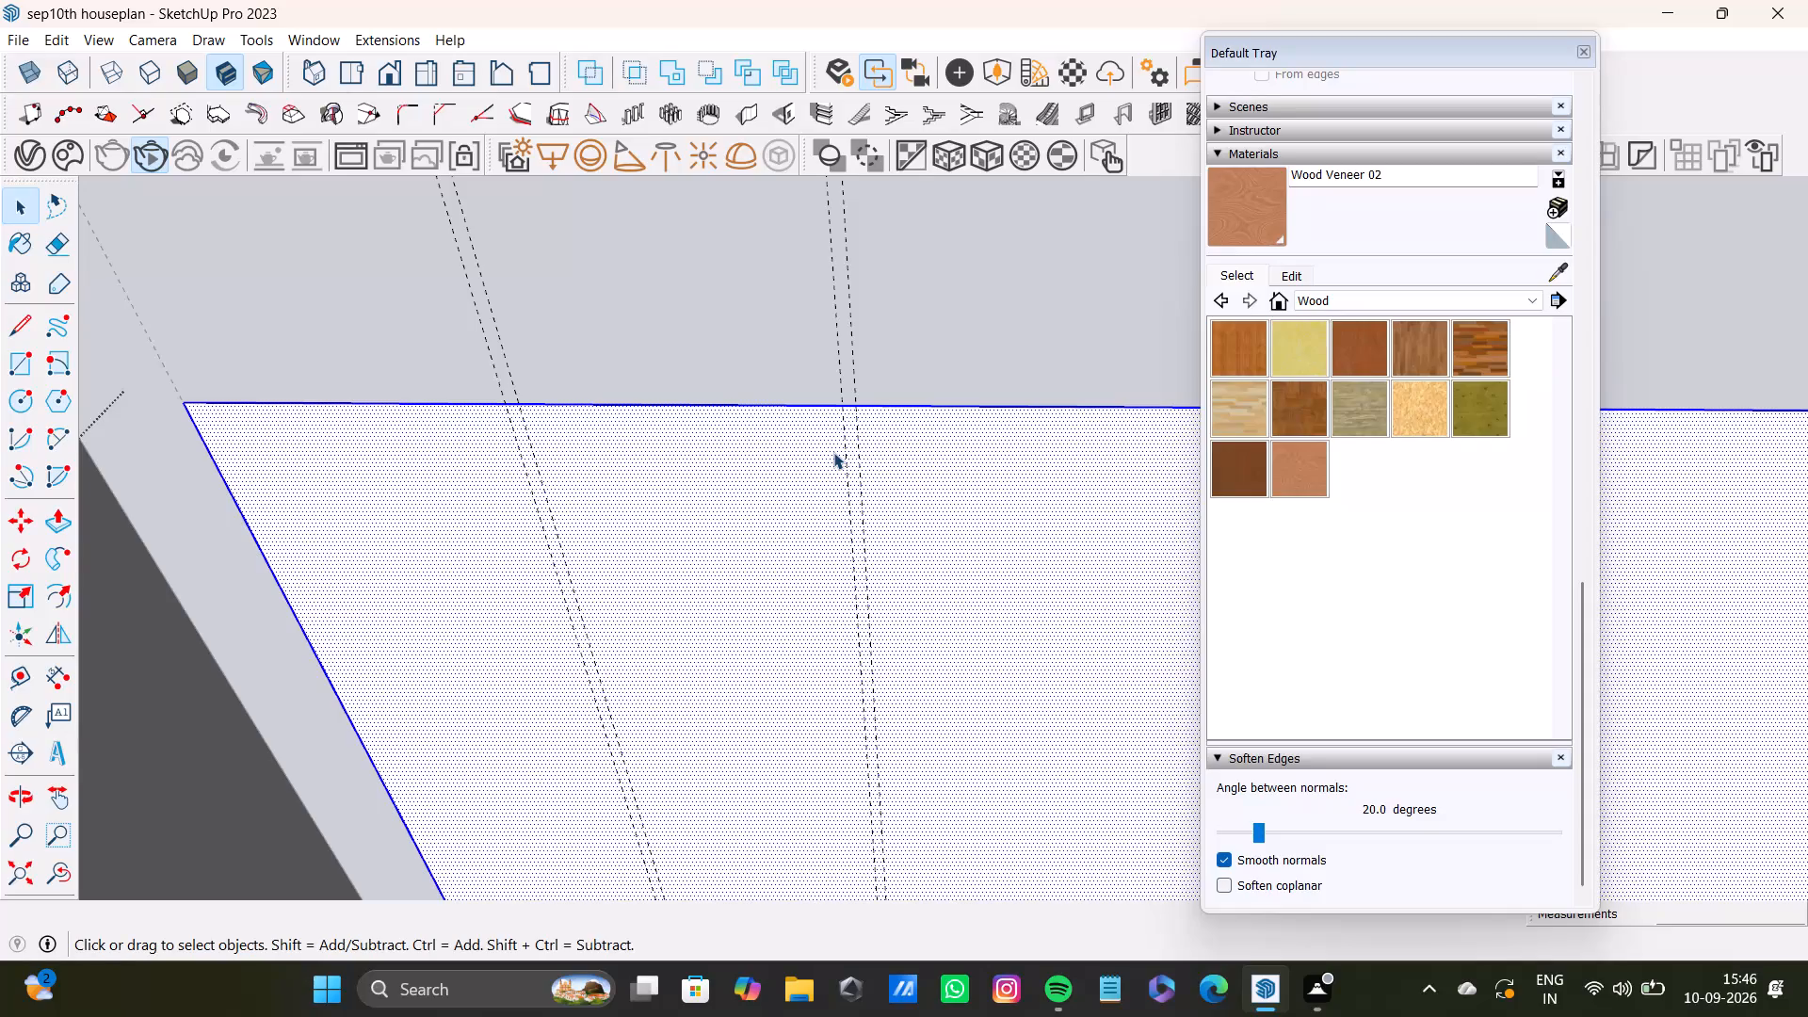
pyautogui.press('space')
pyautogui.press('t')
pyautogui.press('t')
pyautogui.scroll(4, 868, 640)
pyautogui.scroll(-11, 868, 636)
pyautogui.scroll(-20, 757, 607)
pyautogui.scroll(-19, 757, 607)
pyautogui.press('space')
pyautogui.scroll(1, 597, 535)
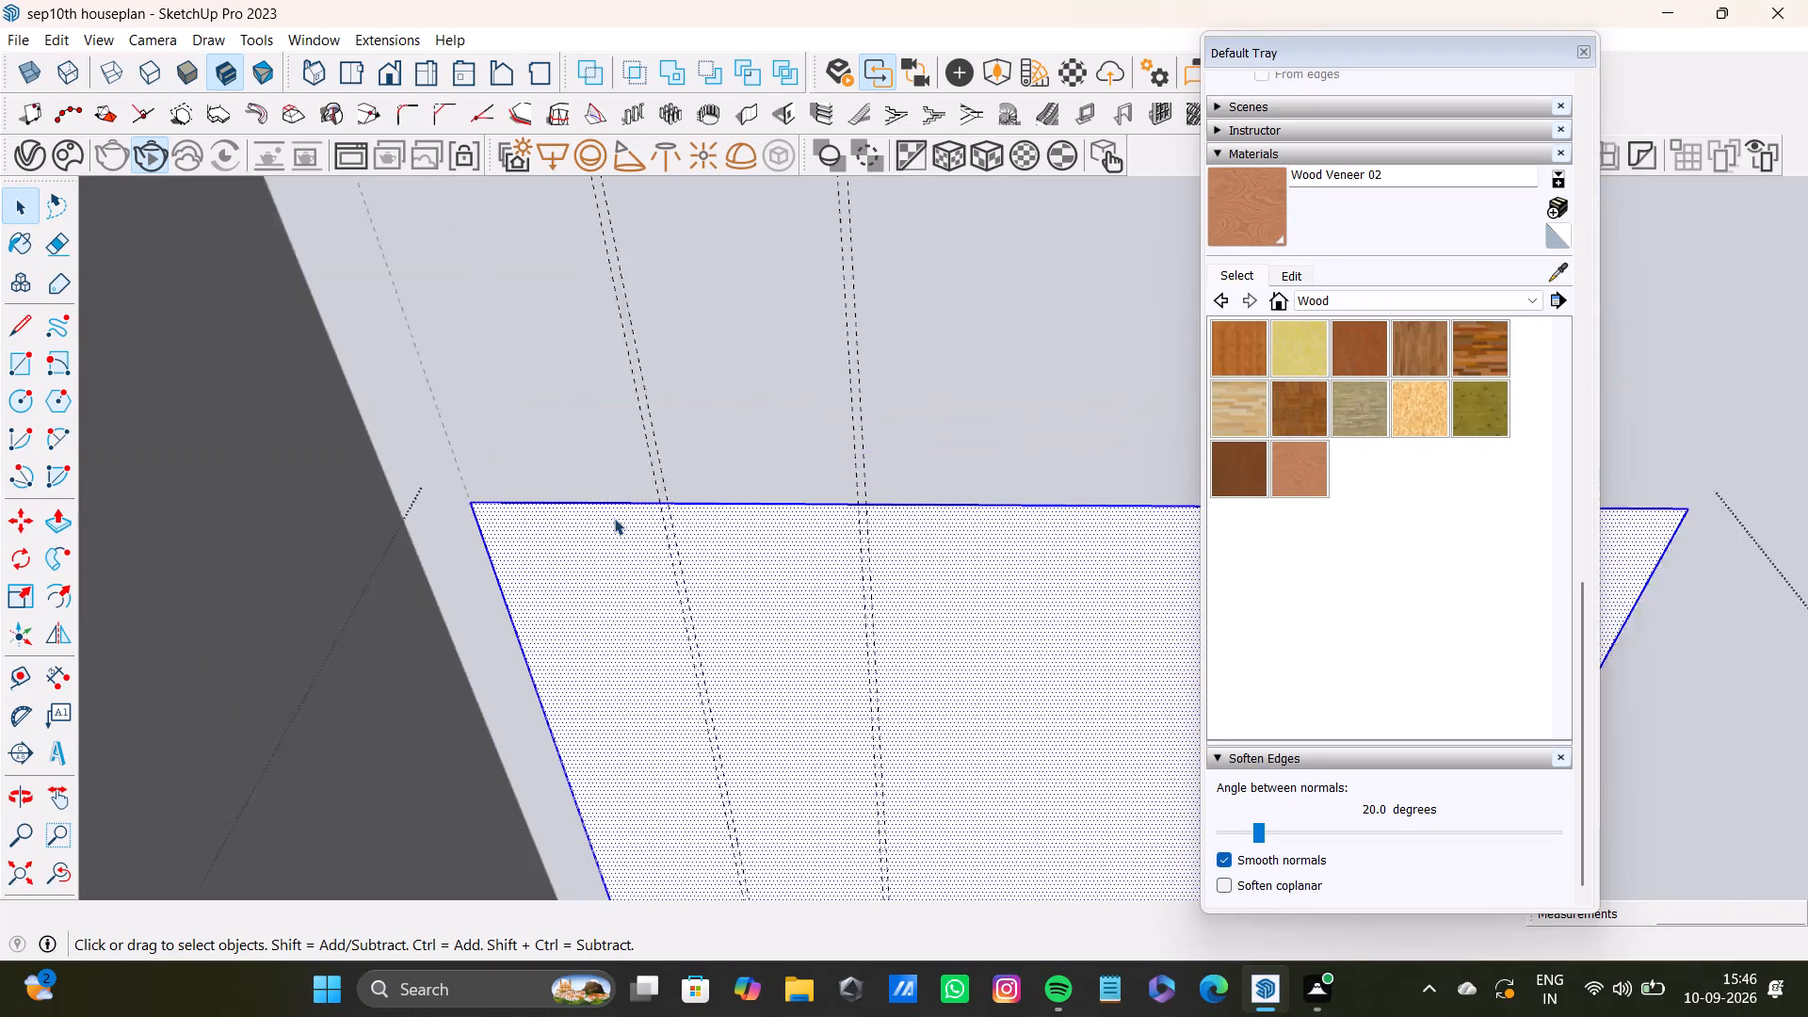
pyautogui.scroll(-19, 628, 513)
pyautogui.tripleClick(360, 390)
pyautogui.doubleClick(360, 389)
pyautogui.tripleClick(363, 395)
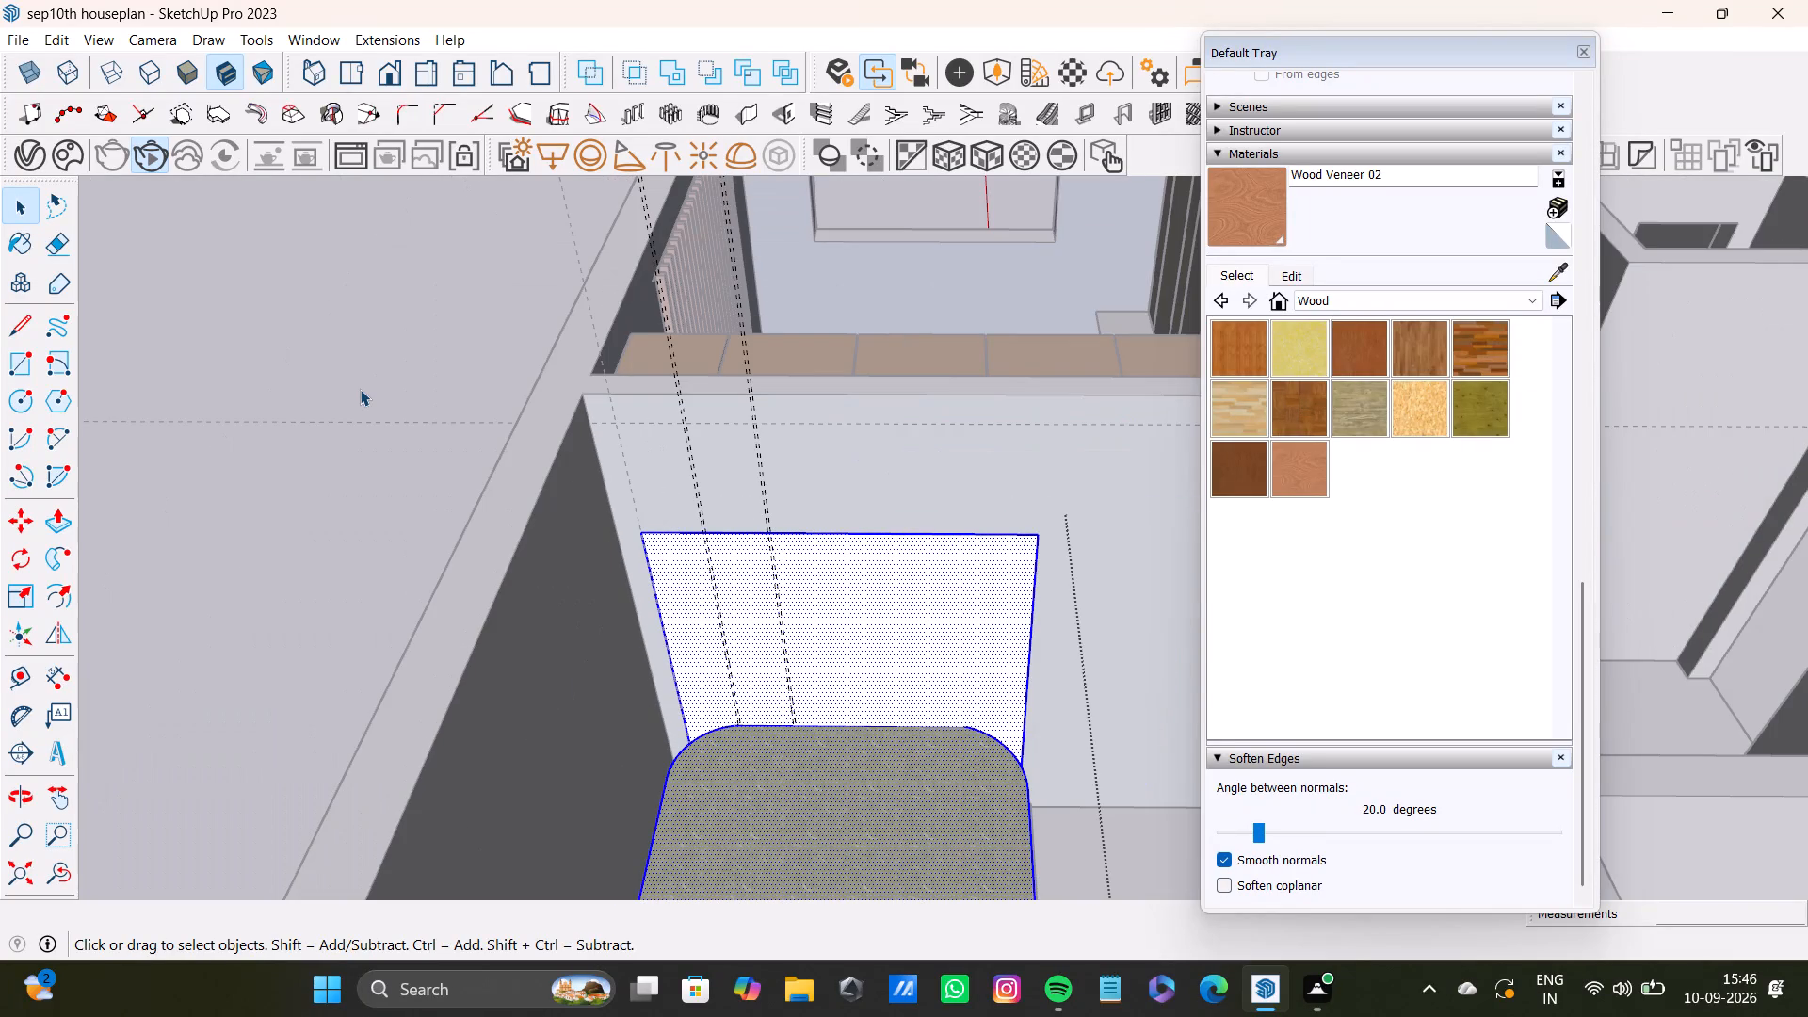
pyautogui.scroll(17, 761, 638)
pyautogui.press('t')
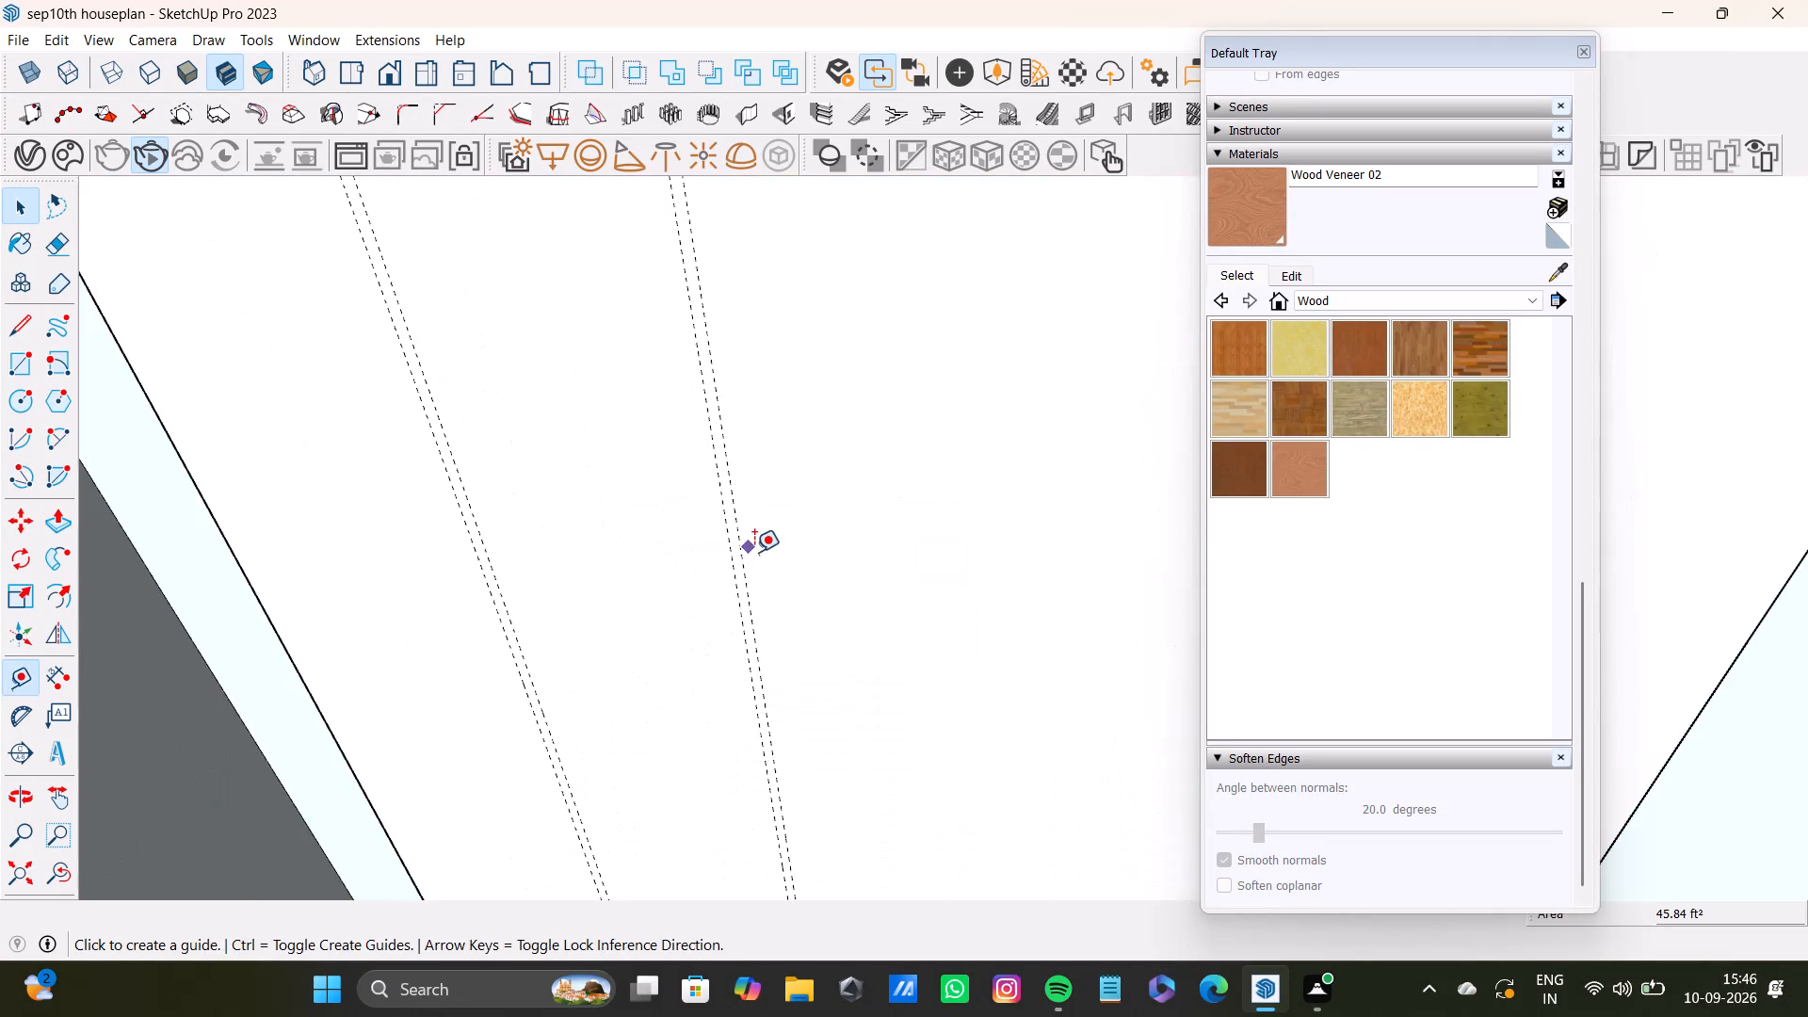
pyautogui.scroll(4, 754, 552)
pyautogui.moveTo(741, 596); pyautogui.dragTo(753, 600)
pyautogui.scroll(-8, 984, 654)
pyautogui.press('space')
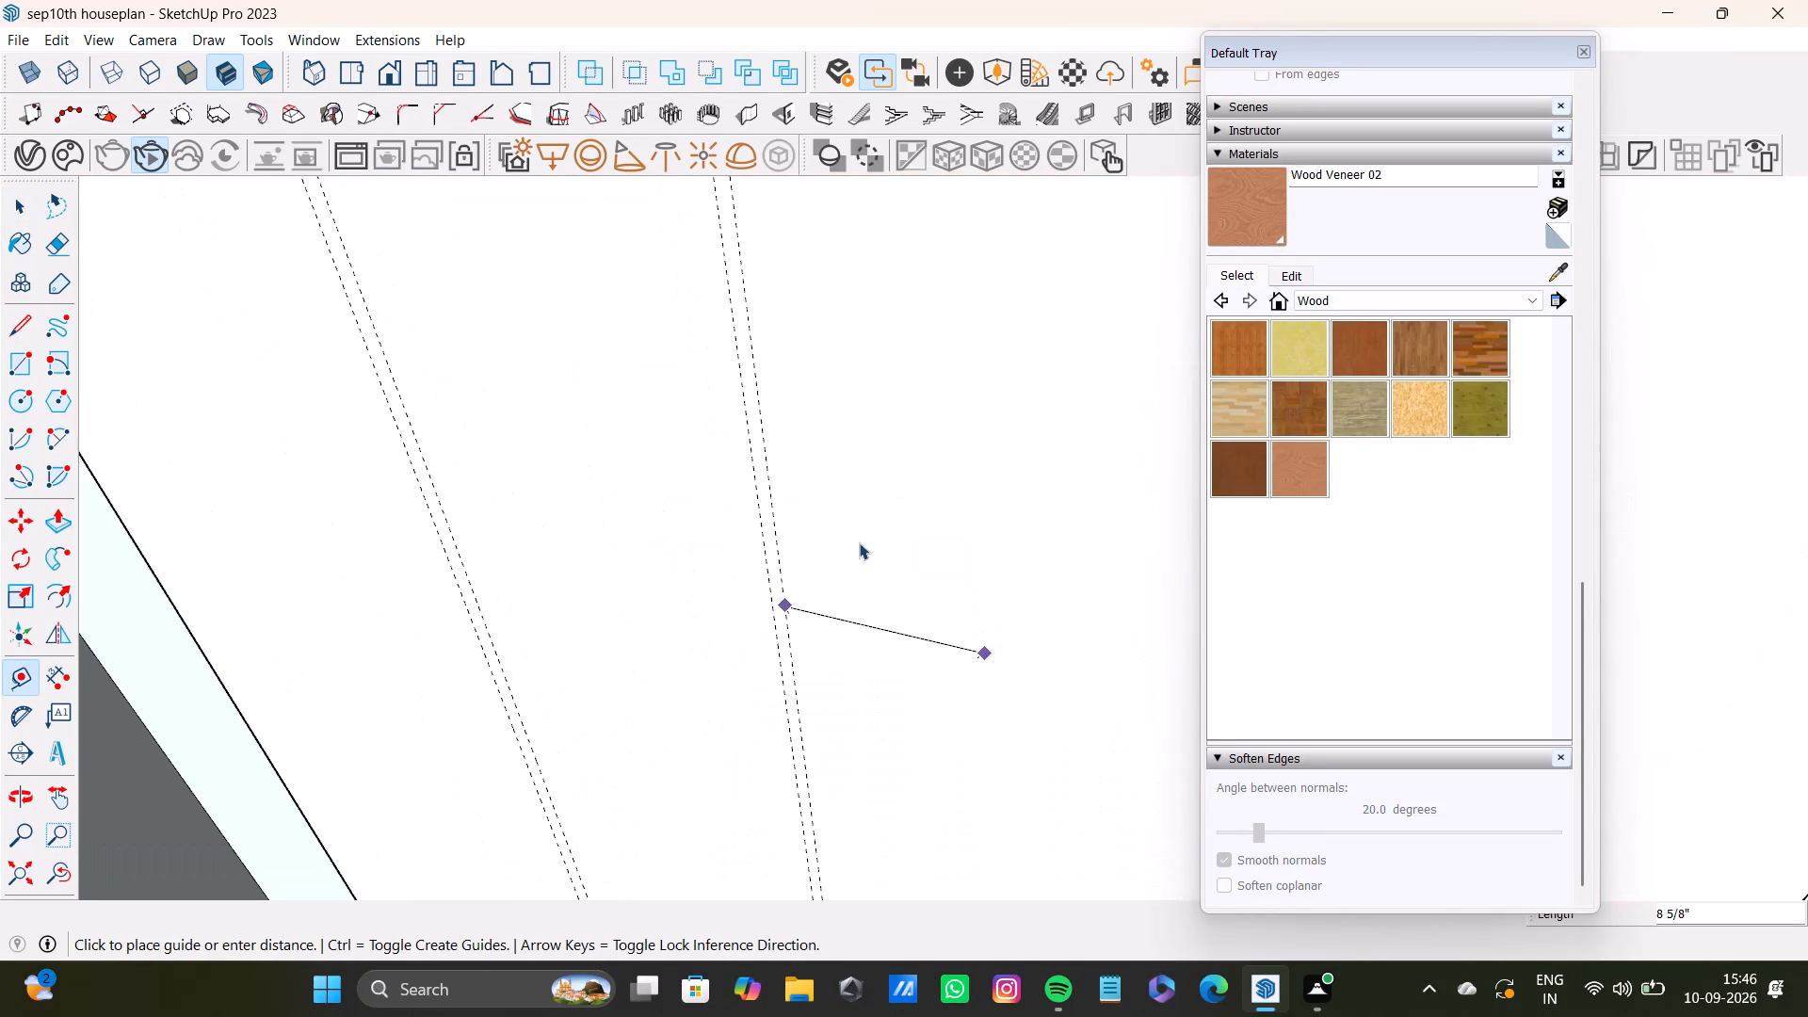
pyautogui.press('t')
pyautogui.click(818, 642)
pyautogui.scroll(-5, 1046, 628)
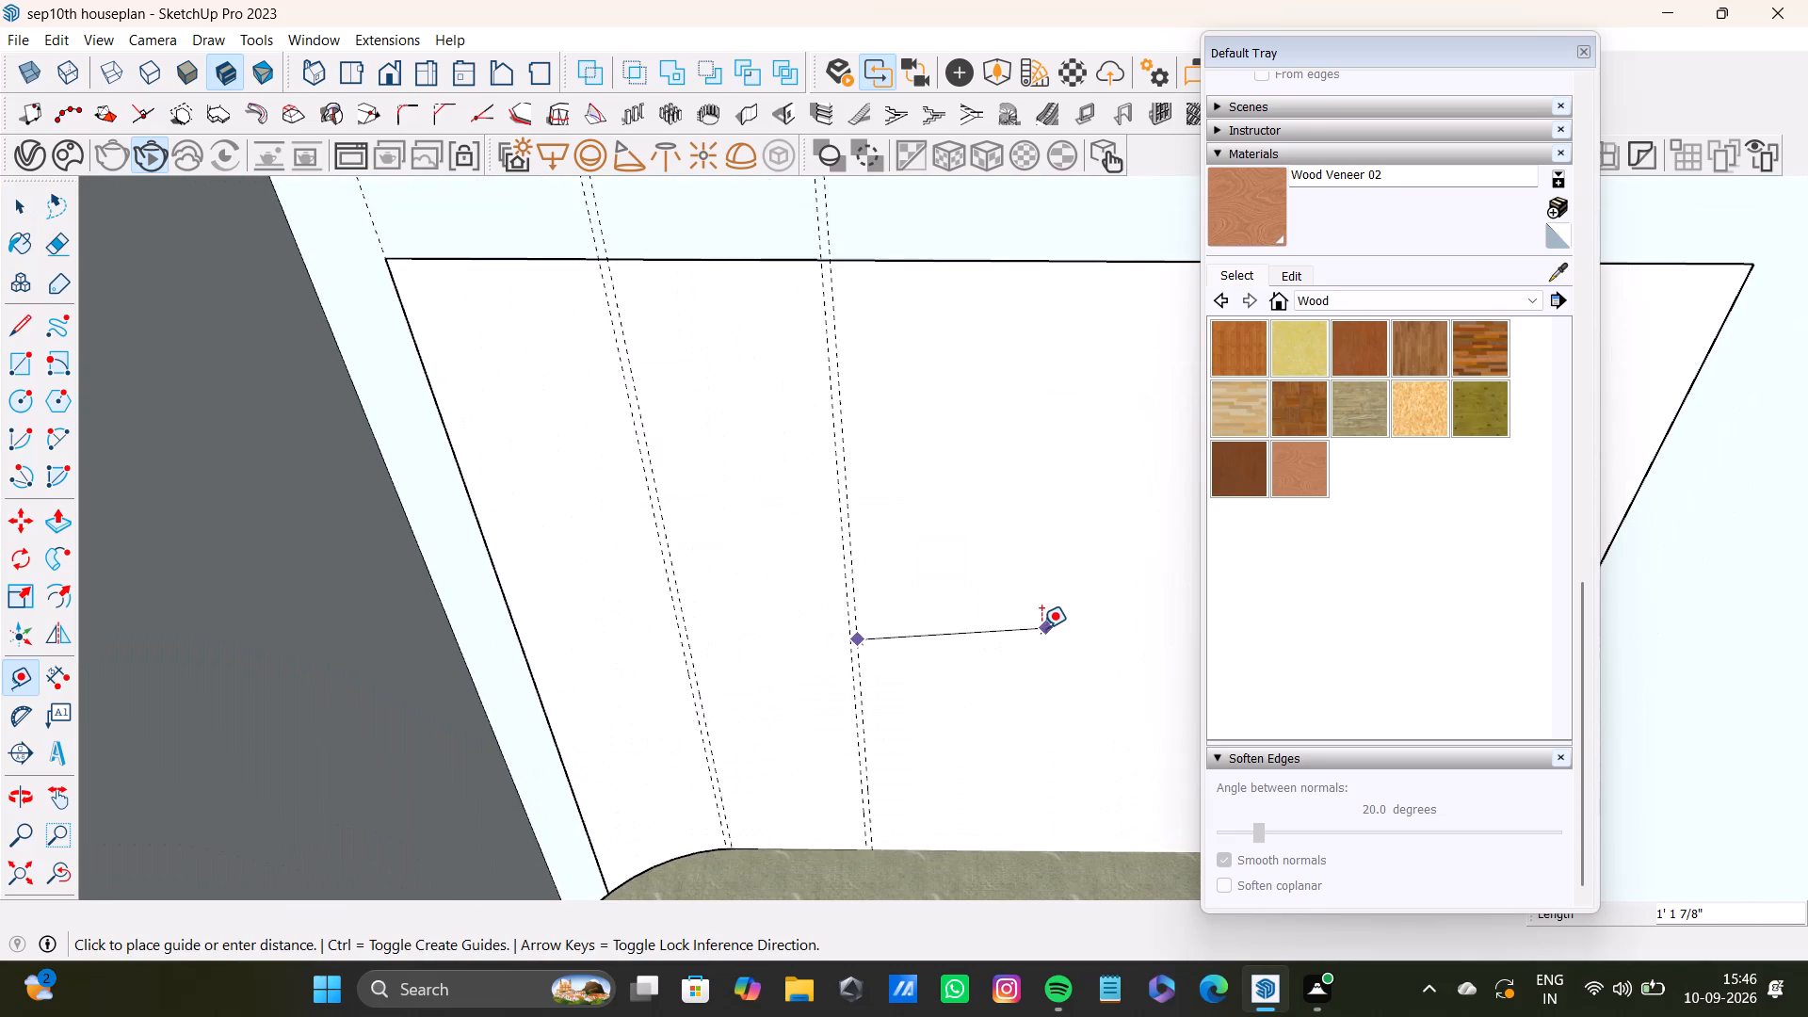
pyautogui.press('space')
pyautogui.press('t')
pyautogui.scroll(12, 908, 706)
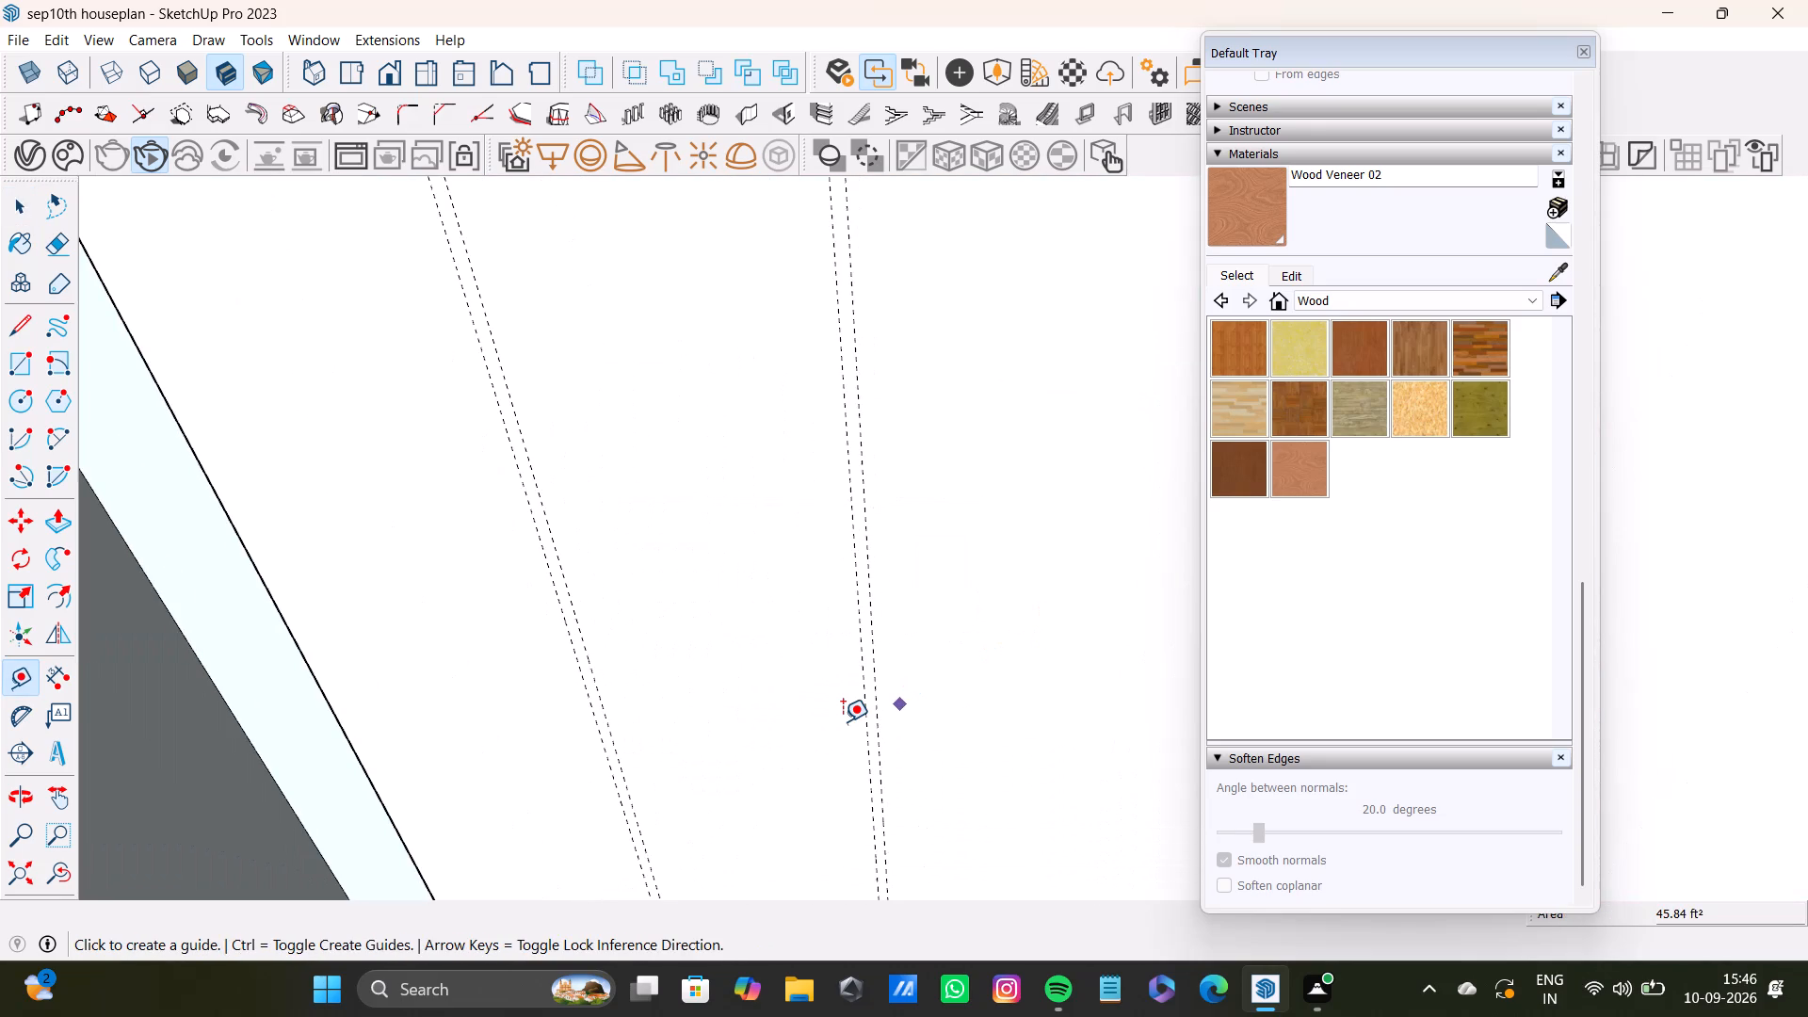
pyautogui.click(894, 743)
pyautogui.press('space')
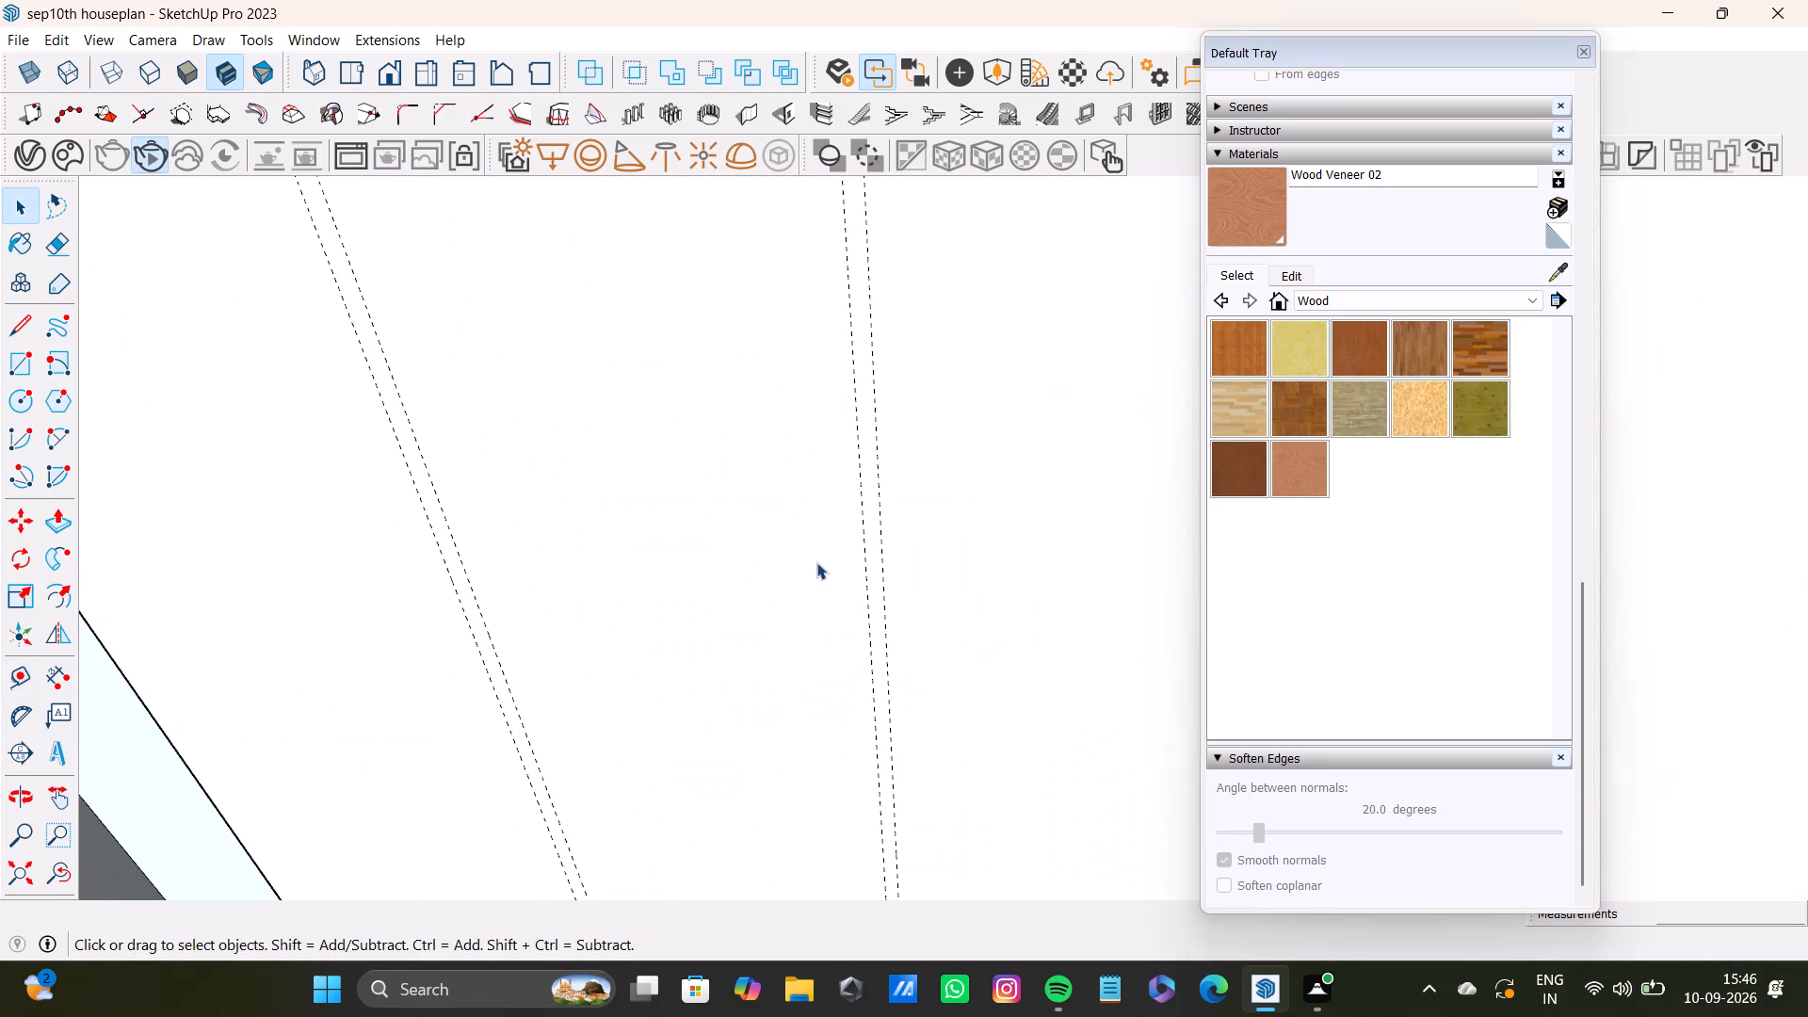
# Place vertical guides on the wall panel behind the bed, 1' in from the edge farther from the side wall and another 0.6" beyond.
pyautogui.scroll(-15, 816, 562)
pyautogui.moveTo(985, 555); pyautogui.dragTo(765, 565, button='middle')
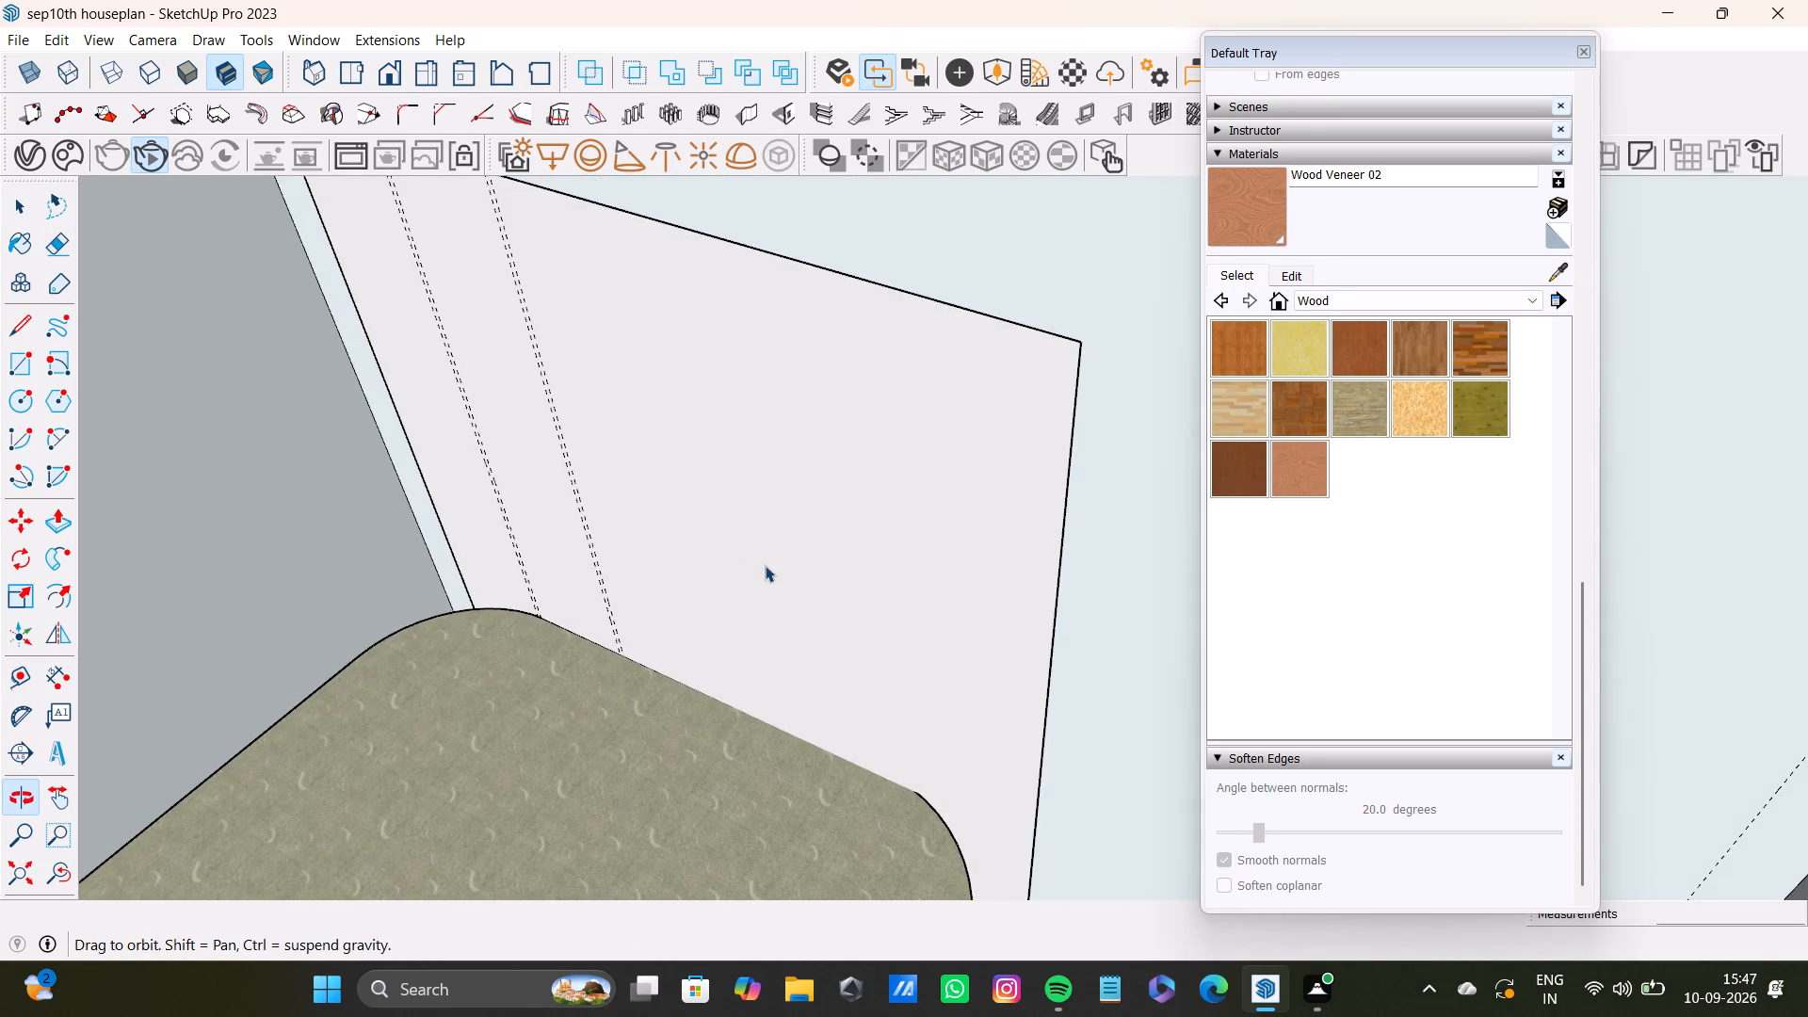
pyautogui.press('t')
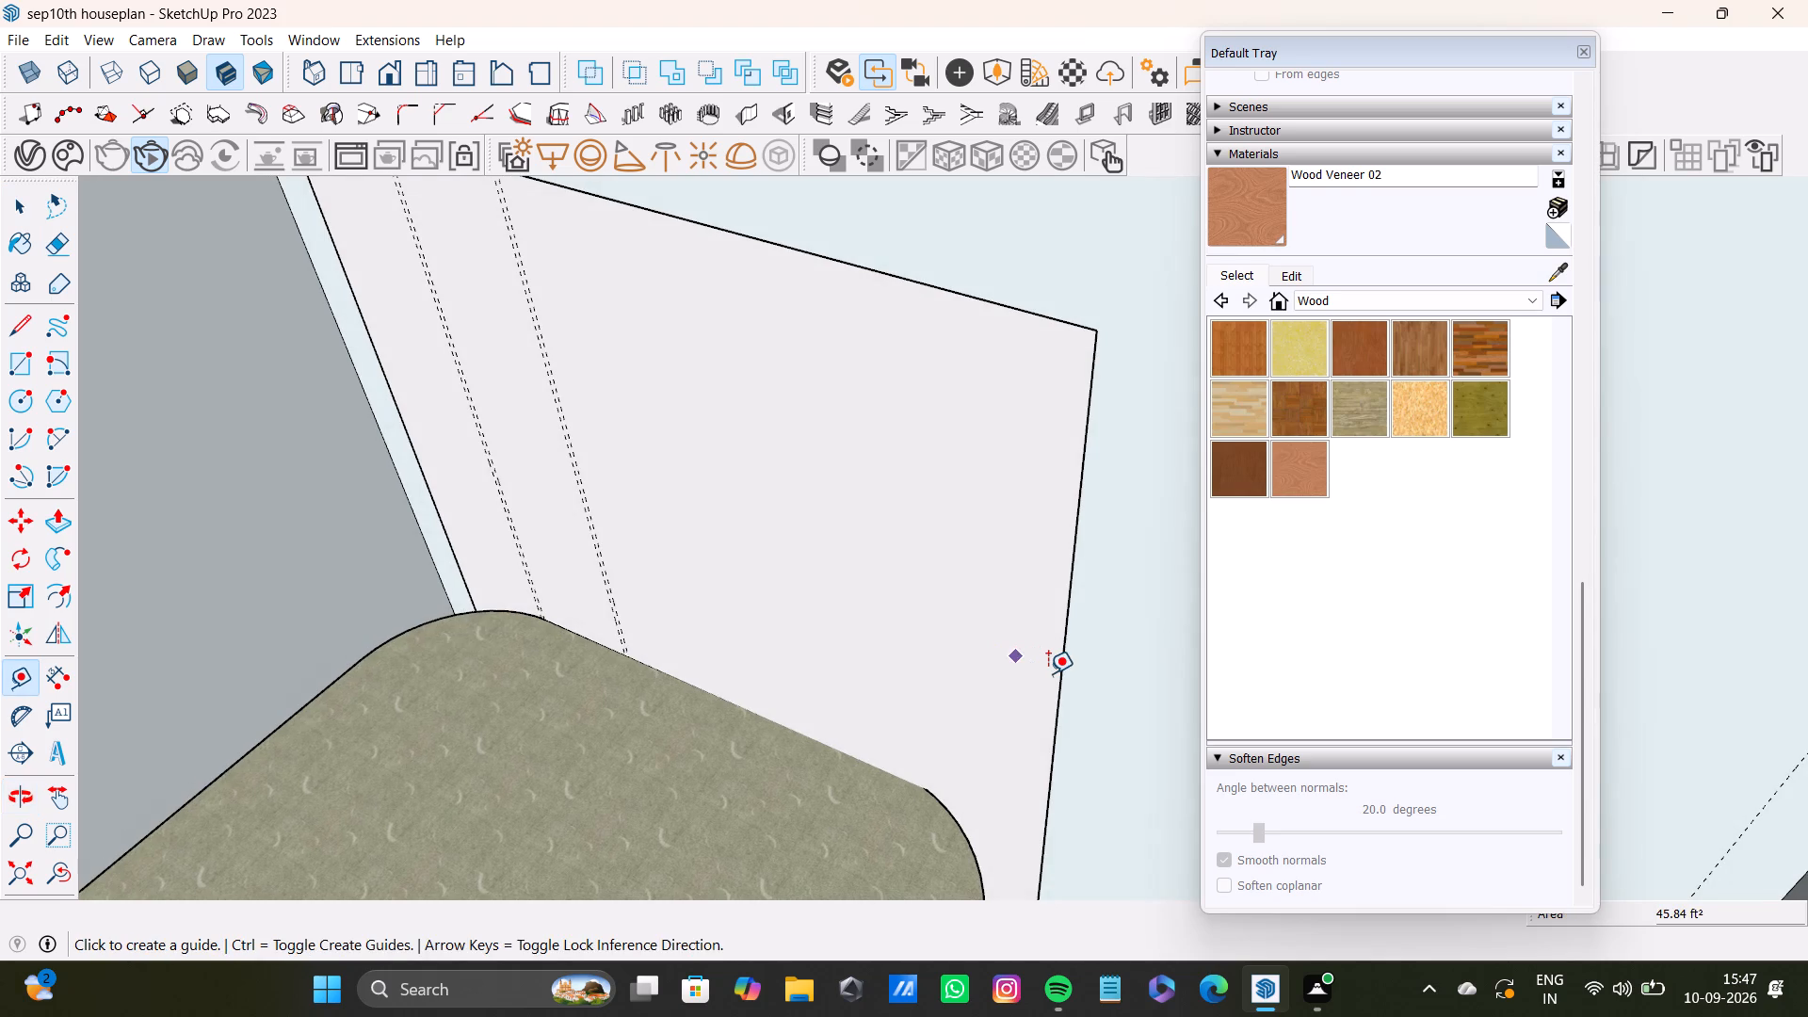
pyautogui.click(1057, 689)
pyautogui.scroll(-4, 887, 633)
pyautogui.moveTo(854, 644); pyautogui.dragTo(1019, 586, button='middle')
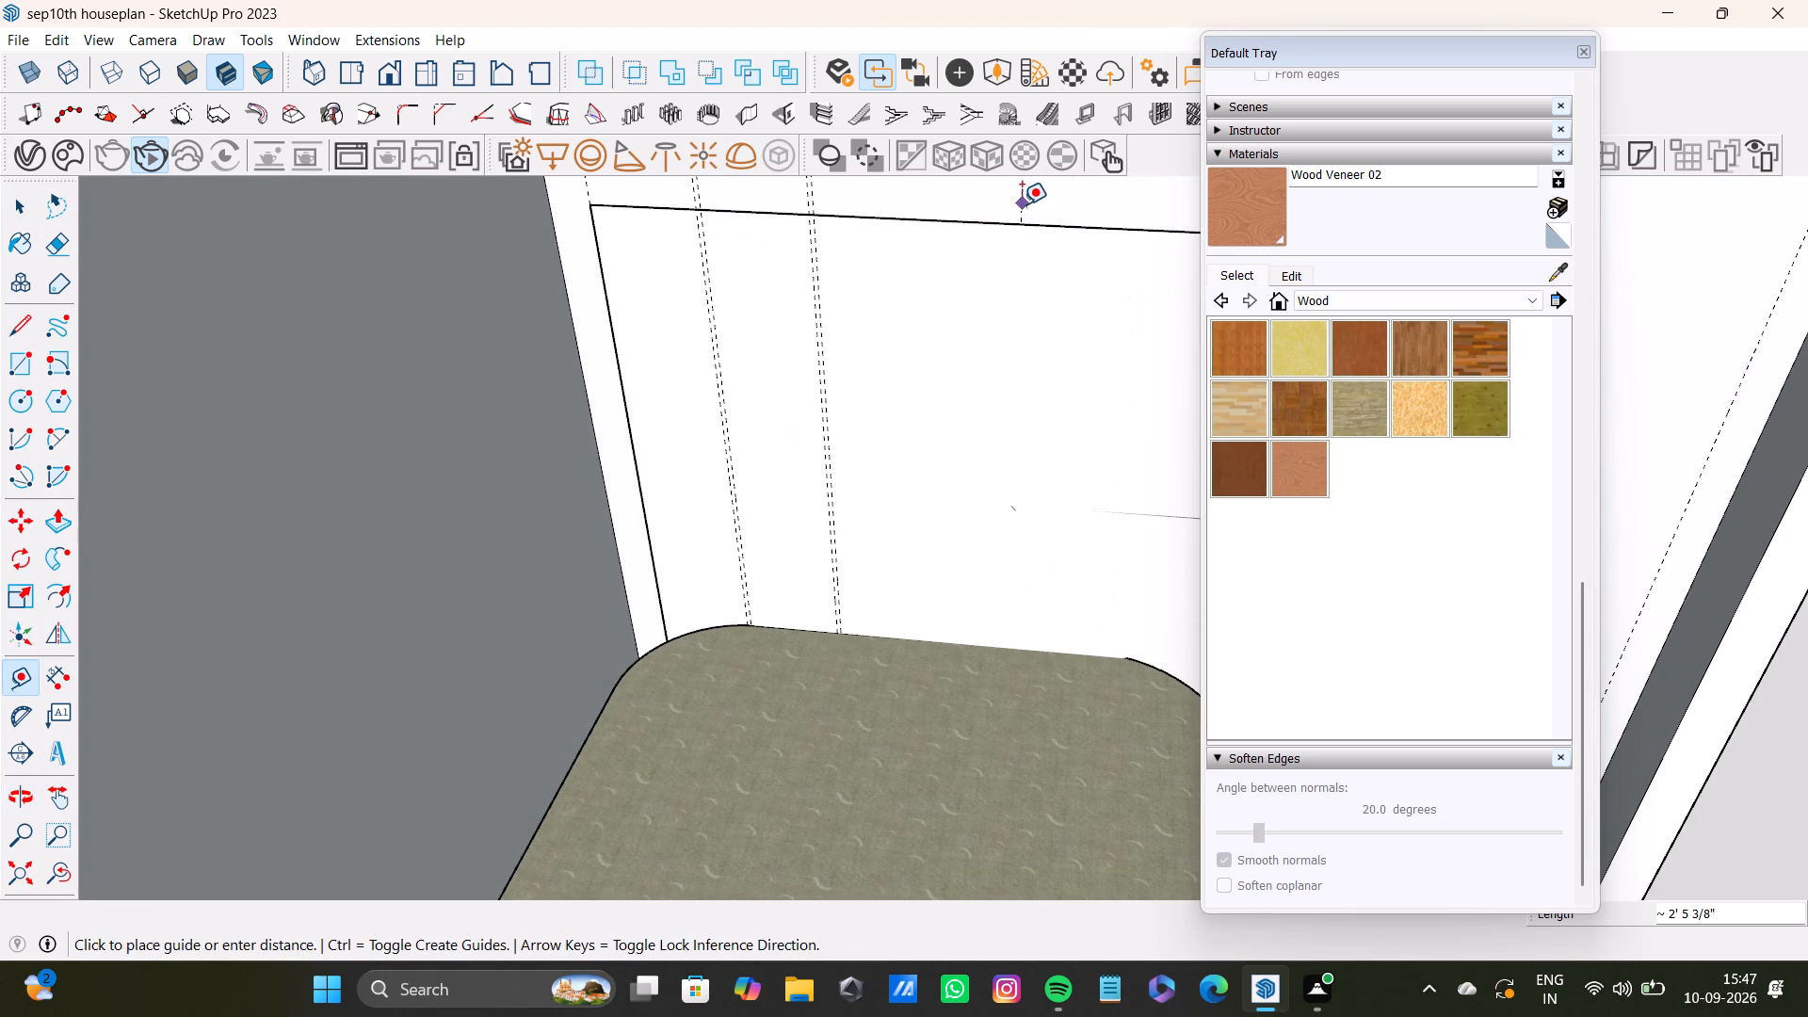
pyautogui.scroll(-3, 1066, 382)
pyautogui.keyDown('shift'); pyautogui.moveTo(1066, 386); pyautogui.dragTo(829, 436, button='middle'); pyautogui.keyUp('shift')
pyautogui.scroll(-7, 984, 427)
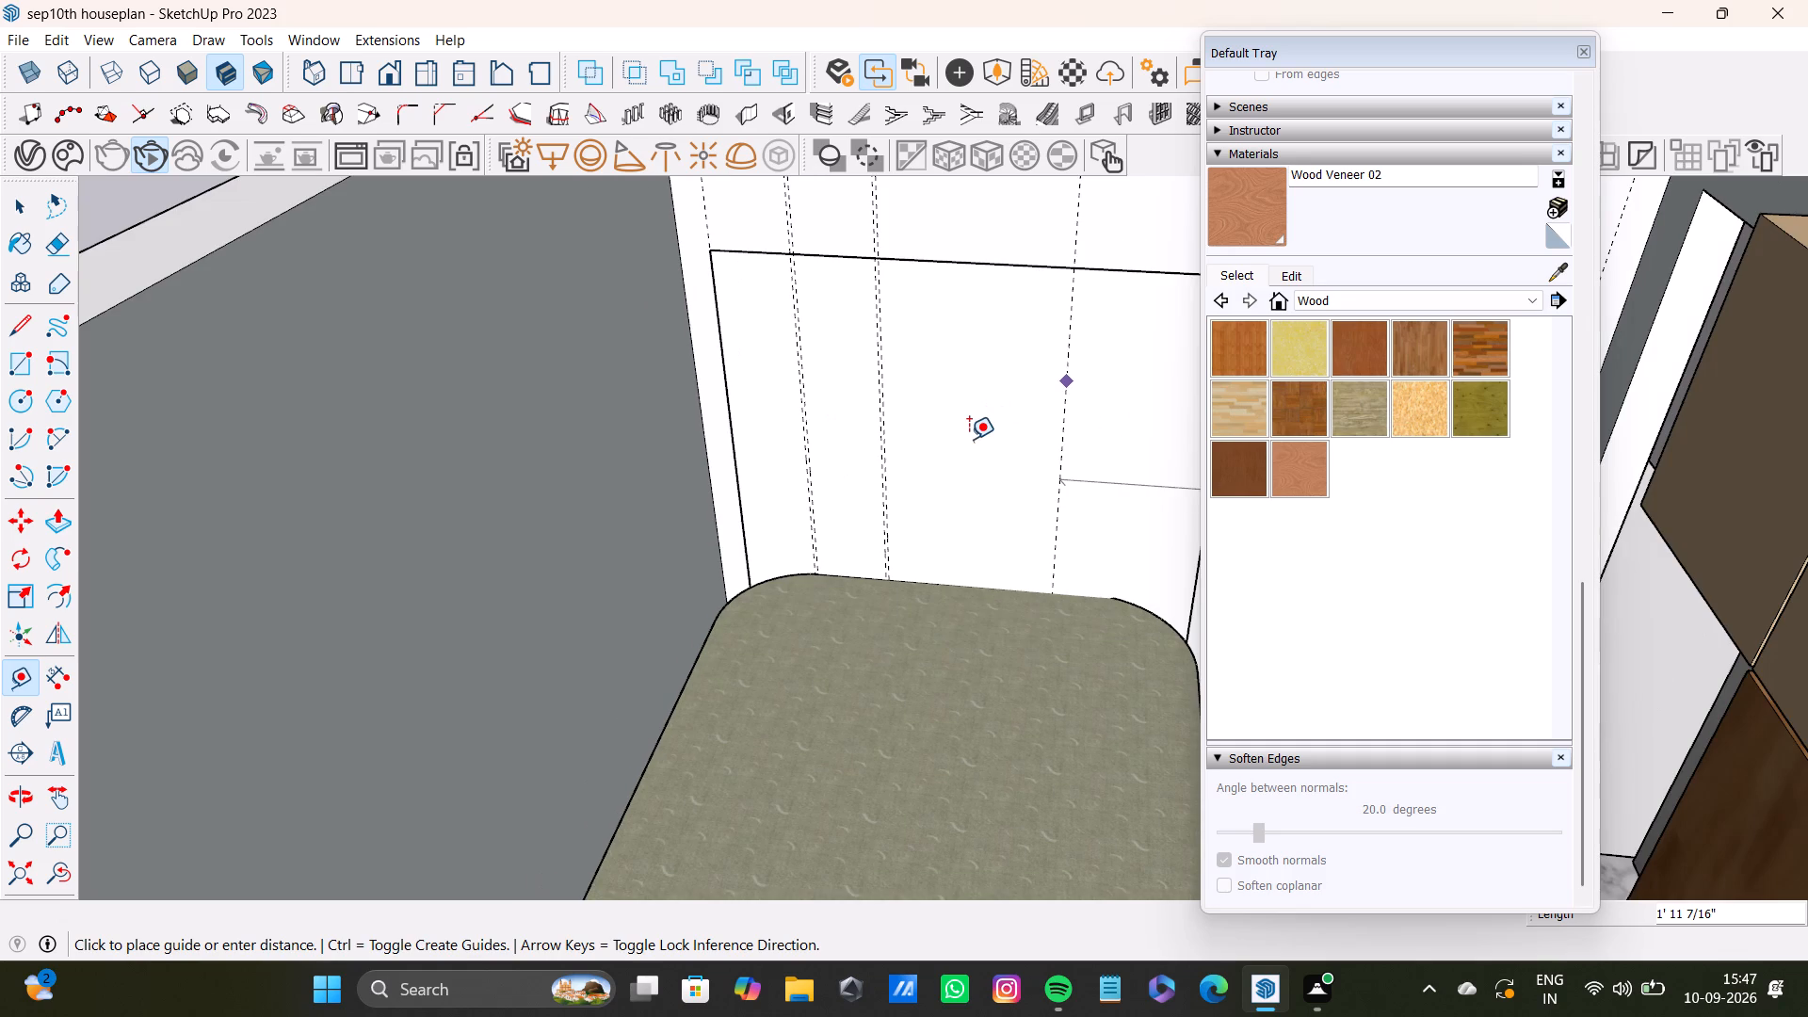
pyautogui.scroll(-5, 969, 439)
pyautogui.scroll(6, 1055, 443)
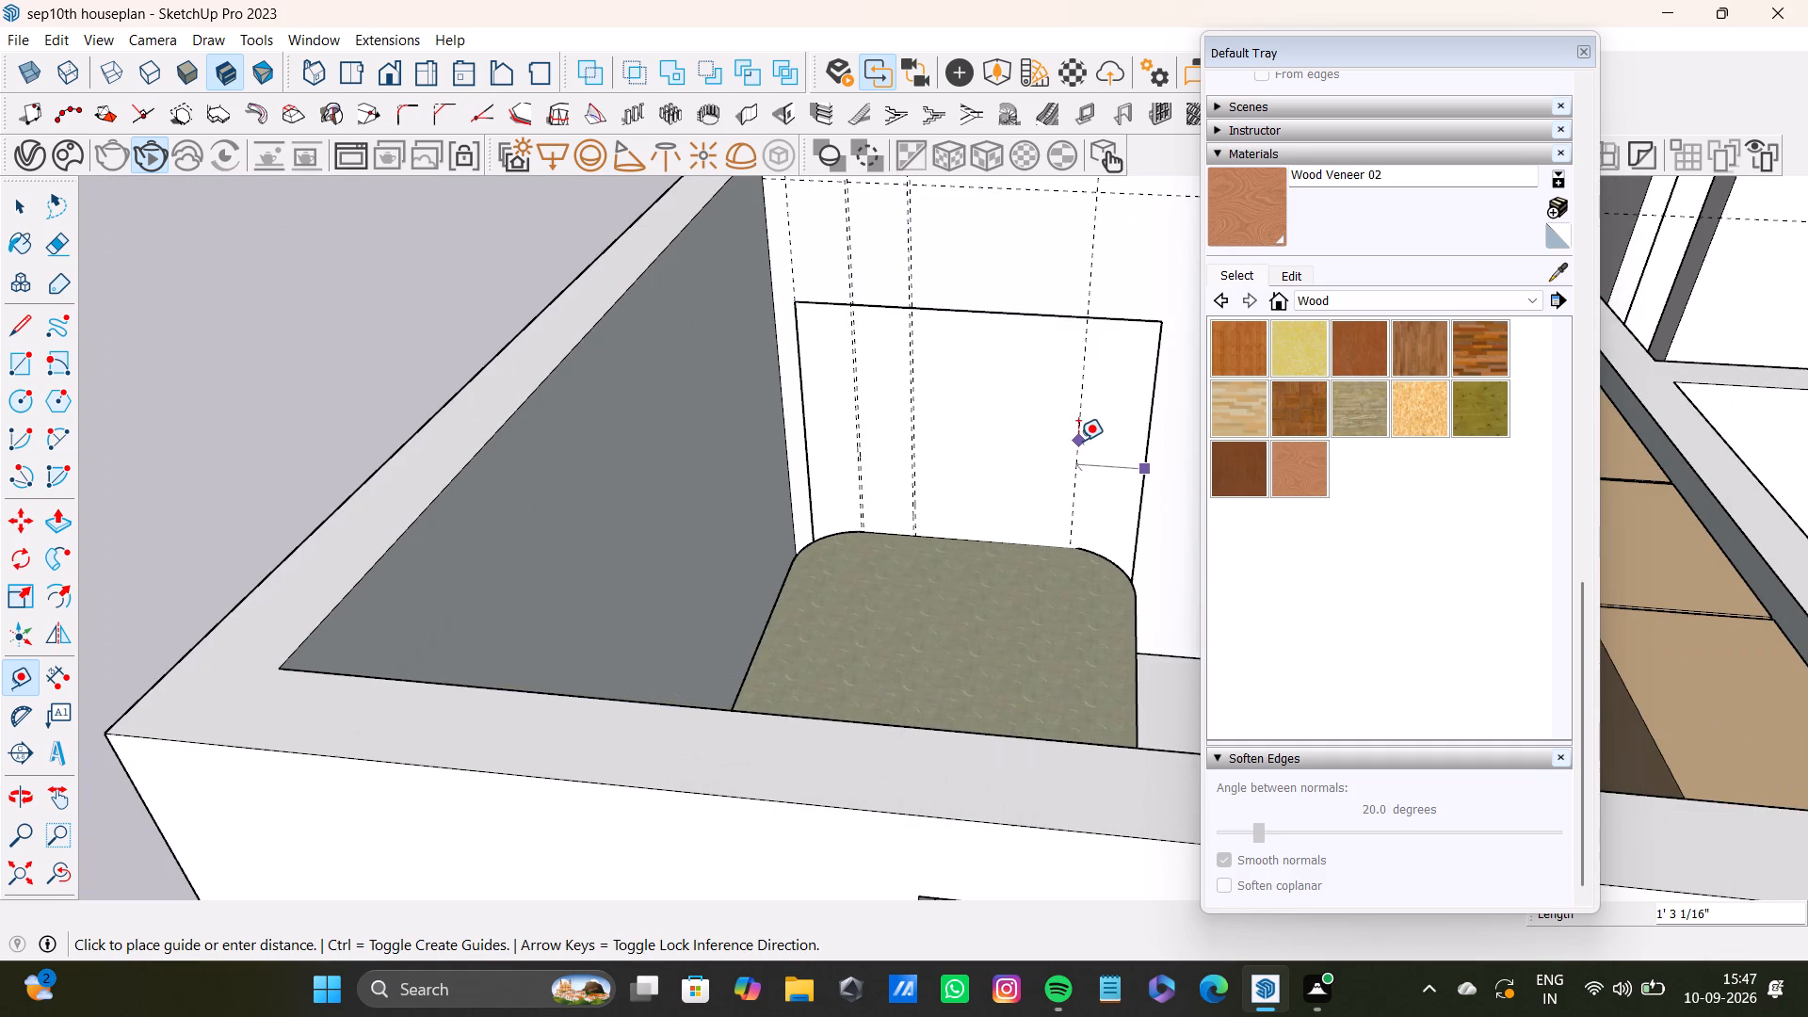
pyautogui.write("1'")
pyautogui.press('Return')
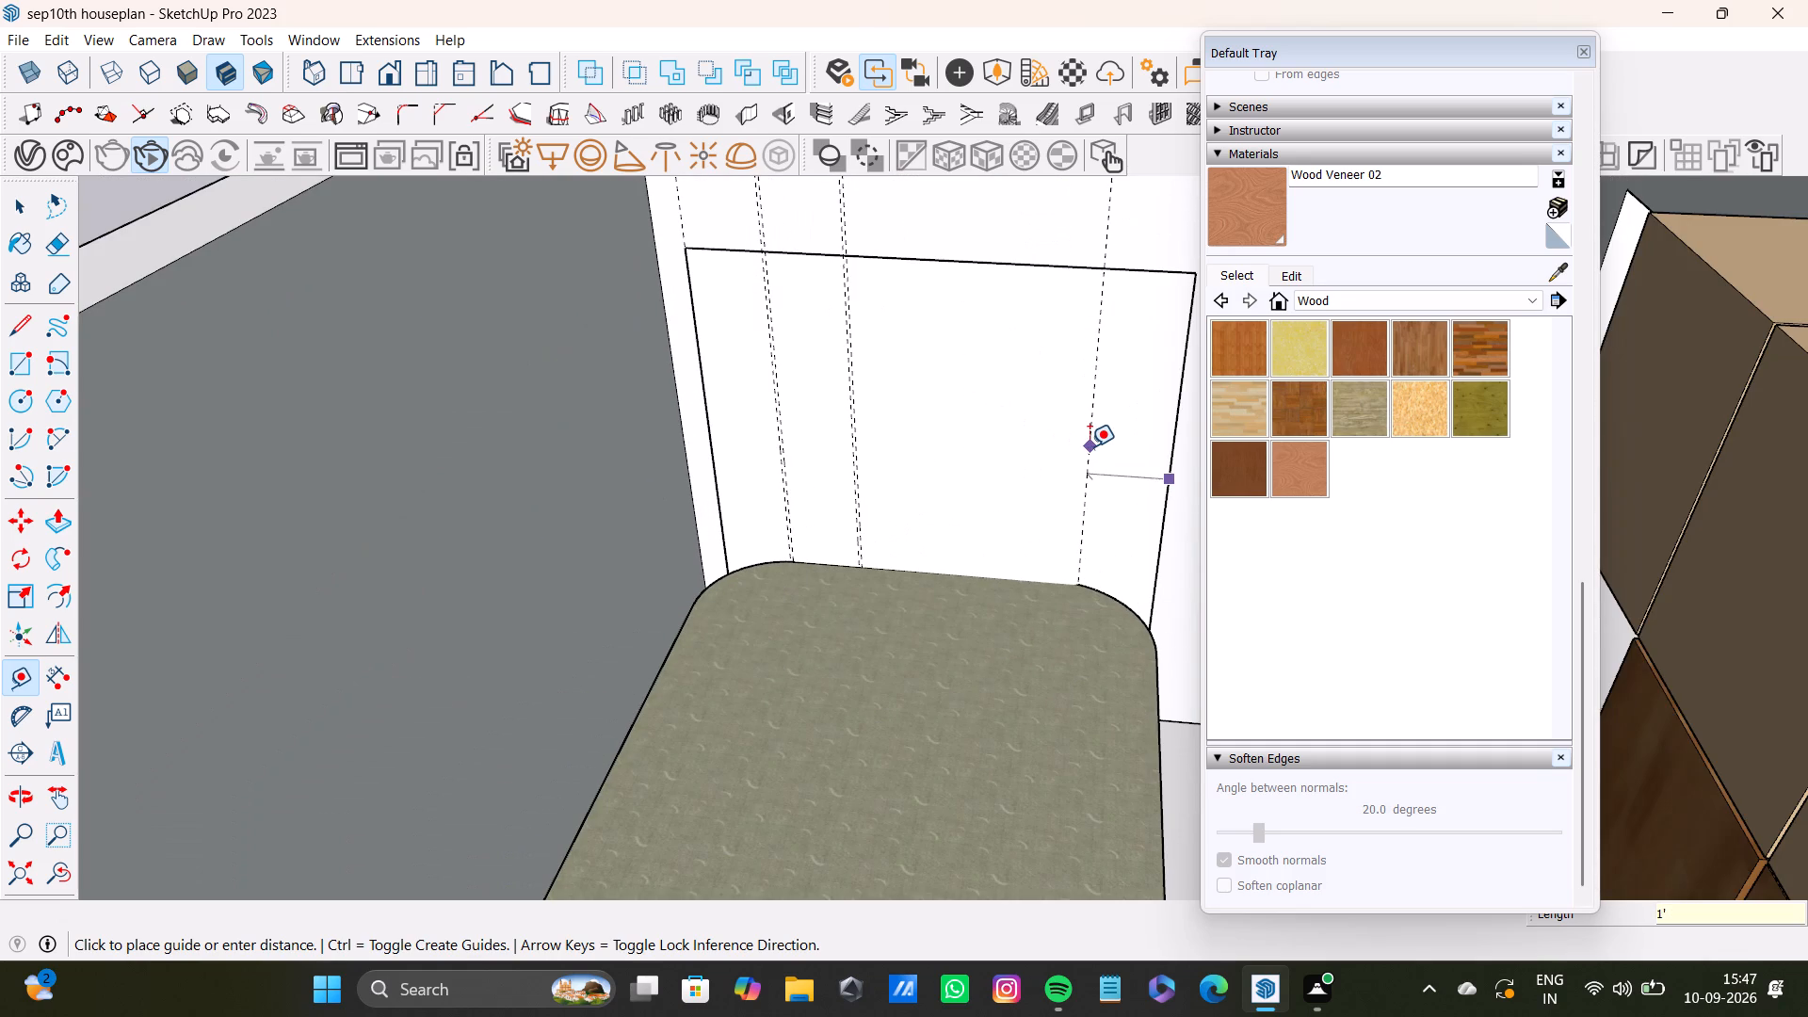
pyautogui.click(1091, 479)
pyautogui.write('0.6')
pyautogui.hotkey('shift', '"')
pyautogui.press('Return')
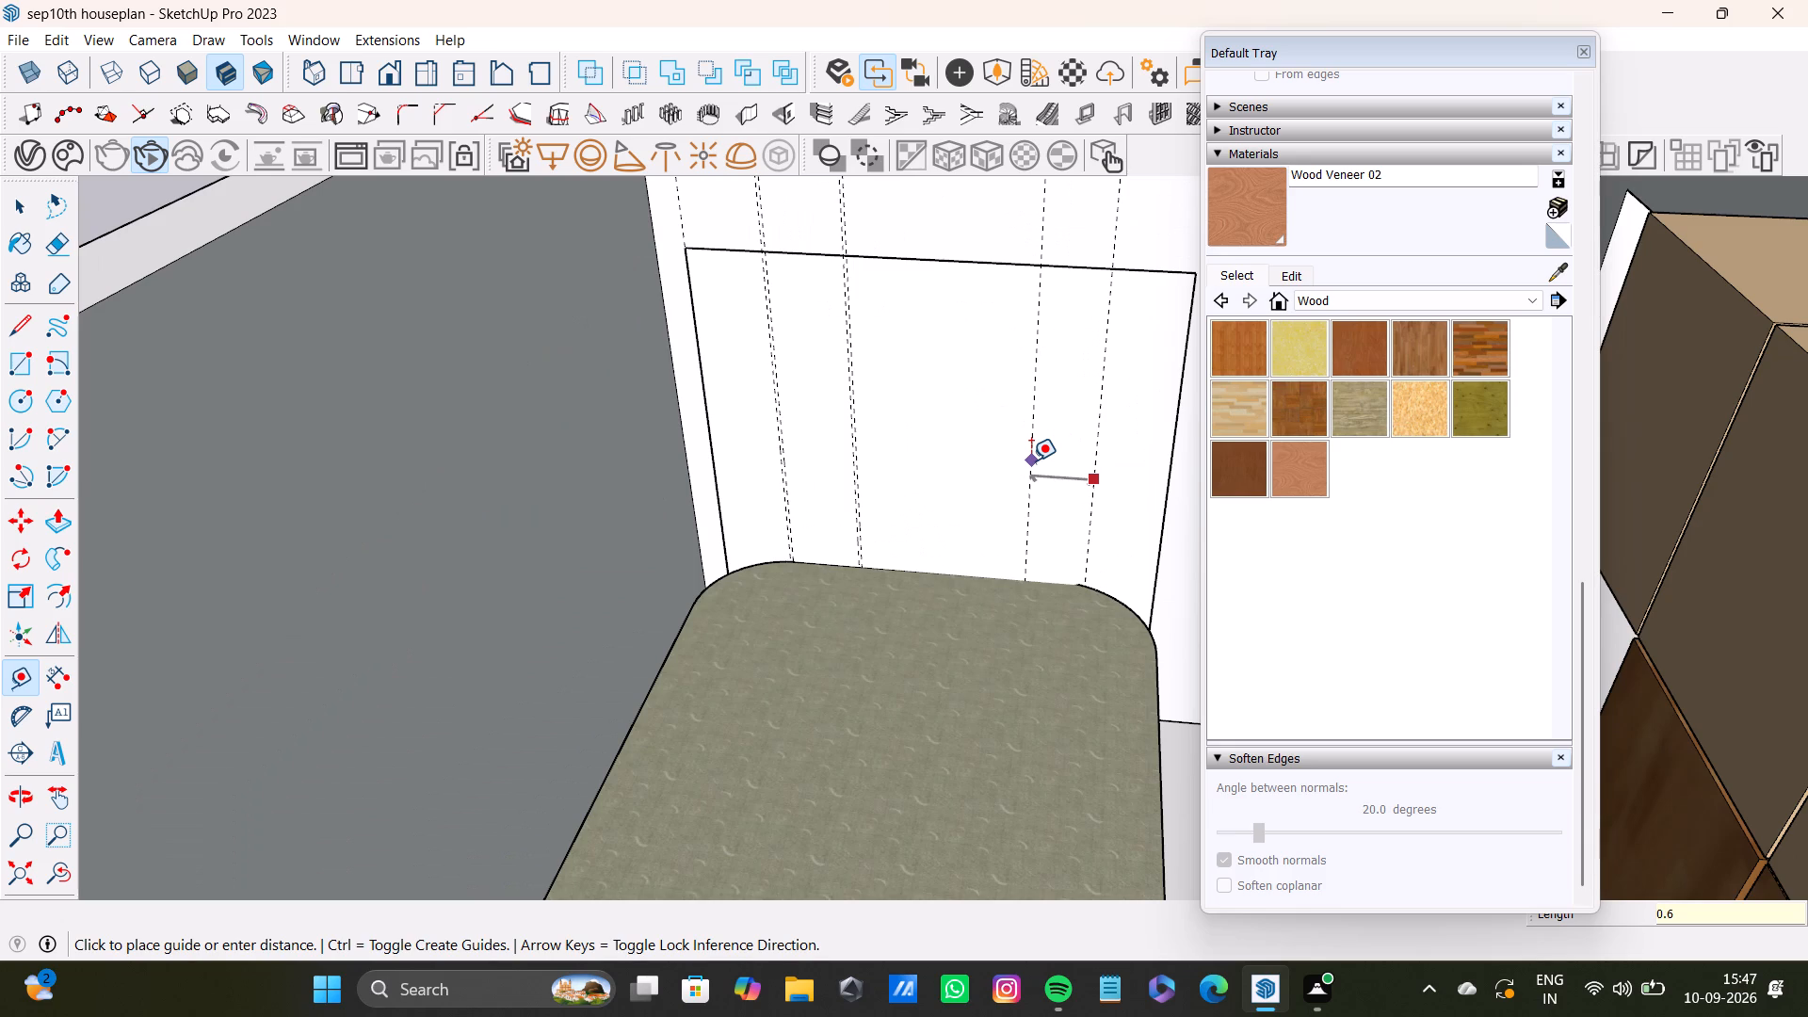
pyautogui.press('Return')
# Place a second pair of vertical guides on the wall panel, 1' inward from the last guide and another 0.6" beyond.
pyautogui.scroll(7, 1080, 469)
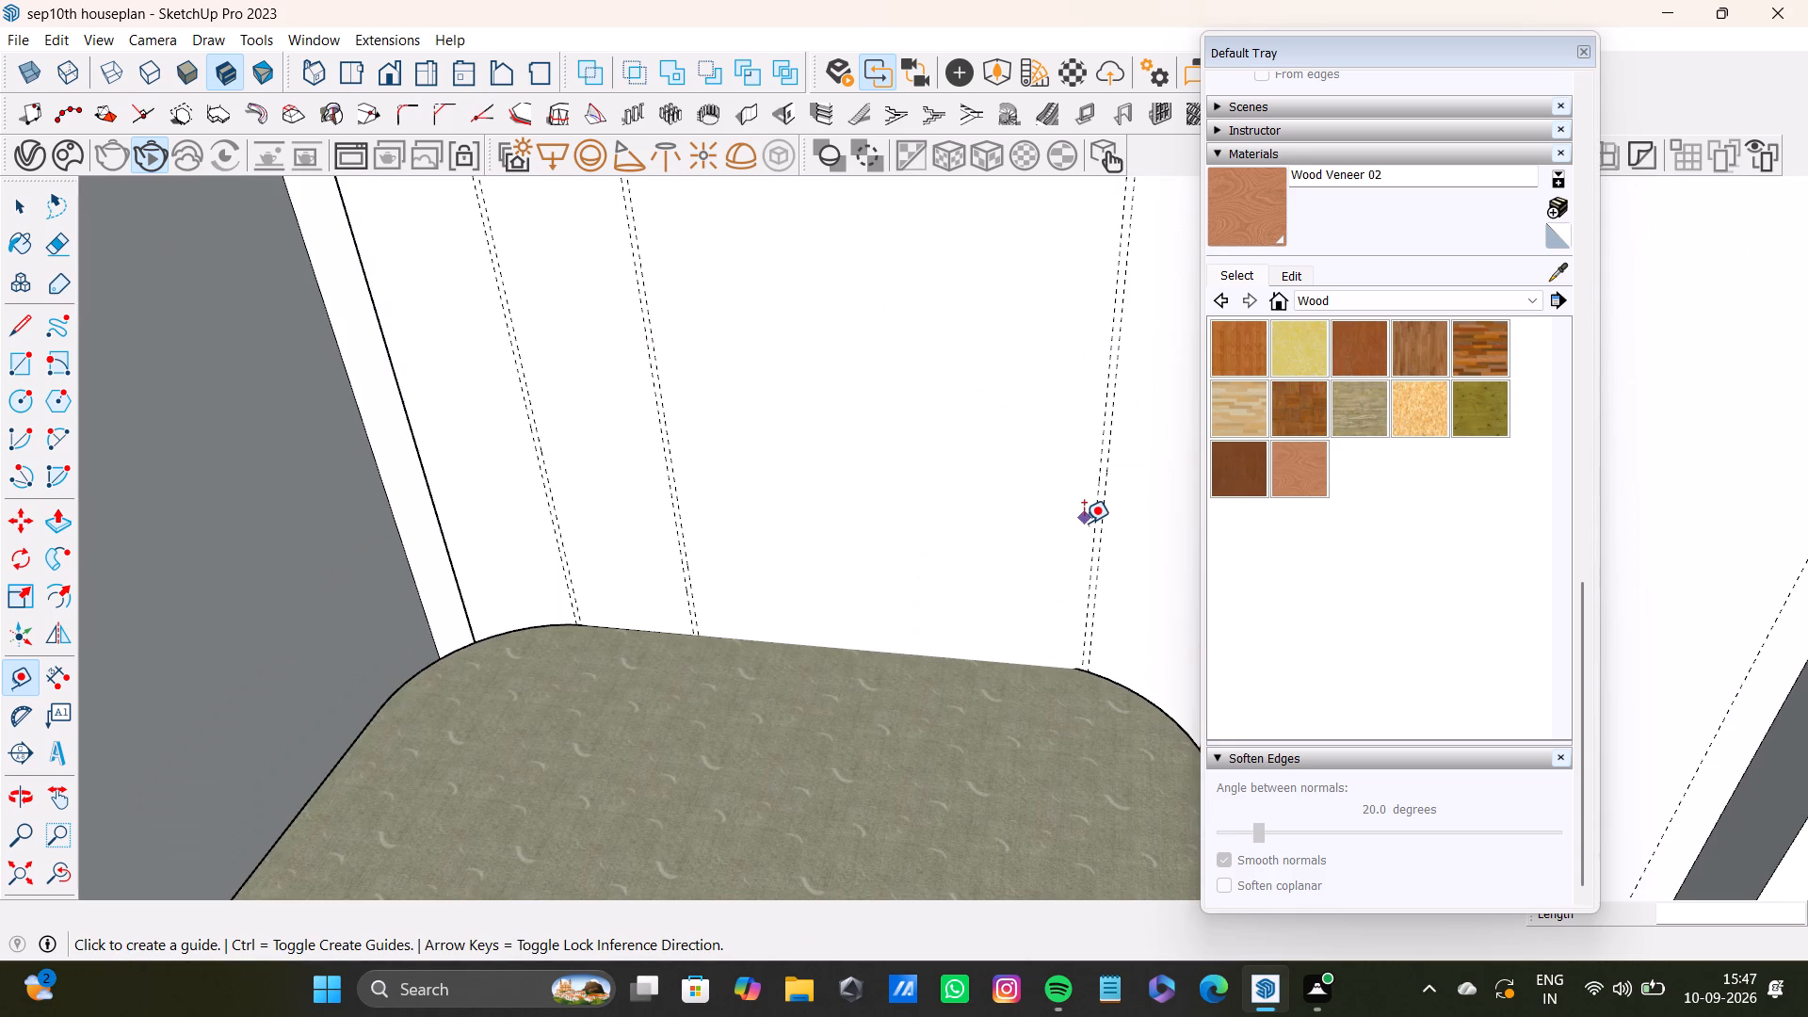
pyautogui.click(1093, 530)
pyautogui.write("1'")
pyautogui.press('Return')
pyautogui.click(963, 539)
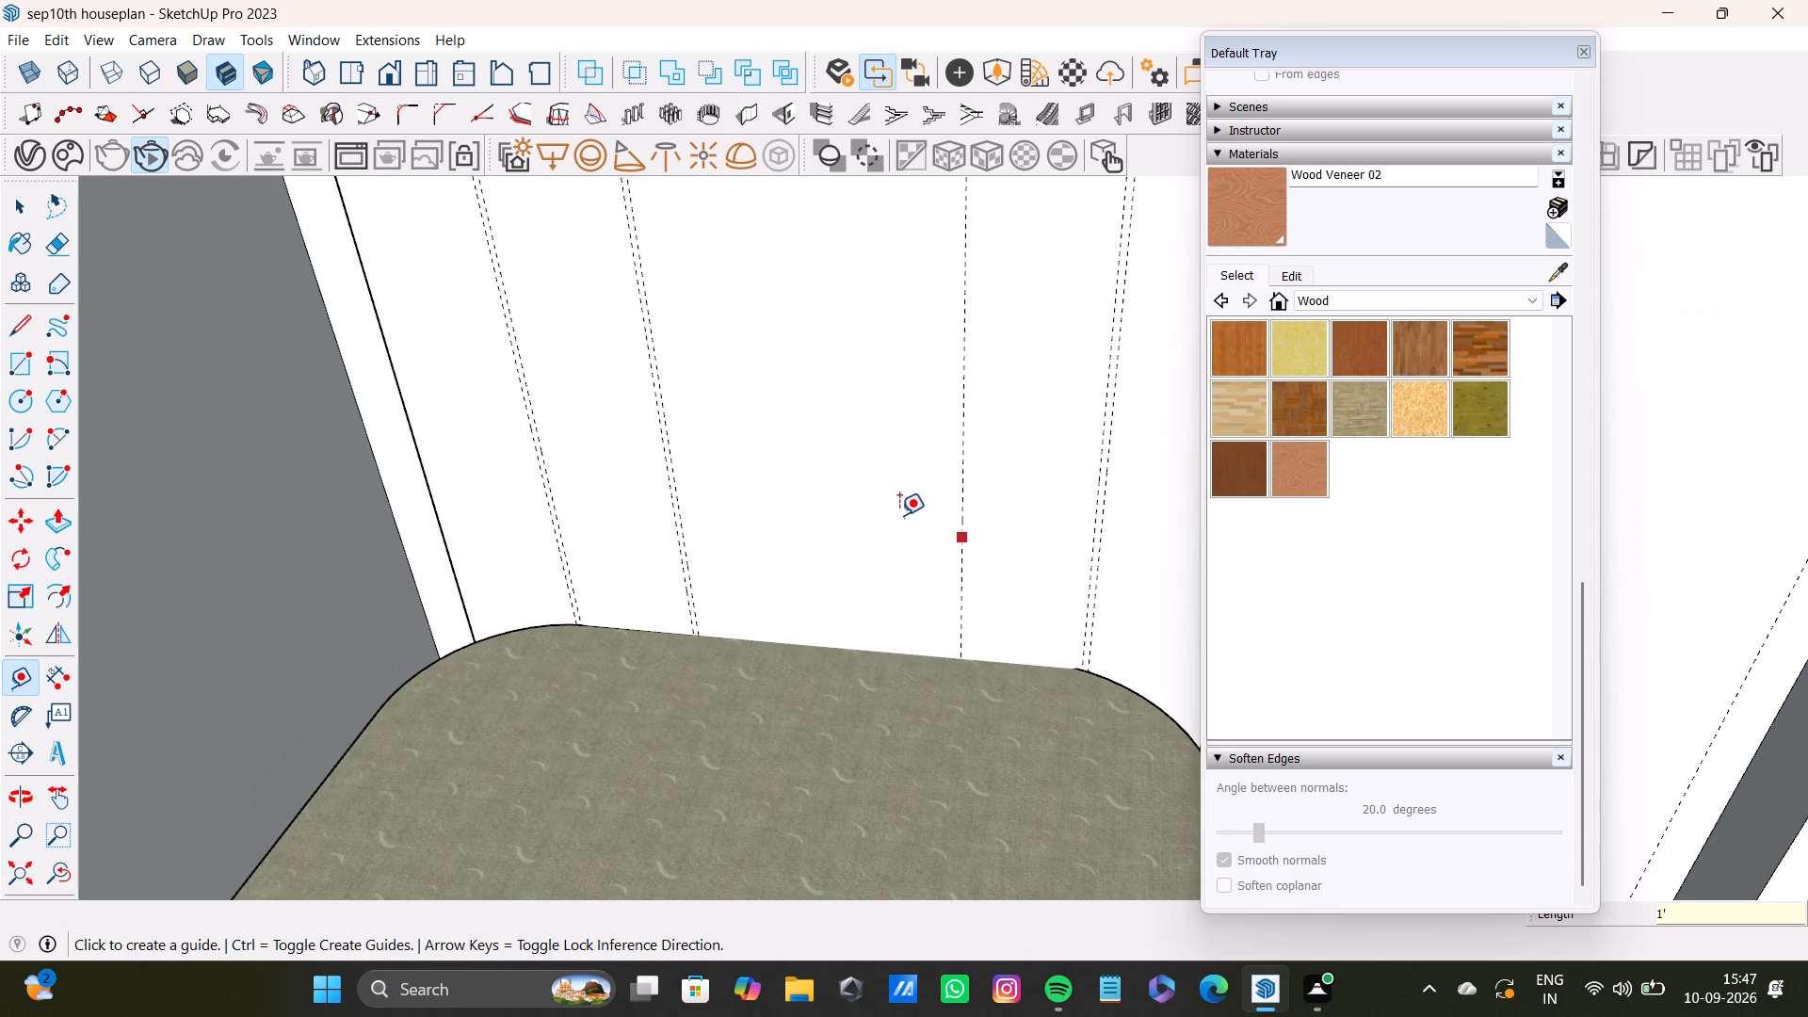
pyautogui.write('0.6')
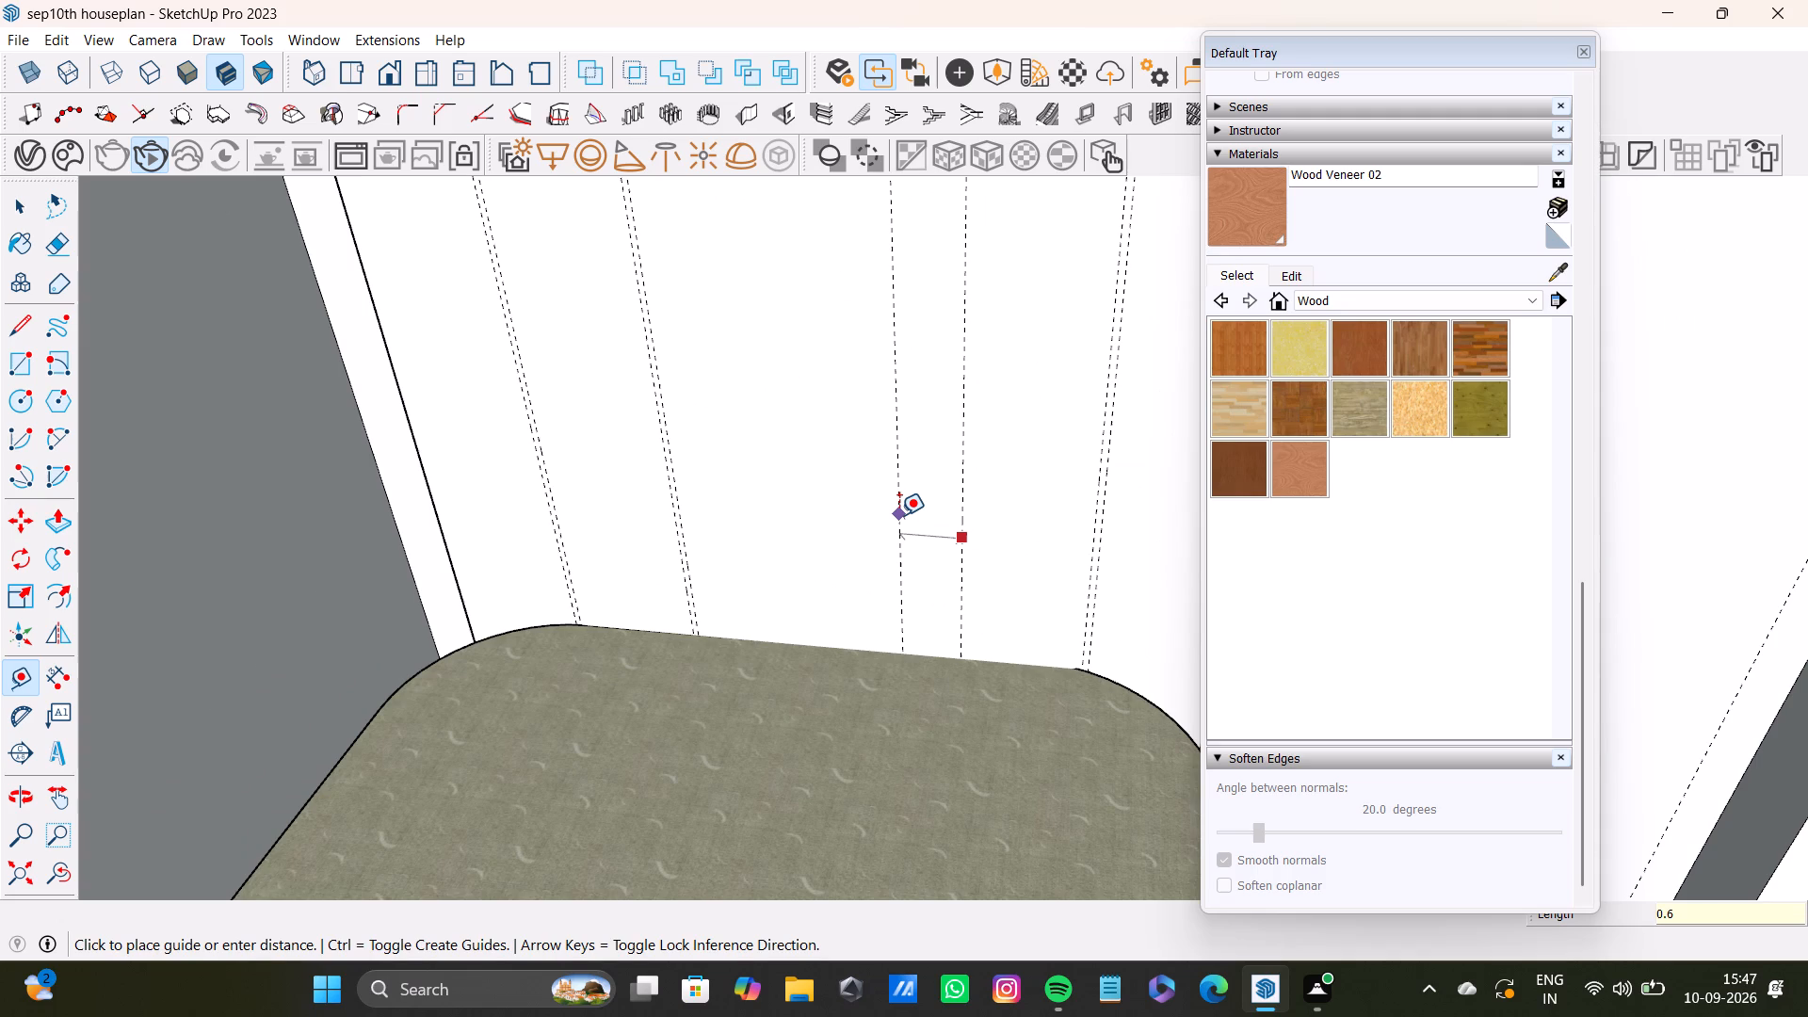
pyautogui.hotkey('shift', '"')
pyautogui.press('Return')
pyautogui.press('space')
# Draw a rectangle 1' by about 4' 9" from the panel's top corner by the side wall down the first guide to the bed.
pyautogui.scroll(-5, 899, 515)
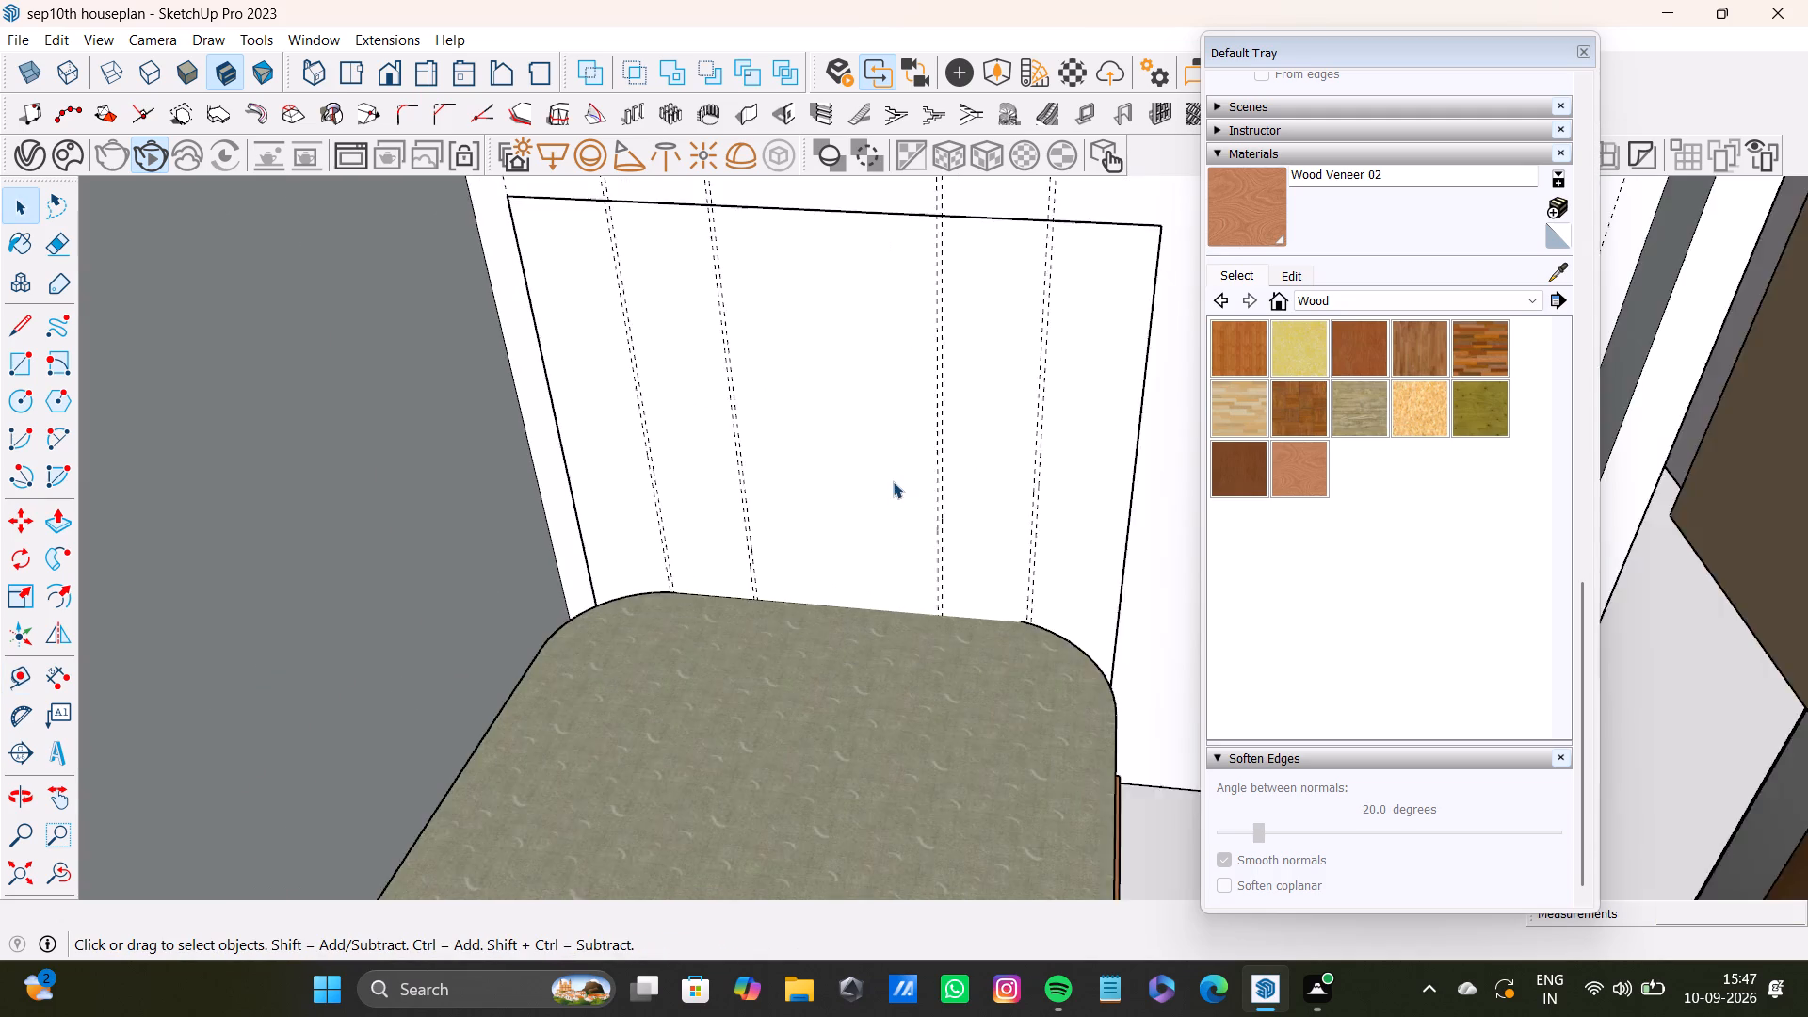
pyautogui.scroll(-4, 893, 481)
pyautogui.keyDown('shift'); pyautogui.moveTo(888, 485); pyautogui.dragTo(909, 609, button='middle'); pyautogui.keyUp('shift')
pyautogui.moveTo(892, 609); pyautogui.dragTo(938, 582, button='middle')
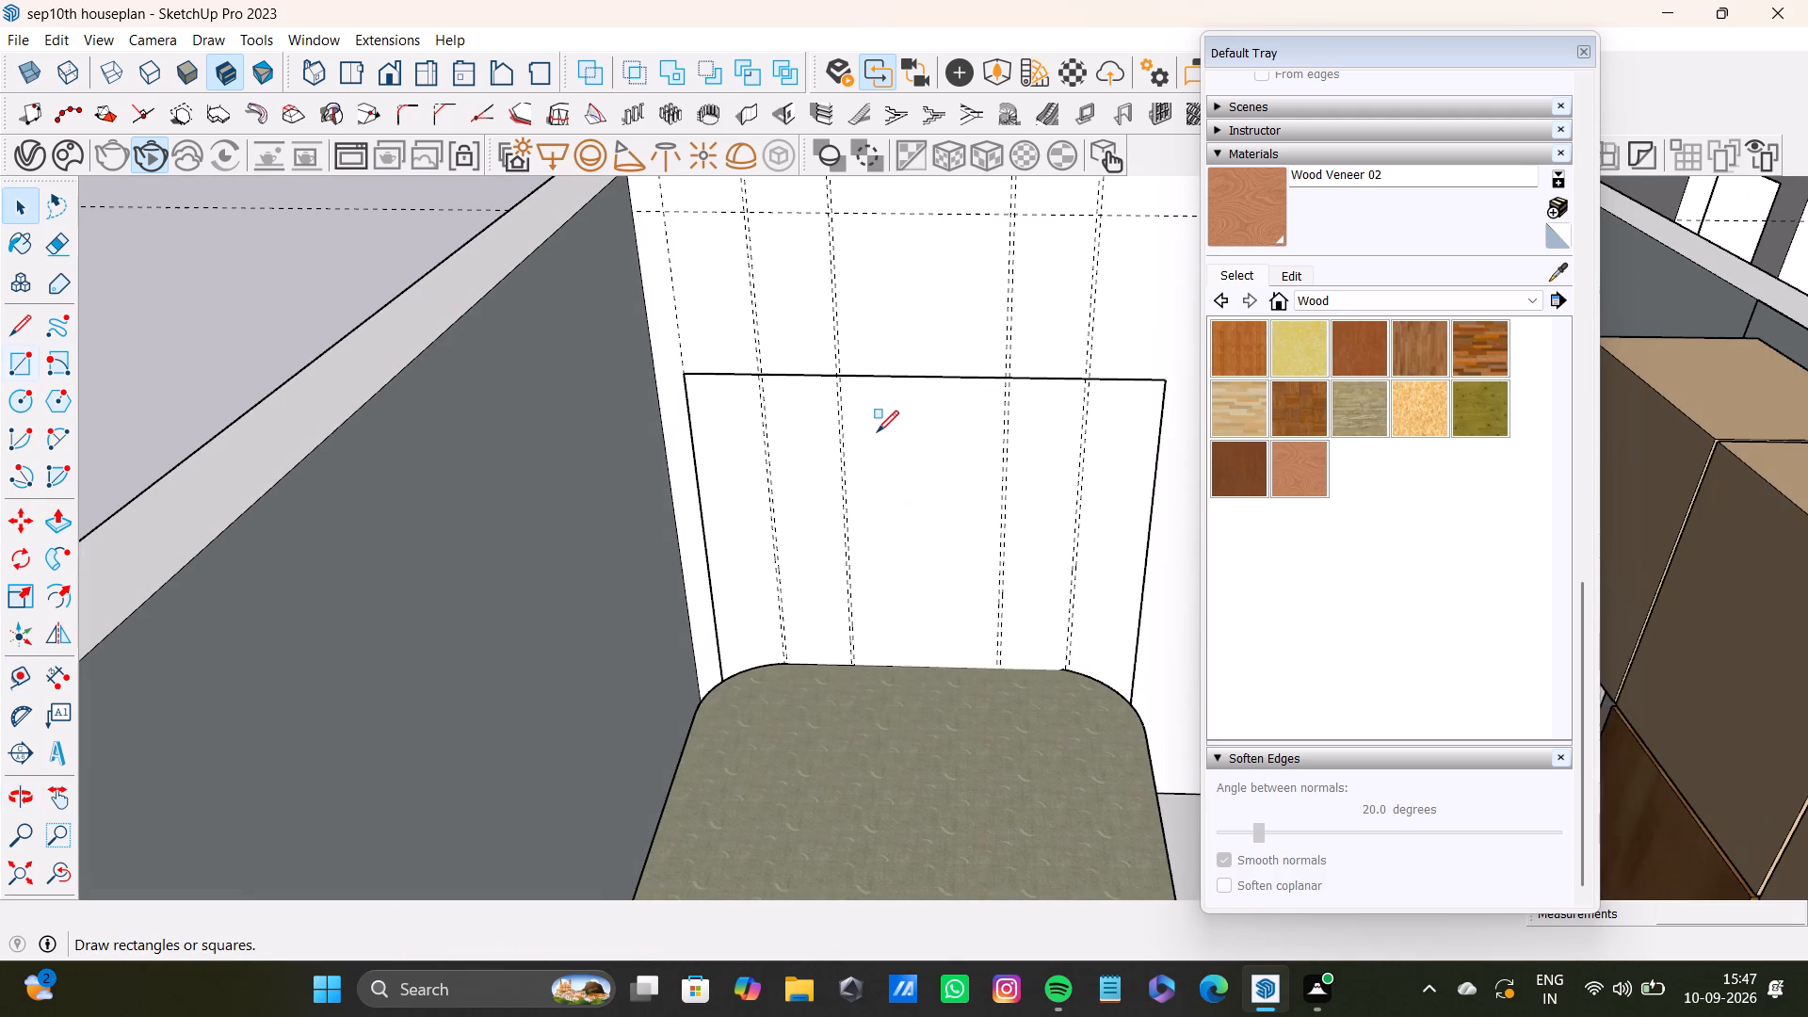
pyautogui.click(20, 363)
pyautogui.scroll(7, 798, 420)
pyautogui.scroll(3, 663, 375)
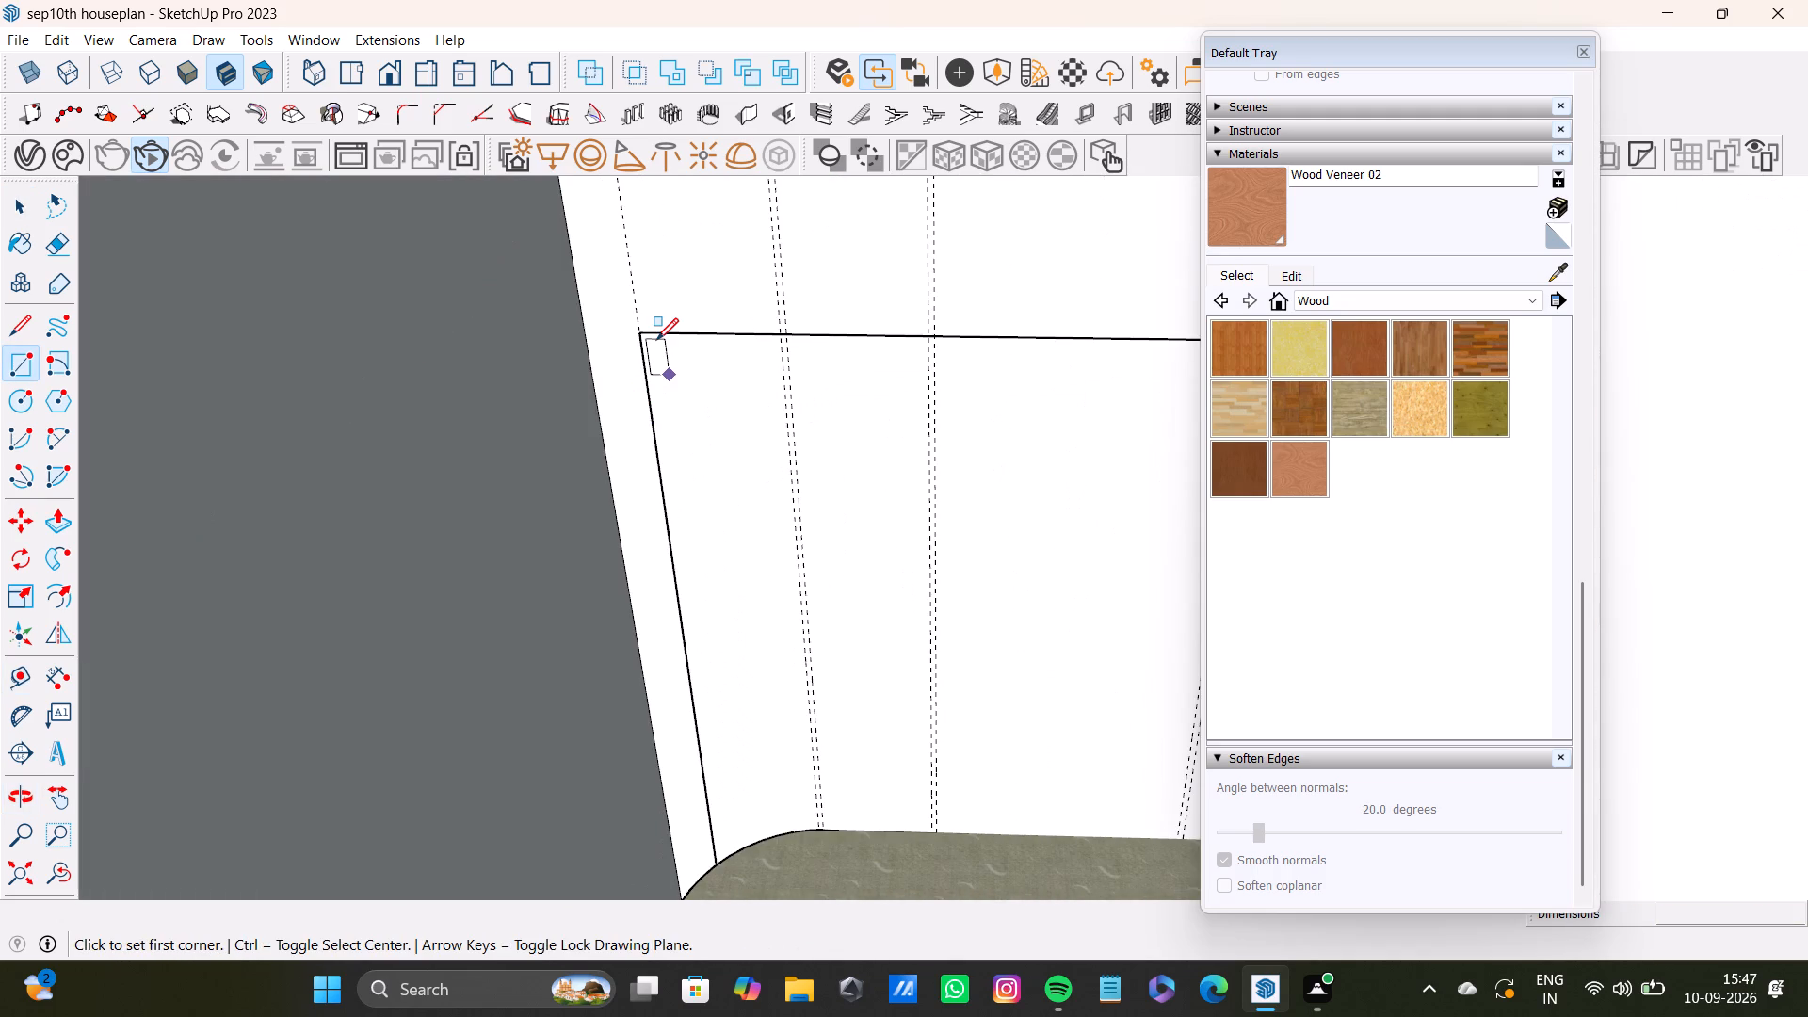
pyautogui.click(631, 316)
pyautogui.scroll(-7, 770, 598)
pyautogui.keyDown('shift'); pyautogui.moveTo(777, 673); pyautogui.dragTo(775, 609, button='middle'); pyautogui.keyUp('shift')
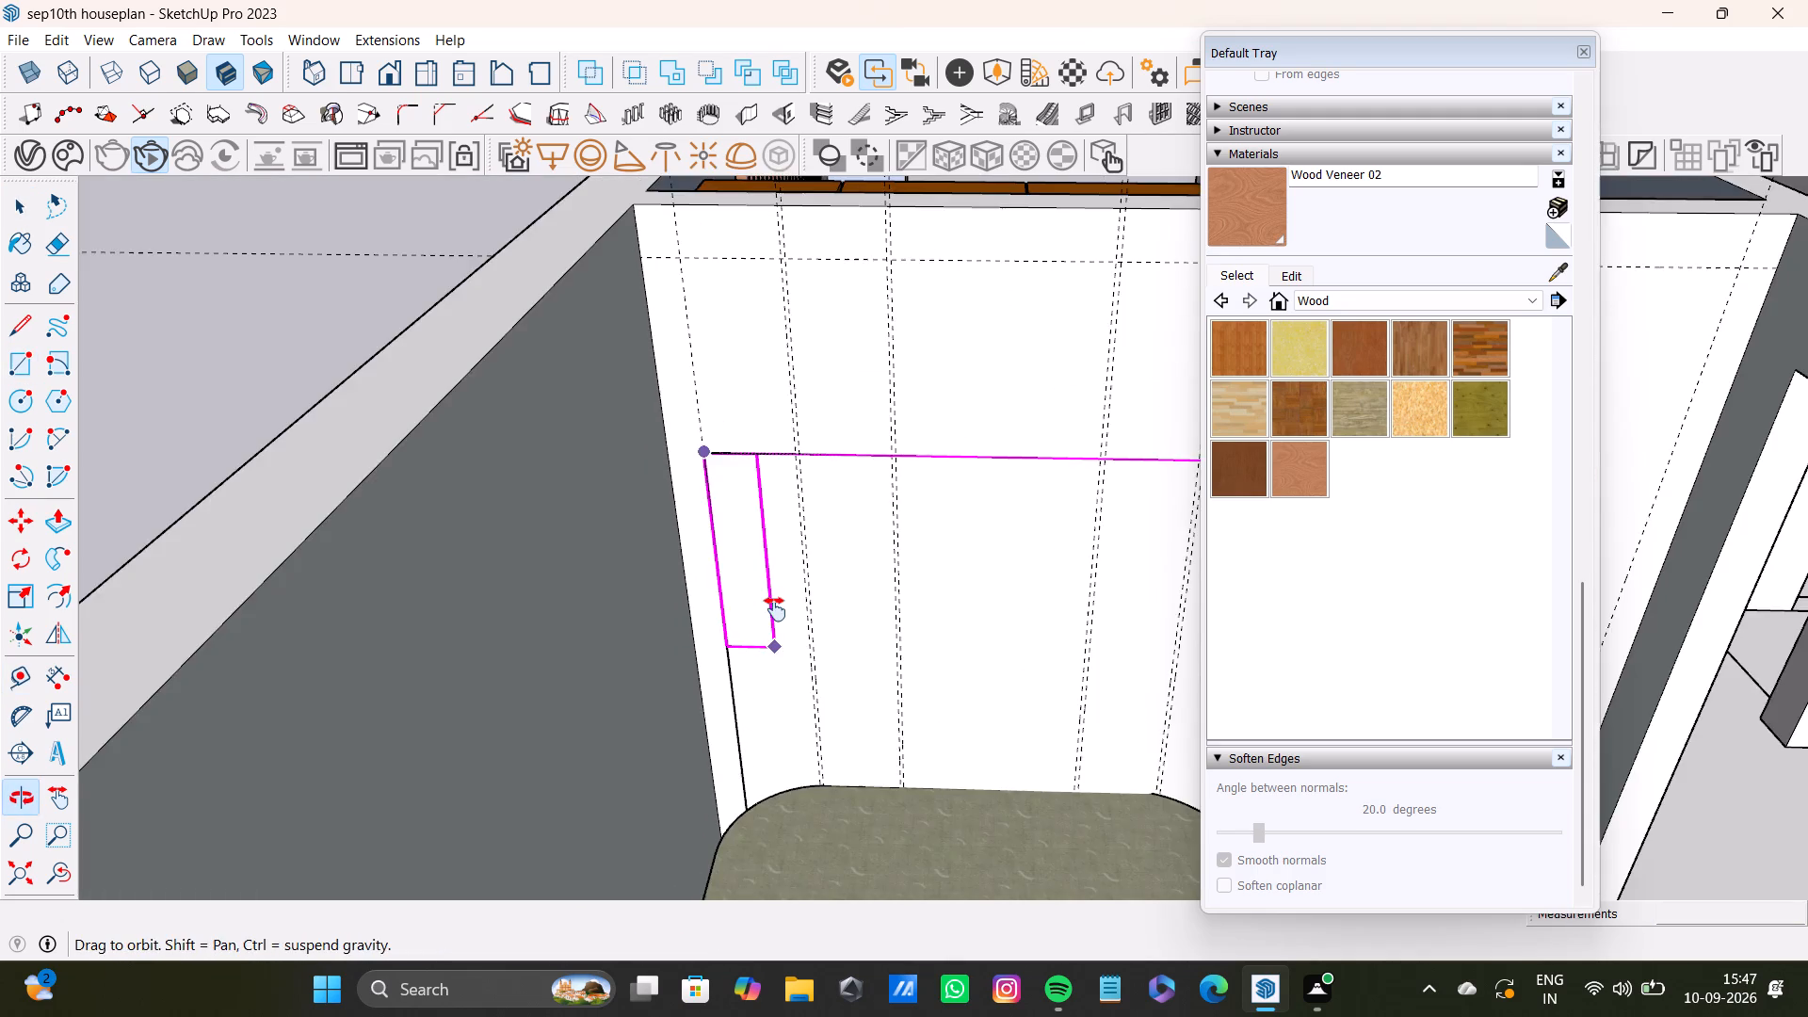
pyautogui.keyDown('shift'); pyautogui.moveTo(775, 609); pyautogui.dragTo(812, 437, button='middle'); pyautogui.keyUp('shift')
pyautogui.scroll(10, 841, 565)
pyautogui.moveTo(840, 582); pyautogui.dragTo(840, 618, button='middle')
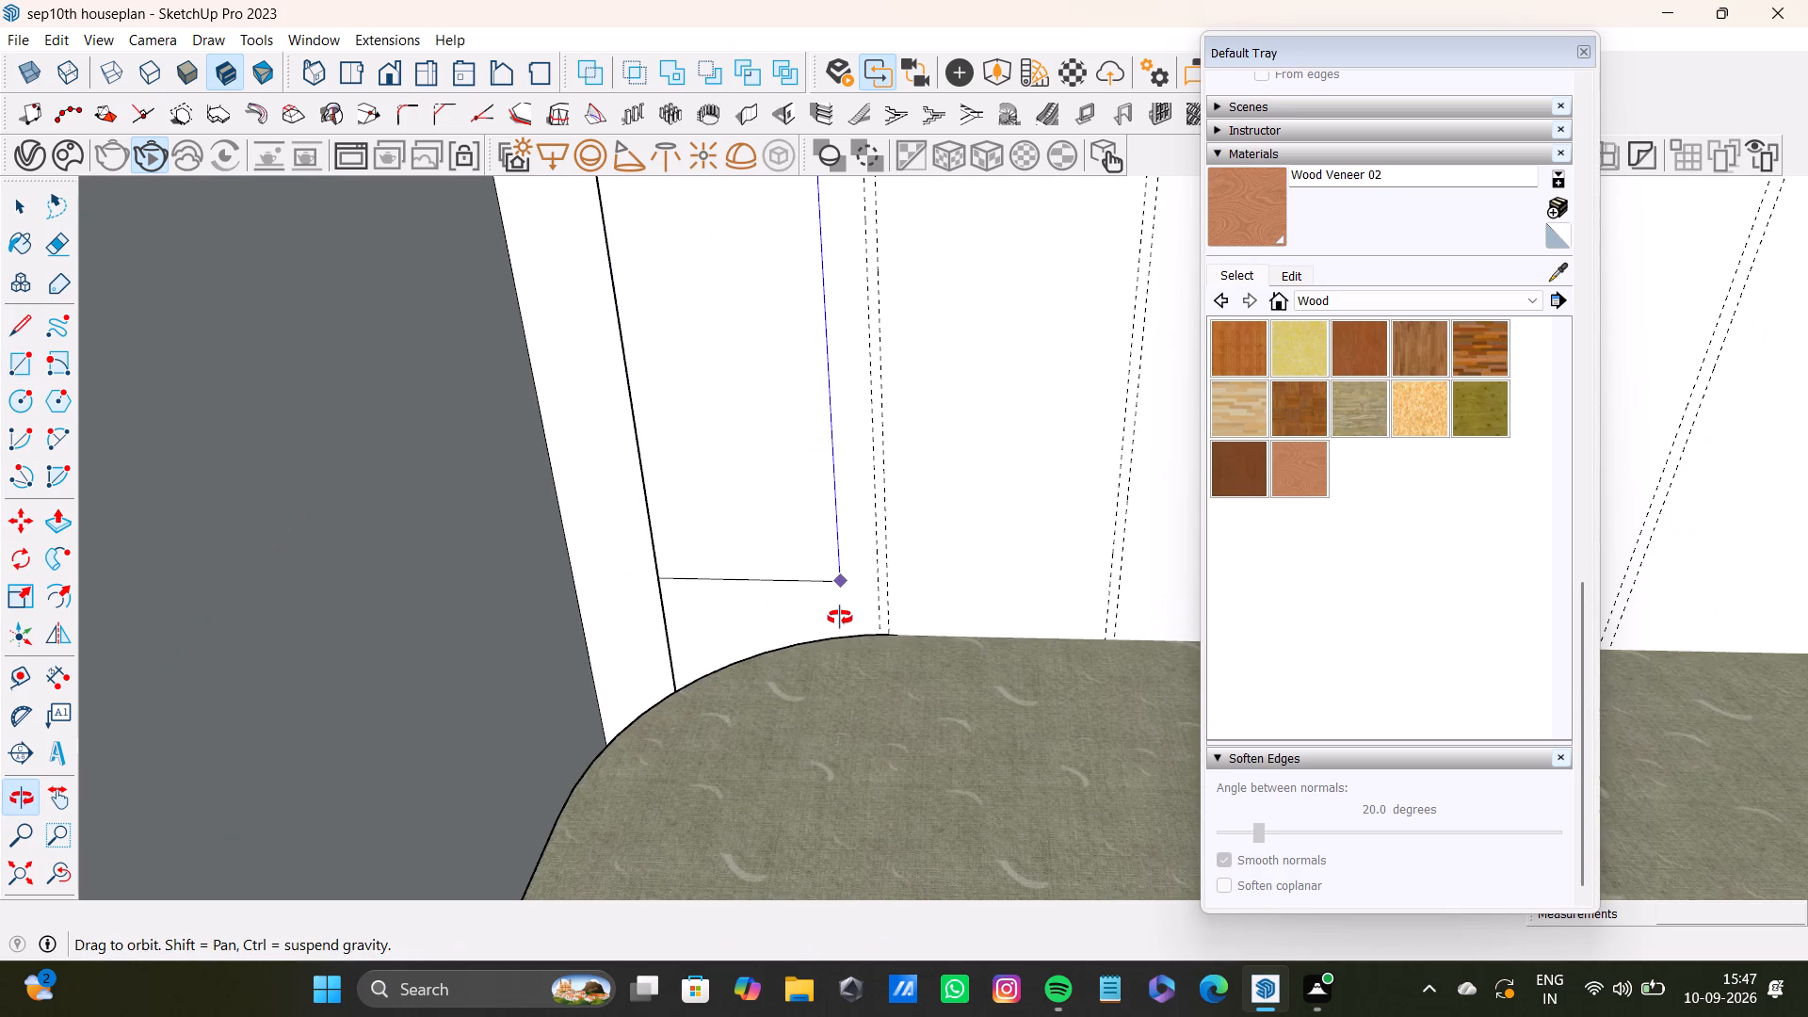
pyautogui.moveTo(840, 618); pyautogui.dragTo(833, 649, button='middle')
pyautogui.scroll(-2, 833, 677)
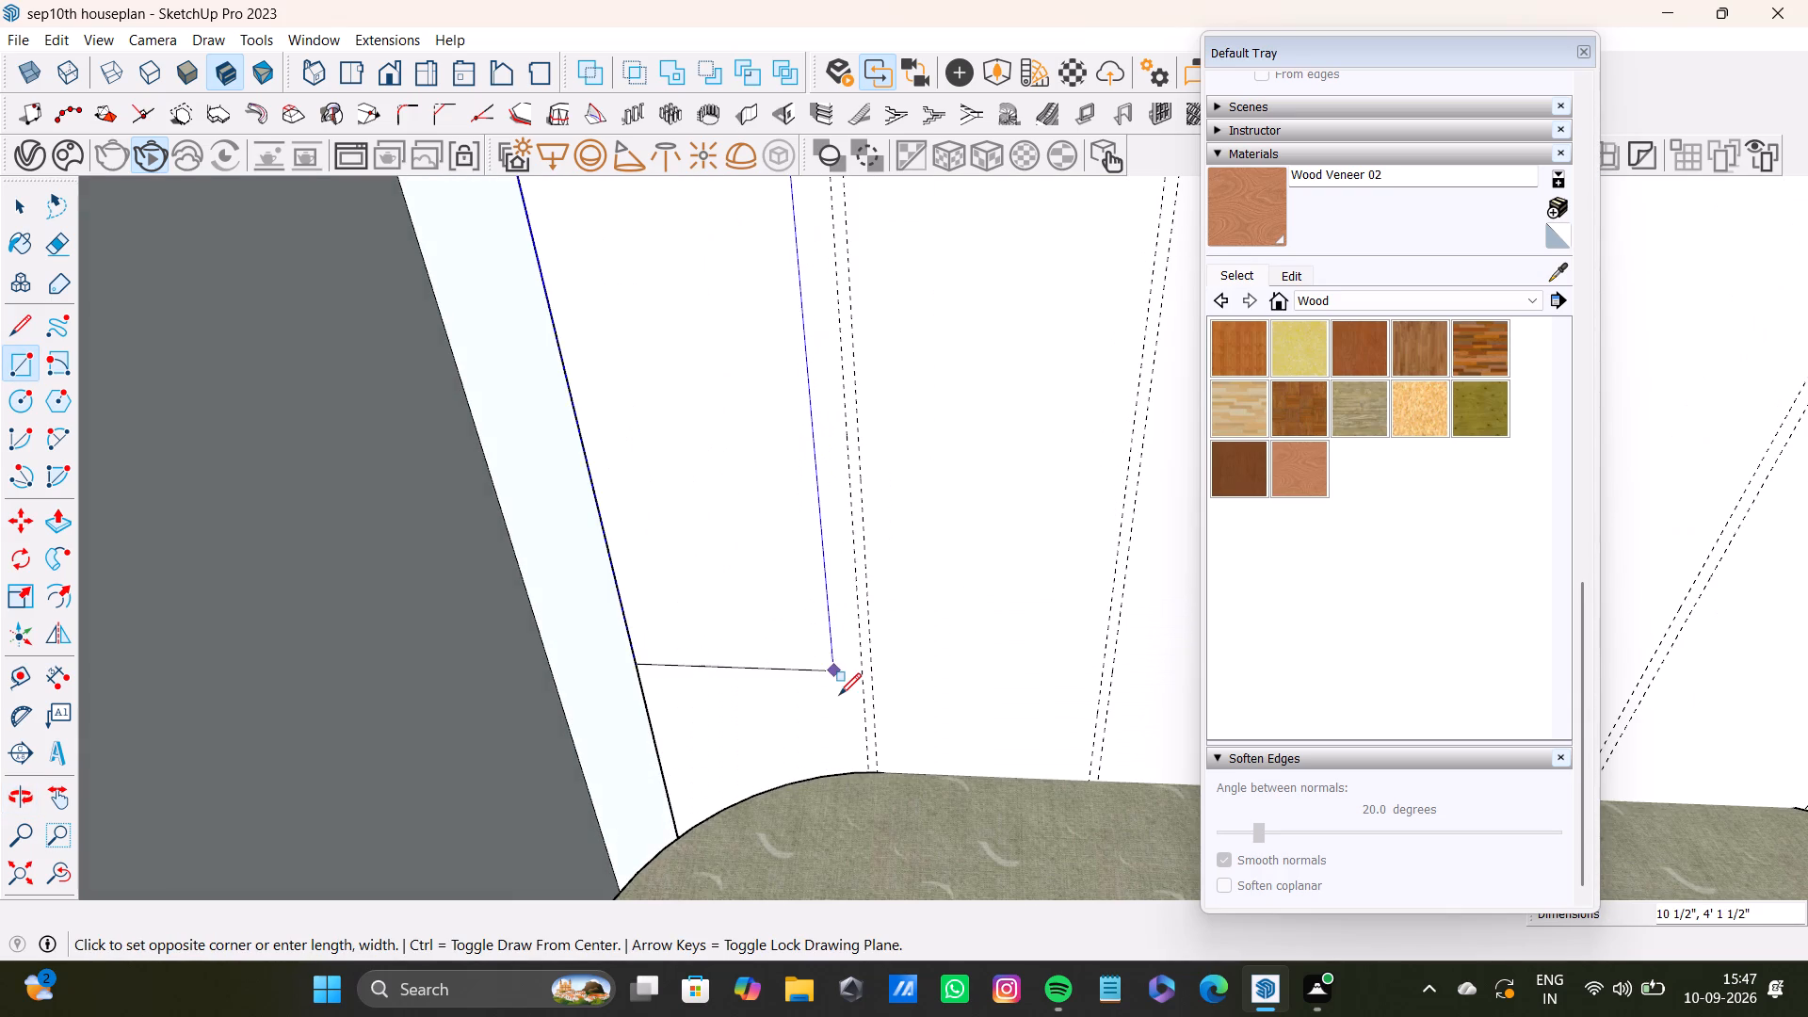
pyautogui.scroll(-1, 843, 695)
pyautogui.keyDown('shift'); pyautogui.moveTo(846, 692); pyautogui.dragTo(850, 659, button='middle'); pyautogui.keyUp('shift')
pyautogui.moveTo(865, 670); pyautogui.dragTo(856, 752, button='middle')
pyautogui.scroll(3, 843, 767)
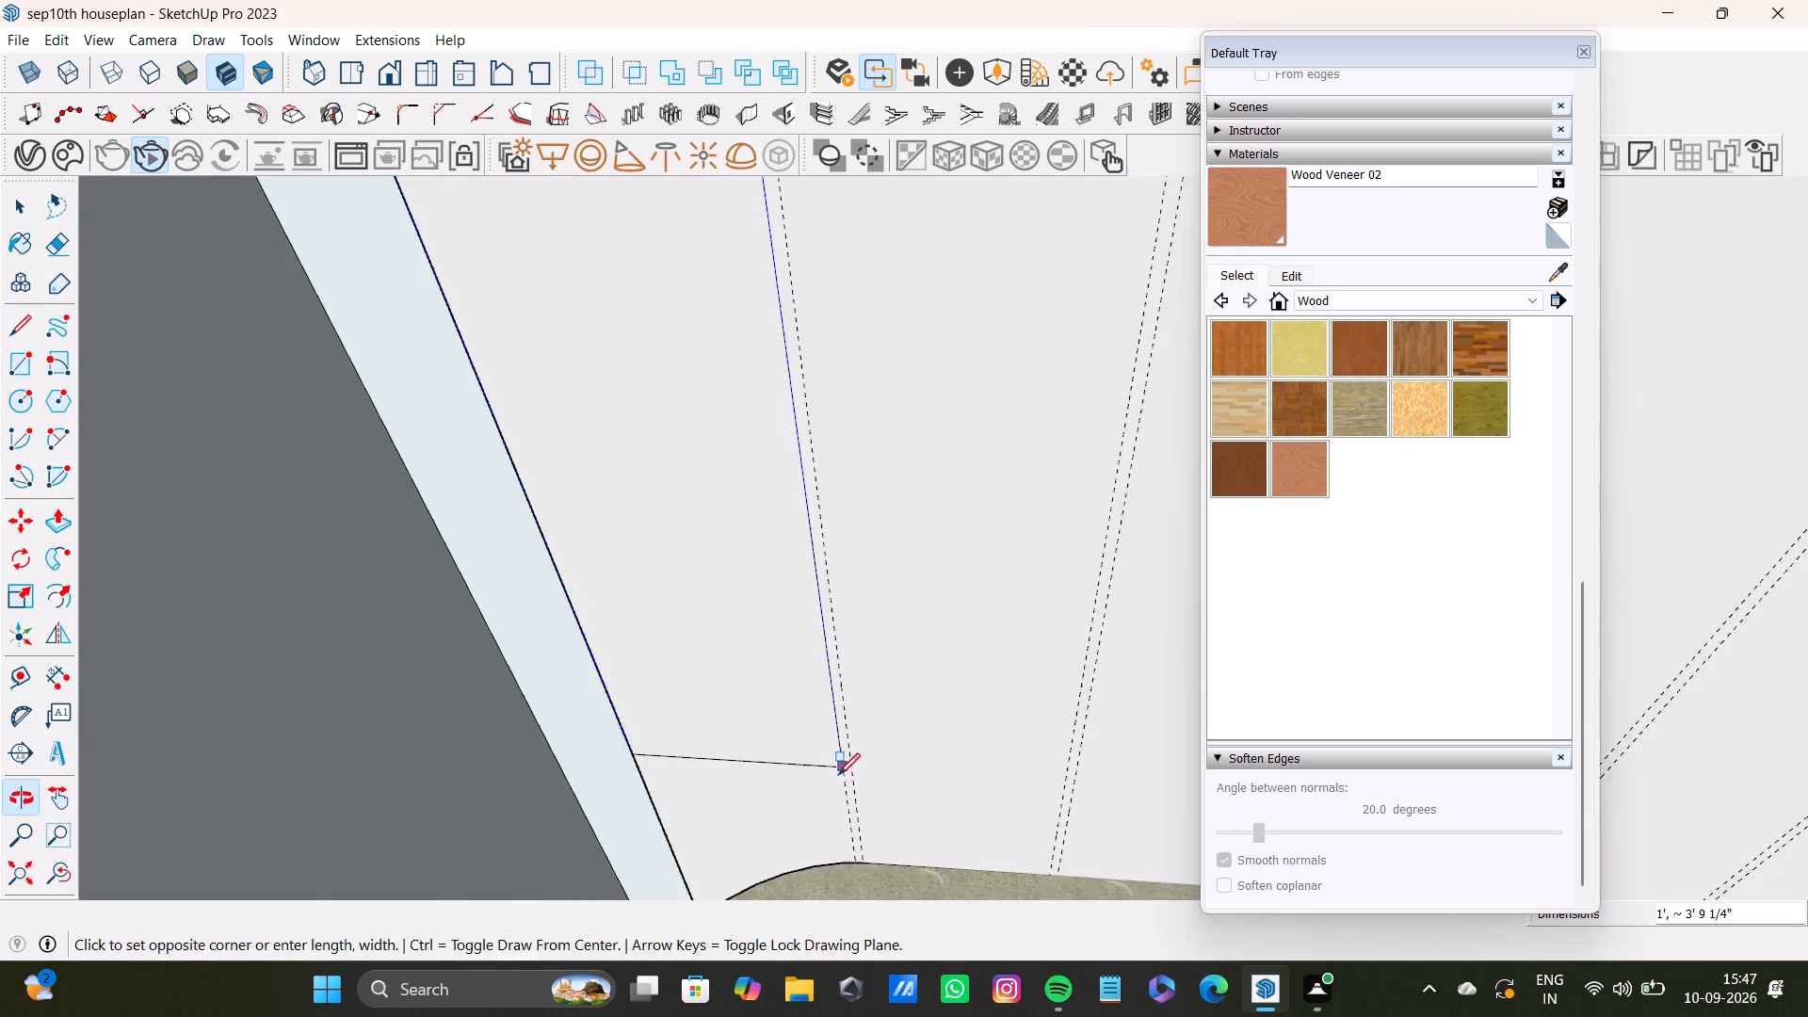
pyautogui.keyDown('shift'); pyautogui.moveTo(838, 777); pyautogui.dragTo(836, 621, button='middle'); pyautogui.keyUp('shift')
pyautogui.scroll(3, 825, 698)
pyautogui.moveTo(829, 707); pyautogui.dragTo(821, 775, button='middle')
pyautogui.scroll(4, 847, 791)
pyautogui.keyDown('shift'); pyautogui.moveTo(841, 799); pyautogui.dragTo(845, 688, button='middle'); pyautogui.keyUp('shift')
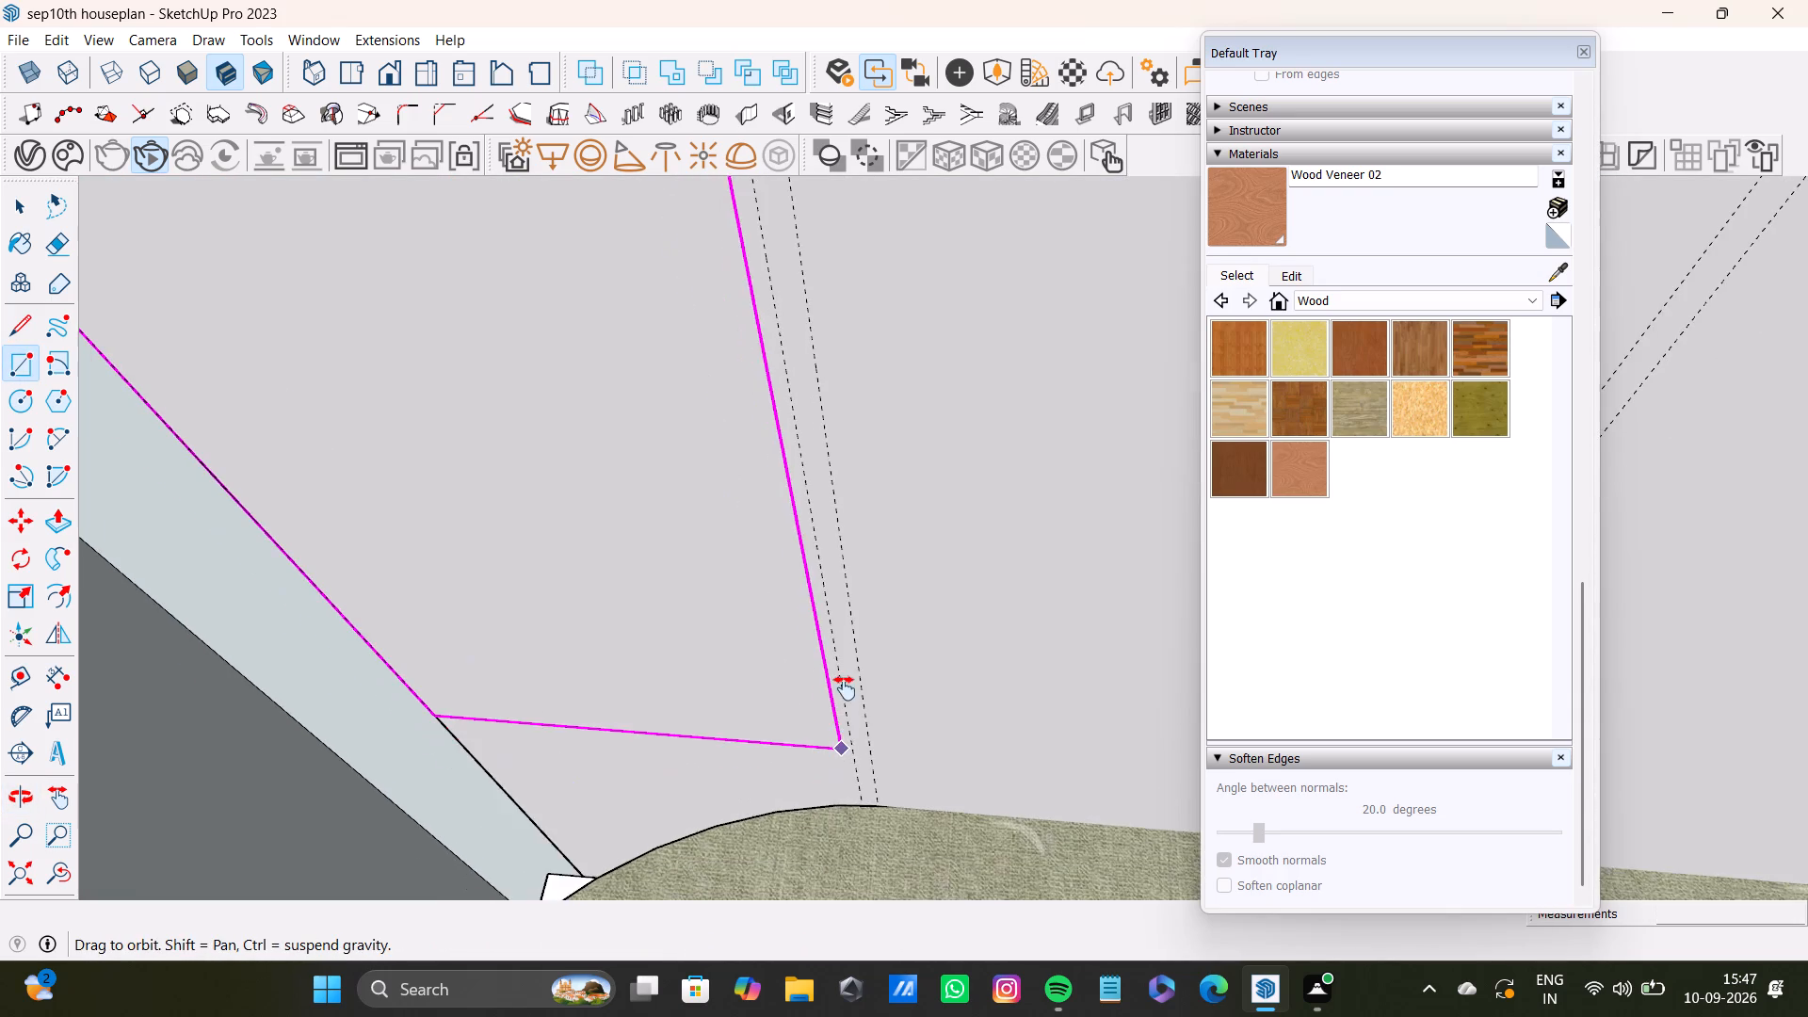
pyautogui.keyDown('shift'); pyautogui.moveTo(845, 688); pyautogui.dragTo(846, 686, button='middle'); pyautogui.keyUp('shift')
pyautogui.scroll(5, 851, 724)
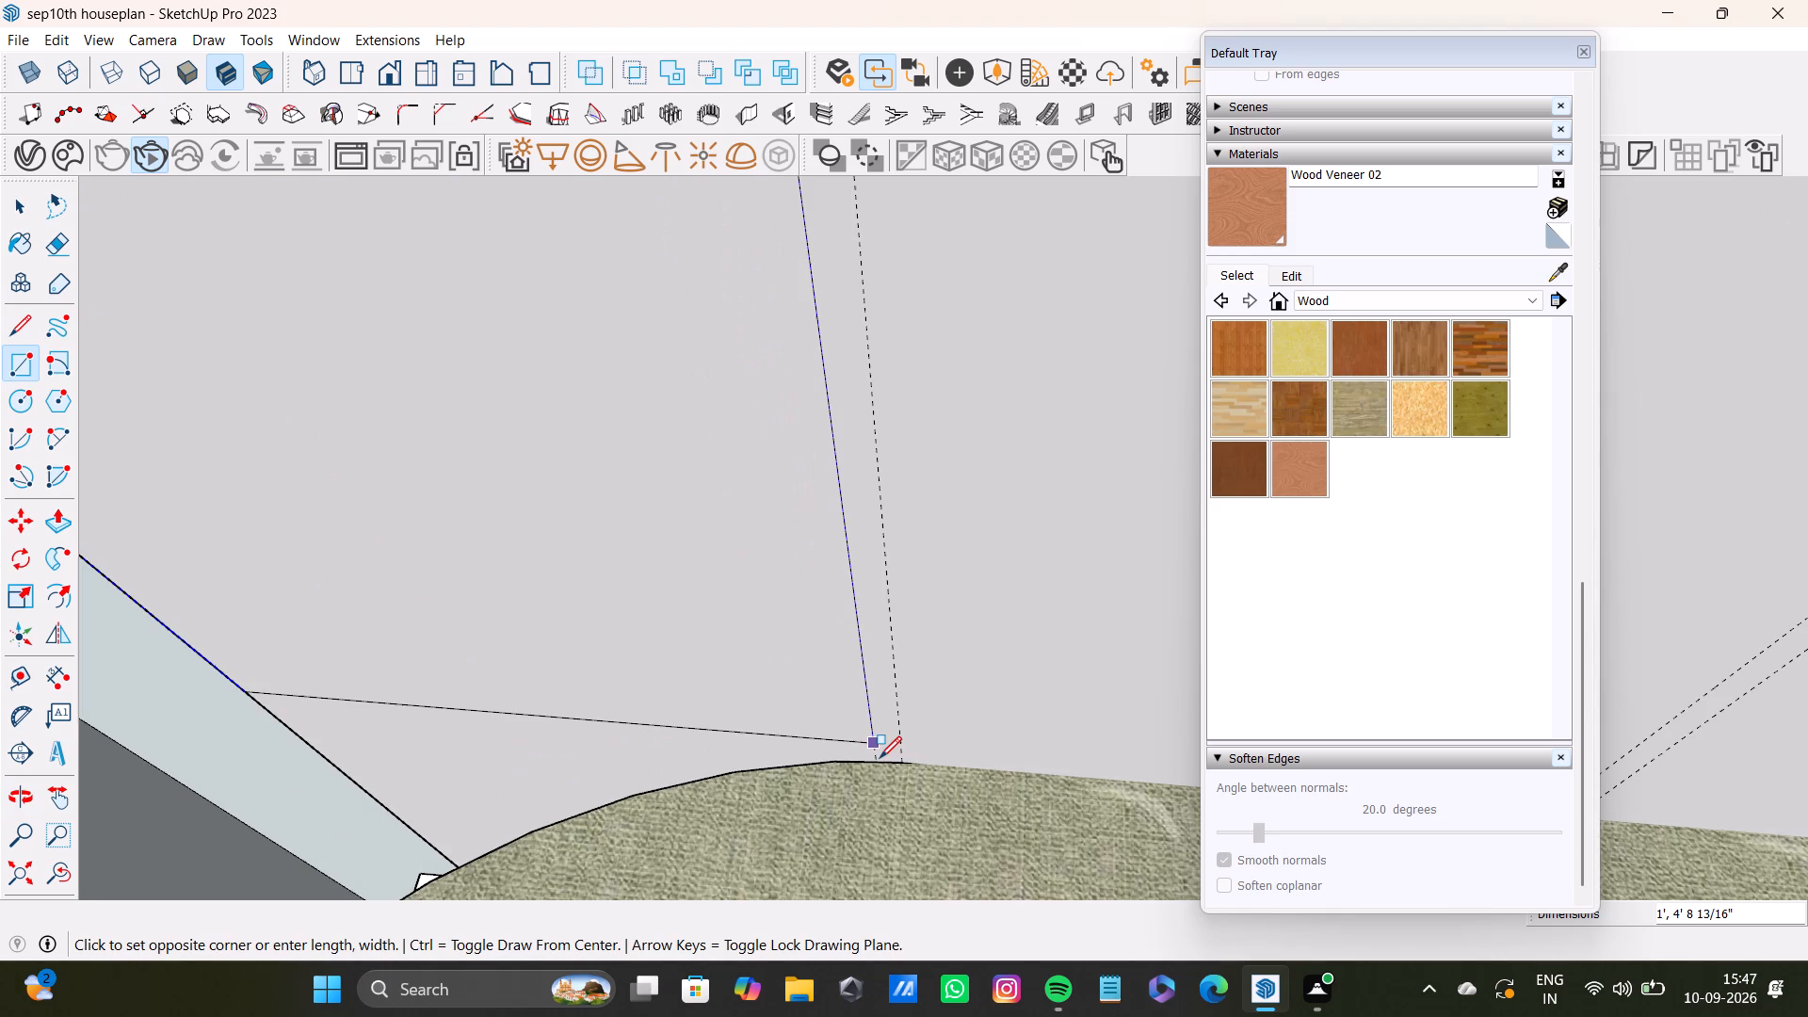
pyautogui.click(880, 758)
# Draw the second strip rectangle, 1' by about 4' 9 9/16", from the panel's top edge to the bed, leaving the narrow guide gap beside the first strip.
pyautogui.scroll(-20, 791, 648)
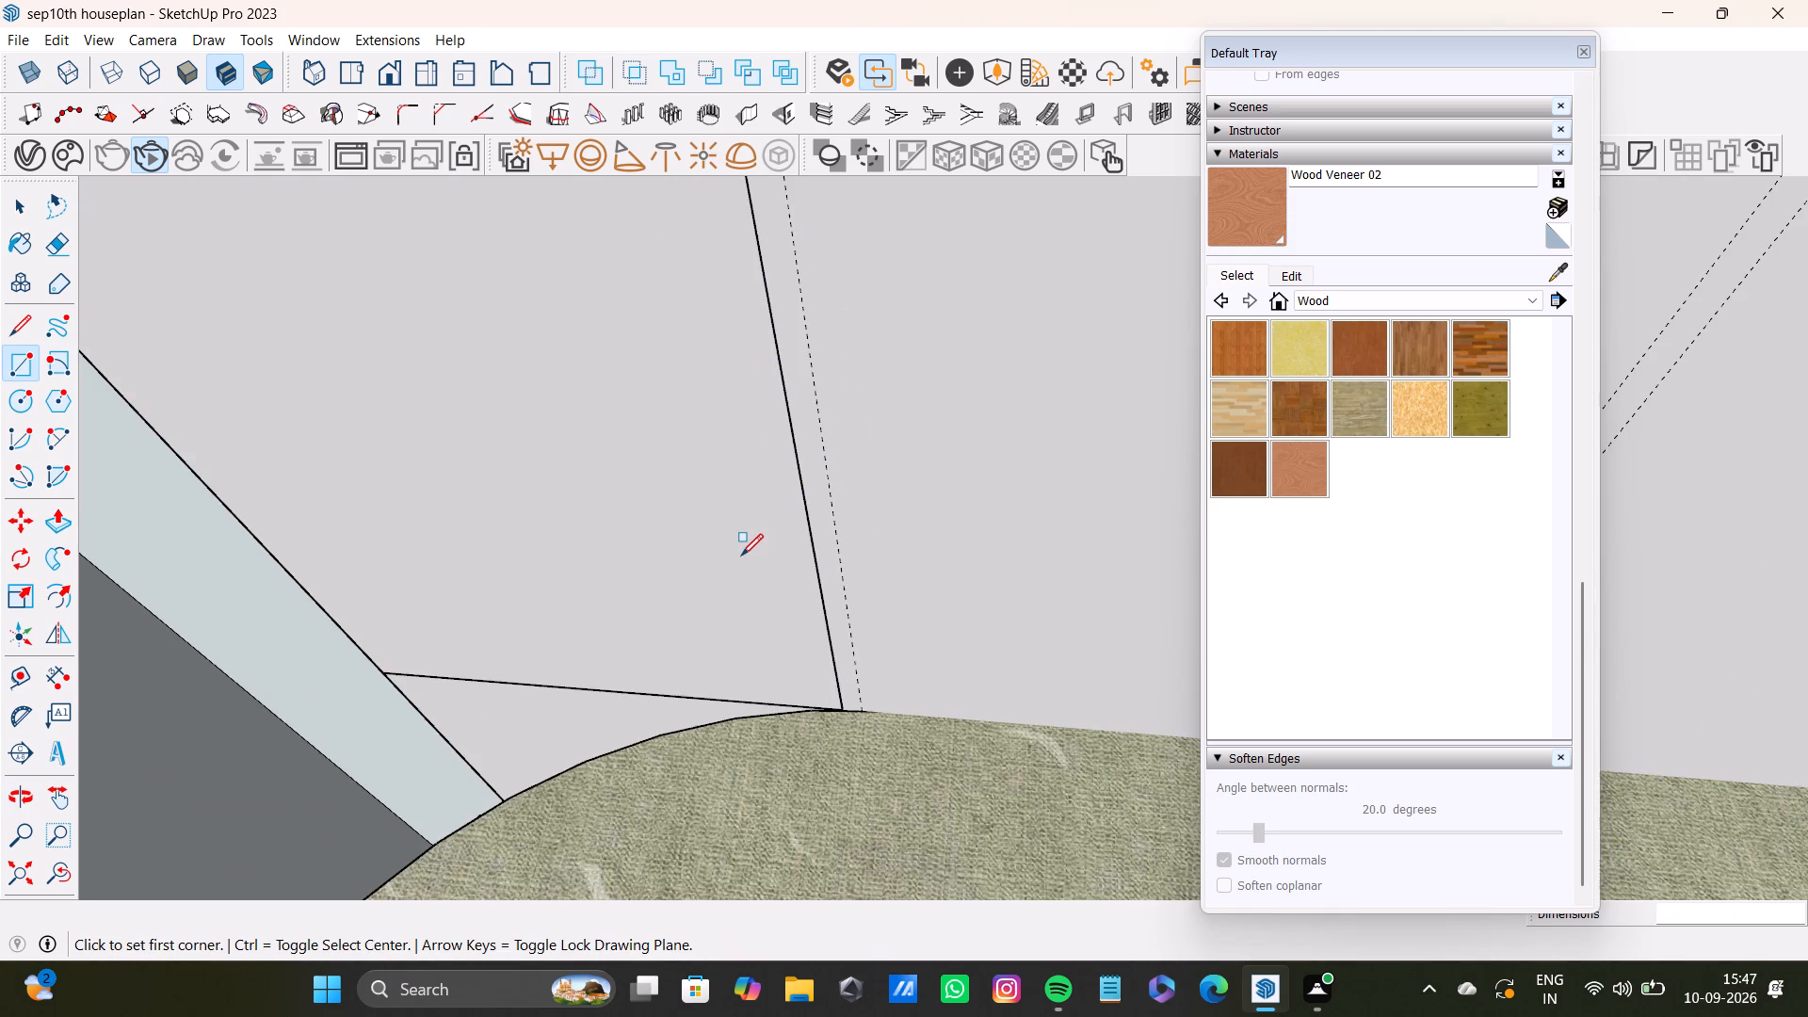
pyautogui.scroll(-20, 741, 556)
pyautogui.scroll(-2, 741, 556)
pyautogui.keyDown('shift'); pyautogui.moveTo(683, 393); pyautogui.dragTo(706, 657, button='middle'); pyautogui.keyUp('shift')
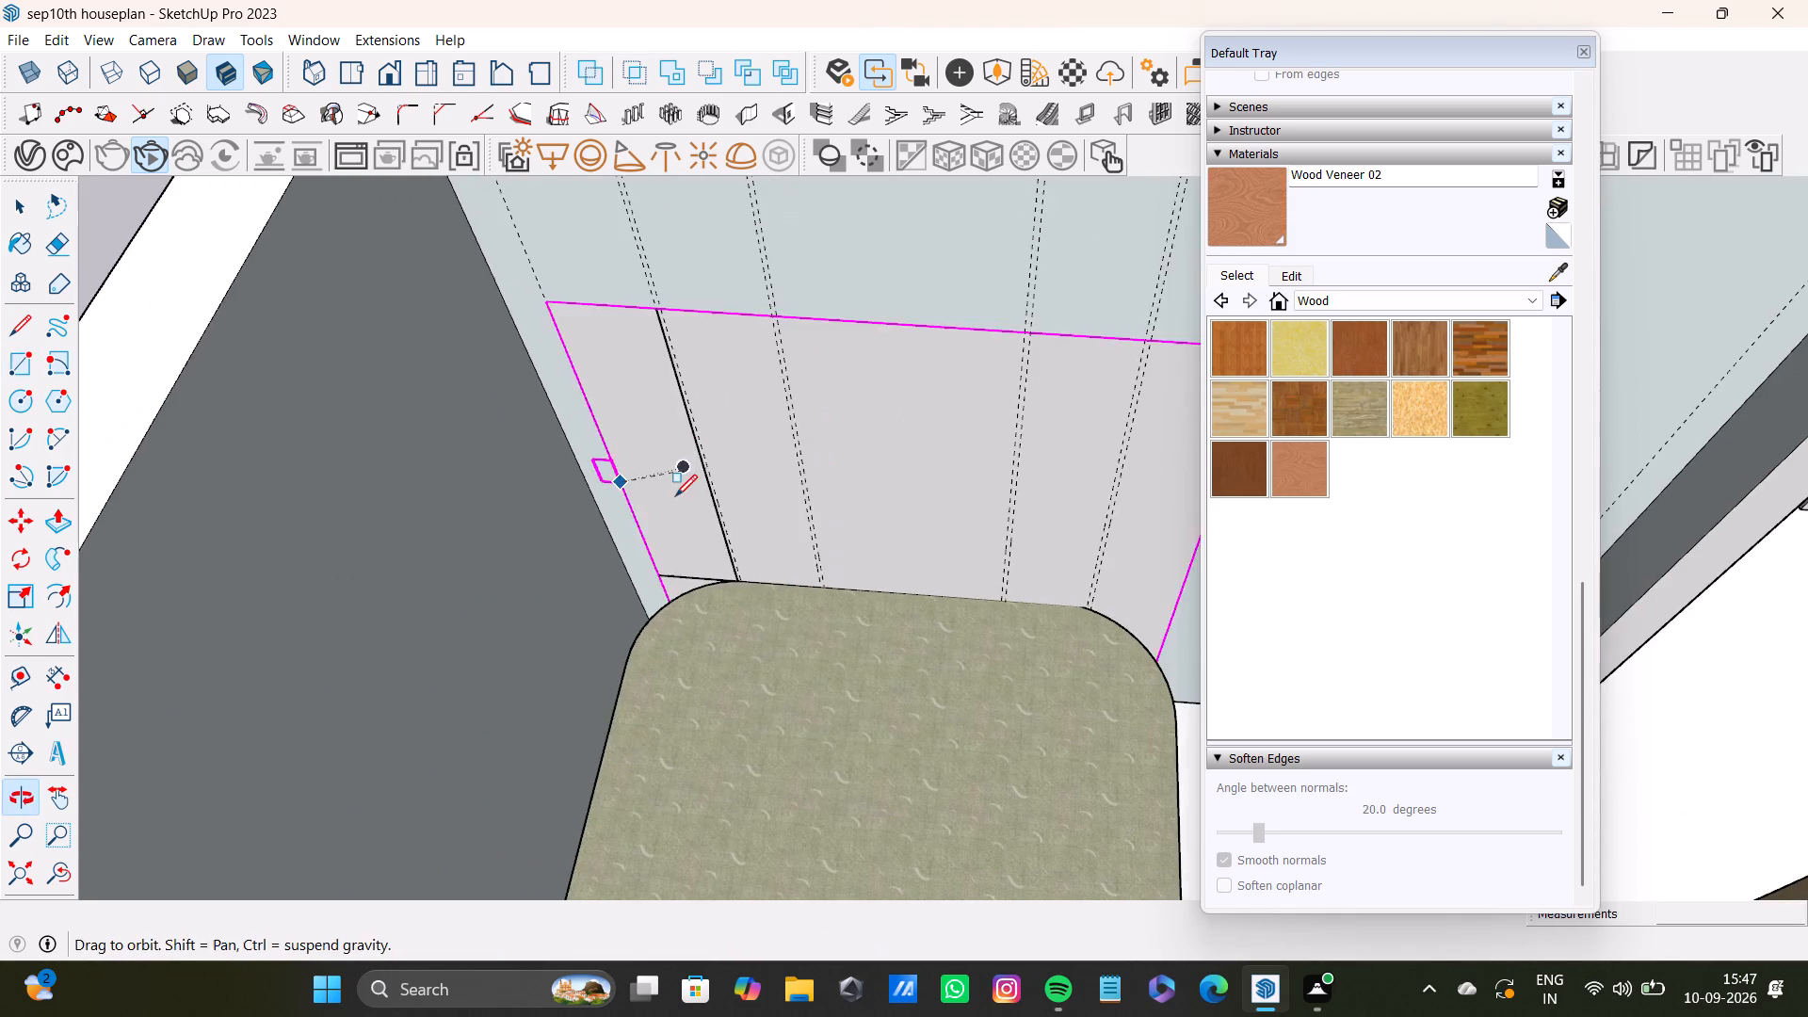
pyautogui.scroll(17, 662, 481)
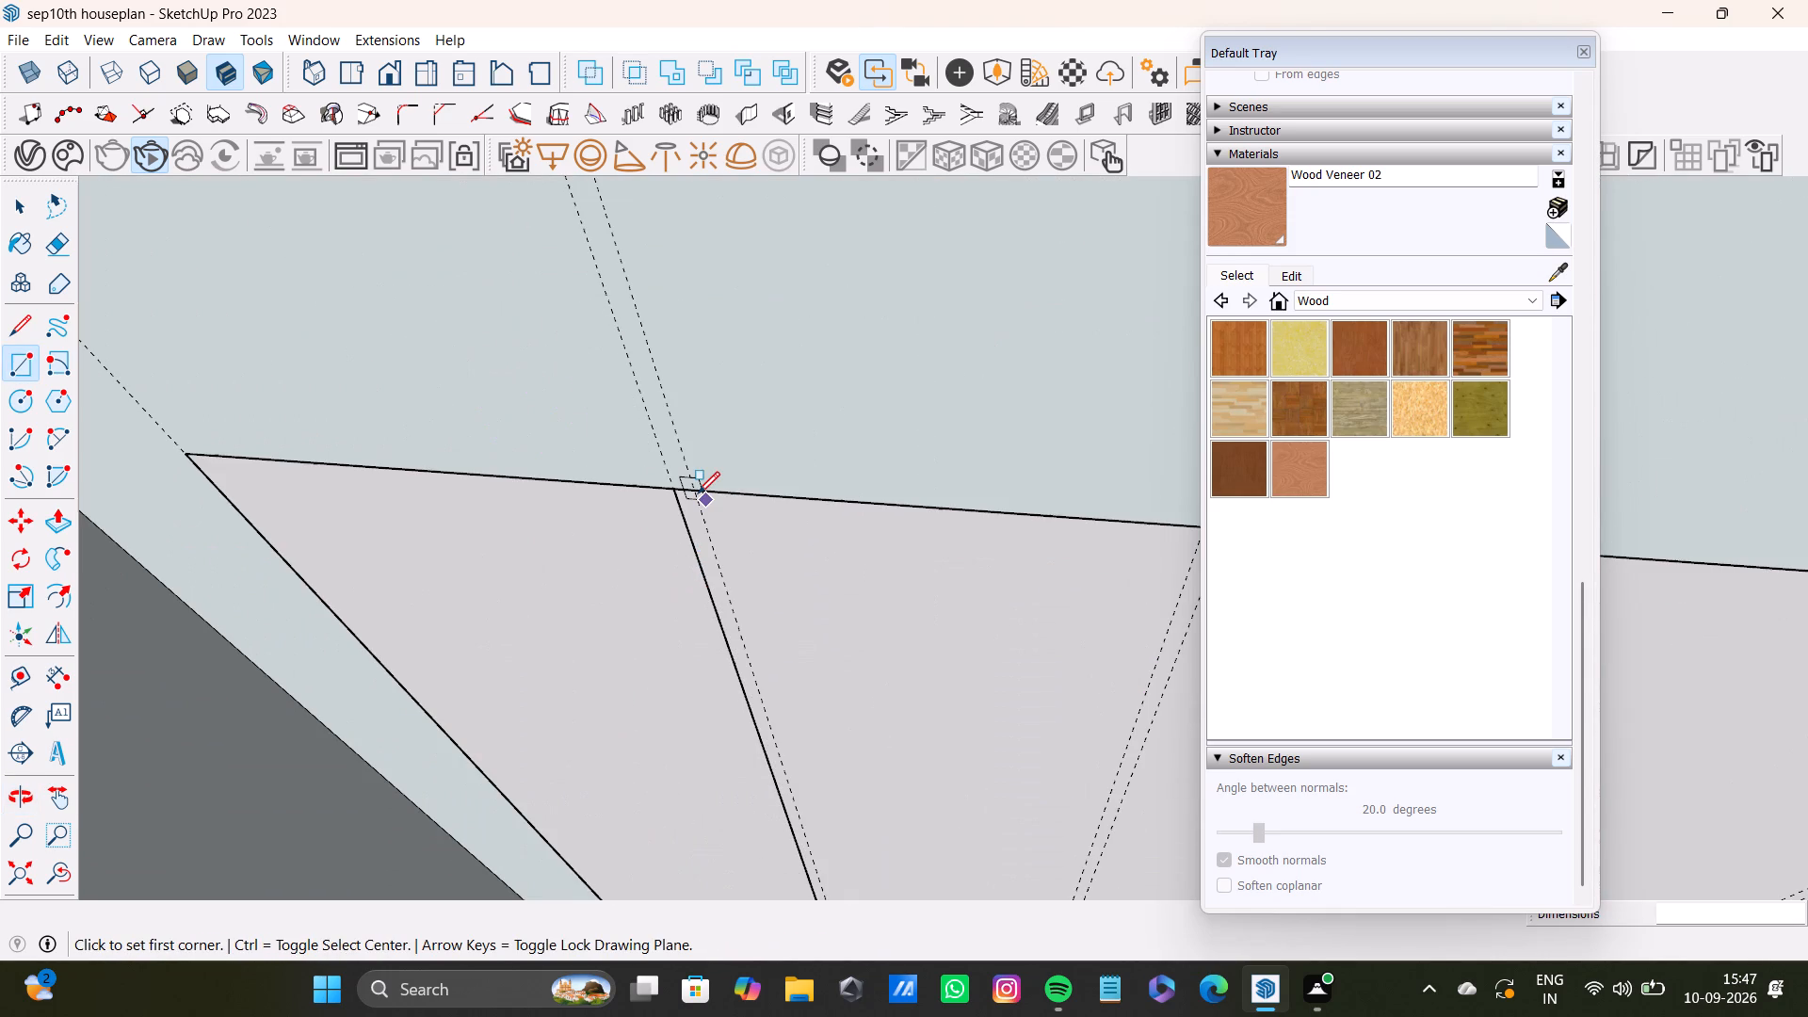
pyautogui.click(696, 492)
pyautogui.scroll(-8, 825, 605)
pyautogui.keyDown('shift'); pyautogui.moveTo(922, 754); pyautogui.dragTo(899, 492, button='middle'); pyautogui.keyUp('shift')
pyautogui.scroll(-4, 903, 608)
pyautogui.scroll(2, 922, 657)
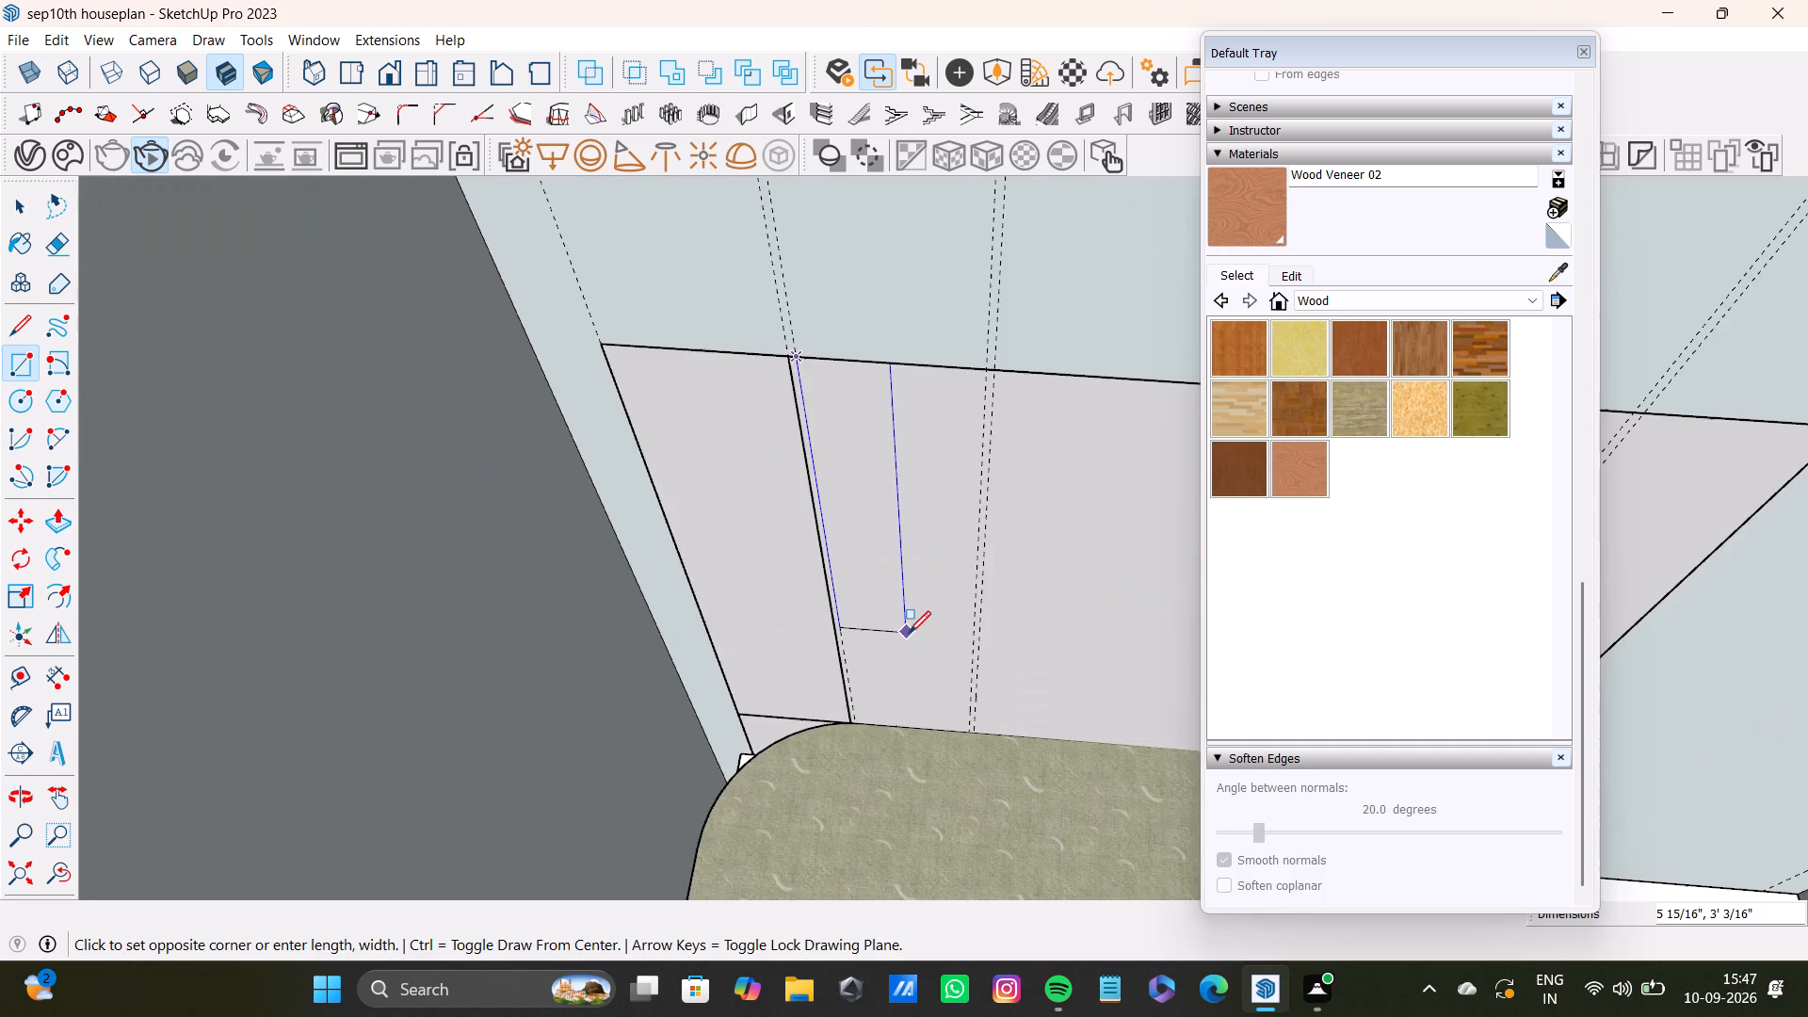
pyautogui.scroll(9, 909, 633)
pyautogui.scroll(-1, 933, 713)
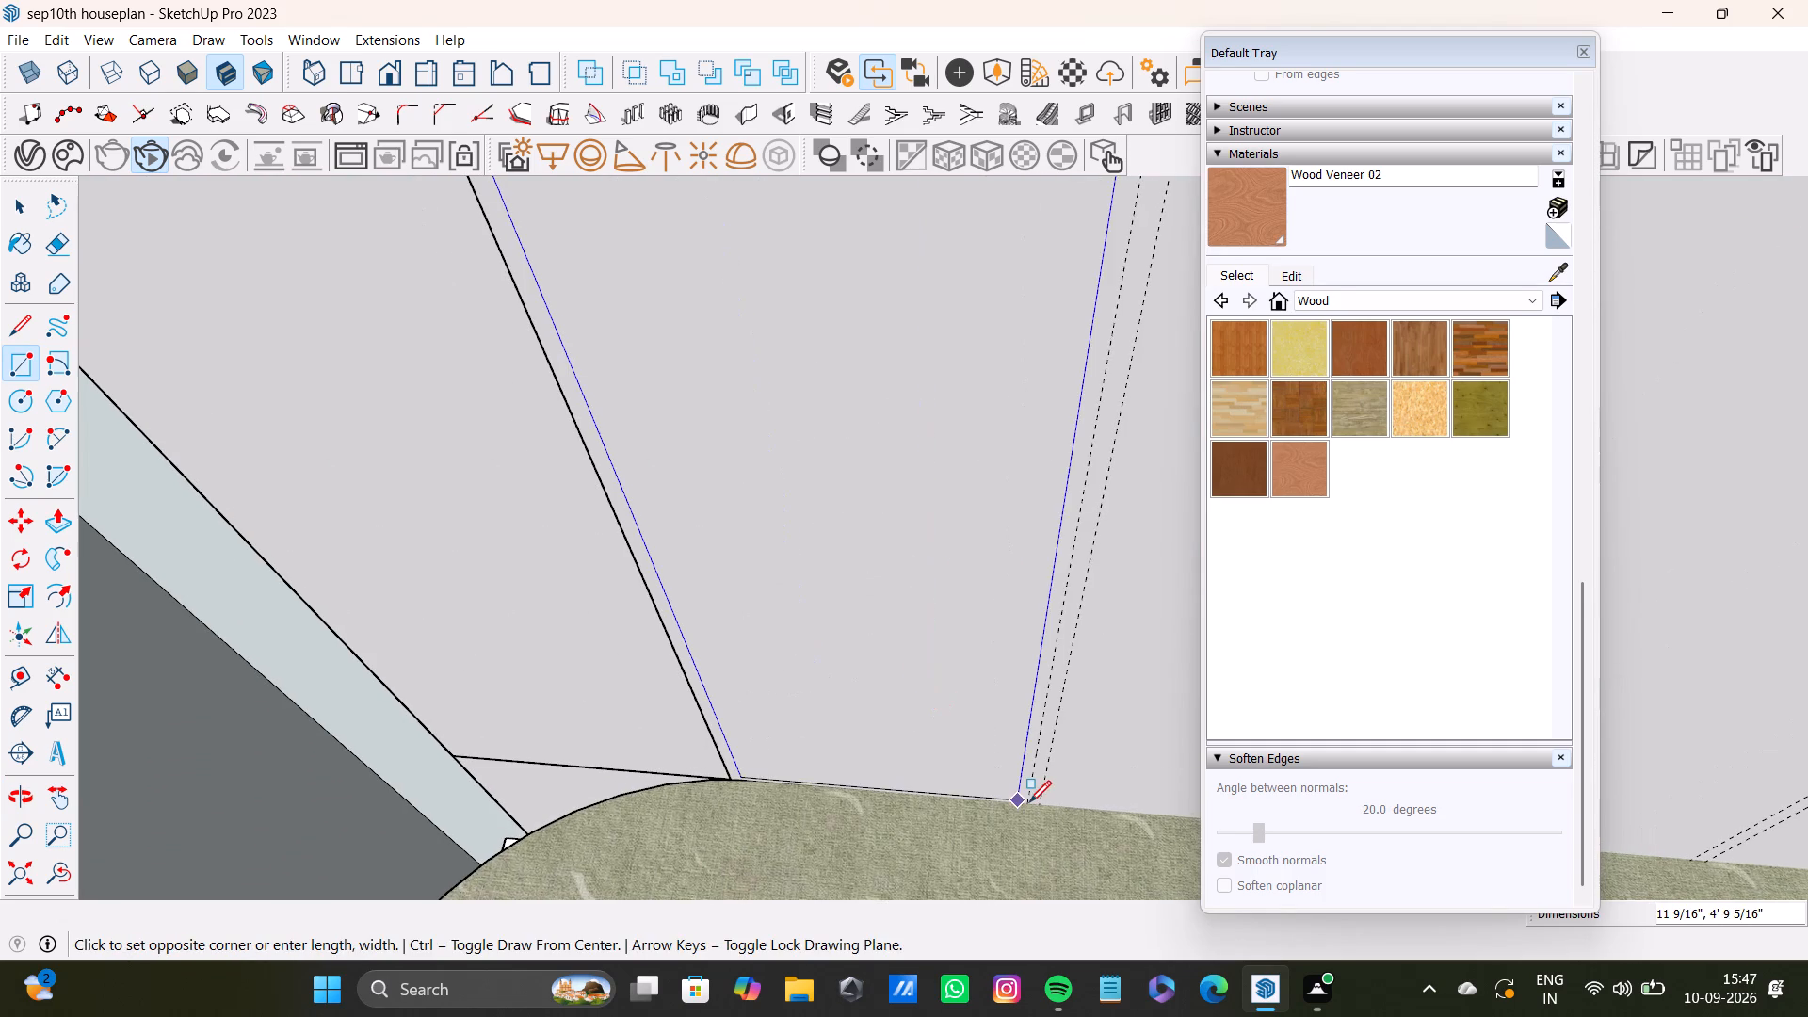
pyautogui.scroll(4, 1029, 802)
pyautogui.moveTo(1029, 802); pyautogui.dragTo(1026, 846, button='middle')
pyautogui.scroll(2, 1026, 838)
pyautogui.keyDown('shift'); pyautogui.moveTo(1025, 837); pyautogui.dragTo(1010, 605, button='middle'); pyautogui.keyUp('shift')
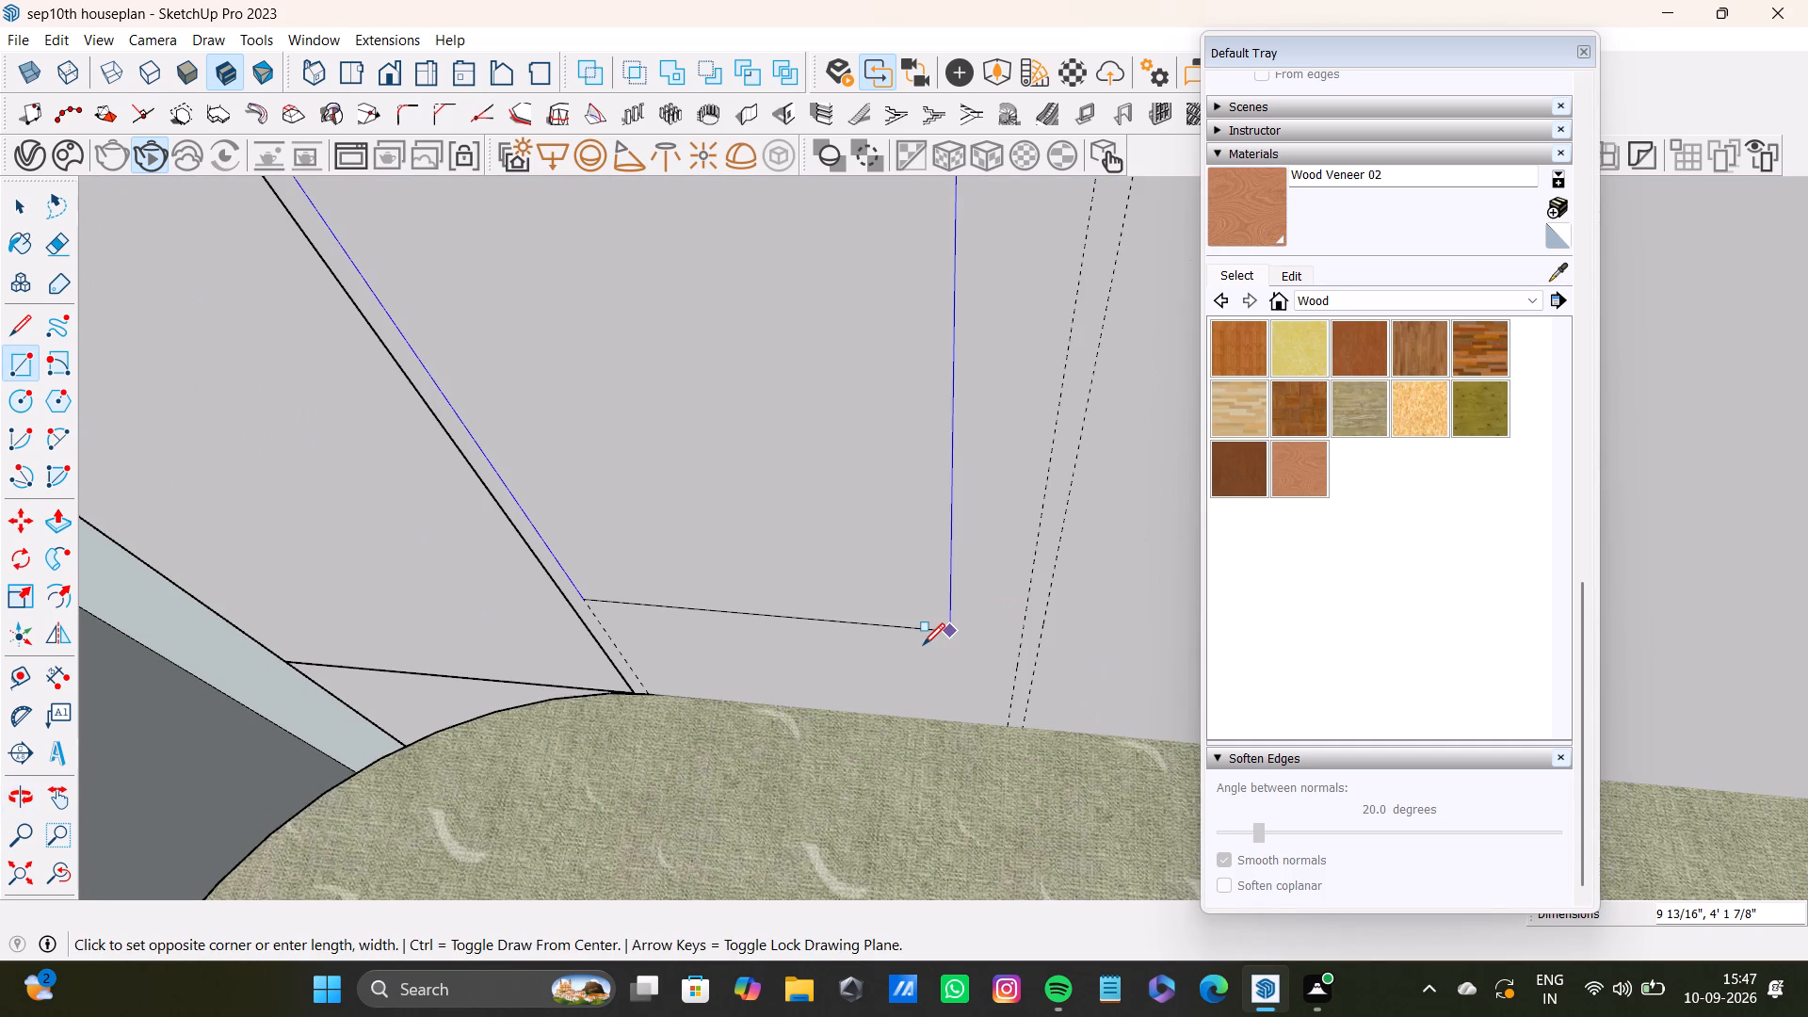
pyautogui.press('Up')
pyautogui.press('Right')
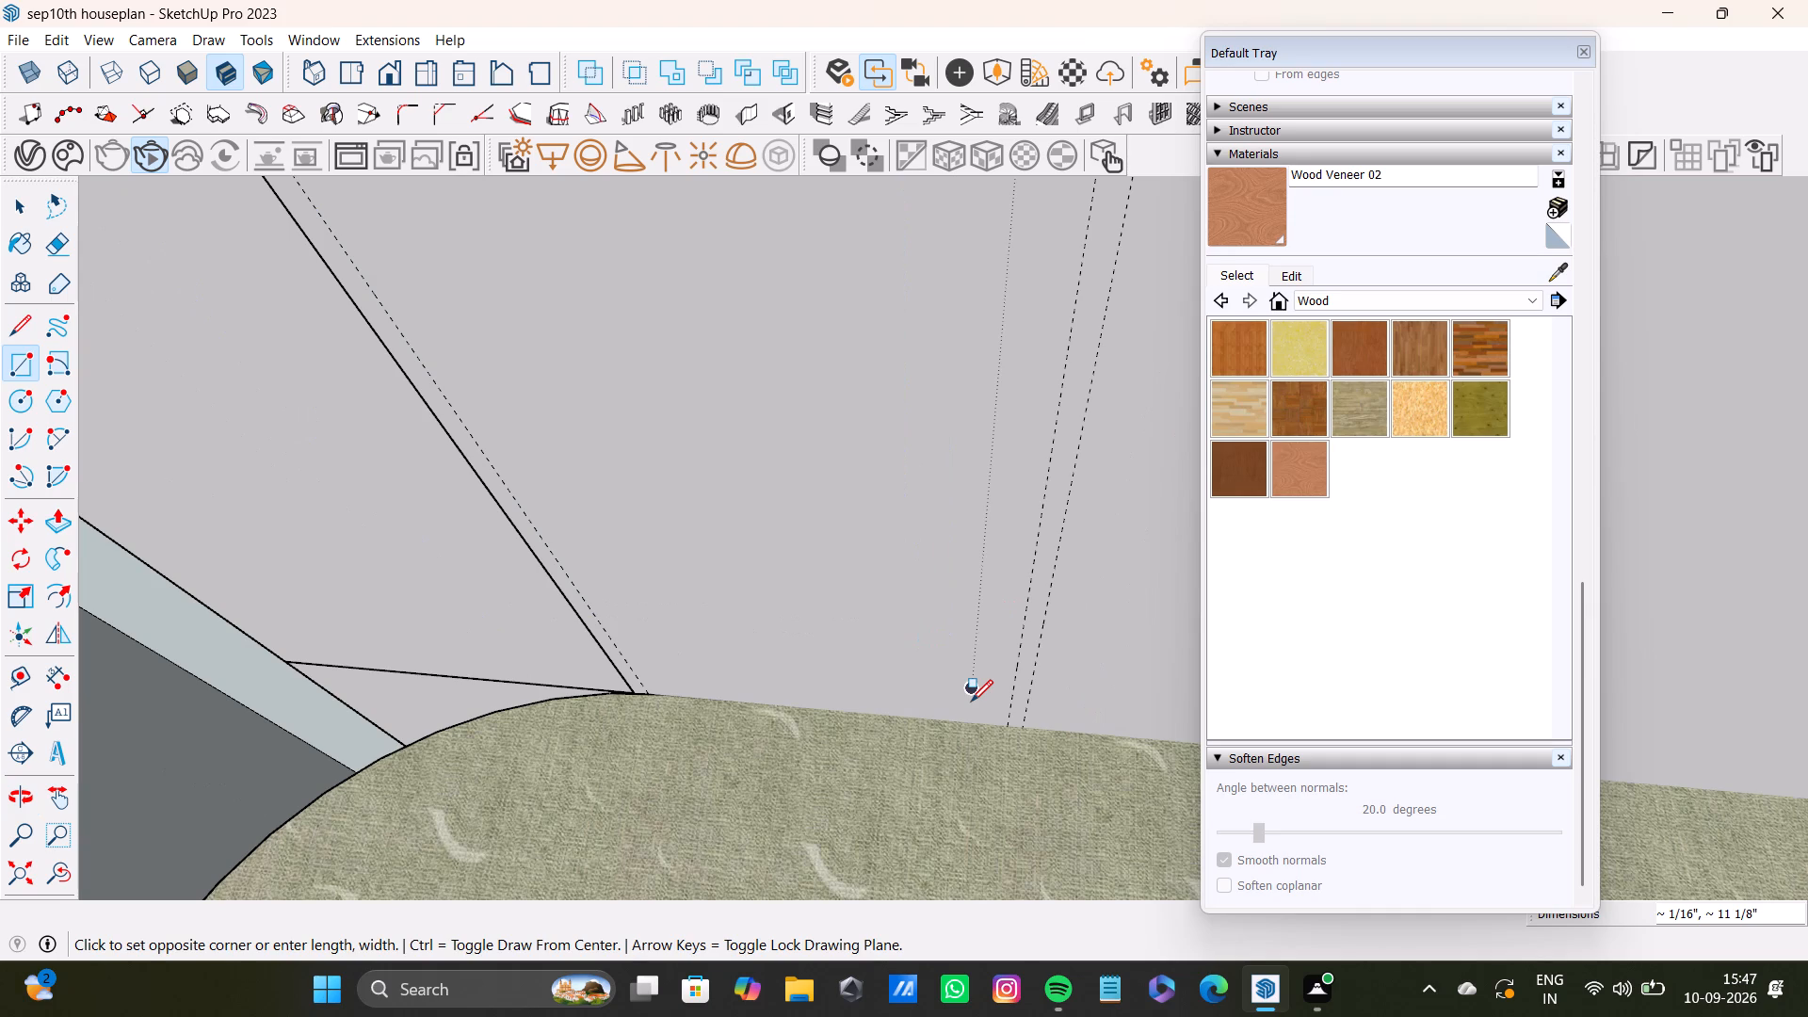
pyautogui.press('Up')
pyautogui.scroll(-17, 749, 407)
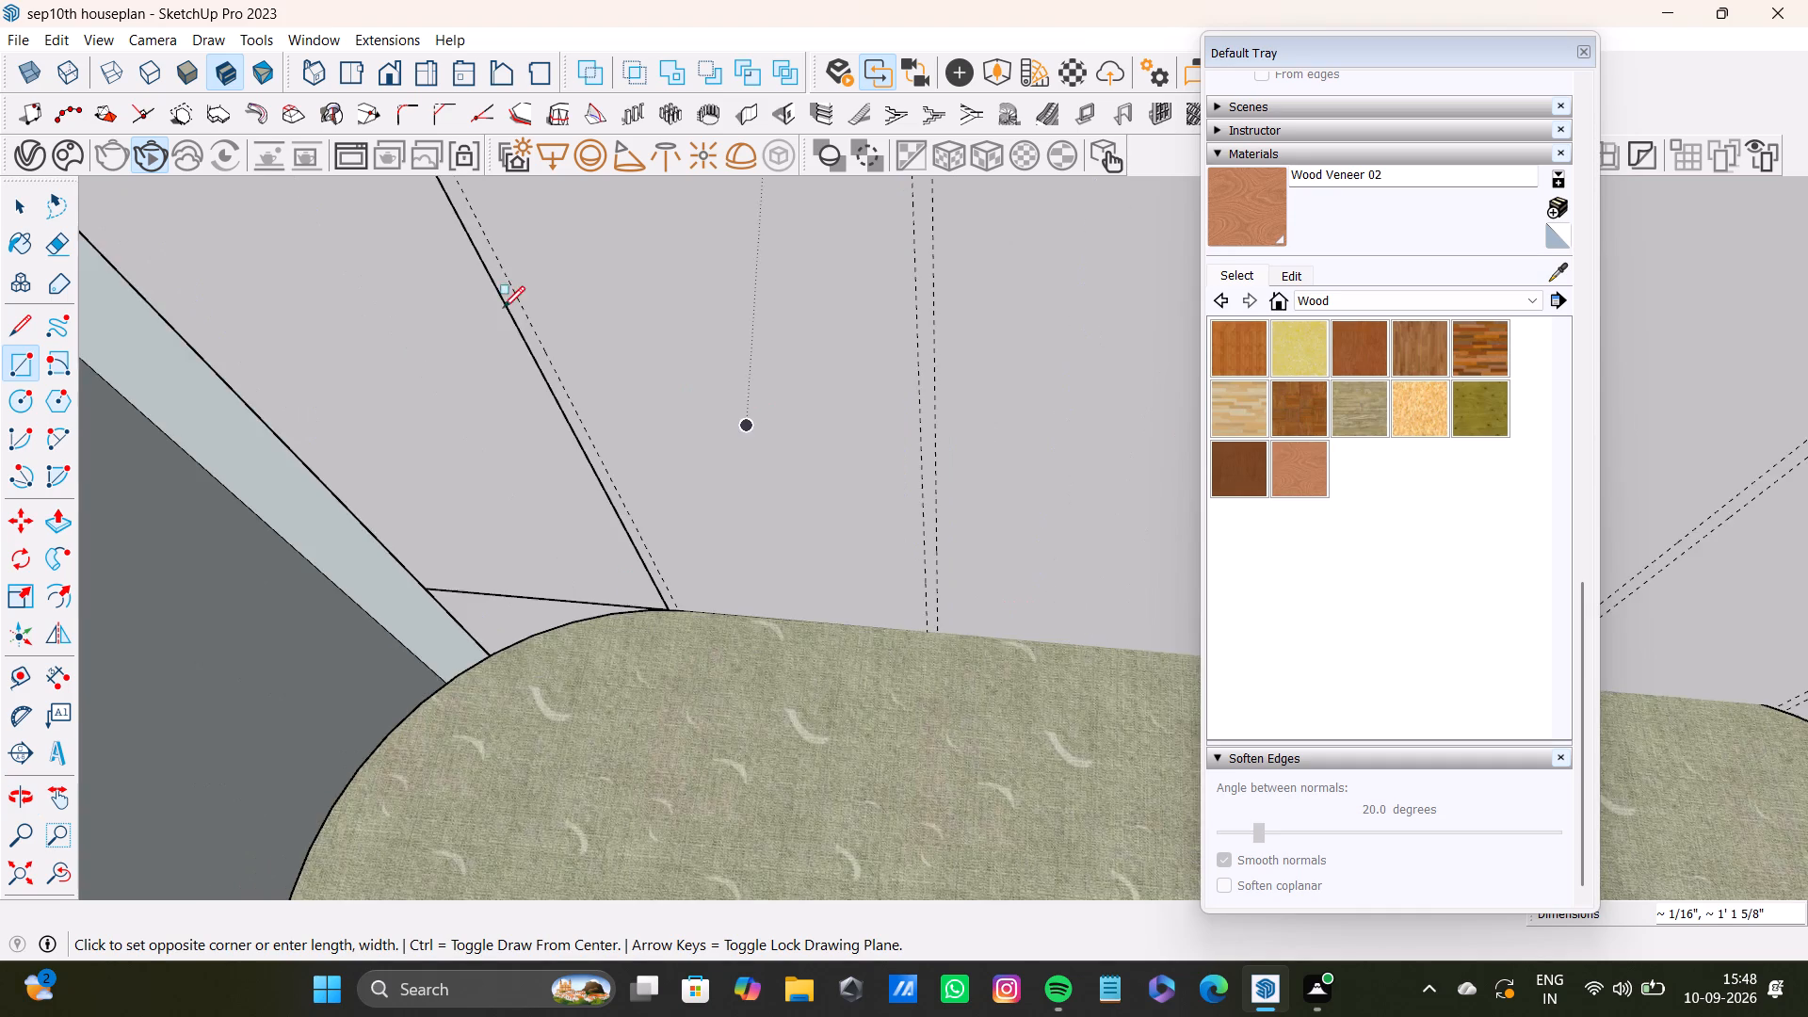
pyautogui.scroll(-8, 503, 308)
pyautogui.keyDown('shift'); pyautogui.scroll(1, 545, 294); pyautogui.keyUp('shift')
pyautogui.keyDown('shift'); pyautogui.moveTo(545, 294); pyautogui.dragTo(674, 688, button='middle'); pyautogui.keyUp('shift')
pyautogui.scroll(1, 635, 568)
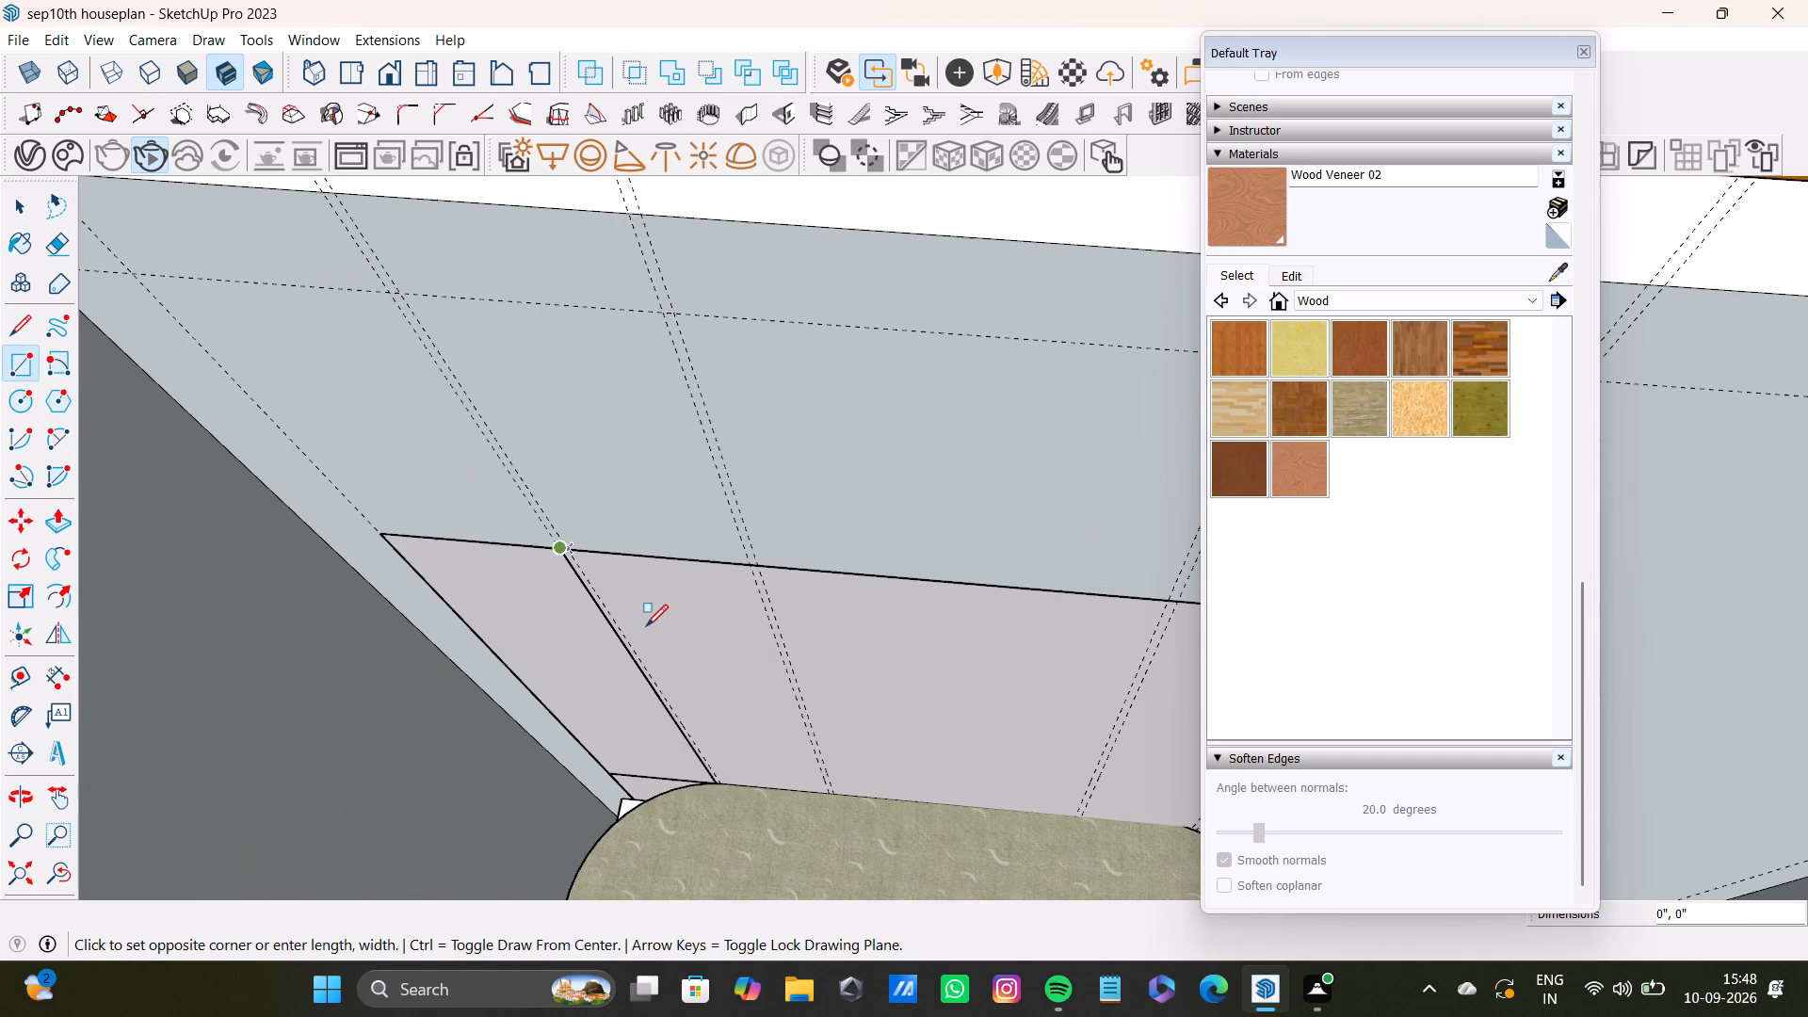
pyautogui.press('Up')
pyautogui.scroll(-7, 658, 692)
pyautogui.moveTo(713, 735); pyautogui.dragTo(731, 632, button='middle')
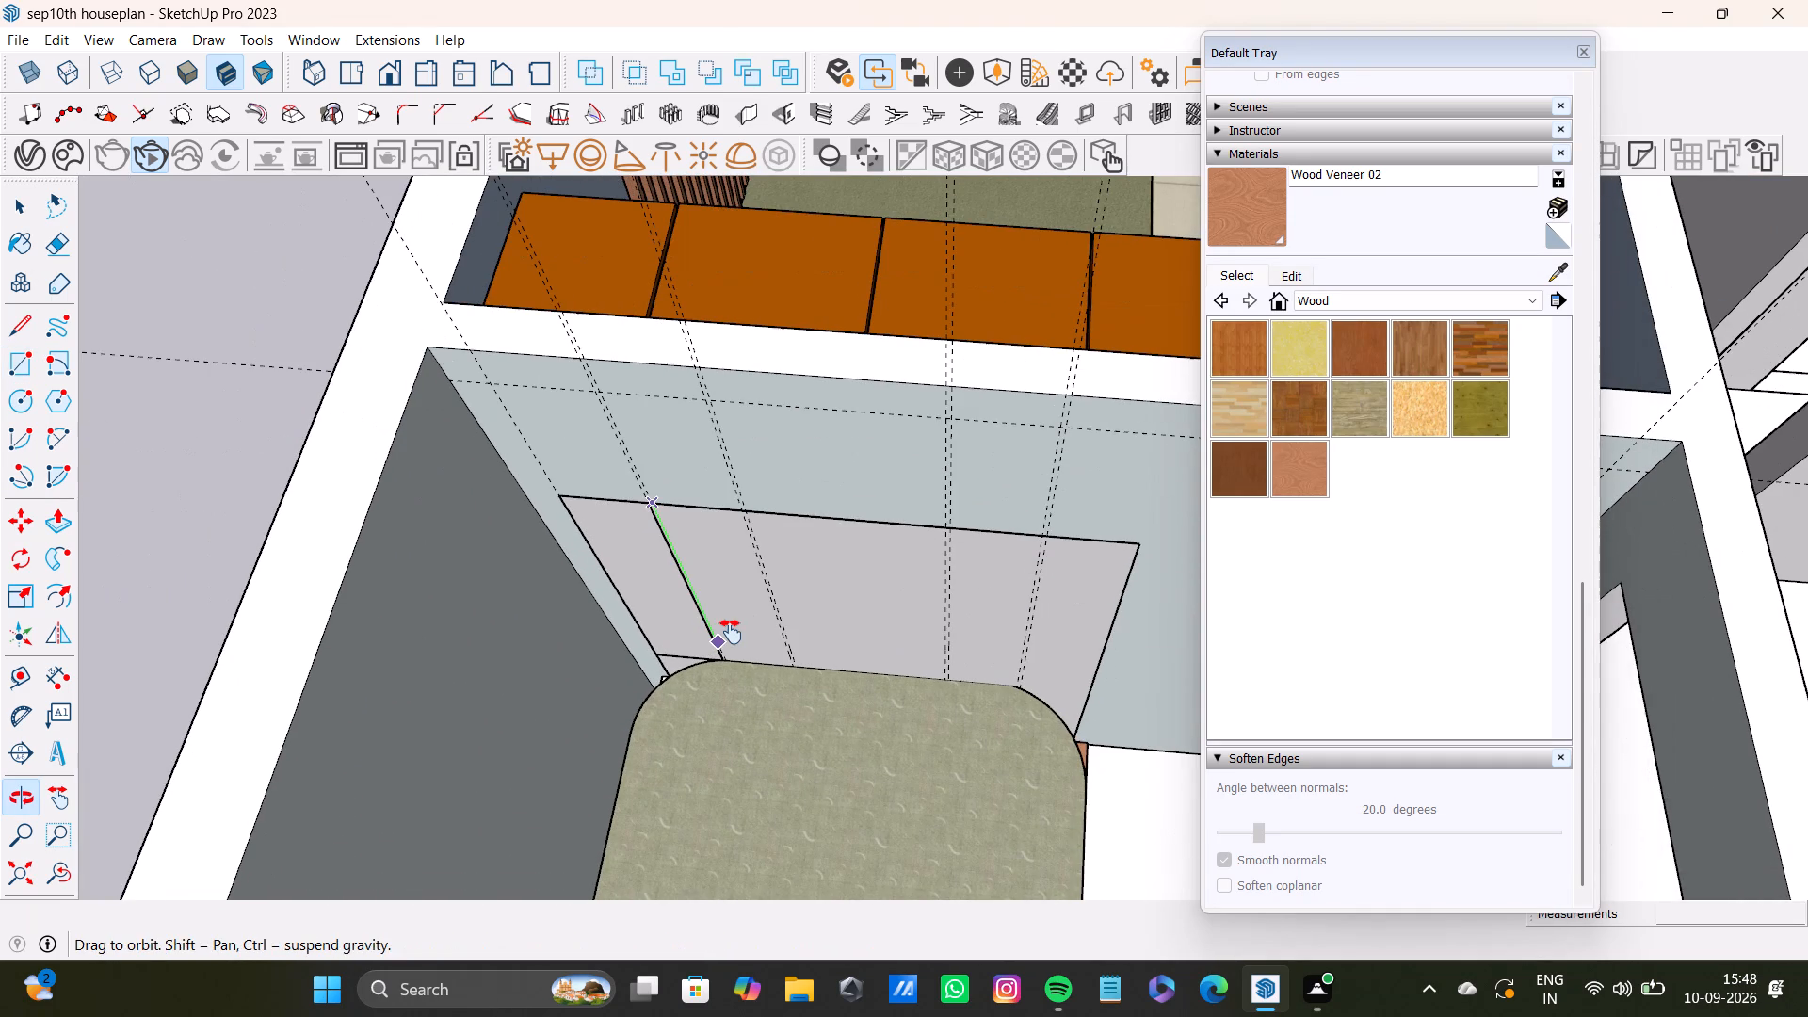
pyautogui.scroll(19, 731, 632)
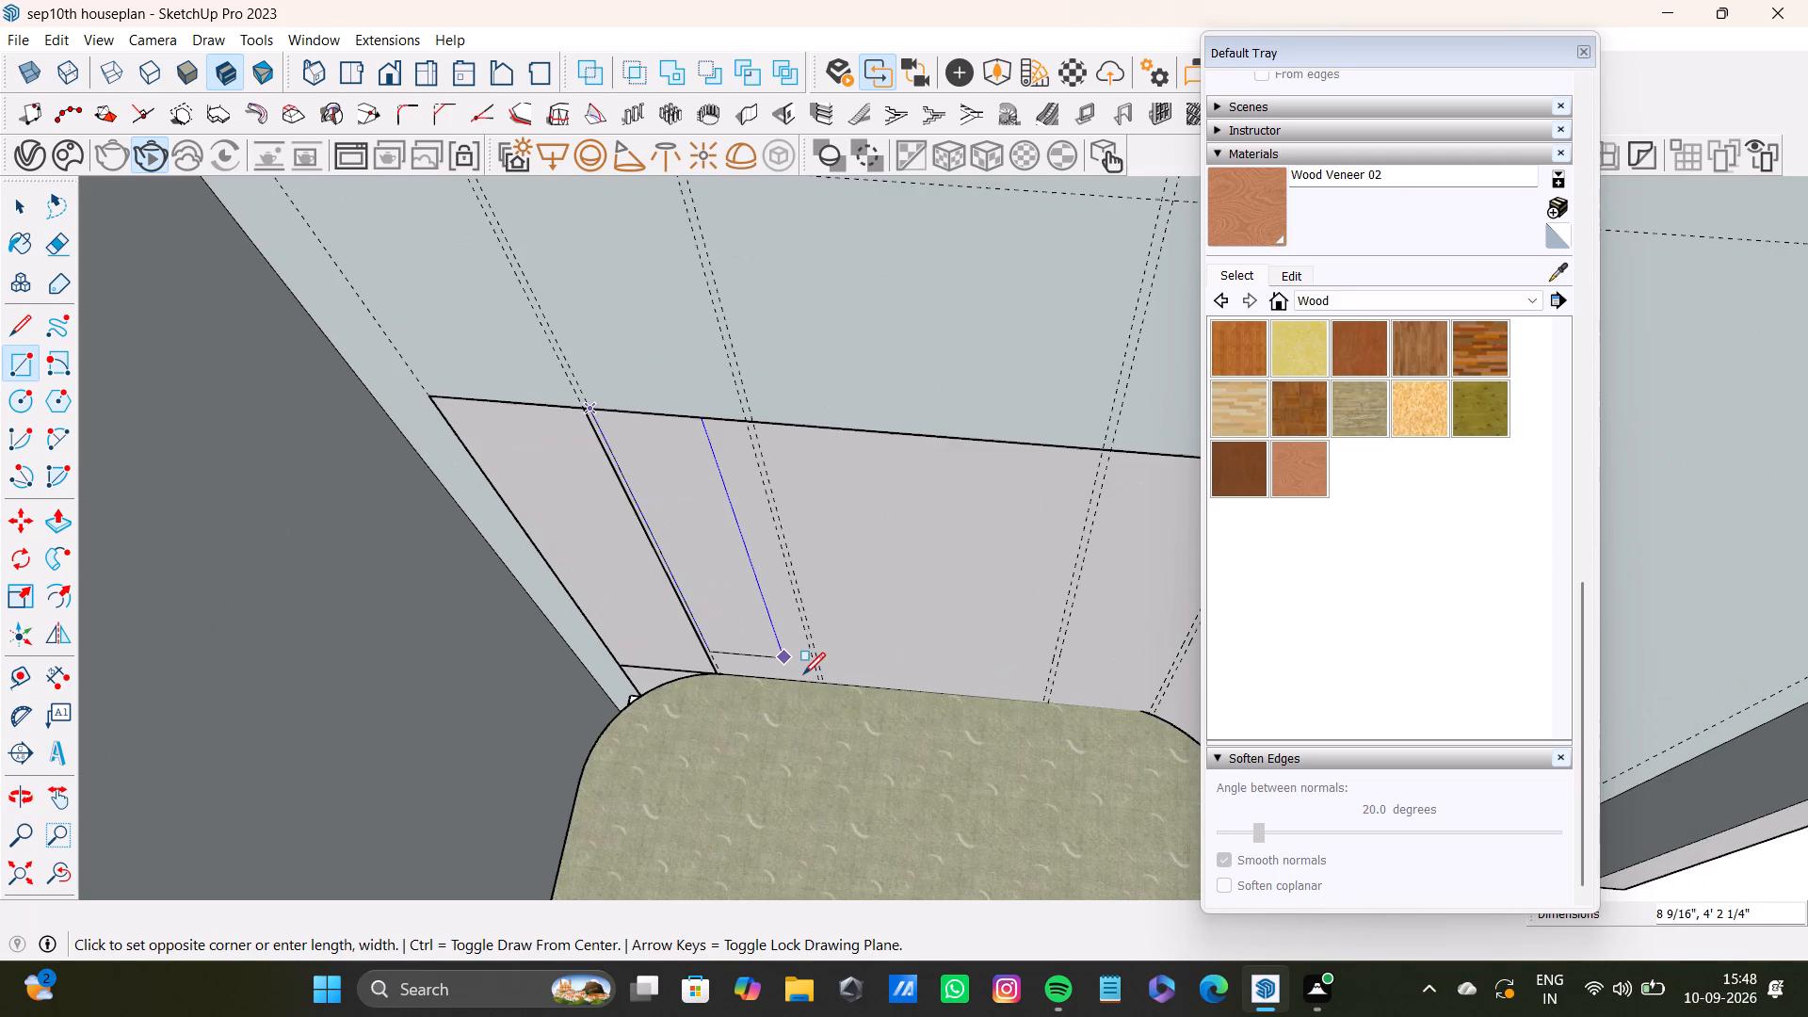
pyautogui.scroll(15, 803, 674)
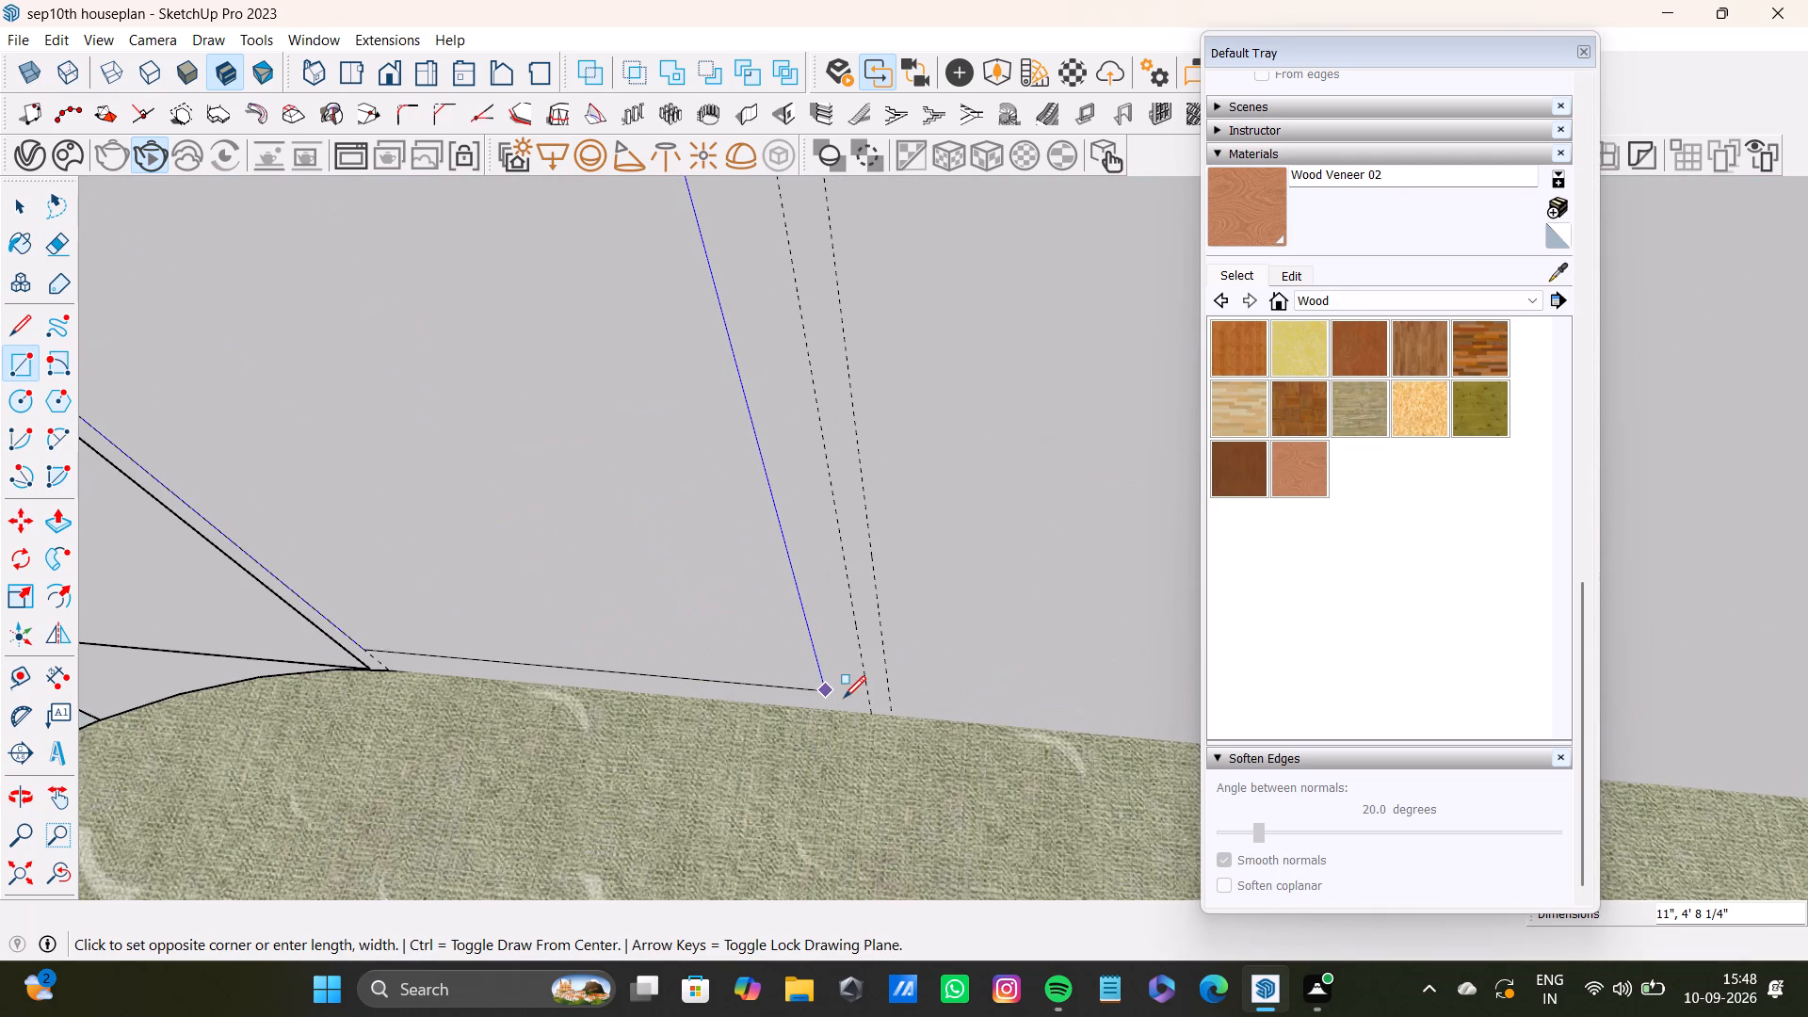
pyautogui.moveTo(903, 729); pyautogui.dragTo(752, 757, button='middle')
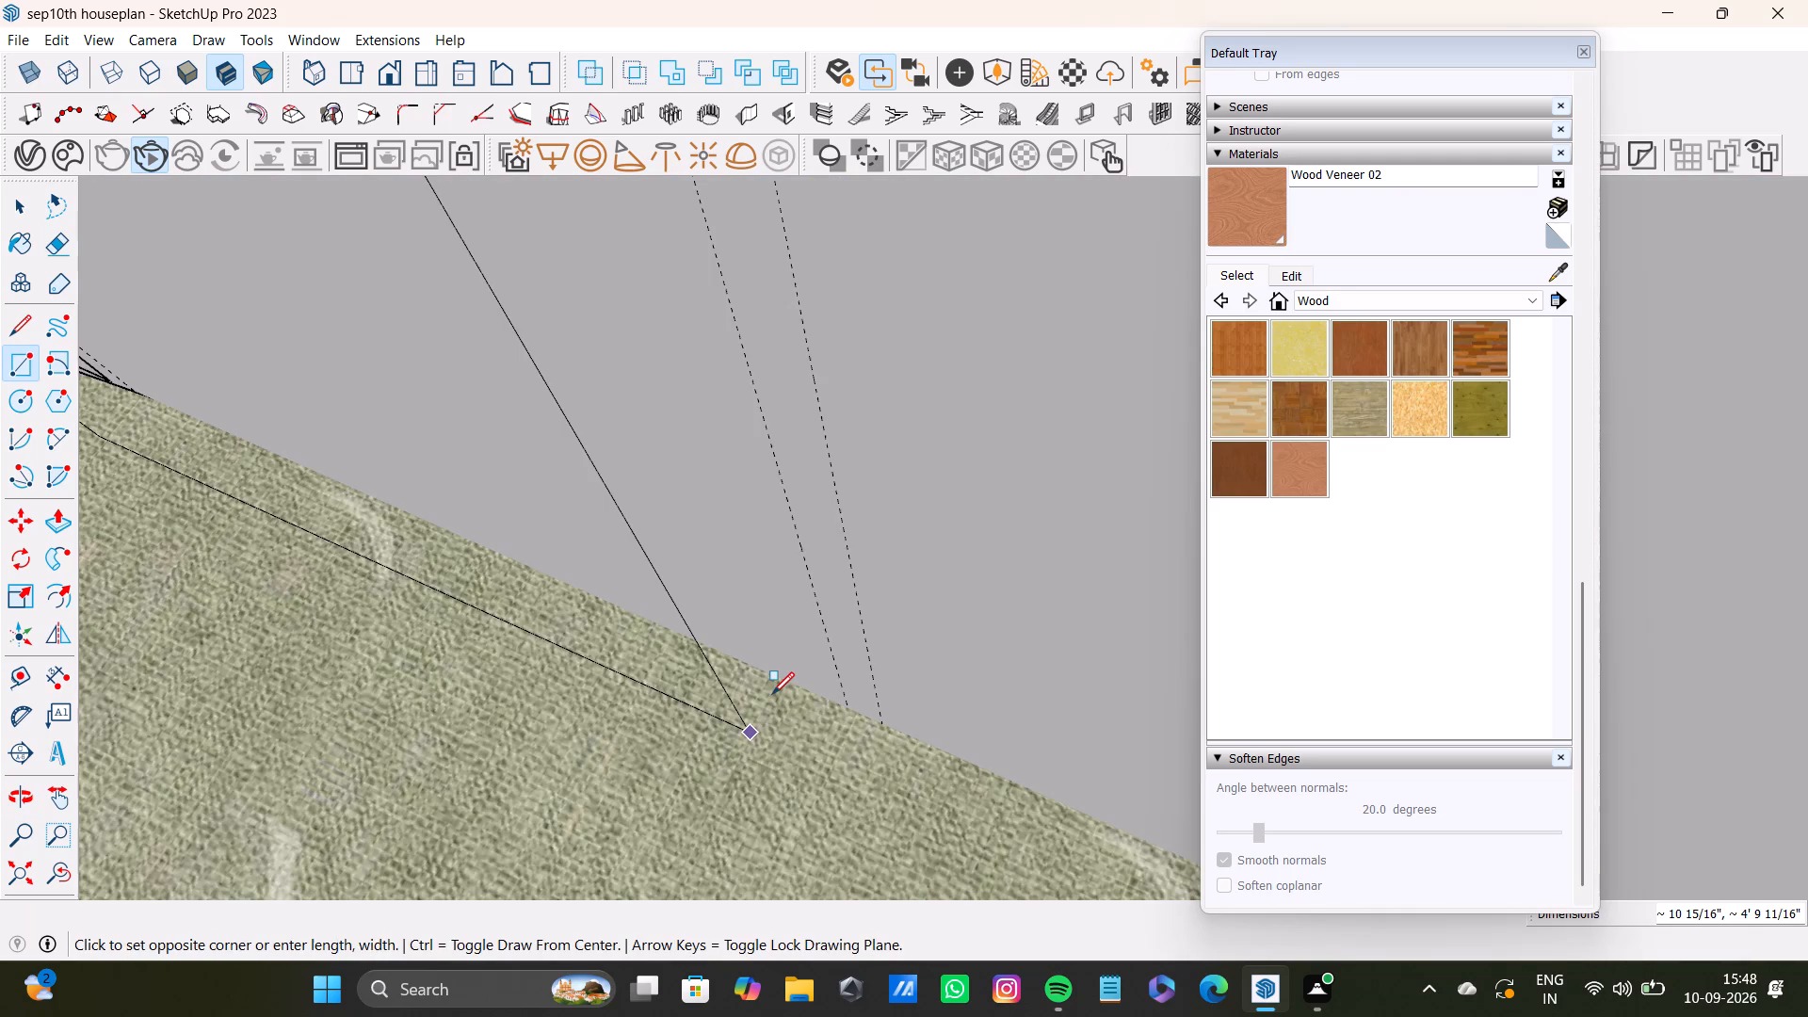
pyautogui.scroll(1, 773, 690)
pyautogui.click(858, 709)
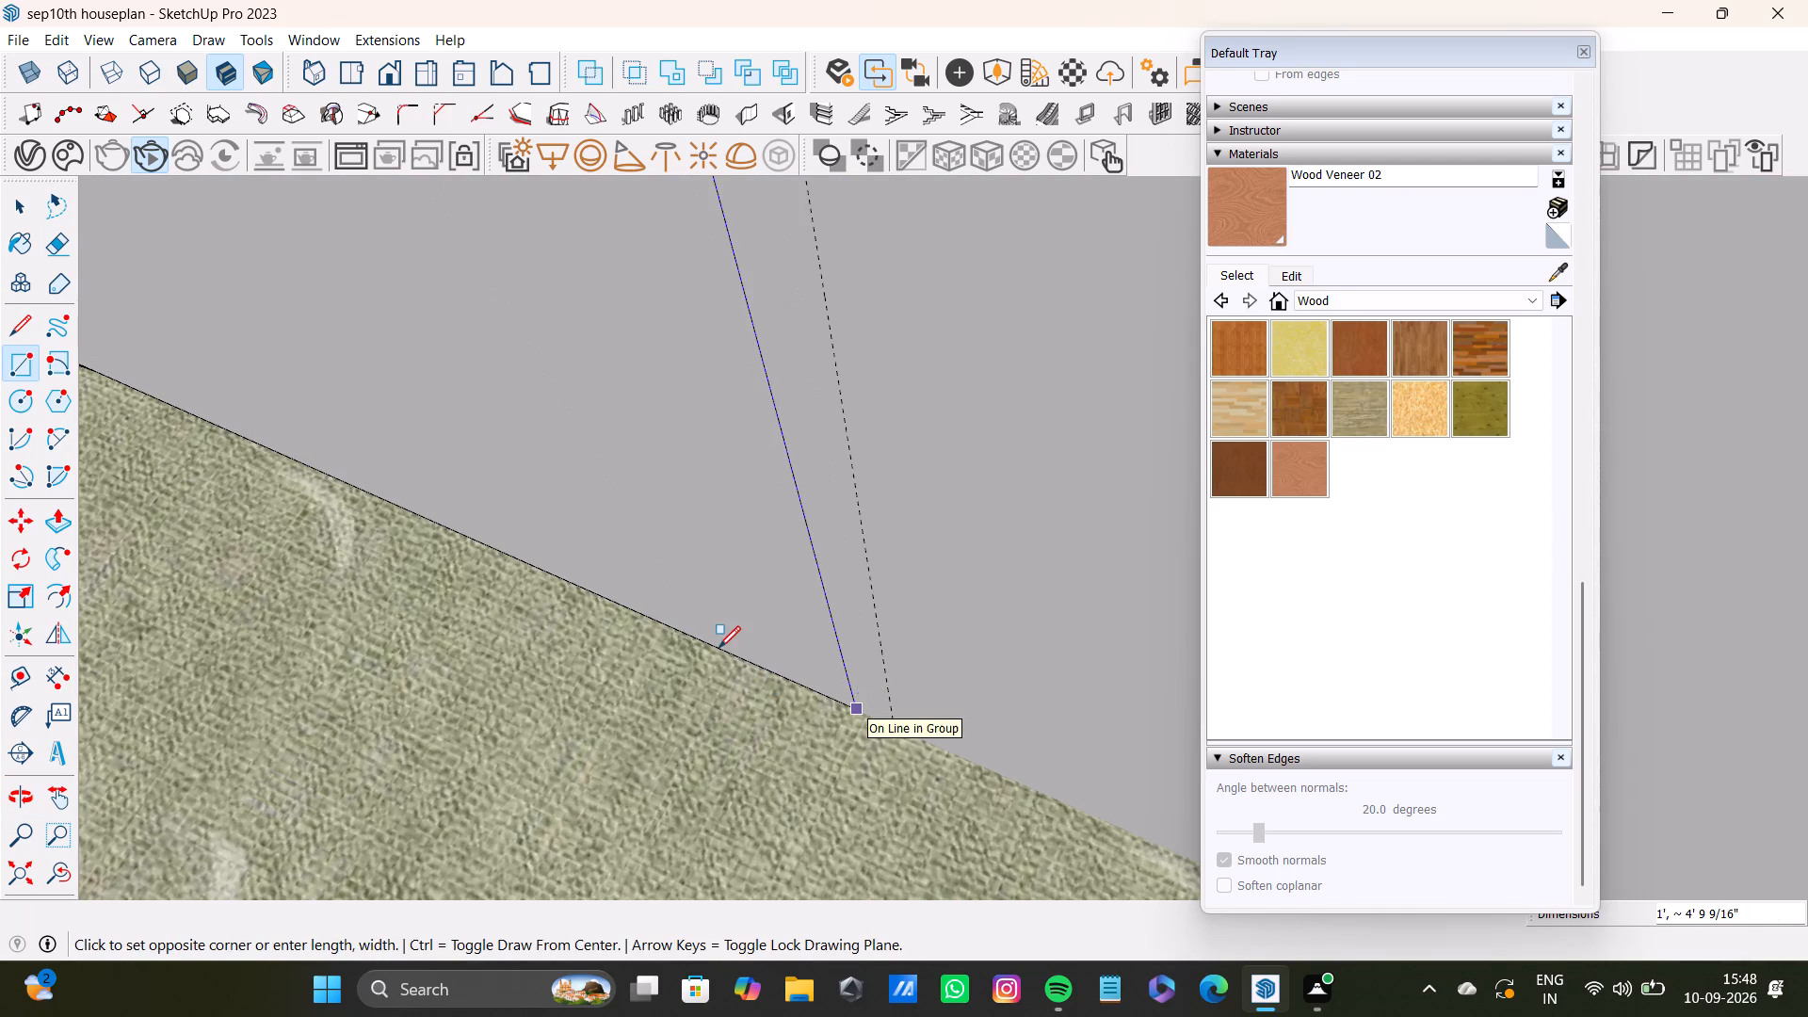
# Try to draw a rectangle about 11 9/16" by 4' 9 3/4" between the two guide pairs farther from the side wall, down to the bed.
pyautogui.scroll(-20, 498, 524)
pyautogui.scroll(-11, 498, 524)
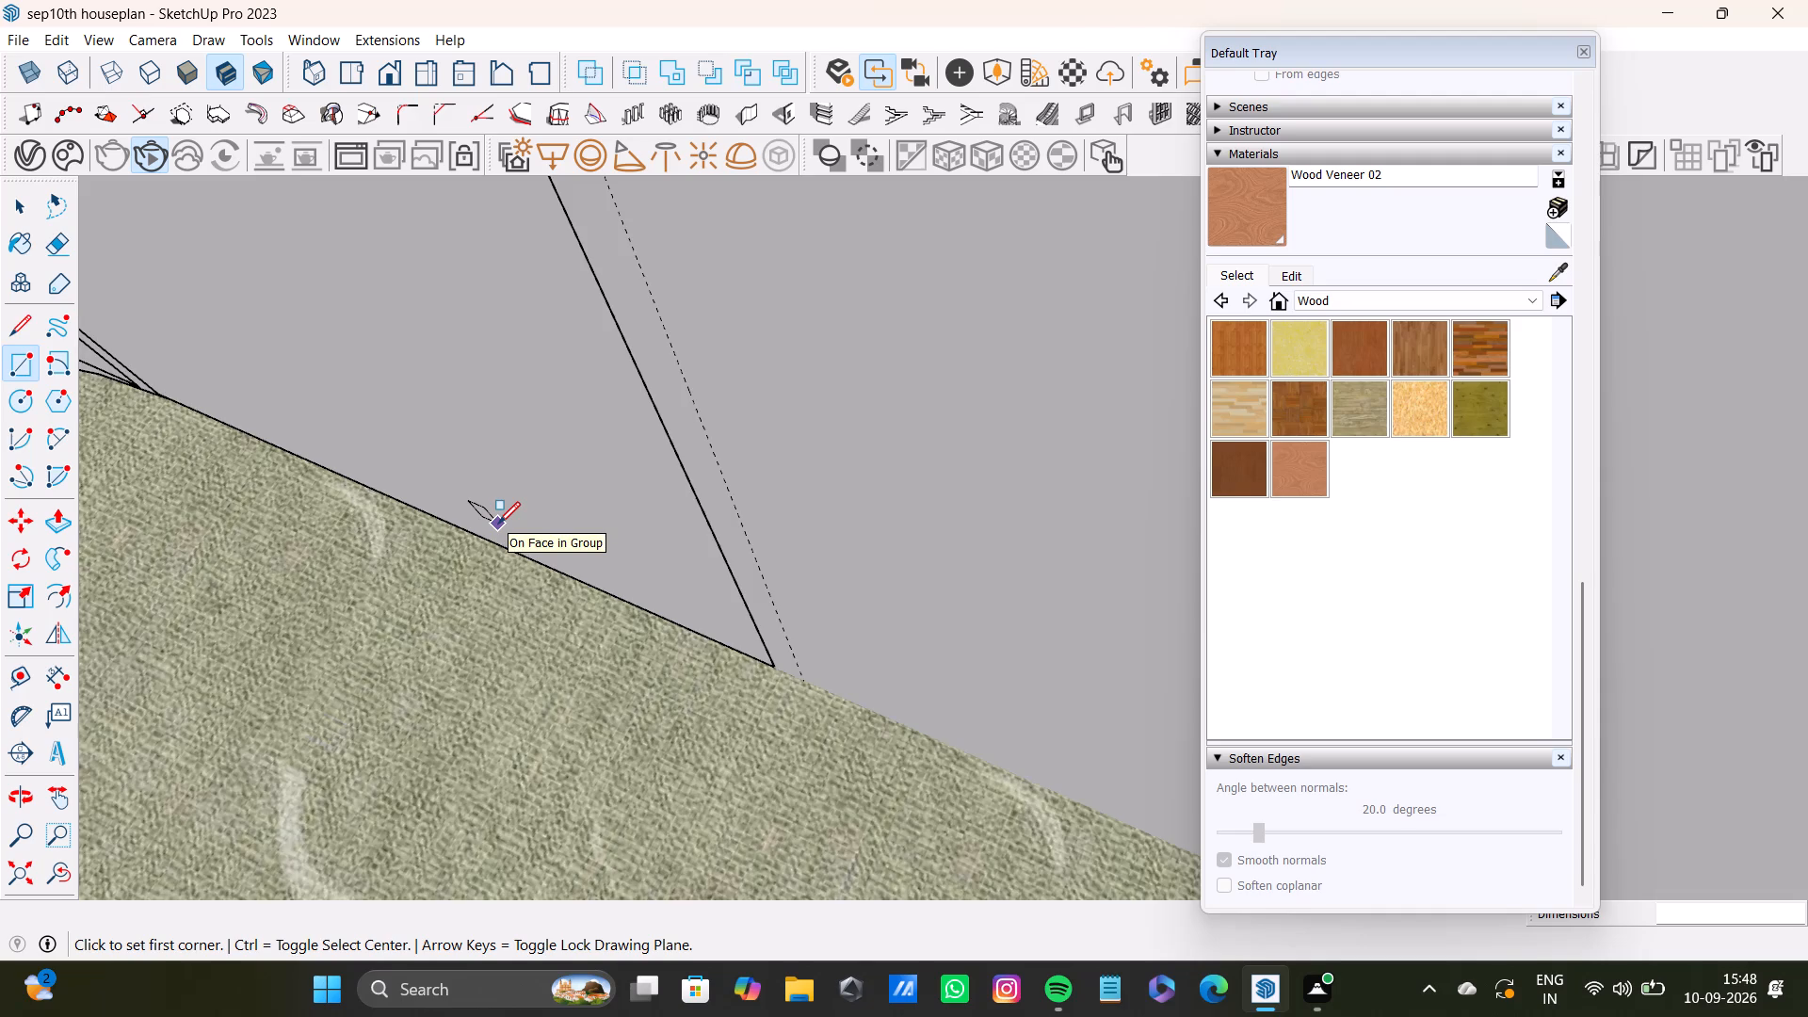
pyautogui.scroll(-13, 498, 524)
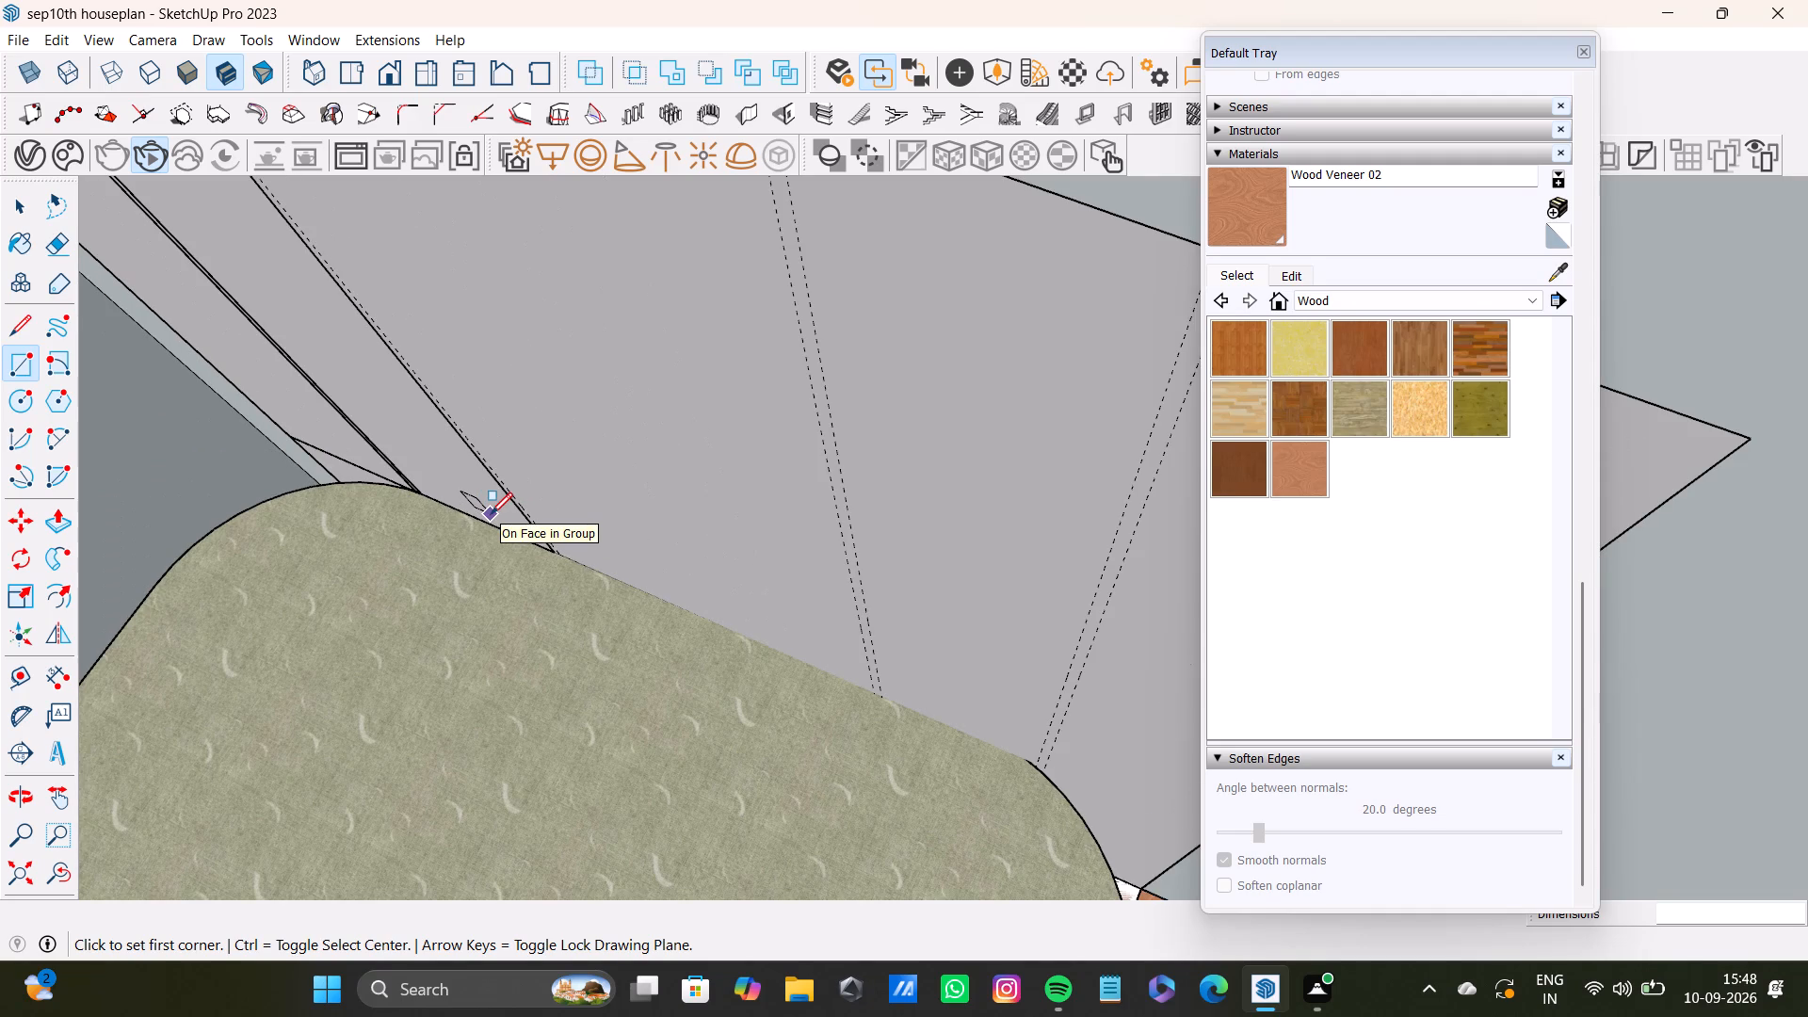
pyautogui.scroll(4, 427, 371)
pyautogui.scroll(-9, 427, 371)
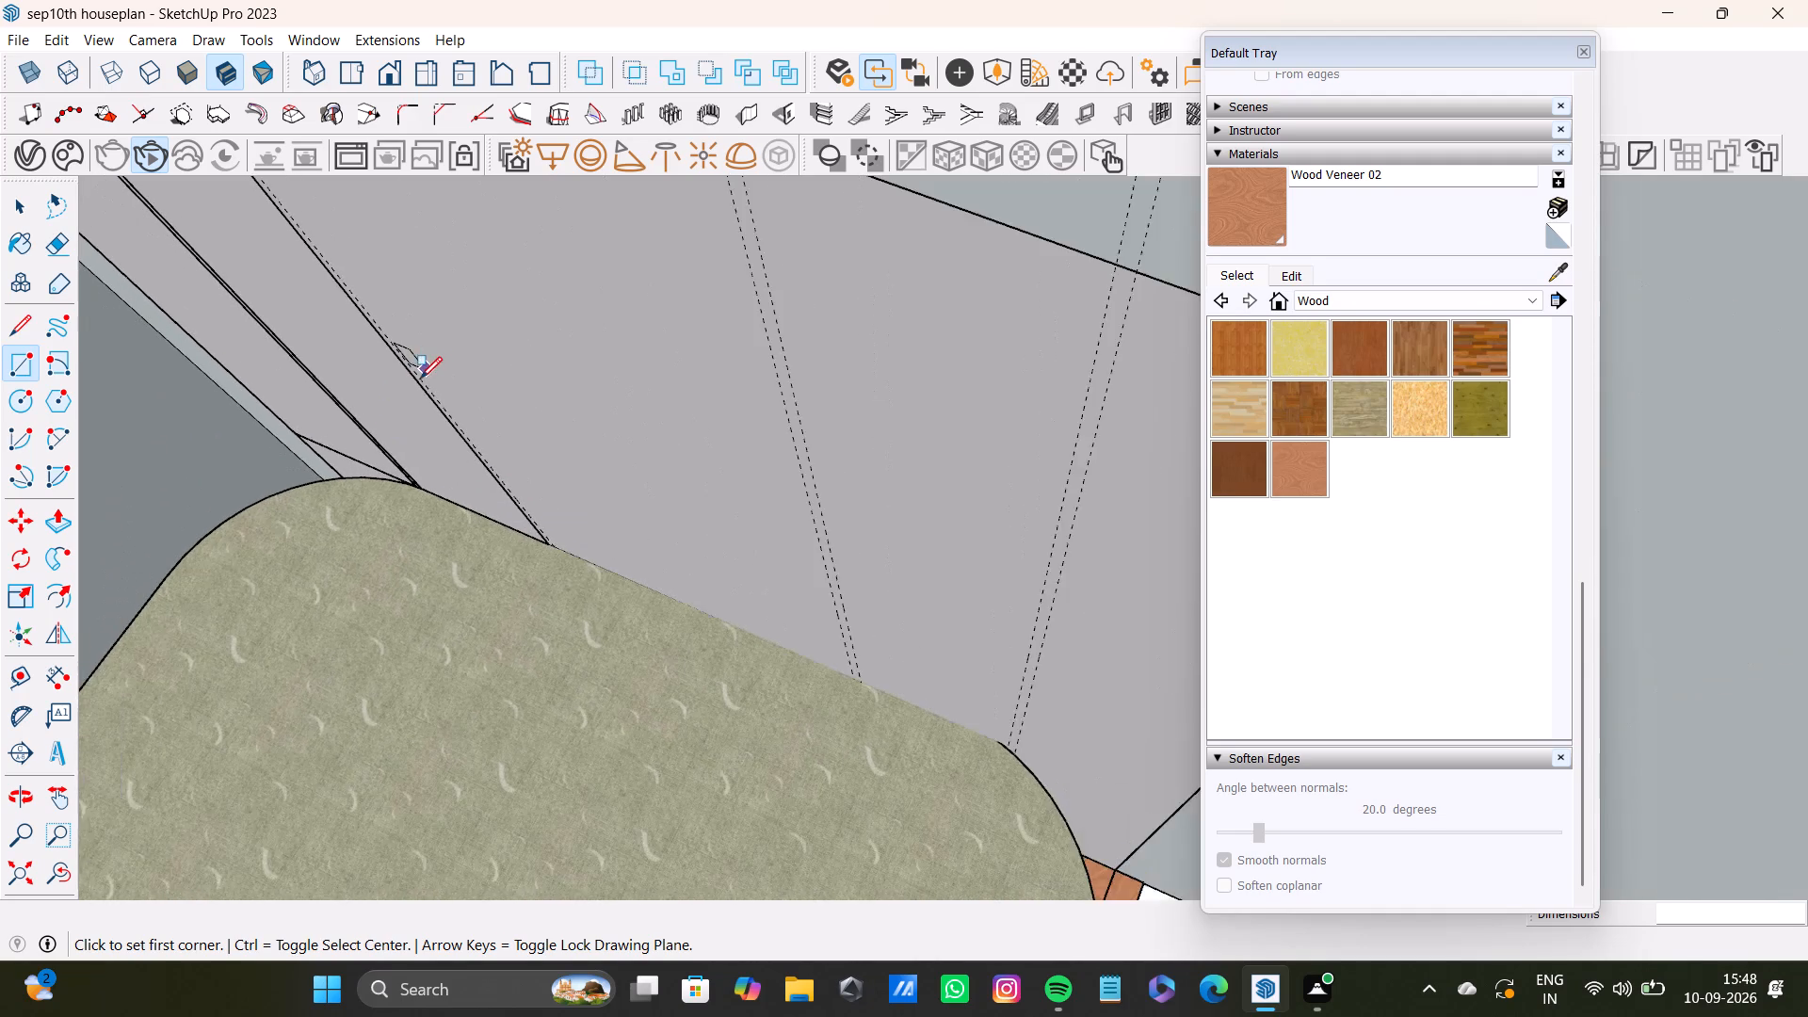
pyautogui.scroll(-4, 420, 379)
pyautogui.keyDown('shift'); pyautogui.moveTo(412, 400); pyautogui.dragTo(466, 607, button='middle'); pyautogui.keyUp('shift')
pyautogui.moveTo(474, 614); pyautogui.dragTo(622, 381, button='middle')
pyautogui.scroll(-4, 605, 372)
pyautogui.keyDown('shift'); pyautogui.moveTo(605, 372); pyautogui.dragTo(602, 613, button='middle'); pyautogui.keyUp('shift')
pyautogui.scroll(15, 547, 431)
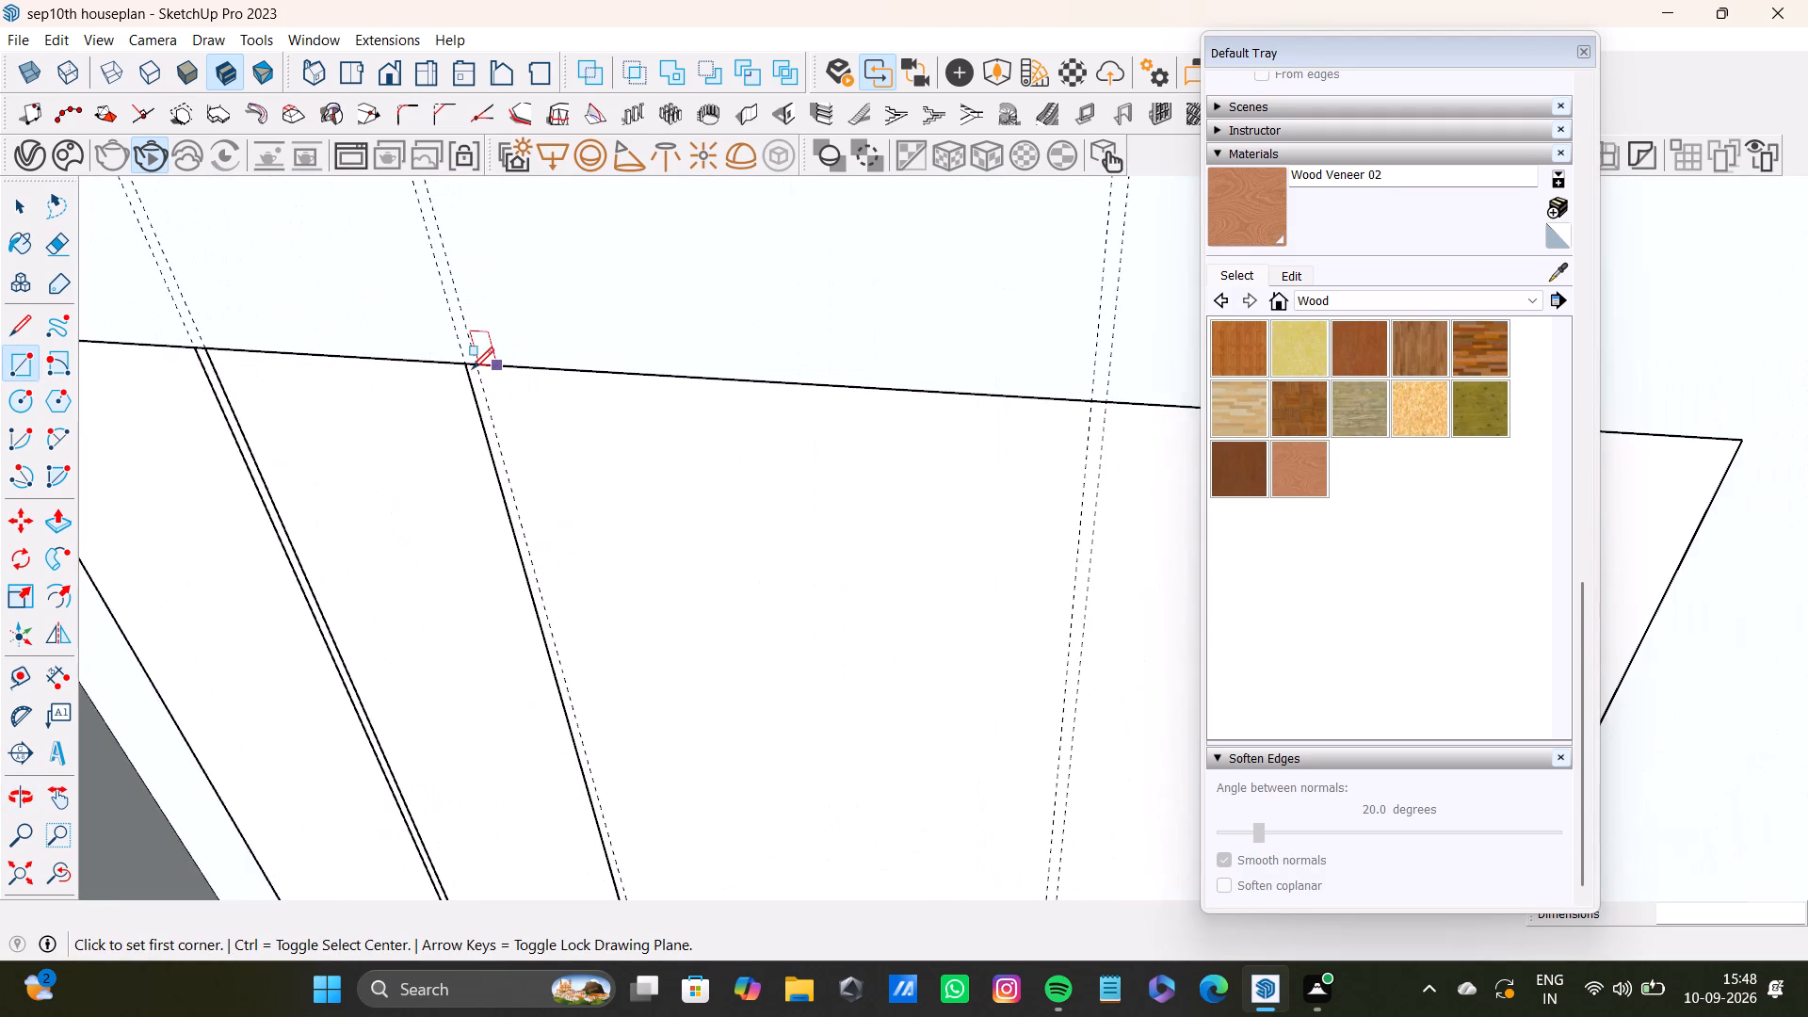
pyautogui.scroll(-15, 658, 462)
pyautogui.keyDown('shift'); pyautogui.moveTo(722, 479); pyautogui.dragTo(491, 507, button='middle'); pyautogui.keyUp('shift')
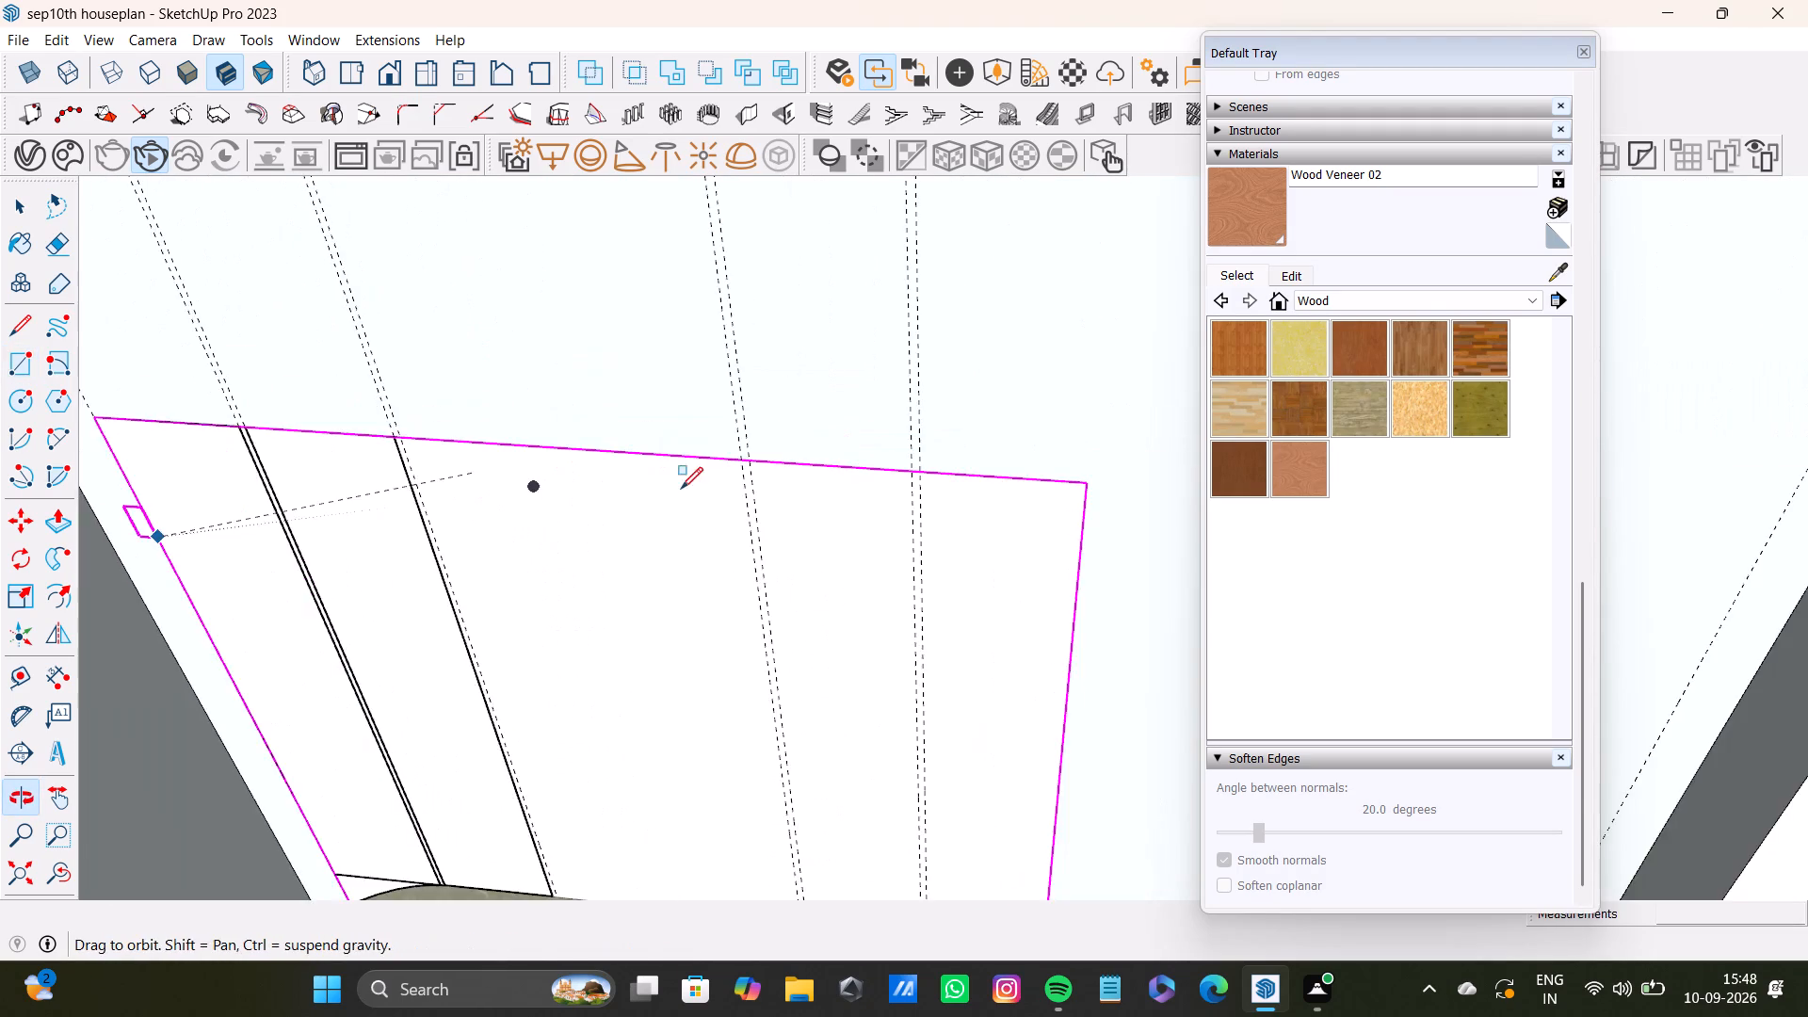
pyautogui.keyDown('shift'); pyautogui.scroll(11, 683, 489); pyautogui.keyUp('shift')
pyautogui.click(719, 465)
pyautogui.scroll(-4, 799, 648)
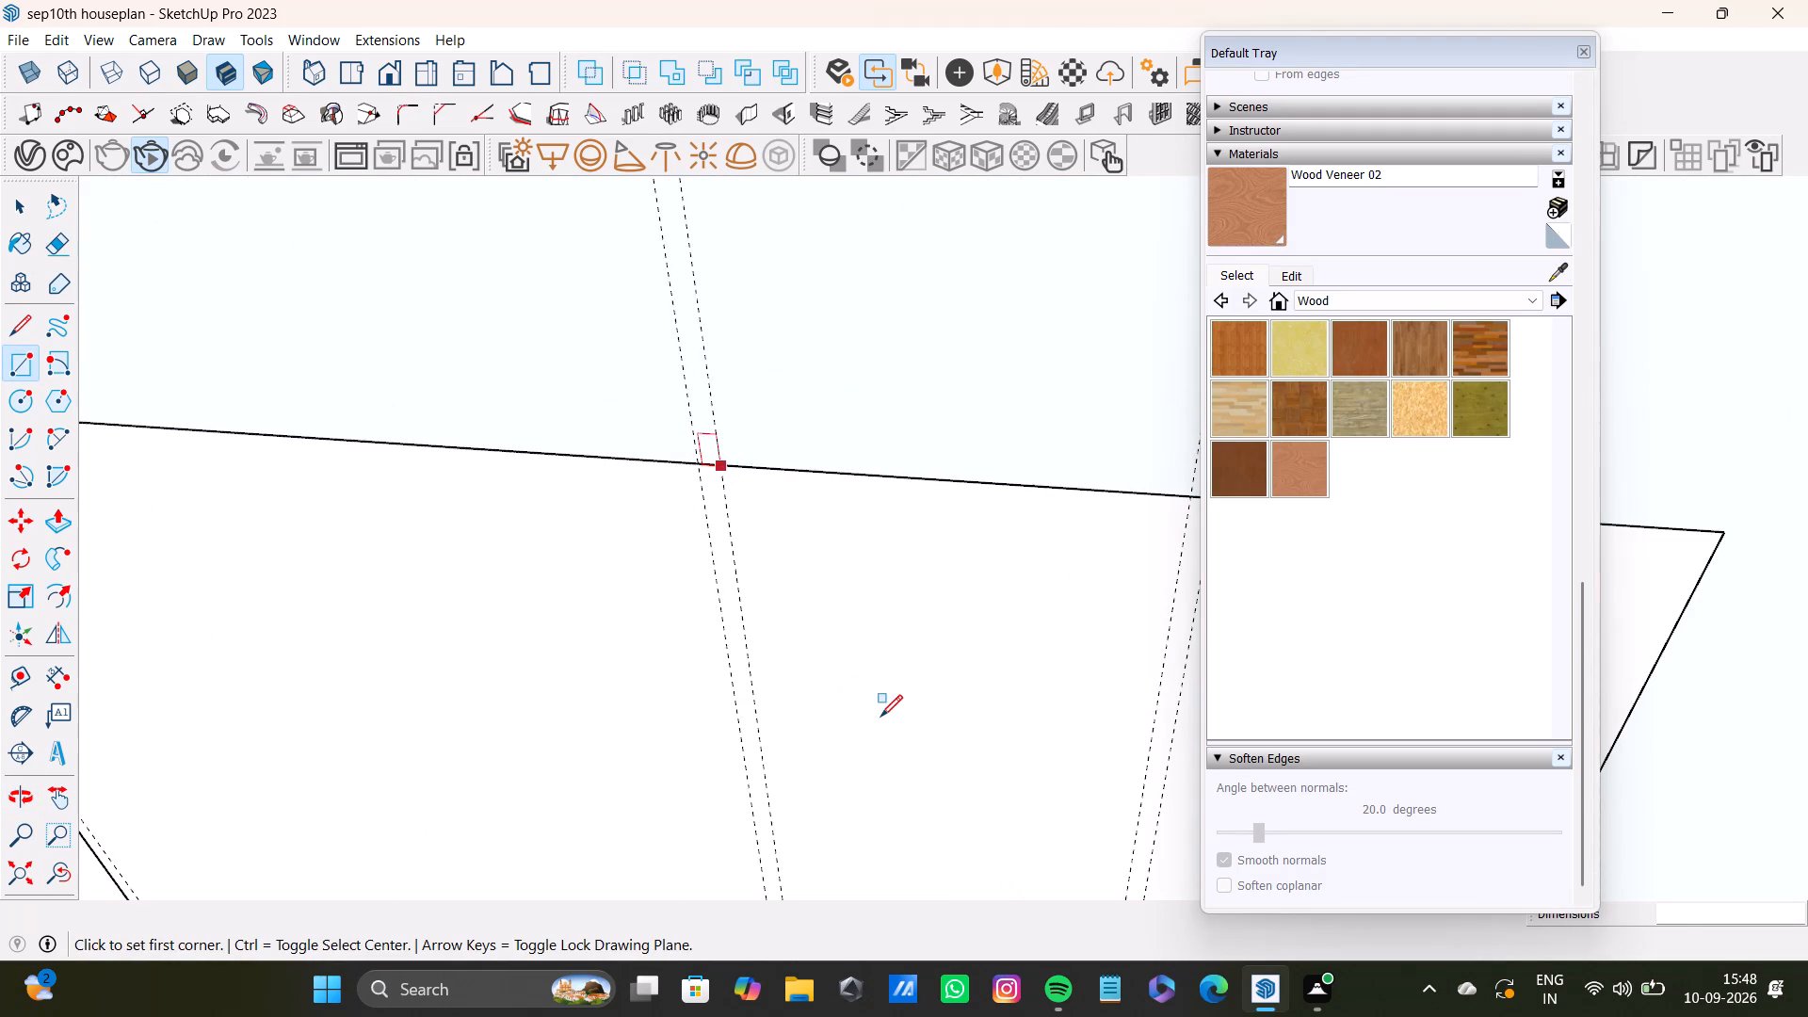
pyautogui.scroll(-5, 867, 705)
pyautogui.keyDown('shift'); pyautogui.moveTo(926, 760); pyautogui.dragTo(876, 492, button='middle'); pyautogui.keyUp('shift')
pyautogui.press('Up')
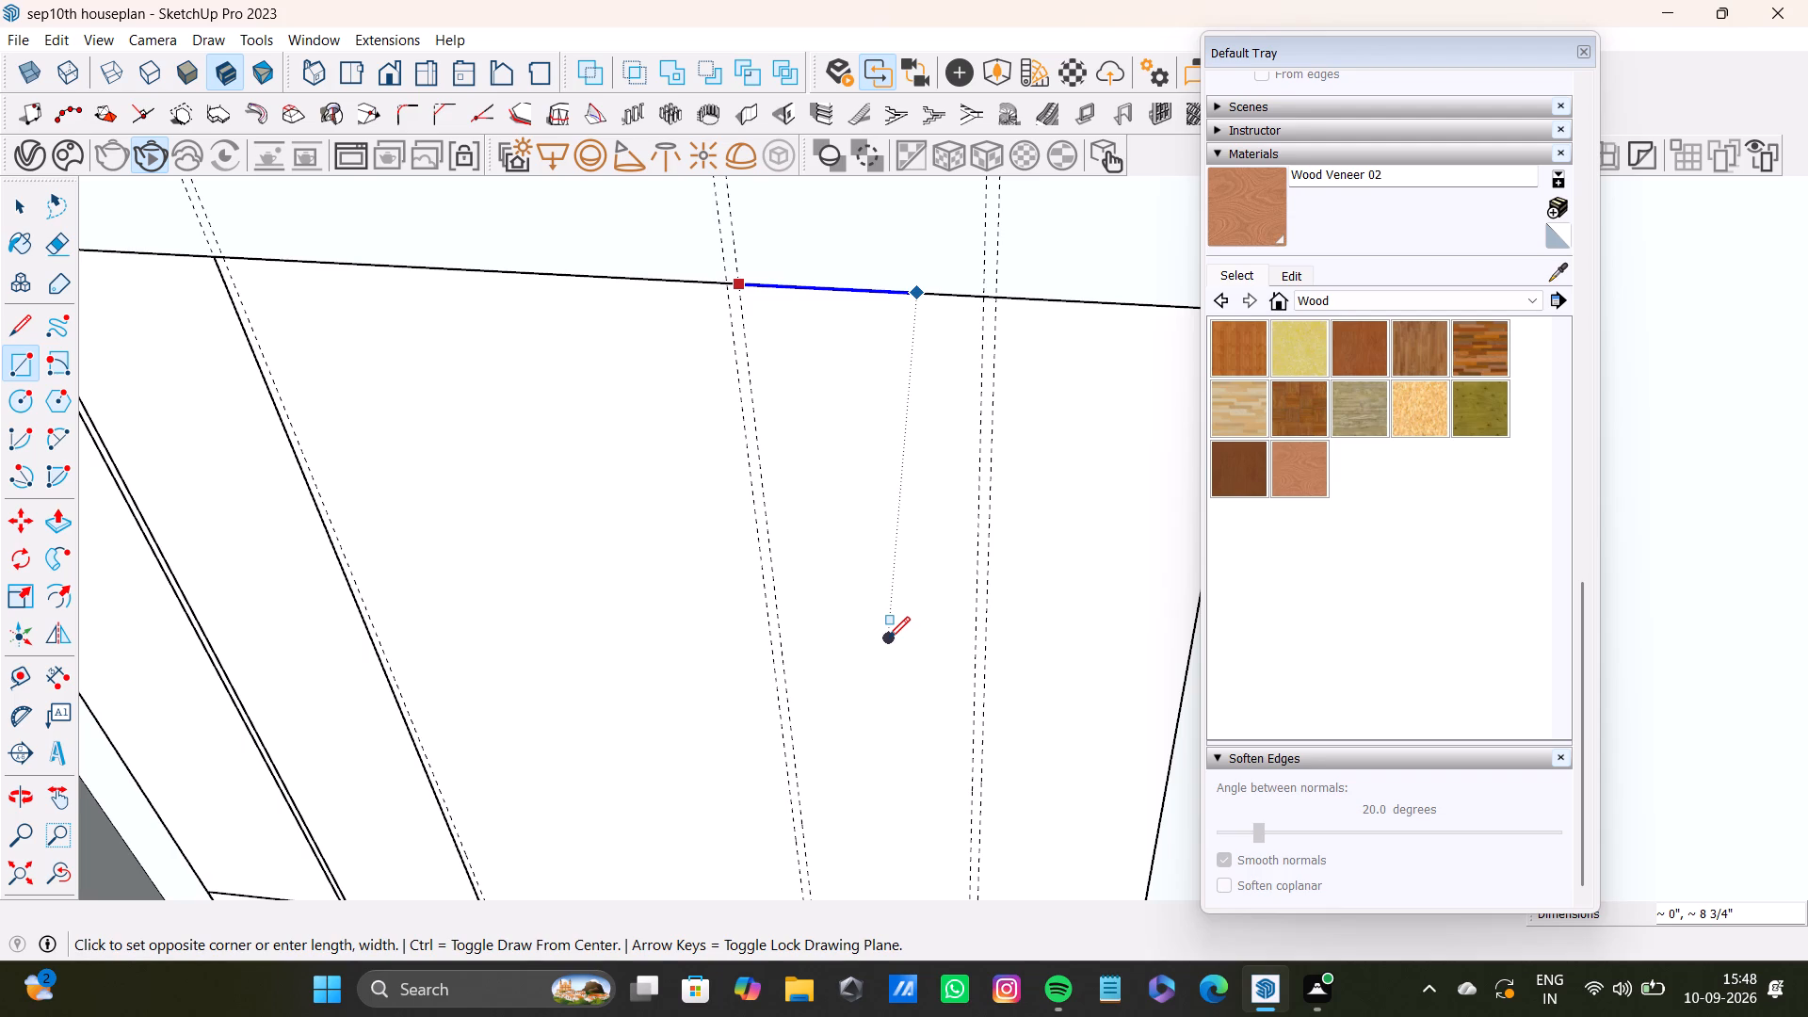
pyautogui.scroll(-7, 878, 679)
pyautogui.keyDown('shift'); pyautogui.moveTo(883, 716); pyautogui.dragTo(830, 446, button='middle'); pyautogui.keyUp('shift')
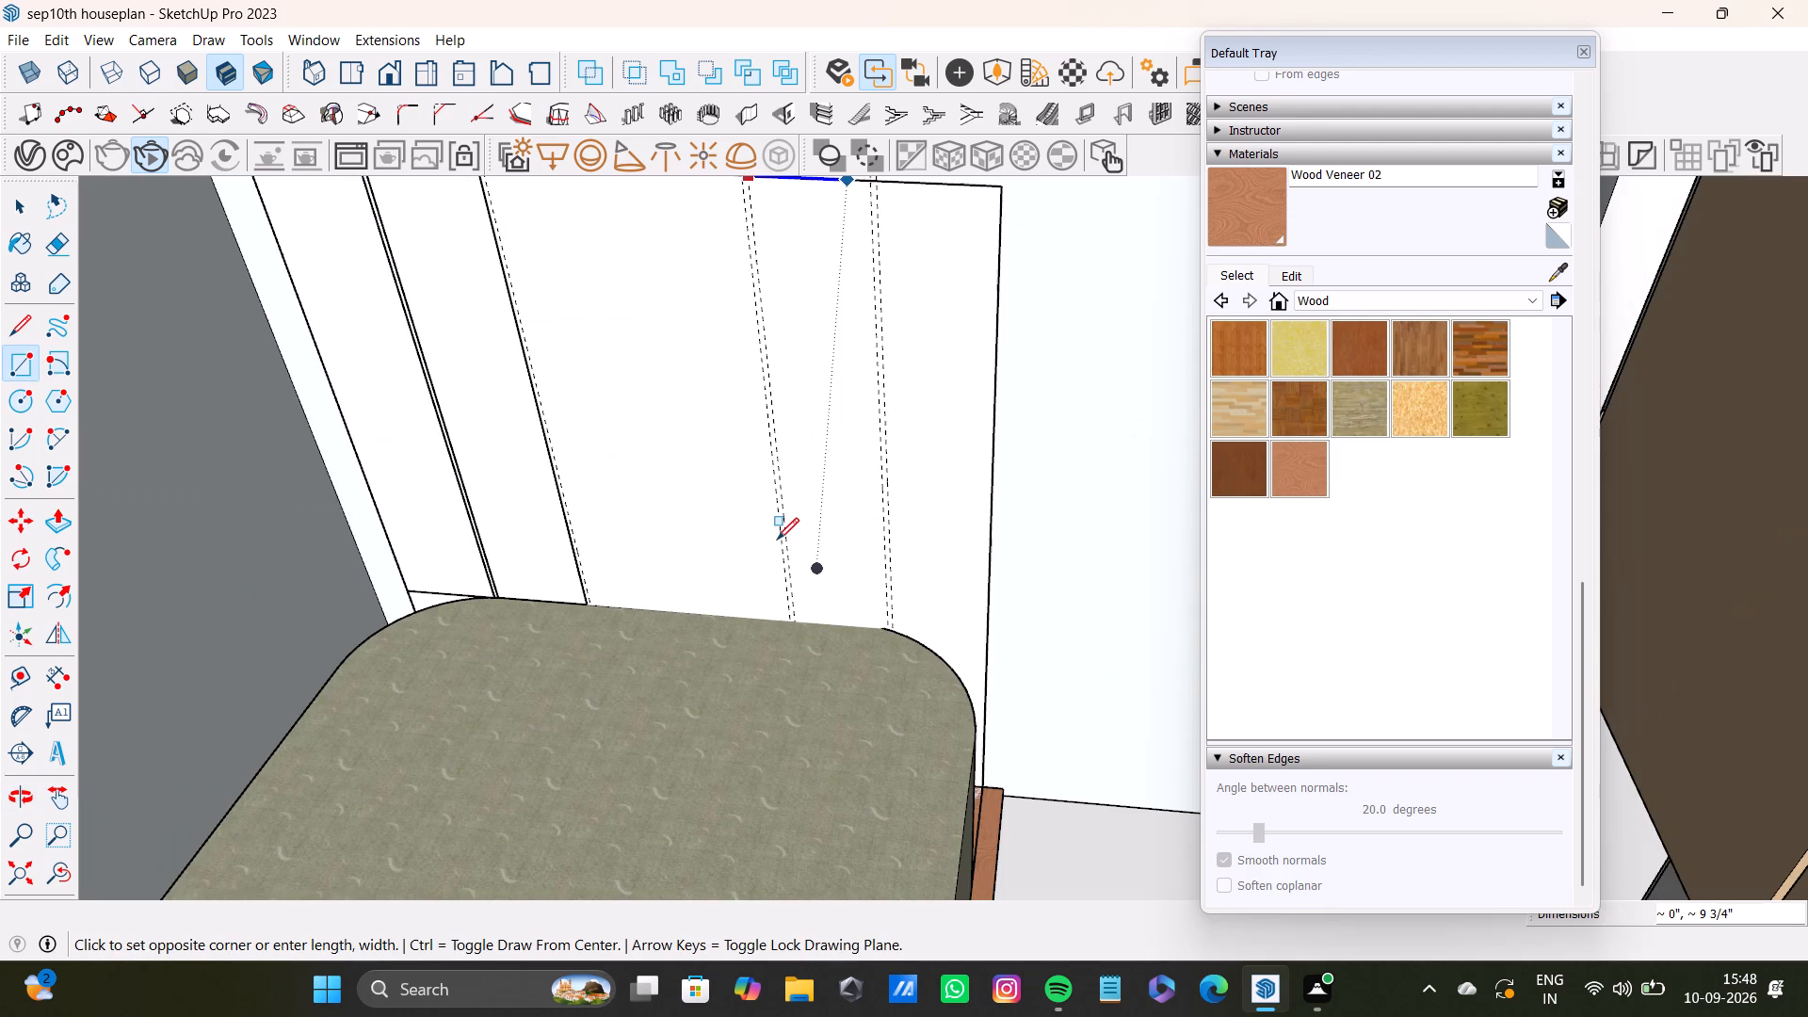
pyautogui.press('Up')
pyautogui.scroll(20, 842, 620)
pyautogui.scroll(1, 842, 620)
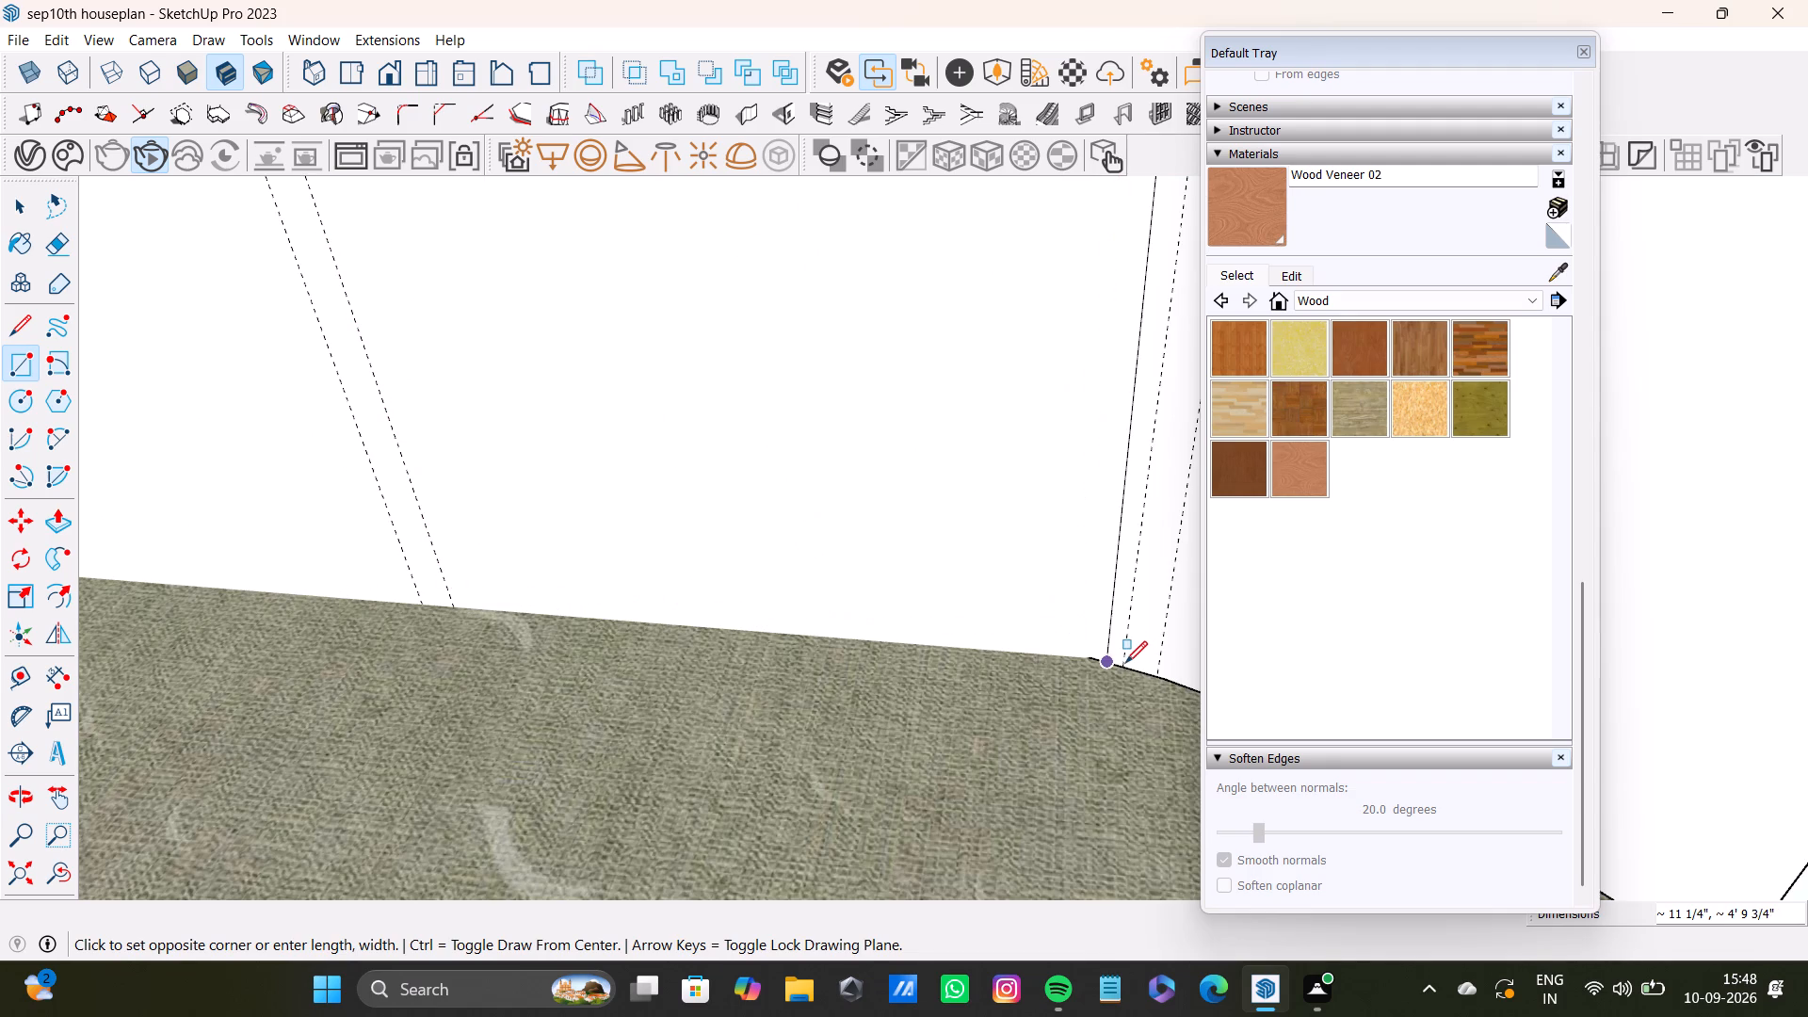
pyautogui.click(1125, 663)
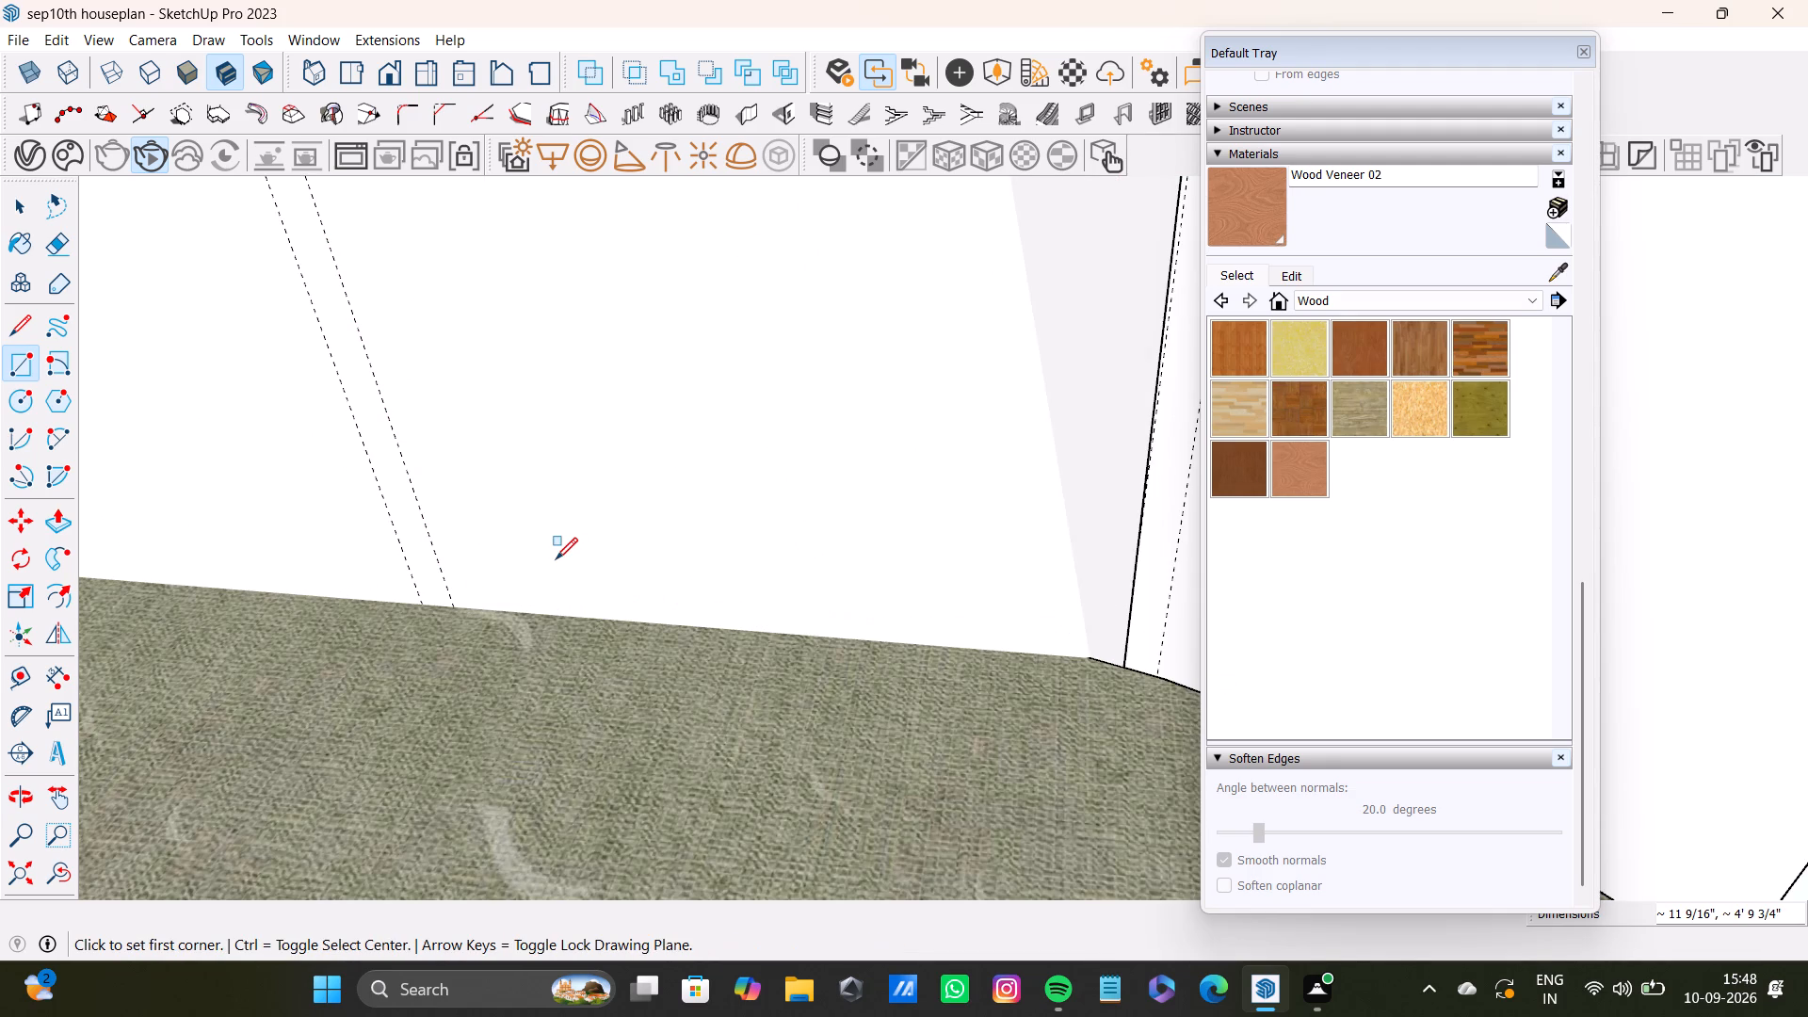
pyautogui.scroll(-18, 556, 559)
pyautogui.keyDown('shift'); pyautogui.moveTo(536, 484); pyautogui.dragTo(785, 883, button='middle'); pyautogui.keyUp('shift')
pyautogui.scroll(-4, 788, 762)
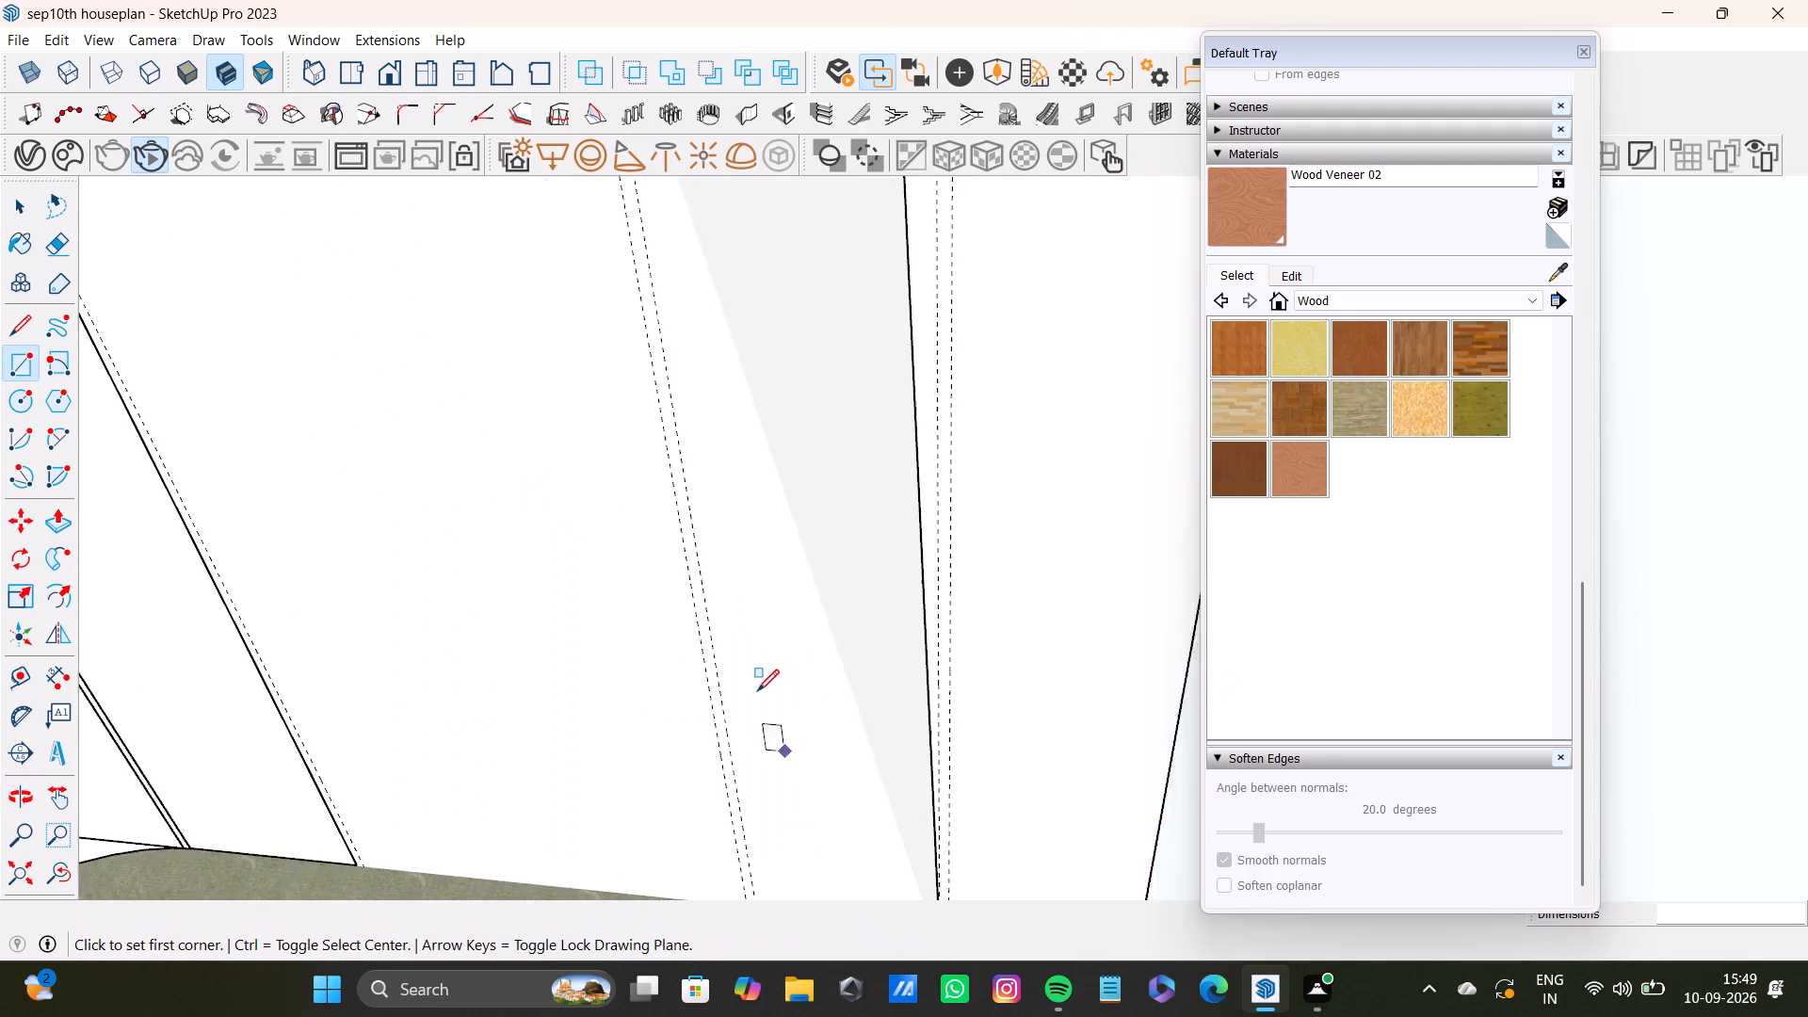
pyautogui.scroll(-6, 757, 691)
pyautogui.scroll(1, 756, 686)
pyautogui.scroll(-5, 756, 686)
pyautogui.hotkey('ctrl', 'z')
# Draw a vertical strip rectangle 1' by about 4' 9 9/16" between the two guide pairs farther from the side wall, from the panel's top edge to the bed.
pyautogui.scroll(3, 688, 448)
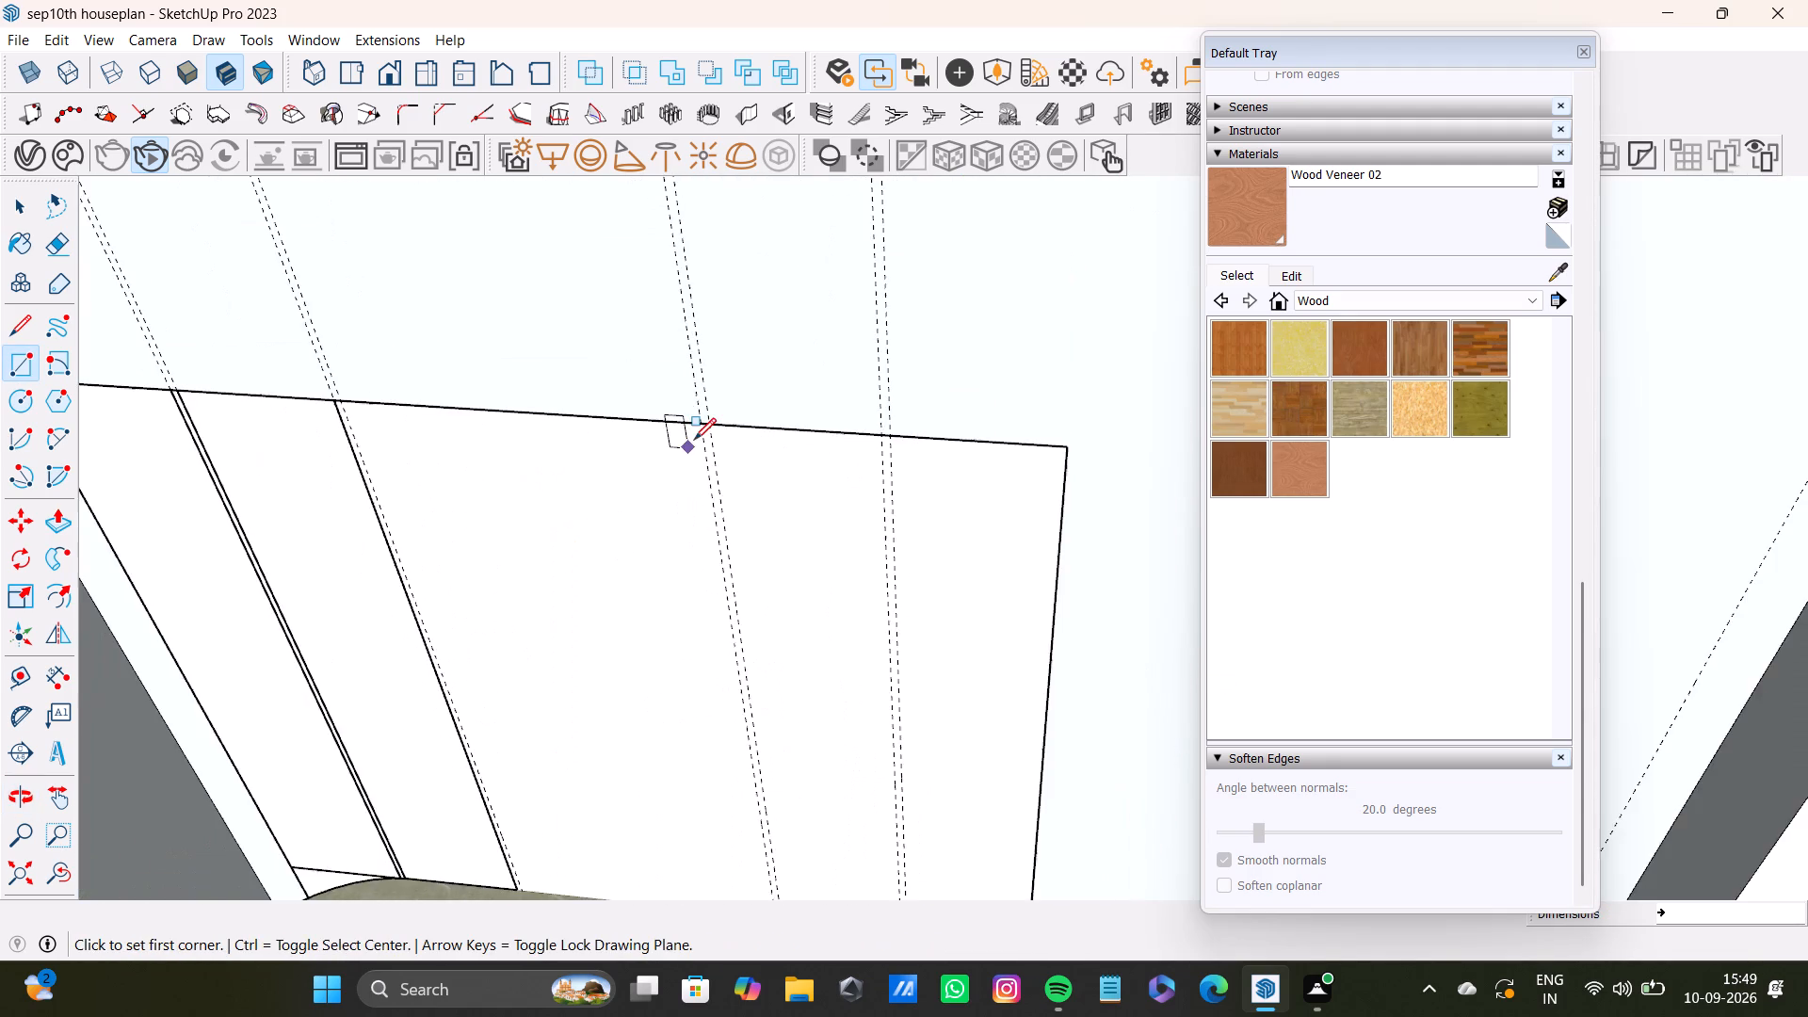
pyautogui.scroll(10, 694, 440)
pyautogui.click(707, 418)
pyautogui.scroll(-4, 854, 641)
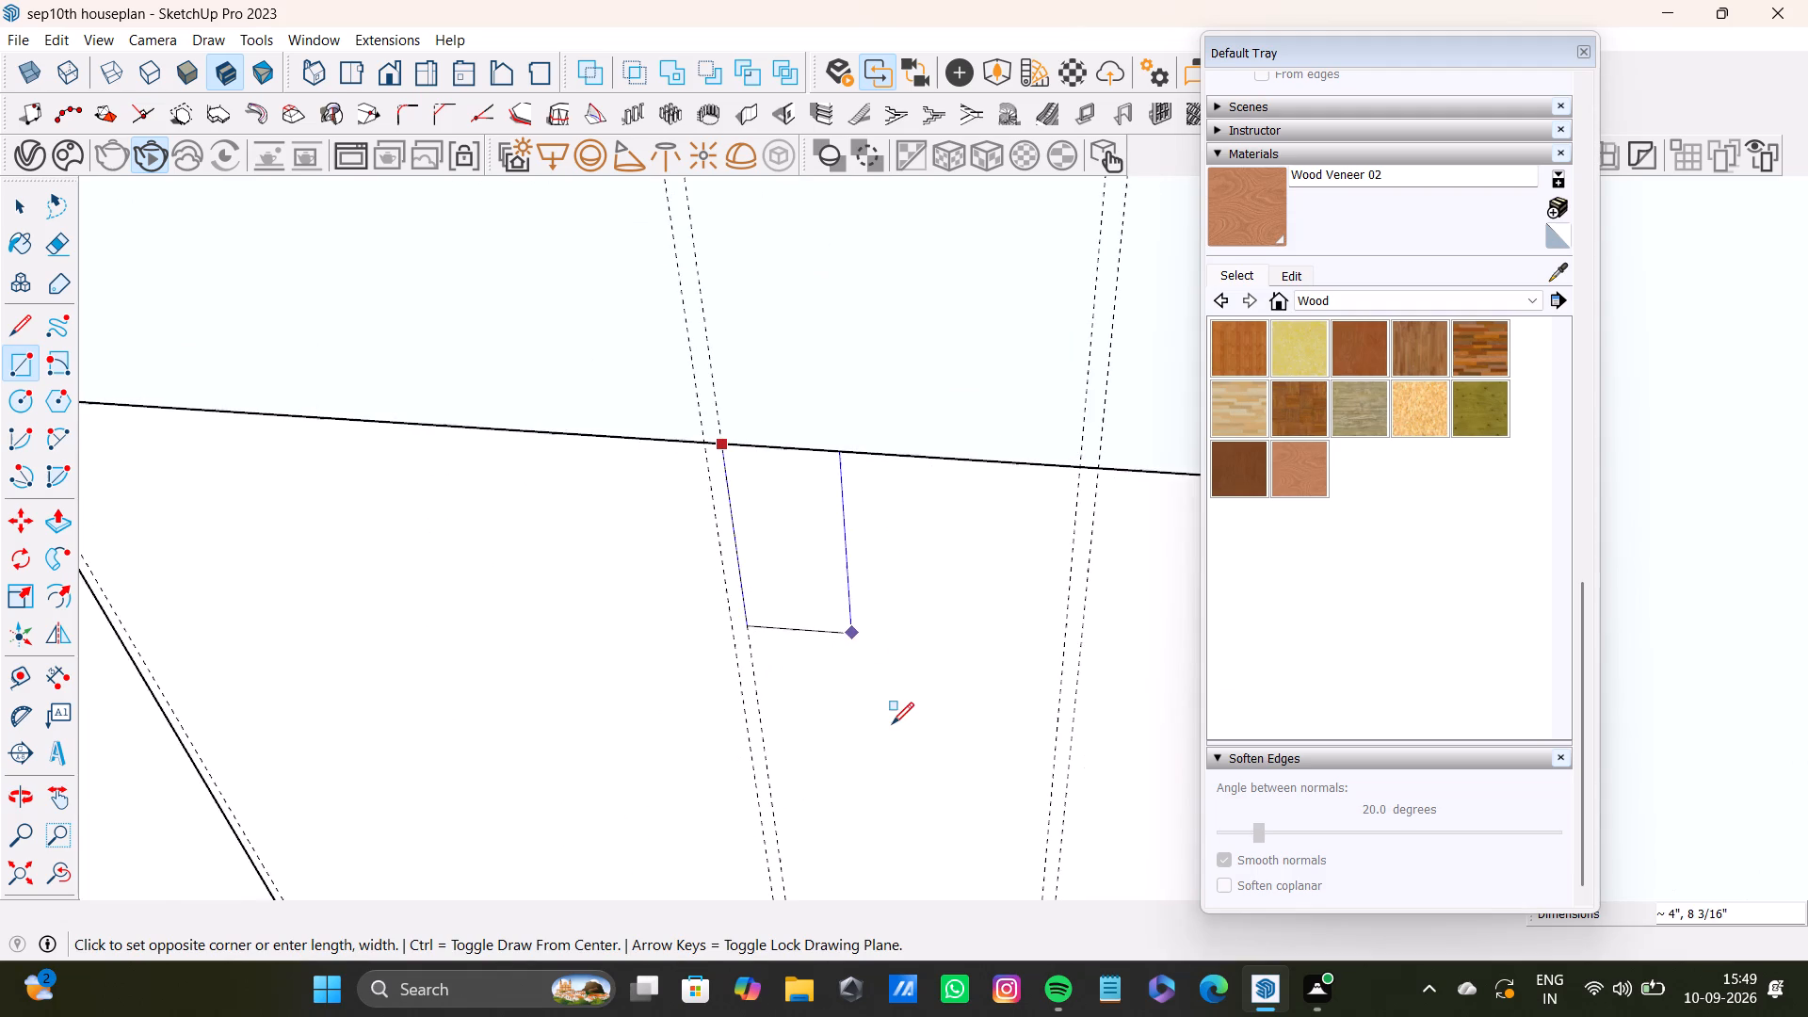
pyautogui.scroll(-3, 892, 724)
pyautogui.keyDown('shift'); pyautogui.moveTo(892, 725); pyautogui.dragTo(721, 459, button='middle'); pyautogui.keyUp('shift')
pyautogui.scroll(-3, 841, 767)
pyautogui.keyDown('shift'); pyautogui.moveTo(849, 770); pyautogui.dragTo(799, 657, button='middle'); pyautogui.keyUp('shift')
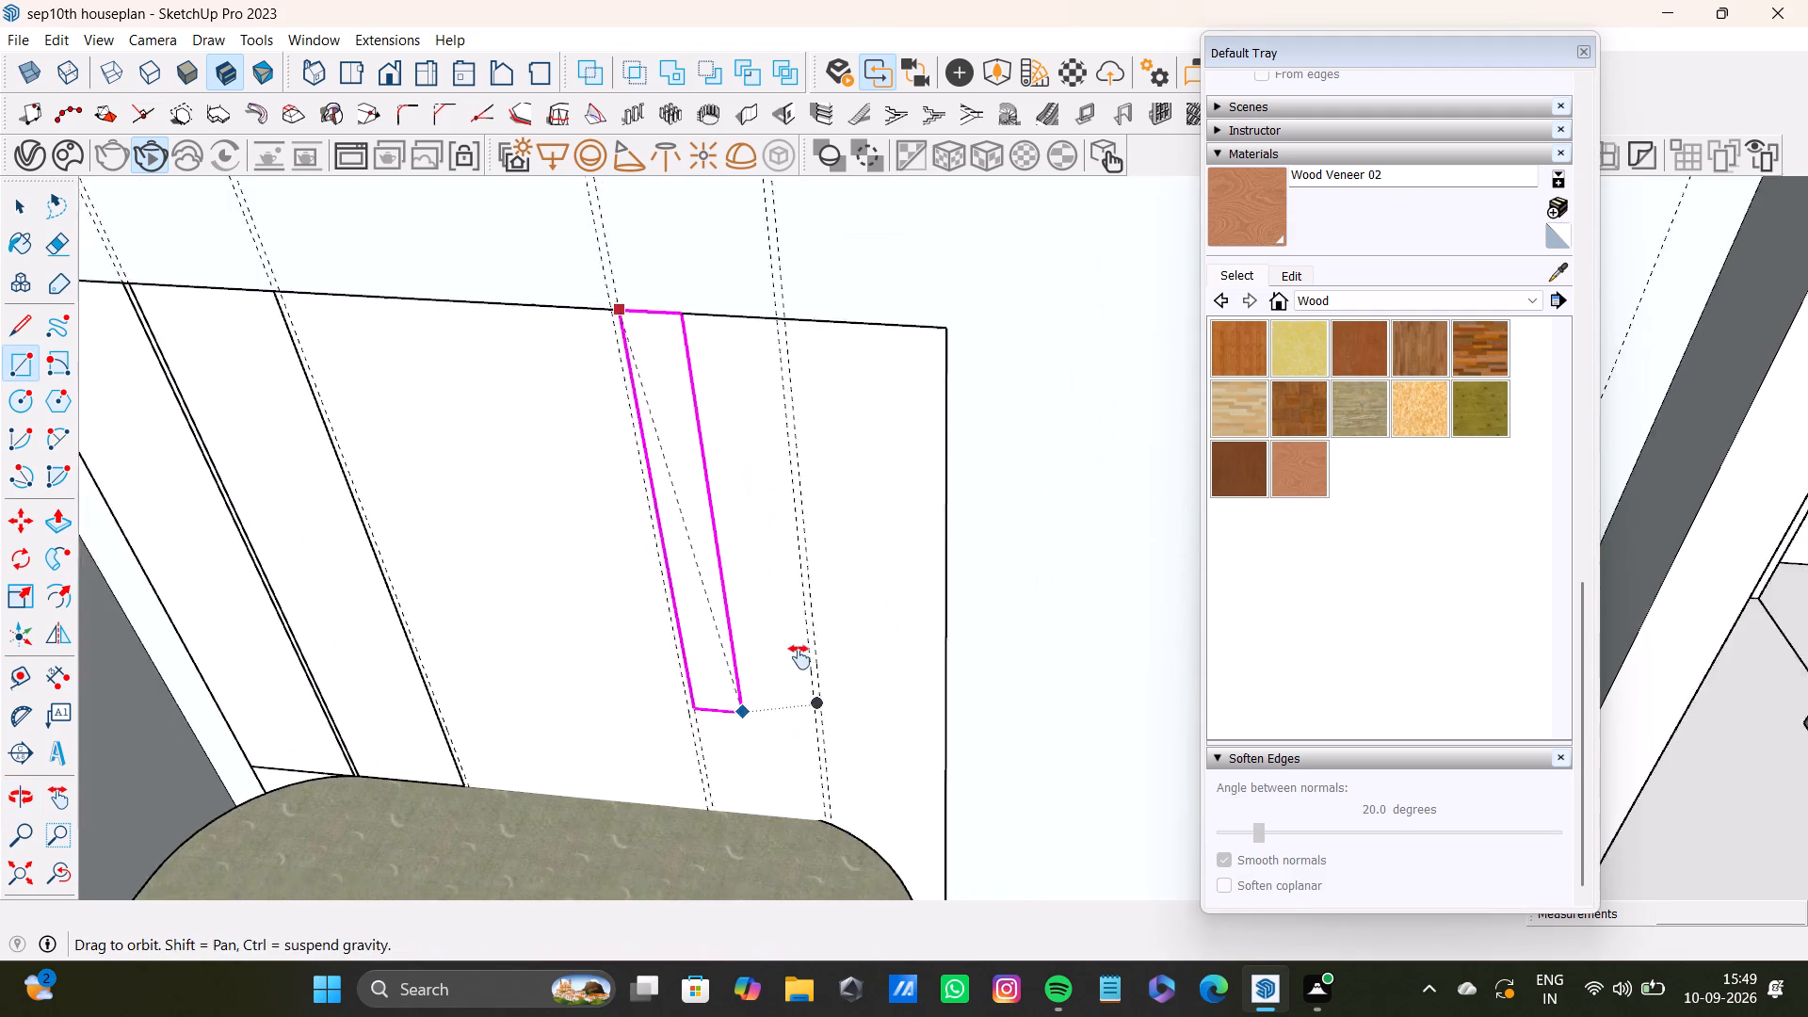
pyautogui.keyDown('shift'); pyautogui.moveTo(799, 657); pyautogui.dragTo(791, 624, button='middle'); pyautogui.keyUp('shift')
pyautogui.scroll(10, 795, 724)
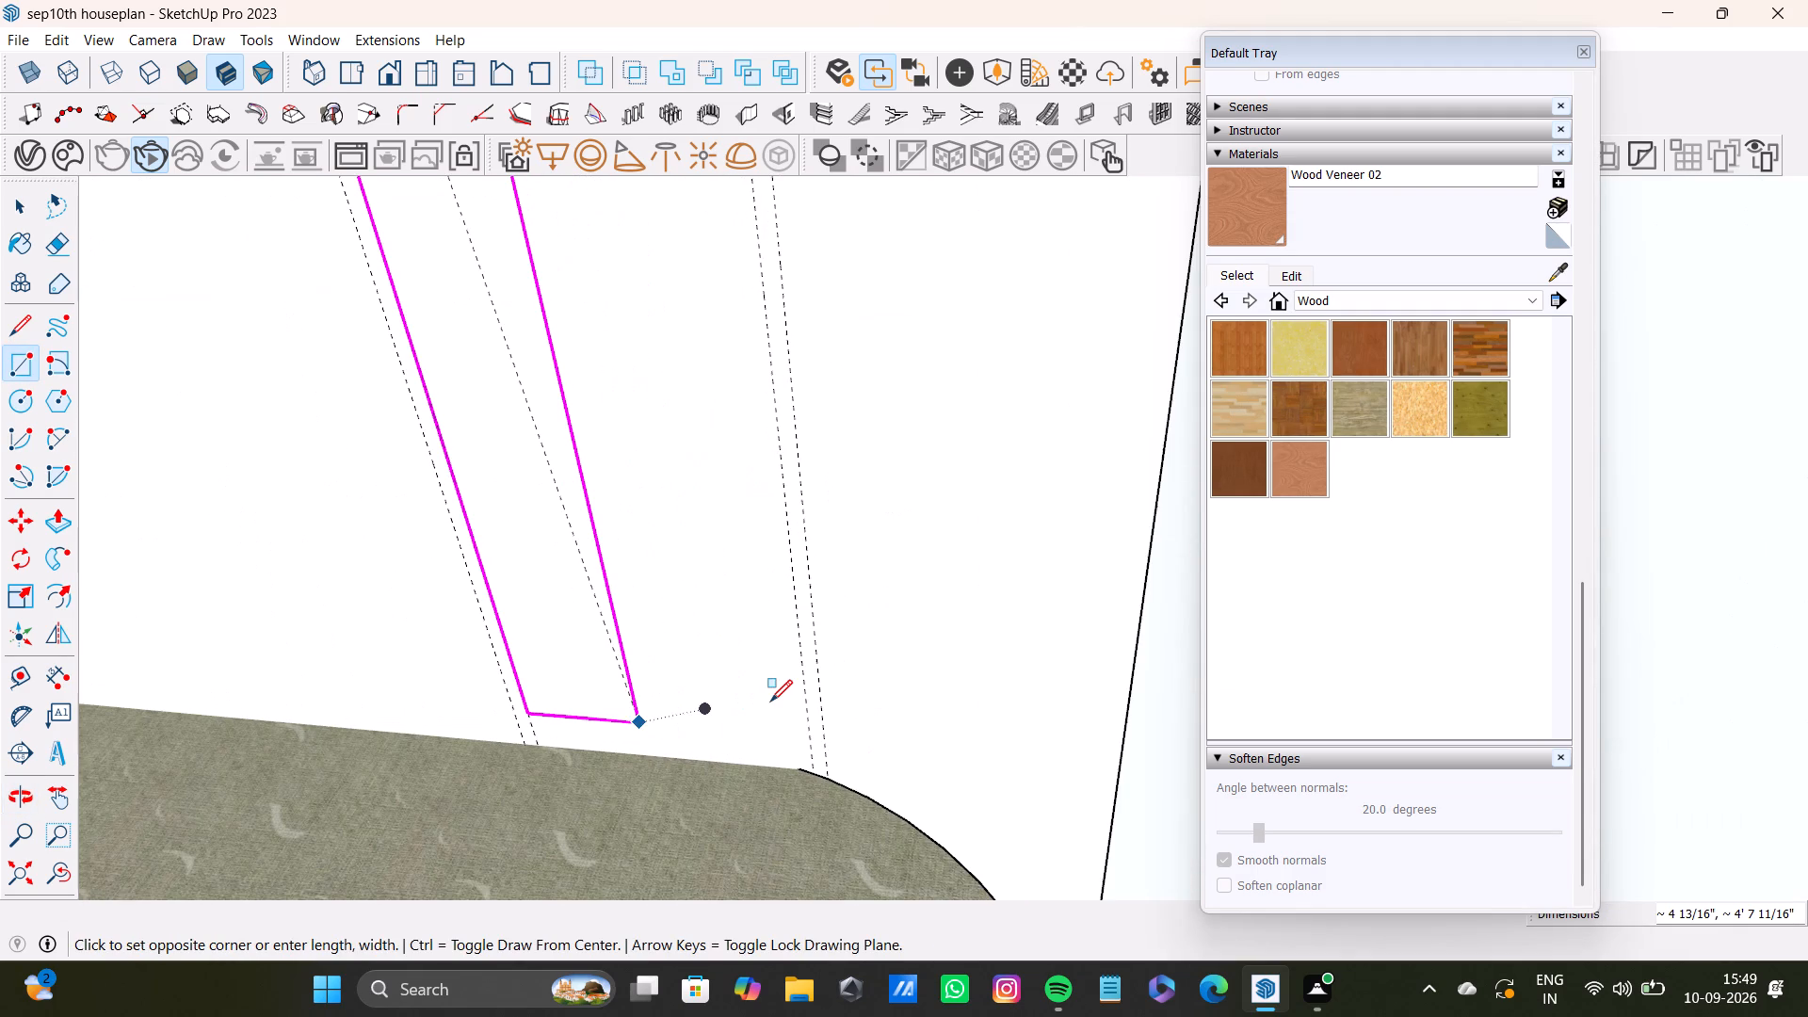
pyautogui.press('Up')
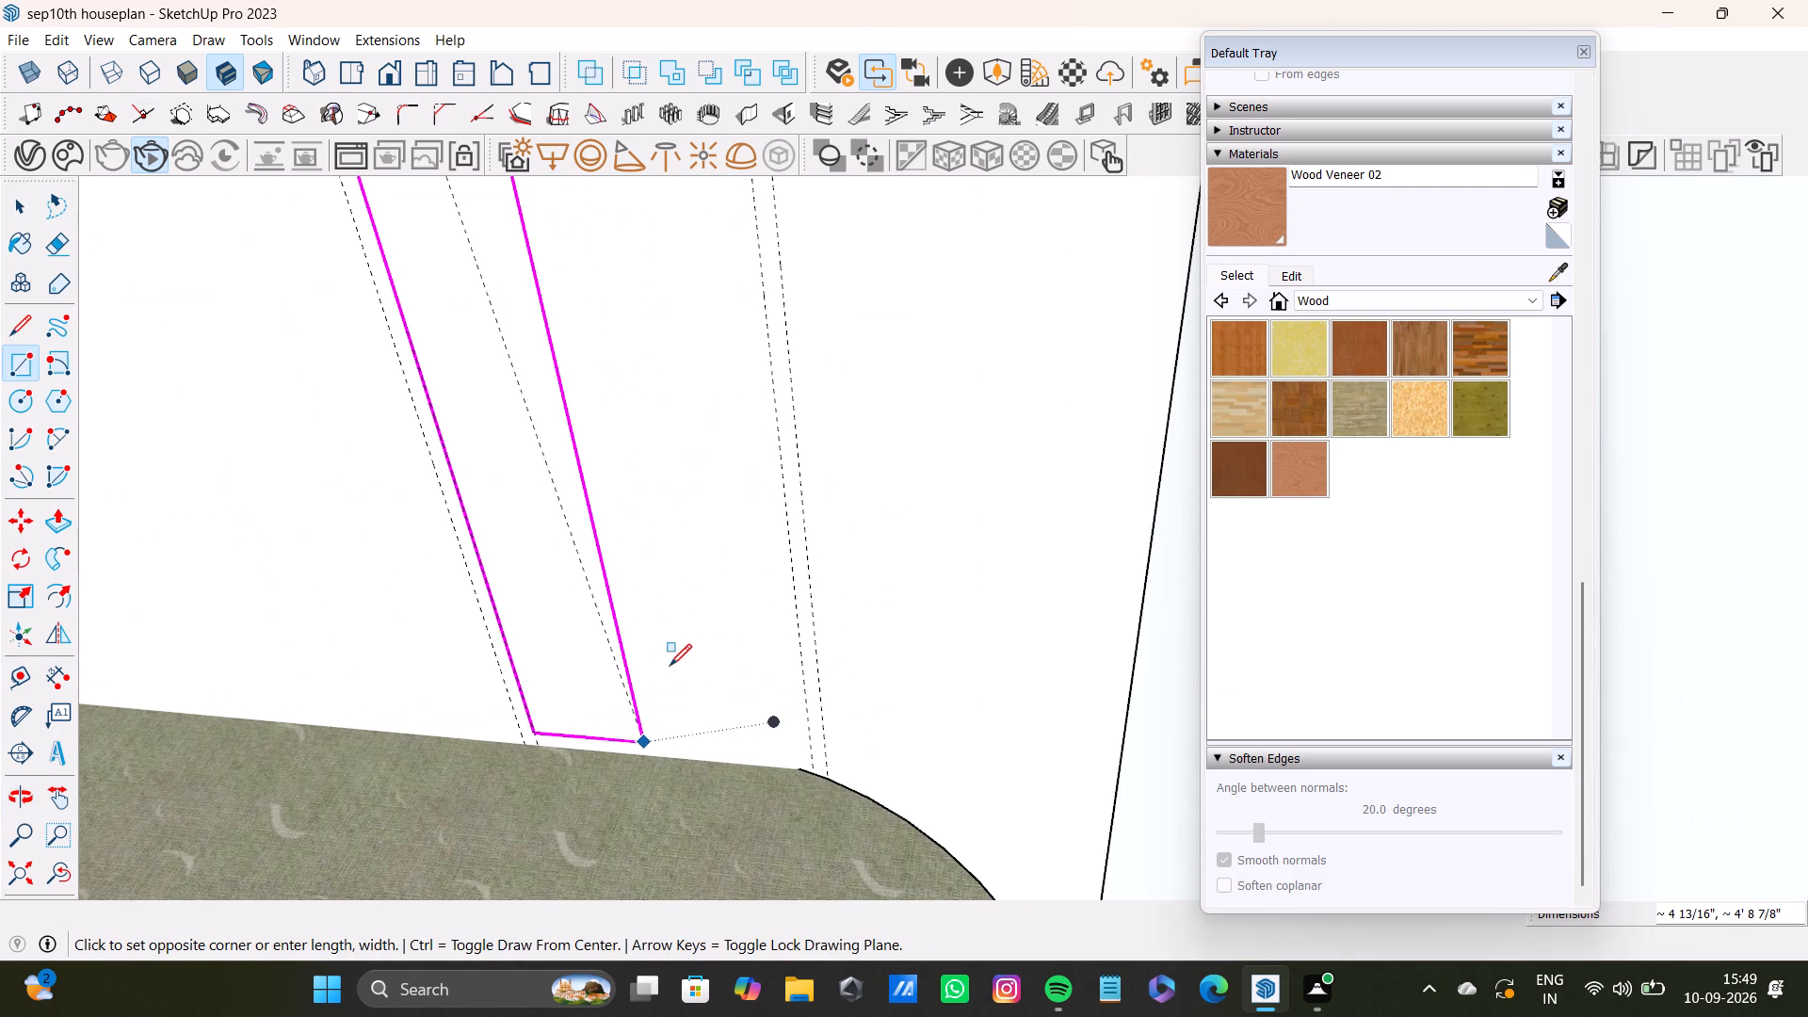
pyautogui.scroll(-12, 620, 454)
pyautogui.keyDown('shift'); pyautogui.moveTo(547, 474); pyautogui.dragTo(756, 852, button='middle'); pyautogui.keyUp('shift')
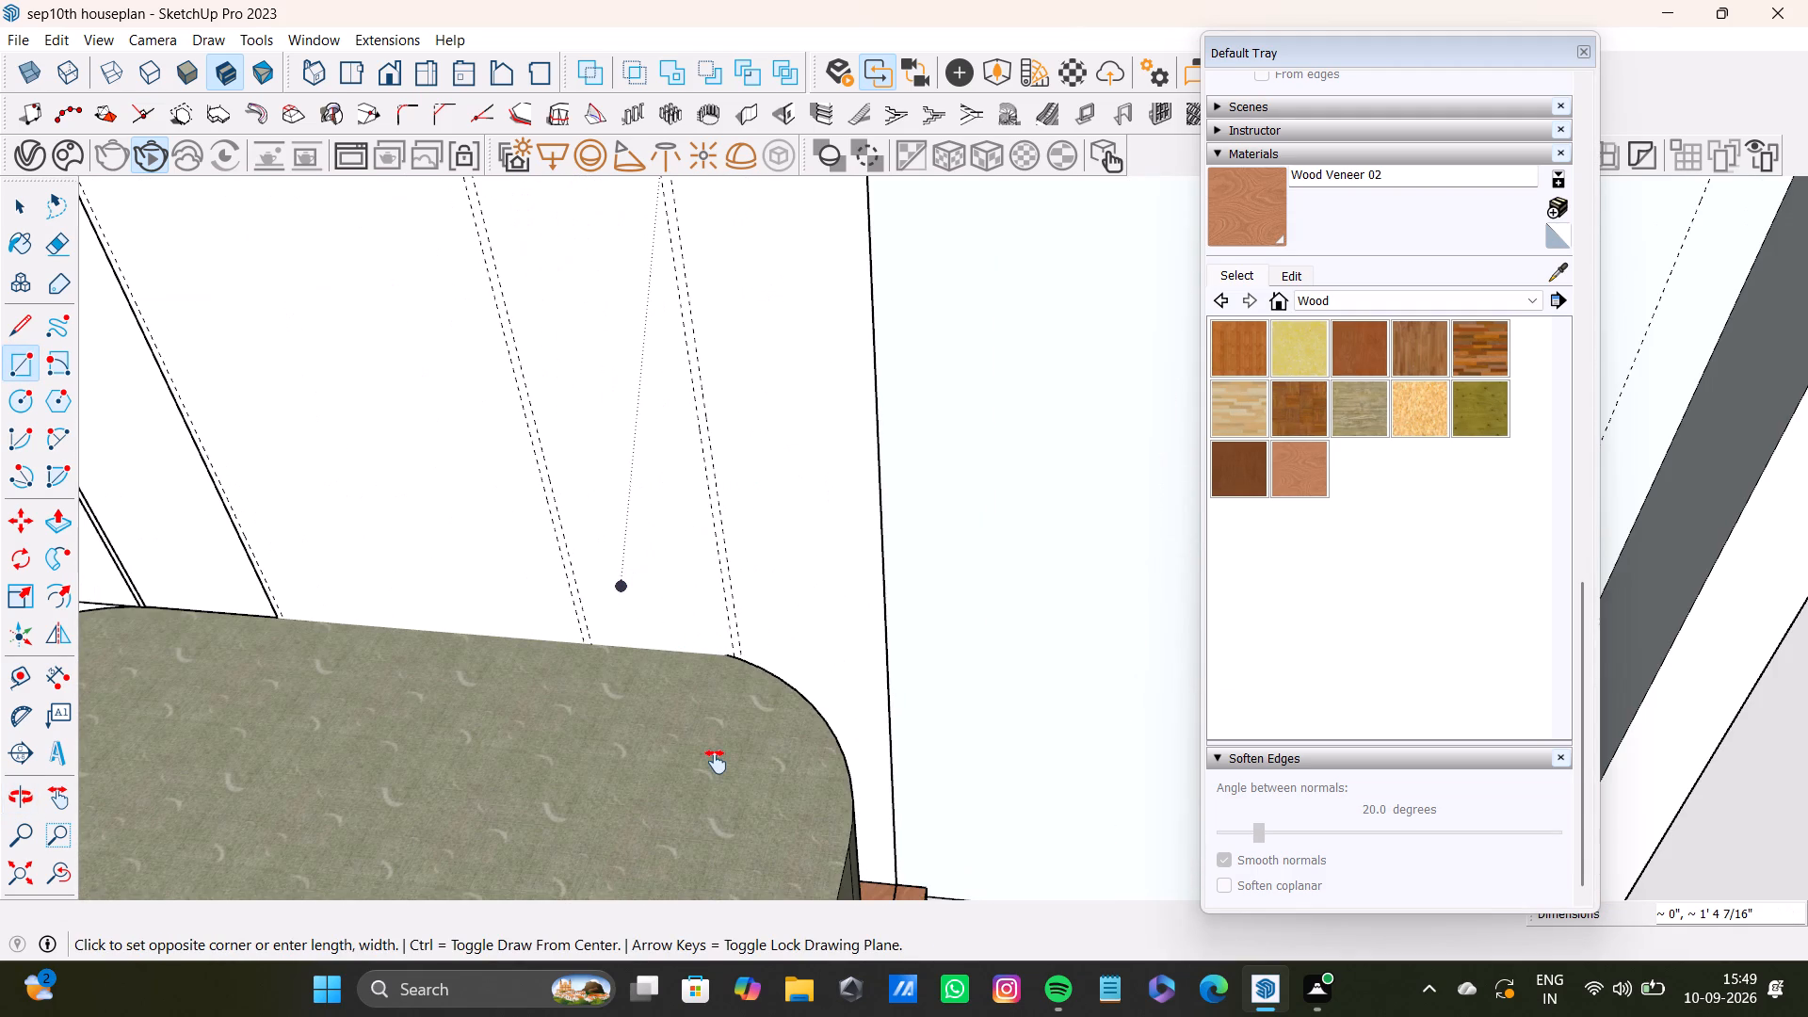
pyautogui.press('Left')
pyautogui.scroll(-7, 808, 812)
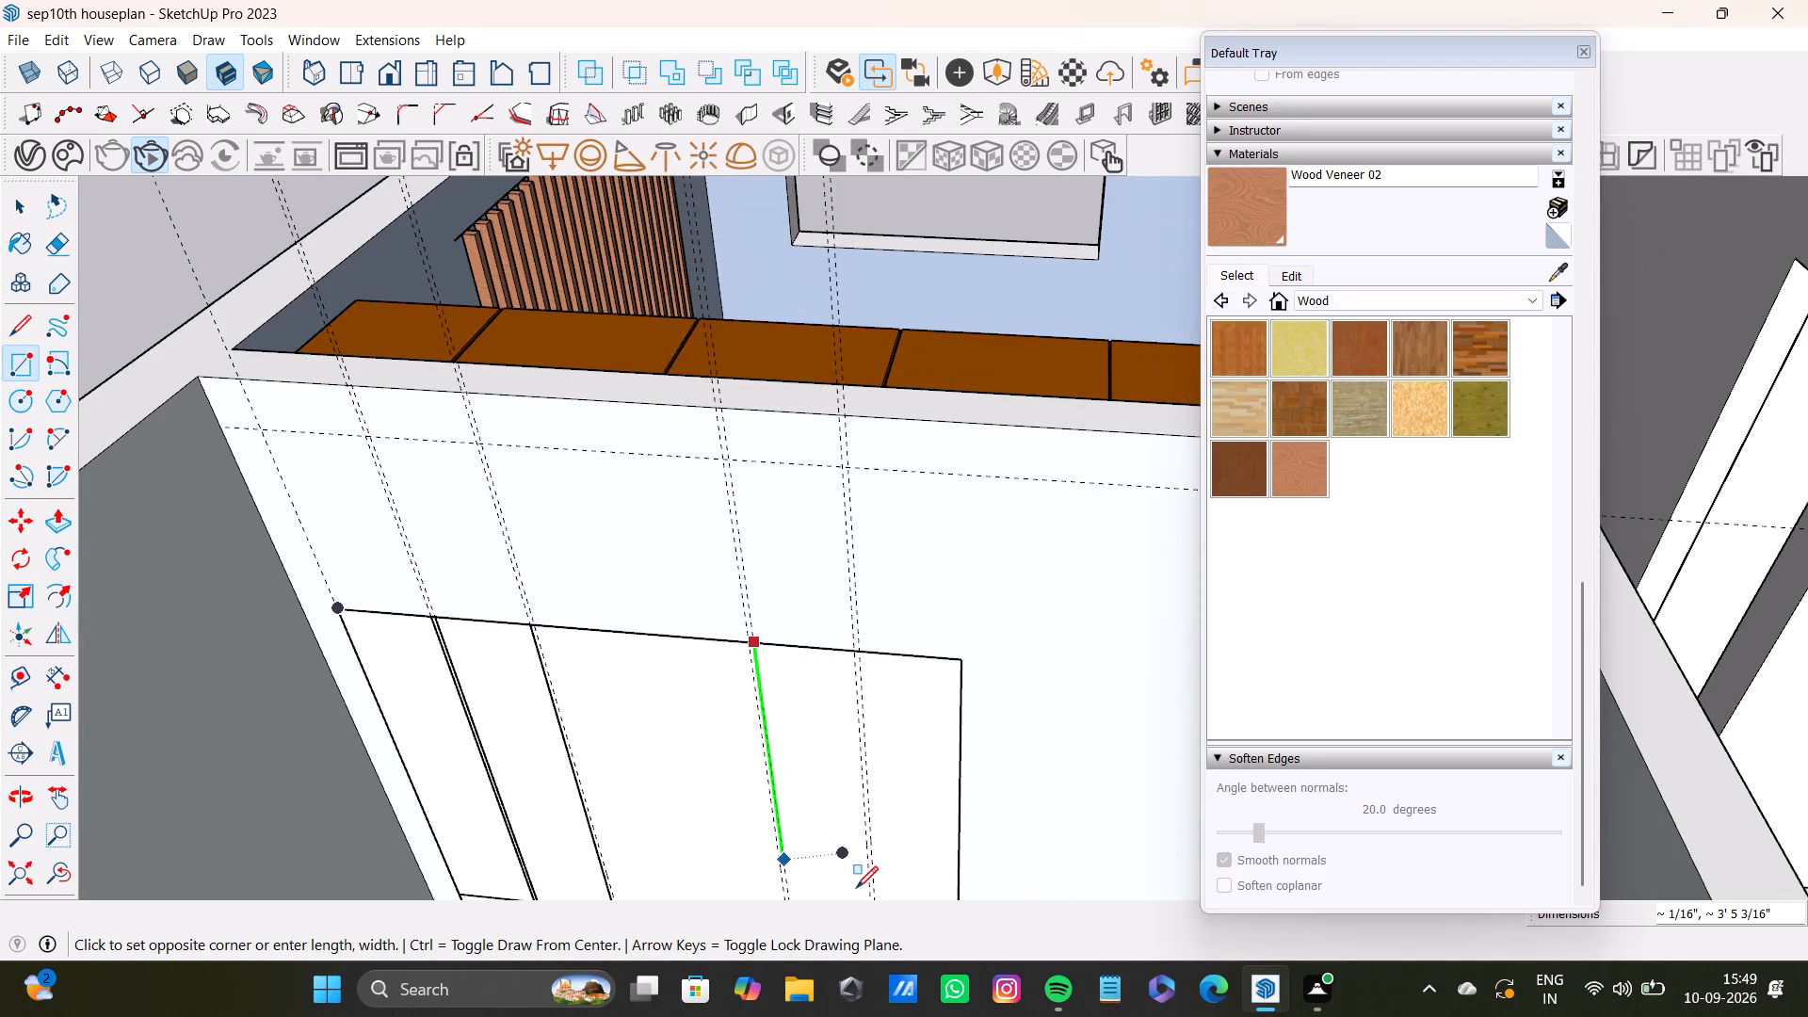
pyautogui.keyDown('shift'); pyautogui.moveTo(856, 888); pyautogui.dragTo(842, 704, button='middle'); pyautogui.keyUp('shift')
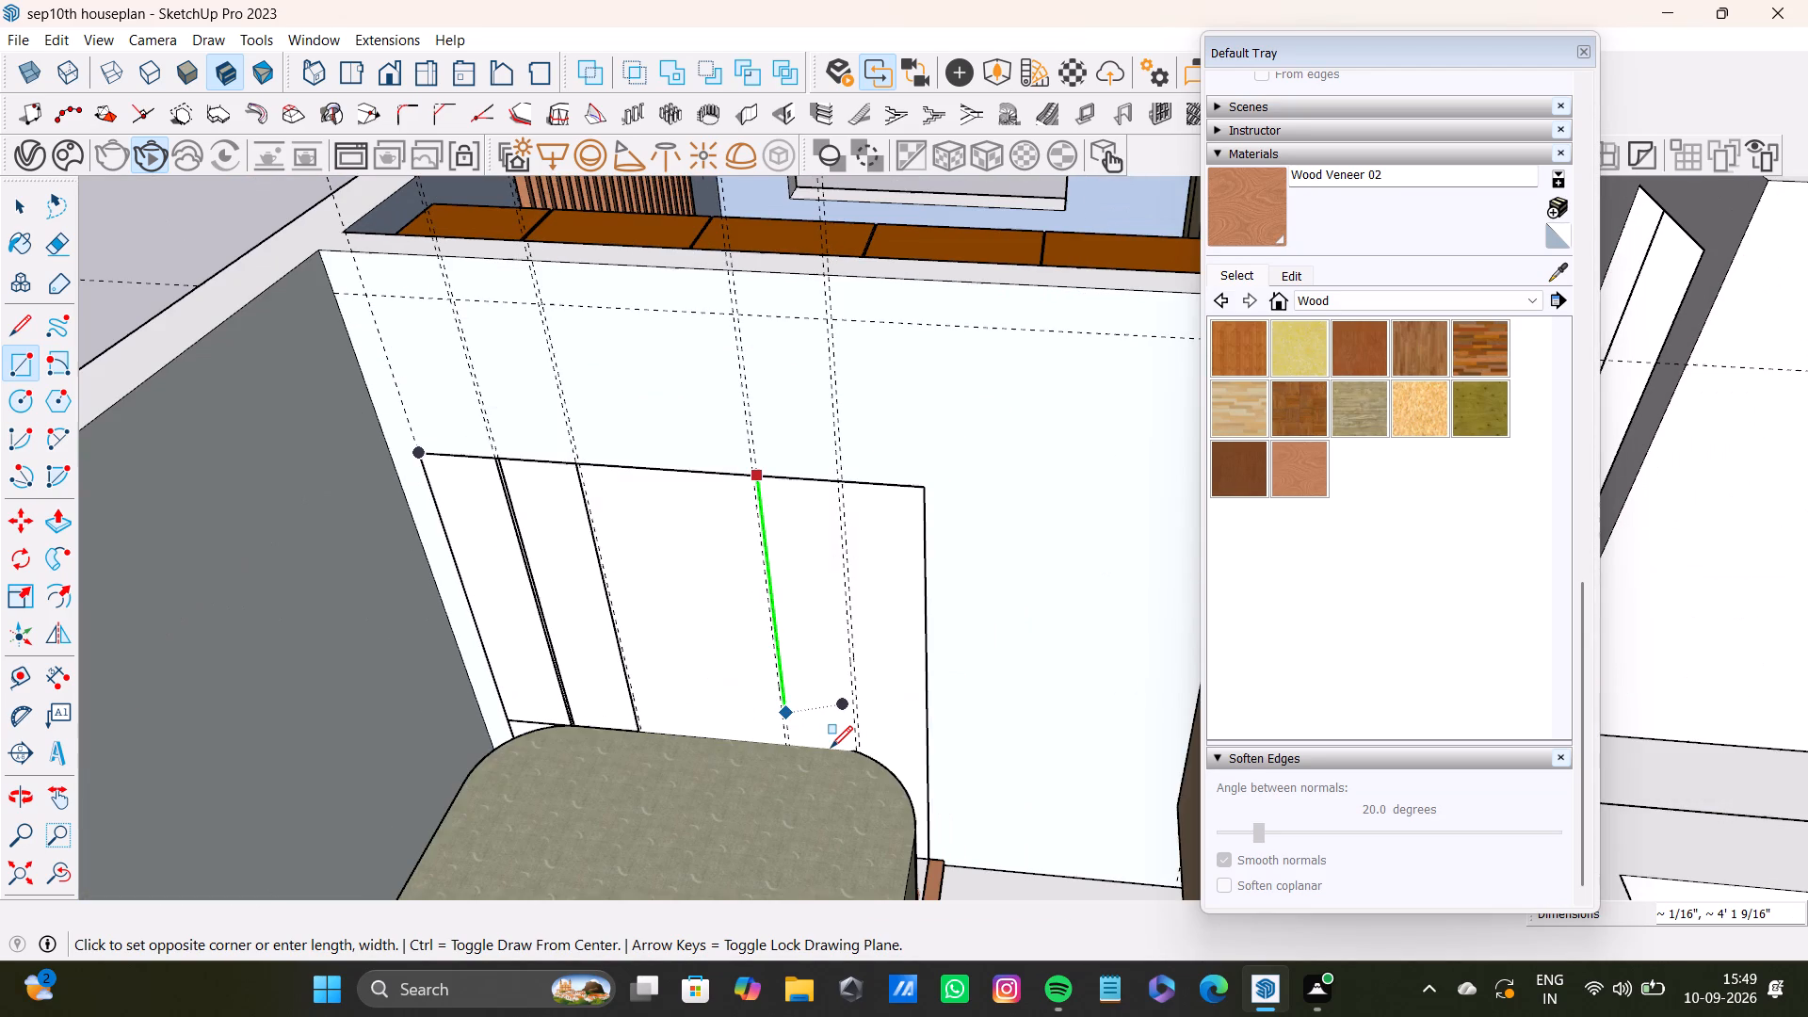
pyautogui.press('Right')
pyautogui.scroll(15, 807, 748)
pyautogui.keyDown('shift'); pyautogui.moveTo(850, 740); pyautogui.dragTo(806, 595, button='middle'); pyautogui.keyUp('shift')
pyautogui.scroll(10, 927, 589)
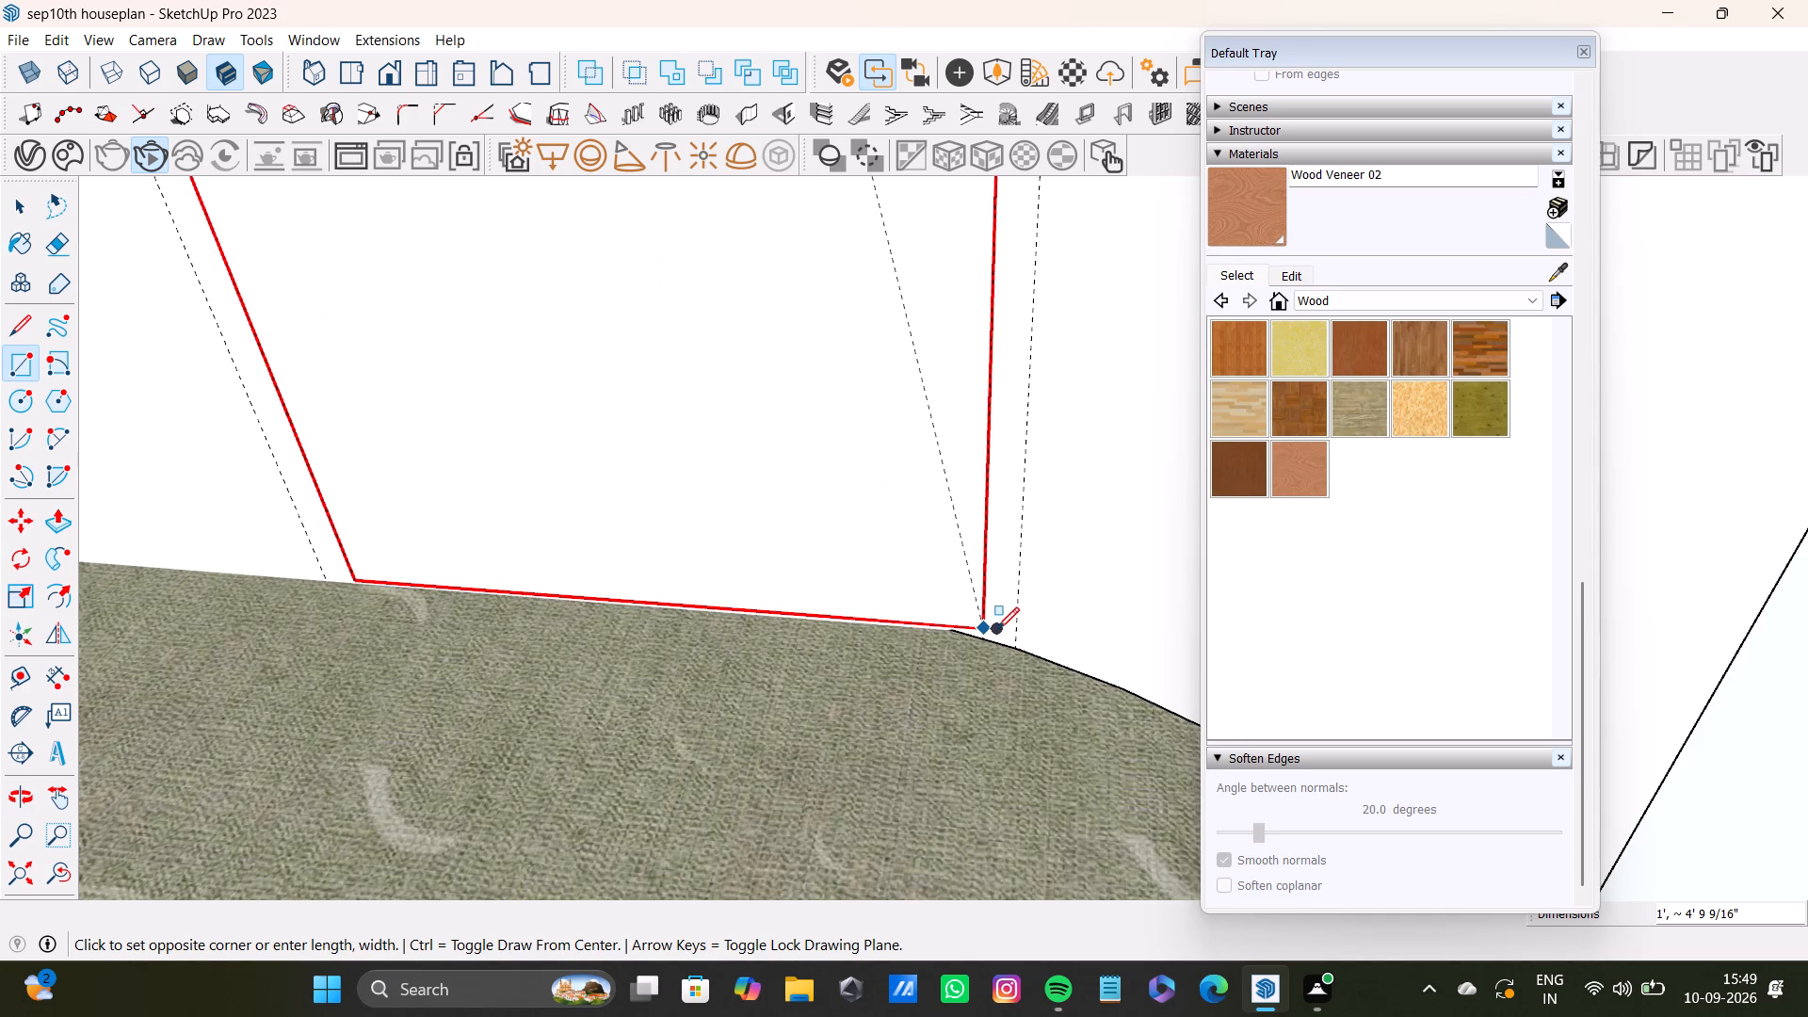
pyautogui.click(997, 629)
pyautogui.scroll(-14, 762, 218)
pyautogui.keyDown('shift'); pyautogui.scroll(-1, 638, 279); pyautogui.keyUp('shift')
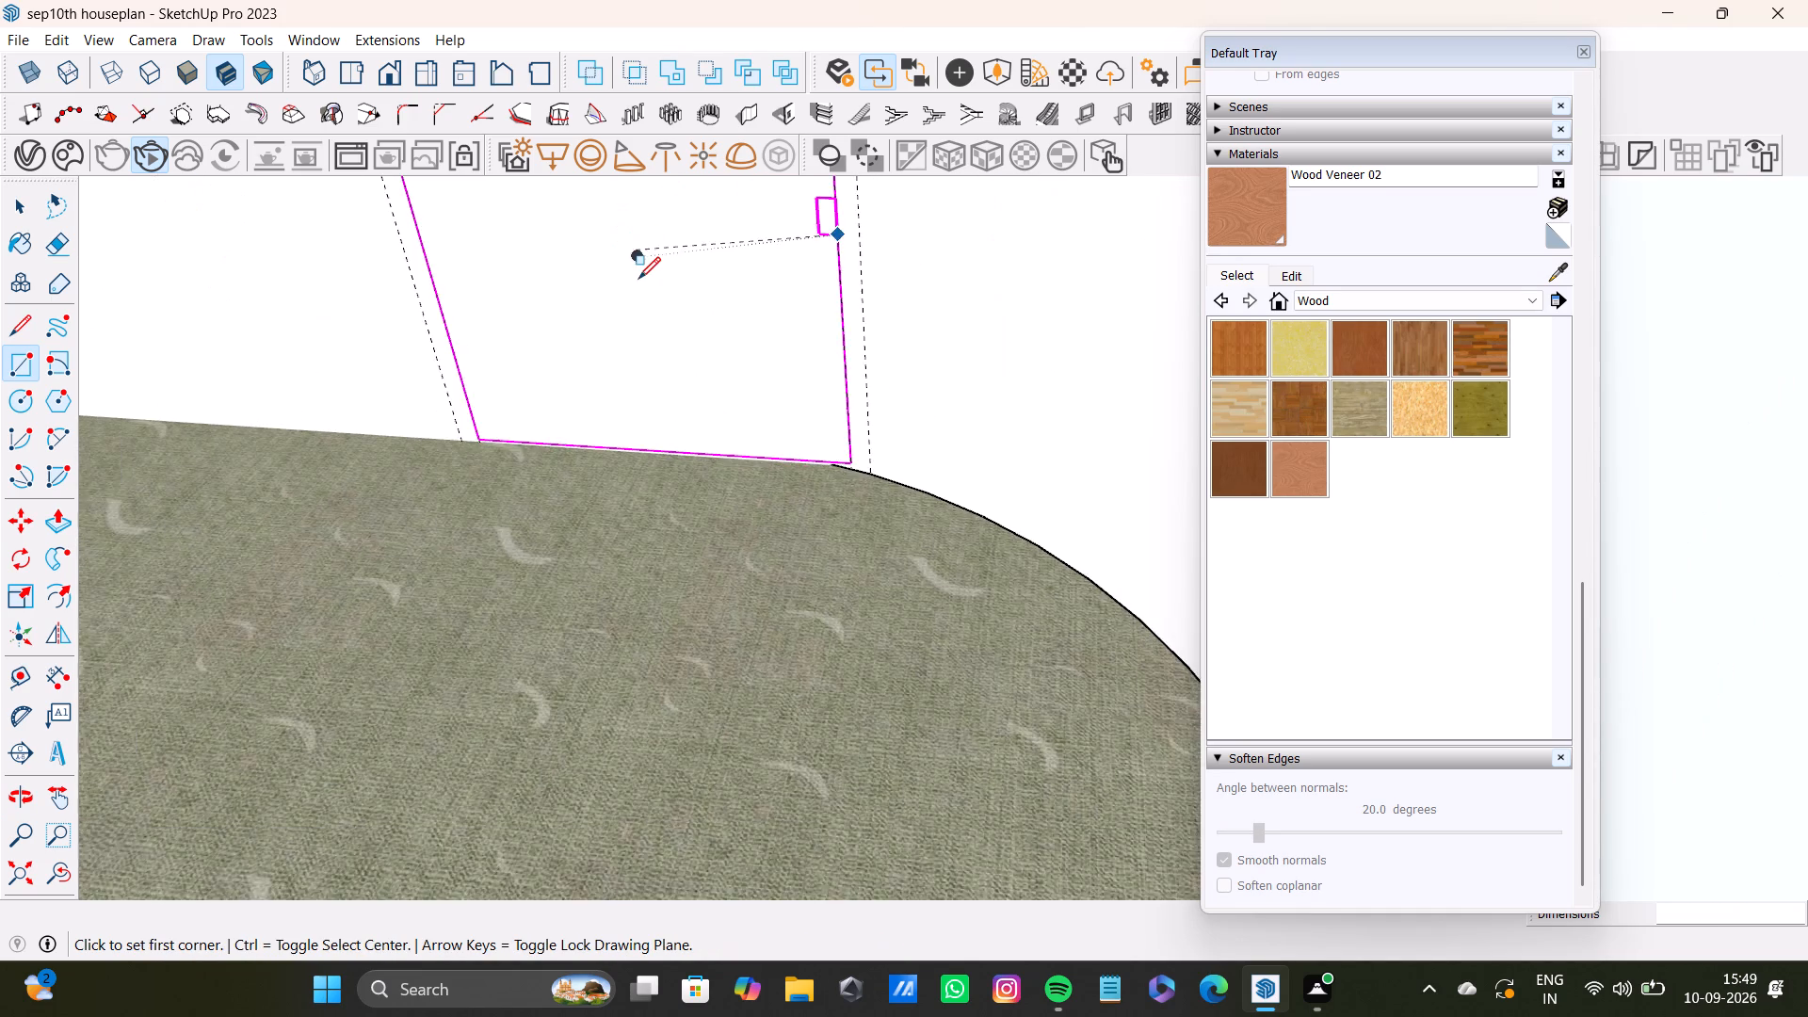
# Draw the last strip rectangle, 1' wide, from the outermost guide at the panel's top edge down along the panel's far side edge.
pyautogui.keyDown('shift'); pyautogui.moveTo(643, 278); pyautogui.dragTo(611, 658, button='middle'); pyautogui.keyUp('shift')
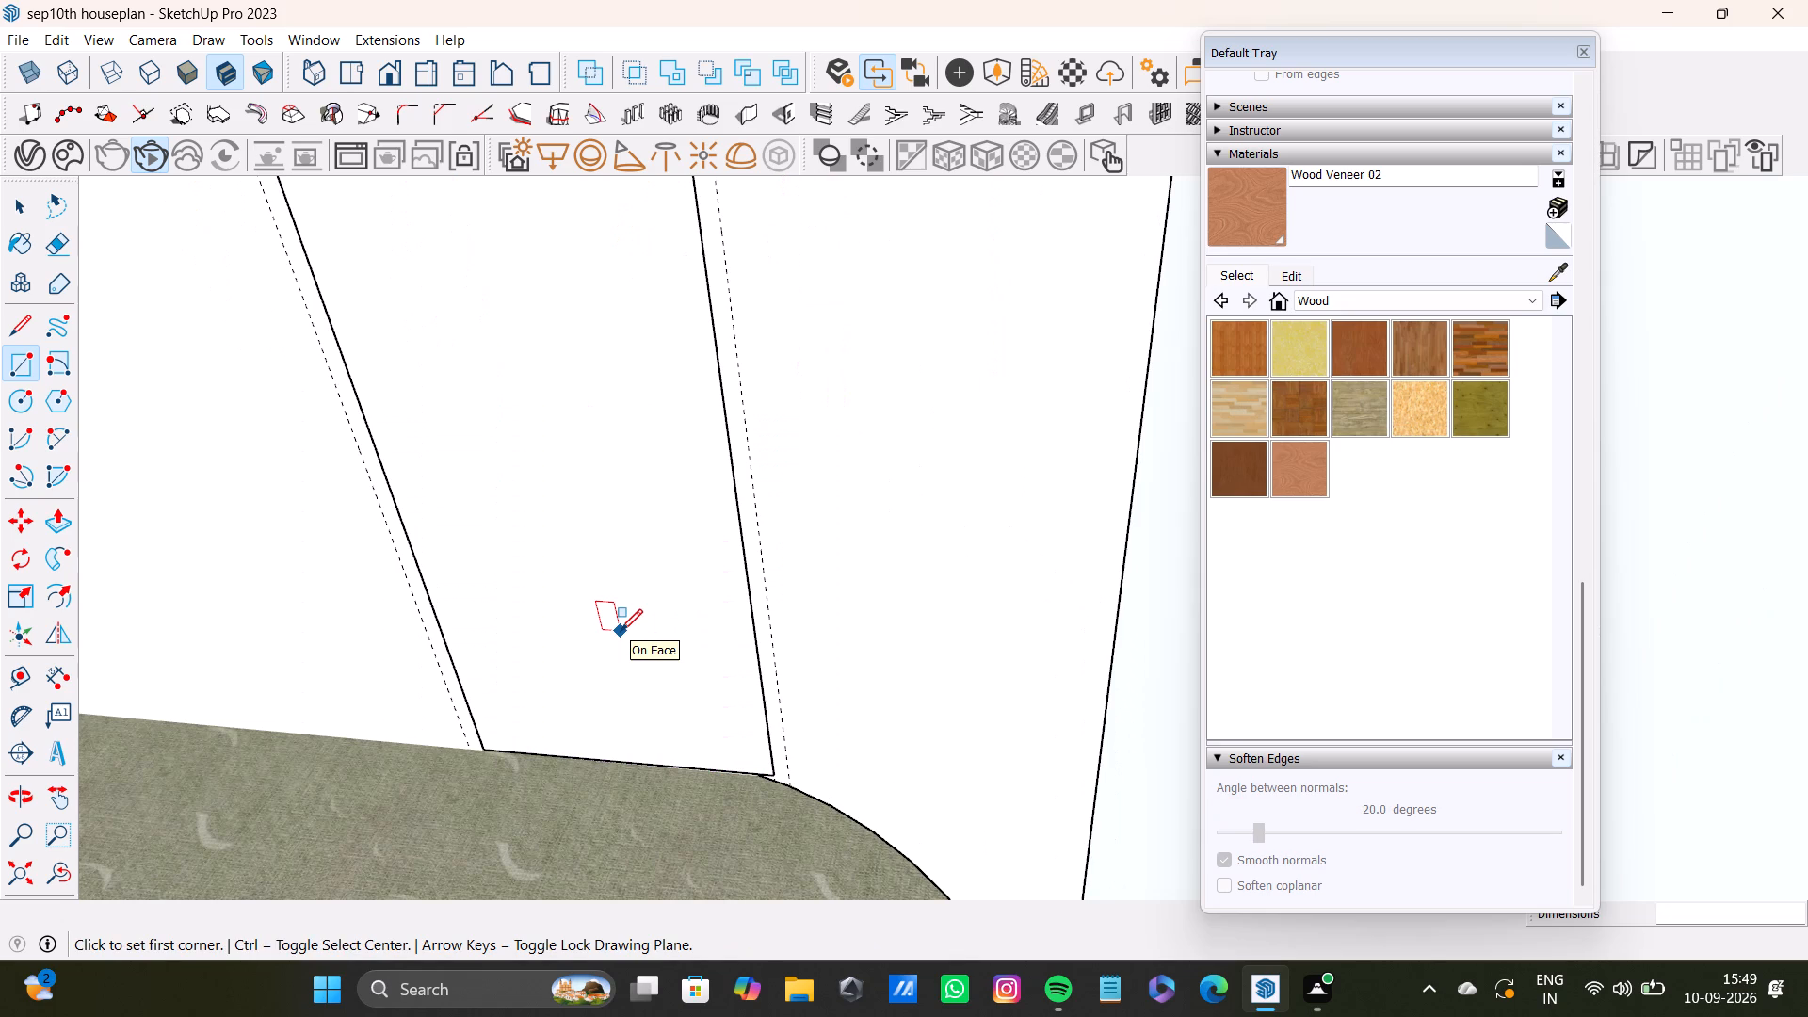
pyautogui.scroll(-14, 512, 601)
pyautogui.keyDown('shift'); pyautogui.moveTo(516, 515); pyautogui.dragTo(552, 573, button='middle'); pyautogui.keyUp('shift')
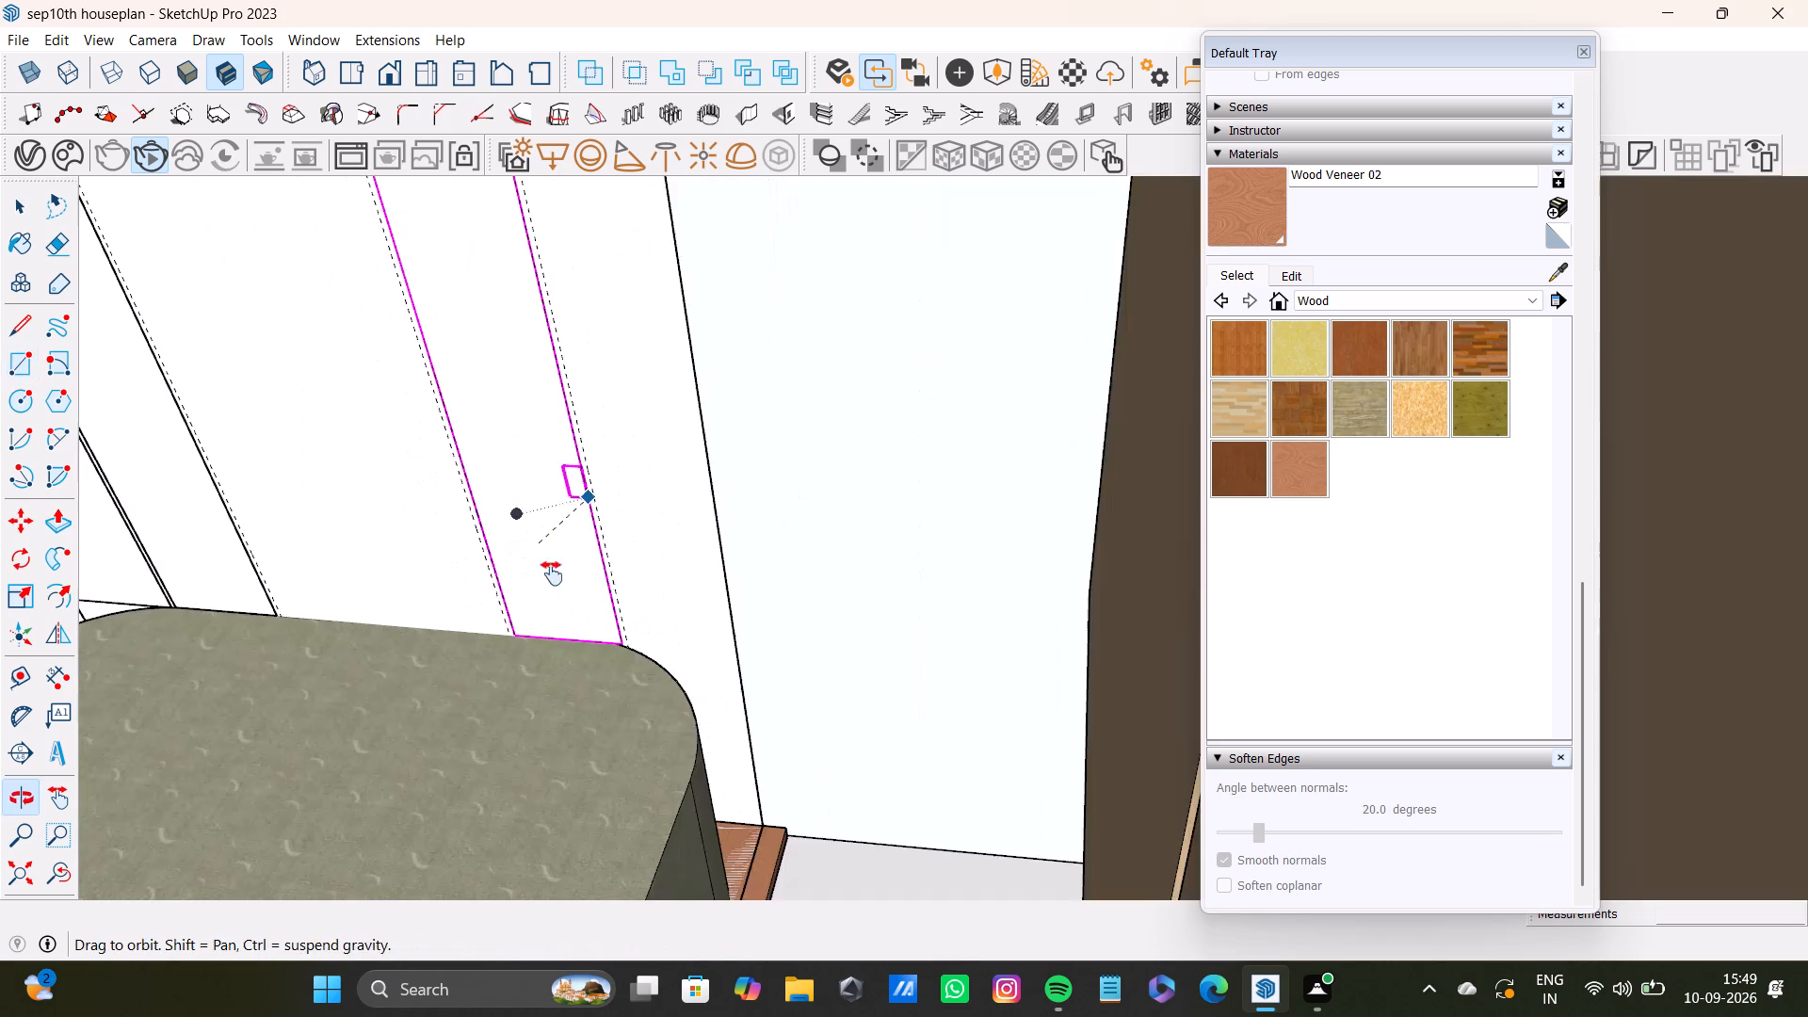
pyautogui.keyDown('shift'); pyautogui.moveTo(552, 573); pyautogui.dragTo(601, 690, button='middle'); pyautogui.keyUp('shift')
pyautogui.scroll(12, 604, 363)
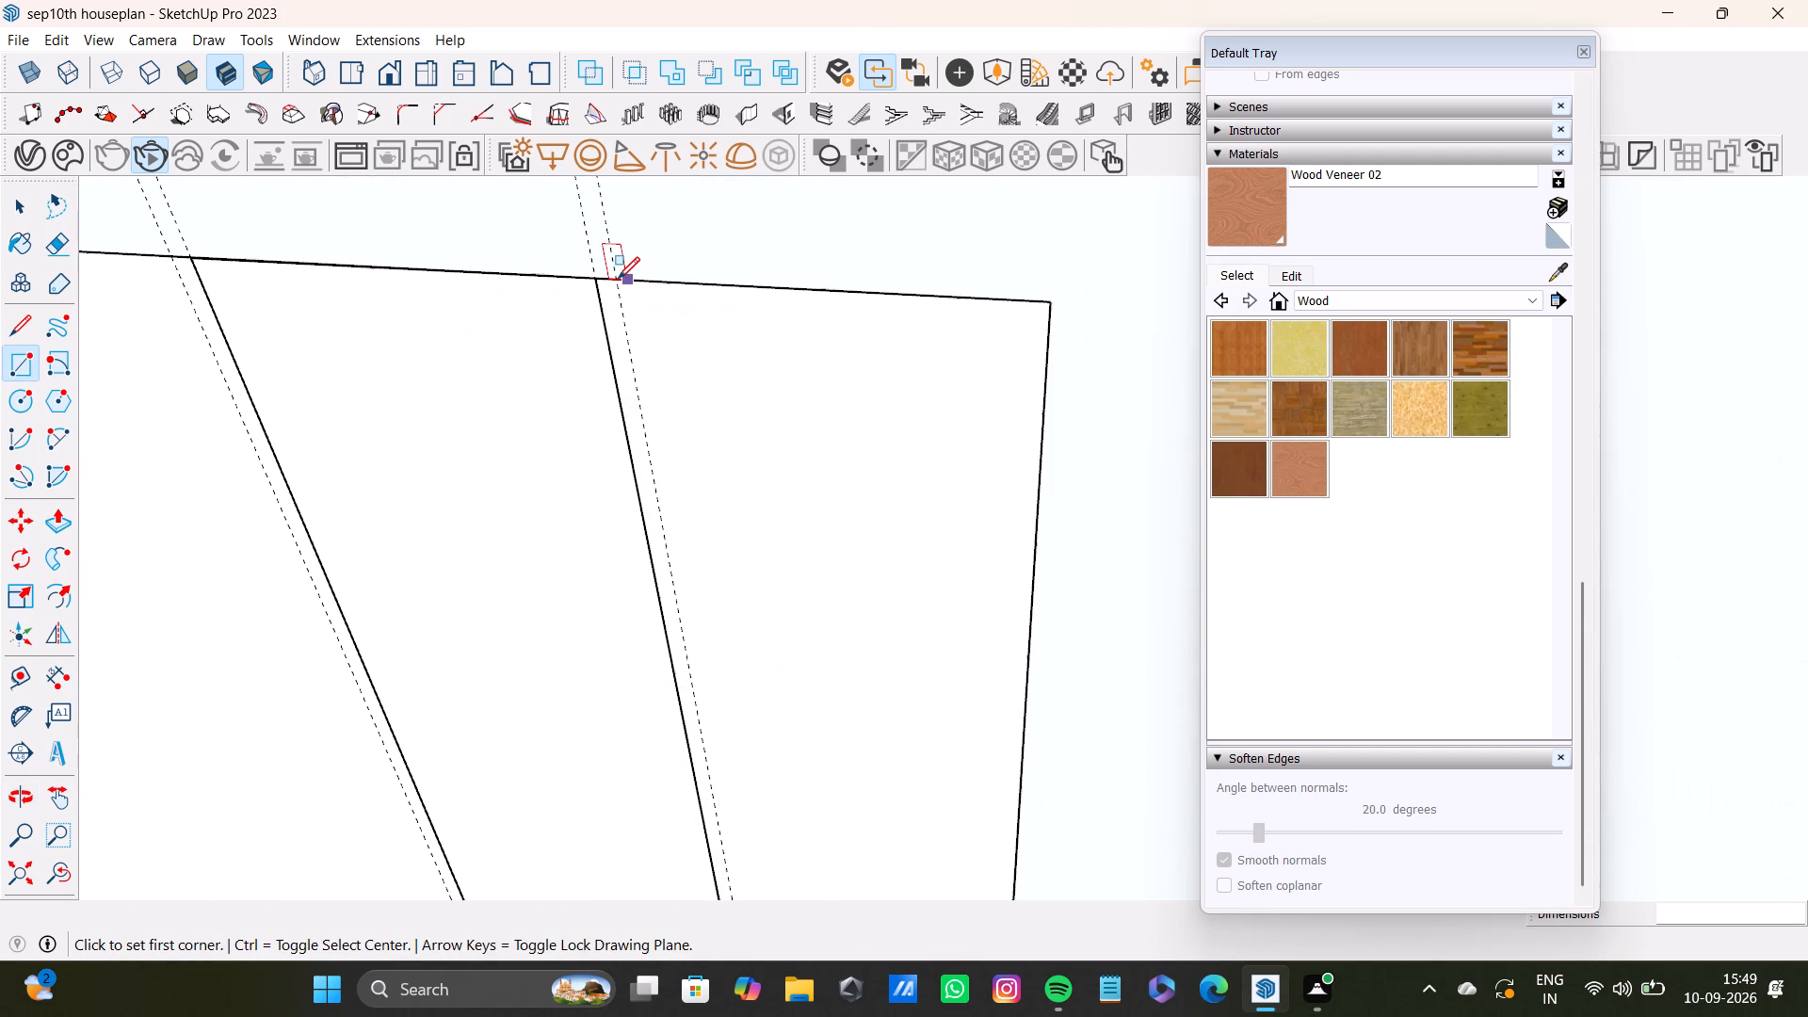
pyautogui.click(619, 279)
pyautogui.scroll(-10, 783, 475)
pyautogui.scroll(-9, 861, 590)
pyautogui.keyDown('shift'); pyautogui.moveTo(896, 677); pyautogui.dragTo(878, 282, button='middle'); pyautogui.keyUp('shift')
pyautogui.scroll(-3, 880, 570)
pyautogui.scroll(2, 921, 583)
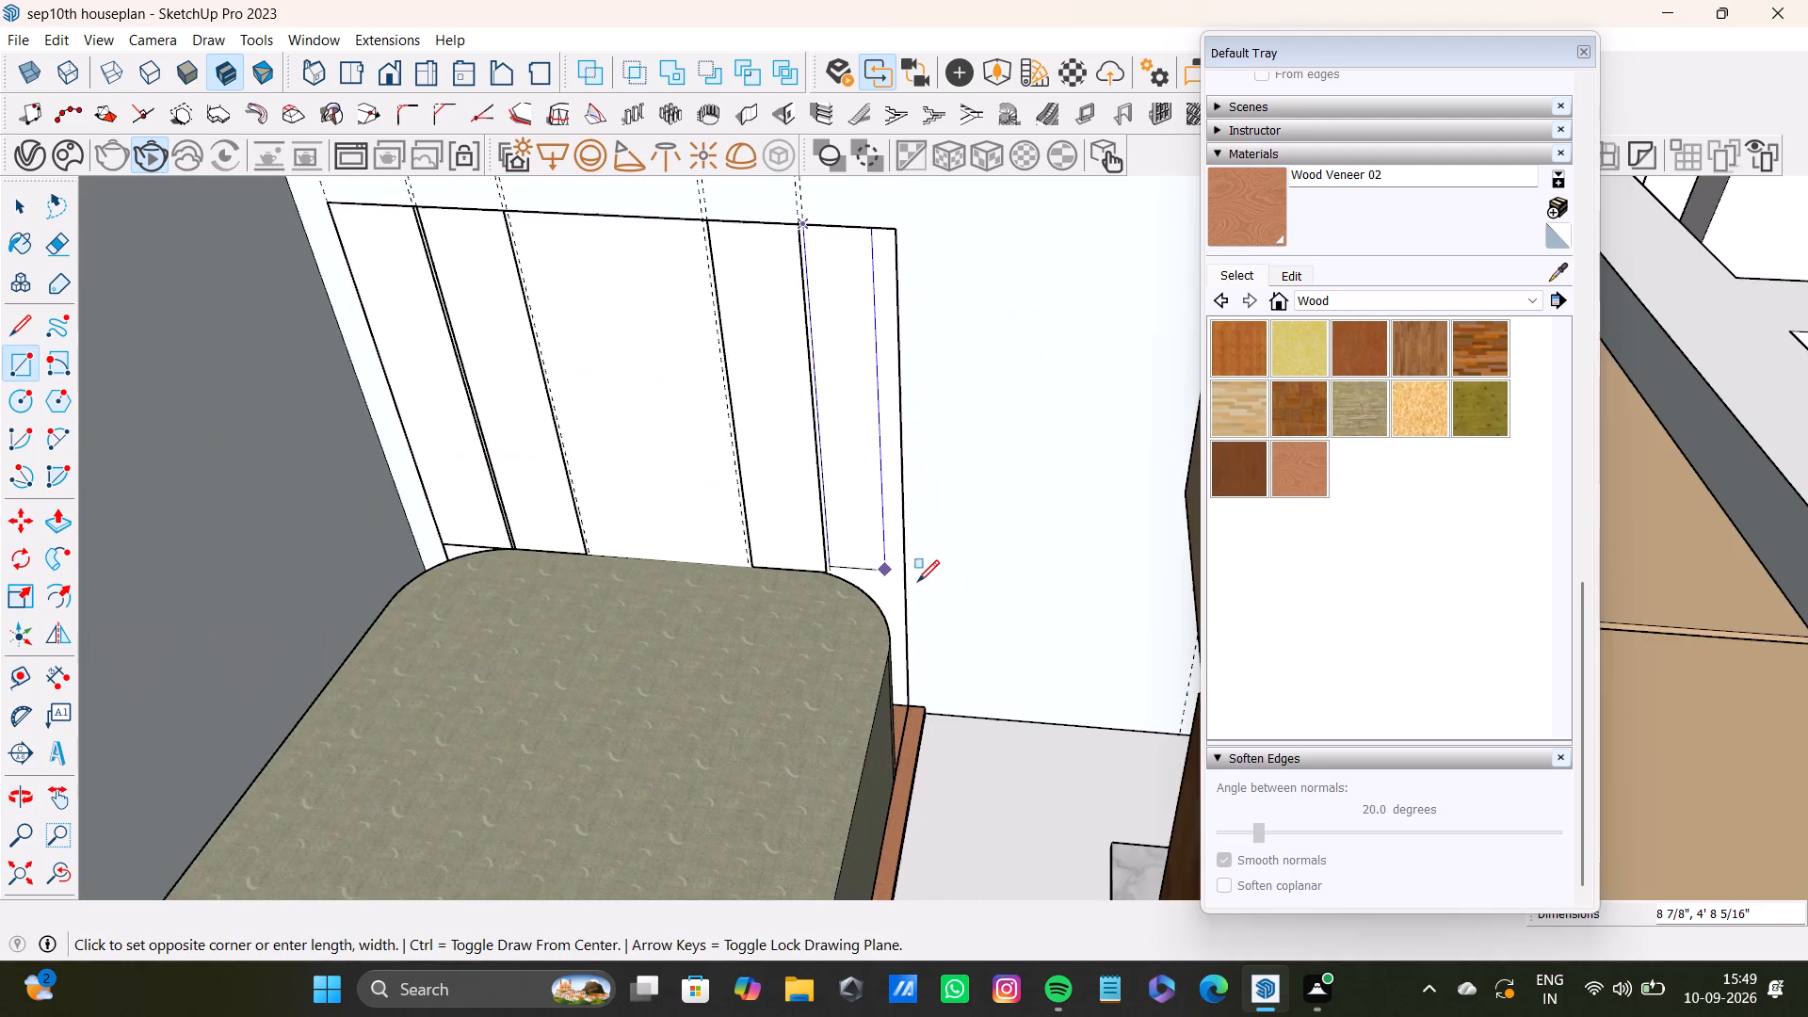
pyautogui.scroll(6, 917, 582)
pyautogui.keyDown('shift'); pyautogui.moveTo(893, 659); pyautogui.dragTo(871, 631, button='middle'); pyautogui.keyUp('shift')
pyautogui.scroll(3, 855, 707)
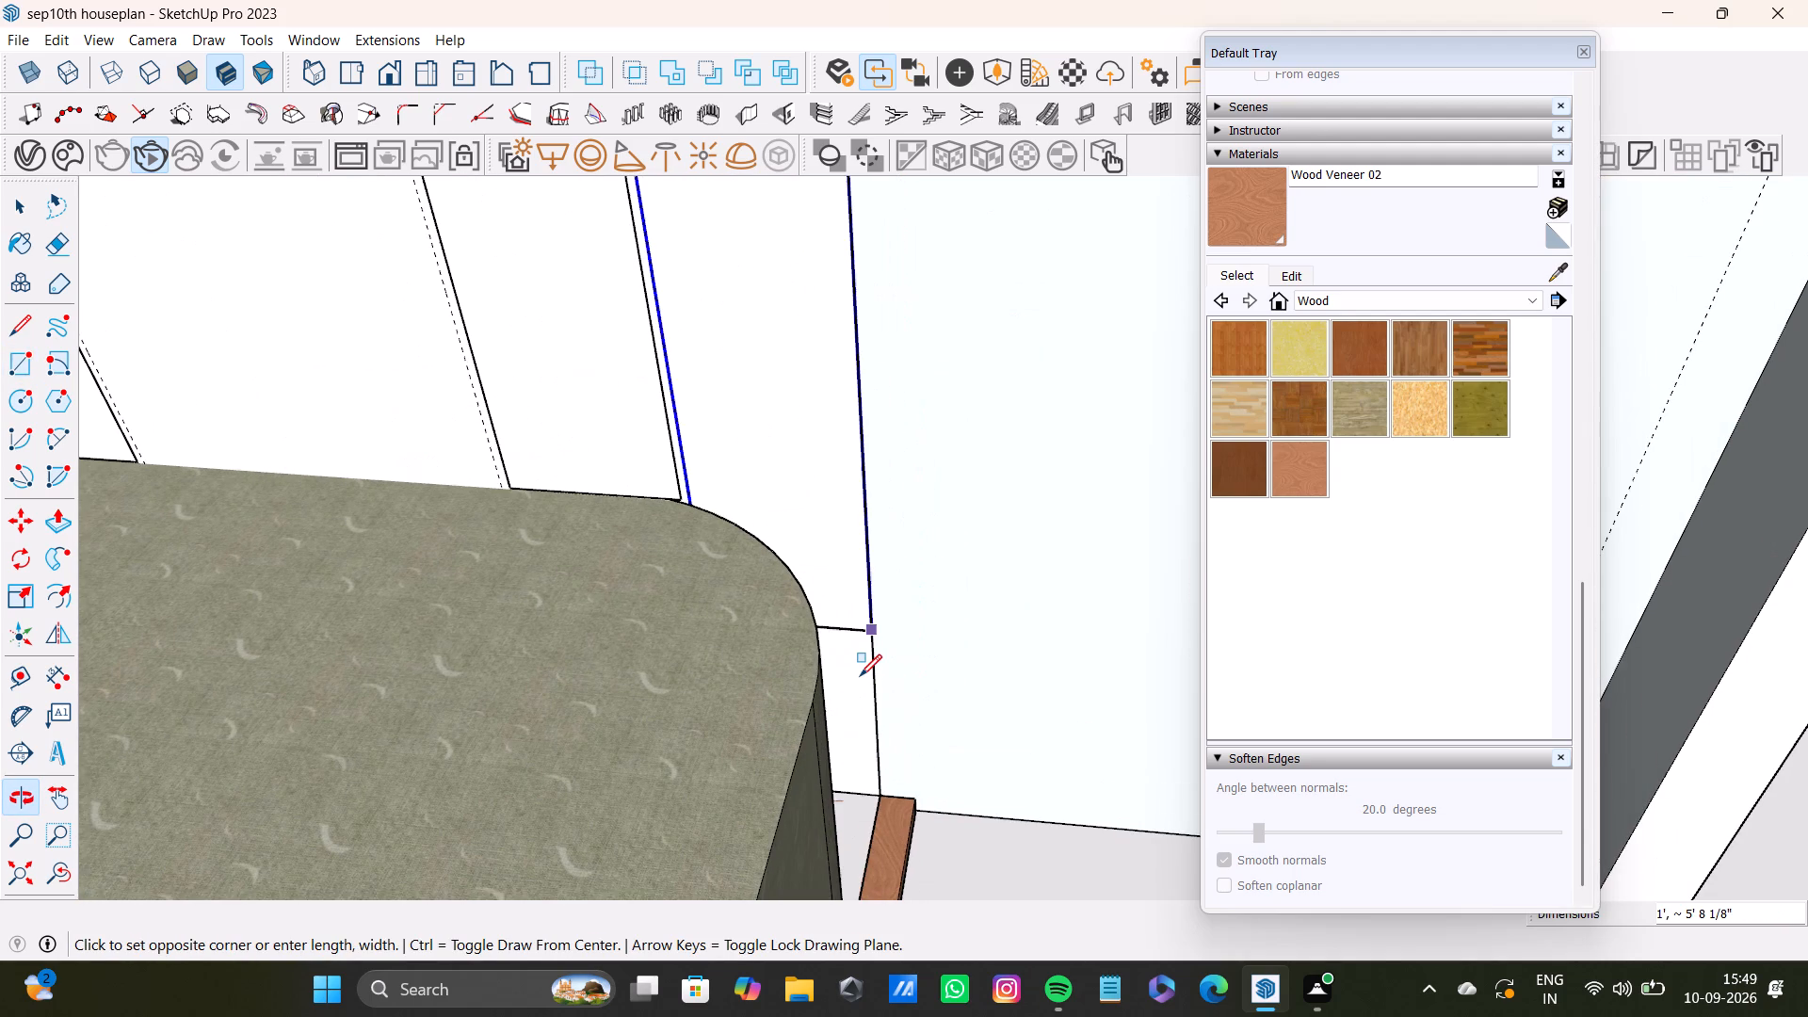
pyautogui.click(886, 828)
# Draw a 2 Point Arc across the top of the first strip by the side wall, bulging upward about 4".
pyautogui.scroll(-9, 712, 592)
pyautogui.keyDown('shift'); pyautogui.moveTo(498, 505); pyautogui.dragTo(894, 812, button='middle'); pyautogui.keyUp('shift')
pyautogui.scroll(-11, 738, 731)
pyautogui.moveTo(685, 692); pyautogui.dragTo(822, 636, button='middle')
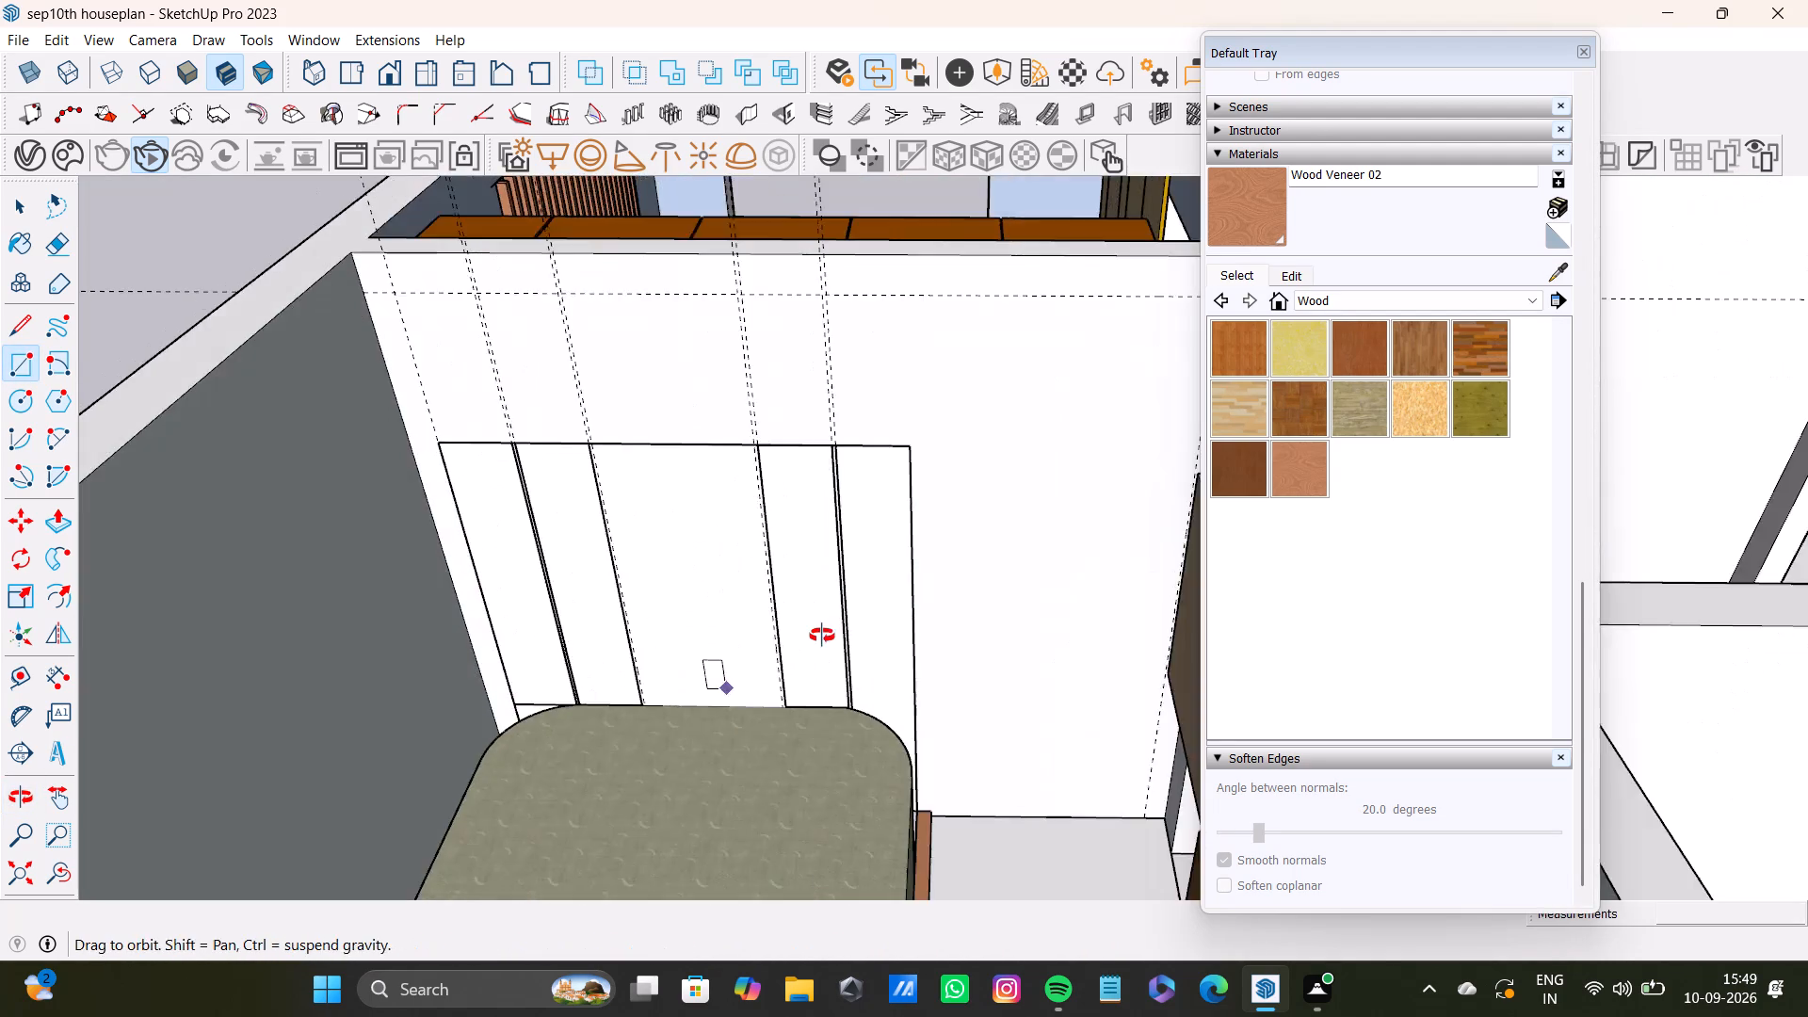
pyautogui.moveTo(822, 636); pyautogui.dragTo(828, 634, button='middle')
pyautogui.scroll(11, 641, 694)
pyautogui.press('space')
pyautogui.click(583, 557)
pyautogui.scroll(-5, 583, 557)
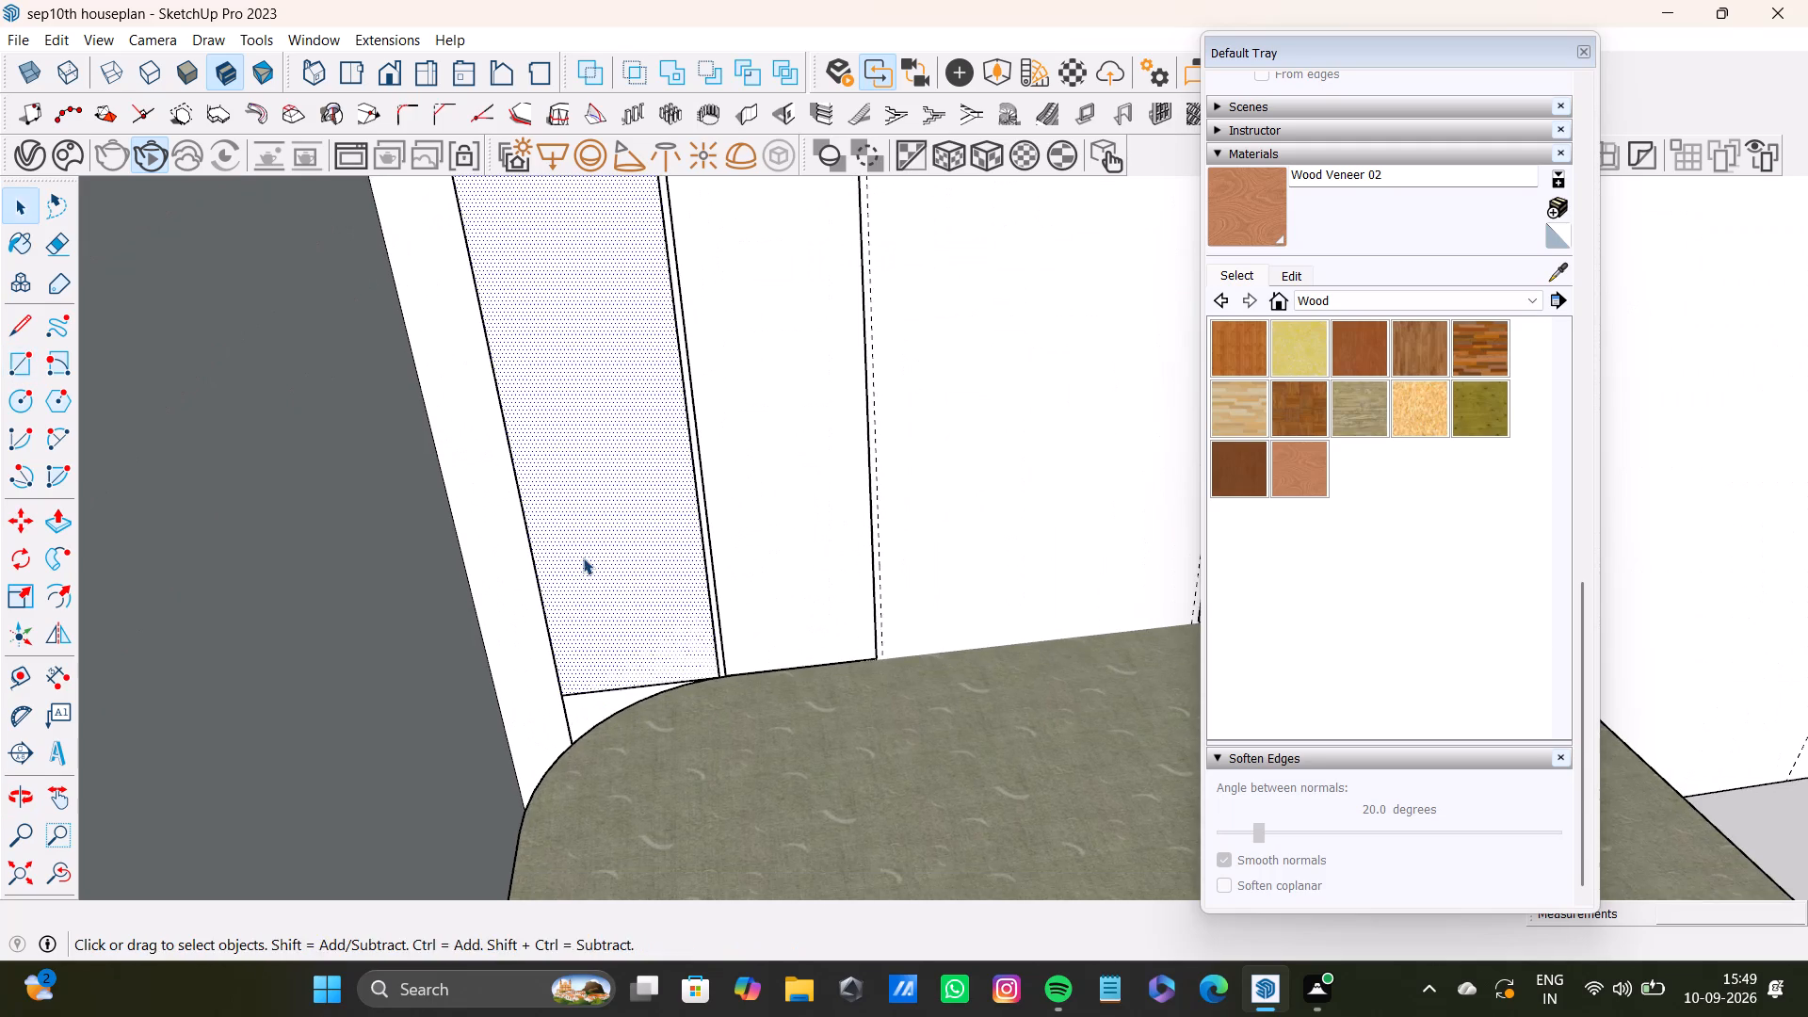
pyautogui.keyDown('shift'); pyautogui.moveTo(583, 557); pyautogui.dragTo(587, 821, button='middle'); pyautogui.keyUp('shift')
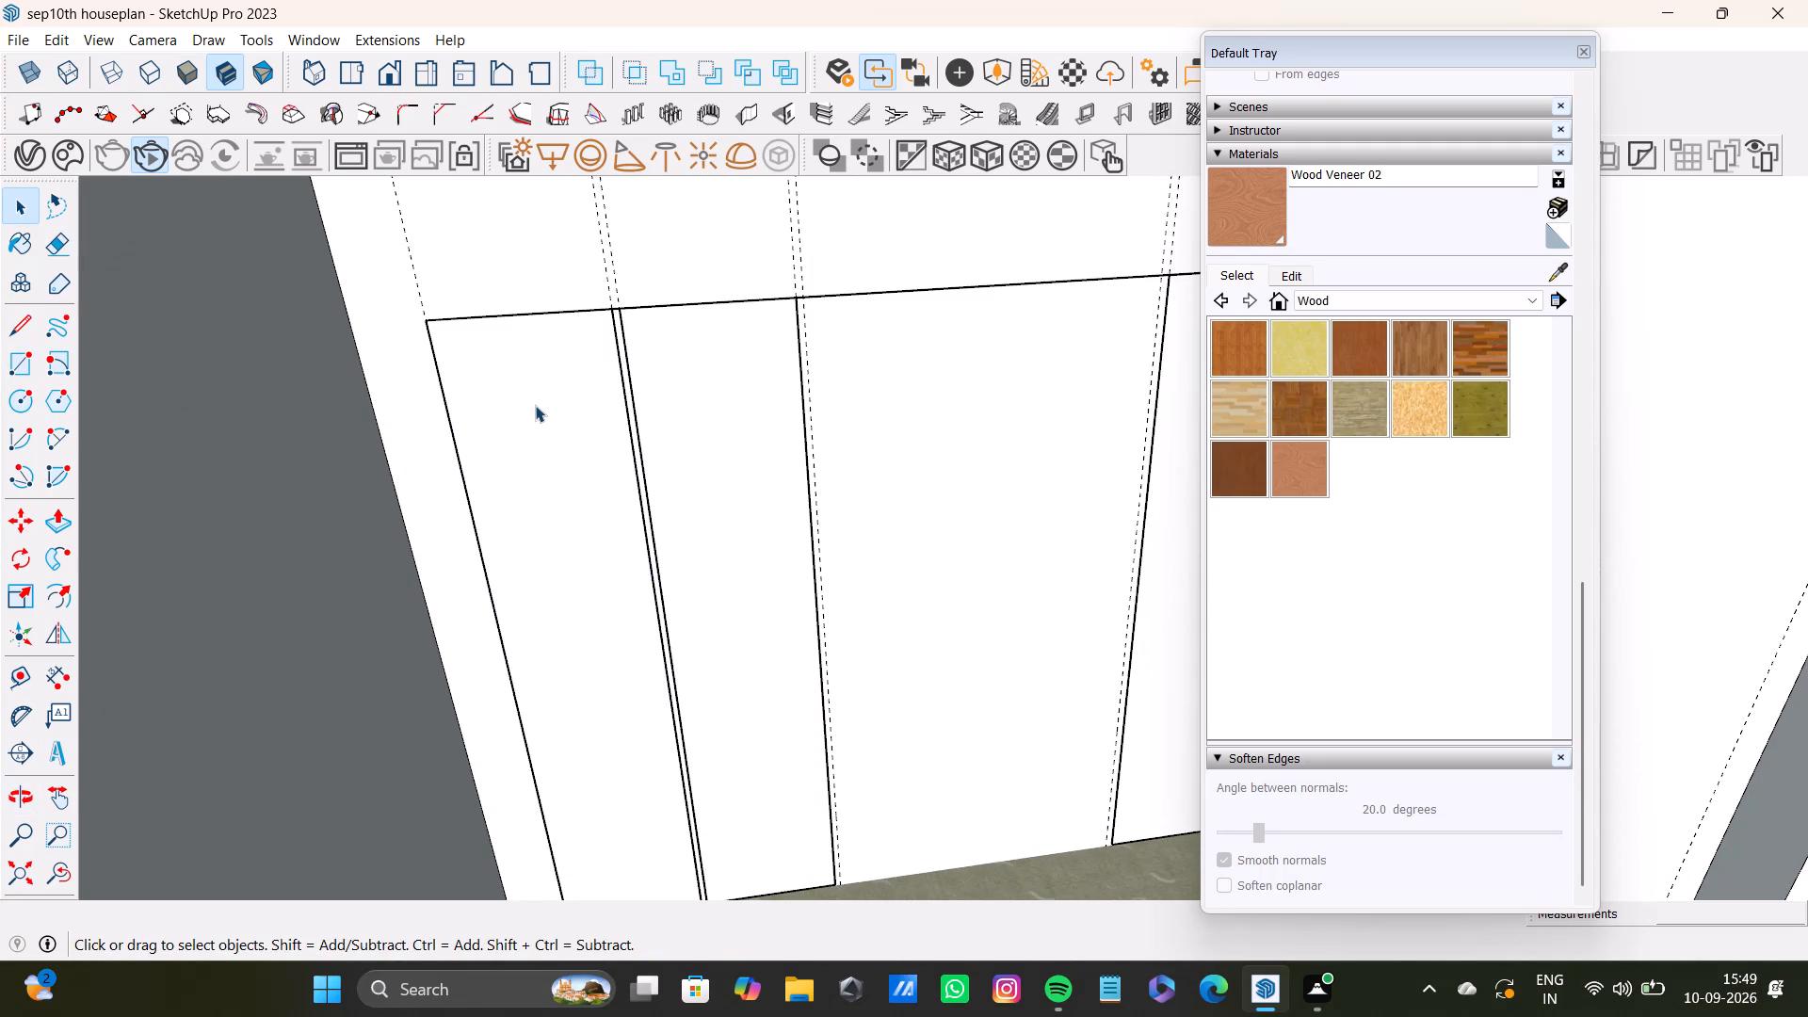
pyautogui.scroll(-3, 535, 404)
pyautogui.keyDown('shift'); pyautogui.moveTo(548, 405); pyautogui.dragTo(537, 702, button='middle'); pyautogui.keyUp('shift')
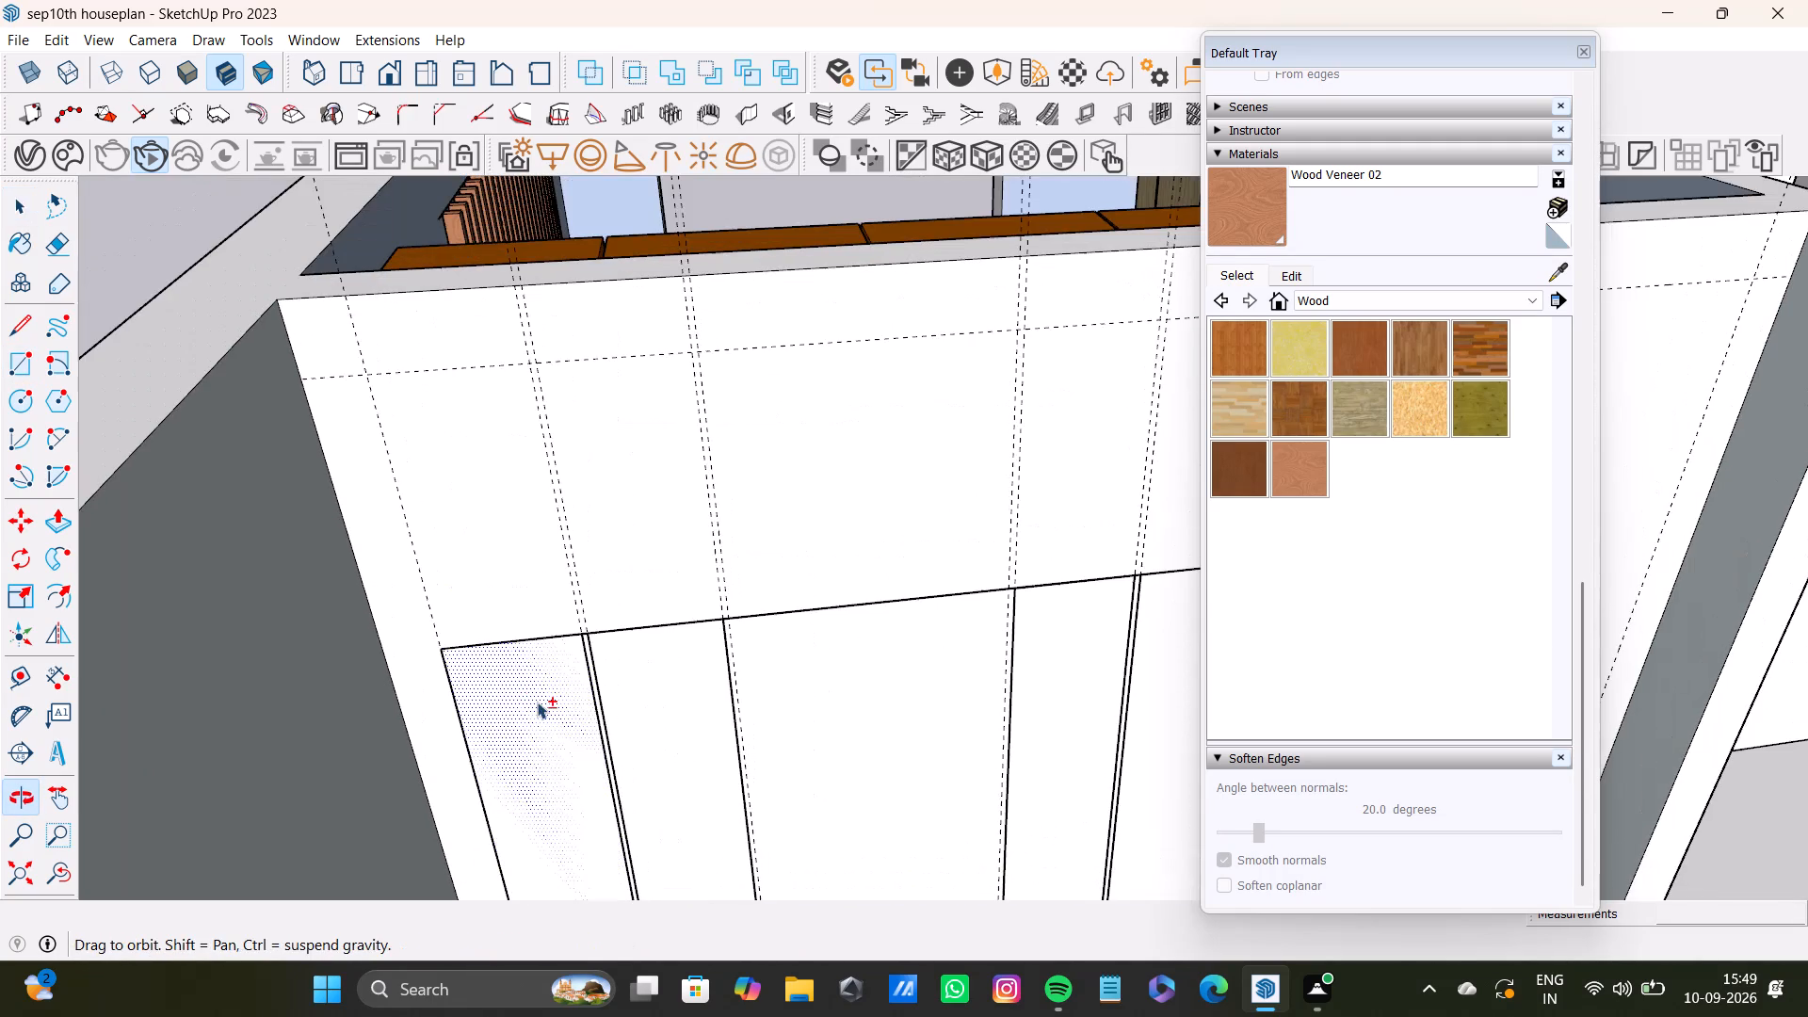
pyautogui.press('a')
pyautogui.scroll(8, 423, 682)
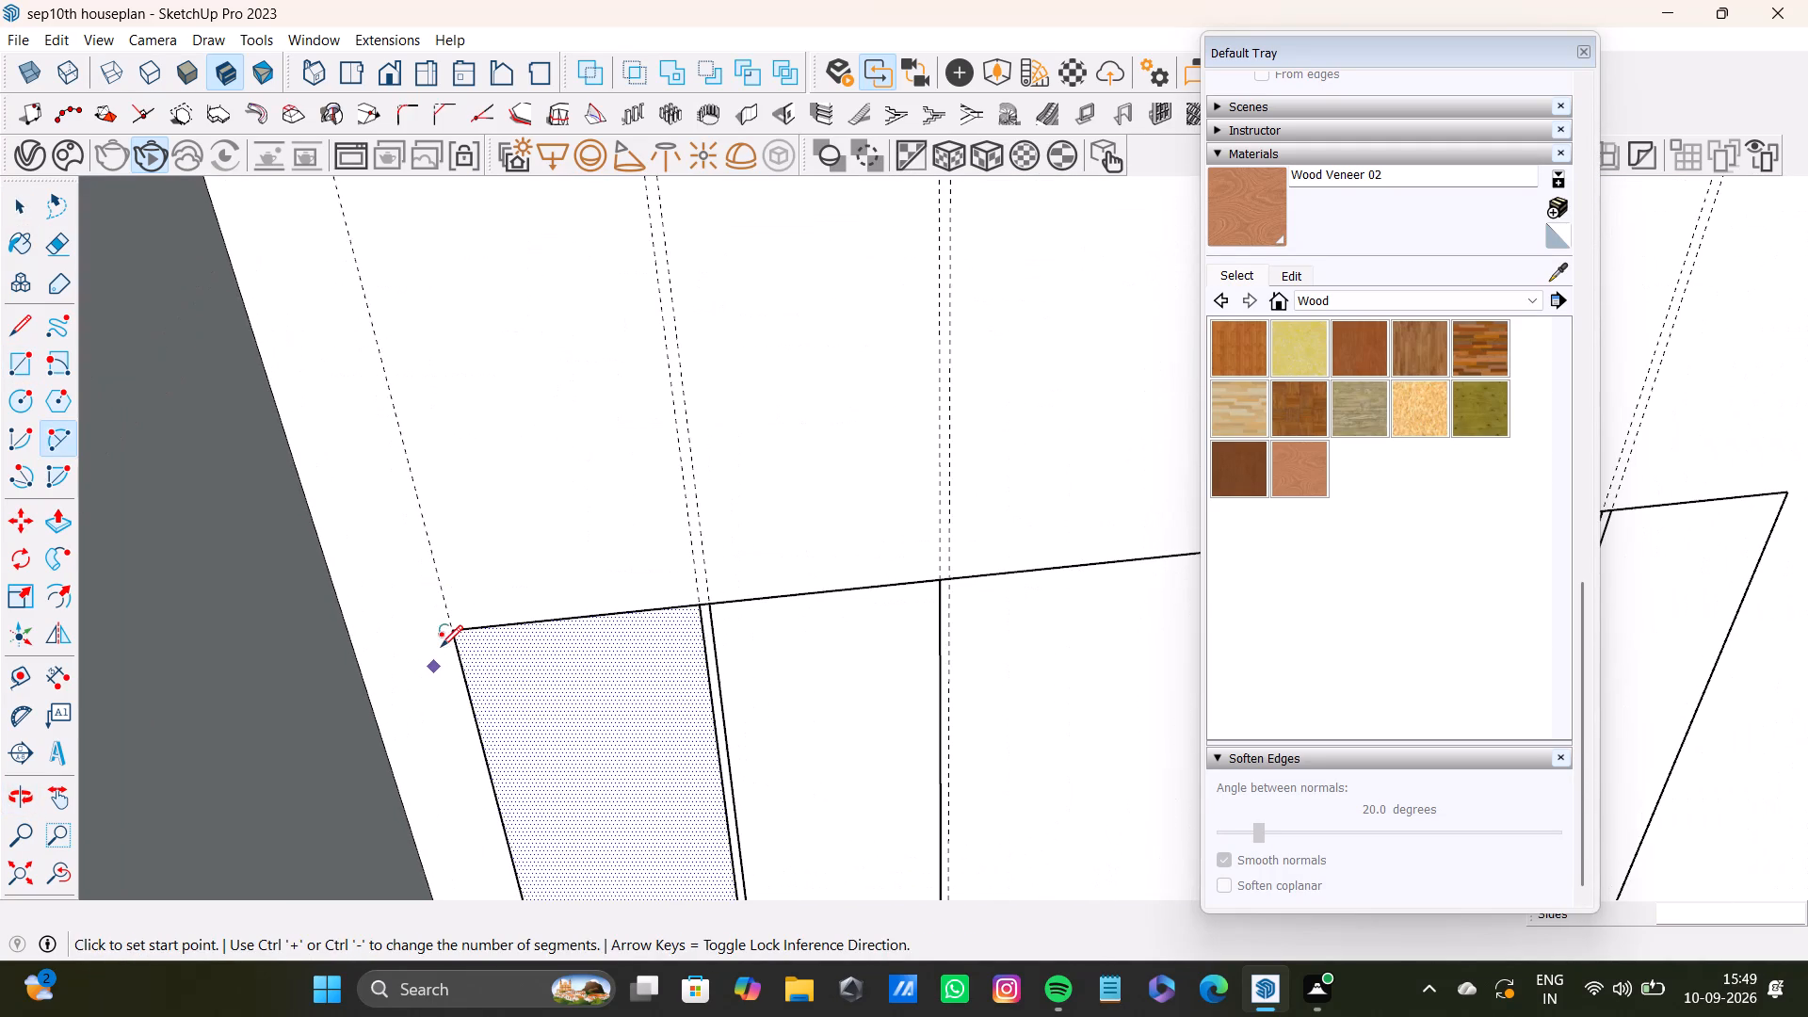
pyautogui.click(458, 621)
pyautogui.click(748, 597)
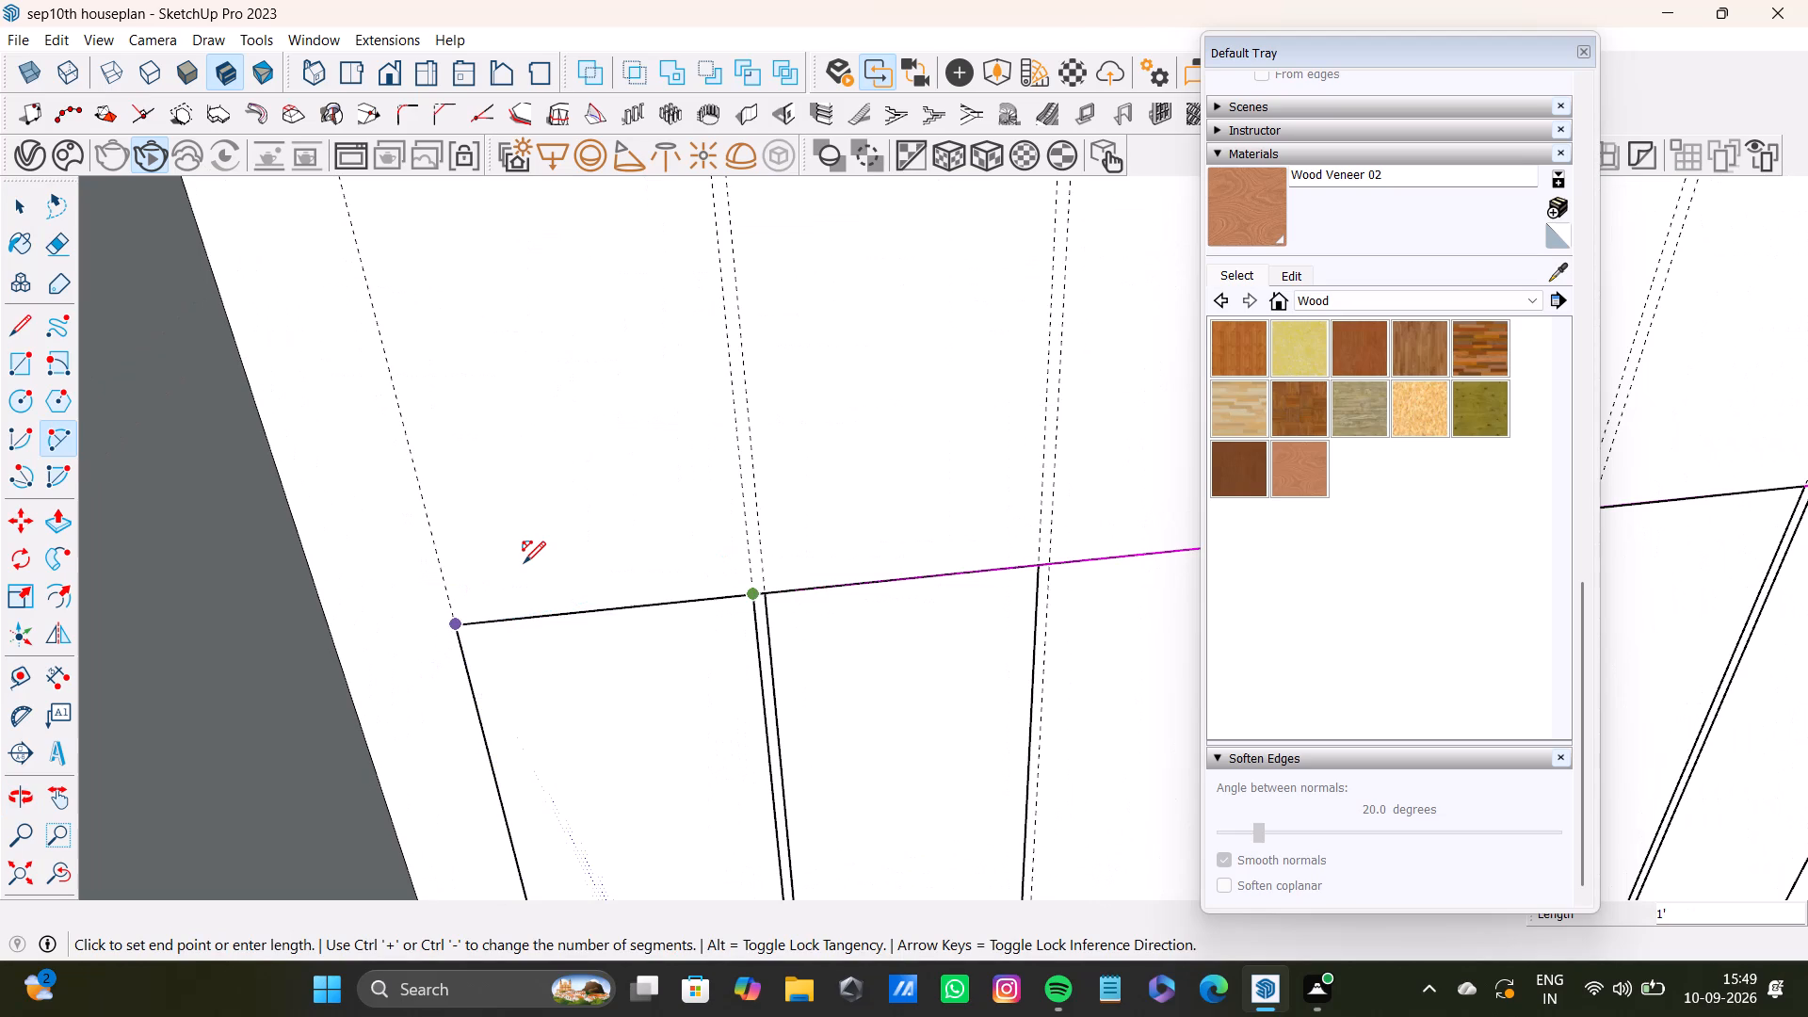
pyautogui.click(529, 511)
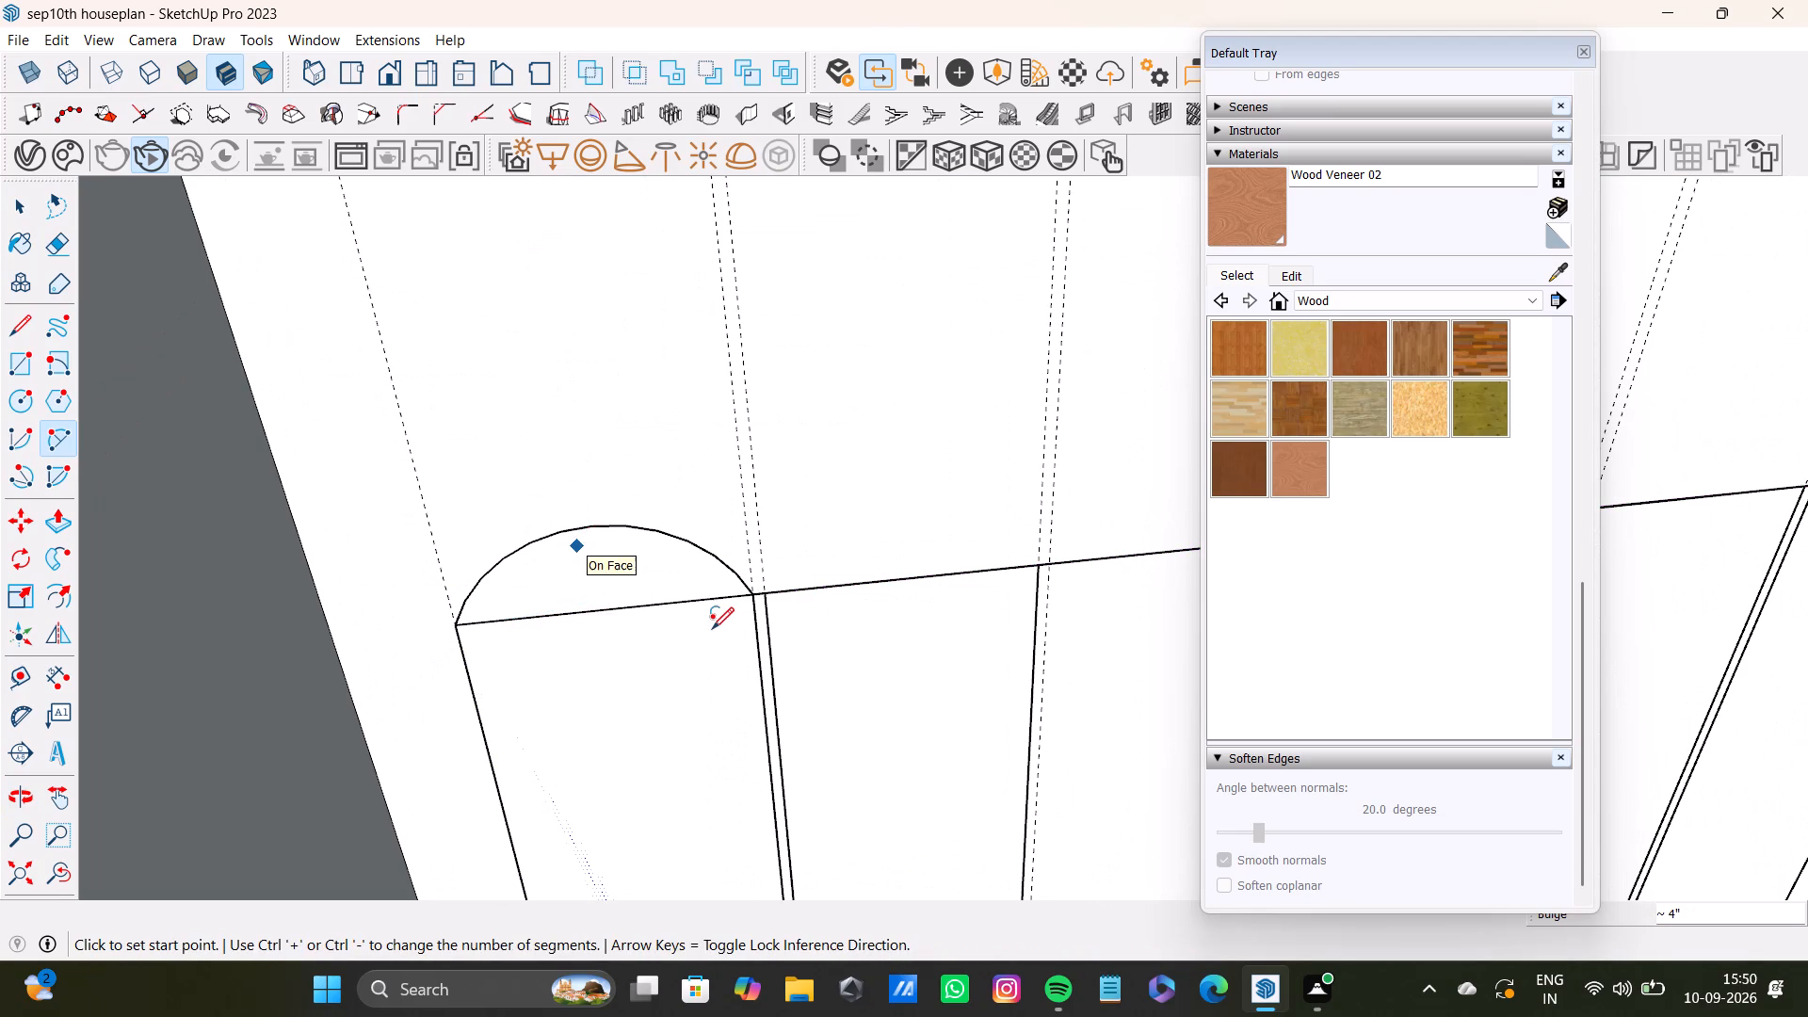
# Draw an arc across the second strip's top, bulging upward about 4" to align with the first strip's arc.
pyautogui.keyDown('shift'); pyautogui.scroll(6, 788, 616); pyautogui.keyUp('shift')
pyautogui.click(751, 571)
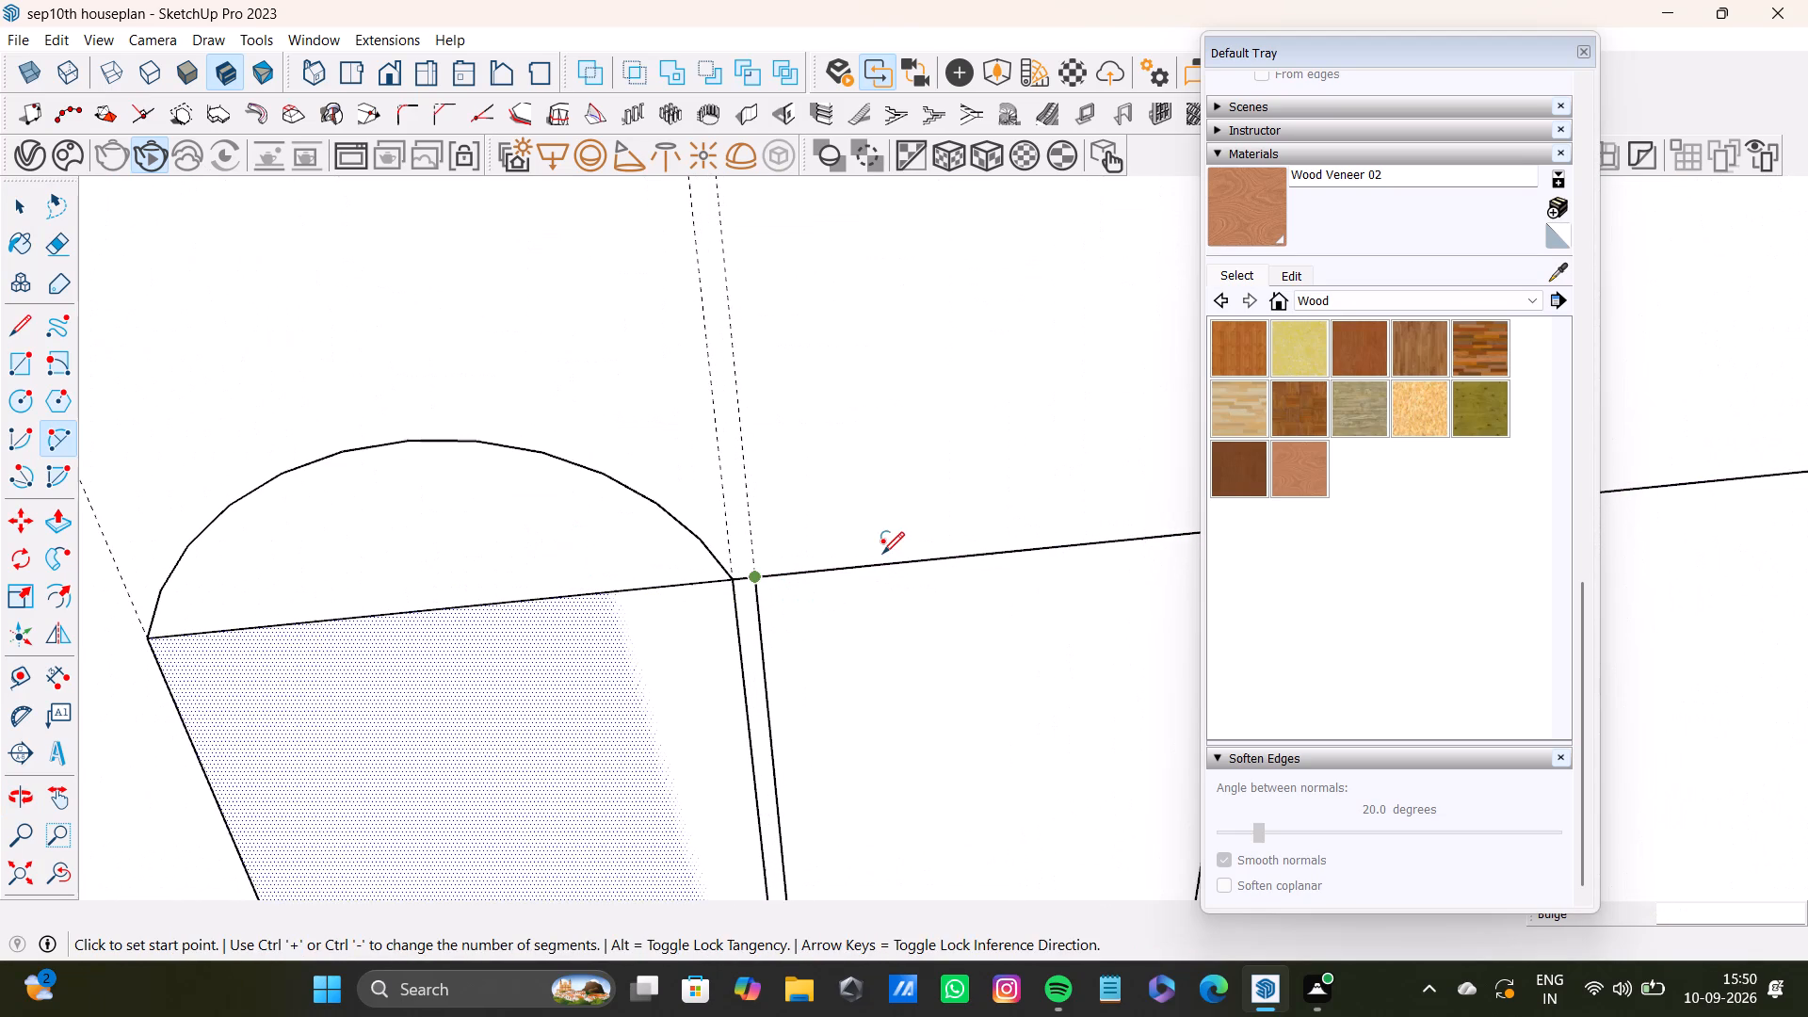
pyautogui.scroll(-3, 851, 559)
pyautogui.keyDown('shift'); pyautogui.moveTo(924, 538); pyautogui.dragTo(573, 591, button='middle'); pyautogui.keyUp('shift')
pyautogui.click(884, 581)
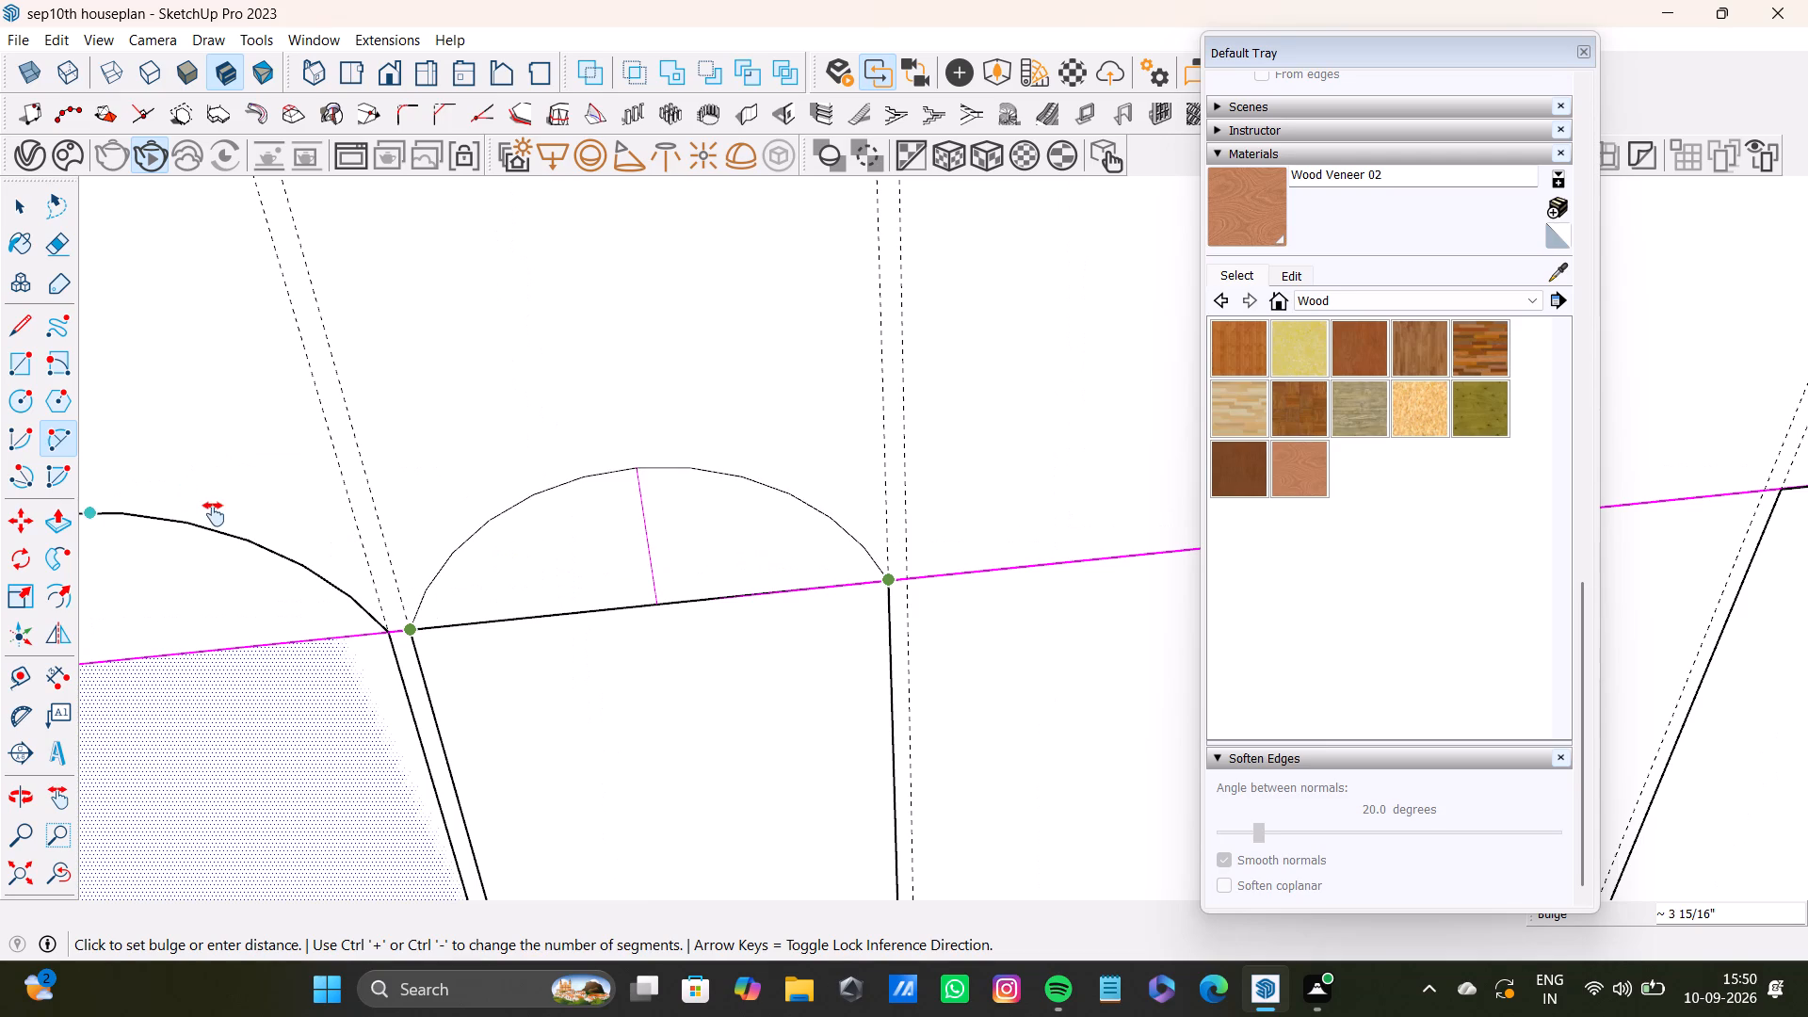
pyautogui.moveTo(211, 515); pyautogui.dragTo(525, 449, button='middle')
pyautogui.click(368, 443)
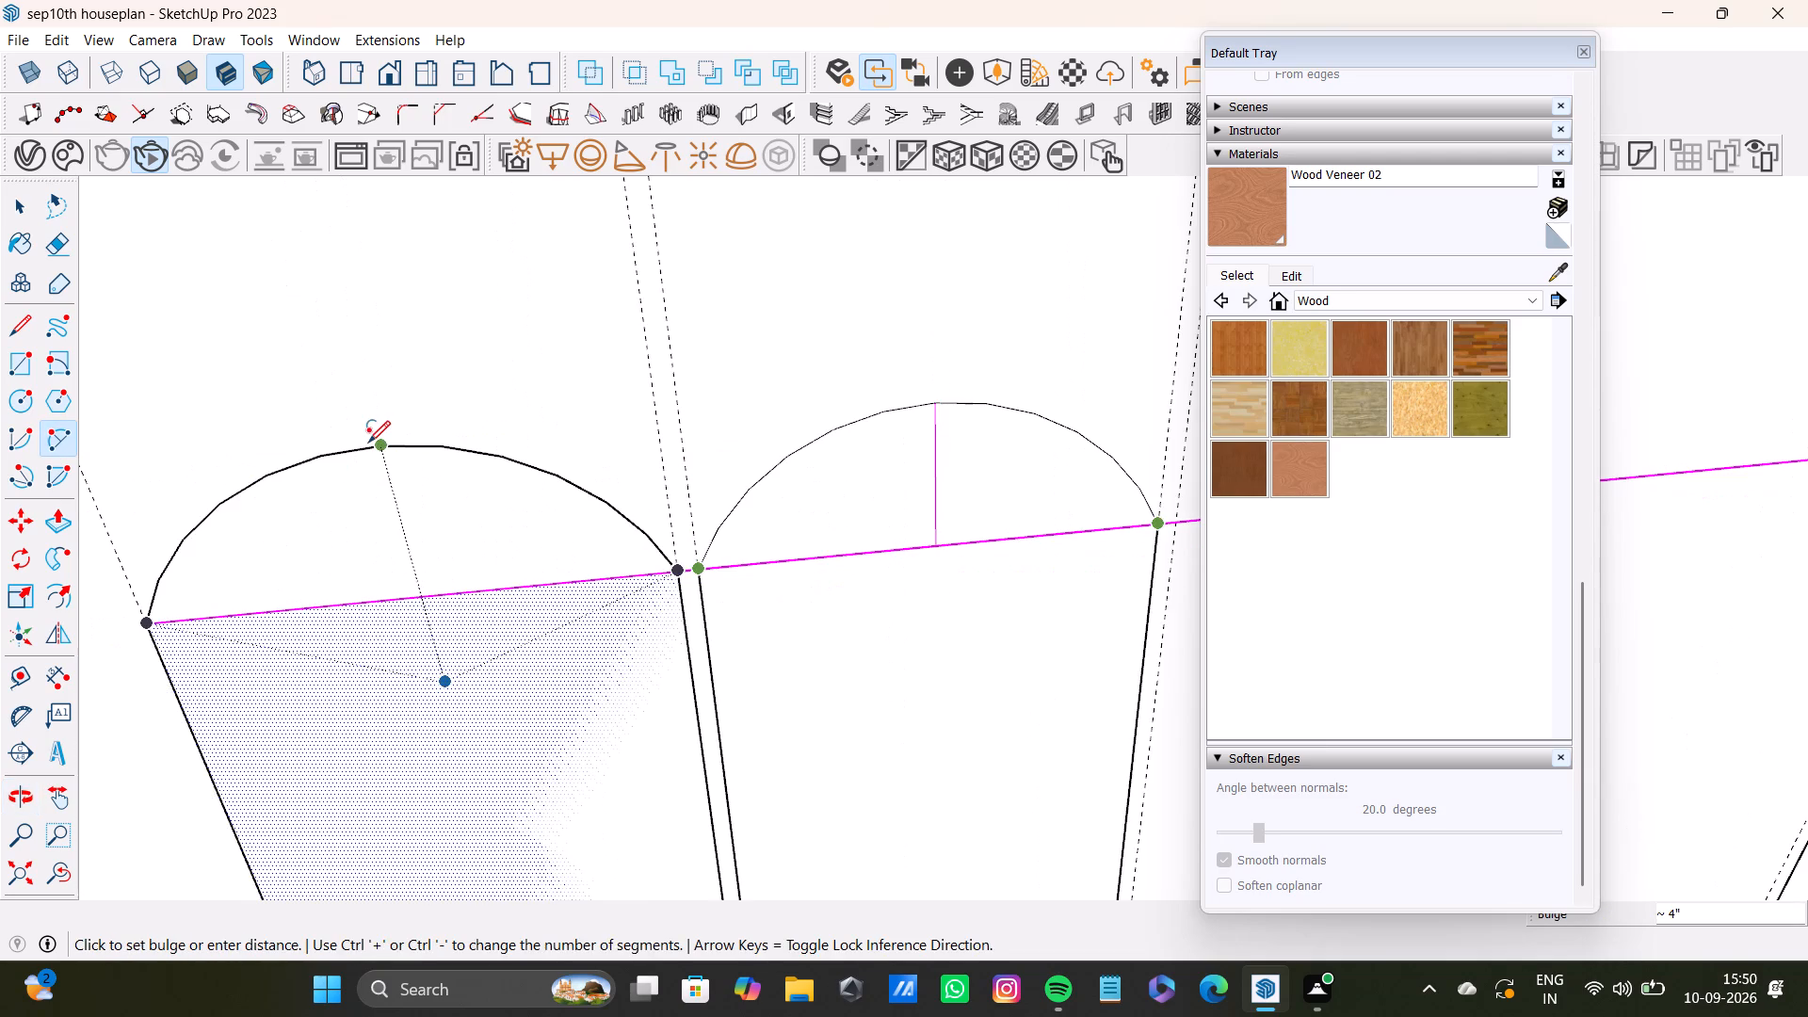
# Draw an arc across the top of the third strip, beyond the wide middle section, with its bulge aligned to the second strip's arc.
pyautogui.scroll(-8, 703, 444)
pyautogui.keyDown('shift'); pyautogui.moveTo(892, 486); pyautogui.dragTo(307, 624, button='middle'); pyautogui.keyUp('shift')
pyautogui.scroll(-4, 872, 549)
pyautogui.scroll(2, 959, 575)
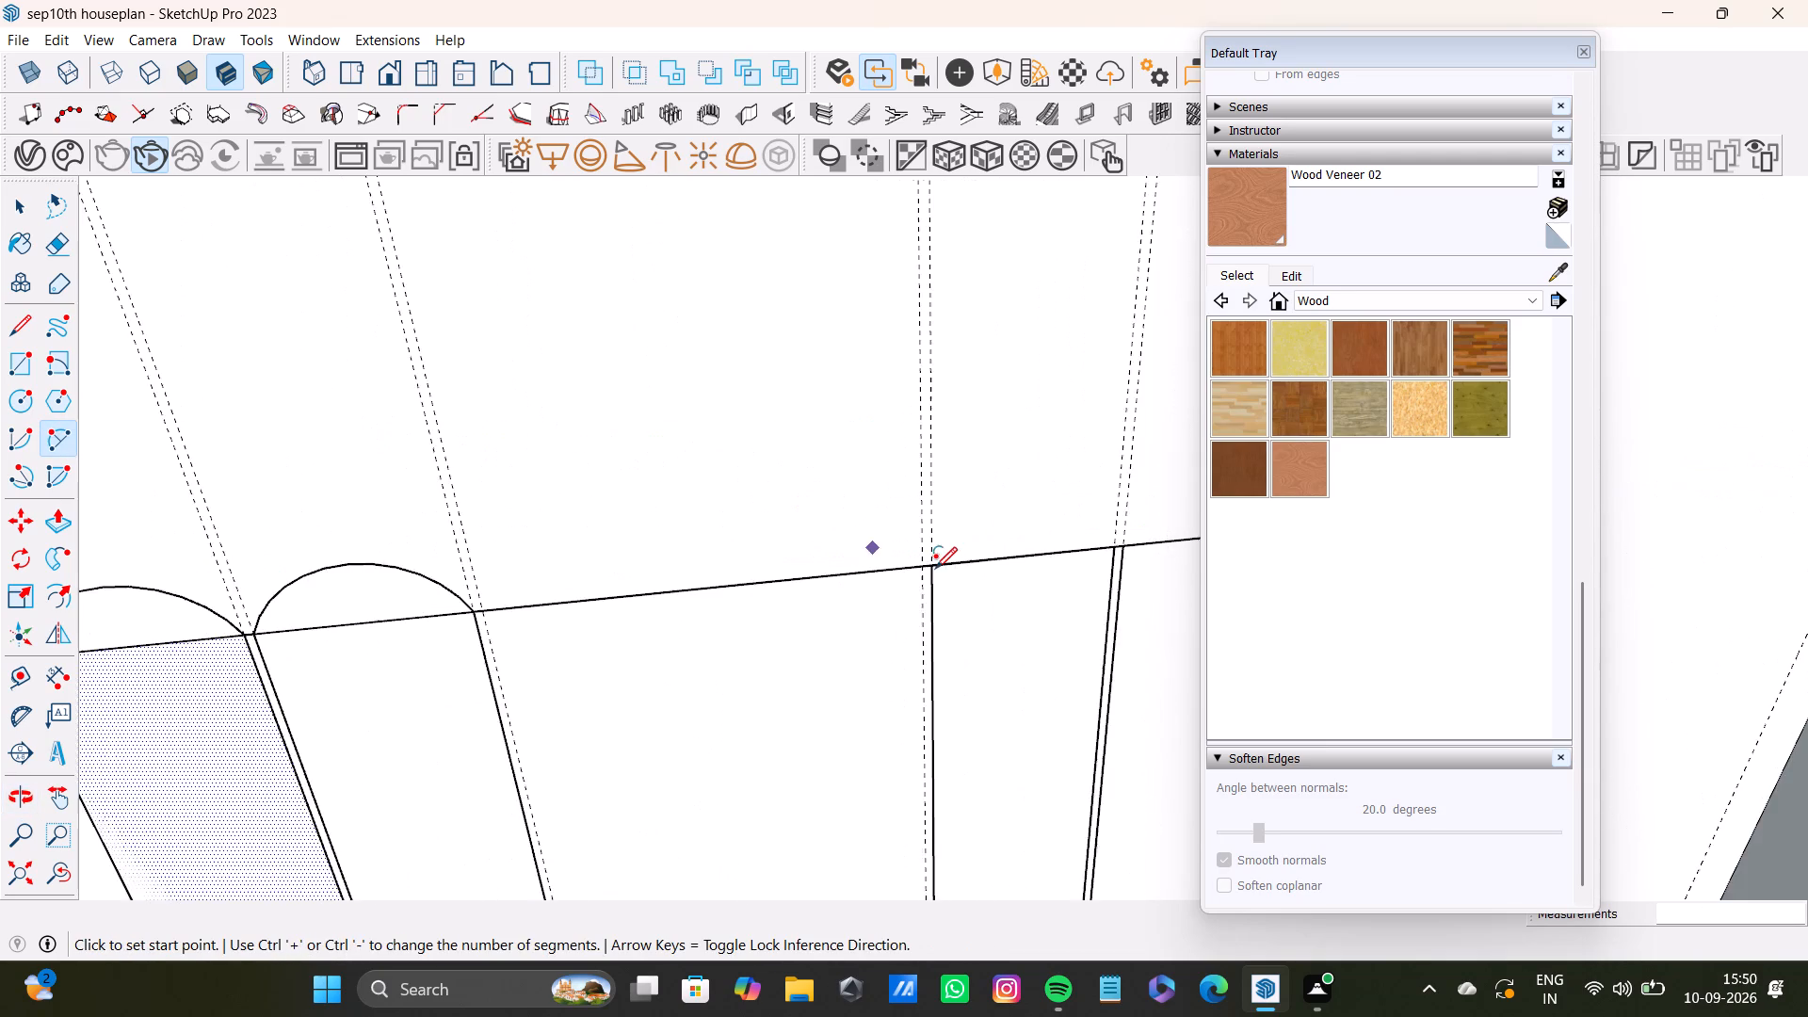
pyautogui.scroll(9, 935, 569)
pyautogui.click(900, 548)
pyautogui.scroll(-3, 1051, 543)
pyautogui.moveTo(1073, 524); pyautogui.dragTo(616, 535, button='middle')
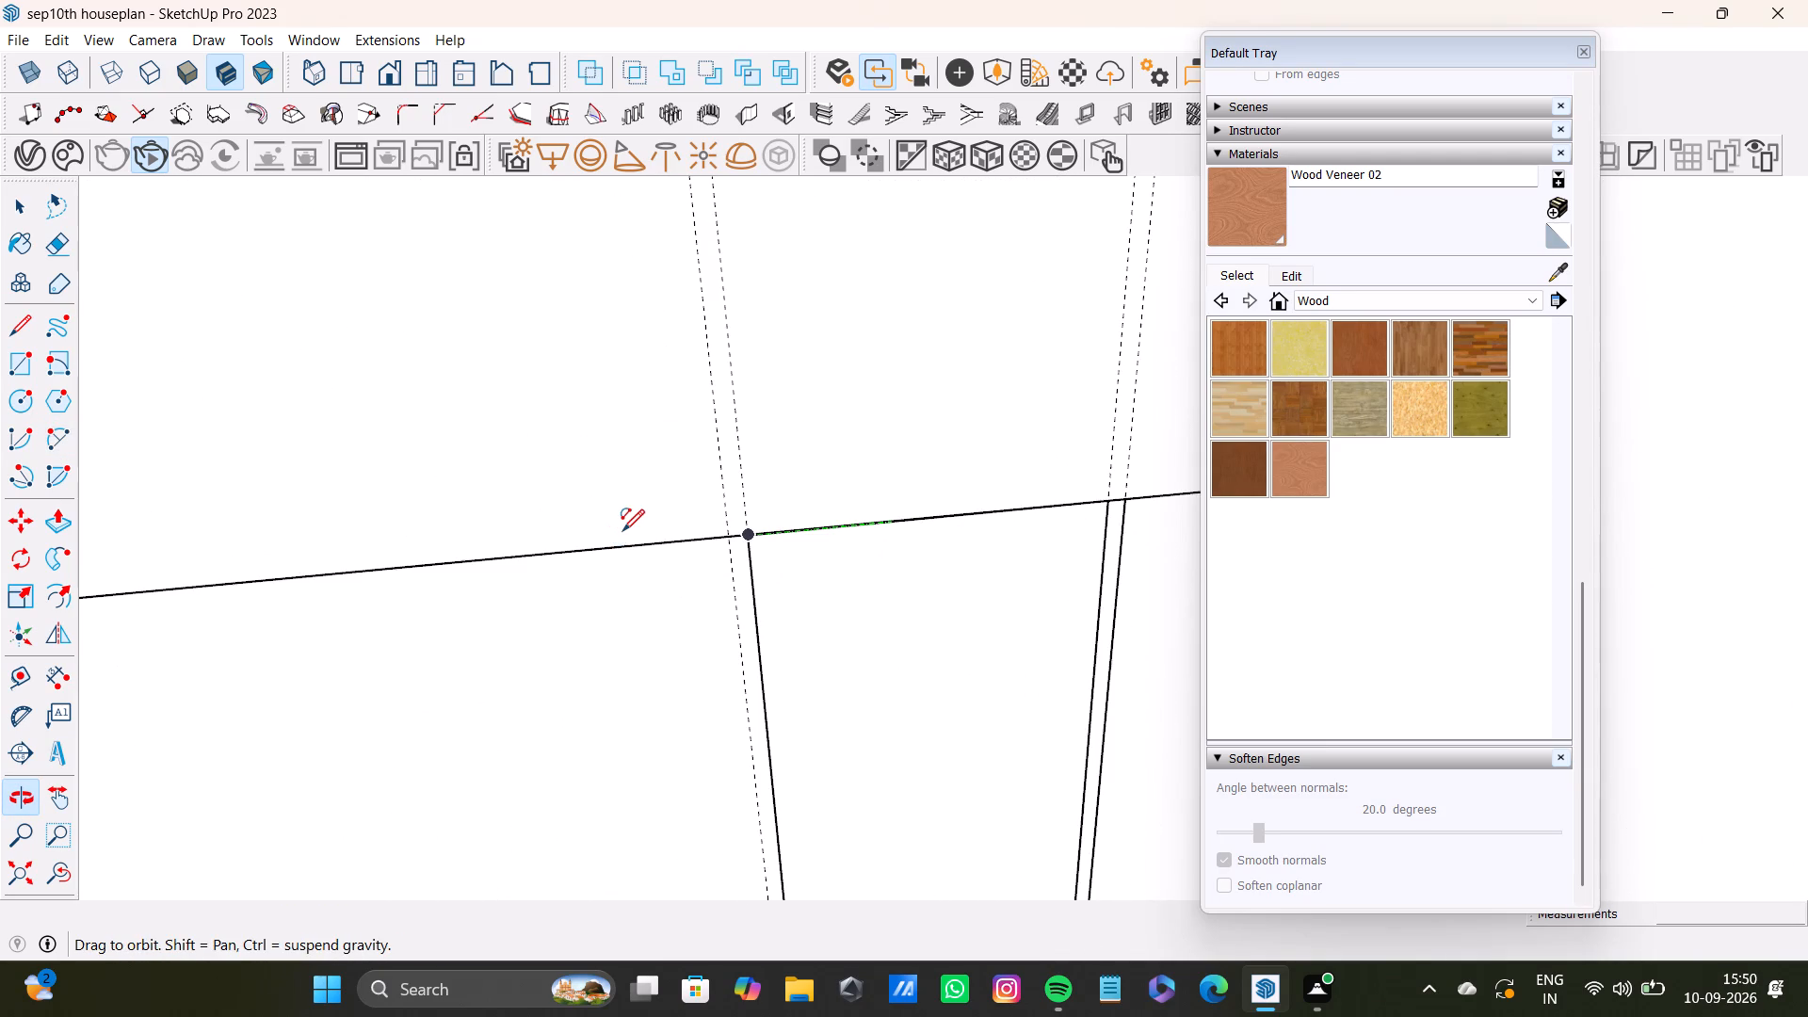
pyautogui.click(842, 525)
pyautogui.scroll(-7, 571, 422)
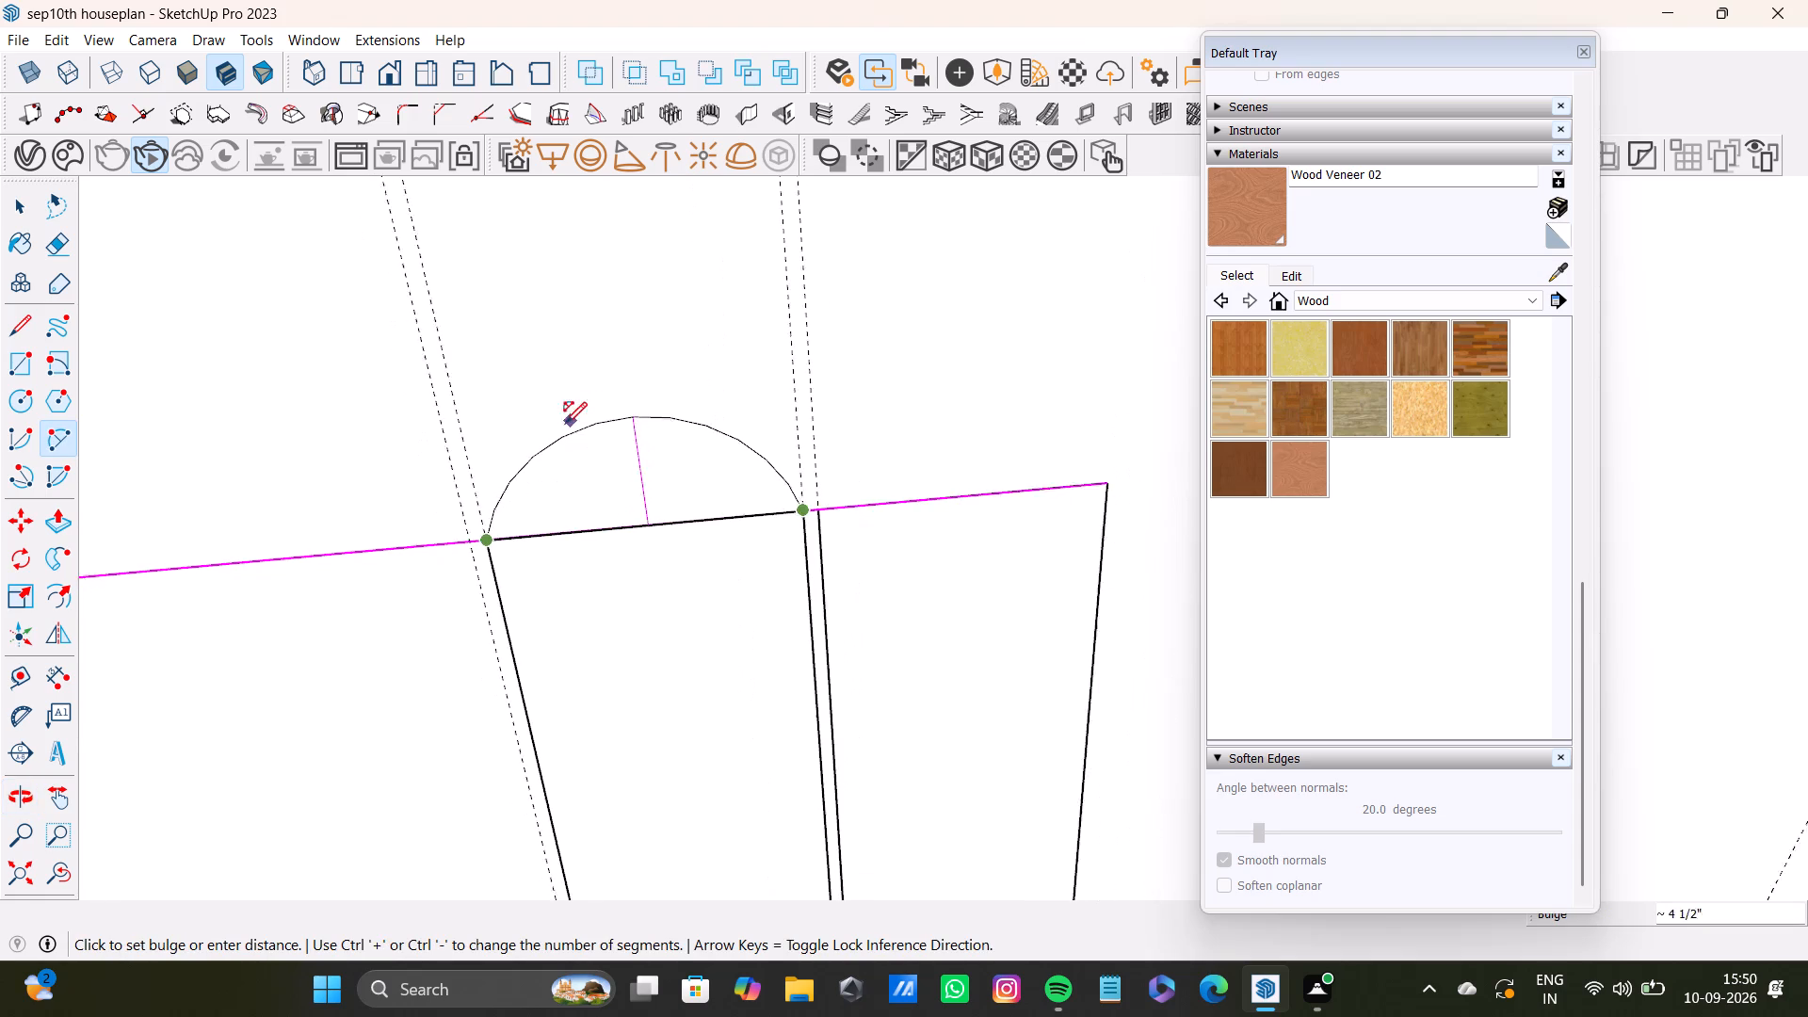
pyautogui.scroll(-6, 565, 424)
pyautogui.keyDown('shift'); pyautogui.moveTo(550, 431); pyautogui.dragTo(800, 413, button='middle'); pyautogui.keyUp('shift')
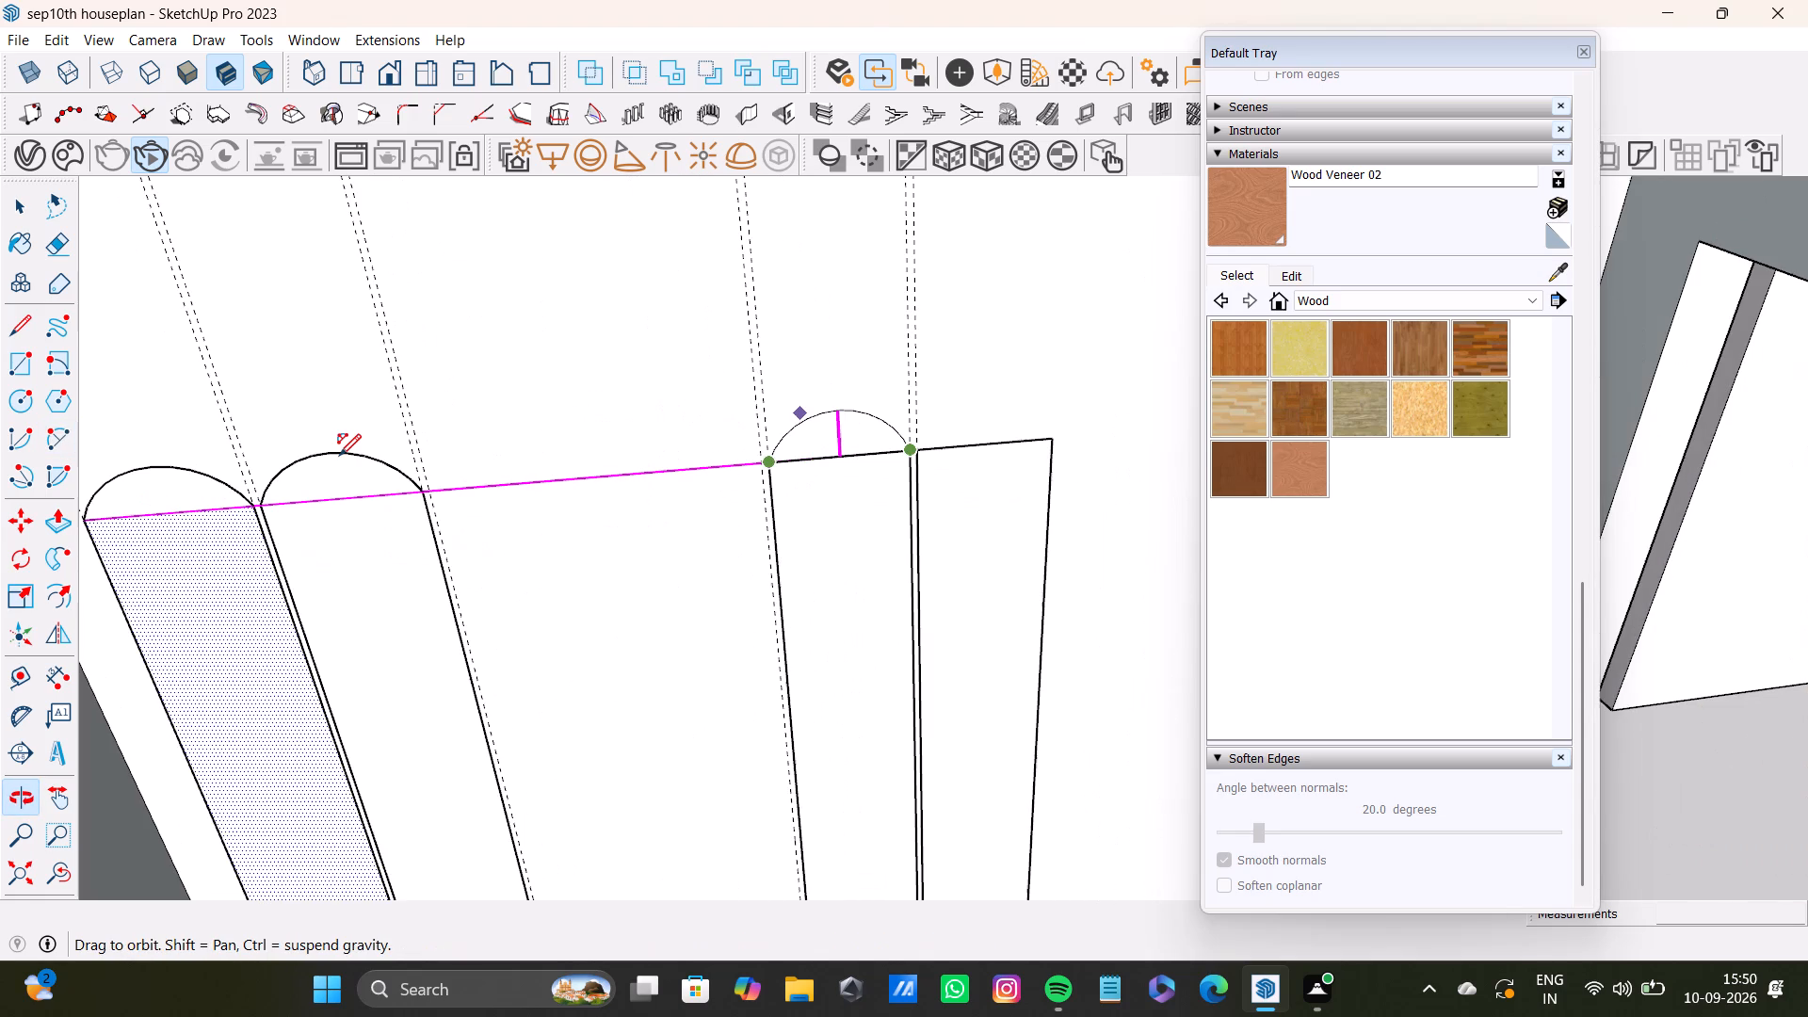
pyautogui.click(340, 453)
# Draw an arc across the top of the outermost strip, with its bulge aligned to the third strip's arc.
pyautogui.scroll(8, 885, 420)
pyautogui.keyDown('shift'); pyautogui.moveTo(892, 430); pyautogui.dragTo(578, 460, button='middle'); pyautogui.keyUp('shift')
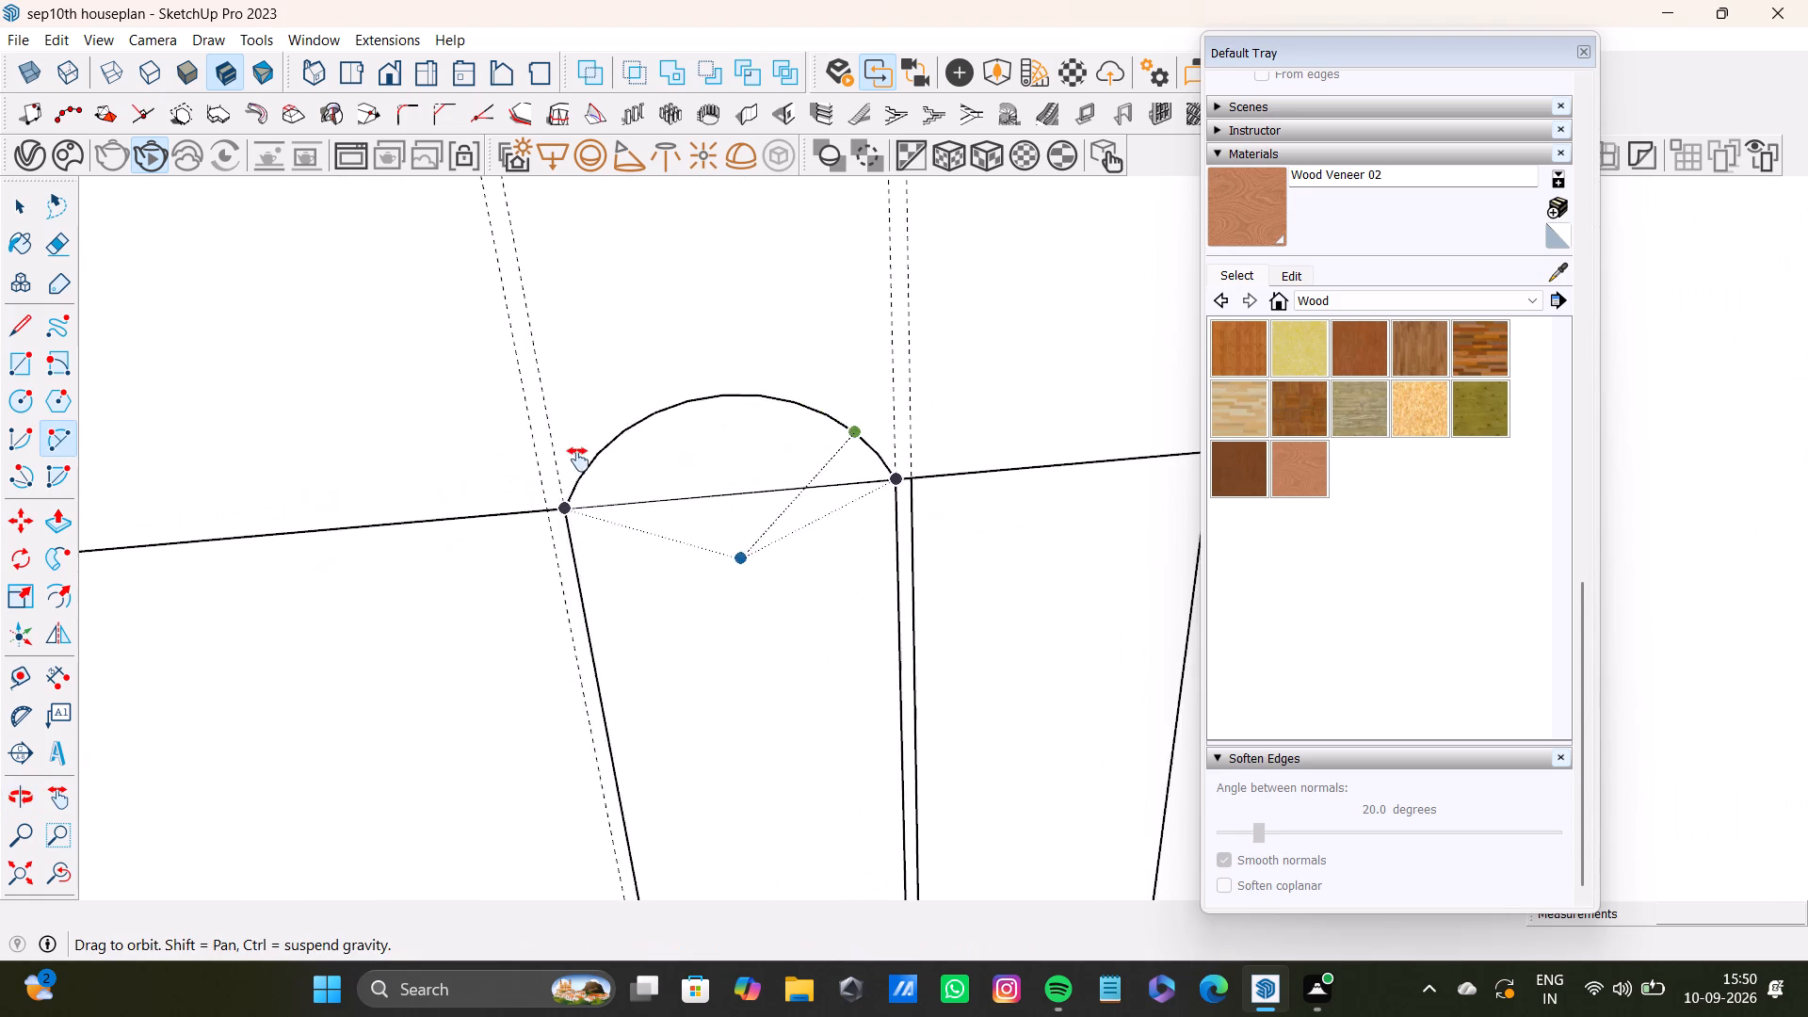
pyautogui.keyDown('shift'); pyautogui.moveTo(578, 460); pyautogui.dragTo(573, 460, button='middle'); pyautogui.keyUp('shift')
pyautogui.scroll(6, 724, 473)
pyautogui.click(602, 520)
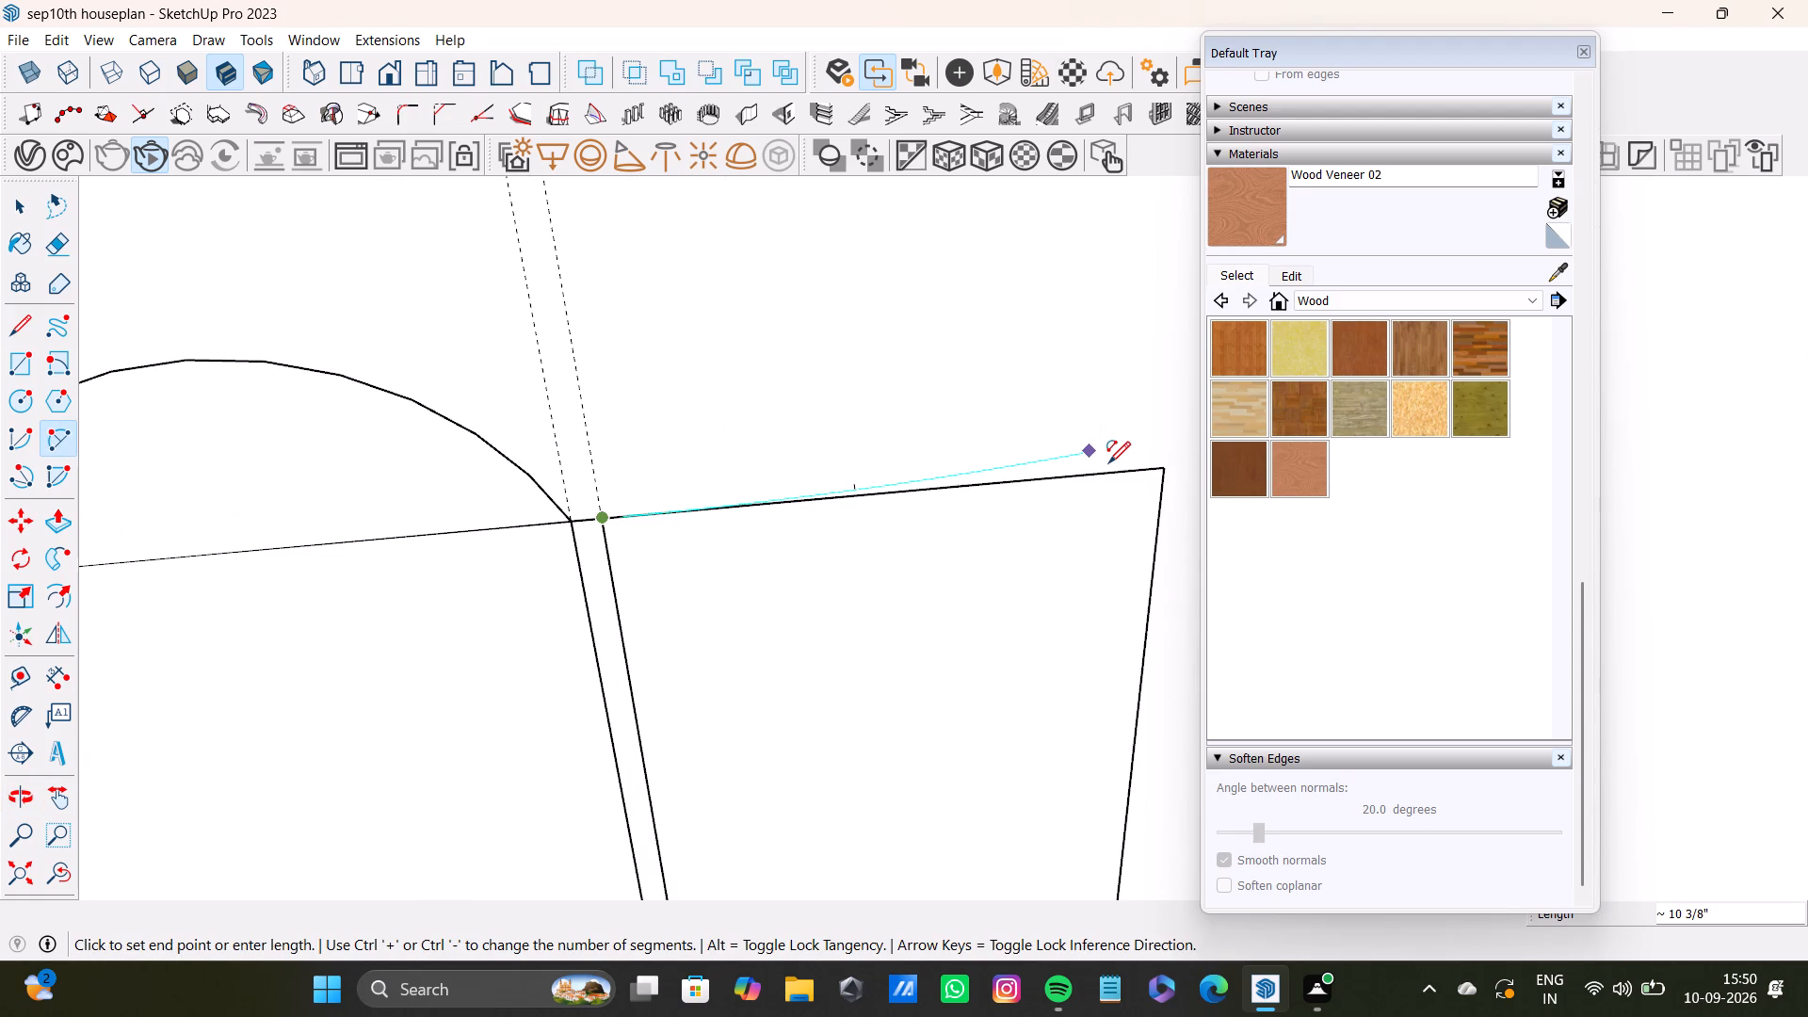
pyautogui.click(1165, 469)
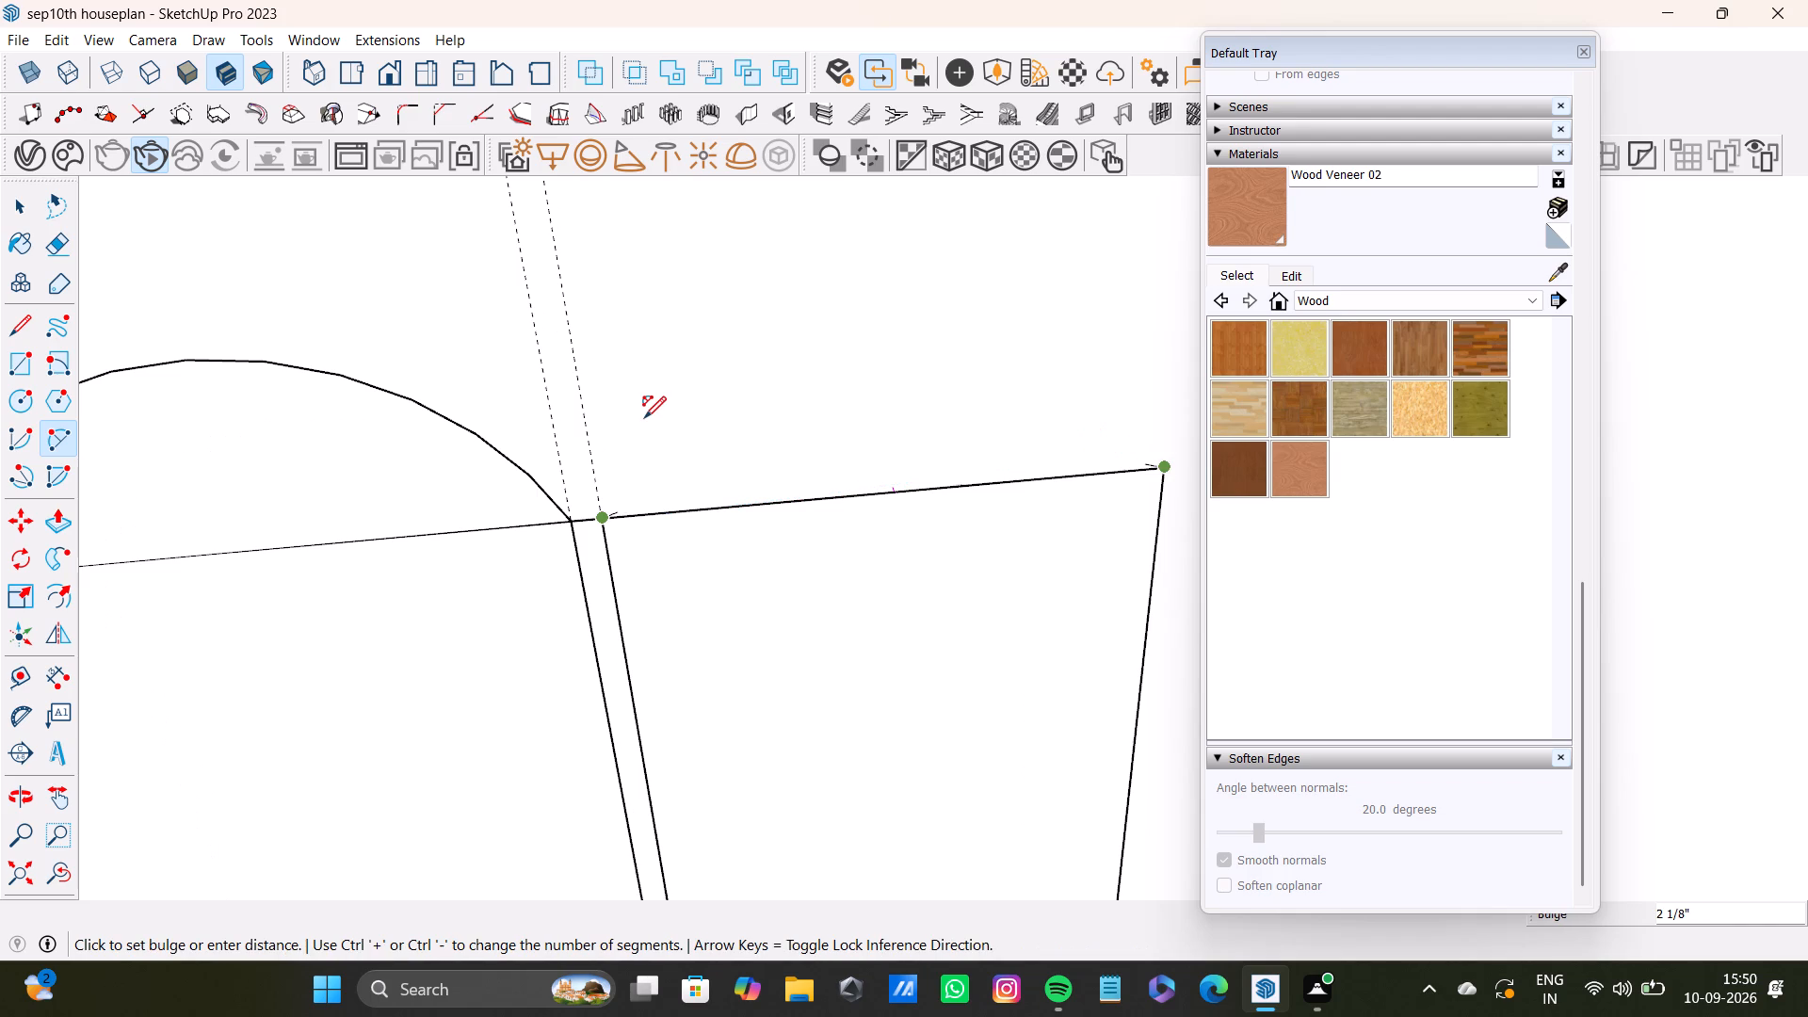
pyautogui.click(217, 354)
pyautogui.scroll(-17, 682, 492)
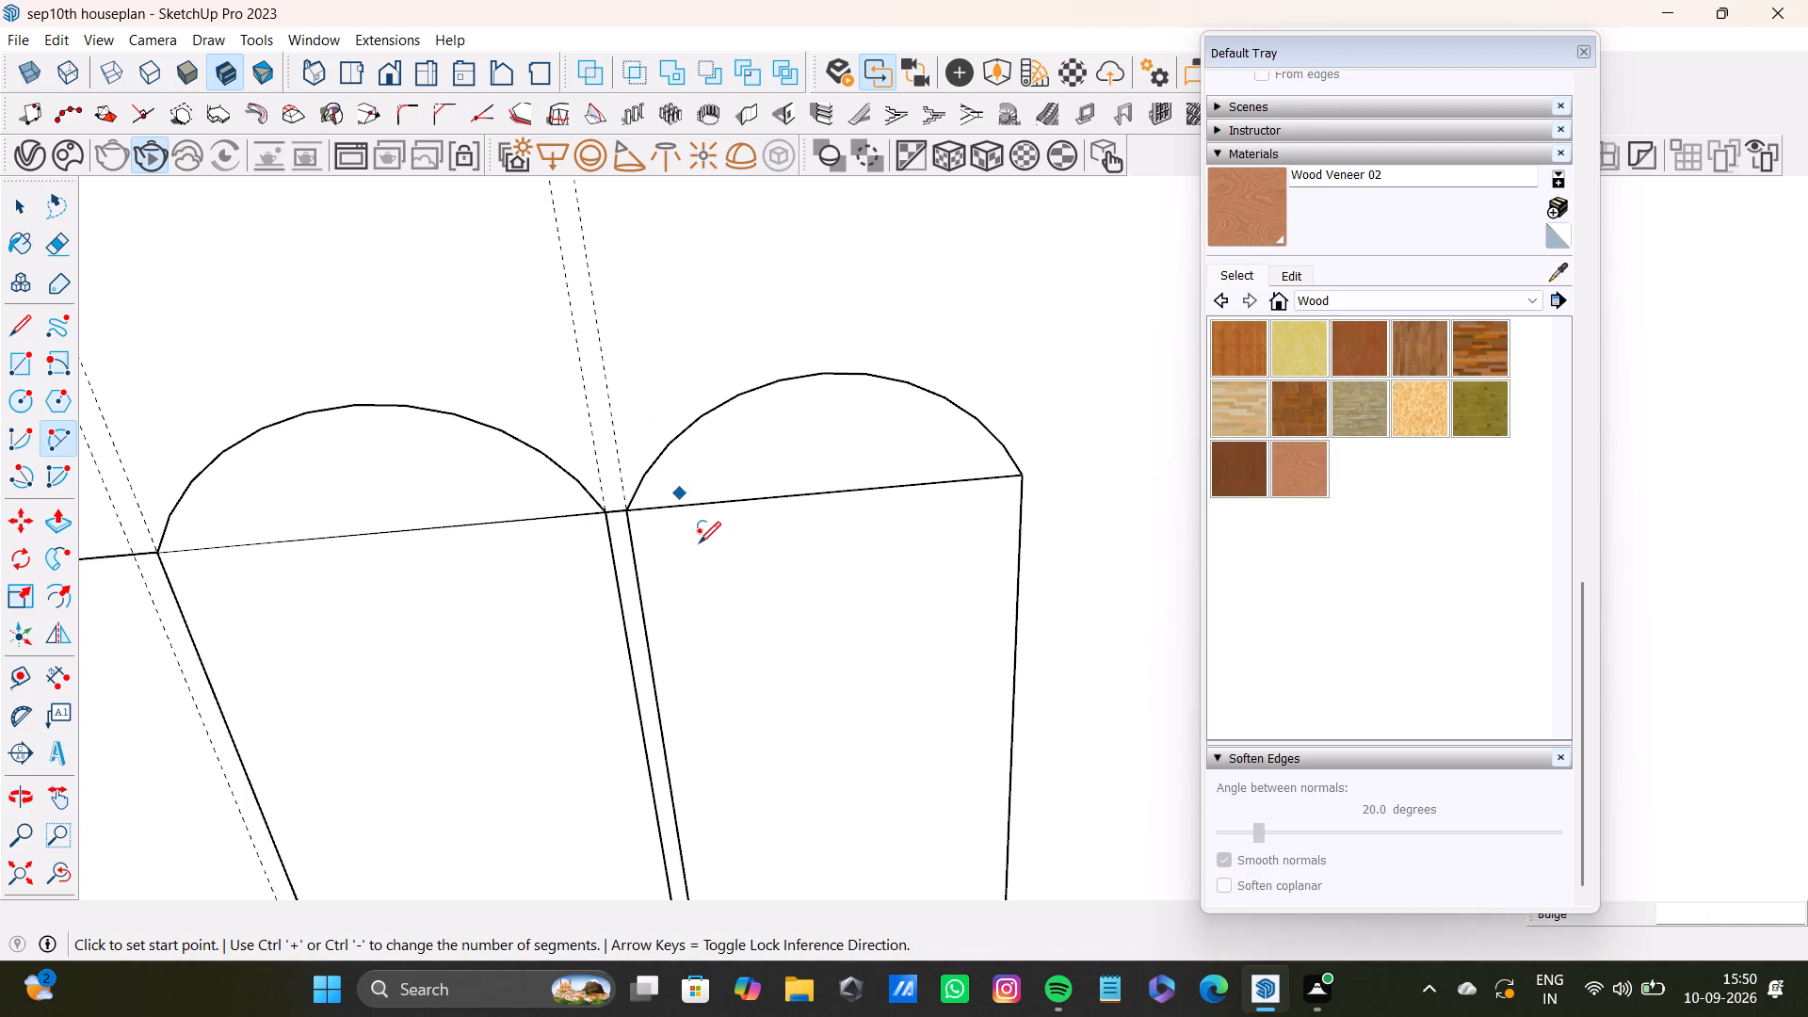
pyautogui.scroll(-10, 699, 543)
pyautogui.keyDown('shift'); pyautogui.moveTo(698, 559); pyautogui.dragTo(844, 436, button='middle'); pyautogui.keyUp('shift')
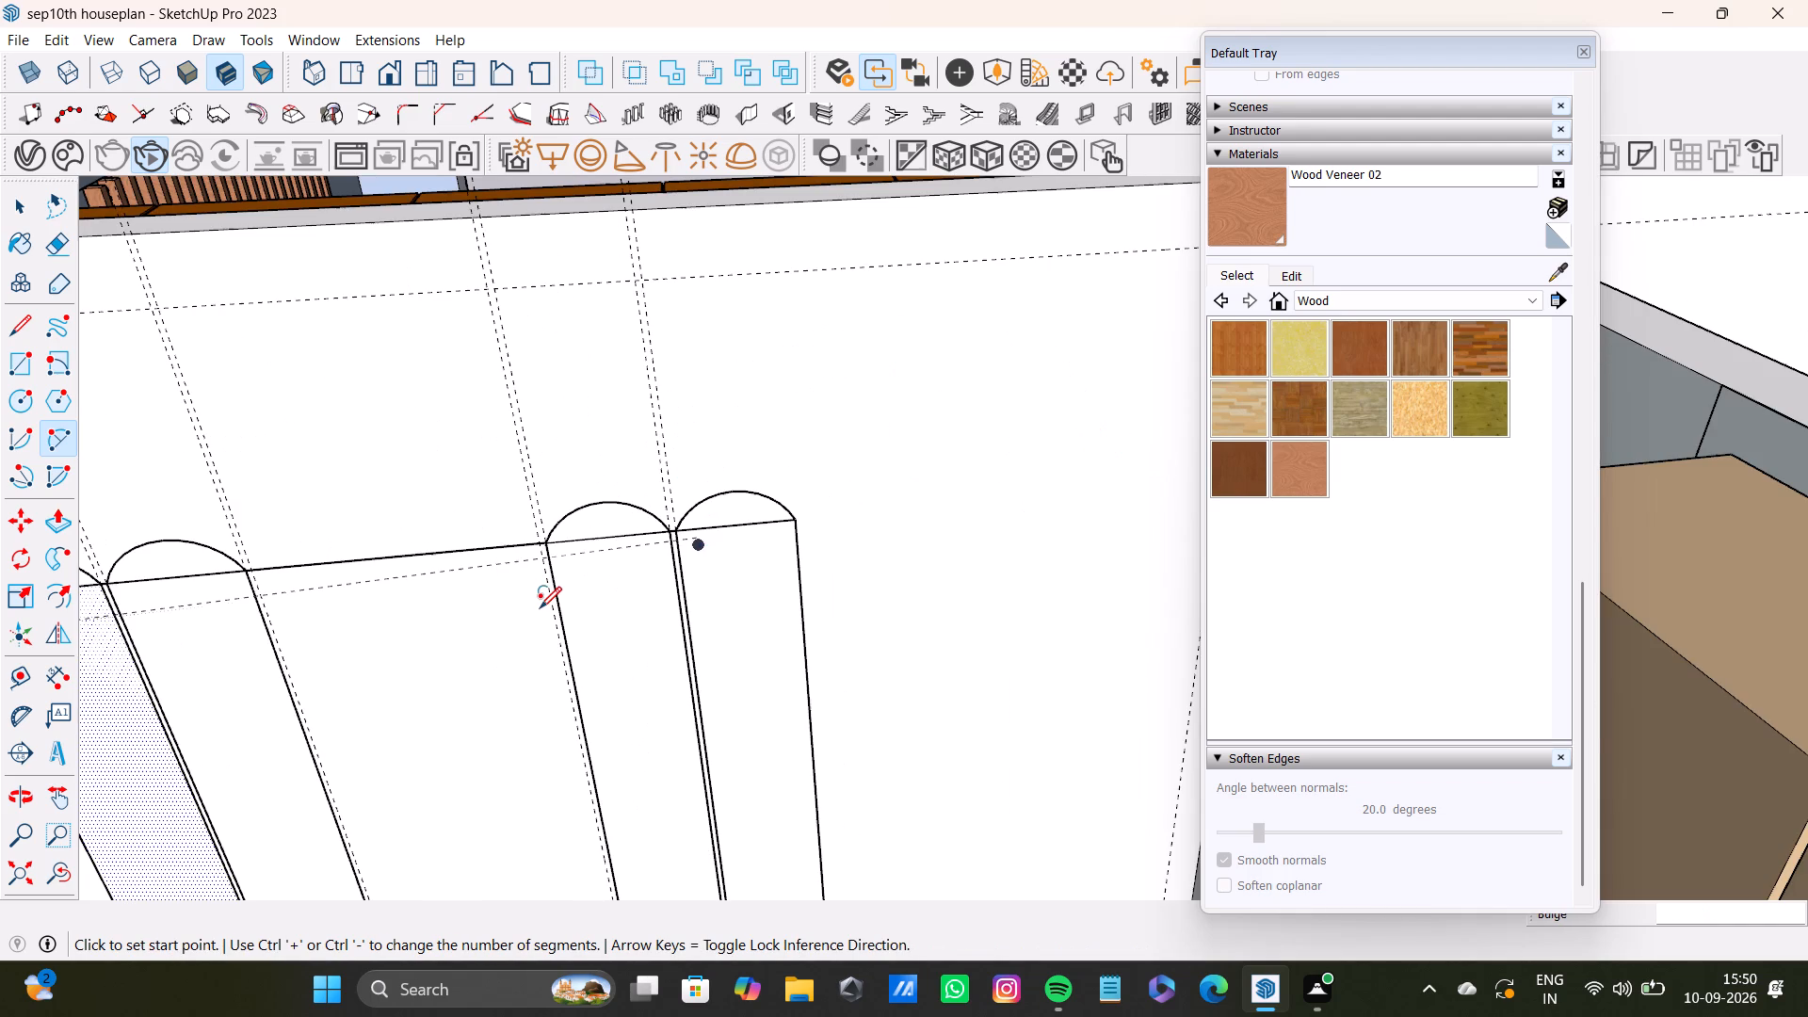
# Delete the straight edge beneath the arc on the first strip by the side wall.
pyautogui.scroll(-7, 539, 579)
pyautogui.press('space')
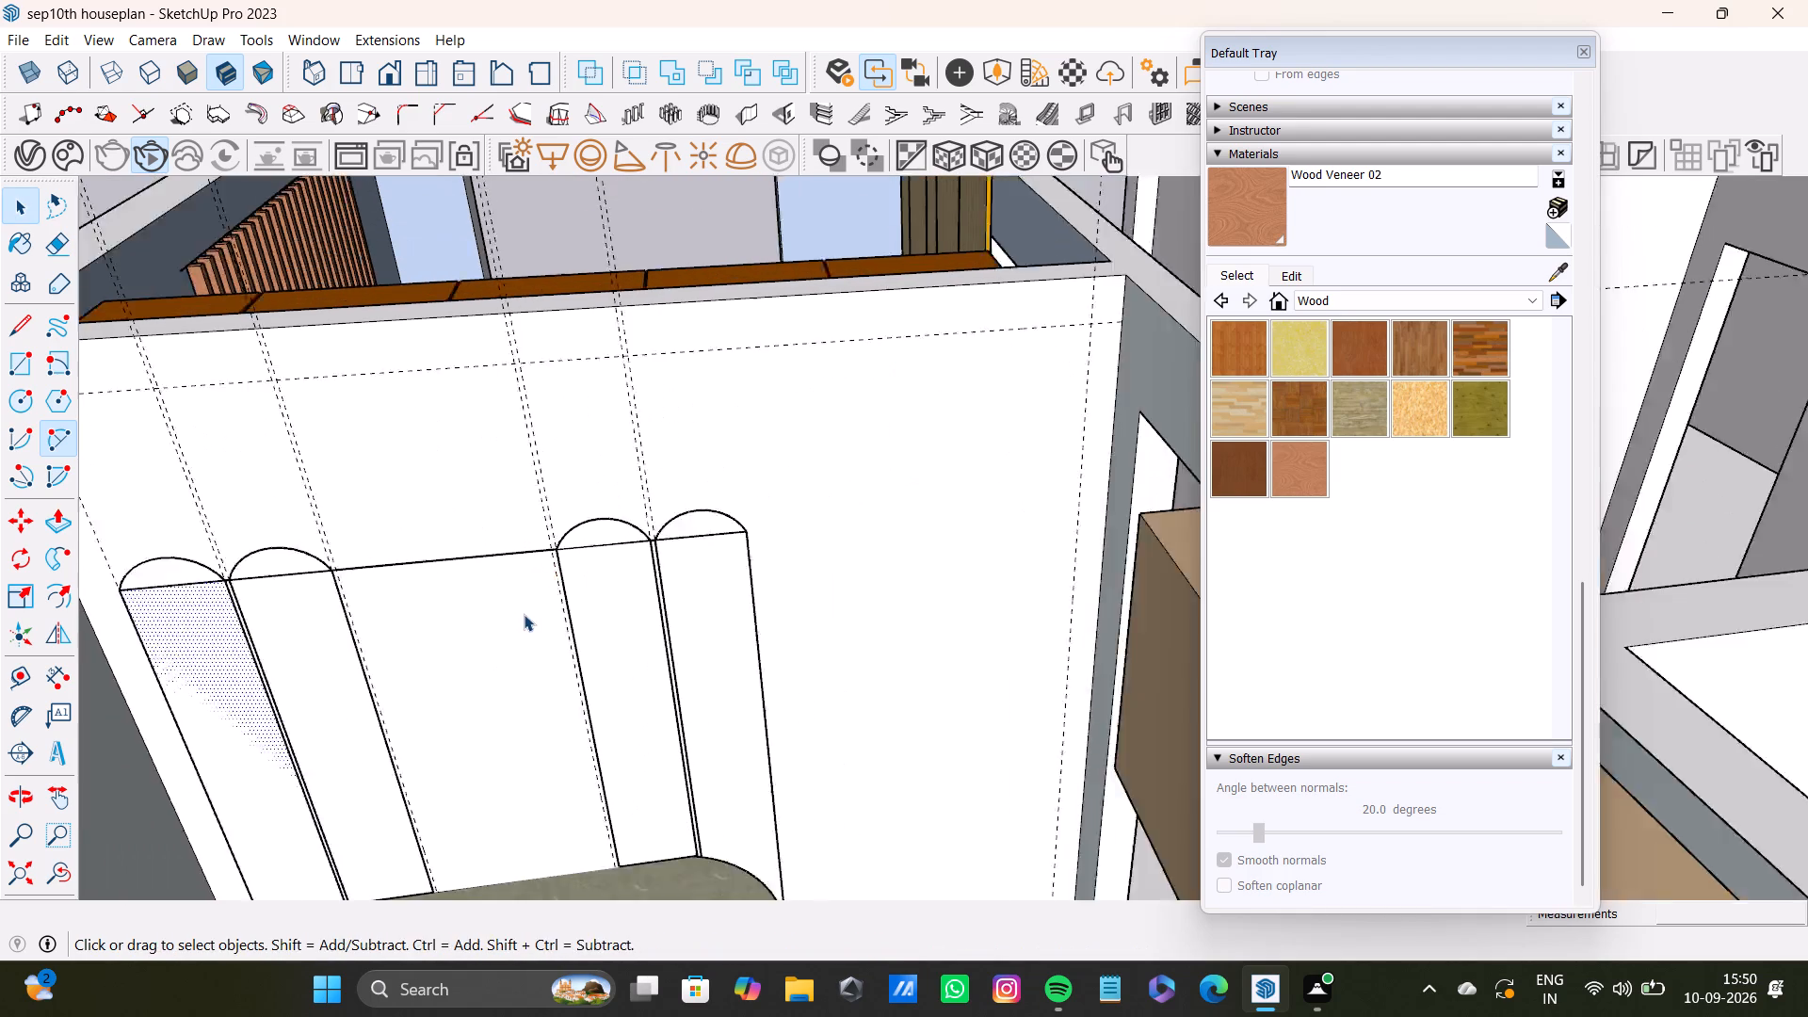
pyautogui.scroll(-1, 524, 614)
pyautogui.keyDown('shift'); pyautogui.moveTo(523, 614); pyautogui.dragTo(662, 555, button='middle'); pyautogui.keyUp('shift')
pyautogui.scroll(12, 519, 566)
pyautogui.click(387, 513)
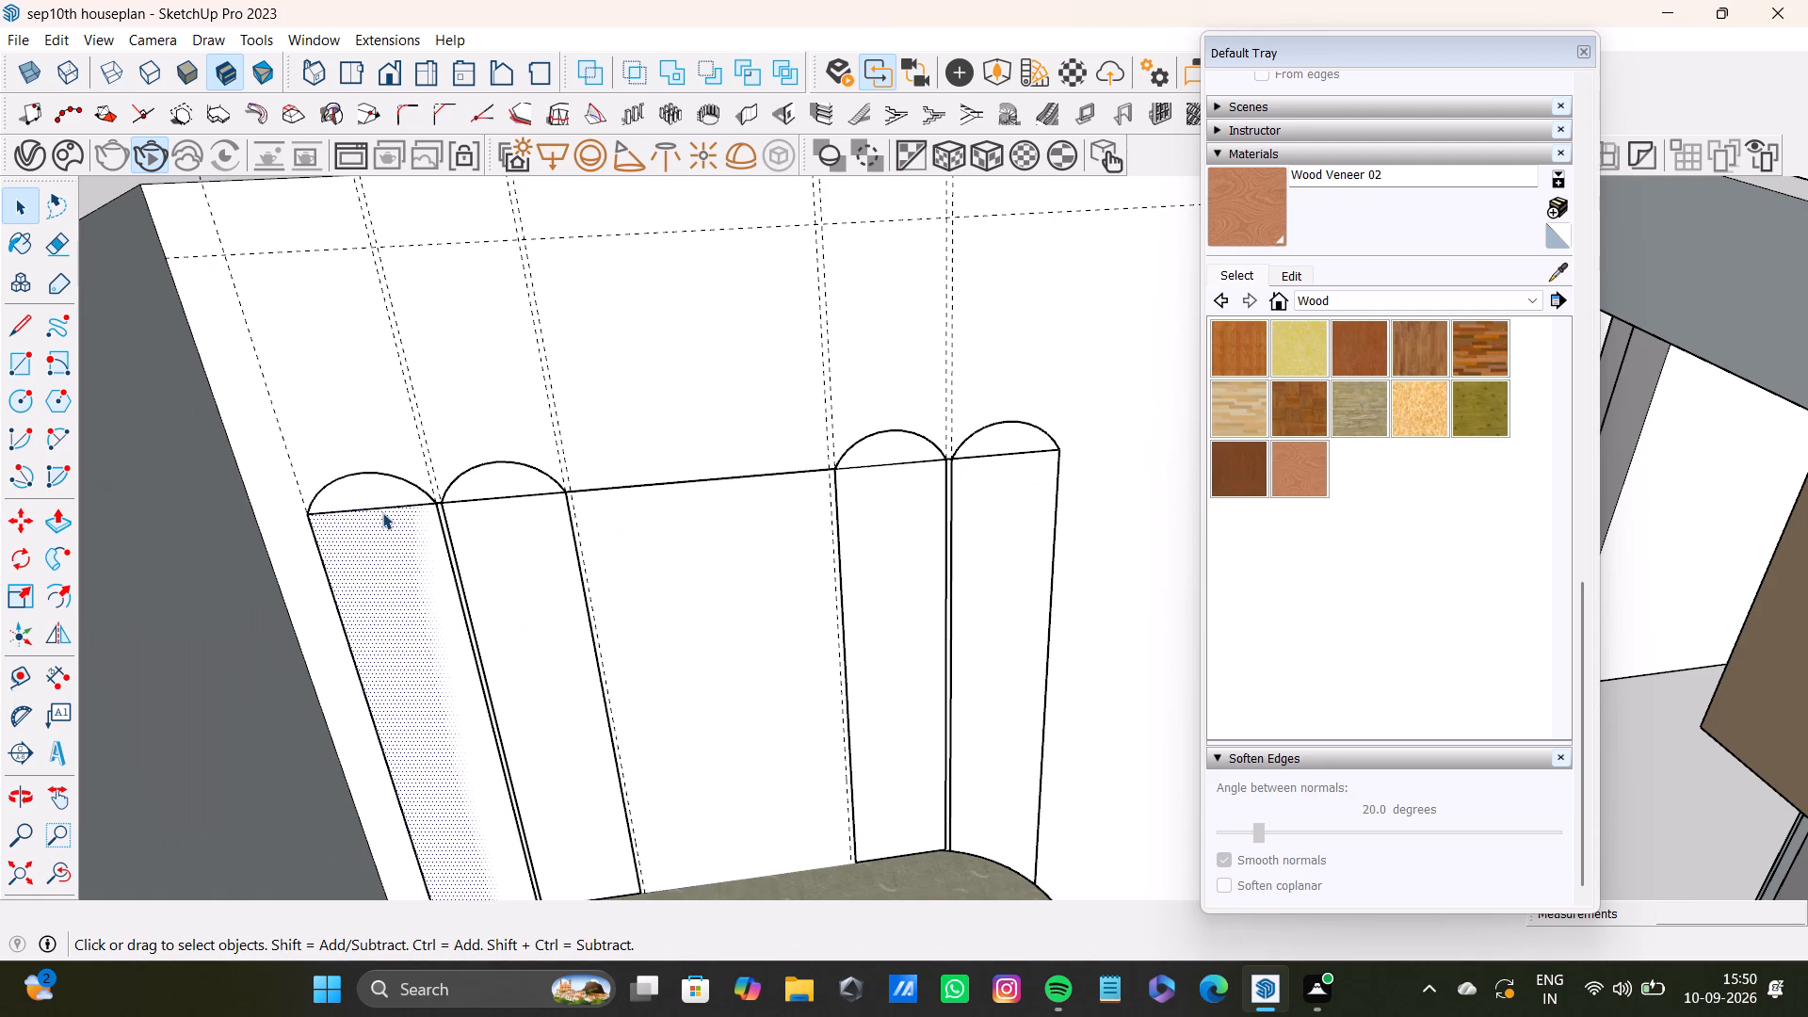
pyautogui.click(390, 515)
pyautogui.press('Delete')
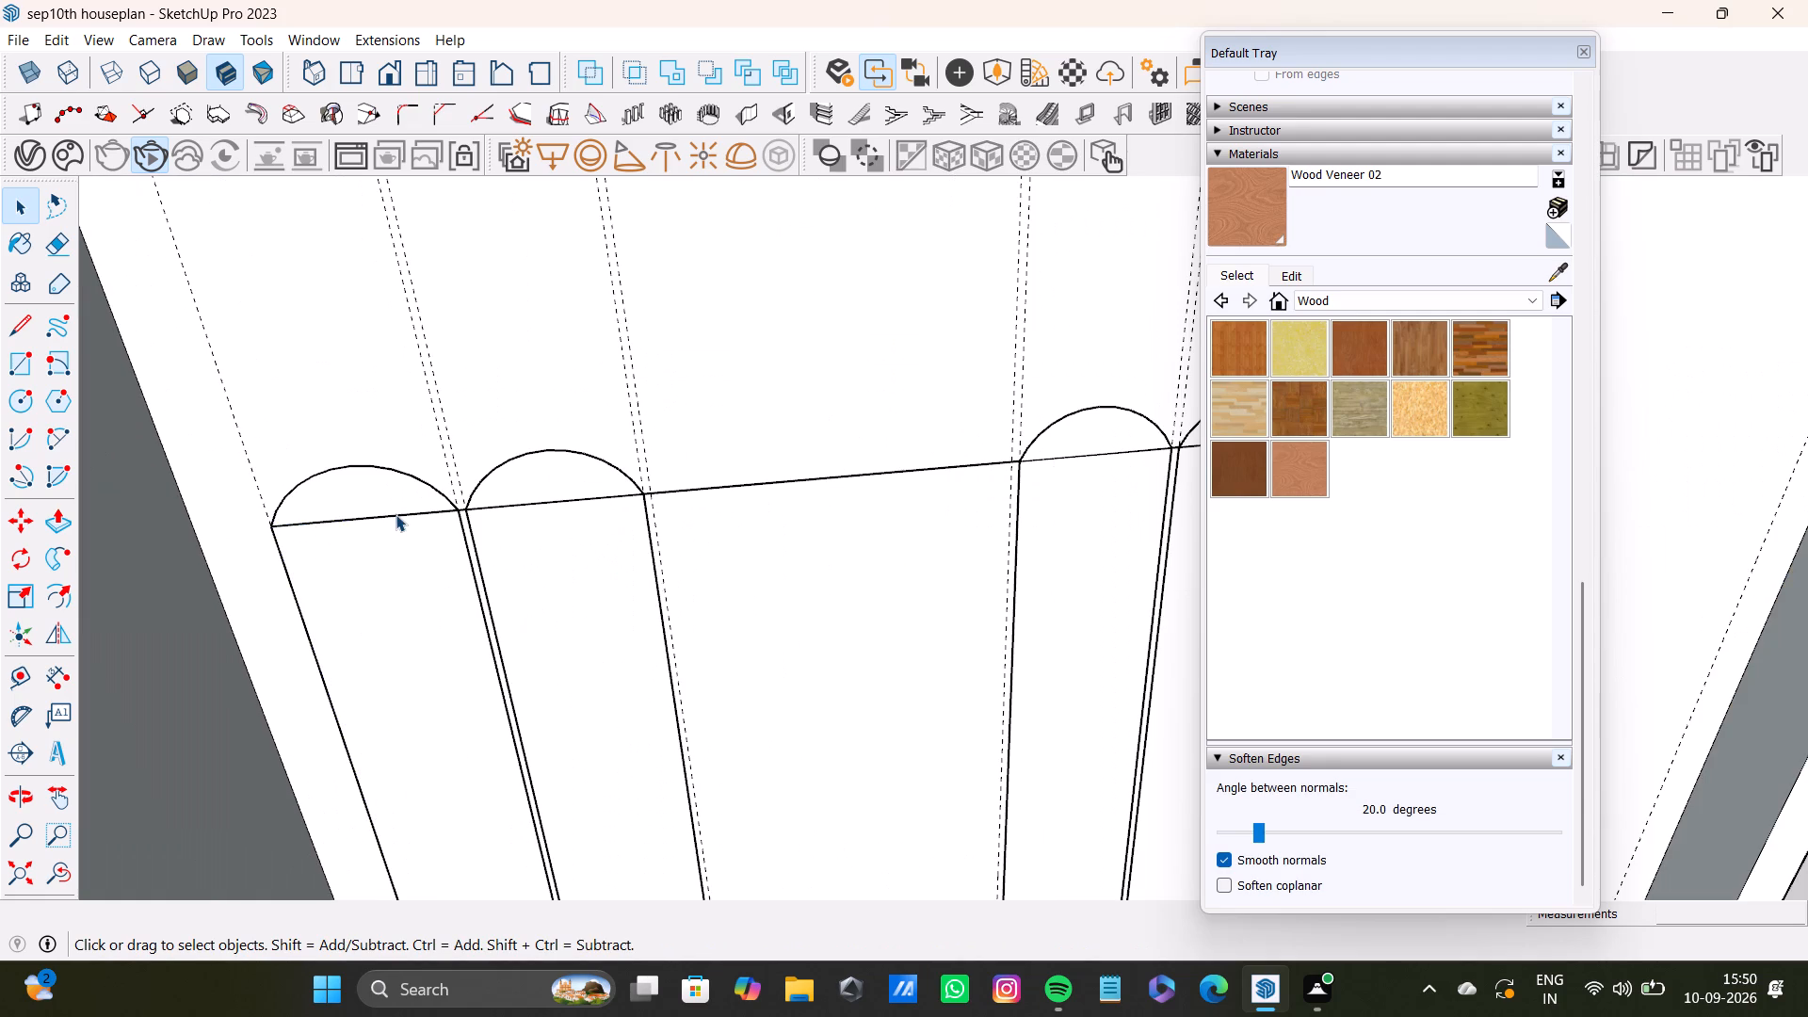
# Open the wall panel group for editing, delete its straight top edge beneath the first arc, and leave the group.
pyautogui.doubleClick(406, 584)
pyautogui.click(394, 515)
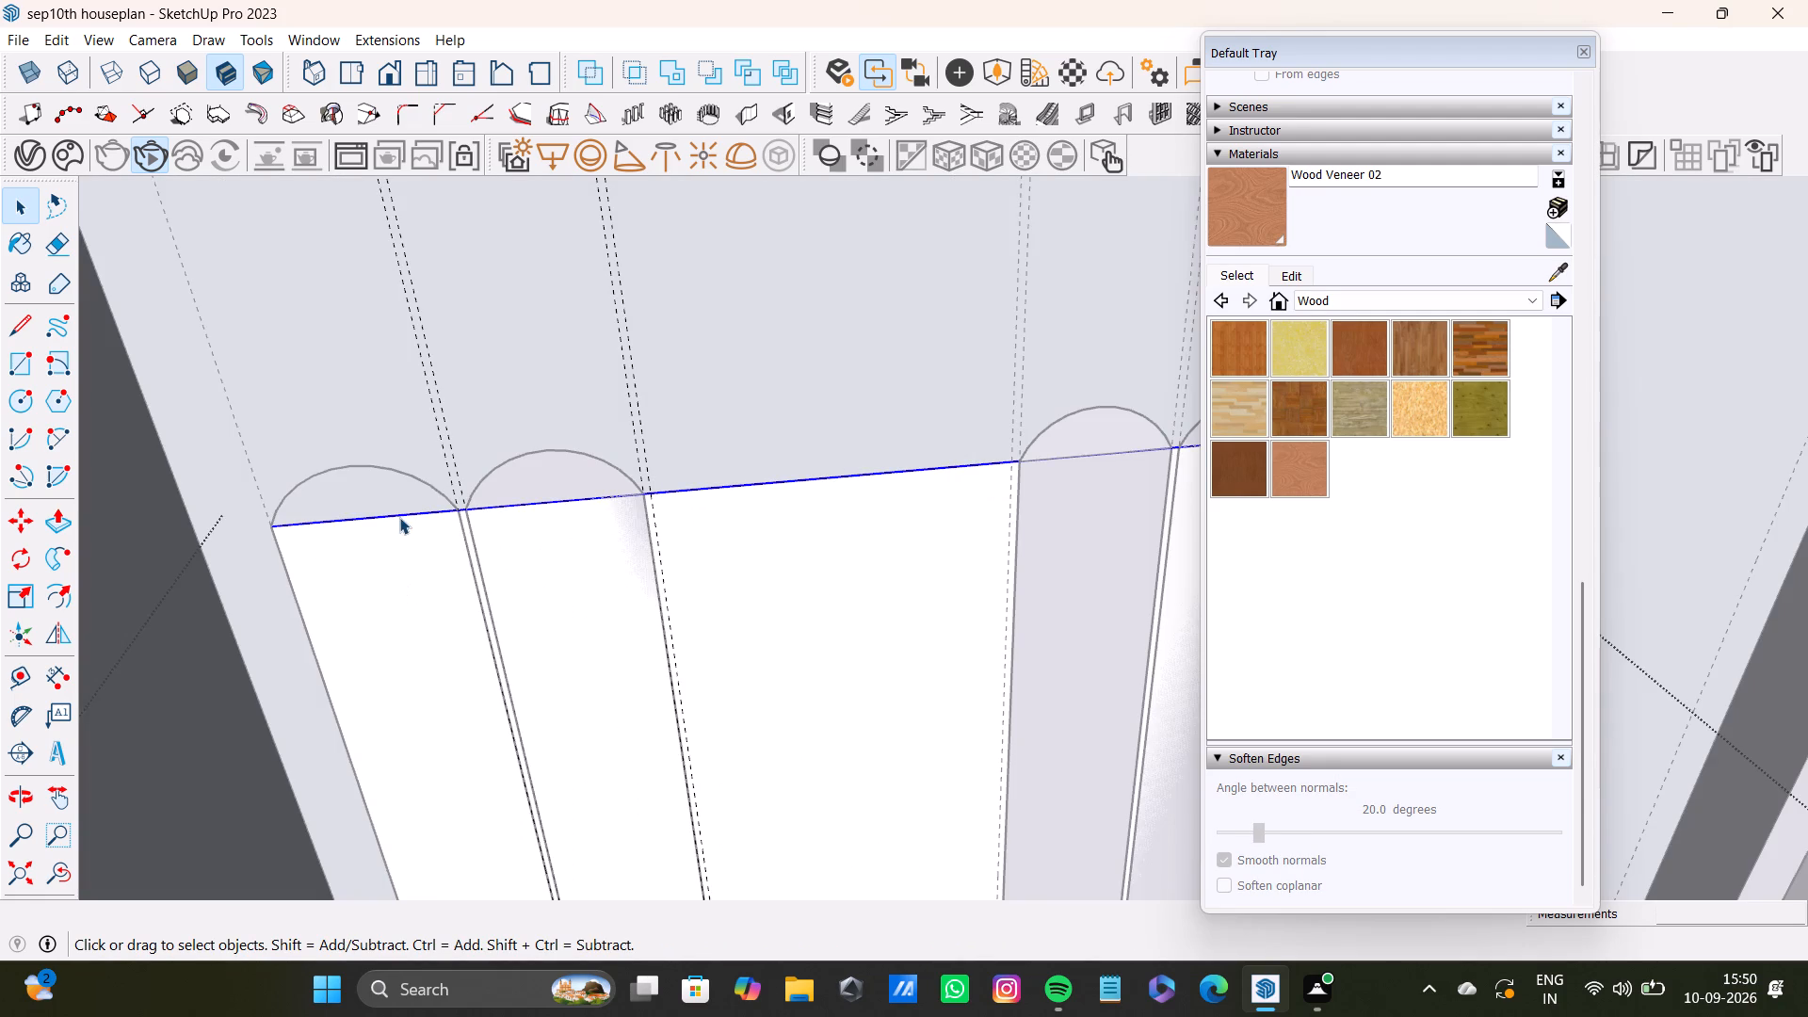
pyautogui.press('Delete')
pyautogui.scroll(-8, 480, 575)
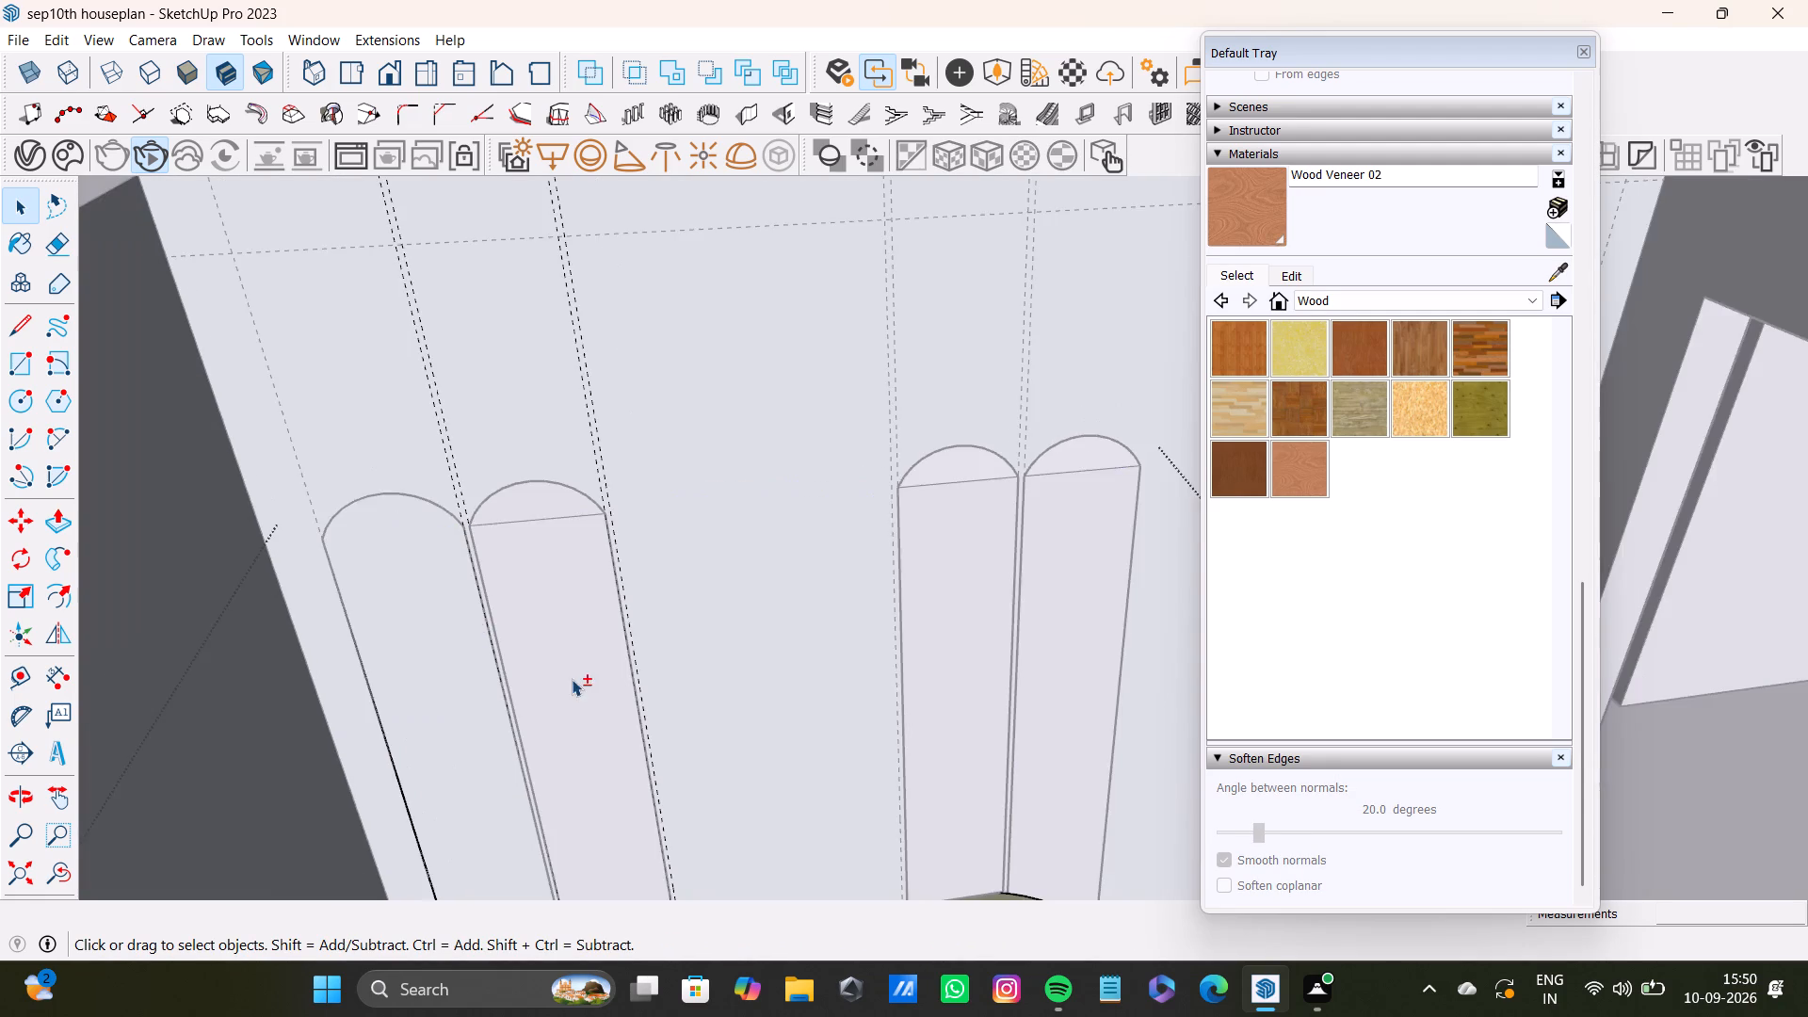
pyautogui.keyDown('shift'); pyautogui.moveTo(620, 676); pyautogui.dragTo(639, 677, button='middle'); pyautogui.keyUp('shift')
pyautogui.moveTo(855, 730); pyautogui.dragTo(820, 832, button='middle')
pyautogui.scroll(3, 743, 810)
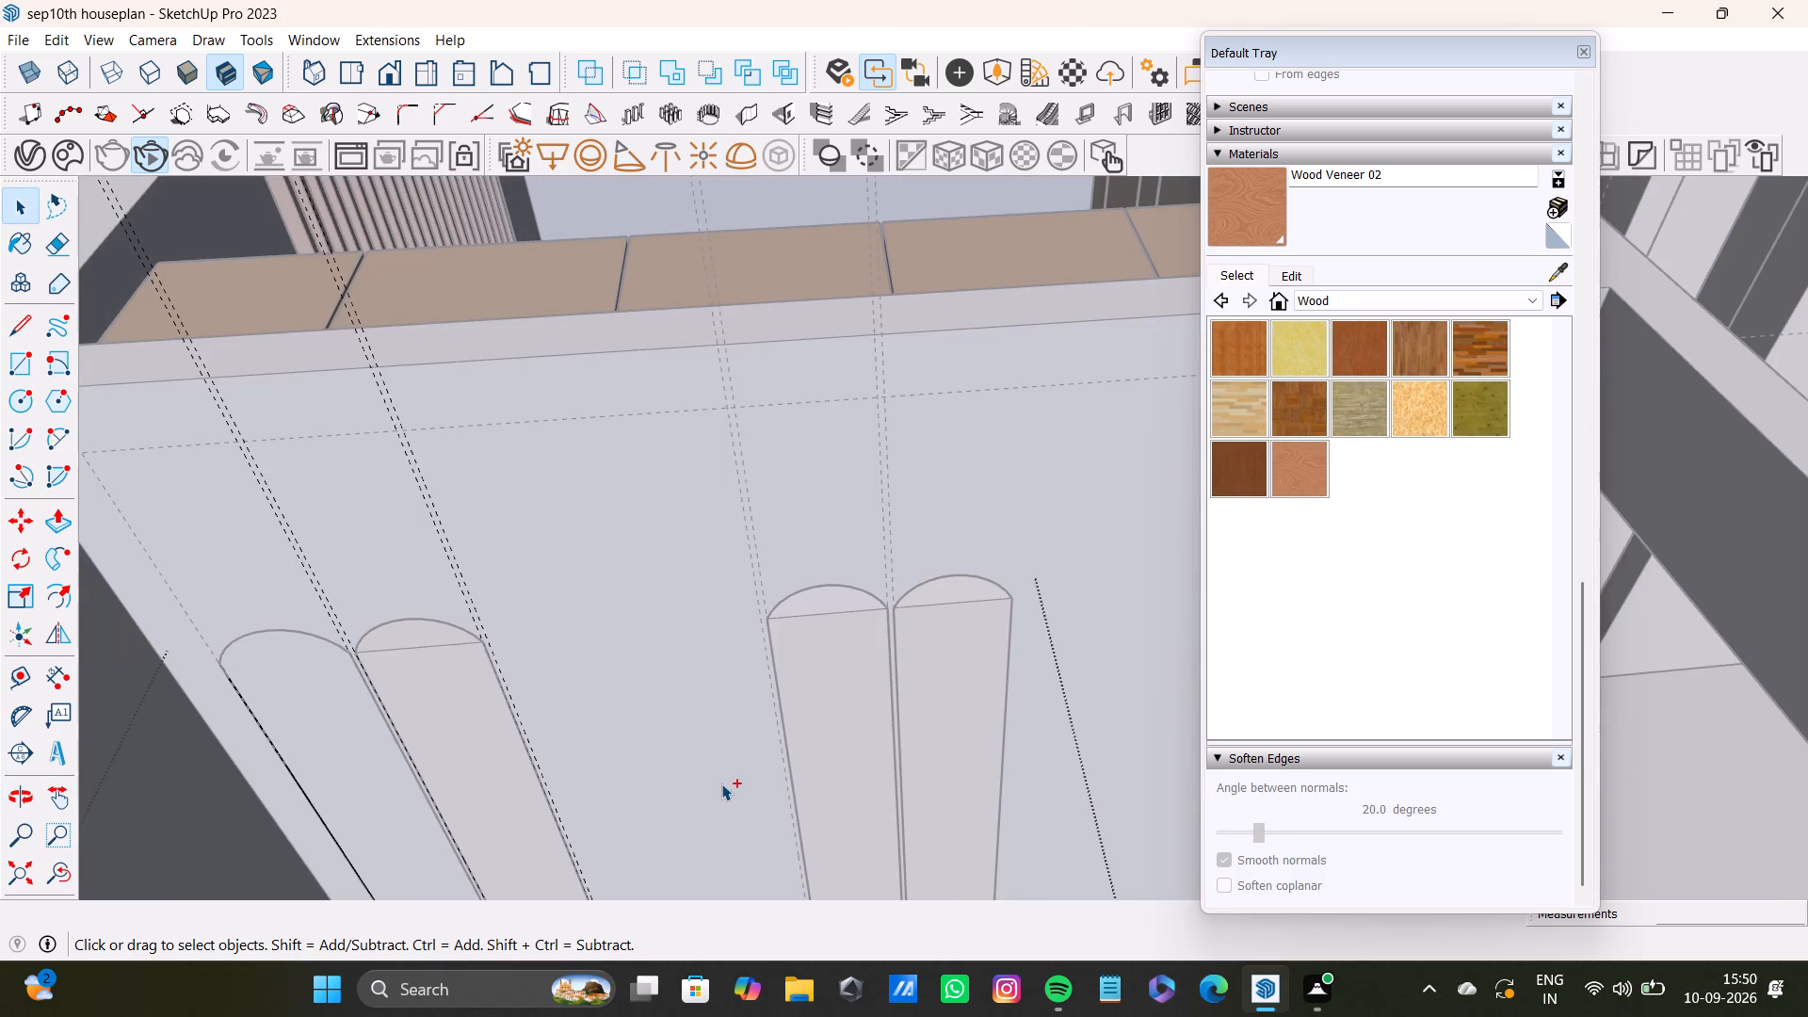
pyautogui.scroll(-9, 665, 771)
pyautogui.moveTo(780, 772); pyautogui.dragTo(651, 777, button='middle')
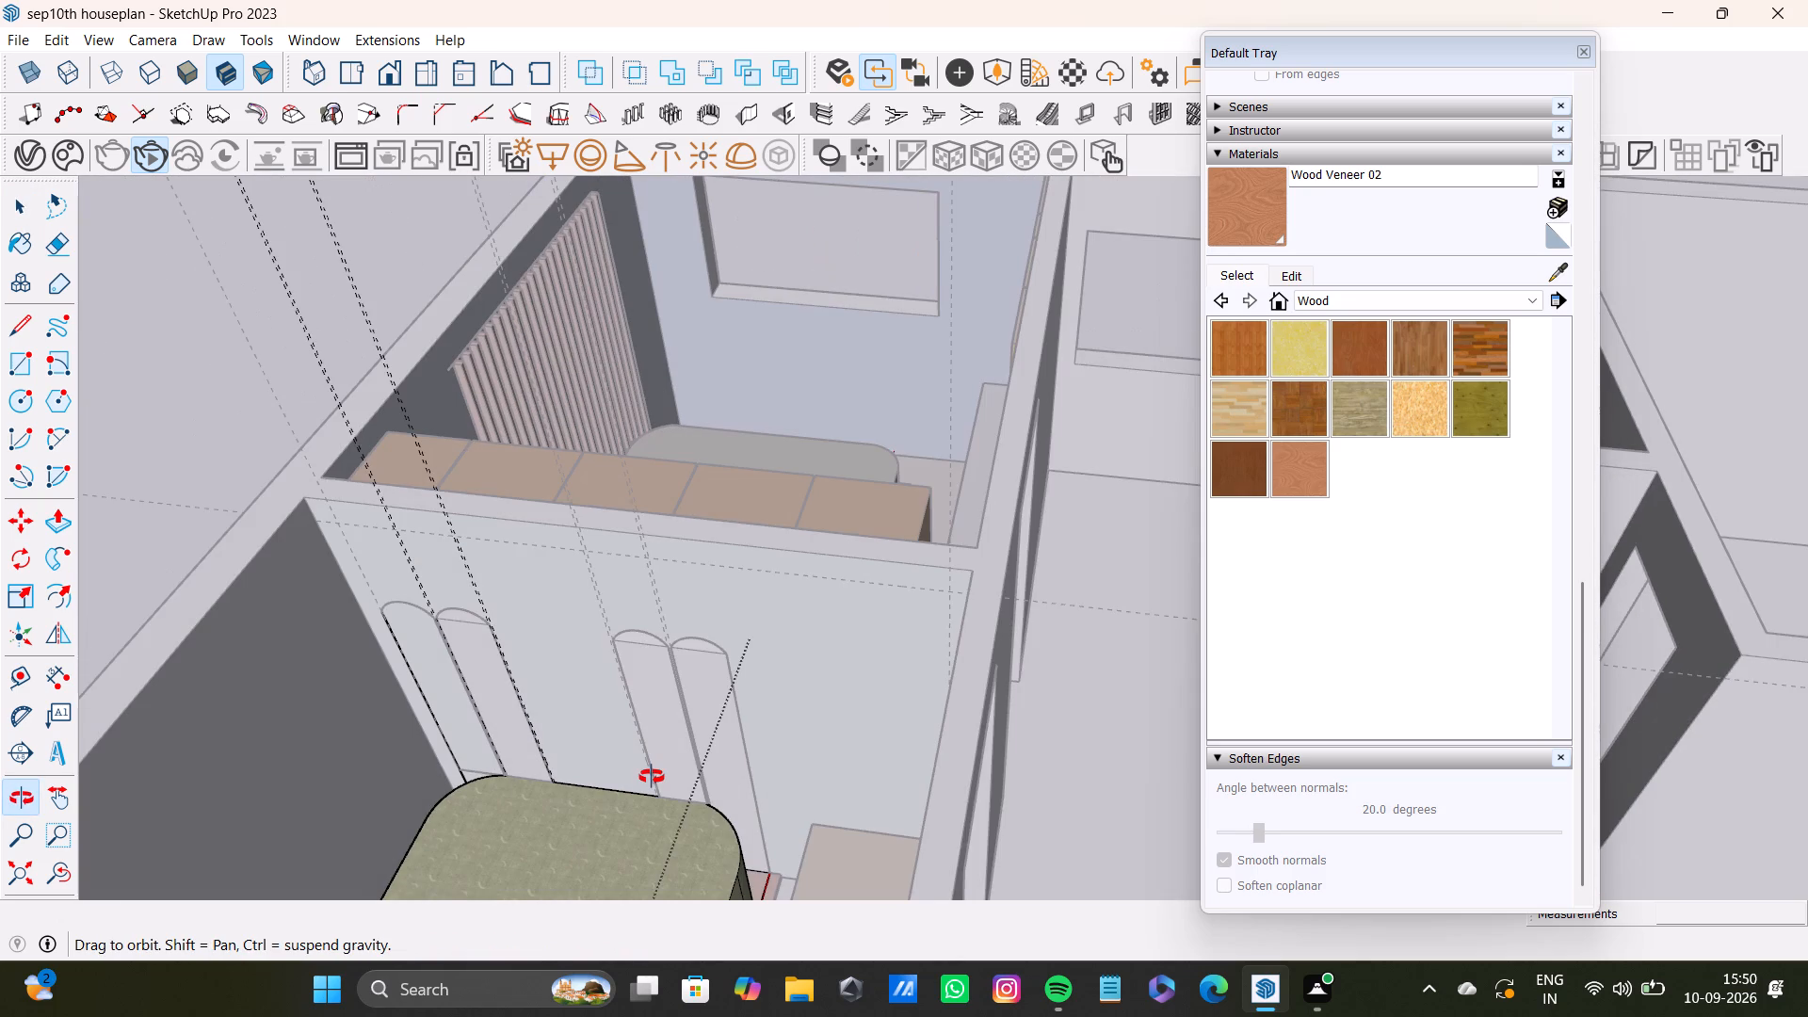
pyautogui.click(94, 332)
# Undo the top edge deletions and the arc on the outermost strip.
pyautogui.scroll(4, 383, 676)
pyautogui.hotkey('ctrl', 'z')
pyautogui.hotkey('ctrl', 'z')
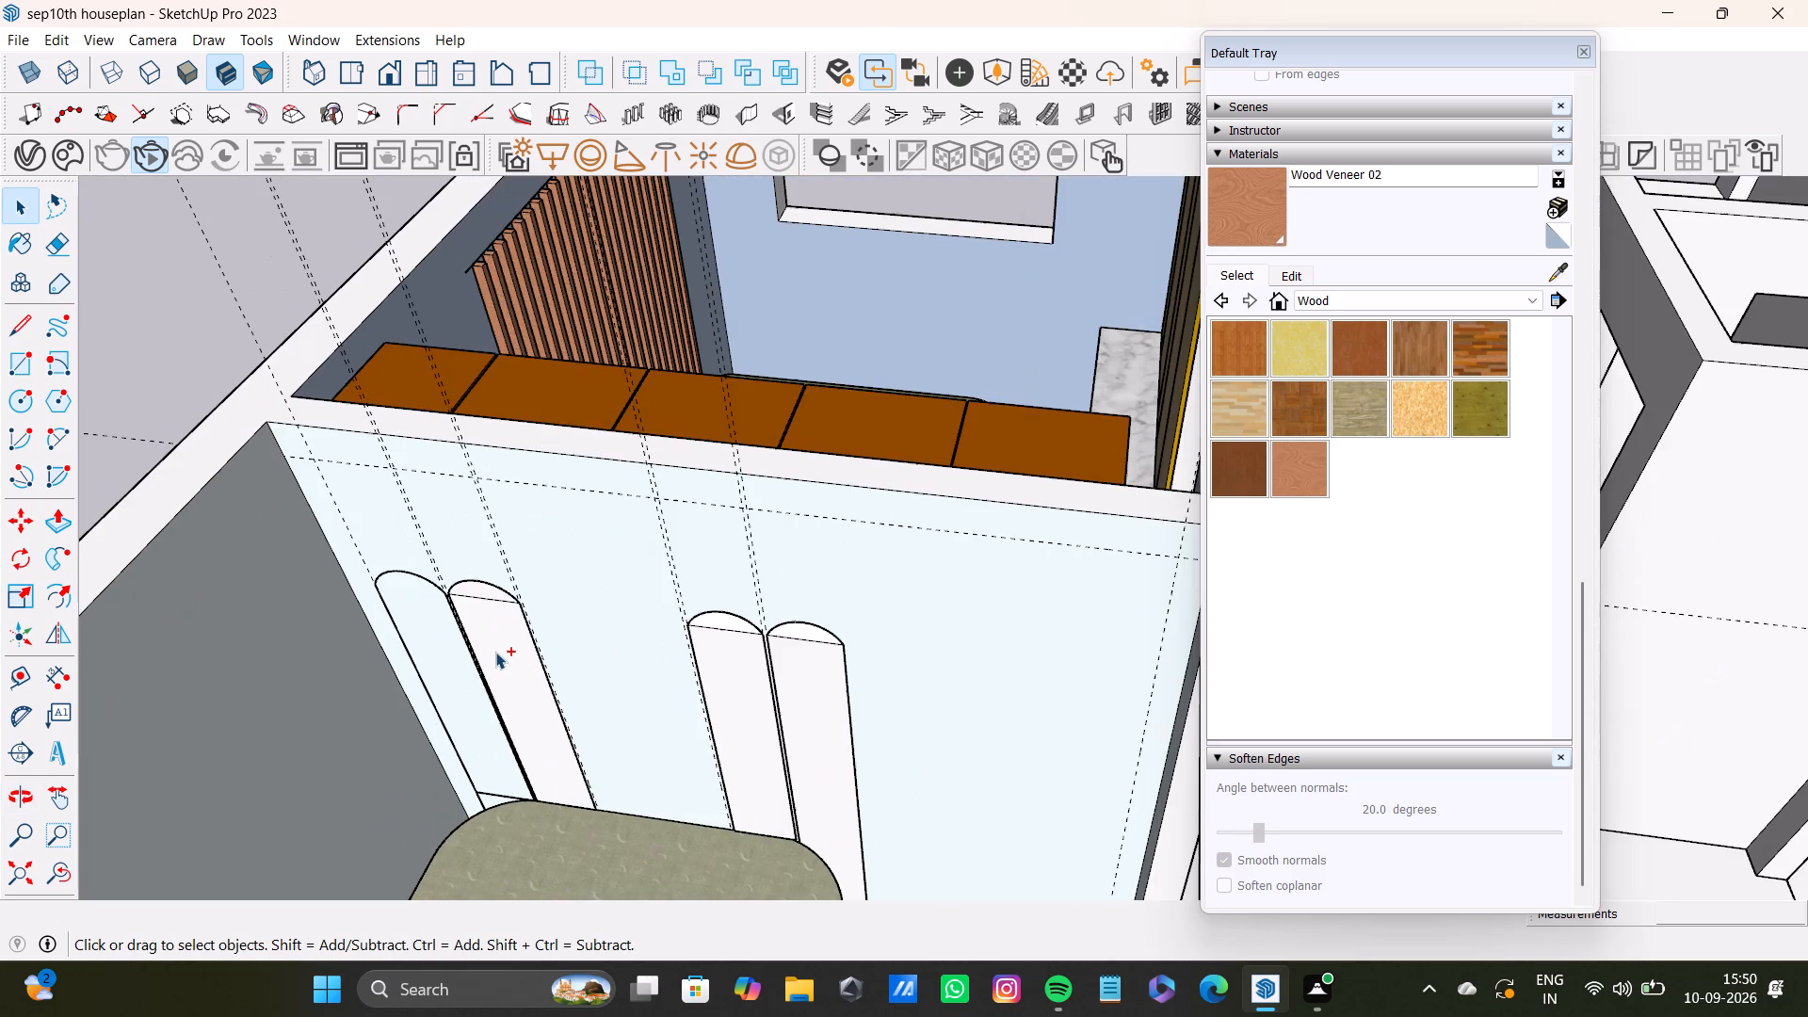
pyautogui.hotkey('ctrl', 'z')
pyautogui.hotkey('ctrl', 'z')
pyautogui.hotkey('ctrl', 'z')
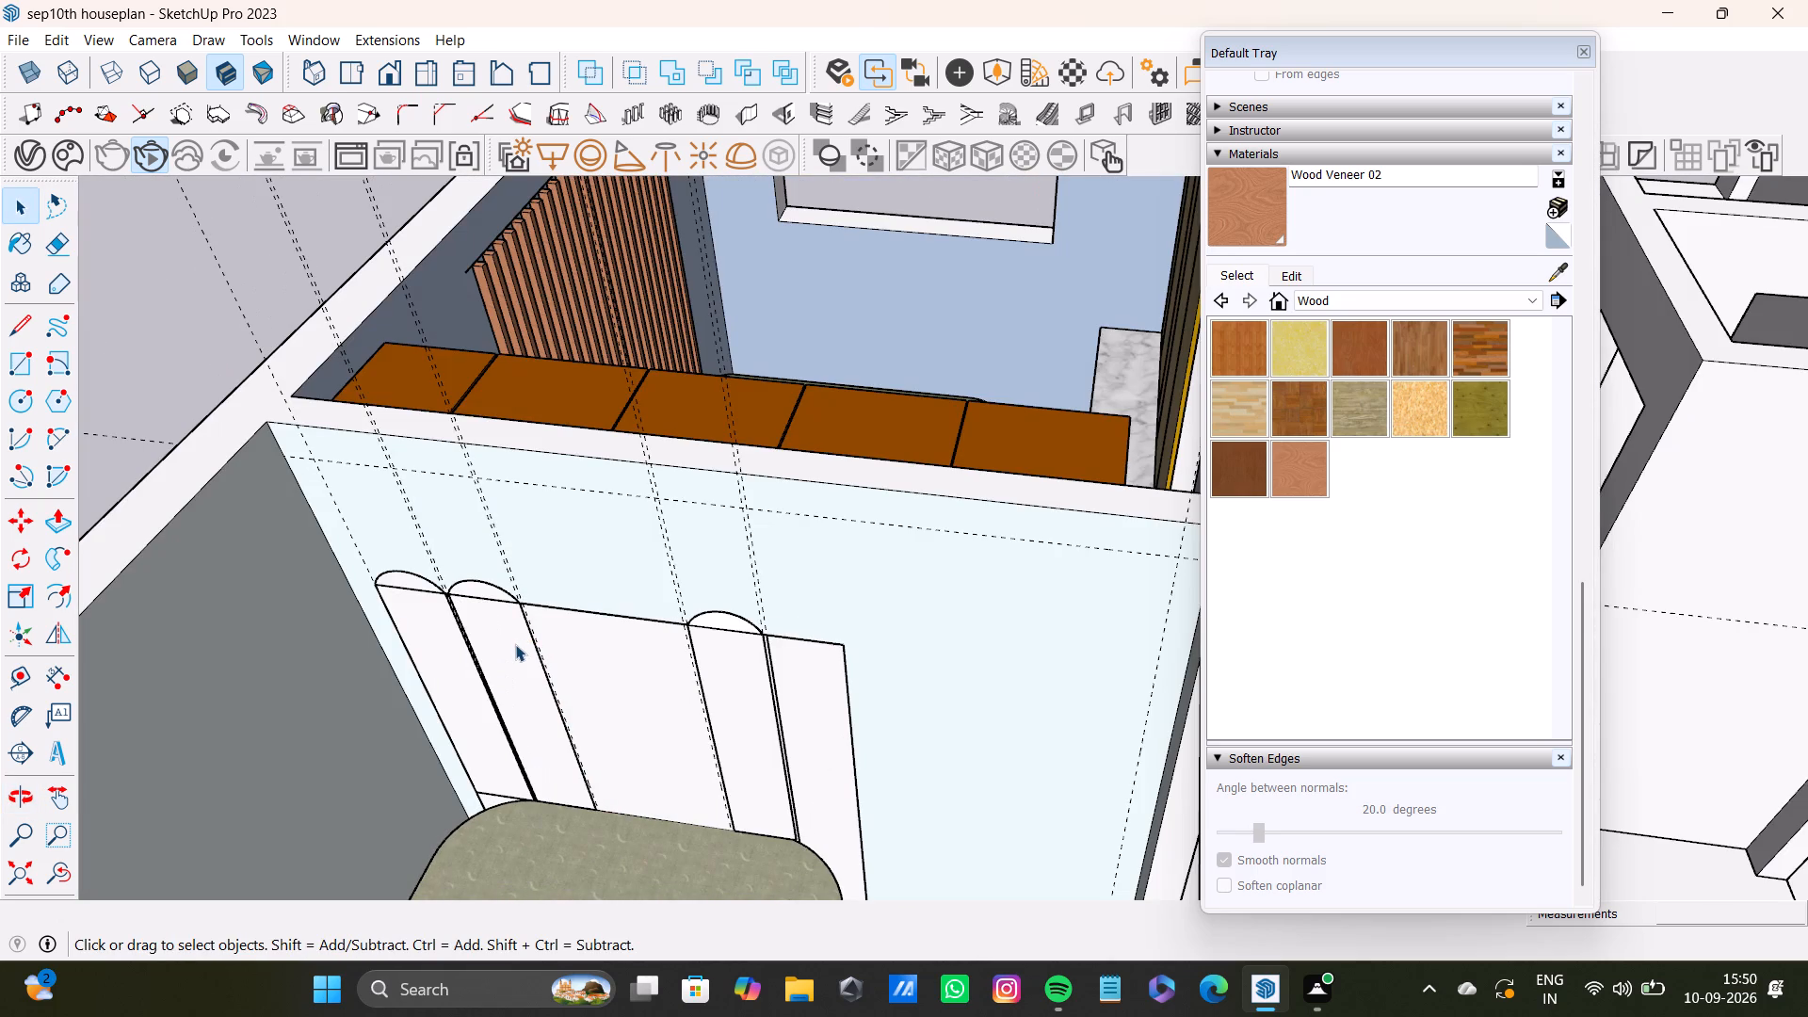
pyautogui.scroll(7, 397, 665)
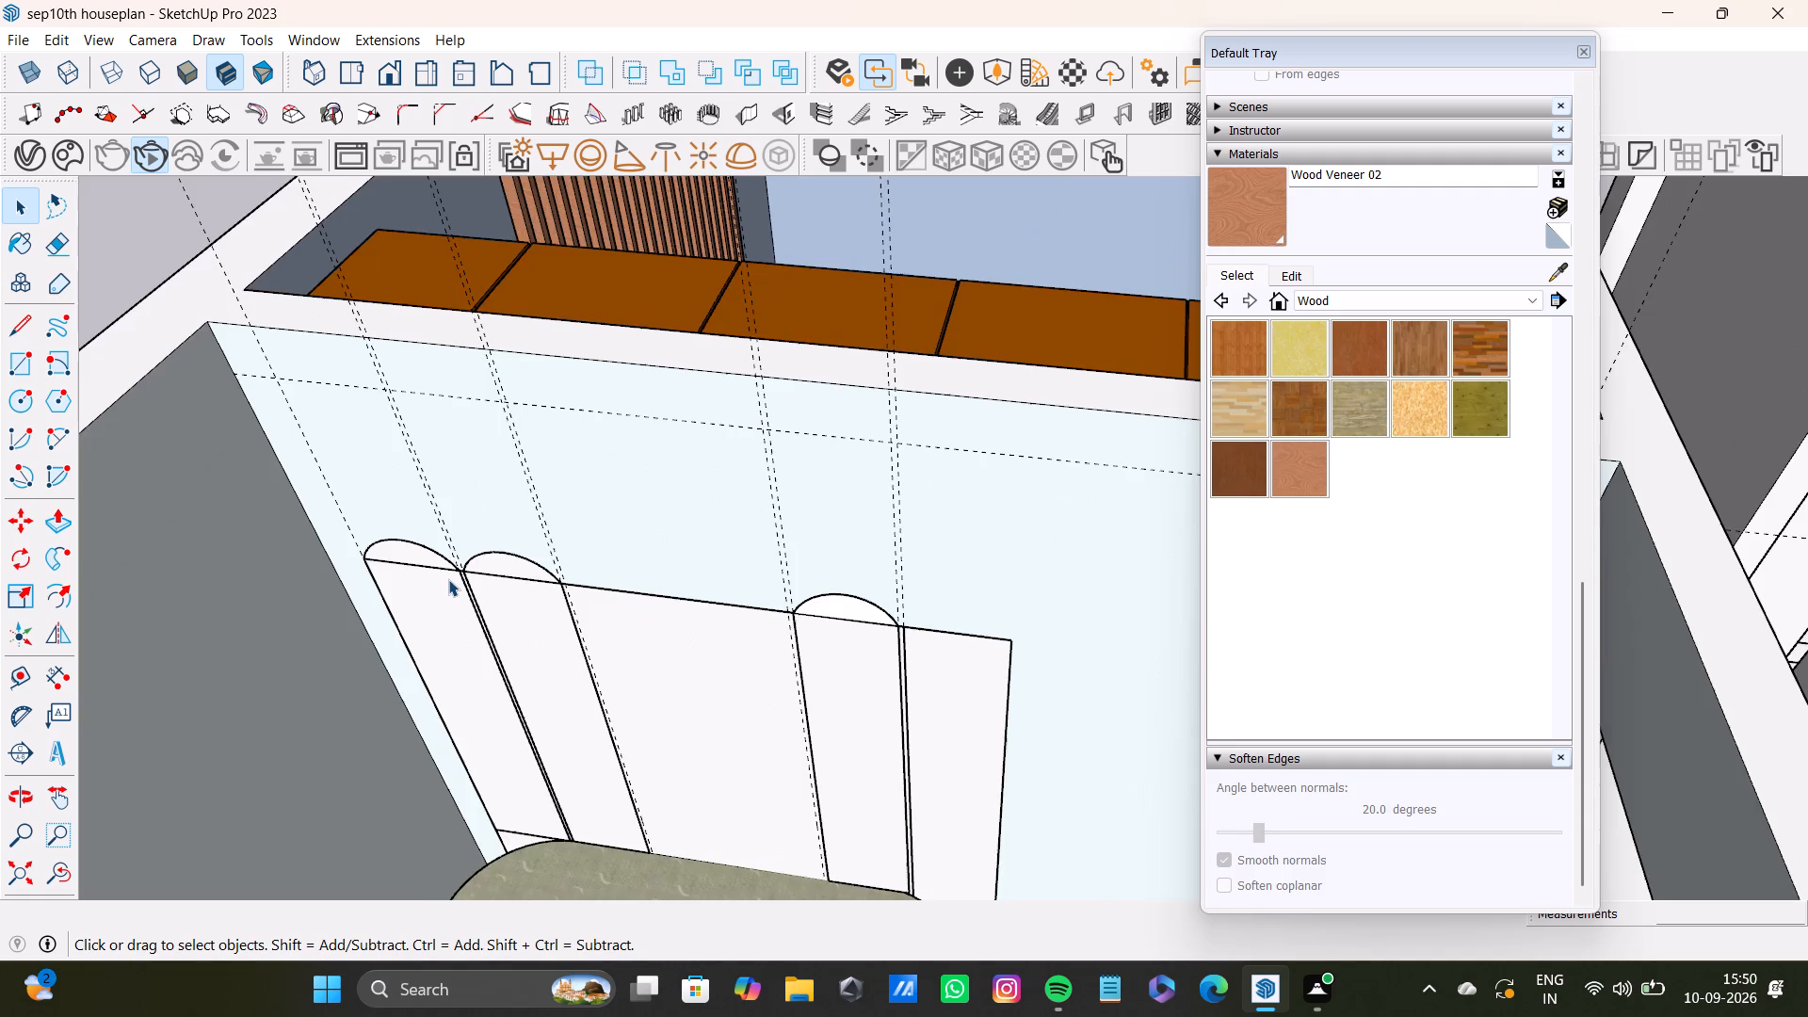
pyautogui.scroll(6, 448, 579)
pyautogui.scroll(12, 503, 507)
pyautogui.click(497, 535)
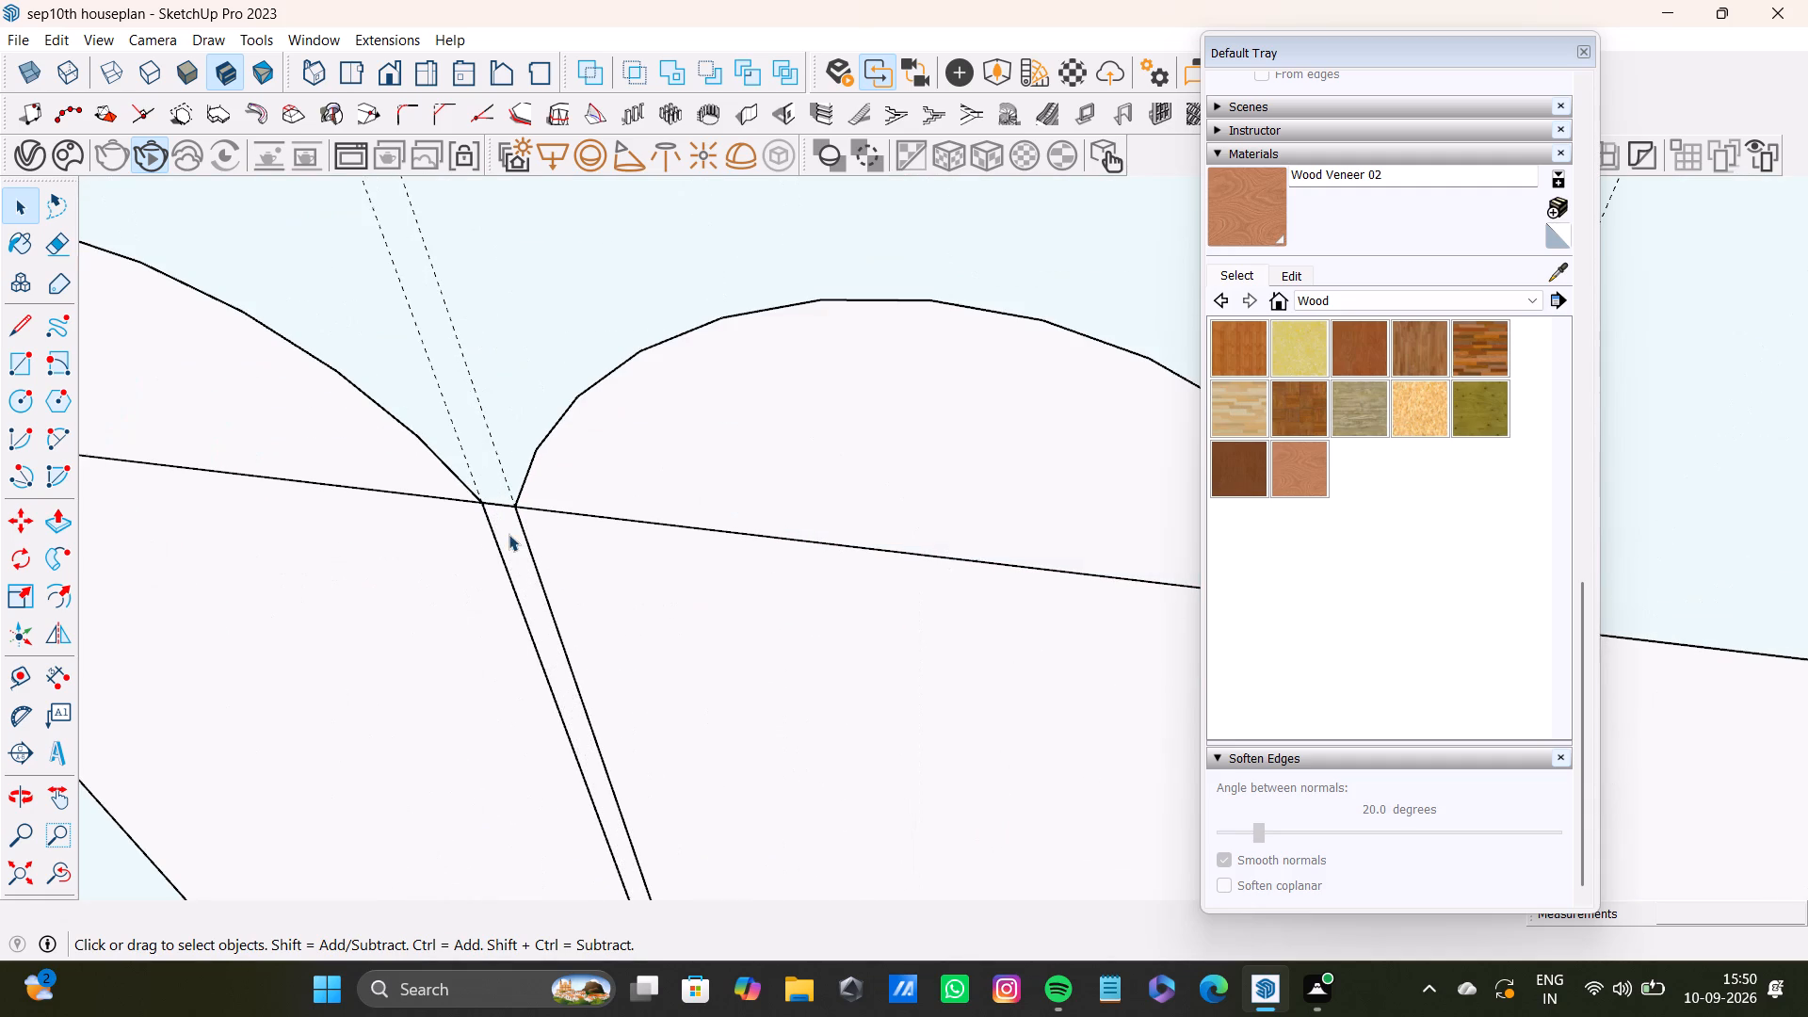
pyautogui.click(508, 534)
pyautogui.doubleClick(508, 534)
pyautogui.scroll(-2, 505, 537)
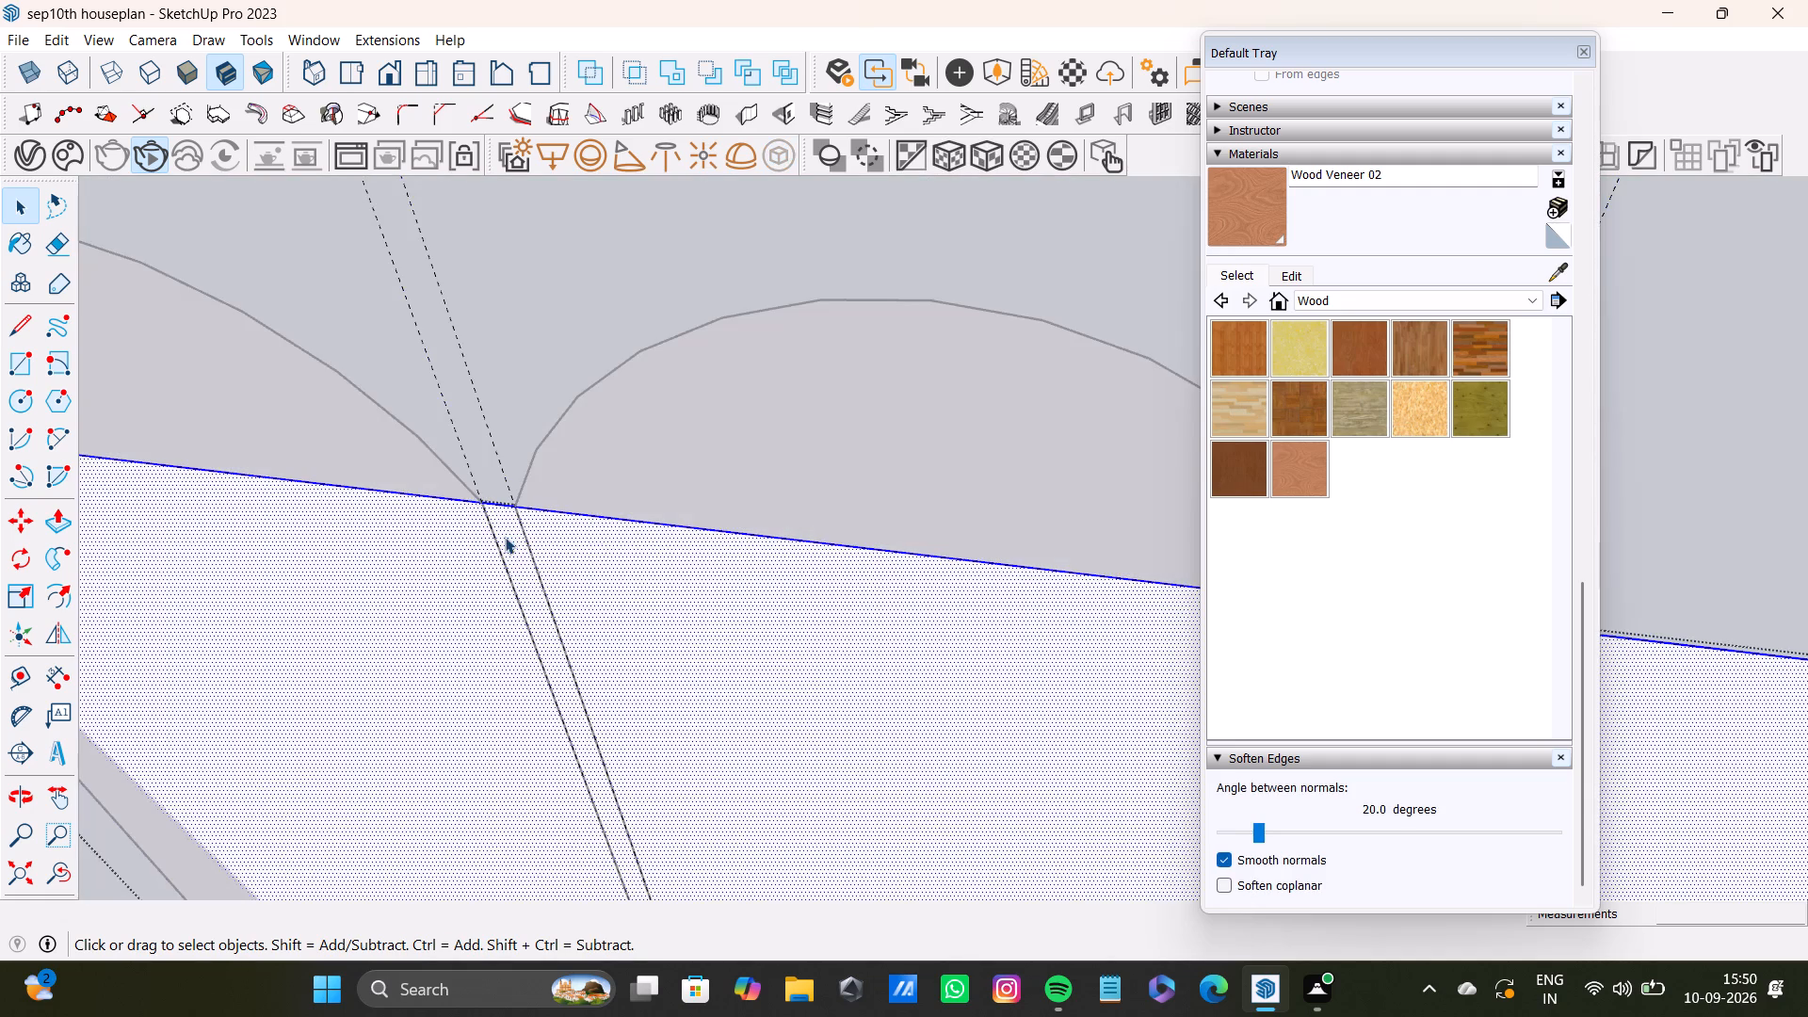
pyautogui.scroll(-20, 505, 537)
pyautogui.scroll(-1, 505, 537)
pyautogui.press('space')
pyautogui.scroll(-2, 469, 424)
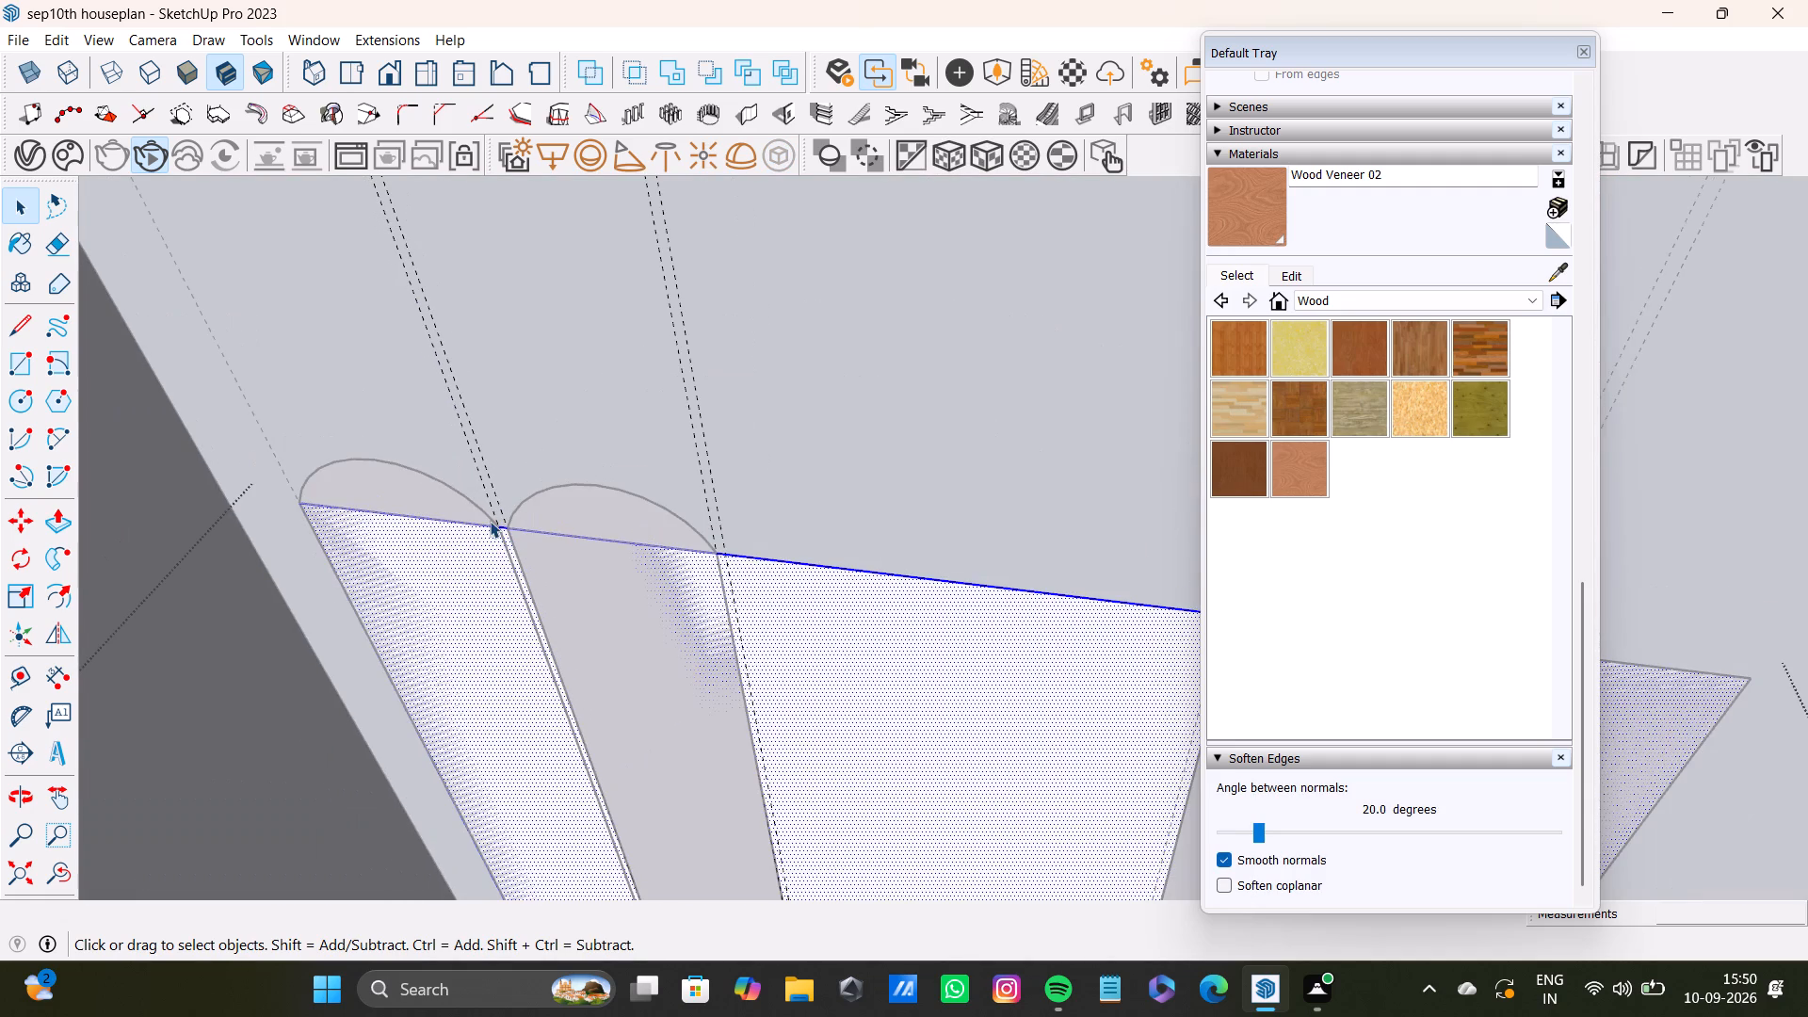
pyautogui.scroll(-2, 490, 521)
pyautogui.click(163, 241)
# Undo the arcs atop the strips and the vertical dividing lines drawn on the half of the panel farther from the side wall.
pyautogui.hotkey('ctrl', 'z')
pyautogui.hotkey('ctrl', 'z')
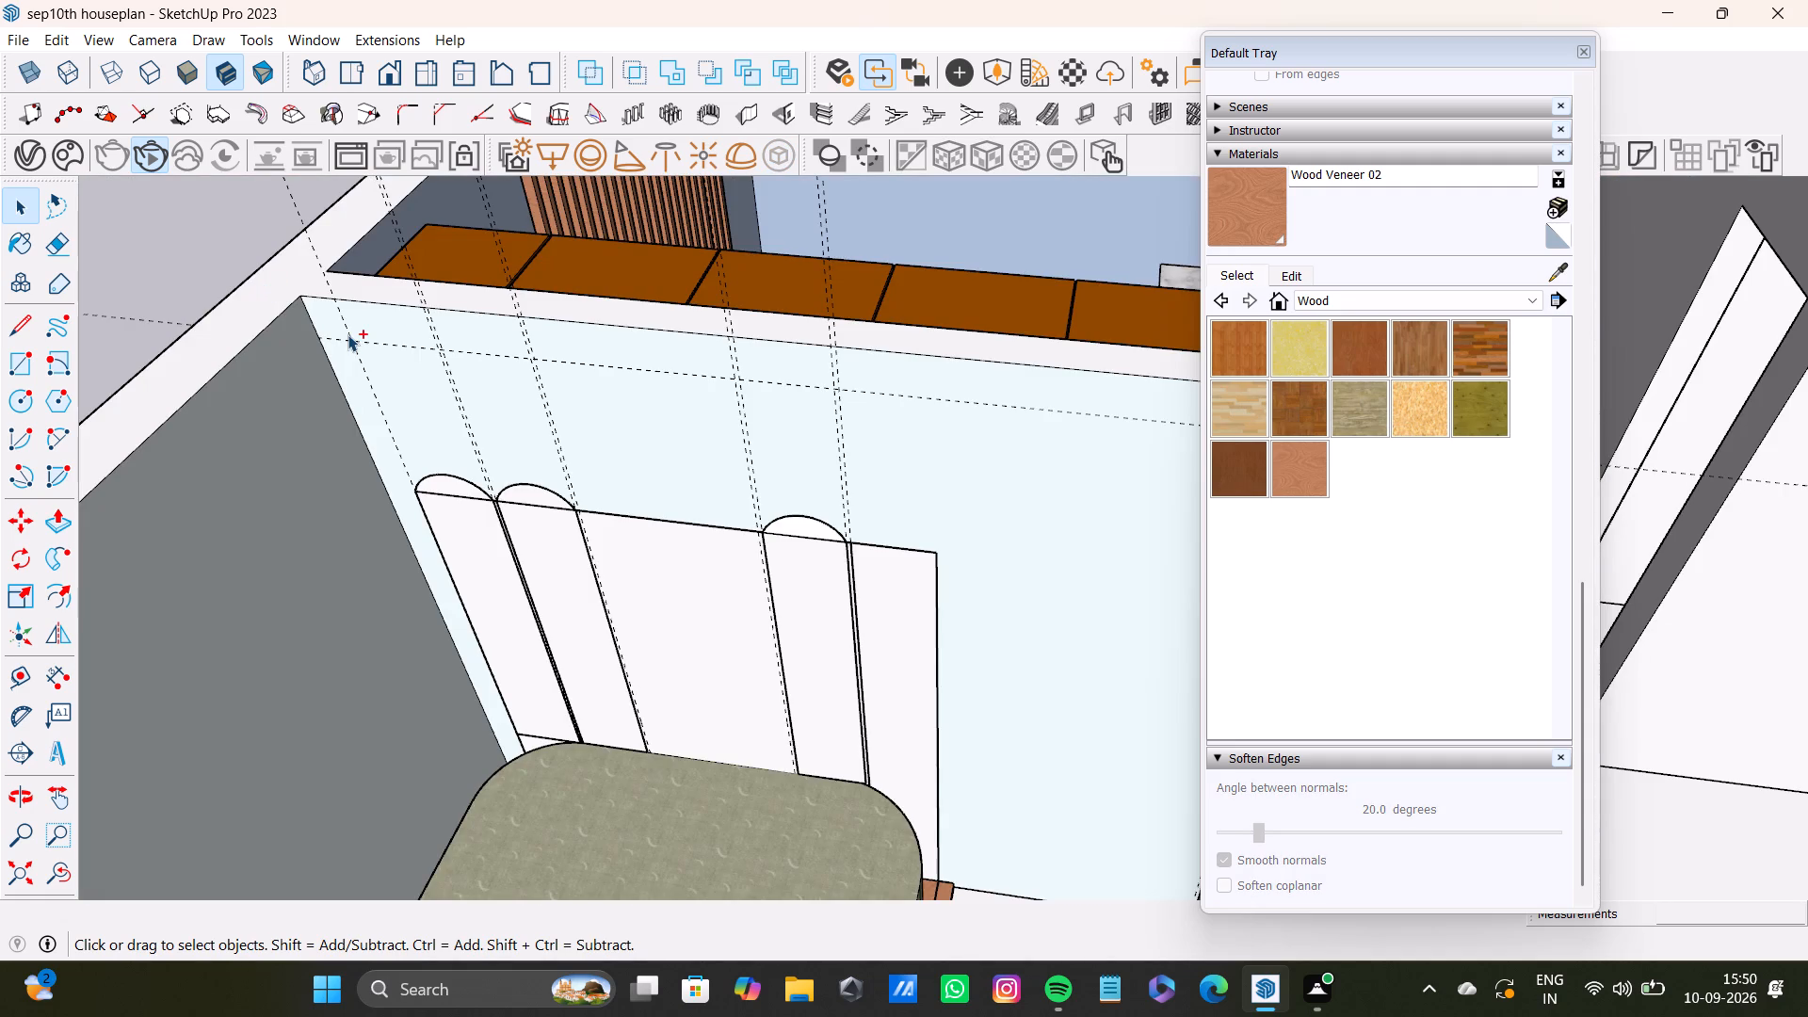
pyautogui.hotkey('ctrl', 'z')
pyautogui.hotkey('ctrl', 'z')
pyautogui.hotkey('ctrl', 'z')
pyautogui.hotkey('ctrl', 'z')
pyautogui.hotkey('ctrl', 'z')
pyautogui.hotkey('ctrl', 'z')
pyautogui.hotkey('ctrl', 'z')
pyautogui.hotkey('ctrl', 'z')
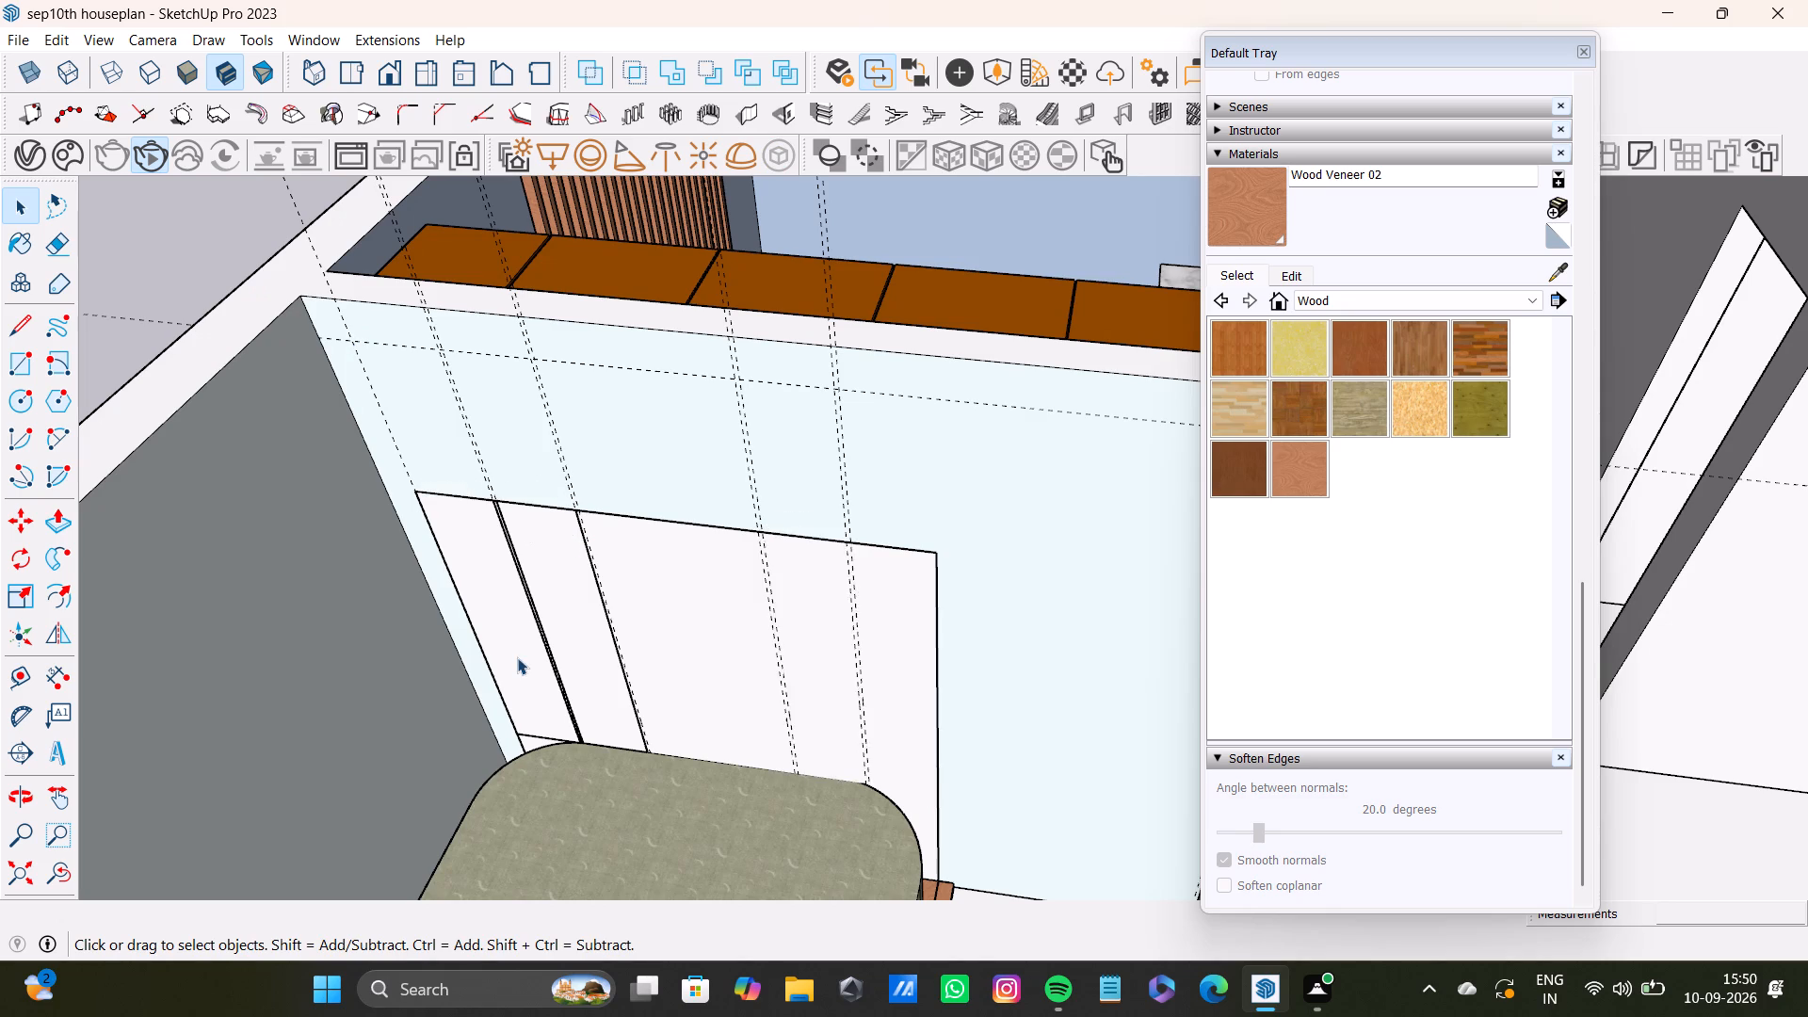
# Delete the short bottom edge of the first strip by the side wall, just above the bed.
pyautogui.scroll(12, 521, 722)
pyautogui.click(567, 752)
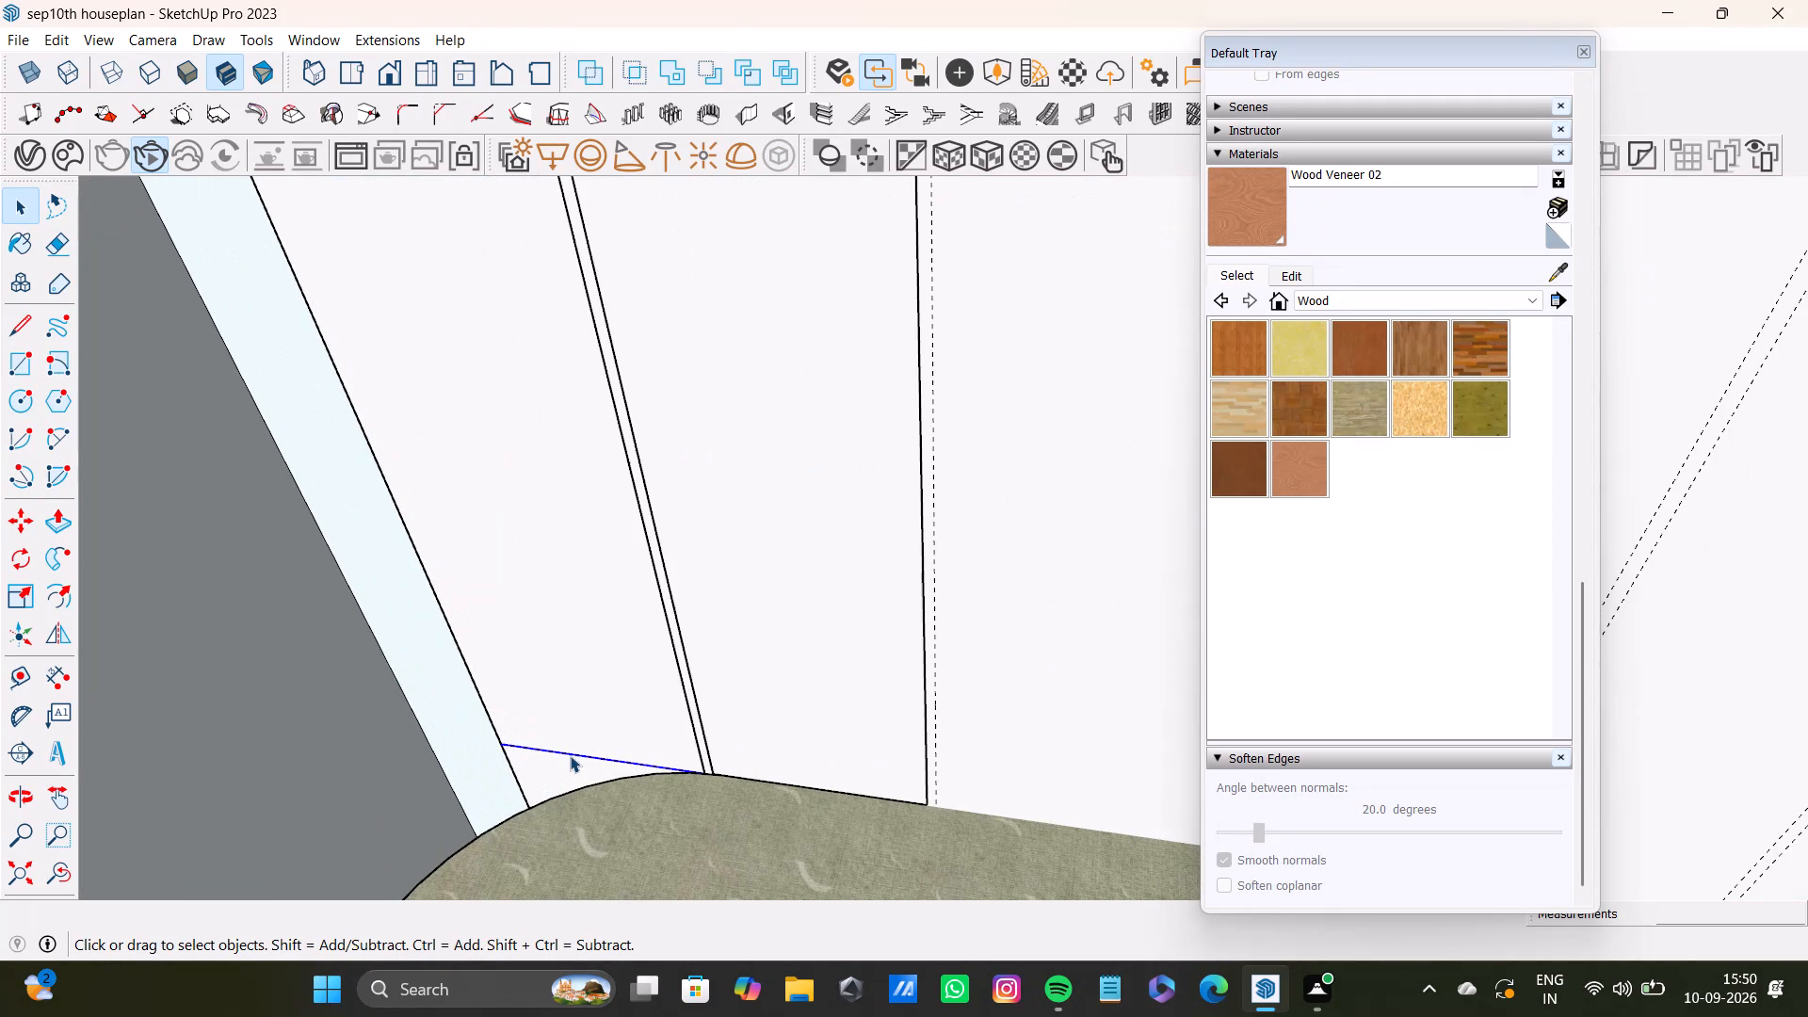
pyautogui.press('Delete')
# Draw a tall arc across the top of the first strip by the side wall, from its outer corner to the groove.
pyautogui.scroll(-2, 717, 689)
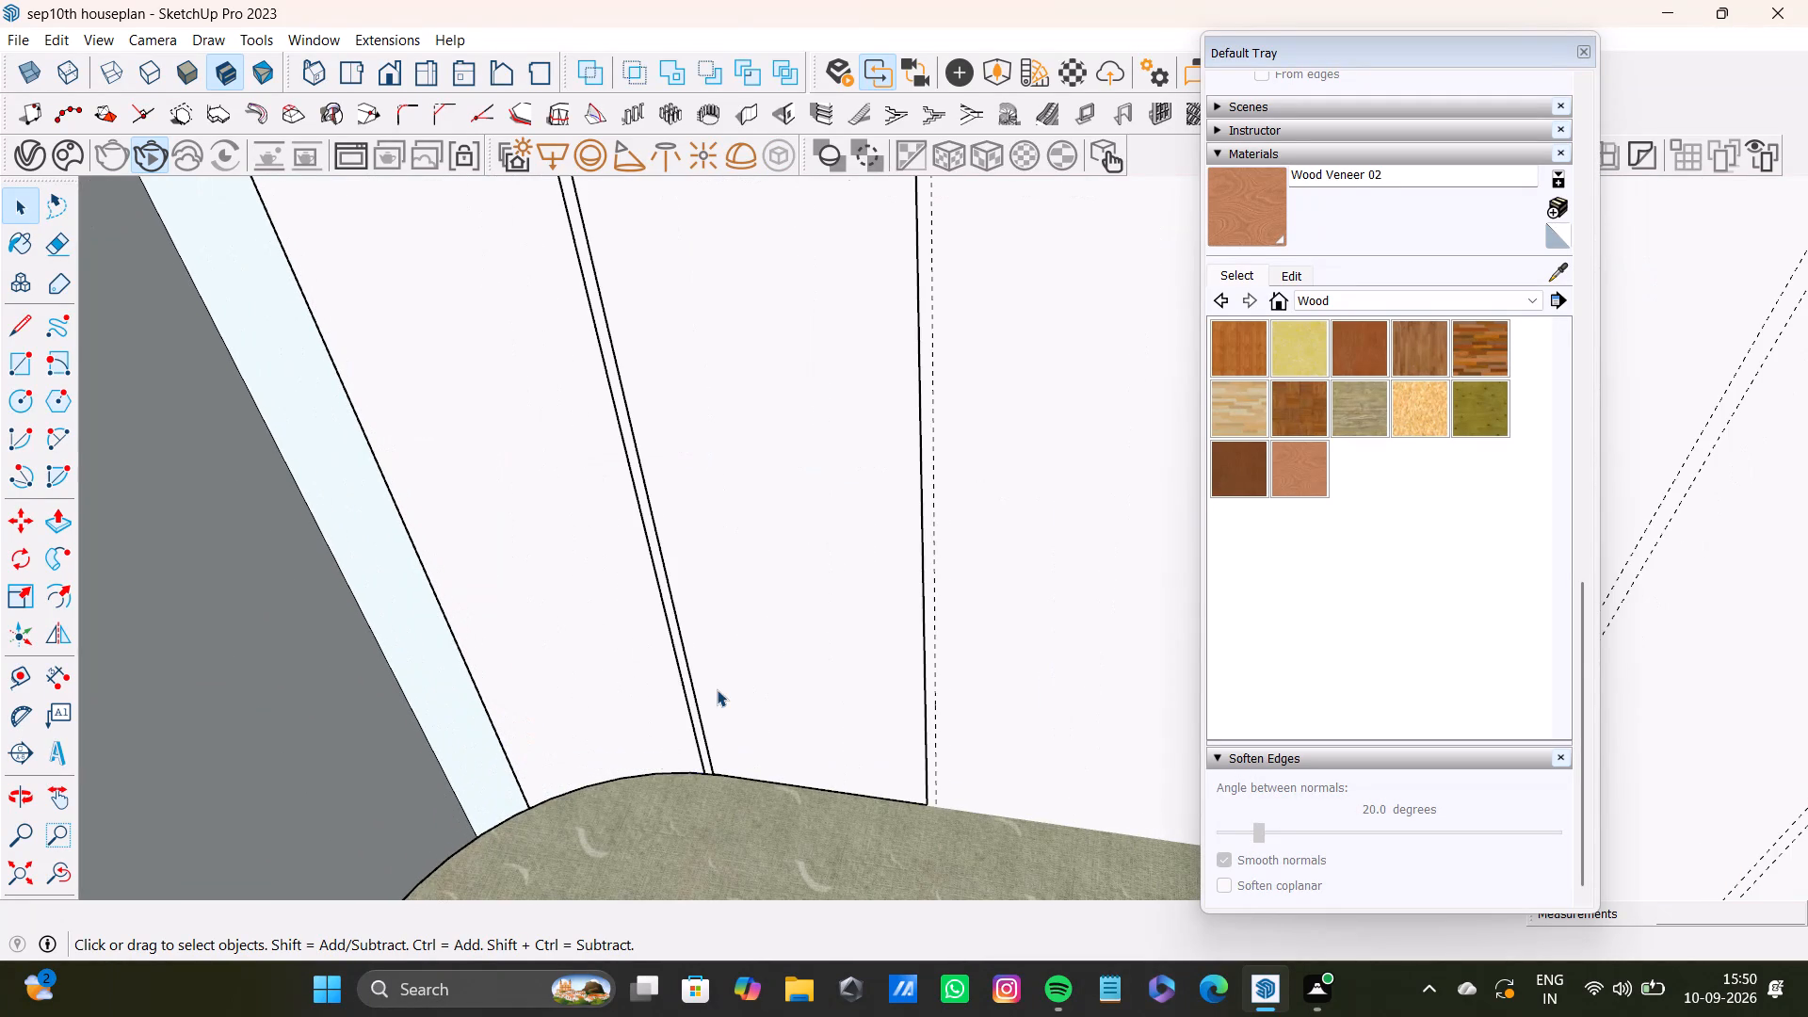
pyautogui.scroll(-6, 717, 689)
pyautogui.keyDown('shift'); pyautogui.moveTo(714, 664); pyautogui.dragTo(463, 715, button='middle'); pyautogui.keyUp('shift')
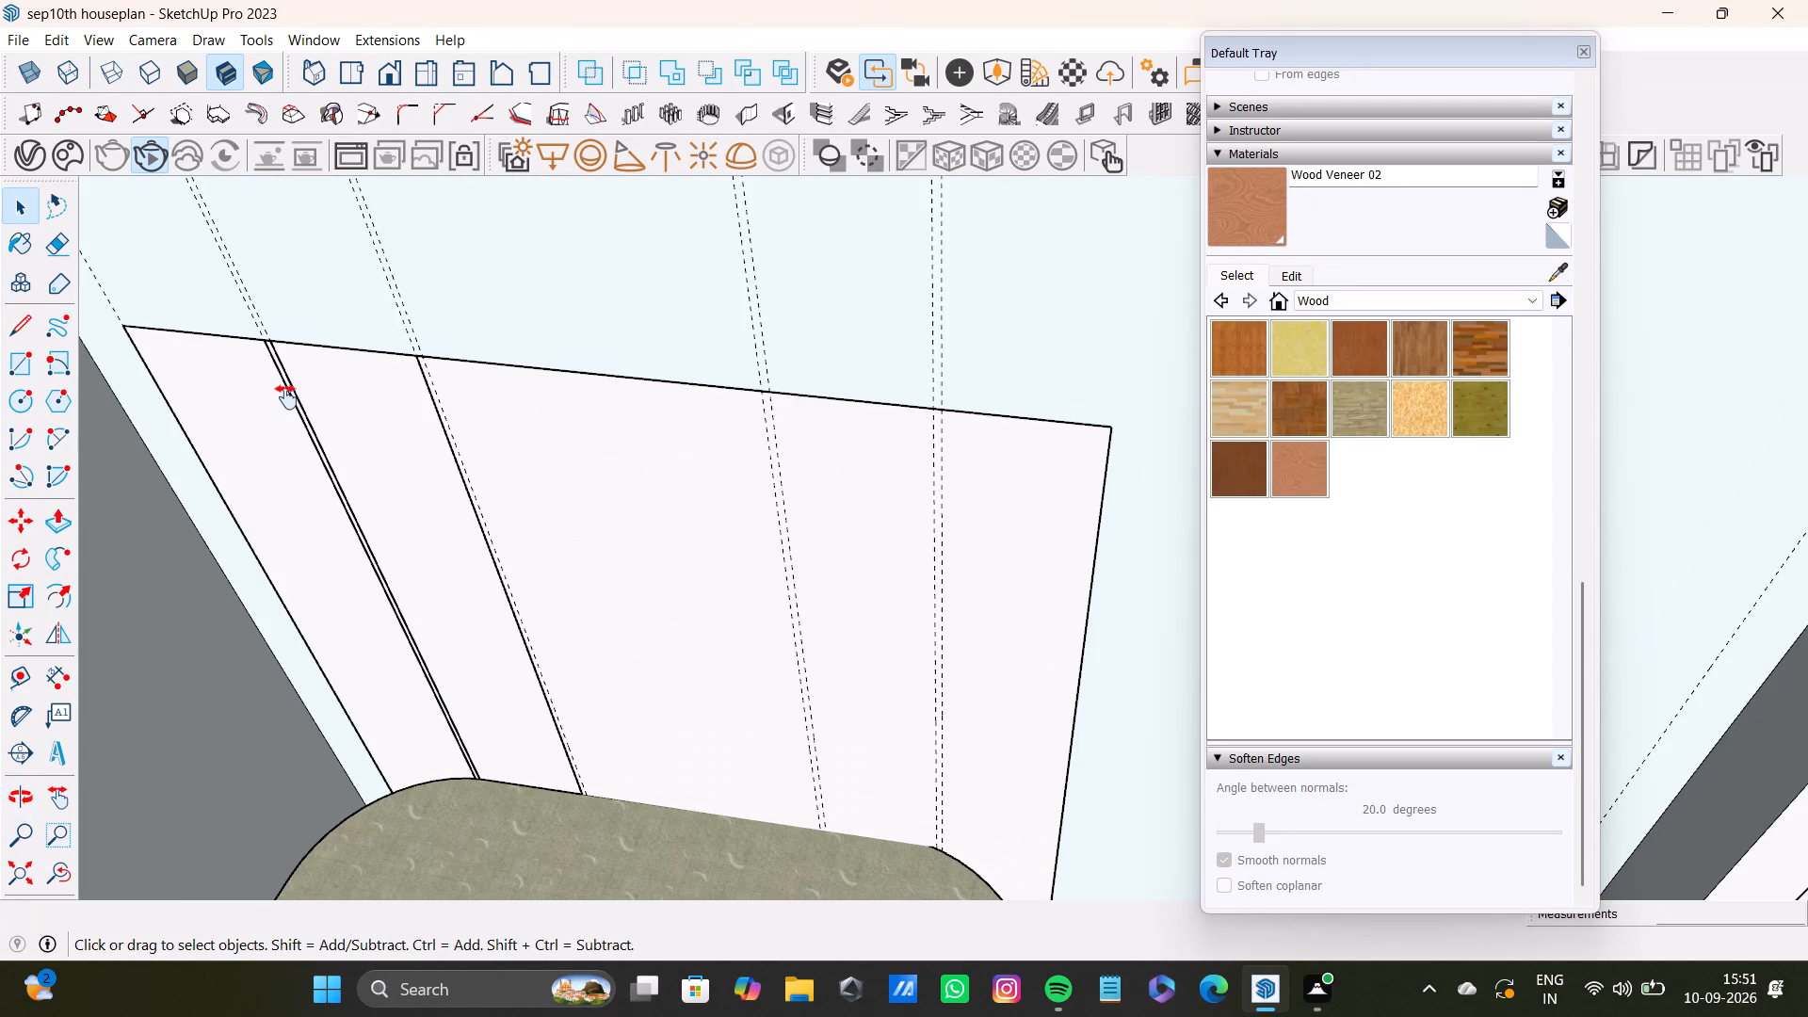
pyautogui.keyDown('shift'); pyautogui.moveTo(286, 397); pyautogui.dragTo(347, 397, button='middle'); pyautogui.keyUp('shift')
pyautogui.scroll(7, 143, 310)
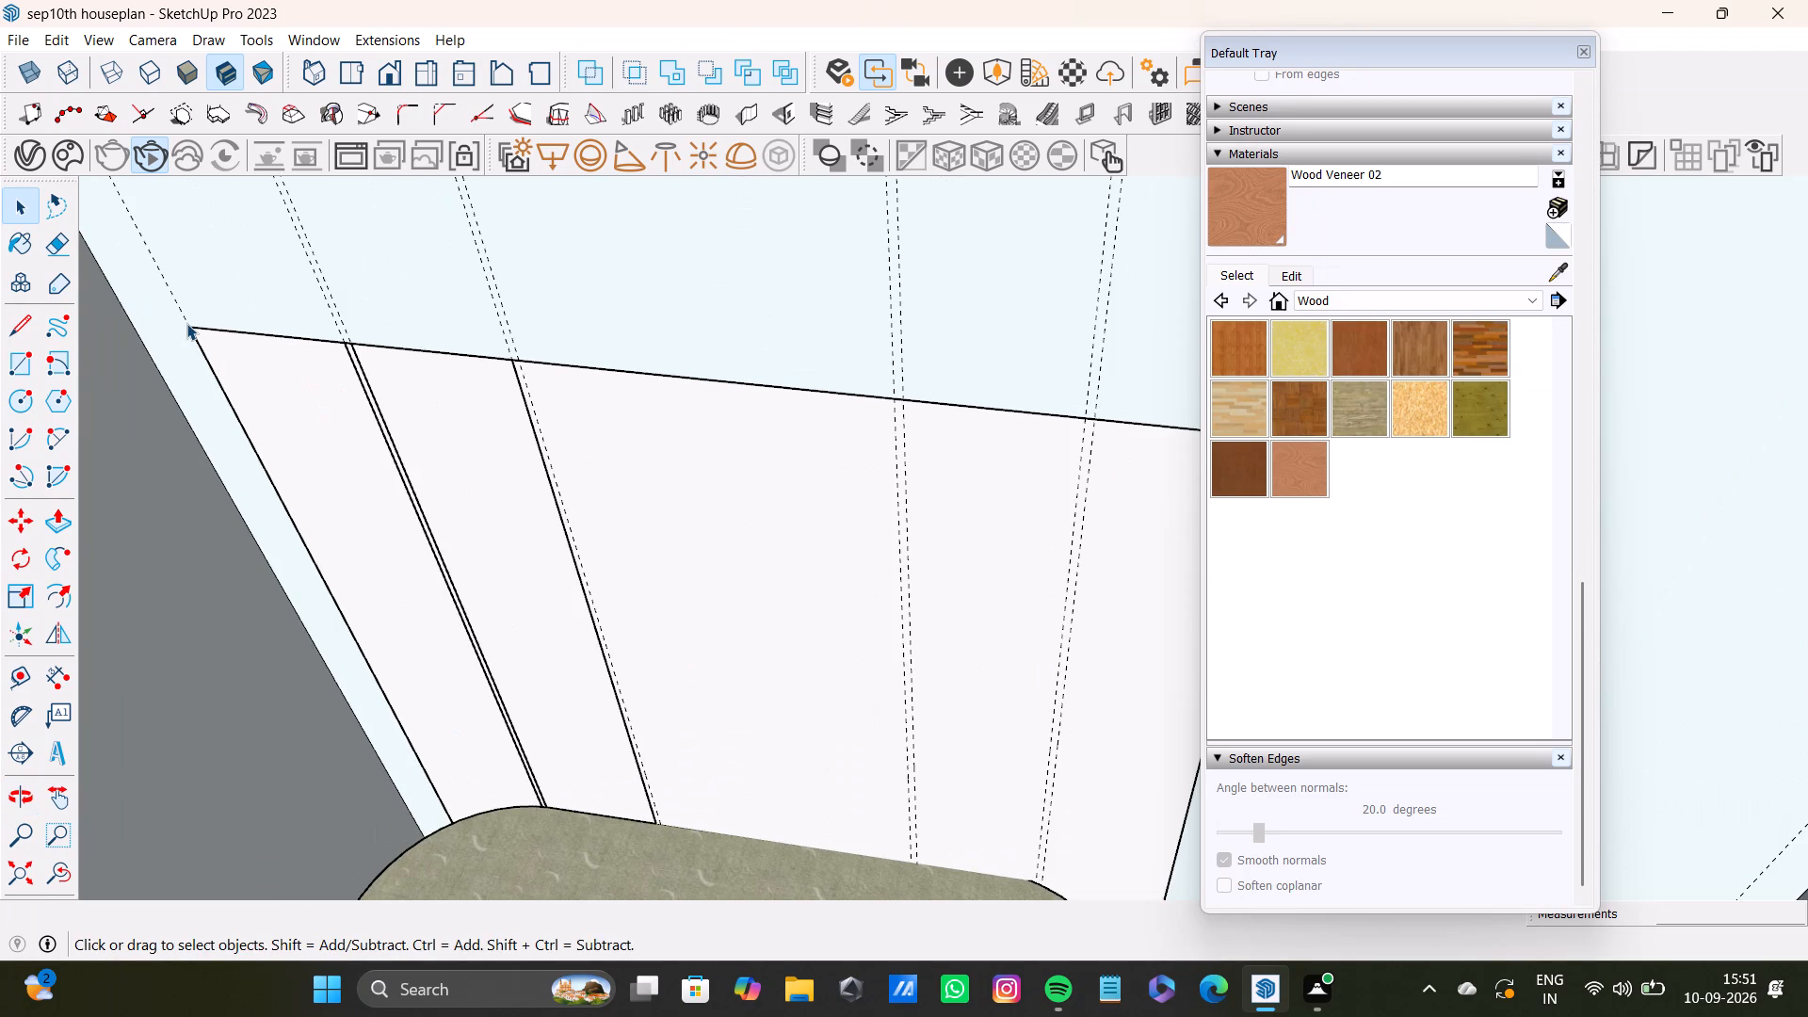
pyautogui.press('a')
pyautogui.scroll(3, 195, 314)
pyautogui.click(201, 331)
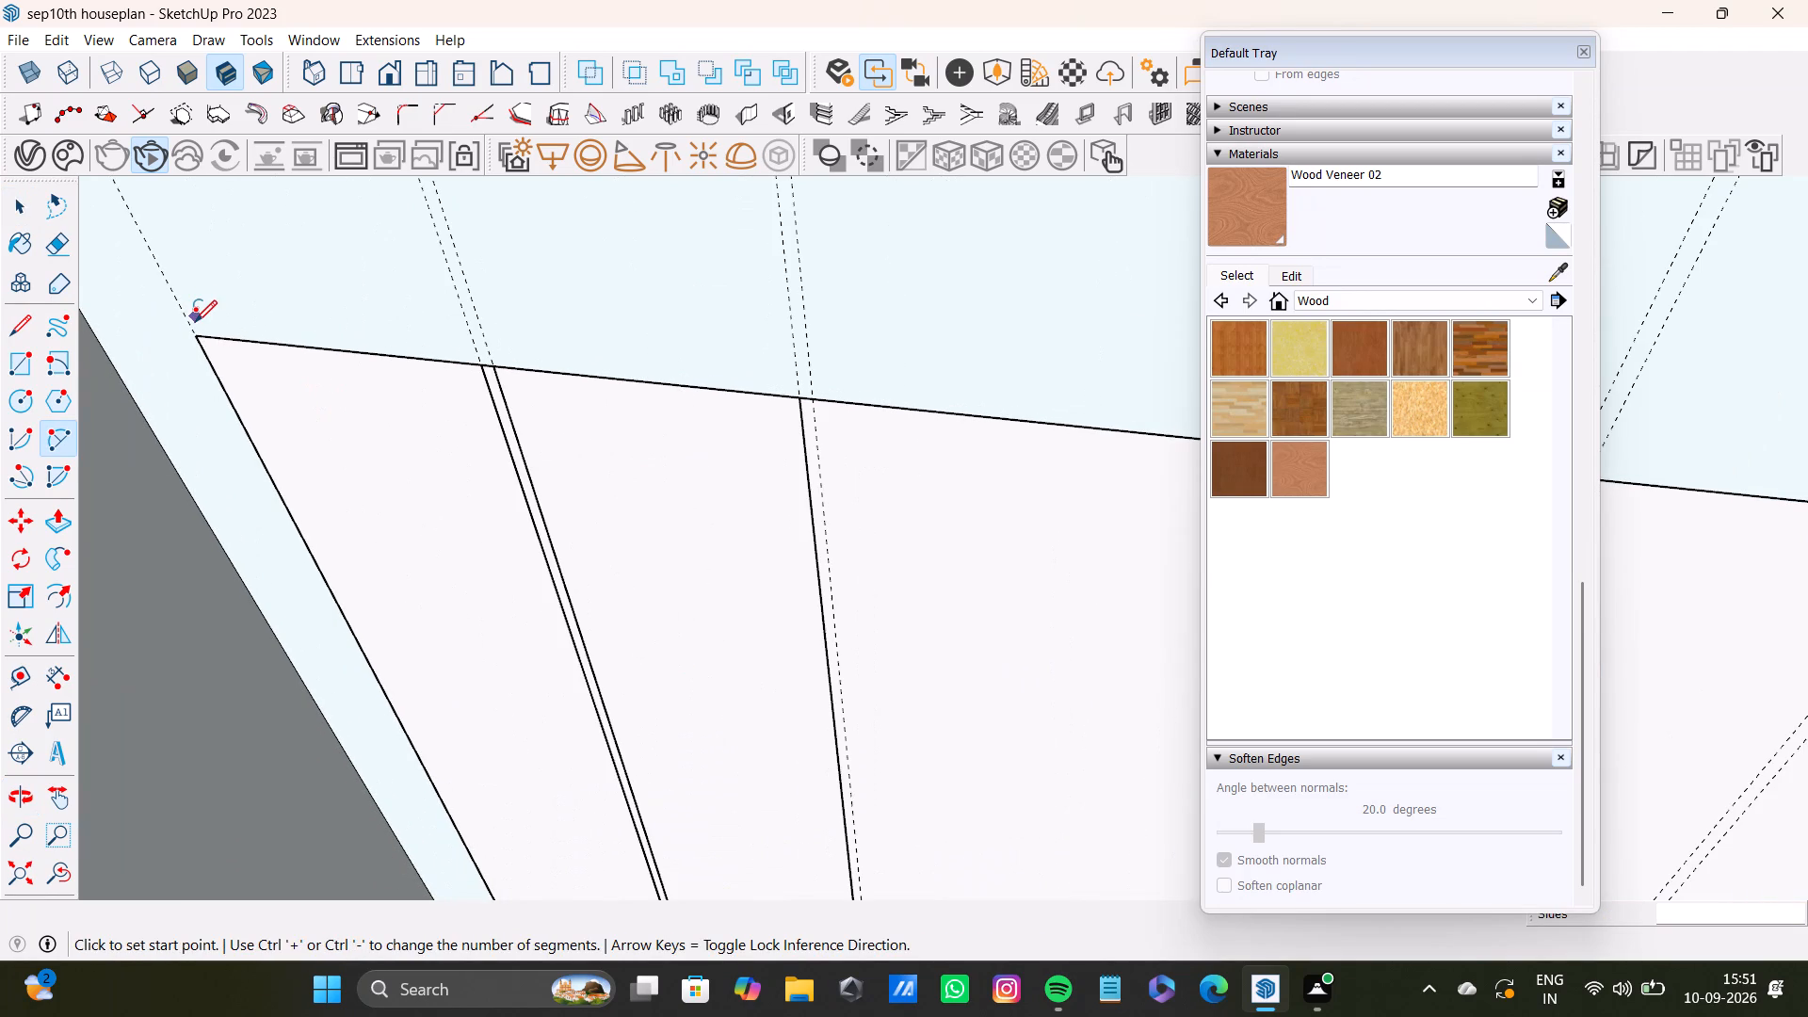
pyautogui.click(474, 364)
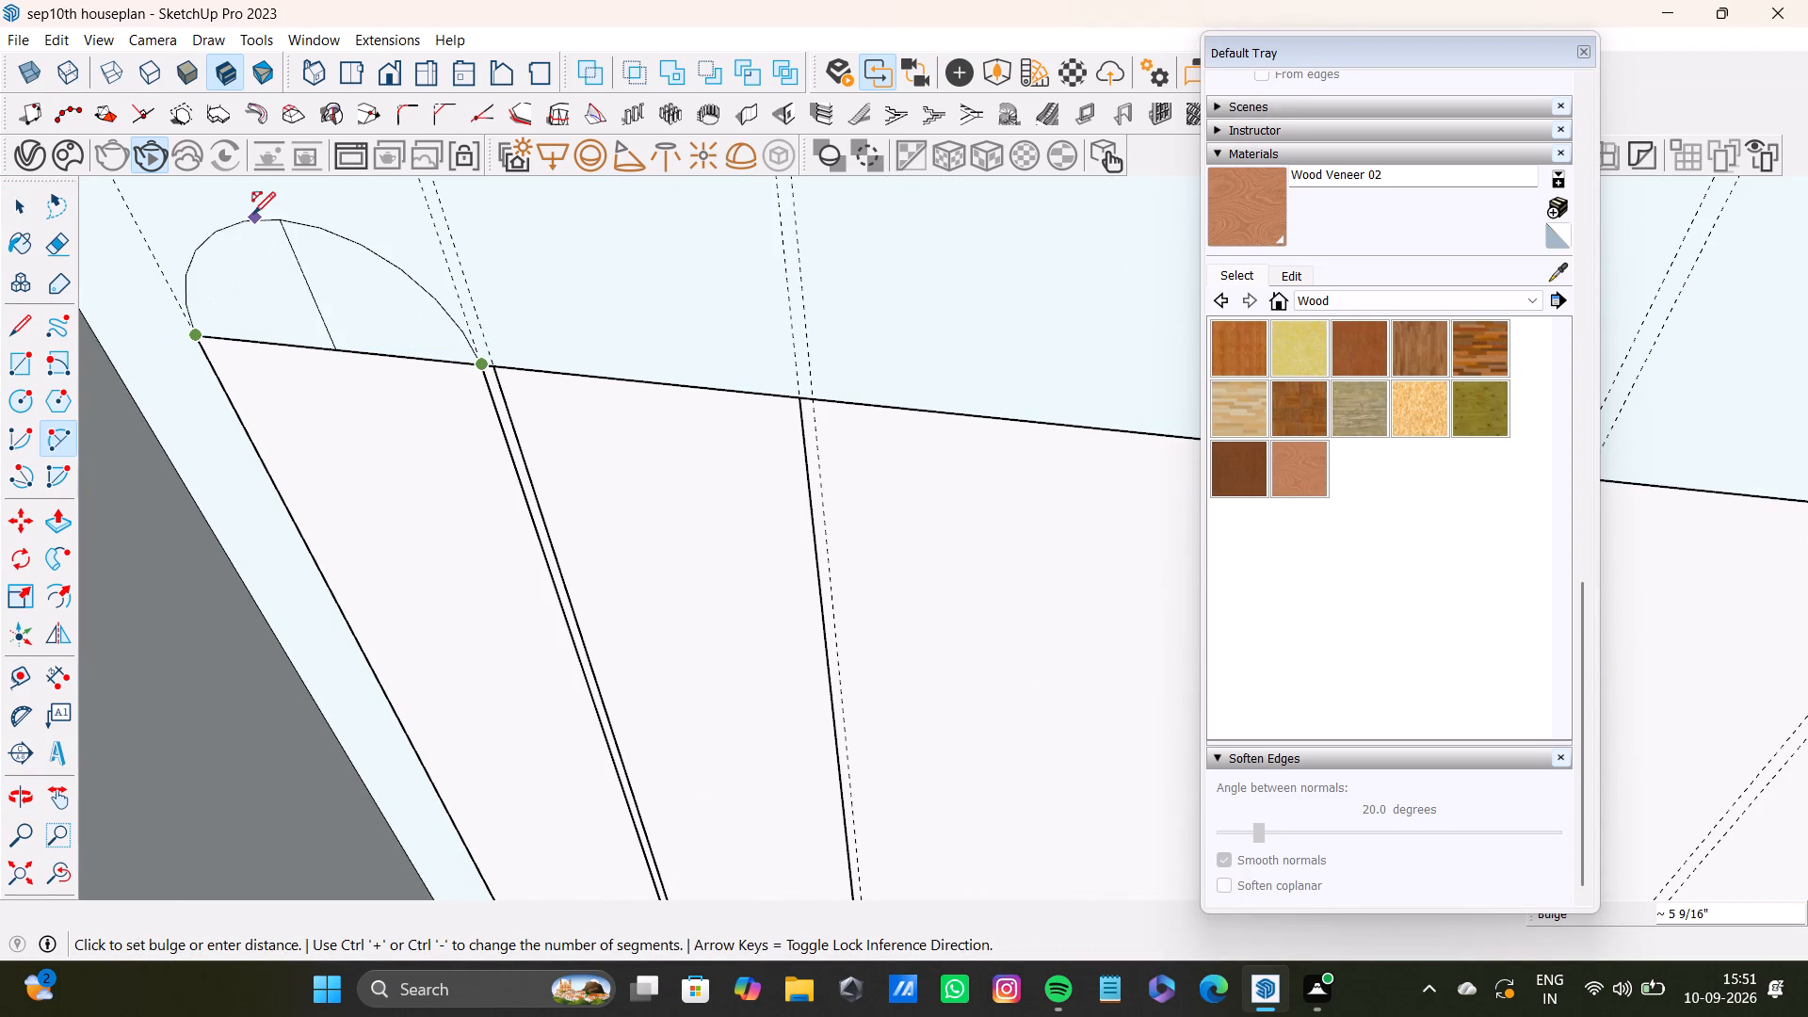
pyautogui.scroll(-4, 250, 204)
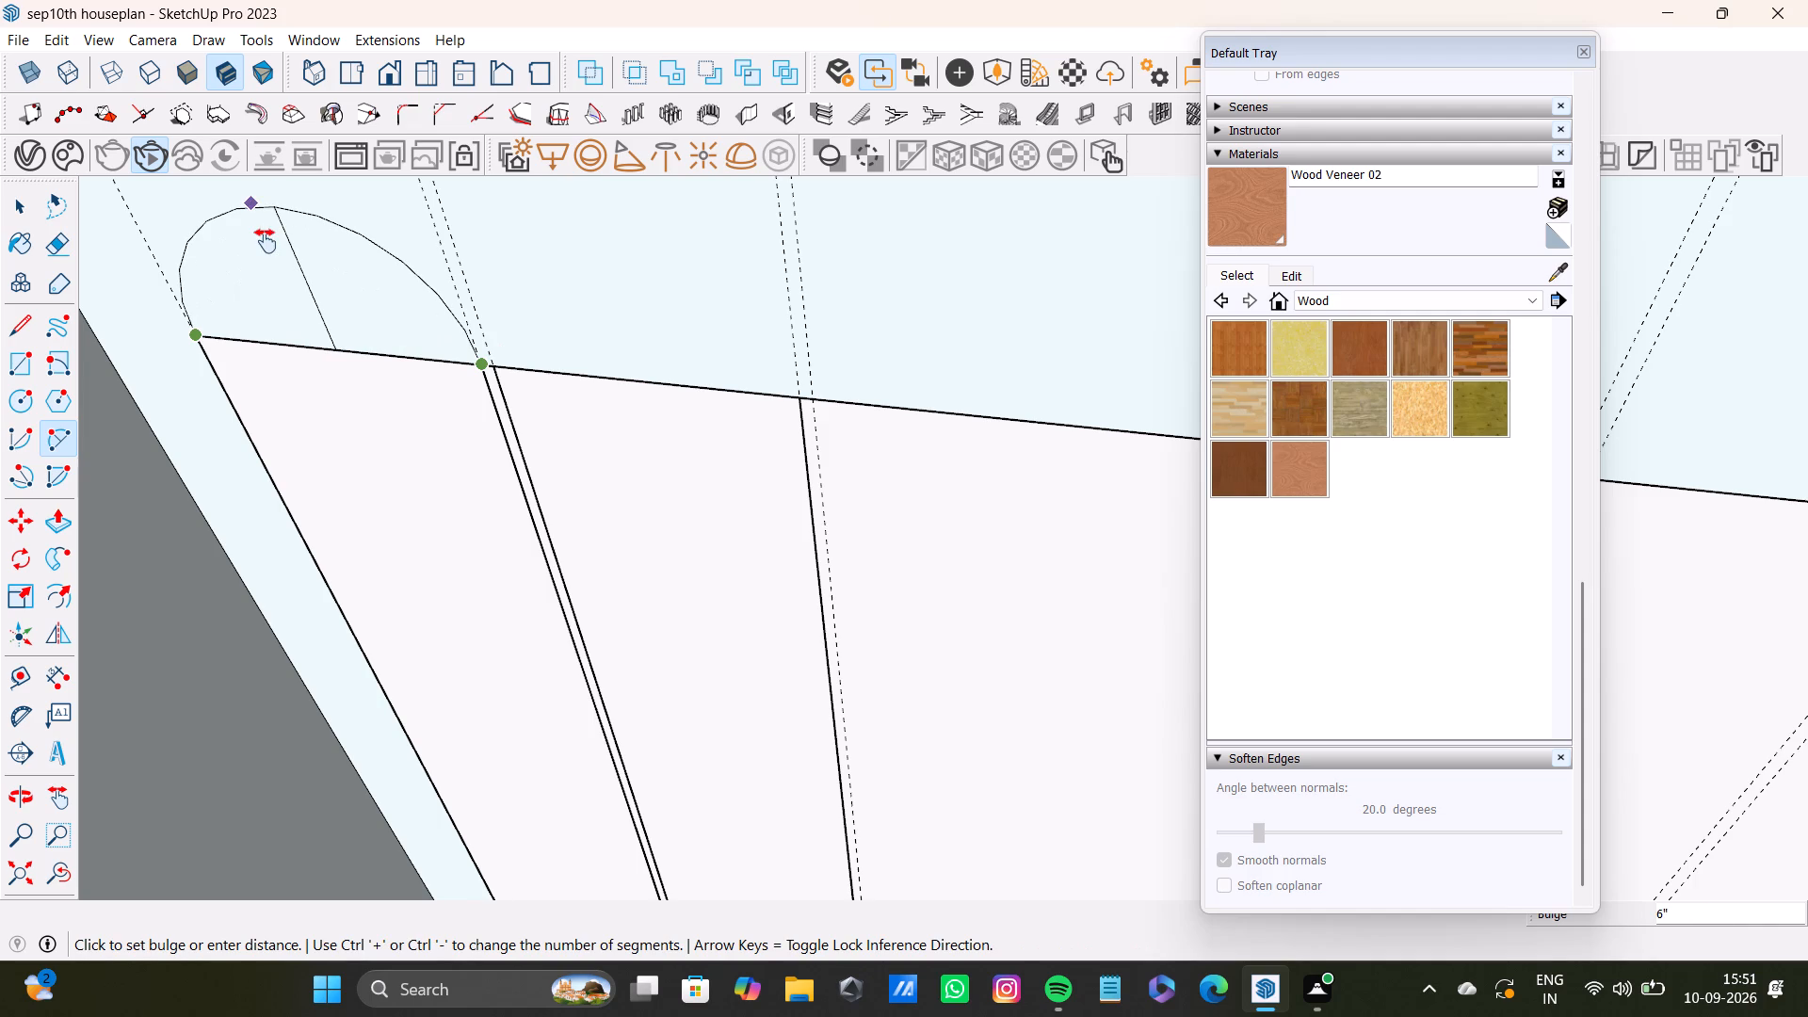
pyautogui.keyDown('shift'); pyautogui.moveTo(250, 204); pyautogui.dragTo(330, 415, button='middle'); pyautogui.keyUp('shift')
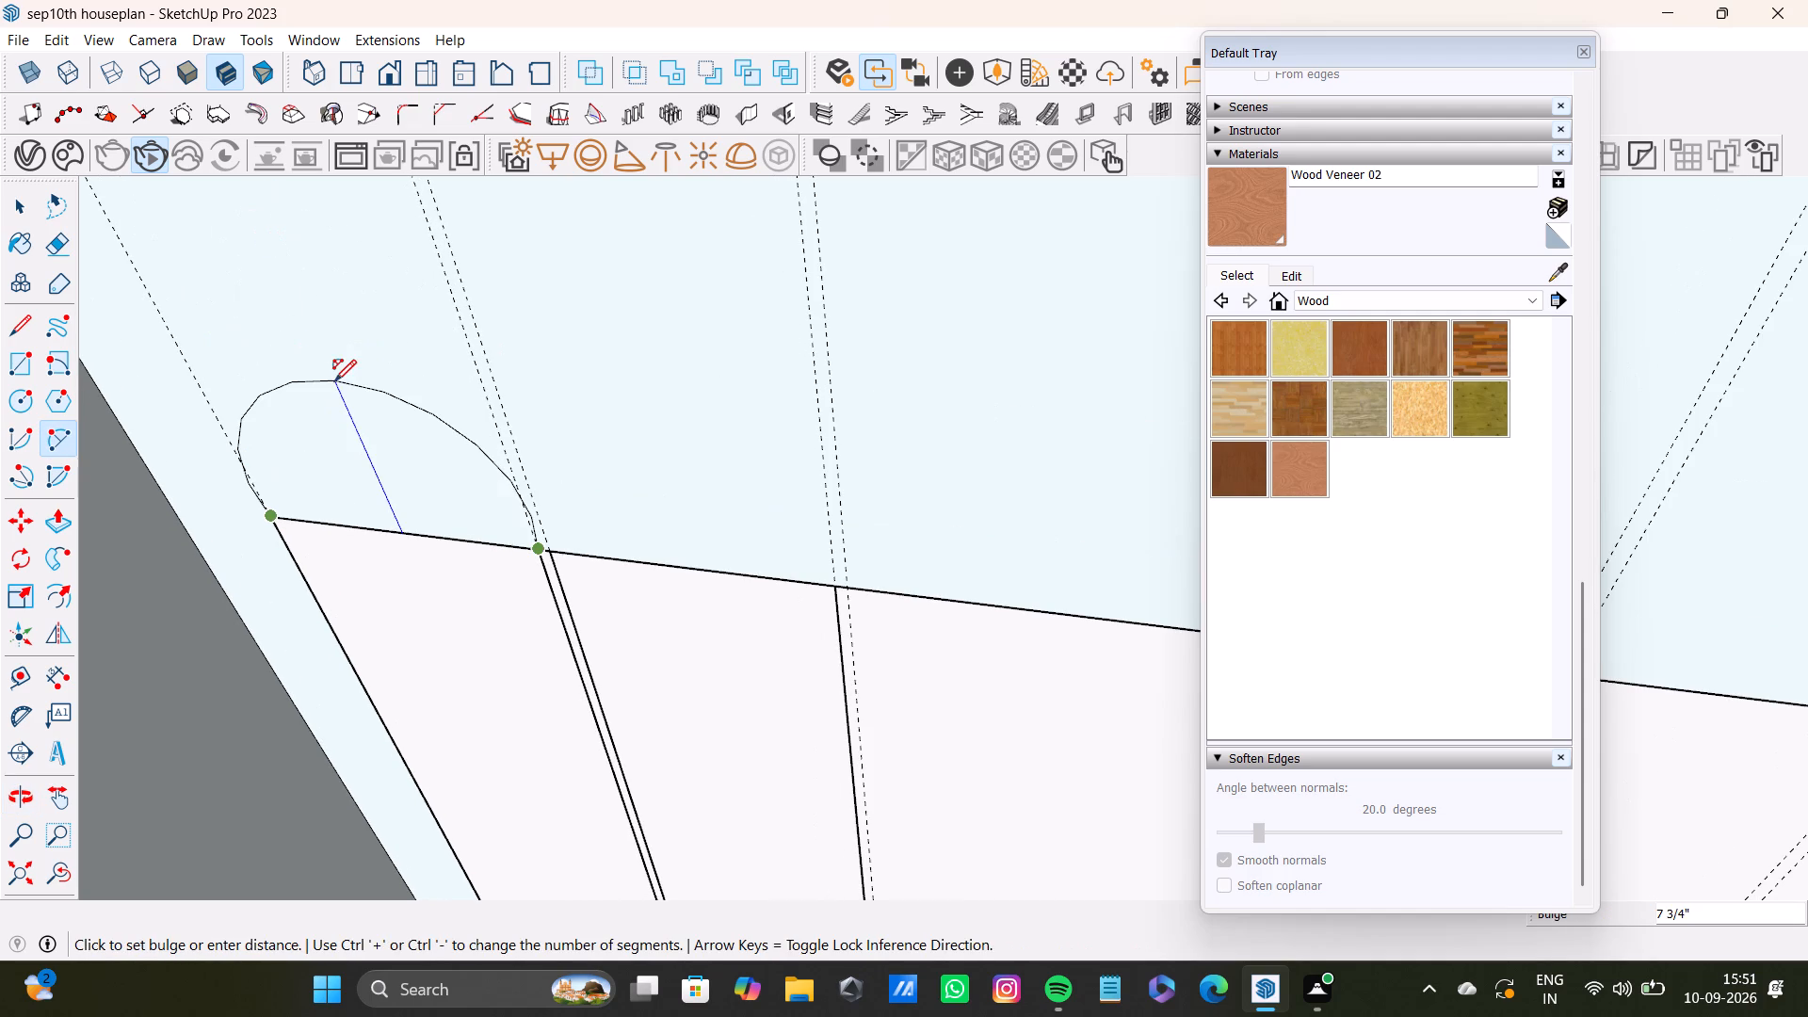
pyautogui.click(352, 401)
# Draw an arc across the top of the second strip, with a bulge of about 6 11/16" aligned to the first arc.
pyautogui.scroll(3, 651, 615)
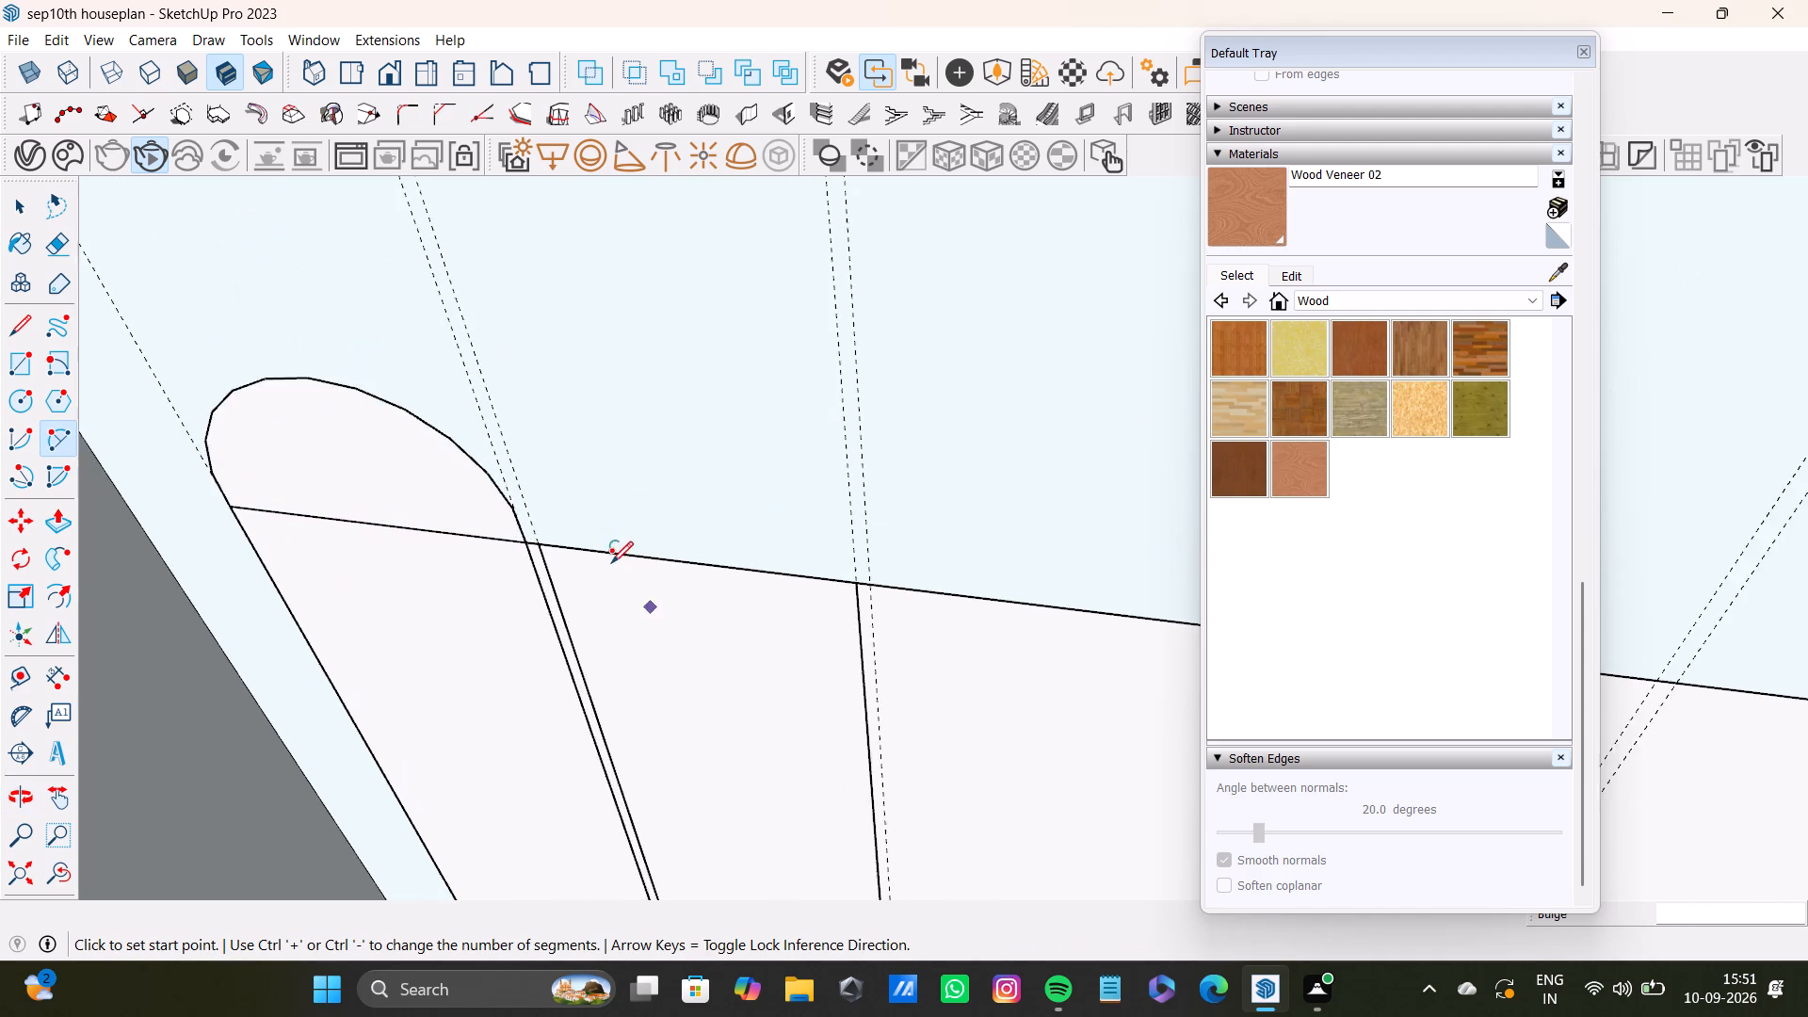
pyautogui.scroll(2, 611, 563)
pyautogui.click(503, 530)
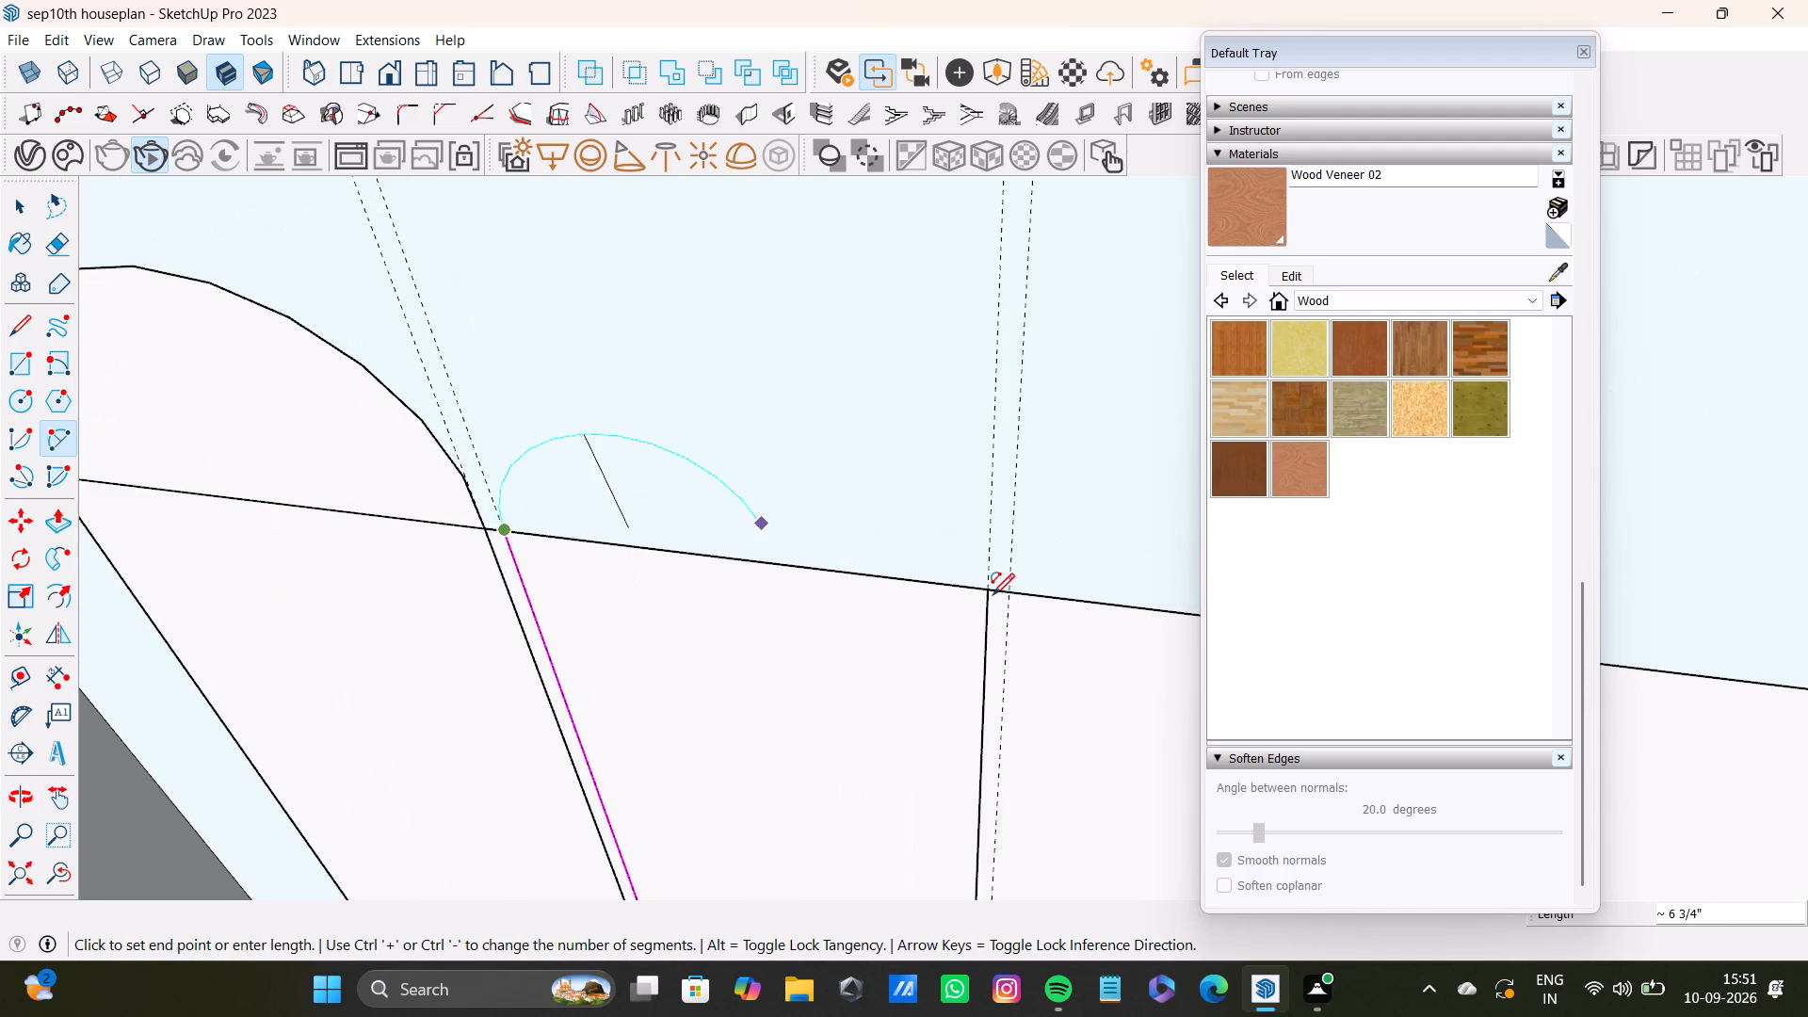
pyautogui.click(989, 589)
pyautogui.click(133, 264)
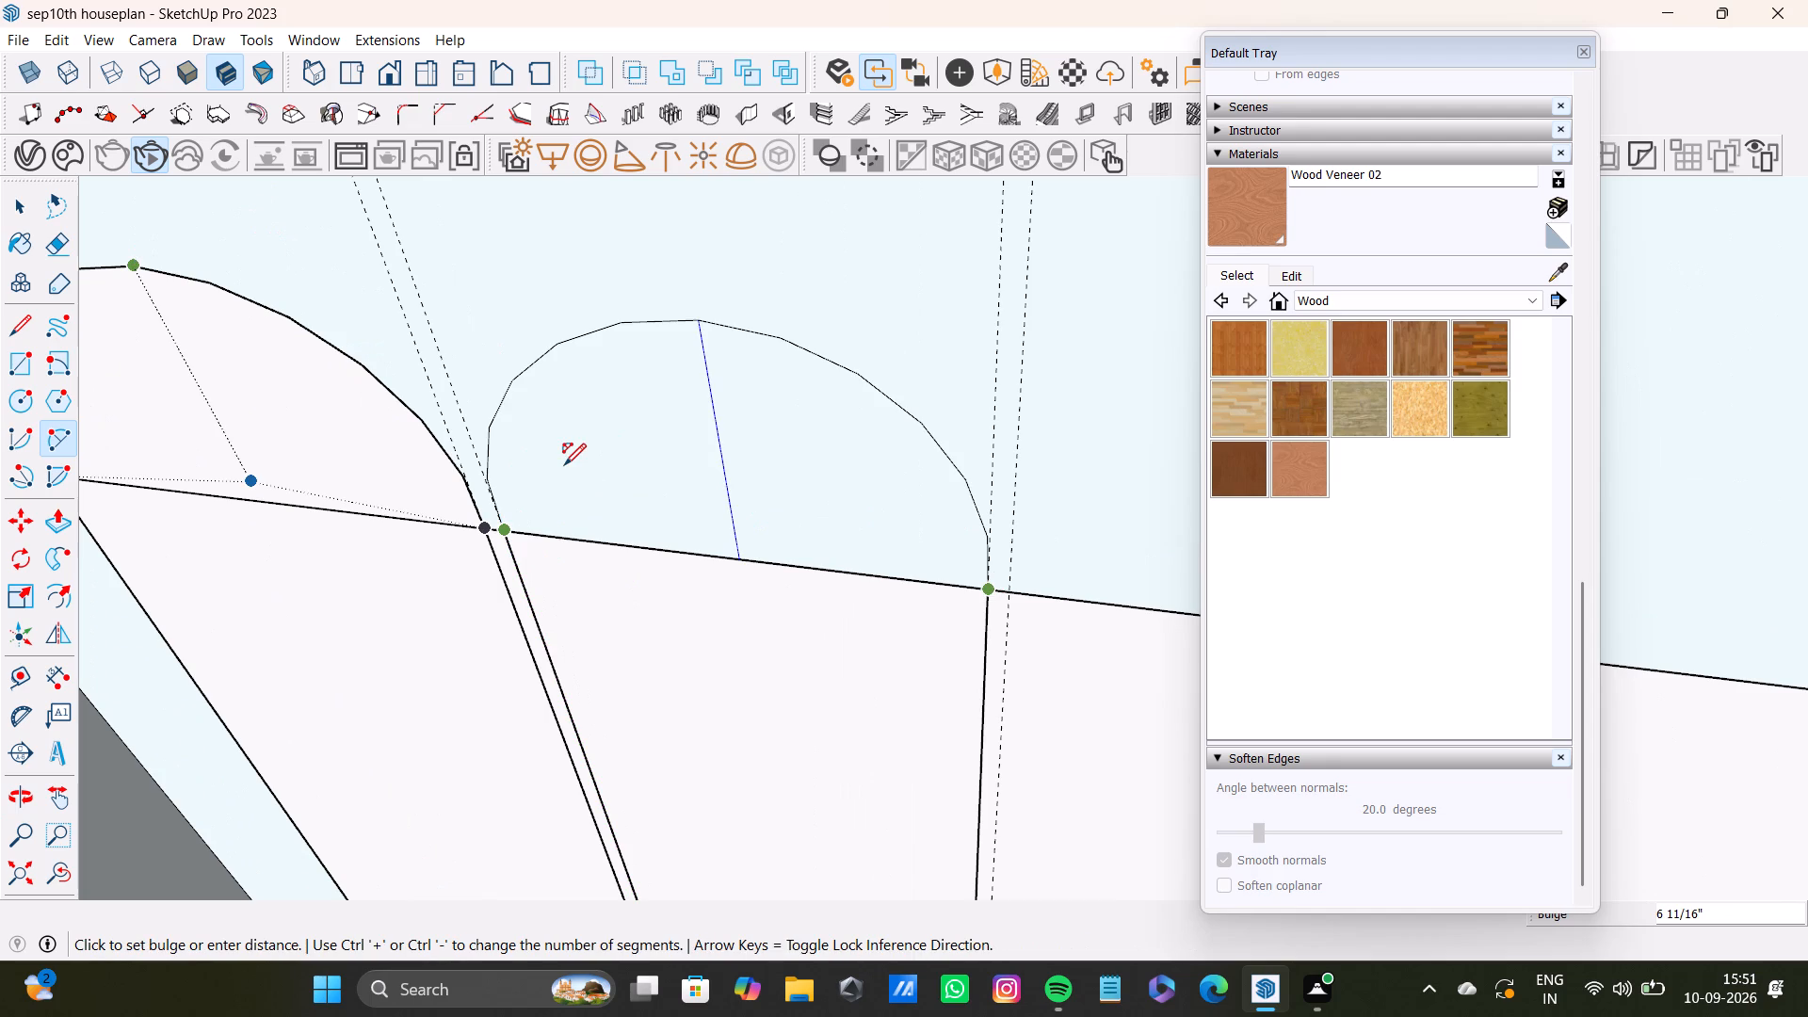
# Open the wall panel group behind the bed for editing and select its front face with its bounding edges.
pyautogui.scroll(-7, 569, 460)
pyautogui.scroll(9, 527, 525)
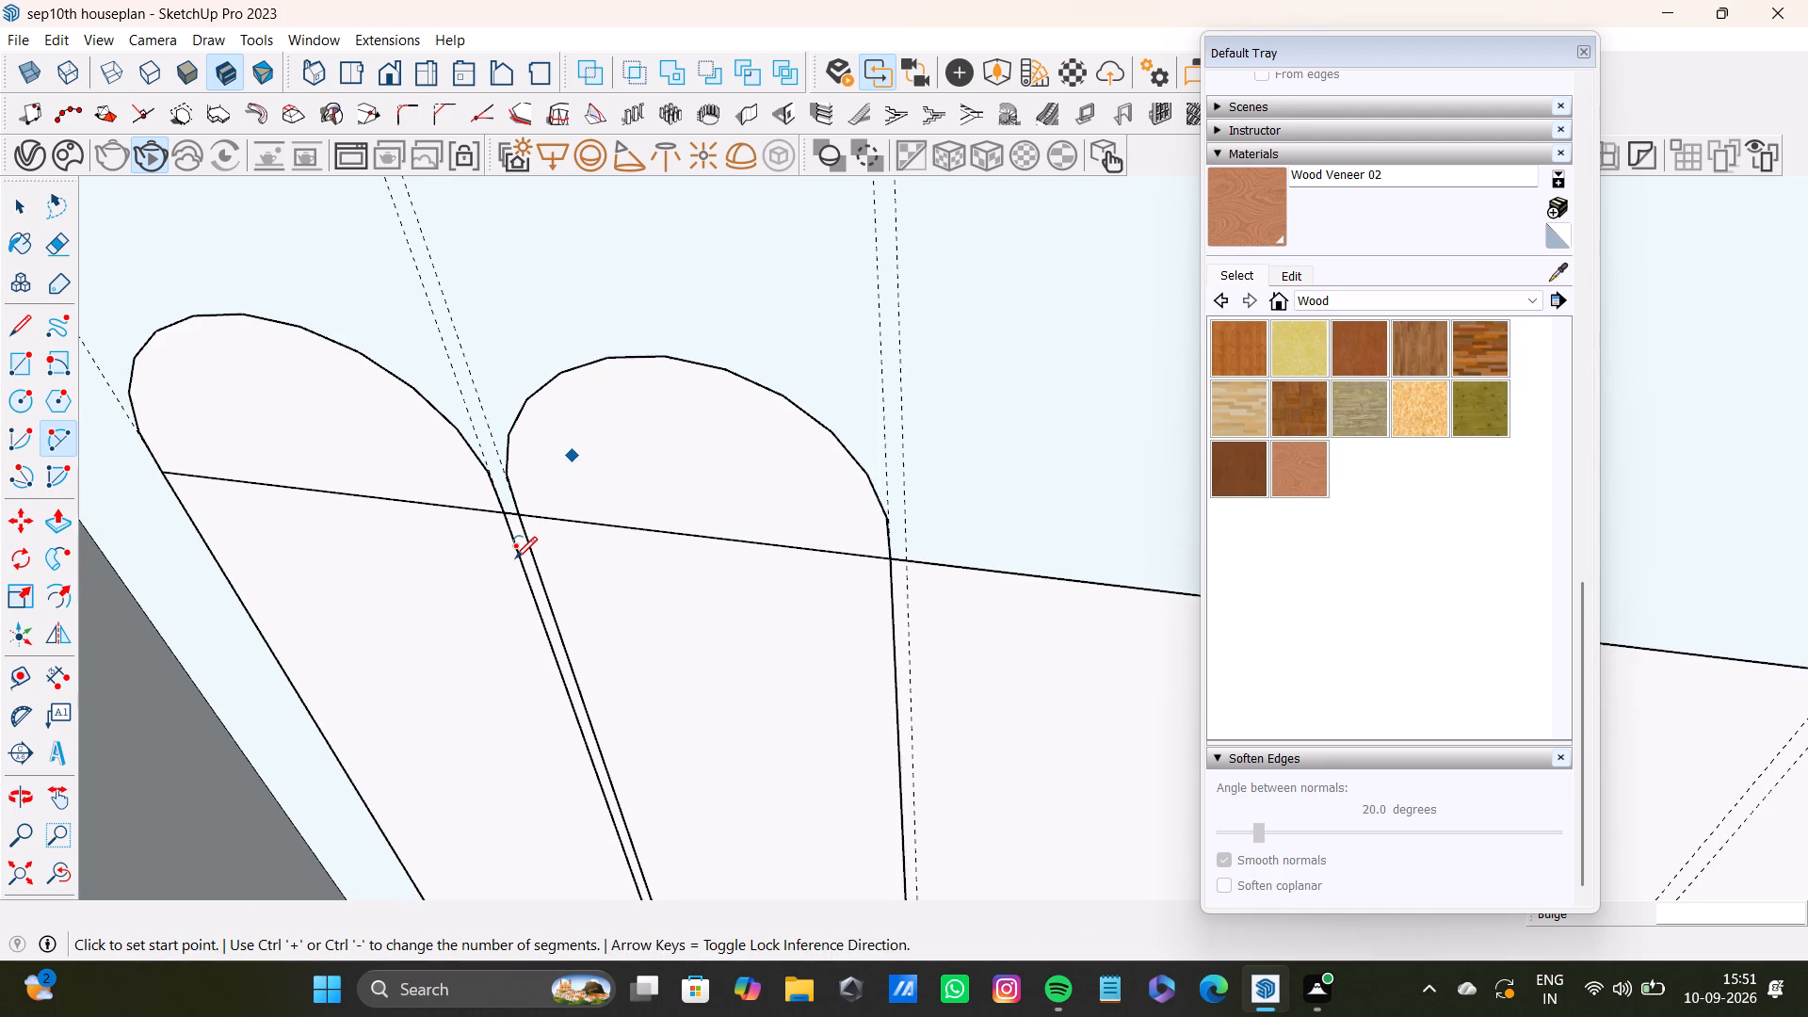
pyautogui.scroll(14, 515, 558)
pyautogui.press('space')
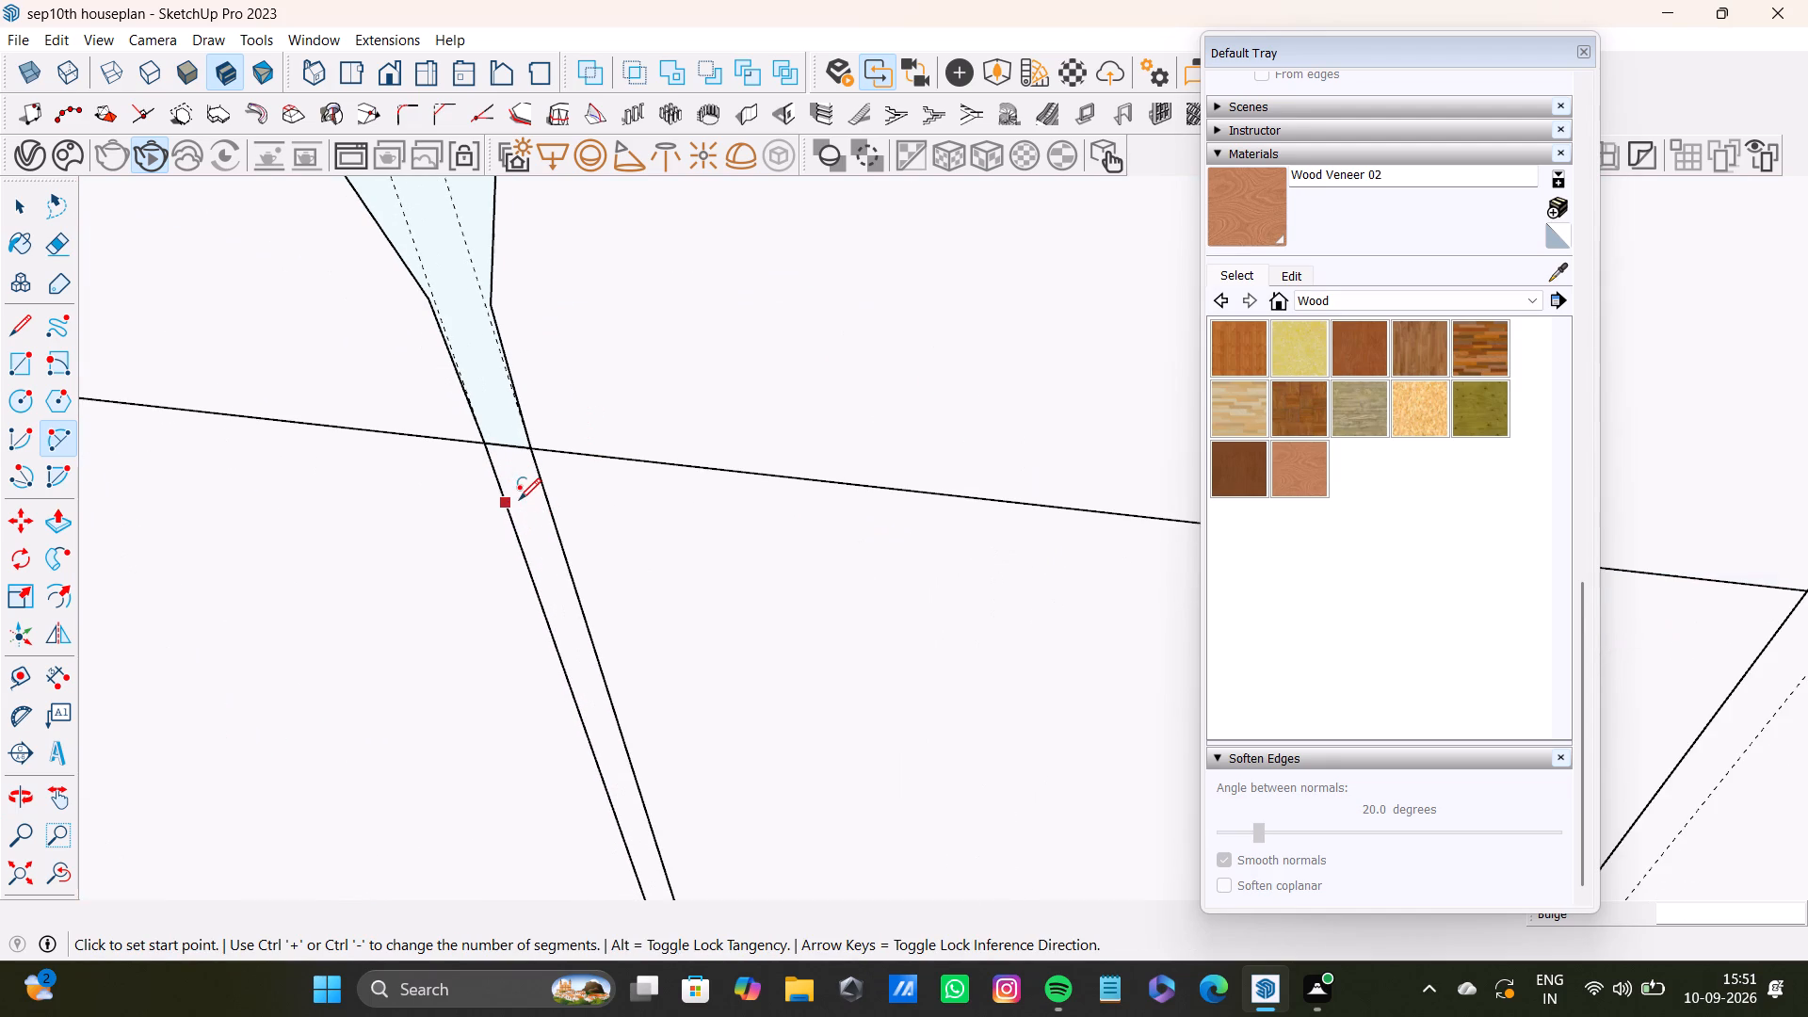
pyautogui.click(533, 486)
pyautogui.click(533, 486)
pyautogui.scroll(-3, 530, 489)
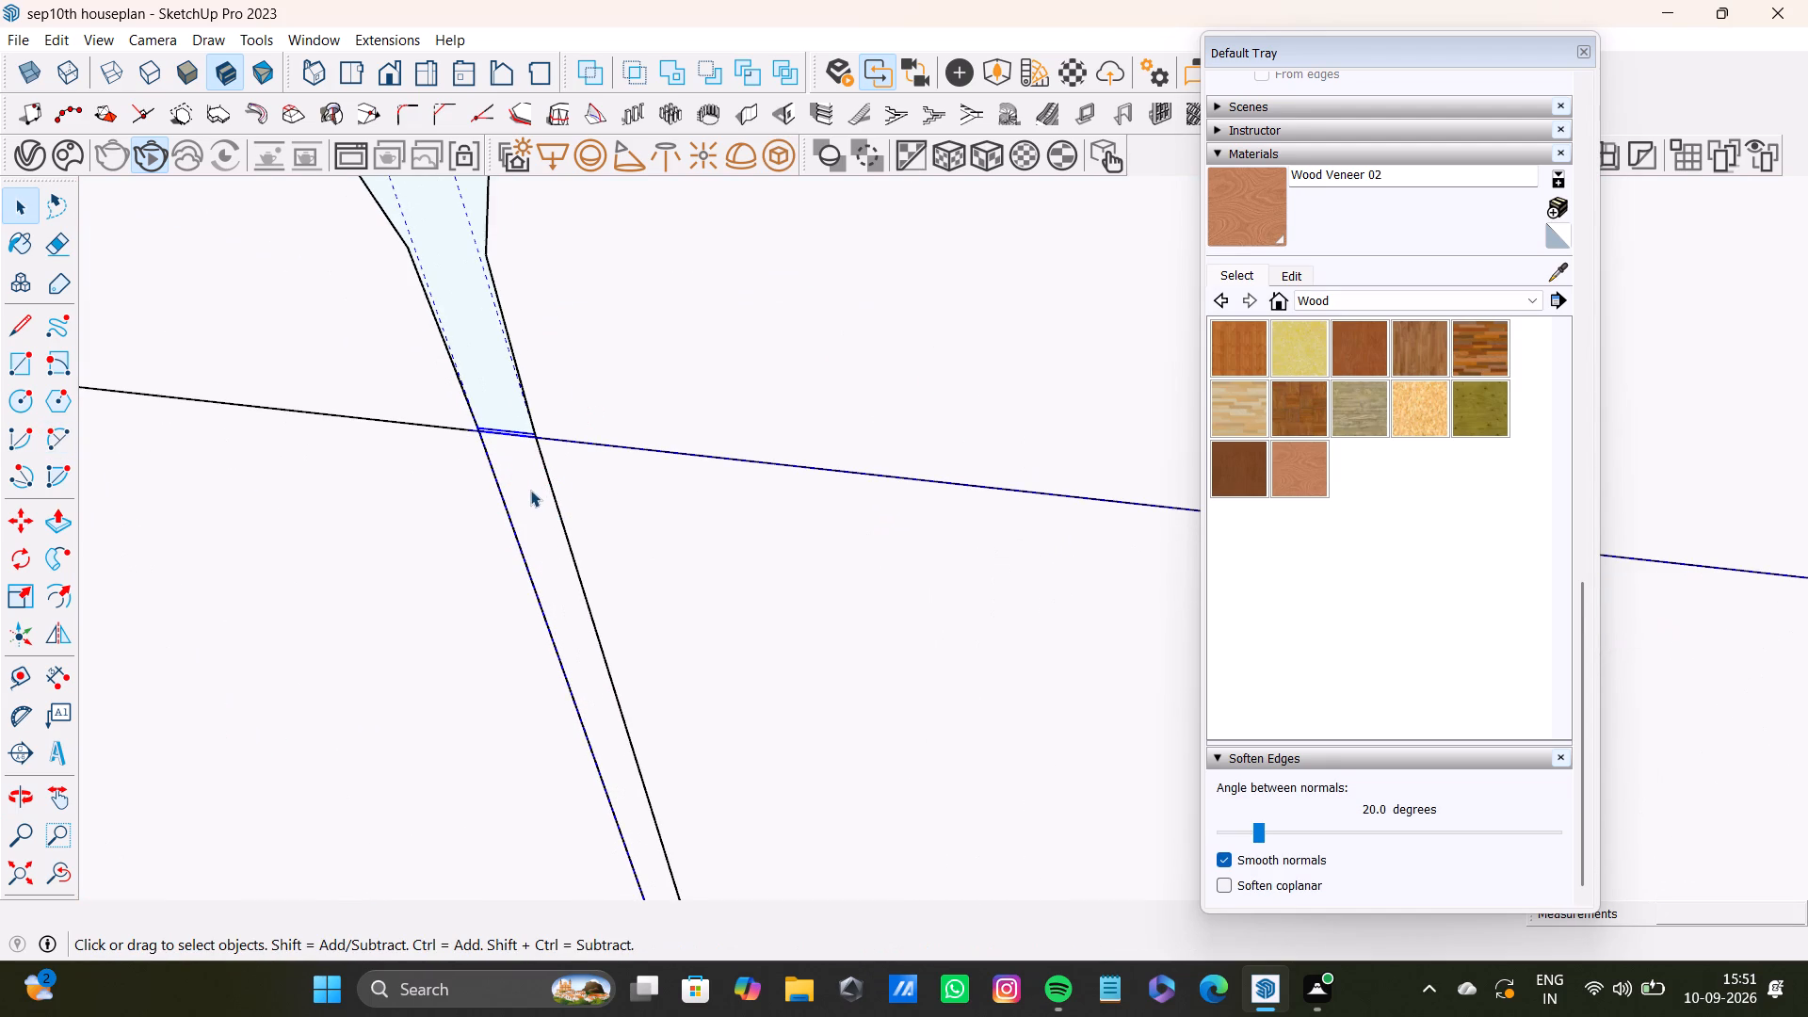
pyautogui.scroll(-4, 530, 490)
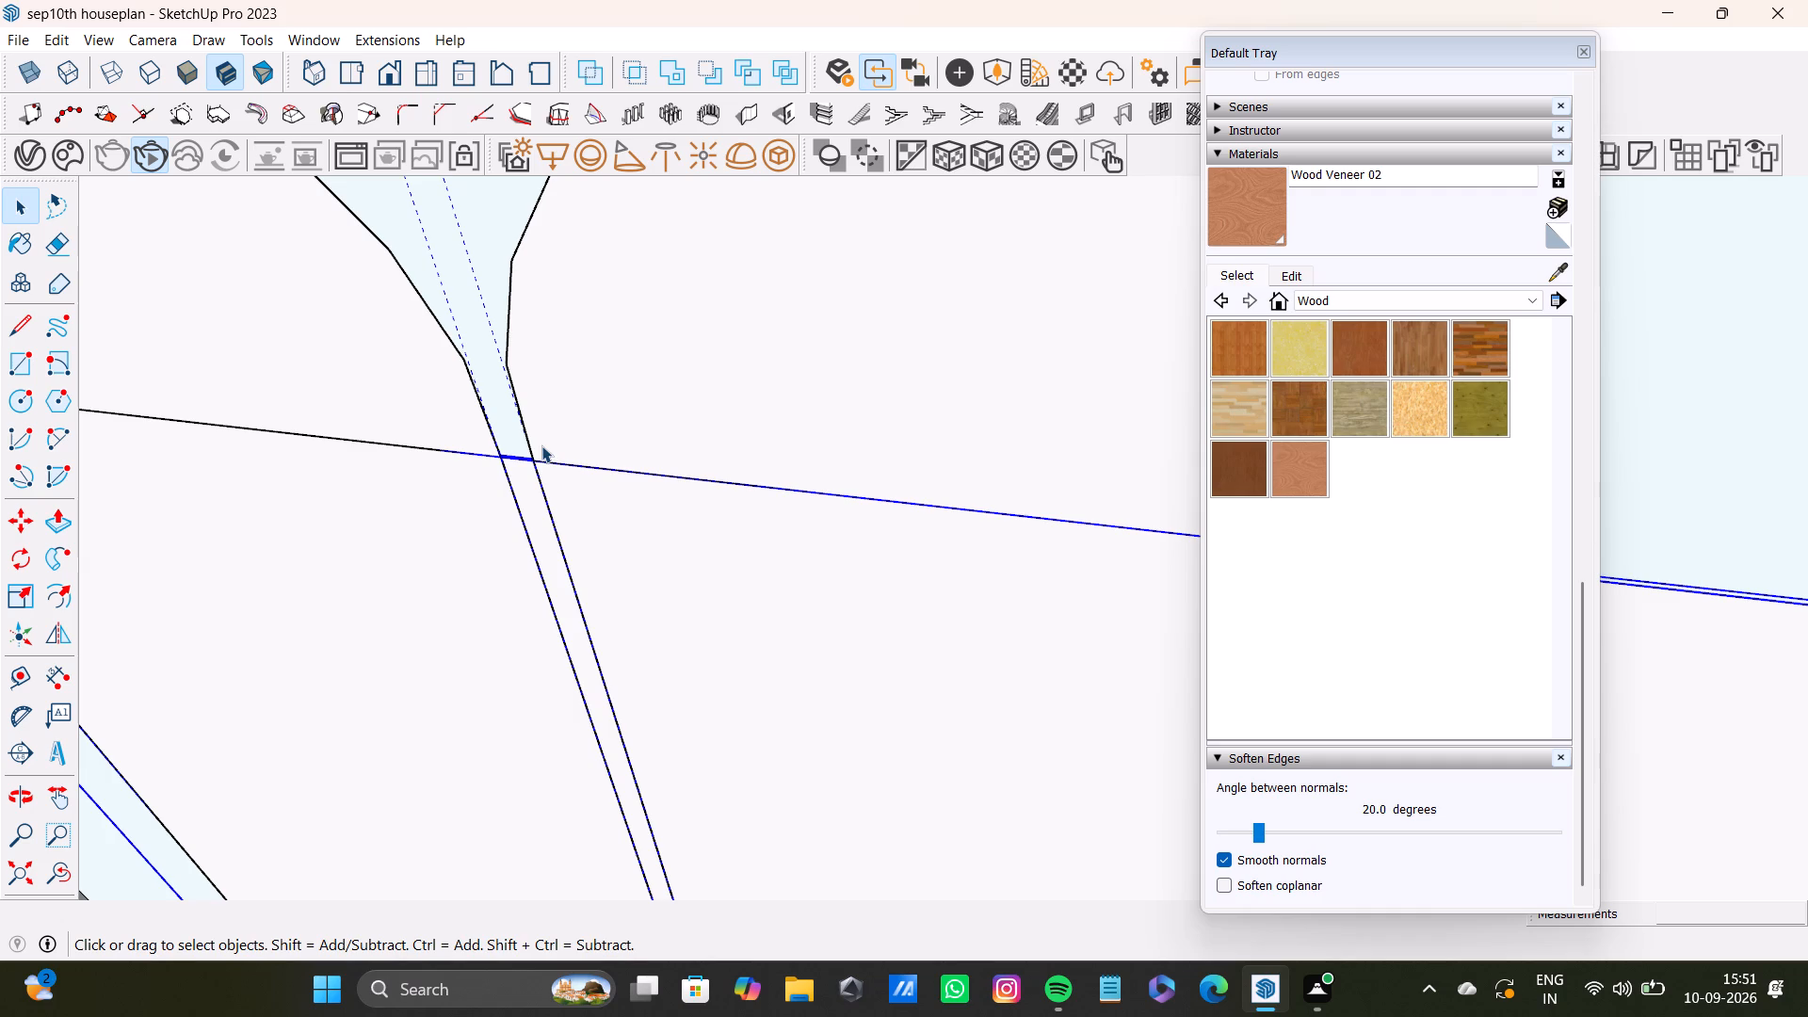
pyautogui.click(538, 496)
pyautogui.tripleClick(538, 496)
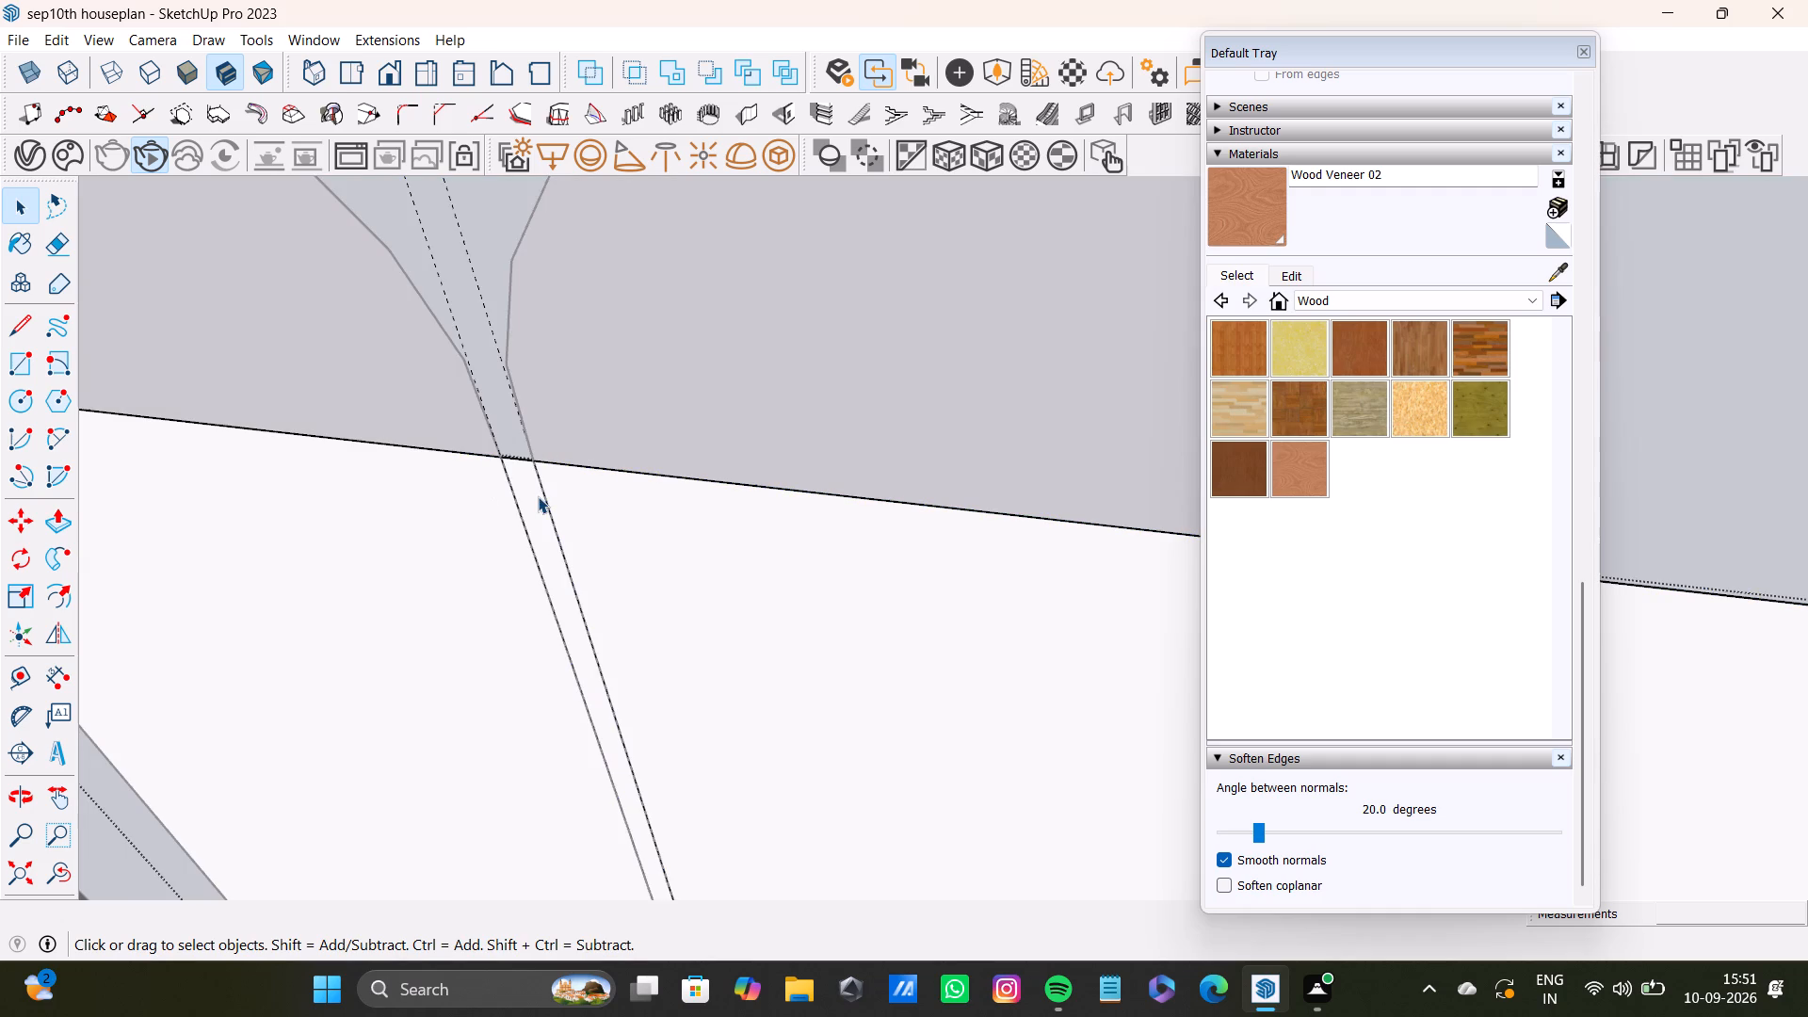
pyautogui.click(538, 496)
pyautogui.scroll(-9, 519, 496)
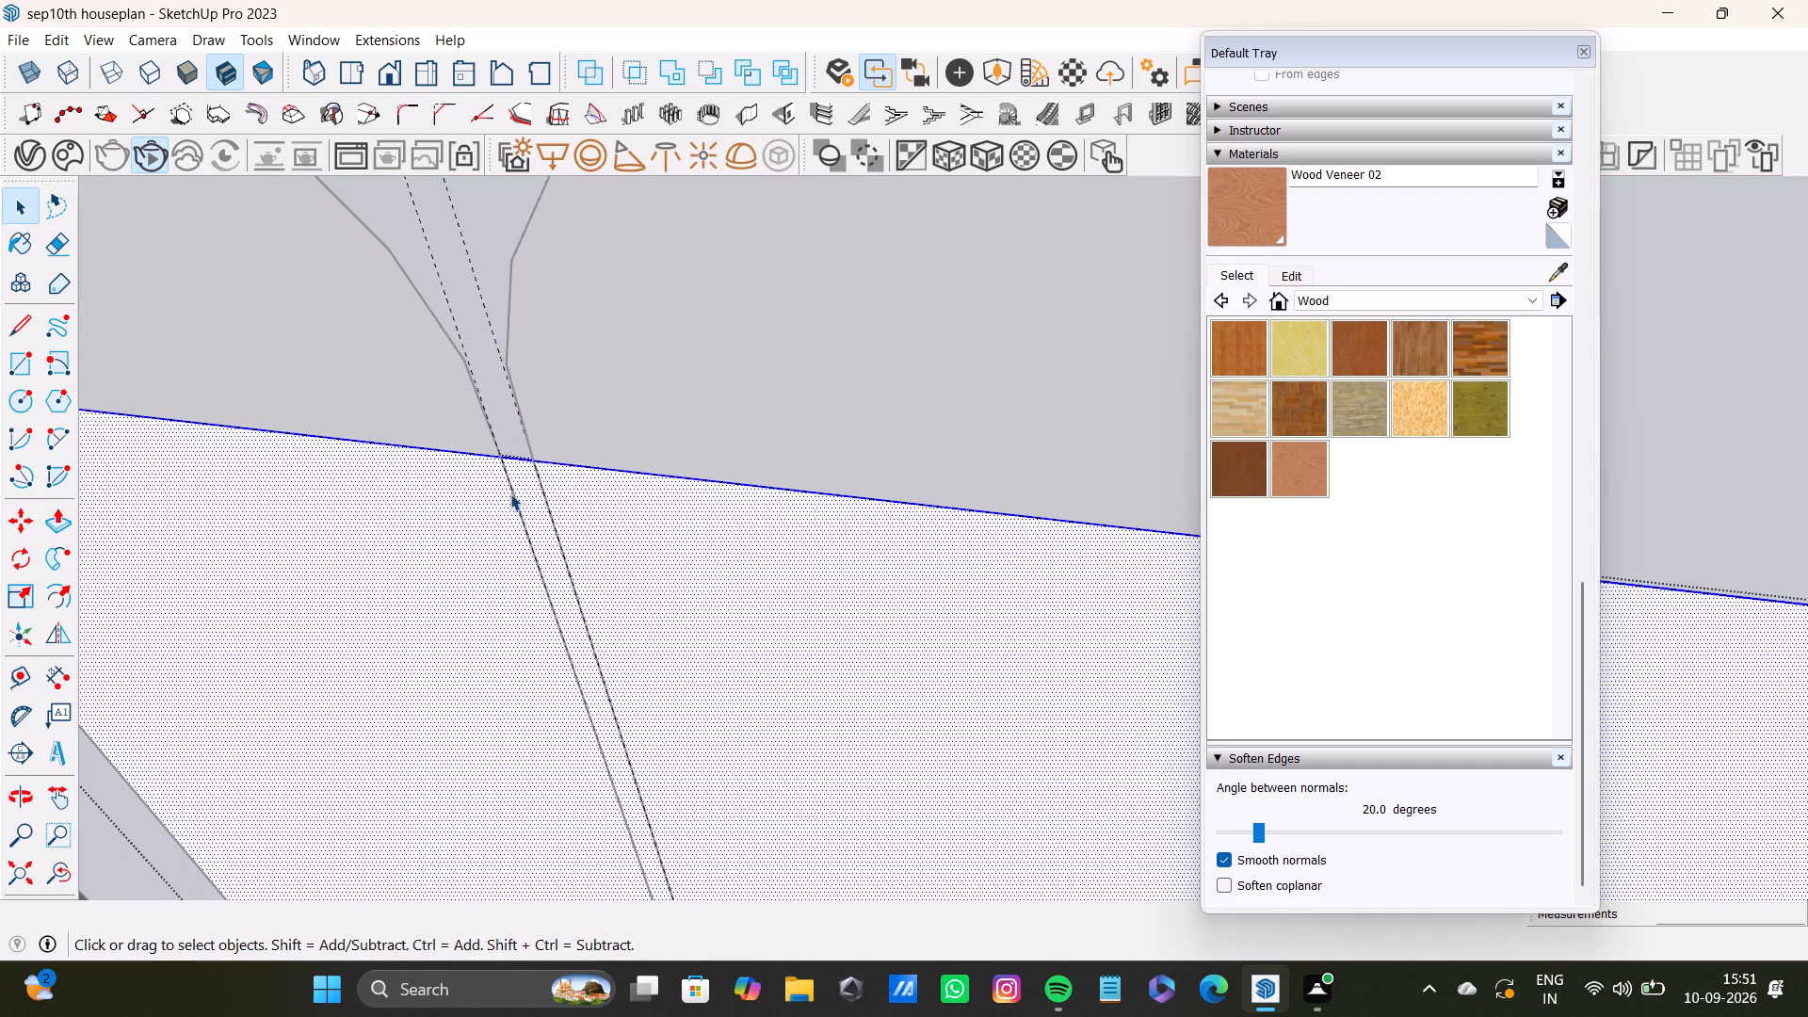
pyautogui.scroll(-20, 510, 493)
pyautogui.scroll(1, 474, 472)
pyautogui.scroll(-5, 479, 472)
pyautogui.scroll(2, 479, 472)
pyautogui.scroll(-16, 479, 472)
pyautogui.scroll(1, 480, 472)
pyautogui.scroll(-20, 480, 472)
pyautogui.scroll(-6, 480, 472)
pyautogui.scroll(-15, 494, 466)
pyautogui.scroll(-7, 701, 475)
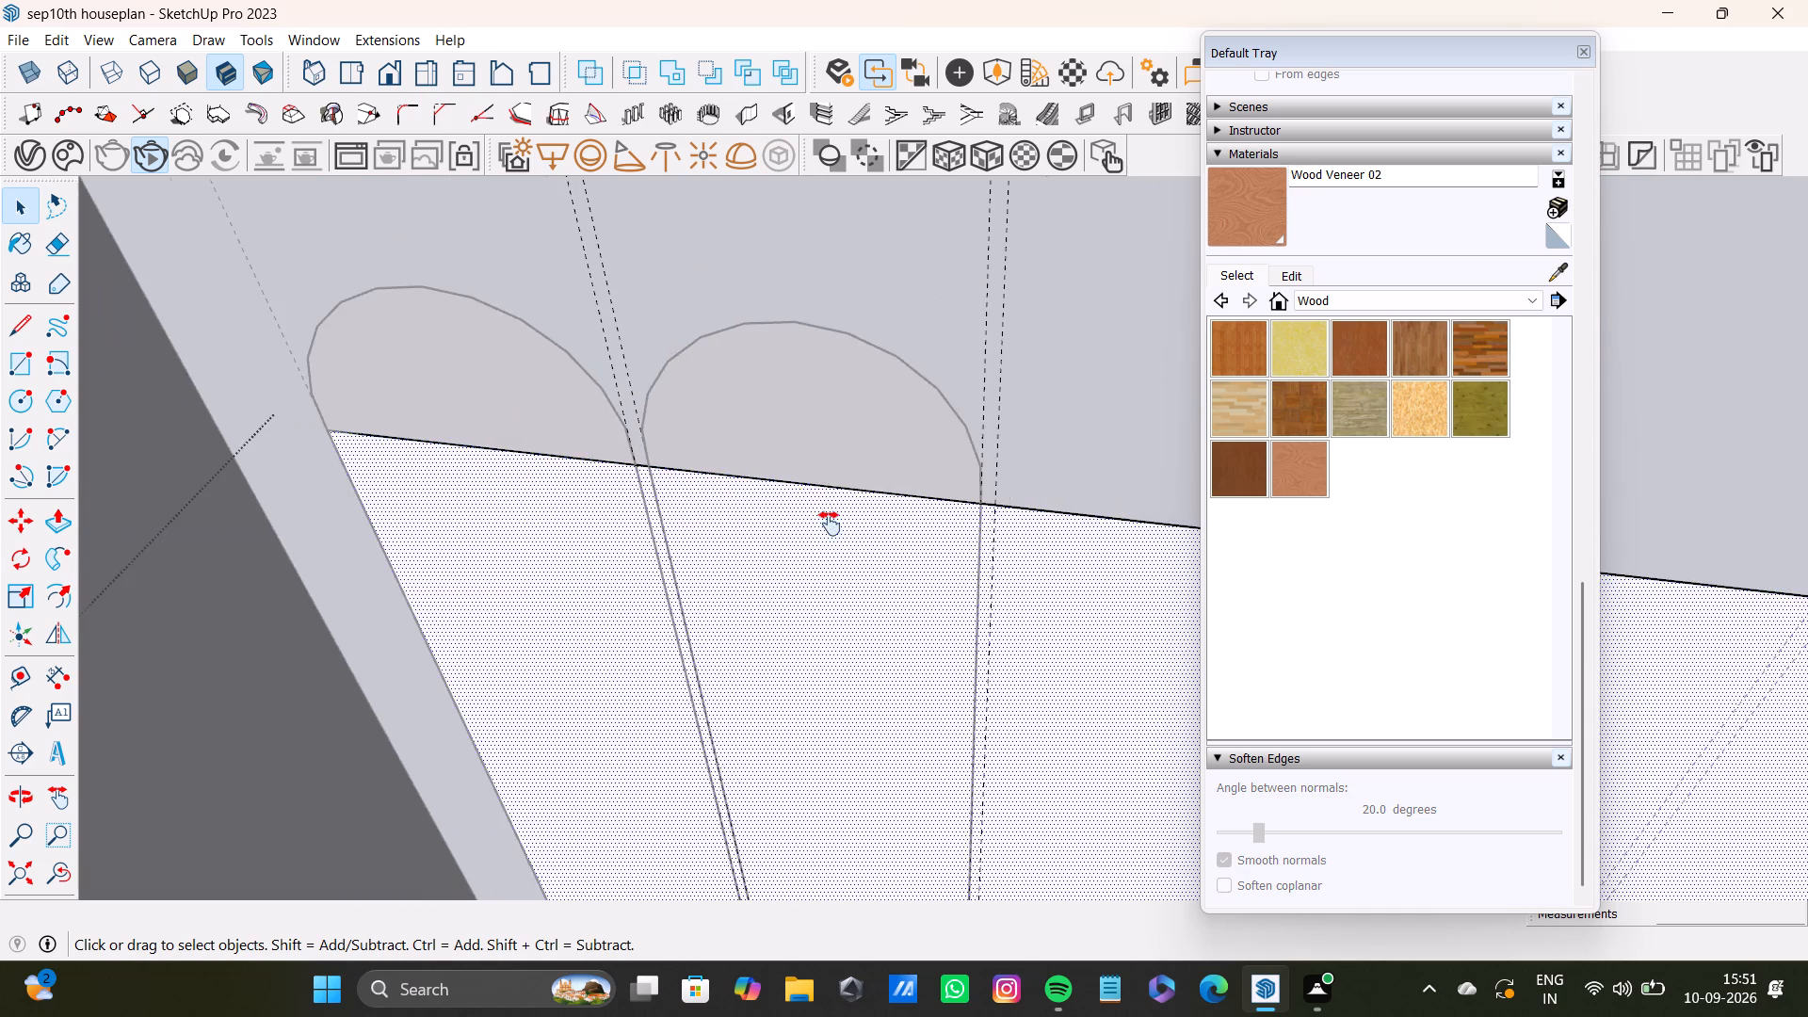
pyautogui.scroll(-2, 830, 524)
pyautogui.keyDown('shift'); pyautogui.moveTo(839, 525); pyautogui.dragTo(452, 595, button='middle'); pyautogui.keyUp('shift')
pyautogui.scroll(-8, 520, 563)
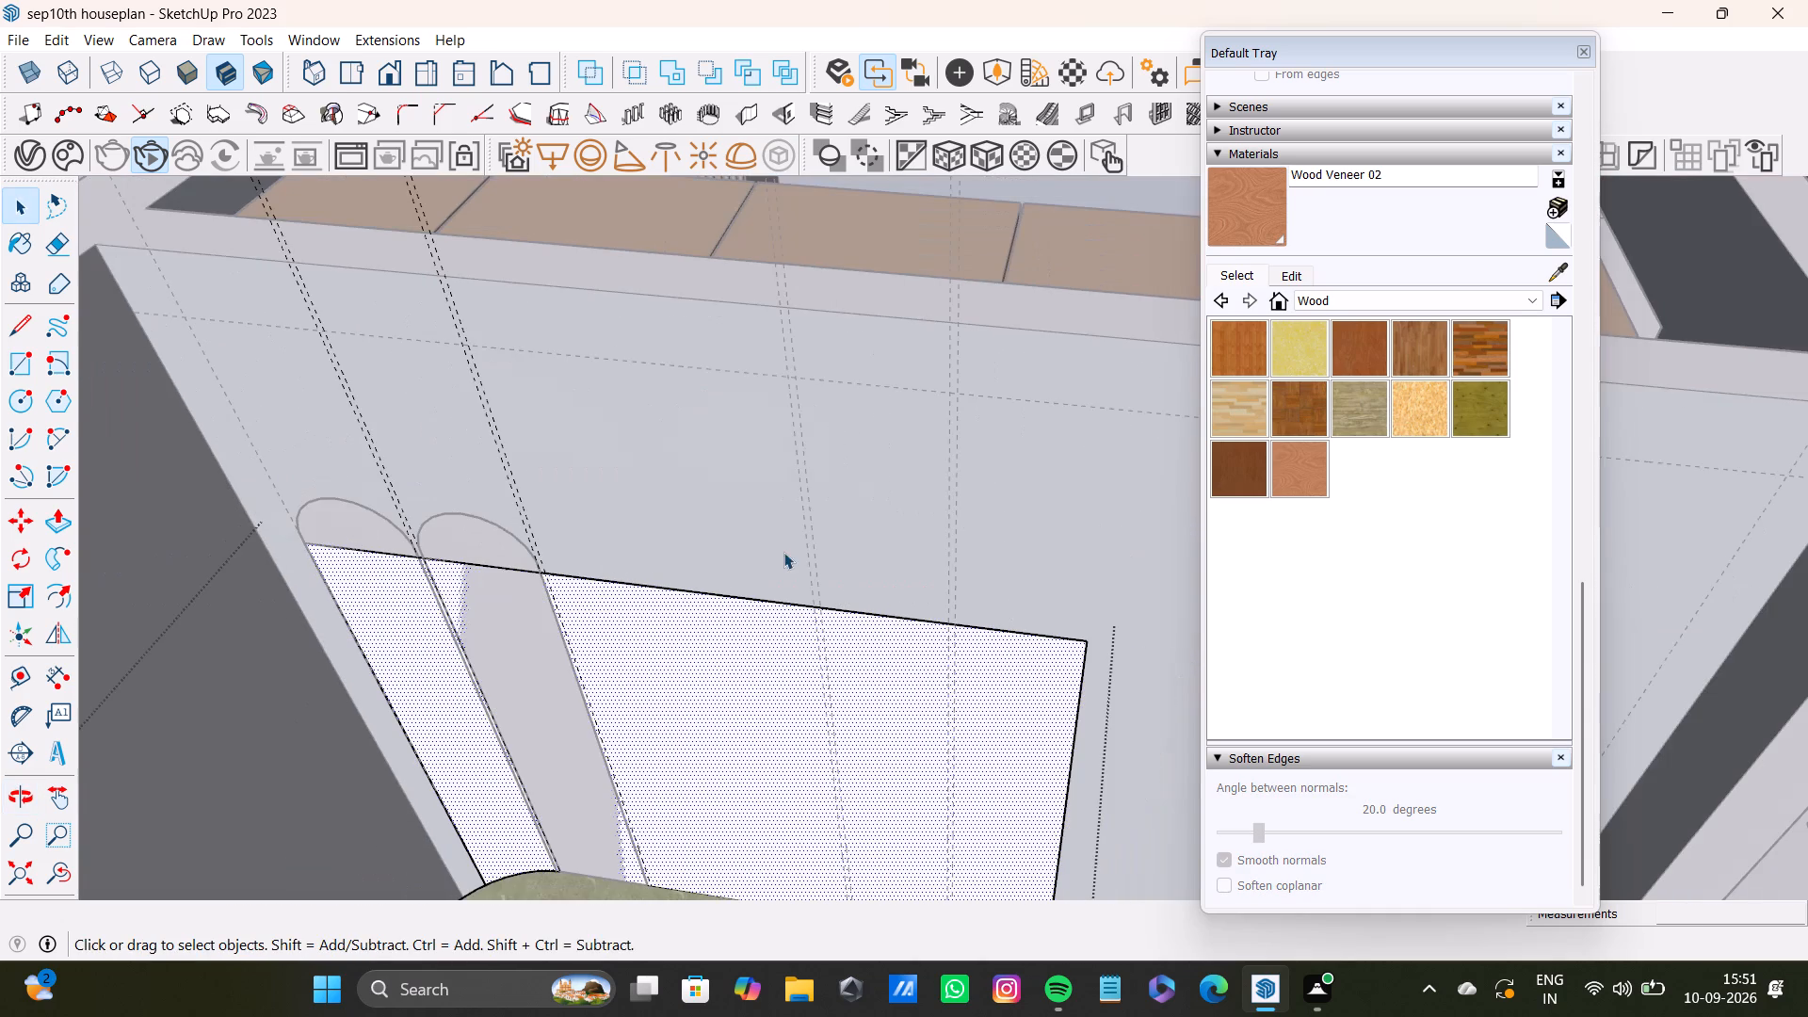
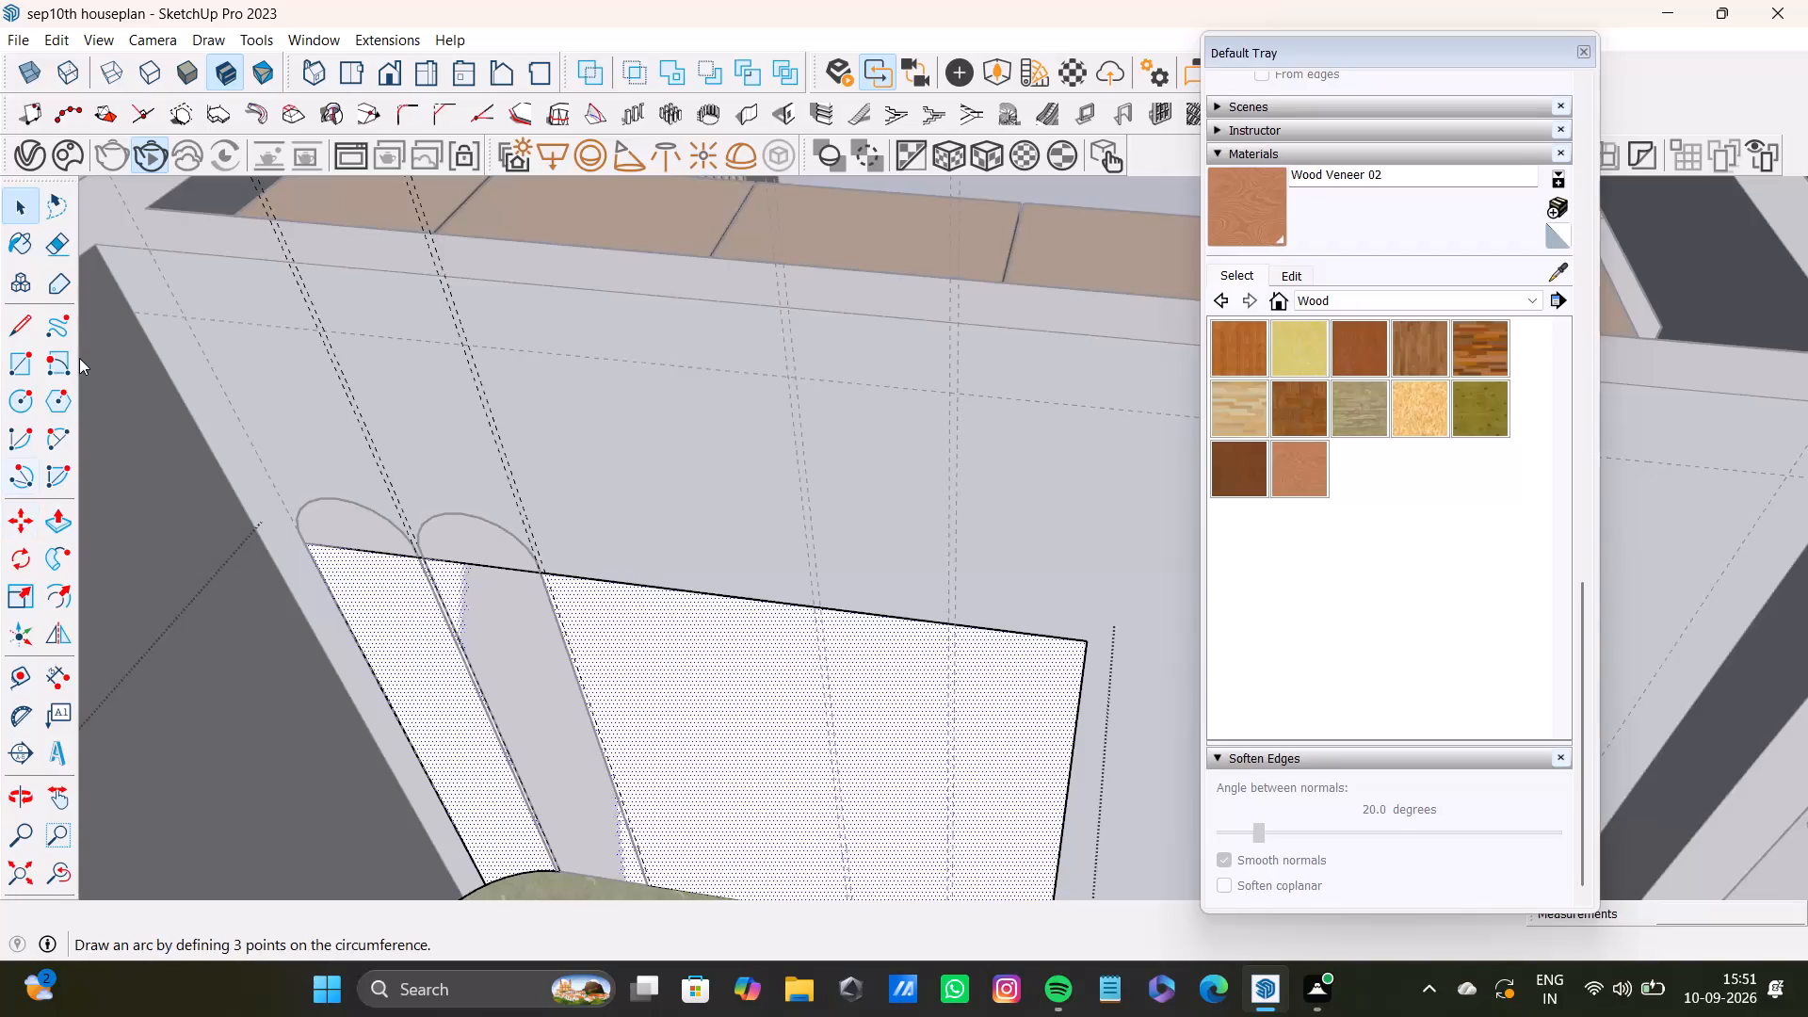
# Draw a 2-point arc rising above the headboard's top edge, spanning the second-to-last strip between the two undrawn guide pairs.
pyautogui.click(56, 428)
pyautogui.scroll(5, 732, 608)
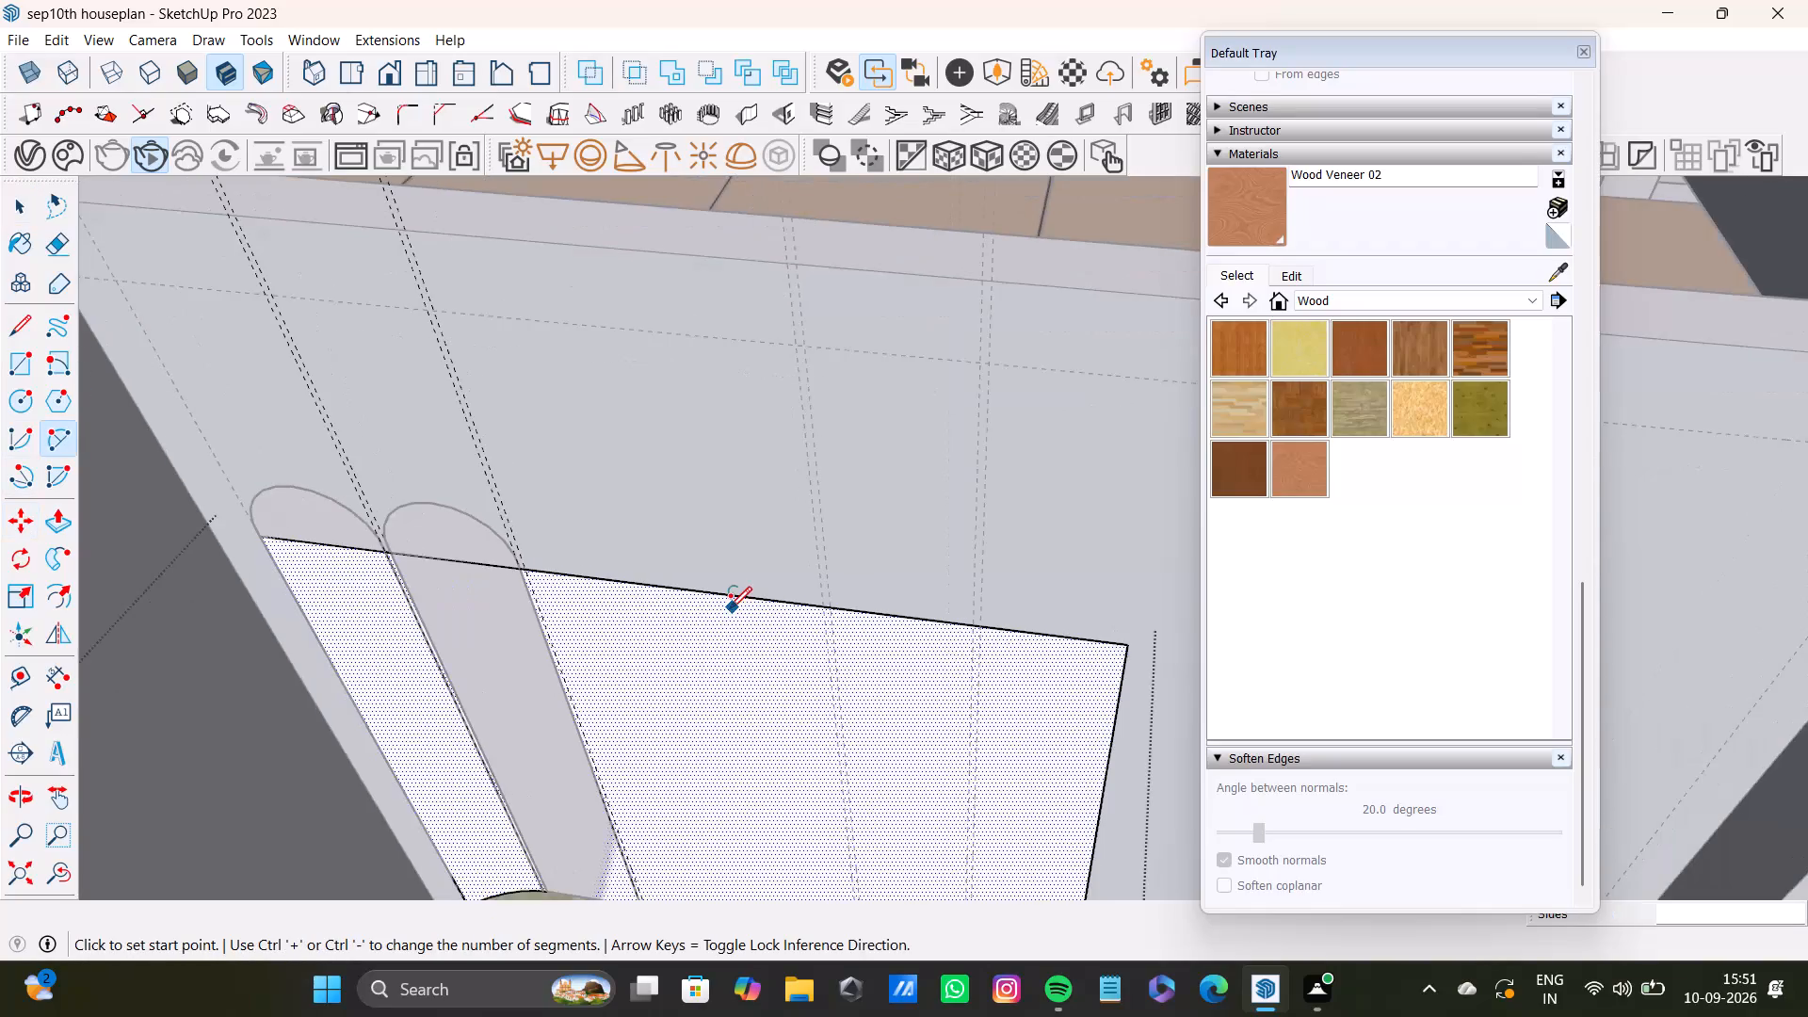
pyautogui.scroll(9, 730, 608)
pyautogui.click(858, 573)
pyautogui.scroll(-2, 958, 571)
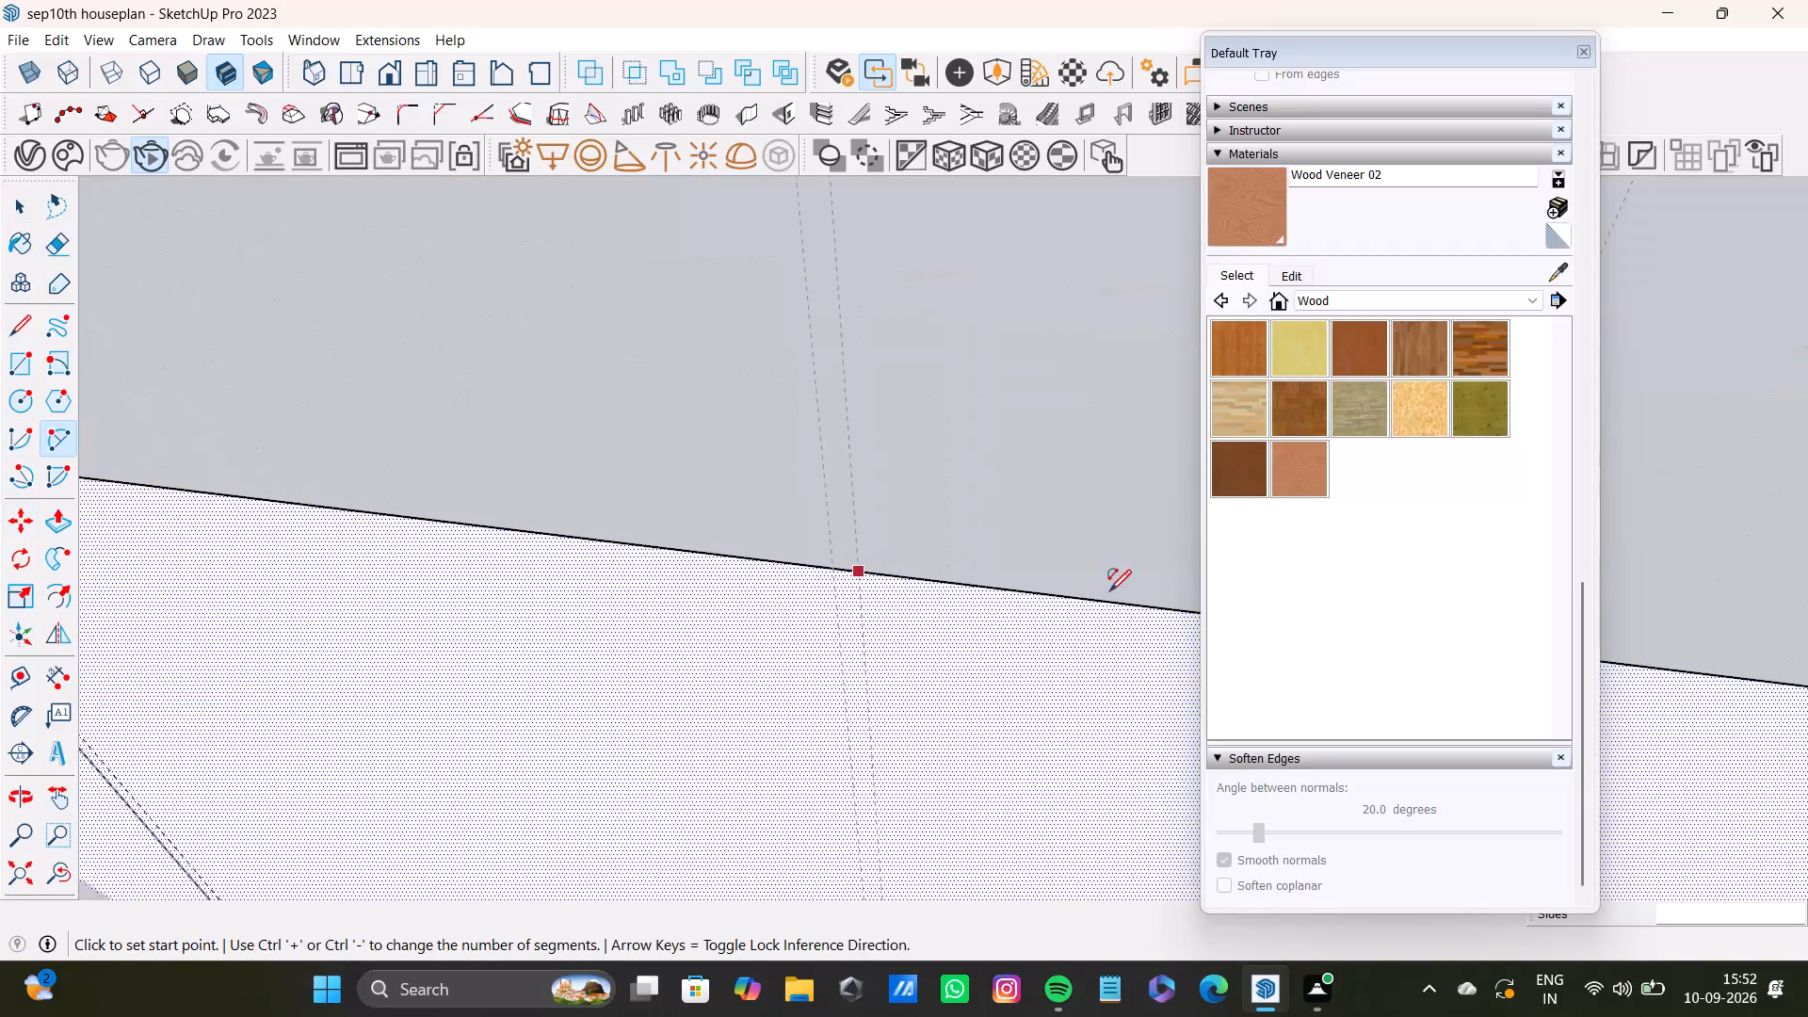
pyautogui.scroll(-7, 1109, 591)
pyautogui.keyDown('shift'); pyautogui.moveTo(1109, 591); pyautogui.dragTo(699, 567, button='middle'); pyautogui.keyUp('shift')
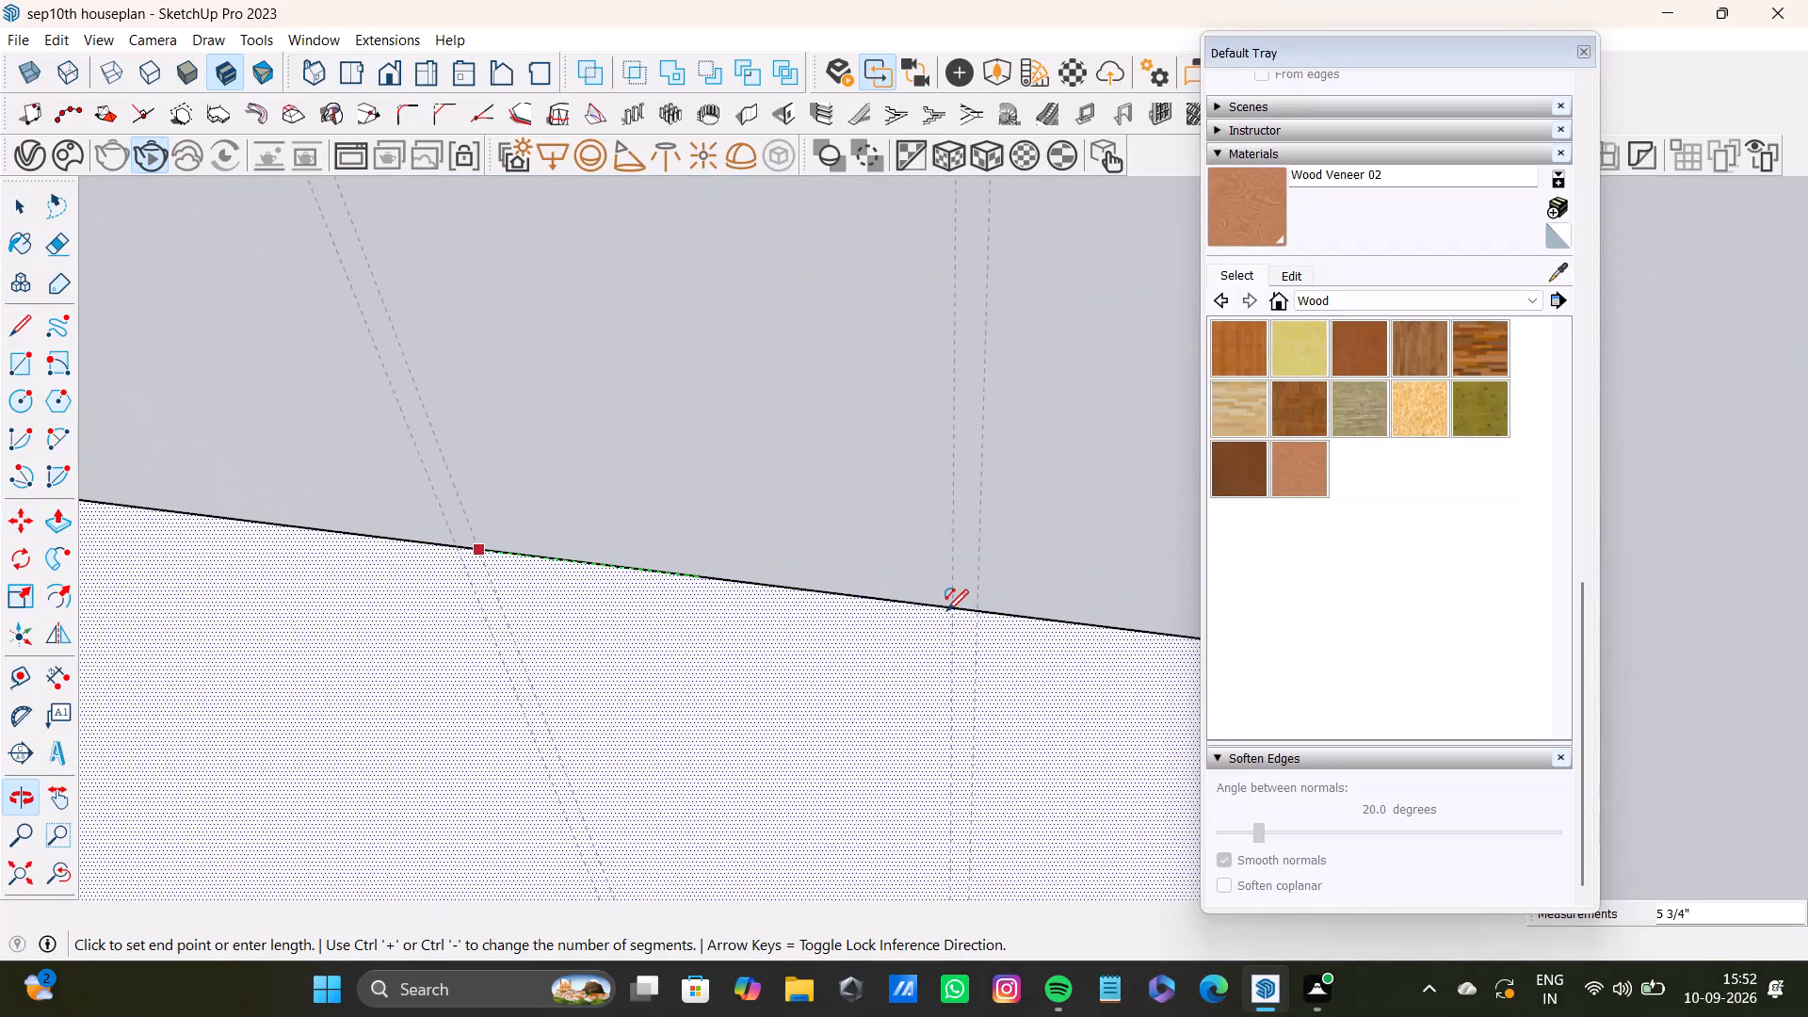
pyautogui.click(960, 608)
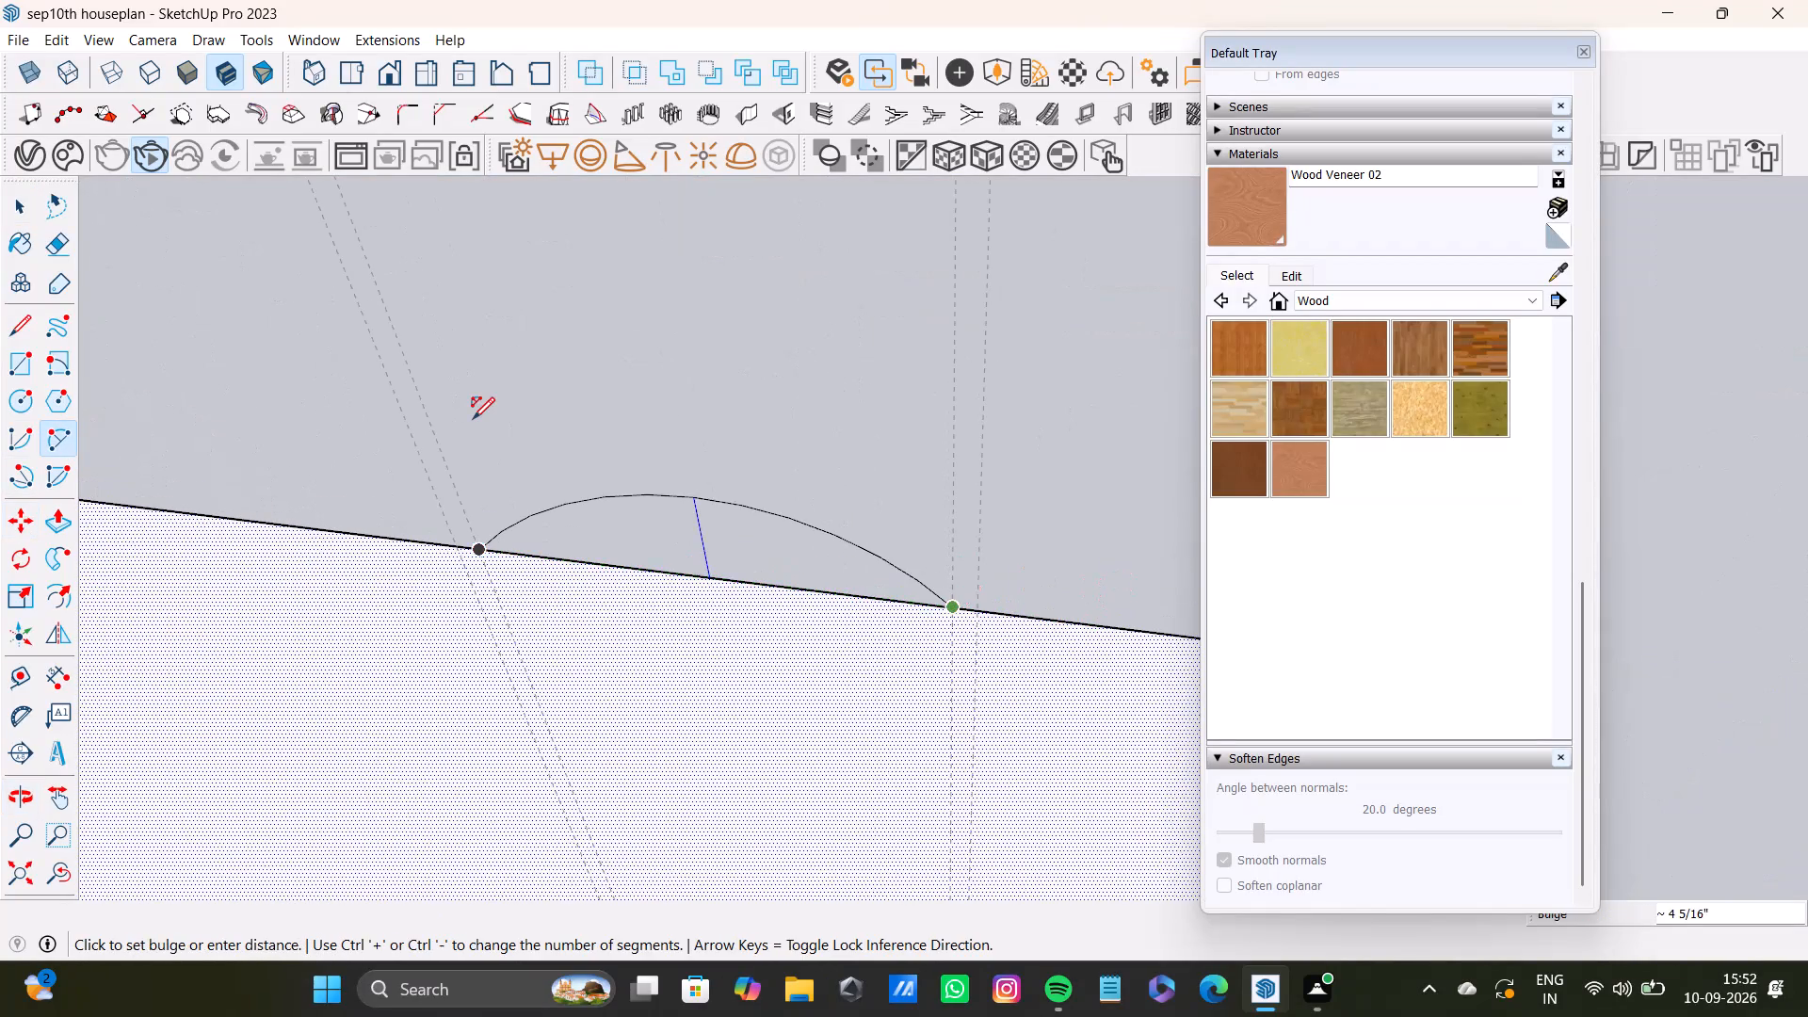
pyautogui.scroll(-17, 450, 407)
pyautogui.keyDown('shift'); pyautogui.moveTo(464, 421); pyautogui.dragTo(826, 400, button='middle'); pyautogui.keyUp('shift')
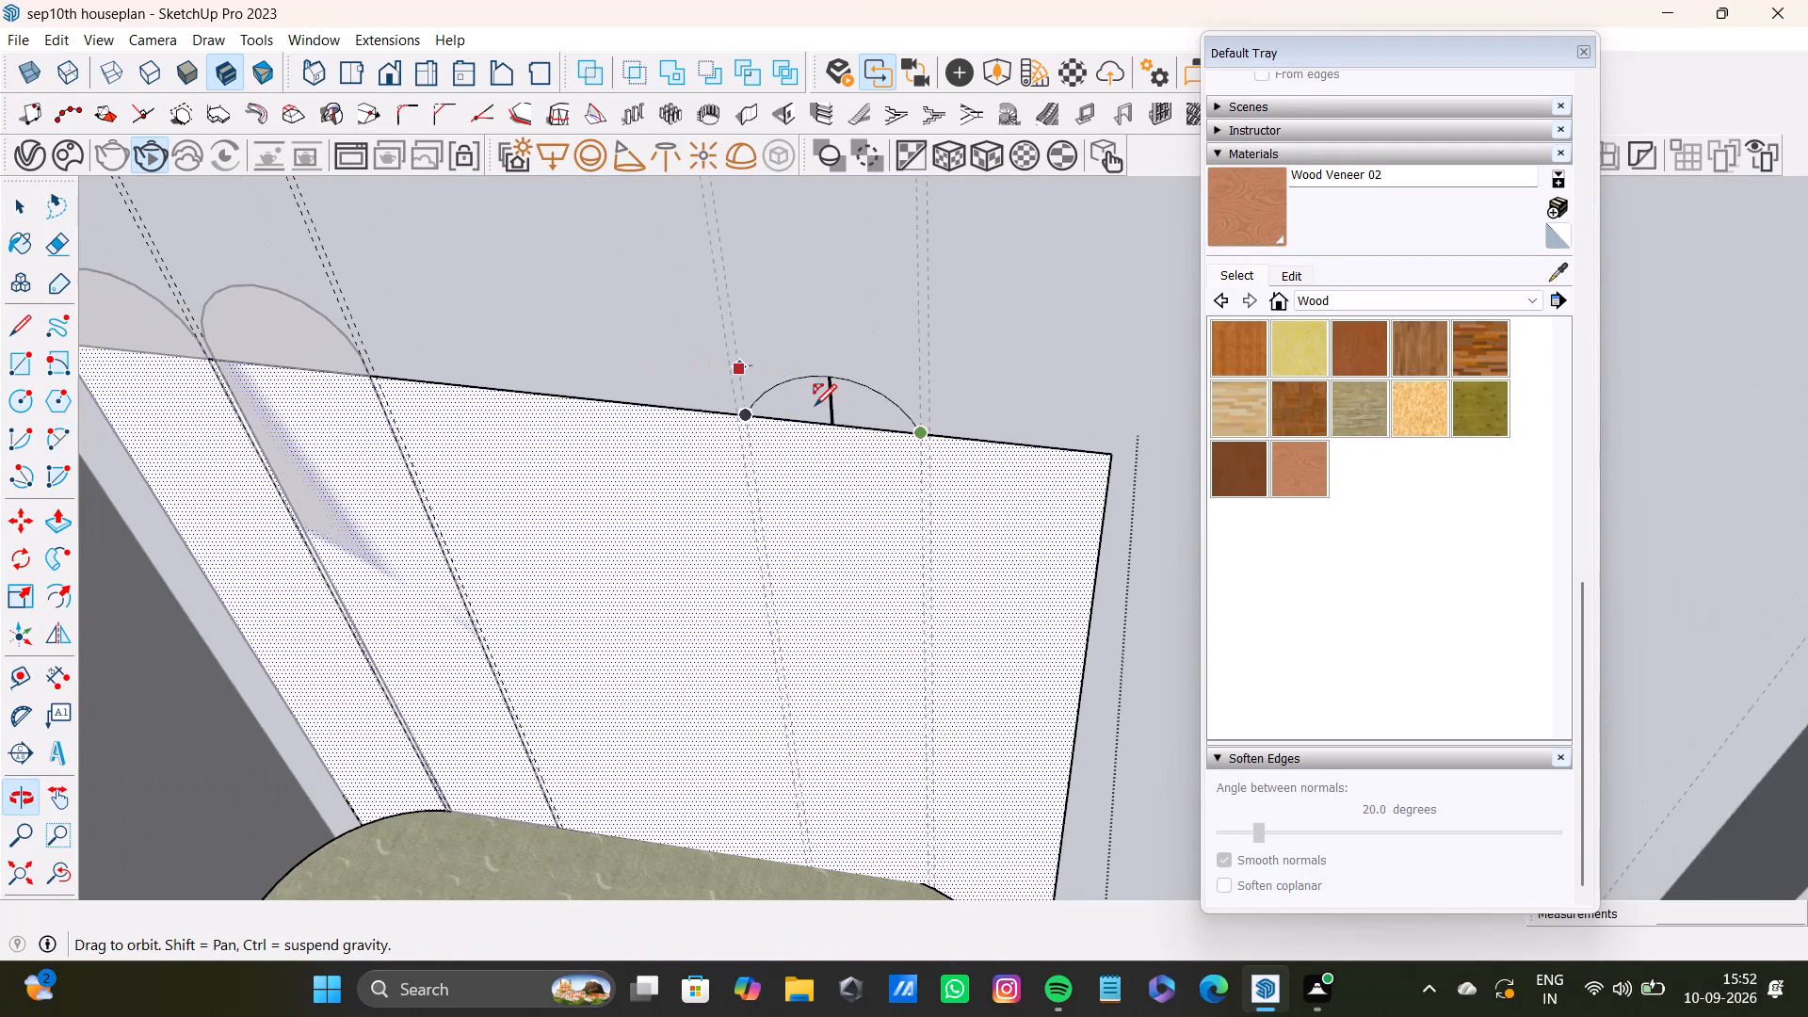
pyautogui.click(333, 316)
pyautogui.scroll(-9, 685, 454)
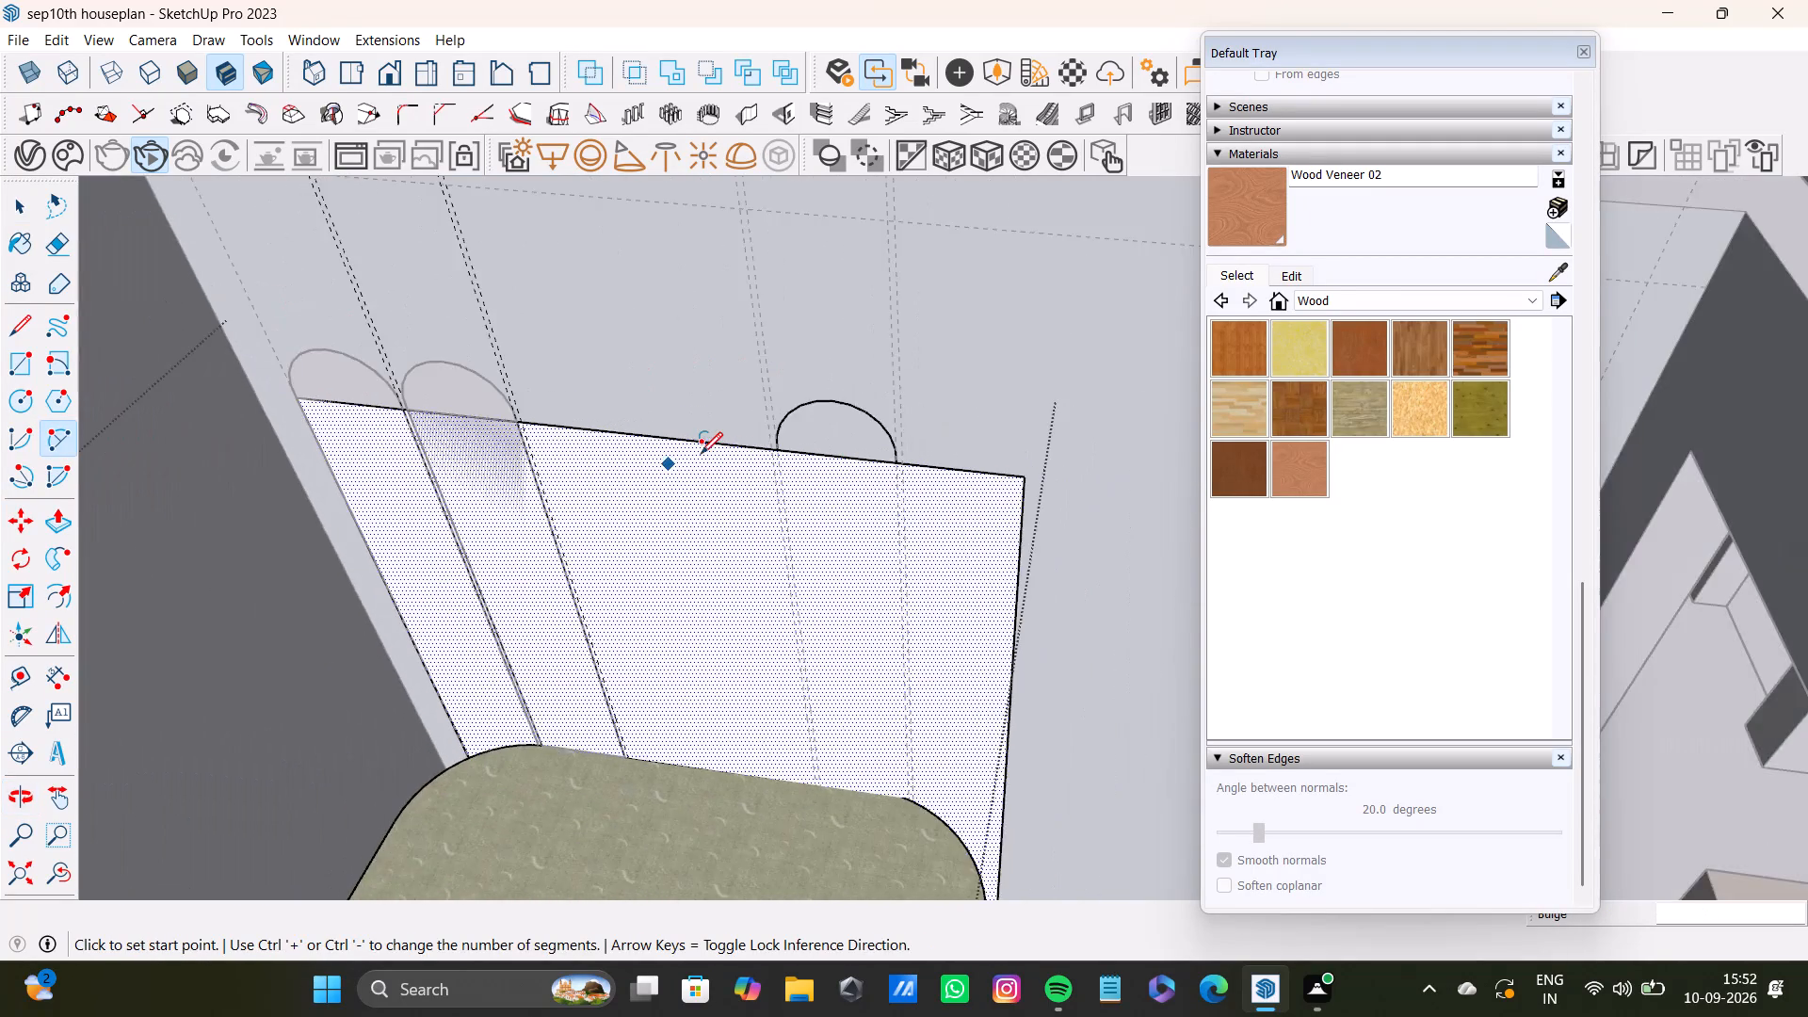
# Draw a 1' wide 2-point arc above the headboard's last strip, from the guide to the top corner, and leave the group.
pyautogui.keyDown('shift'); pyautogui.scroll(17, 1055, 465); pyautogui.keyUp('shift')
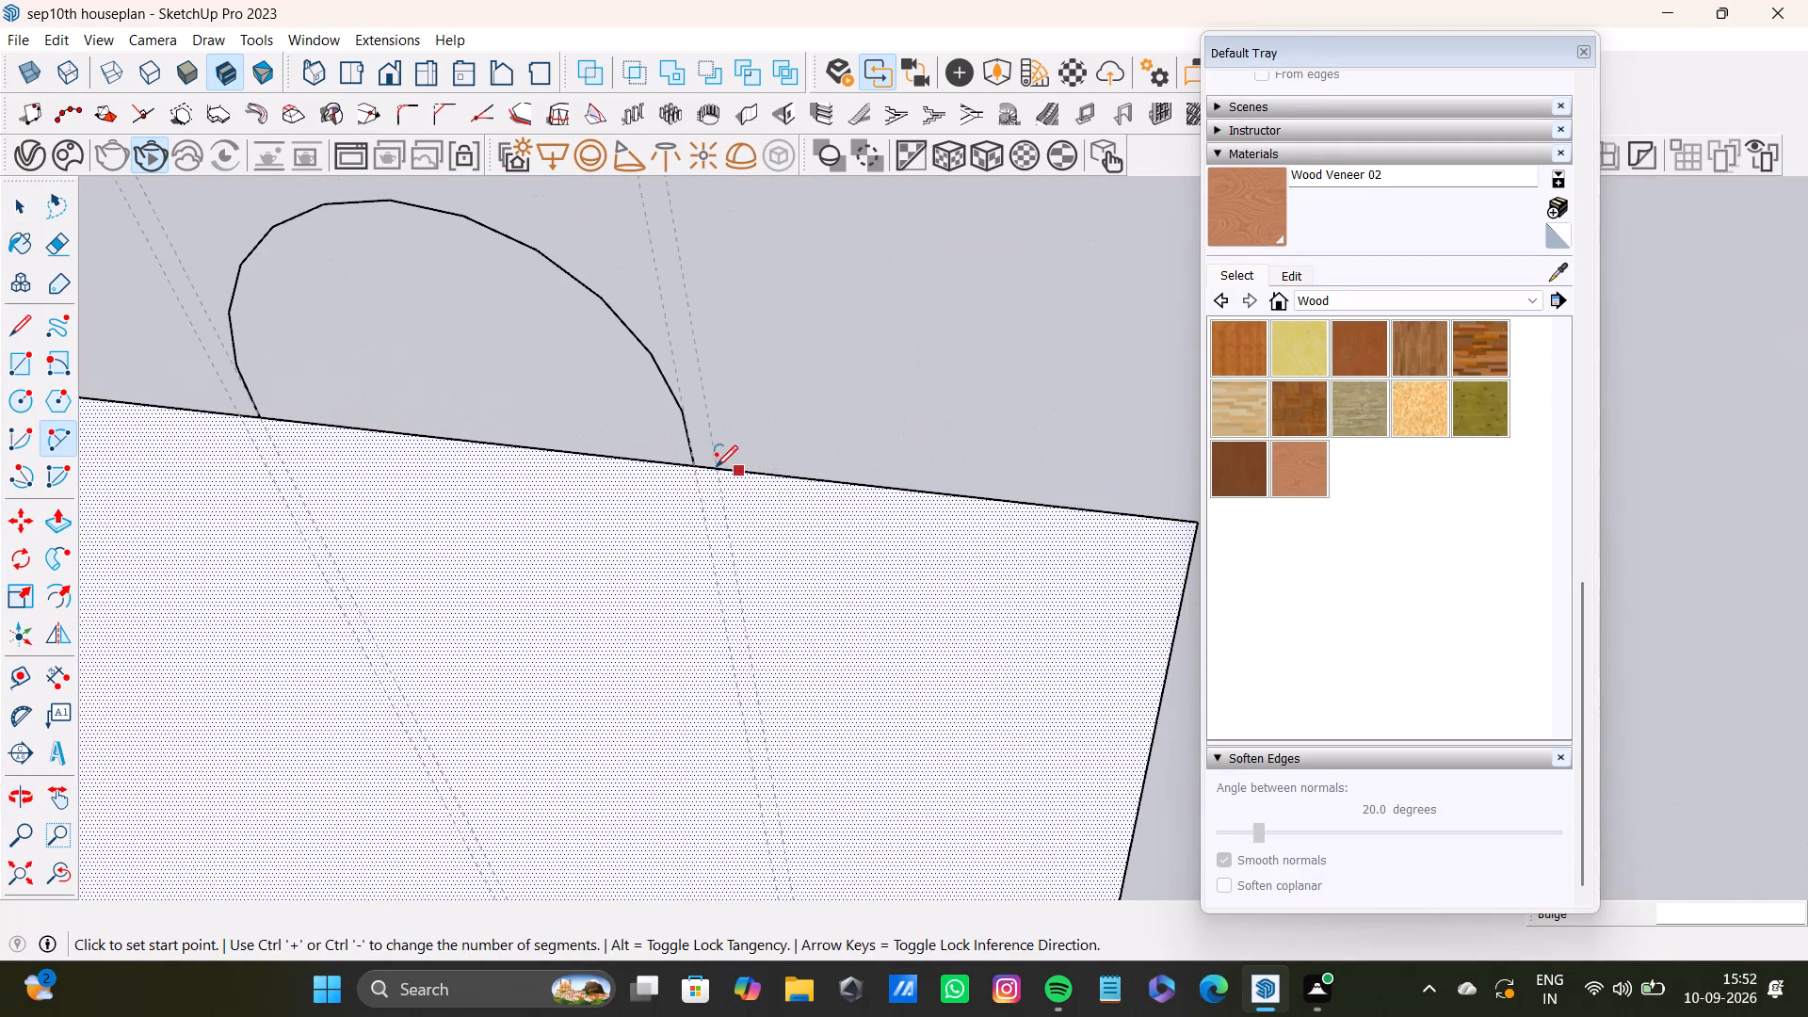
pyautogui.click(716, 467)
pyautogui.click(1189, 520)
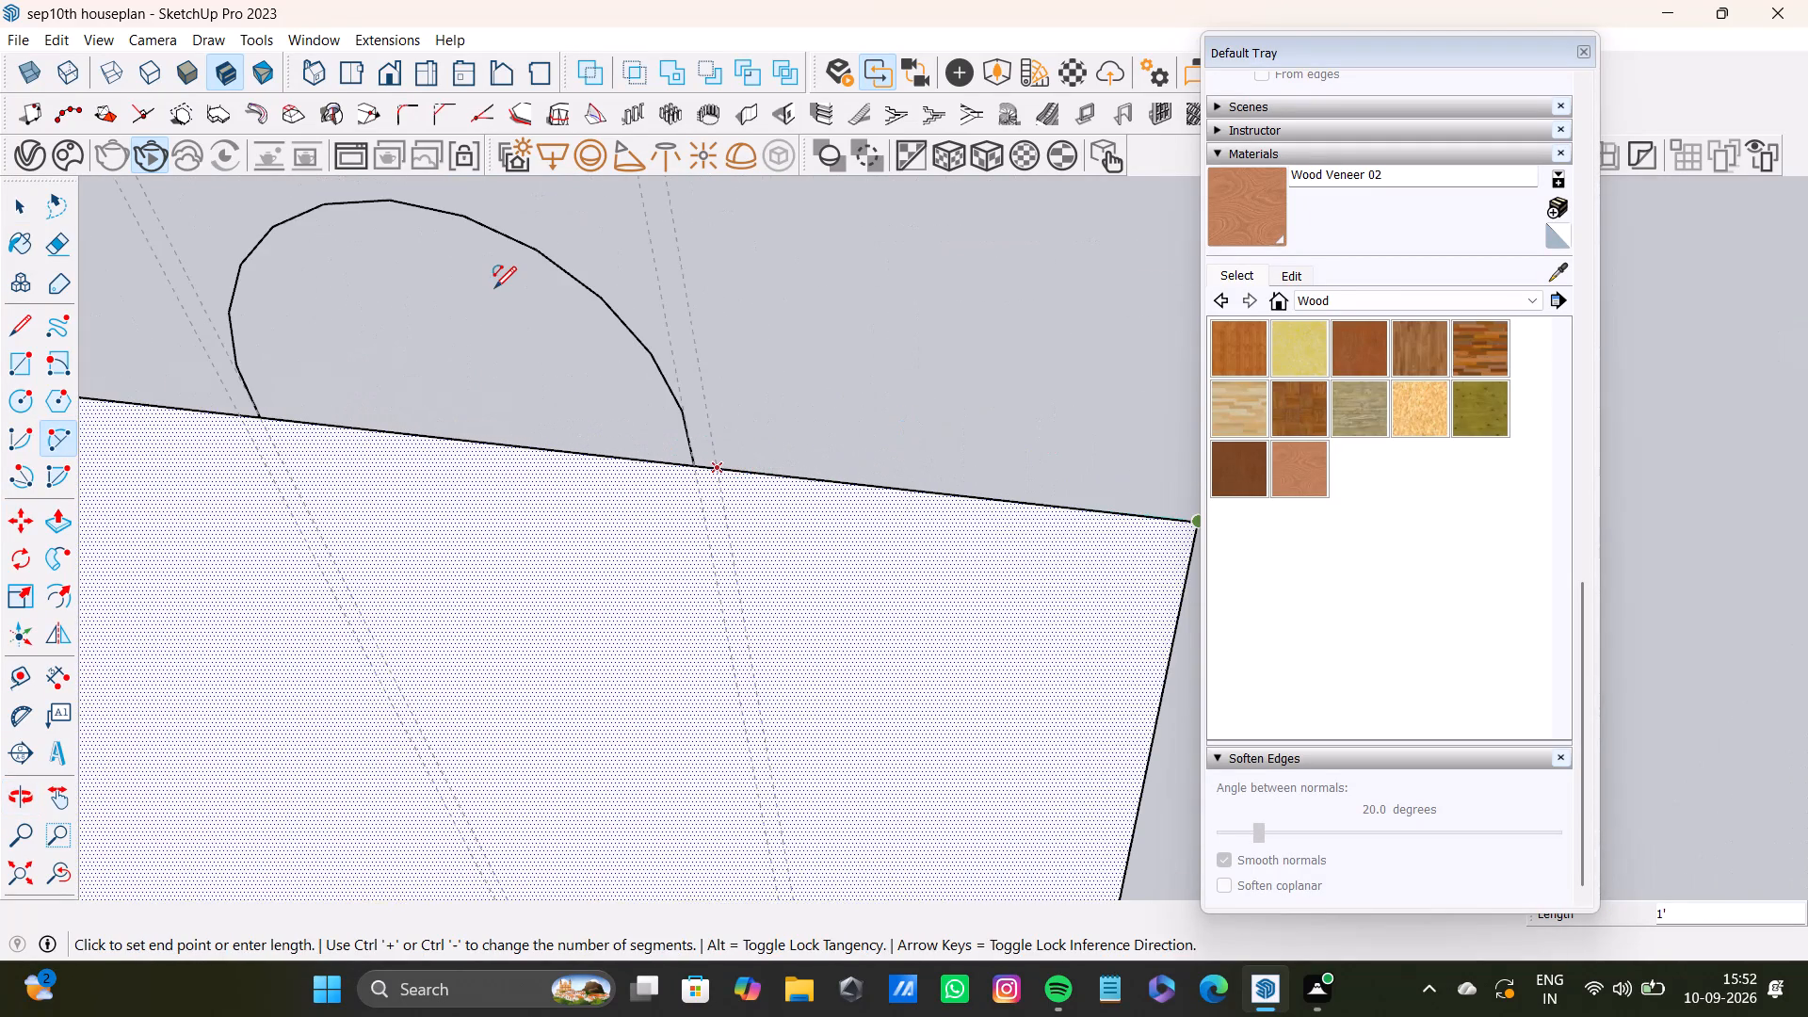
pyautogui.scroll(-4, 625, 301)
pyautogui.moveTo(704, 284); pyautogui.dragTo(692, 416, button='middle')
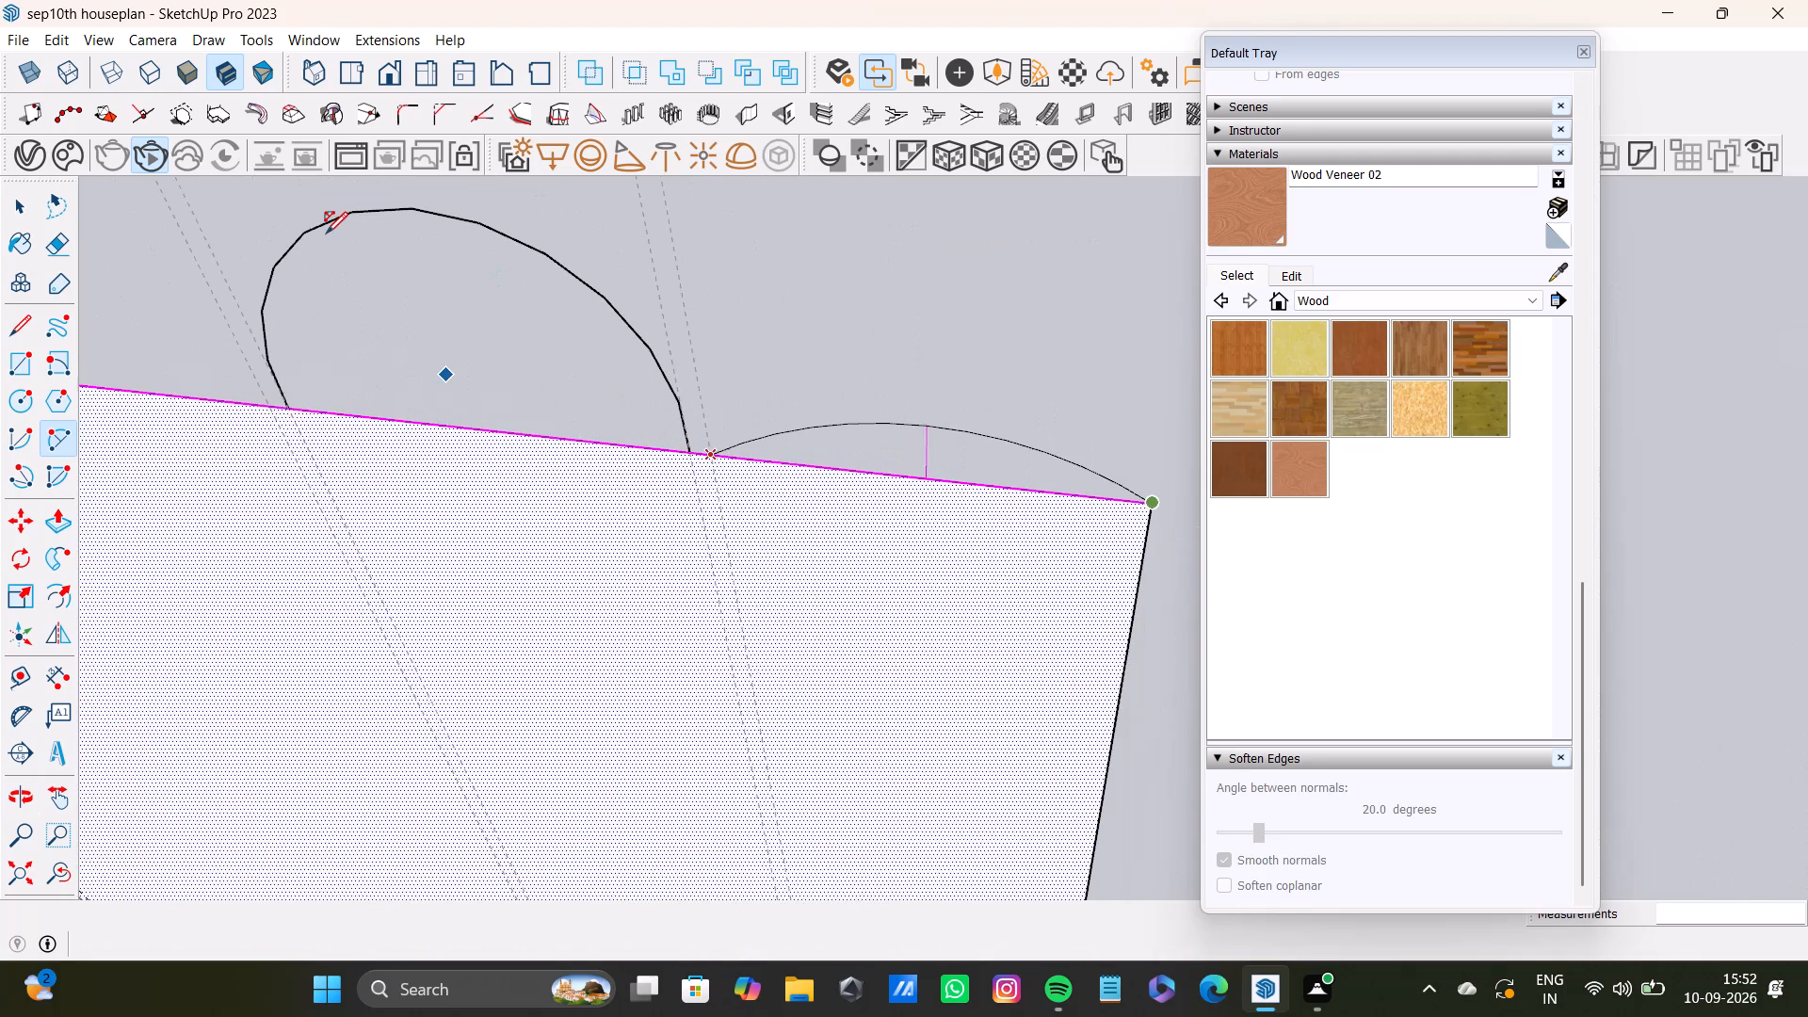
pyautogui.click(428, 211)
pyautogui.scroll(-10, 557, 393)
pyautogui.press('space')
pyautogui.press('v')
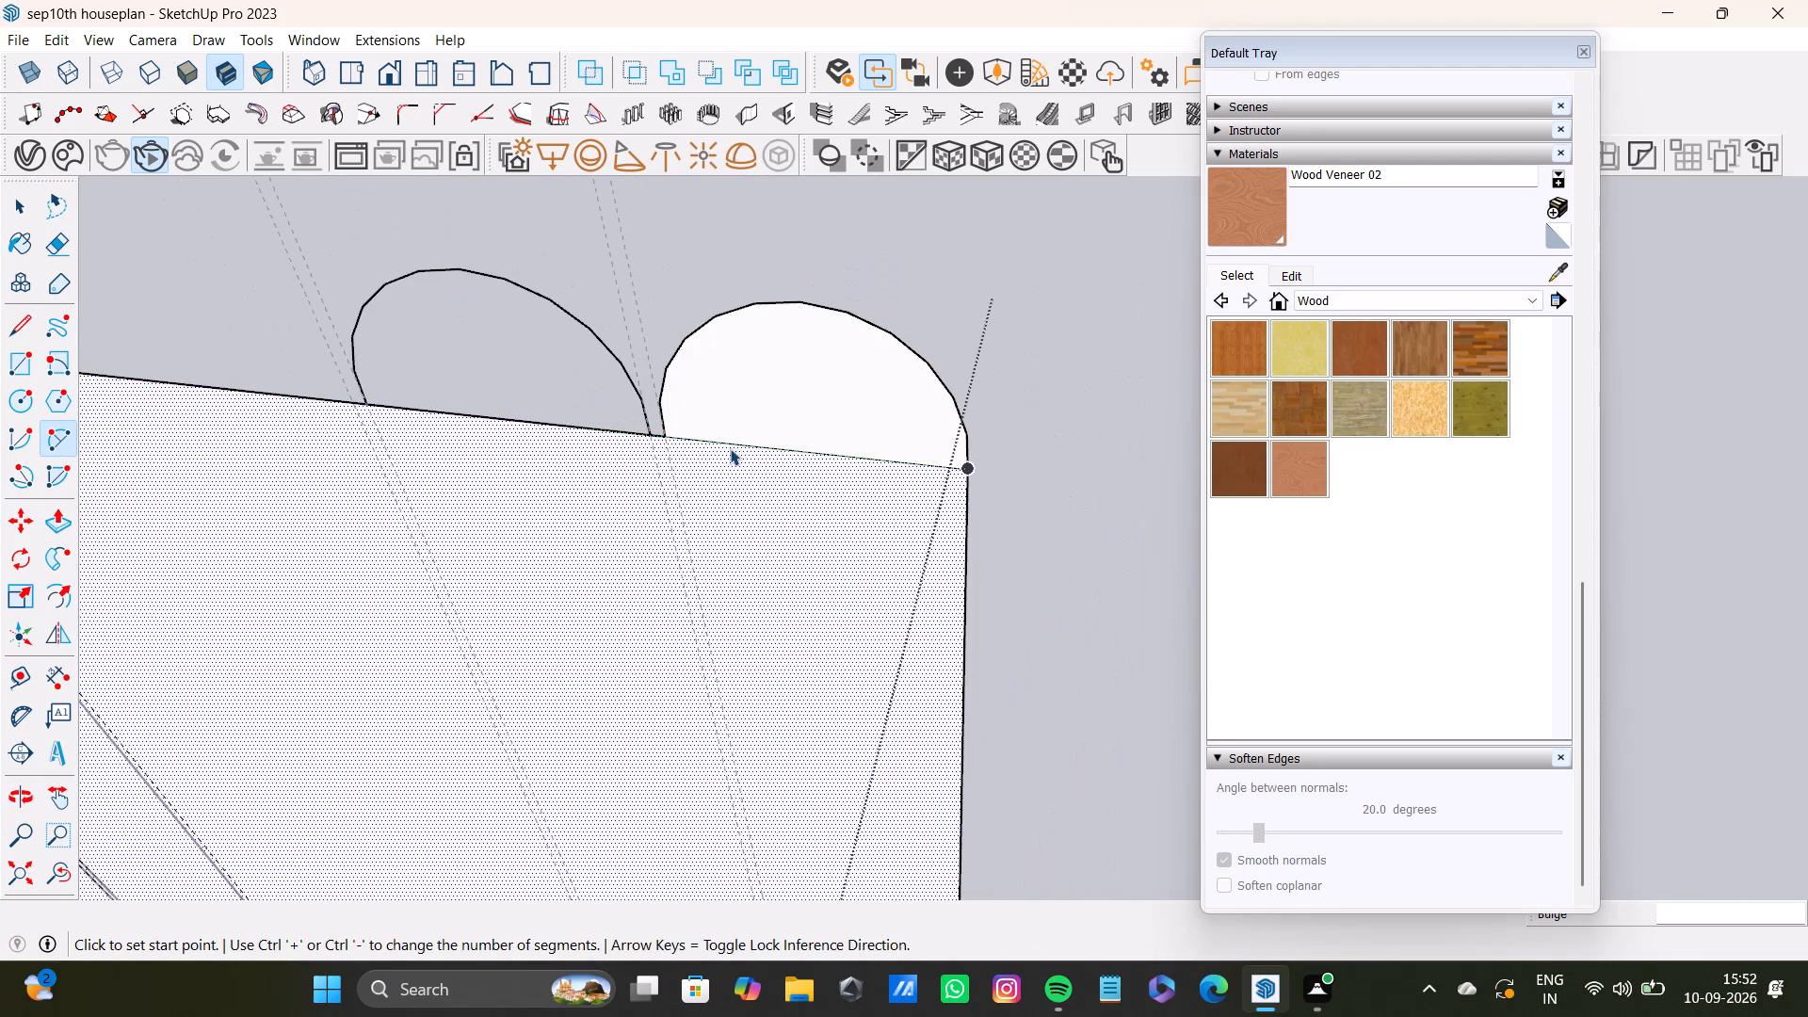
pyautogui.scroll(-20, 682, 444)
pyautogui.scroll(-5, 682, 444)
pyautogui.click(252, 314)
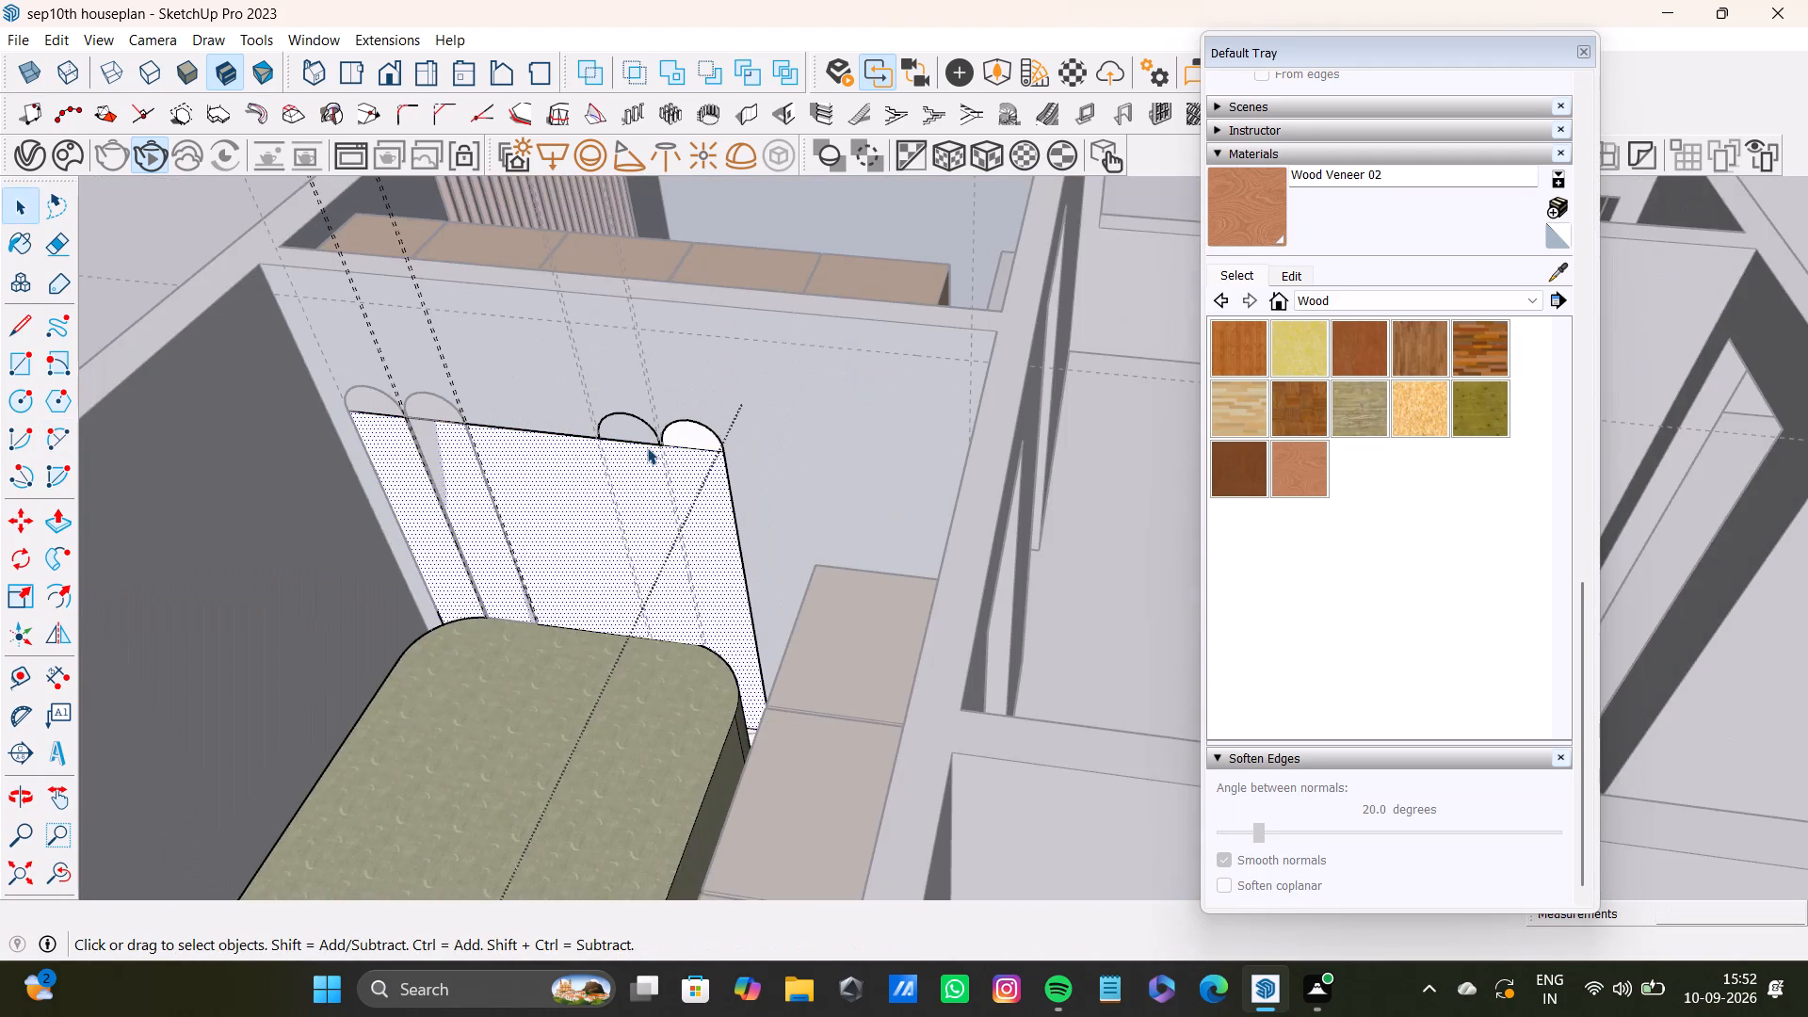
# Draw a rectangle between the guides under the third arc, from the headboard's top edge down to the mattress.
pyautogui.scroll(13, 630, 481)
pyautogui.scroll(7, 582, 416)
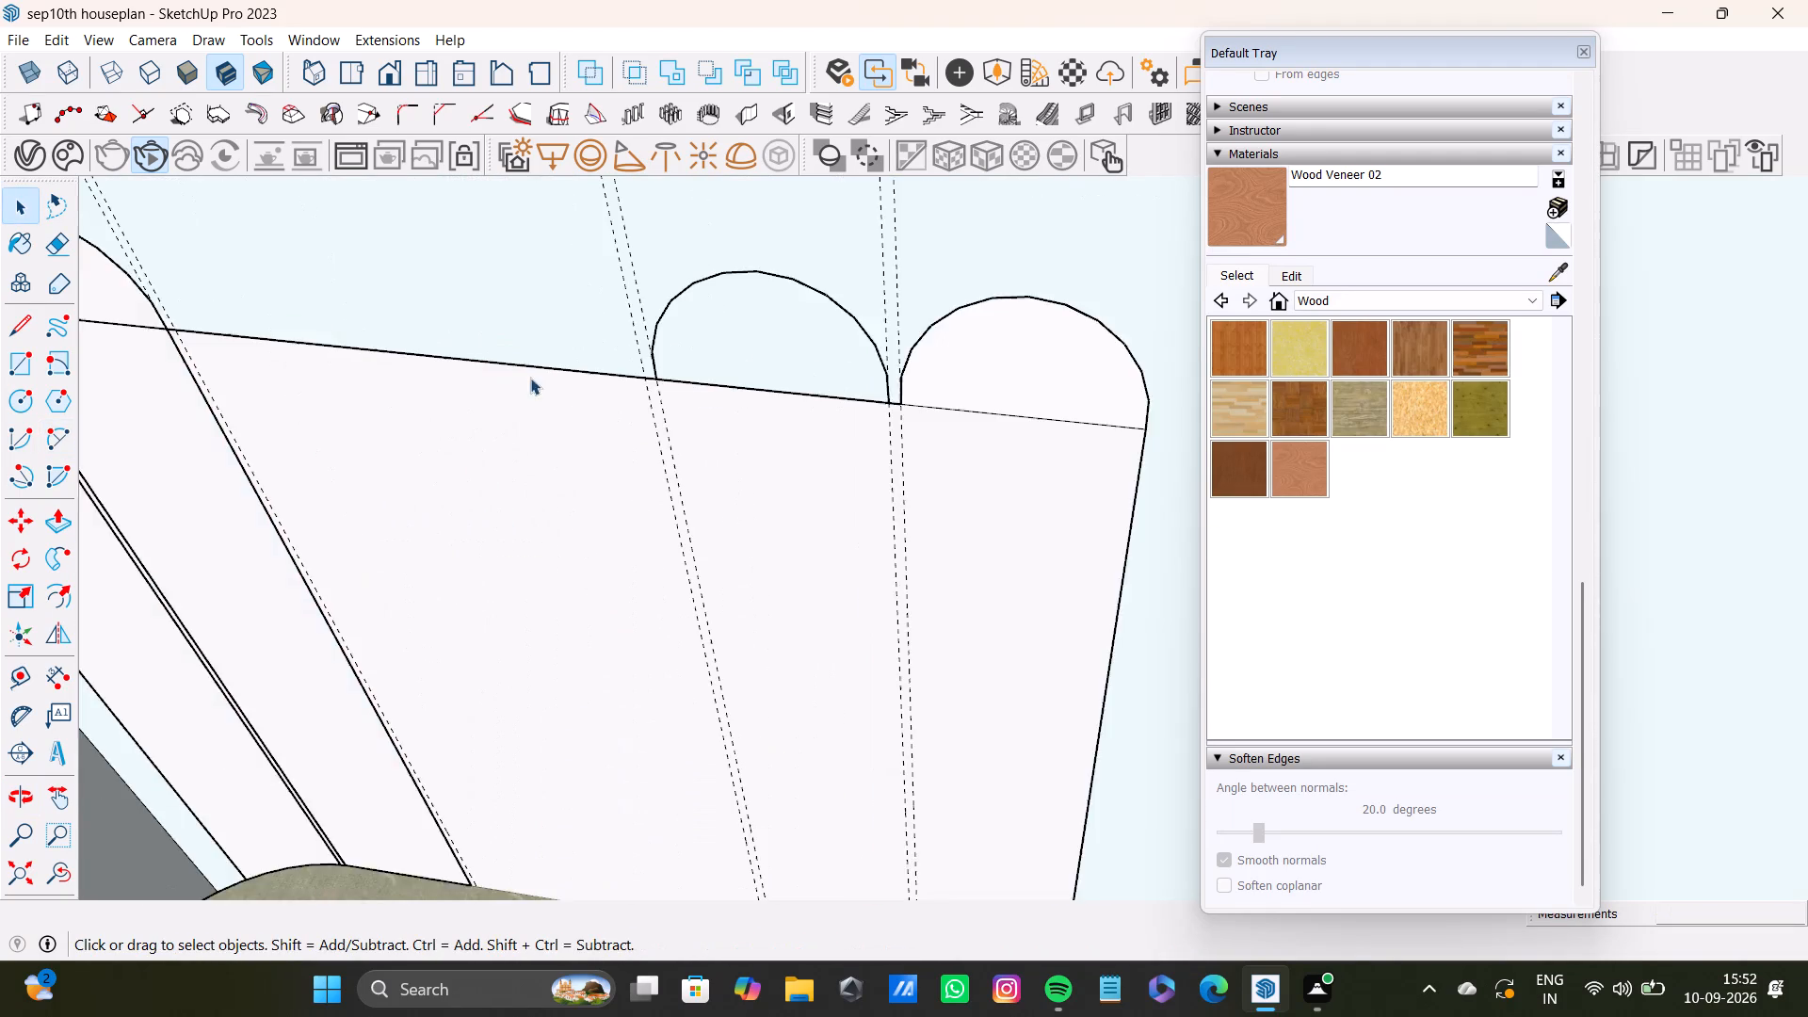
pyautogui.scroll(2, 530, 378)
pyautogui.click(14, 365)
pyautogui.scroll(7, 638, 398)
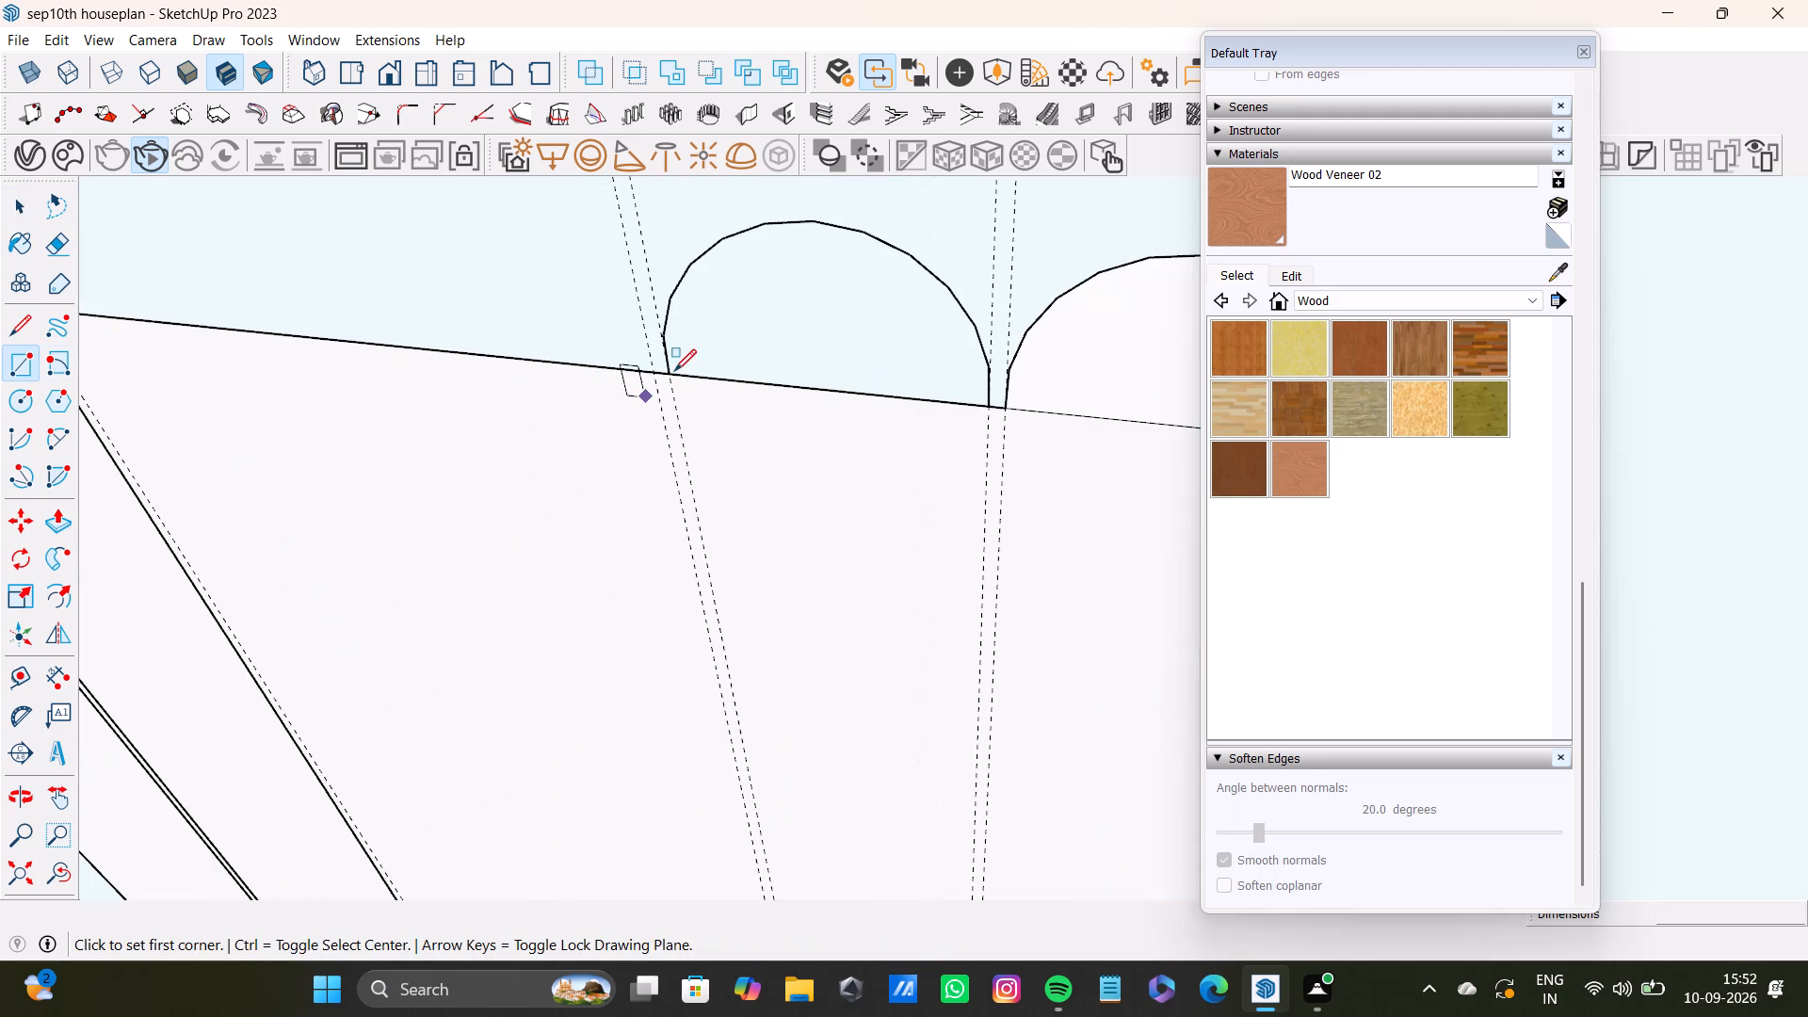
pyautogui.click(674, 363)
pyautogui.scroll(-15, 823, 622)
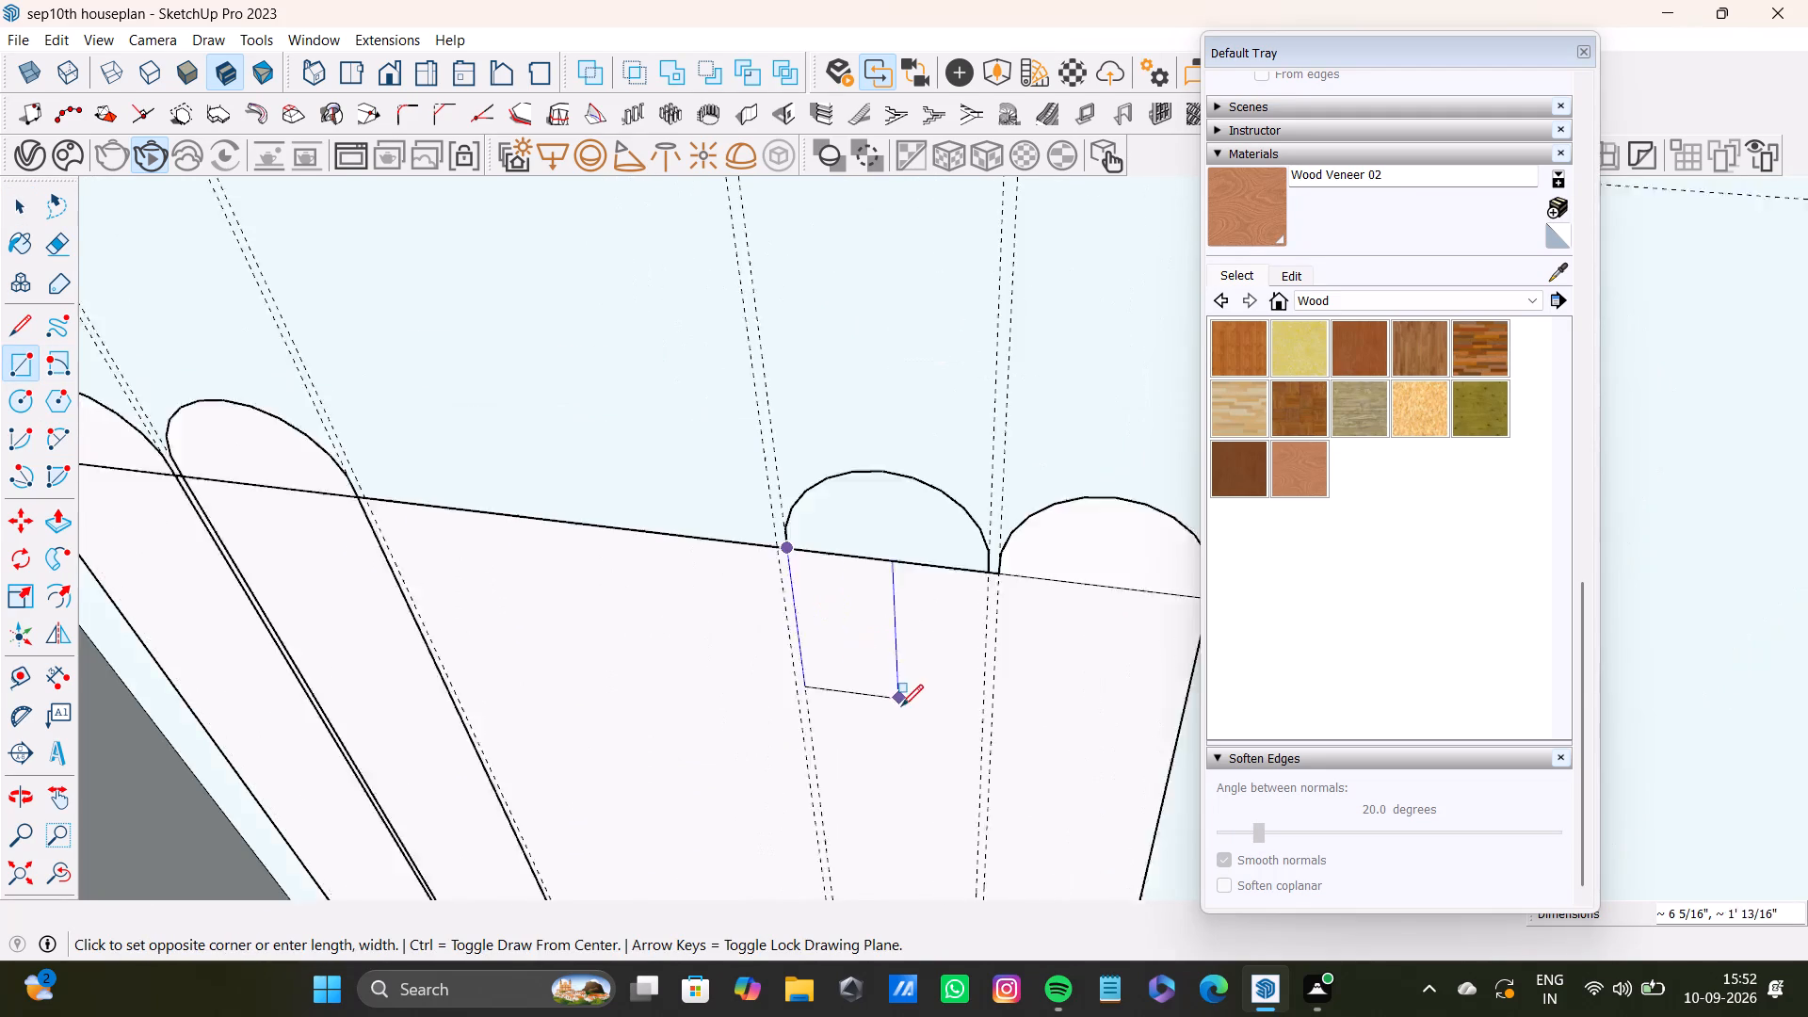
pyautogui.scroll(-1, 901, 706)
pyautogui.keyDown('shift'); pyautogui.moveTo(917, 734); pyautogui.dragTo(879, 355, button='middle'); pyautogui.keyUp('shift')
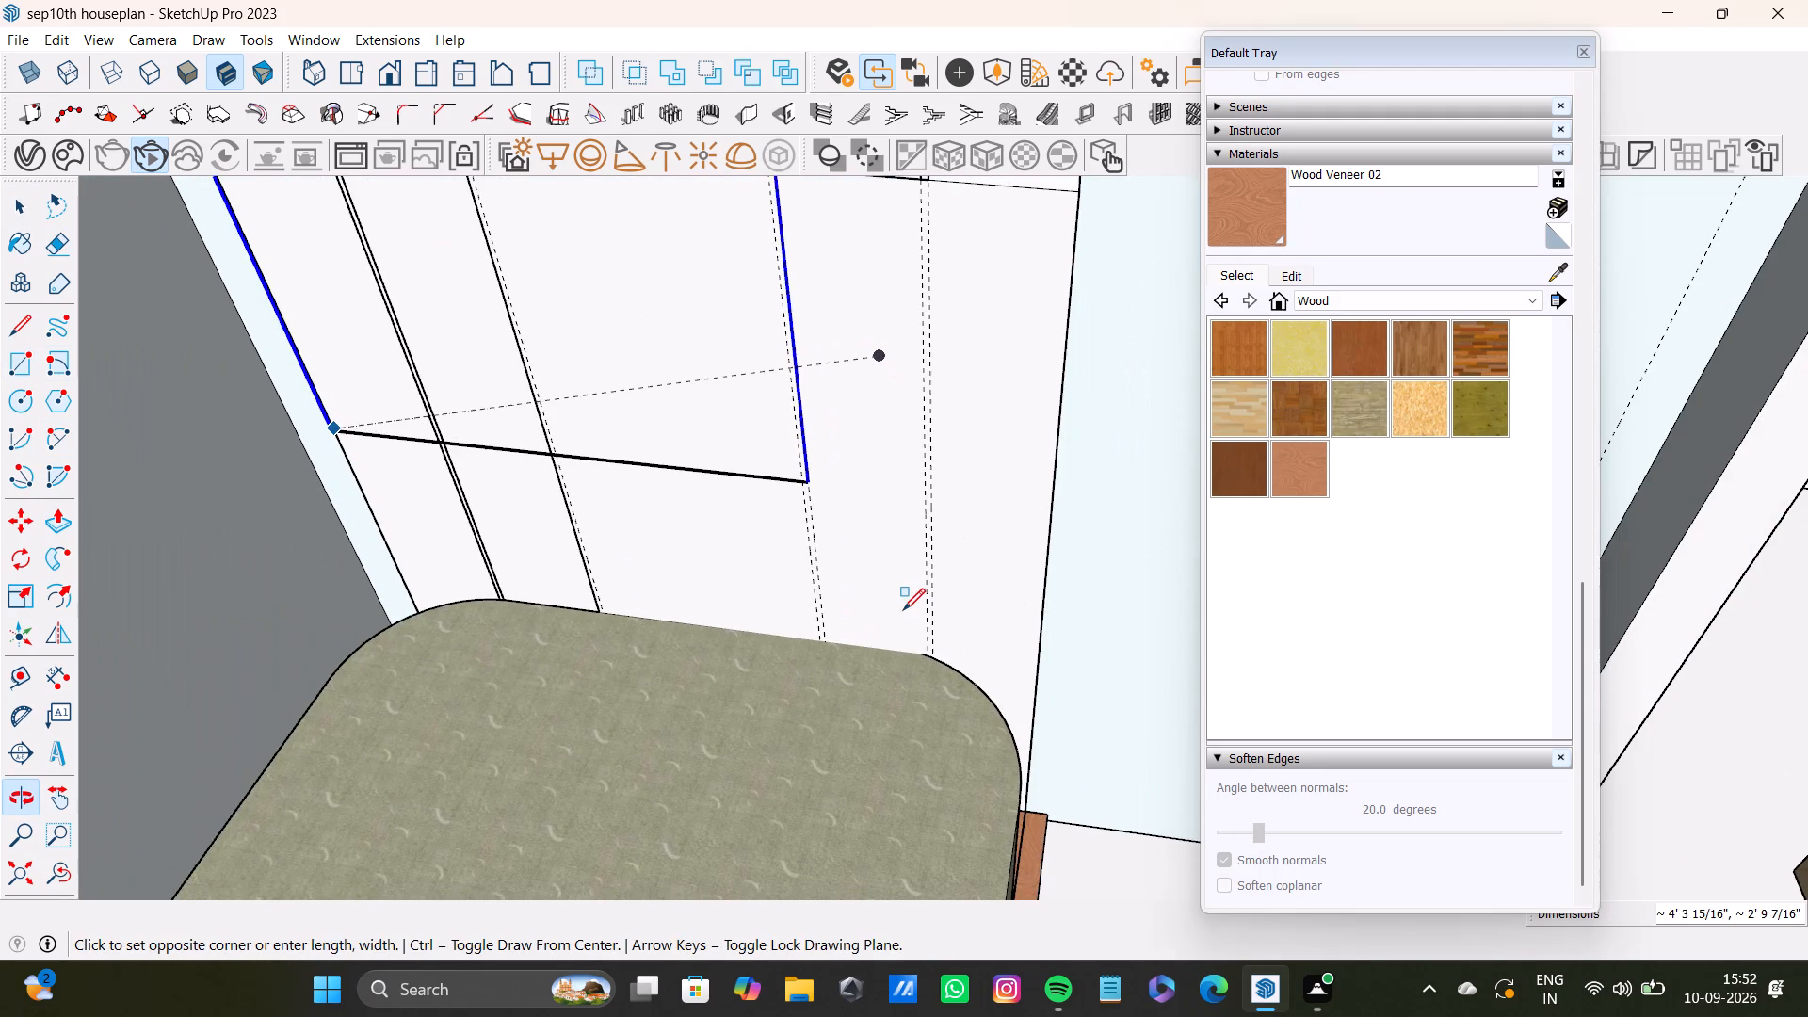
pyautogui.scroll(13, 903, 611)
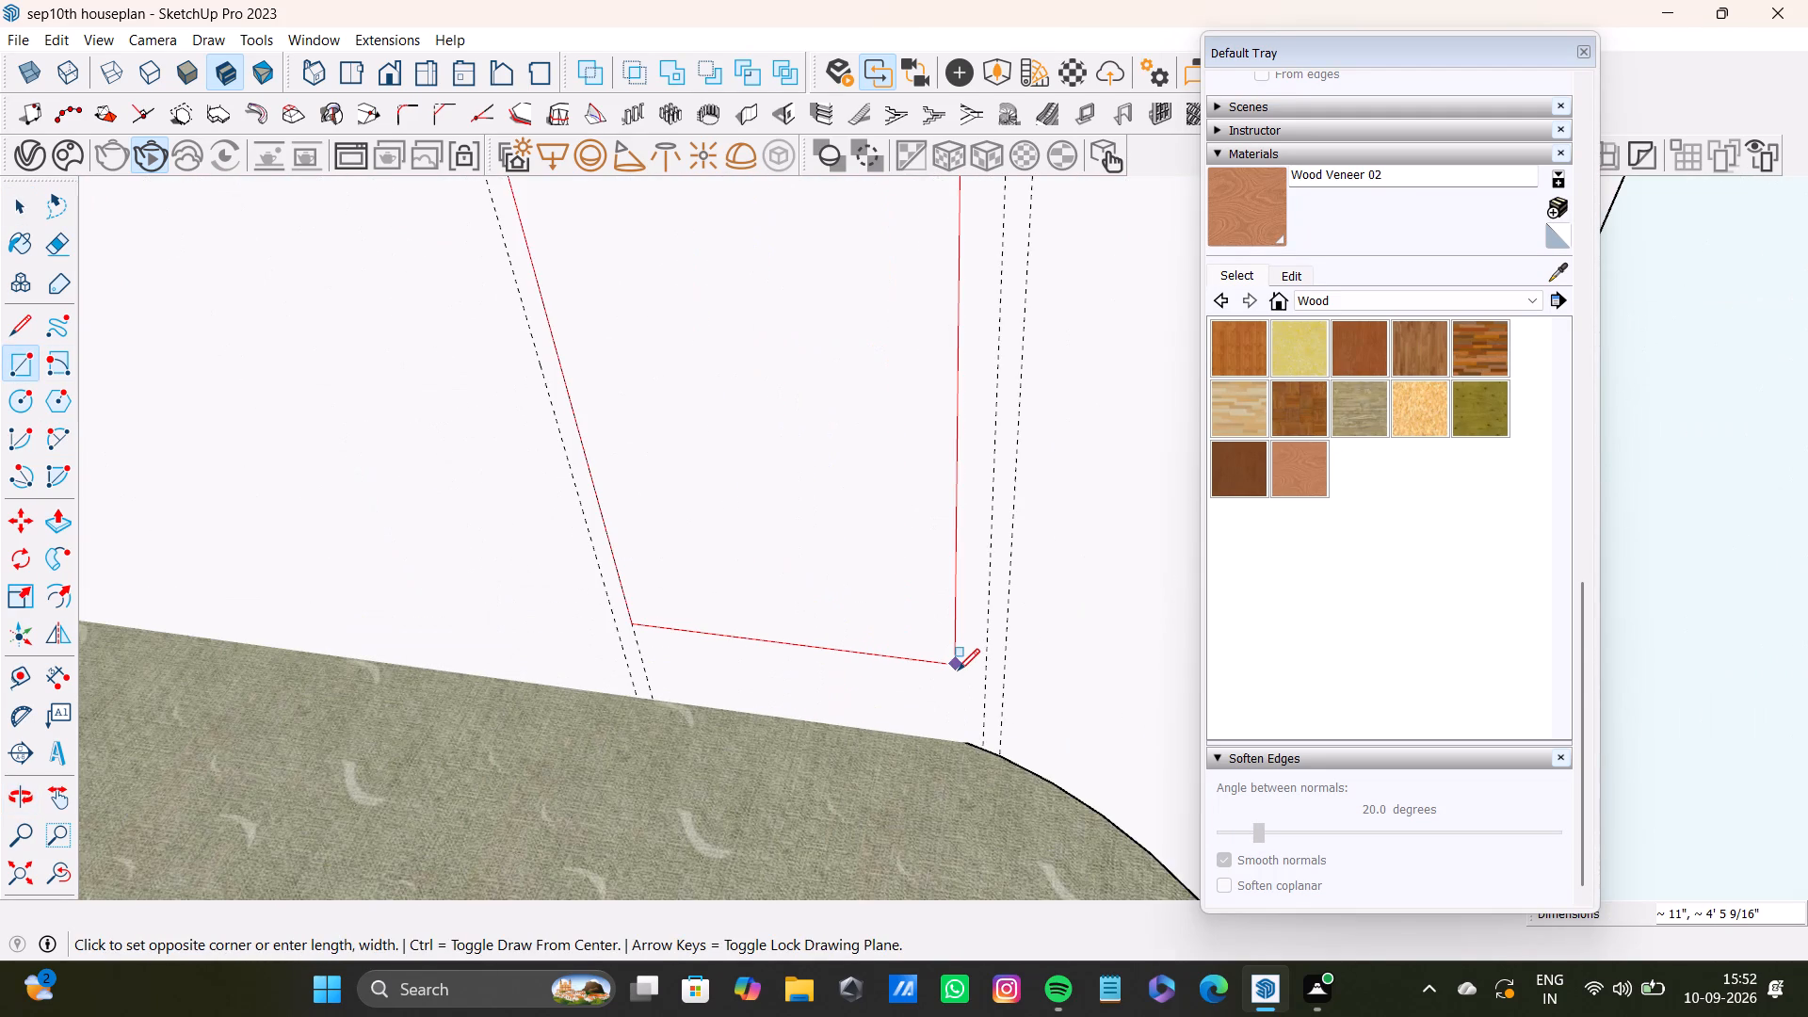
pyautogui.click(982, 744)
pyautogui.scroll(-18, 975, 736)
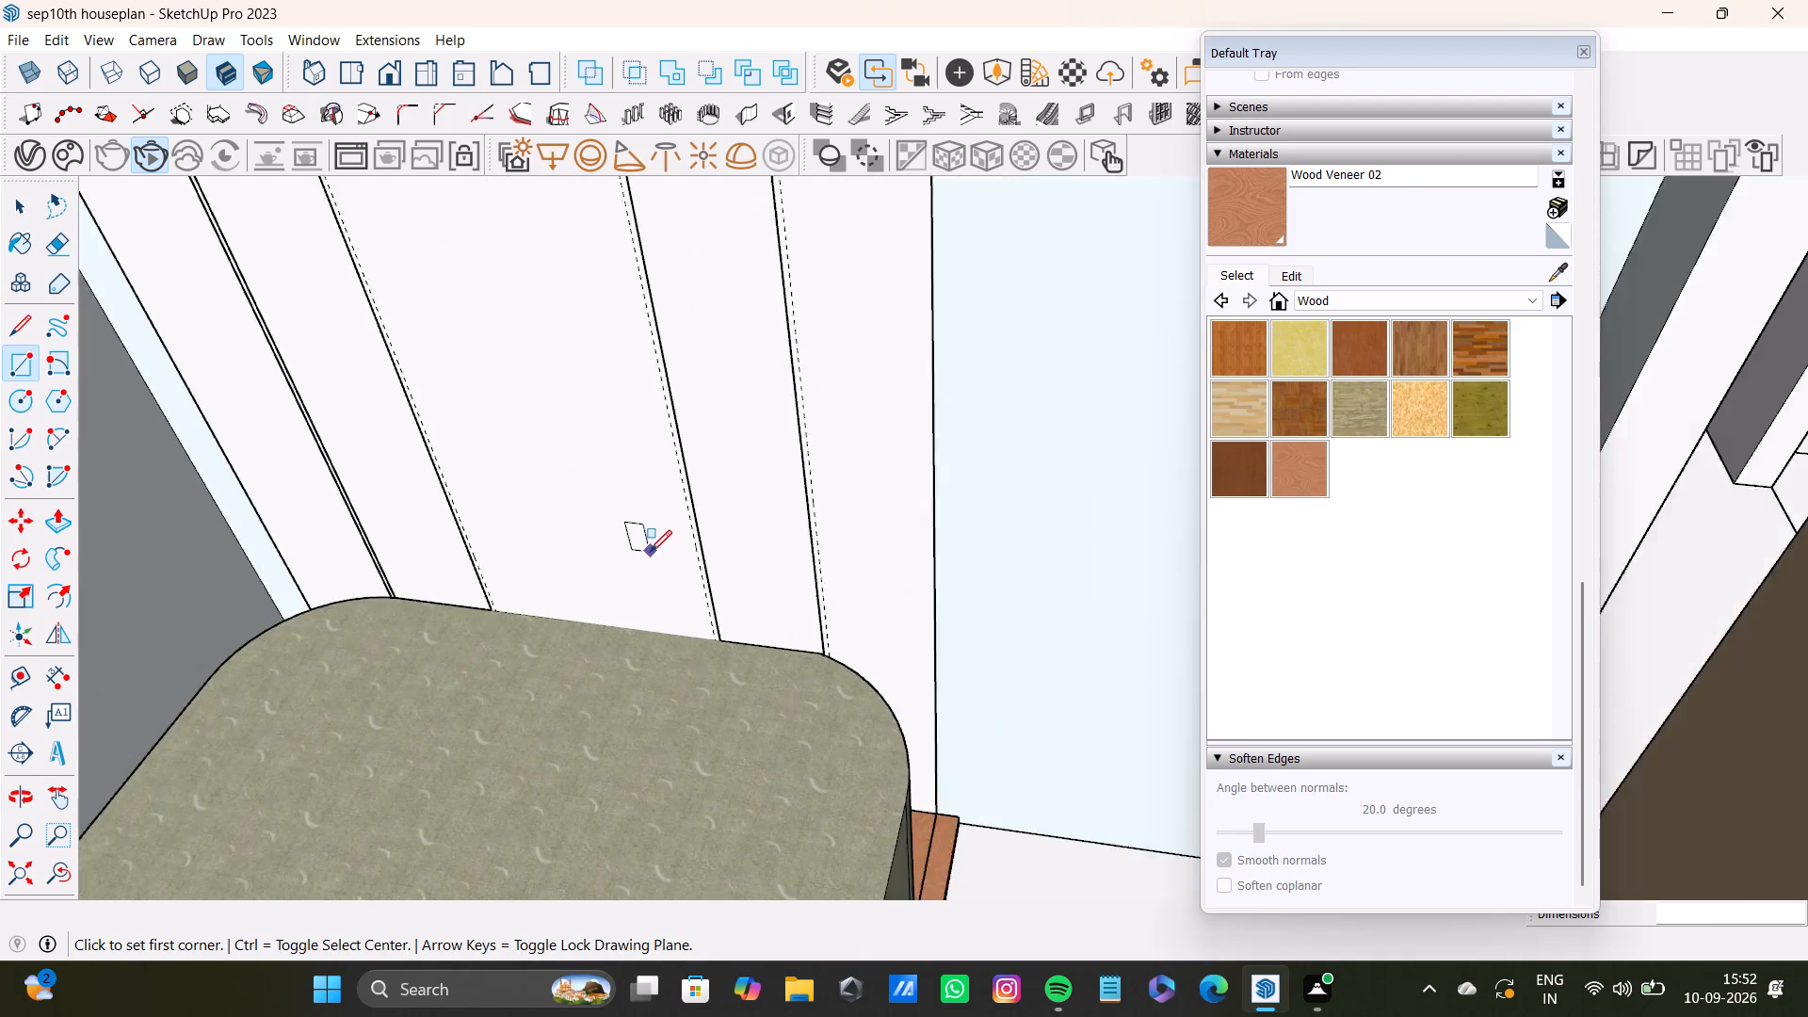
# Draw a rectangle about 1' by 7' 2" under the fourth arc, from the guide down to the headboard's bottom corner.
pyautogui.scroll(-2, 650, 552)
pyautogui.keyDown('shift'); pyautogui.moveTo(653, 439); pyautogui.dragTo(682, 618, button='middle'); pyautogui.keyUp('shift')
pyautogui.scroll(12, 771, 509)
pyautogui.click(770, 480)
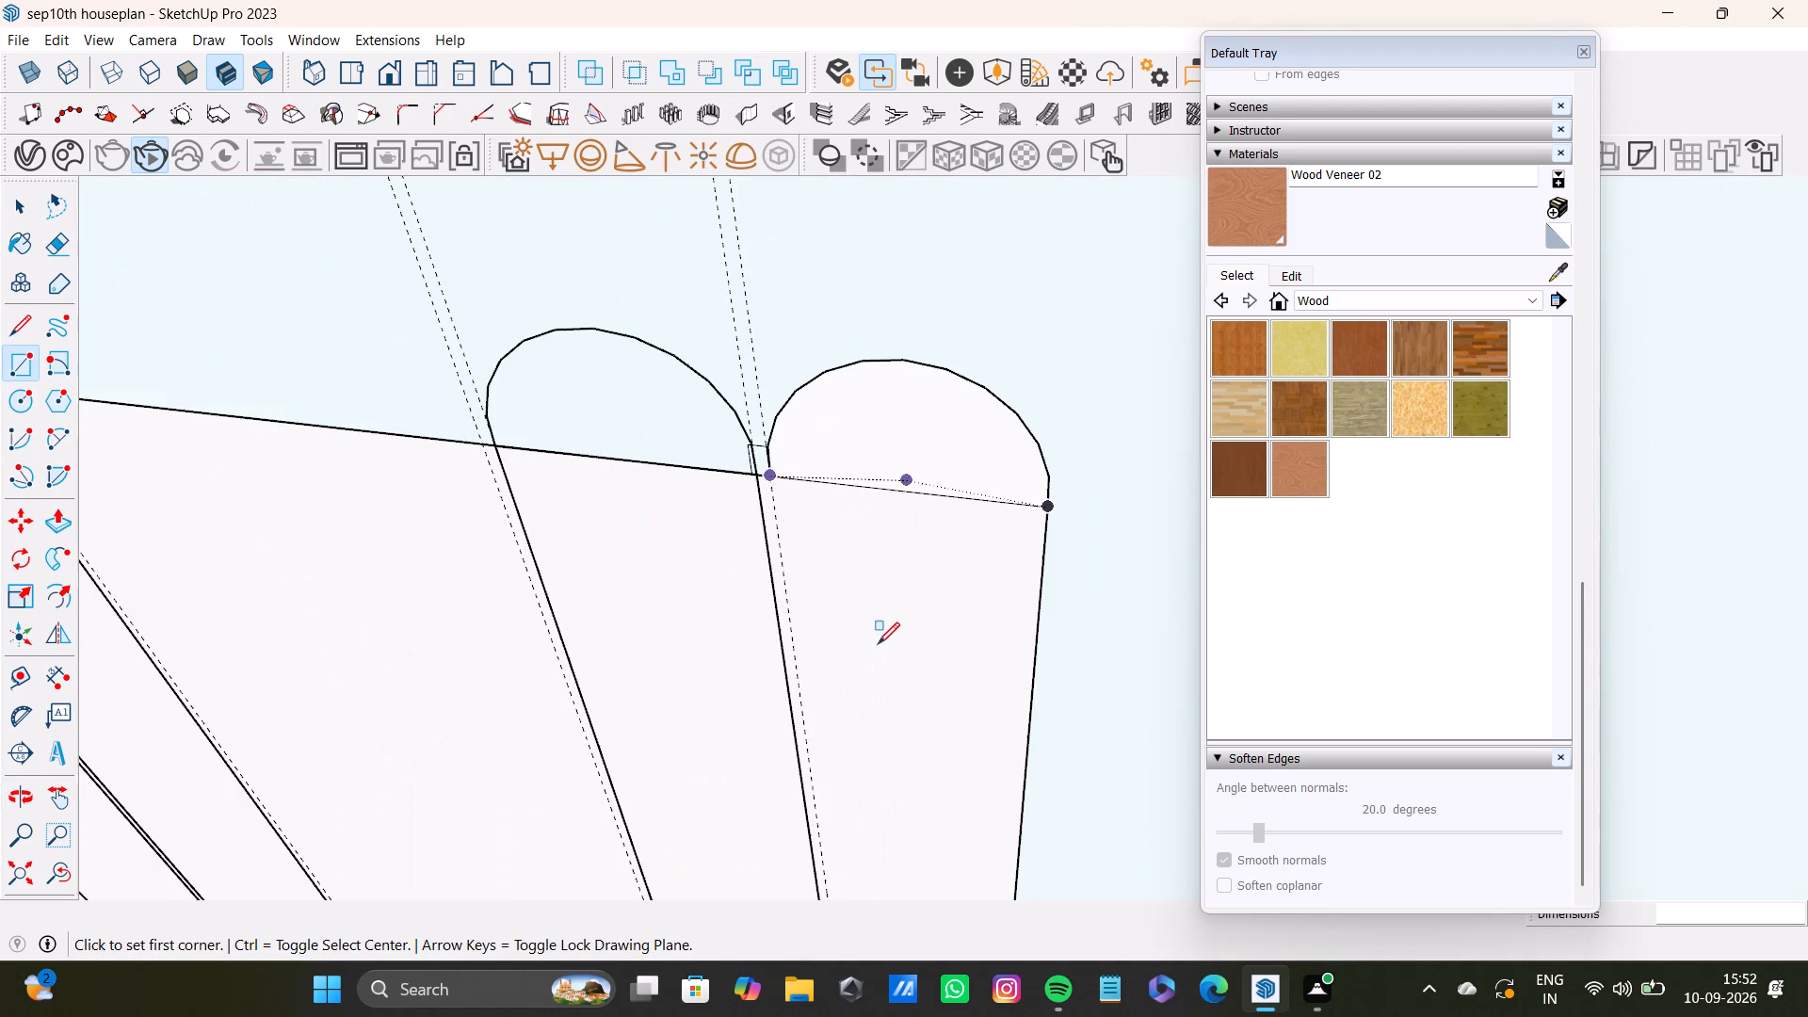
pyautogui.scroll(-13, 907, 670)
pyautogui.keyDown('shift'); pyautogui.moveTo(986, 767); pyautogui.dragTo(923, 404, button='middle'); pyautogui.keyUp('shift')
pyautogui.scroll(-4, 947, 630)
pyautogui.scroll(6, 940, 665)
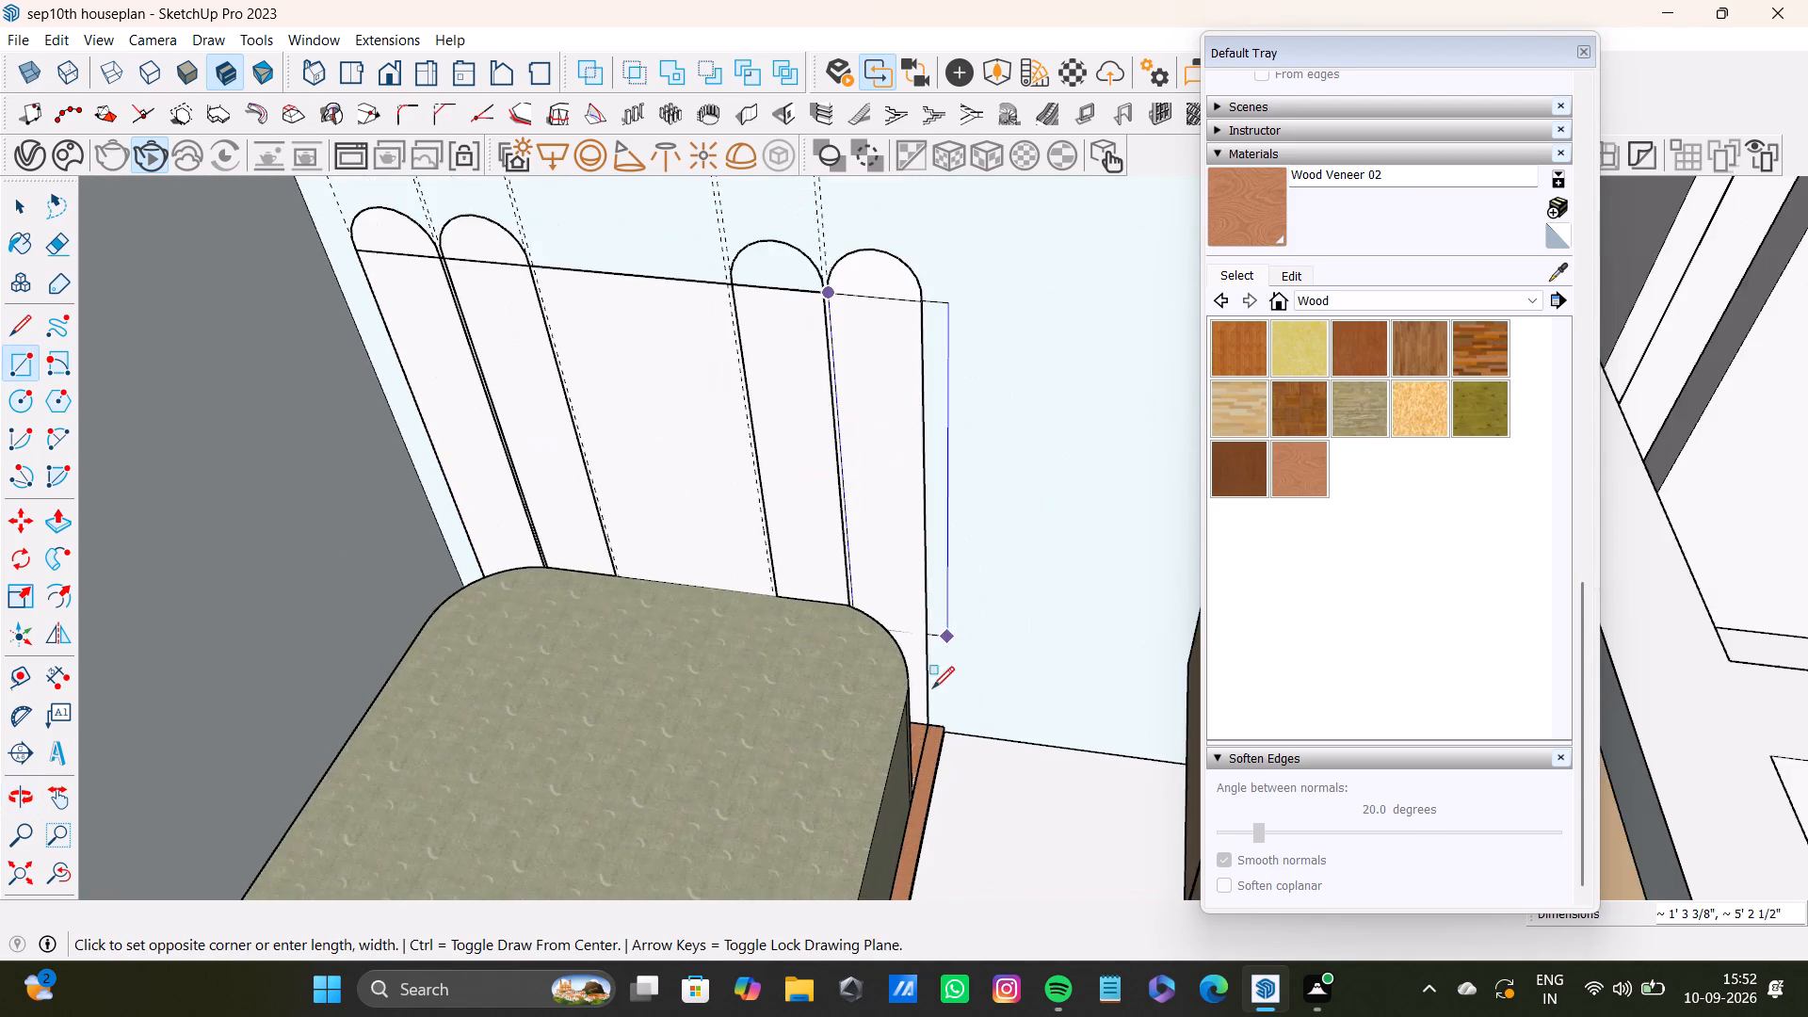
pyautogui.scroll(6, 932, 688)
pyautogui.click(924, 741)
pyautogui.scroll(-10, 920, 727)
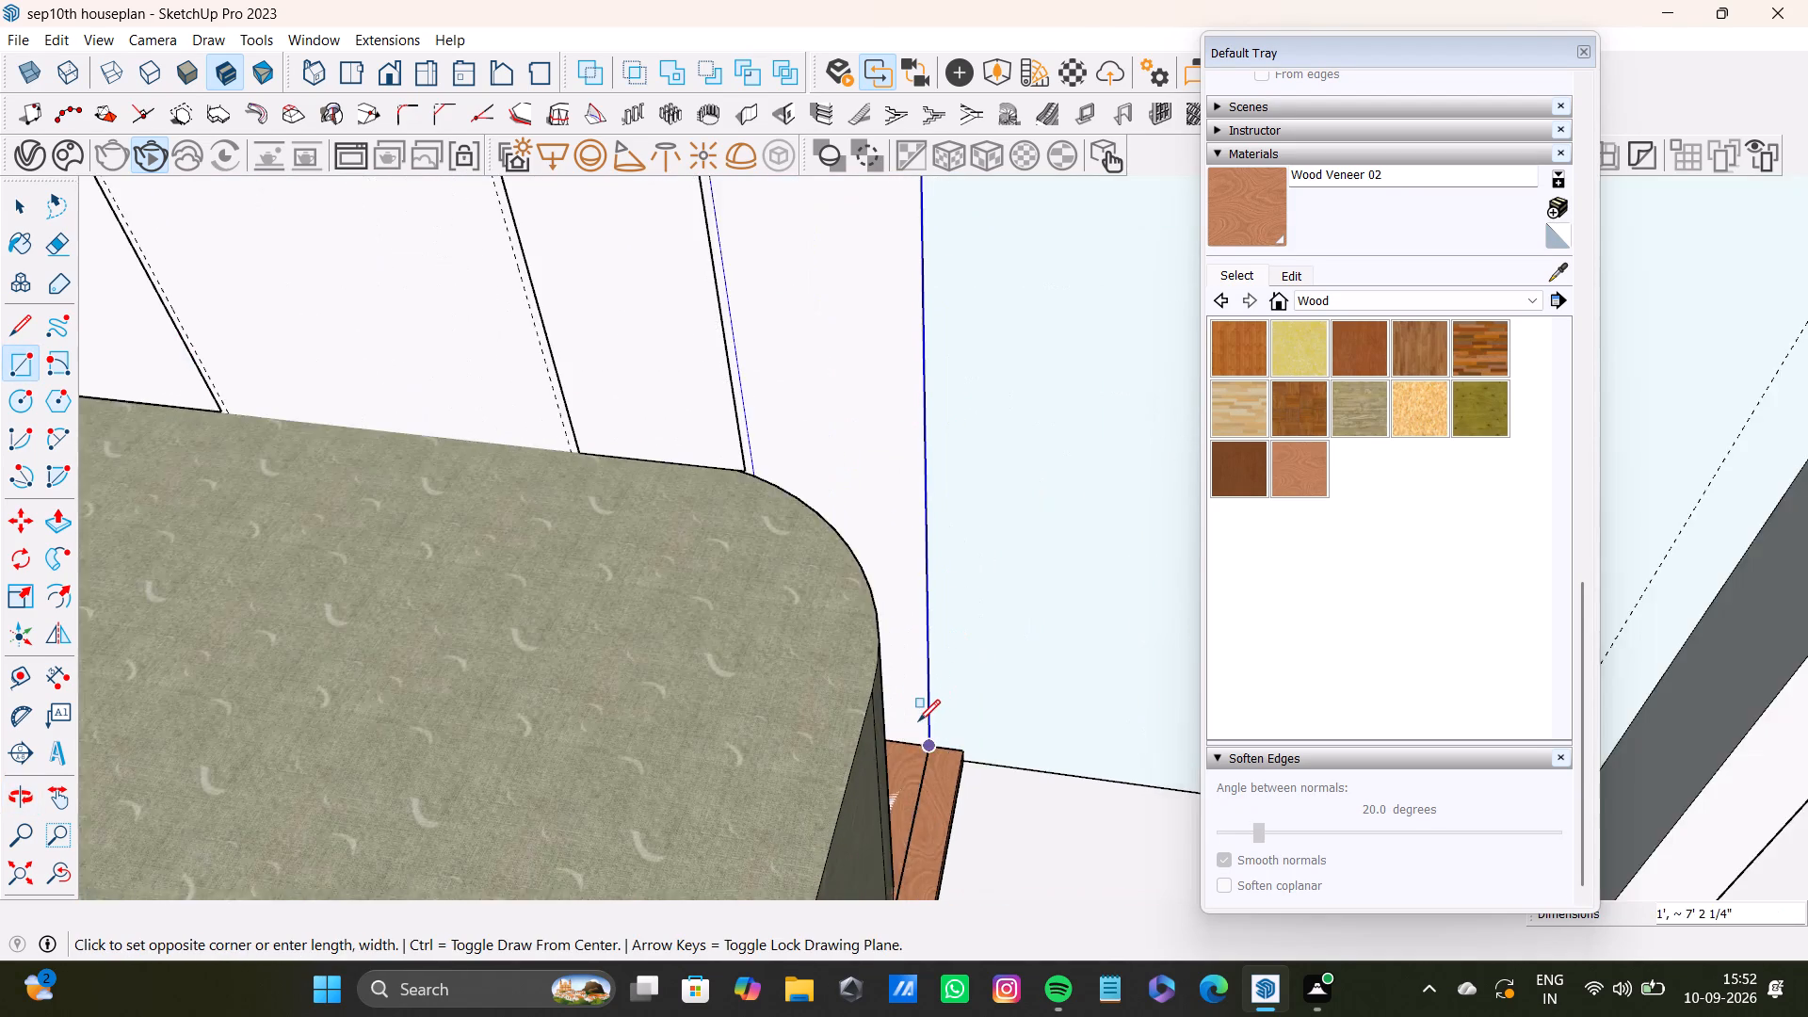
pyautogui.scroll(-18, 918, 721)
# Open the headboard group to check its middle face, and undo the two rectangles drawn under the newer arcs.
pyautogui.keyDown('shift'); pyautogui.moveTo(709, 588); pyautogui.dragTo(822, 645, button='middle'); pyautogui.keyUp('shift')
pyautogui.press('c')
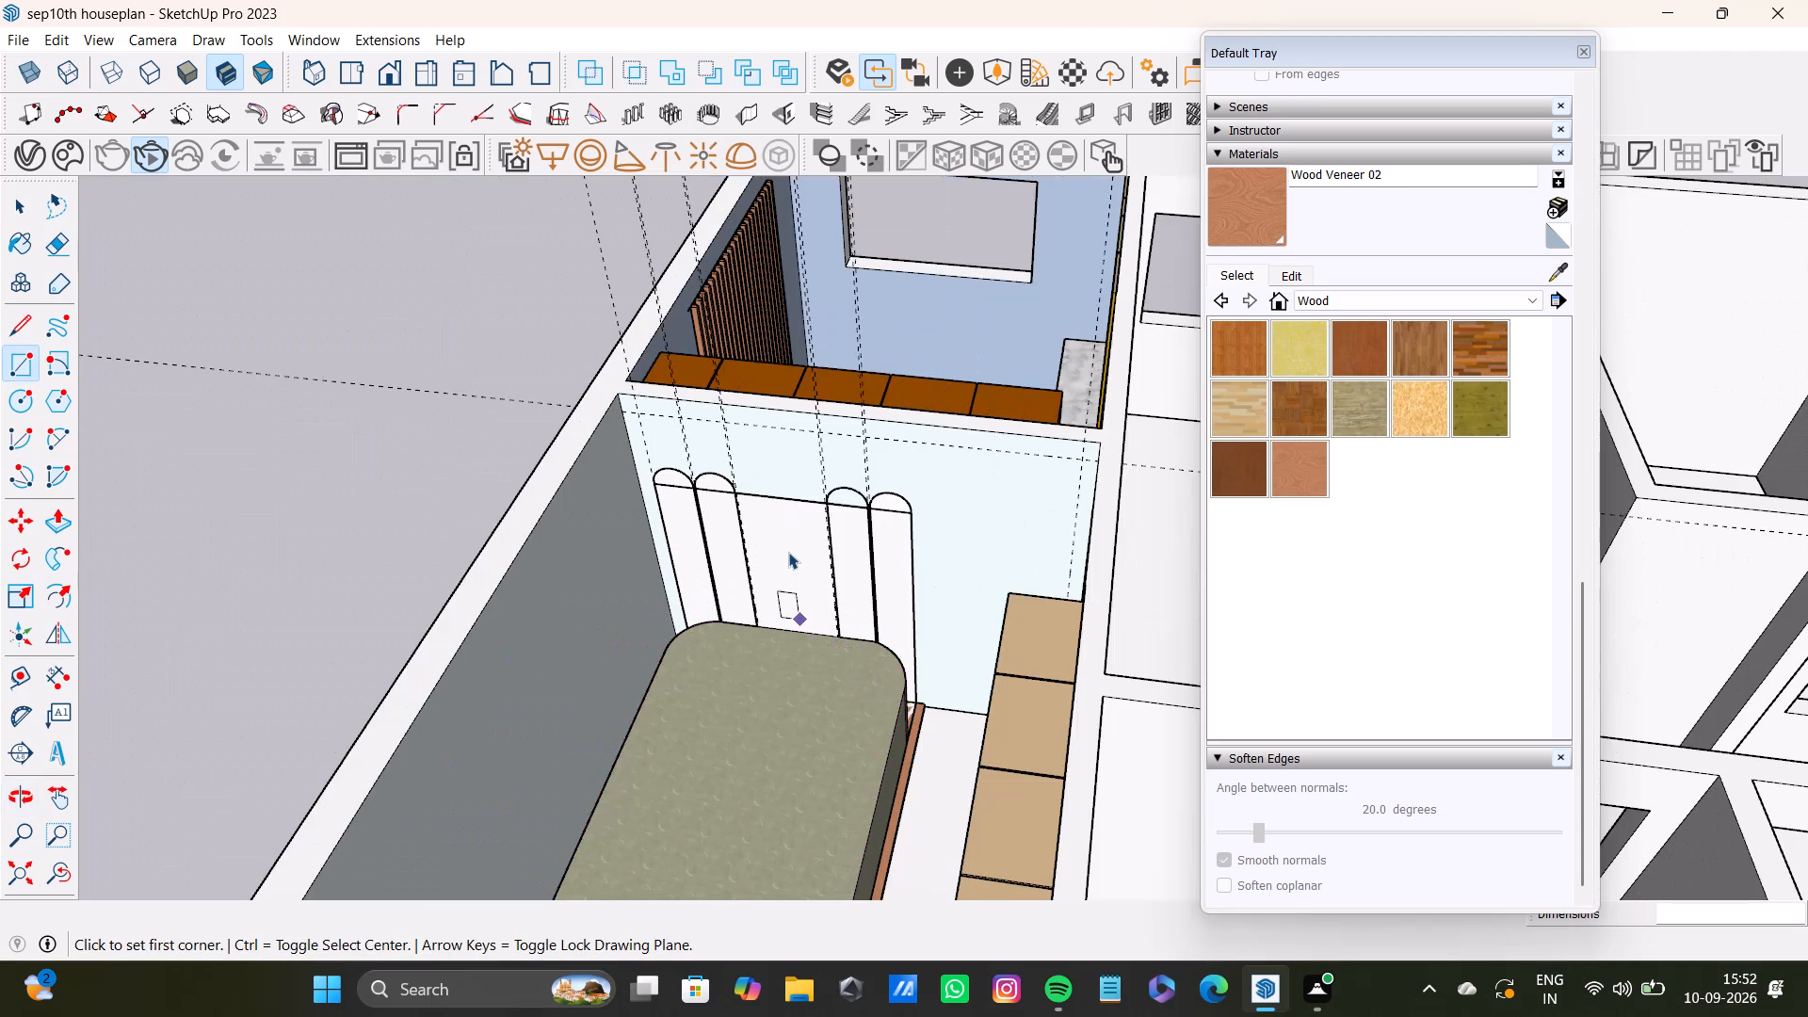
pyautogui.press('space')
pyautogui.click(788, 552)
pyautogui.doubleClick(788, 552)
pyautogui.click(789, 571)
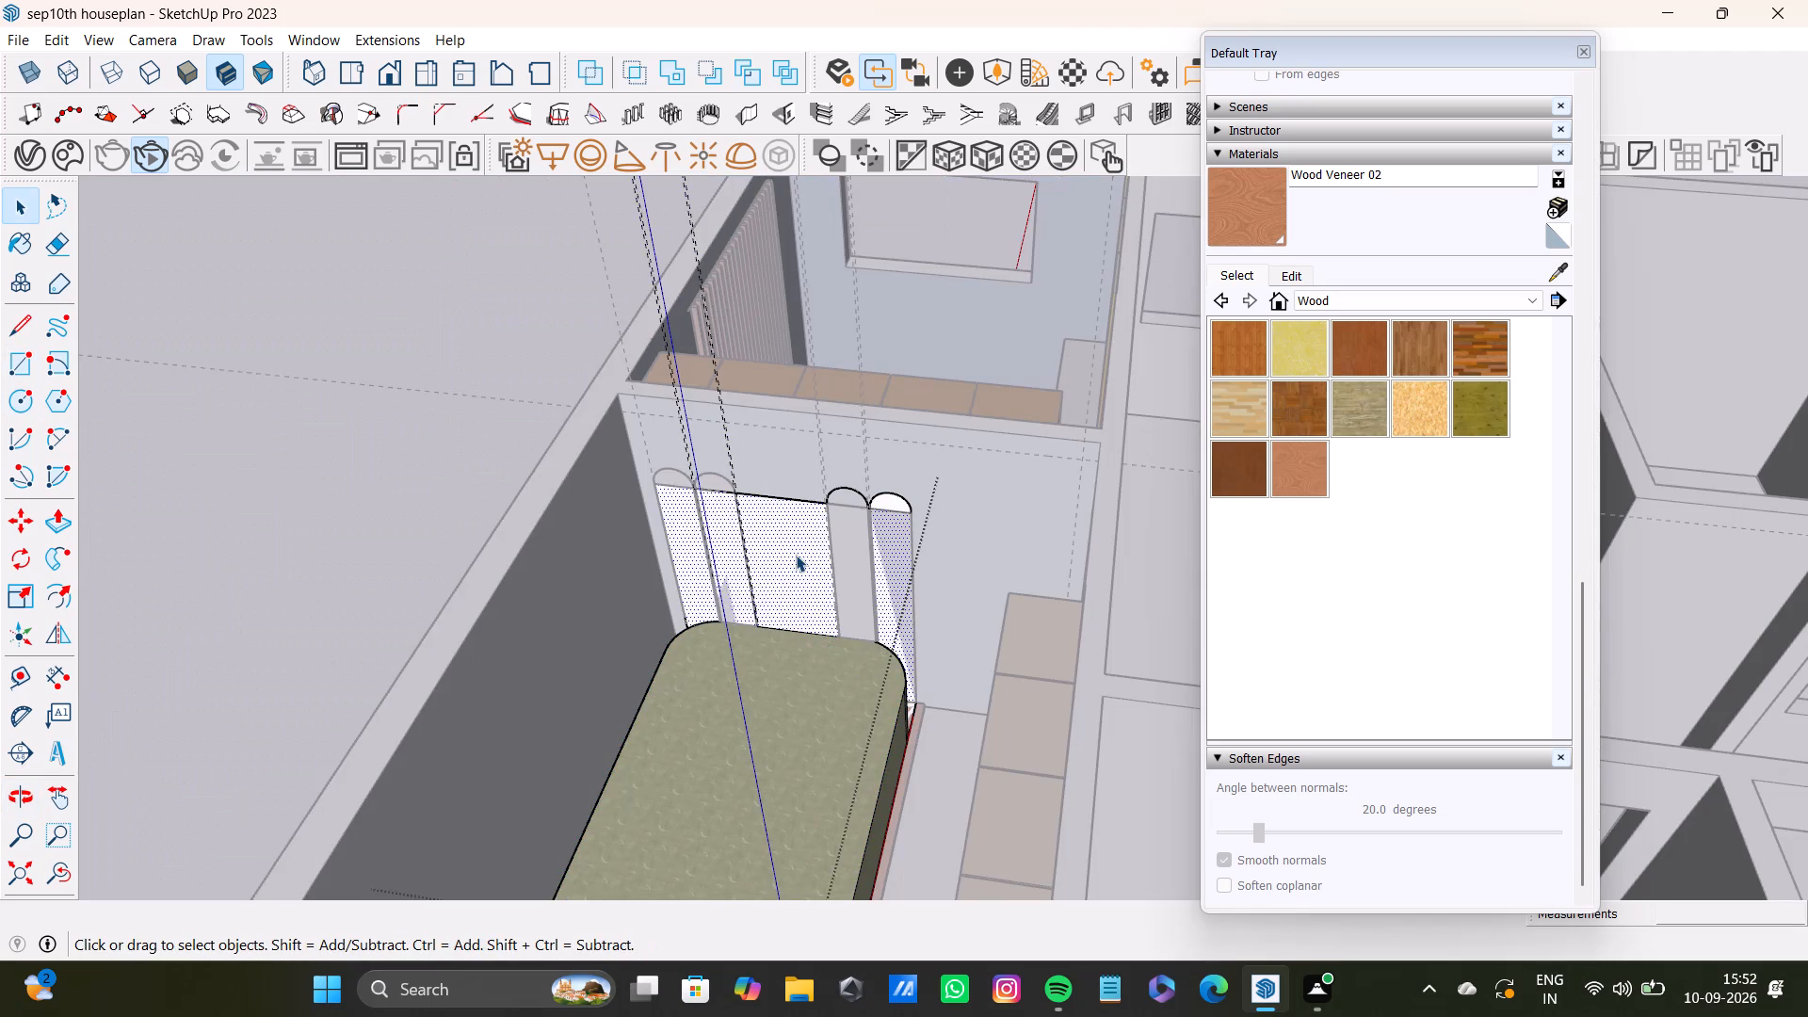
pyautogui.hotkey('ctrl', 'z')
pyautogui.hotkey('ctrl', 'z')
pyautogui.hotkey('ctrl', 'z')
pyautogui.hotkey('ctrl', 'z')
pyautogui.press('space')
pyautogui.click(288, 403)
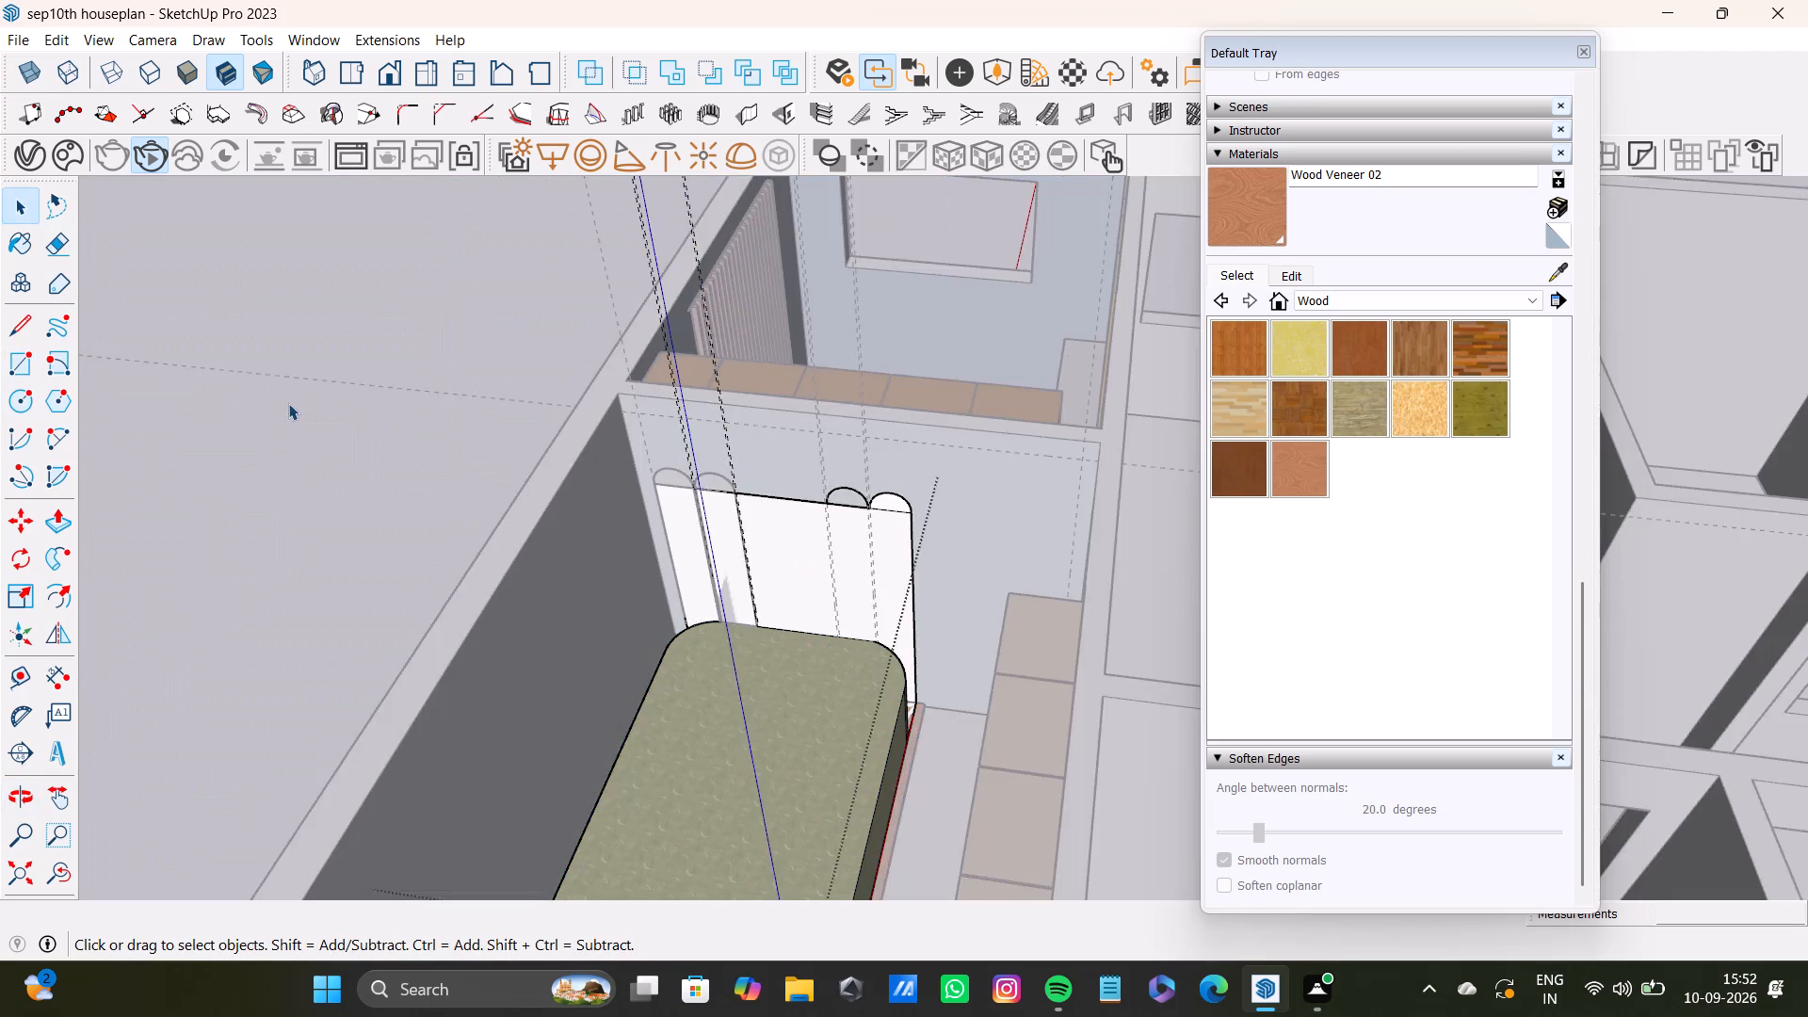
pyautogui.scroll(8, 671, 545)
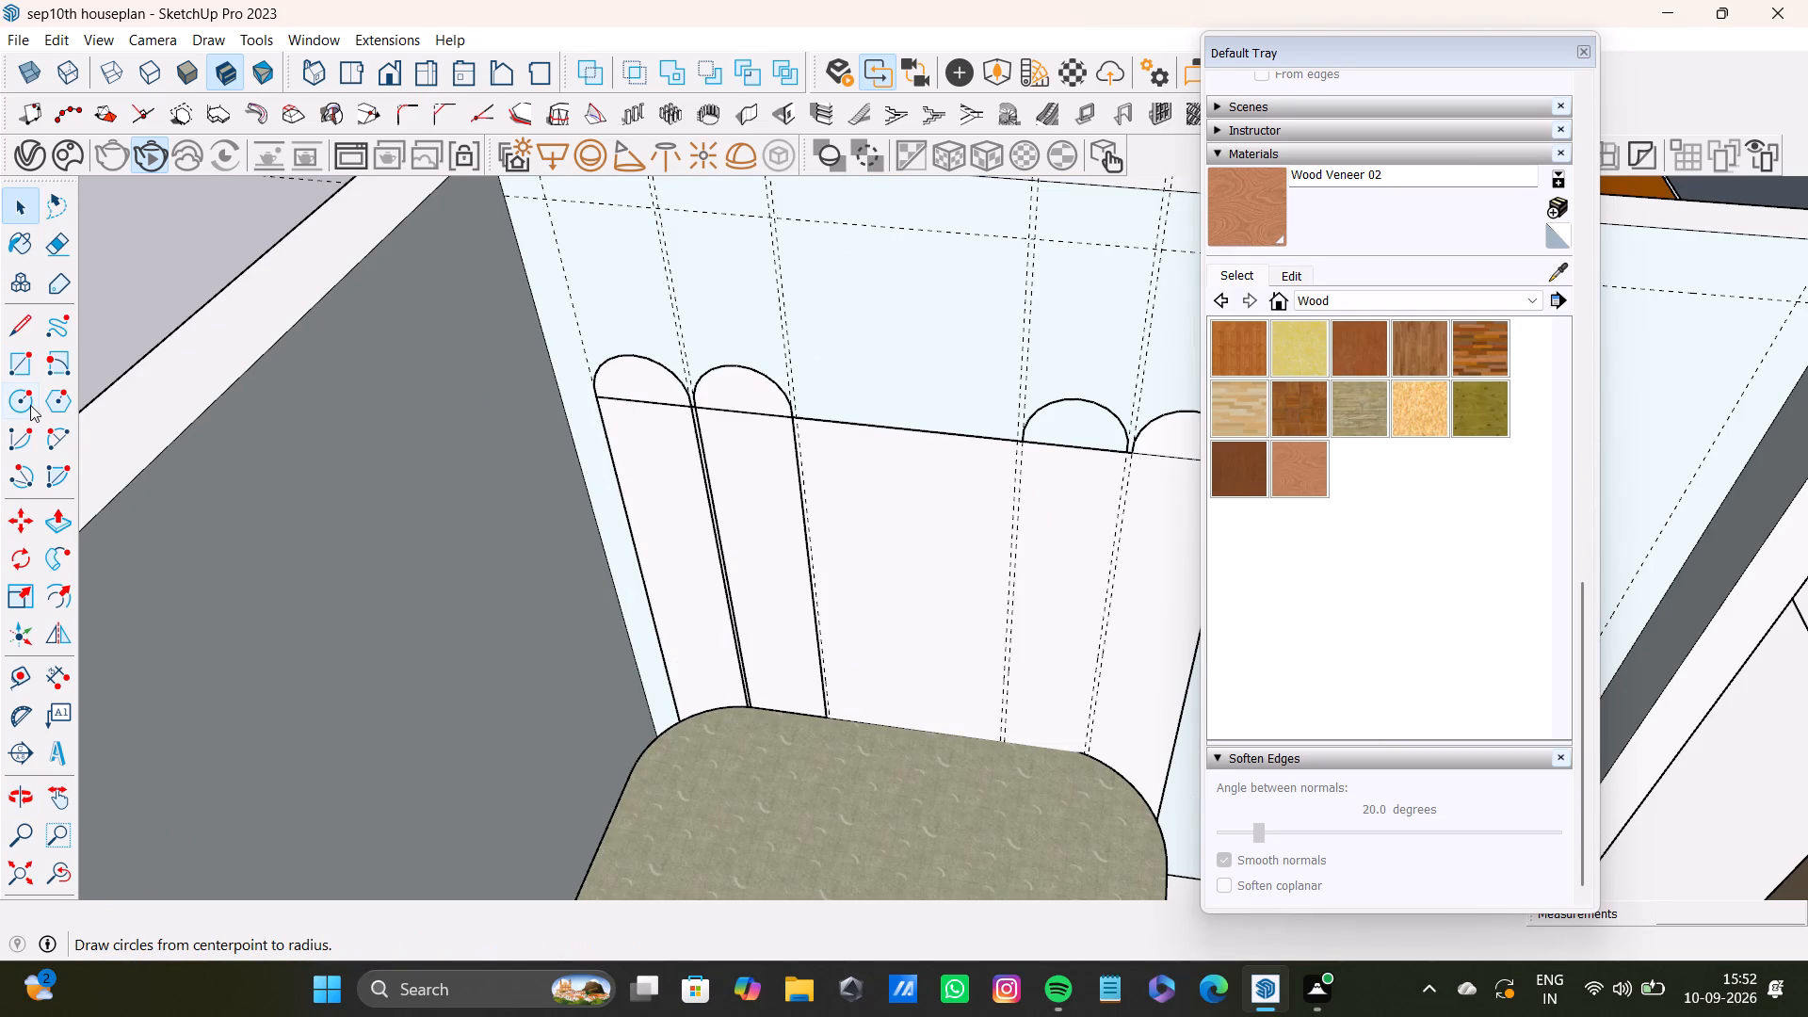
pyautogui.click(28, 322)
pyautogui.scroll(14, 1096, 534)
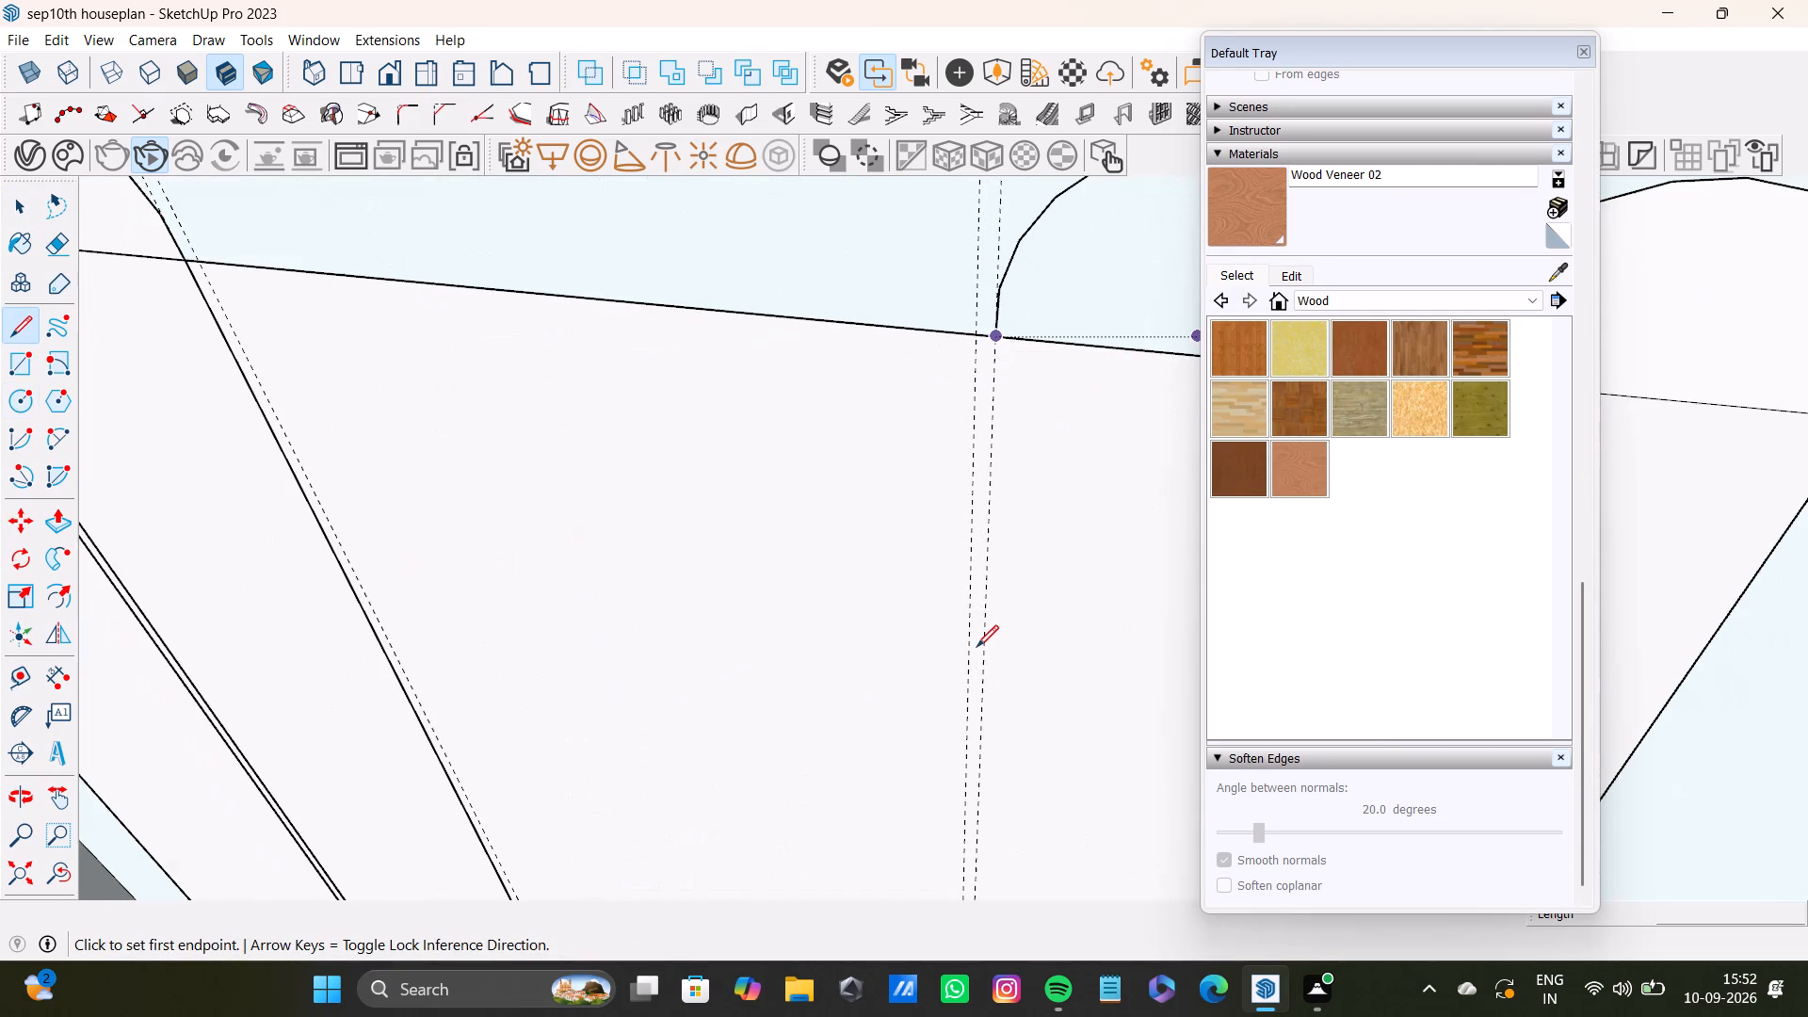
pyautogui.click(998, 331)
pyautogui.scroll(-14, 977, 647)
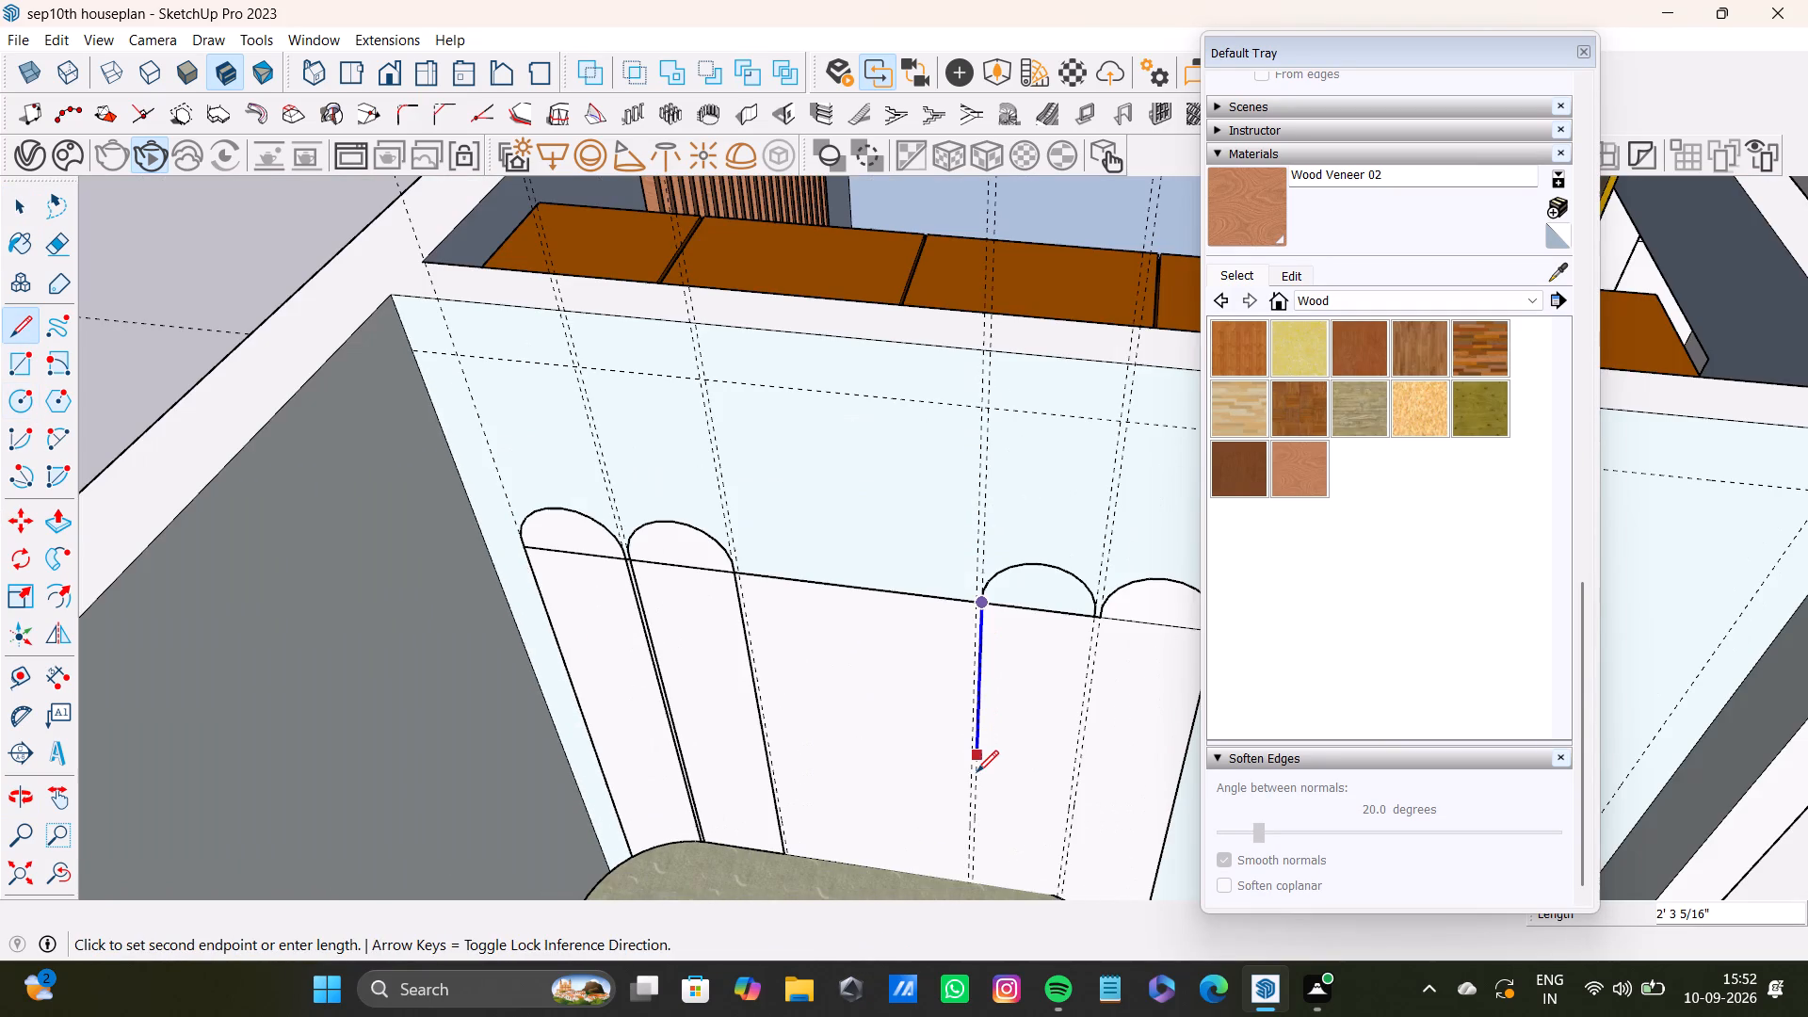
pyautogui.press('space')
# Close the Default Tray.
pyautogui.click(1578, 51)
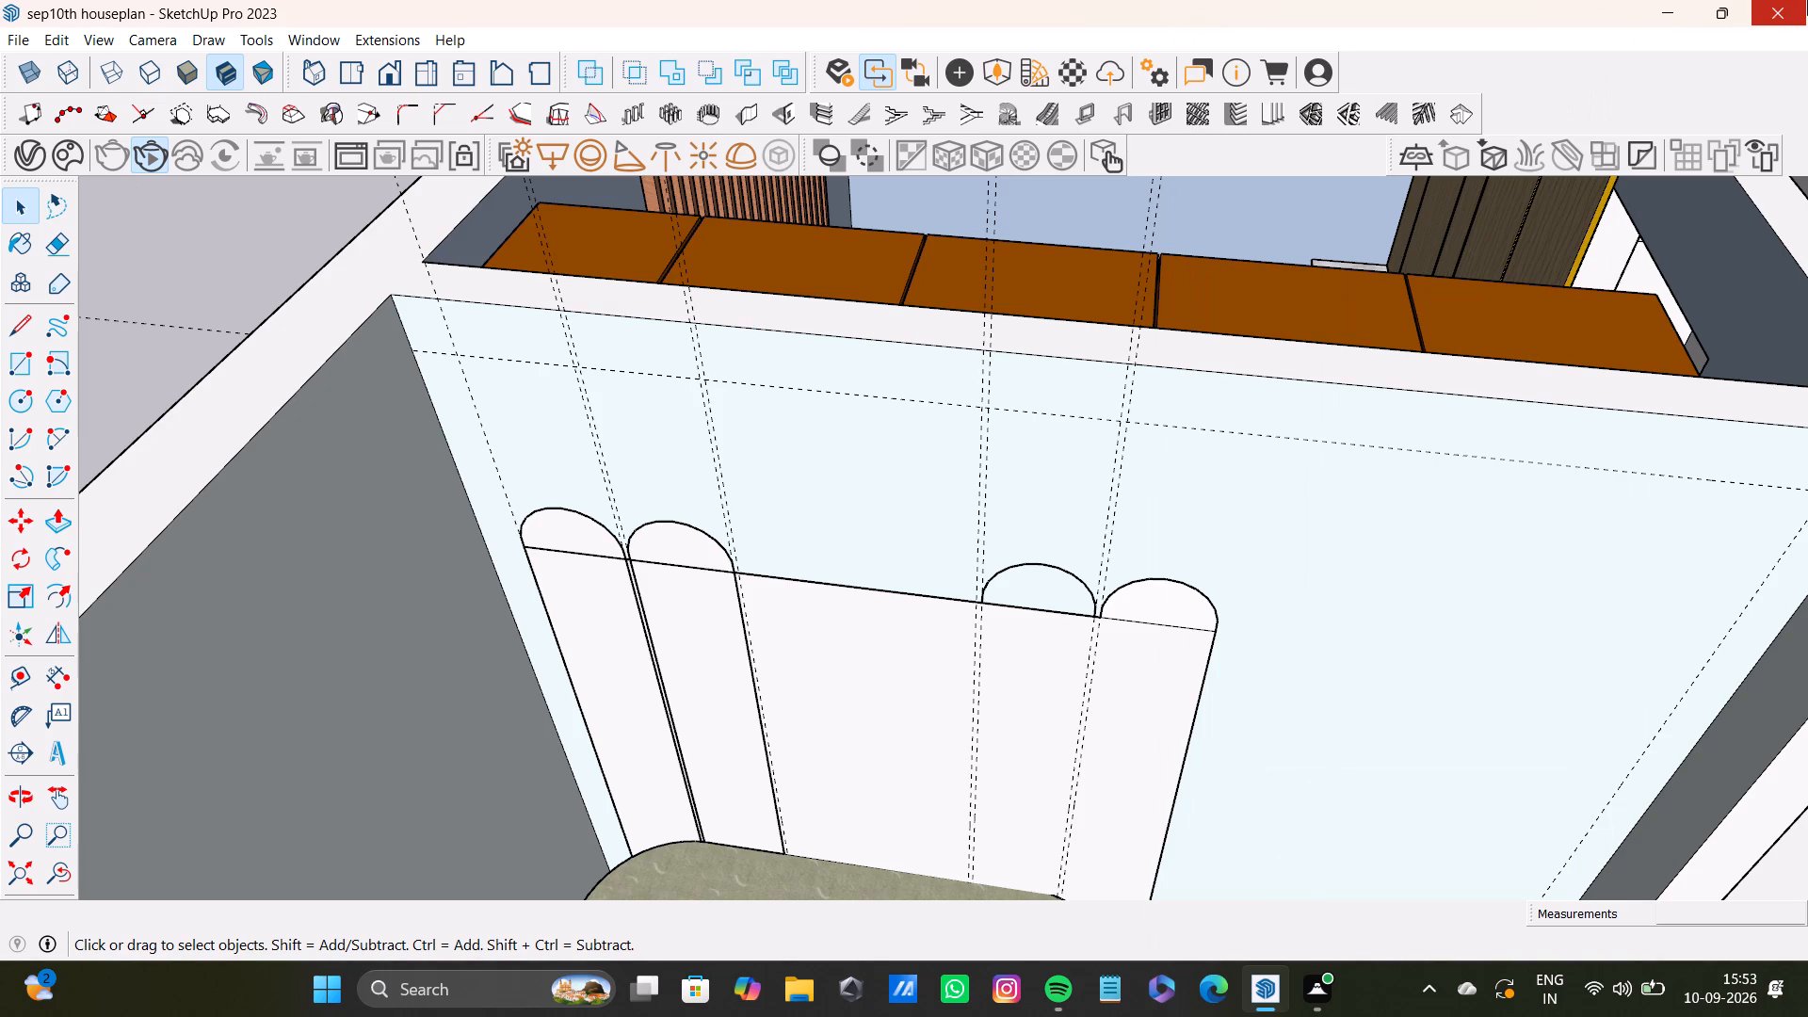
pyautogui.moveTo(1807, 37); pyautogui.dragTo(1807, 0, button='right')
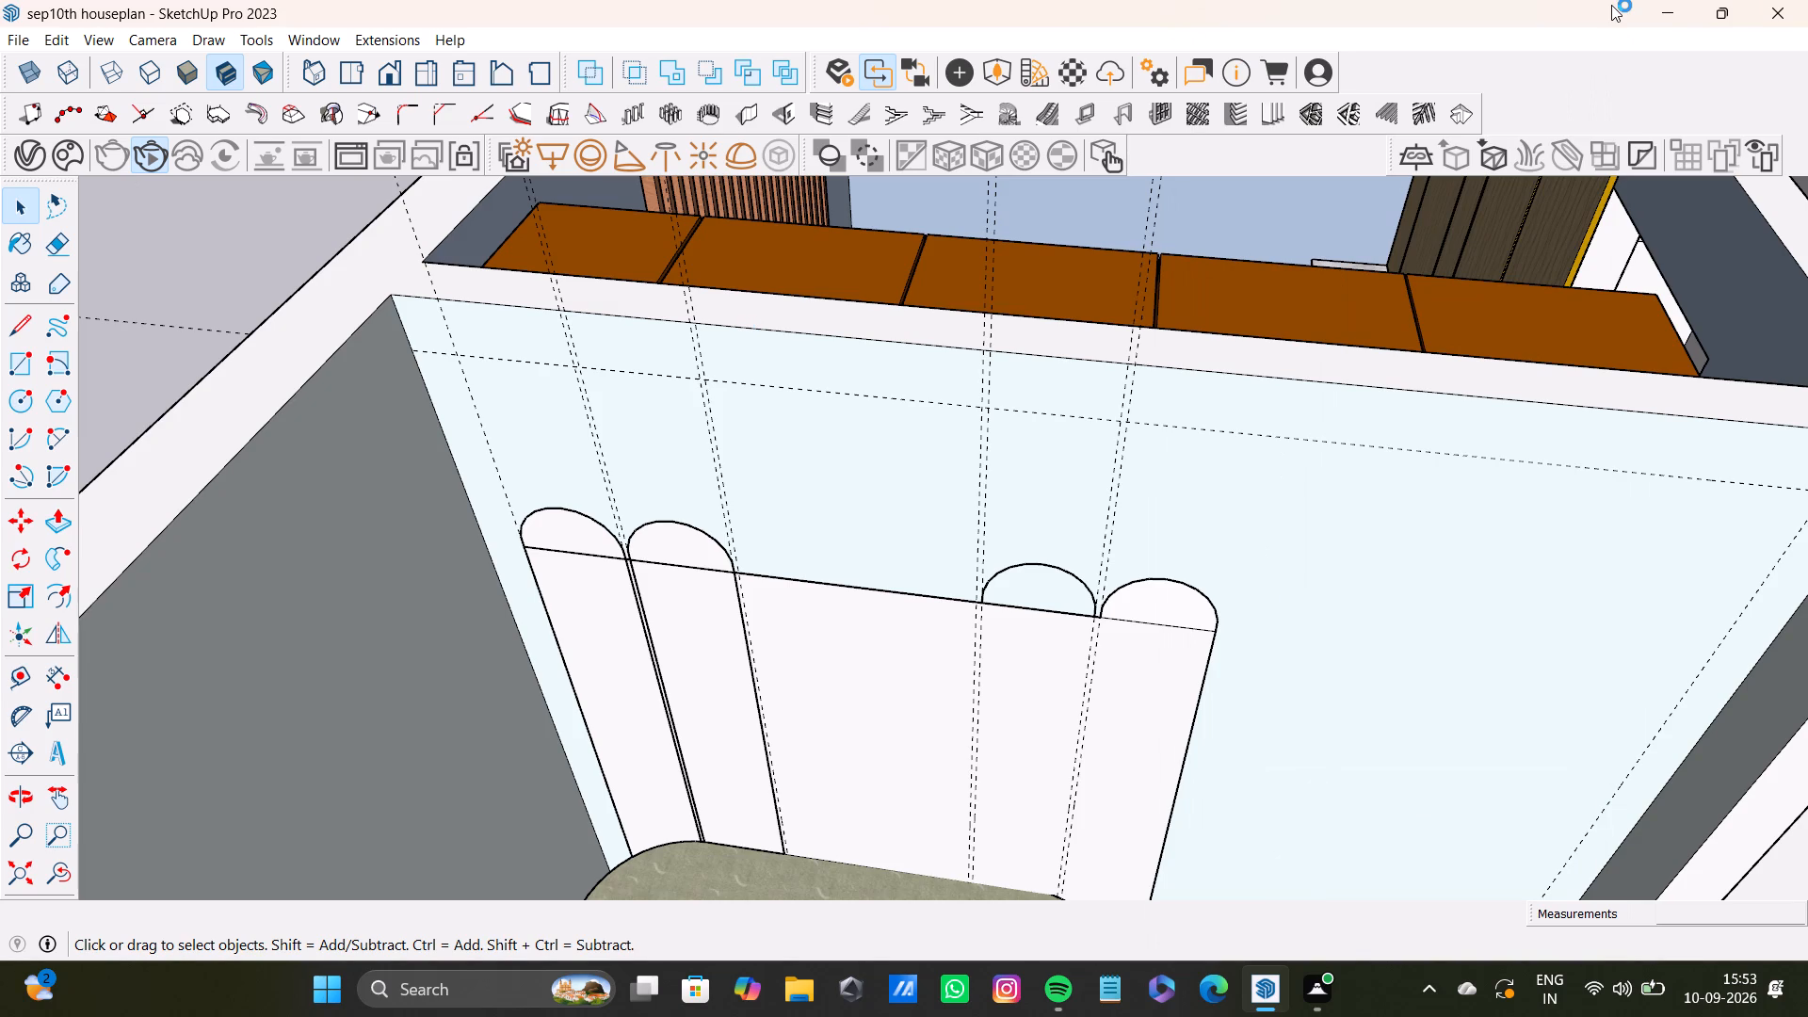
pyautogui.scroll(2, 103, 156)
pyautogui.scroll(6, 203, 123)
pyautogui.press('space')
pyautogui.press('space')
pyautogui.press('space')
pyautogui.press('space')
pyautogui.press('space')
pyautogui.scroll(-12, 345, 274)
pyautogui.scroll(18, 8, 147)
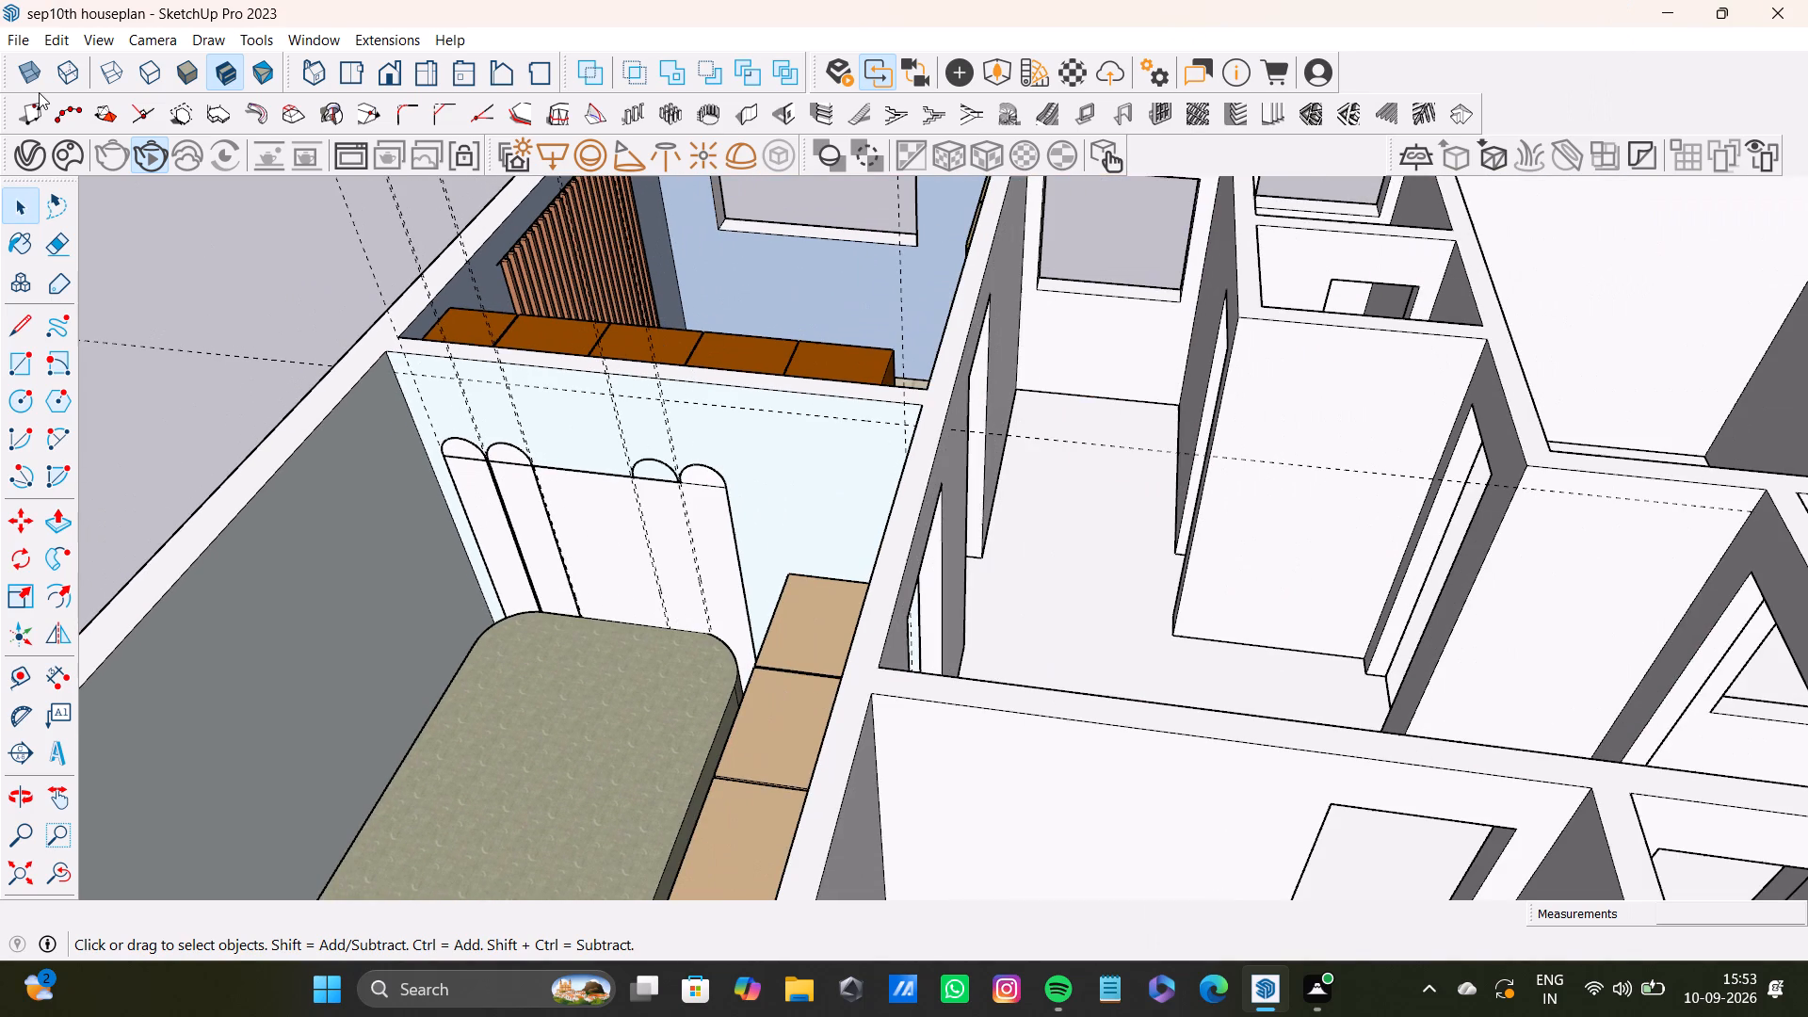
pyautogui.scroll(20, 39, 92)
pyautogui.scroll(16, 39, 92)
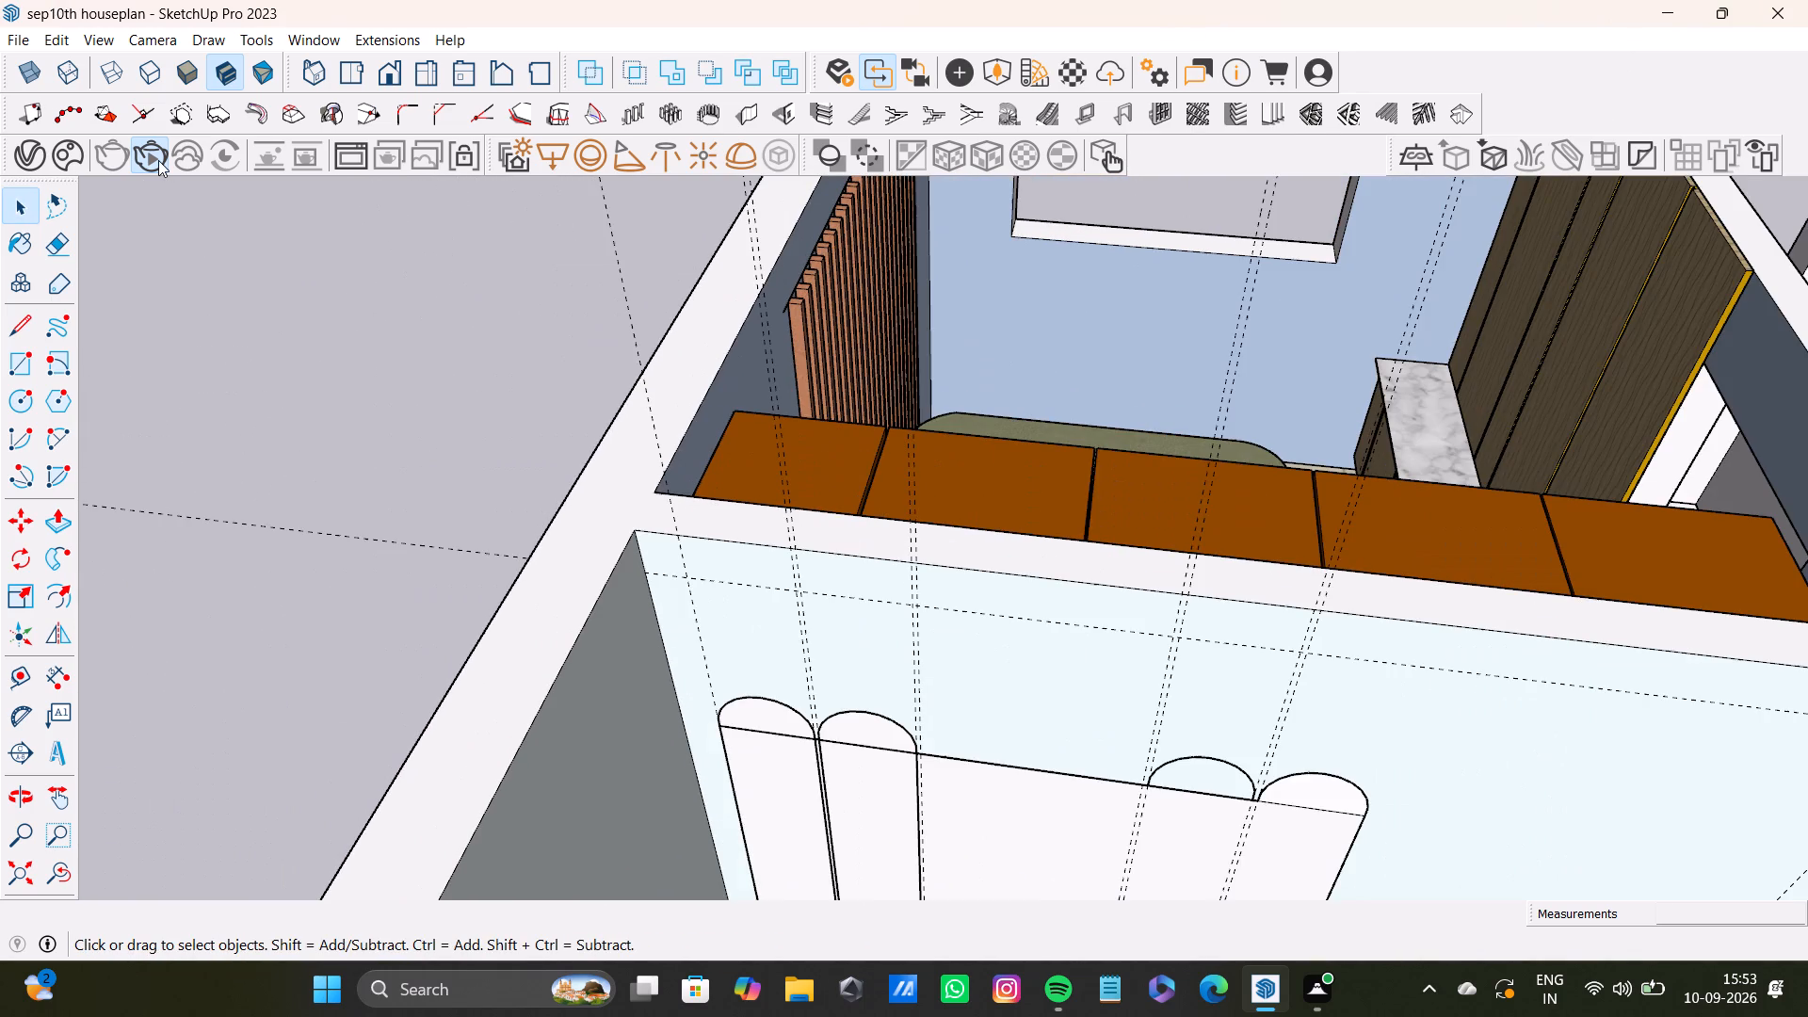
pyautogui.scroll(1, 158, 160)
# Stop the interactive render.
pyautogui.click(165, 169)
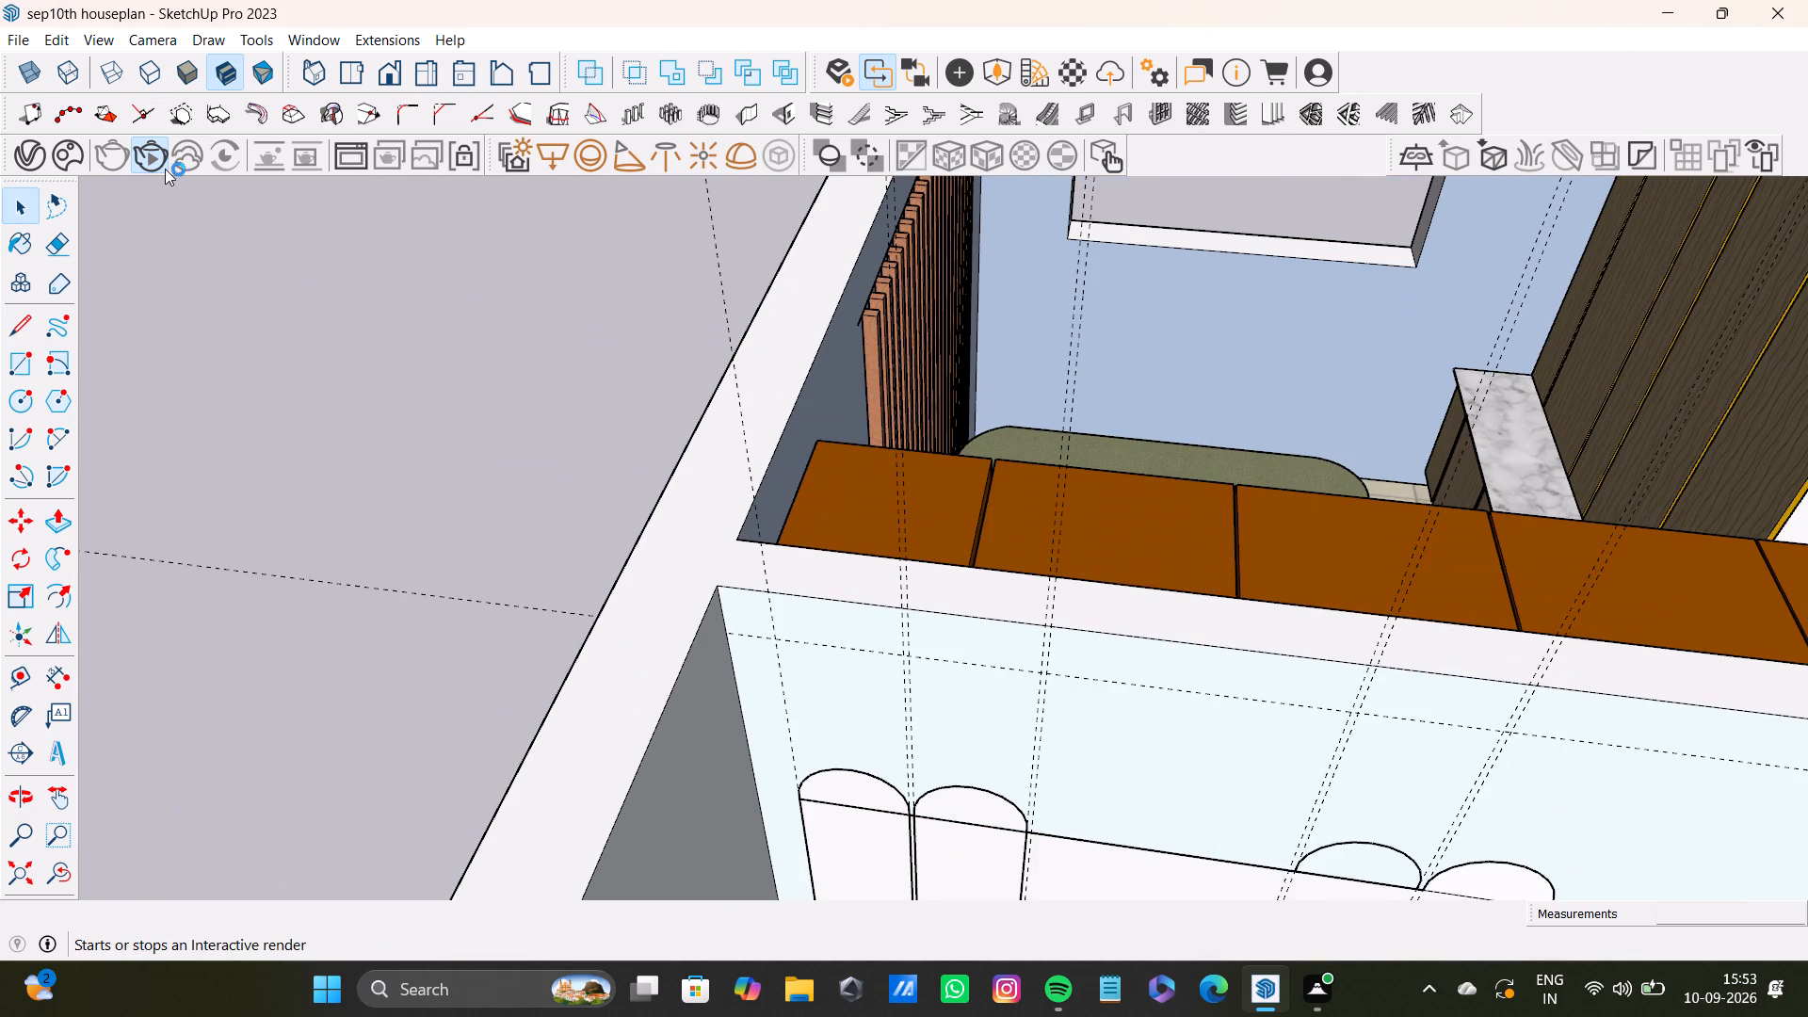
pyautogui.scroll(-17, 268, 256)
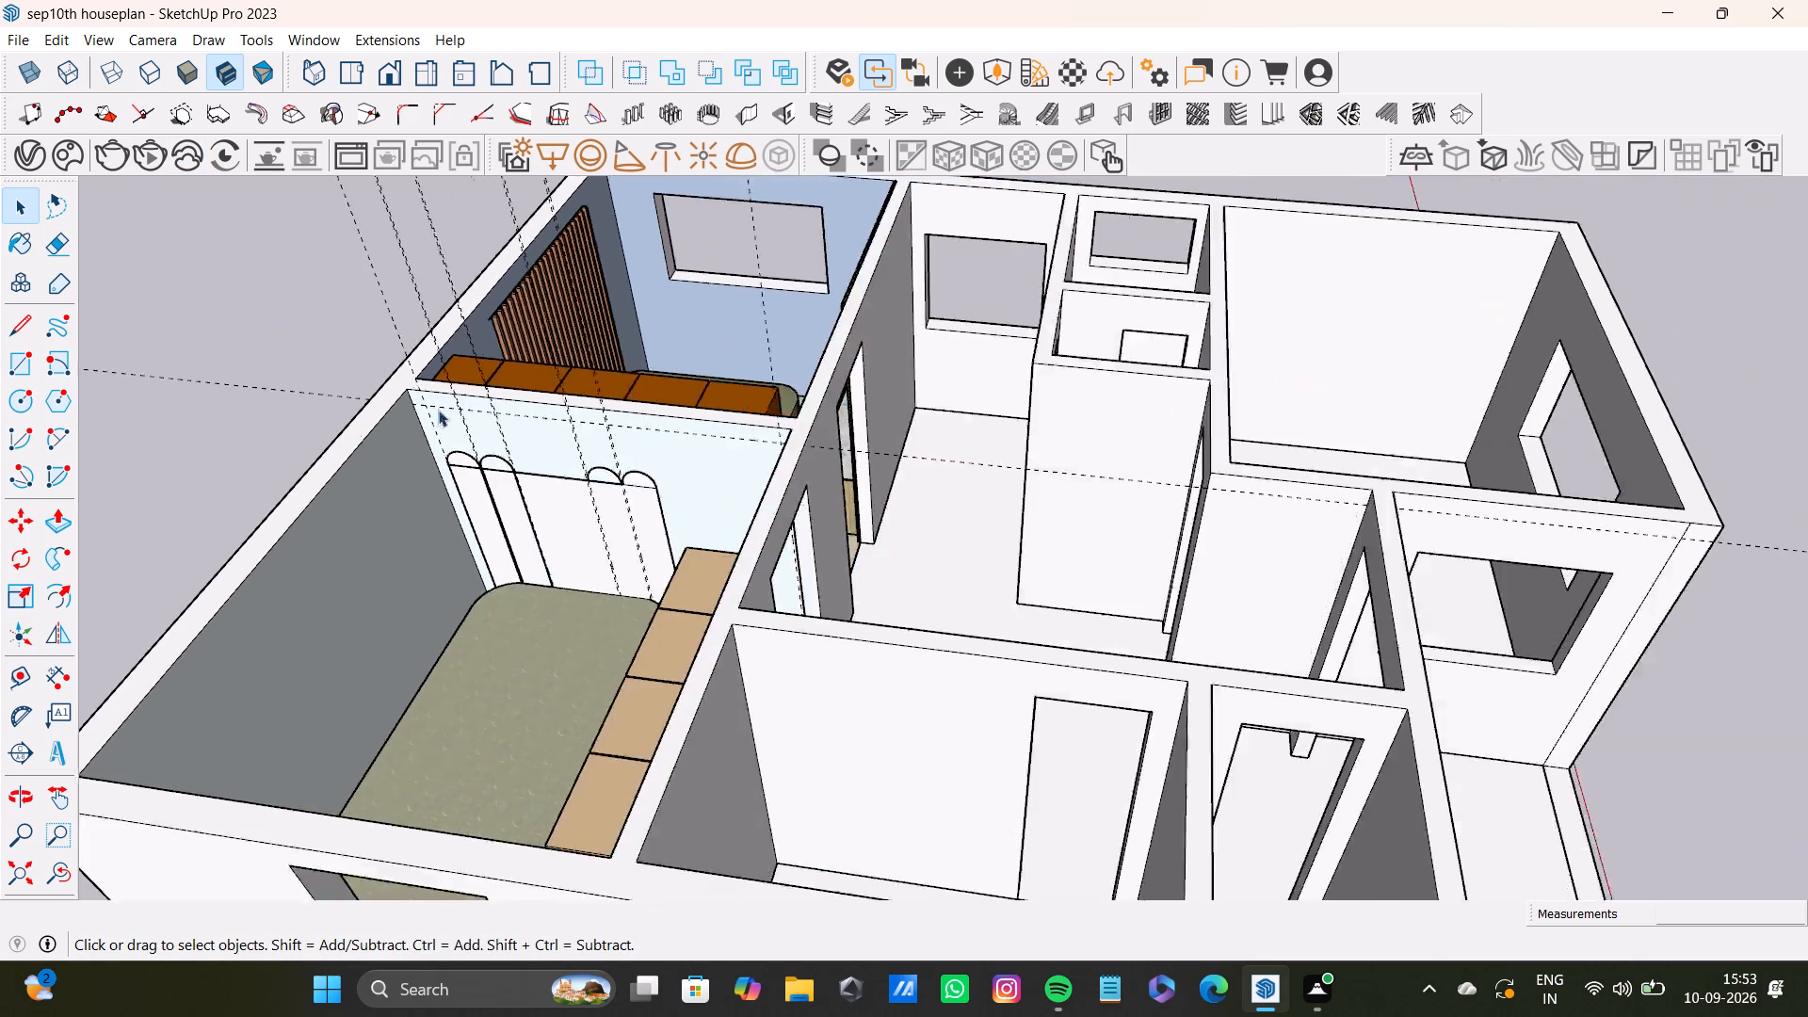
# Draw a vertical line along the guide just past the second arch, from the headboard's horizontal line down to the bed's top edge.
pyautogui.scroll(14, 581, 472)
pyautogui.moveTo(266, 473); pyautogui.dragTo(431, 431, button='middle')
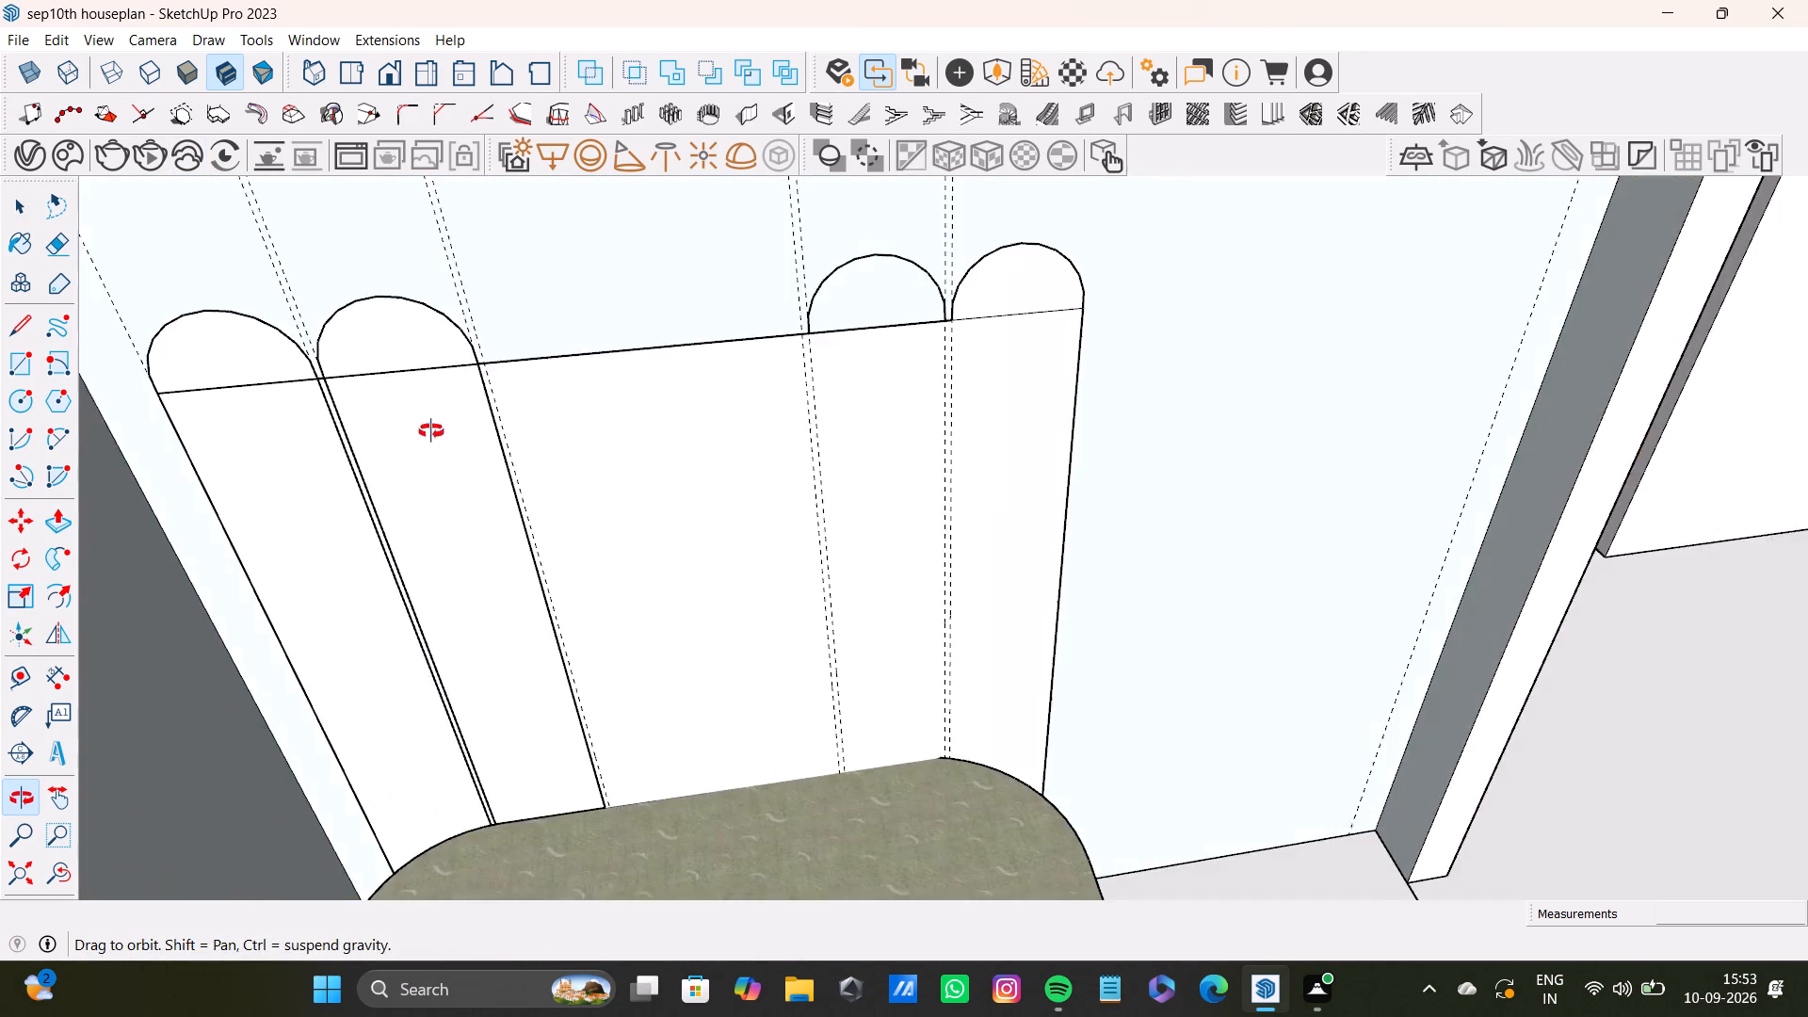
pyautogui.moveTo(431, 431); pyautogui.dragTo(430, 429, button='middle')
pyautogui.scroll(7, 544, 331)
pyautogui.click(18, 322)
pyautogui.scroll(2, 377, 368)
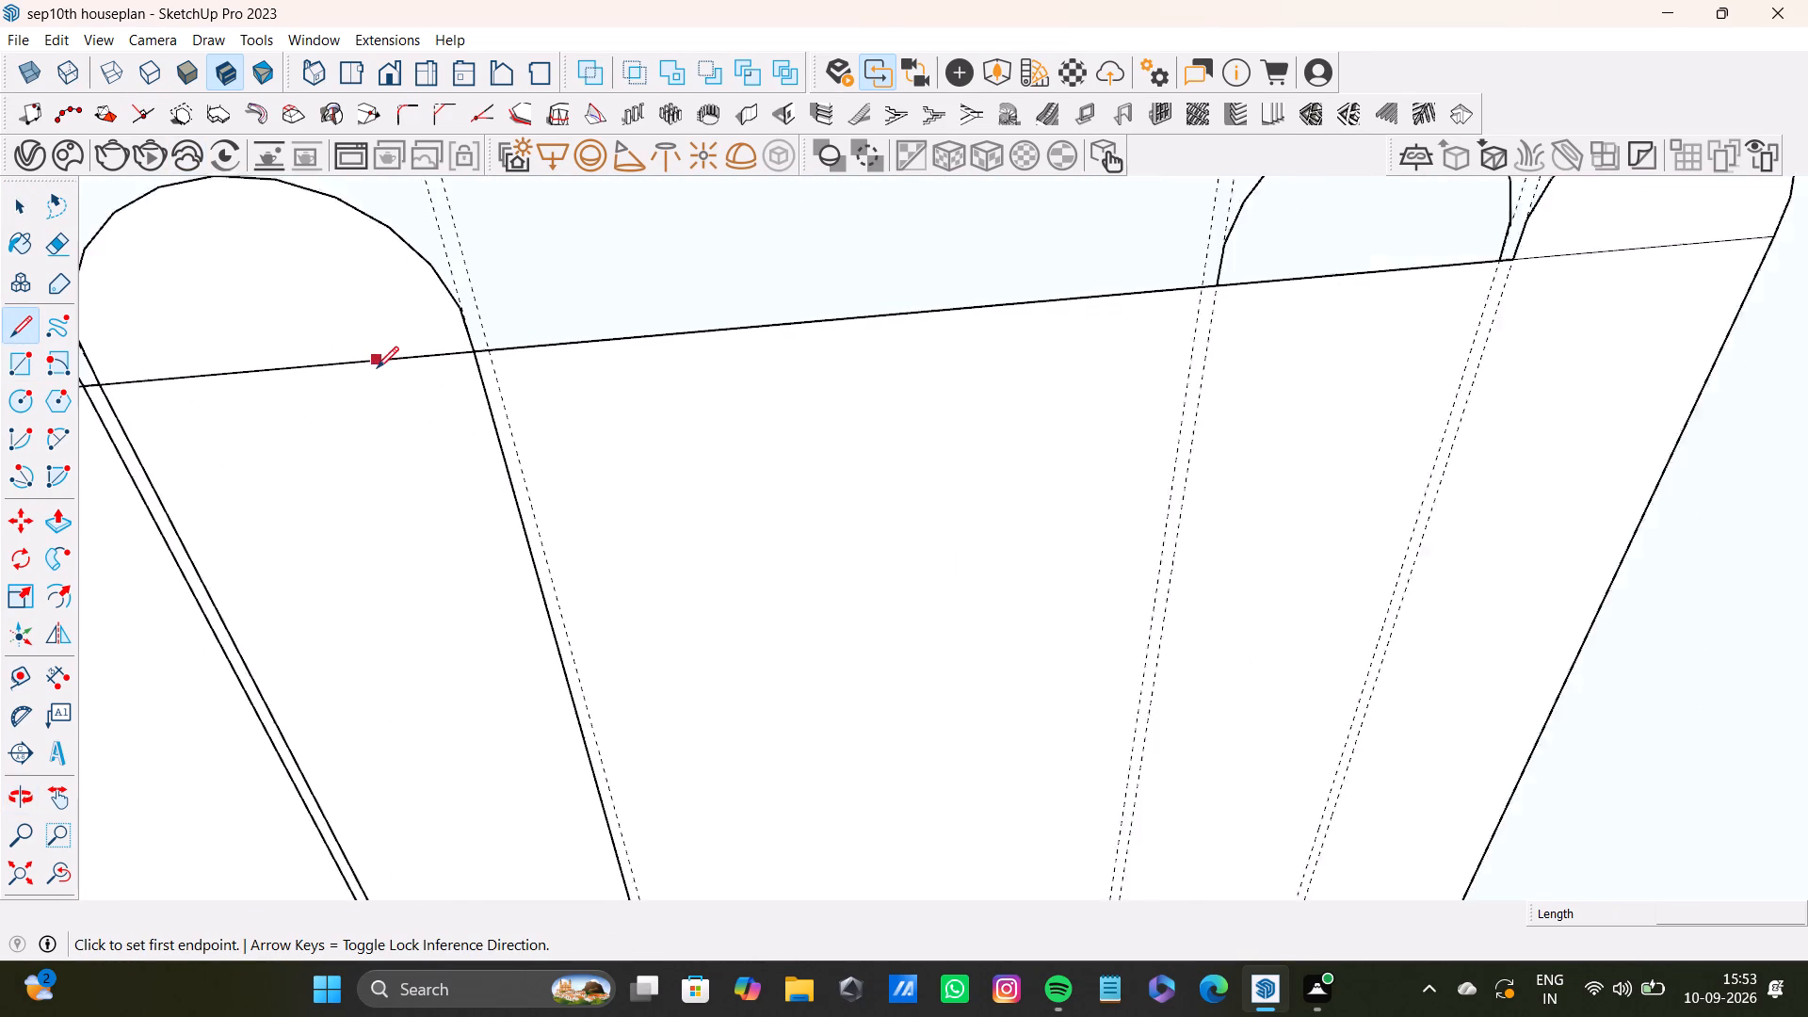
pyautogui.scroll(5, 377, 368)
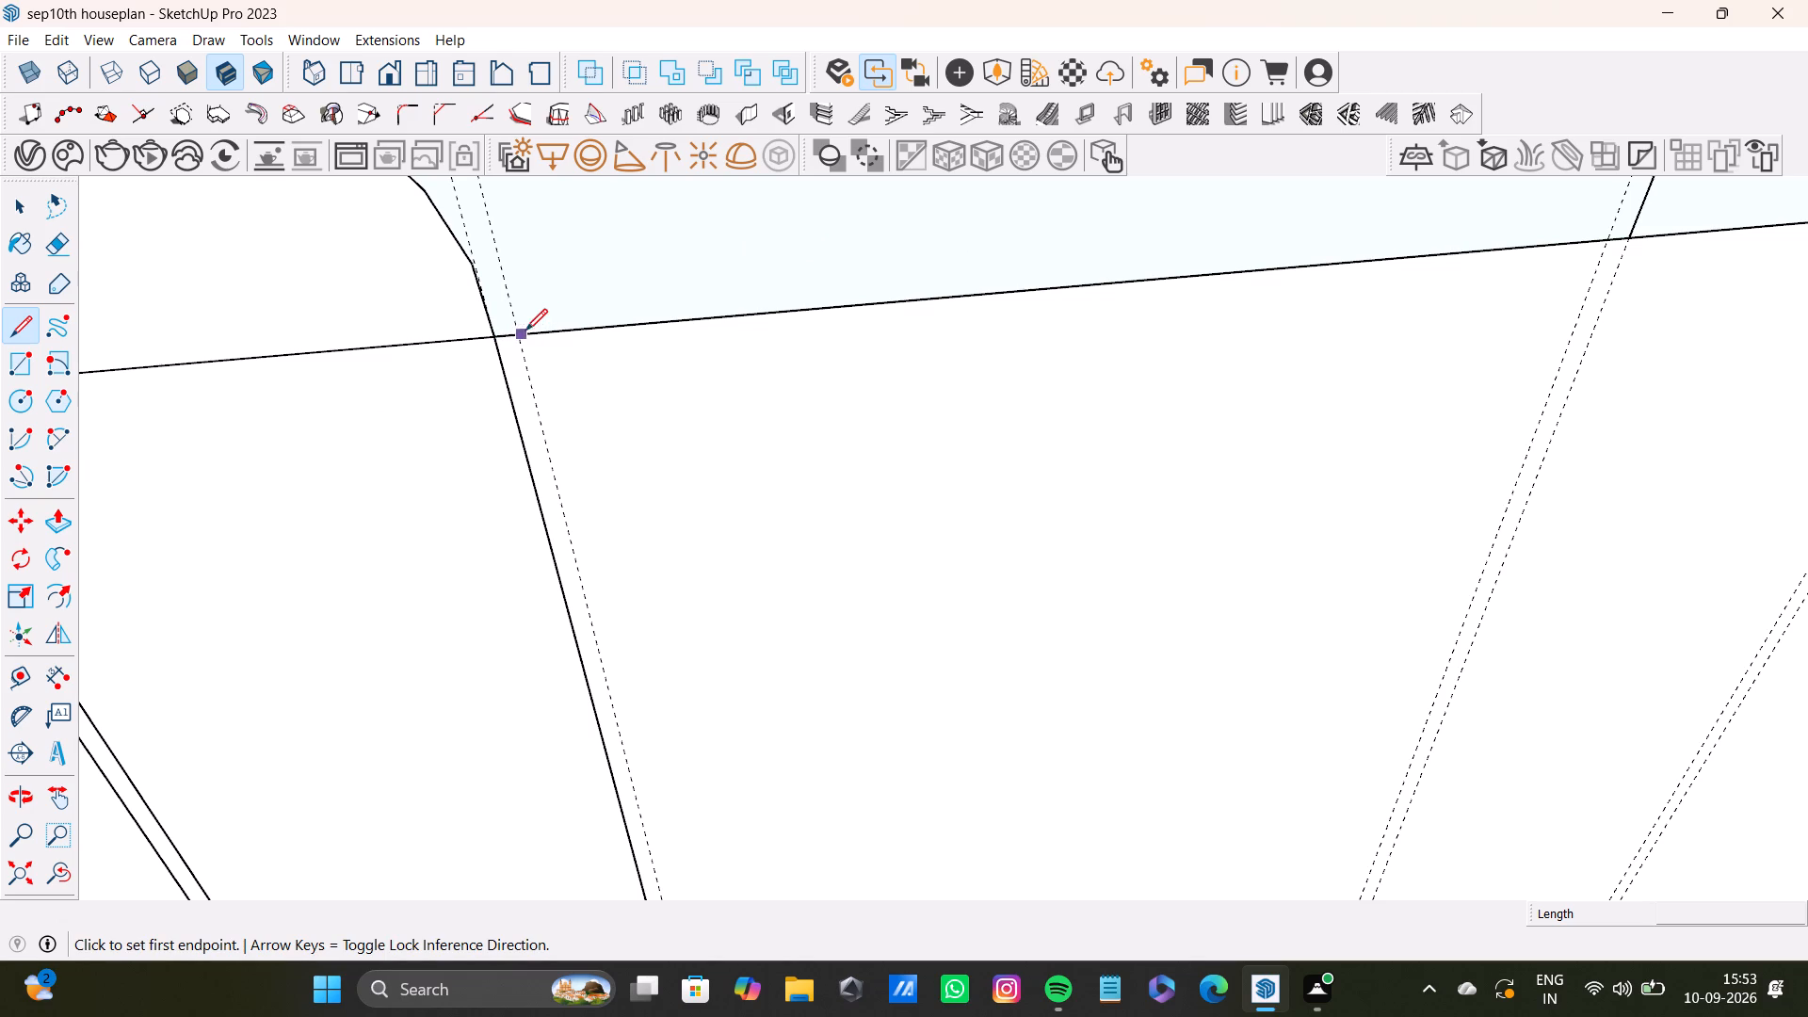
pyautogui.moveTo(522, 337); pyautogui.dragTo(534, 361)
pyautogui.scroll(-5, 670, 769)
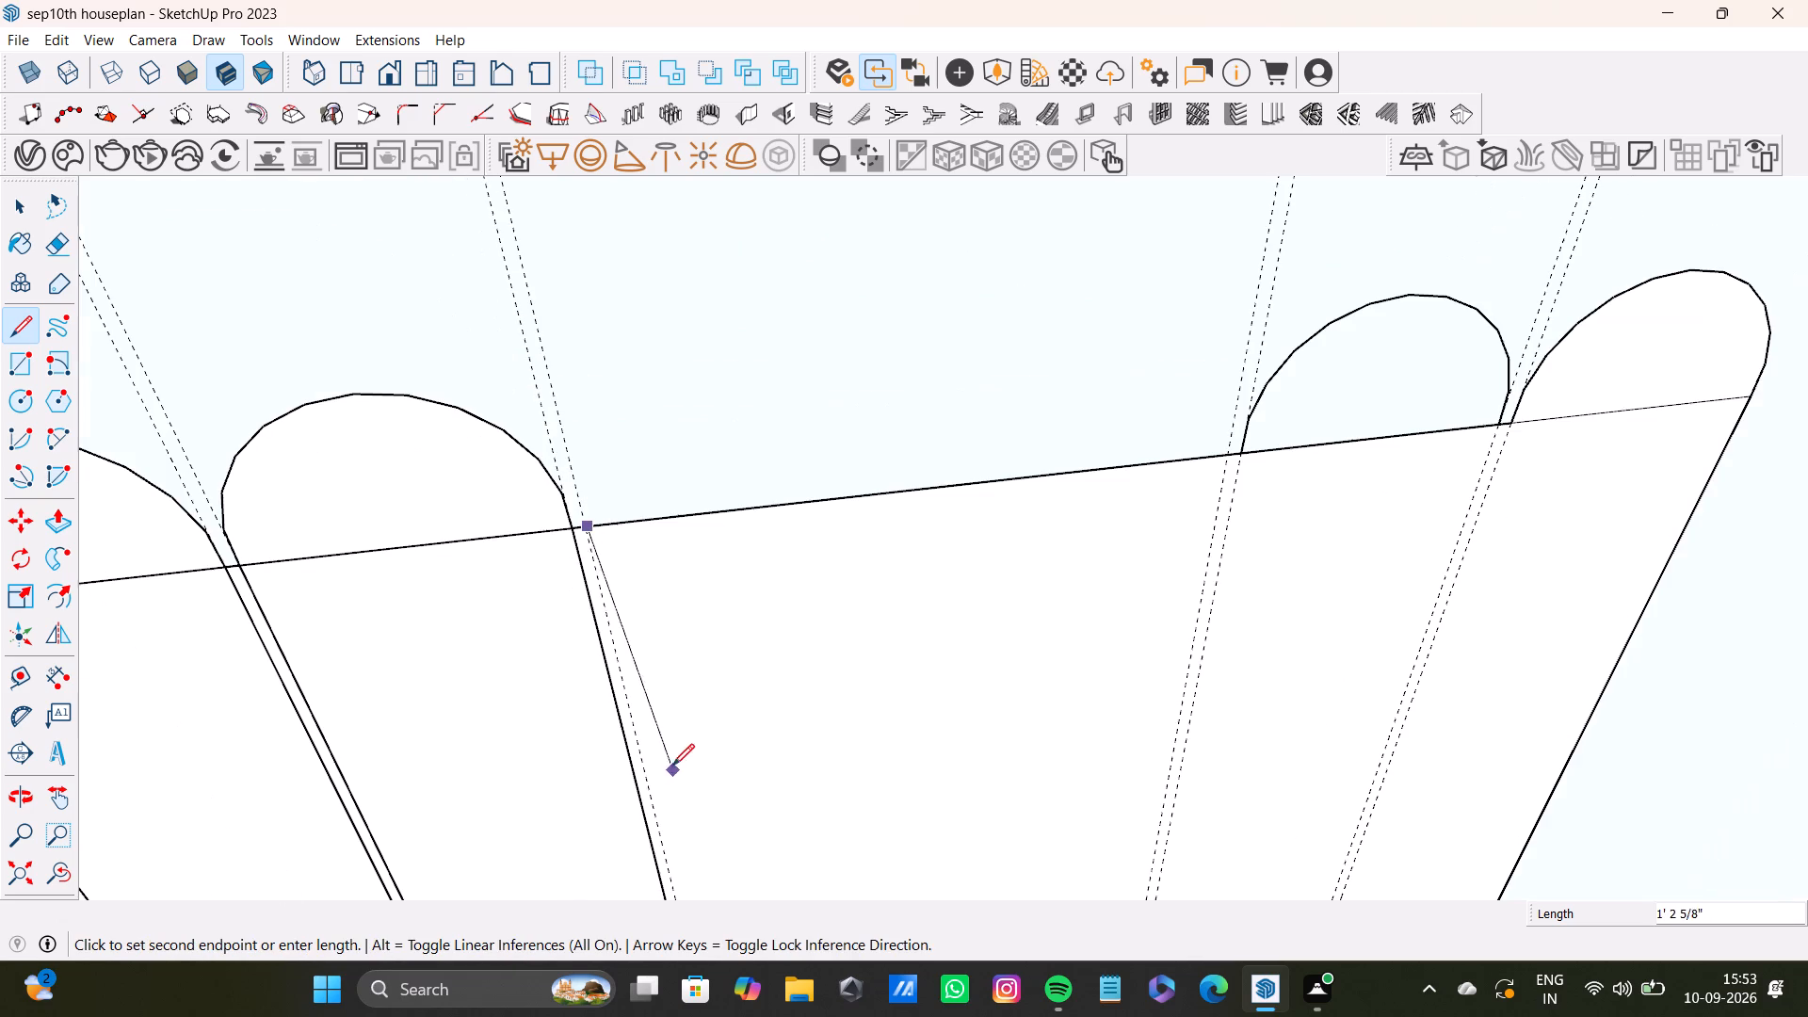
pyautogui.press('space')
pyautogui.press('l')
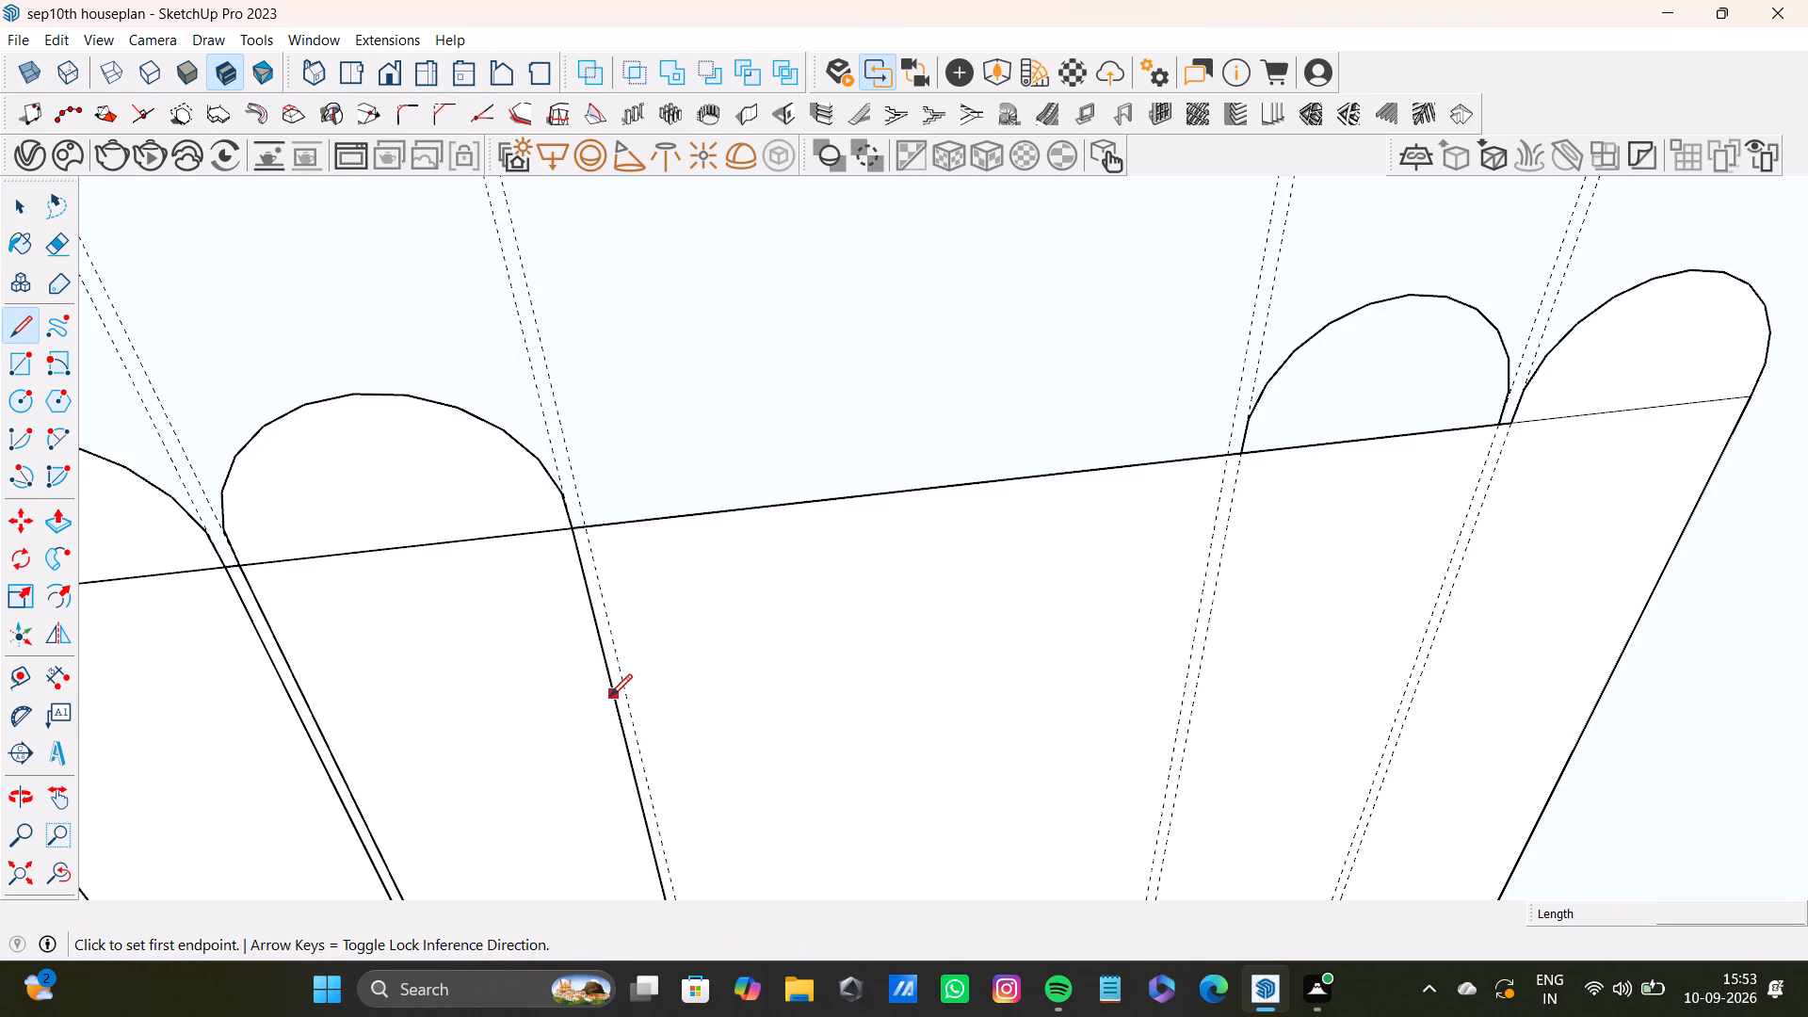
pyautogui.scroll(10, 607, 538)
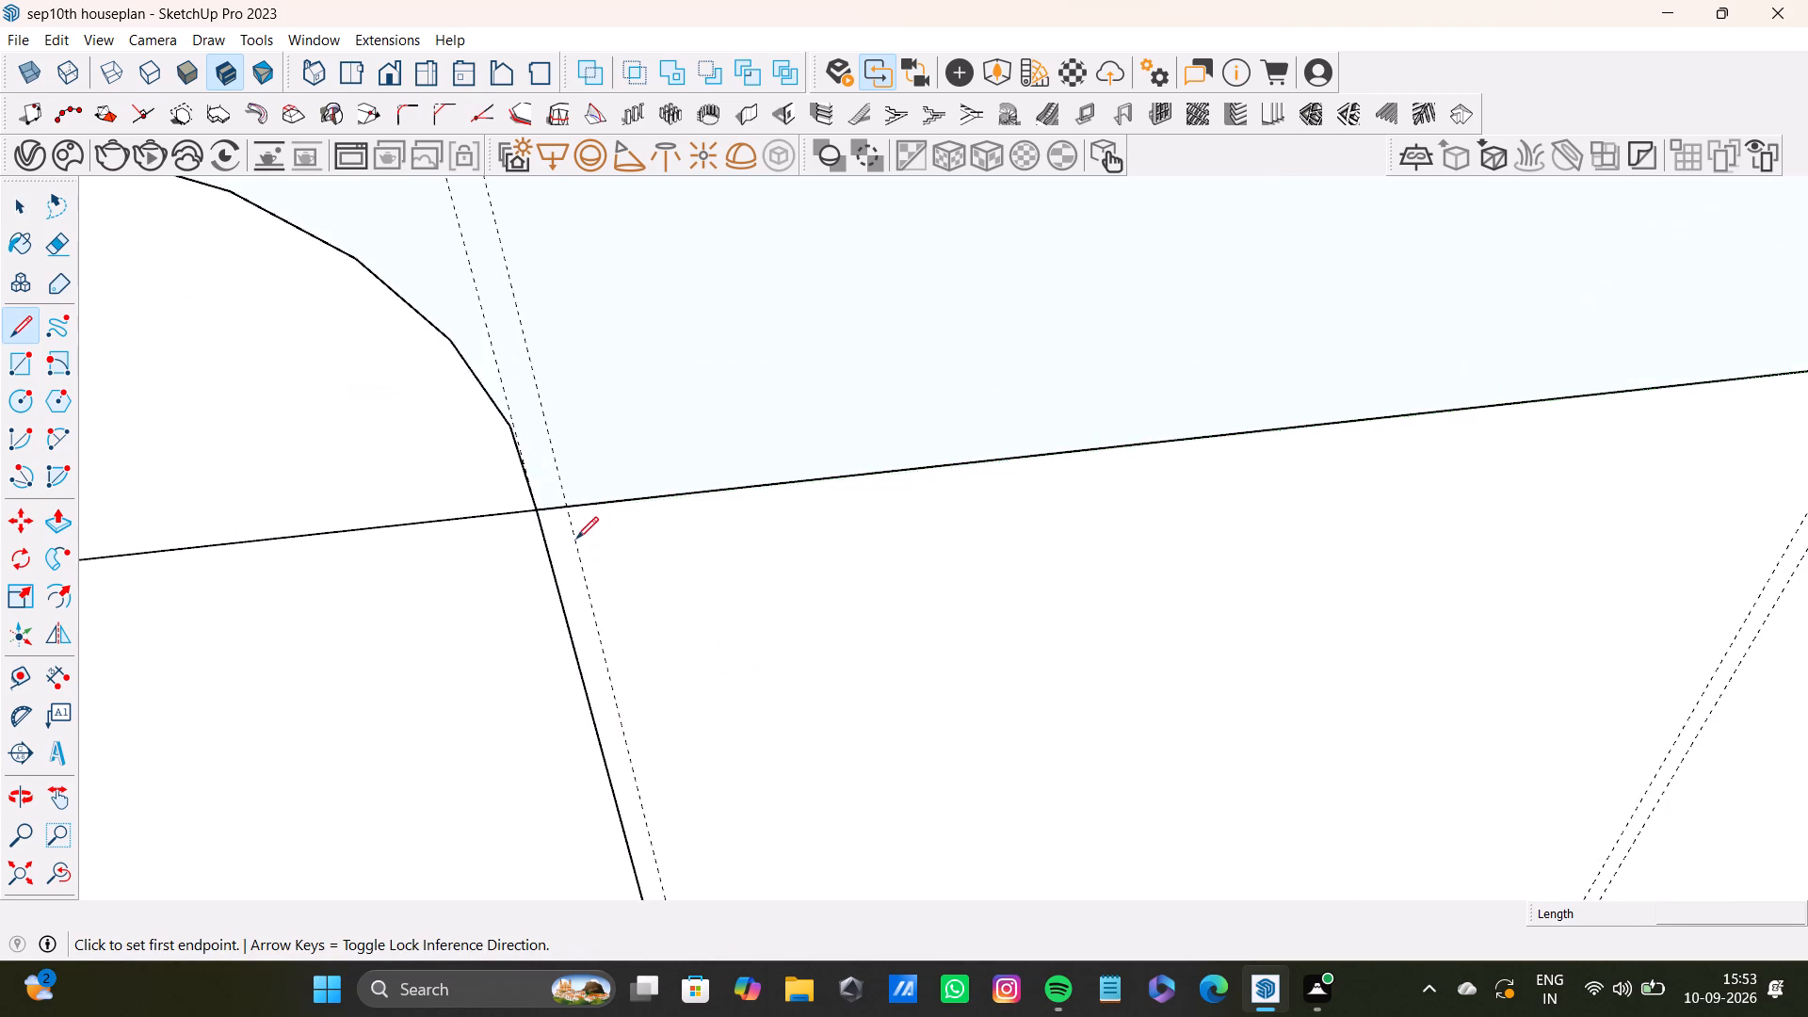
pyautogui.scroll(2, 576, 539)
pyautogui.click(564, 491)
pyautogui.scroll(-5, 616, 727)
pyautogui.keyDown('shift'); pyautogui.moveTo(627, 773); pyautogui.dragTo(559, 405, button='middle'); pyautogui.keyUp('shift')
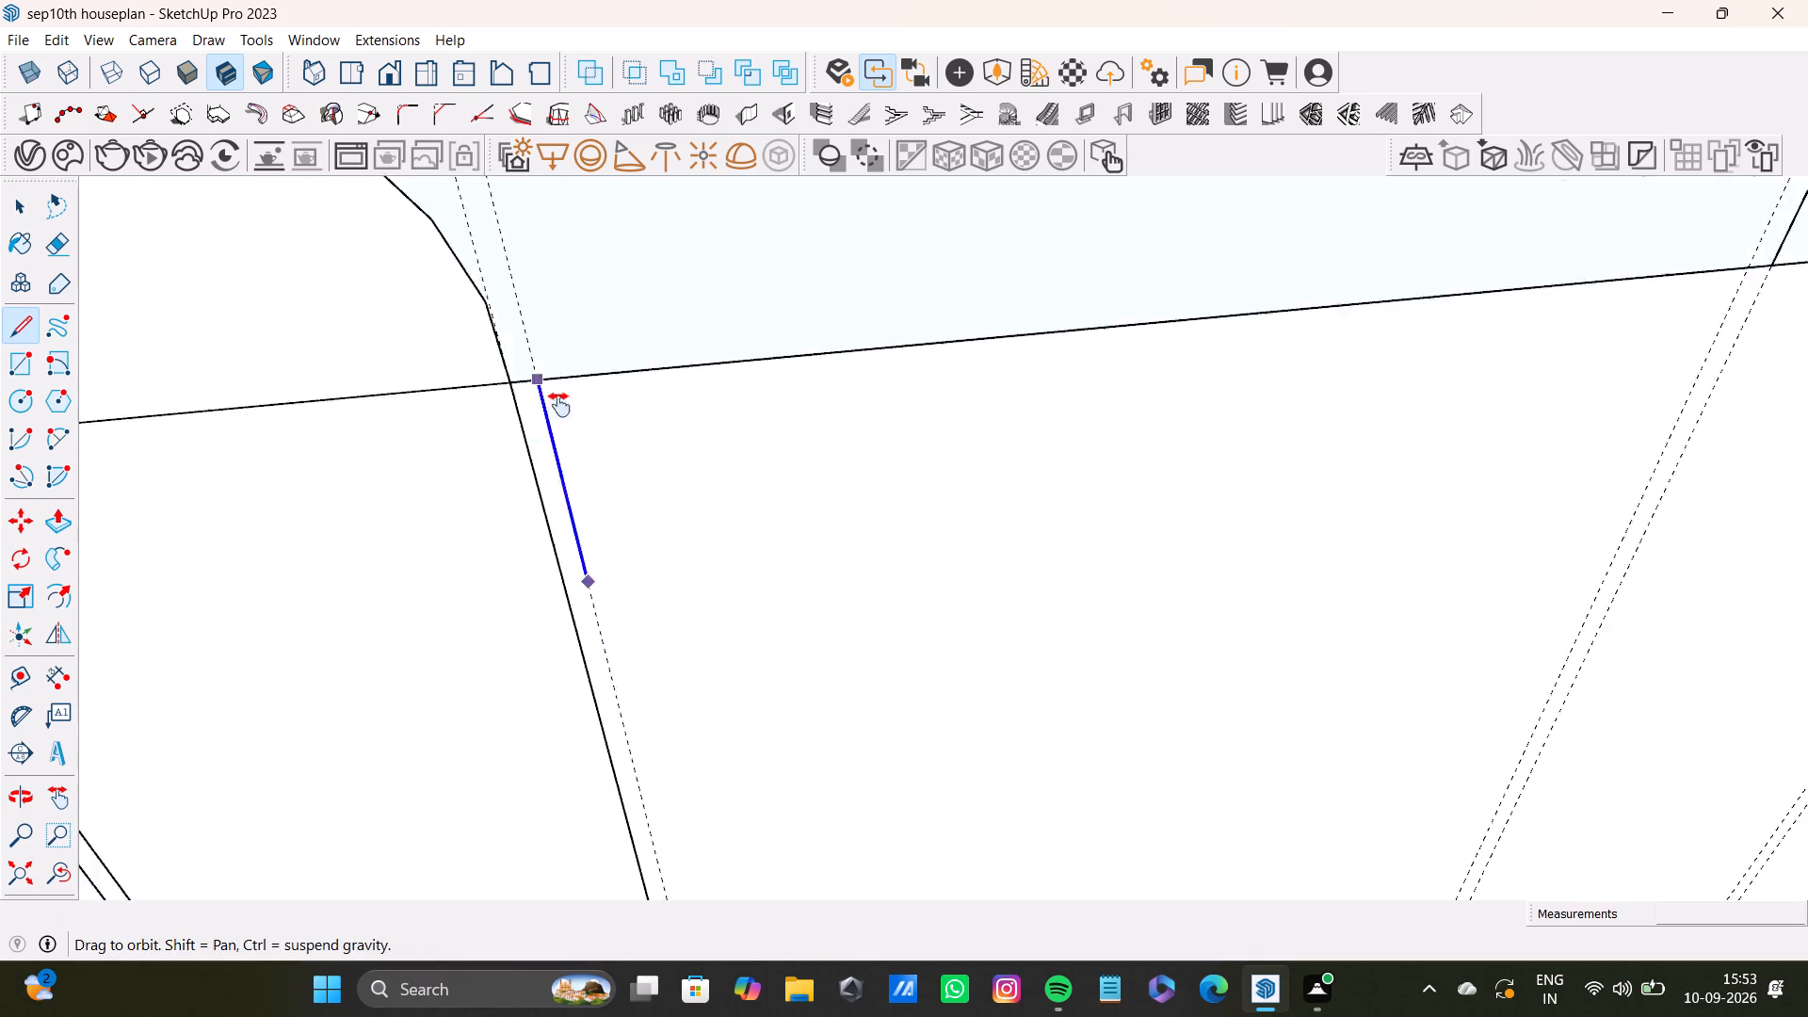
pyautogui.keyDown('shift'); pyautogui.moveTo(559, 405); pyautogui.dragTo(556, 384, button='middle'); pyautogui.keyUp('shift')
pyautogui.scroll(-4, 666, 673)
pyautogui.keyDown('shift'); pyautogui.moveTo(637, 745); pyautogui.dragTo(584, 466, button='middle'); pyautogui.keyUp('shift')
pyautogui.scroll(3, 649, 676)
pyautogui.keyDown('shift'); pyautogui.moveTo(675, 775); pyautogui.dragTo(597, 489, button='middle'); pyautogui.keyUp('shift')
pyautogui.scroll(-3, 698, 839)
pyautogui.scroll(1, 674, 839)
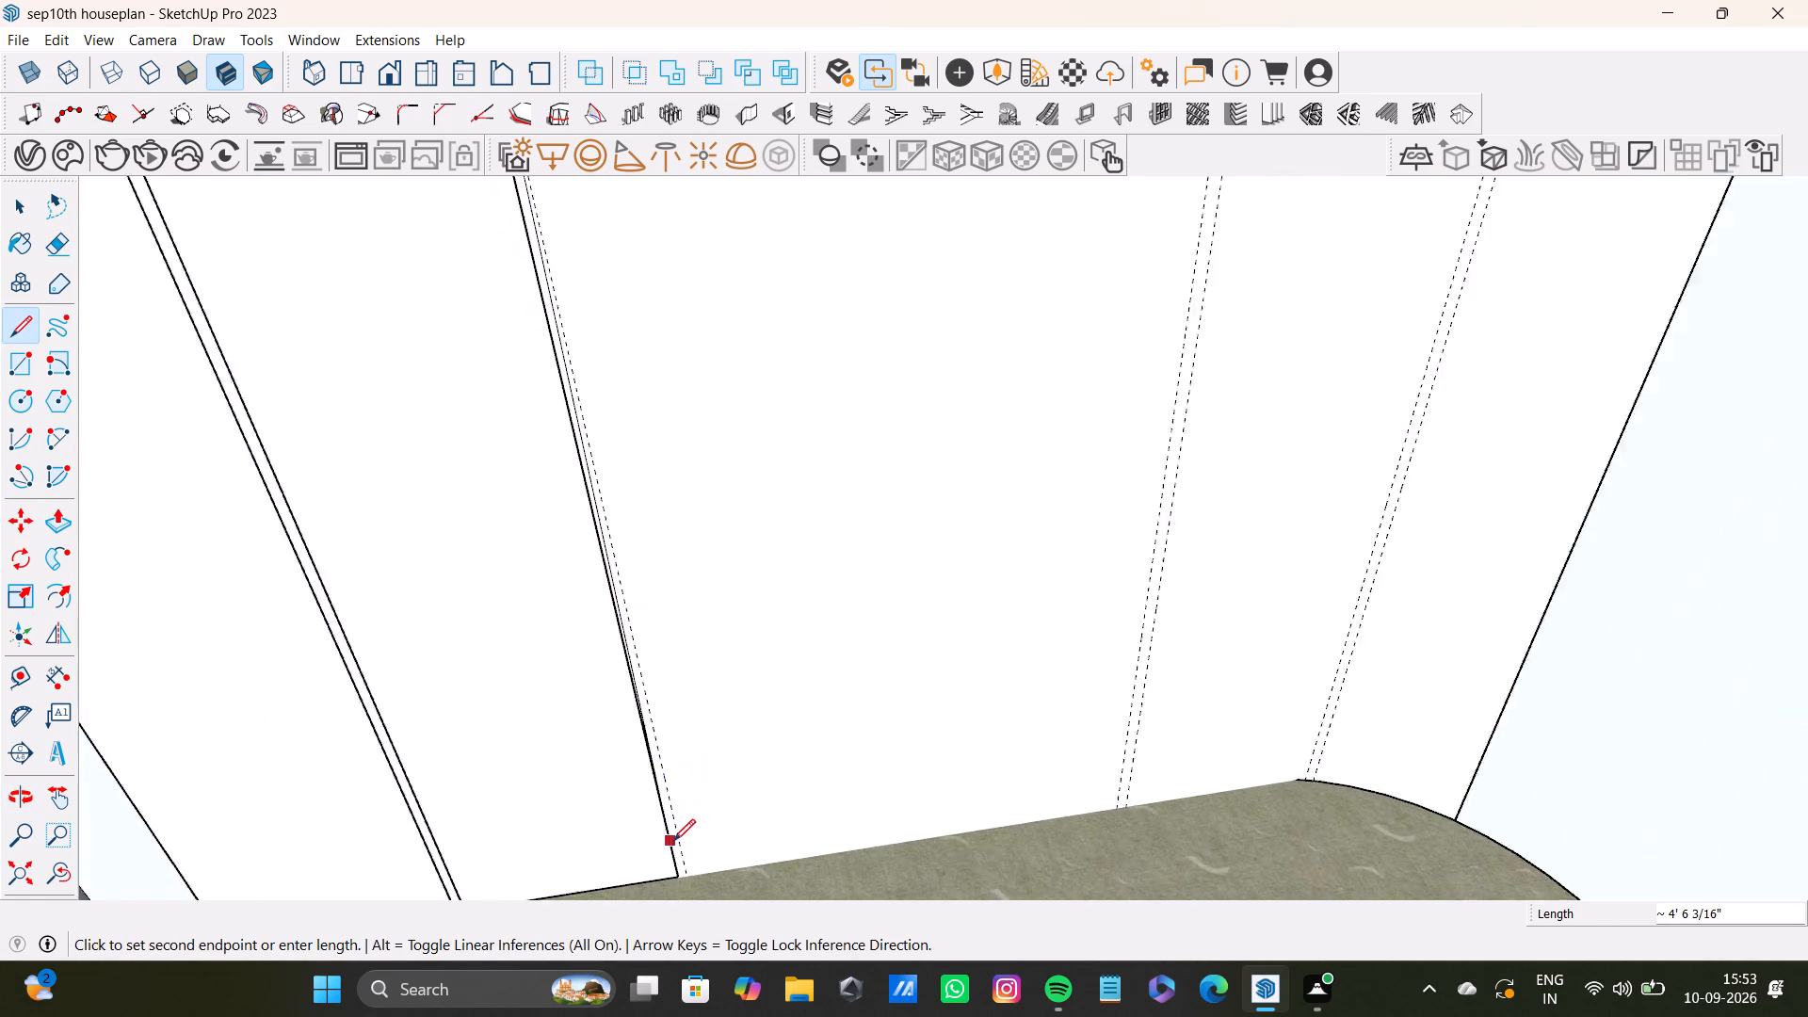
pyautogui.scroll(7, 673, 841)
pyautogui.click(687, 893)
# Continue the line along the bed's edge to the first guide before the third arch, then up to the headboard's horizontal line.
pyautogui.scroll(-4, 757, 770)
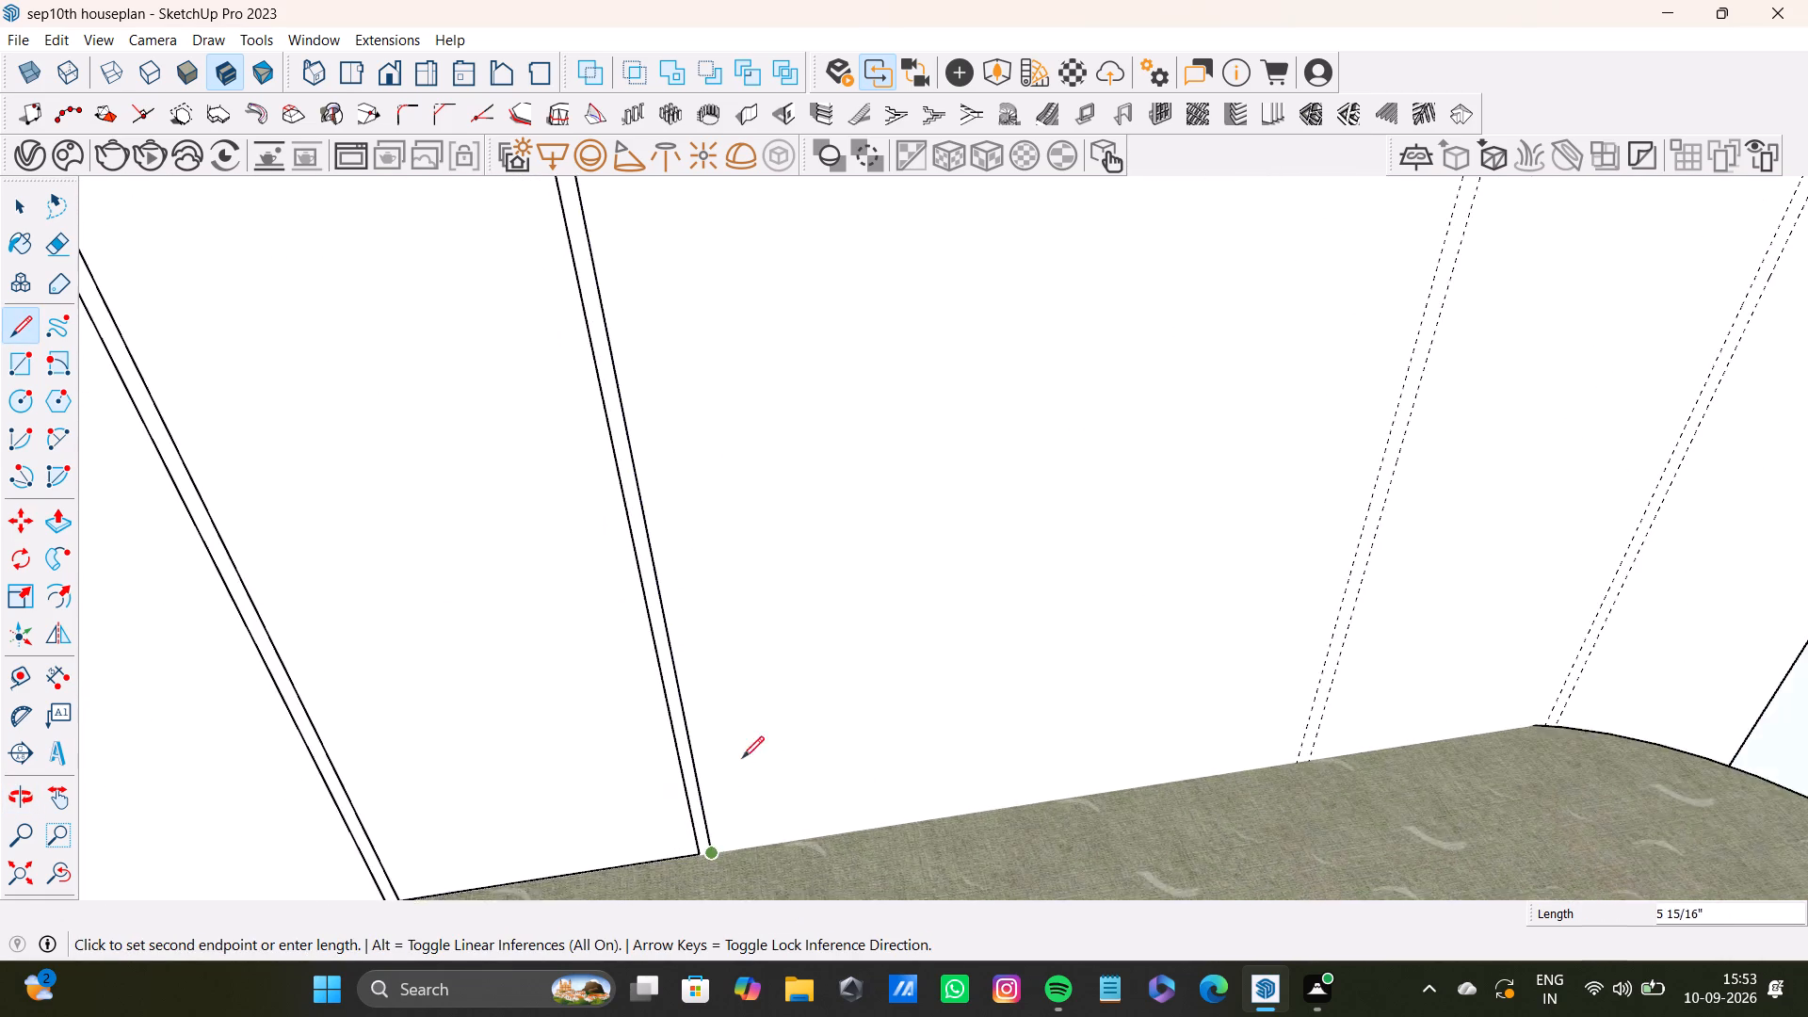
pyautogui.scroll(-7, 868, 816)
pyautogui.keyDown('shift'); pyautogui.moveTo(964, 811); pyautogui.dragTo(588, 832, button='middle'); pyautogui.keyUp('shift')
pyautogui.scroll(2, 694, 805)
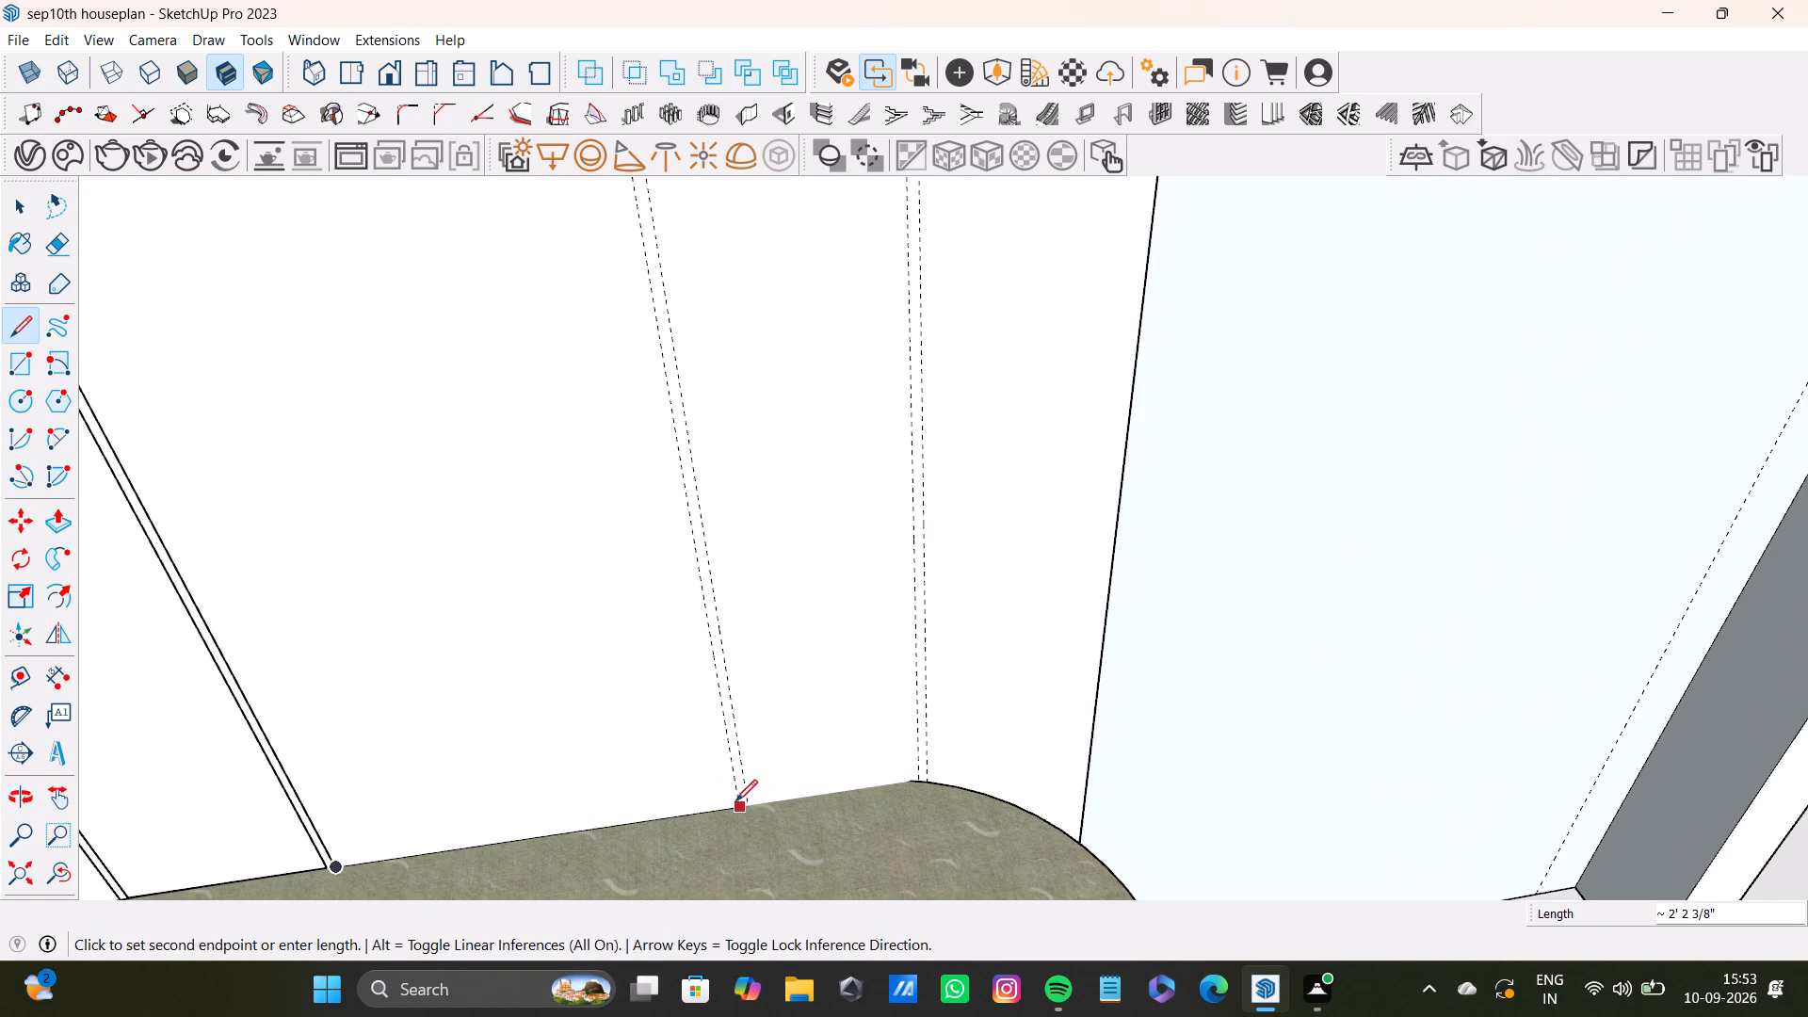
pyautogui.click(736, 801)
pyautogui.scroll(-4, 679, 590)
pyautogui.keyDown('shift'); pyautogui.scroll(1, 675, 557); pyautogui.keyUp('shift')
pyautogui.keyDown('shift'); pyautogui.moveTo(675, 557); pyautogui.dragTo(708, 842, button='middle'); pyautogui.keyUp('shift')
pyautogui.scroll(-1, 713, 767)
pyautogui.scroll(2, 667, 536)
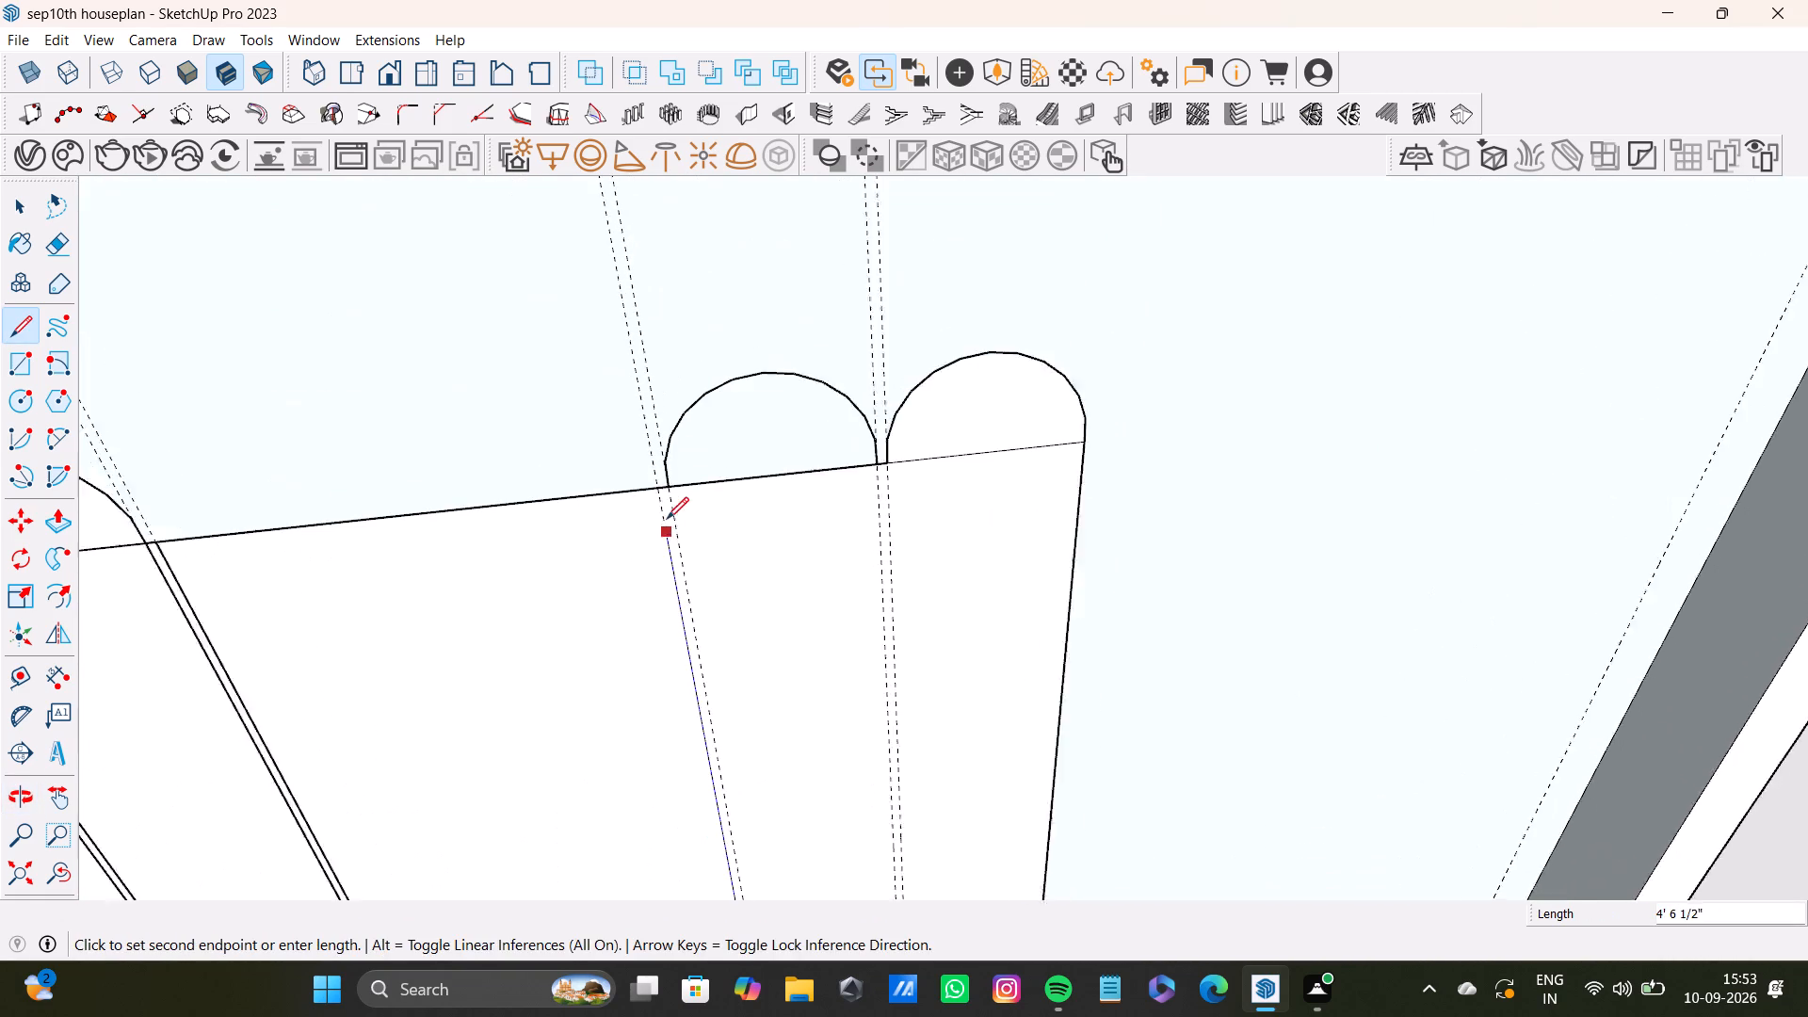
pyautogui.click(655, 485)
pyautogui.scroll(-9, 662, 561)
pyautogui.press('space')
# Draw a vertical line from the third arch's end nearest the second arch down along the guide to the bed's edge.
pyautogui.scroll(8, 658, 526)
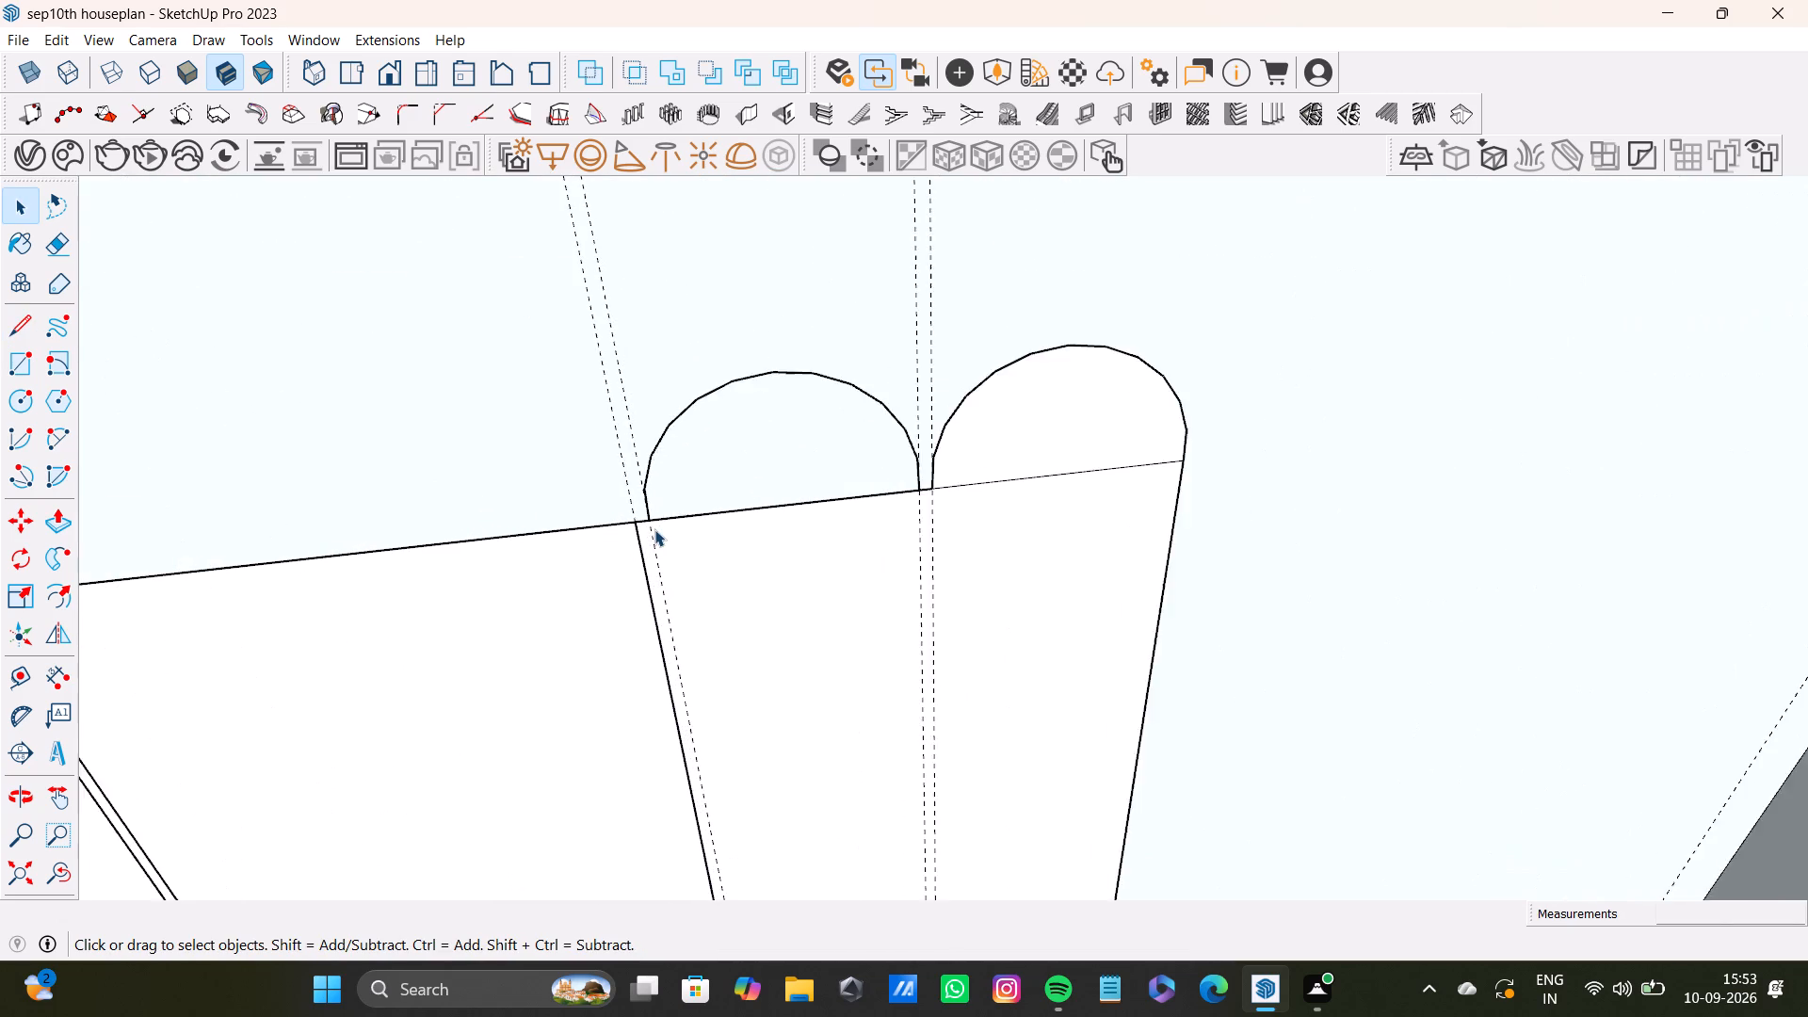
pyautogui.scroll(3, 654, 529)
pyautogui.click(20, 331)
pyautogui.scroll(6, 849, 651)
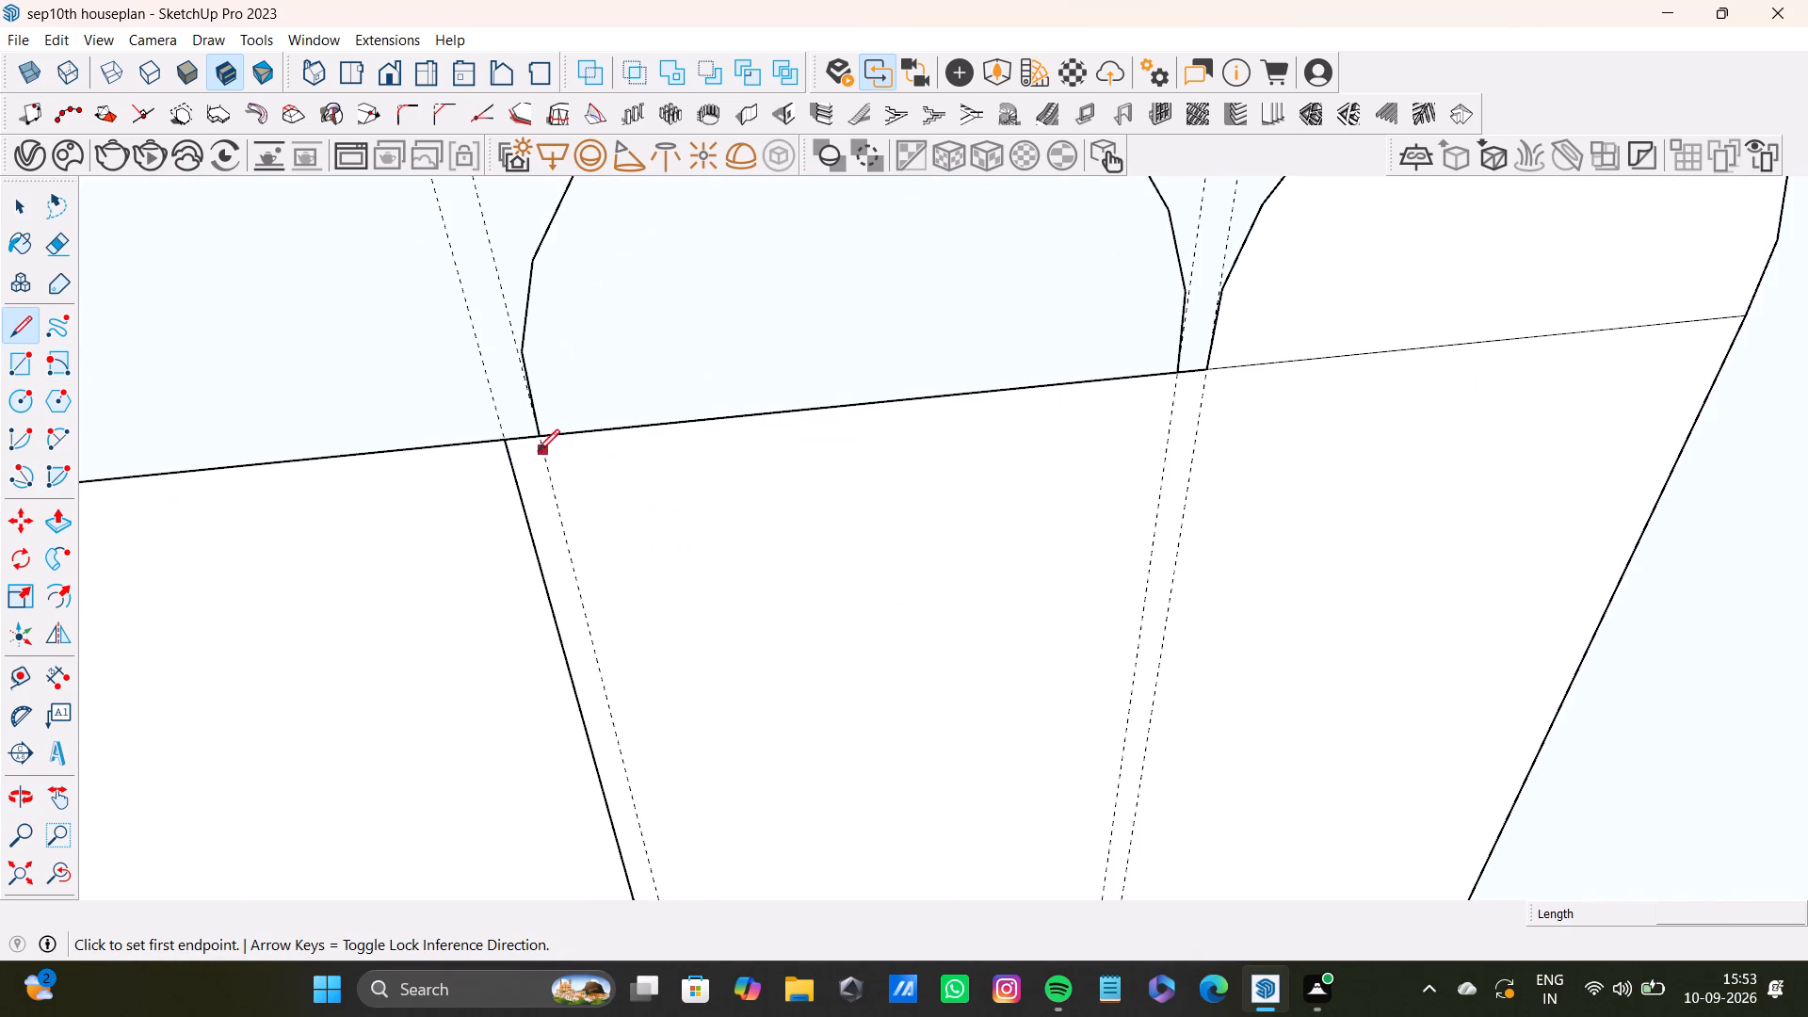
pyautogui.moveTo(540, 438); pyautogui.dragTo(550, 454)
pyautogui.scroll(-4, 672, 845)
pyautogui.keyDown('shift'); pyautogui.moveTo(671, 830); pyautogui.dragTo(641, 427, button='middle'); pyautogui.keyUp('shift')
pyautogui.keyDown('shift'); pyautogui.scroll(1, 644, 403); pyautogui.keyUp('shift')
pyautogui.scroll(-4, 650, 513)
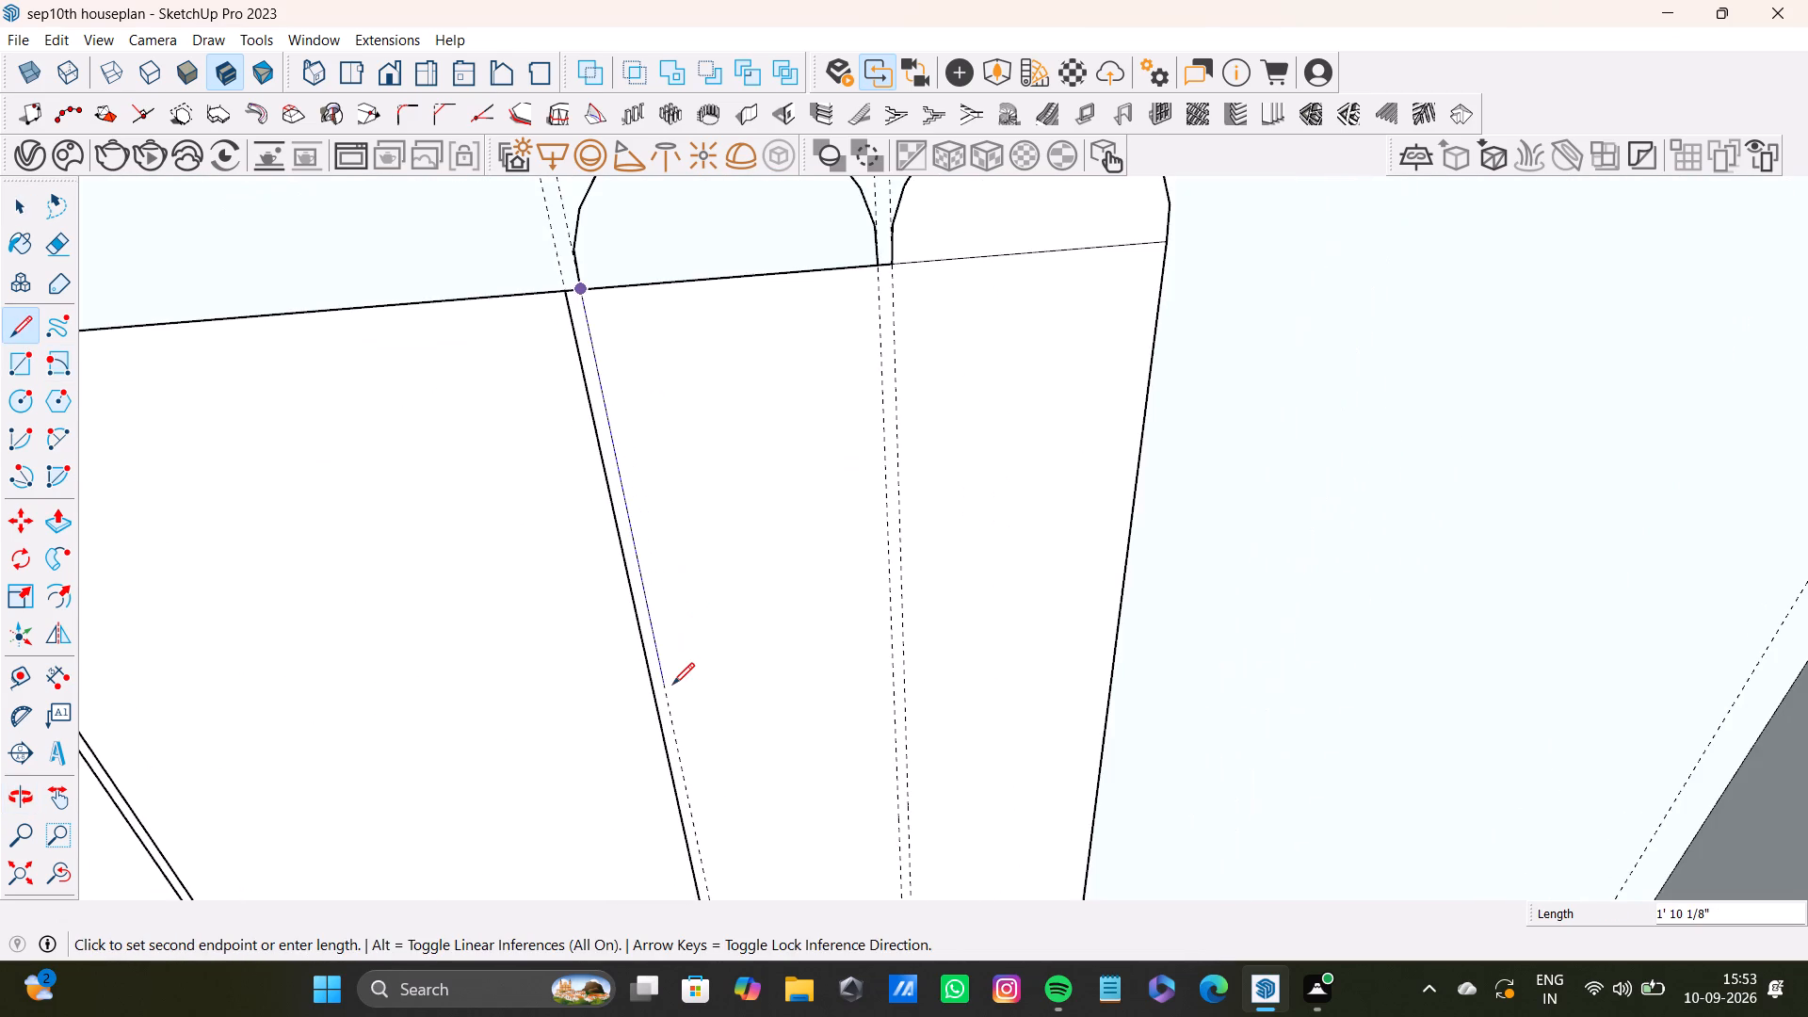
pyautogui.moveTo(675, 687); pyautogui.dragTo(675, 416, button='middle')
pyautogui.scroll(10, 743, 722)
pyautogui.keyDown('shift'); pyautogui.moveTo(738, 769); pyautogui.dragTo(653, 511, button='middle'); pyautogui.keyUp('shift')
pyautogui.scroll(2, 657, 700)
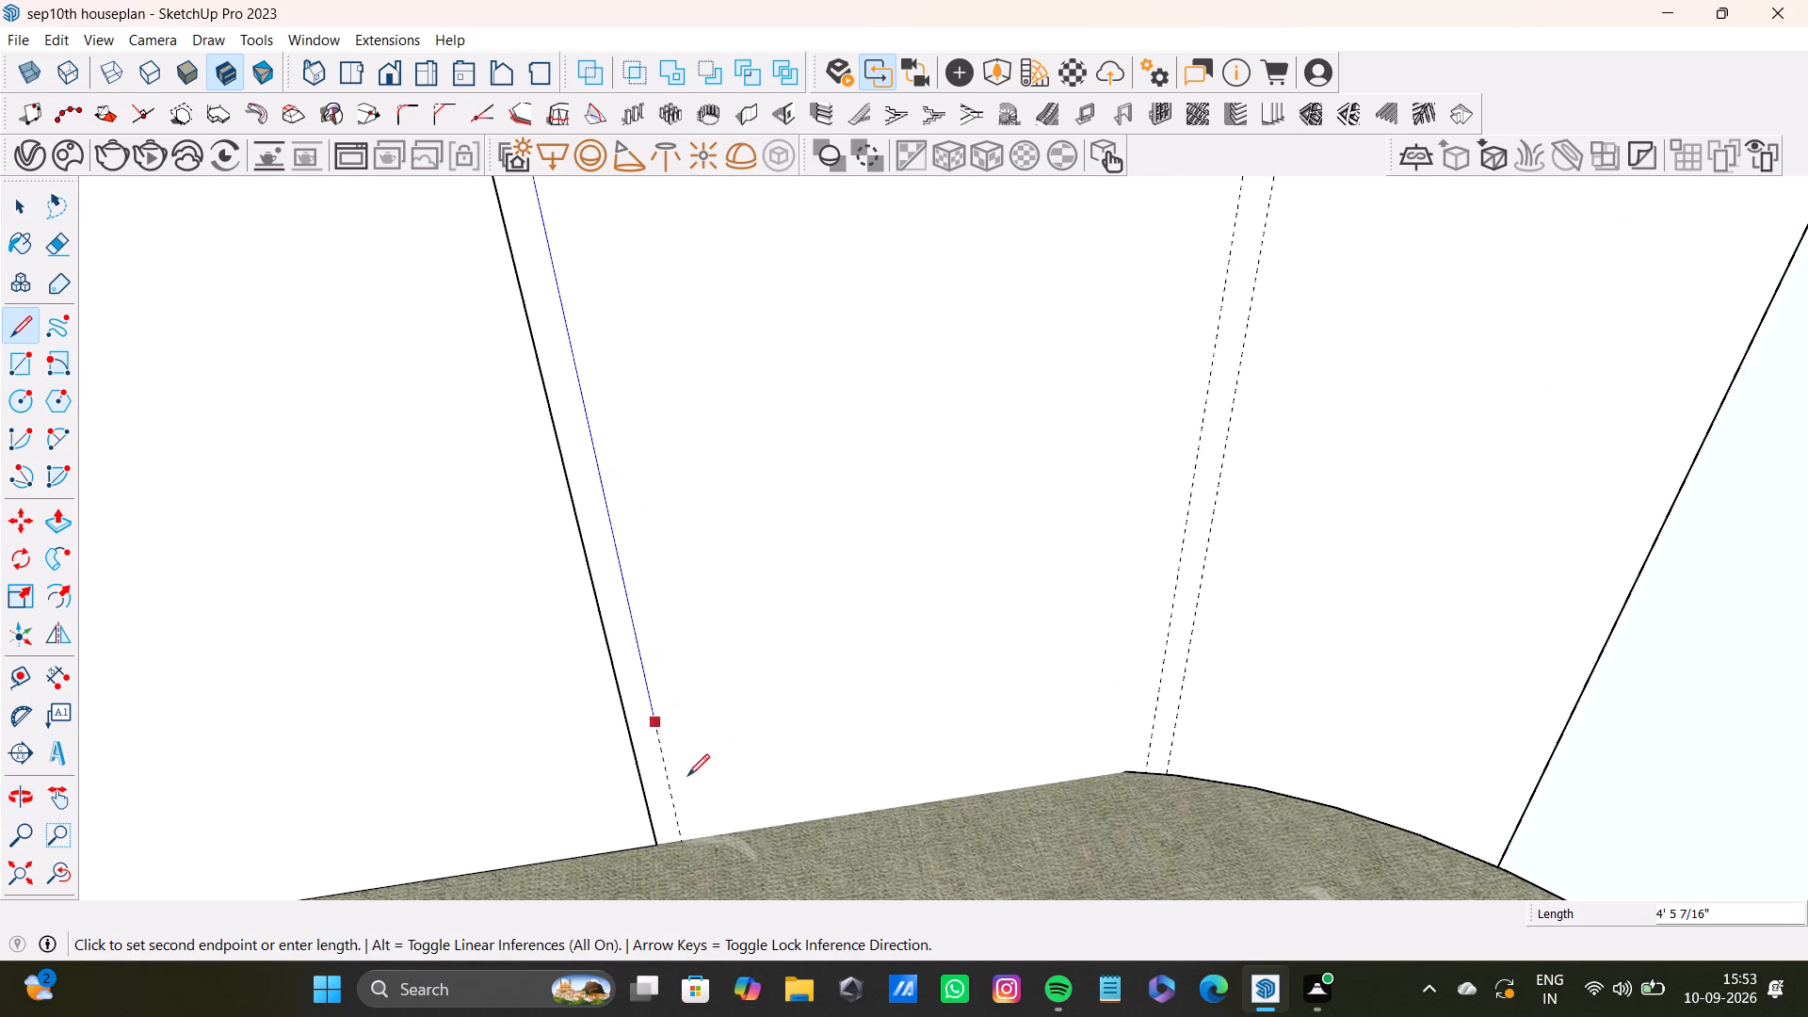
pyautogui.click(685, 835)
# Continue the line along the bed's edge, then about 4' 9 11/16" up to the third arch's end nearest the fourth arch.
pyautogui.scroll(-3, 975, 808)
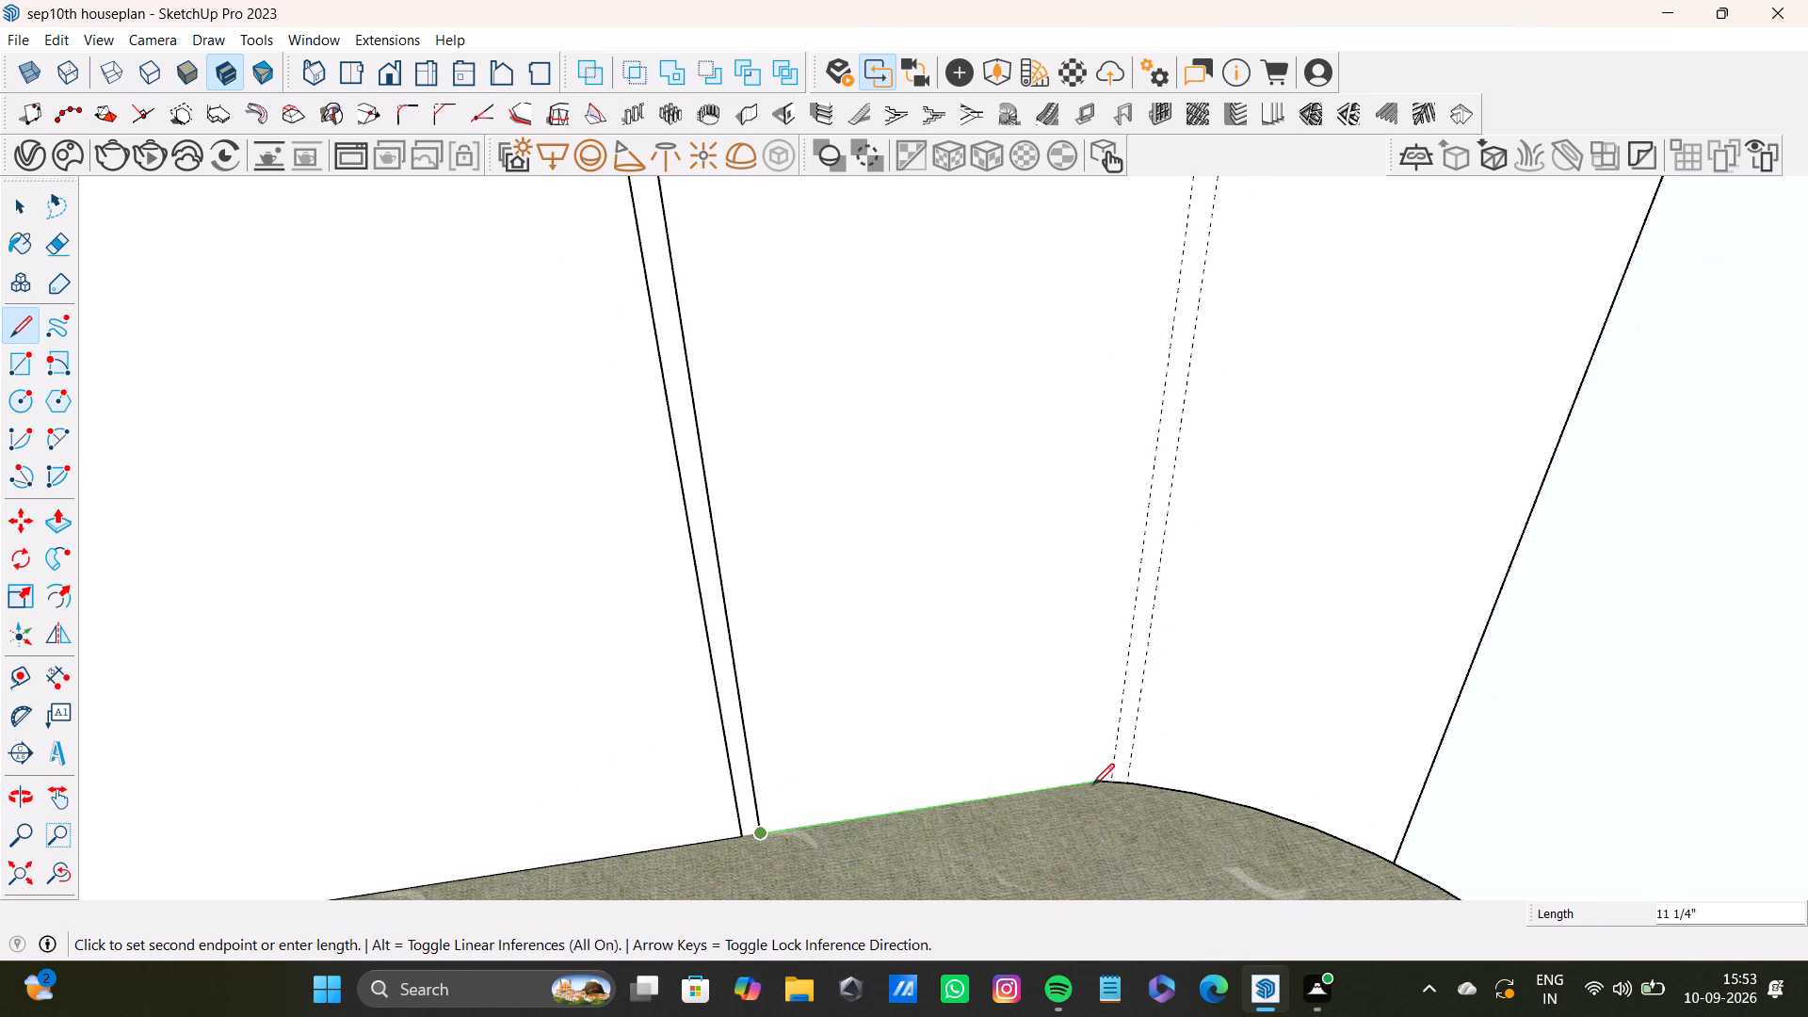
pyautogui.click(1112, 778)
pyautogui.scroll(-2, 1123, 596)
pyautogui.keyDown('shift'); pyautogui.moveTo(1111, 562); pyautogui.dragTo(1122, 829, button='middle'); pyautogui.keyUp('shift')
pyautogui.scroll(-3, 1199, 446)
pyautogui.keyDown('shift'); pyautogui.moveTo(1196, 397); pyautogui.dragTo(1194, 679, button='middle'); pyautogui.keyUp('shift')
pyautogui.scroll(1, 1221, 467)
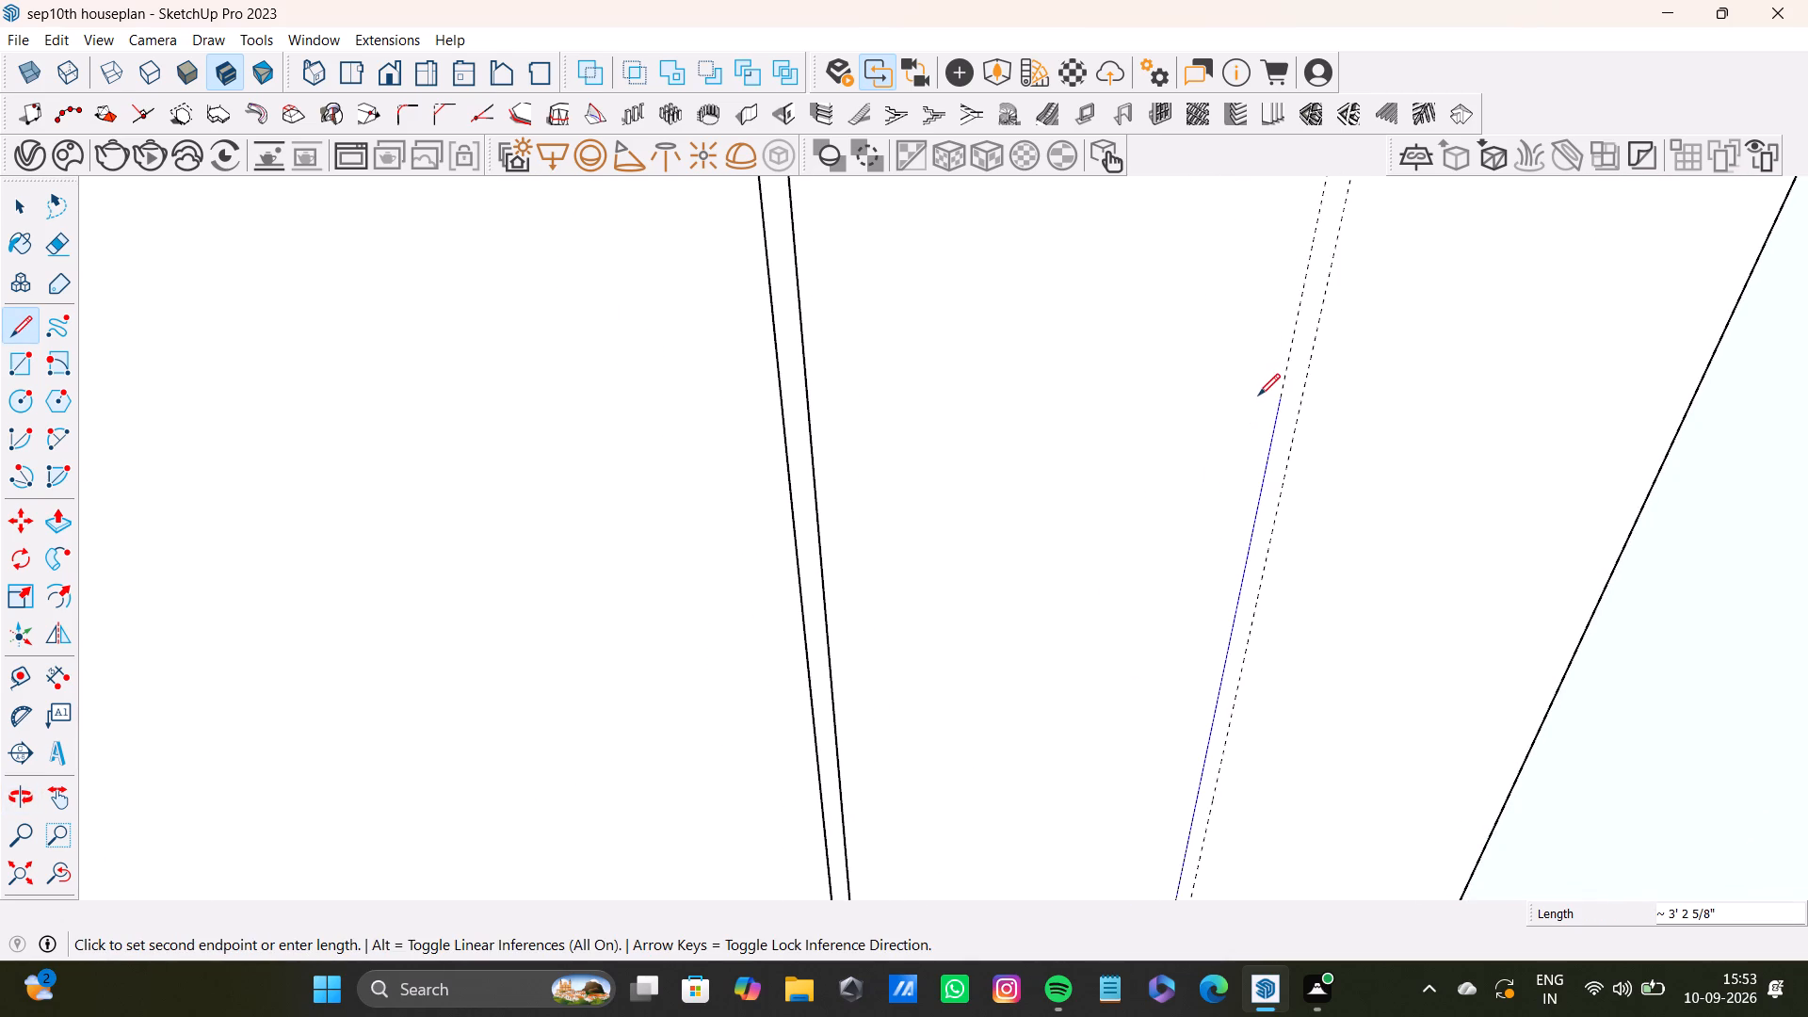
pyautogui.keyDown('shift'); pyautogui.moveTo(1265, 392); pyautogui.dragTo(1271, 418, button='middle'); pyautogui.keyUp('shift')
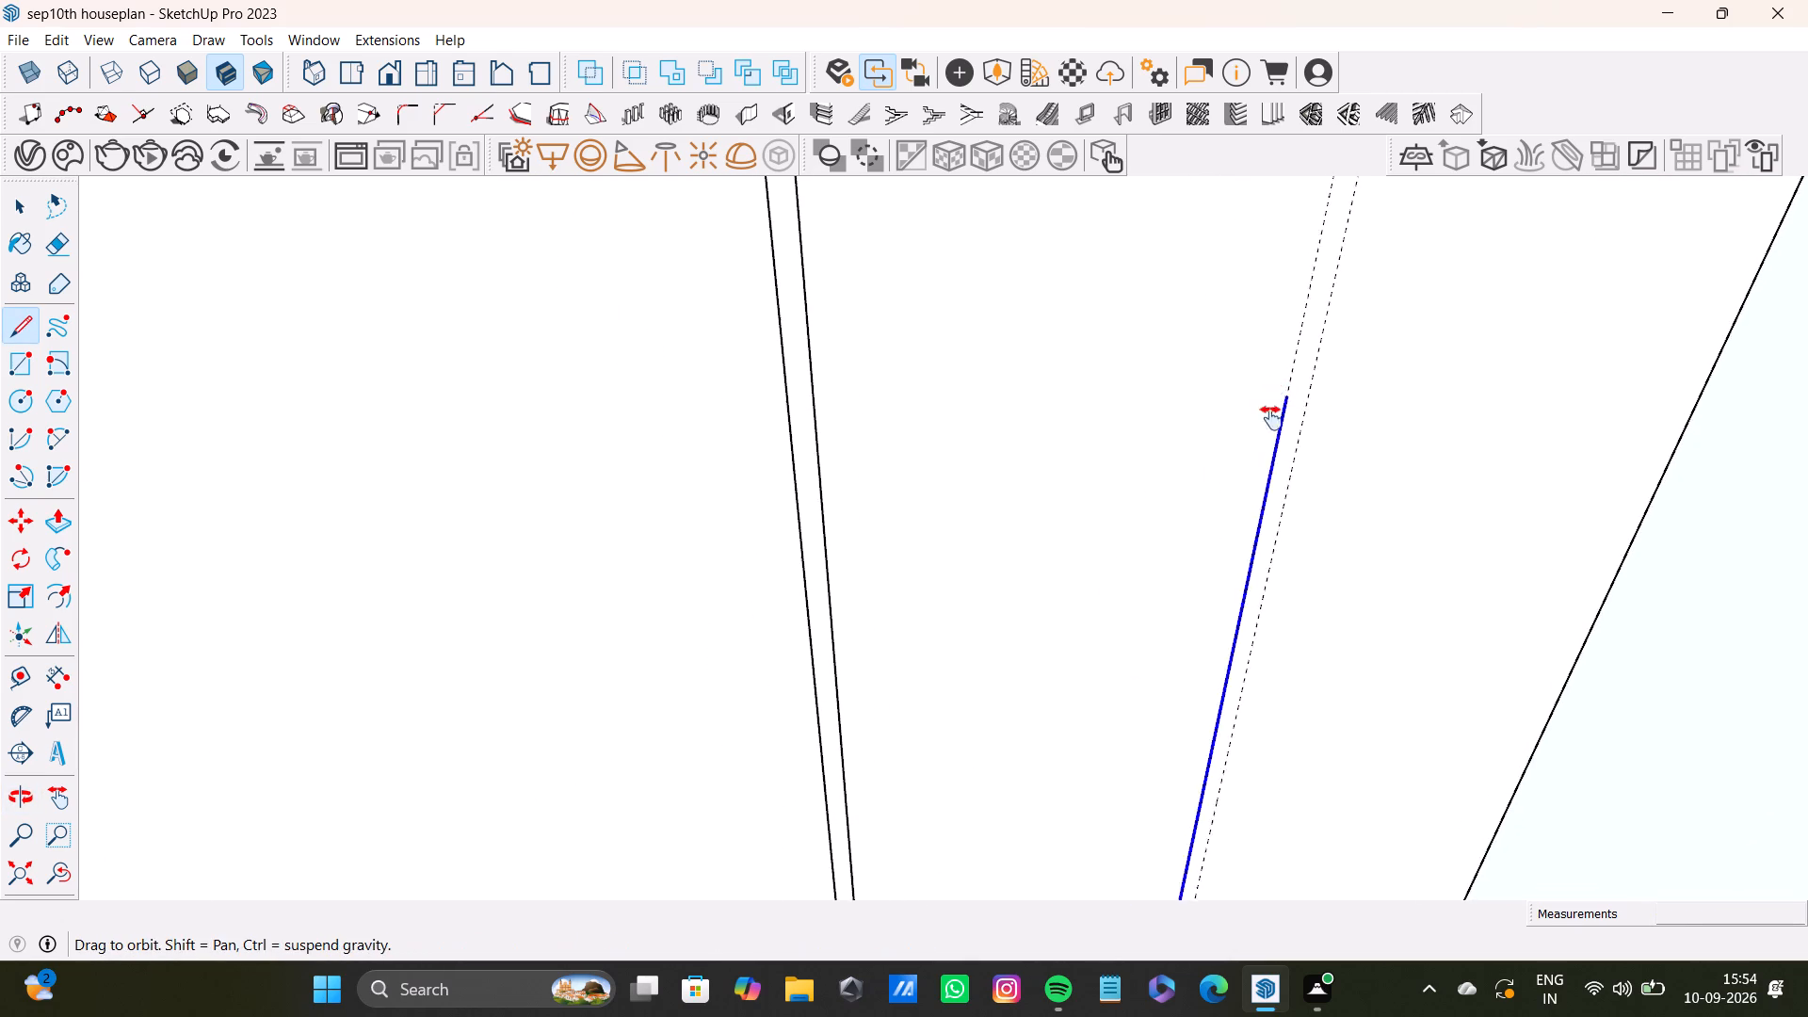
pyautogui.keyDown('shift'); pyautogui.moveTo(1271, 418); pyautogui.dragTo(1256, 564, button='middle'); pyautogui.keyUp('shift')
pyautogui.scroll(5, 1236, 338)
pyautogui.scroll(-4, 1367, 311)
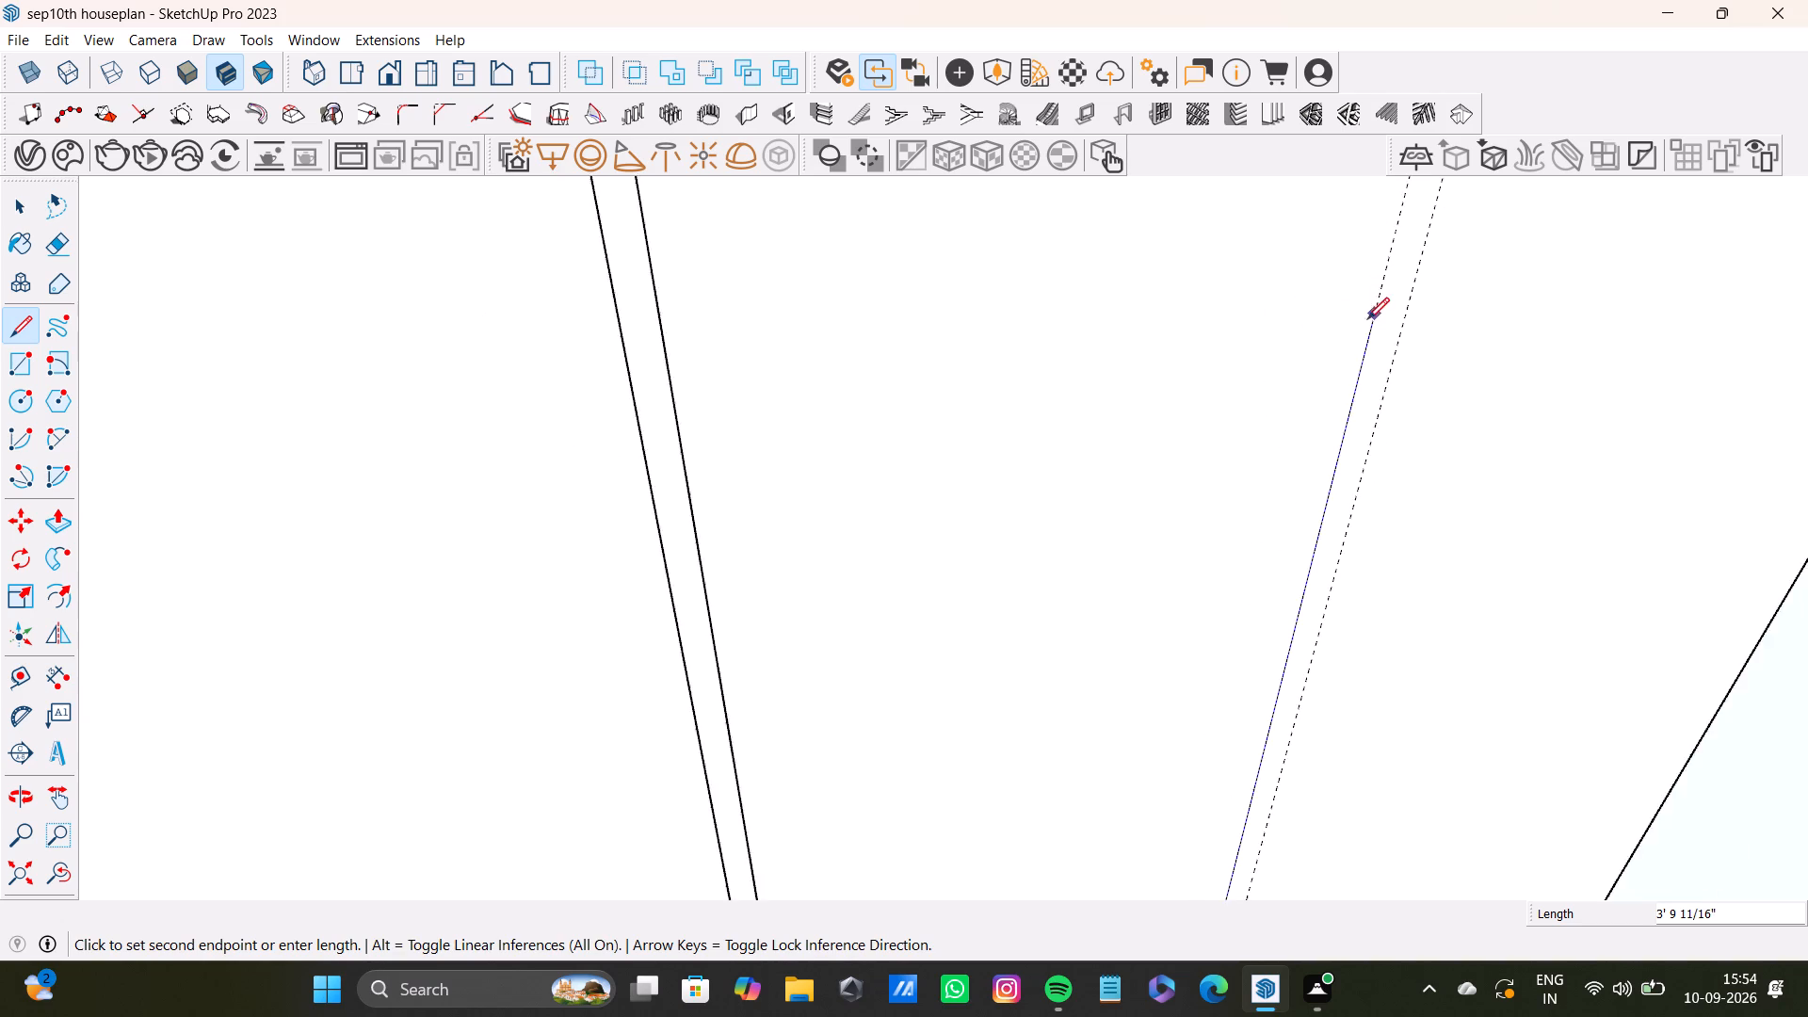
pyautogui.scroll(-2, 1367, 319)
pyautogui.keyDown('shift'); pyautogui.scroll(1, 1344, 284); pyautogui.keyUp('shift')
pyautogui.keyDown('shift'); pyautogui.moveTo(1344, 284); pyautogui.dragTo(1314, 524, button='middle'); pyautogui.keyUp('shift')
pyautogui.scroll(-1, 1314, 521)
pyautogui.scroll(7, 1341, 361)
pyautogui.scroll(-7, 1442, 332)
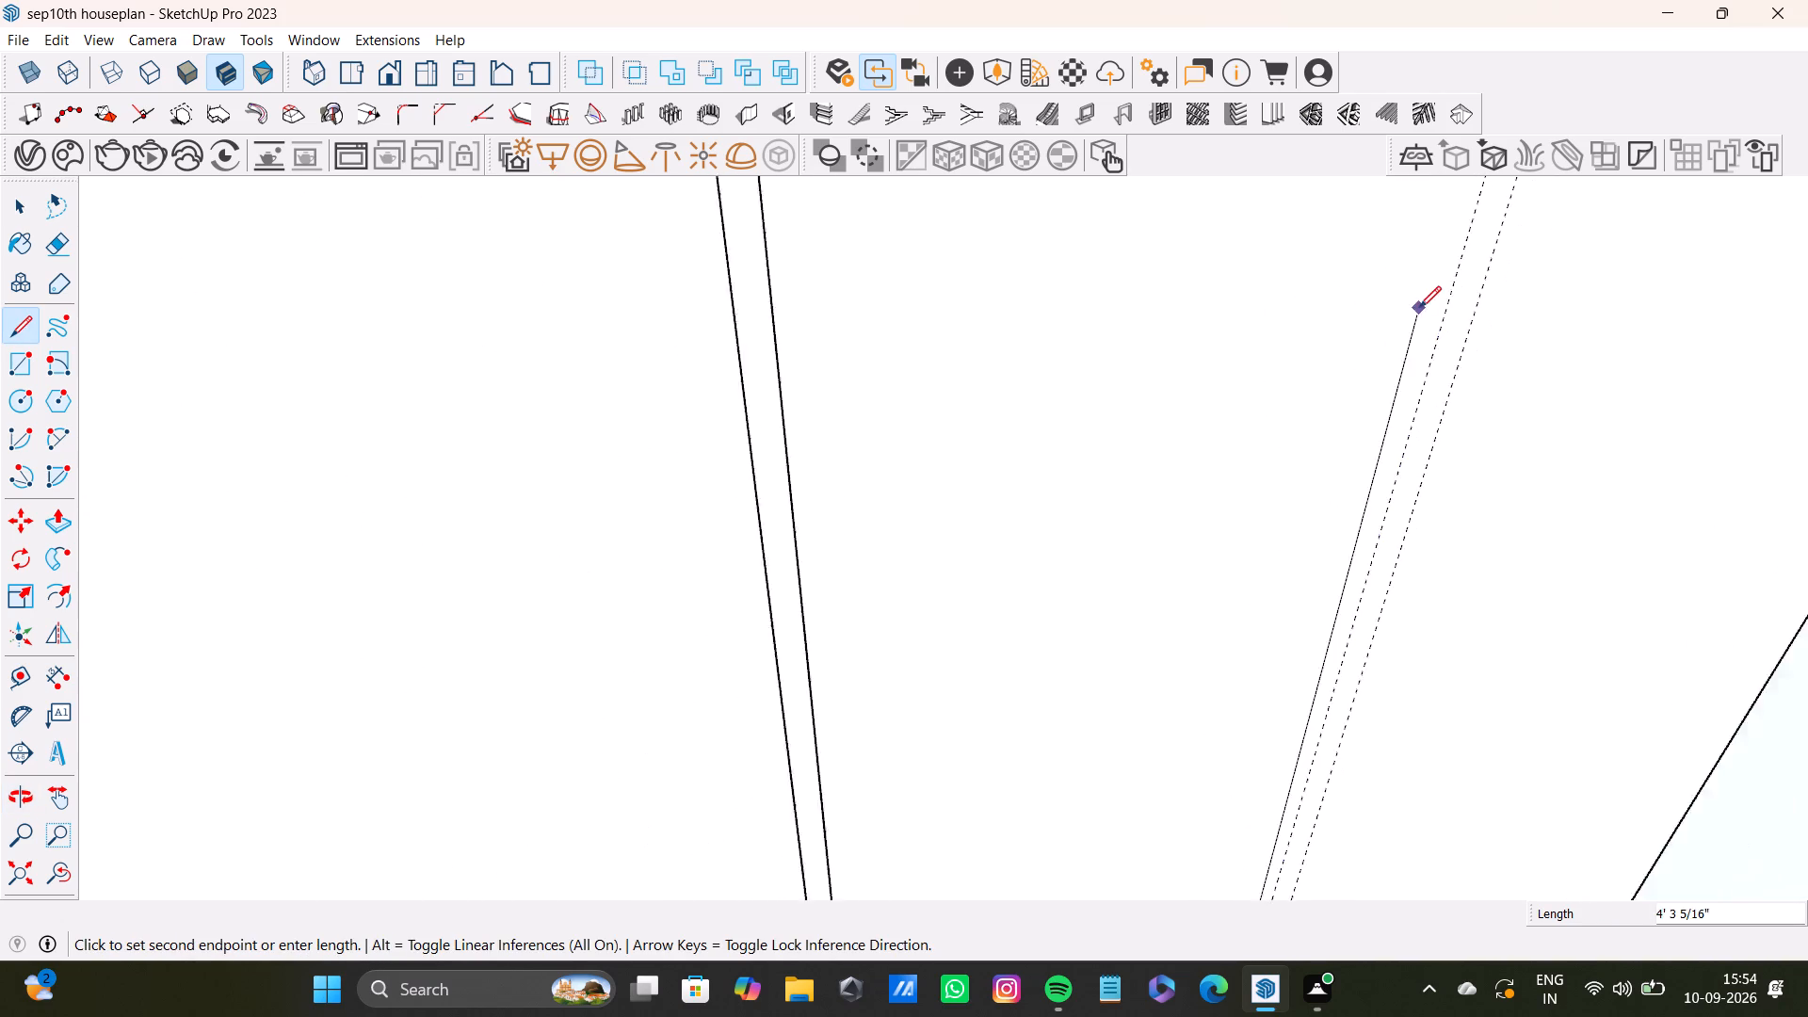
pyautogui.scroll(-4, 1419, 308)
pyautogui.moveTo(1420, 287); pyautogui.dragTo(1375, 554, button='middle')
pyautogui.scroll(3, 1408, 393)
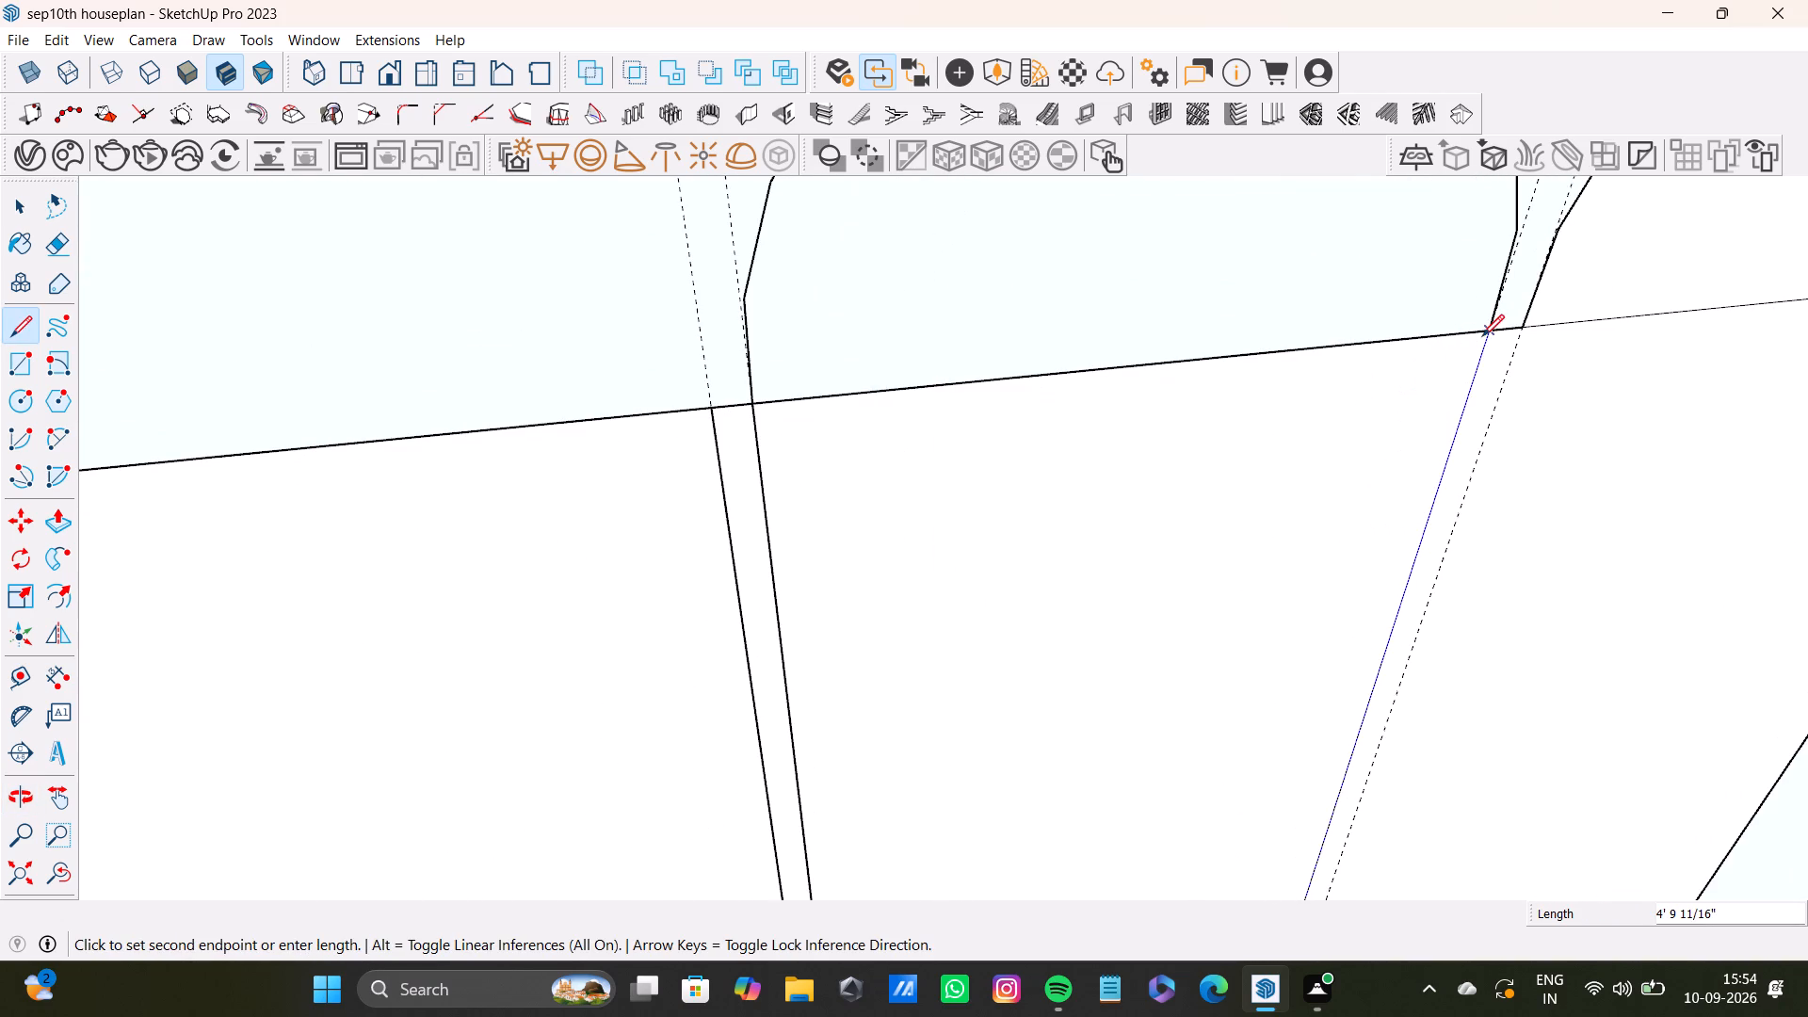
pyautogui.click(1482, 336)
pyautogui.scroll(-8, 1434, 444)
pyautogui.scroll(4, 1440, 417)
pyautogui.press('space')
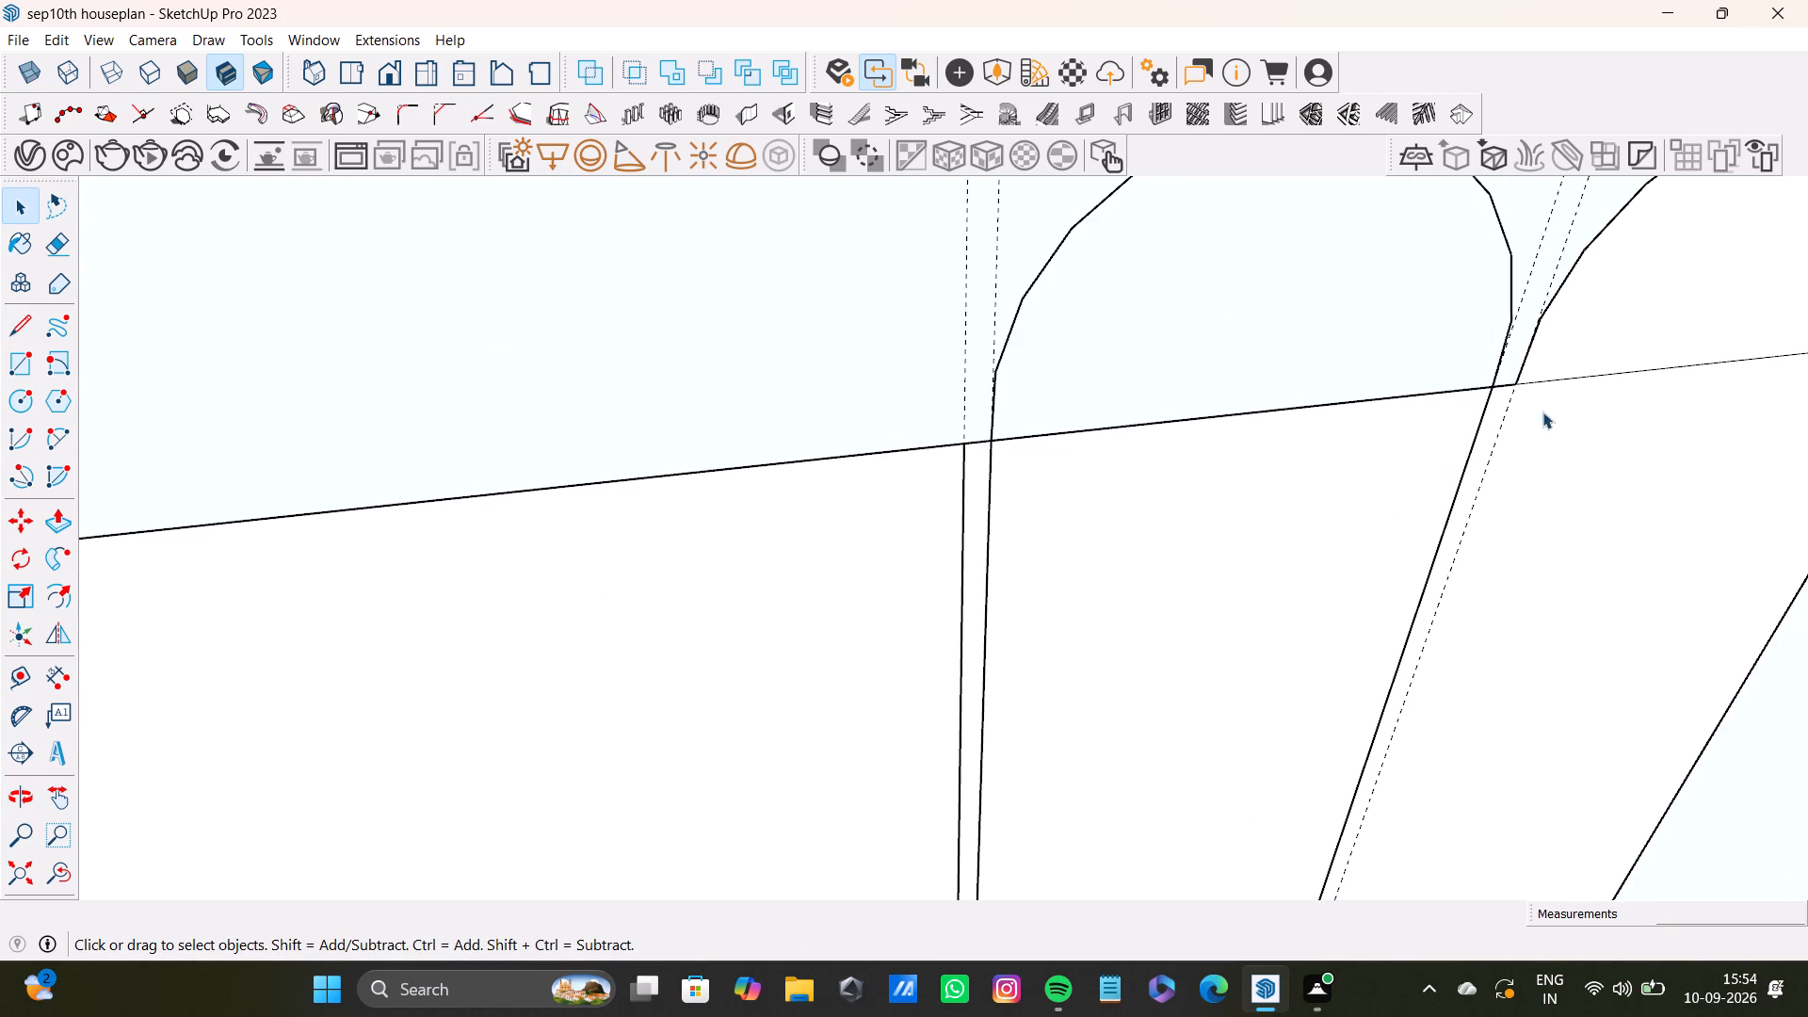
# Draw a vertical line about 4' 9 11/16" long from the fourth arch's end nearest the third arch down to the bed's edge.
pyautogui.press('l')
pyautogui.scroll(7, 1519, 432)
pyautogui.click(1515, 348)
pyautogui.scroll(-4, 1487, 431)
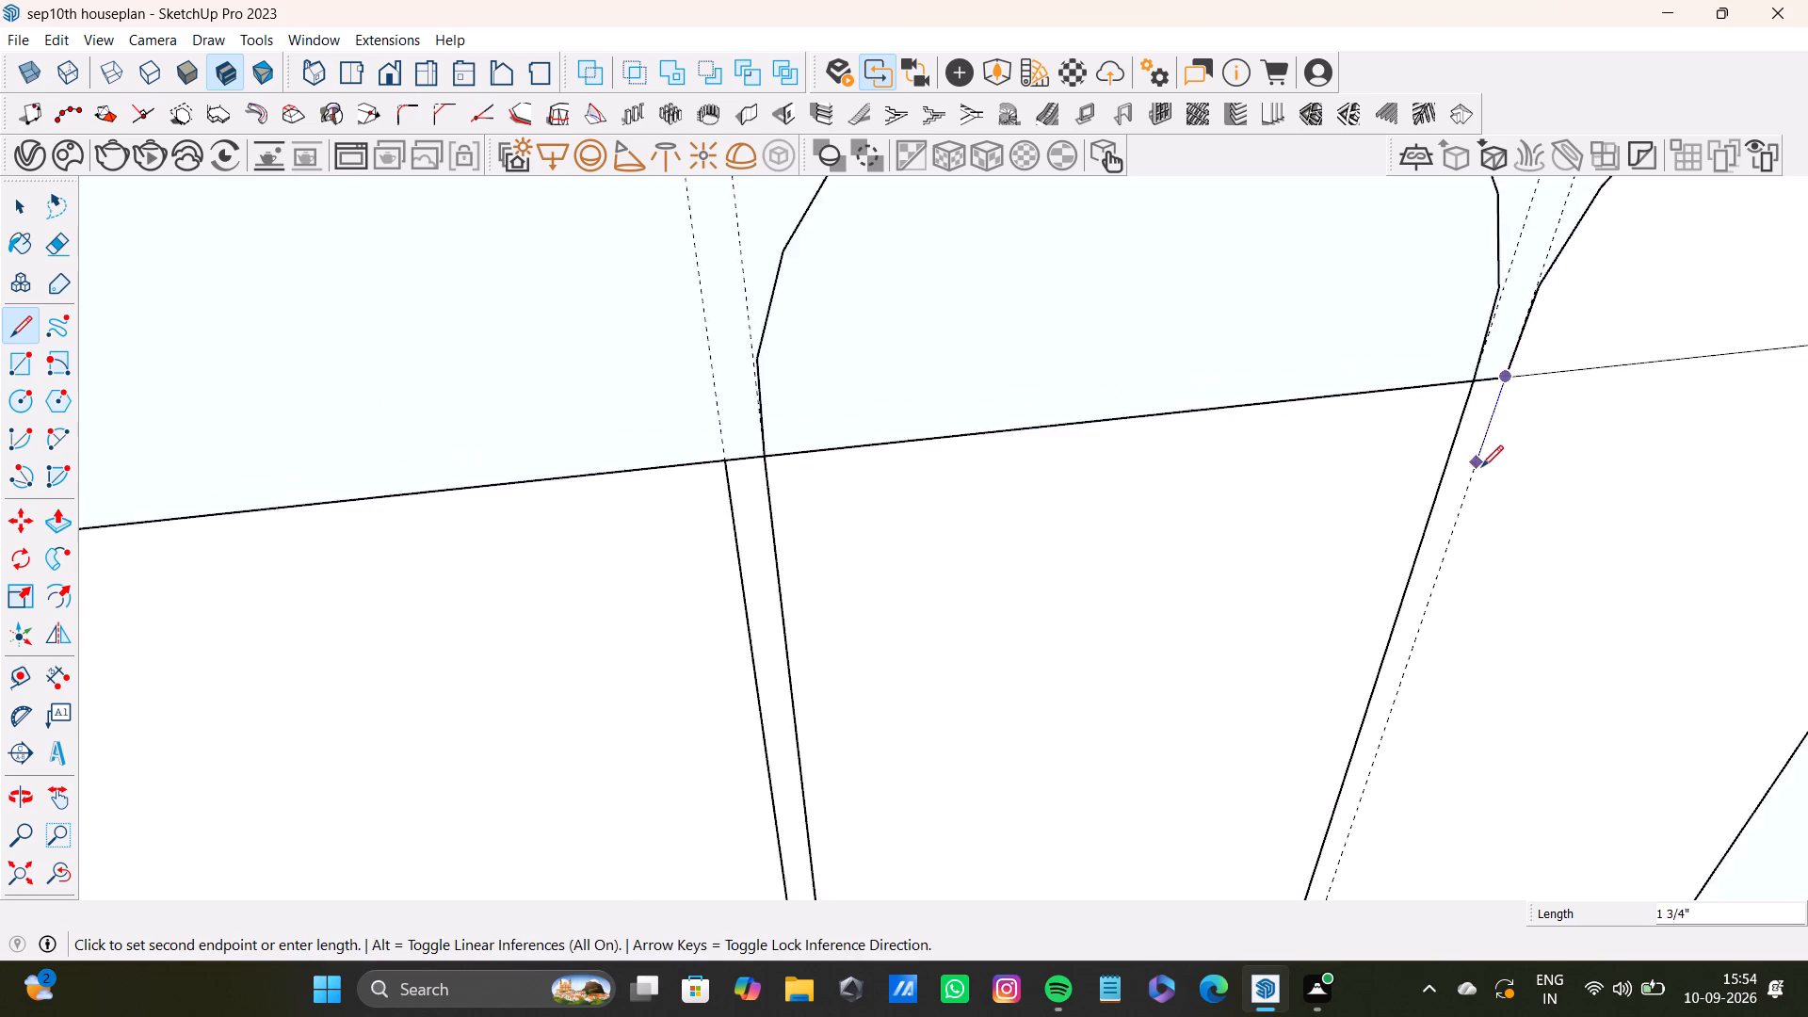
pyautogui.scroll(-14, 1481, 467)
pyautogui.keyDown('shift'); pyautogui.moveTo(1425, 579); pyautogui.dragTo(1412, 309, button='middle'); pyautogui.keyUp('shift')
pyautogui.scroll(-4, 1413, 465)
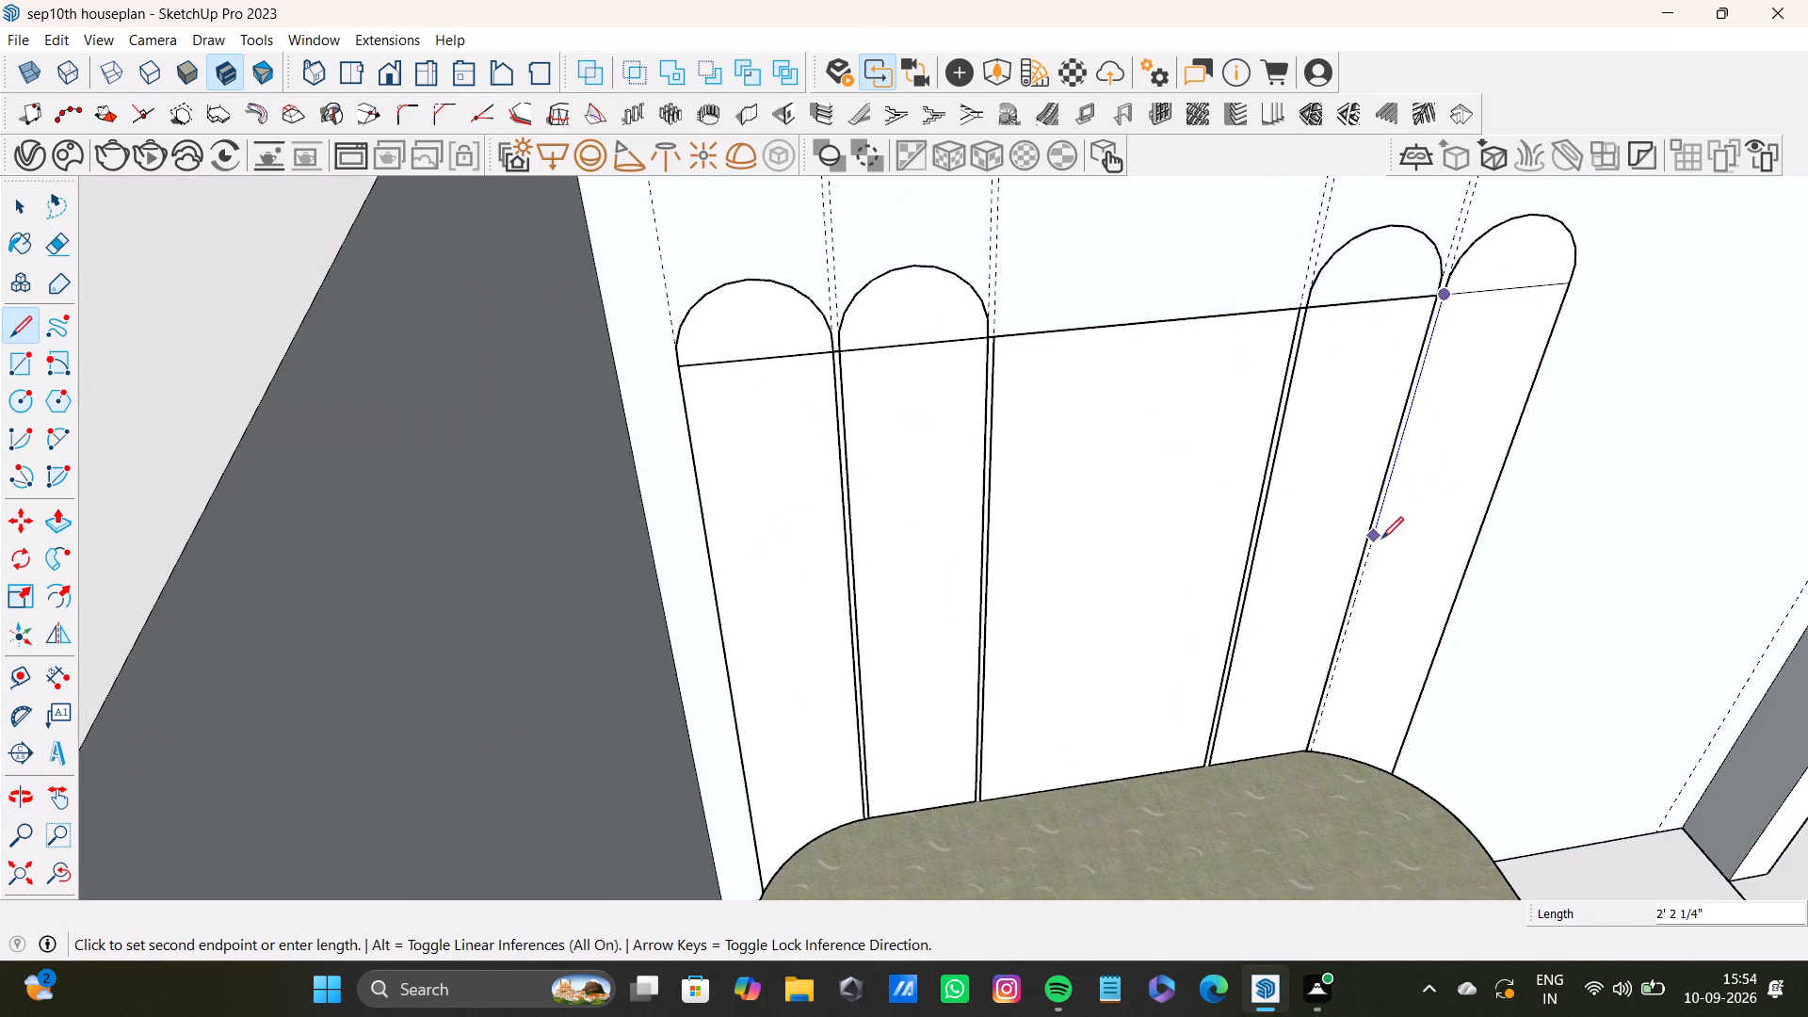
pyautogui.moveTo(1381, 530); pyautogui.dragTo(1388, 404, button='middle')
pyautogui.scroll(10, 1390, 539)
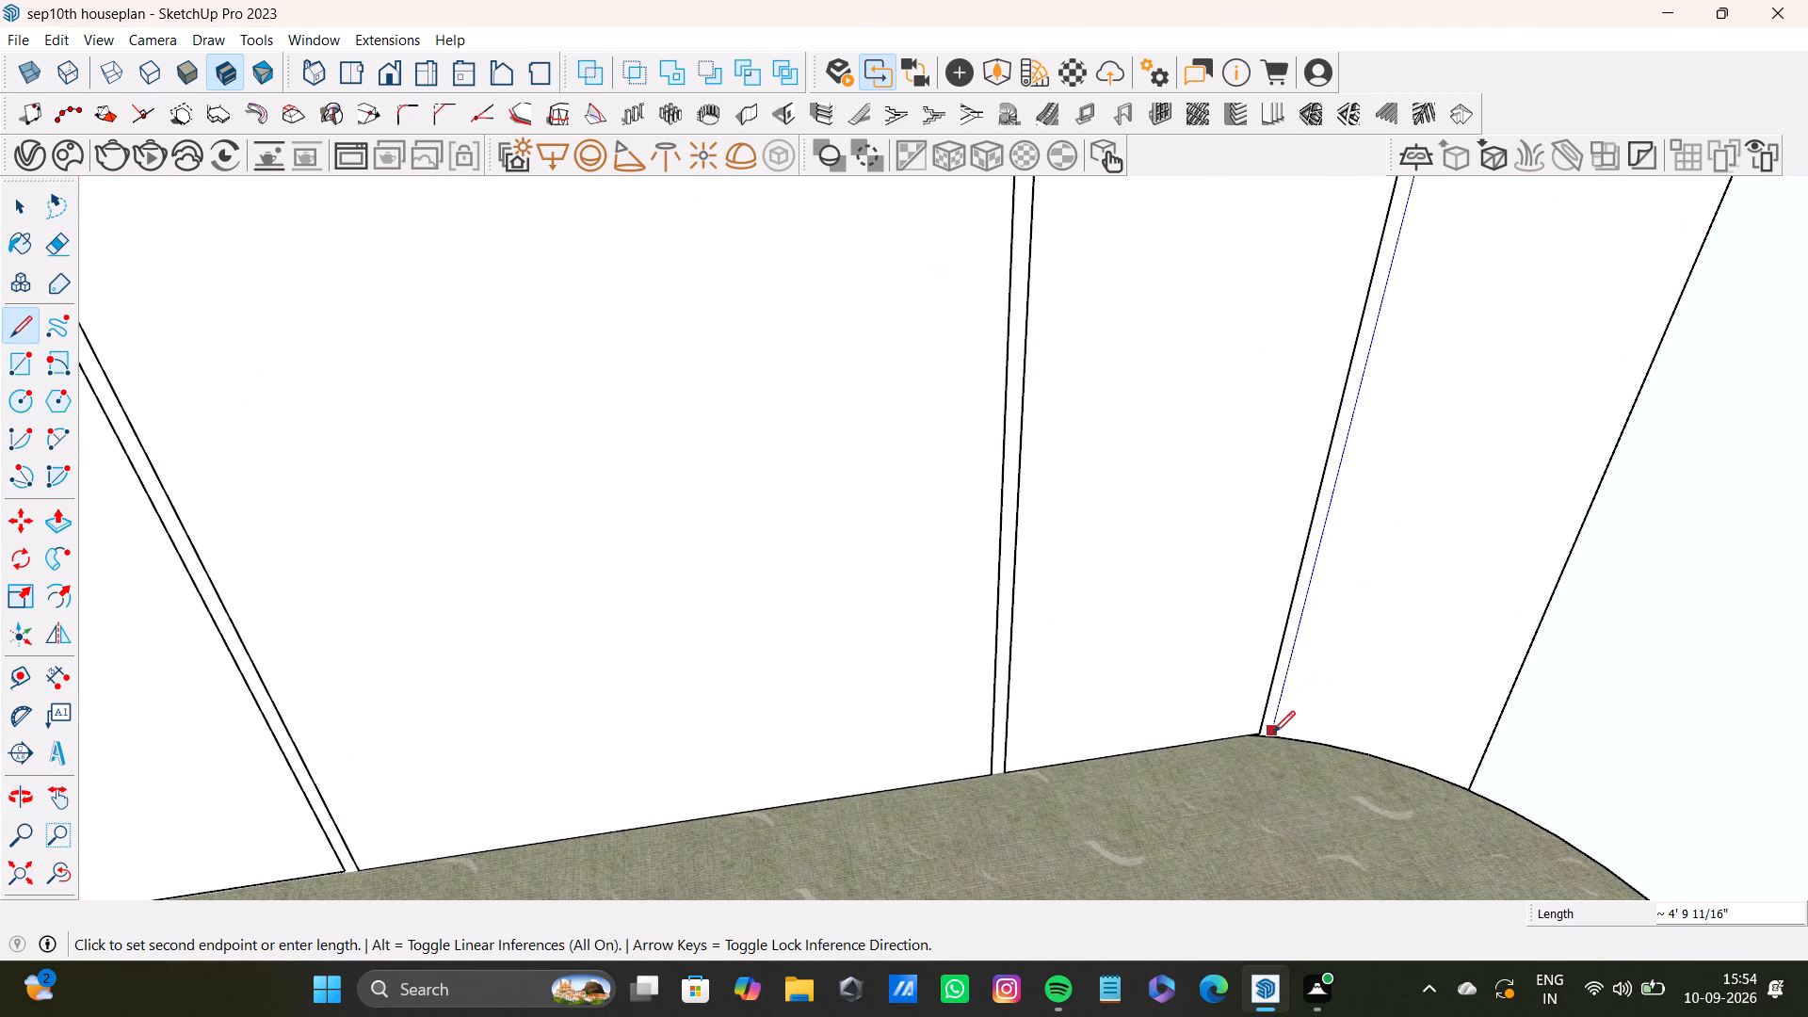
pyautogui.click(1273, 733)
# Extend the fourth strip's line about 2' 4 9/16" down behind the bed along the guide to the headboard's bottom edge.
pyautogui.scroll(-7, 1402, 702)
pyautogui.moveTo(1445, 723); pyautogui.dragTo(1150, 694, button='middle')
pyautogui.scroll(2, 1071, 669)
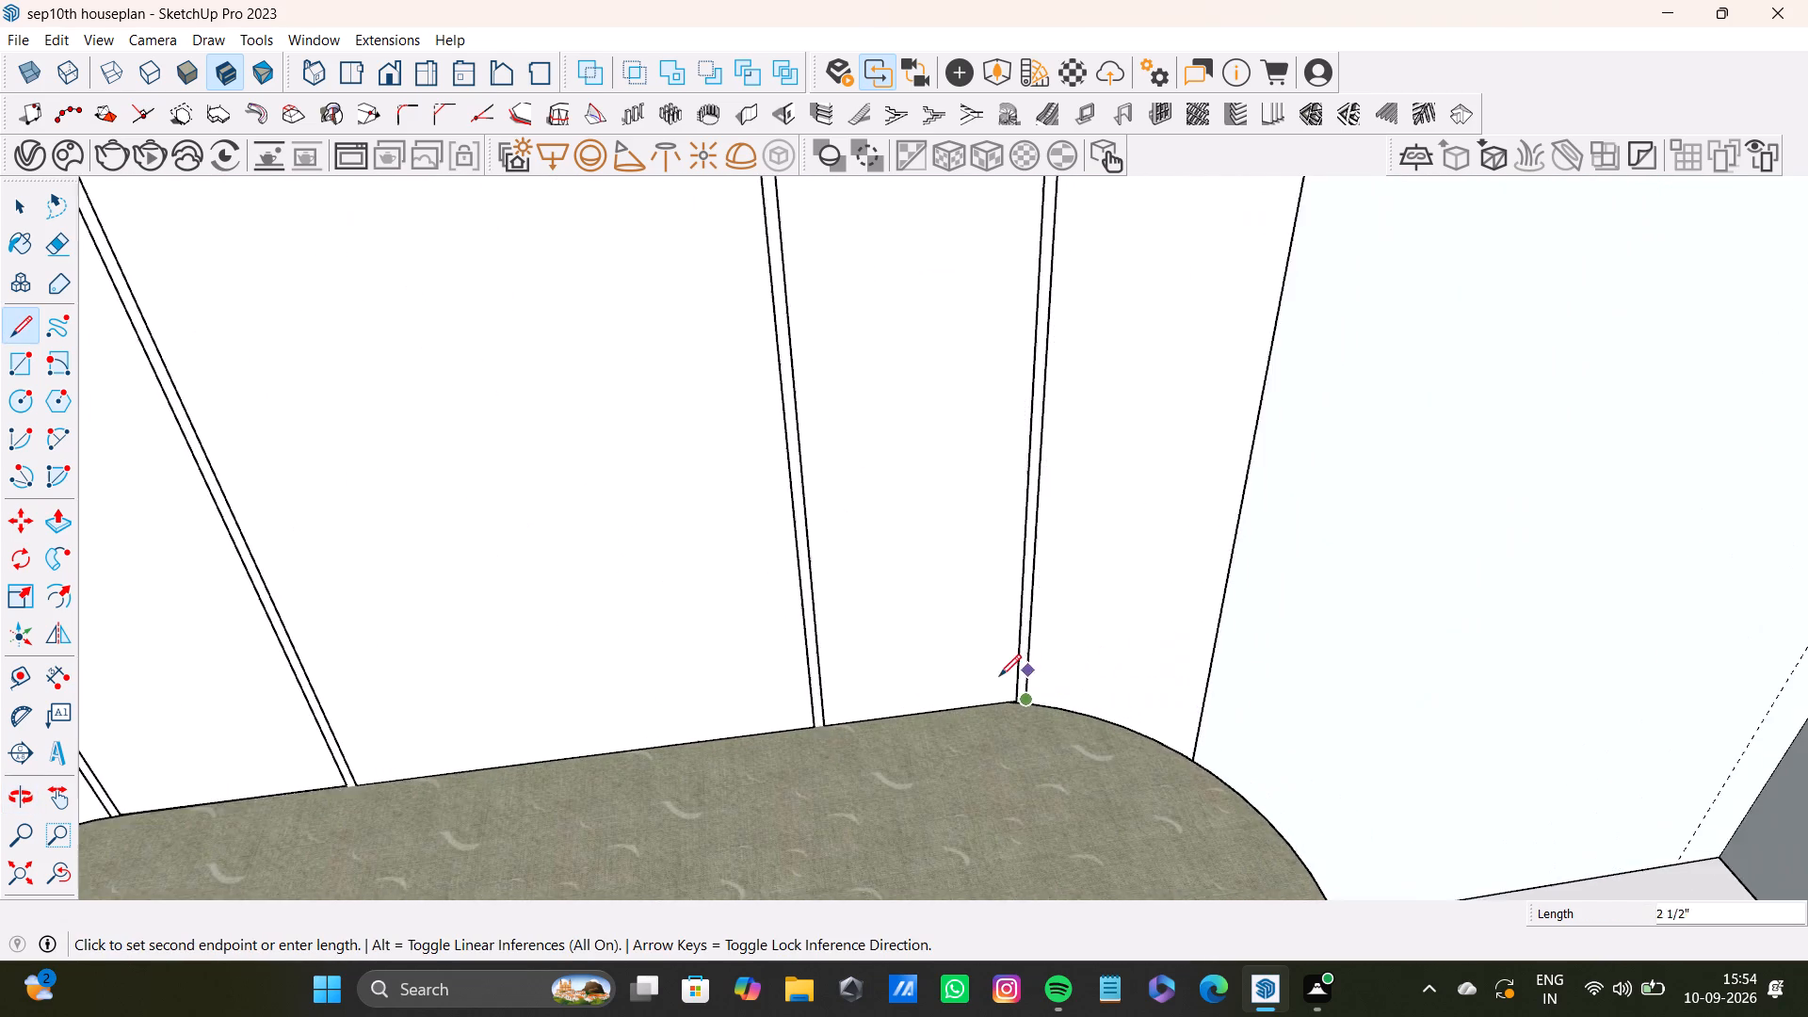
pyautogui.scroll(10, 999, 676)
pyautogui.moveTo(1190, 727); pyautogui.dragTo(826, 705, button='middle')
pyautogui.scroll(3, 920, 669)
pyautogui.moveTo(980, 733); pyautogui.dragTo(796, 554, button='middle')
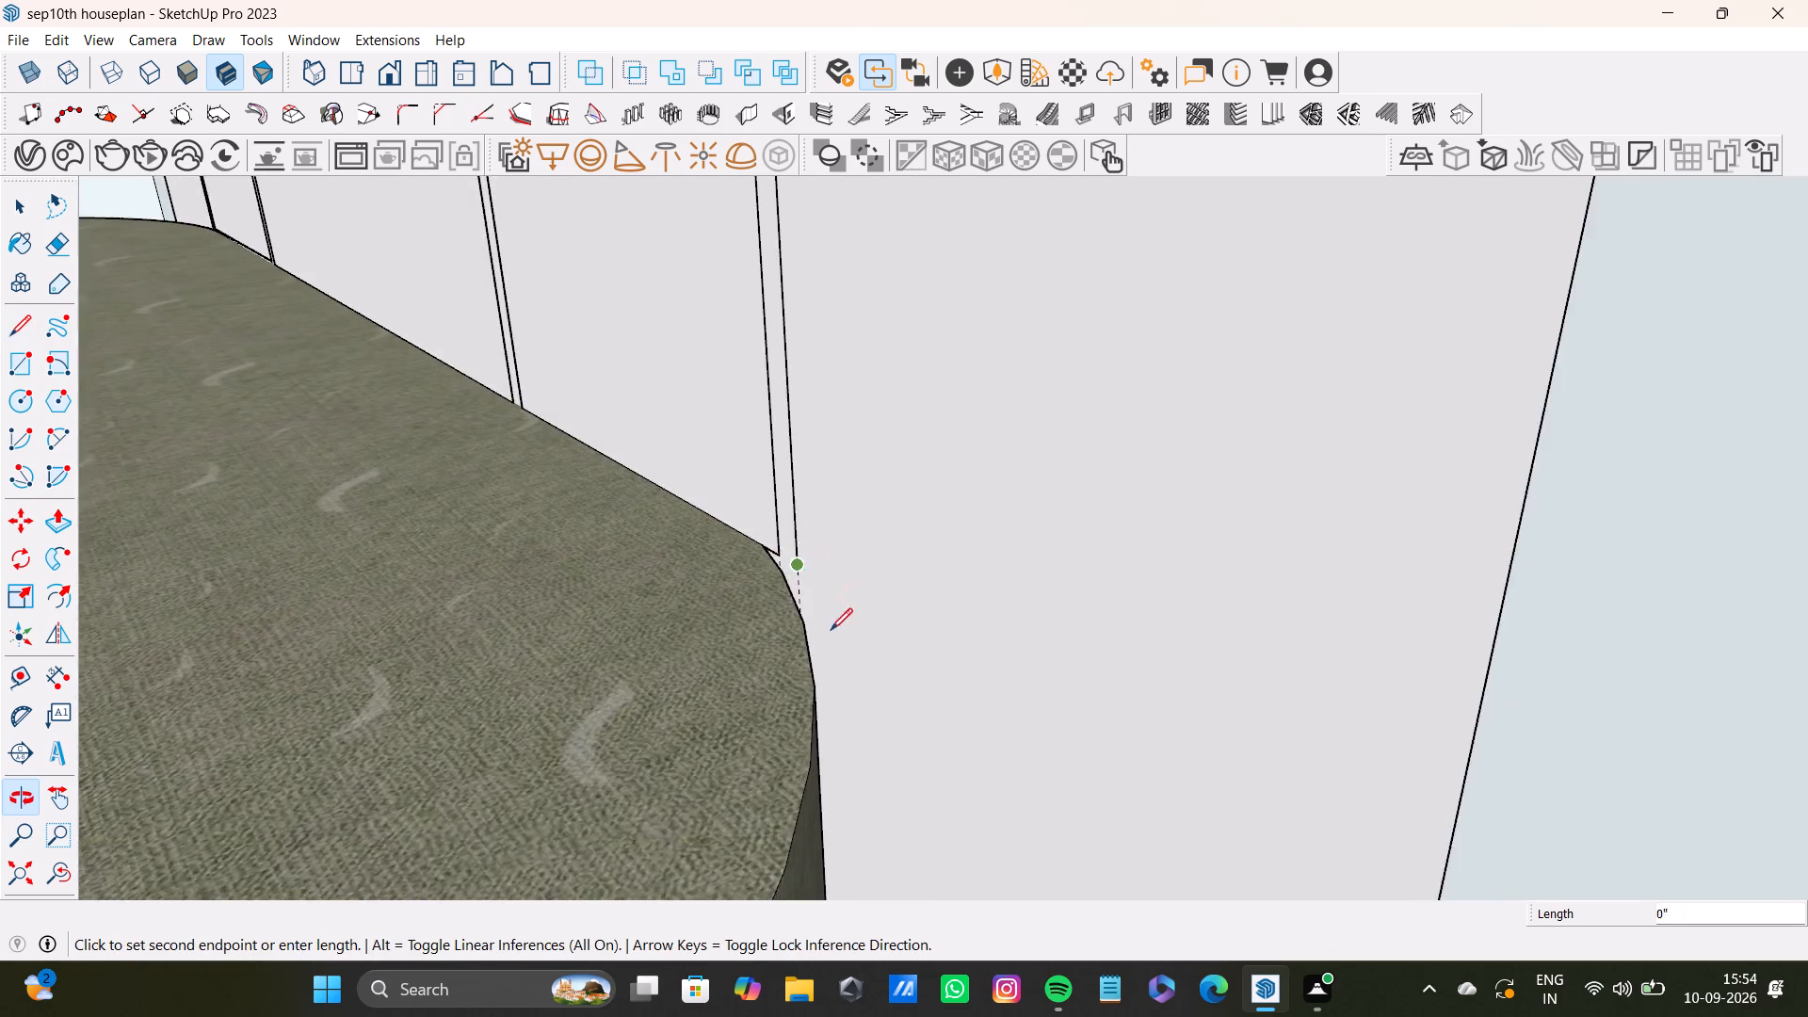
pyautogui.scroll(14, 832, 637)
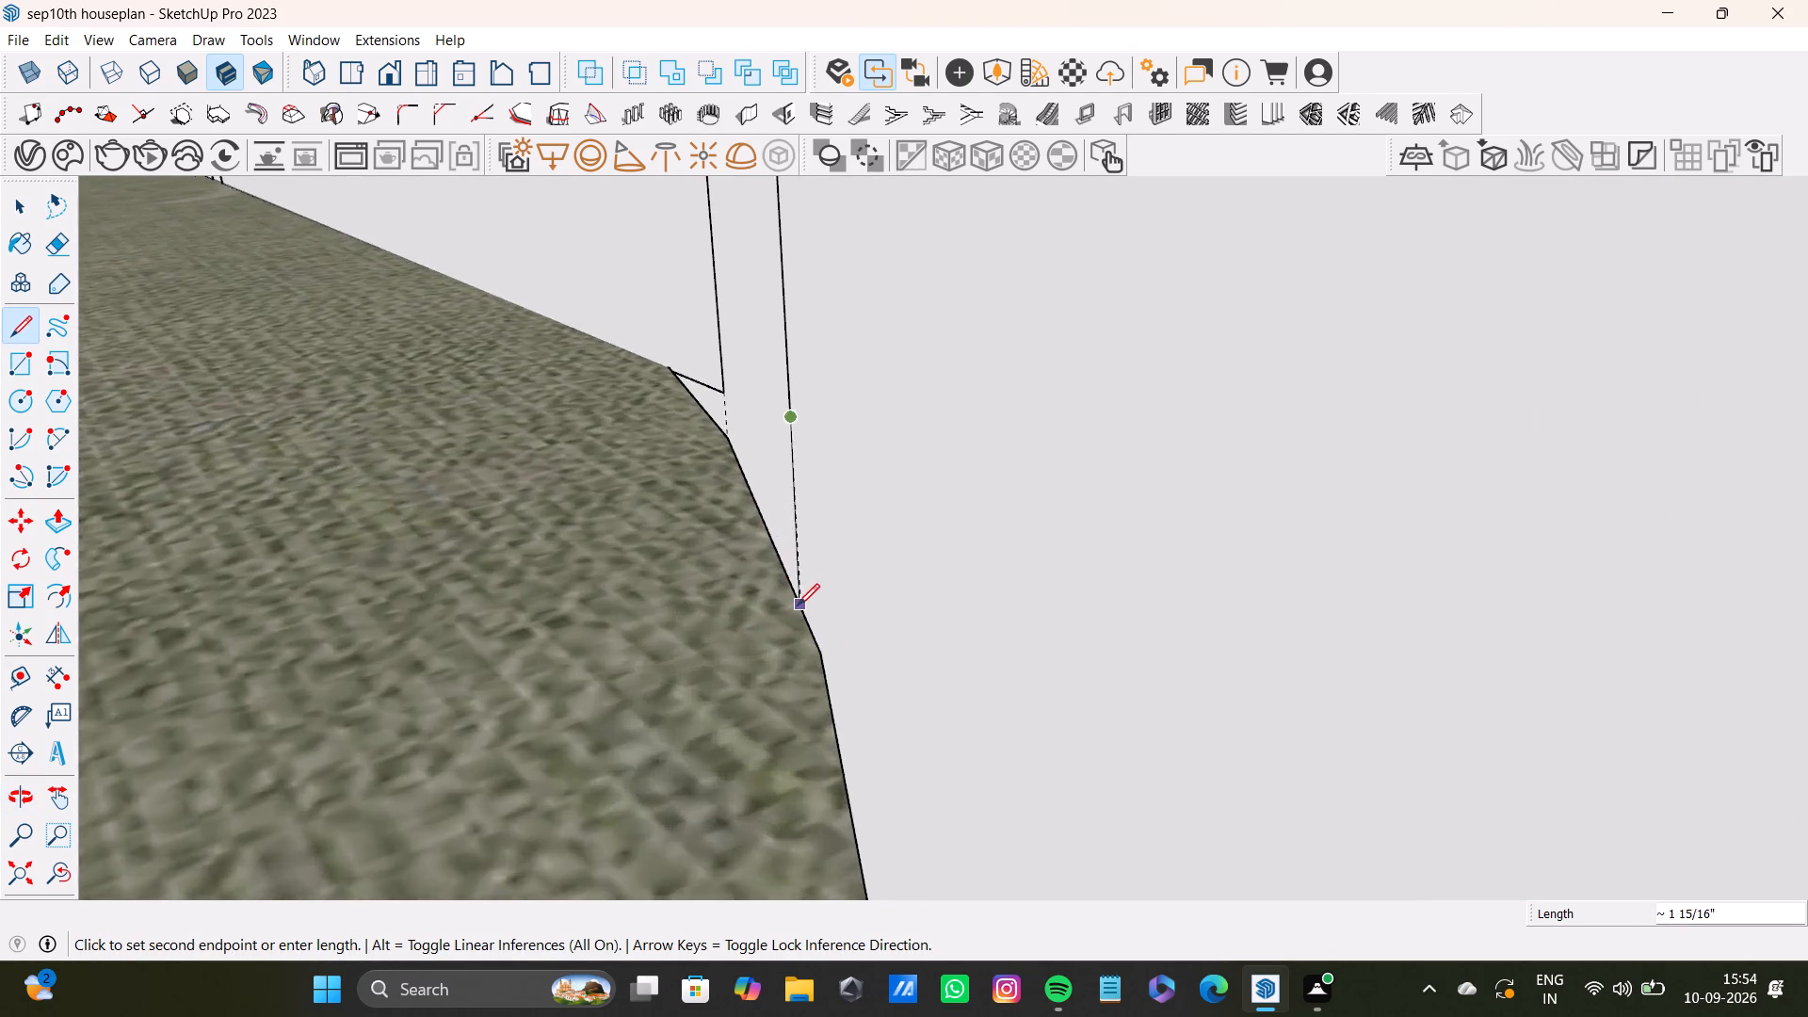
pyautogui.scroll(13, 798, 605)
pyautogui.moveTo(810, 596); pyautogui.dragTo(818, 601, button='middle')
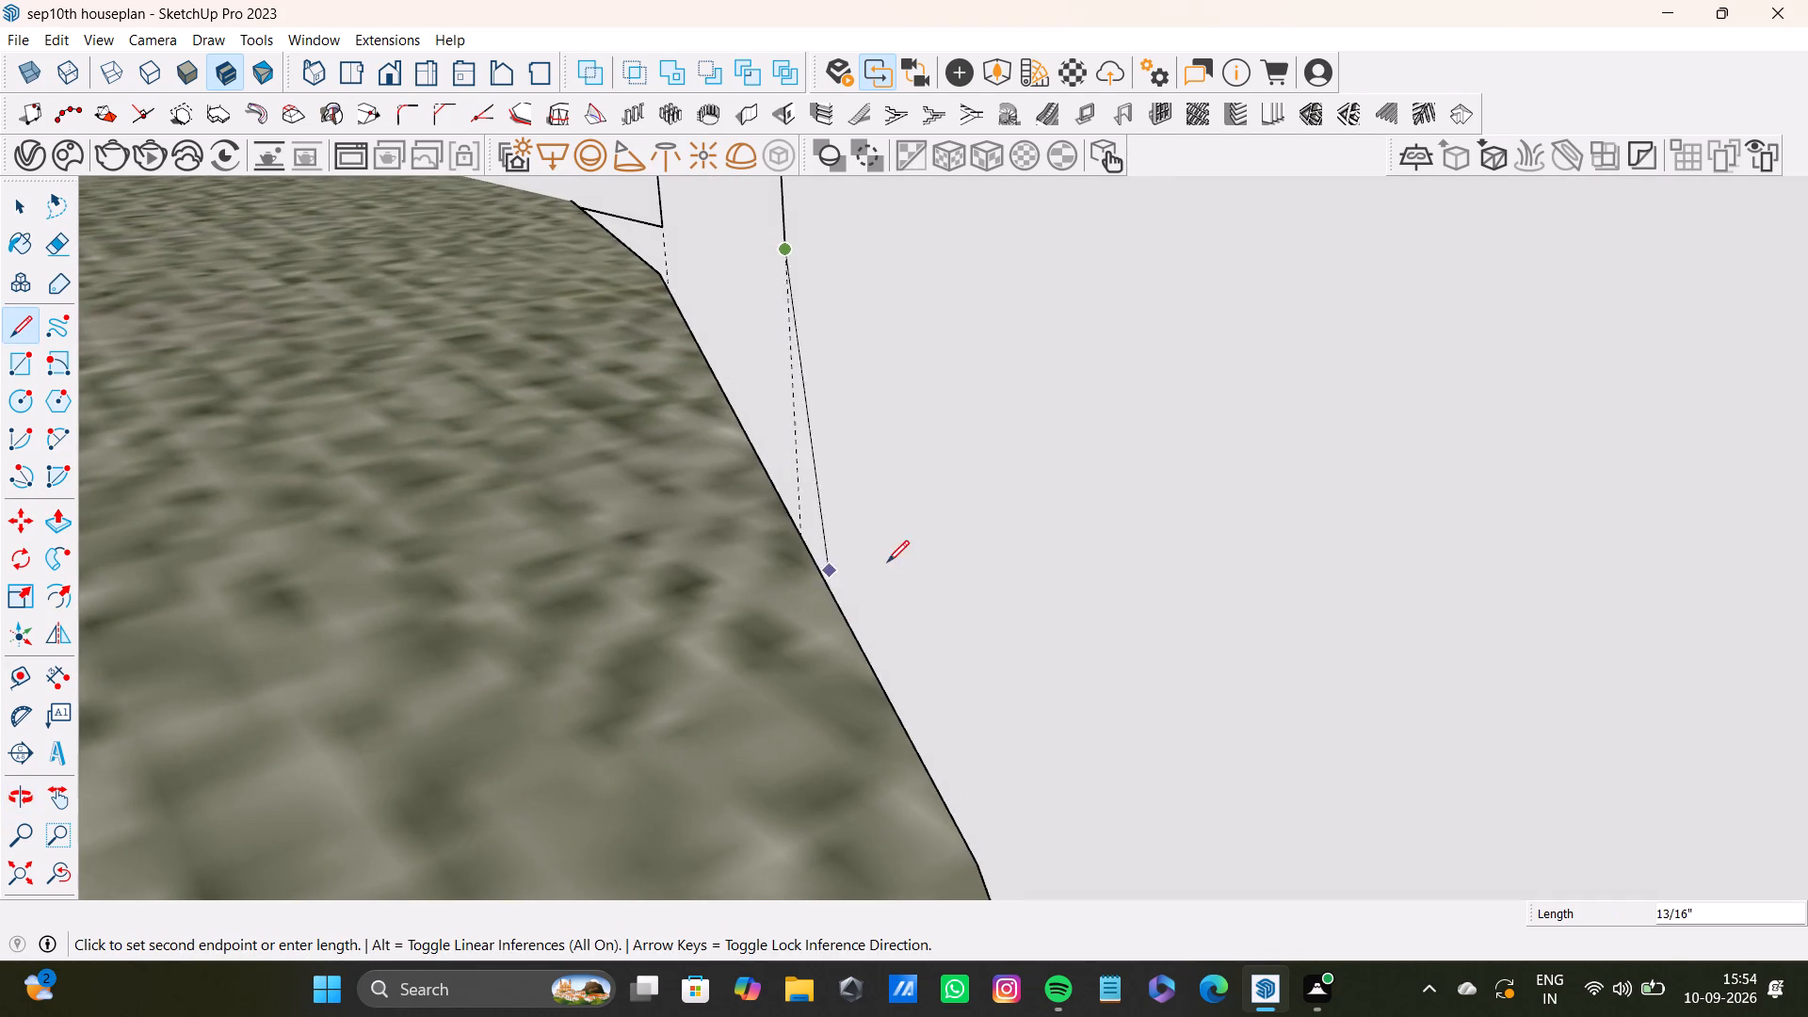
pyautogui.moveTo(855, 575); pyautogui.dragTo(791, 603, button='middle')
pyautogui.scroll(-7, 811, 667)
pyautogui.keyDown('shift'); pyautogui.moveTo(831, 740); pyautogui.dragTo(792, 460, button='middle'); pyautogui.keyUp('shift')
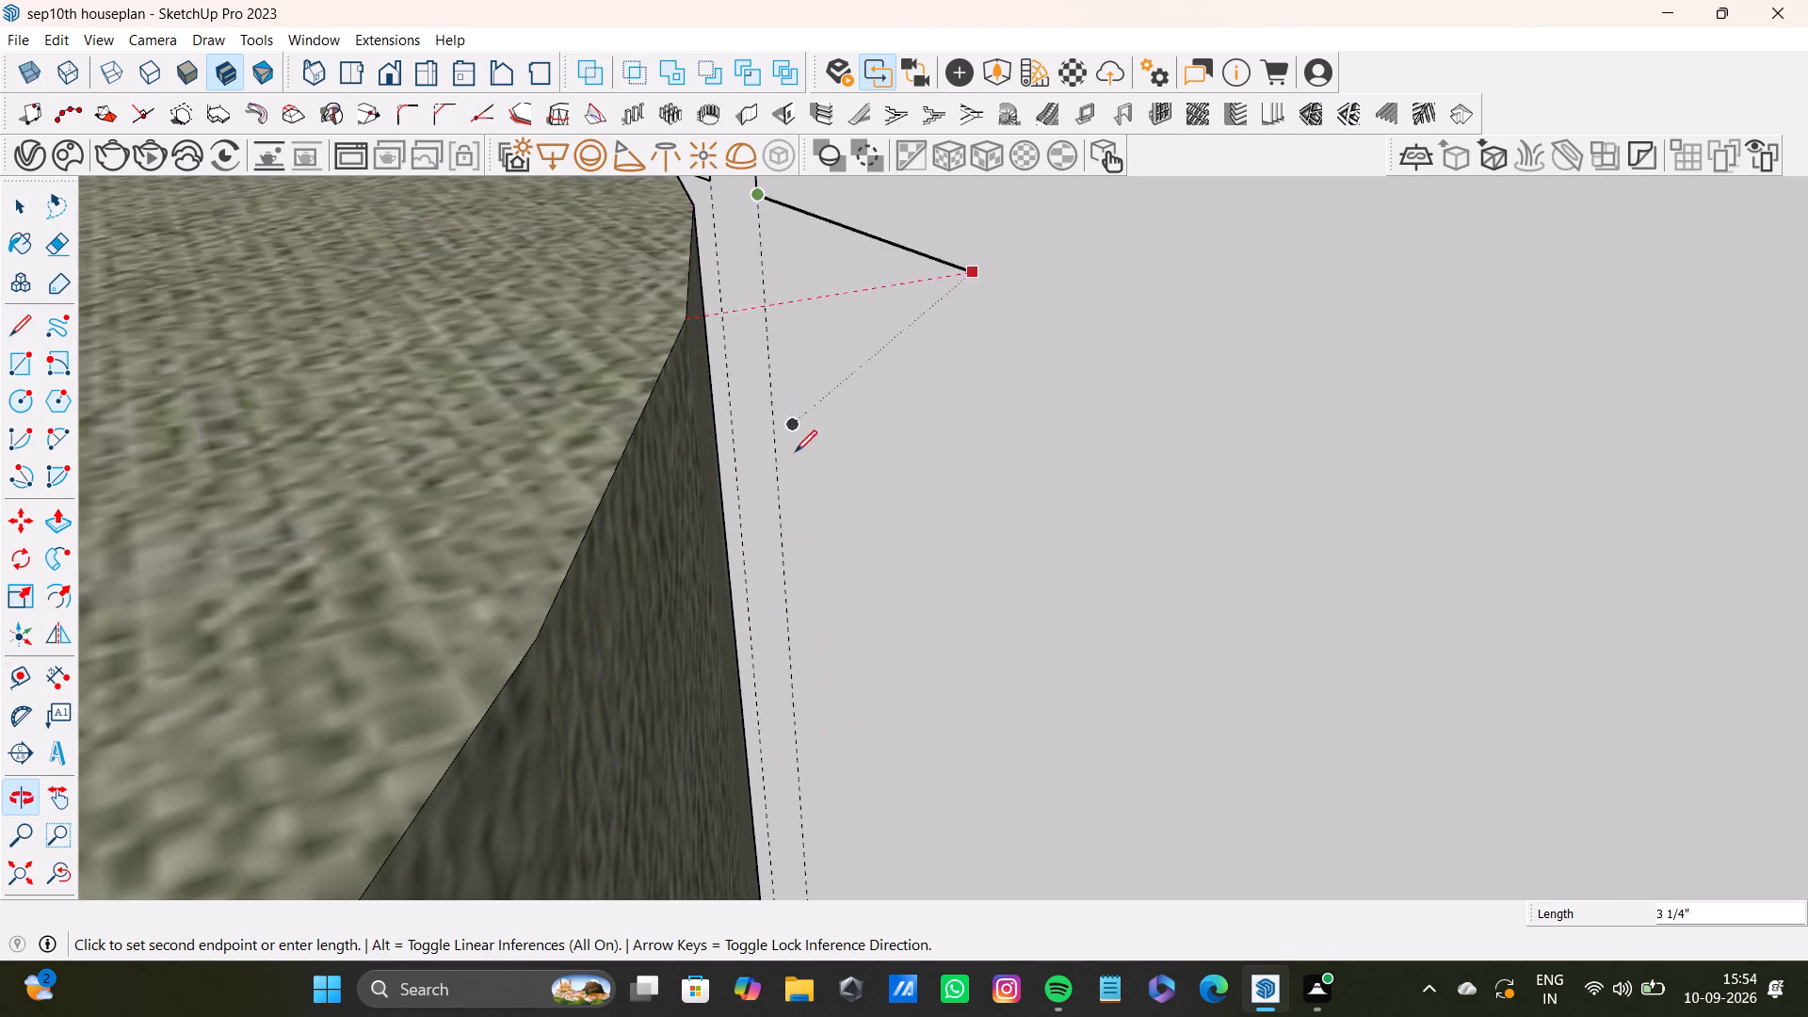
pyautogui.scroll(-3, 800, 590)
pyautogui.scroll(-3, 789, 667)
pyautogui.keyDown('shift'); pyautogui.moveTo(800, 682); pyautogui.dragTo(748, 342, button='middle'); pyautogui.keyUp('shift')
pyautogui.scroll(-5, 770, 553)
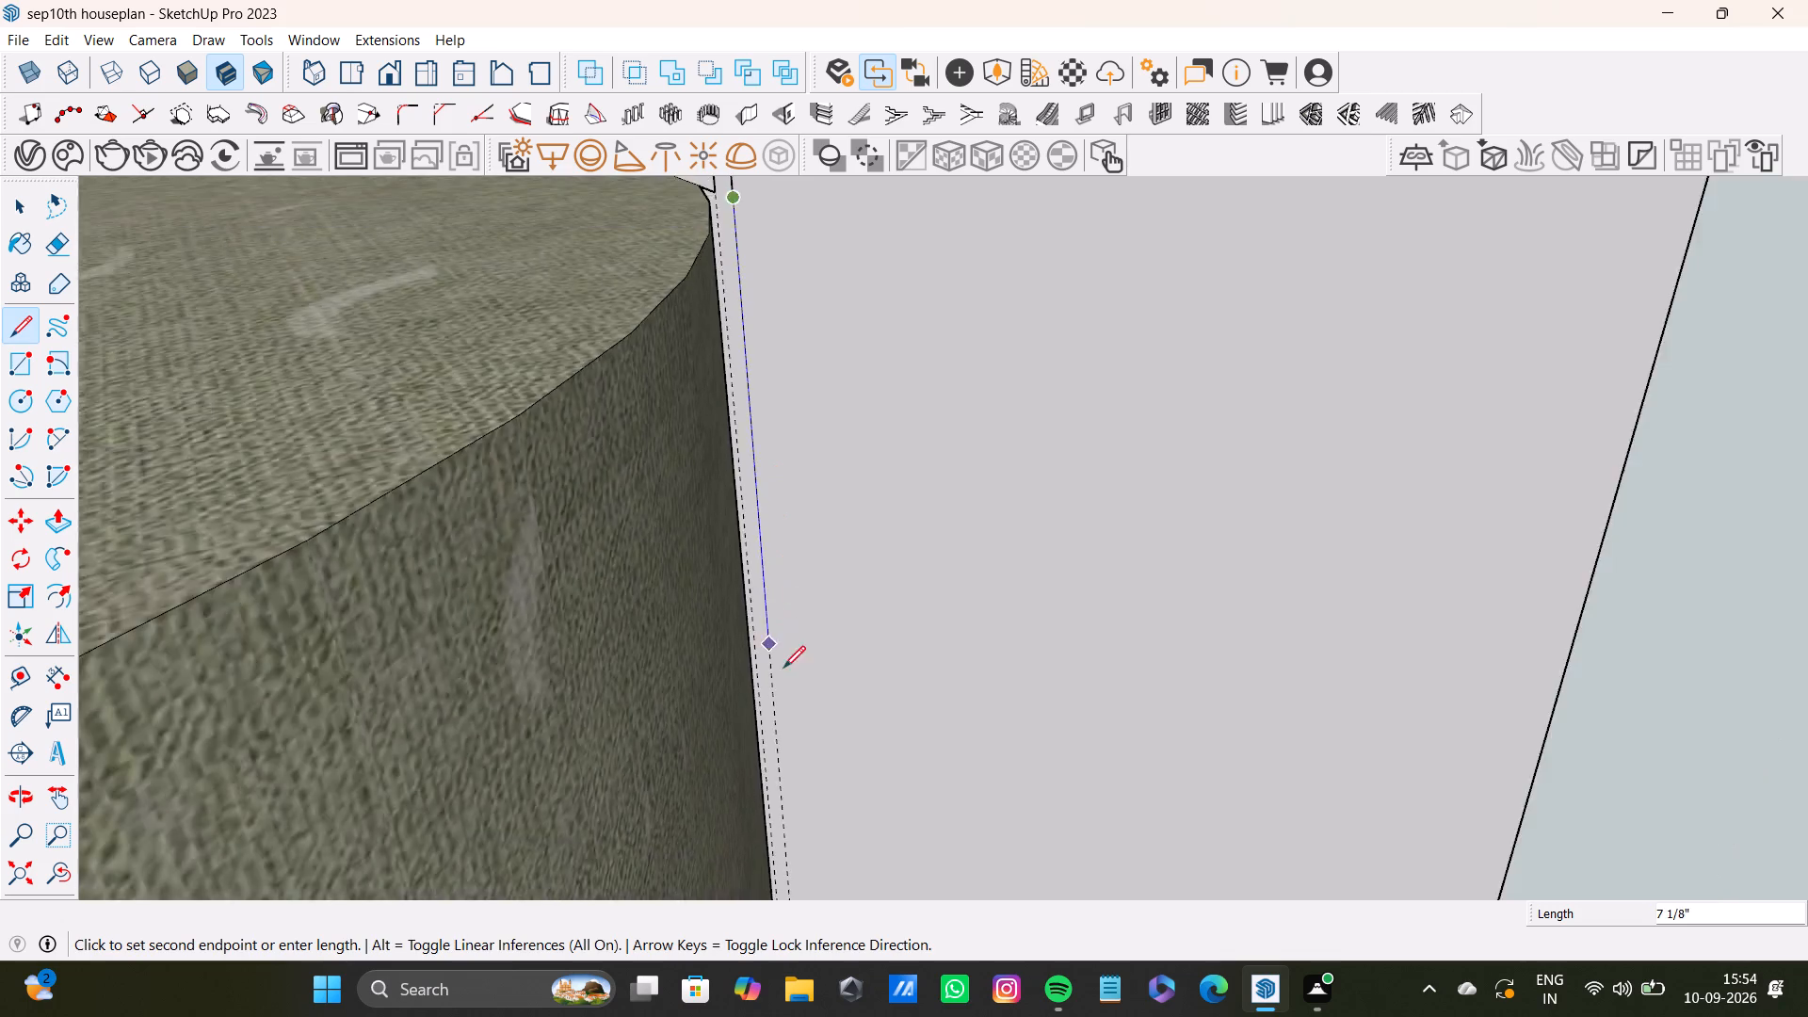
pyautogui.scroll(-2, 783, 668)
pyautogui.keyDown('shift'); pyautogui.moveTo(786, 677); pyautogui.dragTo(738, 380, button='middle'); pyautogui.keyUp('shift')
pyautogui.scroll(-3, 754, 513)
pyautogui.scroll(-2, 748, 602)
pyautogui.keyDown('shift'); pyautogui.moveTo(753, 607); pyautogui.dragTo(767, 425, button='middle'); pyautogui.keyUp('shift')
pyautogui.scroll(3, 767, 586)
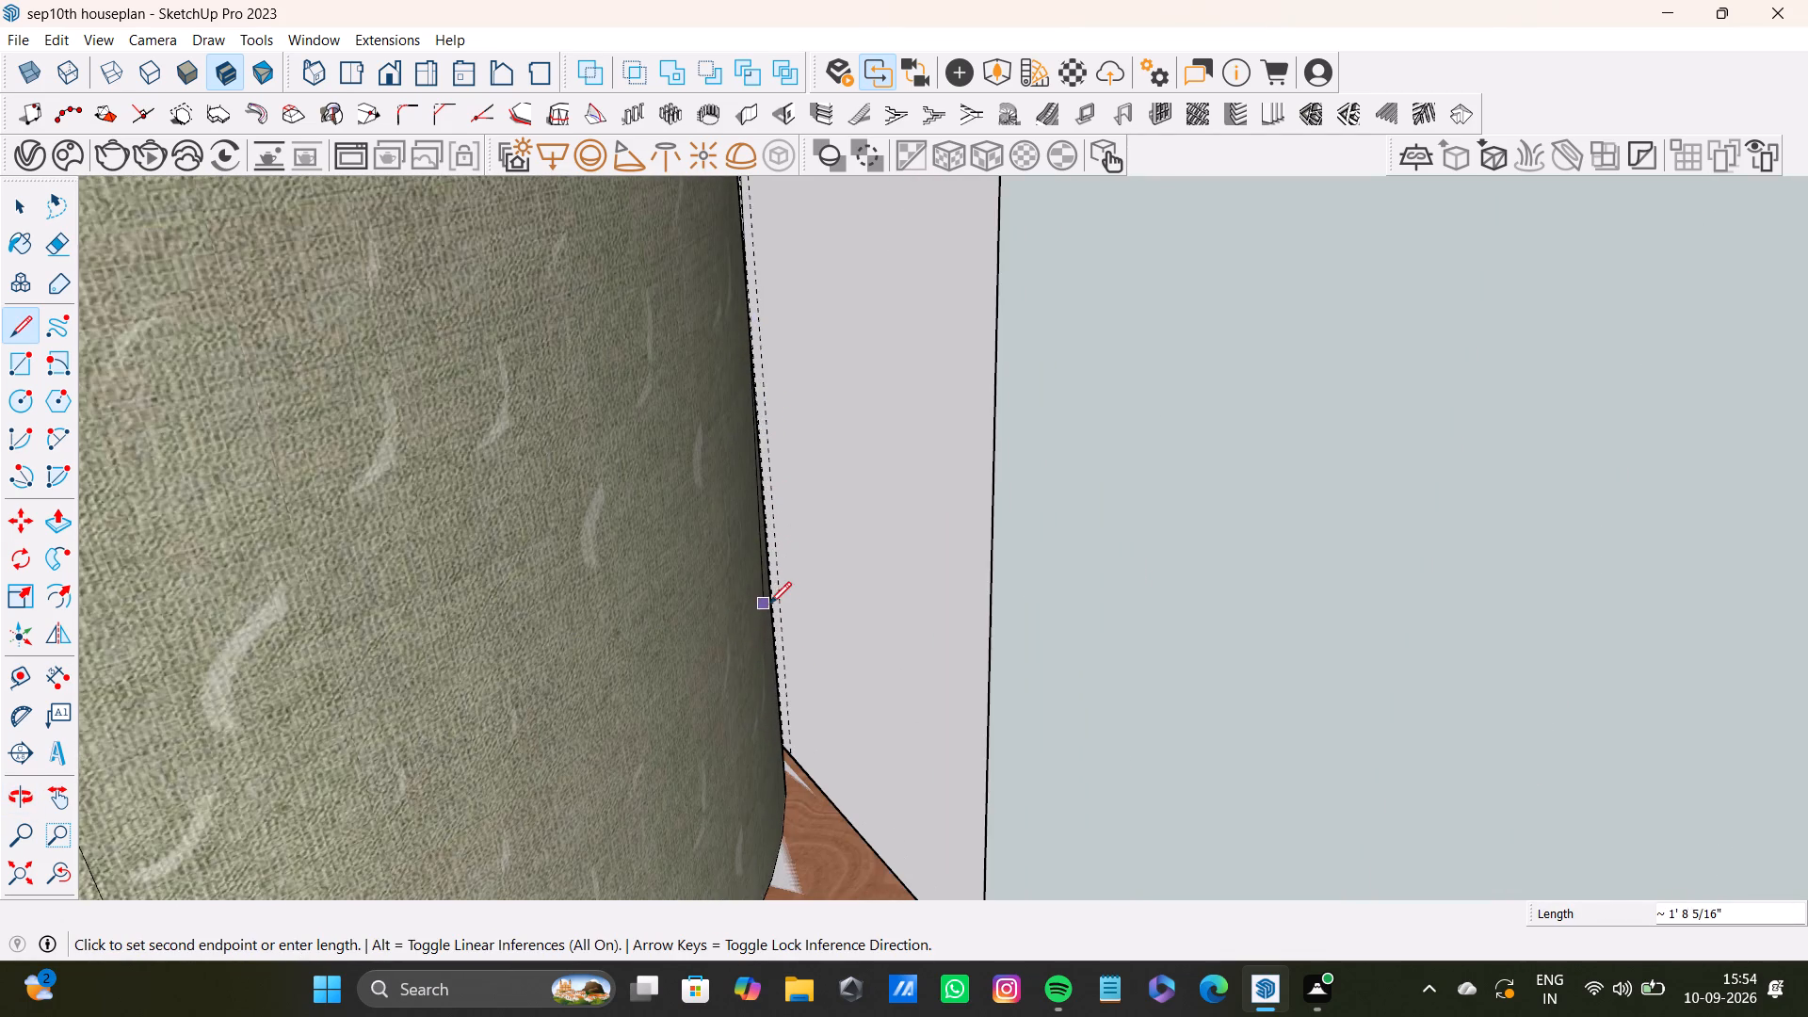
pyautogui.scroll(10, 764, 712)
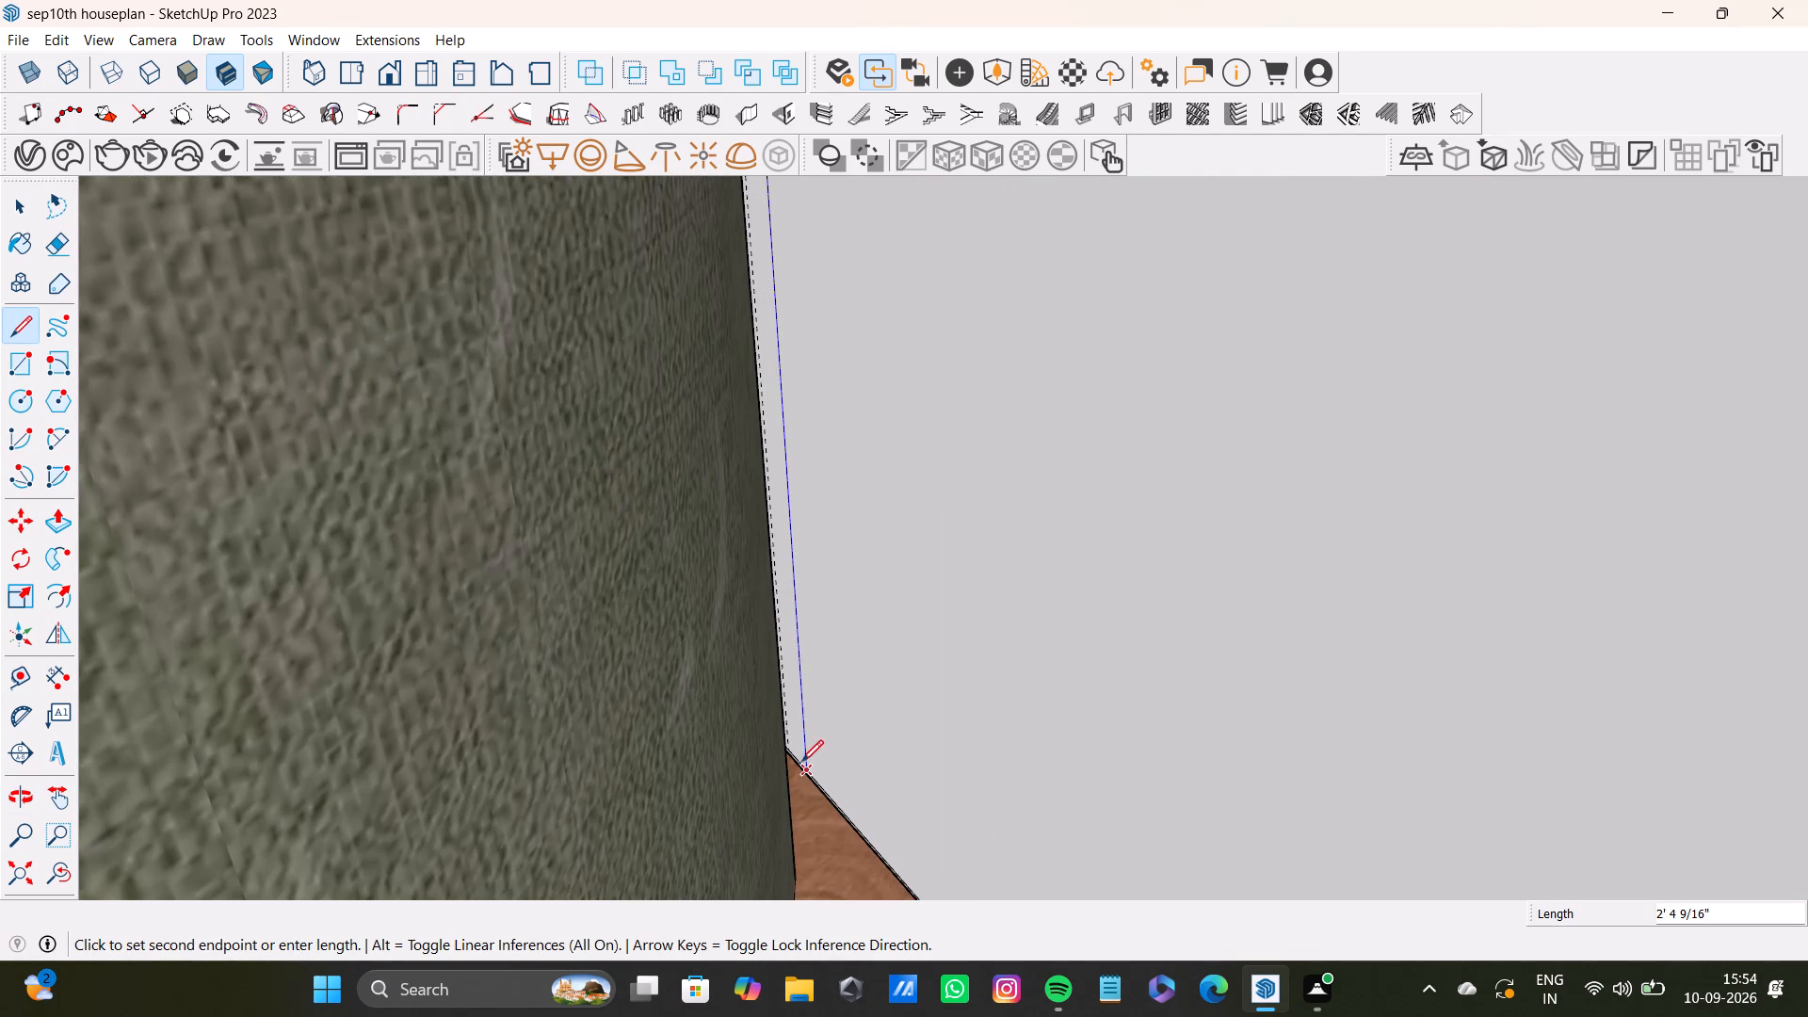
pyautogui.click(805, 773)
pyautogui.scroll(-20, 885, 711)
pyautogui.scroll(-2, 885, 711)
pyautogui.press('space')
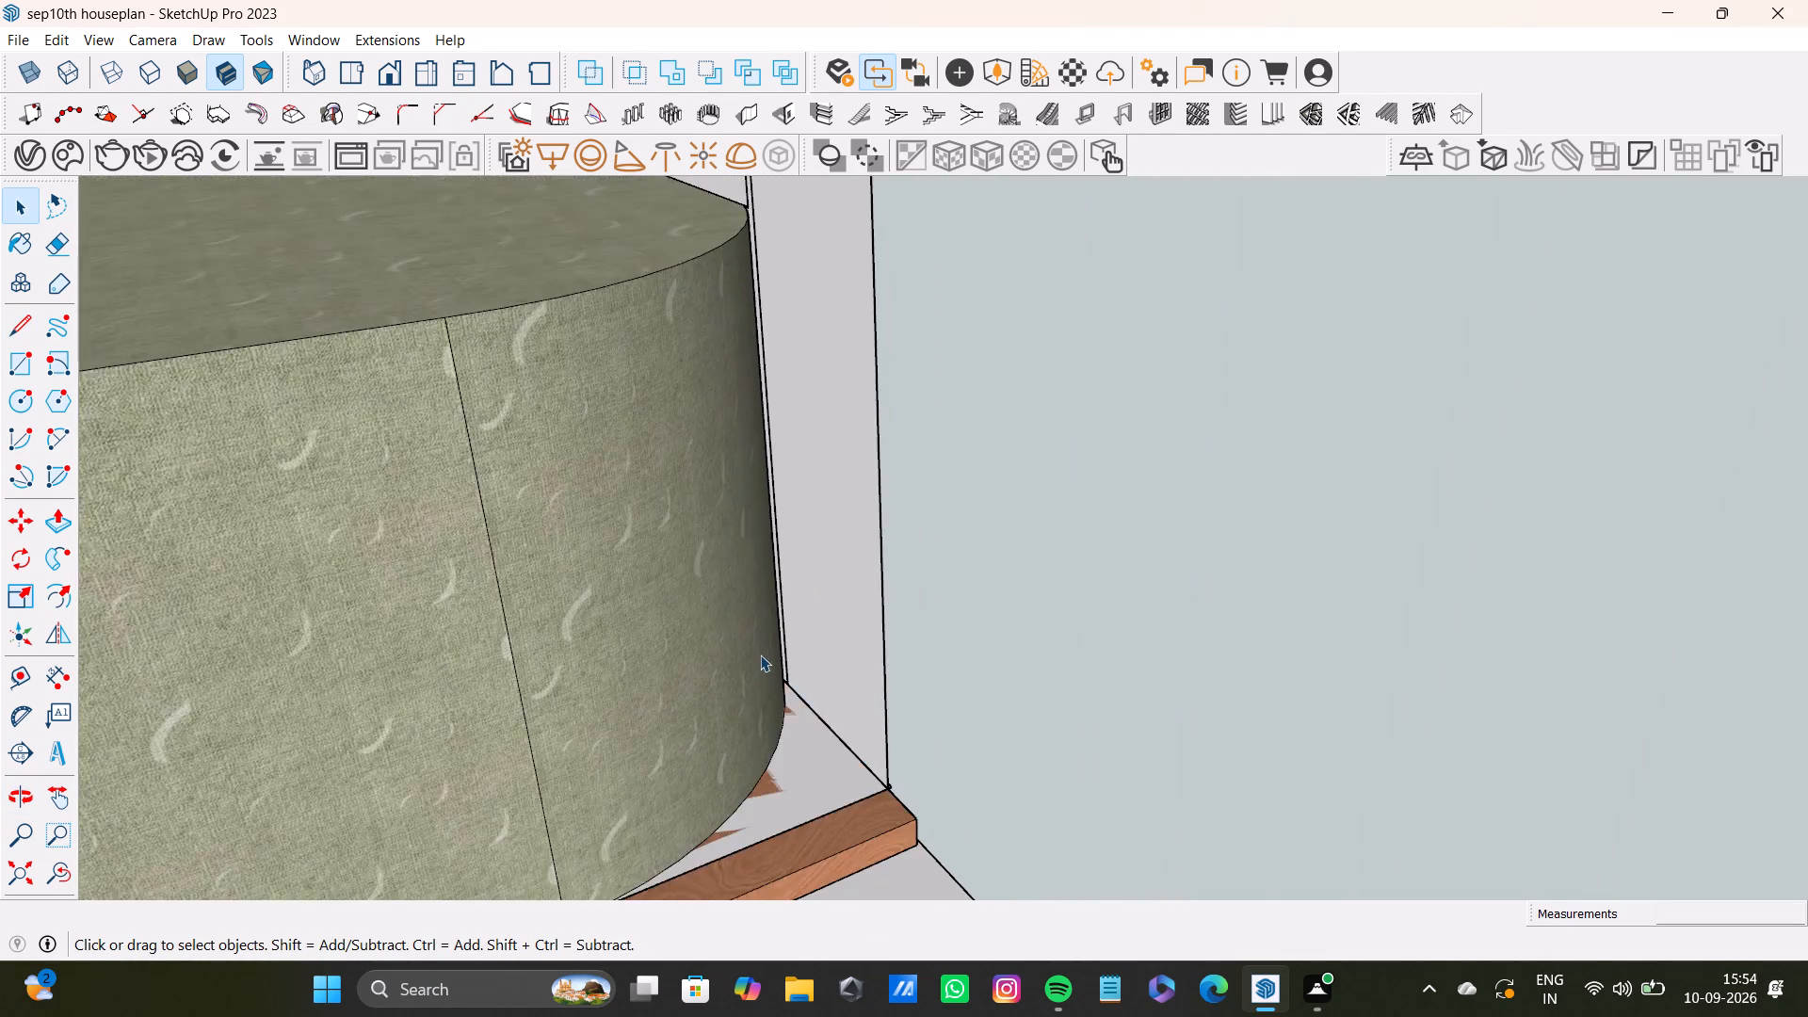
pyautogui.scroll(-2, 760, 654)
pyautogui.moveTo(671, 611); pyautogui.dragTo(752, 849, button='middle')
pyautogui.keyDown('shift'); pyautogui.scroll(-1, 752, 849); pyautogui.keyUp('shift')
pyautogui.moveTo(705, 787); pyautogui.dragTo(1193, 859, button='middle')
pyautogui.scroll(-5, 959, 604)
pyautogui.keyDown('shift'); pyautogui.moveTo(933, 526); pyautogui.dragTo(928, 690, button='middle'); pyautogui.keyUp('shift')
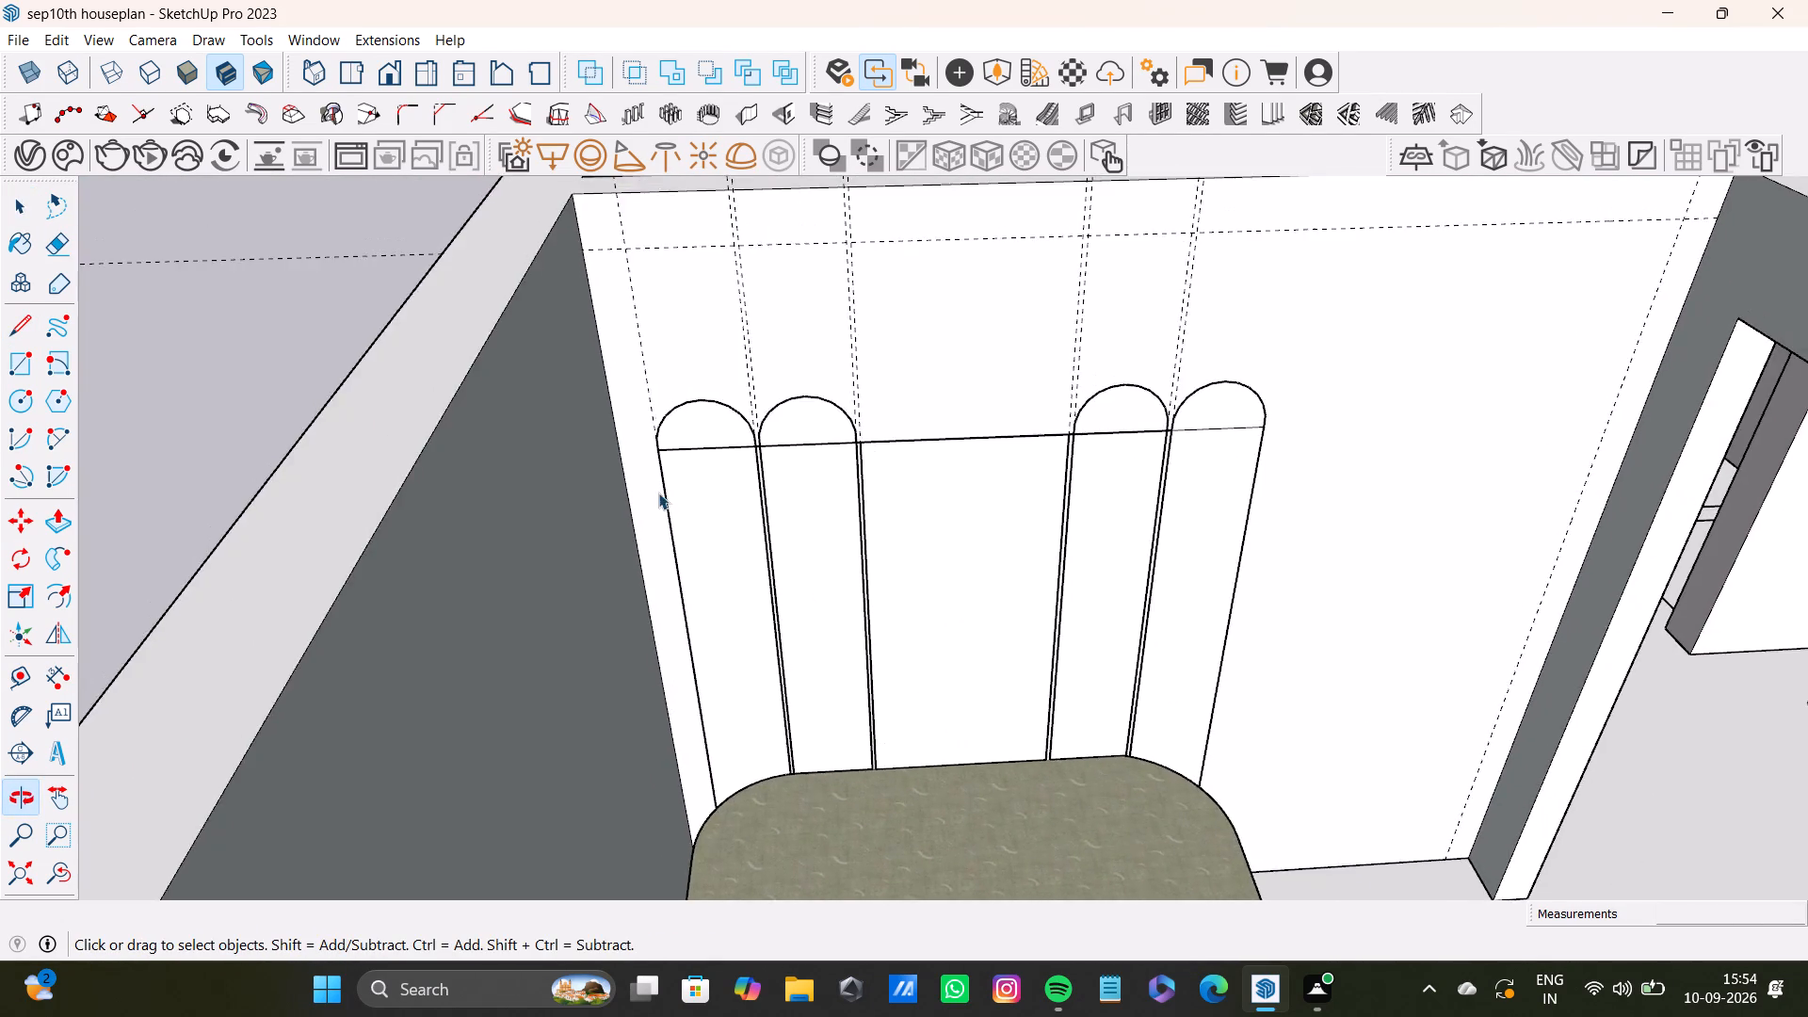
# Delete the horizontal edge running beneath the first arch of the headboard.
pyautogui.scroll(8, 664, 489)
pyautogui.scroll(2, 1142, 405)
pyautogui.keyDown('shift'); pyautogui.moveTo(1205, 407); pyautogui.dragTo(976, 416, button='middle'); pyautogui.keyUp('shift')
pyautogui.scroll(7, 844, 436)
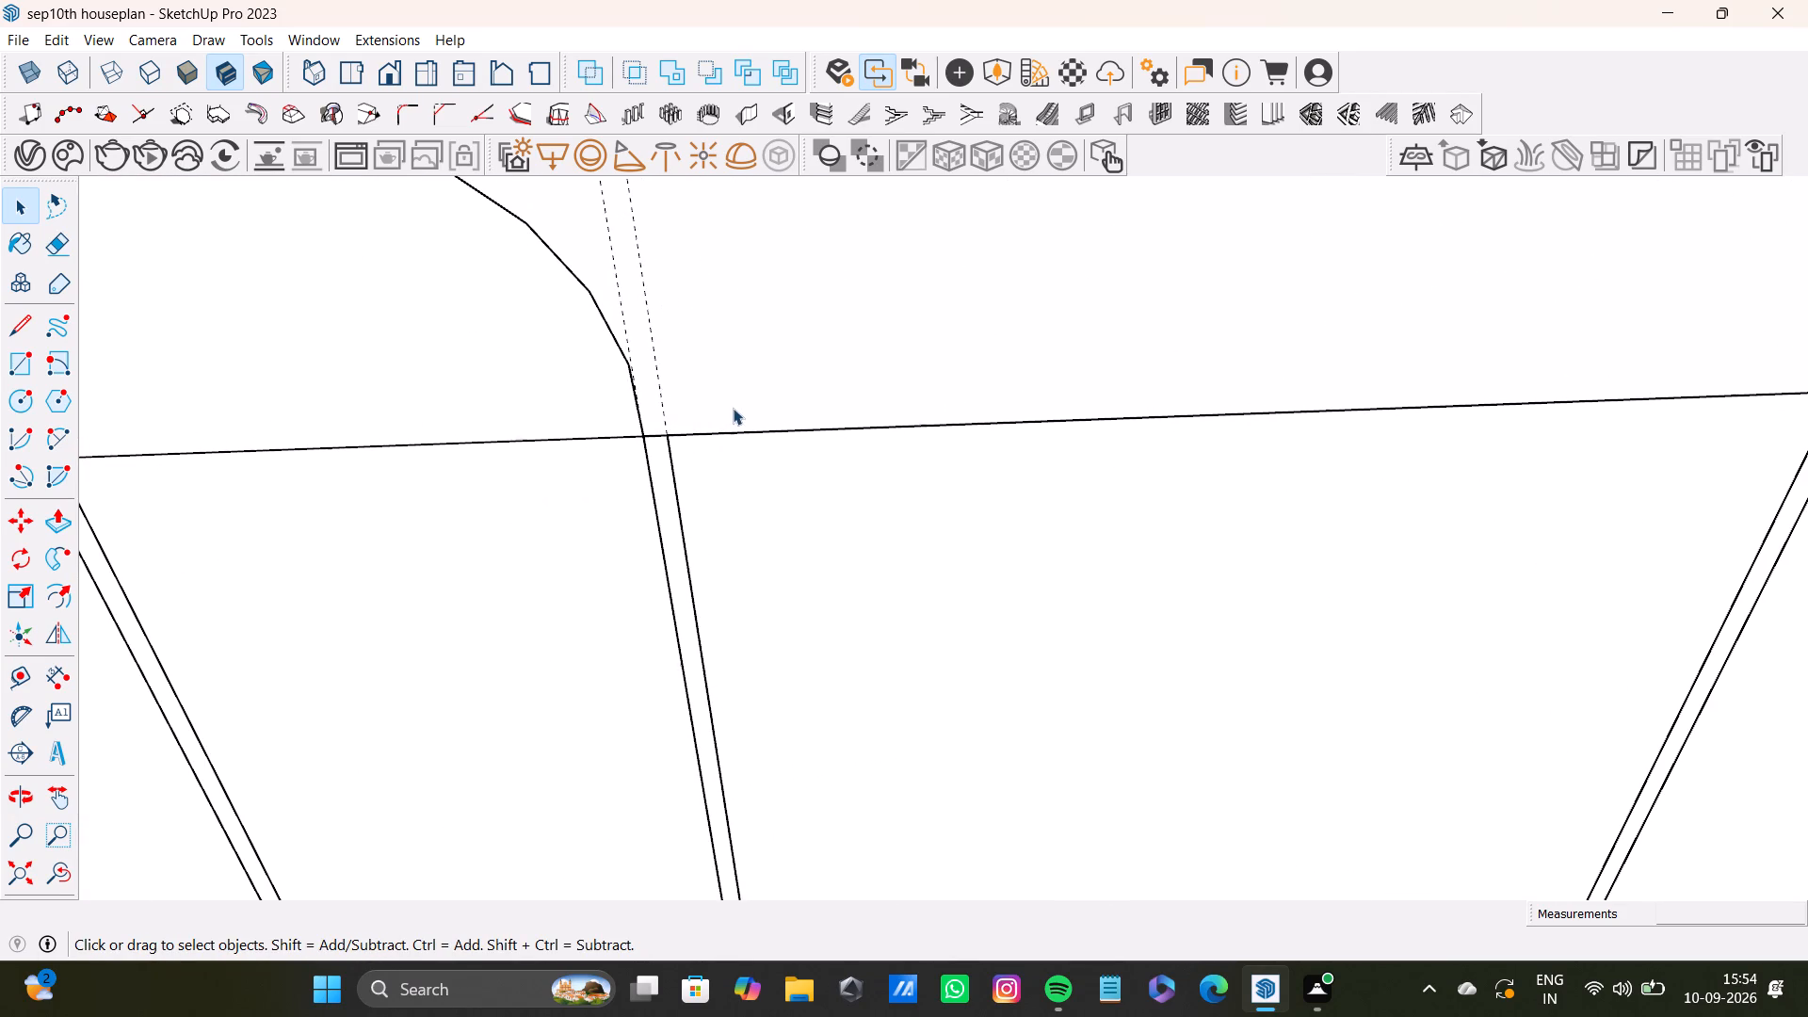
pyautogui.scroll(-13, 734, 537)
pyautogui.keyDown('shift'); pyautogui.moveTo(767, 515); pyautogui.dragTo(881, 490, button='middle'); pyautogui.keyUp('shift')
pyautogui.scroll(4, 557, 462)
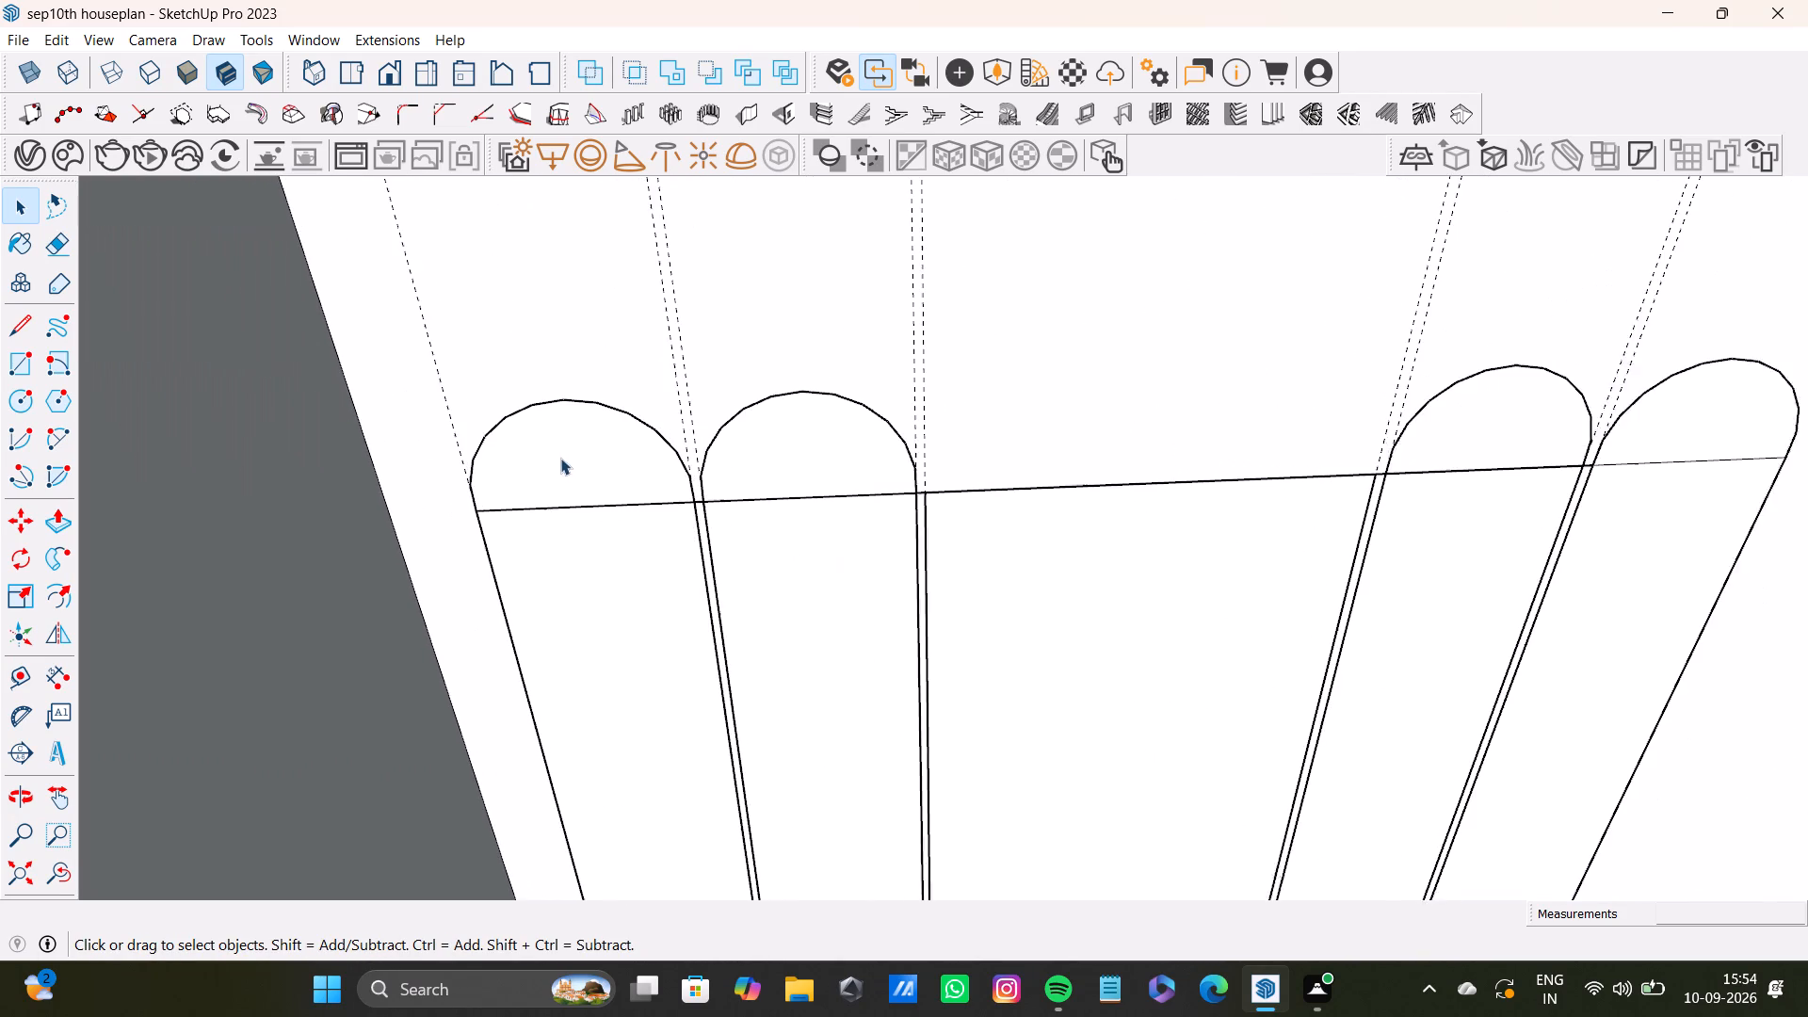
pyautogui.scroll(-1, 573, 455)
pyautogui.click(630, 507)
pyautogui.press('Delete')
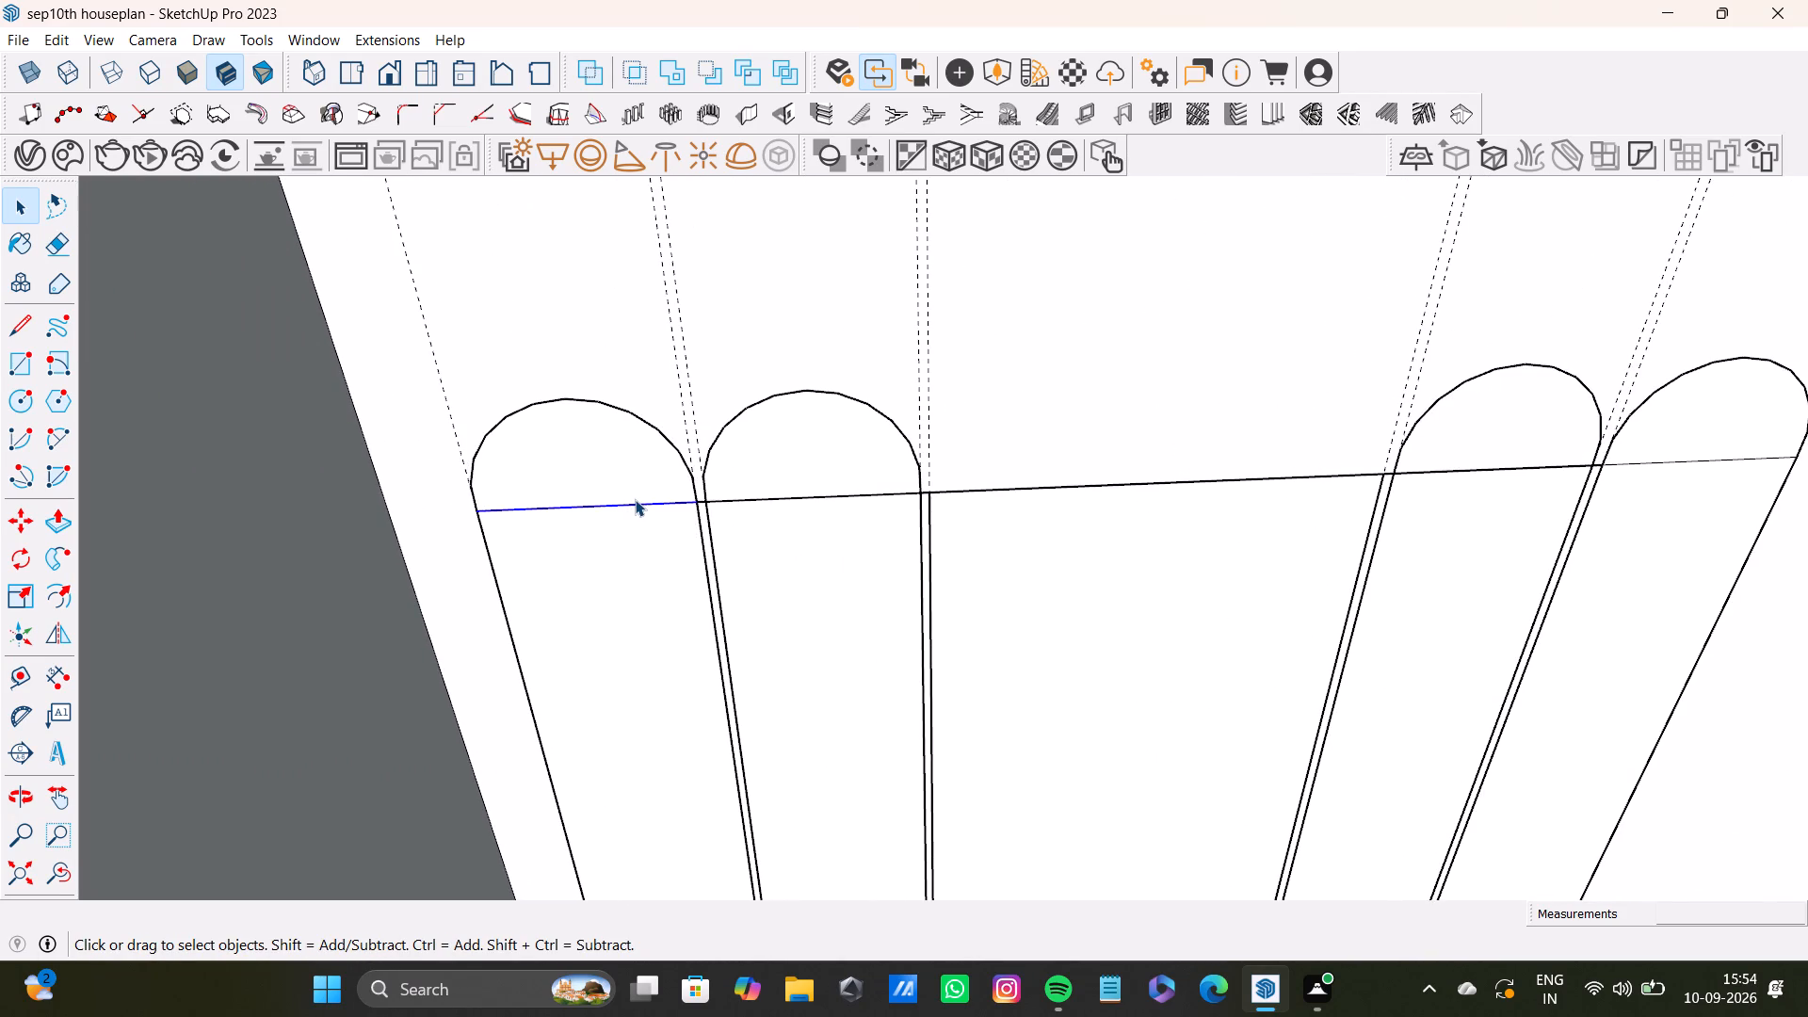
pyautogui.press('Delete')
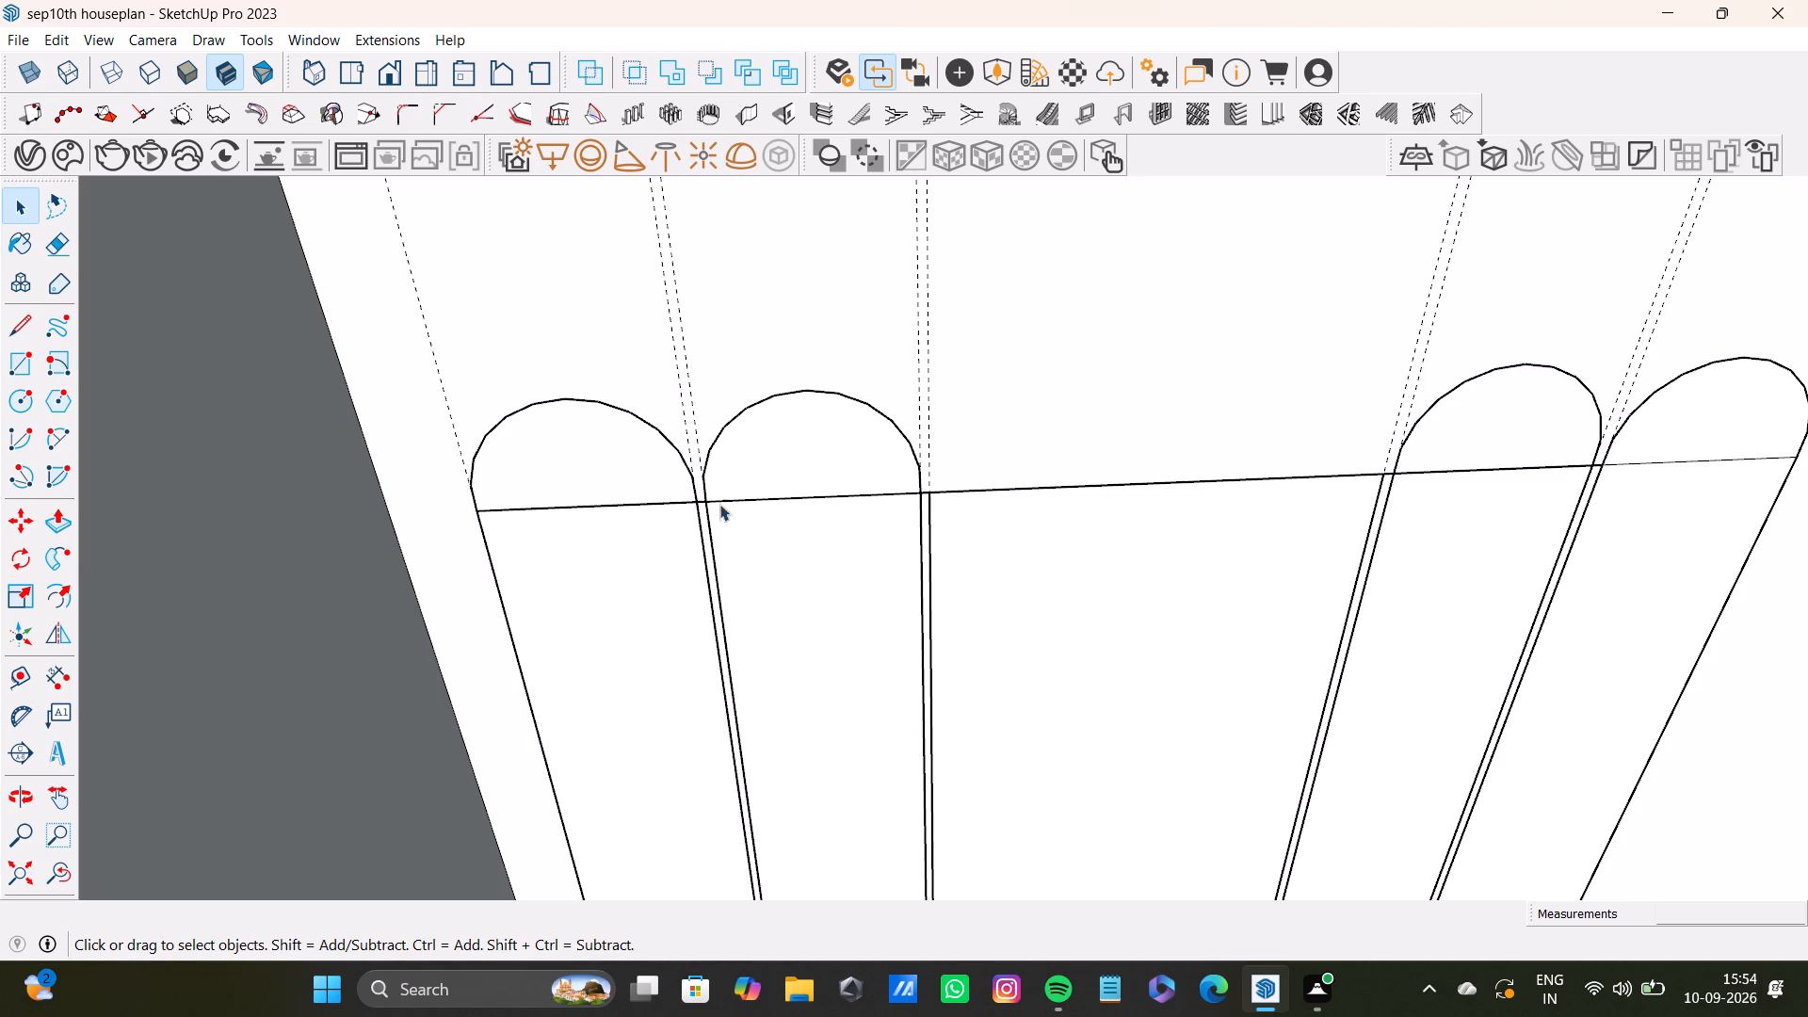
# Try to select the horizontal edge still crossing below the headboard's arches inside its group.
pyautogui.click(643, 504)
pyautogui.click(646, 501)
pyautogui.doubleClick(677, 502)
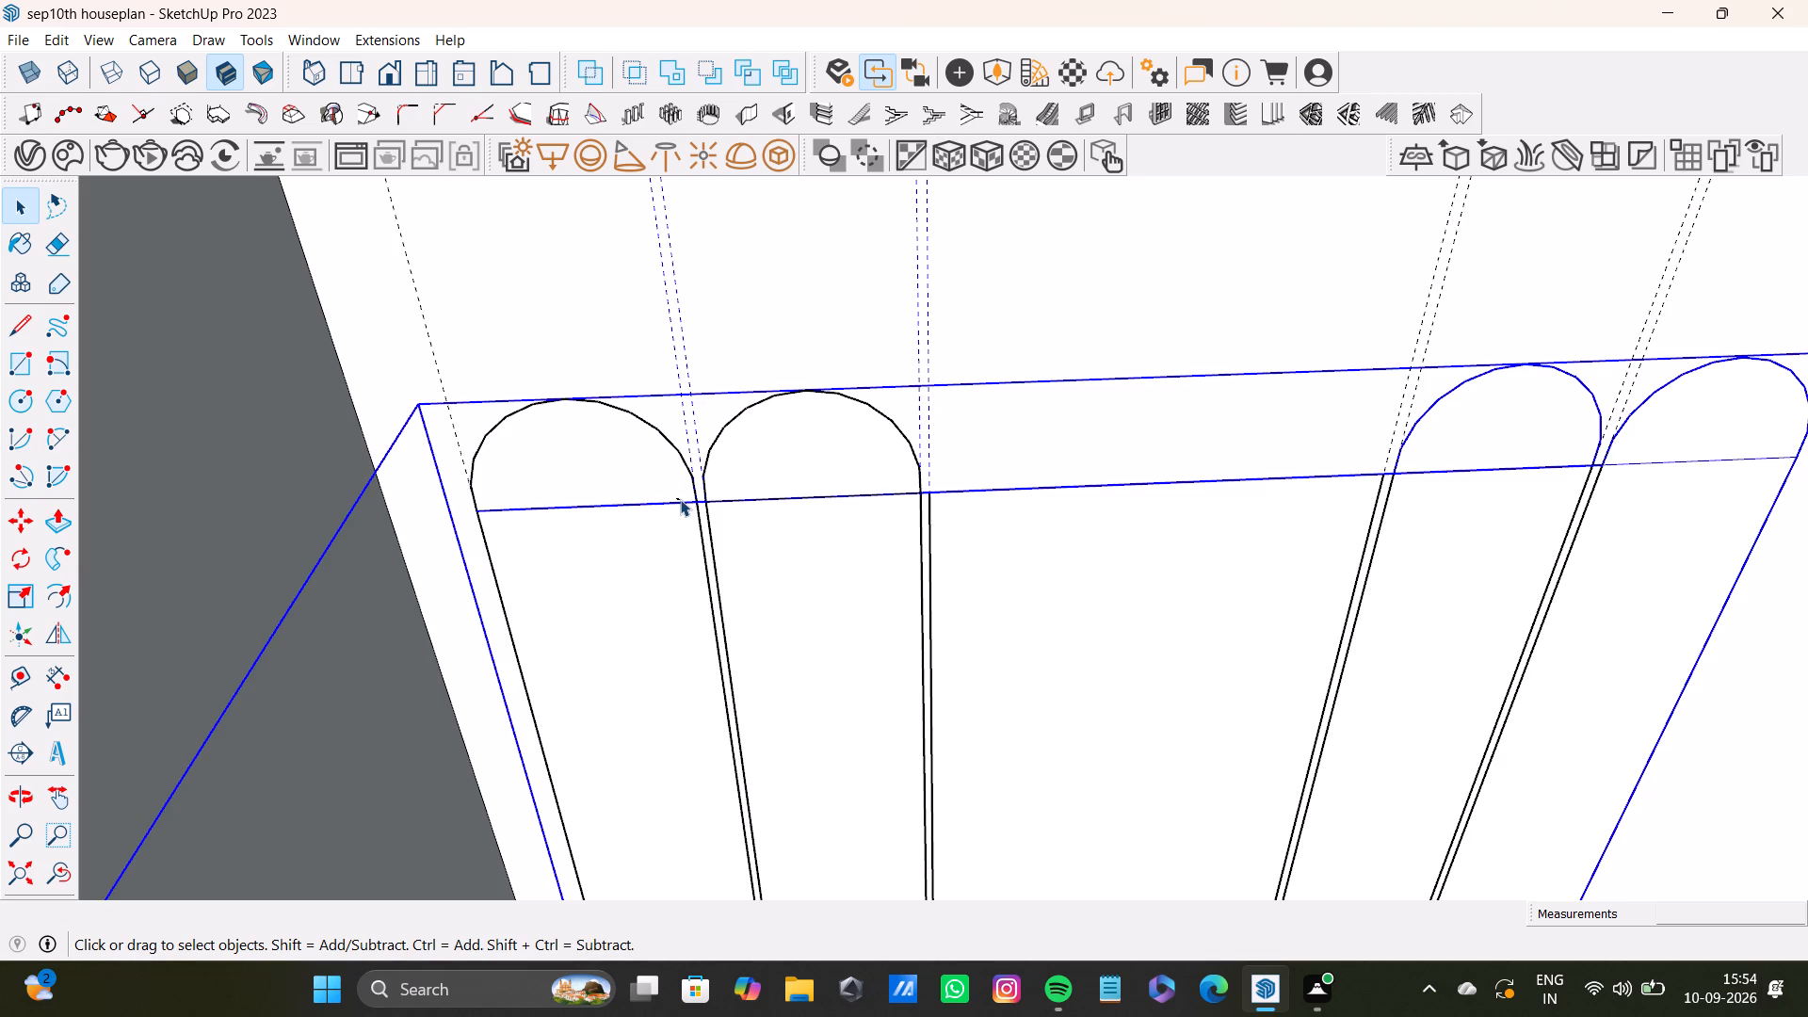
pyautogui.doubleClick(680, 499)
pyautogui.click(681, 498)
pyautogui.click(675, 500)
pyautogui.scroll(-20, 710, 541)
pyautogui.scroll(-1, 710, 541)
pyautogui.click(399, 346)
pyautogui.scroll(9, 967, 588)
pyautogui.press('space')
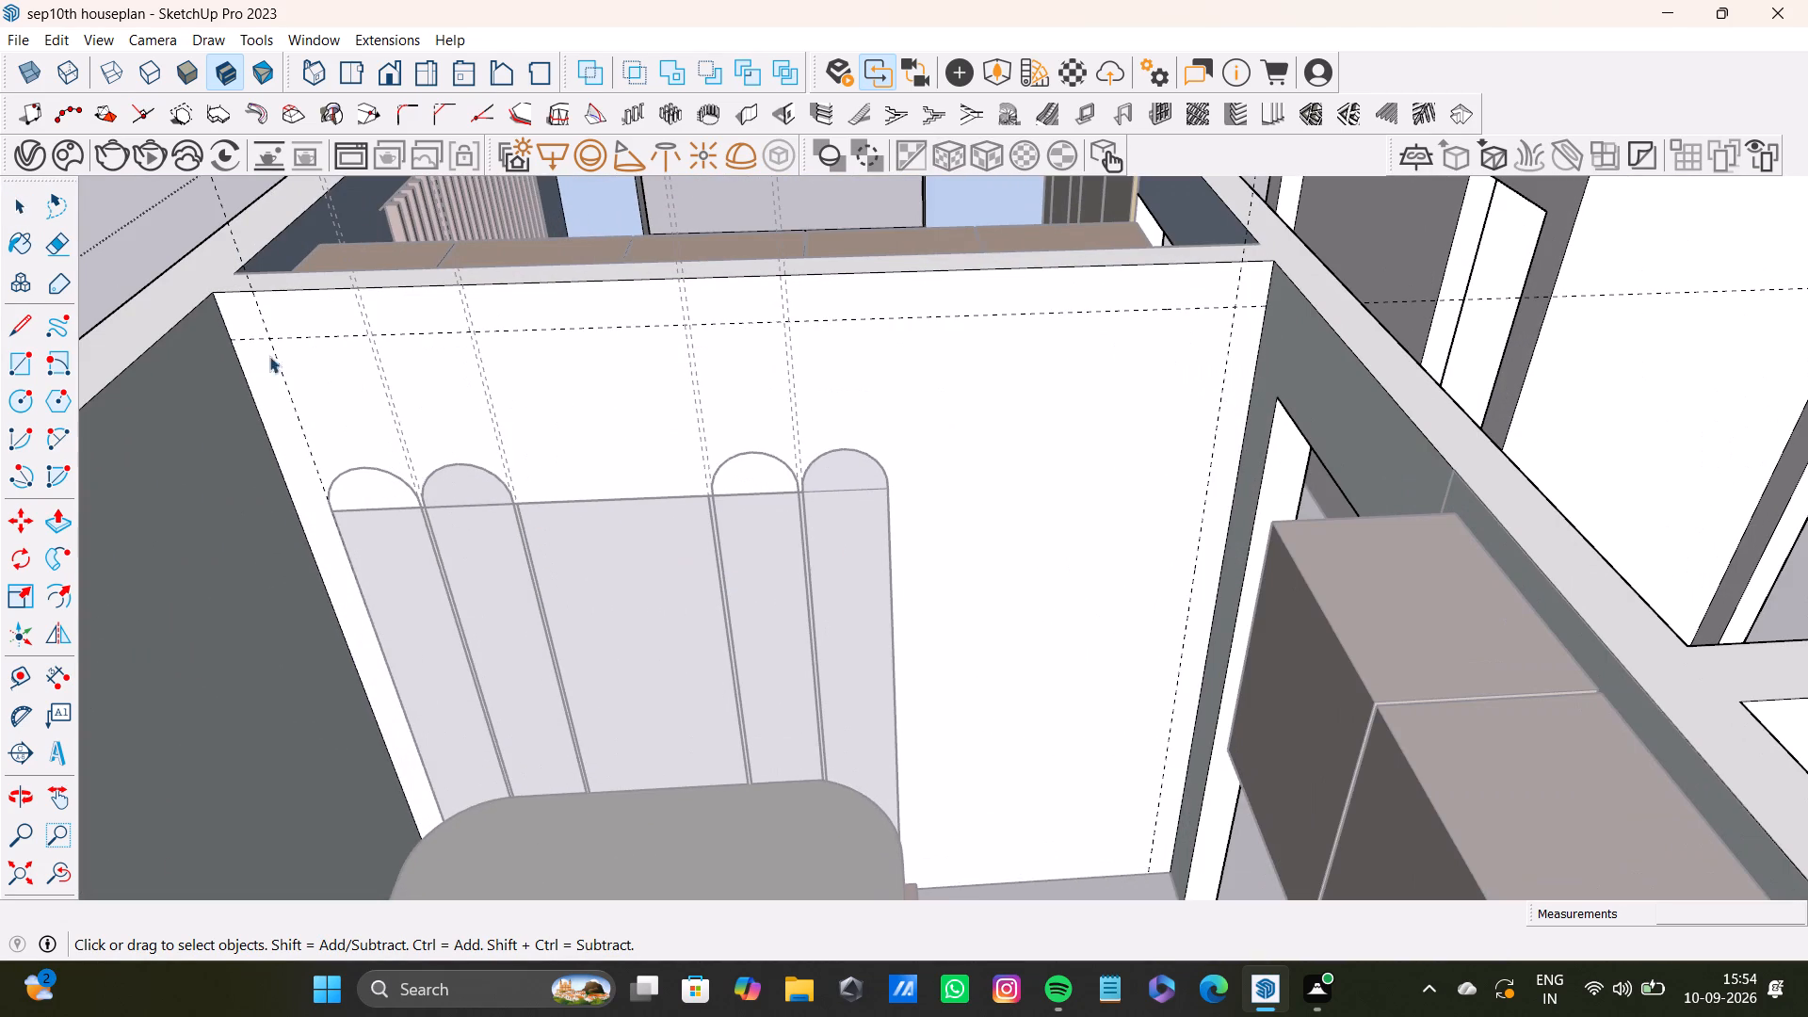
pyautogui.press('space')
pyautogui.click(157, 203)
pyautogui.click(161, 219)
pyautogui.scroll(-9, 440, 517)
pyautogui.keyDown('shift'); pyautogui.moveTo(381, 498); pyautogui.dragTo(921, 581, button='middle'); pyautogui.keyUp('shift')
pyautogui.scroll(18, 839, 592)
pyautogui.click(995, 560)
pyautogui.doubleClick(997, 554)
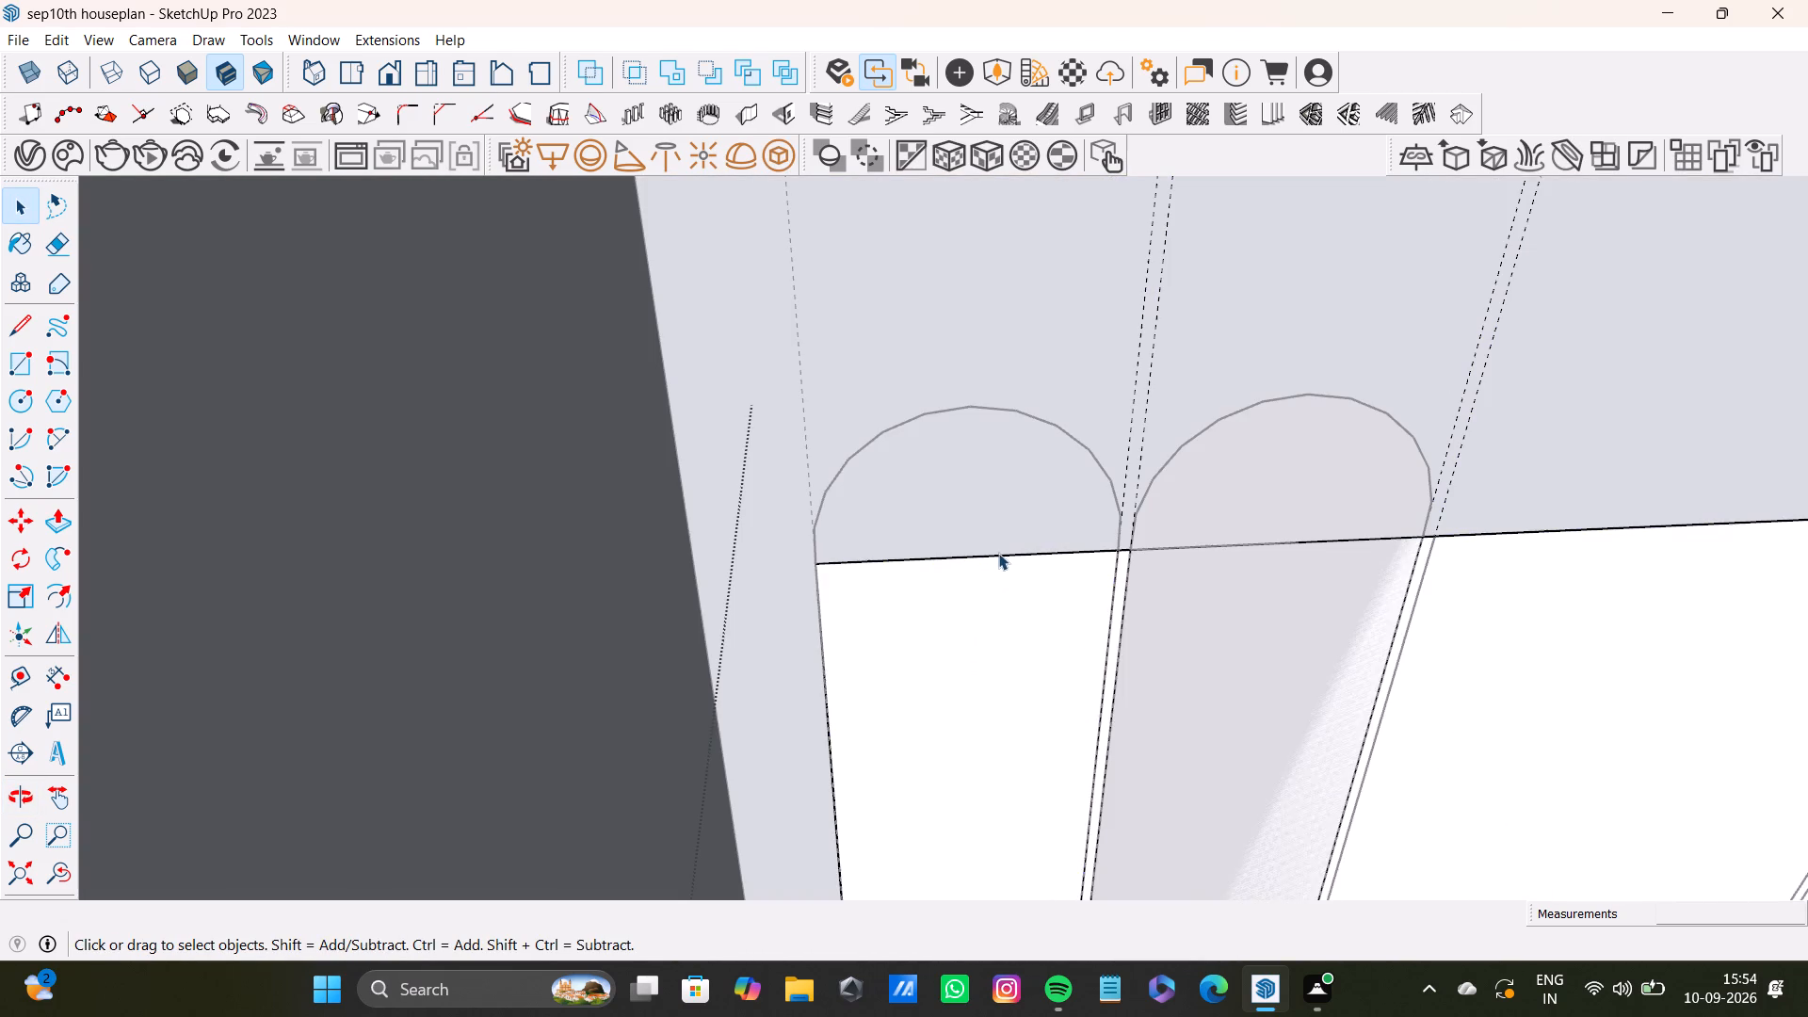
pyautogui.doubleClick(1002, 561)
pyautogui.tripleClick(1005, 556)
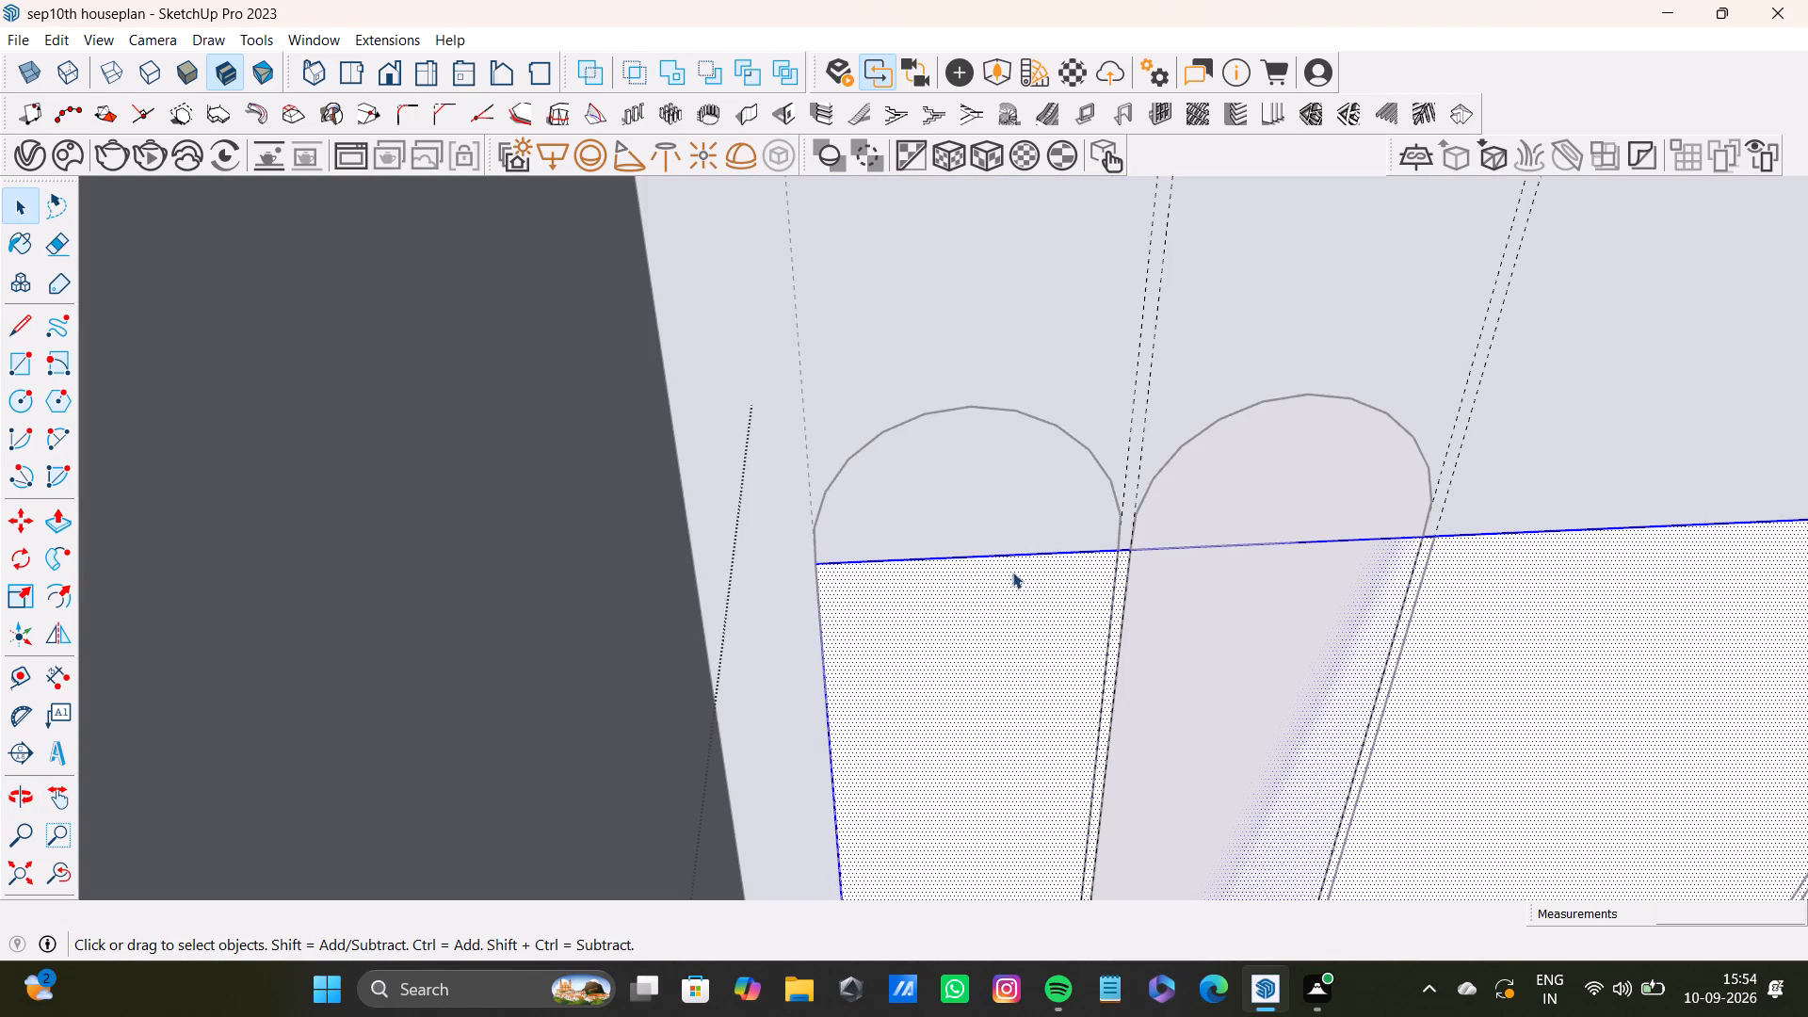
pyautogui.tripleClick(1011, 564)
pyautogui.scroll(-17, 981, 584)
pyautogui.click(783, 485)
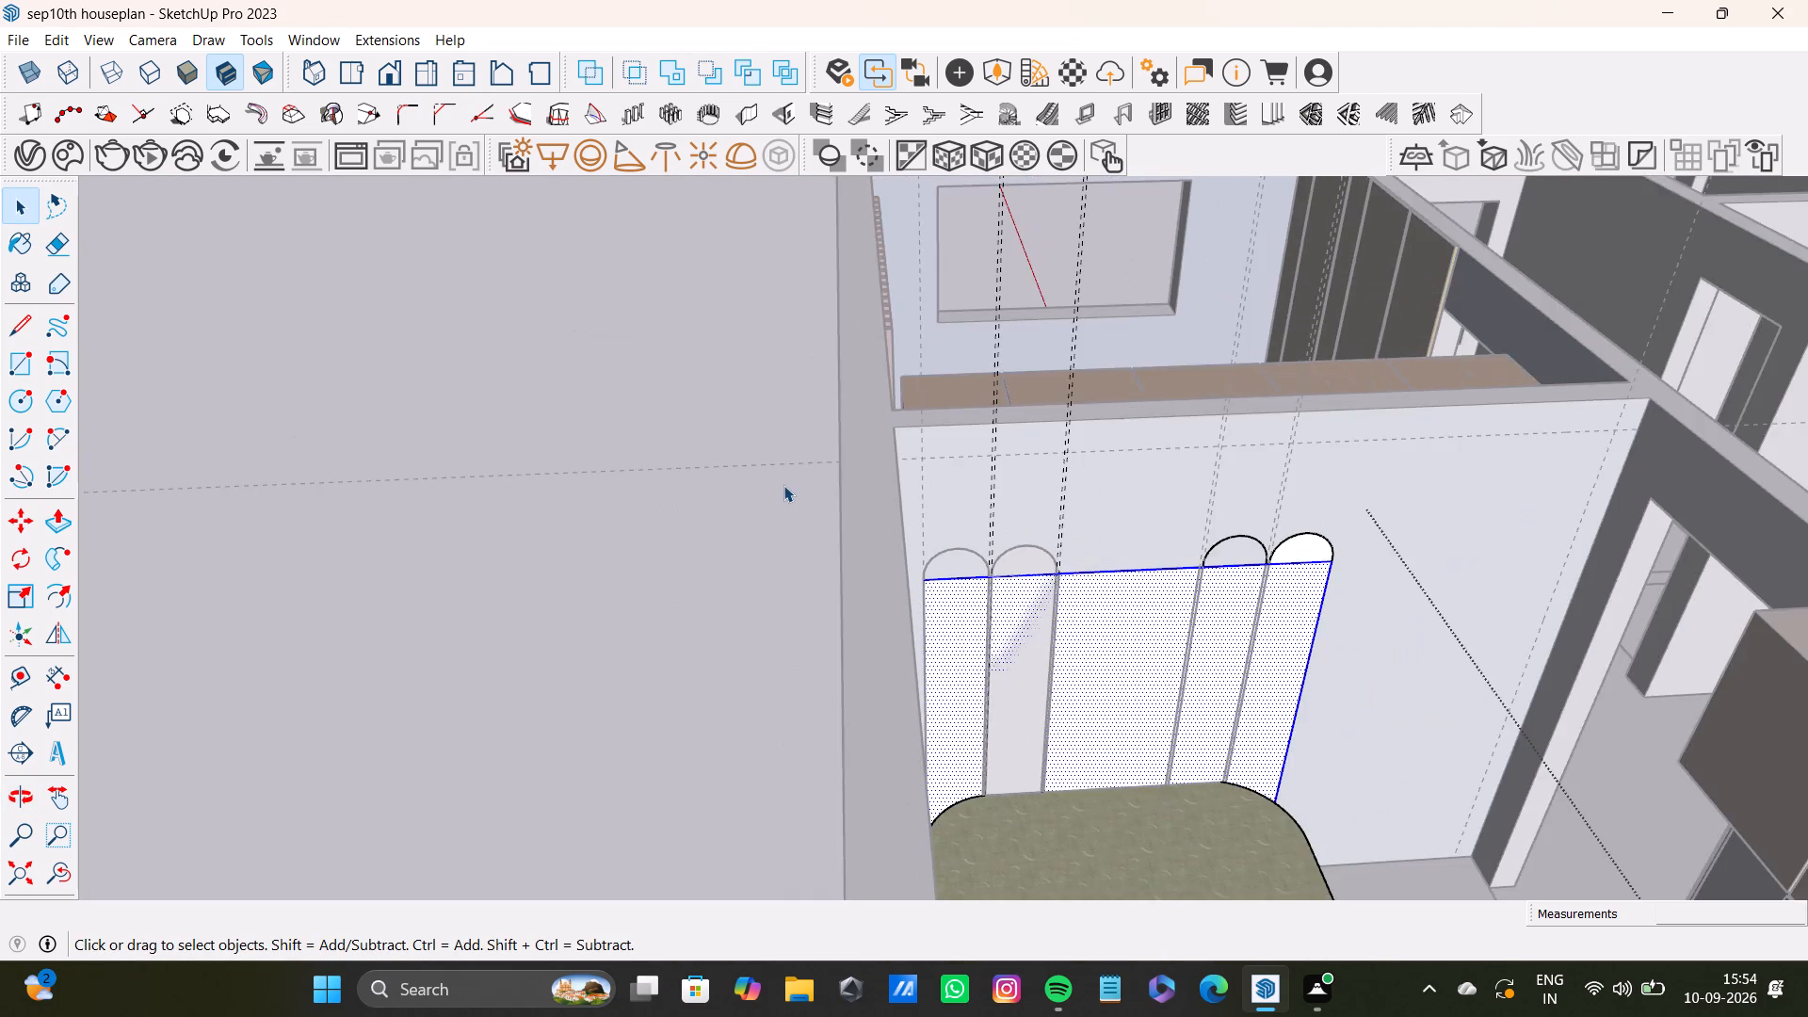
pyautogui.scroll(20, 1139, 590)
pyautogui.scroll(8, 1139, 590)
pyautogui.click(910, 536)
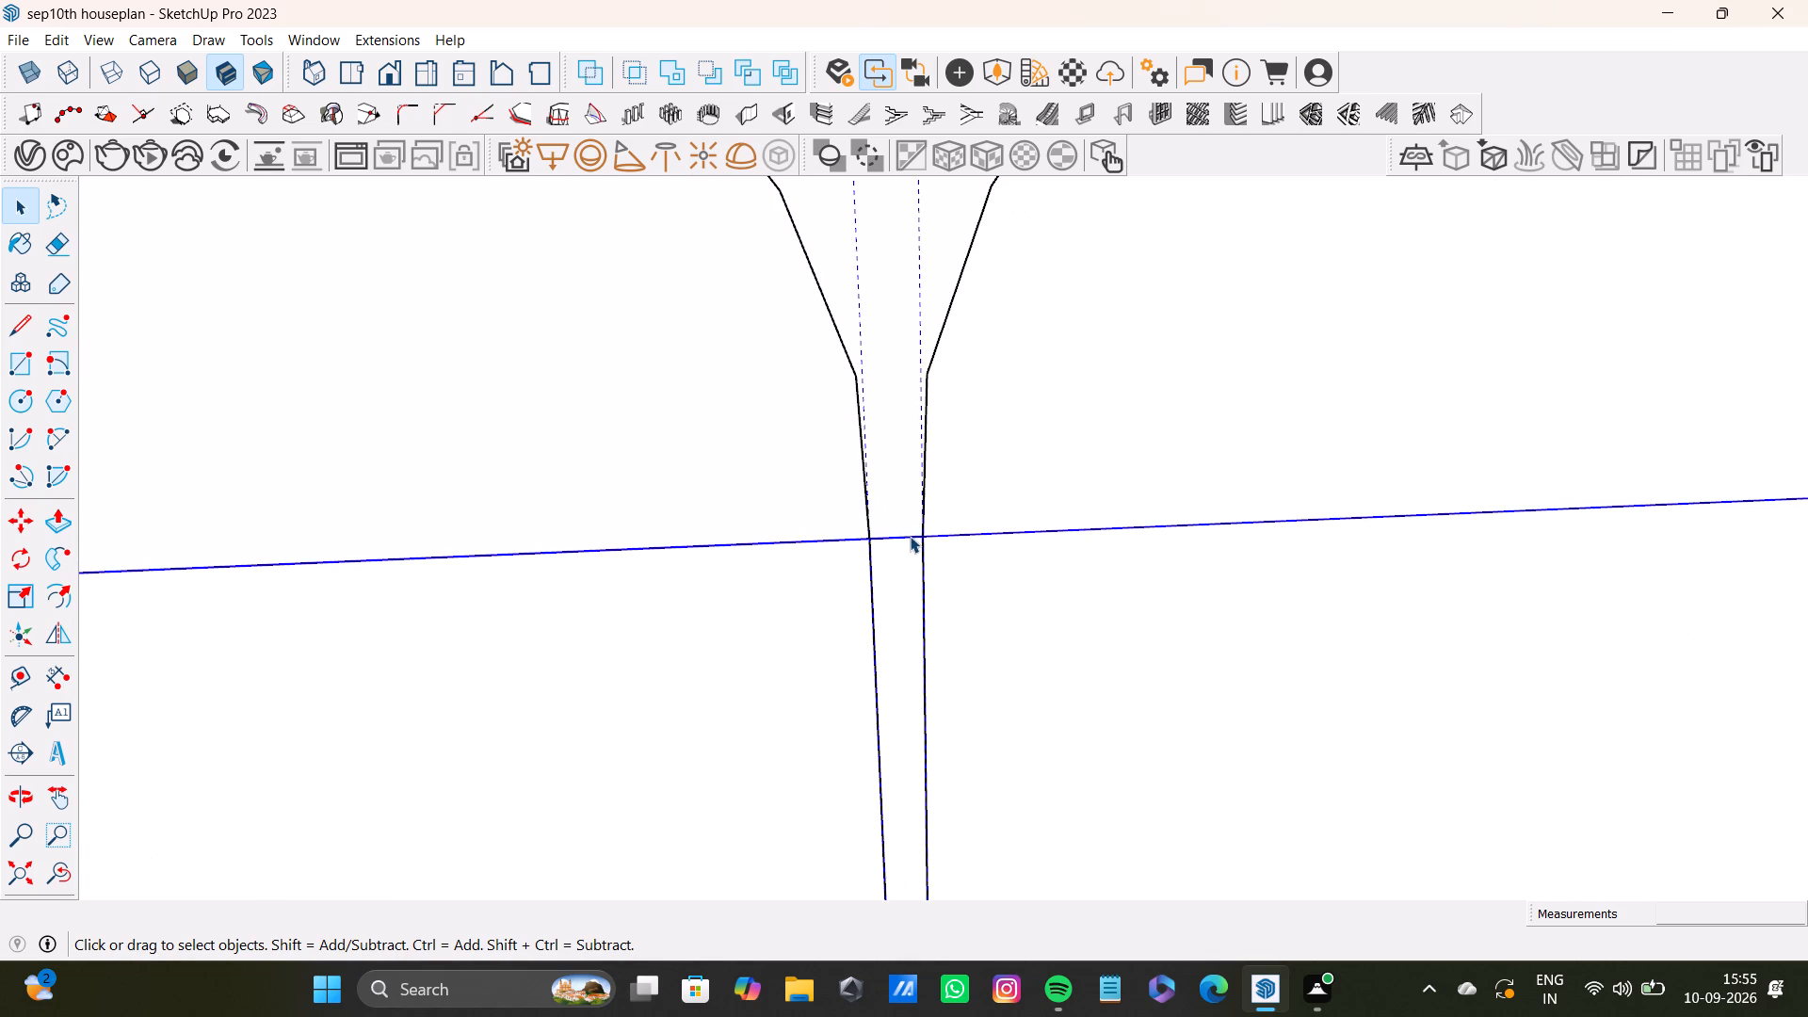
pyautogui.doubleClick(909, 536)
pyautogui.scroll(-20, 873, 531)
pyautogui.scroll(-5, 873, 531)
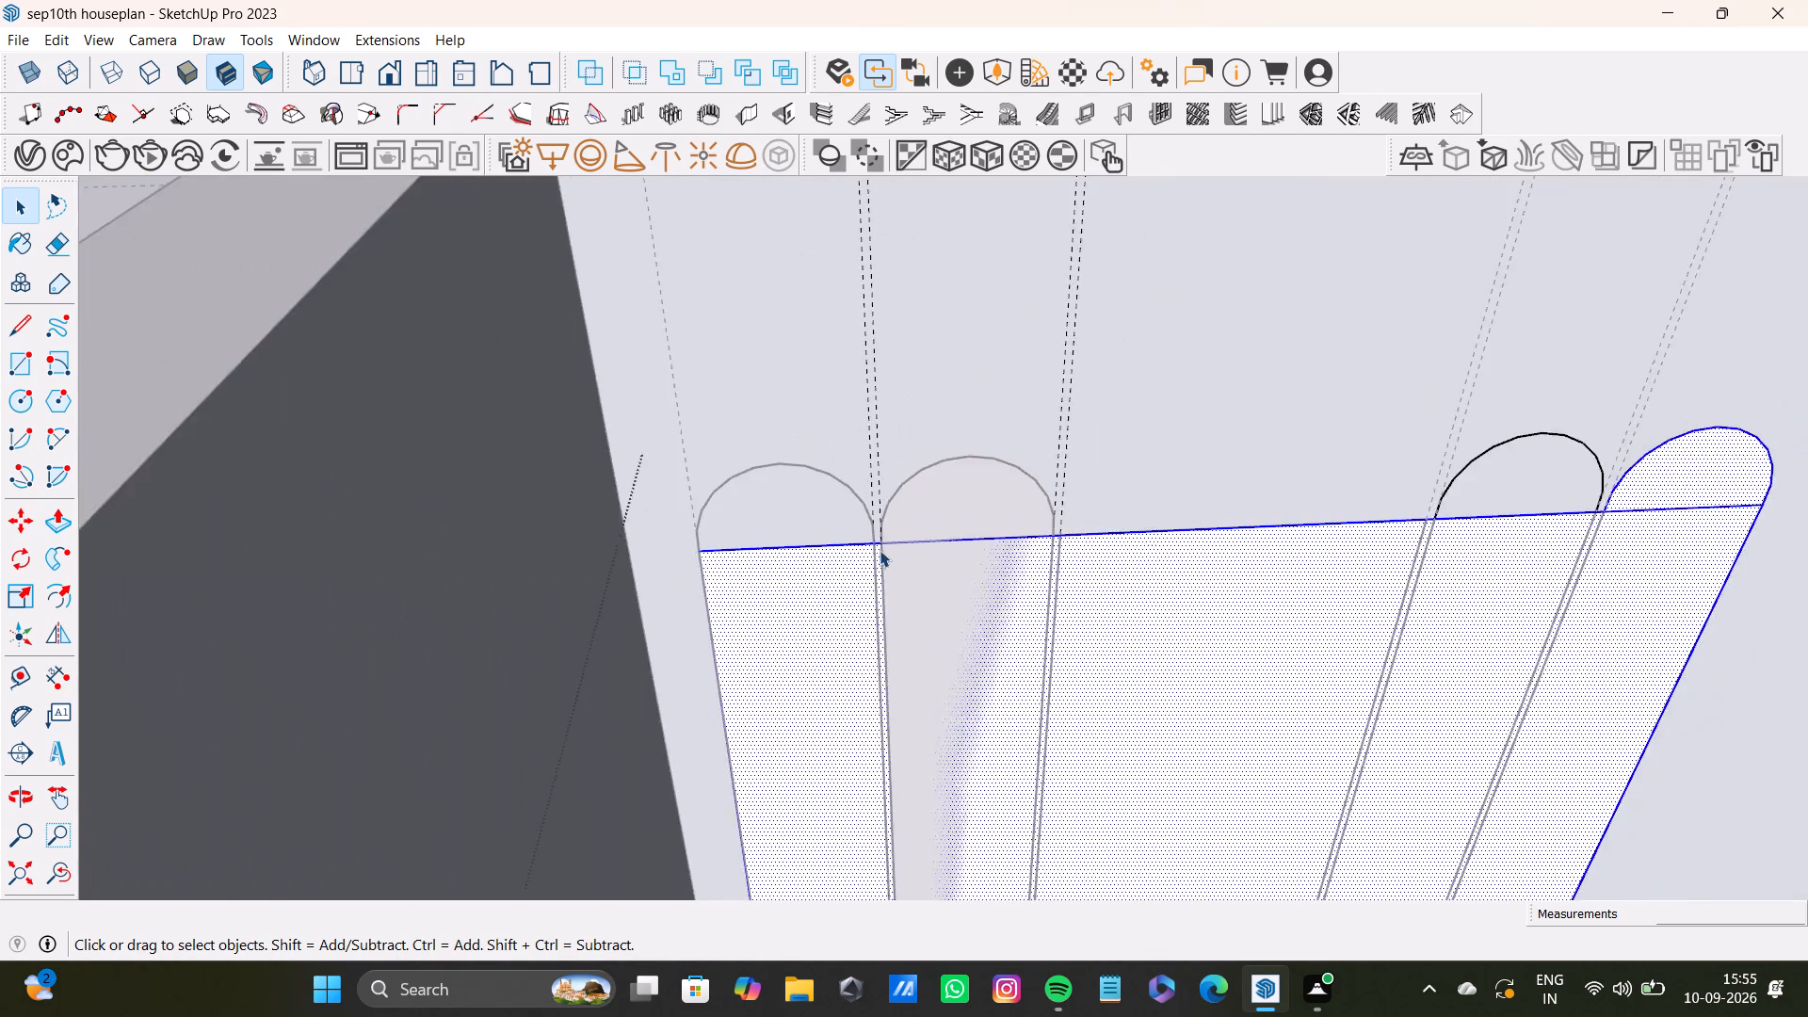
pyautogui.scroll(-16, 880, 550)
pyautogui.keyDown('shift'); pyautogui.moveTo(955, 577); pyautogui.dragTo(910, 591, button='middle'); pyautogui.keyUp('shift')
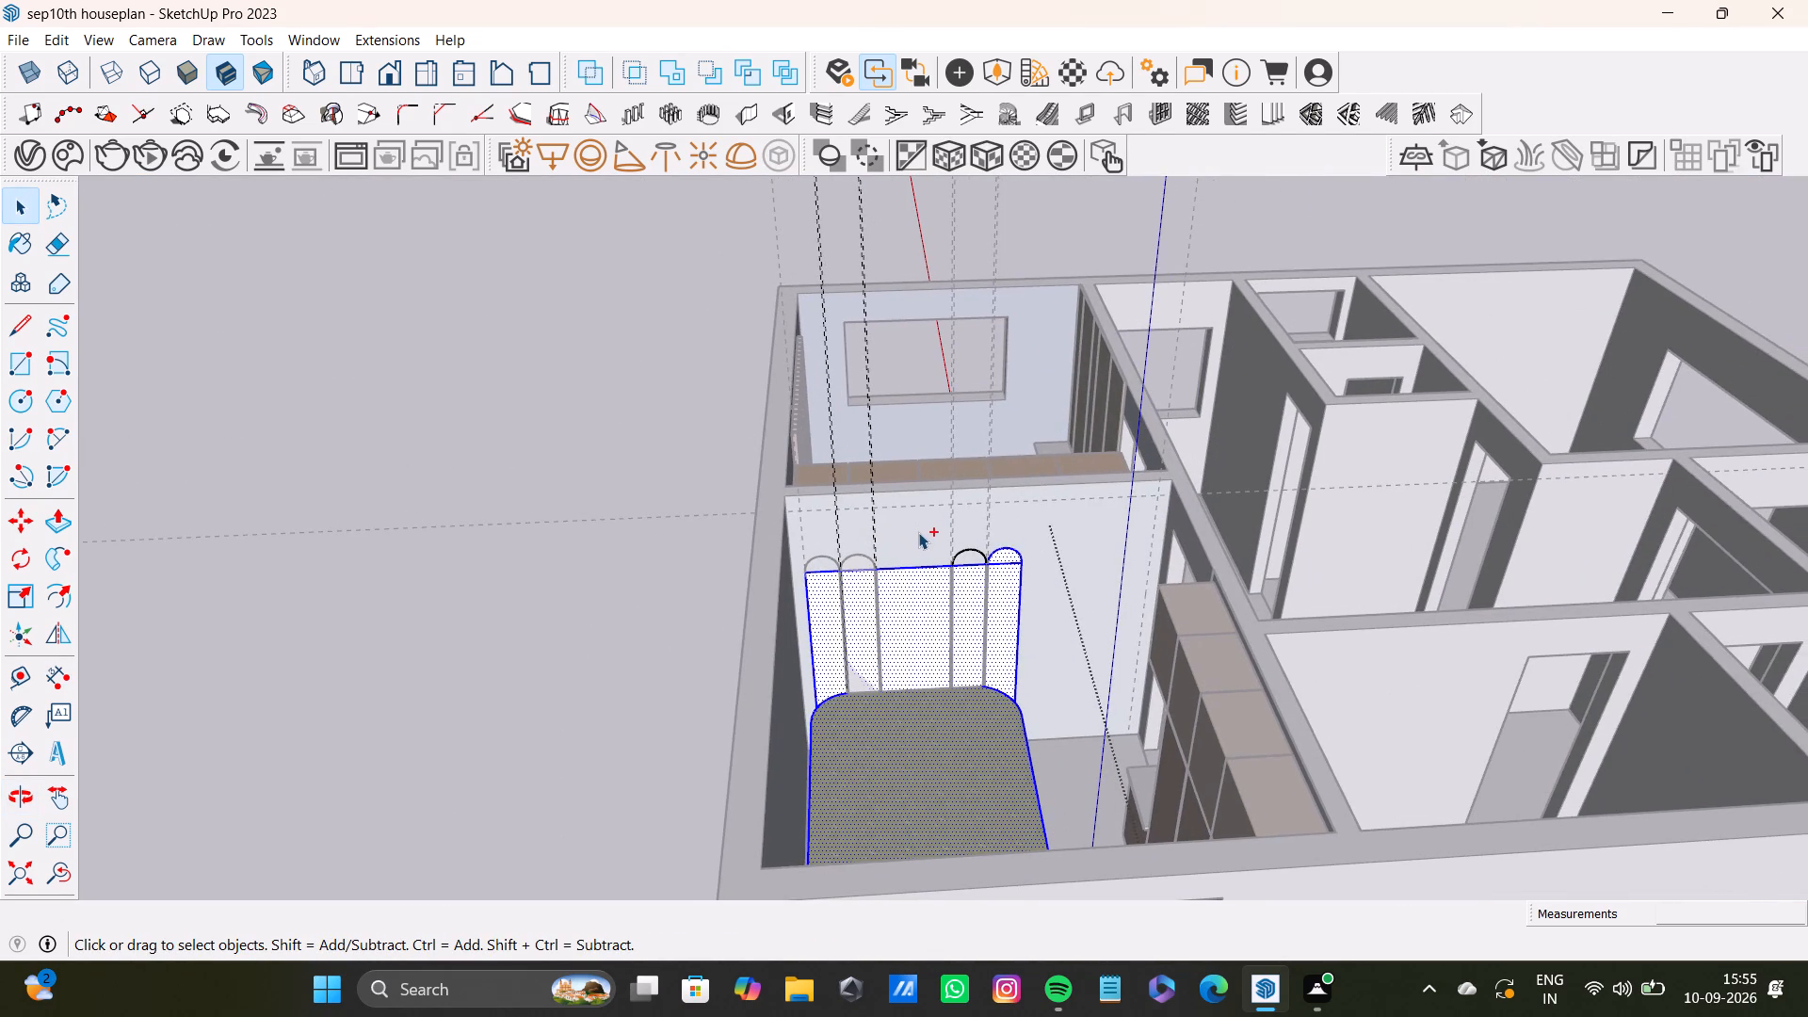
# Undo the headboard's four arches together with the vertical lines of the third and fourth strips.
pyautogui.hotkey('ctrl', 'z')
pyautogui.hotkey('ctrl', 'z')
pyautogui.hotkey('ctrl', 'z')
pyautogui.hotkey('ctrl', 'z')
pyautogui.hotkey('ctrl', 'z')
pyautogui.hotkey('ctrl', 'z')
pyautogui.hotkey('ctrl', 'z')
pyautogui.hotkey('ctrl', 'z')
pyautogui.hotkey('ctrl', 'z')
pyautogui.hotkey('ctrl', 'z')
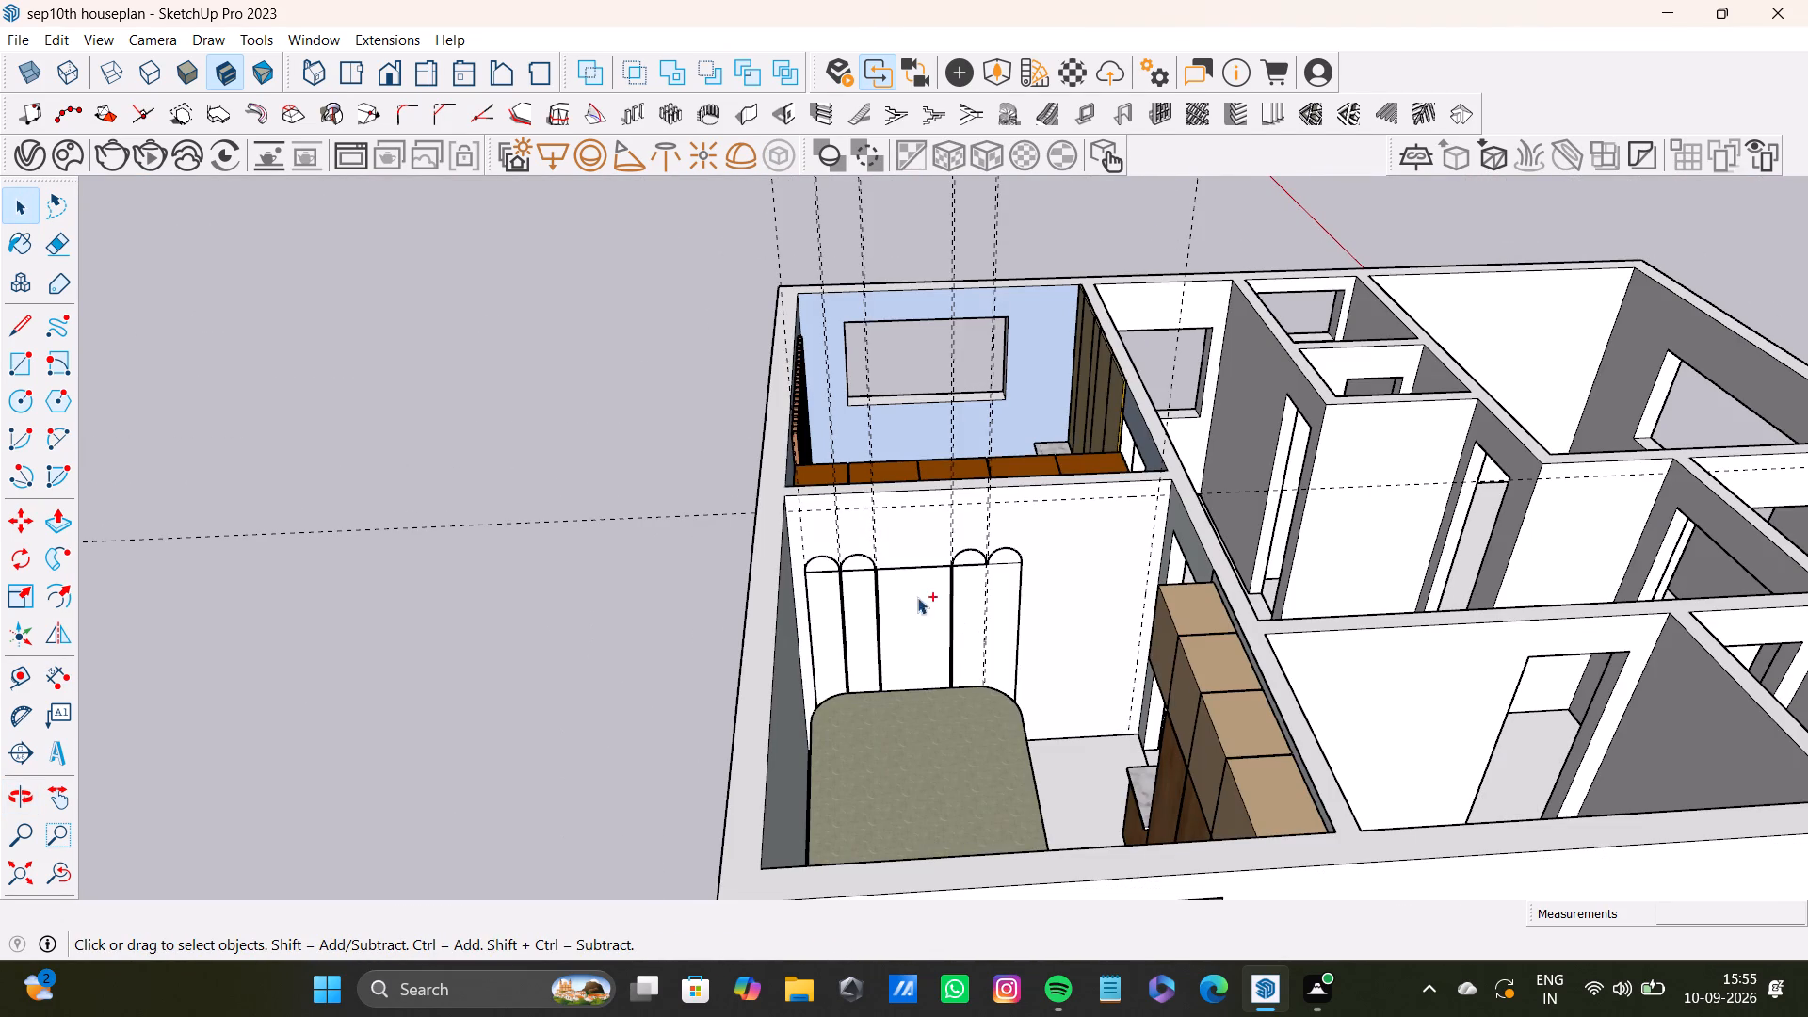
pyautogui.hotkey('ctrl', 'z')
pyautogui.hotkey('ctrl', 'z')
pyautogui.hotkey('ctrl', 'z')
pyautogui.hotkey('ctrl', 'z')
pyautogui.hotkey('ctrl', 'z')
pyautogui.hotkey('ctrl', 'z')
pyautogui.hotkey('ctrl', 'z')
pyautogui.hotkey('ctrl', 'z')
pyautogui.hotkey('ctrl', 'z')
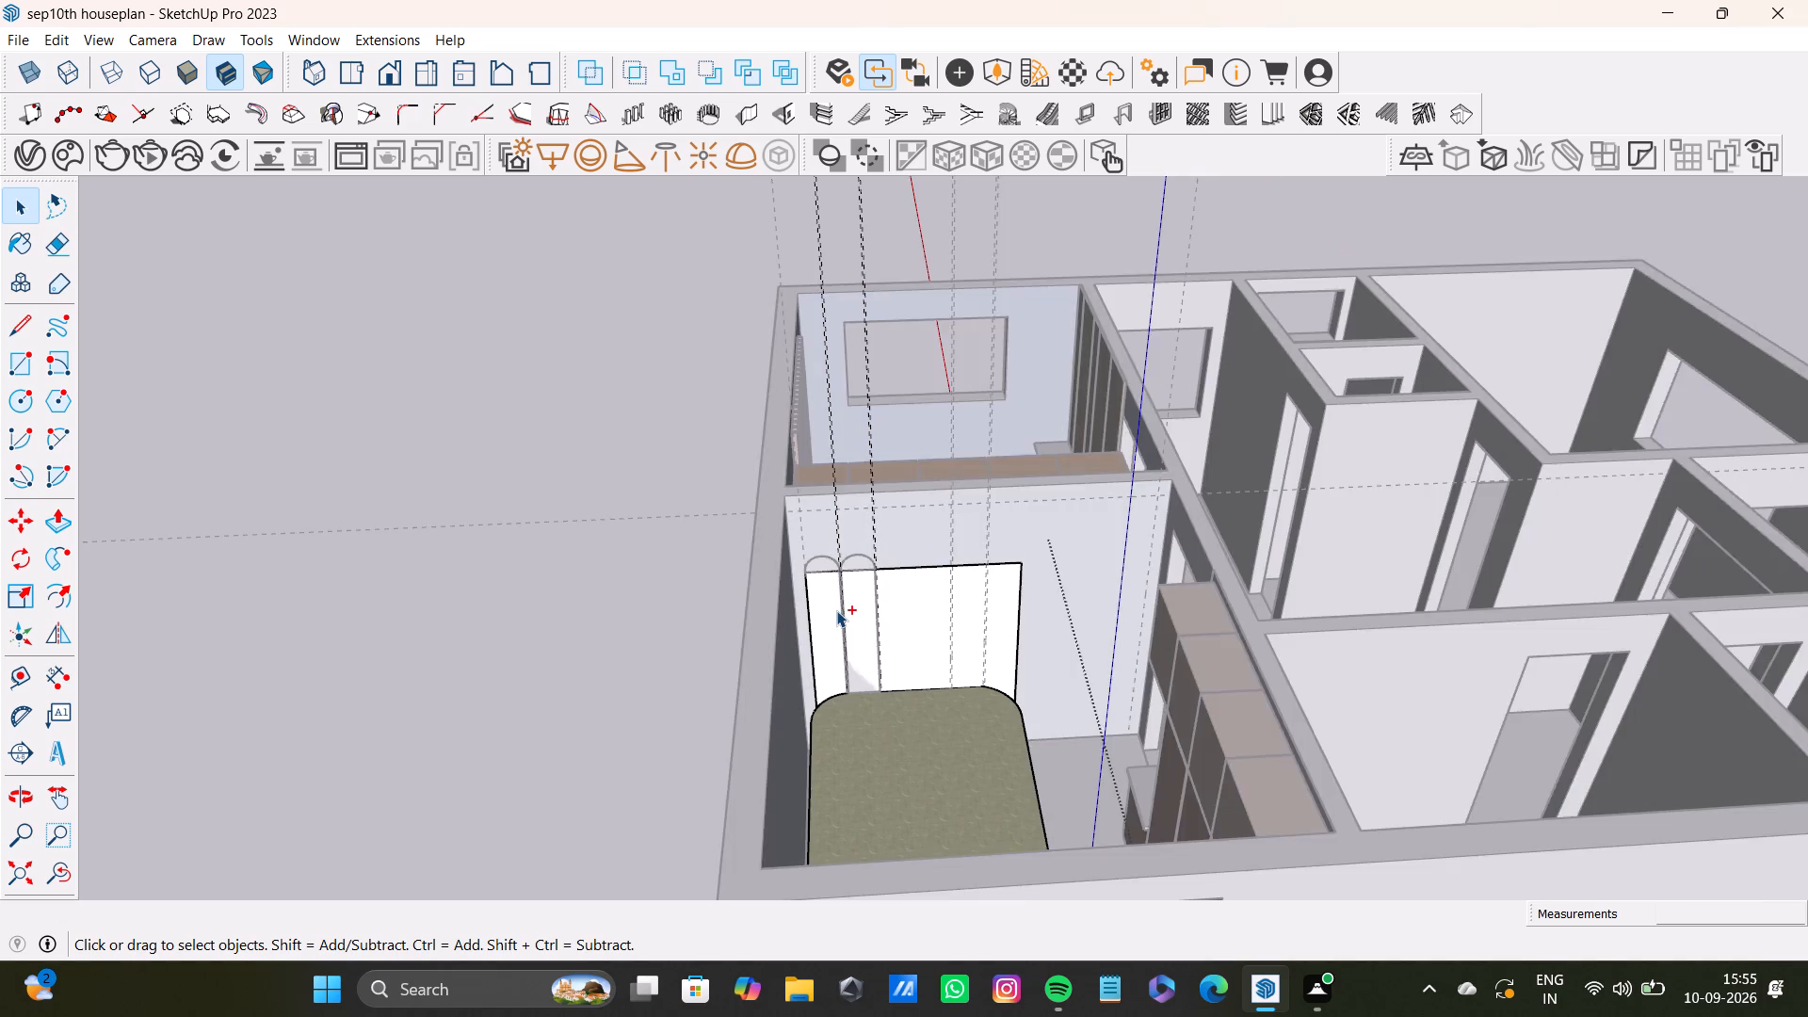
pyautogui.hotkey('ctrl', 'z')
pyautogui.hotkey('ctrl', 'z')
pyautogui.hotkey('ctrl', 'z')
pyautogui.hotkey('ctrl', 'z')
pyautogui.click(569, 528)
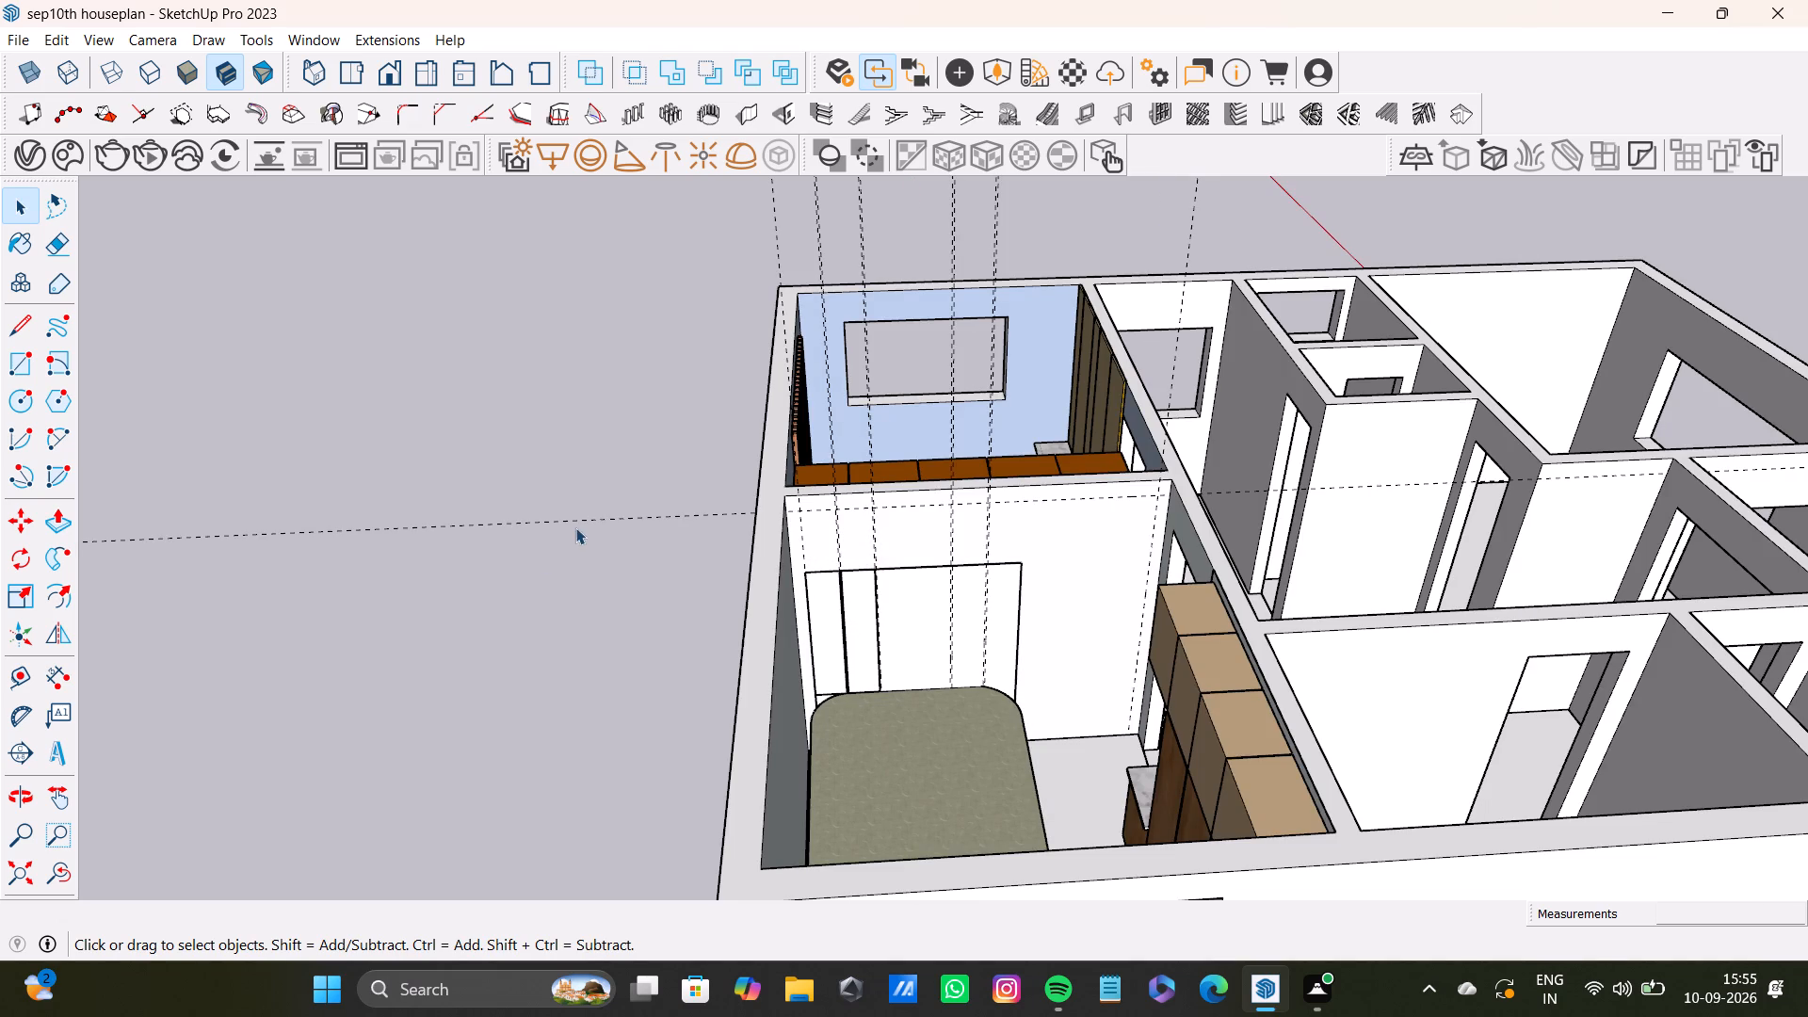
# Undo the remaining strip lines, their paired guides and the headboard rectangle on the wall behind the bed.
pyautogui.scroll(8, 797, 633)
pyautogui.hotkey('ctrl', 'z')
pyautogui.hotkey('ctrl', 'z')
pyautogui.hotkey('ctrl', 'z')
pyautogui.hotkey('ctrl', 'z')
pyautogui.hotkey('ctrl', 'z')
pyautogui.hotkey('ctrl', 'z')
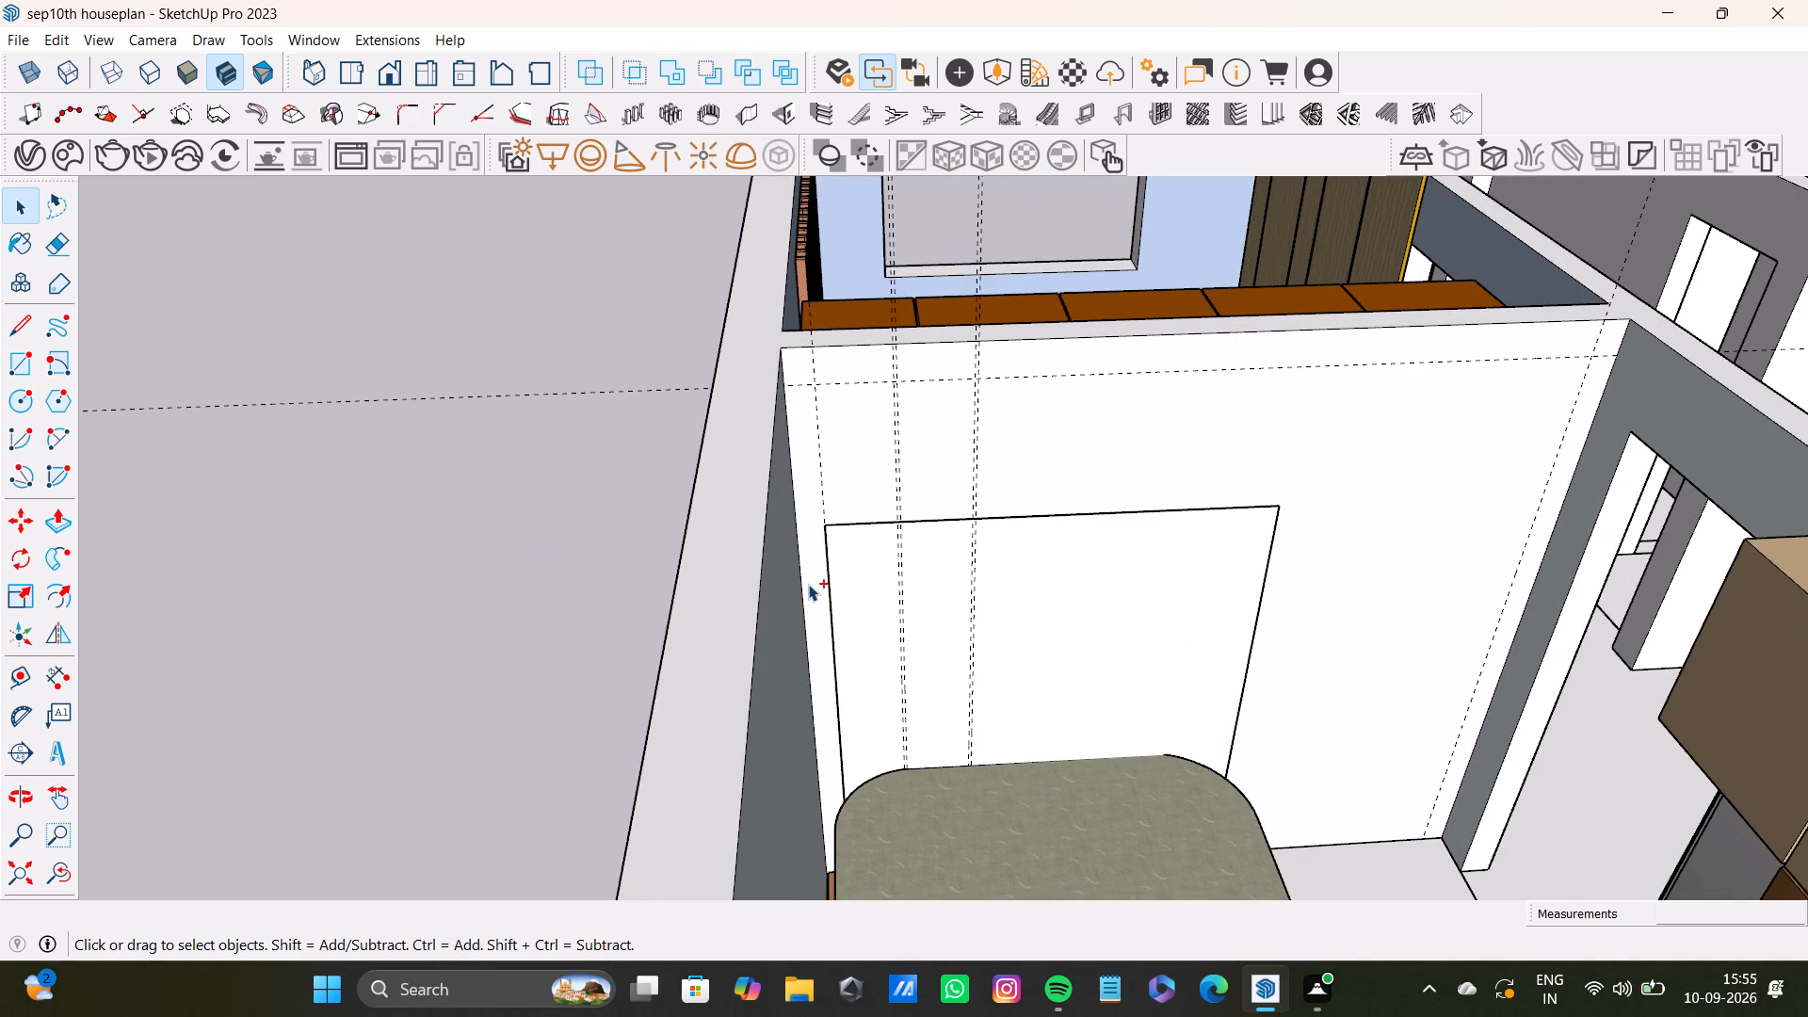
pyautogui.hotkey('ctrl', 'z')
pyautogui.hotkey('ctrl', 'z')
pyautogui.hotkey('ctrl', 'z')
pyautogui.hotkey('ctrl', 'z')
pyautogui.hotkey('ctrl', 'z')
pyautogui.hotkey('ctrl', 'z')
pyautogui.hotkey('ctrl', 'z')
pyautogui.hotkey('ctrl', 'z')
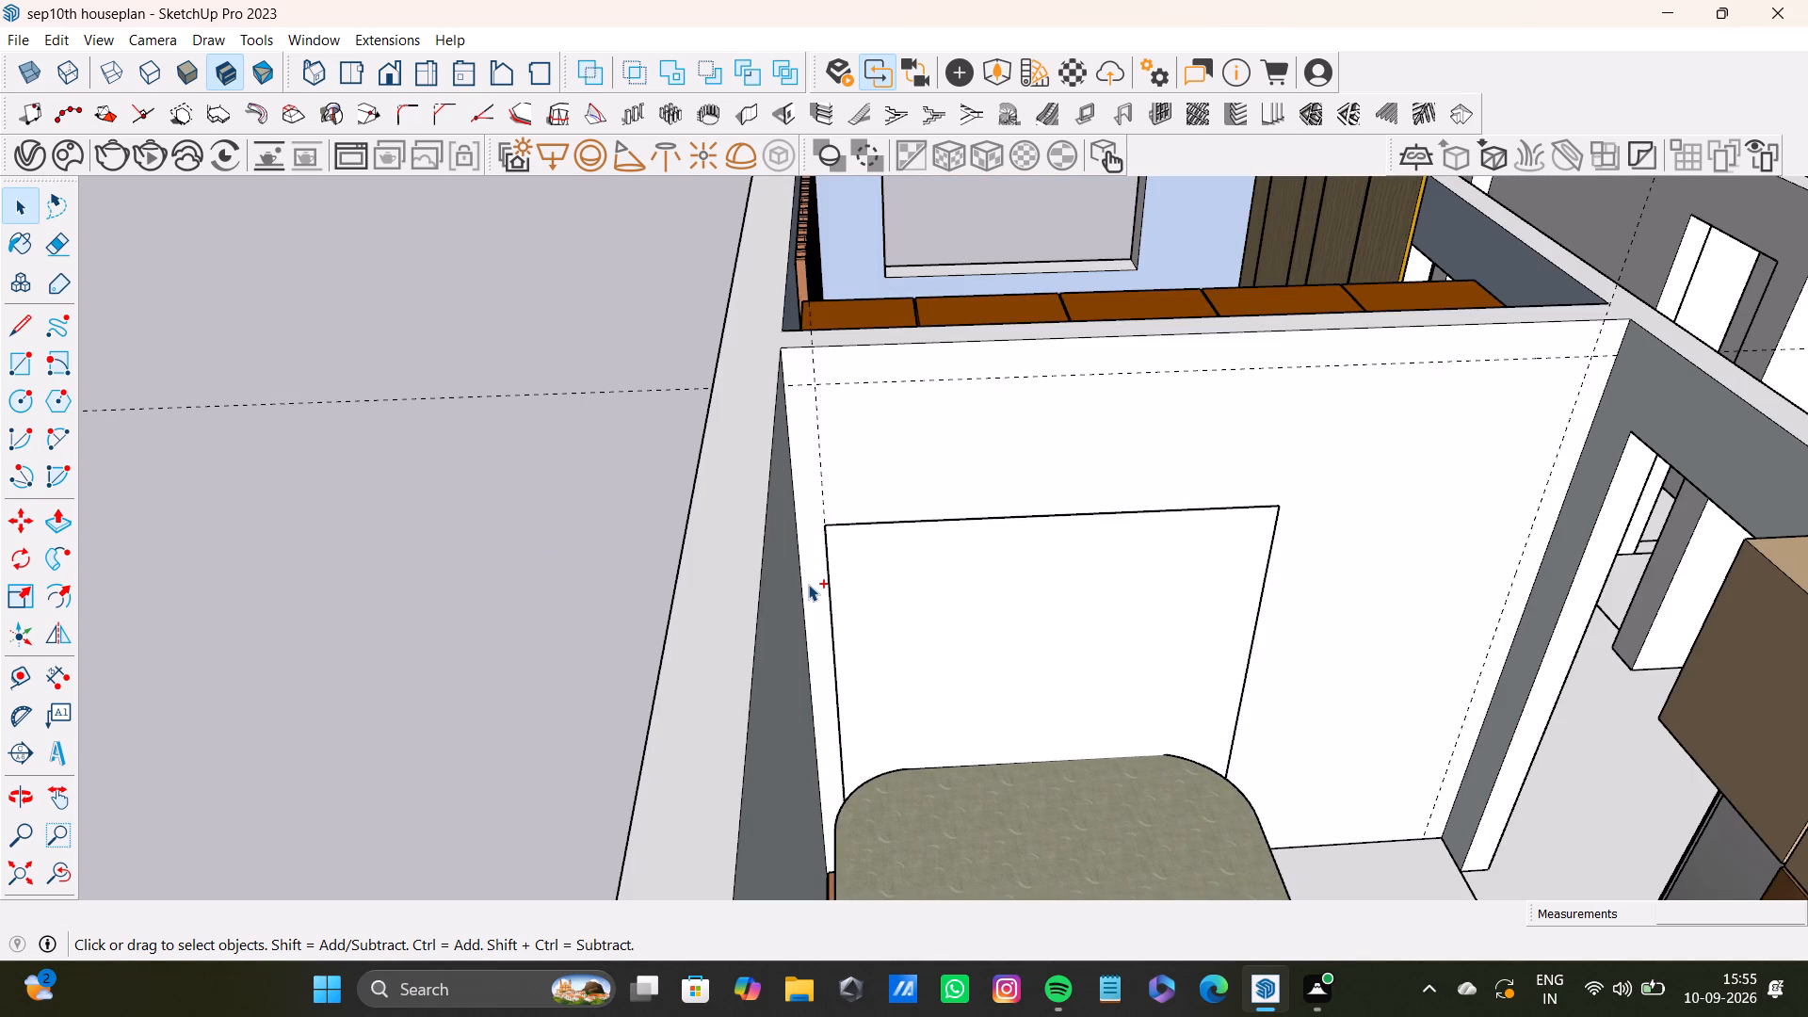
pyautogui.hotkey('ctrl', 'z')
pyautogui.hotkey('ctrl', 'z')
pyautogui.hotkey('ctrl', 'z')
pyautogui.hotkey('ctrl', 'z')
pyautogui.press('space')
pyautogui.moveTo(349, 404); pyautogui.dragTo(359, 405)
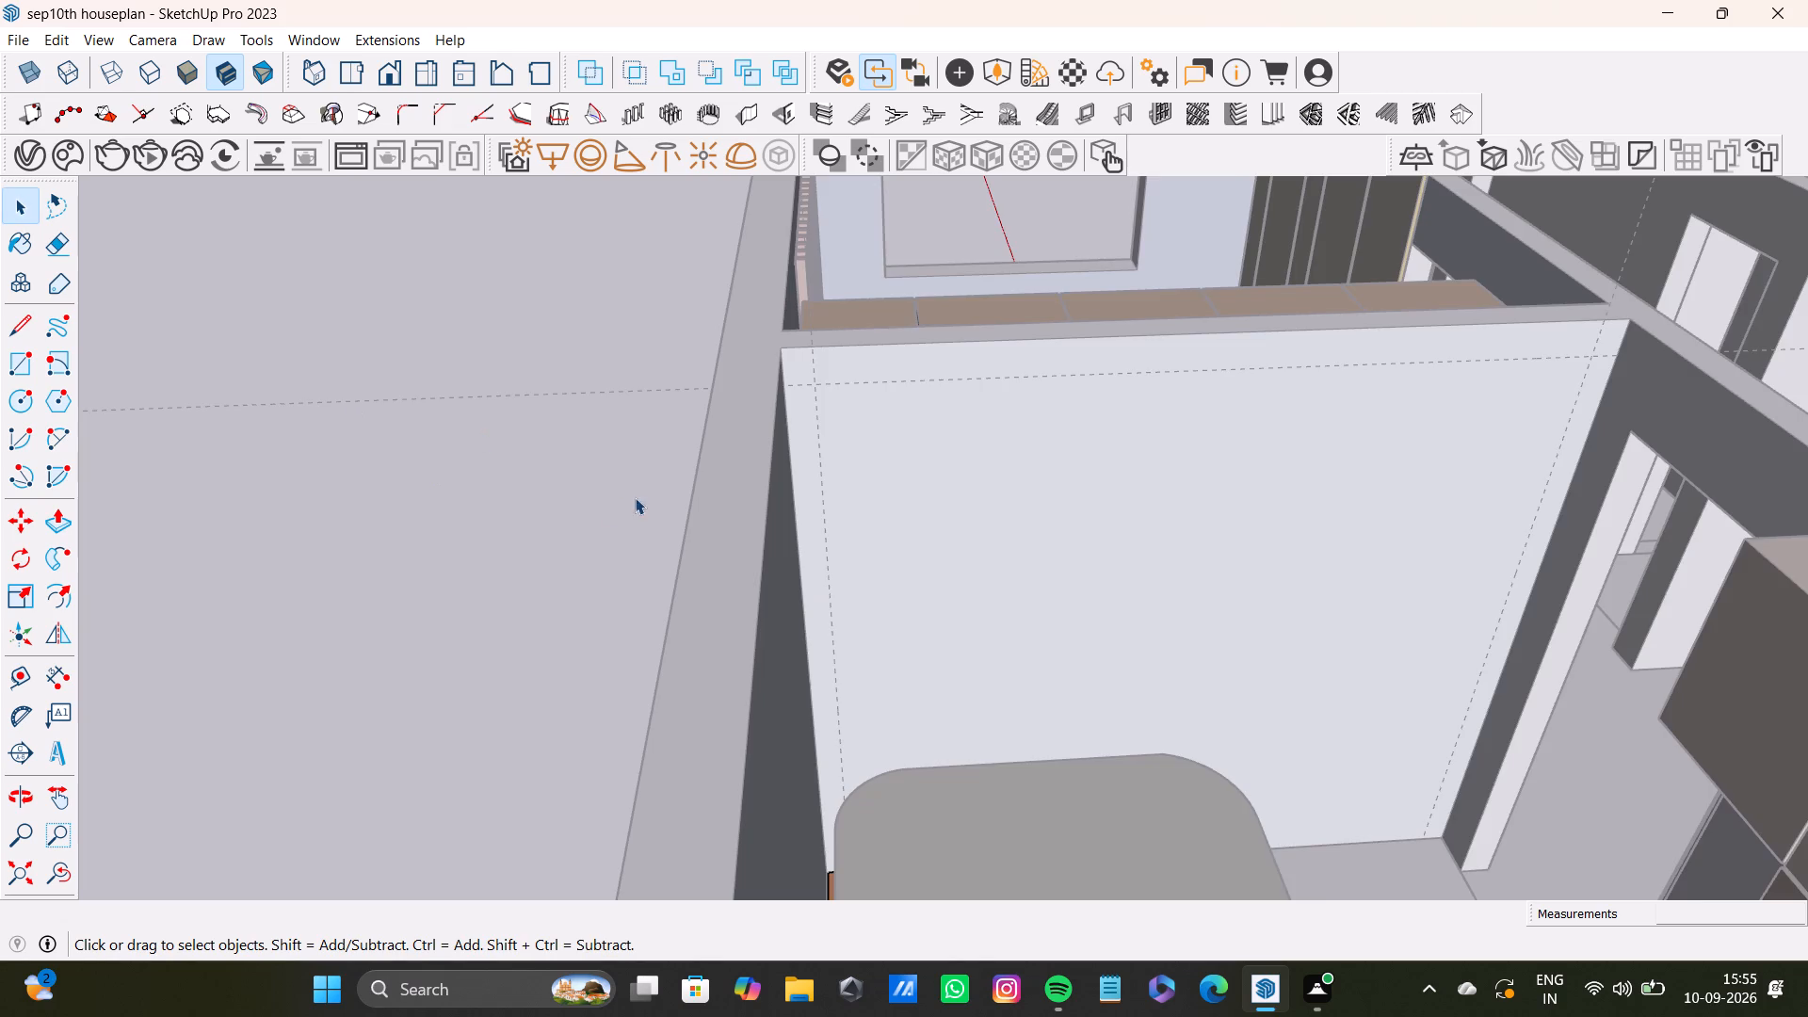
# Examine the bed's rounded edges and the gap between the bed and the bedroom walls.
pyautogui.scroll(-5, 631, 500)
pyautogui.click(363, 417)
pyautogui.scroll(2, 695, 551)
pyautogui.scroll(-10, 815, 548)
pyautogui.moveTo(902, 577); pyautogui.dragTo(533, 698, button='middle')
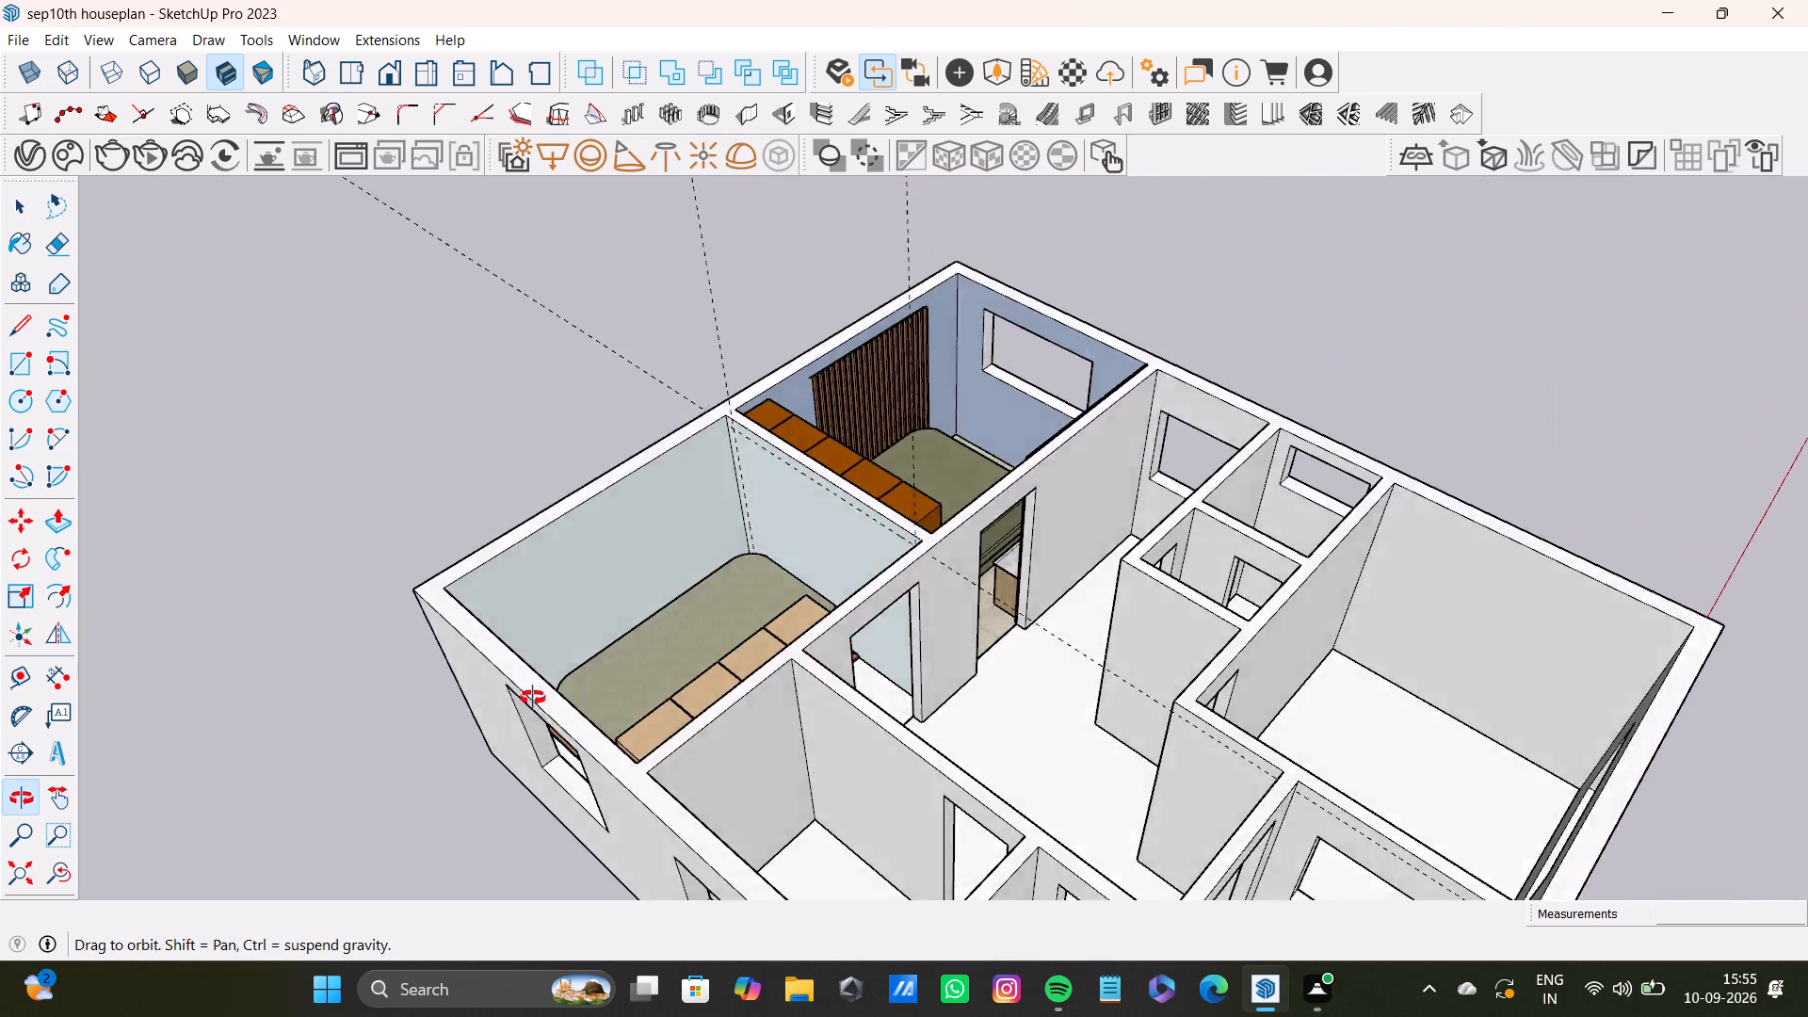
pyautogui.moveTo(533, 698); pyautogui.dragTo(536, 702, button='middle')
pyautogui.scroll(10, 639, 613)
pyautogui.moveTo(787, 552); pyautogui.dragTo(937, 775, button='middle')
pyautogui.scroll(7, 831, 620)
pyautogui.keyDown('shift'); pyautogui.moveTo(911, 618); pyautogui.dragTo(878, 679, button='middle'); pyautogui.keyUp('shift')
pyautogui.scroll(10, 962, 671)
pyautogui.moveTo(943, 597); pyautogui.dragTo(873, 664, button='middle')
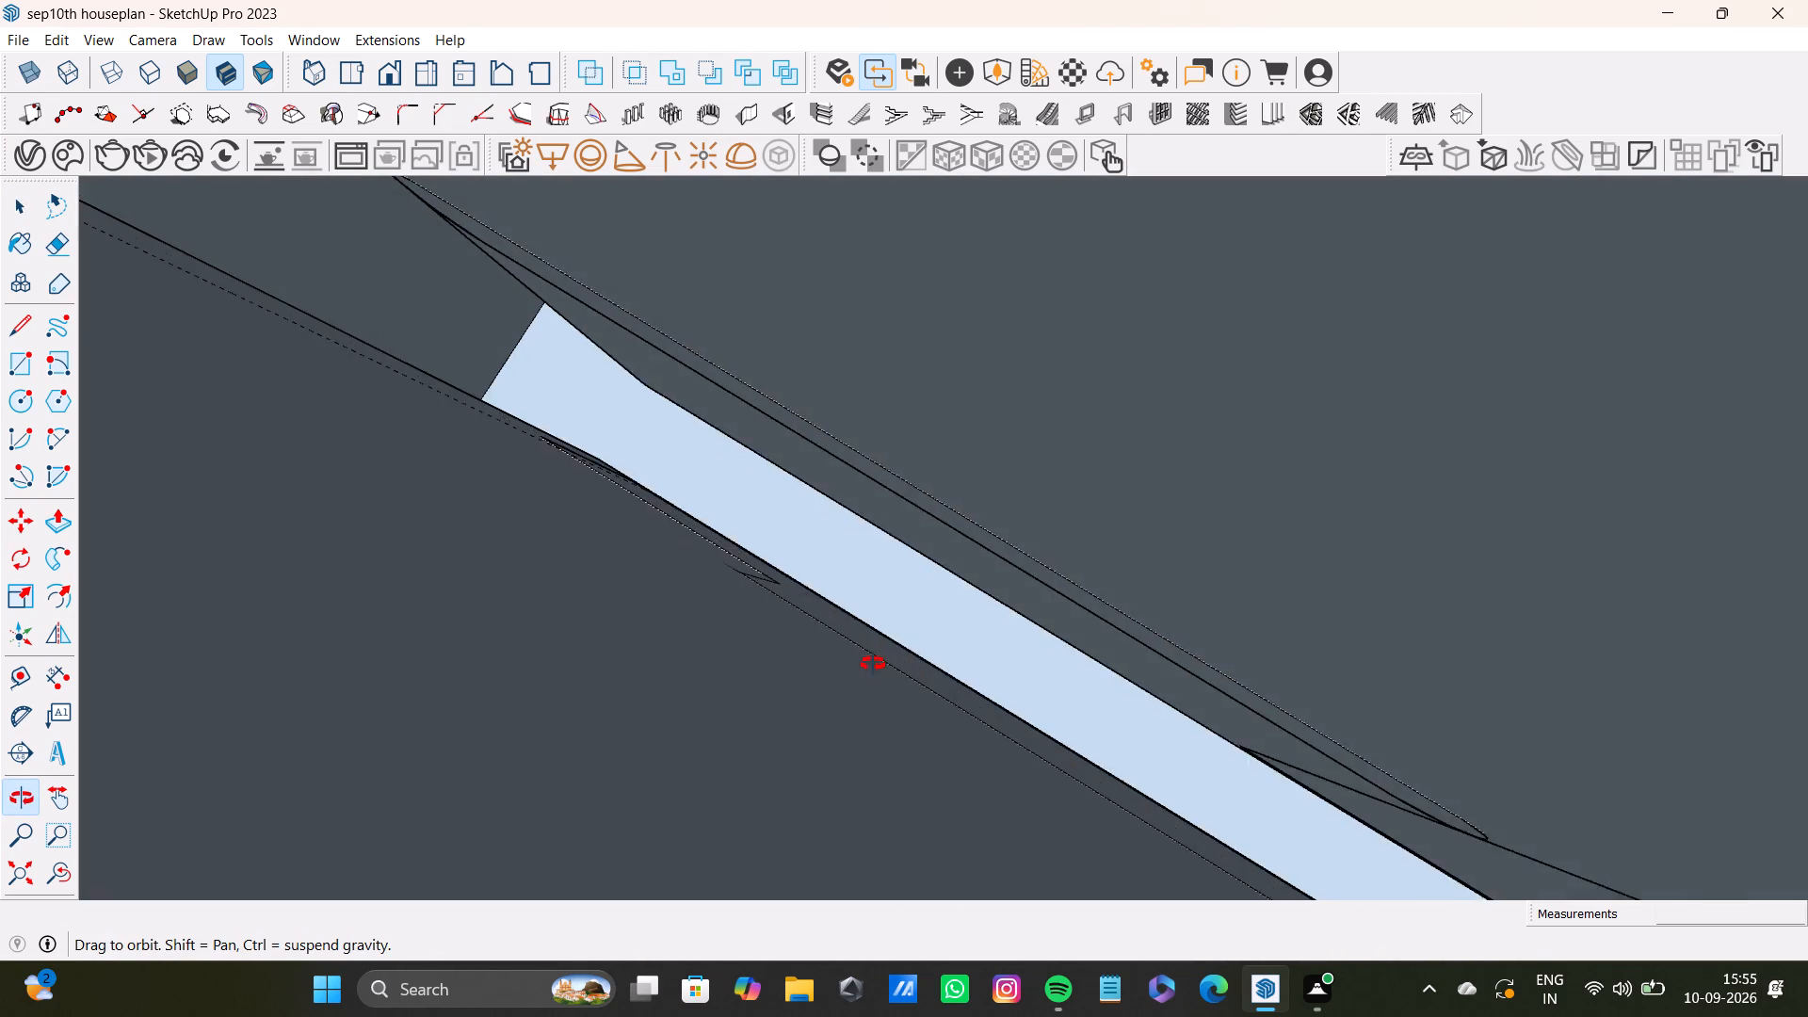
pyautogui.moveTo(873, 664); pyautogui.dragTo(909, 624, button='middle')
pyautogui.scroll(-1, 875, 613)
pyautogui.scroll(12, 771, 591)
pyautogui.moveTo(763, 547); pyautogui.dragTo(776, 598, button='middle')
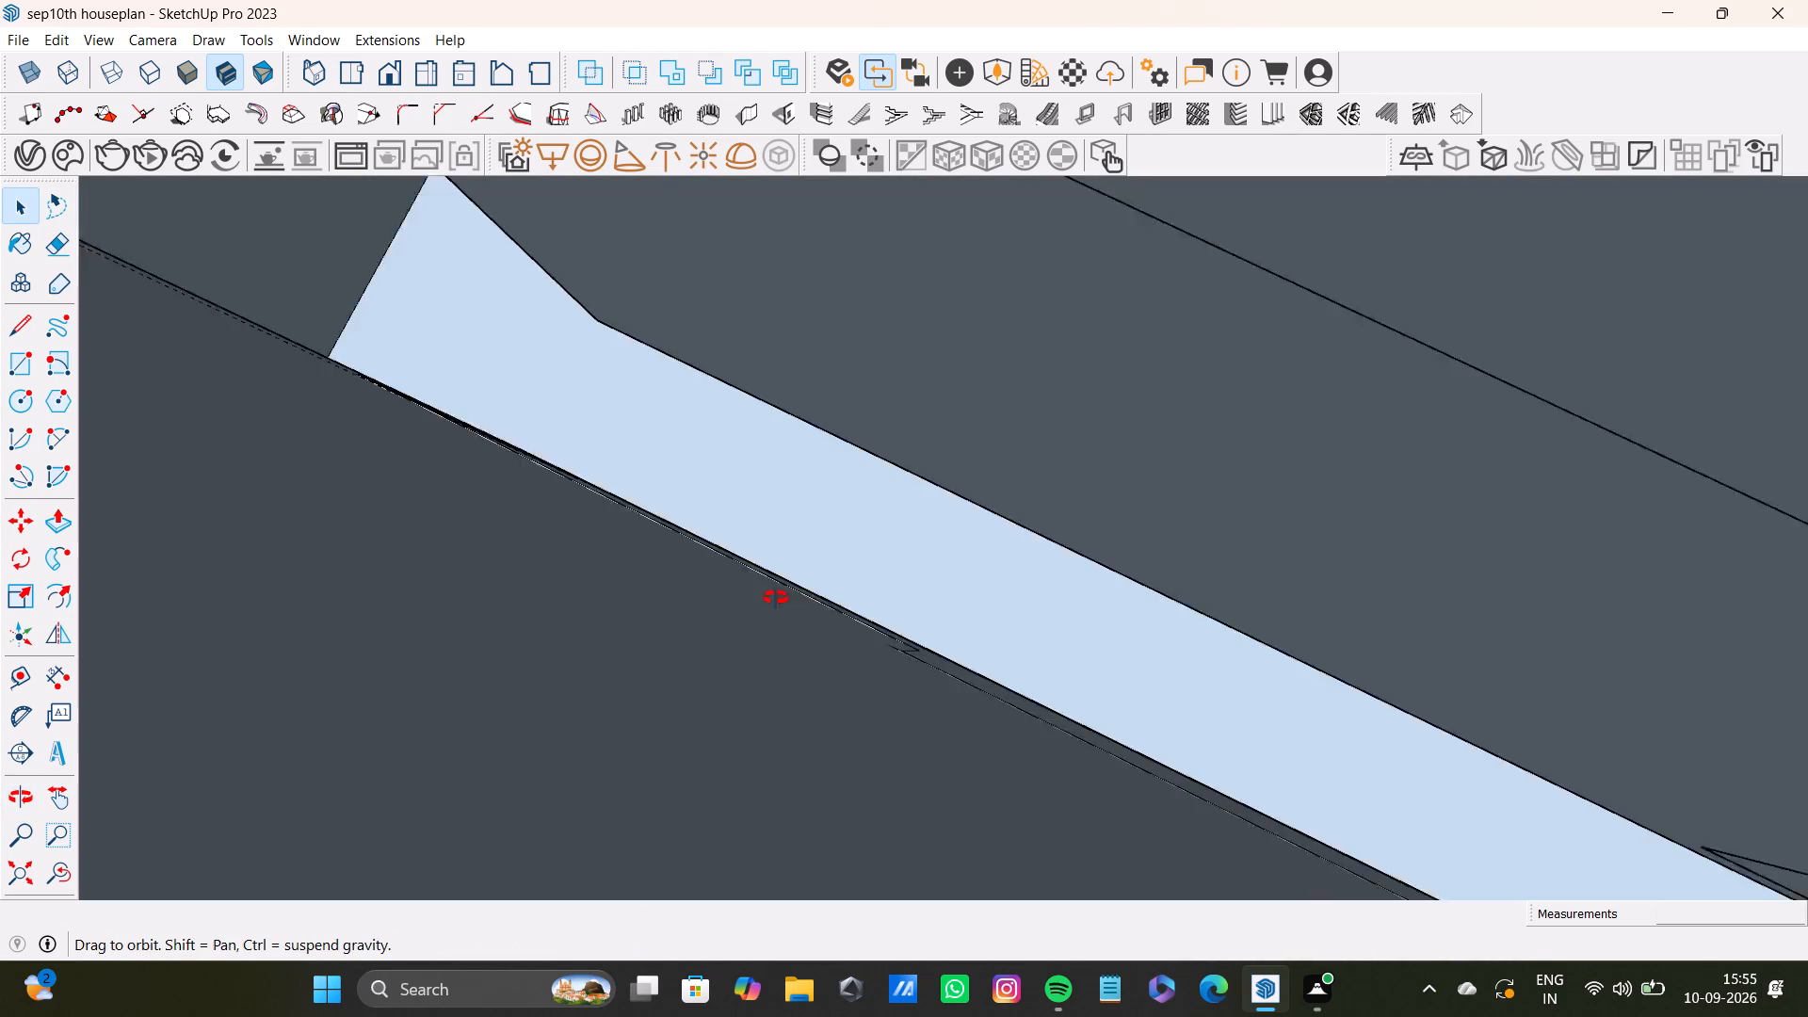
pyautogui.moveTo(776, 598); pyautogui.dragTo(924, 576, button='middle')
pyautogui.scroll(4, 780, 638)
pyautogui.moveTo(759, 644); pyautogui.dragTo(983, 581, button='middle')
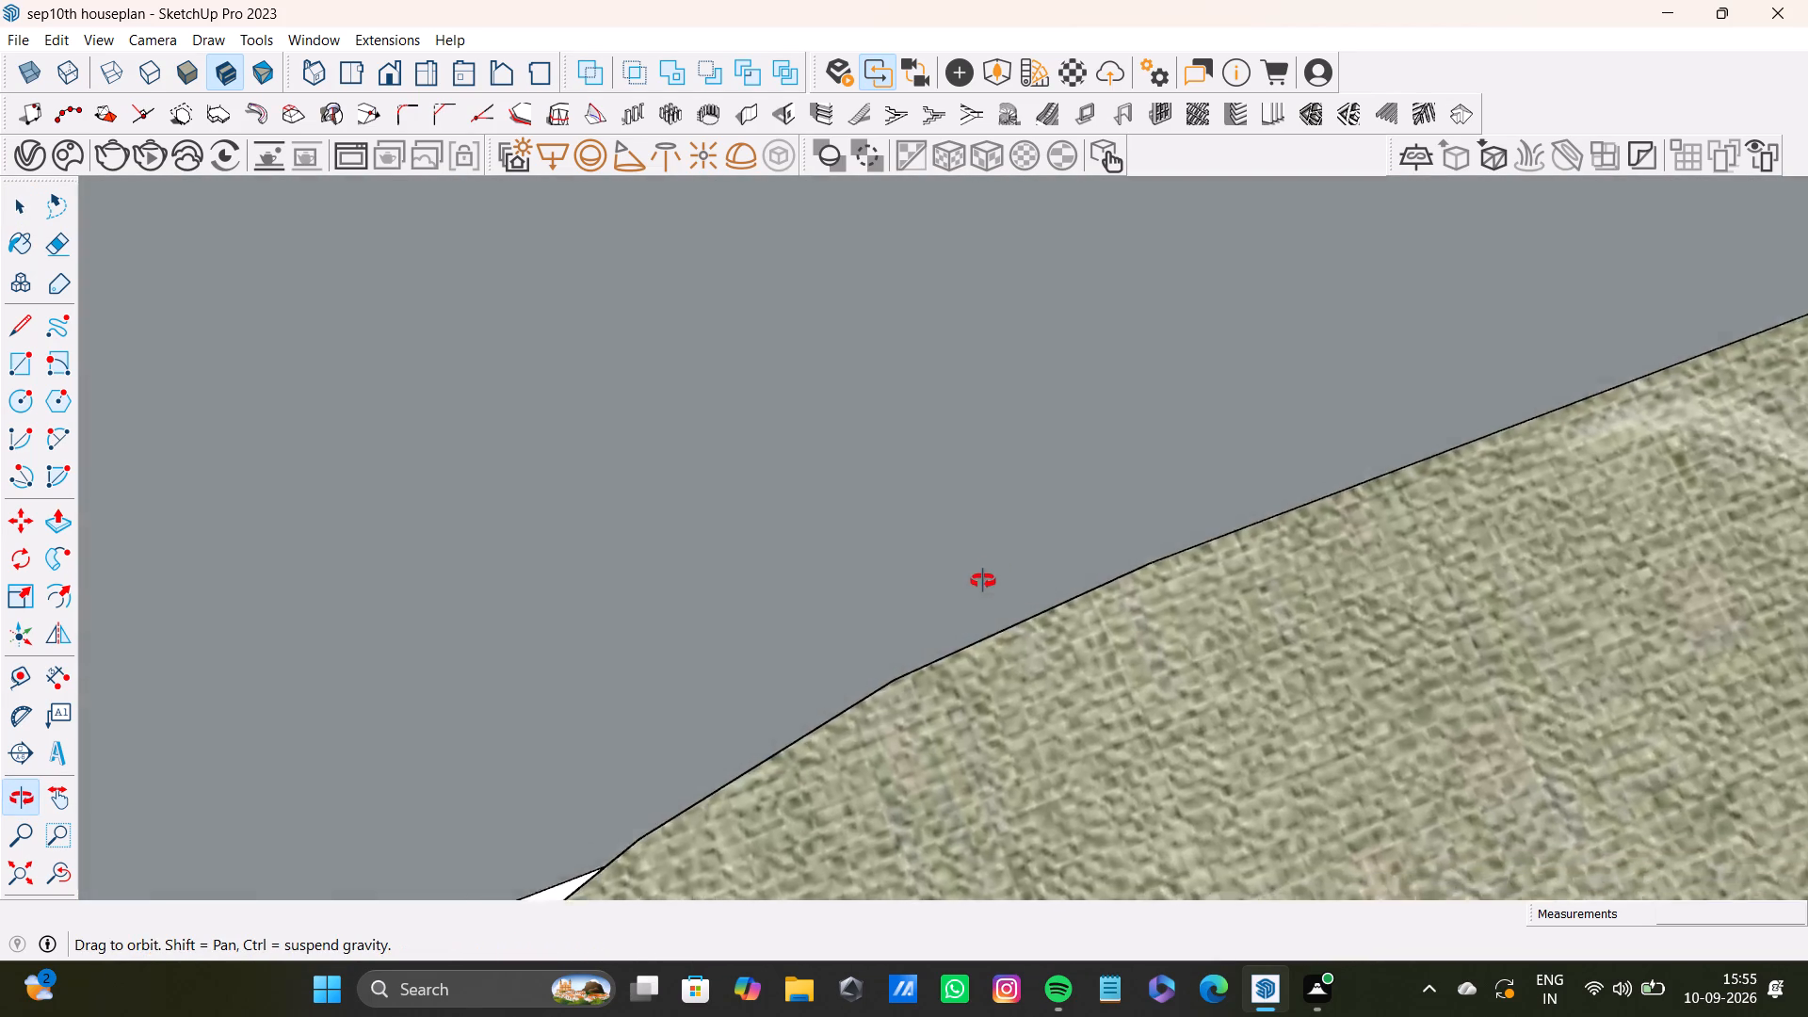
pyautogui.moveTo(983, 581); pyautogui.dragTo(1163, 542, button='middle')
pyautogui.scroll(6, 864, 699)
pyautogui.keyDown('shift'); pyautogui.moveTo(944, 743); pyautogui.dragTo(714, 717, button='middle'); pyautogui.keyUp('shift')
pyautogui.scroll(-6, 662, 695)
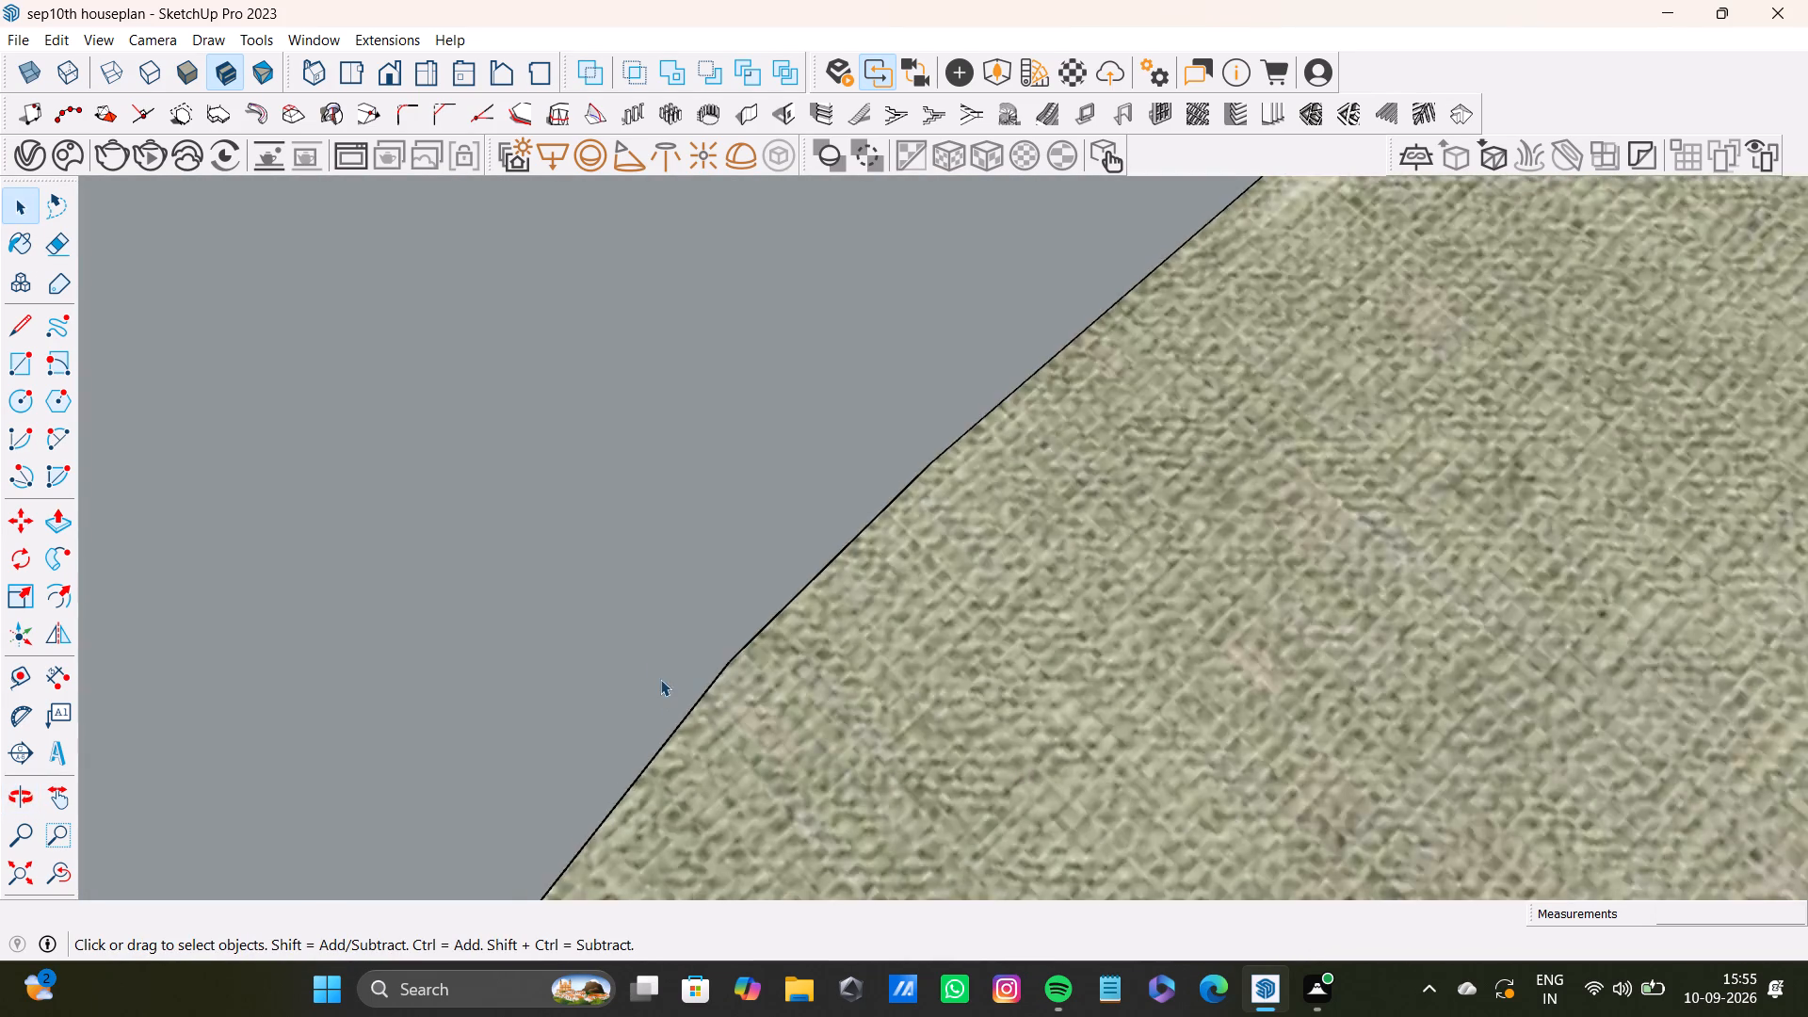
pyautogui.scroll(-20, 660, 679)
pyautogui.scroll(-20, 660, 679)
pyautogui.scroll(-5, 660, 679)
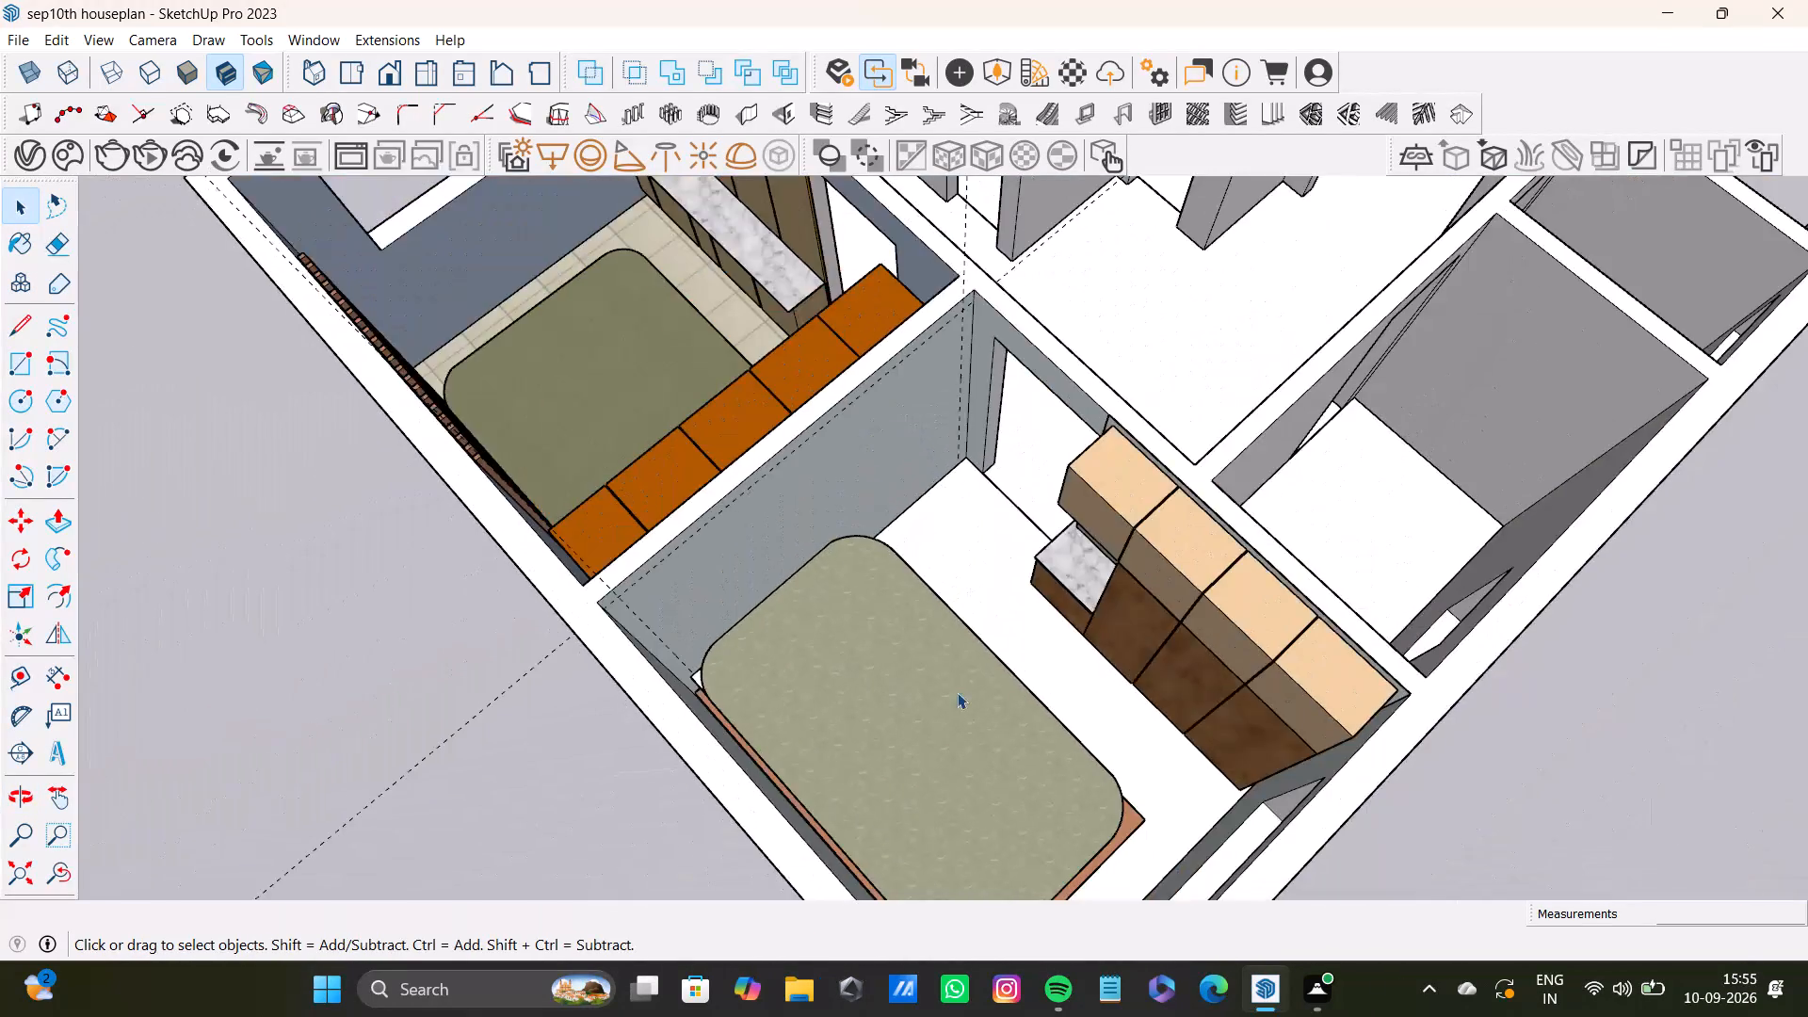
pyautogui.moveTo(1017, 692); pyautogui.dragTo(723, 703, button='middle')
pyautogui.scroll(-6, 720, 702)
# Undo the bed's materials and rounded corners, back to the plain white mattress and base boxes.
pyautogui.hotkey('ctrl', 'z')
pyautogui.hotkey('ctrl', 'z')
pyautogui.hotkey('ctrl', 'z')
pyautogui.hotkey('ctrl', 'z')
pyautogui.hotkey('ctrl', 'z')
pyautogui.hotkey('ctrl', 'z')
pyautogui.hotkey('ctrl', 'z')
pyautogui.hotkey('ctrl', 'z')
pyautogui.hotkey('ctrl', 'z')
pyautogui.hotkey('ctrl', 'z')
pyautogui.hotkey('ctrl', 'z')
pyautogui.hotkey('ctrl', 'z')
pyautogui.hotkey('ctrl', 'z')
pyautogui.hotkey('ctrl', 'z')
pyautogui.hotkey('ctrl', 'z')
pyautogui.hotkey('ctrl', 'z')
pyautogui.hotkey('ctrl', 'z')
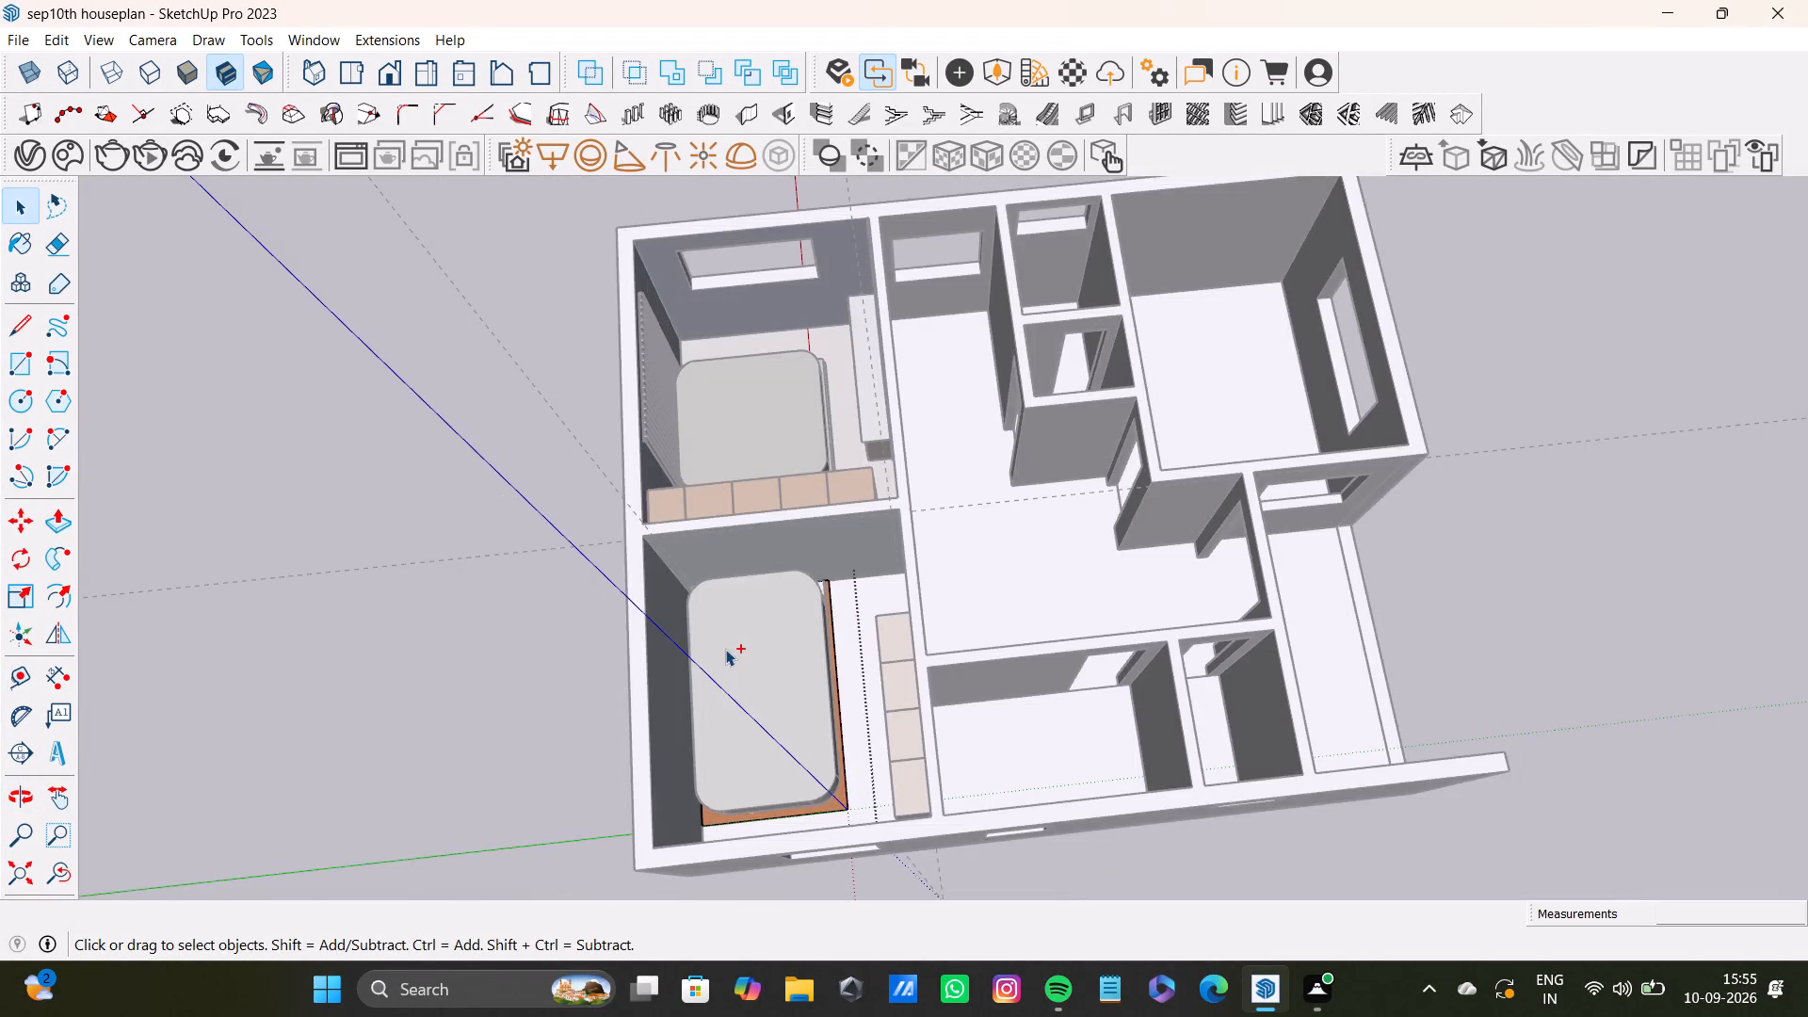
pyautogui.hotkey('ctrl', 'z')
pyautogui.hotkey('ctrl', 'z')
pyautogui.hotkey('ctrl', 'z')
pyautogui.hotkey('ctrl', 'z')
pyautogui.hotkey('ctrl', 'z')
pyautogui.hotkey('ctrl', 'z')
pyautogui.hotkey('ctrl', 'z')
pyautogui.hotkey('ctrl', 'z')
pyautogui.hotkey('ctrl', 'z')
pyautogui.hotkey('ctrl', 'z')
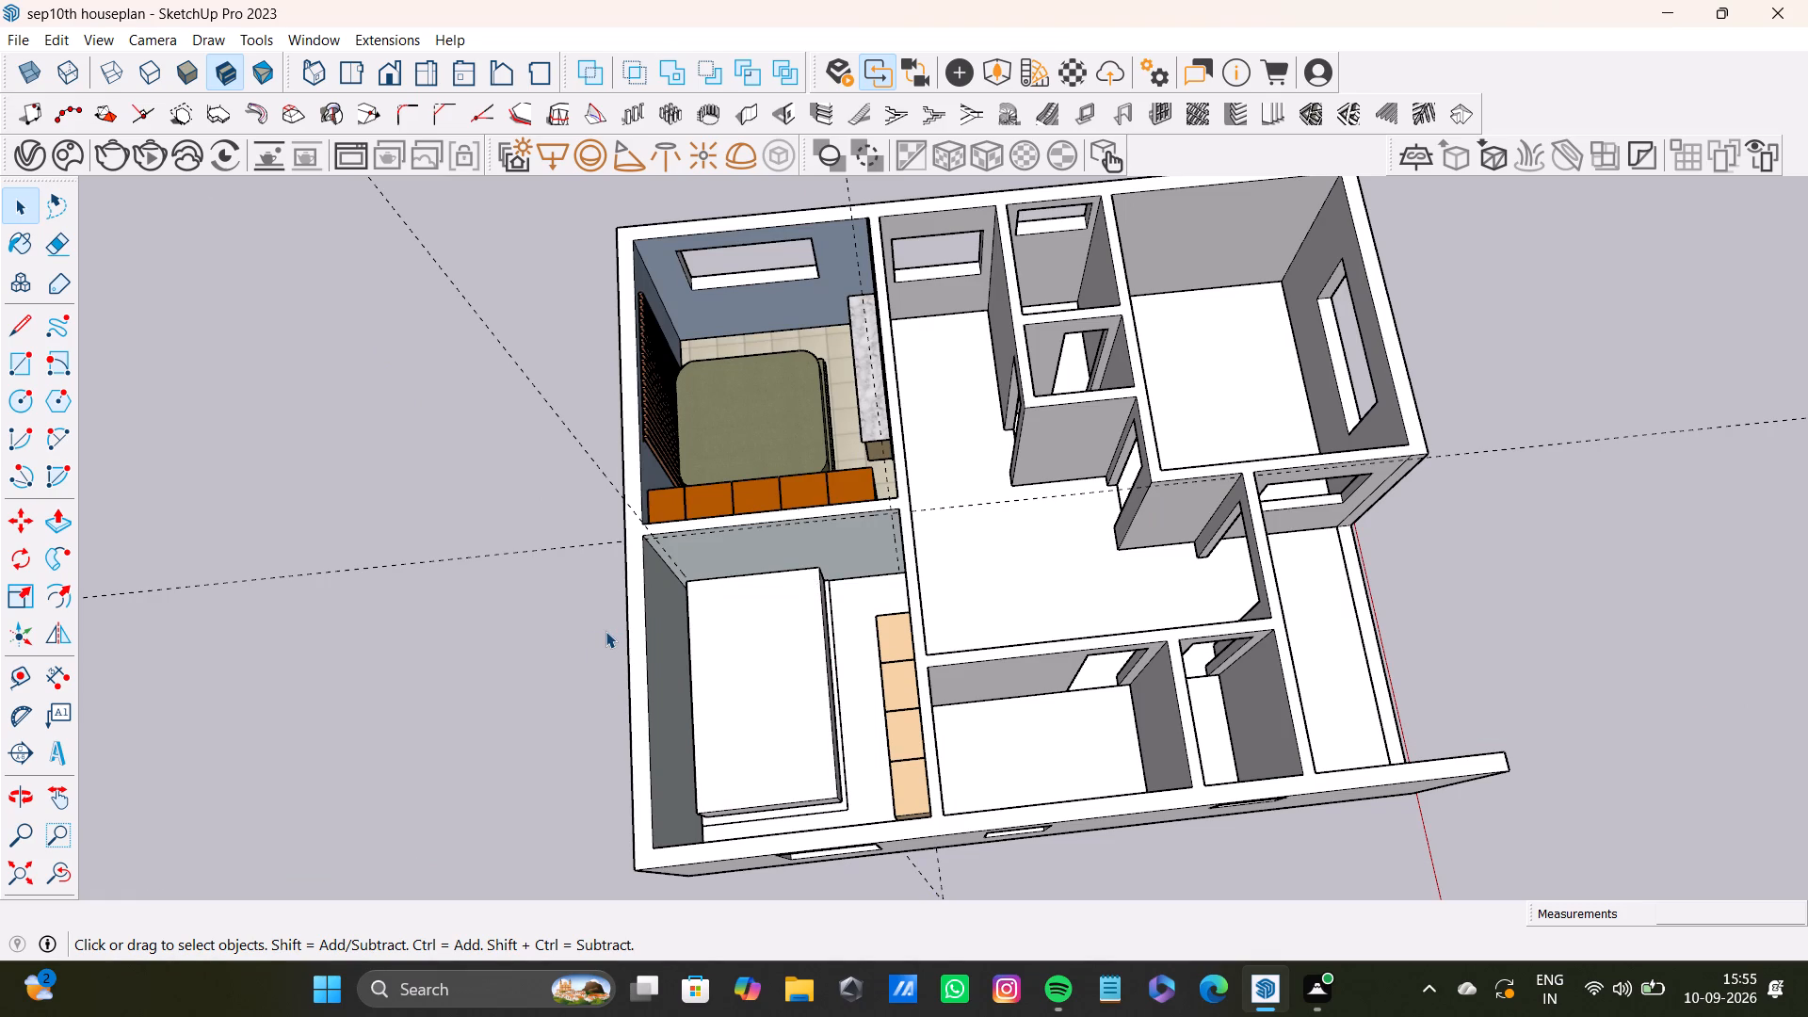
# Undo the mattress box and its inset outline on top, back to the bed's plain base box.
pyautogui.hotkey('ctrl', 'z')
pyautogui.hotkey('ctrl', 'z')
pyautogui.hotkey('ctrl', 'z')
pyautogui.hotkey('ctrl', 'z')
pyautogui.scroll(7, 820, 608)
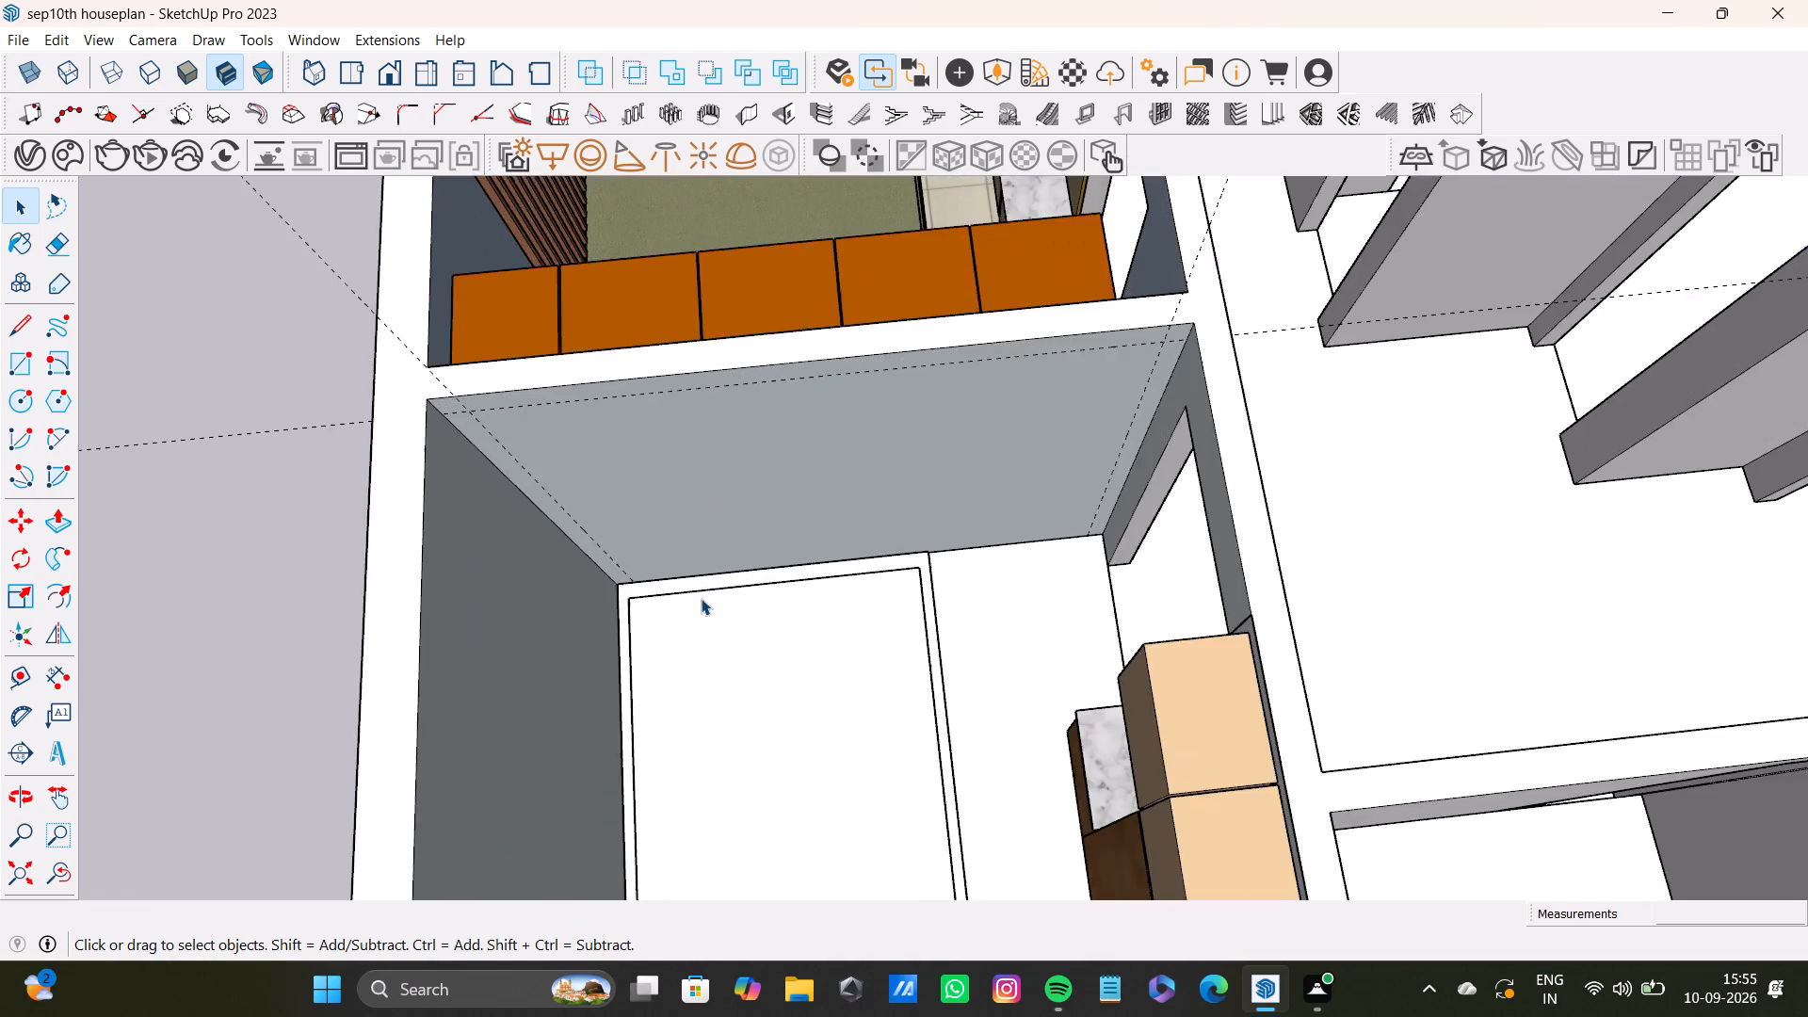
pyautogui.scroll(6, 701, 598)
pyautogui.hotkey('ctrl', 'z')
# Open the bed's base box for editing and pull its top face up about 2 7/8".
pyautogui.scroll(-10, 648, 658)
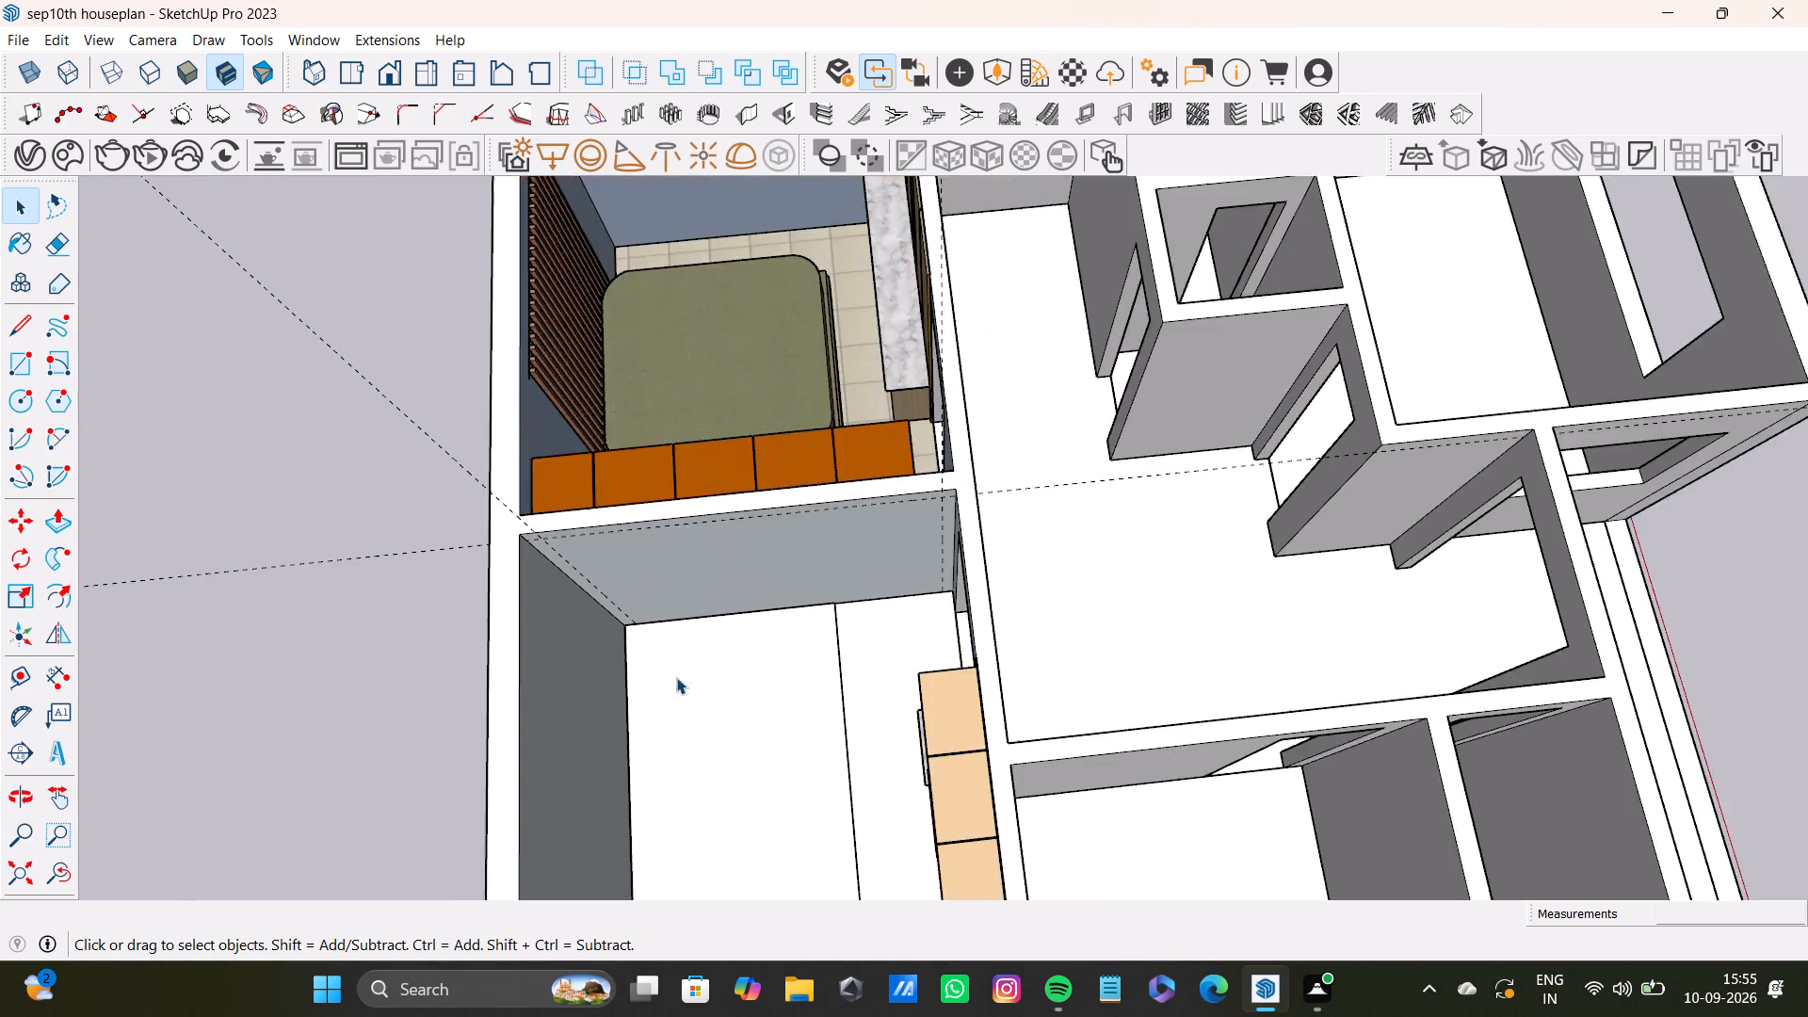
pyautogui.keyDown('shift'); pyautogui.moveTo(688, 689); pyautogui.dragTo(694, 549, button='middle'); pyautogui.keyUp('shift')
pyautogui.moveTo(1019, 670); pyautogui.dragTo(562, 686, button='middle')
pyautogui.scroll(5, 993, 513)
pyautogui.keyDown('shift'); pyautogui.moveTo(1042, 500); pyautogui.dragTo(1170, 718, button='middle'); pyautogui.keyUp('shift')
pyautogui.moveTo(1063, 710); pyautogui.dragTo(805, 600, button='middle')
pyautogui.scroll(3, 805, 619)
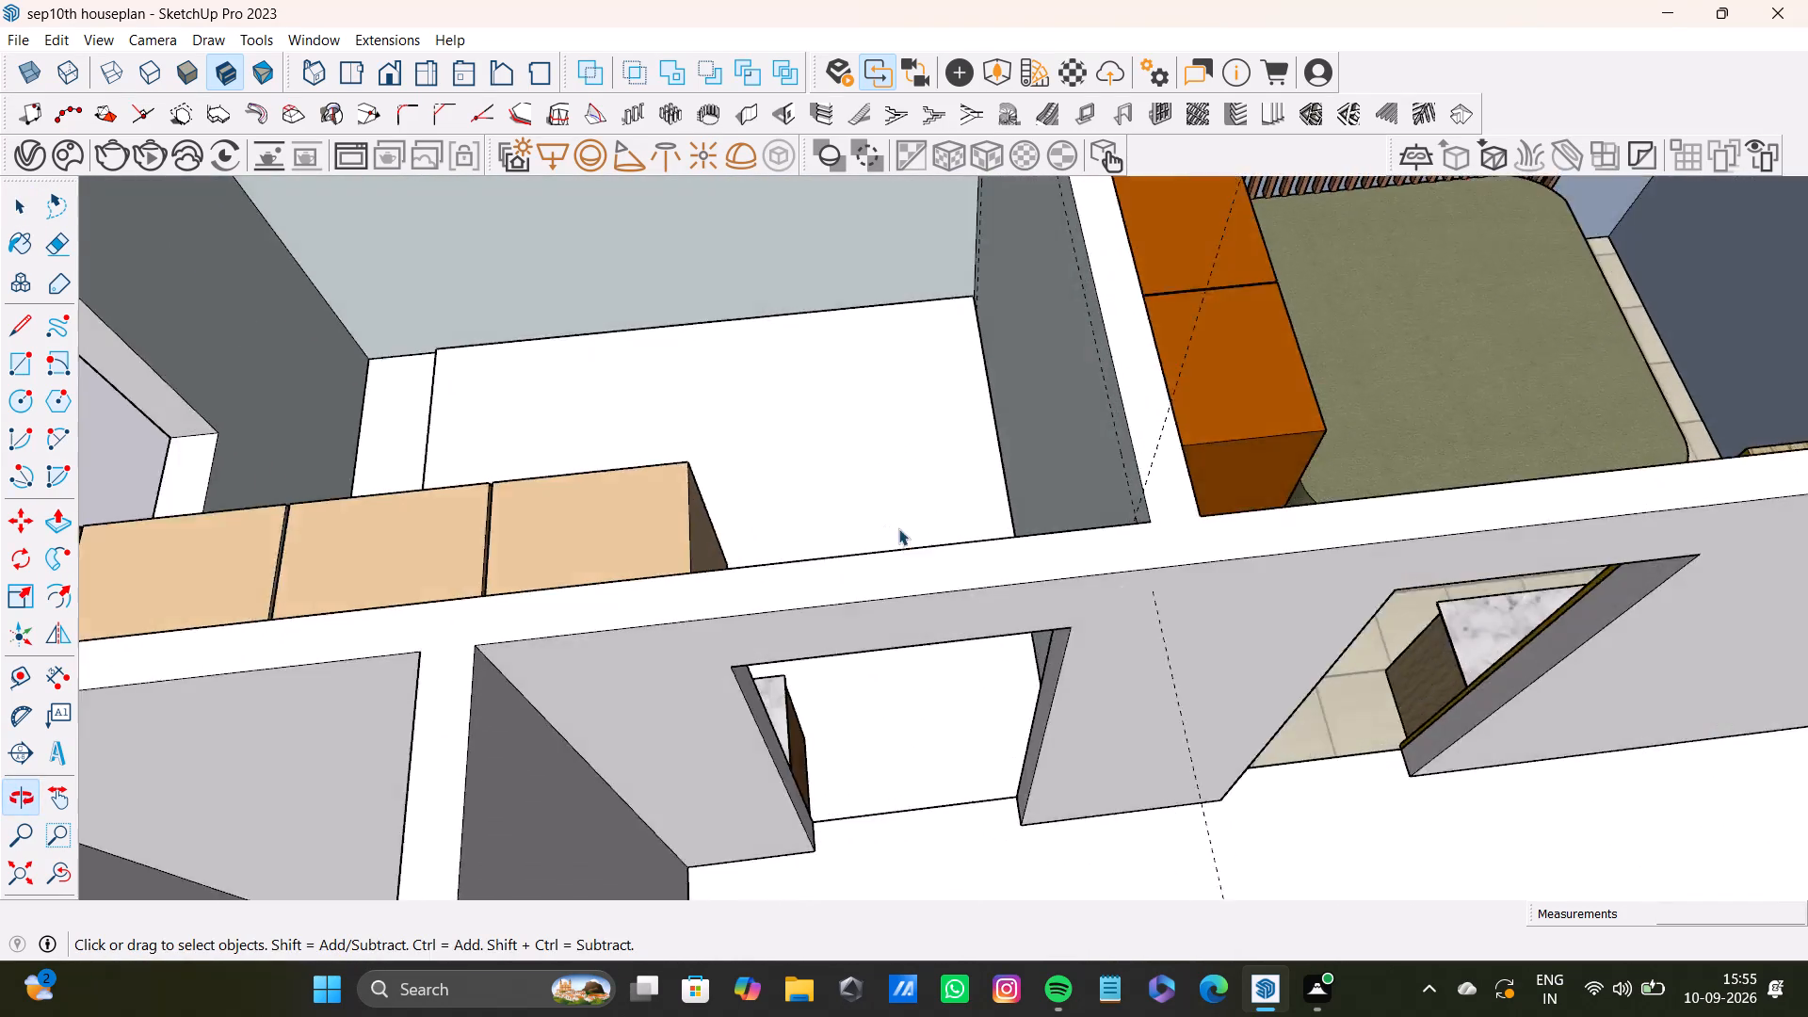
pyautogui.scroll(2, 898, 528)
pyautogui.keyDown('shift'); pyautogui.moveTo(937, 428); pyautogui.dragTo(977, 626, button='middle'); pyautogui.keyUp('shift')
pyautogui.moveTo(954, 632); pyautogui.dragTo(924, 406, button='middle')
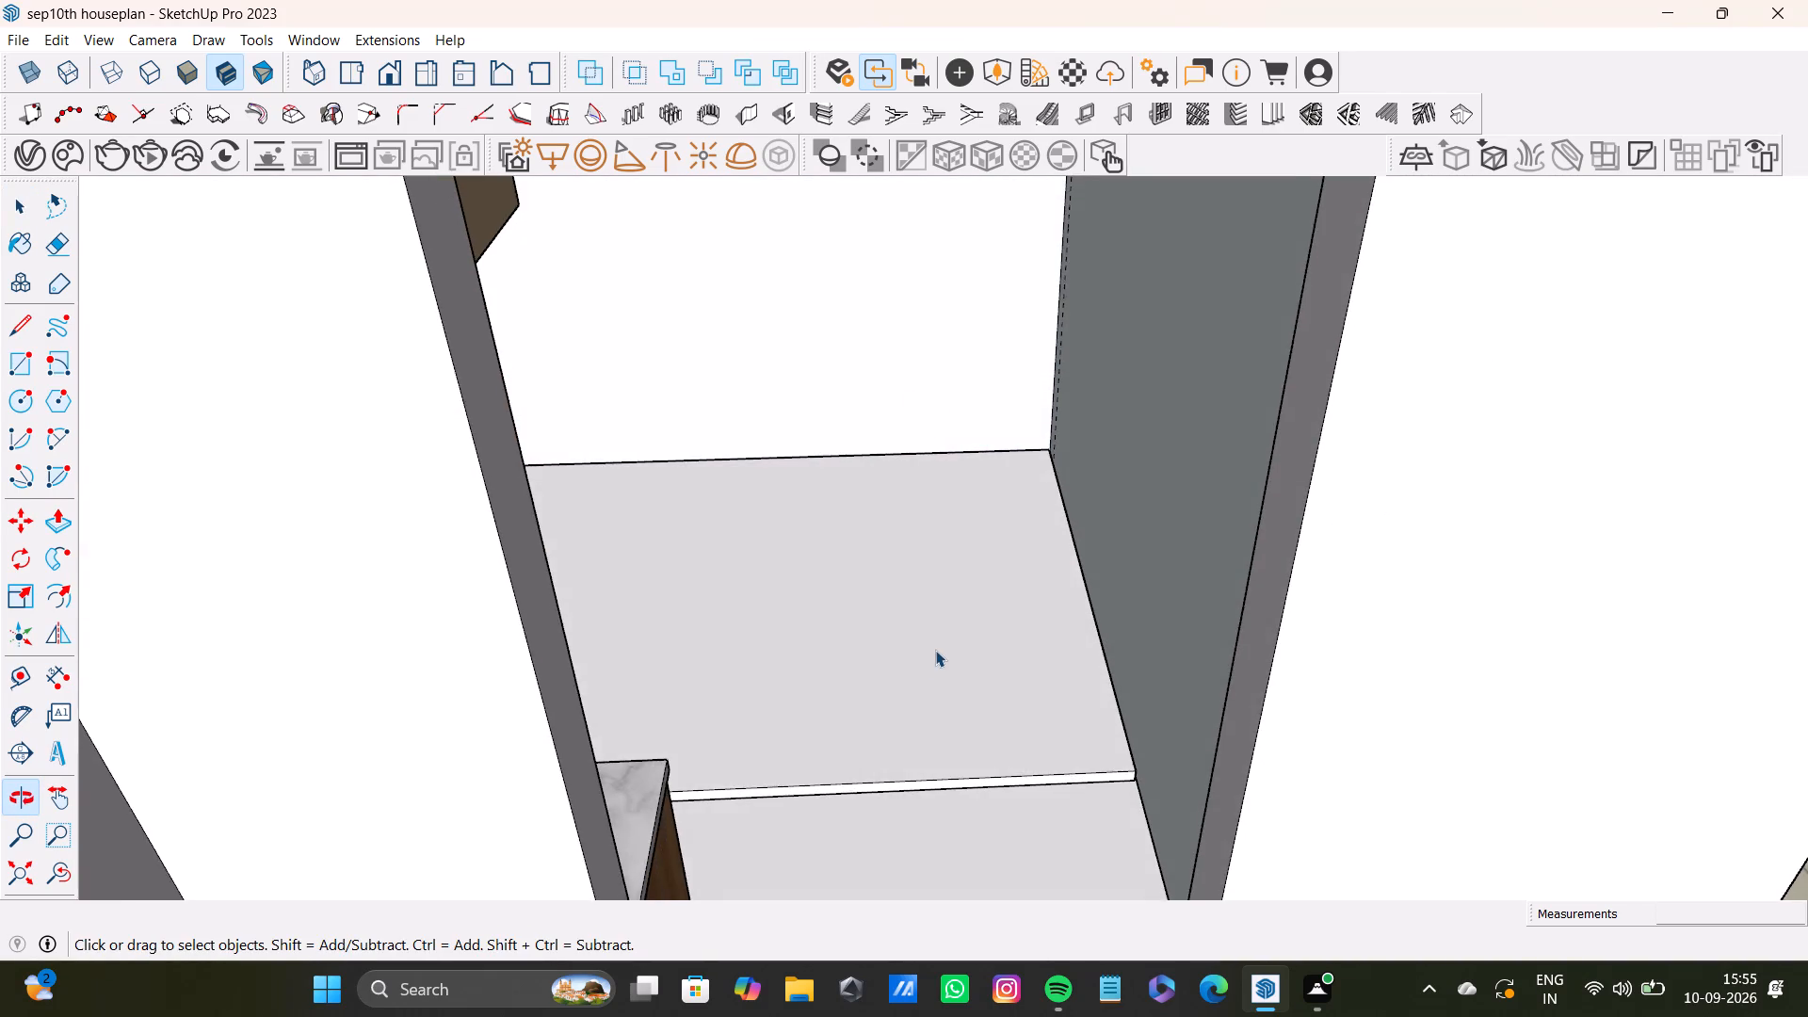
pyautogui.scroll(3, 931, 658)
pyautogui.click(960, 648)
pyautogui.doubleClick(957, 642)
pyautogui.doubleClick(952, 674)
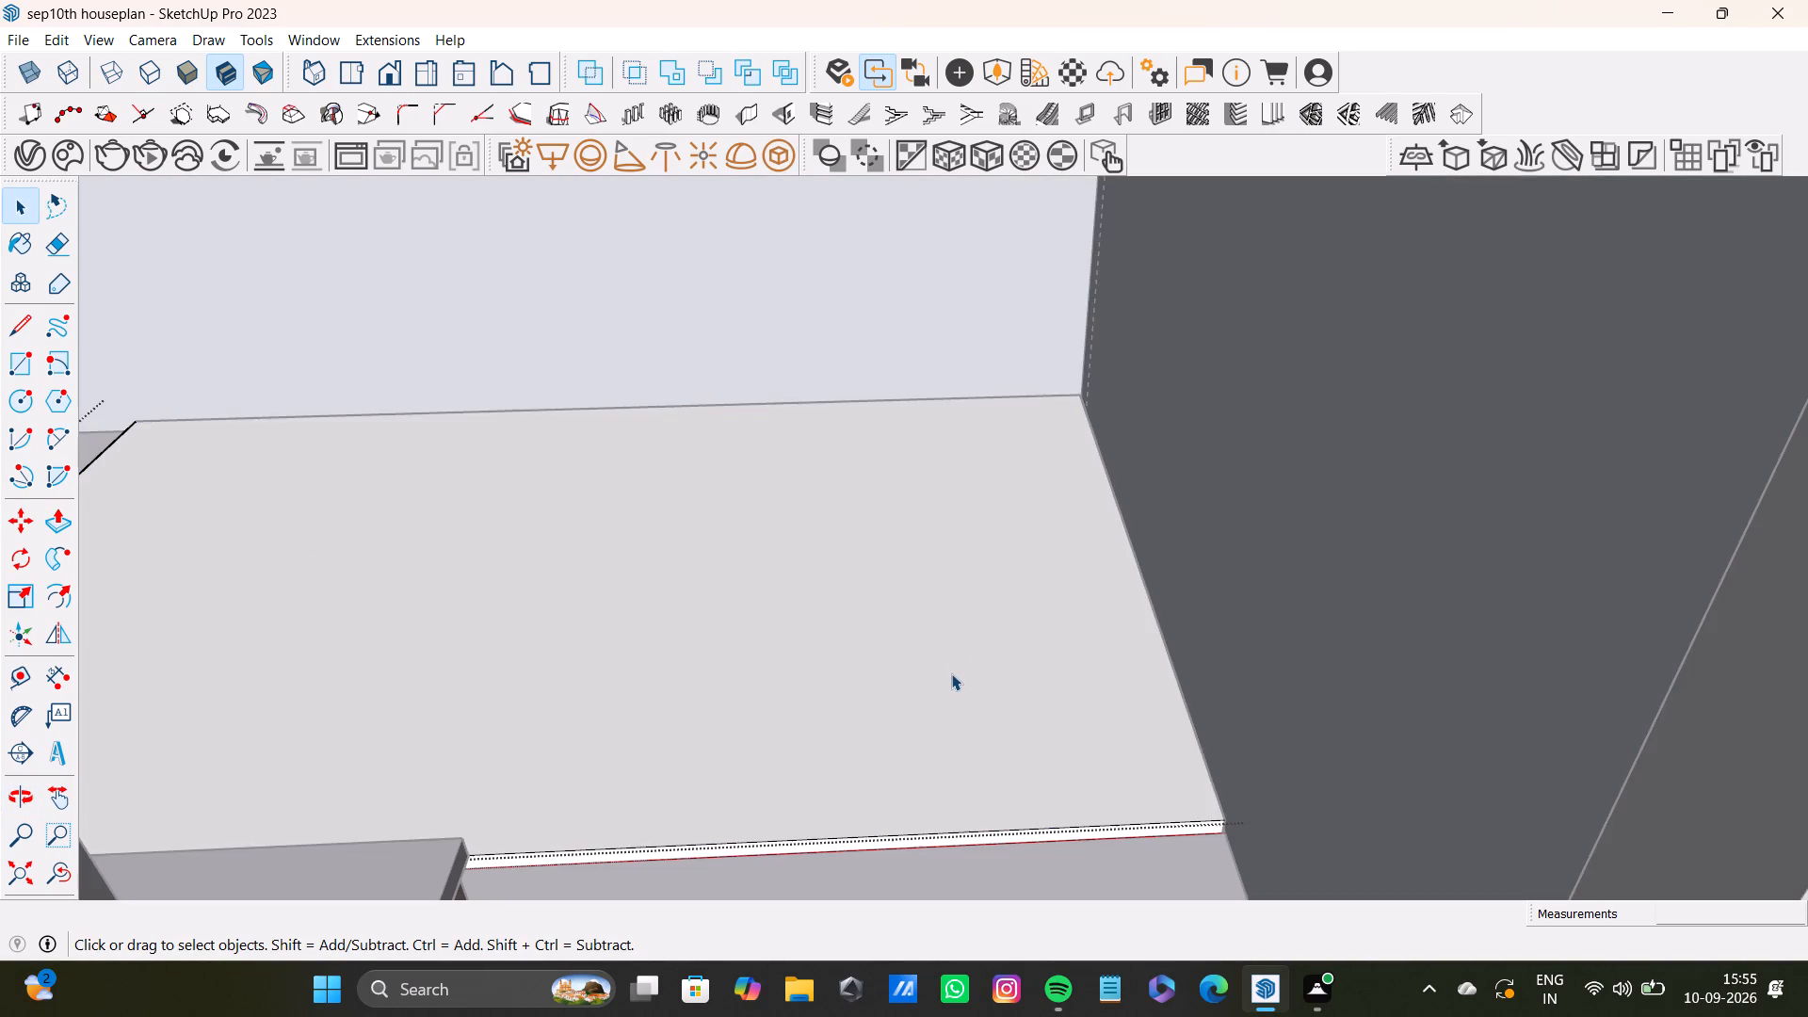
pyautogui.click(951, 673)
pyautogui.press('p')
pyautogui.moveTo(954, 670); pyautogui.dragTo(934, 654)
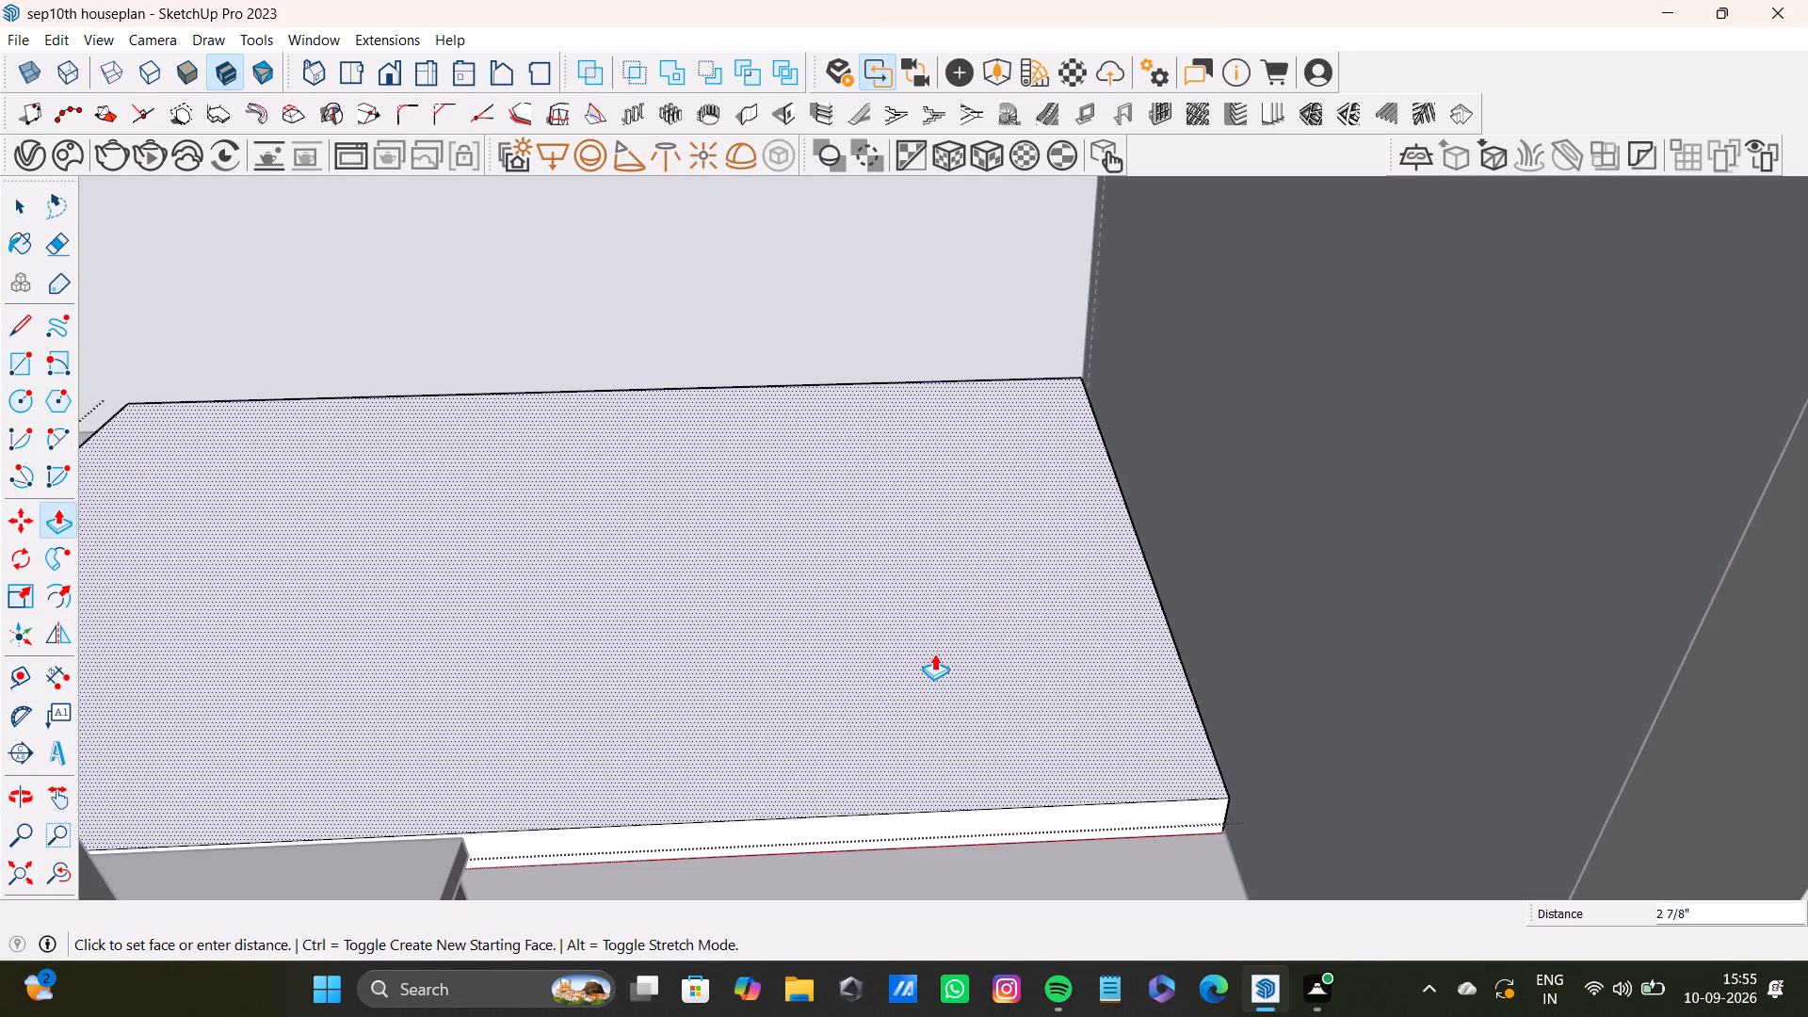
pyautogui.moveTo(934, 654); pyautogui.dragTo(930, 654)
pyautogui.press('space')
# Place a guide across the bed top, parallel to the head edge and about 11 11/16" in from it.
pyautogui.scroll(-2, 902, 703)
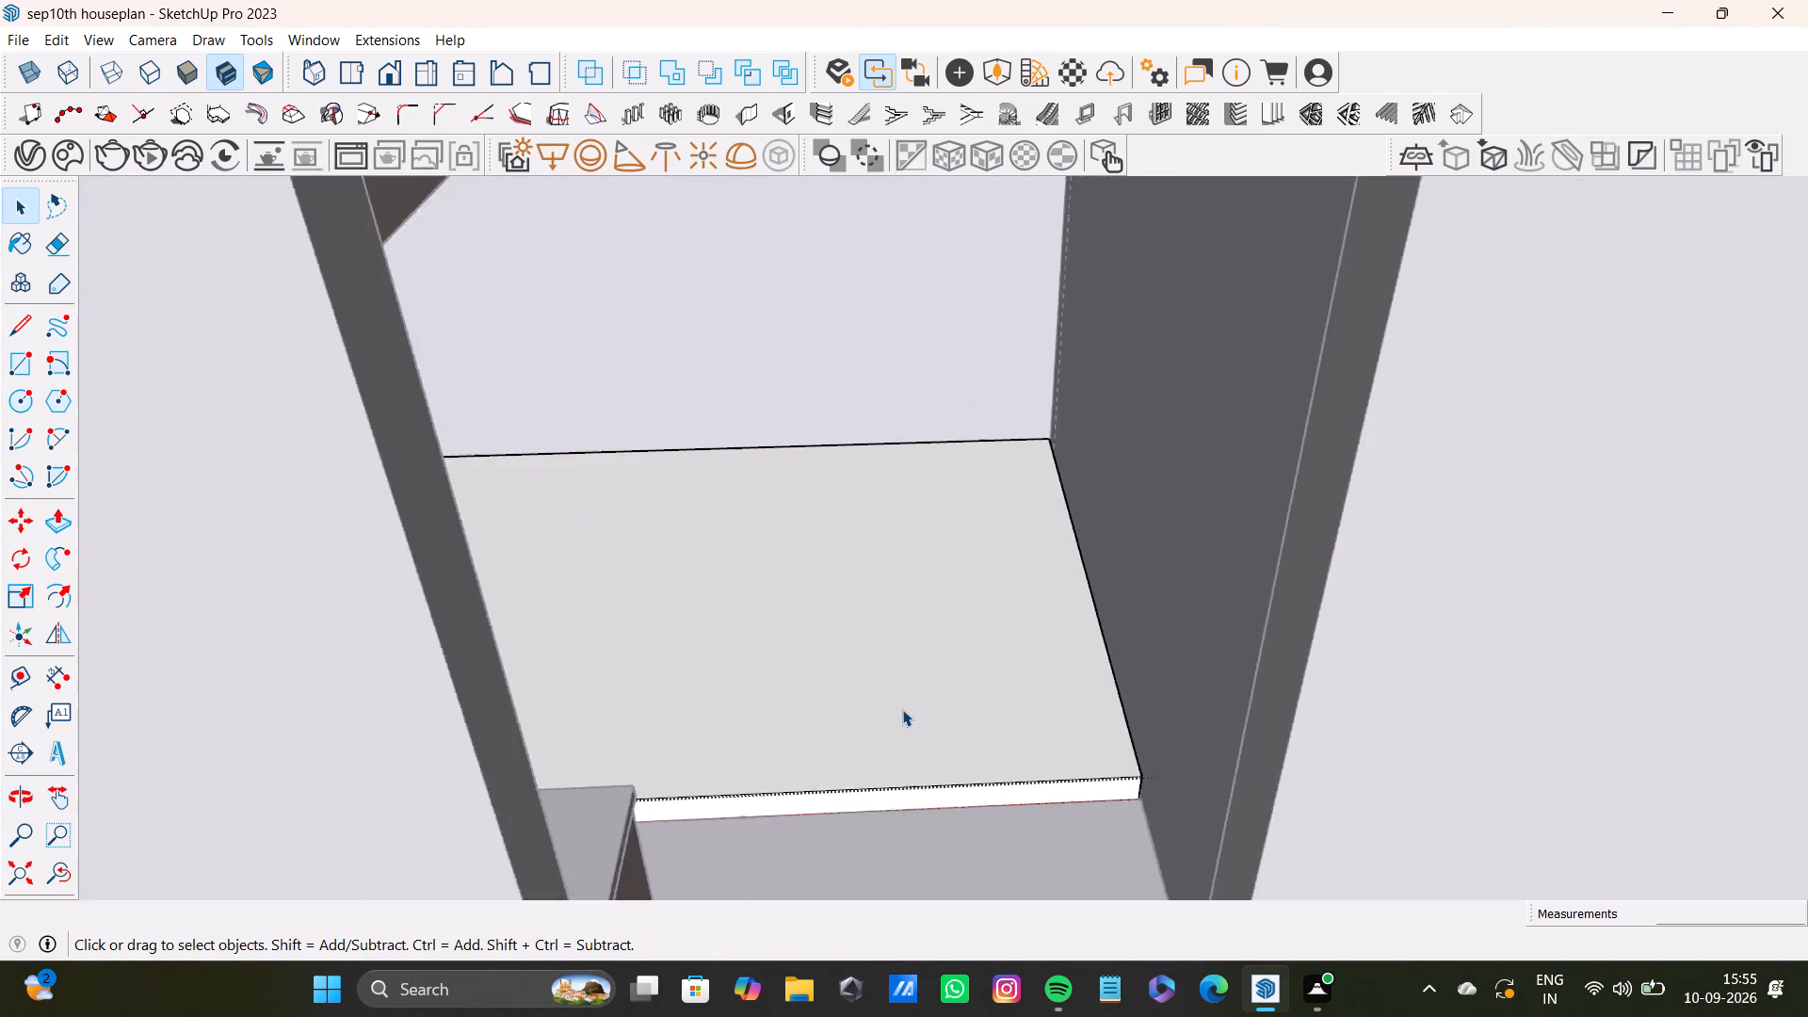
pyautogui.scroll(-7, 902, 709)
pyautogui.scroll(1, 880, 730)
pyautogui.moveTo(880, 730); pyautogui.dragTo(1262, 731, button='middle')
pyautogui.scroll(-5, 945, 672)
pyautogui.moveTo(858, 642); pyautogui.dragTo(1268, 756, button='middle')
pyautogui.scroll(3, 801, 564)
pyautogui.keyDown('shift'); pyautogui.moveTo(808, 561); pyautogui.dragTo(819, 573, button='middle'); pyautogui.keyUp('shift')
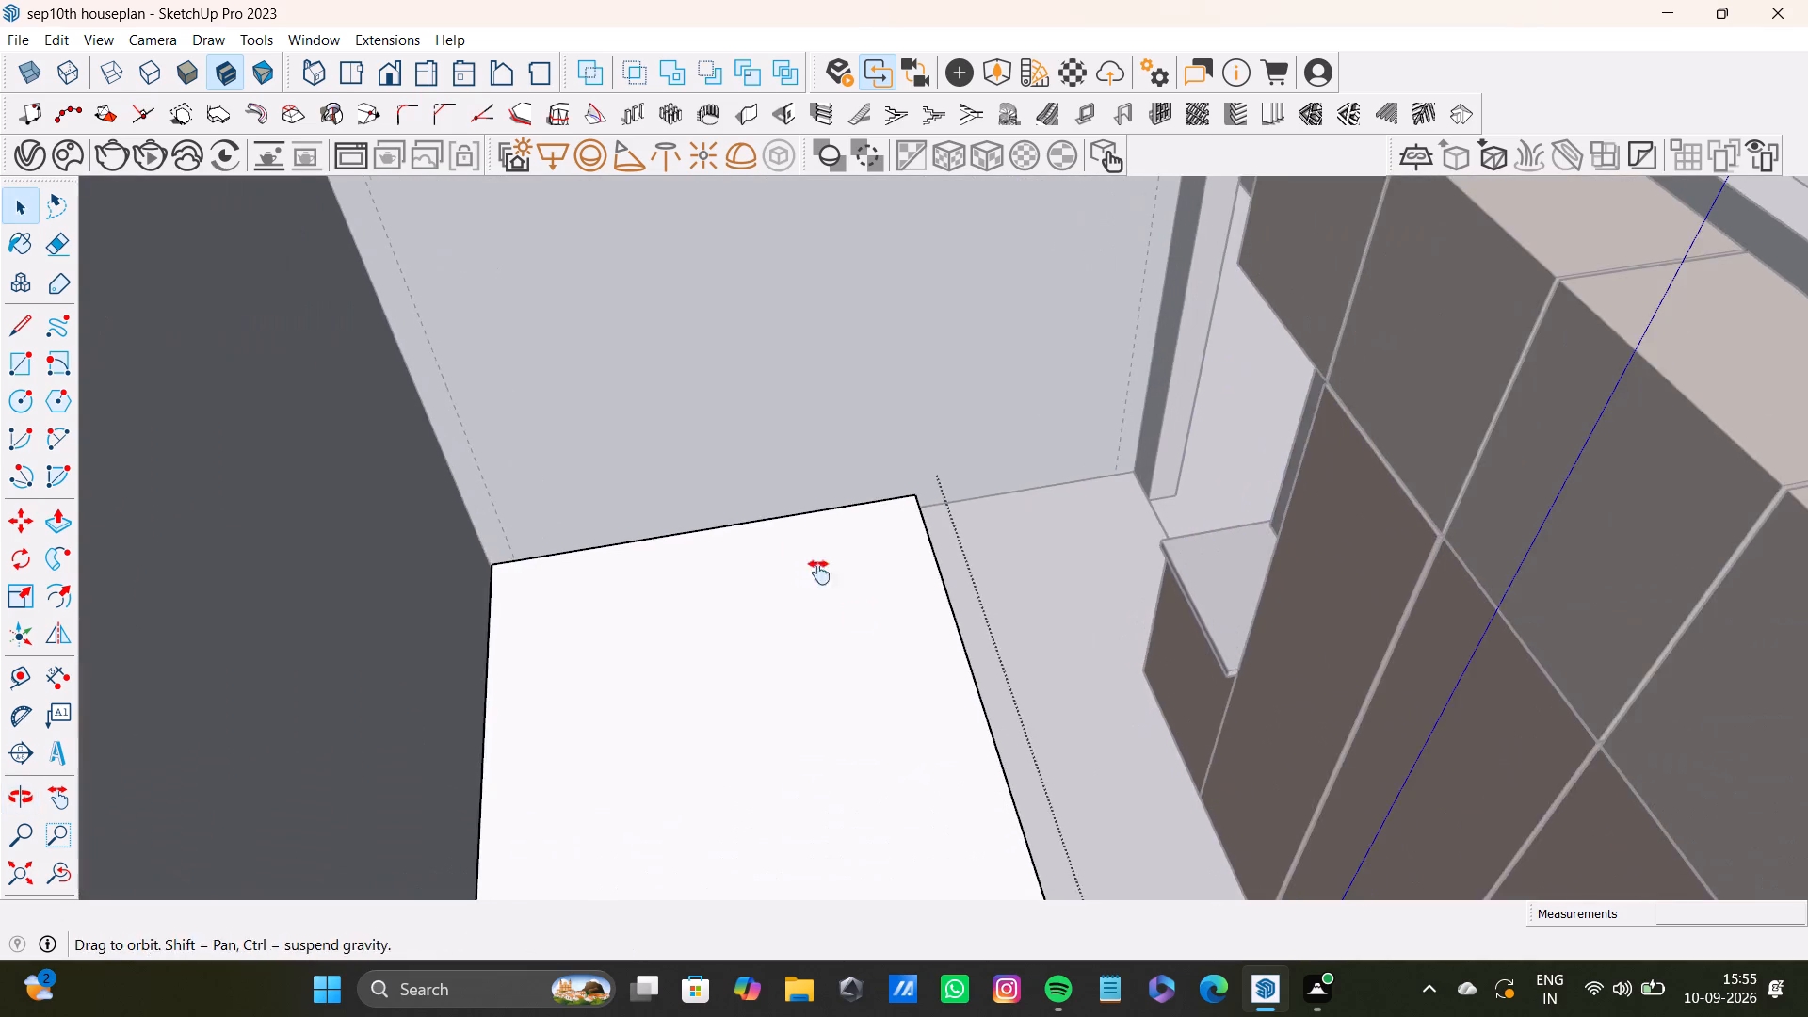
pyautogui.keyDown('shift'); pyautogui.moveTo(819, 573); pyautogui.dragTo(880, 670, button='middle'); pyautogui.keyUp('shift')
pyautogui.moveTo(870, 717); pyautogui.dragTo(815, 820, button='middle')
pyautogui.press('t')
pyautogui.scroll(7, 668, 711)
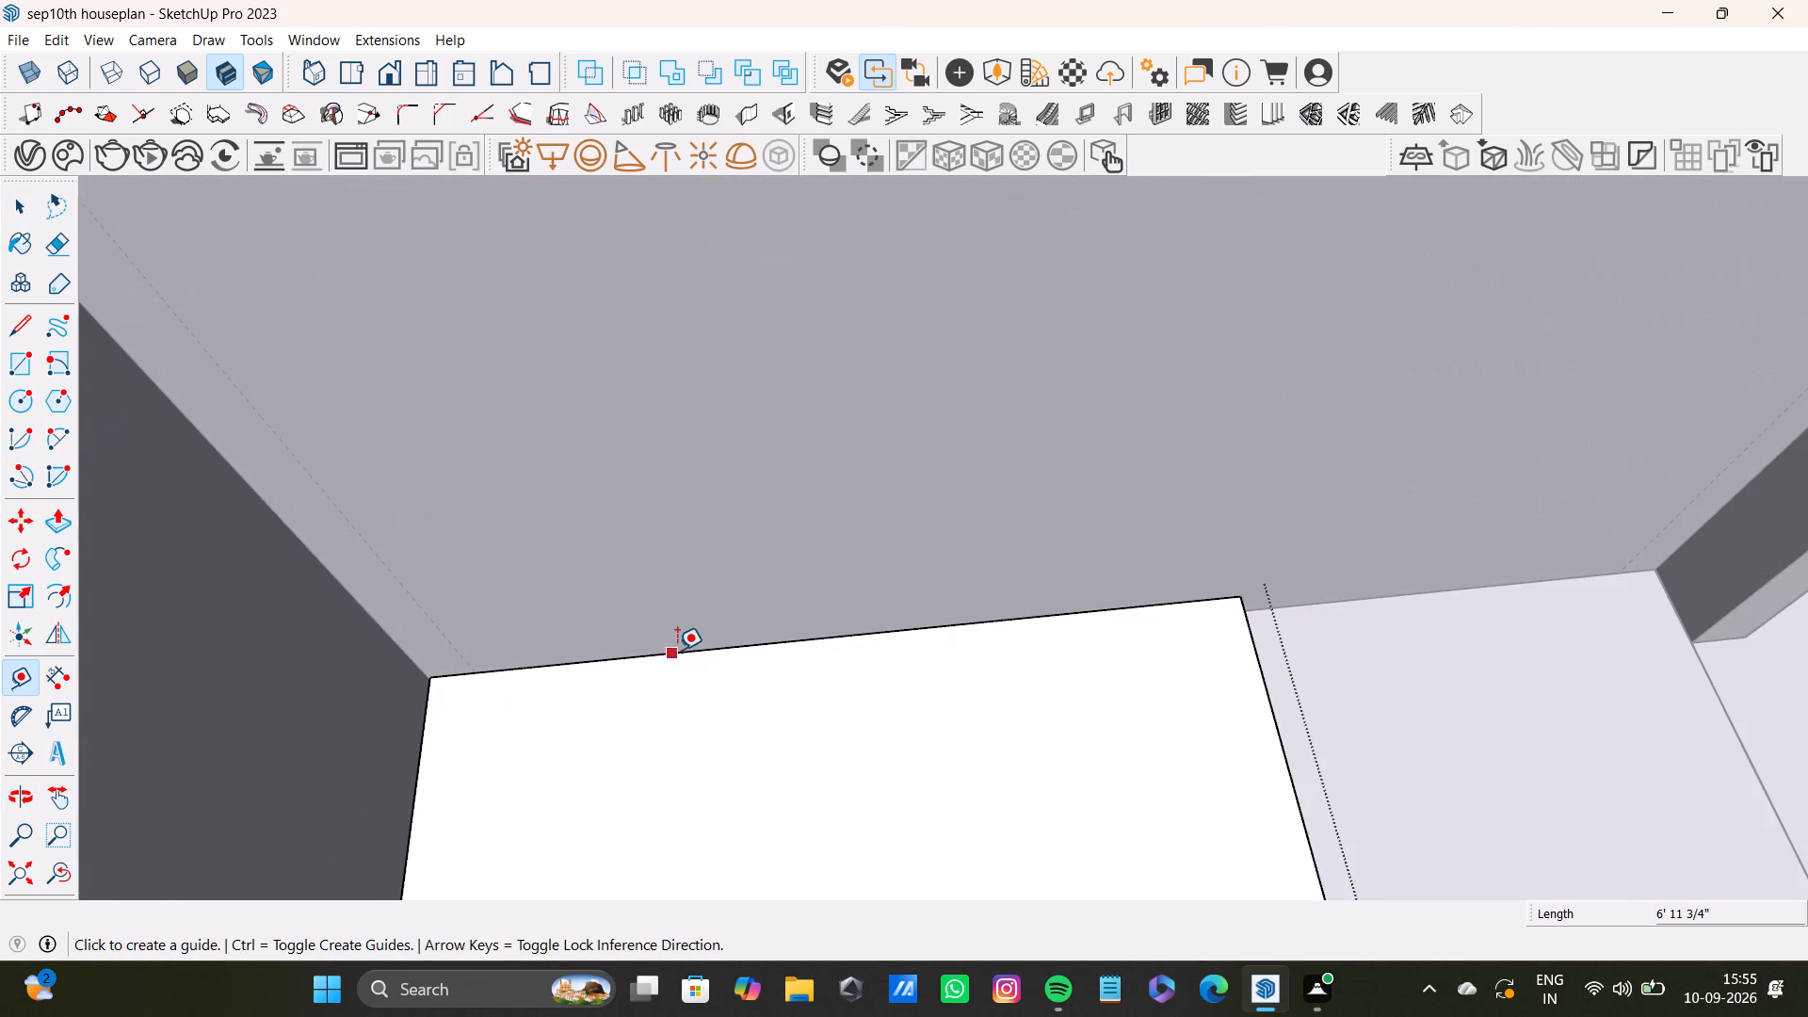
pyautogui.click(685, 646)
pyautogui.scroll(-4, 685, 742)
pyautogui.keyDown('shift'); pyautogui.moveTo(685, 745); pyautogui.dragTo(746, 614, button='middle'); pyautogui.keyUp('shift')
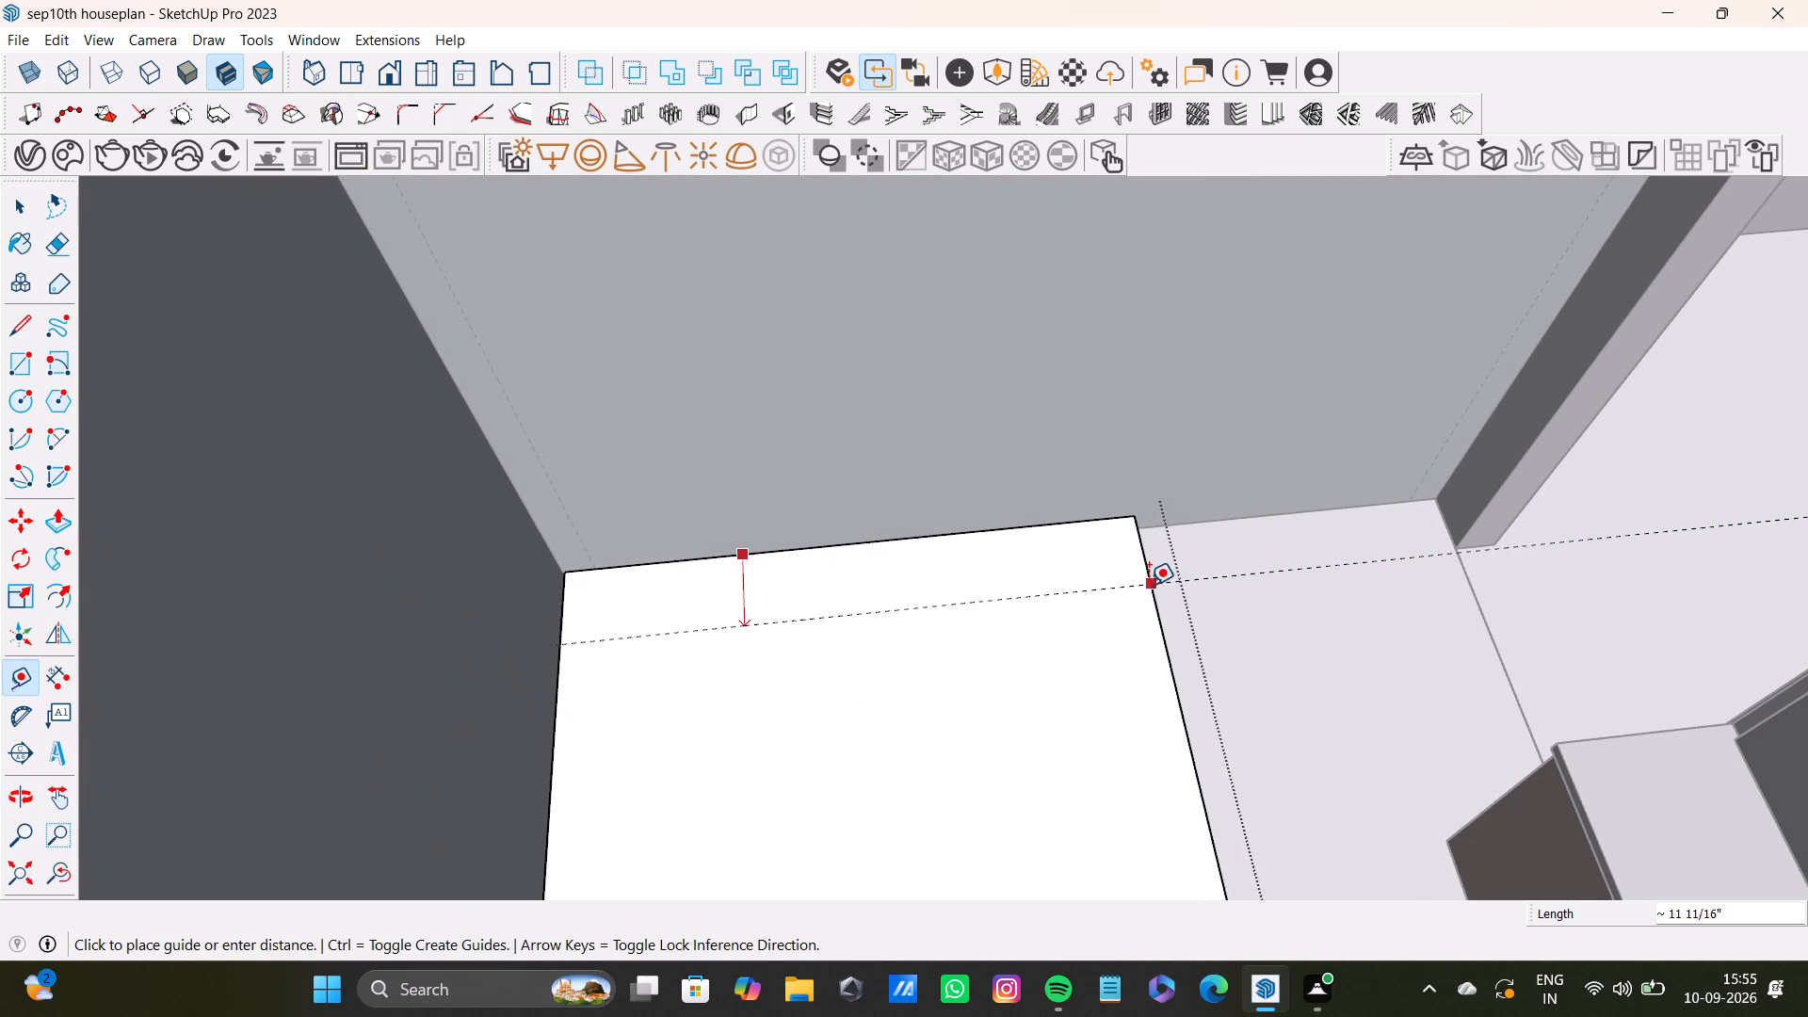
pyautogui.click(1149, 584)
# Draw a 6' 11 3/4" line along the guide across the bed top, splitting off a strip at the head end.
pyautogui.press('l')
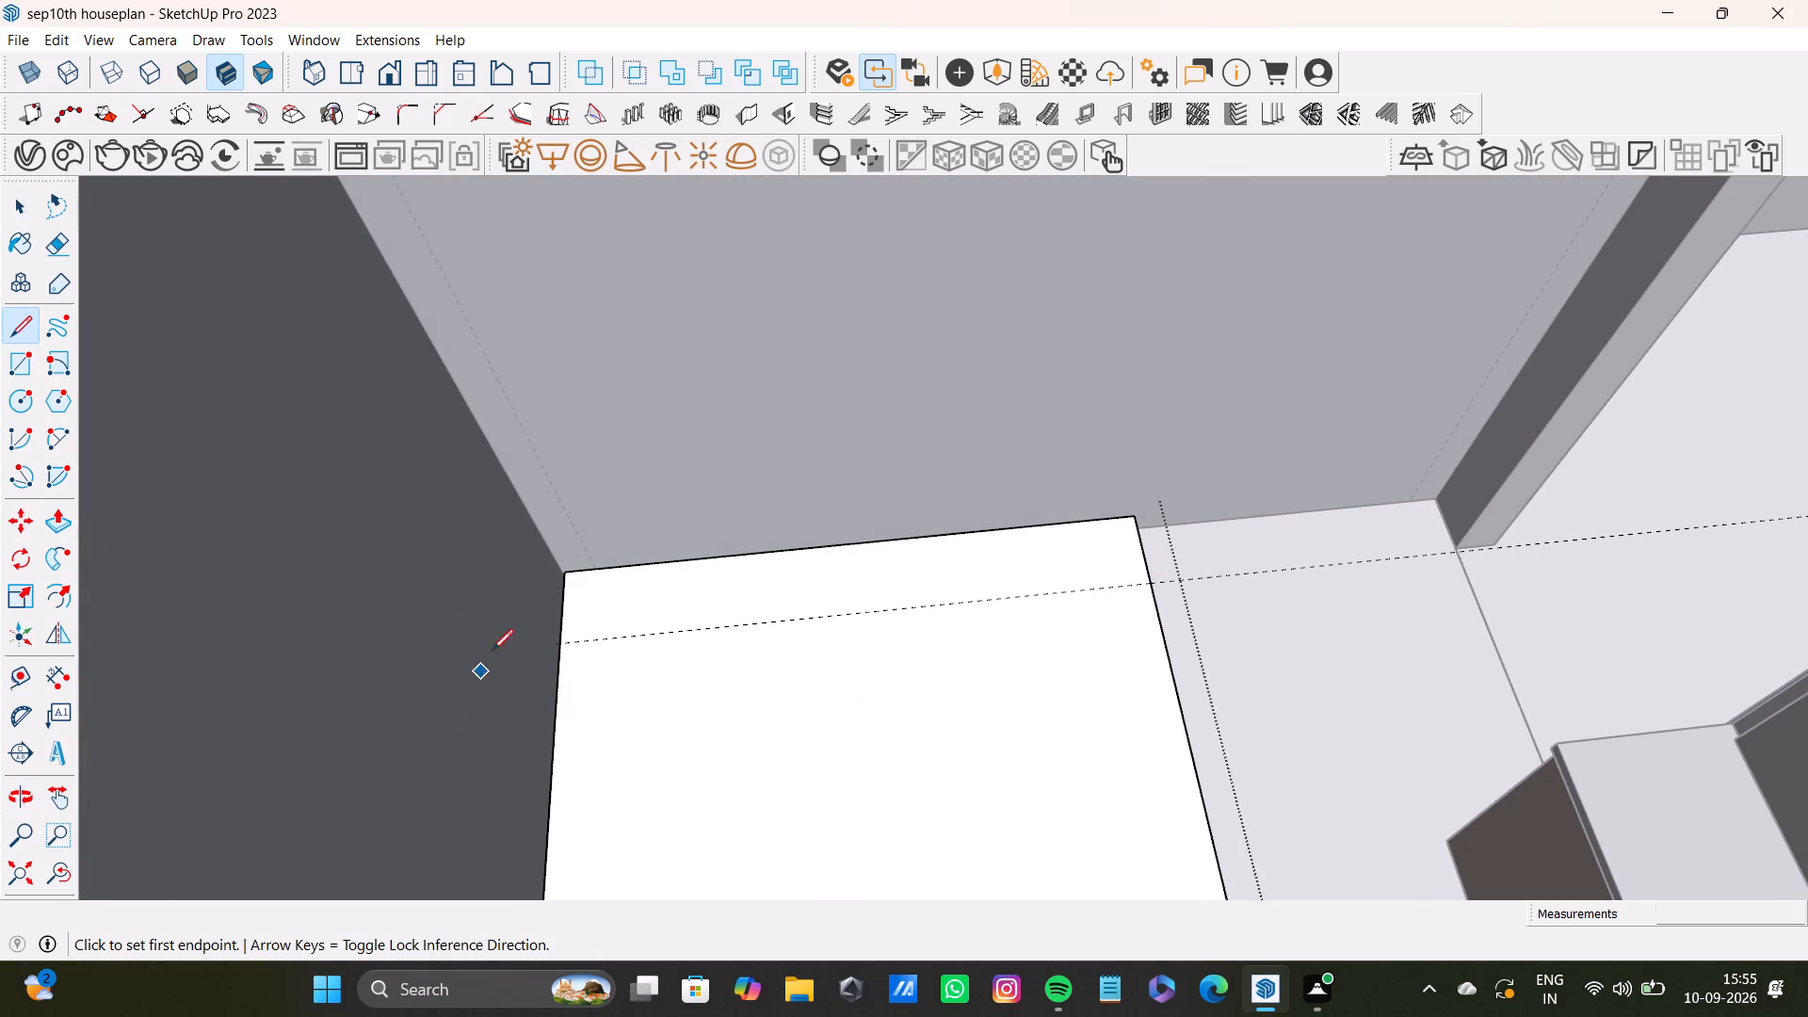
pyautogui.click(556, 636)
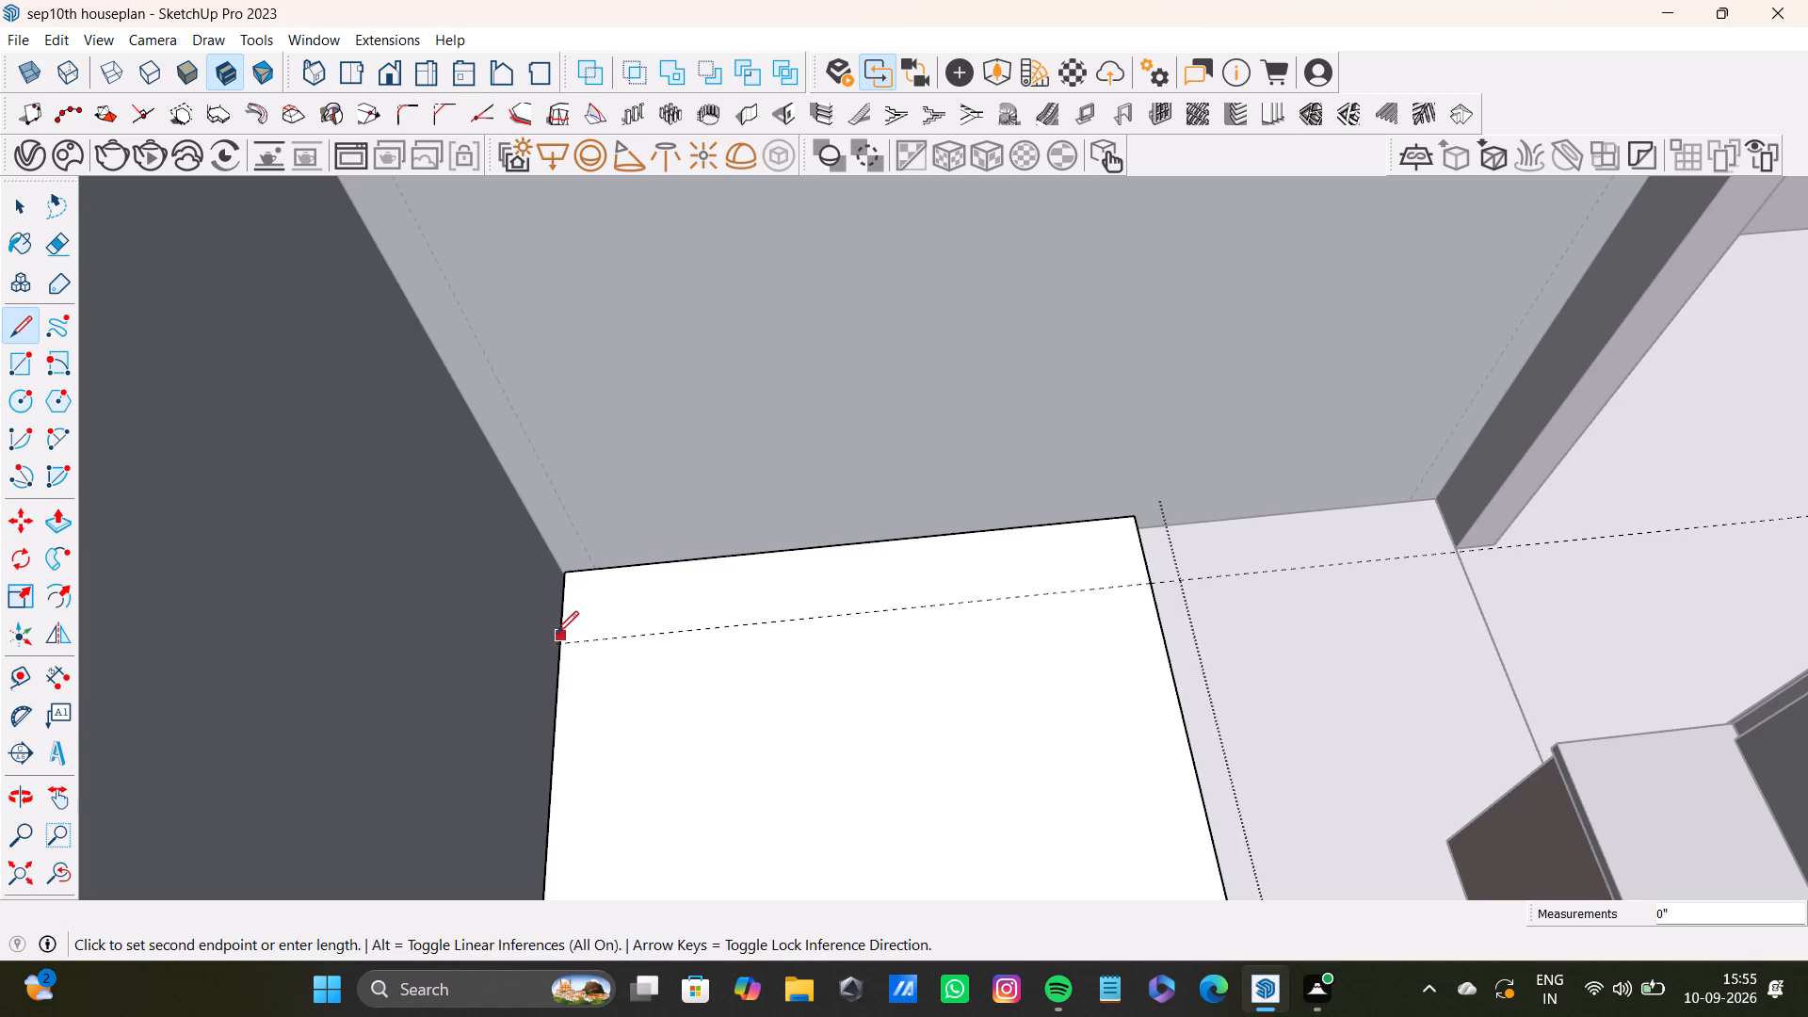
pyautogui.press('space')
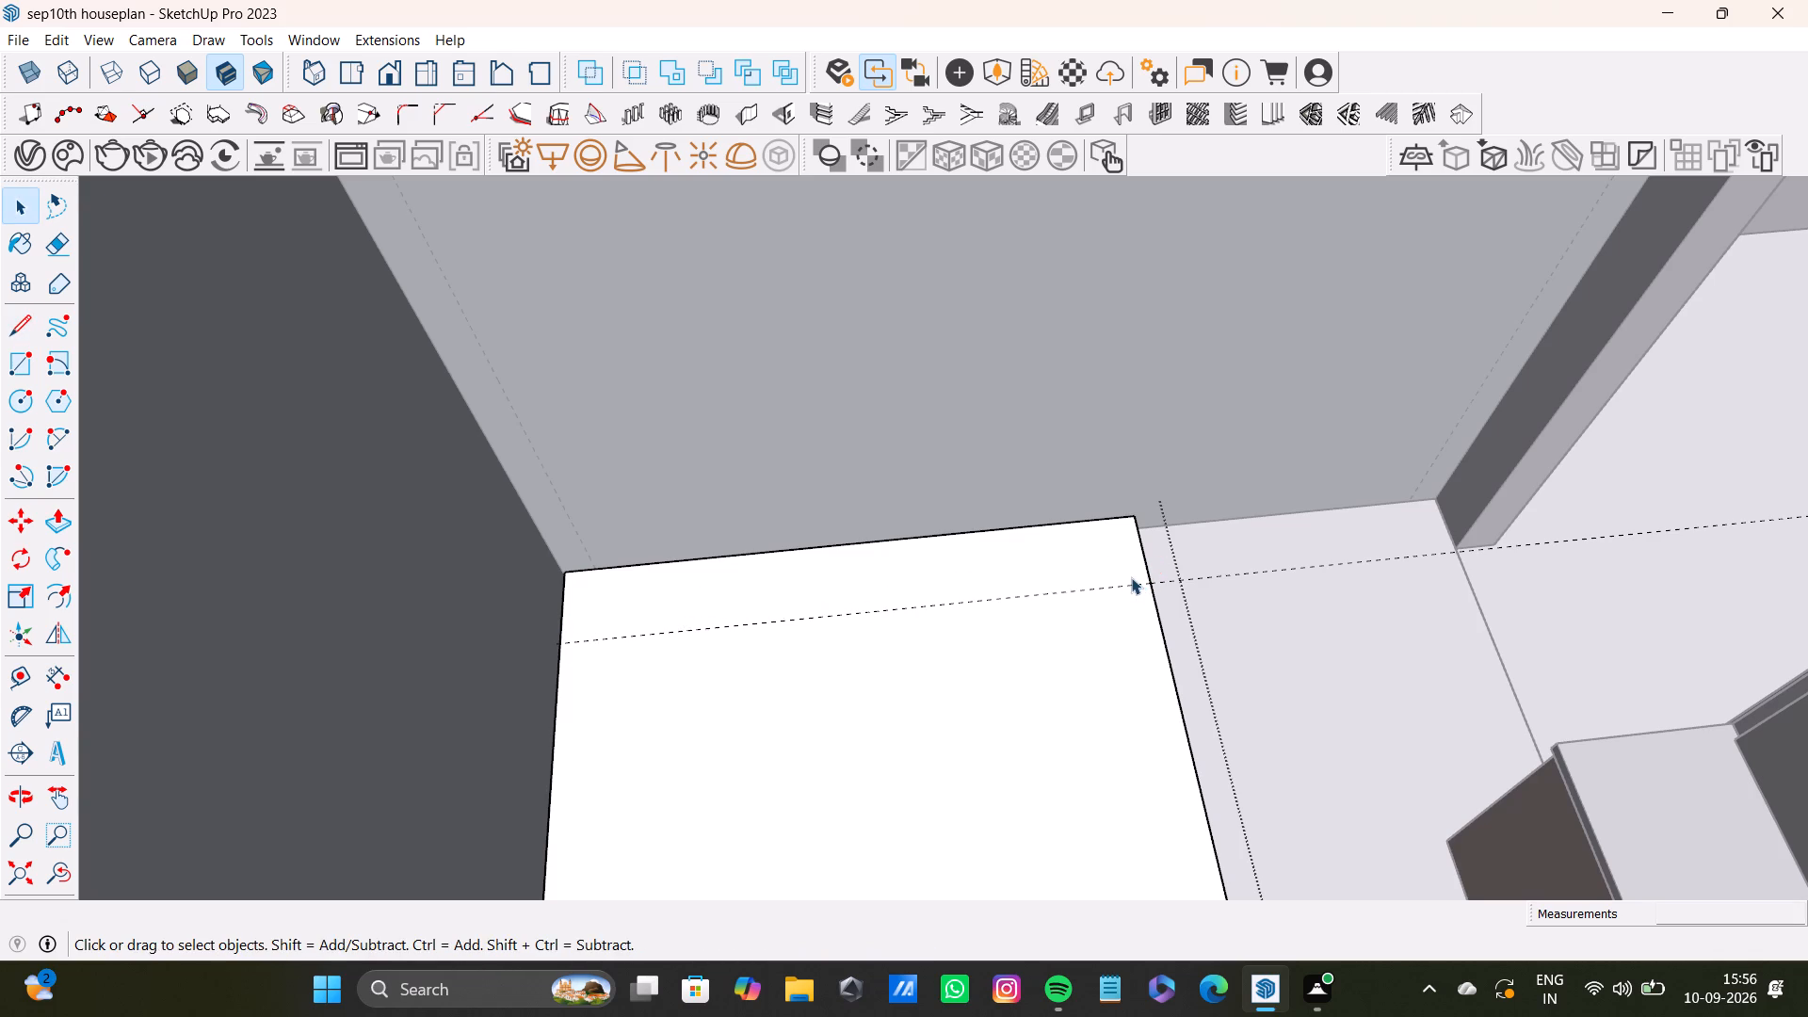
pyautogui.press('l')
pyautogui.scroll(10, 551, 664)
pyautogui.click(572, 634)
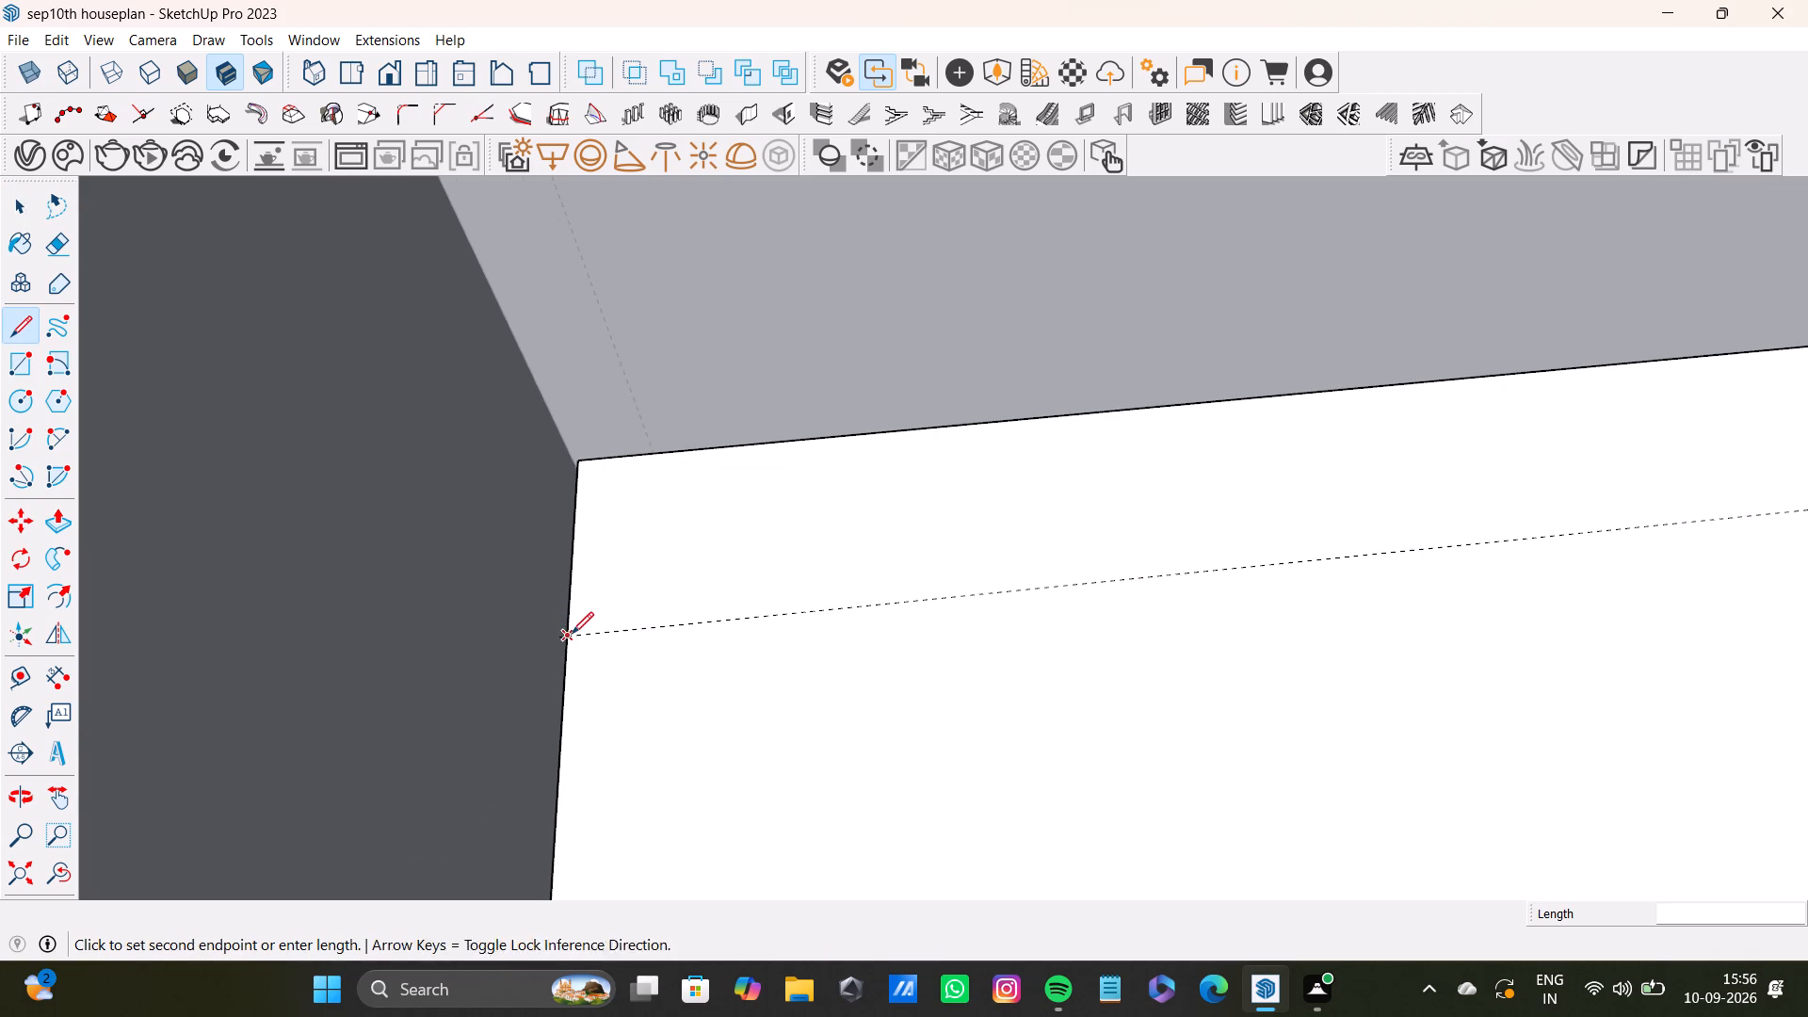
pyautogui.scroll(-6, 1186, 597)
pyautogui.keyDown('shift'); pyautogui.moveTo(1348, 560); pyautogui.dragTo(747, 611, button='middle'); pyautogui.keyUp('shift')
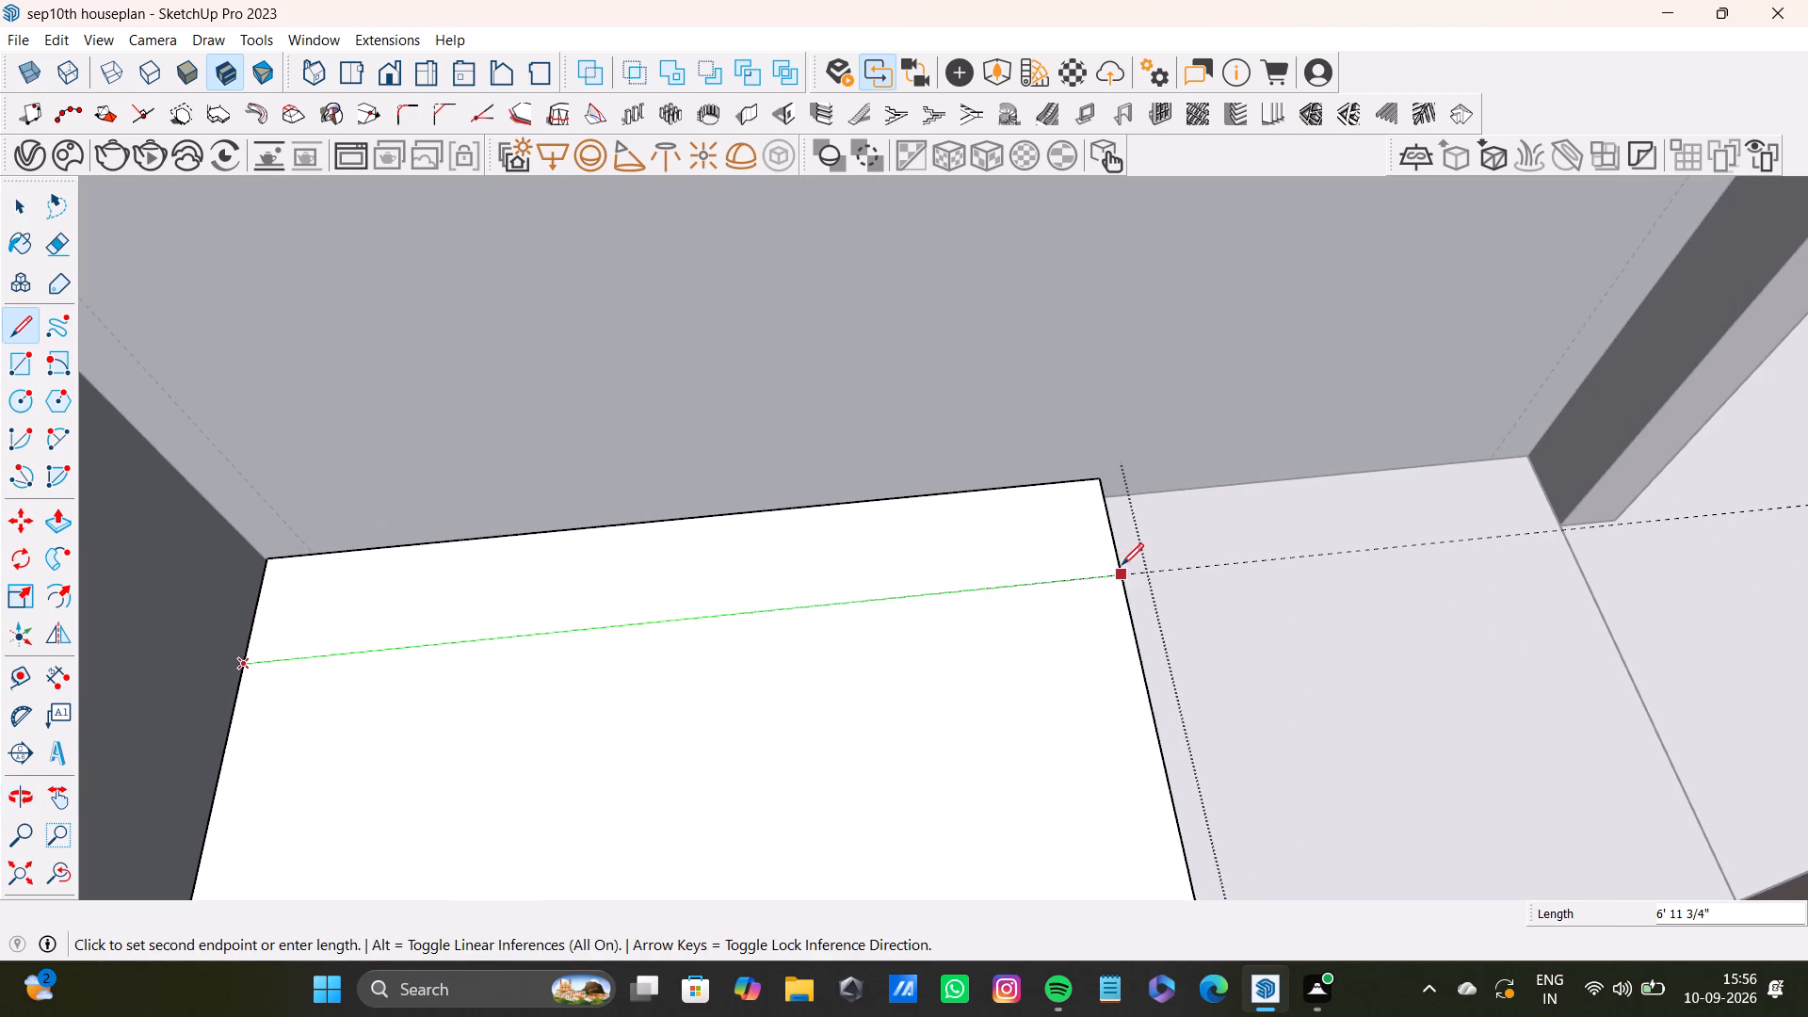
pyautogui.click(1128, 565)
pyautogui.press('space')
pyautogui.scroll(-13, 691, 530)
pyautogui.press('space')
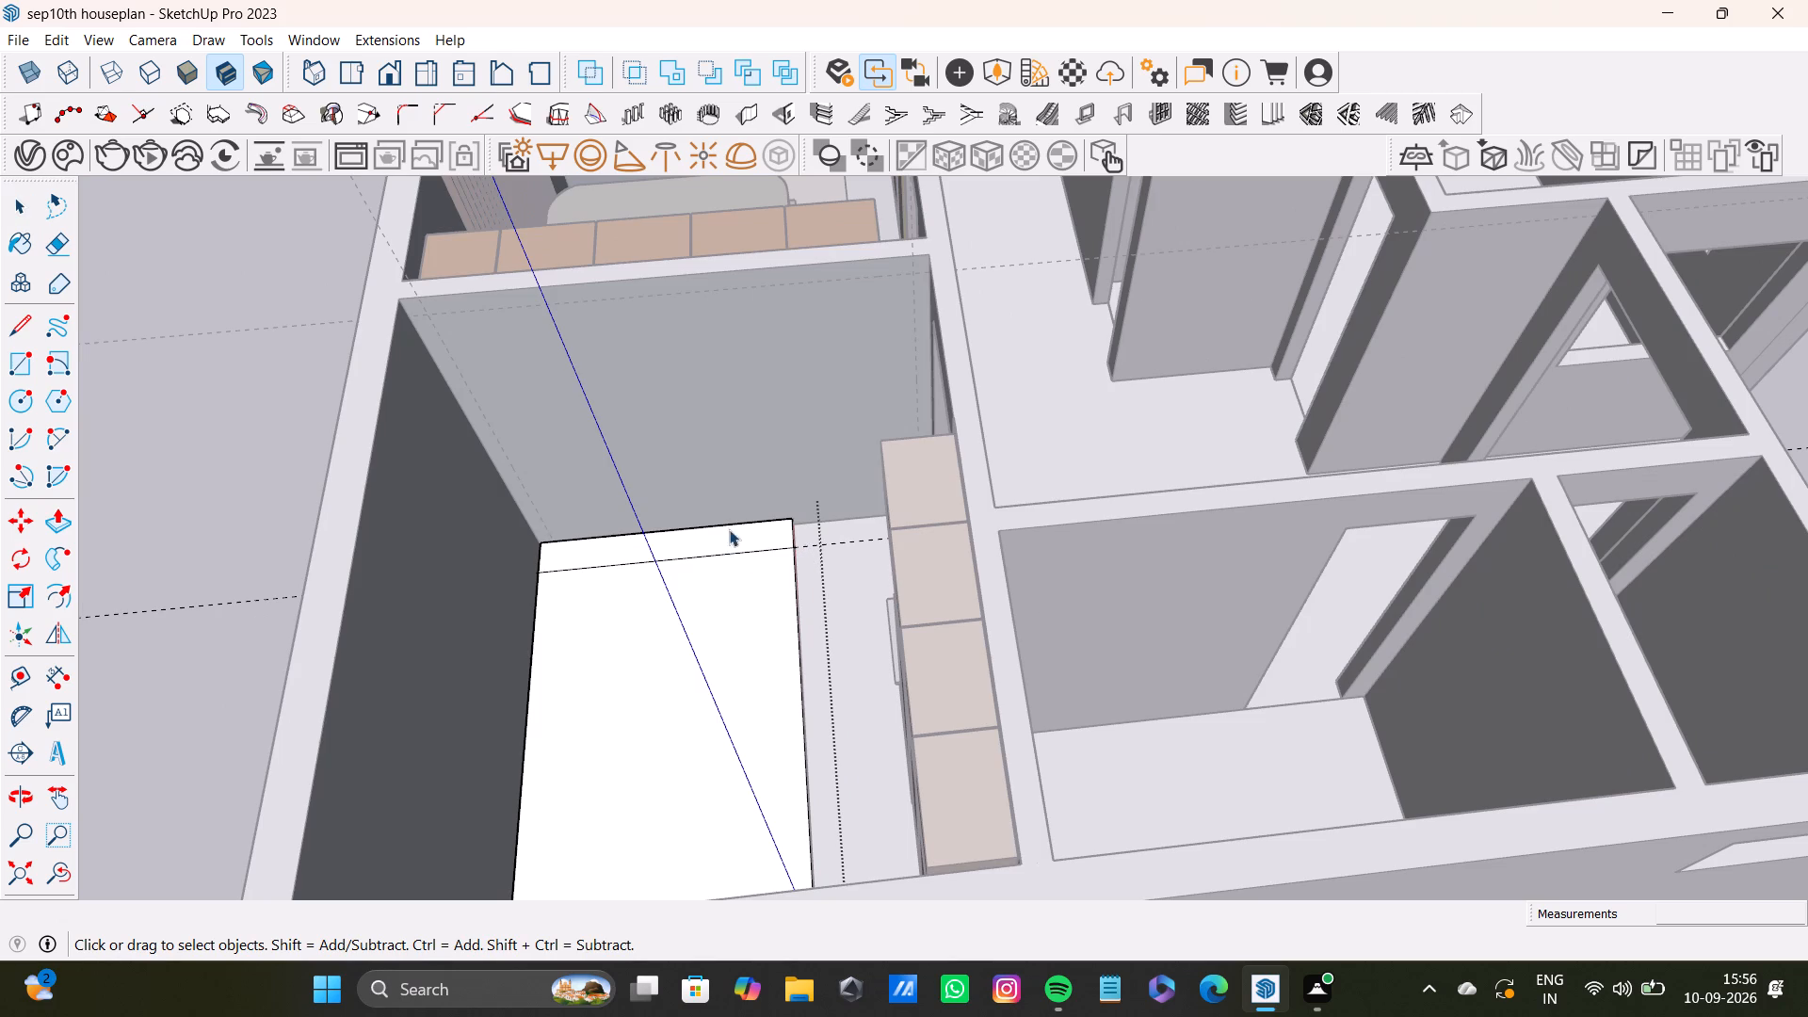
# Pull the head-end strip up into a tall headboard block, first about 2' 3" and again about 5' 11 13/16".
pyautogui.click(743, 541)
pyautogui.moveTo(810, 526); pyautogui.dragTo(518, 556, button='middle')
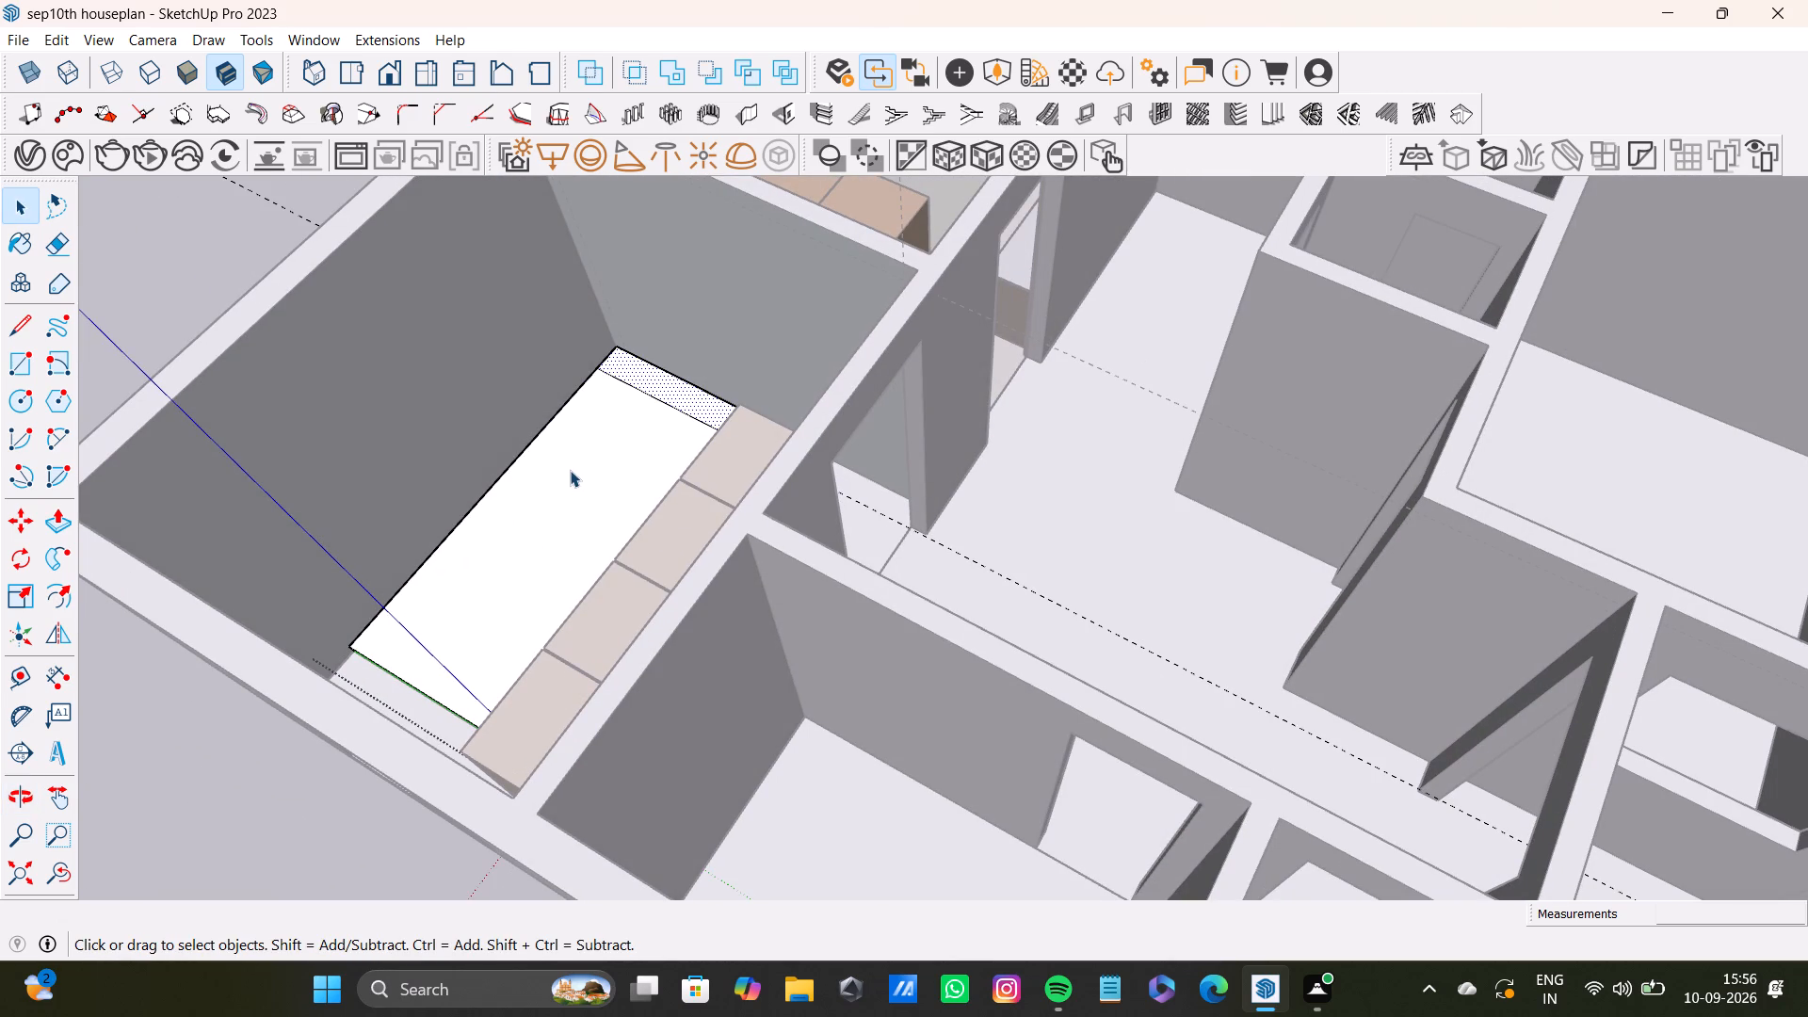
pyautogui.scroll(8, 594, 397)
pyautogui.click(742, 393)
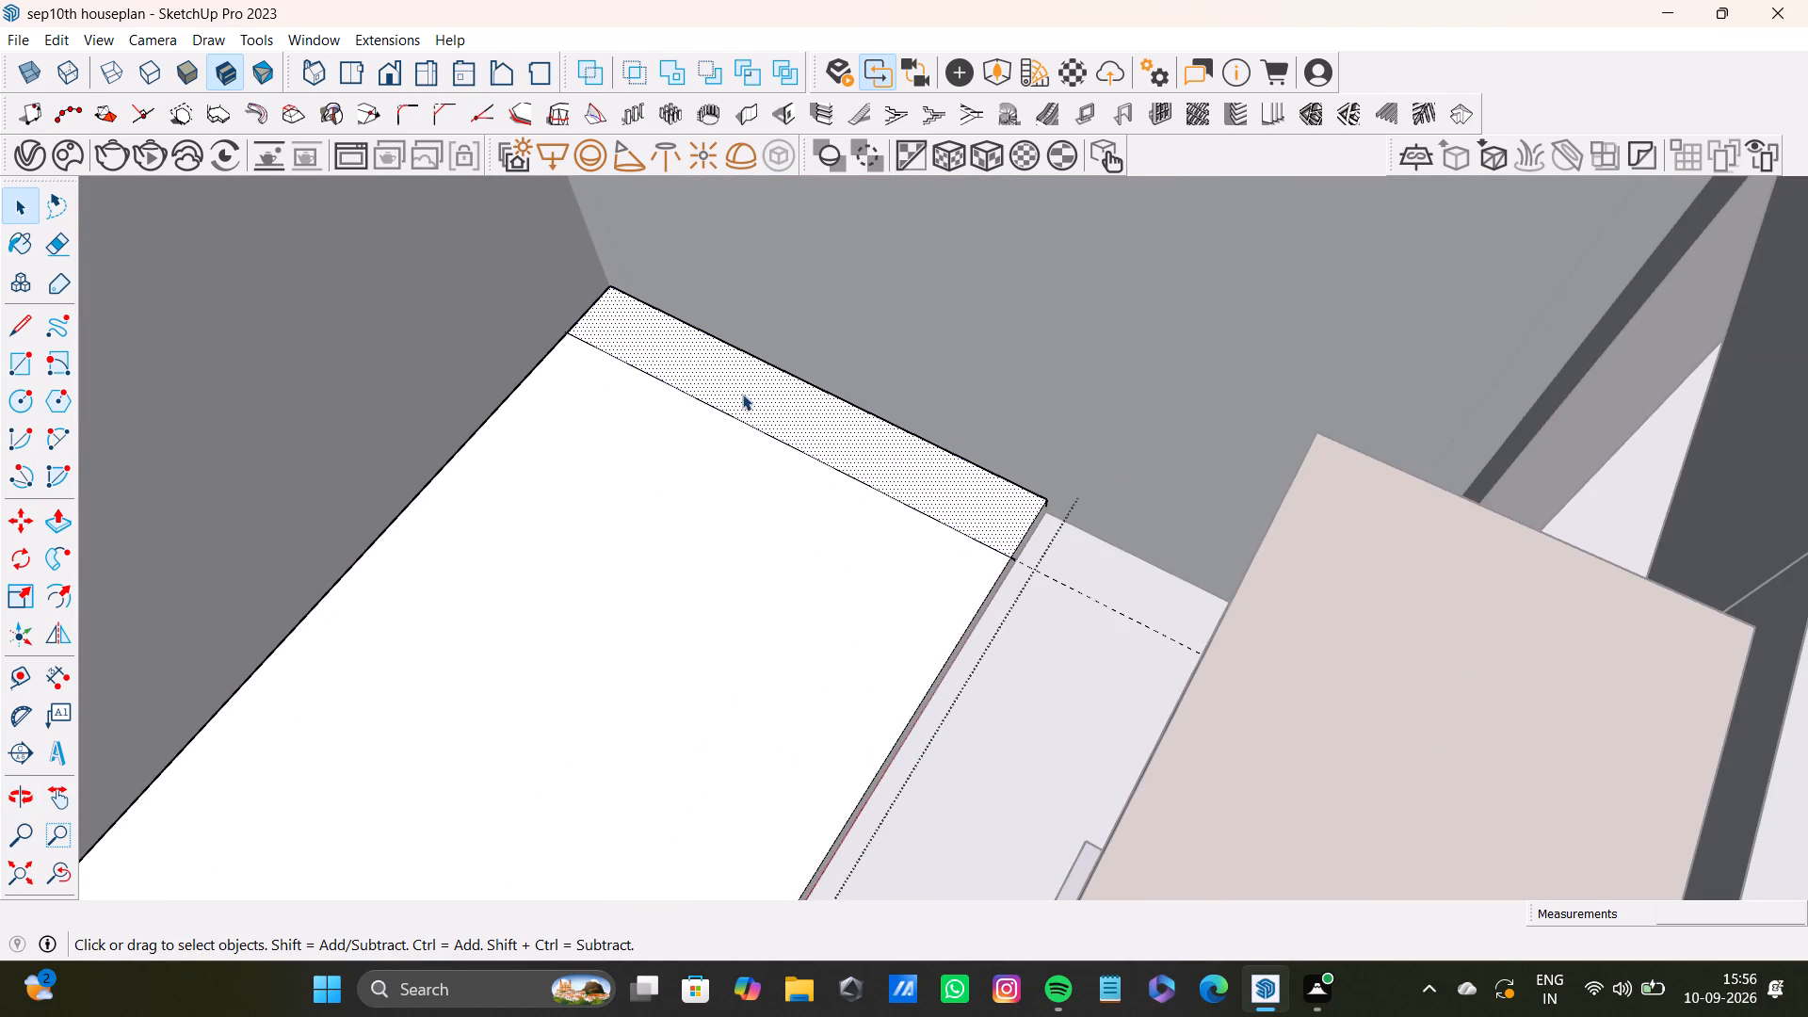
pyautogui.press('p')
pyautogui.moveTo(738, 403); pyautogui.dragTo(667, 315)
pyautogui.scroll(-9, 641, 348)
pyautogui.keyDown('shift'); pyautogui.moveTo(612, 374); pyautogui.dragTo(634, 483, button='middle'); pyautogui.keyUp('shift')
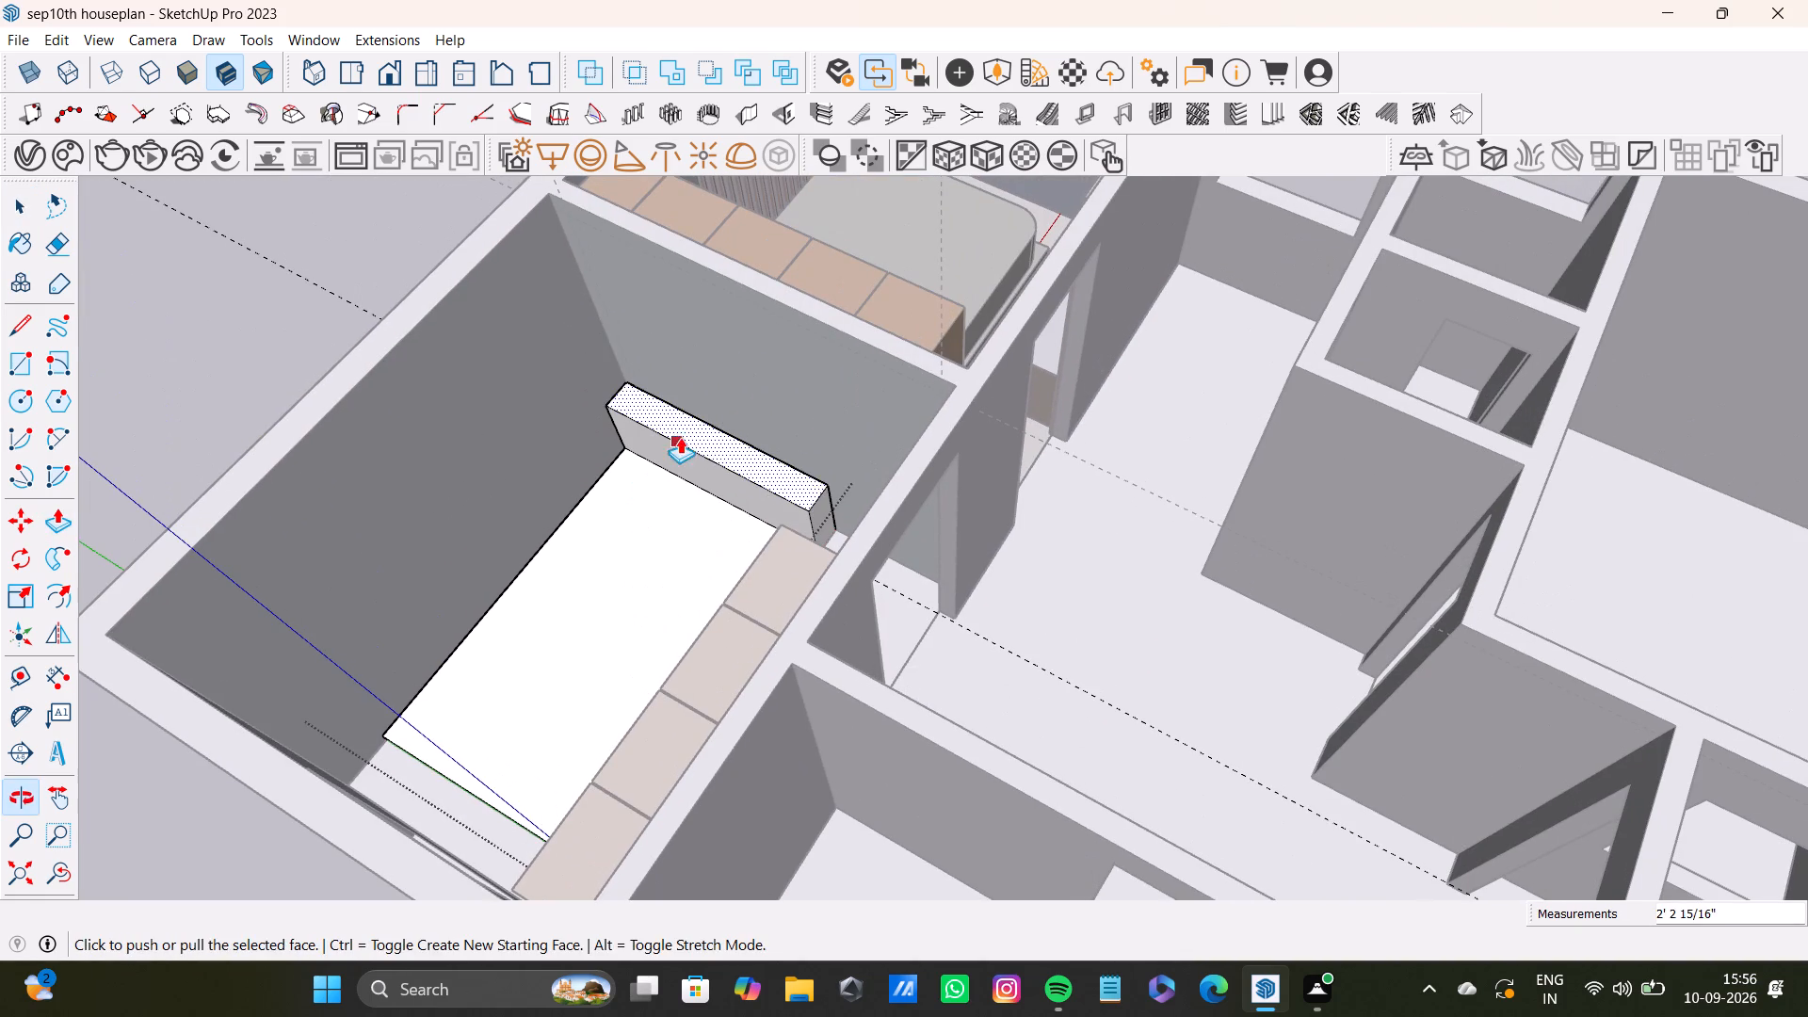
pyautogui.moveTo(692, 435); pyautogui.dragTo(603, 310)
pyautogui.scroll(-5, 606, 370)
pyautogui.moveTo(601, 432); pyautogui.dragTo(806, 359, button='middle')
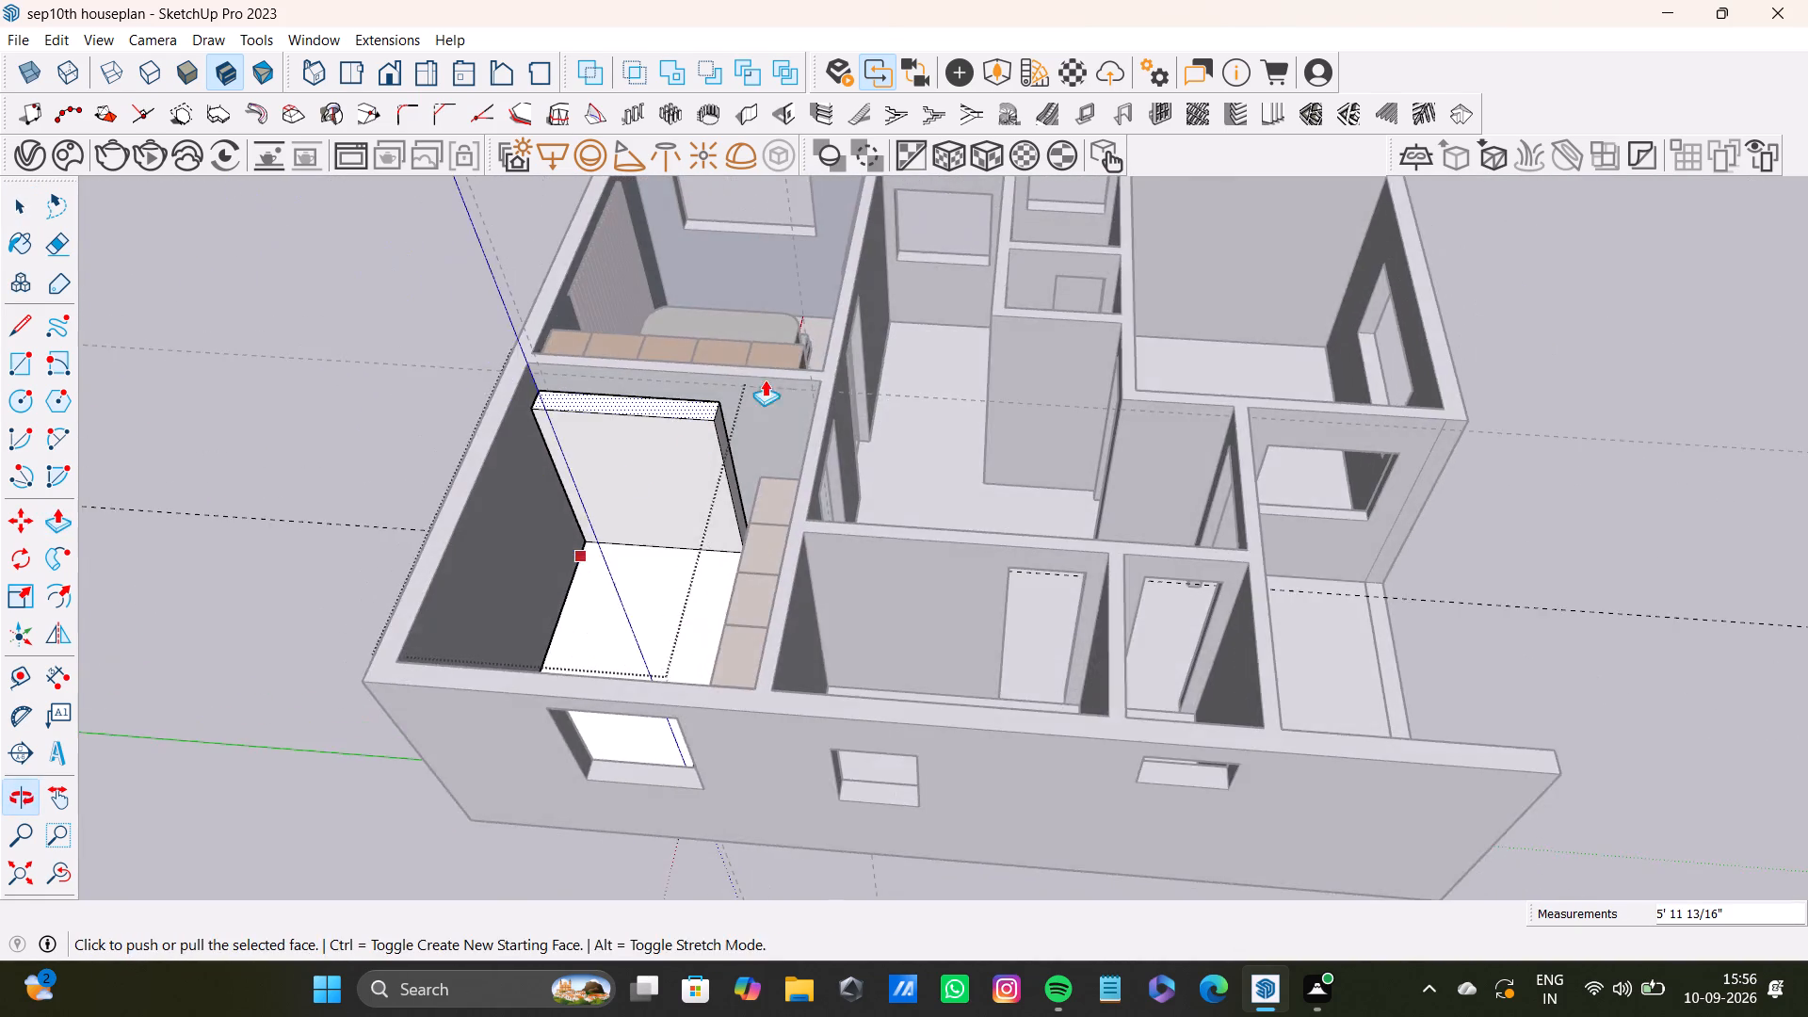
# Push the headboard block's top face down about 1' 6".
pyautogui.scroll(4, 635, 462)
pyautogui.moveTo(705, 450); pyautogui.dragTo(671, 376, button='middle')
pyautogui.moveTo(715, 313); pyautogui.dragTo(692, 357)
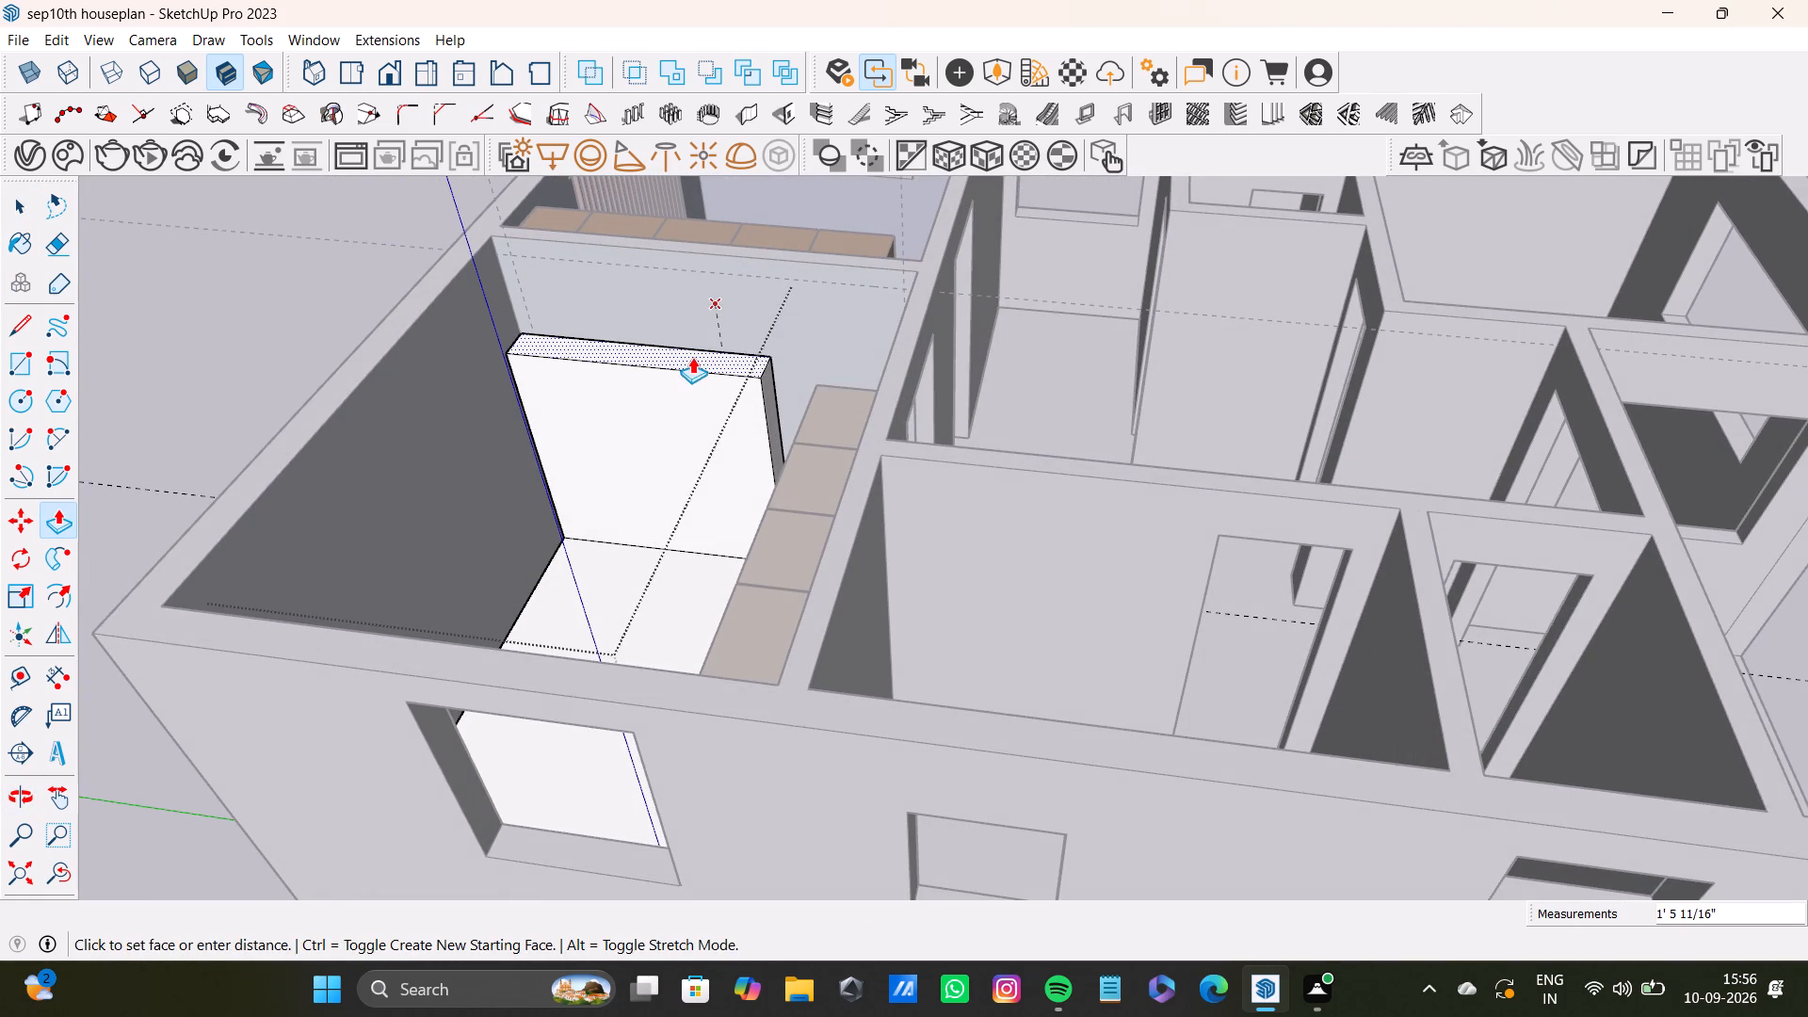
pyautogui.moveTo(692, 357); pyautogui.dragTo(694, 364)
pyautogui.scroll(-4, 654, 458)
# Draw a line across the block's doorway-side face at bed-top level, separating the headboard's end from the base's side.
pyautogui.moveTo(624, 485); pyautogui.dragTo(751, 478, button='middle')
pyautogui.scroll(9, 717, 442)
pyautogui.moveTo(812, 465); pyautogui.dragTo(492, 467, button='middle')
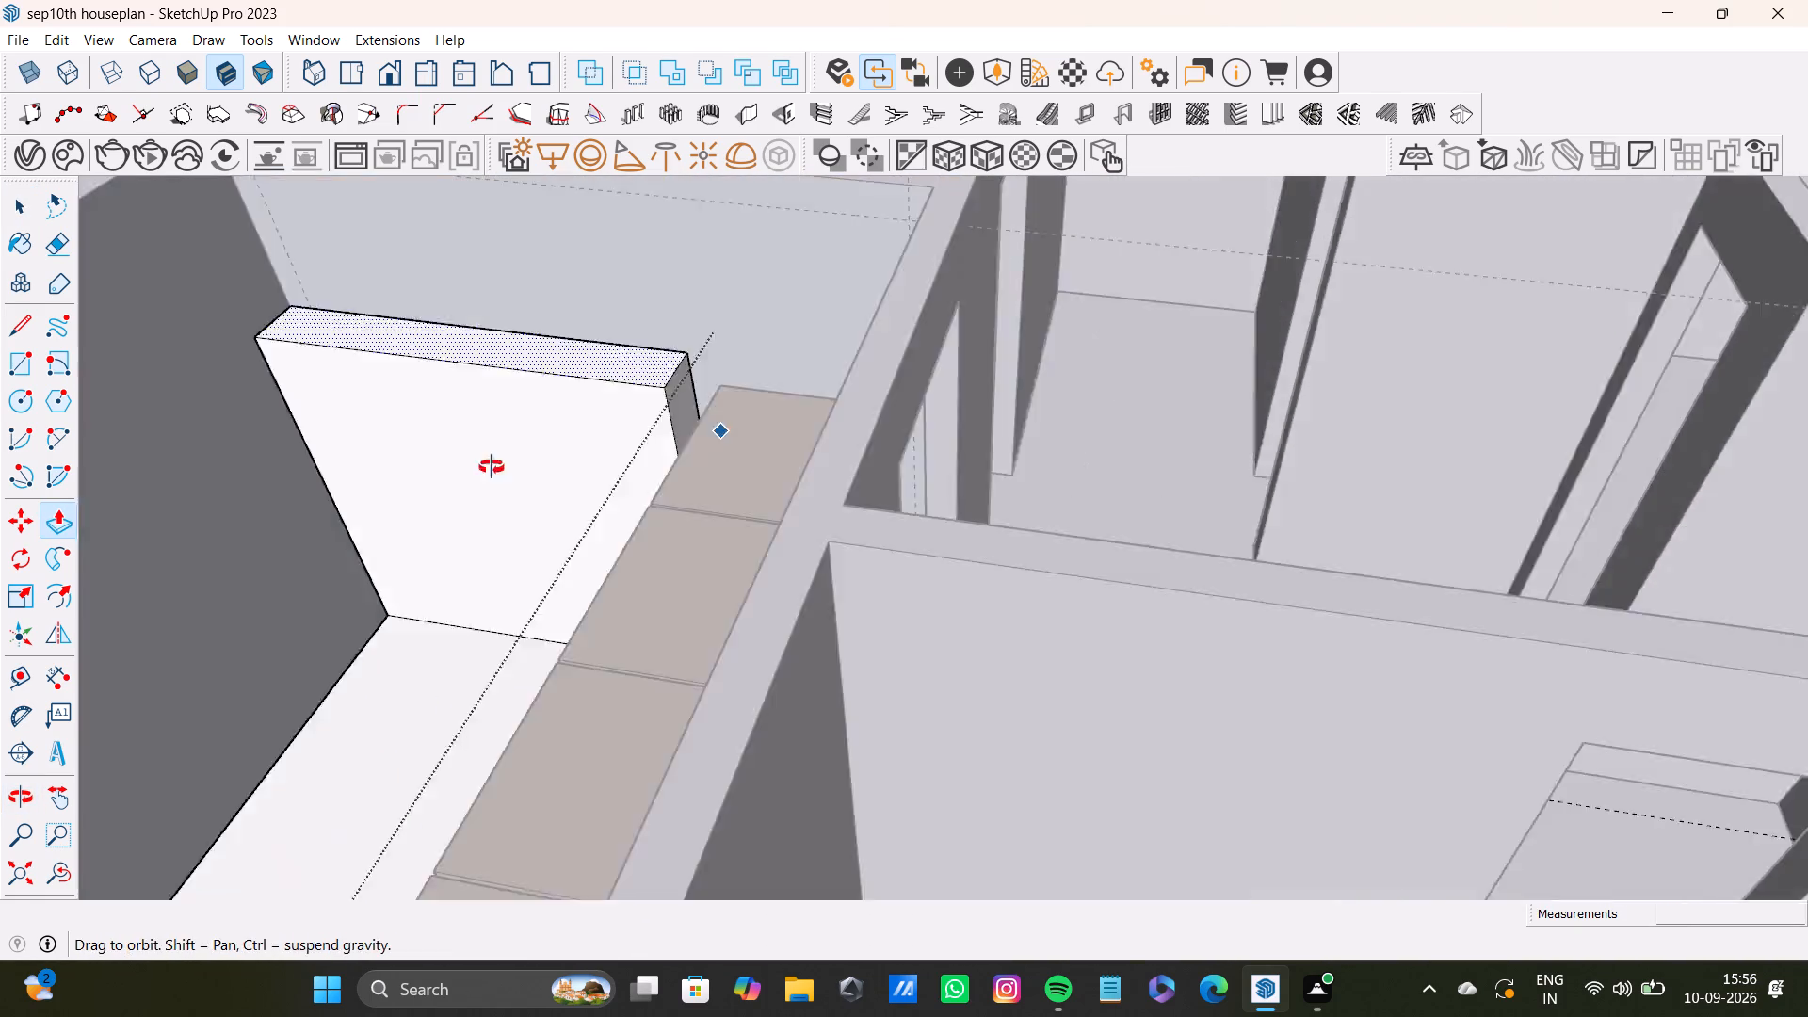
pyautogui.moveTo(492, 467); pyautogui.dragTo(484, 466, button='middle')
pyautogui.scroll(4, 745, 411)
pyautogui.keyDown('shift'); pyautogui.moveTo(736, 406); pyautogui.dragTo(791, 464, button='middle'); pyautogui.keyUp('shift')
pyautogui.press('space')
pyautogui.click(654, 554)
pyautogui.scroll(-4, 652, 581)
pyautogui.keyDown('shift'); pyautogui.moveTo(708, 597); pyautogui.dragTo(672, 600, button='middle'); pyautogui.keyUp('shift')
pyautogui.click(11, 326)
pyautogui.scroll(8, 336, 500)
pyautogui.keyDown('shift'); pyautogui.moveTo(629, 638); pyautogui.dragTo(622, 601, button='middle'); pyautogui.keyUp('shift')
pyautogui.keyDown('shift'); pyautogui.scroll(-1, 623, 599); pyautogui.keyUp('shift')
pyautogui.scroll(5, 806, 679)
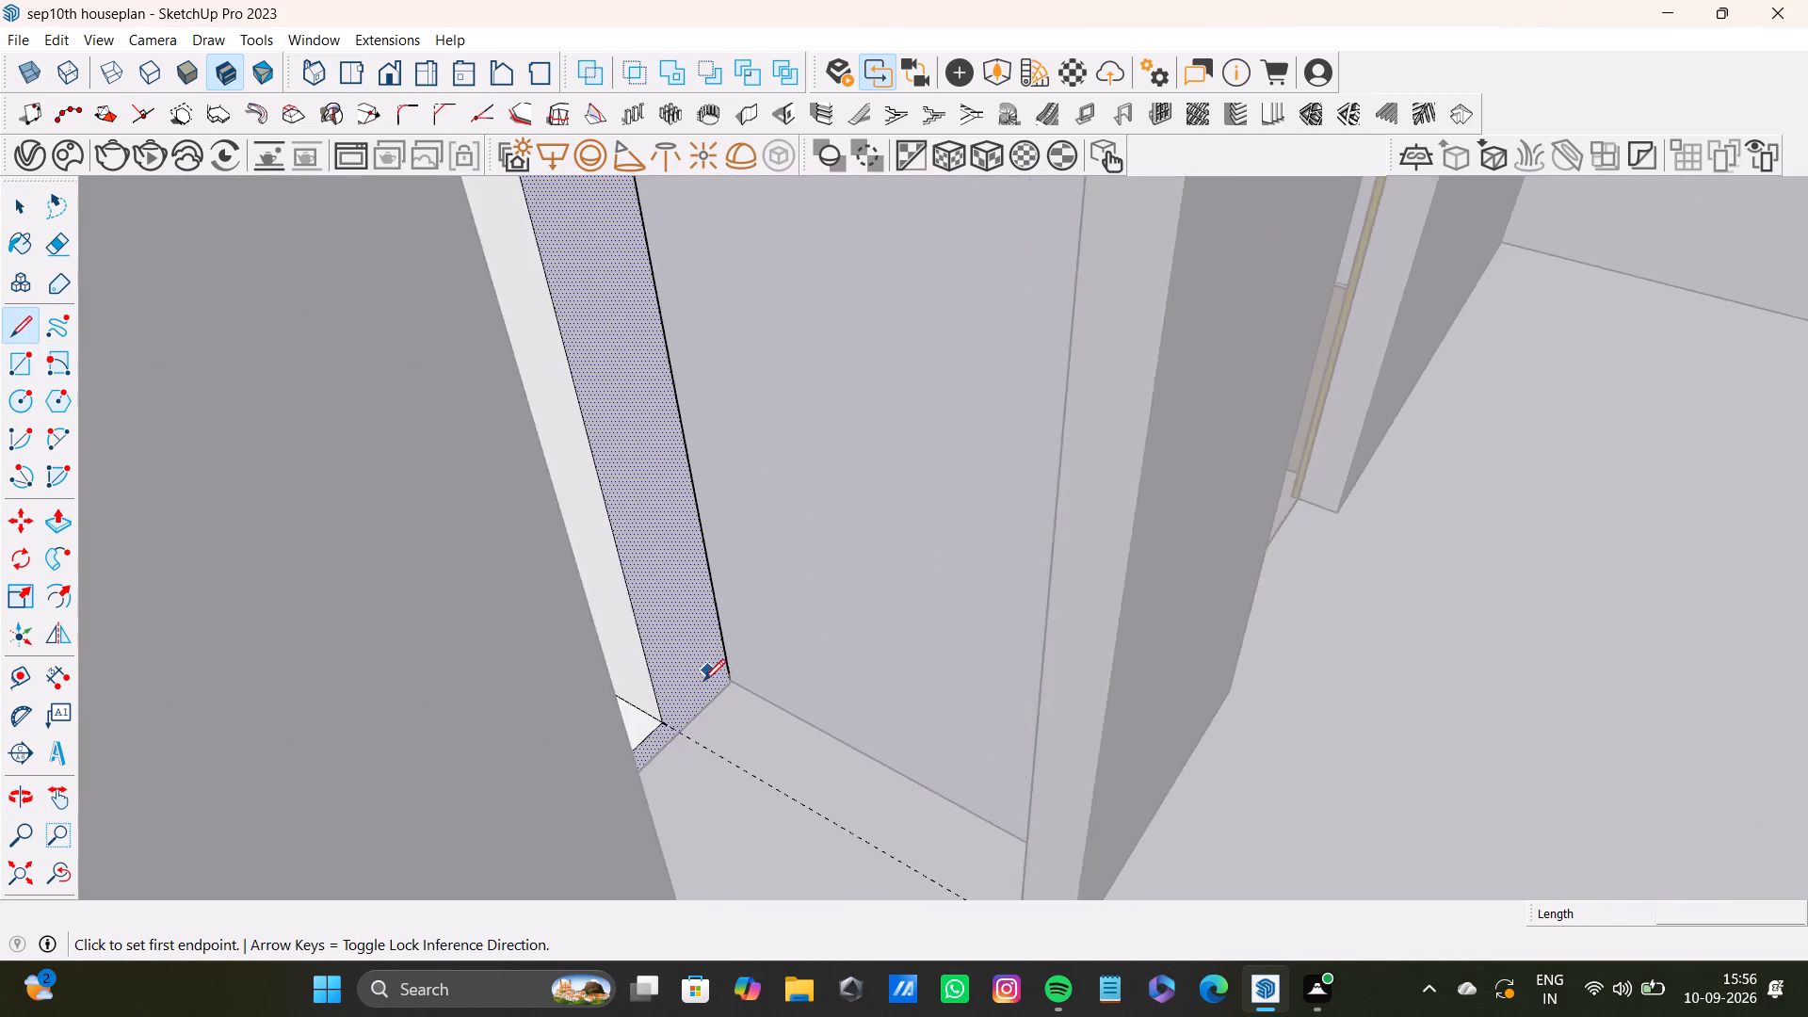
pyautogui.scroll(7, 703, 681)
pyautogui.moveTo(702, 726); pyautogui.dragTo(590, 670, button='middle')
pyautogui.click(501, 622)
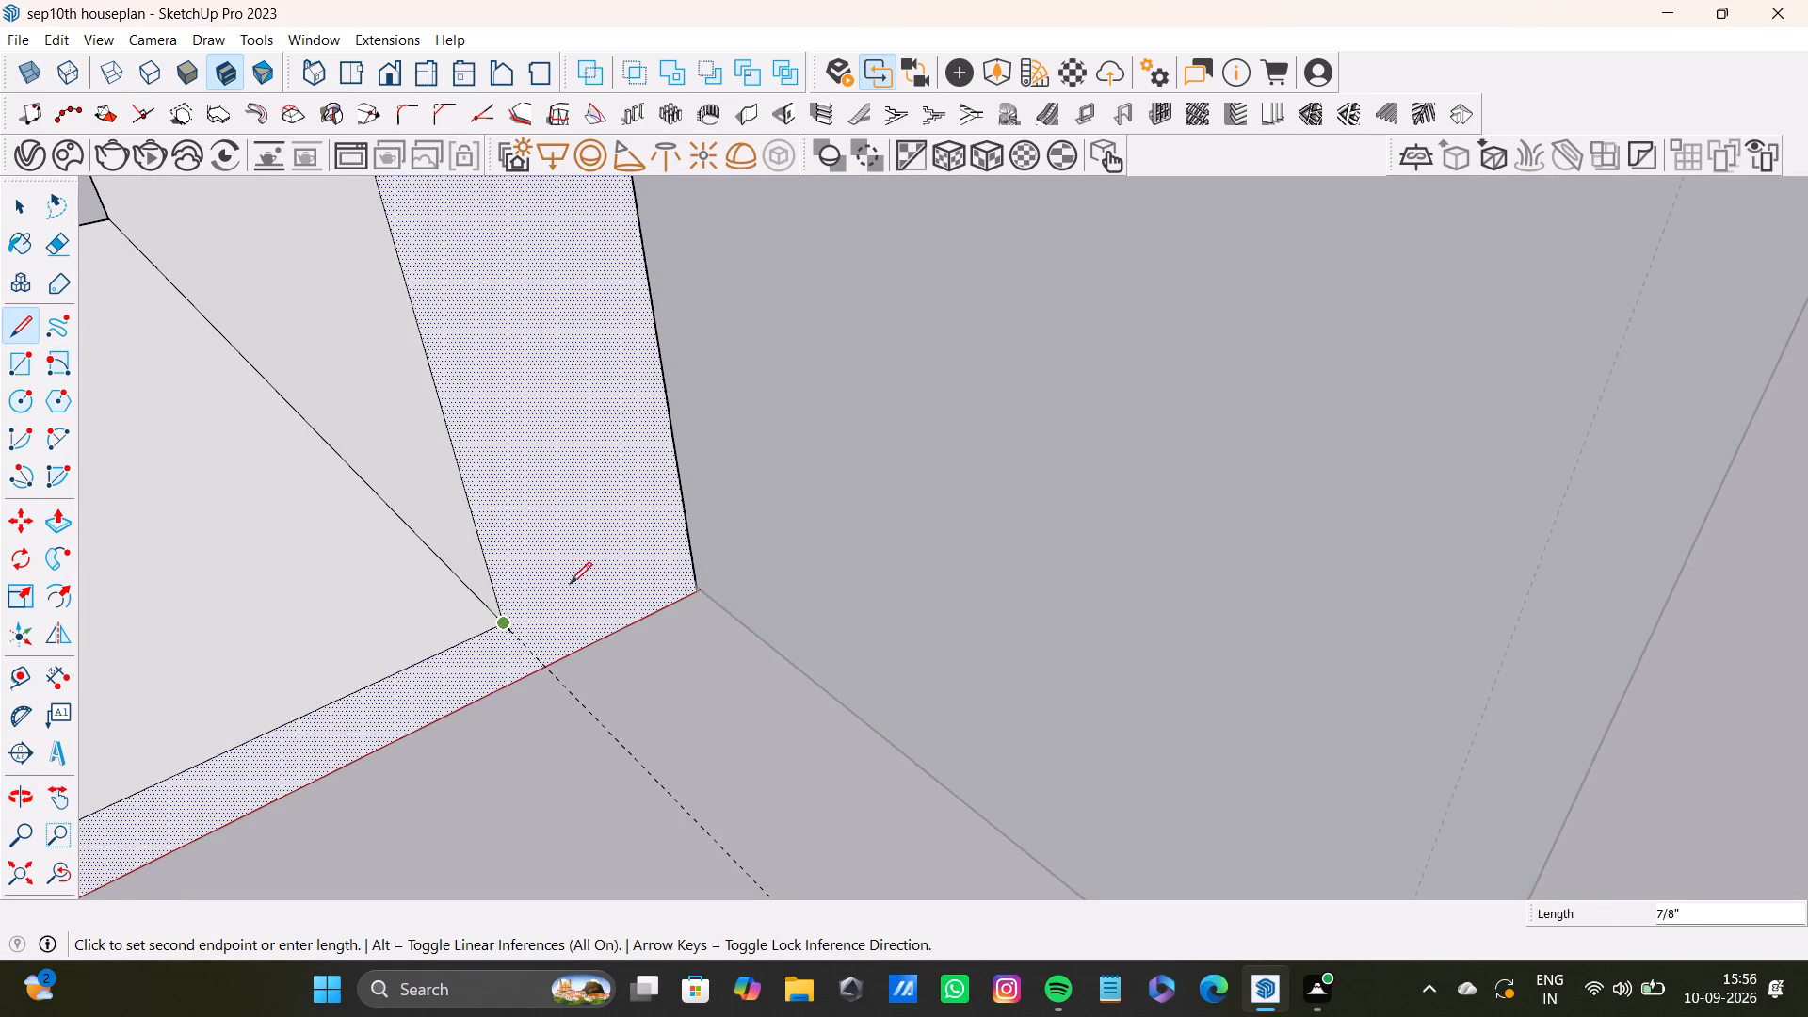
pyautogui.click(688, 530)
pyautogui.press('space')
# Delete the stray short edge on the base's side below the headboard's lower front corner.
pyautogui.scroll(8, 491, 616)
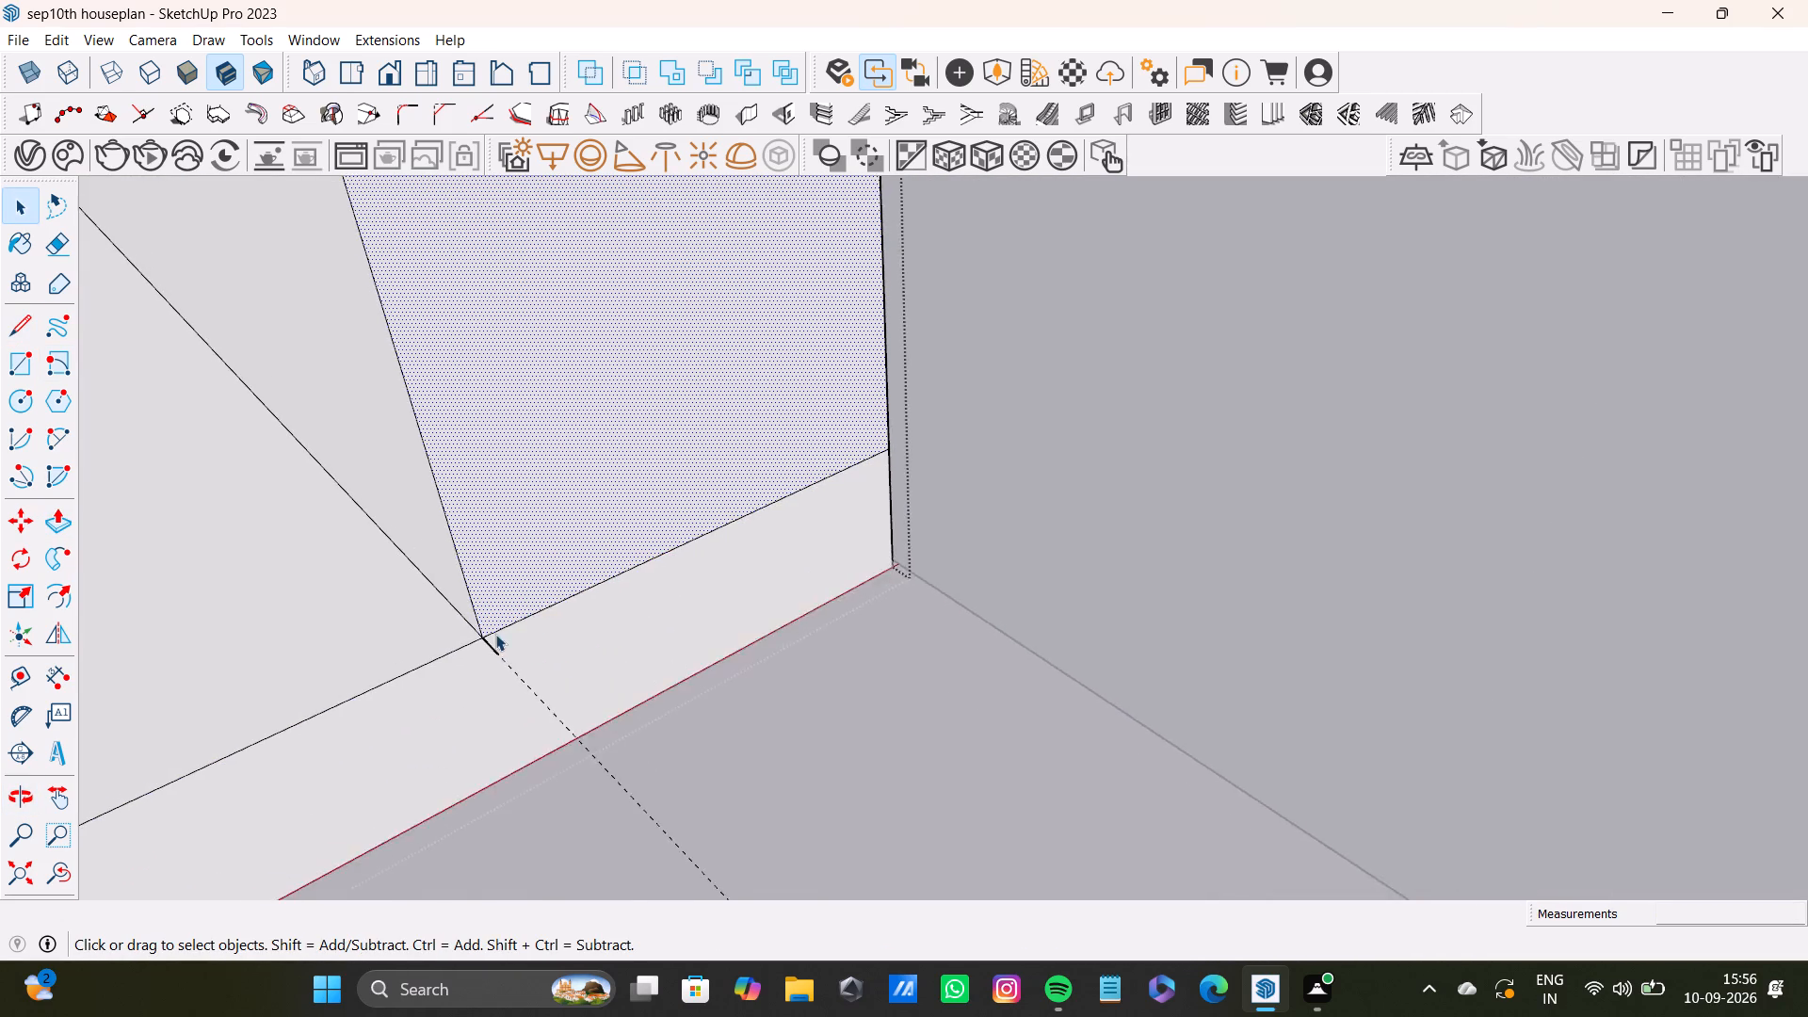
pyautogui.scroll(13, 495, 634)
pyautogui.click(540, 635)
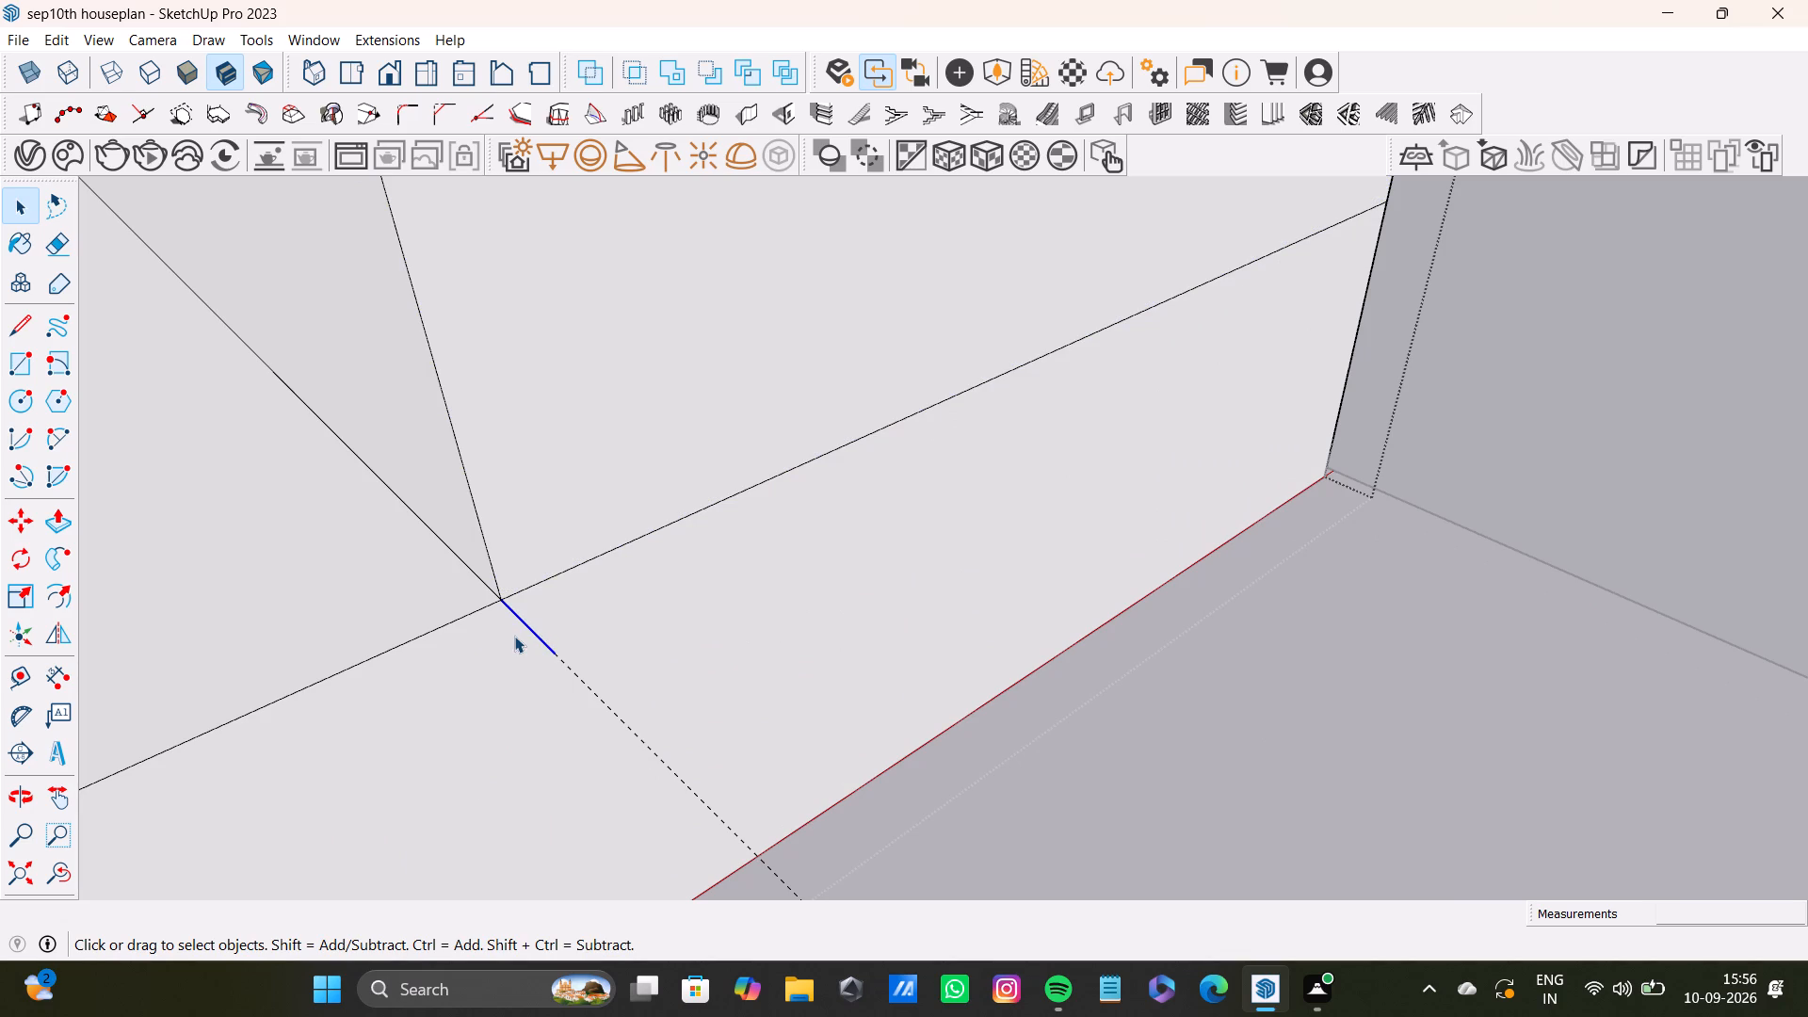
pyautogui.press('Delete')
pyautogui.press('space')
pyautogui.scroll(-18, 683, 654)
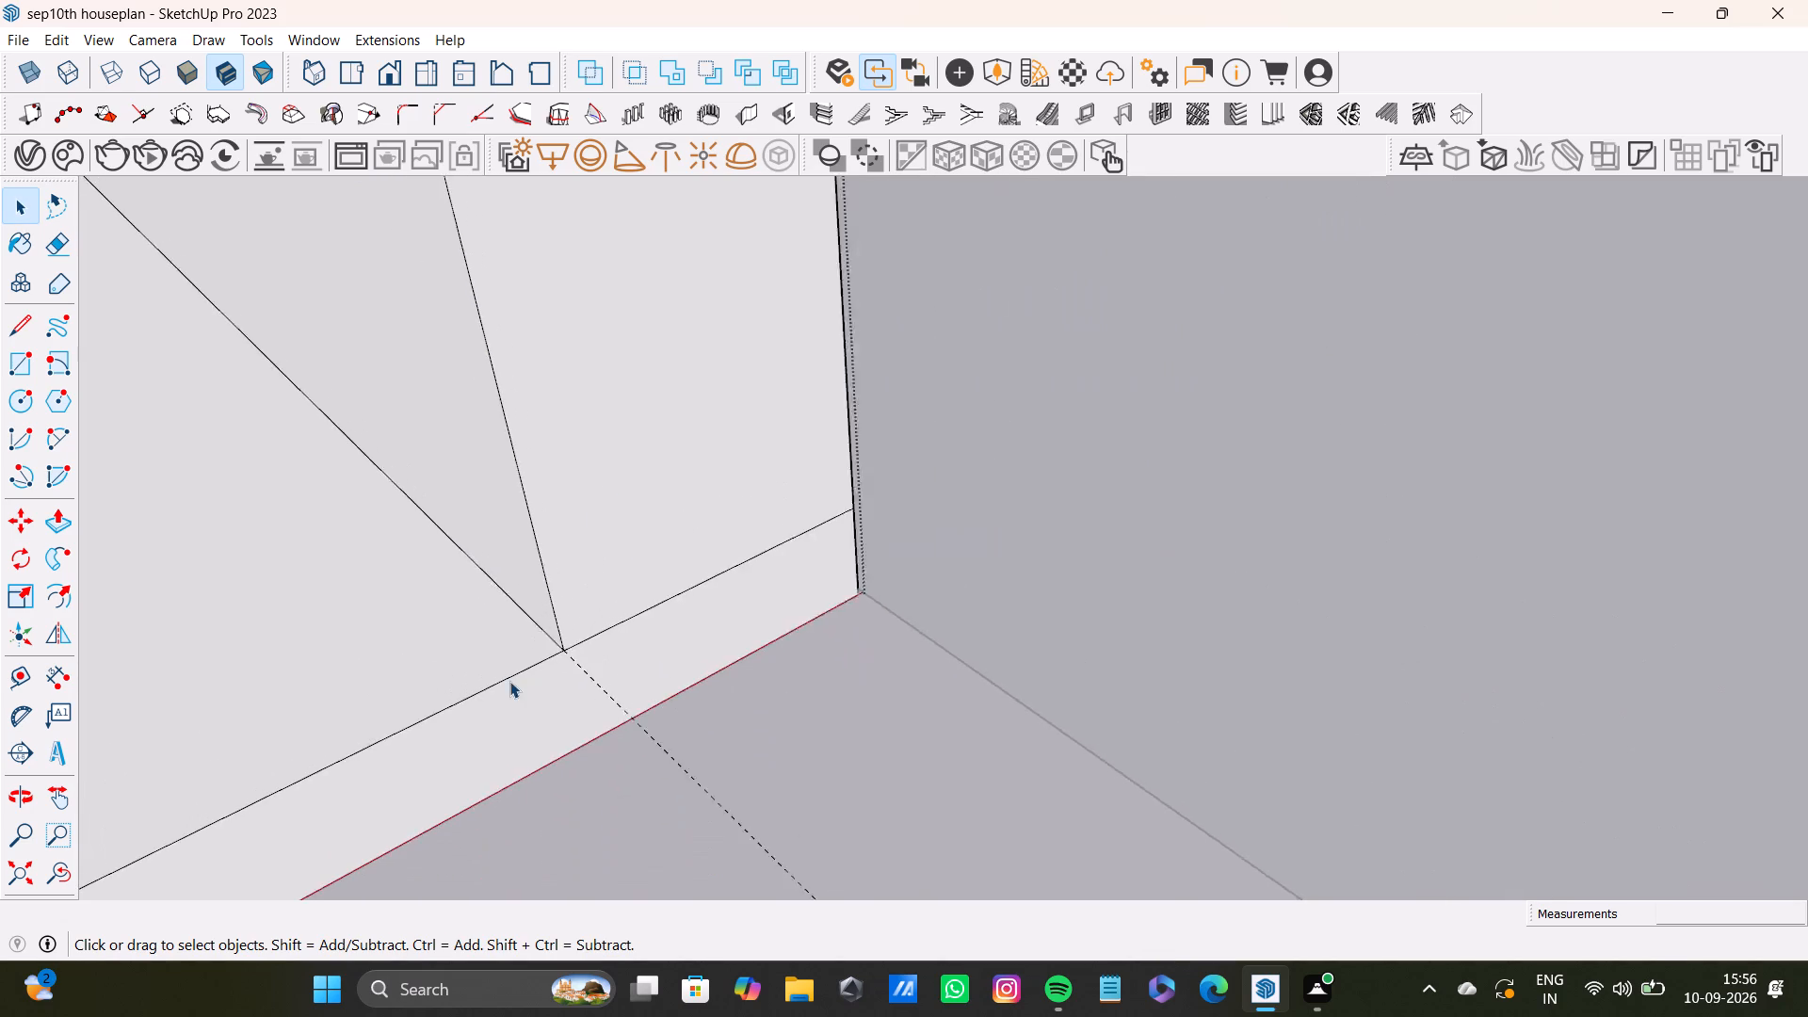
# Push the headboard's top face down to make the headboard lower.
pyautogui.scroll(-13, 509, 681)
pyautogui.keyDown('shift'); pyautogui.moveTo(421, 651); pyautogui.dragTo(649, 672, button='middle'); pyautogui.keyUp('shift')
pyautogui.scroll(-9, 540, 640)
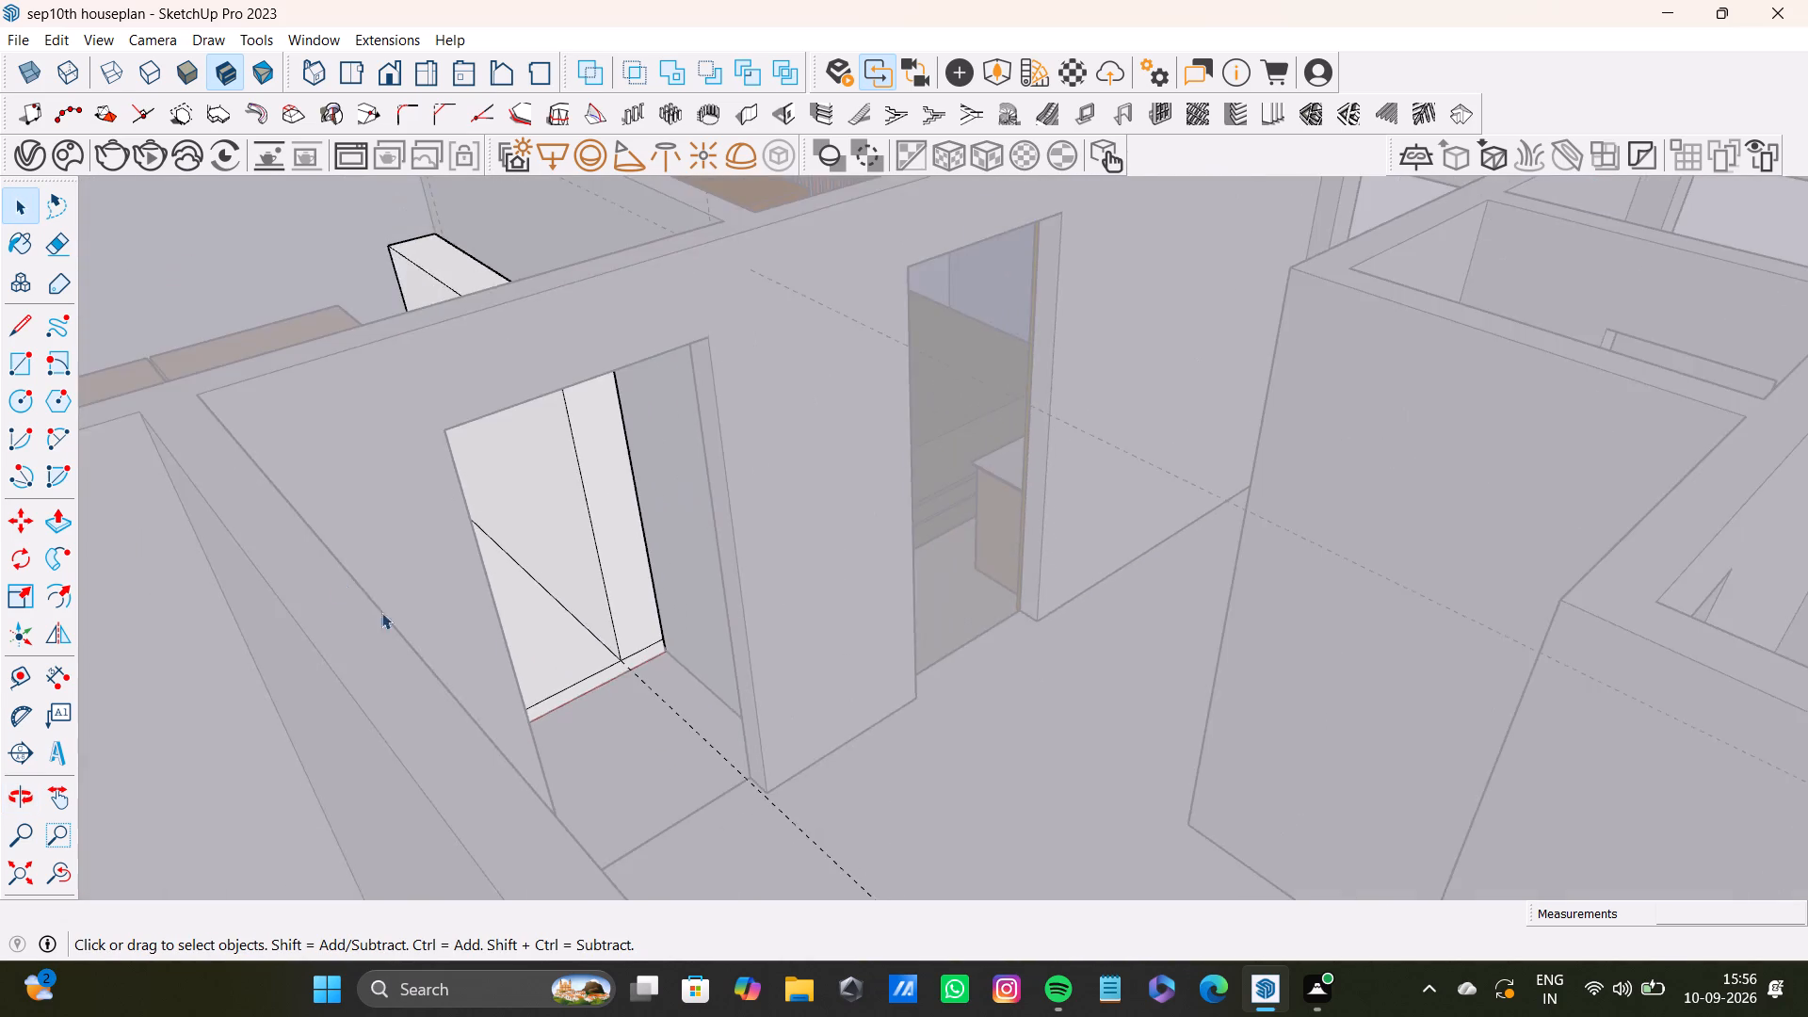
pyautogui.moveTo(338, 579); pyautogui.dragTo(978, 702, button='middle')
pyautogui.keyDown('shift'); pyautogui.scroll(-4, 700, 740); pyautogui.keyUp('shift')
pyautogui.keyDown('shift'); pyautogui.moveTo(440, 692); pyautogui.dragTo(846, 340, button='middle'); pyautogui.keyUp('shift')
pyautogui.scroll(3, 904, 614)
pyautogui.scroll(-4, 728, 676)
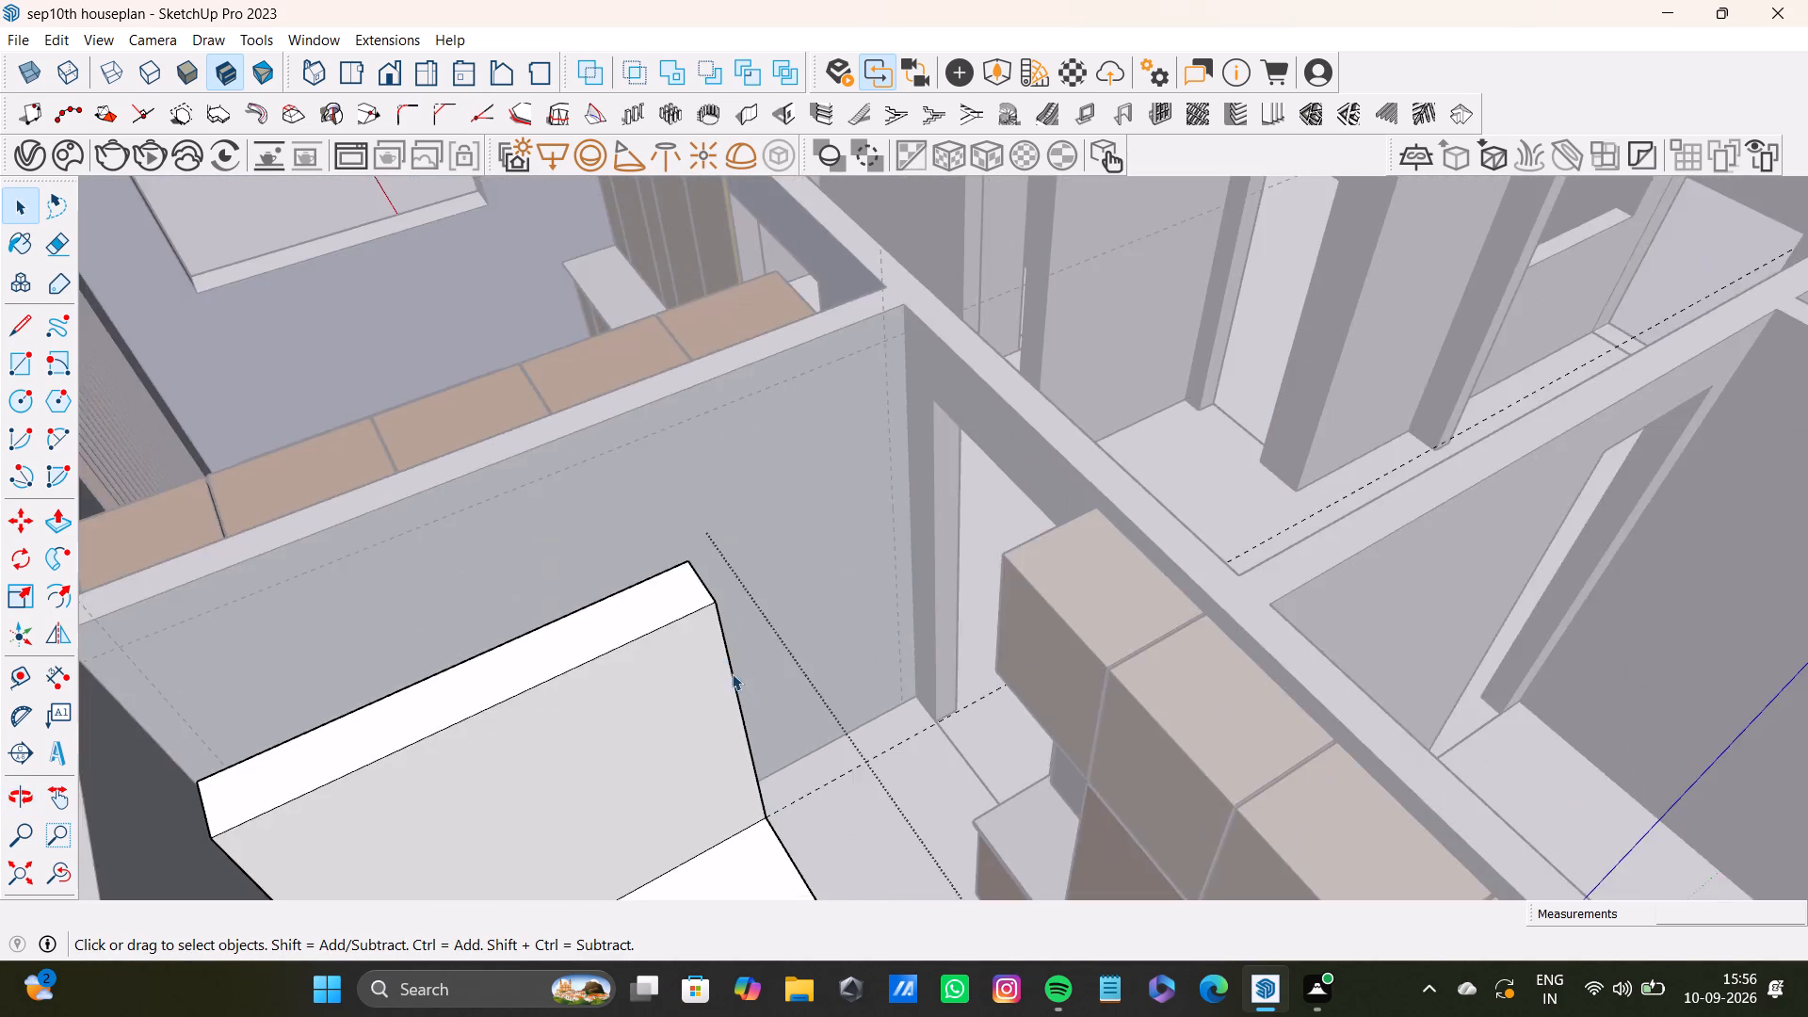
pyautogui.scroll(-5, 732, 673)
pyautogui.keyDown('shift'); pyautogui.moveTo(790, 706); pyautogui.dragTo(790, 458, button='middle'); pyautogui.keyUp('shift')
pyautogui.scroll(5, 840, 528)
pyautogui.moveTo(831, 584); pyautogui.dragTo(669, 706, button='middle')
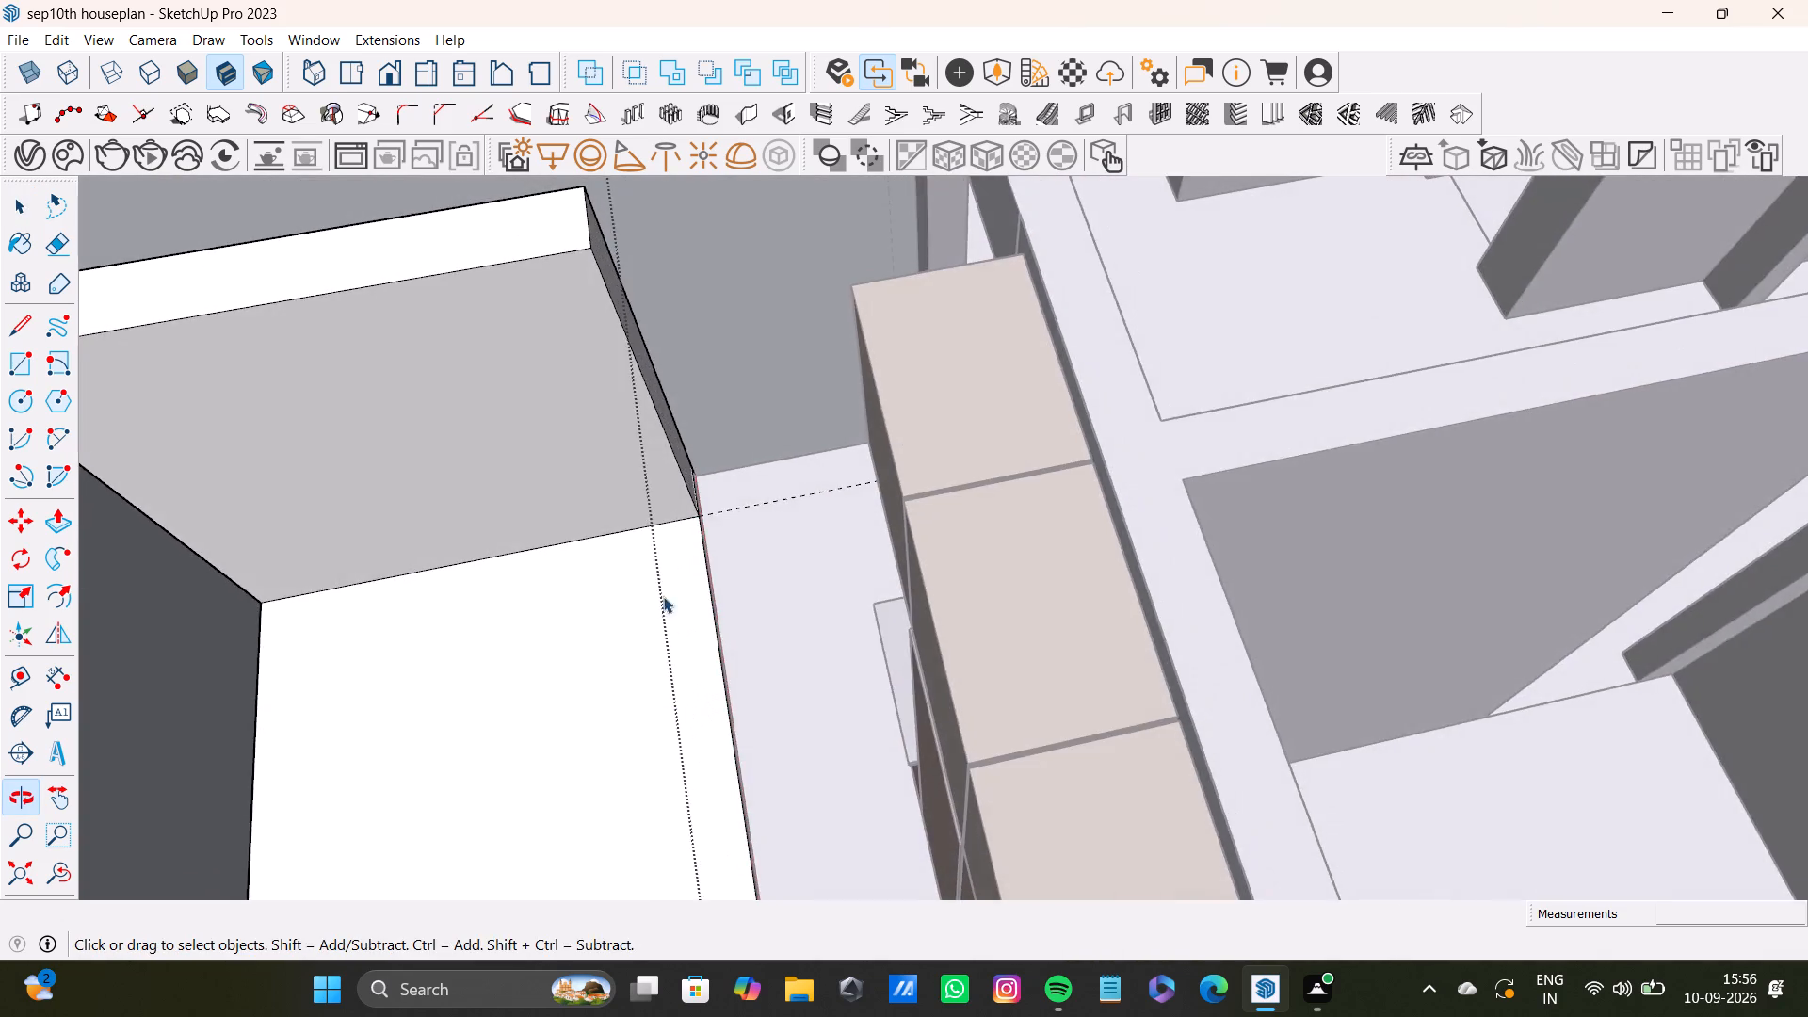
pyautogui.scroll(4, 658, 503)
pyautogui.moveTo(671, 418); pyautogui.dragTo(915, 573, button='middle')
pyautogui.click(632, 297)
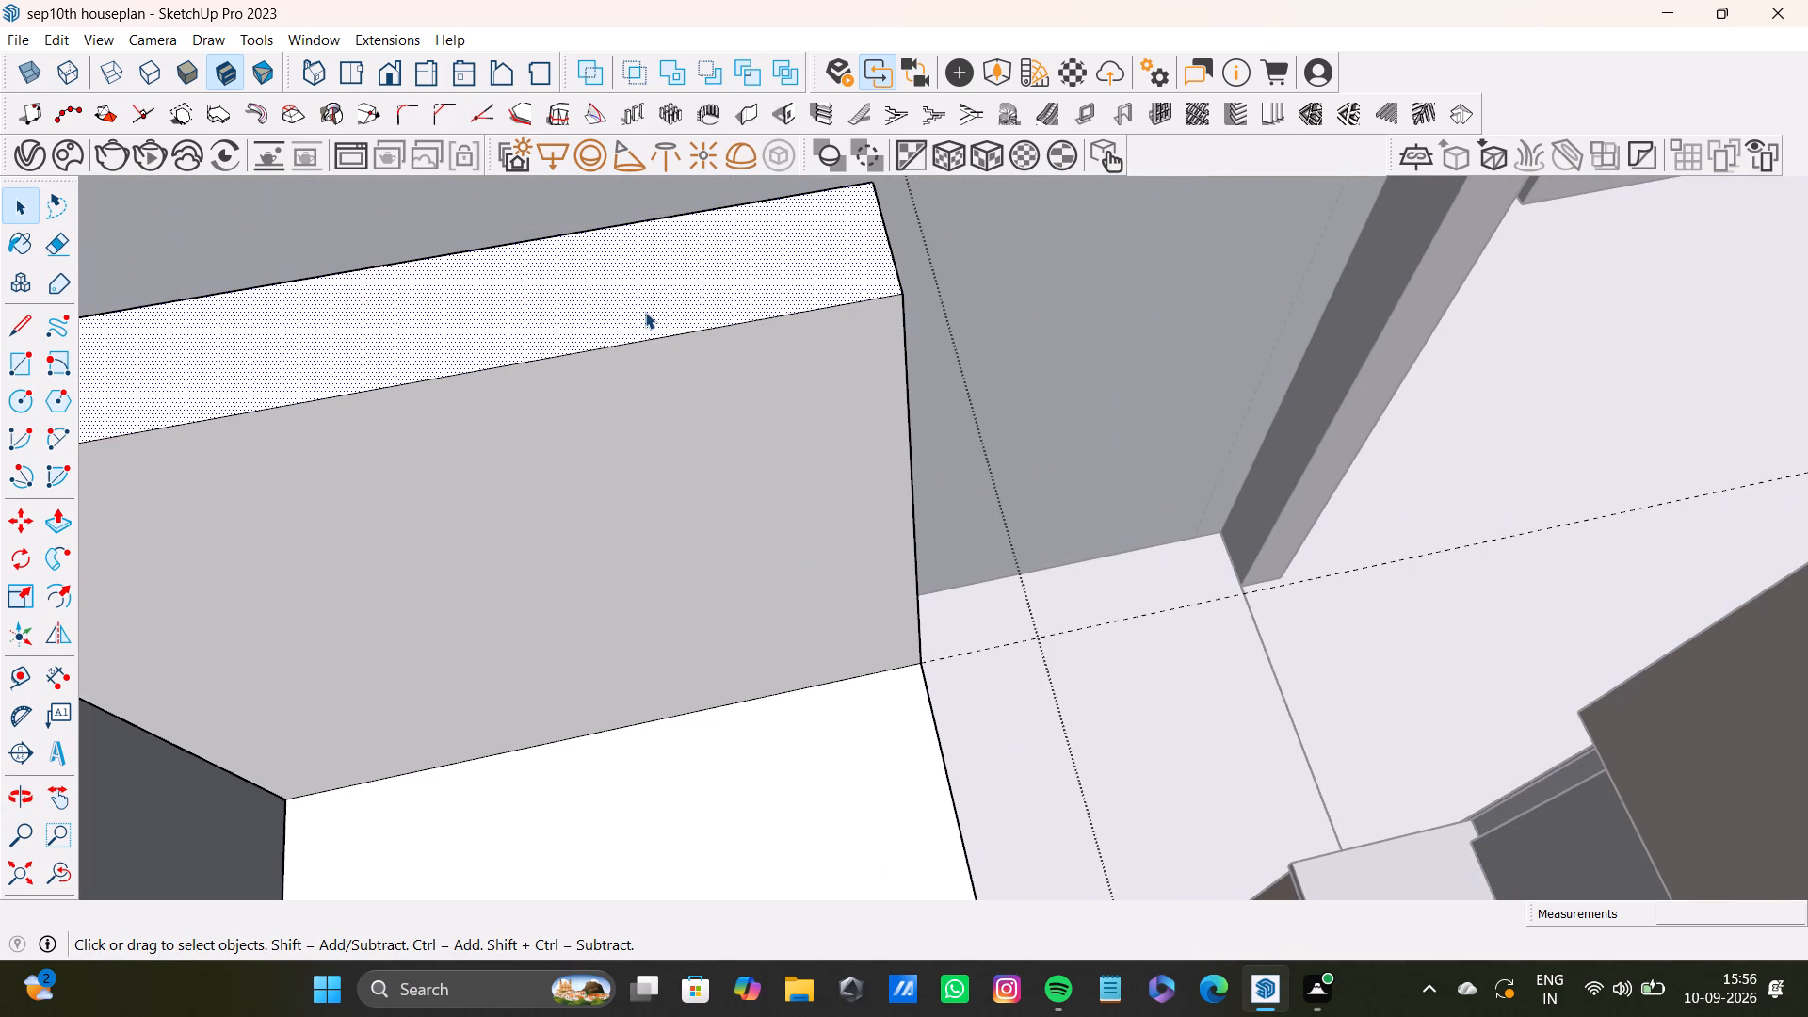
pyautogui.press('p')
pyautogui.moveTo(652, 301); pyautogui.dragTo(685, 444)
# Pull the headboard's doorway-side end face outward about 11 1/8" past the bed's side.
pyautogui.scroll(-5, 679, 451)
pyautogui.moveTo(868, 487); pyautogui.dragTo(384, 353, button='middle')
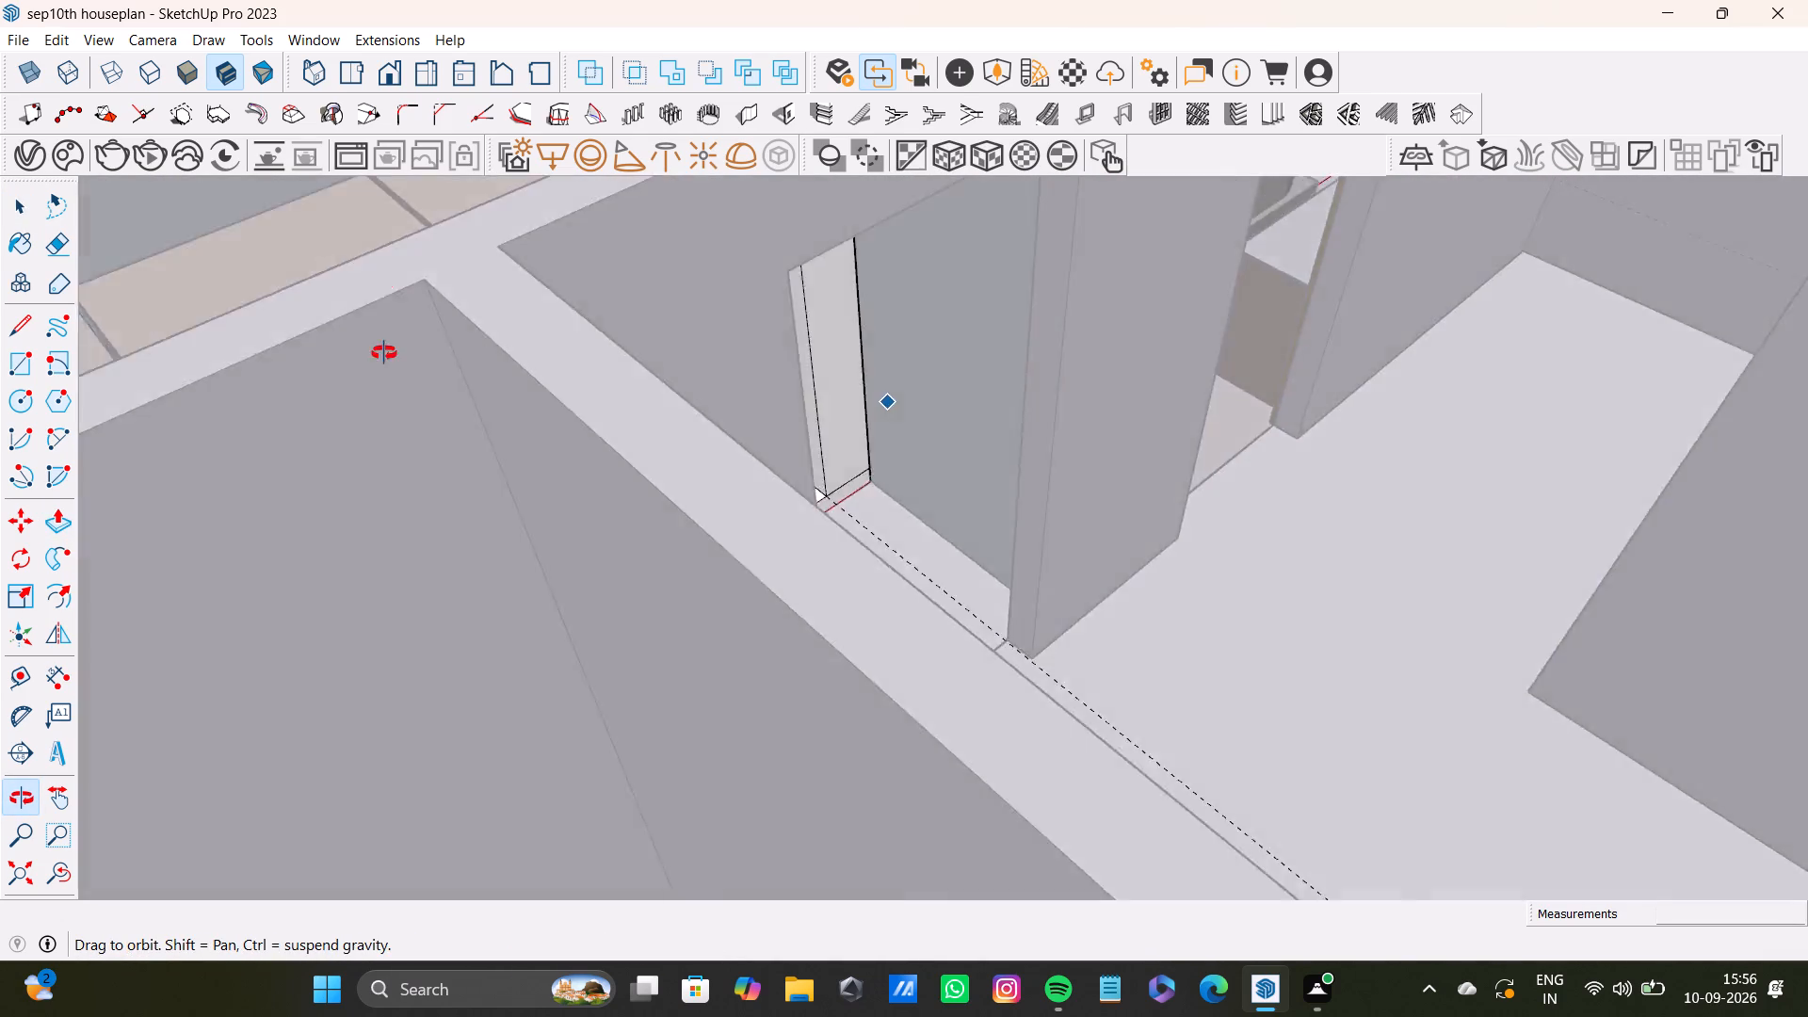
pyautogui.moveTo(384, 353); pyautogui.dragTo(85, 351, button='middle')
pyautogui.keyDown('shift'); pyautogui.scroll(6, 556, 252); pyautogui.keyUp('shift')
pyautogui.press('space')
pyautogui.click(864, 380)
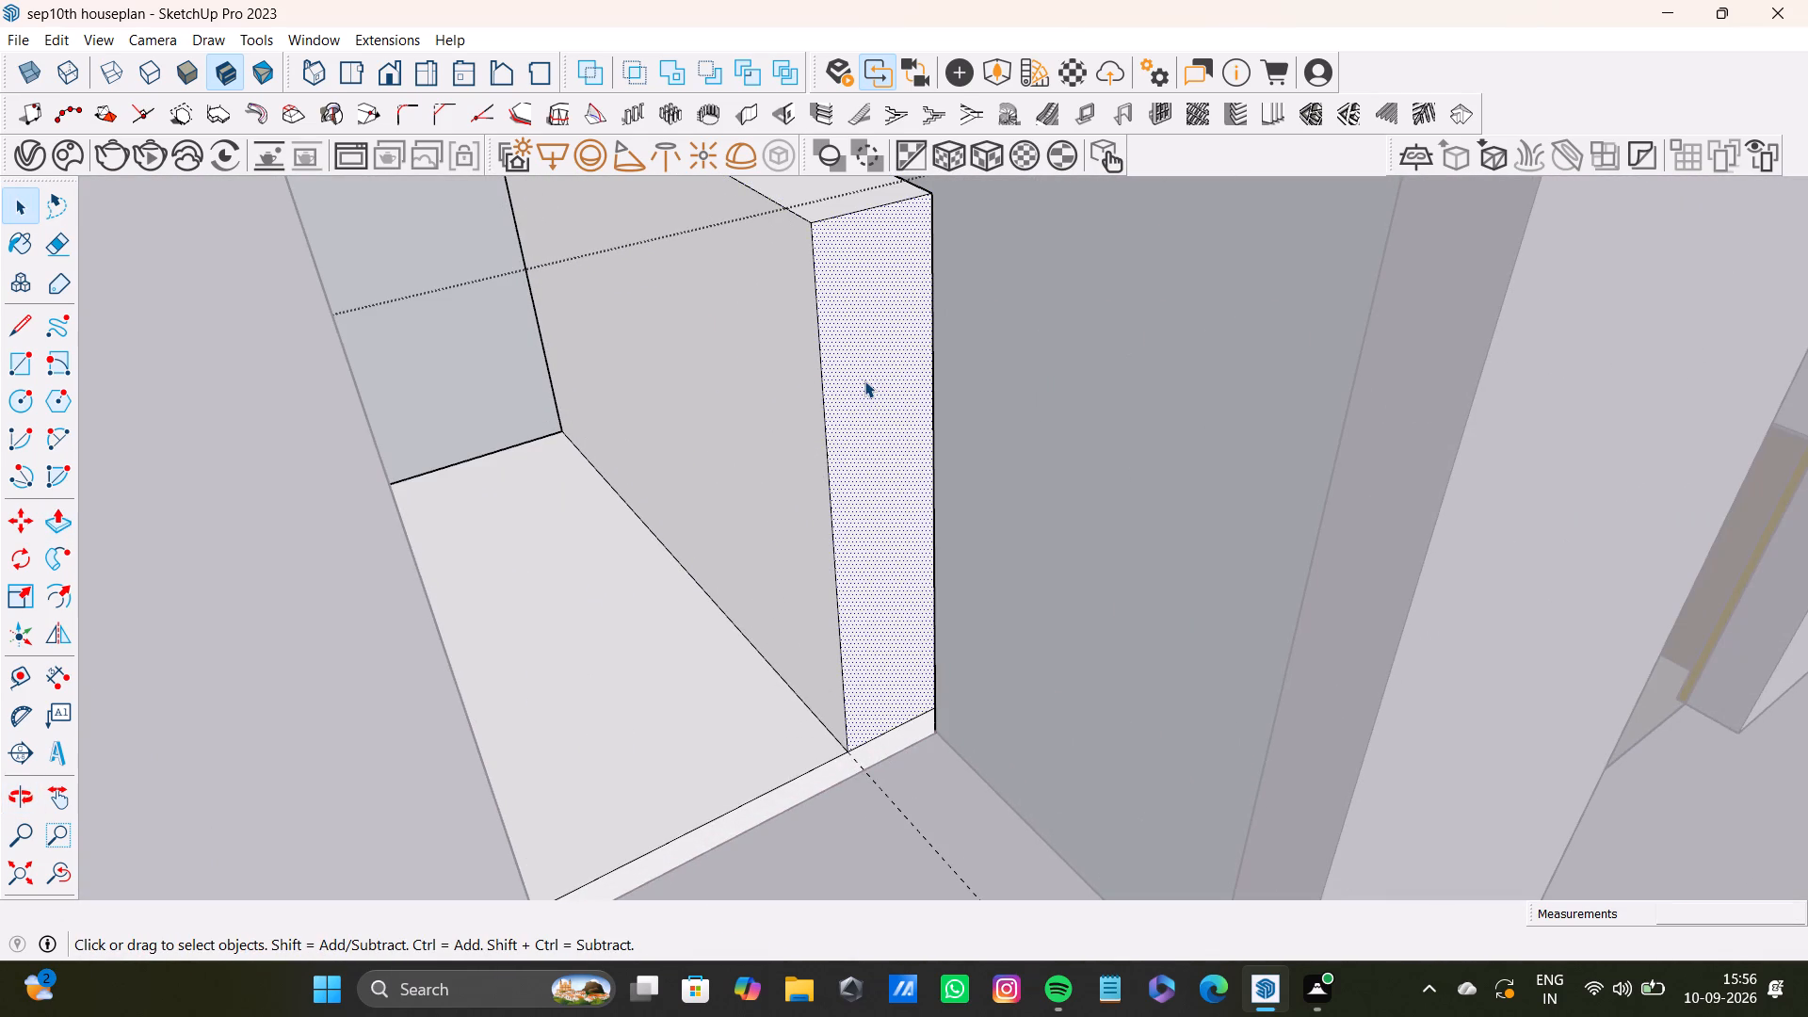
pyautogui.press('p')
pyautogui.moveTo(861, 392); pyautogui.dragTo(785, 362)
pyautogui.scroll(-9, 767, 422)
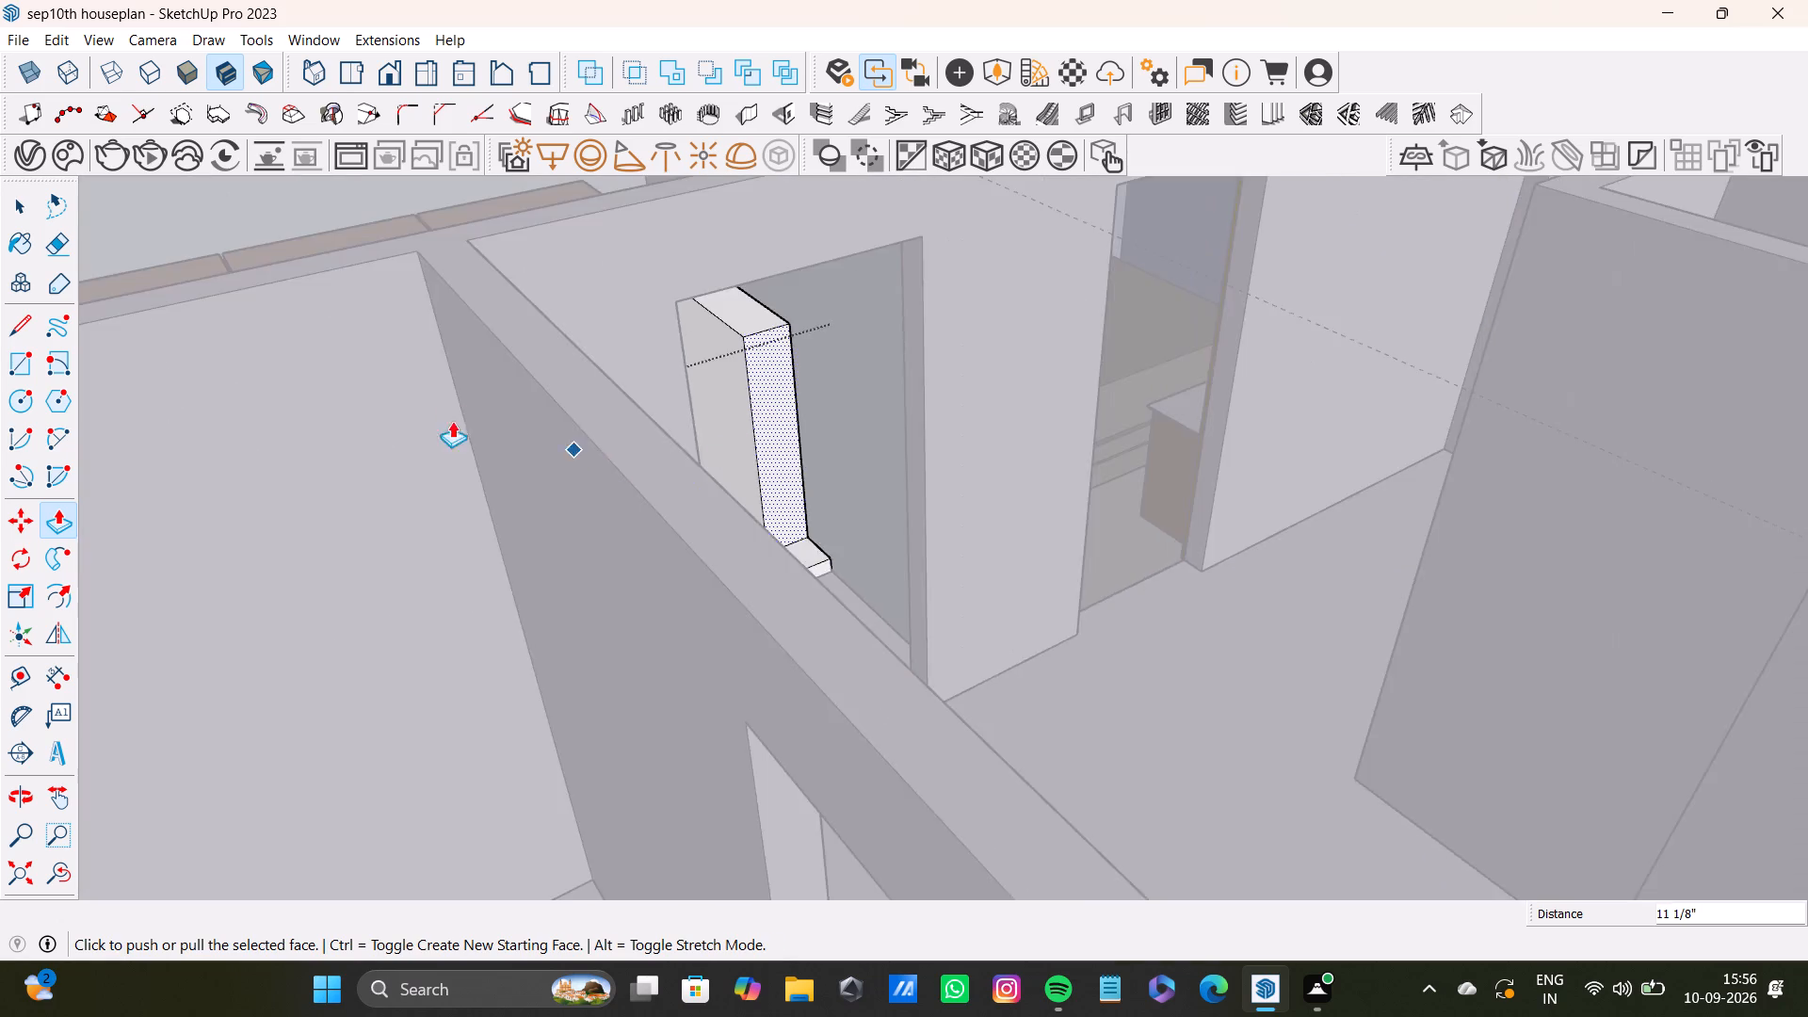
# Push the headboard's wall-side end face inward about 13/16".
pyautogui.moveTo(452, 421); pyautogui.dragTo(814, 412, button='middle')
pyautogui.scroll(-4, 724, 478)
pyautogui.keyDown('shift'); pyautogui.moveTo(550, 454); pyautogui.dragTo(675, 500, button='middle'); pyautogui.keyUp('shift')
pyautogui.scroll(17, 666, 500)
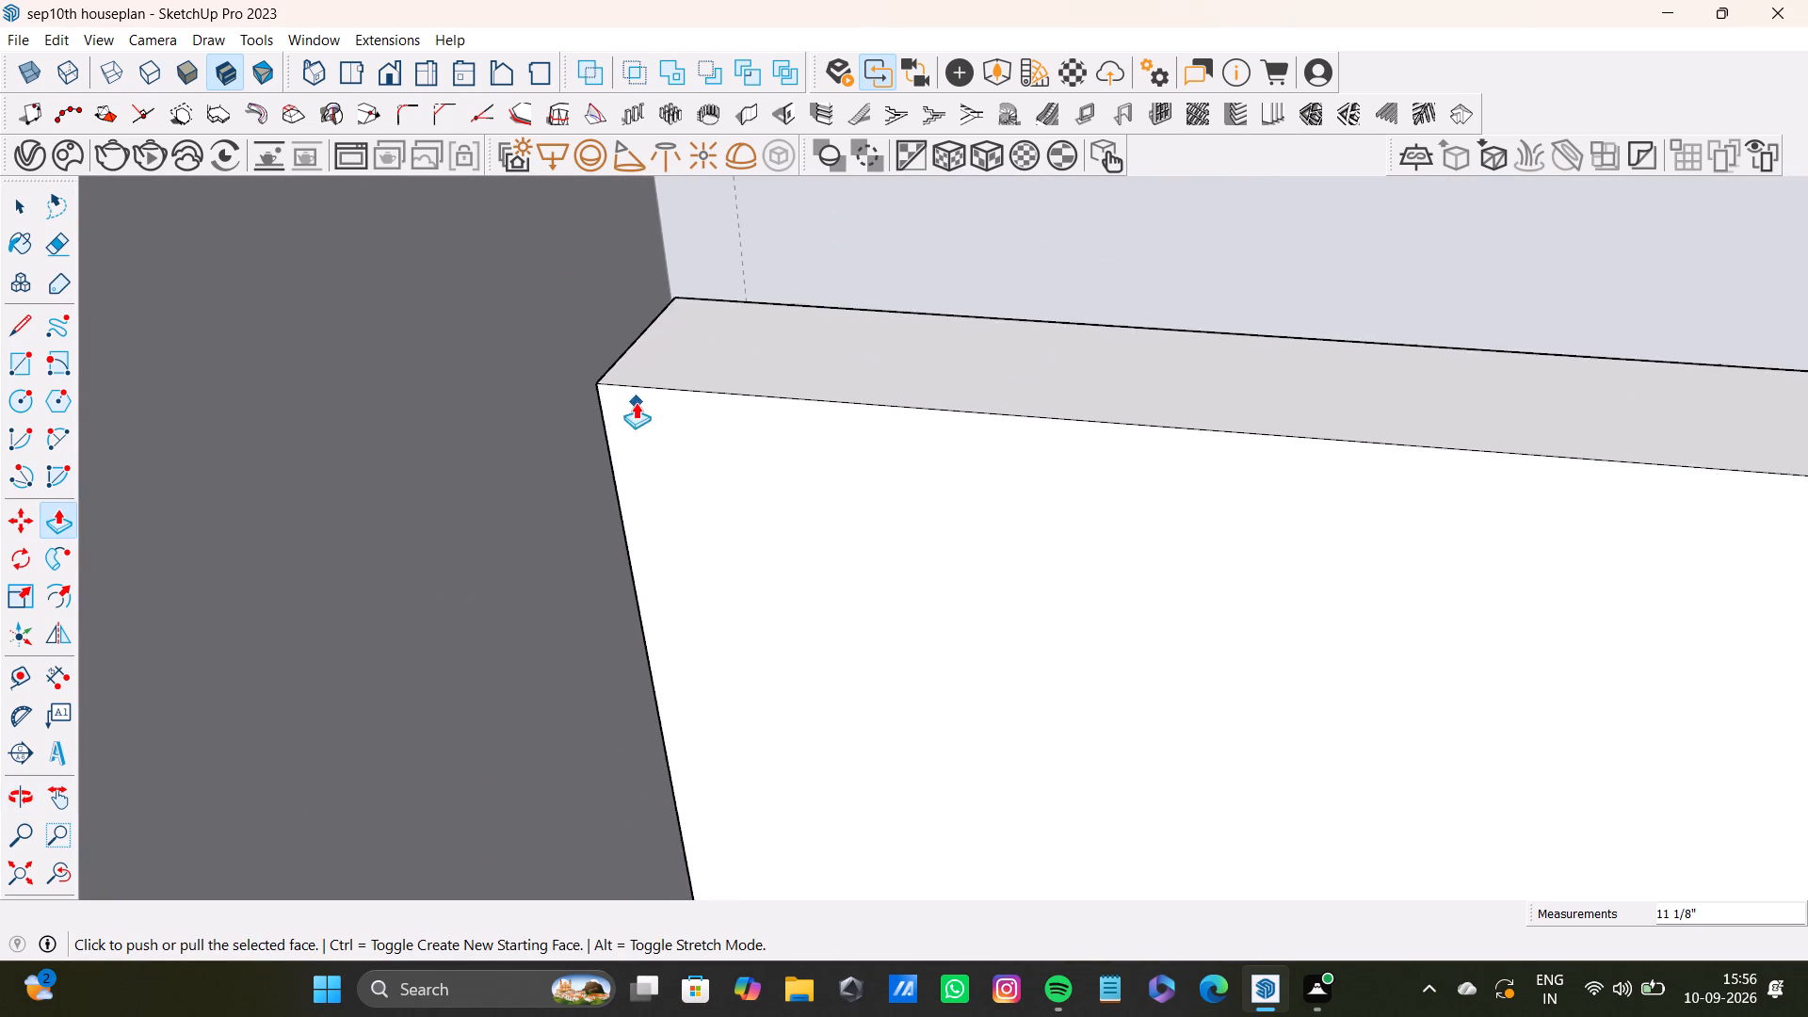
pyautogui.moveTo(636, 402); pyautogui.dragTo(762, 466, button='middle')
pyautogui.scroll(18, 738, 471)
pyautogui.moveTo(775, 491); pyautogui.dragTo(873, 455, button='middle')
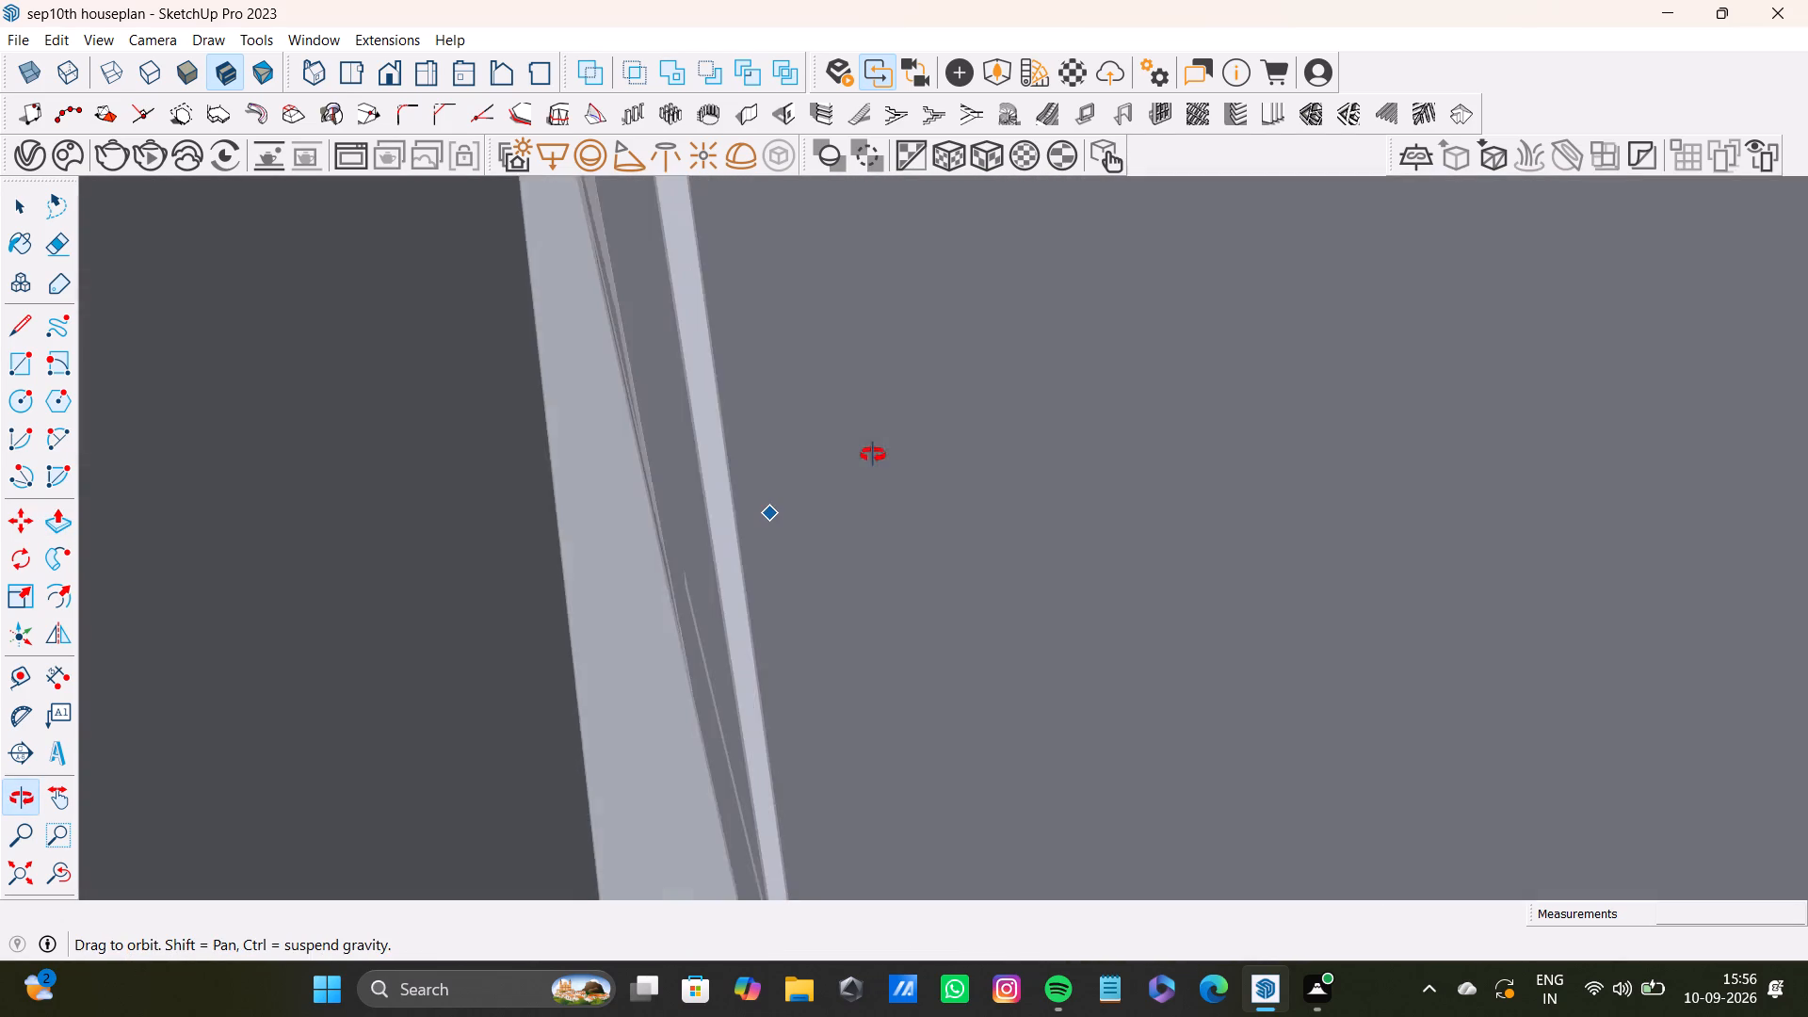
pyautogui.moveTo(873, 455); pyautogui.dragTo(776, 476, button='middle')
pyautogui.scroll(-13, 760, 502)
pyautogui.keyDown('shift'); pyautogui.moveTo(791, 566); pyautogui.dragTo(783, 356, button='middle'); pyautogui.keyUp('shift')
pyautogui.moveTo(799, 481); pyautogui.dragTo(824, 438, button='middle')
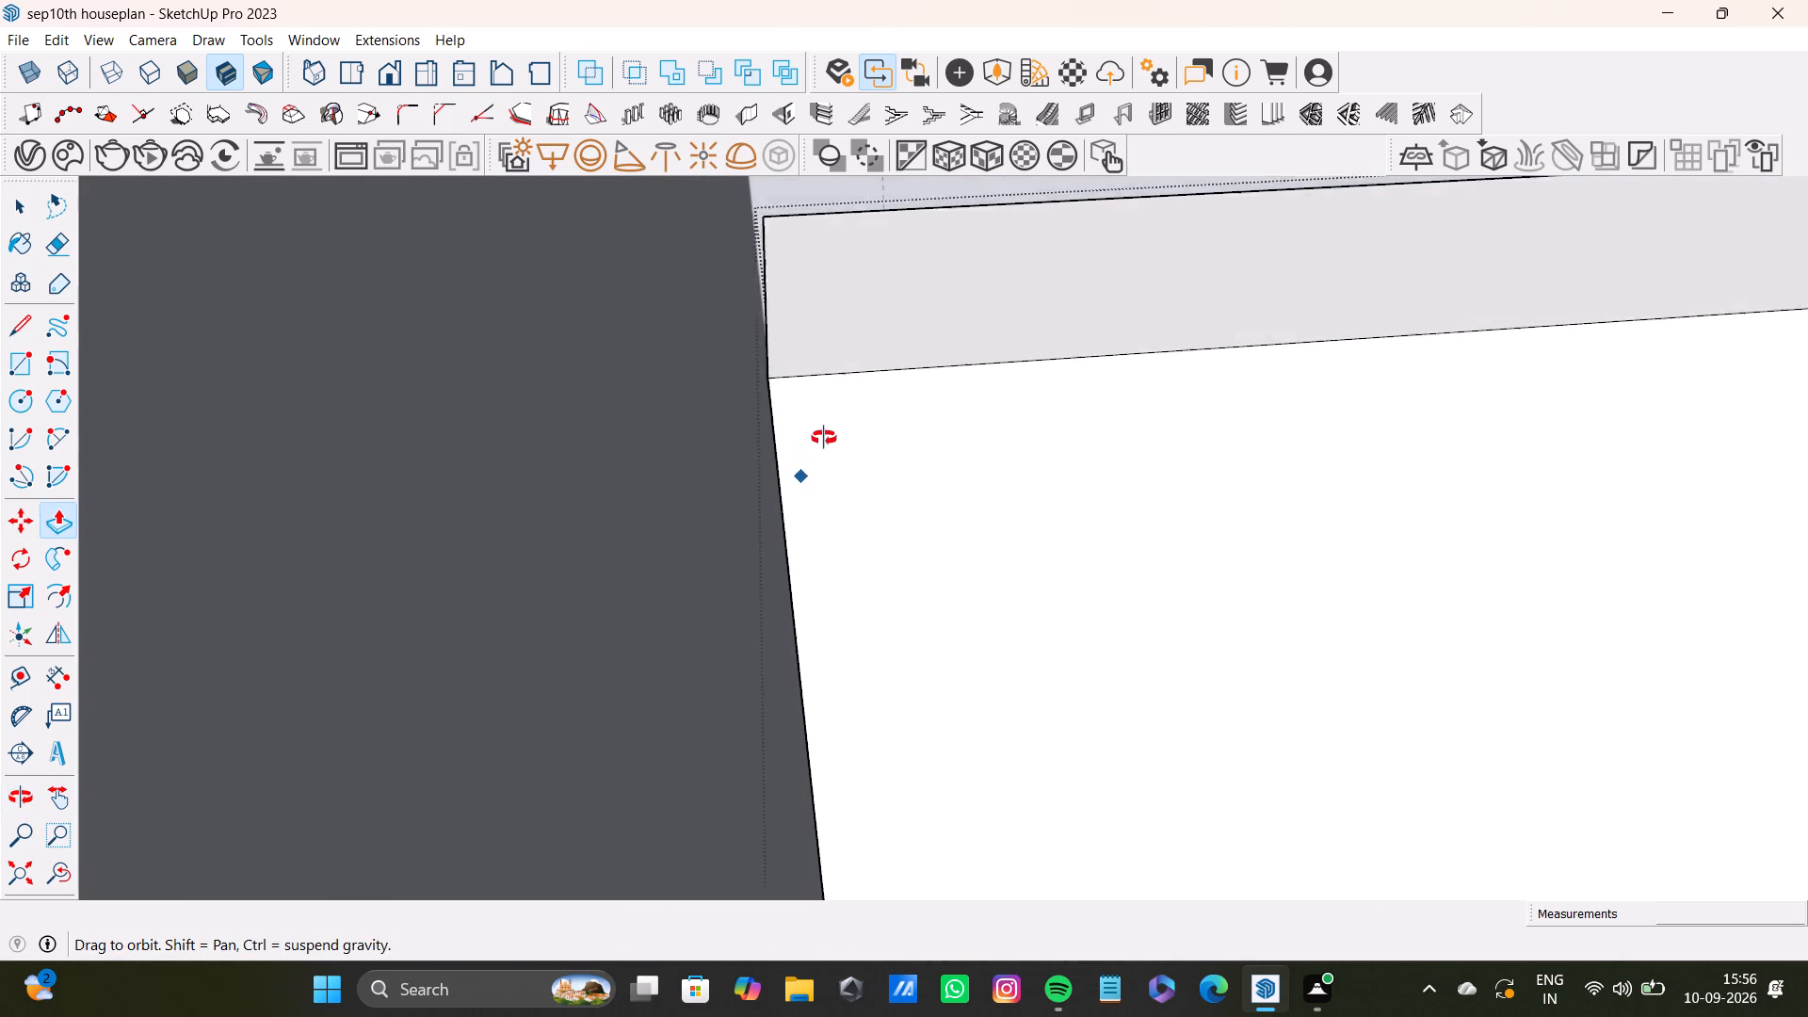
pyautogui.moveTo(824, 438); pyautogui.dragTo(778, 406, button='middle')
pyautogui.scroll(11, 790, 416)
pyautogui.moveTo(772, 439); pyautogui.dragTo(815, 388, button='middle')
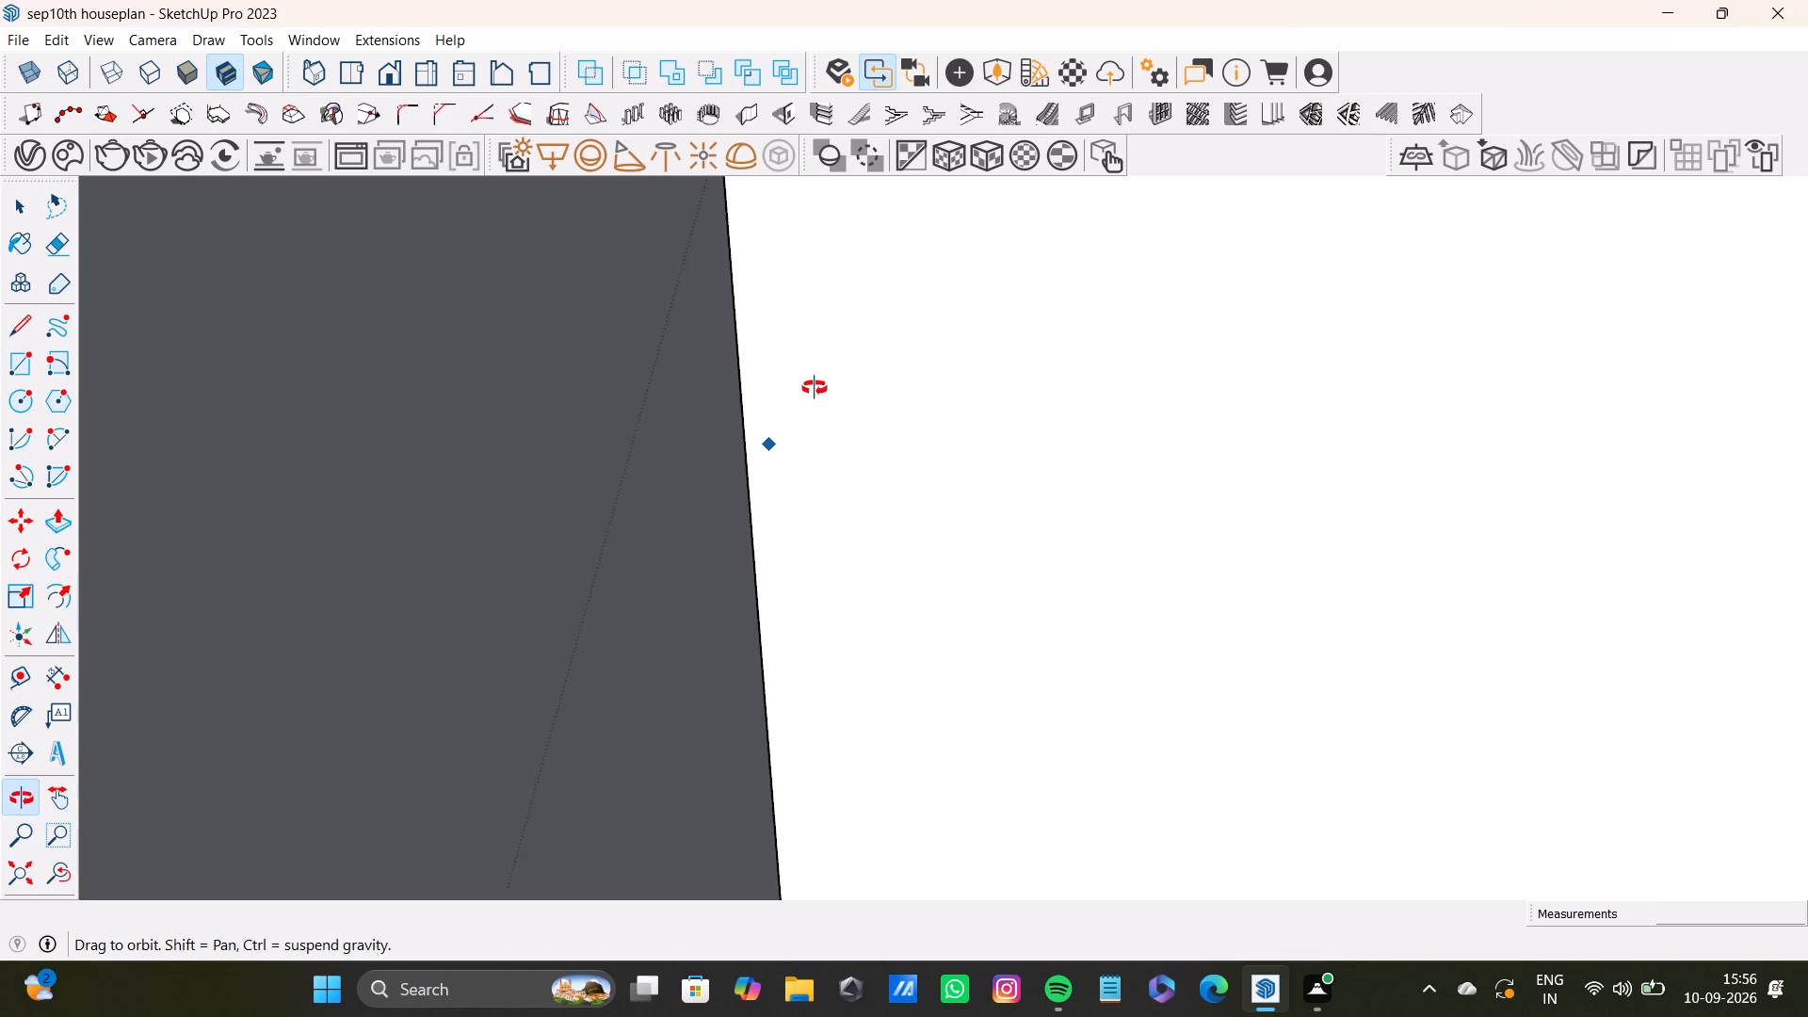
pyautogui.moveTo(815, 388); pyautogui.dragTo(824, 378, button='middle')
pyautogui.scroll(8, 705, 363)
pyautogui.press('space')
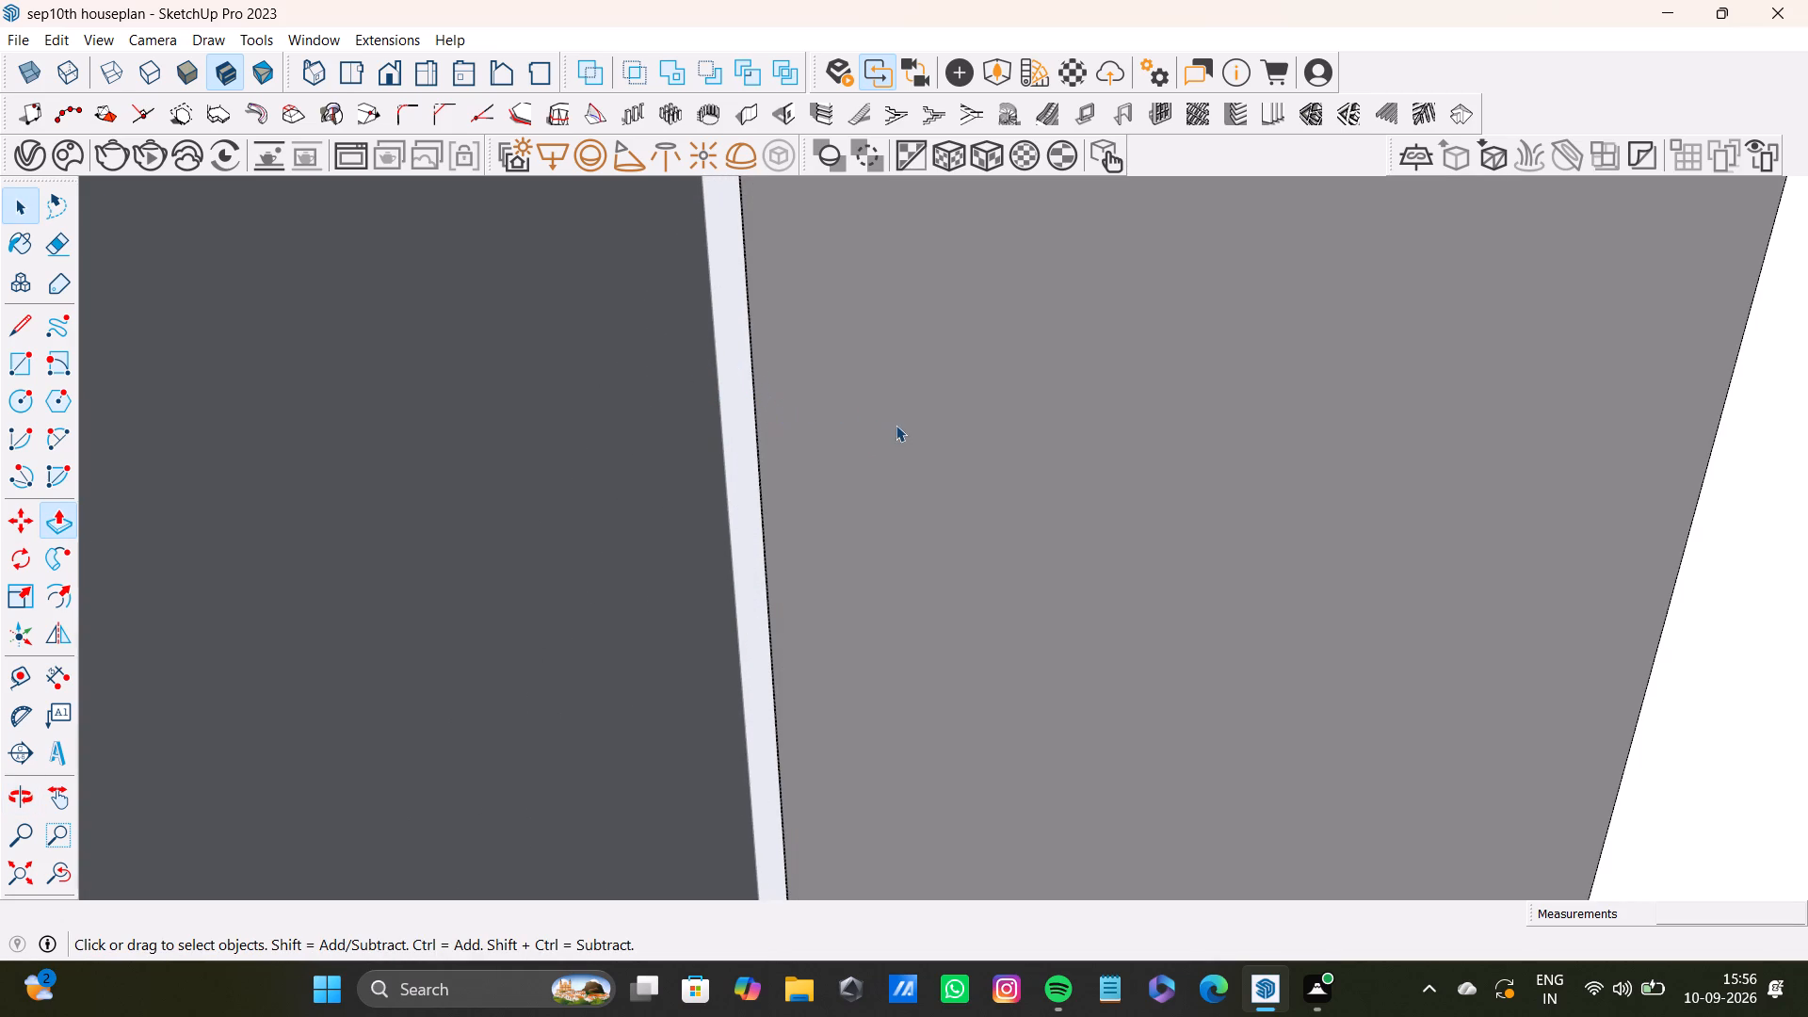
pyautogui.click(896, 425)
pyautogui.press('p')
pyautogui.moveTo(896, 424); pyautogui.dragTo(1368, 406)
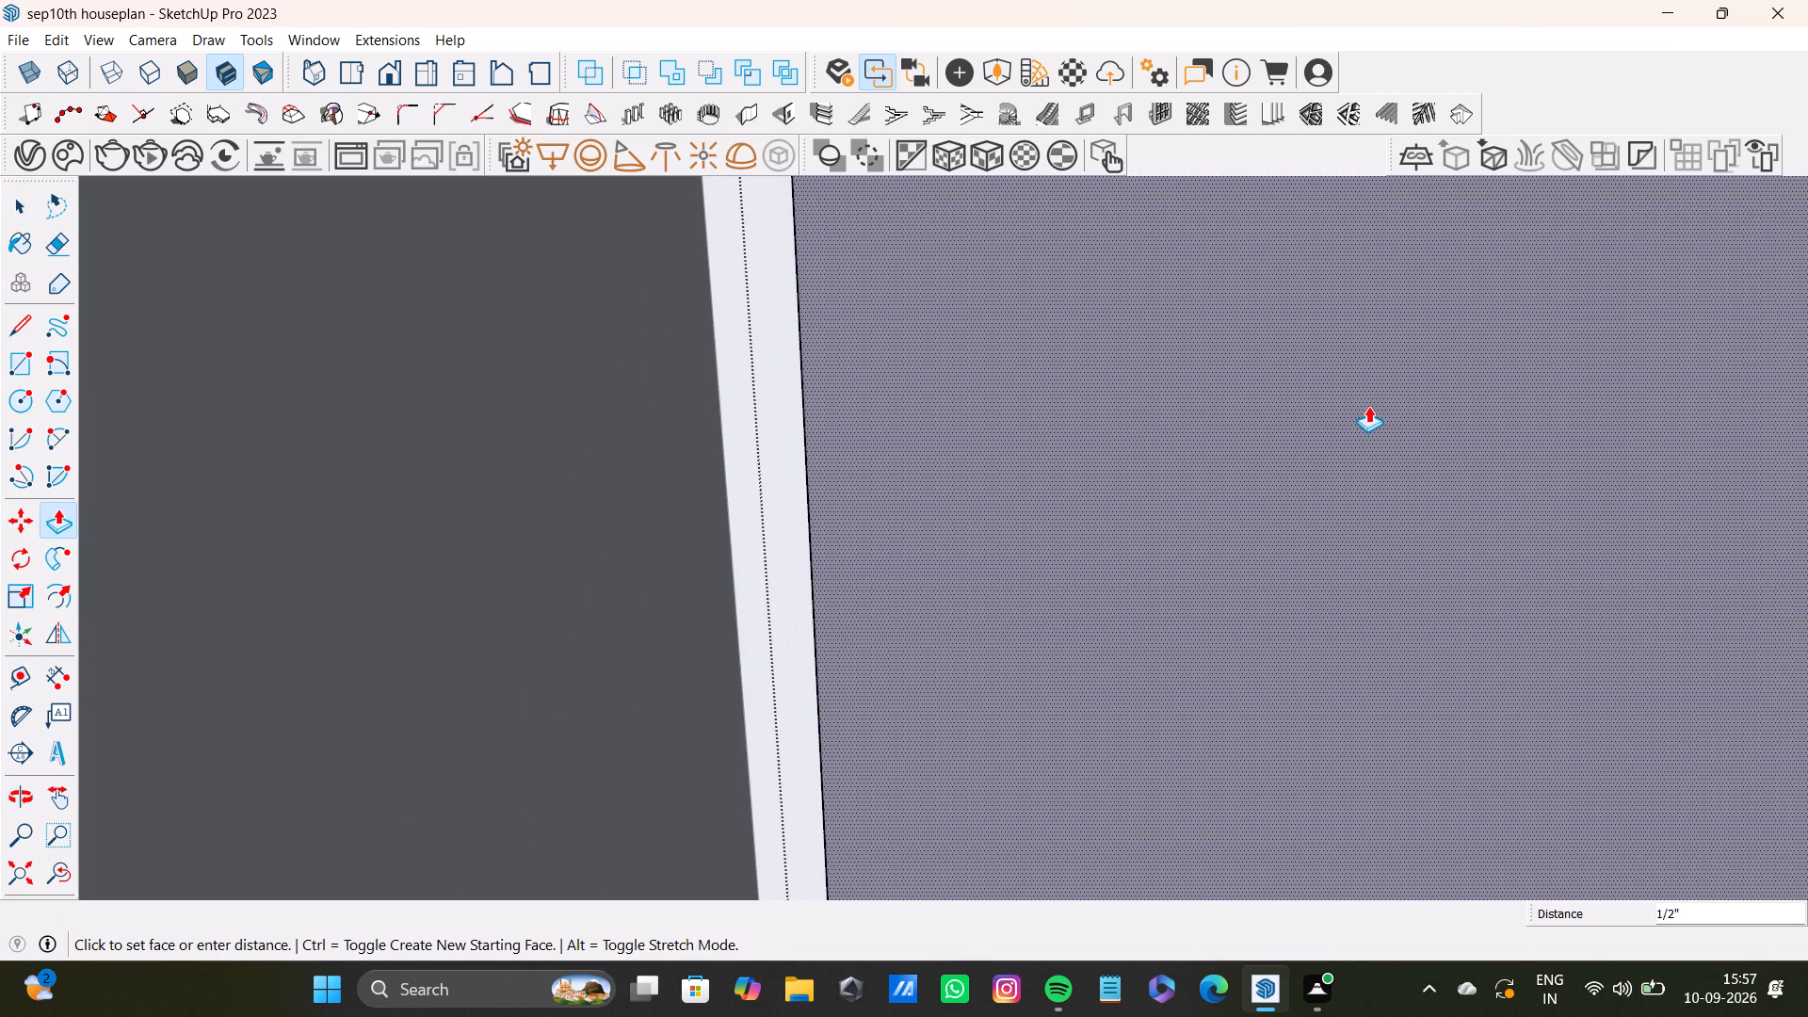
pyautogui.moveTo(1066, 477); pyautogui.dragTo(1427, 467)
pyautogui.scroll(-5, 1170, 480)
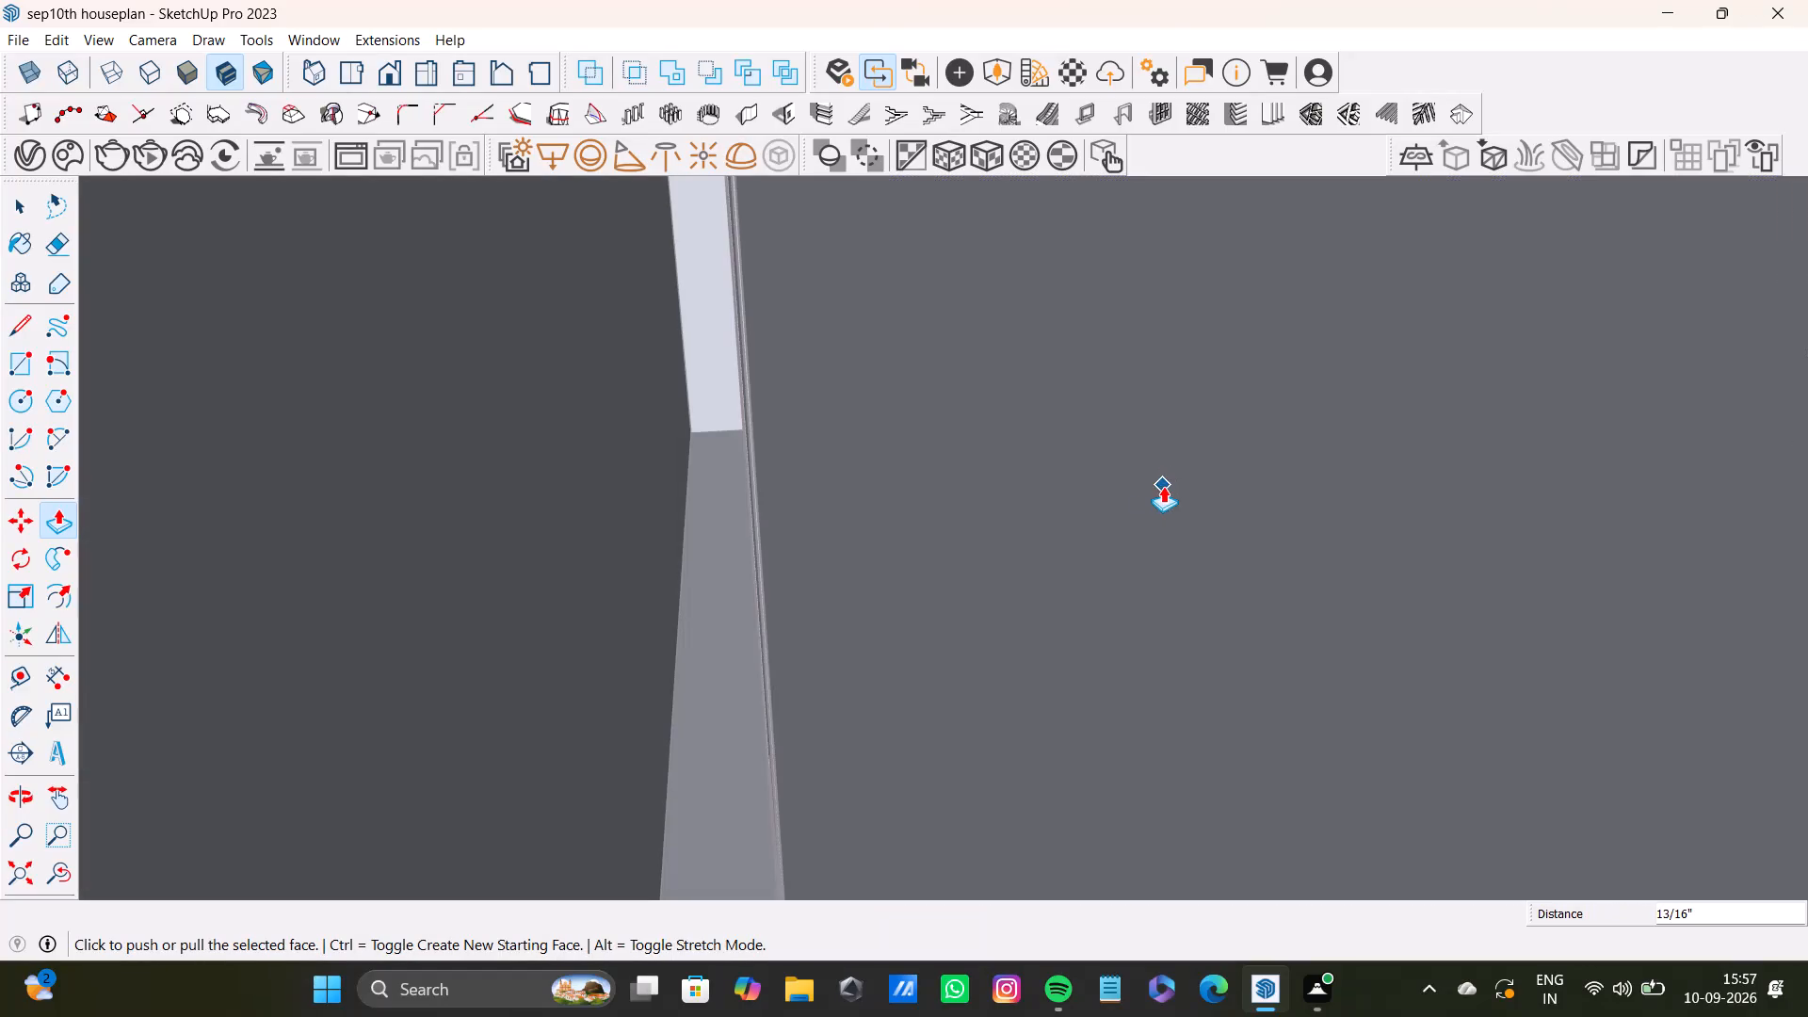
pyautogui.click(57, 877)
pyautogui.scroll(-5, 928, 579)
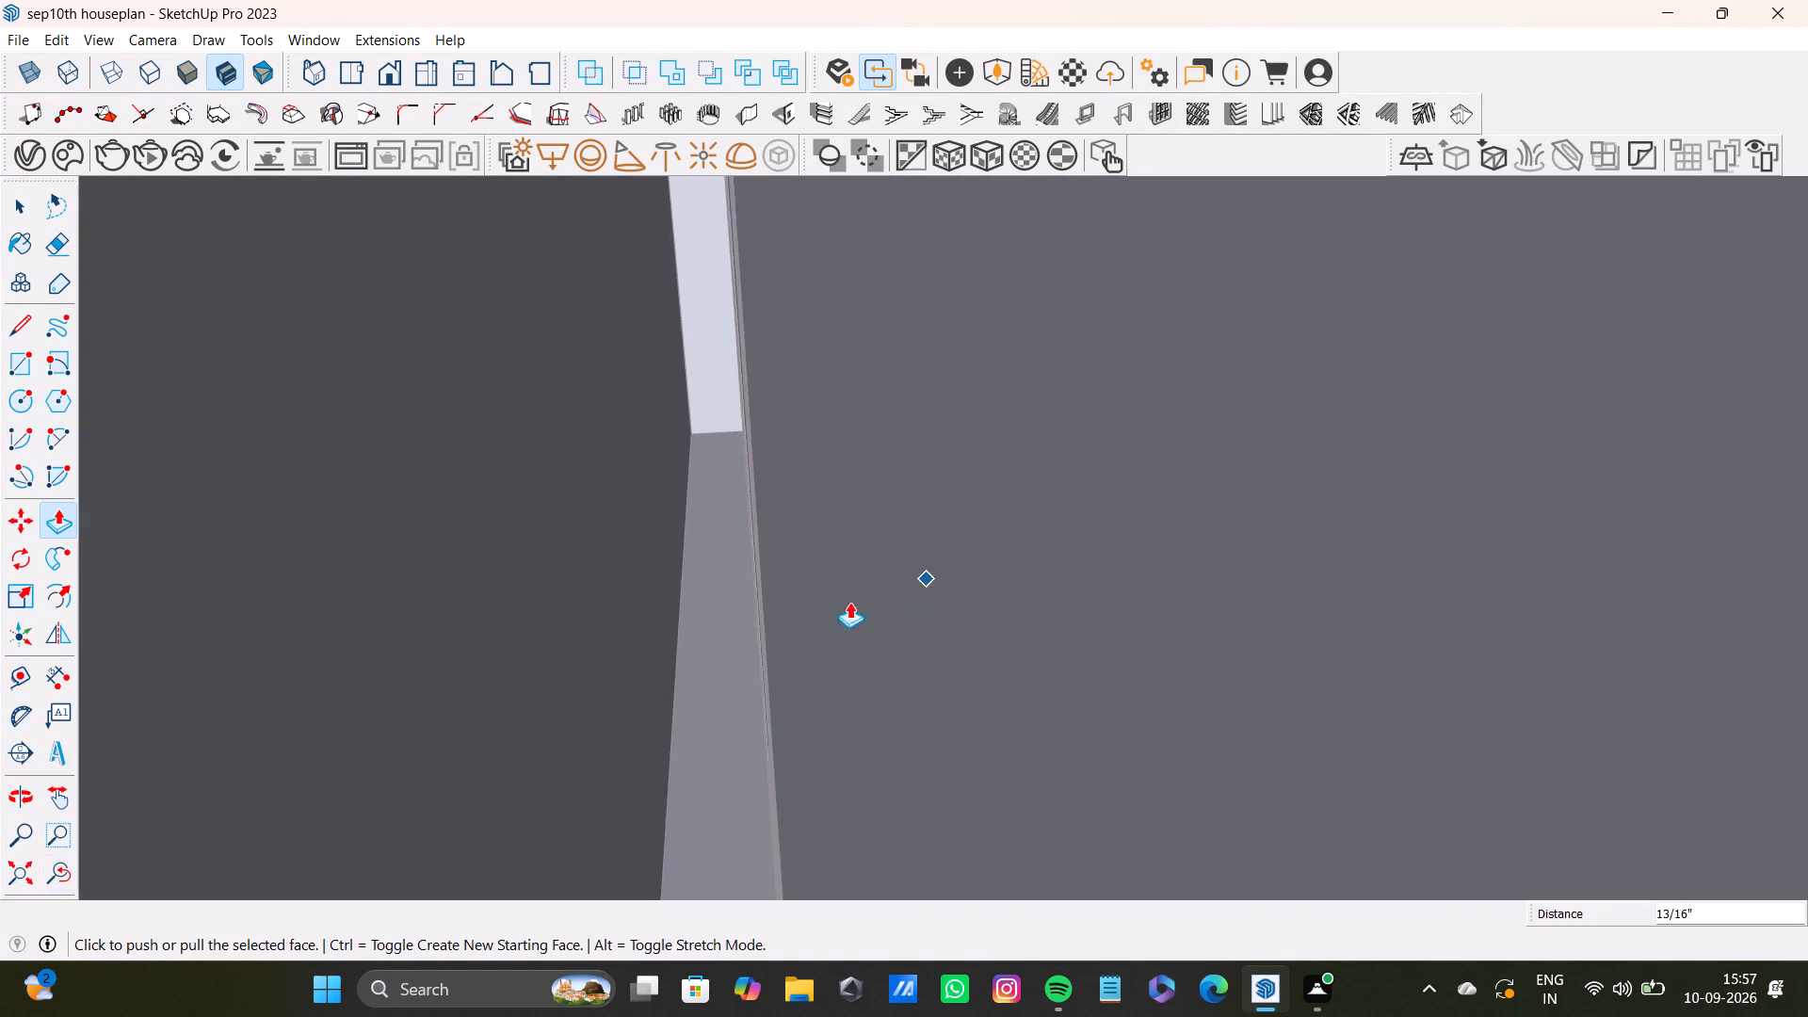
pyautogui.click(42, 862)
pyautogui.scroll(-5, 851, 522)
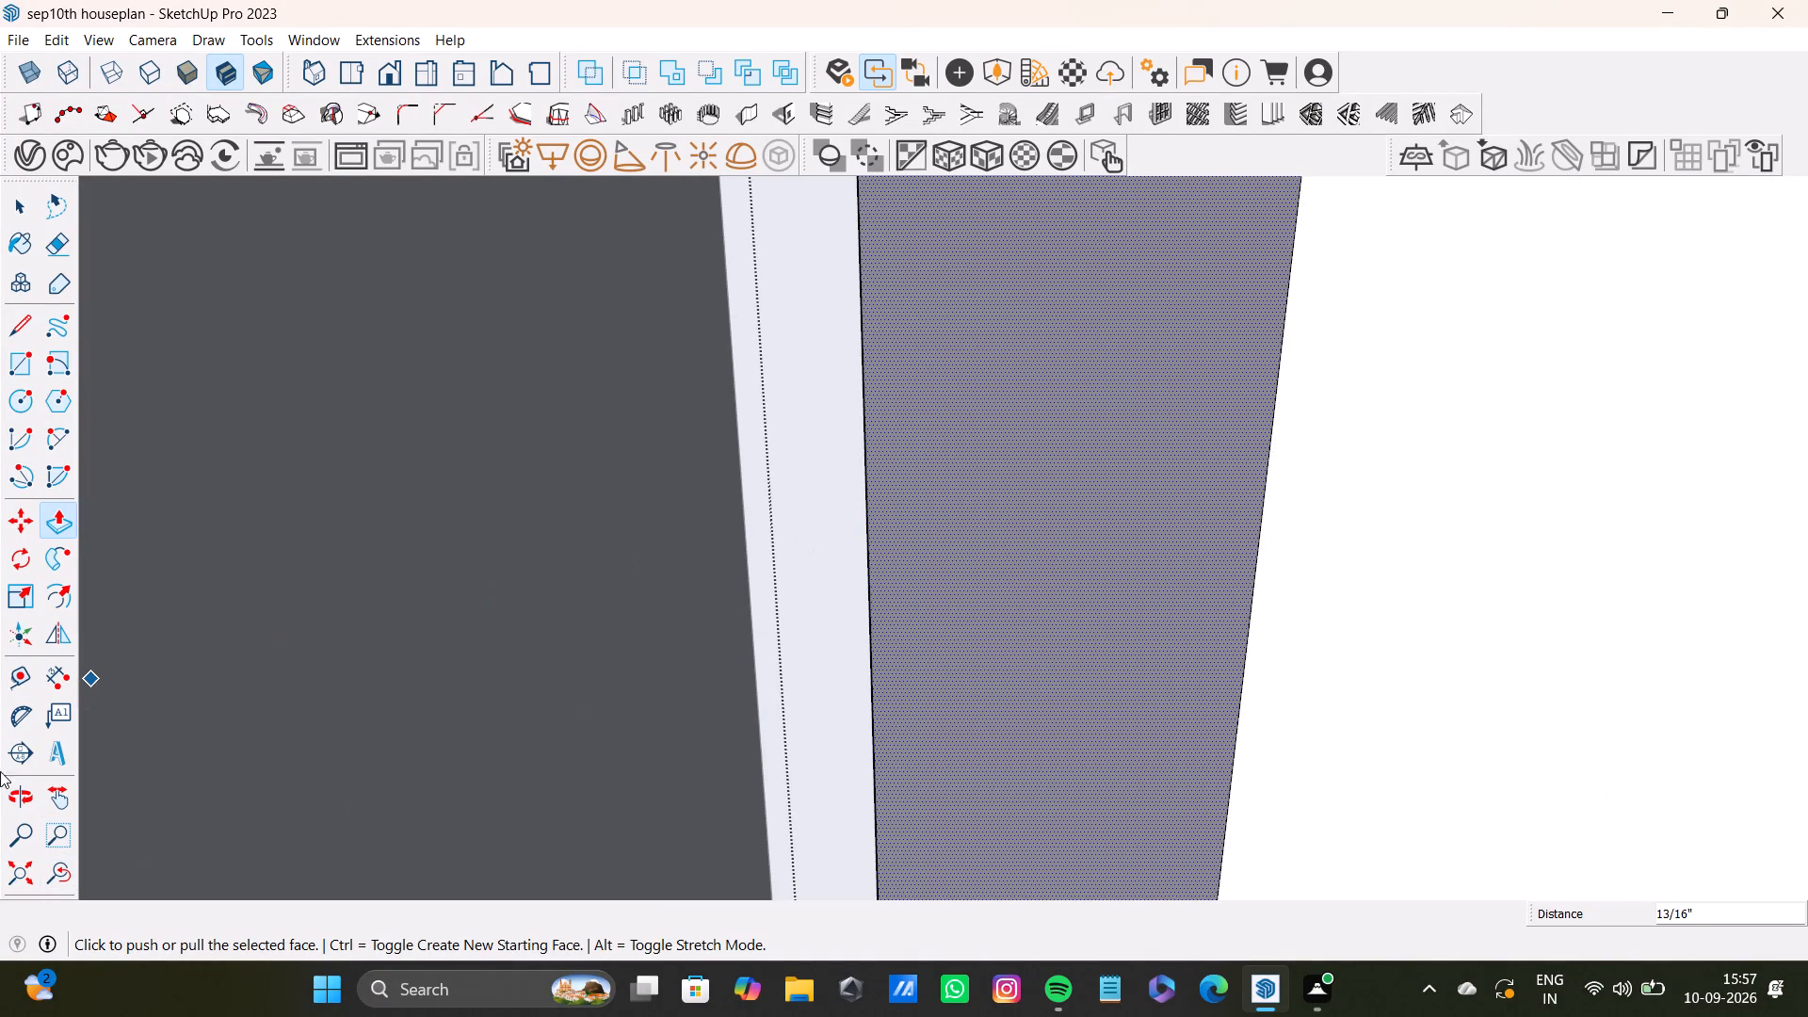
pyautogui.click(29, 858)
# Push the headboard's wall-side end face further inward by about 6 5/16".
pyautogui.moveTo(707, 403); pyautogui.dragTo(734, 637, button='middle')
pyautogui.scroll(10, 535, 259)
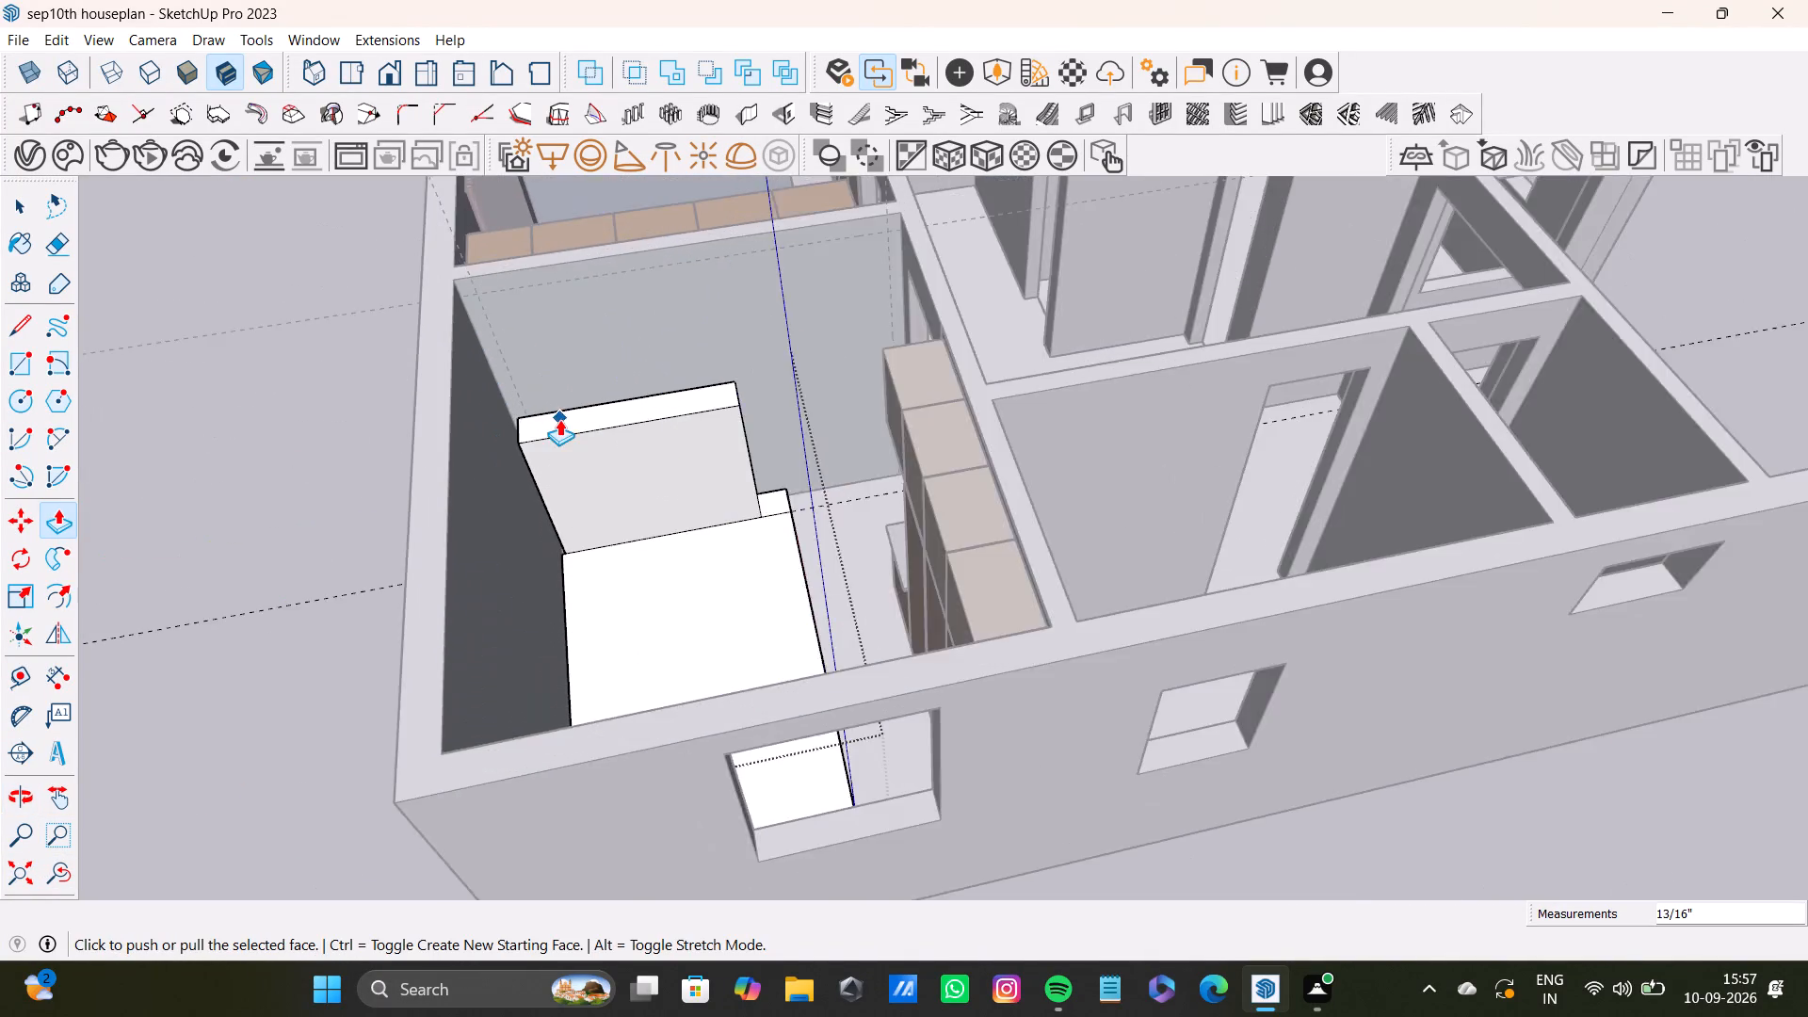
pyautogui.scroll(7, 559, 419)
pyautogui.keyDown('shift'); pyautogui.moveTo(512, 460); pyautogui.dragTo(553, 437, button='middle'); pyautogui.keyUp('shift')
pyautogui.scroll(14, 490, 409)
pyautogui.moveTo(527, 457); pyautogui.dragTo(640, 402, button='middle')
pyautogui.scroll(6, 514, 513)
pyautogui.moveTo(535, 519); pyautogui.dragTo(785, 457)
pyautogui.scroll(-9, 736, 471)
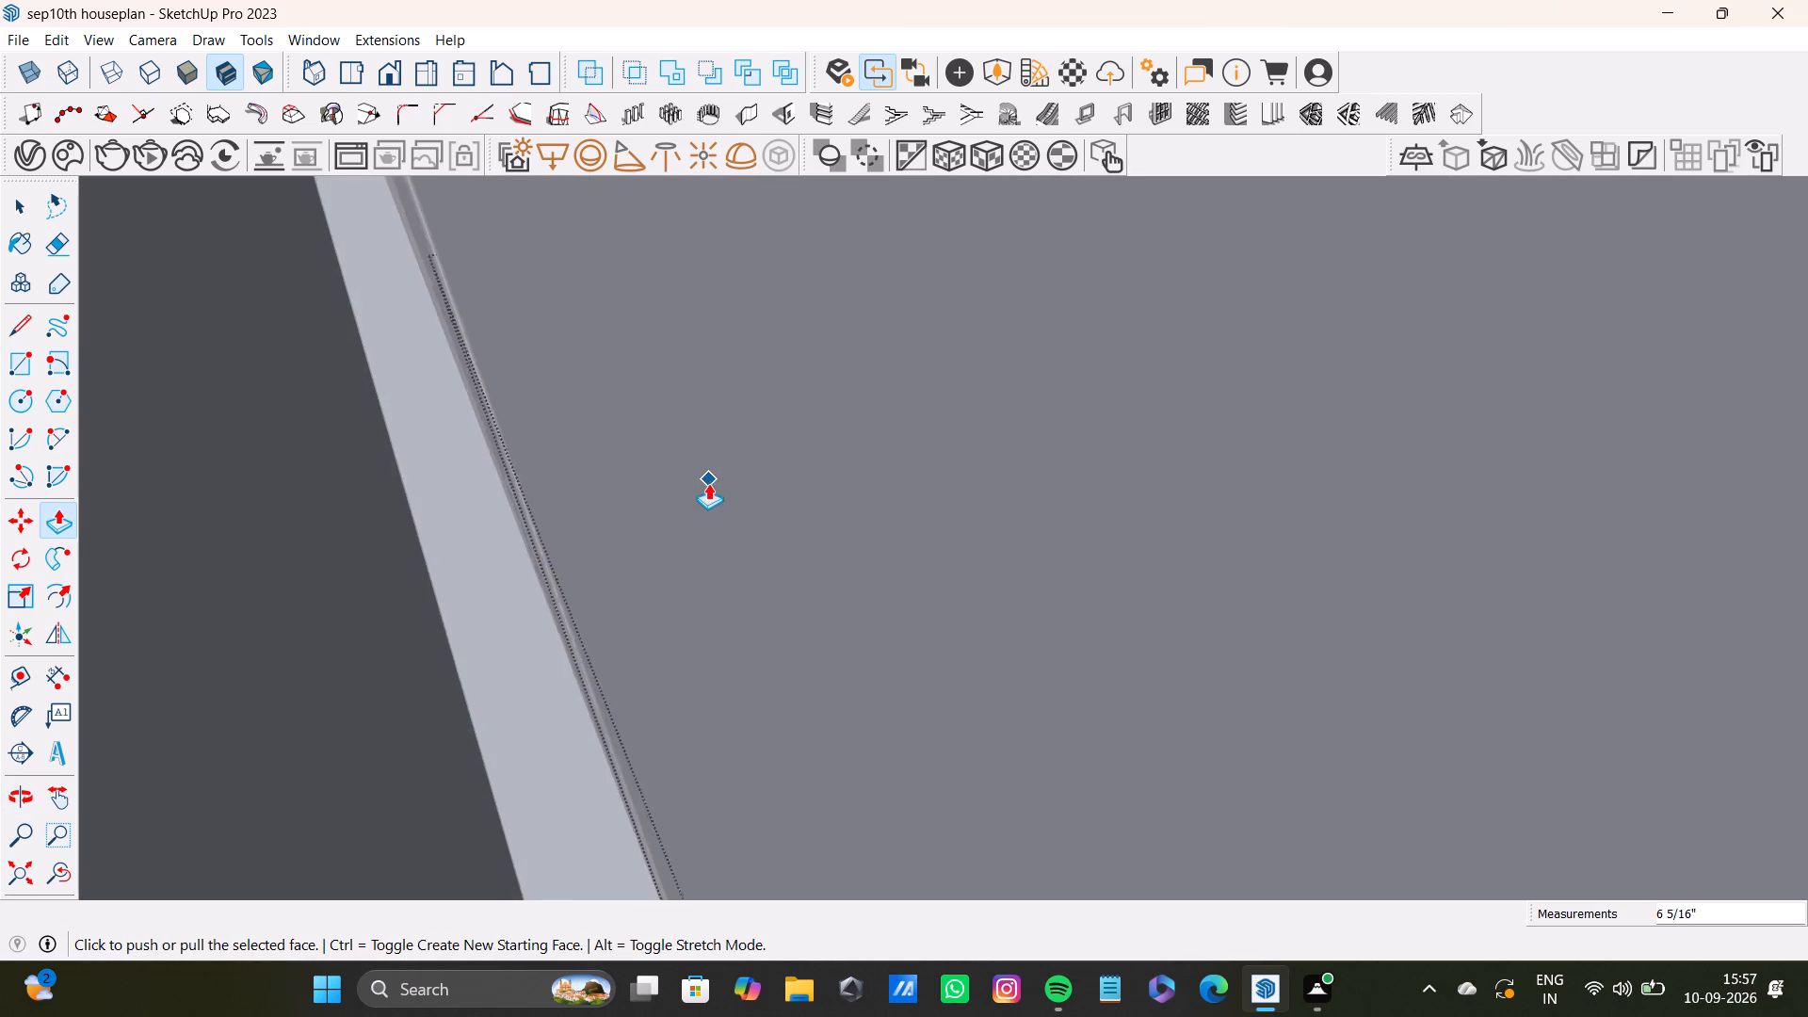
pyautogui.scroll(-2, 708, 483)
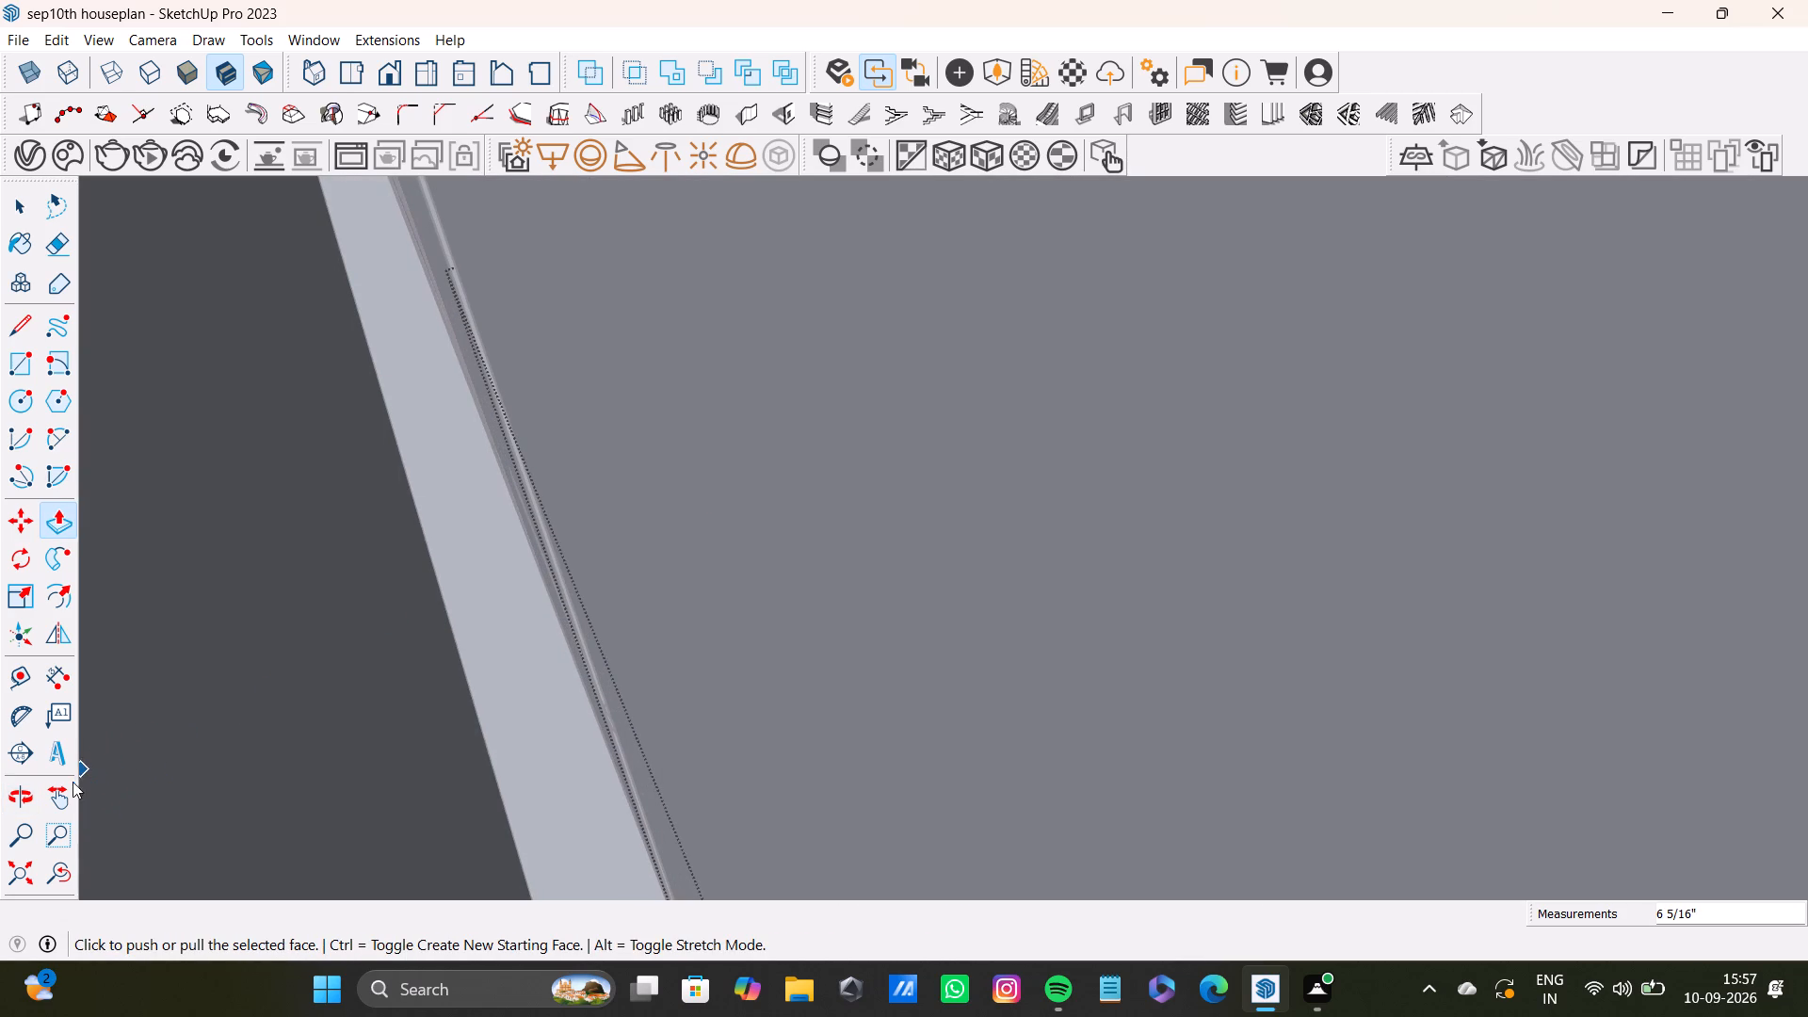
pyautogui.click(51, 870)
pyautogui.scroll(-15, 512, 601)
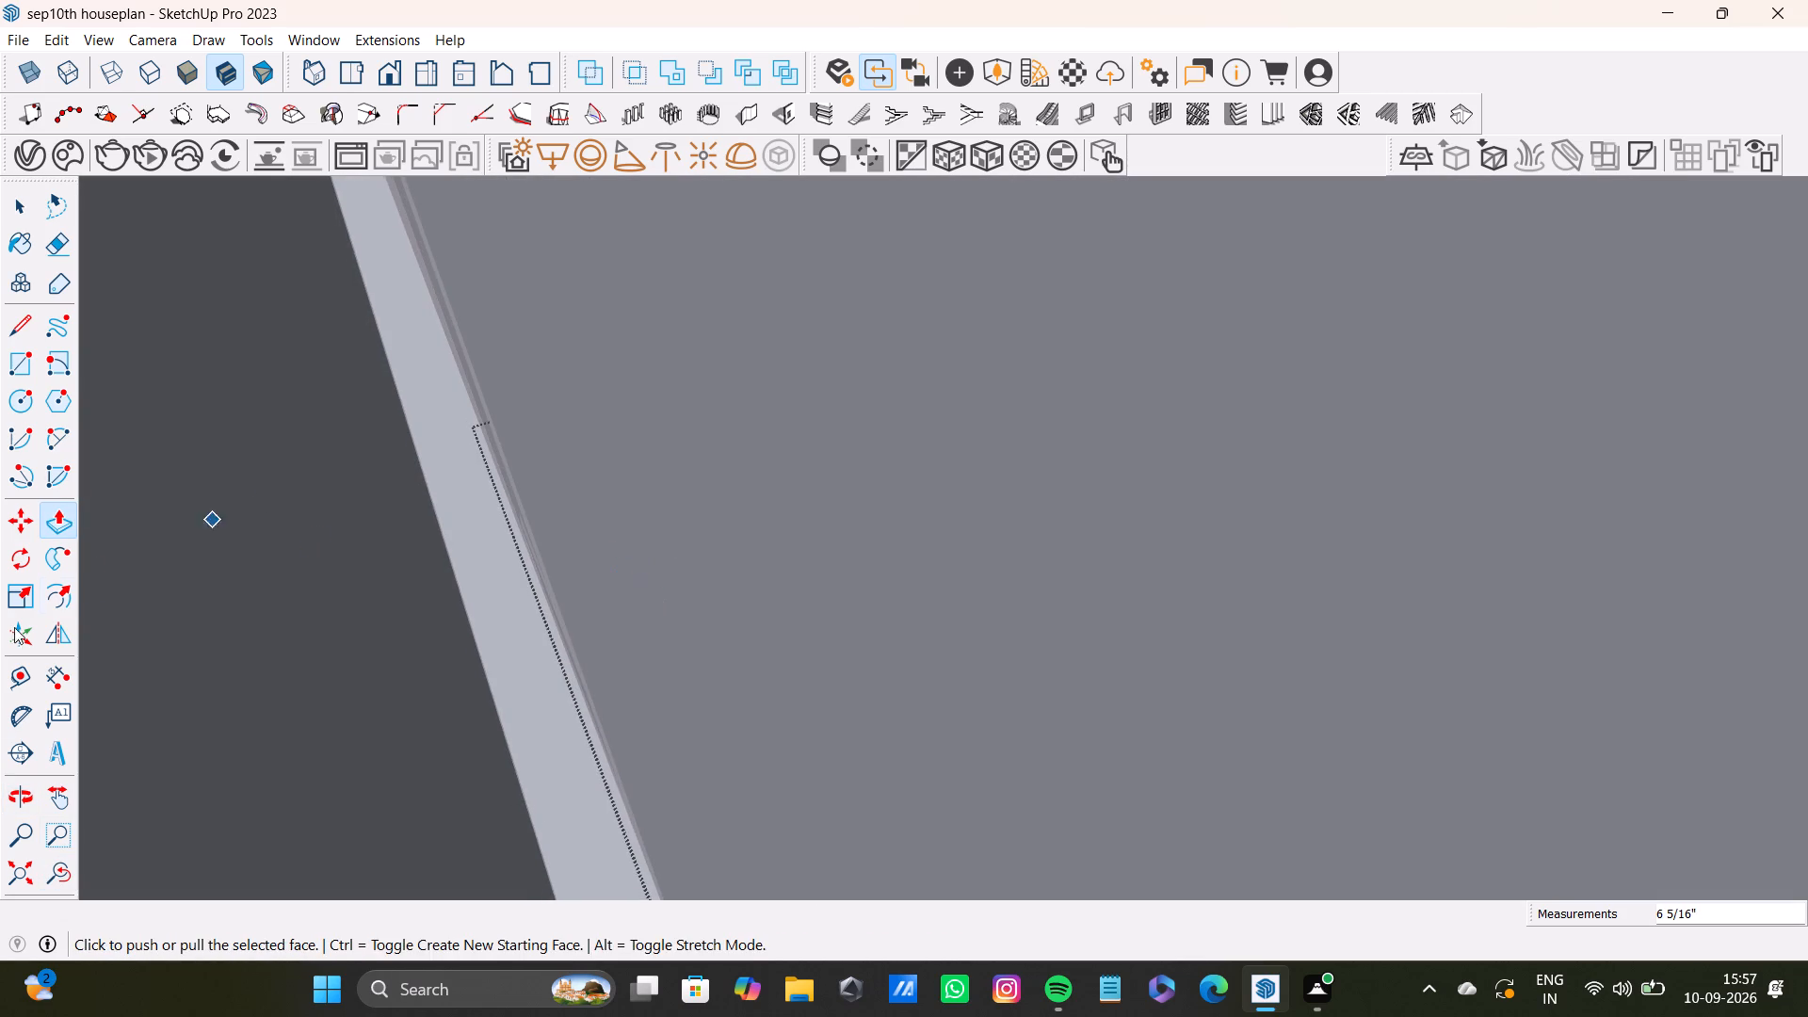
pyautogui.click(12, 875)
# Undo the headboard edits back to the plain base box with its single cross guide near the head edge.
pyautogui.press('space')
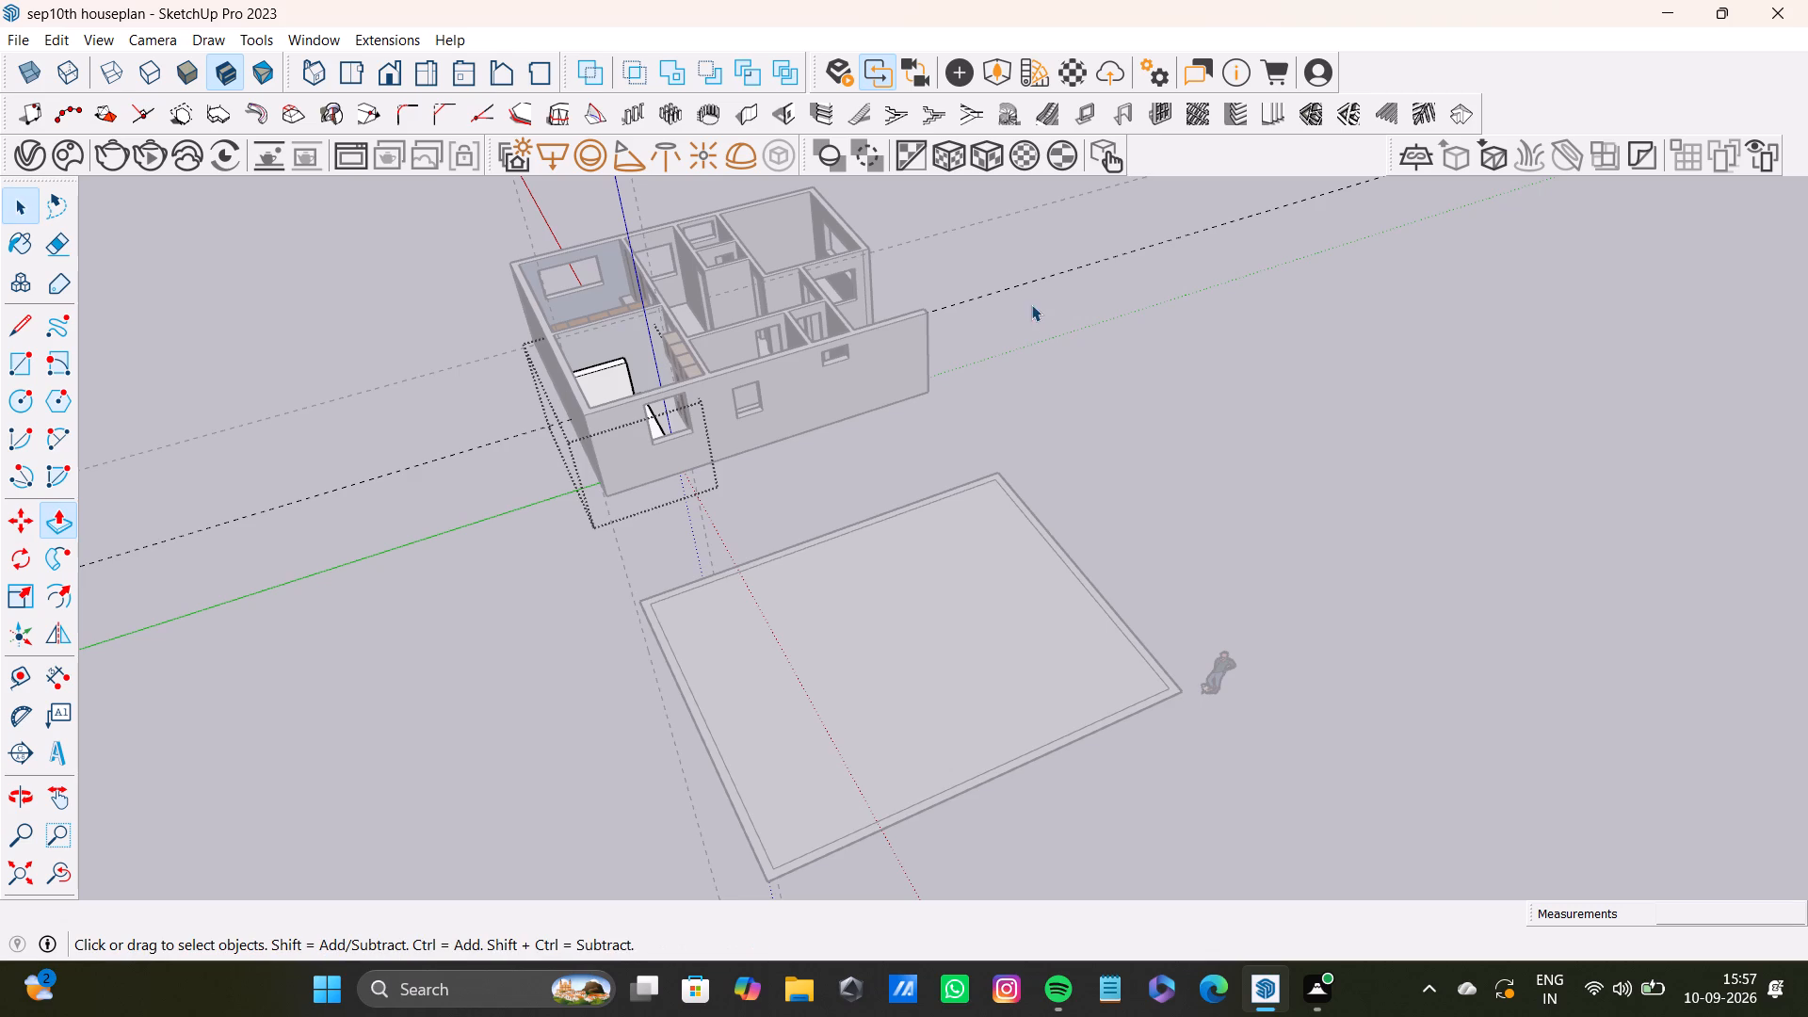
pyautogui.scroll(9, 679, 326)
pyautogui.keyDown('shift'); pyautogui.moveTo(669, 363); pyautogui.dragTo(750, 420, button='middle'); pyautogui.keyUp('shift')
pyautogui.scroll(8, 752, 484)
pyautogui.moveTo(702, 507); pyautogui.dragTo(655, 558, button='middle')
pyautogui.scroll(7, 560, 589)
pyautogui.keyDown('shift'); pyautogui.moveTo(460, 645); pyautogui.dragTo(588, 570, button='middle'); pyautogui.keyUp('shift')
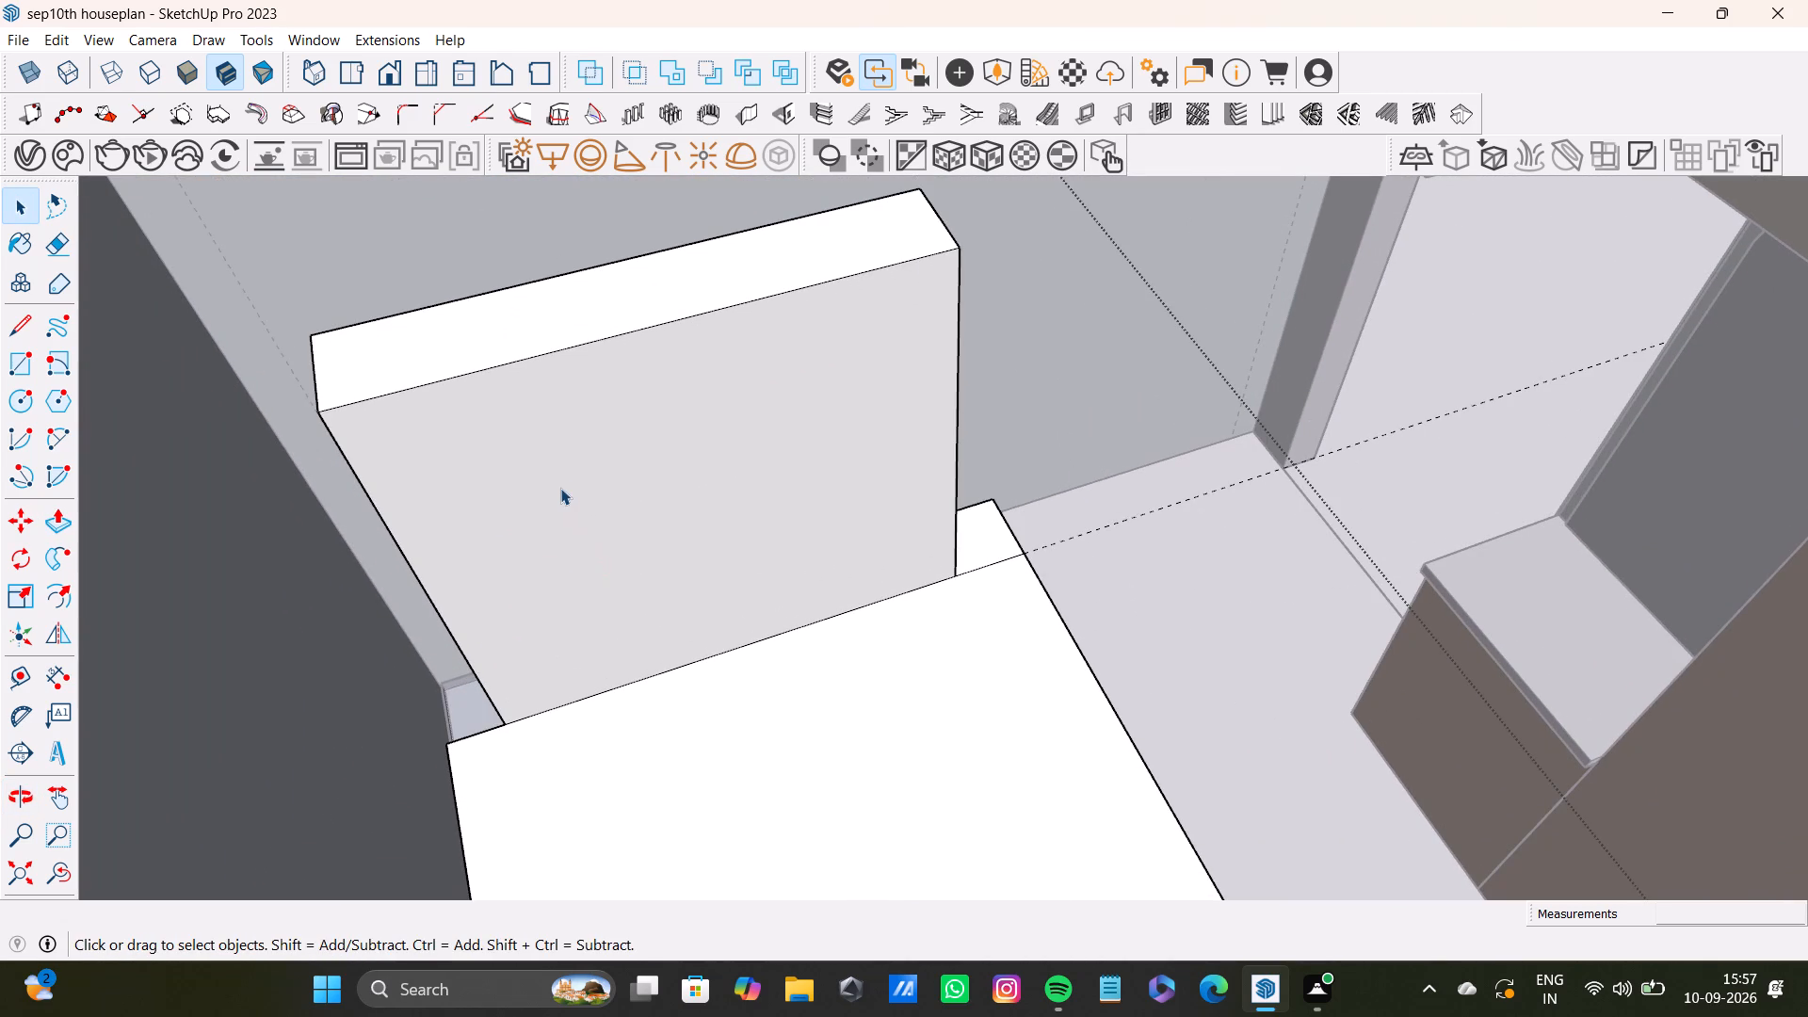
pyautogui.hotkey('ctrl', 'z')
pyautogui.hotkey('ctrl', 'z')
pyautogui.hotkey('ctrl', 'z')
pyautogui.hotkey('ctrl', 'z')
pyautogui.hotkey('ctrl', 'z')
pyautogui.hotkey('ctrl', 'z')
pyautogui.hotkey('ctrl', 'z')
pyautogui.hotkey('ctrl', 'z')
pyautogui.hotkey('ctrl', 'z')
pyautogui.hotkey('ctrl', 'z')
pyautogui.hotkey('ctrl', 'z')
pyautogui.hotkey('ctrl', 'z')
pyautogui.hotkey('ctrl', 'z')
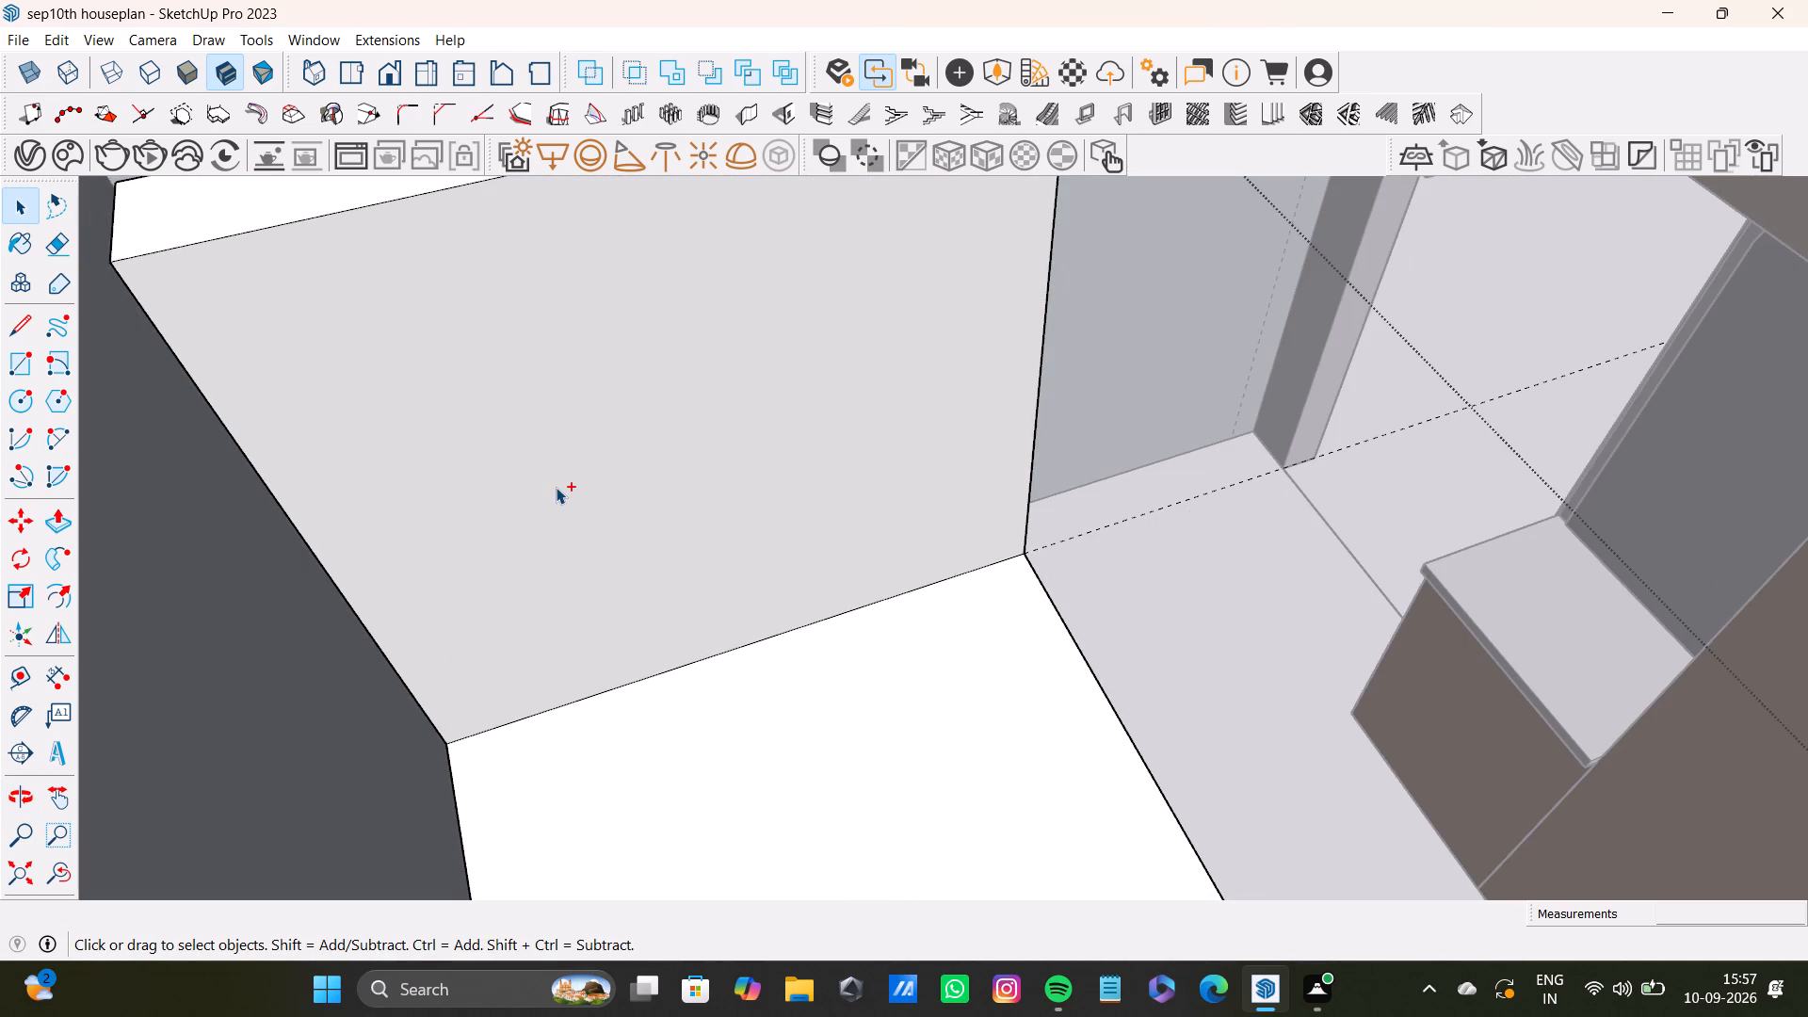
pyautogui.press('space')
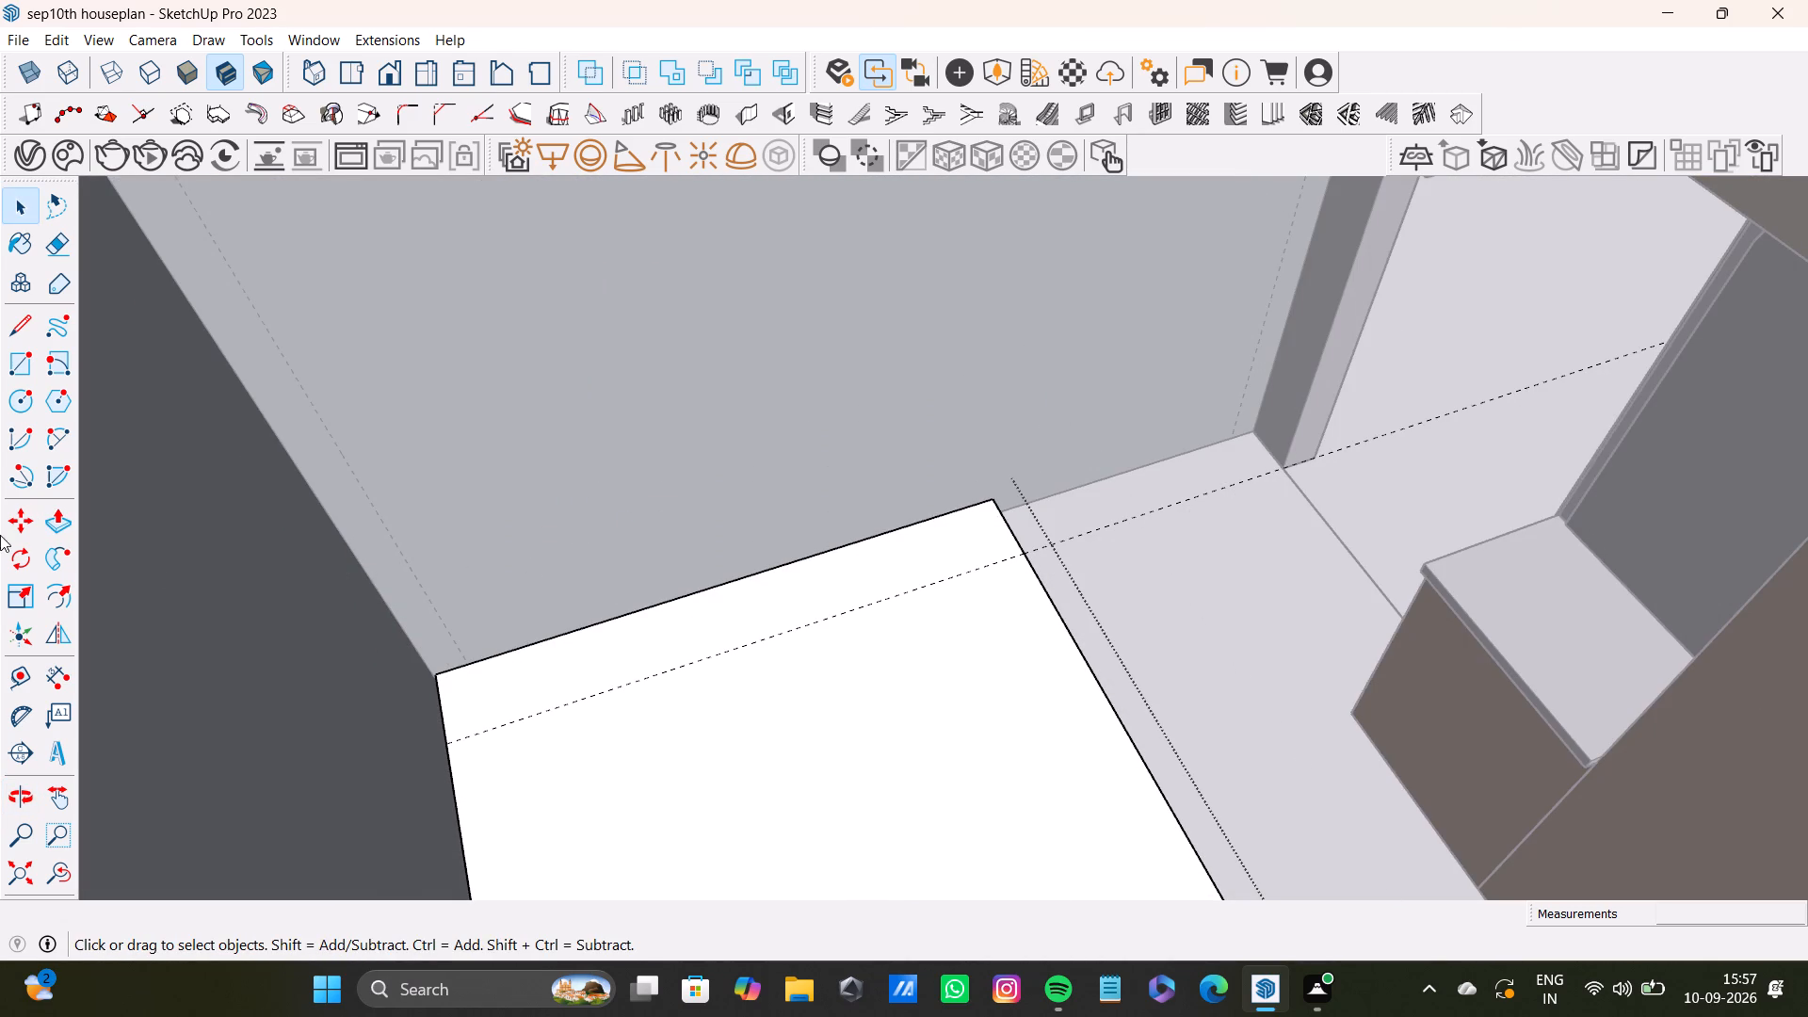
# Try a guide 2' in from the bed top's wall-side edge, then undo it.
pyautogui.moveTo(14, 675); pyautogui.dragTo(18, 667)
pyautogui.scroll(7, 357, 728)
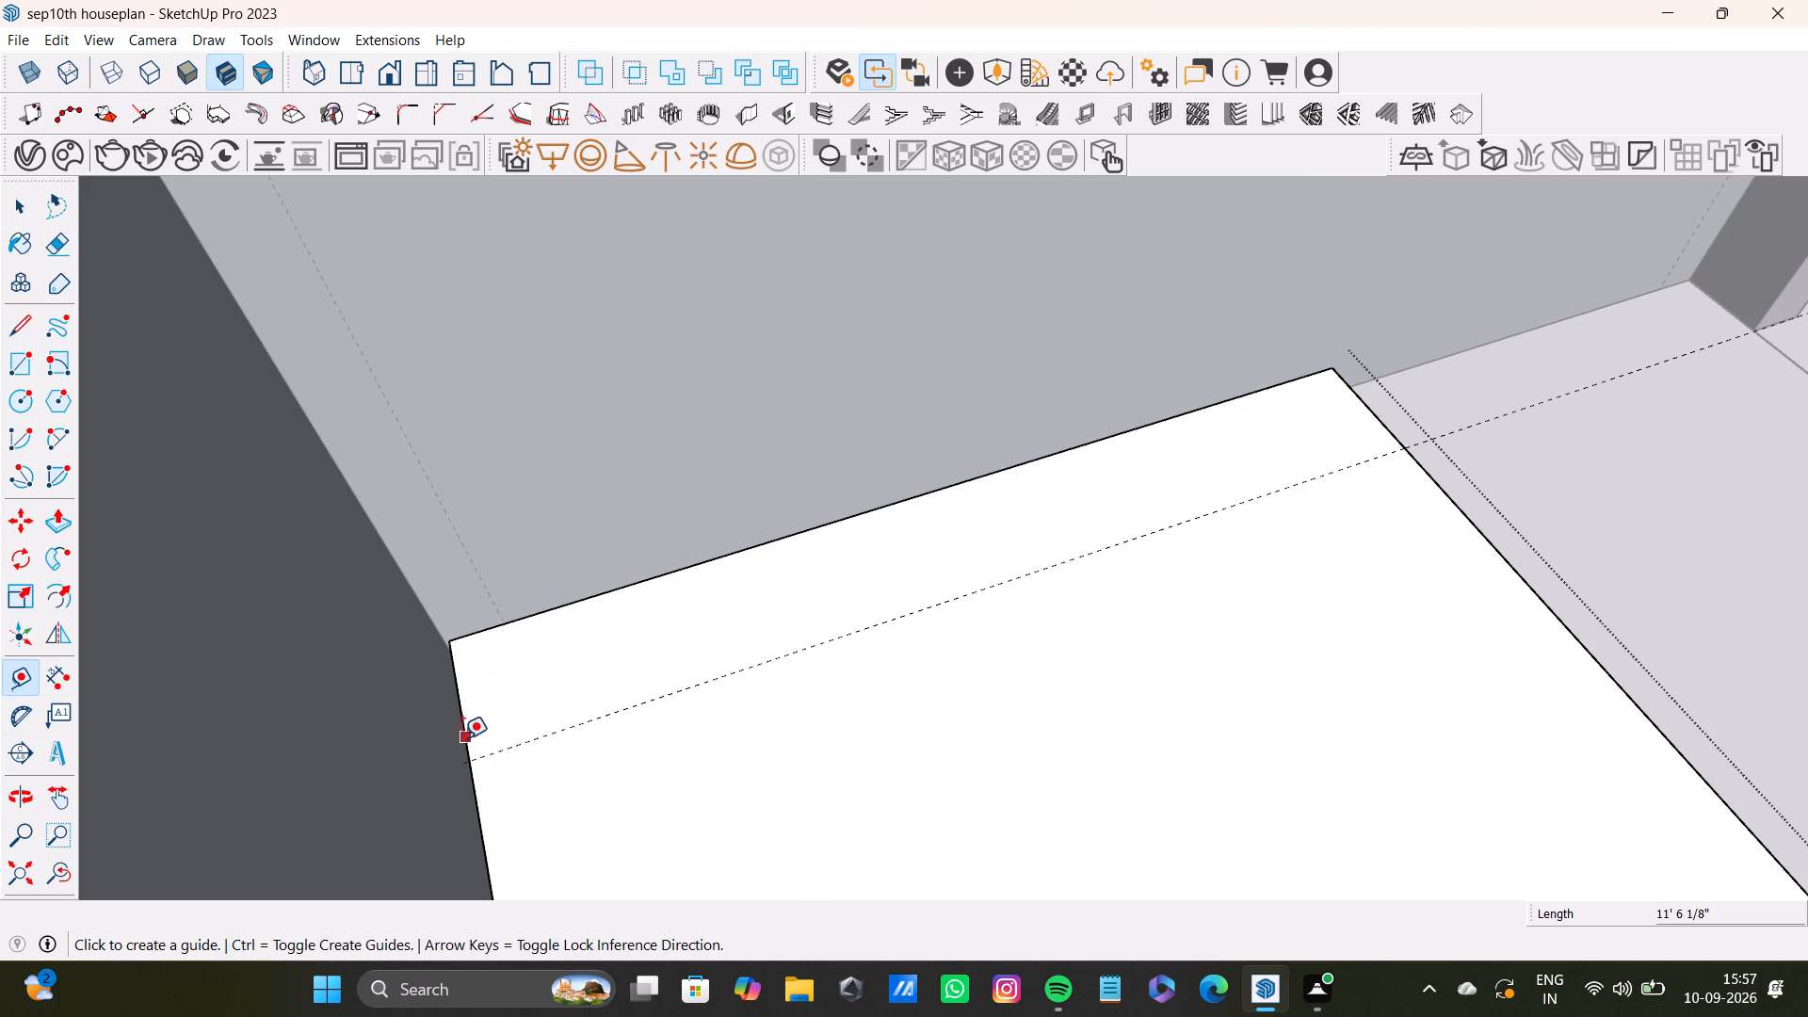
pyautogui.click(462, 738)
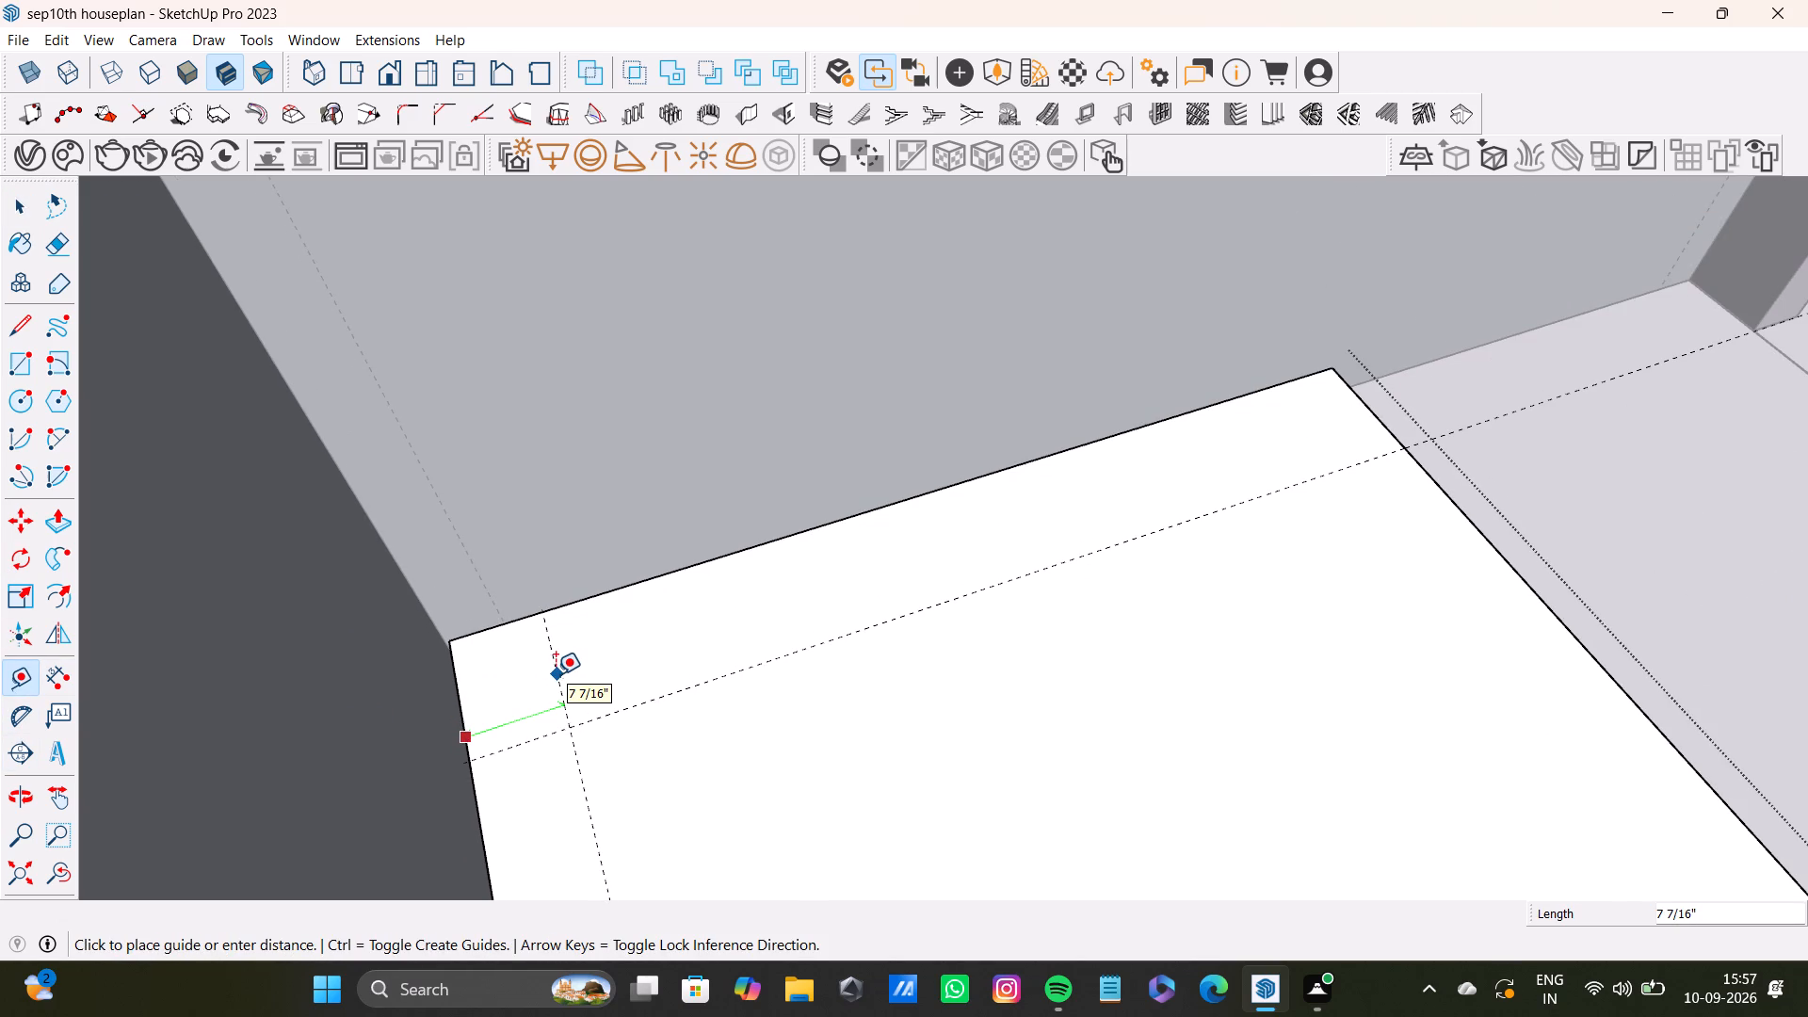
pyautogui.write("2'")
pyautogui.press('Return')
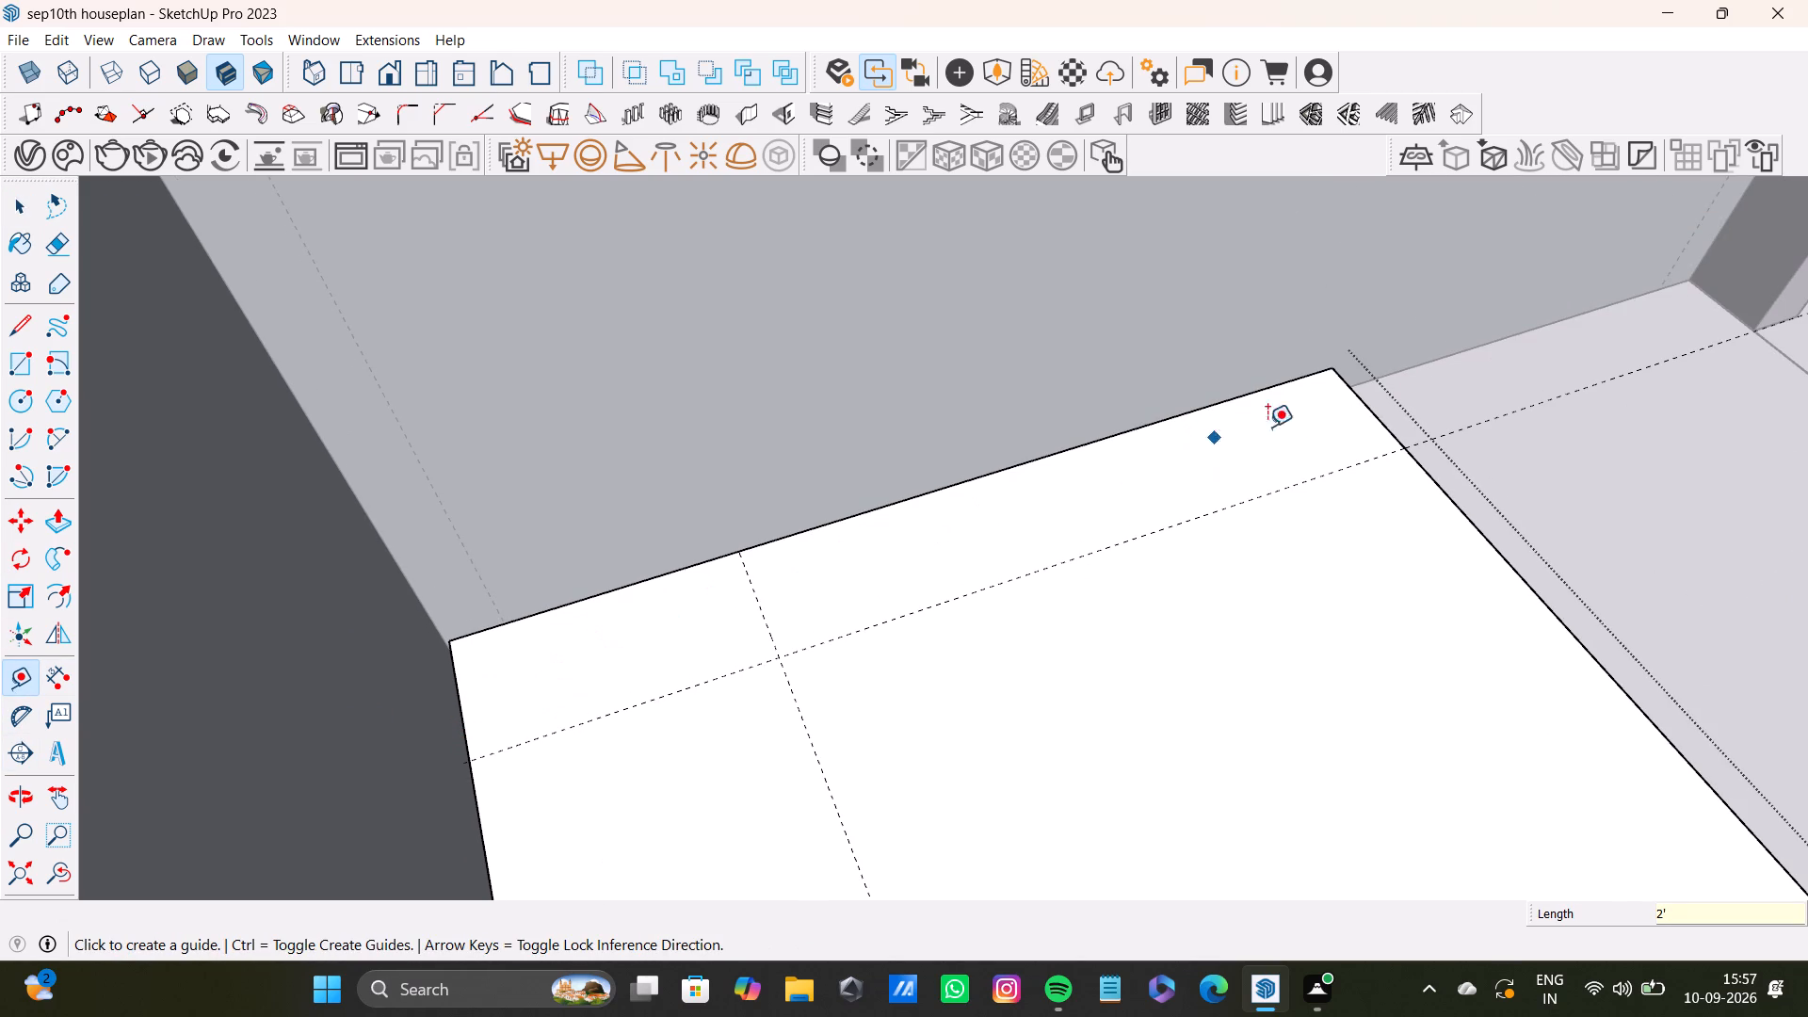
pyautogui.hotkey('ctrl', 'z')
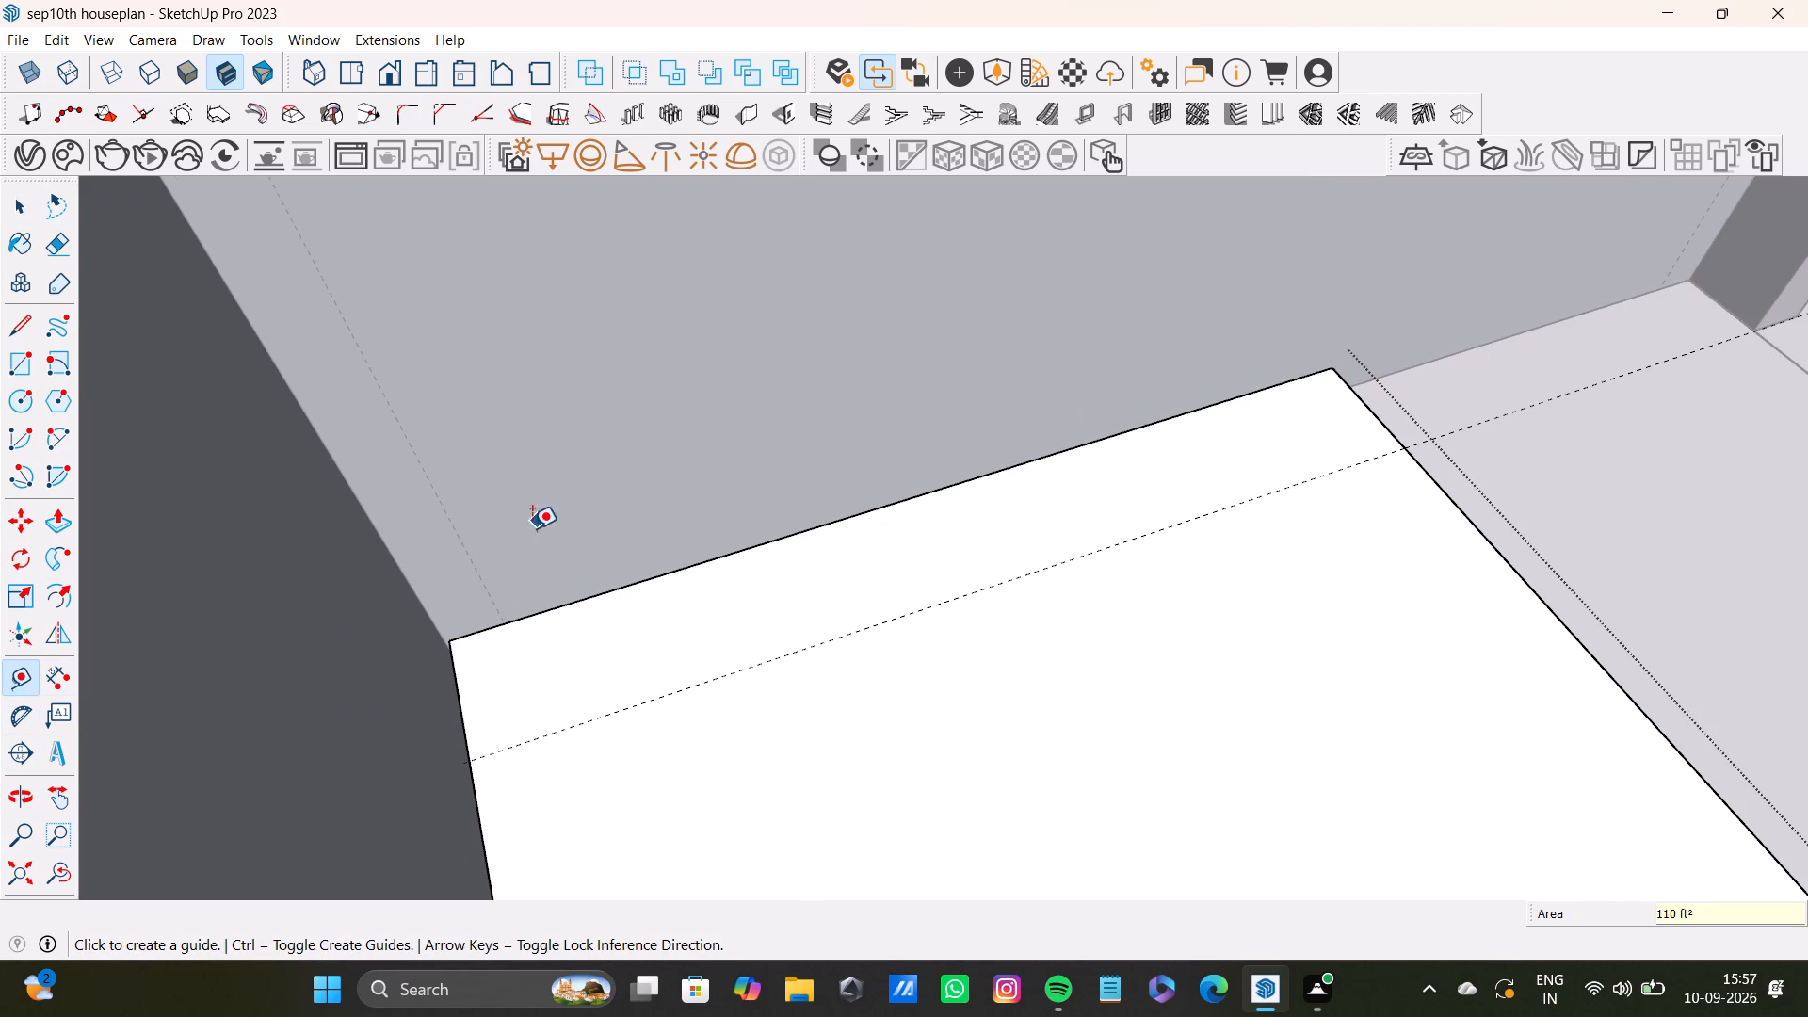
# Place guides on the bed top 1'3" in from its wall-side edge and 1'3" in from its doorway-side edge.
pyautogui.click(460, 710)
pyautogui.write("1'")
pyautogui.press('3')
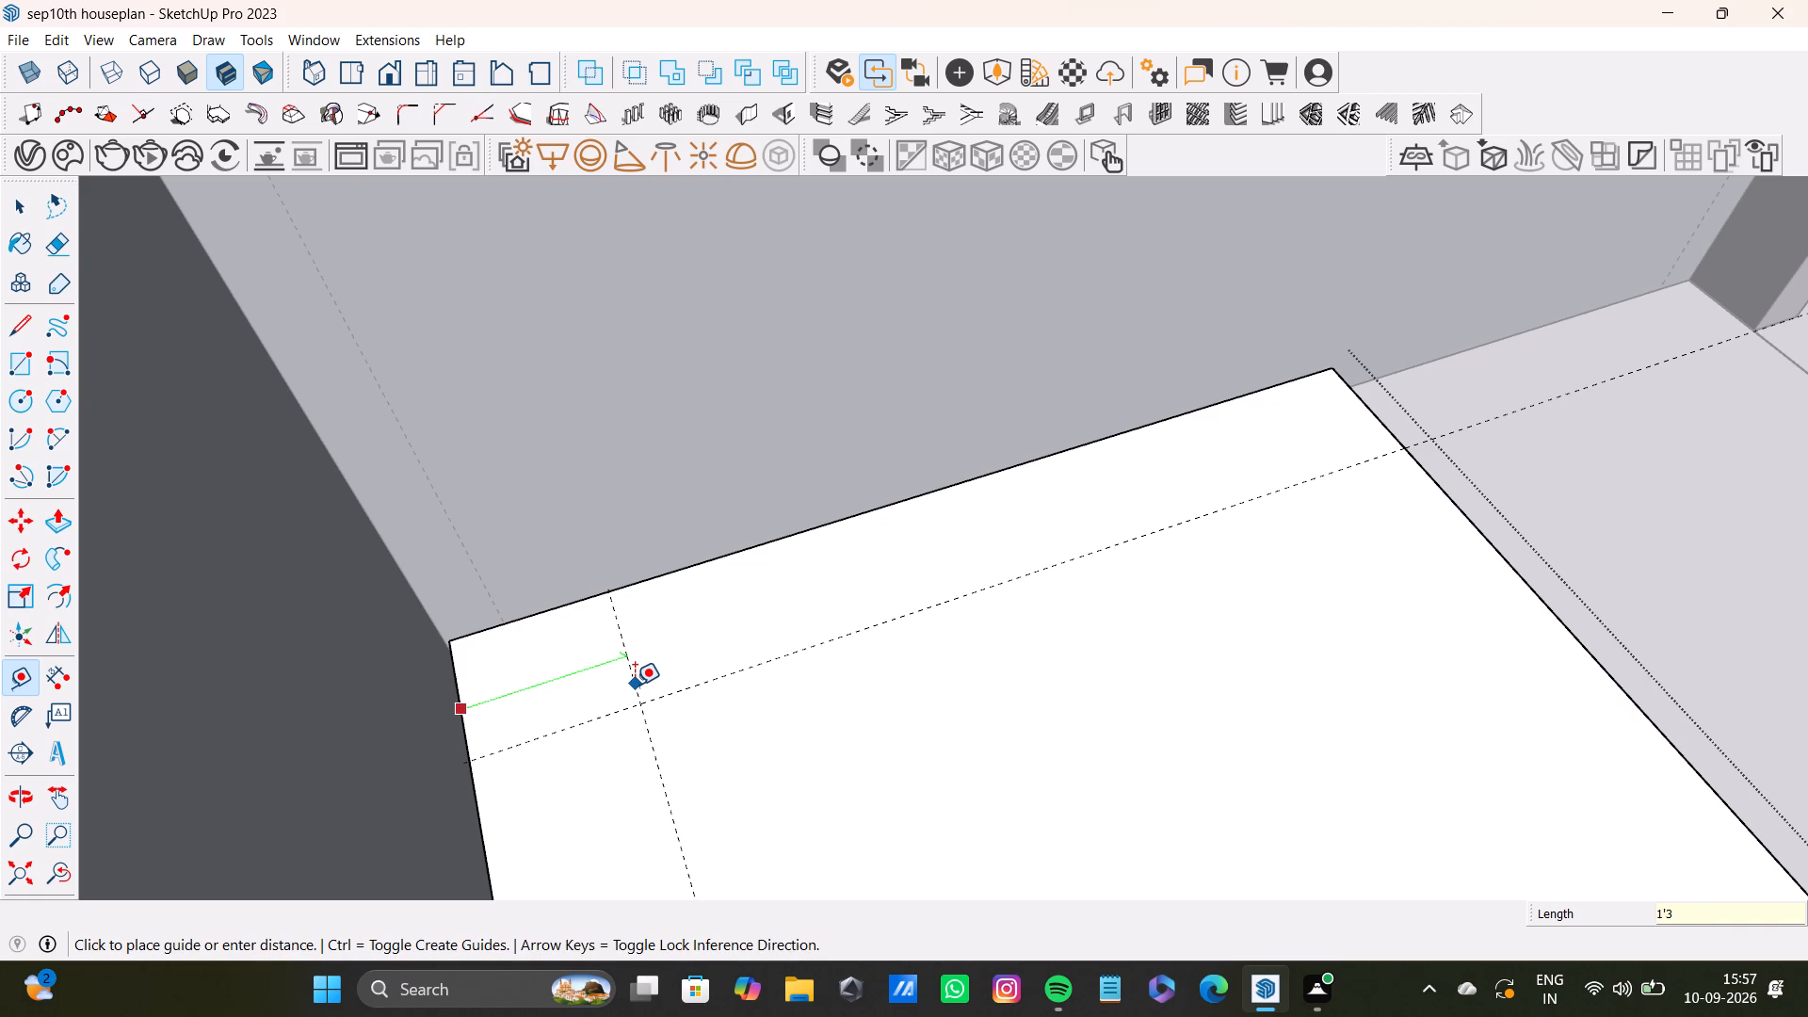
pyautogui.hotkey('shift', '"')
pyautogui.press('Return')
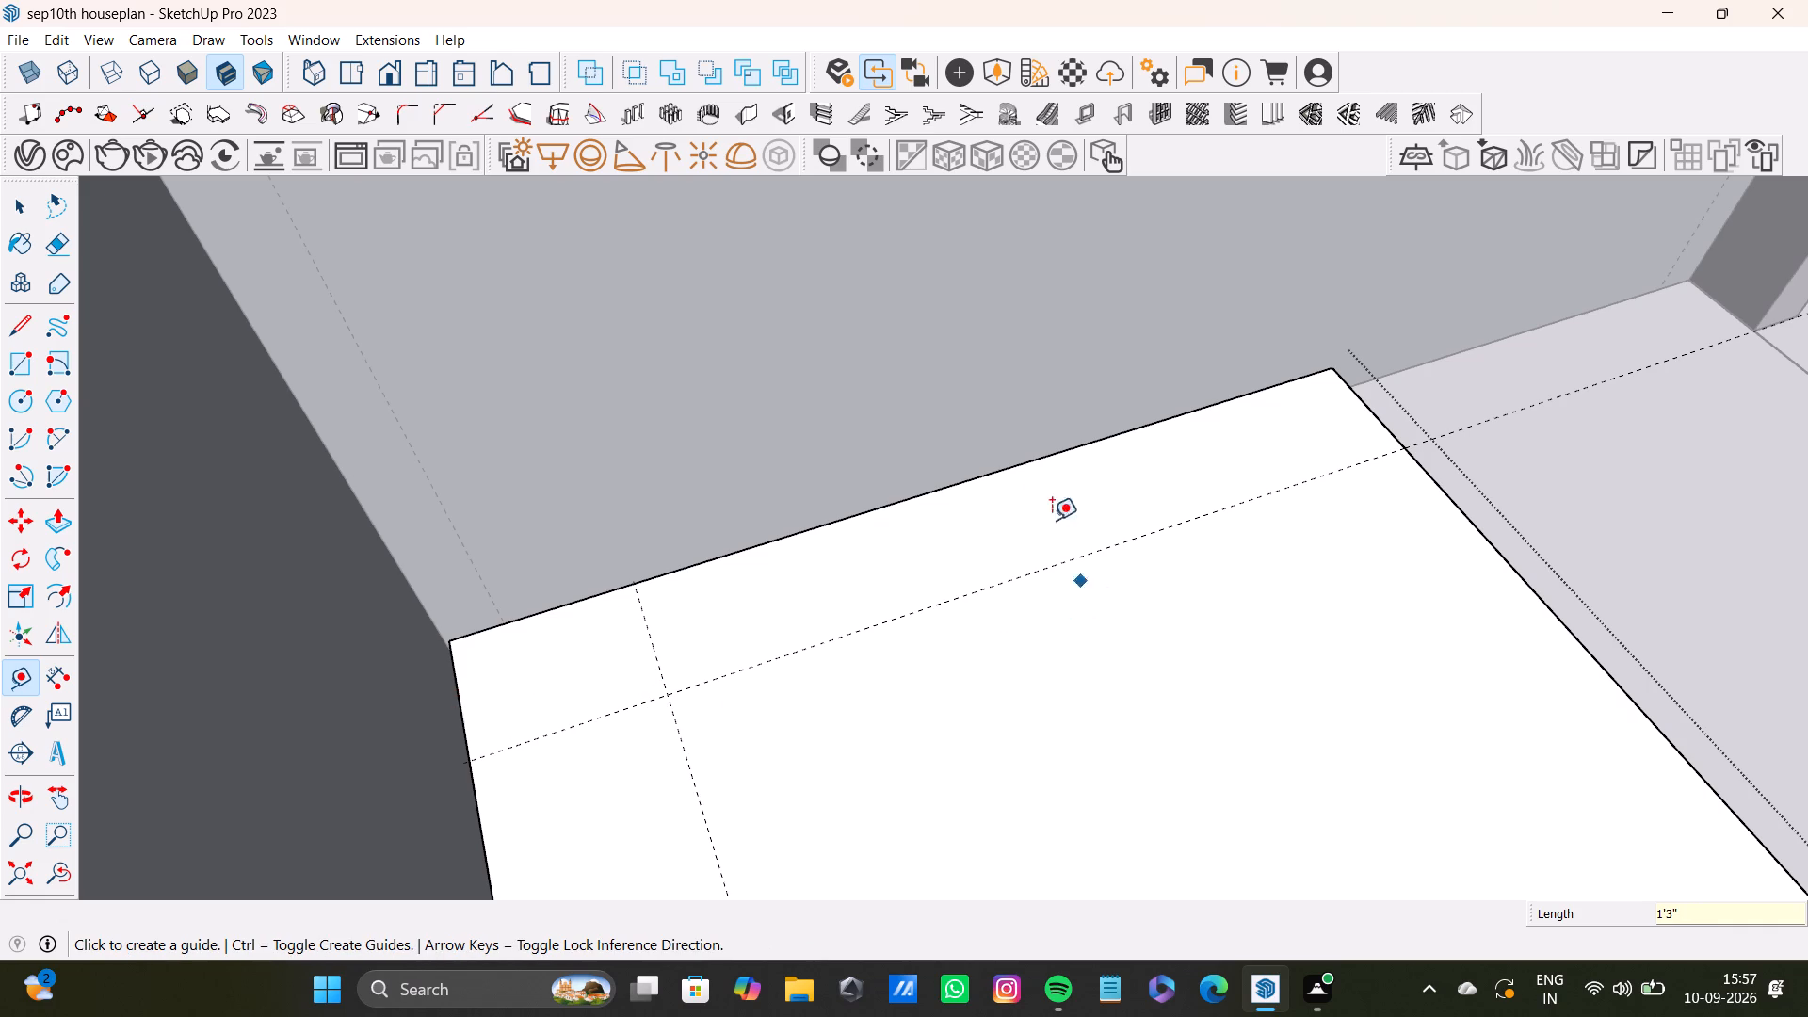
pyautogui.click(1370, 412)
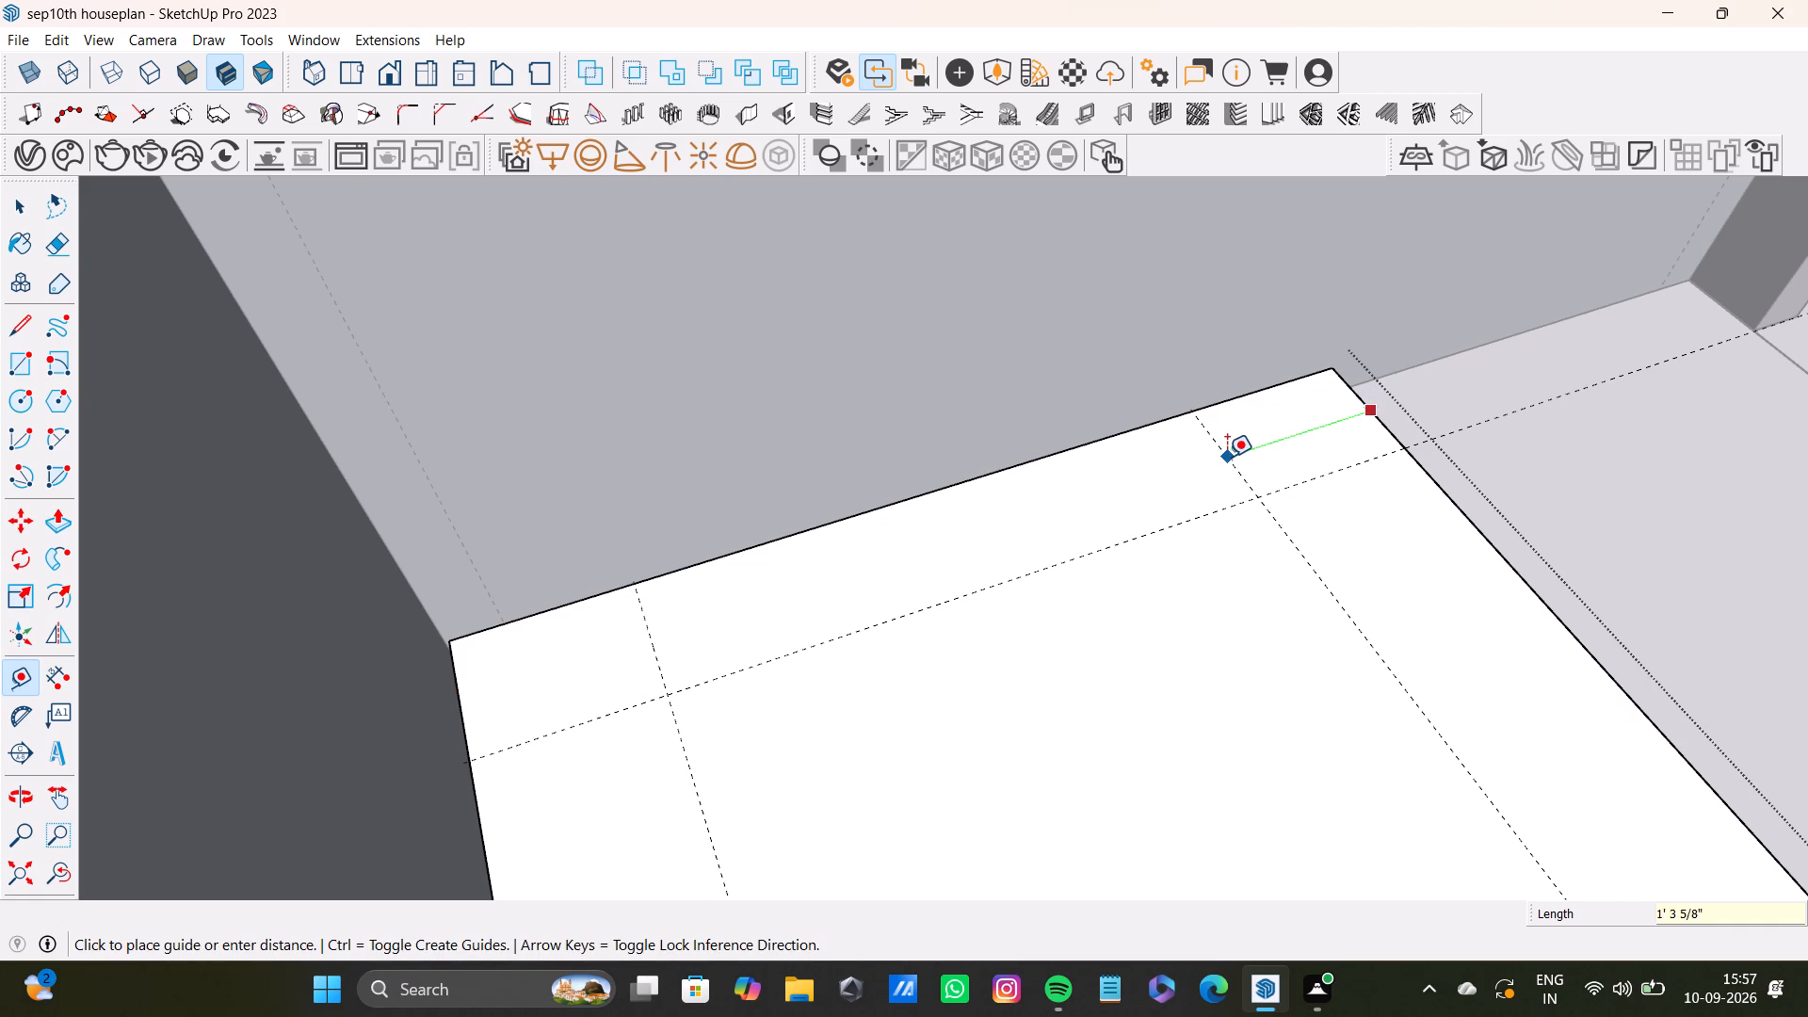
pyautogui.write("1'3")
pyautogui.hotkey('shift', '"')
pyautogui.press('Return')
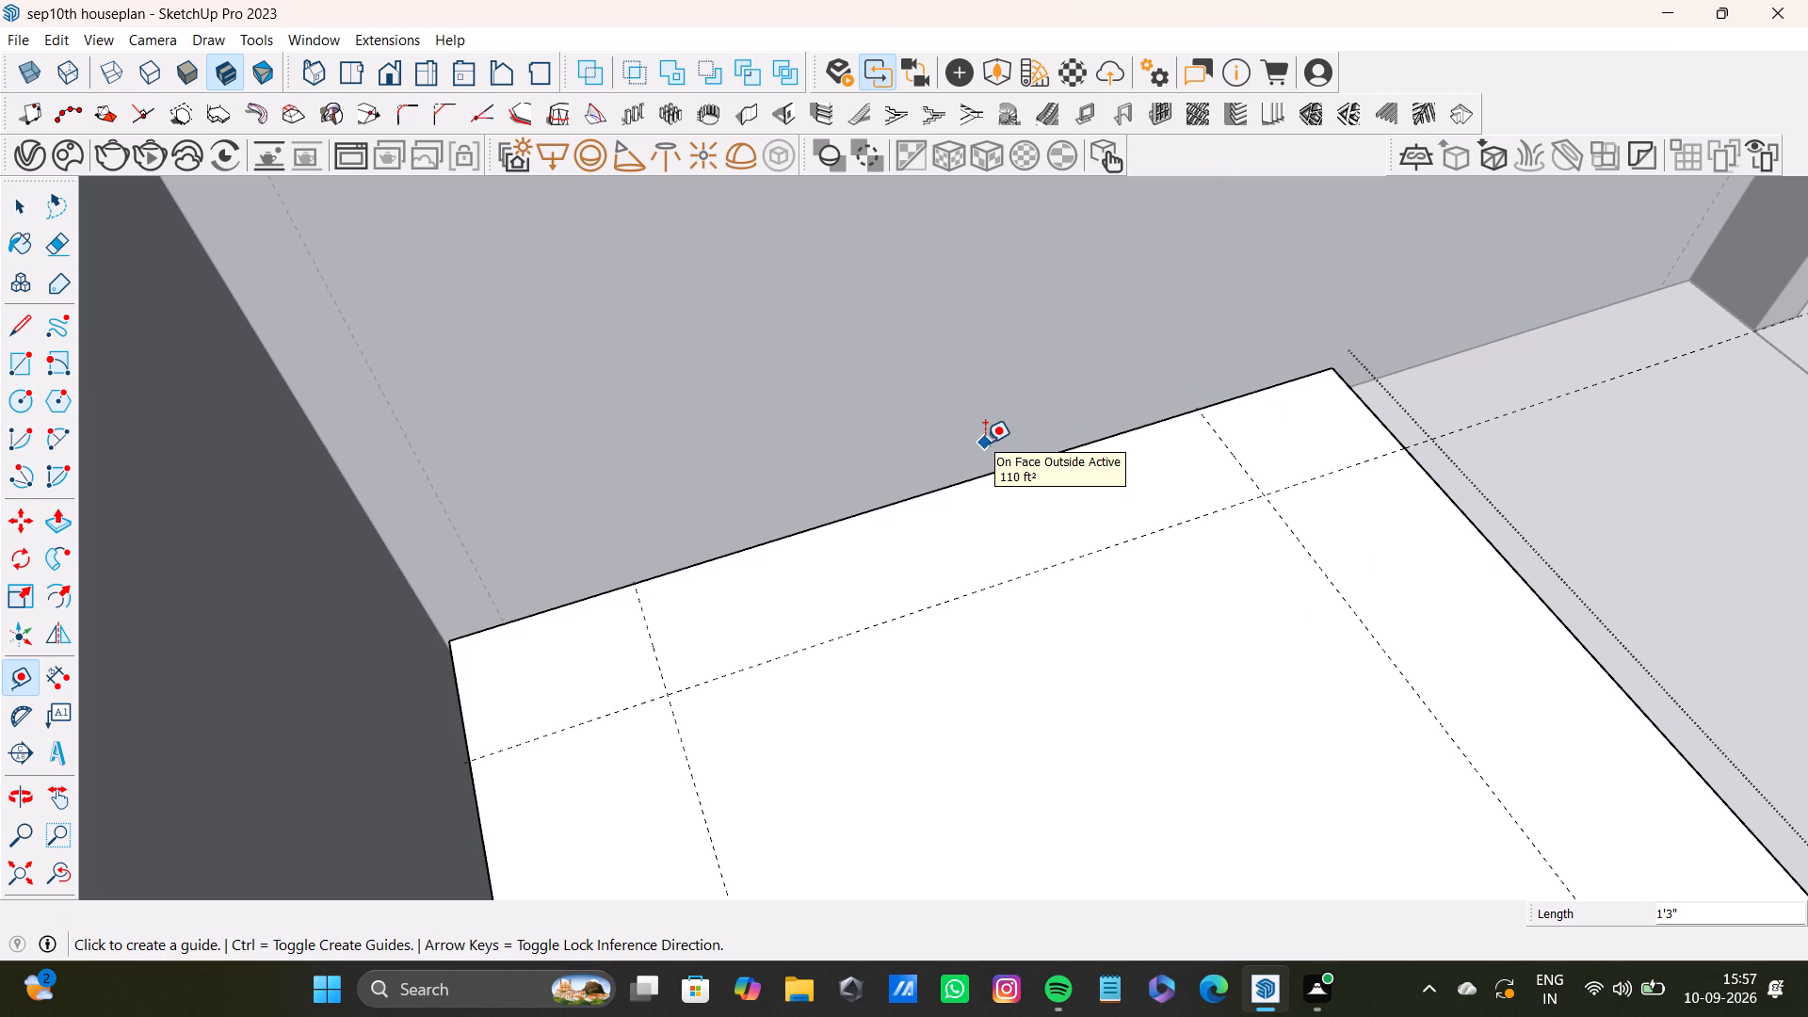
# Place a second cross guide parallel to the existing one, about 7 7/8" from the bed's head edge.
pyautogui.scroll(-8, 887, 524)
pyautogui.moveTo(1025, 583); pyautogui.dragTo(964, 653, button='middle')
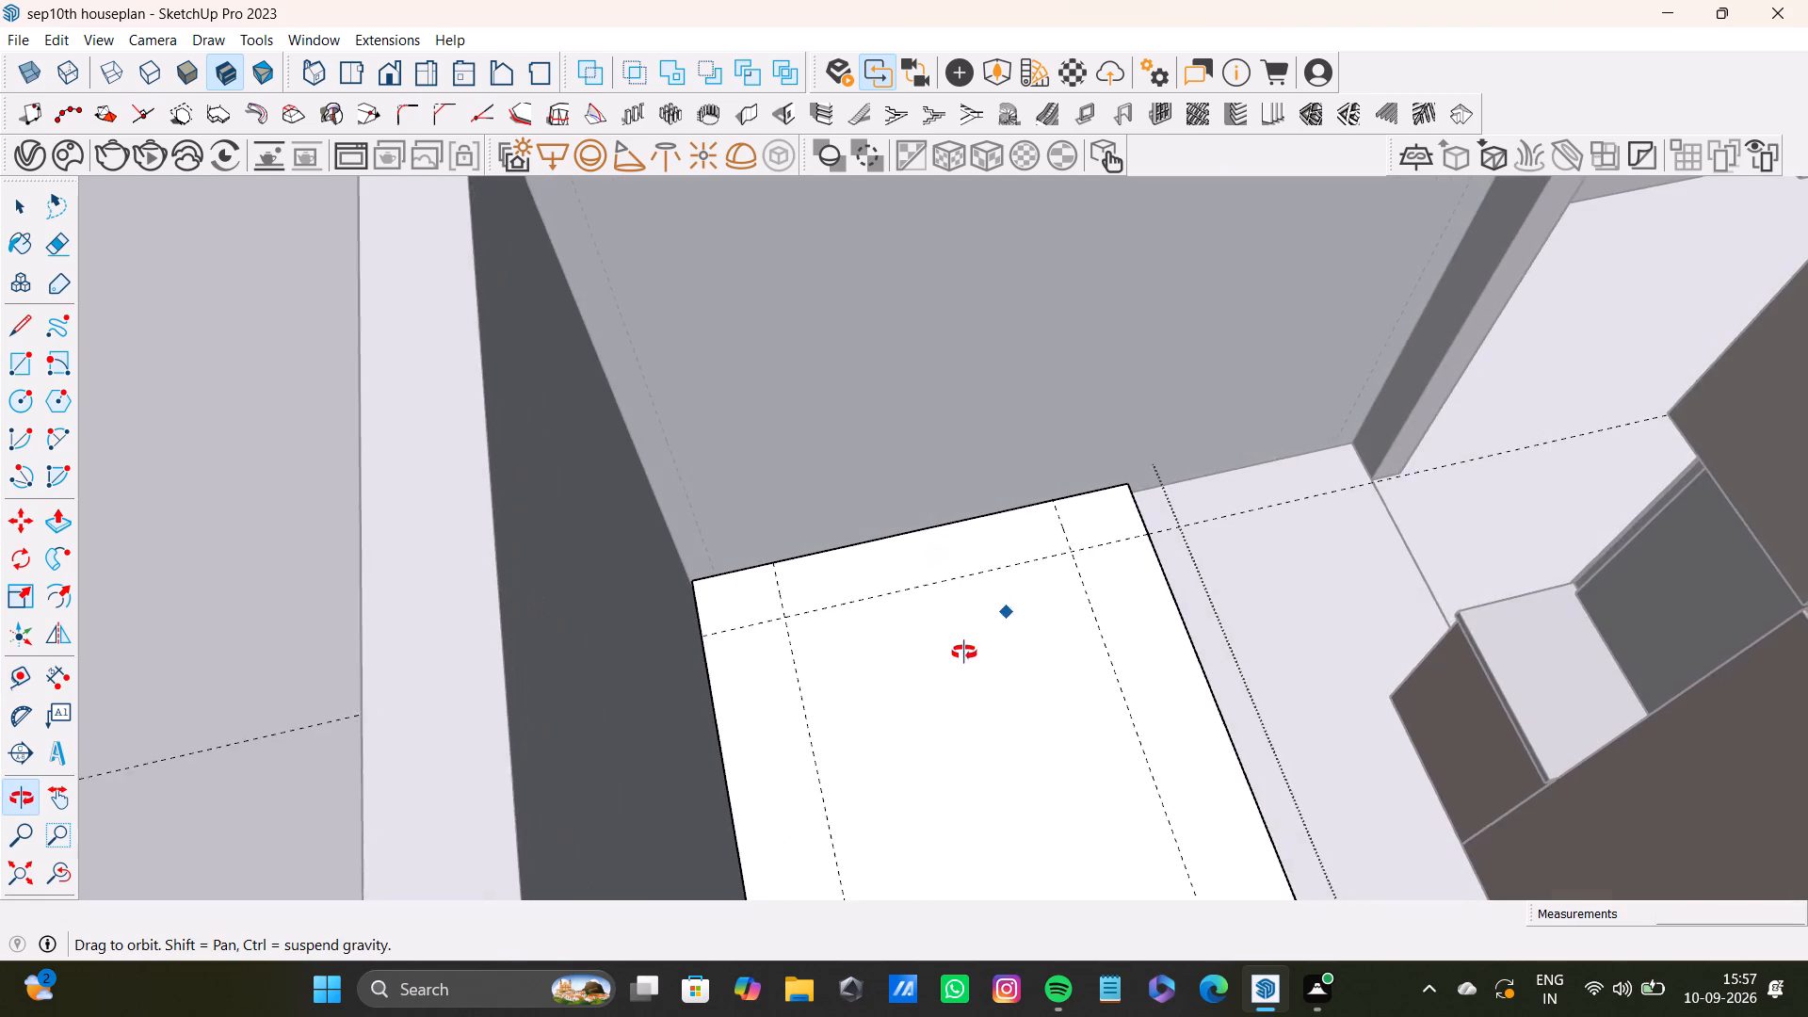
pyautogui.moveTo(964, 653); pyautogui.dragTo(959, 656, button='middle')
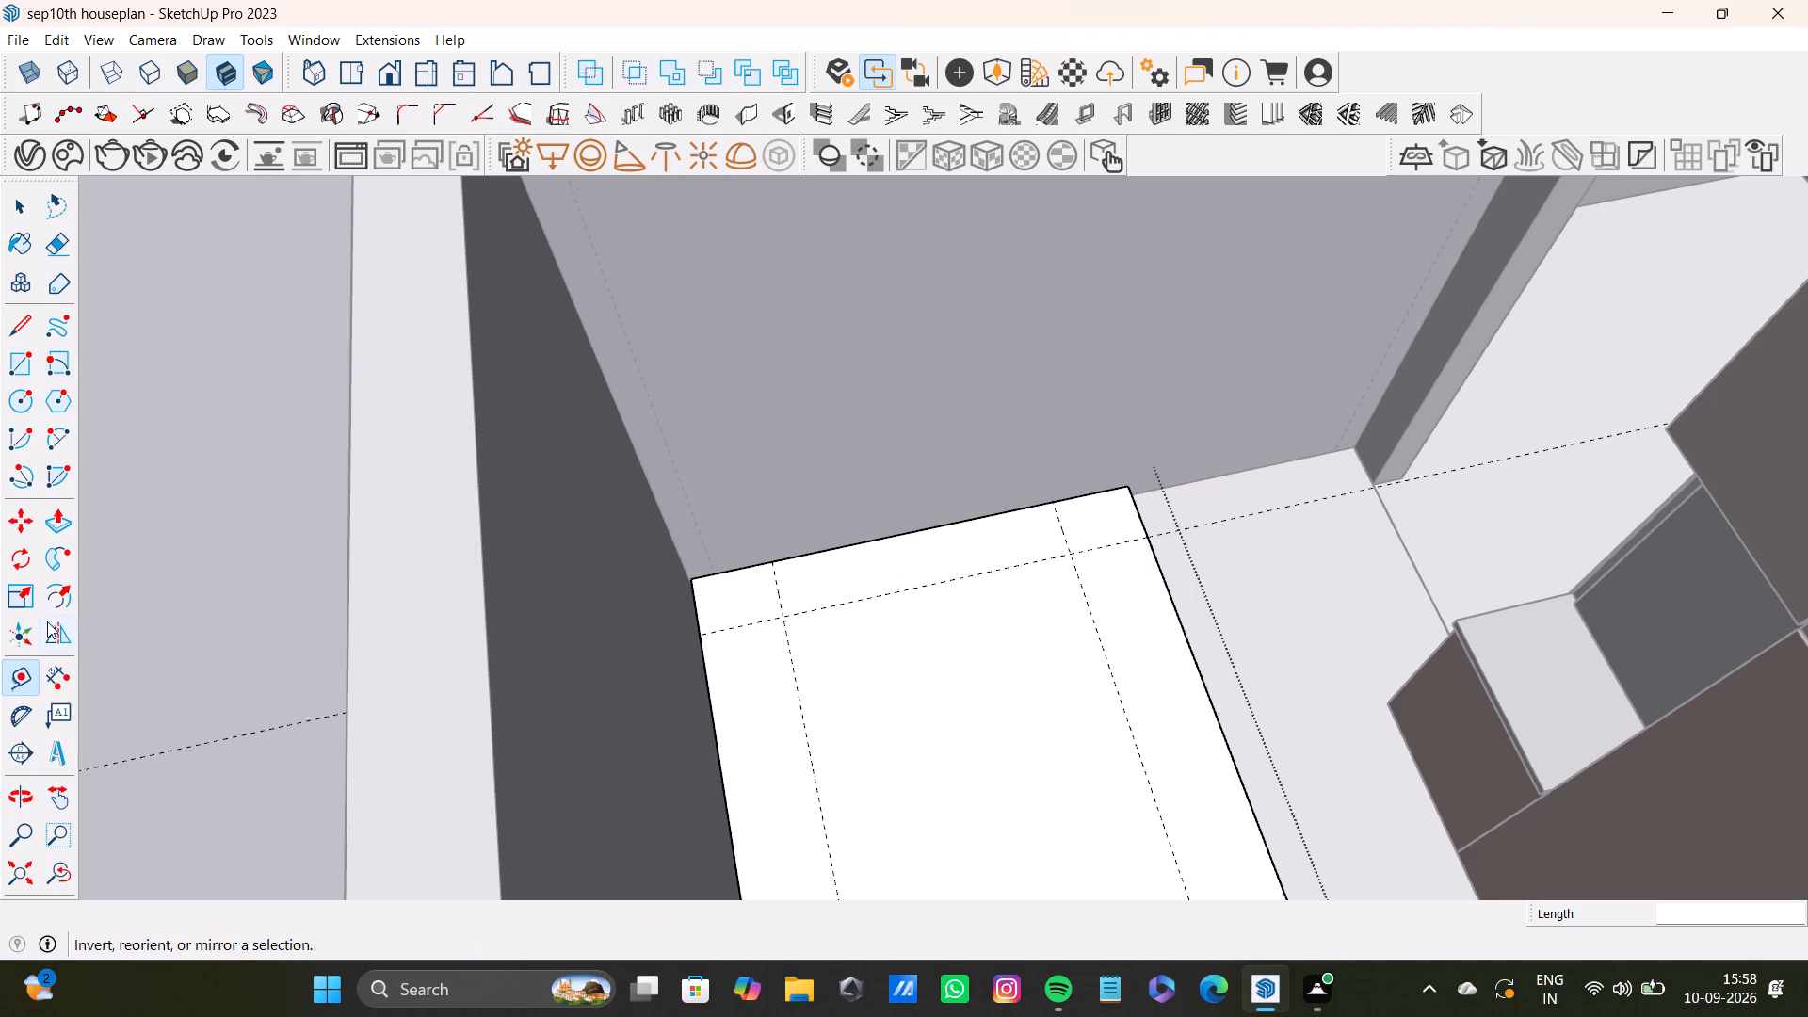
pyautogui.moveTo(16, 687); pyautogui.dragTo(28, 685)
pyautogui.scroll(10, 860, 654)
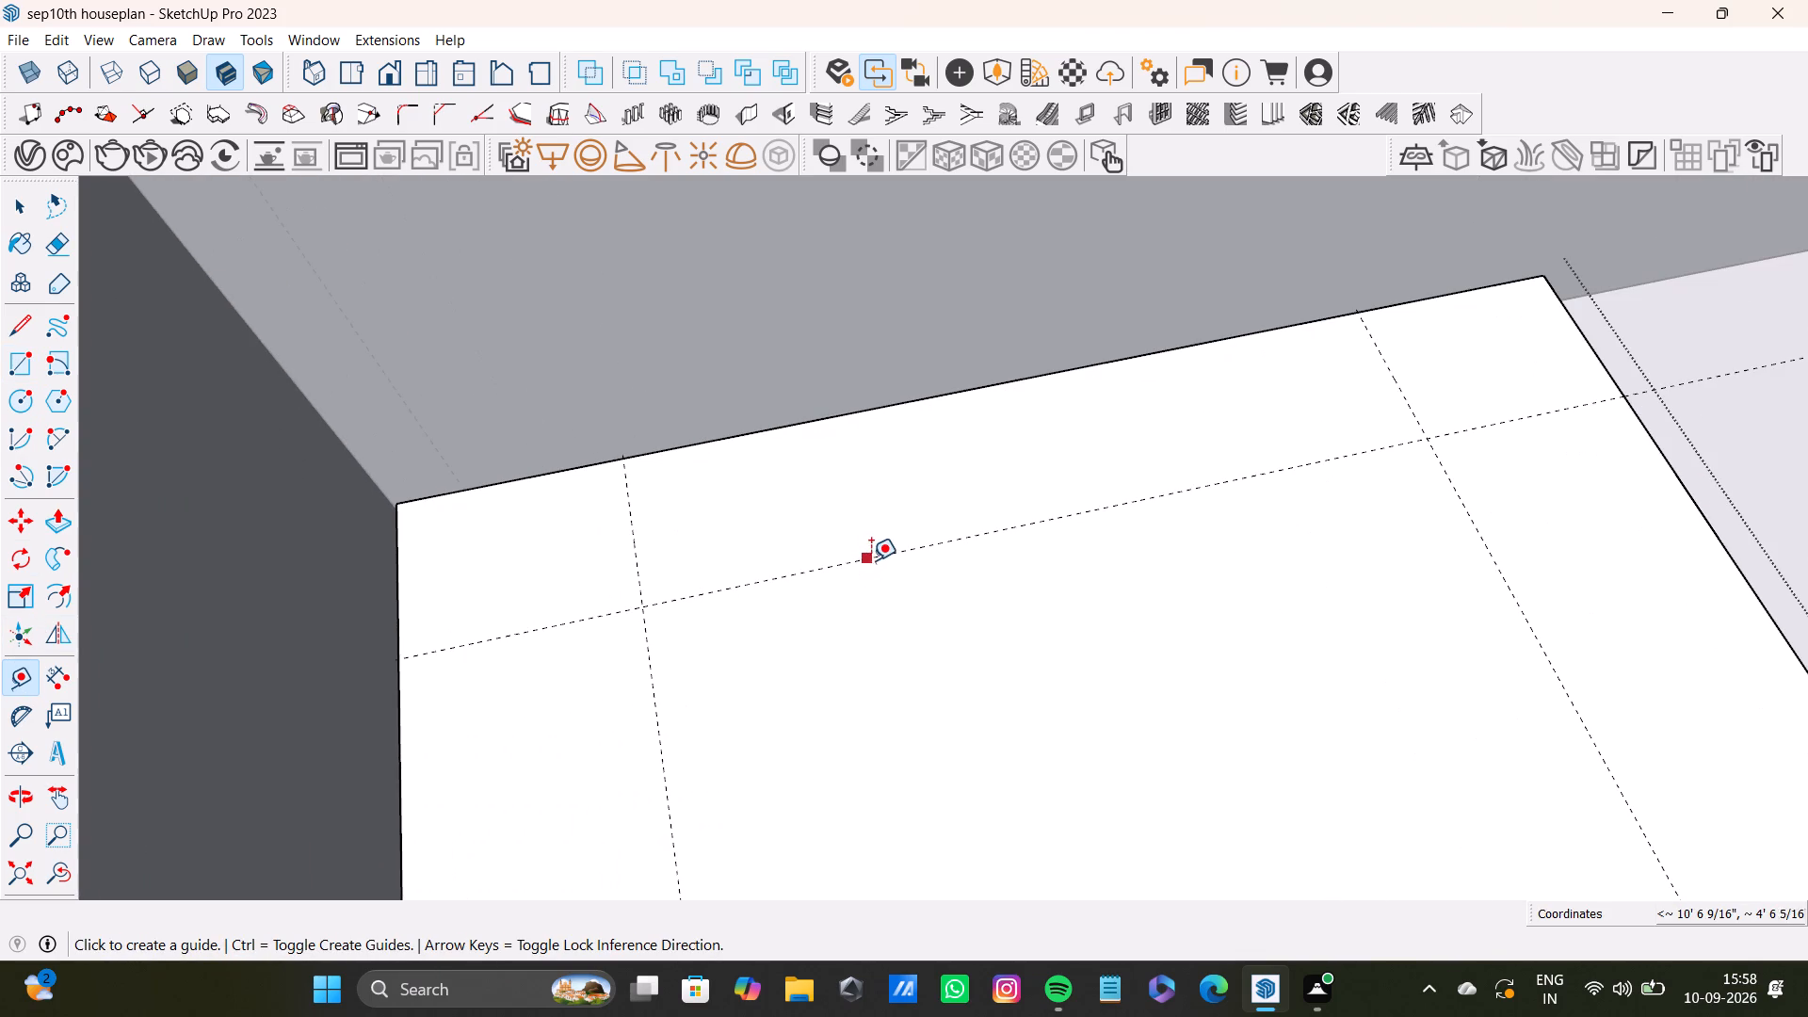
pyautogui.moveTo(876, 554); pyautogui.dragTo(869, 545)
pyautogui.click(840, 515)
pyautogui.scroll(-9, 1059, 628)
pyautogui.moveTo(1047, 619); pyautogui.dragTo(945, 621, button='middle')
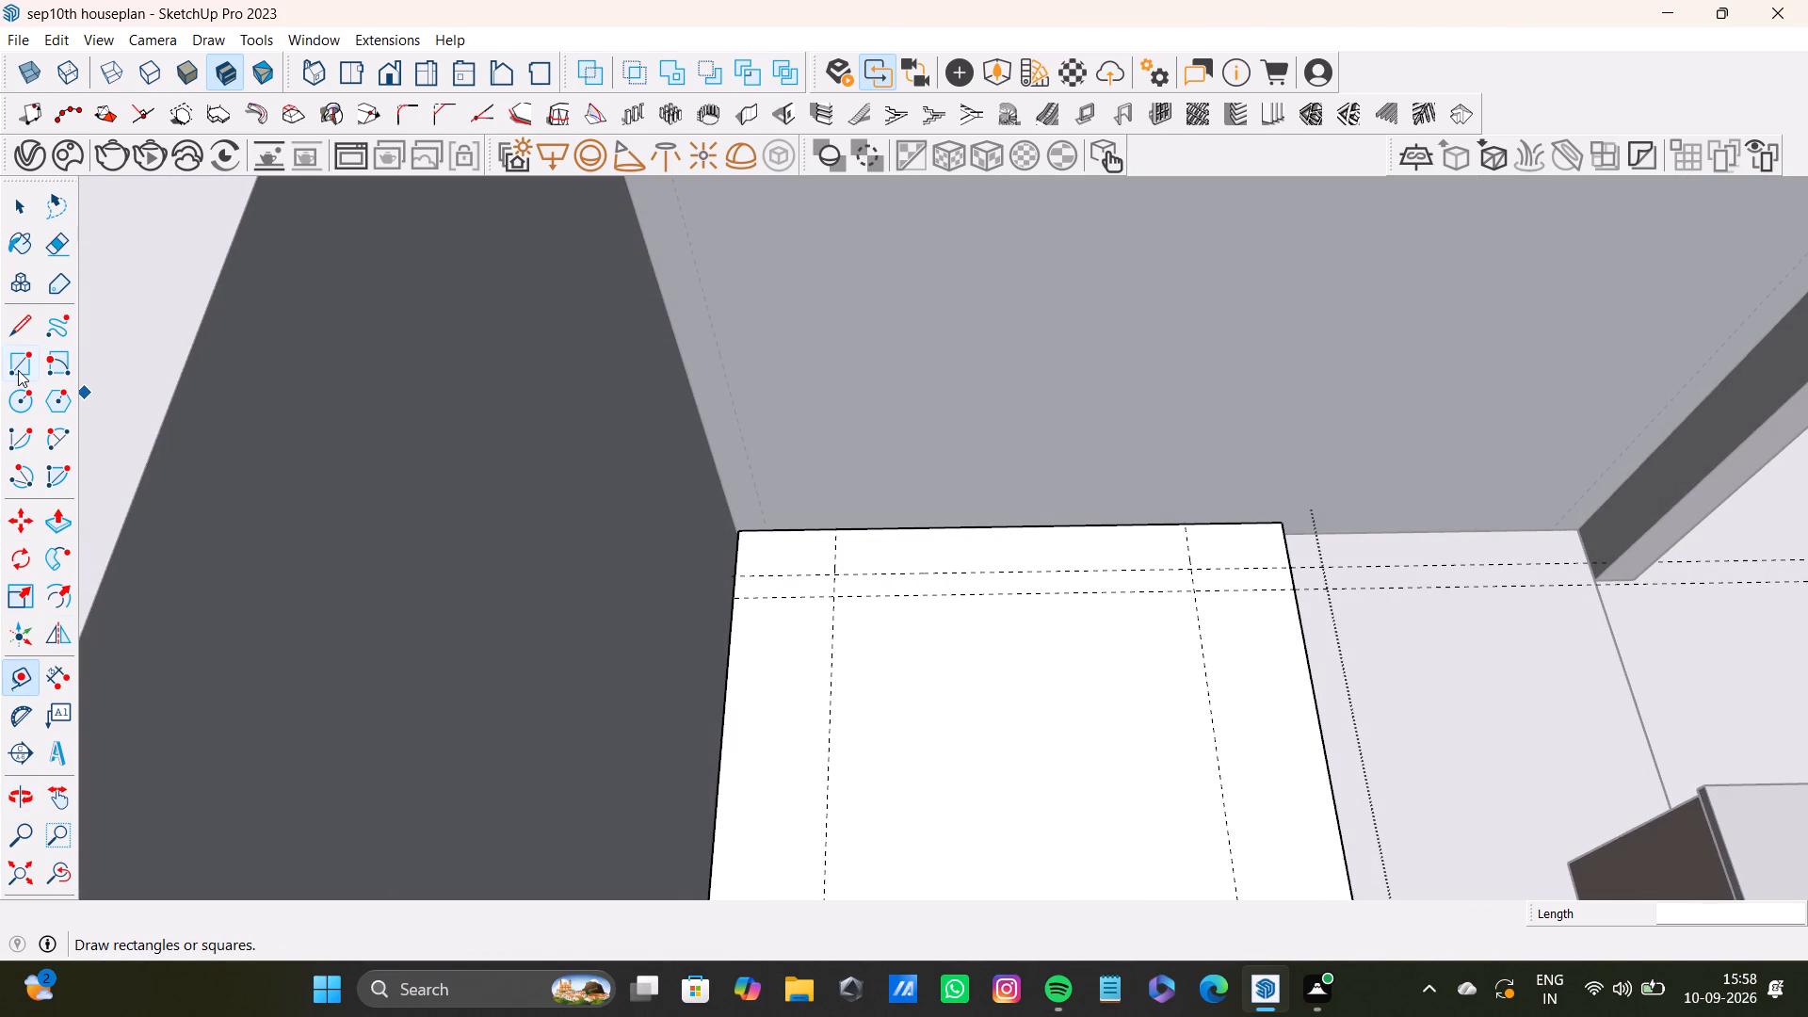
# Draw a rectangle about 4' 5 3/4" by 7 7/8" at the bed's head edge, between the two side guides and the nearer cross guide.
pyautogui.click(18, 370)
pyautogui.scroll(6, 732, 660)
pyautogui.click(869, 465)
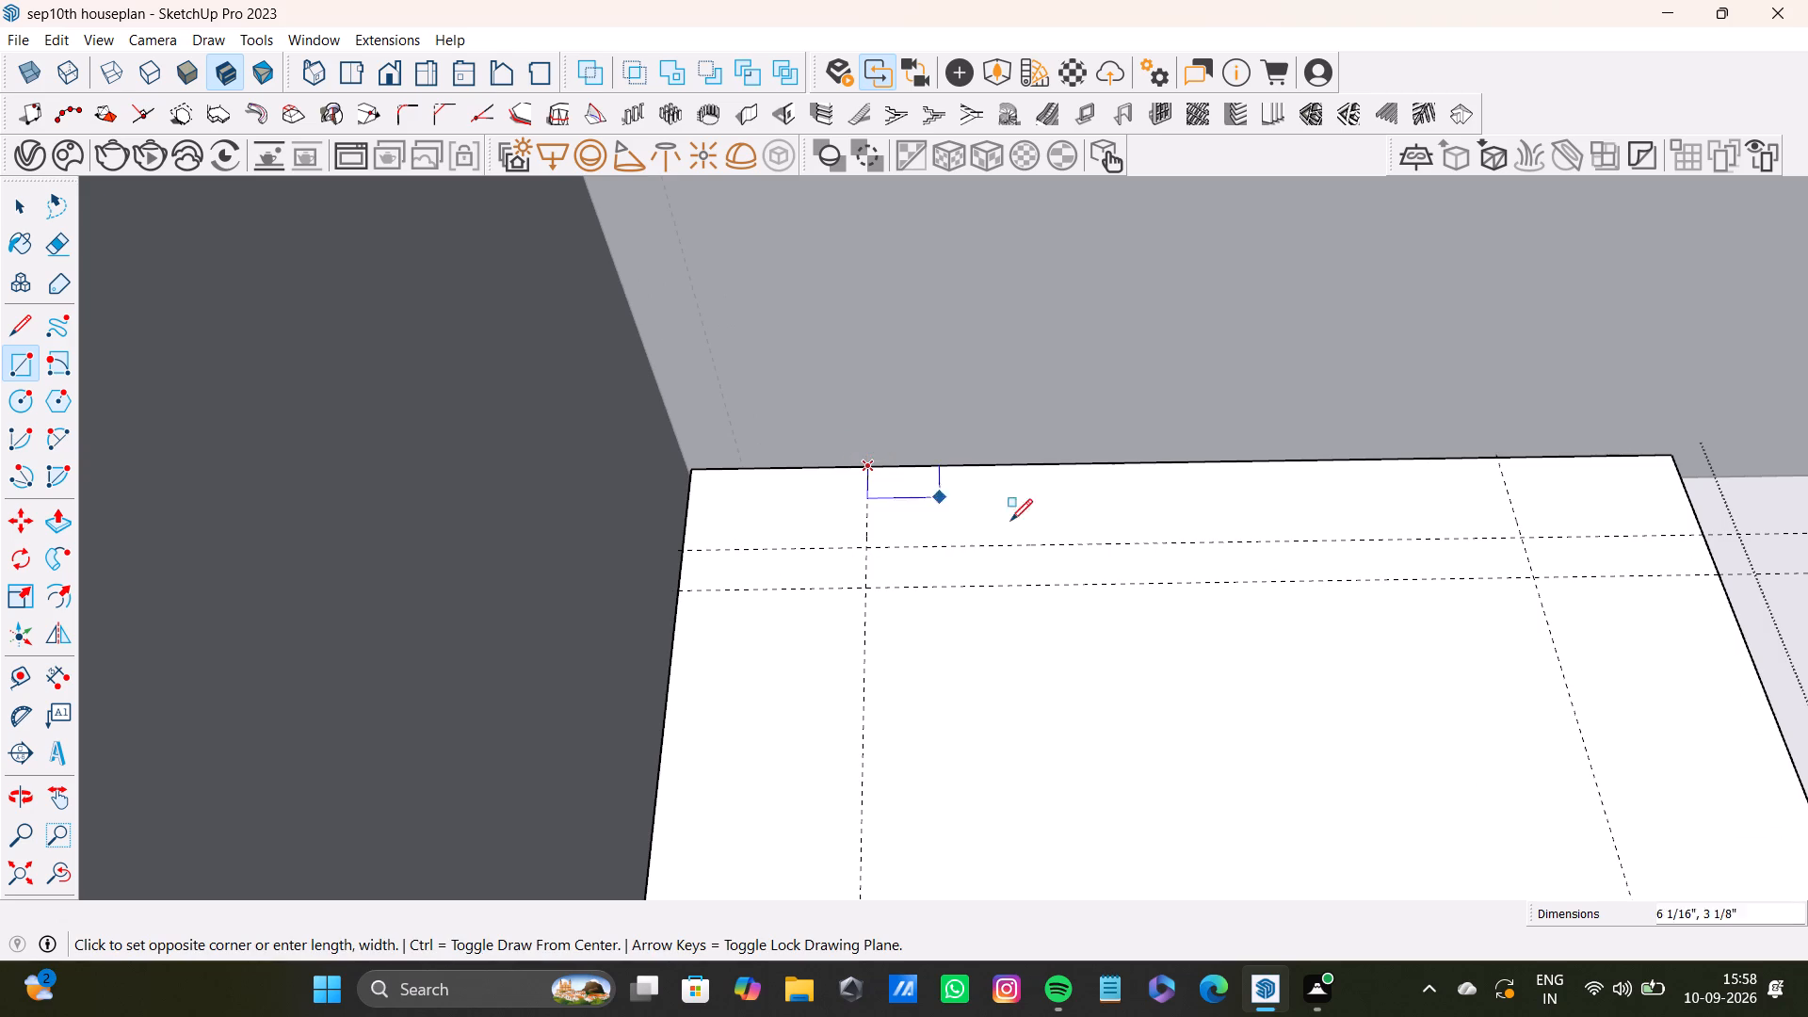
pyautogui.scroll(-2, 1295, 550)
pyautogui.keyDown('shift'); pyautogui.moveTo(1352, 534); pyautogui.dragTo(1214, 535, button='middle'); pyautogui.keyUp('shift')
pyautogui.scroll(5, 1264, 538)
pyautogui.click(1380, 534)
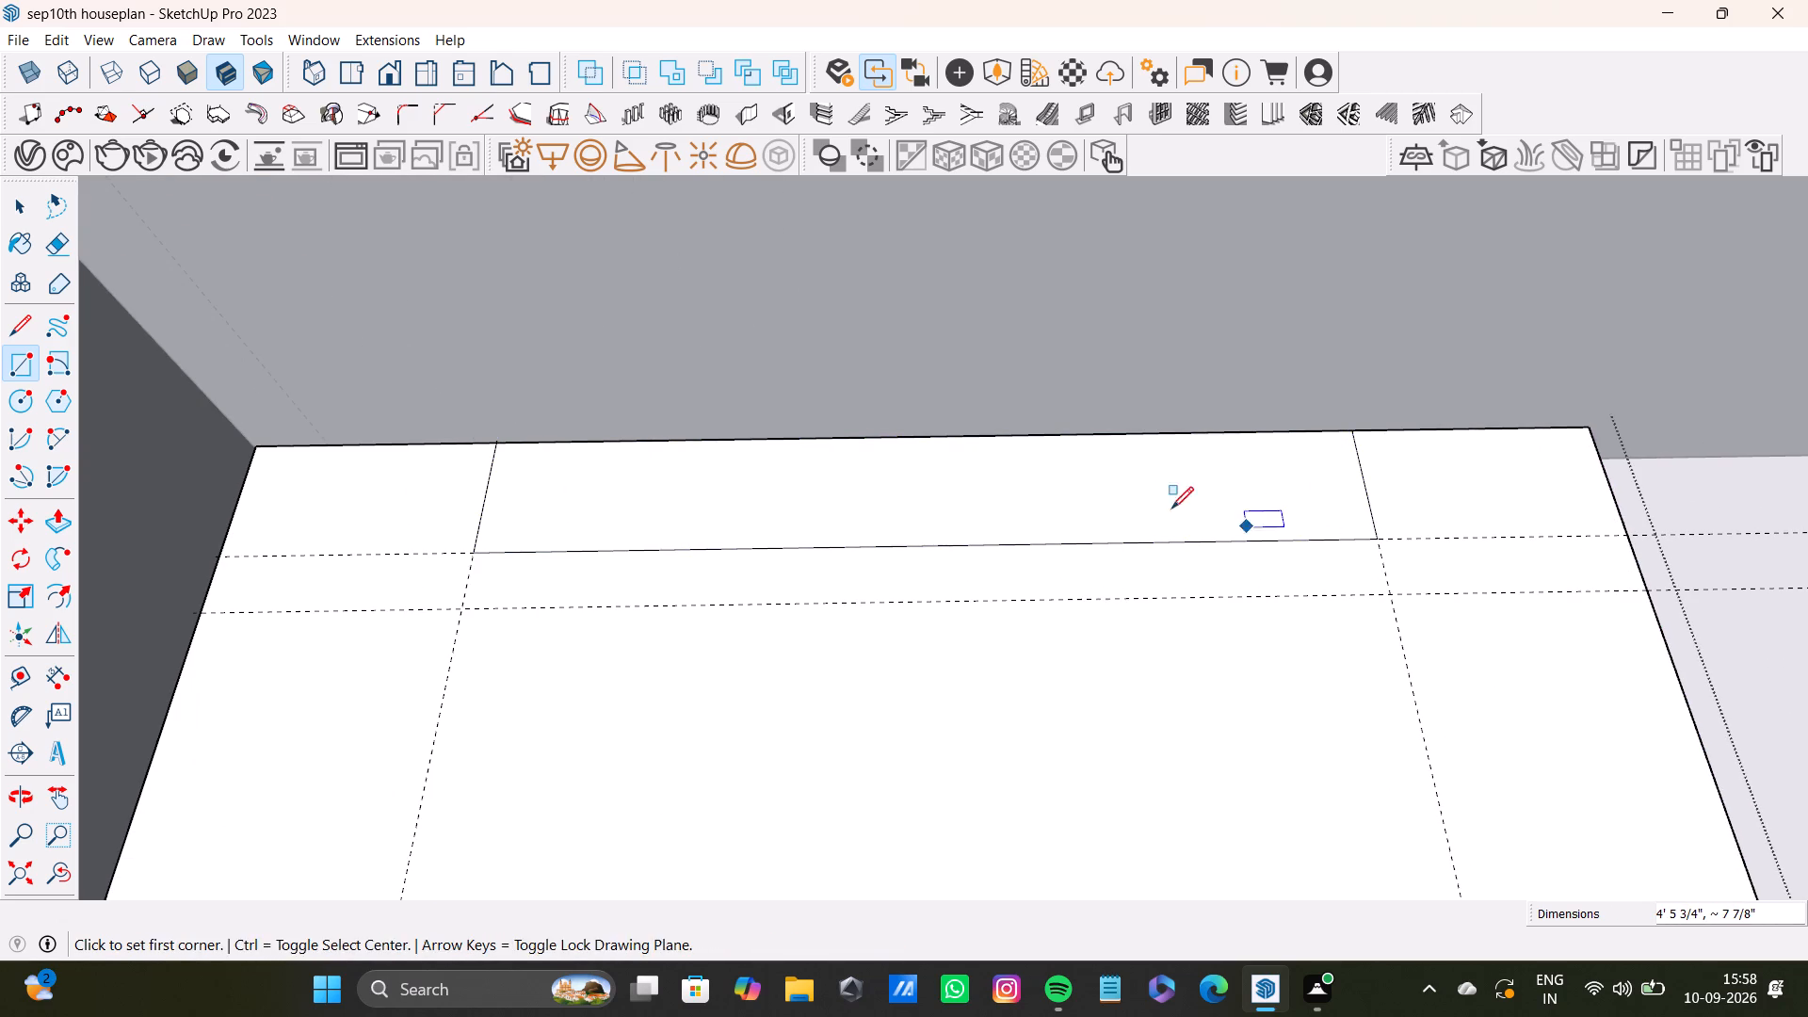
# Pull the rectangle at the bed's head edge up about 4' 11 13/16" to form the headboard.
pyautogui.press('space')
pyautogui.click(1139, 499)
pyautogui.scroll(-9, 1141, 520)
pyautogui.keyDown('shift'); pyautogui.moveTo(1149, 533); pyautogui.dragTo(1122, 653, button='middle'); pyautogui.keyUp('shift')
pyautogui.moveTo(1208, 640); pyautogui.dragTo(1146, 636, button='middle')
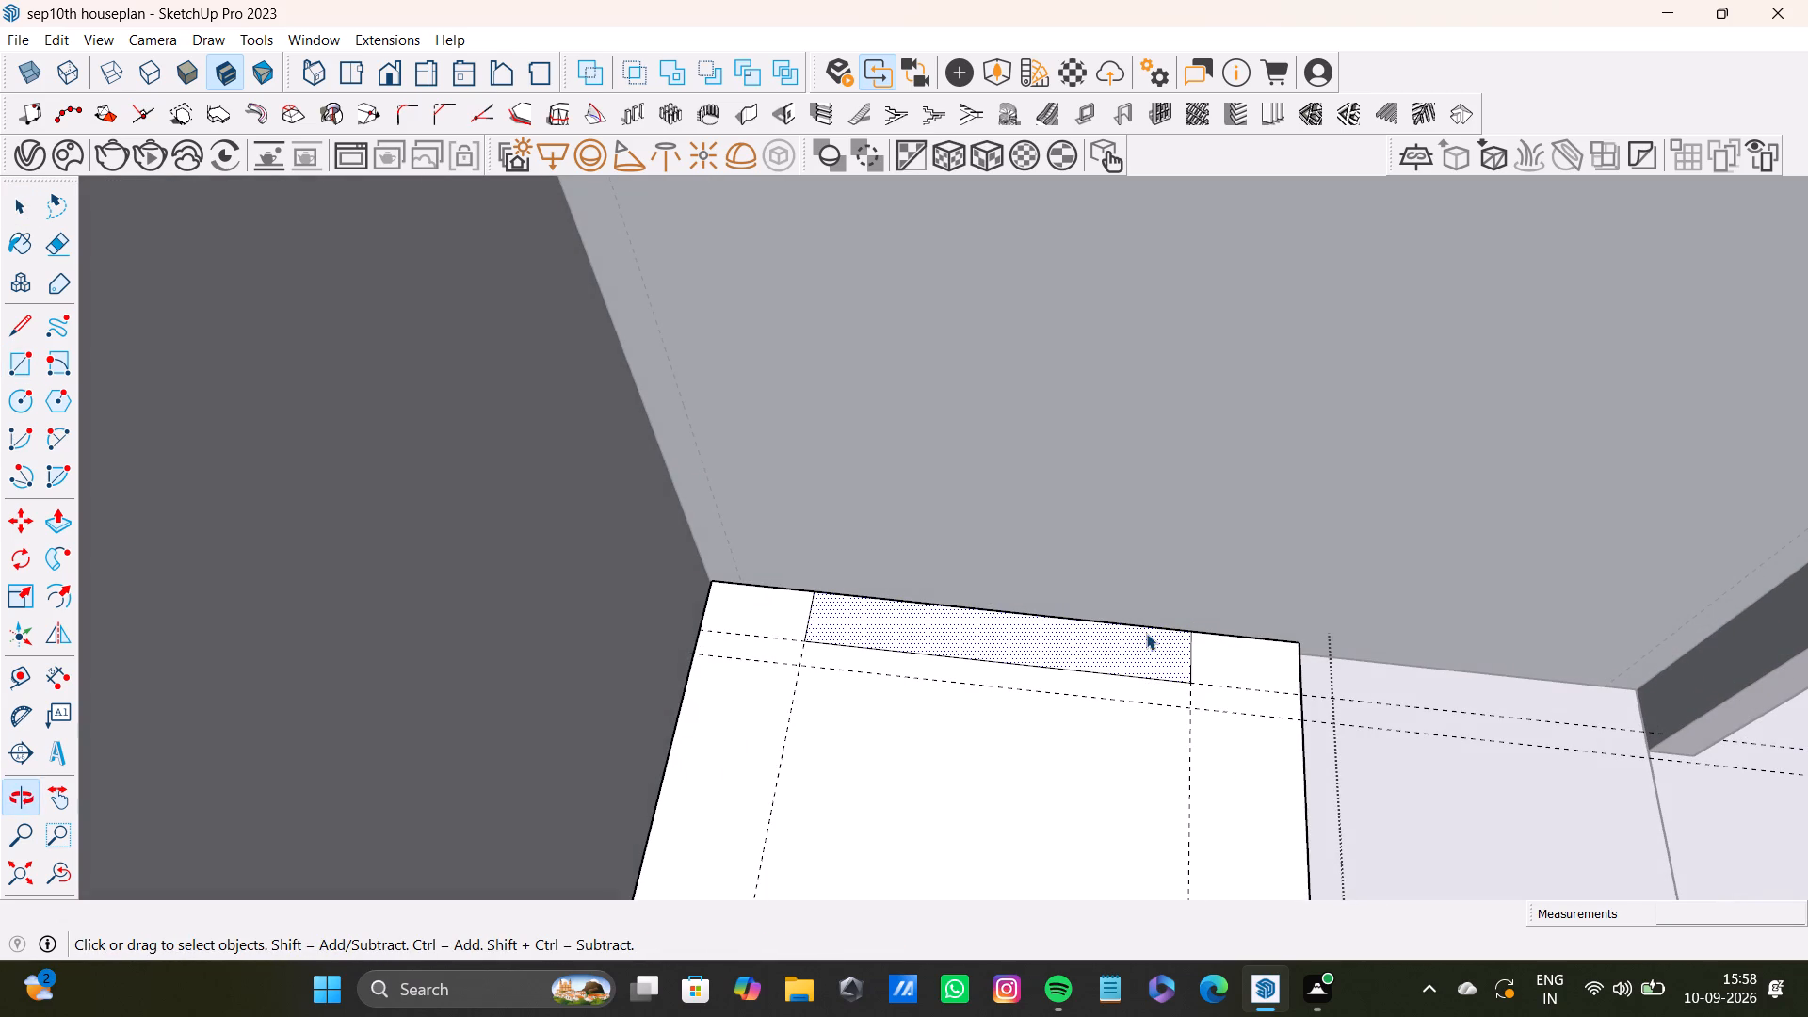
pyautogui.press('p')
pyautogui.moveTo(1150, 630); pyautogui.dragTo(1099, 333)
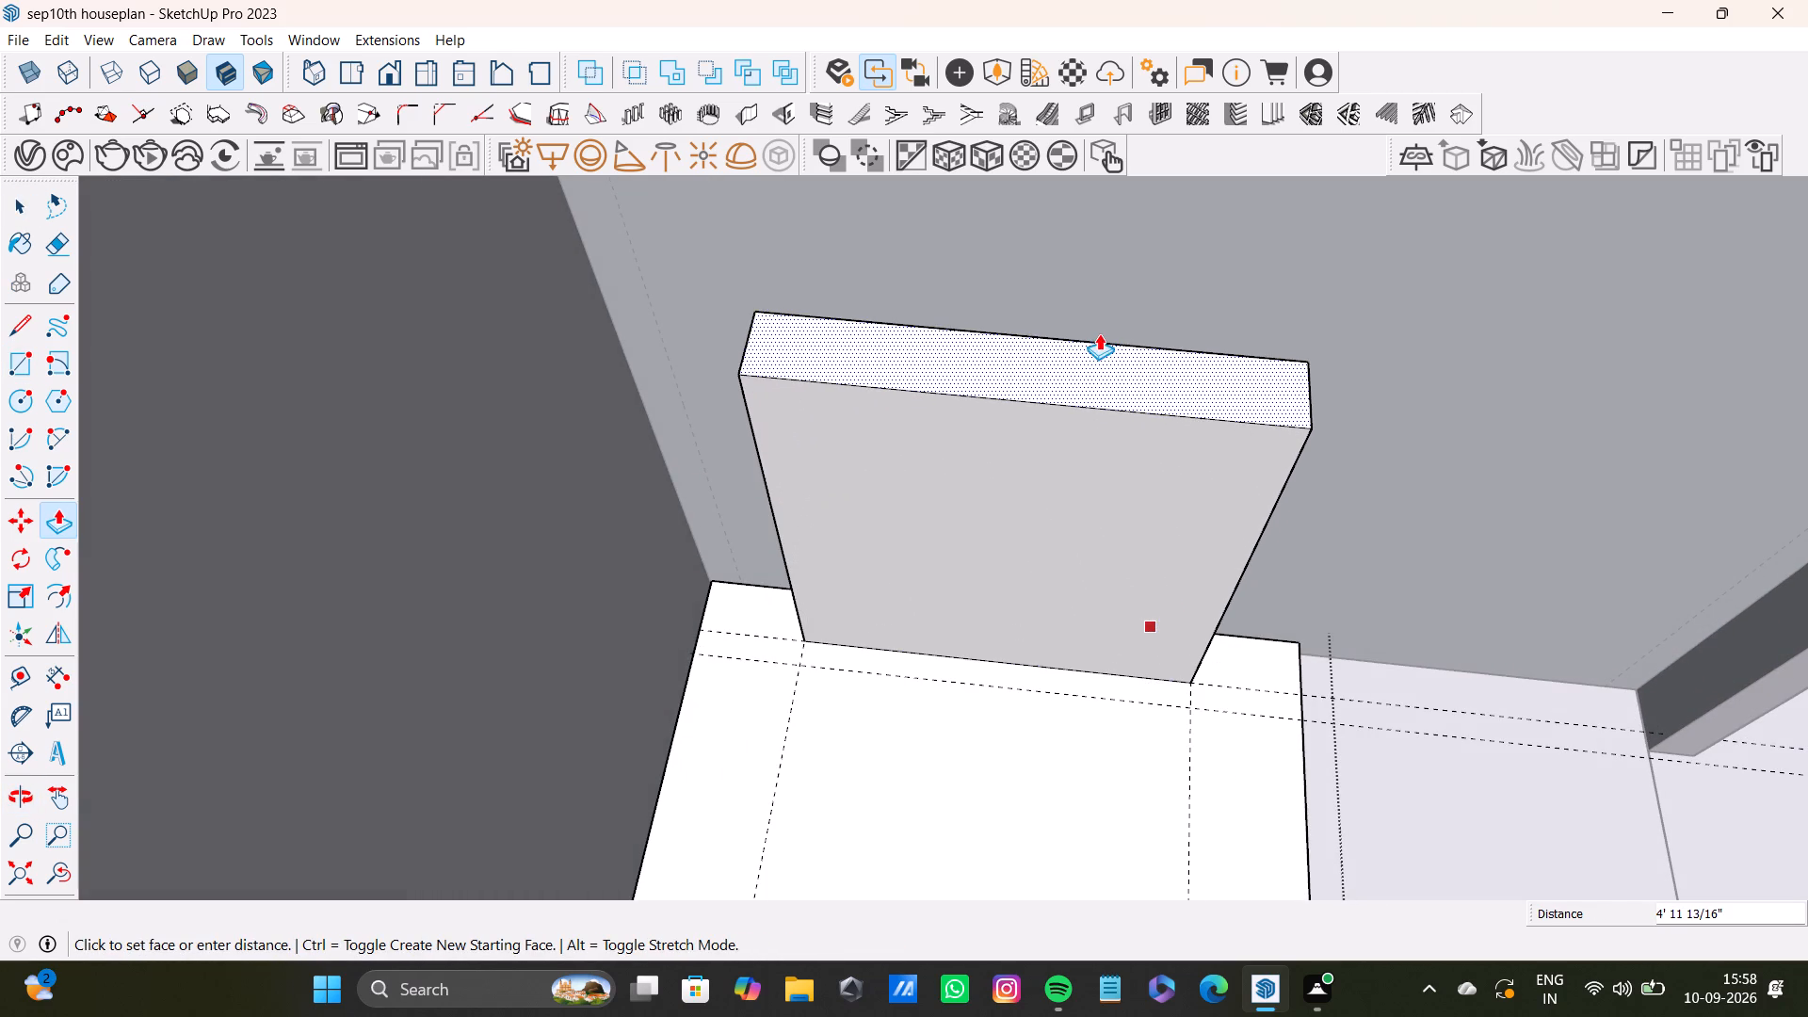
pyautogui.moveTo(1099, 333); pyautogui.dragTo(1101, 334)
pyautogui.scroll(-9, 1077, 425)
pyautogui.keyDown('shift'); pyautogui.moveTo(1070, 477); pyautogui.dragTo(996, 589, button='middle'); pyautogui.keyUp('shift')
pyautogui.moveTo(986, 610); pyautogui.dragTo(724, 464, button='middle')
pyautogui.scroll(3, 831, 512)
pyautogui.keyDown('shift'); pyautogui.moveTo(837, 511); pyautogui.dragTo(930, 525, button='middle'); pyautogui.keyUp('shift')
pyautogui.moveTo(951, 540); pyautogui.dragTo(618, 459, button='middle')
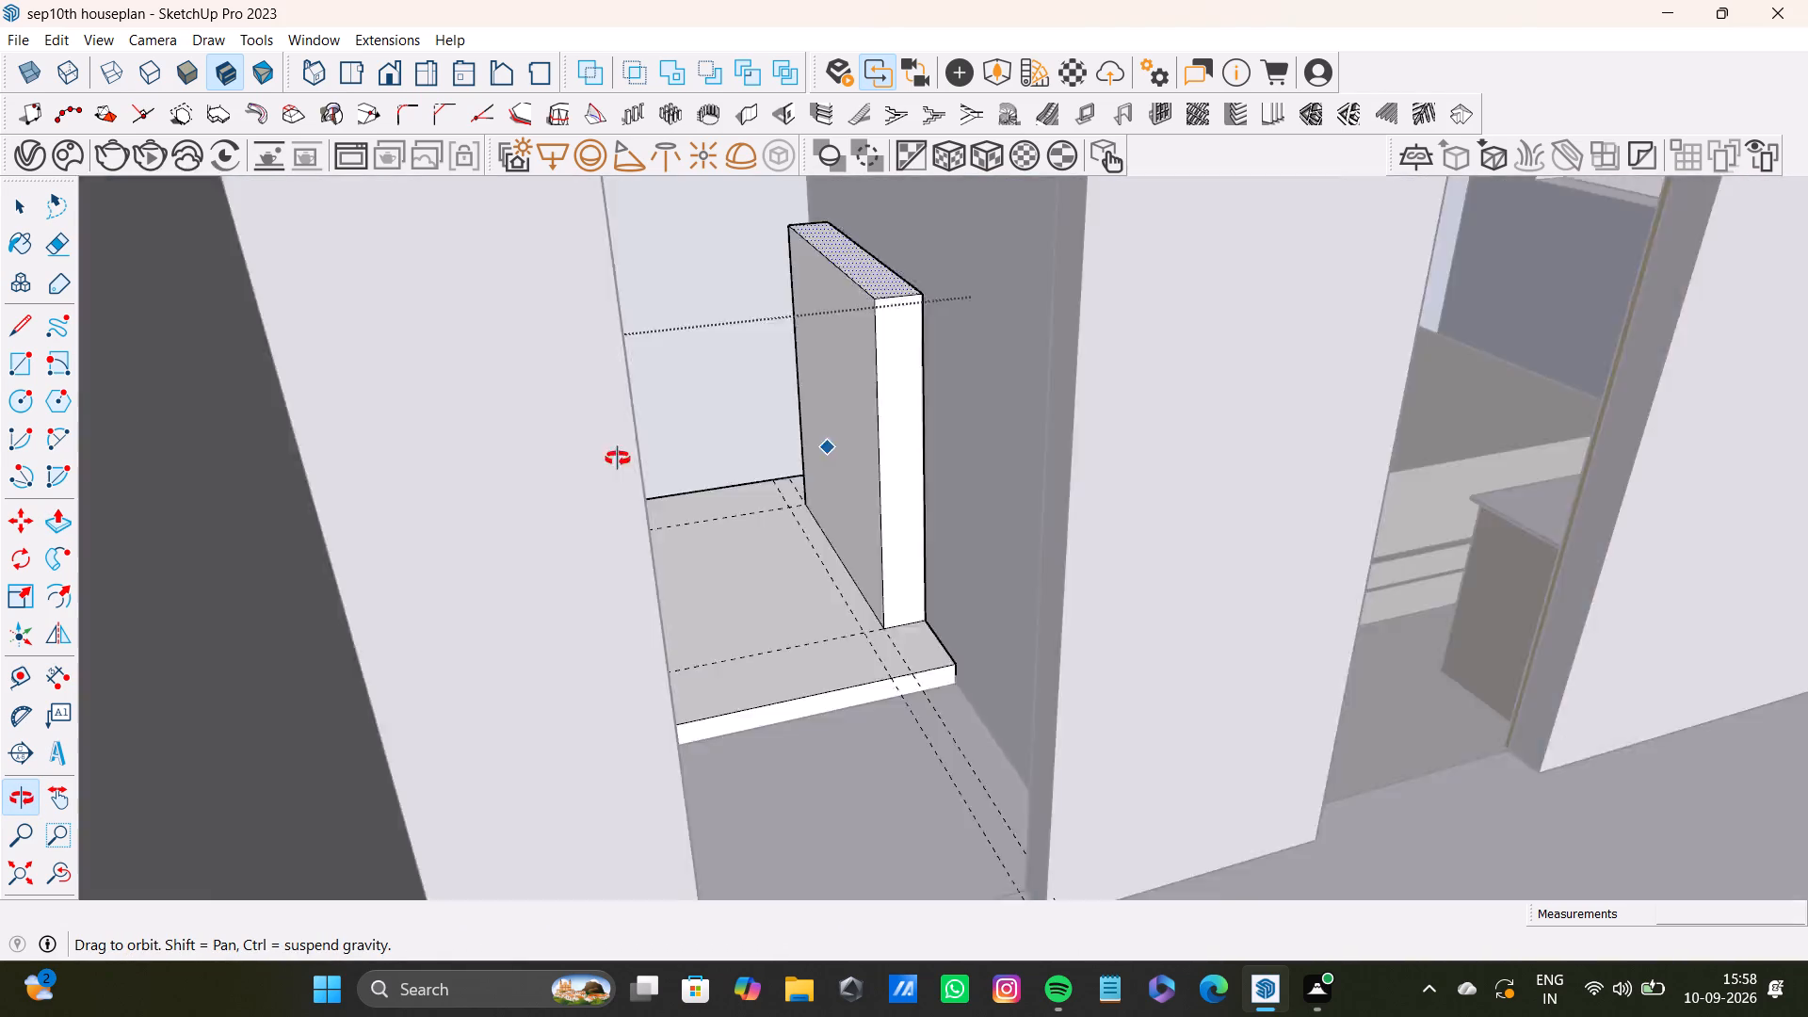
# Pull the headboard's doorway-side end face outward about 7 3/16".
pyautogui.moveTo(618, 459); pyautogui.dragTo(524, 483, button='middle')
pyautogui.scroll(3, 550, 482)
pyautogui.keyDown('shift'); pyautogui.moveTo(554, 482); pyautogui.dragTo(860, 460, button='middle'); pyautogui.keyUp('shift')
pyautogui.scroll(1, 777, 506)
pyautogui.moveTo(777, 506); pyautogui.dragTo(939, 437, button='middle')
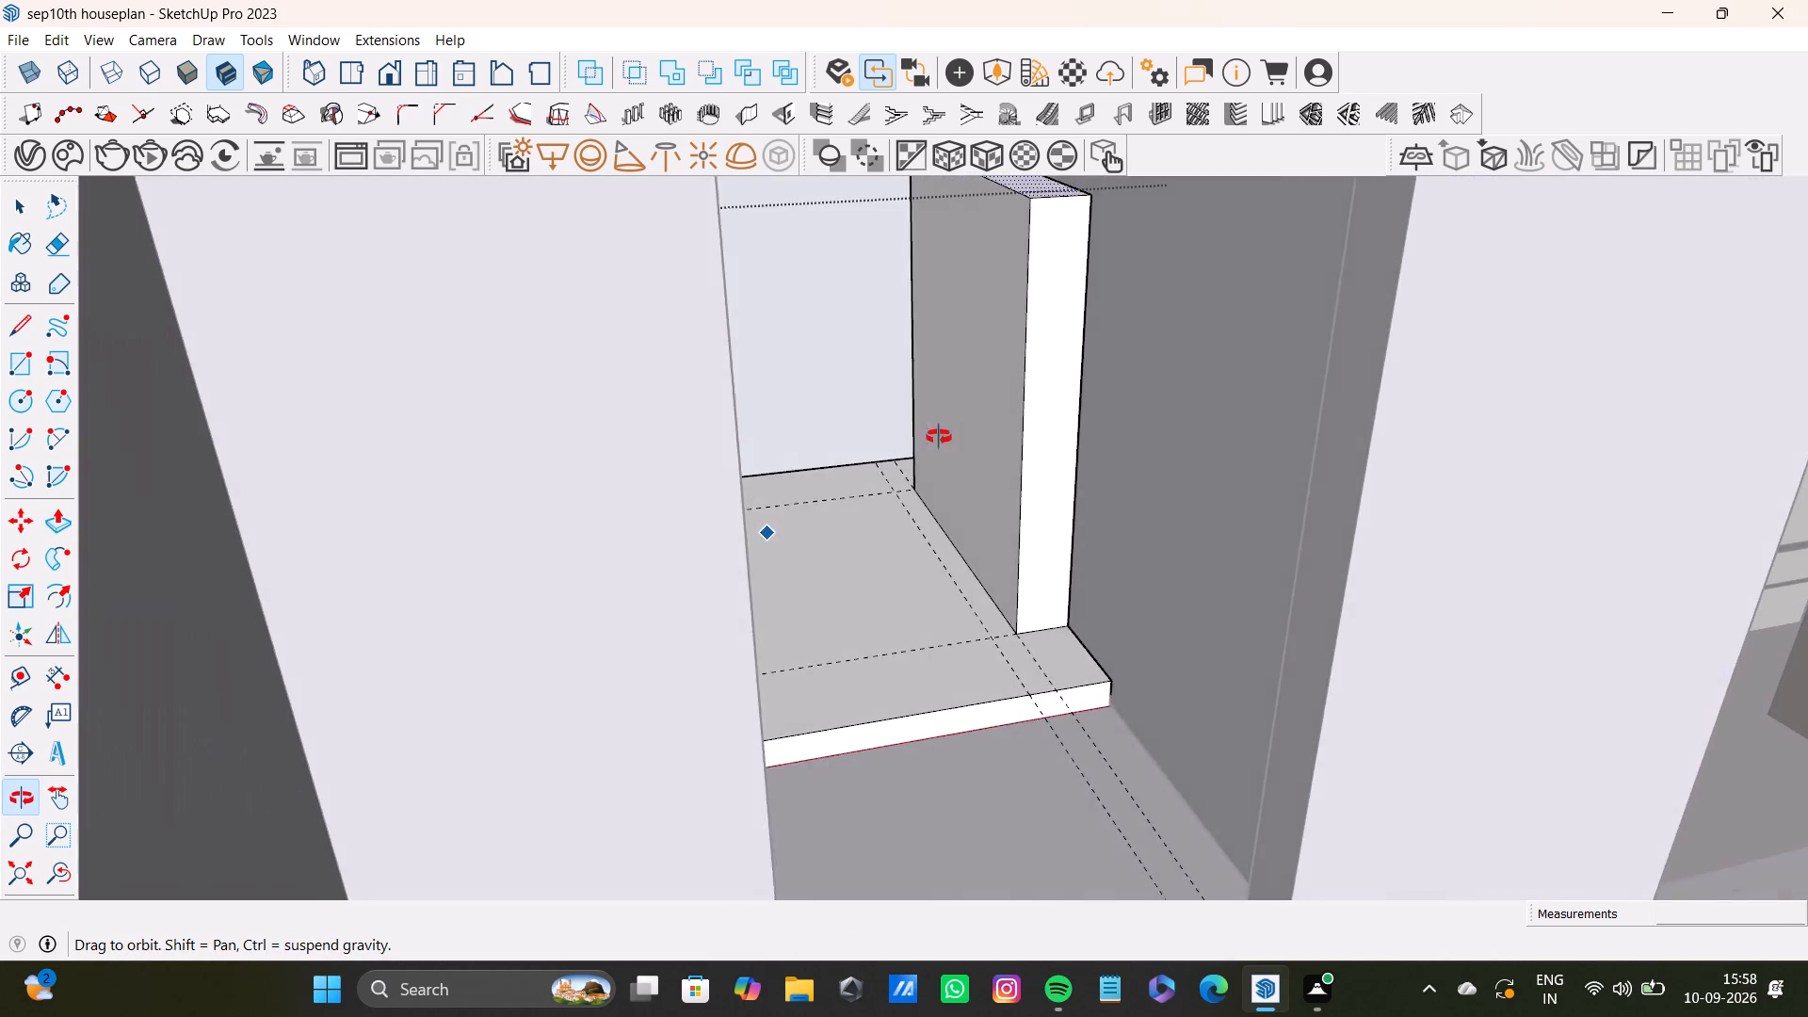
pyautogui.moveTo(939, 437); pyautogui.dragTo(954, 430, button='middle')
pyautogui.press('space')
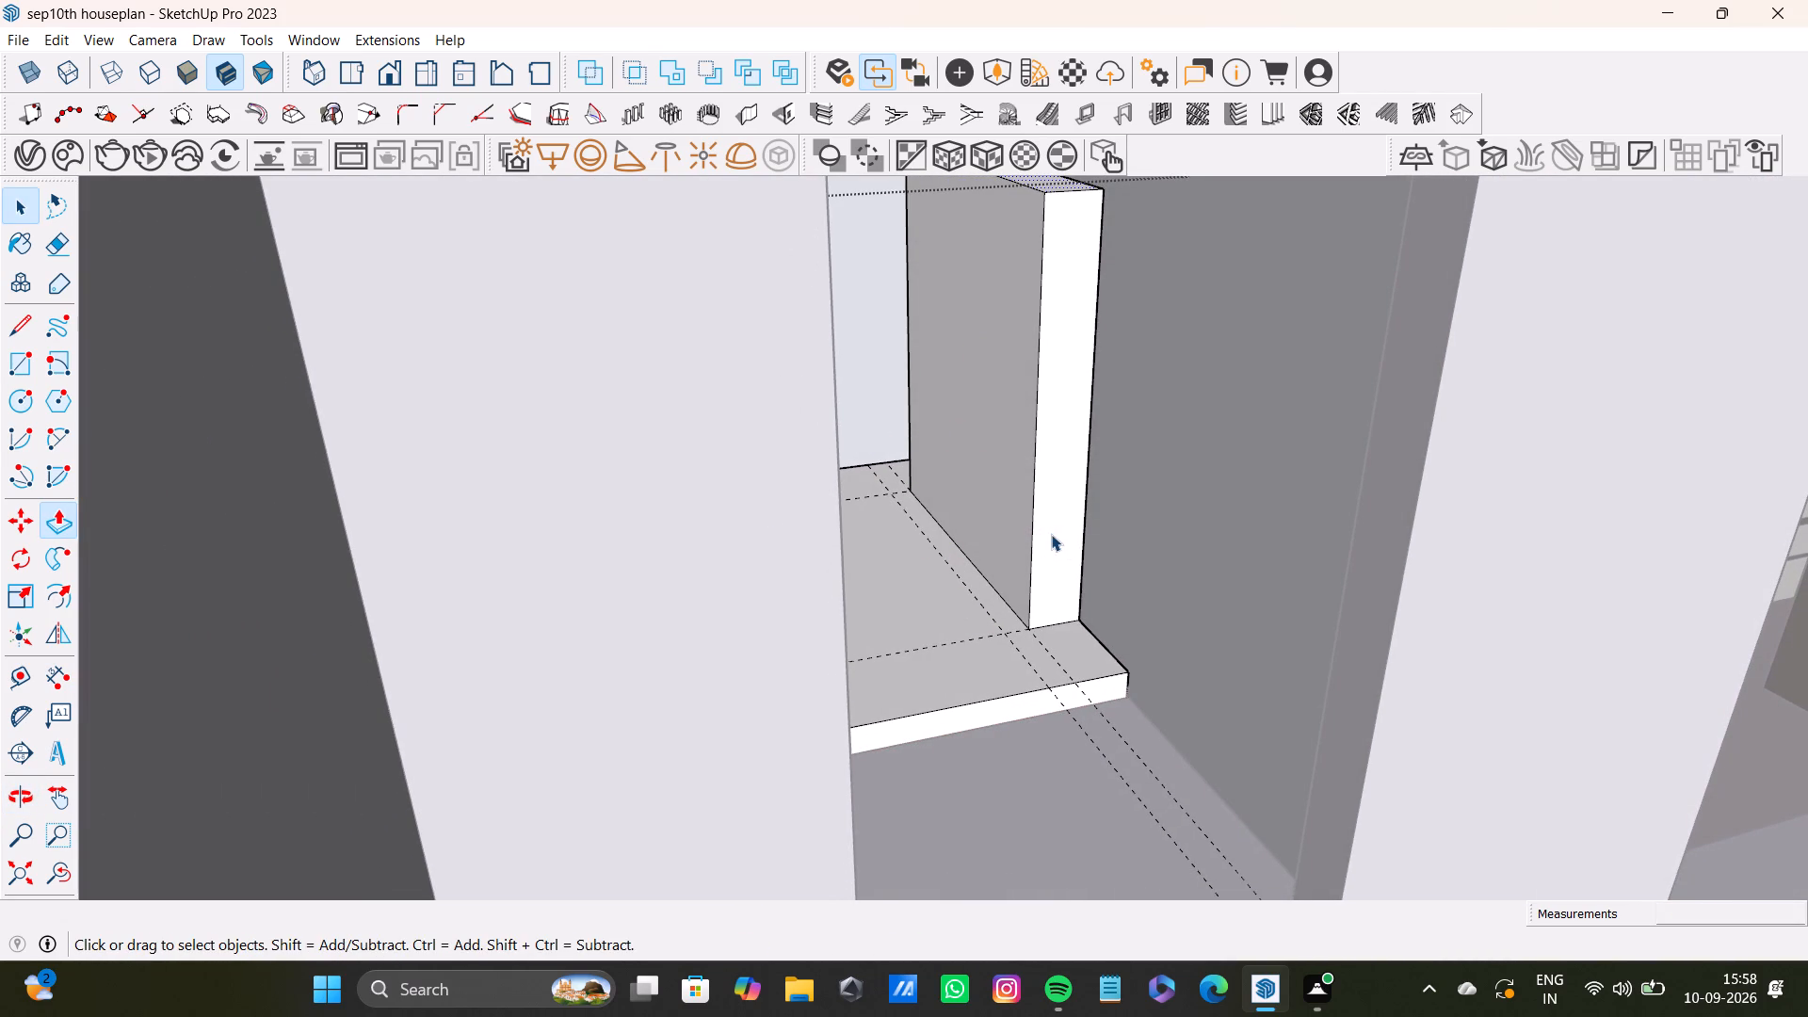
pyautogui.click(1056, 534)
pyautogui.press('p')
pyautogui.moveTo(1050, 528); pyautogui.dragTo(1069, 554)
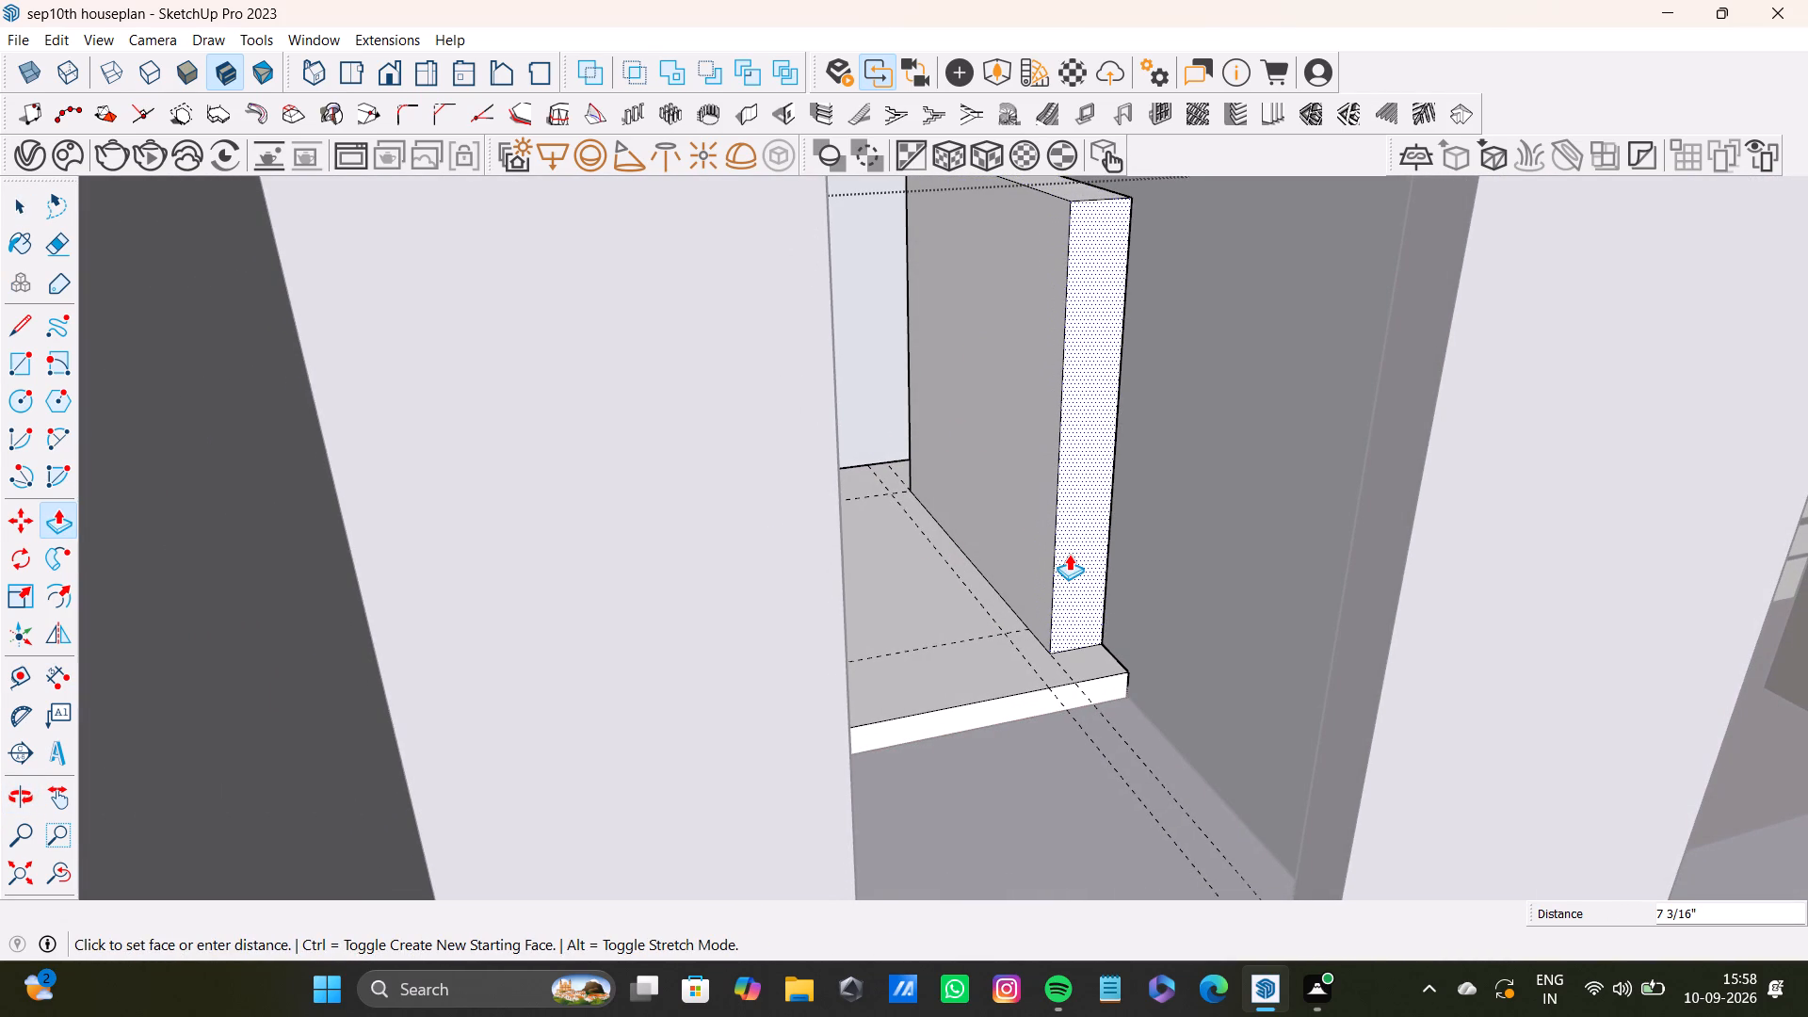
pyautogui.moveTo(1069, 554); pyautogui.dragTo(1069, 555)
pyautogui.press('space')
# Pull the headboard's wall-side end face outward about 11 13/16" to widen the headboard.
pyautogui.scroll(-6, 1050, 554)
pyautogui.keyDown('shift'); pyautogui.moveTo(544, 410); pyautogui.dragTo(565, 492, button='middle'); pyautogui.keyUp('shift')
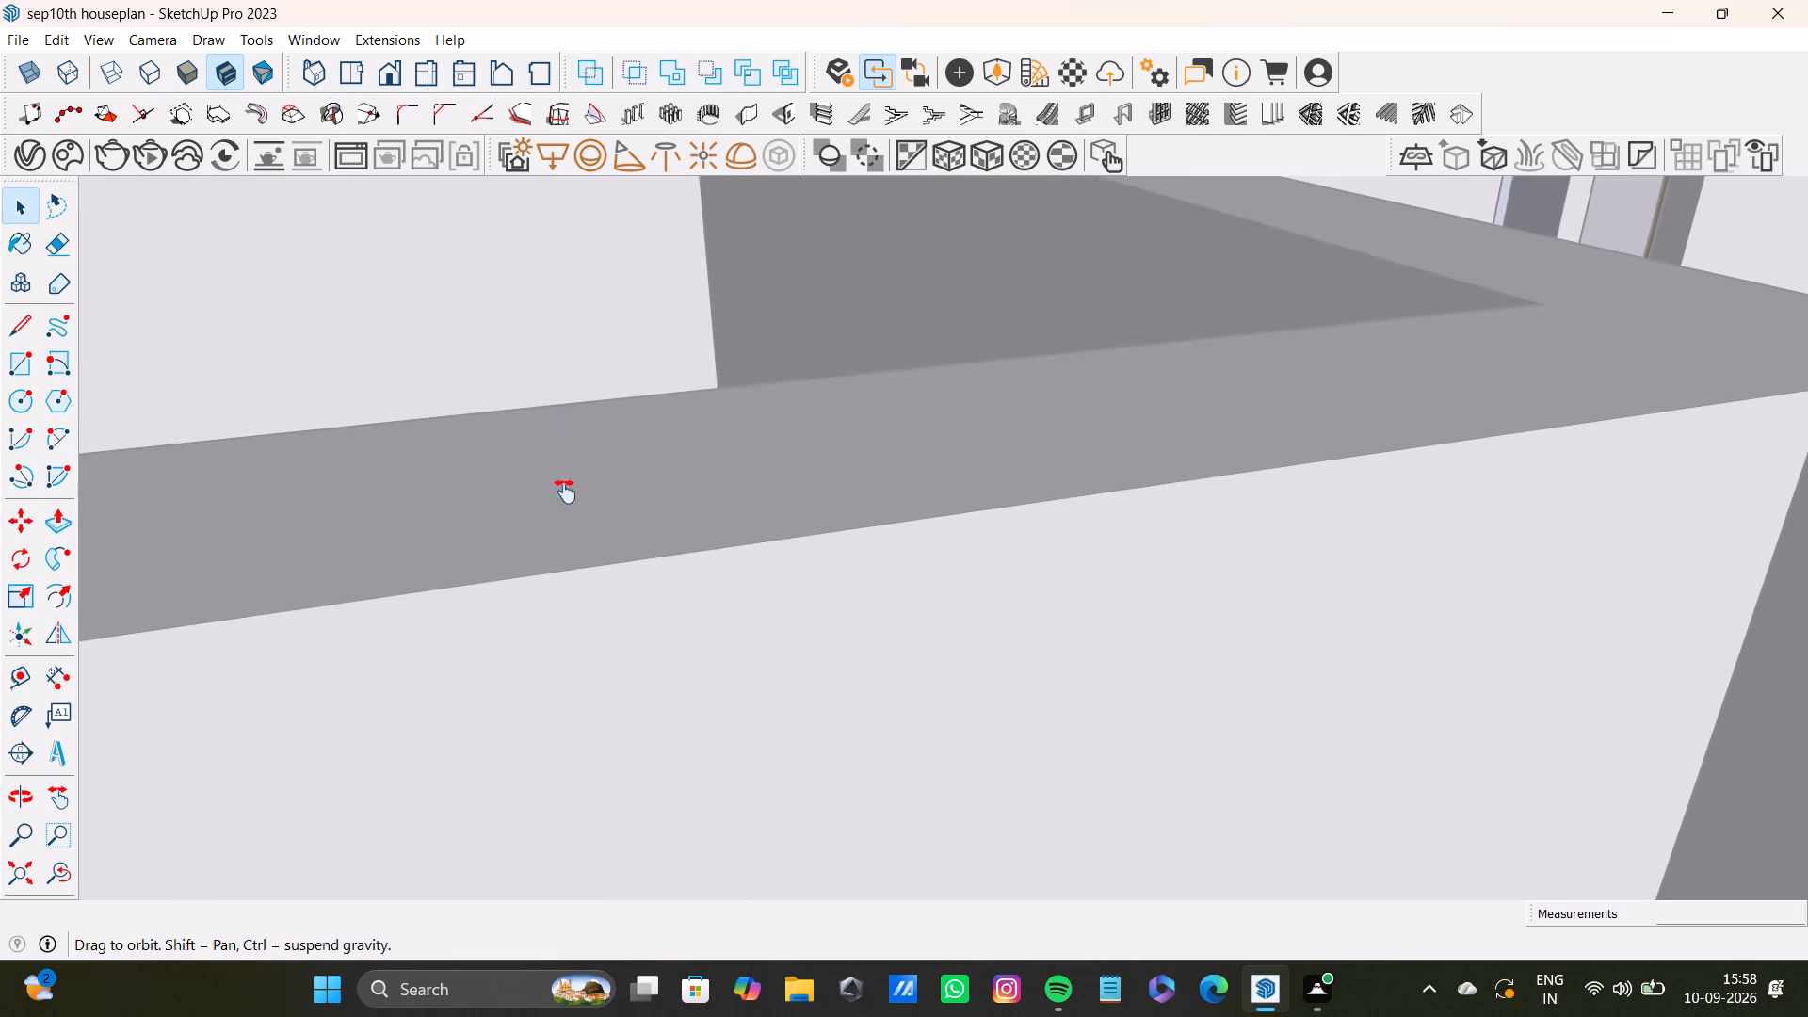
pyautogui.keyDown('shift'); pyautogui.moveTo(565, 492); pyautogui.dragTo(562, 579, button='middle'); pyautogui.keyUp('shift')
pyautogui.moveTo(434, 510); pyautogui.dragTo(1051, 724, button='middle')
pyautogui.scroll(7, 501, 513)
pyautogui.moveTo(703, 481); pyautogui.dragTo(798, 557, button='middle')
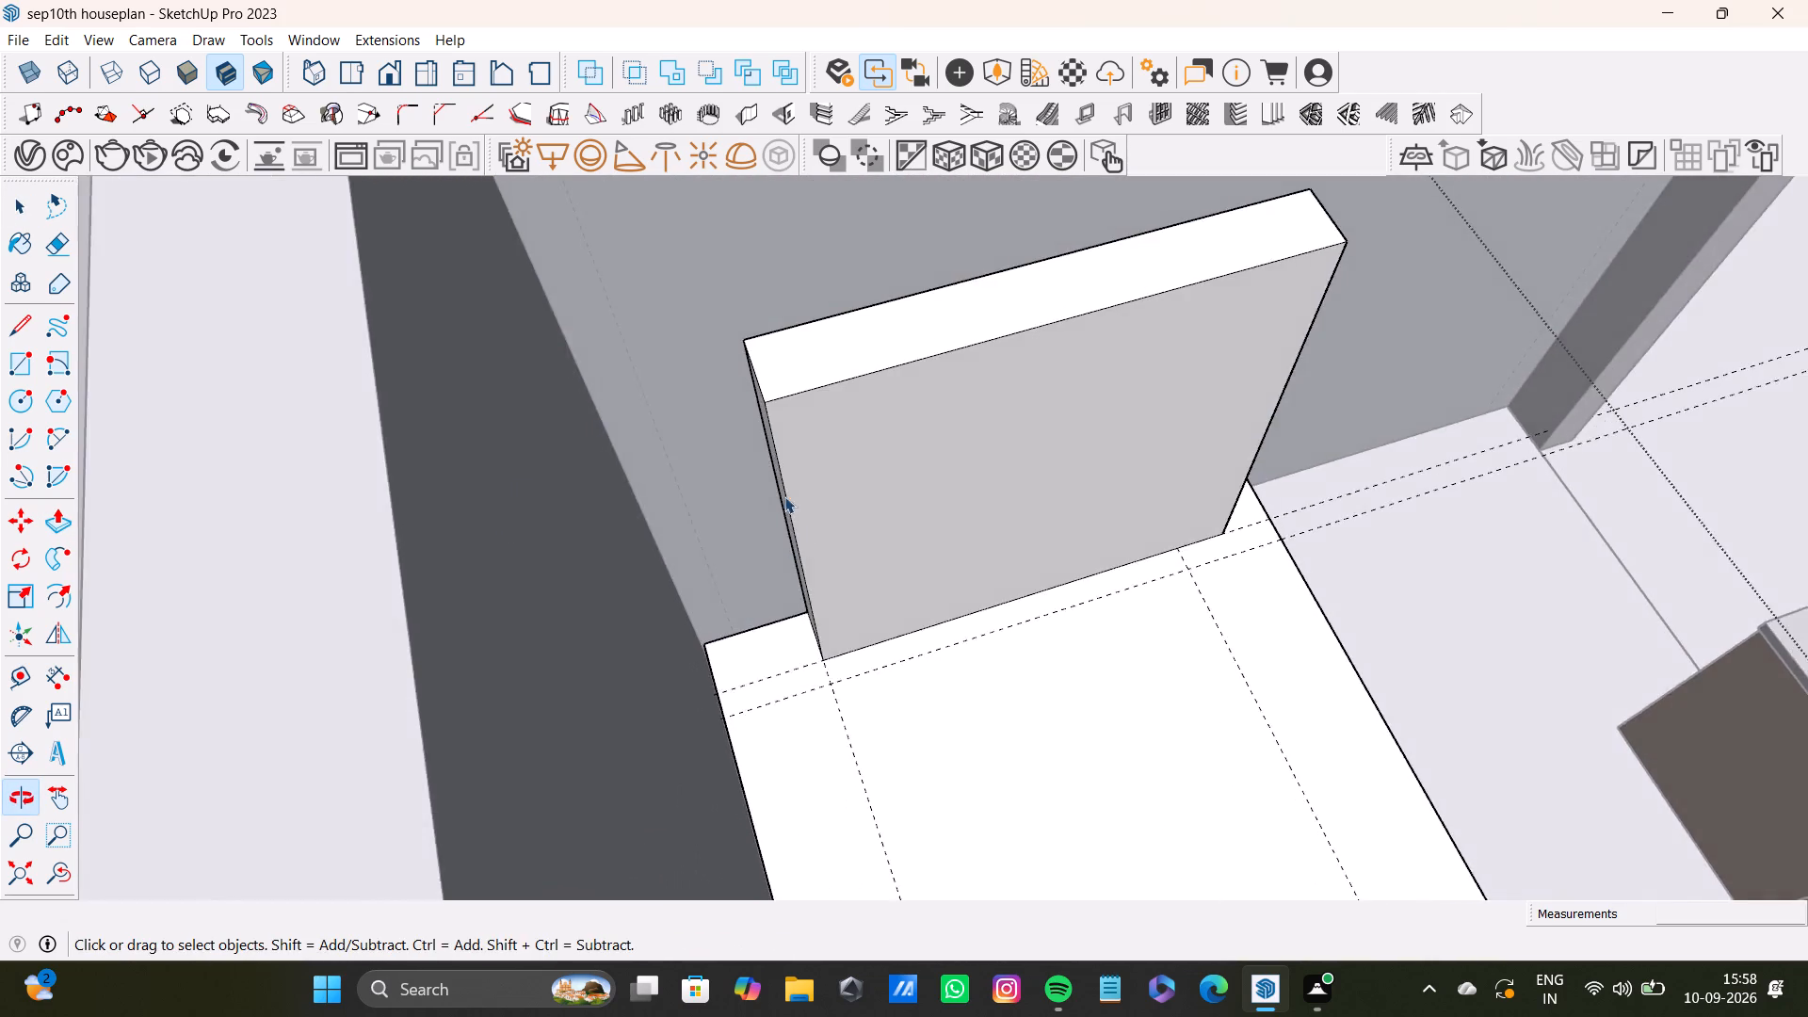
pyautogui.scroll(8, 770, 466)
pyautogui.moveTo(781, 411); pyautogui.dragTo(828, 390, button='middle')
pyautogui.press('space')
pyautogui.click(720, 375)
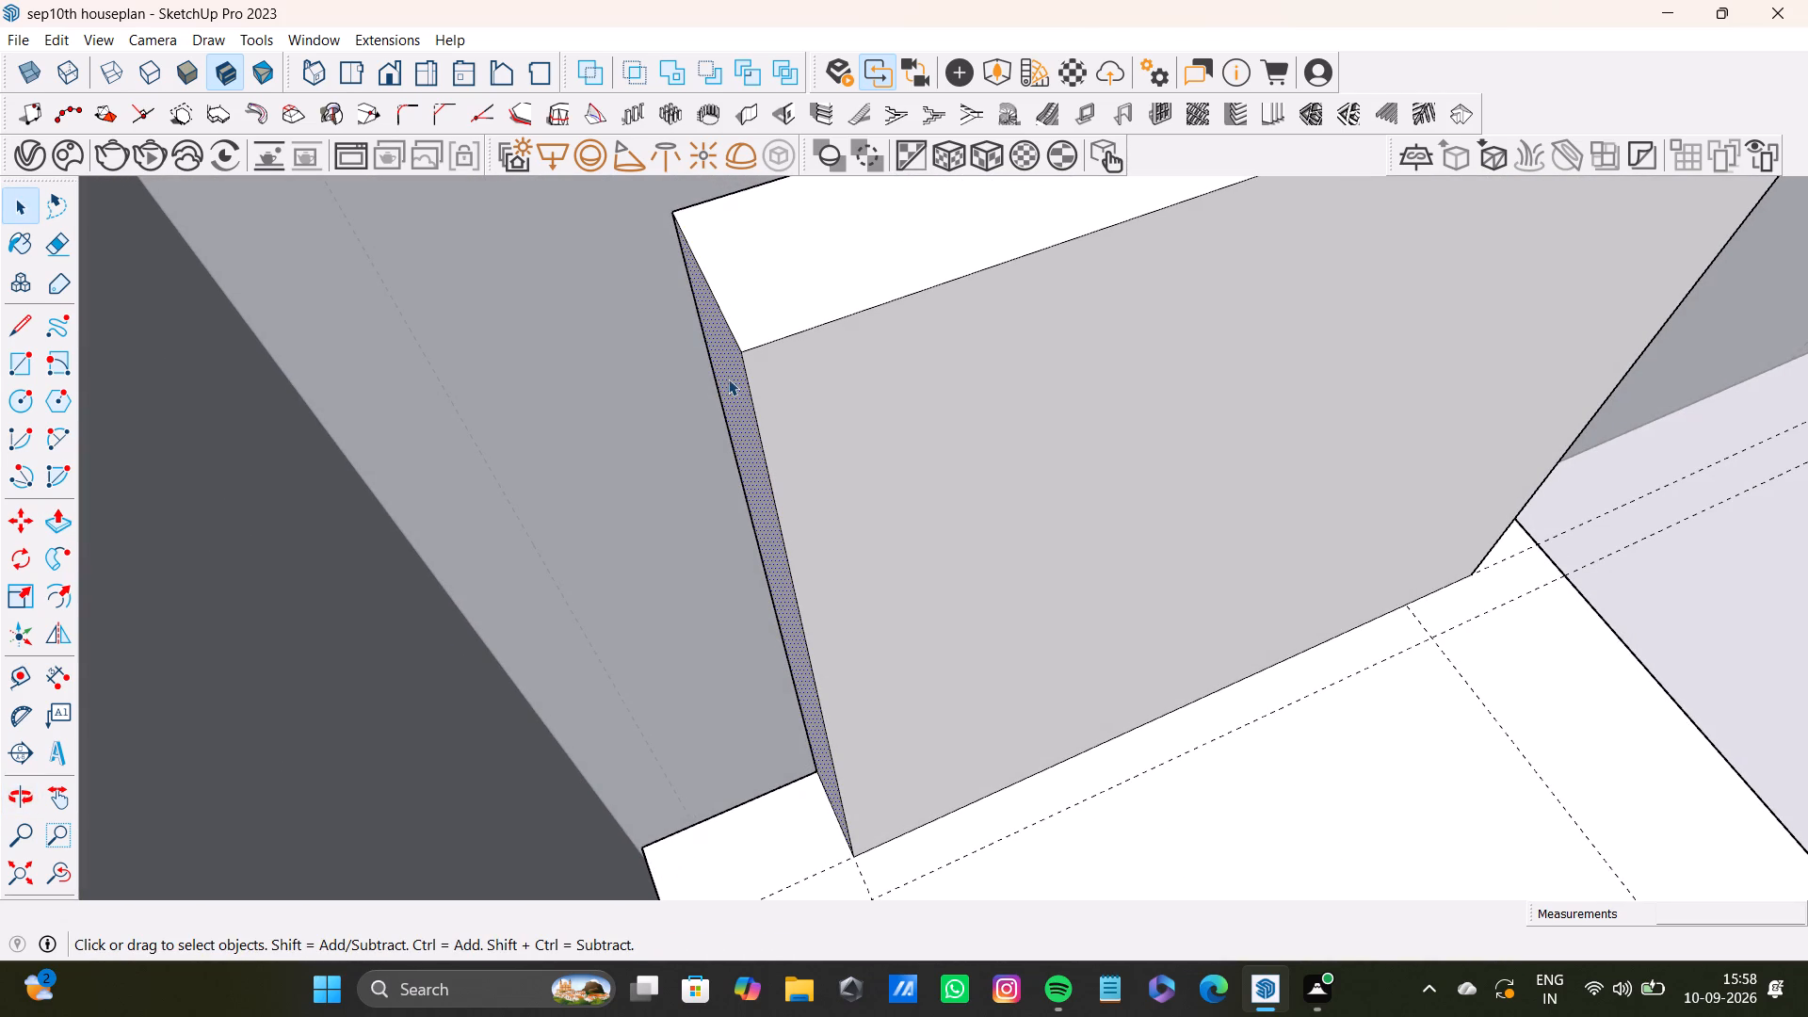
pyautogui.press('p')
pyautogui.moveTo(728, 379); pyautogui.dragTo(431, 452)
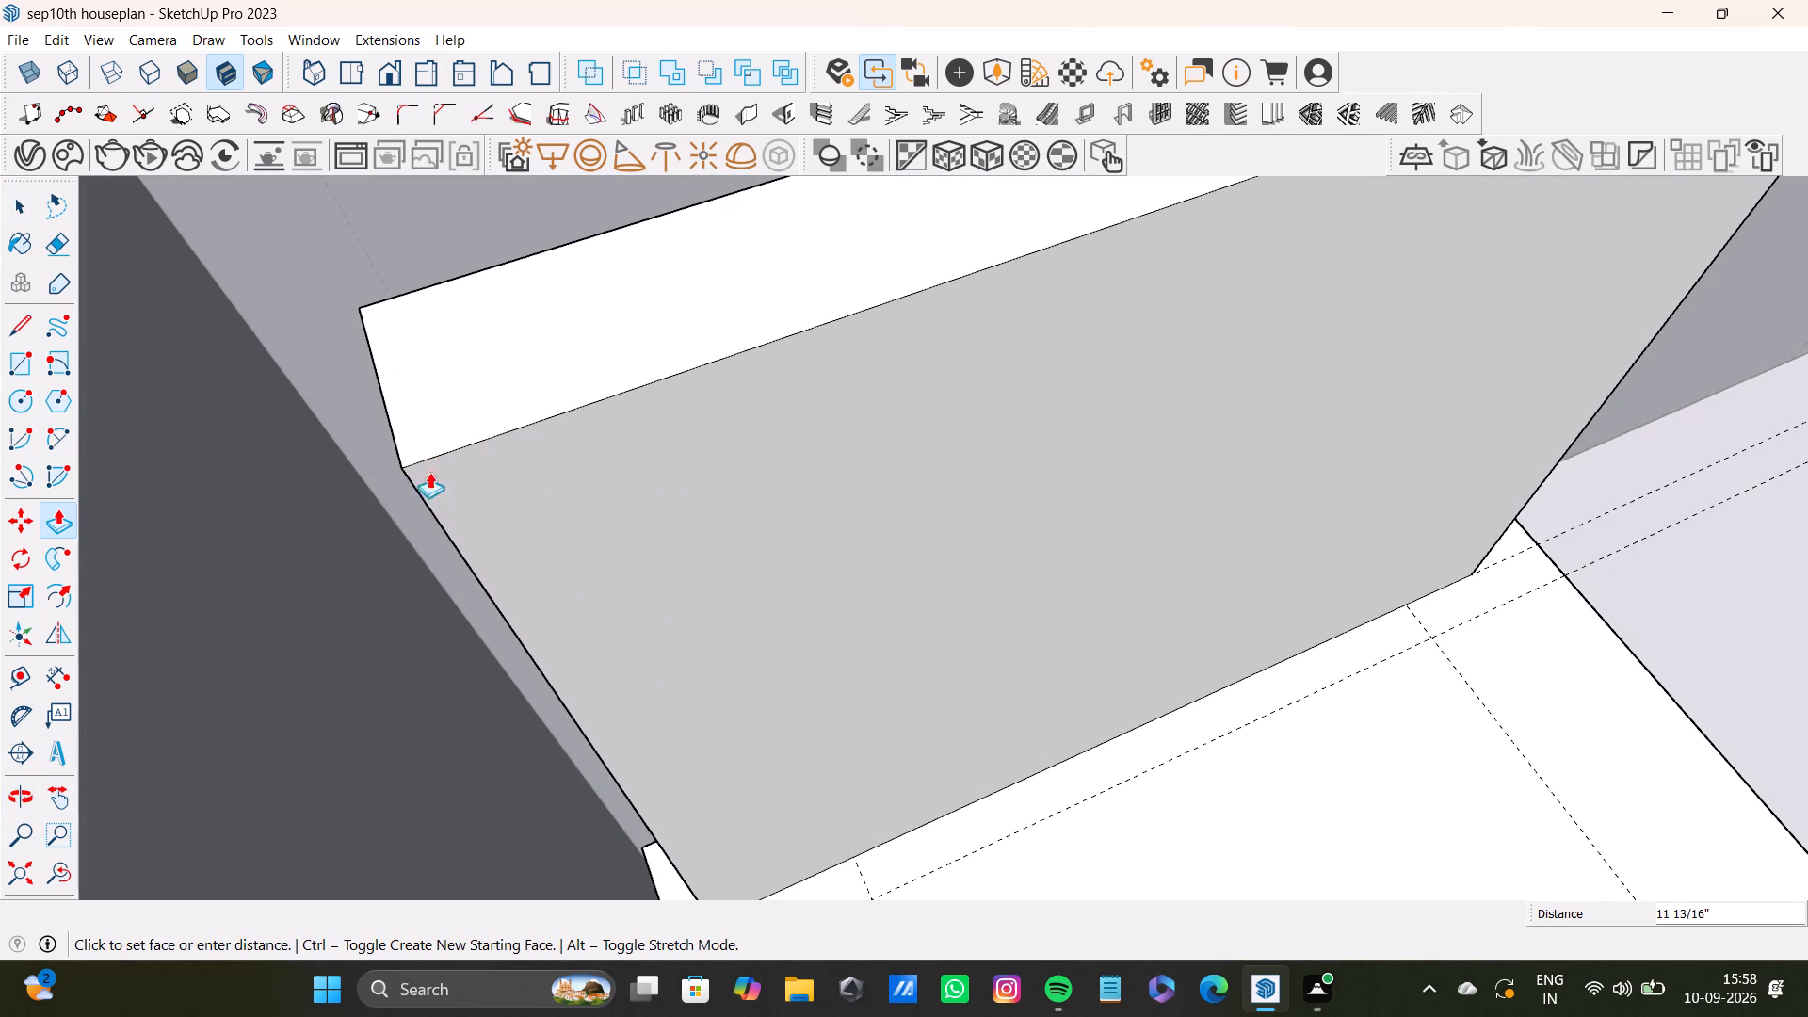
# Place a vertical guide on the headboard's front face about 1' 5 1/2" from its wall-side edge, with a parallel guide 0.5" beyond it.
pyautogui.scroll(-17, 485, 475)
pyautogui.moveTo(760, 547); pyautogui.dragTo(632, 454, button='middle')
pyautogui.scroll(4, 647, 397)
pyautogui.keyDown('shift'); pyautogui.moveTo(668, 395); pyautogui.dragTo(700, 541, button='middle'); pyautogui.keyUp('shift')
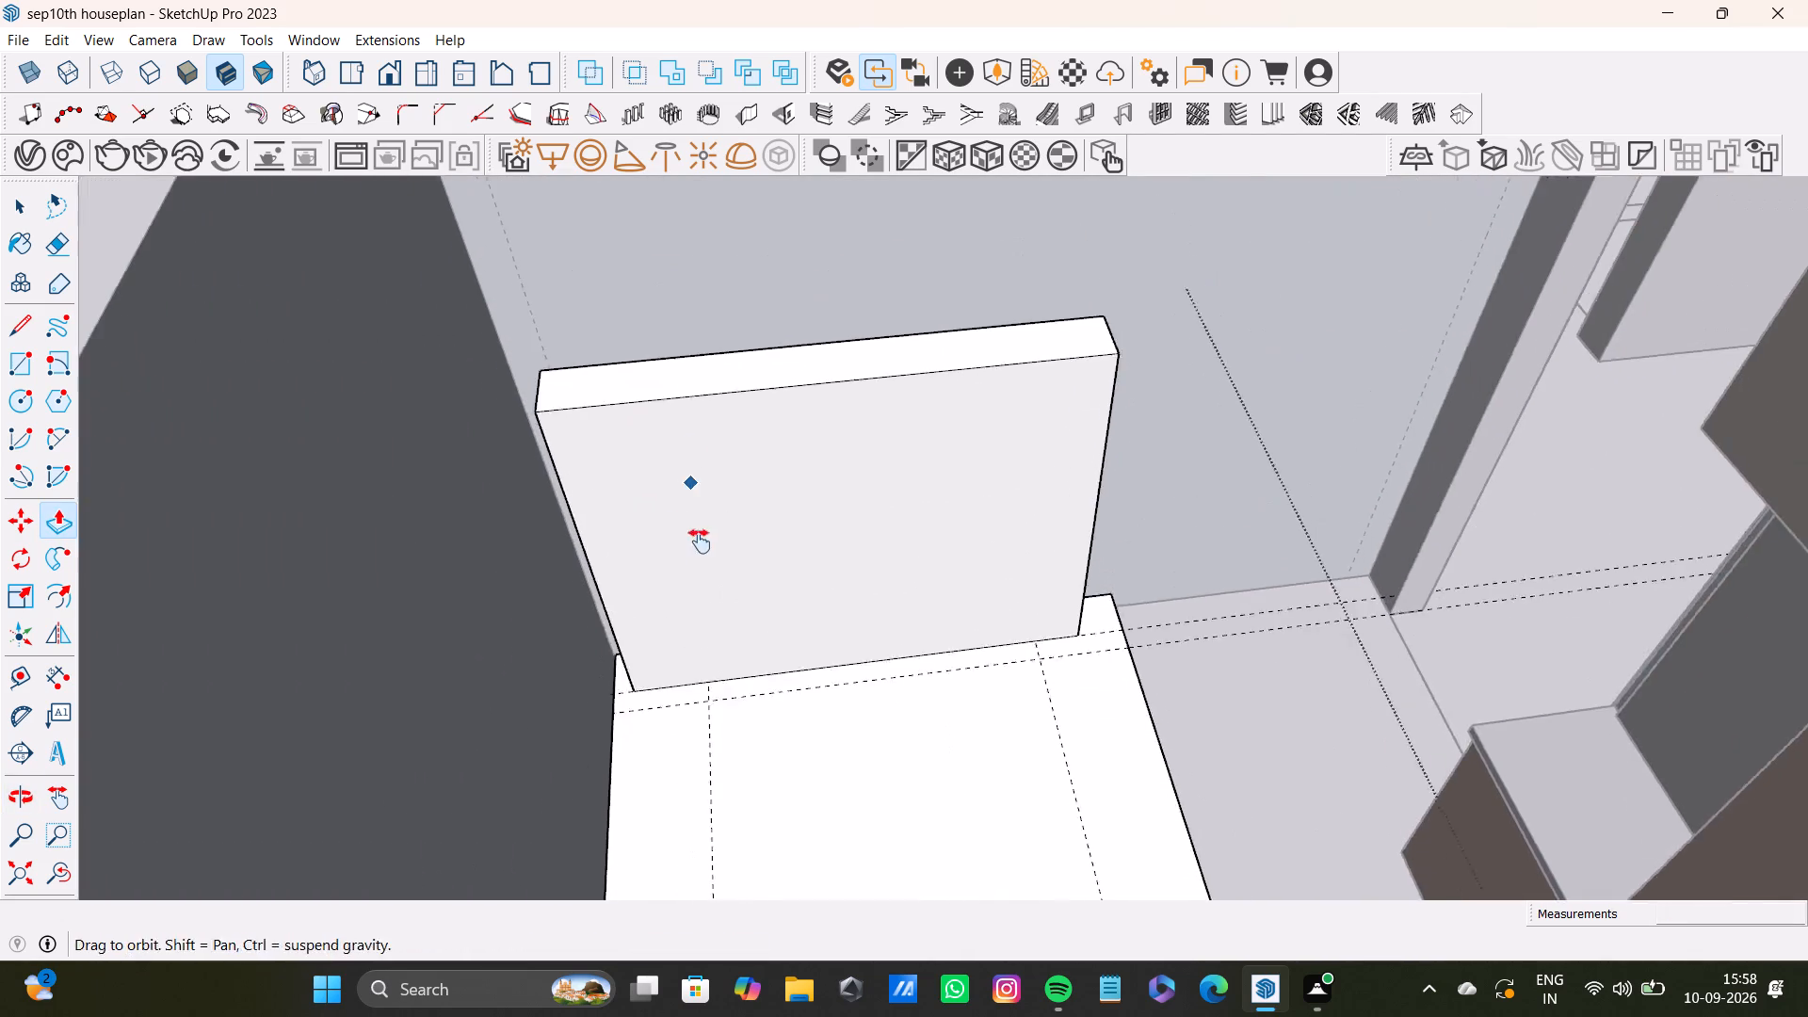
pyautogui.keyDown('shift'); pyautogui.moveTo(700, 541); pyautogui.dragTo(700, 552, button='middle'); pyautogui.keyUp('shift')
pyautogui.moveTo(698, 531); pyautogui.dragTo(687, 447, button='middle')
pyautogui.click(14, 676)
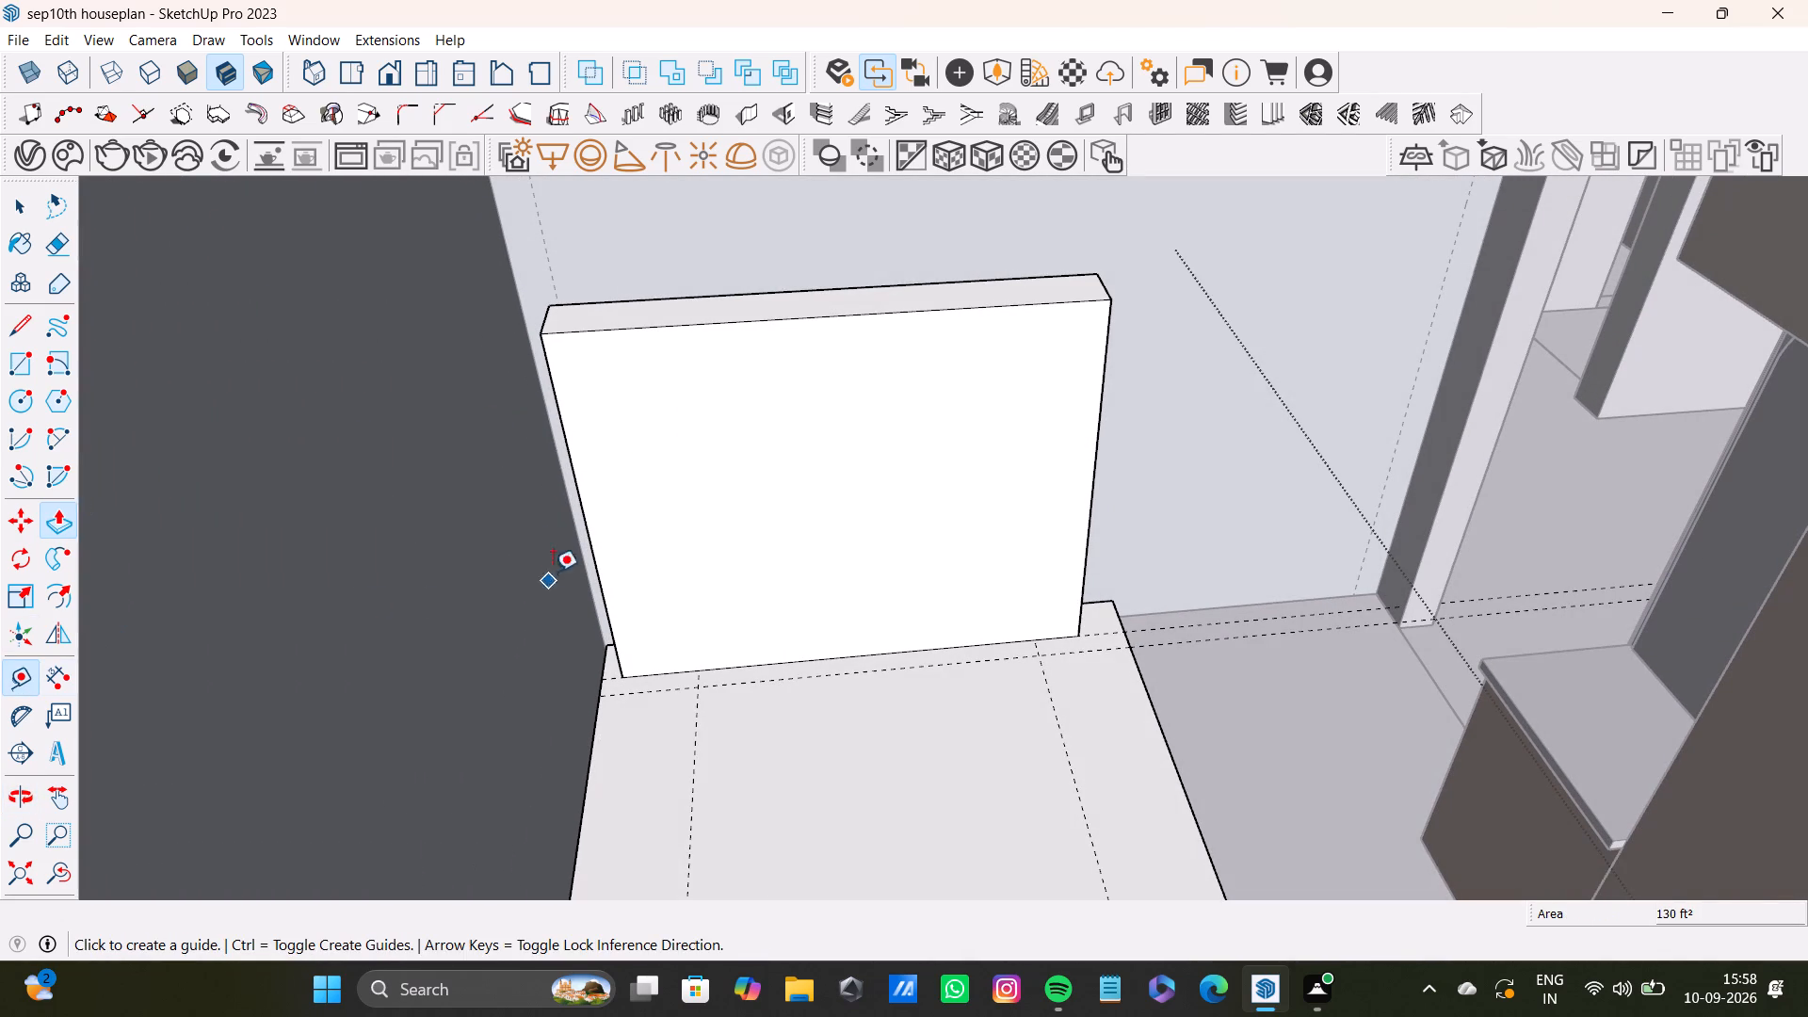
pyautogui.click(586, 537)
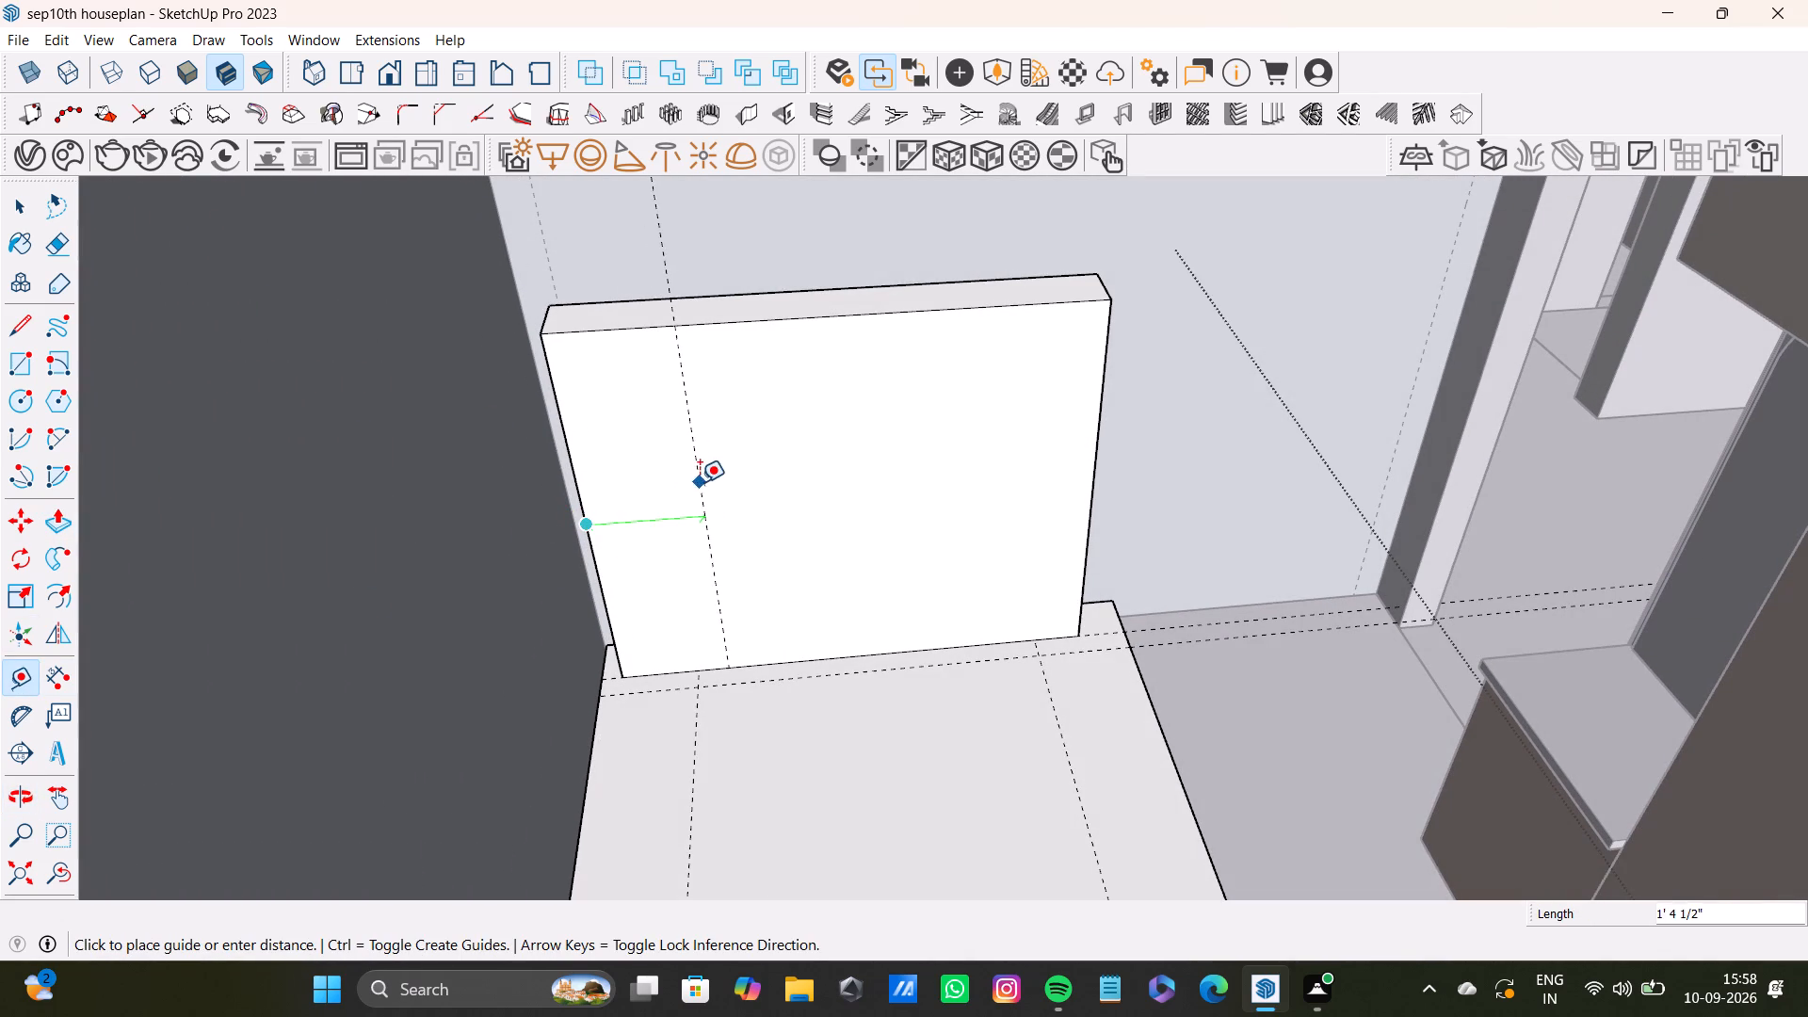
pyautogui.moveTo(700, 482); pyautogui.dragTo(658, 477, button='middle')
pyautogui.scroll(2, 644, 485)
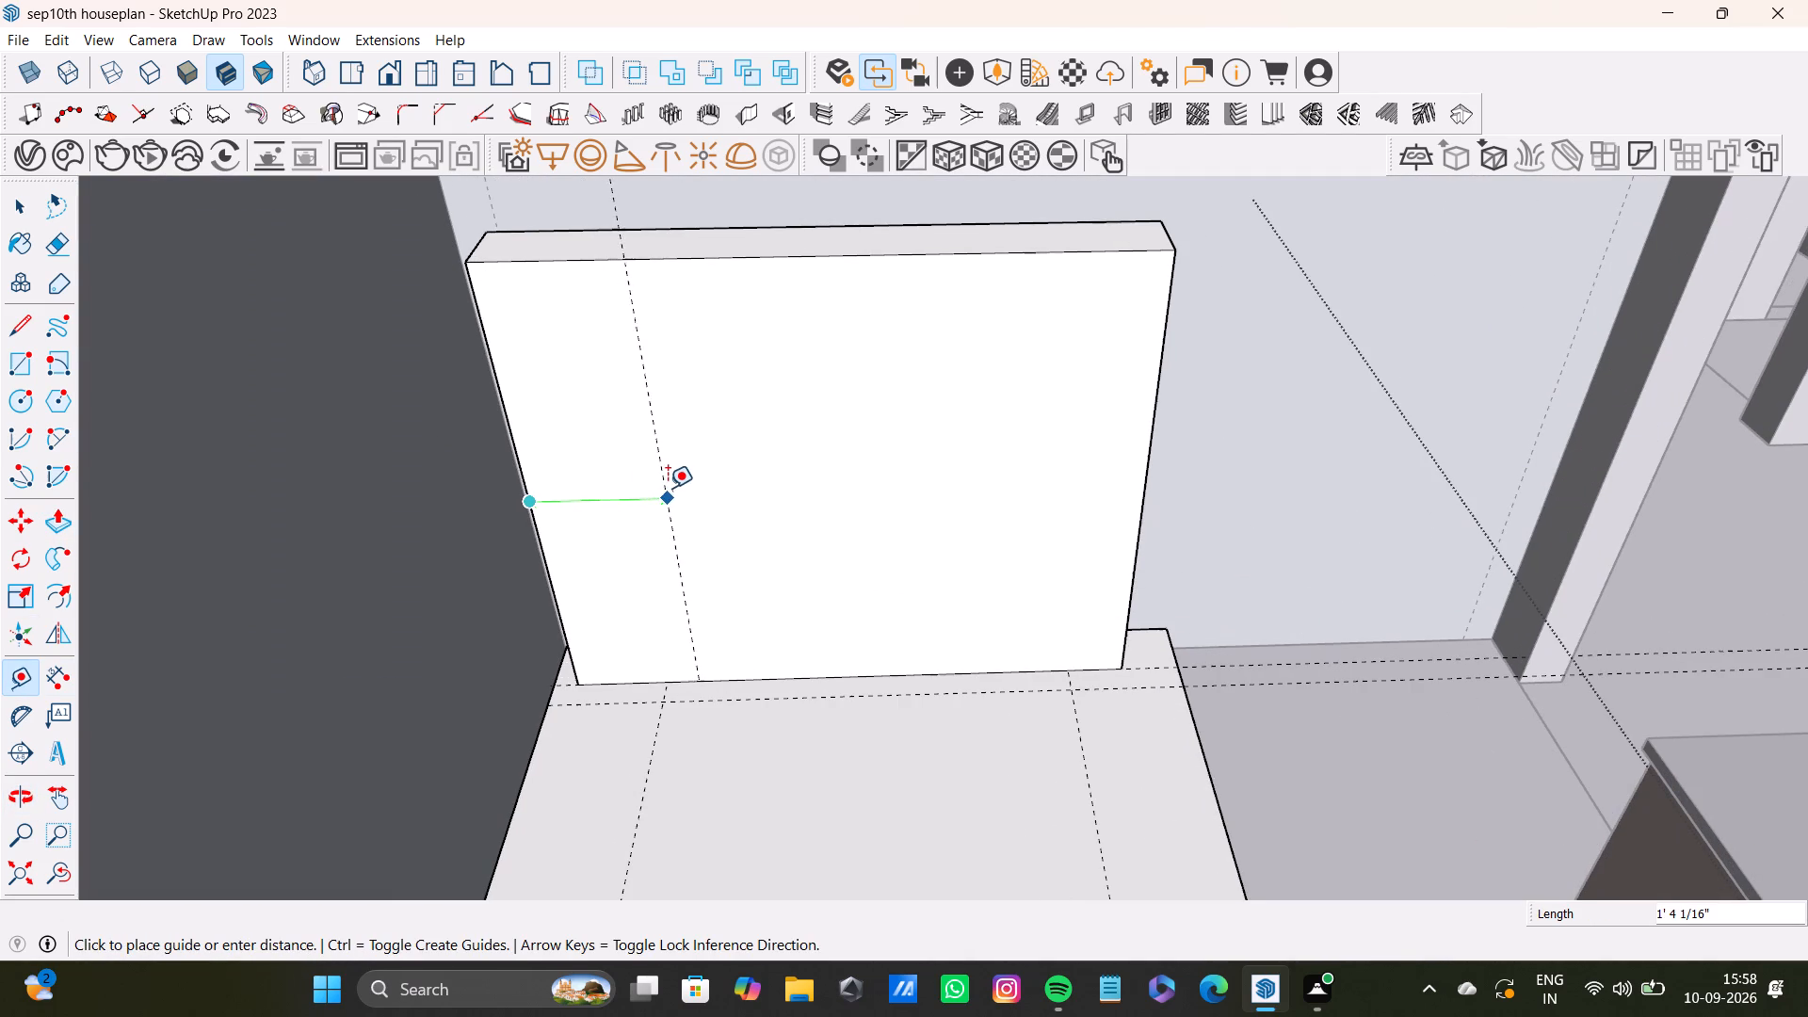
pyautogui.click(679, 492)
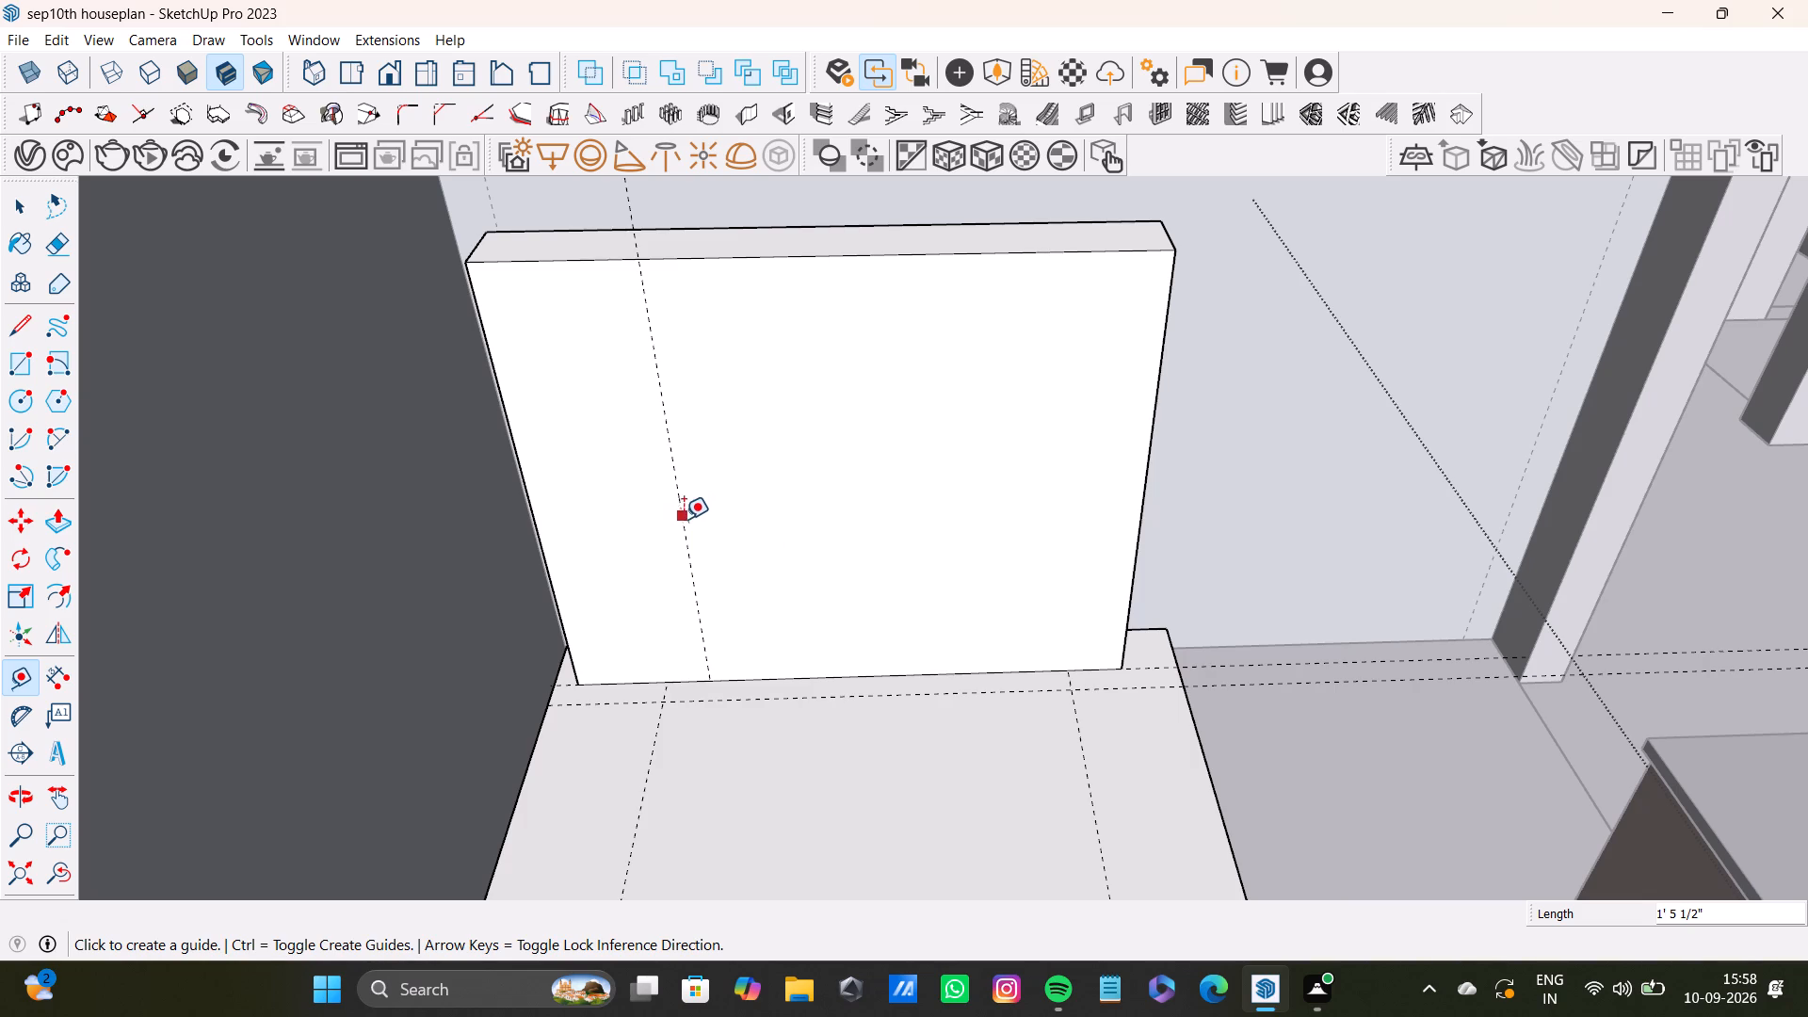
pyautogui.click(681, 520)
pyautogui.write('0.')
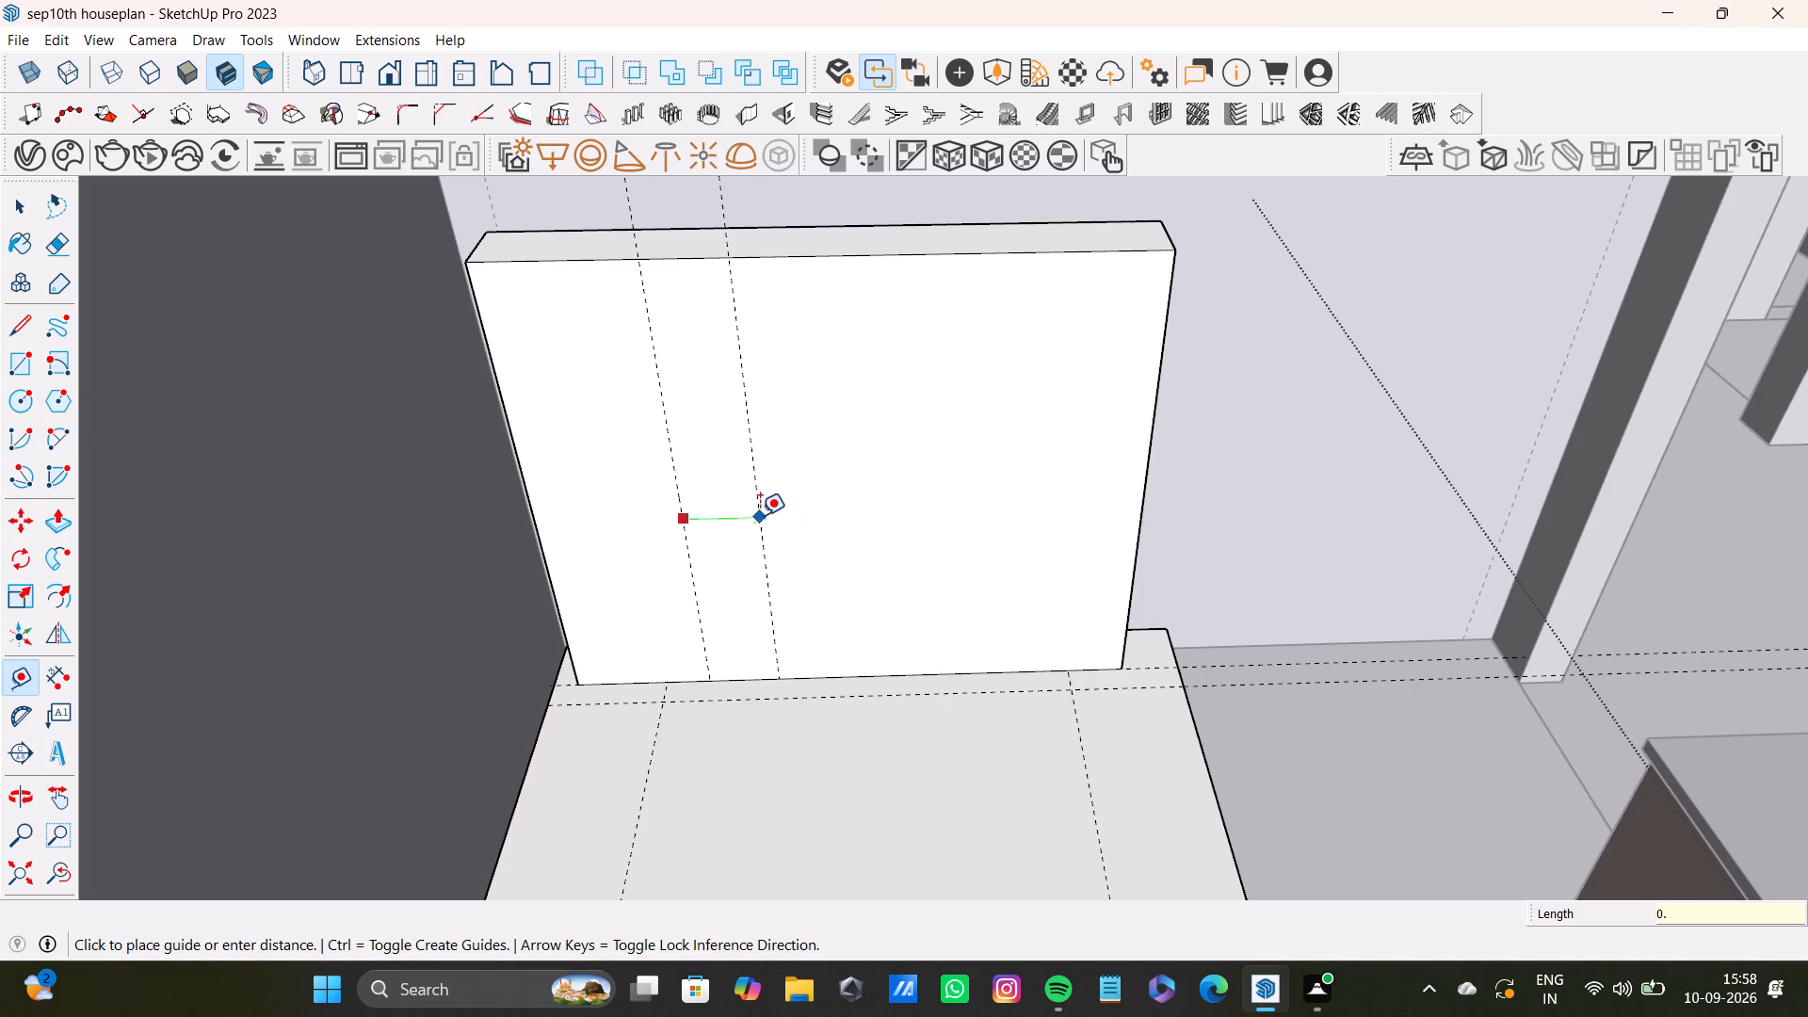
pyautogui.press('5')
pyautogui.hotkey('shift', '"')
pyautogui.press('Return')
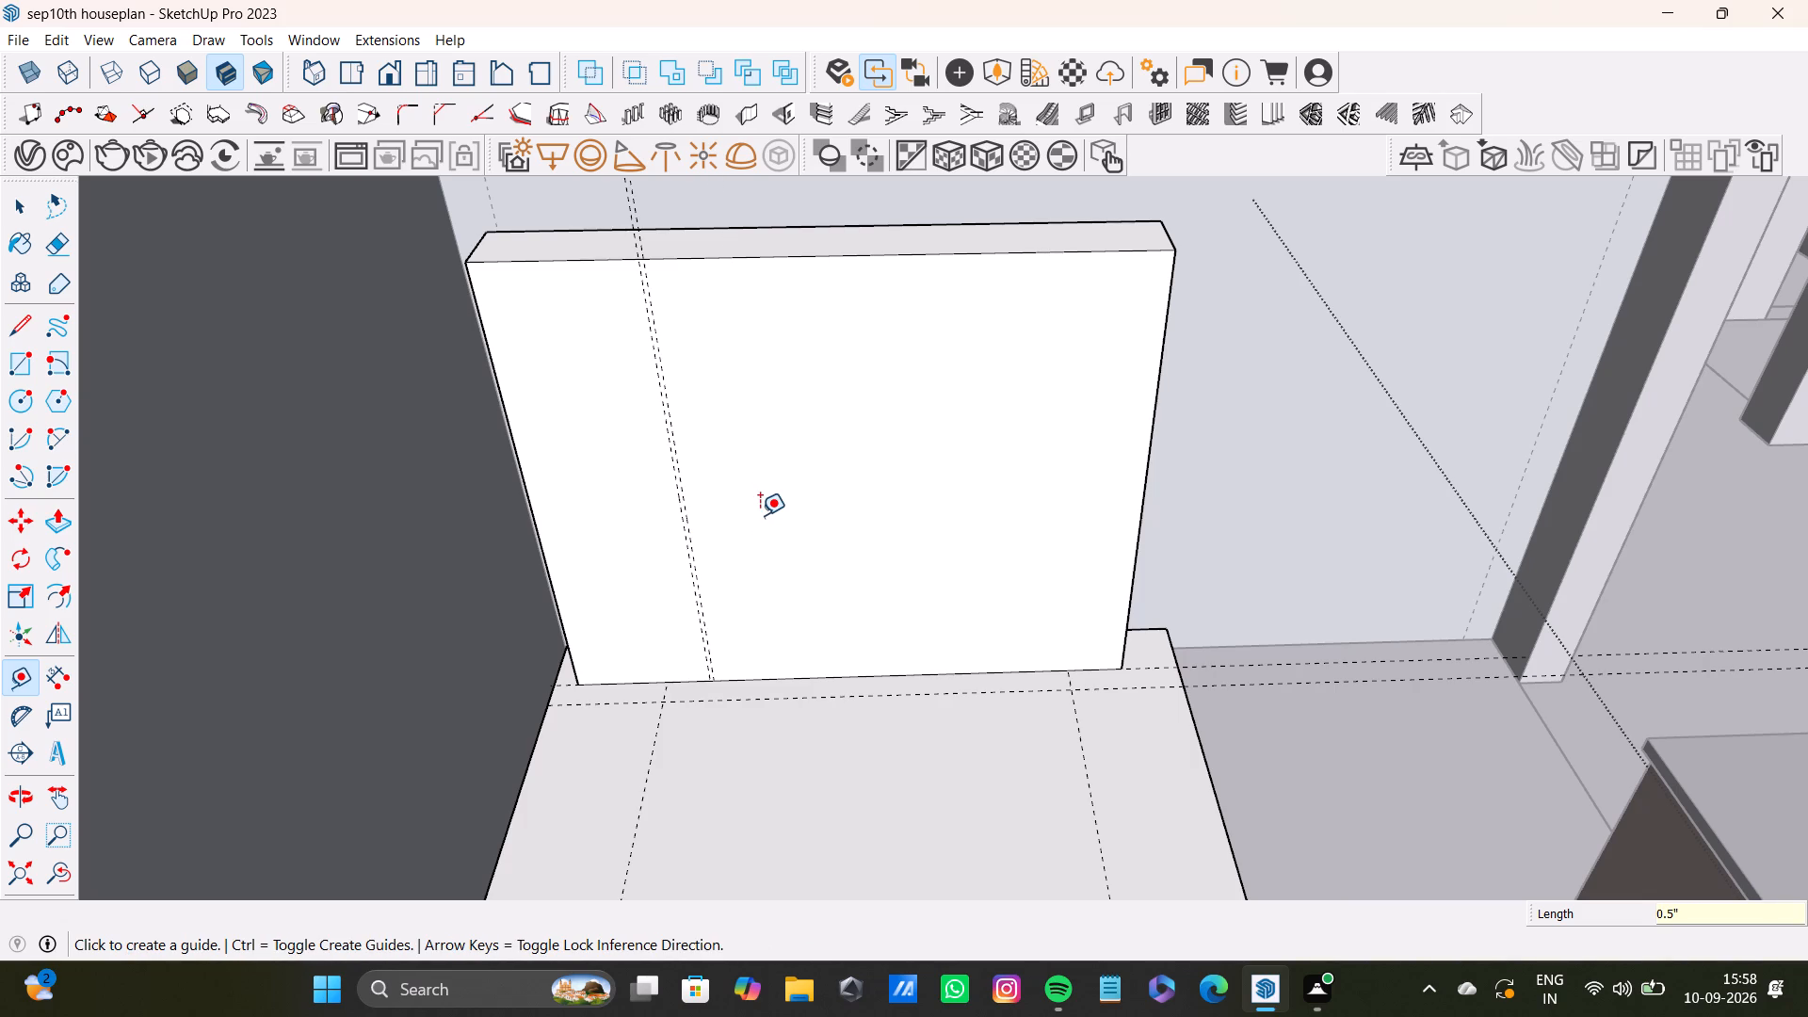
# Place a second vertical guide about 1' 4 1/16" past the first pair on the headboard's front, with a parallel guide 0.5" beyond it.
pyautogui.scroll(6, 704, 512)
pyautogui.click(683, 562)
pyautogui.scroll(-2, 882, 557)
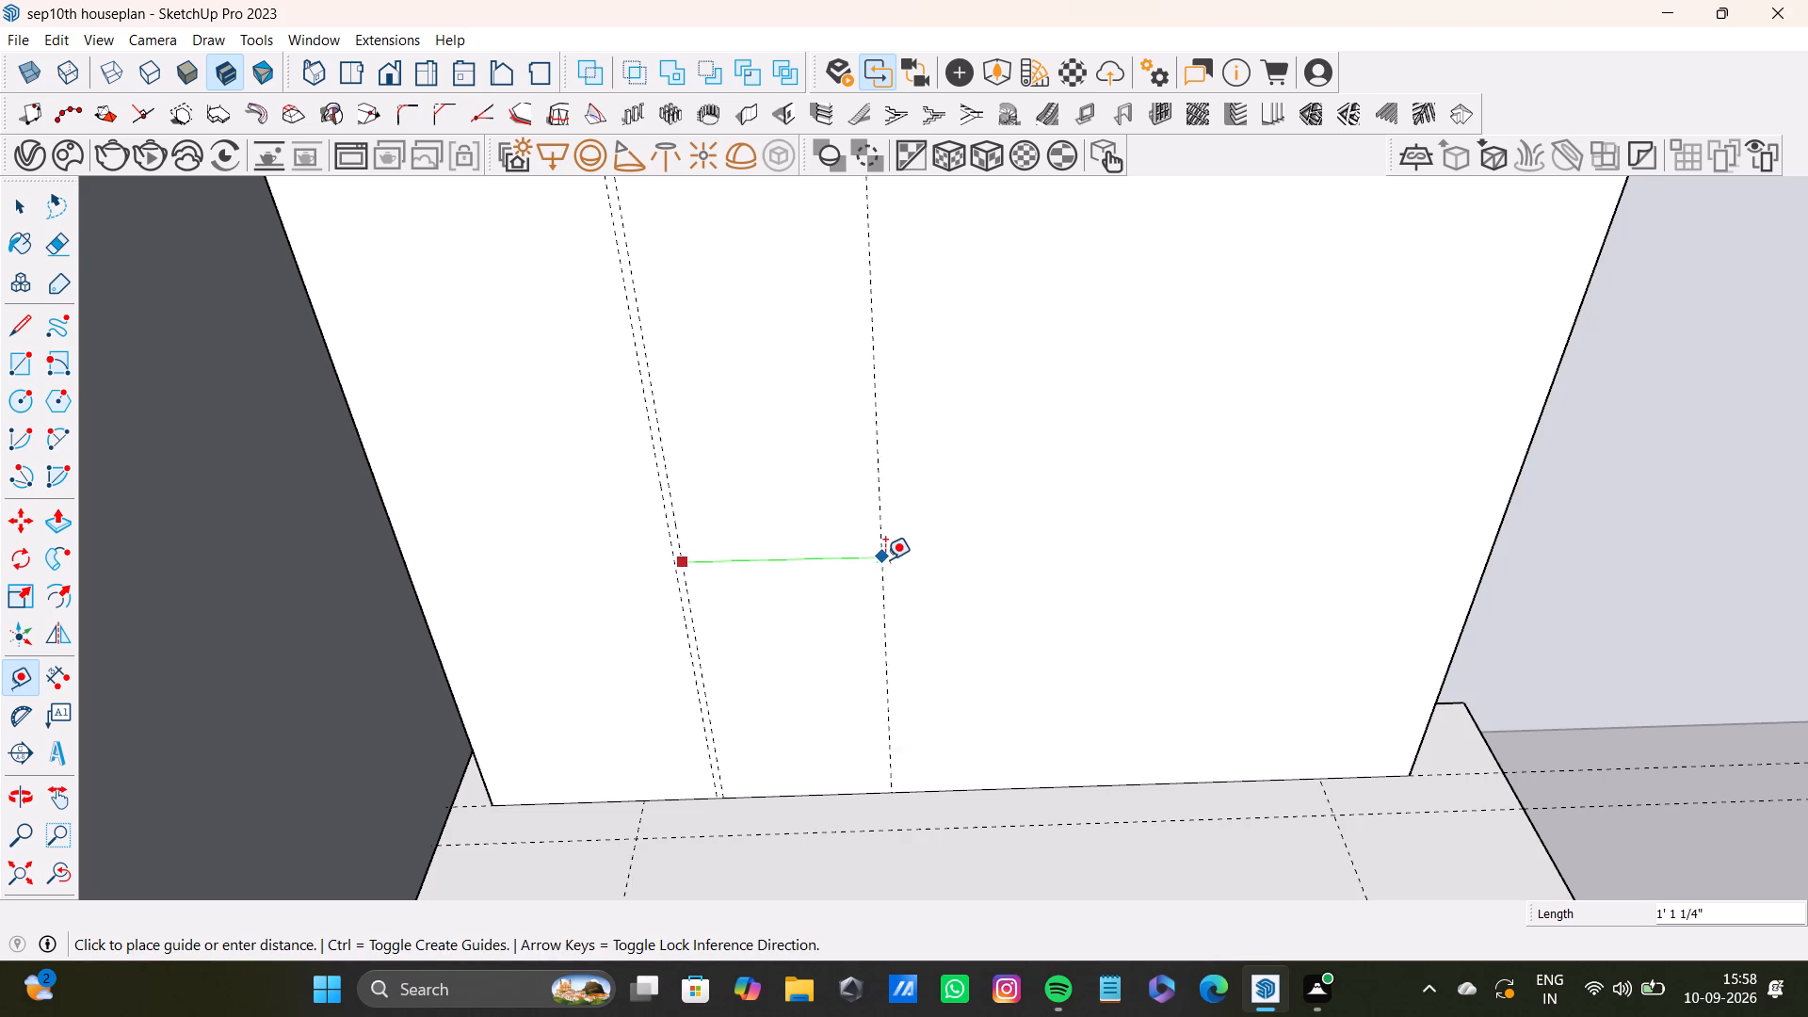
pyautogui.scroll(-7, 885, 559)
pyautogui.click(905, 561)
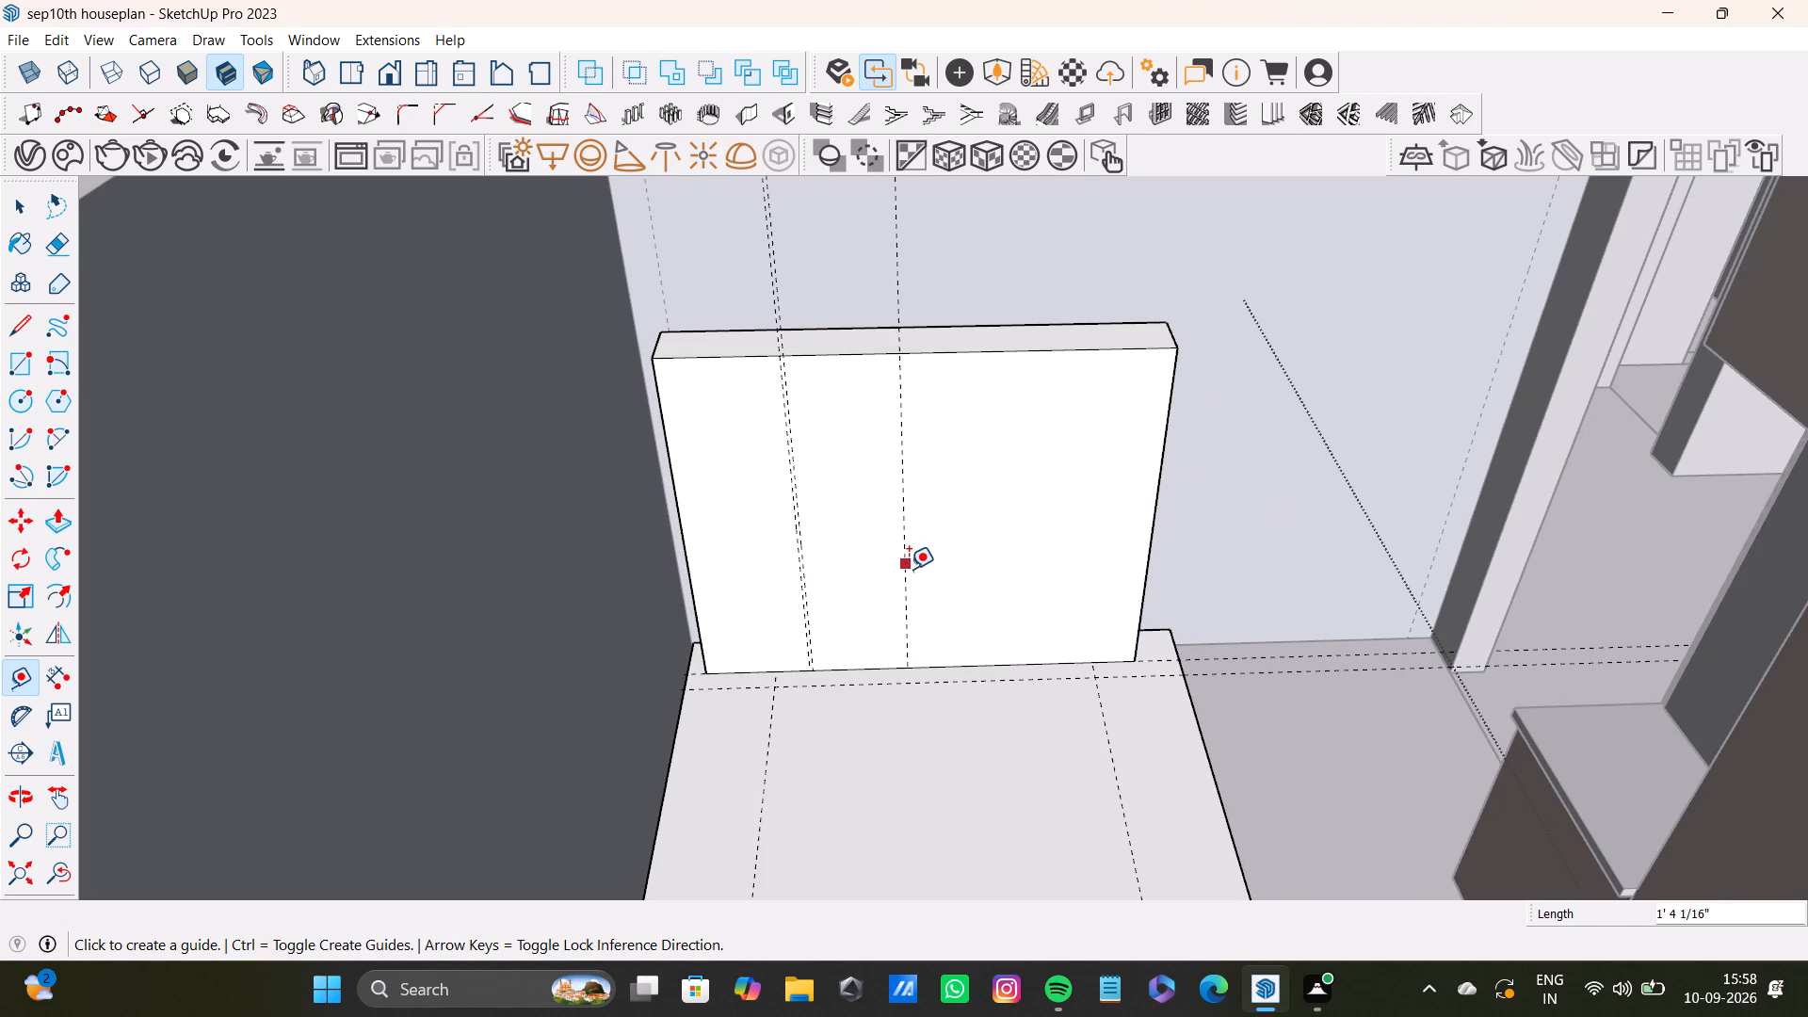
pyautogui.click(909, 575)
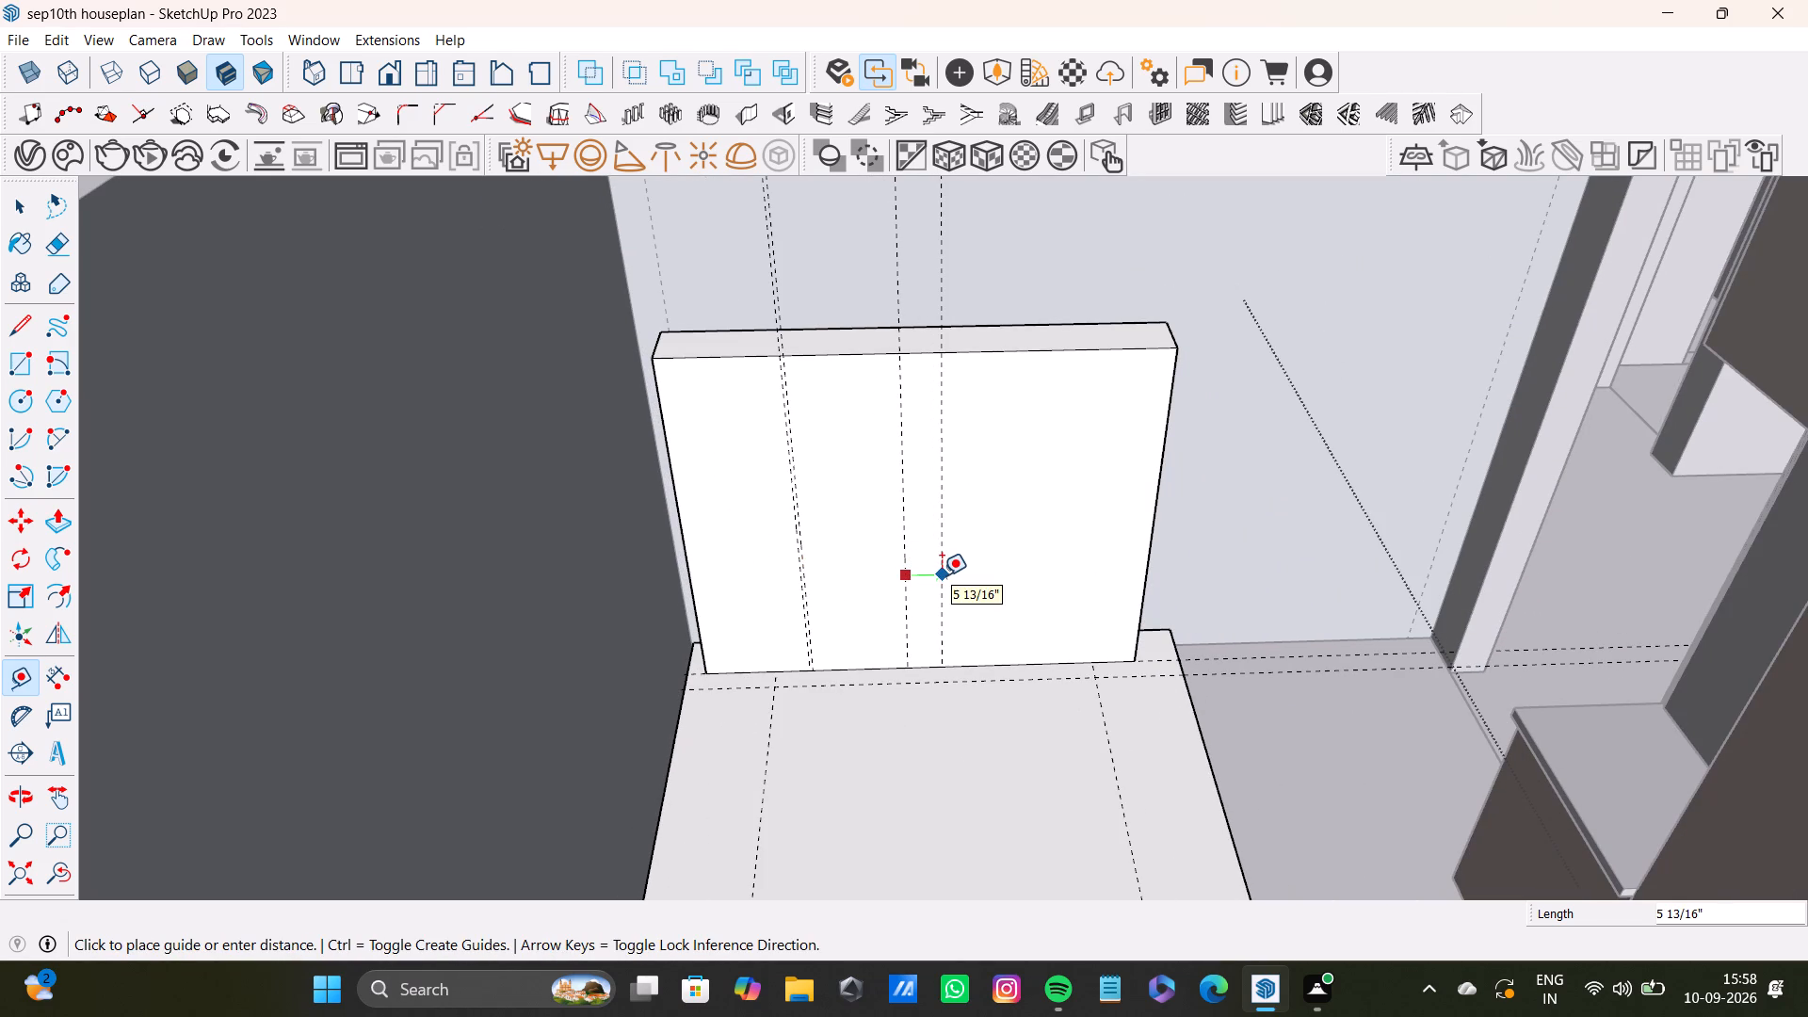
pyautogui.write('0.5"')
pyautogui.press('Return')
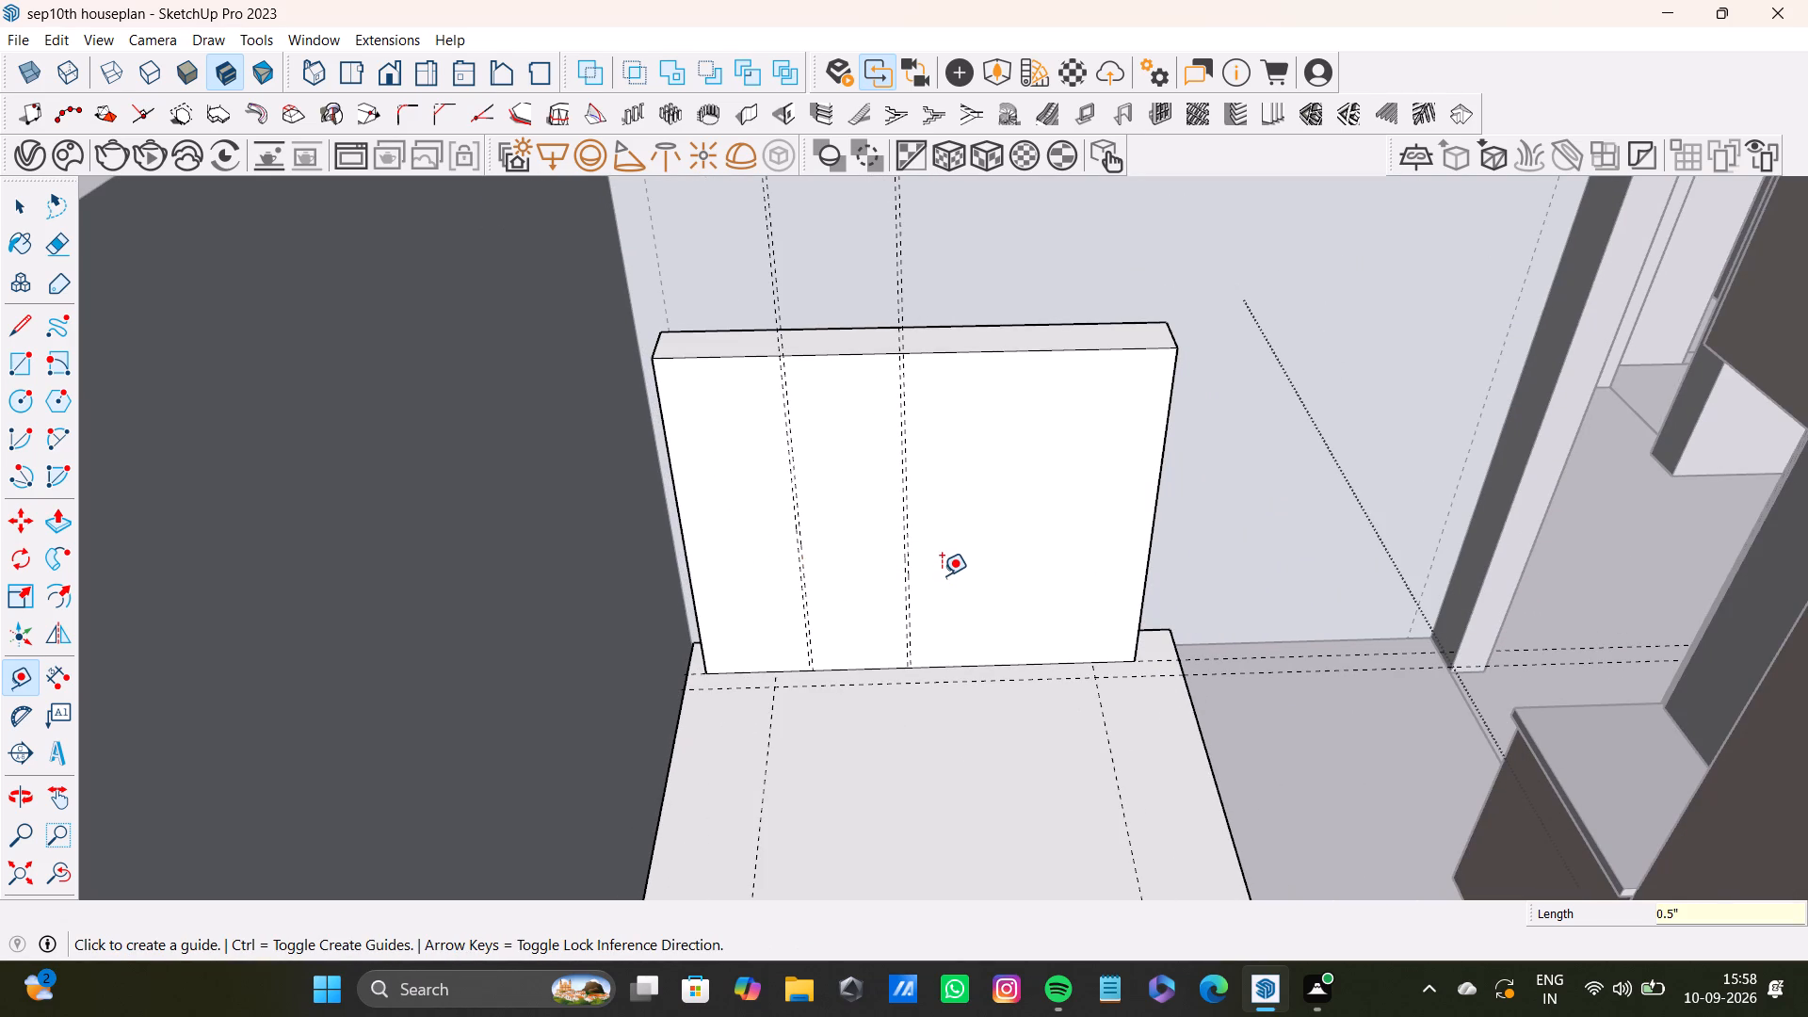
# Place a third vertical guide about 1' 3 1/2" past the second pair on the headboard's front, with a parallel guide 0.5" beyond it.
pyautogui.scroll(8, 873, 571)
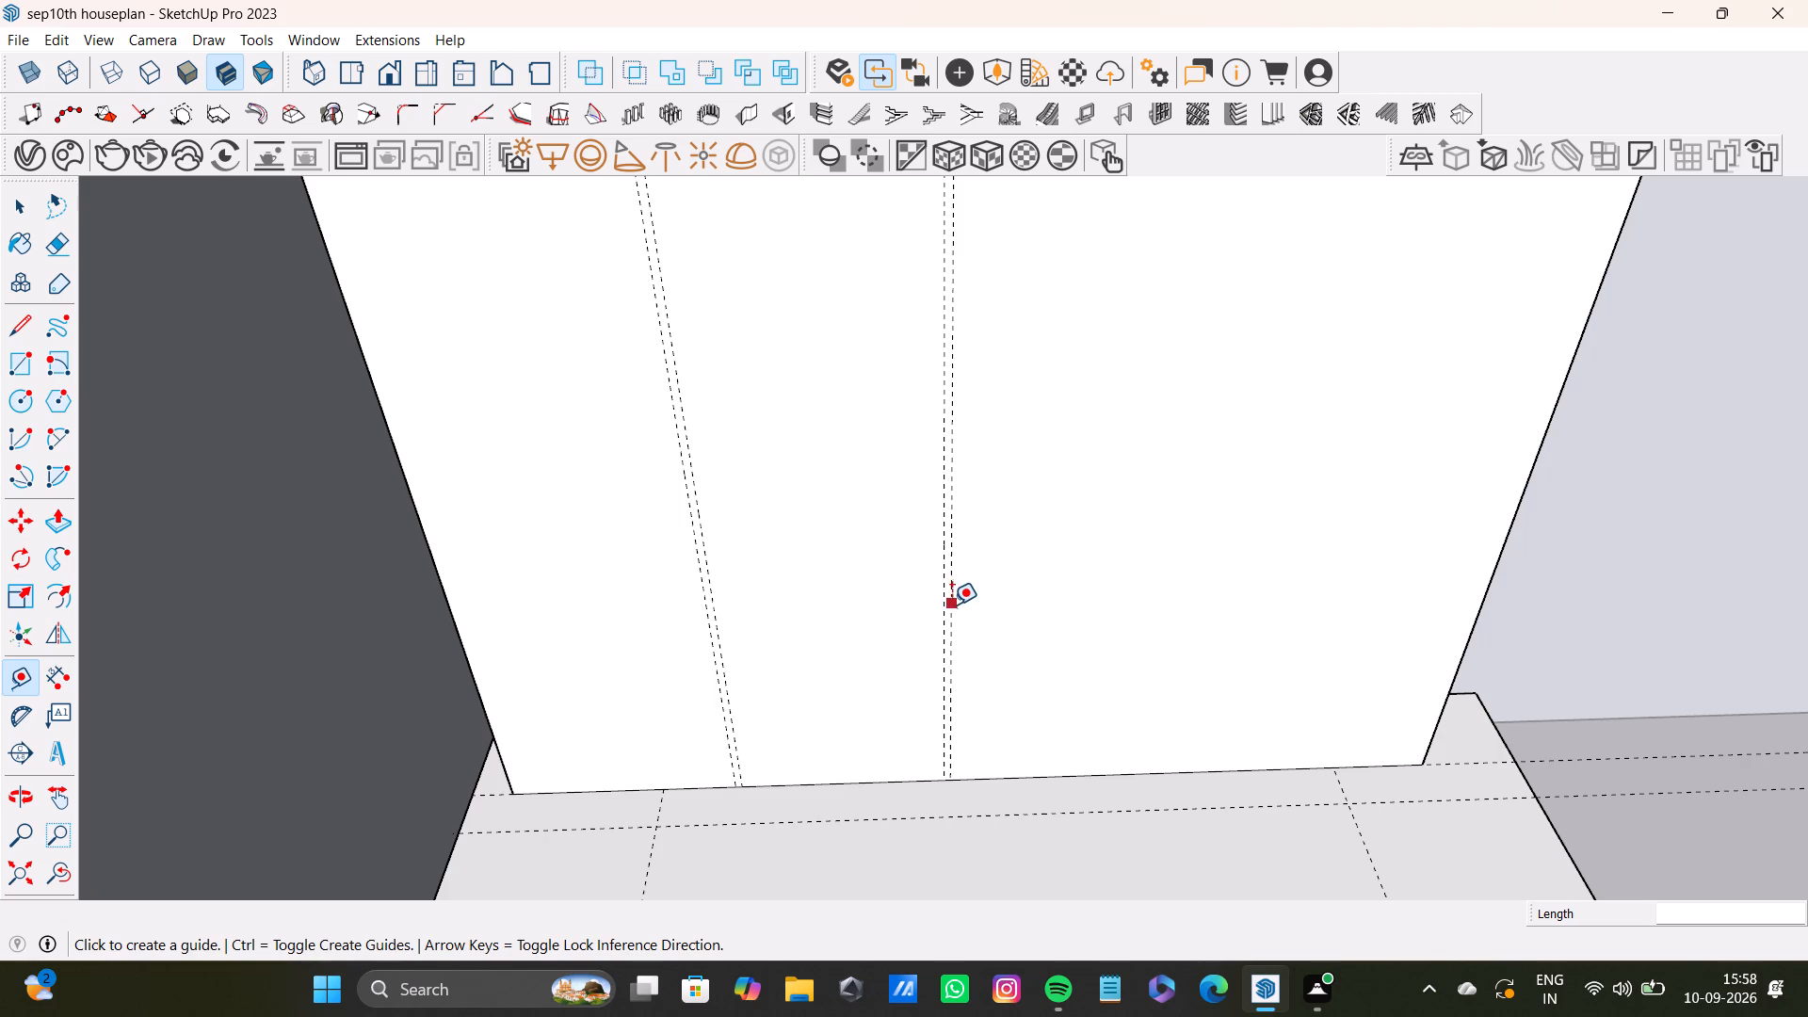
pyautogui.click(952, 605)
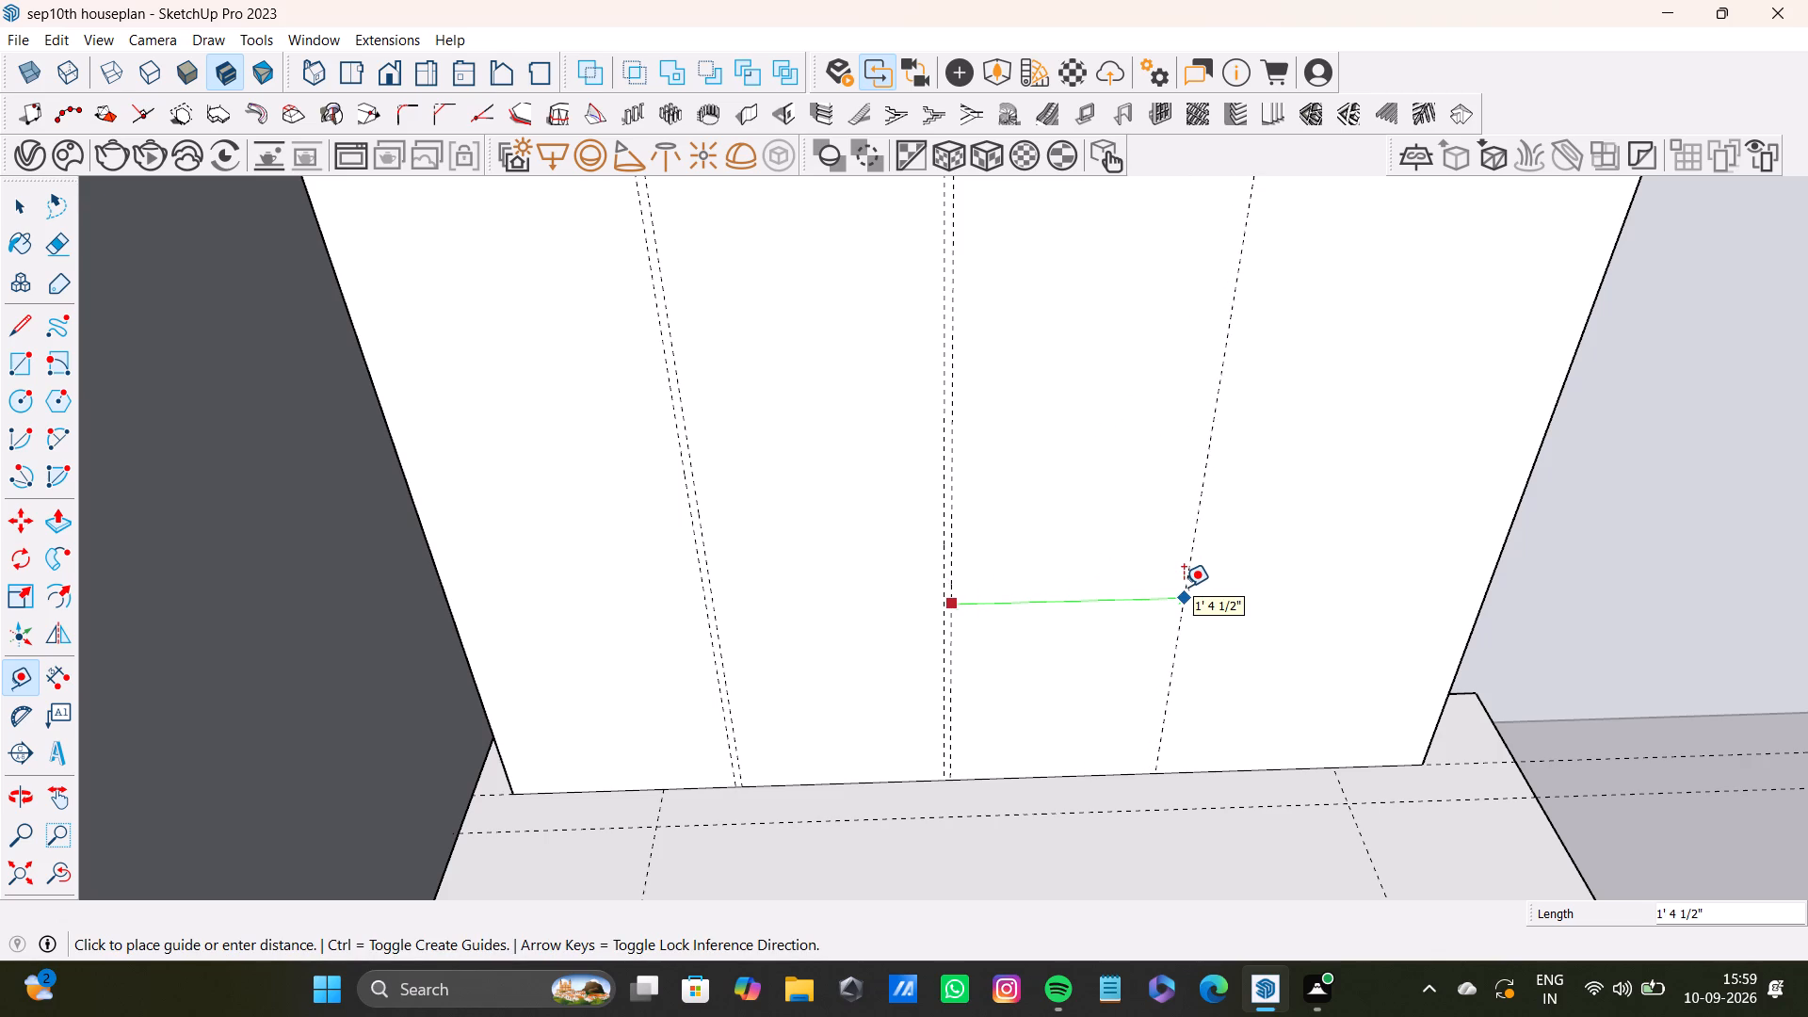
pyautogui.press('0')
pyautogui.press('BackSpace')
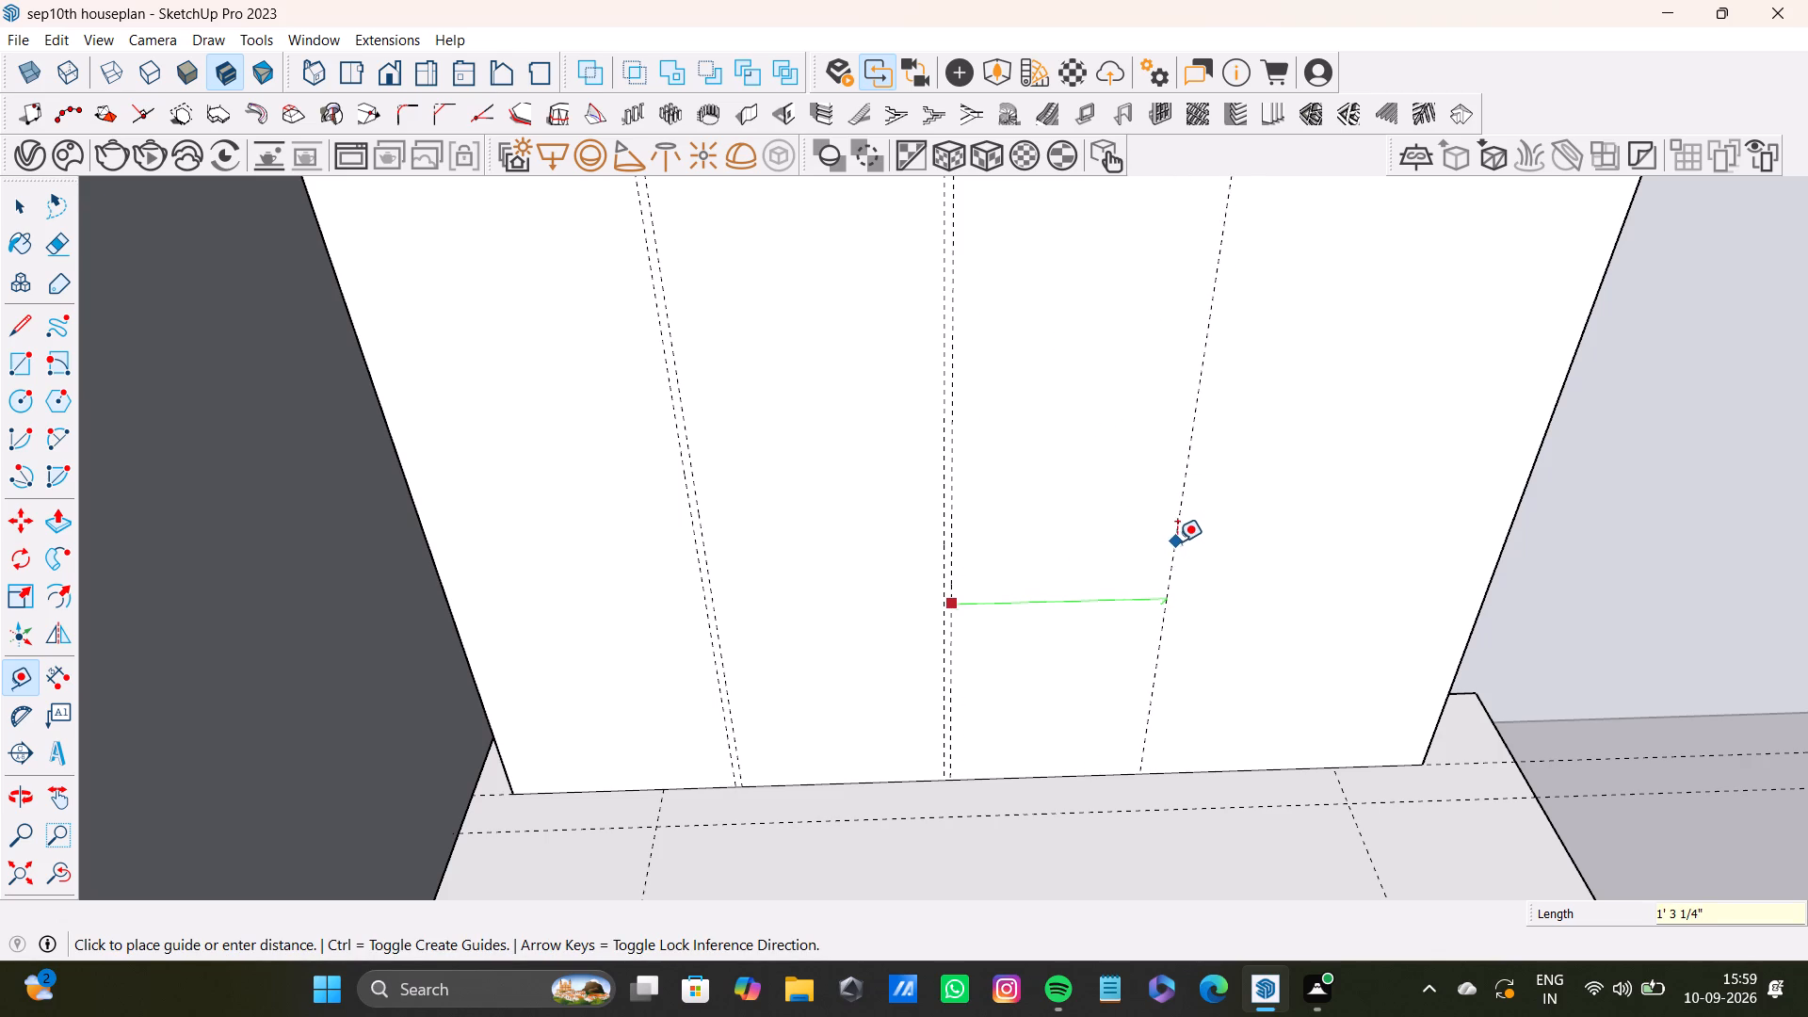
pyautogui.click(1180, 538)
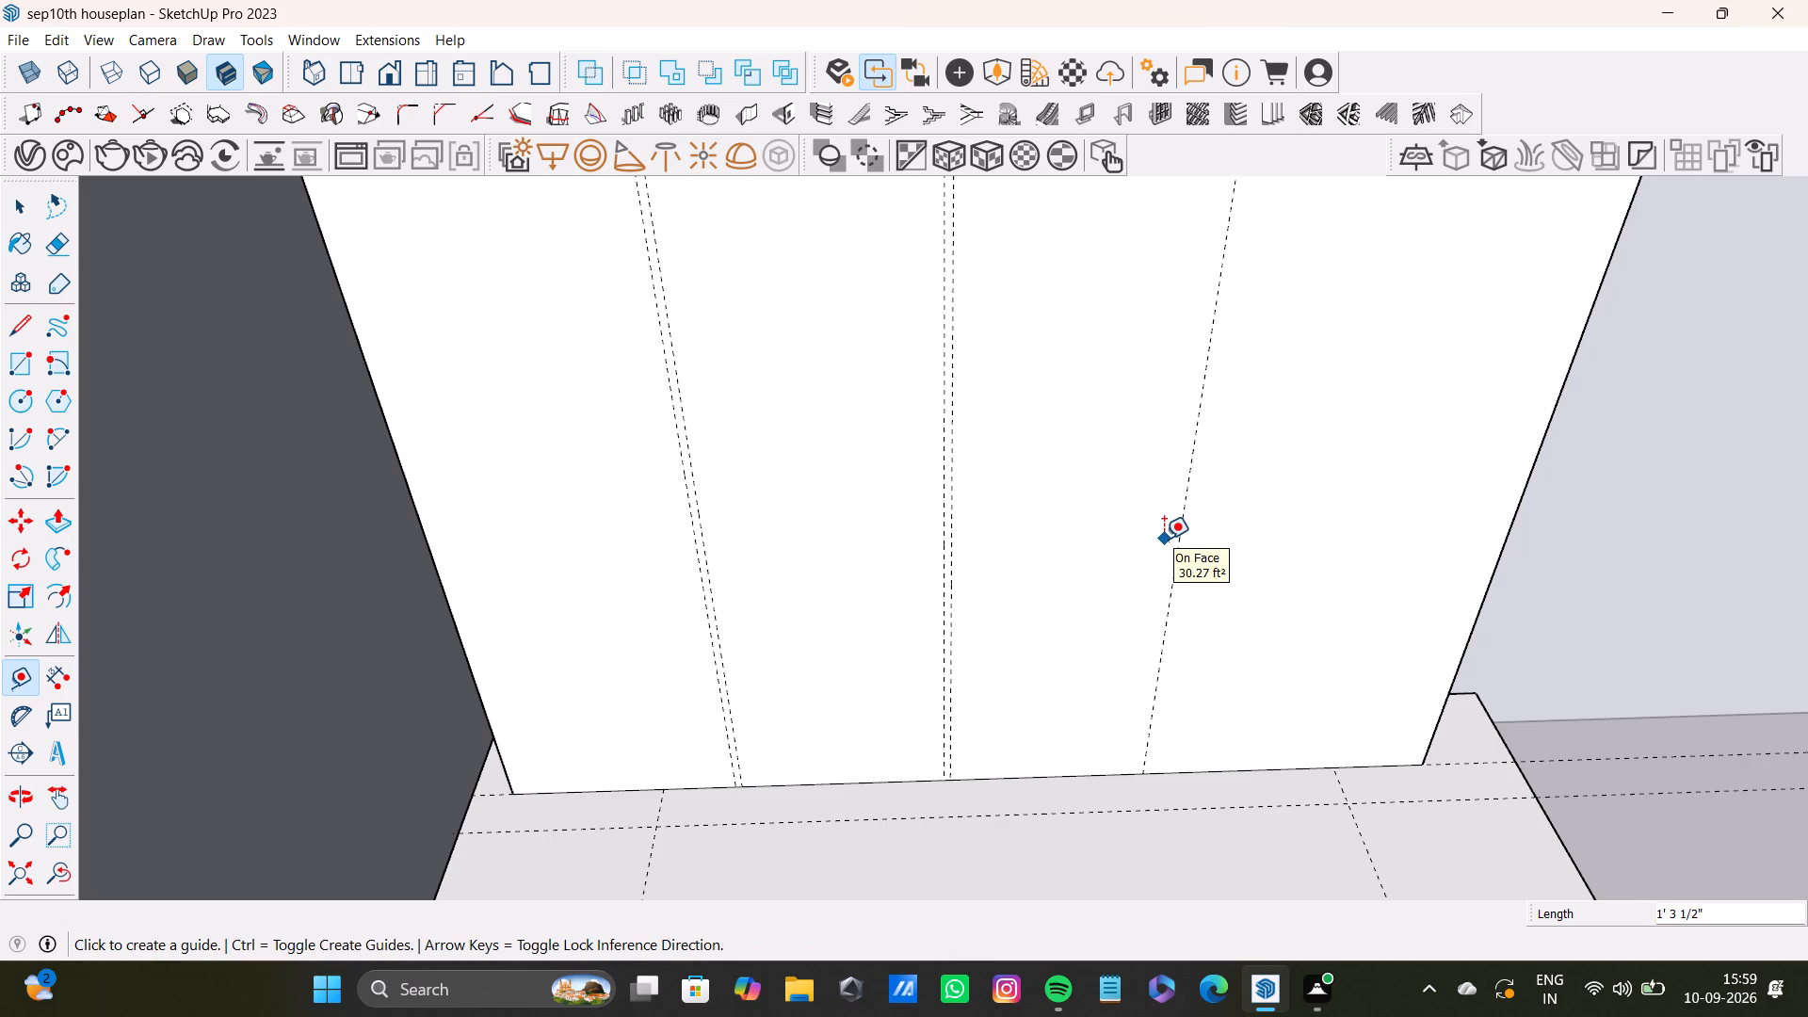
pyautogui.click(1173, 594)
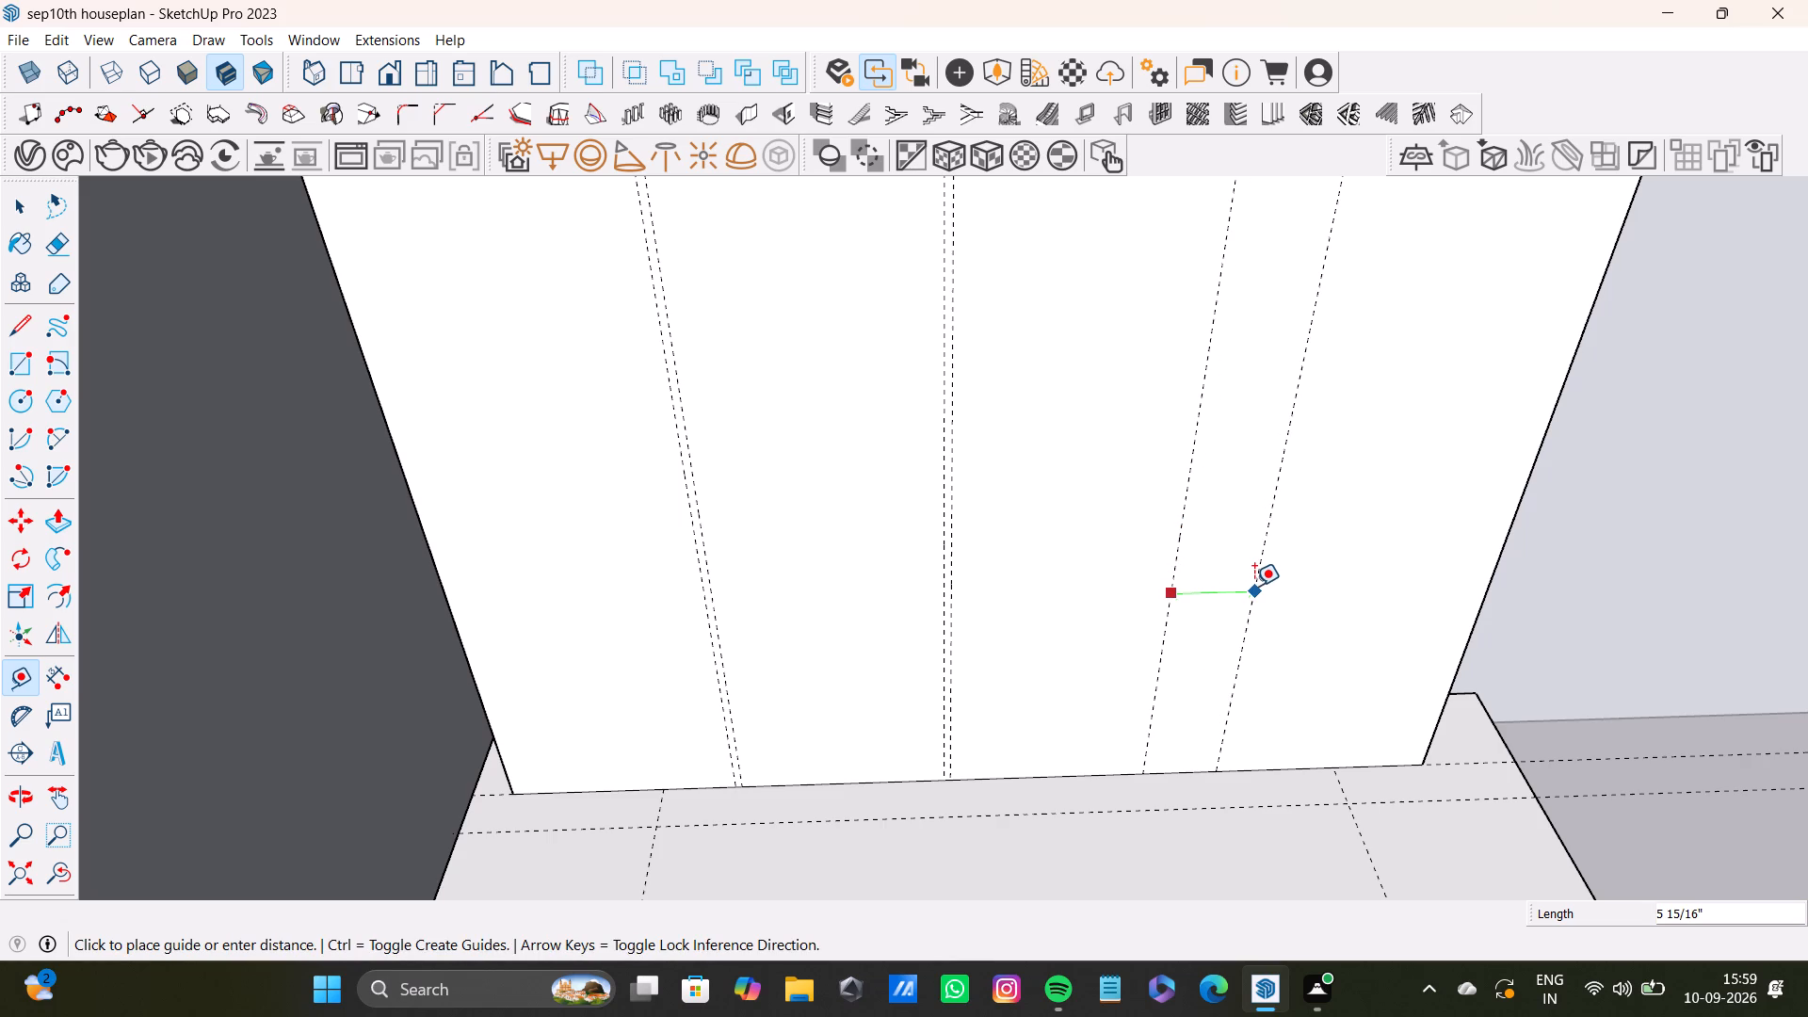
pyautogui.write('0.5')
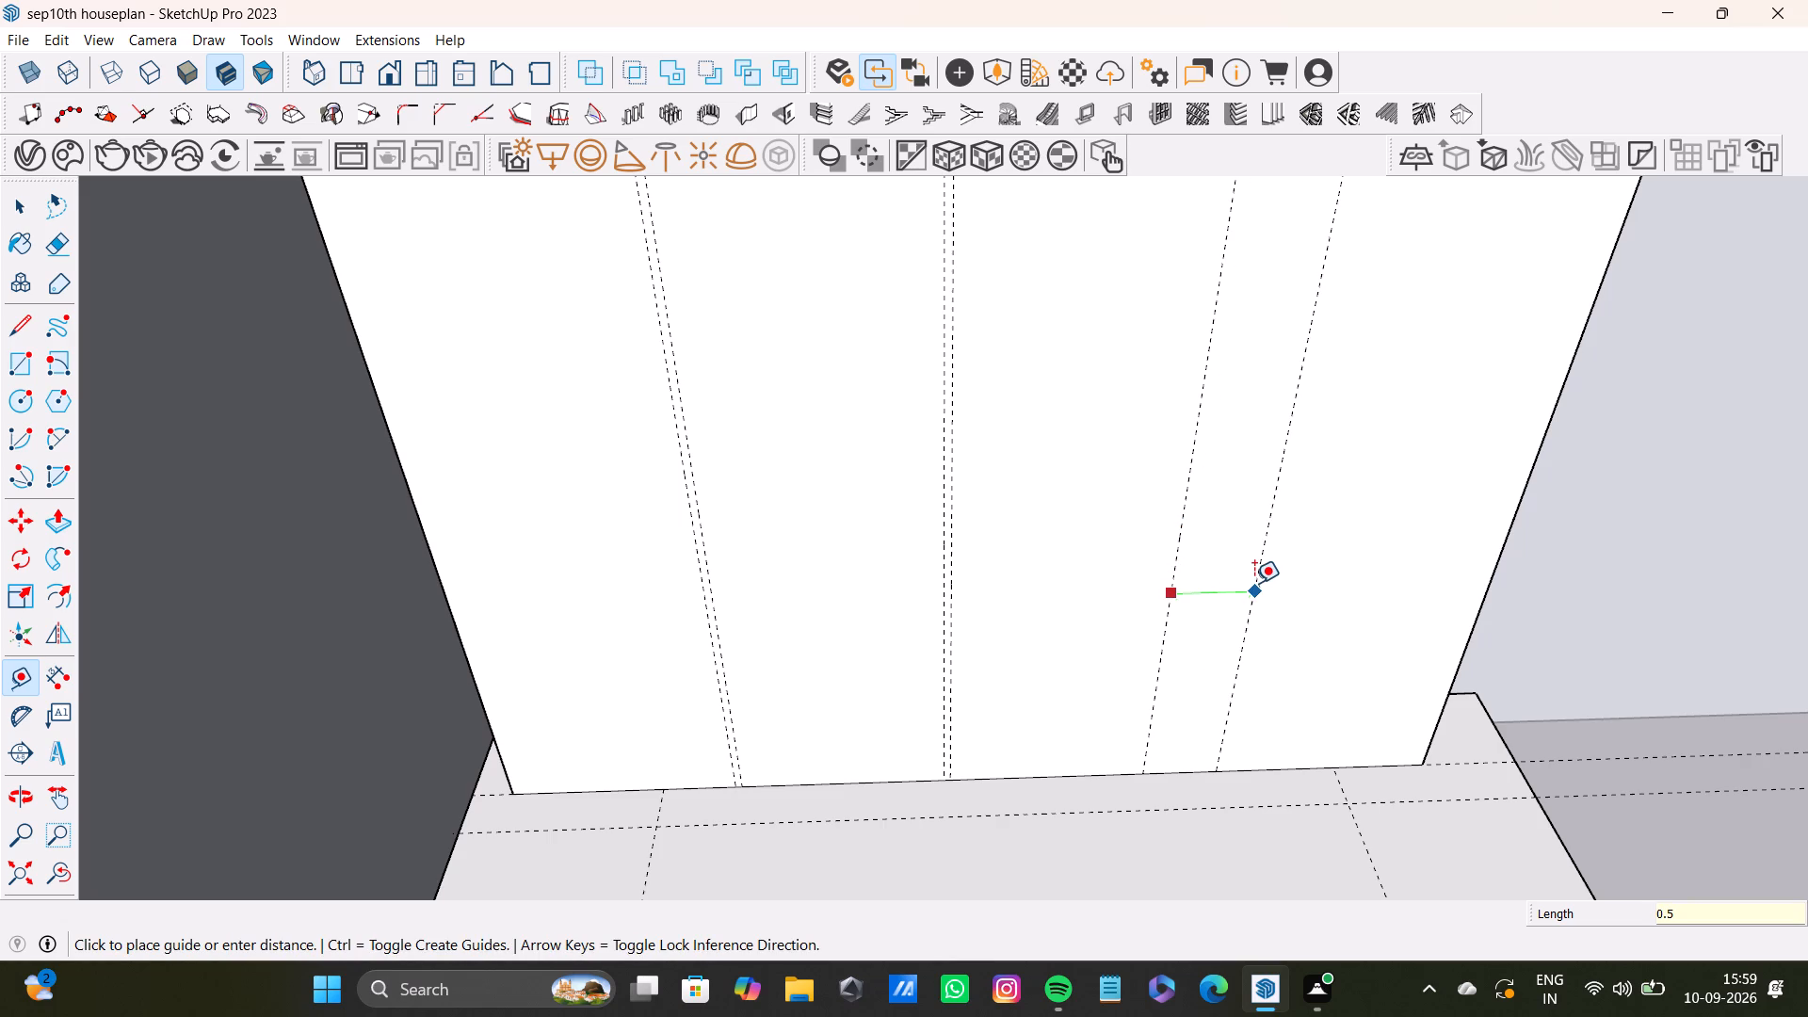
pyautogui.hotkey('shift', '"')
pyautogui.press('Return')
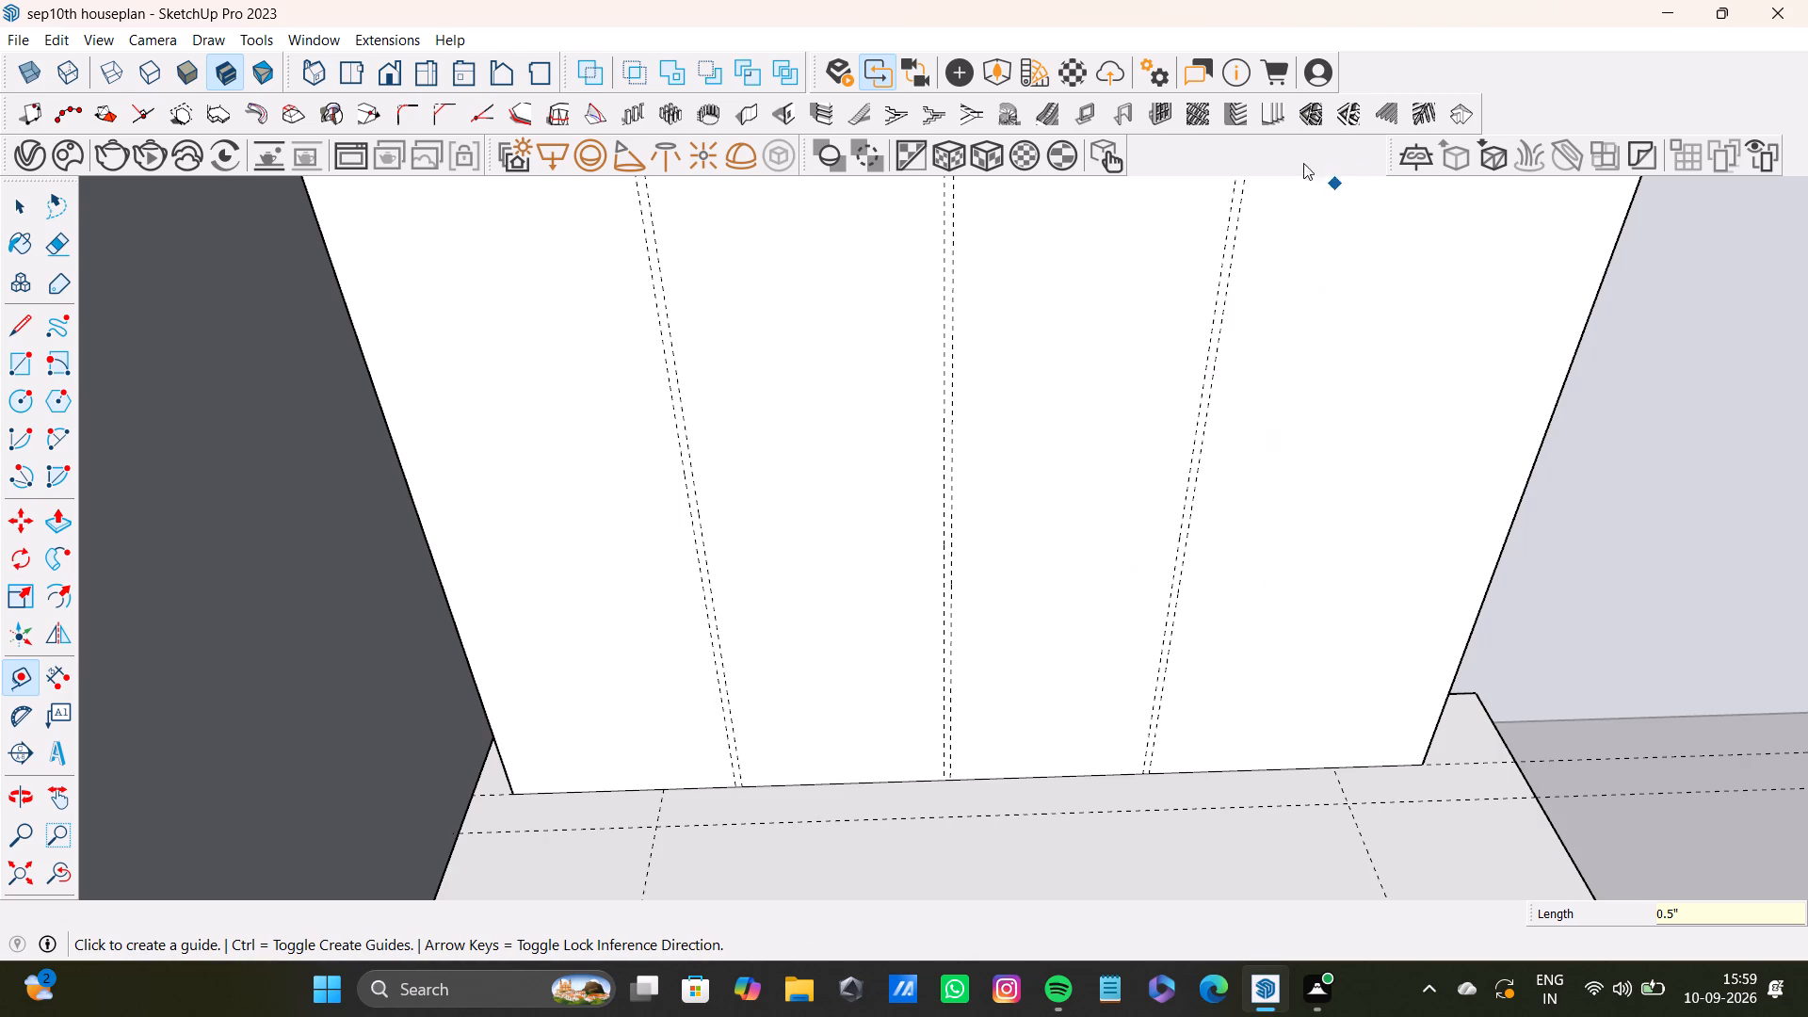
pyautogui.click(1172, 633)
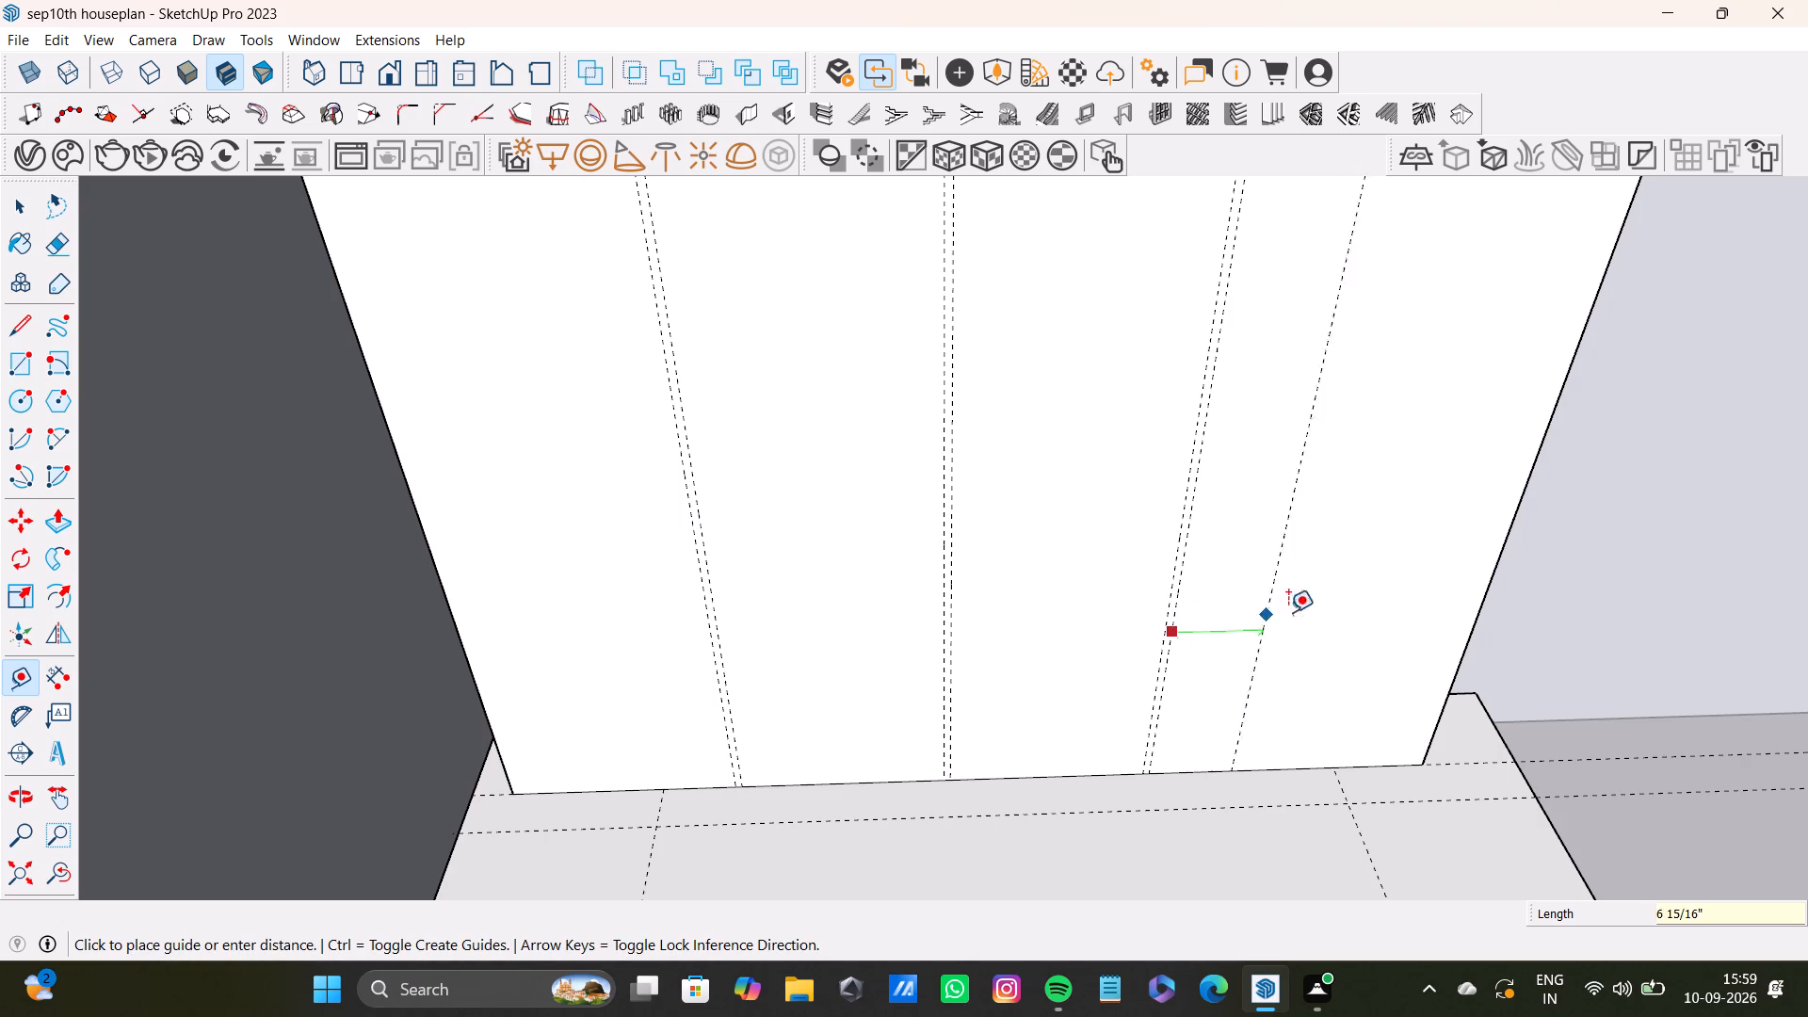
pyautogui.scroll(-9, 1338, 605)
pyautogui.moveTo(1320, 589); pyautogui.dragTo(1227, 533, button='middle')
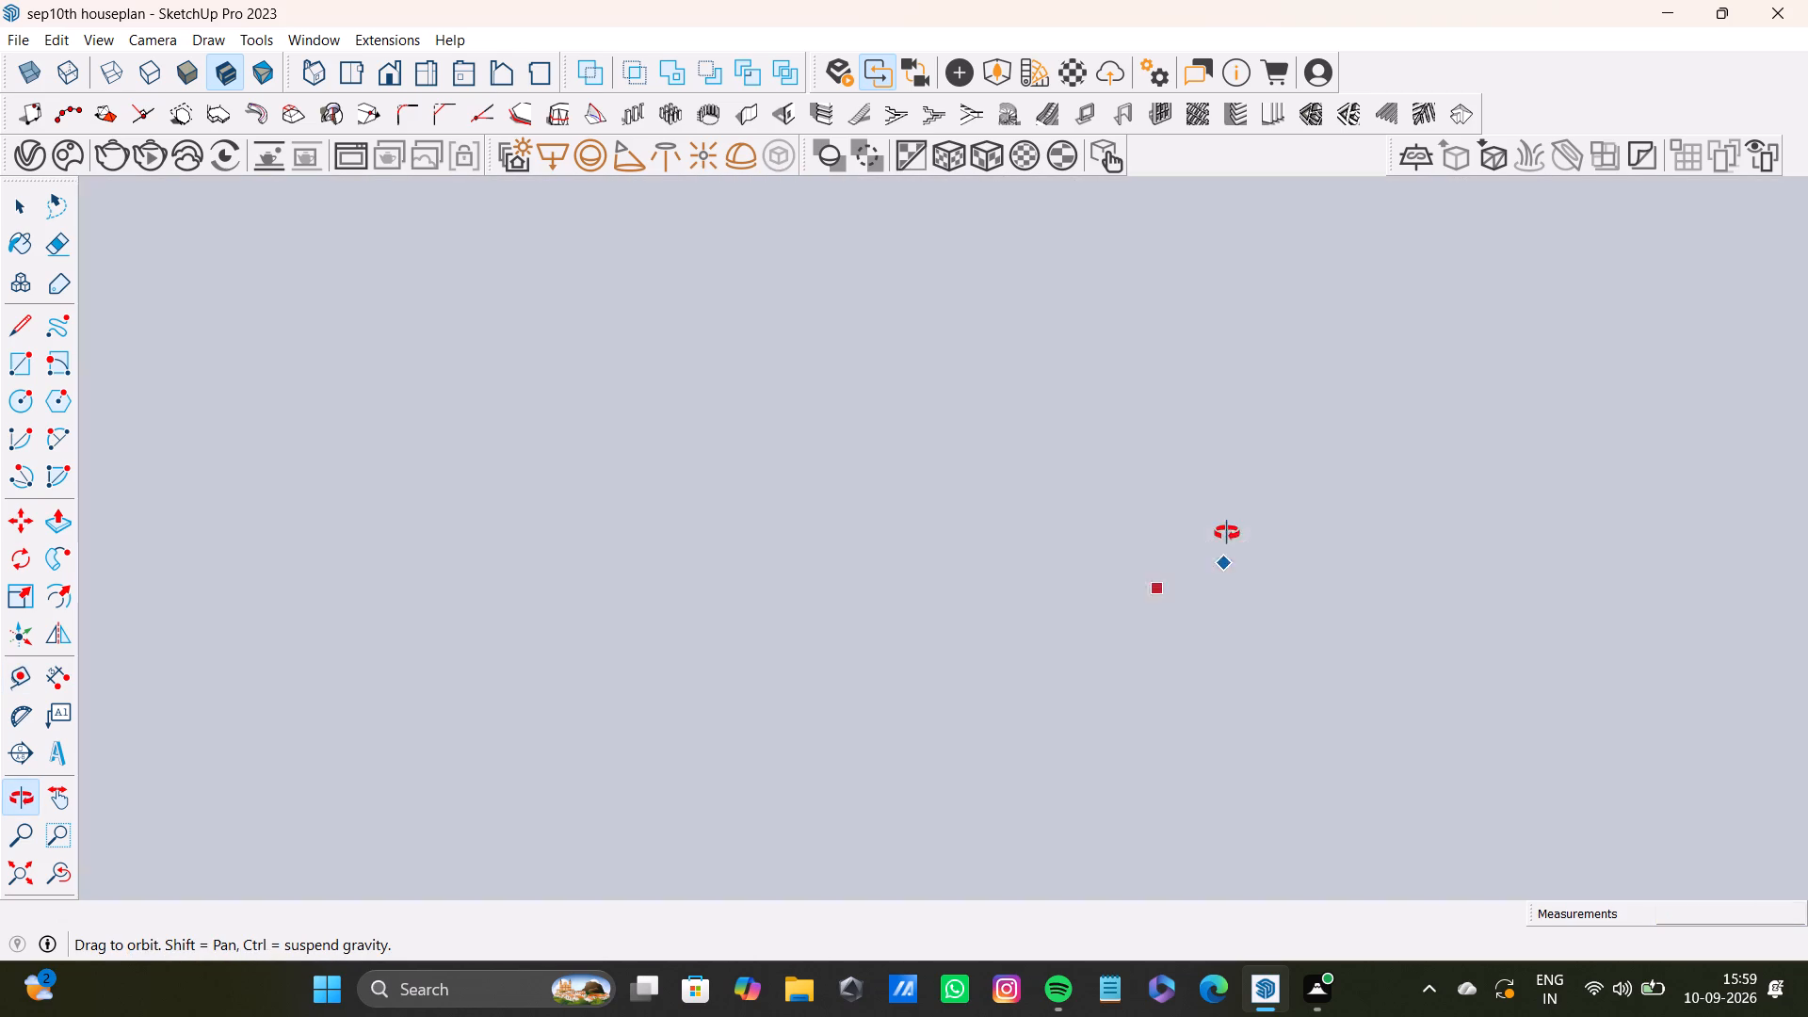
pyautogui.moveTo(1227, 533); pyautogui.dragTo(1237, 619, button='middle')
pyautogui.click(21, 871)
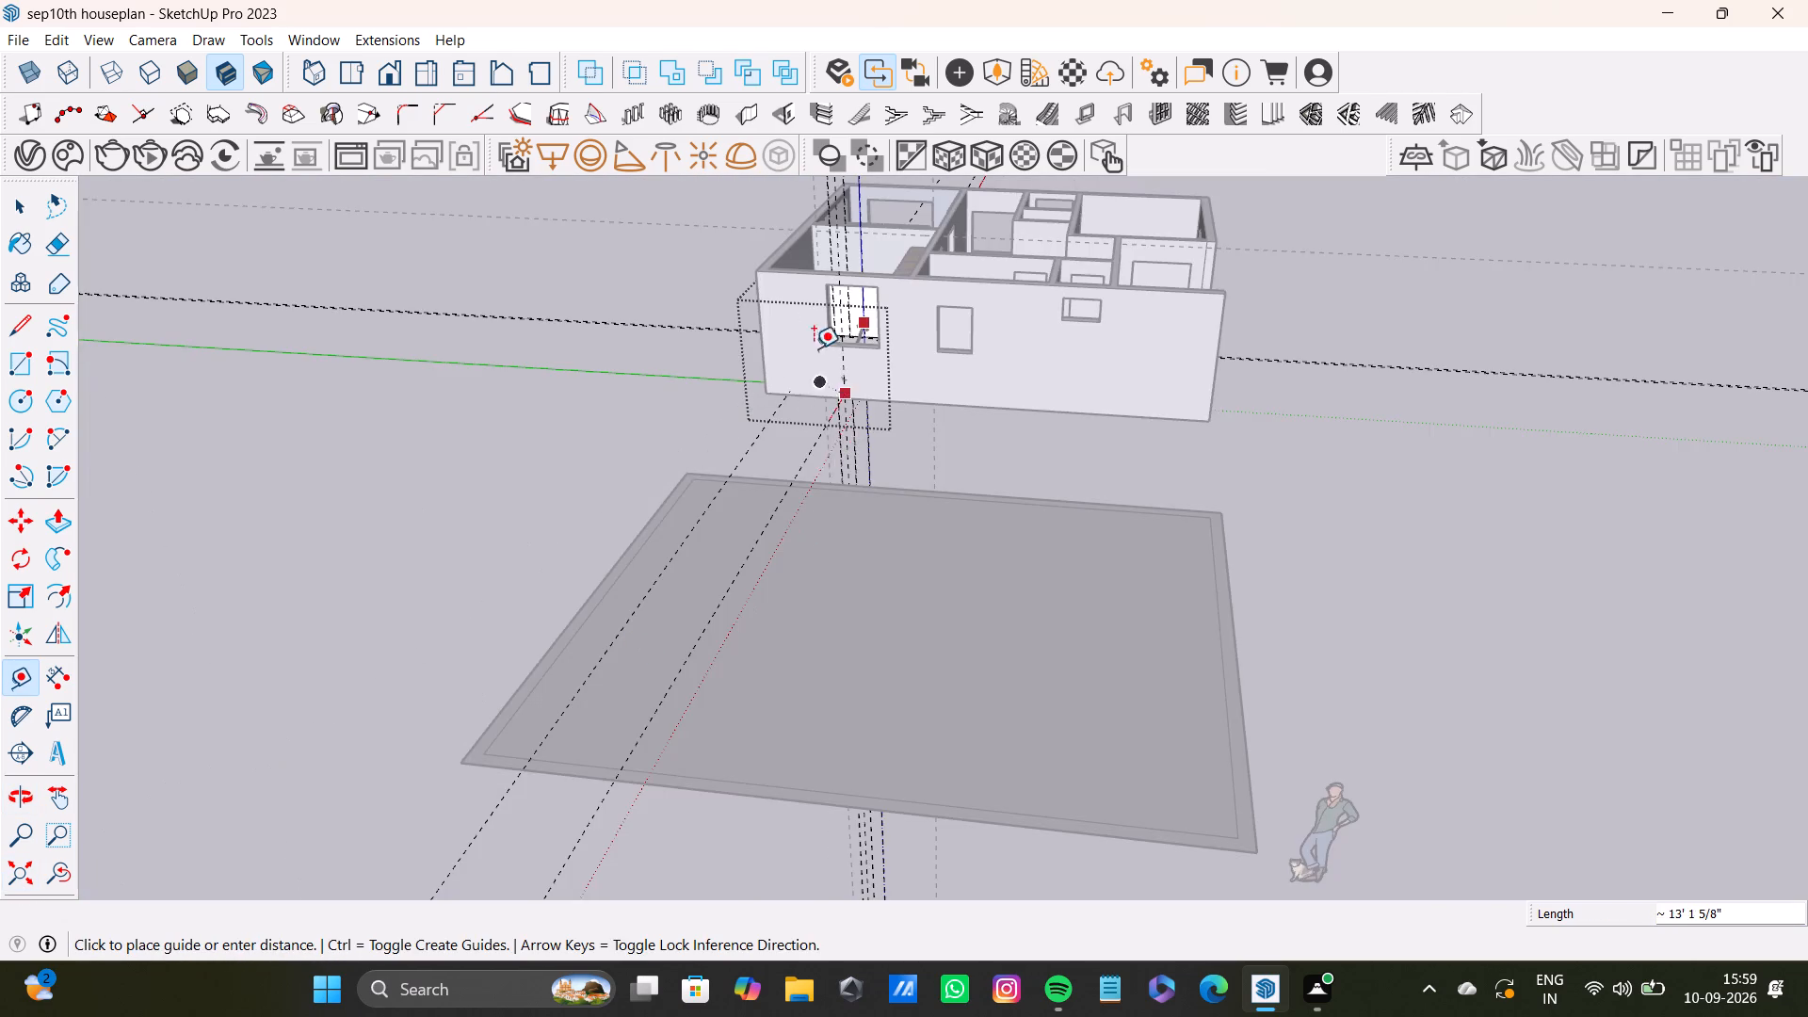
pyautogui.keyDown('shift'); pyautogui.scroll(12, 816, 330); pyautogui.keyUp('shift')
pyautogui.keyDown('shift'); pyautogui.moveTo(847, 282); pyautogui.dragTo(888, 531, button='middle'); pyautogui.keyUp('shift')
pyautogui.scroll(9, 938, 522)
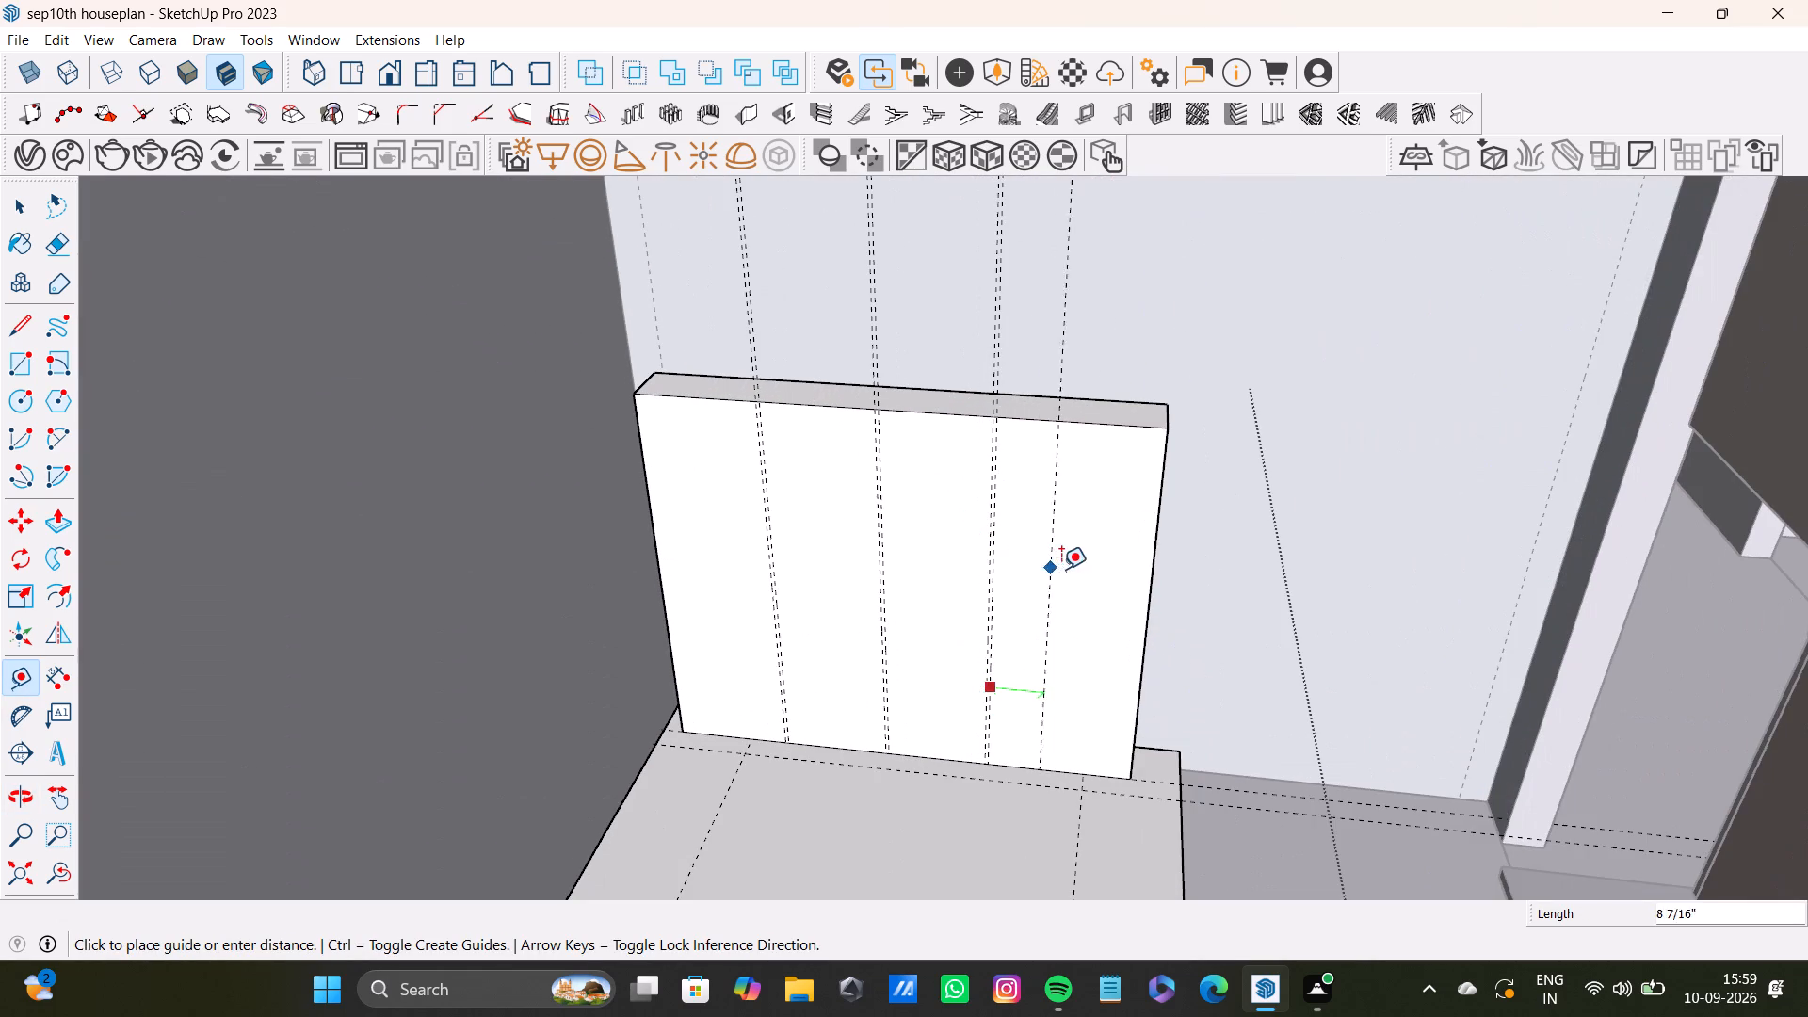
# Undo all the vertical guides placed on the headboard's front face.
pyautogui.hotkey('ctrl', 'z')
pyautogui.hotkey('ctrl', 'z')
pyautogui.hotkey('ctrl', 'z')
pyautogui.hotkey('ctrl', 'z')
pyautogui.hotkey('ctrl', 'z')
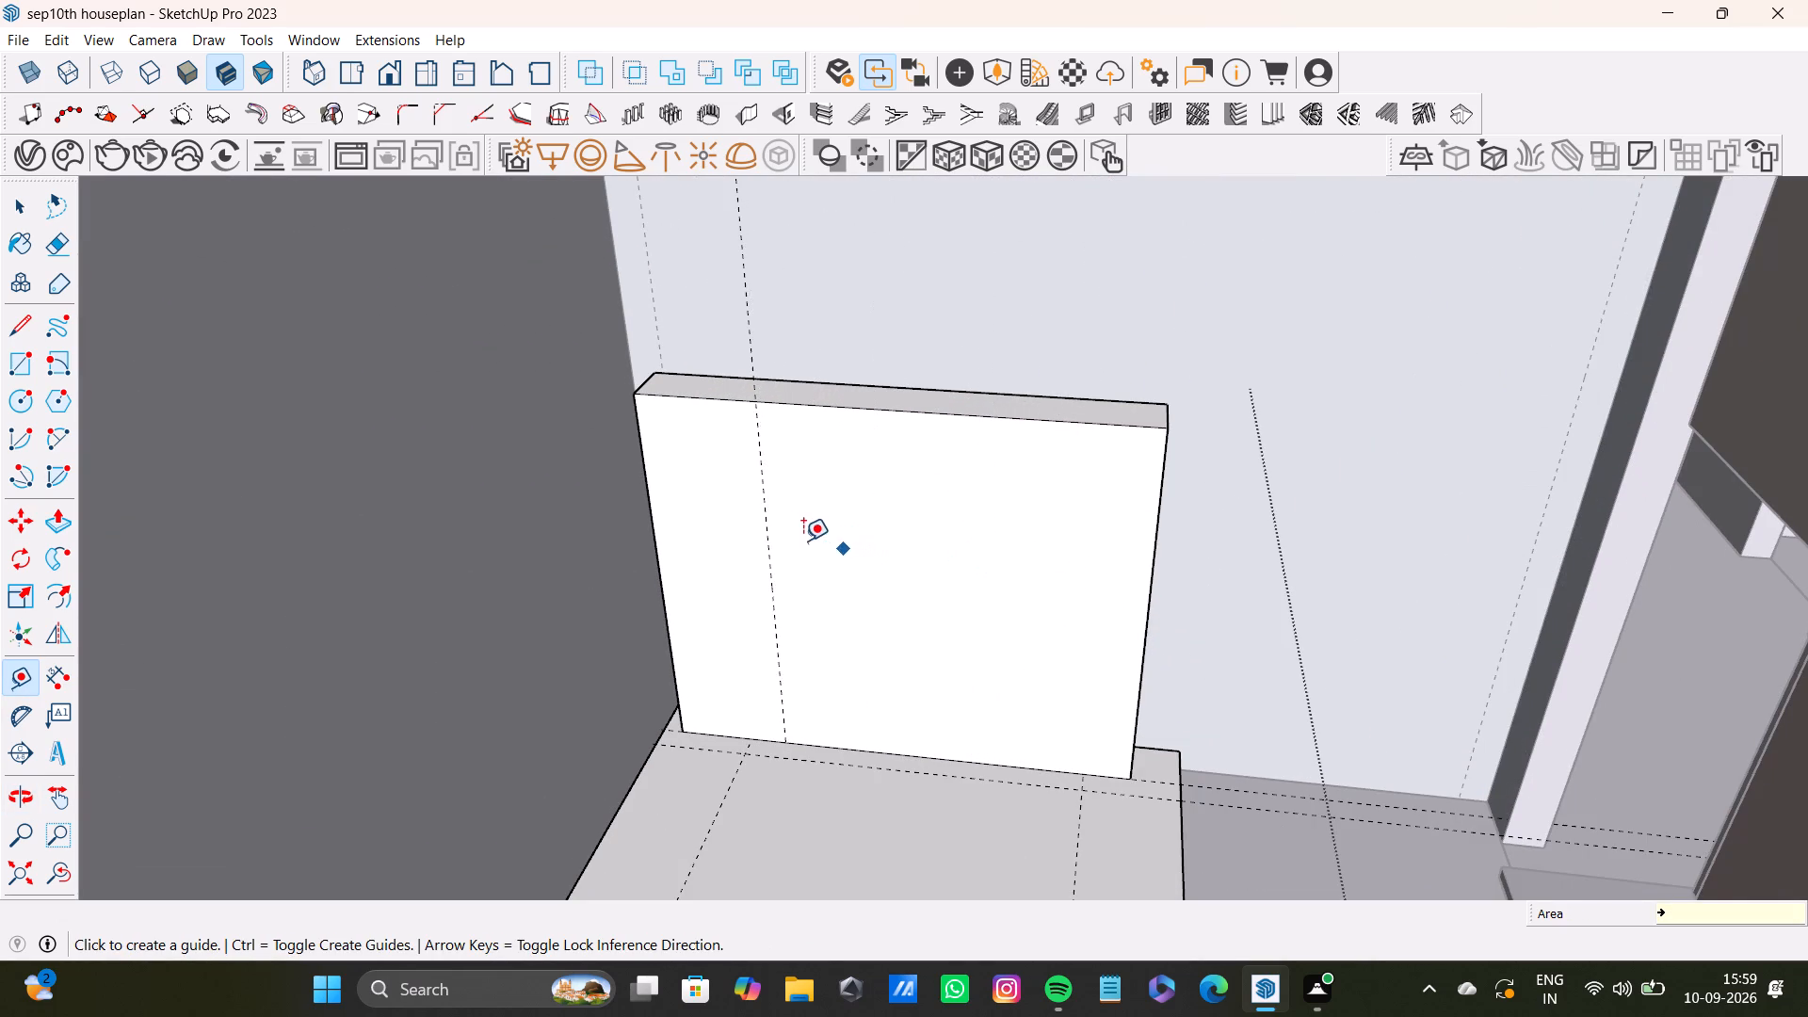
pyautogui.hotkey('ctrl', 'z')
# Place a vertical guide on the headboard's front face 1' in from its wall-side edge.
pyautogui.scroll(4, 654, 604)
pyautogui.click(673, 621)
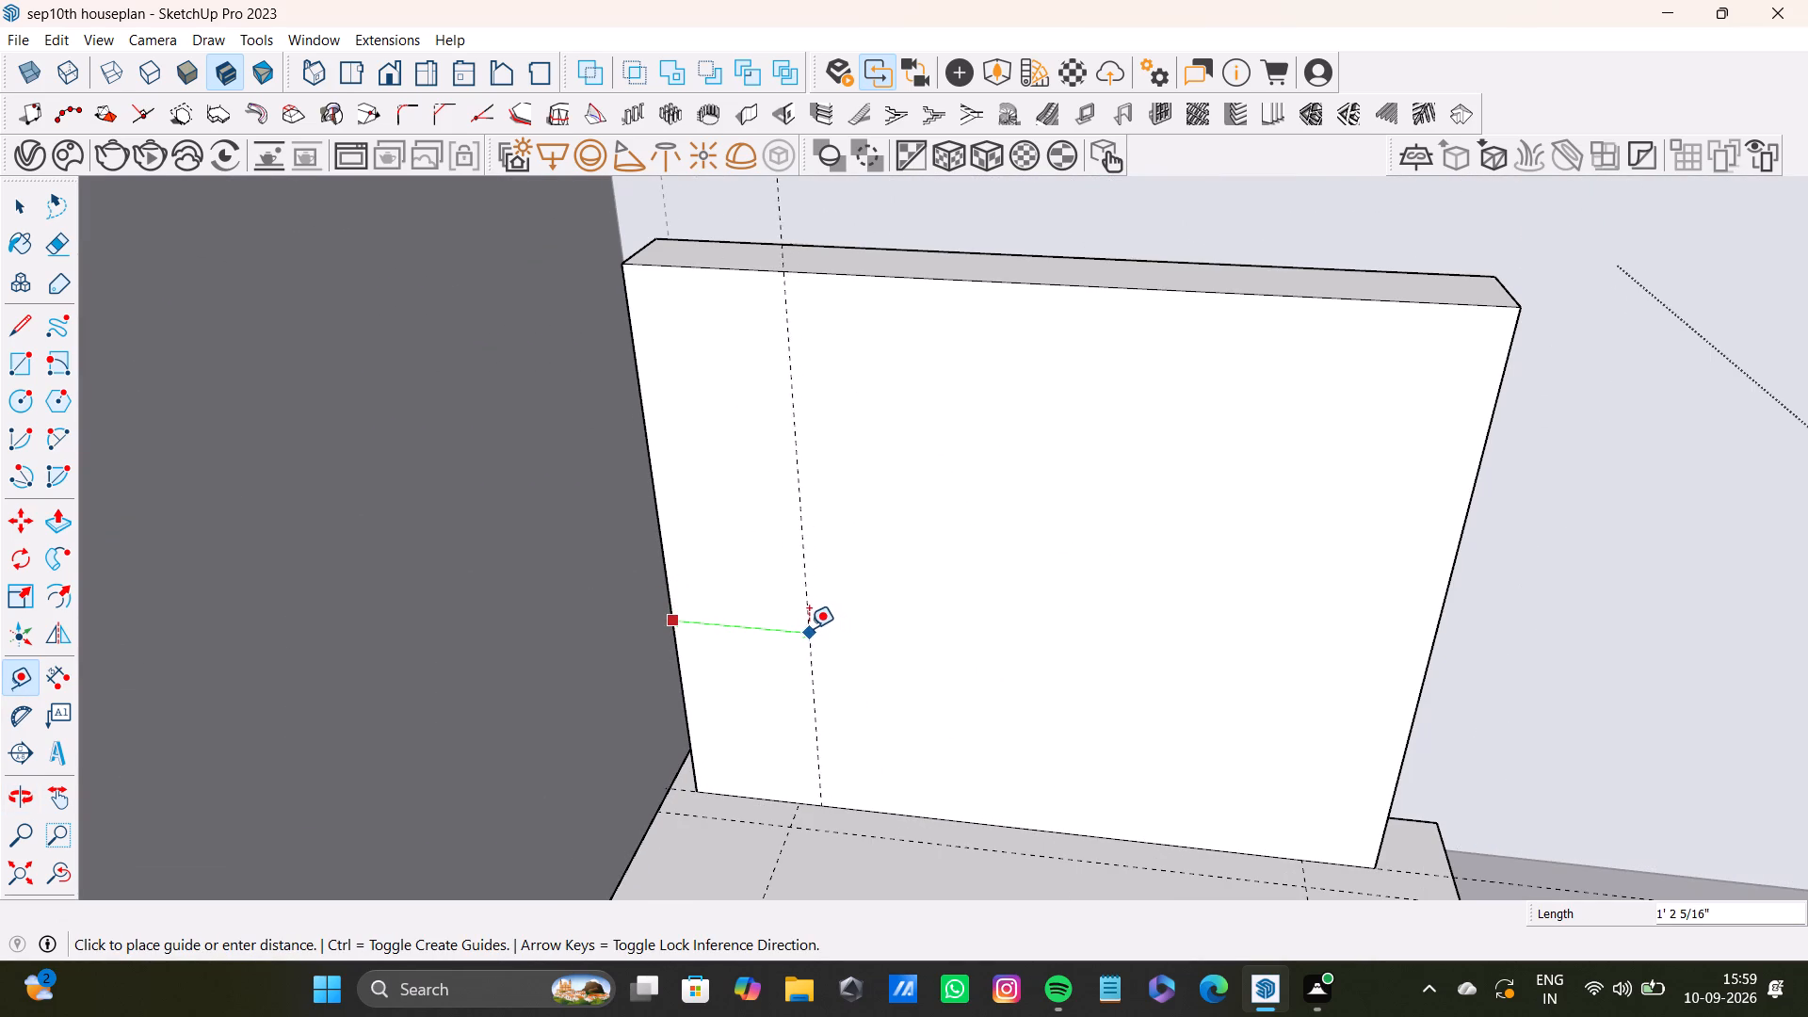
pyautogui.press('2')
pyautogui.press('BackSpace')
pyautogui.press('1')
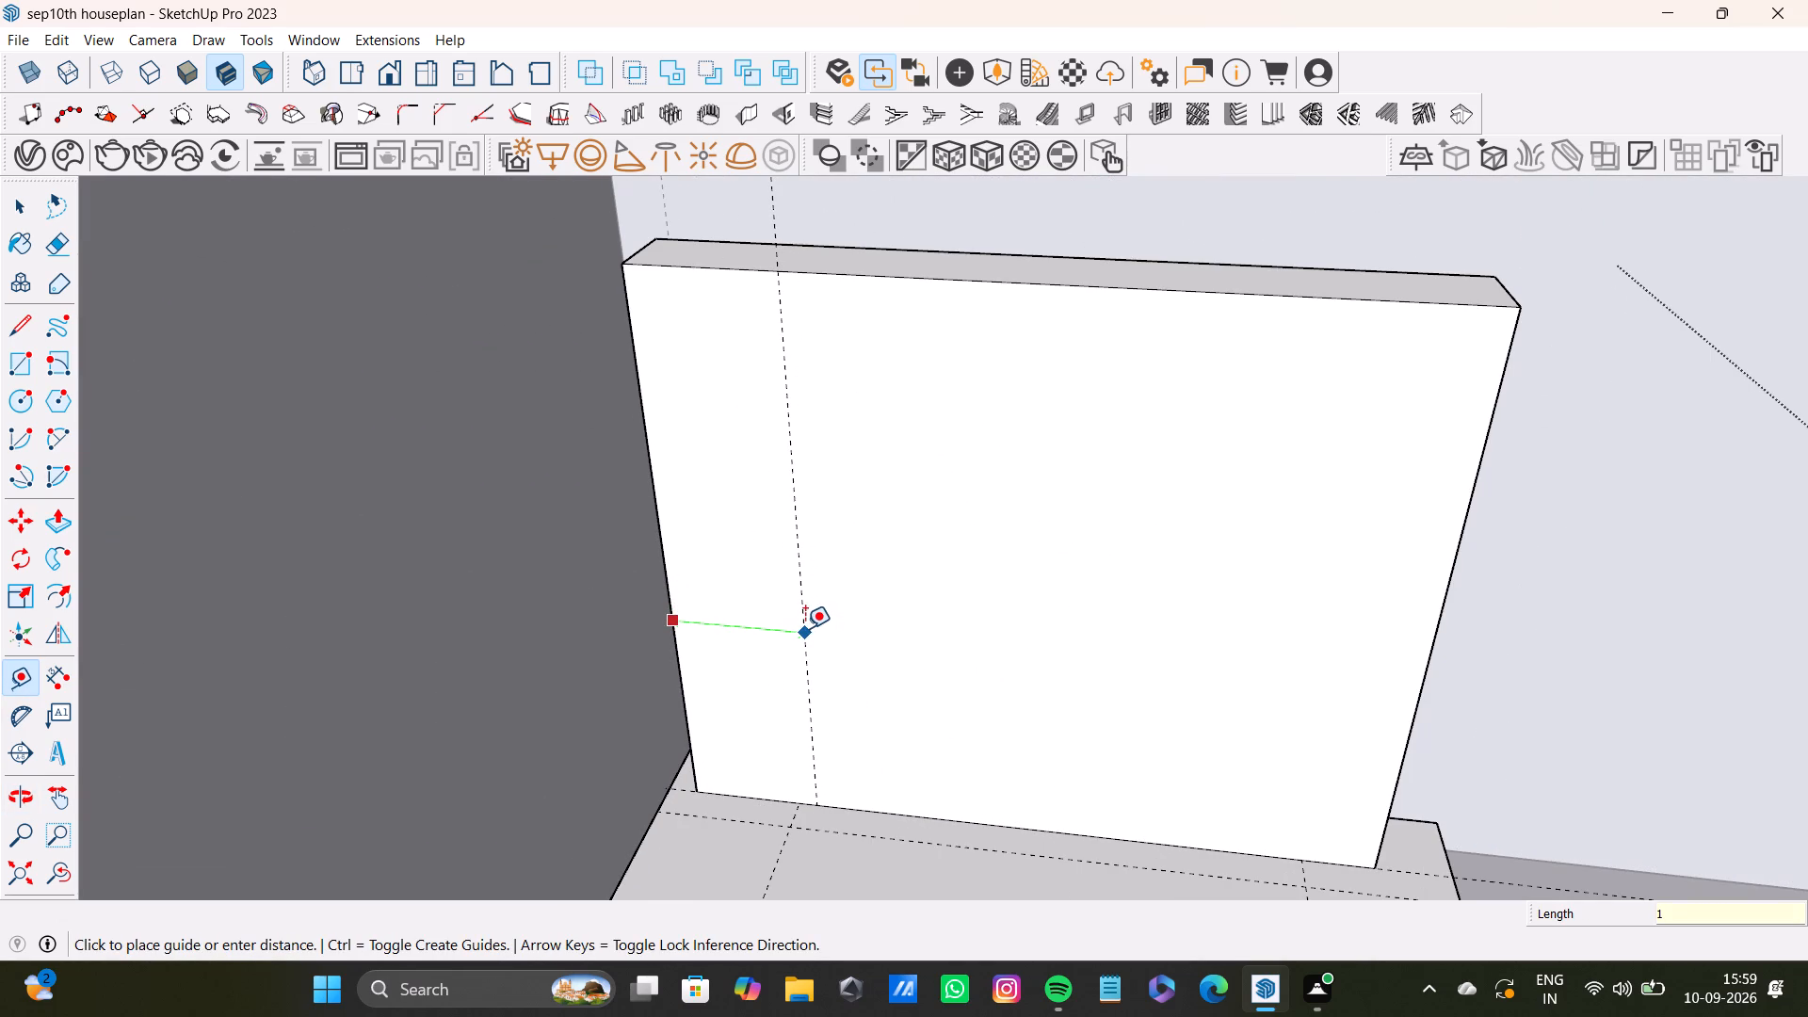
pyautogui.press("'")
pyautogui.press('Return')
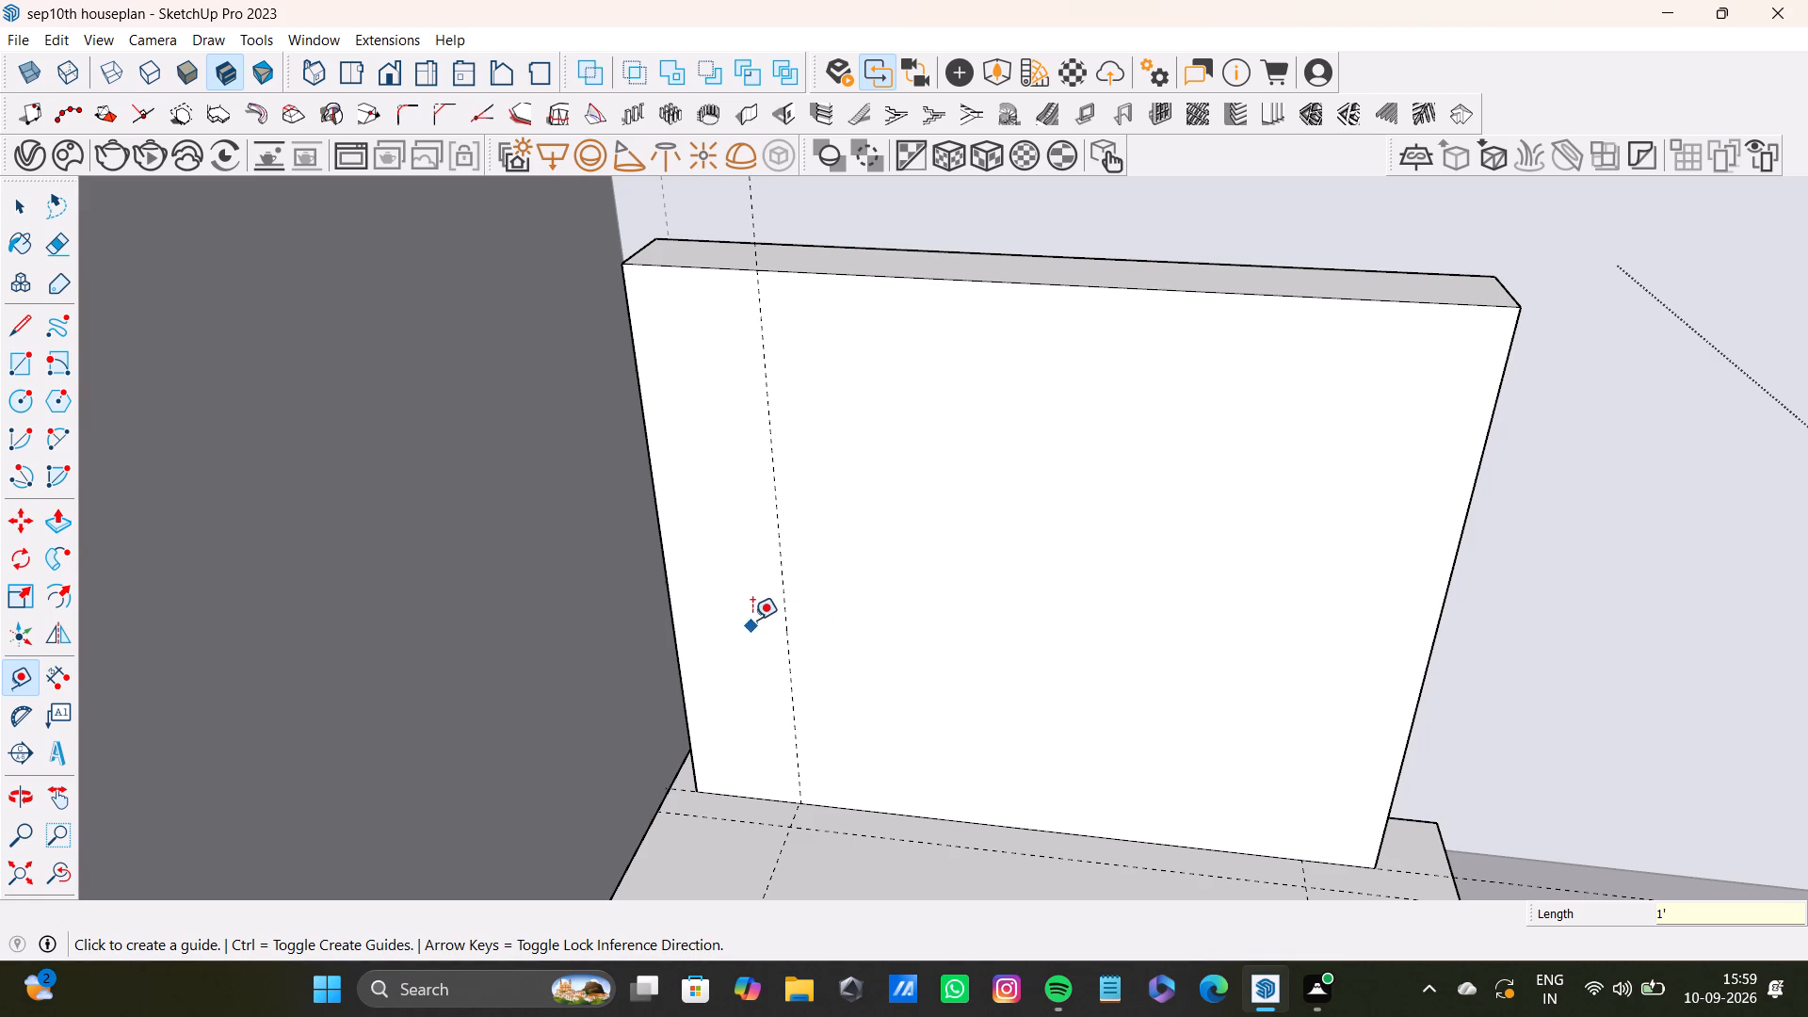
# Place a parallel guide 0.5" beyond the first vertical guide on the headboard's front face.
pyautogui.scroll(6, 752, 615)
pyautogui.scroll(-11, 756, 665)
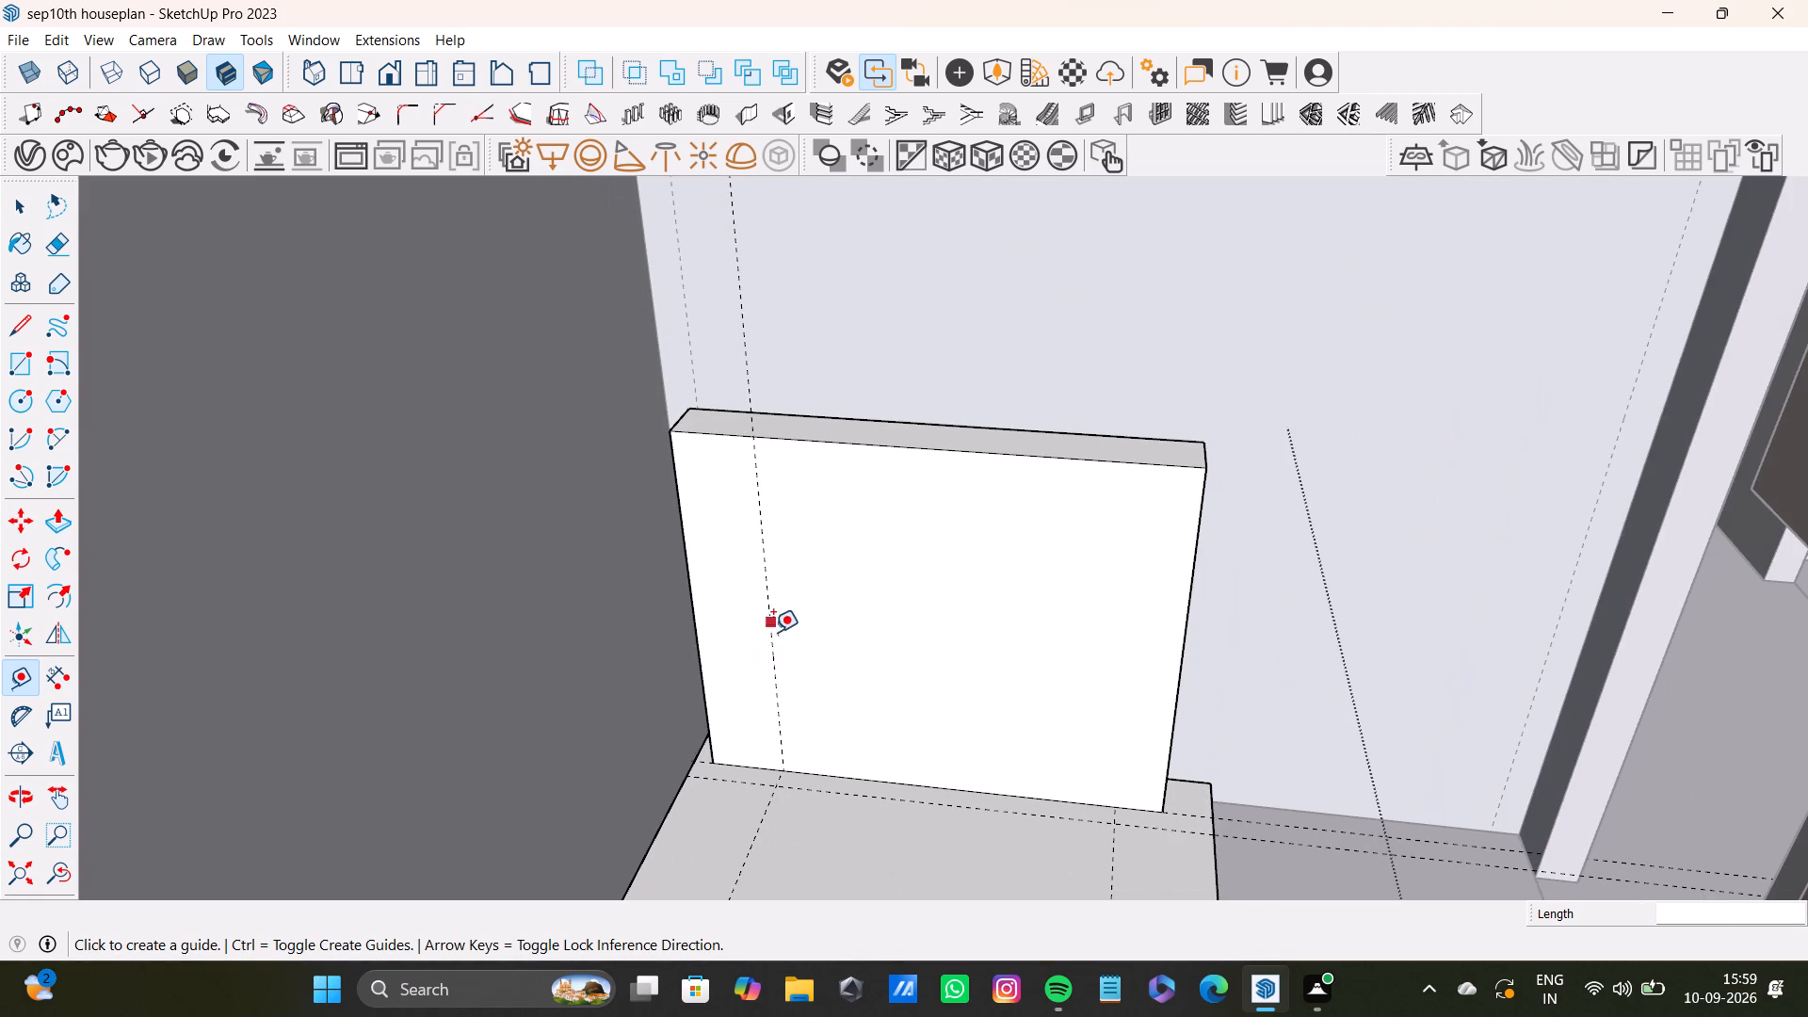
pyautogui.click(775, 711)
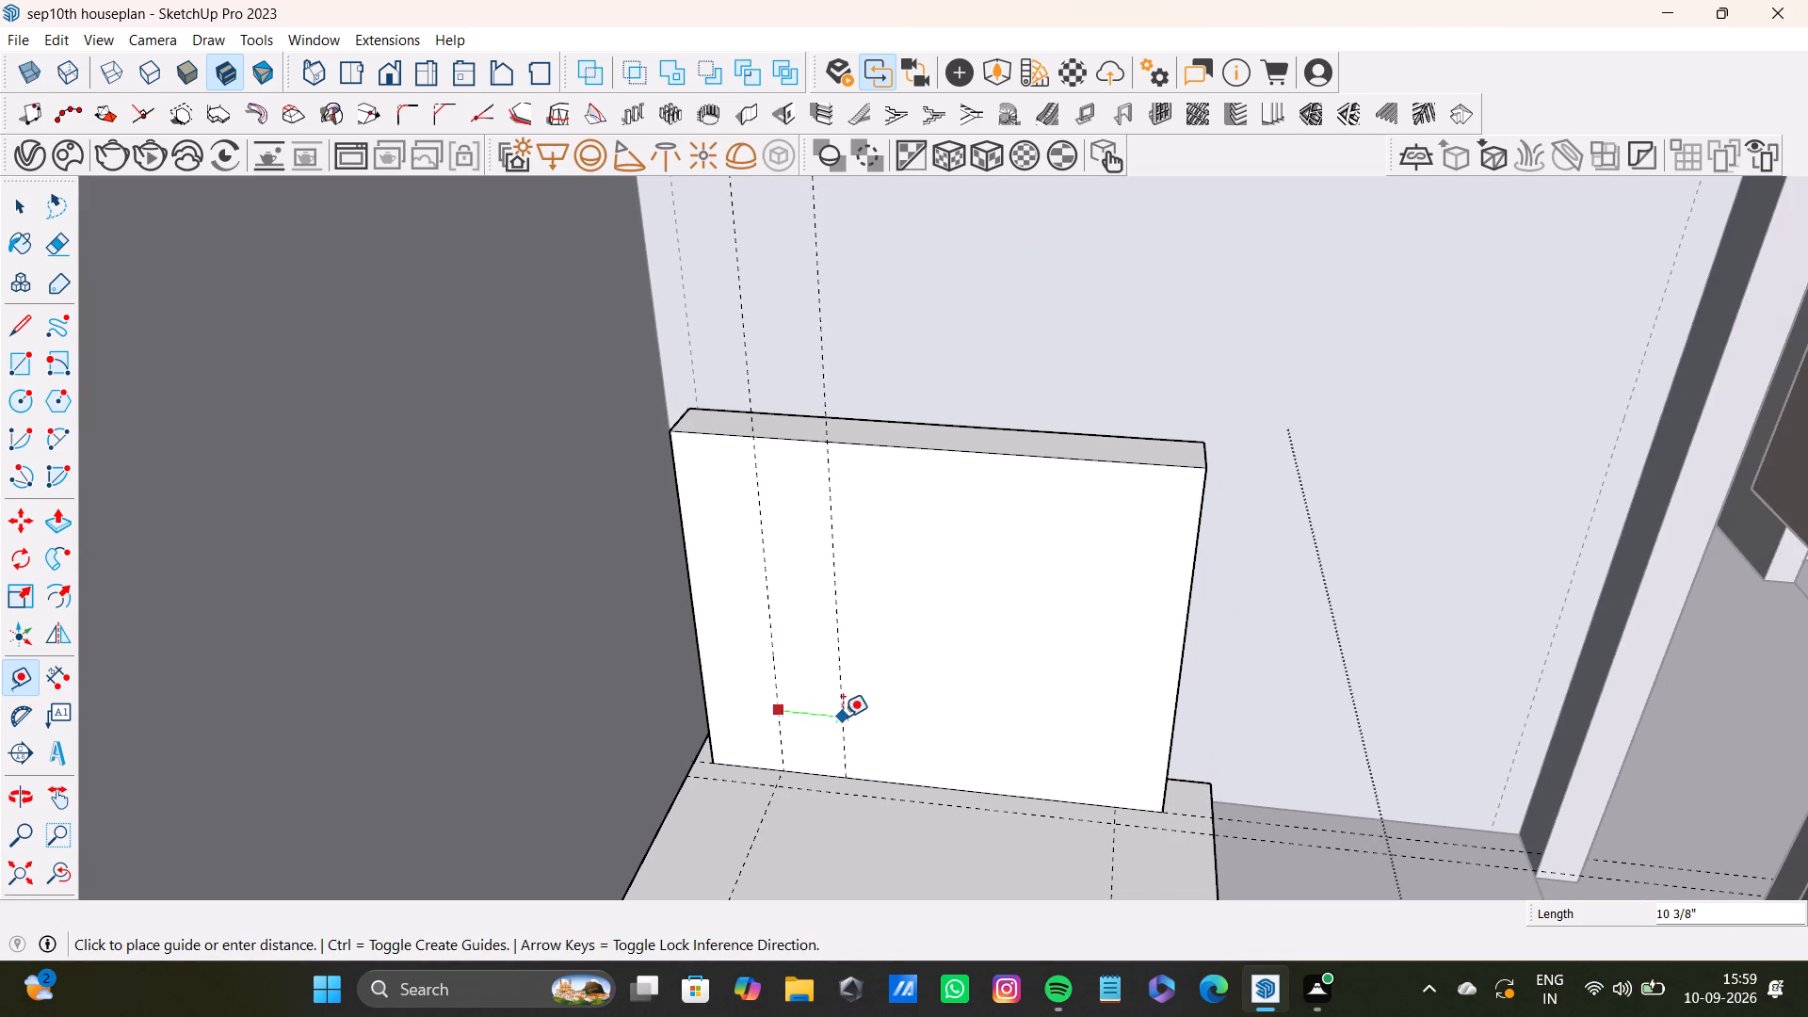
pyautogui.write('0.5"')
pyautogui.press('Return')
# Place a second vertical guide 1' past the first guide pair on the headboard's front face.
pyautogui.scroll(9, 703, 573)
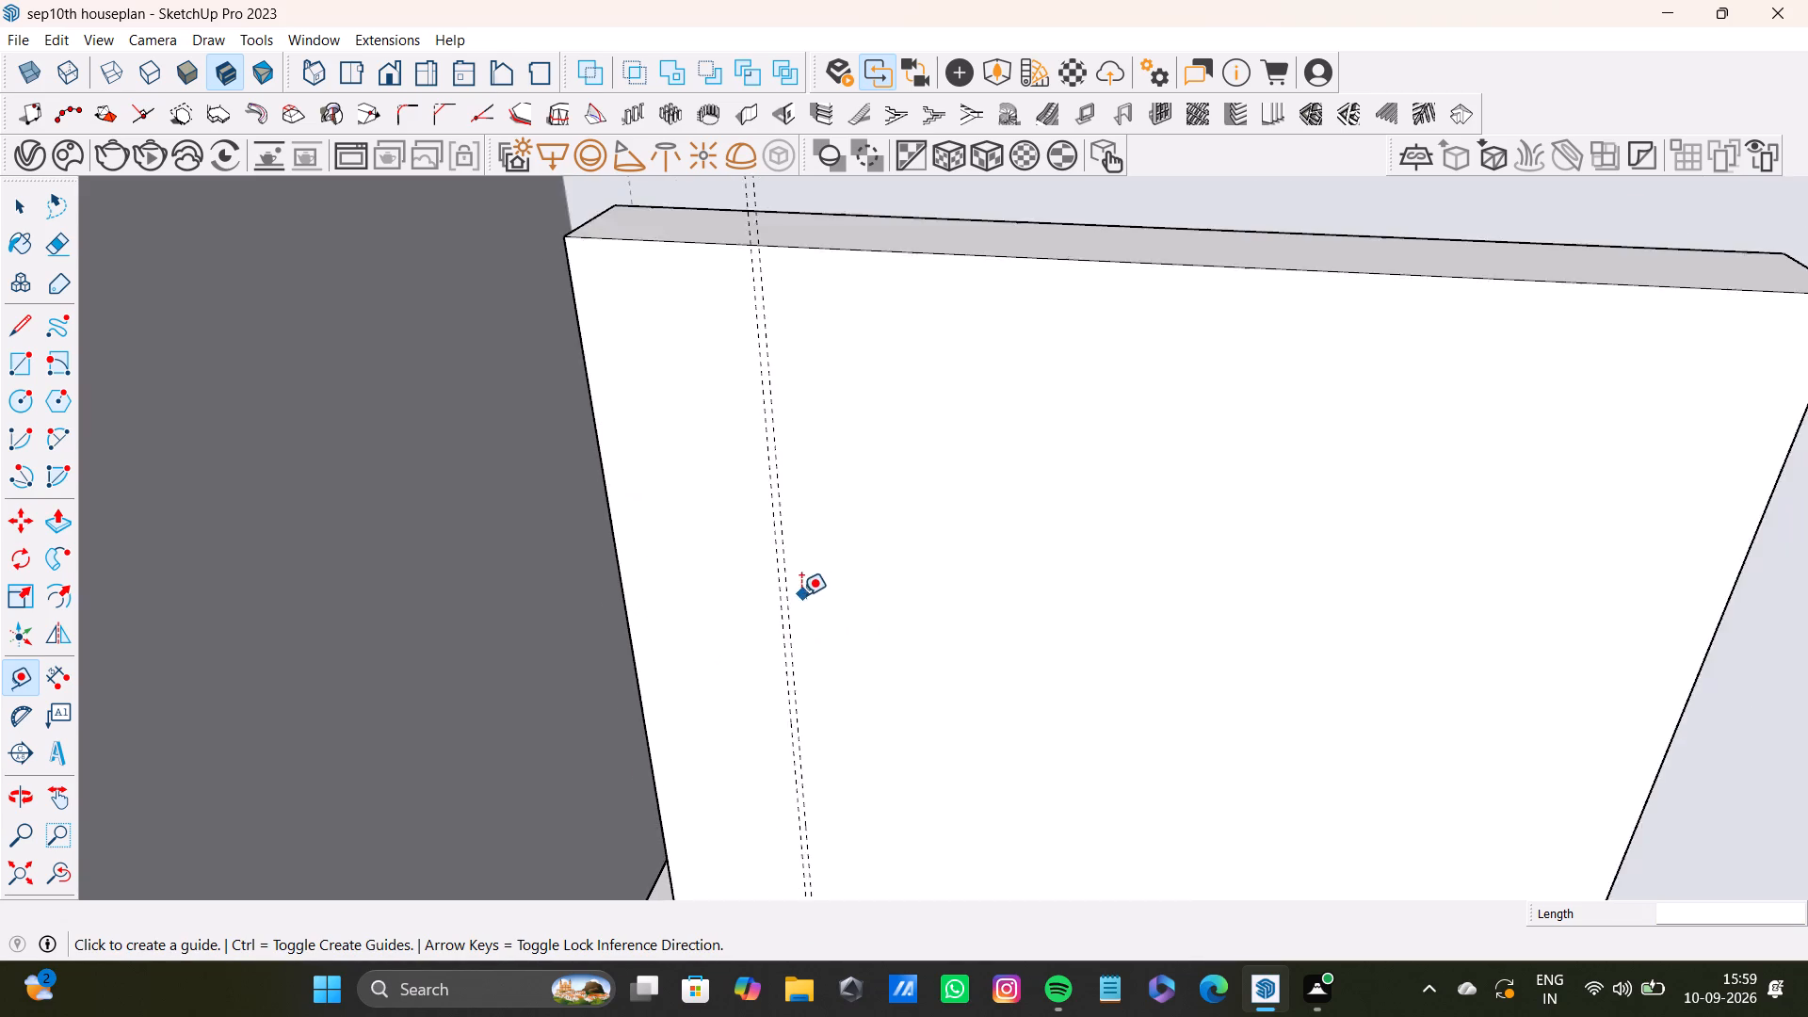
pyautogui.scroll(2, 801, 595)
pyautogui.click(783, 625)
pyautogui.write("1';")
pyautogui.press('Return')
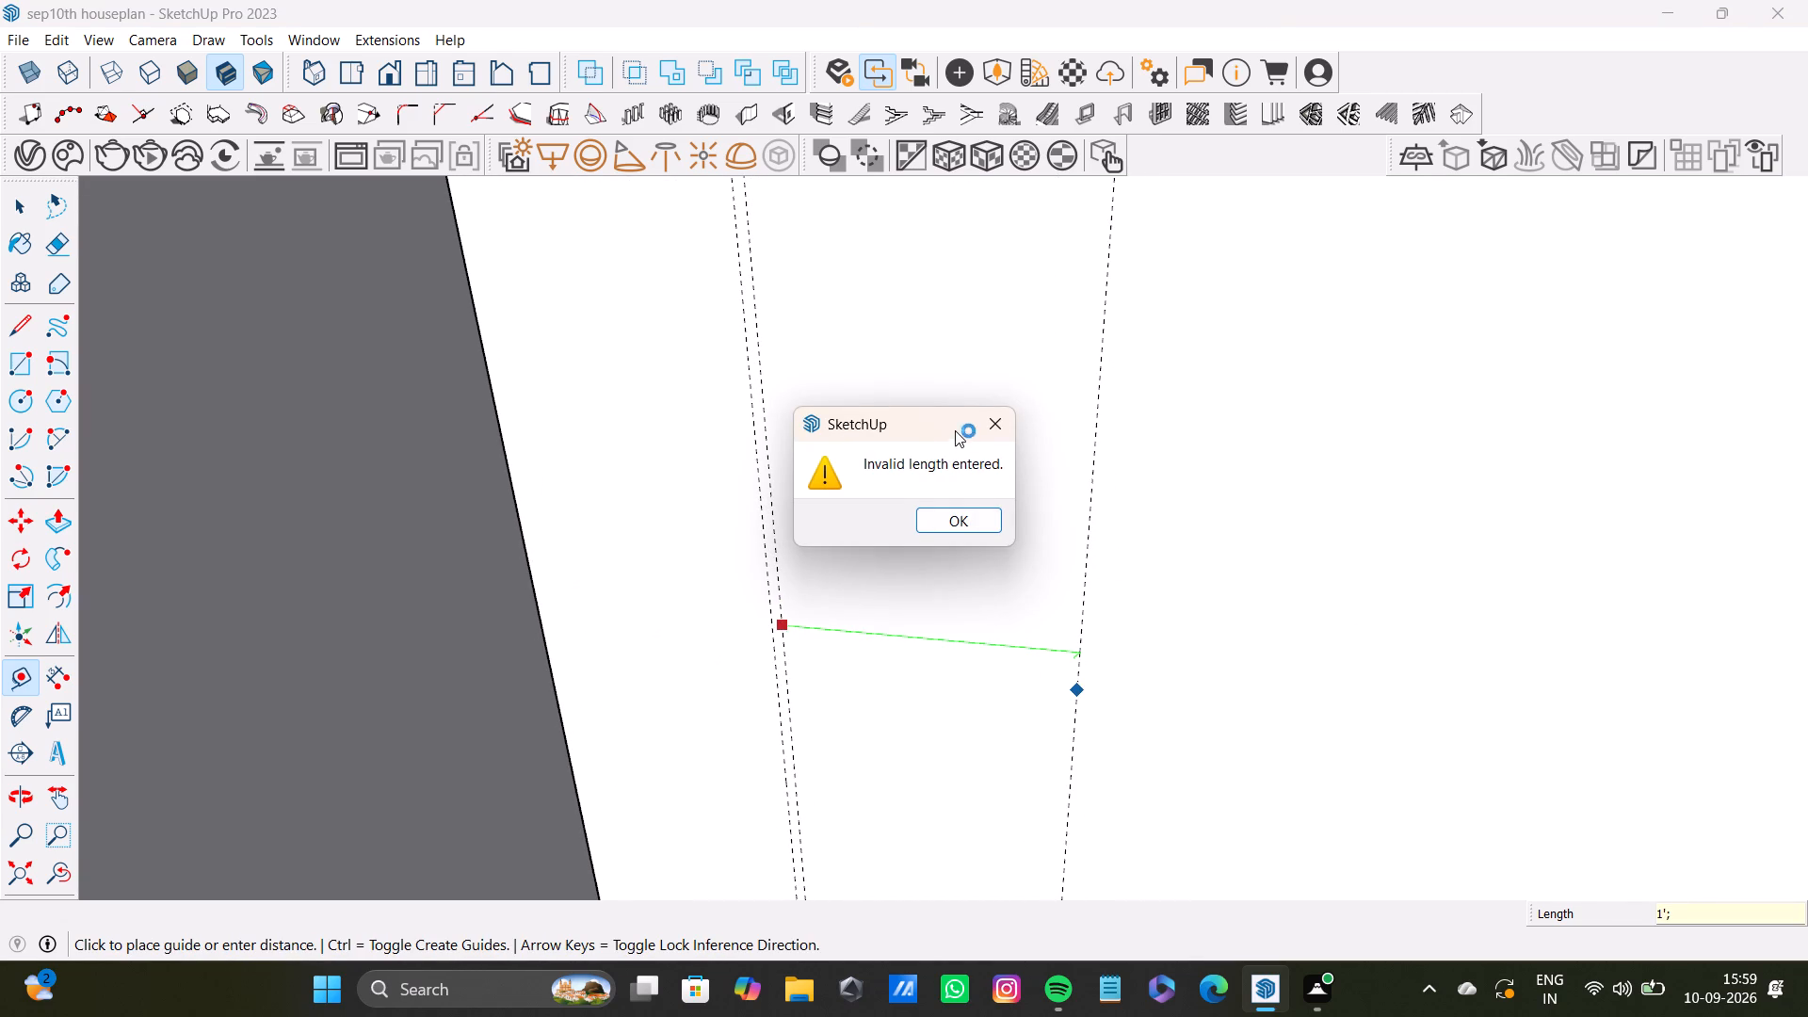
pyautogui.click(989, 425)
pyautogui.write("1'")
pyautogui.press('Return')
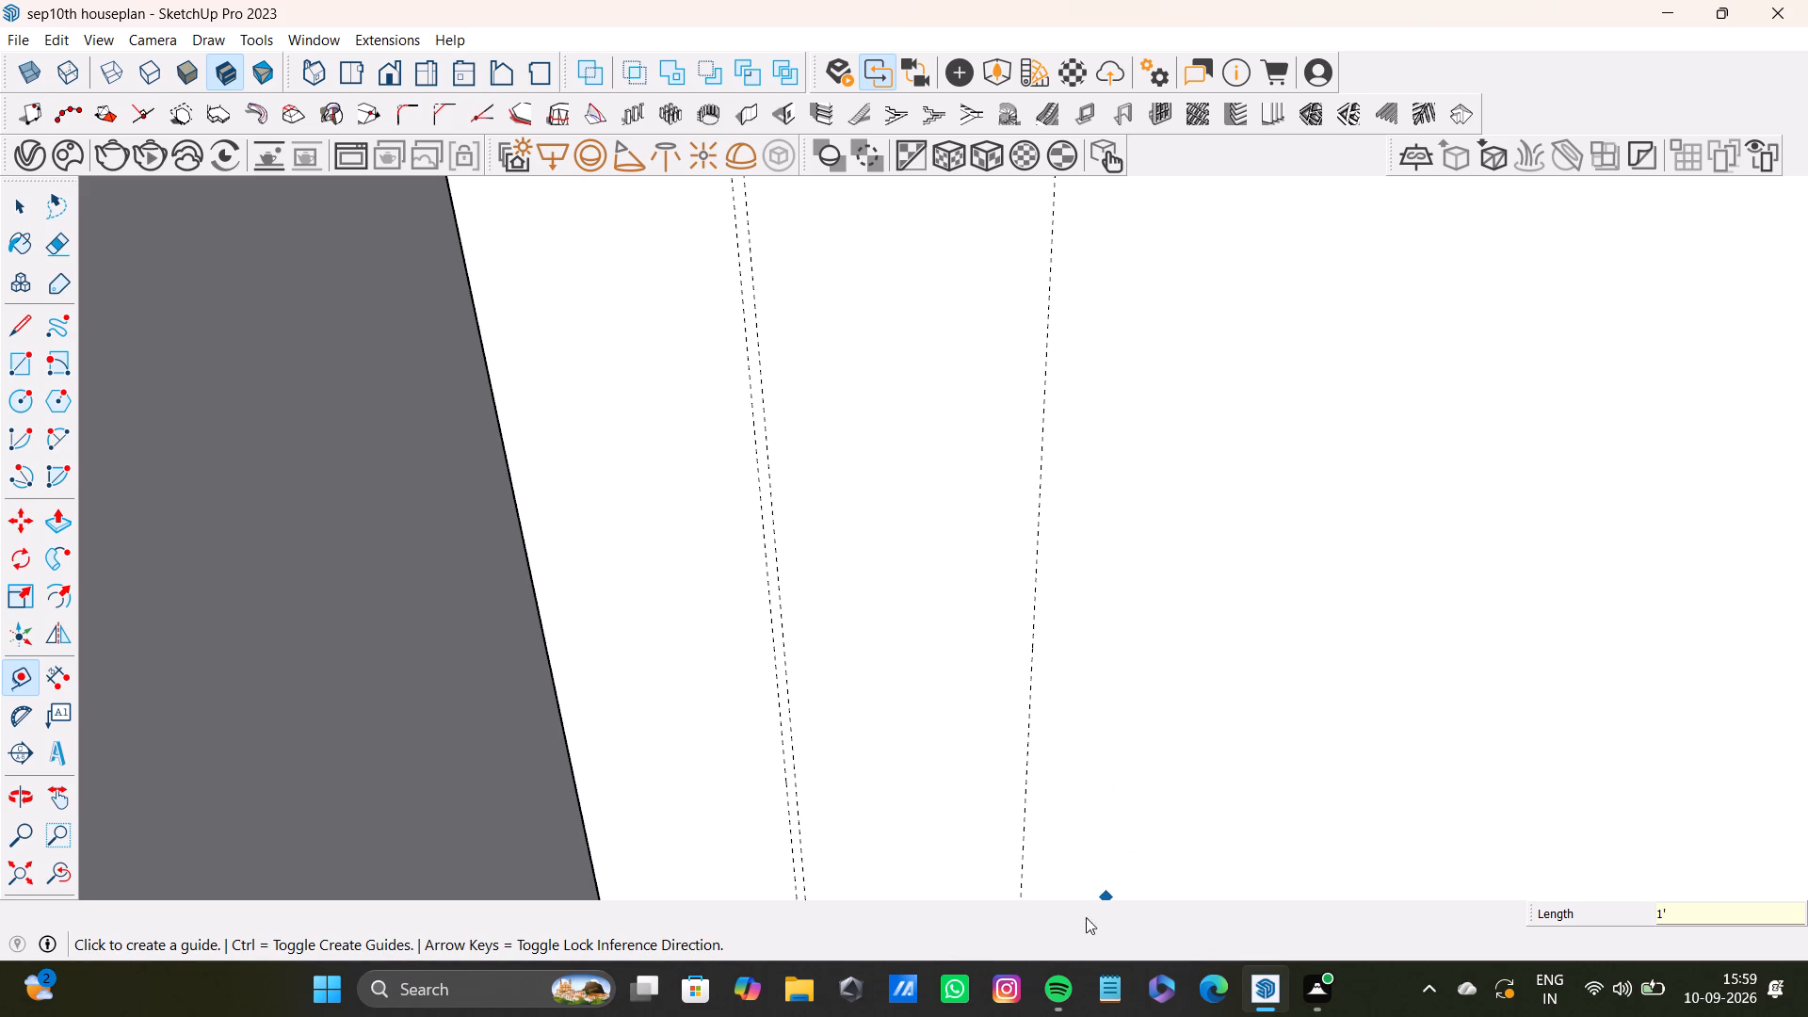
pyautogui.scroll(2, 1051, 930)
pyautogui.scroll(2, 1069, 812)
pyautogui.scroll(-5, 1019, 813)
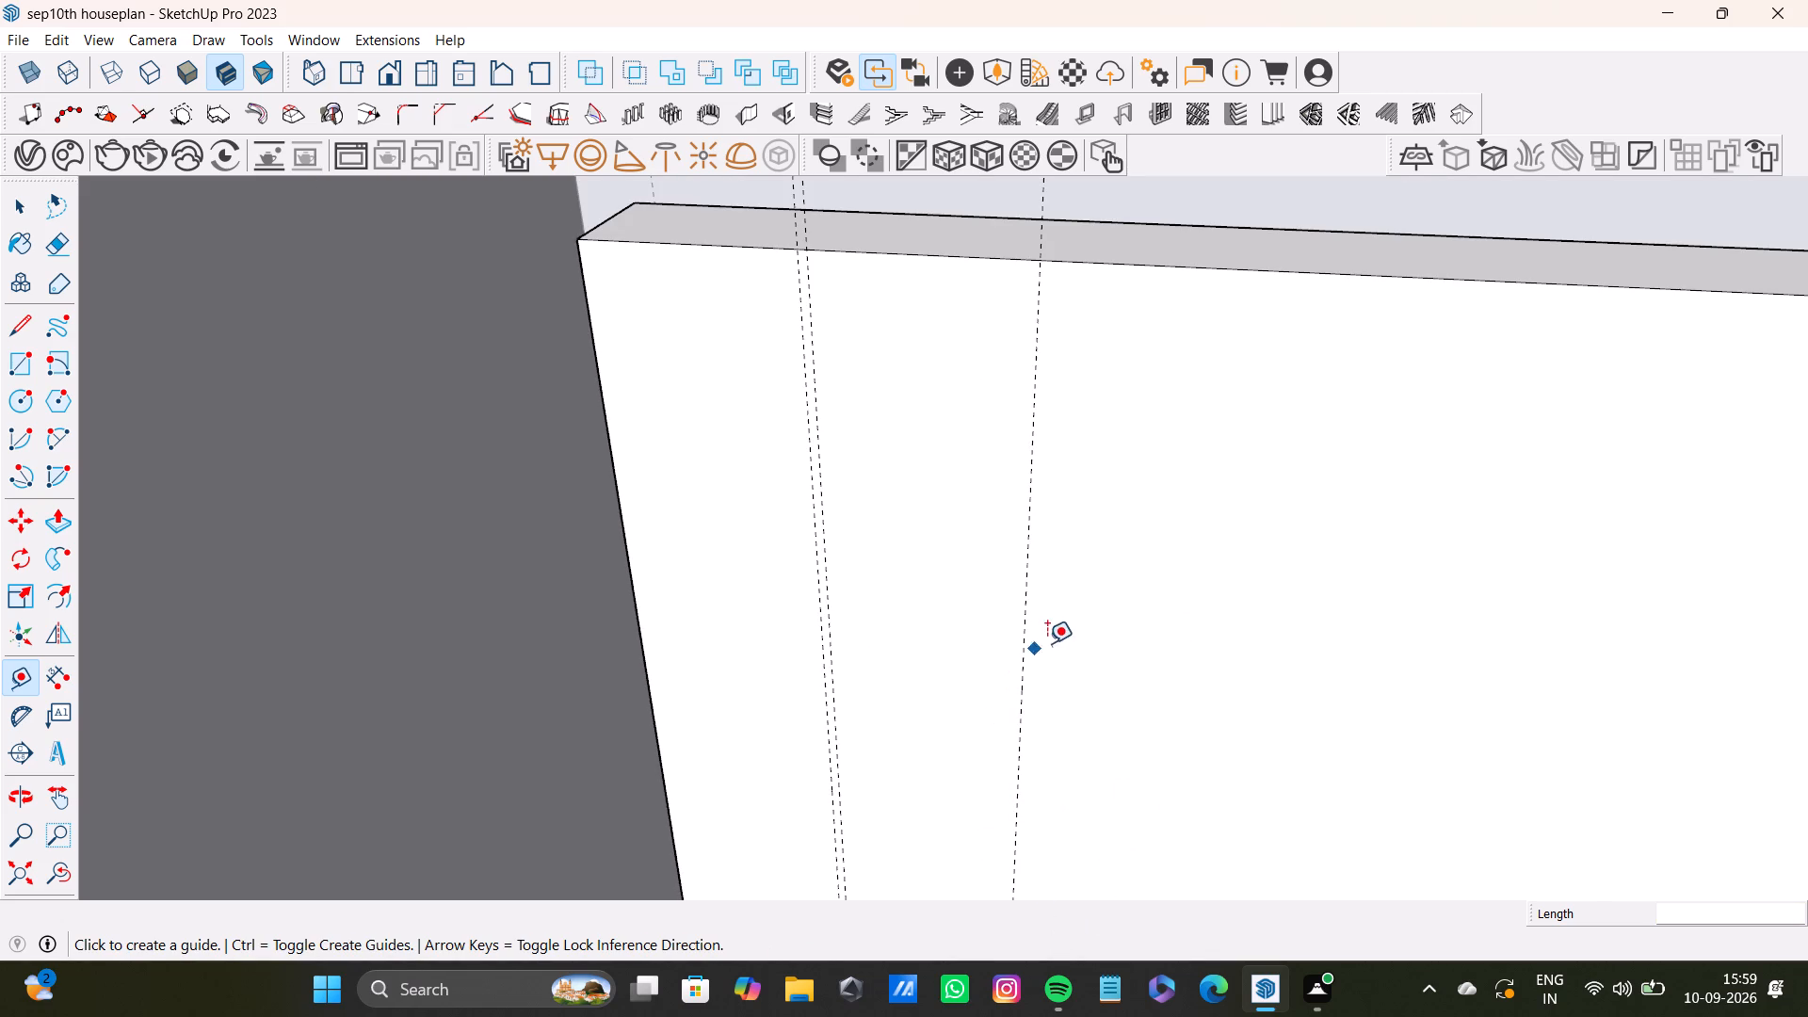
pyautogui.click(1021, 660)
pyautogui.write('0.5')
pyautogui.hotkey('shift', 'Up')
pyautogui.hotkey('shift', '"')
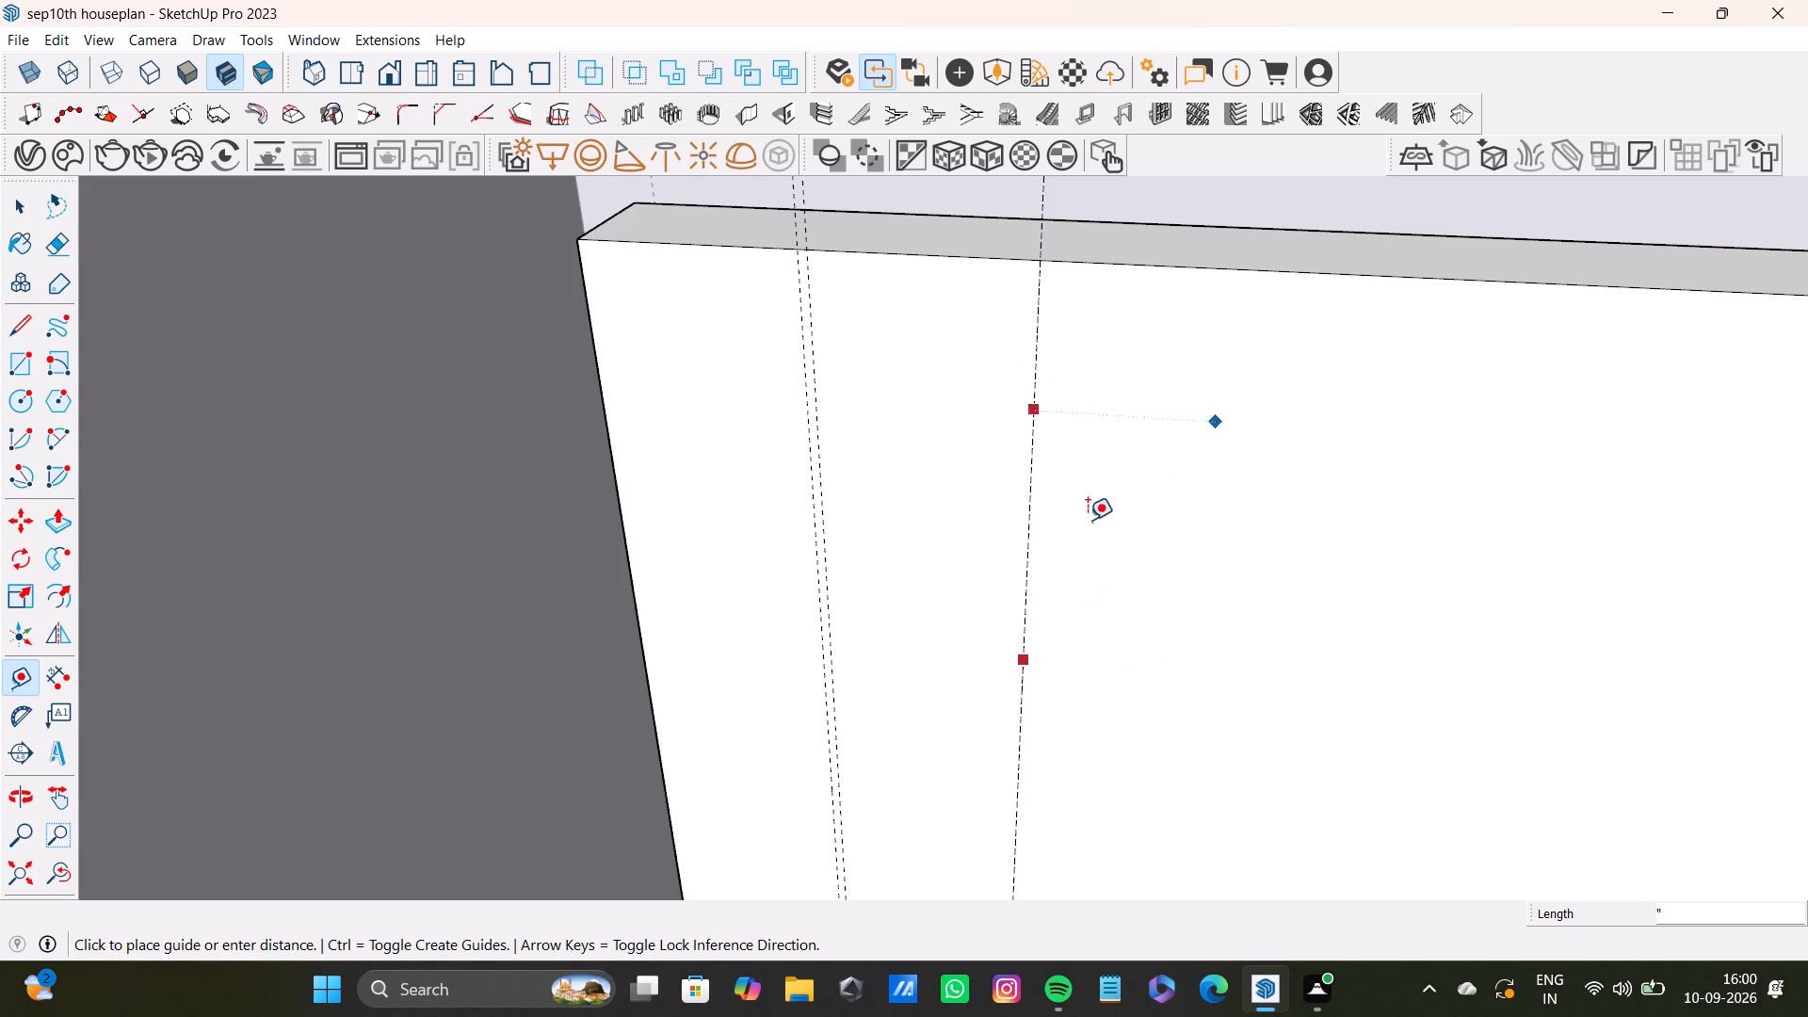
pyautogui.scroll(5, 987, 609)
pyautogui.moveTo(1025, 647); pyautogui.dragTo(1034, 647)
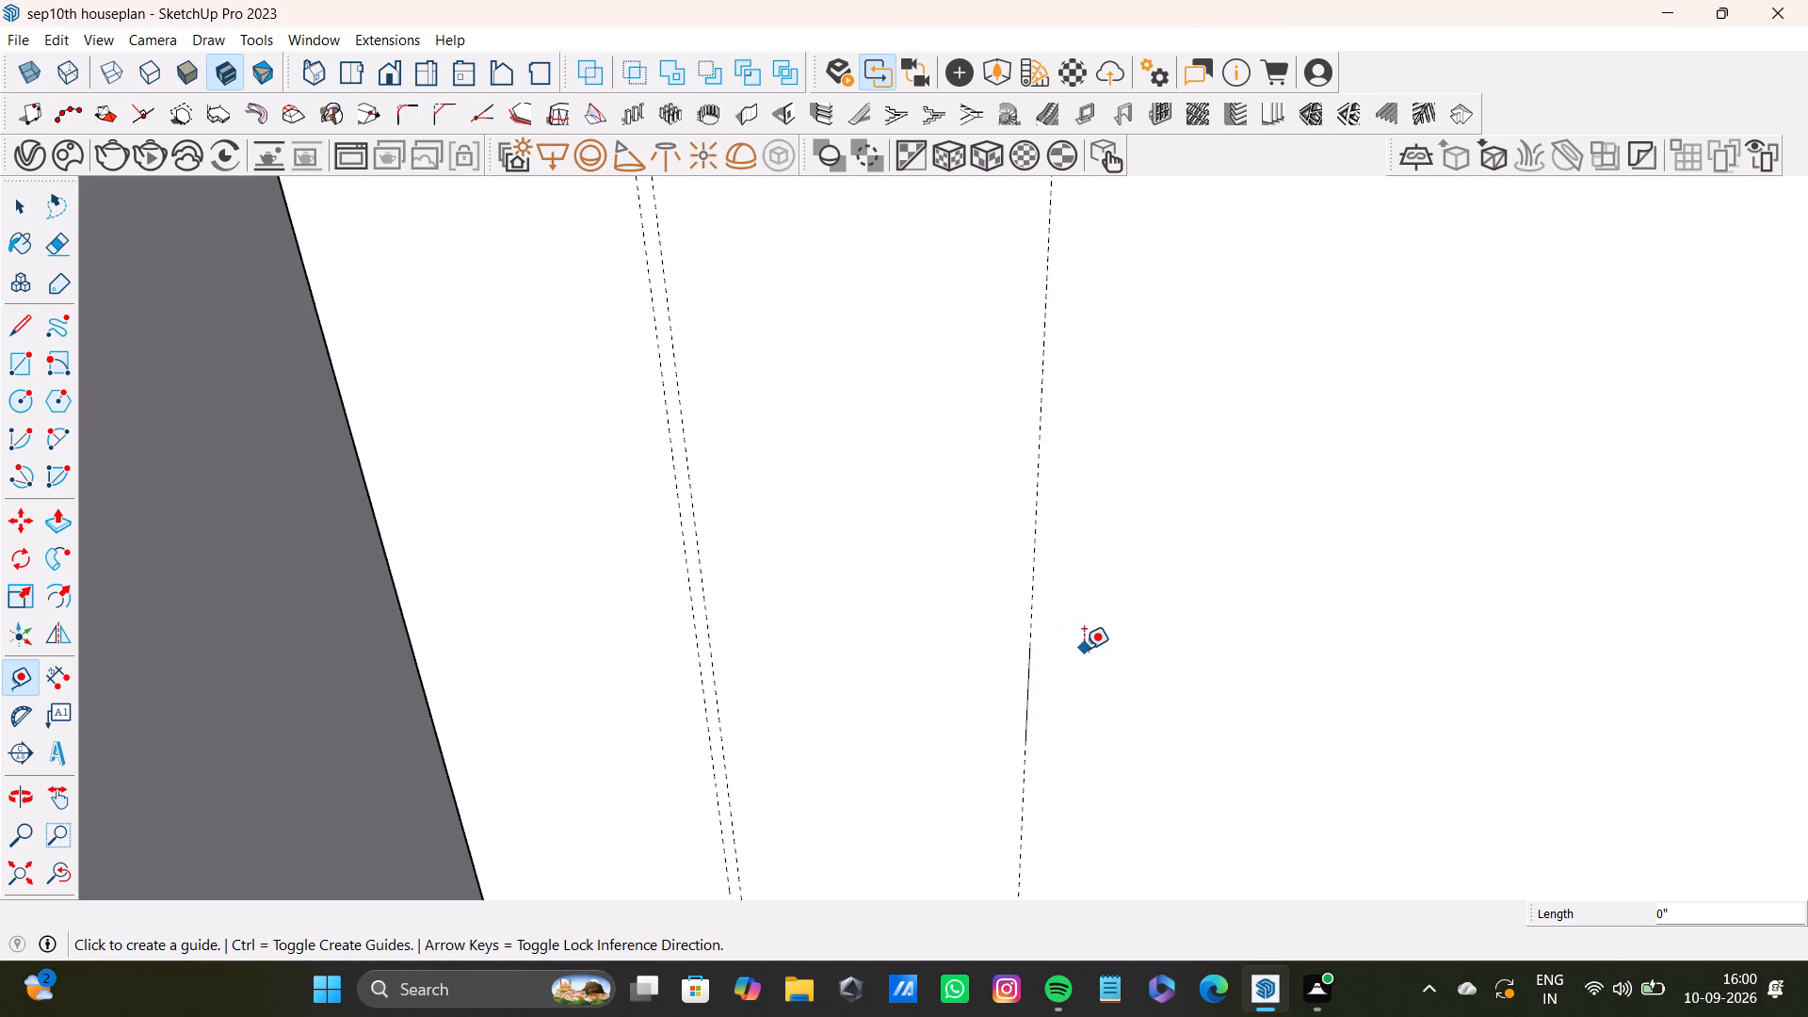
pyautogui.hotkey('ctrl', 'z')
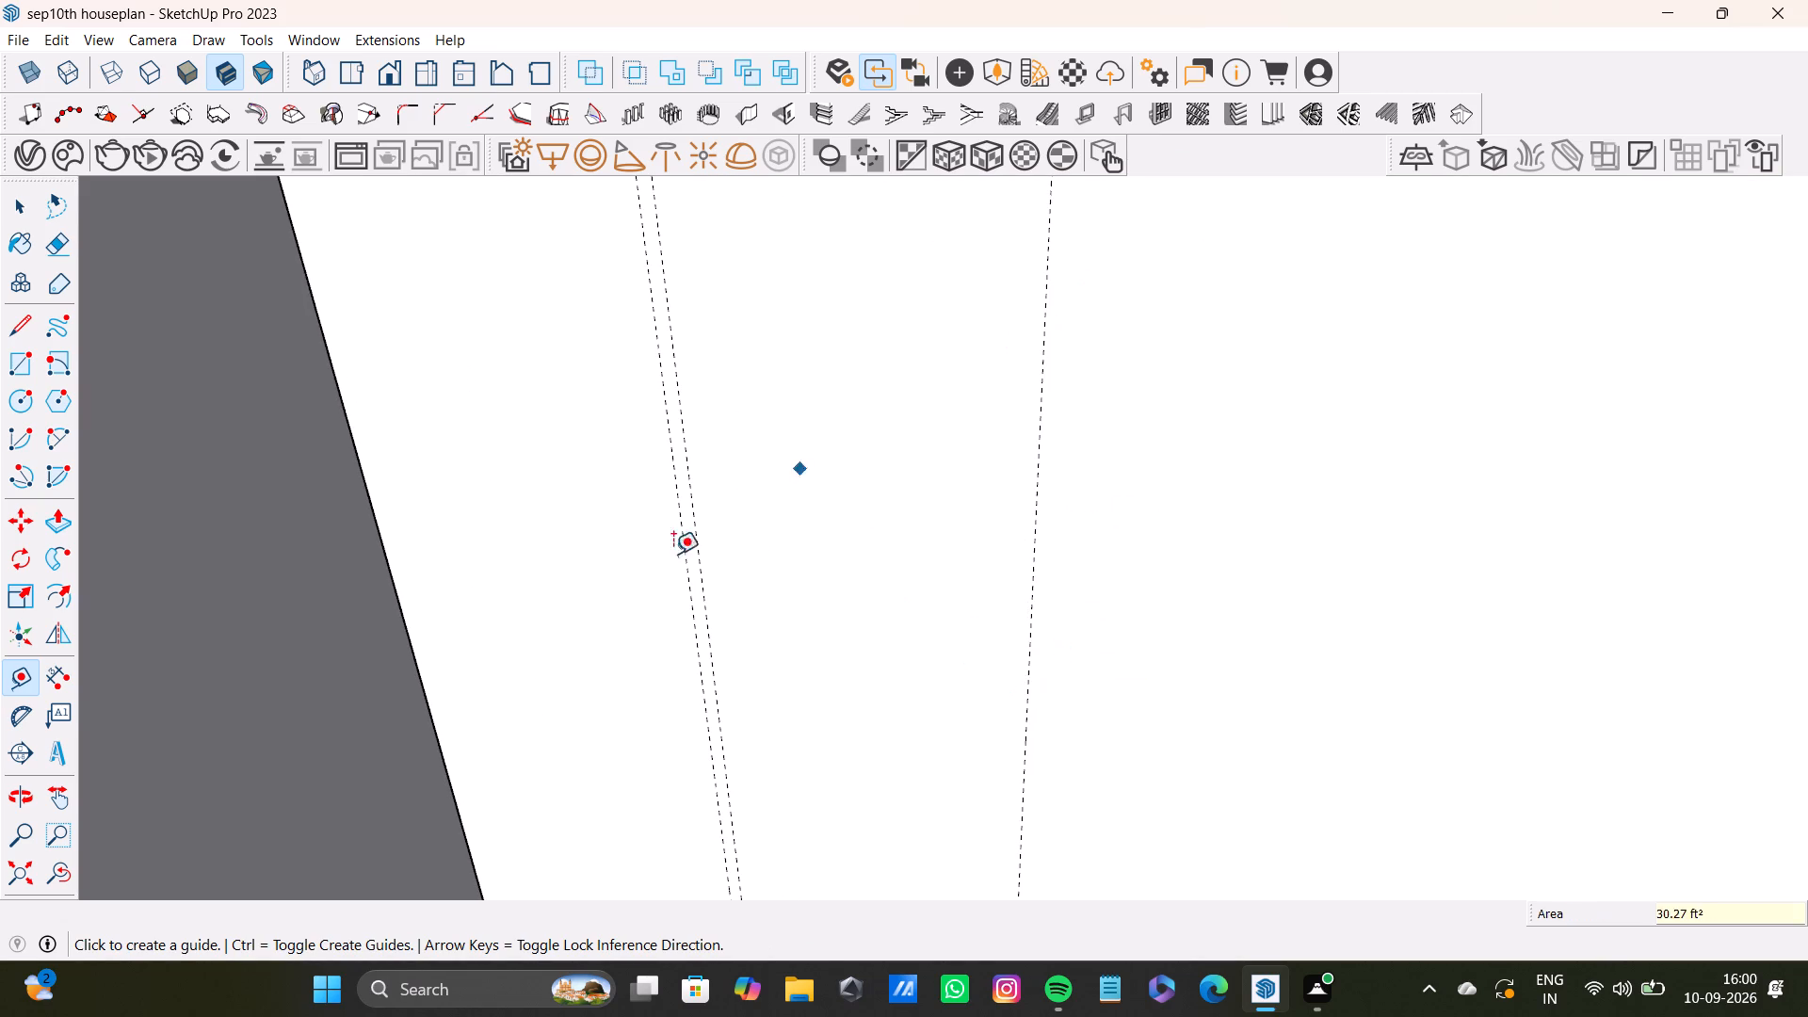
# Place a parallel guide 0.5" beyond the second vertical guide on the headboard's front face.
pyautogui.click(1023, 712)
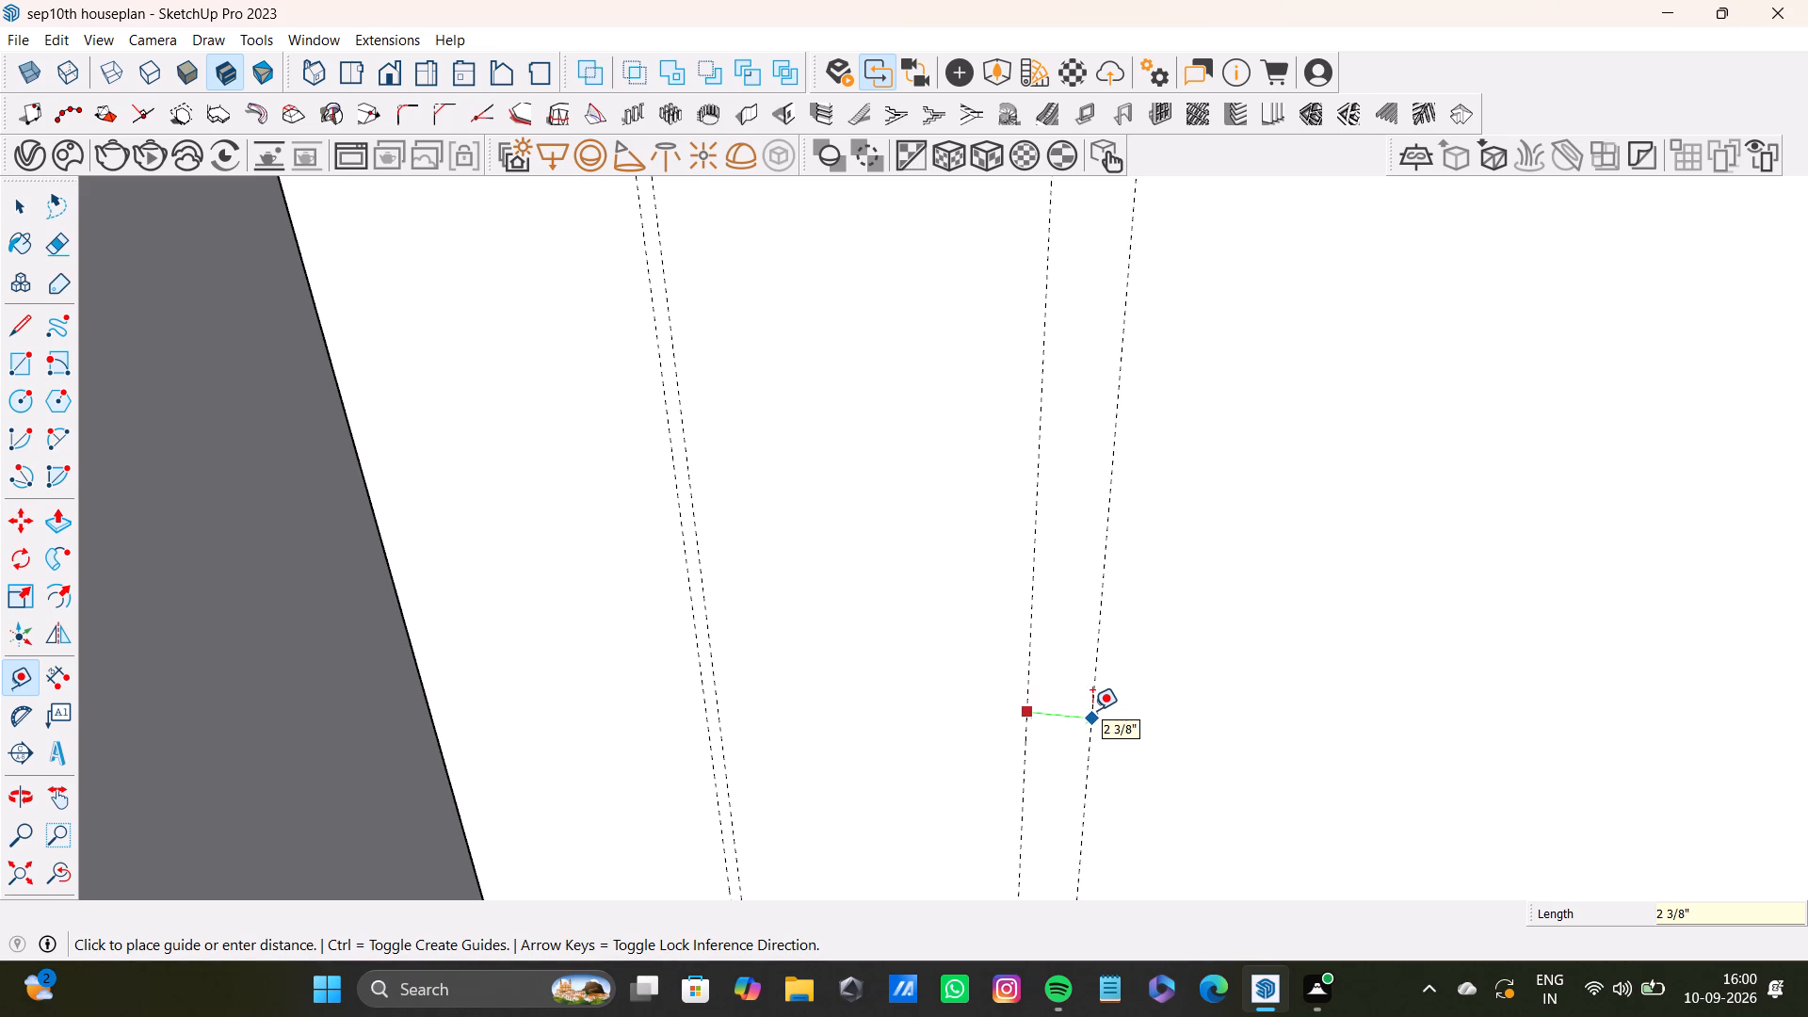
pyautogui.write('0.5')
pyautogui.hotkey('shift', '"')
pyautogui.press('Return')
# Place a third vertical guide 1' past the second guide pair on the headboard's front face.
pyautogui.scroll(-6, 993, 518)
pyautogui.scroll(1, 1006, 543)
pyautogui.scroll(-4, 995, 543)
pyautogui.scroll(1, 1026, 558)
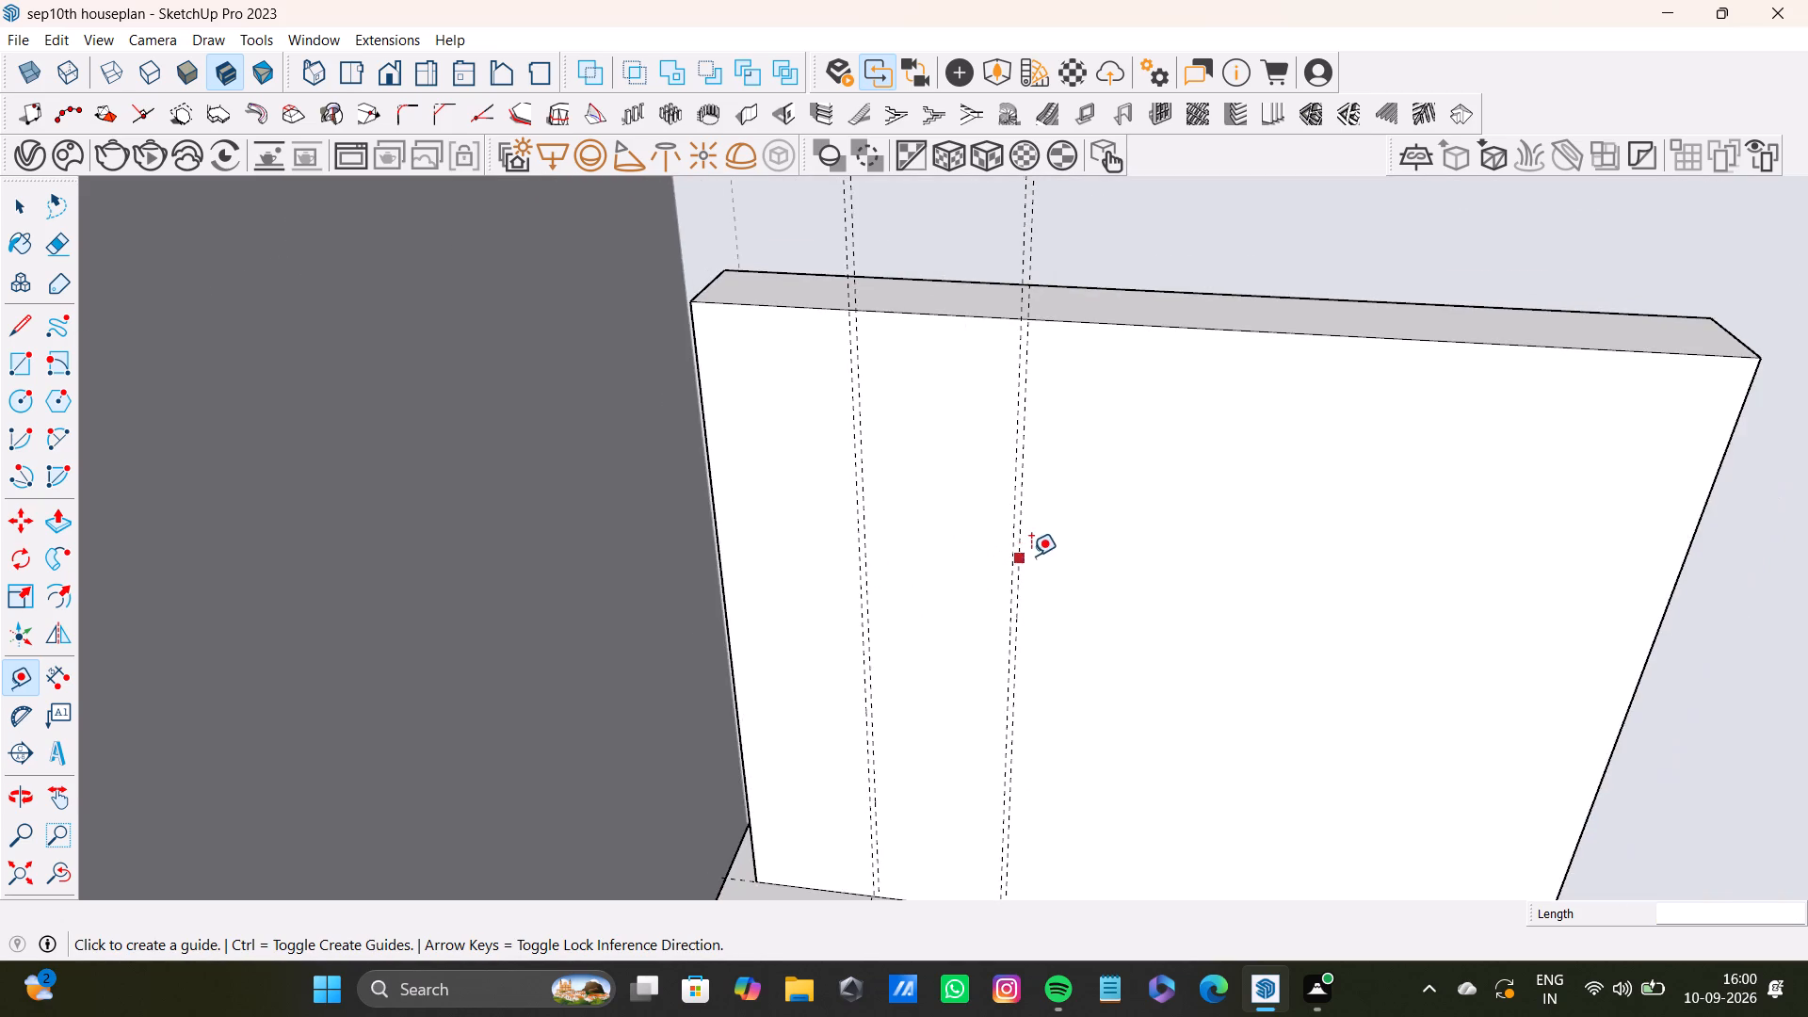
pyautogui.scroll(4, 1031, 556)
pyautogui.click(1011, 597)
pyautogui.scroll(-9, 1173, 621)
pyautogui.keyDown('shift'); pyautogui.moveTo(1237, 624); pyautogui.dragTo(1080, 566, button='middle'); pyautogui.keyUp('shift')
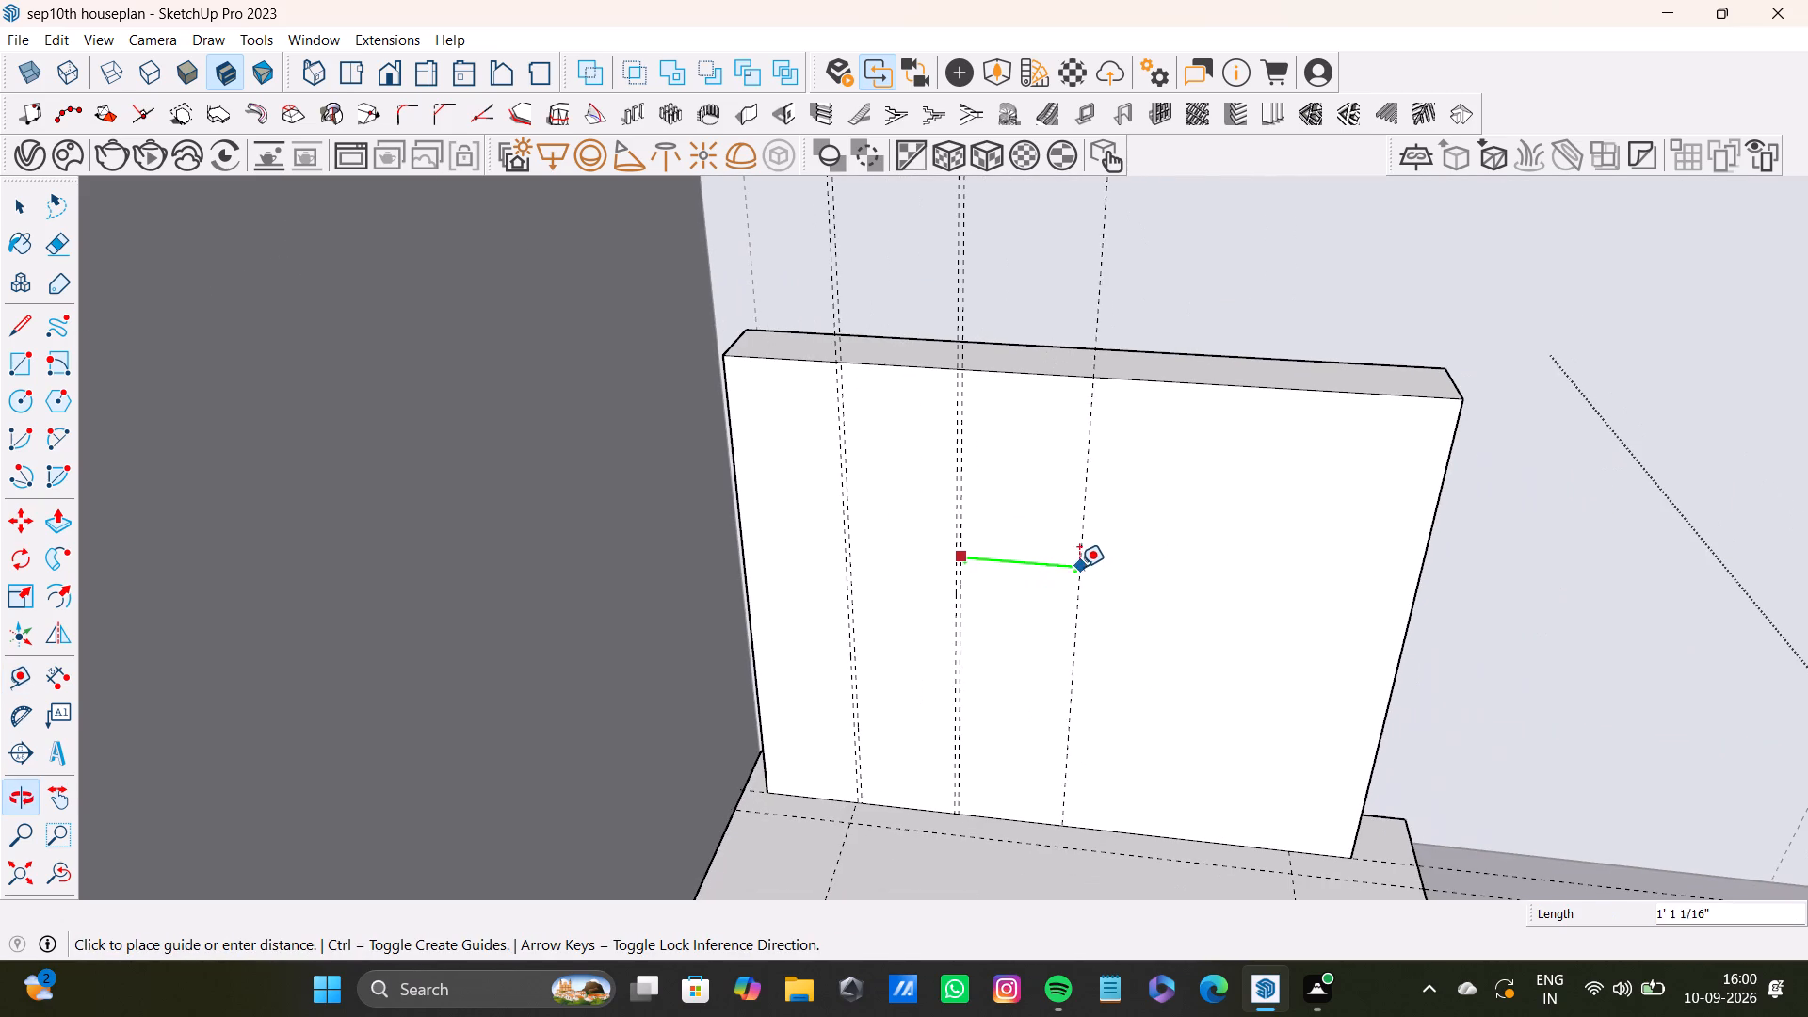
pyautogui.write("1'")
pyautogui.press('Return')
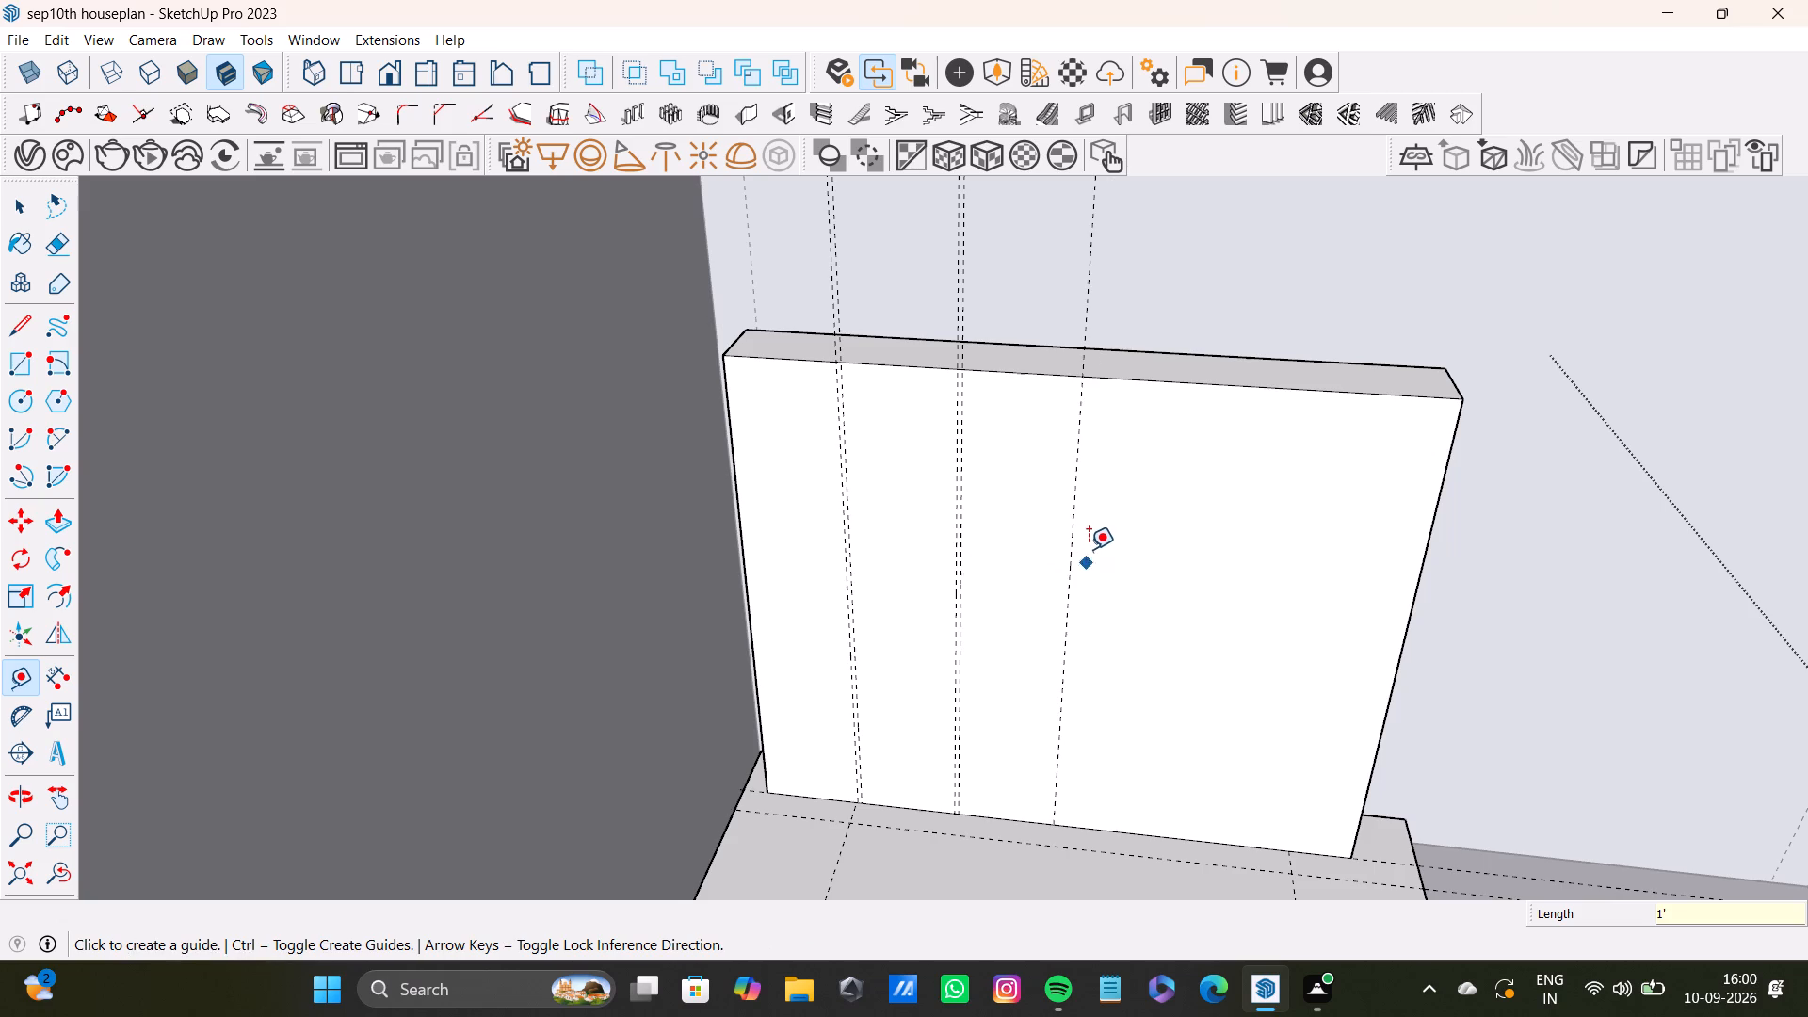
# Place a parallel guide 0.5" beyond the third vertical guide on the headboard's front face.
pyautogui.scroll(8, 1080, 583)
pyautogui.click(1054, 614)
pyautogui.press('space')
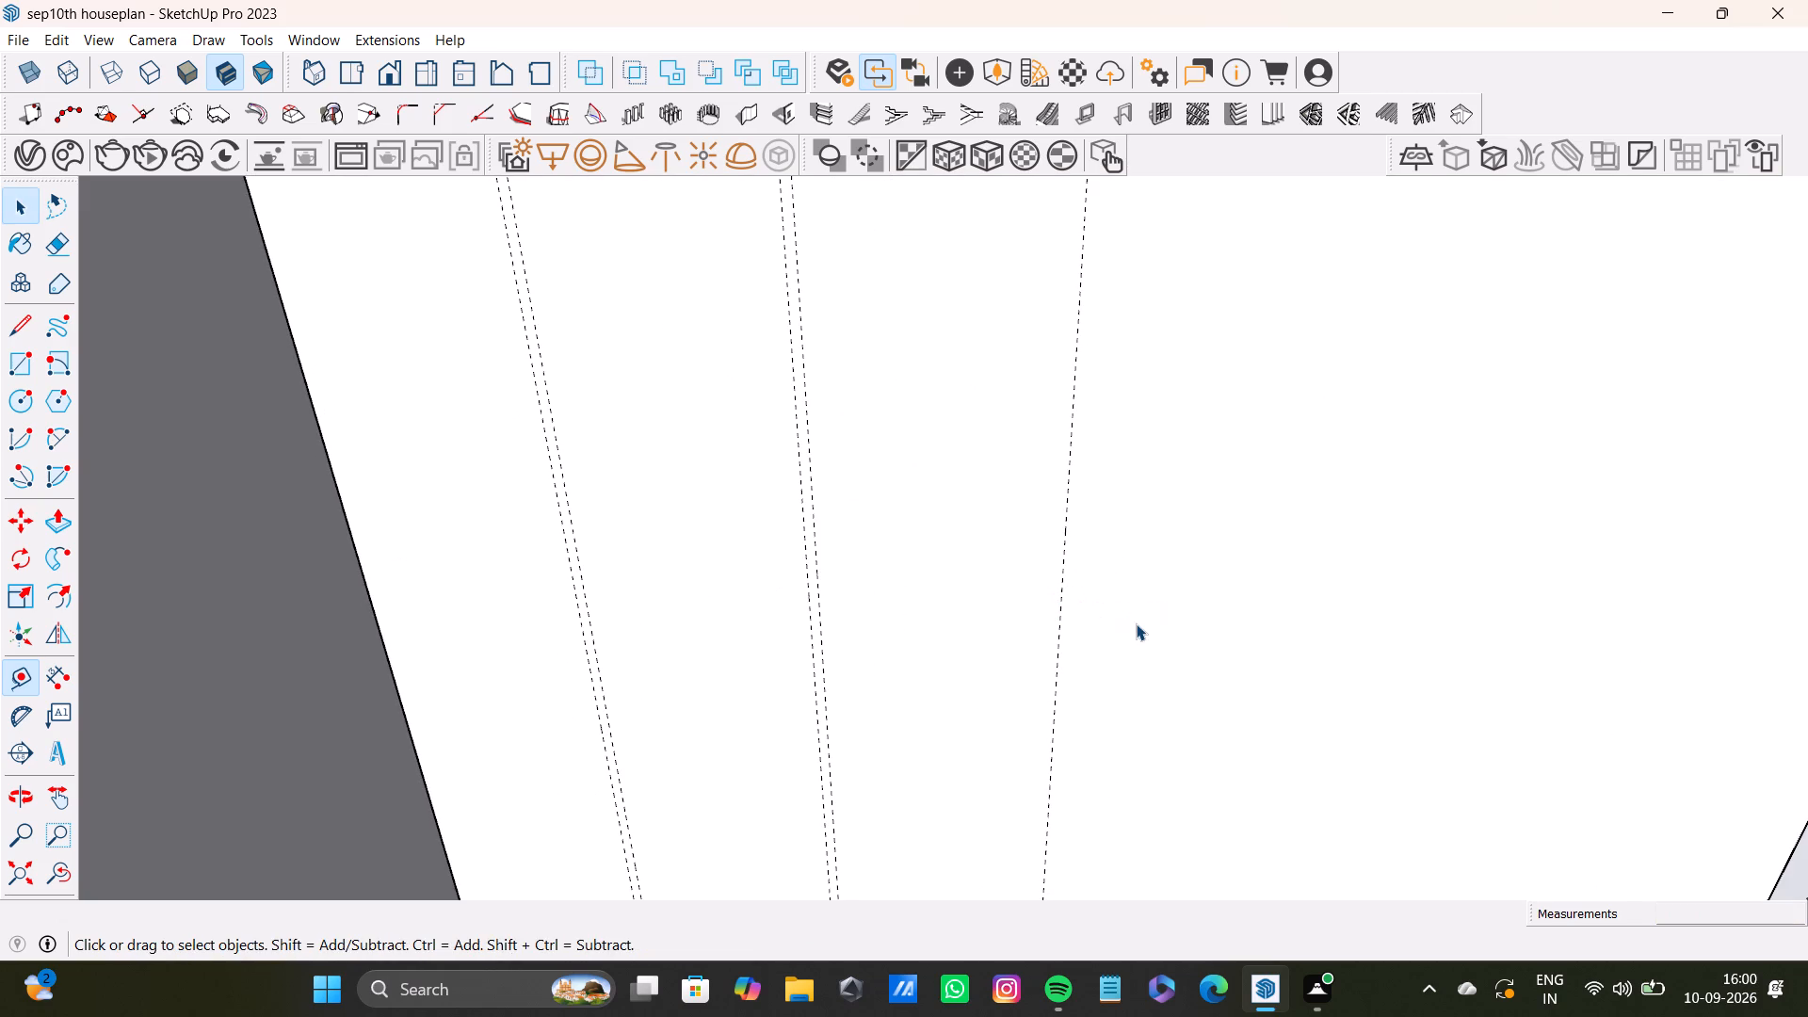
pyautogui.press('t')
pyautogui.click(1056, 716)
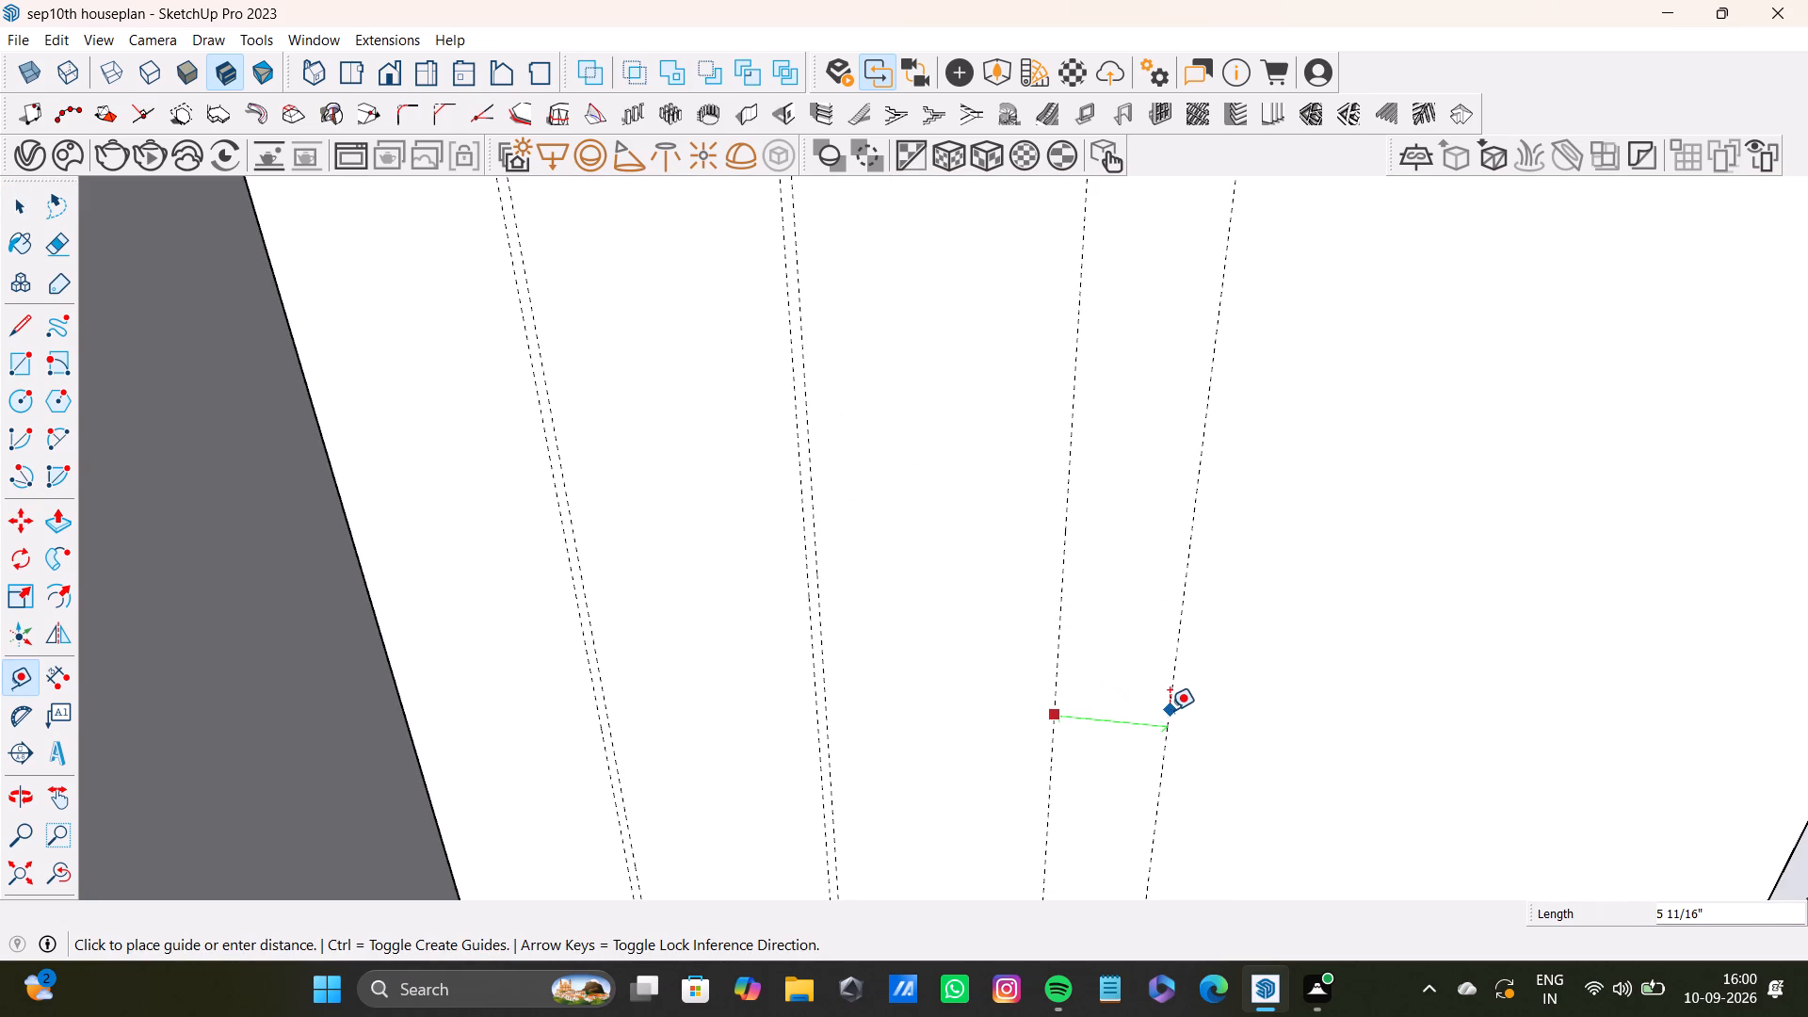
pyautogui.write('0,5')
pyautogui.press('BackSpace')
pyautogui.press('BackSpace')
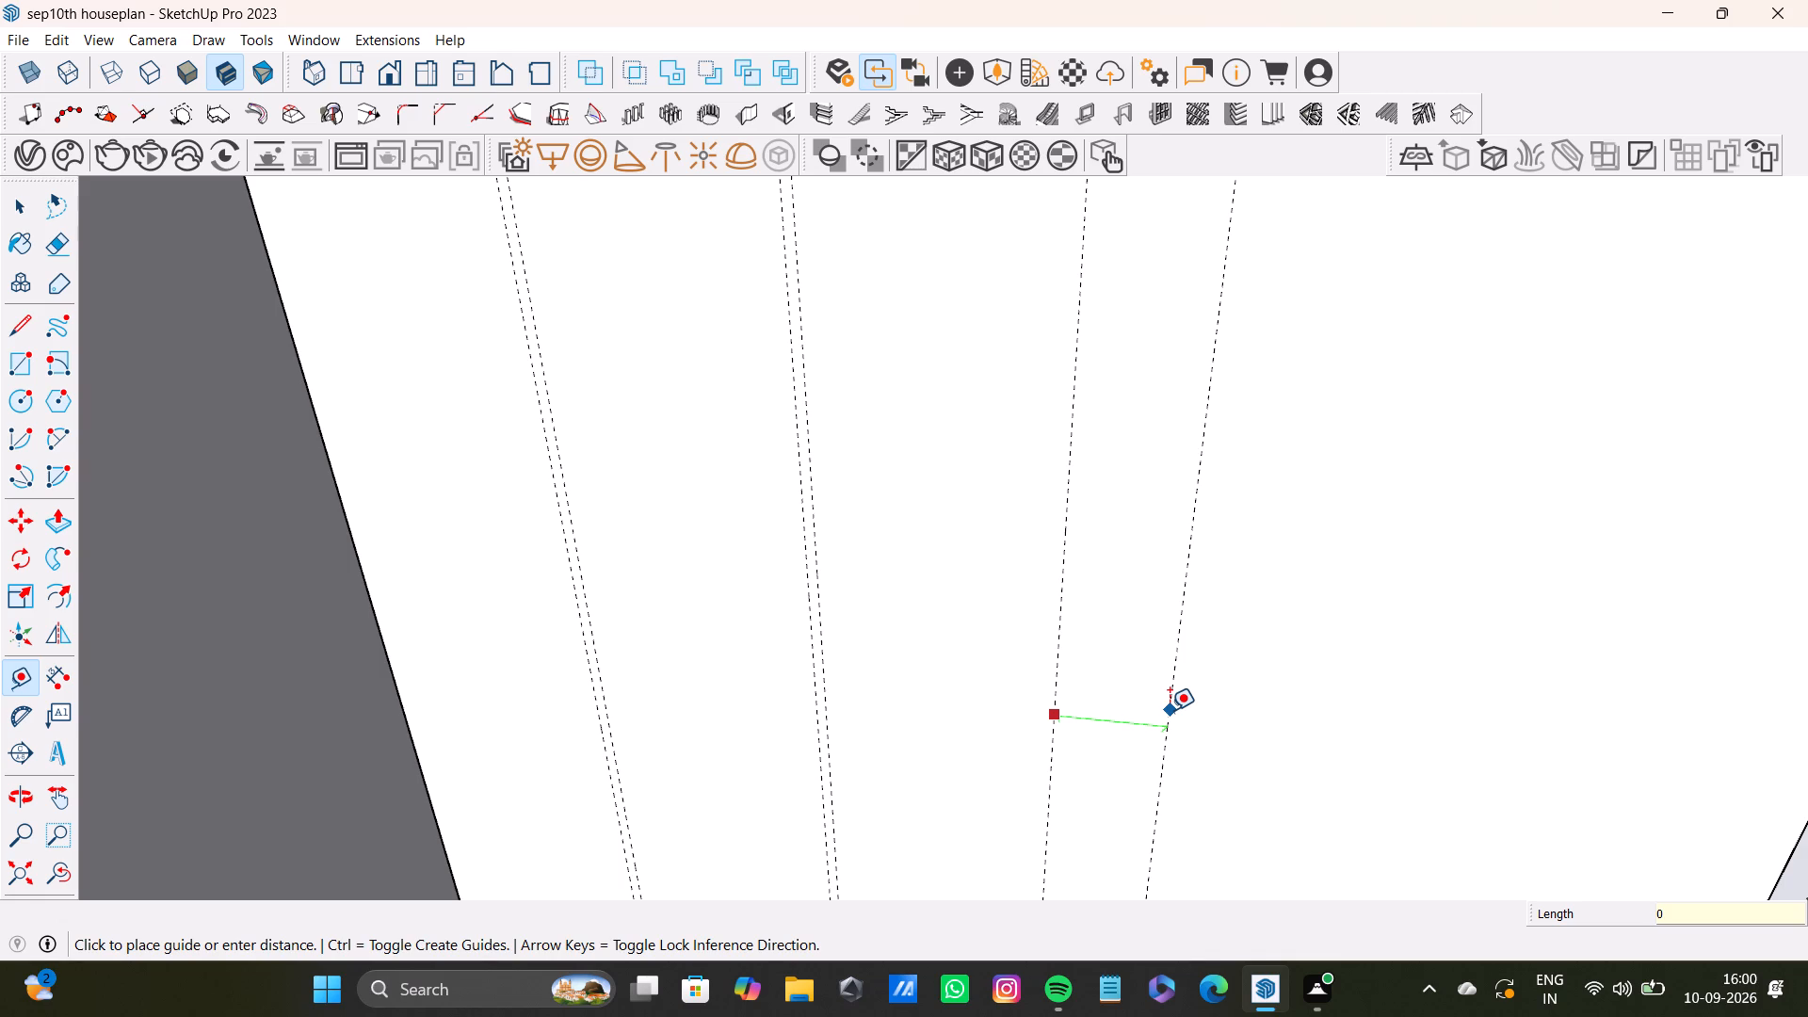
pyautogui.write('.5')
pyautogui.hotkey('shift', '"')
pyautogui.press('Return')
# Place a fourth vertical guide 1' past the third pair on the headboard's front, with a parallel guide 0.5" beyond it.
pyautogui.scroll(-1, 996, 699)
pyautogui.moveTo(1053, 724); pyautogui.dragTo(1065, 721)
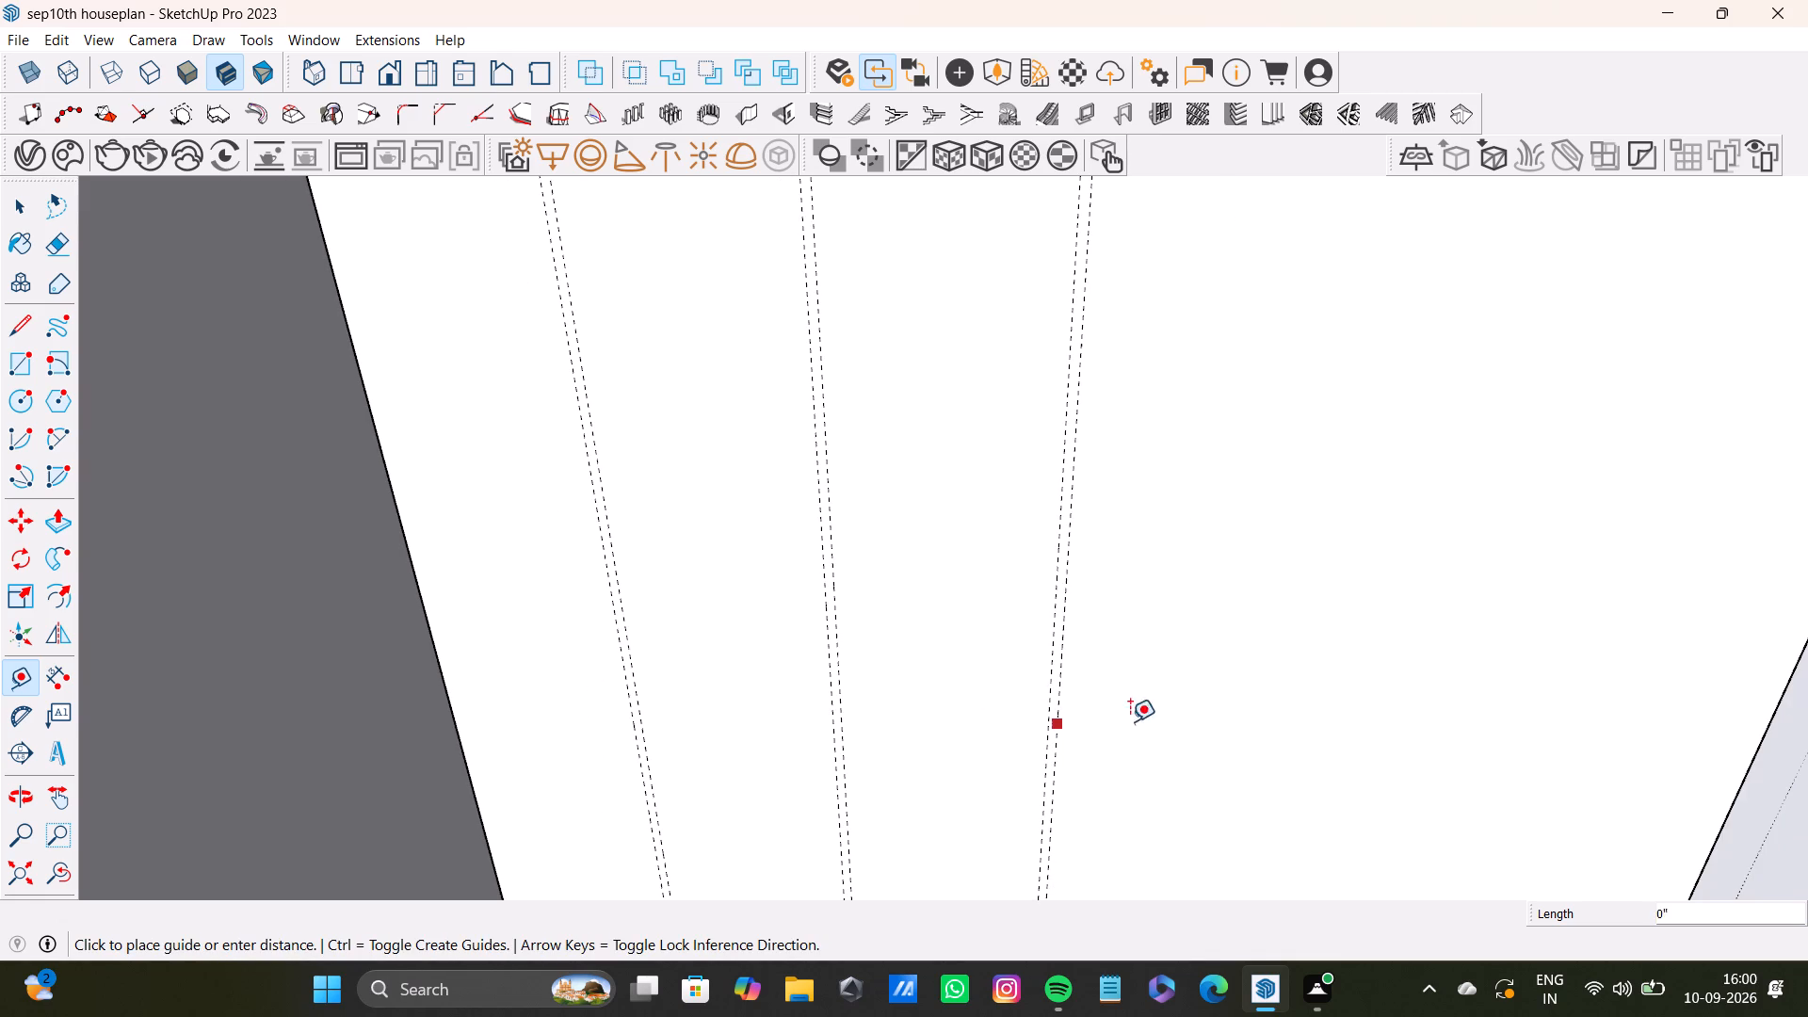
pyautogui.press('1')
pyautogui.press("'")
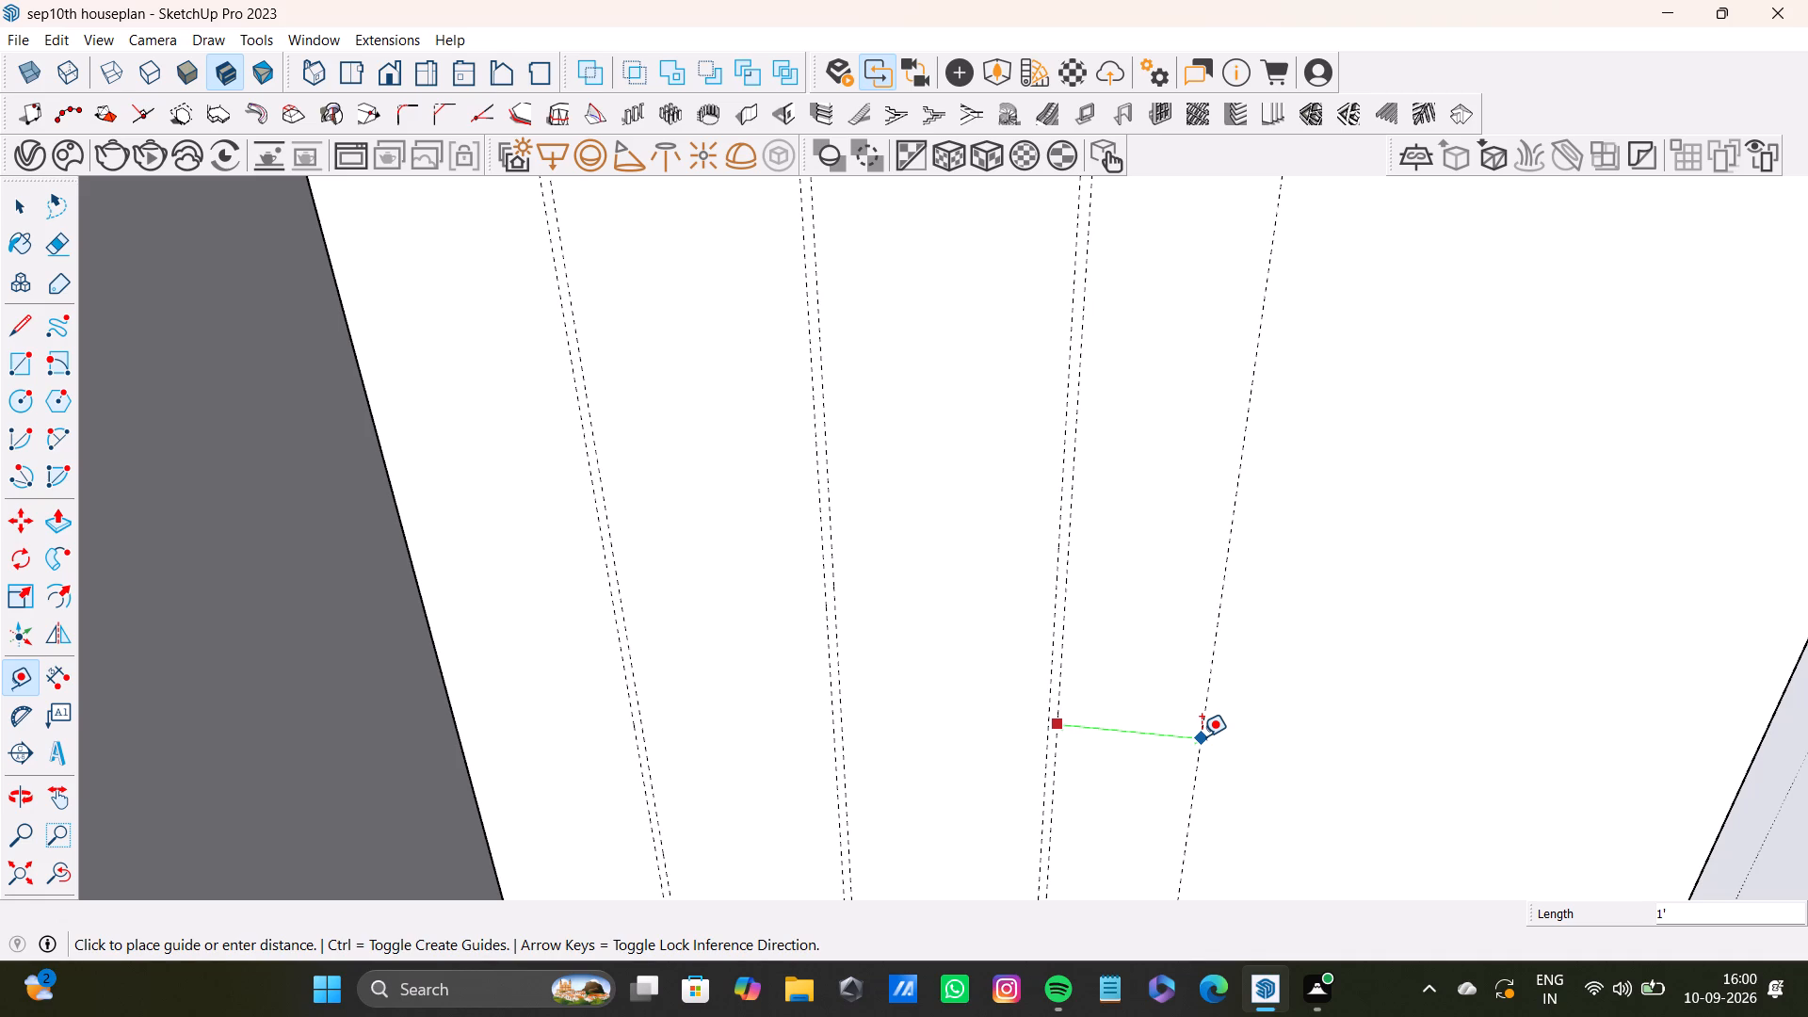
pyautogui.write("1;'")
pyautogui.press('Return')
pyautogui.scroll(4, 1283, 588)
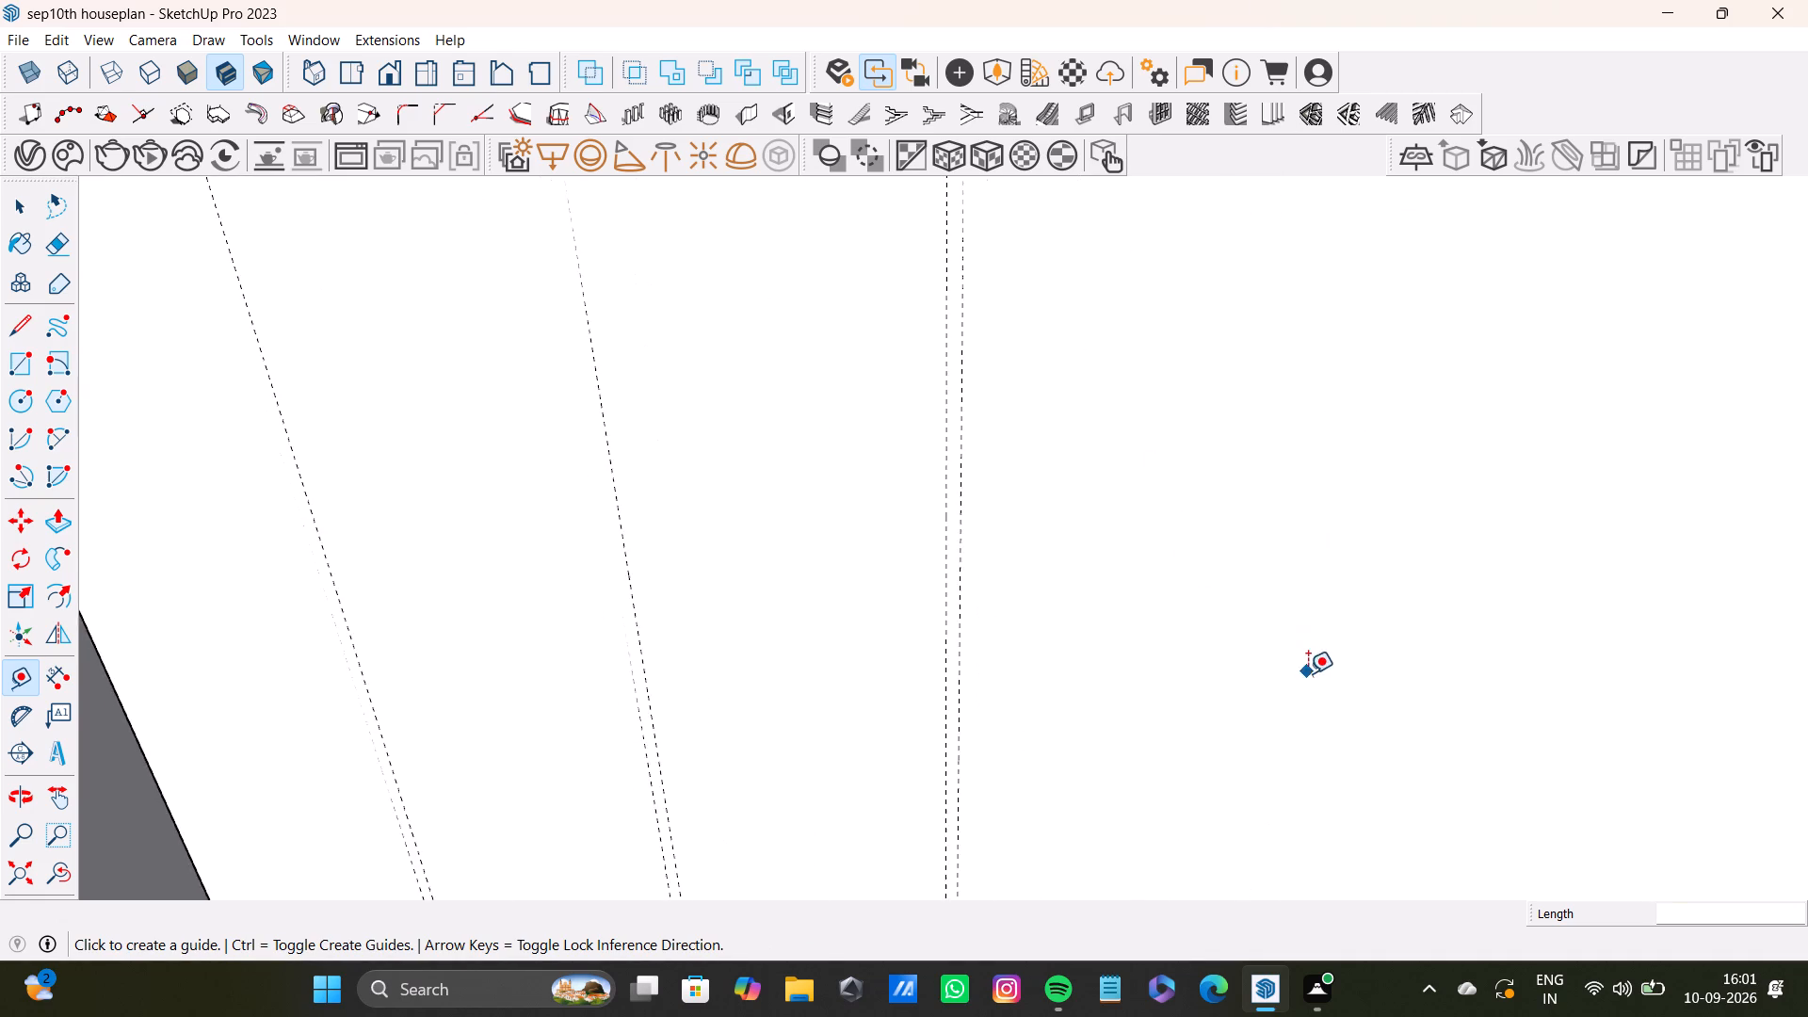
pyautogui.scroll(-7, 1176, 604)
pyautogui.moveTo(1235, 663); pyautogui.dragTo(1268, 666)
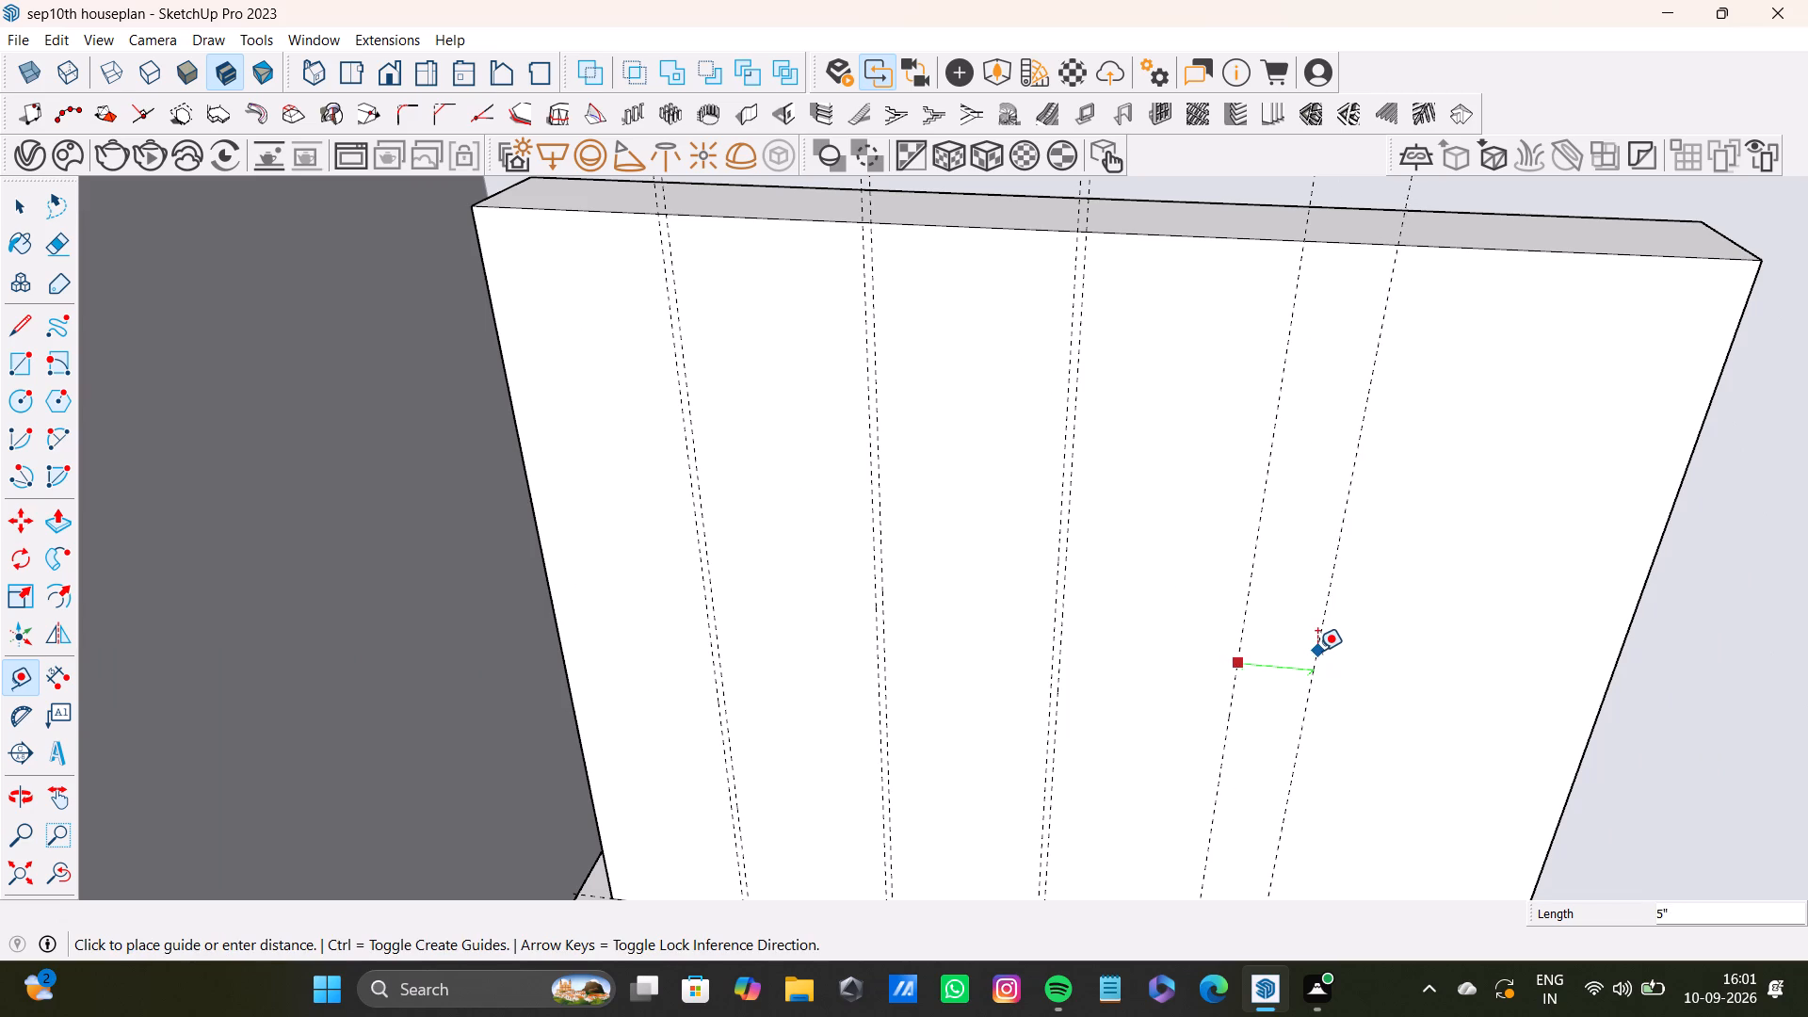
pyautogui.write('0.')
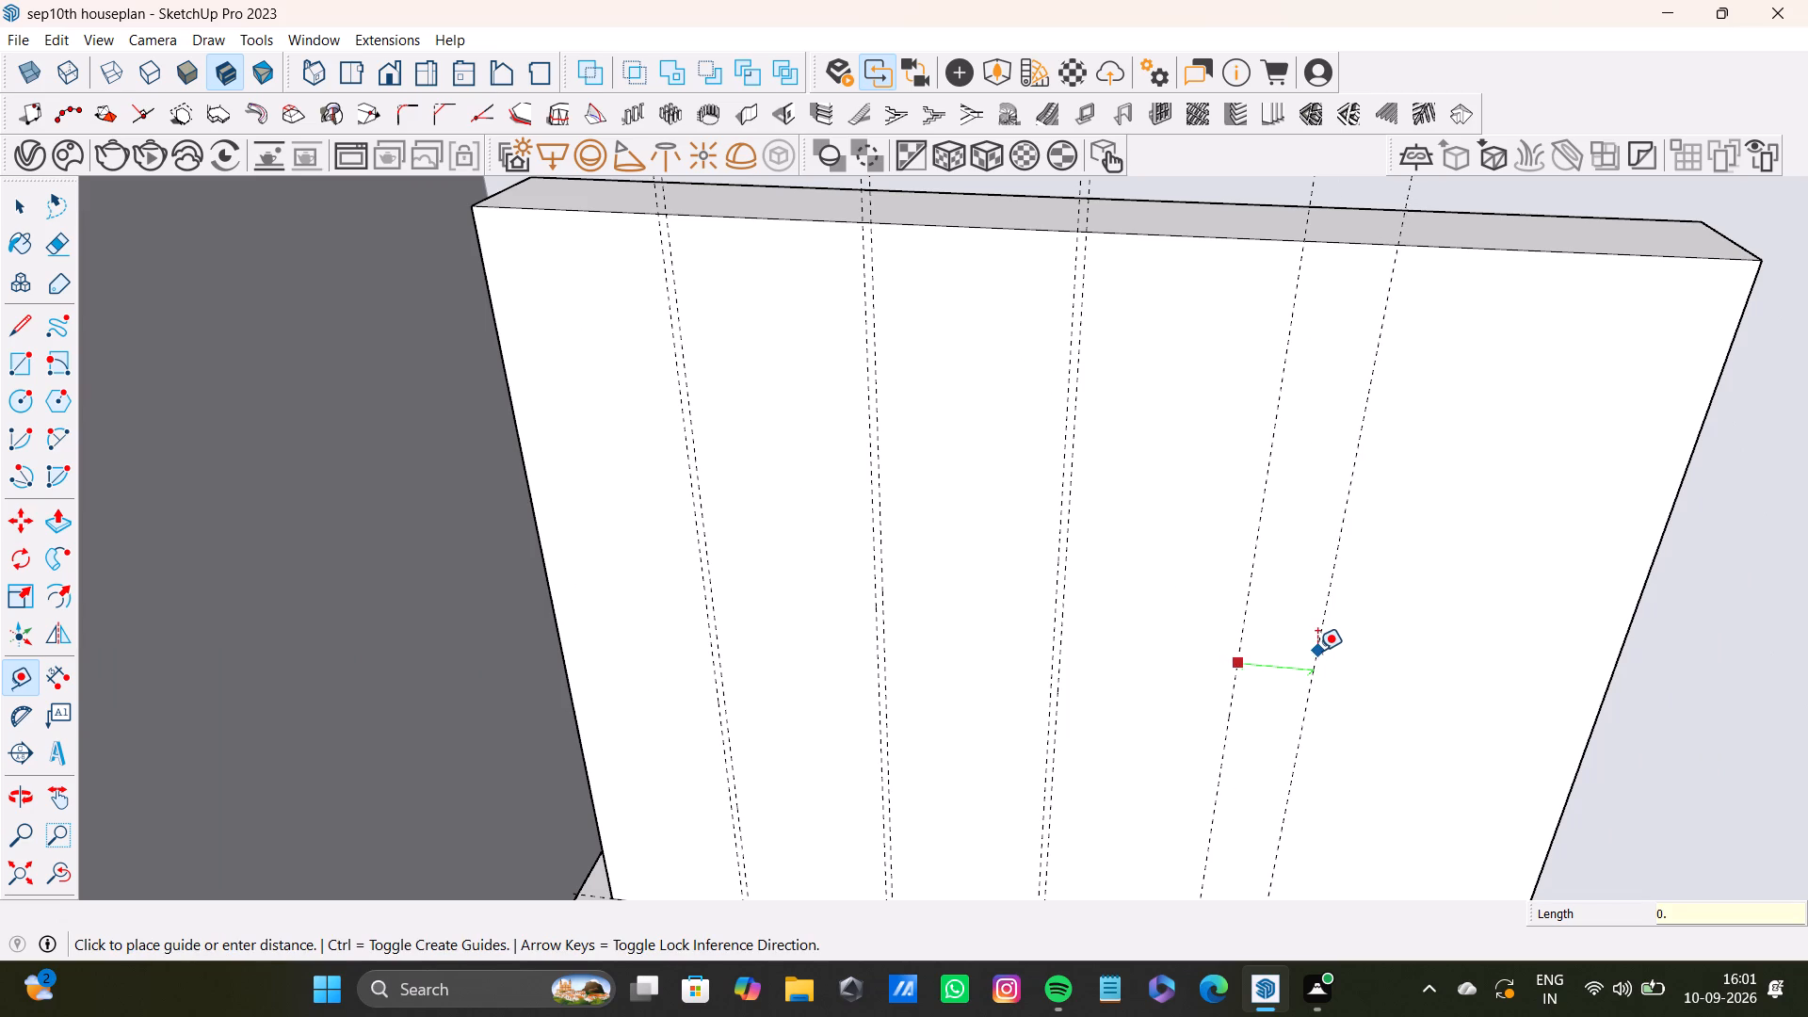
pyautogui.press('5')
pyautogui.hotkey('shift', '"')
pyautogui.press('Return')
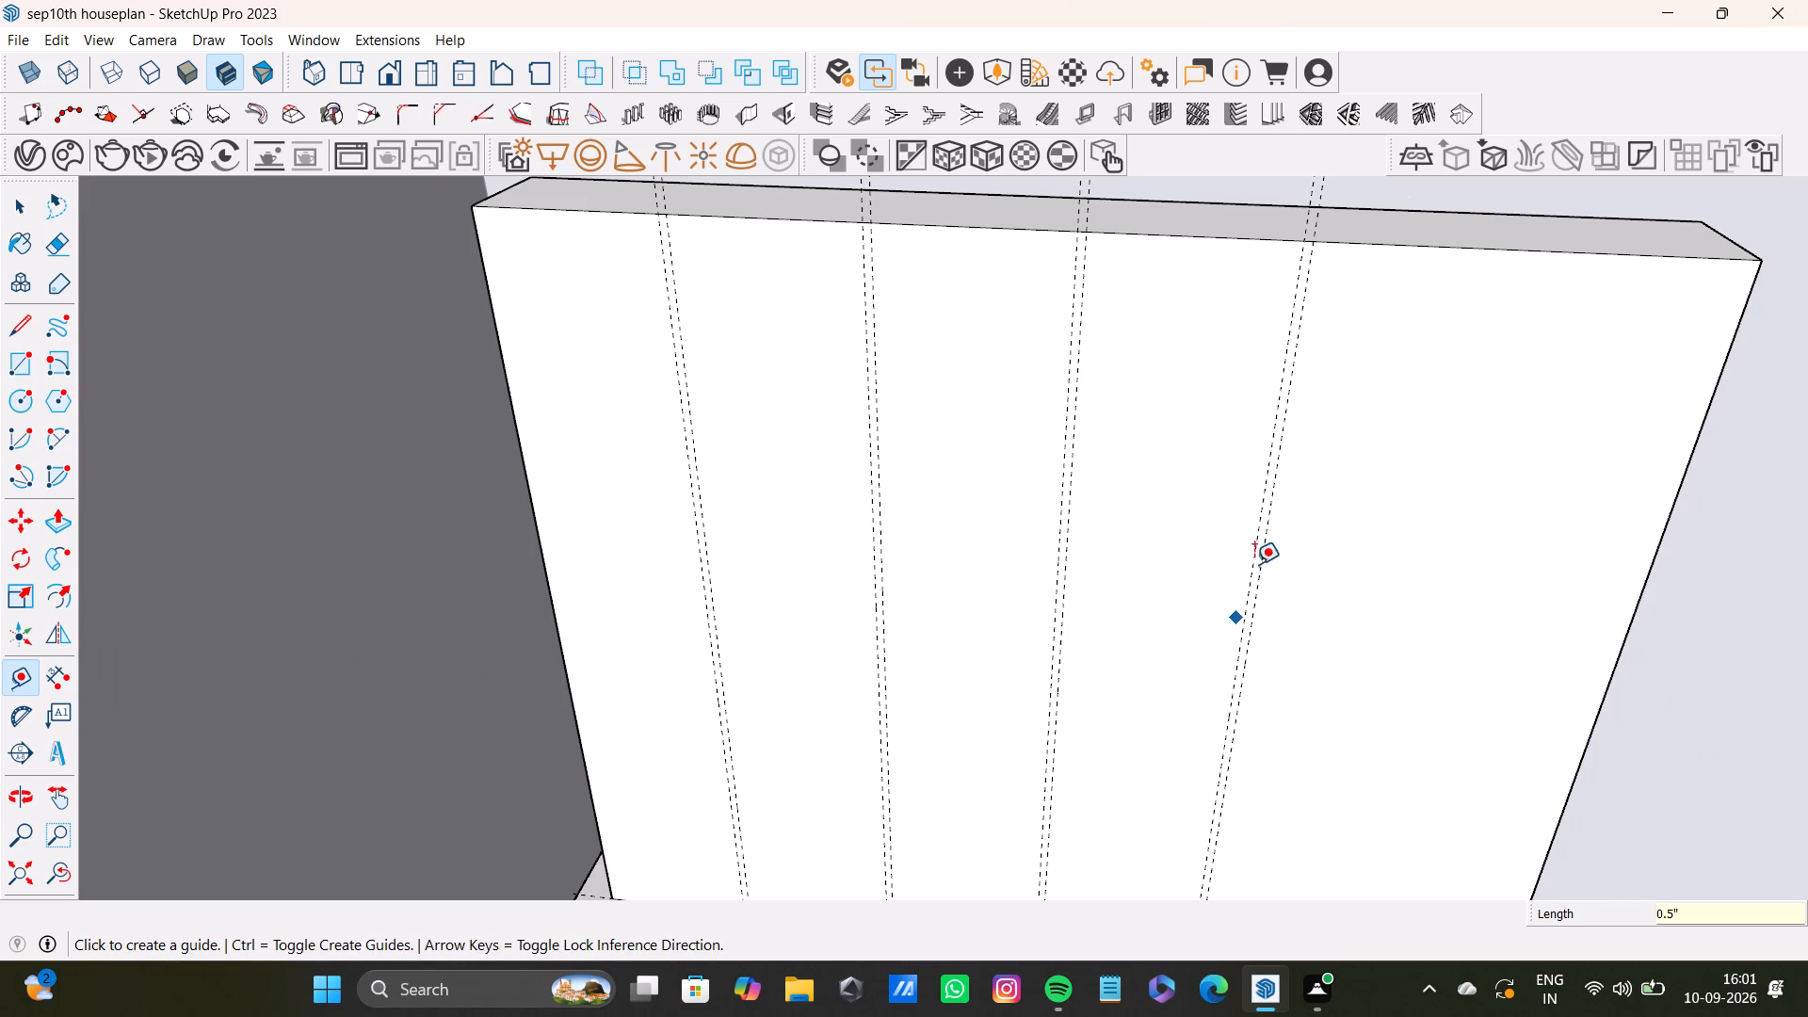
# Place a fifth vertical guide 1' past the fourth pair on the headboard's front, with a parallel guide 0.5" beyond it.
pyautogui.scroll(4, 1283, 536)
pyautogui.click(1250, 614)
pyautogui.scroll(-5, 1521, 652)
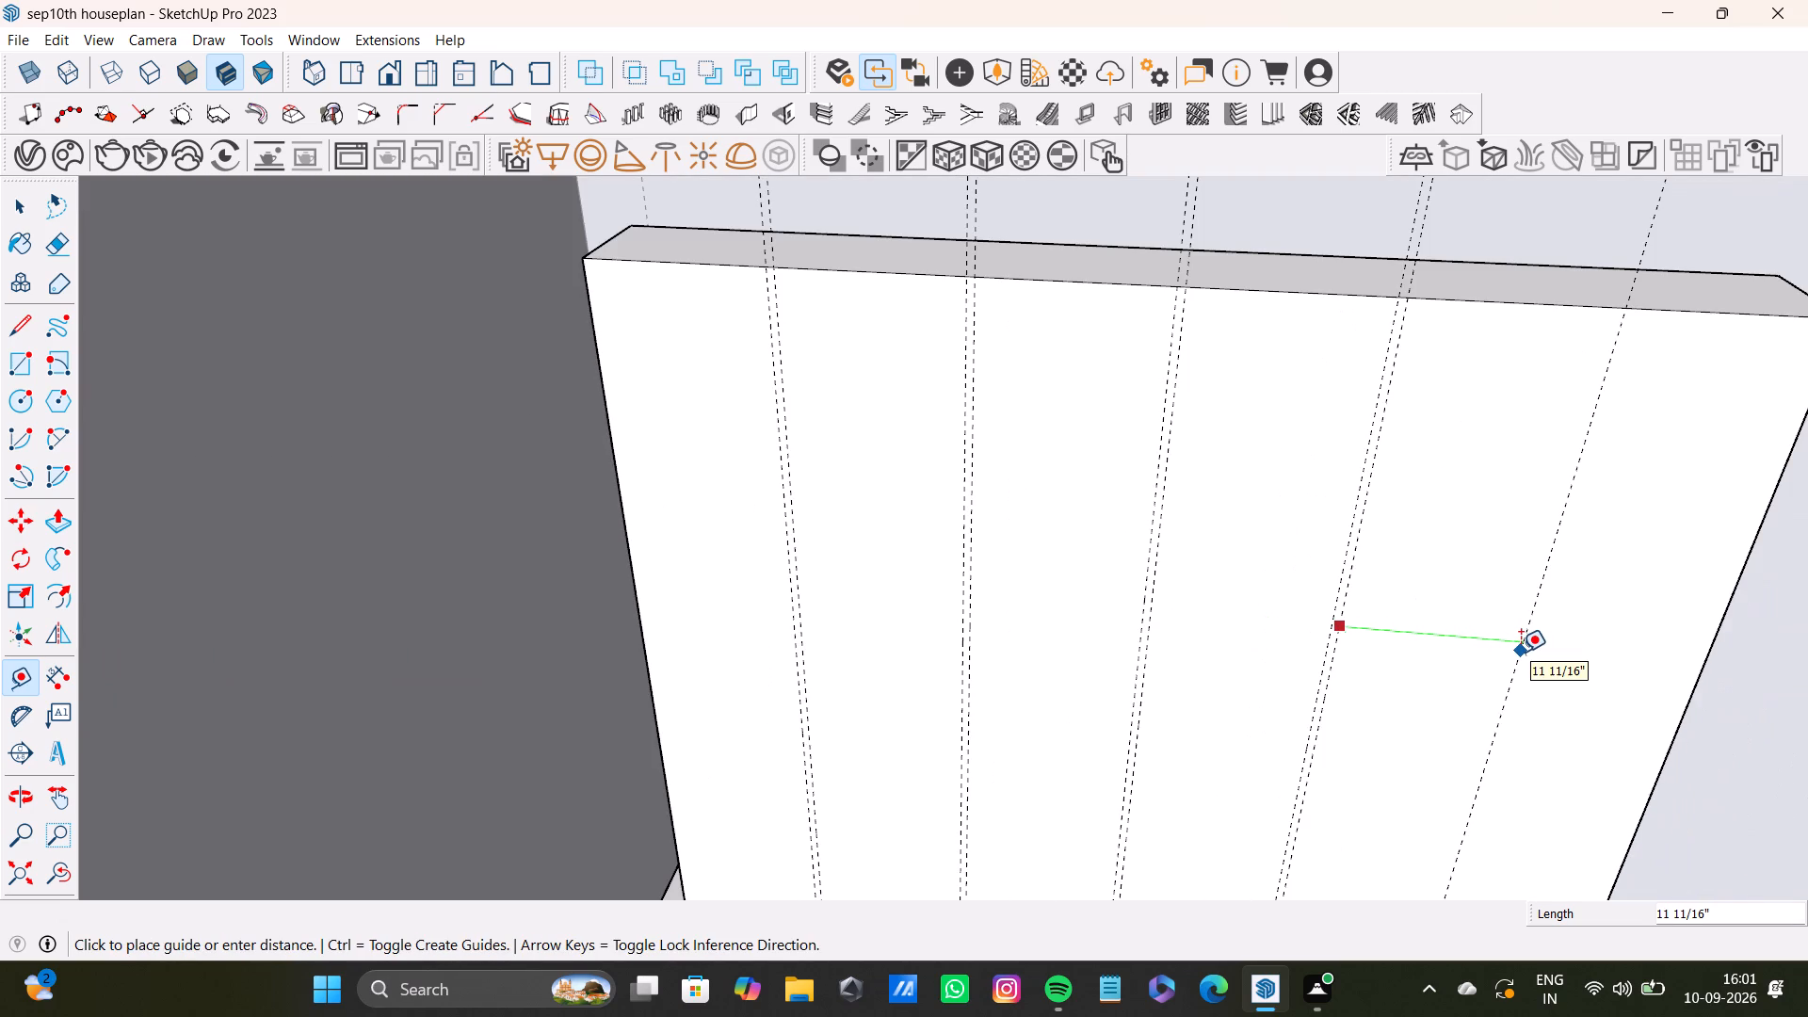
pyautogui.write("1'")
pyautogui.press('Return')
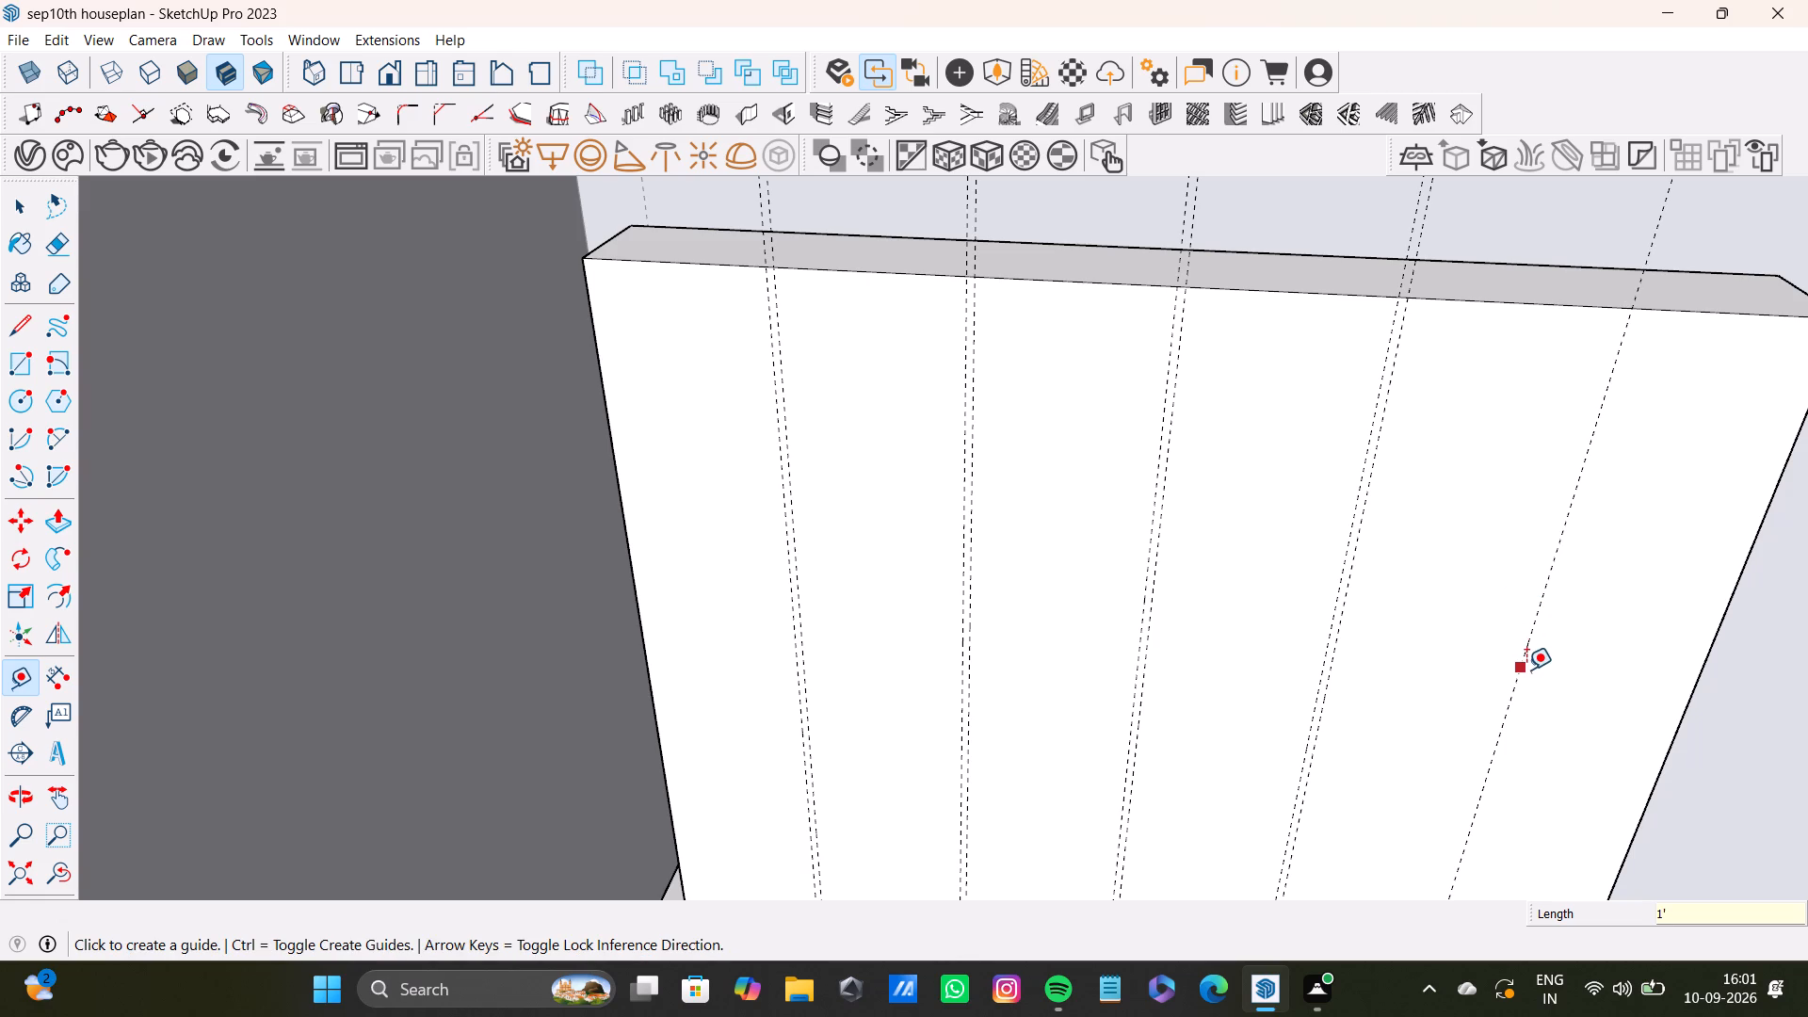
pyautogui.click(1526, 670)
pyautogui.write('0.')
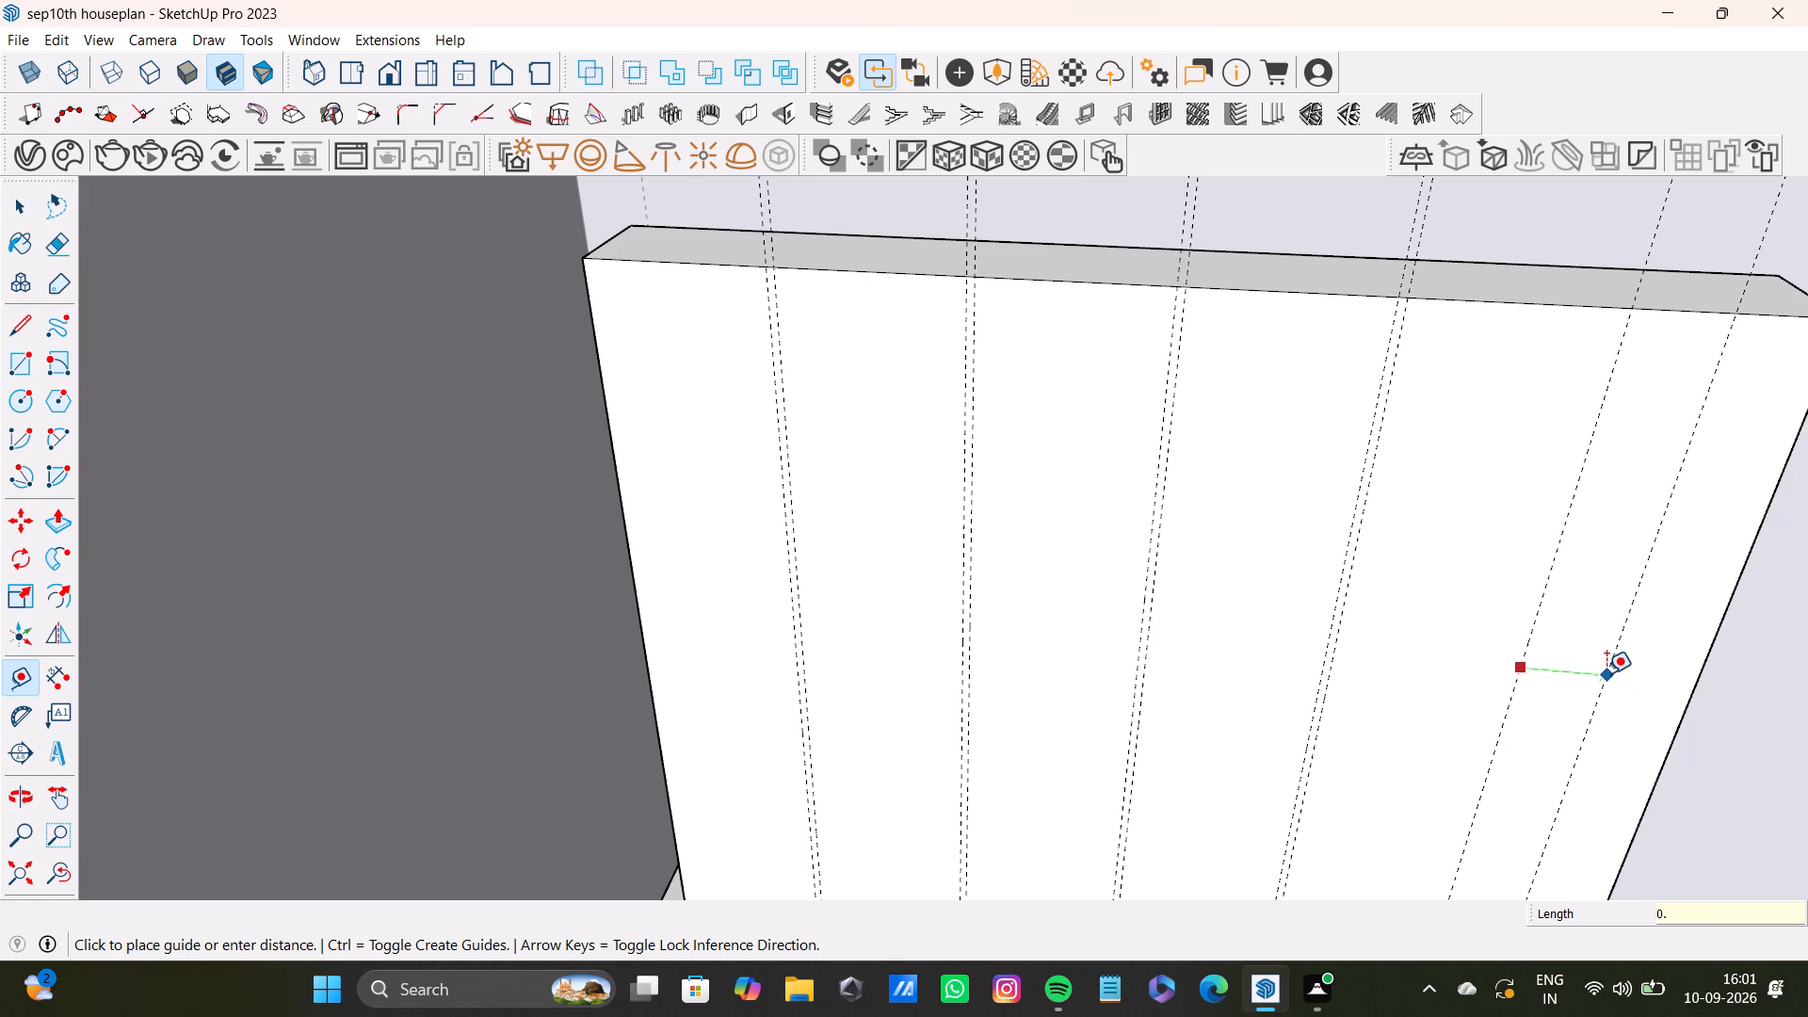
pyautogui.press('5')
pyautogui.hotkey('shift', '"')
pyautogui.press('Return')
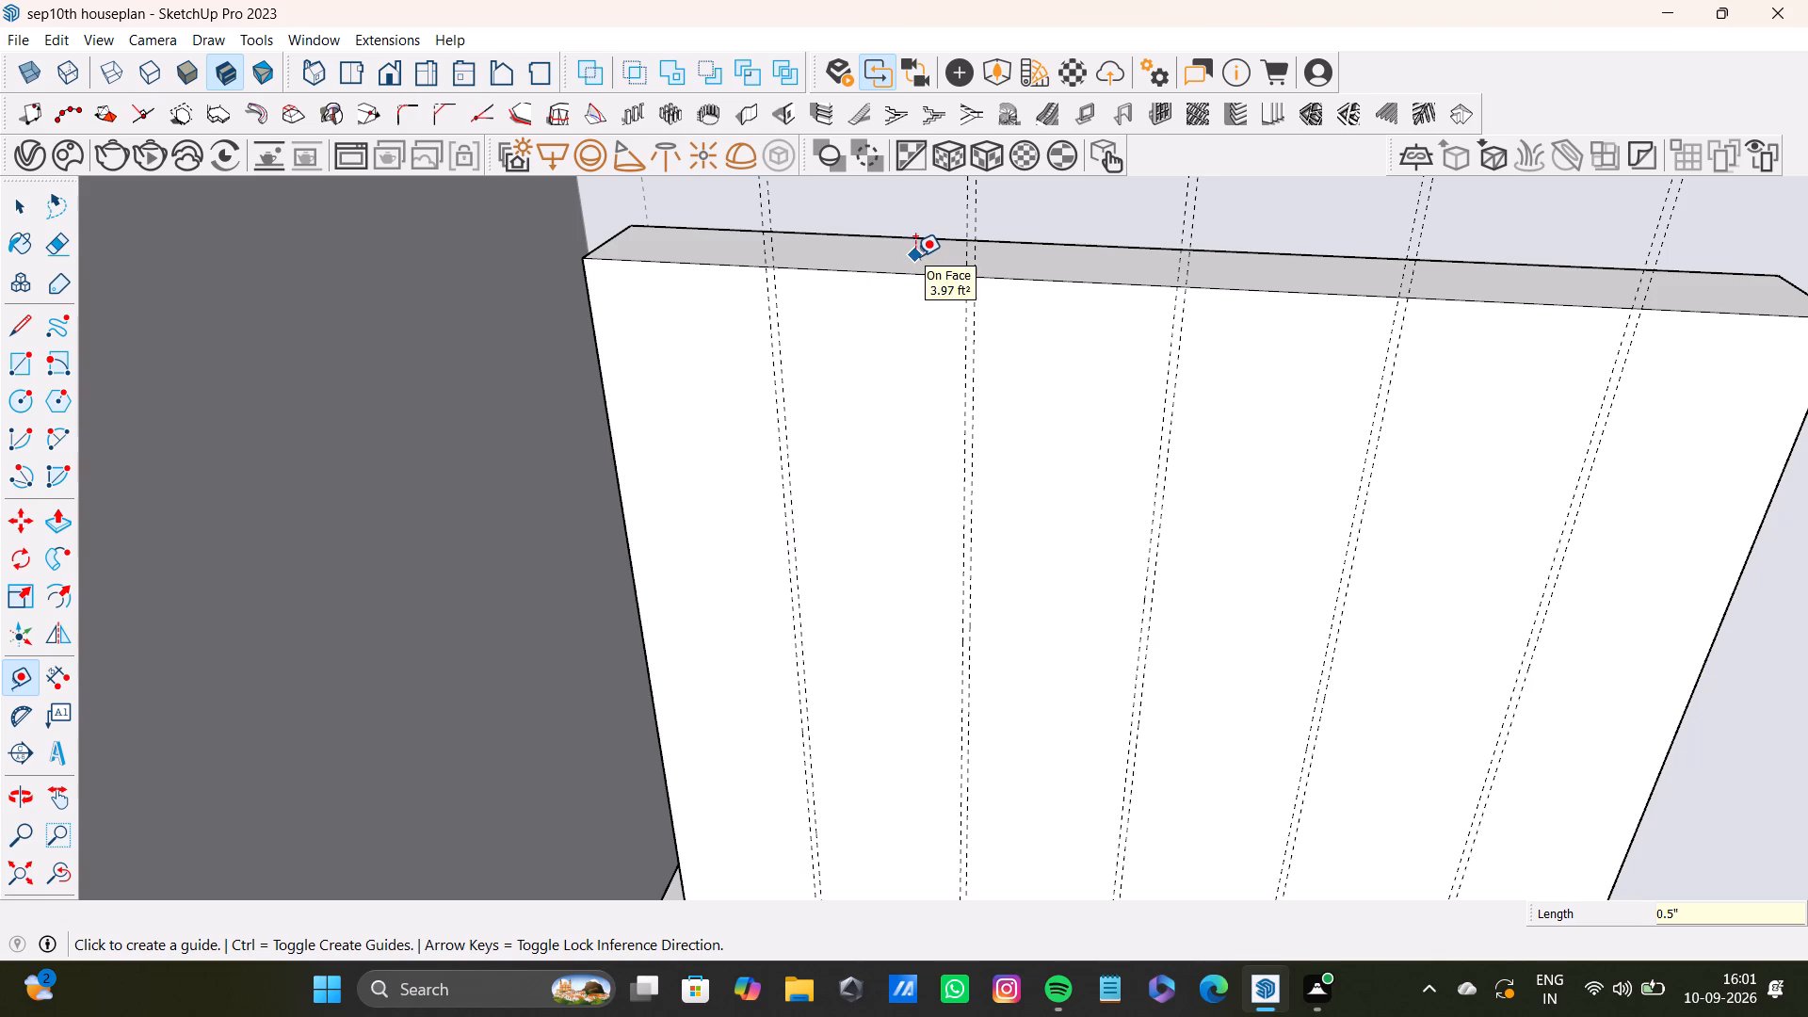
# Draw the first panel rectangle on the headboard's front from its top wall-side corner to the first guide at the bottom edge.
pyautogui.scroll(-5, 807, 404)
pyautogui.scroll(1, 814, 428)
pyautogui.scroll(-4, 817, 445)
pyautogui.moveTo(1053, 541); pyautogui.dragTo(795, 504, button='middle')
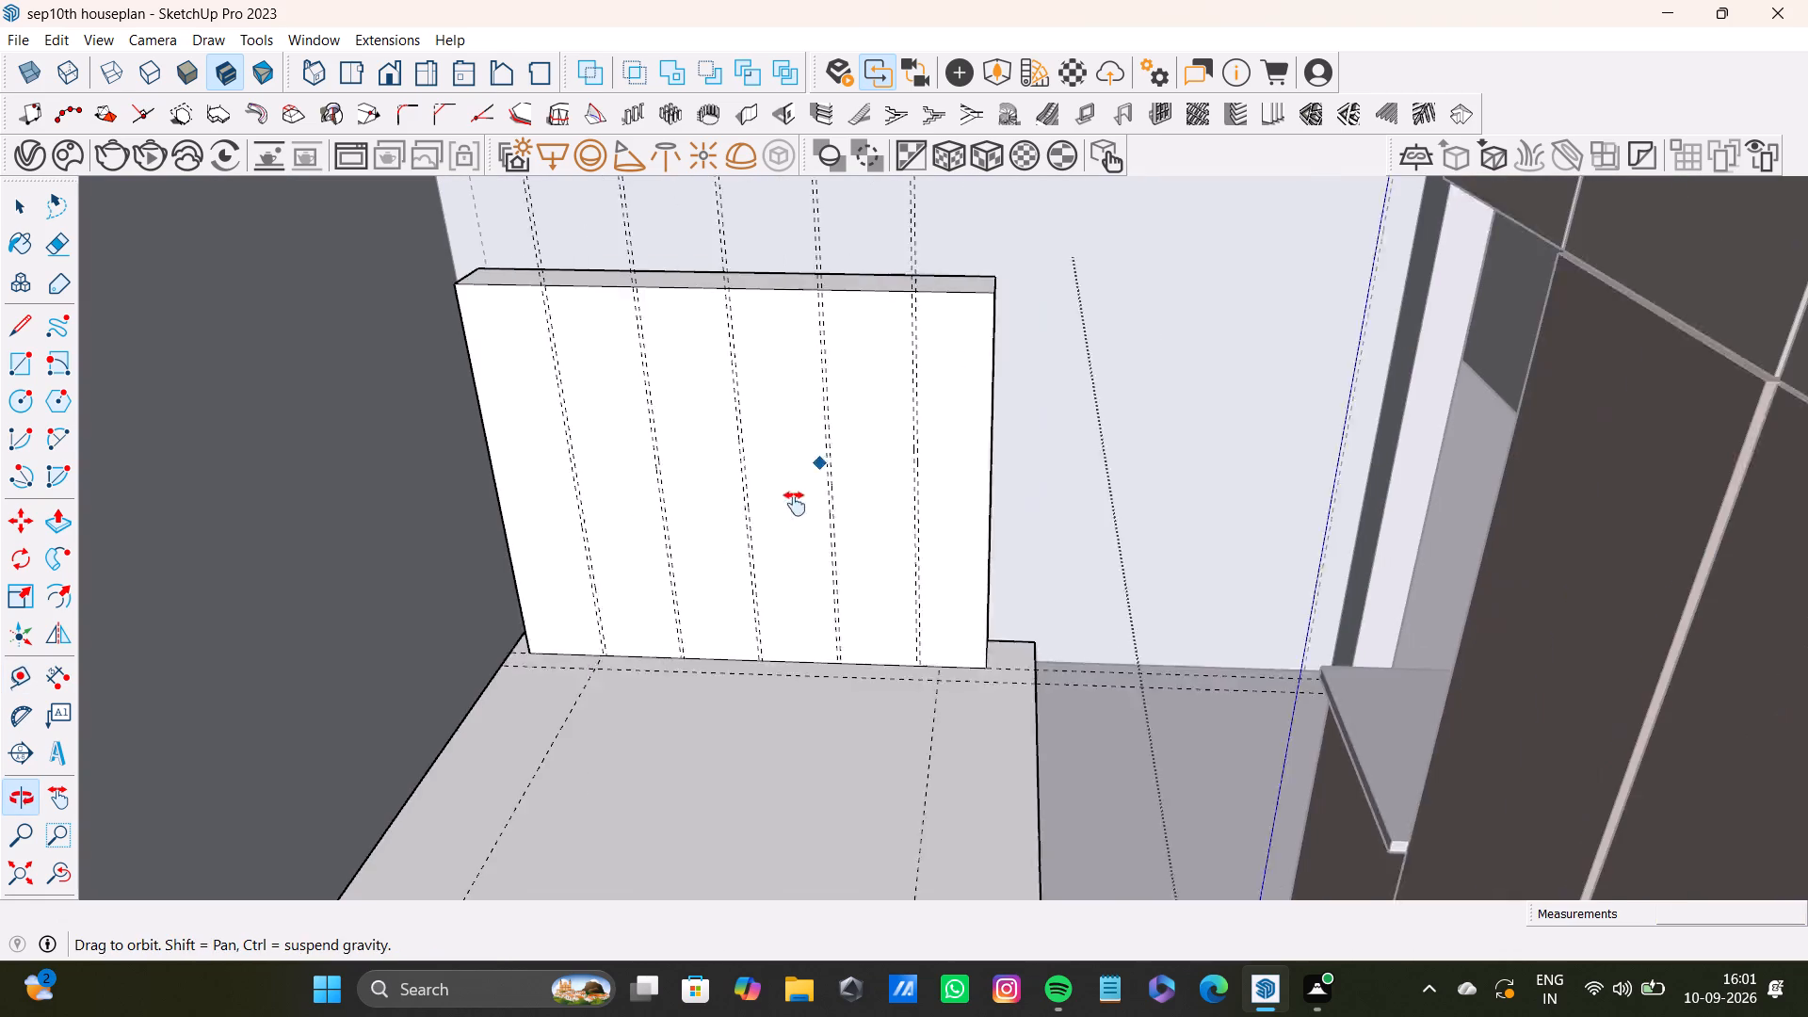
pyautogui.moveTo(795, 504); pyautogui.dragTo(790, 514, button='middle')
pyautogui.moveTo(795, 519); pyautogui.dragTo(824, 506, button='middle')
pyautogui.click(21, 363)
pyautogui.scroll(6, 416, 356)
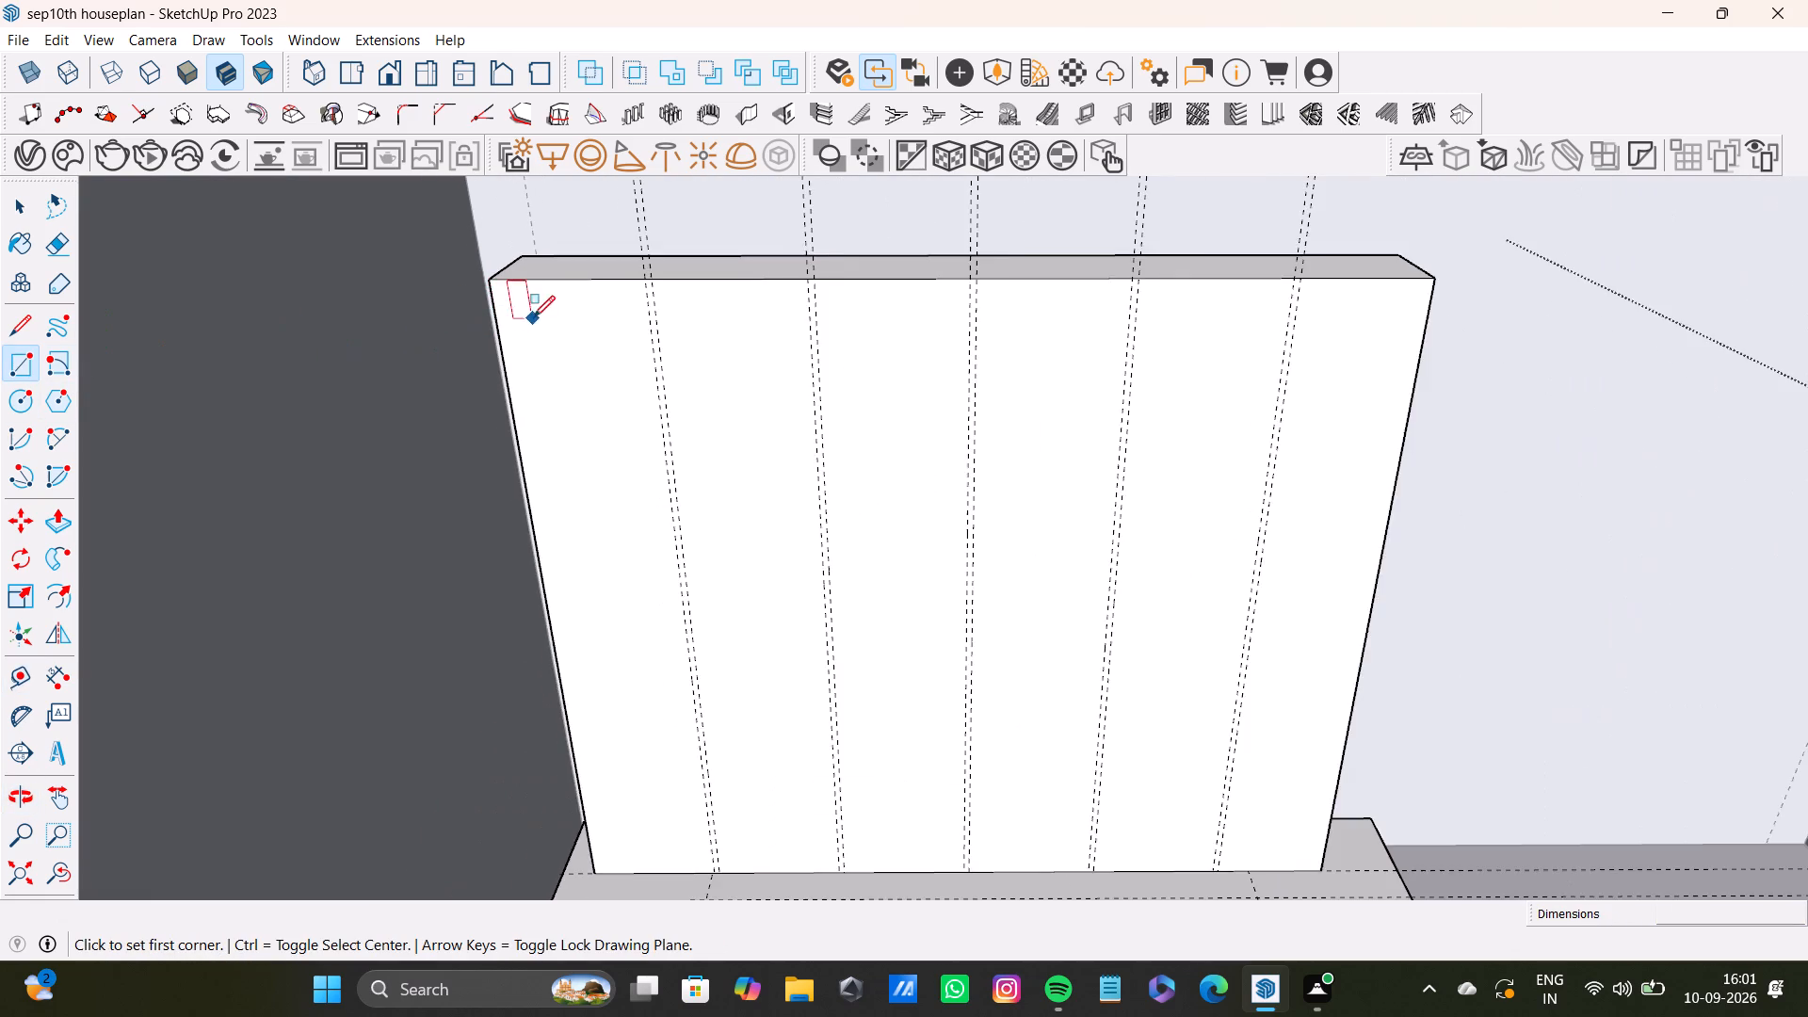
pyautogui.scroll(4, 455, 276)
pyautogui.moveTo(504, 285); pyautogui.dragTo(521, 293)
pyautogui.scroll(-4, 655, 498)
pyautogui.keyDown('shift'); pyautogui.moveTo(686, 547); pyautogui.dragTo(664, 497, button='middle'); pyautogui.keyUp('shift')
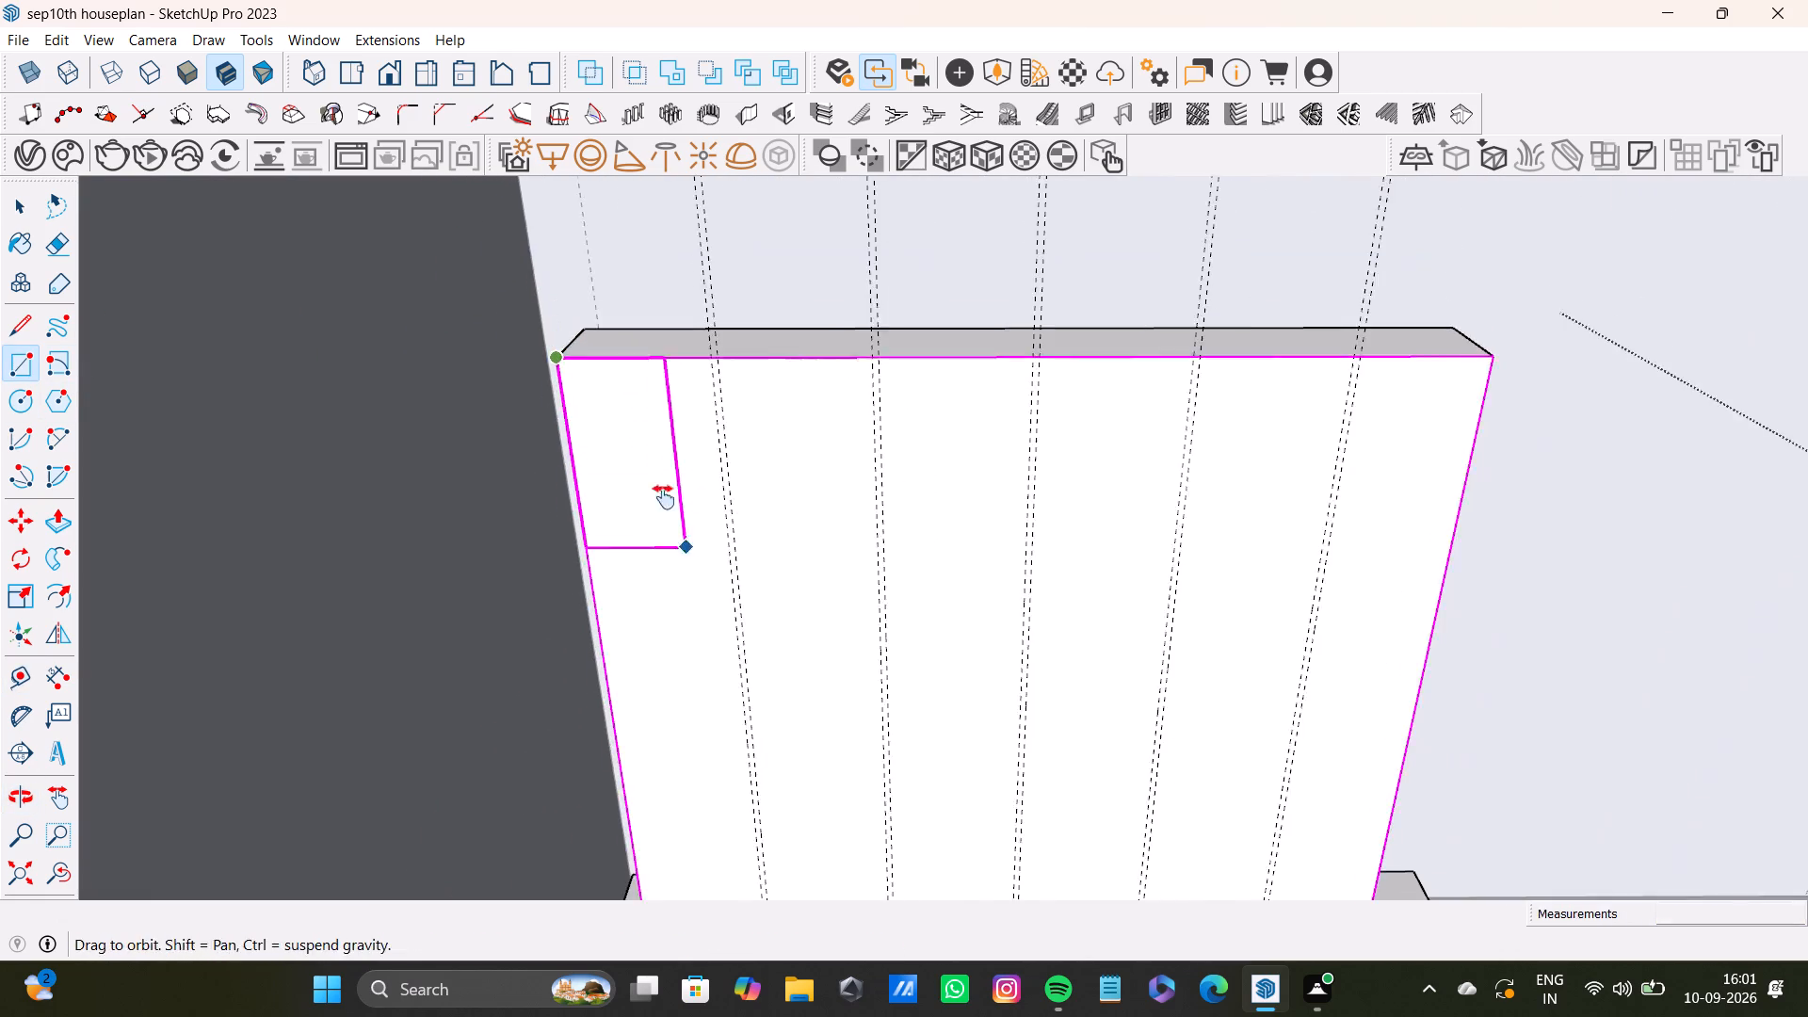
pyautogui.keyDown('shift'); pyautogui.moveTo(664, 497); pyautogui.dragTo(630, 390, button='middle'); pyautogui.keyUp('shift')
pyautogui.scroll(-2, 648, 599)
pyautogui.keyDown('shift'); pyautogui.moveTo(679, 641); pyautogui.dragTo(654, 560, button='middle'); pyautogui.keyUp('shift')
pyautogui.scroll(7, 668, 632)
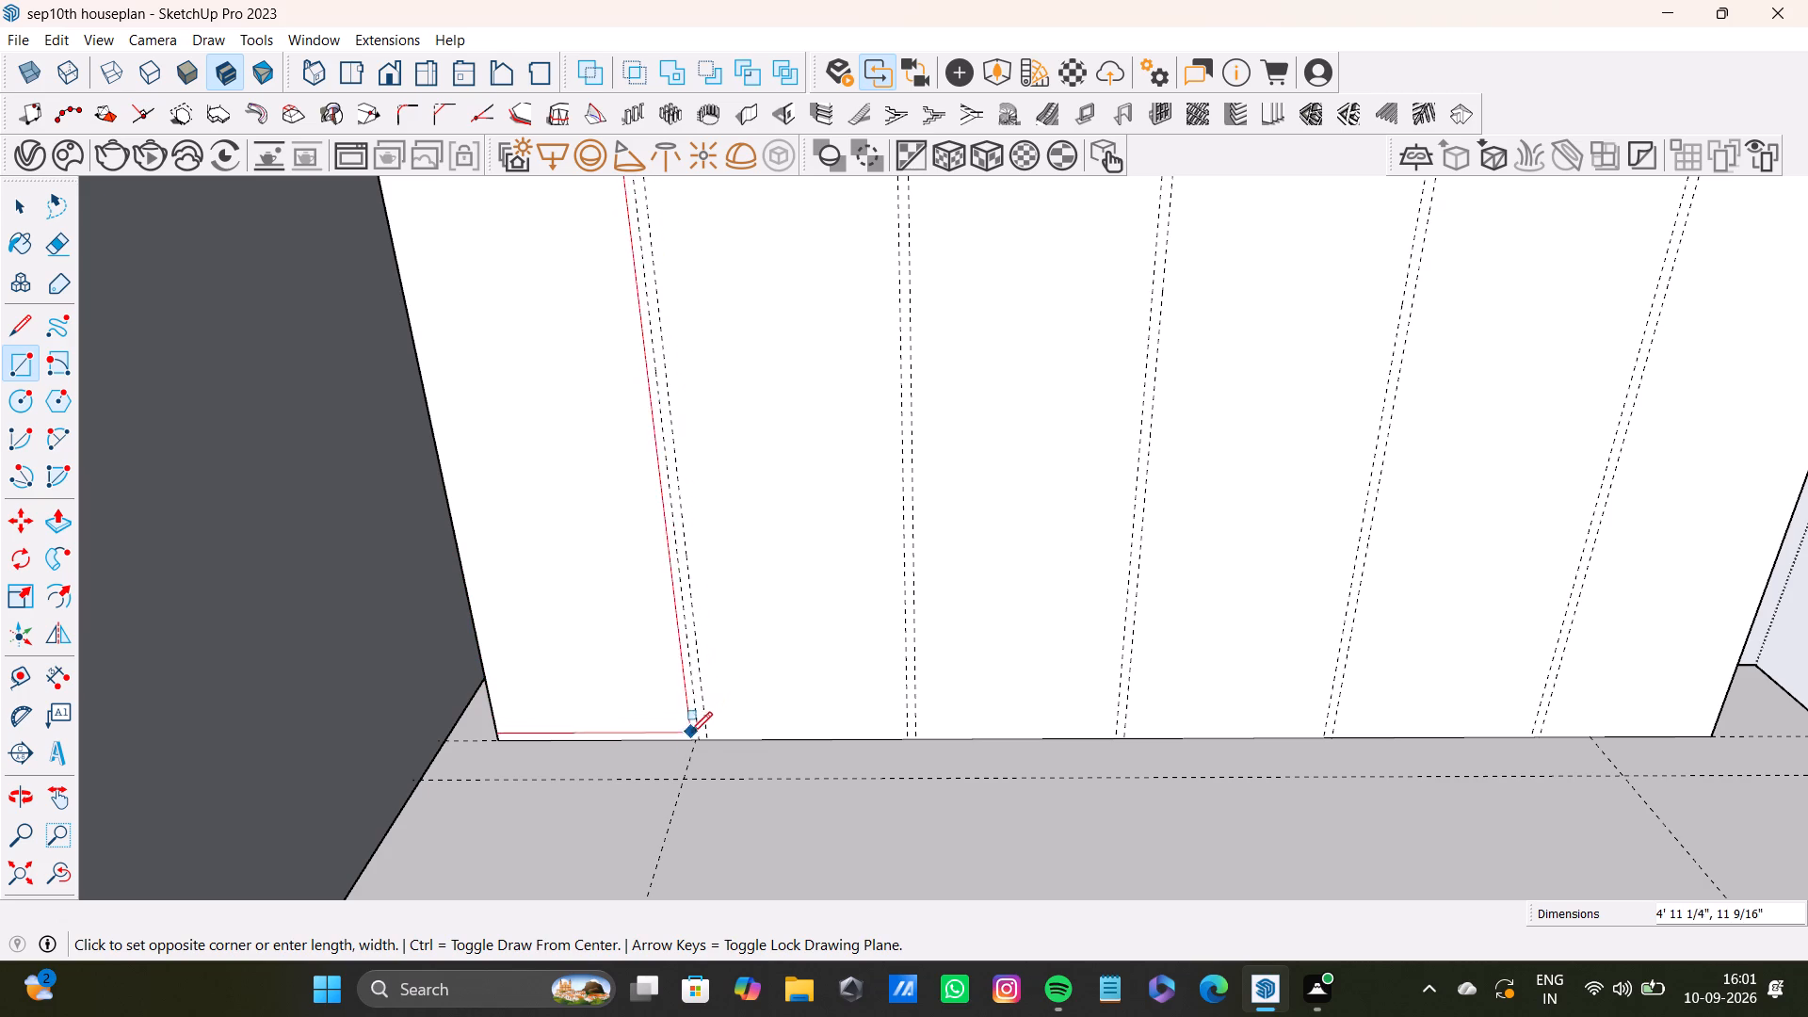
pyautogui.click(696, 737)
# Draw the second panel rectangle, 1' wide, on the headboard's front between the first and second guide pairs, from top edge to bottom edge.
pyautogui.scroll(-10, 713, 621)
pyautogui.keyDown('shift'); pyautogui.moveTo(699, 402); pyautogui.dragTo(706, 648, button='middle'); pyautogui.keyUp('shift')
pyautogui.keyDown('shift'); pyautogui.scroll(3, 706, 648); pyautogui.keyUp('shift')
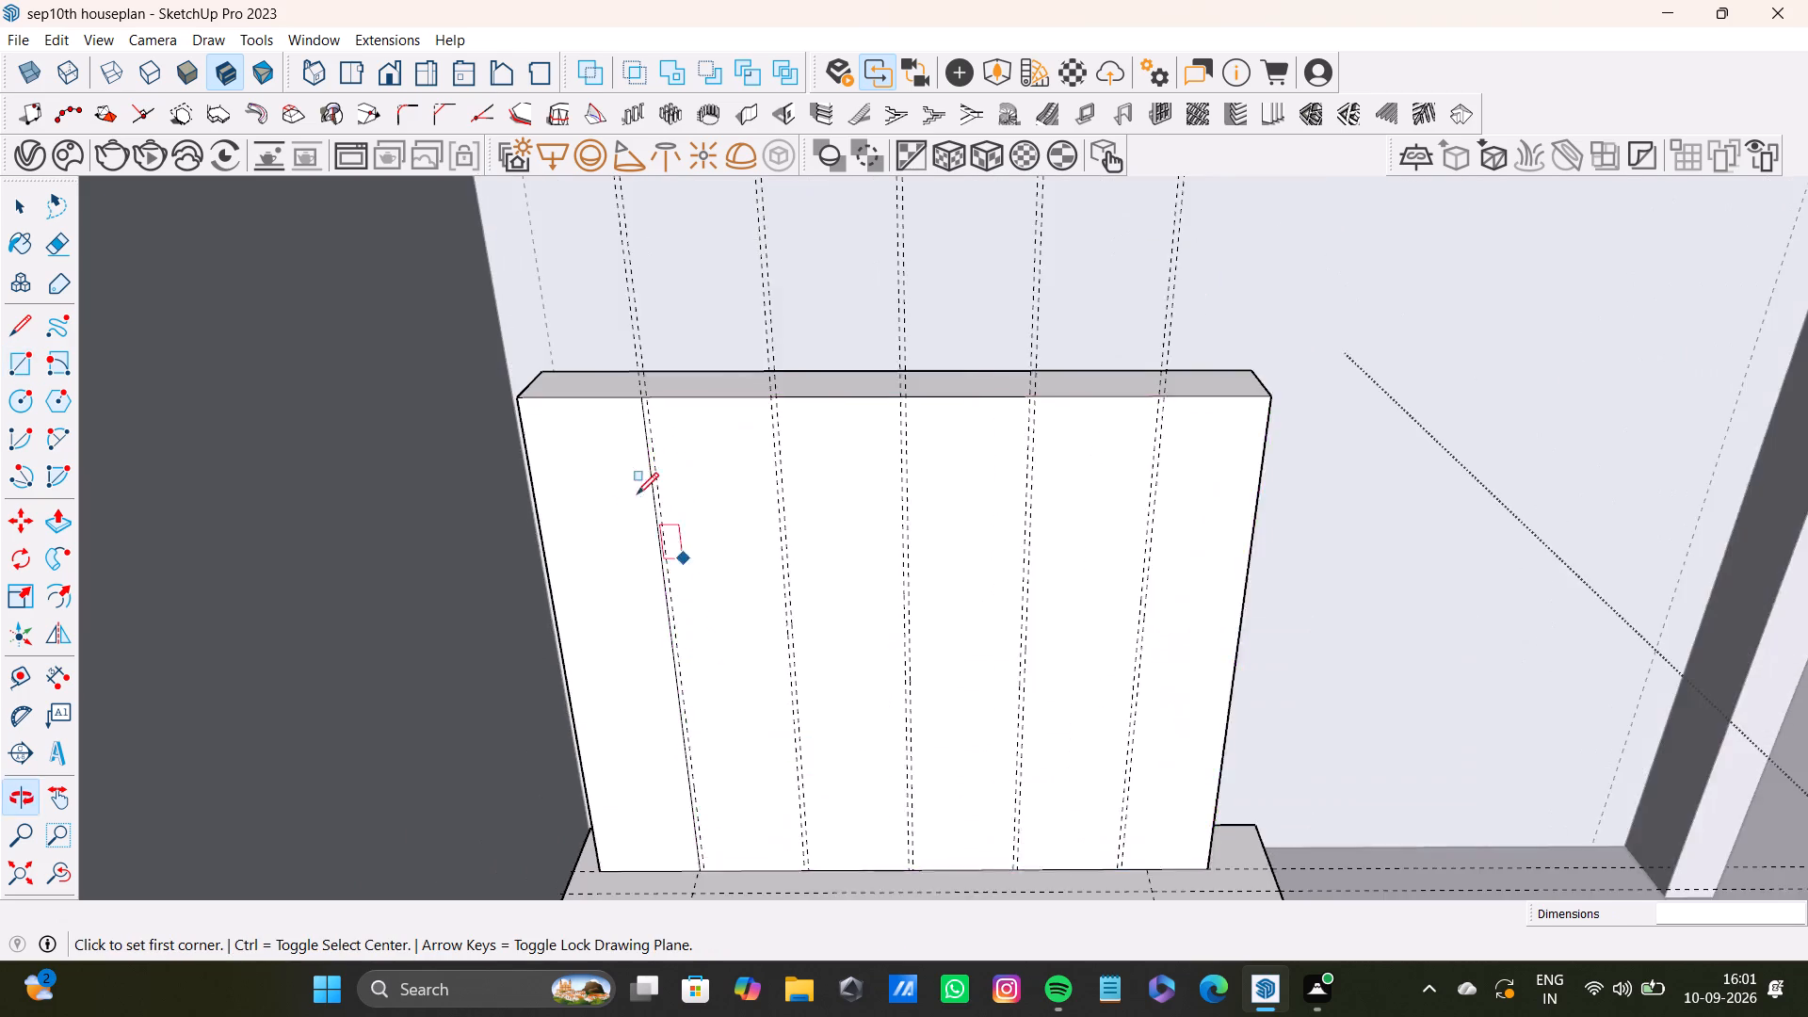
pyautogui.keyDown('shift'); pyautogui.scroll(6, 637, 494); pyautogui.keyUp('shift')
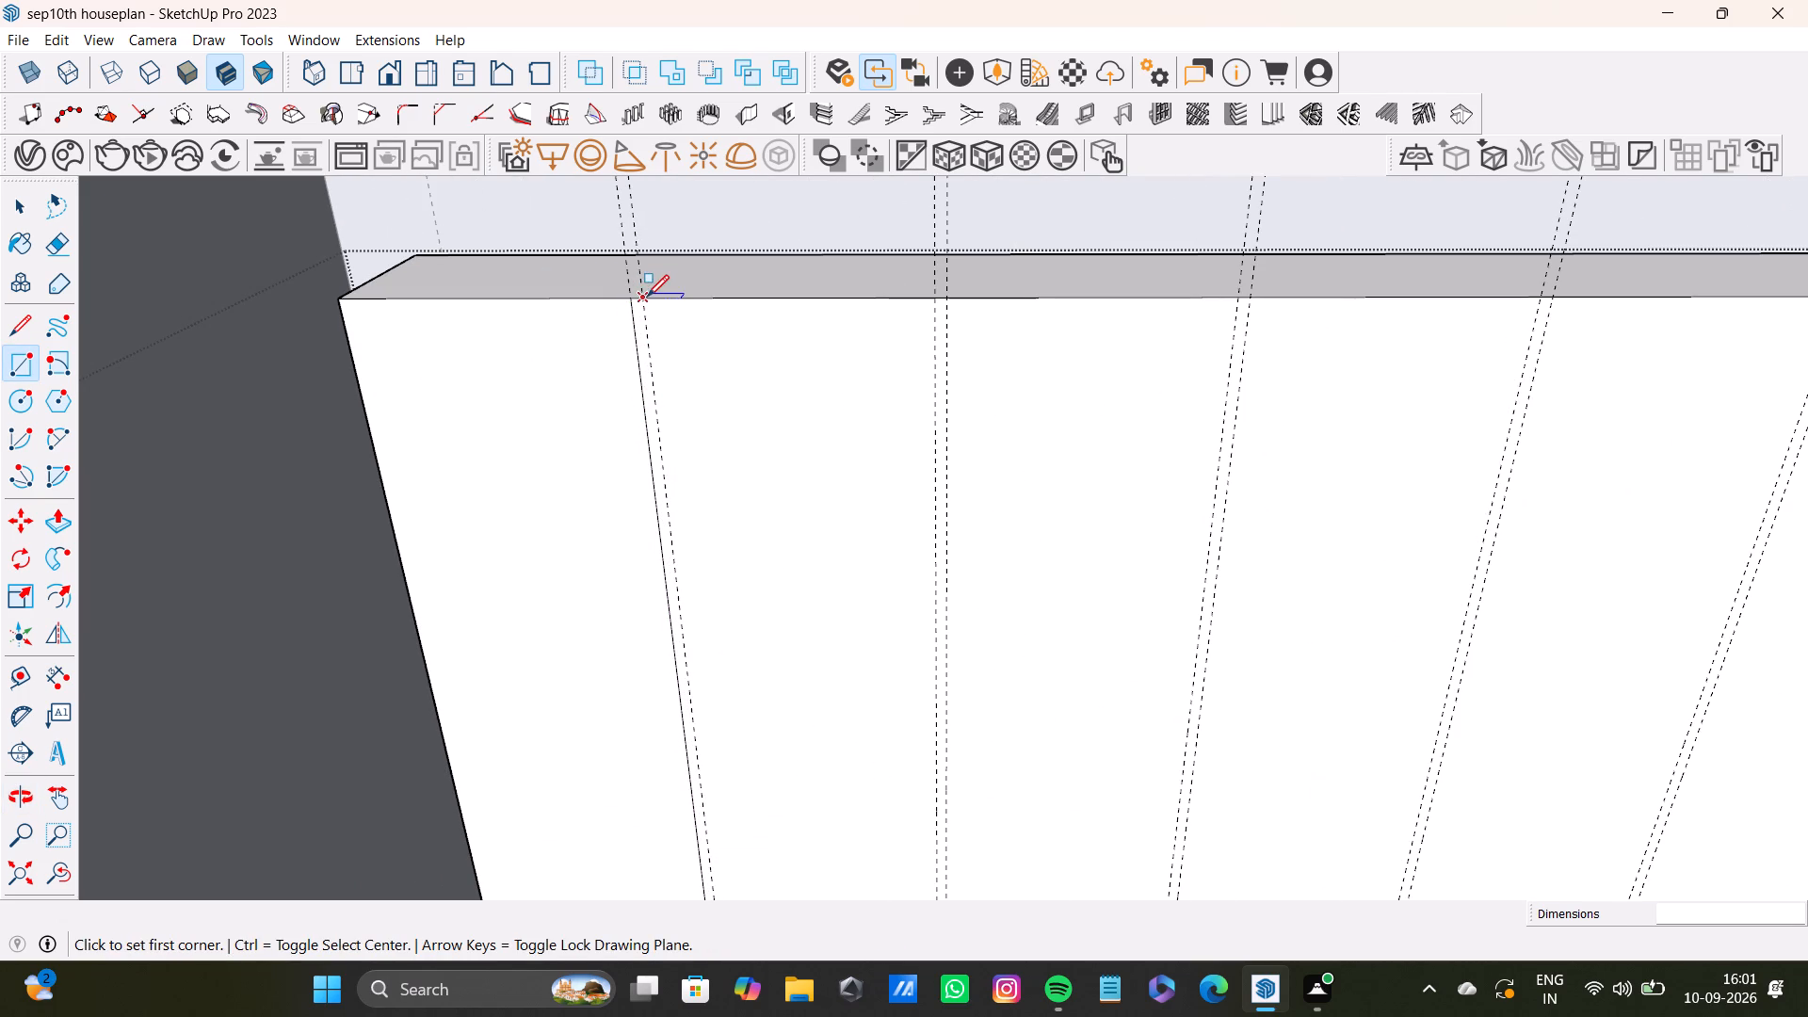
pyautogui.click(647, 299)
pyautogui.scroll(-5, 783, 451)
pyautogui.press('space')
pyautogui.press('r')
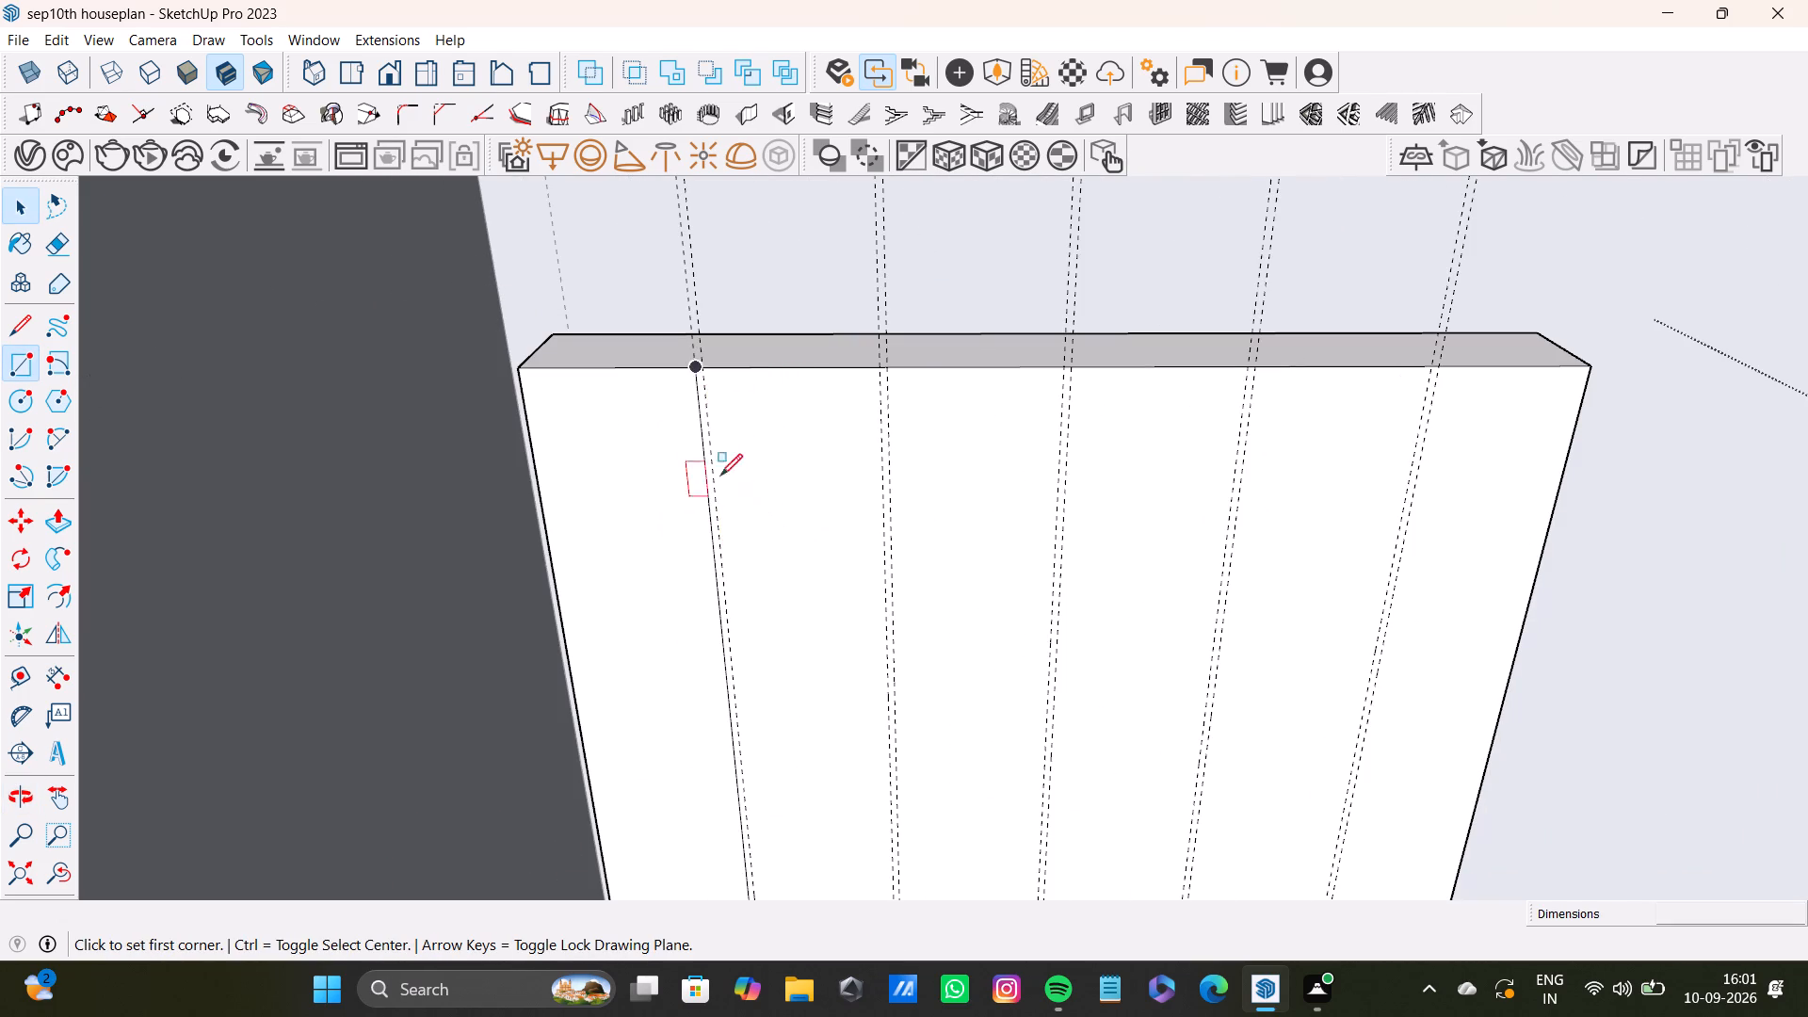
pyautogui.scroll(7, 717, 470)
pyautogui.click(702, 305)
pyautogui.scroll(-5, 815, 485)
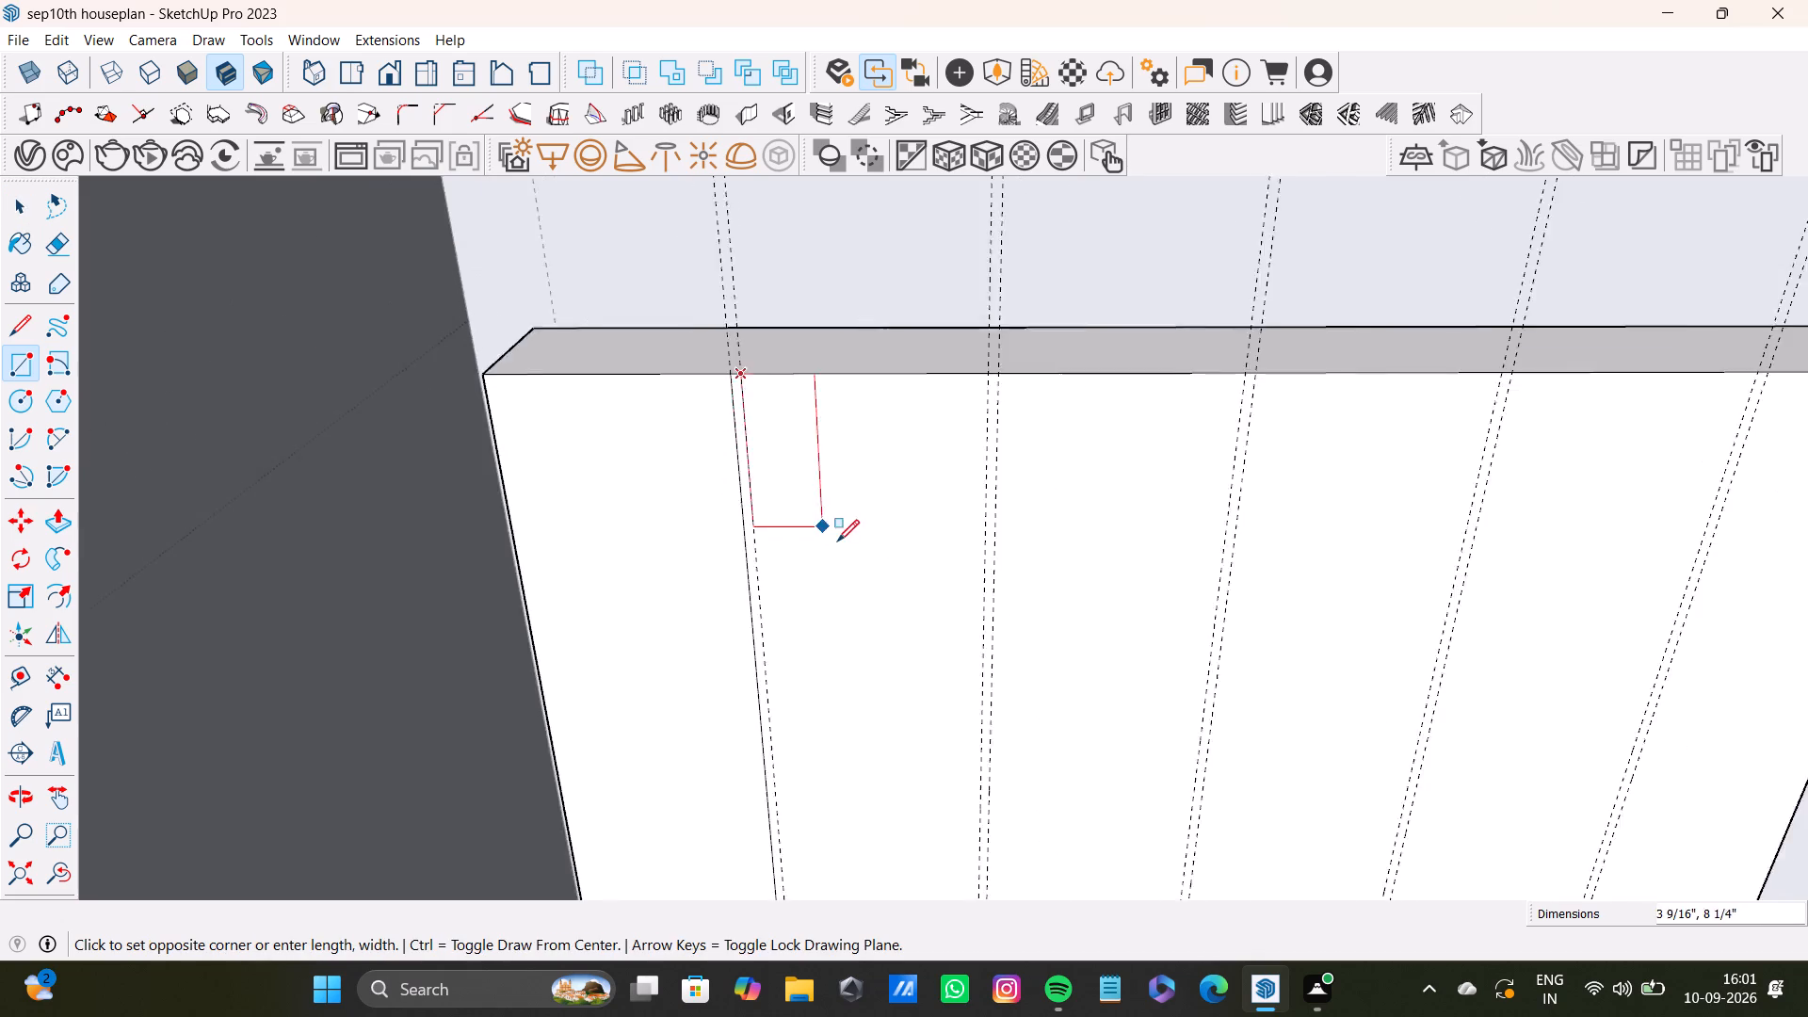
pyautogui.keyDown('shift'); pyautogui.moveTo(867, 553); pyautogui.dragTo(795, 379, button='middle'); pyautogui.keyUp('shift')
pyautogui.scroll(-3, 873, 661)
pyautogui.keyDown('shift'); pyautogui.moveTo(863, 699); pyautogui.dragTo(842, 474, button='middle'); pyautogui.keyUp('shift')
pyautogui.scroll(10, 850, 632)
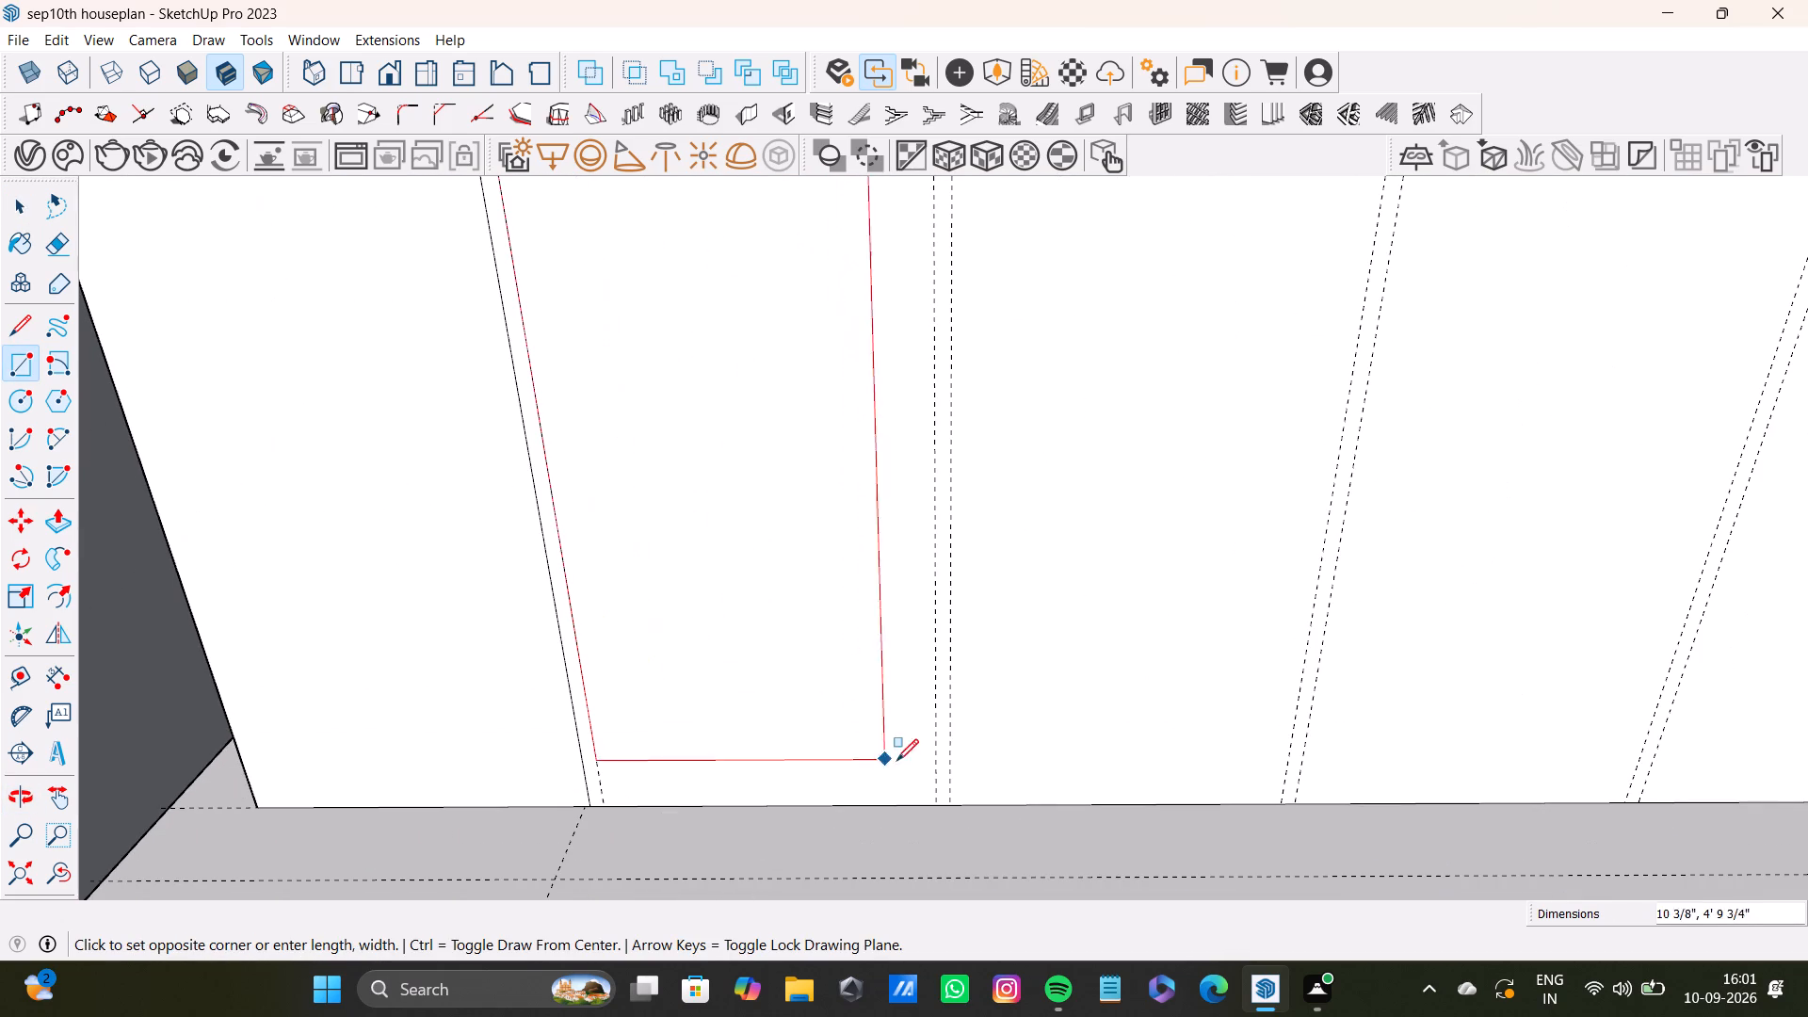
pyautogui.click(934, 800)
# Draw the third panel rectangle, 1' wide, on the headboard's front between the second and third guide pairs, from top edge to bottom edge.
pyautogui.scroll(-13, 734, 106)
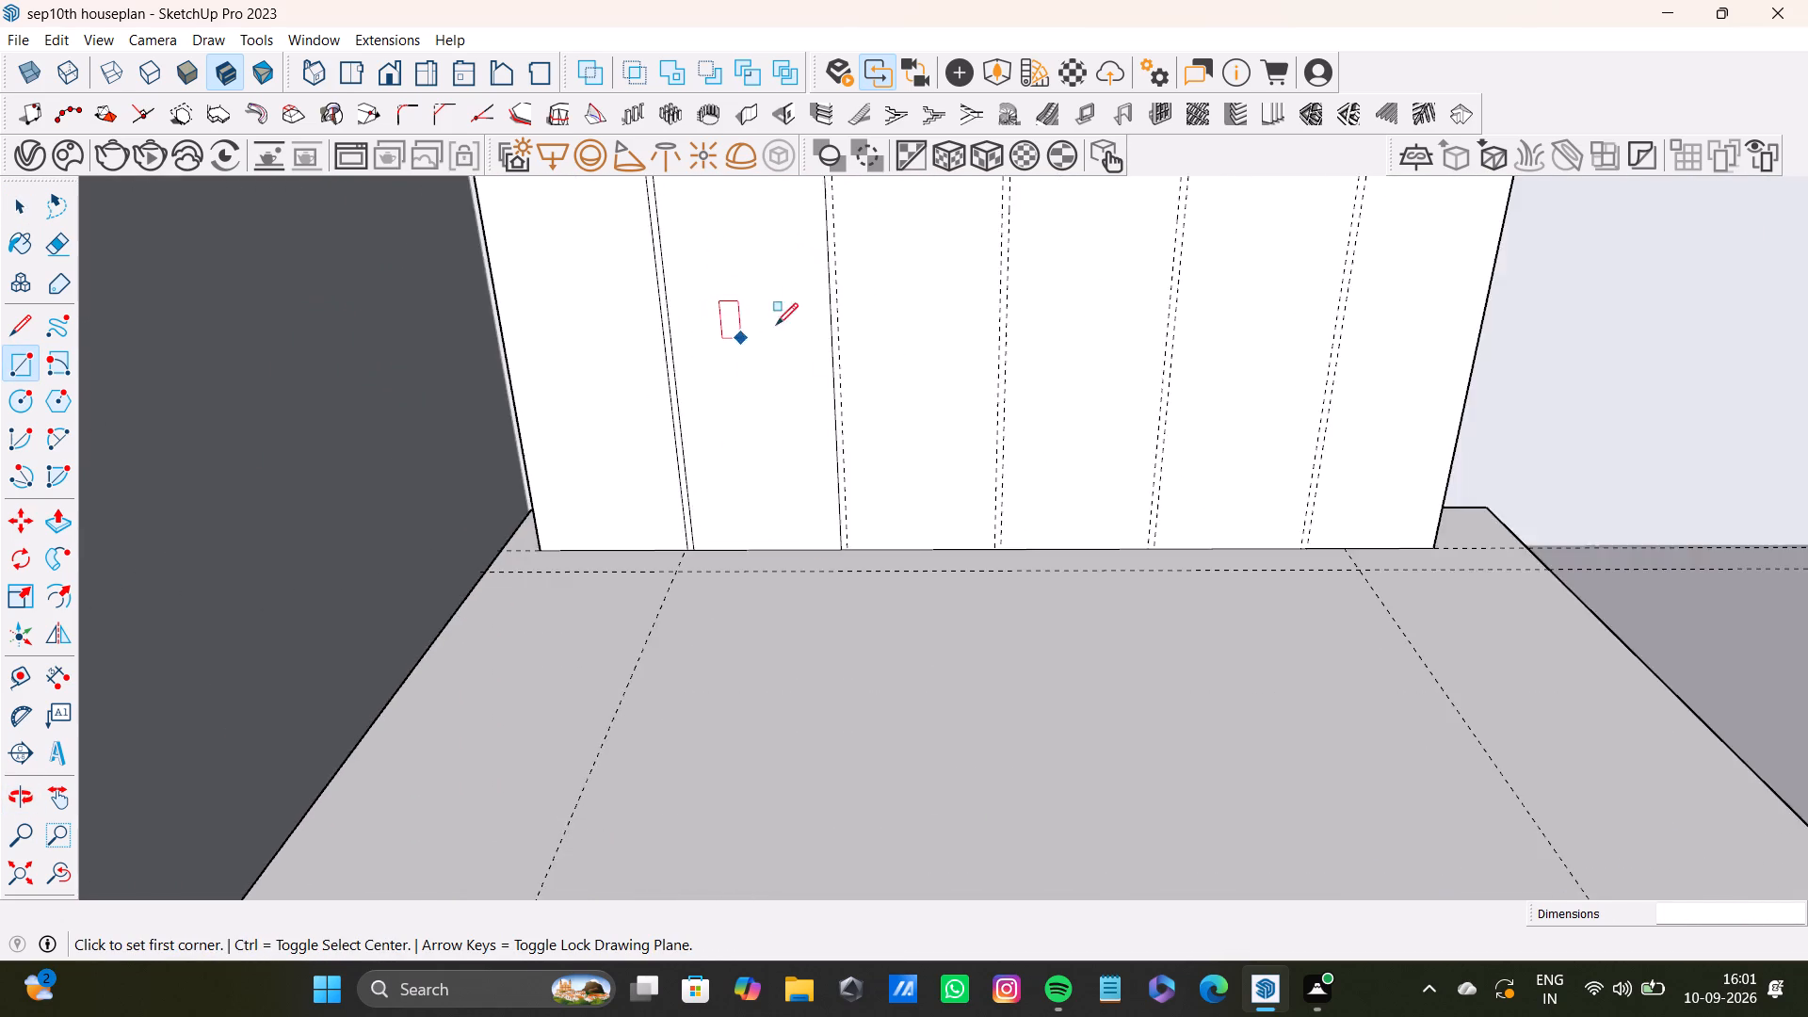
pyautogui.keyDown('shift'); pyautogui.moveTo(812, 308); pyautogui.dragTo(796, 566, button='middle'); pyautogui.keyUp('shift')
pyautogui.scroll(3, 803, 358)
pyautogui.scroll(-1, 813, 362)
pyautogui.moveTo(813, 404); pyautogui.dragTo(818, 582, button='middle')
pyautogui.scroll(2, 801, 333)
pyautogui.scroll(-8, 785, 304)
pyautogui.keyDown('shift'); pyautogui.moveTo(783, 326); pyautogui.dragTo(784, 630, button='middle'); pyautogui.keyUp('shift')
pyautogui.scroll(7, 798, 545)
pyautogui.click(785, 461)
pyautogui.scroll(-4, 872, 562)
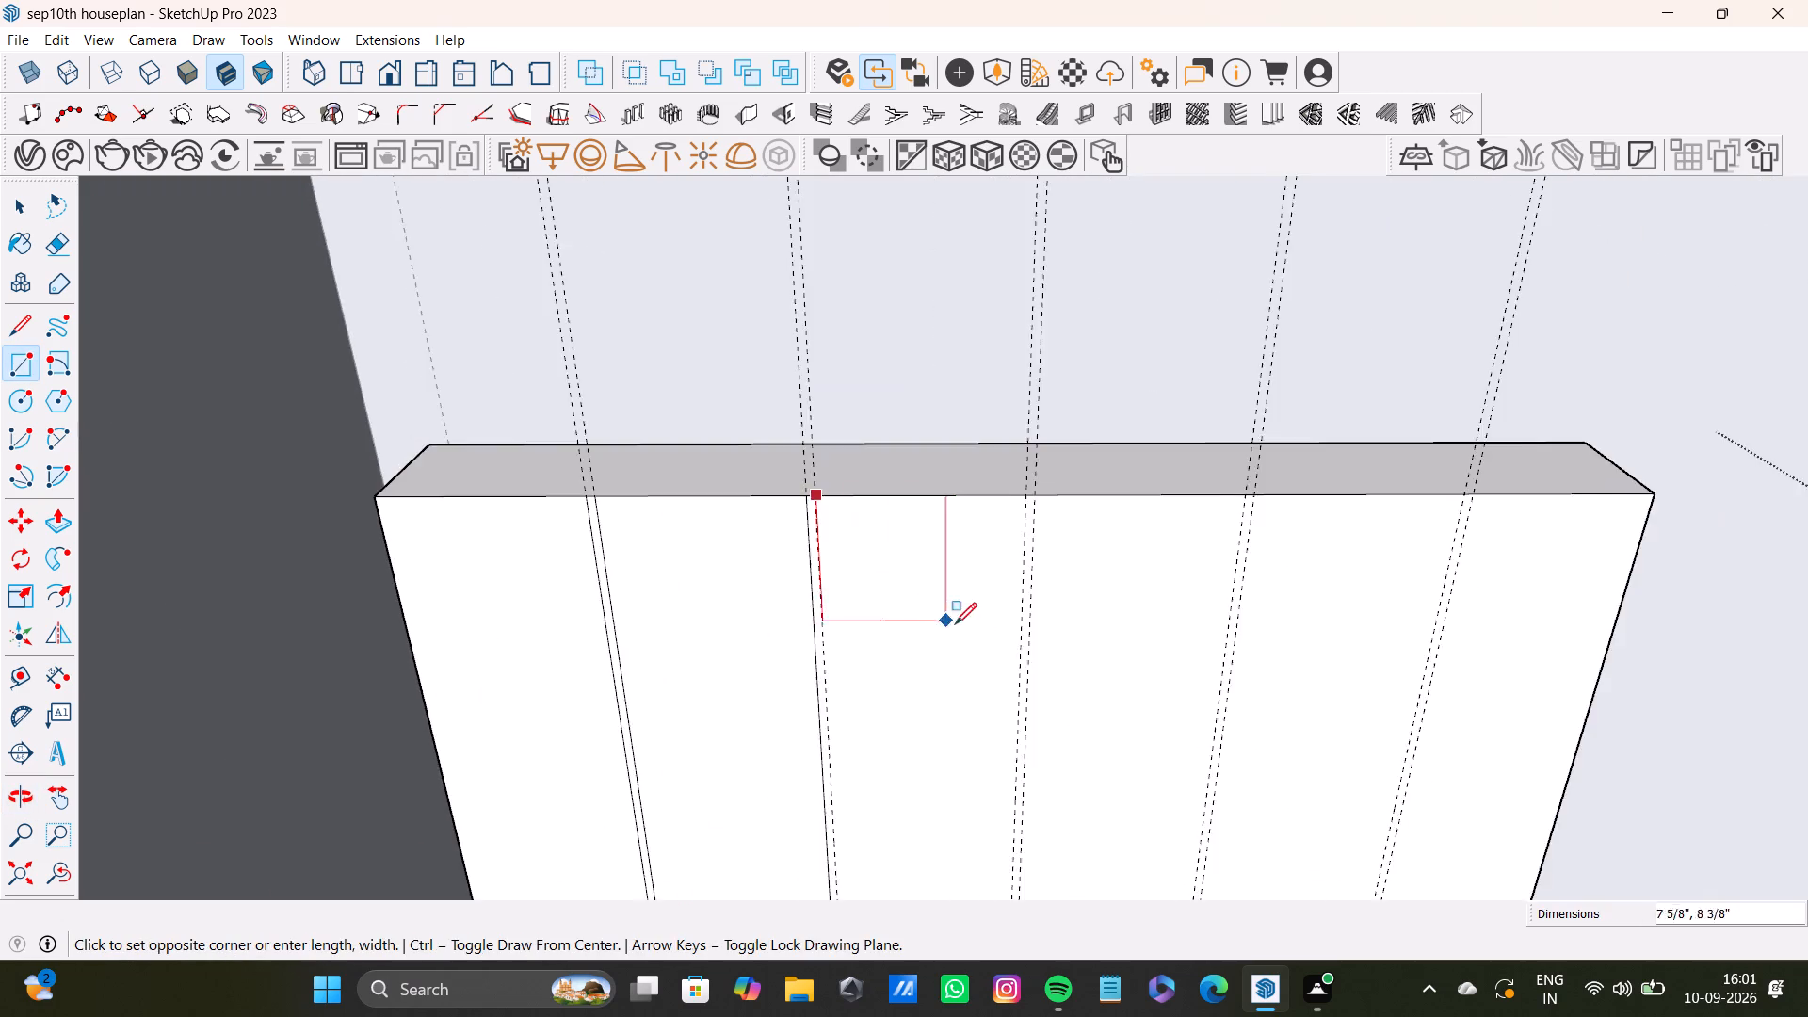
pyautogui.moveTo(955, 628); pyautogui.dragTo(836, 431, button='middle')
pyautogui.scroll(-4, 819, 539)
pyautogui.keyDown('shift'); pyautogui.moveTo(838, 592); pyautogui.dragTo(795, 388, button='middle'); pyautogui.keyUp('shift')
pyautogui.scroll(4, 789, 548)
pyautogui.scroll(2, 838, 824)
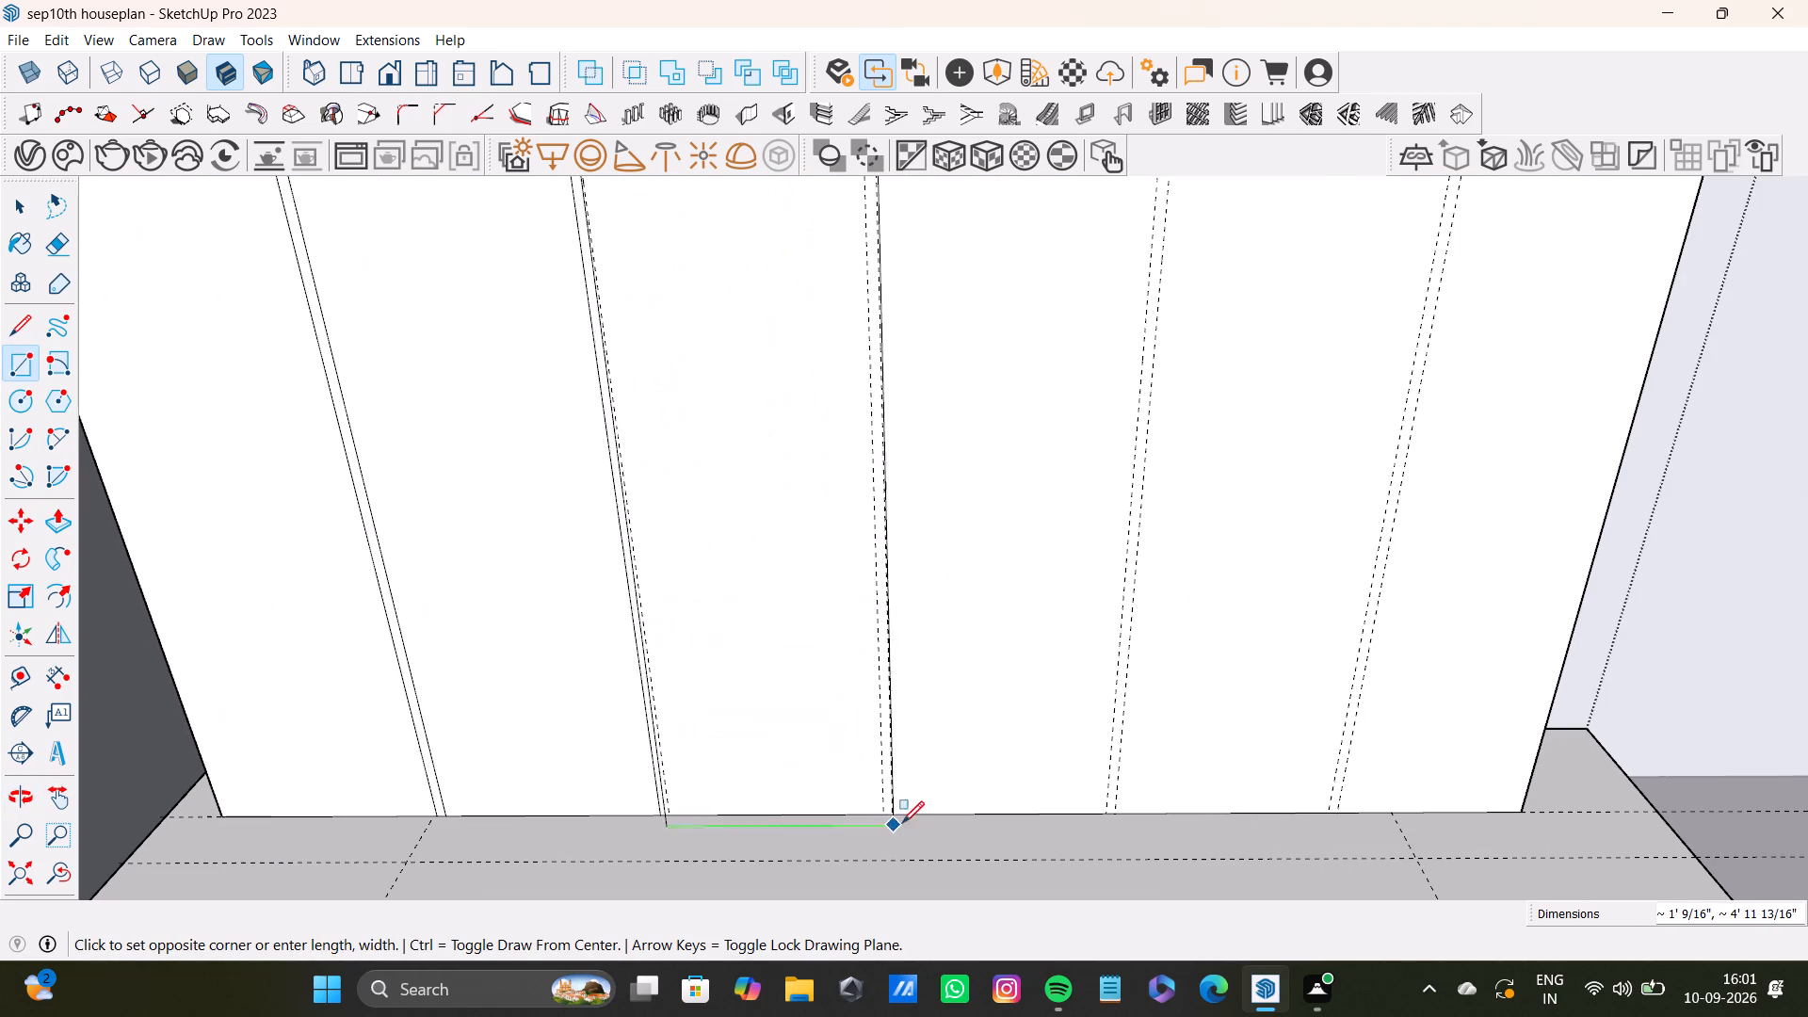
pyautogui.click(882, 812)
# Draw the fourth panel rectangle, 1' wide, on the headboard's front between the third and fourth guide pairs, from top edge to bottom edge.
pyautogui.scroll(-4, 726, 699)
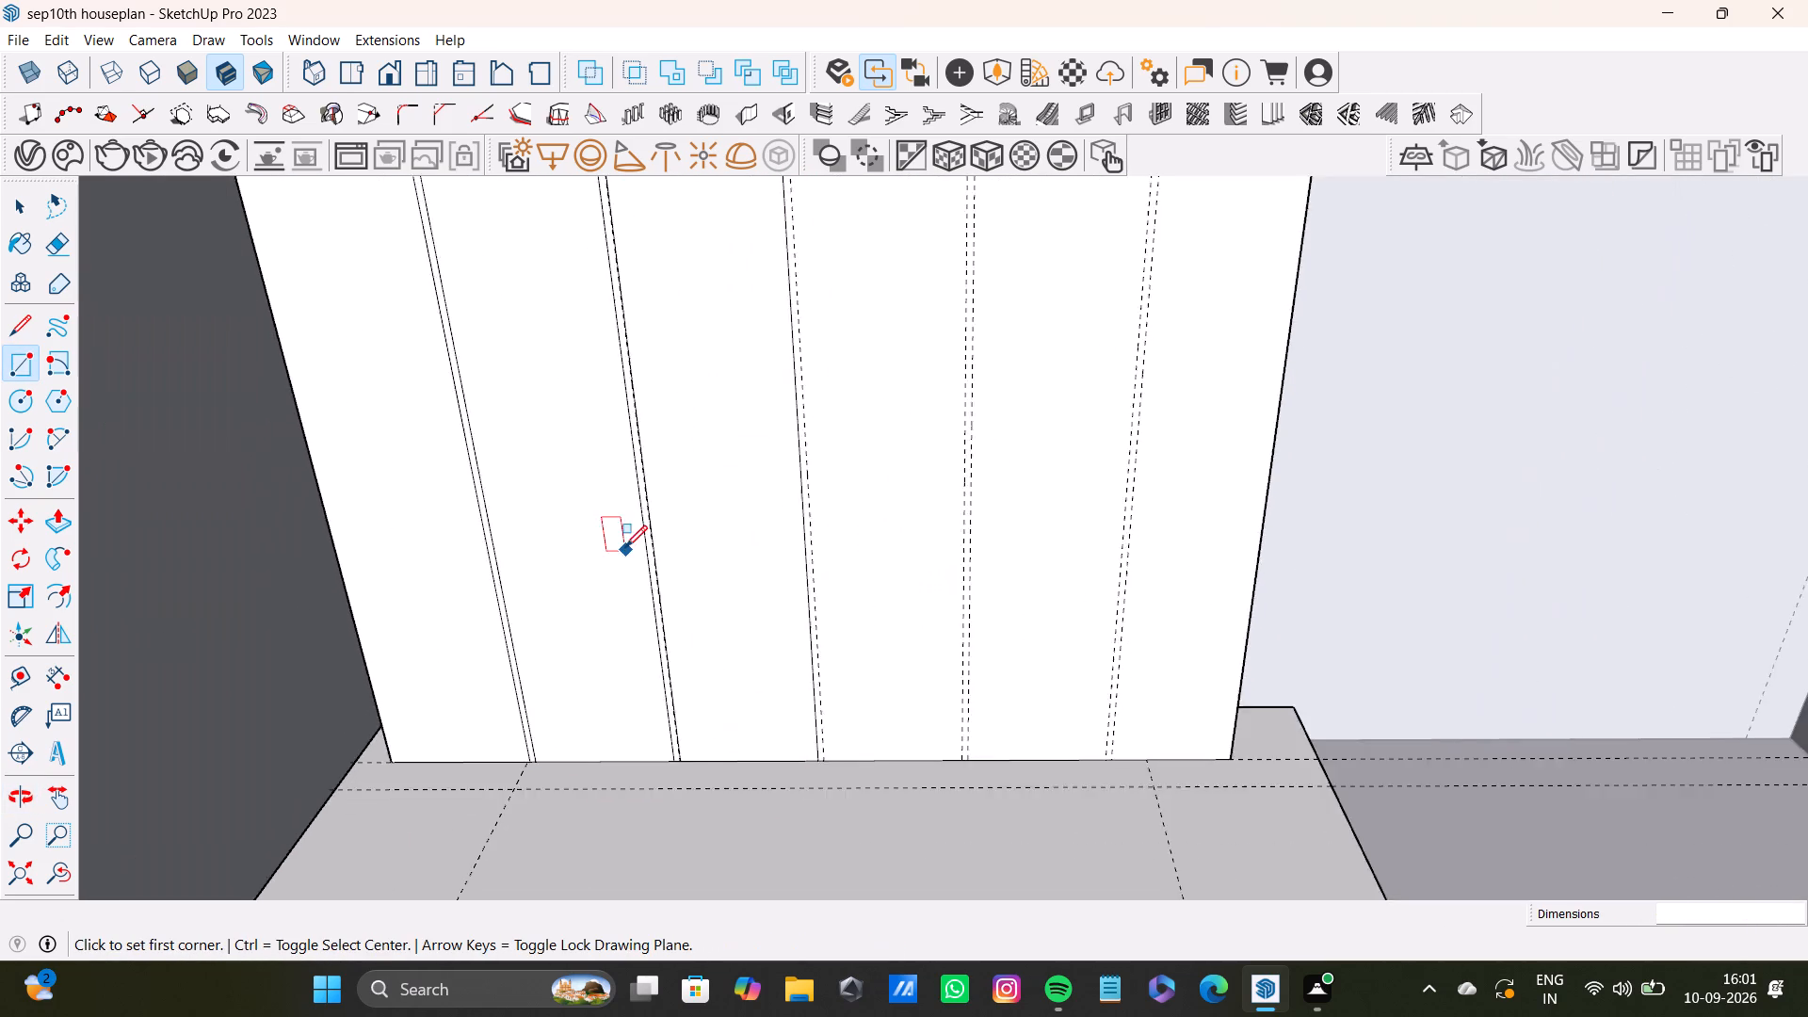
pyautogui.scroll(-7, 625, 547)
pyautogui.keyDown('shift'); pyautogui.moveTo(627, 551); pyautogui.dragTo(631, 676, button='middle'); pyautogui.keyUp('shift')
pyautogui.scroll(13, 746, 506)
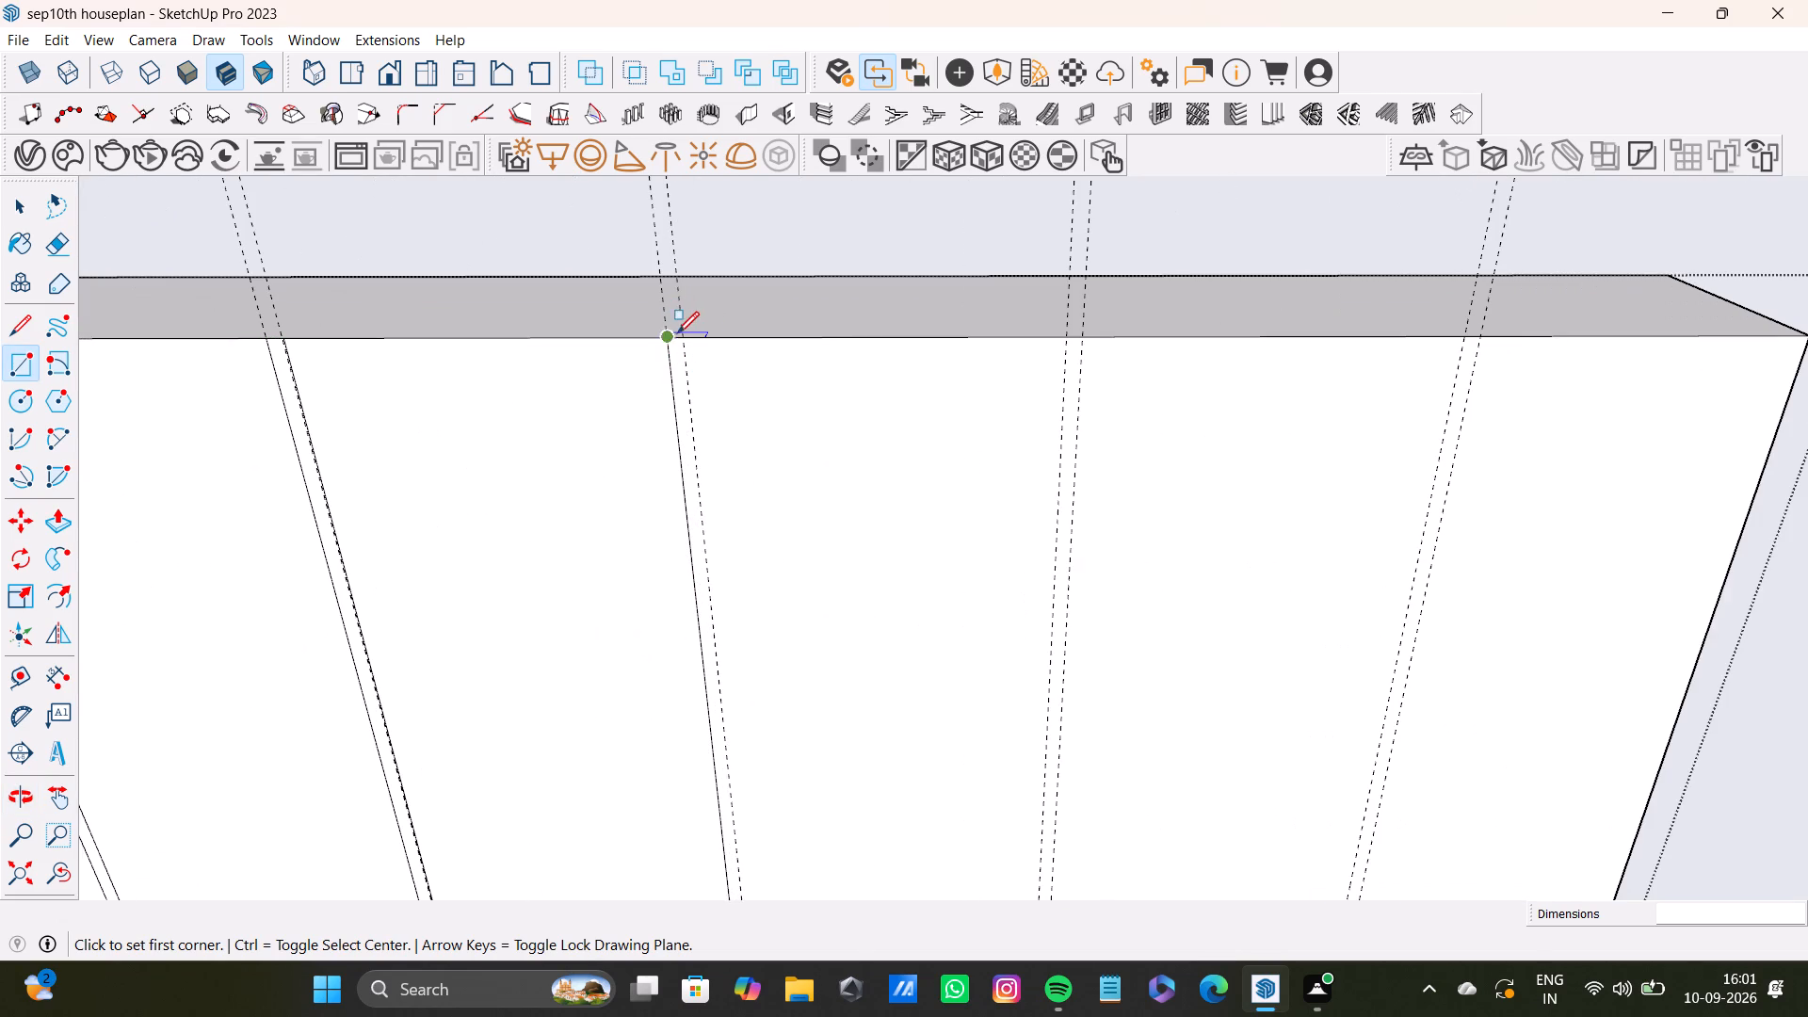
pyautogui.click(682, 338)
pyautogui.scroll(-9, 836, 556)
pyautogui.moveTo(890, 628); pyautogui.dragTo(832, 393, button='middle')
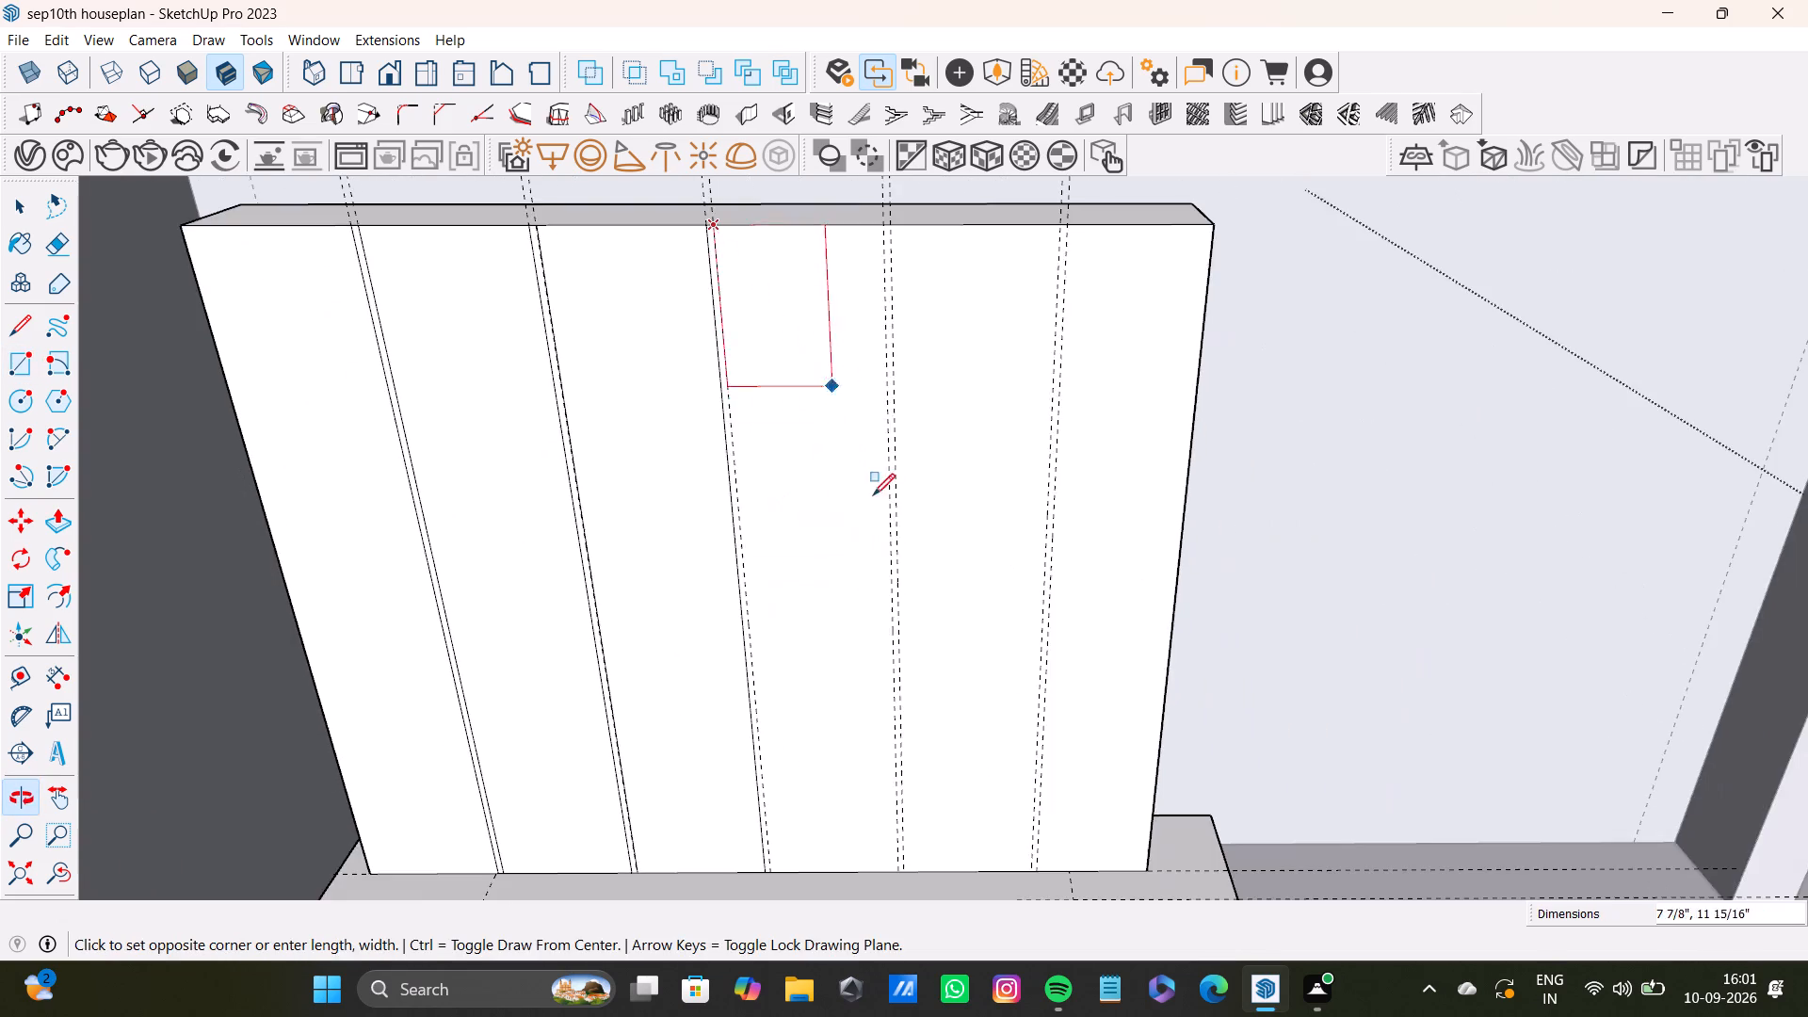
pyautogui.scroll(-3, 880, 607)
pyautogui.keyDown('shift'); pyautogui.moveTo(879, 653); pyautogui.dragTo(878, 556, button='middle'); pyautogui.keyUp('shift')
pyautogui.scroll(13, 850, 674)
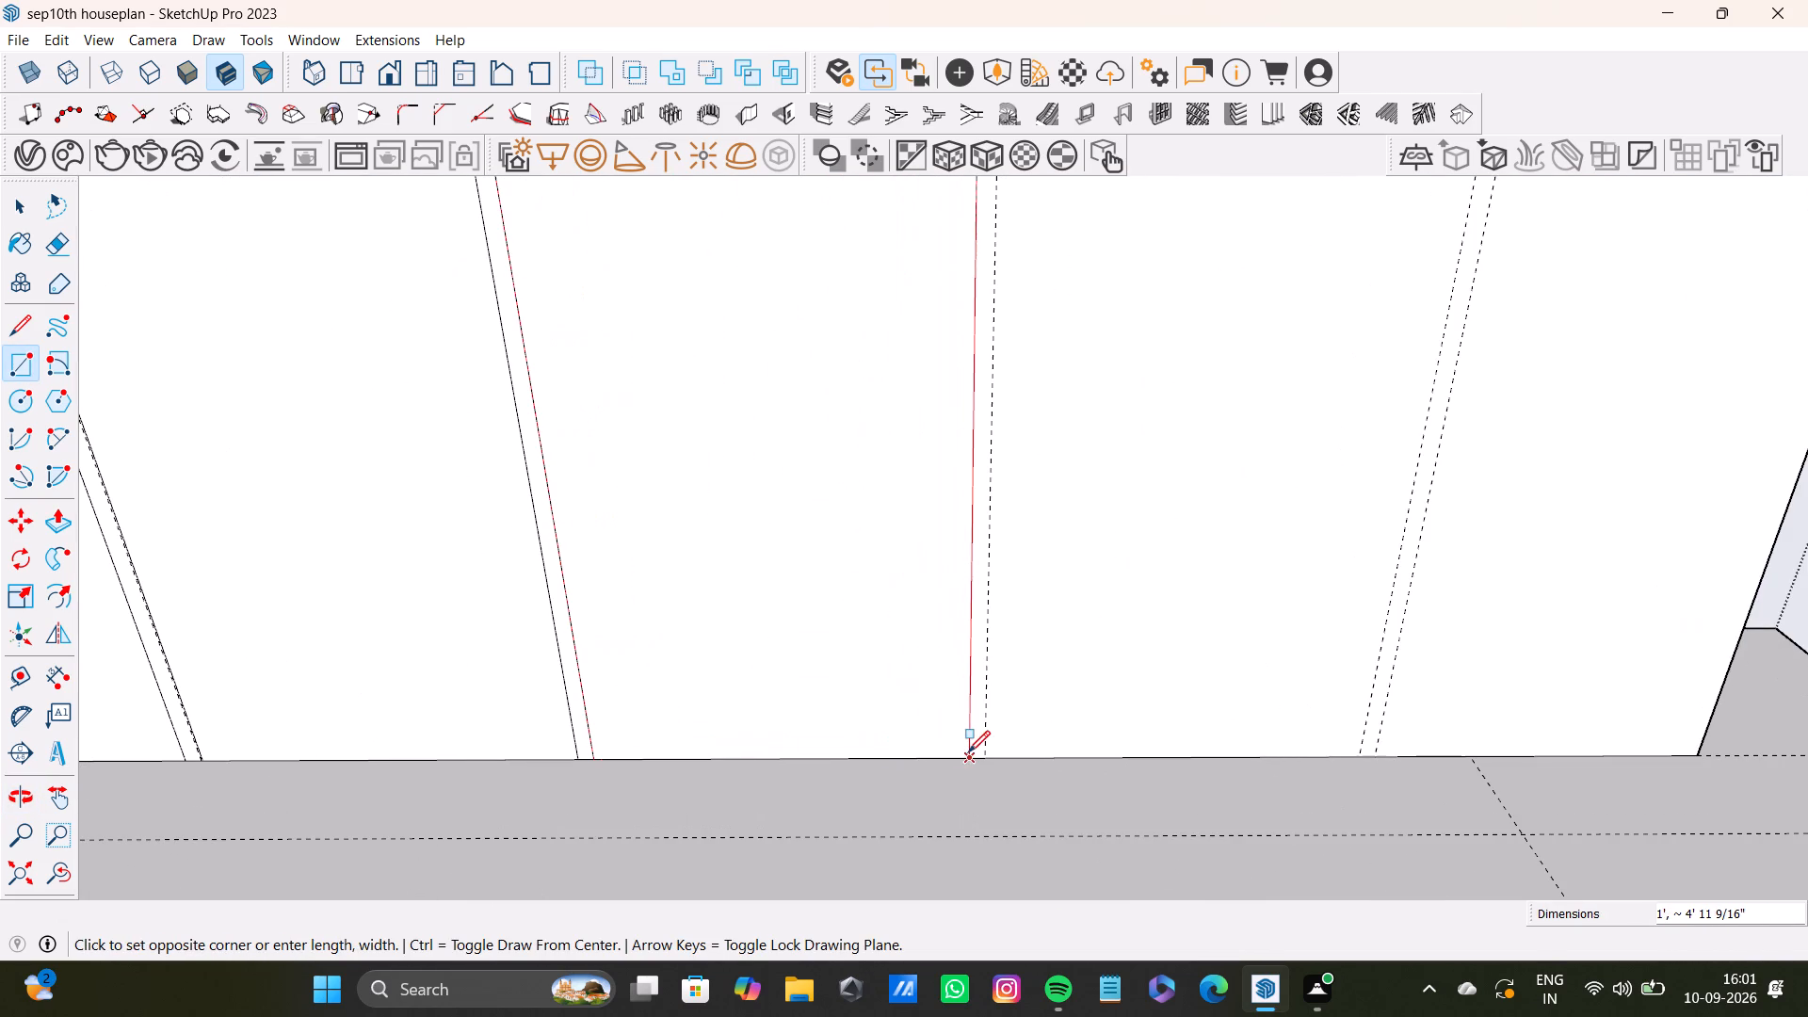
pyautogui.click(968, 752)
# Draw the fifth panel rectangle, 1' wide, on the headboard's front between the fourth and fifth guide pairs, from top edge to bottom edge.
pyautogui.scroll(-10, 682, 537)
pyautogui.keyDown('shift'); pyautogui.moveTo(639, 356); pyautogui.dragTo(668, 775, button='middle'); pyautogui.keyUp('shift')
pyautogui.scroll(-5, 657, 530)
pyautogui.keyDown('shift'); pyautogui.moveTo(660, 463); pyautogui.dragTo(655, 662, button='middle'); pyautogui.keyUp('shift')
pyautogui.scroll(-1, 660, 463)
pyautogui.scroll(11, 708, 508)
pyautogui.click(712, 459)
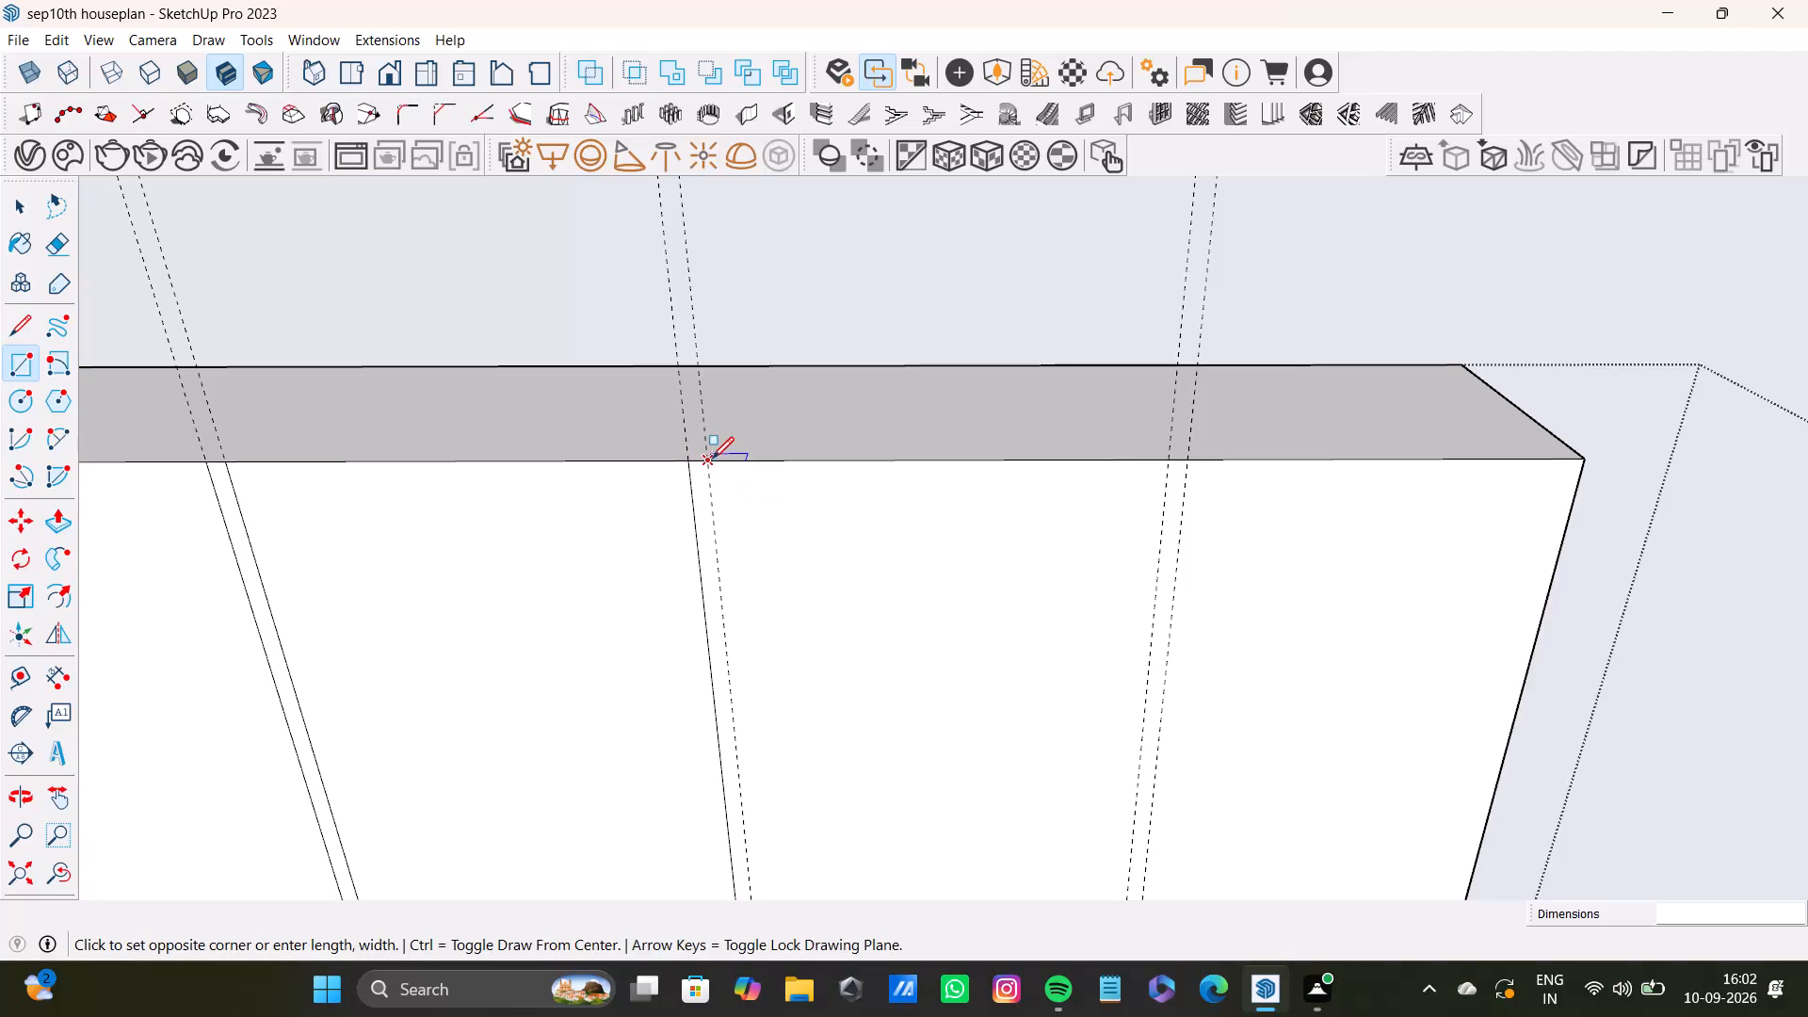
pyautogui.scroll(-5, 944, 630)
pyautogui.keyDown('shift'); pyautogui.moveTo(987, 680); pyautogui.dragTo(850, 394, button='middle'); pyautogui.keyUp('shift')
pyautogui.scroll(-3, 889, 588)
pyautogui.keyDown('shift'); pyautogui.moveTo(898, 646); pyautogui.dragTo(839, 387, button='middle'); pyautogui.keyUp('shift')
pyautogui.scroll(4, 860, 615)
pyautogui.moveTo(848, 660); pyautogui.dragTo(868, 546, button='middle')
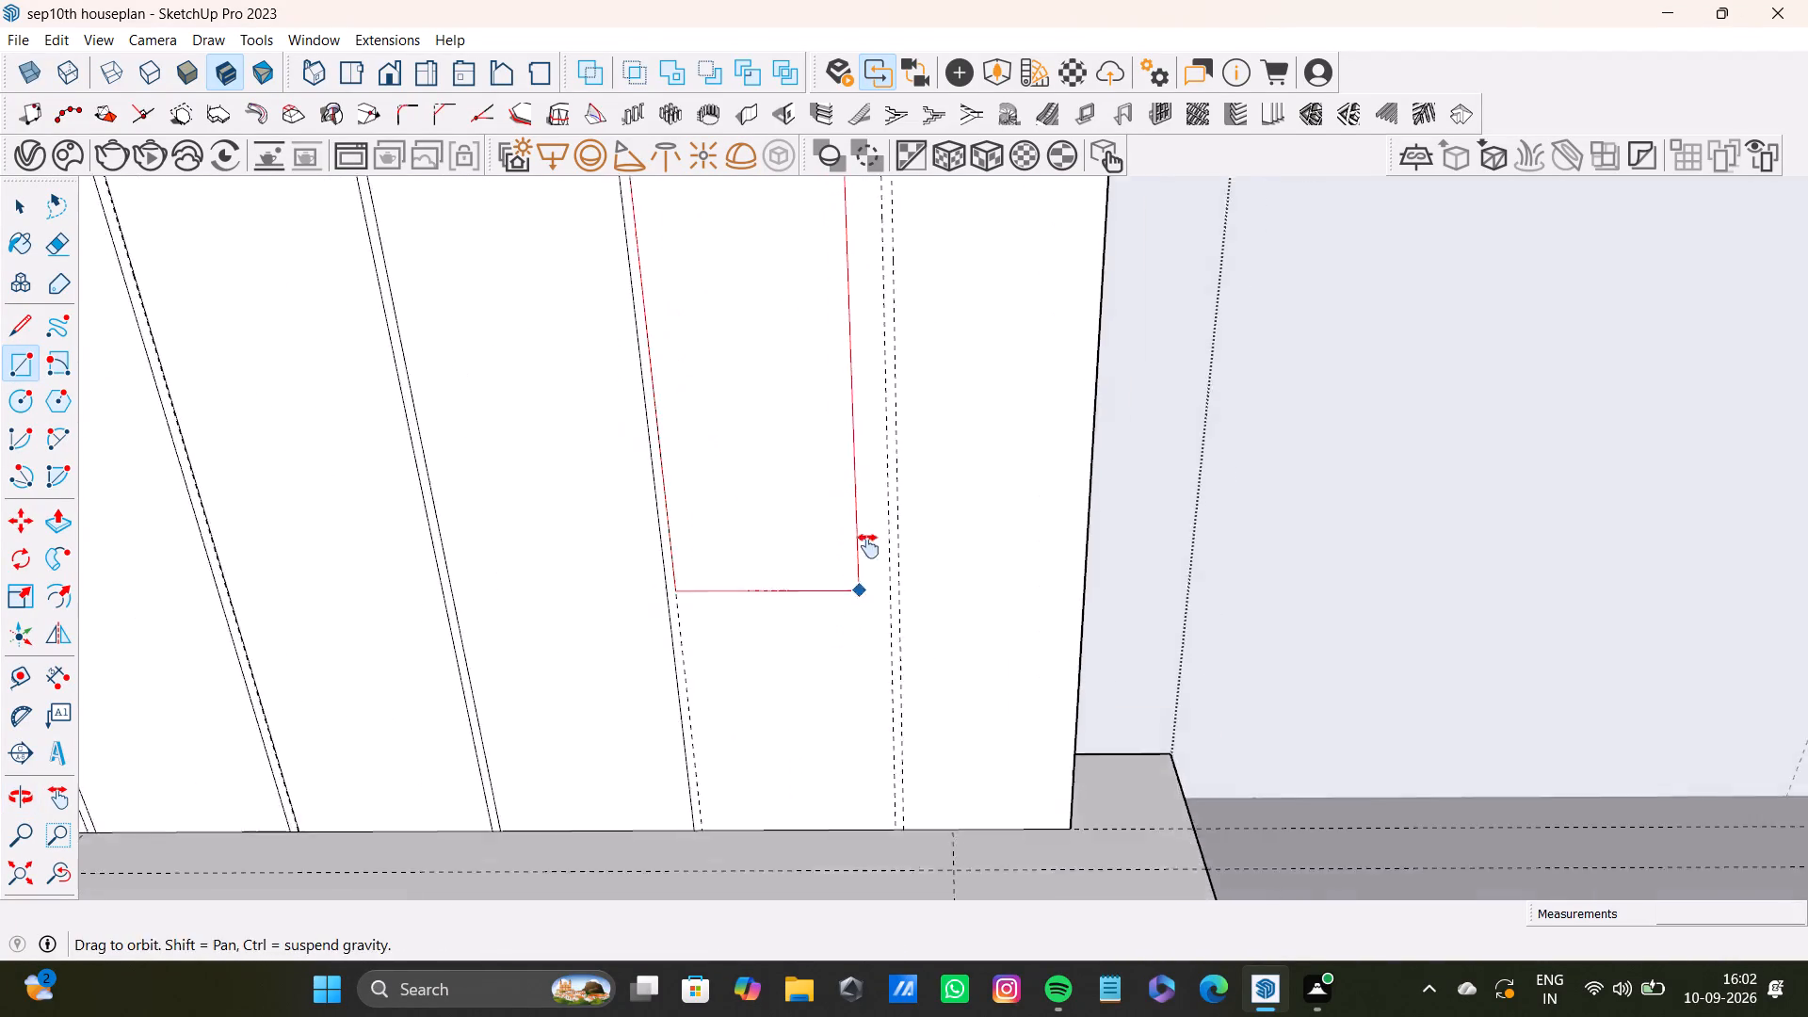
pyautogui.moveTo(868, 546); pyautogui.dragTo(868, 518, button='middle')
pyautogui.scroll(5, 868, 546)
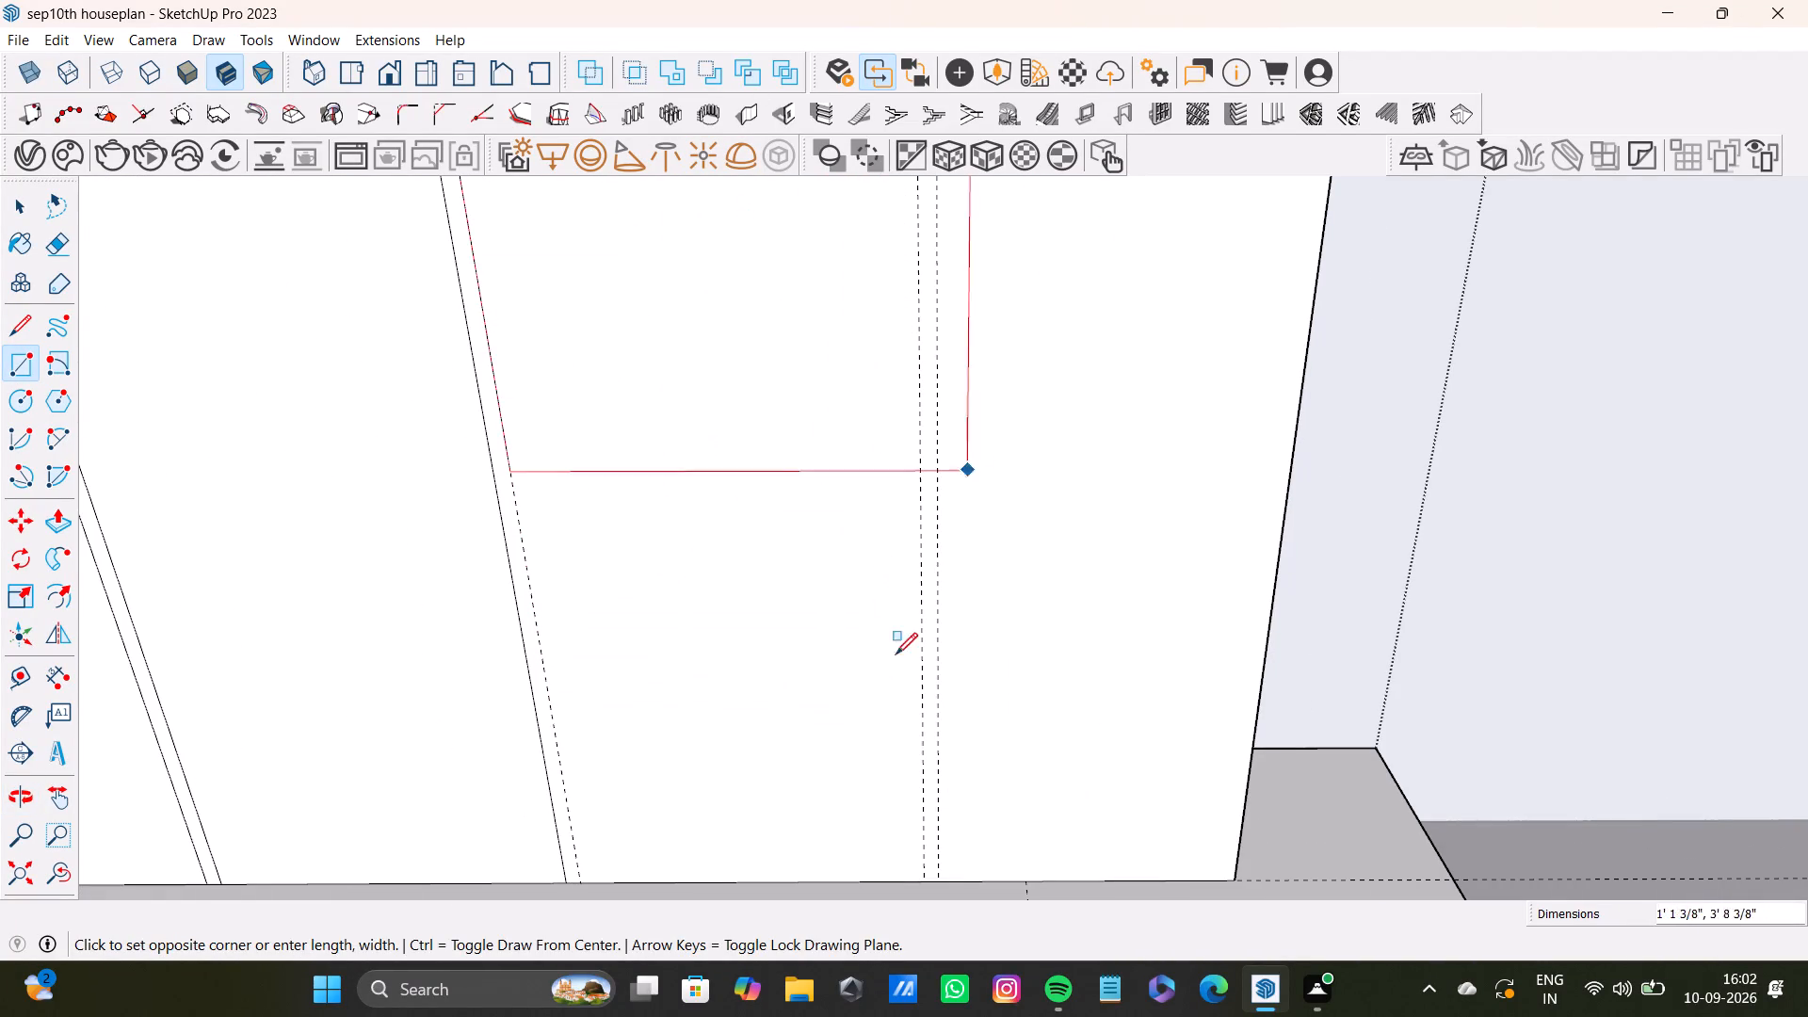
pyautogui.scroll(3, 863, 857)
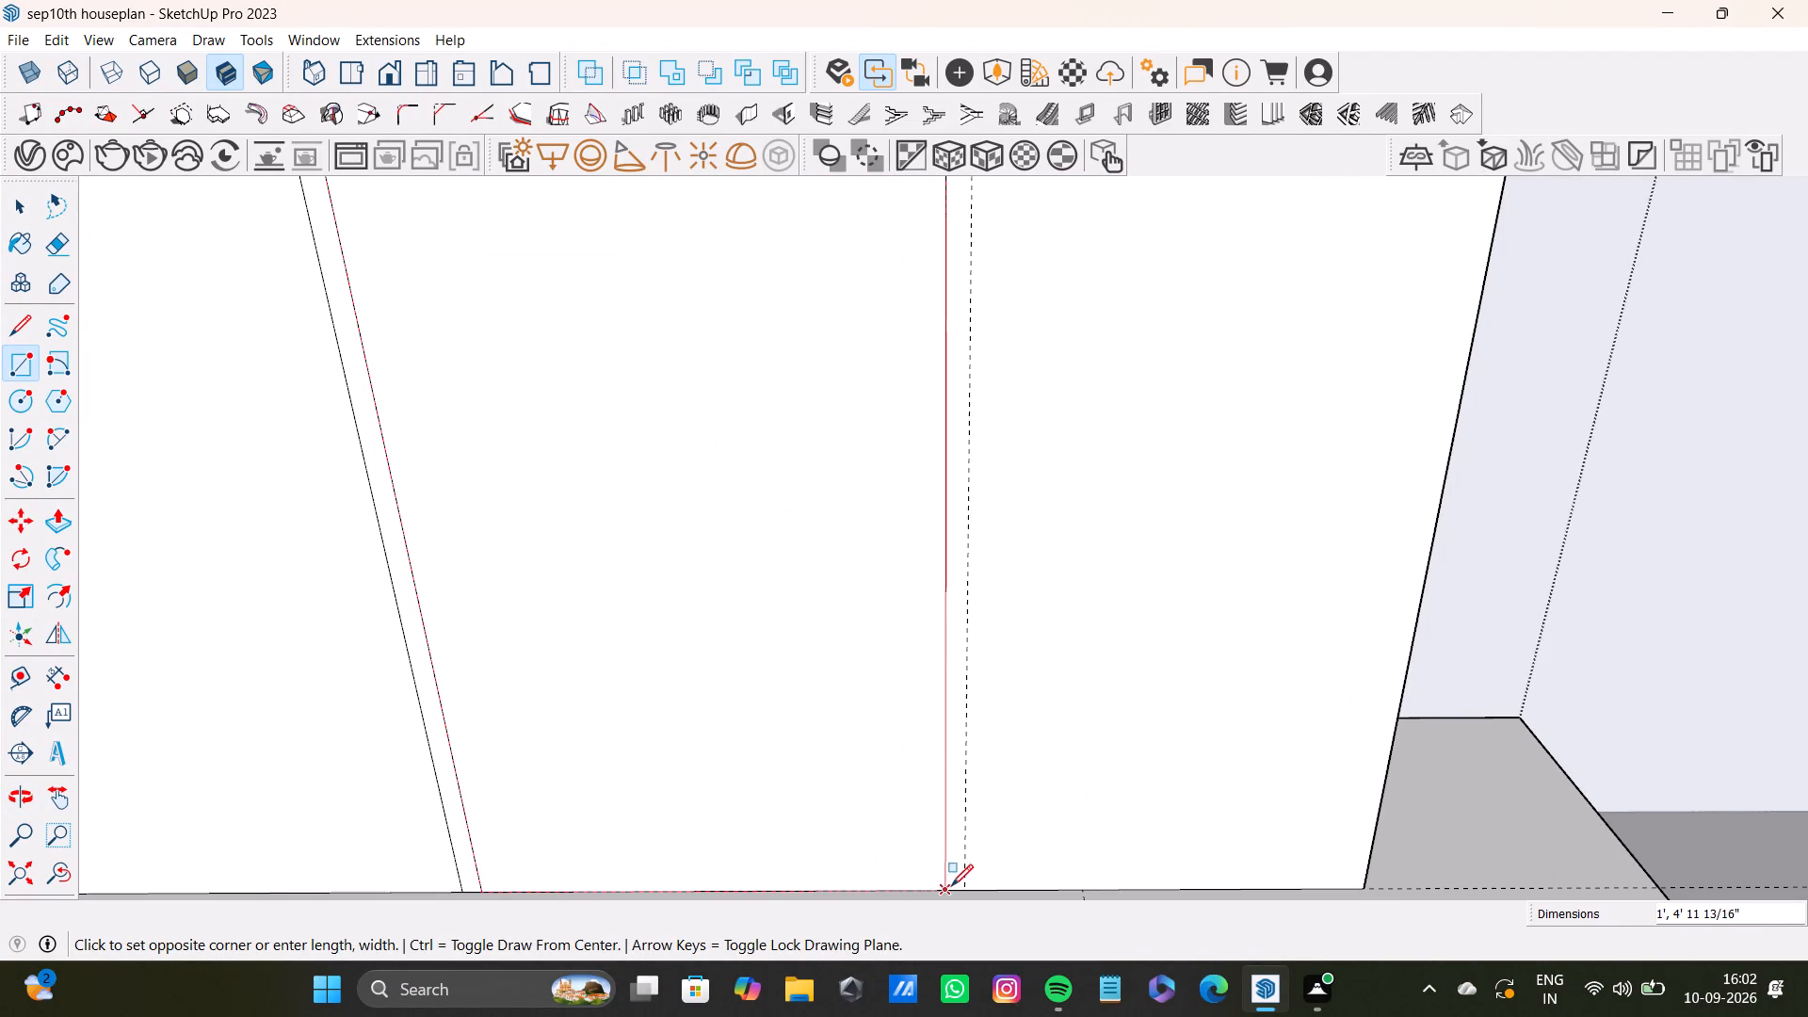
pyautogui.click(950, 888)
# Draw the last, narrower panel rectangle from the fifth guide pair at the headboard's top edge to its far bottom corner.
pyautogui.scroll(-10, 783, 695)
pyautogui.keyDown('shift'); pyautogui.moveTo(879, 439); pyautogui.dragTo(870, 788, button='middle'); pyautogui.keyUp('shift')
pyautogui.scroll(-5, 773, 533)
pyautogui.keyDown('shift'); pyautogui.moveTo(745, 416); pyautogui.dragTo(761, 693, button='middle'); pyautogui.keyUp('shift')
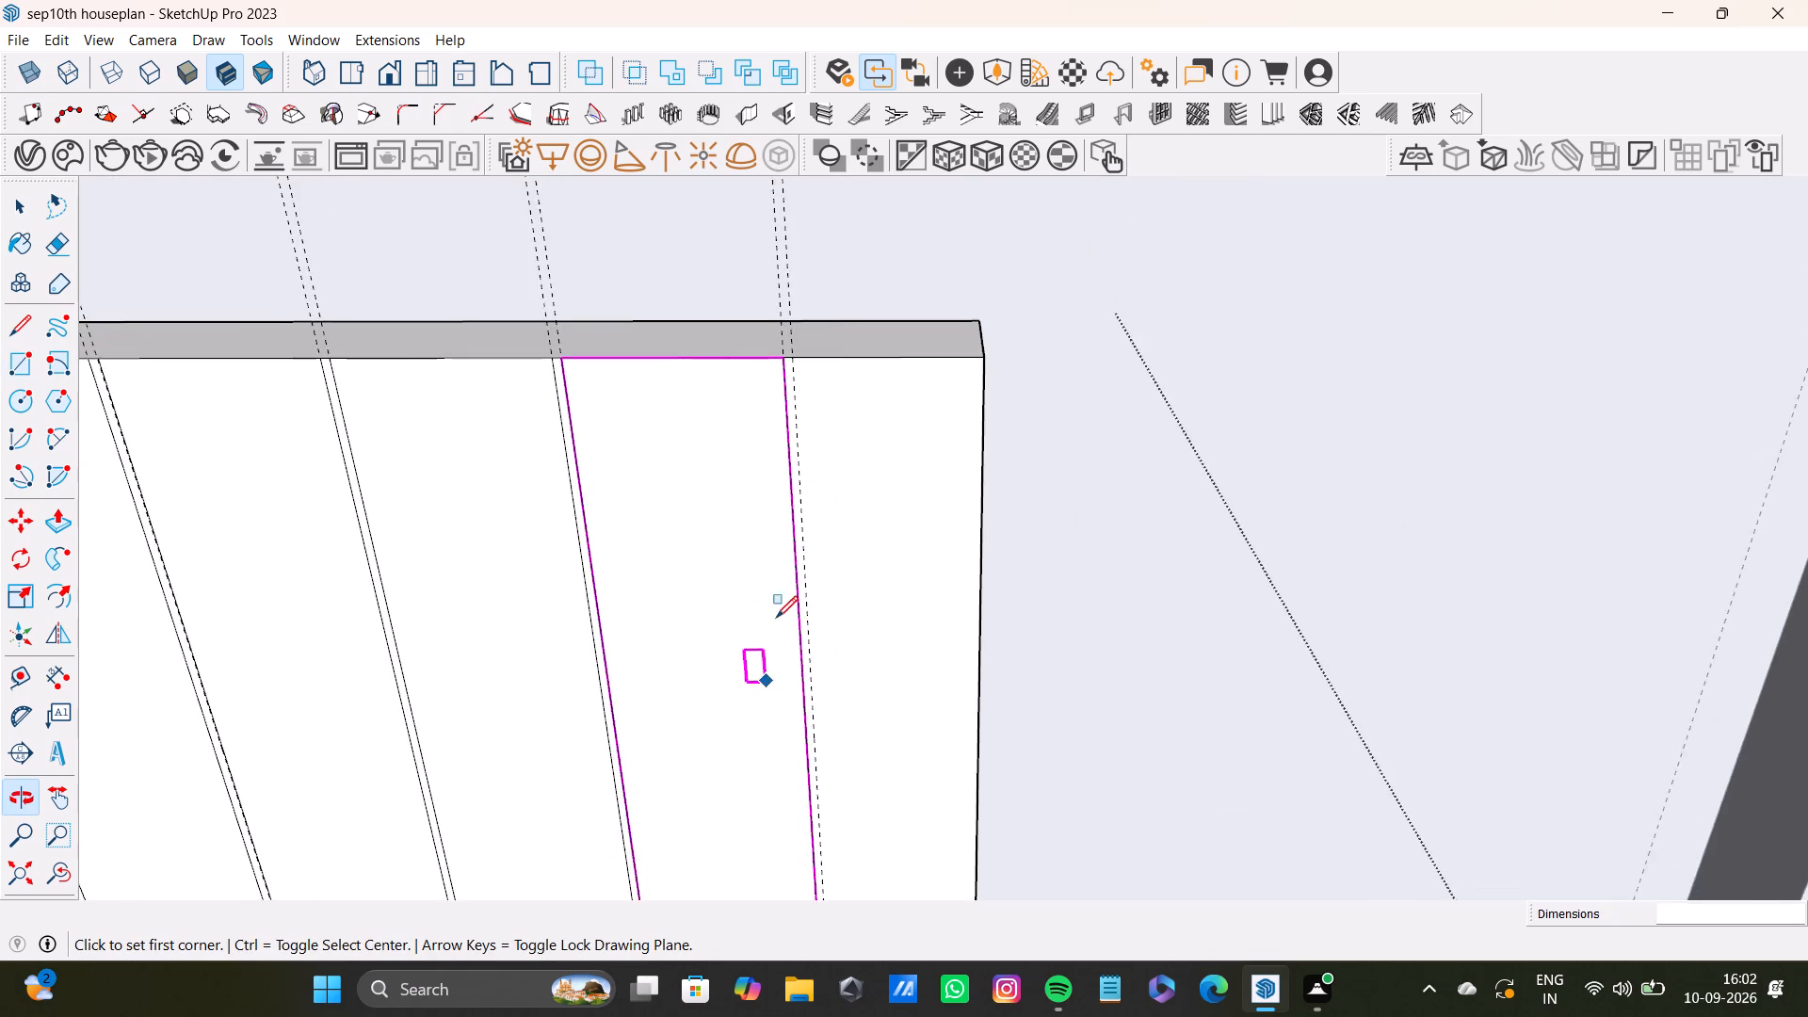
pyautogui.scroll(11, 834, 357)
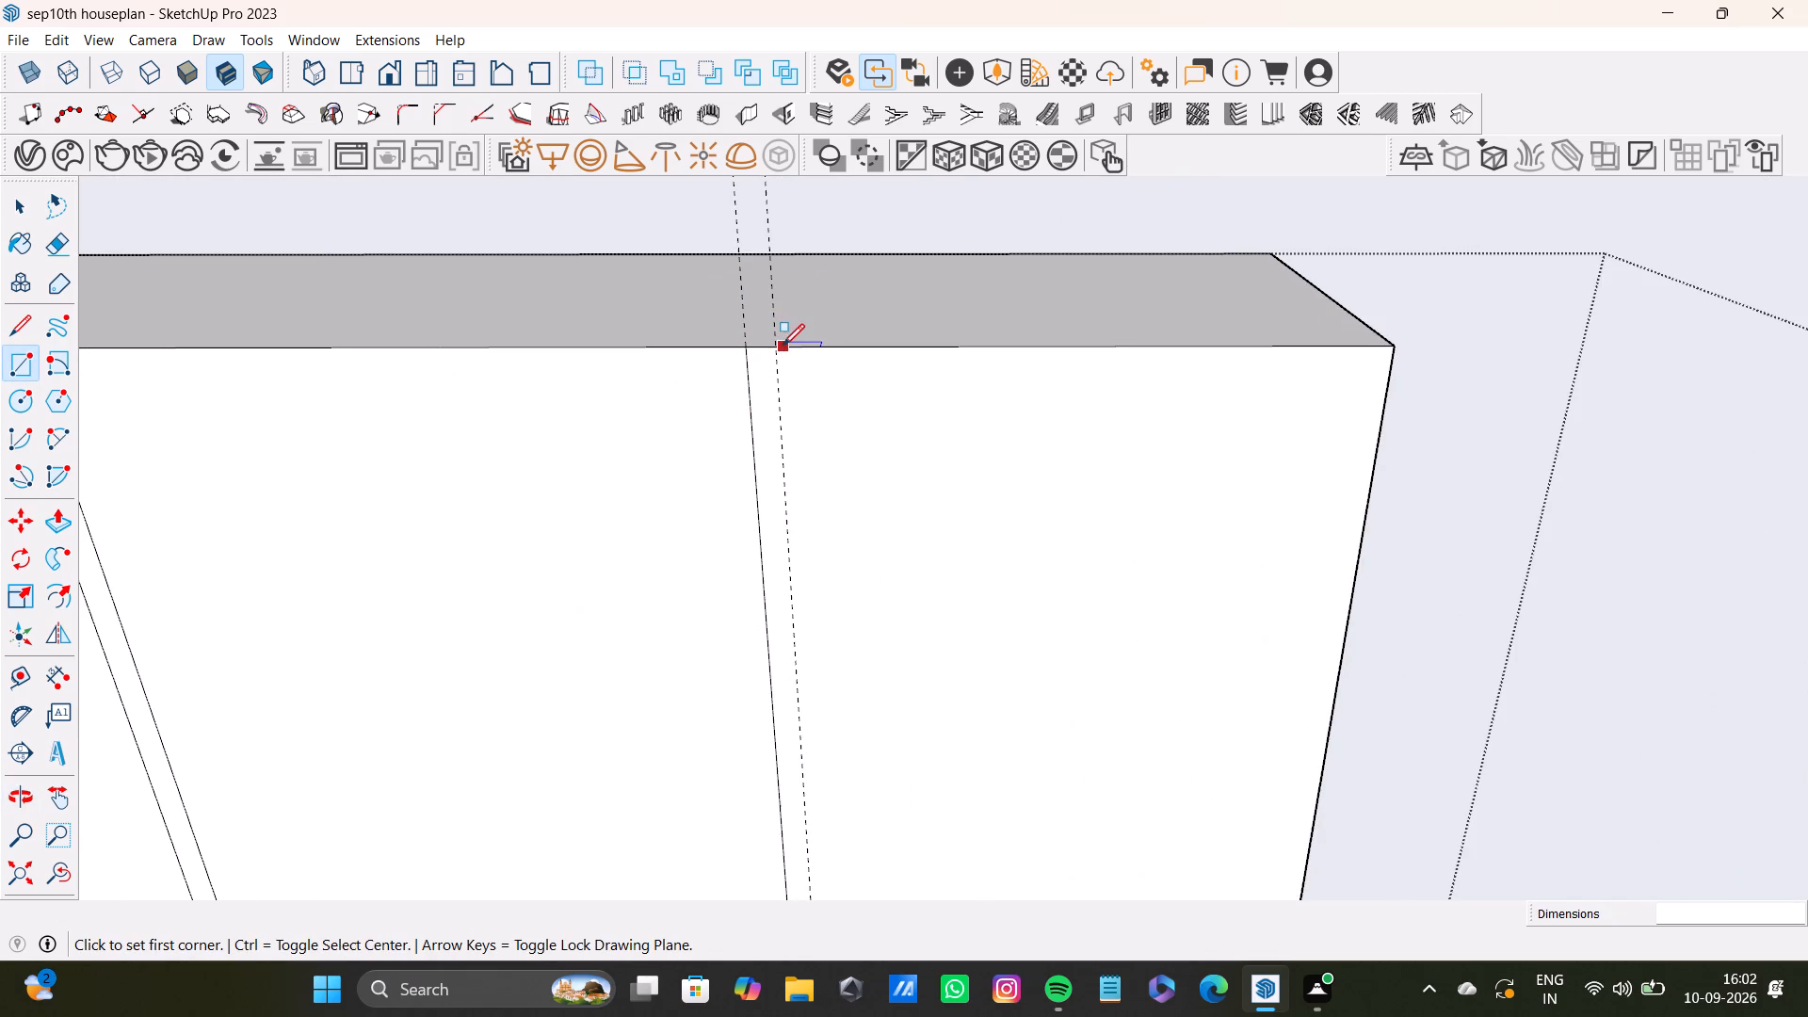
pyautogui.click(773, 346)
pyautogui.scroll(-10, 970, 563)
pyautogui.keyDown('shift'); pyautogui.moveTo(1010, 674); pyautogui.dragTo(922, 502, button='middle'); pyautogui.keyUp('shift')
pyautogui.keyDown('shift'); pyautogui.scroll(1, 917, 471); pyautogui.keyUp('shift')
pyautogui.scroll(-5, 936, 602)
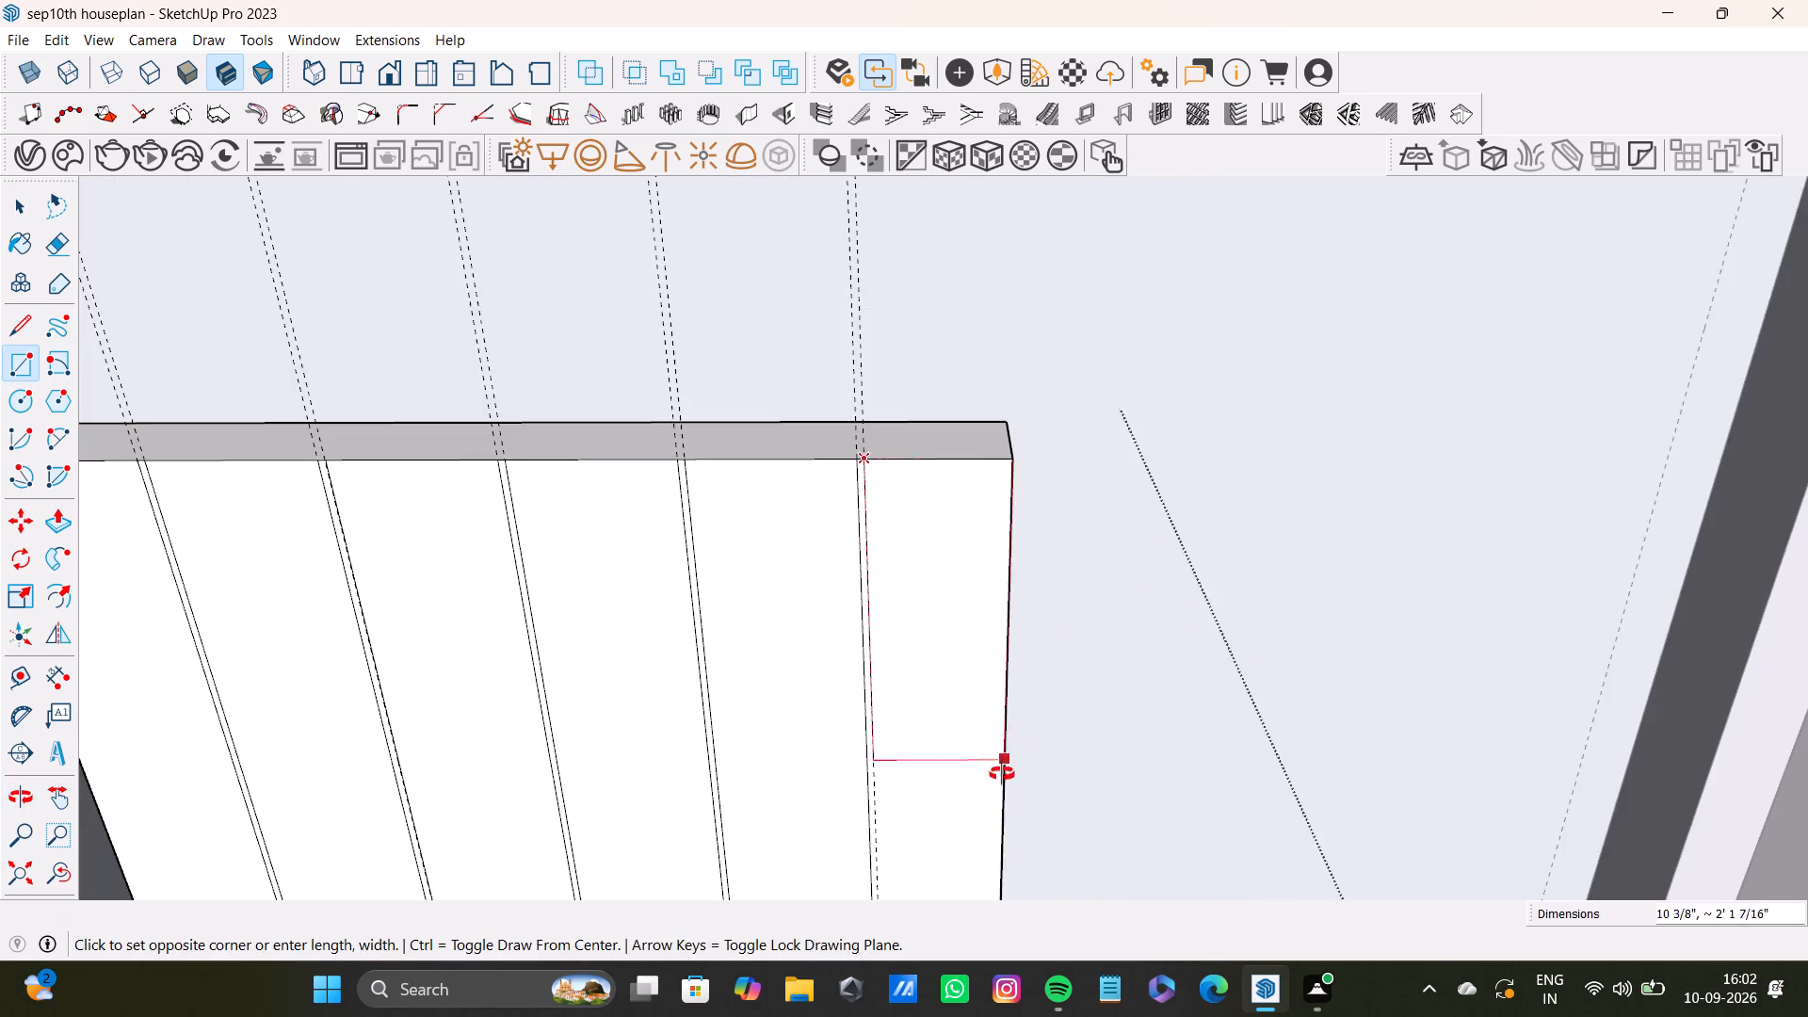
pyautogui.moveTo(1004, 772); pyautogui.dragTo(968, 612, button='middle')
pyautogui.scroll(3, 974, 732)
pyautogui.keyDown('shift'); pyautogui.moveTo(960, 799); pyautogui.dragTo(942, 734, button='middle'); pyautogui.keyUp('shift')
pyautogui.scroll(3, 905, 783)
pyautogui.keyDown('shift'); pyautogui.moveTo(912, 817); pyautogui.dragTo(869, 450, button='middle'); pyautogui.keyUp('shift')
pyautogui.scroll(1, 897, 564)
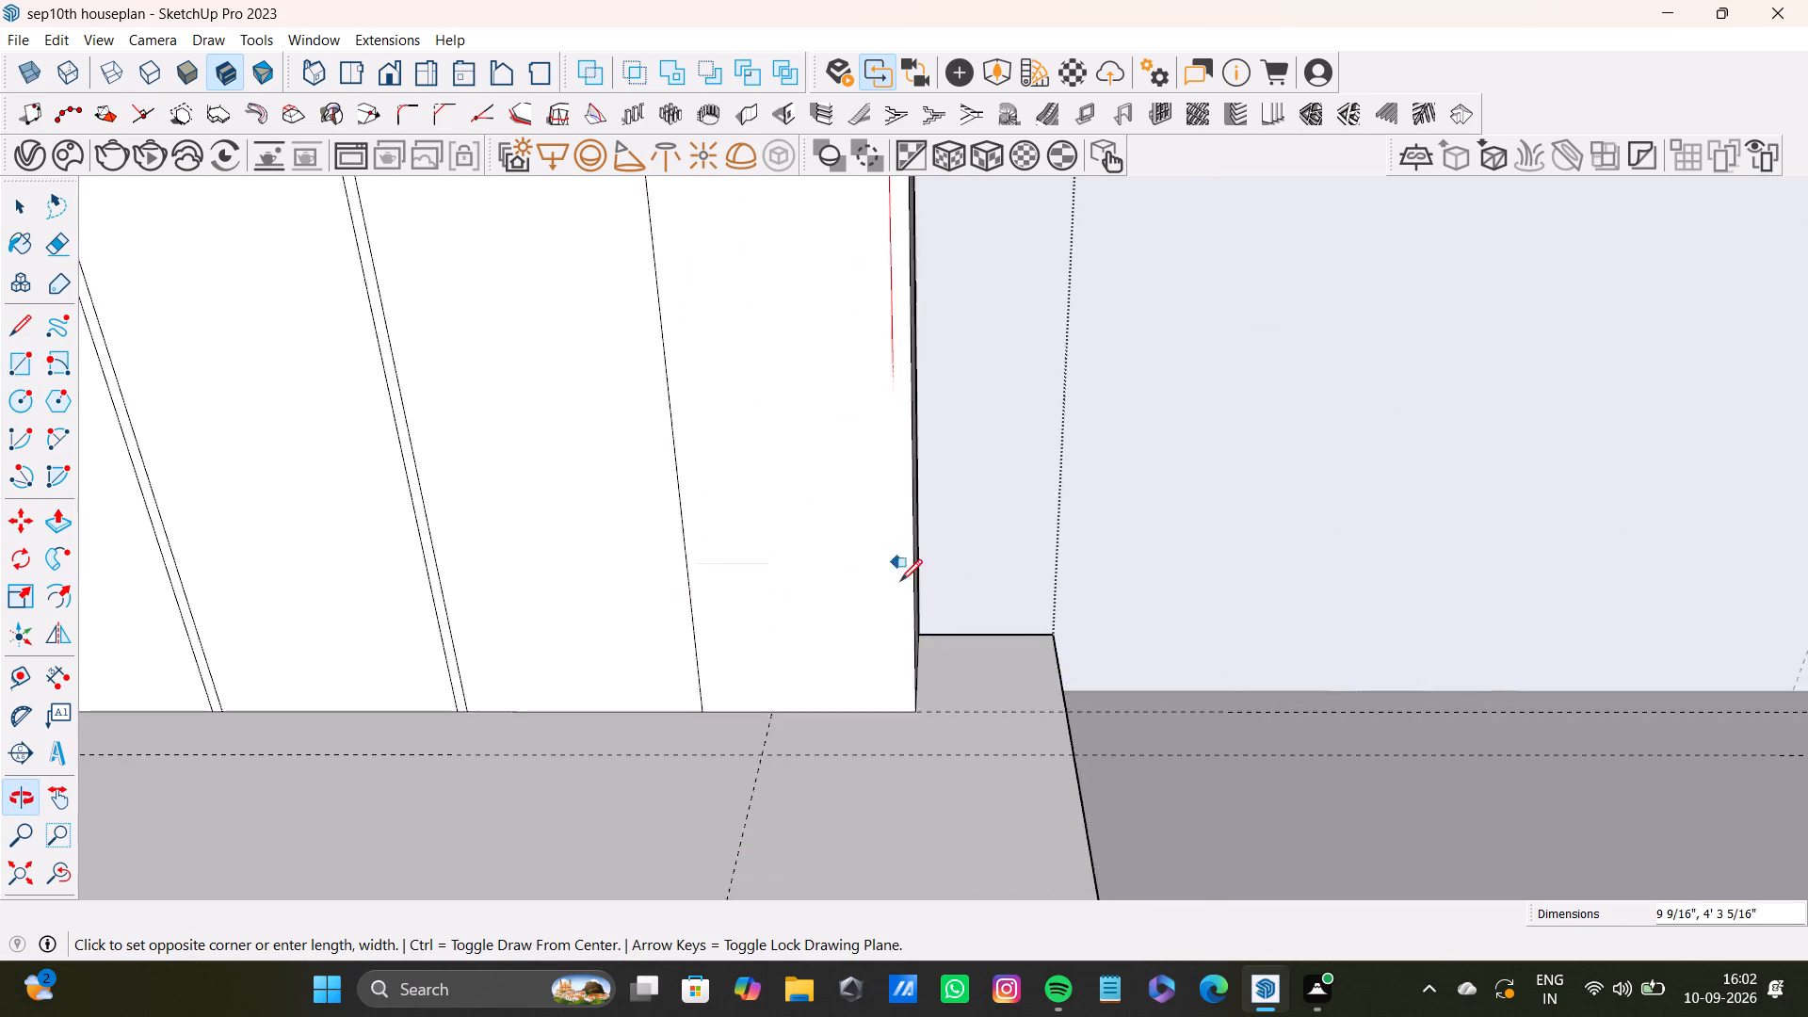
pyautogui.scroll(4, 900, 581)
pyautogui.click(927, 762)
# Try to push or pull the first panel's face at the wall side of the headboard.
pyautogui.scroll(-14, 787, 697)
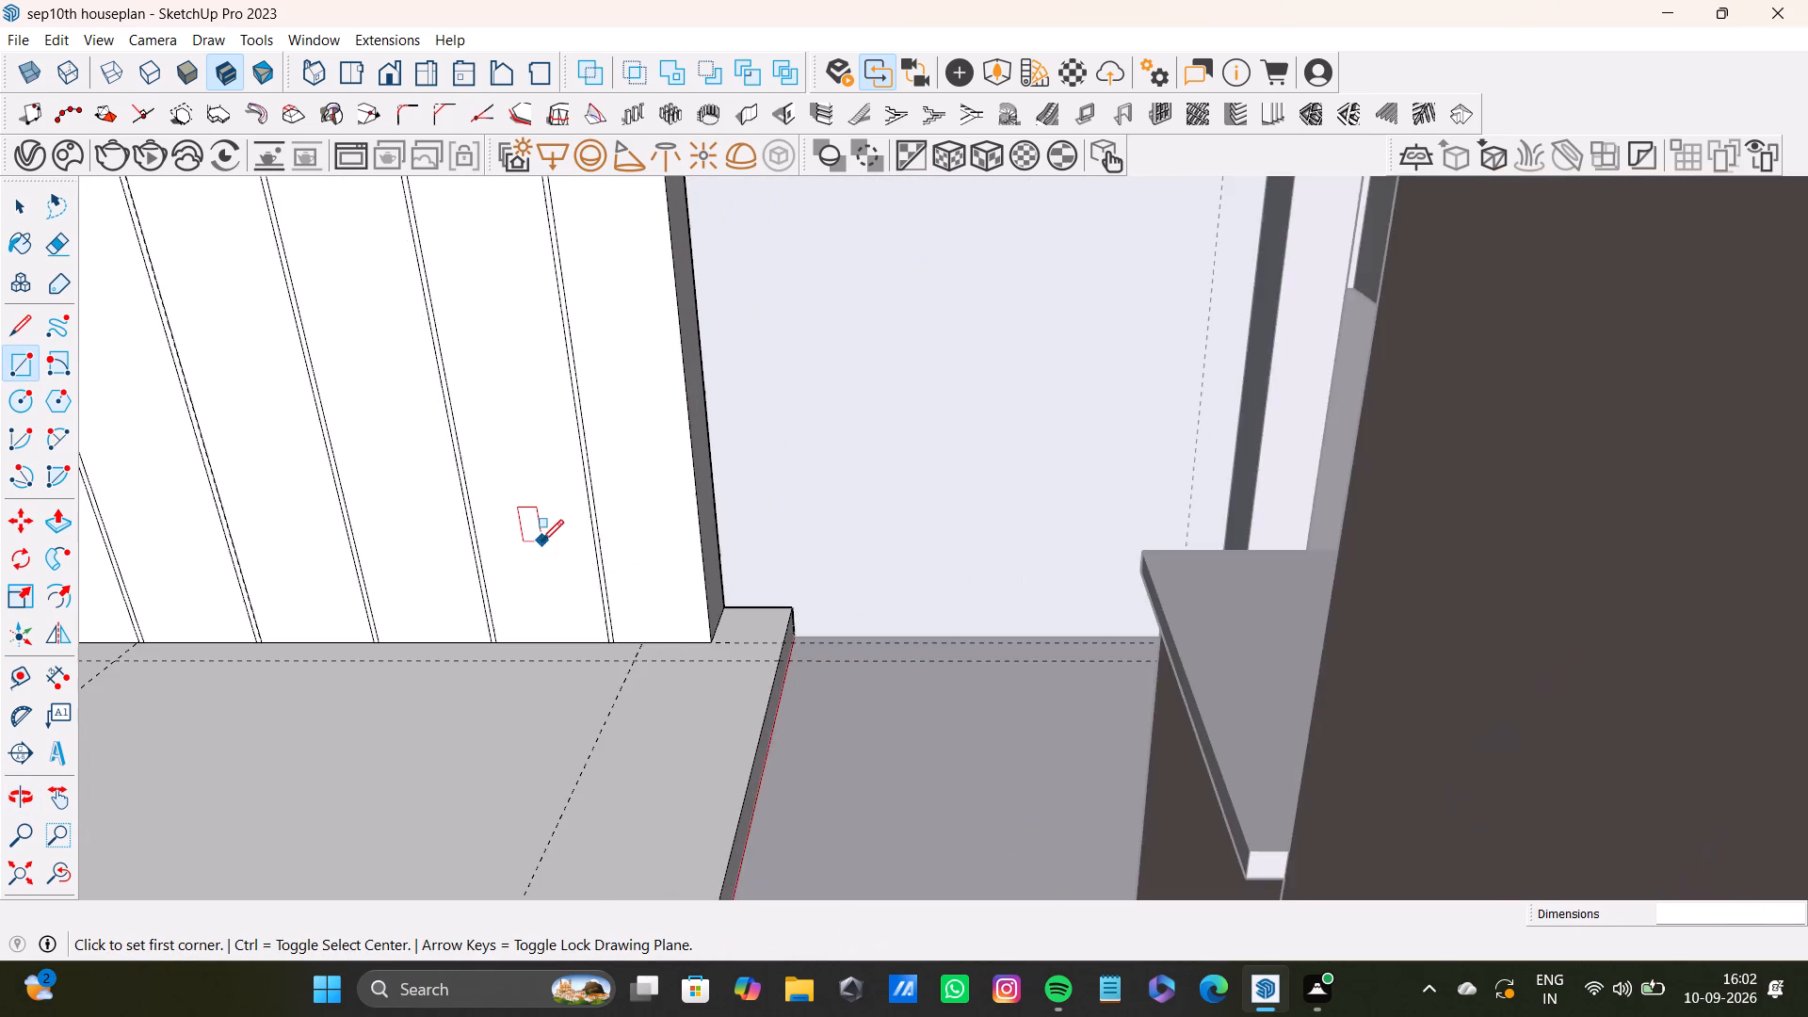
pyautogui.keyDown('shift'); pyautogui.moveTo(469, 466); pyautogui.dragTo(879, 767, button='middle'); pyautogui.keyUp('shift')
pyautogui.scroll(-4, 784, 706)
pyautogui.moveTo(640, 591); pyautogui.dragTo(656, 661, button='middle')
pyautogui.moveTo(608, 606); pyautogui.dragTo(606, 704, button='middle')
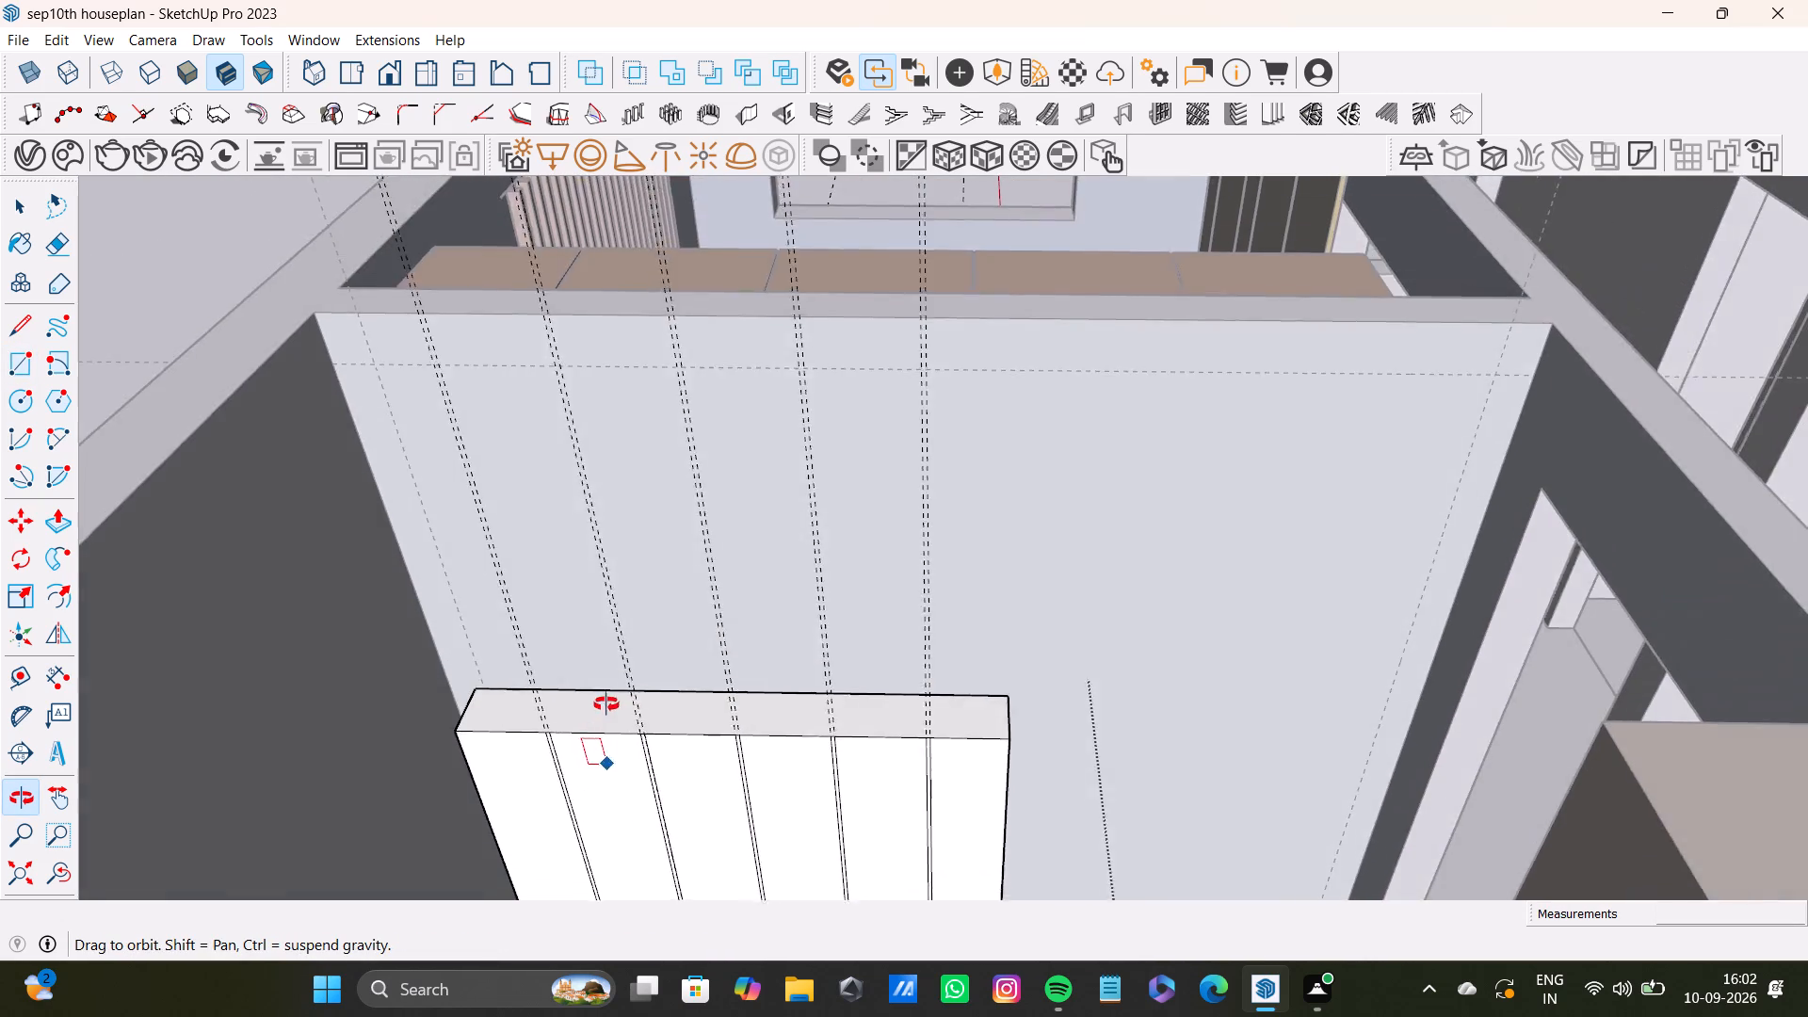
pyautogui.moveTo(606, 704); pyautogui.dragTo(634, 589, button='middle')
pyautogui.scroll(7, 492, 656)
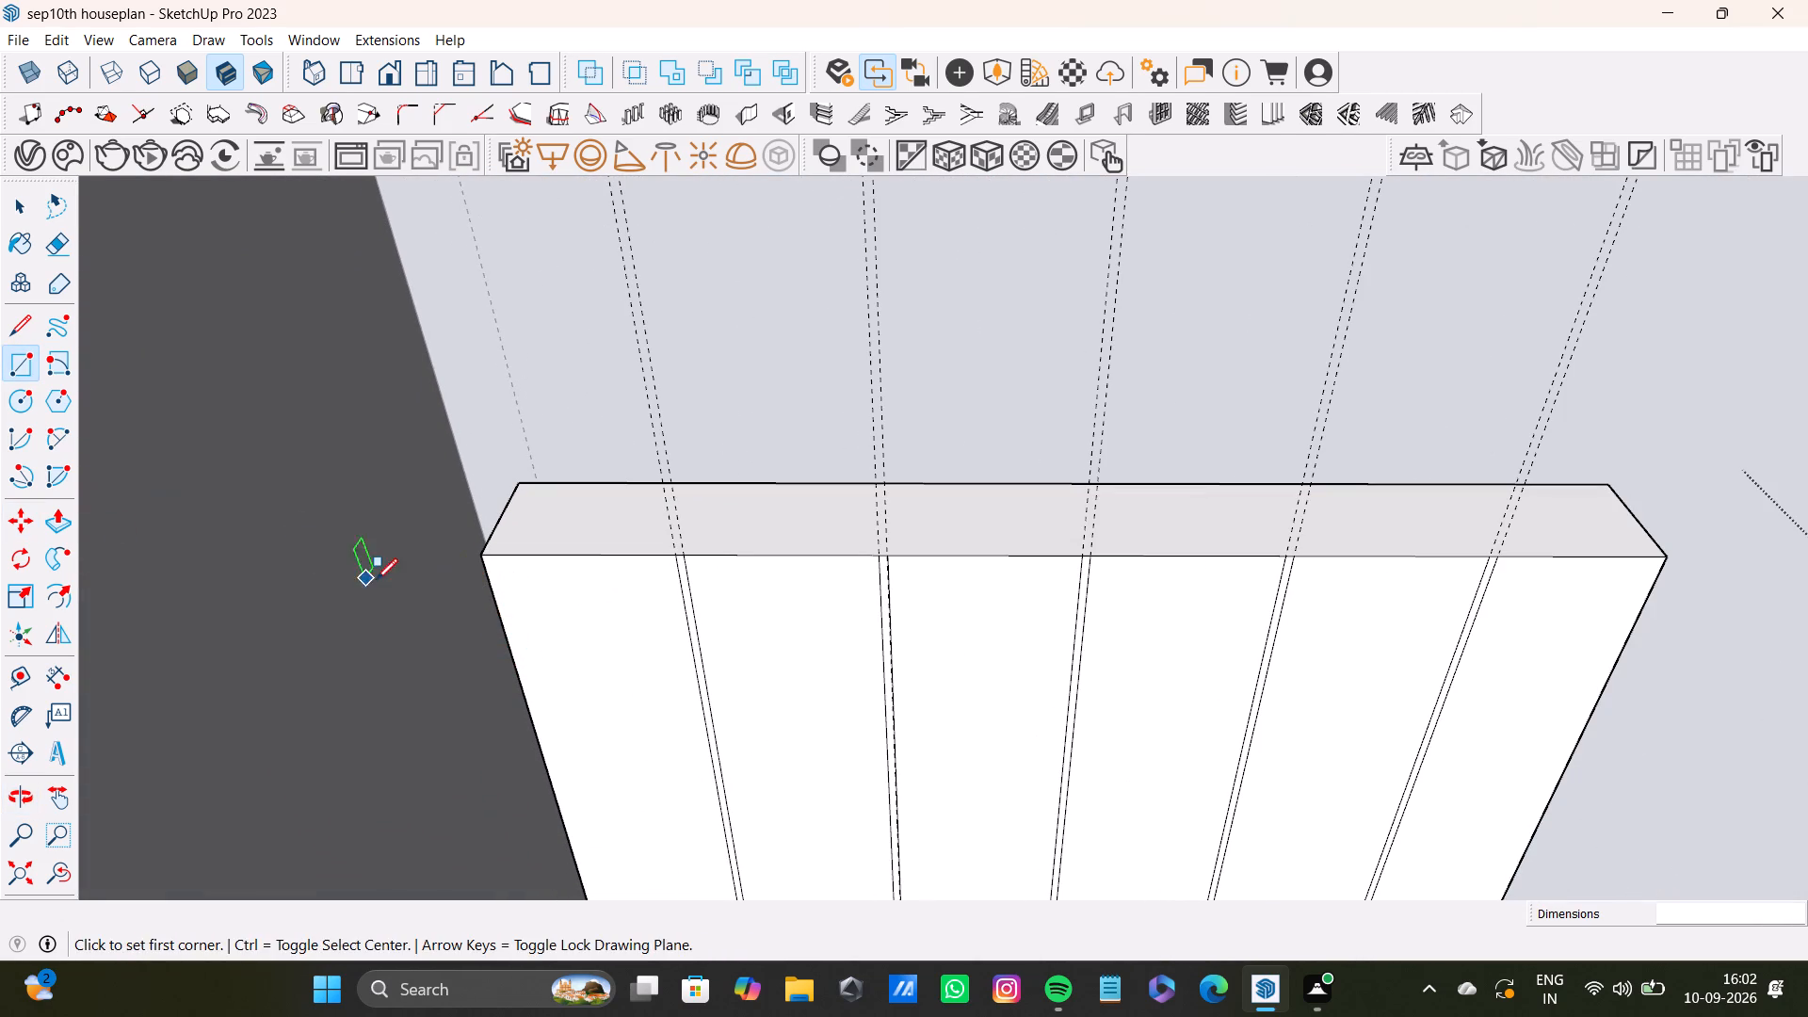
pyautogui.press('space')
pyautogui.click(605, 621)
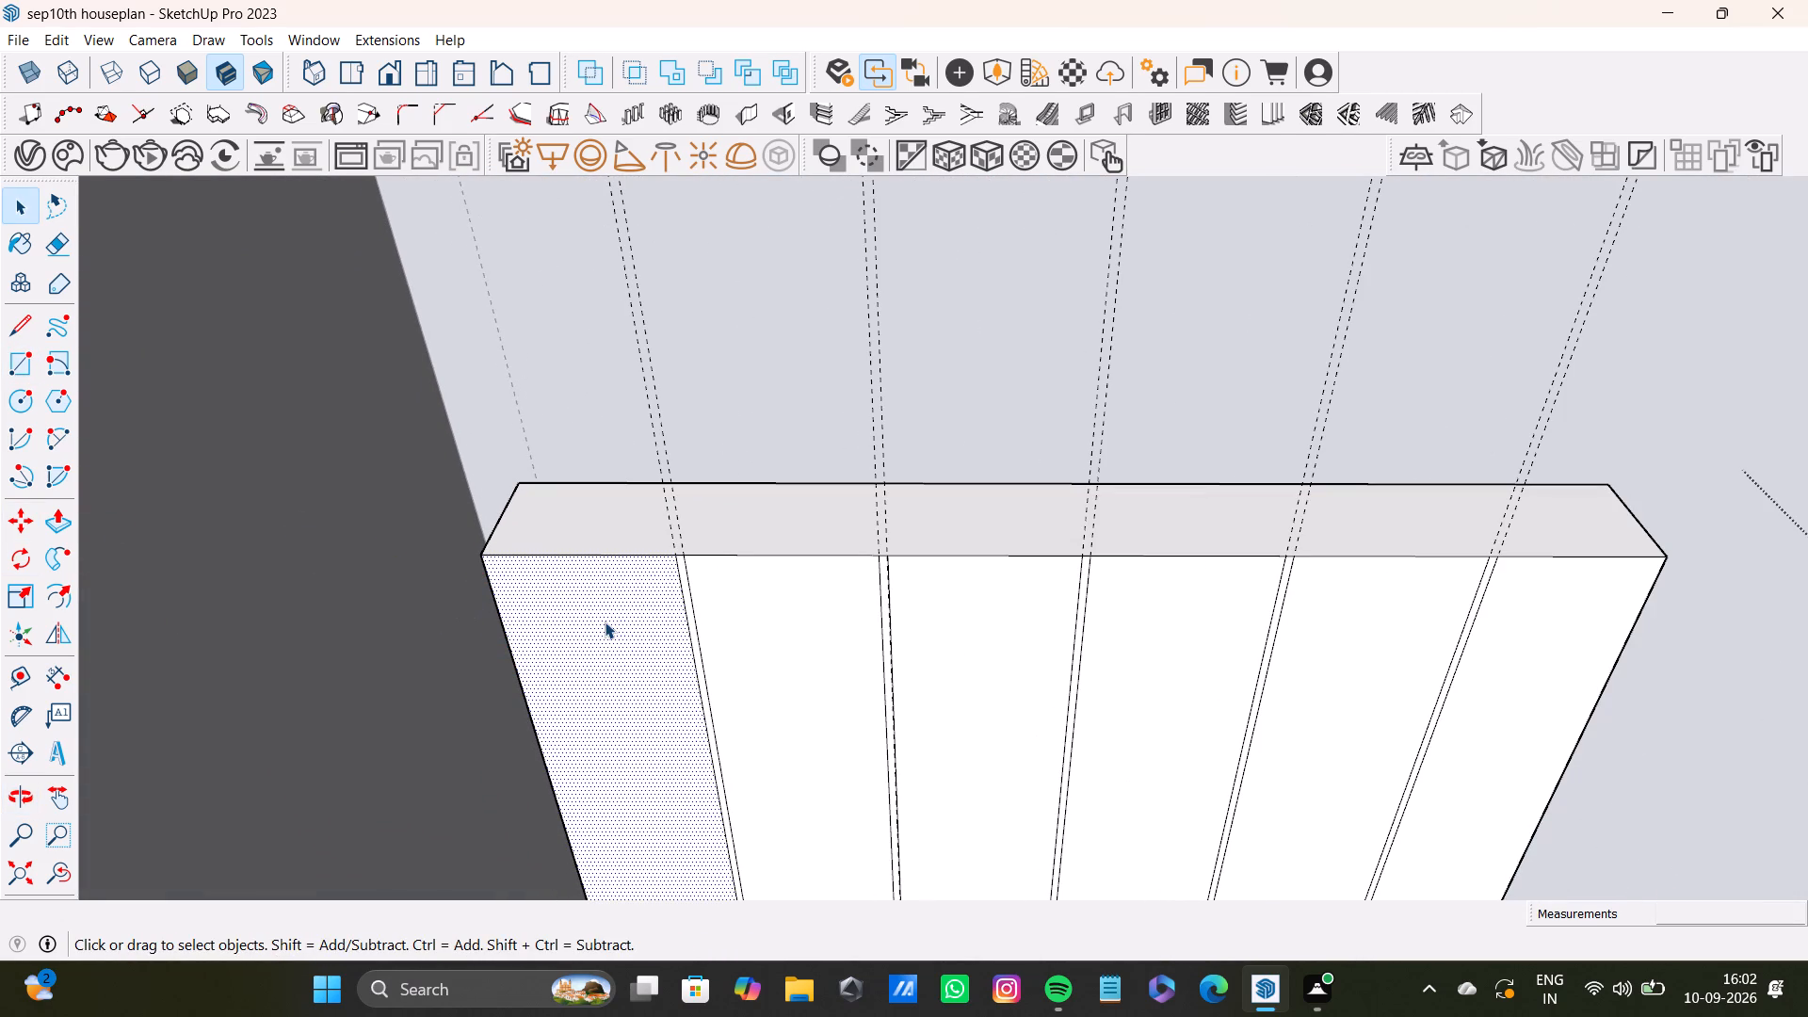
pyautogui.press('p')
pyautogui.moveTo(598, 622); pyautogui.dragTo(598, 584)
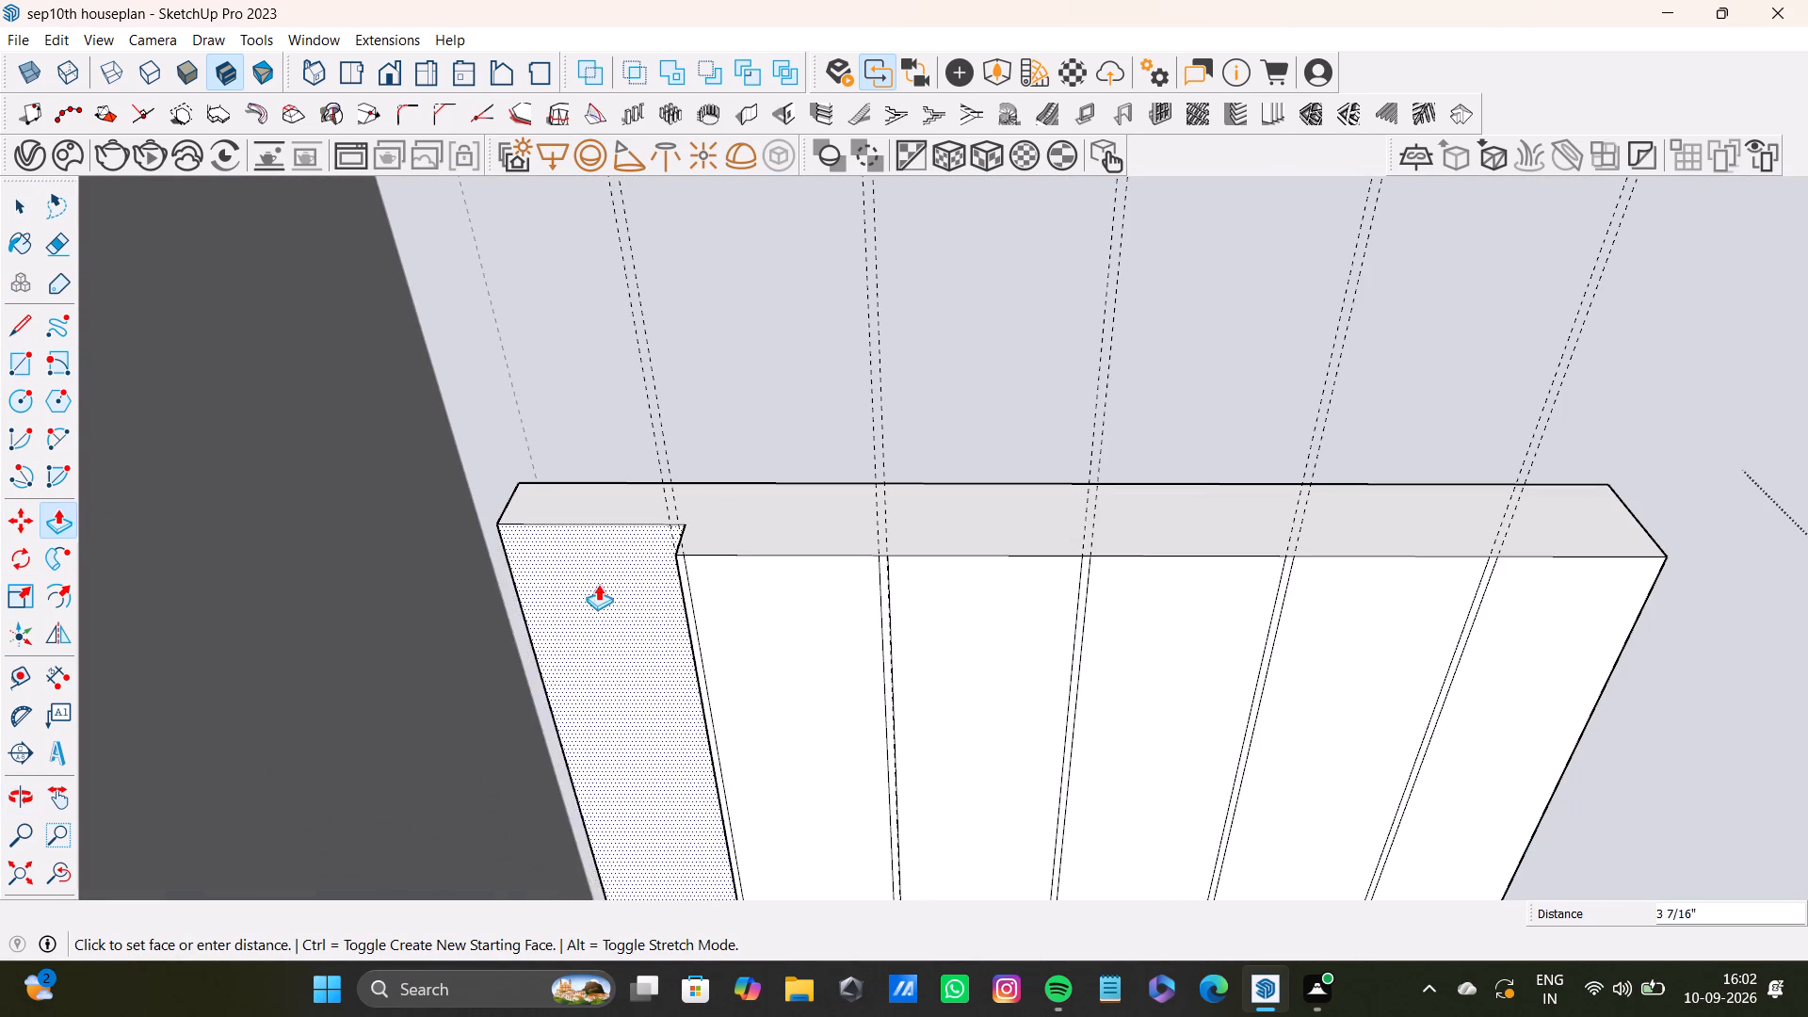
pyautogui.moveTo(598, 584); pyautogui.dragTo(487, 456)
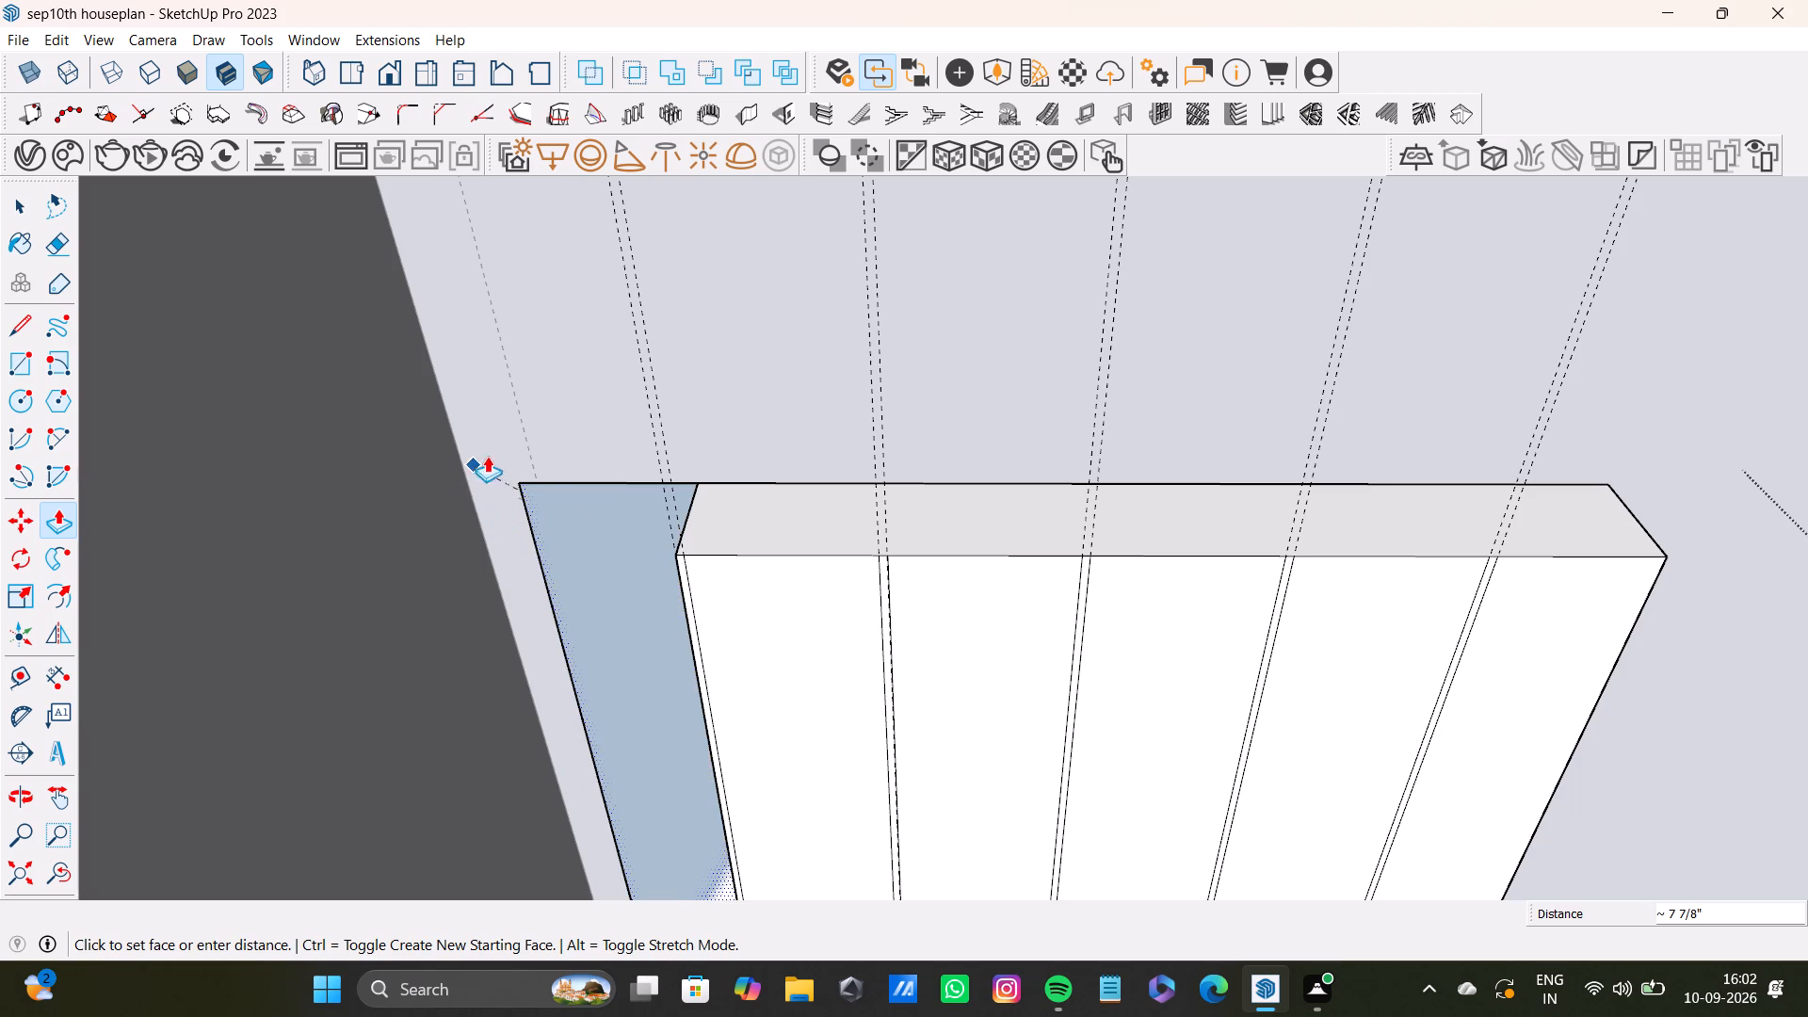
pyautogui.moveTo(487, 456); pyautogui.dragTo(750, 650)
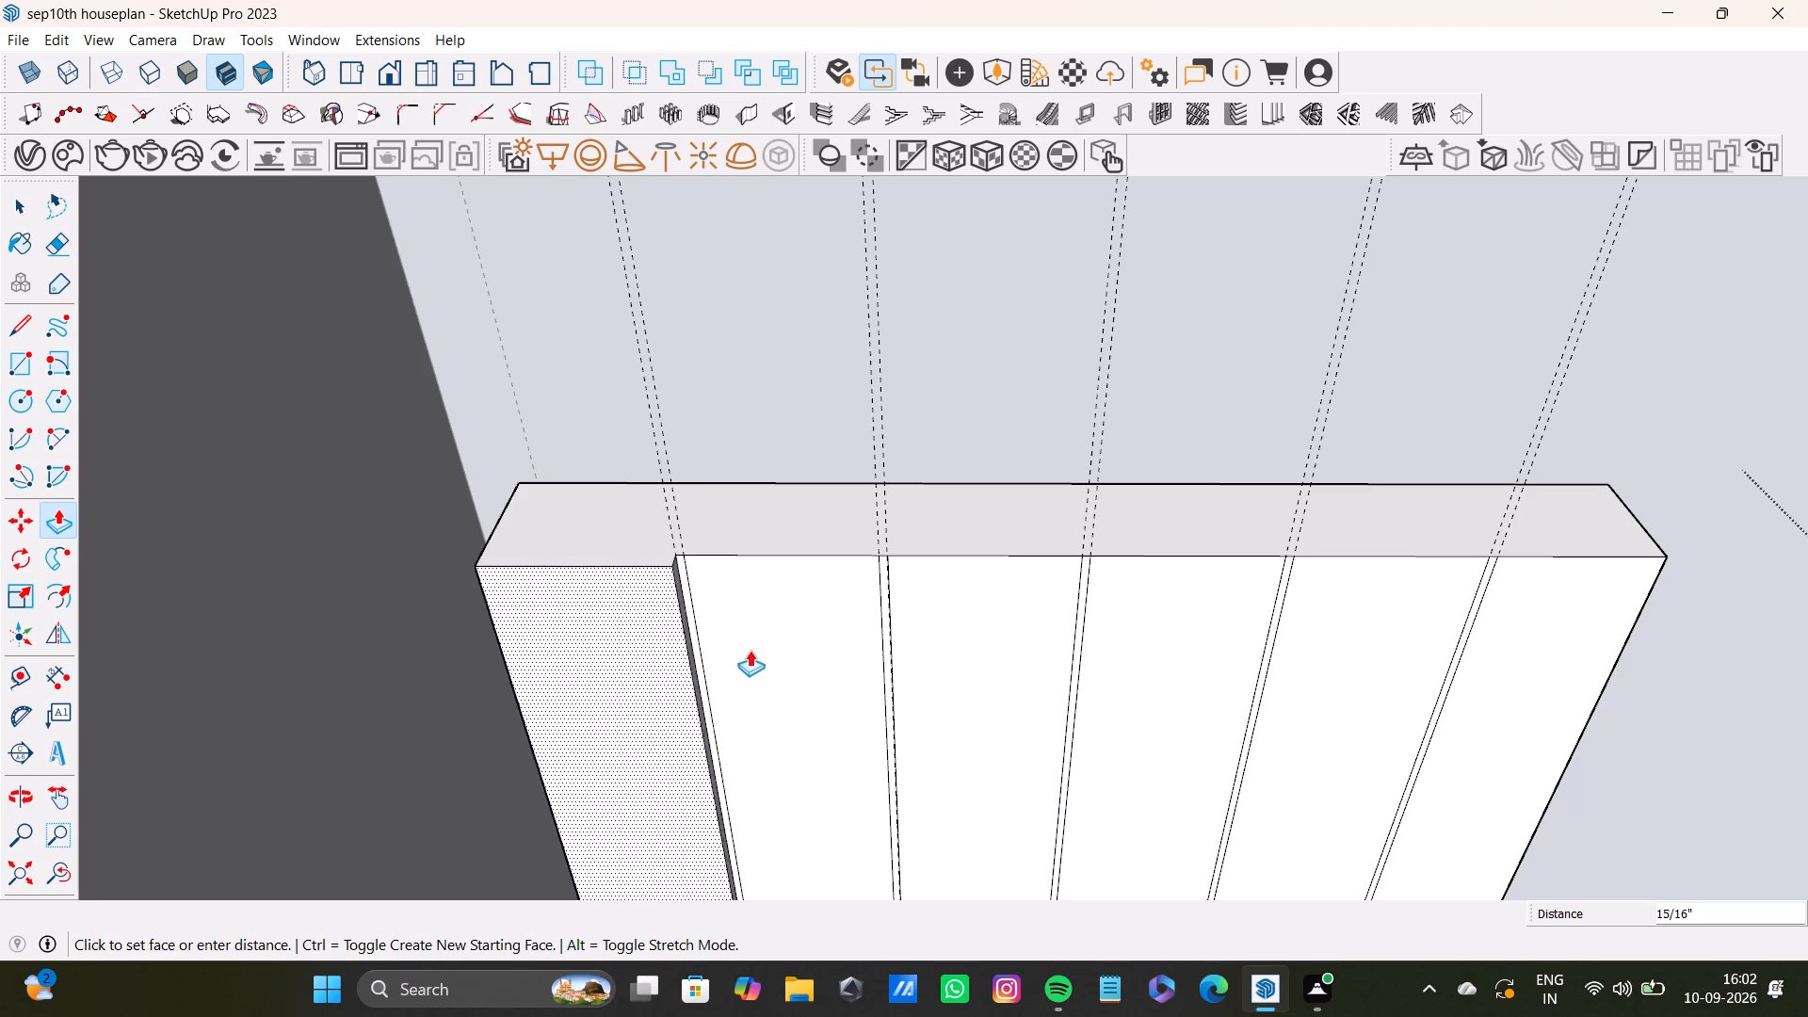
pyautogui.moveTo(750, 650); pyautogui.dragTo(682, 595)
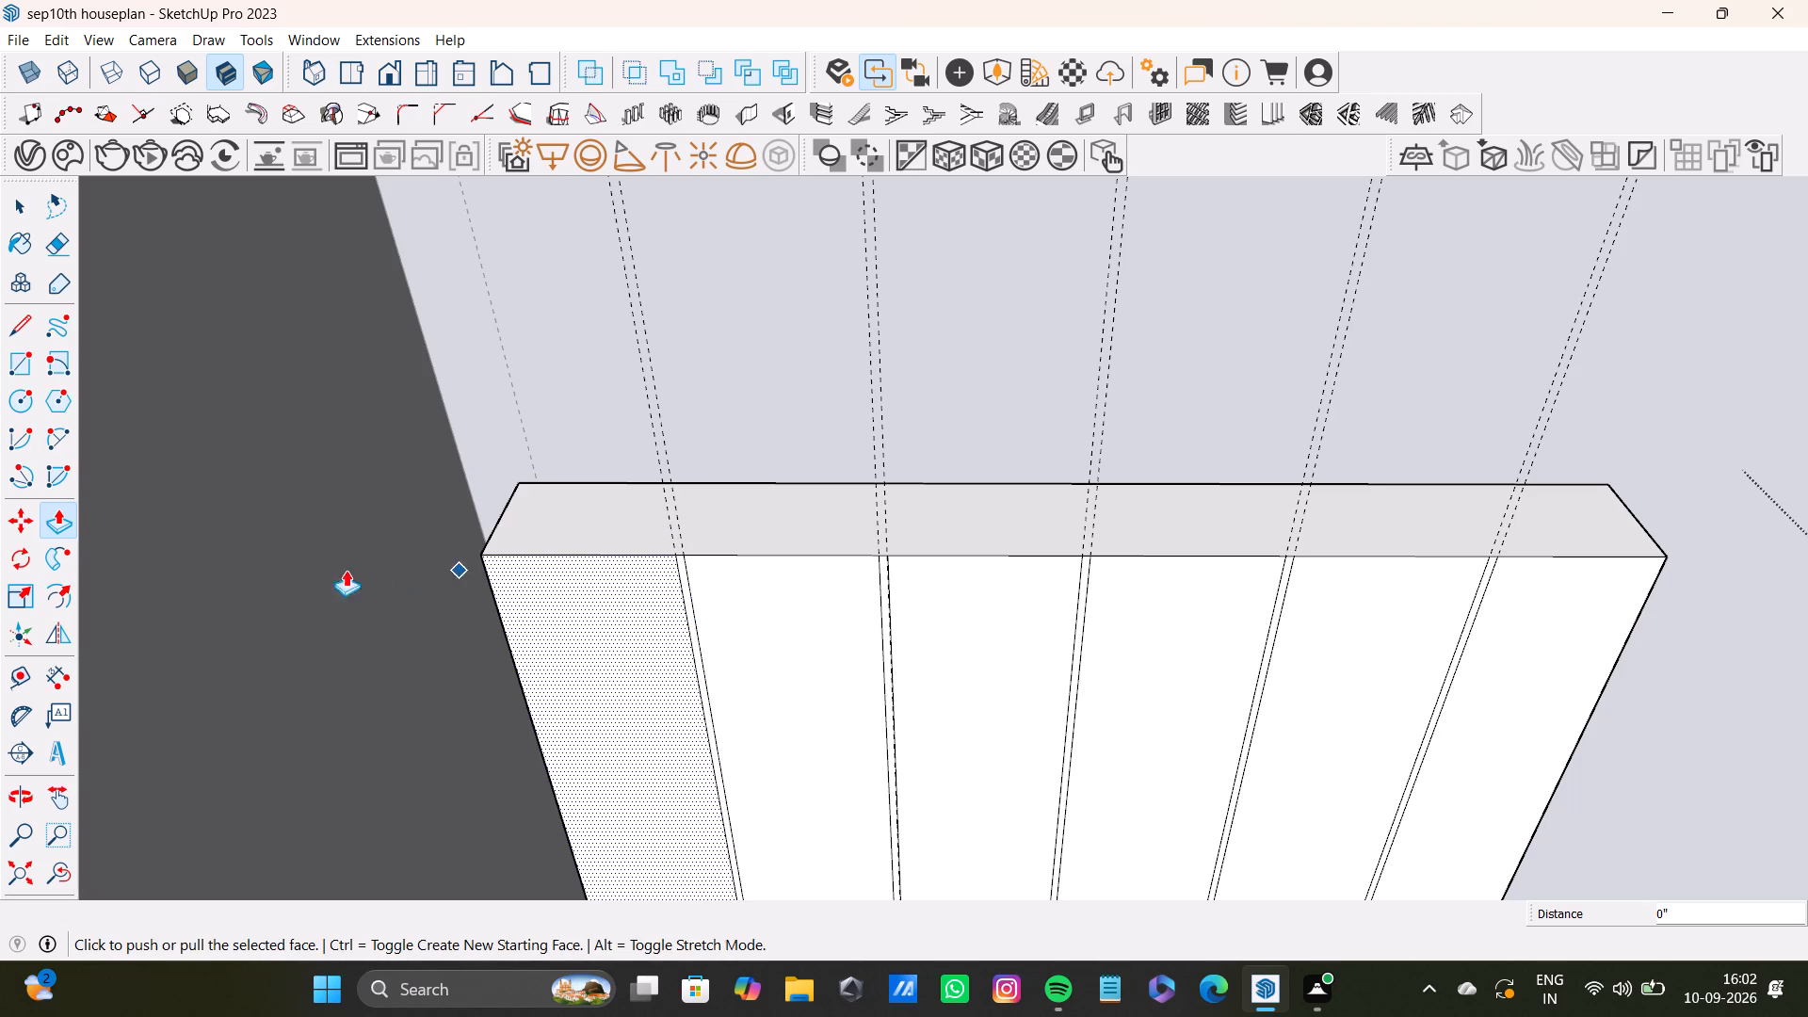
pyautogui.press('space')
# Draw a two-point arc on the headboard's top face across the first panel's width, with a bulge of about 5 5/16".
pyautogui.click(55, 439)
pyautogui.scroll(4, 395, 629)
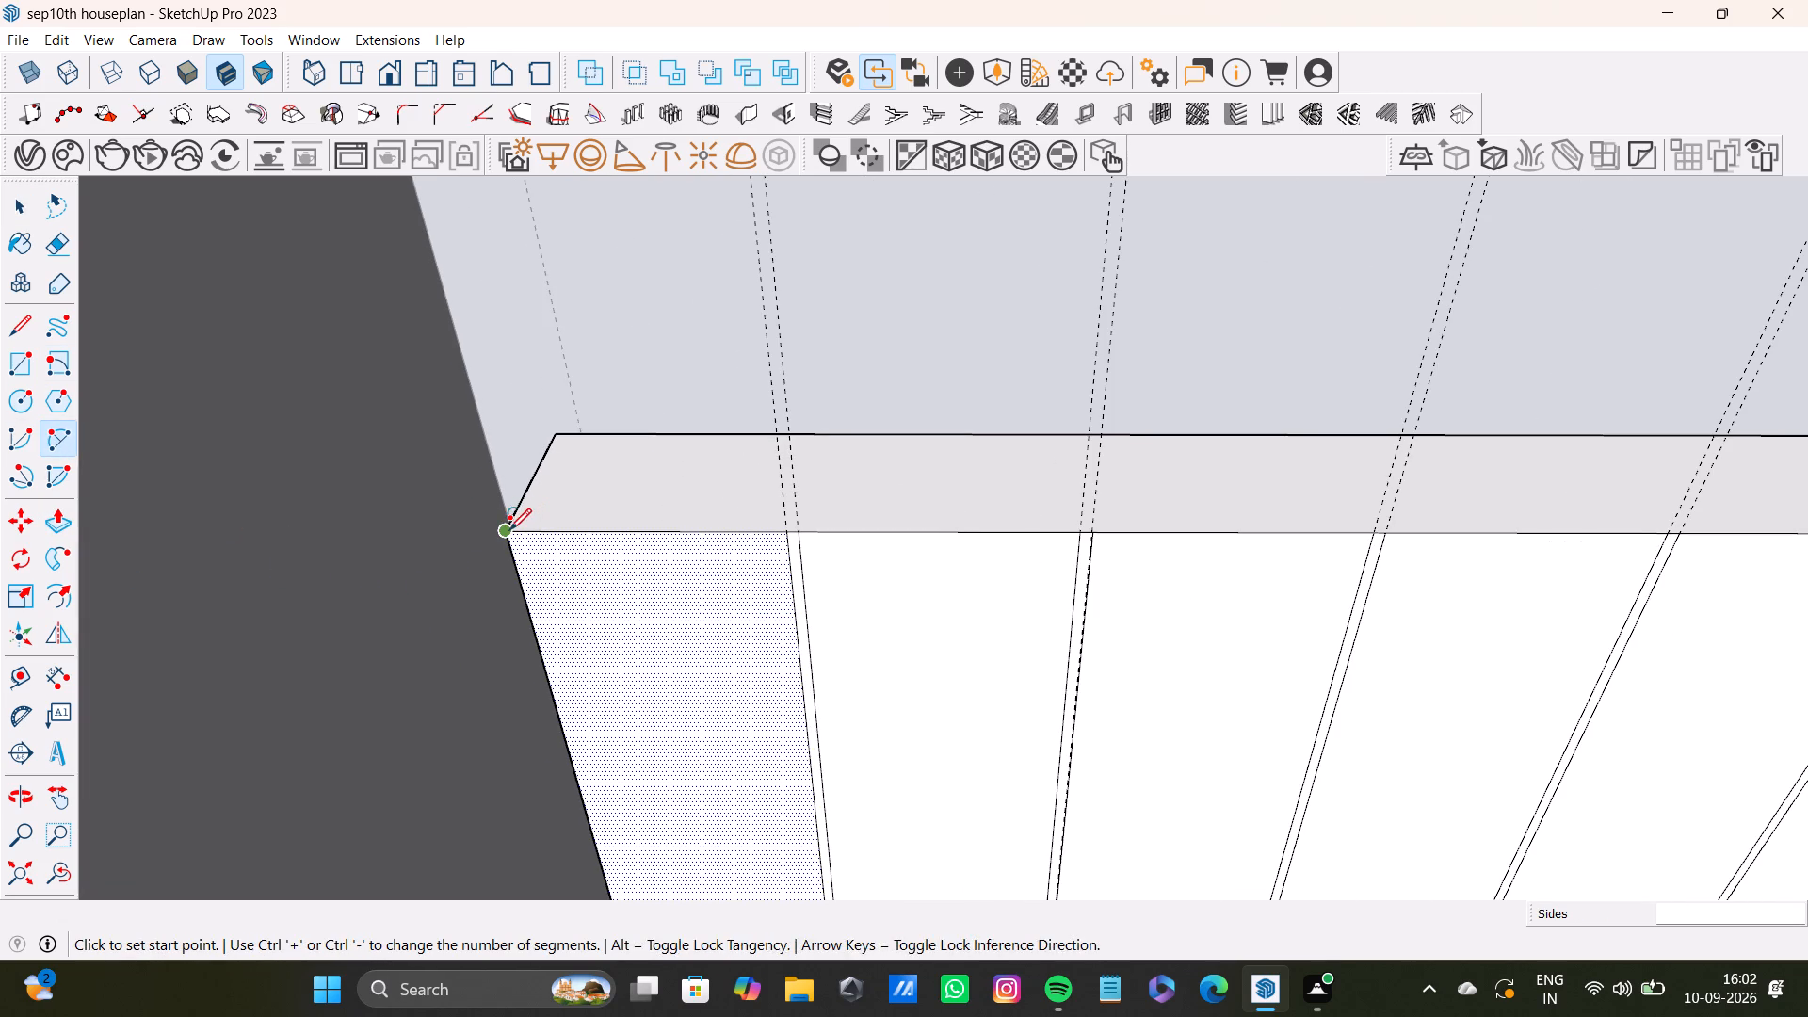
pyautogui.click(509, 530)
pyautogui.click(783, 532)
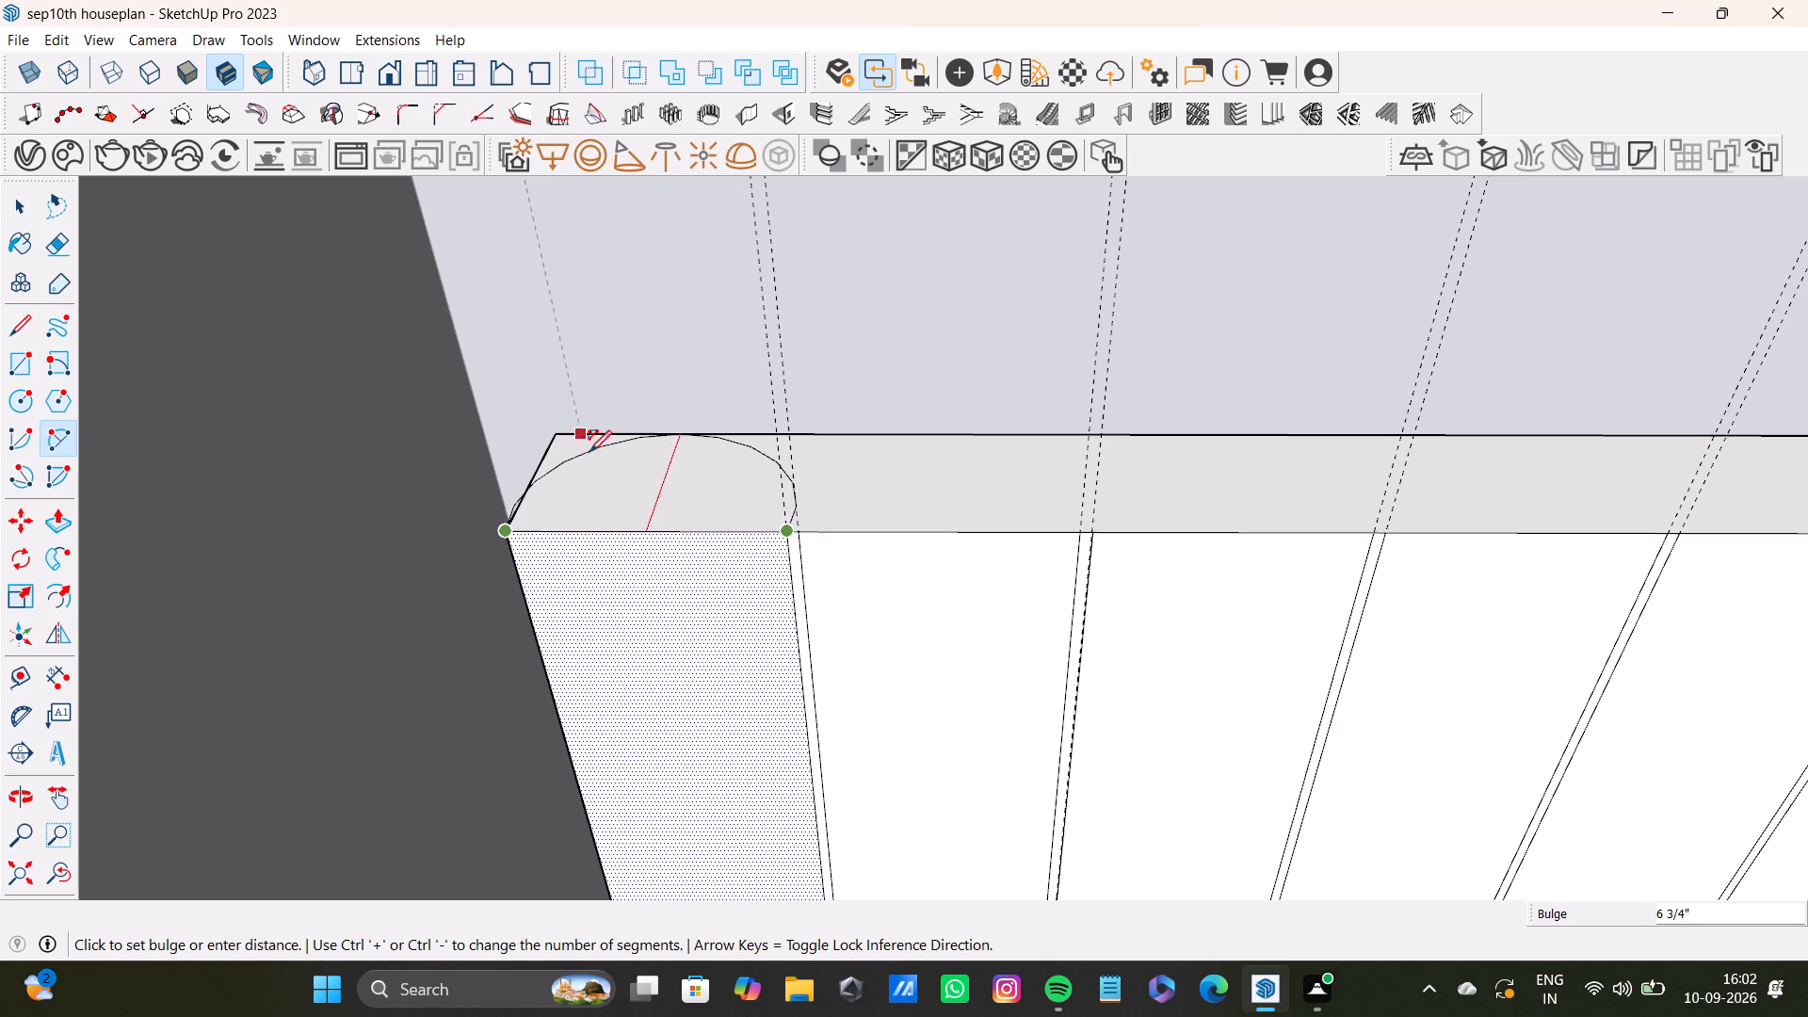
pyautogui.click(663, 463)
# Draw a two-point arc on the headboard's top face across the second panel's width, matching the first arc with a bulge of about 5".
pyautogui.scroll(4, 881, 541)
pyautogui.keyDown('shift'); pyautogui.moveTo(877, 525); pyautogui.dragTo(761, 525, button='middle'); pyautogui.keyUp('shift')
pyautogui.scroll(3, 621, 539)
pyautogui.click(647, 526)
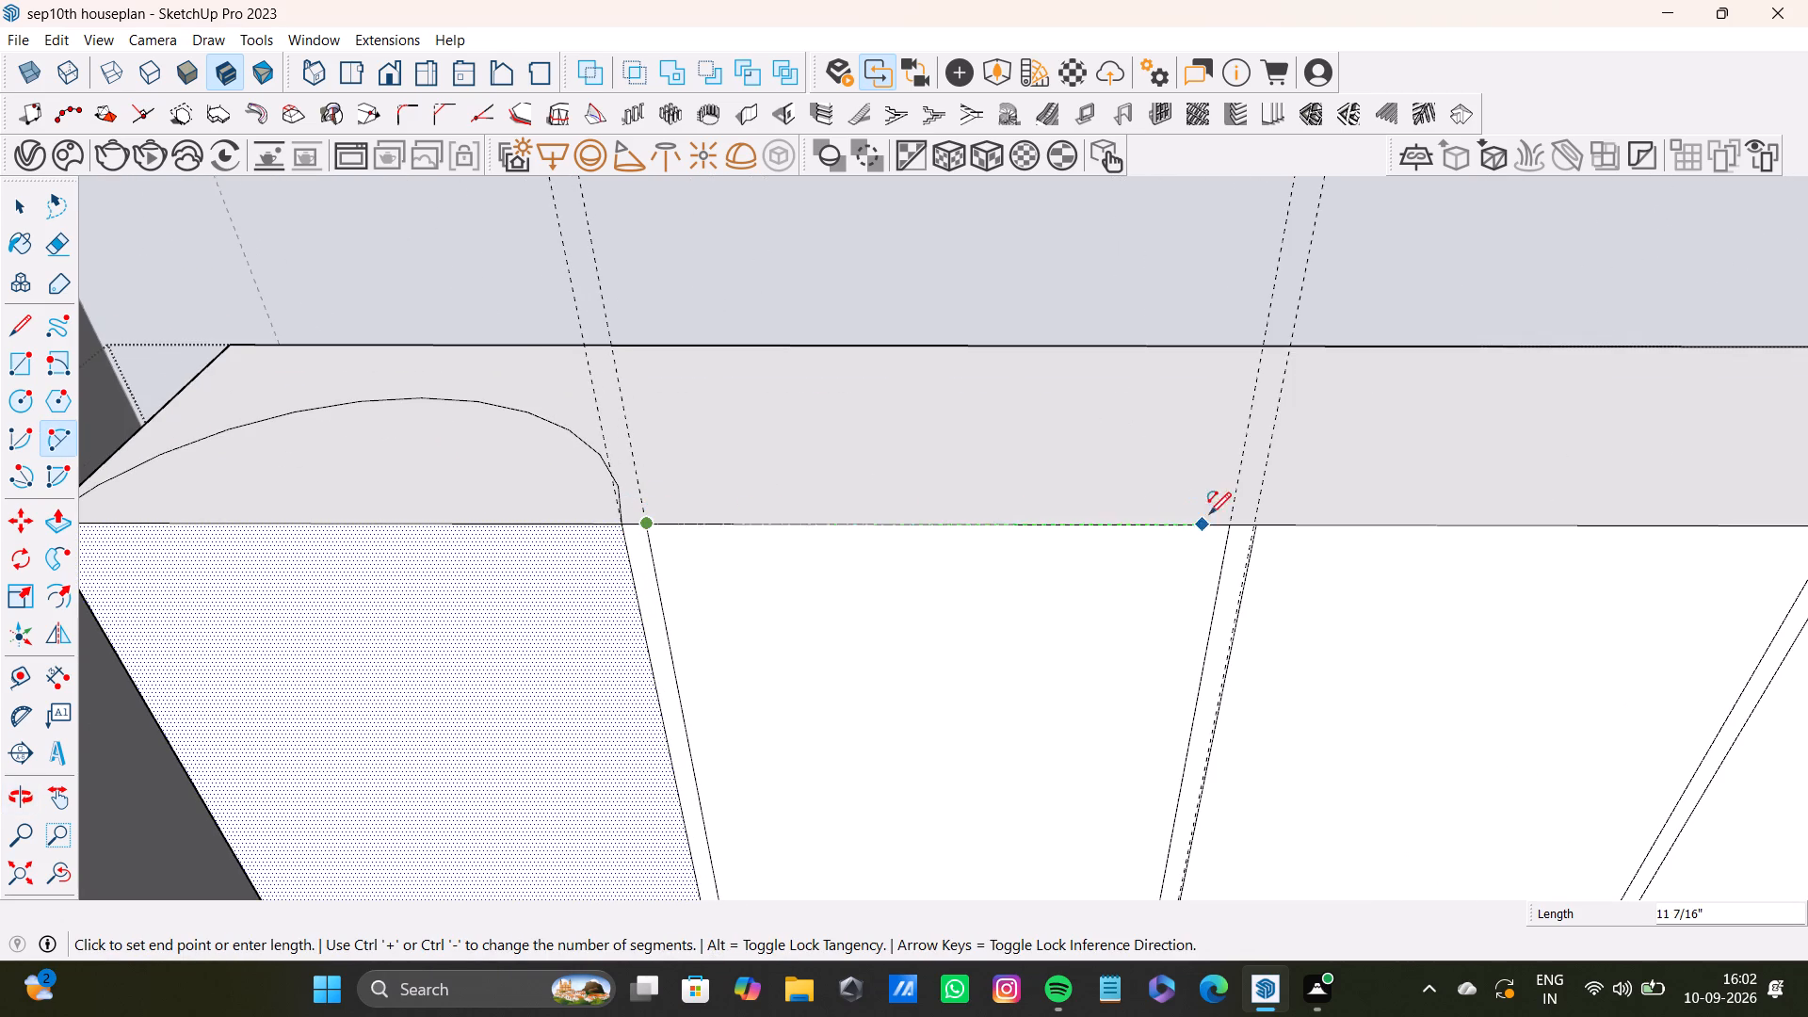
pyautogui.click(1229, 524)
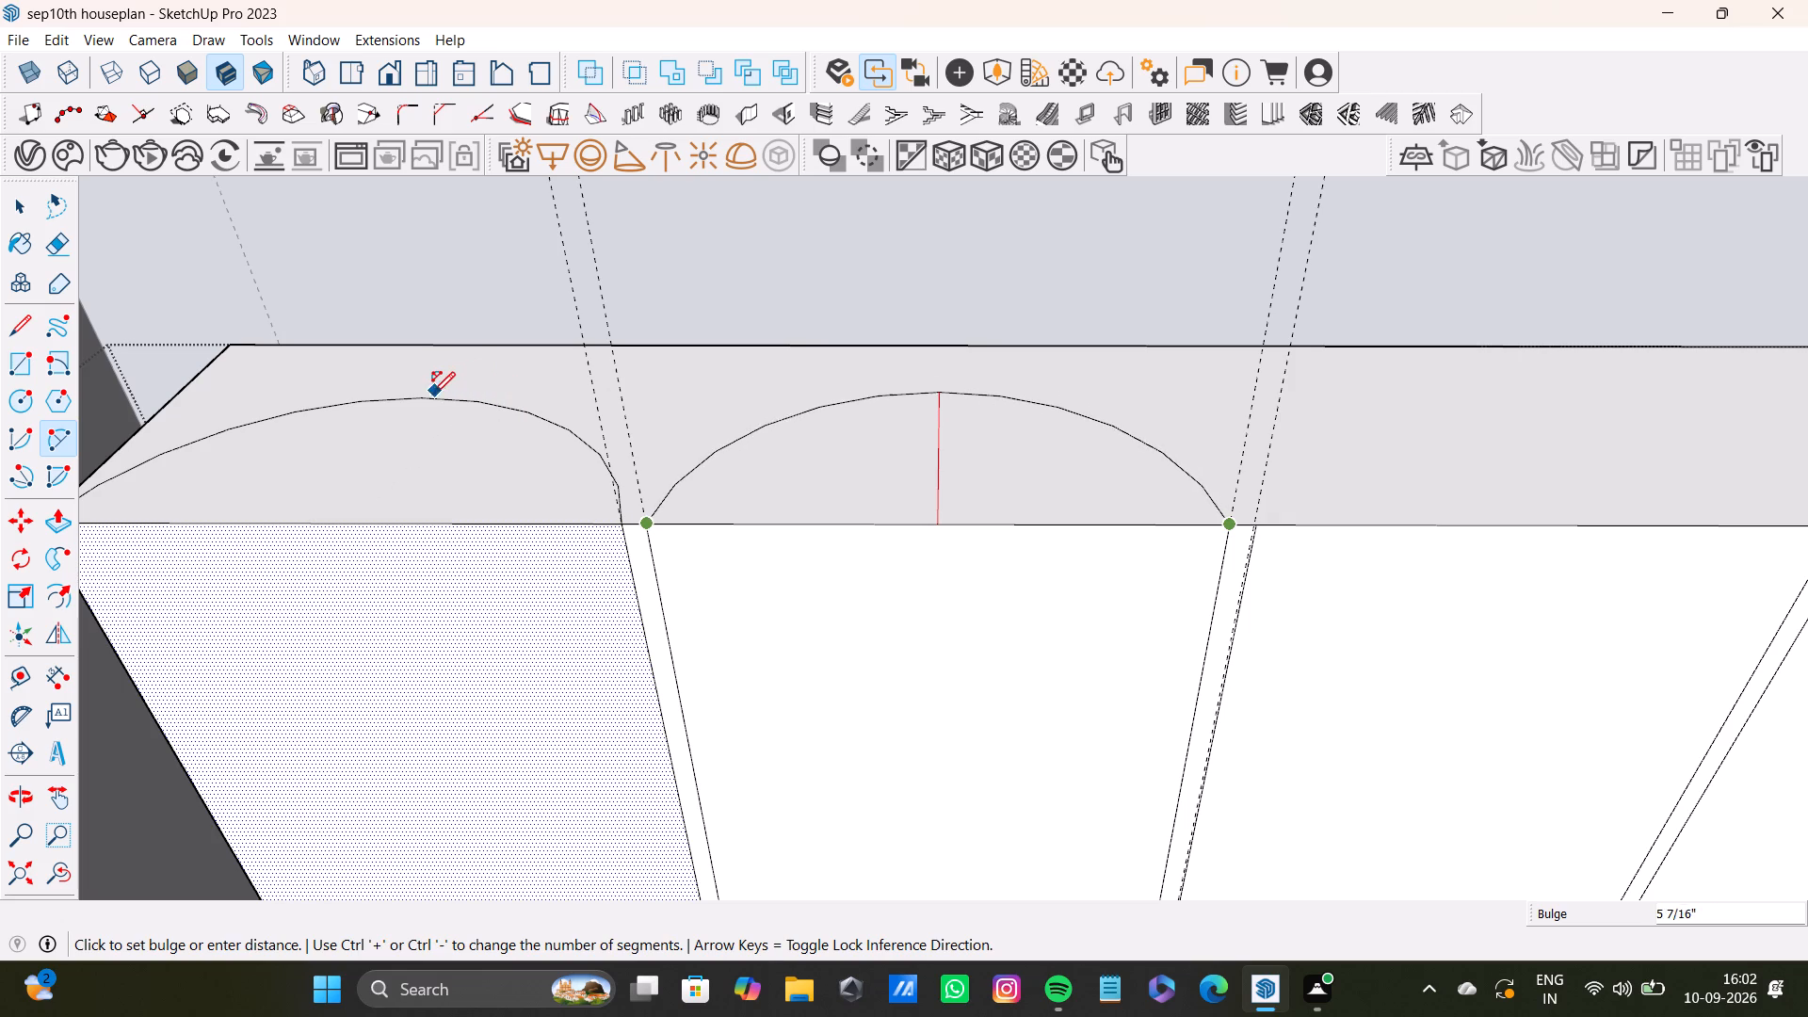
pyautogui.moveTo(766, 426); pyautogui.dragTo(346, 362, button='middle')
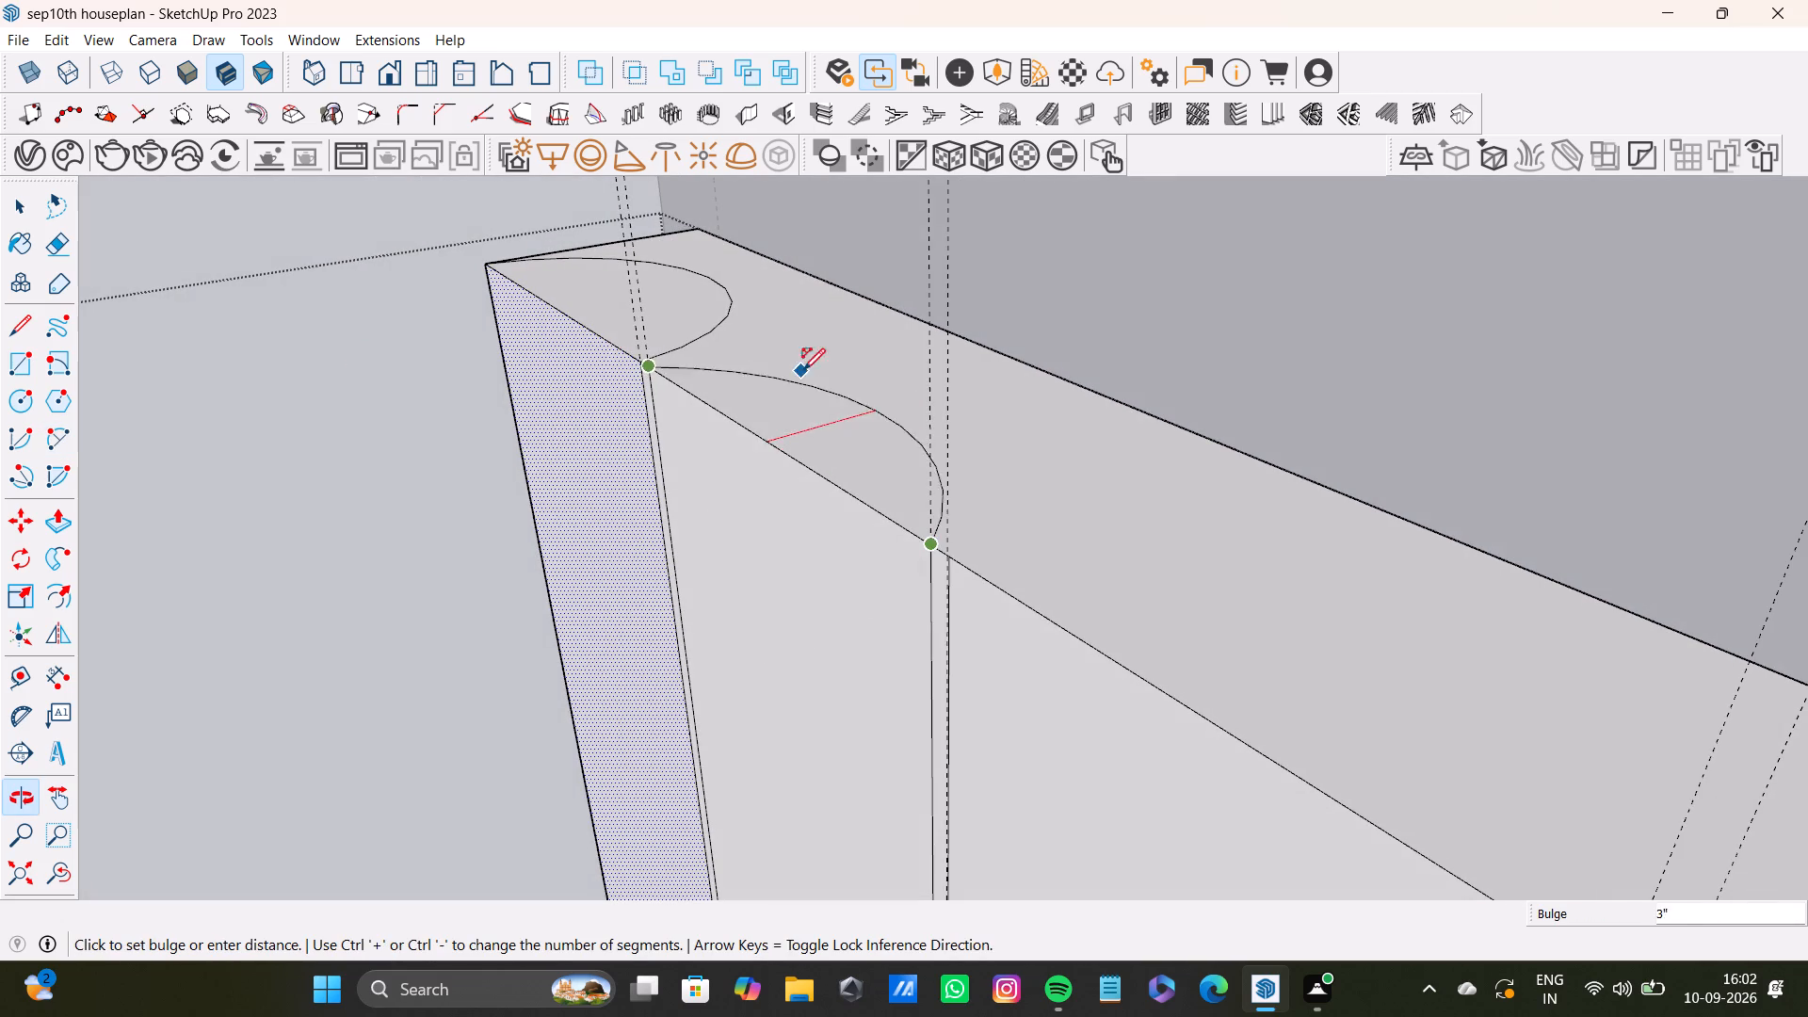
pyautogui.click(734, 287)
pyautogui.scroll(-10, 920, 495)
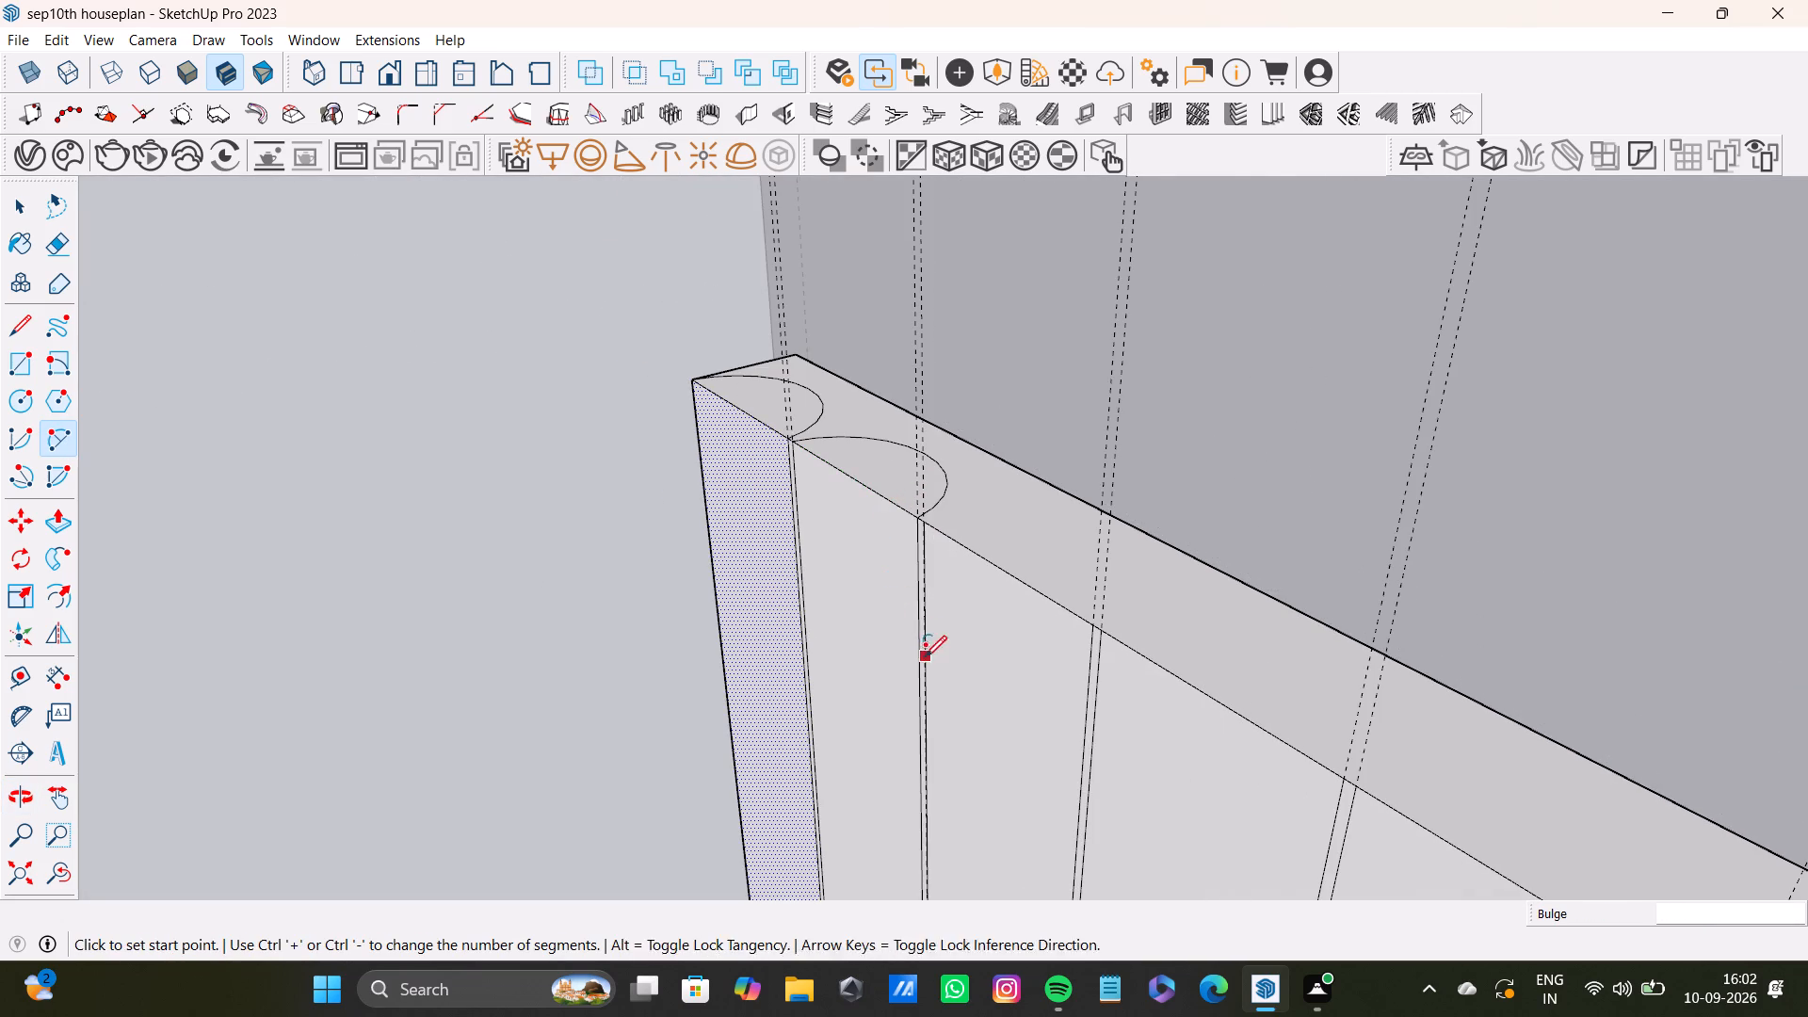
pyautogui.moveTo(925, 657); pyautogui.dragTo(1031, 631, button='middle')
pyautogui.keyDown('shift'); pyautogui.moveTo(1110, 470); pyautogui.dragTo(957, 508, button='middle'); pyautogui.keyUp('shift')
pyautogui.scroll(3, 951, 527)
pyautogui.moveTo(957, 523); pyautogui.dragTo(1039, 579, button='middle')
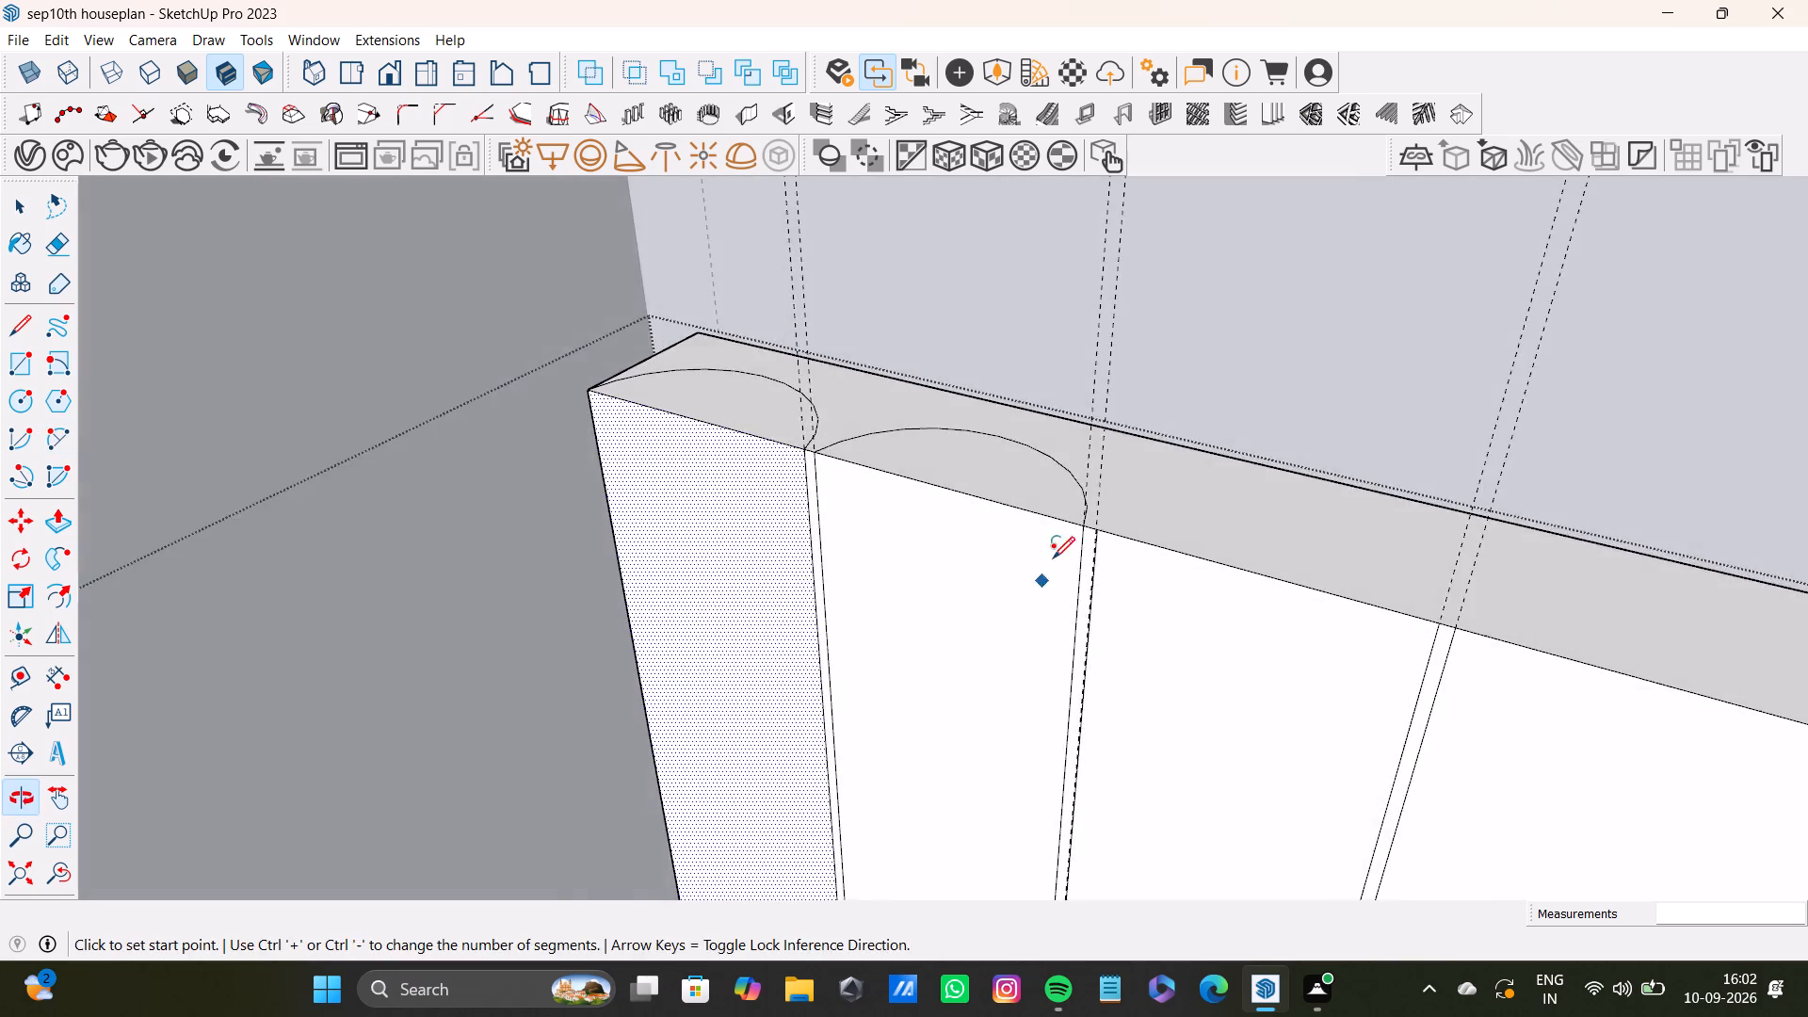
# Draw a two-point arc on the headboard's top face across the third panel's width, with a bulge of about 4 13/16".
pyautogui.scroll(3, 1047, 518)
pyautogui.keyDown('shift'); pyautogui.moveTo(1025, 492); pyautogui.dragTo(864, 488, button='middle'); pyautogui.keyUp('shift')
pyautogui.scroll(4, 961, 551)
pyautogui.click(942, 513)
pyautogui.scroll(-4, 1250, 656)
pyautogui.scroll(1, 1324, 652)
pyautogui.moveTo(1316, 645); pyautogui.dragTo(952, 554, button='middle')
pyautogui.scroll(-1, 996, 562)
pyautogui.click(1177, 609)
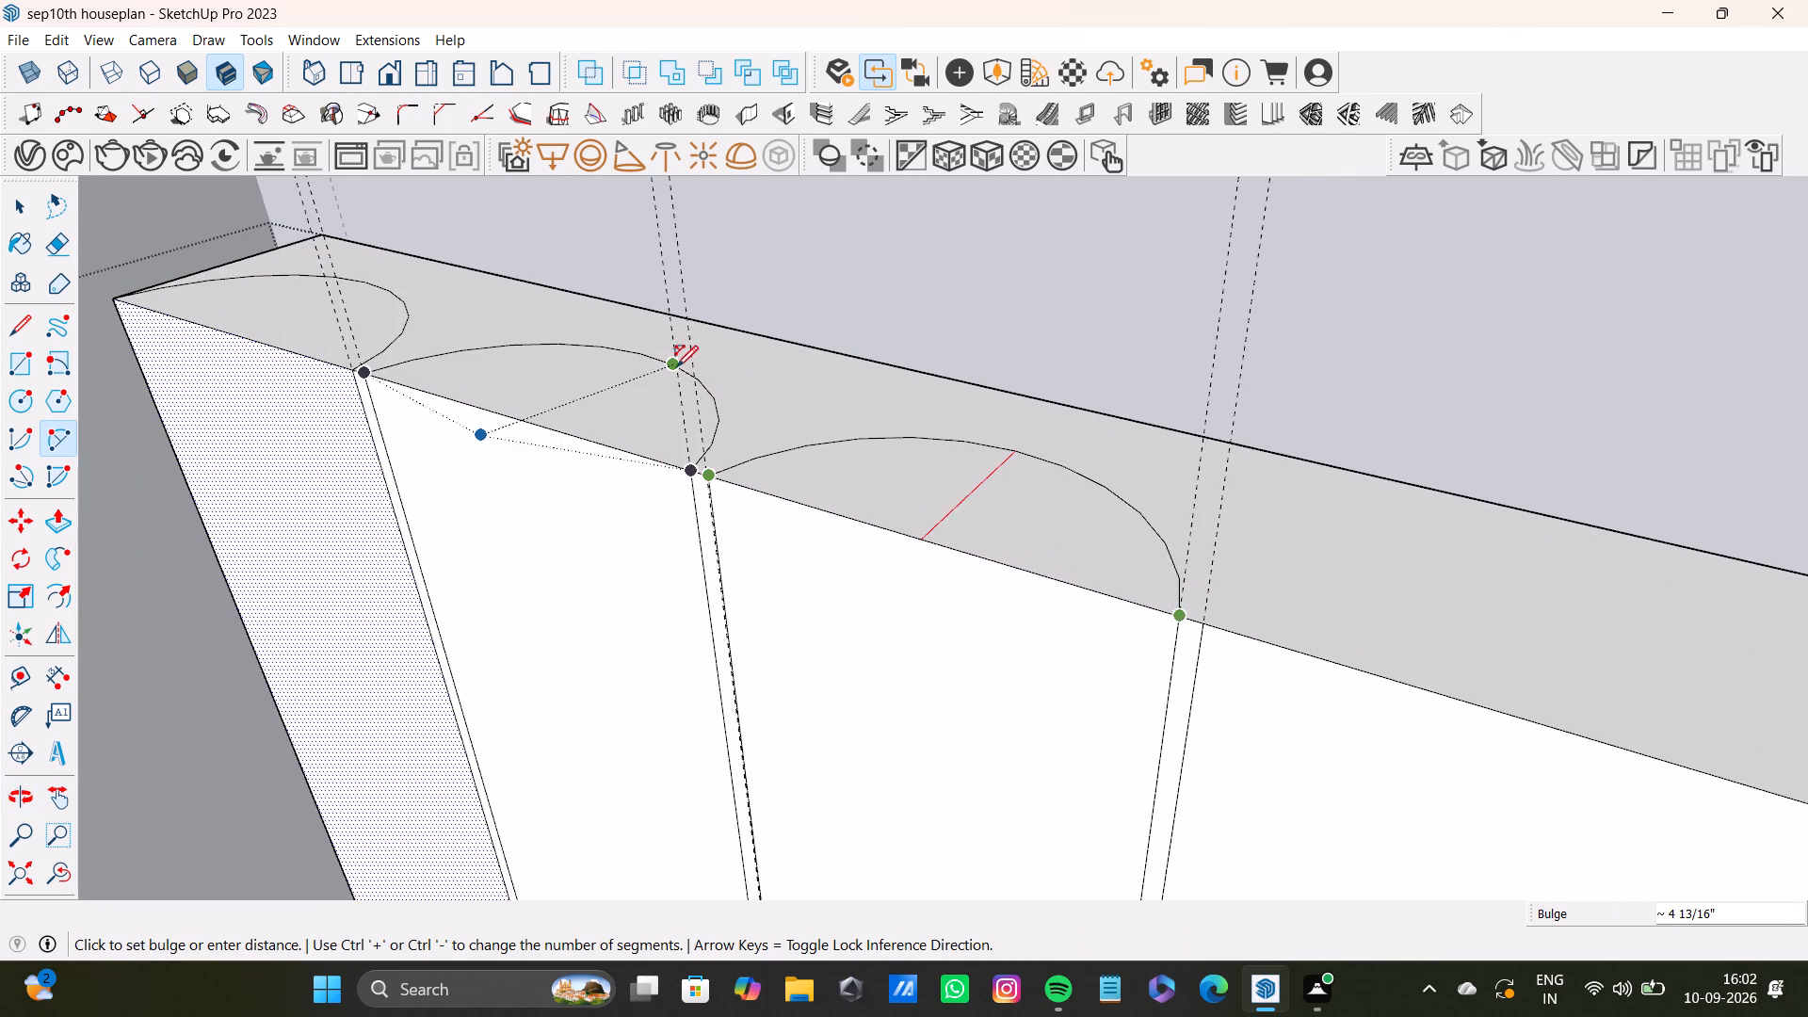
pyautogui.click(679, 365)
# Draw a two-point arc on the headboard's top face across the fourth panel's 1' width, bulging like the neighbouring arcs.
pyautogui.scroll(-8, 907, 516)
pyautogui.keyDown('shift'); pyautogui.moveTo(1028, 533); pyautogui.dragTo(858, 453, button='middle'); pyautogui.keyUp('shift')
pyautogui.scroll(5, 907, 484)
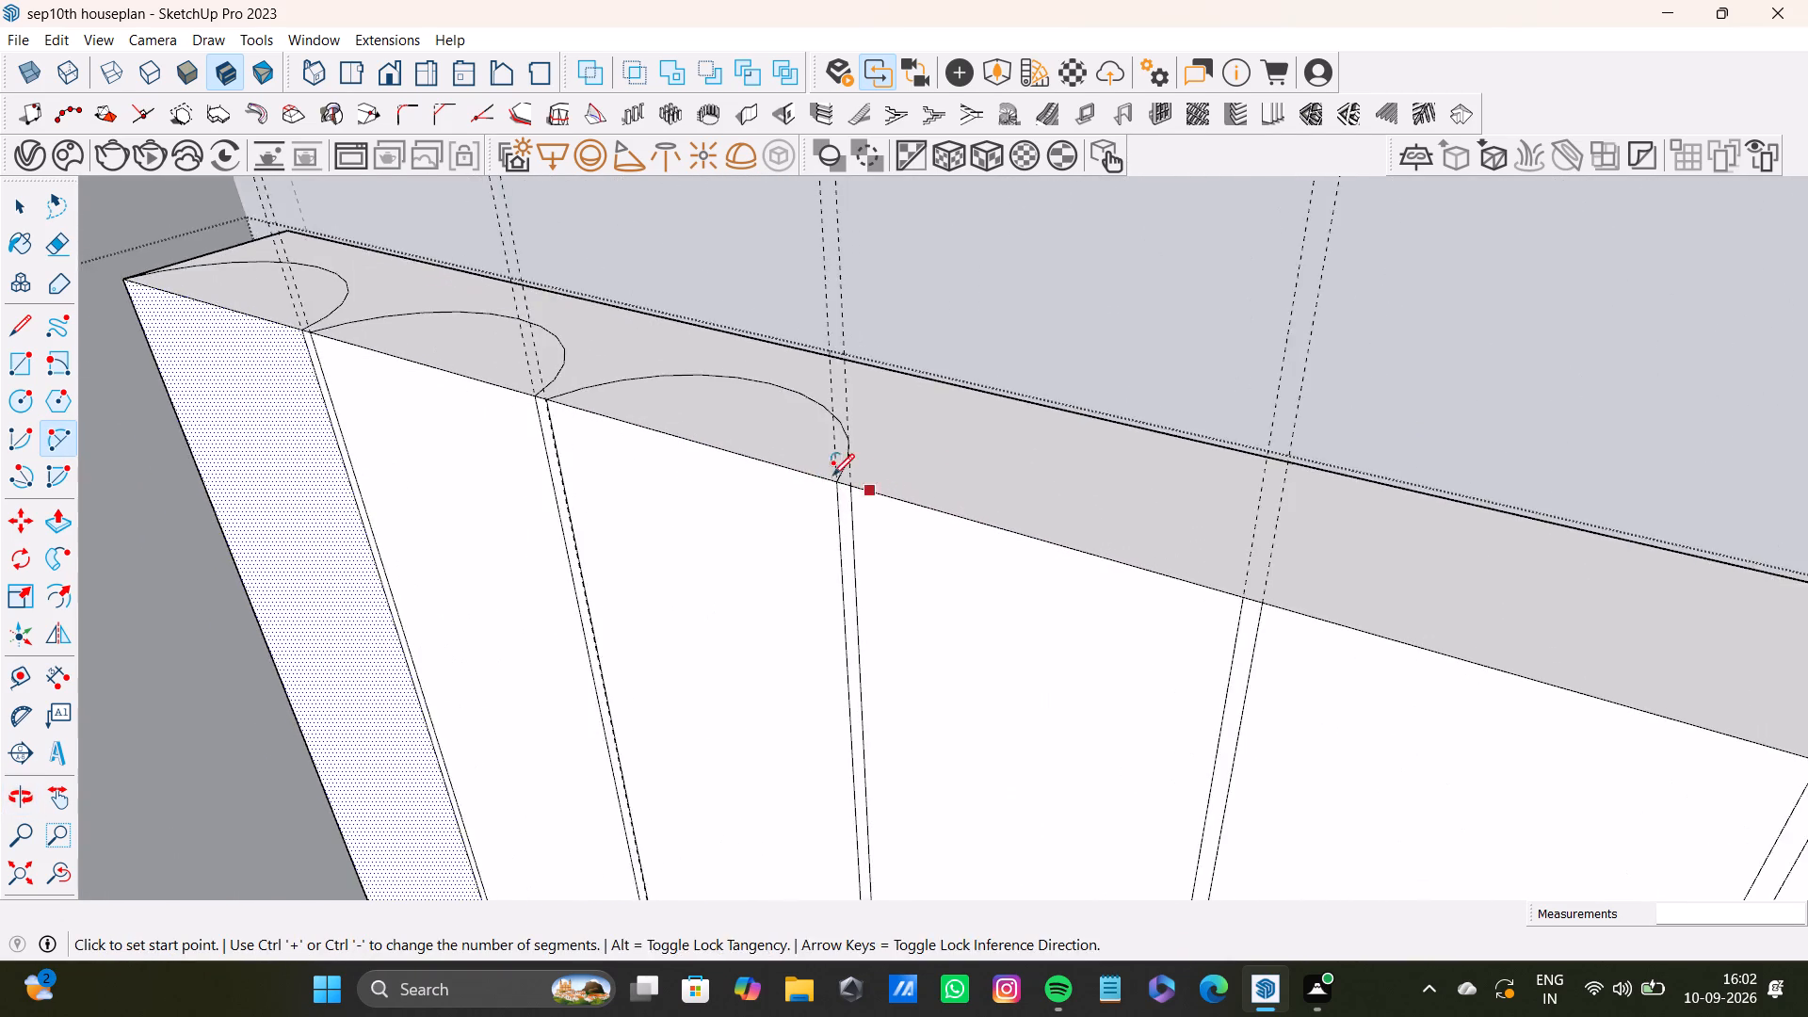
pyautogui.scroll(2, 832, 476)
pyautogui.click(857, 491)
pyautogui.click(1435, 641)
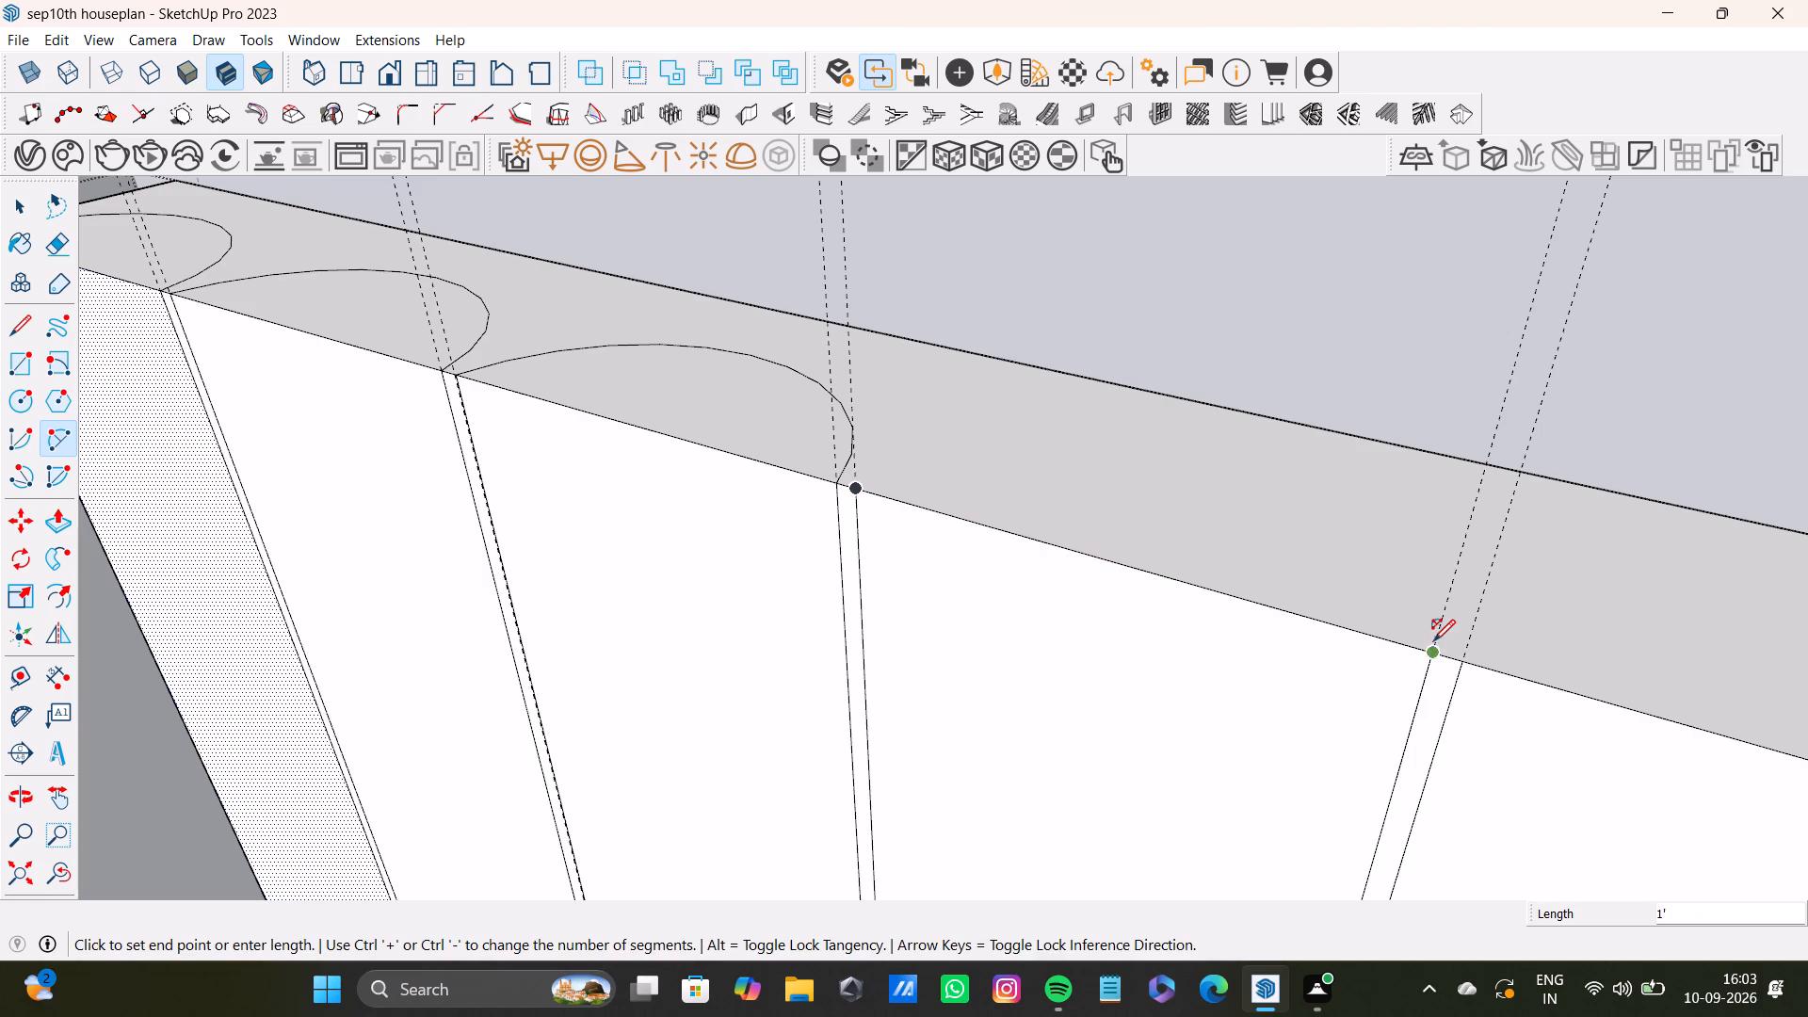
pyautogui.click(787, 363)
# Draw a two-point arc on the headboard's top face across the fifth panel's width, with a bulge of about 5 3/8".
pyautogui.scroll(-4, 953, 465)
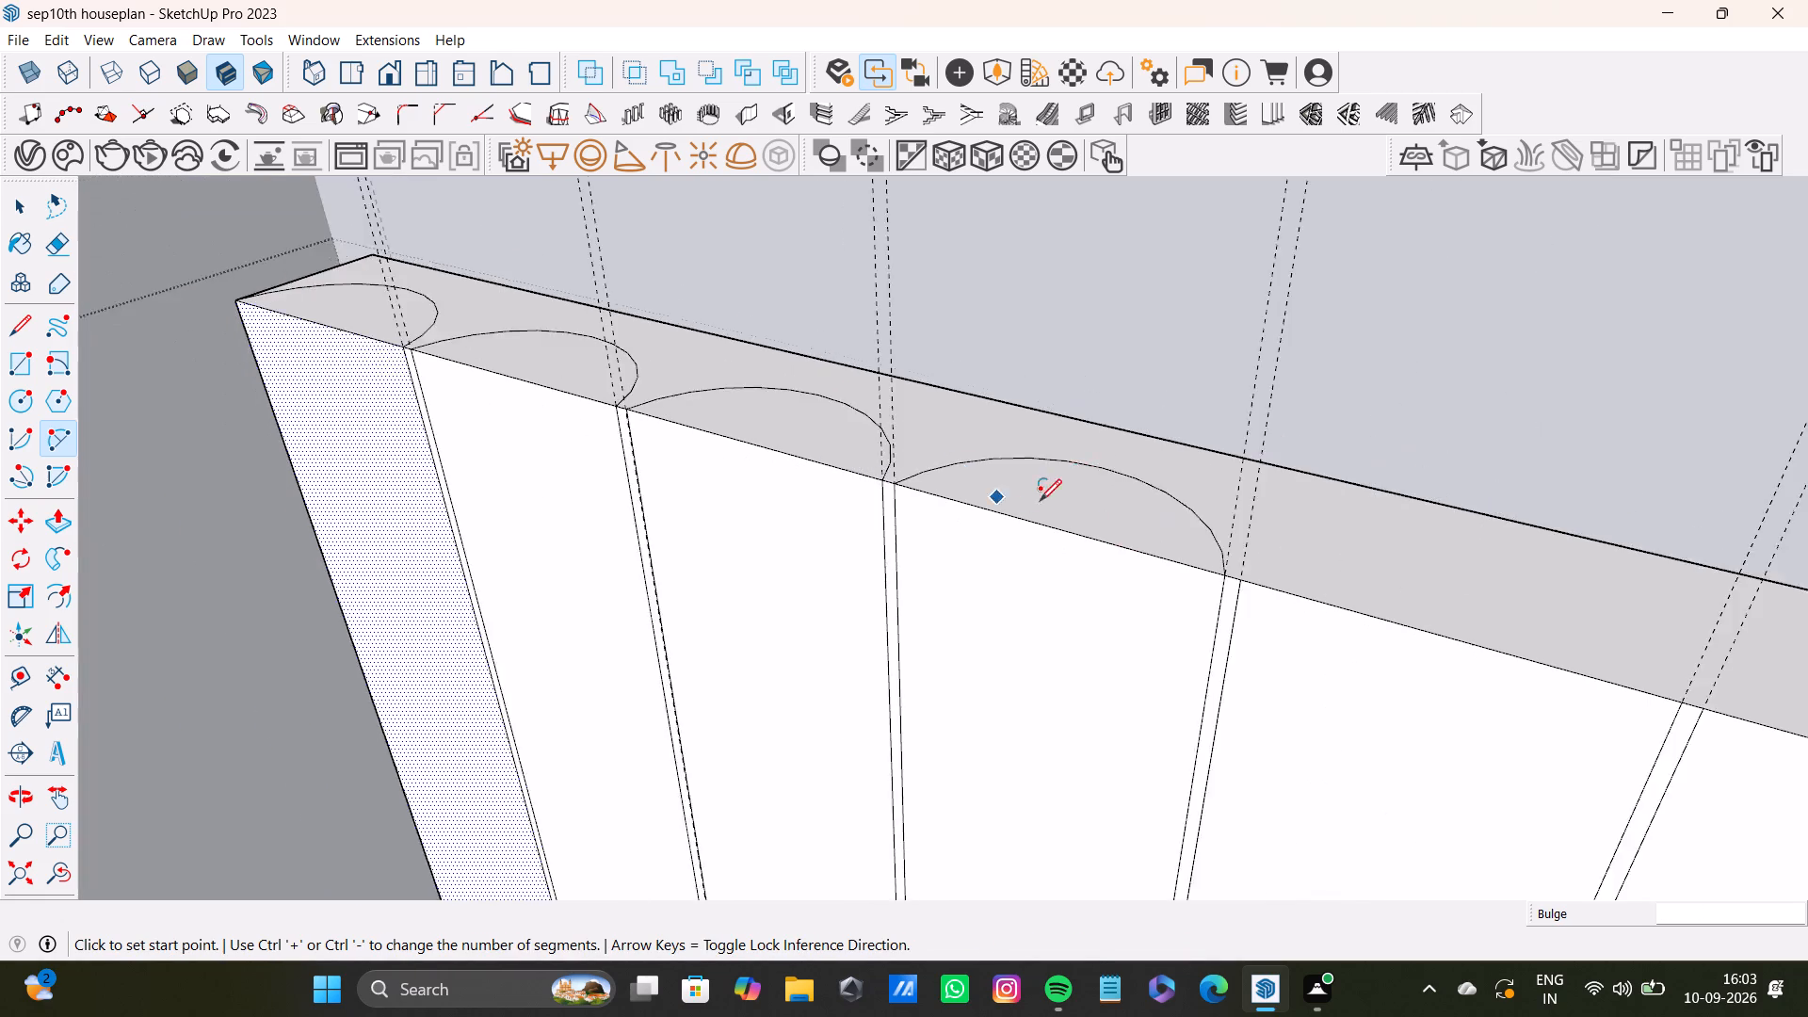
pyautogui.scroll(-6, 1040, 501)
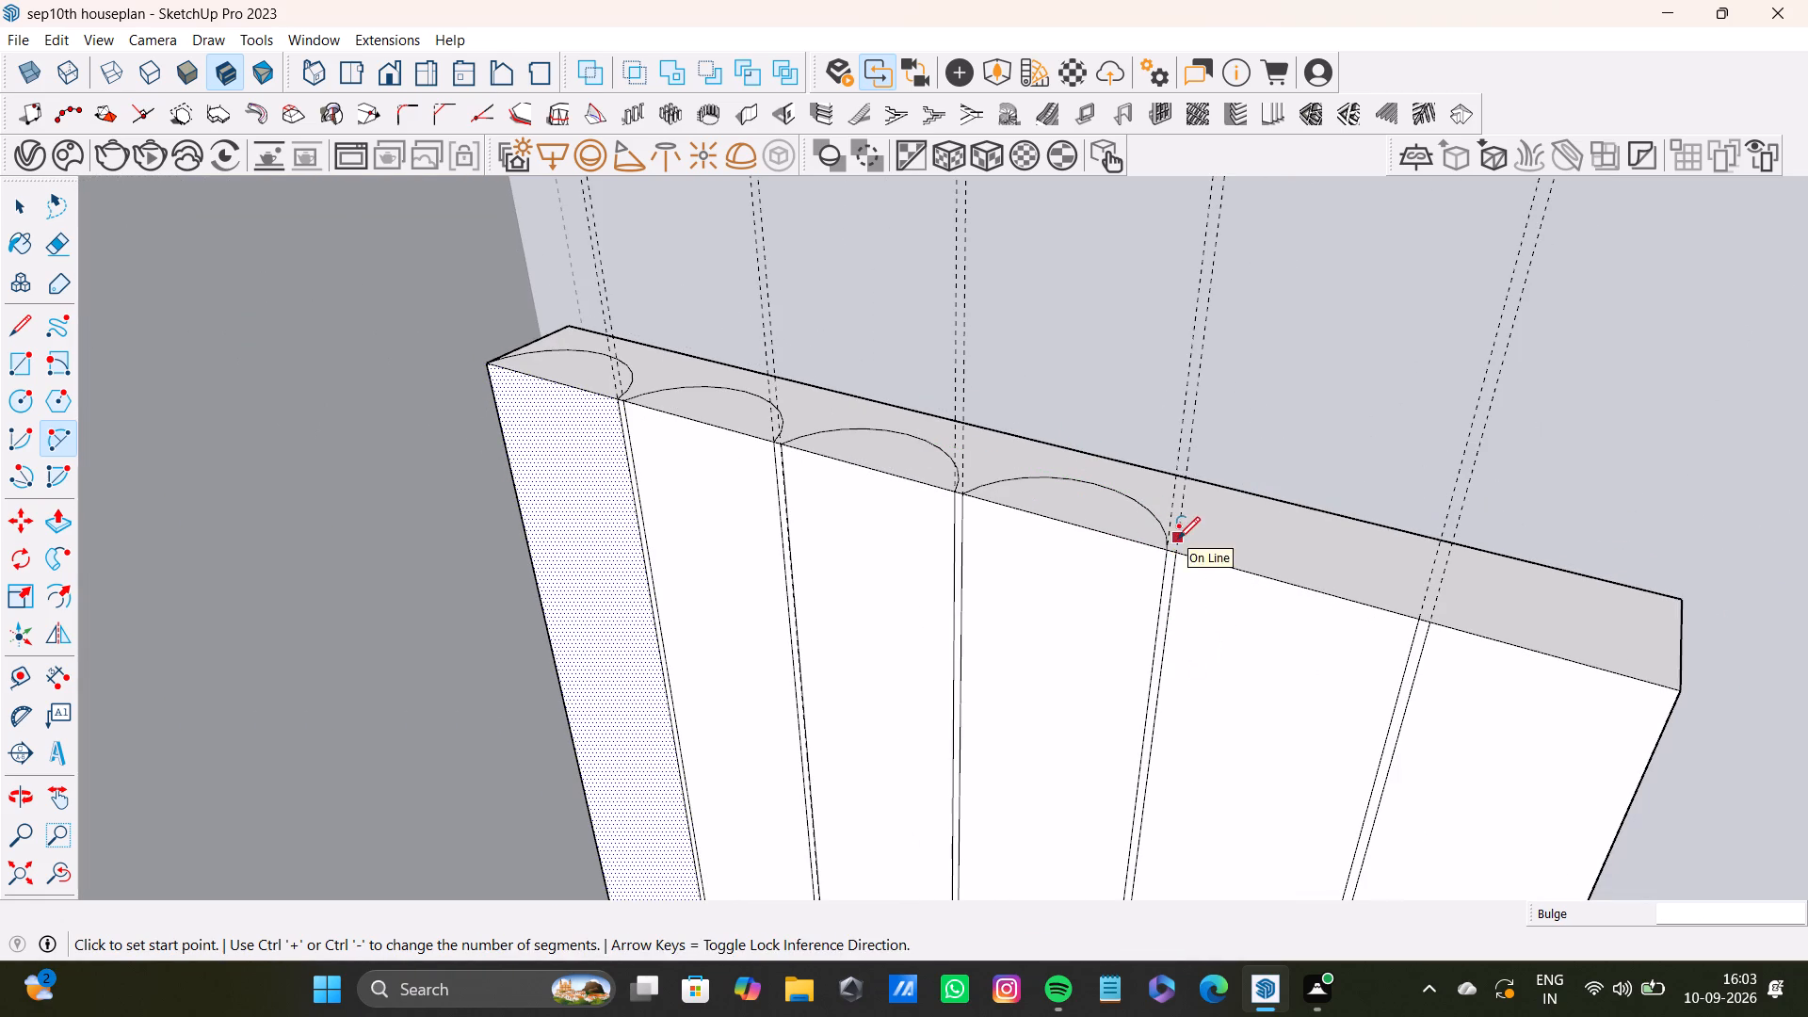
pyautogui.scroll(7, 1176, 520)
pyautogui.click(1169, 575)
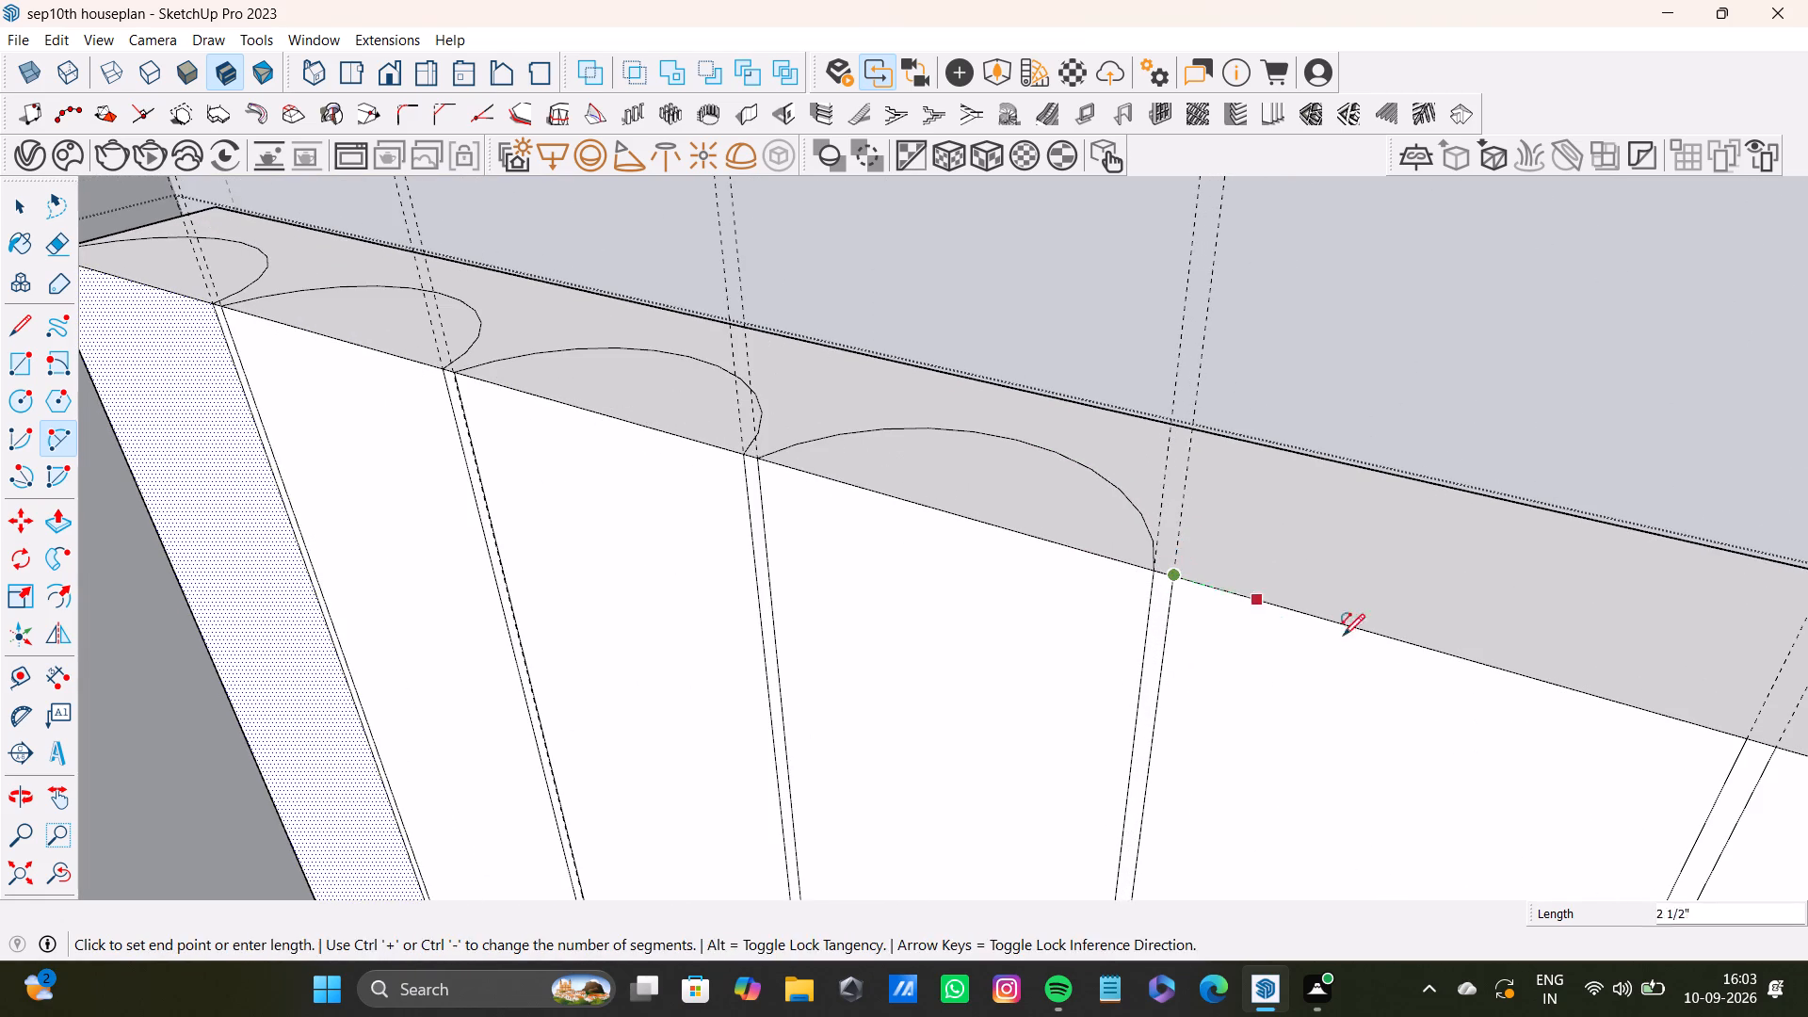
pyautogui.scroll(-3, 1434, 671)
pyautogui.keyDown('shift'); pyautogui.moveTo(1522, 676); pyautogui.dragTo(1236, 578, button='middle'); pyautogui.keyUp('shift')
pyautogui.click(1374, 621)
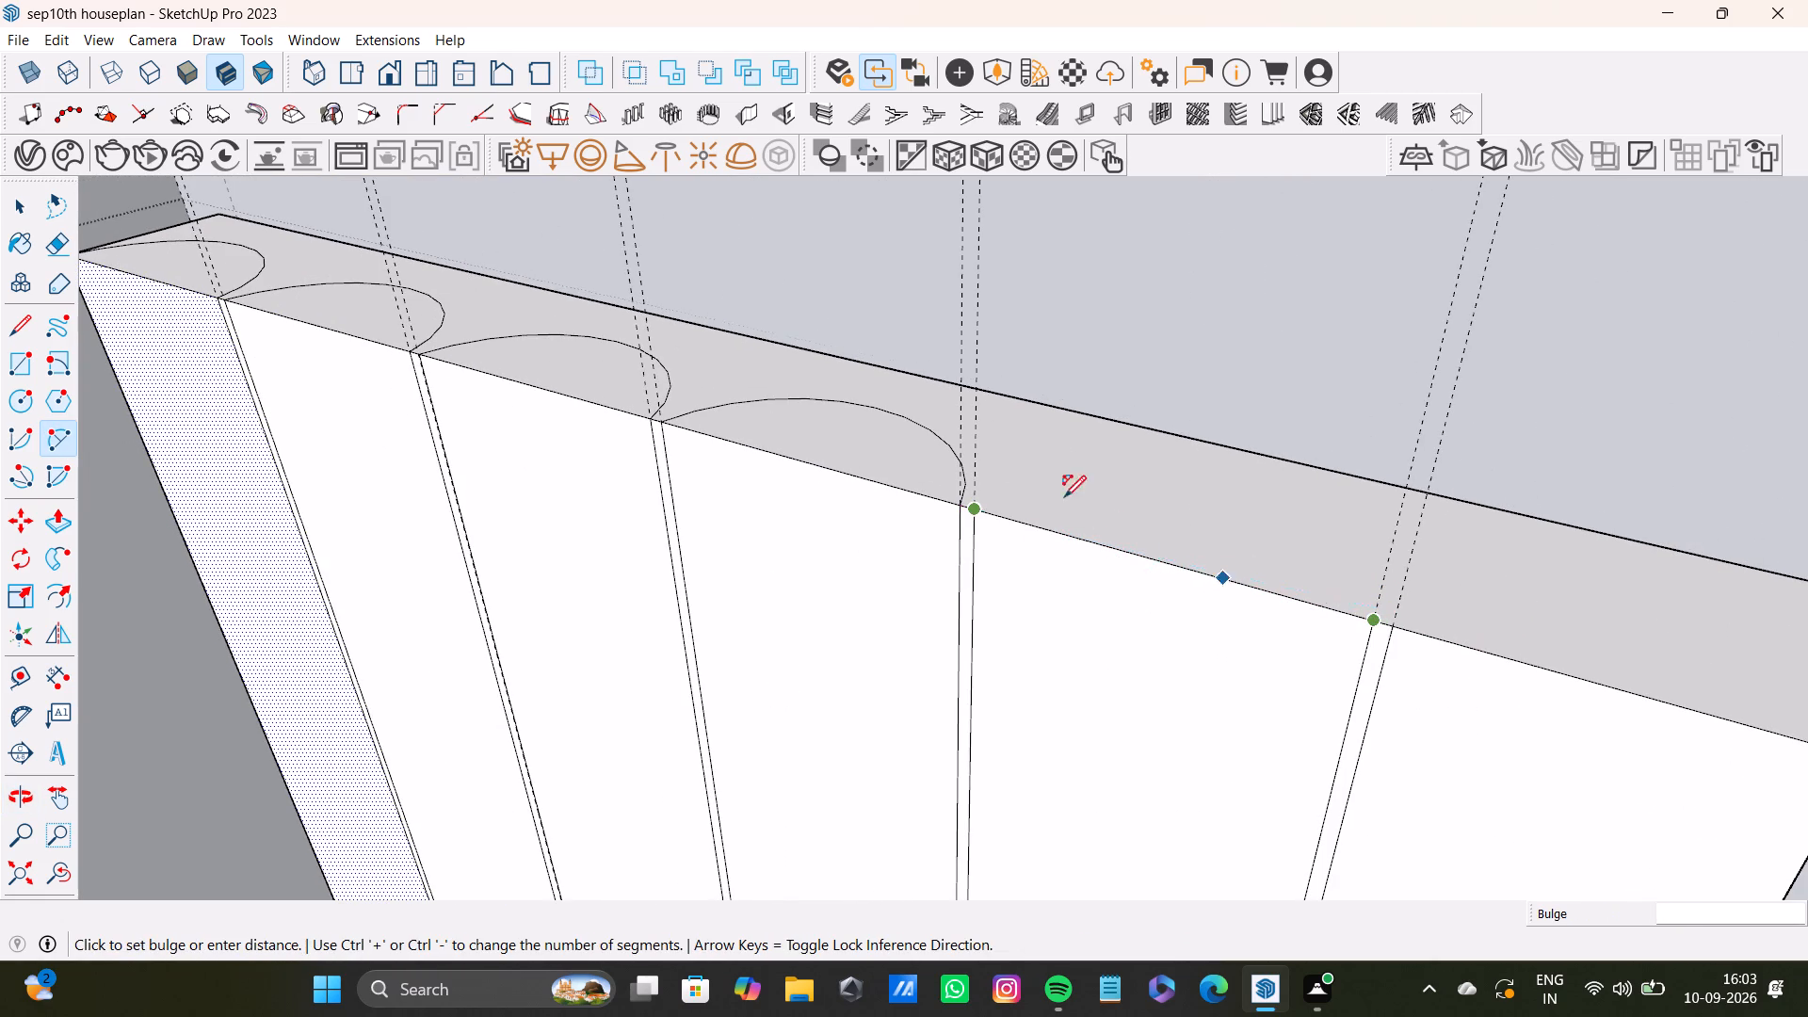
pyautogui.click(1207, 475)
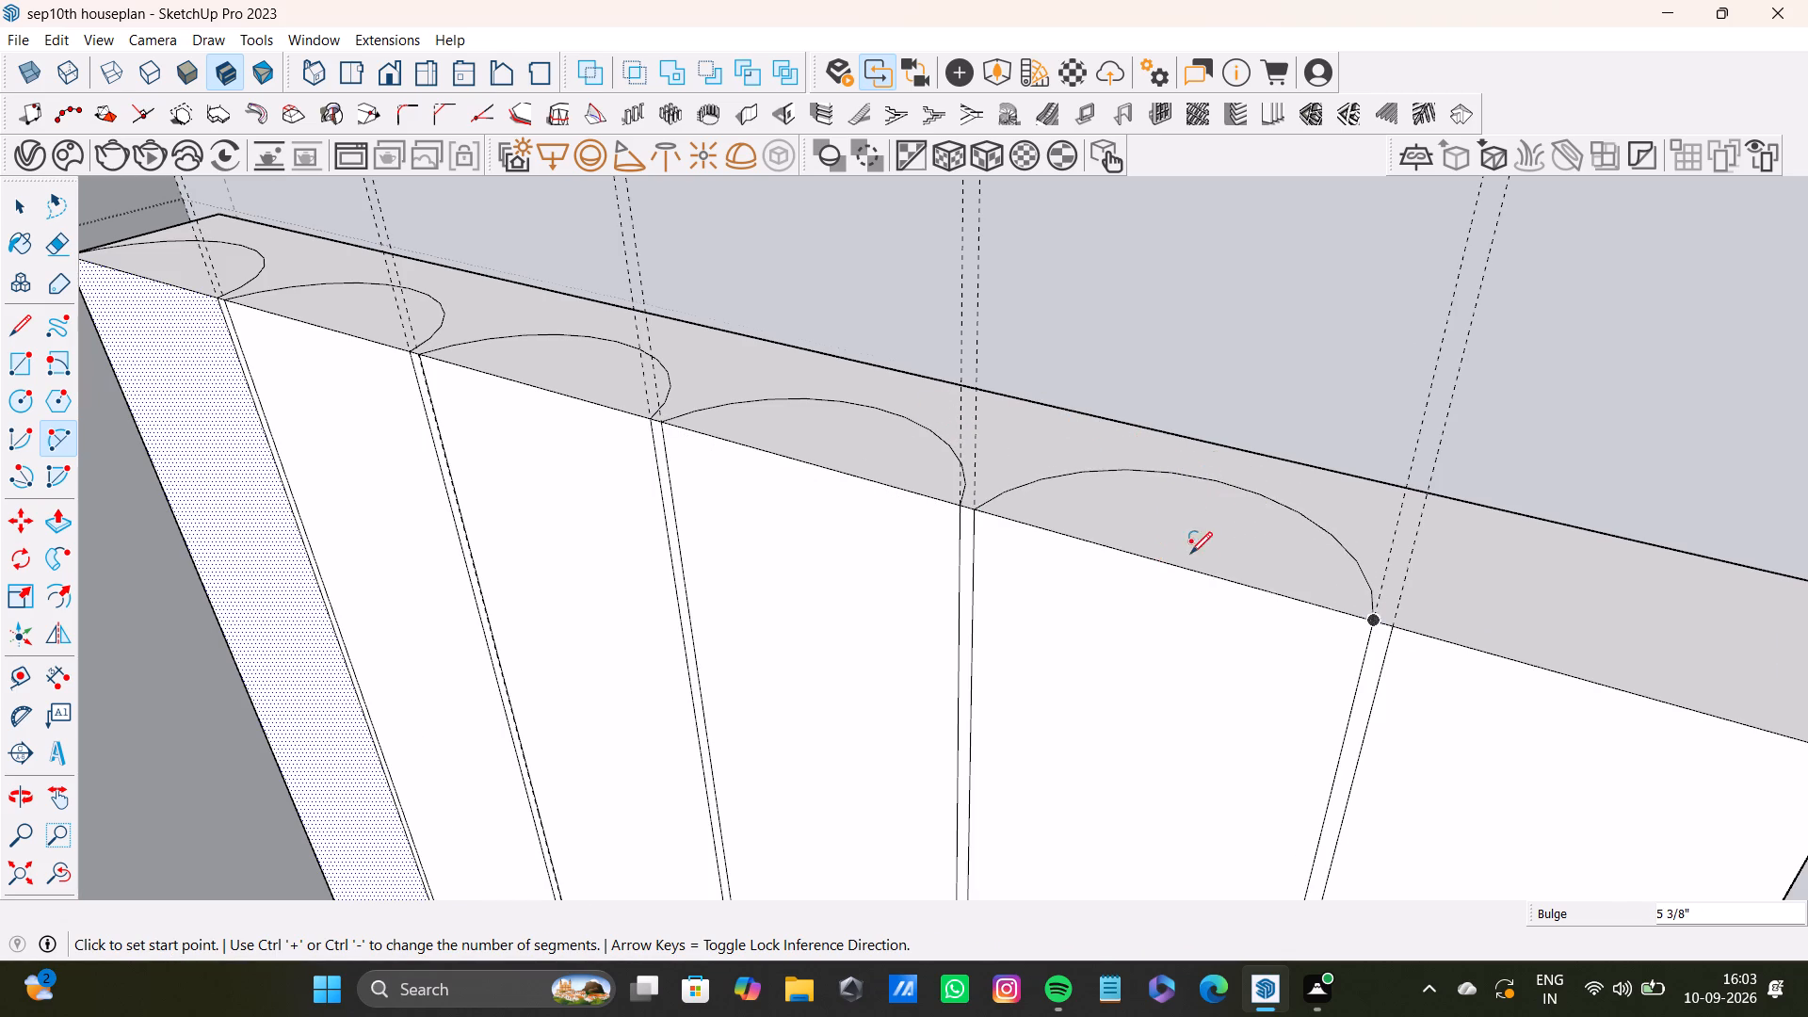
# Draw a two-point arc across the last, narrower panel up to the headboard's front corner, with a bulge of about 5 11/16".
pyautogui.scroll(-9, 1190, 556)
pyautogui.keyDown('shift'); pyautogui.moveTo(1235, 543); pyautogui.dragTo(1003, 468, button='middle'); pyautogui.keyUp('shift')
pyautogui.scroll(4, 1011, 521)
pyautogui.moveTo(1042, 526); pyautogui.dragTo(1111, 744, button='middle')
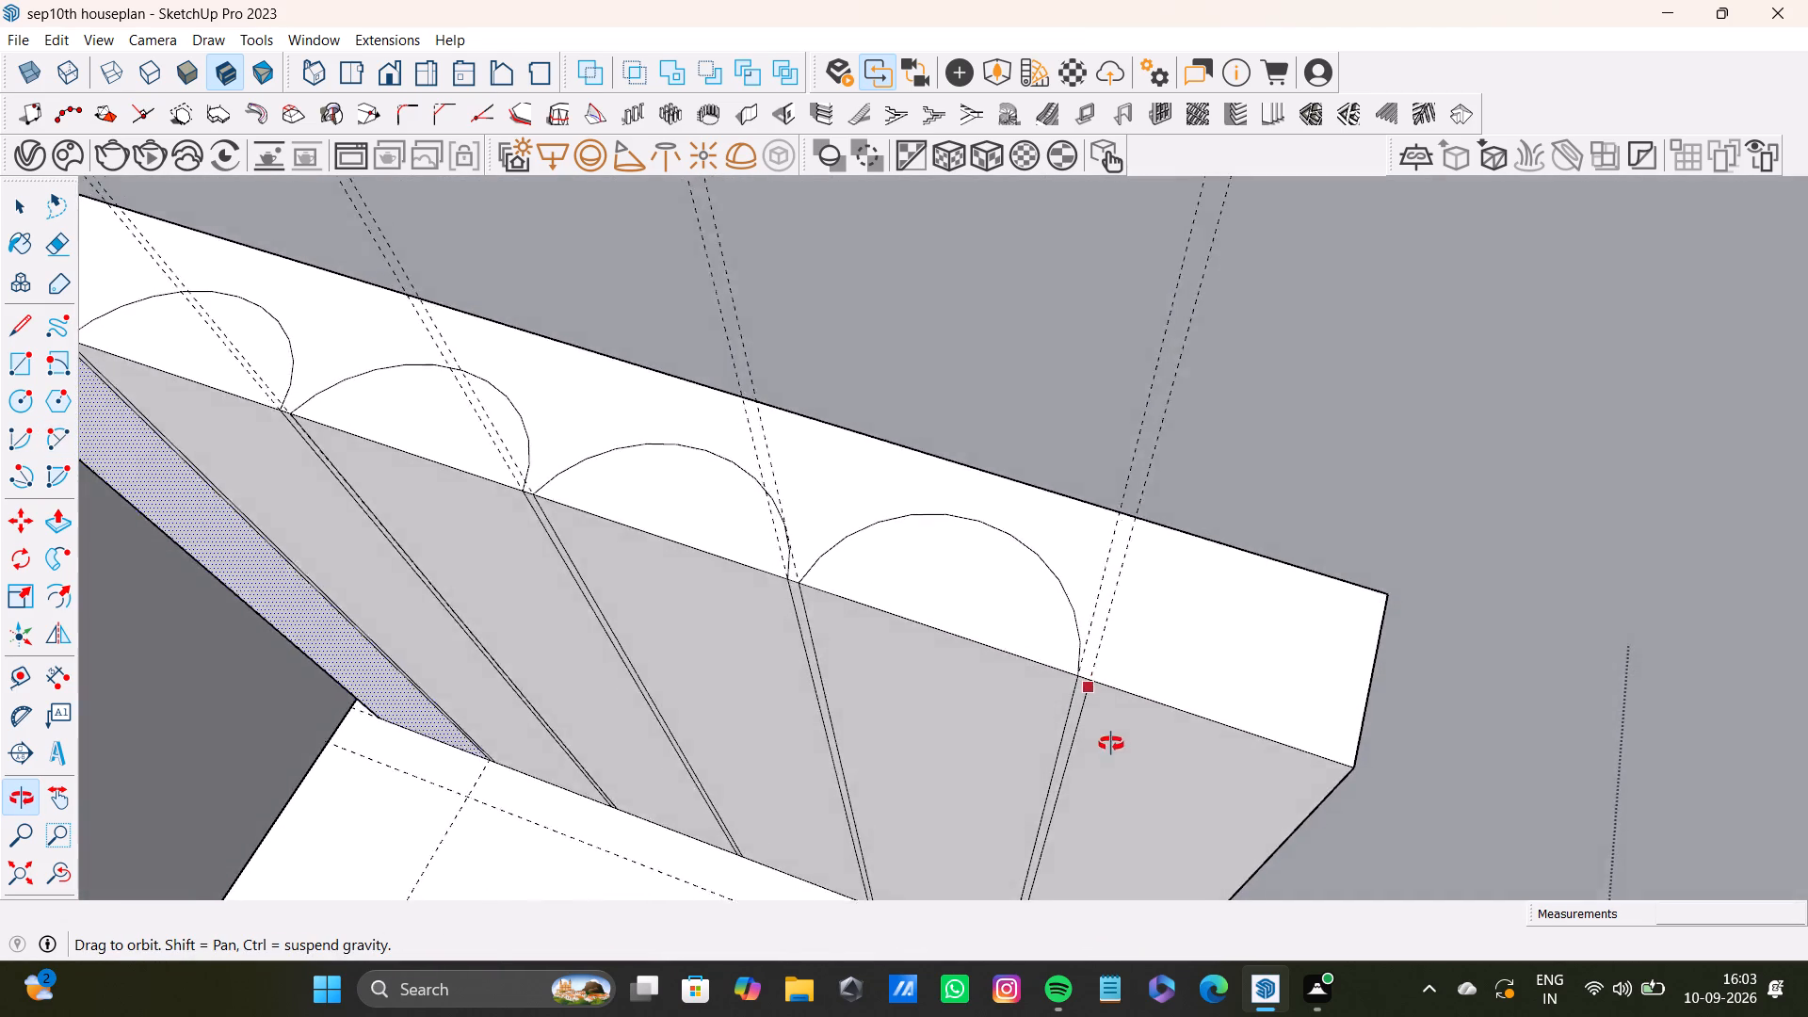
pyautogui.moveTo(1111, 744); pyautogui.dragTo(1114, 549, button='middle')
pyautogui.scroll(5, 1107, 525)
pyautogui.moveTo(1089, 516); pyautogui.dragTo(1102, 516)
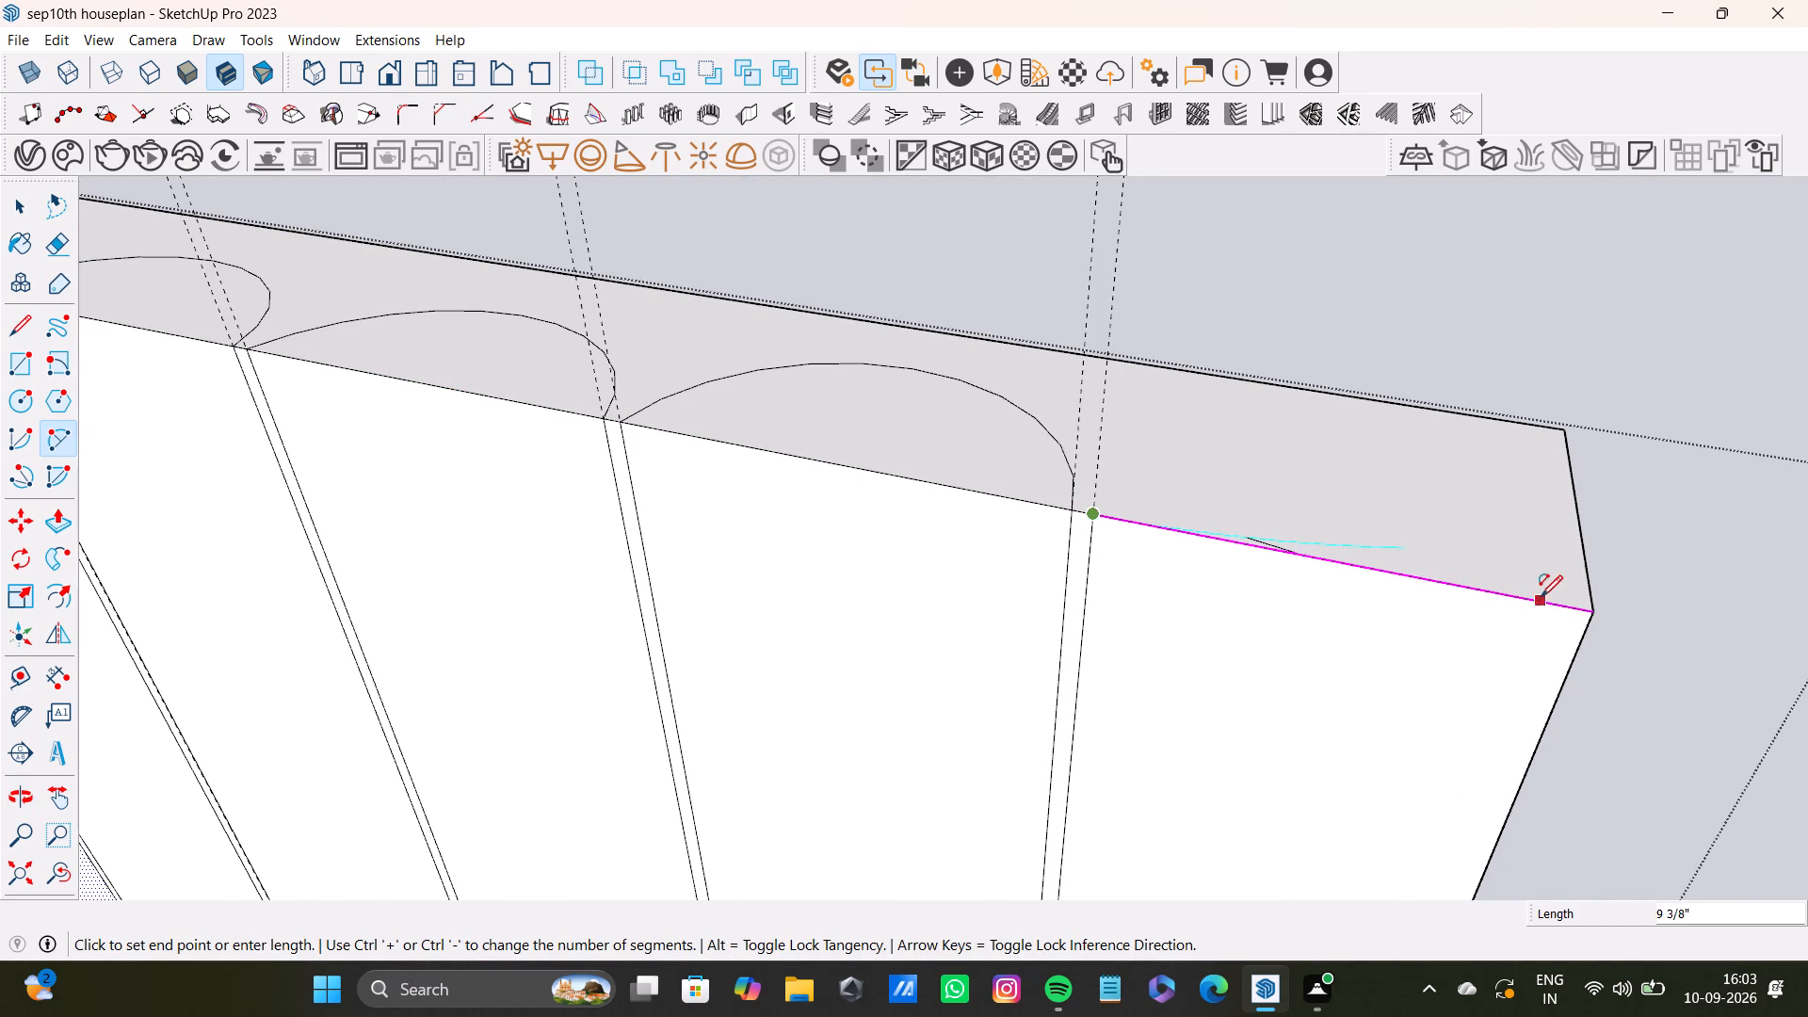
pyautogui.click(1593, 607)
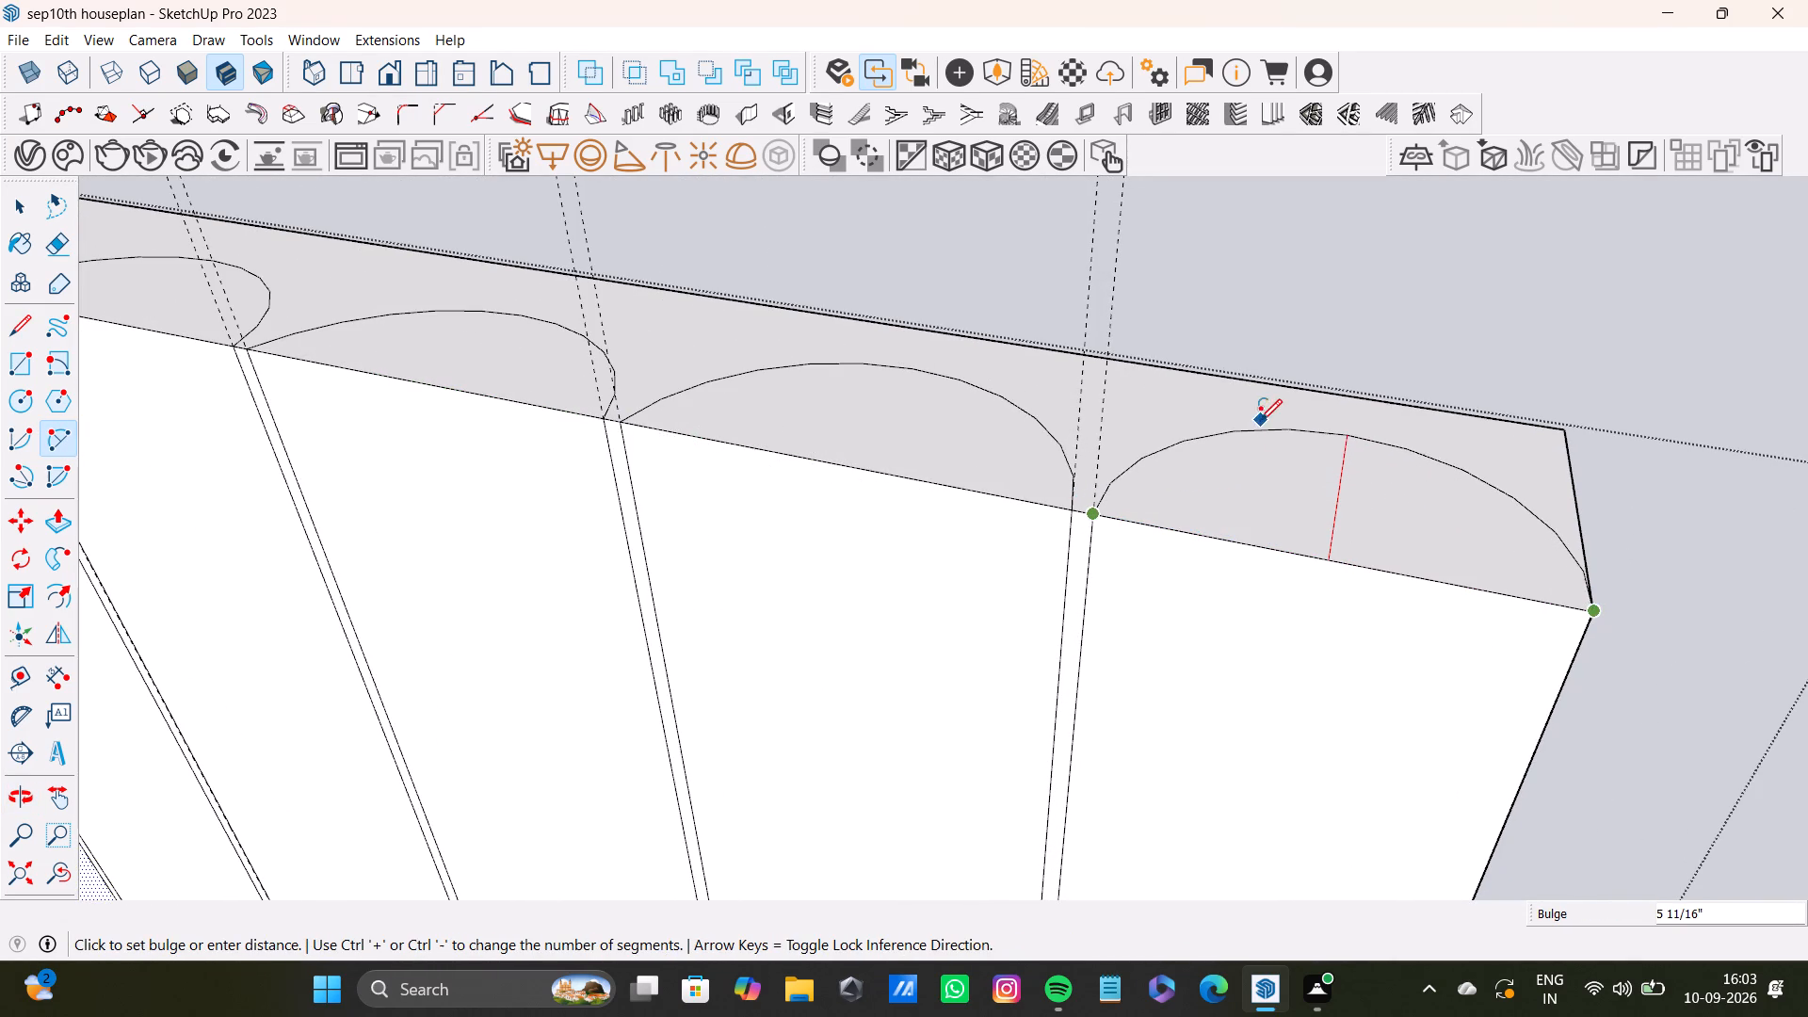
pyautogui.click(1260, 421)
# Delete the fourth panel's arc and redraw it across the panel's 1' width with a bulge of about 5 3/16".
pyautogui.scroll(-13, 1192, 539)
pyautogui.moveTo(1167, 566); pyautogui.dragTo(1352, 661, button='middle')
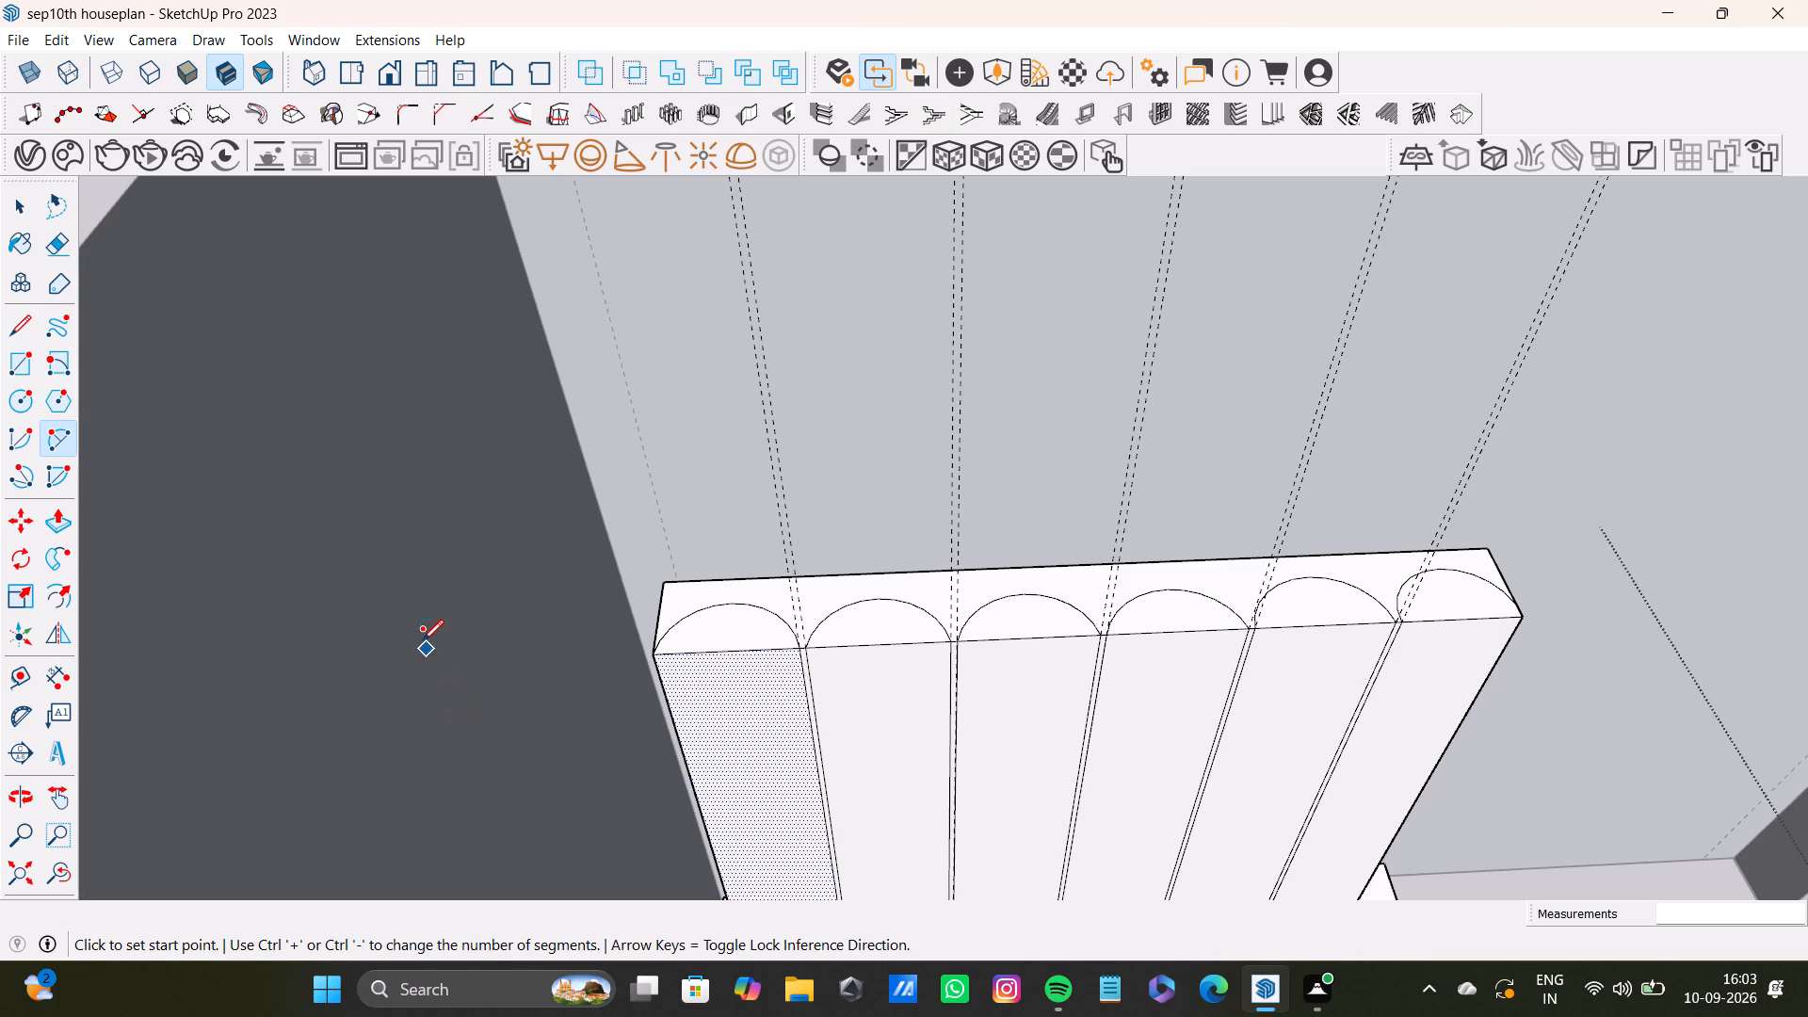
pyautogui.scroll(-5, 768, 541)
pyautogui.press('space')
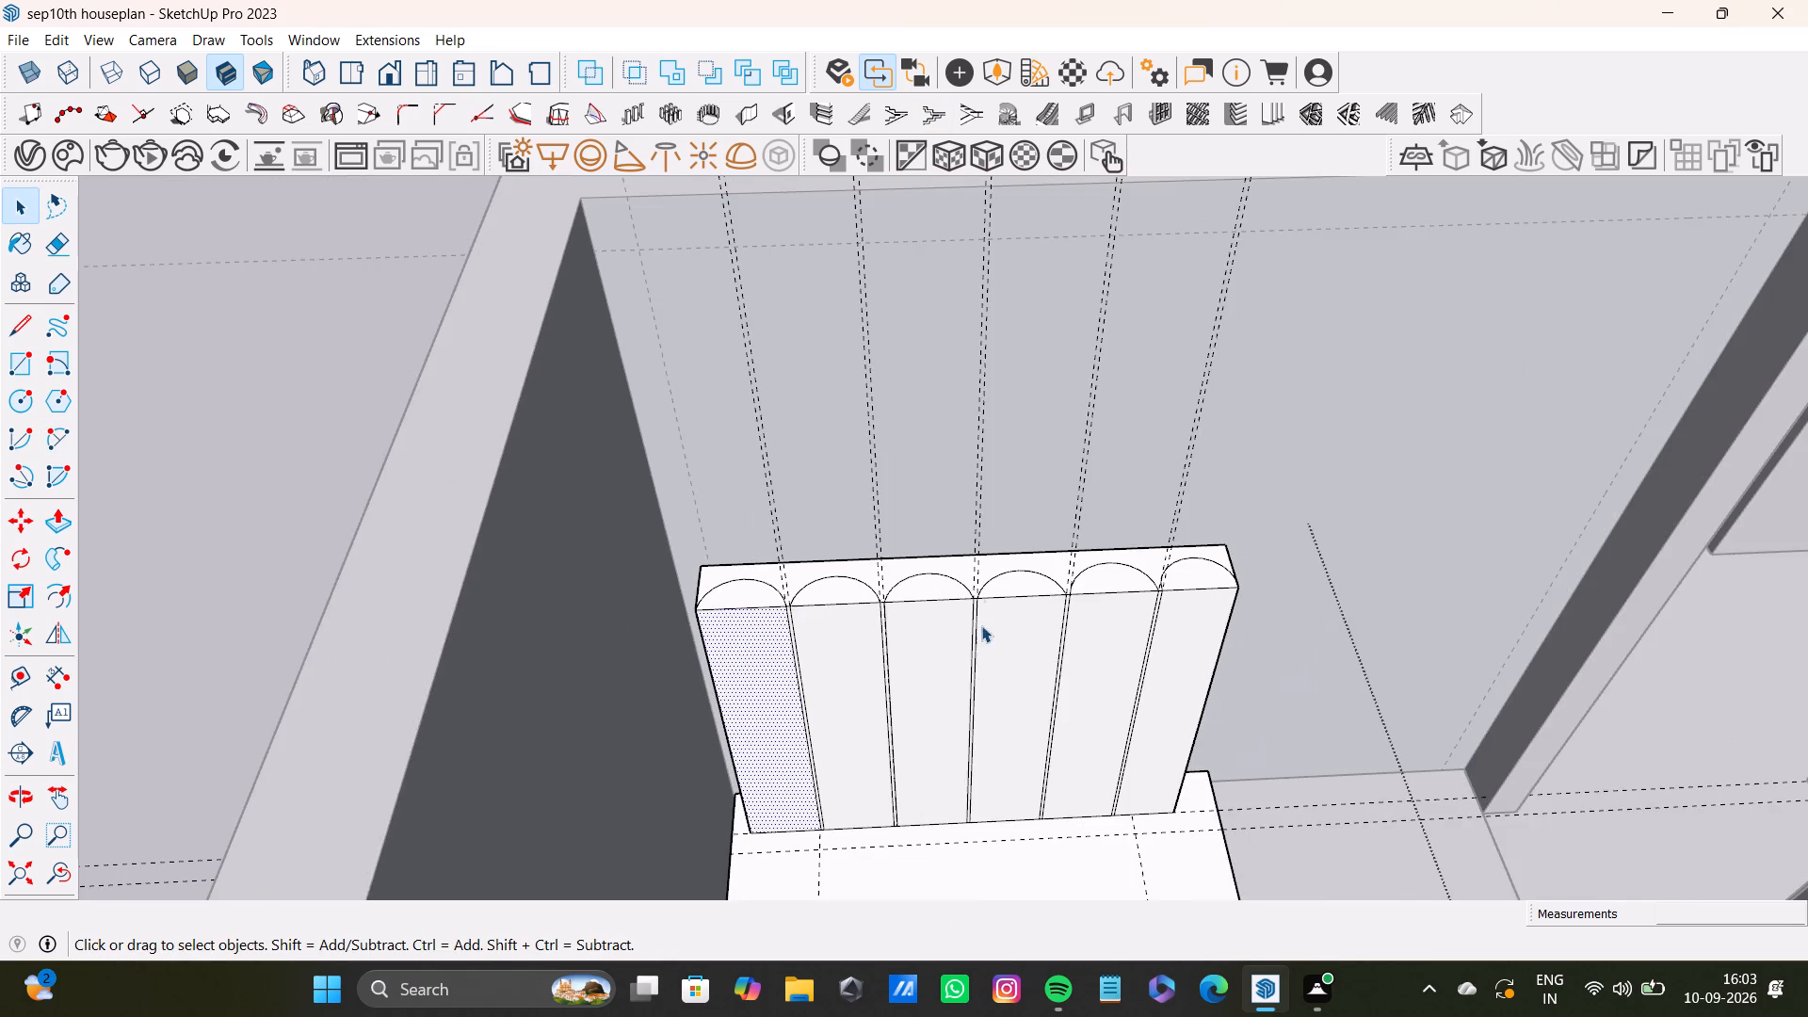
pyautogui.moveTo(1005, 592); pyautogui.dragTo(959, 768, button='middle')
pyautogui.scroll(3, 955, 774)
pyautogui.keyDown('shift'); pyautogui.moveTo(940, 771); pyautogui.dragTo(901, 589, button='middle'); pyautogui.keyUp('shift')
pyautogui.scroll(5, 929, 634)
pyautogui.keyDown('shift'); pyautogui.moveTo(1001, 756); pyautogui.dragTo(986, 613, button='middle'); pyautogui.keyUp('shift')
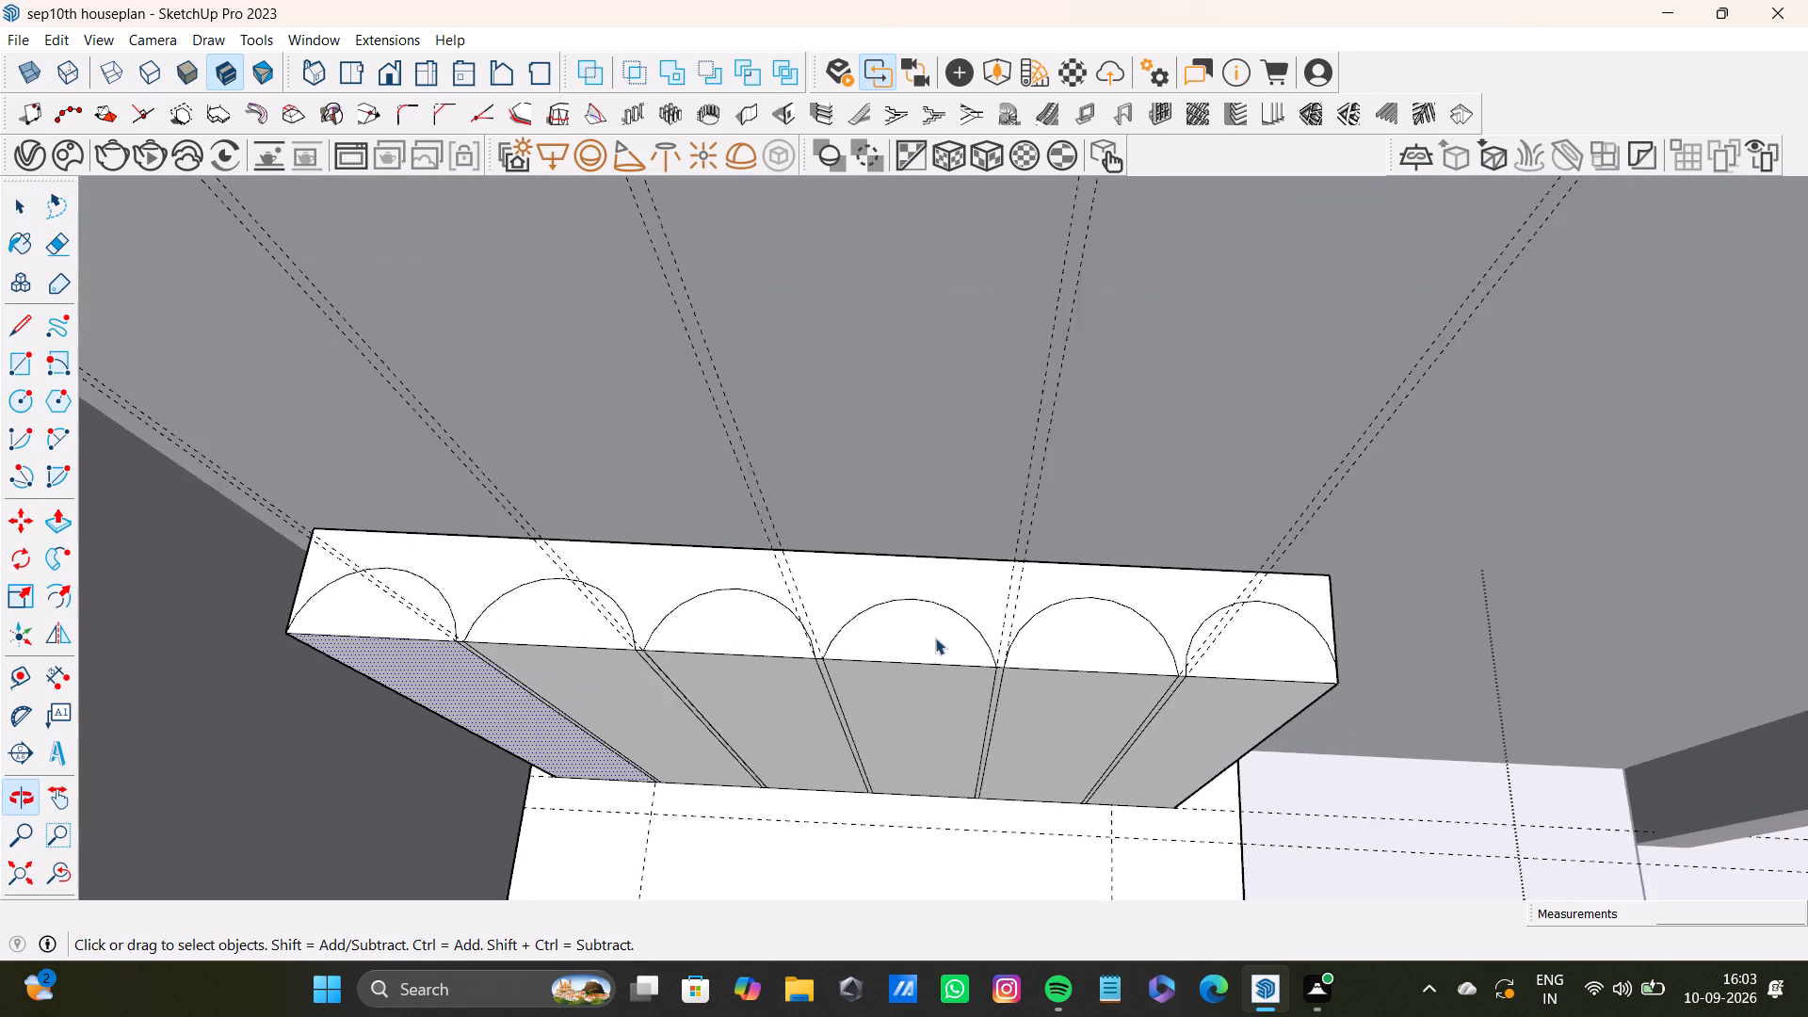
pyautogui.scroll(6, 934, 638)
pyautogui.click(1012, 619)
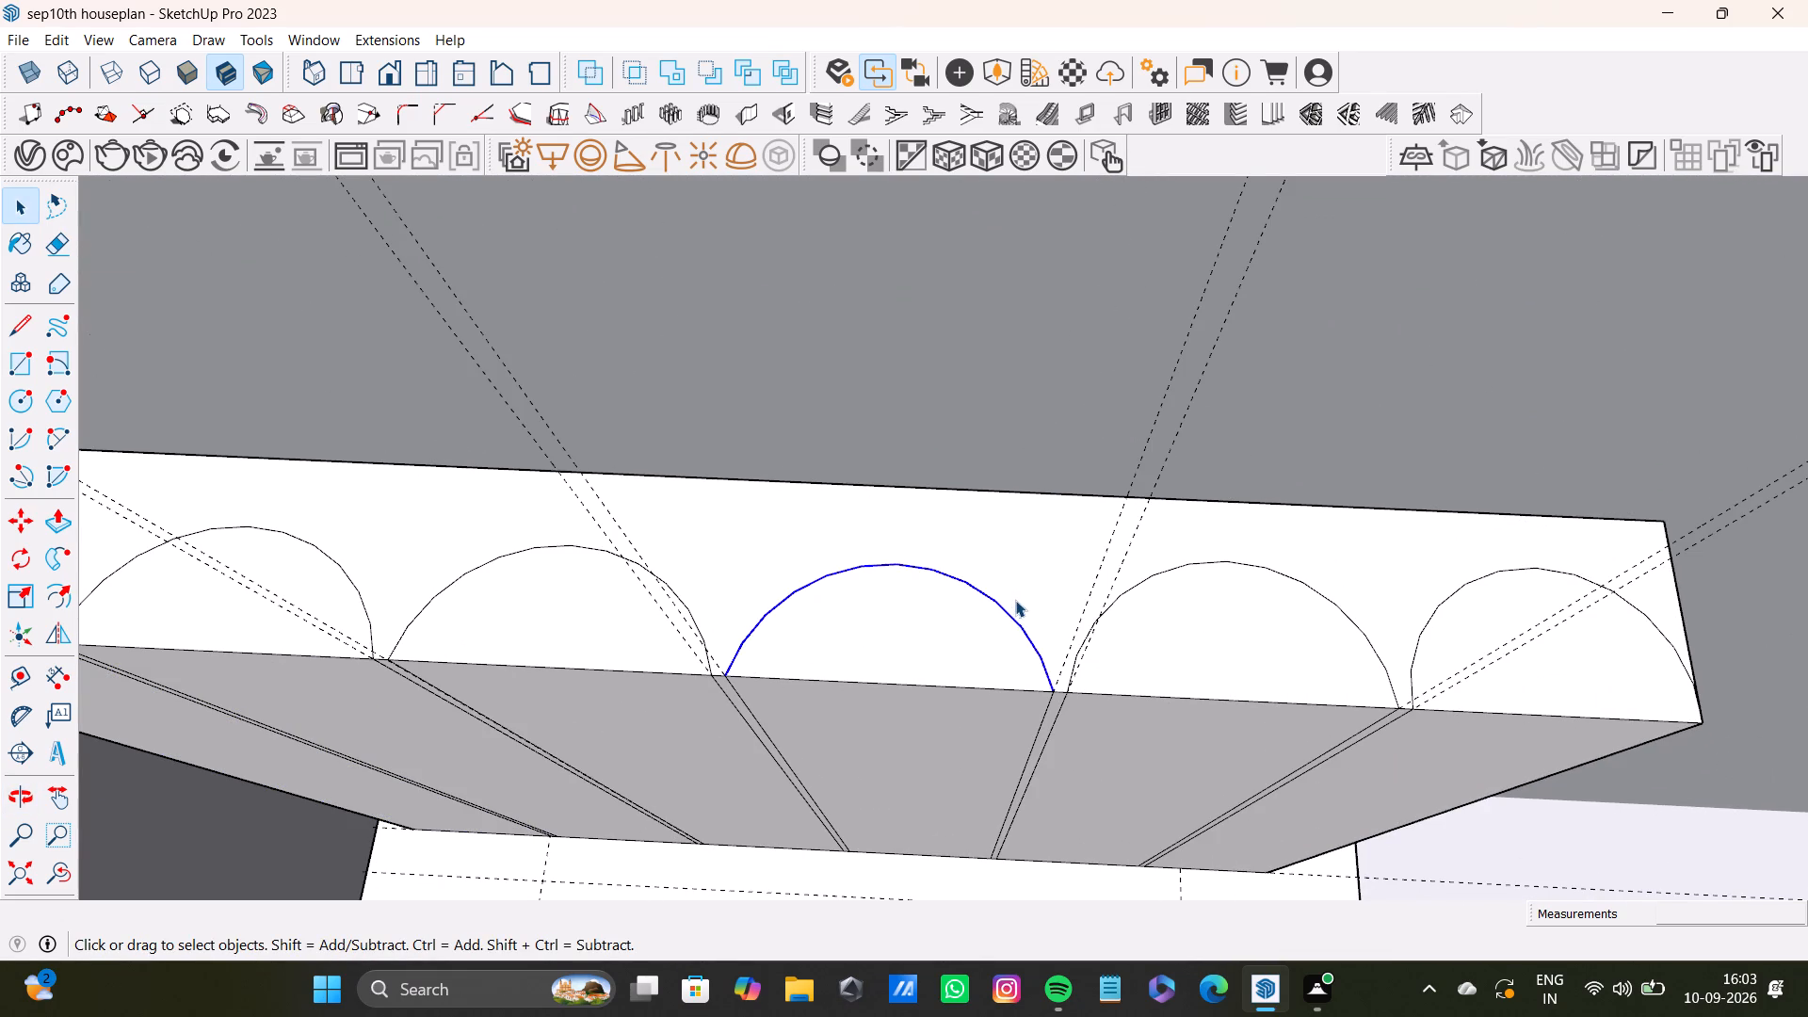
pyautogui.press('Delete')
pyautogui.click(61, 446)
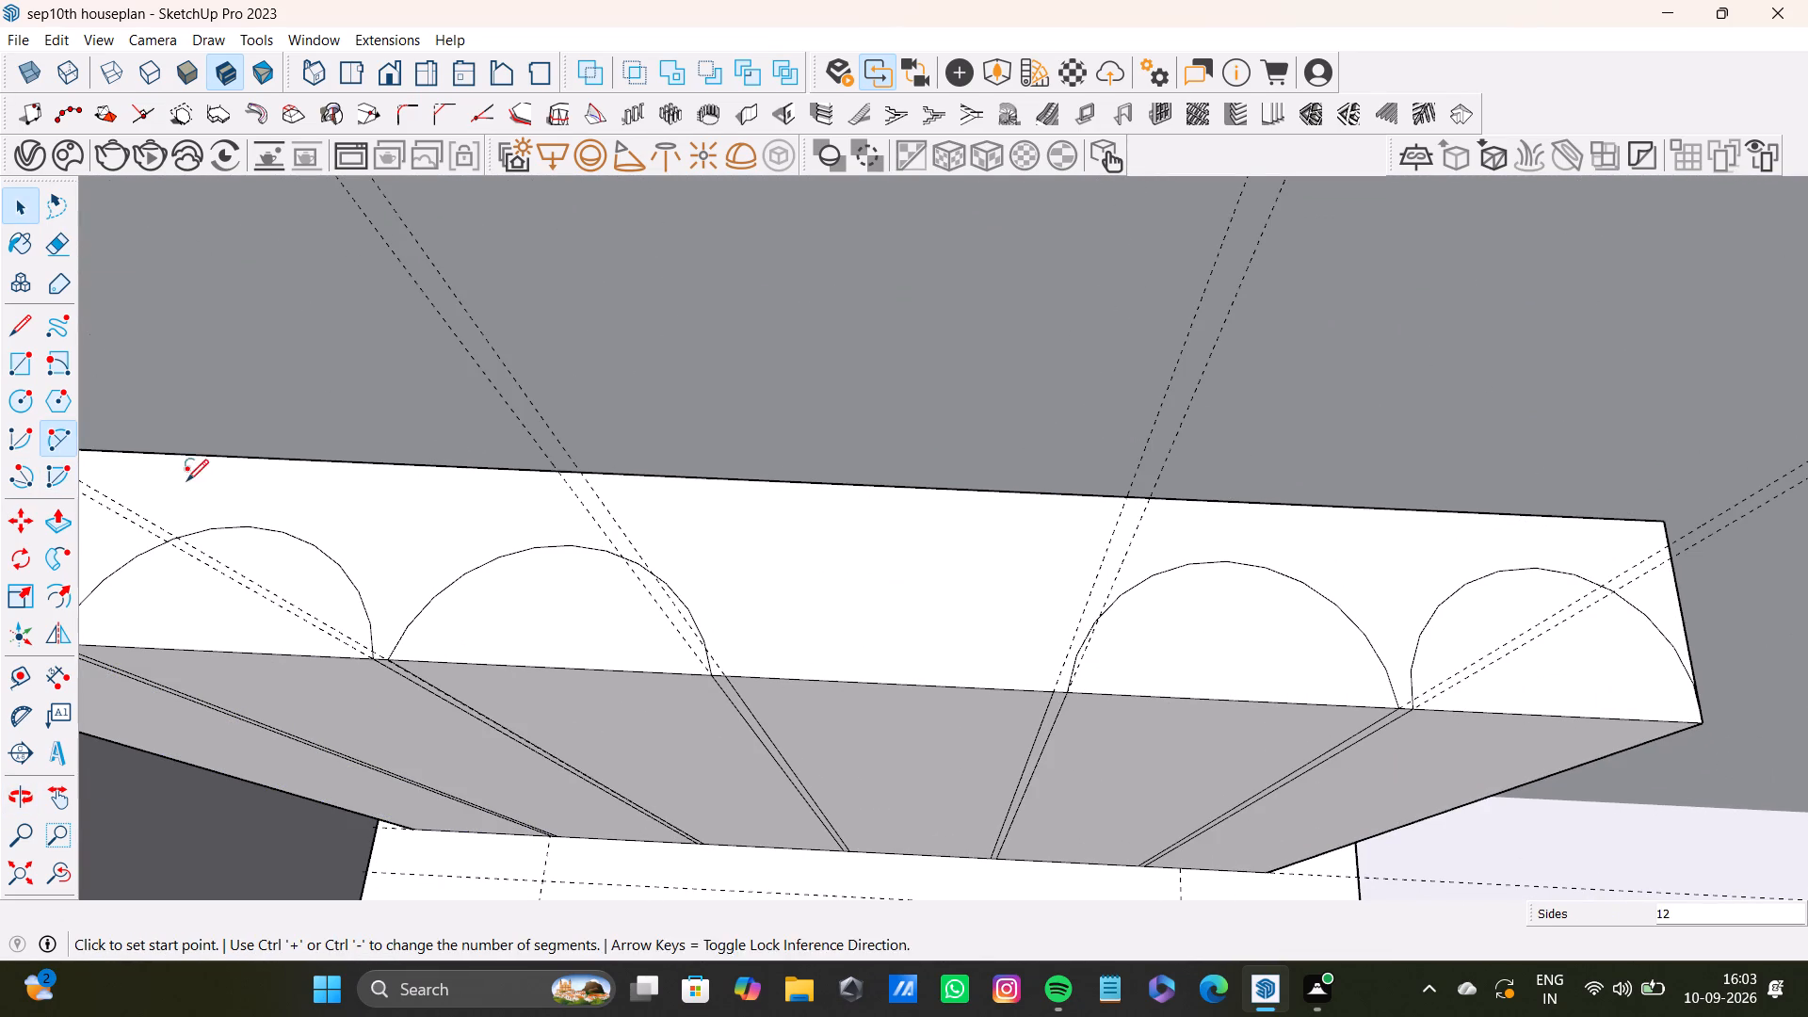
pyautogui.scroll(3, 725, 666)
pyautogui.click(733, 678)
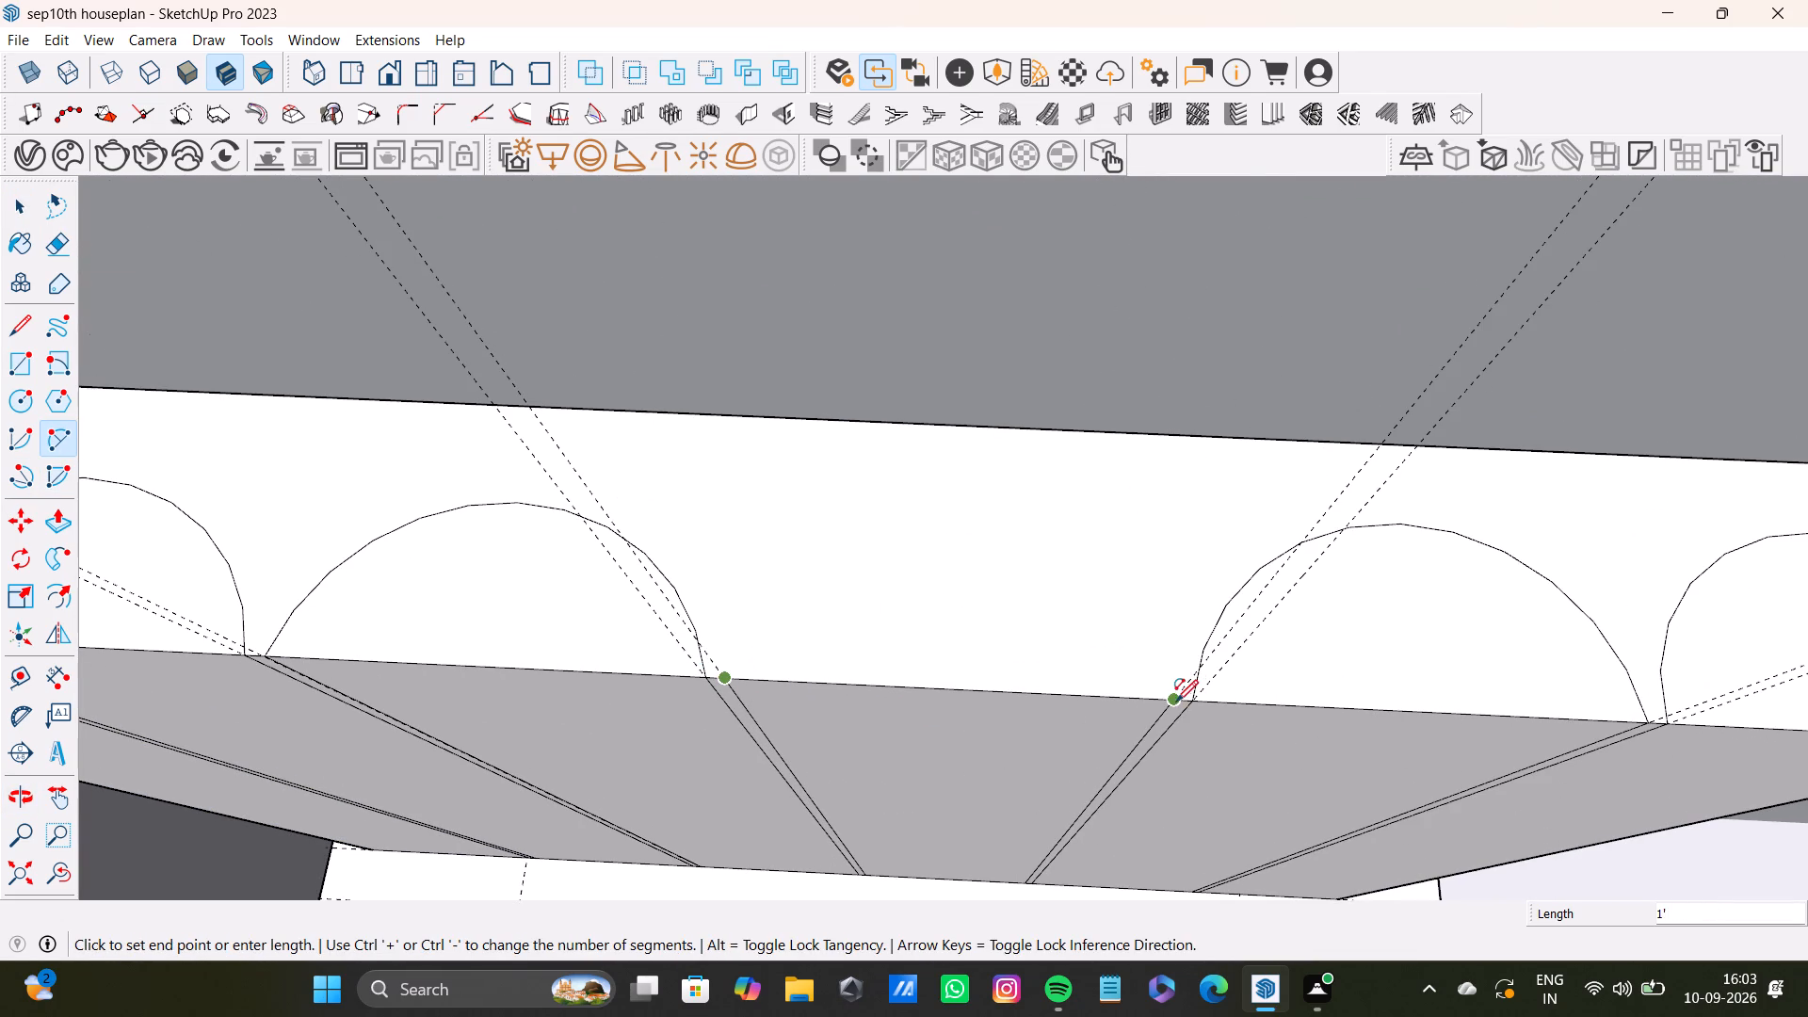
pyautogui.click(1176, 702)
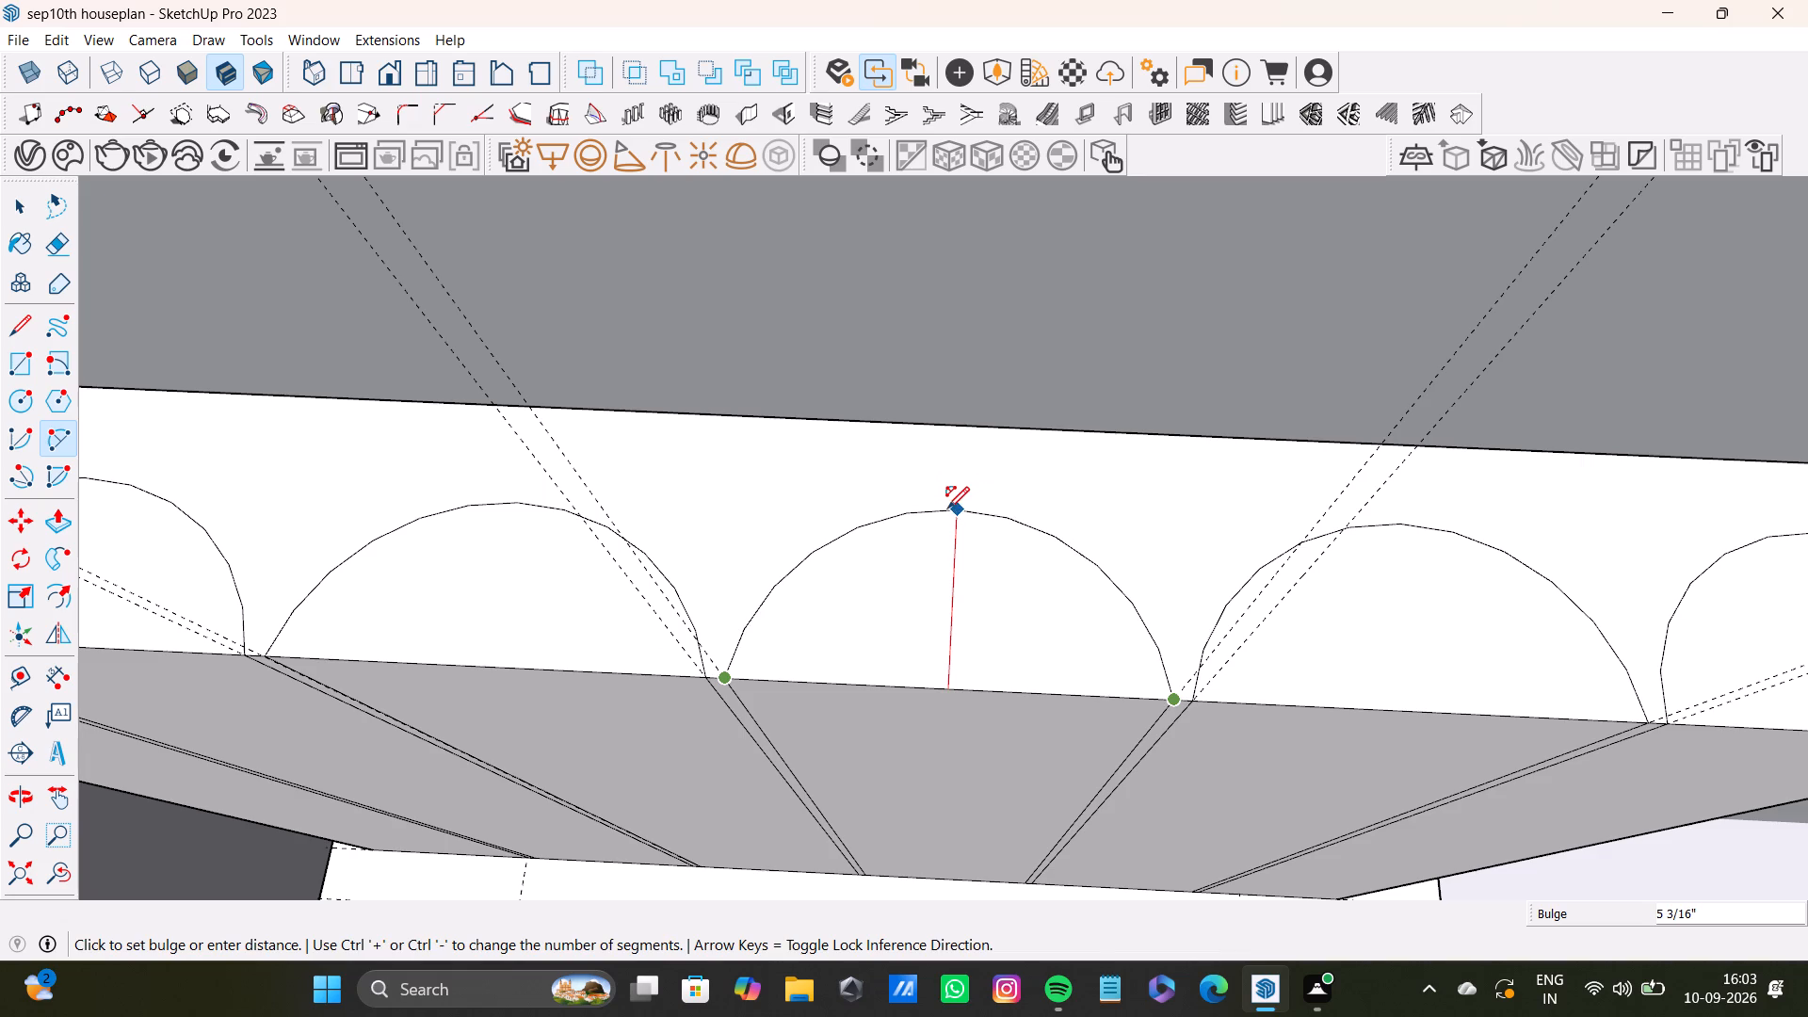
pyautogui.click(947, 508)
# Delete the third panel's arc and redraw it between that panel's front corners with a bulge of about 5 3/16".
pyautogui.scroll(-5, 748, 618)
pyautogui.moveTo(743, 647); pyautogui.dragTo(864, 578, button='middle')
pyautogui.press('space')
pyautogui.scroll(3, 519, 681)
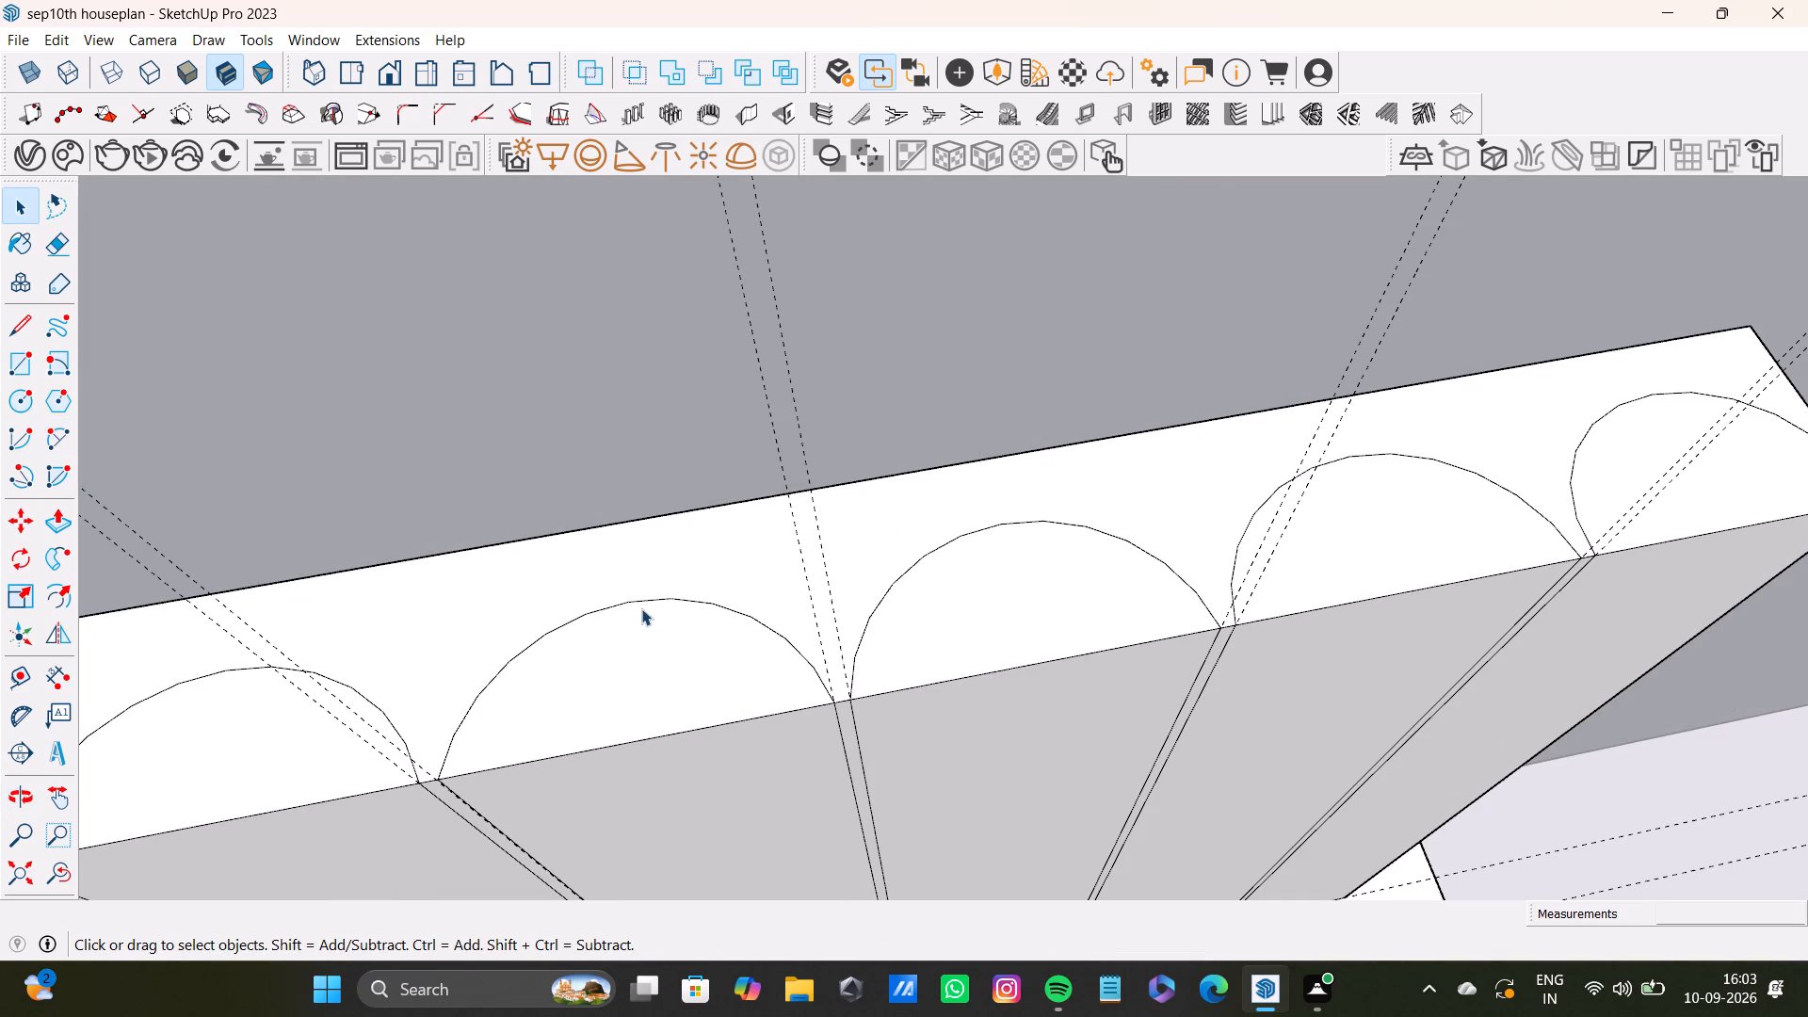
pyautogui.click(658, 600)
pyautogui.press('Delete')
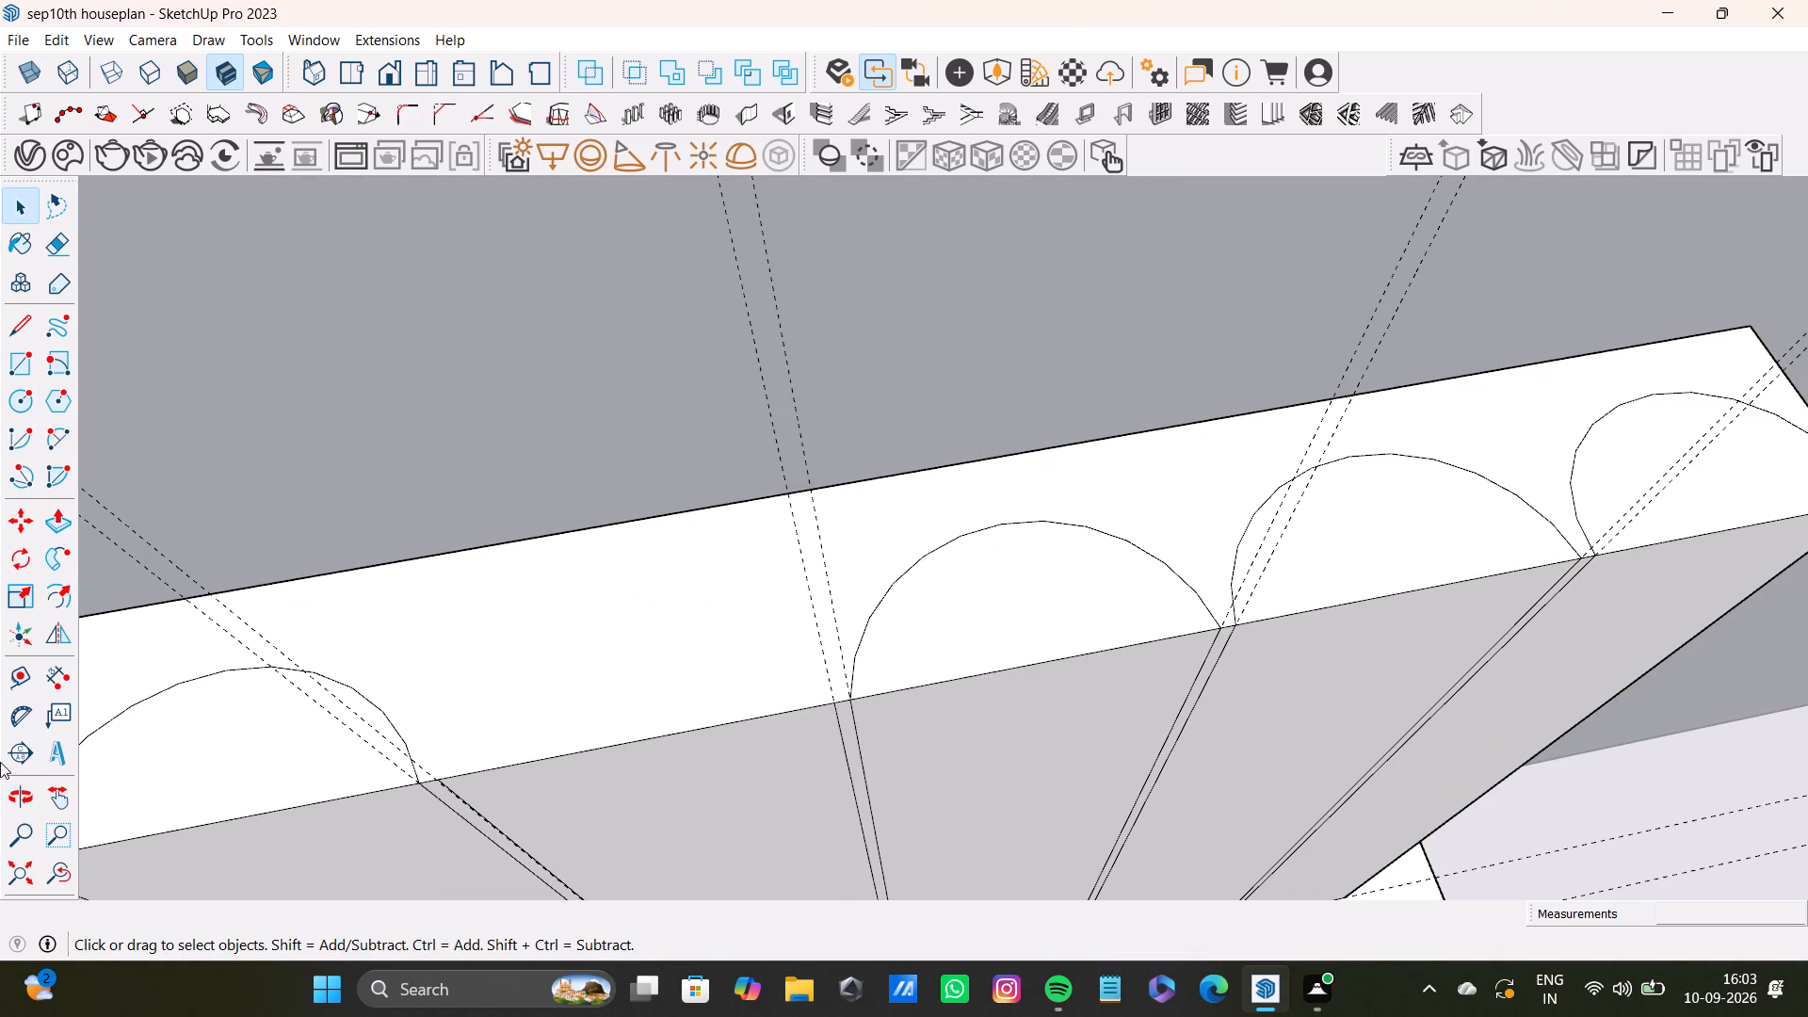
pyautogui.click(44, 437)
pyautogui.scroll(1, 393, 740)
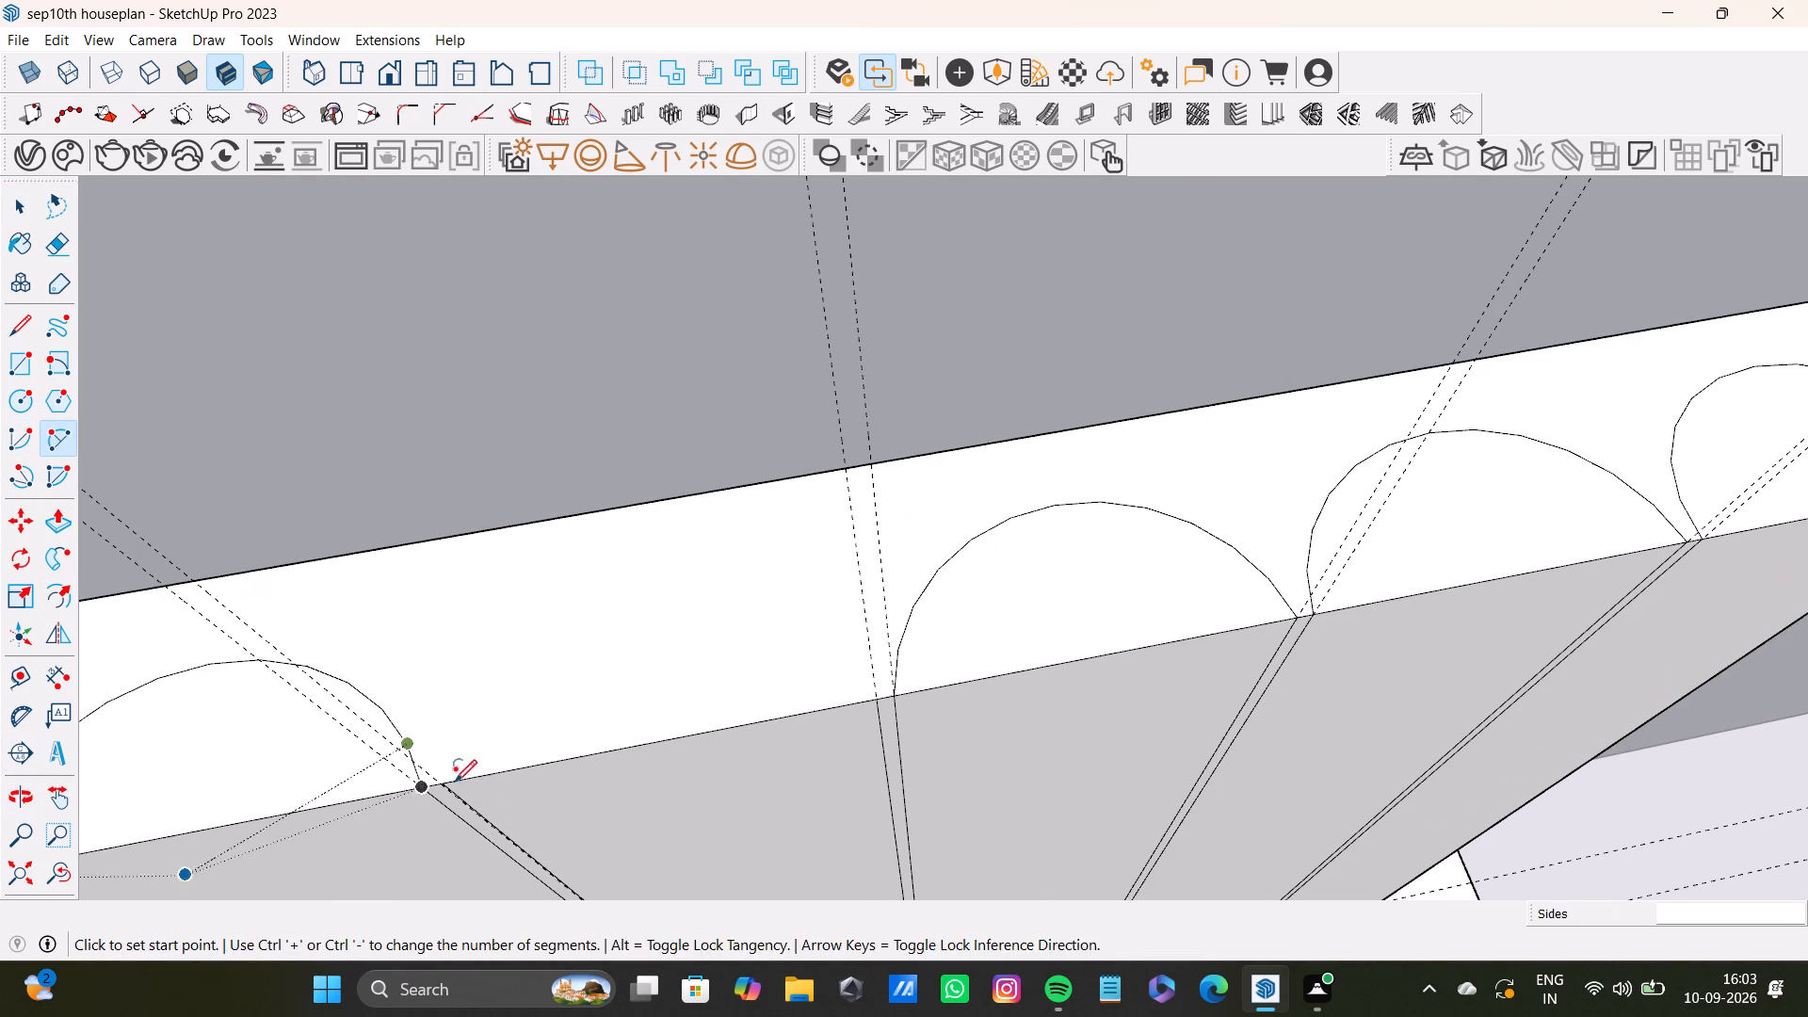
pyautogui.click(442, 783)
pyautogui.click(878, 699)
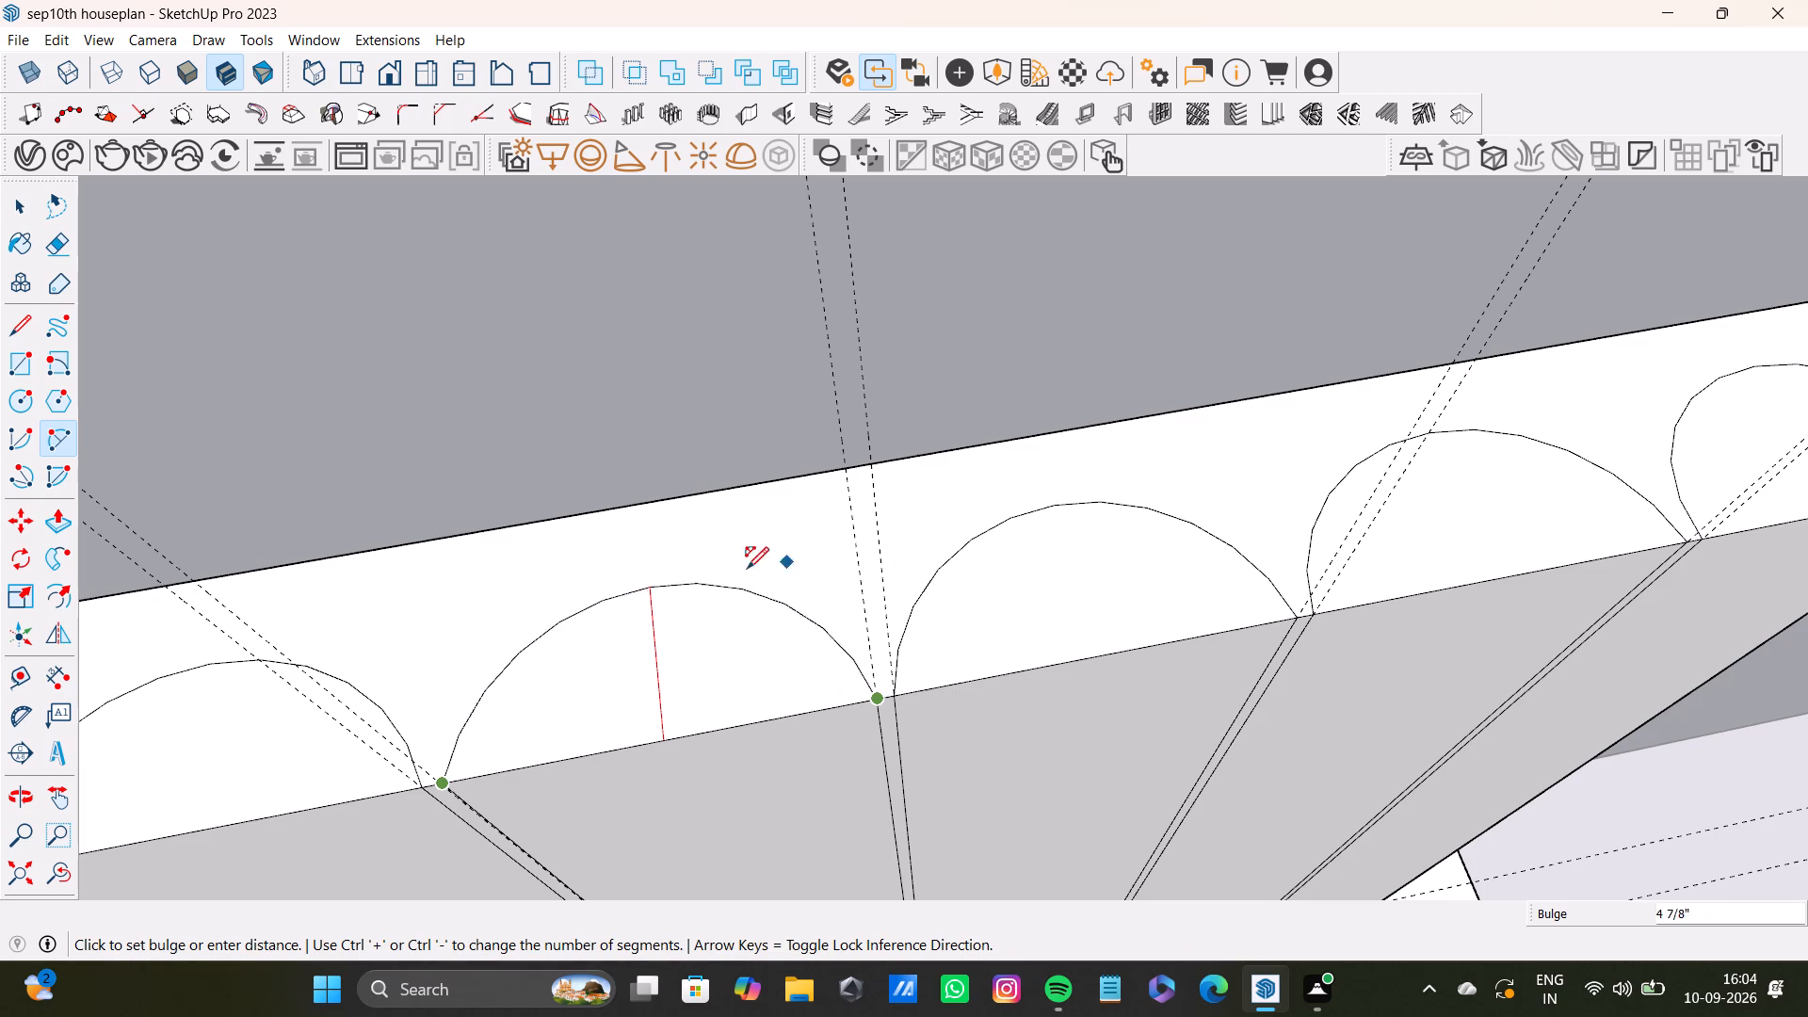
pyautogui.click(637, 580)
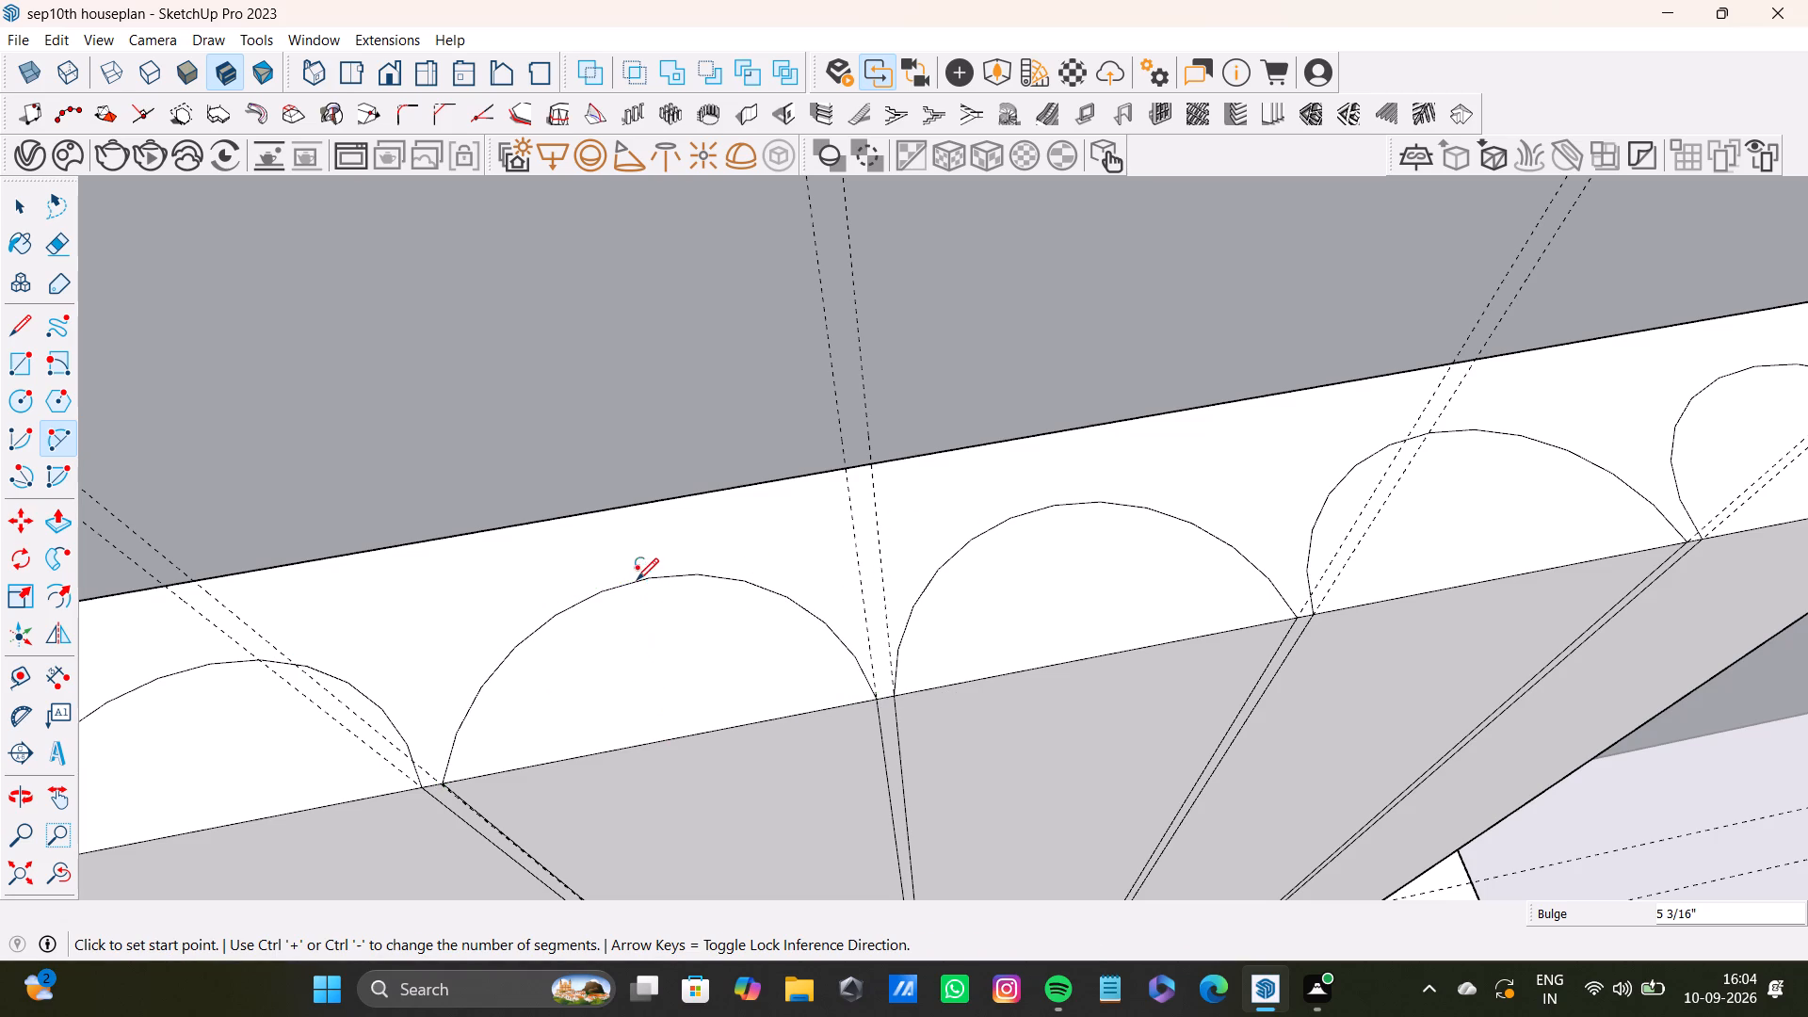
# Delete the second panel's arc and redraw it across the panel's 1' width with a bulge of about 5 3/8".
pyautogui.scroll(-10, 691, 734)
pyautogui.keyDown('shift'); pyautogui.moveTo(742, 729); pyautogui.dragTo(975, 690, button='middle'); pyautogui.keyUp('shift')
pyautogui.moveTo(1041, 714); pyautogui.dragTo(912, 729, button='middle')
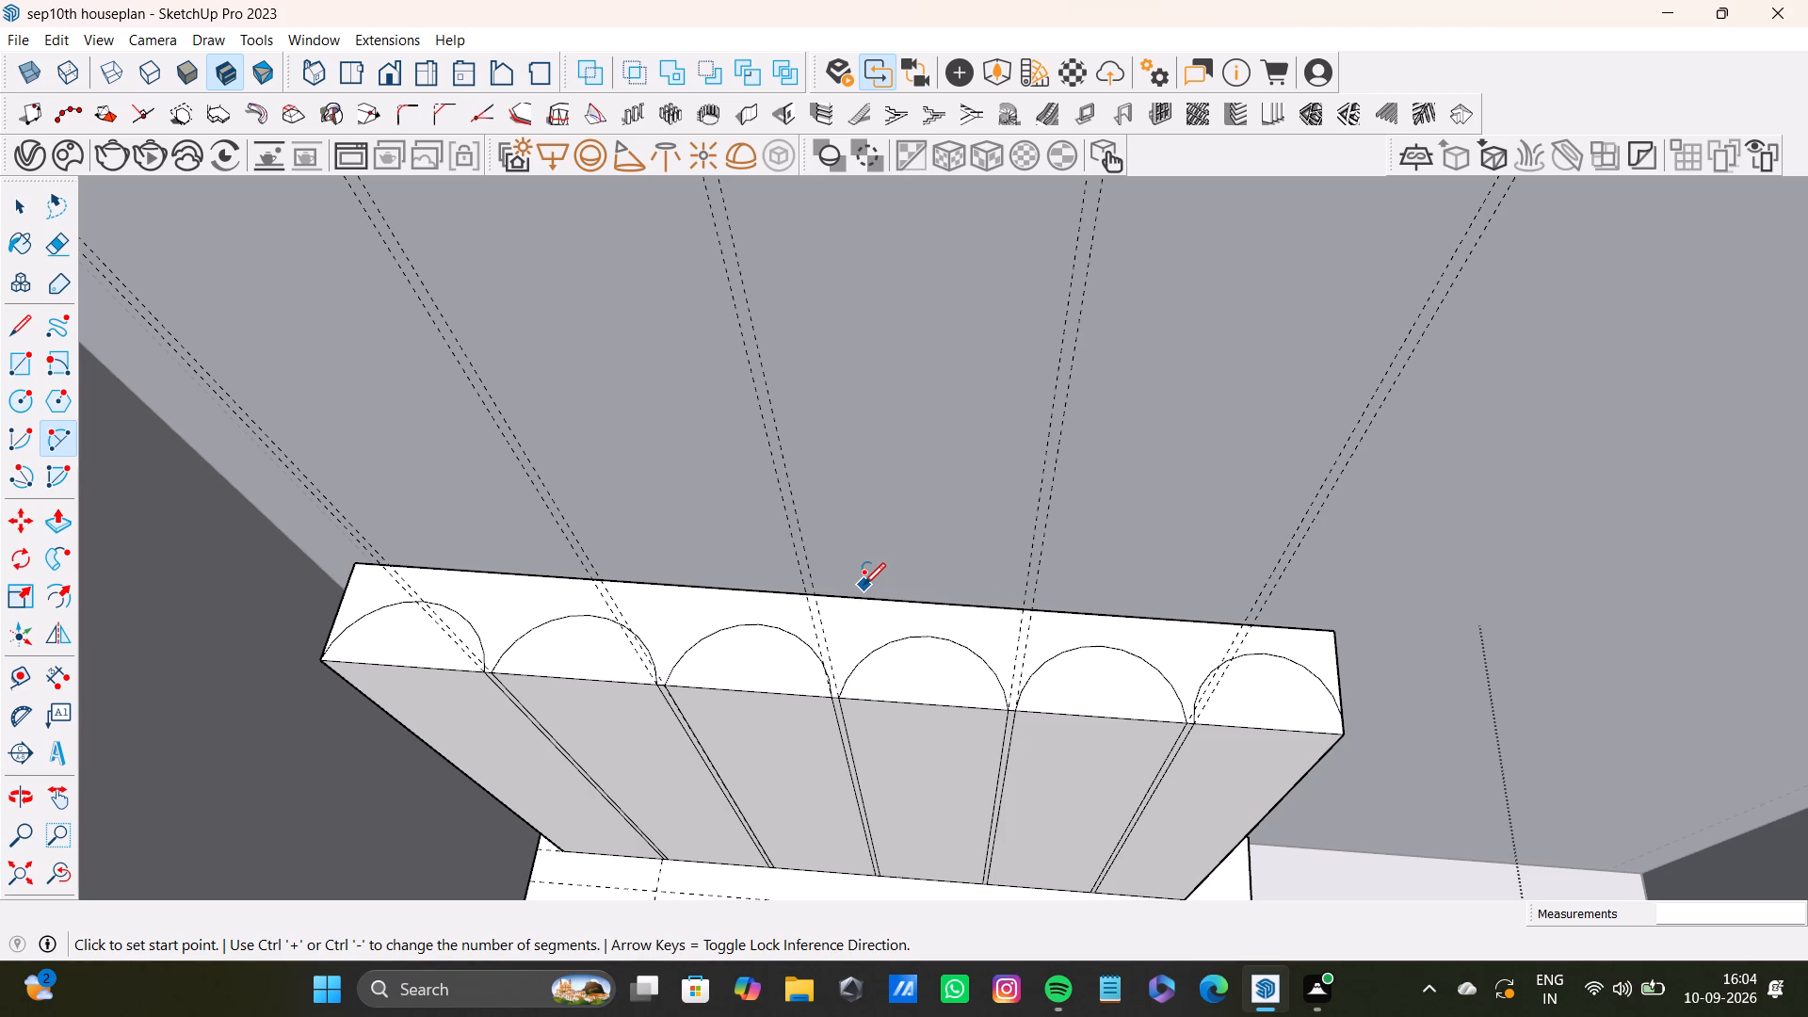
pyautogui.scroll(-7, 778, 662)
pyautogui.keyDown('shift'); pyautogui.moveTo(796, 736); pyautogui.dragTo(873, 674, button='middle'); pyautogui.keyUp('shift')
pyautogui.scroll(4, 899, 663)
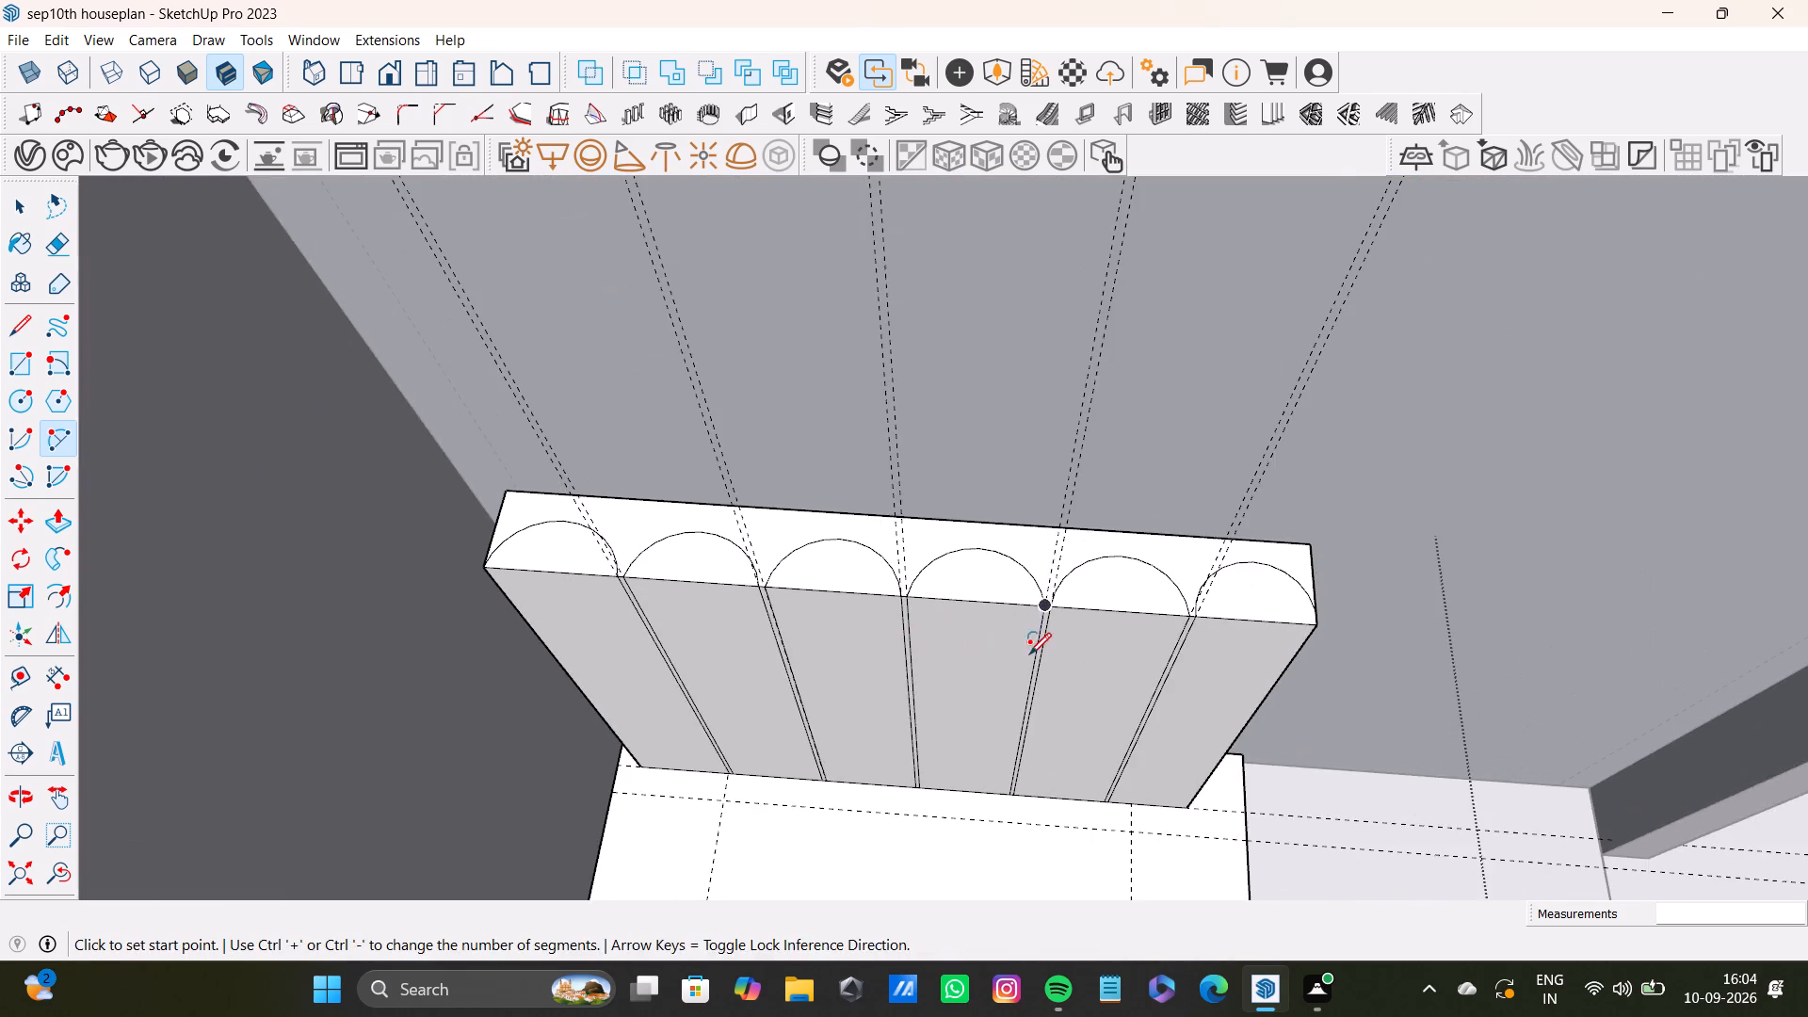
pyautogui.moveTo(1029, 654); pyautogui.dragTo(1076, 711, button='middle')
pyautogui.scroll(4, 656, 657)
pyautogui.press('space')
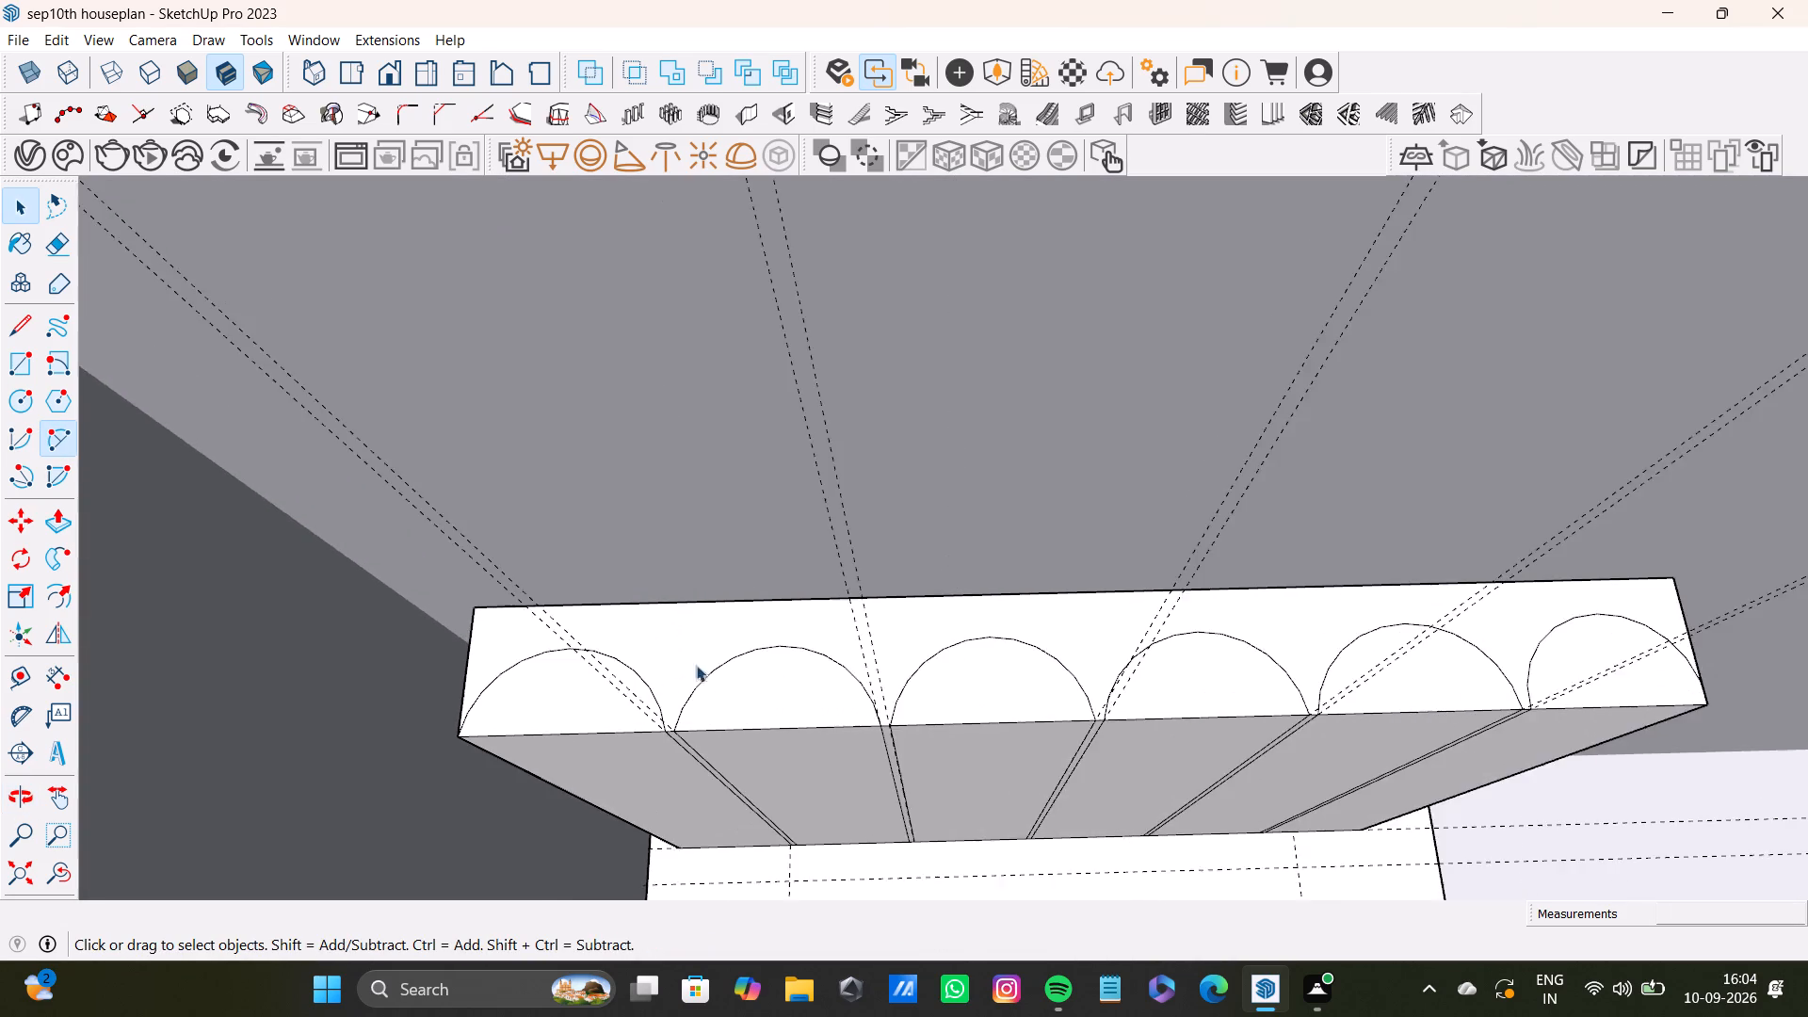
pyautogui.scroll(3, 696, 665)
pyautogui.scroll(-4, 708, 700)
pyautogui.click(683, 711)
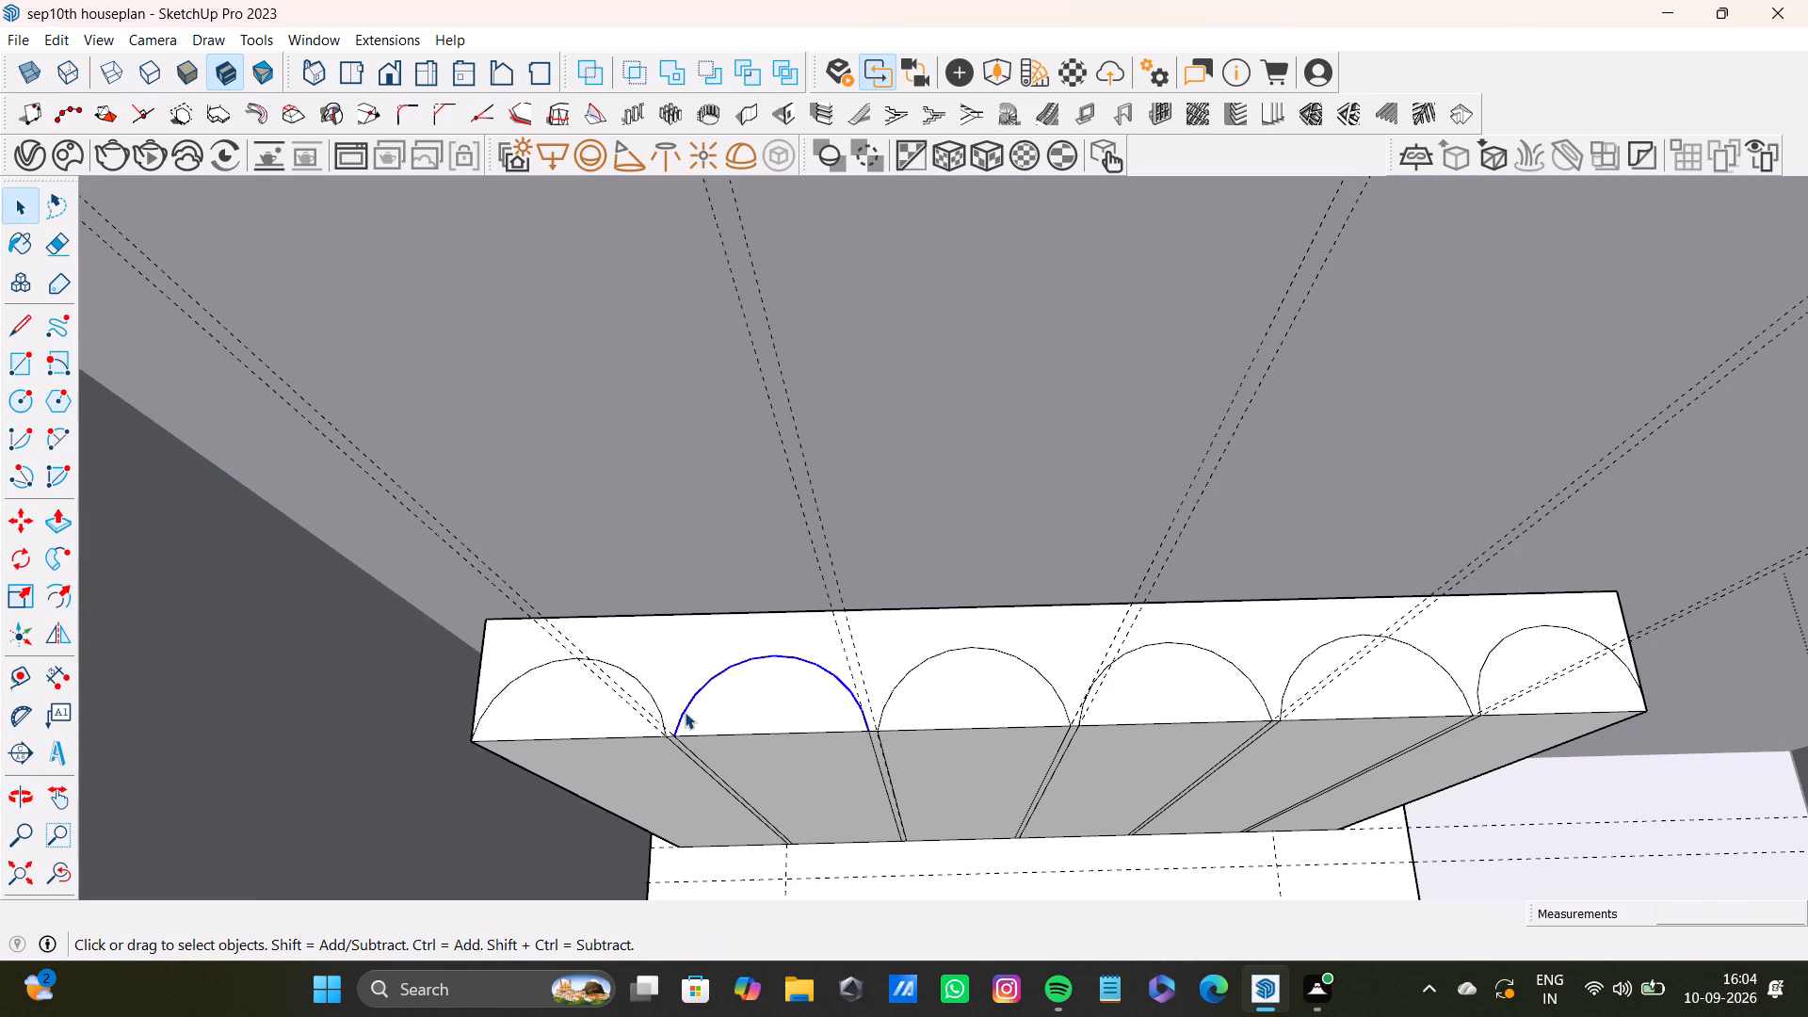
pyautogui.press('Delete')
pyautogui.moveTo(685, 712); pyautogui.dragTo(99, 702)
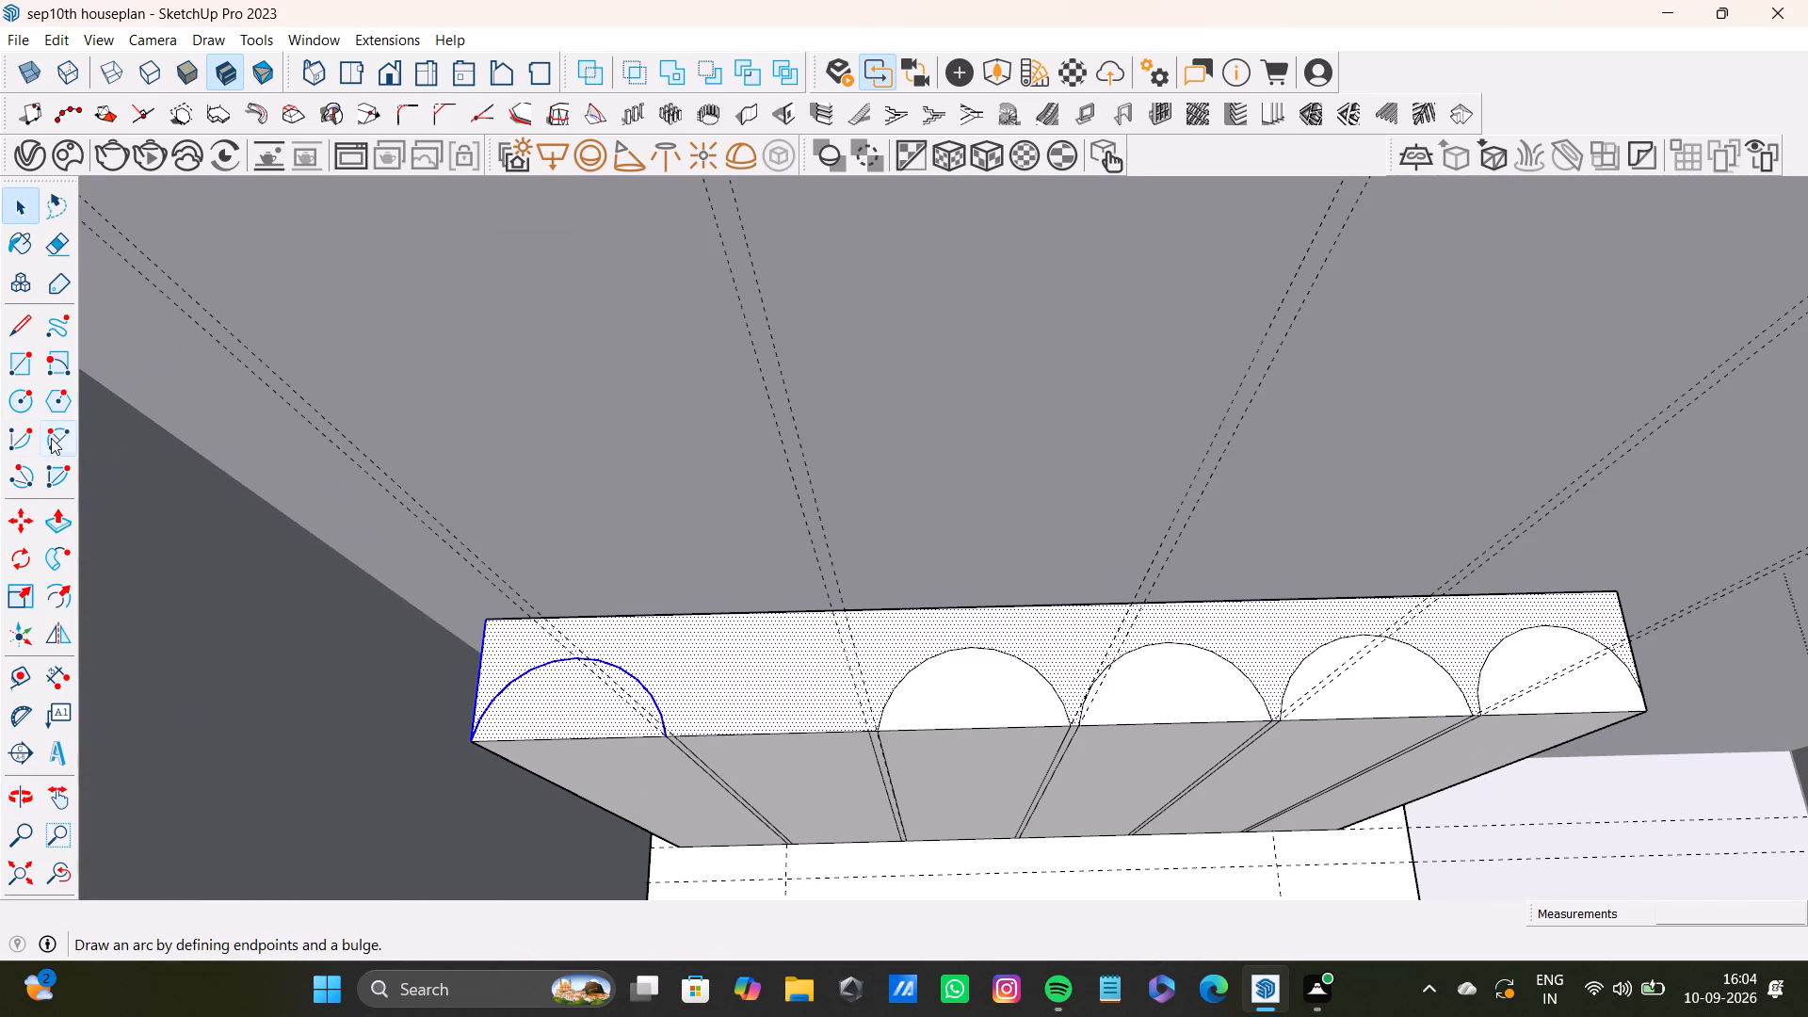
pyautogui.click(51, 438)
pyautogui.scroll(3, 724, 807)
pyautogui.click(645, 692)
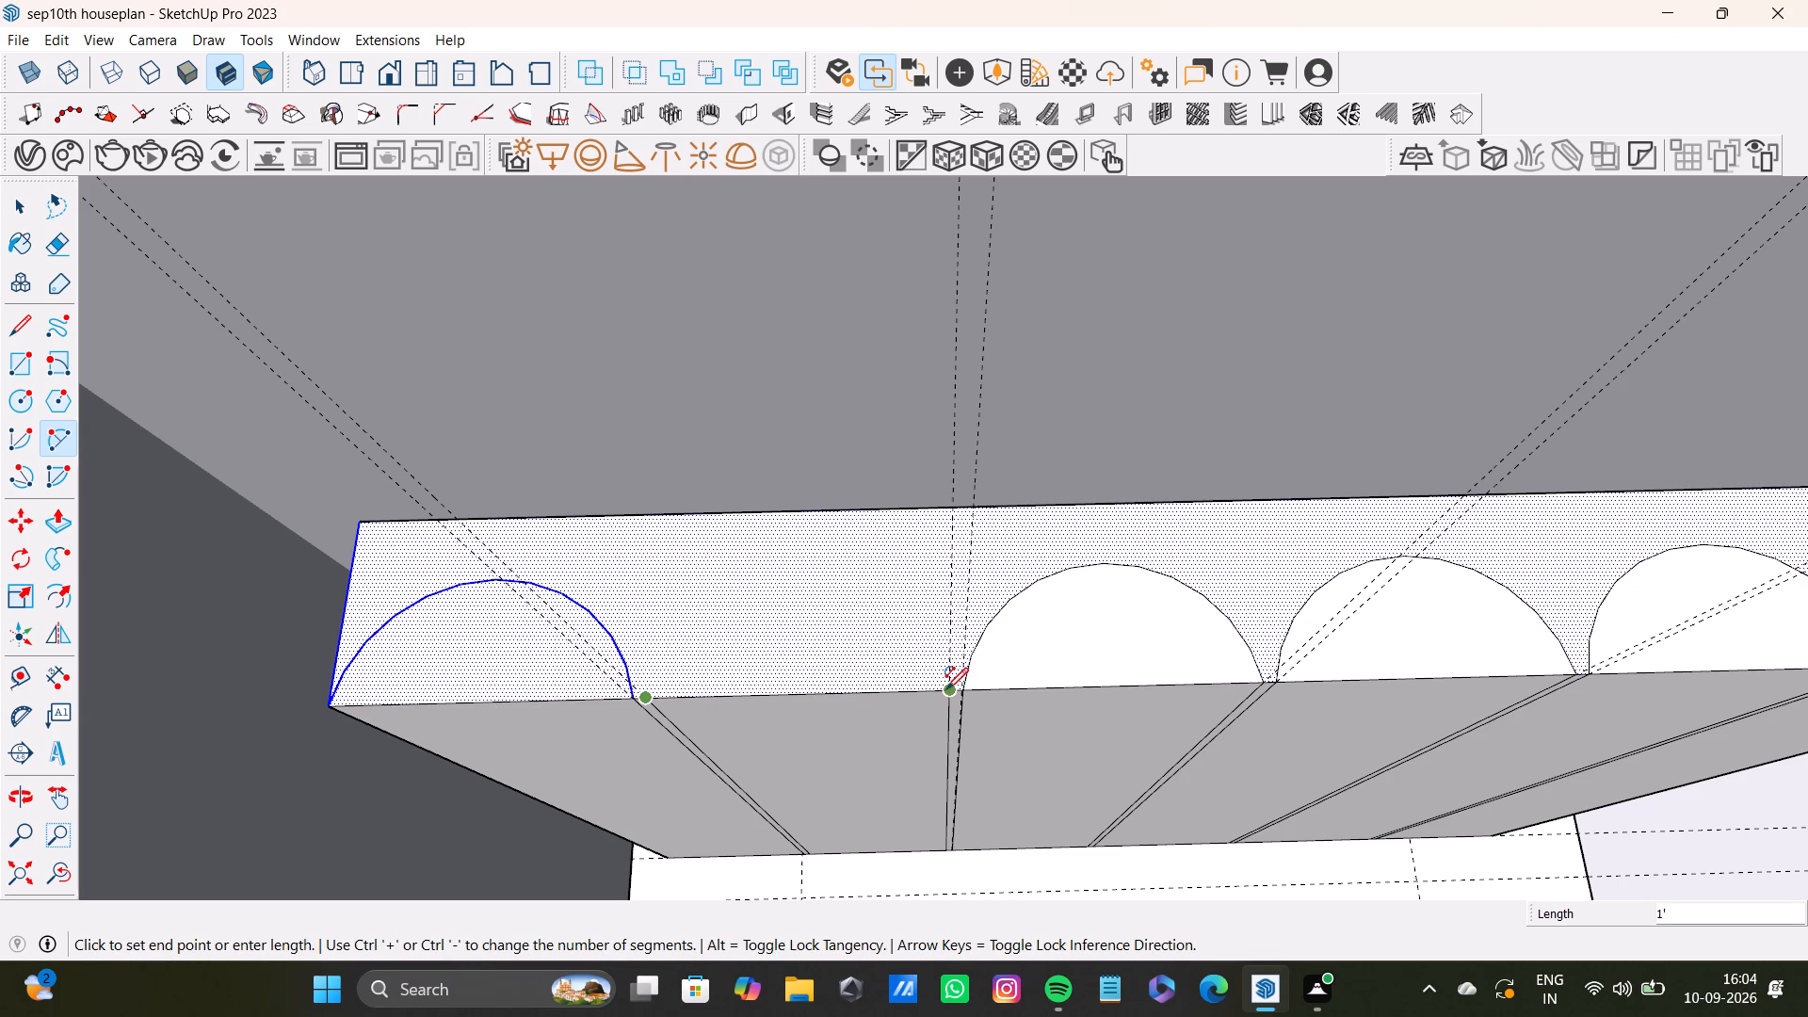
pyautogui.click(946, 689)
pyautogui.click(768, 567)
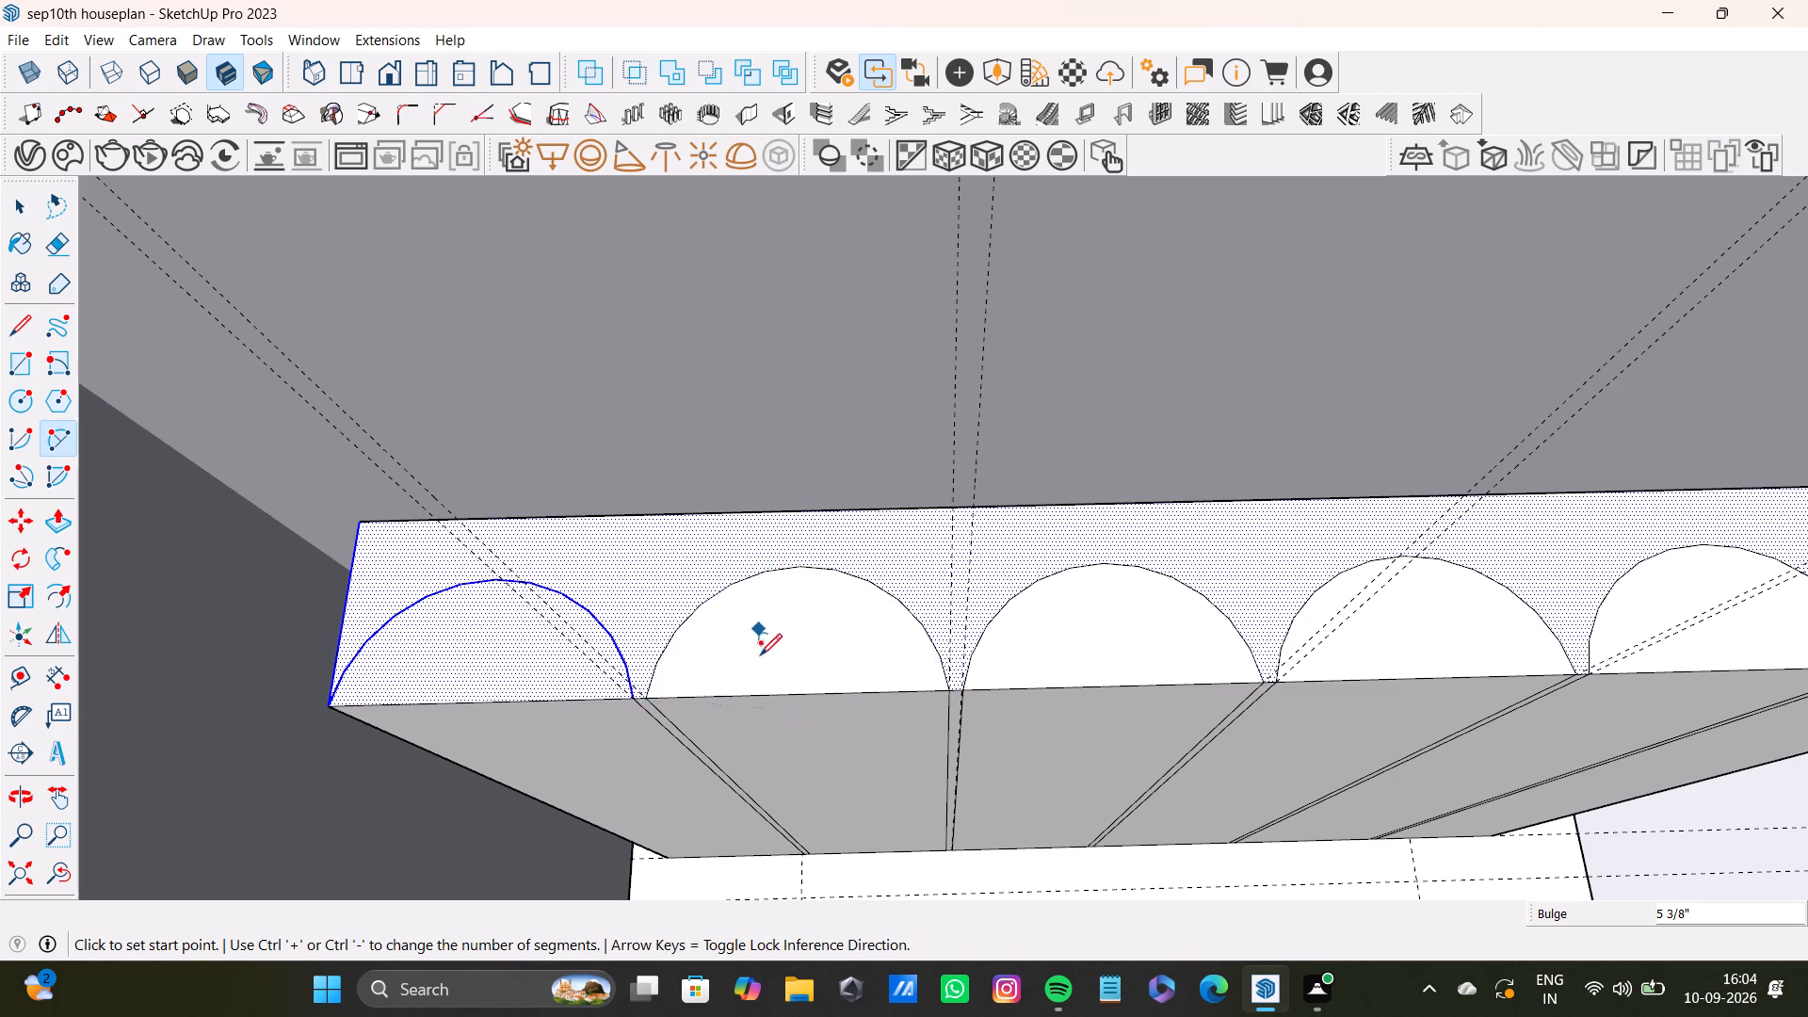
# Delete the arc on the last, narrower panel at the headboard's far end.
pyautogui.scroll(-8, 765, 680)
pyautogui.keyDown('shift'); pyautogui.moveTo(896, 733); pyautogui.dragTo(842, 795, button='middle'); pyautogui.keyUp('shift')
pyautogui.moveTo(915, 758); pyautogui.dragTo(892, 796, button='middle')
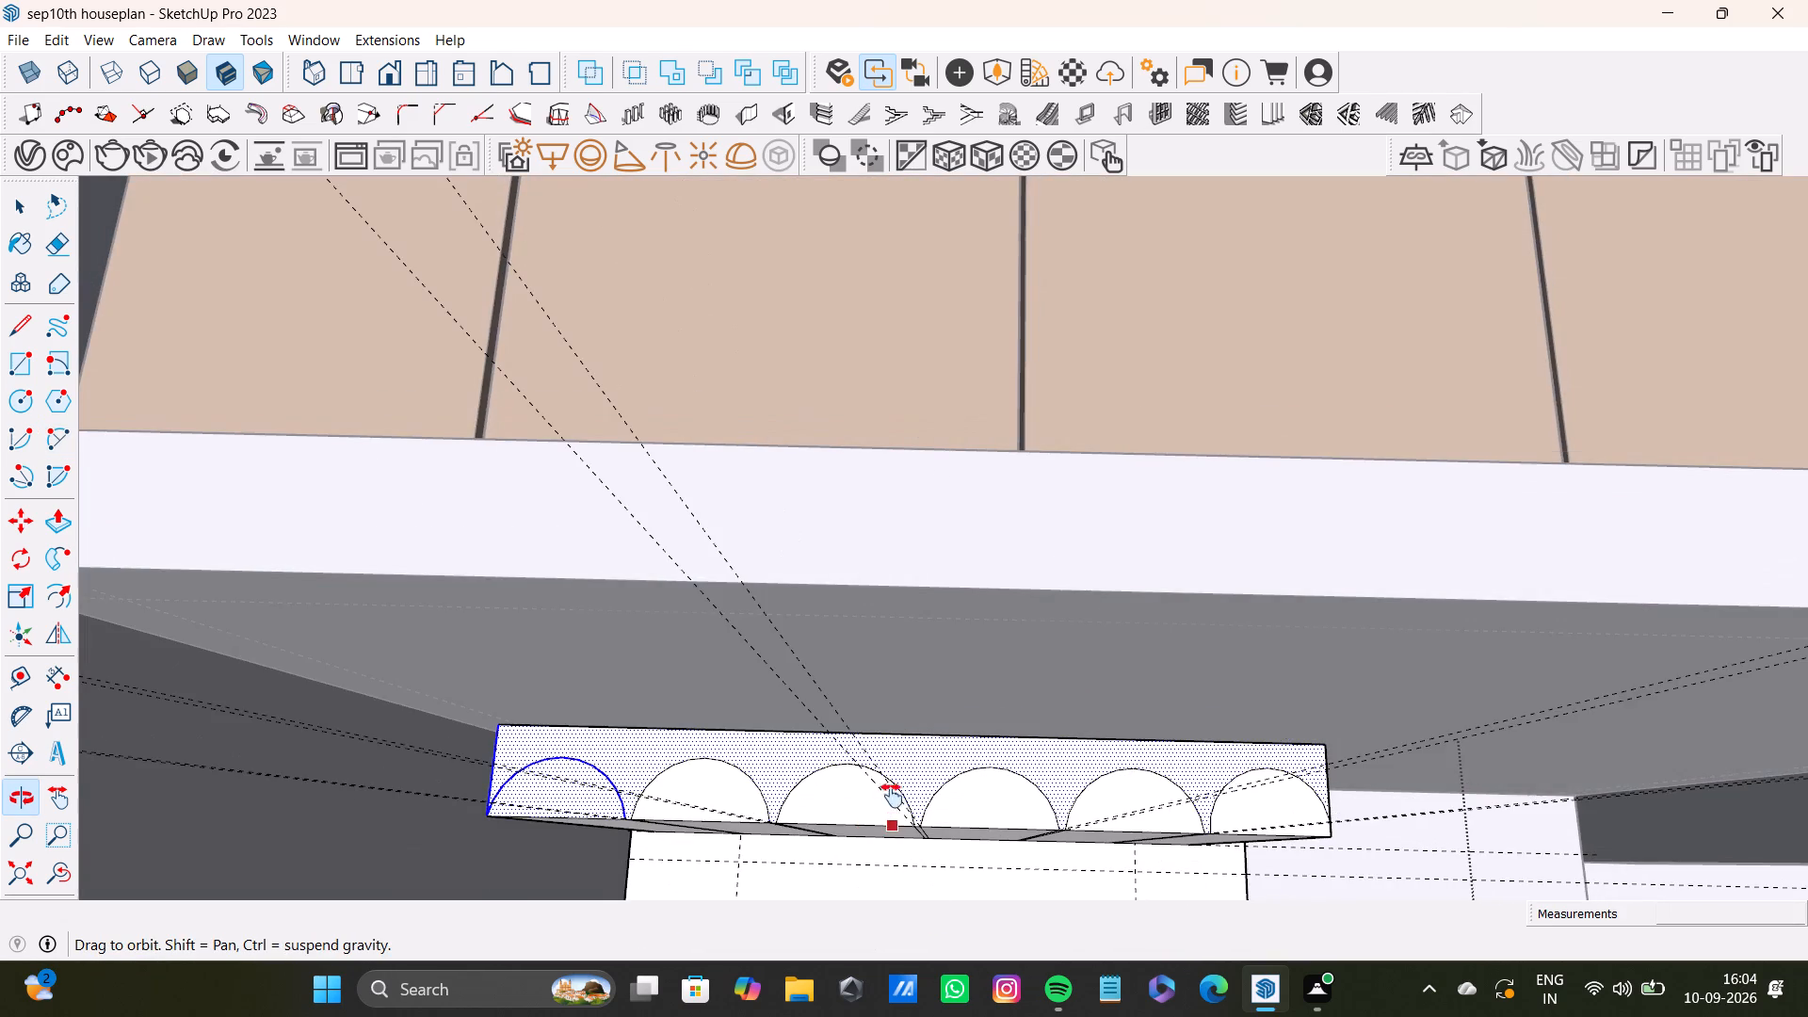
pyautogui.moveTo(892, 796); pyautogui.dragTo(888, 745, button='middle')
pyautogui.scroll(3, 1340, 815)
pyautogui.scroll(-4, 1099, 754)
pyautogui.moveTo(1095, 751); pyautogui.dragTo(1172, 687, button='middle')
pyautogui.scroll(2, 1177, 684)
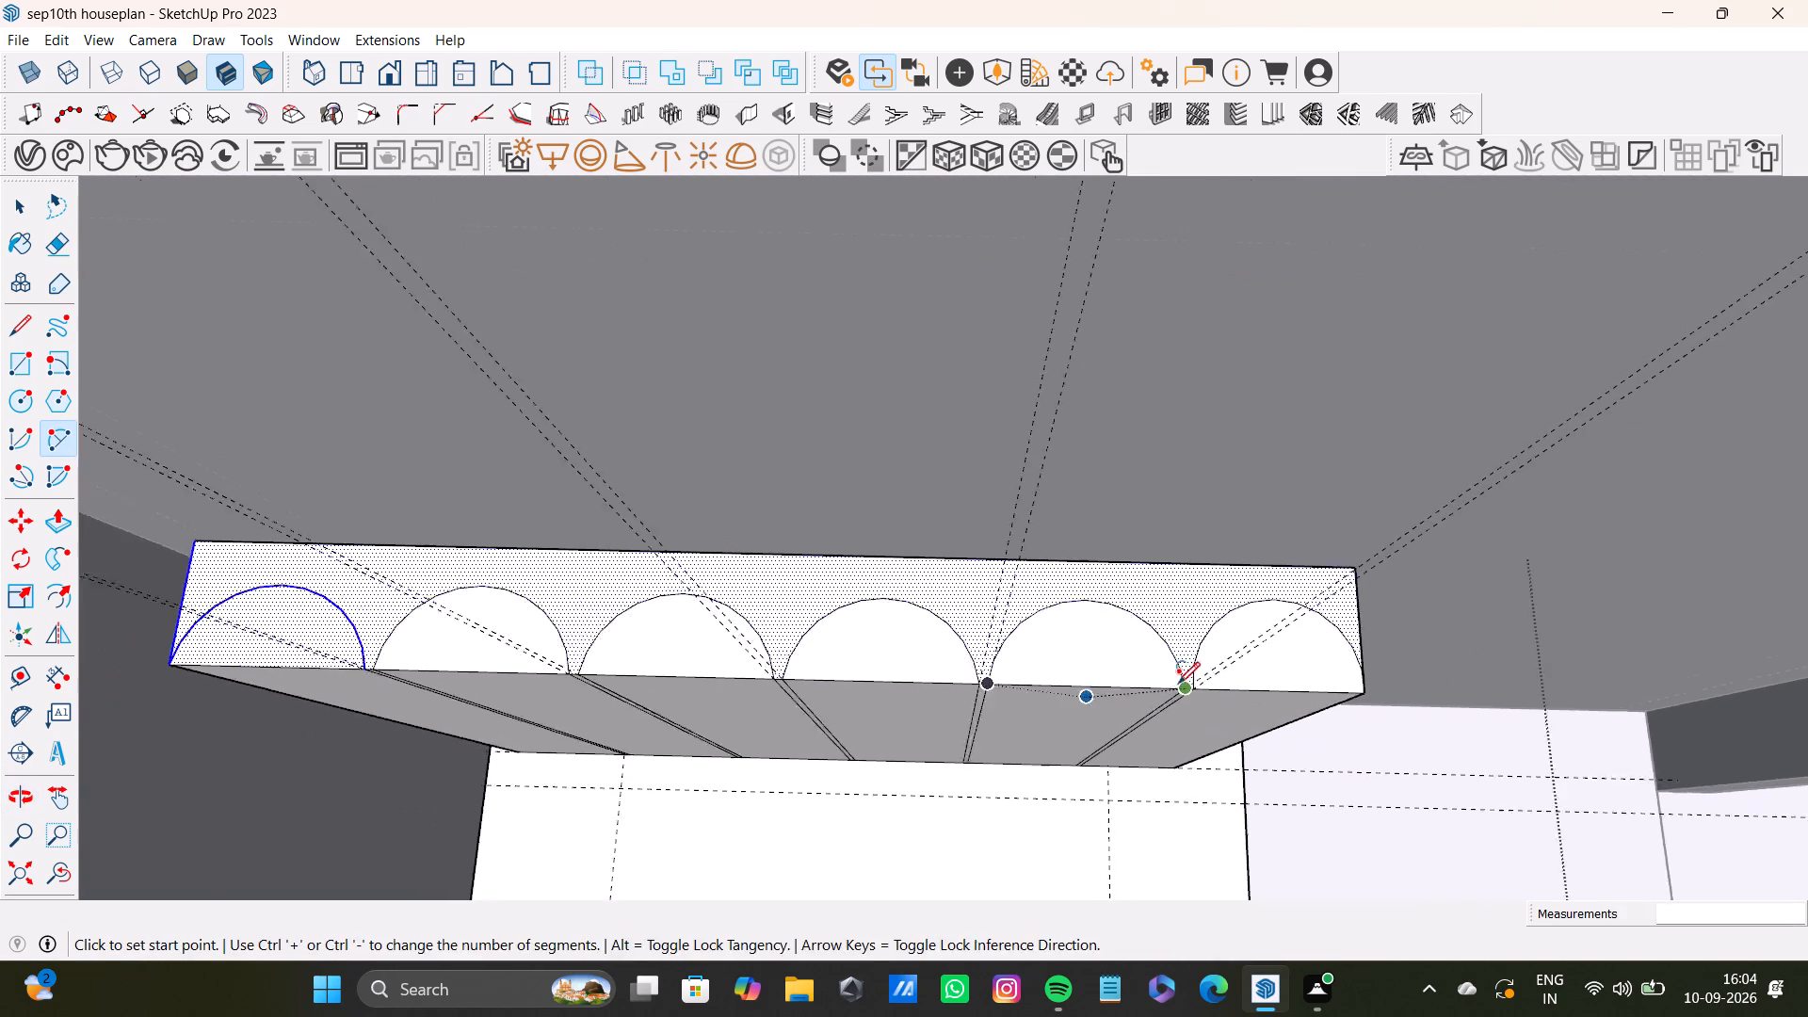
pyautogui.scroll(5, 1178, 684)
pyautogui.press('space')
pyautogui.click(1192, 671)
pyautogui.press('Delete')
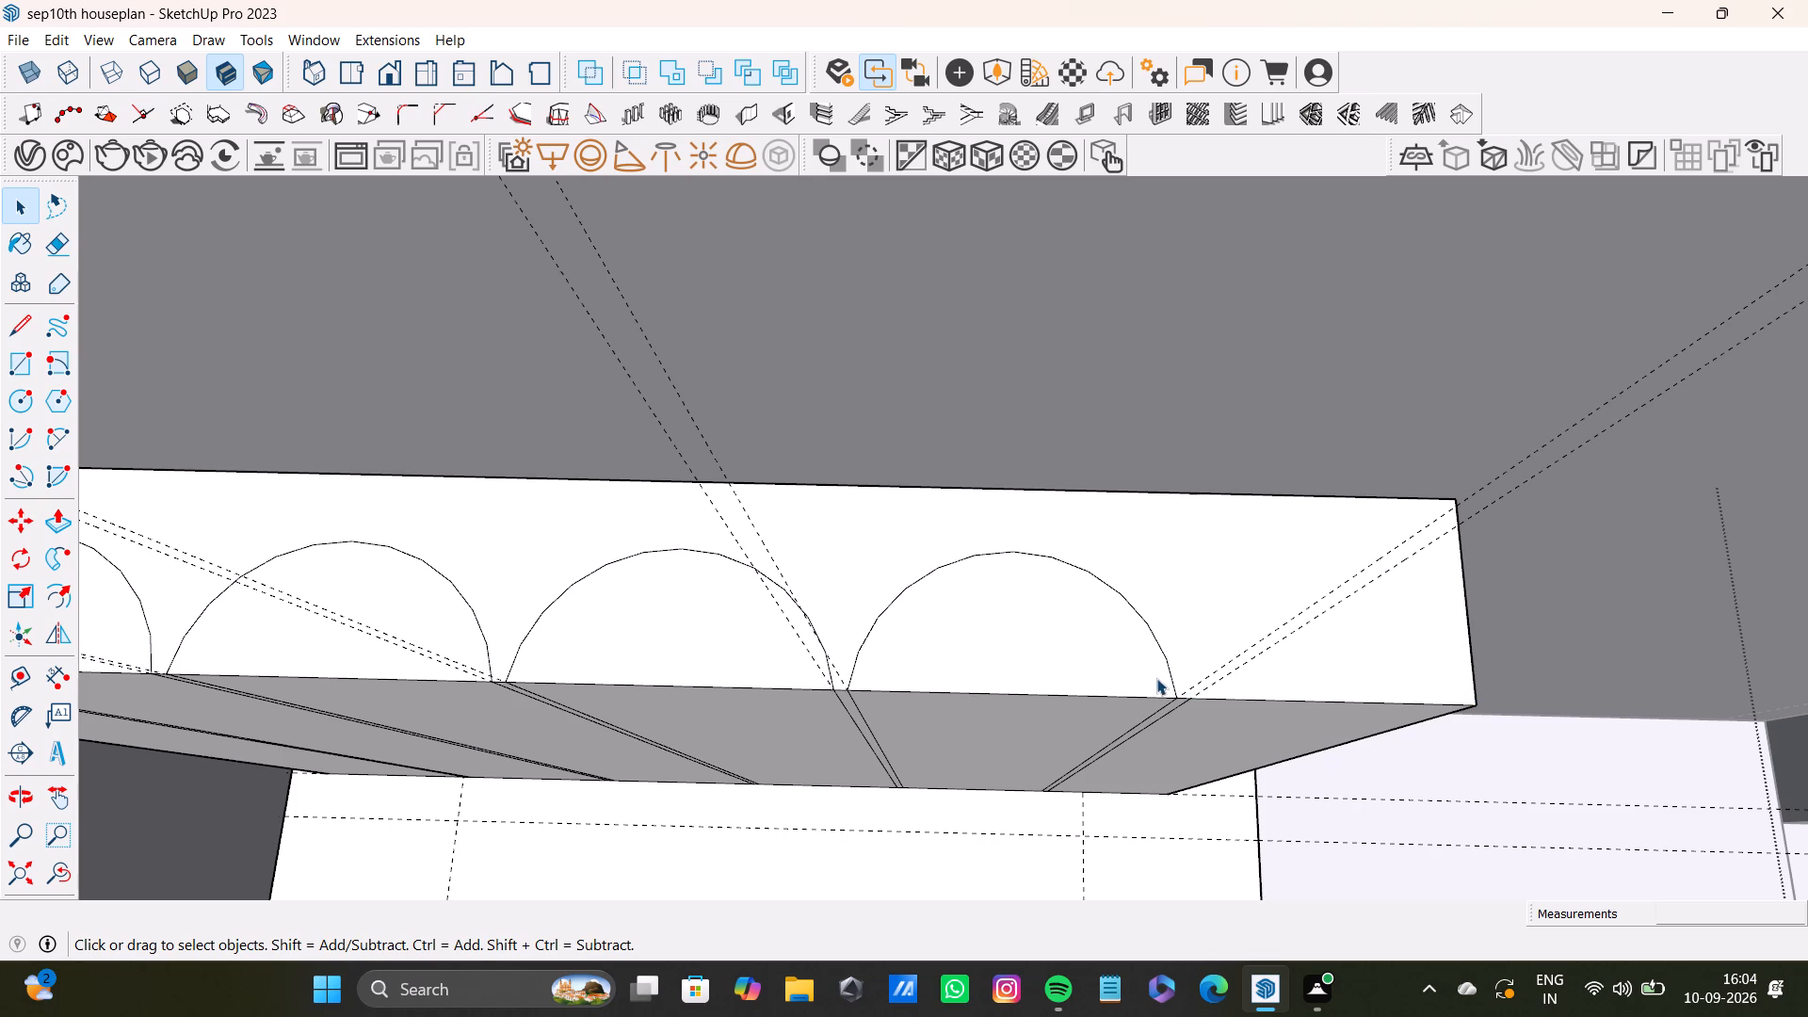
# Measure the width of the narrower last panel along the headboard's front edge, from the gap to the end corner.
pyautogui.press('t')
pyautogui.scroll(4, 1237, 708)
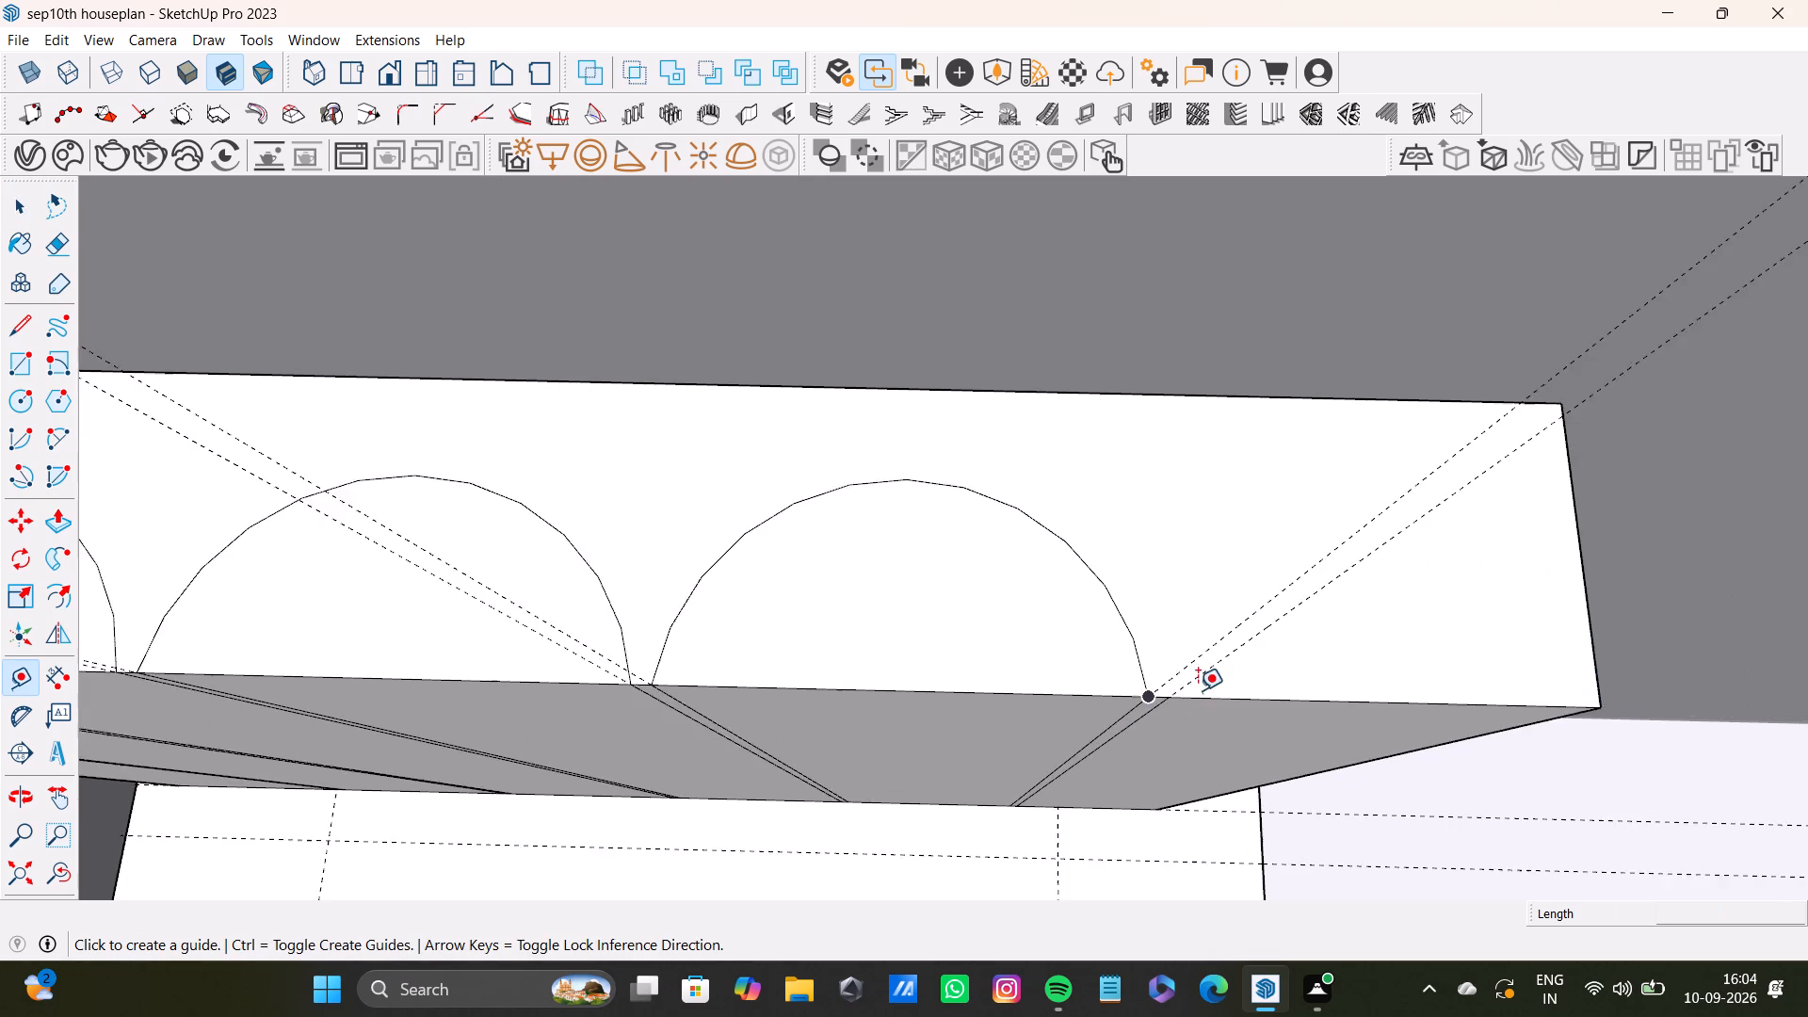
pyautogui.scroll(2, 1198, 690)
pyautogui.click(1159, 695)
pyautogui.scroll(-2, 1572, 690)
pyautogui.keyDown('shift'); pyautogui.moveTo(1514, 643); pyautogui.dragTo(1279, 608, button='middle'); pyautogui.keyUp('shift')
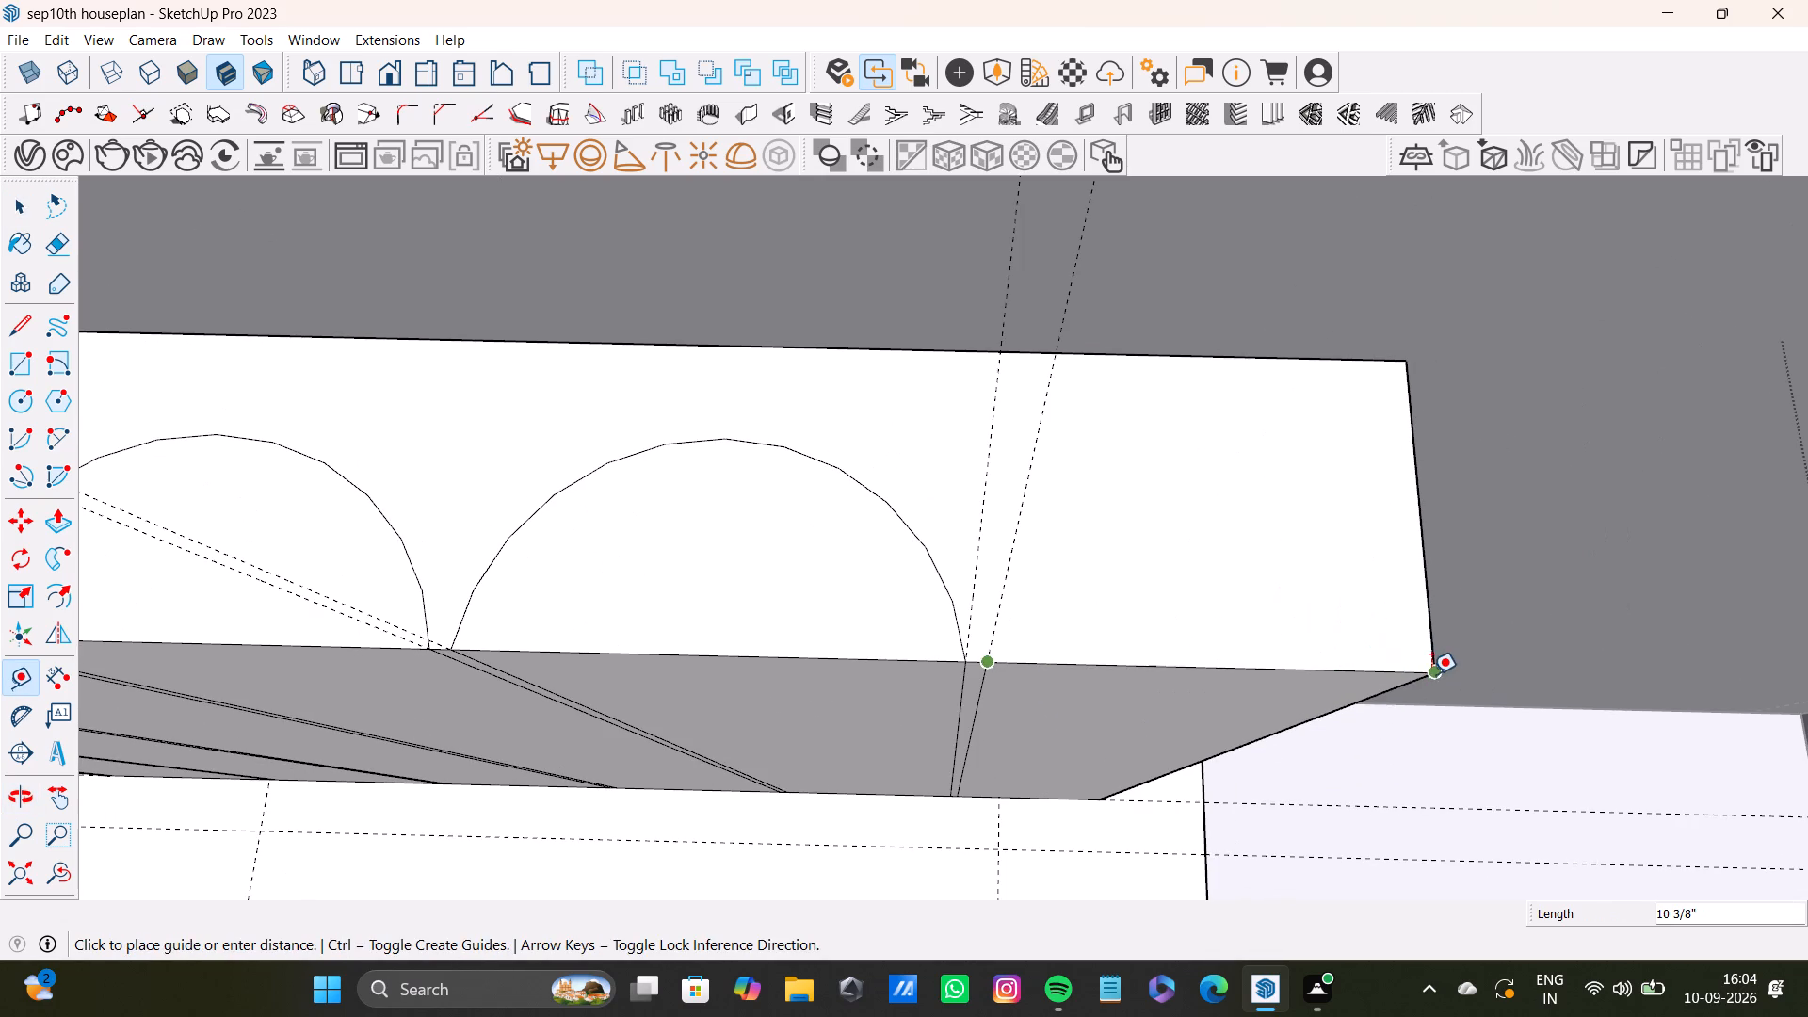
pyautogui.moveTo(1431, 671); pyautogui.dragTo(1423, 671)
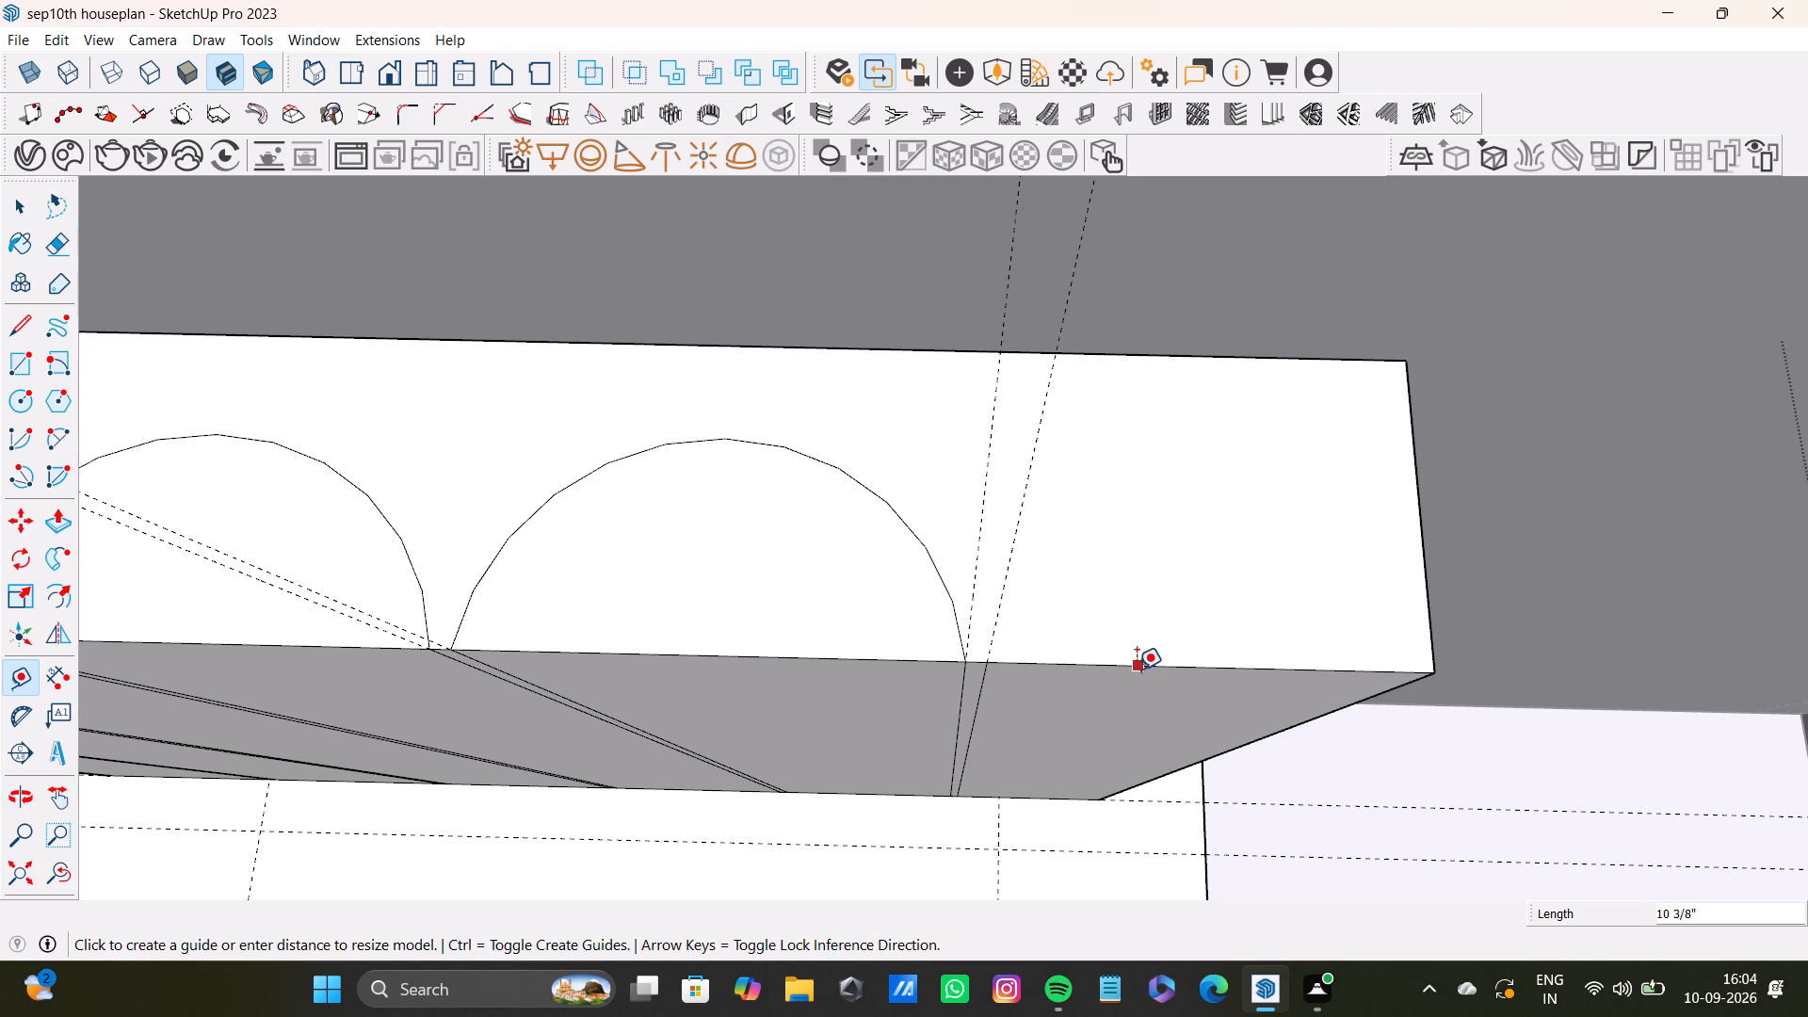
pyautogui.press('space')
# Place a guide 2 11/16" in from the headboard's back top edge, level with the peak of a panel arc.
pyautogui.press('t')
pyautogui.scroll(-2, 531, 416)
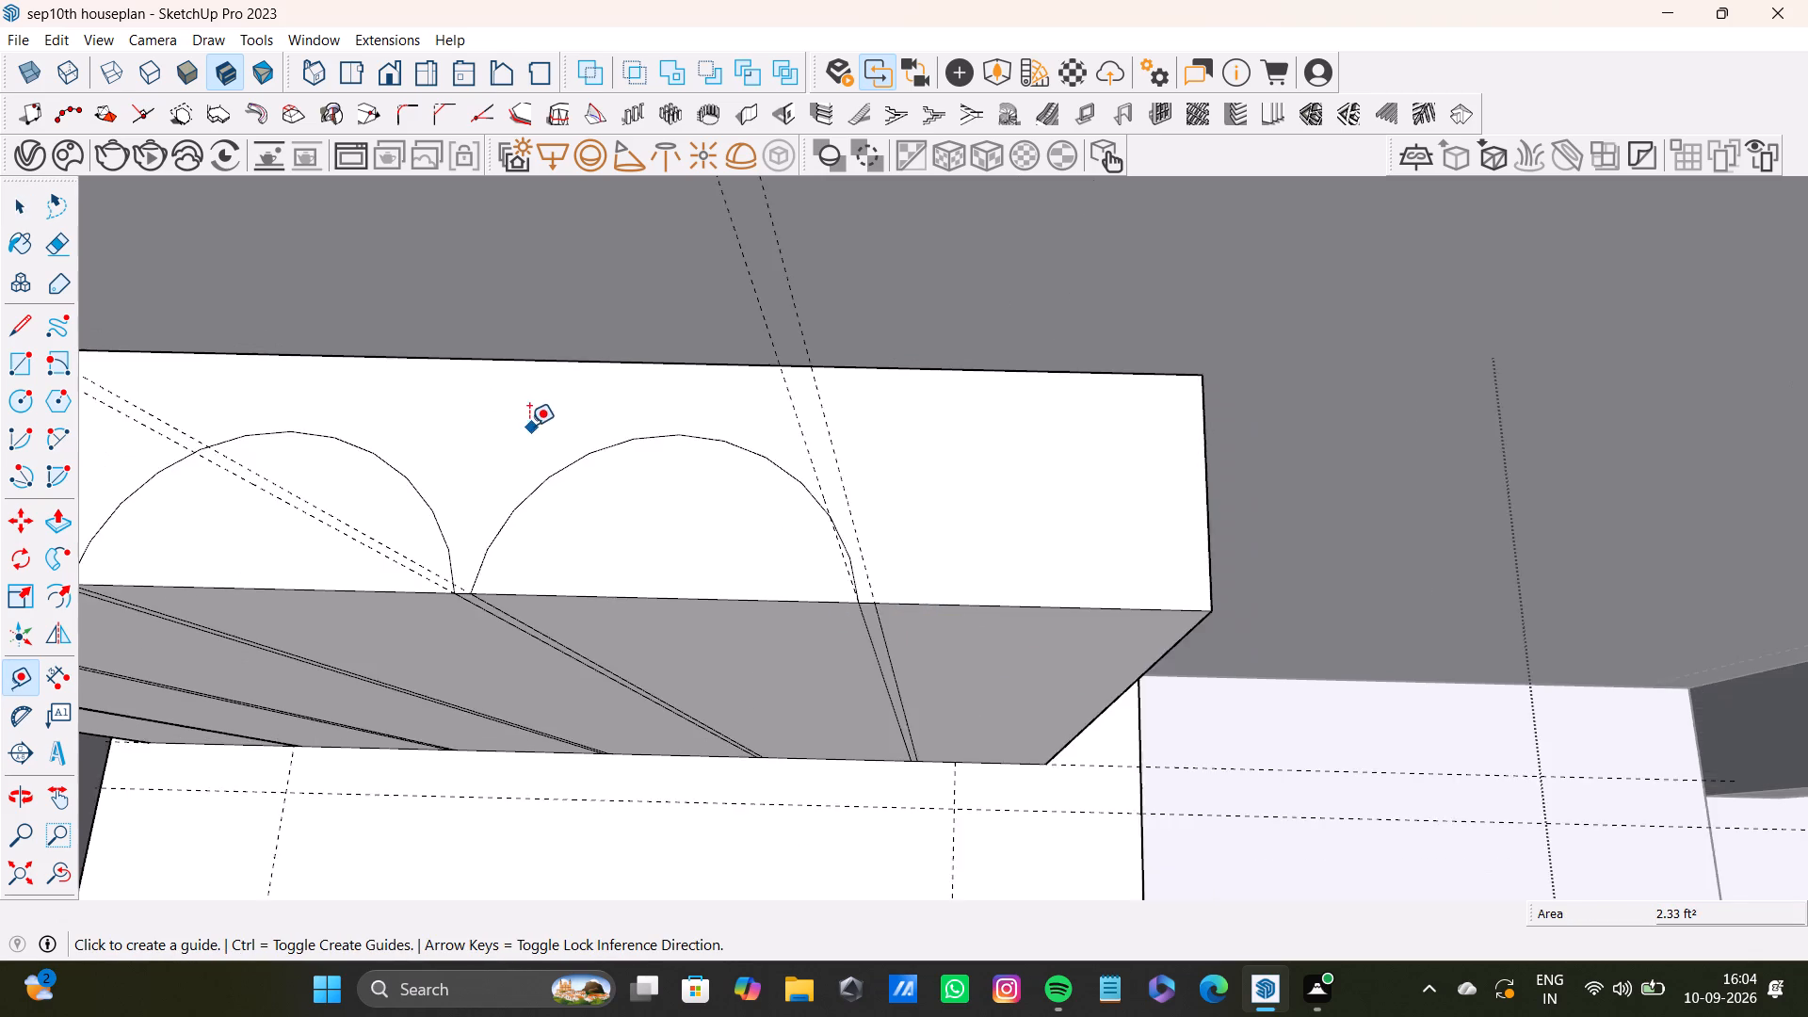
pyautogui.scroll(-2, 529, 426)
pyautogui.keyDown('shift'); pyautogui.moveTo(528, 424); pyautogui.dragTo(999, 460, button='middle'); pyautogui.keyUp('shift')
pyautogui.scroll(3, 742, 409)
pyautogui.click(727, 388)
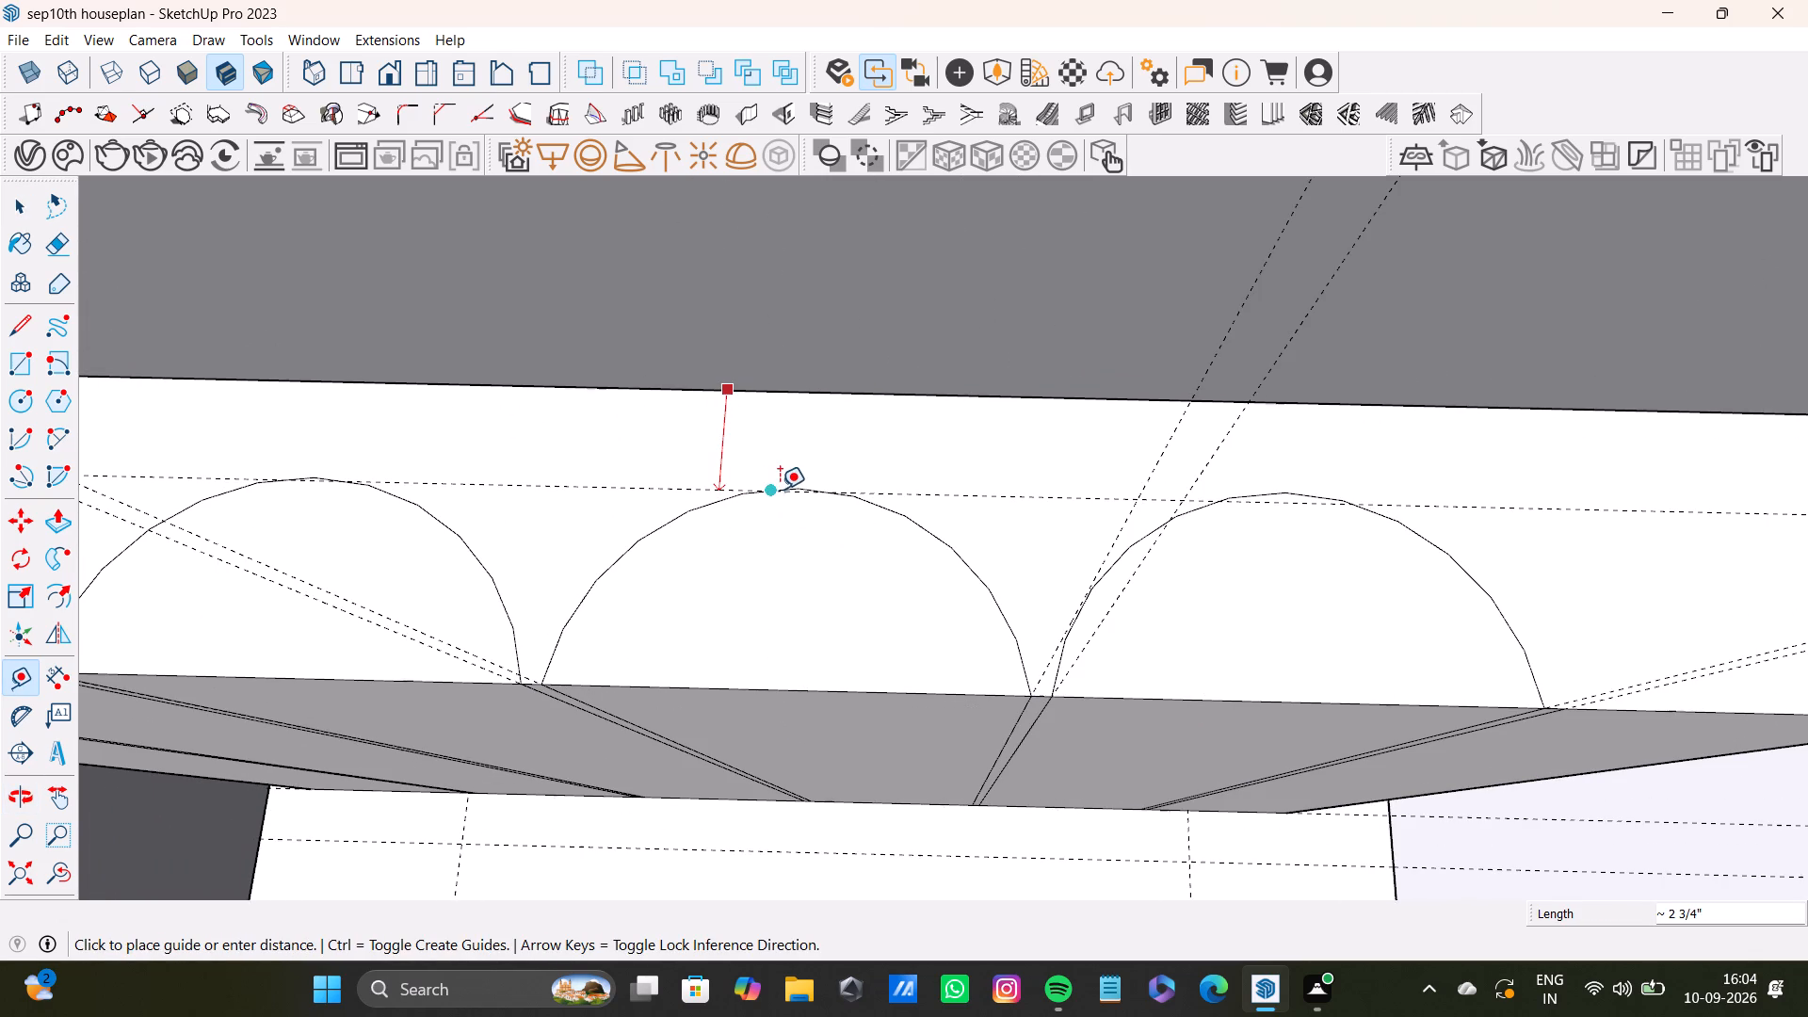
pyautogui.scroll(6, 692, 470)
pyautogui.click(851, 490)
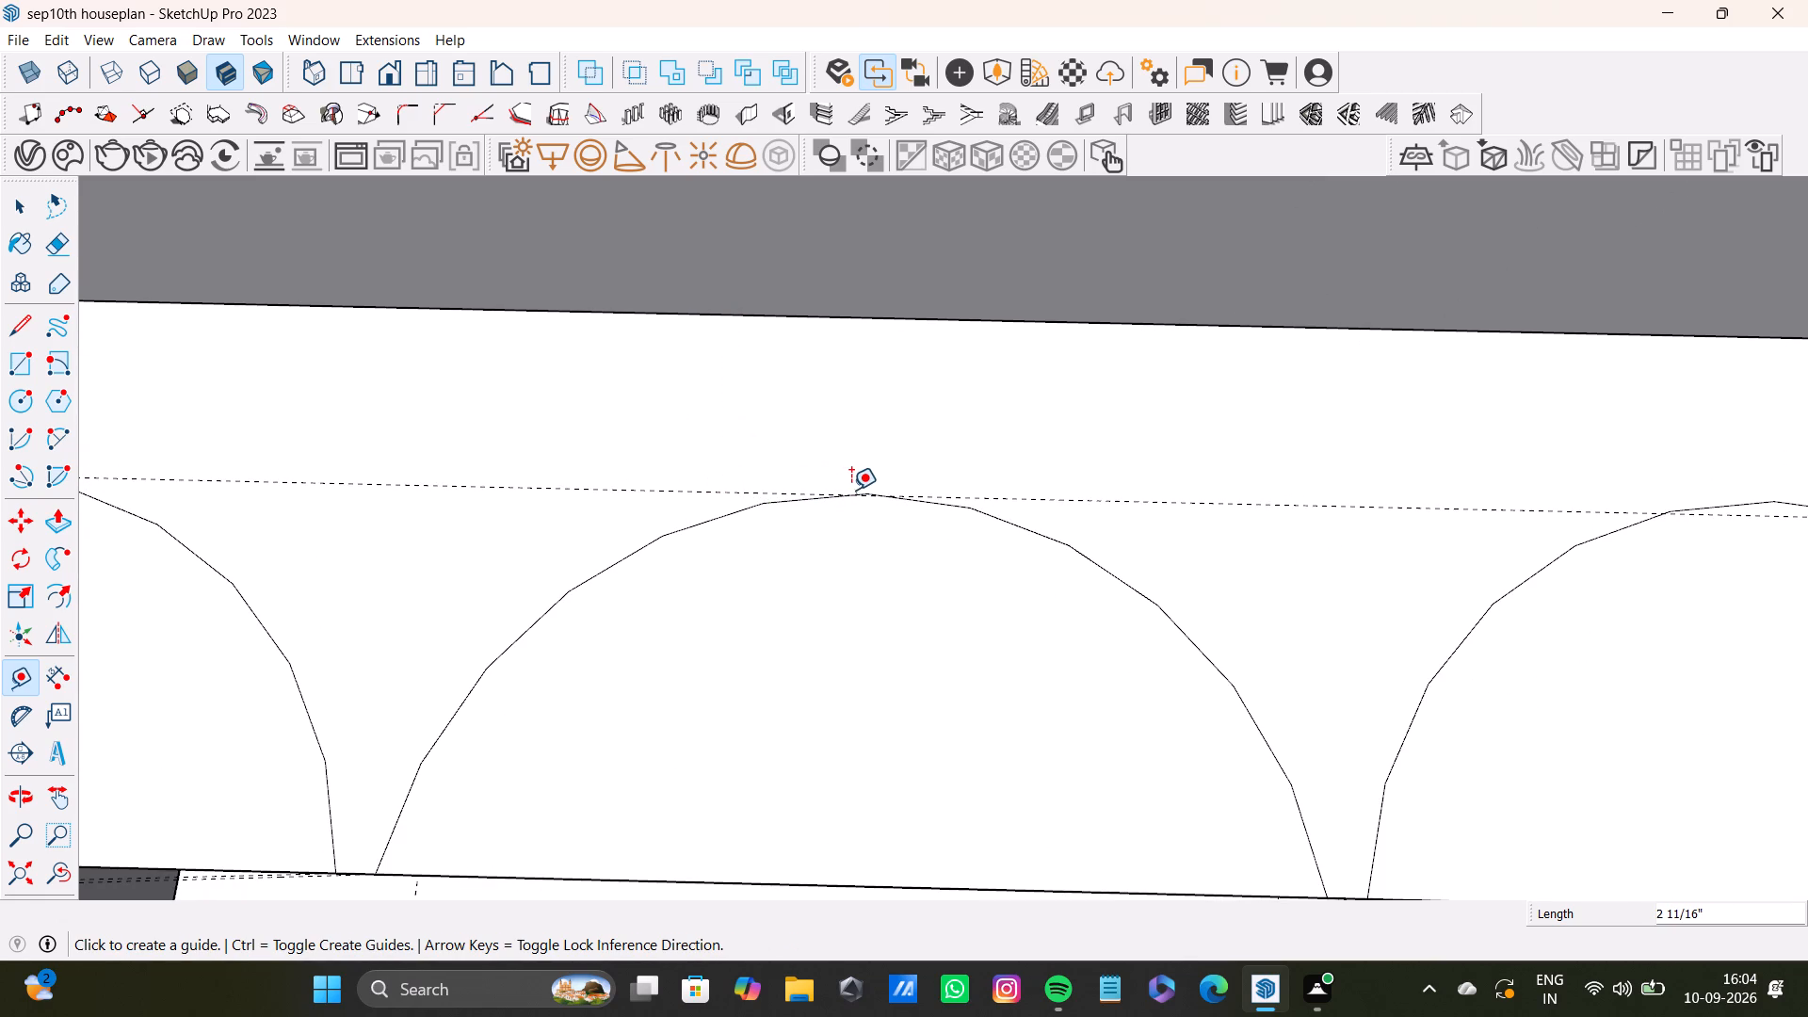
# Delete the second panel's arc and redraw it across the panel's front edge with a bulge of about 5 3/16", reaching the guide.
pyautogui.scroll(-14, 727, 476)
pyautogui.keyDown('shift'); pyautogui.moveTo(659, 521); pyautogui.dragTo(1058, 517, button='middle'); pyautogui.keyUp('shift')
pyautogui.scroll(-4, 924, 531)
pyautogui.moveTo(917, 535); pyautogui.dragTo(935, 510, button='middle')
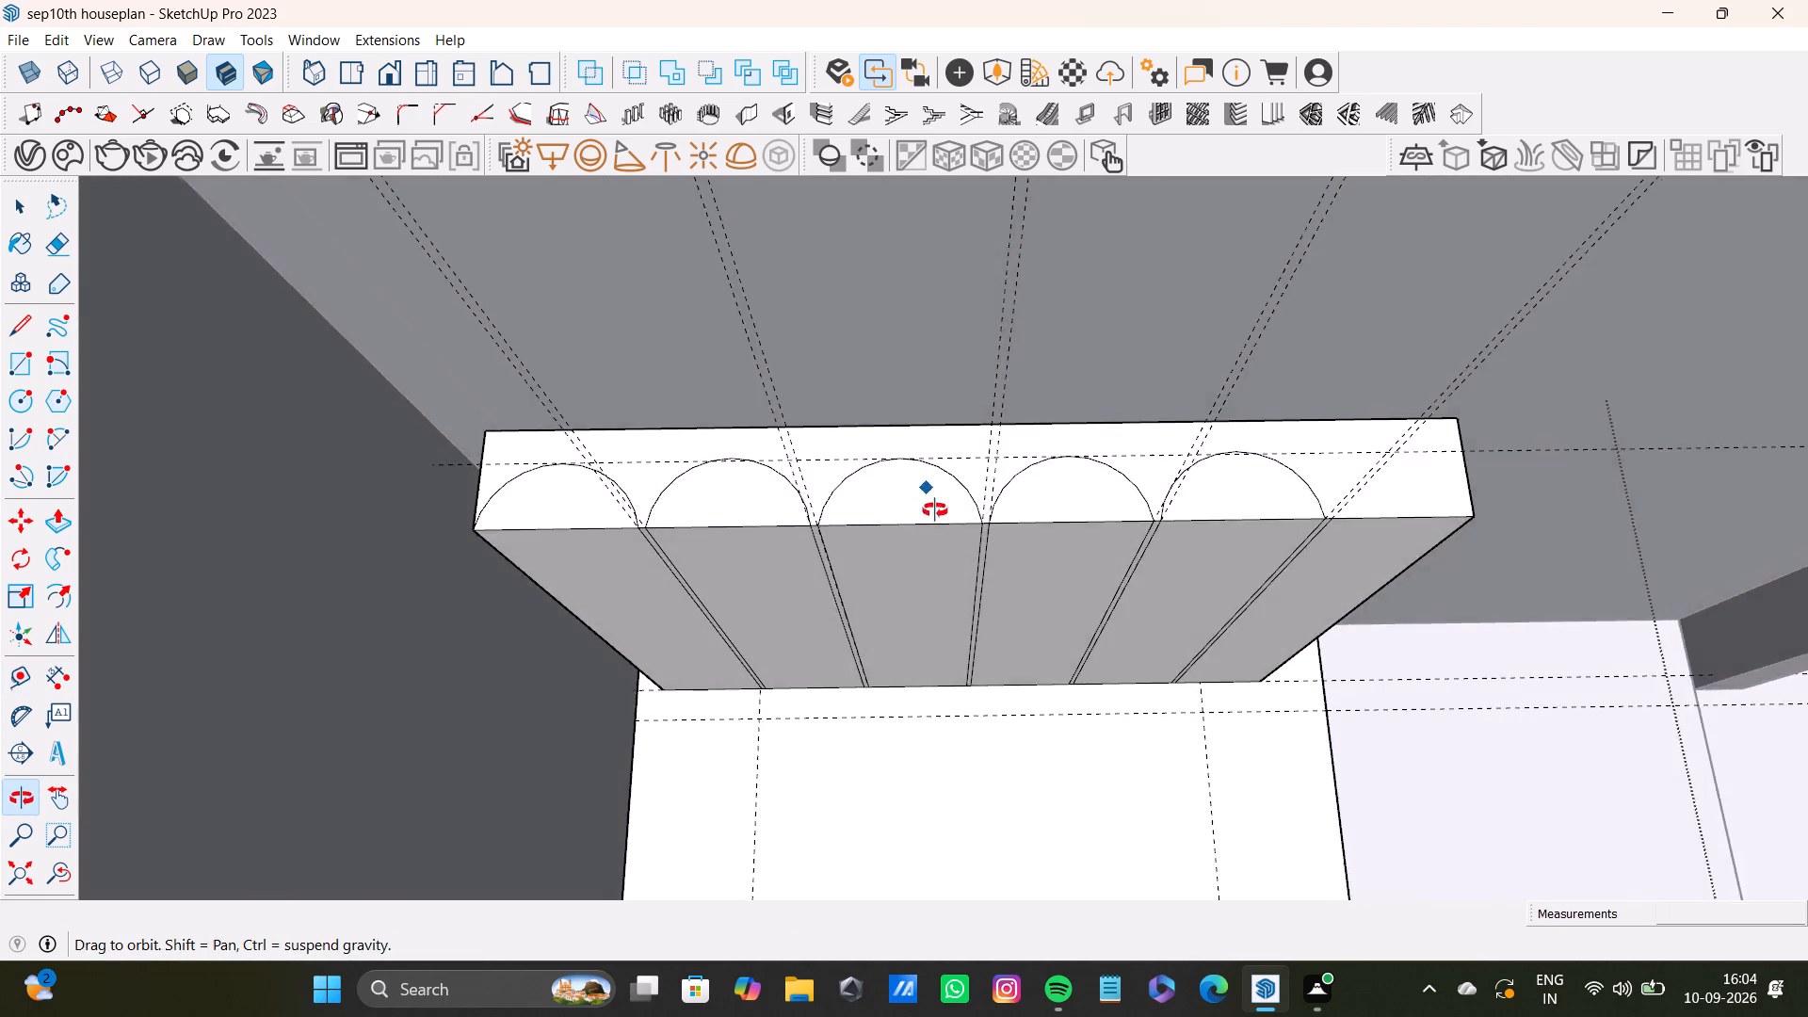
pyautogui.moveTo(935, 510); pyautogui.dragTo(929, 538, button='middle')
pyautogui.scroll(8, 772, 525)
pyautogui.press('space')
pyautogui.click(808, 522)
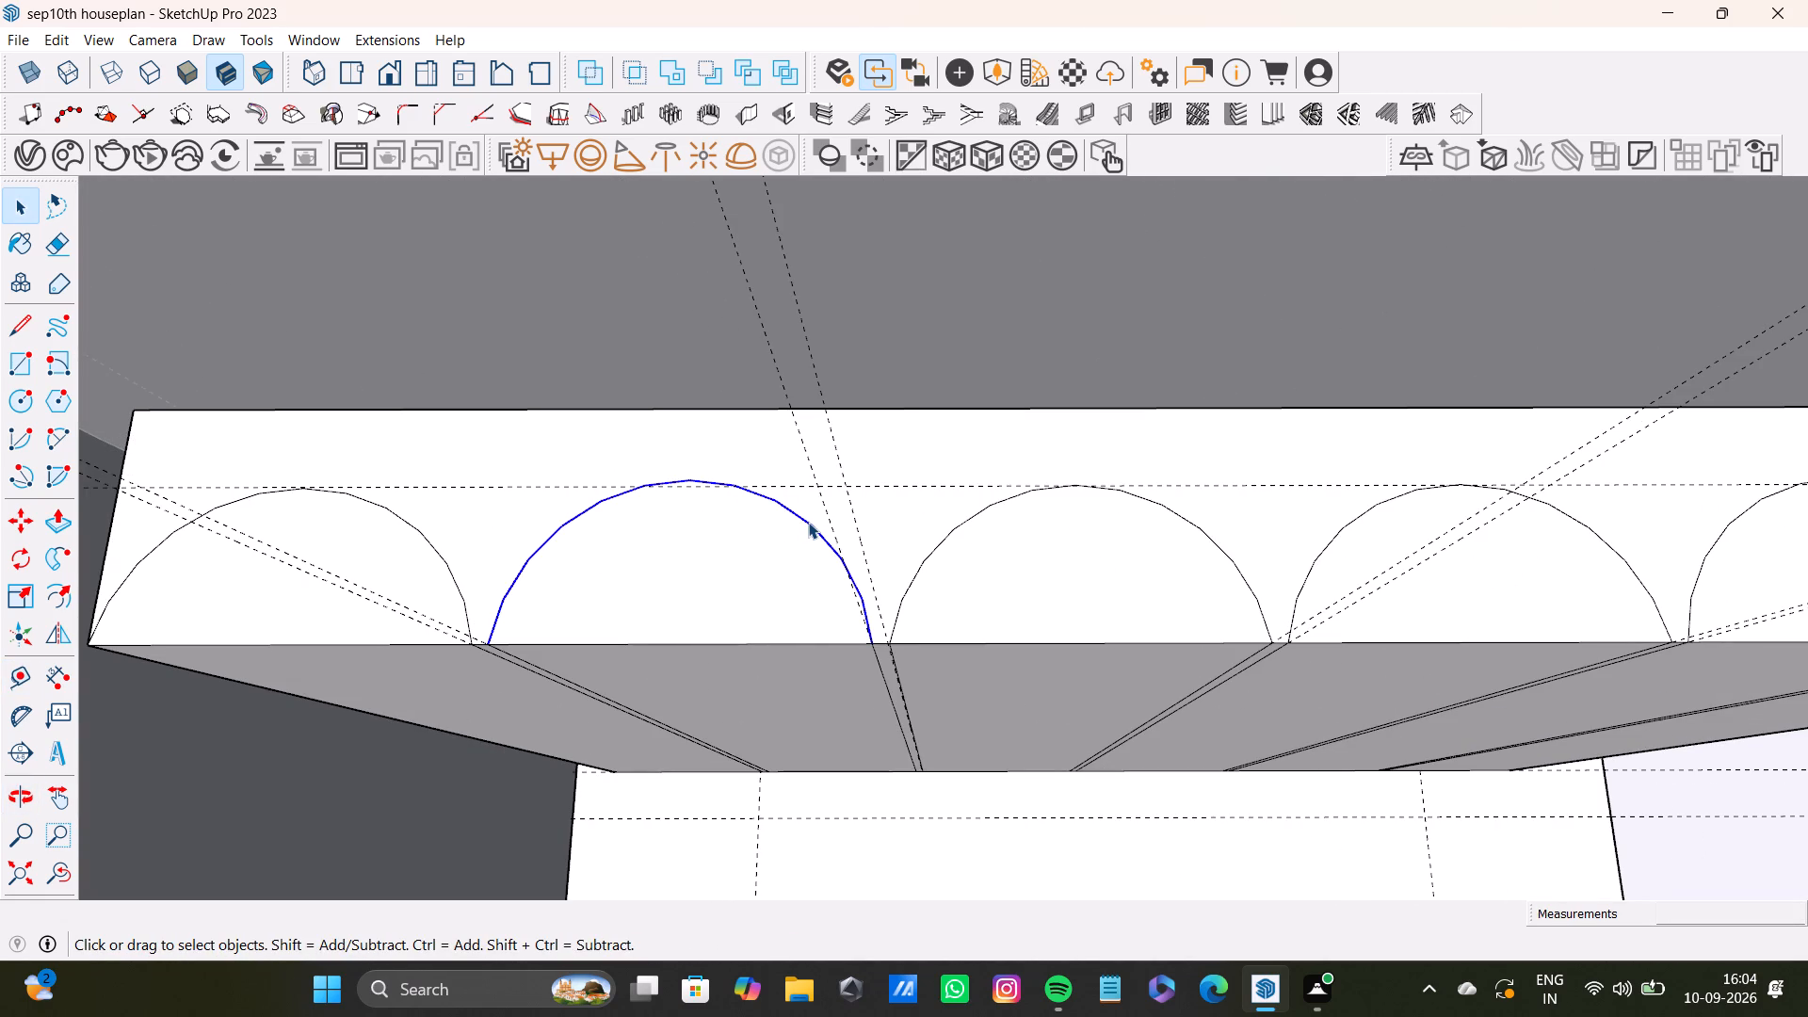
pyautogui.press('Delete')
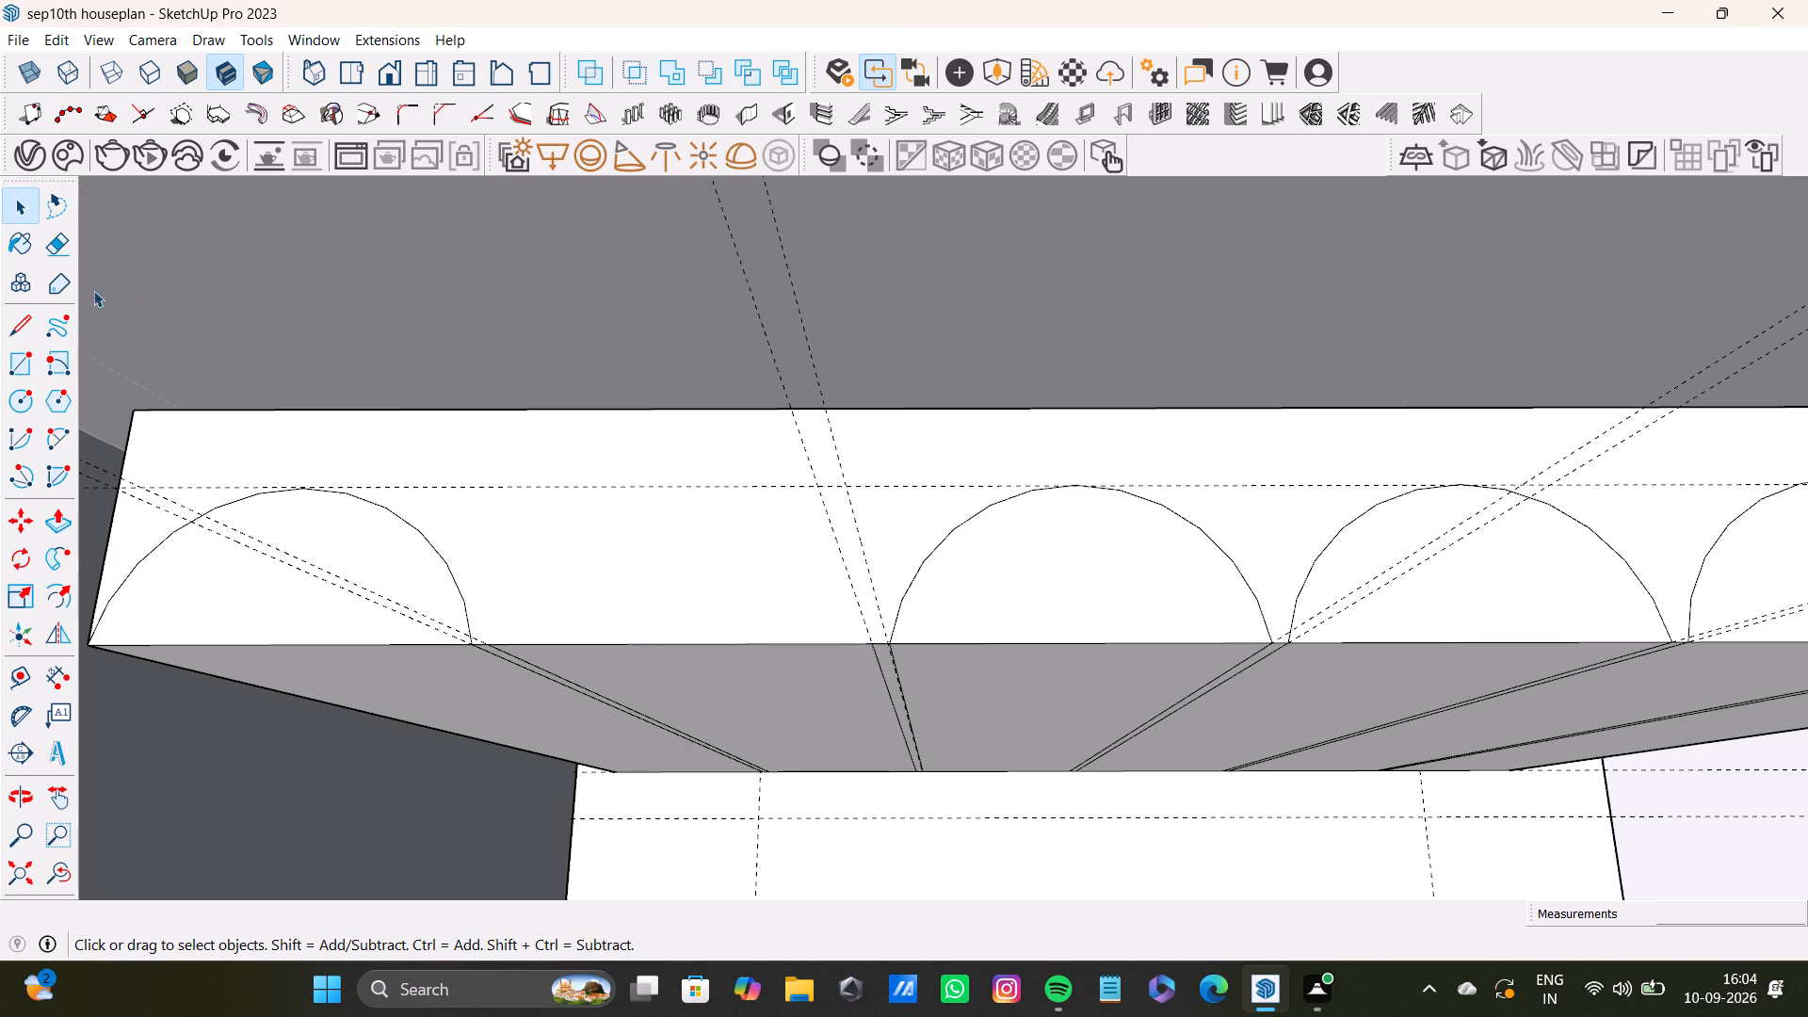
pyautogui.click(45, 438)
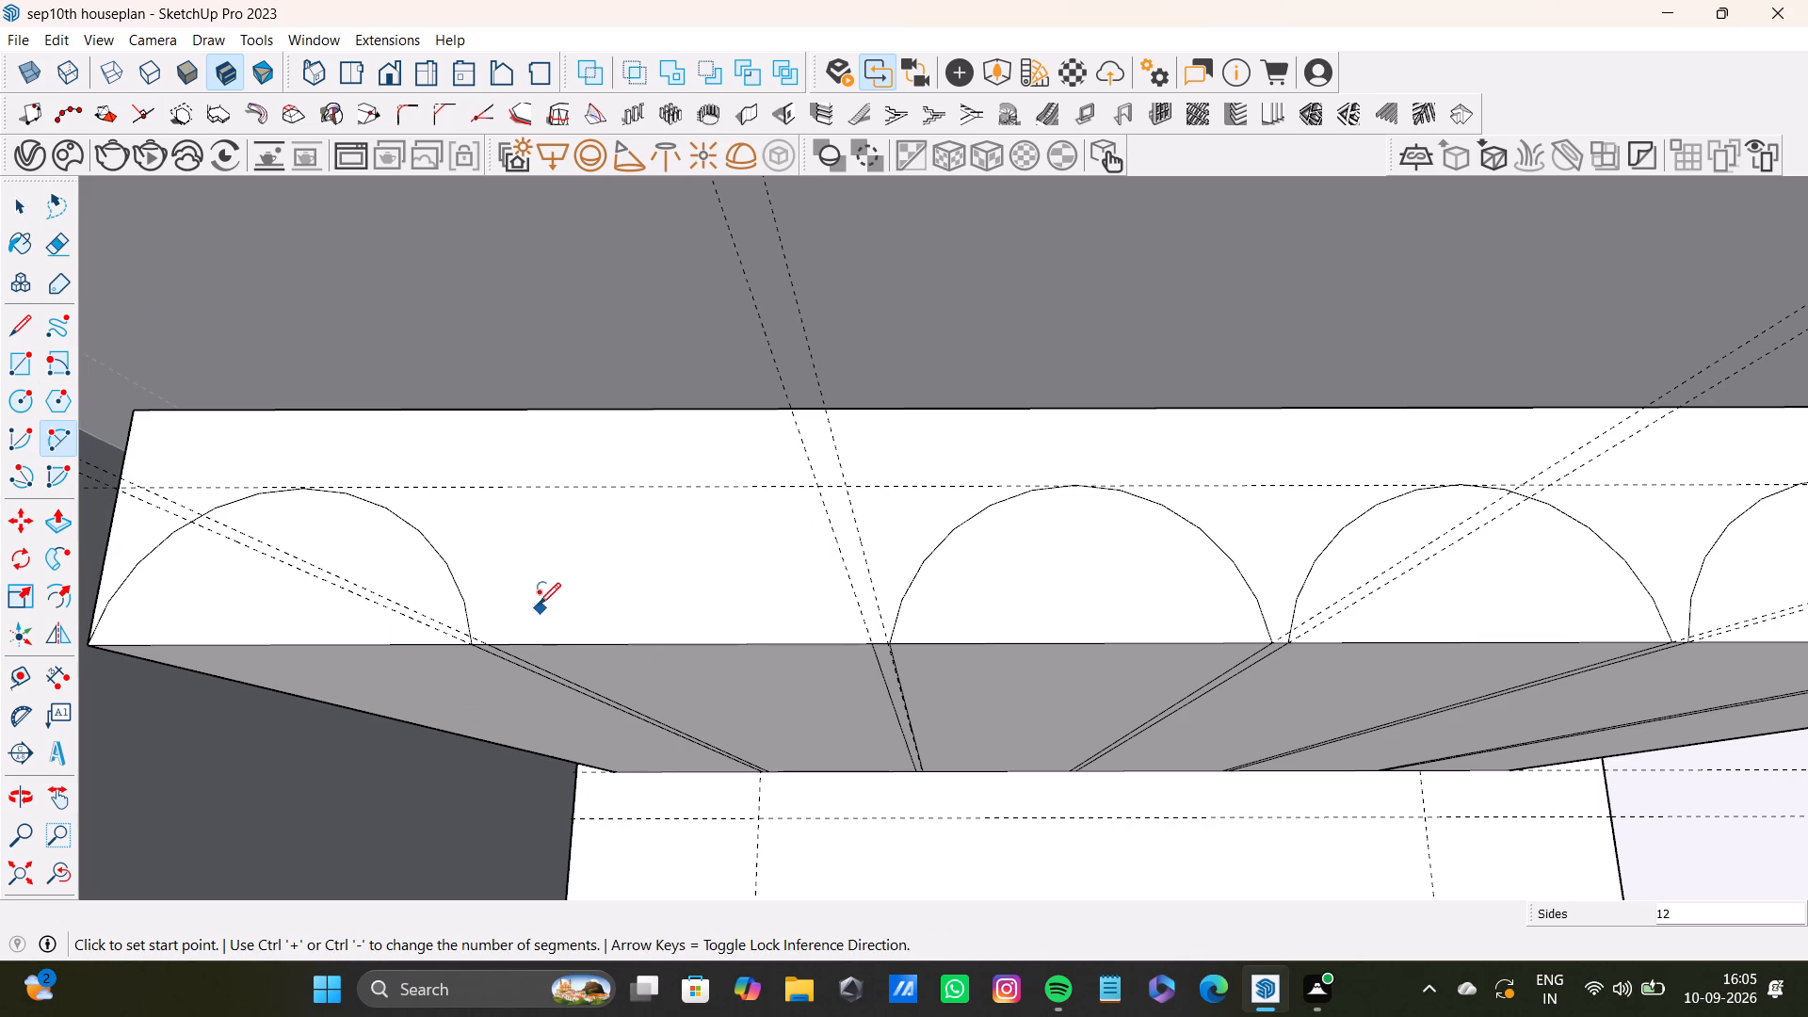
pyautogui.scroll(6, 510, 599)
pyautogui.click(470, 656)
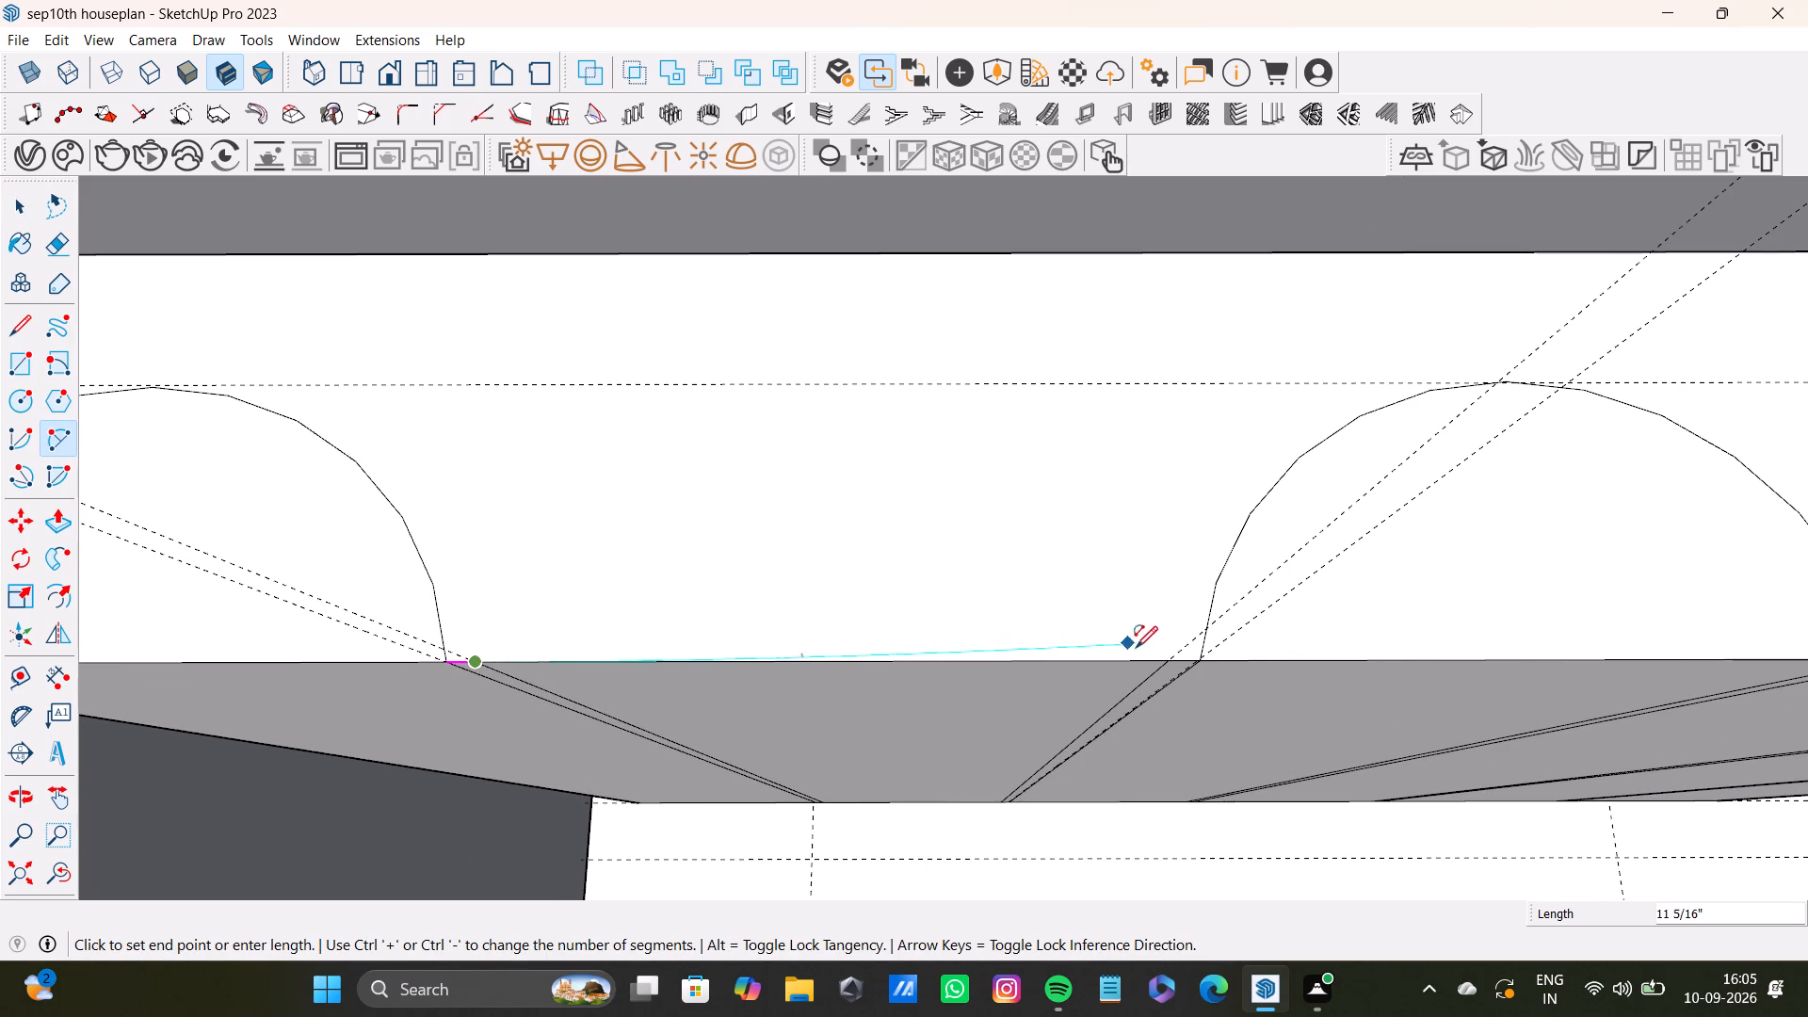
pyautogui.click(1173, 662)
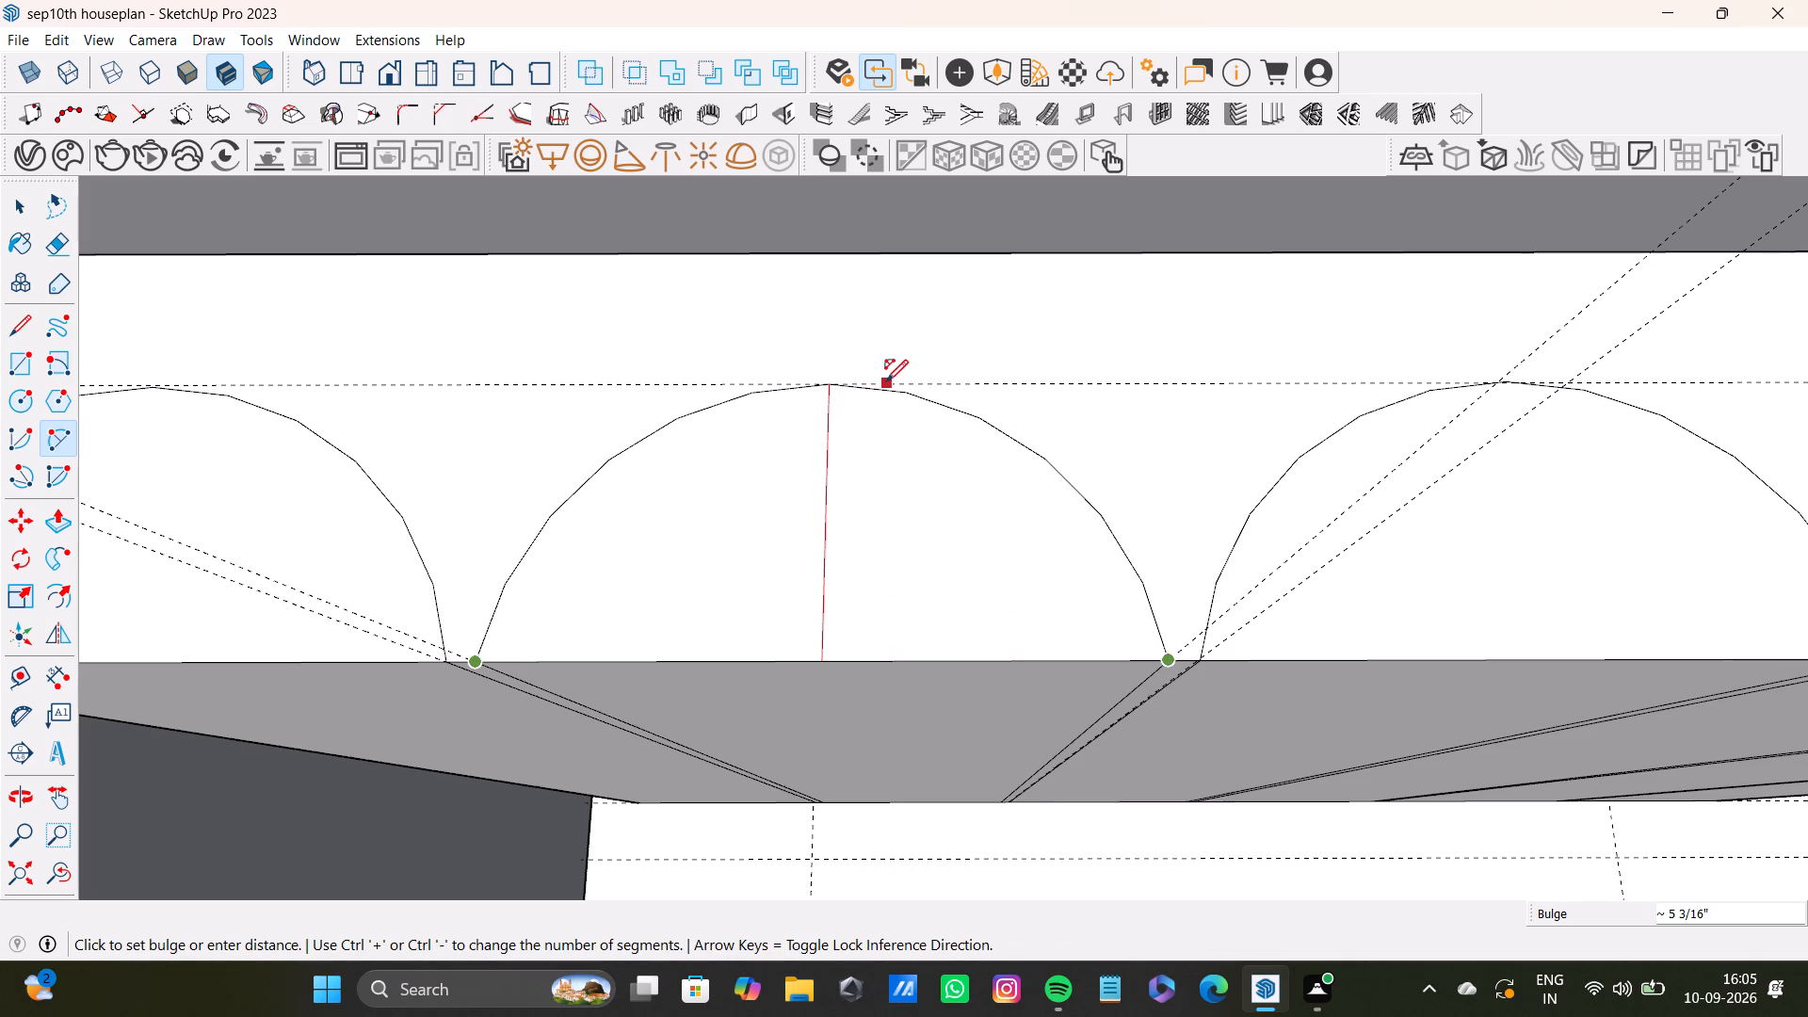
pyautogui.click(886, 381)
# Delete the fifth panel's arc and redraw it between that panel's front corners with its bulge reaching the guide.
pyautogui.scroll(-10, 917, 479)
pyautogui.keyDown('shift'); pyautogui.moveTo(1096, 540); pyautogui.dragTo(849, 544, button='middle'); pyautogui.keyUp('shift')
pyautogui.scroll(4, 961, 598)
pyautogui.scroll(-4, 1037, 604)
pyautogui.keyDown('shift'); pyautogui.moveTo(1105, 609); pyautogui.dragTo(790, 641, button='middle'); pyautogui.keyUp('shift')
pyautogui.scroll(3, 779, 623)
pyautogui.moveTo(789, 610); pyautogui.dragTo(775, 654, button='middle')
pyautogui.scroll(-4, 871, 621)
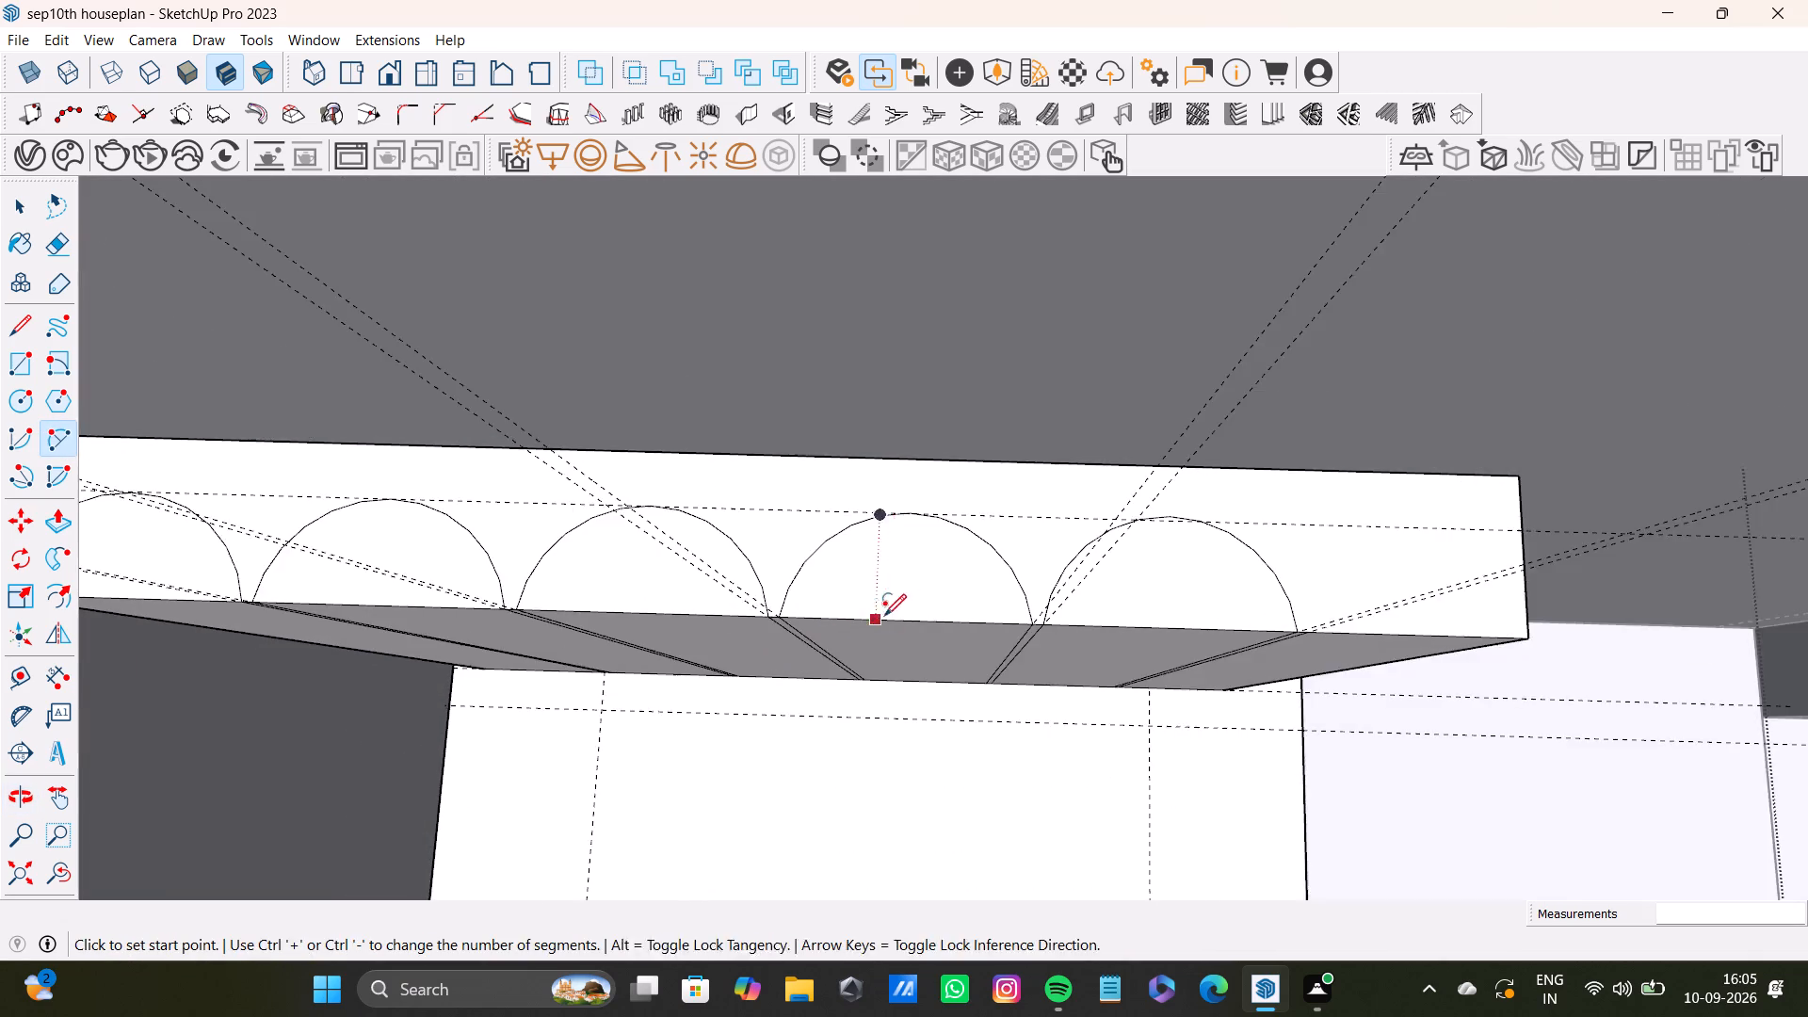
pyautogui.keyDown('shift'); pyautogui.moveTo(866, 592); pyautogui.dragTo(658, 578, button='middle'); pyautogui.keyUp('shift')
pyautogui.scroll(4, 842, 593)
pyautogui.press('space')
pyautogui.click(850, 563)
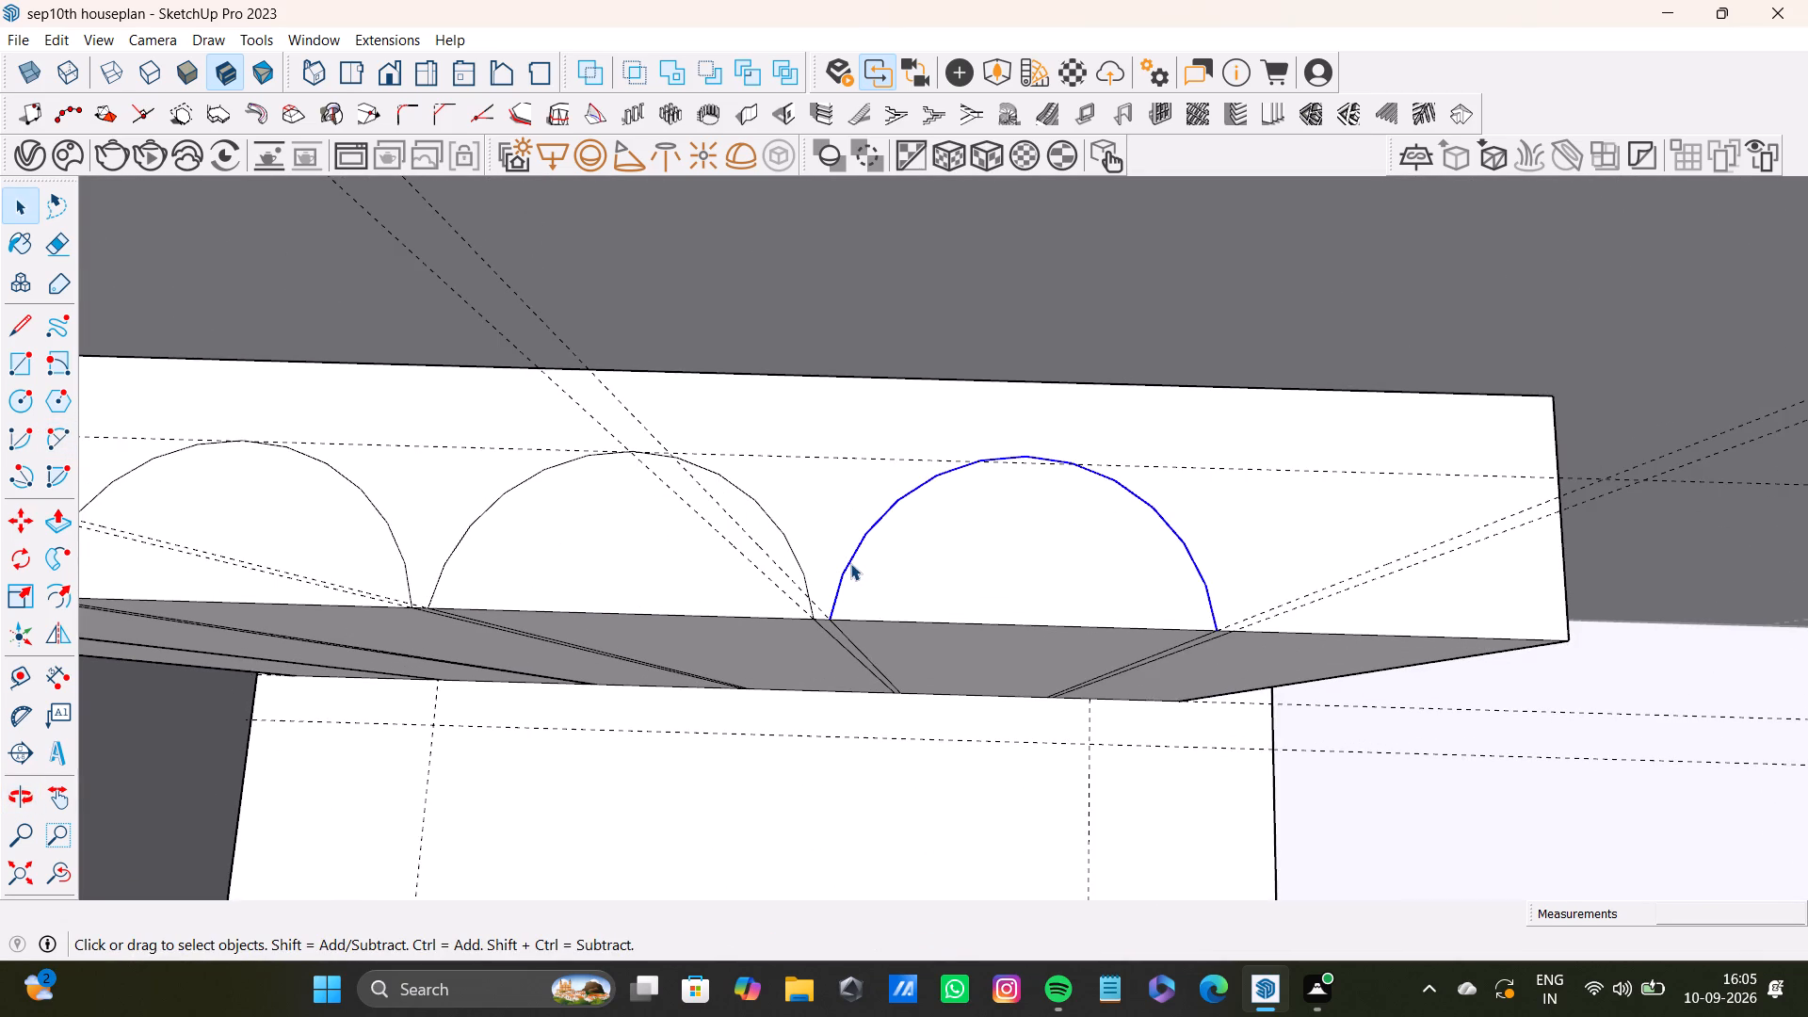
pyautogui.press('Delete')
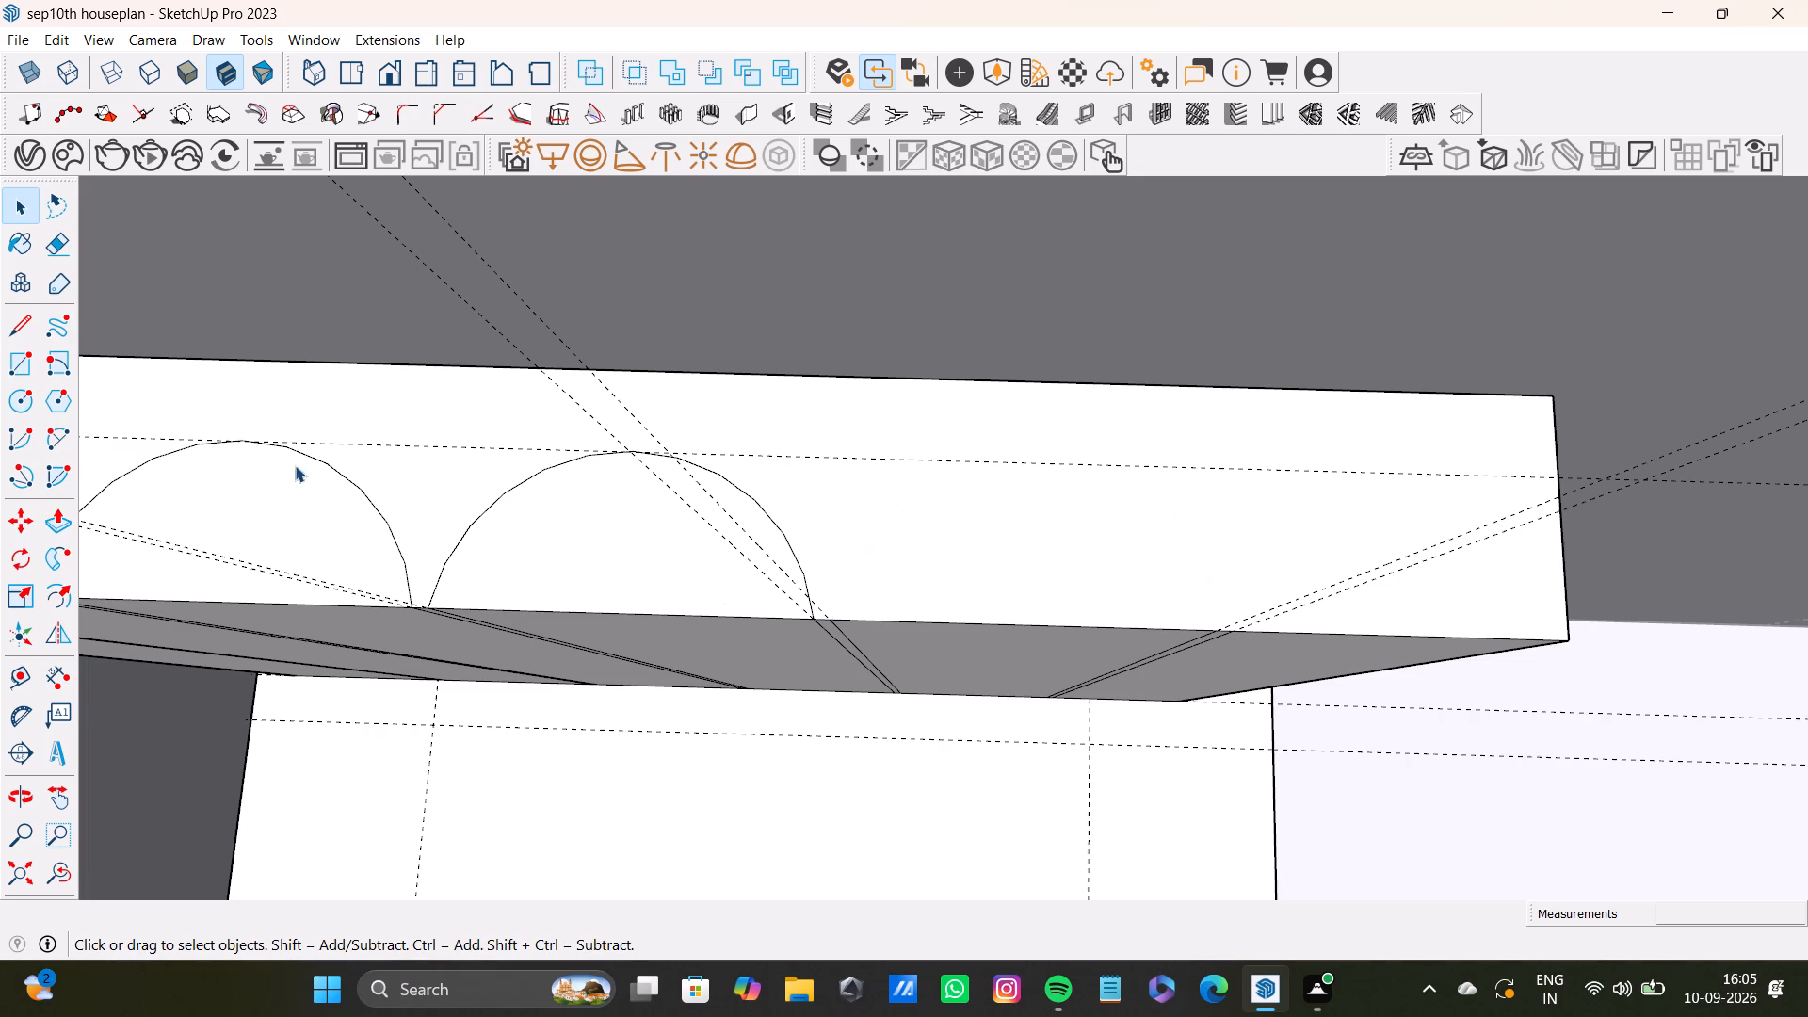
pyautogui.click(51, 444)
pyautogui.scroll(3, 954, 668)
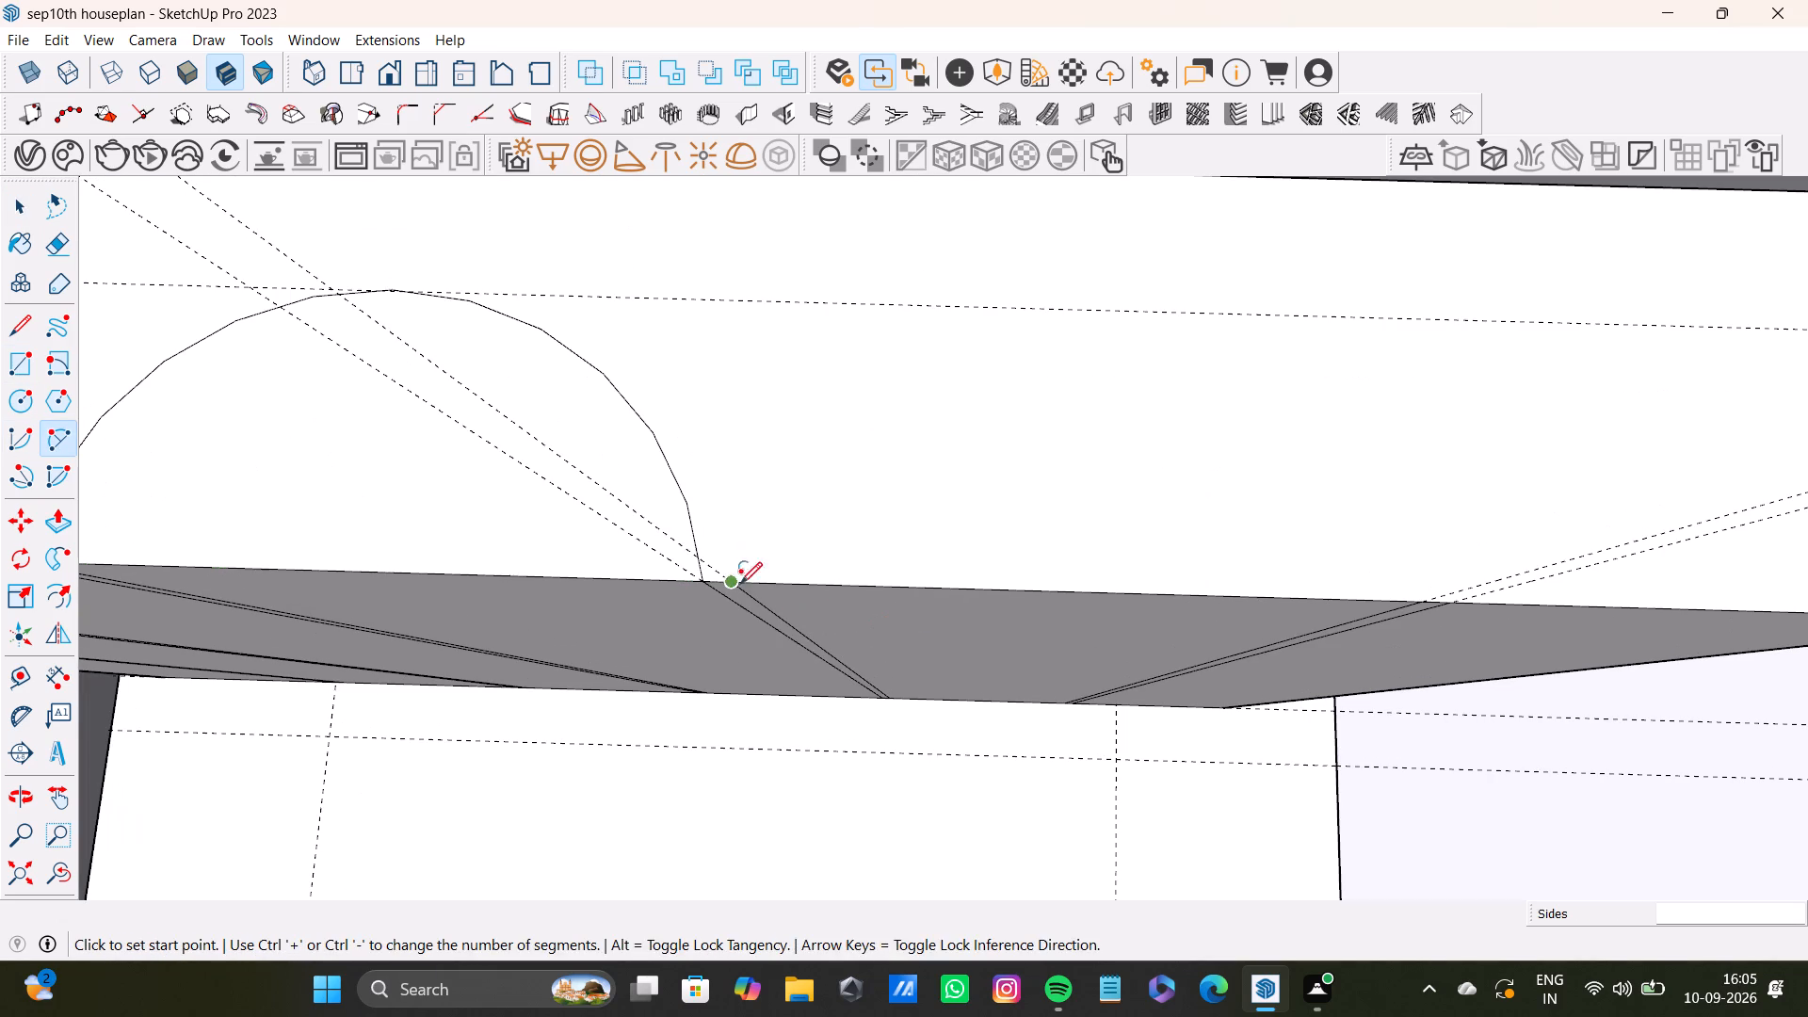
pyautogui.click(730, 587)
pyautogui.click(1417, 600)
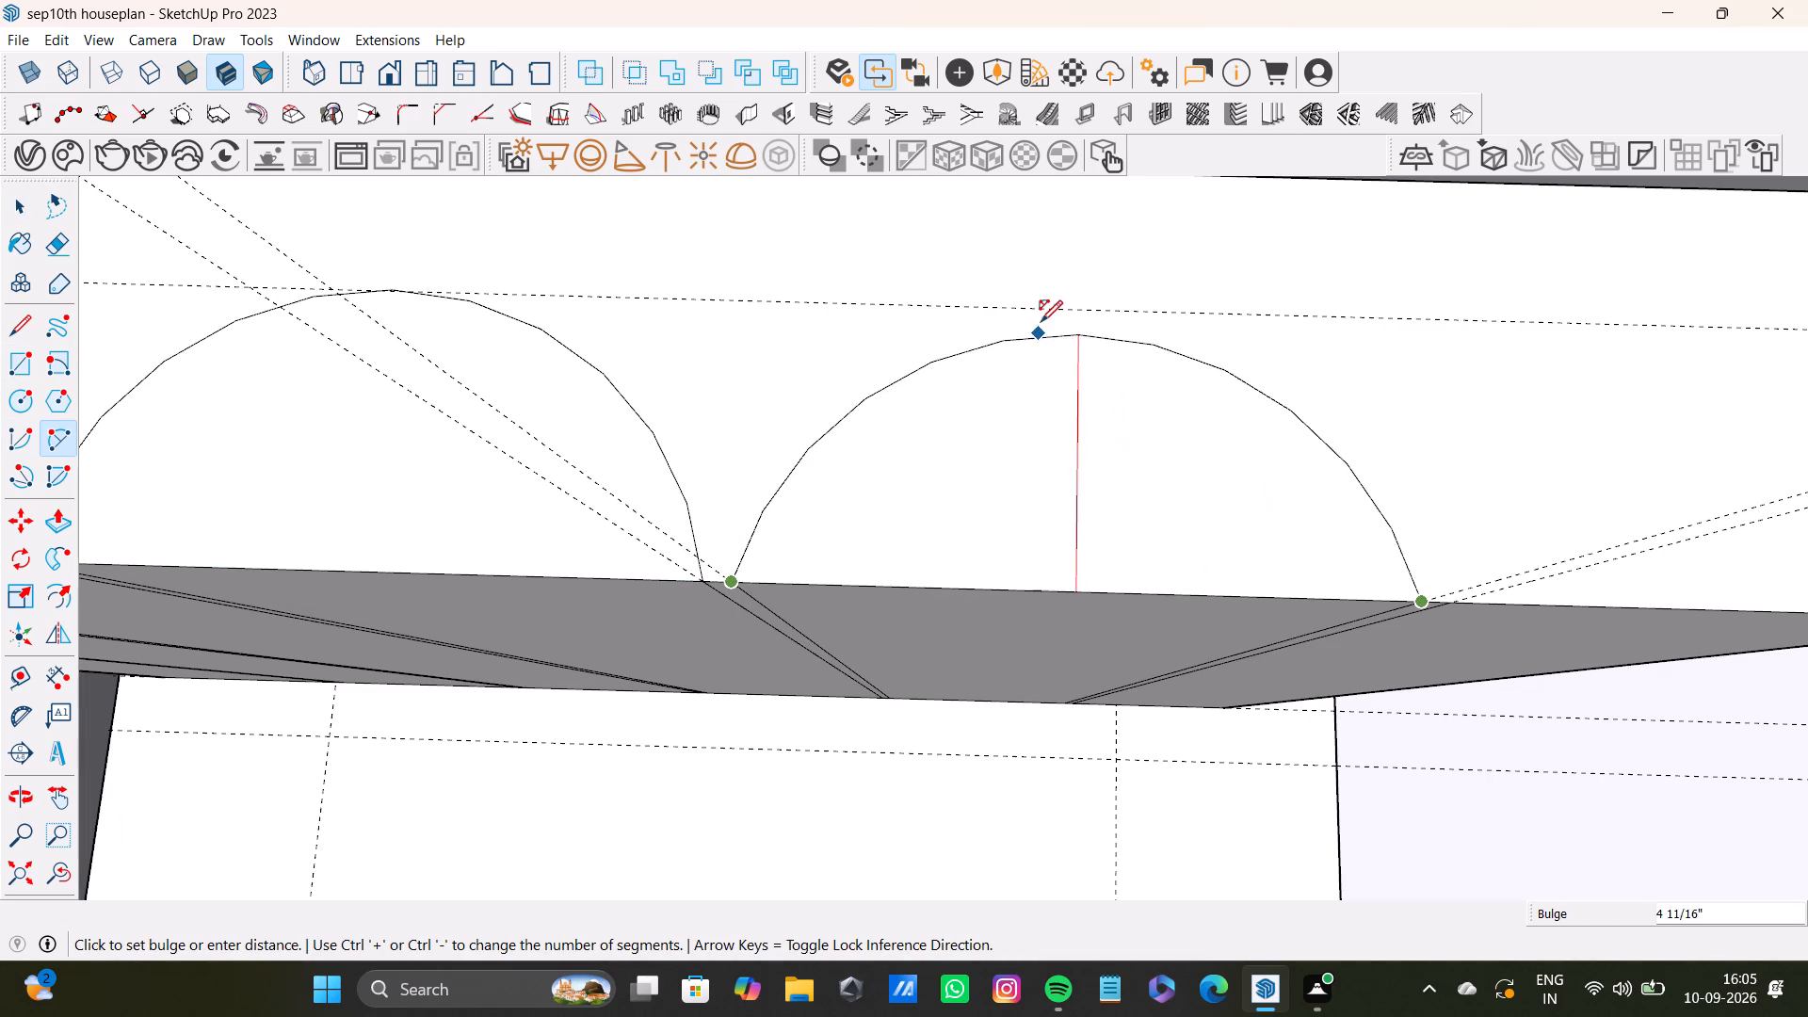
pyautogui.click(1060, 308)
# Draw a two-point arc on the narrower last panel, from the gap to the headboard's end corner, bulging to the guide.
pyautogui.scroll(-9, 1096, 476)
pyautogui.keyDown('shift'); pyautogui.moveTo(1163, 544); pyautogui.dragTo(960, 560, button='middle'); pyautogui.keyUp('shift')
pyautogui.scroll(7, 1069, 573)
pyautogui.moveTo(1084, 548); pyautogui.dragTo(1068, 506, button='middle')
pyautogui.scroll(3, 1043, 549)
pyautogui.click(1052, 522)
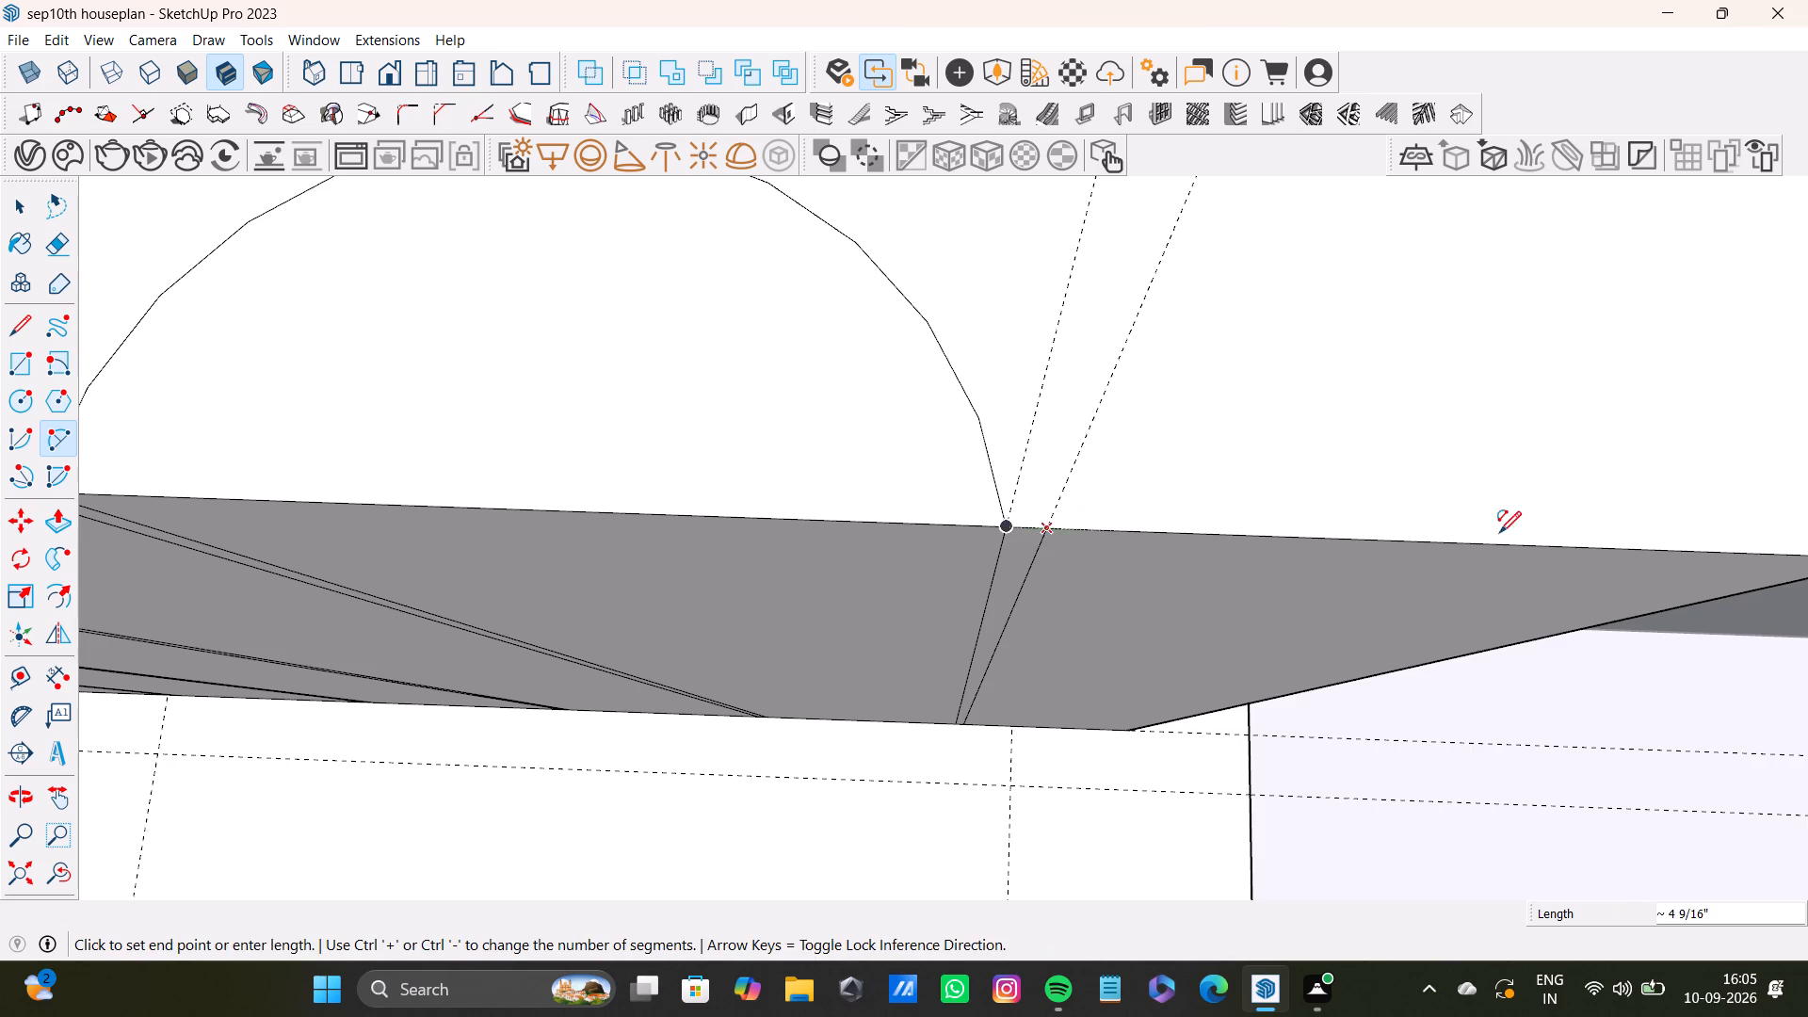
pyautogui.scroll(-3, 1475, 532)
pyautogui.keyDown('shift'); pyautogui.moveTo(1447, 503); pyautogui.dragTo(1173, 508, button='middle'); pyautogui.keyUp('shift')
pyautogui.click(1524, 556)
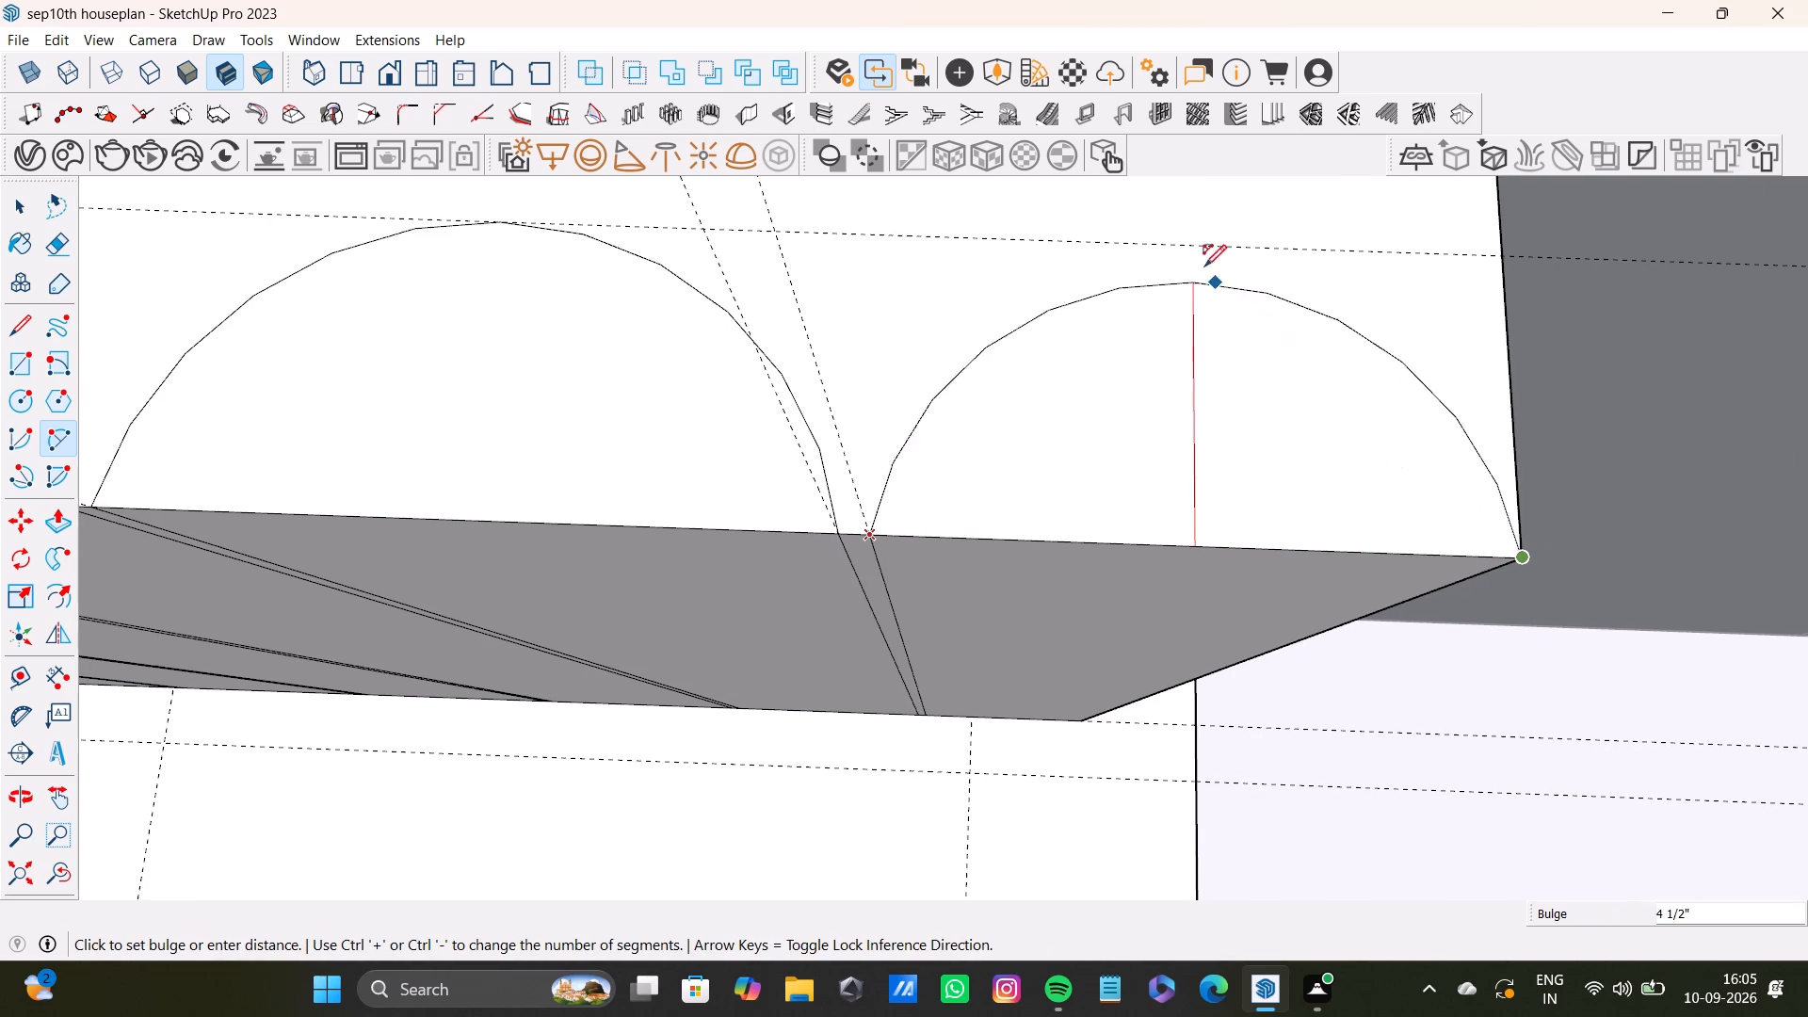
pyautogui.click(1203, 252)
# Push the first panel's arc-shaped top face down the headboard's full height to the bed surface.
pyautogui.scroll(-15, 1151, 416)
pyautogui.moveTo(1084, 582); pyautogui.dragTo(1102, 407, button='middle')
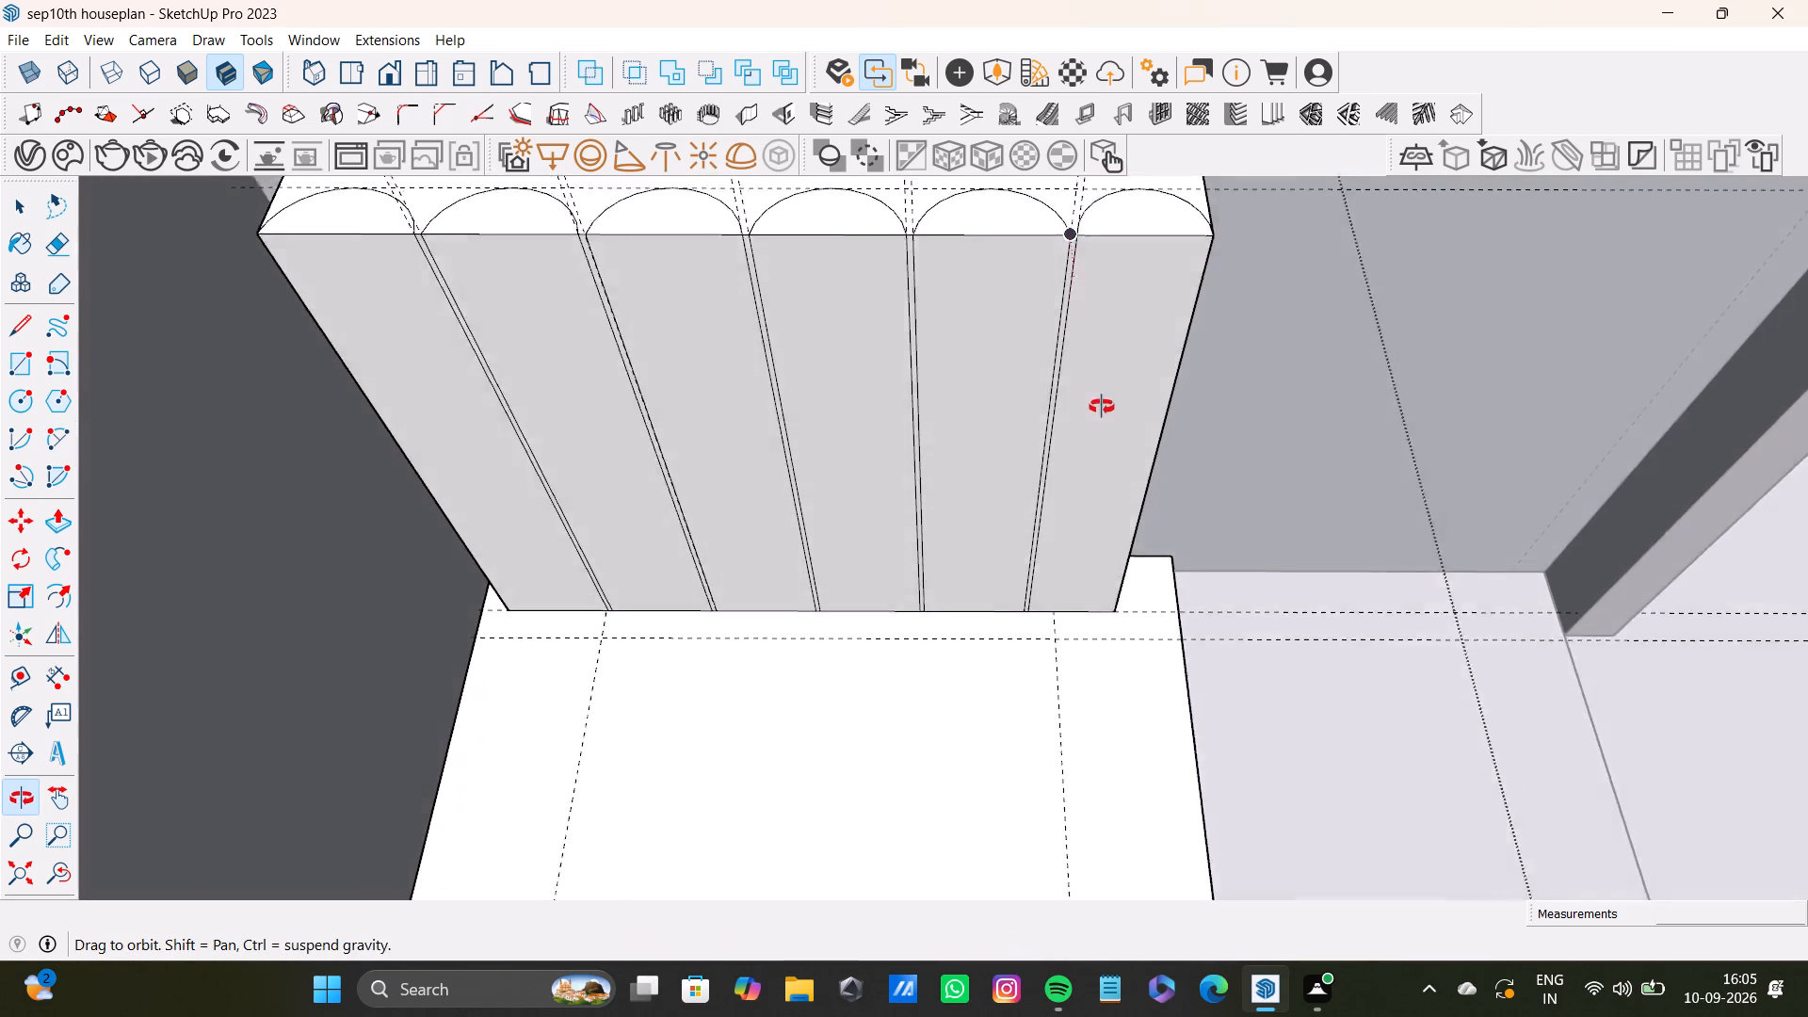
pyautogui.moveTo(1102, 407); pyautogui.dragTo(1293, 521, button='middle')
pyautogui.scroll(2, 421, 432)
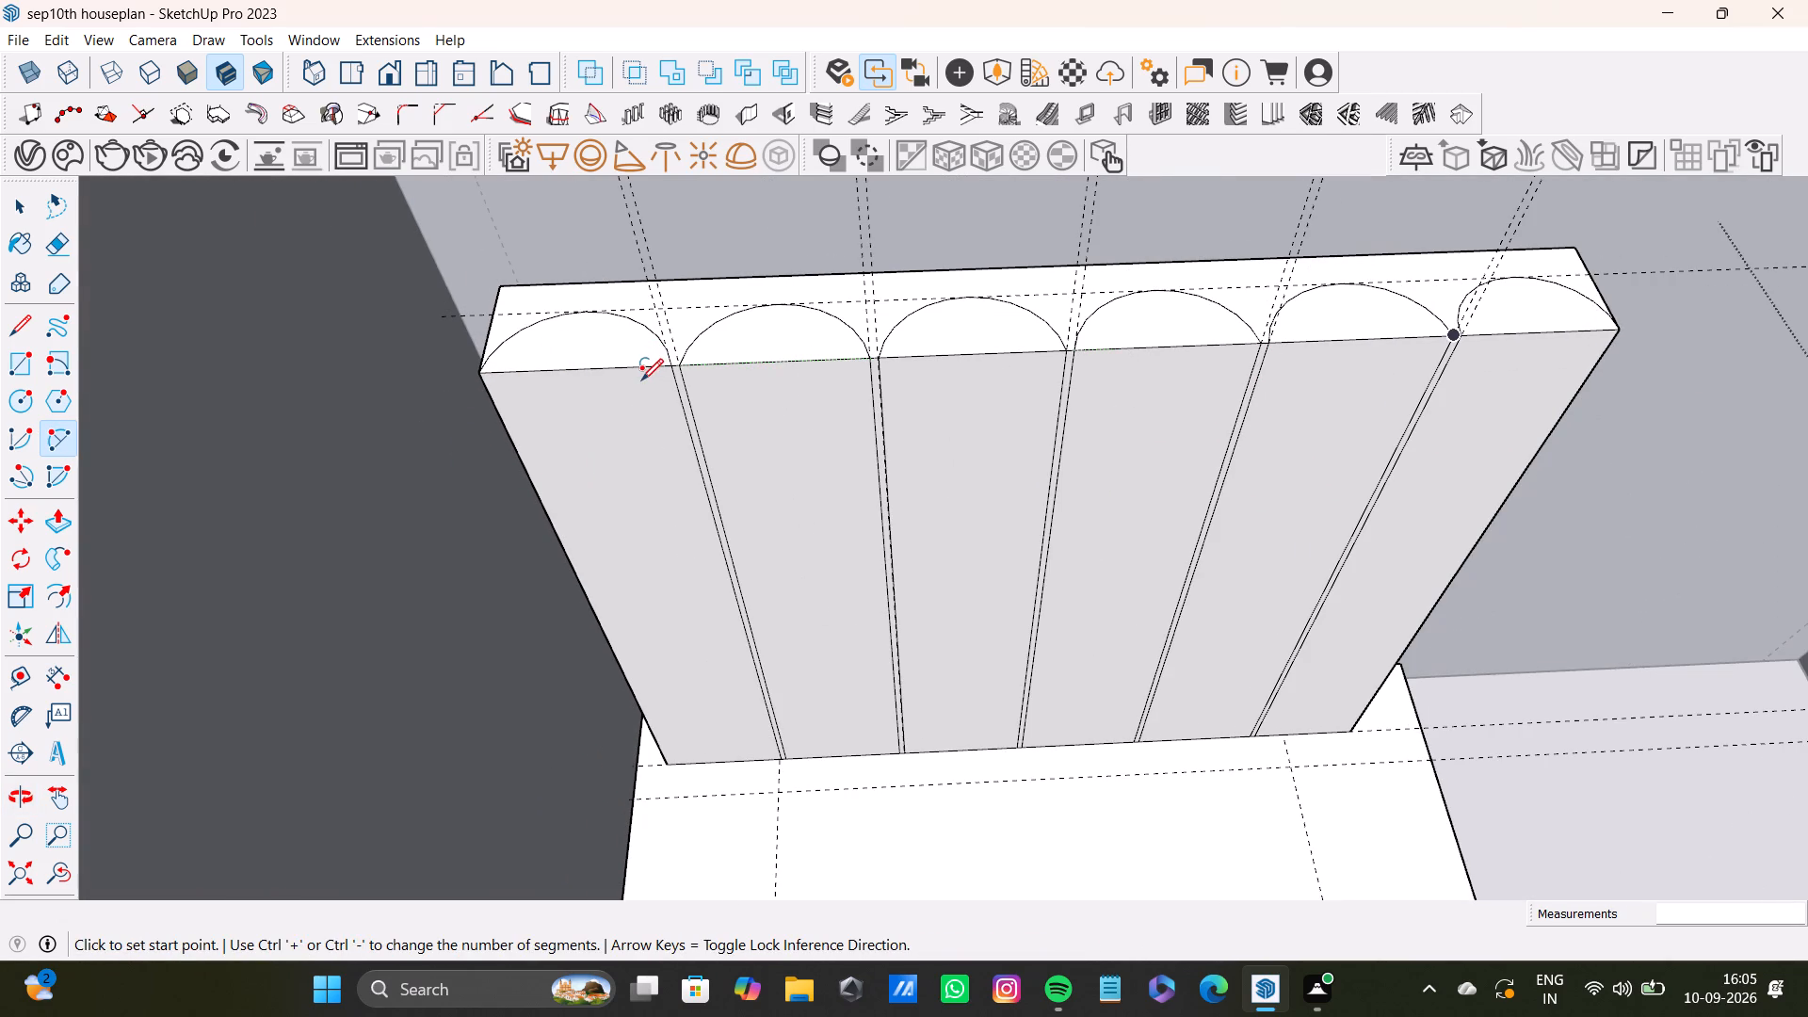
pyautogui.press('space')
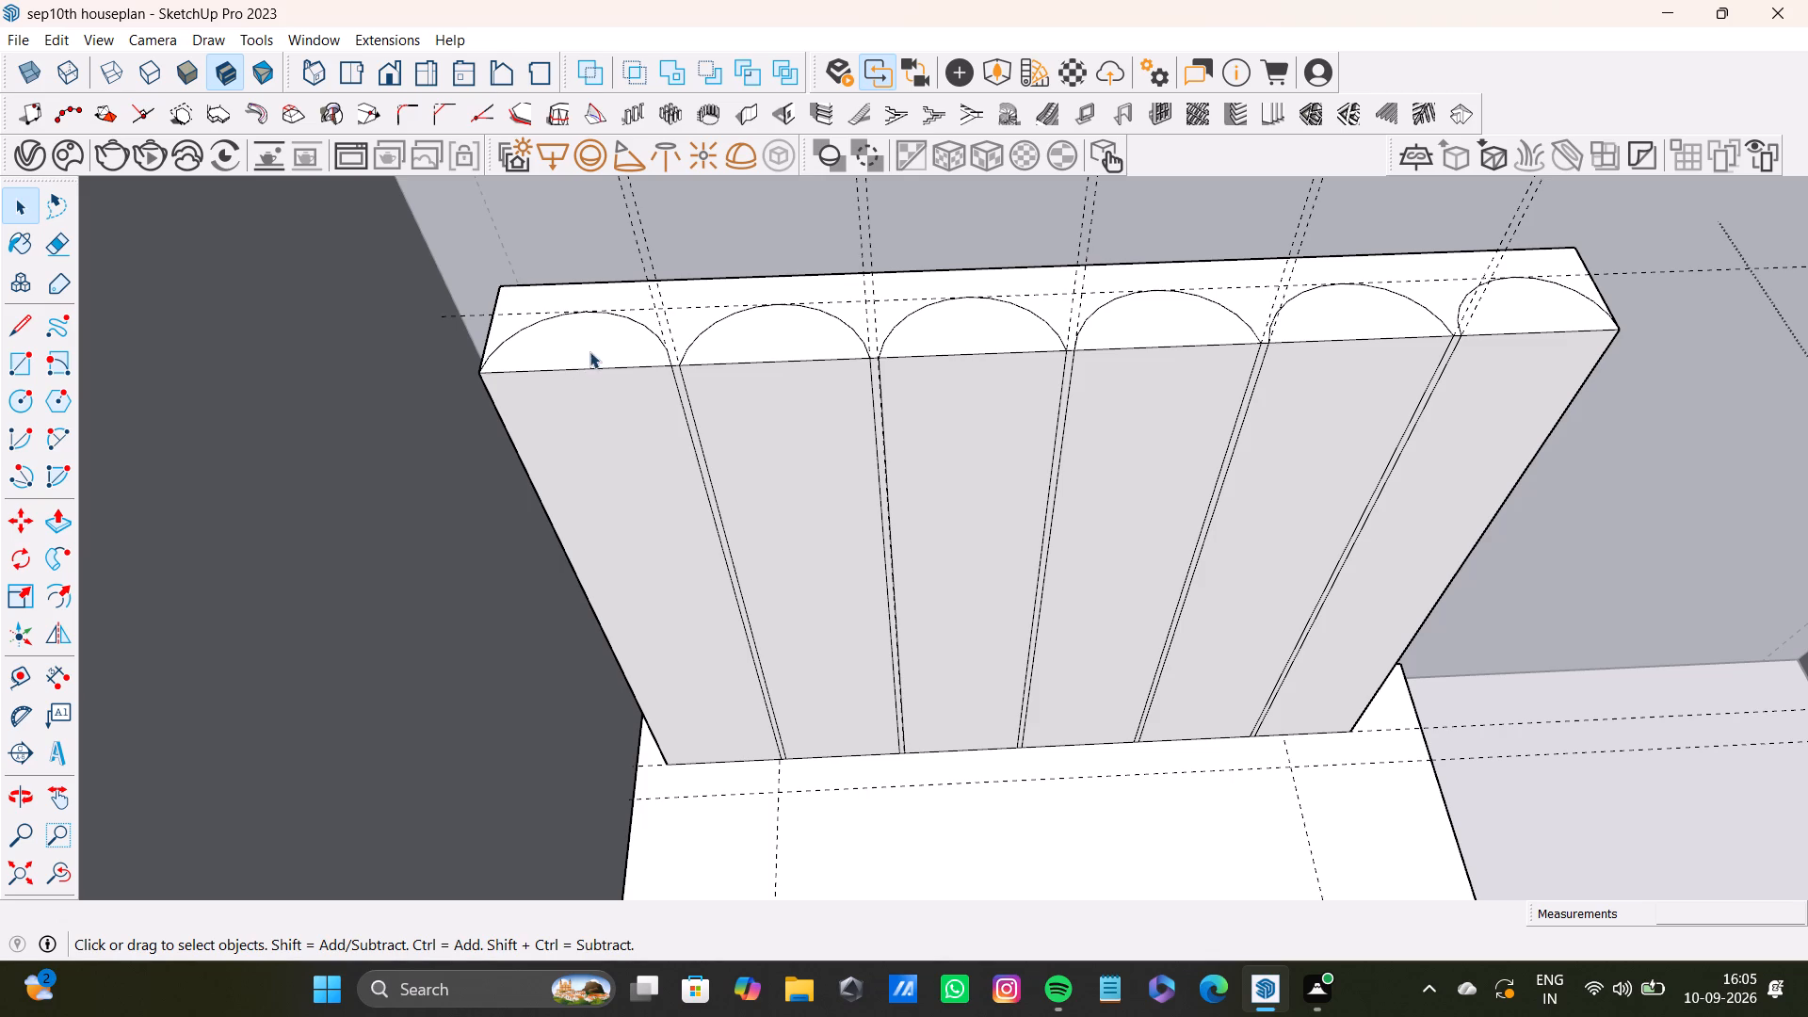
pyautogui.click(591, 352)
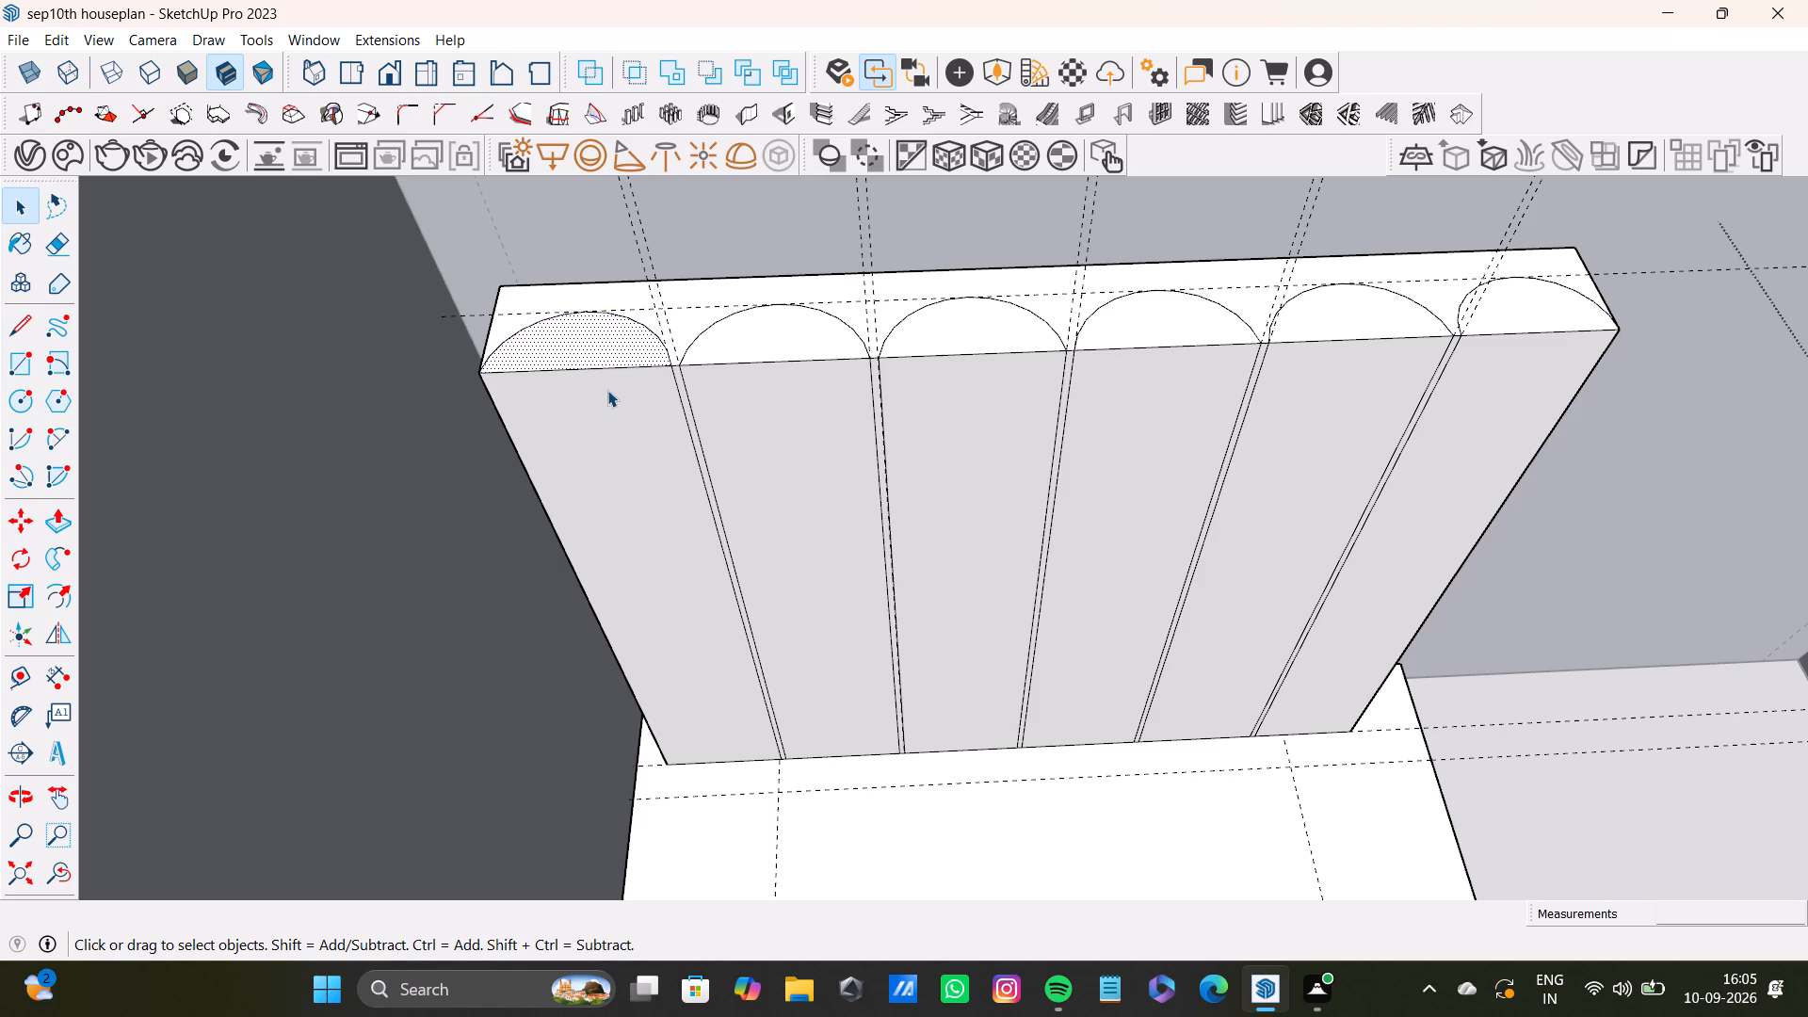
pyautogui.press('p')
pyautogui.moveTo(607, 425); pyautogui.dragTo(632, 453)
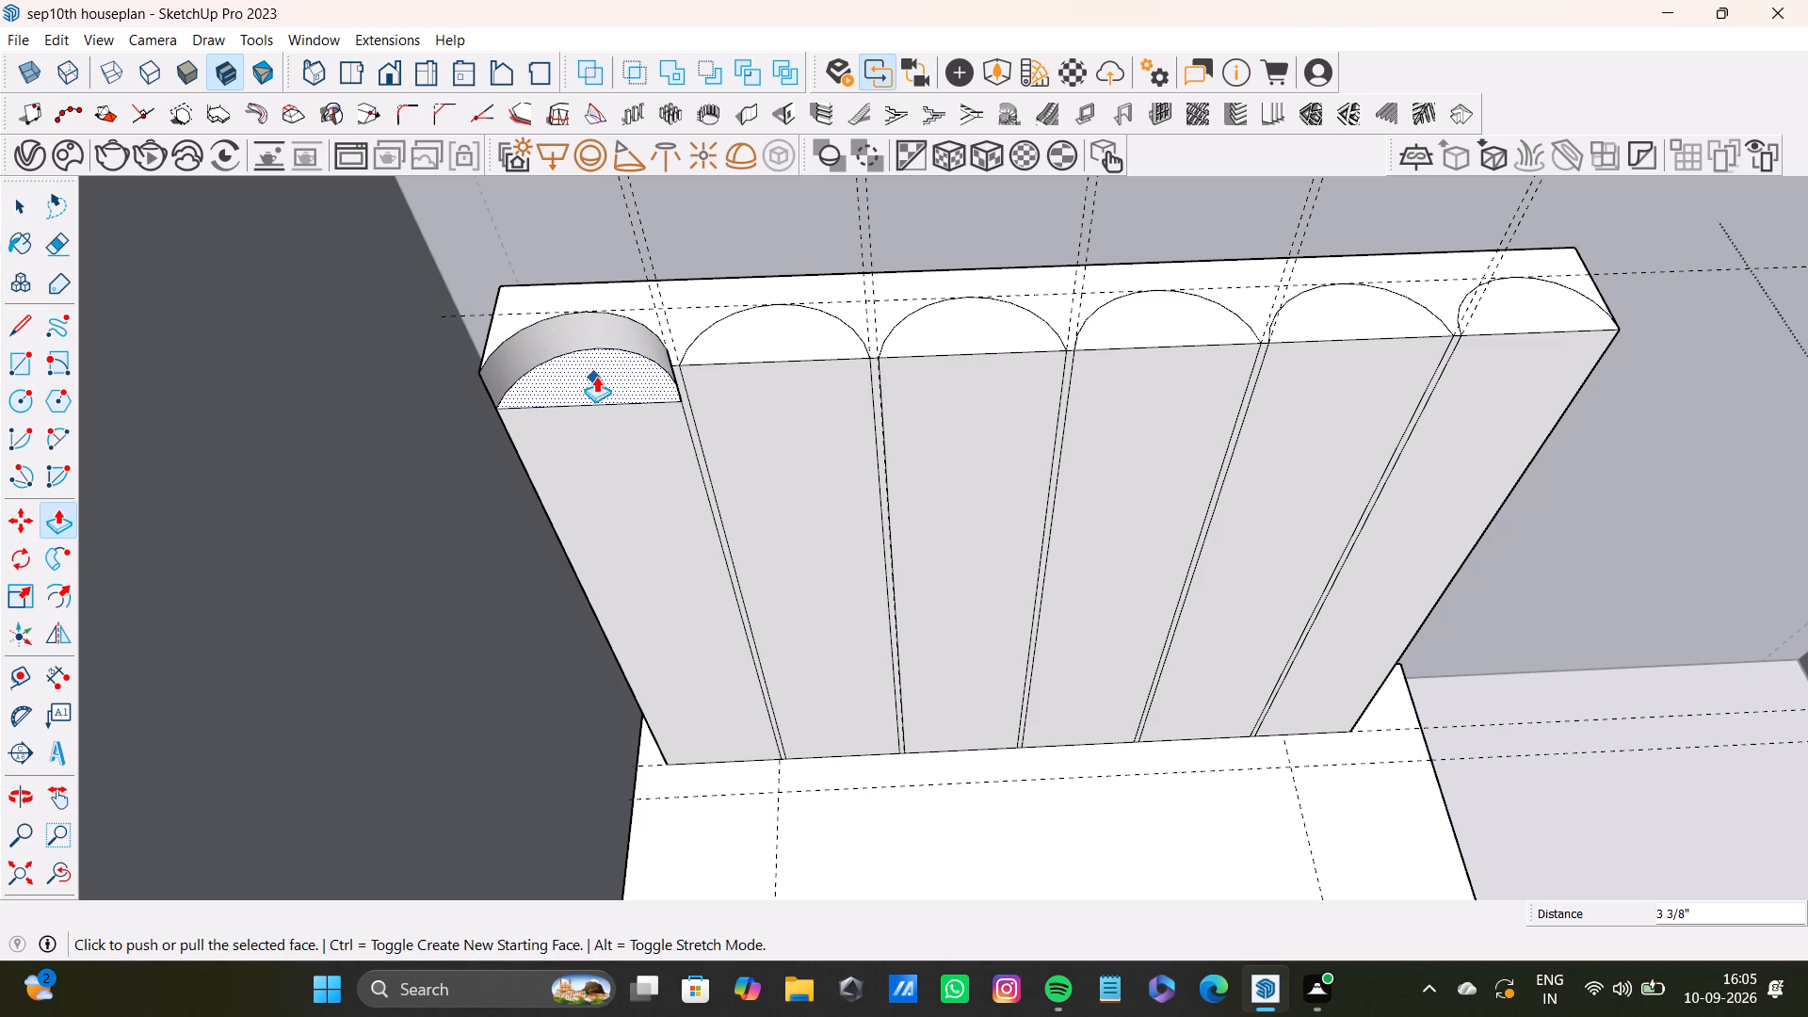
pyautogui.moveTo(602, 375); pyautogui.dragTo(776, 819)
pyautogui.press('space')
# Push the second panel's arc-shaped top face down the headboard's full height of 4' 11 13/16".
pyautogui.click(784, 335)
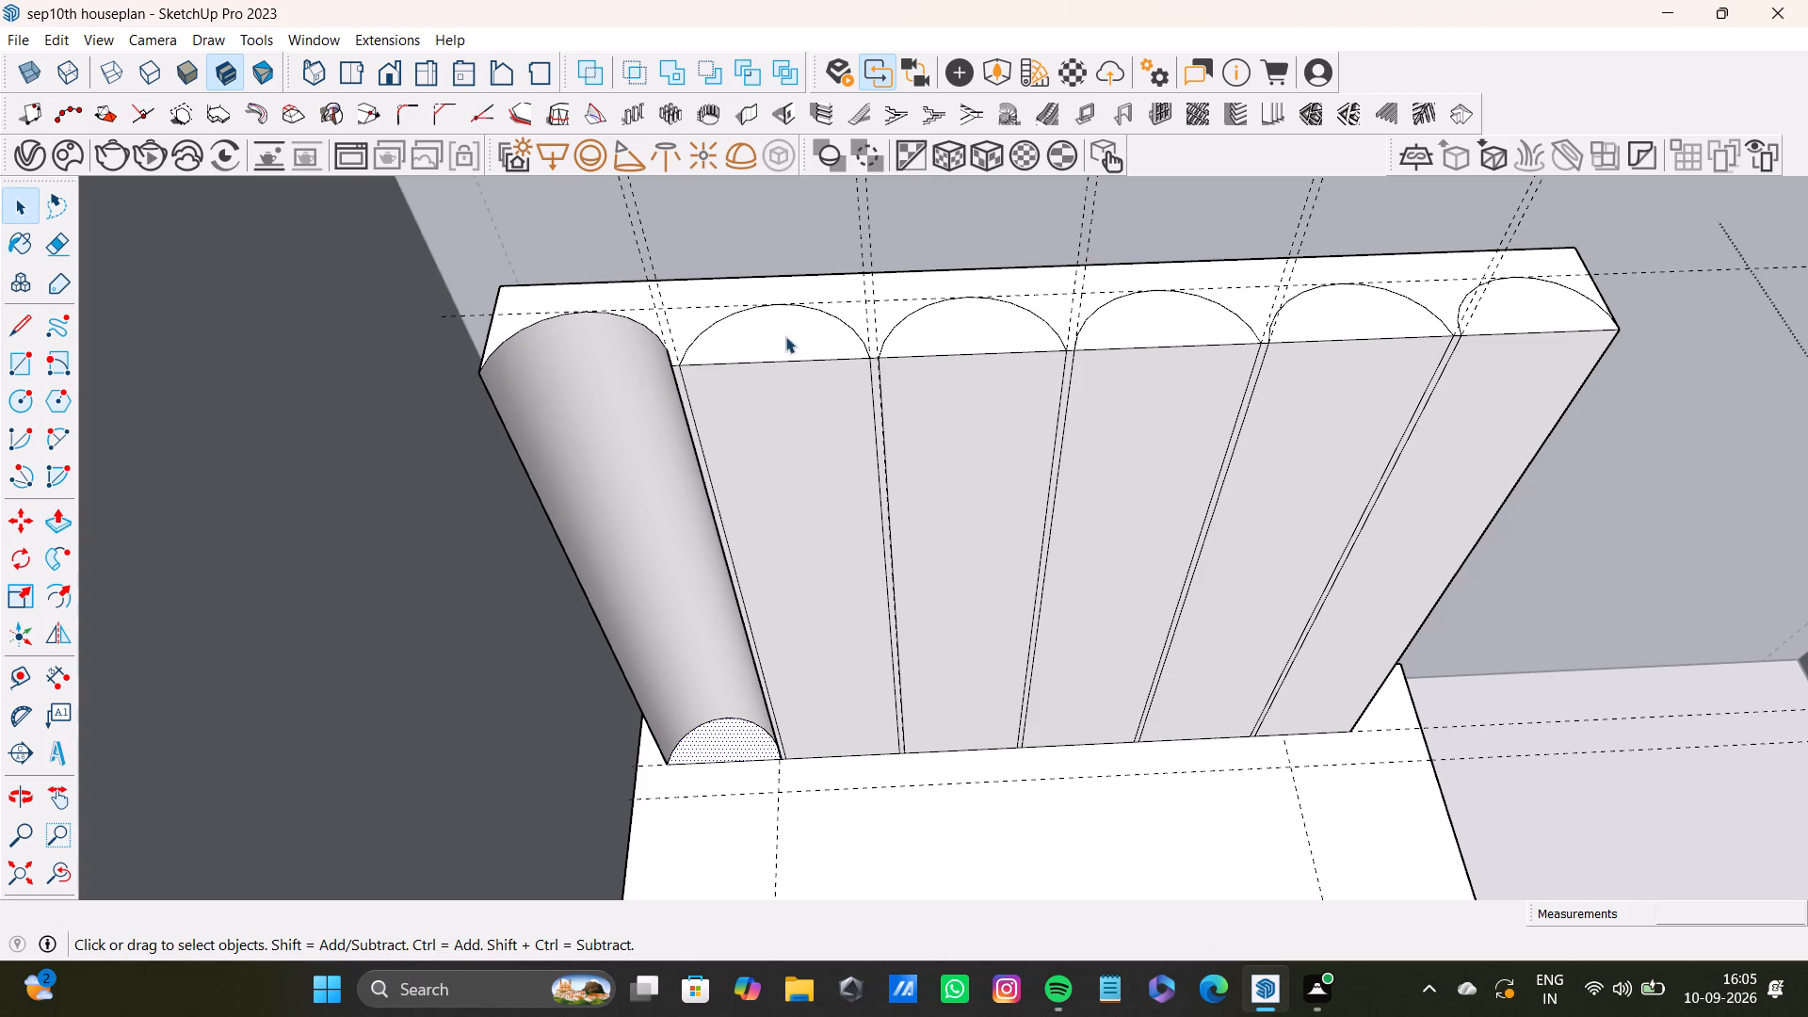
pyautogui.moveTo(789, 338); pyautogui.dragTo(830, 554)
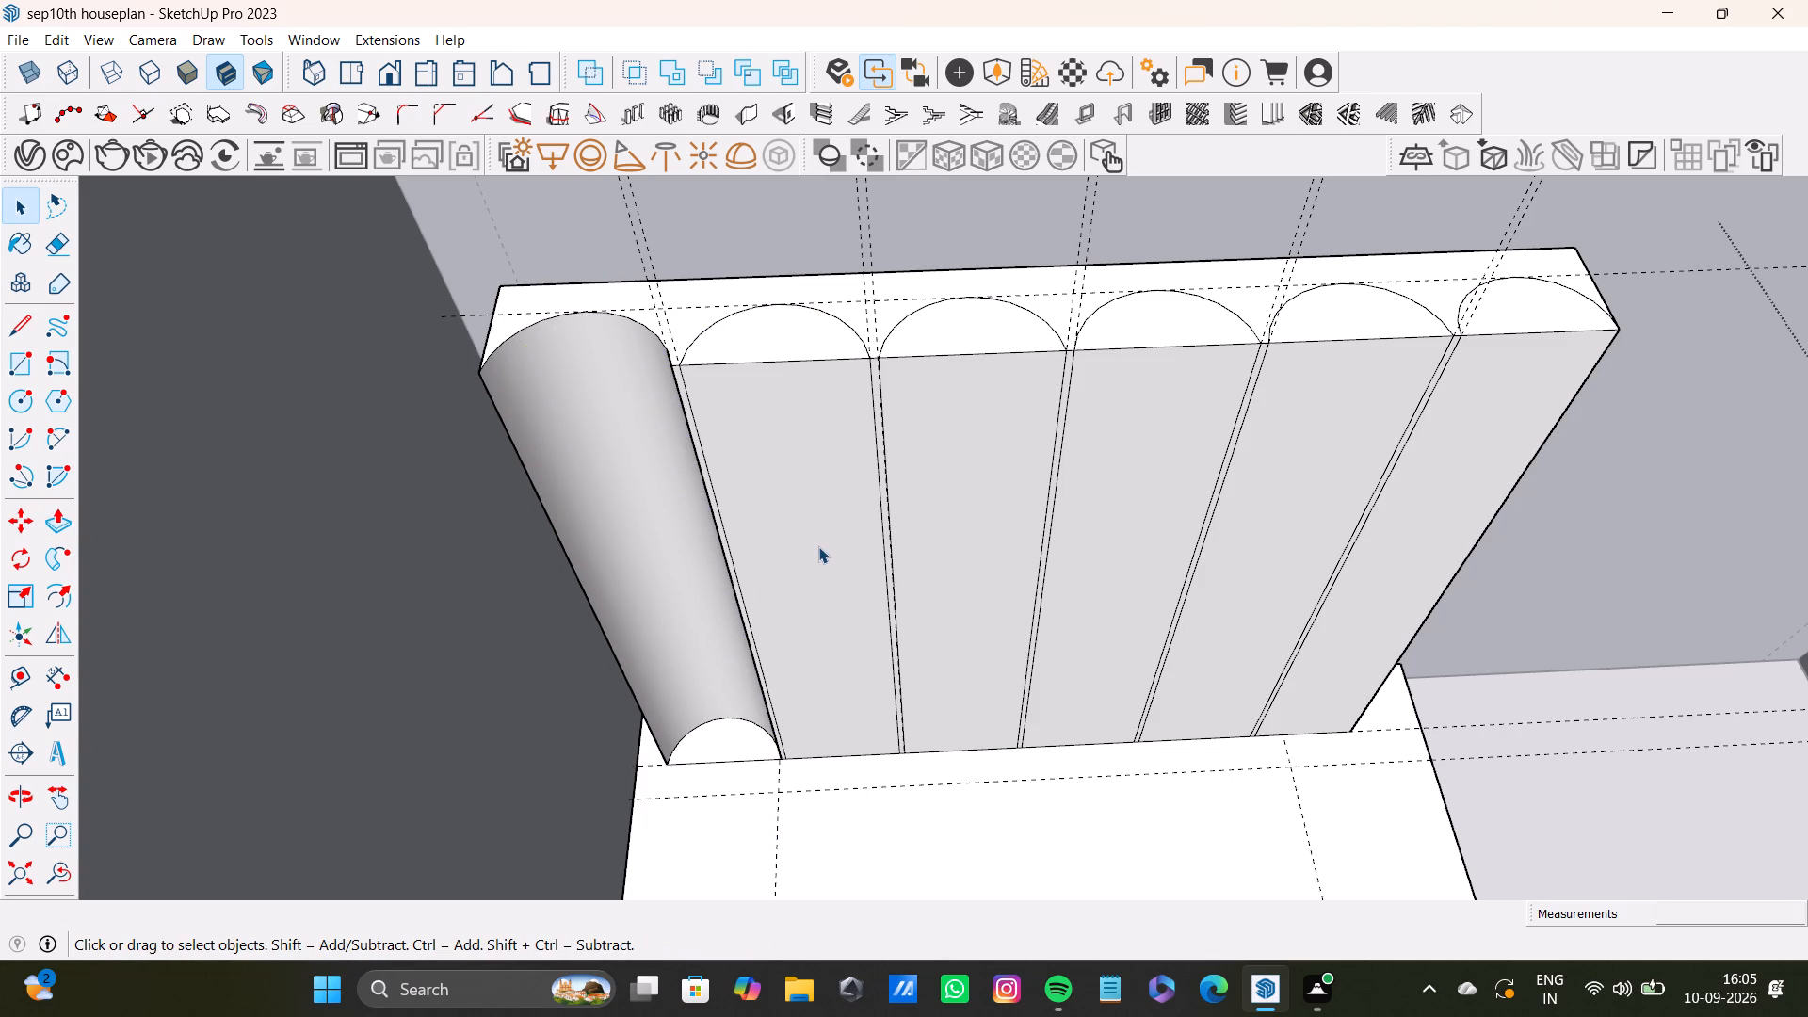
pyautogui.press('space')
pyautogui.press('p')
pyautogui.moveTo(797, 337); pyautogui.dragTo(827, 739)
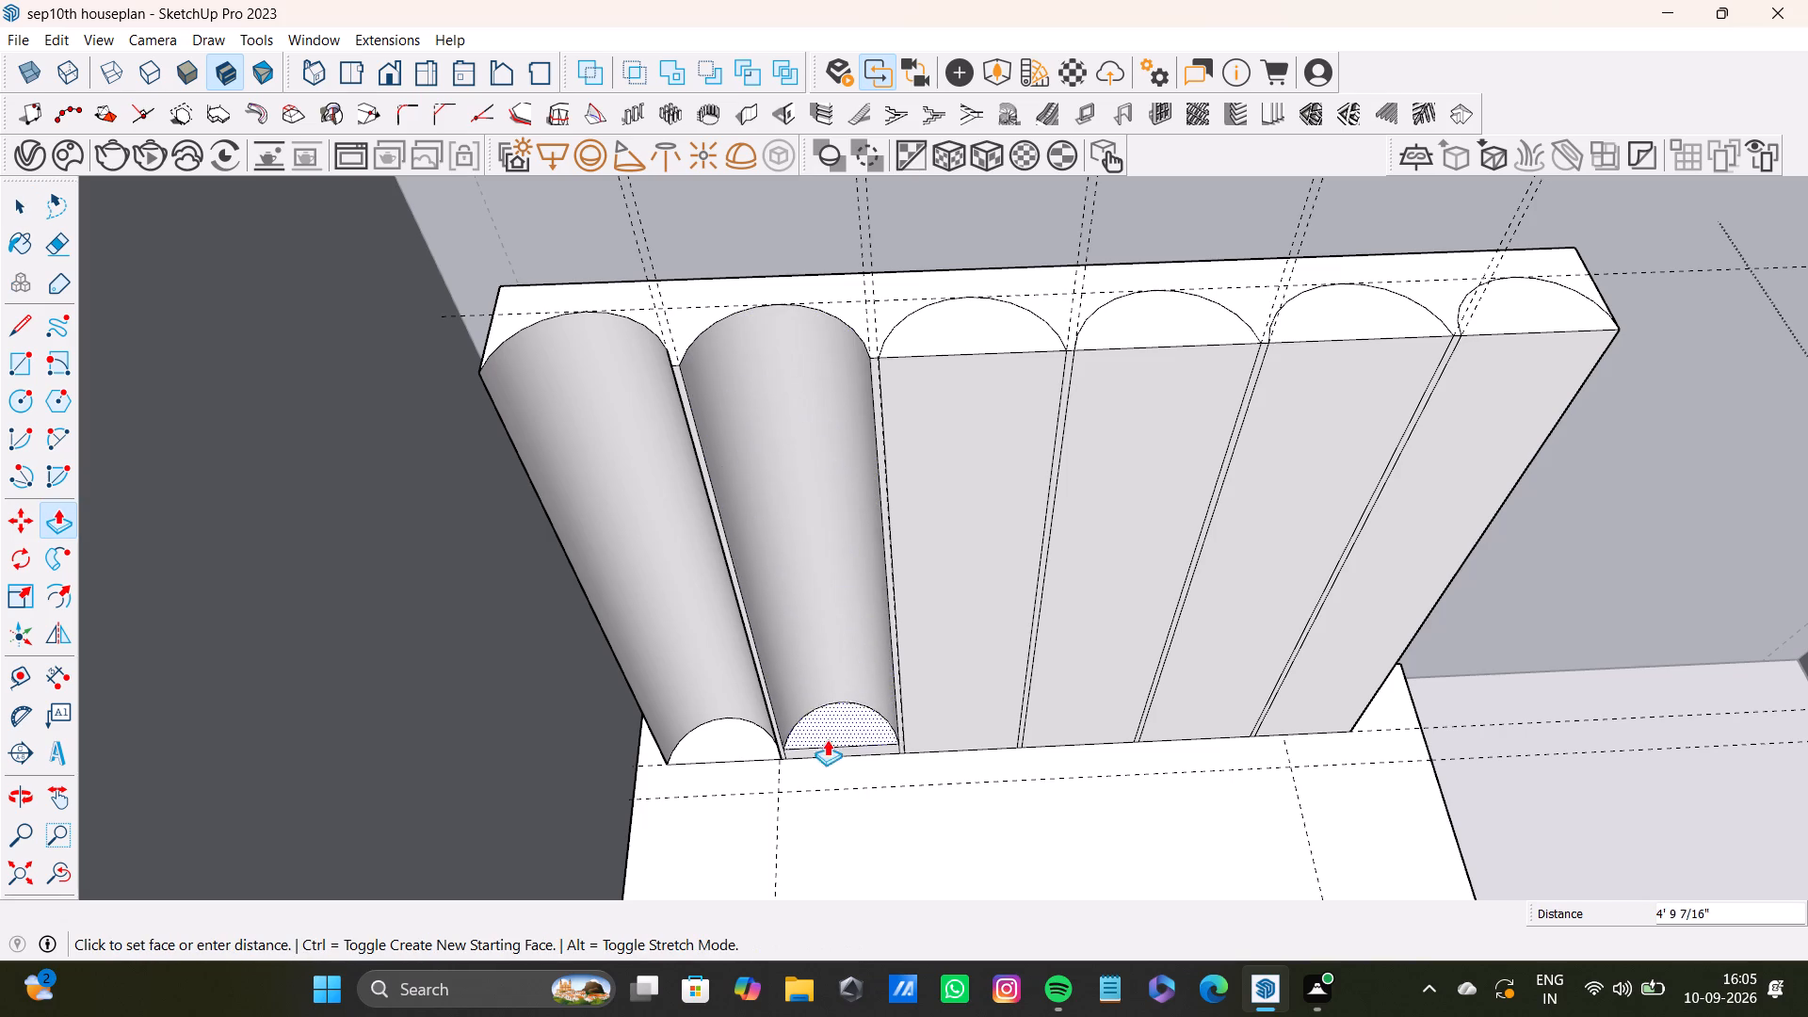
pyautogui.moveTo(827, 739); pyautogui.dragTo(793, 798)
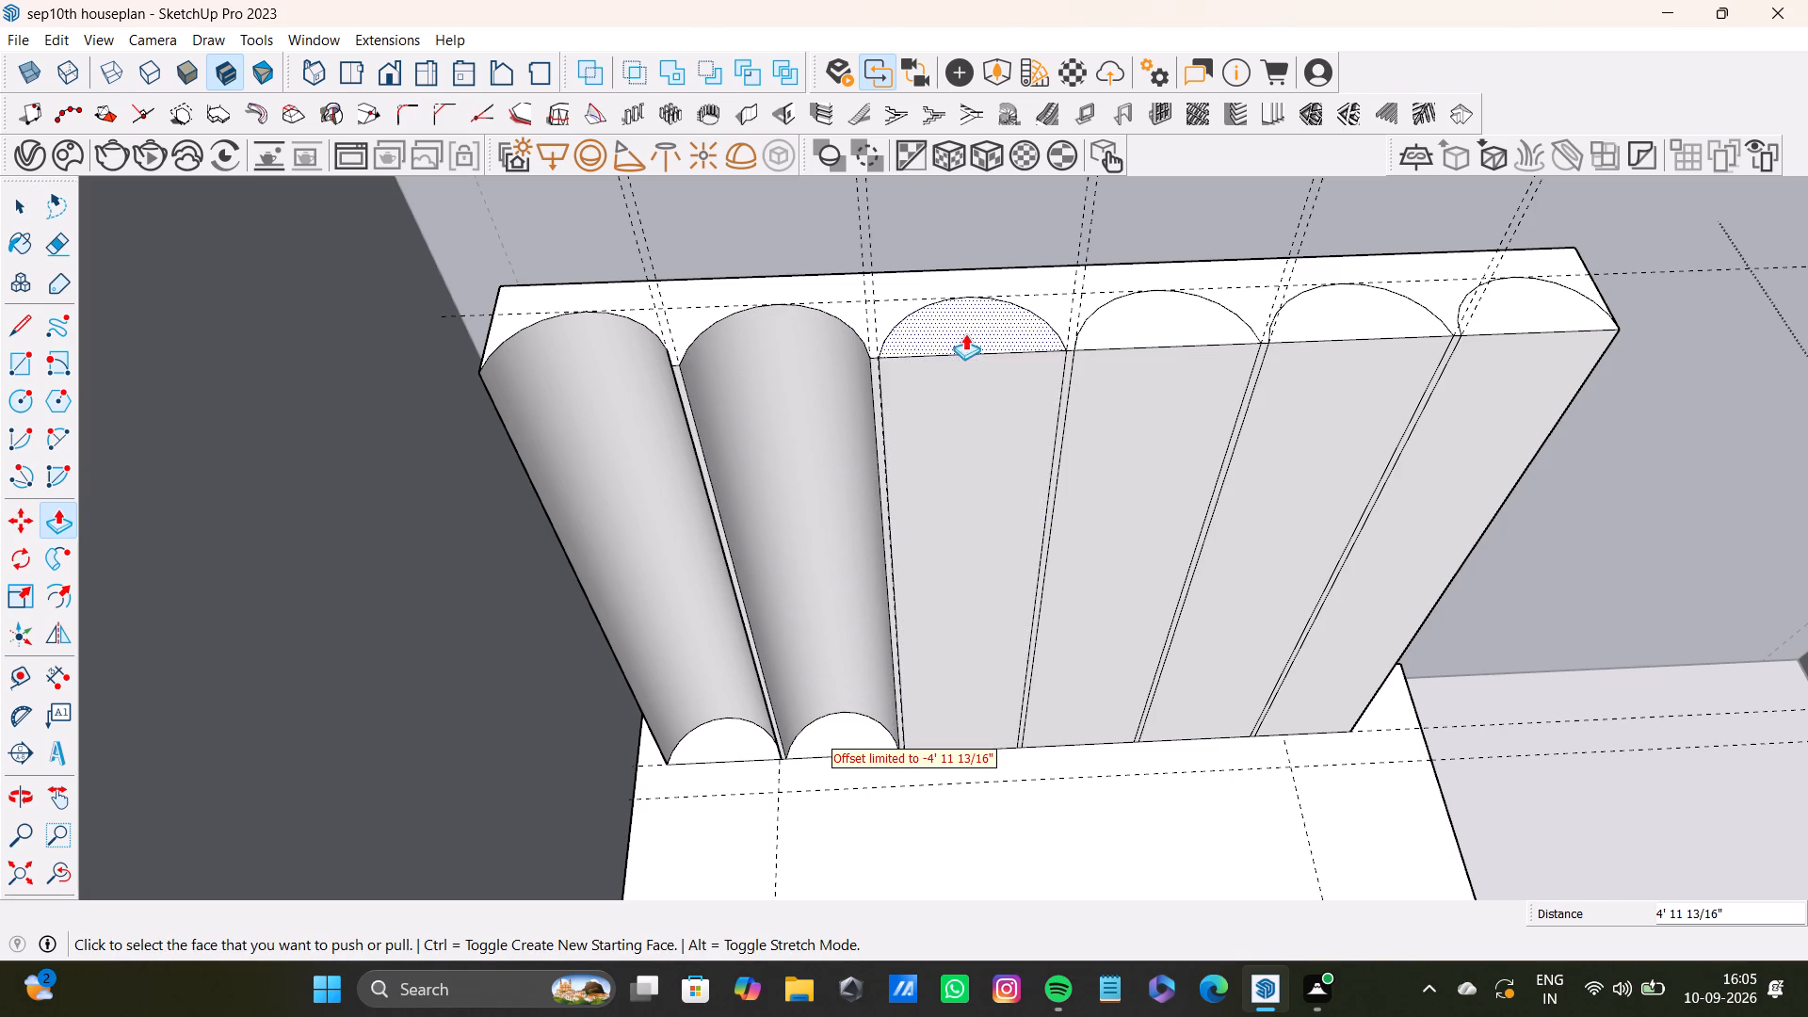
# Push the arc-shaped top faces of the third through sixth panels down the headboard's full height of 4' 11 13/16".
pyautogui.moveTo(965, 333); pyautogui.dragTo(808, 746)
pyautogui.moveTo(1154, 329); pyautogui.dragTo(962, 676)
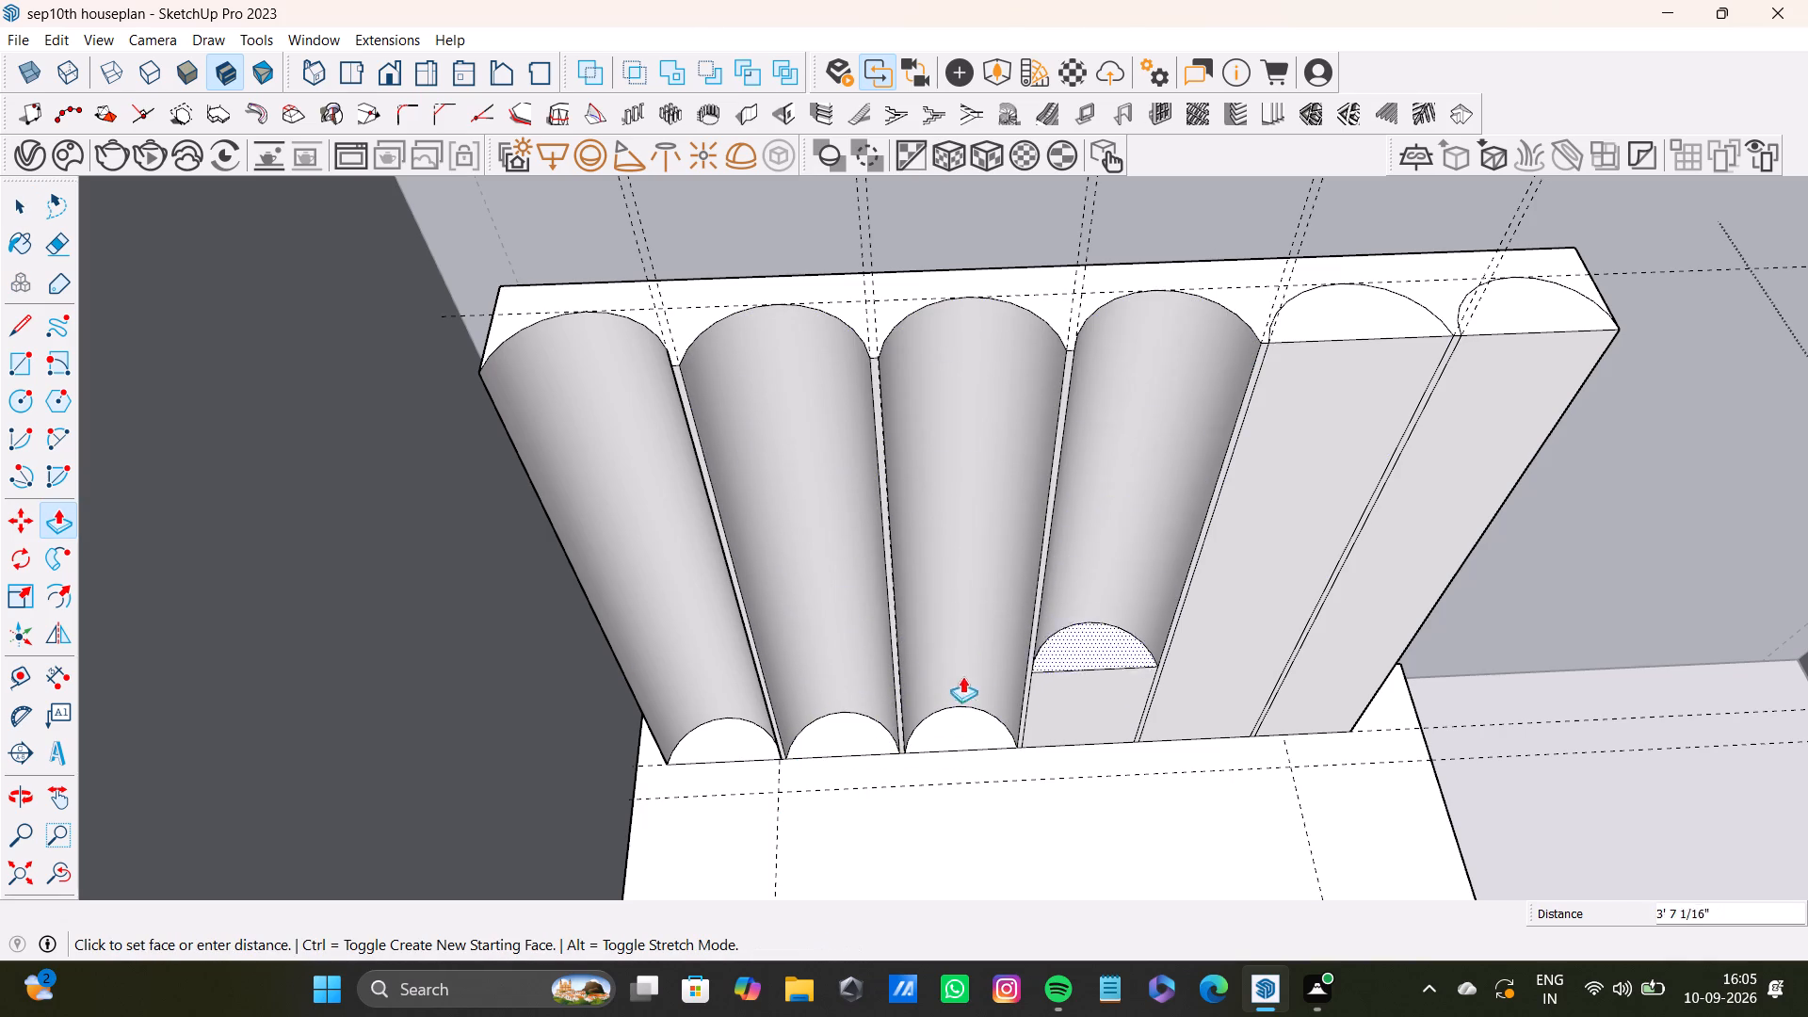
pyautogui.moveTo(962, 676); pyautogui.dragTo(952, 731)
pyautogui.moveTo(1334, 326); pyautogui.dragTo(1102, 726)
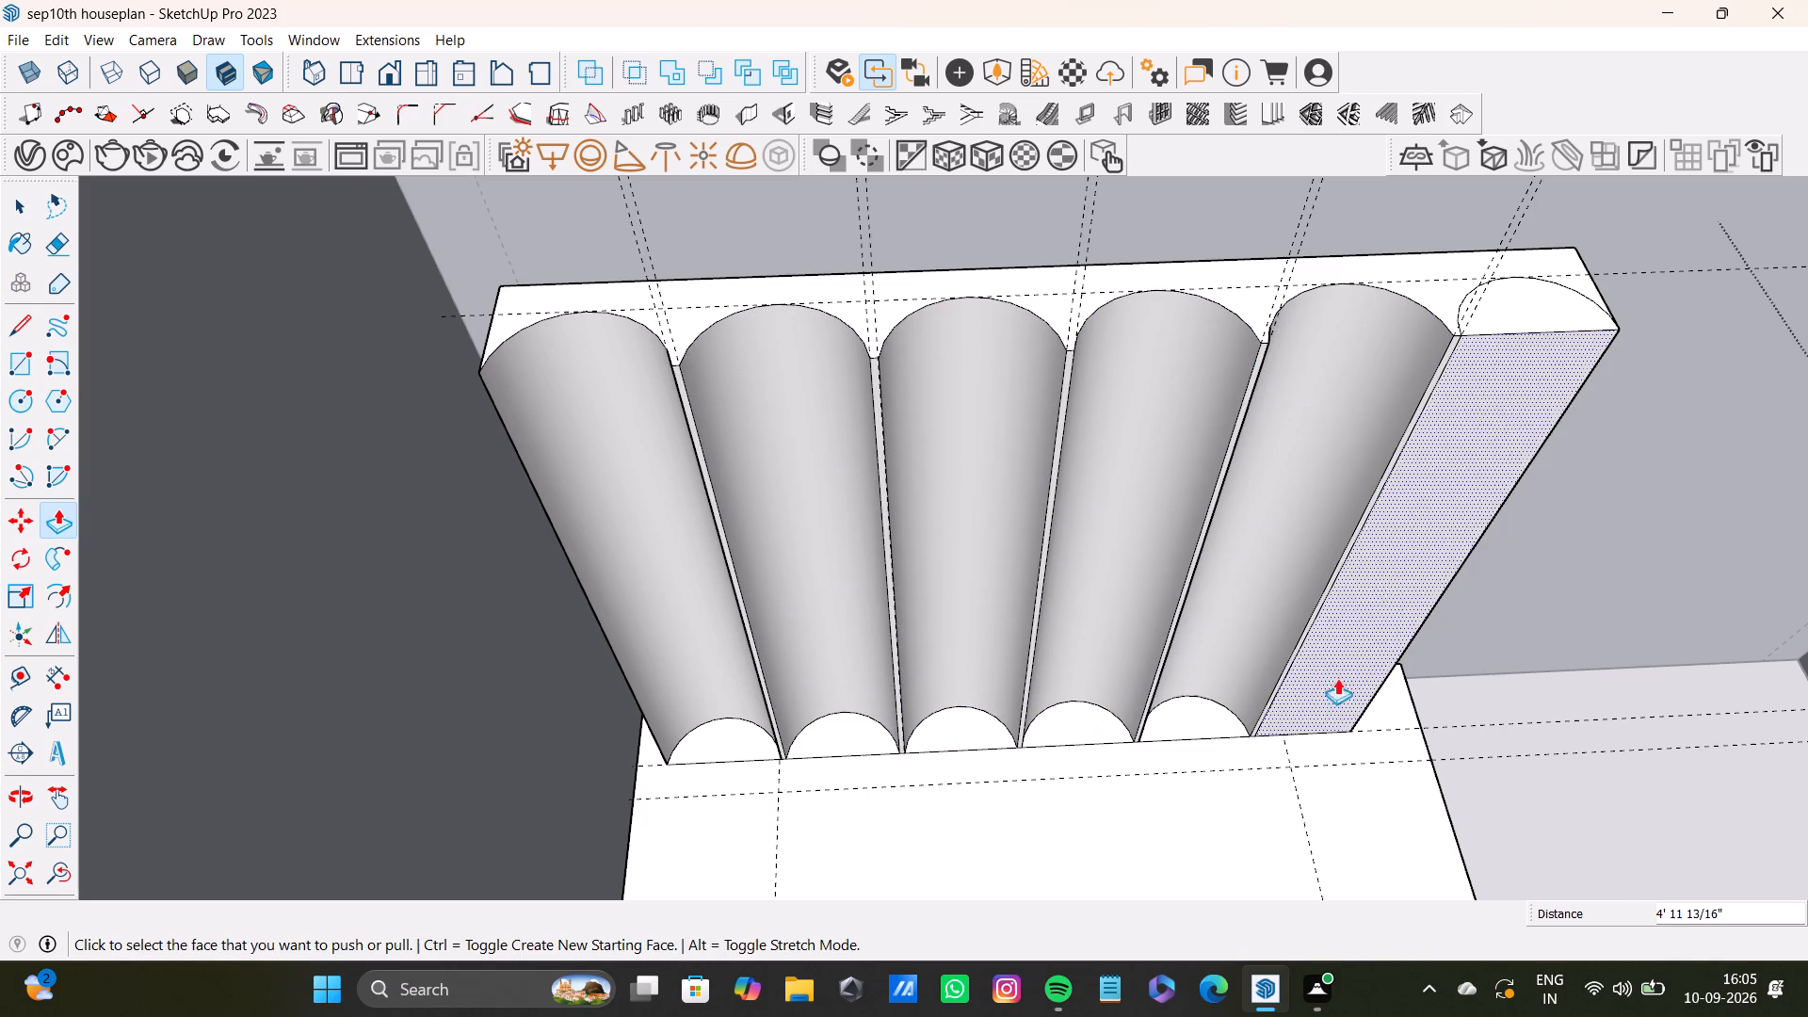
pyautogui.moveTo(1493, 315); pyautogui.dragTo(1235, 727)
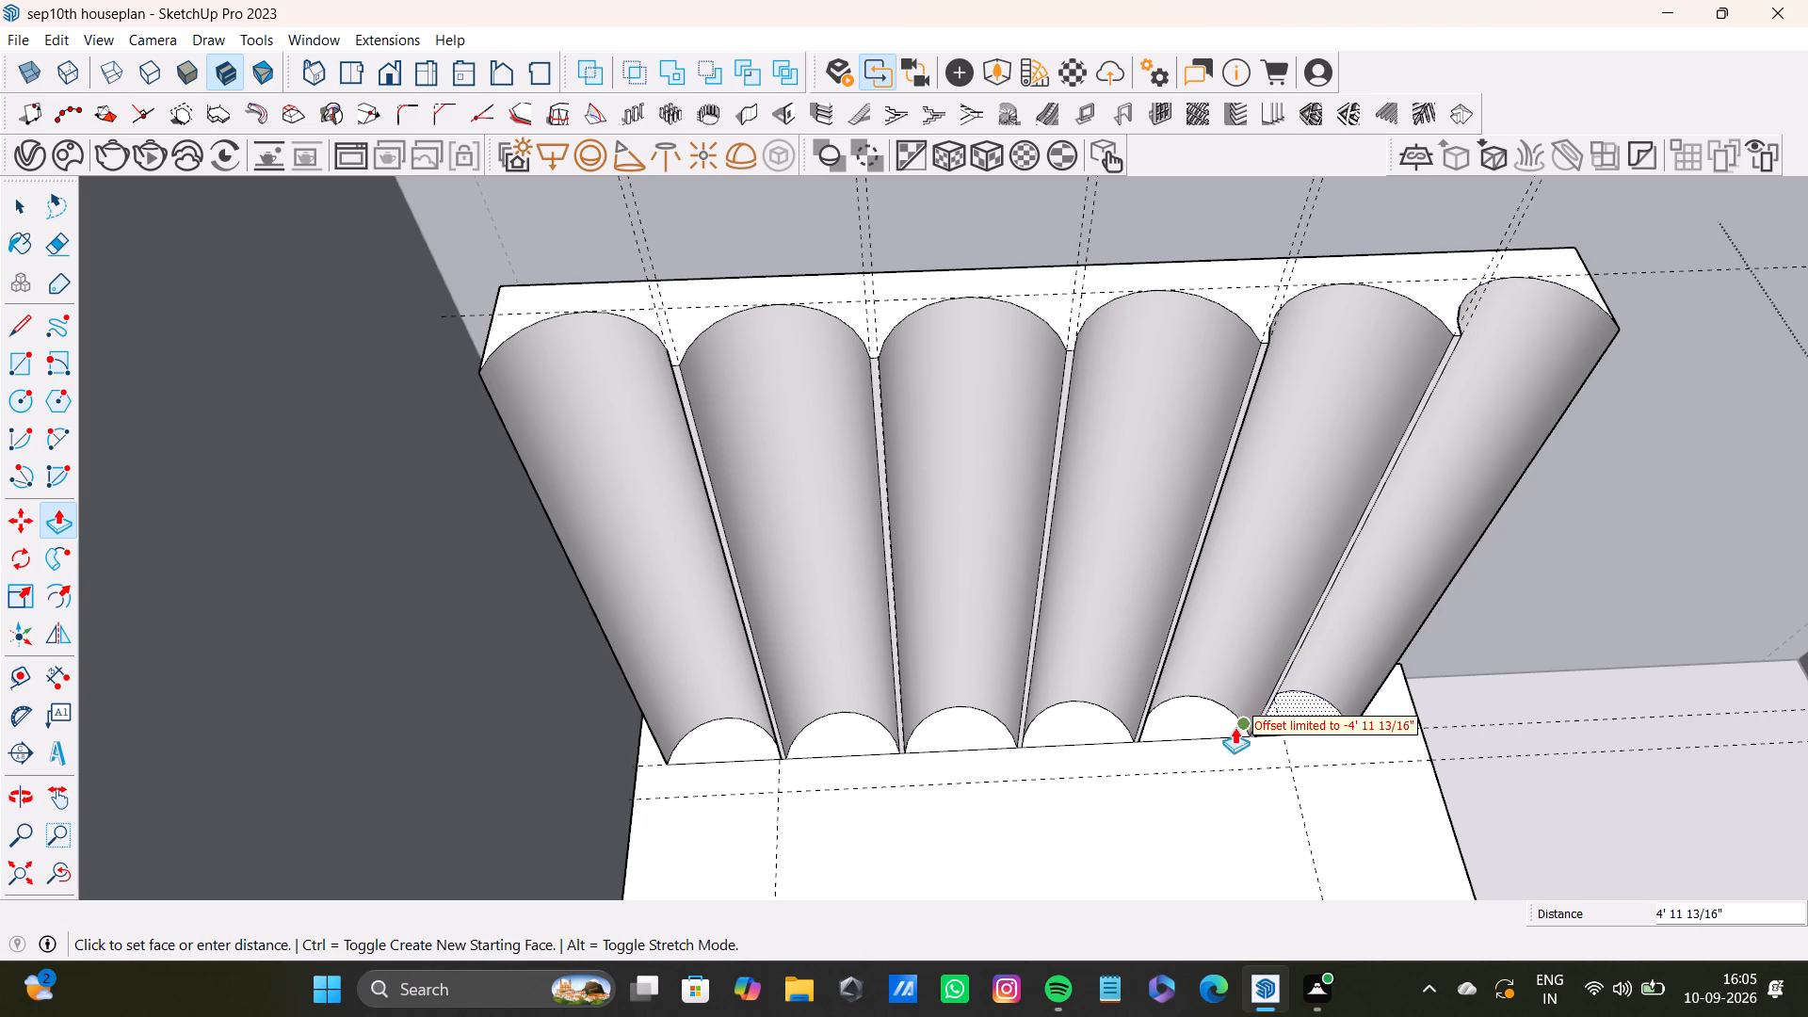
pyautogui.moveTo(1235, 727); pyautogui.dragTo(1234, 729)
pyautogui.moveTo(1235, 711); pyautogui.dragTo(1234, 698)
pyautogui.scroll(-10, 1235, 711)
pyautogui.press('space')
# Pull the arc-shaped face at the first panel's base up from the bed surface by about 2'.
pyautogui.moveTo(1260, 641); pyautogui.dragTo(1091, 459, button='middle')
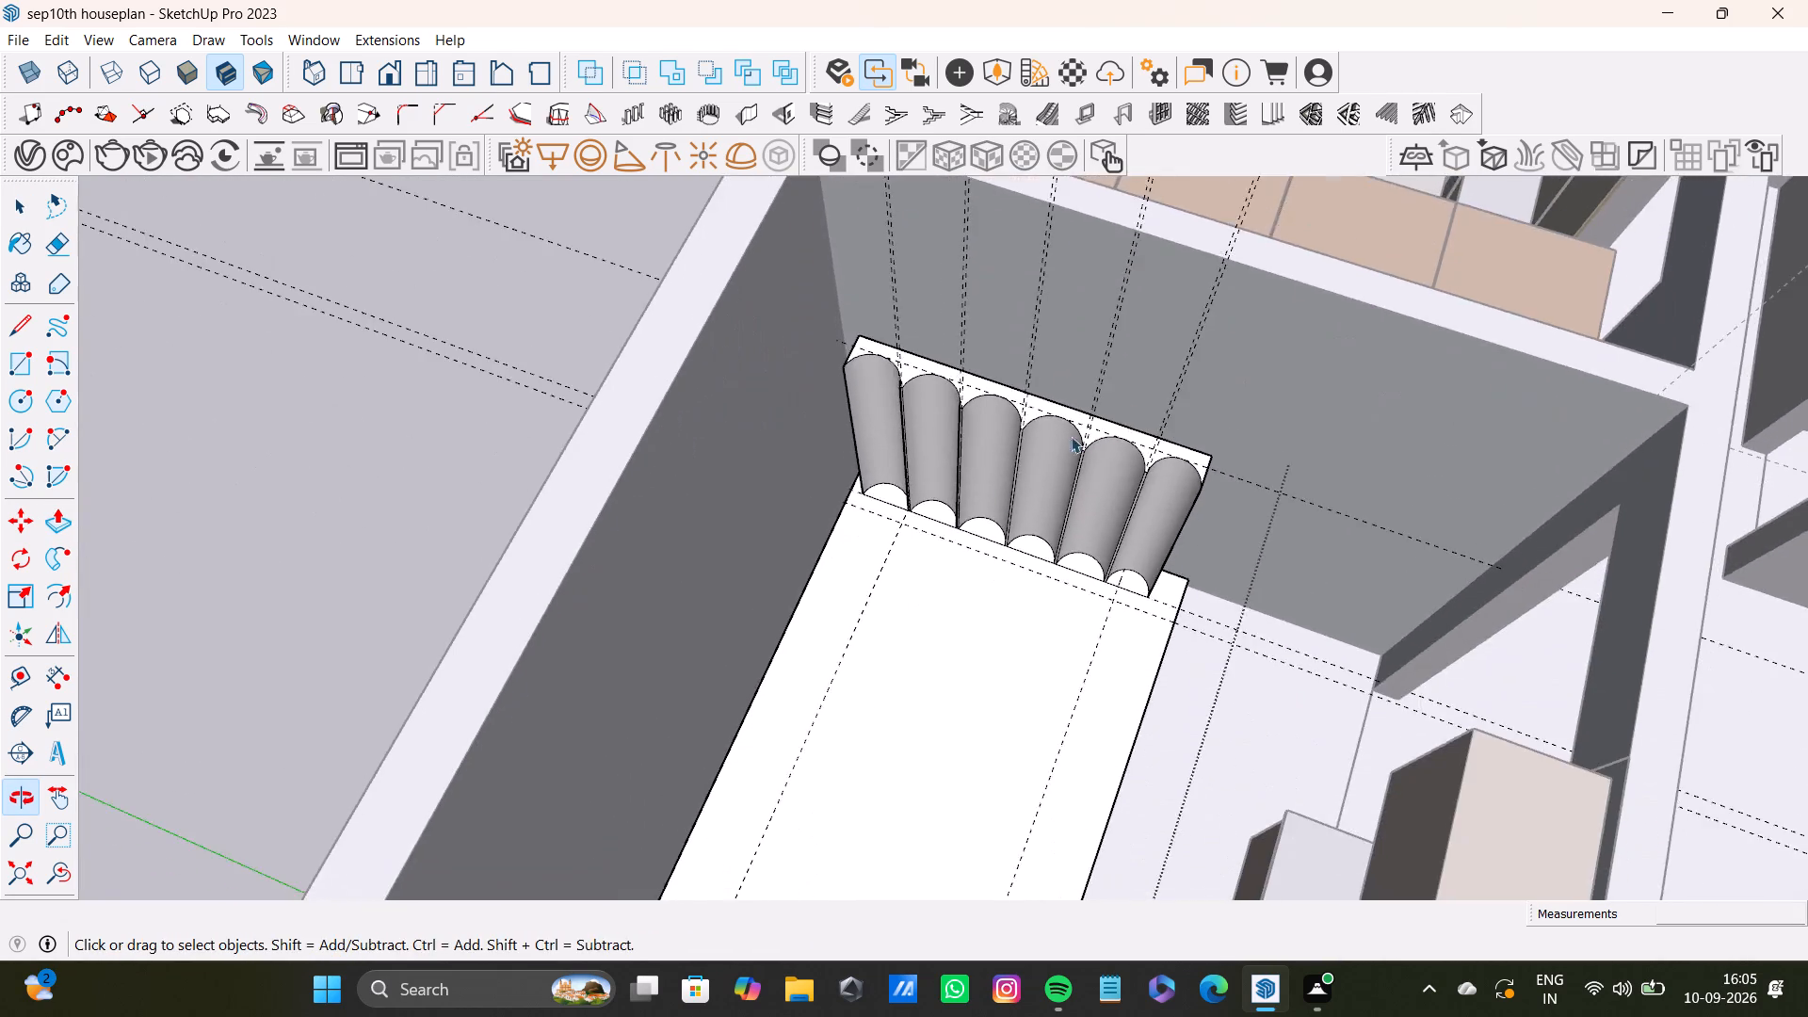
pyautogui.scroll(7, 998, 492)
pyautogui.moveTo(1025, 504); pyautogui.dragTo(899, 460, button='middle')
pyautogui.scroll(-1, 1208, 253)
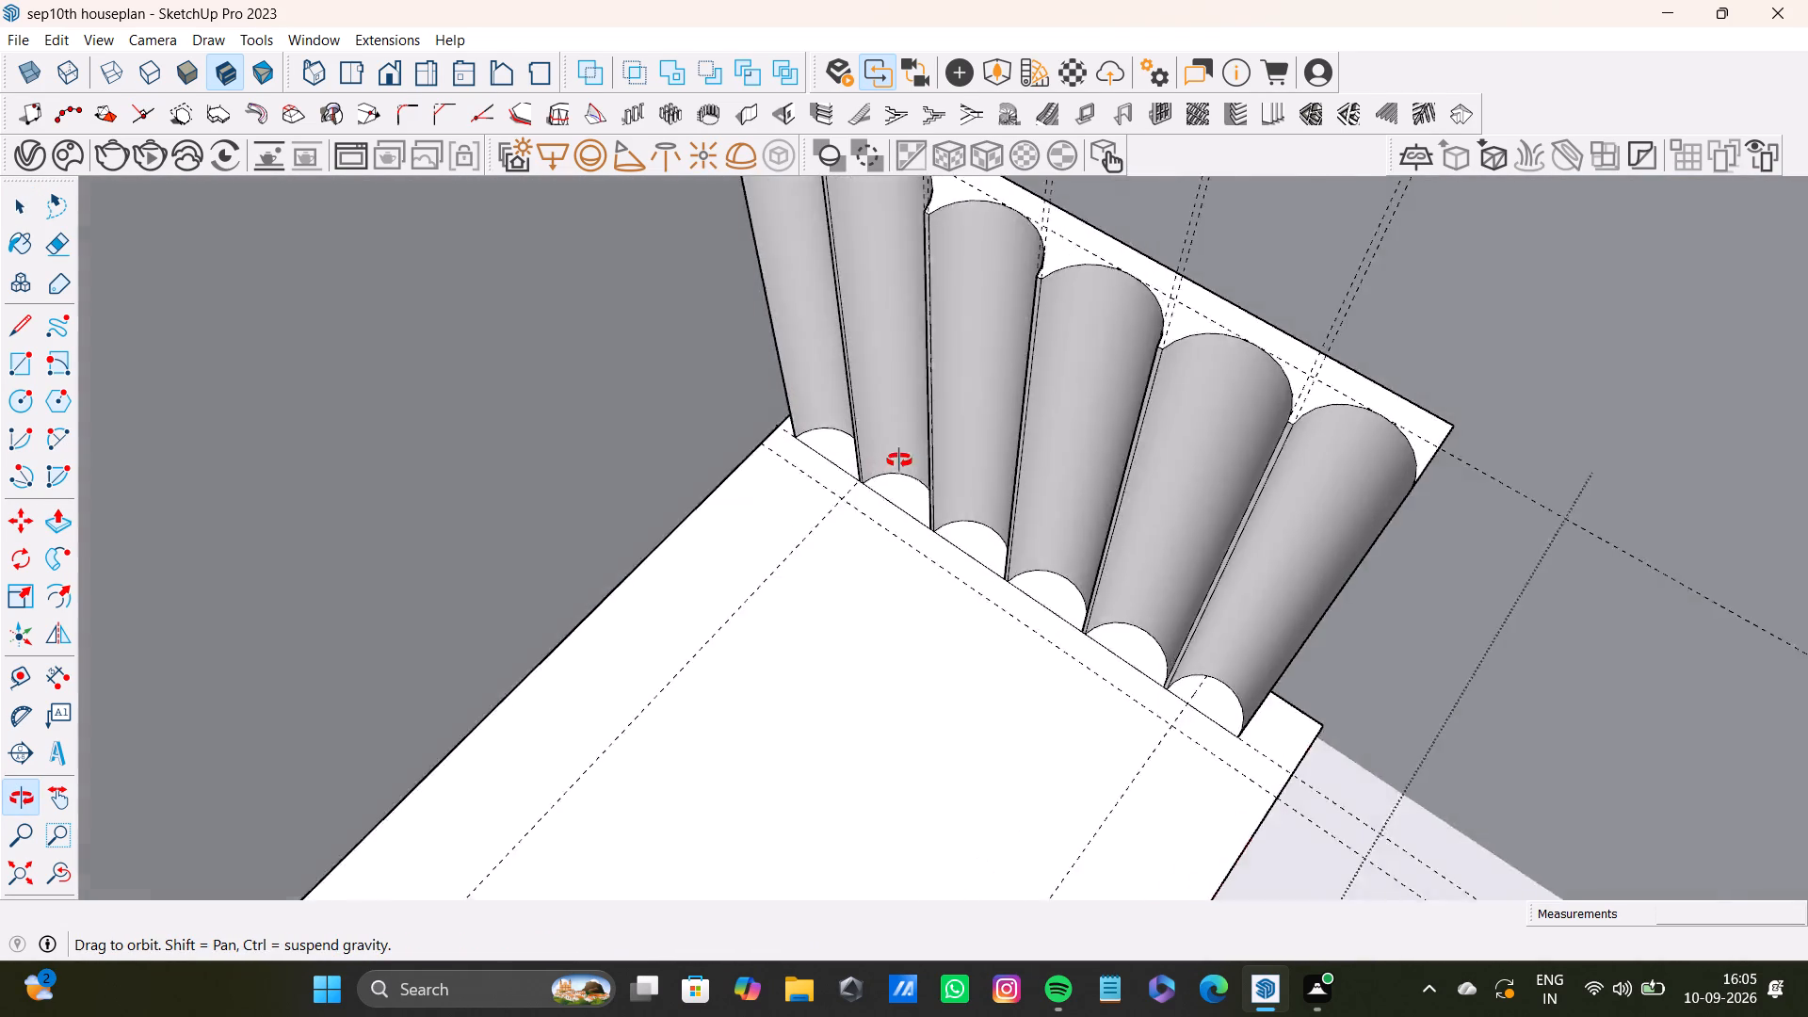
pyautogui.moveTo(899, 460); pyautogui.dragTo(1175, 370, button='middle')
pyautogui.scroll(3, 914, 505)
pyautogui.scroll(-2, 727, 654)
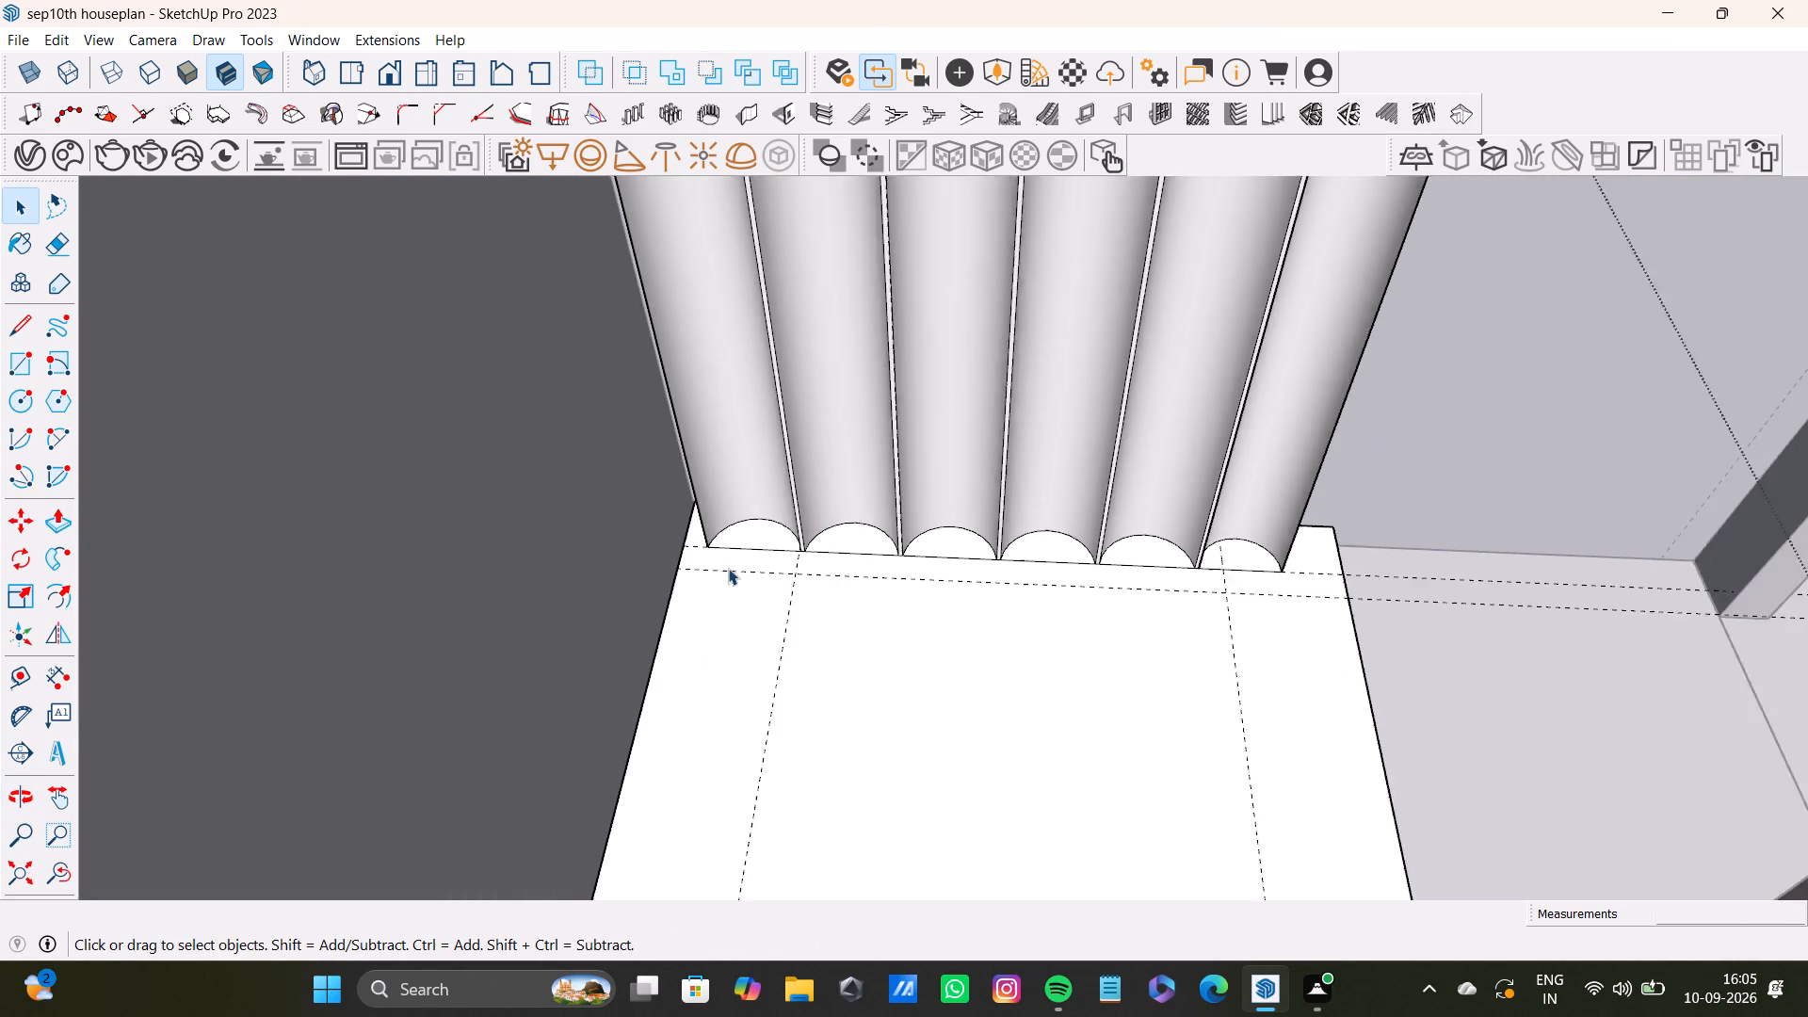
pyautogui.scroll(-6, 728, 568)
pyautogui.scroll(1, 870, 601)
pyautogui.moveTo(870, 577); pyautogui.dragTo(890, 526, button='middle')
pyautogui.scroll(6, 709, 502)
pyautogui.click(780, 508)
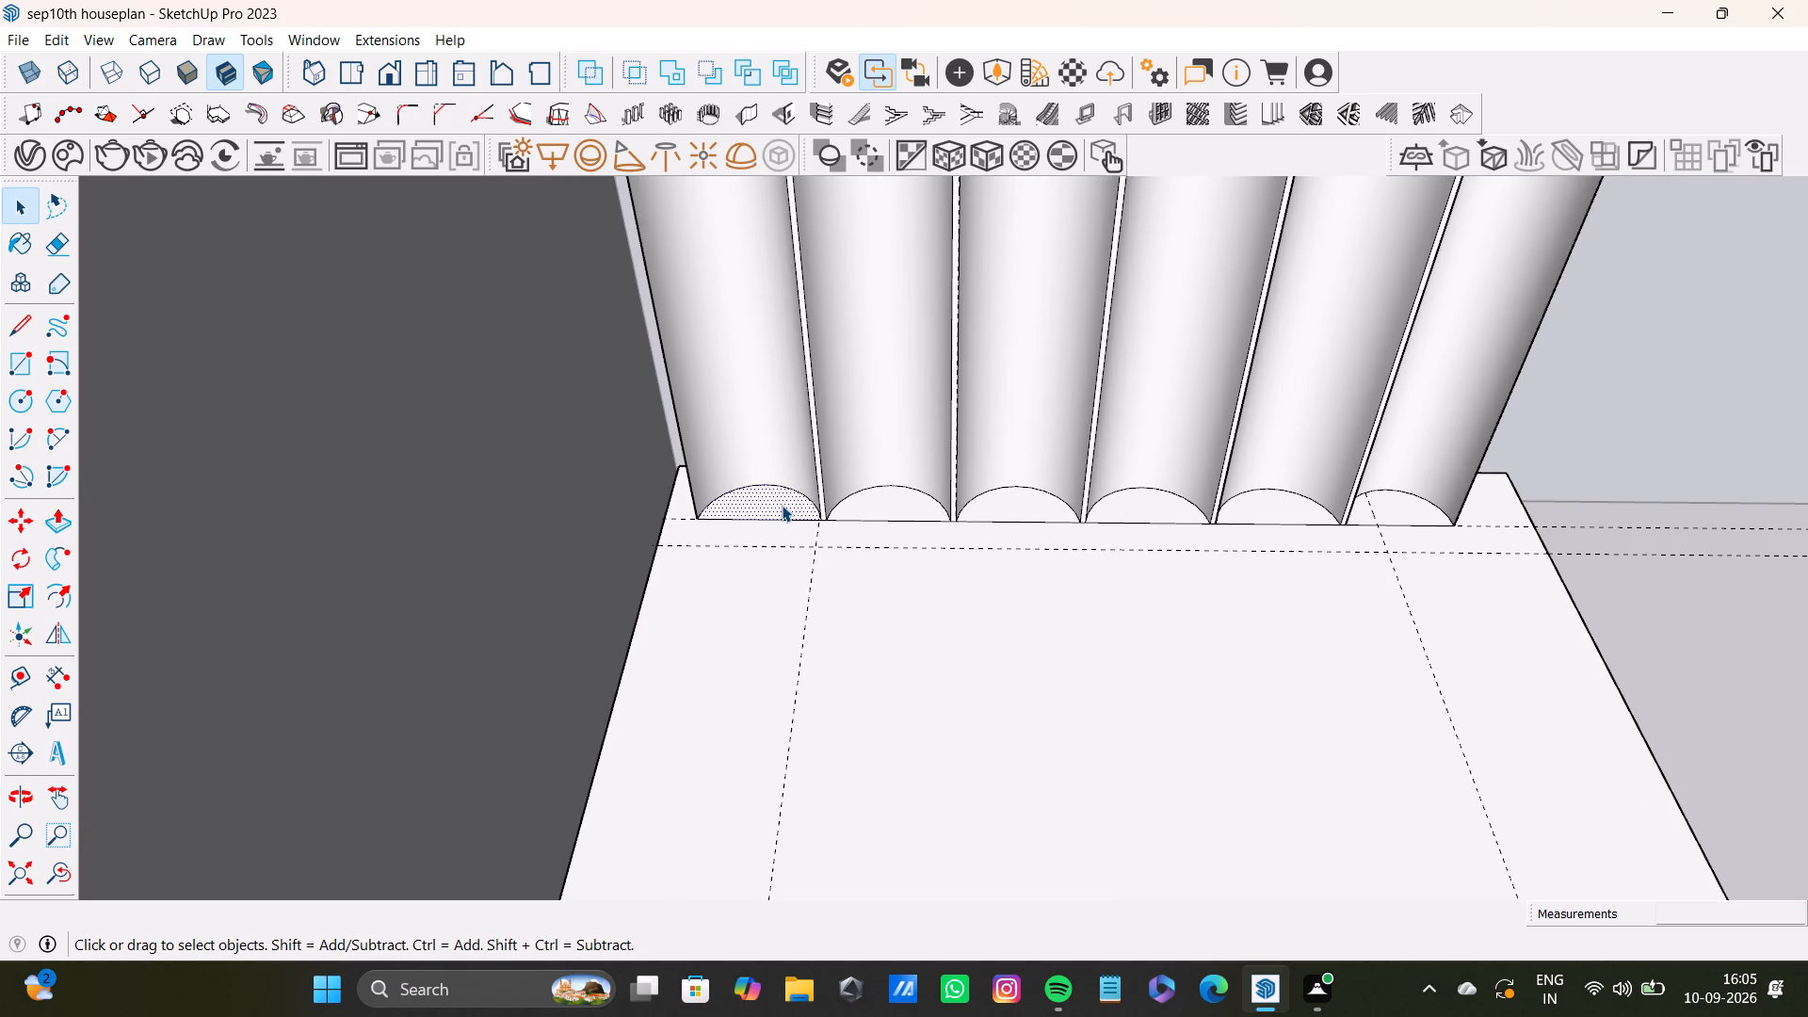
pyautogui.press('p')
pyautogui.moveTo(780, 505); pyautogui.dragTo(769, 245)
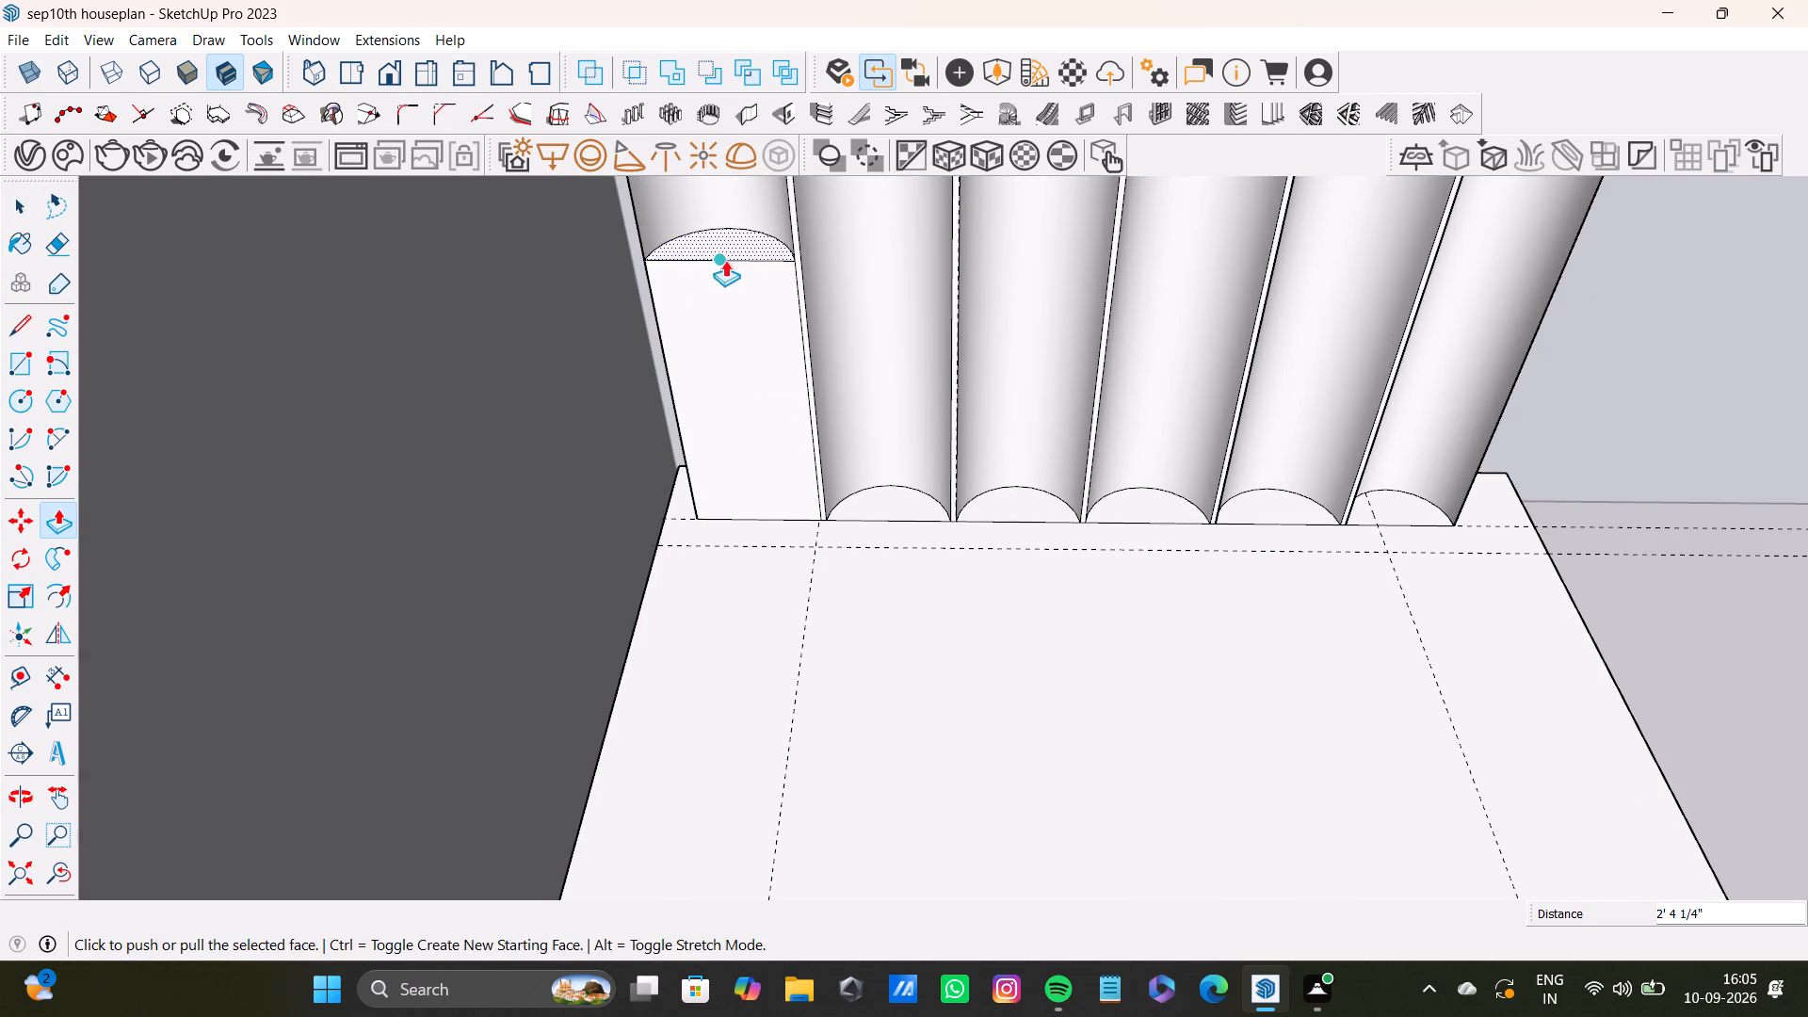
pyautogui.scroll(-4, 728, 259)
pyautogui.keyDown('shift'); pyautogui.moveTo(748, 260); pyautogui.dragTo(720, 491, button='middle'); pyautogui.keyUp('shift')
pyautogui.keyDown('shift'); pyautogui.scroll(-1, 720, 500); pyautogui.keyUp('shift')
pyautogui.moveTo(776, 527); pyautogui.dragTo(700, 408, button='middle')
pyautogui.moveTo(682, 334); pyautogui.dragTo(682, 346)
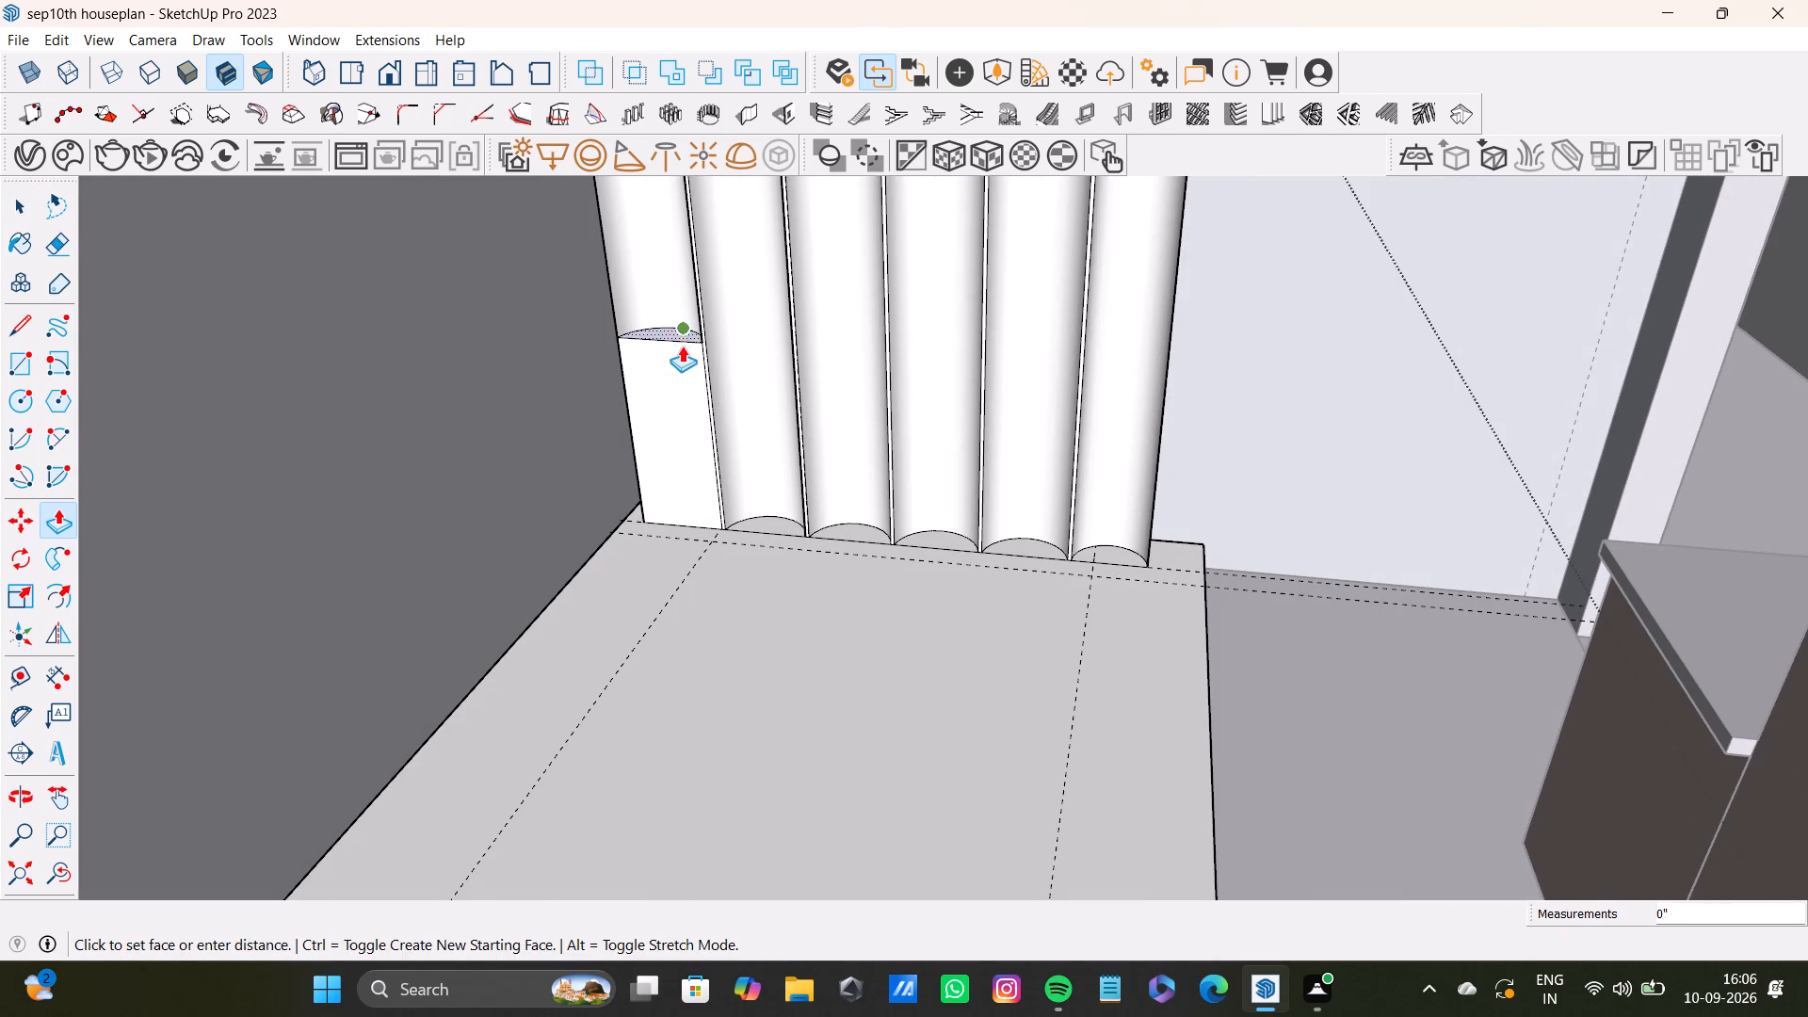
pyautogui.moveTo(682, 346); pyautogui.dragTo(684, 359)
# Raise the base arc faces of the second and third panels level with the first panel's raised face.
pyautogui.scroll(3, 712, 449)
pyautogui.moveTo(947, 491); pyautogui.dragTo(820, 492, button='middle')
pyautogui.scroll(1, 660, 463)
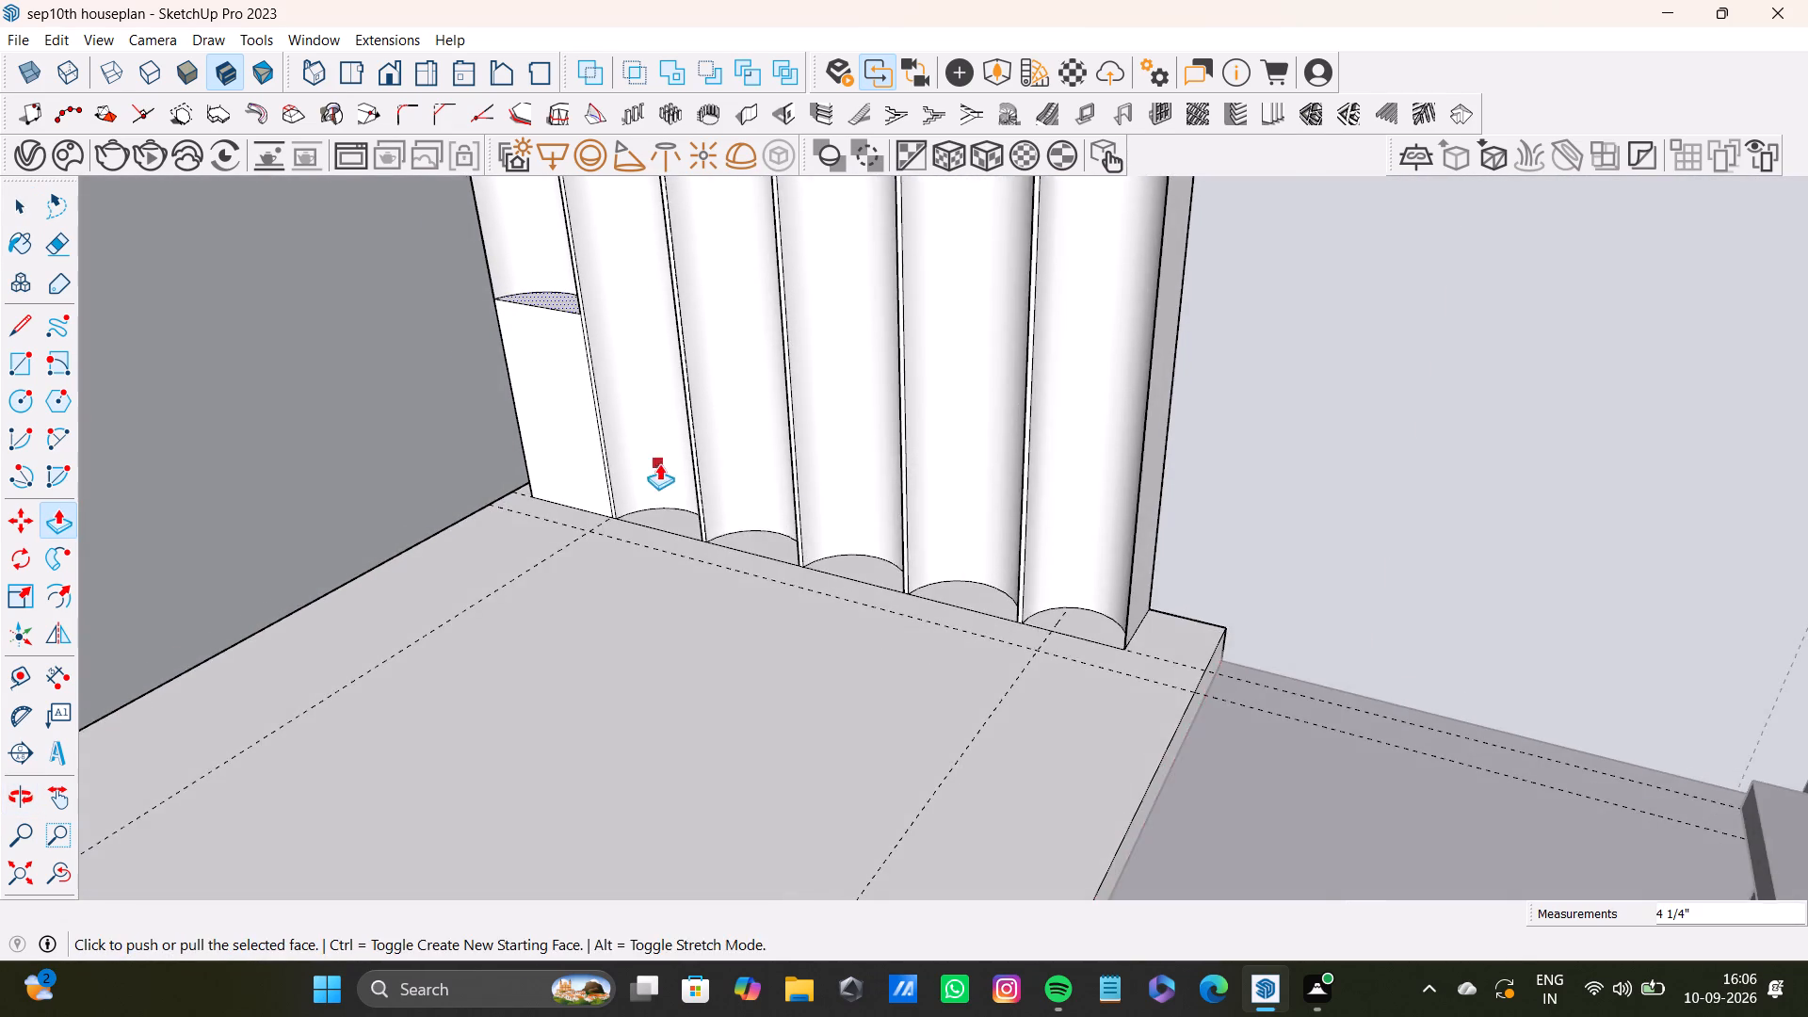
pyautogui.scroll(2, 659, 463)
pyautogui.press('space')
pyautogui.click(677, 543)
pyautogui.press('p')
pyautogui.moveTo(675, 538); pyautogui.dragTo(520, 253)
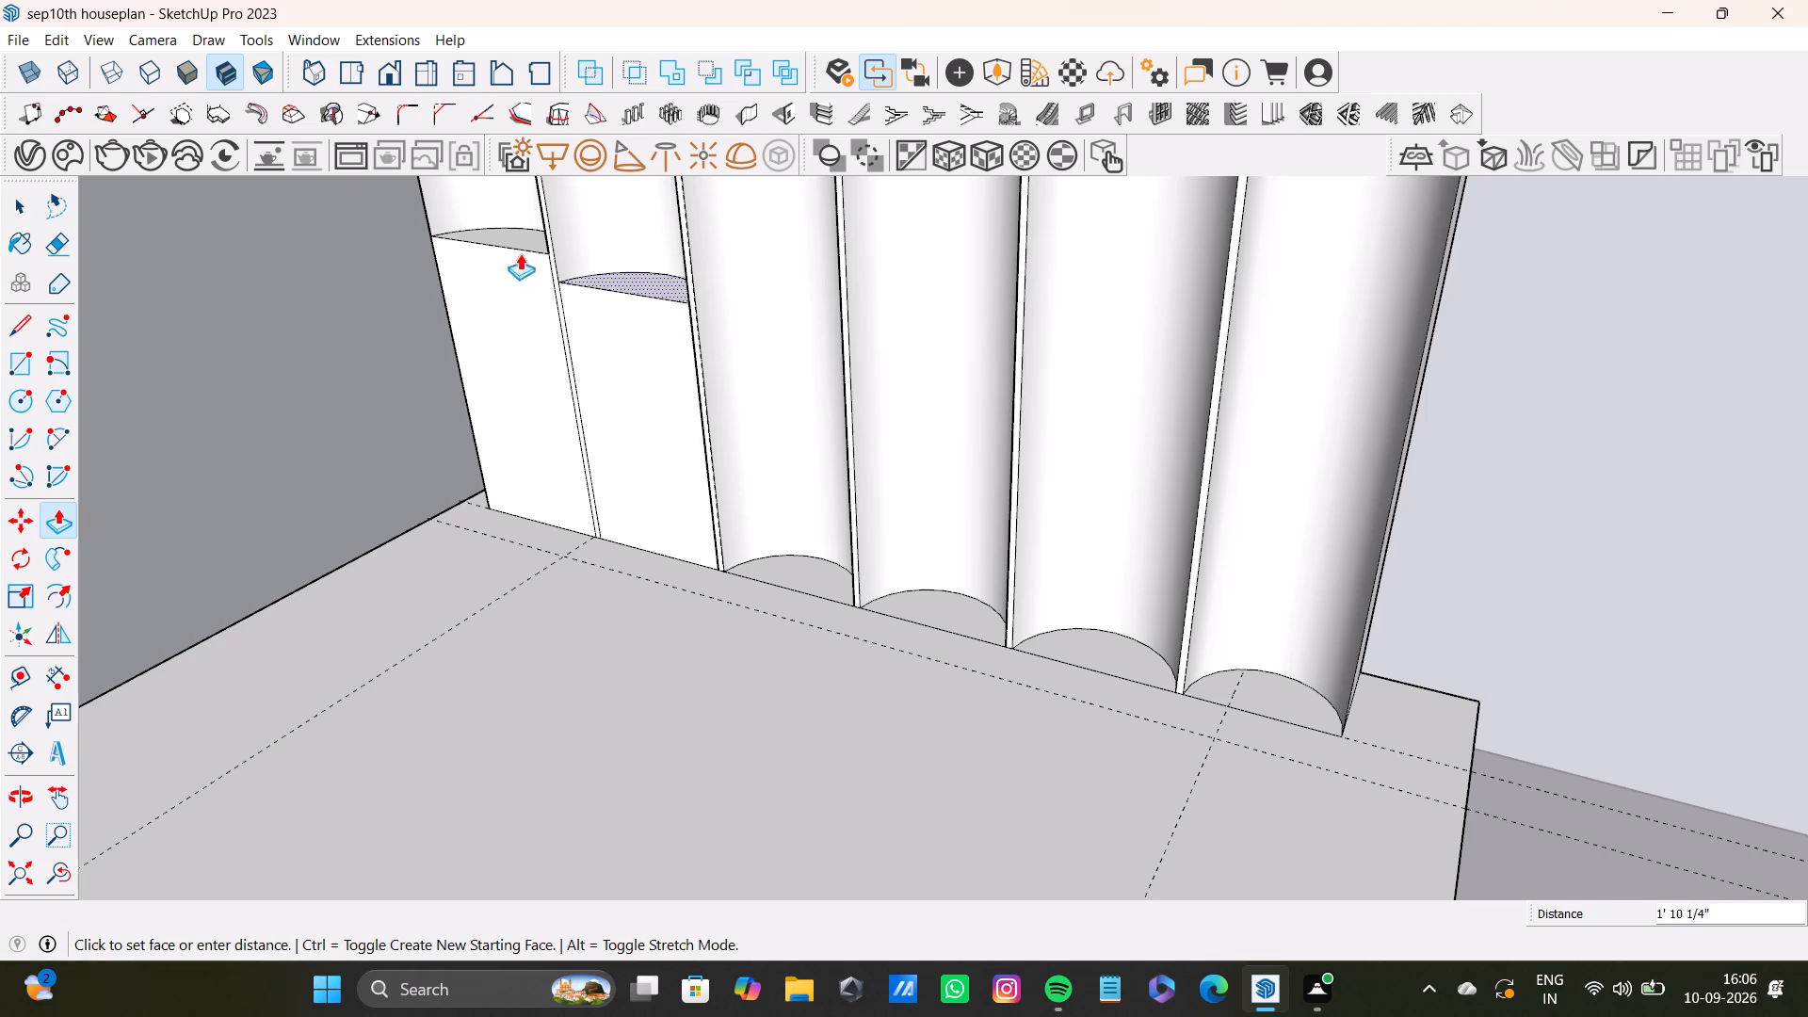
pyautogui.moveTo(520, 253); pyautogui.dragTo(505, 241)
pyautogui.press('space')
pyautogui.click(815, 580)
pyautogui.press('p')
pyautogui.moveTo(815, 580); pyautogui.dragTo(689, 358)
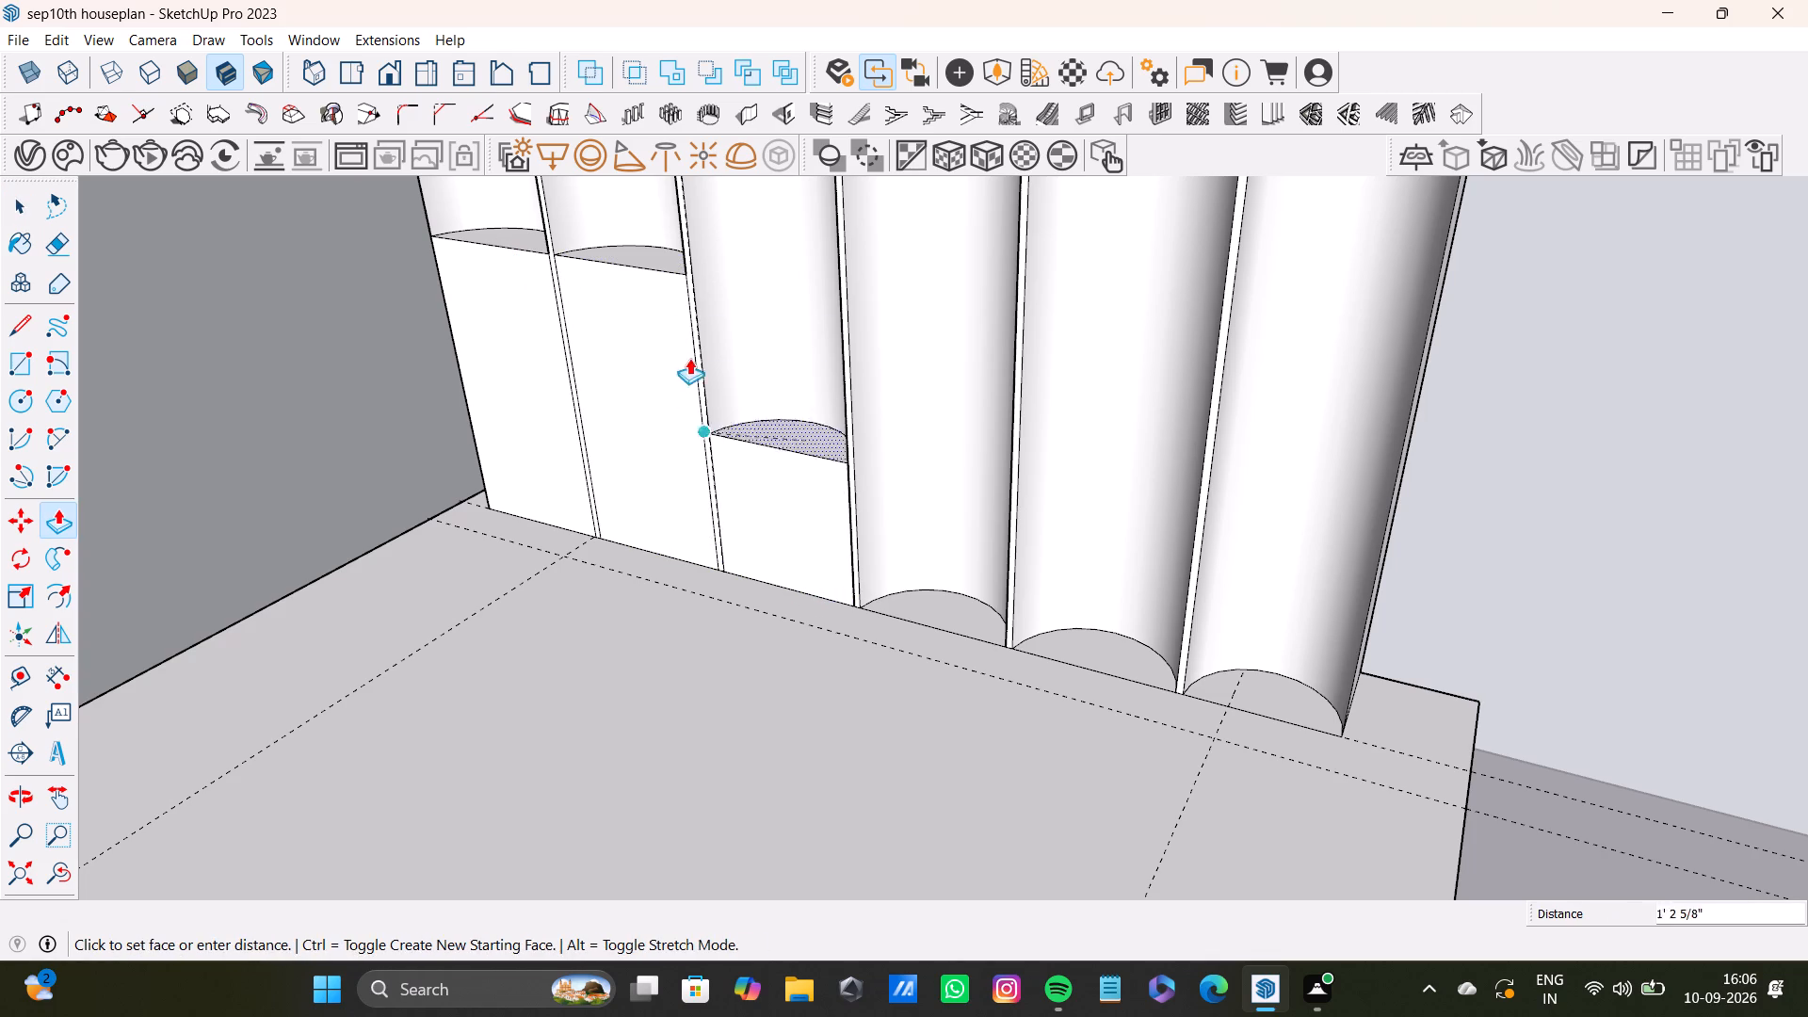
pyautogui.moveTo(689, 358); pyautogui.dragTo(652, 253)
# Raise the base arc faces of the fourth, fifth and sixth panels to the same level as the previous panels.
pyautogui.press('space')
pyautogui.click(949, 607)
pyautogui.press('p')
pyautogui.moveTo(950, 605); pyautogui.dragTo(863, 392)
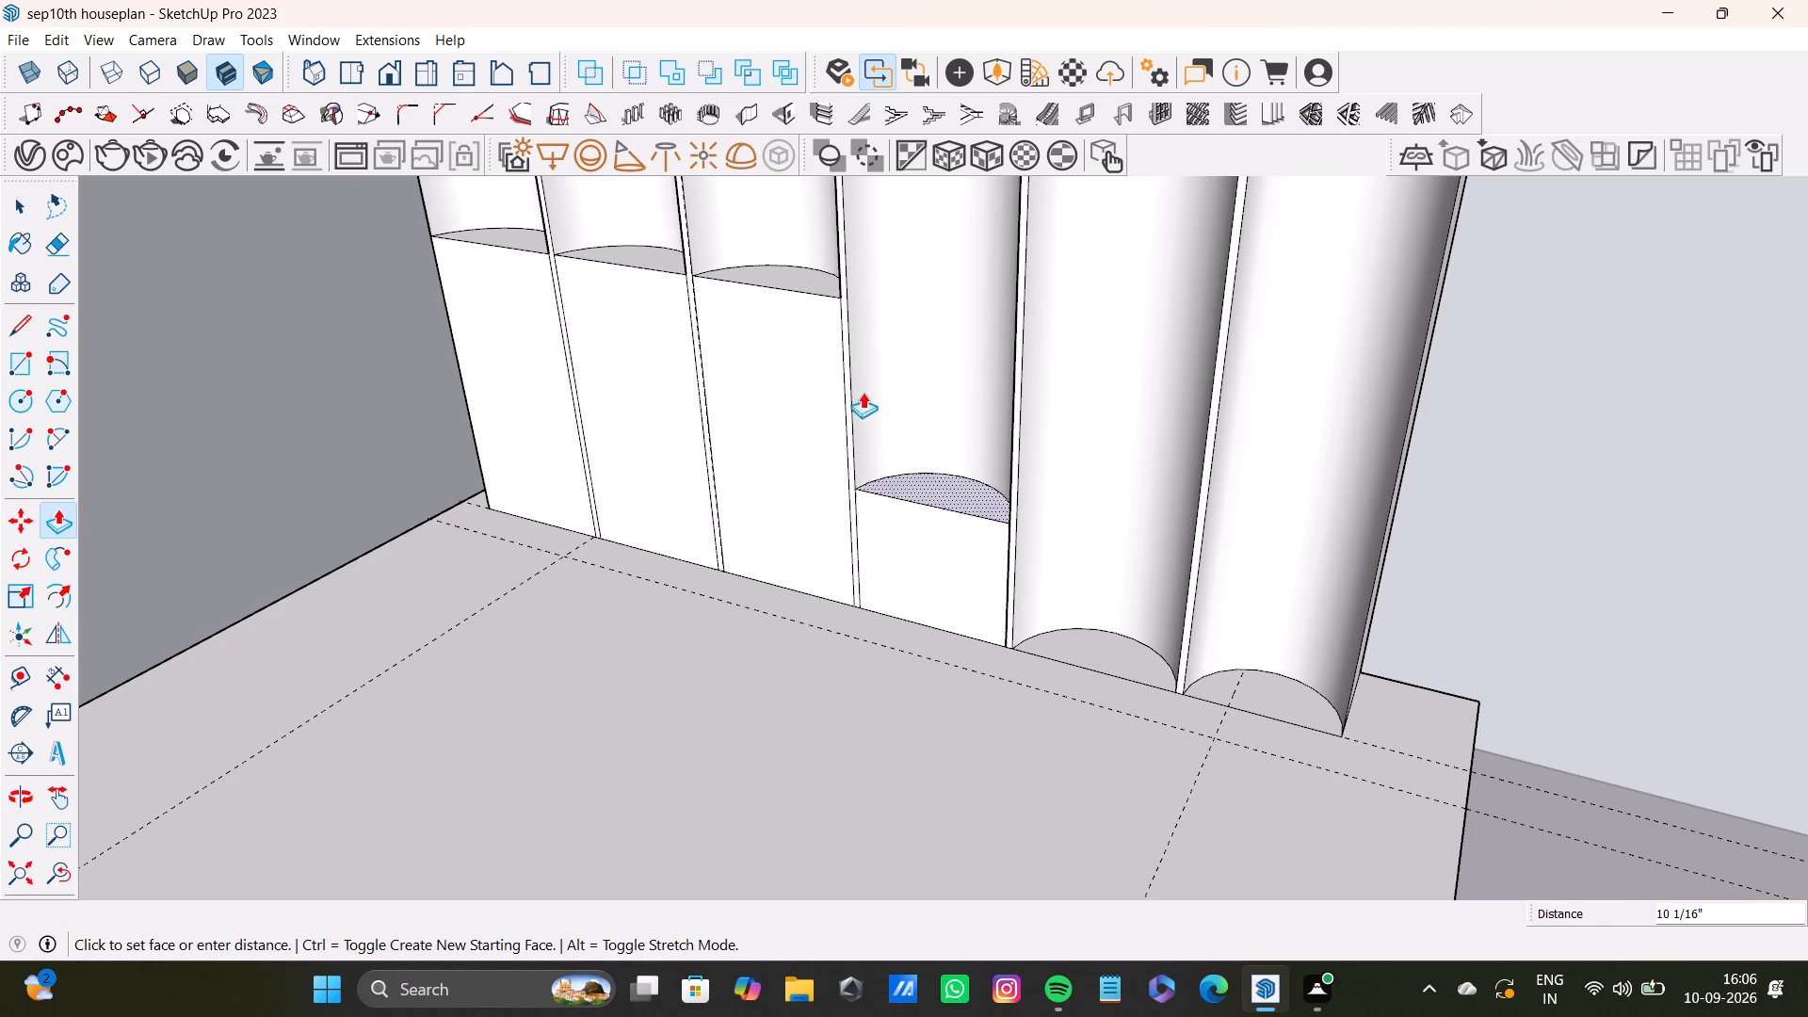
pyautogui.moveTo(863, 392); pyautogui.dragTo(799, 277)
pyautogui.press('space')
pyautogui.click(1112, 659)
pyautogui.press('p')
pyautogui.moveTo(1106, 658); pyautogui.dragTo(948, 480)
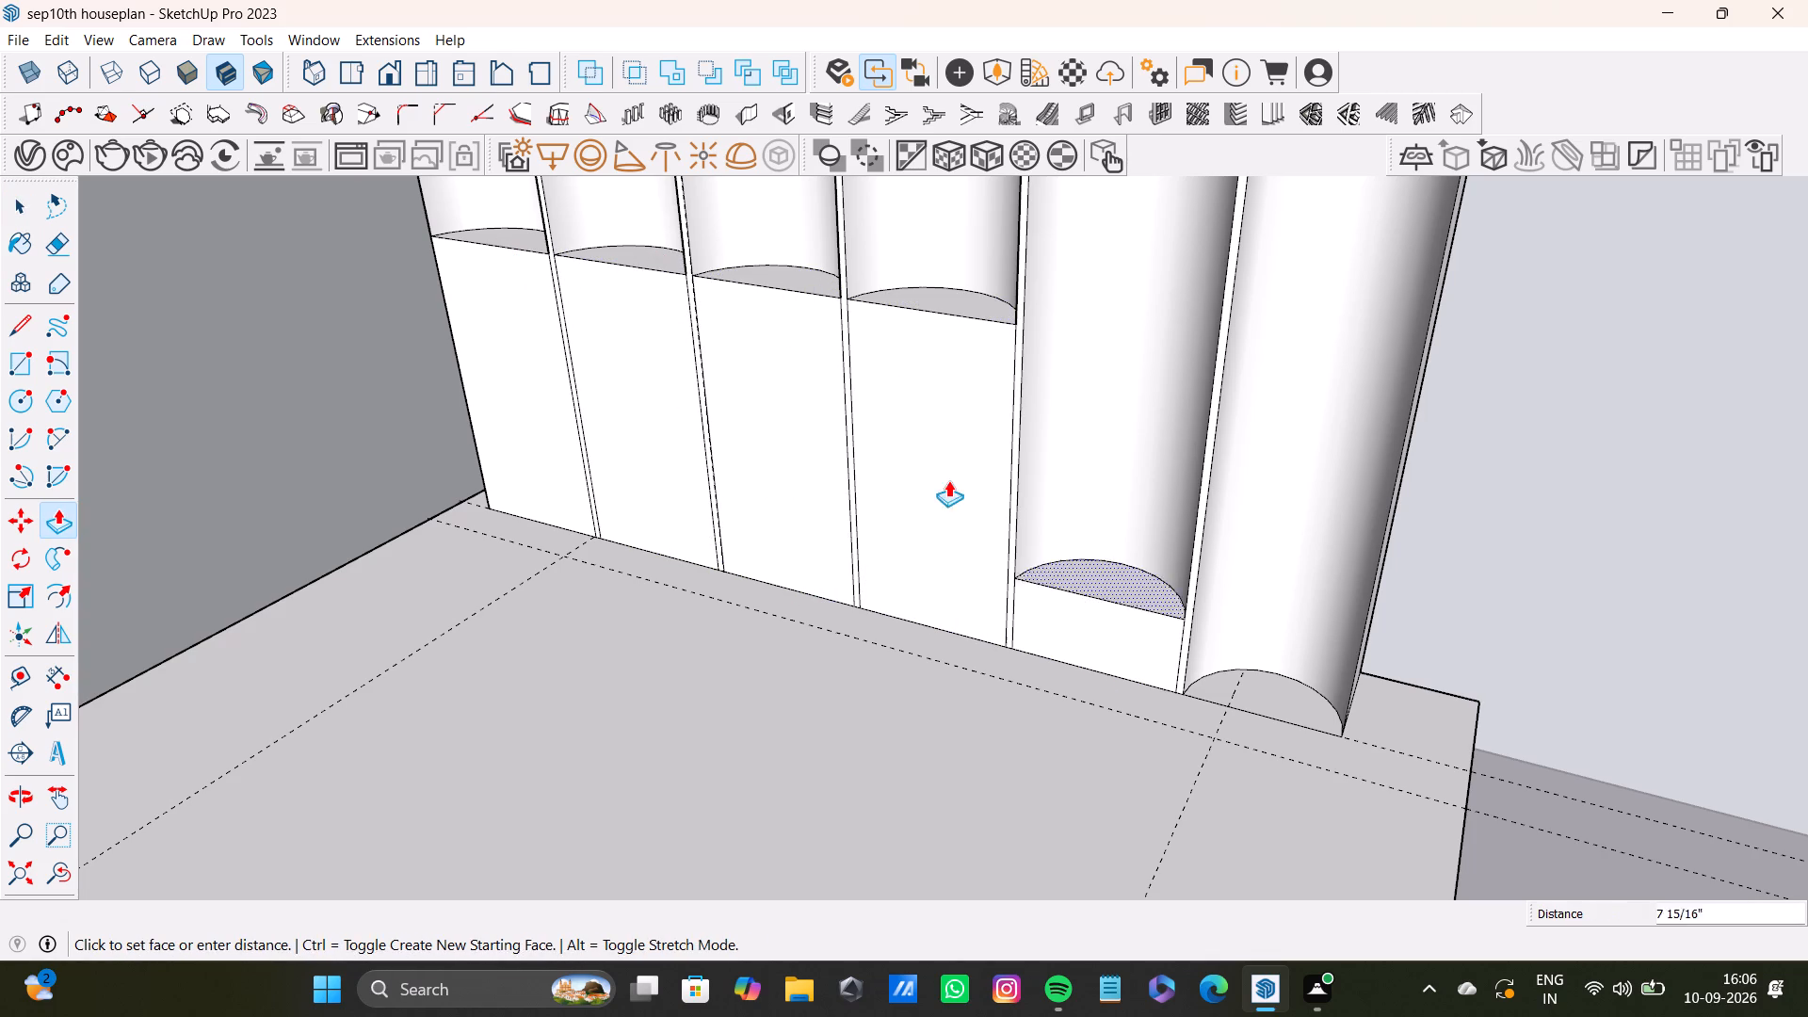
pyautogui.moveTo(948, 480); pyautogui.dragTo(965, 306)
pyautogui.press('space')
pyautogui.click(1252, 681)
pyautogui.press('p')
pyautogui.moveTo(1244, 681); pyautogui.dragTo(1114, 319)
pyautogui.press('space')
# Delete the two vertical edges of the first panel gap on the headboard's flat lower band.
pyautogui.scroll(-5, 1157, 494)
pyautogui.moveTo(1082, 537); pyautogui.dragTo(1194, 535, button='middle')
pyautogui.scroll(4, 764, 393)
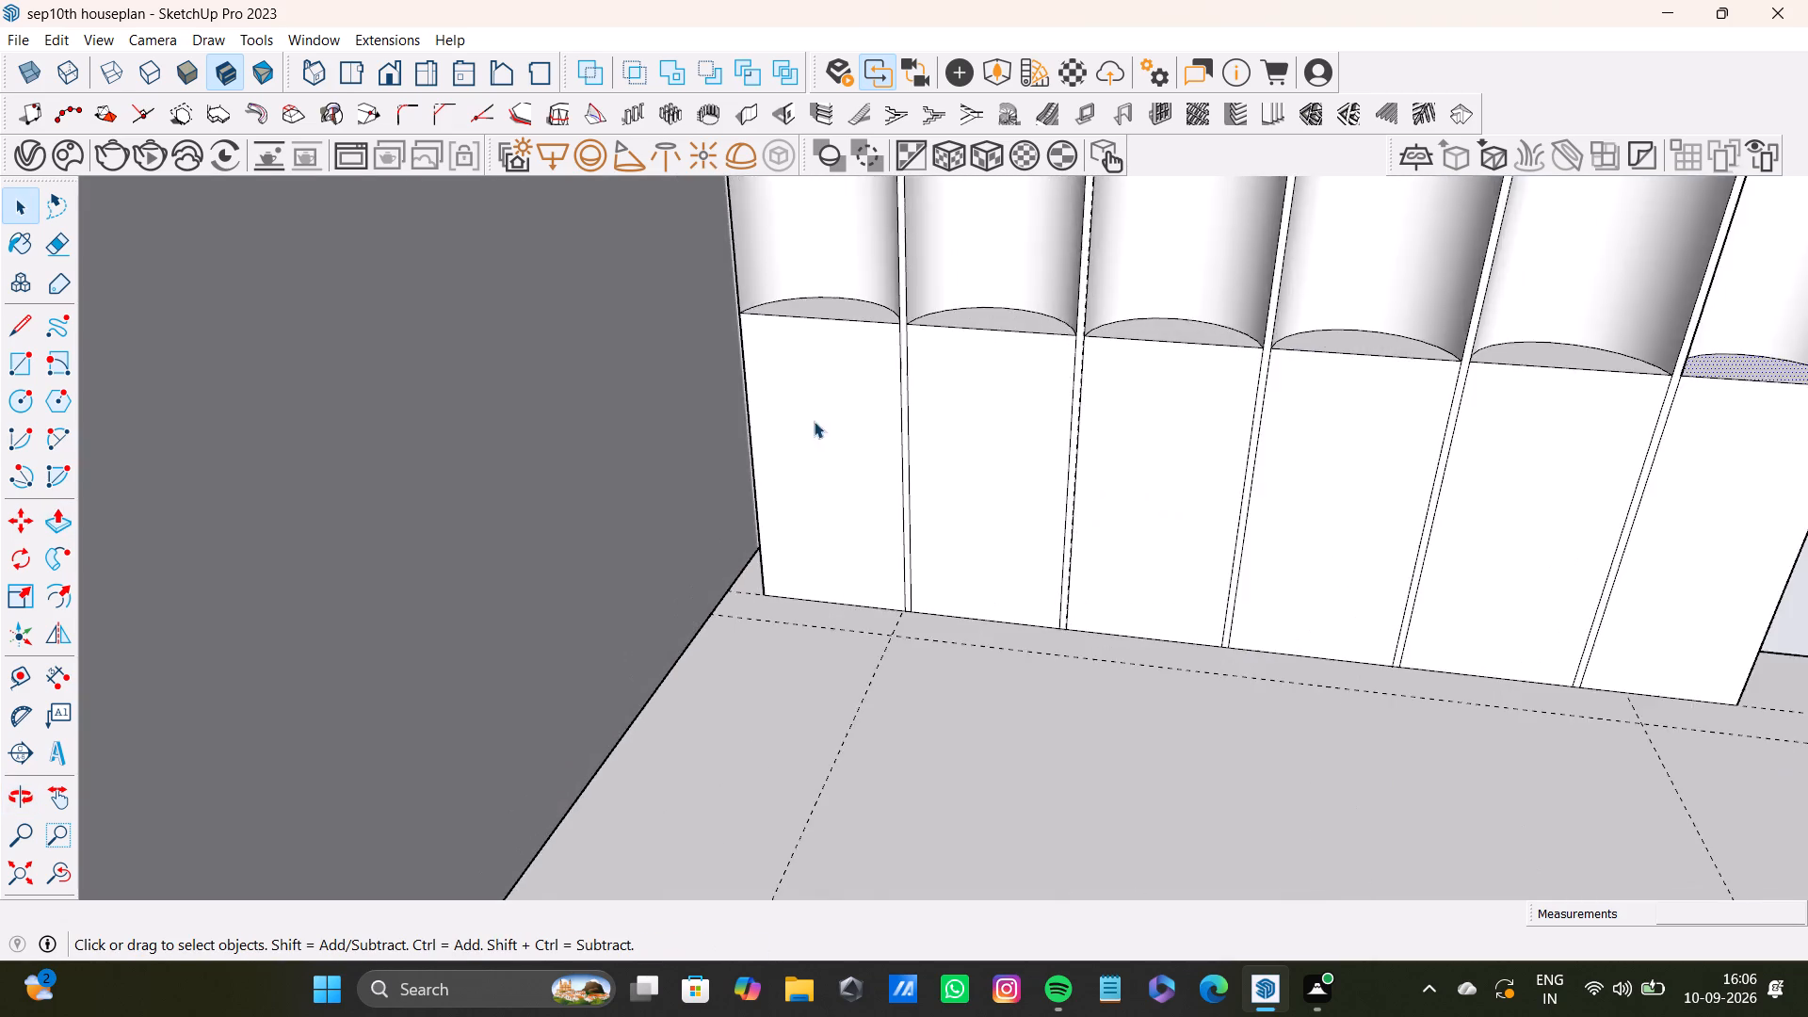
pyautogui.scroll(8, 814, 421)
pyautogui.click(925, 428)
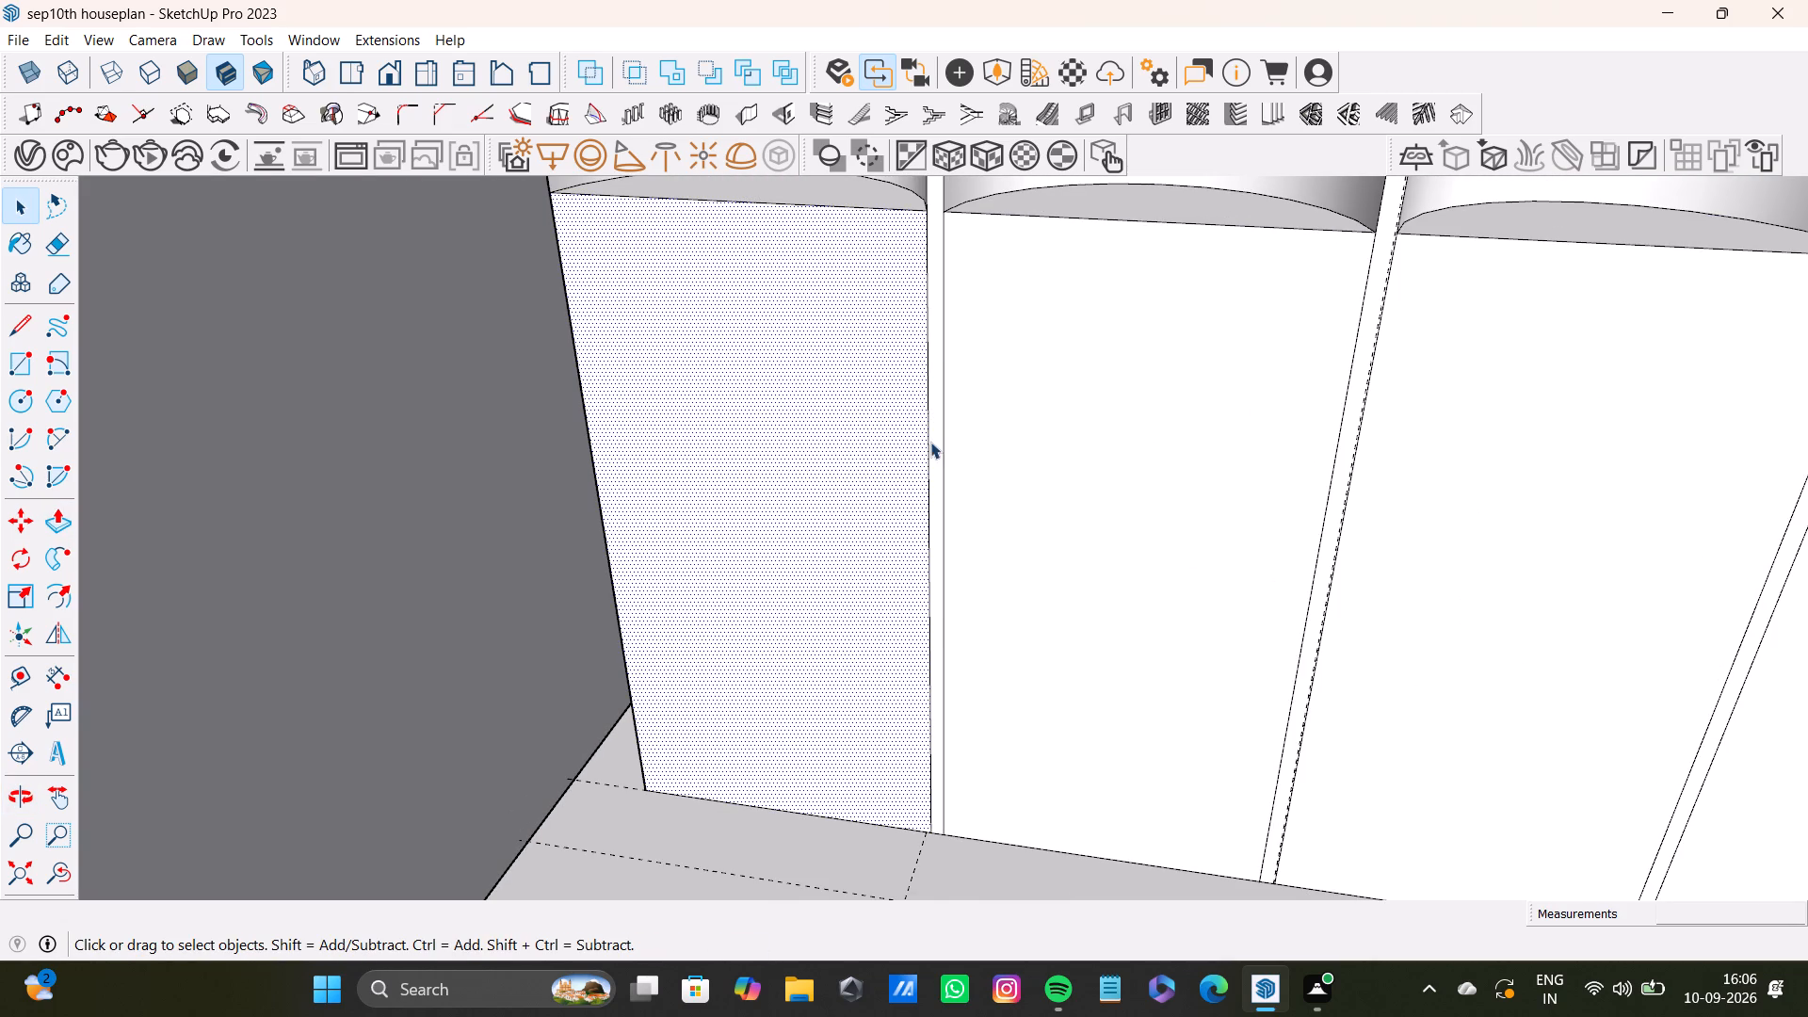
pyautogui.click(926, 447)
pyautogui.press('Delete')
pyautogui.moveTo(938, 422); pyautogui.dragTo(954, 449)
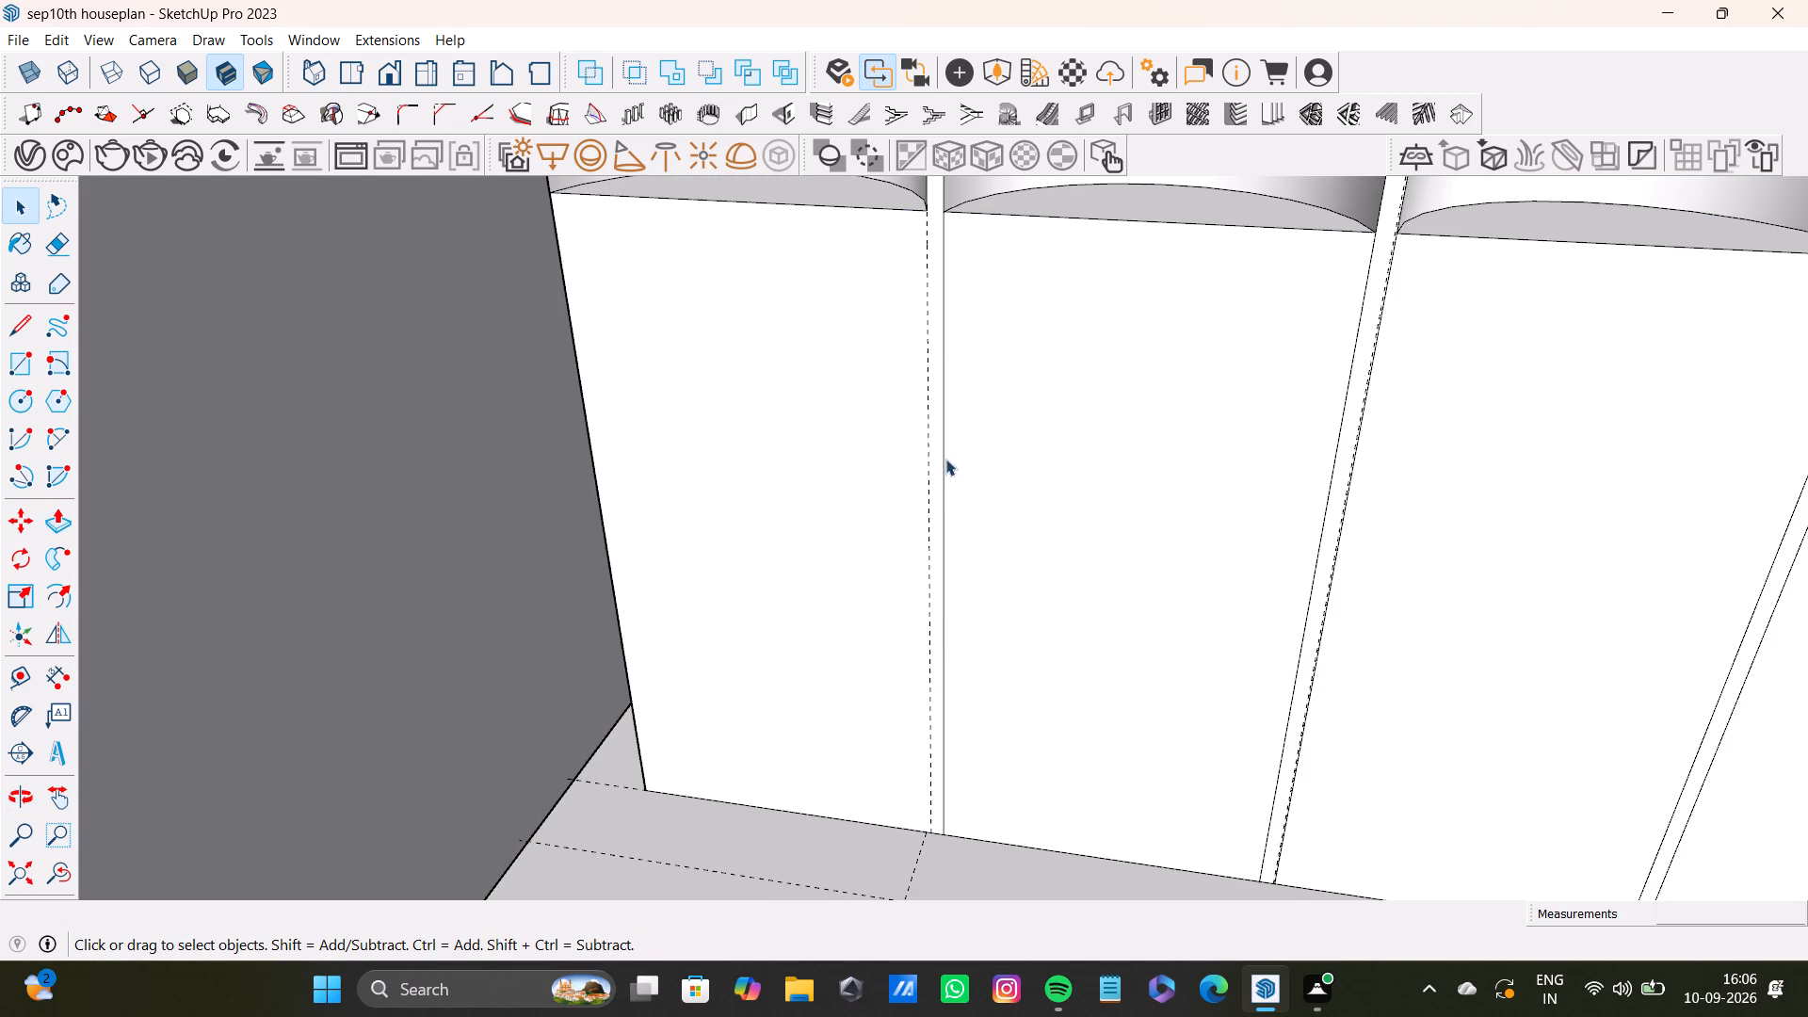
pyautogui.click(937, 481)
pyautogui.click(944, 495)
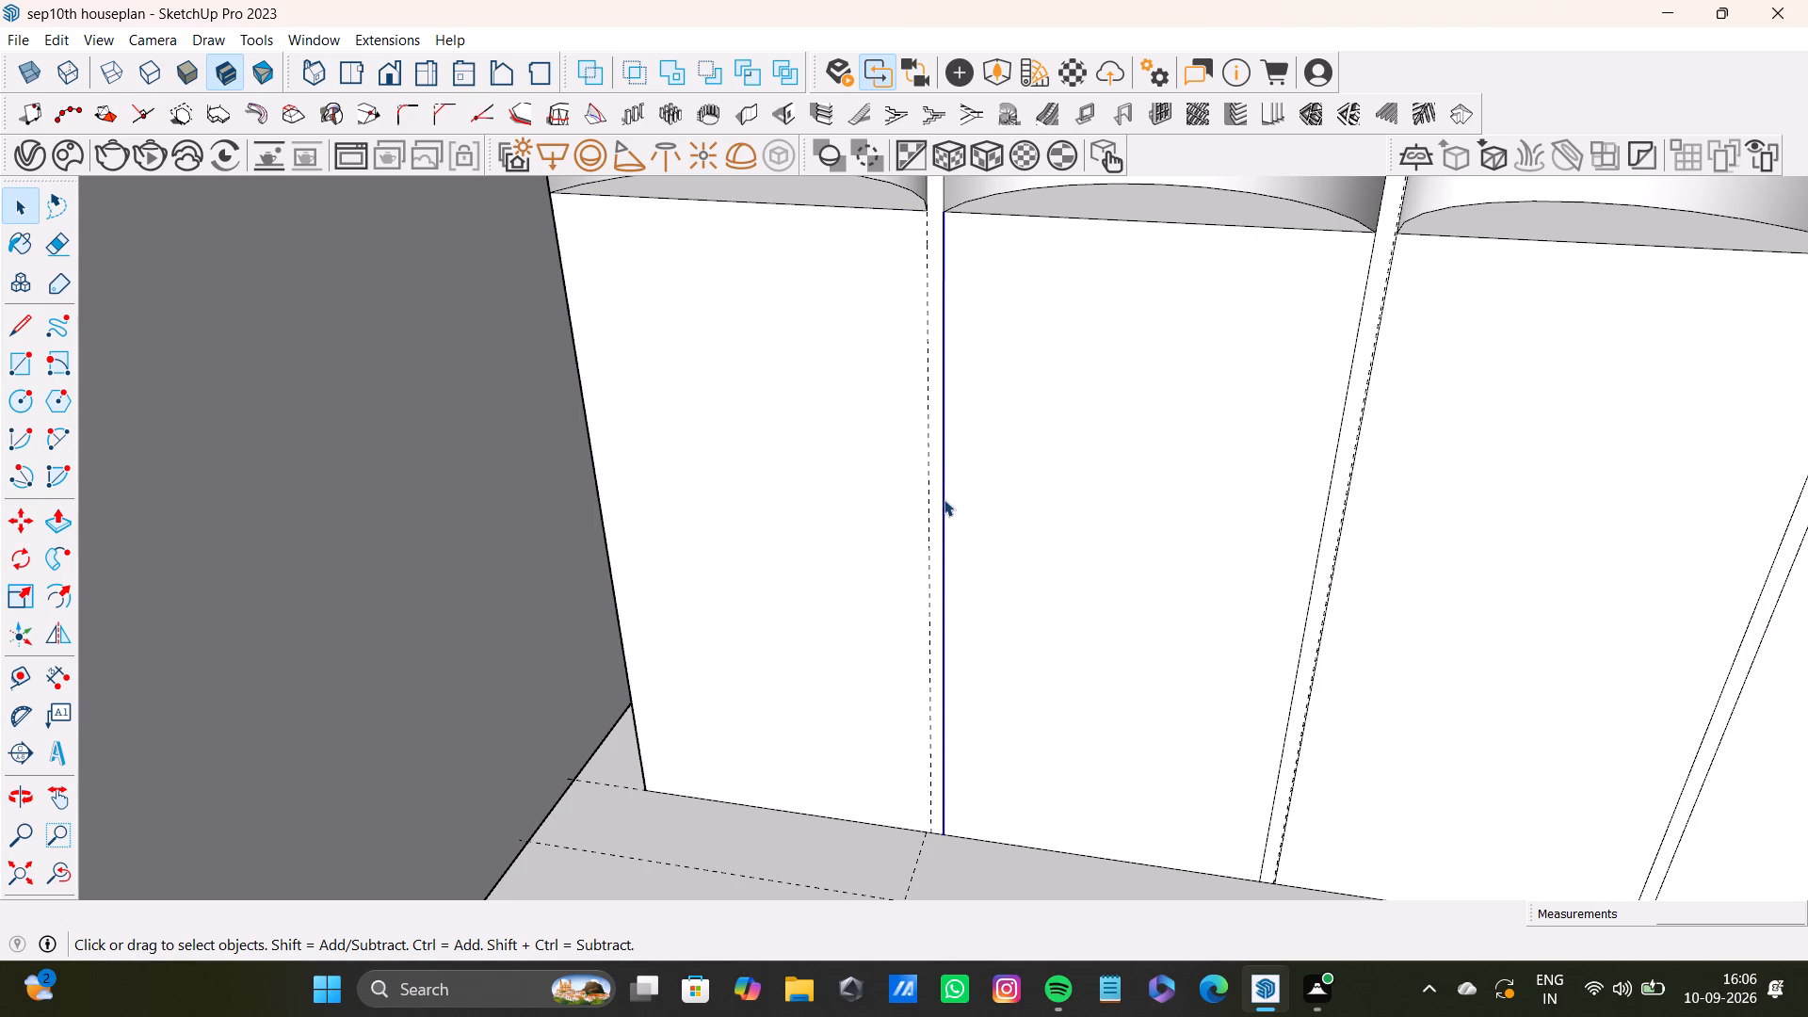
pyautogui.press('Delete')
# Delete both edges and the overlapping guide at the gap between the second and third panels on the lower band.
pyautogui.click(1316, 553)
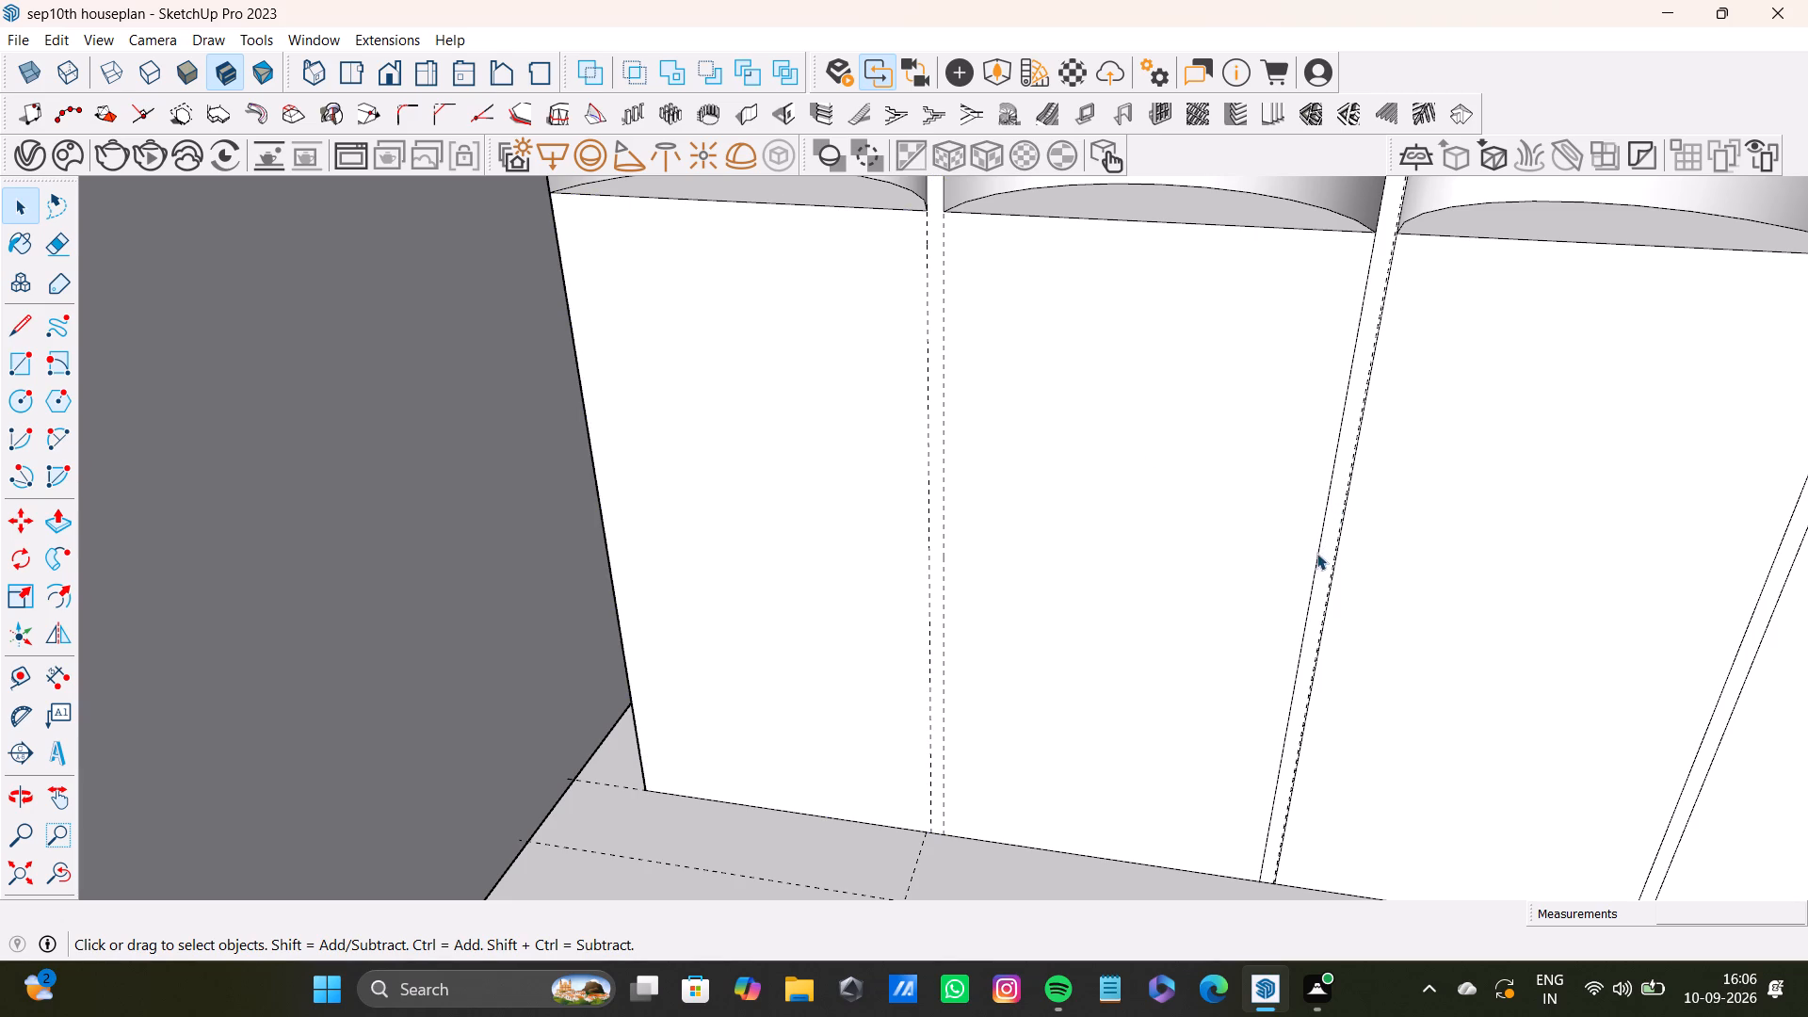
pyautogui.press('Delete')
pyautogui.click(1327, 588)
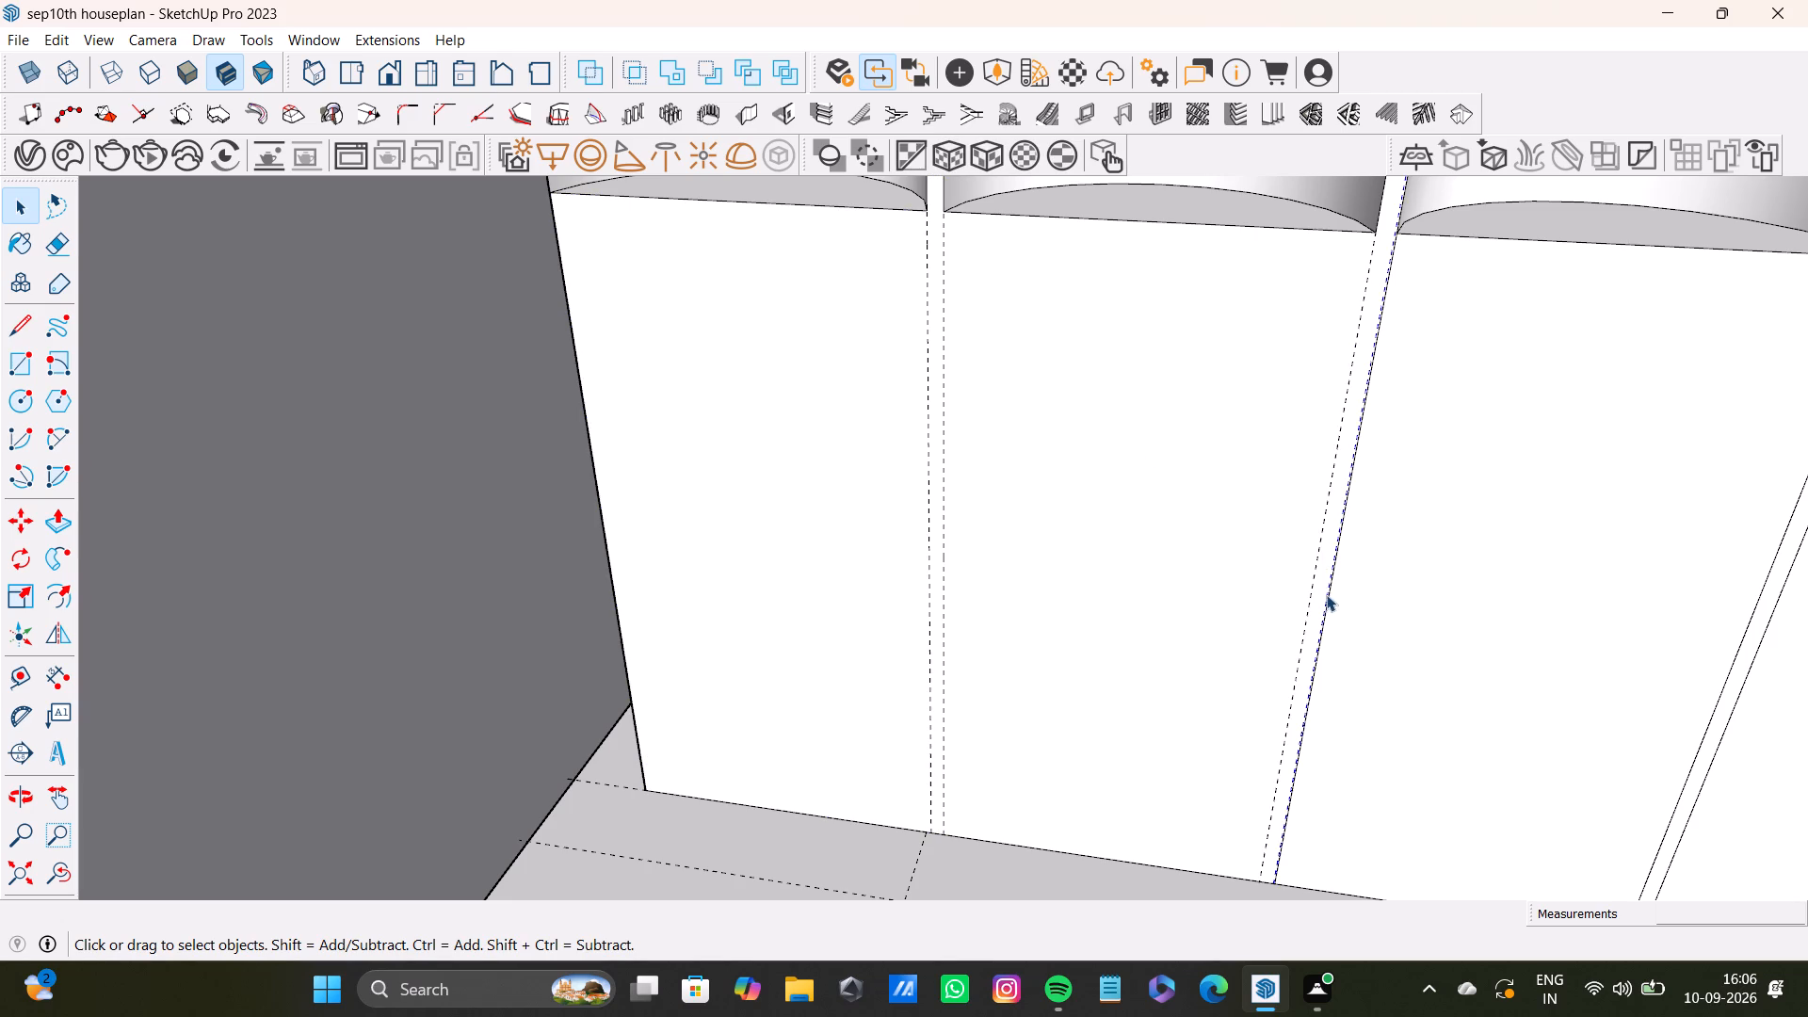
pyautogui.press('Delete')
pyautogui.click(1325, 609)
pyautogui.press('Delete')
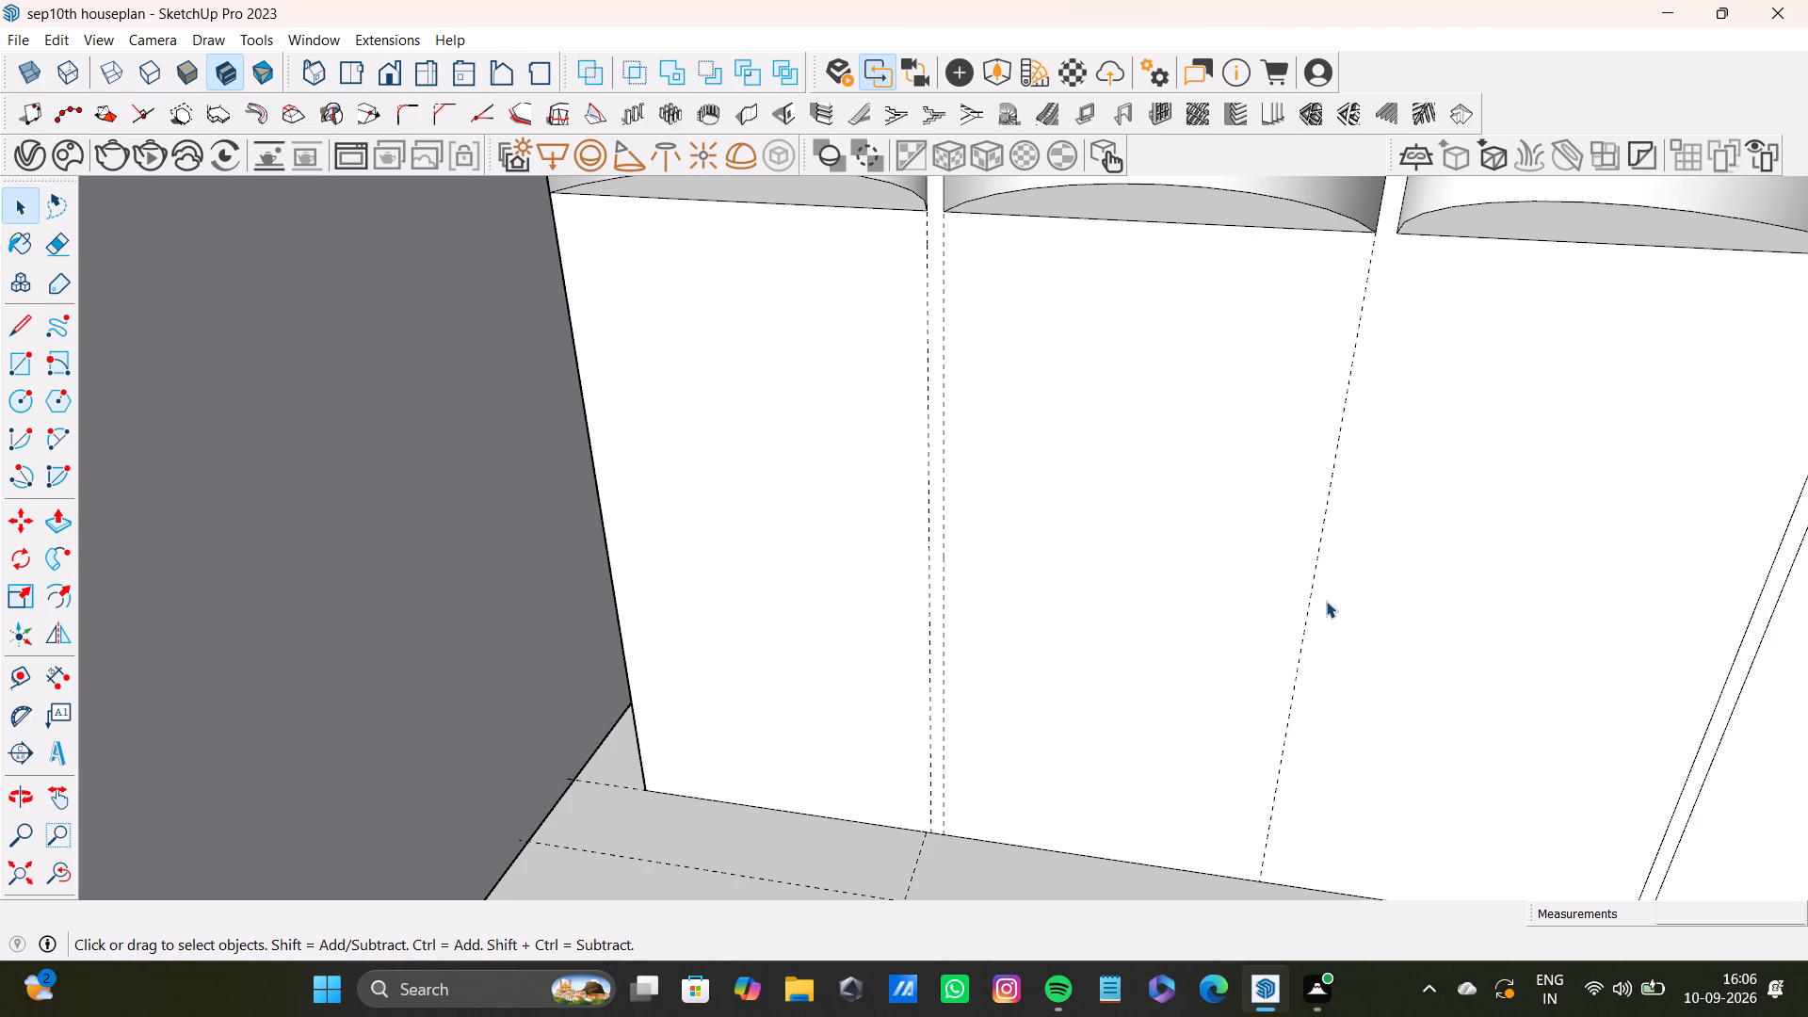
# Delete the two vertical edges of the gap between the third and fourth panels on the lower band.
pyautogui.scroll(-5, 1354, 596)
pyautogui.keyDown('shift'); pyautogui.moveTo(1400, 564); pyautogui.dragTo(1159, 550, button='middle'); pyautogui.keyUp('shift')
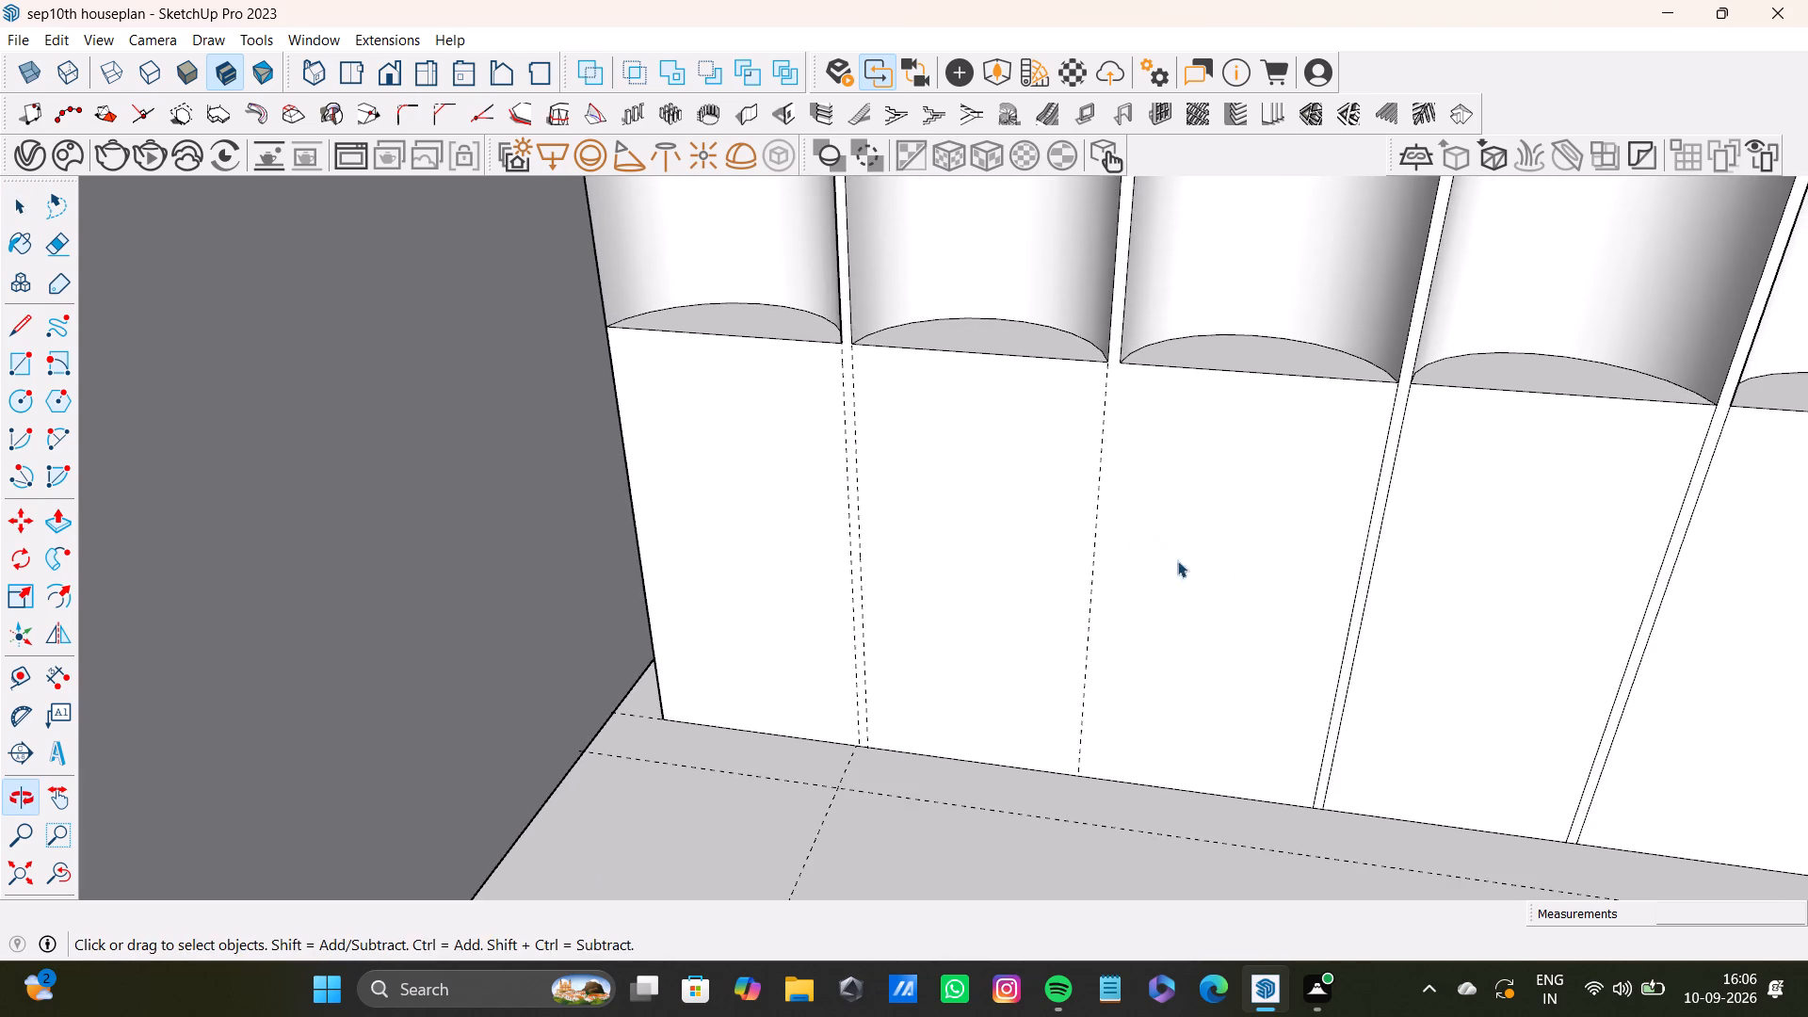
pyautogui.moveTo(1243, 563); pyautogui.dragTo(1280, 544, button='middle')
pyautogui.scroll(3, 1308, 515)
pyautogui.keyDown('shift'); pyautogui.moveTo(1253, 461); pyautogui.dragTo(1057, 474, button='middle'); pyautogui.keyUp('shift')
pyautogui.scroll(4, 1250, 497)
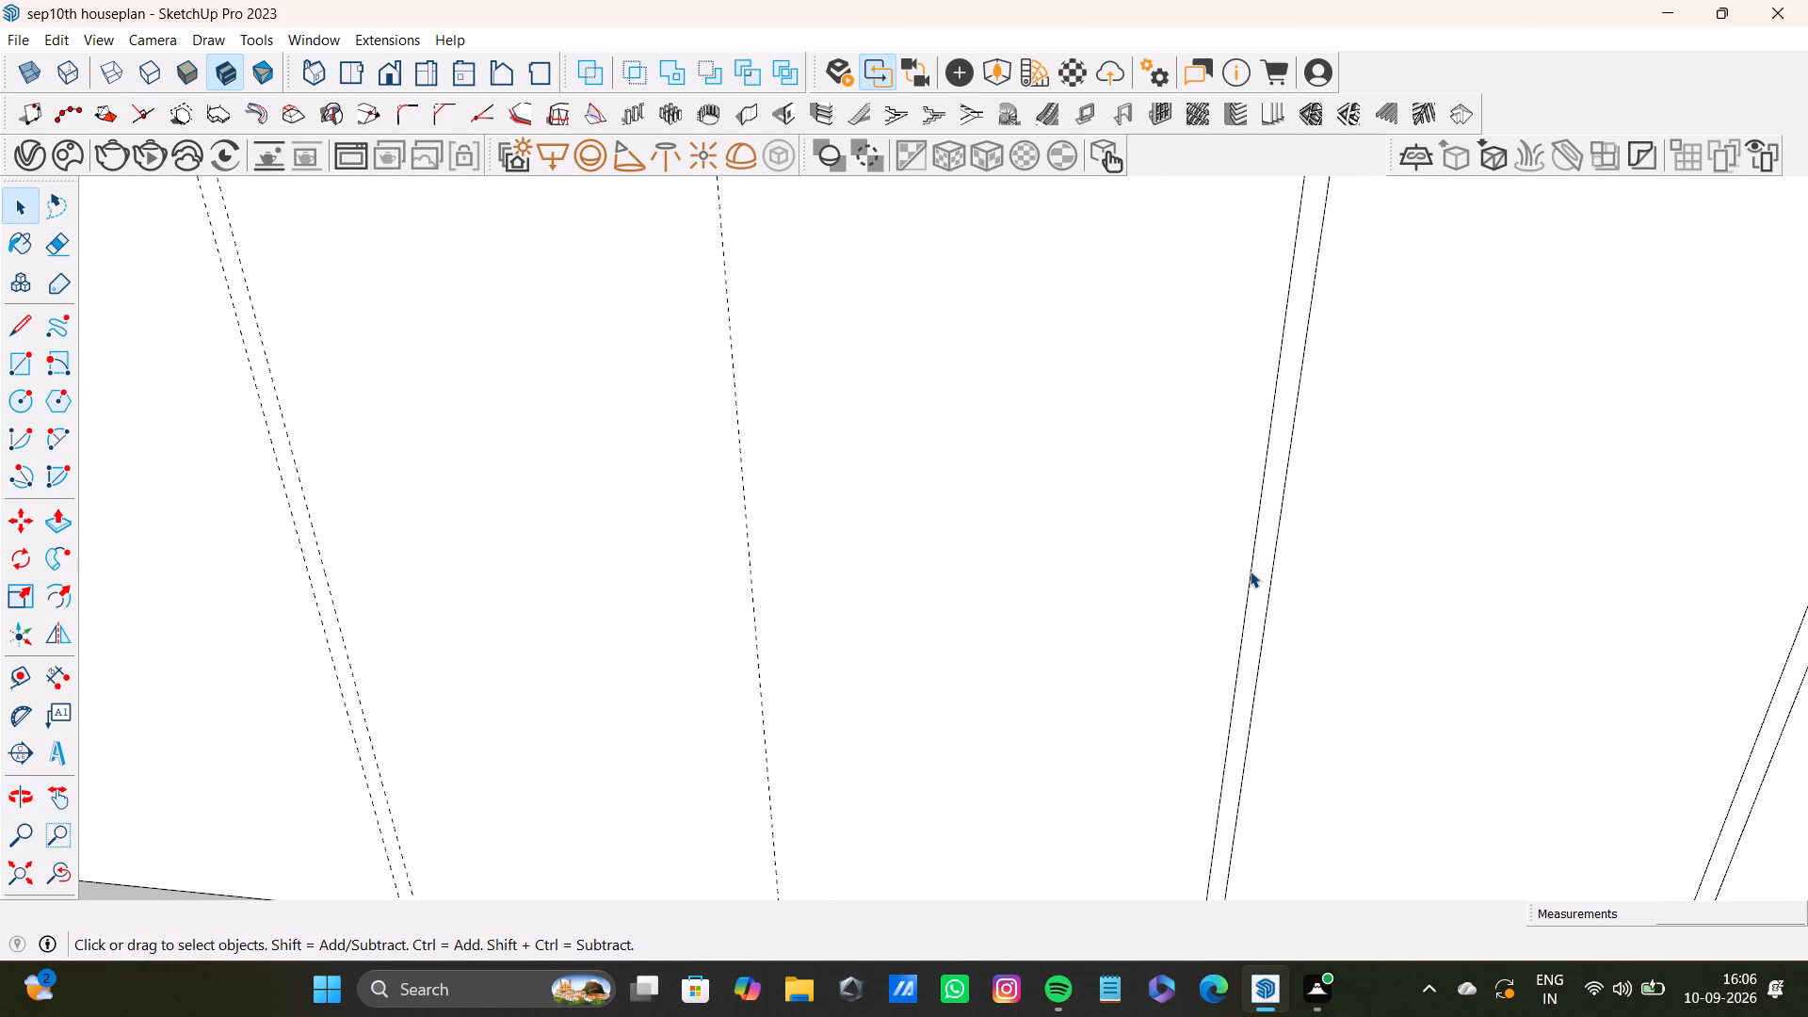
pyautogui.click(1252, 571)
pyautogui.press('Delete')
pyautogui.click(1263, 636)
pyautogui.press('Delete')
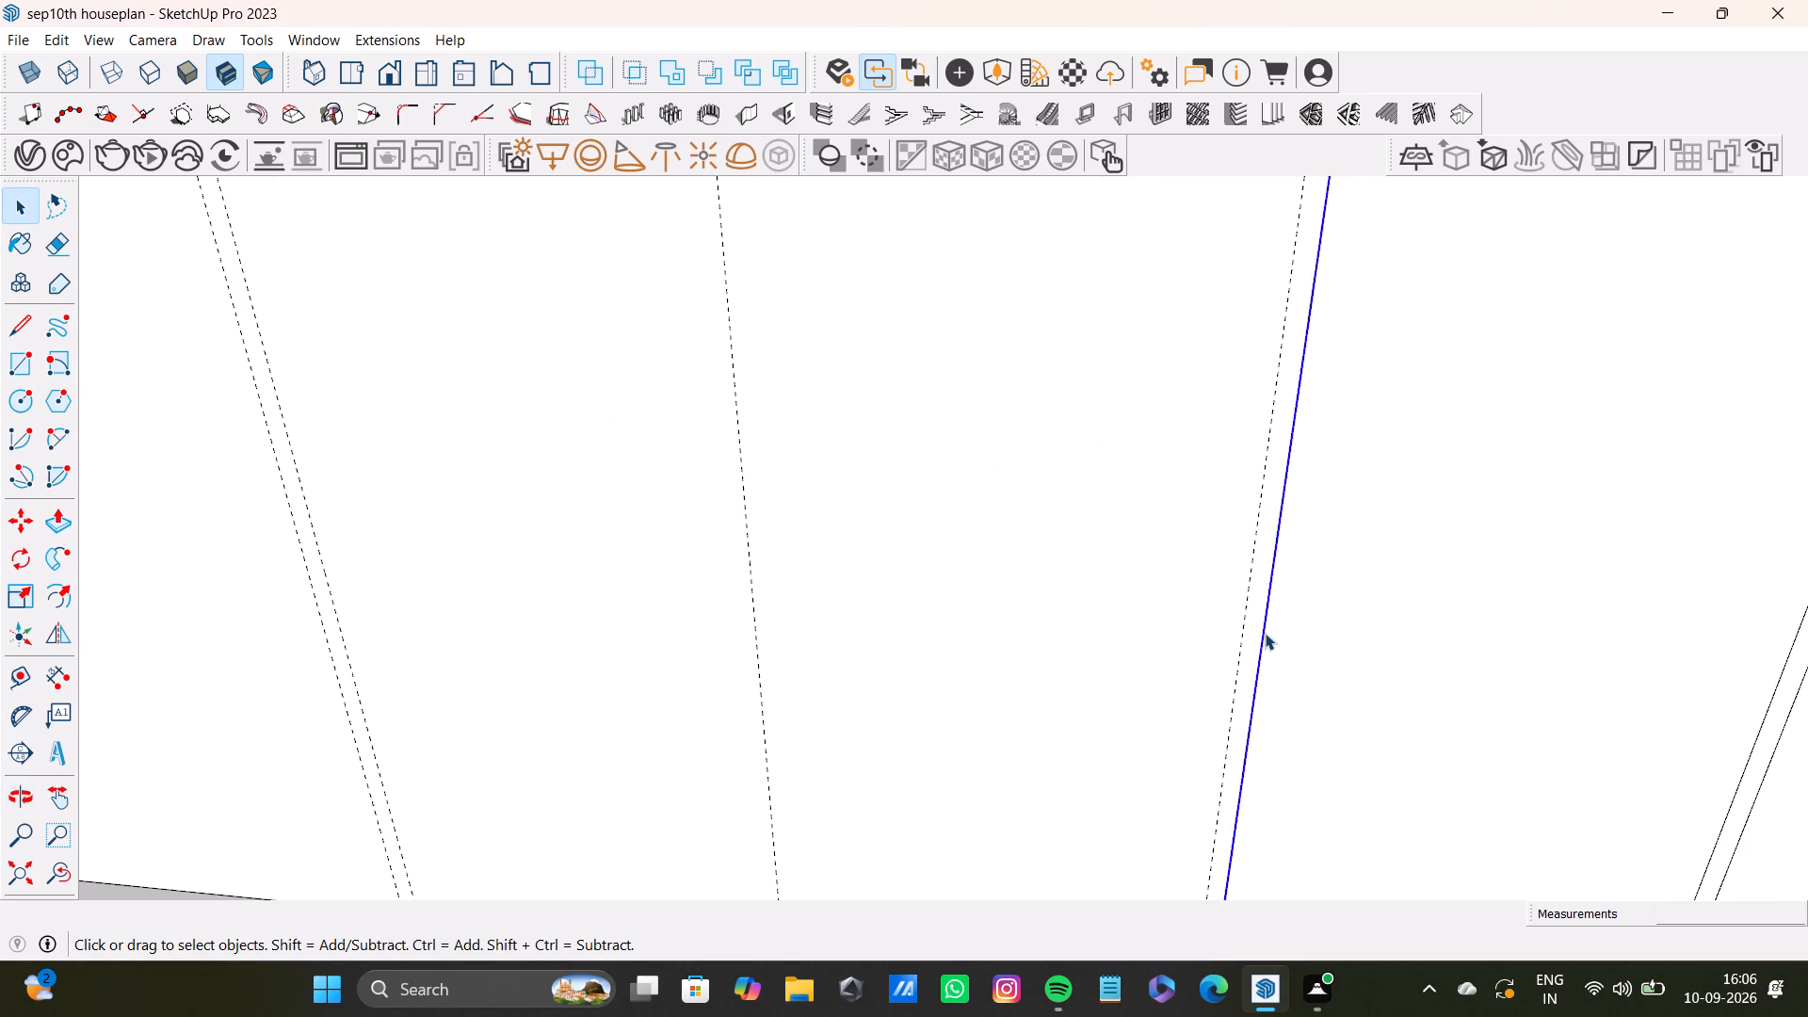
# Delete the two vertical edges of the gap between the fourth and fifth panels on the lower band, undoing any wrong deletion.
pyautogui.scroll(-13, 1262, 634)
pyautogui.keyDown('shift'); pyautogui.moveTo(1307, 597); pyautogui.dragTo(1042, 555, button='middle'); pyautogui.keyUp('shift')
pyautogui.scroll(7, 1151, 550)
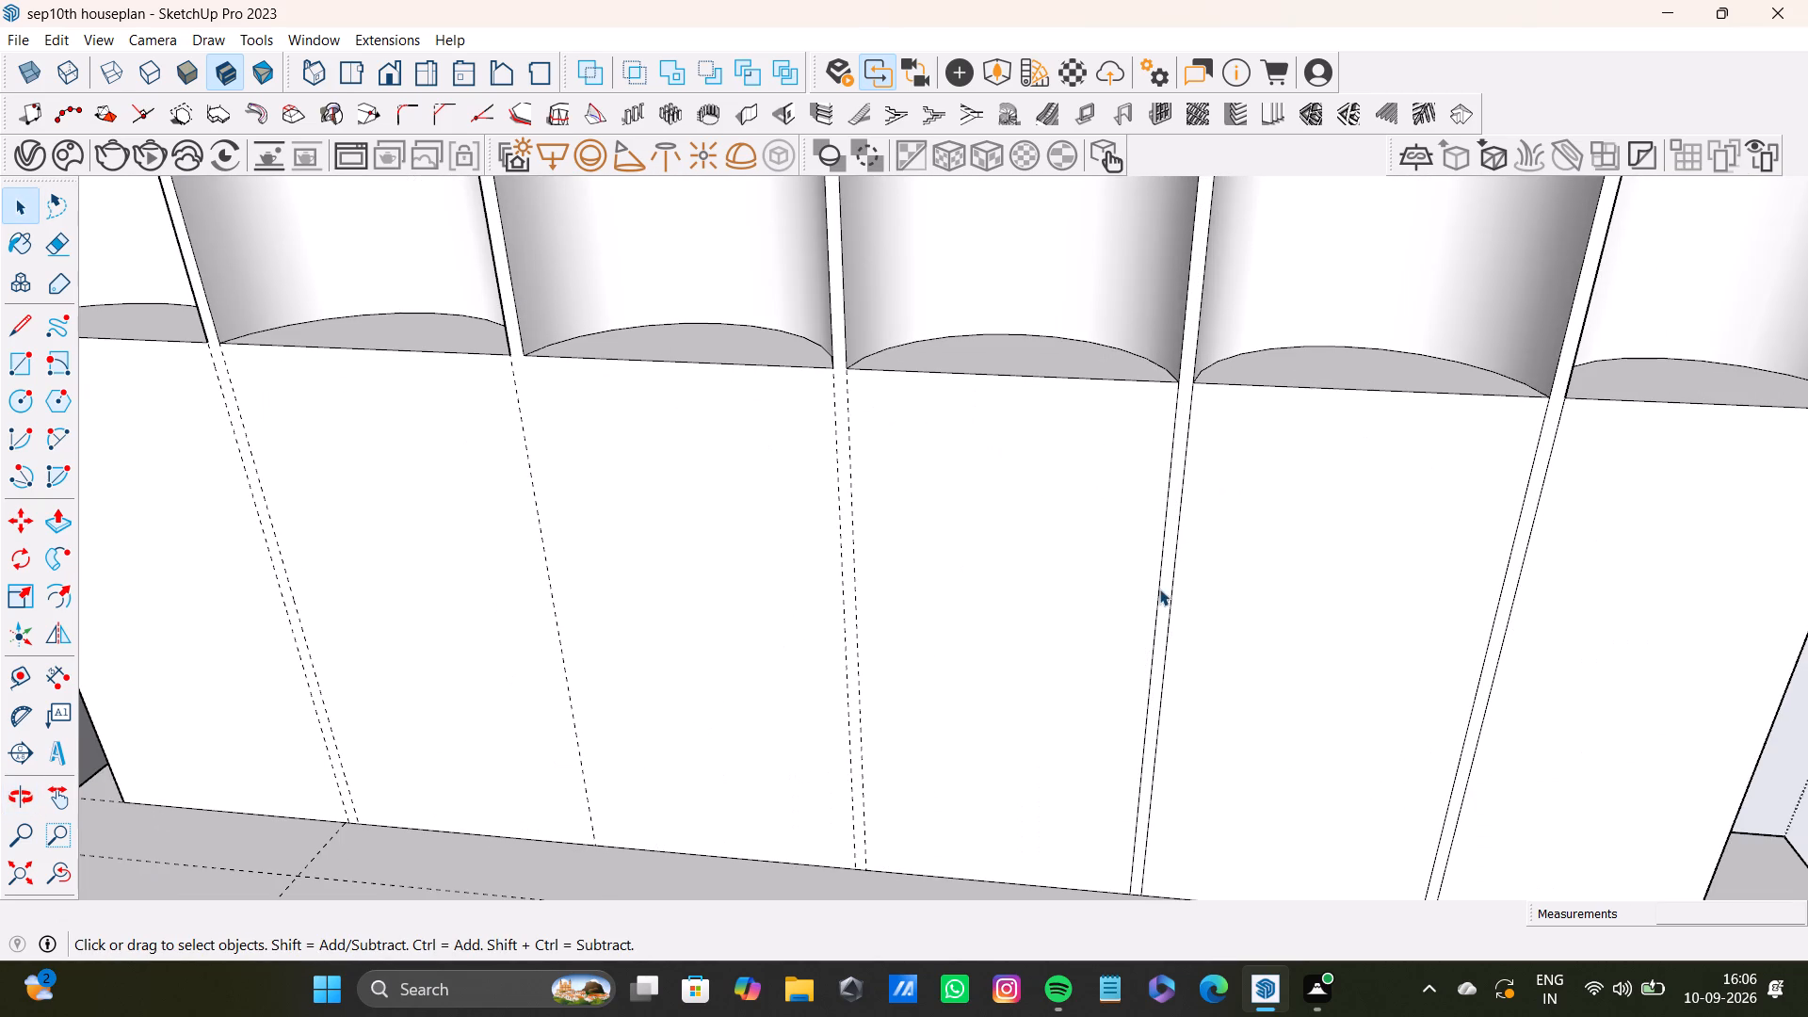
pyautogui.click(1157, 604)
pyautogui.press('Delete')
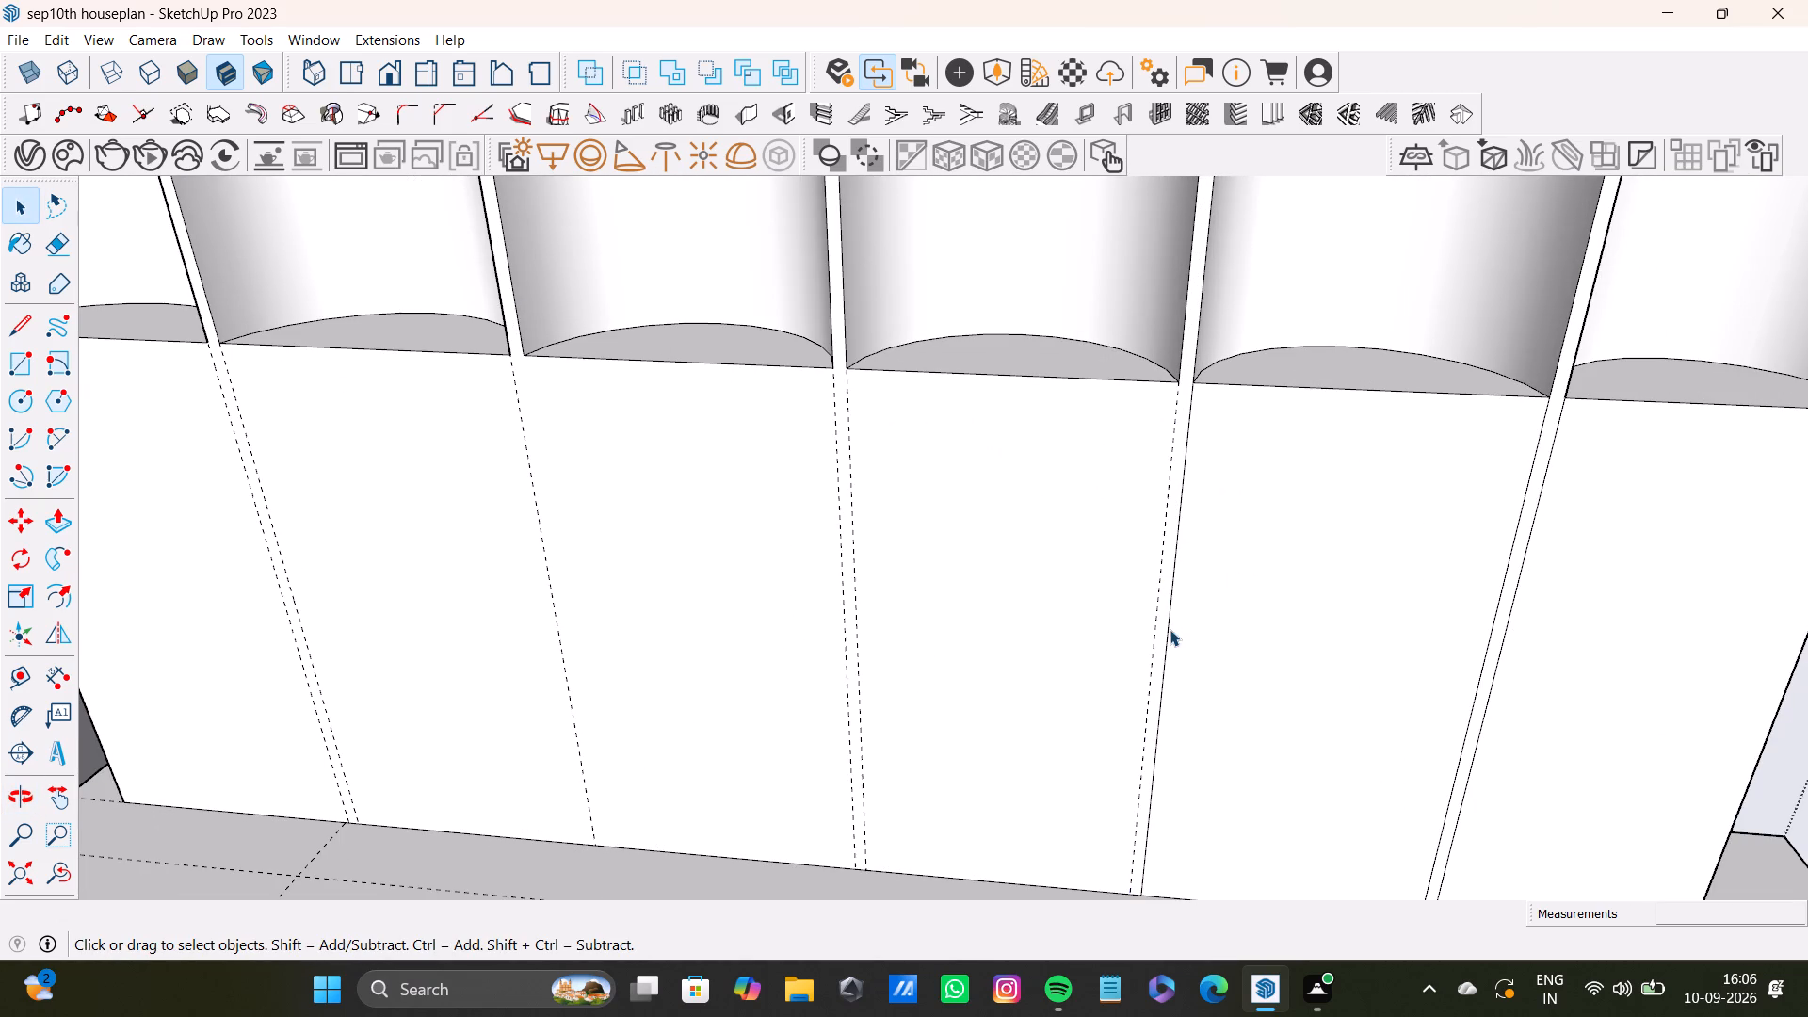
pyautogui.click(1159, 633)
pyautogui.press('Delete')
pyautogui.hotkey('ctrl', 'z')
pyautogui.scroll(1, 1169, 638)
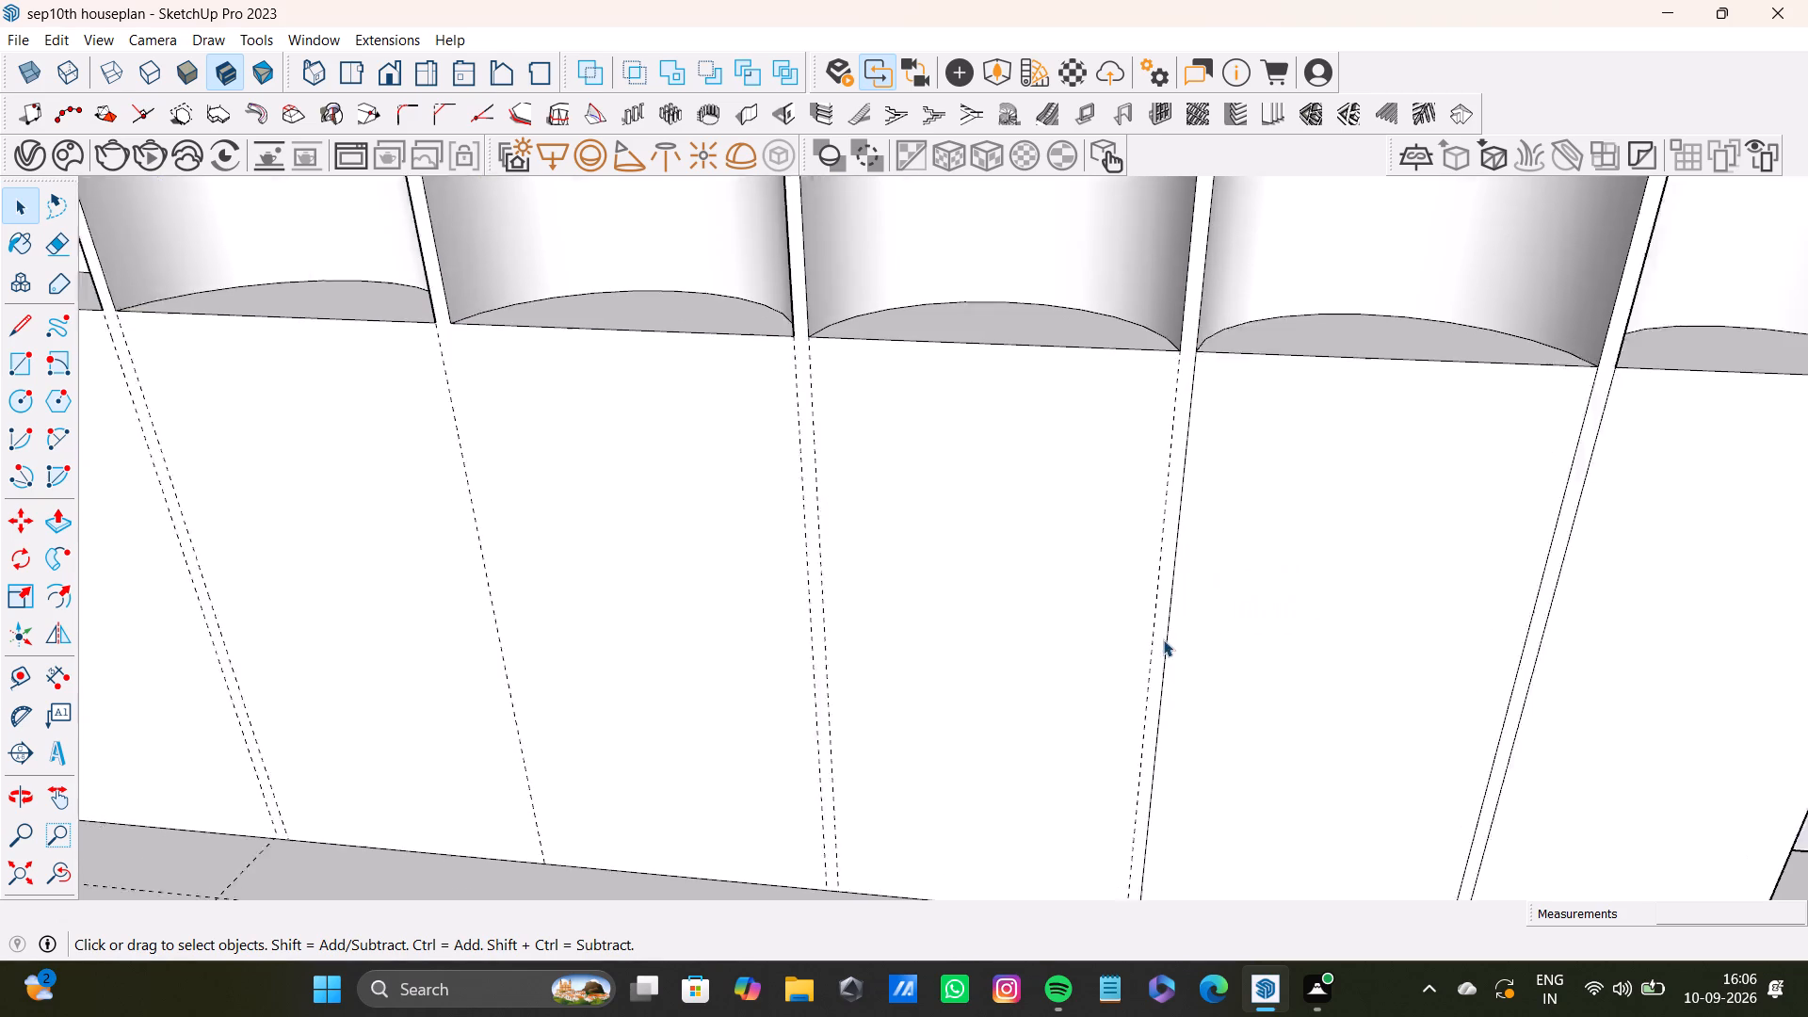
pyautogui.scroll(2, 1163, 639)
pyautogui.click(1167, 660)
pyautogui.press('Delete')
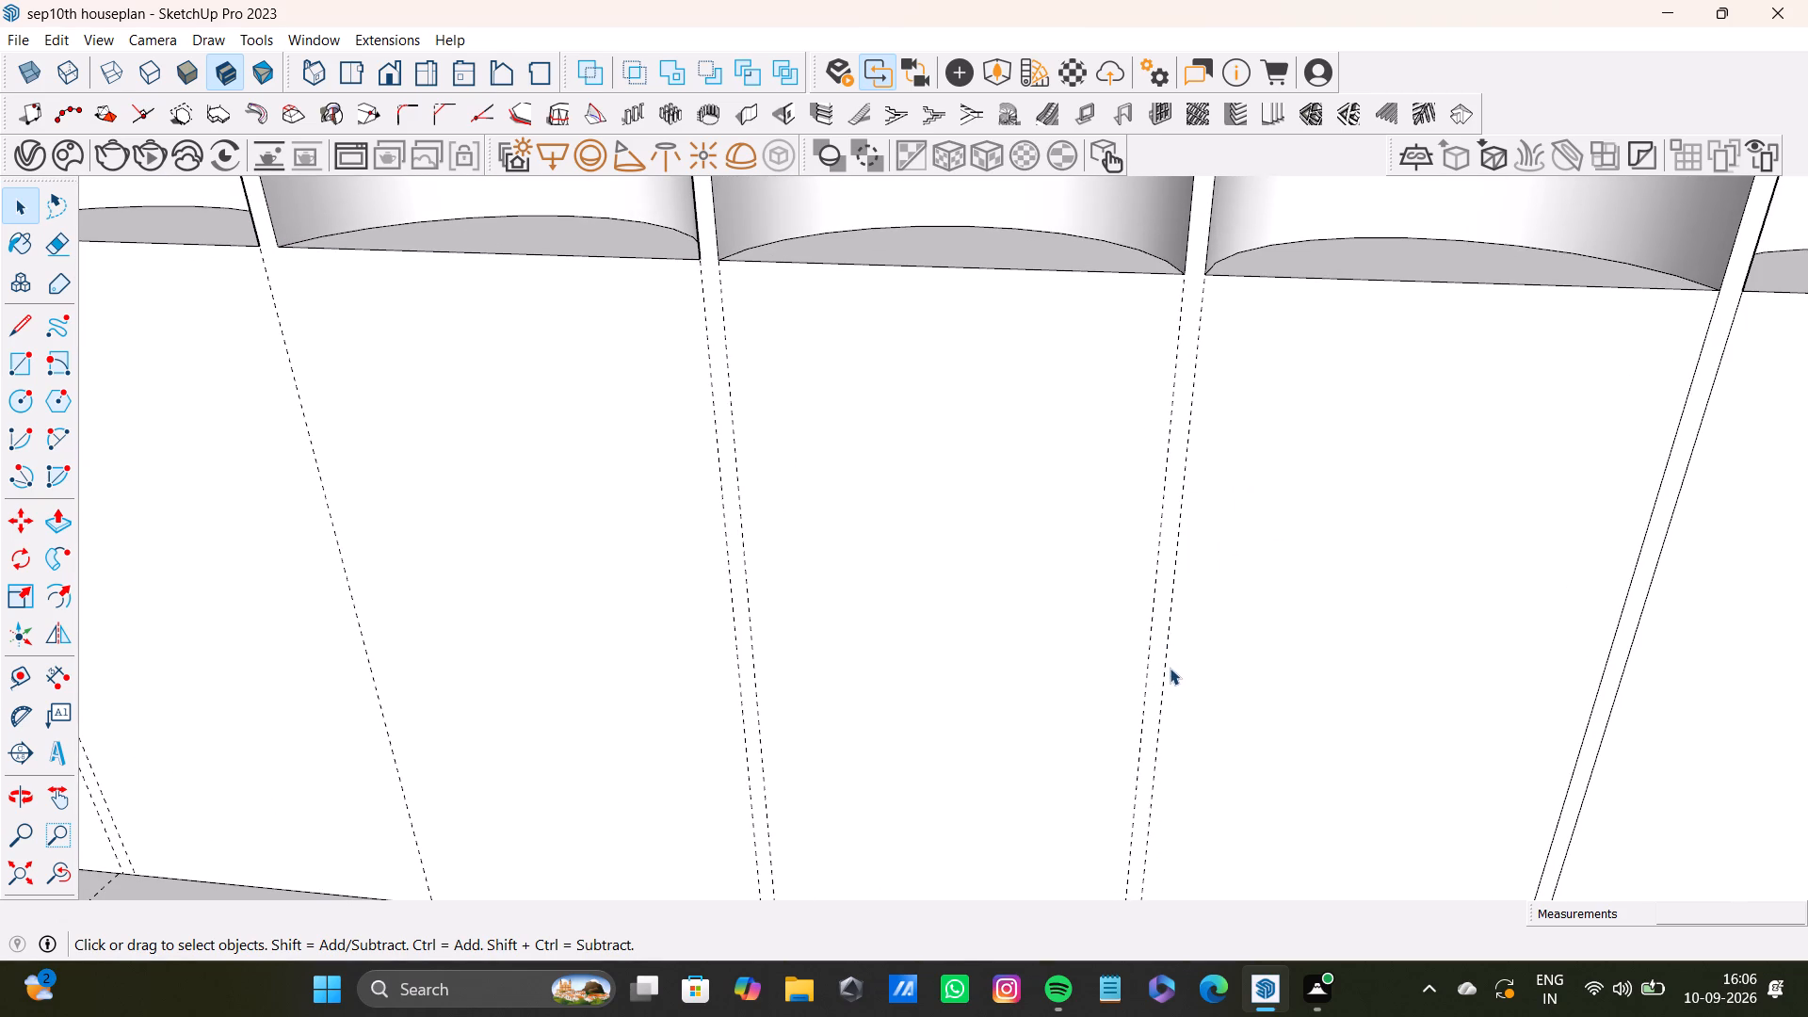
# Delete the two vertical edges of the gap between the fifth and sixth panels on the lower band.
pyautogui.scroll(-11, 1266, 619)
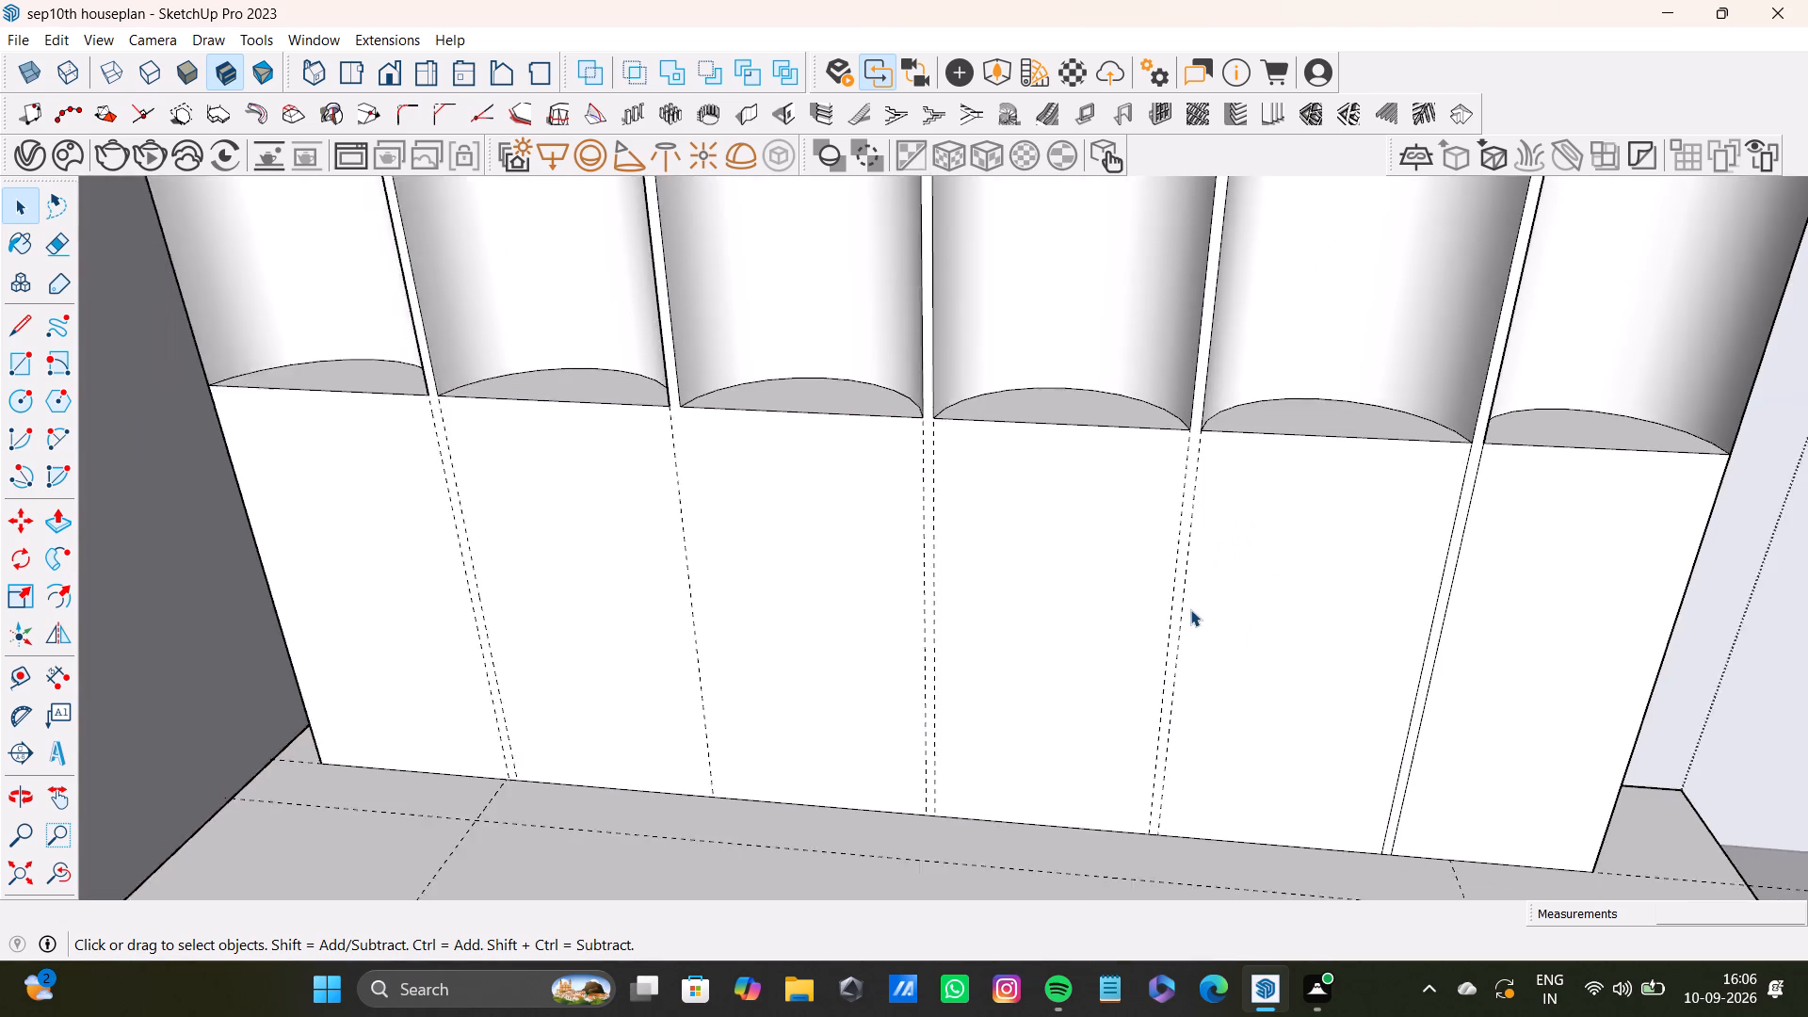
pyautogui.keyDown('shift'); pyautogui.moveTo(1222, 573); pyautogui.dragTo(965, 492, button='middle'); pyautogui.keyUp('shift')
pyautogui.scroll(7, 1114, 522)
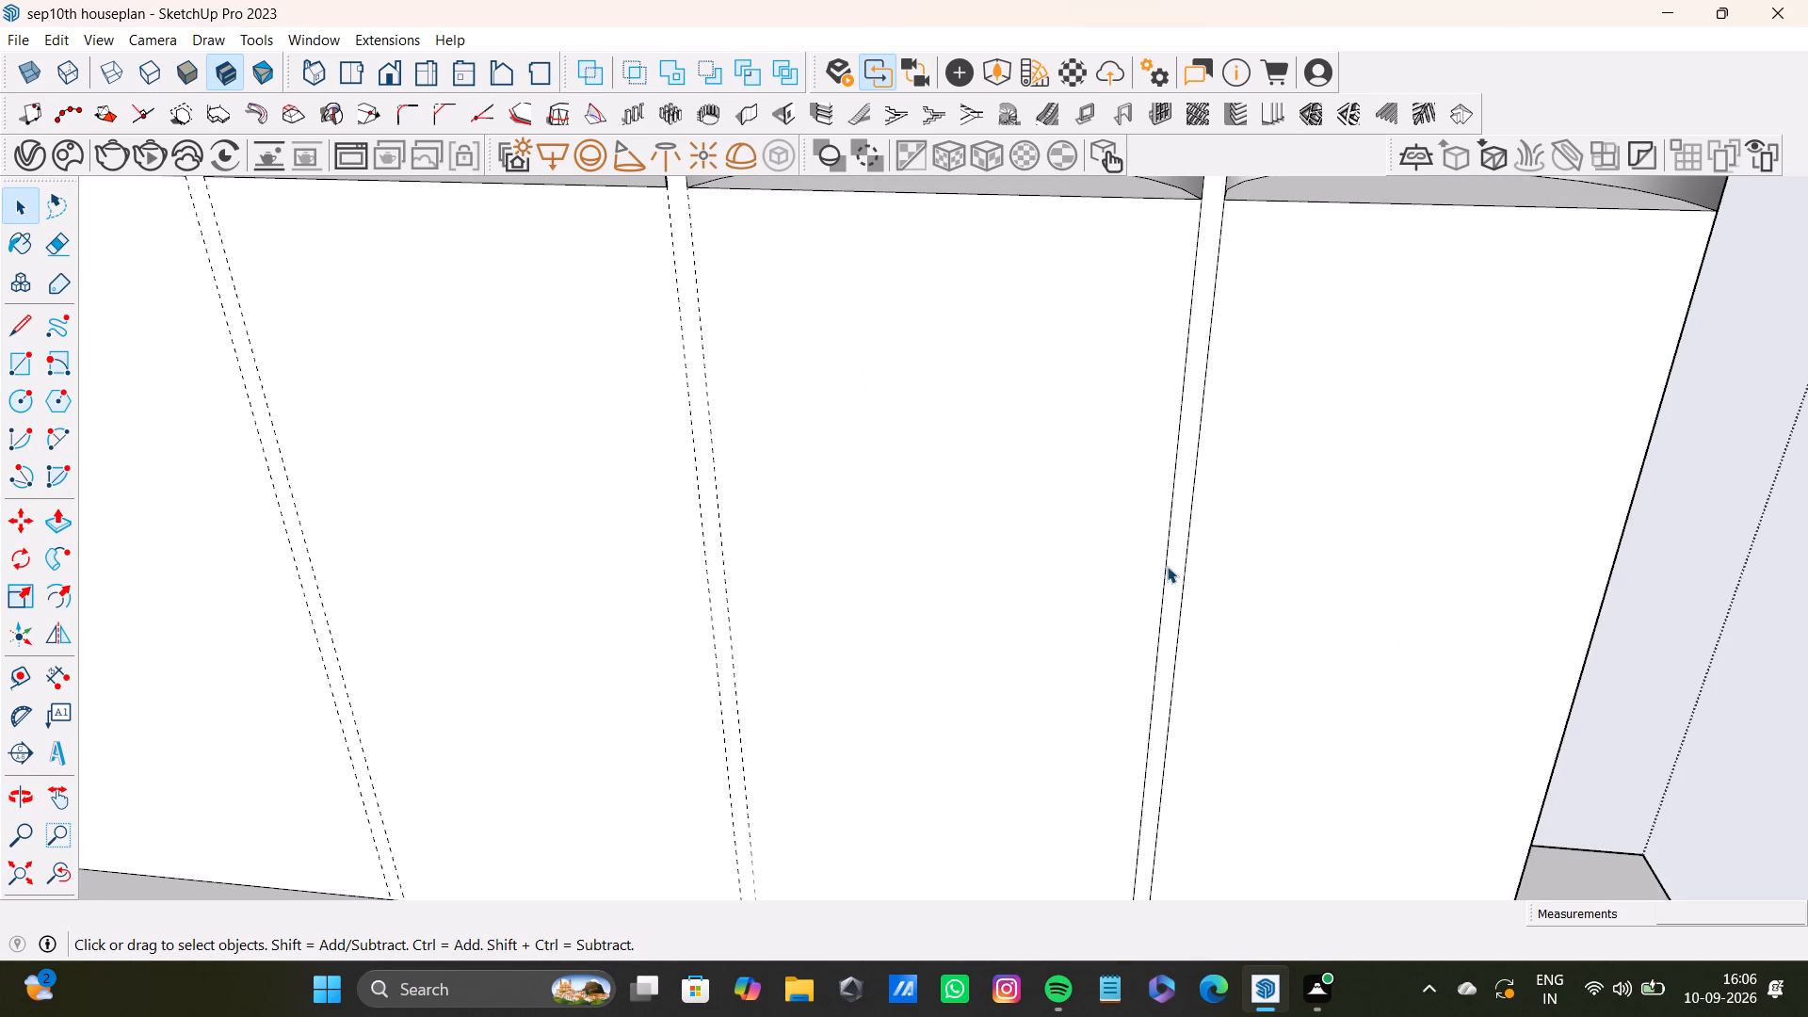
pyautogui.click(1167, 566)
pyautogui.press('Delete')
pyautogui.click(1182, 617)
pyautogui.press('Delete')
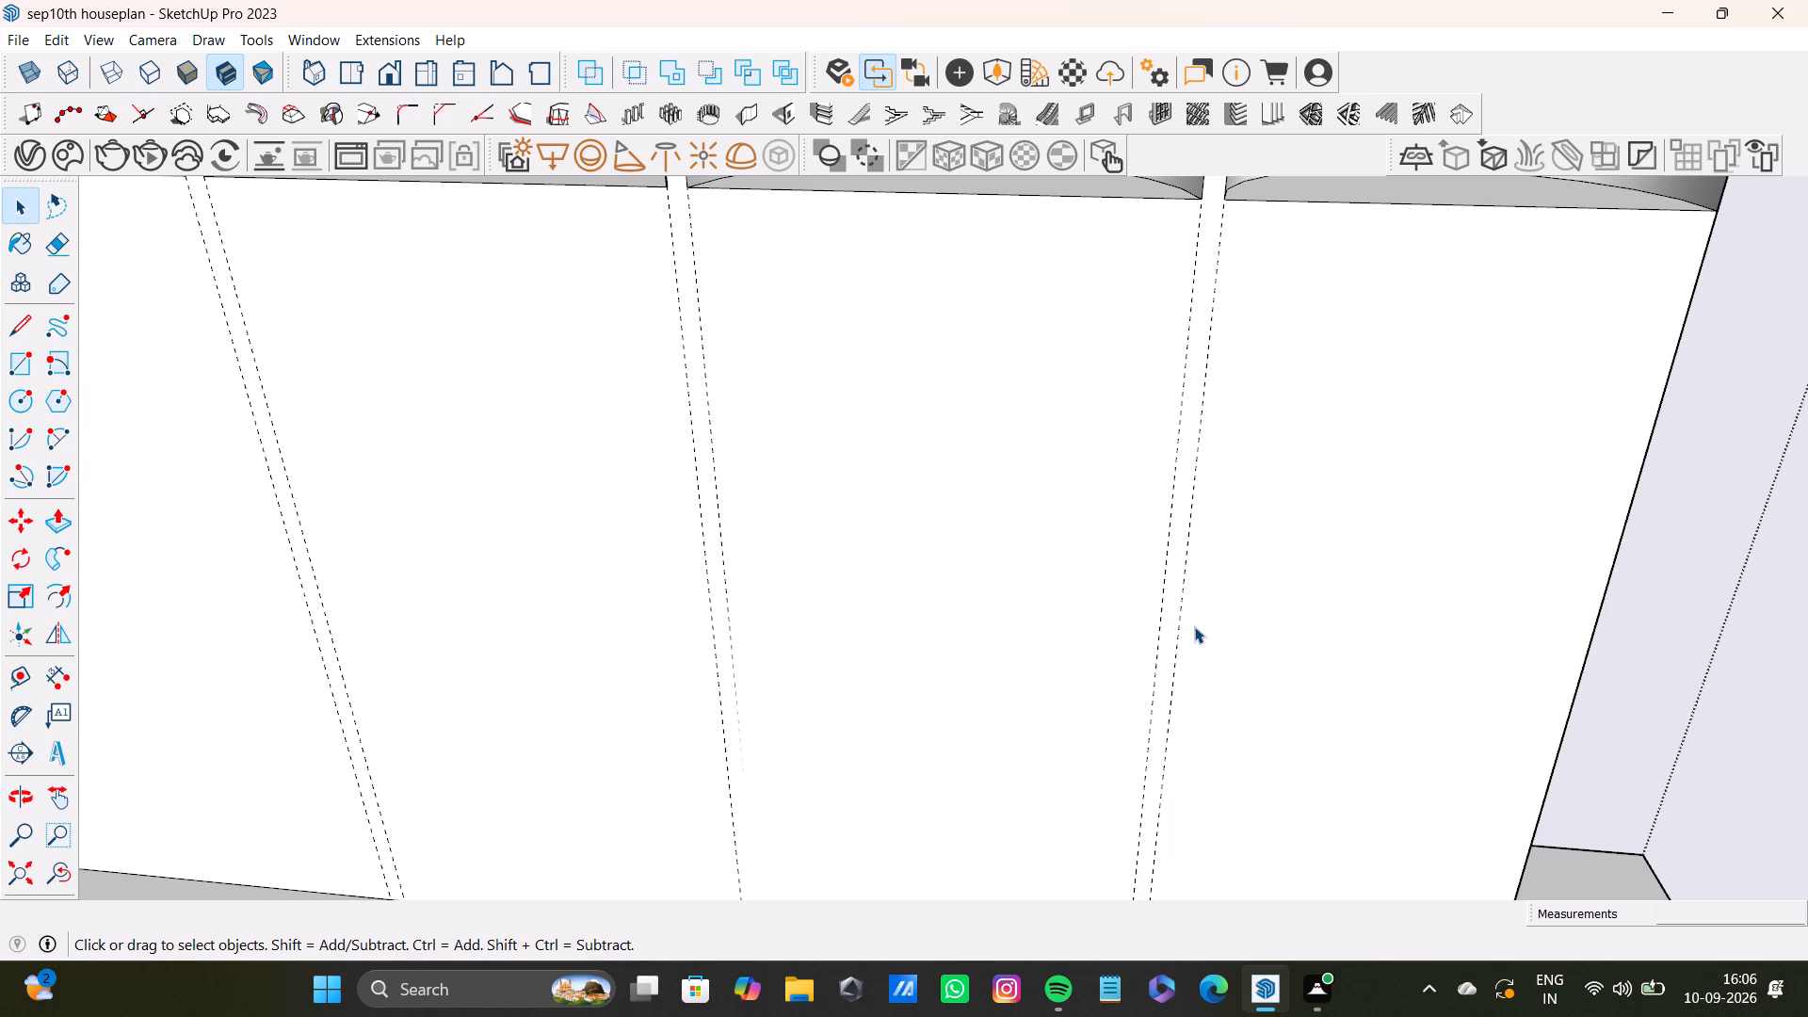
# Delete the two guide lines at the first panel gap and the remaining guide at the second gap.
pyautogui.scroll(-10, 758, 428)
pyautogui.moveTo(709, 445); pyautogui.dragTo(940, 426, button='middle')
pyautogui.scroll(4, 547, 465)
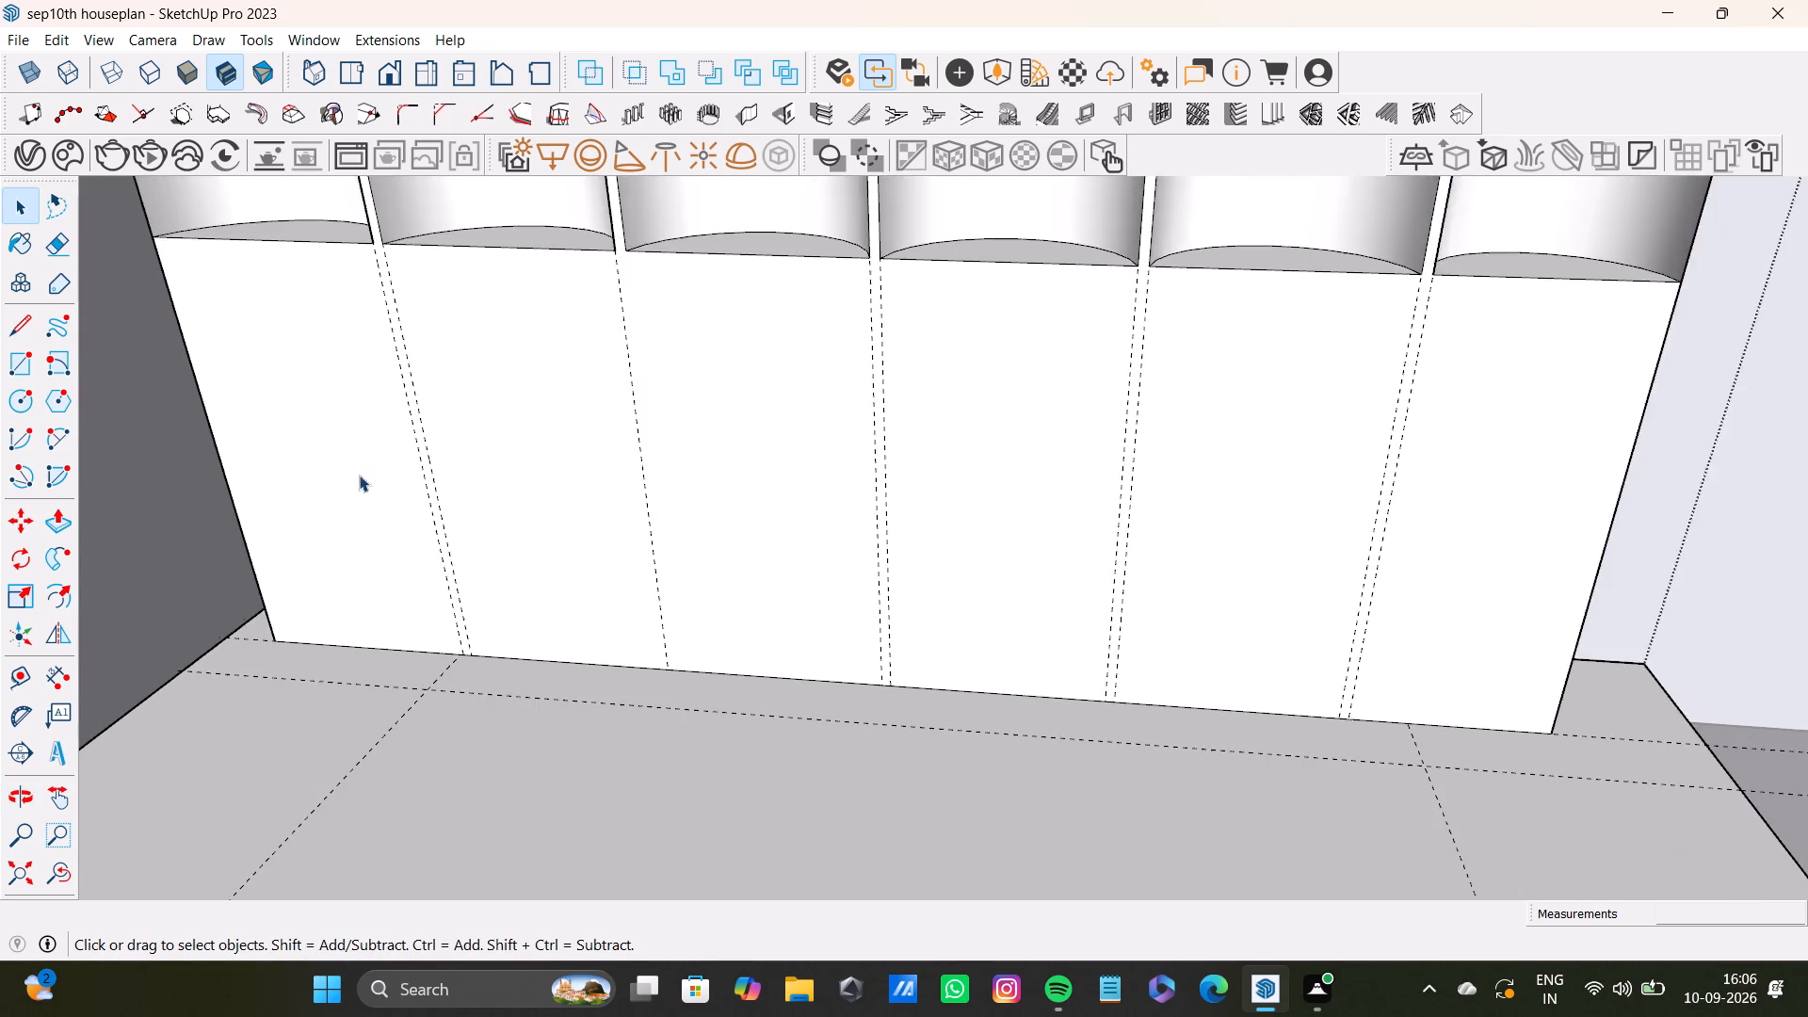
pyautogui.scroll(8, 359, 475)
pyautogui.click(422, 509)
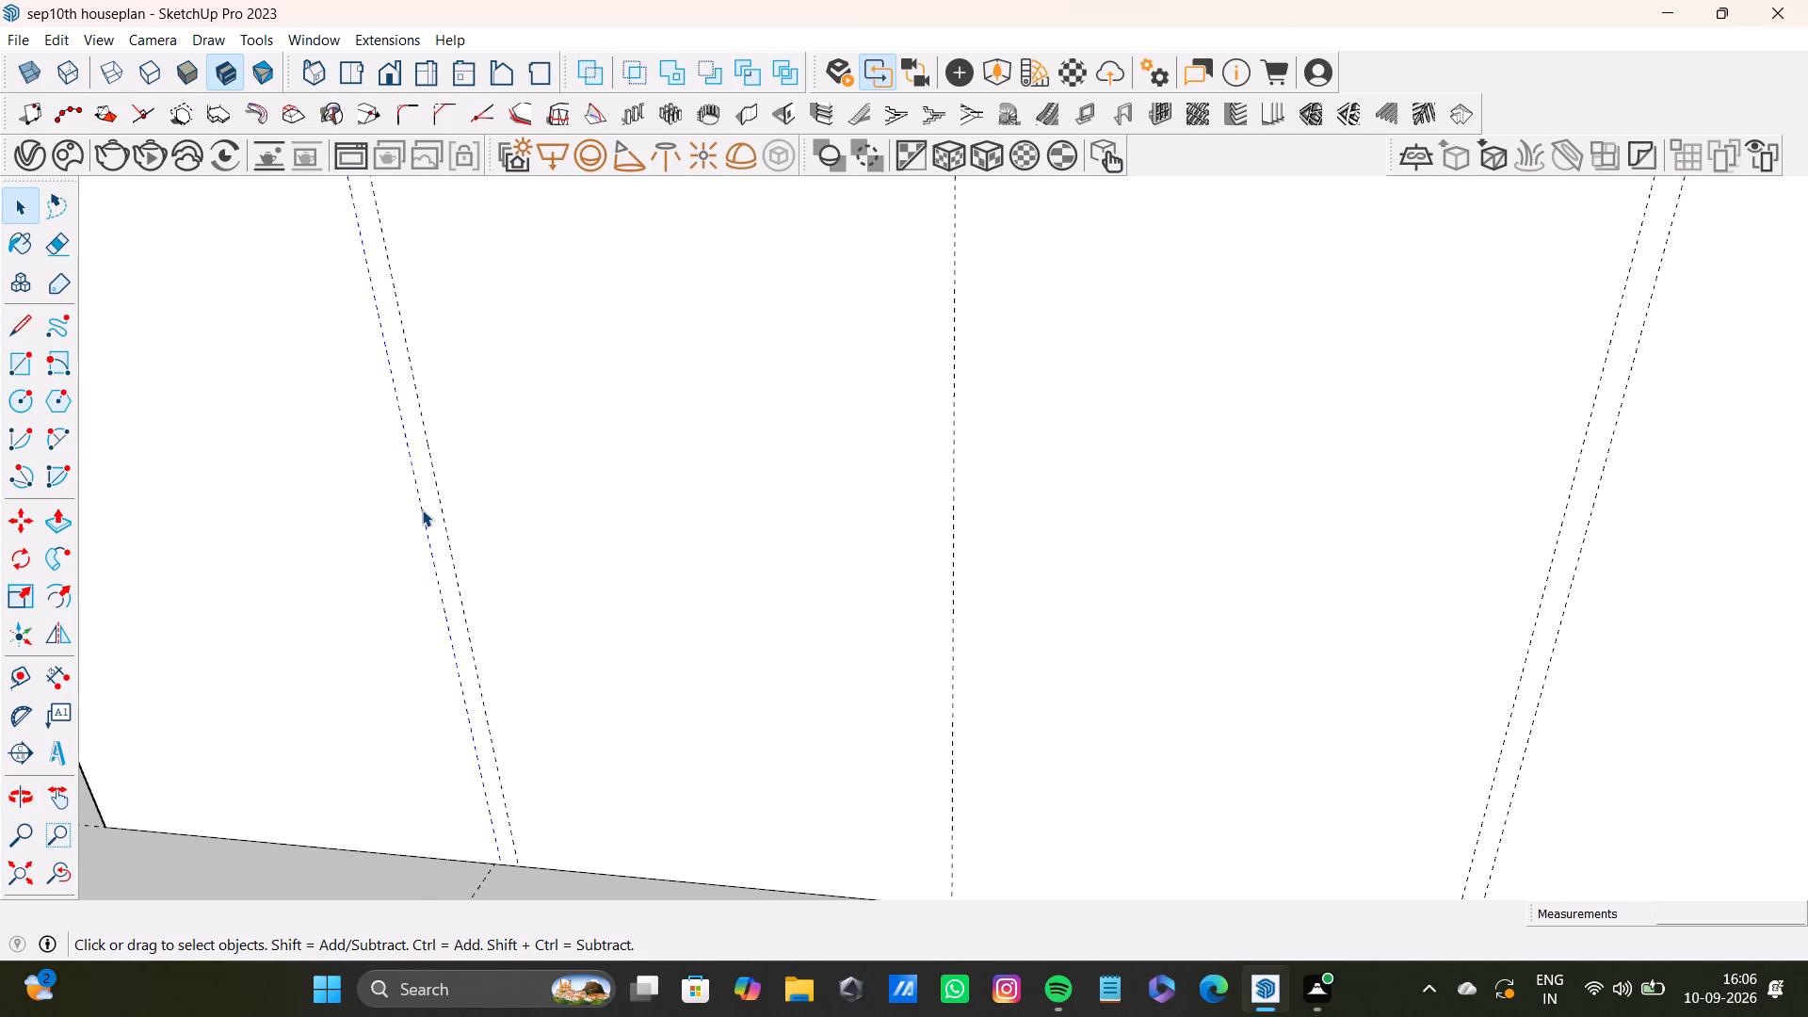
pyautogui.press('Delete')
pyautogui.click(447, 532)
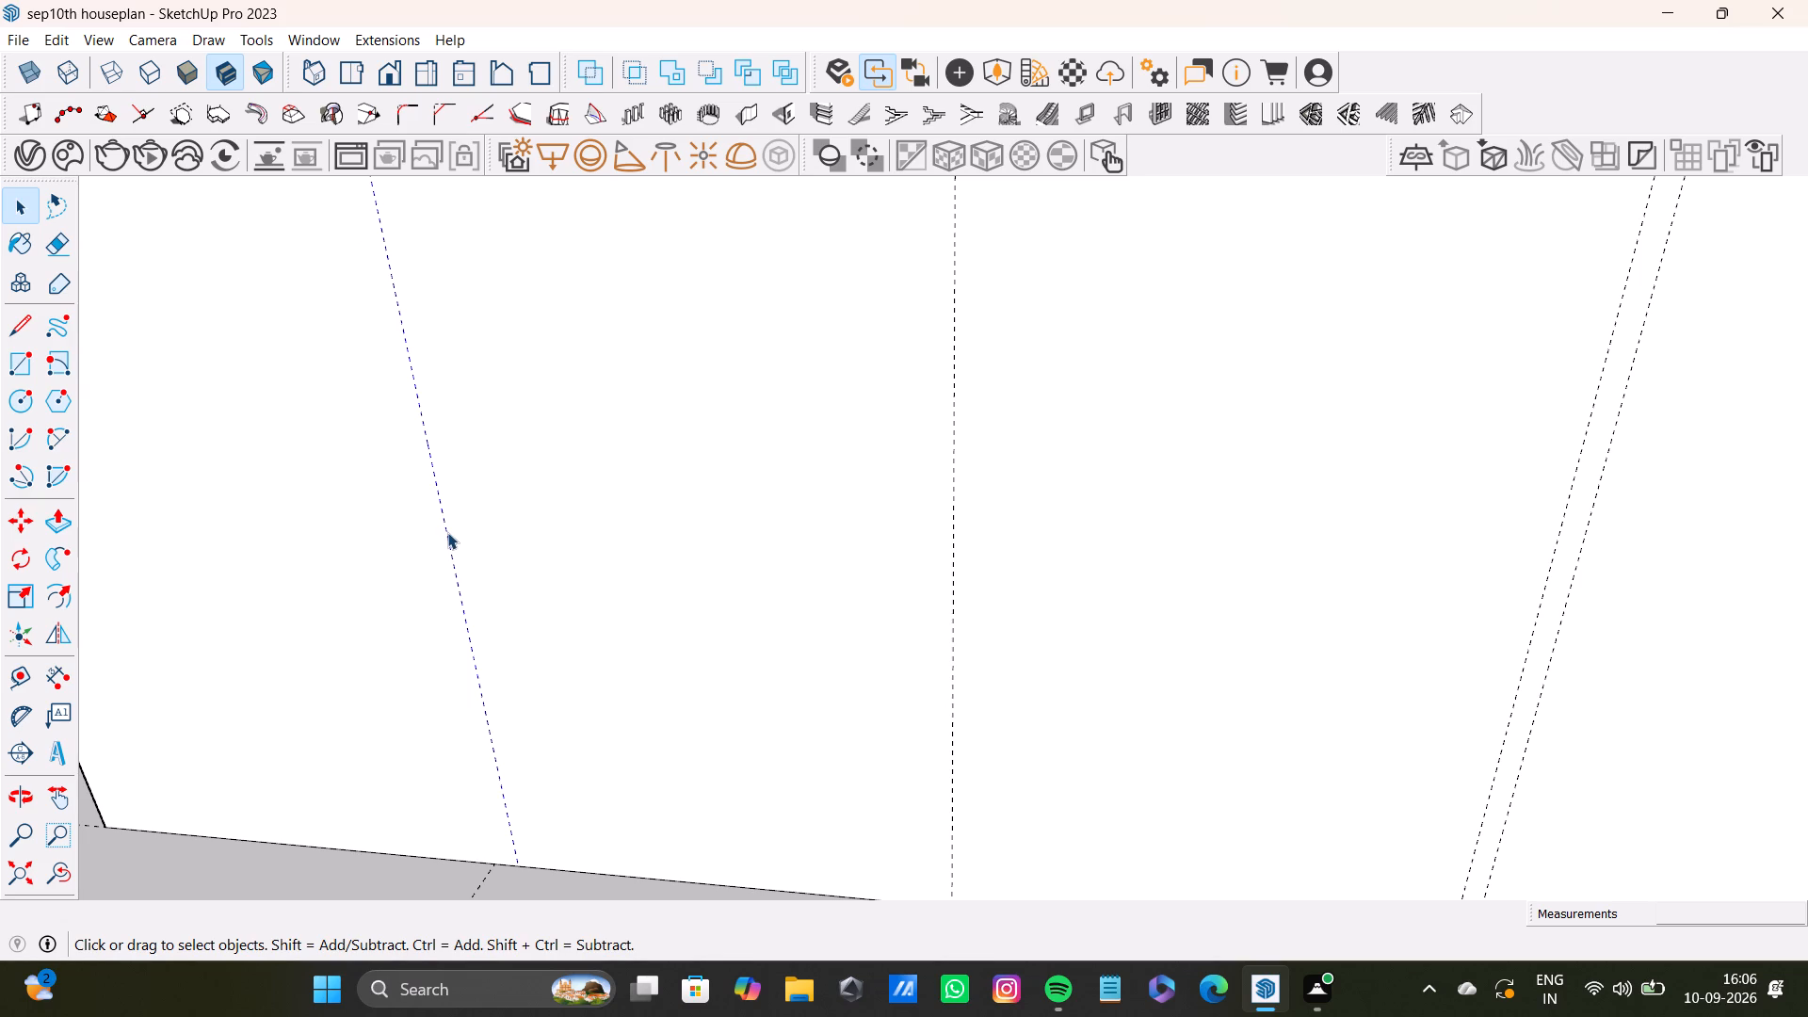
pyautogui.press('Delete')
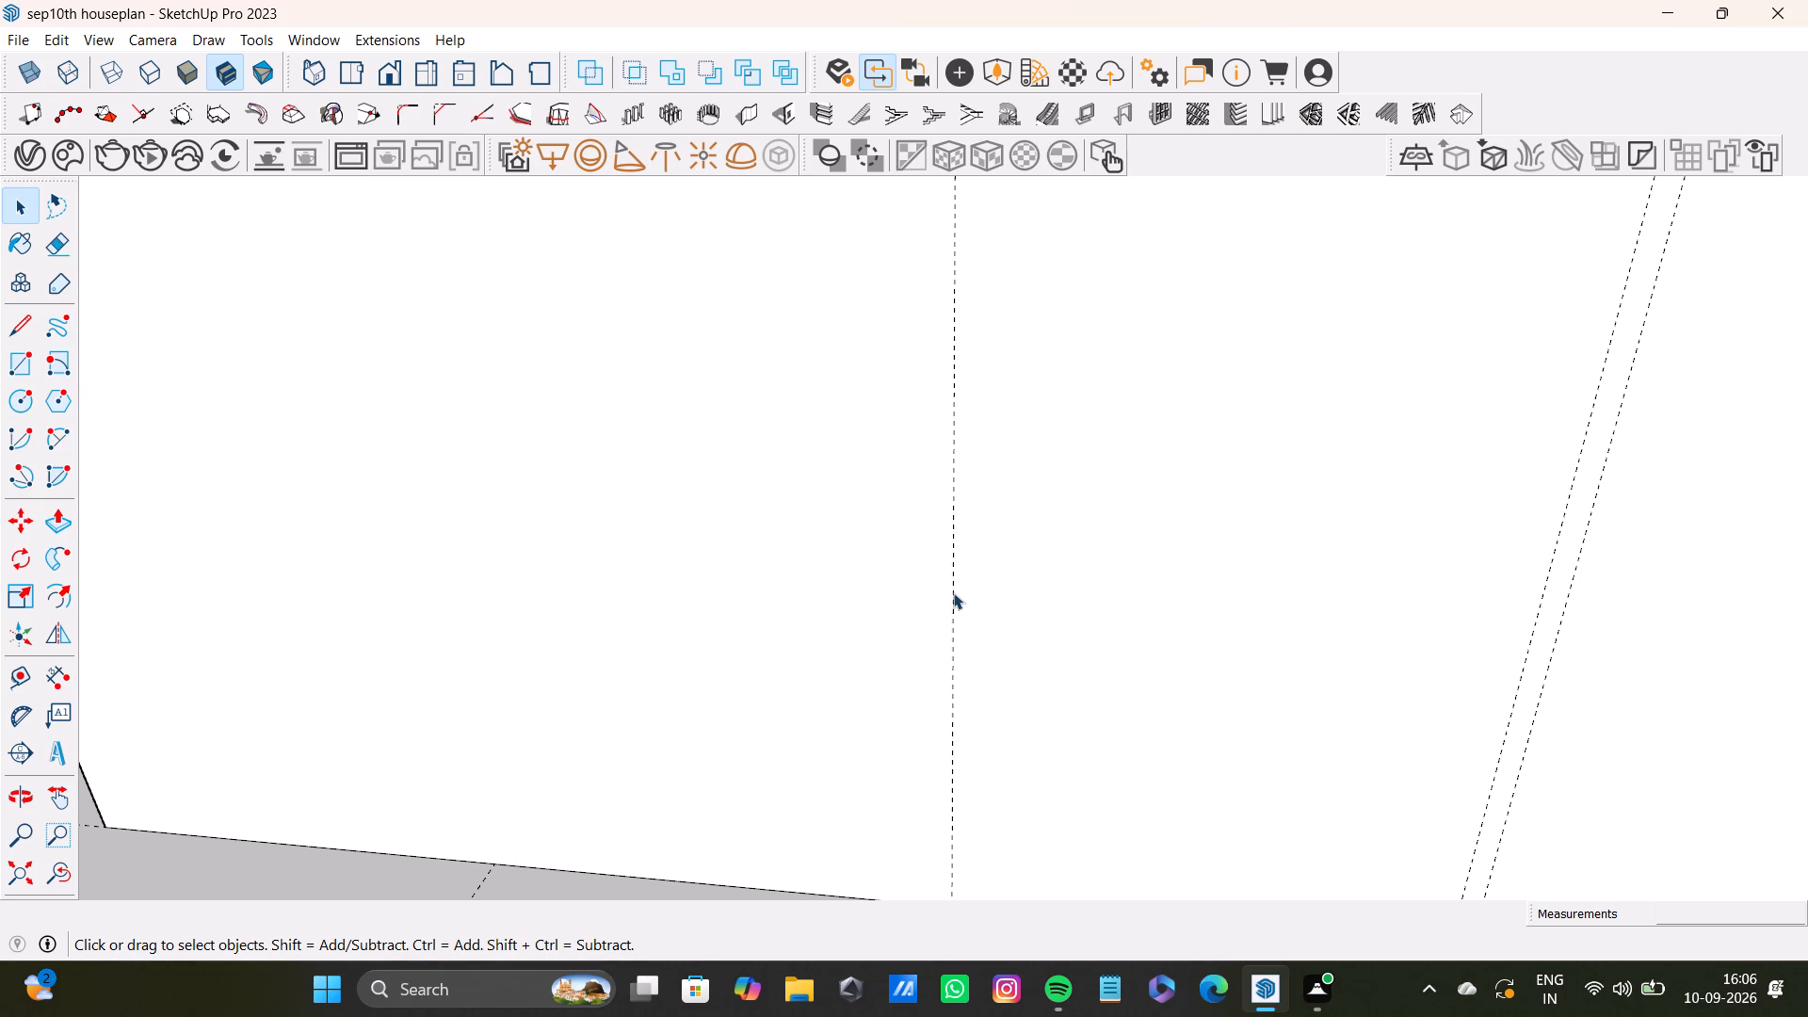
pyautogui.click(953, 593)
pyautogui.press('Delete')
# Delete the two guide lines at the third panel gap, between the third and fourth panels, on the headboard's lower band.
pyautogui.scroll(-10, 737, 567)
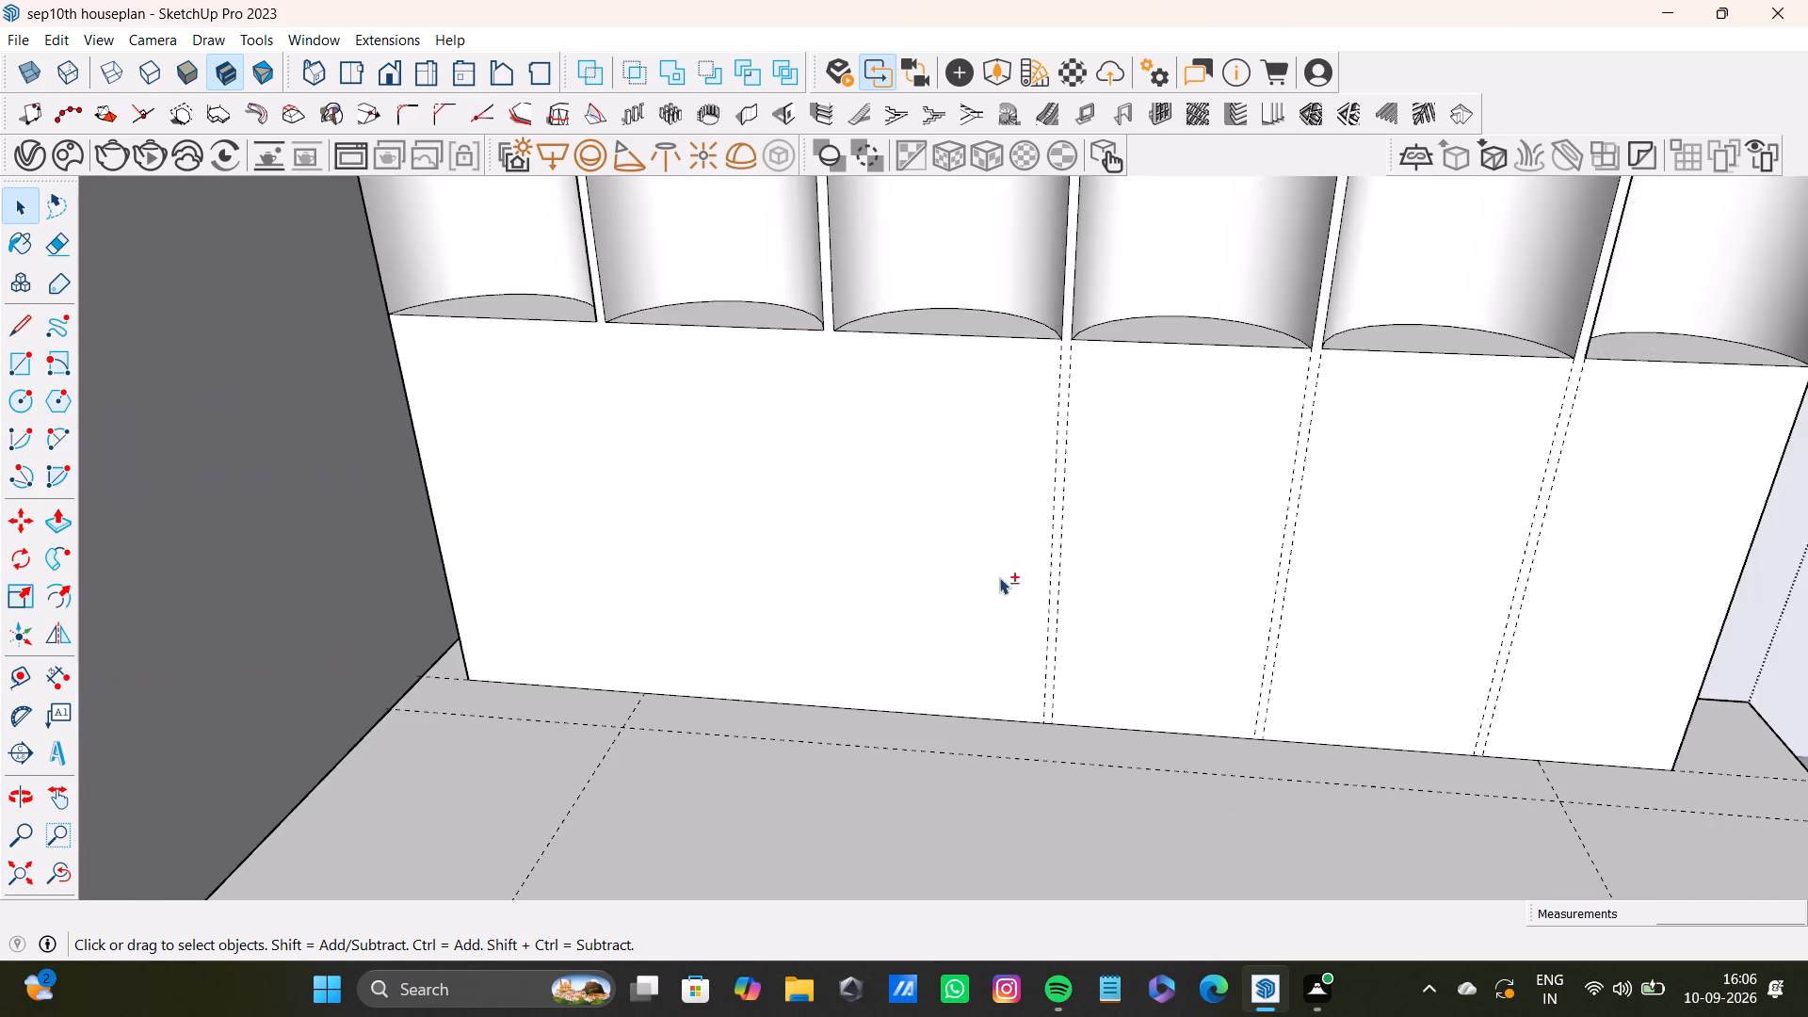
pyautogui.keyDown('shift'); pyautogui.scroll(7, 1020, 508); pyautogui.keyUp('shift')
pyautogui.keyDown('shift'); pyautogui.click(1064, 552); pyautogui.keyUp('shift')
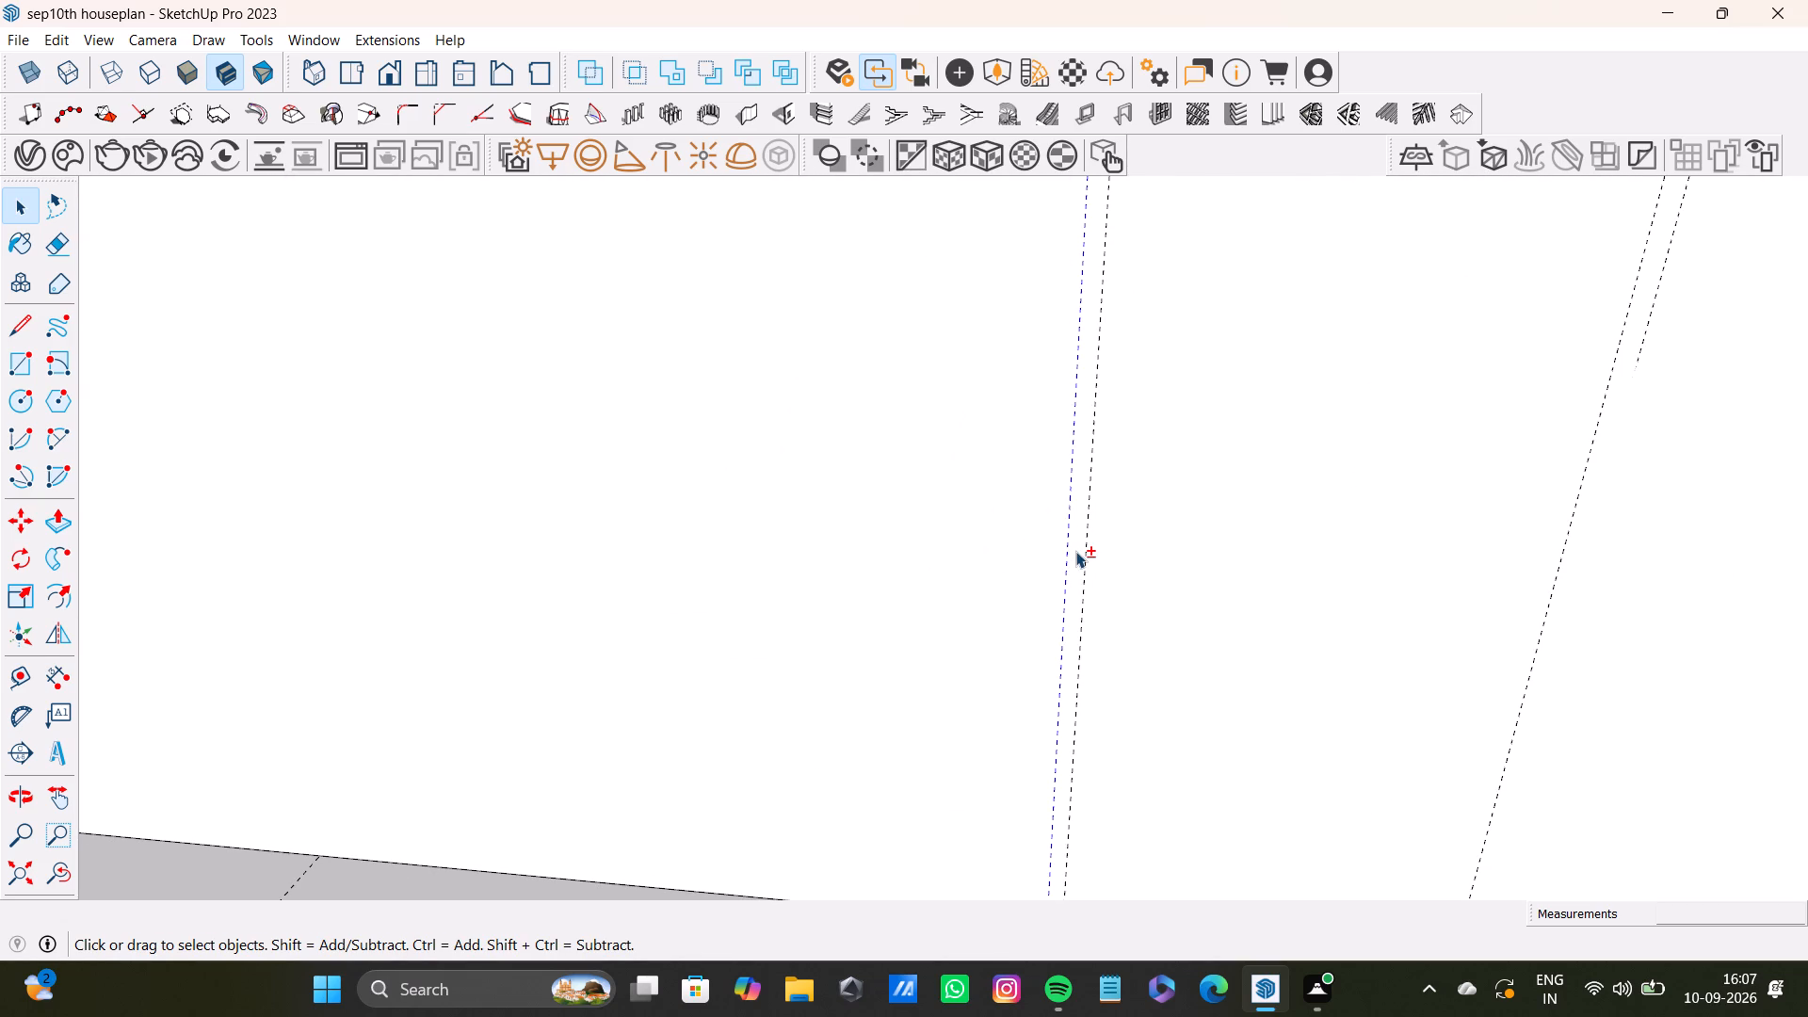
pyautogui.hotkey('shift', 'Delete')
pyautogui.keyDown('shift'); pyautogui.click(1083, 567); pyautogui.keyUp('shift')
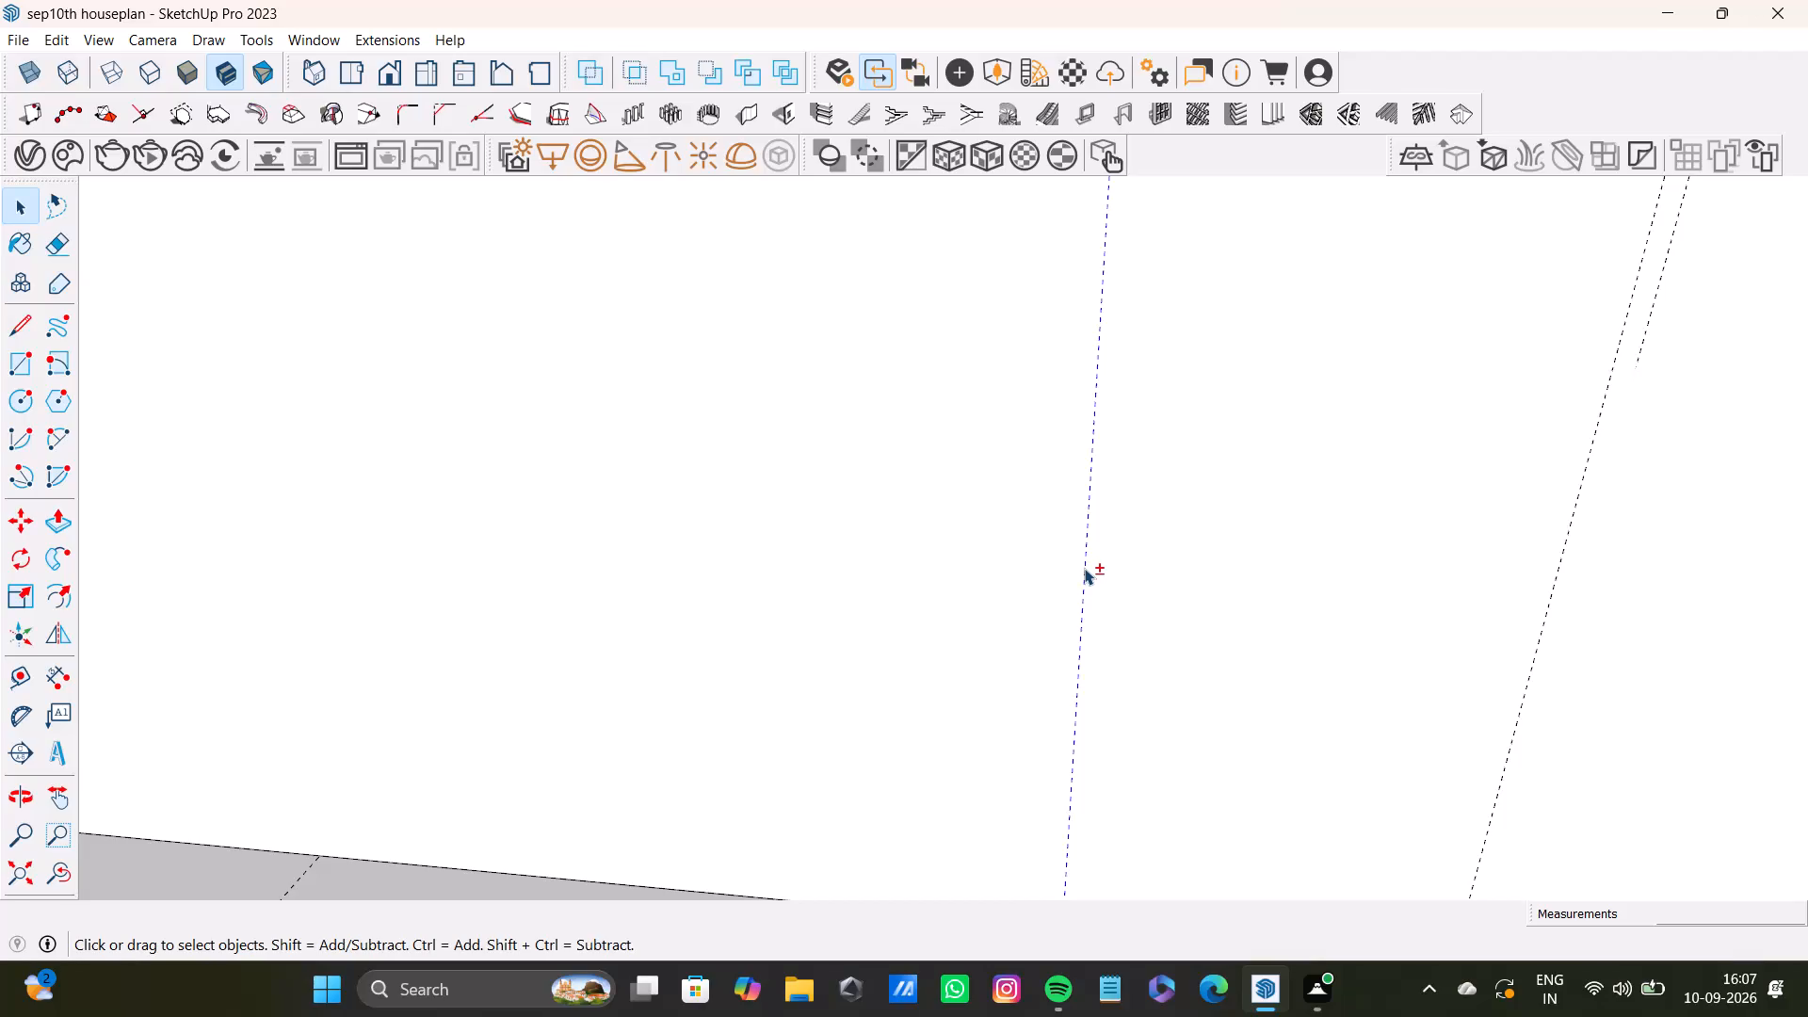
pyautogui.hotkey('shift', 'Delete')
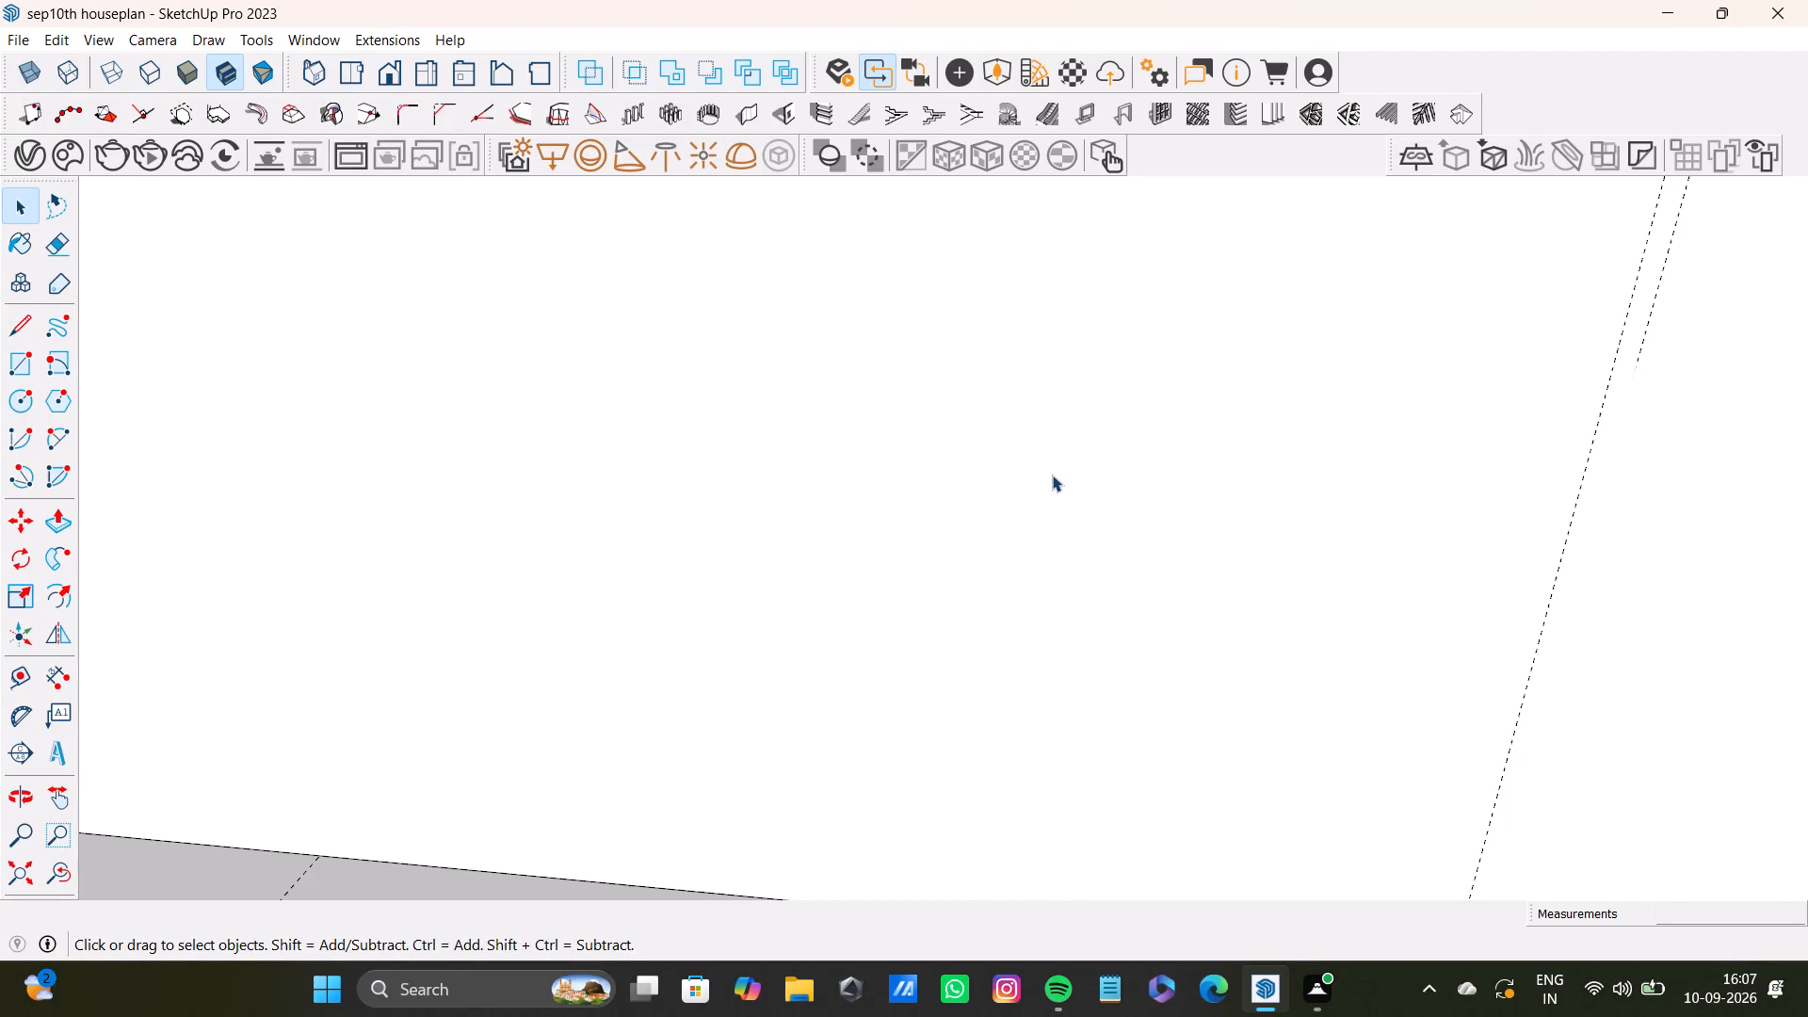
# Delete the two guide lines at the fourth panel gap, between the fourth and fifth panels, on the lower band.
pyautogui.scroll(-7, 1057, 508)
pyautogui.keyDown('shift'); pyautogui.moveTo(1211, 463); pyautogui.dragTo(898, 425, button='middle'); pyautogui.keyUp('shift')
pyautogui.scroll(7, 1002, 418)
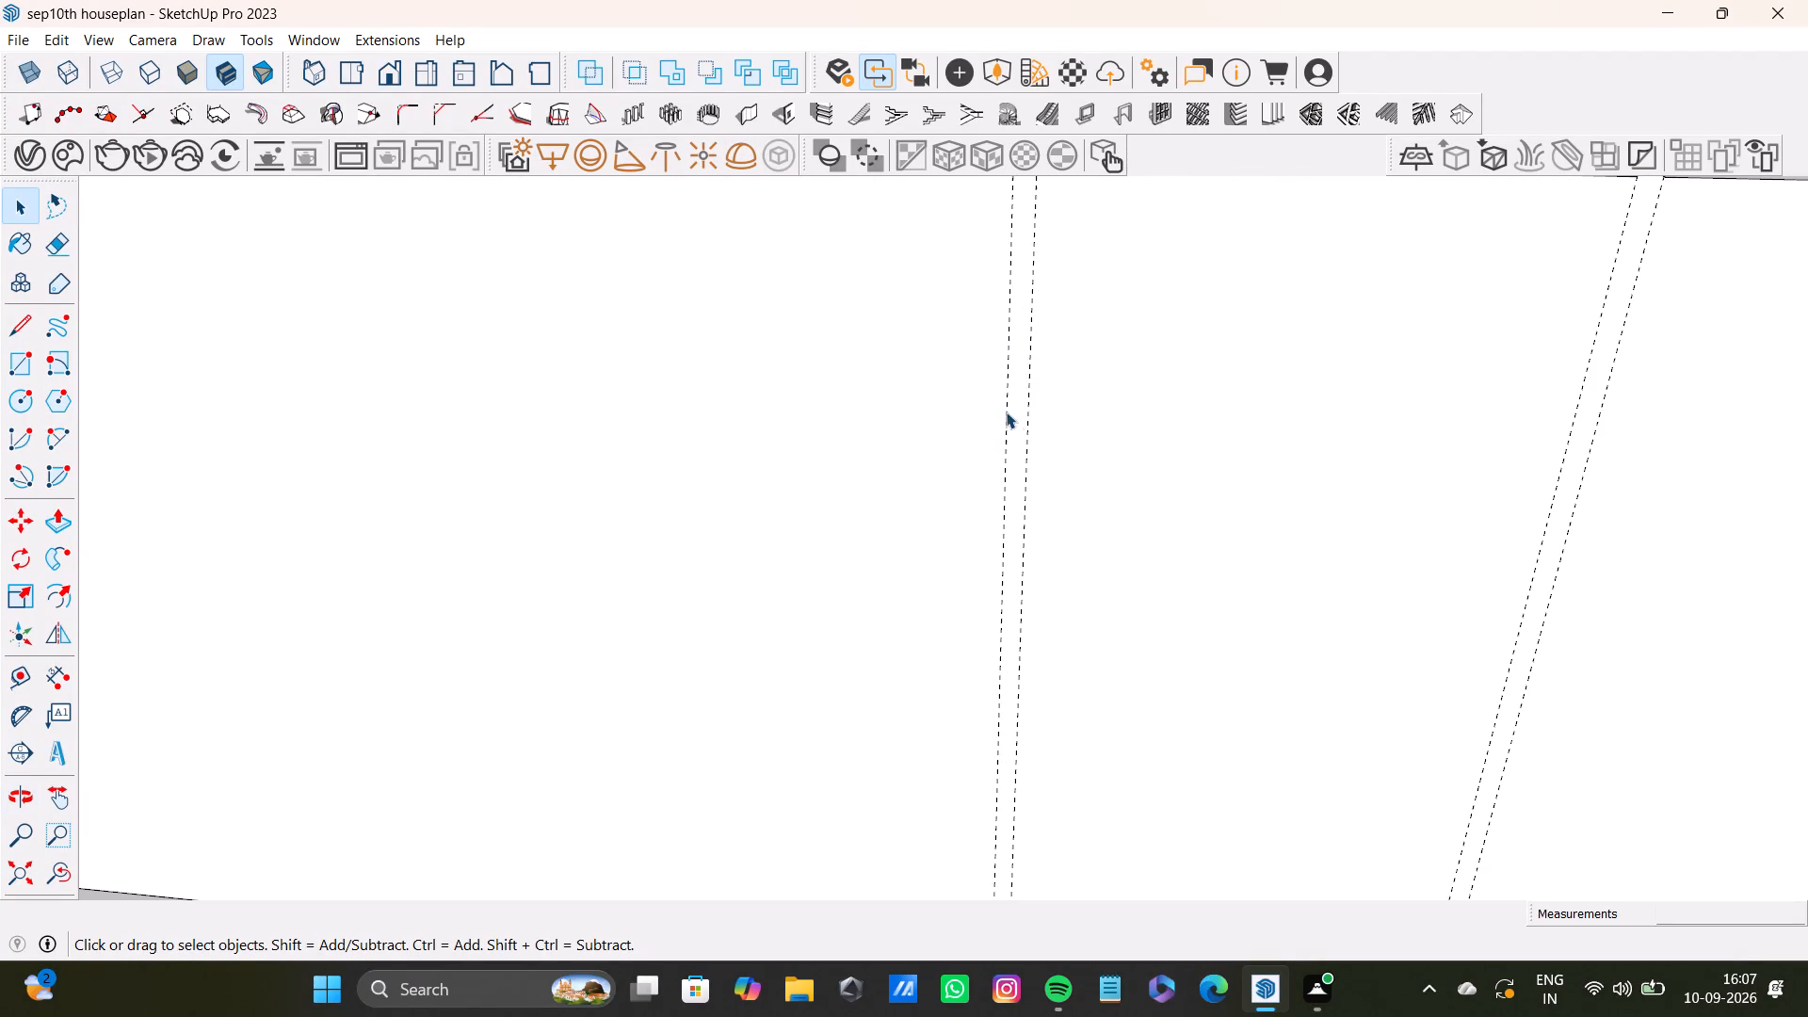
pyautogui.click(1006, 459)
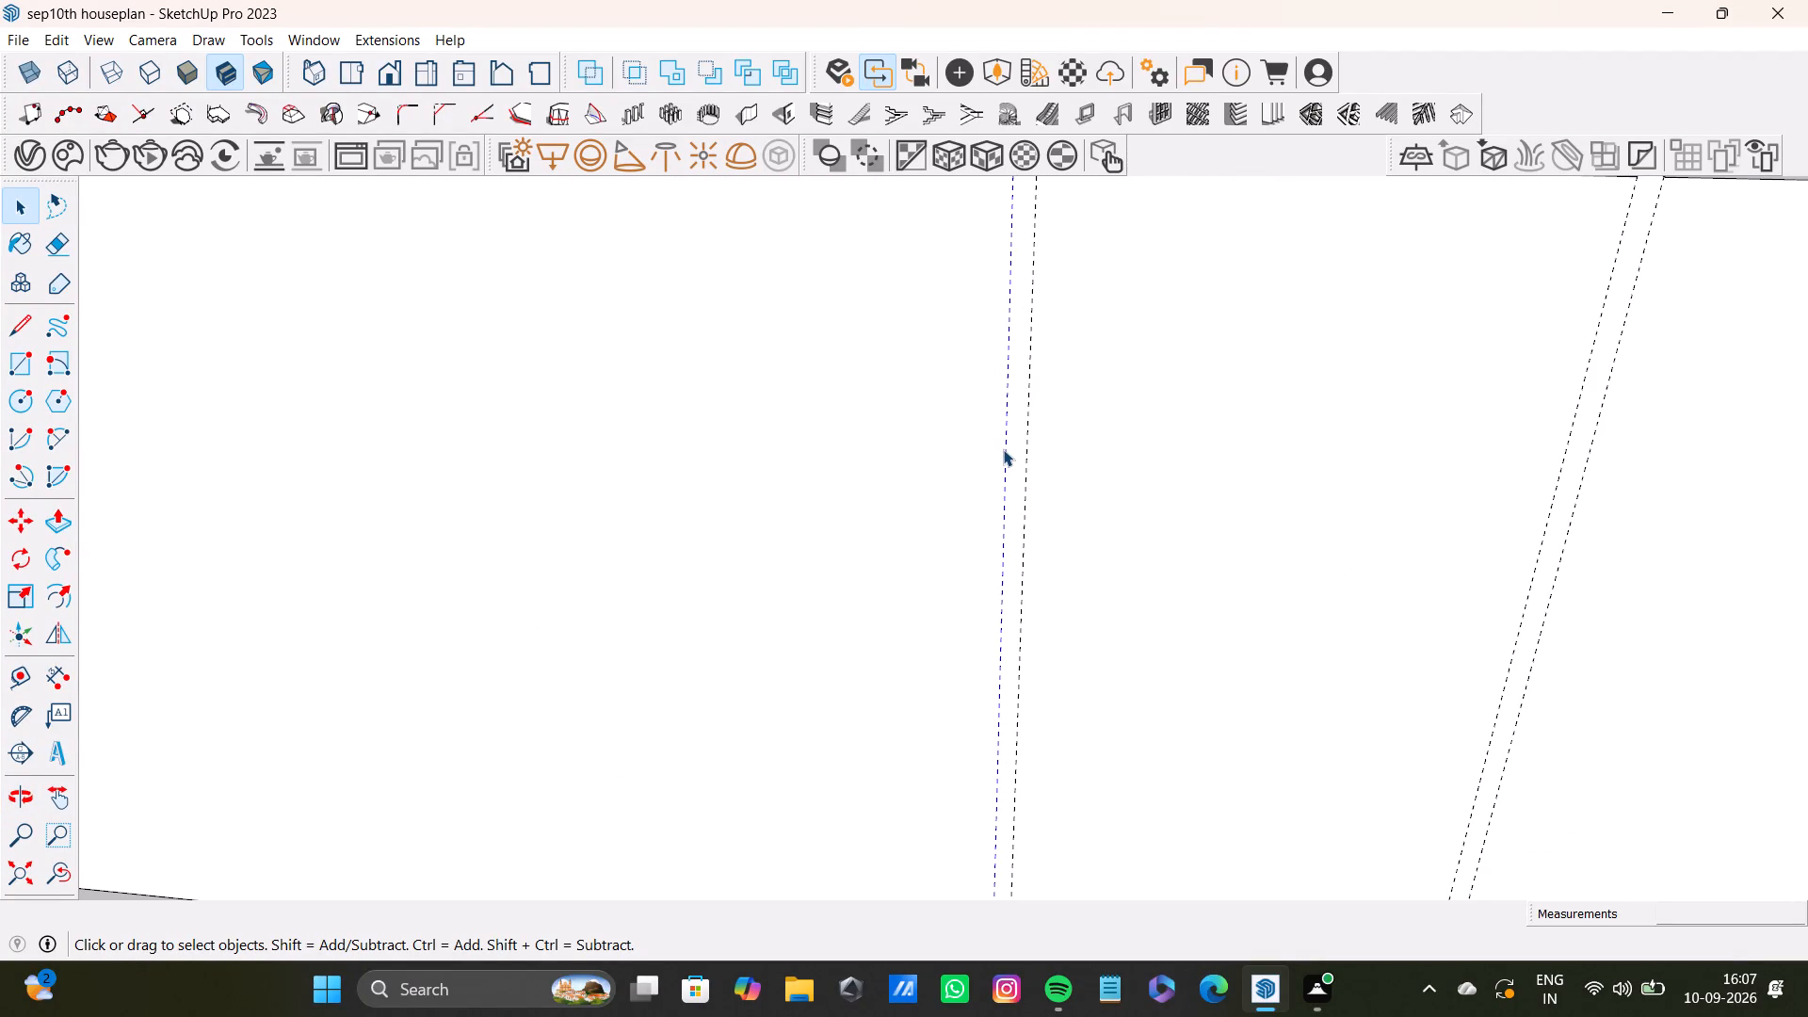
pyautogui.press('Delete')
pyautogui.click(1022, 487)
pyautogui.click(1024, 492)
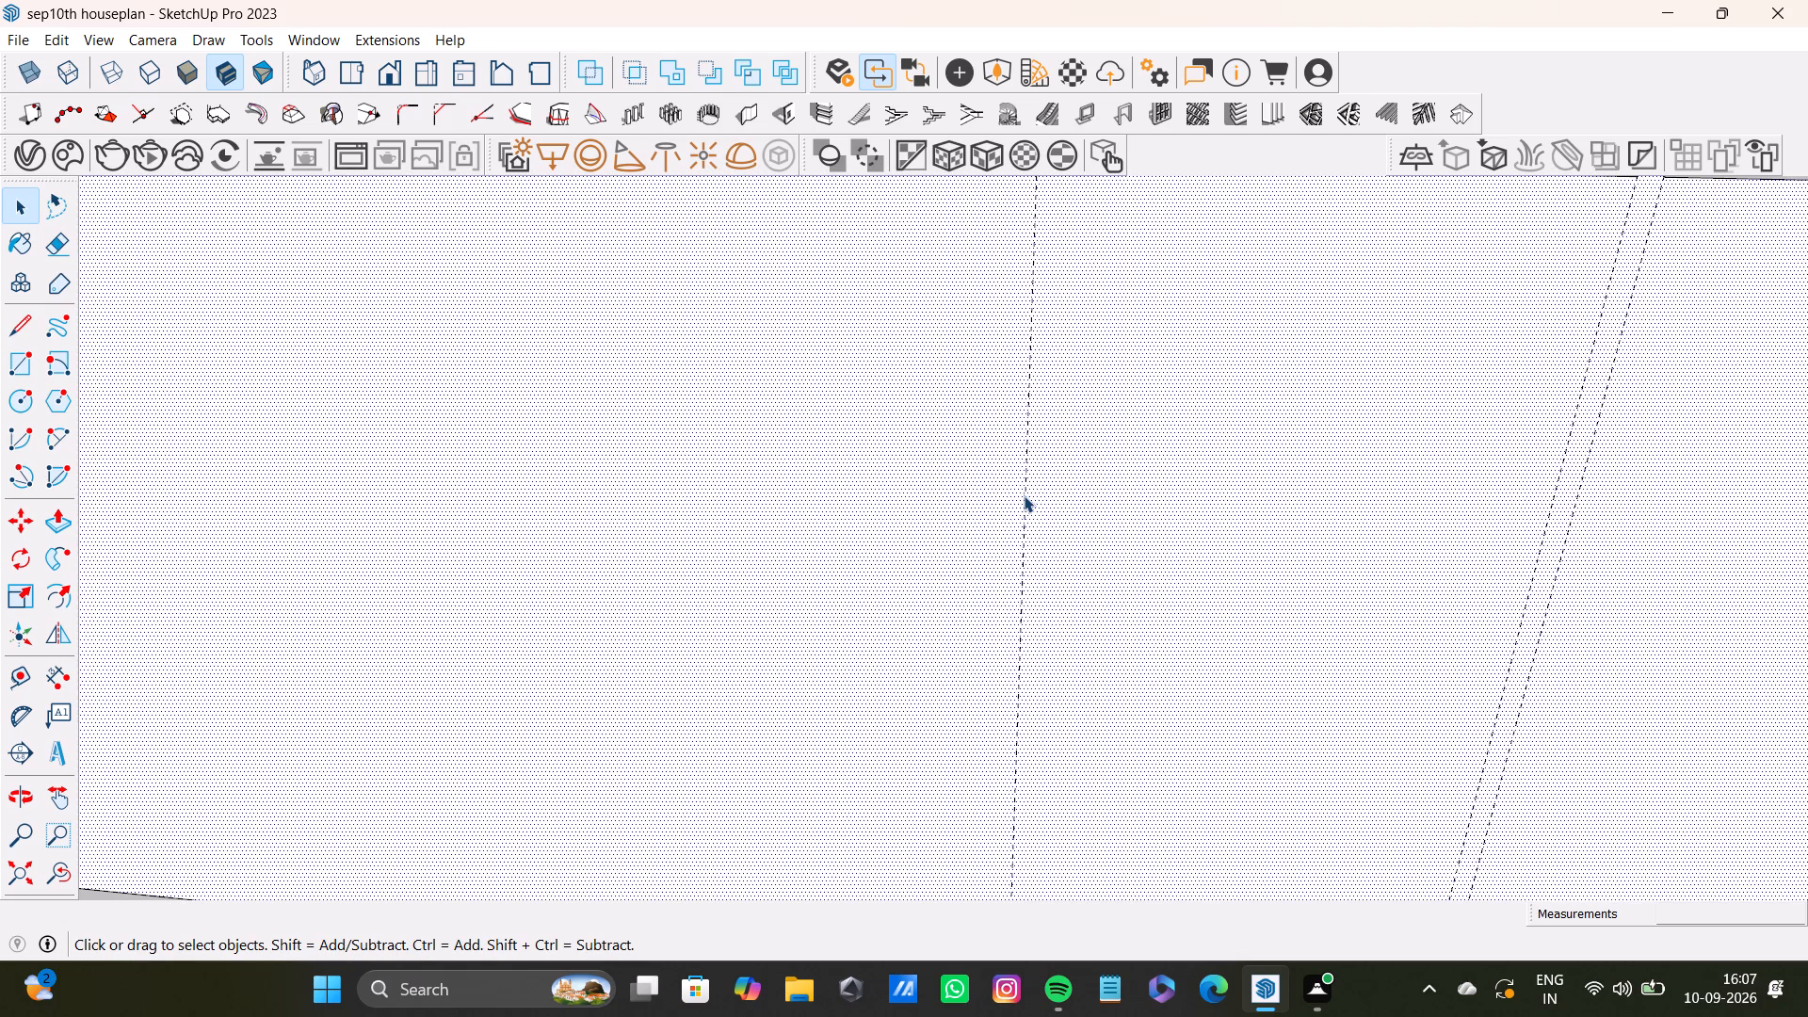
pyautogui.press('Delete')
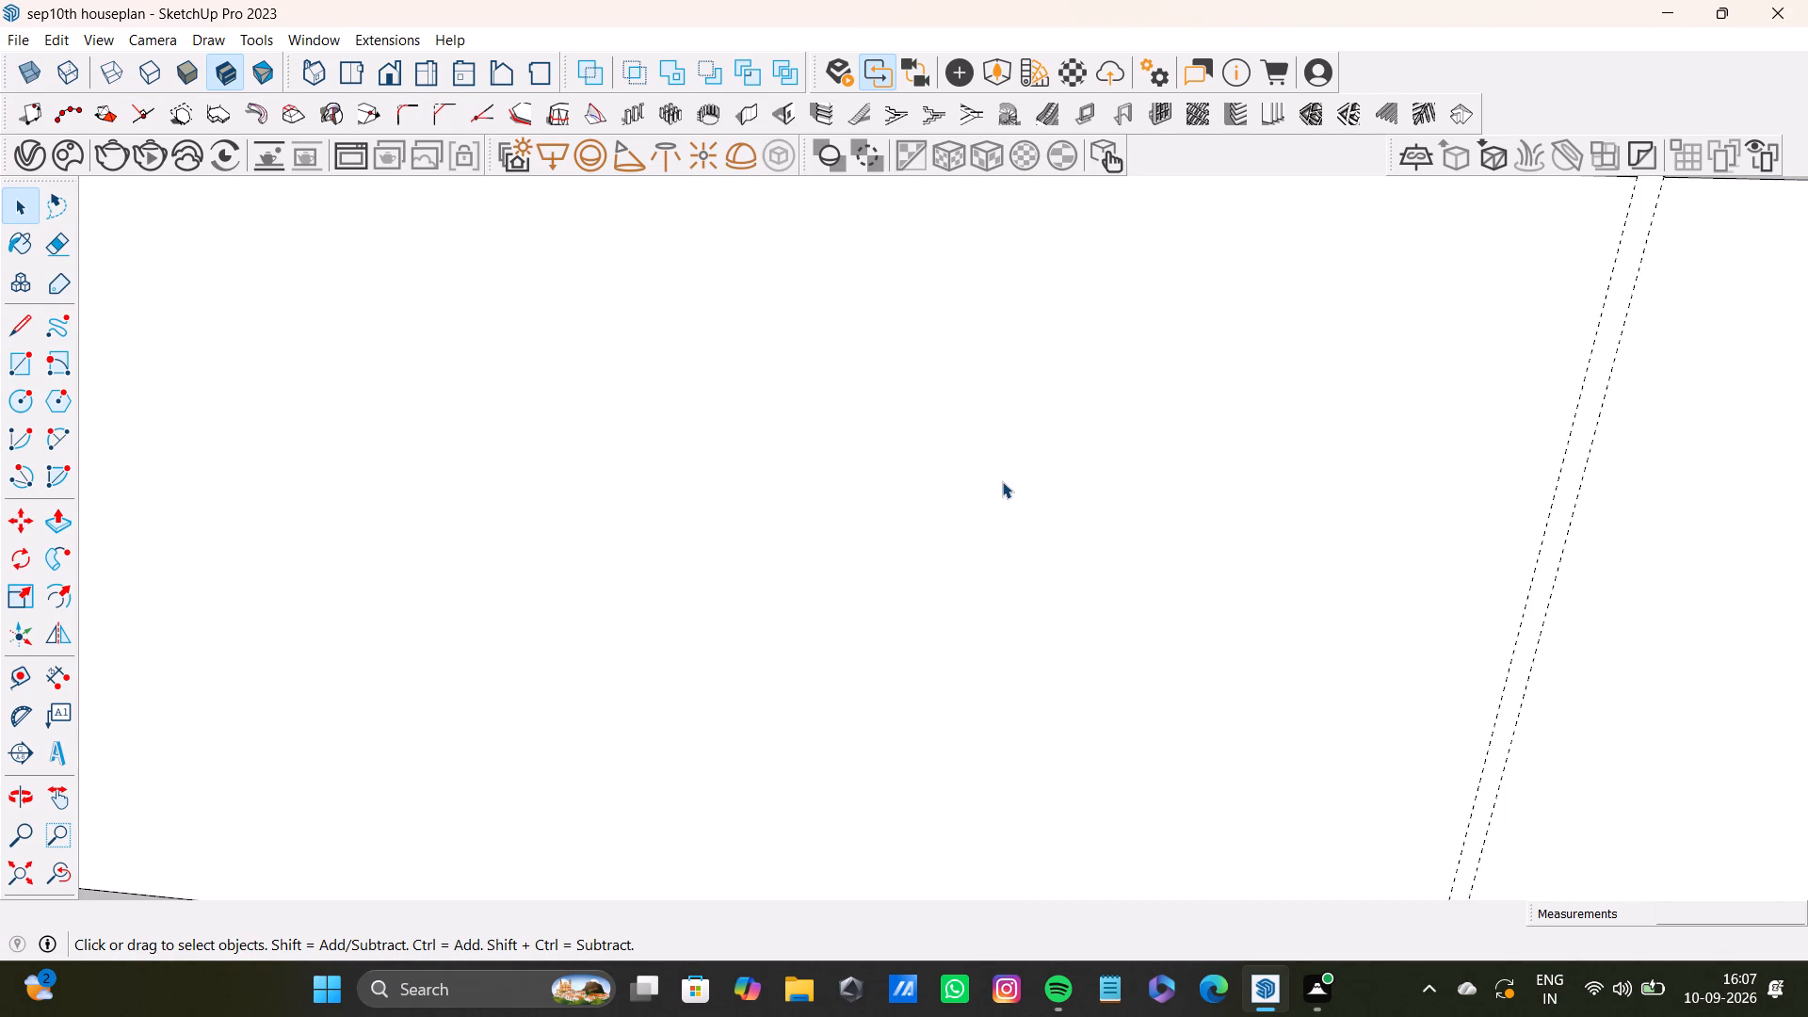
# Delete the two guide lines at the fifth panel gap, between the fifth and sixth panels, on the lower band.
pyautogui.scroll(-6, 1041, 581)
pyautogui.keyDown('shift'); pyautogui.moveTo(1117, 564); pyautogui.dragTo(857, 534, button='middle'); pyautogui.keyUp('shift')
pyautogui.keyDown('shift'); pyautogui.scroll(6, 1019, 494); pyautogui.keyUp('shift')
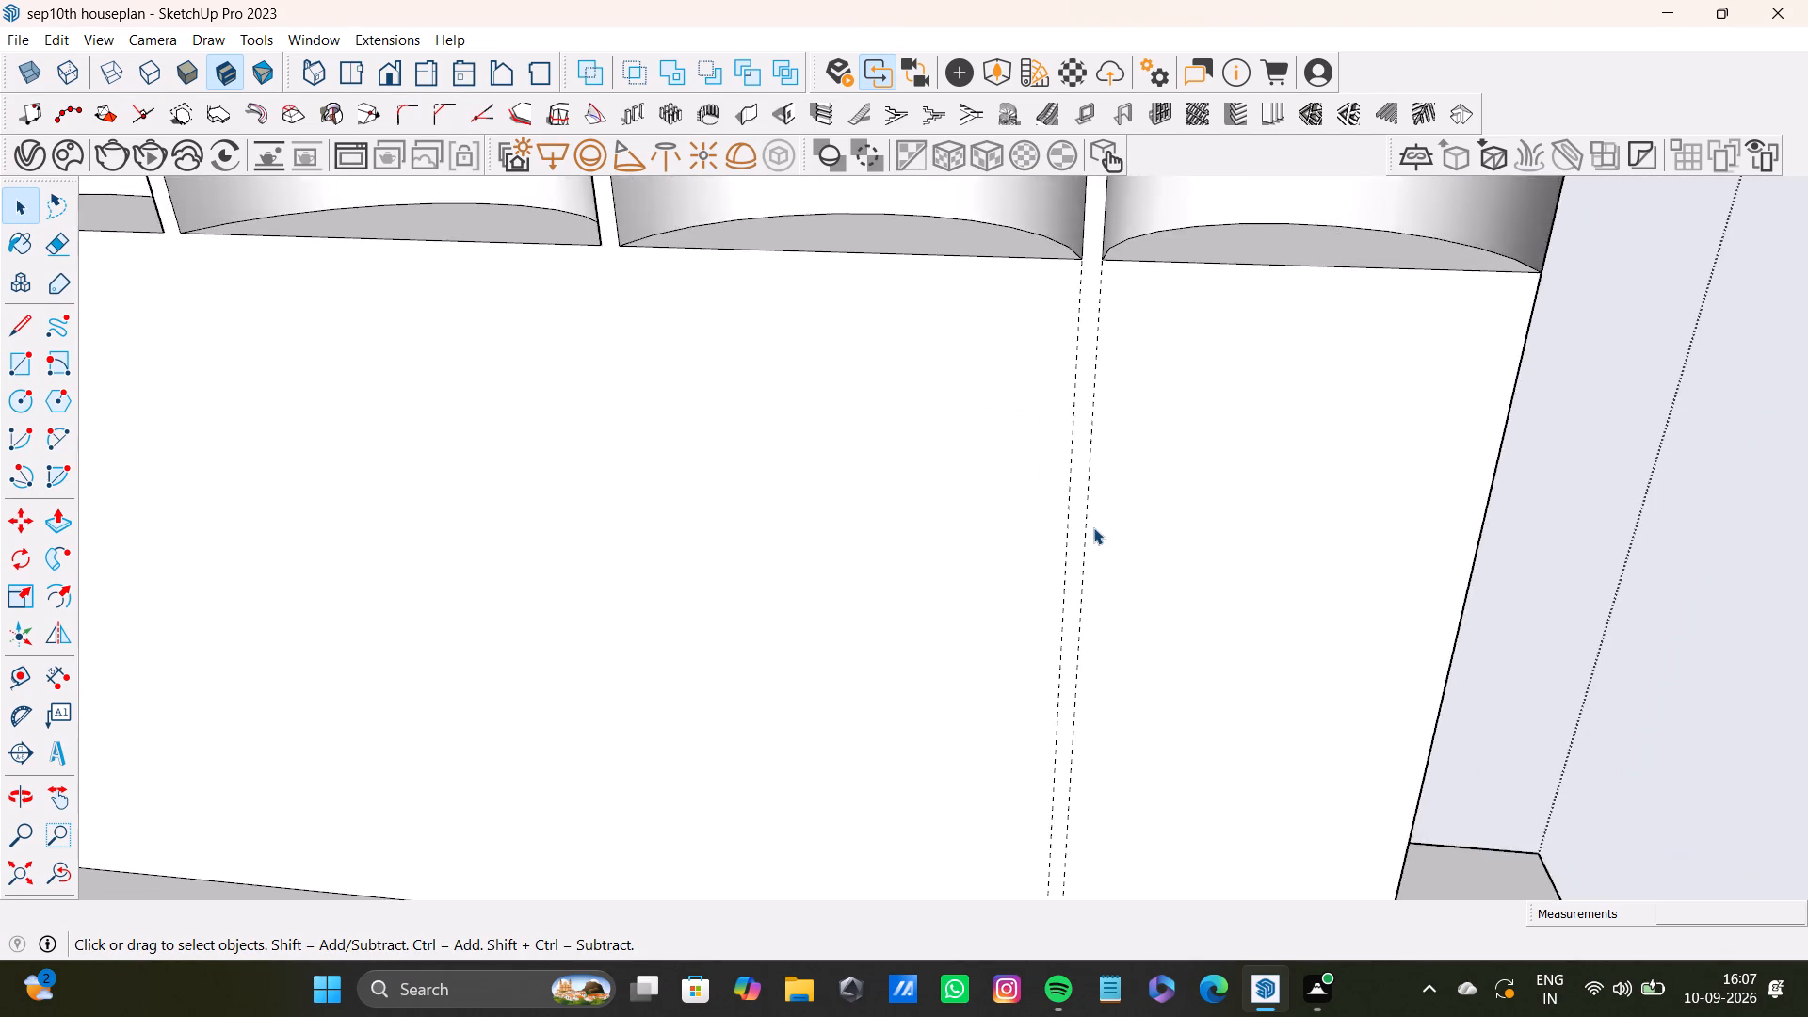
pyautogui.keyDown('shift'); pyautogui.scroll(1, 1093, 527); pyautogui.keyUp('shift')
pyautogui.click(1057, 577)
pyautogui.press('Delete')
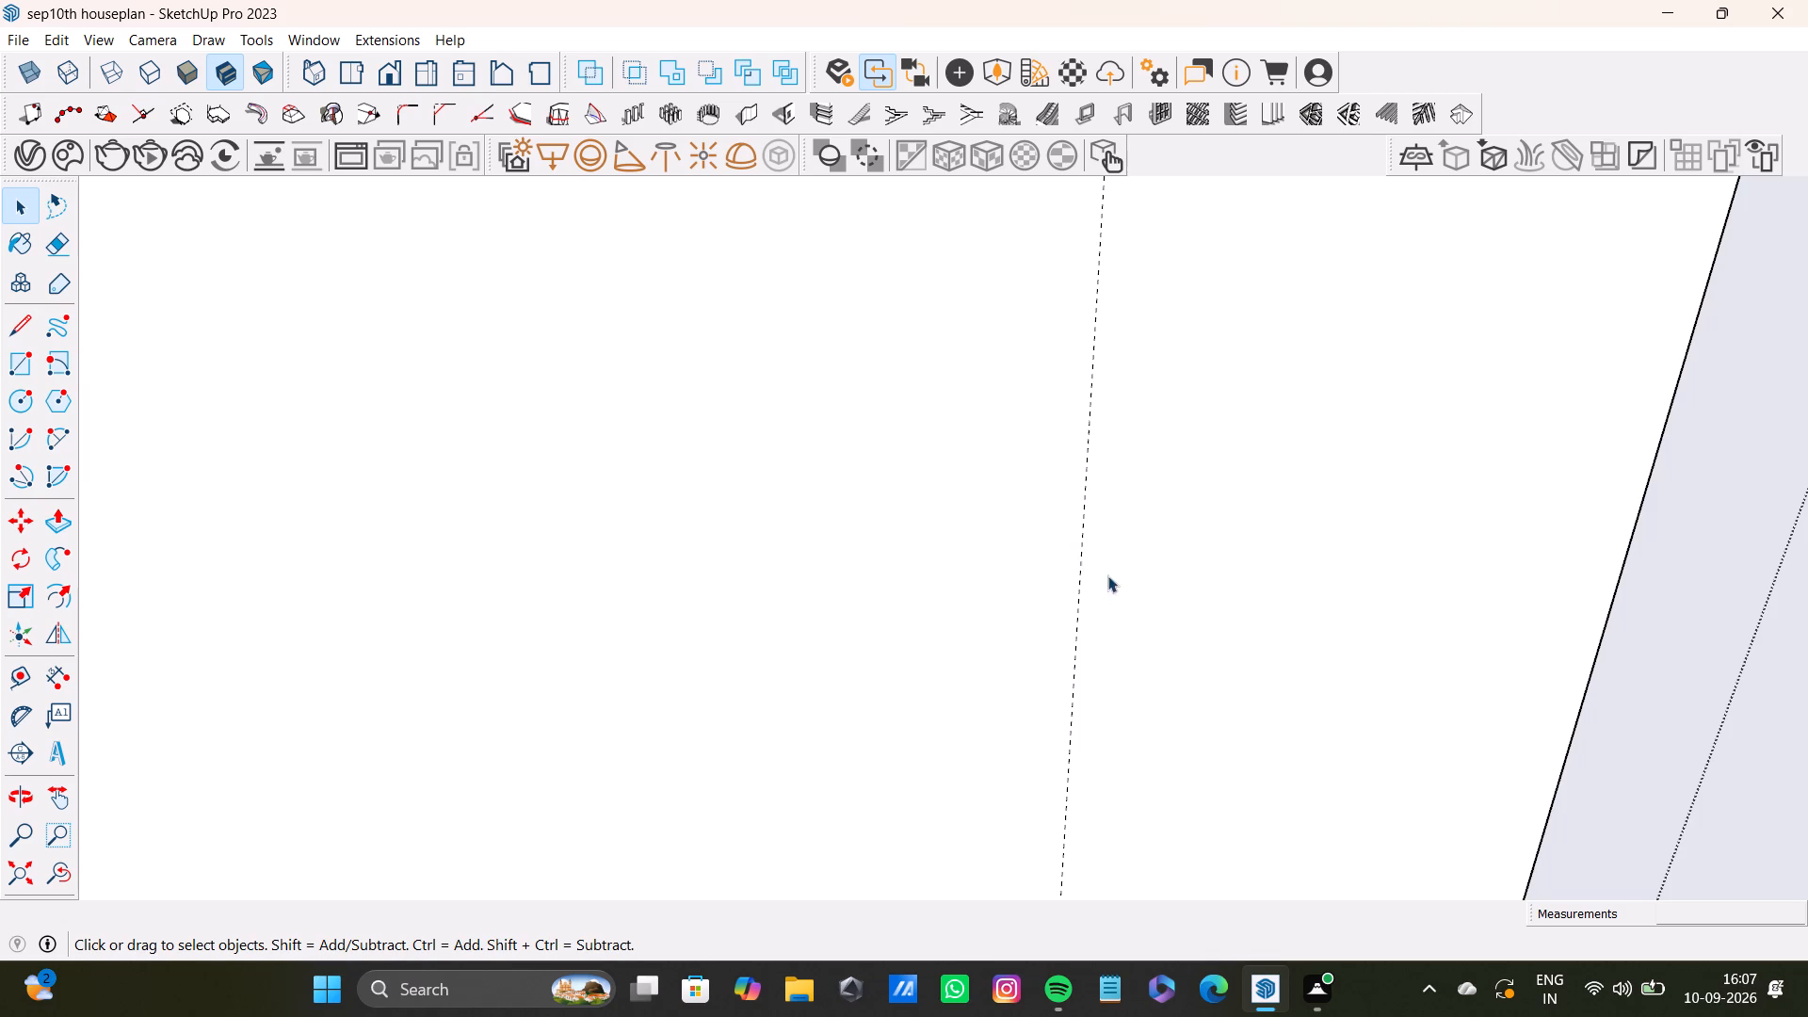
pyautogui.click(1075, 638)
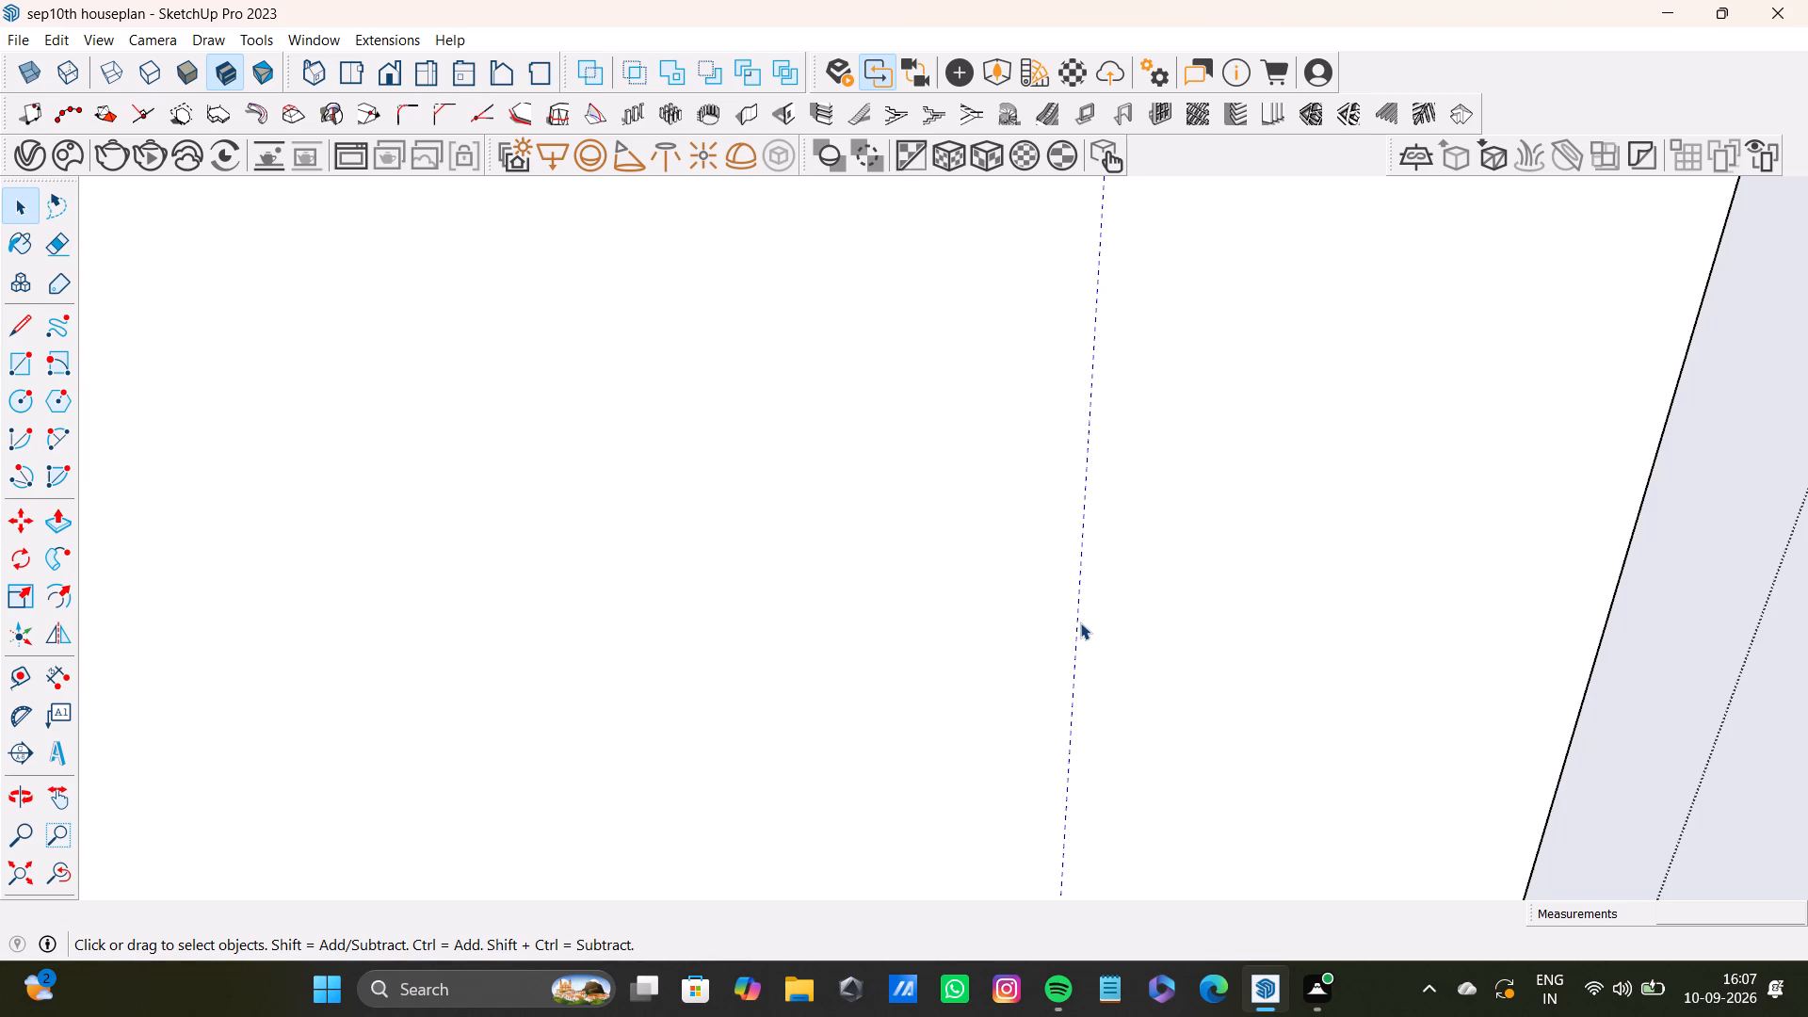
pyautogui.press('Delete')
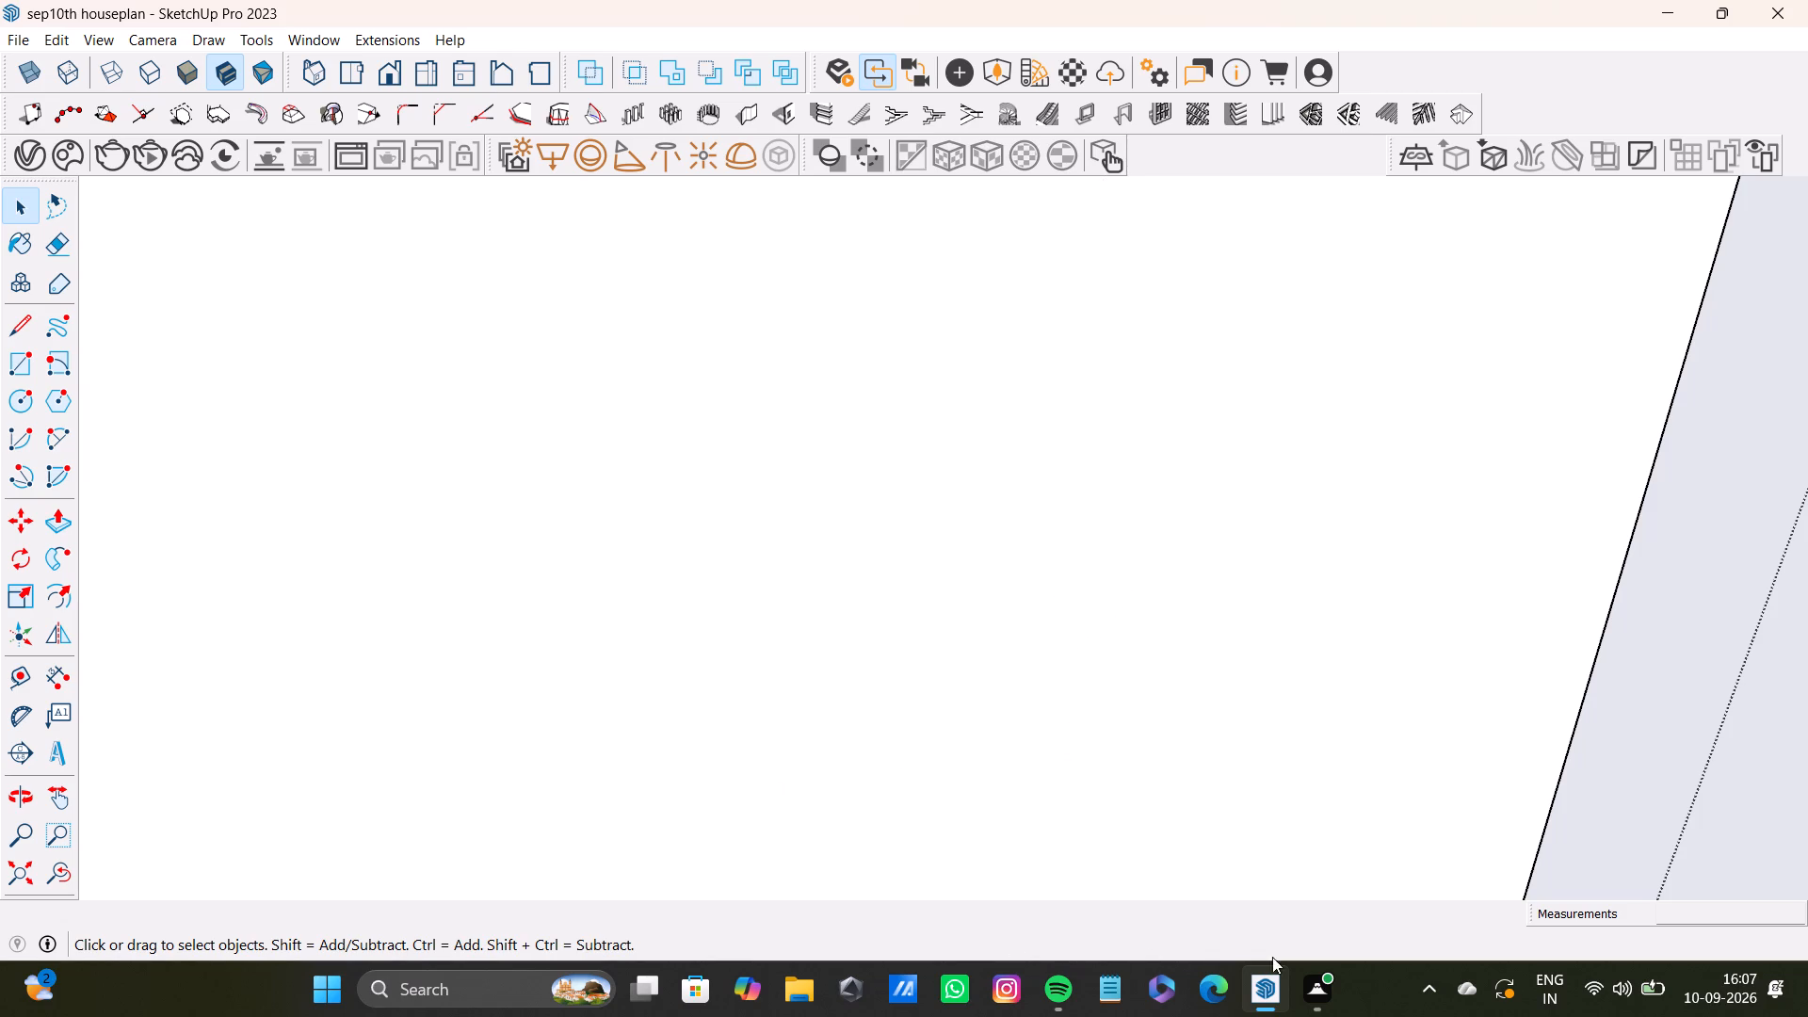
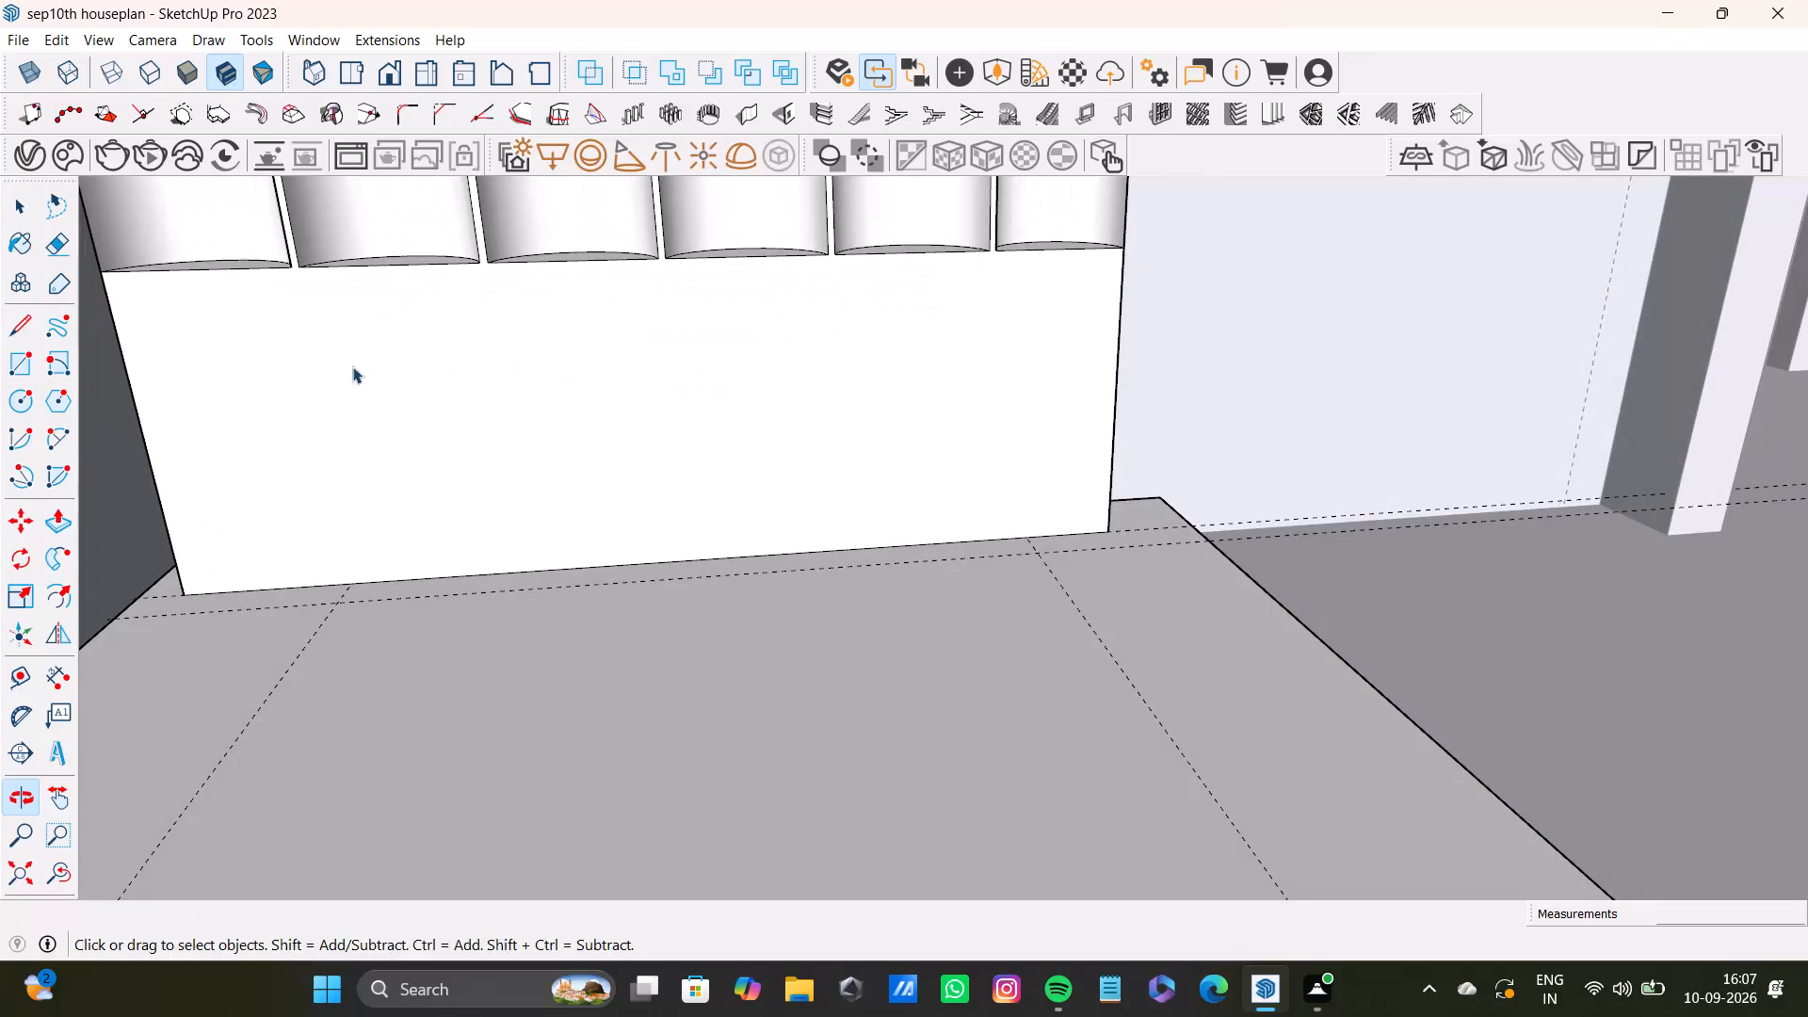
# Draw a full-width rectangle along the bottom of the headboard's flat lower band, ending at the band's bottom corner.
pyautogui.click(9, 358)
pyautogui.scroll(-4, 550, 444)
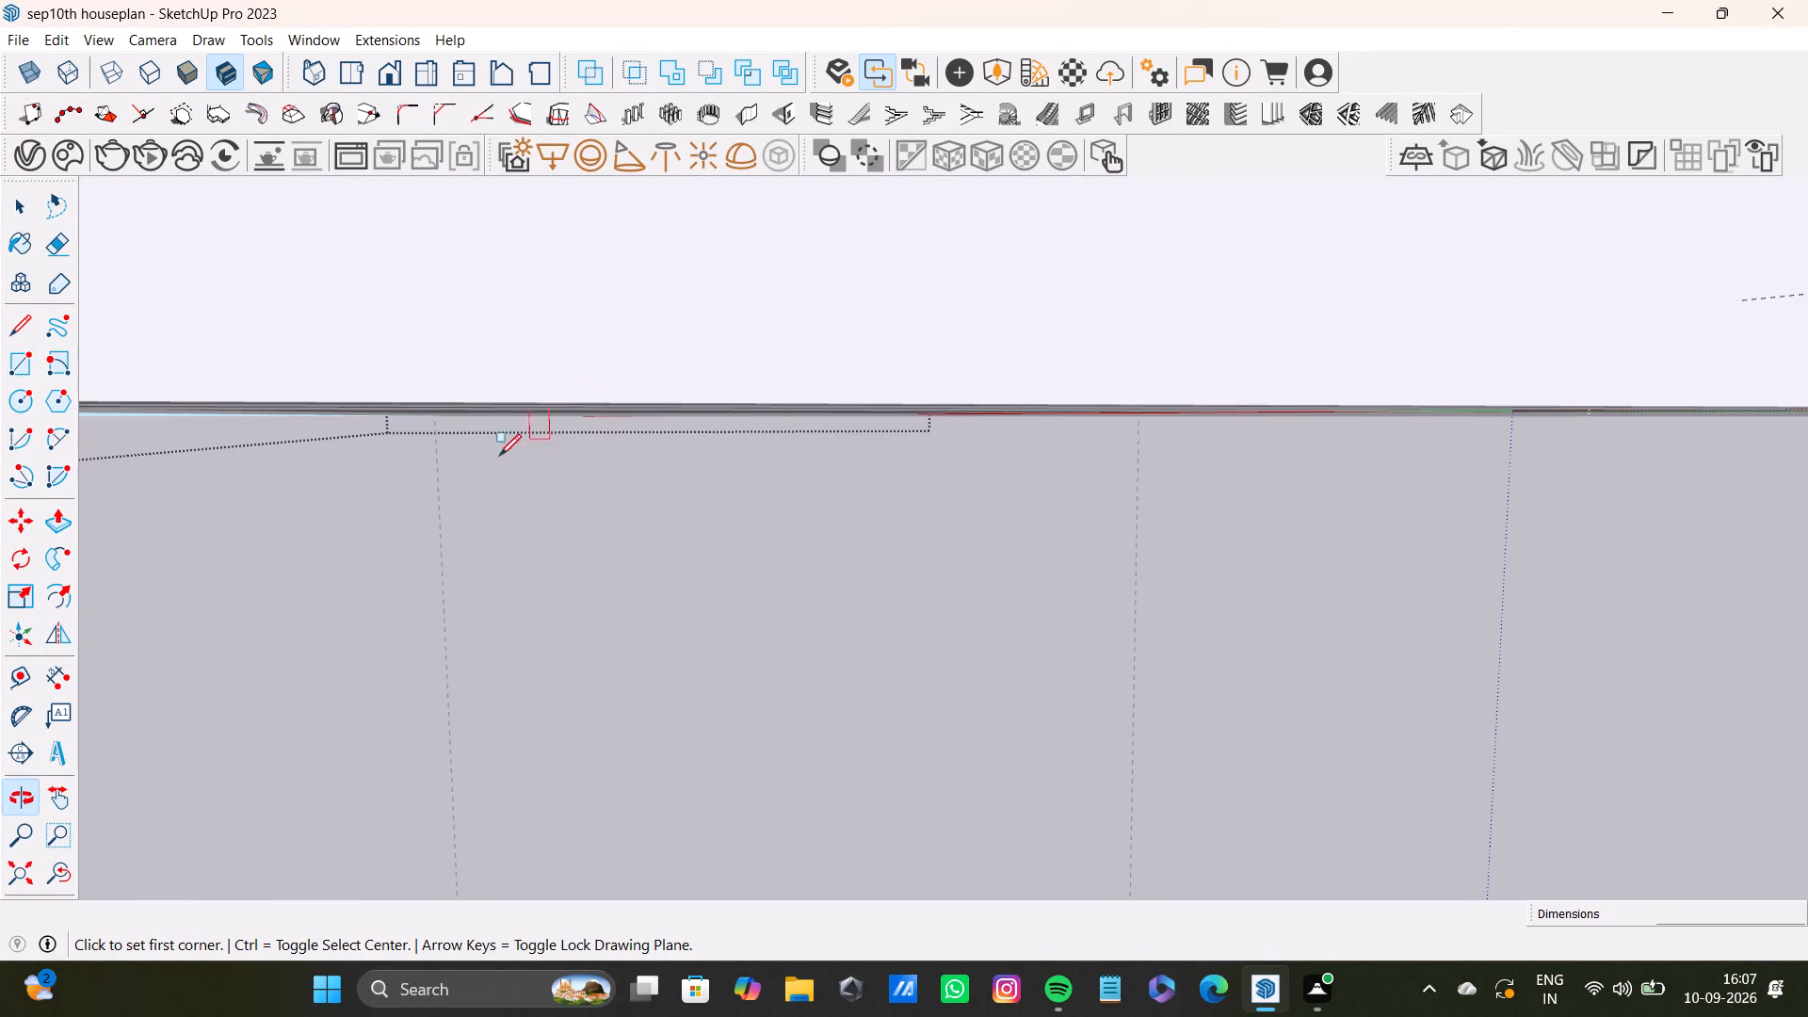
pyautogui.moveTo(65, 882); pyautogui.dragTo(72, 868)
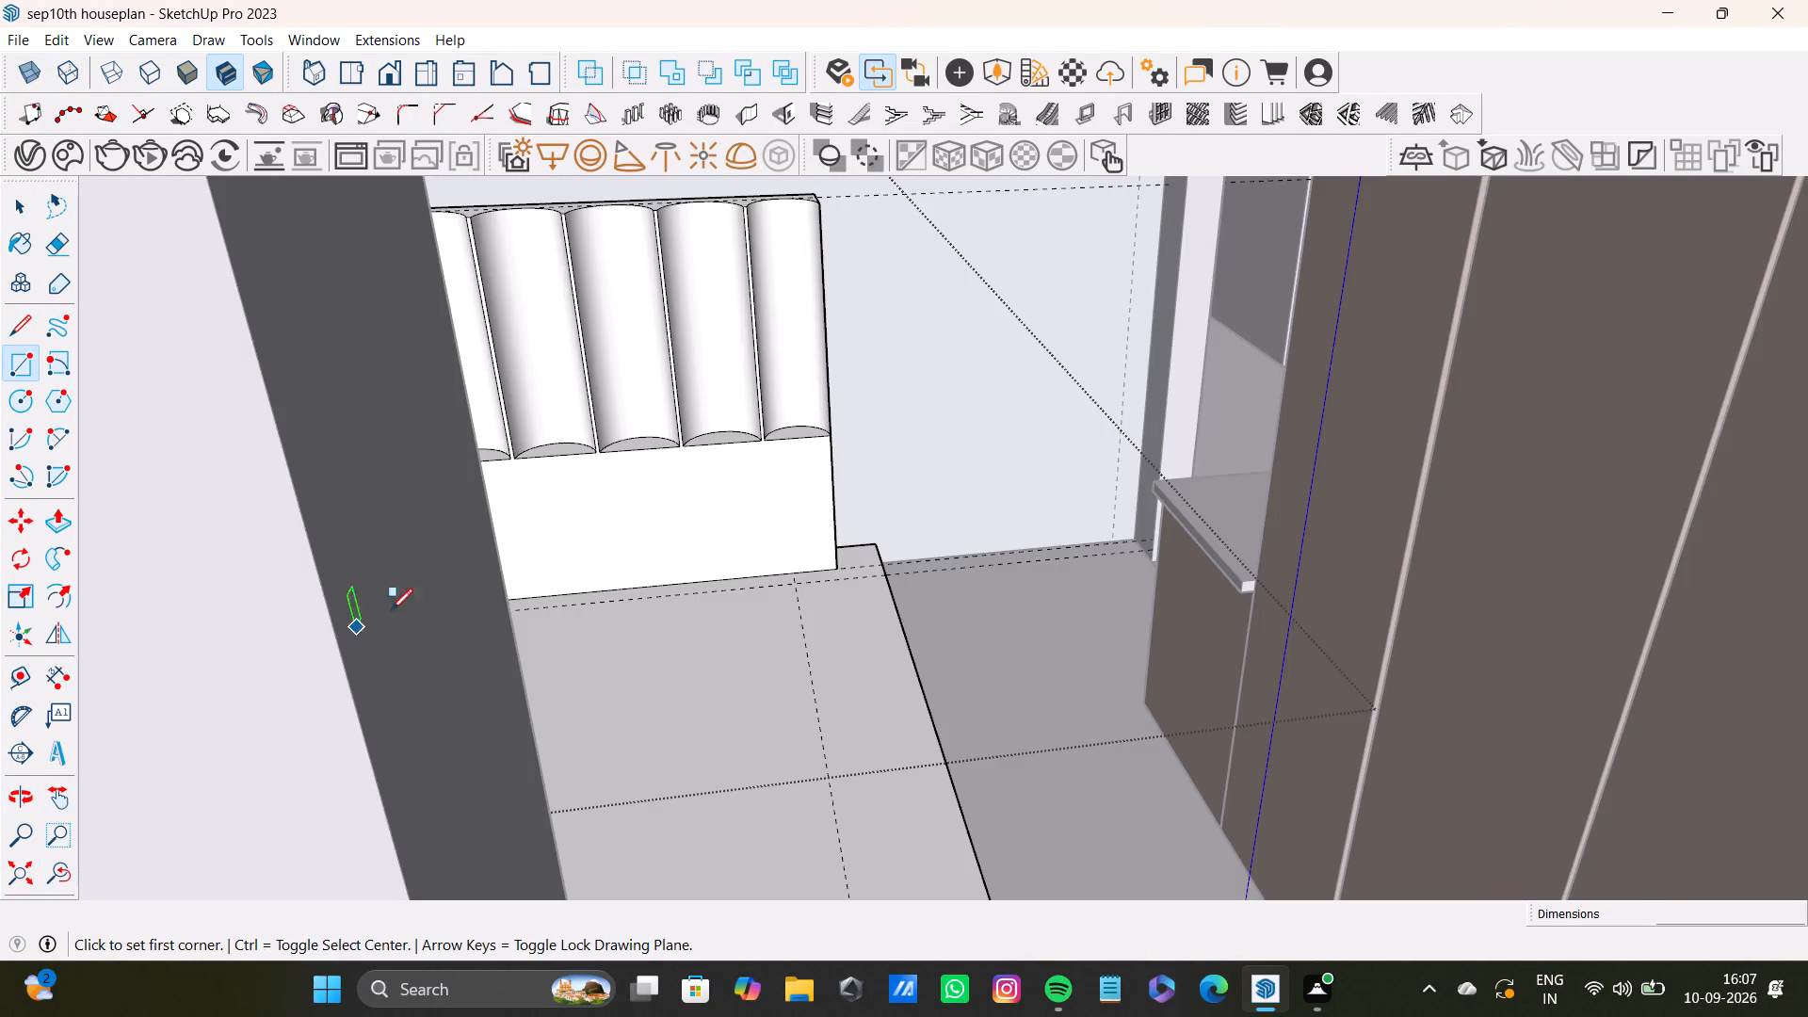
pyautogui.moveTo(452, 582); pyautogui.dragTo(443, 691, button='middle')
pyautogui.scroll(-2, 437, 531)
pyautogui.scroll(-4, 680, 337)
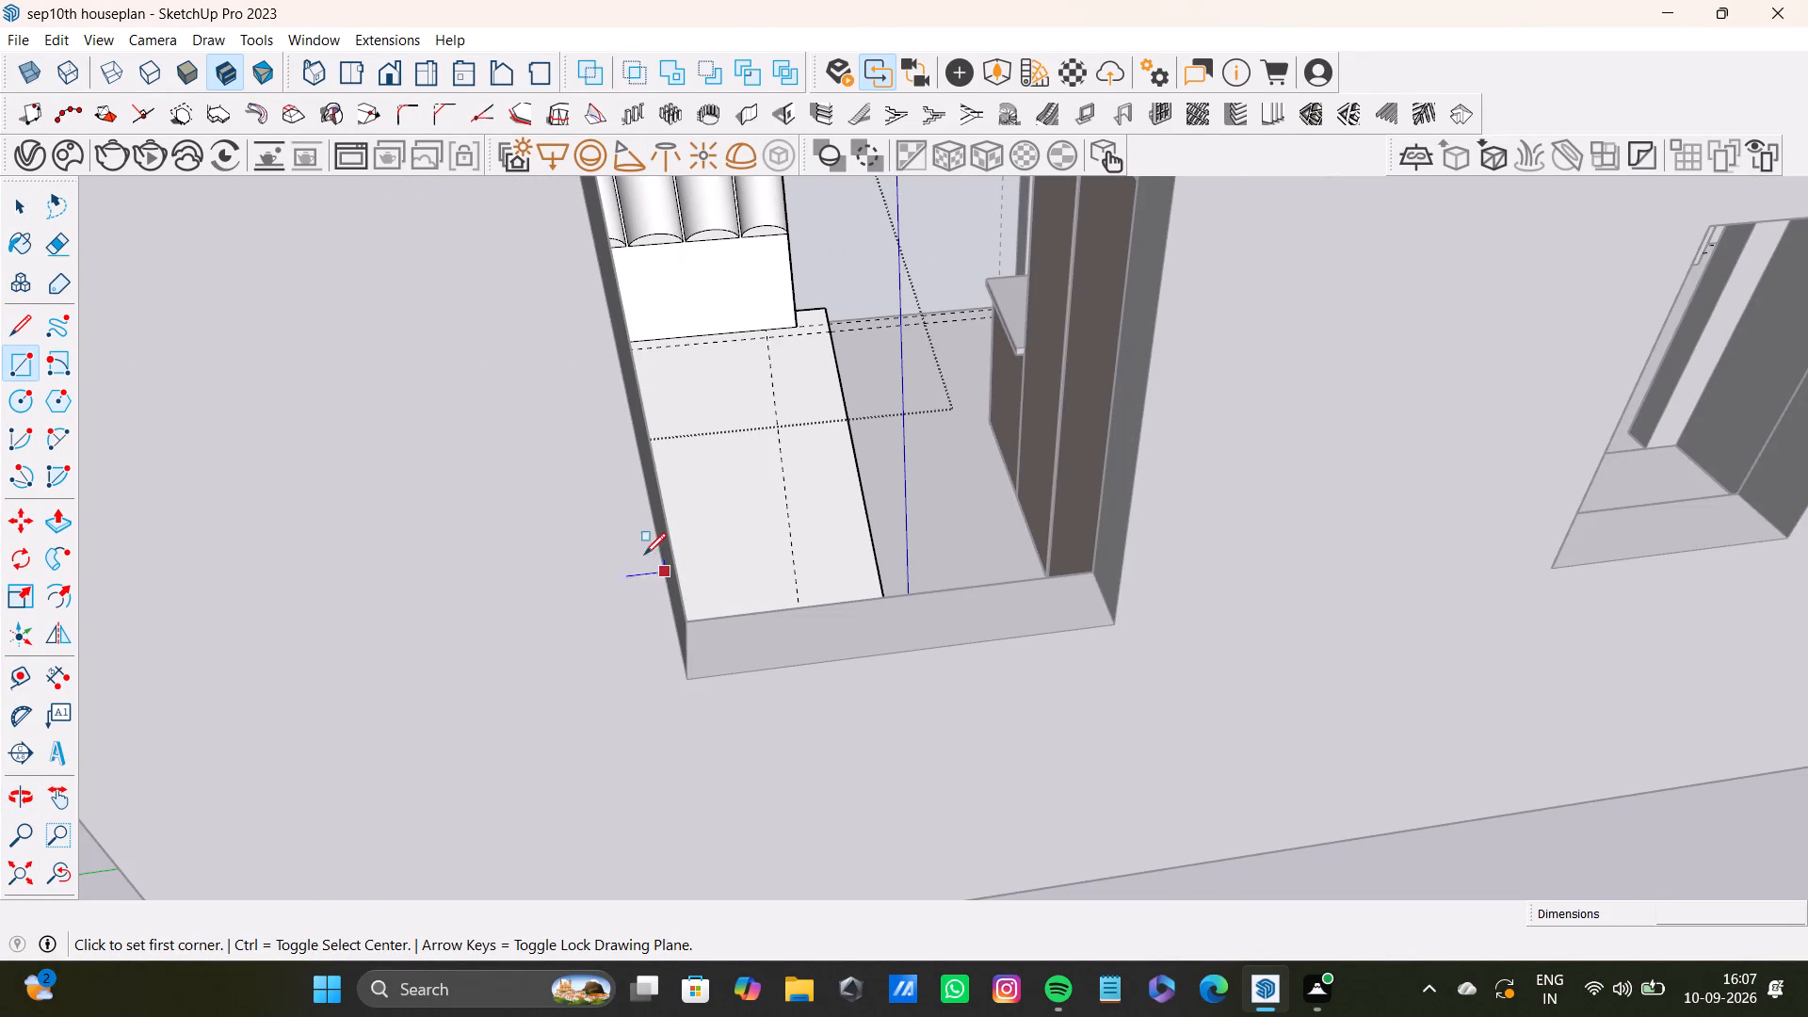
pyautogui.scroll(1, 651, 538)
pyautogui.keyDown('shift'); pyautogui.moveTo(764, 427); pyautogui.dragTo(887, 403, button='middle'); pyautogui.keyUp('shift')
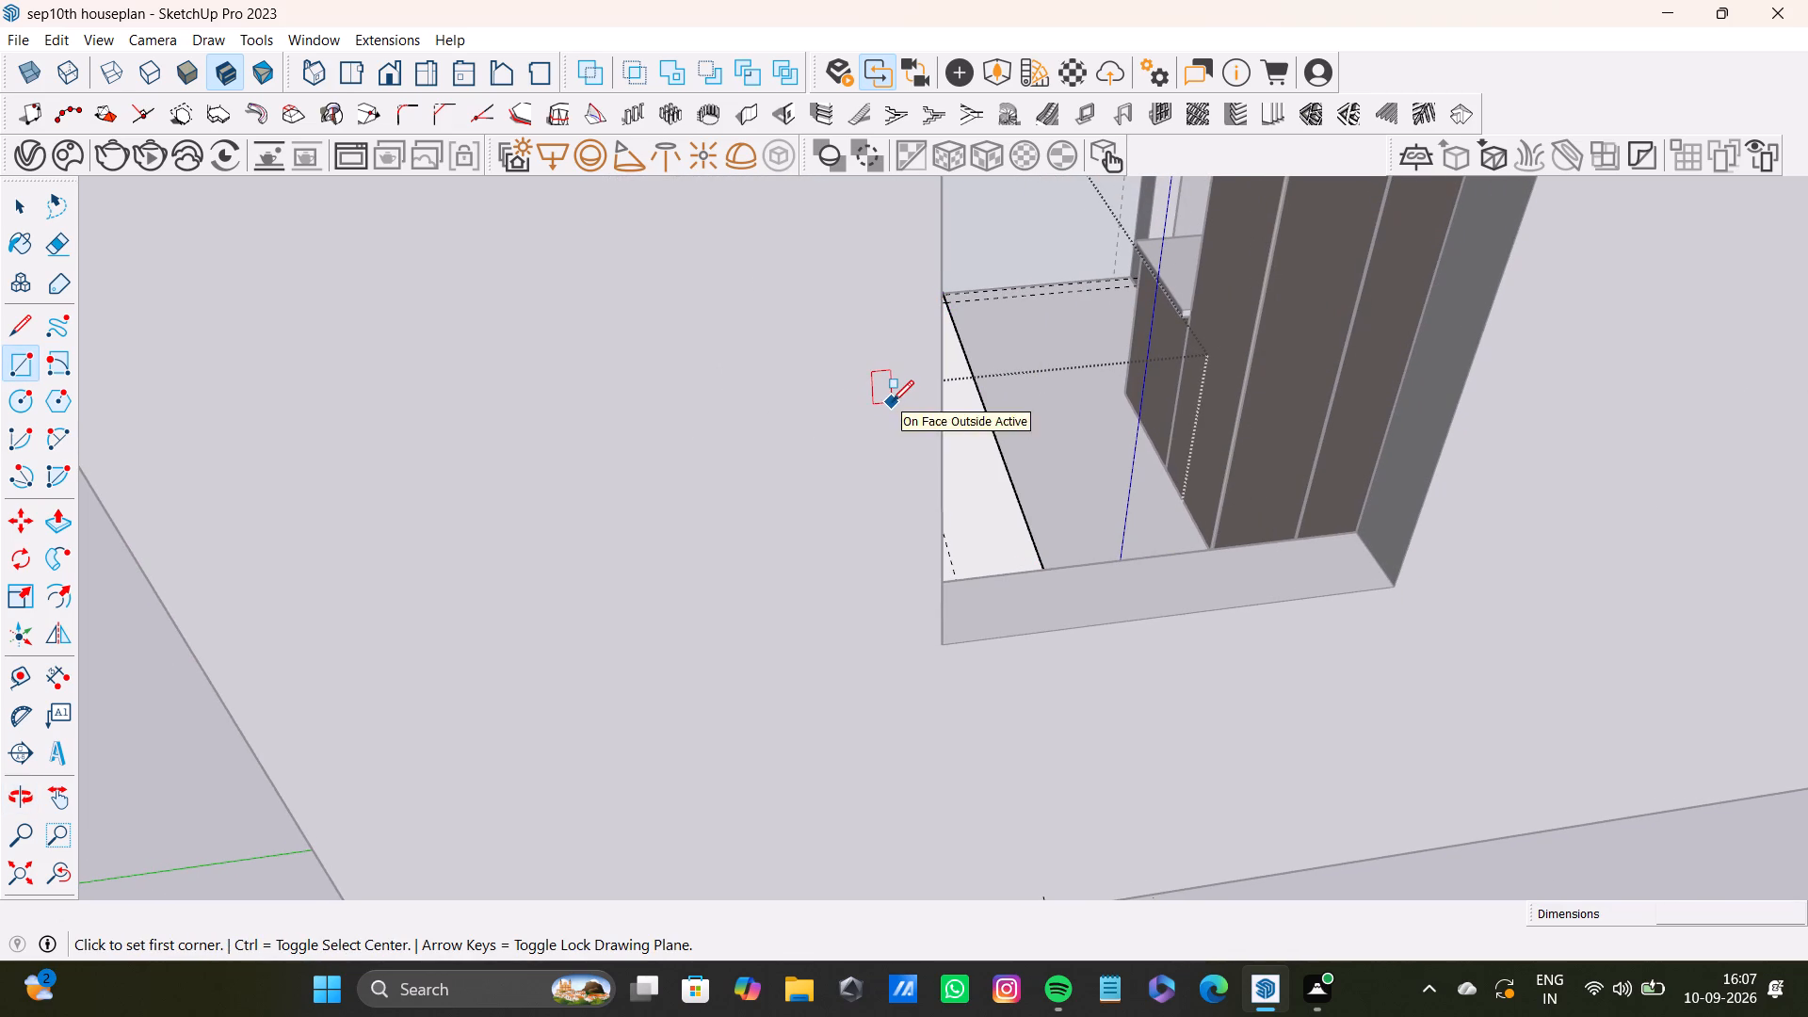
pyautogui.moveTo(1036, 430); pyautogui.dragTo(913, 459, button='middle')
pyautogui.scroll(4, 716, 331)
pyautogui.scroll(-3, 699, 299)
pyautogui.keyDown('shift'); pyautogui.moveTo(722, 309); pyautogui.dragTo(693, 309, button='middle'); pyautogui.keyUp('shift')
pyautogui.moveTo(595, 209); pyautogui.dragTo(613, 209)
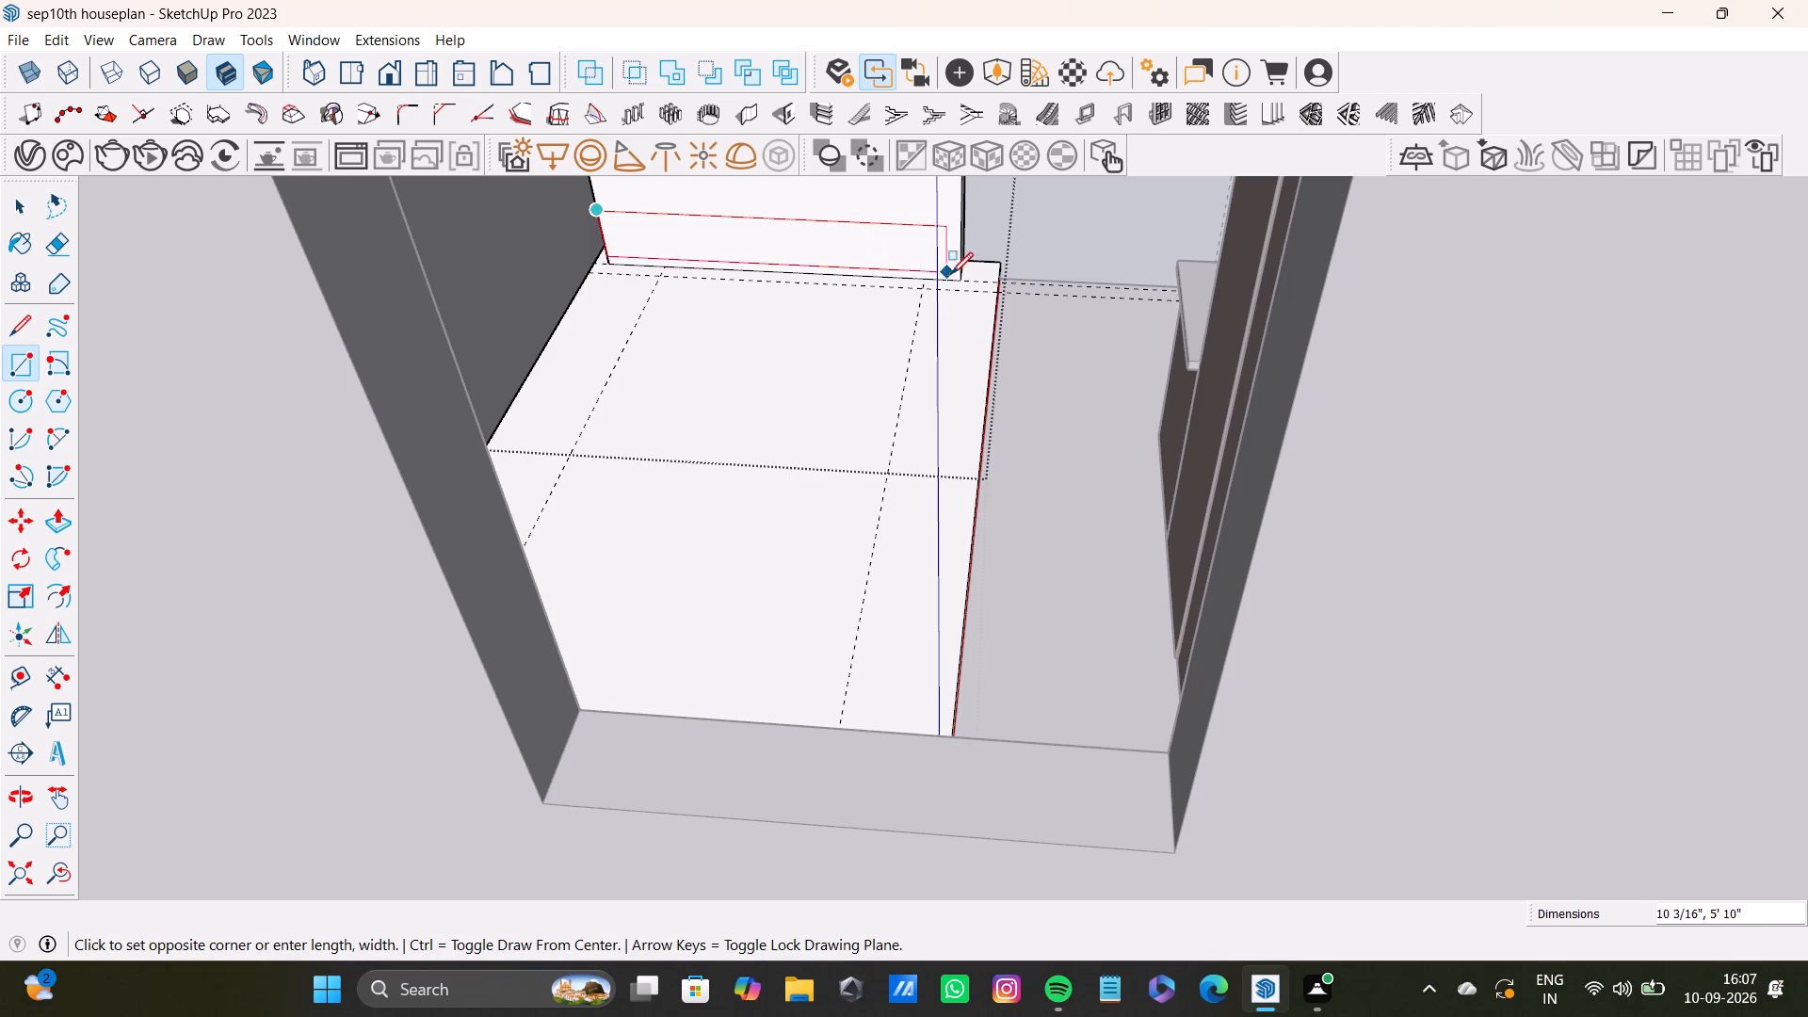
pyautogui.click(960, 279)
# Push/Pull the new rectangle about 9 ft out from the headboard over the bed base to form a mattress block.
pyautogui.press('space')
pyautogui.click(842, 244)
pyautogui.press('p')
pyautogui.moveTo(842, 249); pyautogui.dragTo(719, 670)
# Push/Pull the top face of the mattress block up about 1 ft to the underside of the headboard's arc-profiled panels.
pyautogui.scroll(-4, 847, 592)
pyautogui.moveTo(860, 521); pyautogui.dragTo(642, 583, button='middle')
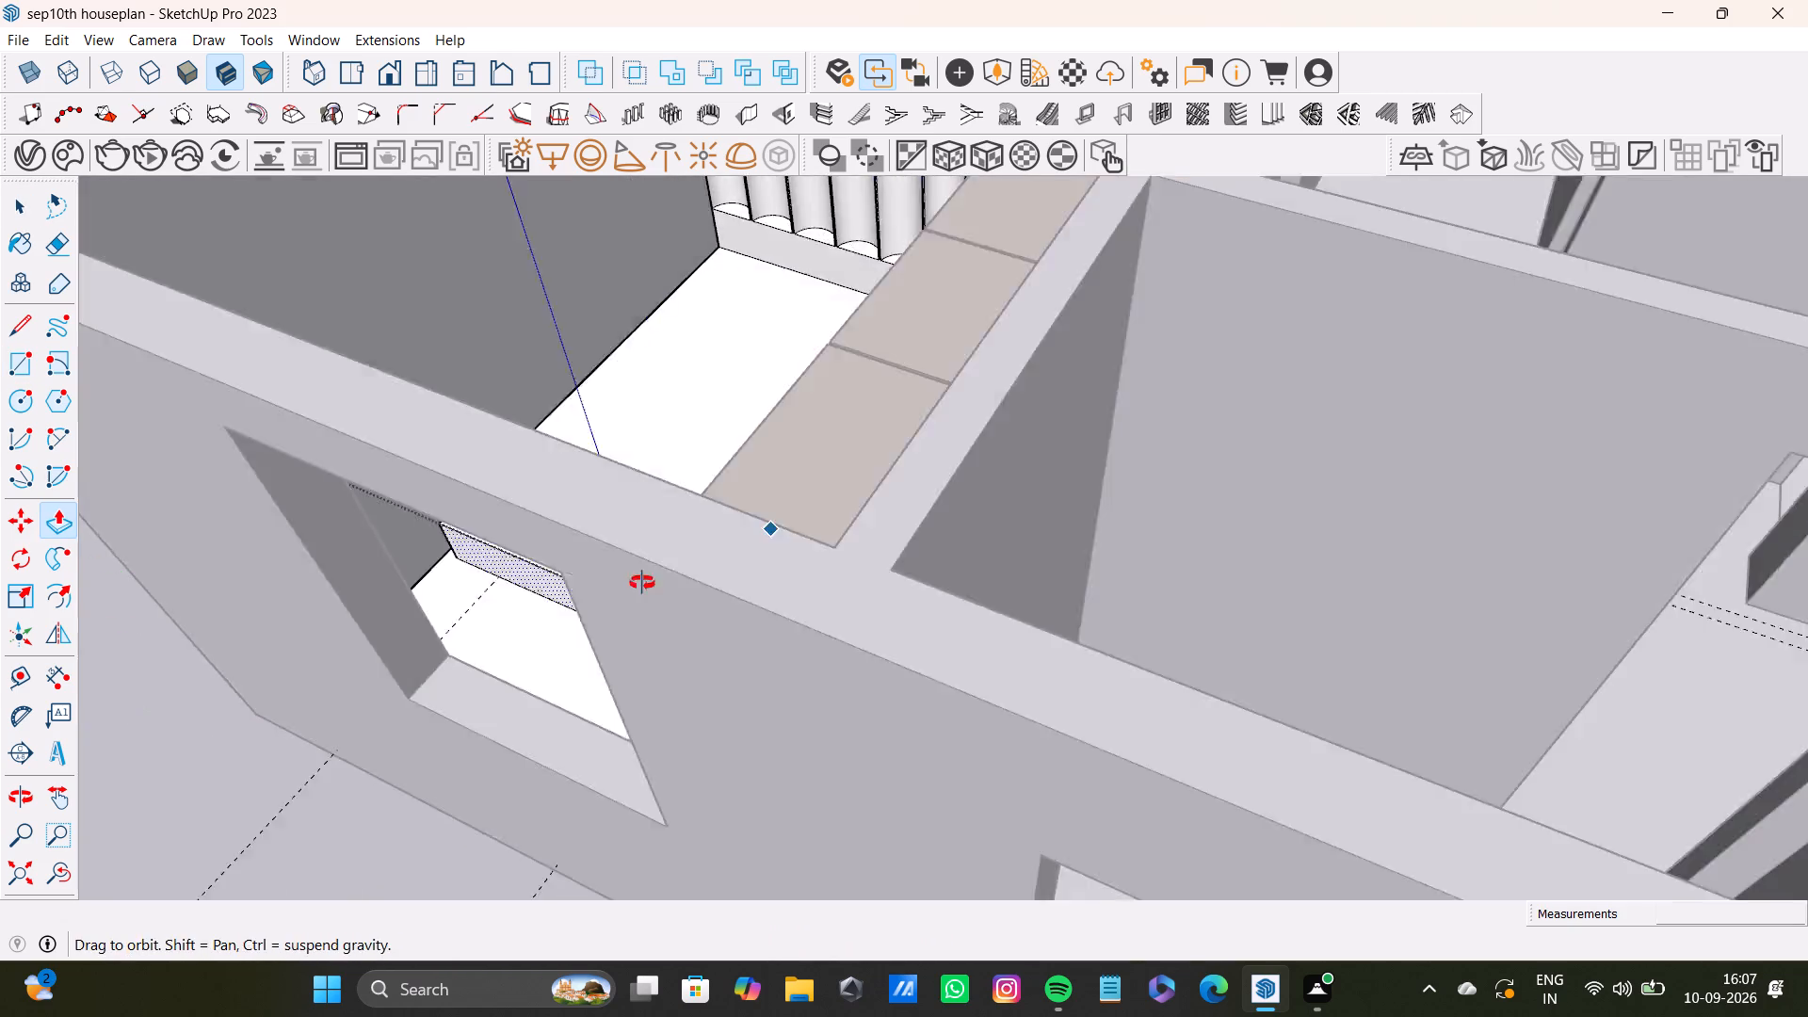
pyautogui.moveTo(642, 583); pyautogui.dragTo(632, 587, button='middle')
pyautogui.scroll(-4, 799, 434)
pyautogui.keyDown('shift'); pyautogui.moveTo(774, 397); pyautogui.dragTo(907, 458, button='middle'); pyautogui.keyUp('shift')
pyautogui.scroll(6, 906, 350)
pyautogui.keyDown('shift'); pyautogui.moveTo(889, 386); pyautogui.dragTo(918, 387, button='middle'); pyautogui.keyUp('shift')
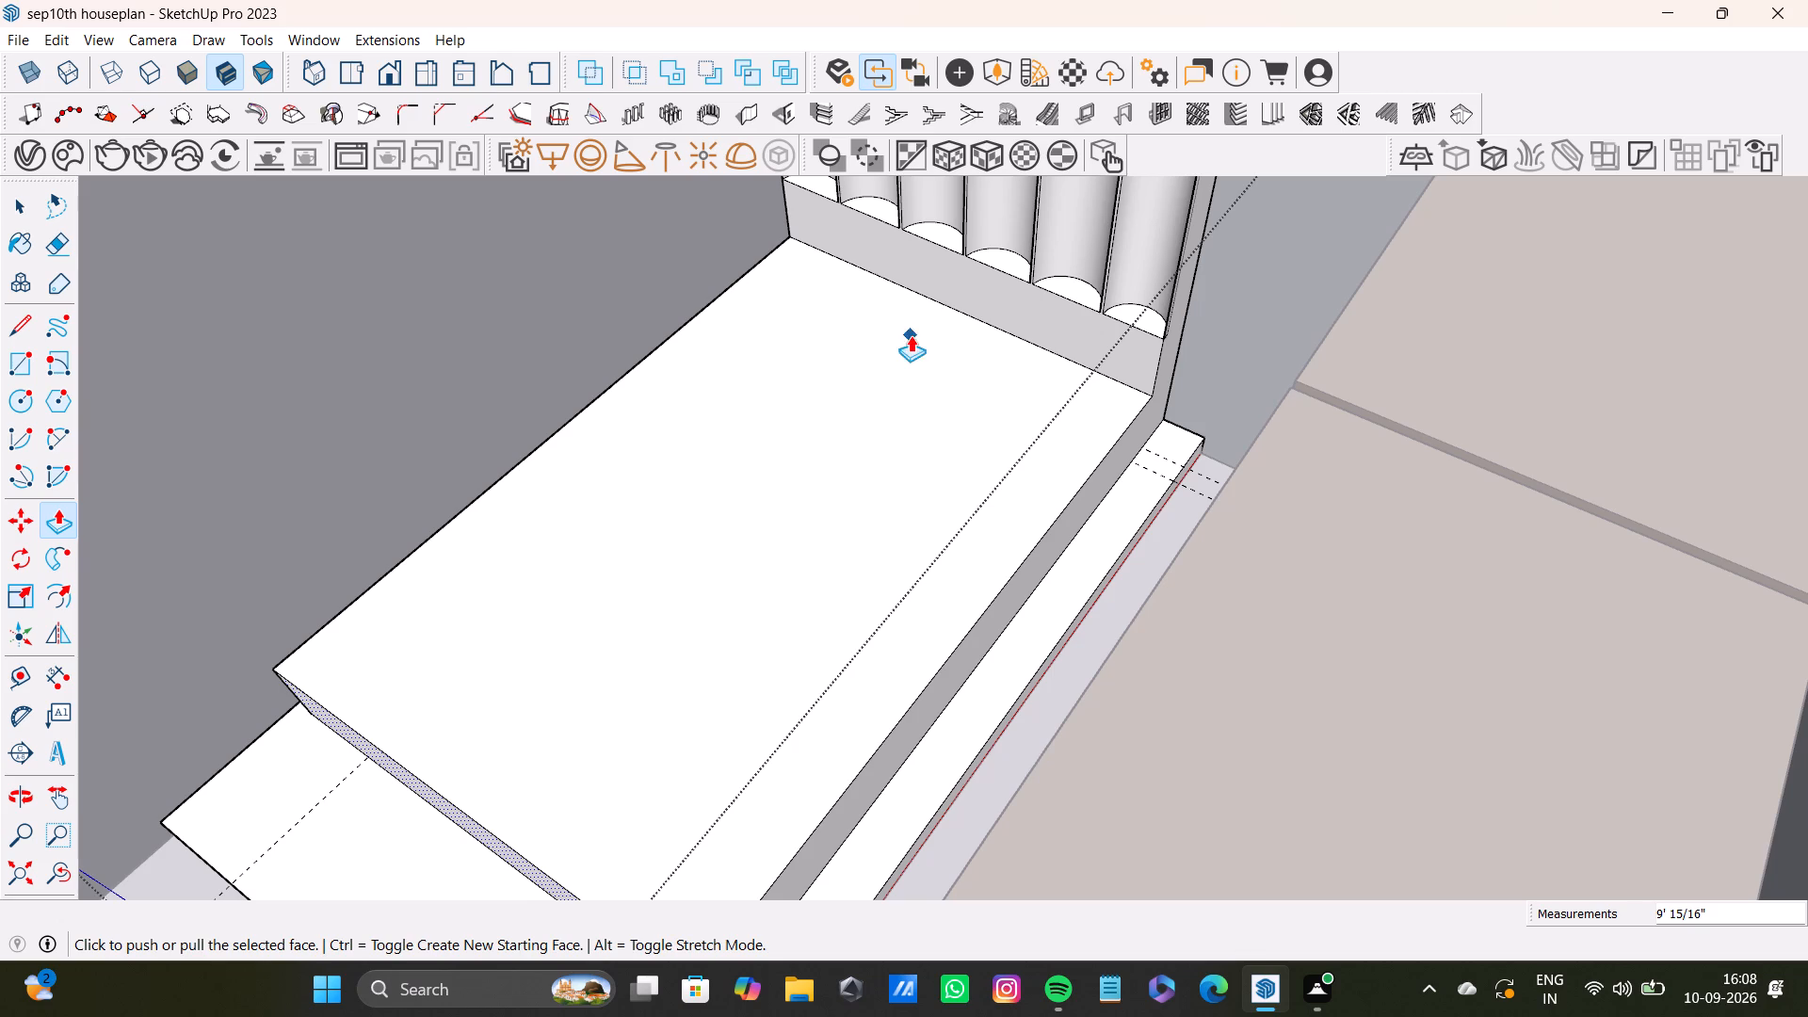
pyautogui.scroll(-7, 1448, 401)
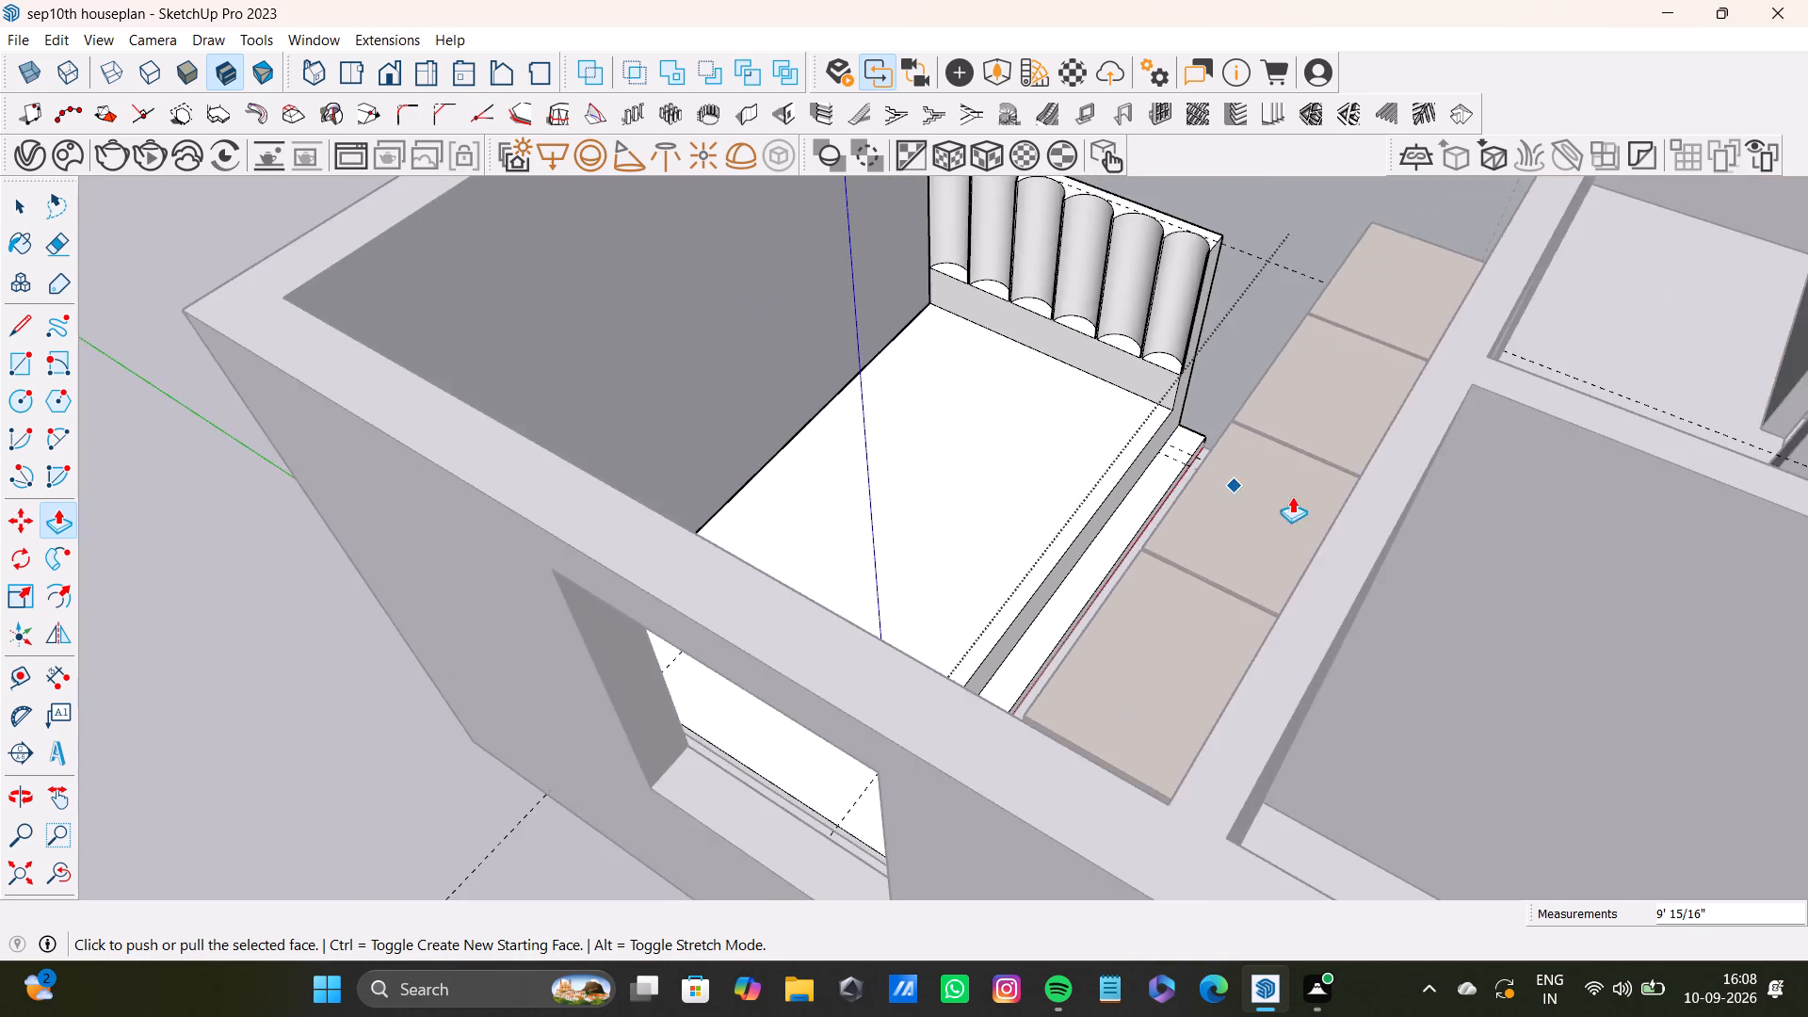
pyautogui.moveTo(1277, 496); pyautogui.dragTo(1062, 495, button='middle')
pyautogui.scroll(3, 1230, 521)
pyautogui.keyDown('shift'); pyautogui.moveTo(1163, 477); pyautogui.dragTo(976, 581, button='middle'); pyautogui.keyUp('shift')
pyautogui.moveTo(1198, 538); pyautogui.dragTo(1150, 631, button='middle')
pyautogui.press('space')
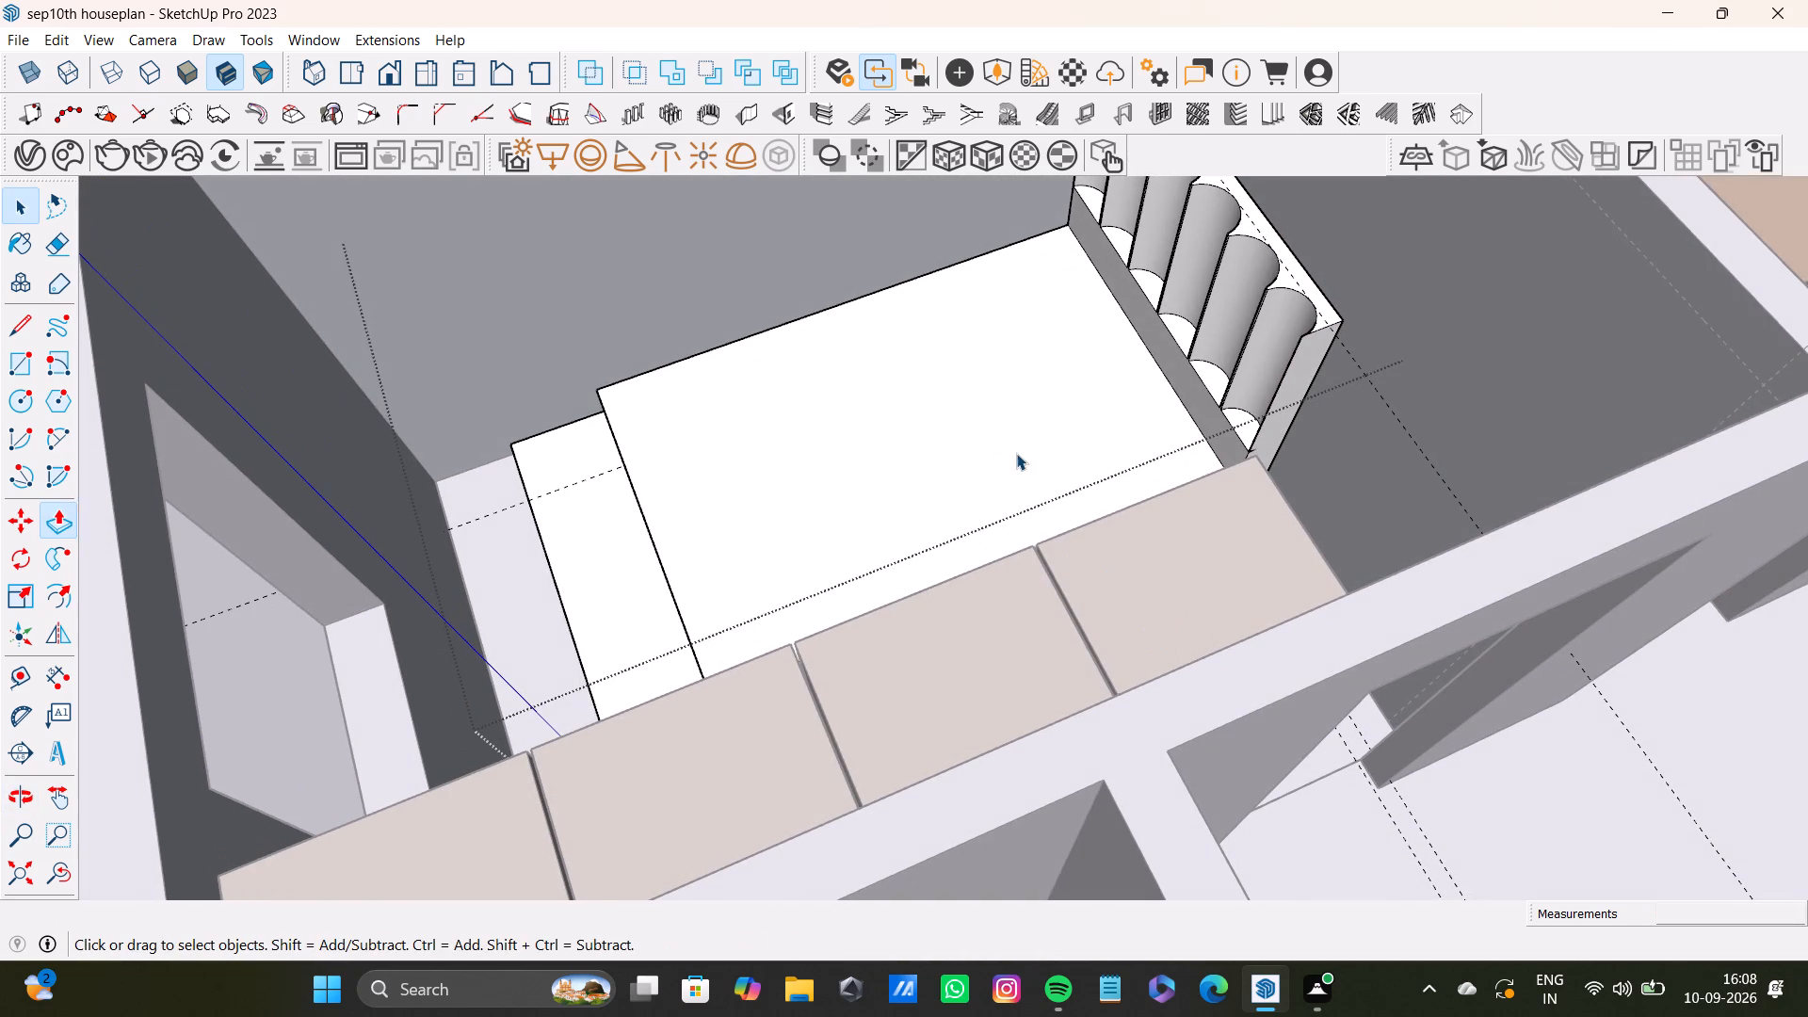
pyautogui.click(1021, 446)
pyautogui.press('p')
pyautogui.moveTo(1059, 410); pyautogui.dragTo(1168, 380)
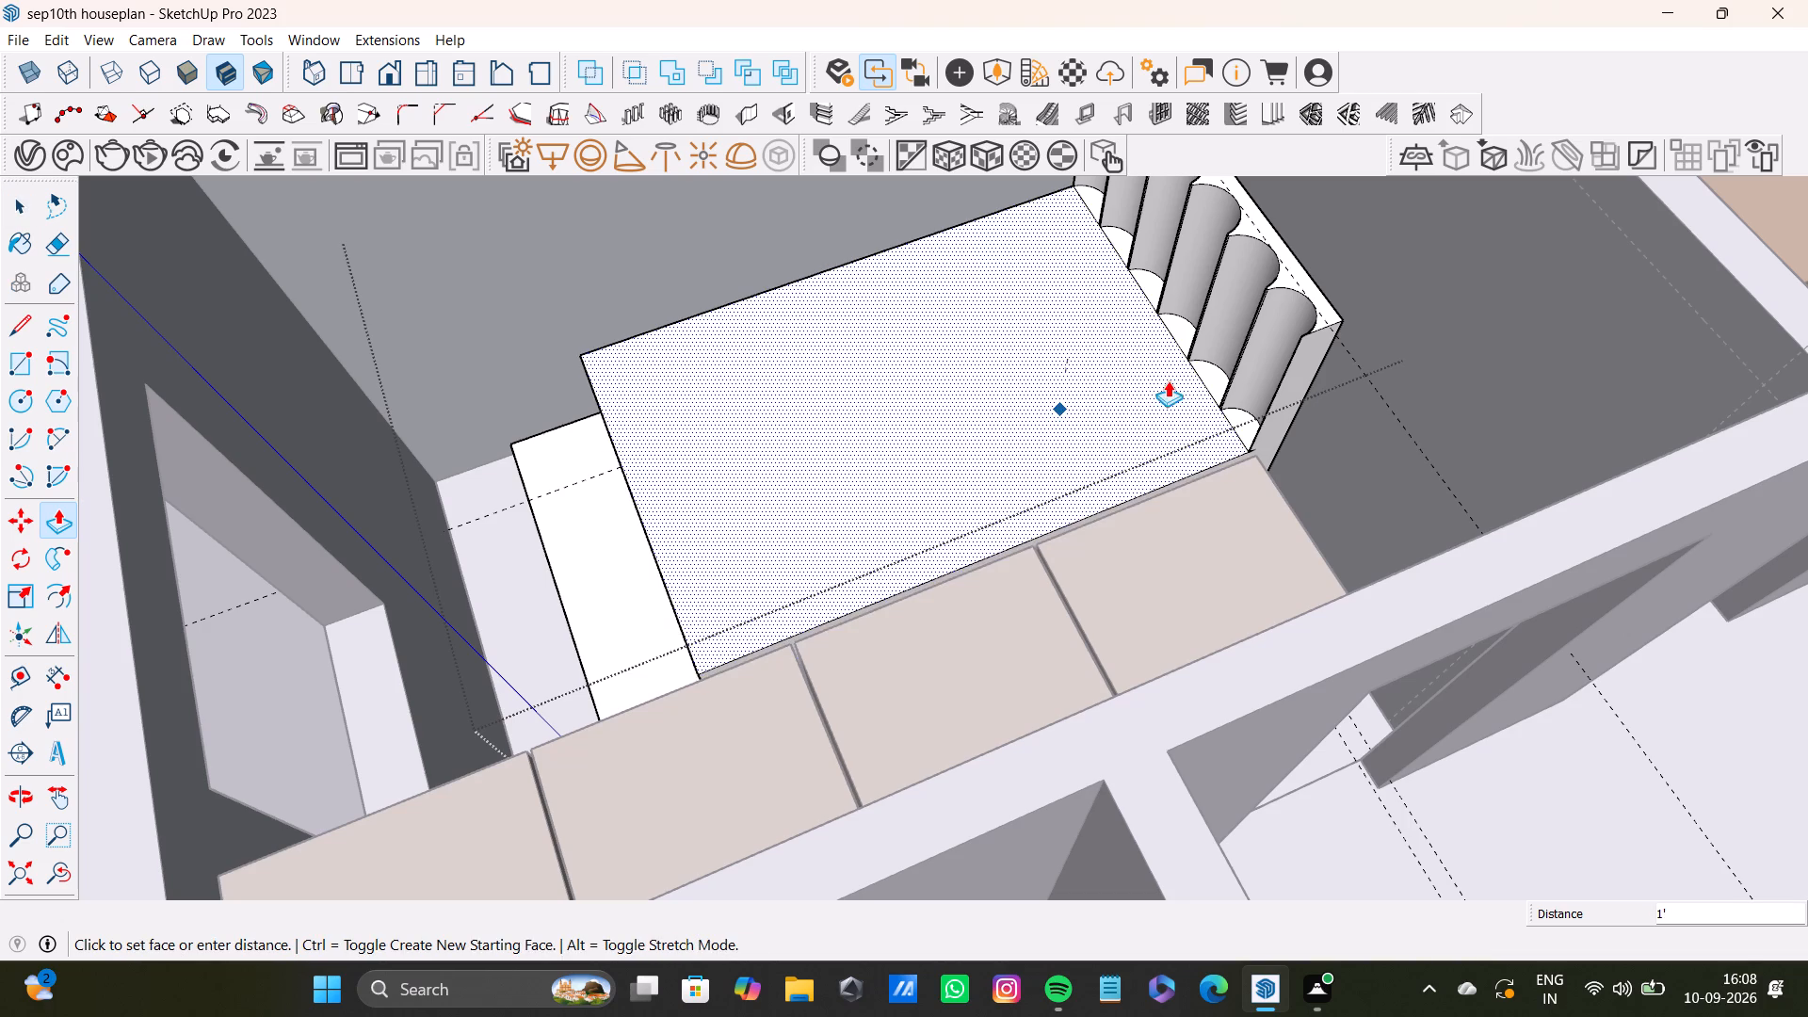
pyautogui.moveTo(1168, 380); pyautogui.dragTo(1178, 385)
# Delete the straight edges between the mattress top and the arcs beneath the third, fourth, fifth and sixth headboard panels.
pyautogui.press('space')
pyautogui.scroll(-8, 1142, 429)
pyautogui.moveTo(1077, 452); pyautogui.dragTo(1291, 386, button='middle')
pyautogui.scroll(7, 987, 311)
pyautogui.moveTo(1030, 381); pyautogui.dragTo(1095, 355, button='middle')
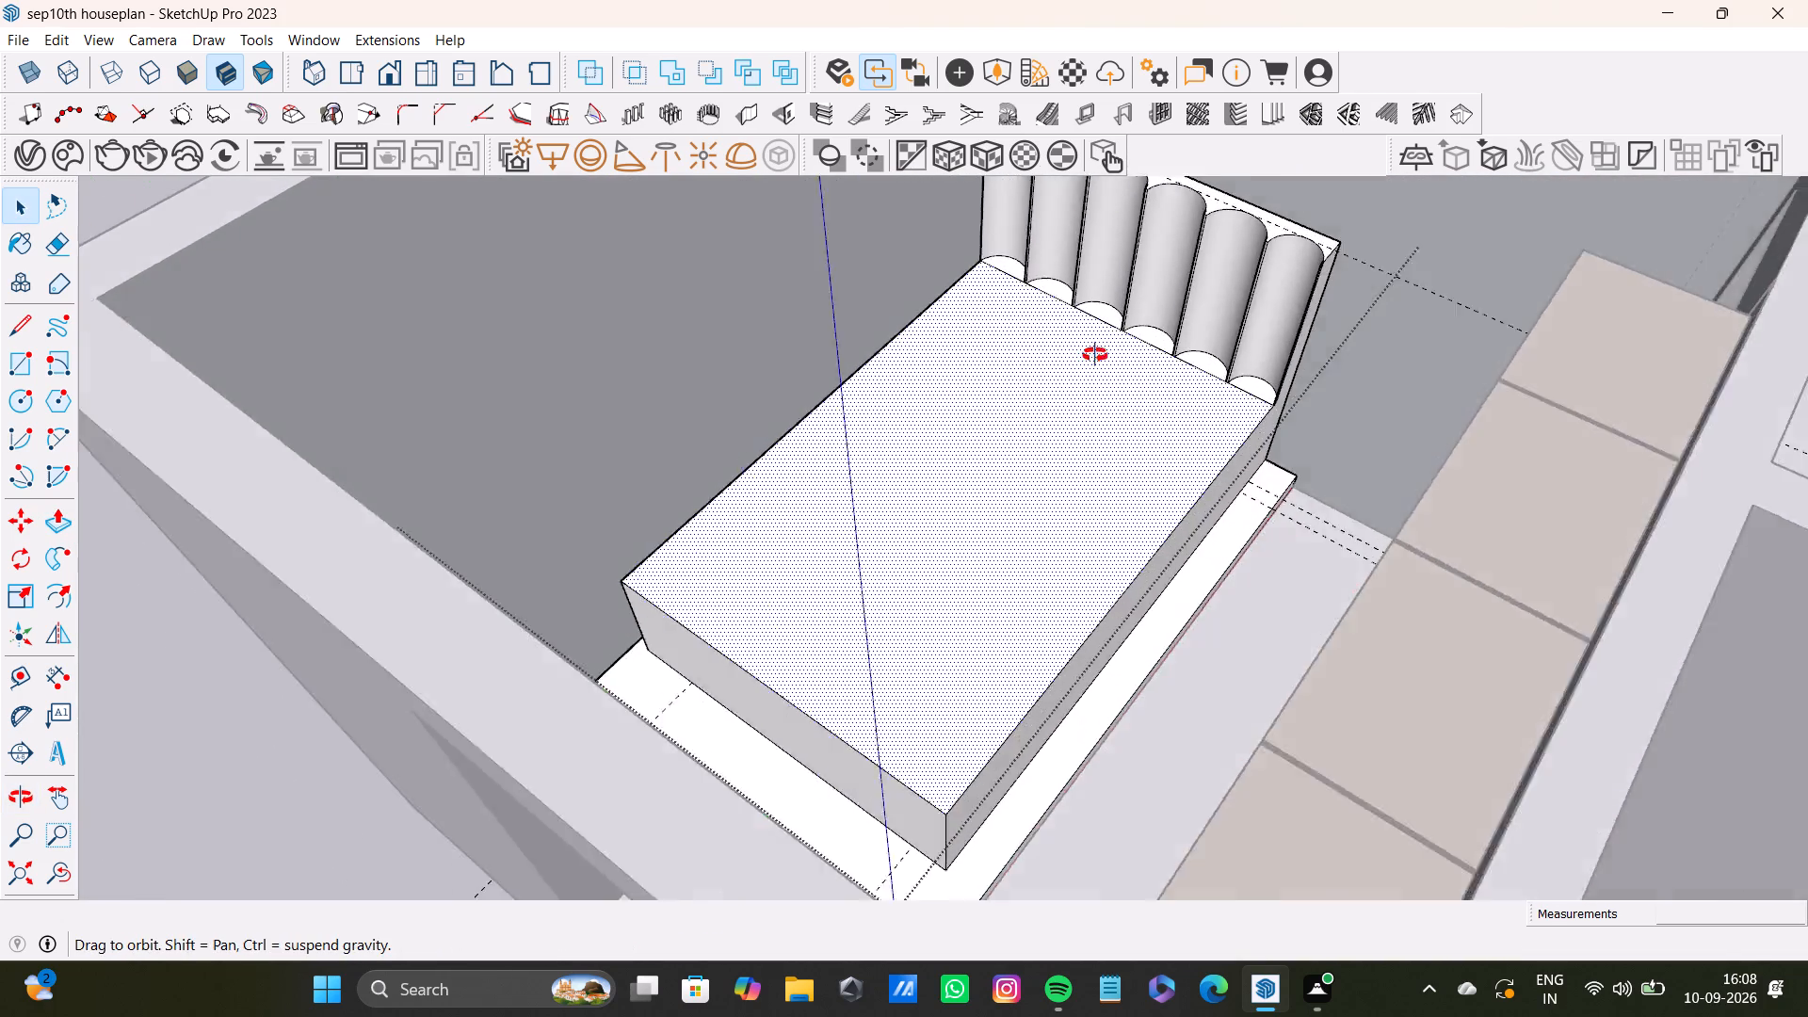
pyautogui.moveTo(1095, 355); pyautogui.dragTo(1179, 507, button='middle')
pyautogui.scroll(6, 1087, 492)
pyautogui.moveTo(1036, 492); pyautogui.dragTo(1070, 426, button='middle')
pyautogui.scroll(3, 1004, 426)
pyautogui.moveTo(958, 391); pyautogui.dragTo(778, 378, button='middle')
pyautogui.scroll(3, 776, 365)
pyautogui.keyDown('shift'); pyautogui.moveTo(815, 344); pyautogui.dragTo(825, 335, button='middle'); pyautogui.keyUp('shift')
pyautogui.scroll(6, 822, 337)
pyautogui.click(841, 363)
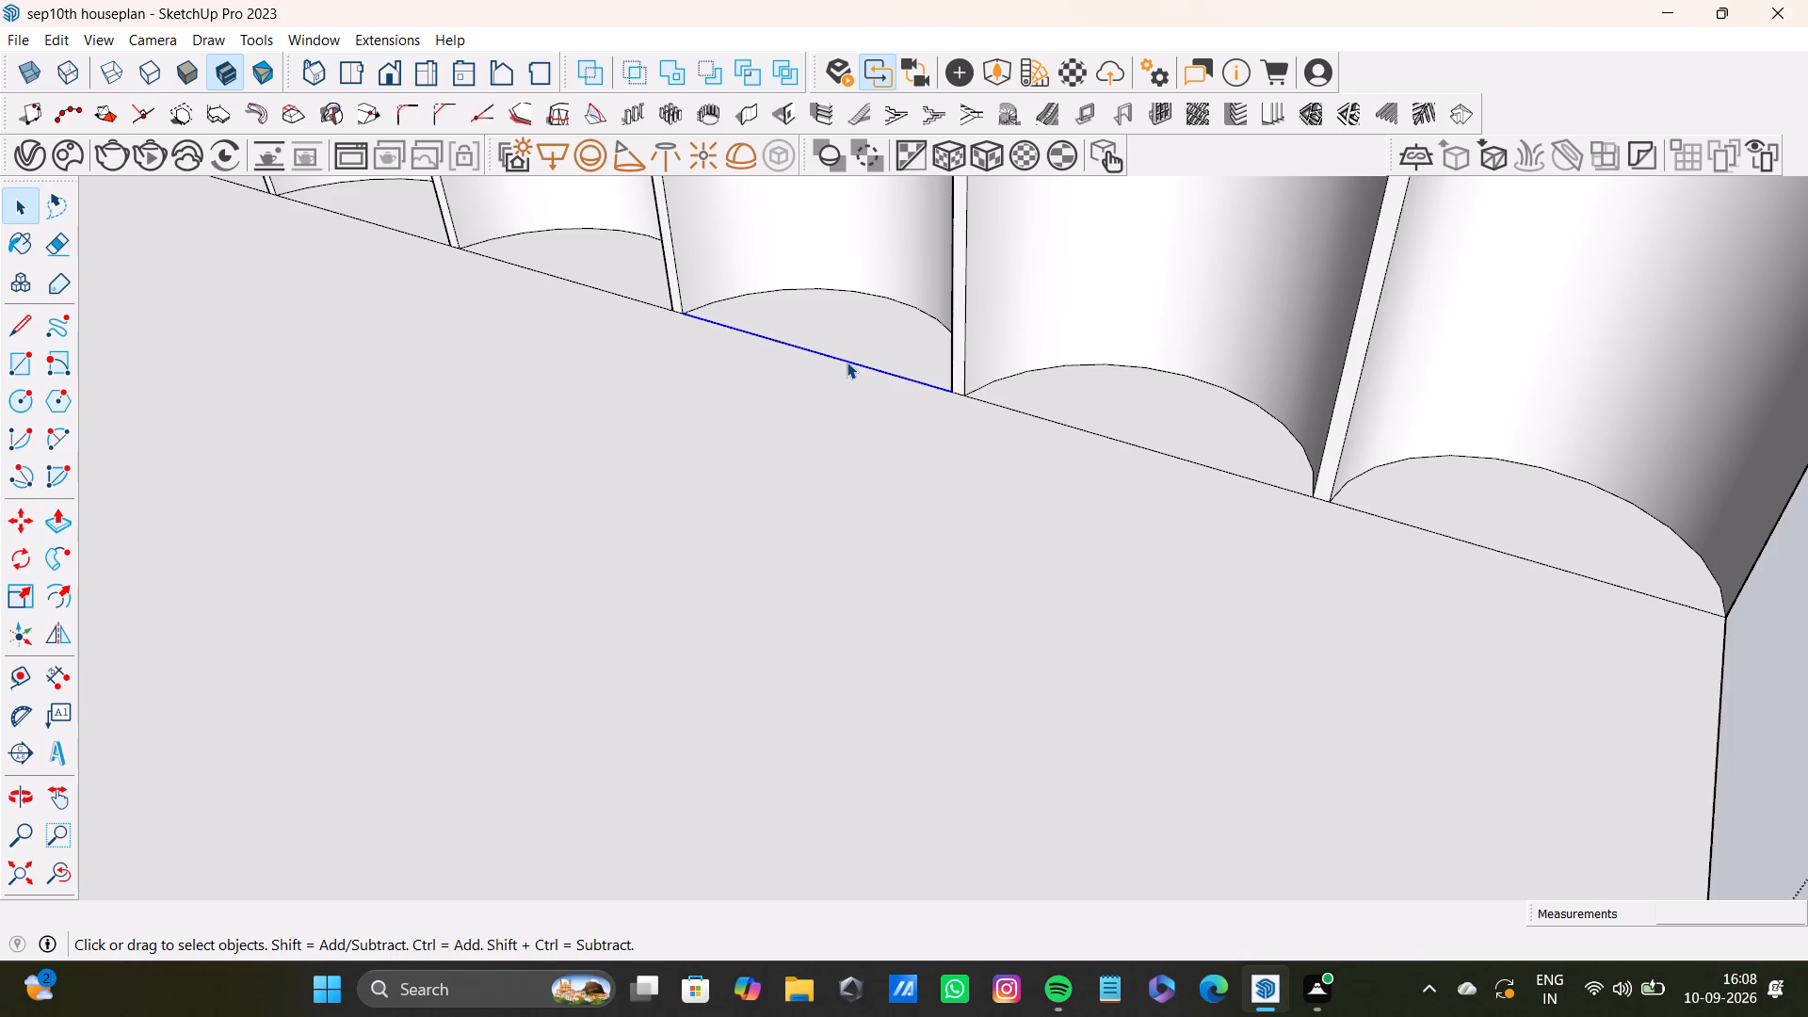
pyautogui.press('Delete')
pyautogui.moveTo(847, 361); pyautogui.dragTo(1022, 406)
pyautogui.click(1093, 428)
pyautogui.press('Delete')
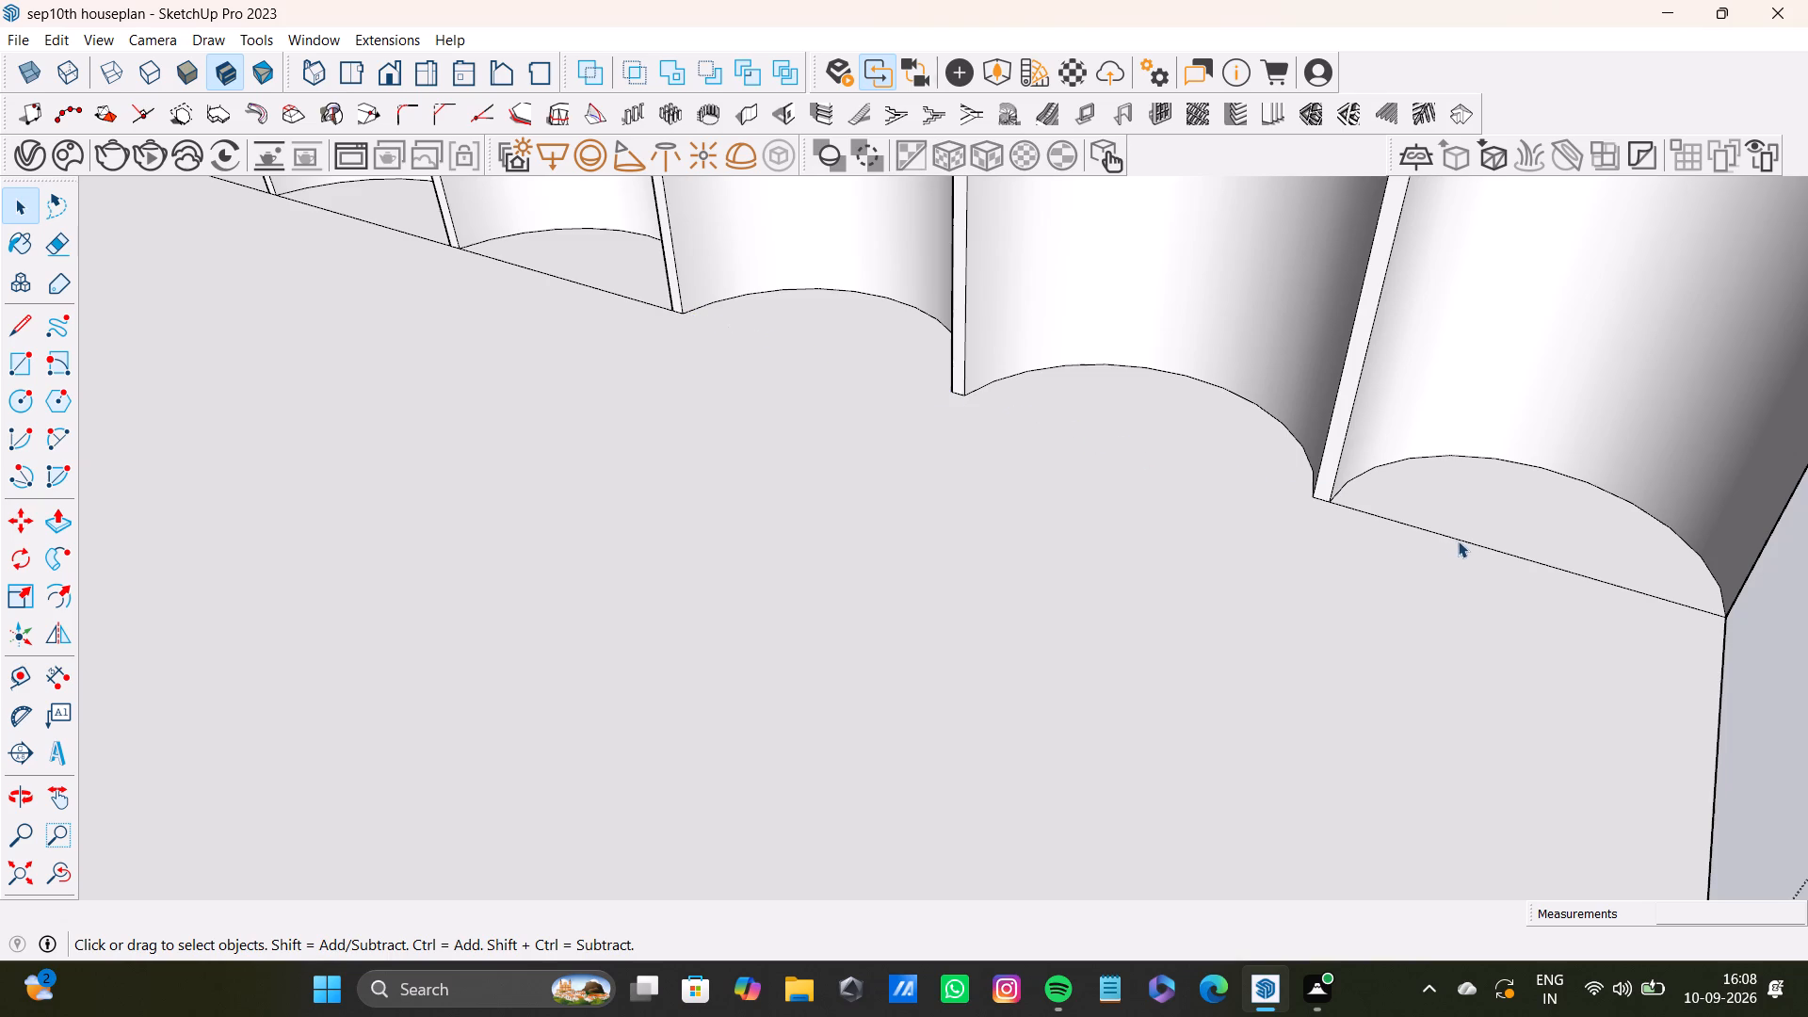
pyautogui.click(1458, 541)
pyautogui.press('Delete')
pyautogui.click(582, 285)
pyautogui.press('Delete')
# Delete the remaining straight edges between the mattress top and the arcs beneath the first and second headboard panels.
pyautogui.click(406, 234)
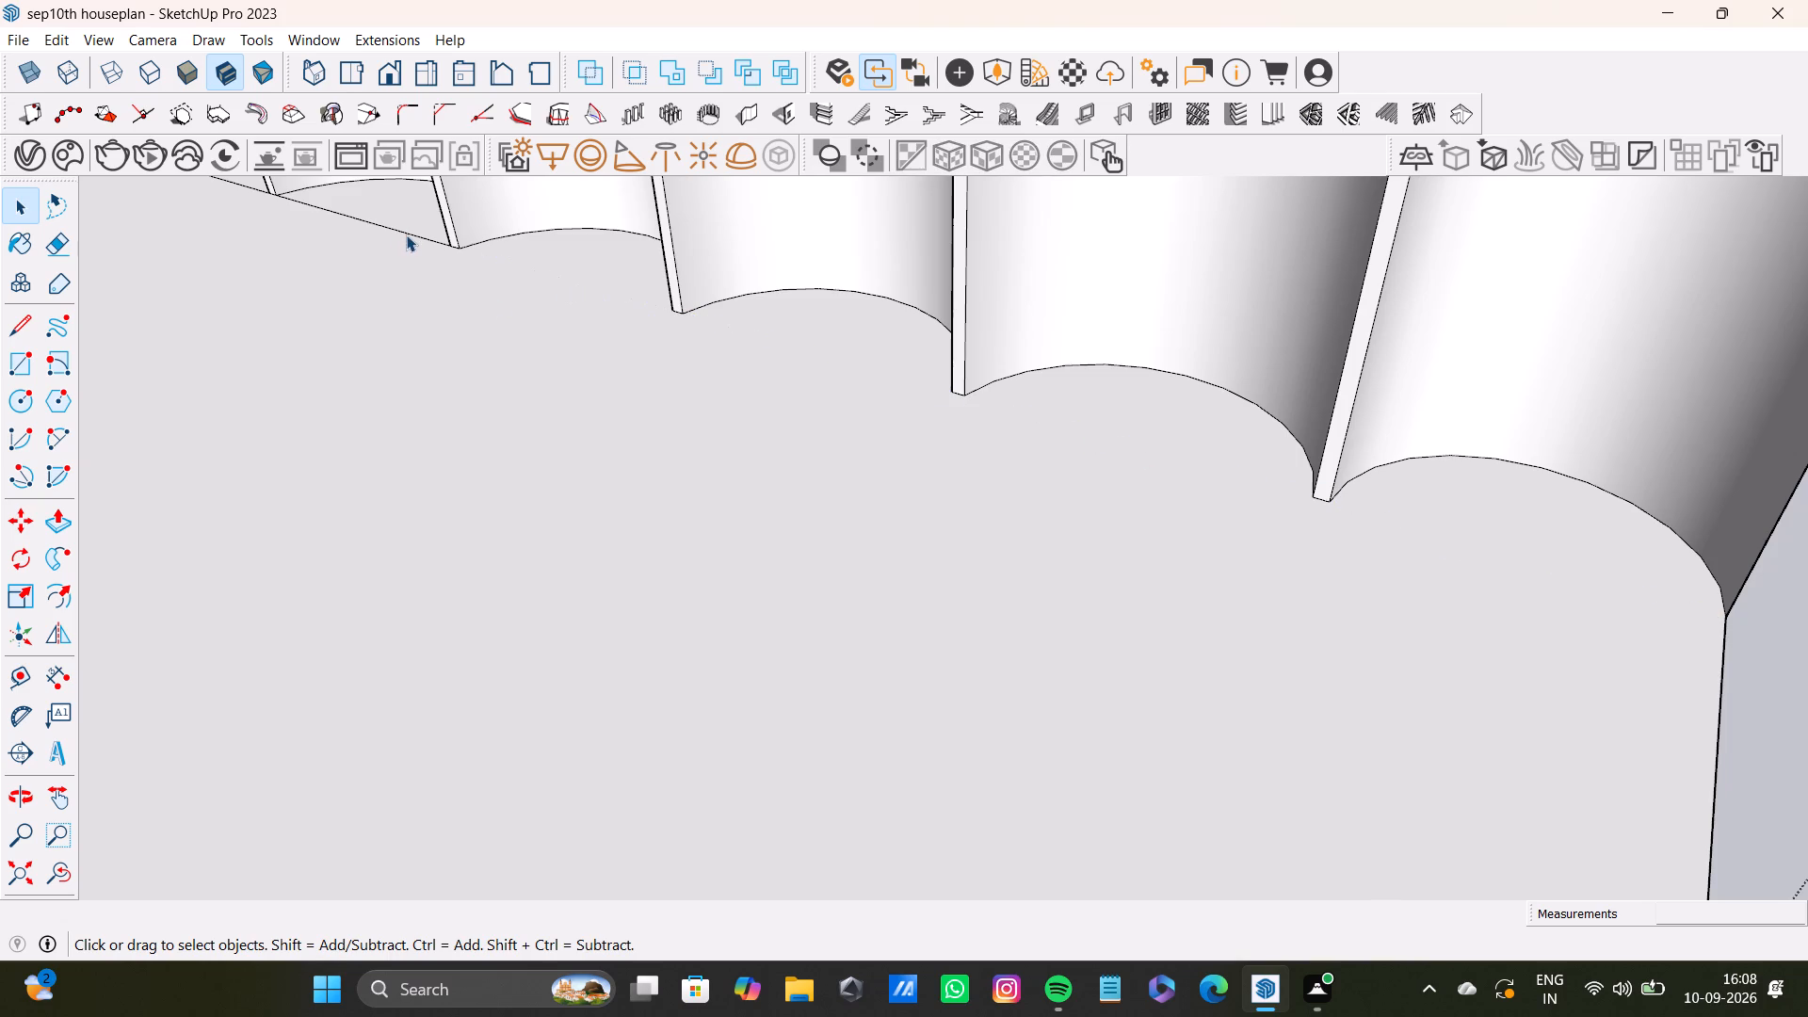
pyautogui.press('Delete')
pyautogui.scroll(-8, 447, 344)
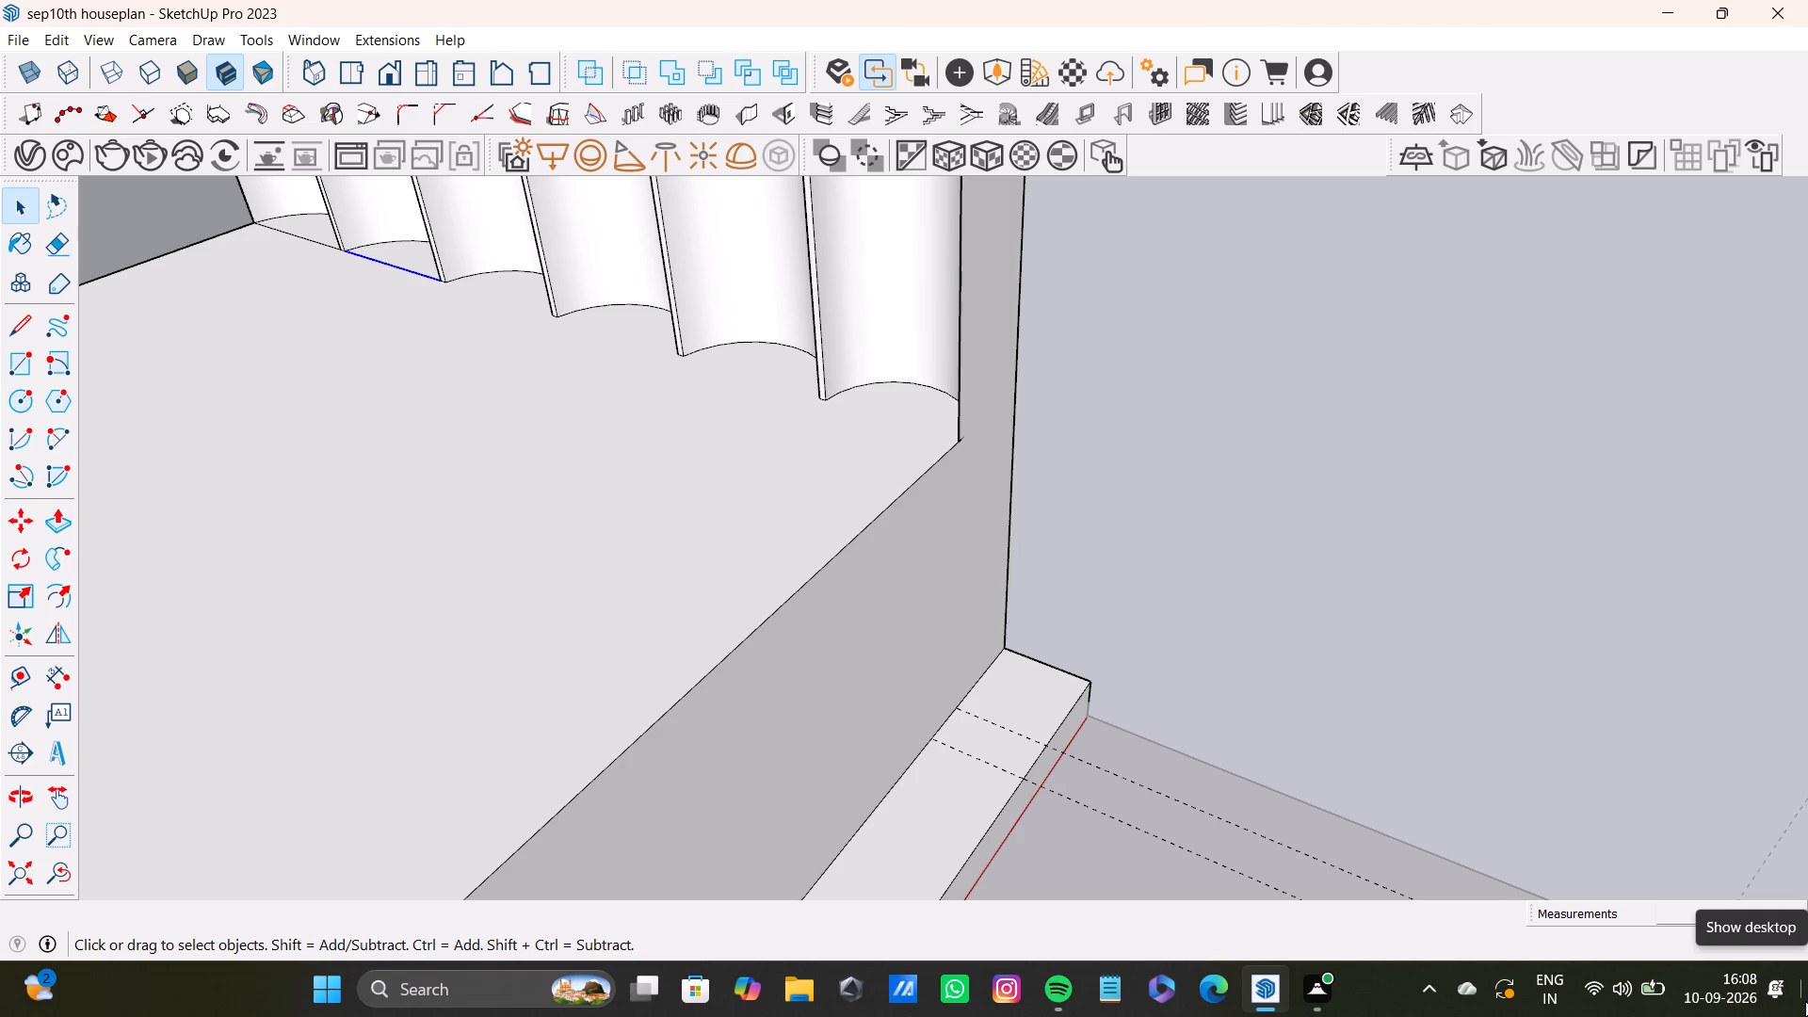
pyautogui.press('space')
pyautogui.scroll(-3, 287, 315)
pyautogui.keyDown('shift'); pyautogui.moveTo(305, 286); pyautogui.dragTo(553, 335, button='middle'); pyautogui.keyUp('shift')
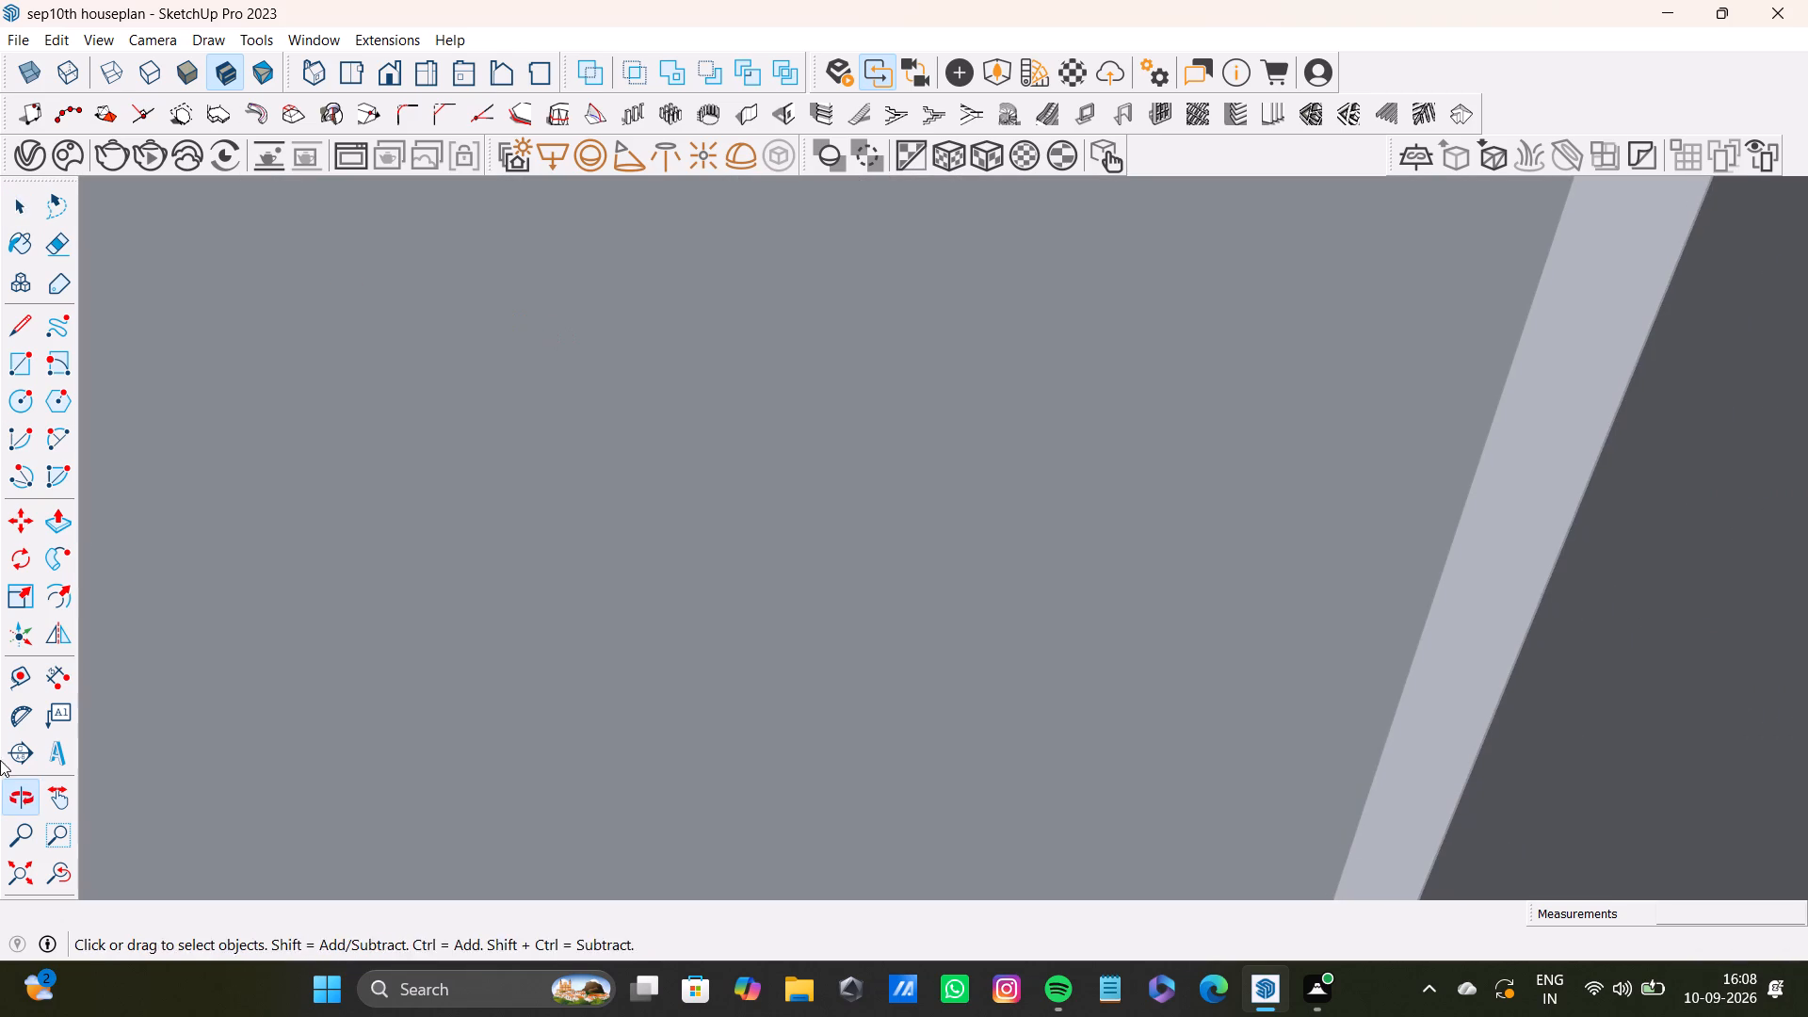
pyautogui.click(56, 873)
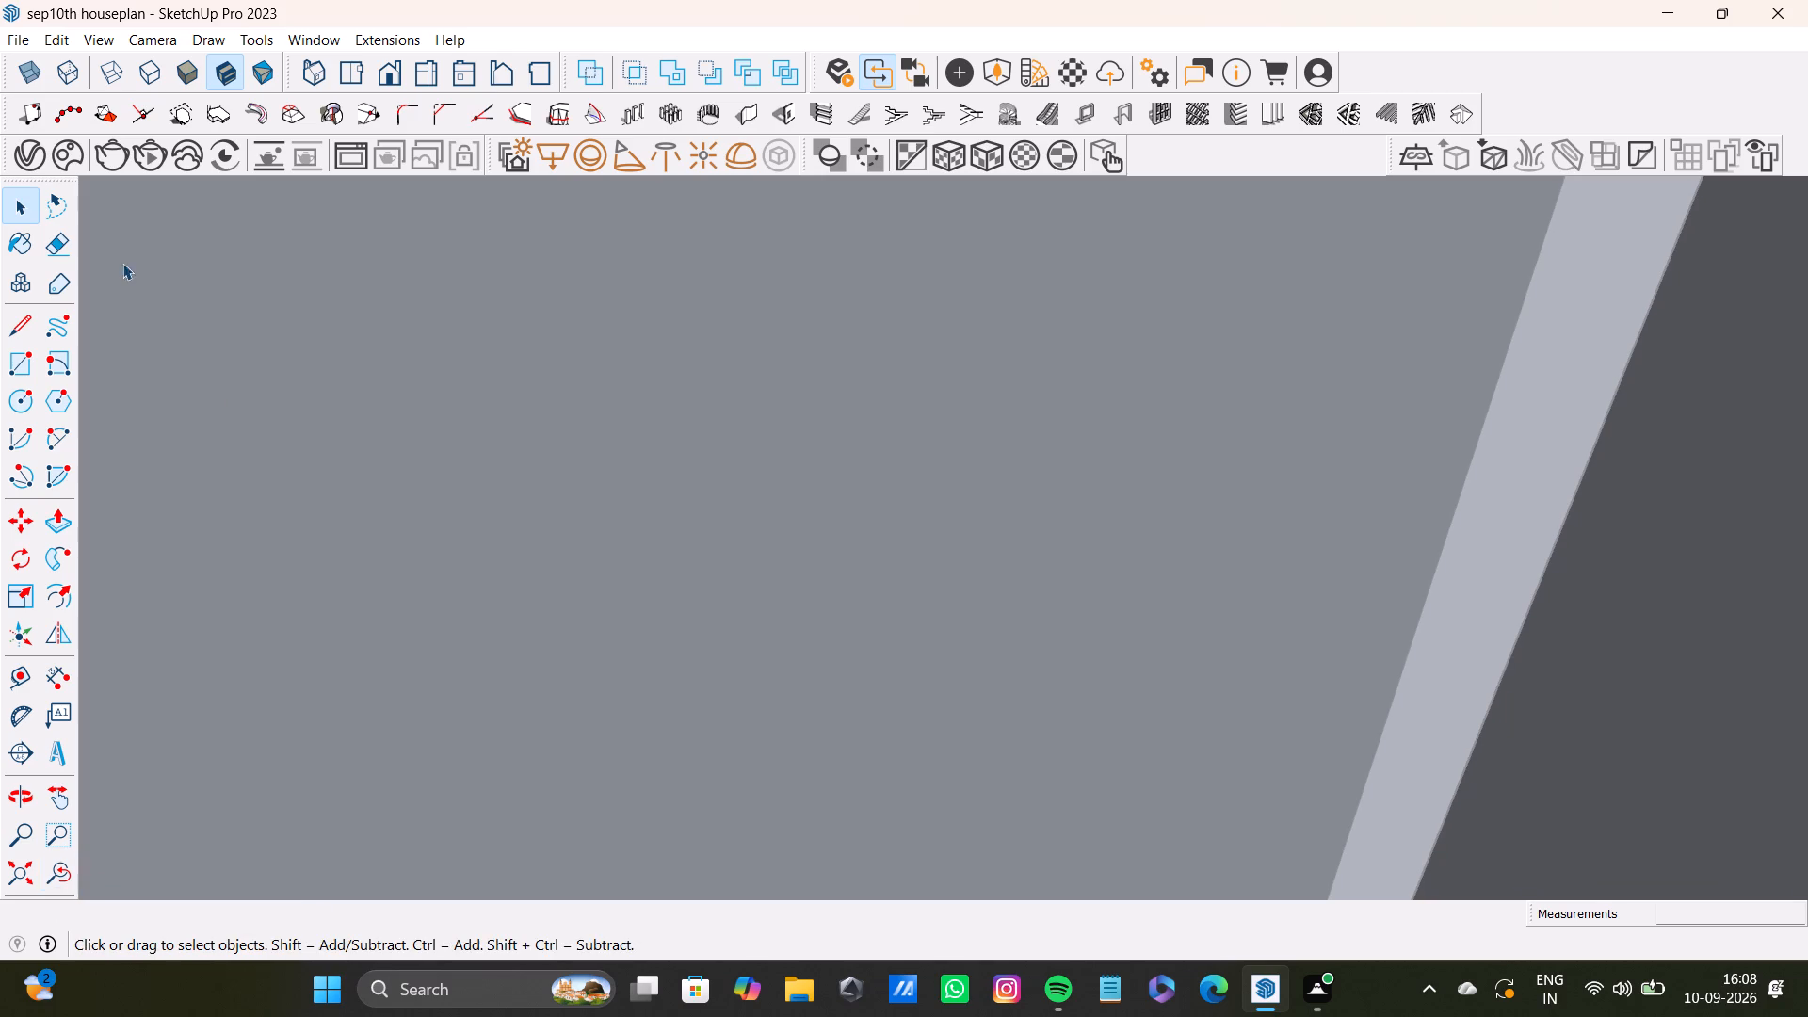
pyautogui.click(47, 875)
pyautogui.keyDown('shift'); pyautogui.moveTo(309, 441); pyautogui.dragTo(682, 757, button='middle'); pyautogui.keyUp('shift')
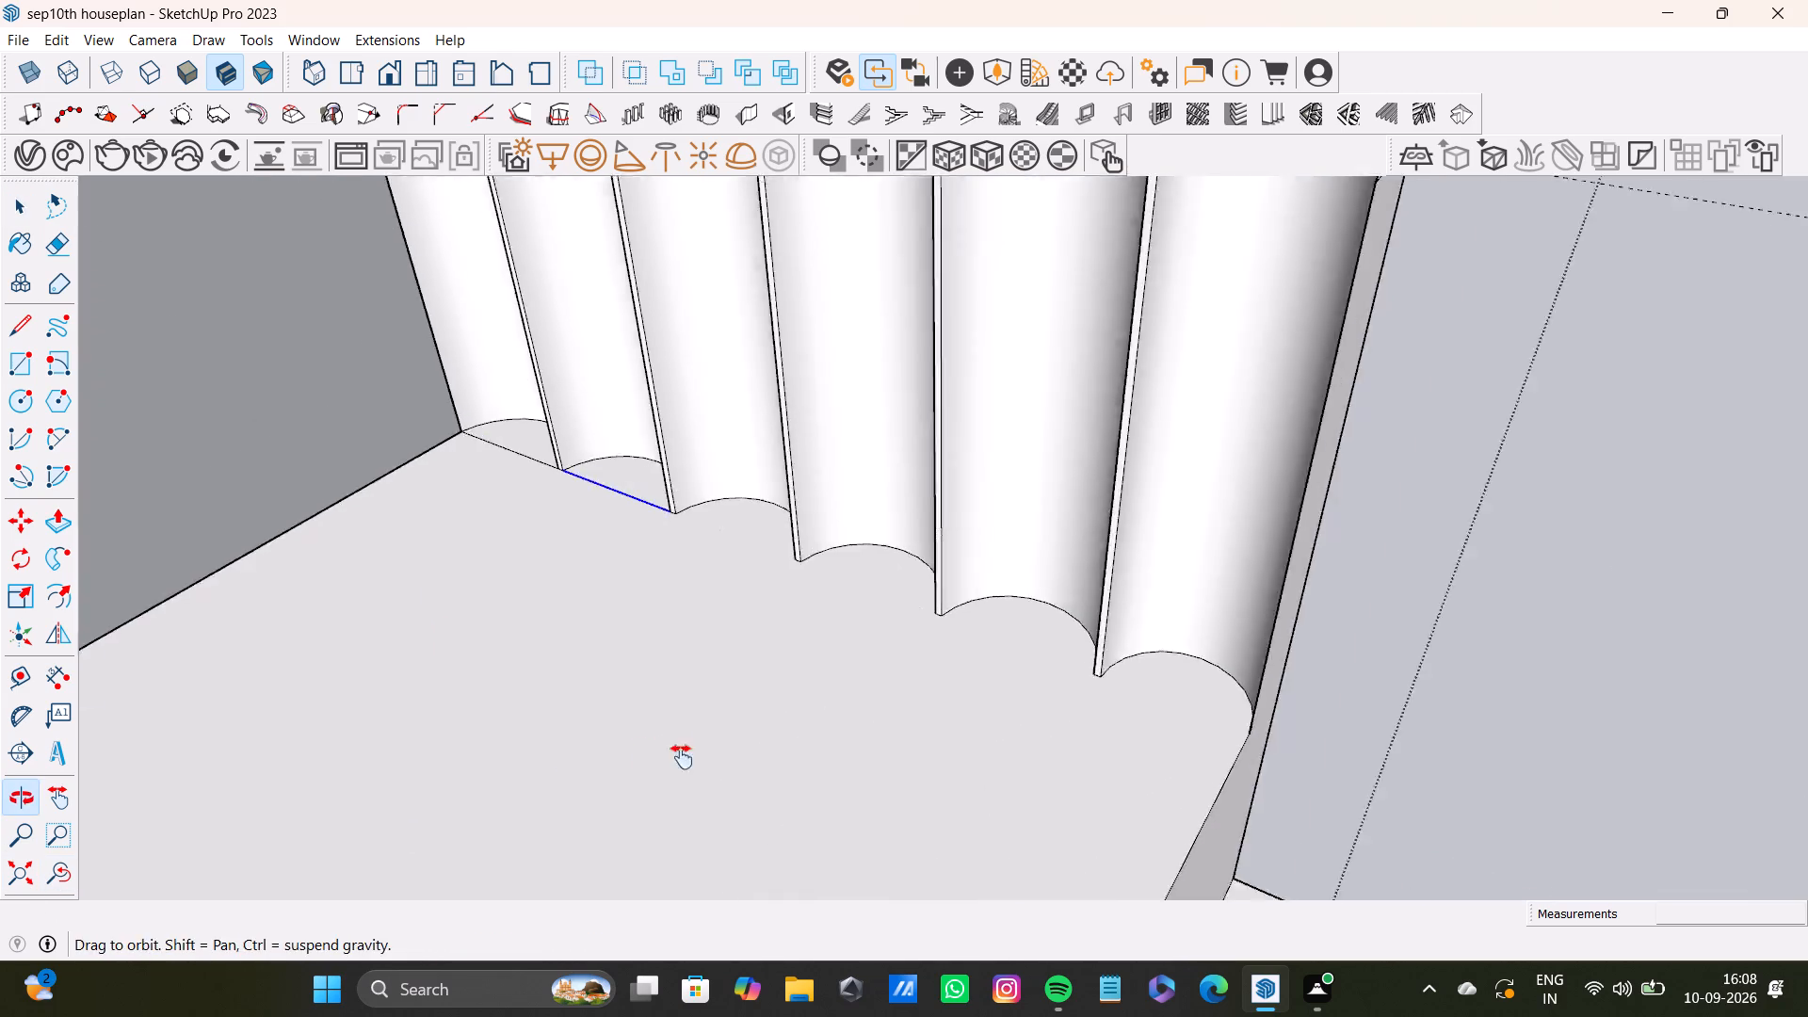
pyautogui.keyDown('shift'); pyautogui.moveTo(682, 757); pyautogui.dragTo(686, 753, button='middle'); pyautogui.keyUp('shift')
pyautogui.scroll(8, 626, 531)
pyautogui.click(777, 516)
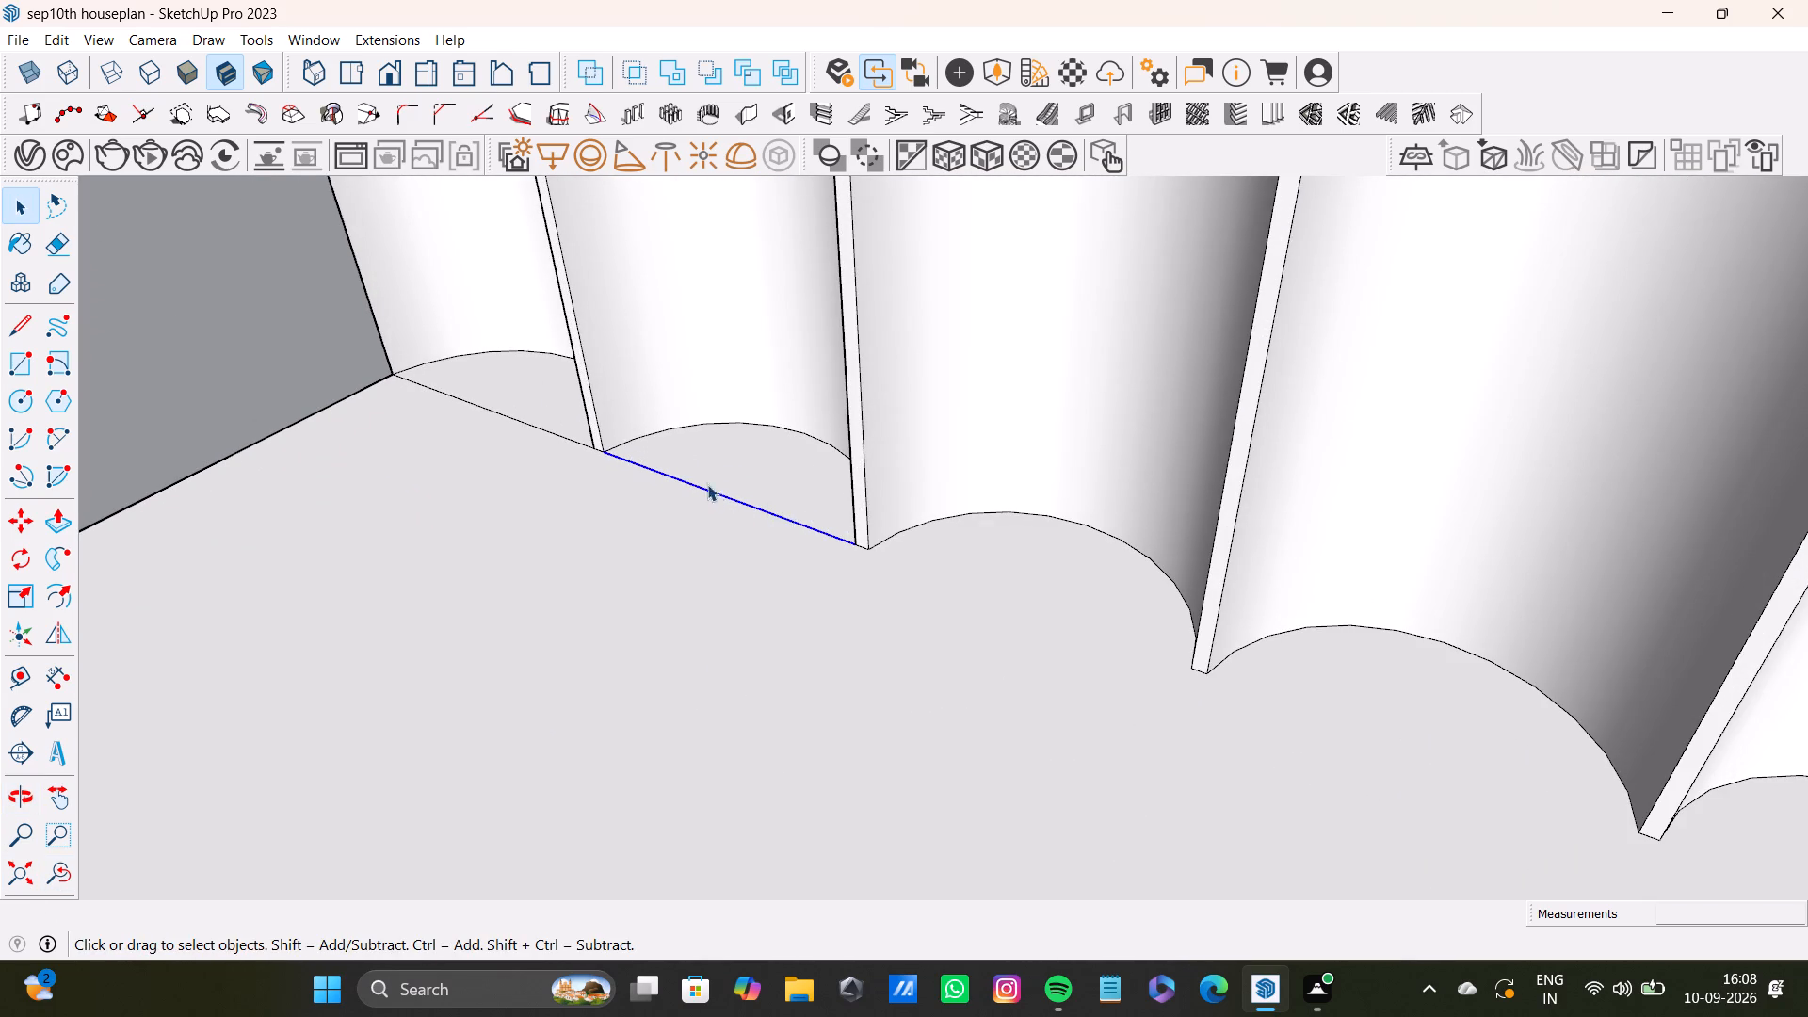
pyautogui.press('Delete')
pyautogui.click(575, 439)
pyautogui.press('Delete')
pyautogui.scroll(-3, 1073, 842)
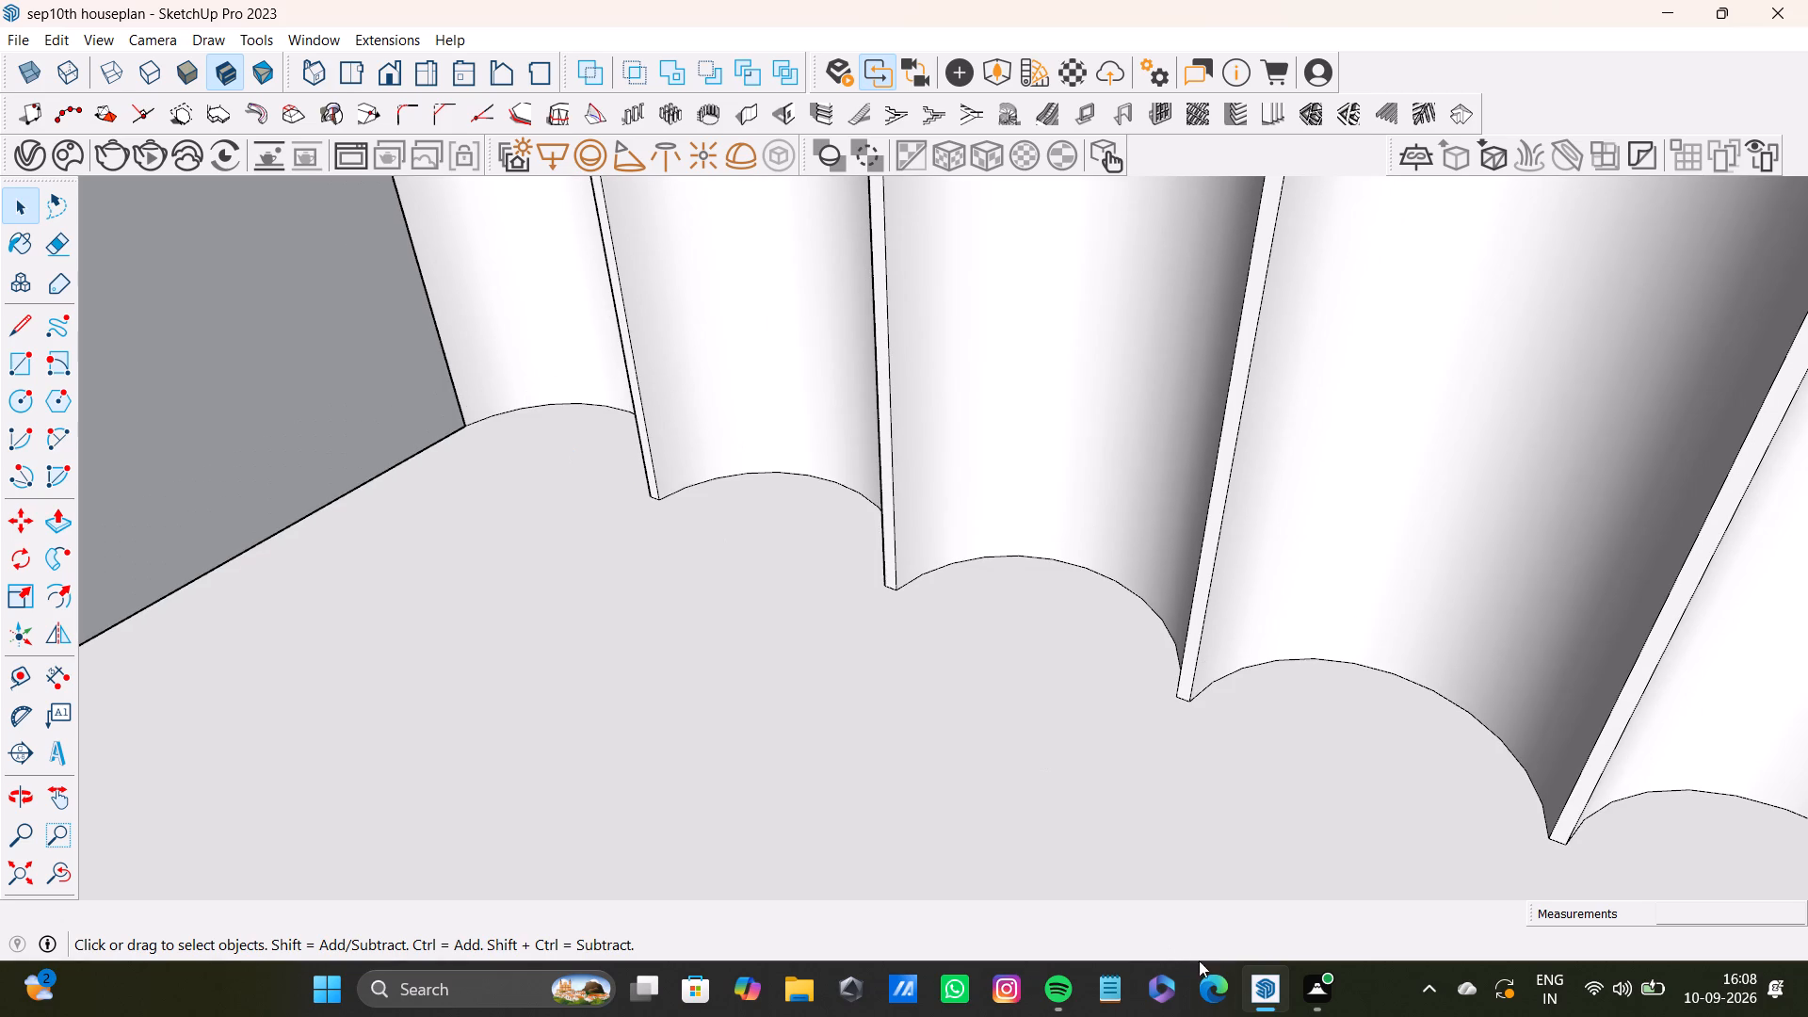
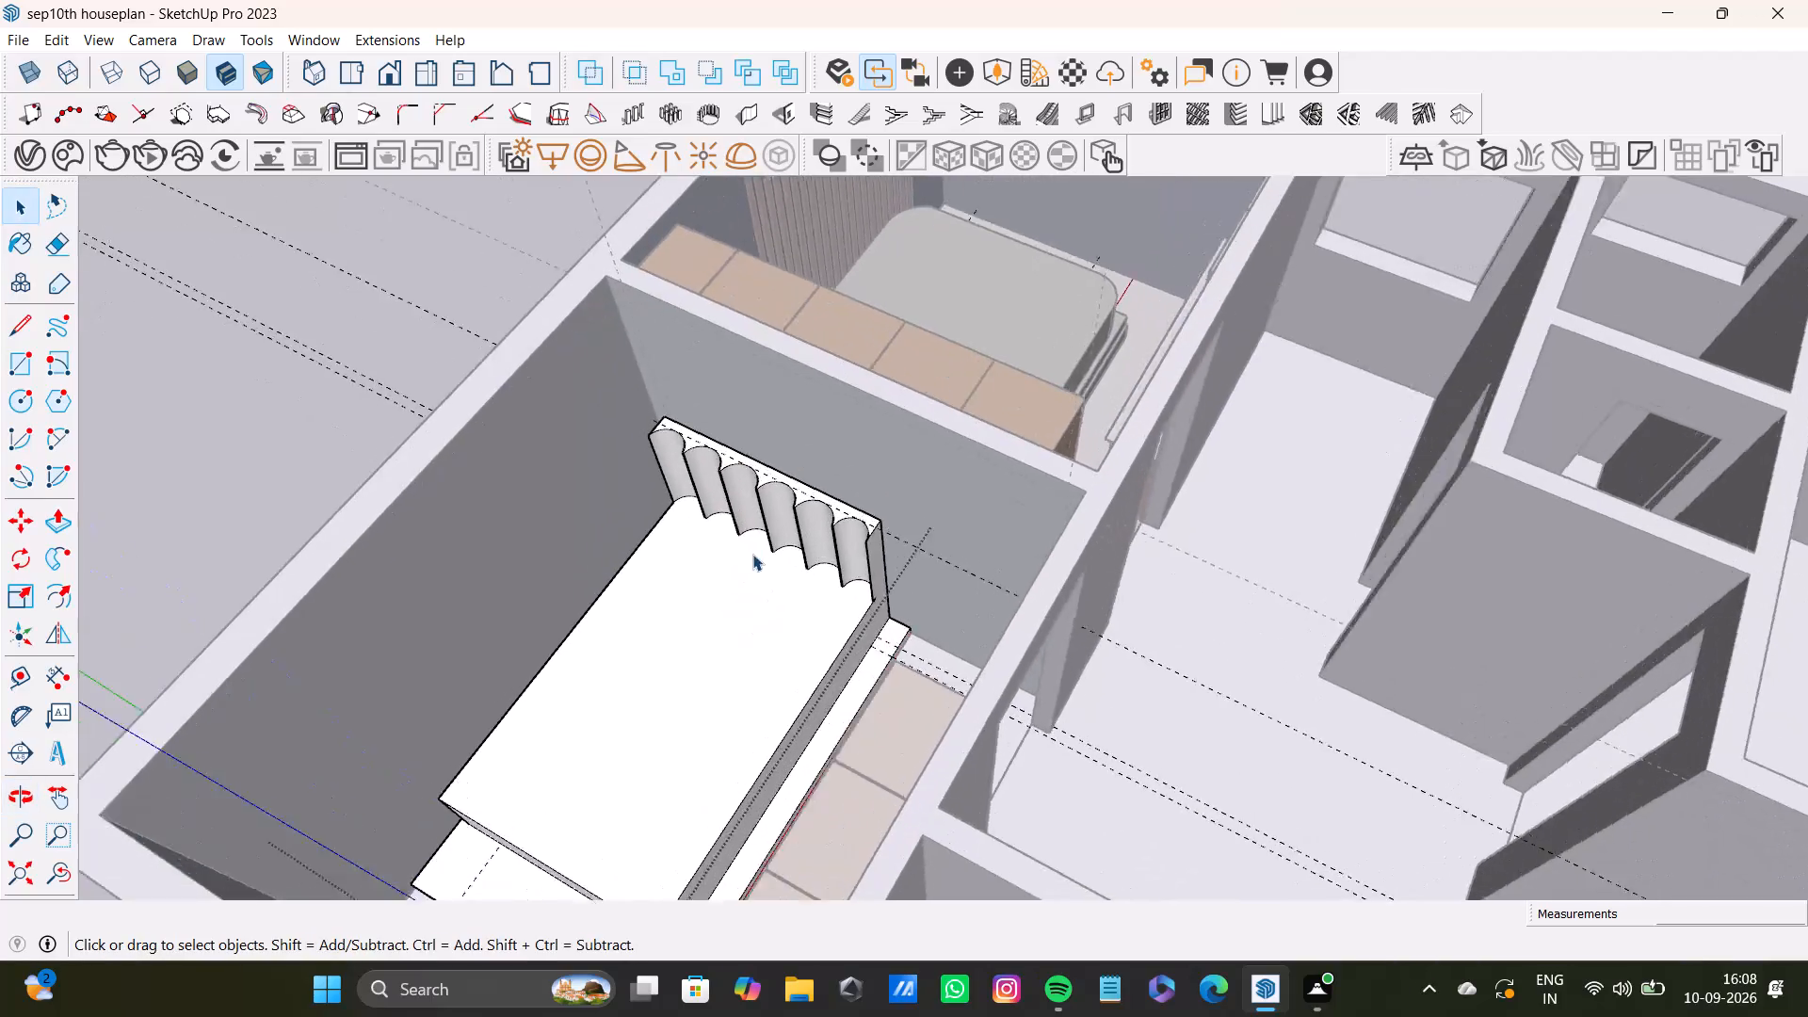
# Examine the mattress top and its junction with the arc-profiled headboard panels from several sides.
pyautogui.moveTo(799, 602); pyautogui.dragTo(516, 631, button='middle')
pyautogui.scroll(1, 469, 596)
pyautogui.scroll(-3, 513, 562)
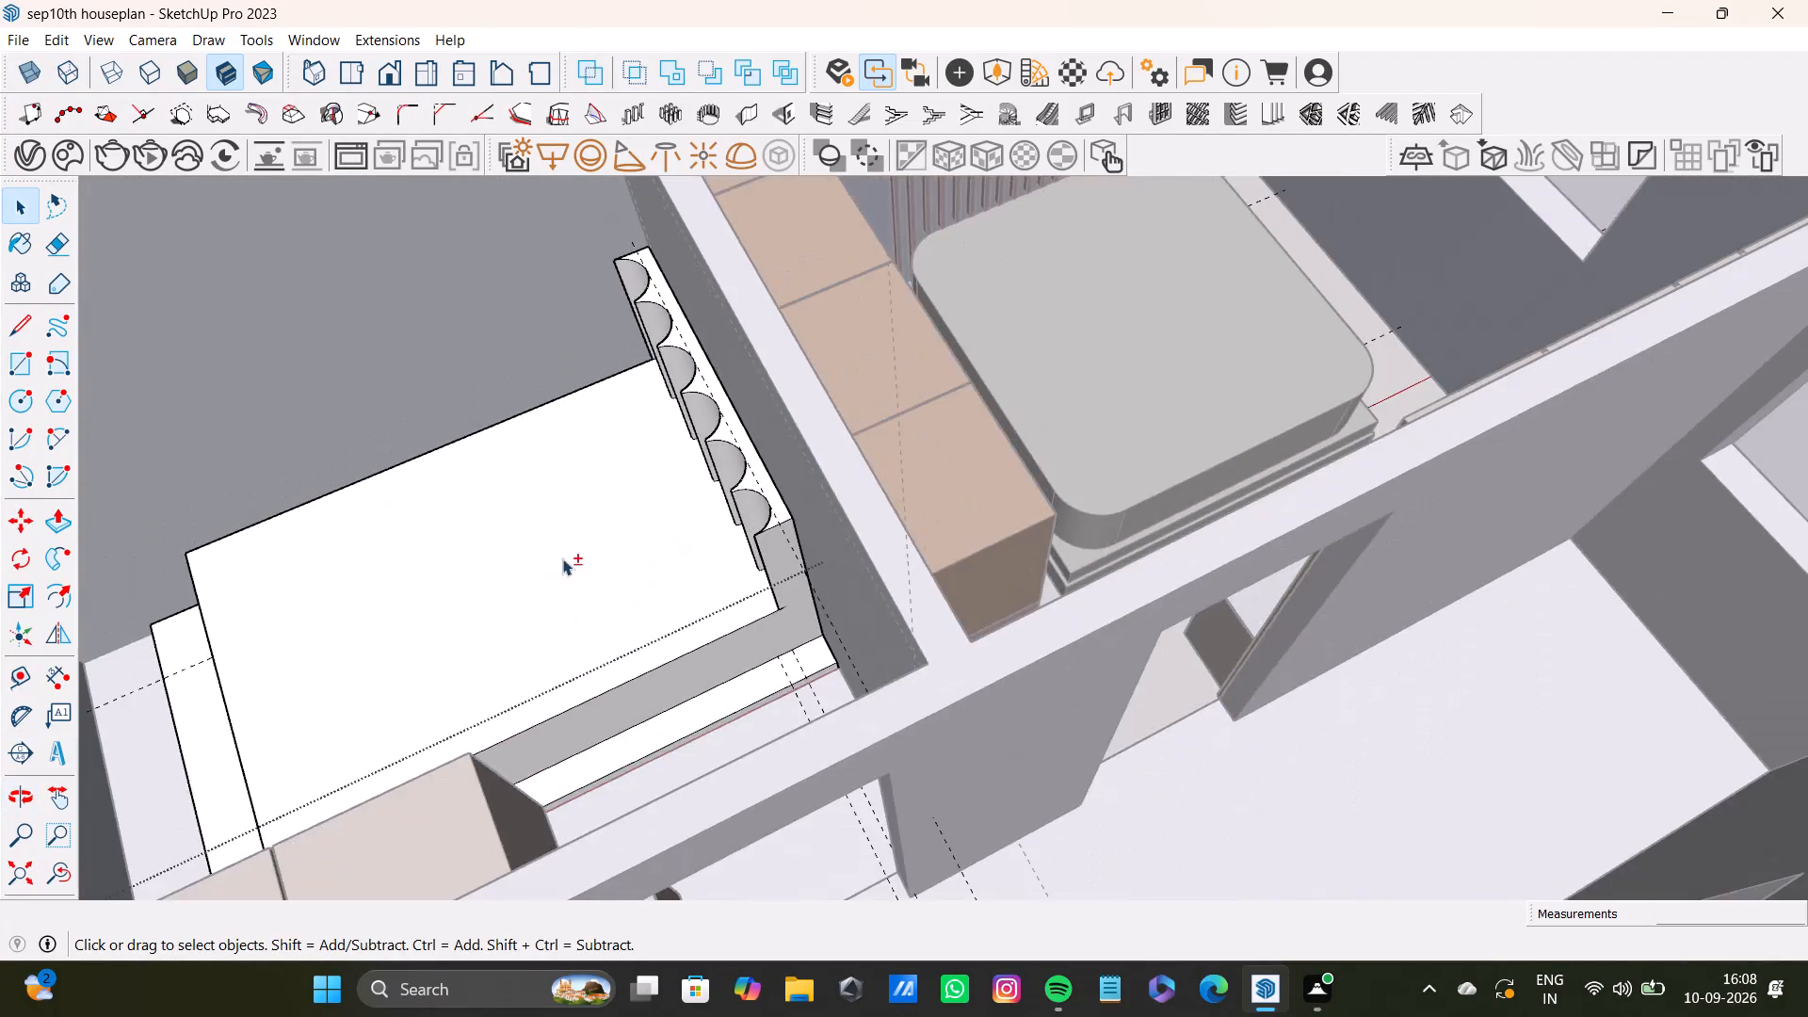
pyautogui.keyDown('shift'); pyautogui.moveTo(562, 558); pyautogui.dragTo(765, 536, button='middle'); pyautogui.keyUp('shift')
pyautogui.moveTo(954, 525); pyautogui.dragTo(1325, 389, button='middle')
pyautogui.scroll(5, 929, 473)
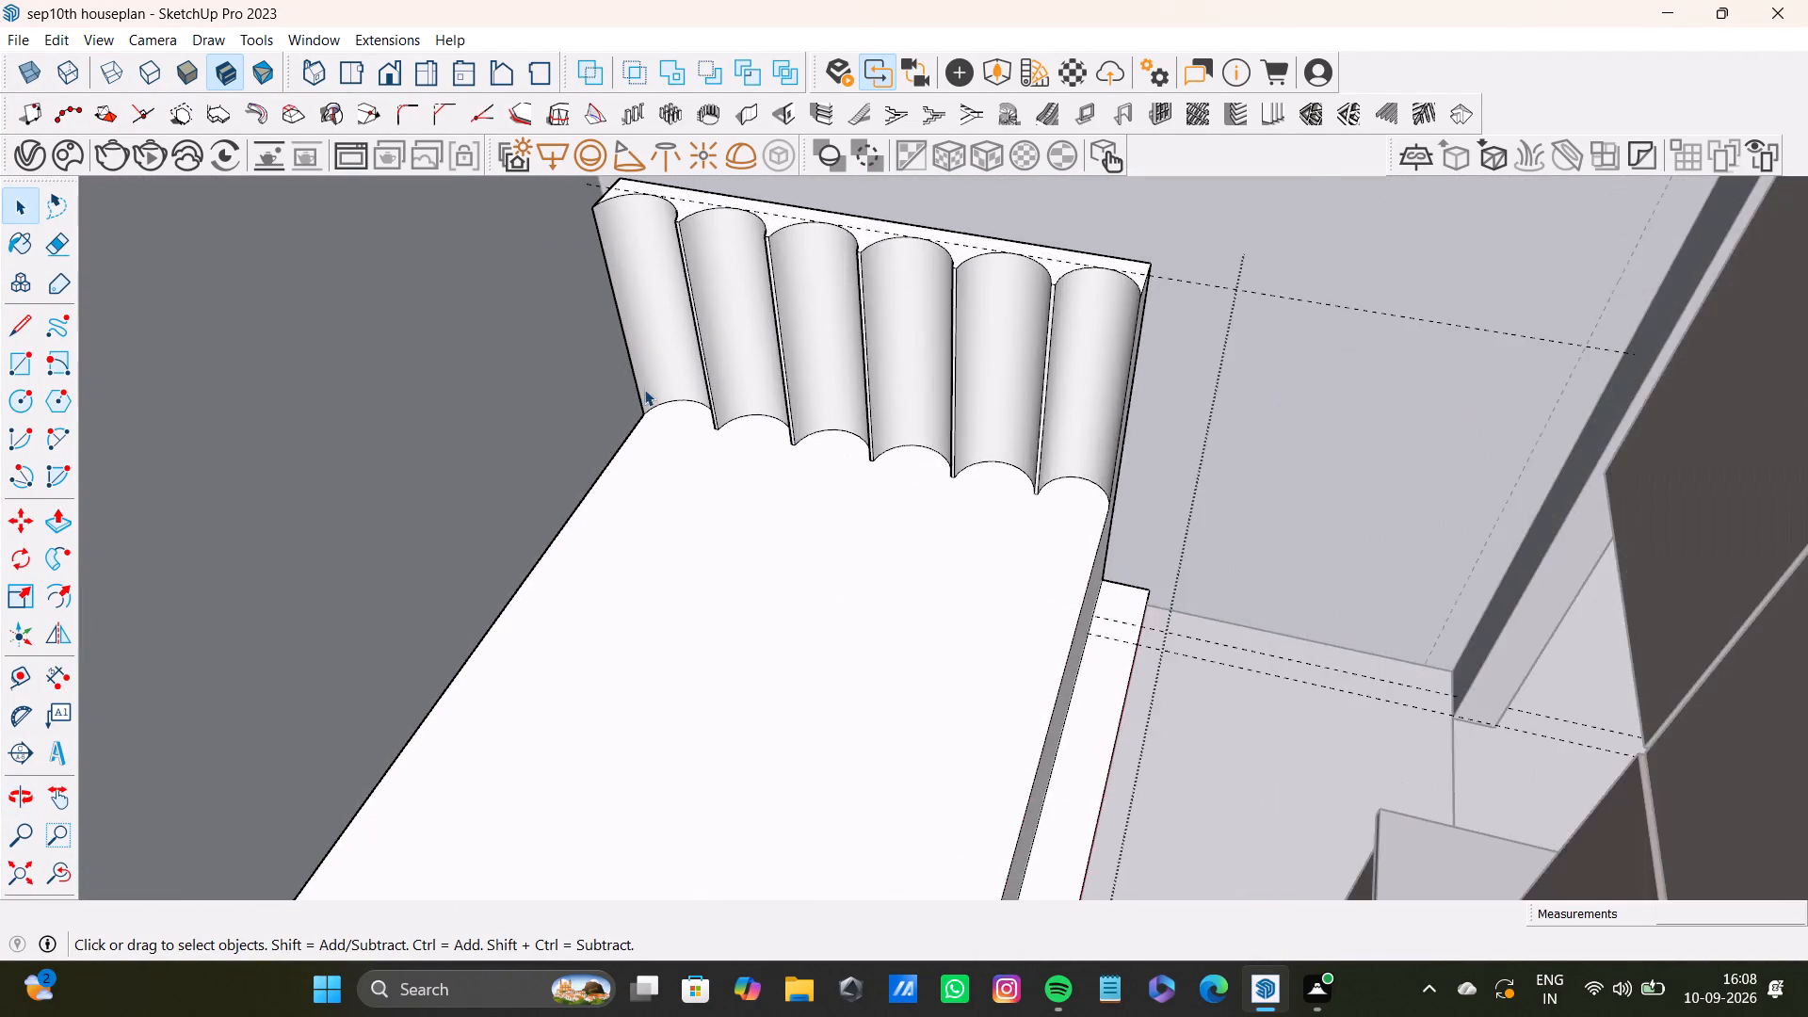
pyautogui.scroll(2, 644, 389)
pyautogui.moveTo(779, 389); pyautogui.dragTo(889, 460, button='middle')
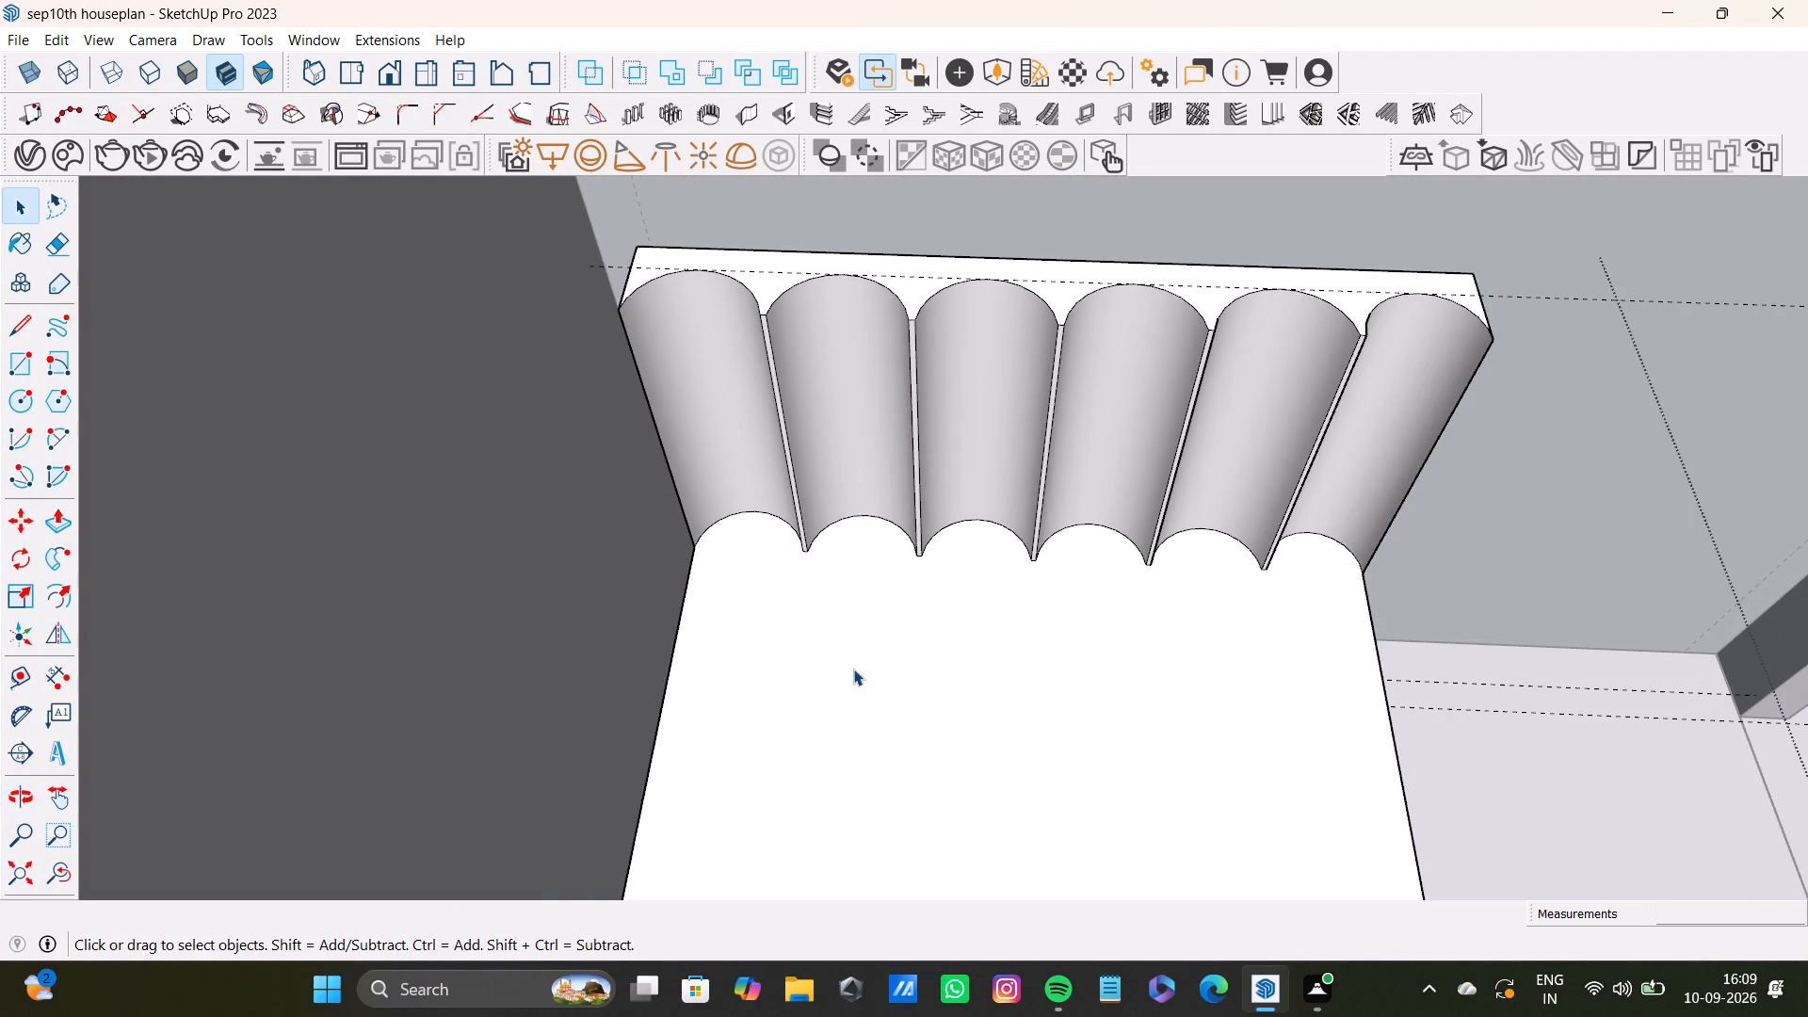
pyautogui.click(855, 670)
pyautogui.scroll(-4, 917, 659)
pyautogui.moveTo(971, 664); pyautogui.dragTo(737, 700, button='middle')
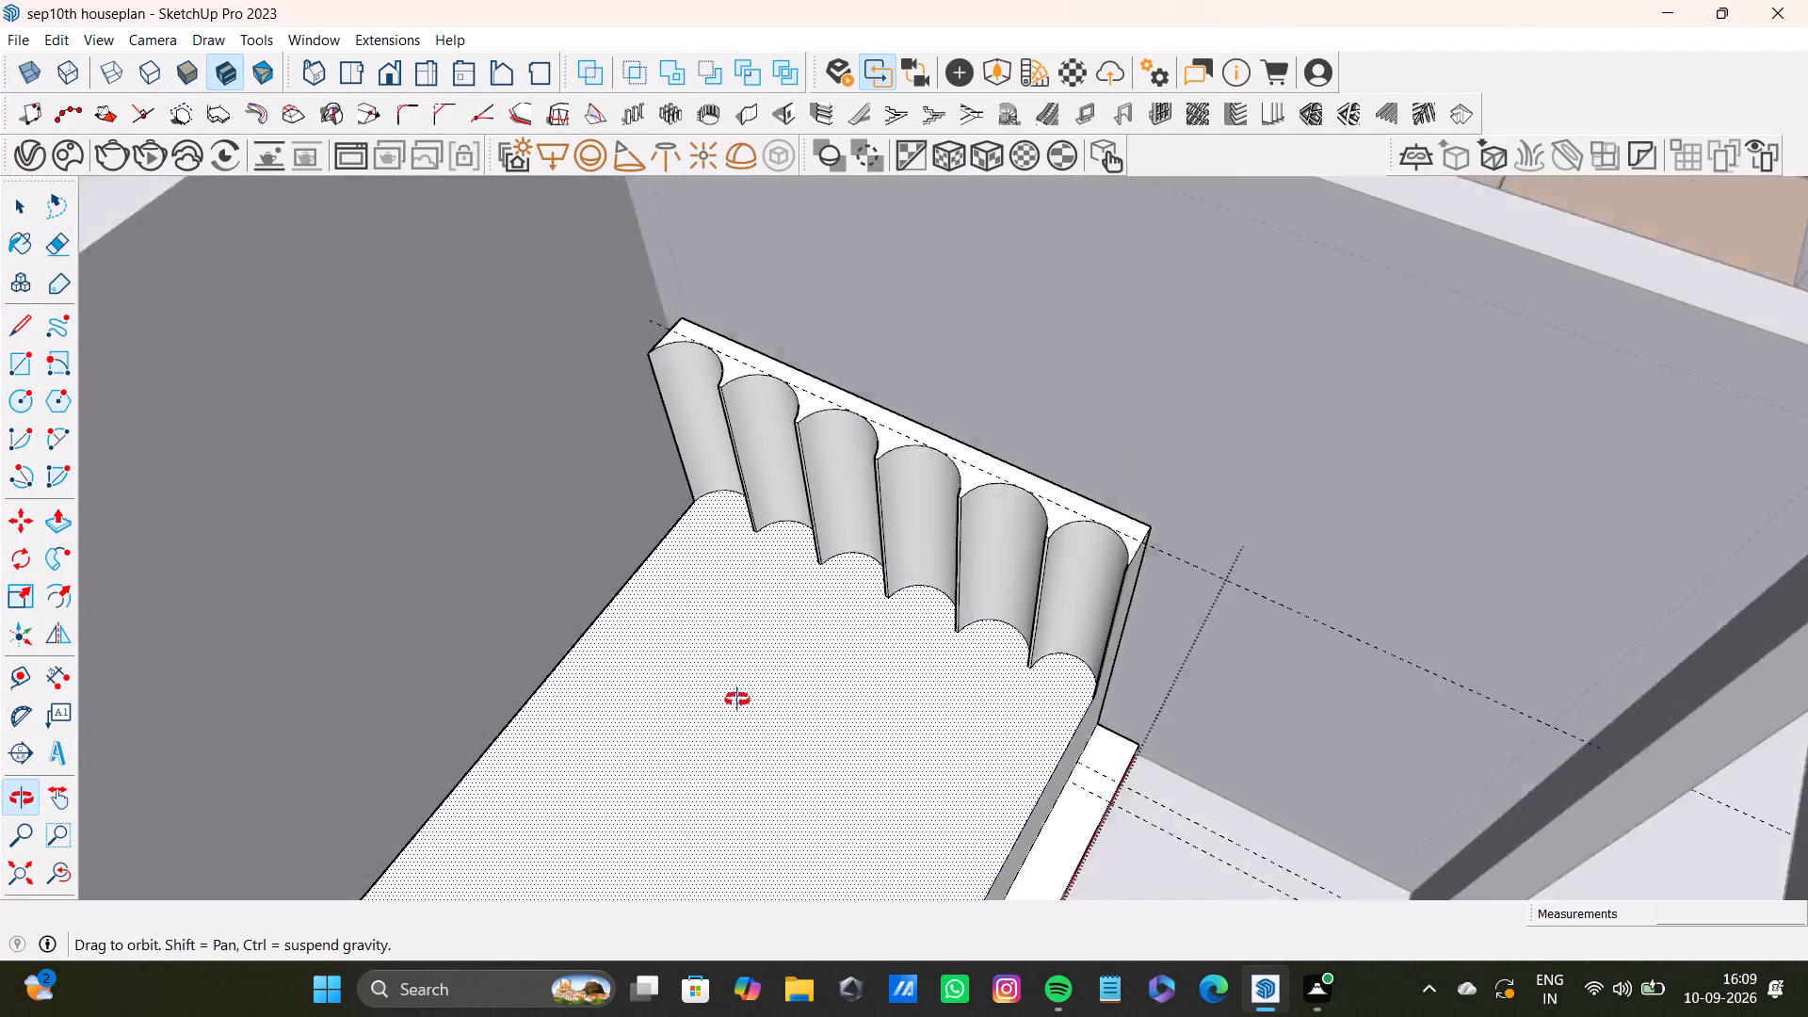
pyautogui.moveTo(737, 700); pyautogui.dragTo(463, 644, button='middle')
pyautogui.scroll(-8, 678, 418)
pyautogui.moveTo(745, 437); pyautogui.dragTo(850, 419, button='middle')
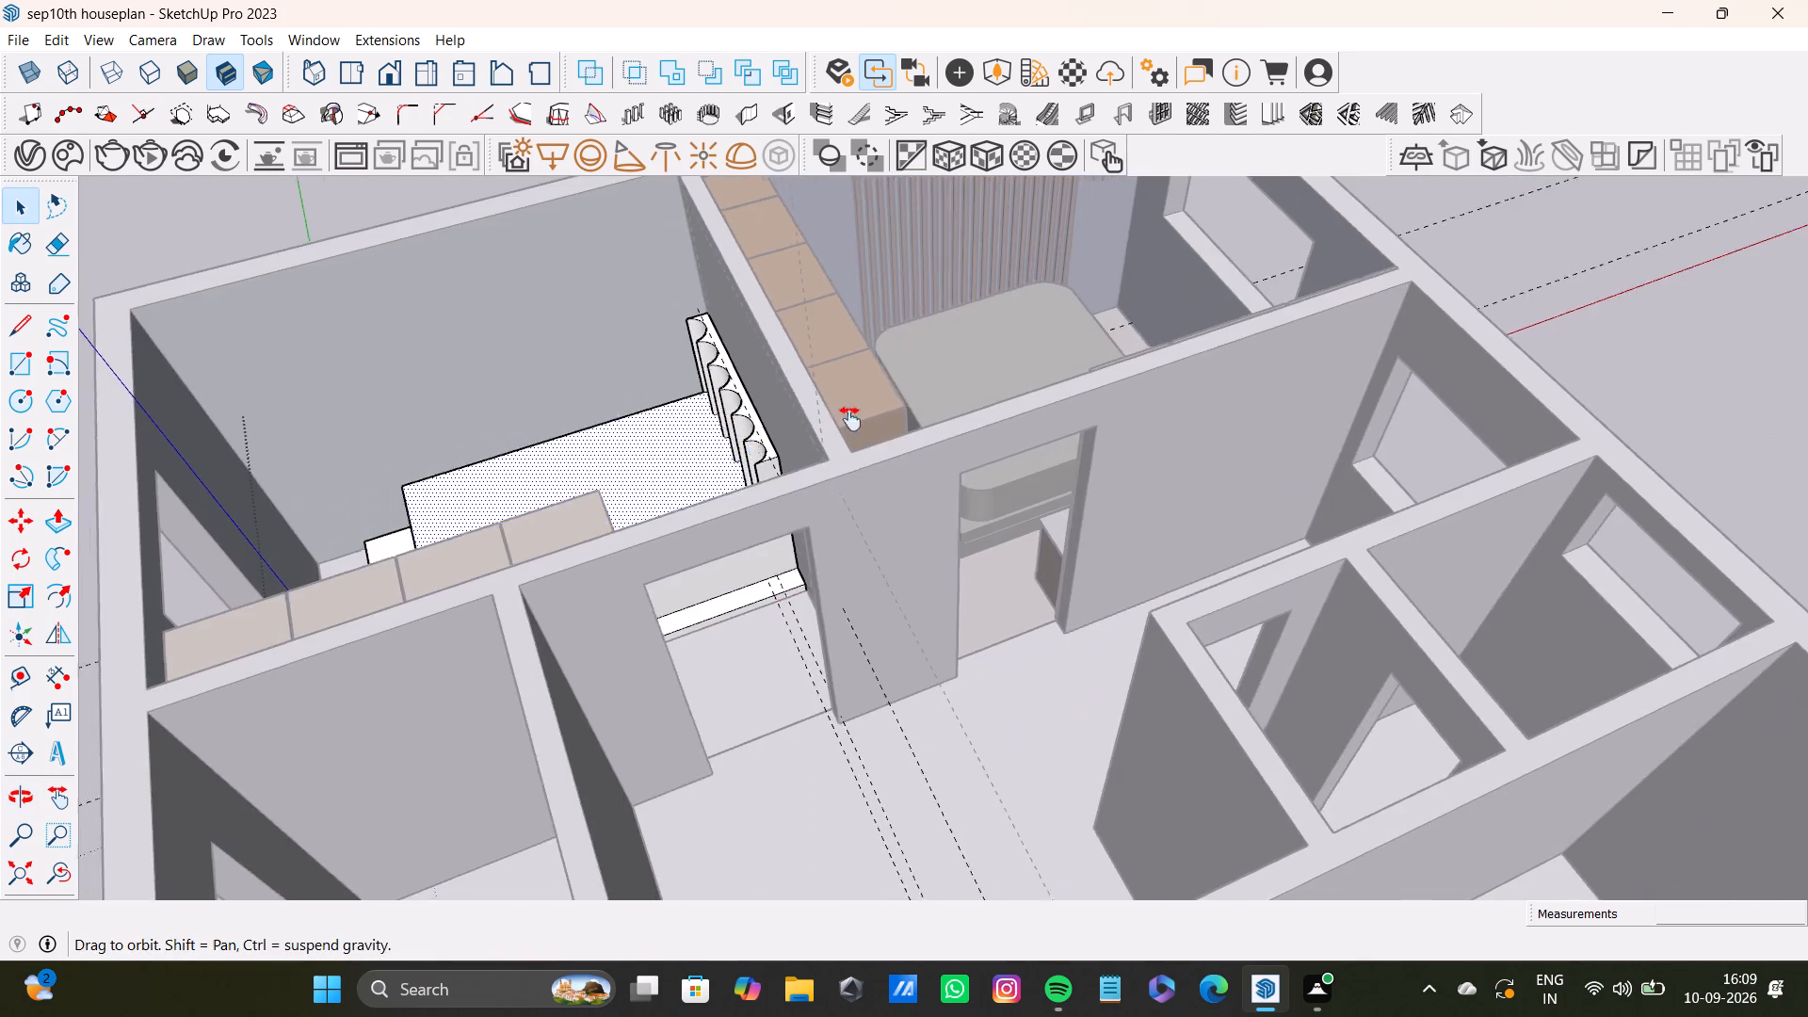
pyautogui.moveTo(850, 419); pyautogui.dragTo(1079, 476, button='middle')
pyautogui.scroll(7, 1051, 469)
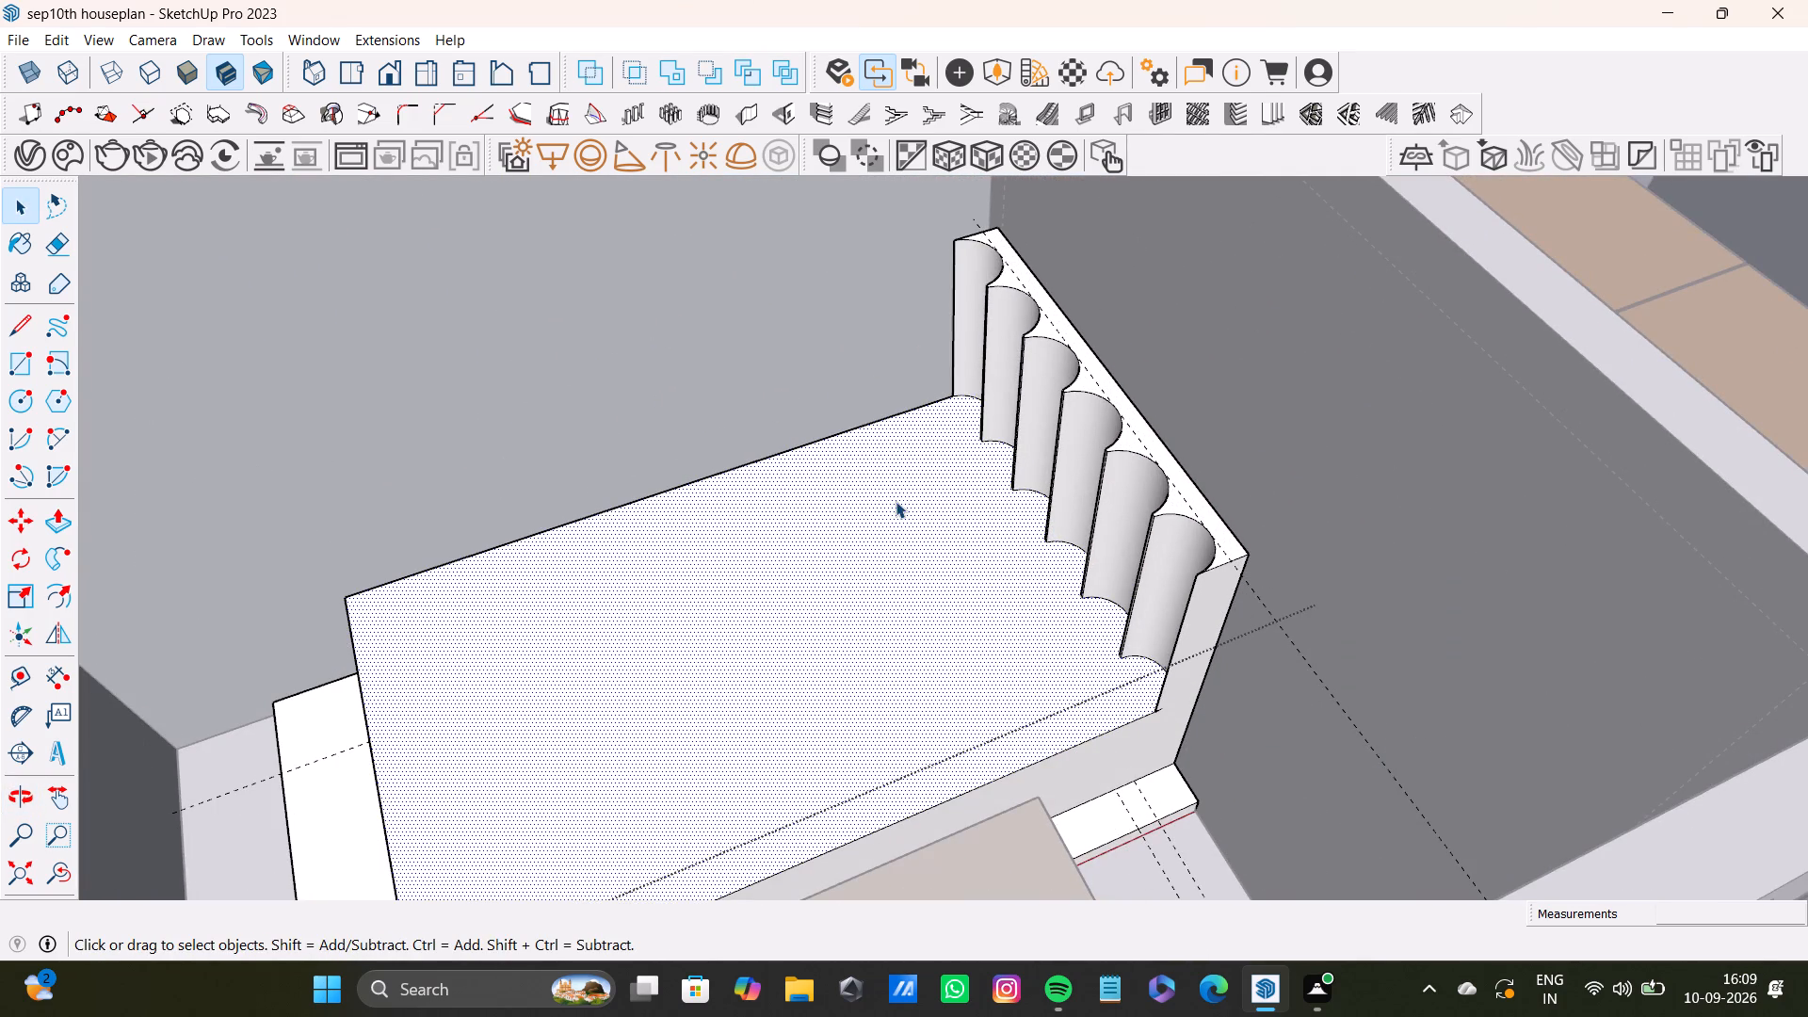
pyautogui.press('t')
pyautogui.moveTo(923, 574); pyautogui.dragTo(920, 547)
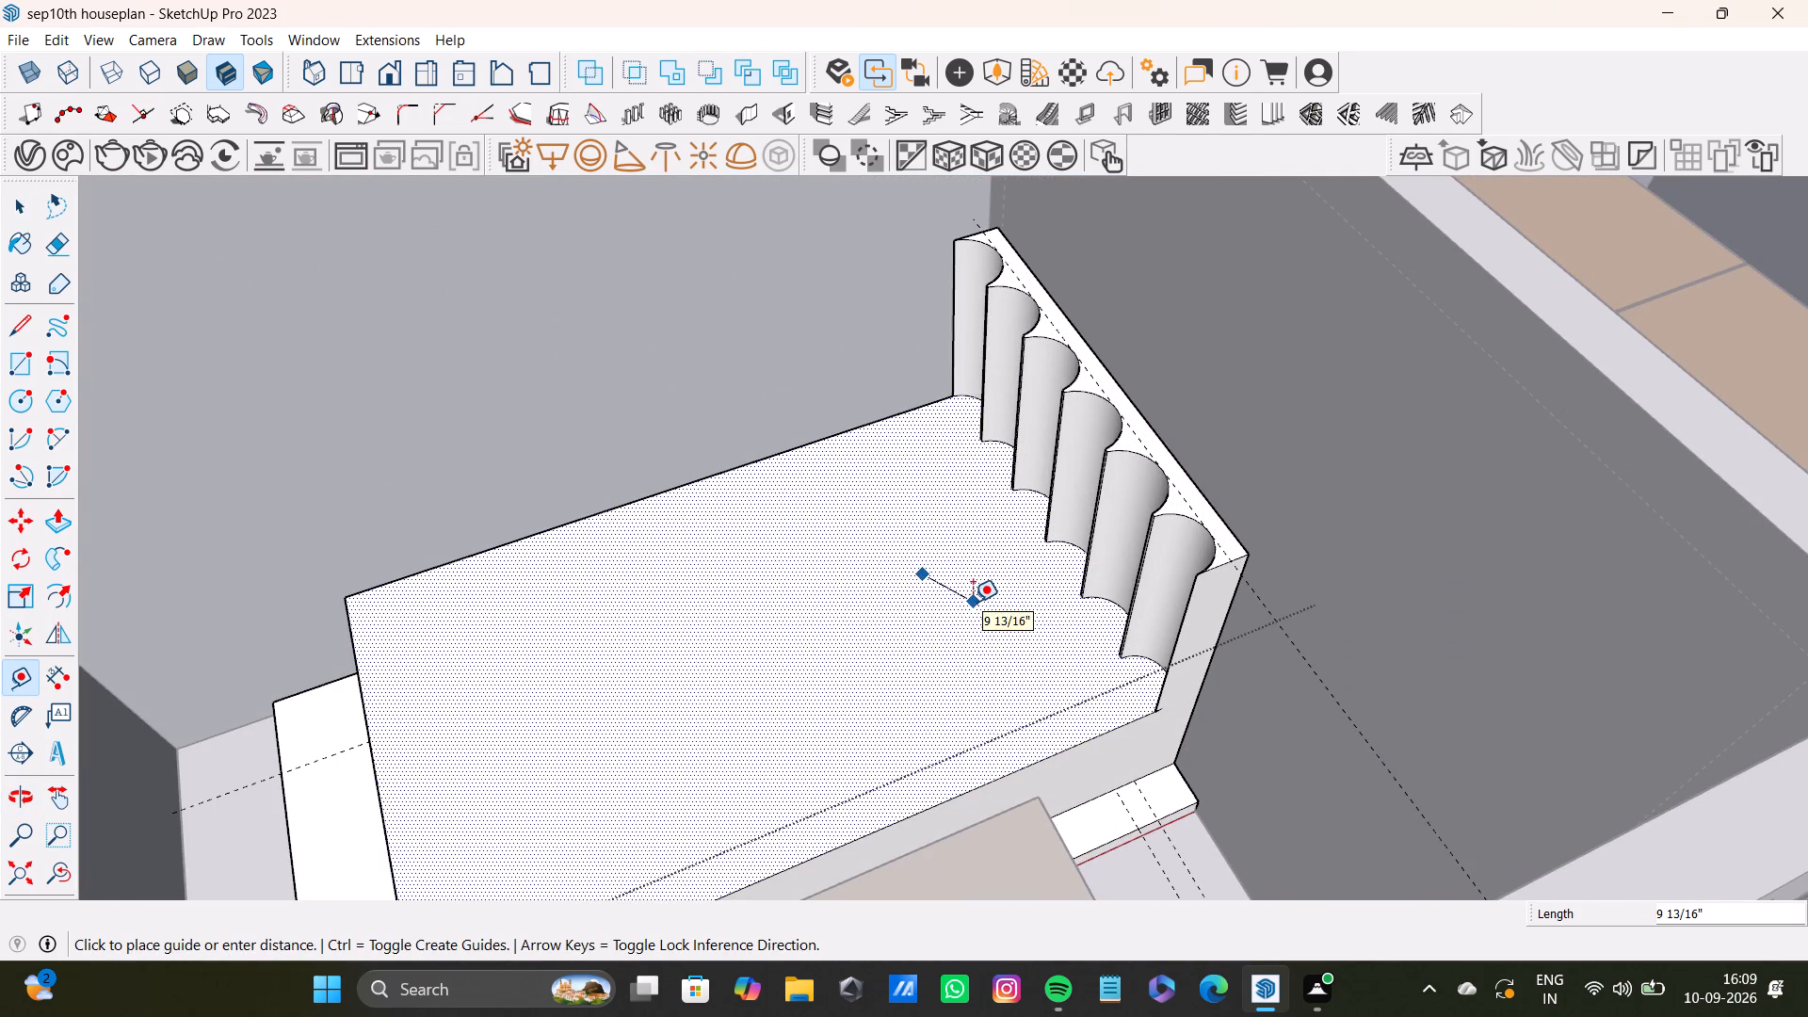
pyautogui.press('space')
# Push/Pull the top face of the mattress block down about 4 1/4" against the headboard panels.
pyautogui.press('p')
pyautogui.moveTo(974, 614); pyautogui.dragTo(970, 597)
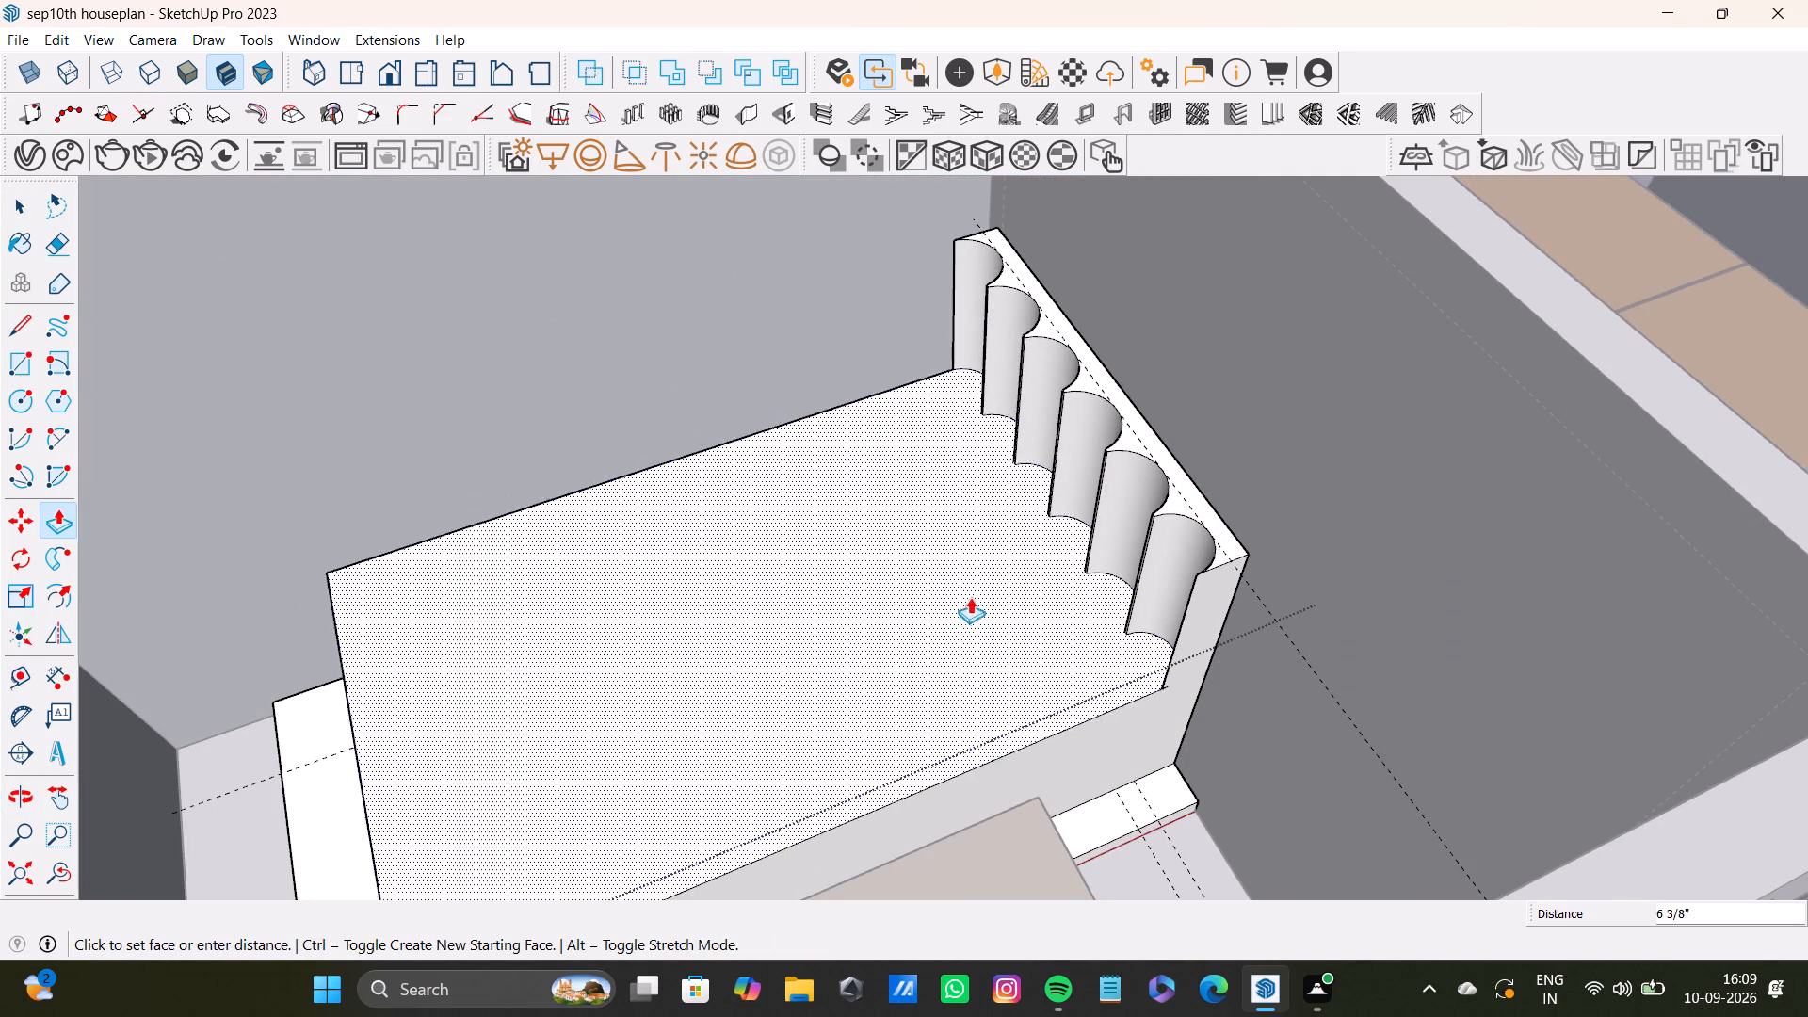
pyautogui.moveTo(970, 597); pyautogui.dragTo(960, 628)
# Examine the headboard panels and the line where they meet the lowered mattress top.
pyautogui.scroll(-4, 993, 634)
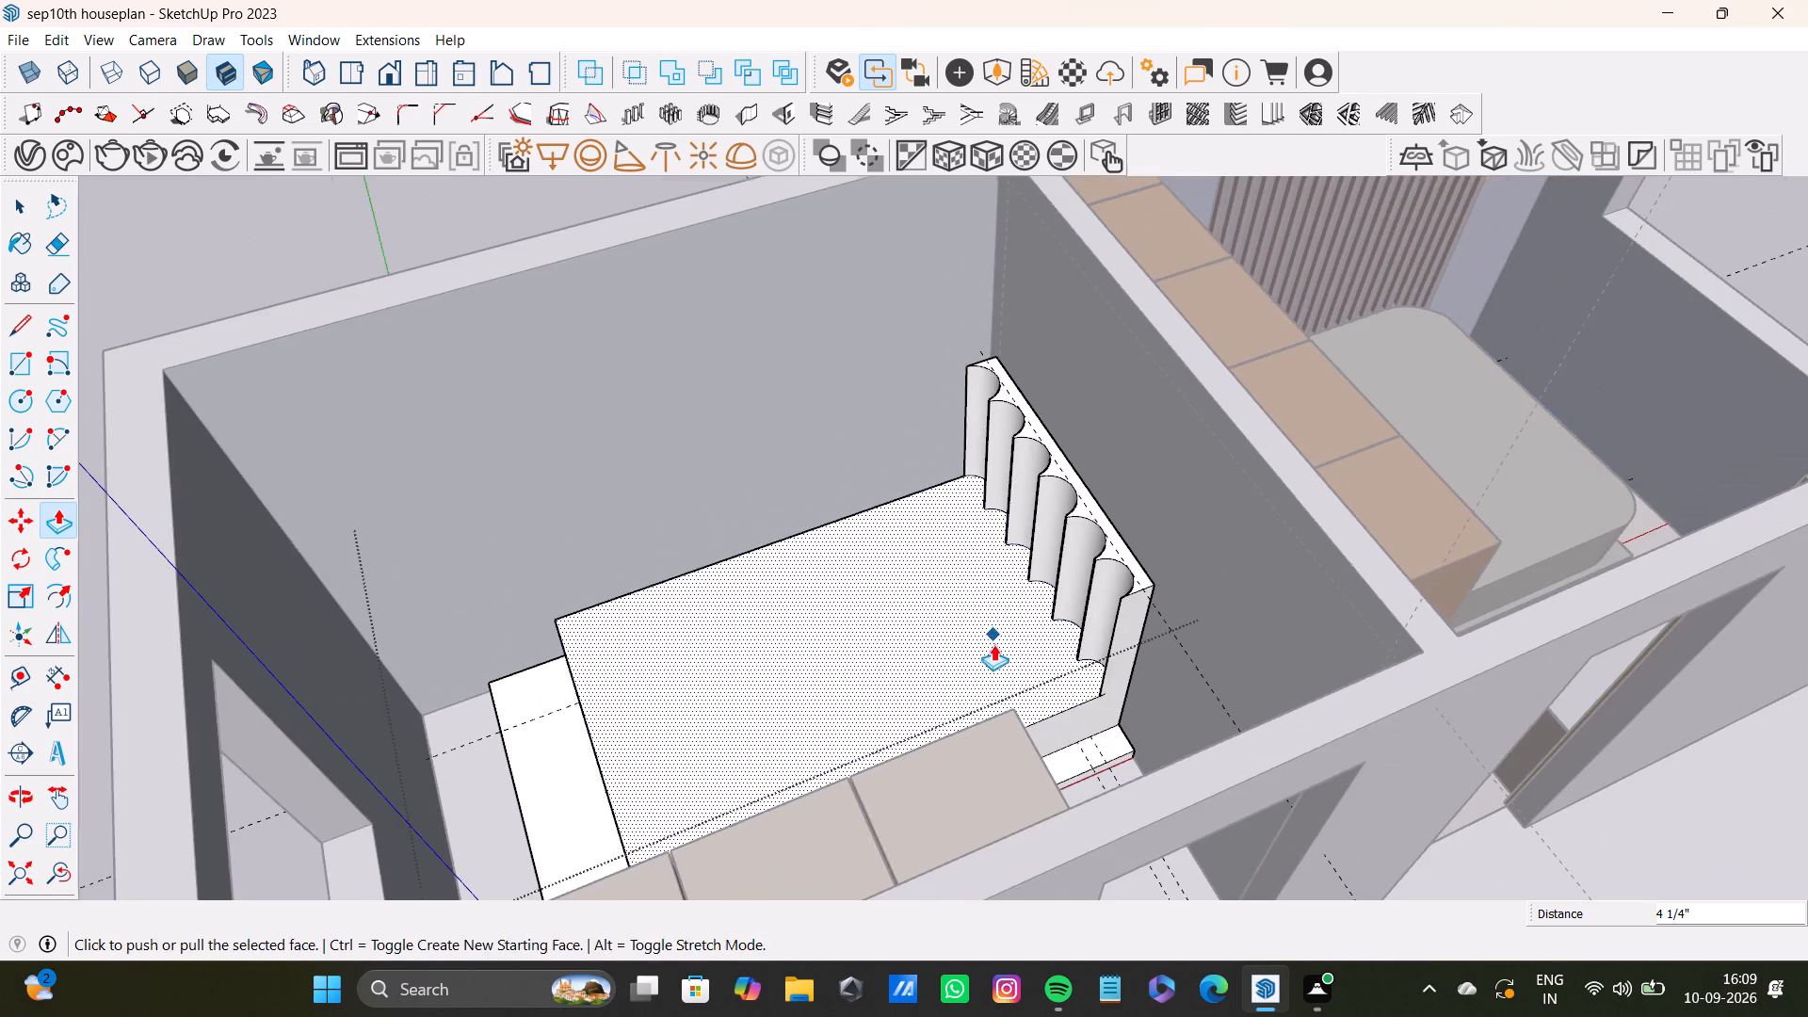
pyautogui.keyDown('shift'); pyautogui.moveTo(990, 645); pyautogui.dragTo(925, 670, button='middle'); pyautogui.keyUp('shift')
pyautogui.moveTo(922, 671); pyautogui.dragTo(1309, 622, button='middle')
pyautogui.scroll(6, 737, 492)
pyautogui.keyDown('shift'); pyautogui.moveTo(949, 415); pyautogui.dragTo(794, 591, button='middle'); pyautogui.keyUp('shift')
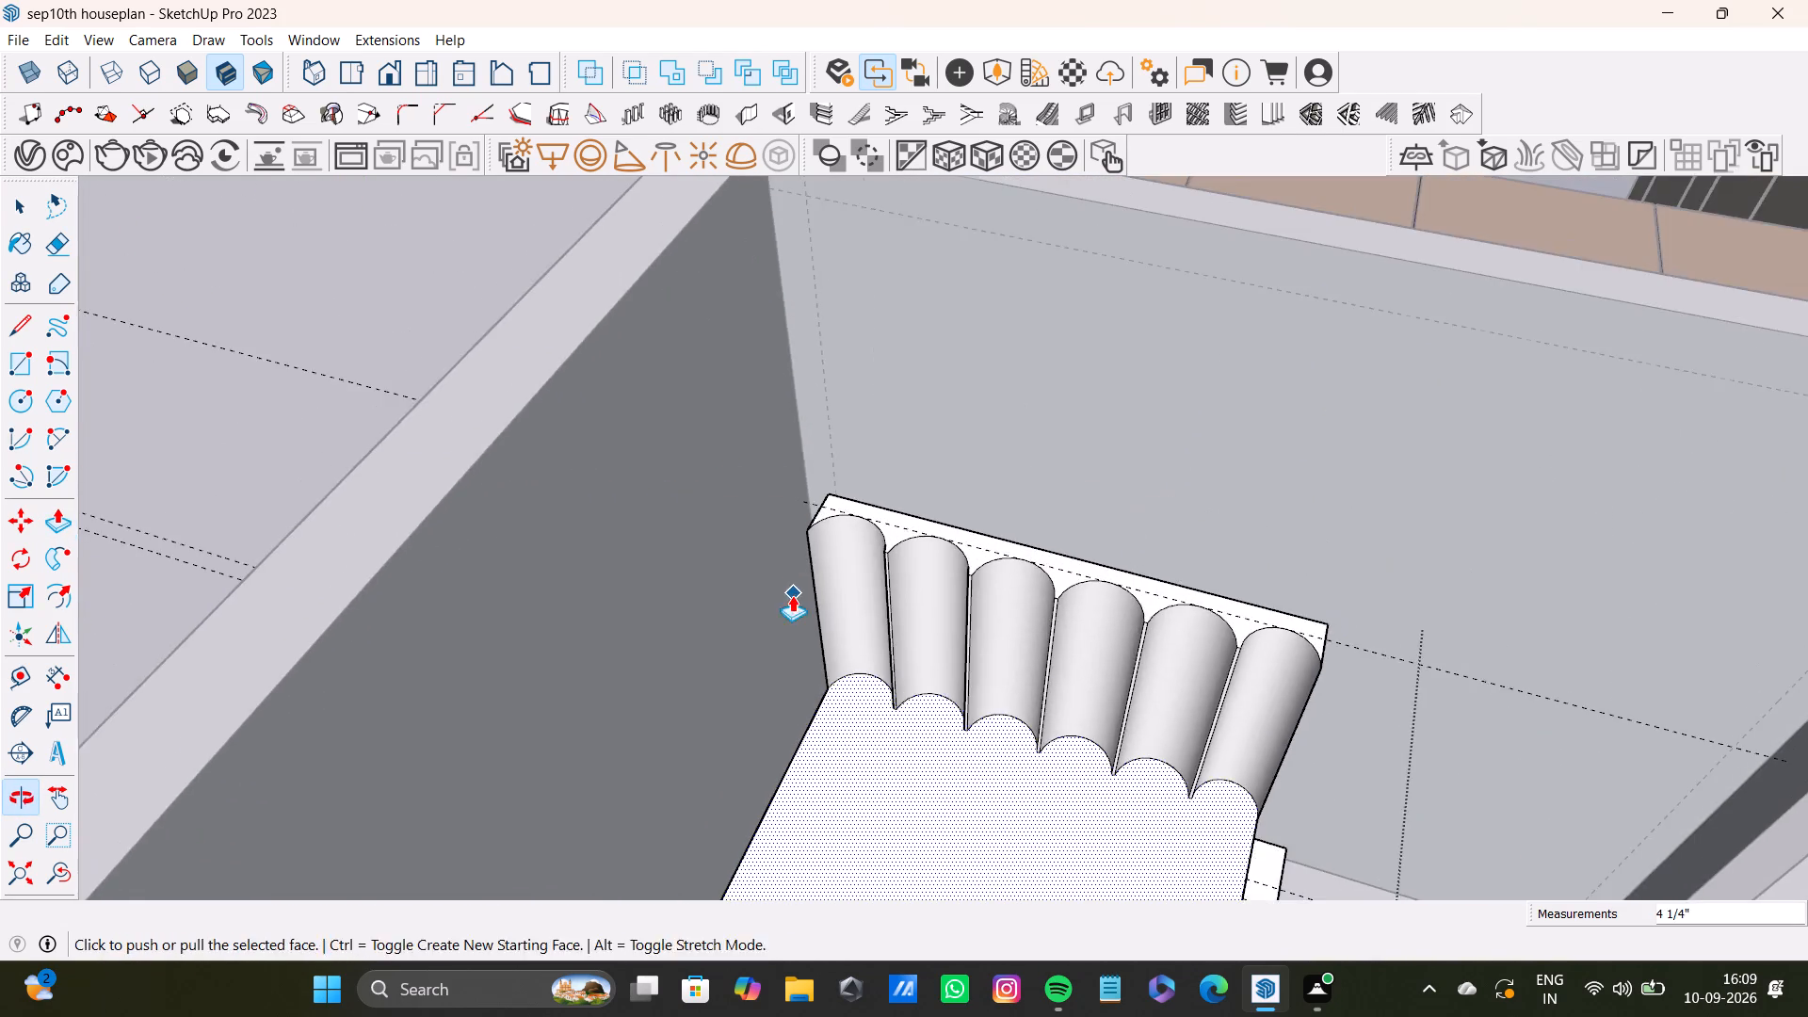
pyautogui.moveTo(791, 597); pyautogui.dragTo(706, 531, button='middle')
pyautogui.scroll(6, 743, 522)
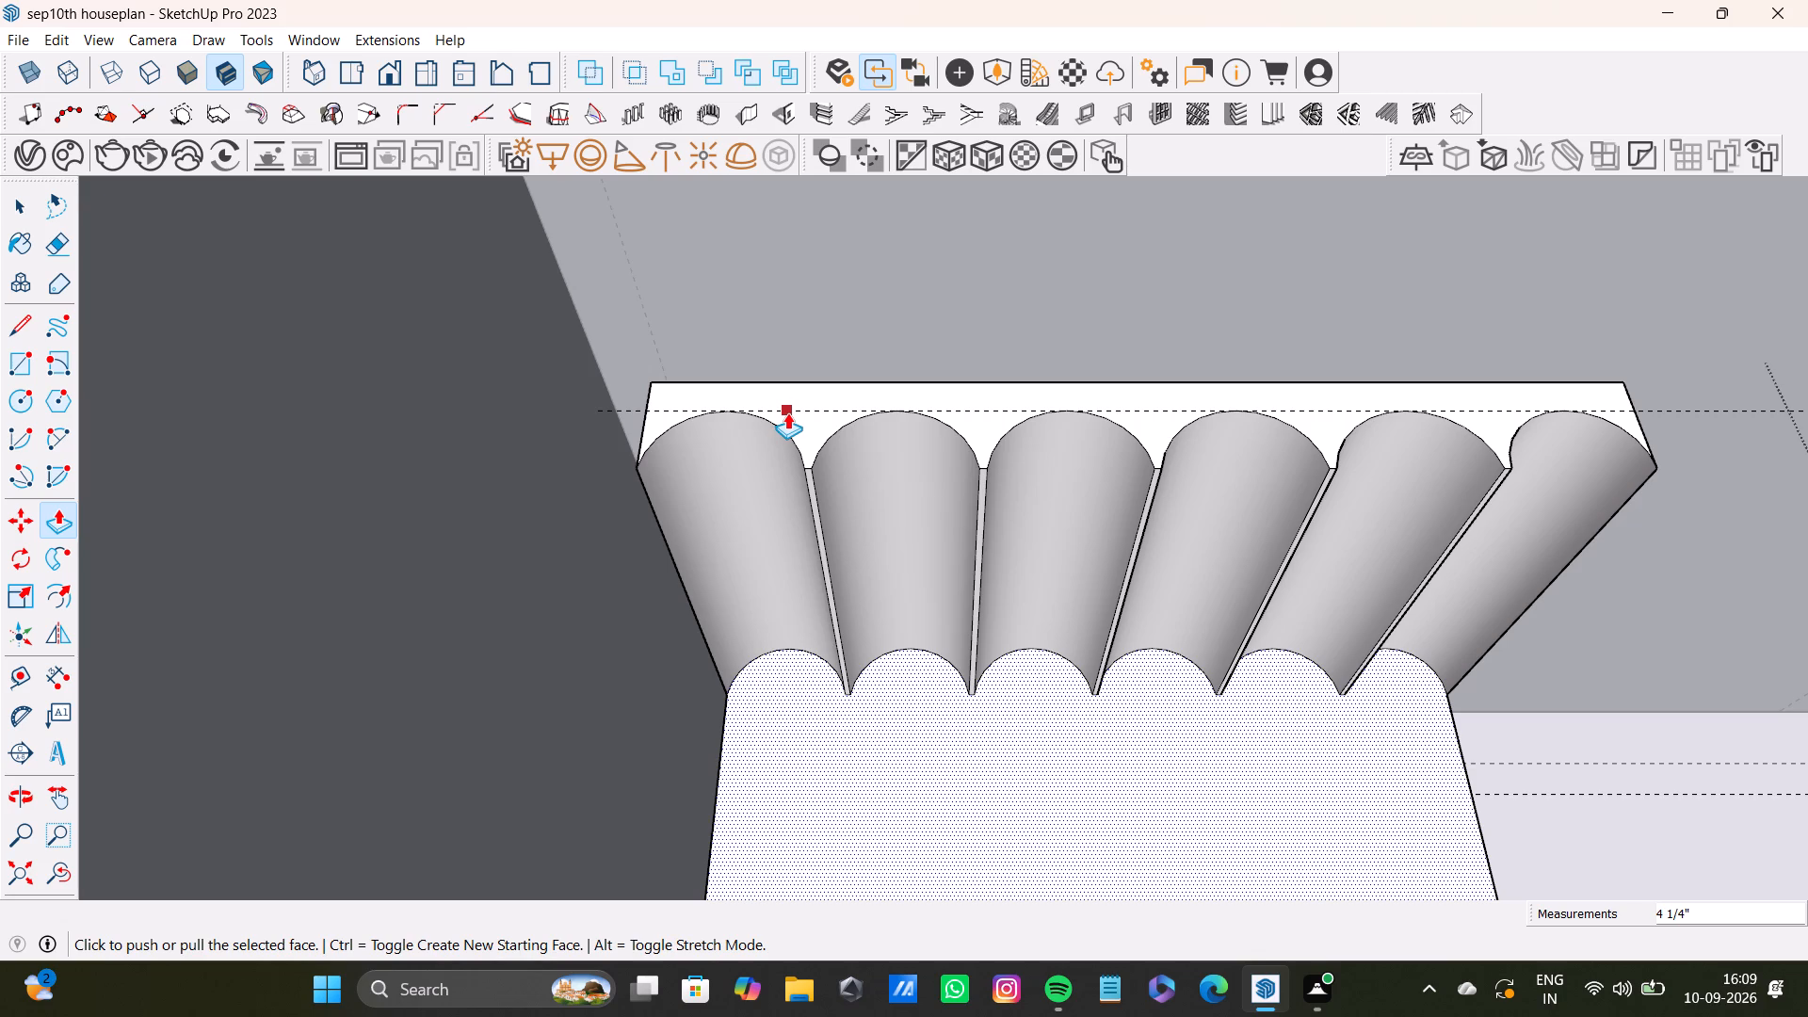
pyautogui.press('space')
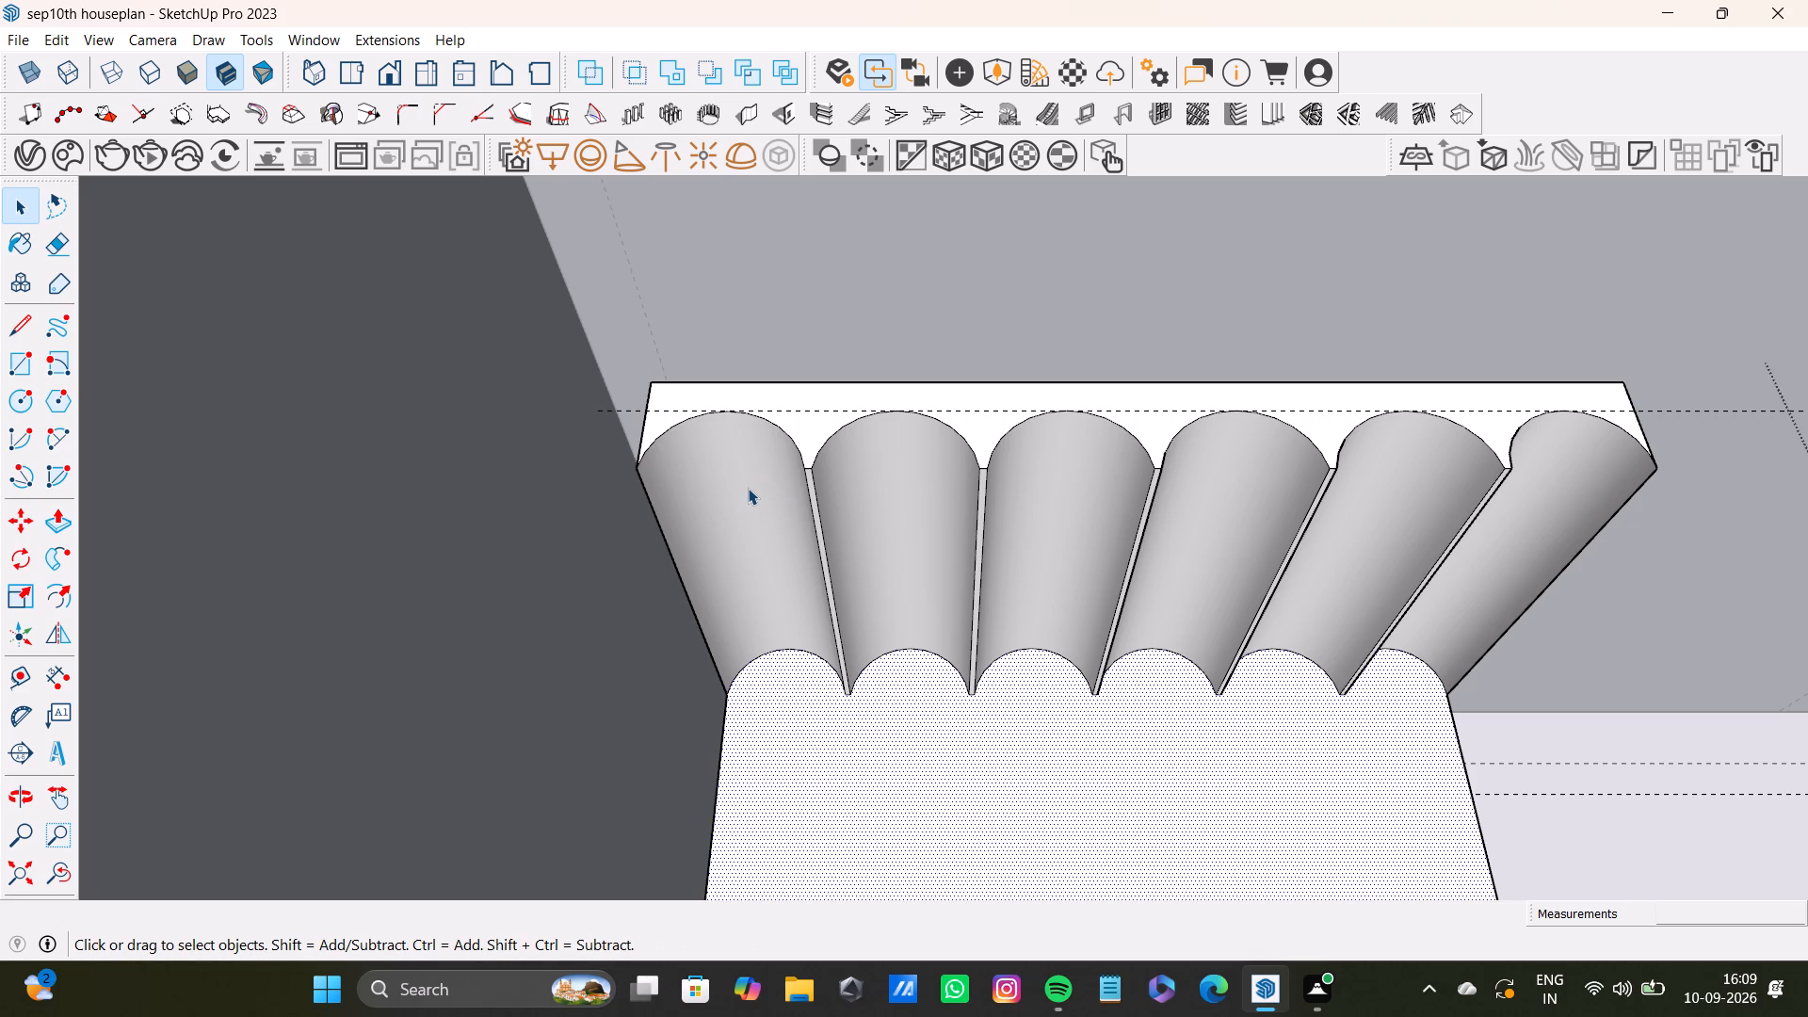
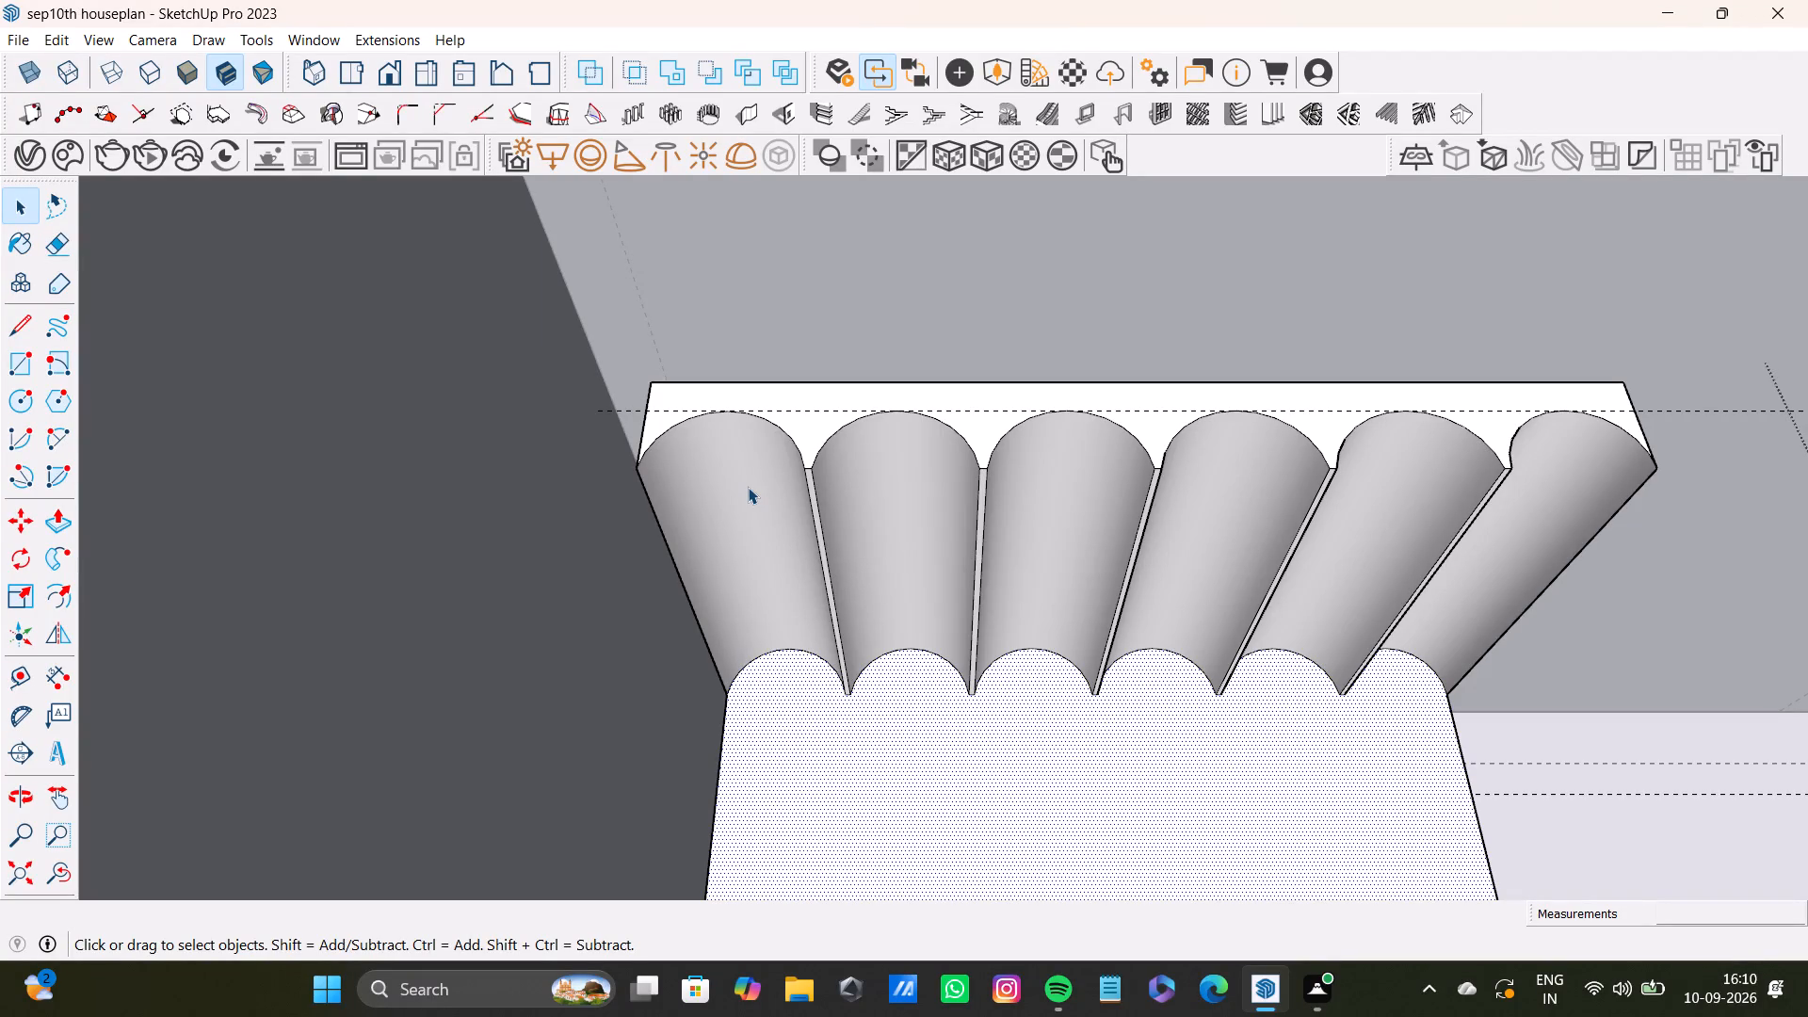
# Select the curved front face of the headboard's leftmost arc panel, above the mattress top.
pyautogui.press('space')
pyautogui.click(745, 478)
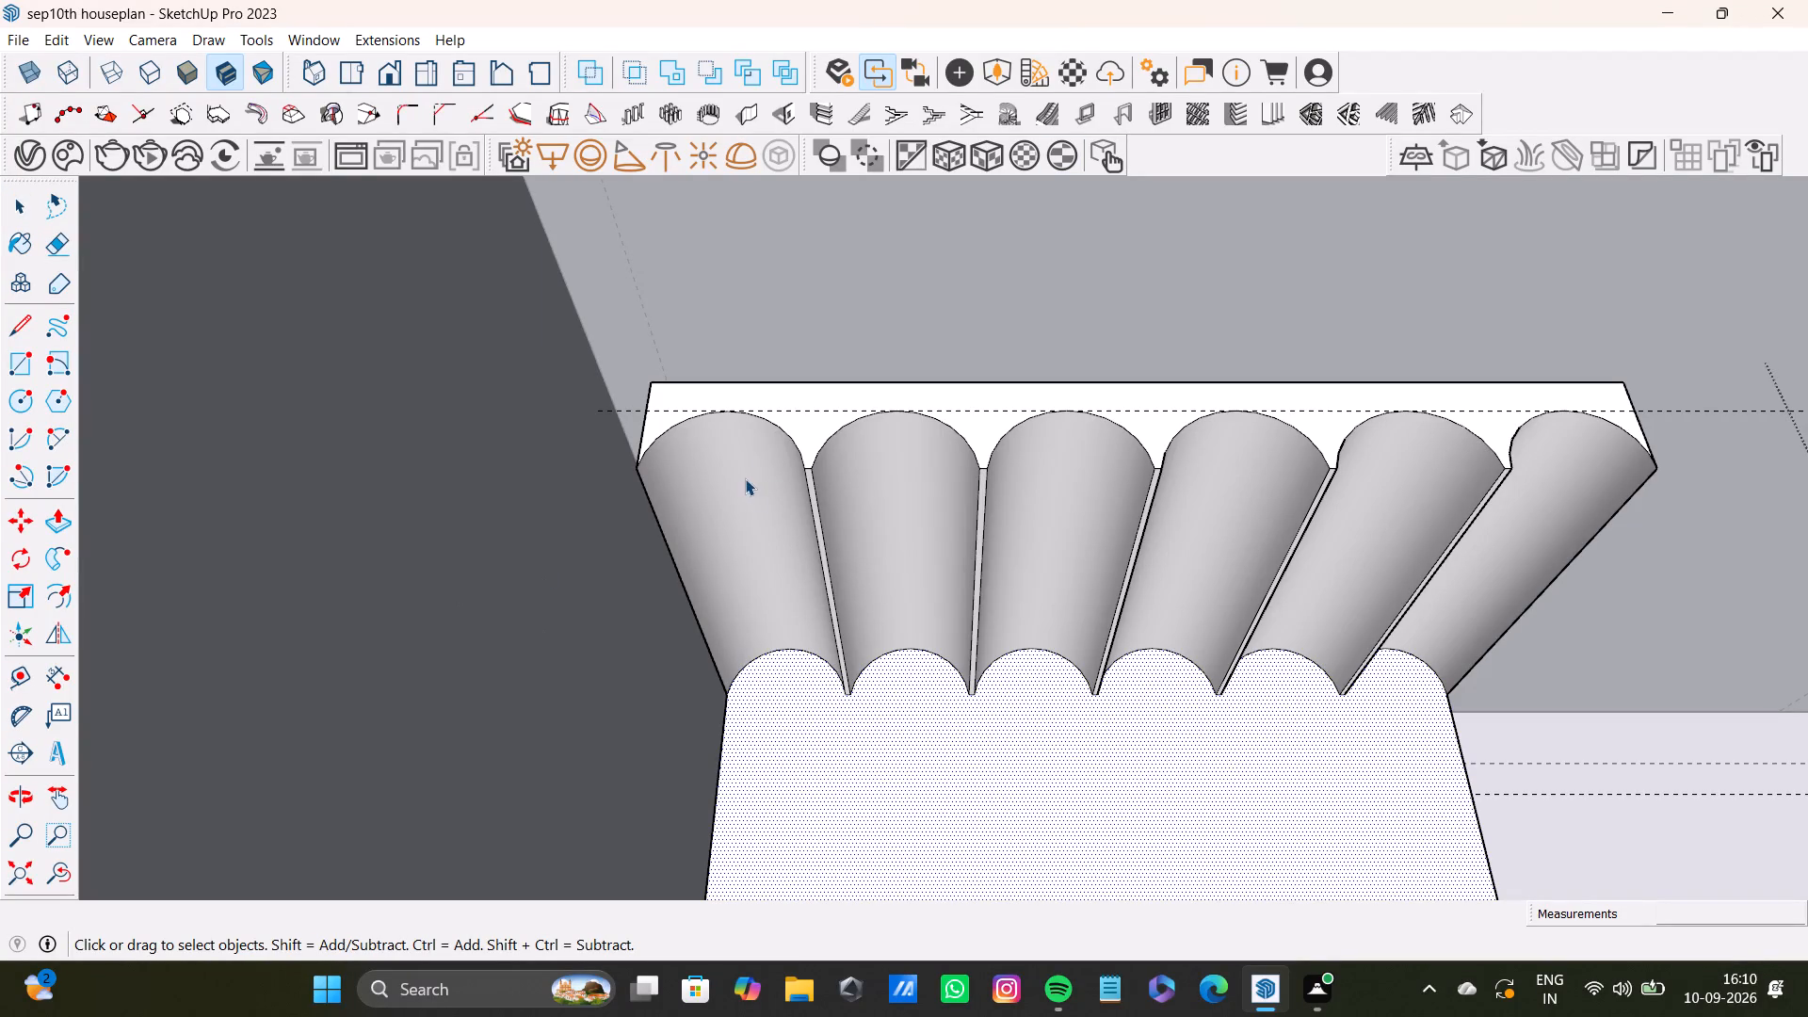
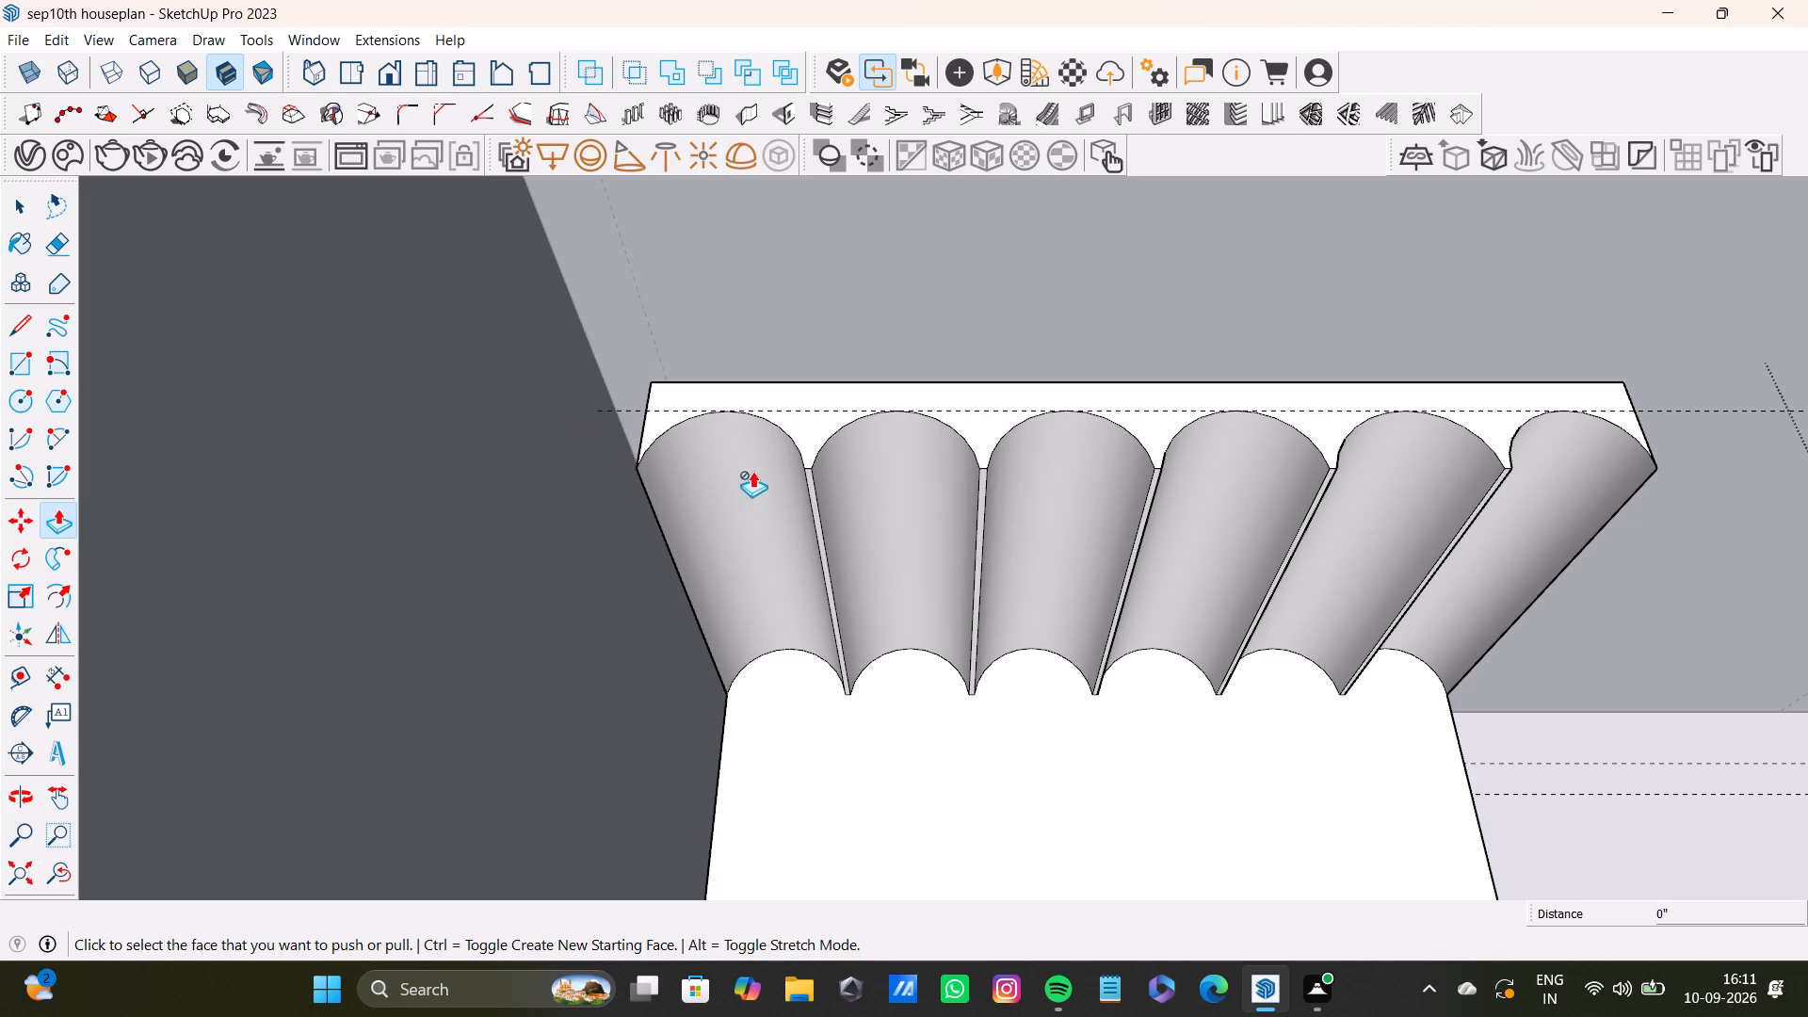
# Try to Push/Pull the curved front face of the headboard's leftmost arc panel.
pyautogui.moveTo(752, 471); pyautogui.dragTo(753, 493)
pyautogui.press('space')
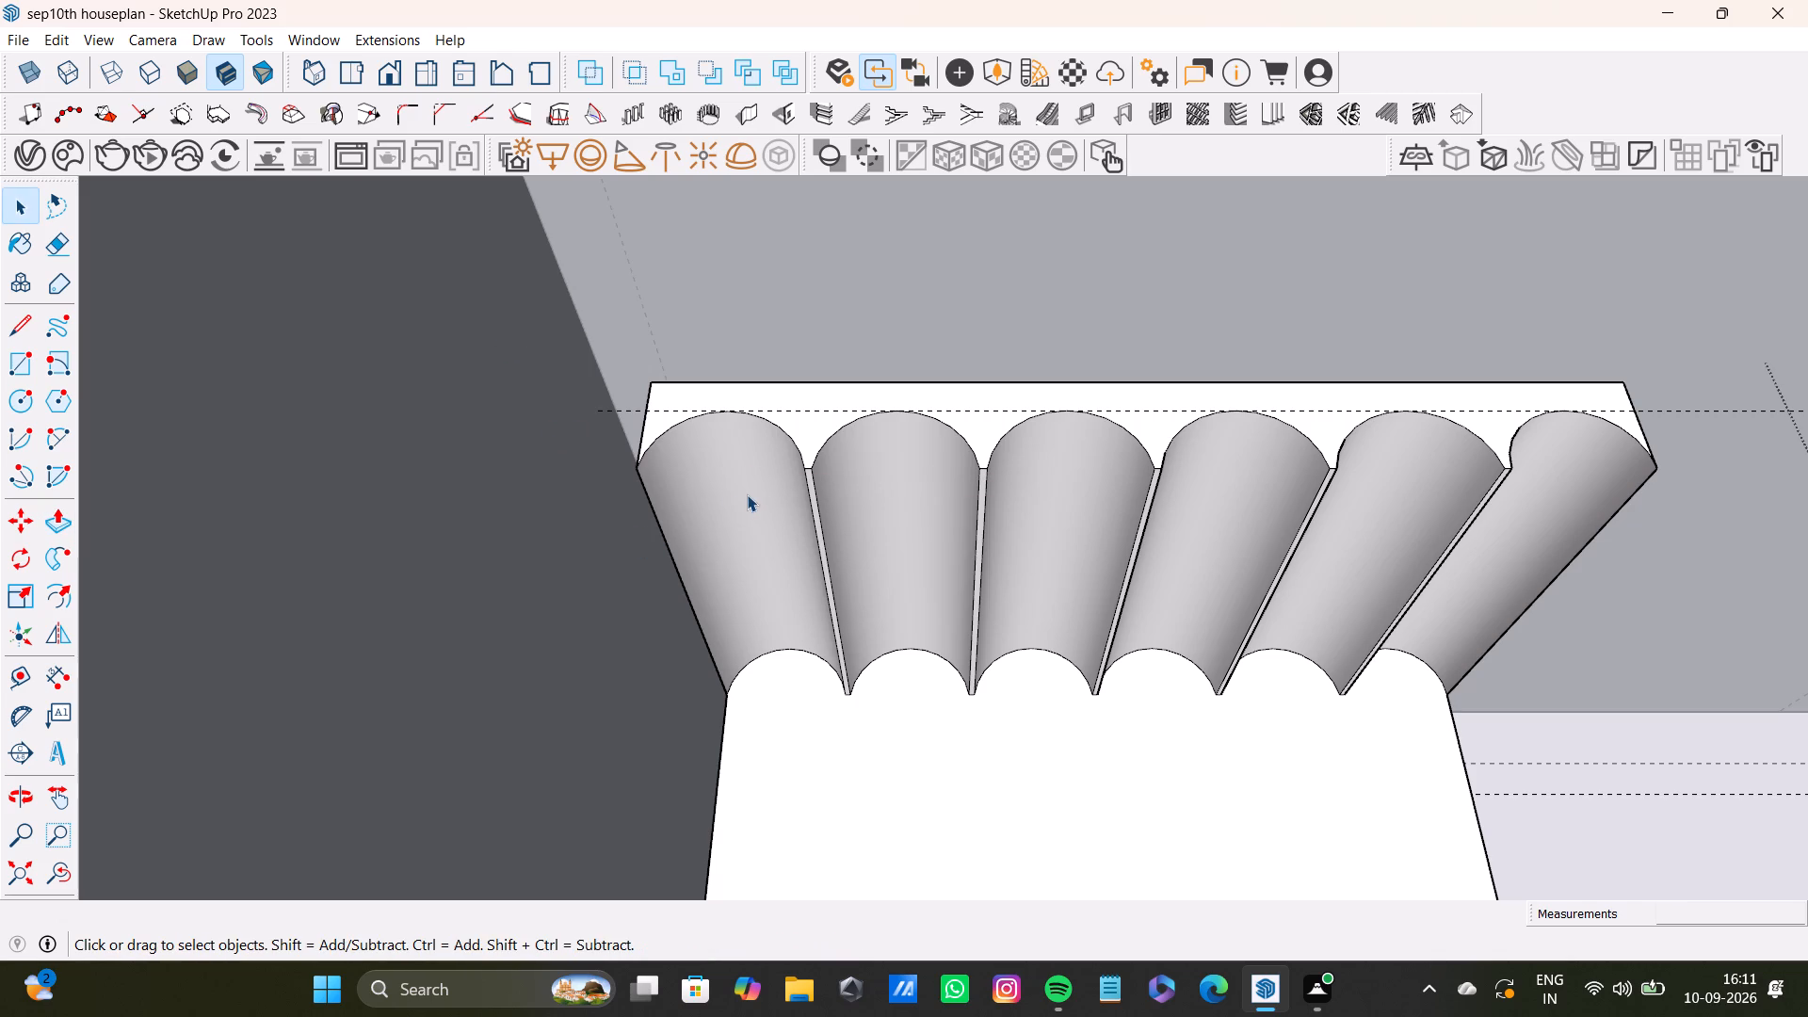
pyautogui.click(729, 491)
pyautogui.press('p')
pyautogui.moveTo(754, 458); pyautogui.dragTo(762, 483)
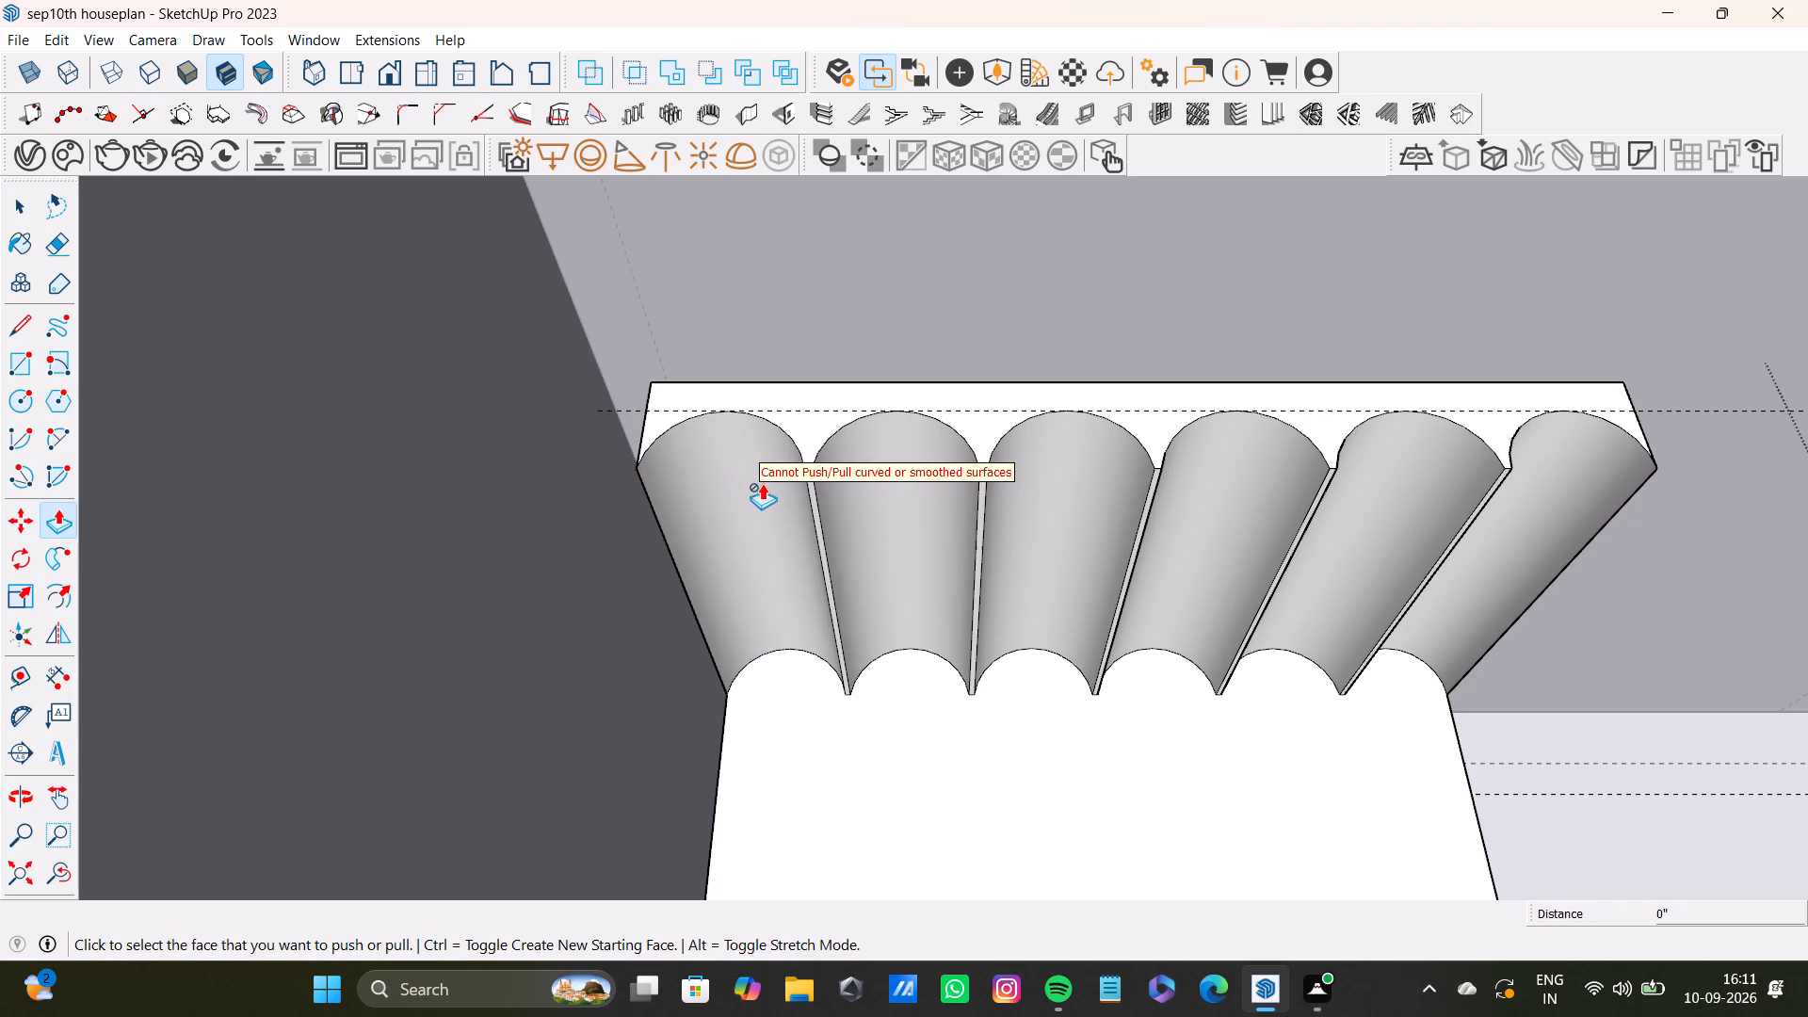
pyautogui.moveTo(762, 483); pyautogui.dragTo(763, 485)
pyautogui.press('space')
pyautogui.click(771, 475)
# Undo the recent edits back through the raising of the mattress block above the bed base.
pyautogui.scroll(-5, 744, 527)
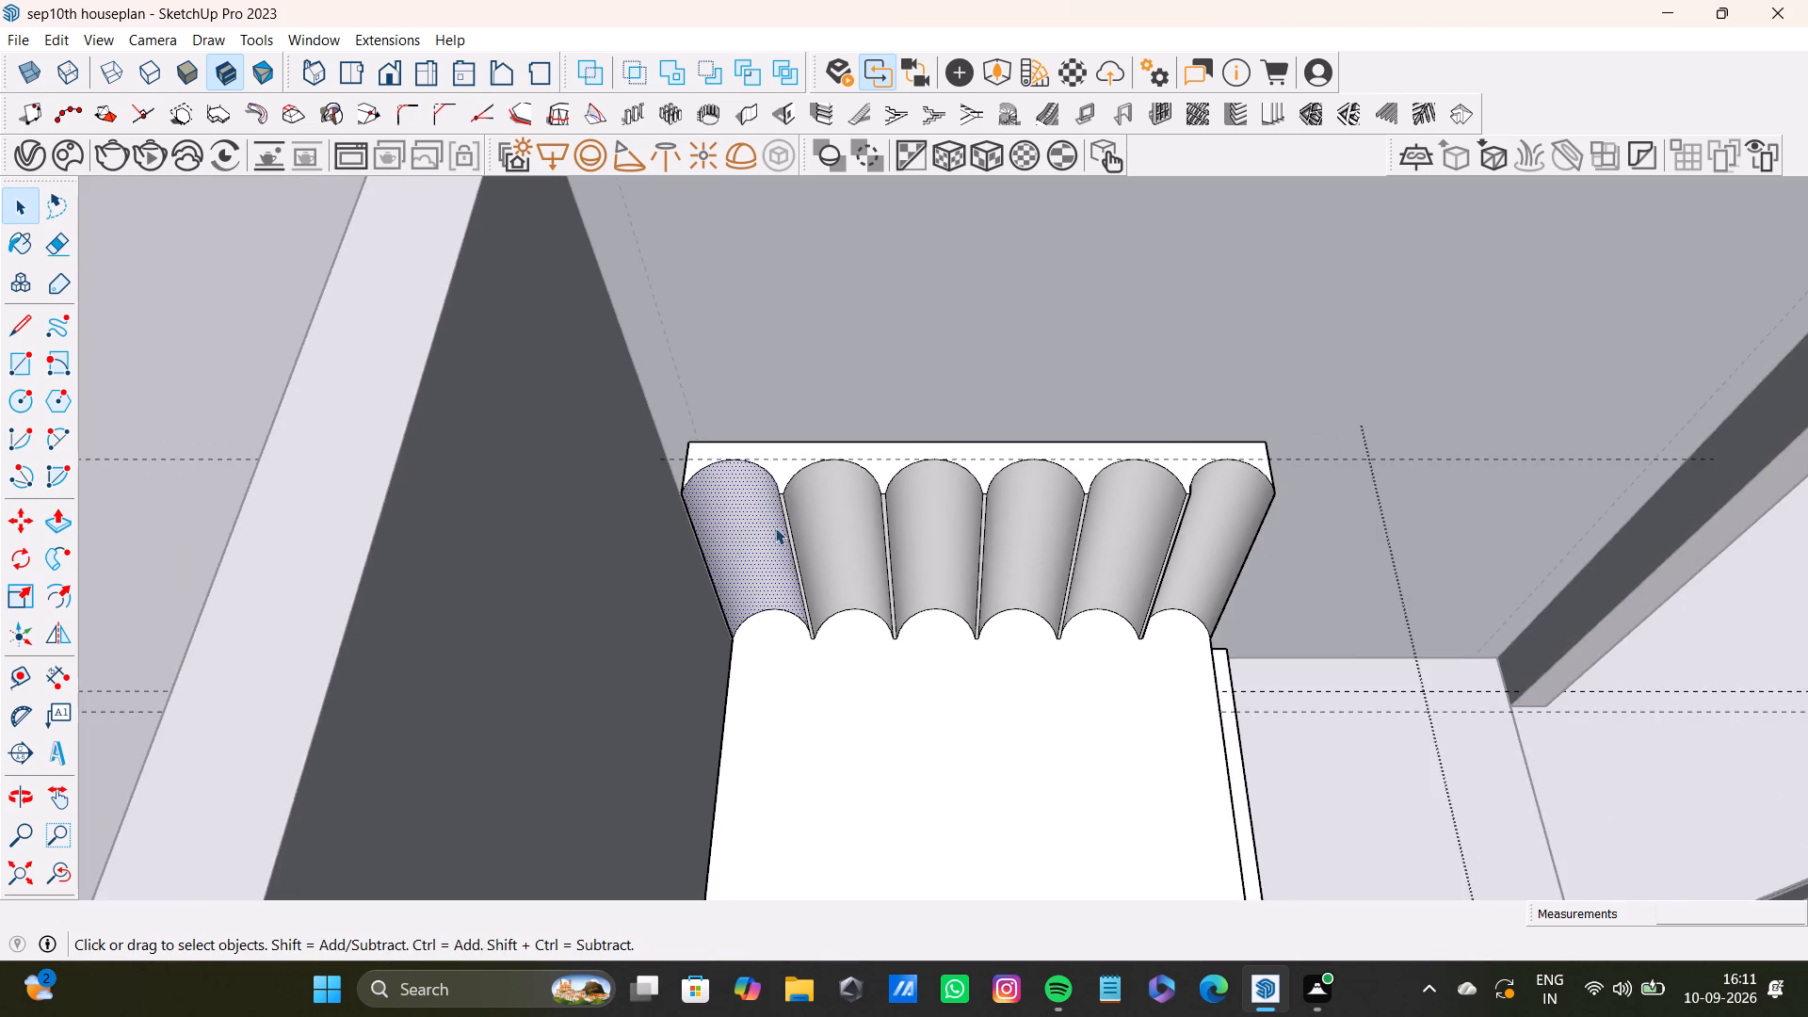
pyautogui.moveTo(775, 527); pyautogui.dragTo(778, 609, button='middle')
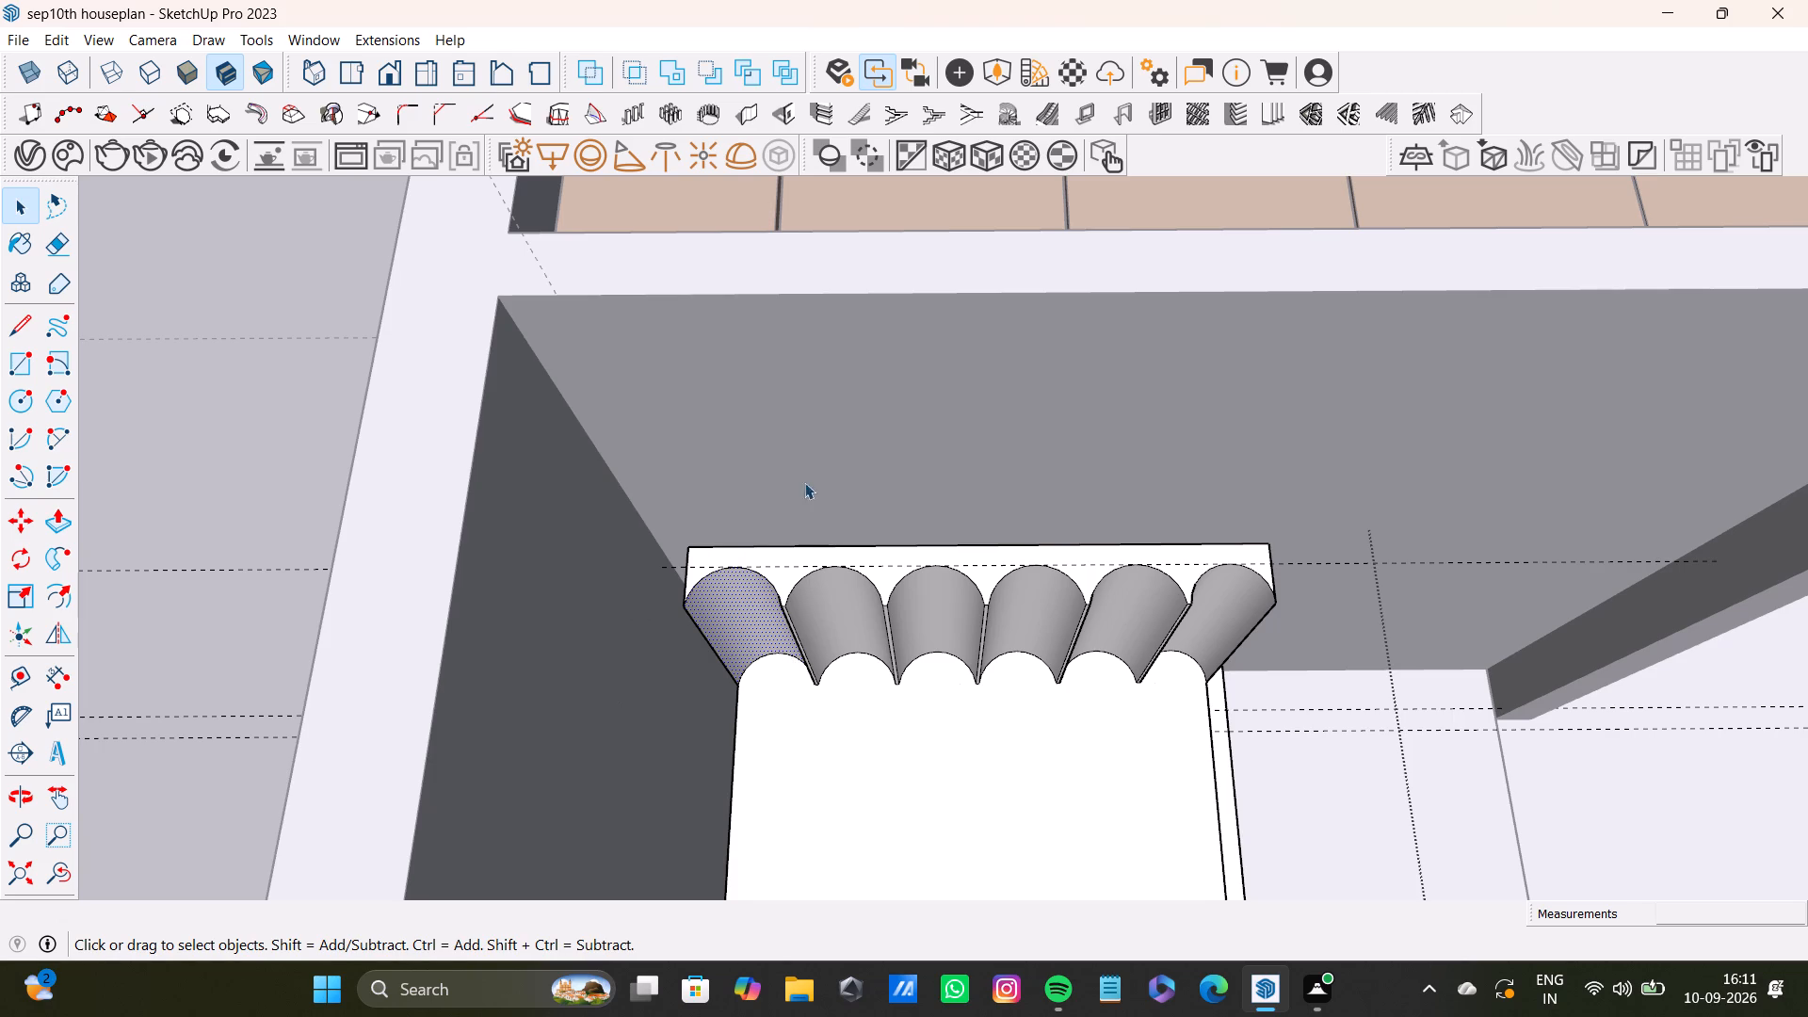
pyautogui.scroll(-8, 804, 482)
pyautogui.moveTo(744, 646); pyautogui.dragTo(825, 618, button='middle')
pyautogui.keyDown('shift'); pyautogui.scroll(7, 772, 617); pyautogui.keyUp('shift')
pyautogui.moveTo(772, 637); pyautogui.dragTo(763, 700, button='middle')
pyautogui.scroll(4, 764, 689)
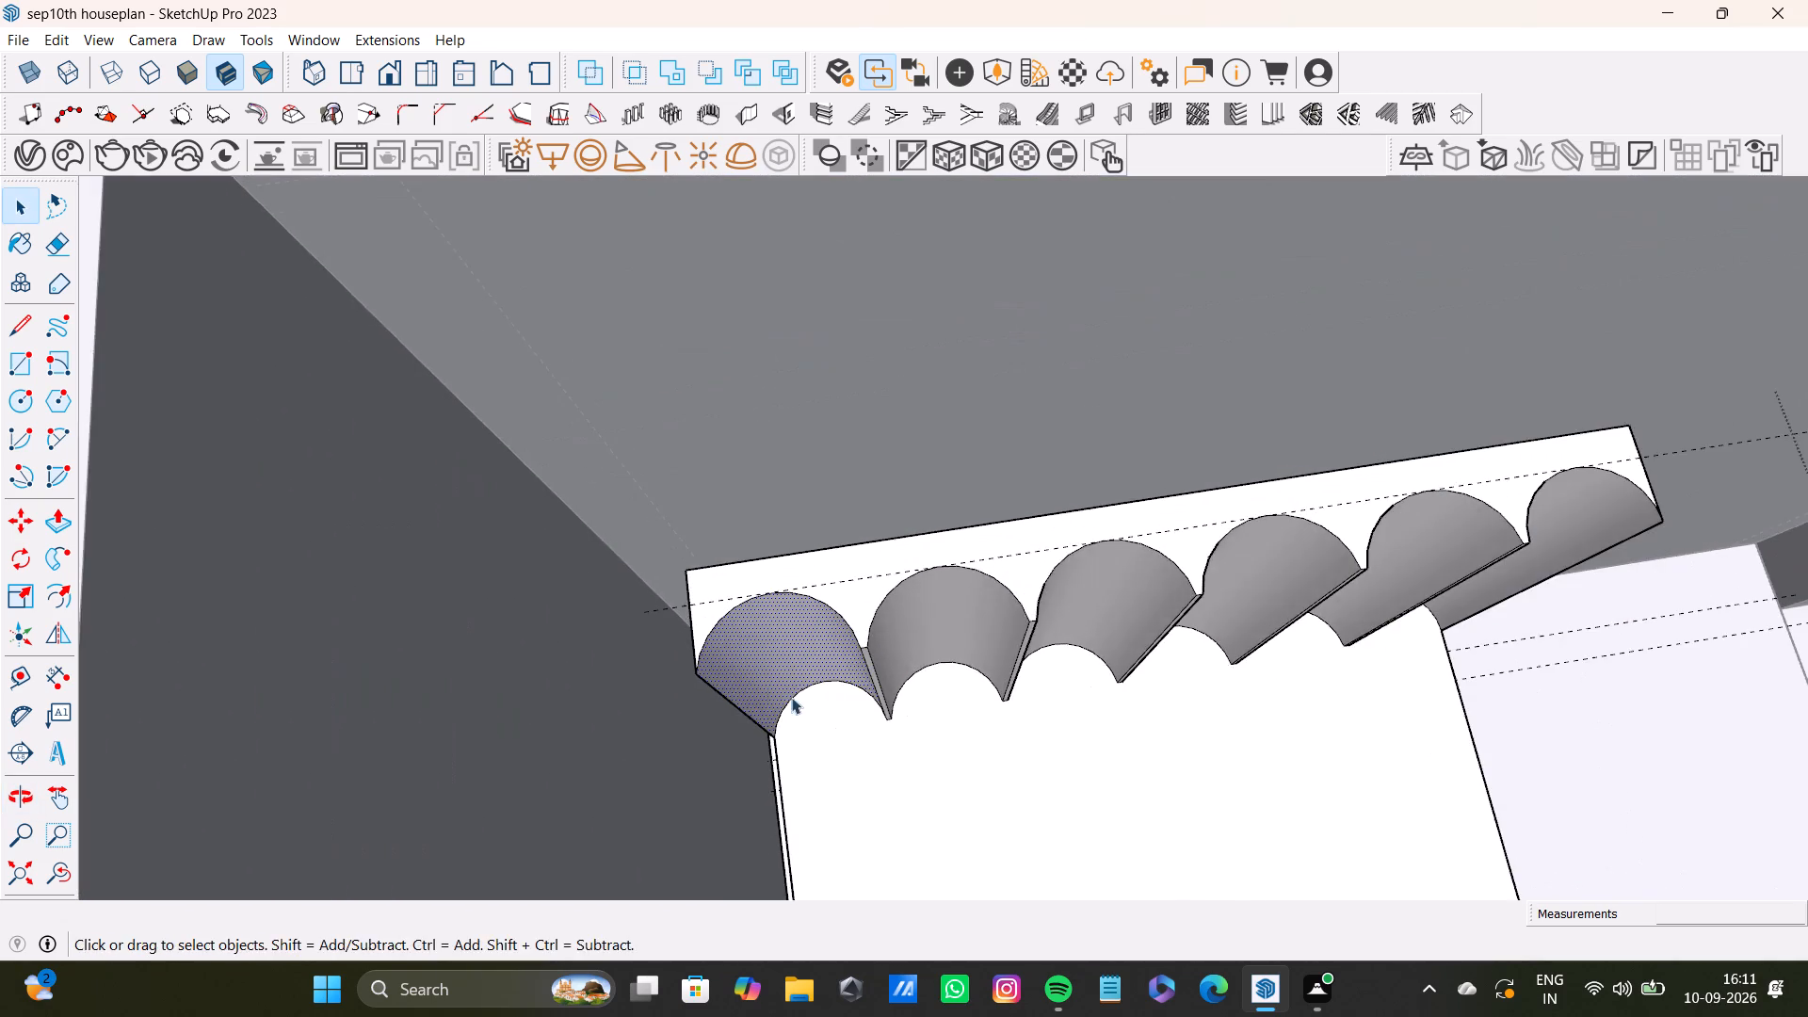
pyautogui.keyDown('shift'); pyautogui.moveTo(792, 699); pyautogui.dragTo(745, 555, button='middle'); pyautogui.keyUp('shift')
pyautogui.scroll(-4, 916, 654)
pyautogui.moveTo(960, 654); pyautogui.dragTo(543, 480, button='middle')
pyautogui.scroll(-5, 676, 567)
pyautogui.keyDown('shift'); pyautogui.moveTo(691, 586); pyautogui.dragTo(755, 549, button='middle'); pyautogui.keyUp('shift')
pyautogui.hotkey('ctrl', 'z')
pyautogui.hotkey('ctrl', 'z')
pyautogui.hotkey('ctrl', 'z')
pyautogui.hotkey('ctrl', 'z')
pyautogui.hotkey('ctrl', 'z')
pyautogui.hotkey('ctrl', 'z')
pyautogui.hotkey('ctrl', 'z')
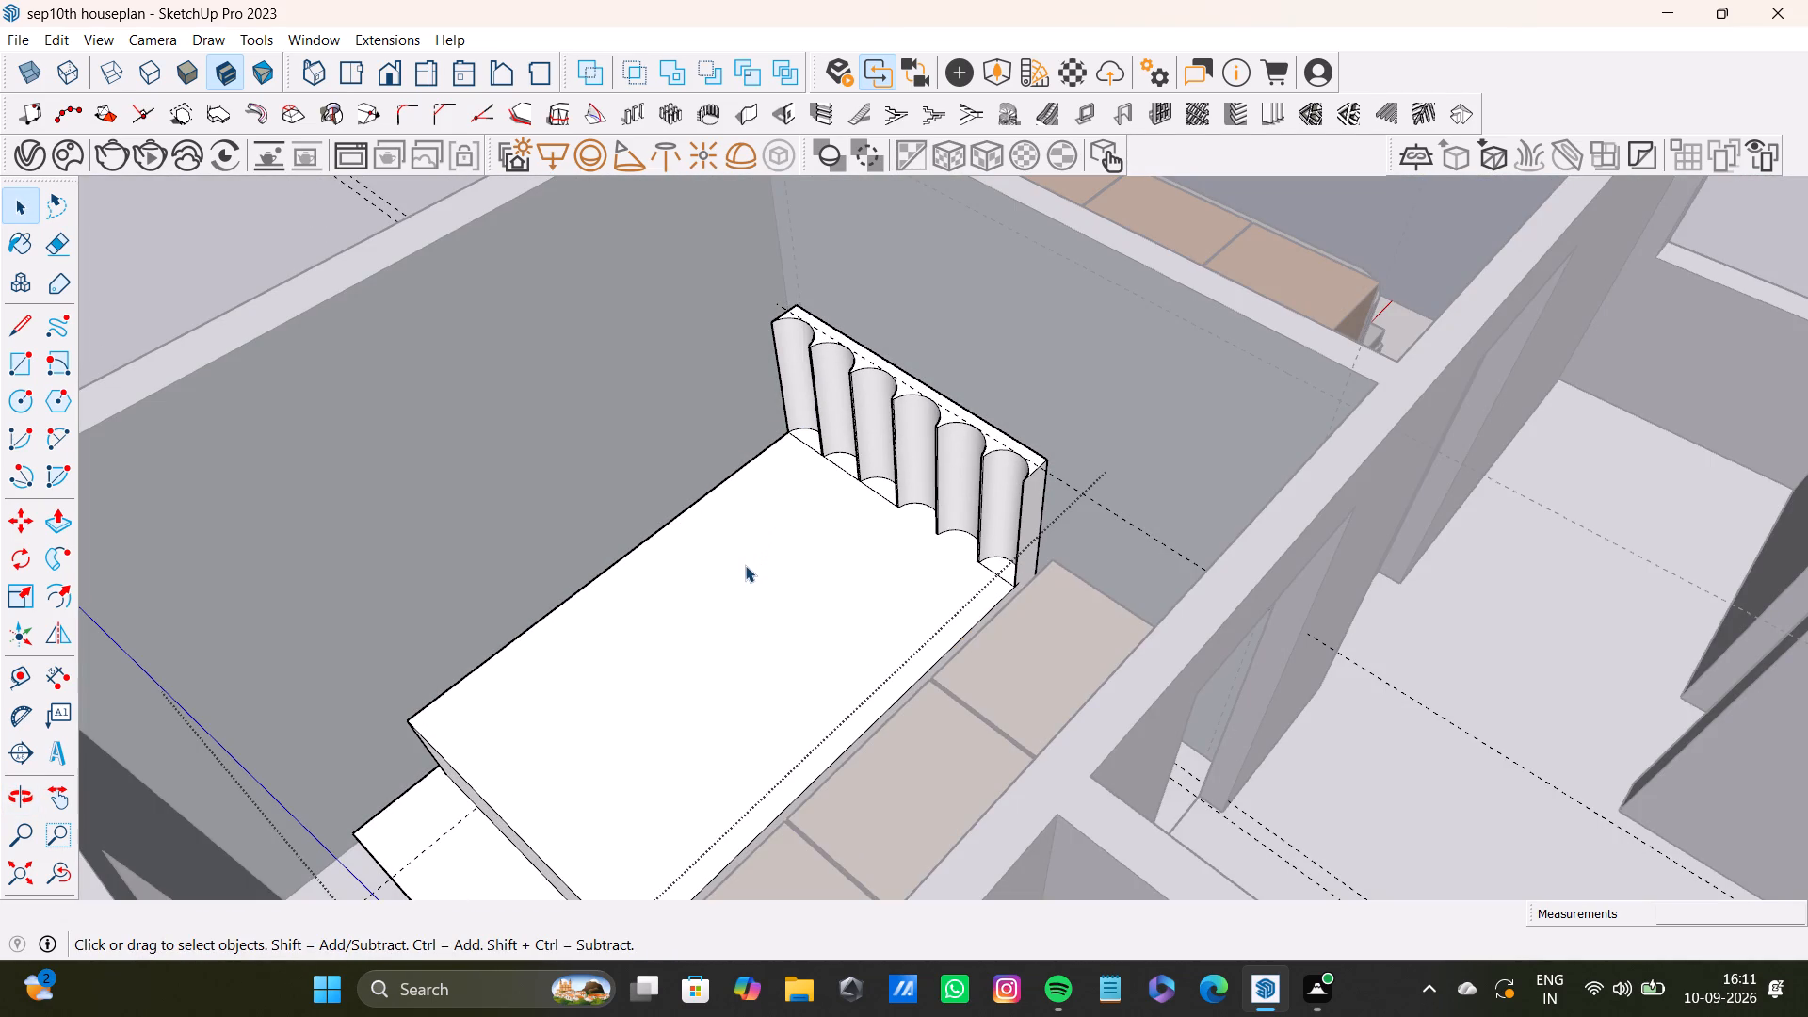
pyautogui.hotkey('ctrl', 'z')
pyautogui.hotkey('ctrl', 'z')
pyautogui.hotkey('ctrl', 'z')
pyautogui.hotkey('ctrl', 'z')
pyautogui.hotkey('ctrl', 'z')
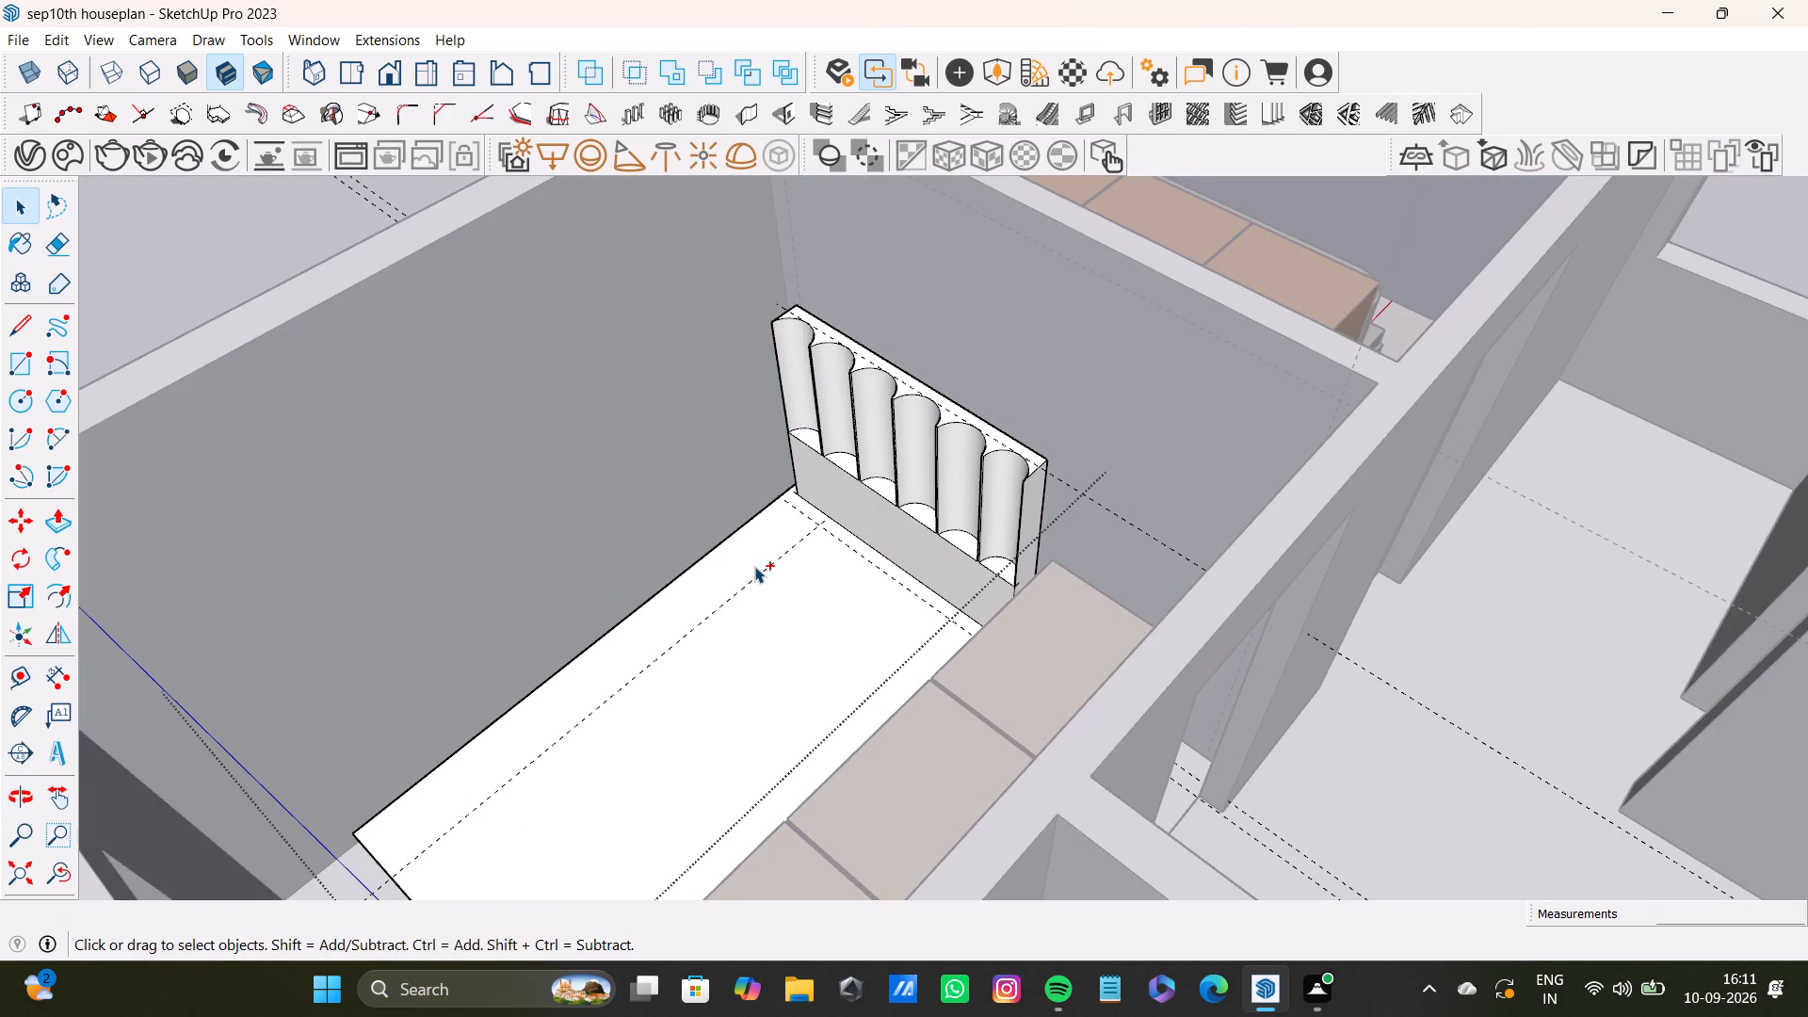
# Undo further, through the removal of the vertical guides and of the strip lines on the headboard's lower front.
pyautogui.hotkey('ctrl', 'z')
pyautogui.hotkey('ctrl', 'z')
pyautogui.hotkey('ctrl', 'z')
pyautogui.hotkey('ctrl', 'z')
pyautogui.hotkey('ctrl', 'z')
pyautogui.hotkey('ctrl', 'z')
pyautogui.hotkey('ctrl', 'z')
pyautogui.hotkey('ctrl', 'z')
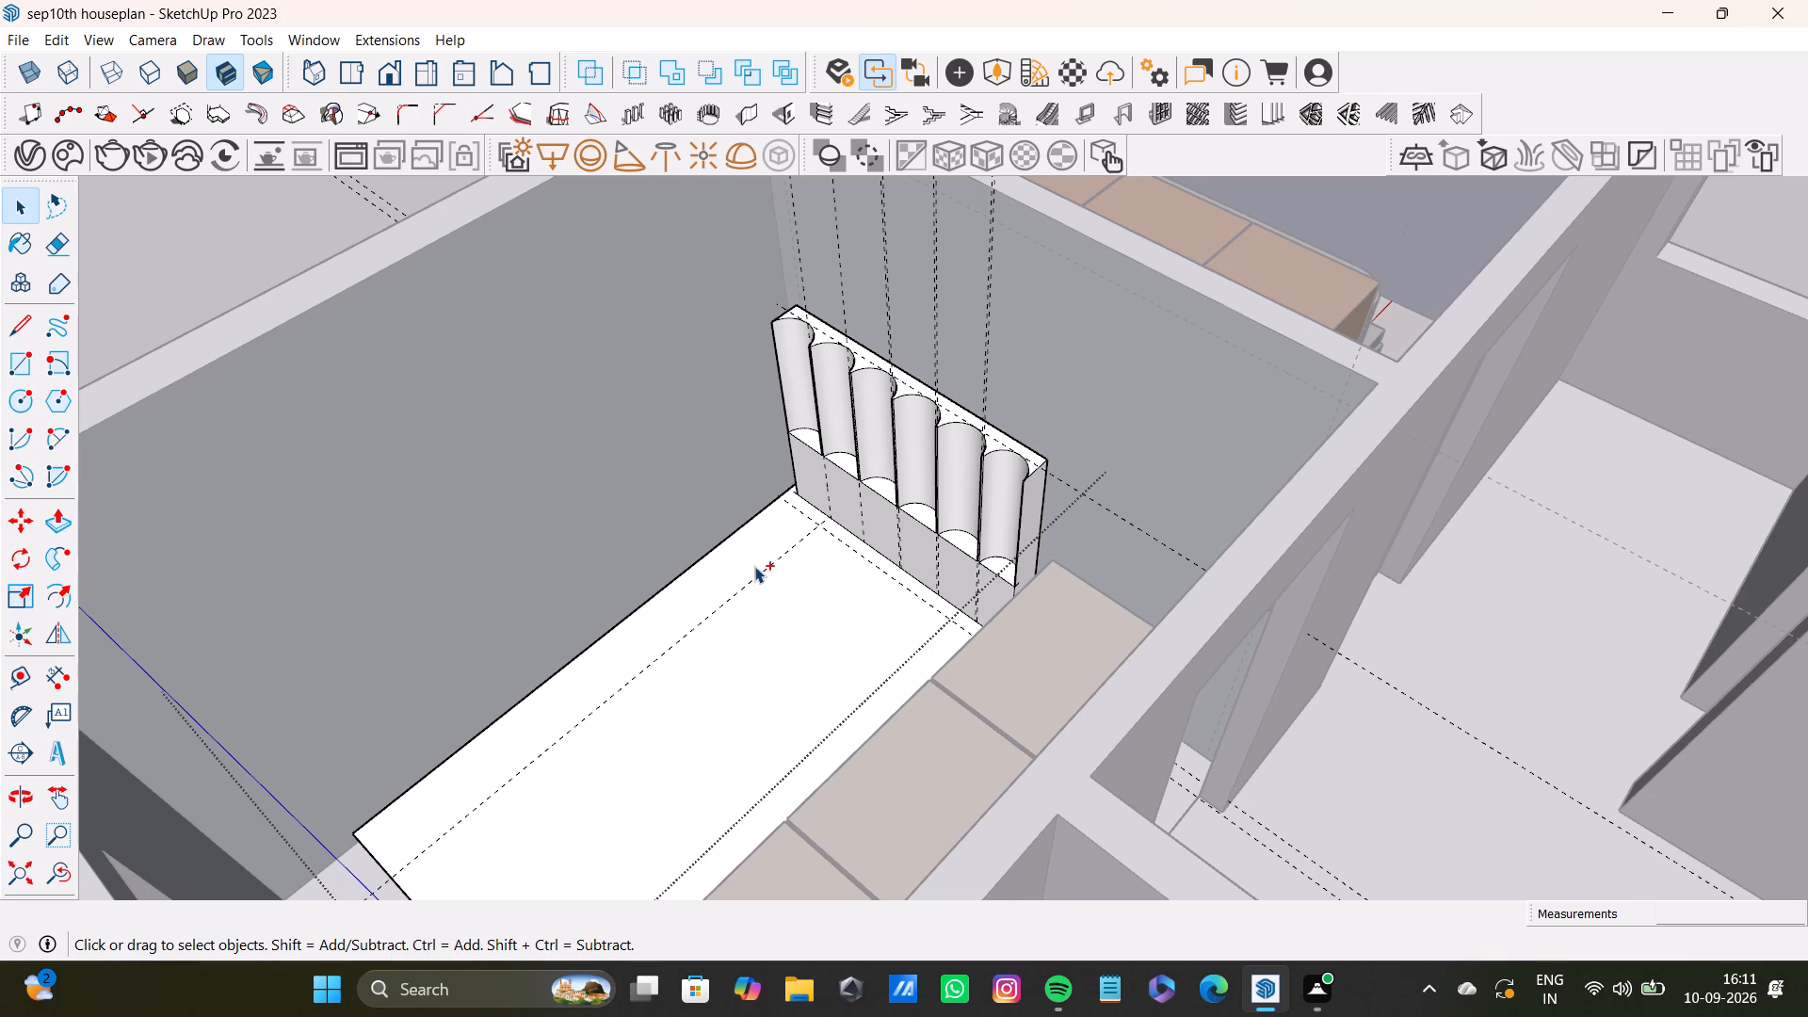
pyautogui.hotkey('ctrl', 'z')
pyautogui.hotkey('ctrl', 'z')
pyautogui.hotkey('ctrl', 'z')
pyautogui.scroll(-5, 810, 599)
pyautogui.moveTo(800, 610); pyautogui.dragTo(812, 602, button='middle')
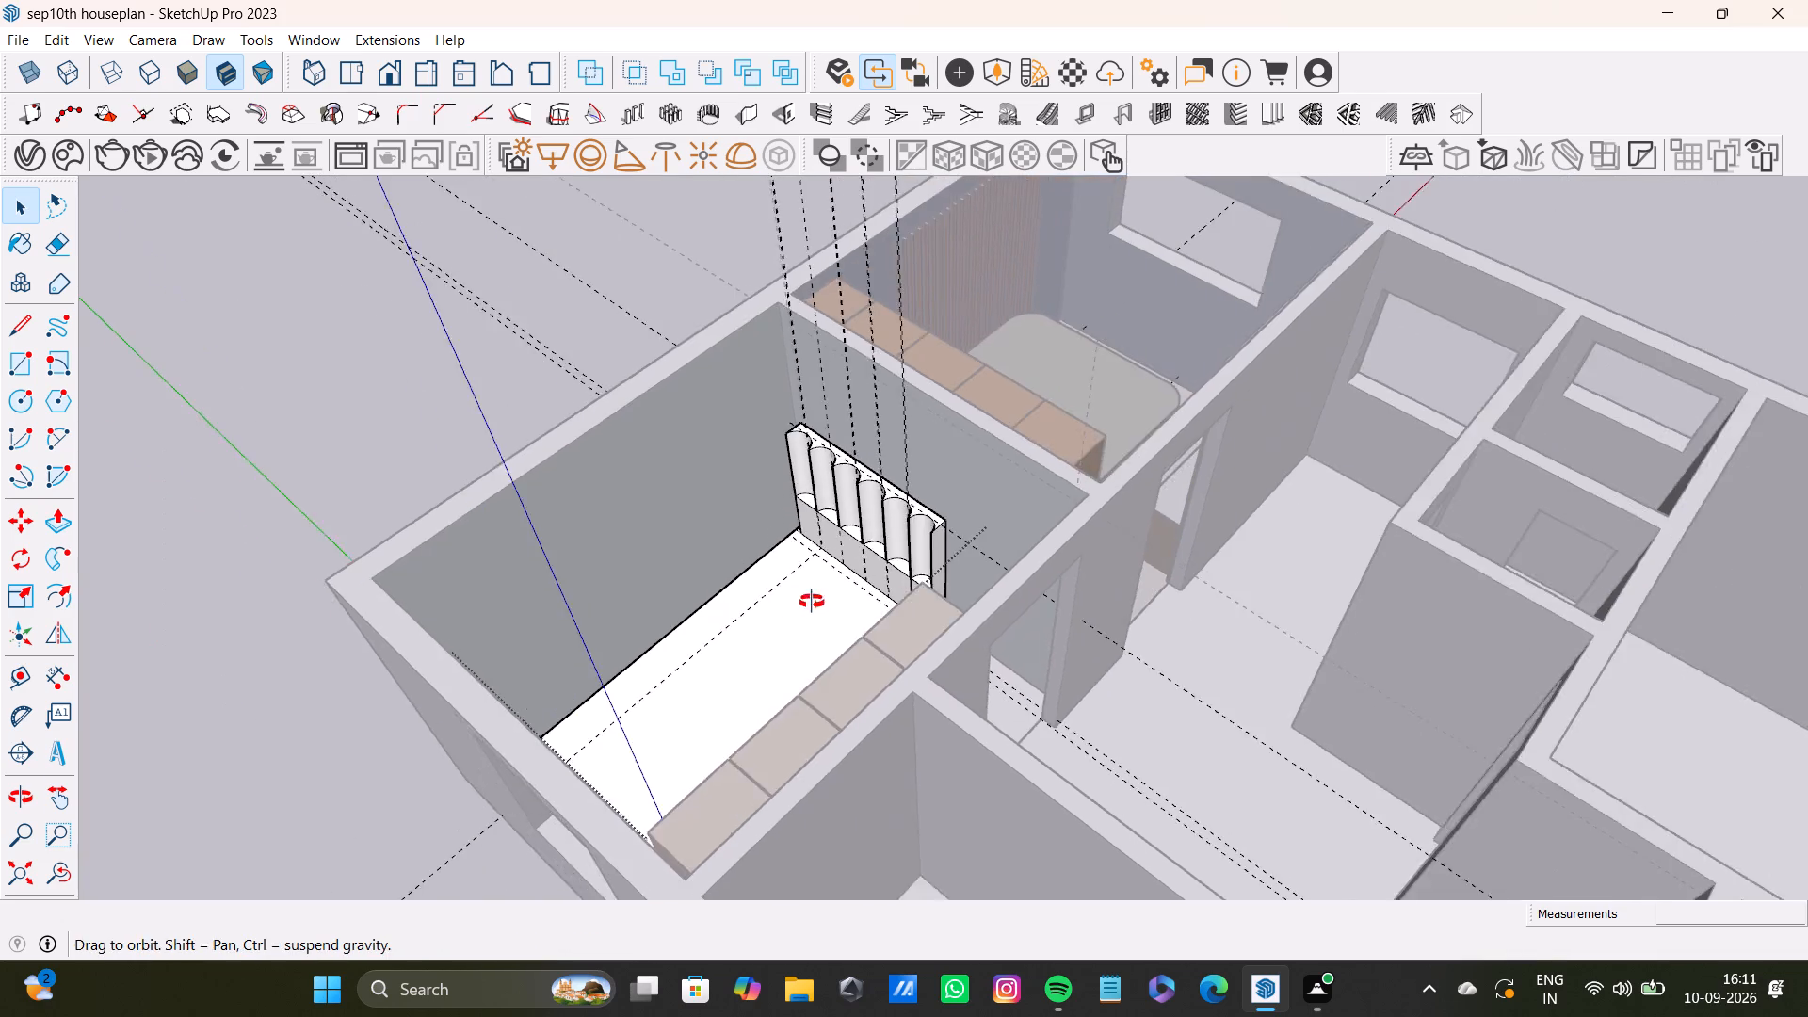
pyautogui.moveTo(812, 602); pyautogui.dragTo(970, 619, button='middle')
pyautogui.scroll(4, 1099, 858)
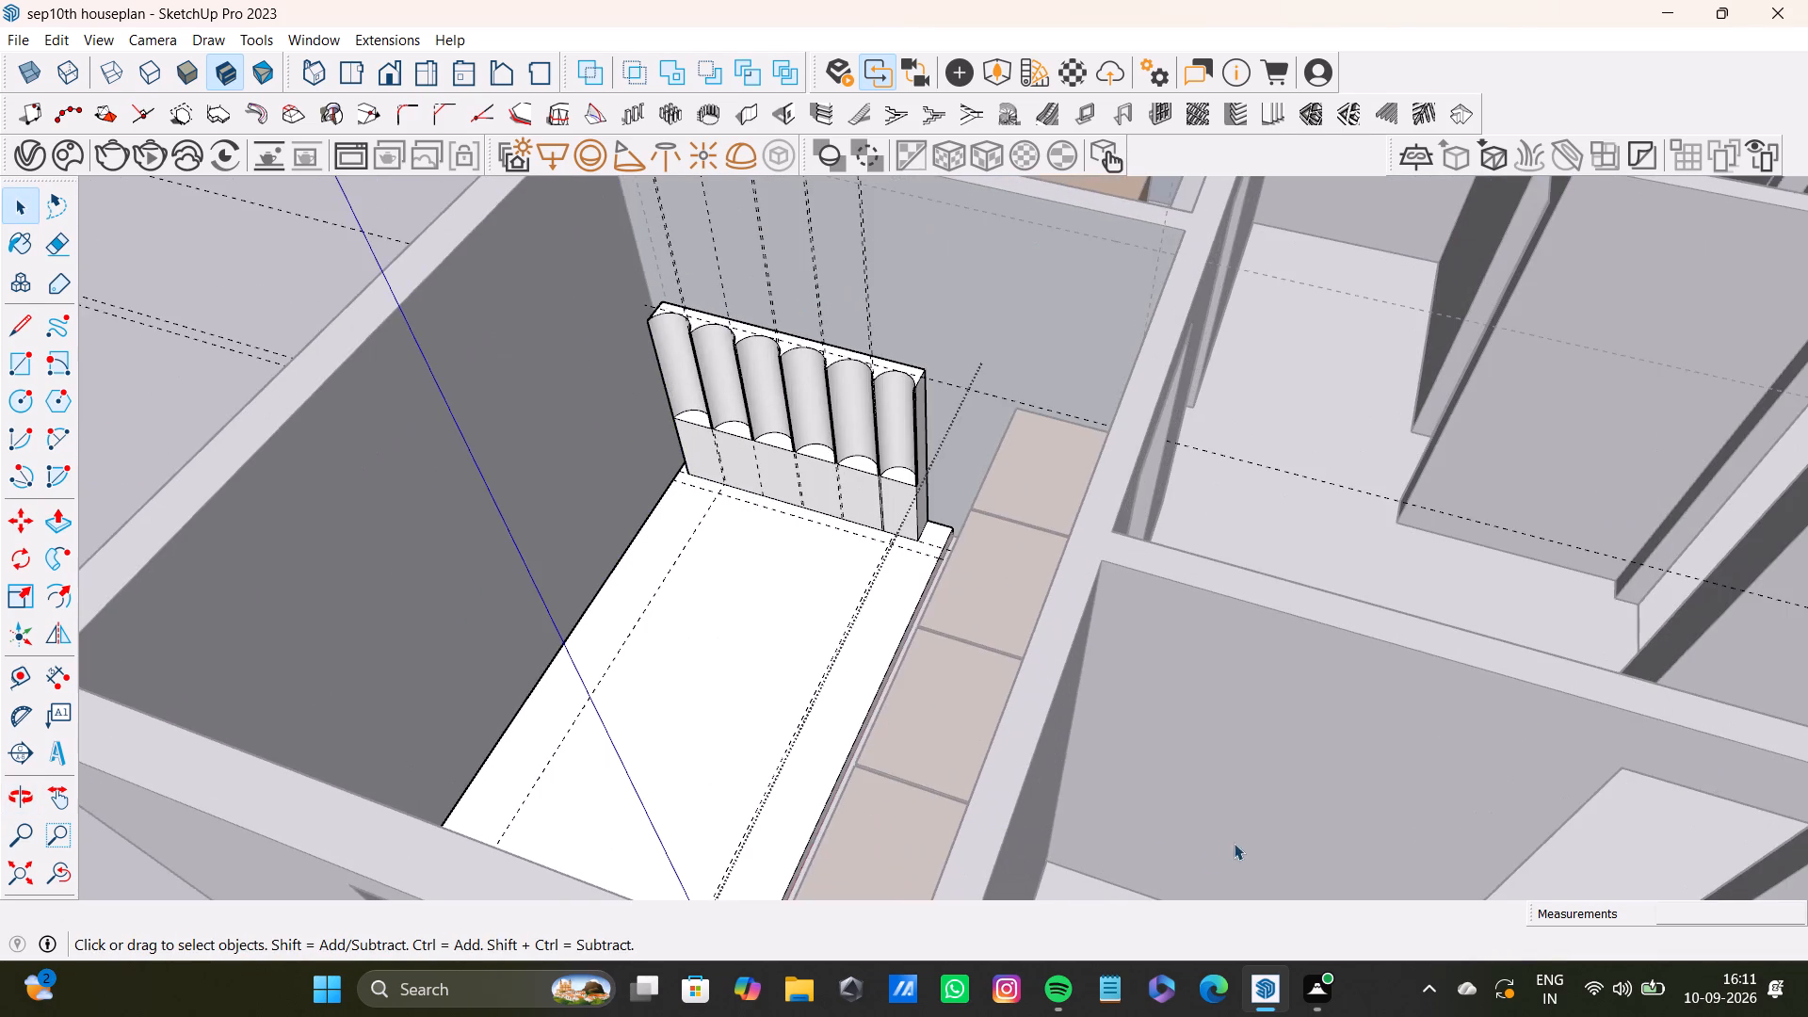
pyautogui.keyDown('shift'); pyautogui.moveTo(863, 563); pyautogui.dragTo(1016, 541, button='middle'); pyautogui.keyUp('shift')
pyautogui.hotkey('ctrl', 'z')
pyautogui.hotkey('ctrl', 'z')
pyautogui.hotkey('ctrl', 'z')
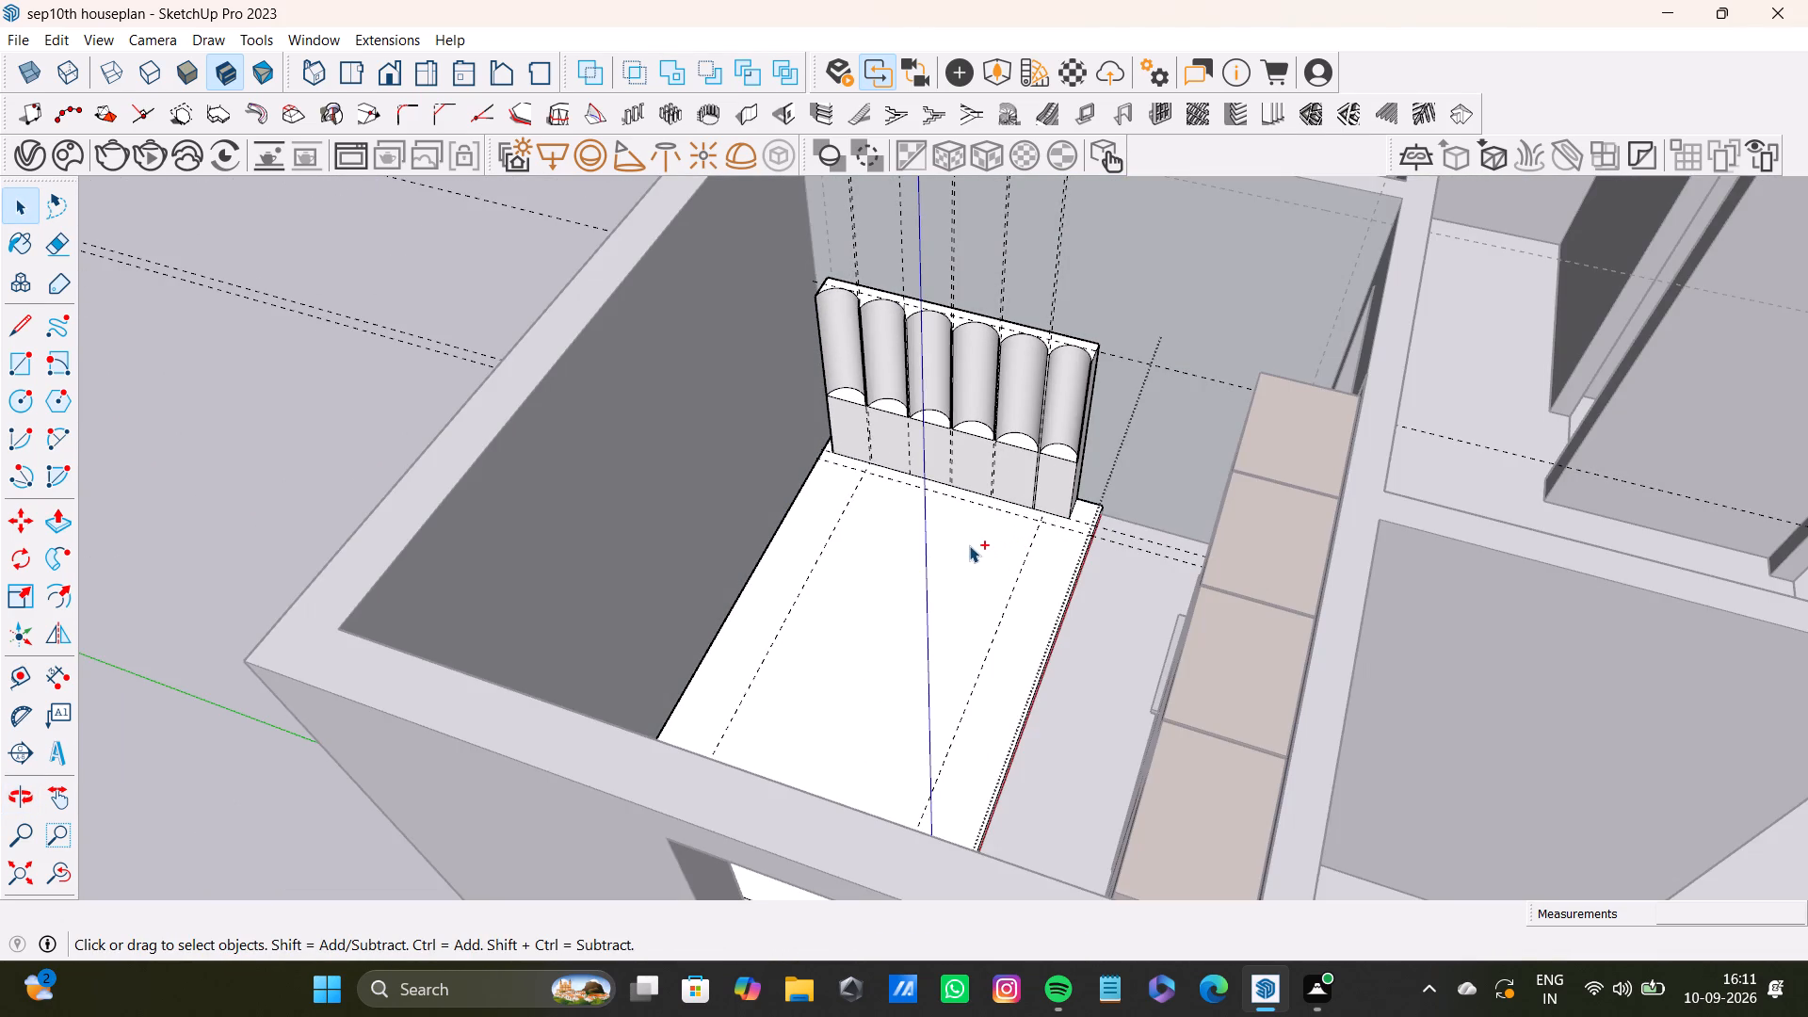
pyautogui.hotkey('ctrl', 'z')
pyautogui.hotkey('ctrl', 'z')
pyautogui.hotkey('ctrl', 'z')
pyautogui.hotkey('ctrl', 'z')
pyautogui.hotkey('ctrl', 'z')
pyautogui.hotkey('ctrl', 'z')
pyautogui.hotkey('ctrl', 'z')
pyautogui.hotkey('ctrl', 'z')
pyautogui.scroll(12, 867, 422)
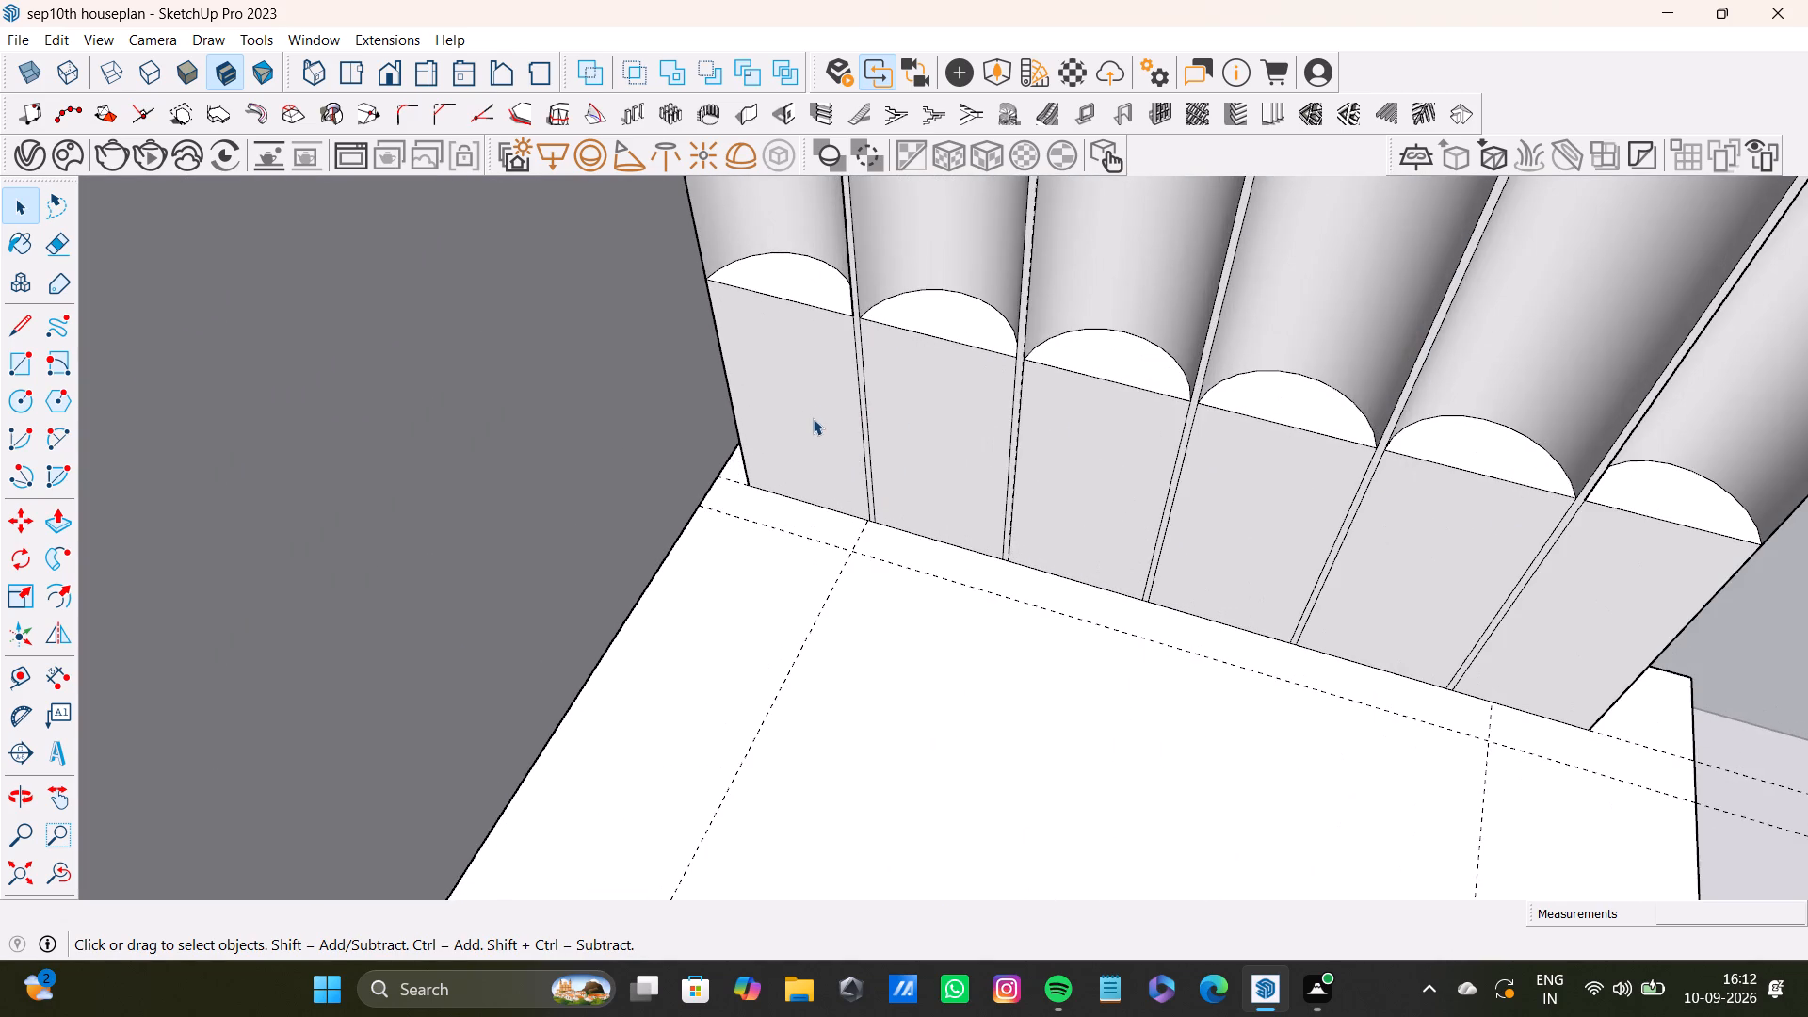
pyautogui.scroll(-15, 801, 417)
pyautogui.moveTo(813, 493); pyautogui.dragTo(579, 658, button='middle')
pyautogui.scroll(-5, 579, 658)
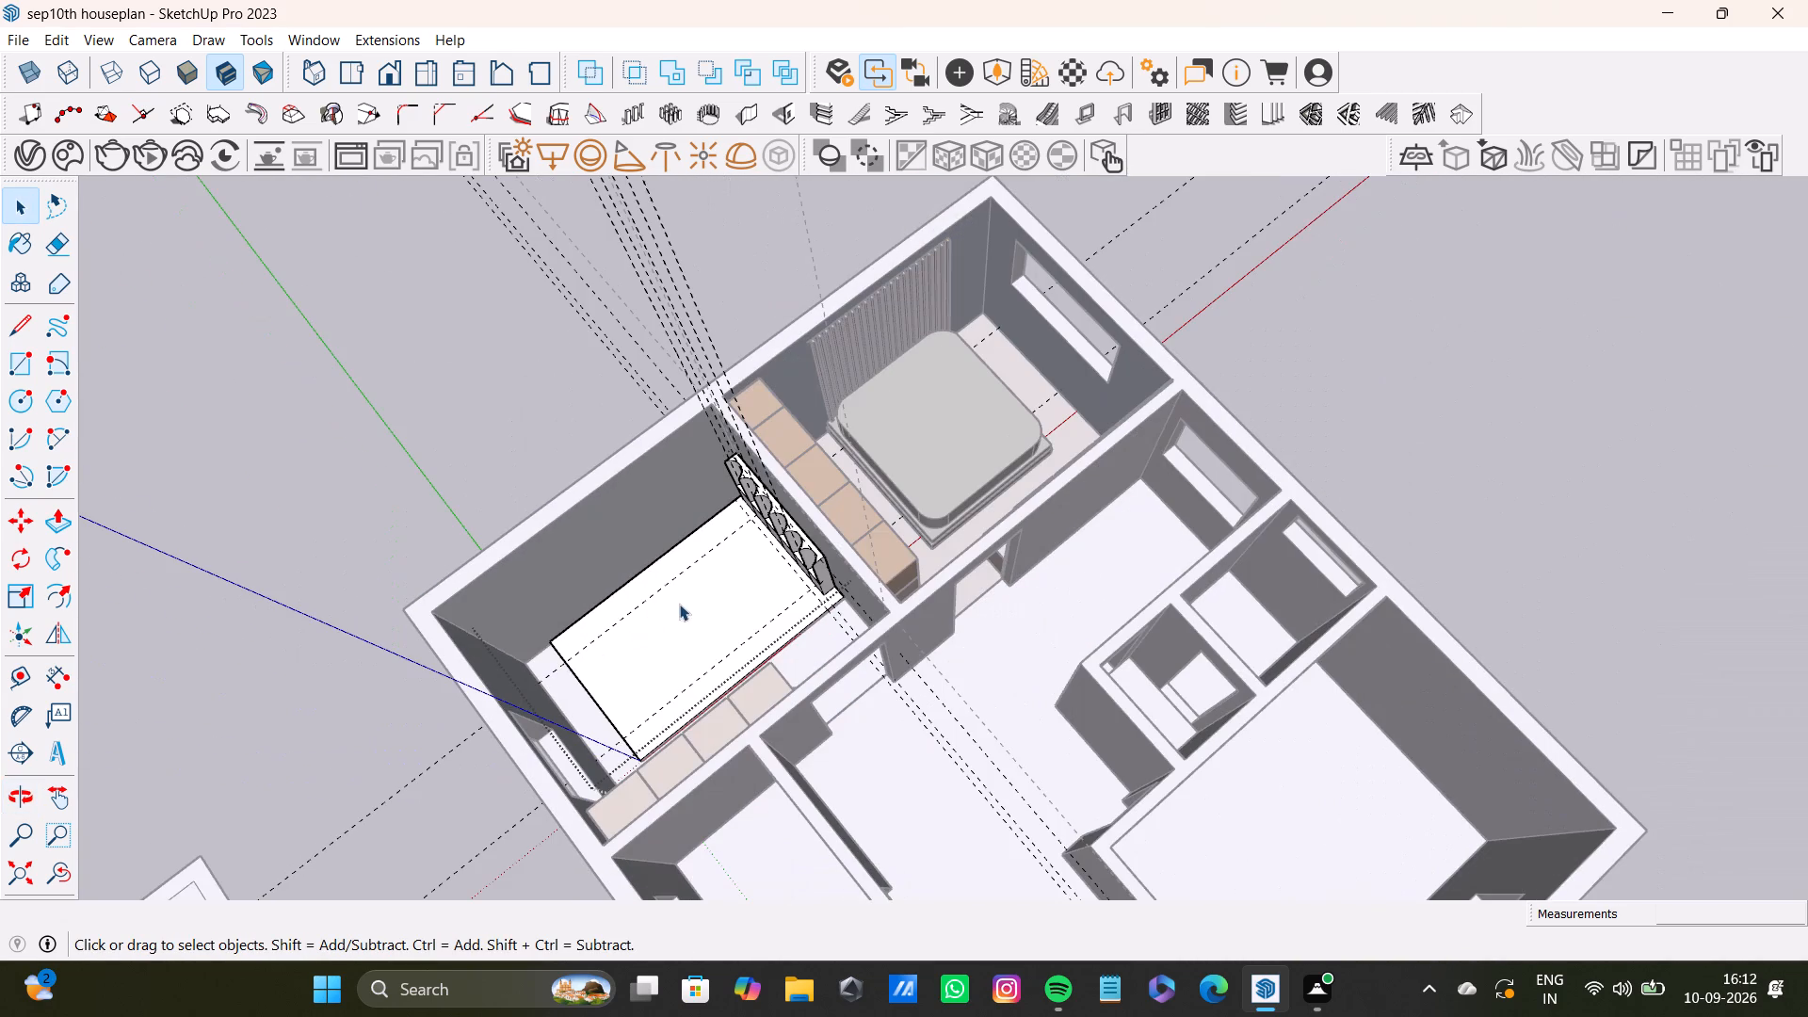
# Undo the arc-shaped panel cuts until the headboard's front is flat with only the narrow vertical strip divisions.
pyautogui.hotkey('ctrl', 'z')
pyautogui.hotkey('ctrl', 'z')
pyautogui.hotkey('ctrl', 'z')
pyautogui.hotkey('ctrl', 'z')
pyautogui.hotkey('ctrl', 'z')
pyautogui.hotkey('ctrl', 'z')
pyautogui.hotkey('ctrl', 'z')
pyautogui.hotkey('ctrl', 'z')
pyautogui.hotkey('ctrl', 'z')
pyautogui.hotkey('ctrl', 'z')
pyautogui.hotkey('ctrl', 'z')
pyautogui.hotkey('ctrl', 'z')
pyautogui.hotkey('ctrl', 'z')
pyautogui.hotkey('ctrl', 'z')
pyautogui.hotkey('ctrl', 'z')
pyautogui.hotkey('ctrl', 'z')
pyautogui.hotkey('ctrl', 'z')
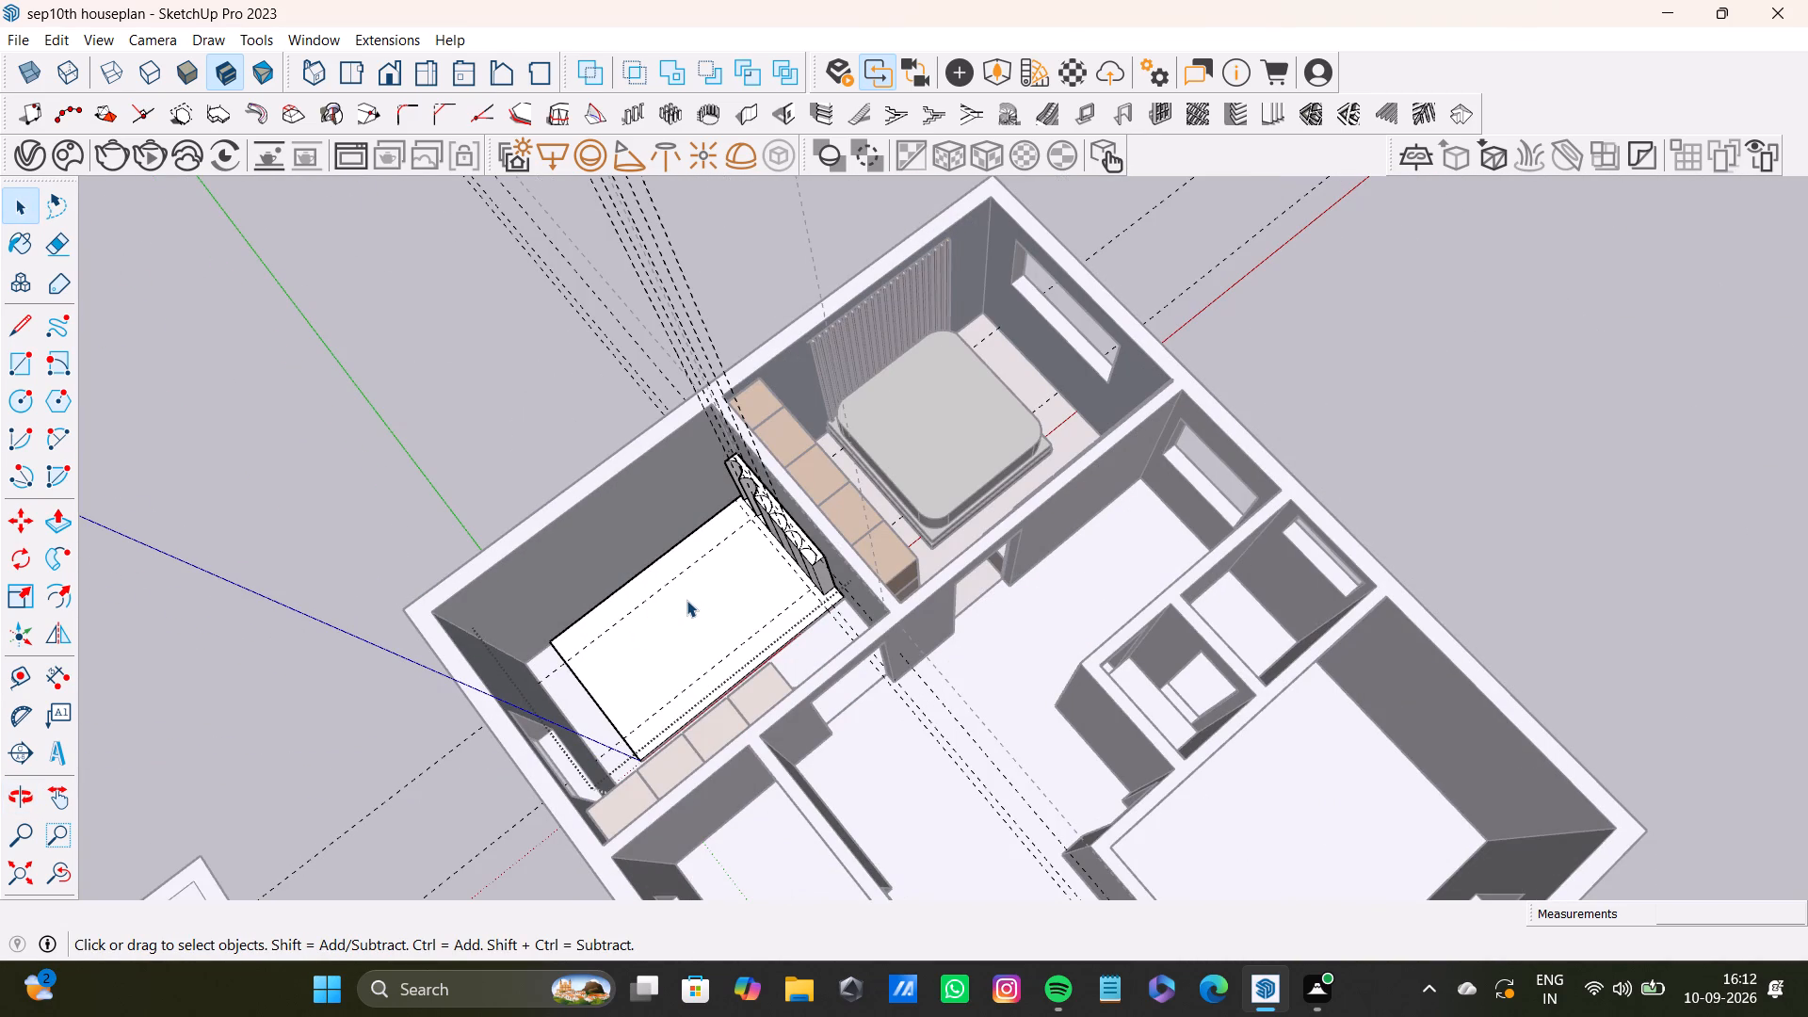
pyautogui.hotkey('ctrl', 'z')
pyautogui.hotkey('ctrl', 'z')
pyautogui.hotkey('ctrl', 'z')
pyautogui.hotkey('ctrl', 'z')
pyautogui.hotkey('ctrl', 'z')
pyautogui.hotkey('ctrl', 'z')
pyautogui.hotkey('ctrl', 'z')
pyautogui.hotkey('ctrl', 'z')
pyautogui.hotkey('ctrl', 'z')
pyautogui.hotkey('ctrl', 'z')
pyautogui.hotkey('ctrl', 'z')
pyautogui.hotkey('ctrl', 'z')
pyautogui.hotkey('ctrl', 'z')
pyautogui.hotkey('ctrl', 'z')
pyautogui.hotkey('ctrl', 'z')
pyautogui.hotkey('ctrl', 'z')
pyautogui.hotkey('ctrl', 'z')
pyautogui.hotkey('ctrl', 'z')
pyautogui.hotkey('ctrl', 'z')
pyautogui.hotkey('ctrl', 'z')
pyautogui.hotkey('ctrl', 'z')
pyautogui.hotkey('ctrl', 'z')
pyautogui.hotkey('ctrl', 'z')
pyautogui.hotkey('ctrl', 'z')
pyautogui.hotkey('ctrl', 'z')
pyautogui.hotkey('ctrl', 'z')
pyautogui.hotkey('ctrl', 'z')
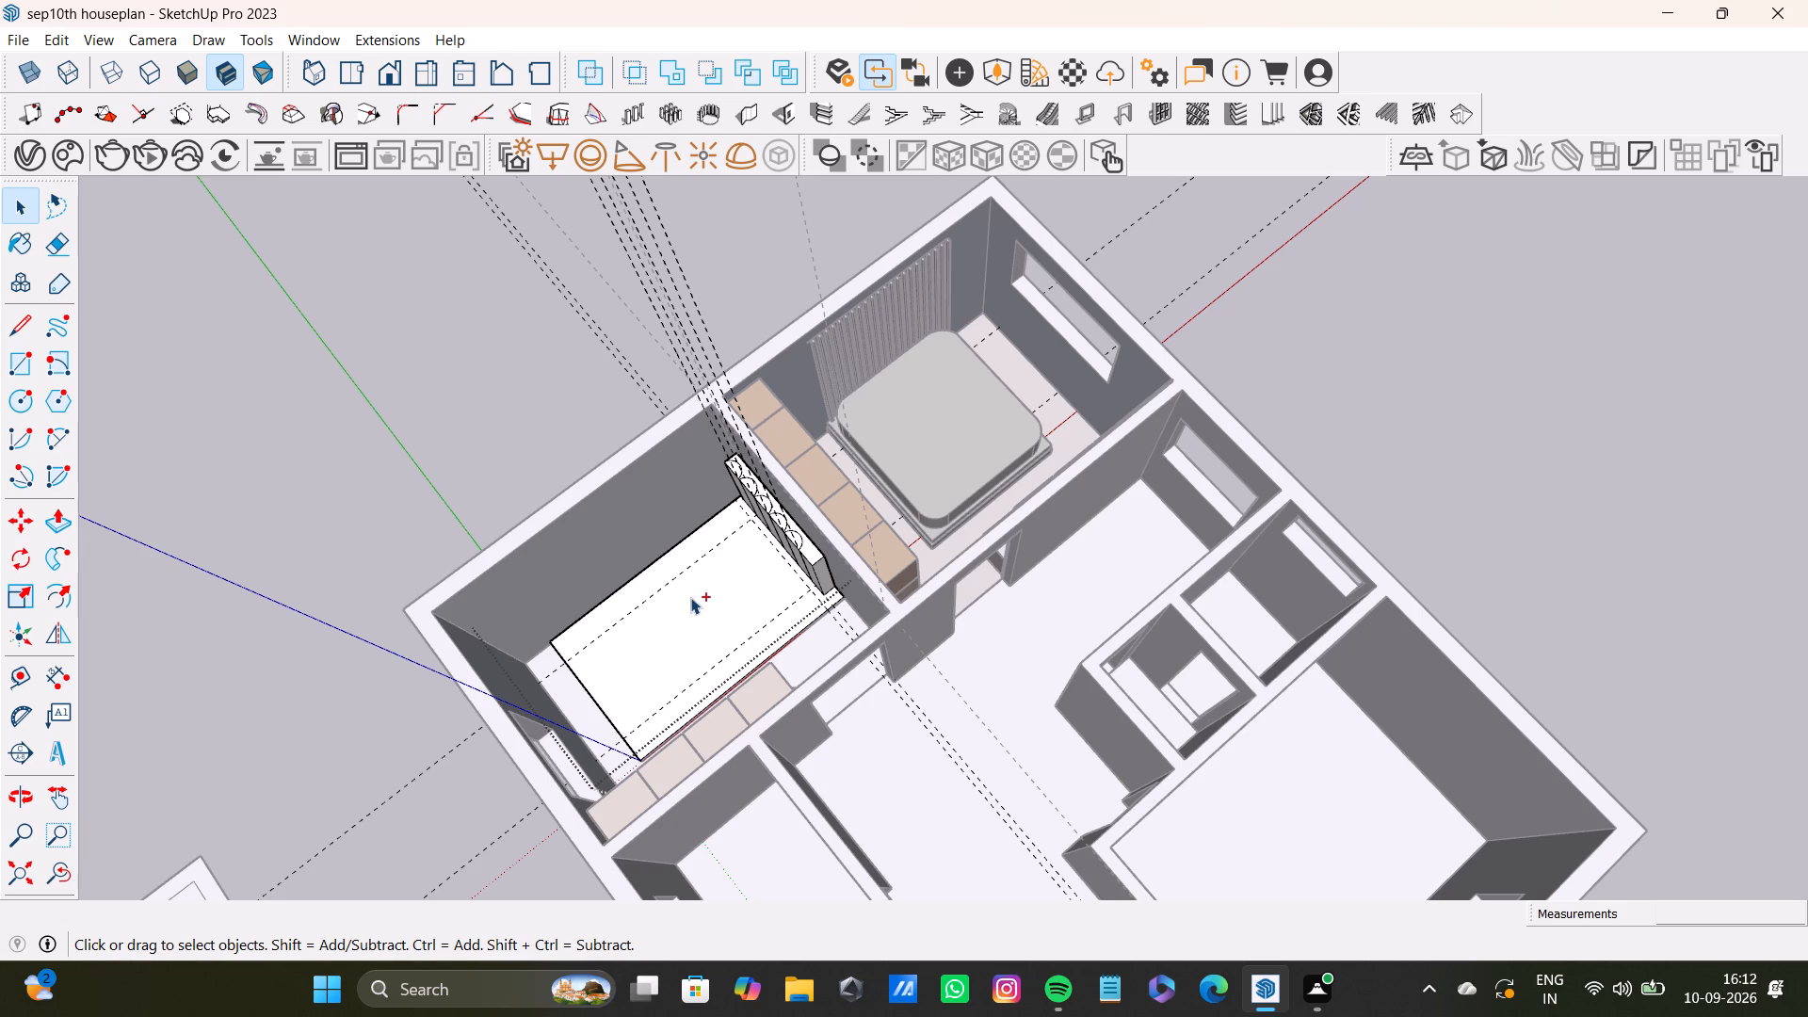
pyautogui.hotkey('ctrl', 'z')
# Push the first narrow vertical strip on the headboard's front inward 7/8" to form a groove.
pyautogui.scroll(8, 723, 536)
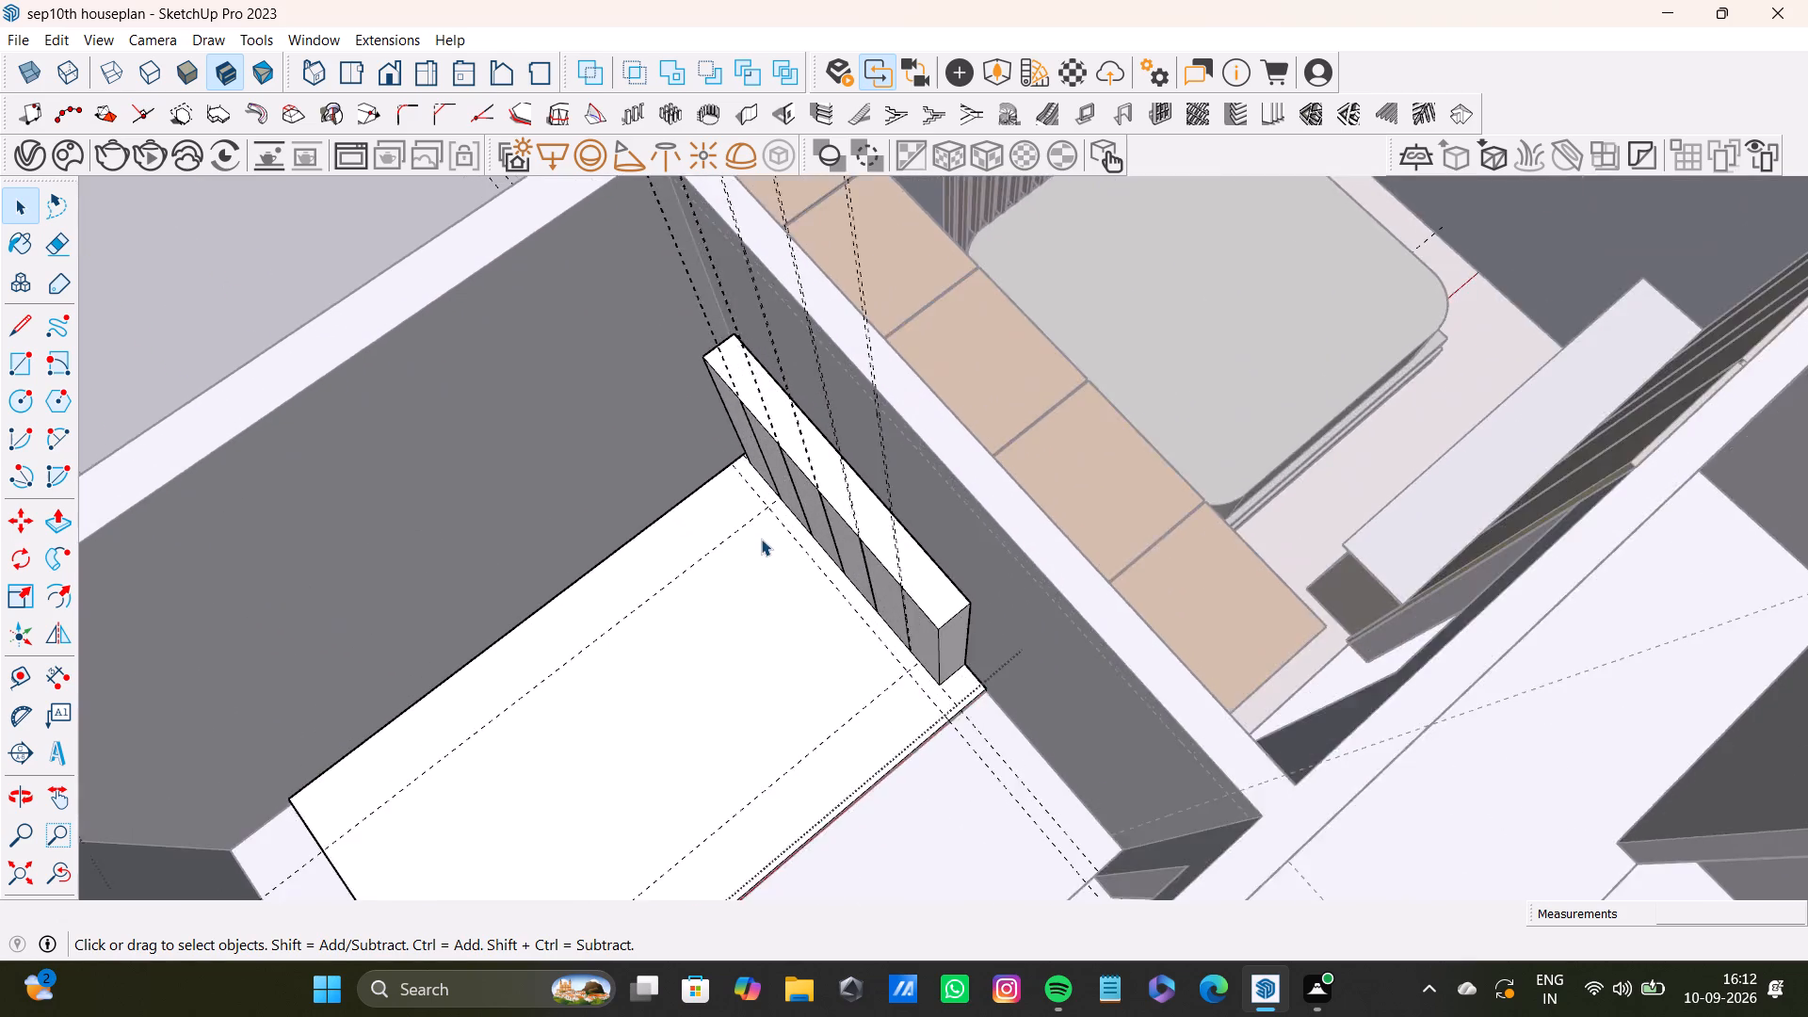
pyautogui.scroll(4, 761, 539)
pyautogui.moveTo(784, 554); pyautogui.dragTo(1057, 366, button='middle')
pyautogui.scroll(3, 863, 403)
pyautogui.click(616, 249)
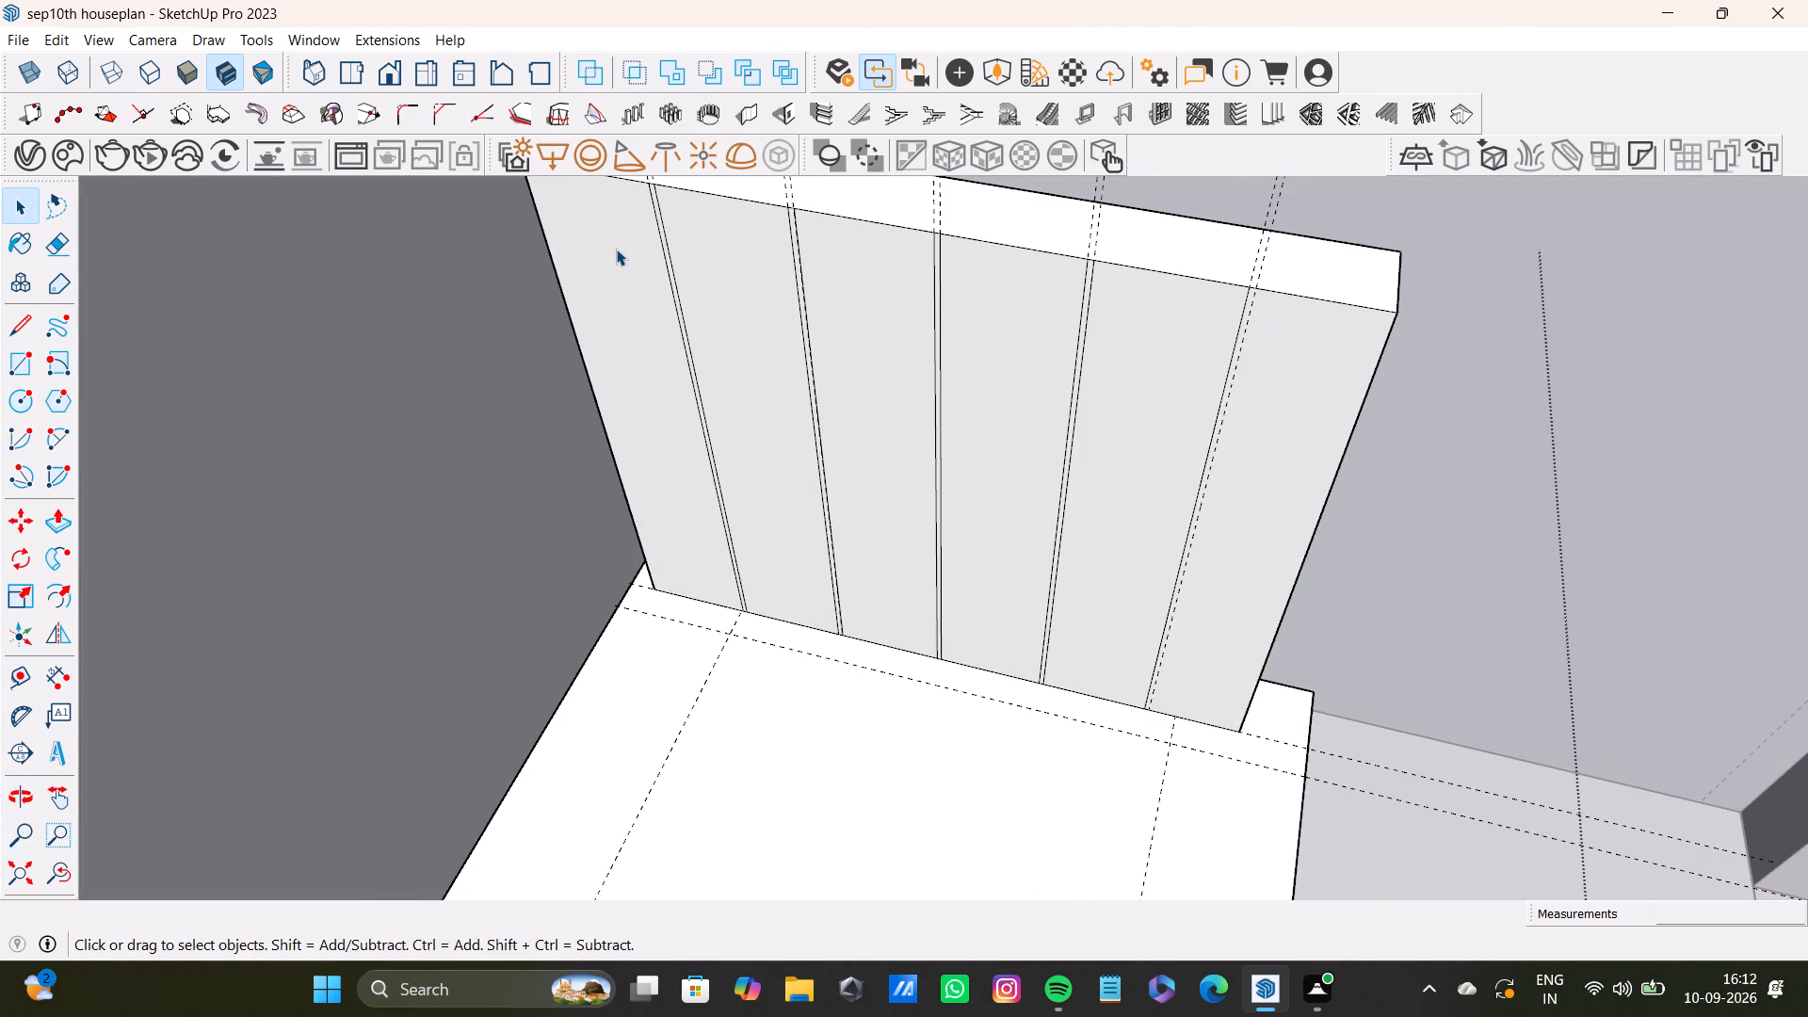
pyautogui.scroll(6, 655, 252)
pyautogui.keyDown('shift'); pyautogui.moveTo(660, 231); pyautogui.dragTo(693, 374, button='middle'); pyautogui.keyUp('shift')
pyautogui.scroll(3, 696, 368)
pyautogui.click(686, 304)
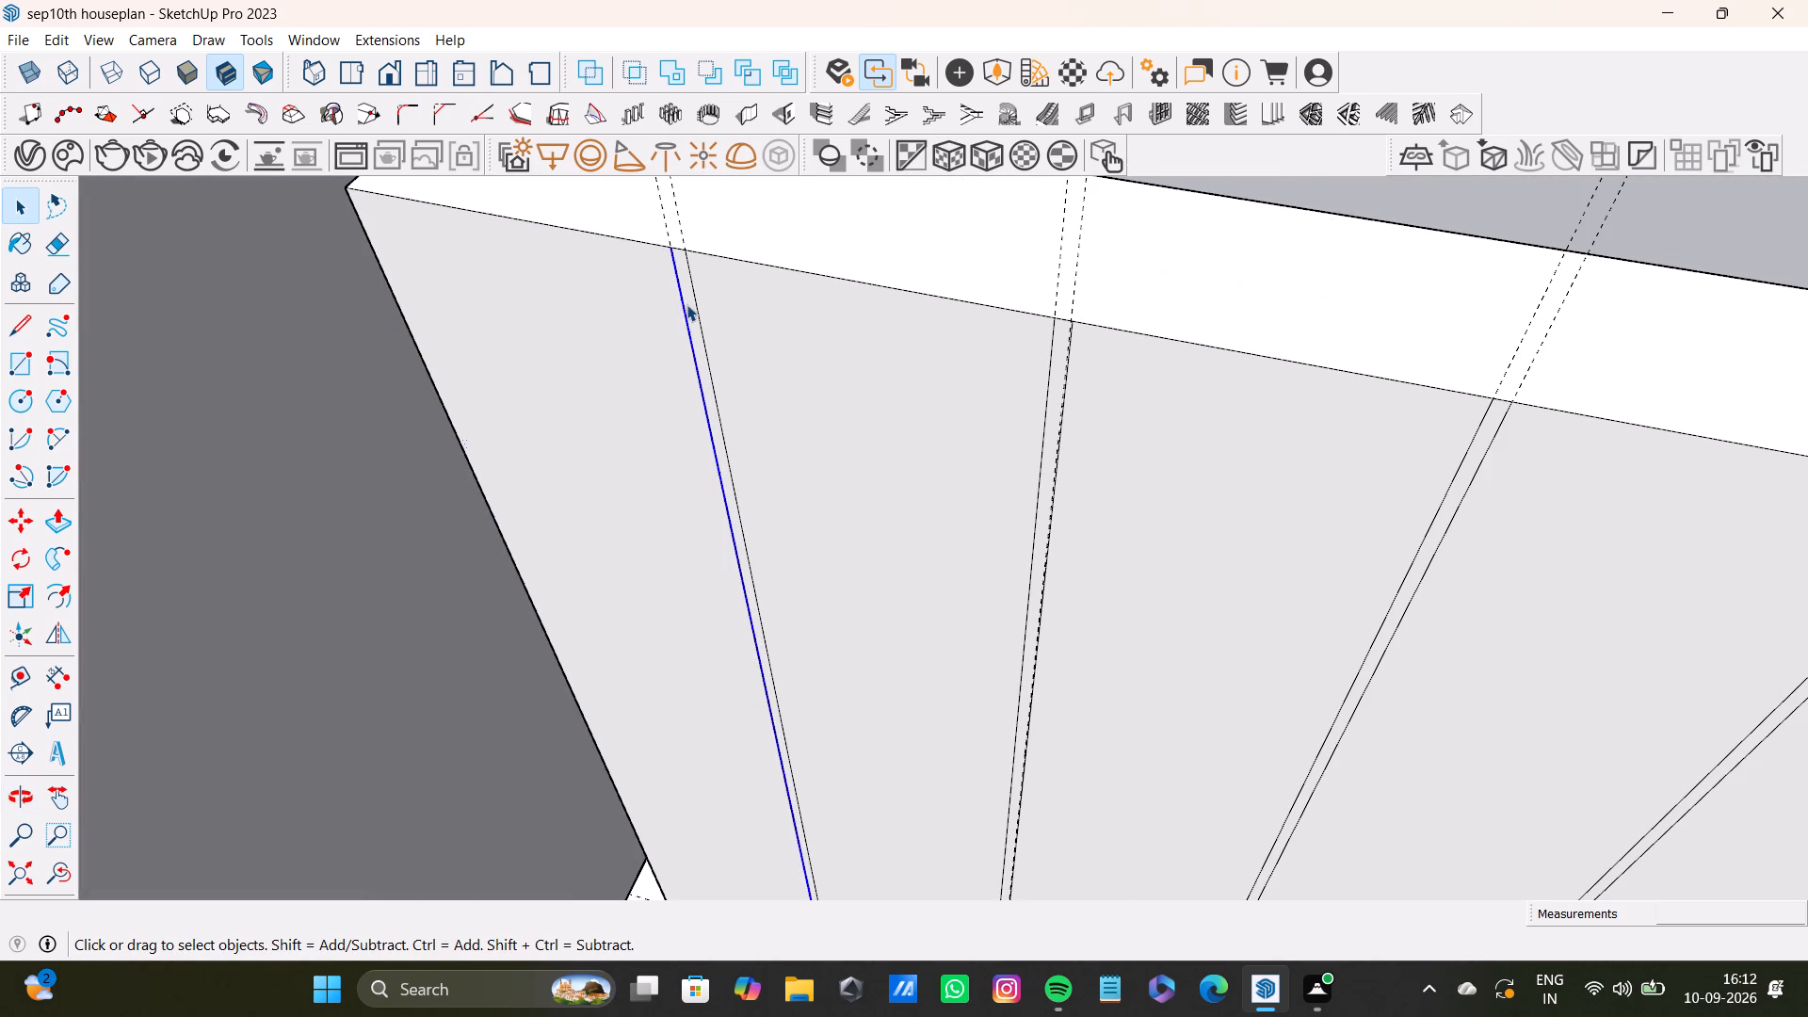
pyautogui.click(690, 308)
pyautogui.press('p')
pyautogui.moveTo(693, 315); pyautogui.dragTo(697, 290)
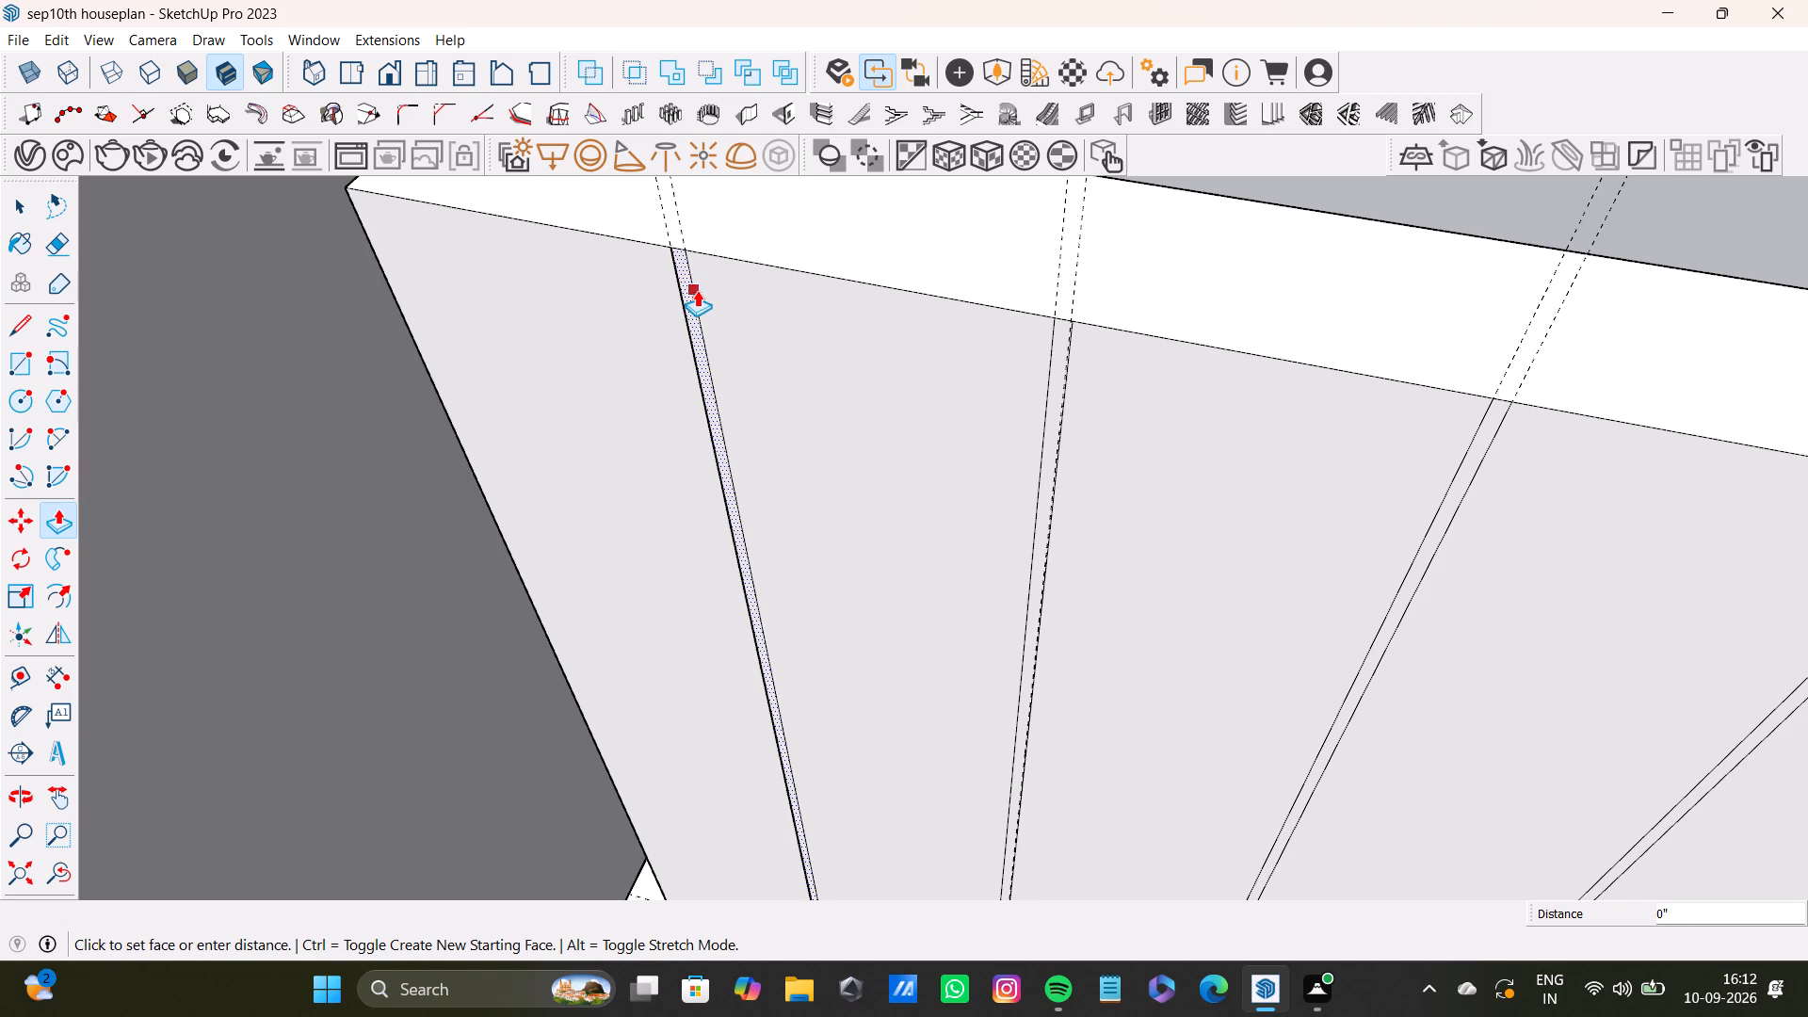
pyautogui.moveTo(697, 290); pyautogui.dragTo(686, 252)
pyautogui.scroll(5, 692, 251)
pyautogui.moveTo(677, 260); pyautogui.dragTo(694, 217)
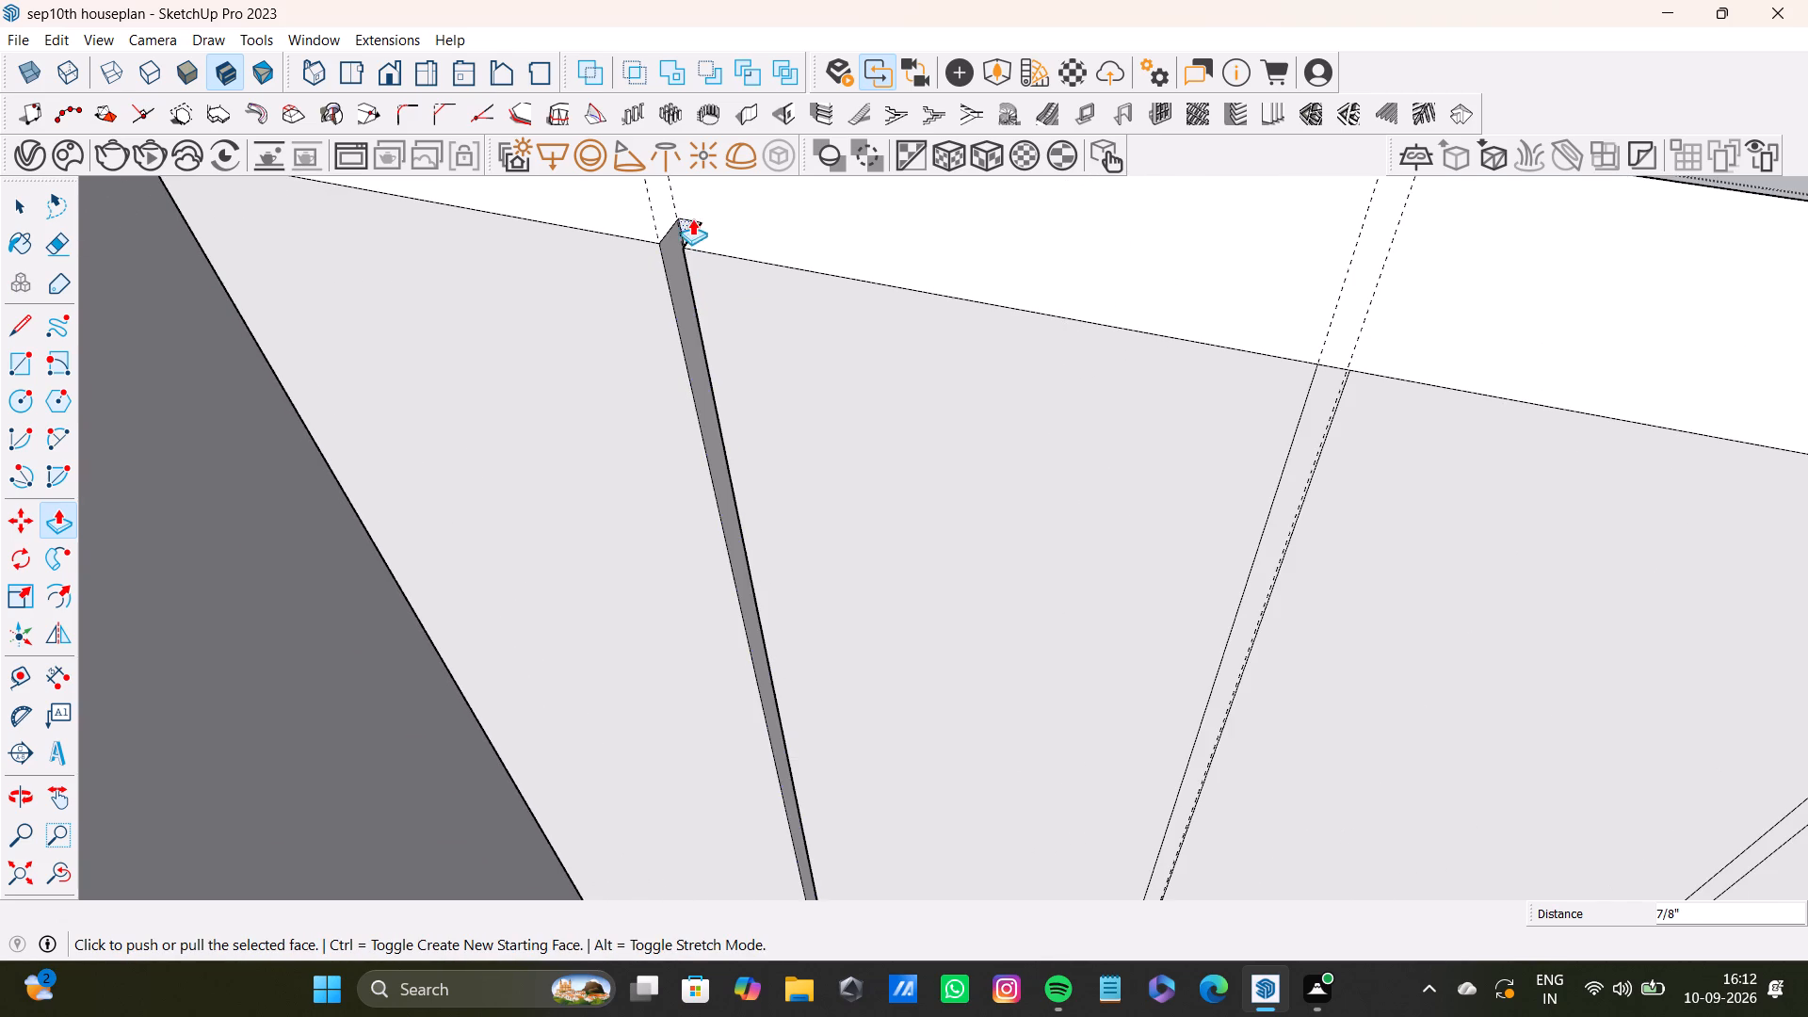
# Push the second narrow strip on the headboard's front inward to match the first groove's depth.
pyautogui.scroll(-10, 706, 267)
pyautogui.scroll(8, 932, 398)
pyautogui.press('space')
pyautogui.click(1044, 371)
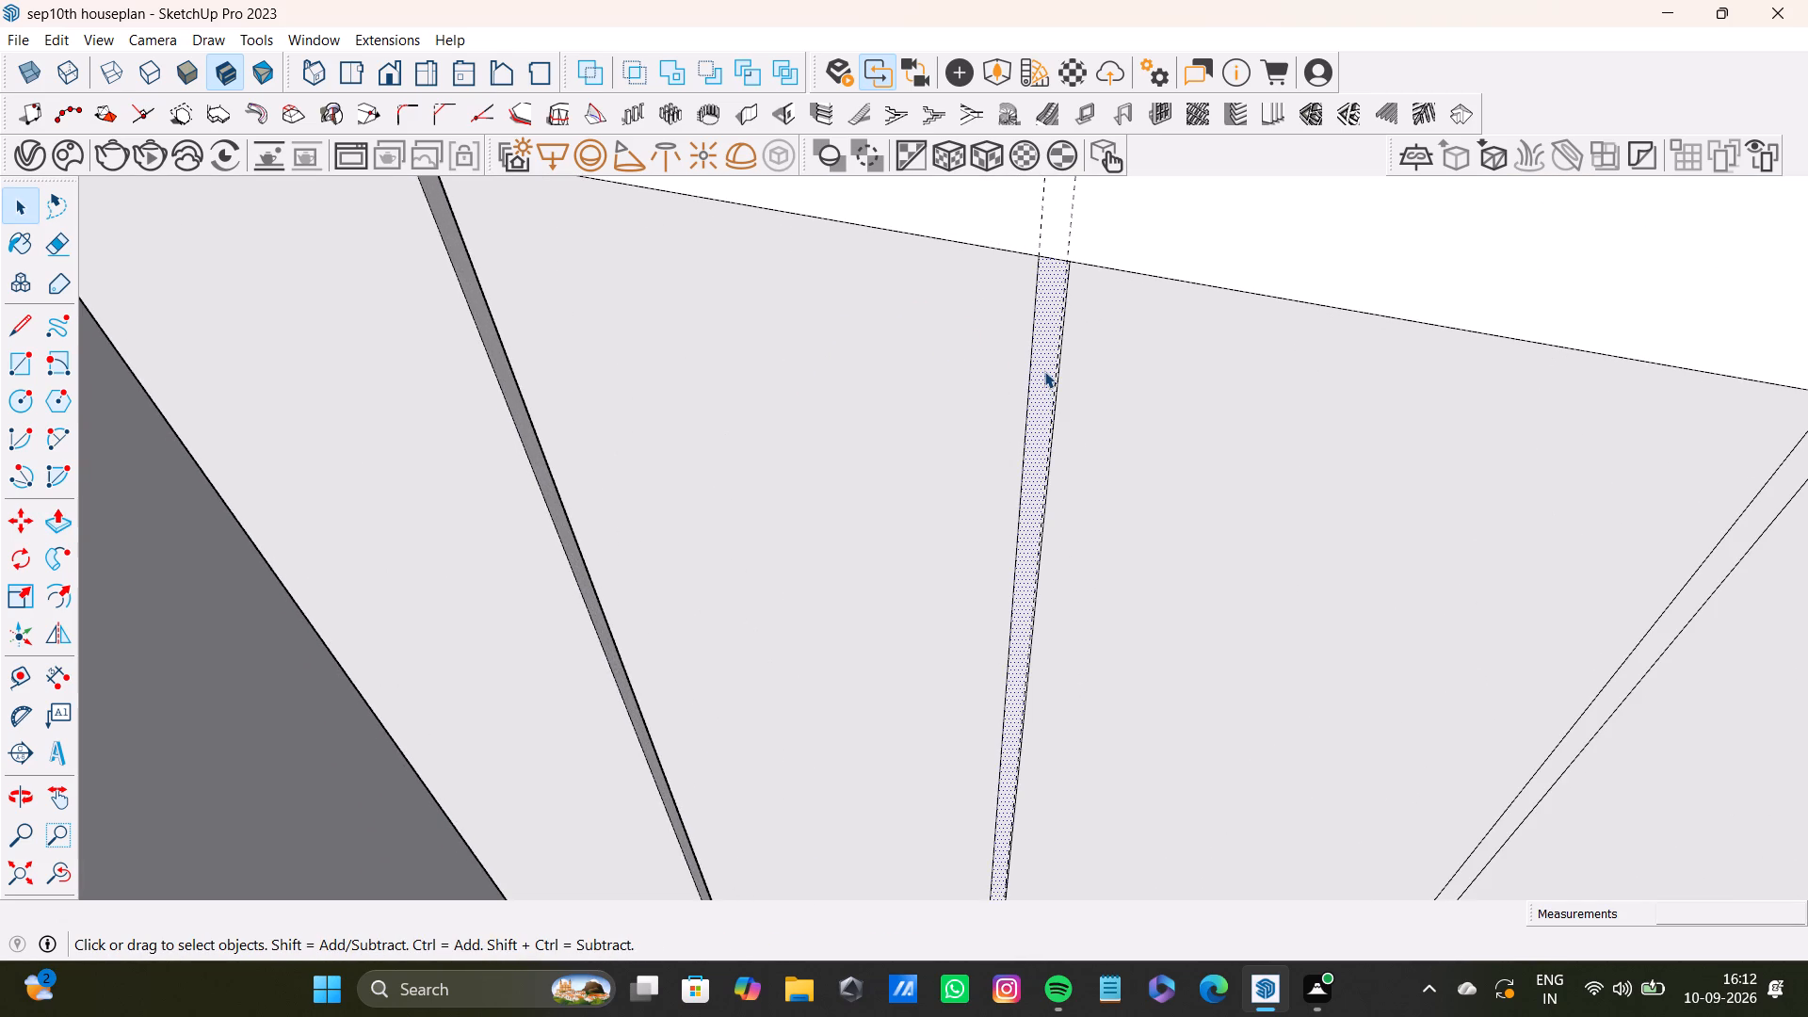
pyautogui.press('p')
pyautogui.moveTo(1044, 371); pyautogui.dragTo(517, 220)
pyautogui.scroll(-4, 852, 323)
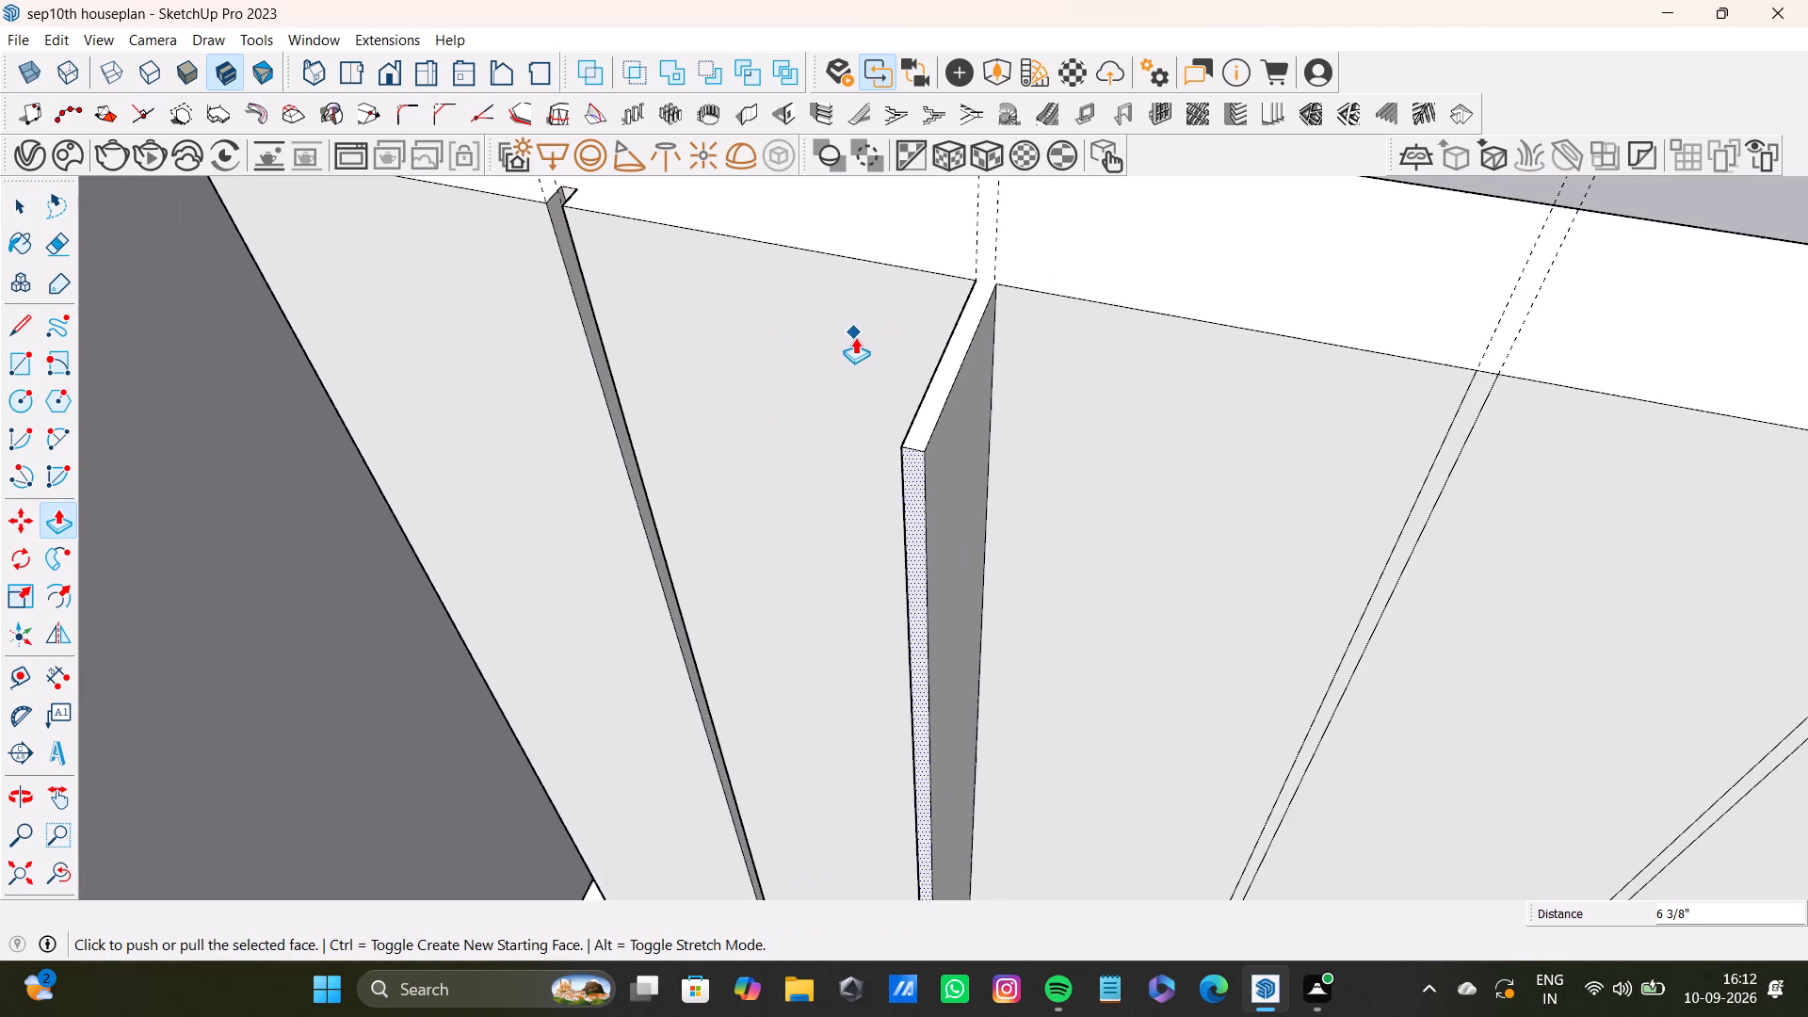
pyautogui.keyDown('shift'); pyautogui.moveTo(865, 337); pyautogui.dragTo(848, 482, button='middle'); pyautogui.keyUp('shift')
pyautogui.moveTo(893, 667); pyautogui.dragTo(544, 326)
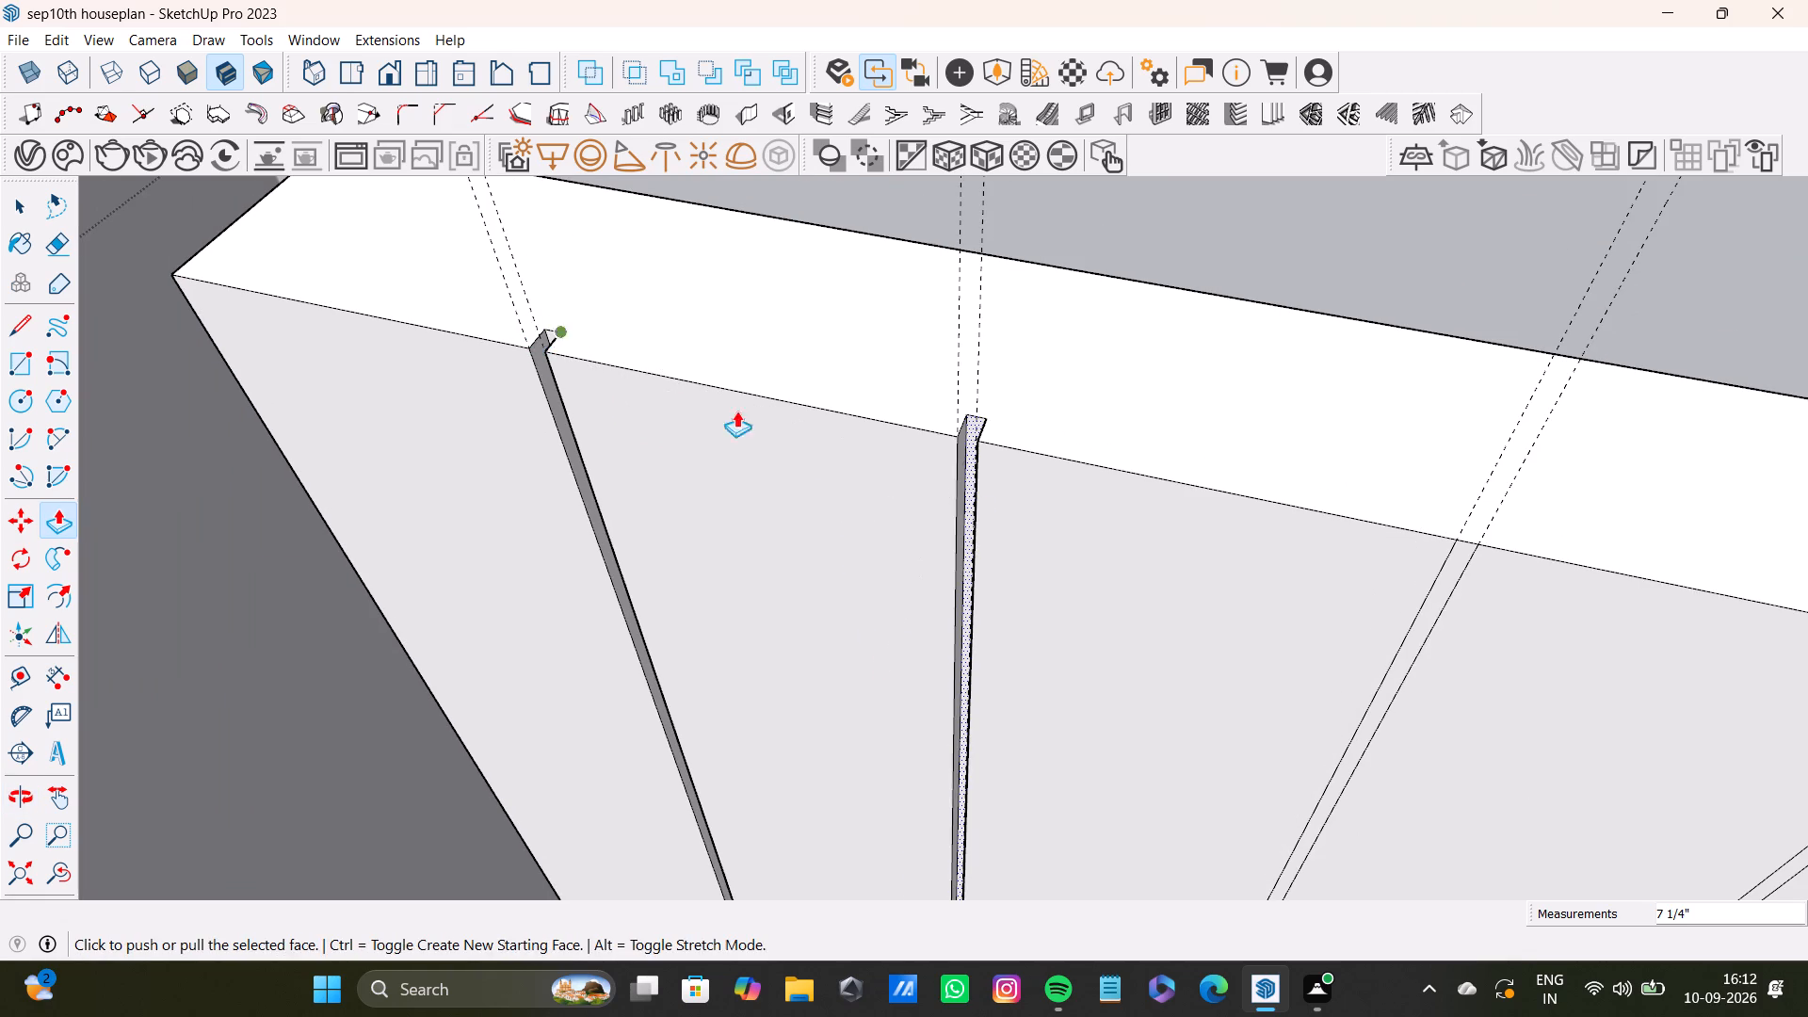
# Push the third narrow strip on the headboard's front inward 7/8", matching the neighbouring groove's depth.
pyautogui.scroll(-4, 1131, 557)
pyautogui.keyDown('shift'); pyautogui.moveTo(1152, 564); pyautogui.dragTo(797, 468, button='middle'); pyautogui.keyUp('shift')
pyautogui.scroll(4, 1046, 519)
pyautogui.press('space')
pyautogui.click(922, 441)
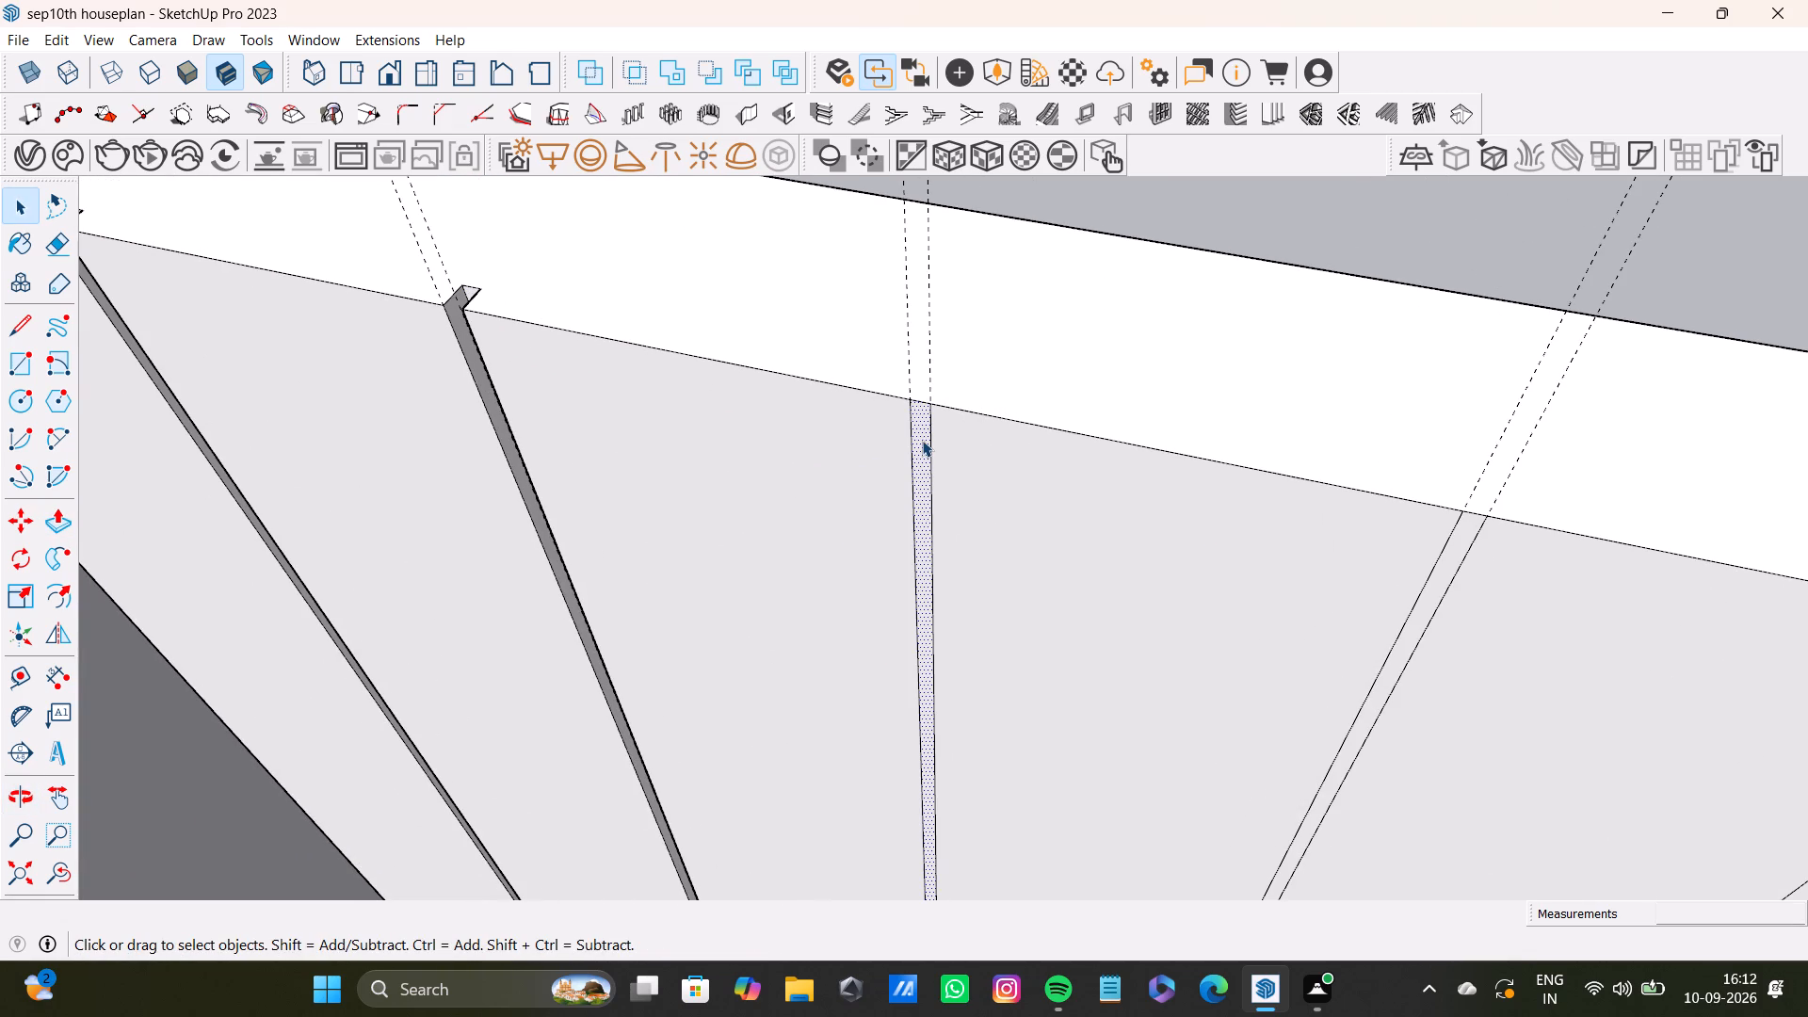
pyautogui.press('p')
pyautogui.moveTo(922, 440); pyautogui.dragTo(479, 285)
# Push the fourth narrow strip on the headboard's front inward to the same depth as the third groove.
pyautogui.scroll(-7, 1155, 610)
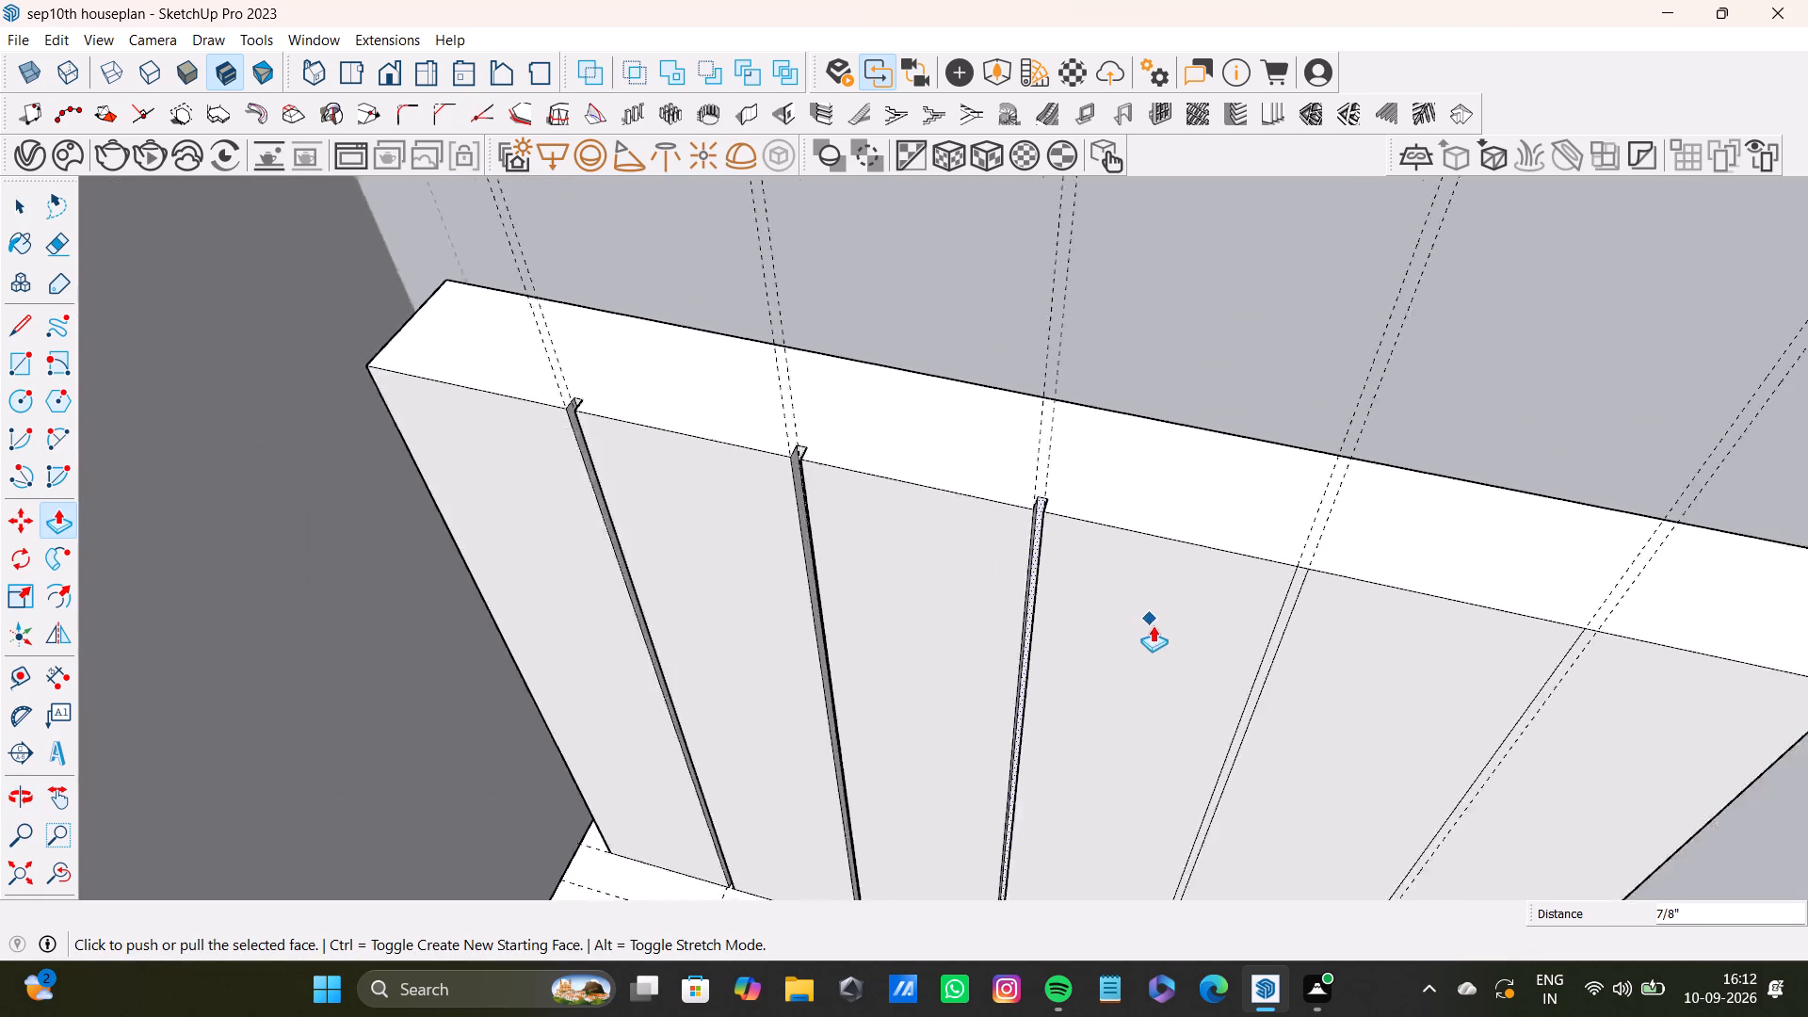
pyautogui.scroll(-1, 1153, 625)
pyautogui.keyDown('shift'); pyautogui.moveTo(1192, 633); pyautogui.dragTo(1066, 633, button='middle'); pyautogui.keyUp('shift')
pyautogui.scroll(7, 1135, 628)
pyautogui.press('space')
pyautogui.click(1146, 589)
pyautogui.press('p')
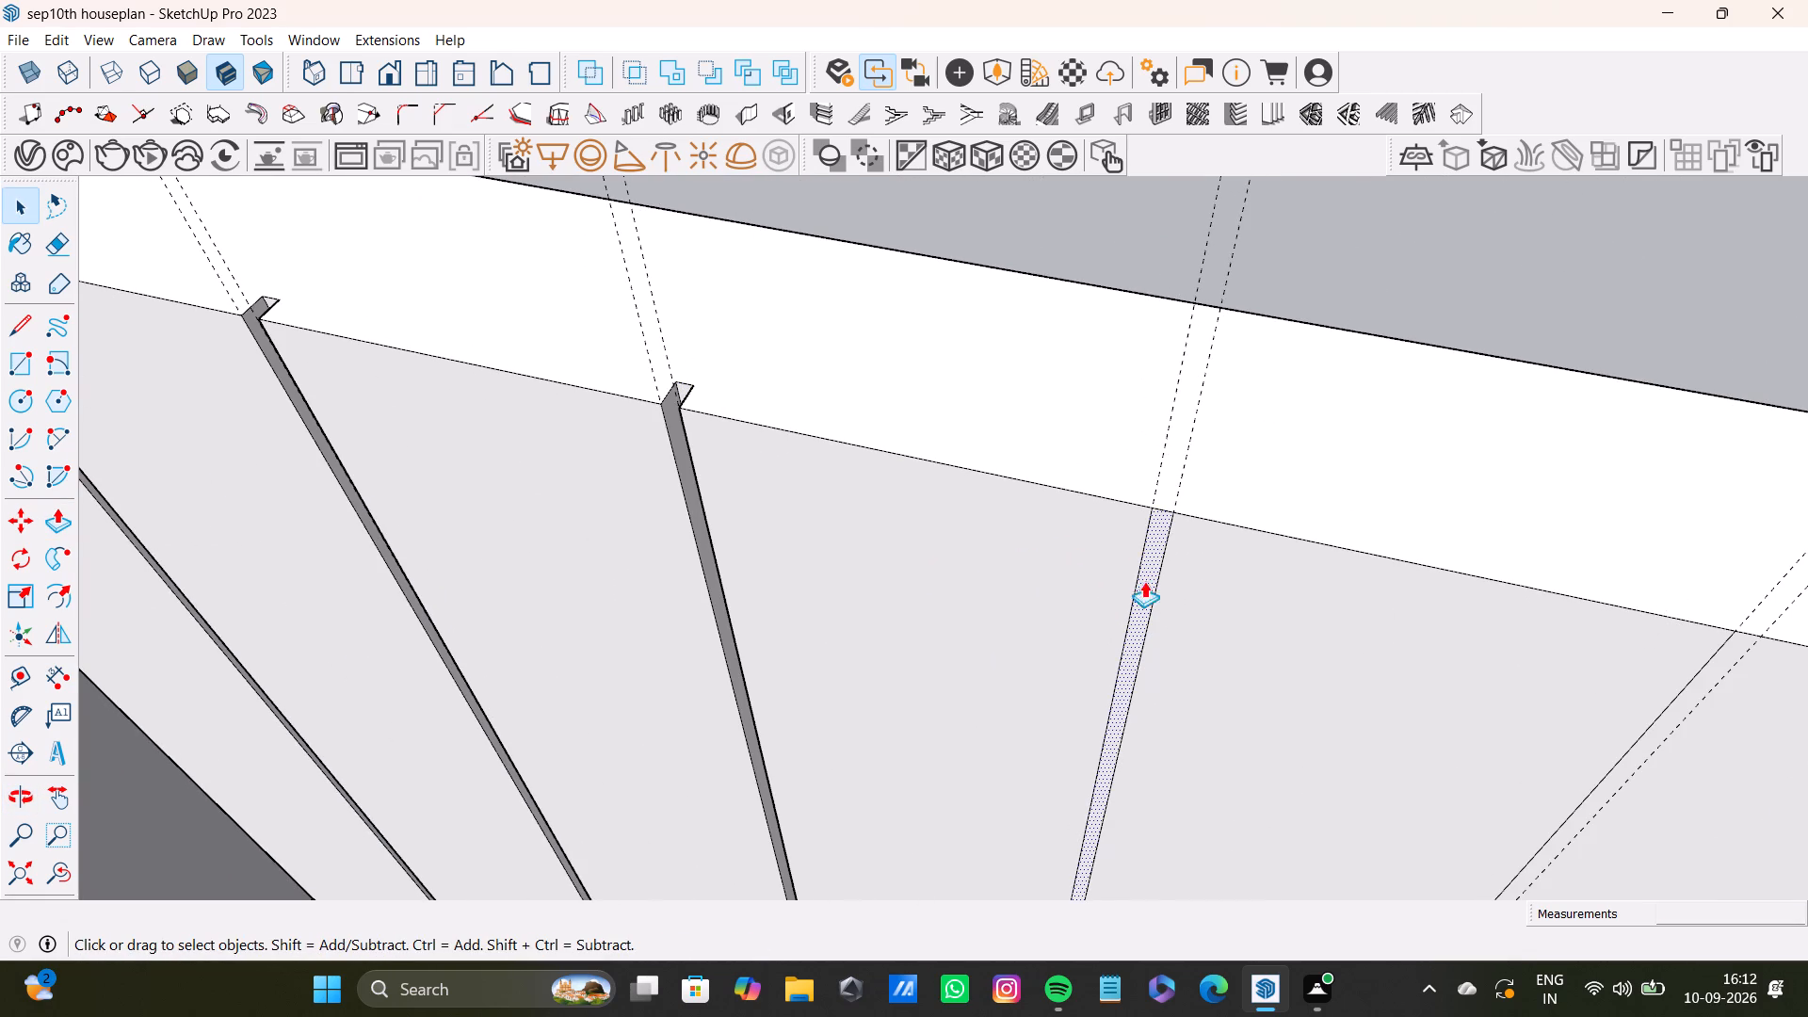
pyautogui.moveTo(1144, 581); pyautogui.dragTo(683, 388)
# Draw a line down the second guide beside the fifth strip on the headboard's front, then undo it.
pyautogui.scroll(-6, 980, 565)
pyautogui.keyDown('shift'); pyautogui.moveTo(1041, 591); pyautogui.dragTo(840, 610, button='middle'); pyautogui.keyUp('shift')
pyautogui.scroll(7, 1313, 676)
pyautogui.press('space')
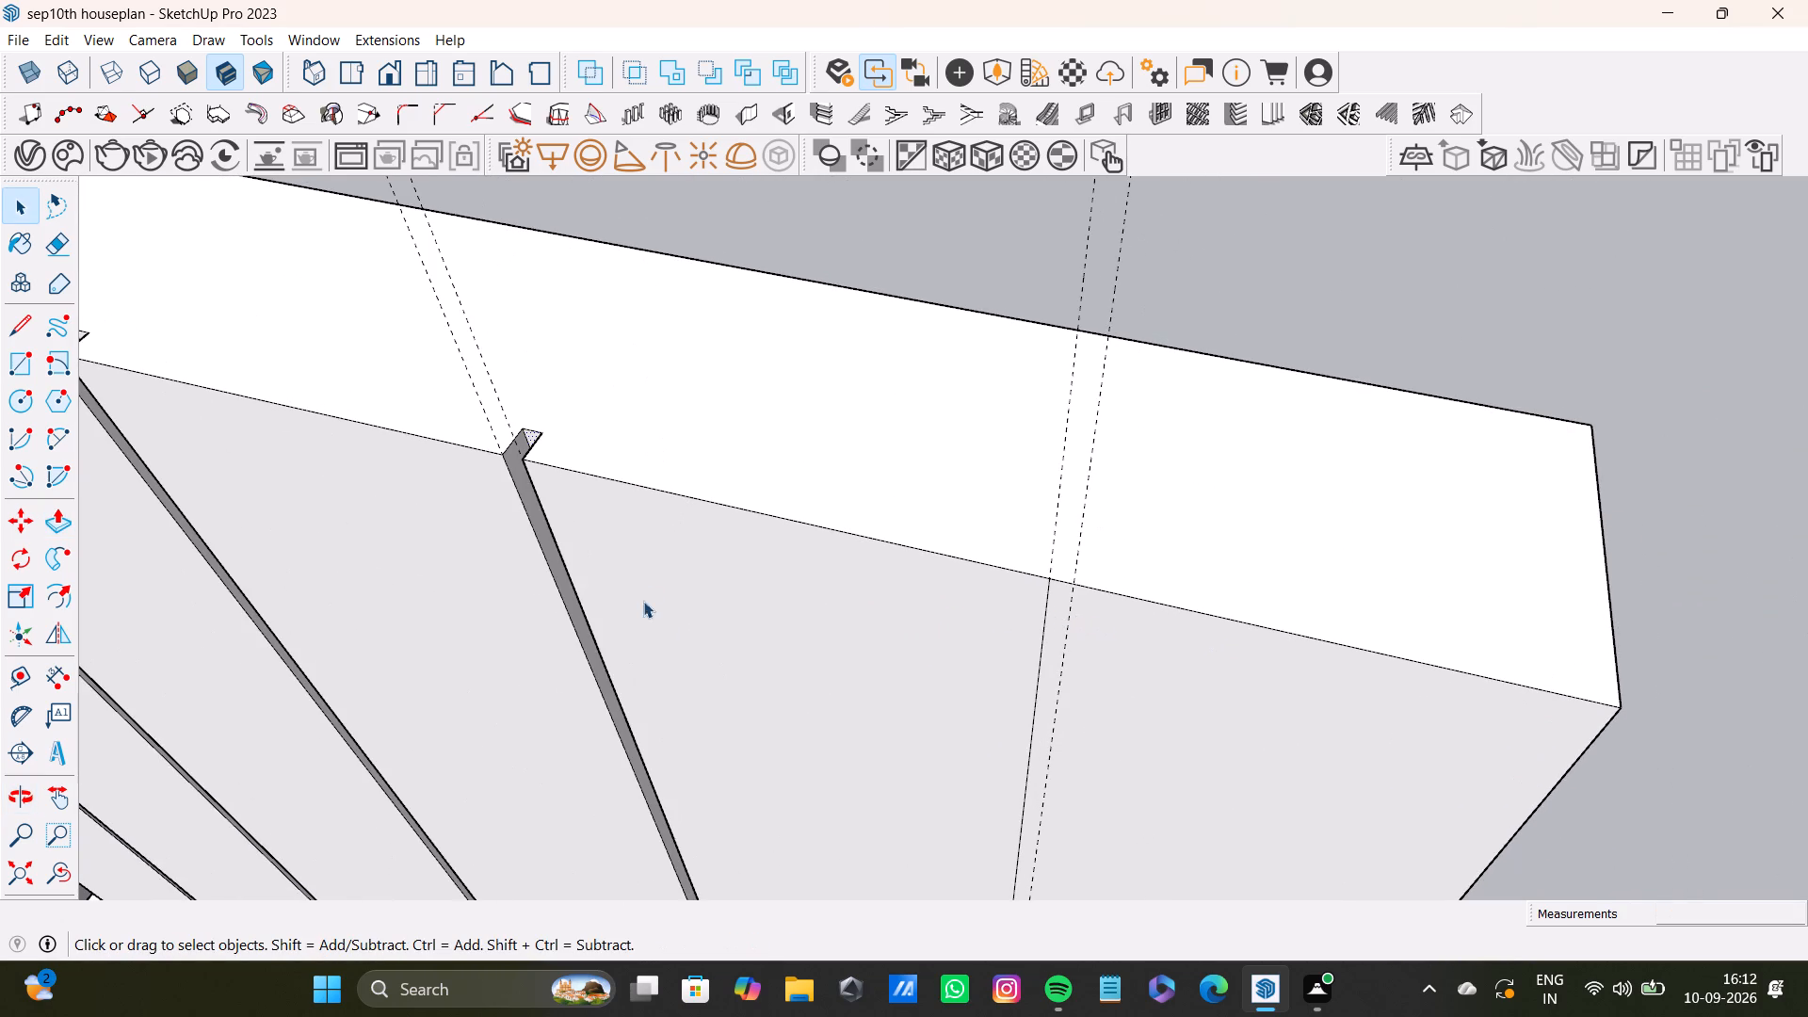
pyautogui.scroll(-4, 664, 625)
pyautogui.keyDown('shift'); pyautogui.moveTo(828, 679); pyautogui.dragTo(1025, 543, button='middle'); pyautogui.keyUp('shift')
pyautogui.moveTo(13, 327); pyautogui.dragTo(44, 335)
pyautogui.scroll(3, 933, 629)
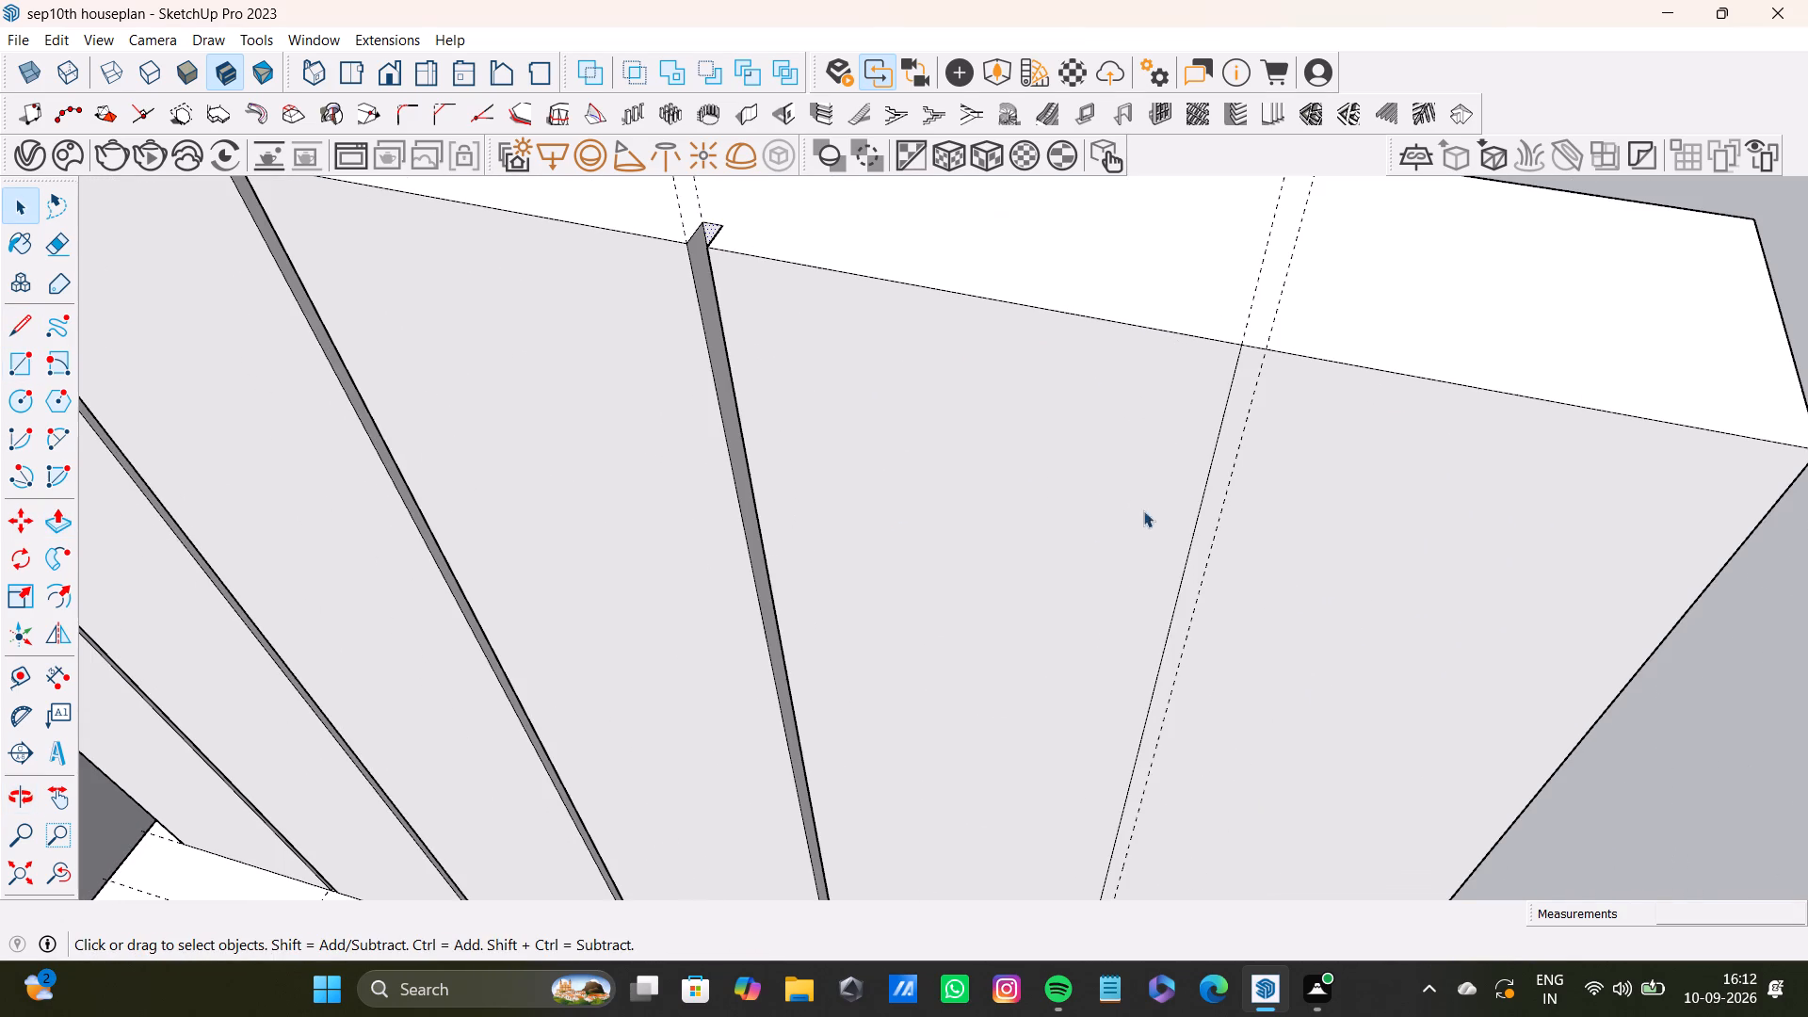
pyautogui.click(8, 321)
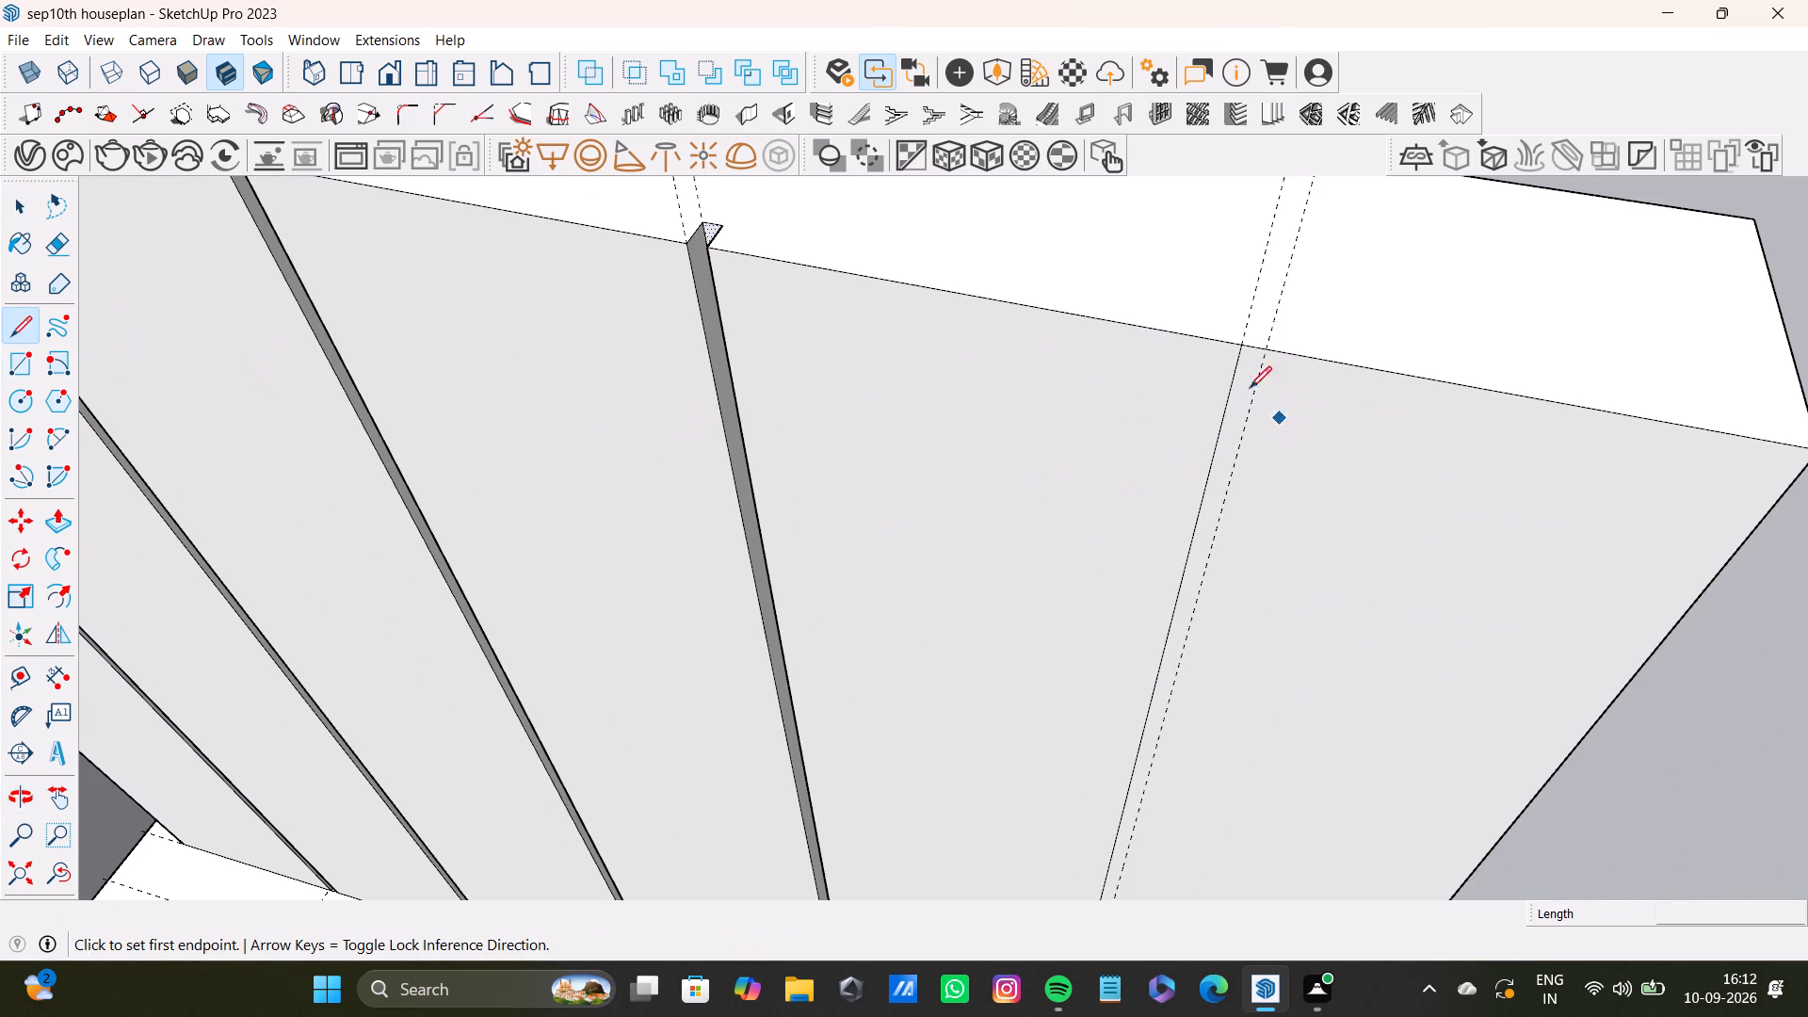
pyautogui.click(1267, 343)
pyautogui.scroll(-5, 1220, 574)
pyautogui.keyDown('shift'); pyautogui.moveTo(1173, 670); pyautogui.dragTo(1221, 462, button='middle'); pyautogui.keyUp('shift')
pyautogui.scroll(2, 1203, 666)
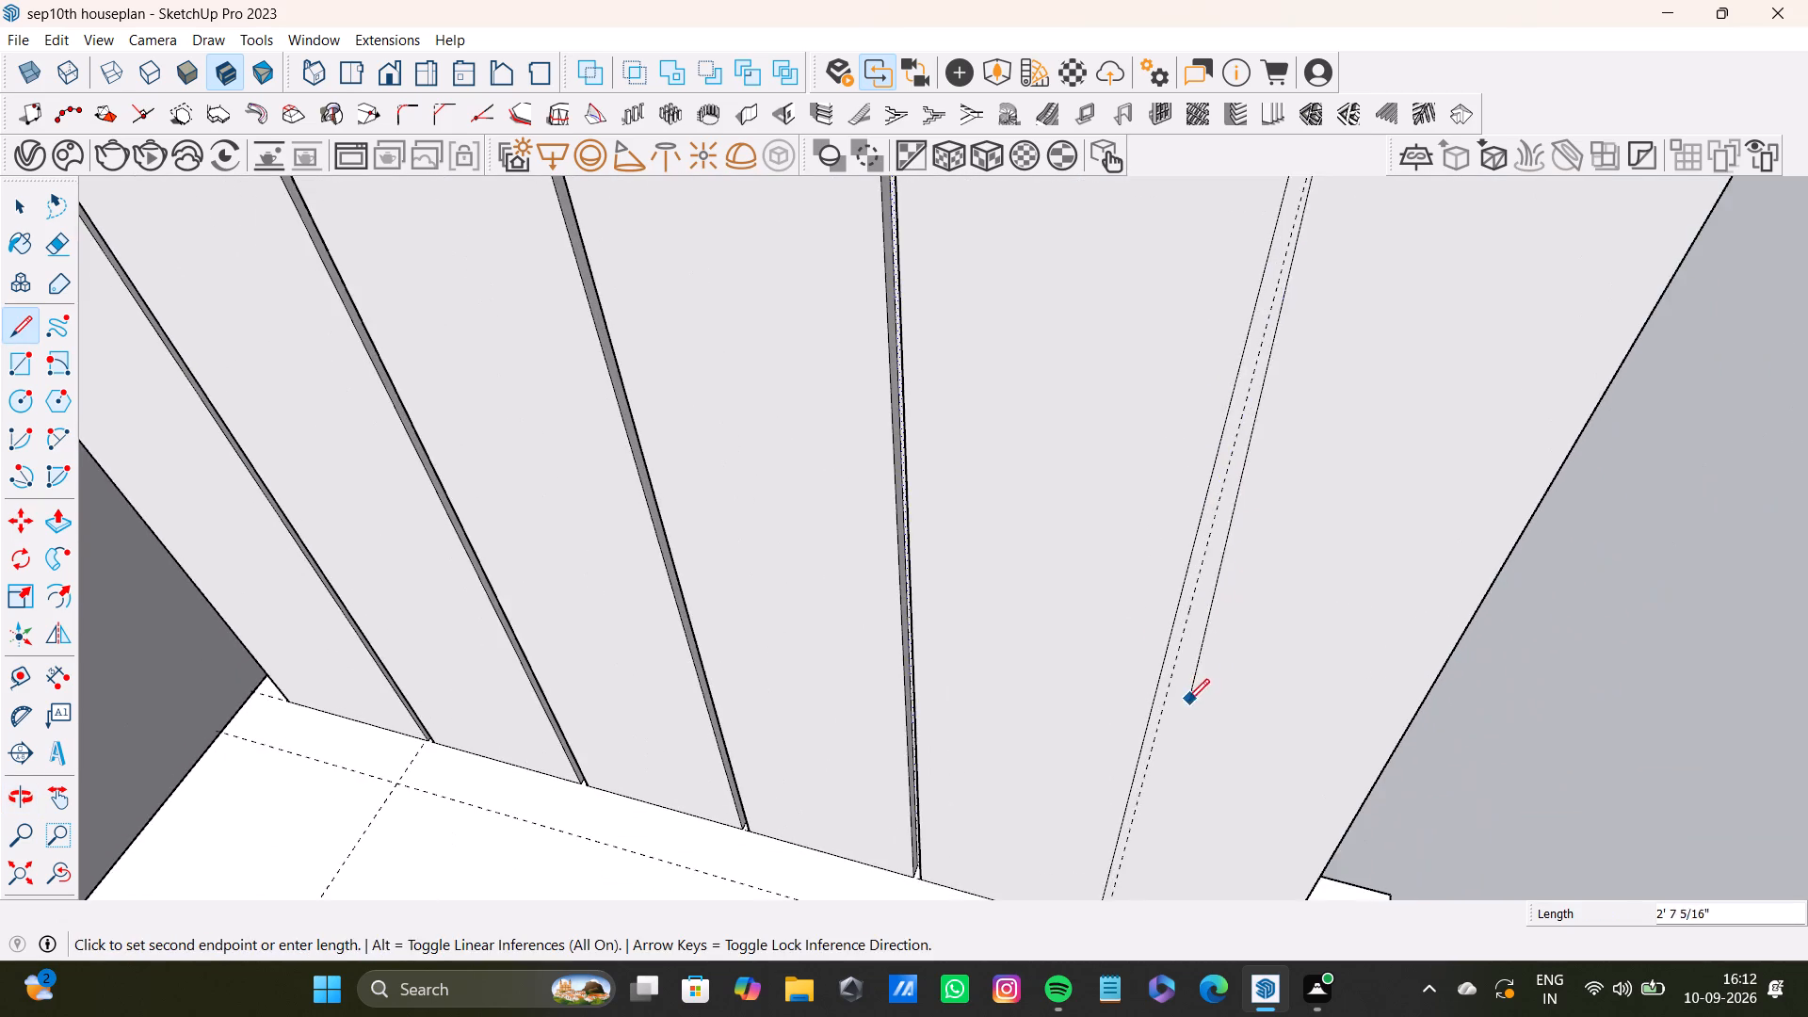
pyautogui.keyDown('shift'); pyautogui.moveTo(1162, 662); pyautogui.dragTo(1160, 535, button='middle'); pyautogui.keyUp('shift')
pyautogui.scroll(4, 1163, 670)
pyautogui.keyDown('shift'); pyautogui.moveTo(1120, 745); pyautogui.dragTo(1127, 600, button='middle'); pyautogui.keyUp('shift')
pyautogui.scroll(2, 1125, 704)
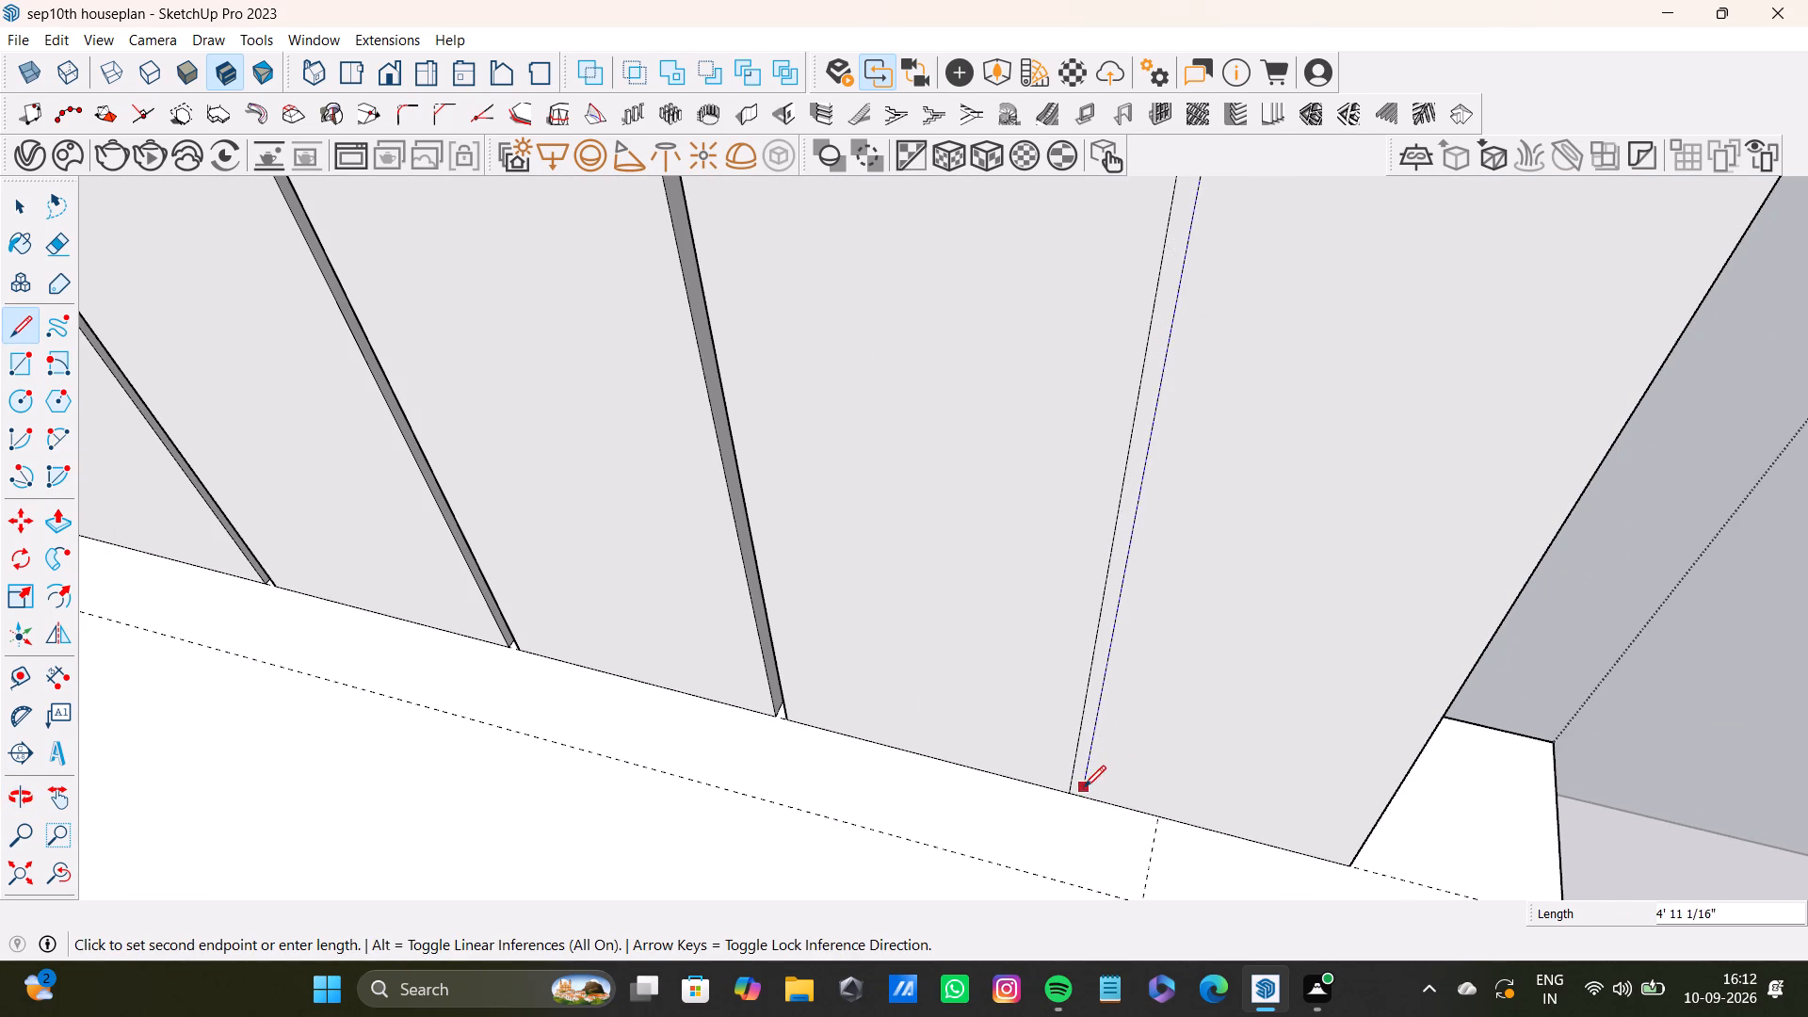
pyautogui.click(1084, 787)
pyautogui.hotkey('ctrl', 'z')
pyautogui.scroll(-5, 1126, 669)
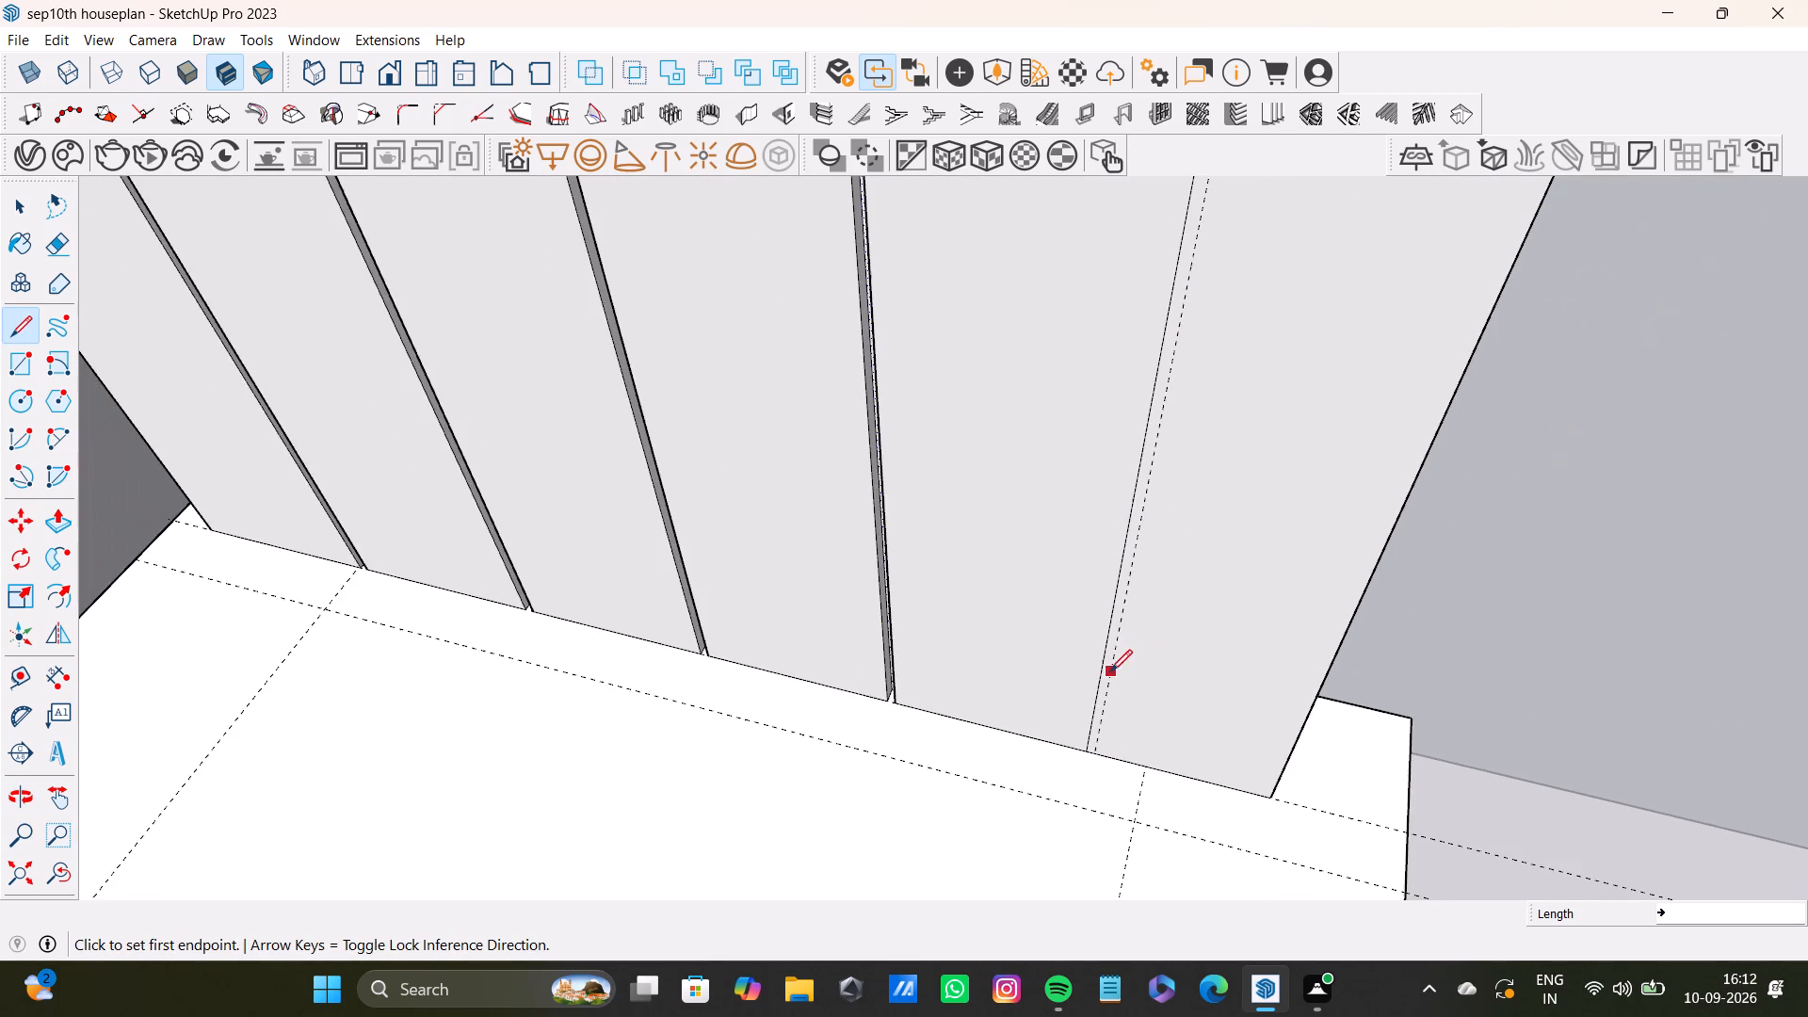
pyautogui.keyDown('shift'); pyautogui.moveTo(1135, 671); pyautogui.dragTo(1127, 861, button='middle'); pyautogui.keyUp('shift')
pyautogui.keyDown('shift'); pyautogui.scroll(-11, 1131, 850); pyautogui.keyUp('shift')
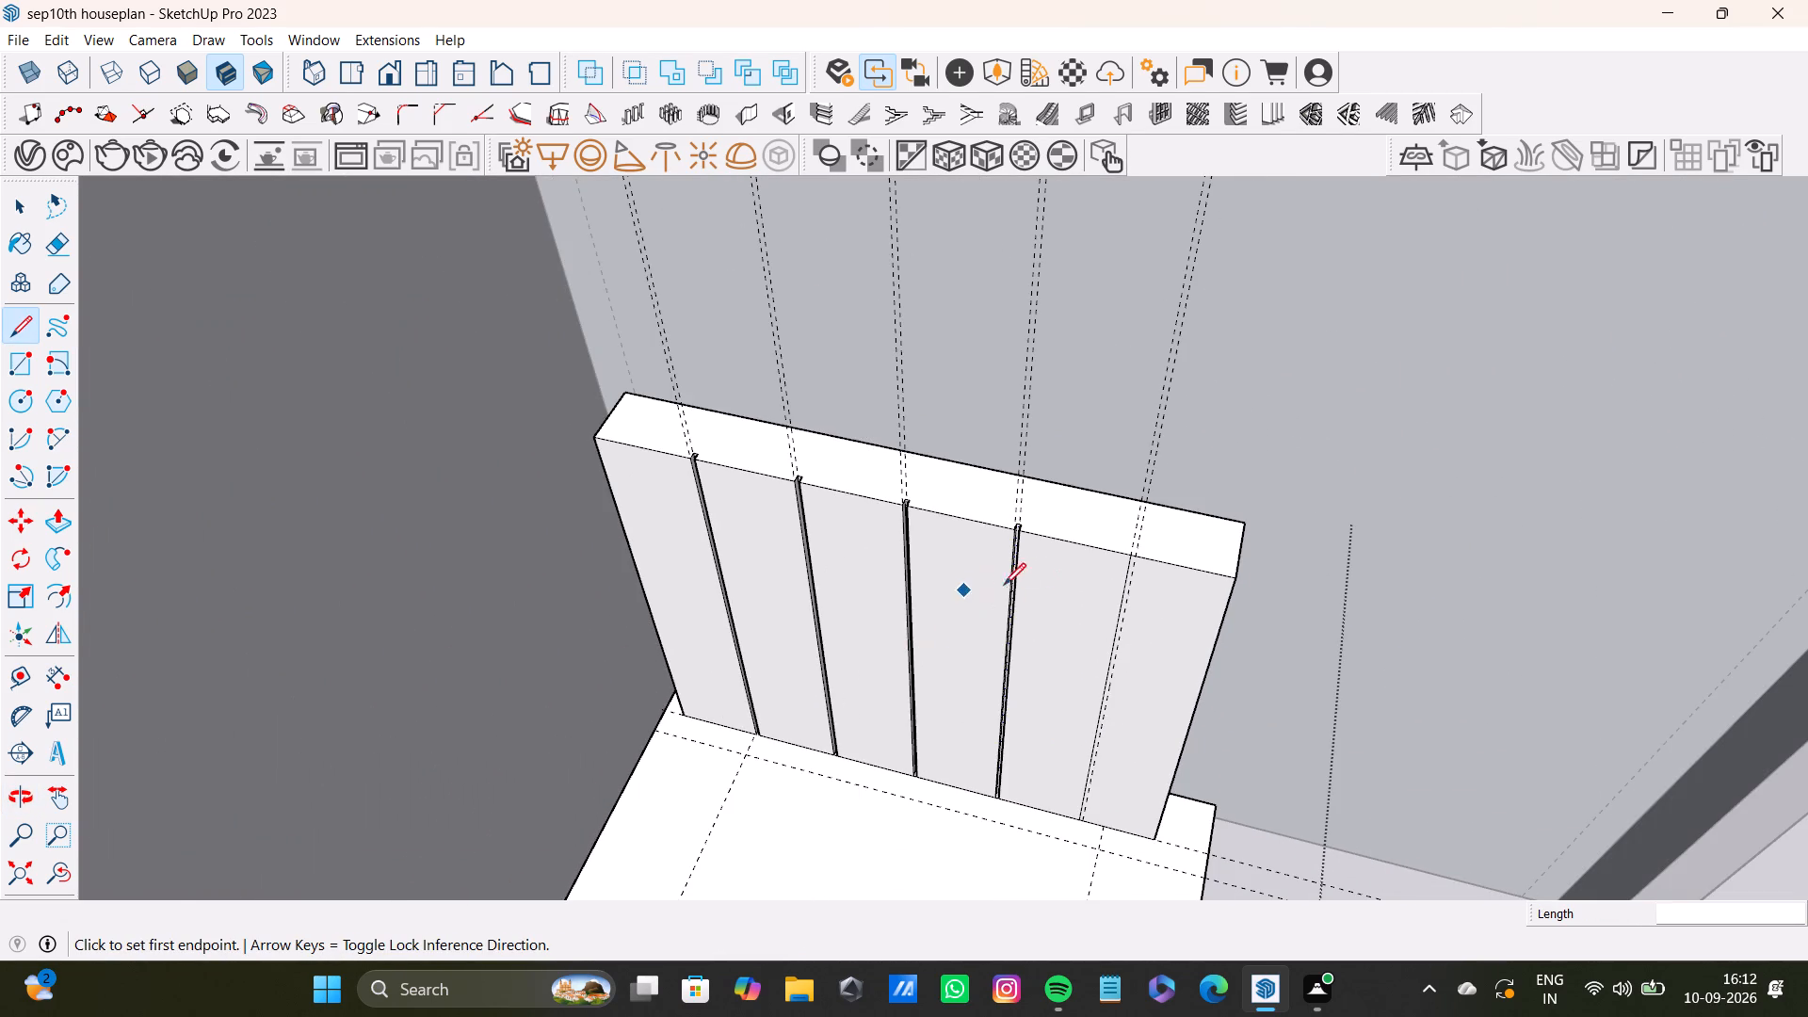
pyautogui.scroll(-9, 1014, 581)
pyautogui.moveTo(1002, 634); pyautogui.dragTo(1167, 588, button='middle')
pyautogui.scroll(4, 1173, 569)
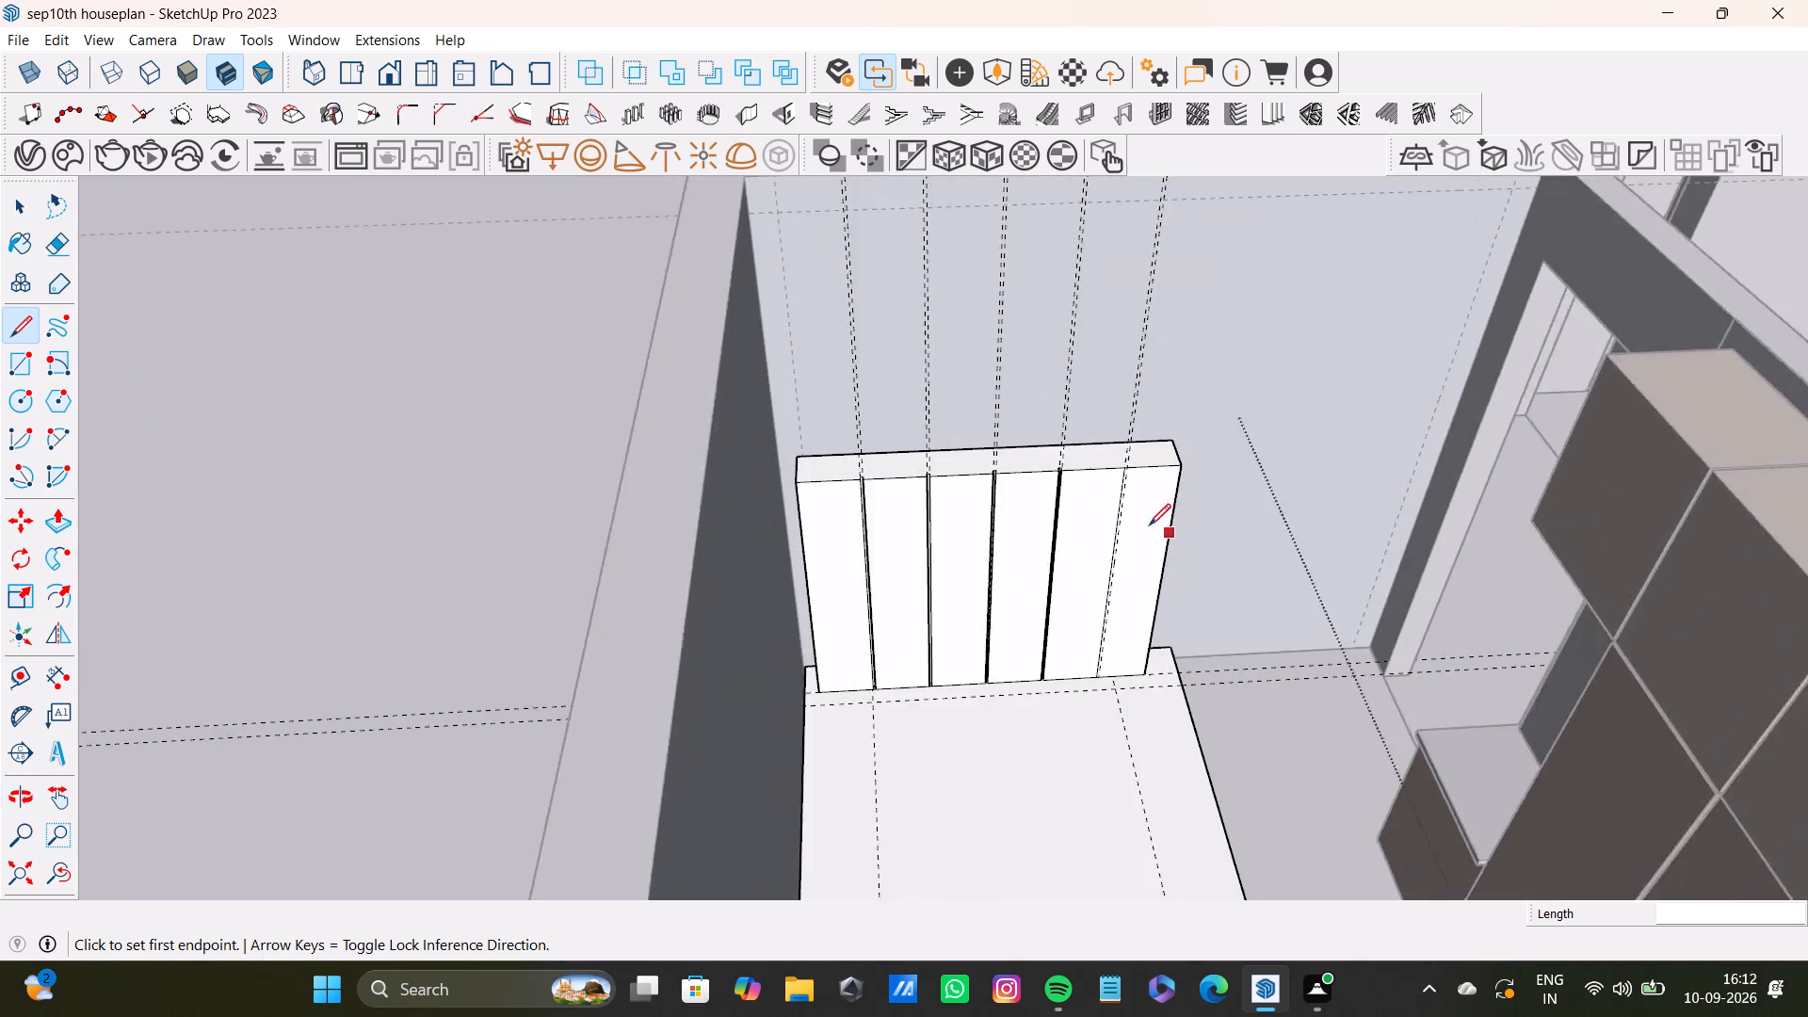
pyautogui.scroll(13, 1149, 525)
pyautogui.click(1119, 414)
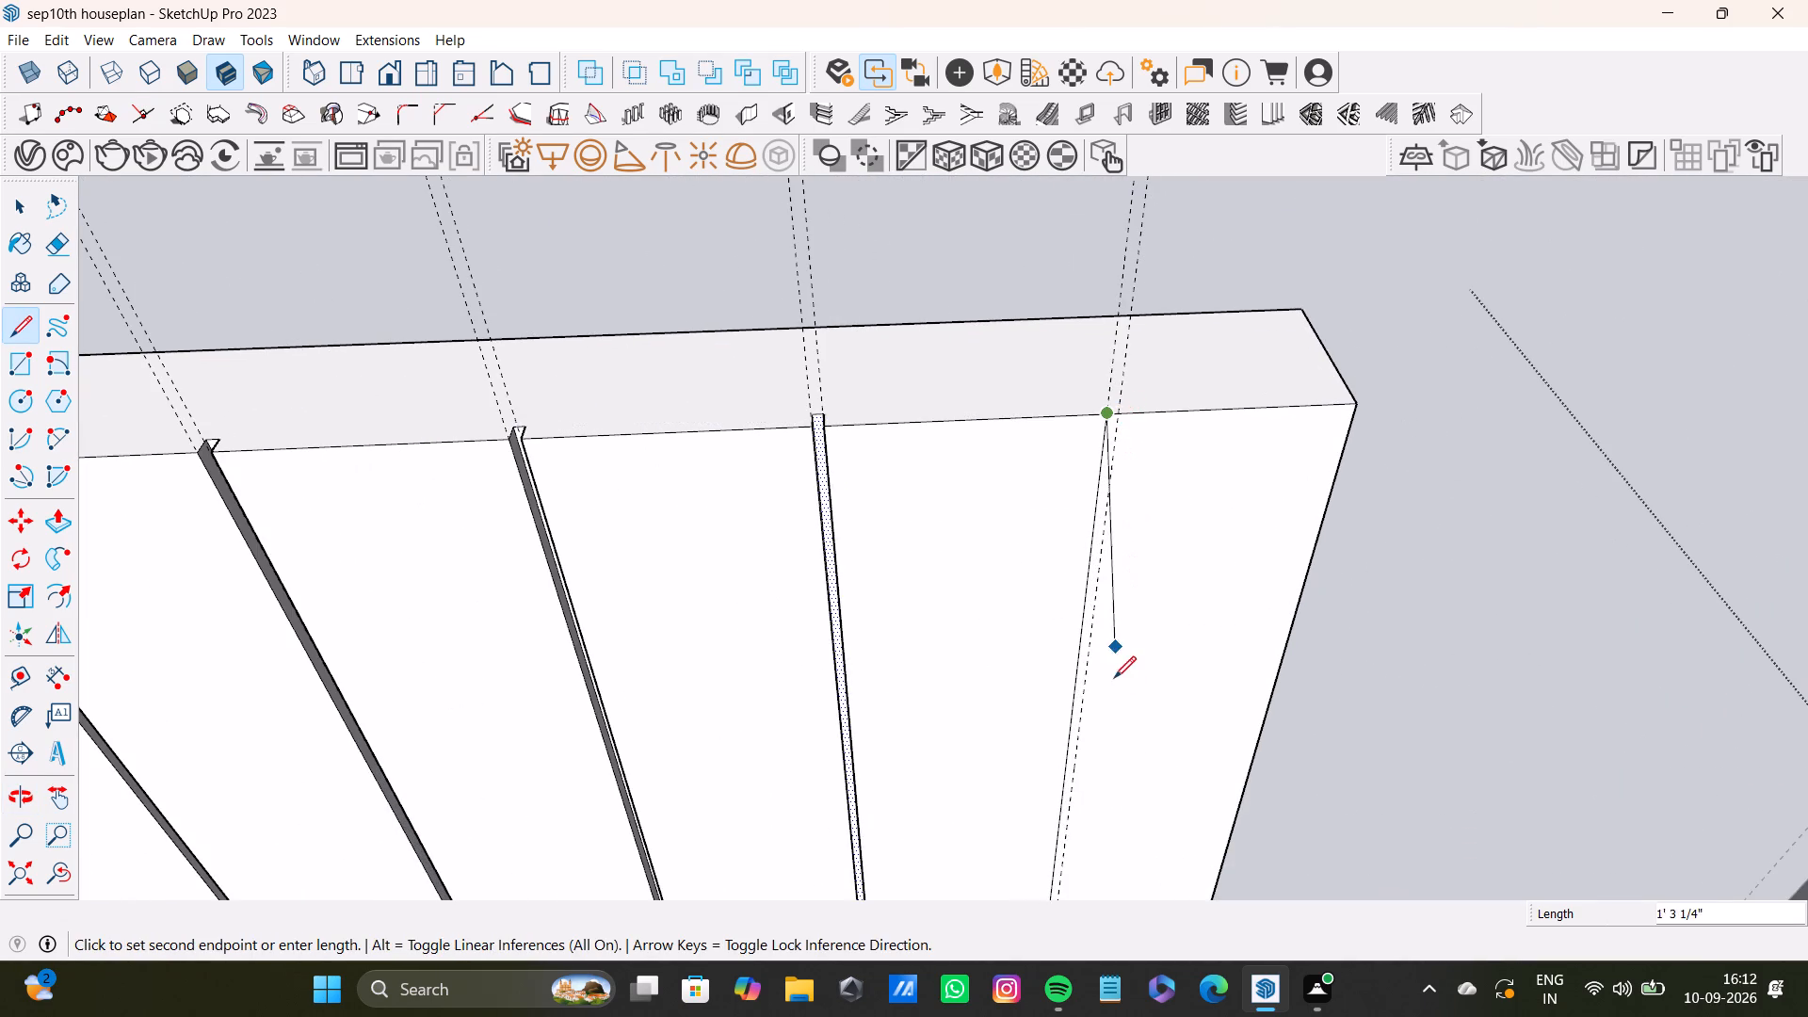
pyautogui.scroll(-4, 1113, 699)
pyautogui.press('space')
# Draw the fifth strip's missing edge along the guide, from the headboard front's top edge to its bottom edge.
pyautogui.press('l')
pyautogui.scroll(8, 1116, 578)
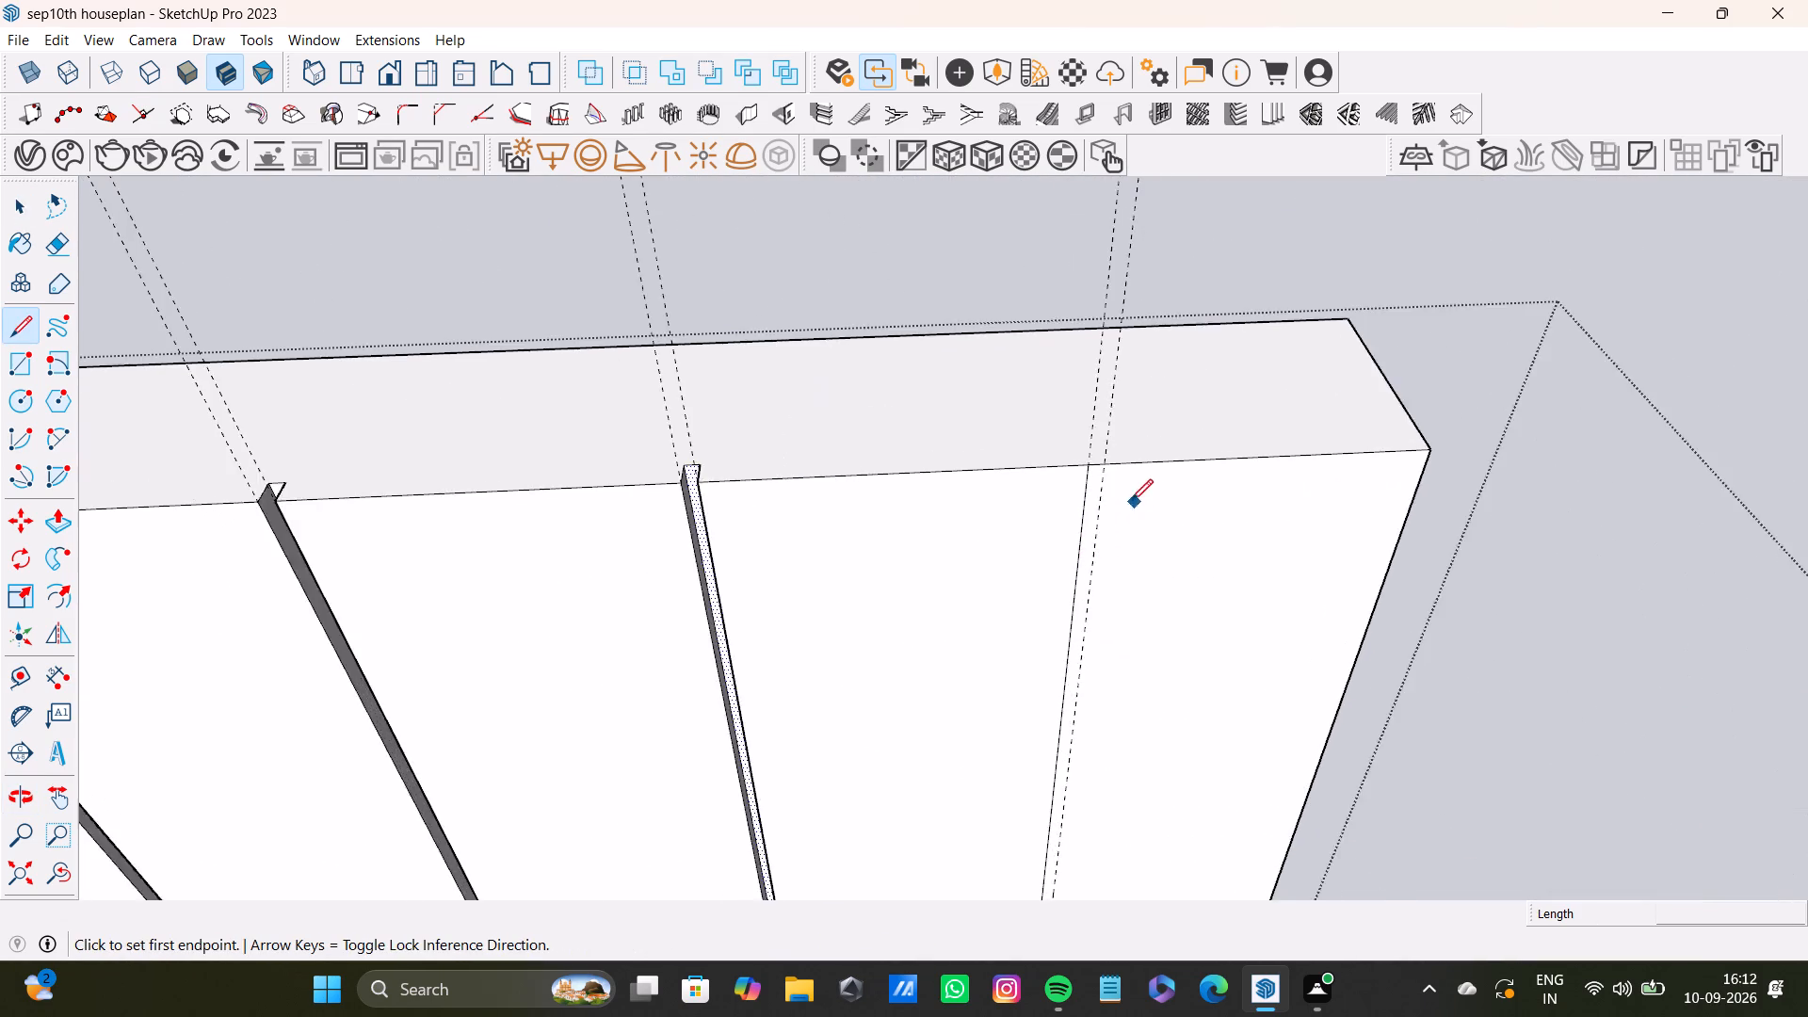
pyautogui.scroll(3, 1131, 501)
pyautogui.click(1094, 444)
pyautogui.scroll(-5, 1090, 584)
pyautogui.keyDown('shift'); pyautogui.moveTo(1059, 673); pyautogui.dragTo(1096, 505, button='middle'); pyautogui.keyUp('shift')
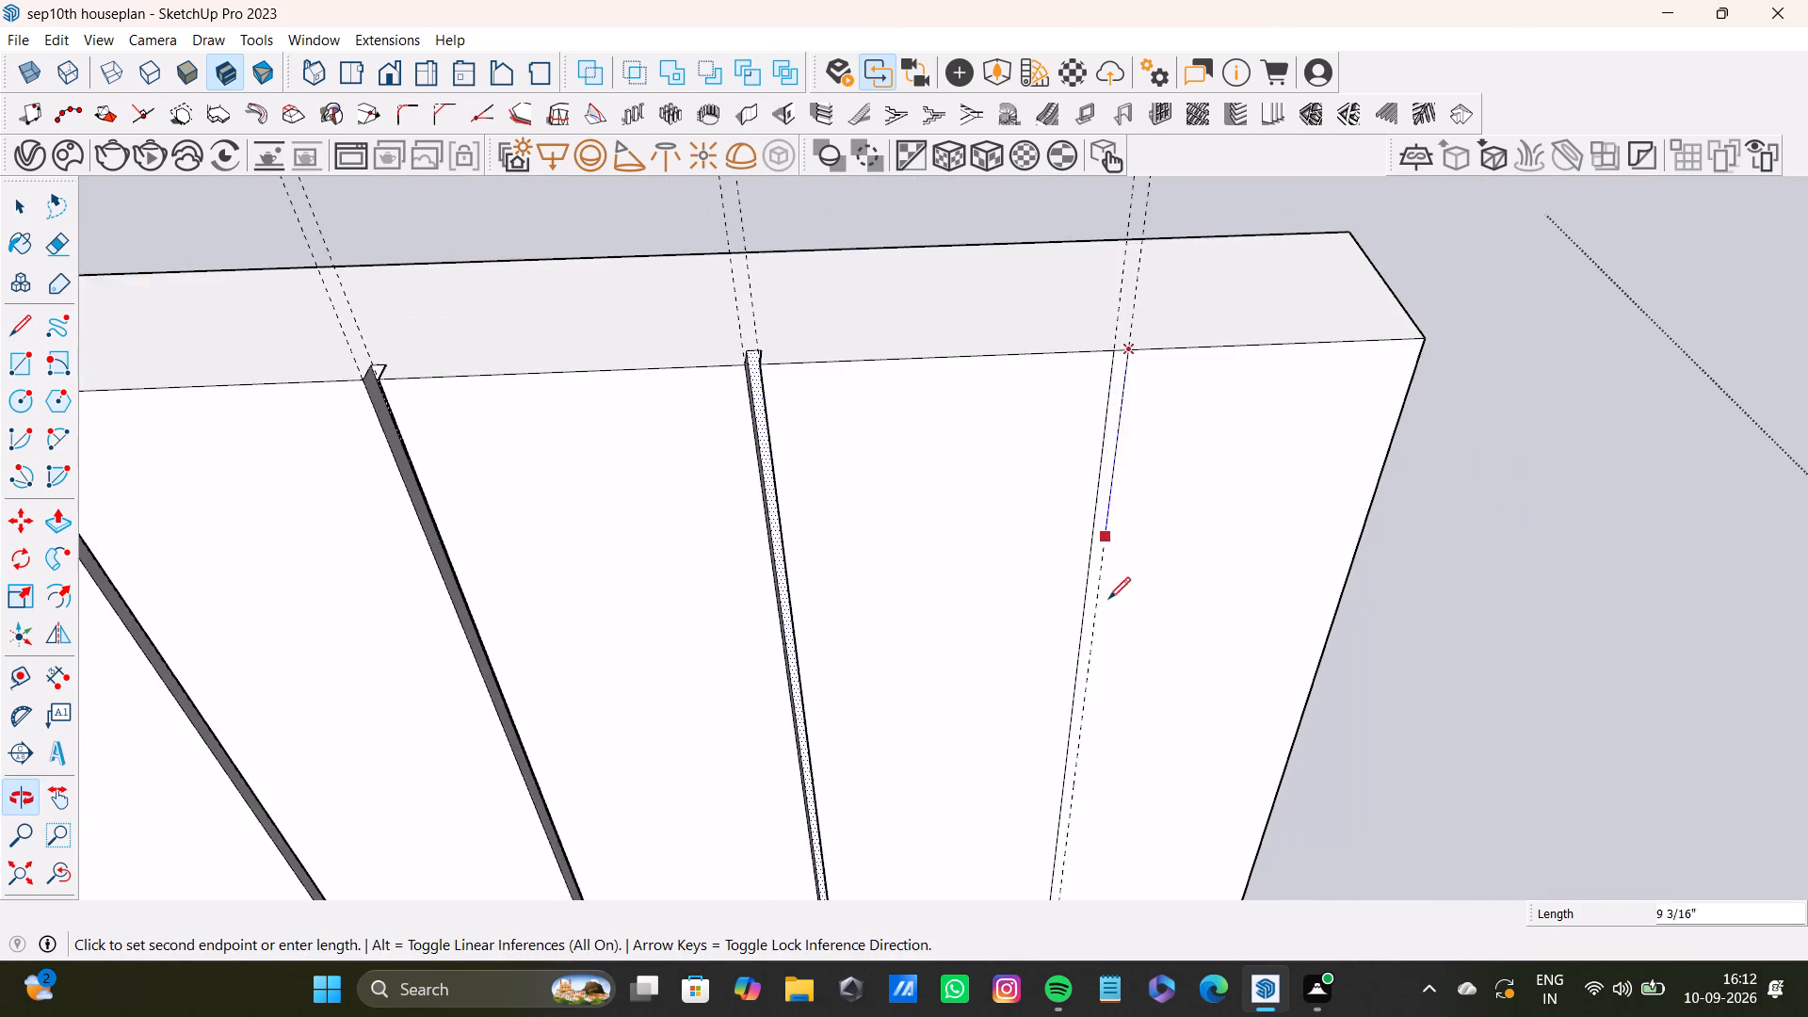
pyautogui.scroll(-3, 1112, 681)
pyautogui.keyDown('shift'); pyautogui.scroll(1, 1090, 590); pyautogui.keyUp('shift')
pyautogui.scroll(-1, 1106, 592)
pyautogui.moveTo(1122, 647); pyautogui.dragTo(1117, 718, button='middle')
pyautogui.moveTo(1119, 709); pyautogui.dragTo(1096, 312, button='middle')
pyautogui.scroll(3, 1105, 605)
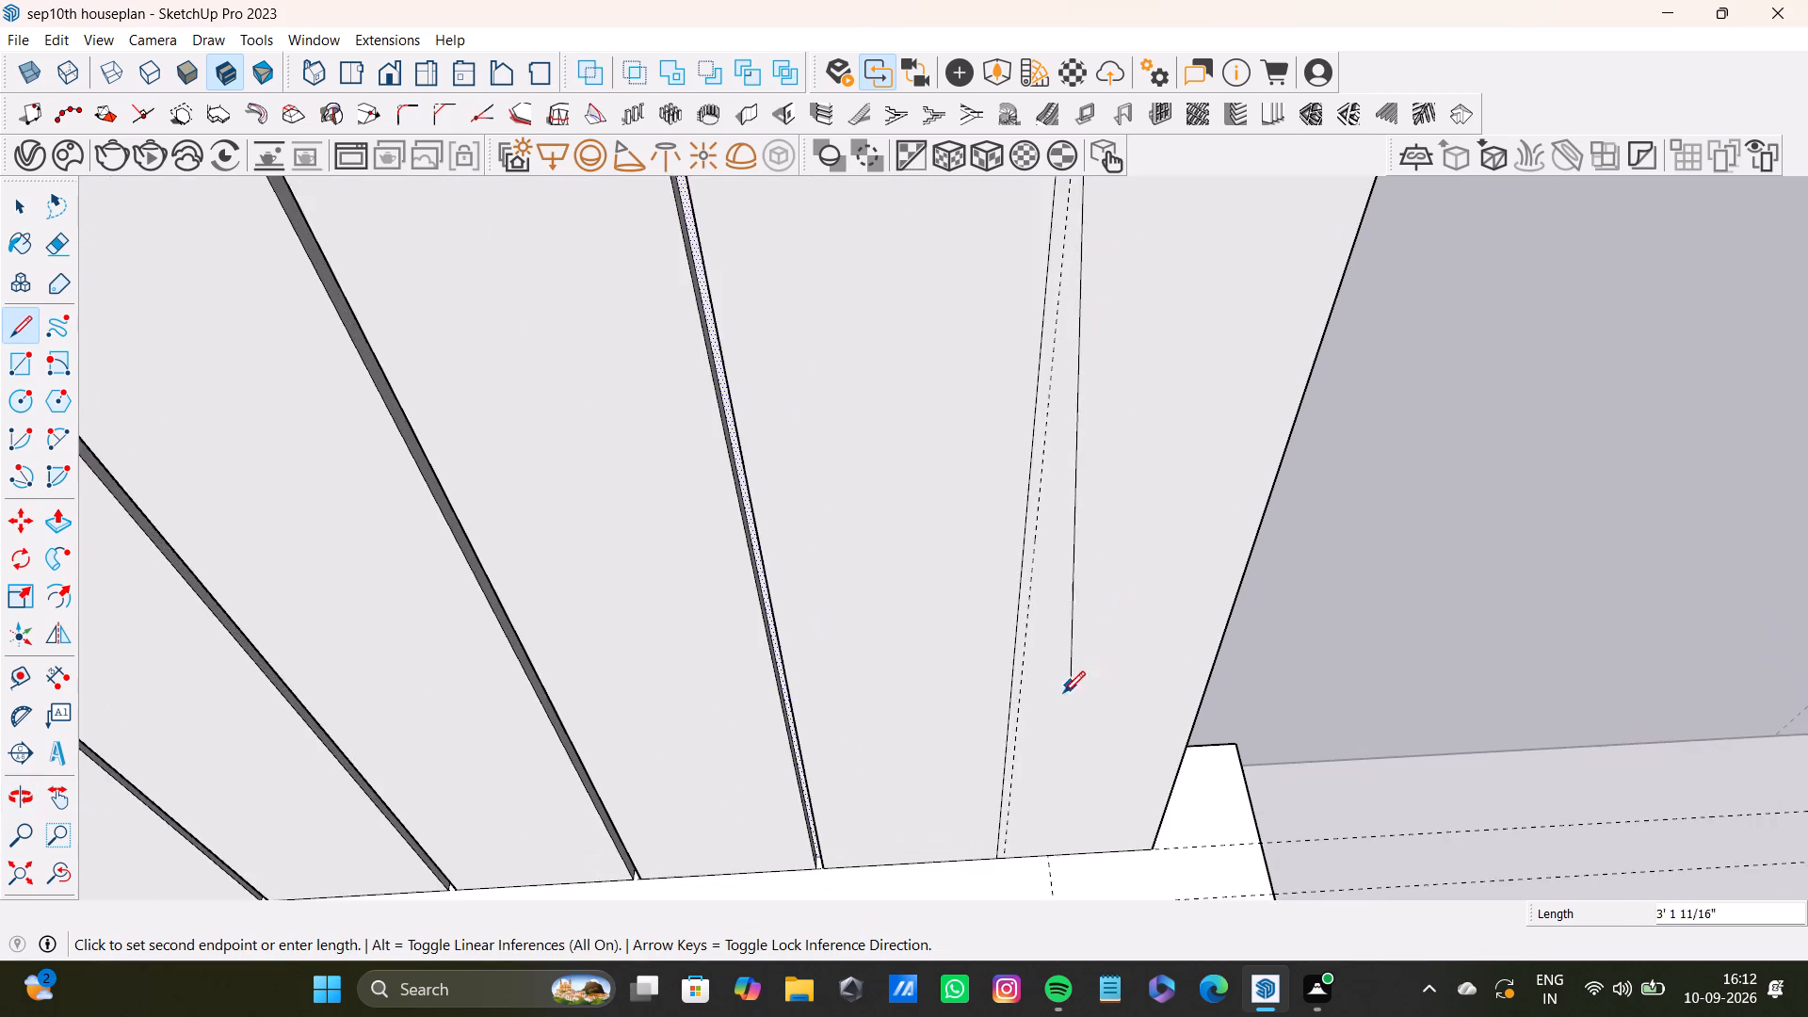
pyautogui.moveTo(1058, 678); pyautogui.dragTo(1058, 422, button='middle')
pyautogui.scroll(11, 1030, 553)
pyautogui.click(993, 725)
pyautogui.scroll(-7, 996, 702)
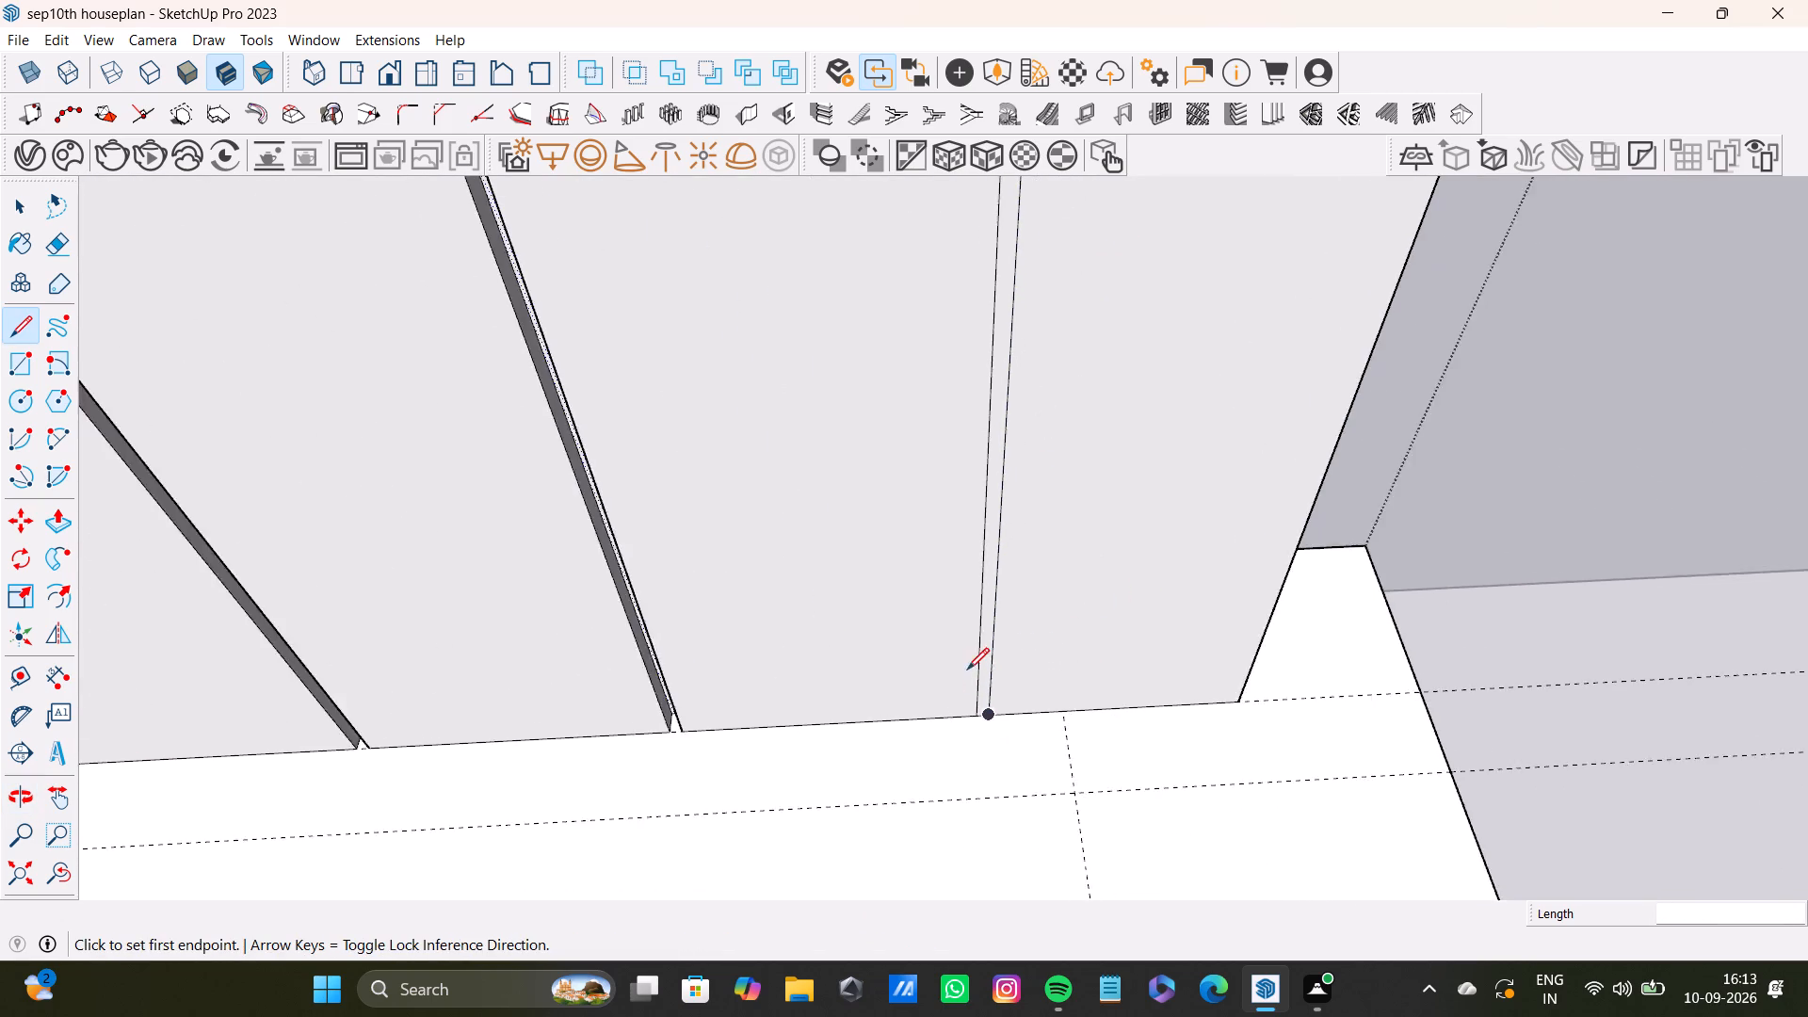
# Push the fifth narrow strip on the headboard's front inward to match the neighbouring groove's depth.
pyautogui.scroll(-8, 967, 670)
pyautogui.keyDown('shift'); pyautogui.moveTo(952, 452); pyautogui.dragTo(1071, 843, button='middle'); pyautogui.keyUp('shift')
pyautogui.scroll(4, 1081, 662)
pyautogui.press('space')
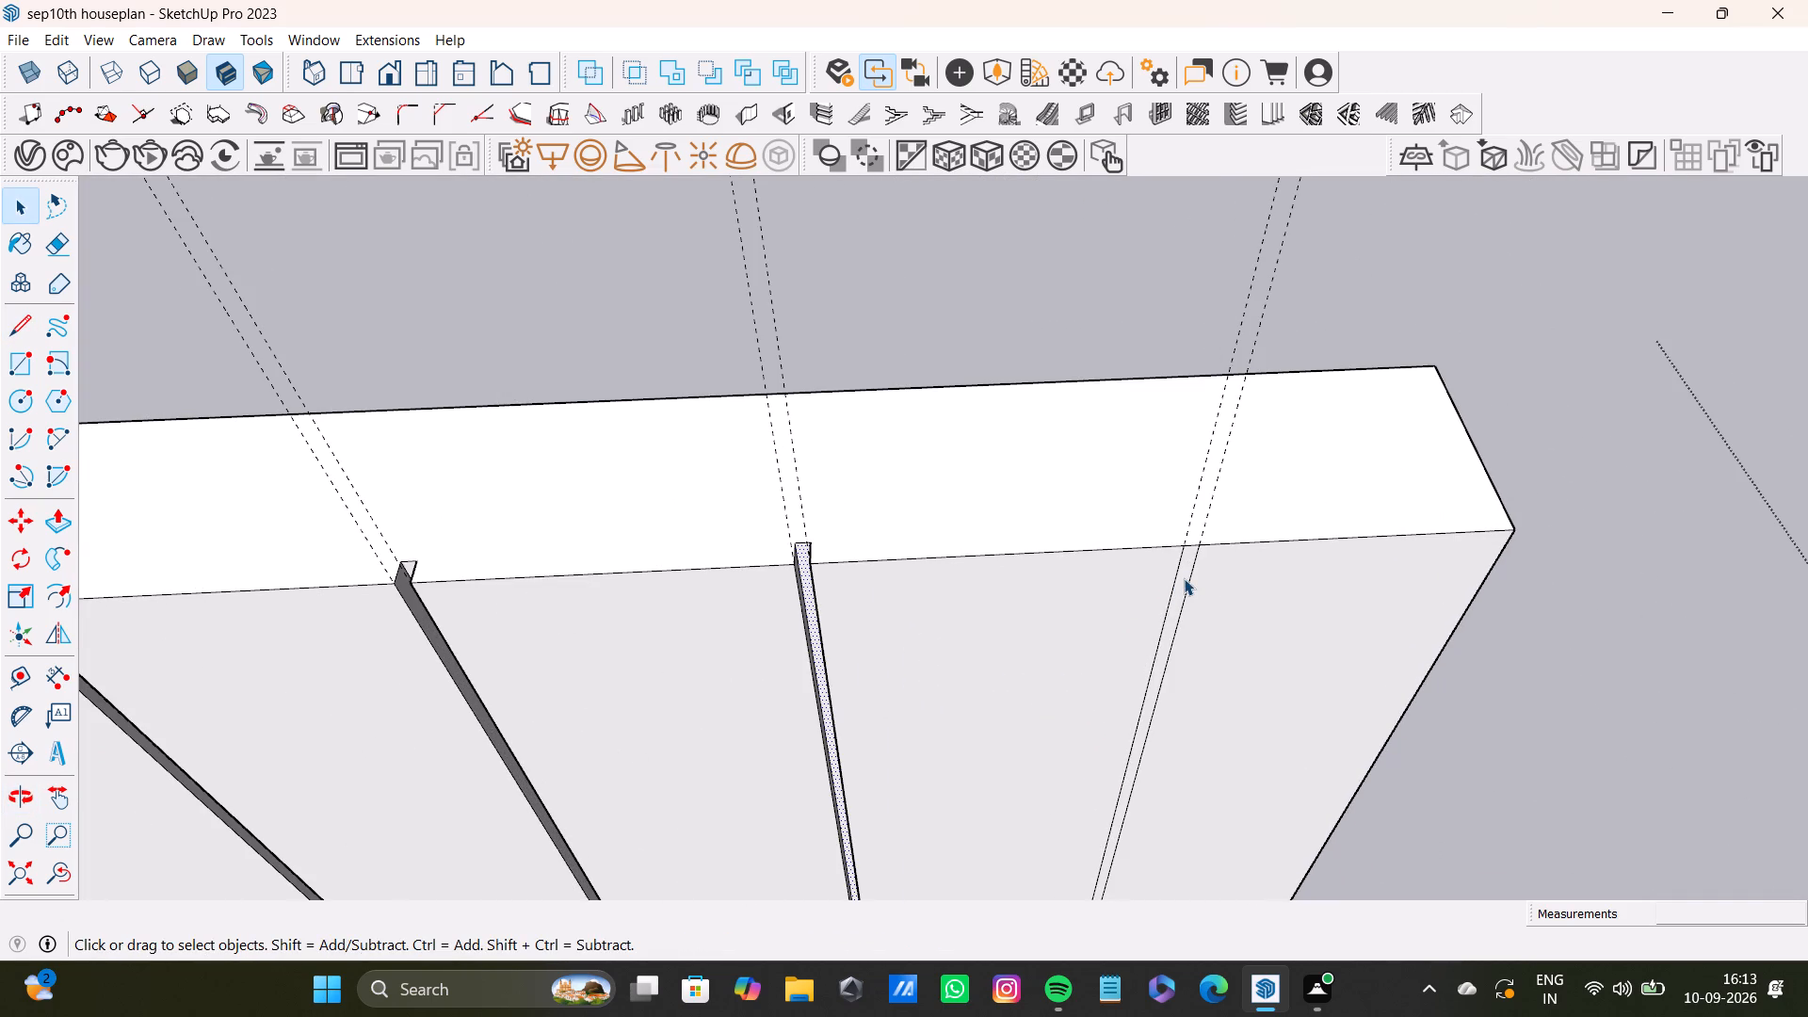
pyautogui.click(1184, 578)
pyautogui.press('p')
pyautogui.moveTo(1184, 578); pyautogui.dragTo(775, 508)
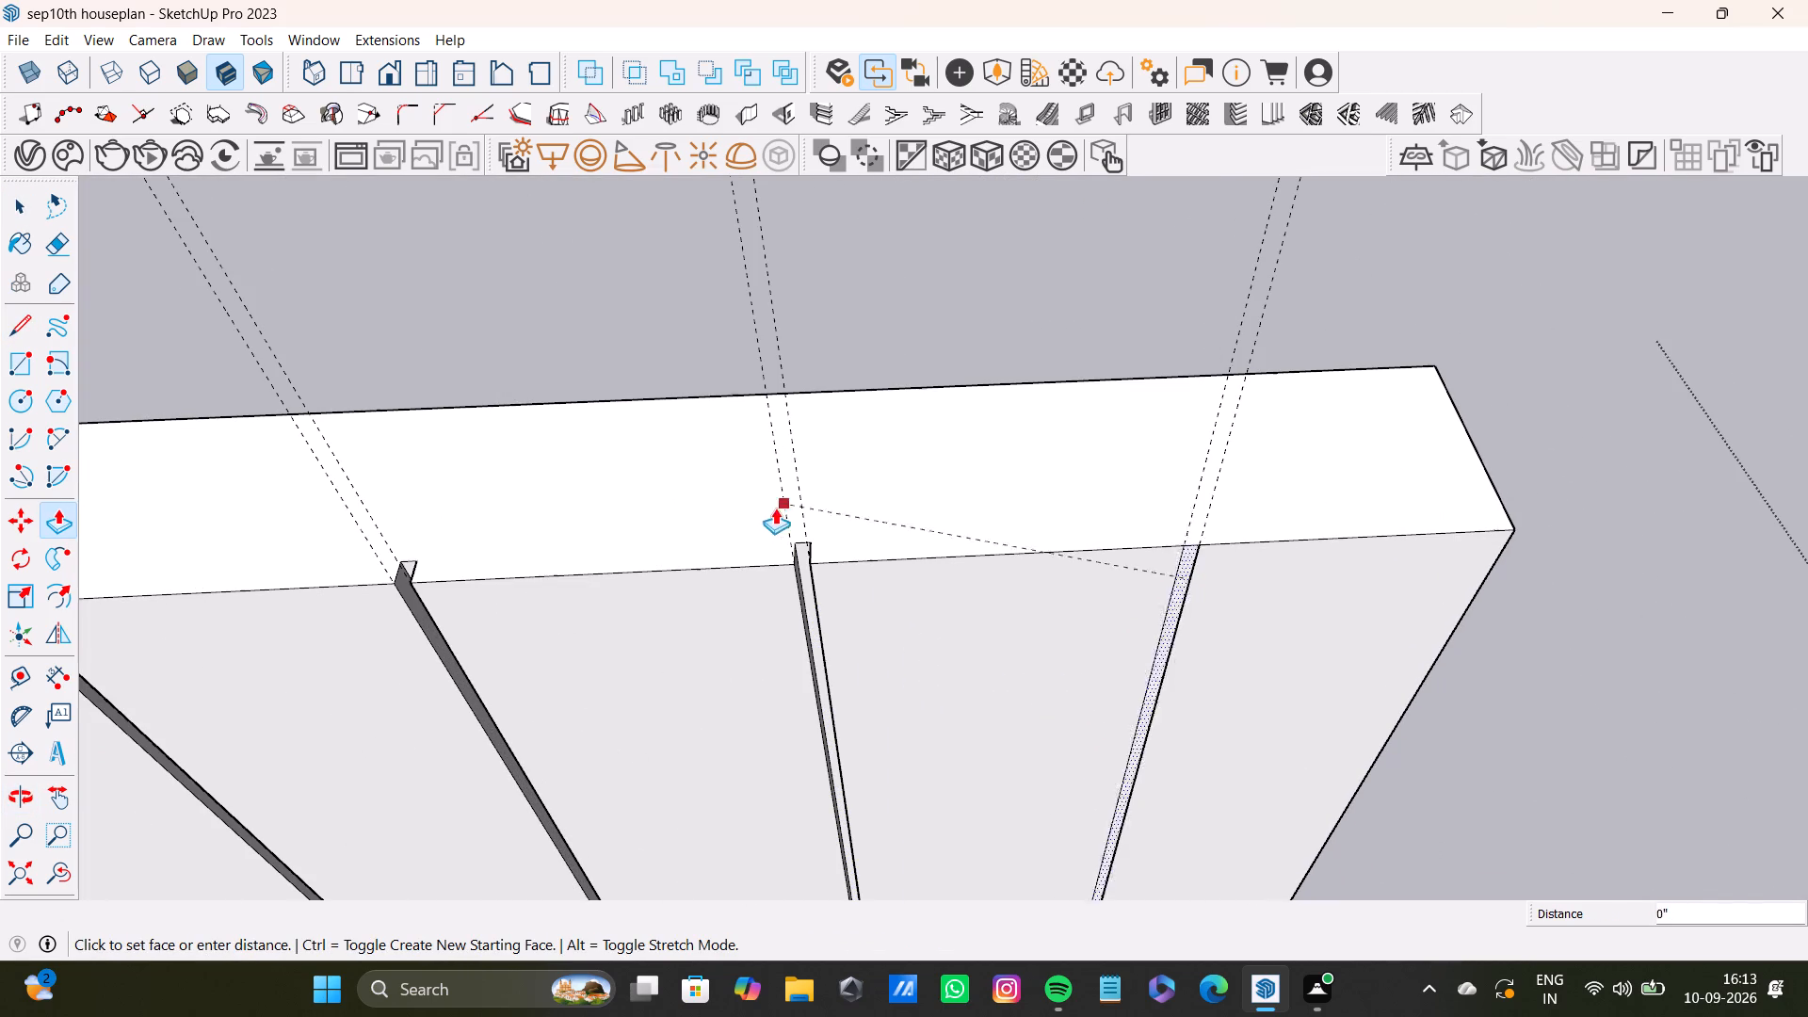
pyautogui.moveTo(775, 508); pyautogui.dragTo(795, 541)
pyautogui.scroll(-20, 950, 625)
pyautogui.scroll(-1, 950, 625)
pyautogui.press('space')
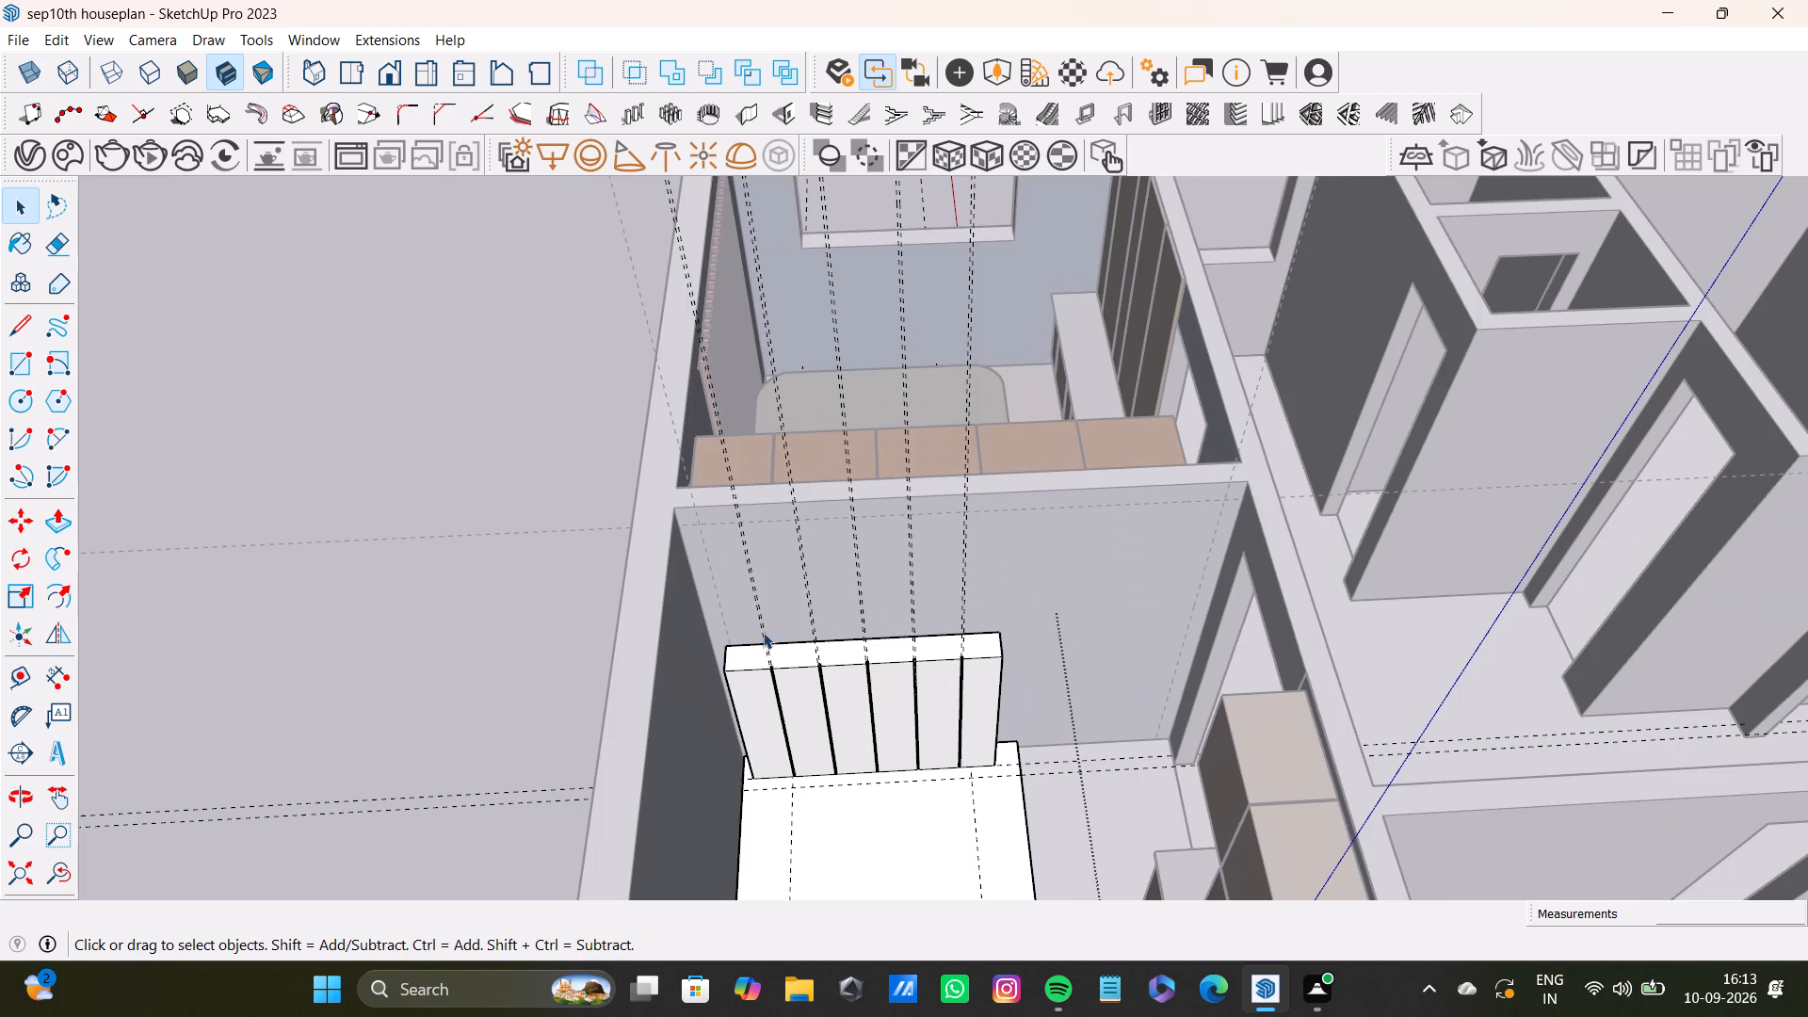
pyautogui.click(535, 520)
# Draw a rectangle about 1' 8 15/16" by 6' 7/8" across the lower part of the headboard's front.
pyautogui.scroll(4, 919, 767)
pyautogui.moveTo(911, 774); pyautogui.dragTo(958, 642, button='middle')
pyautogui.scroll(3, 721, 678)
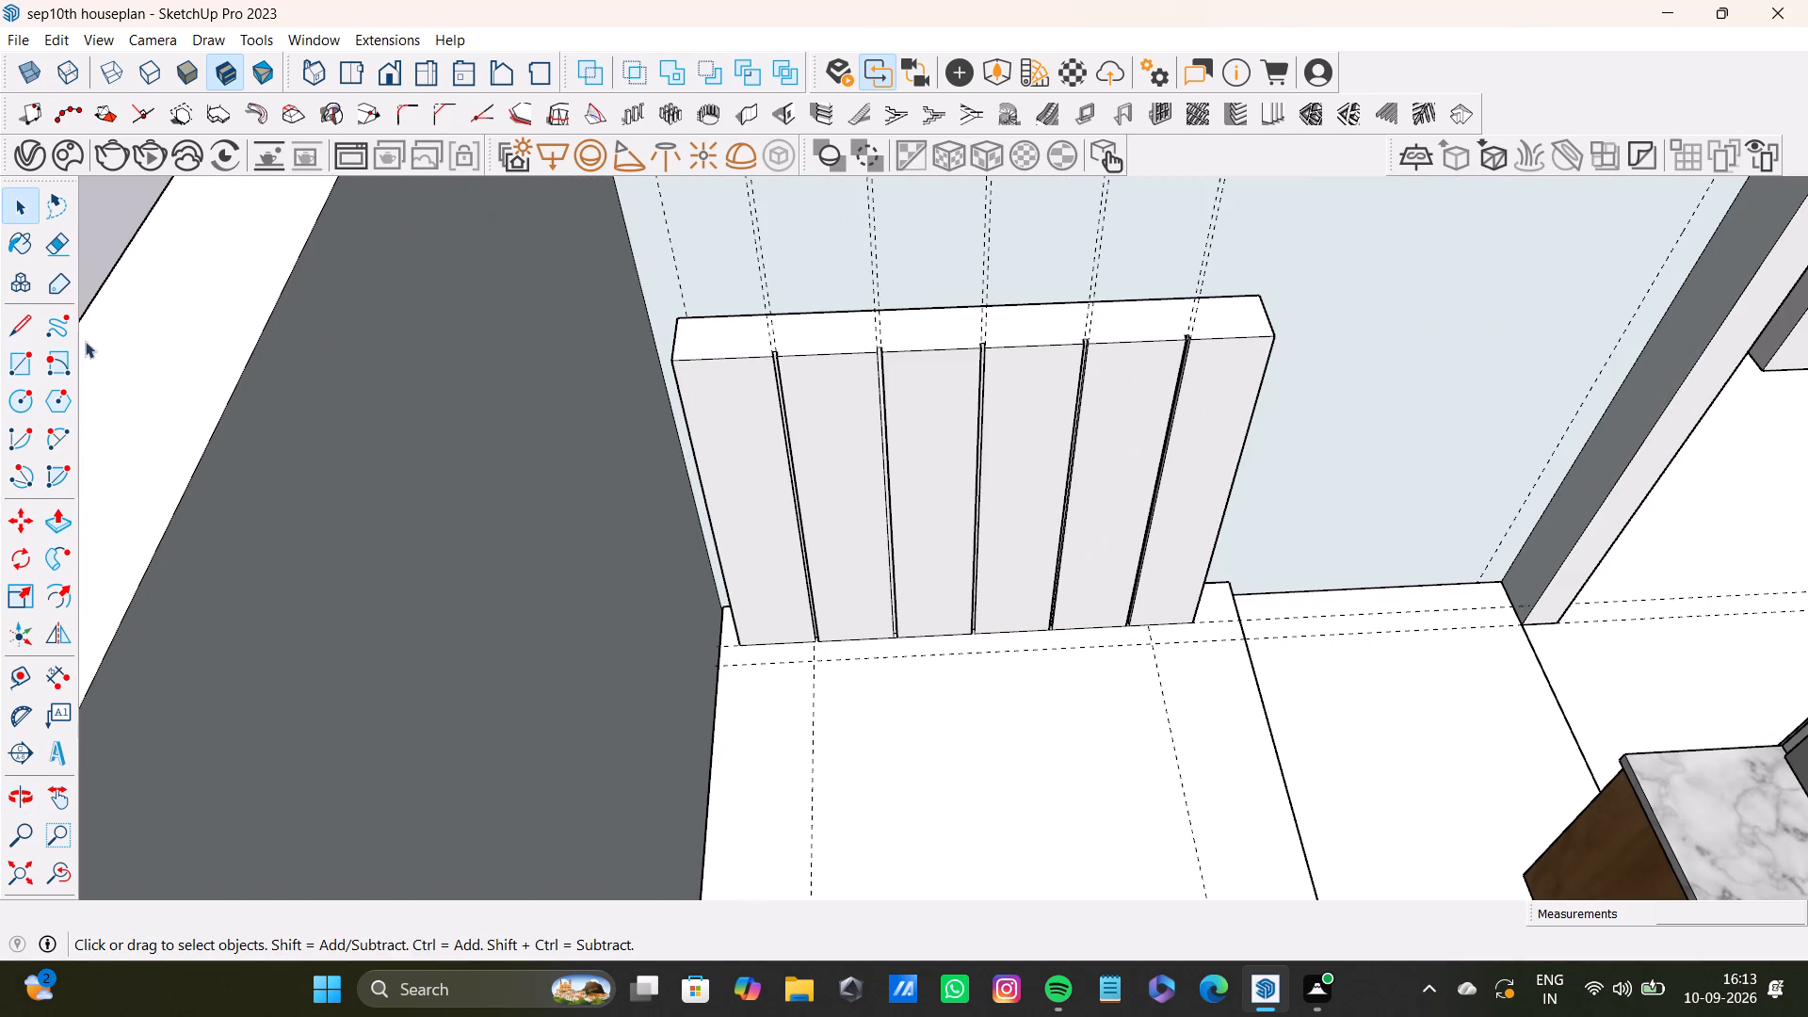
pyautogui.moveTo(18, 363); pyautogui.dragTo(27, 363)
pyautogui.click(723, 563)
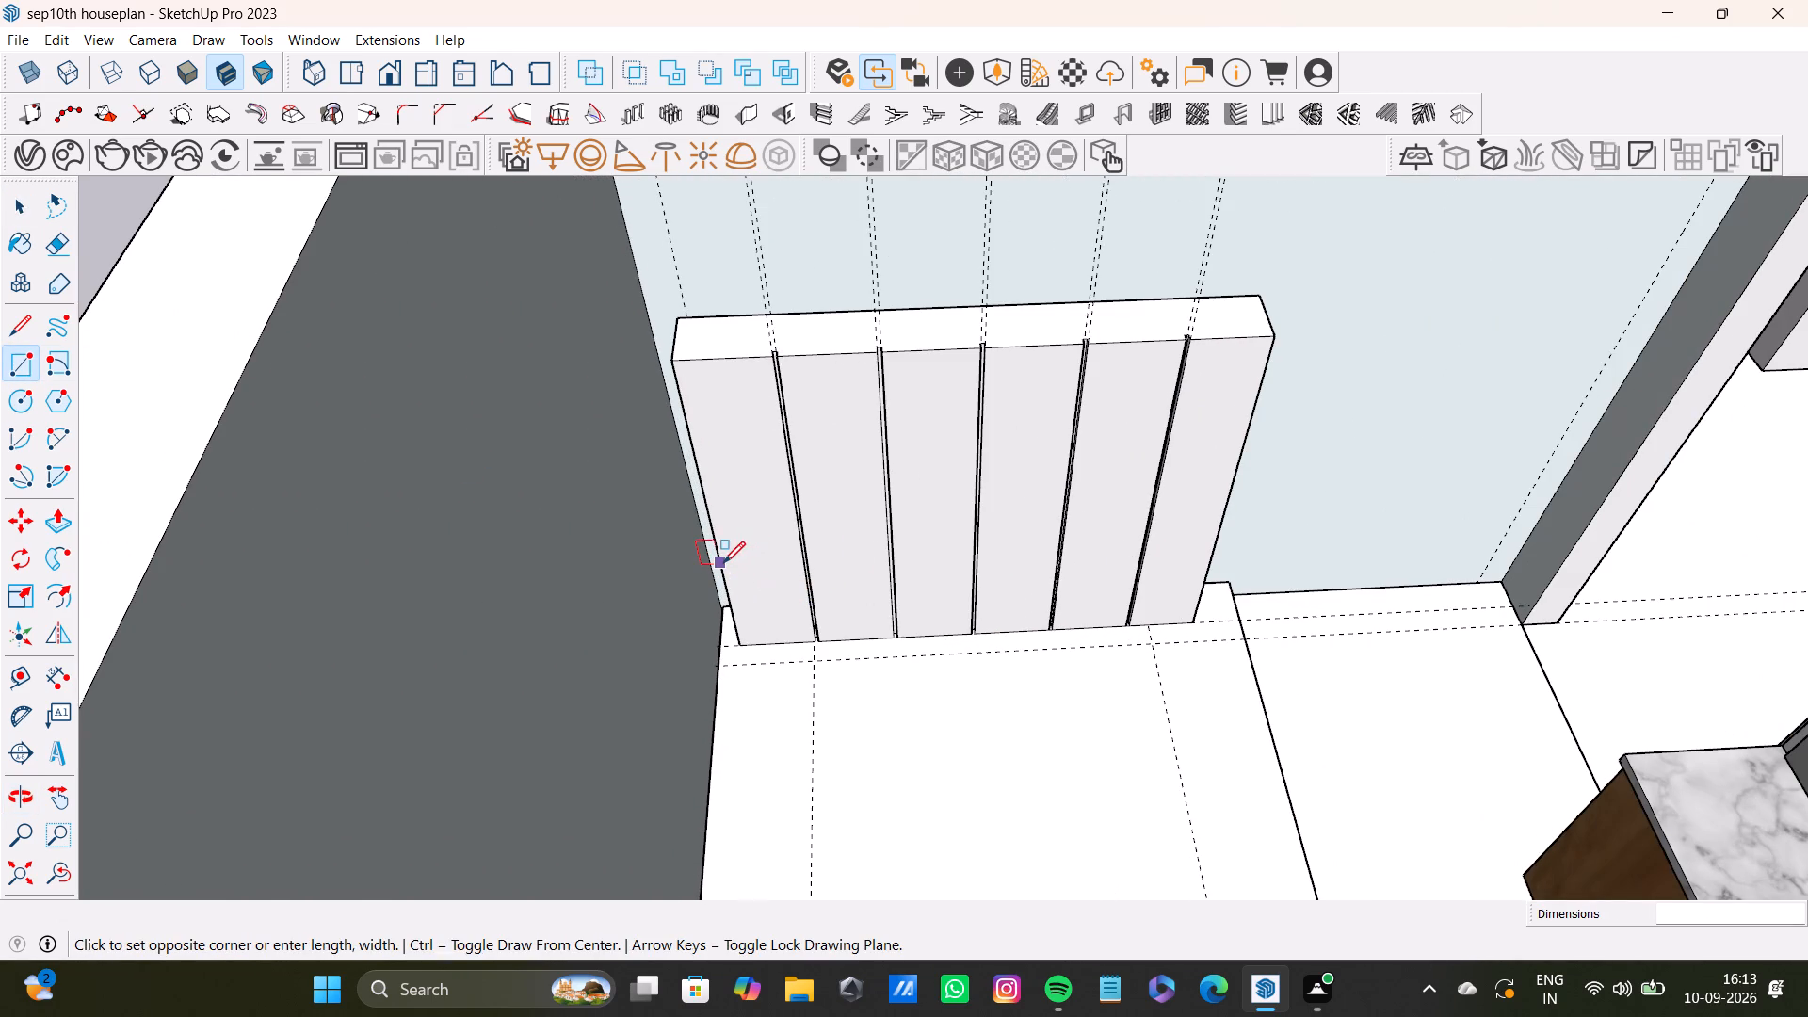
pyautogui.click(1192, 617)
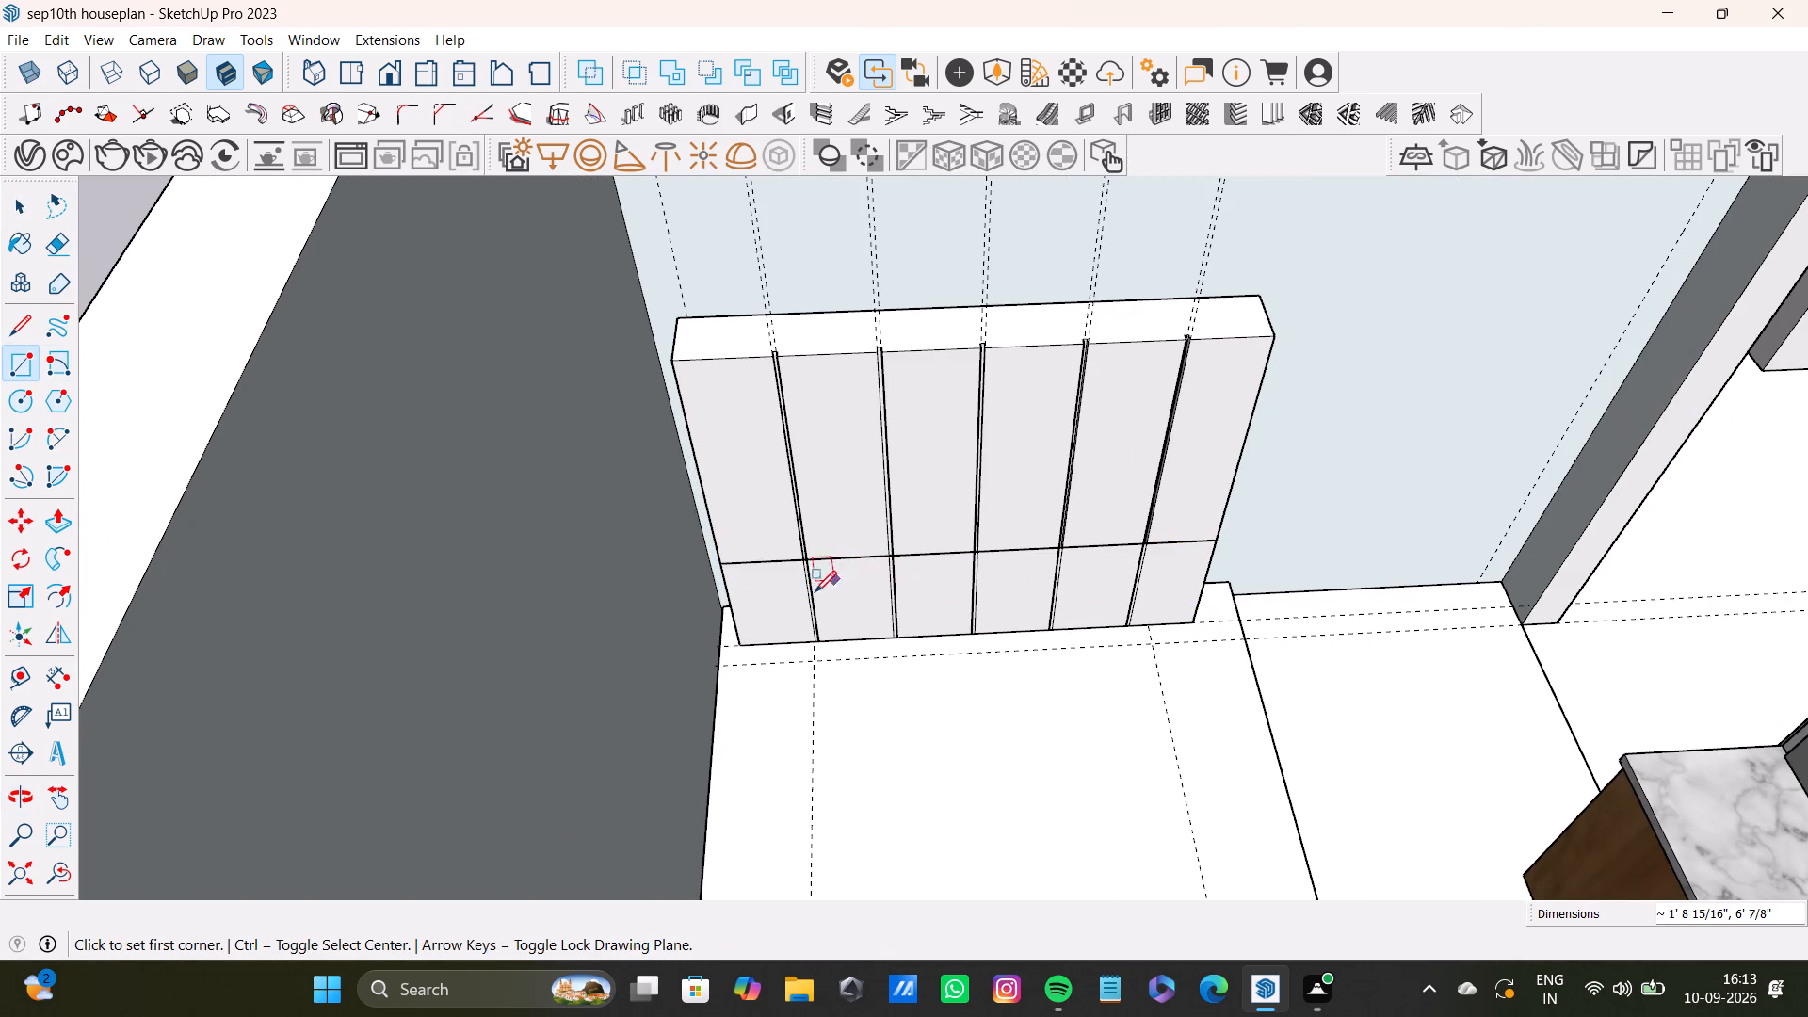
# Pull the rectangle out over the bed base to form the mattress block, extending its foot end a further 5' 15/16".
pyautogui.press('space')
pyautogui.click(783, 597)
pyautogui.press('p')
pyautogui.moveTo(785, 596); pyautogui.dragTo(772, 880)
pyautogui.scroll(-5, 781, 886)
pyautogui.keyDown('shift'); pyautogui.moveTo(870, 846); pyautogui.dragTo(882, 670, button='middle'); pyautogui.keyUp('shift')
pyautogui.moveTo(978, 642); pyautogui.dragTo(746, 670, button='middle')
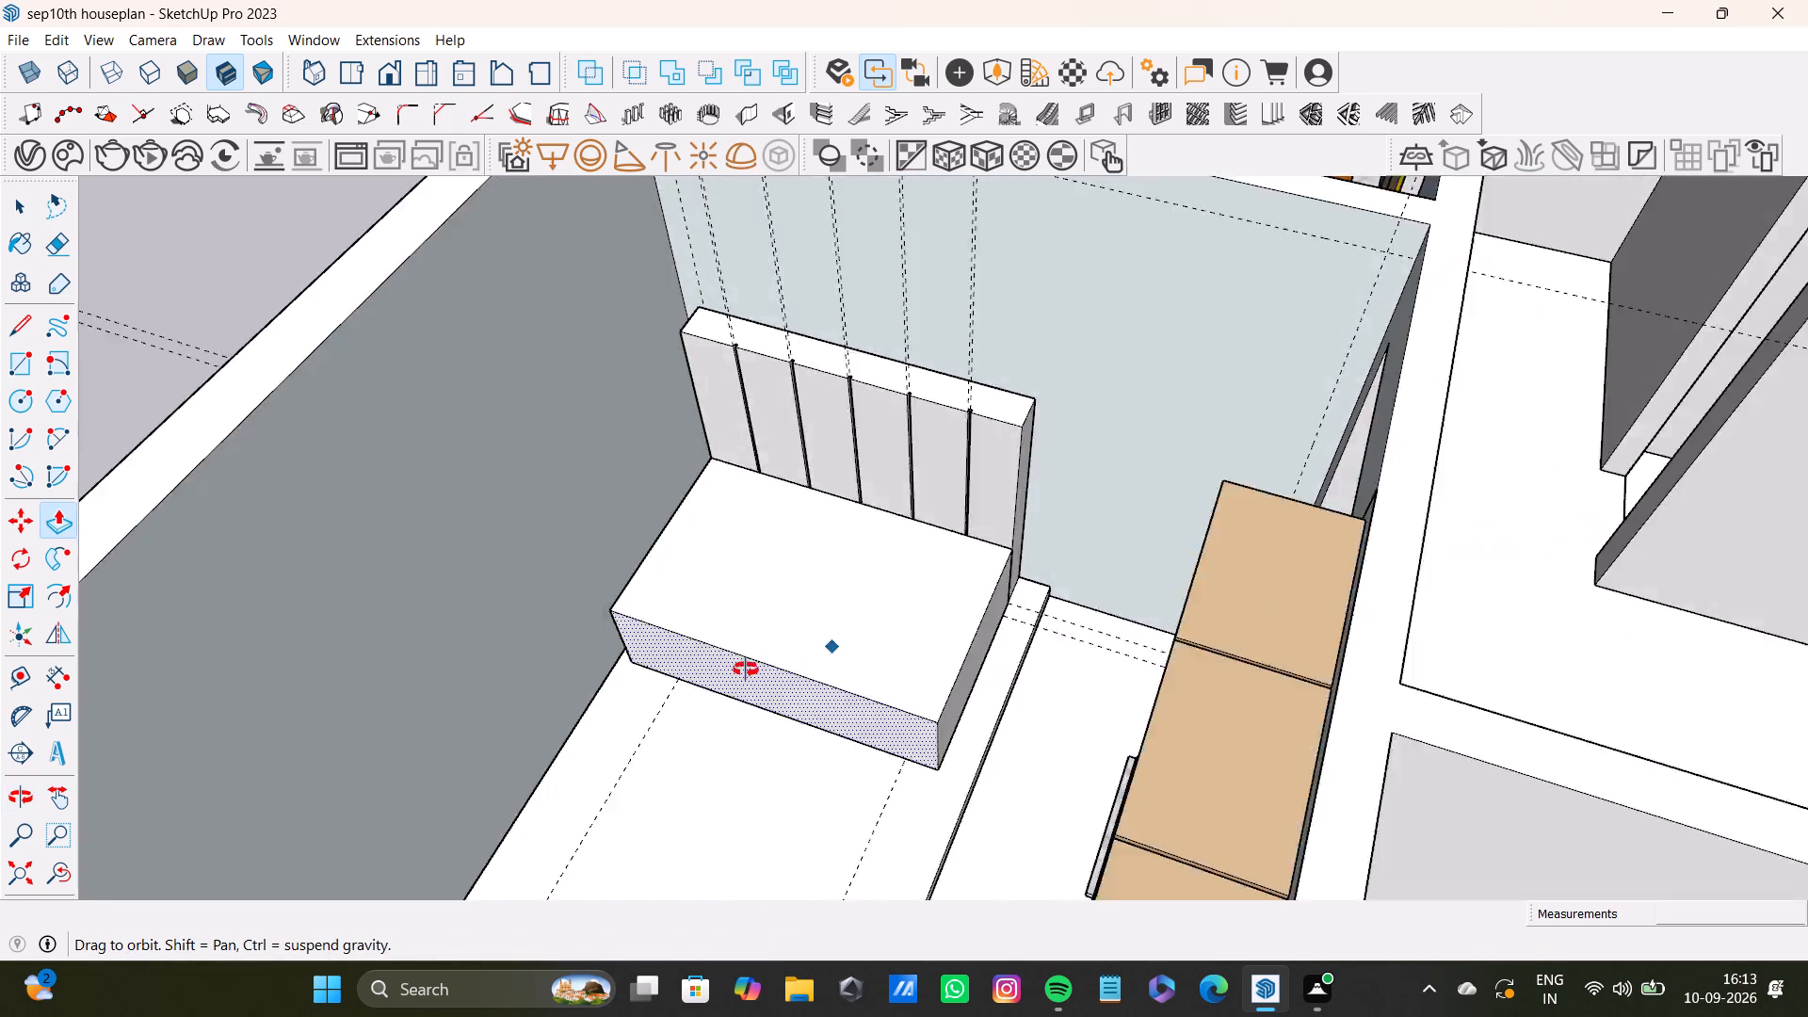
pyautogui.moveTo(746, 670); pyautogui.dragTo(610, 804, button='middle')
pyautogui.scroll(-3, 654, 790)
pyautogui.keyDown('shift'); pyautogui.moveTo(667, 783); pyautogui.dragTo(860, 686, button='middle'); pyautogui.keyUp('shift')
pyautogui.scroll(3, 876, 673)
pyautogui.moveTo(921, 652); pyautogui.dragTo(642, 795)
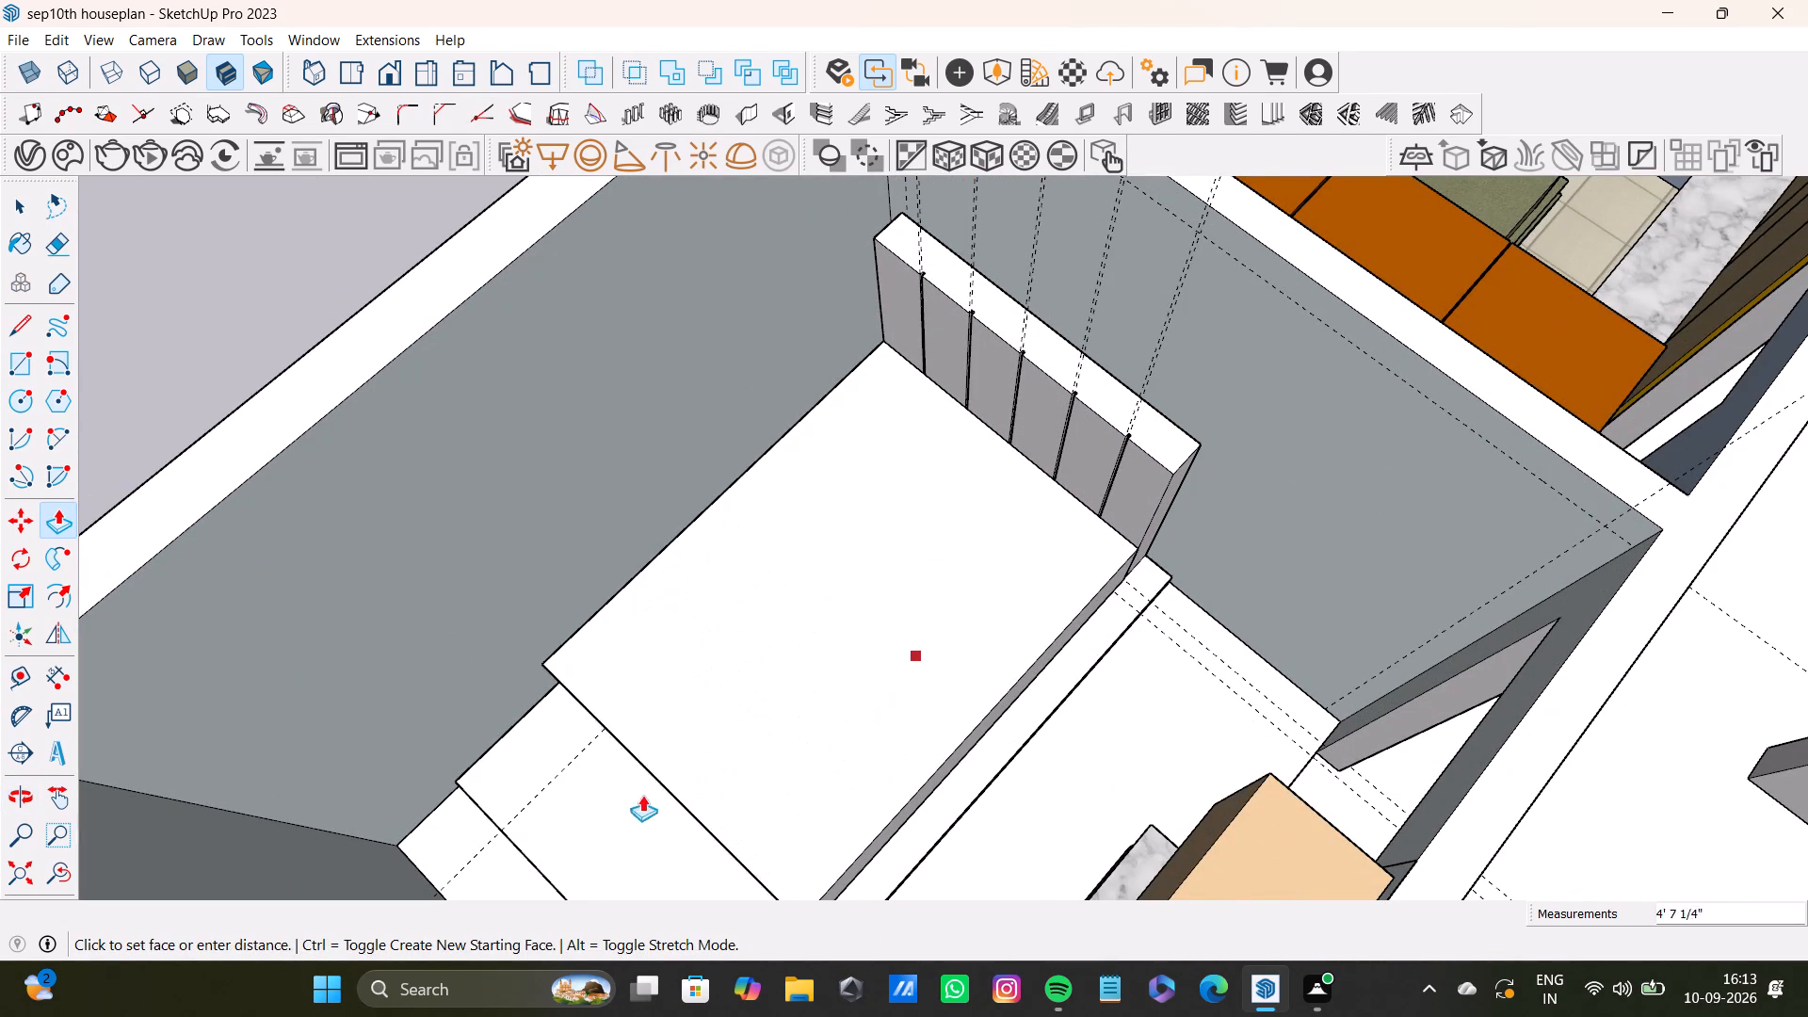
pyautogui.moveTo(642, 795); pyautogui.dragTo(556, 847)
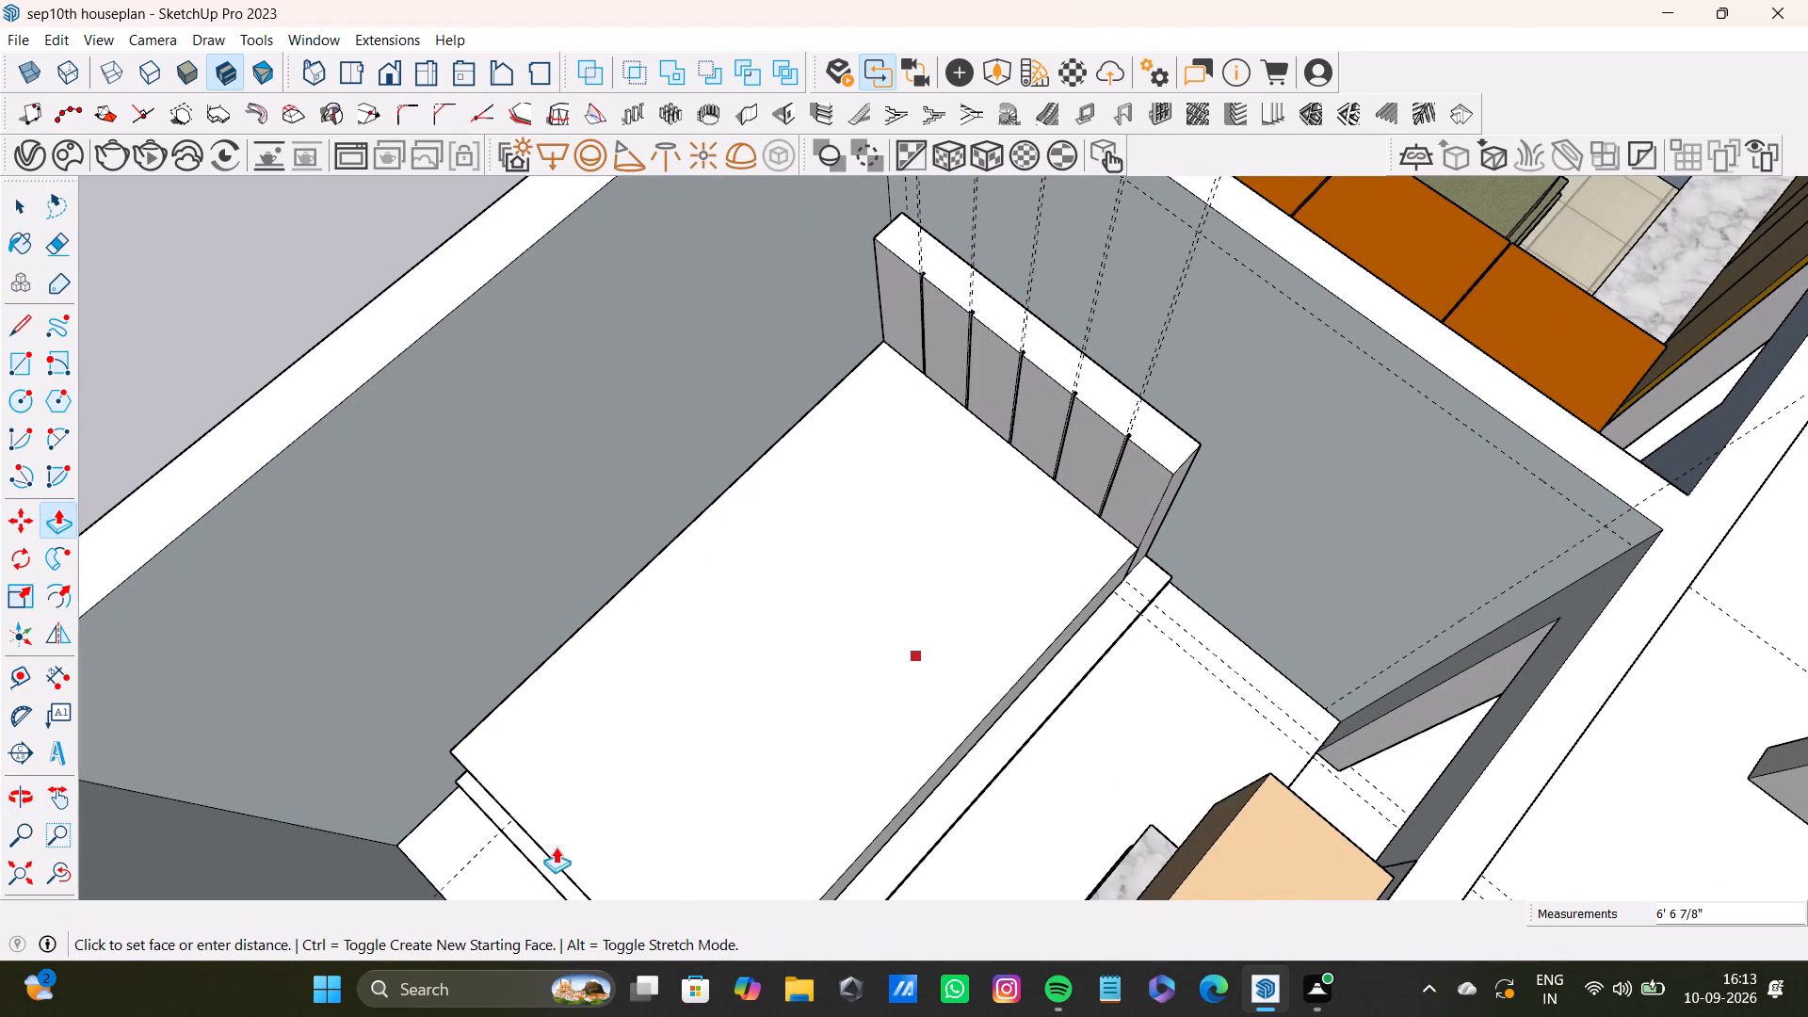
pyautogui.moveTo(556, 847); pyautogui.dragTo(641, 799)
pyautogui.scroll(-5, 634, 791)
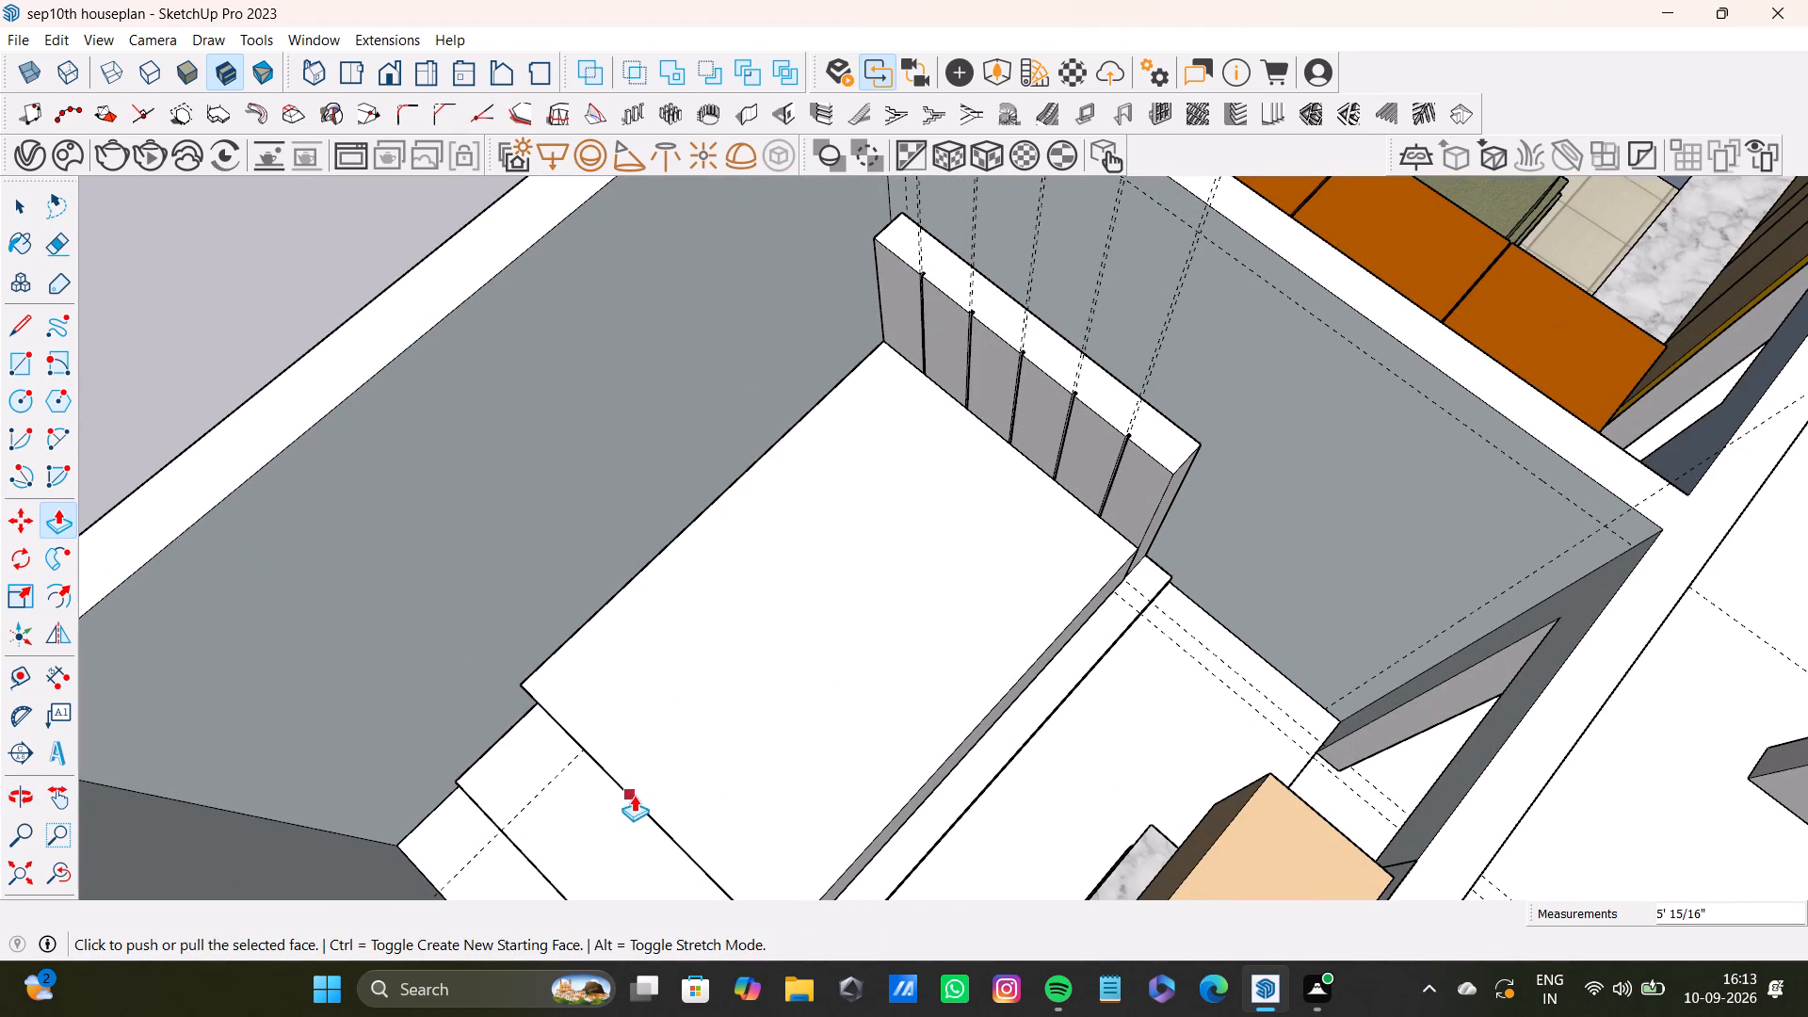
# Push the bed base's thin foot-end face inward about 1' 8 3/8" towards the mattress block.
pyautogui.keyDown('shift'); pyautogui.moveTo(648, 793); pyautogui.dragTo(712, 616, button='middle'); pyautogui.keyUp('shift')
pyautogui.keyDown('shift'); pyautogui.scroll(1, 701, 650); pyautogui.keyUp('shift')
pyautogui.keyDown('shift'); pyautogui.scroll(-1, 714, 602); pyautogui.keyUp('shift')
pyautogui.scroll(4, 688, 617)
pyautogui.moveTo(687, 710); pyautogui.dragTo(770, 657, button='middle')
pyautogui.scroll(4, 718, 729)
pyautogui.moveTo(702, 785); pyautogui.dragTo(709, 670, button='middle')
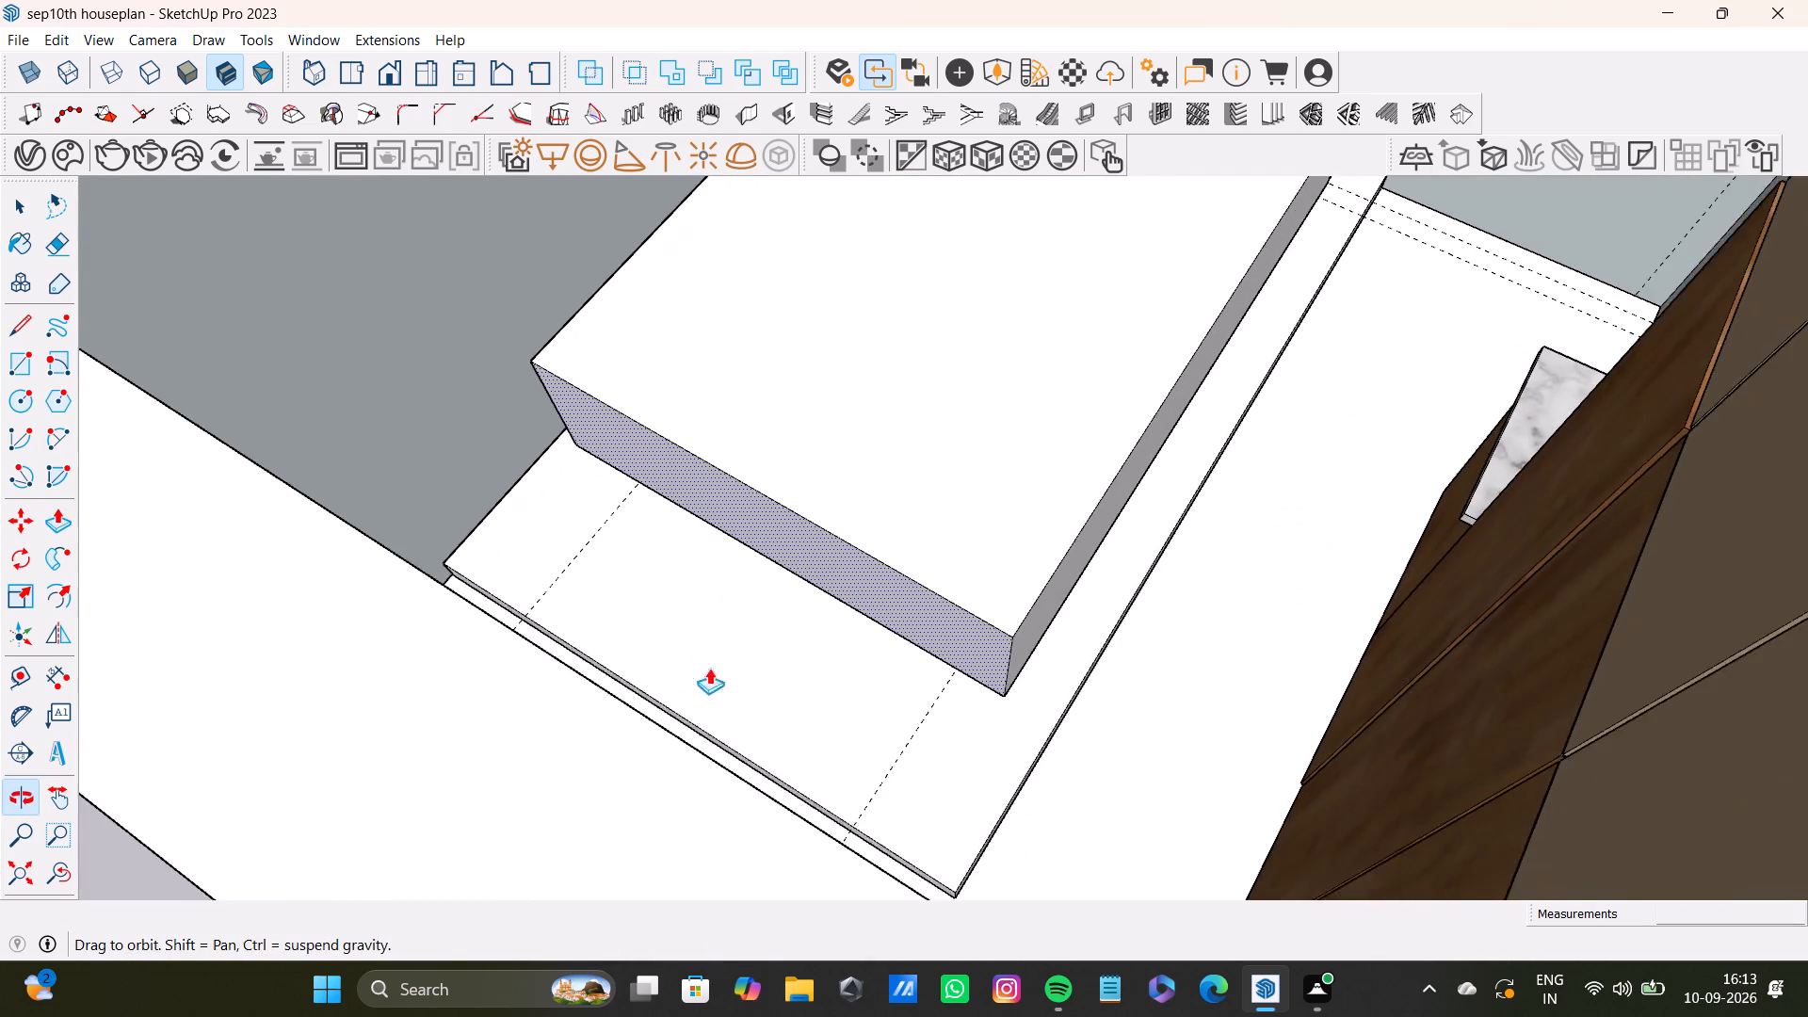
pyautogui.scroll(4, 674, 717)
pyautogui.moveTo(819, 709); pyautogui.dragTo(732, 710, button='middle')
pyautogui.scroll(-1, 736, 712)
pyautogui.scroll(5, 814, 770)
pyautogui.keyDown('shift'); pyautogui.moveTo(781, 780); pyautogui.dragTo(752, 600, button='middle'); pyautogui.keyUp('shift')
pyautogui.scroll(5, 754, 603)
pyautogui.moveTo(799, 638); pyautogui.dragTo(805, 531, button='middle')
pyautogui.press('space')
pyautogui.click(822, 685)
pyautogui.click(835, 710)
pyautogui.click(842, 710)
pyautogui.click(853, 725)
pyautogui.click(863, 732)
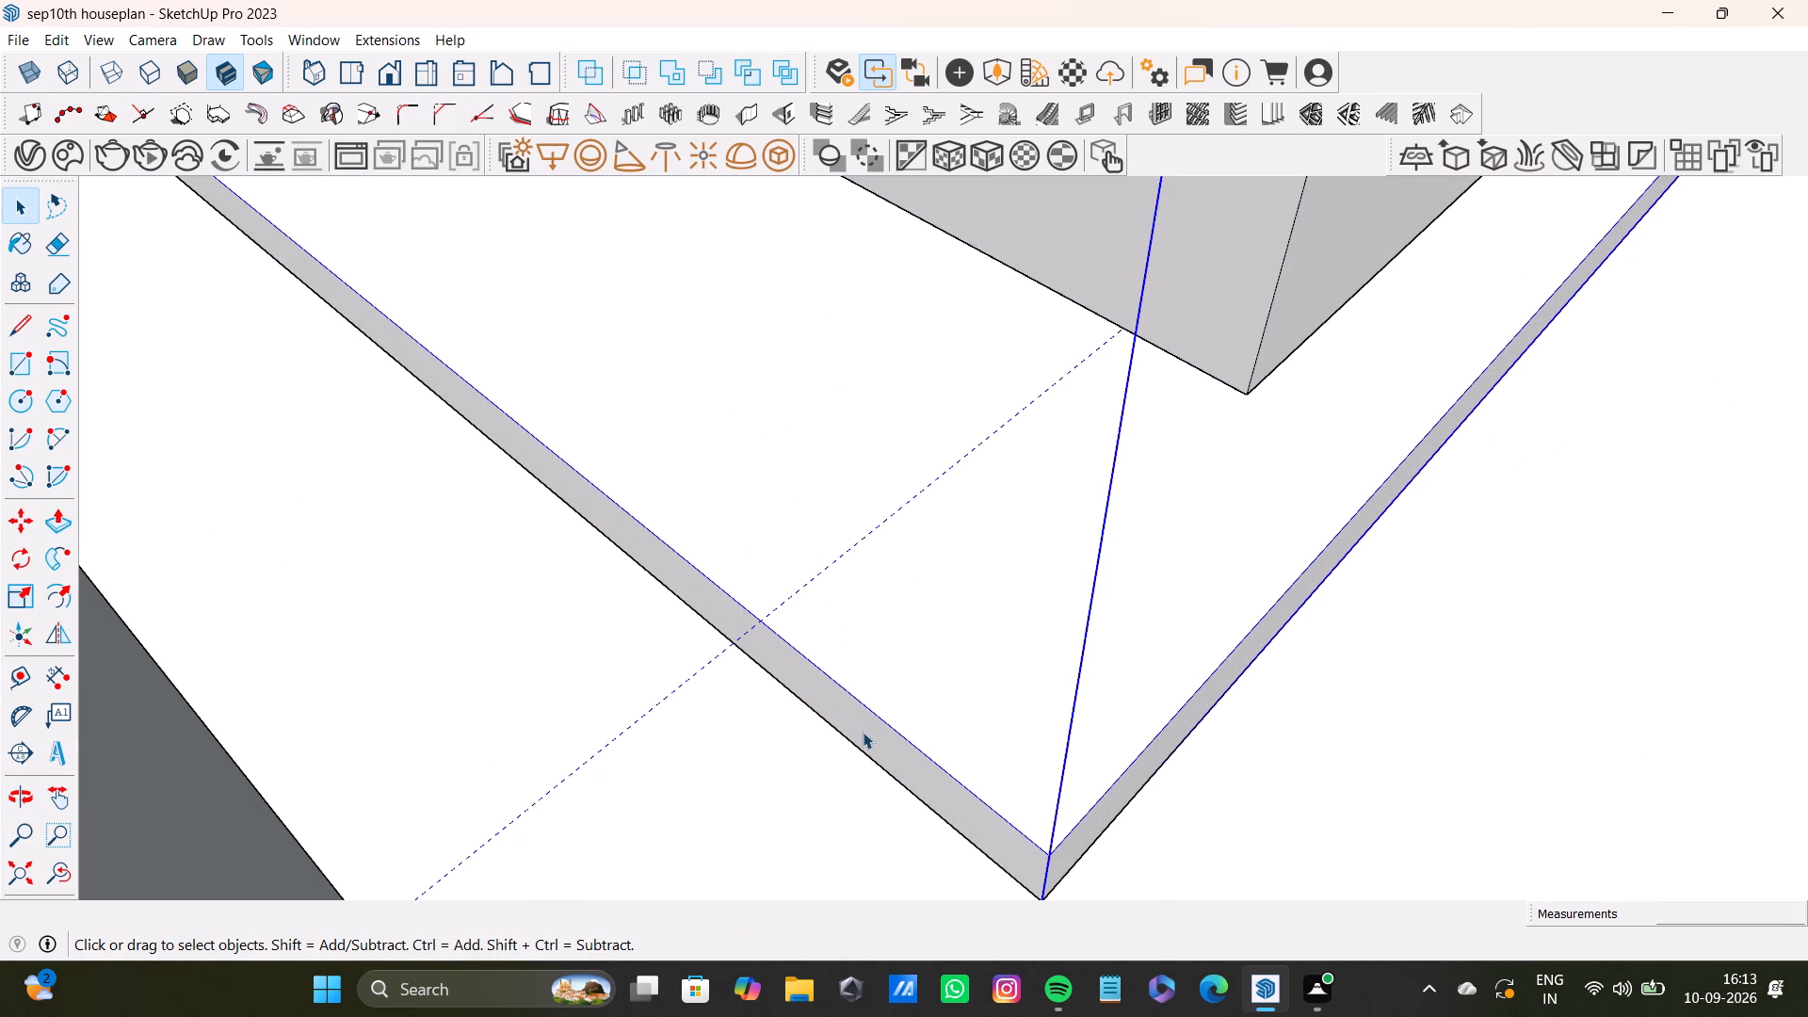
pyautogui.click(868, 732)
pyautogui.click(876, 738)
pyautogui.click(884, 739)
pyautogui.click(1417, 853)
pyautogui.click(1043, 847)
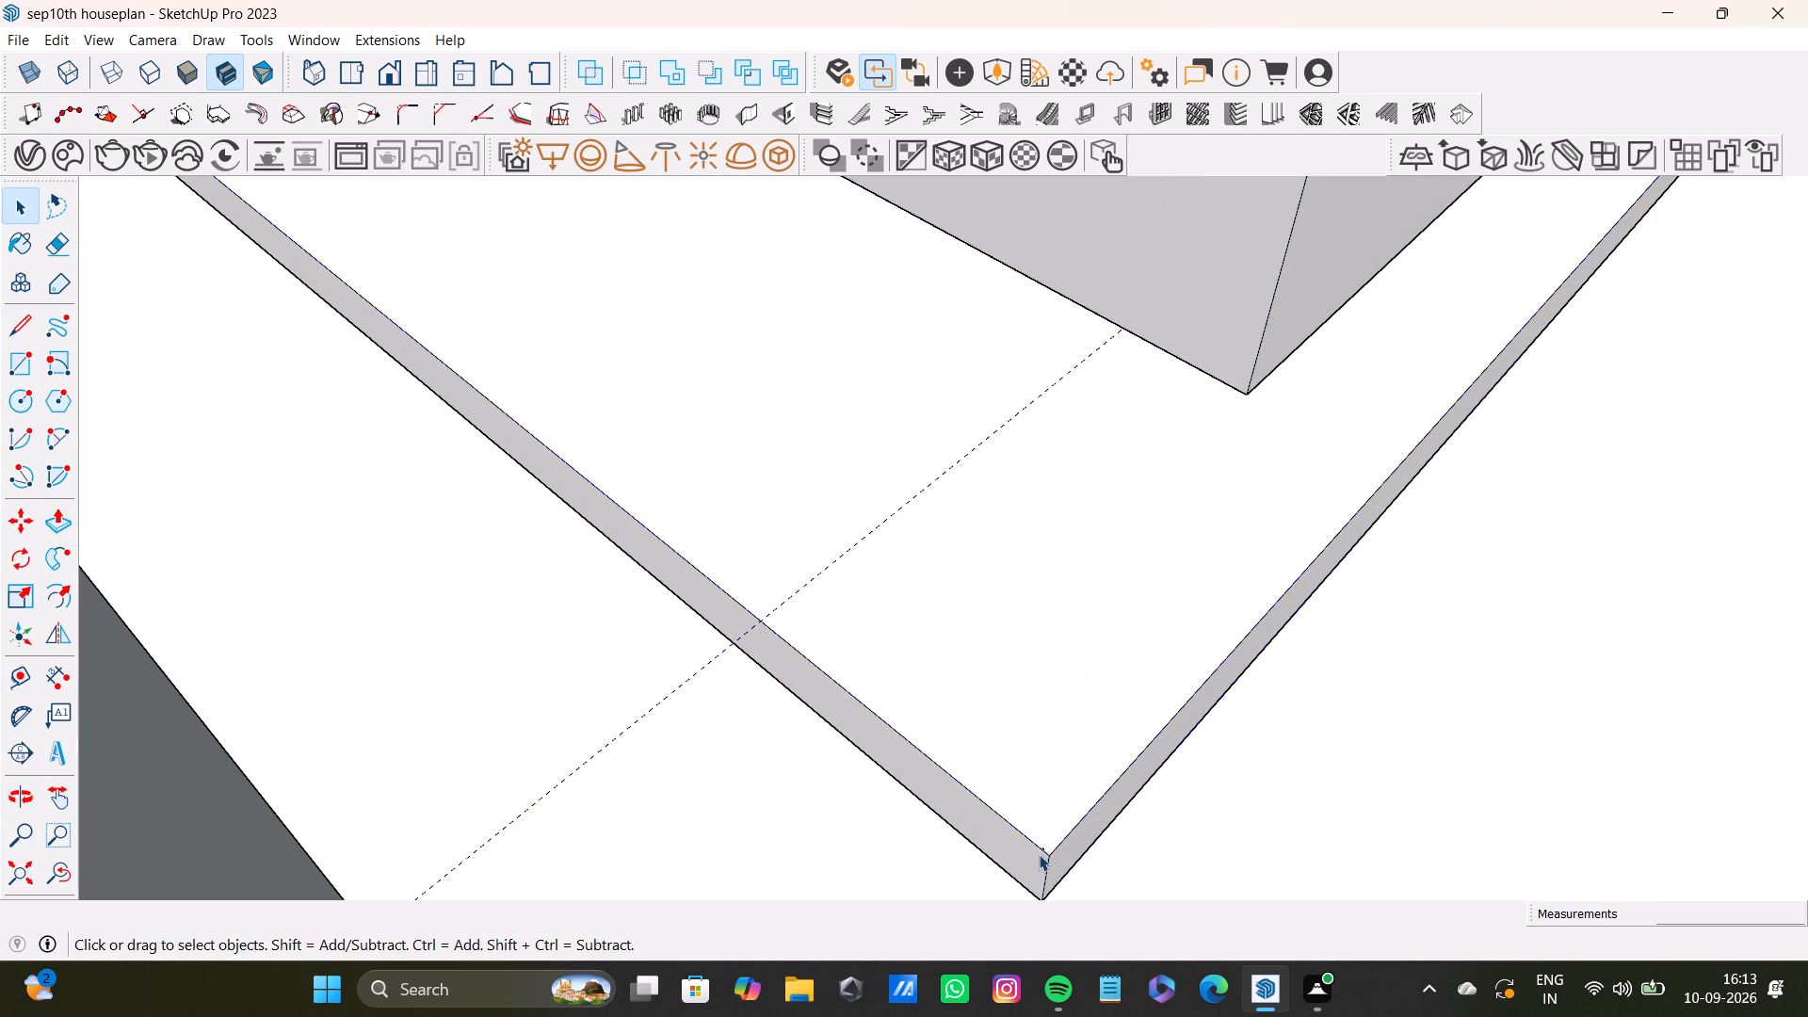
pyautogui.tripleClick(1031, 854)
pyautogui.press('p')
pyautogui.moveTo(1036, 857); pyautogui.dragTo(1171, 653)
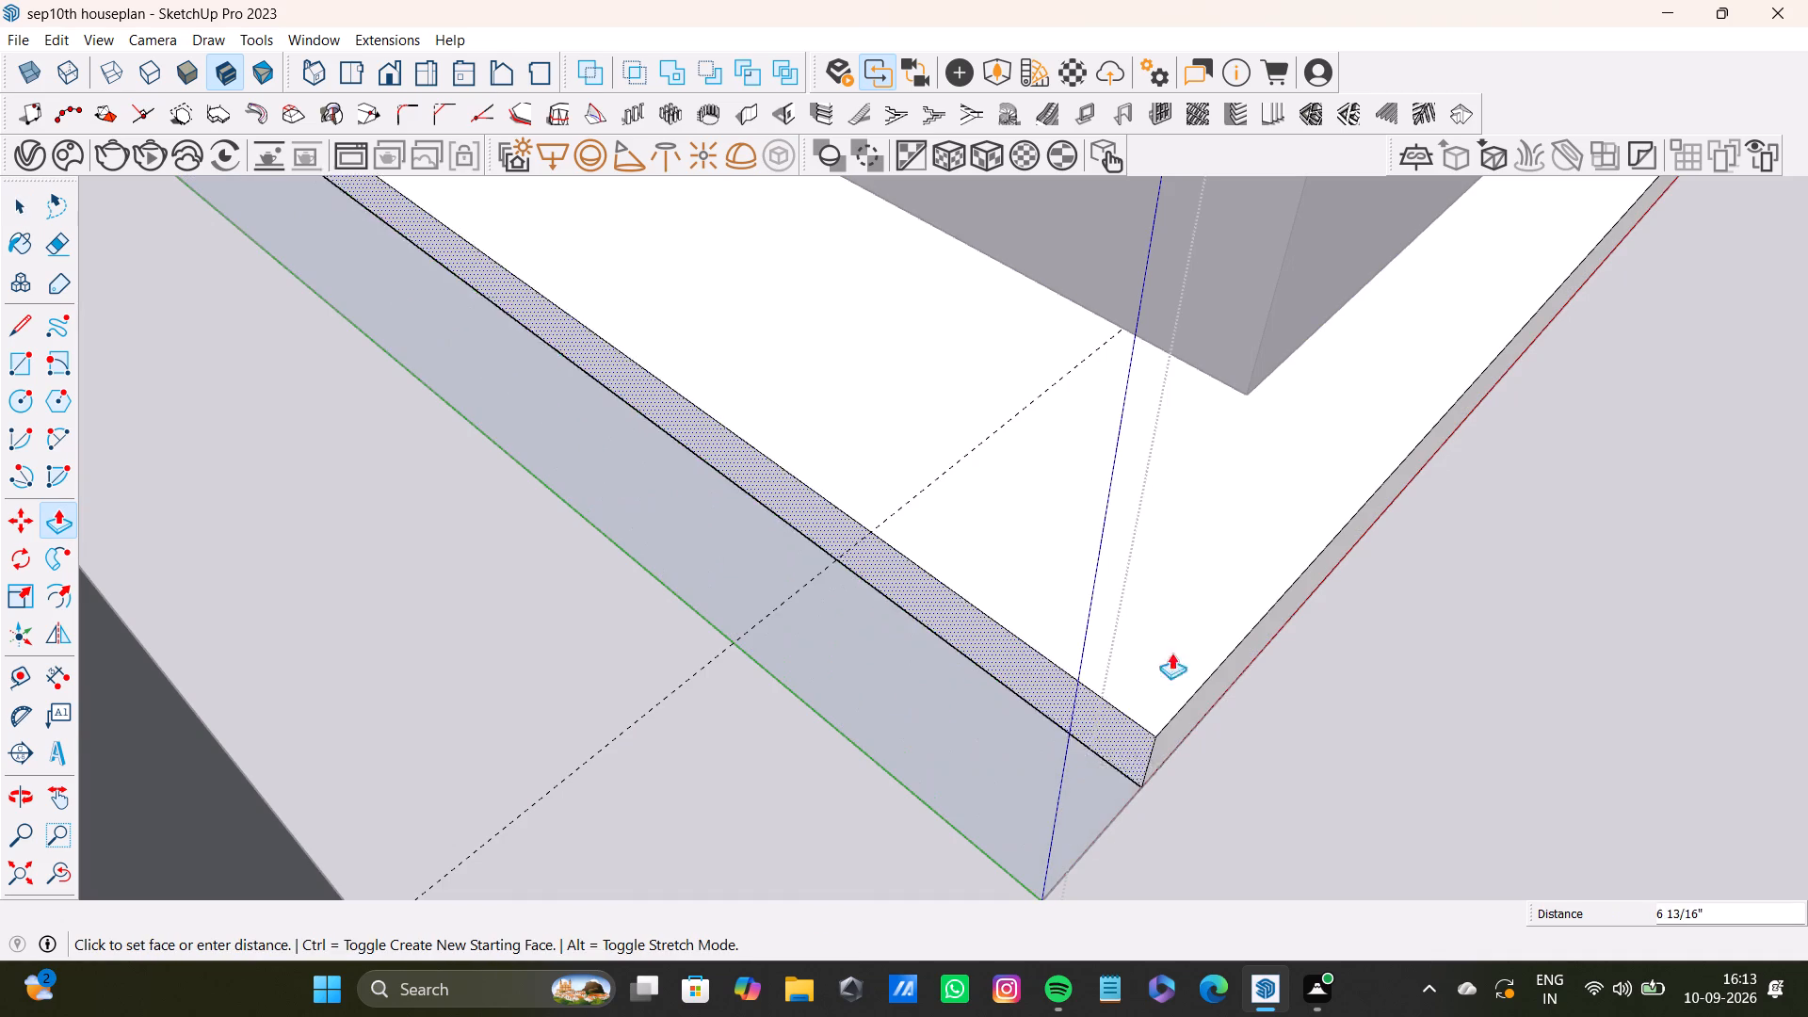
pyautogui.moveTo(1171, 653); pyautogui.dragTo(1207, 406)
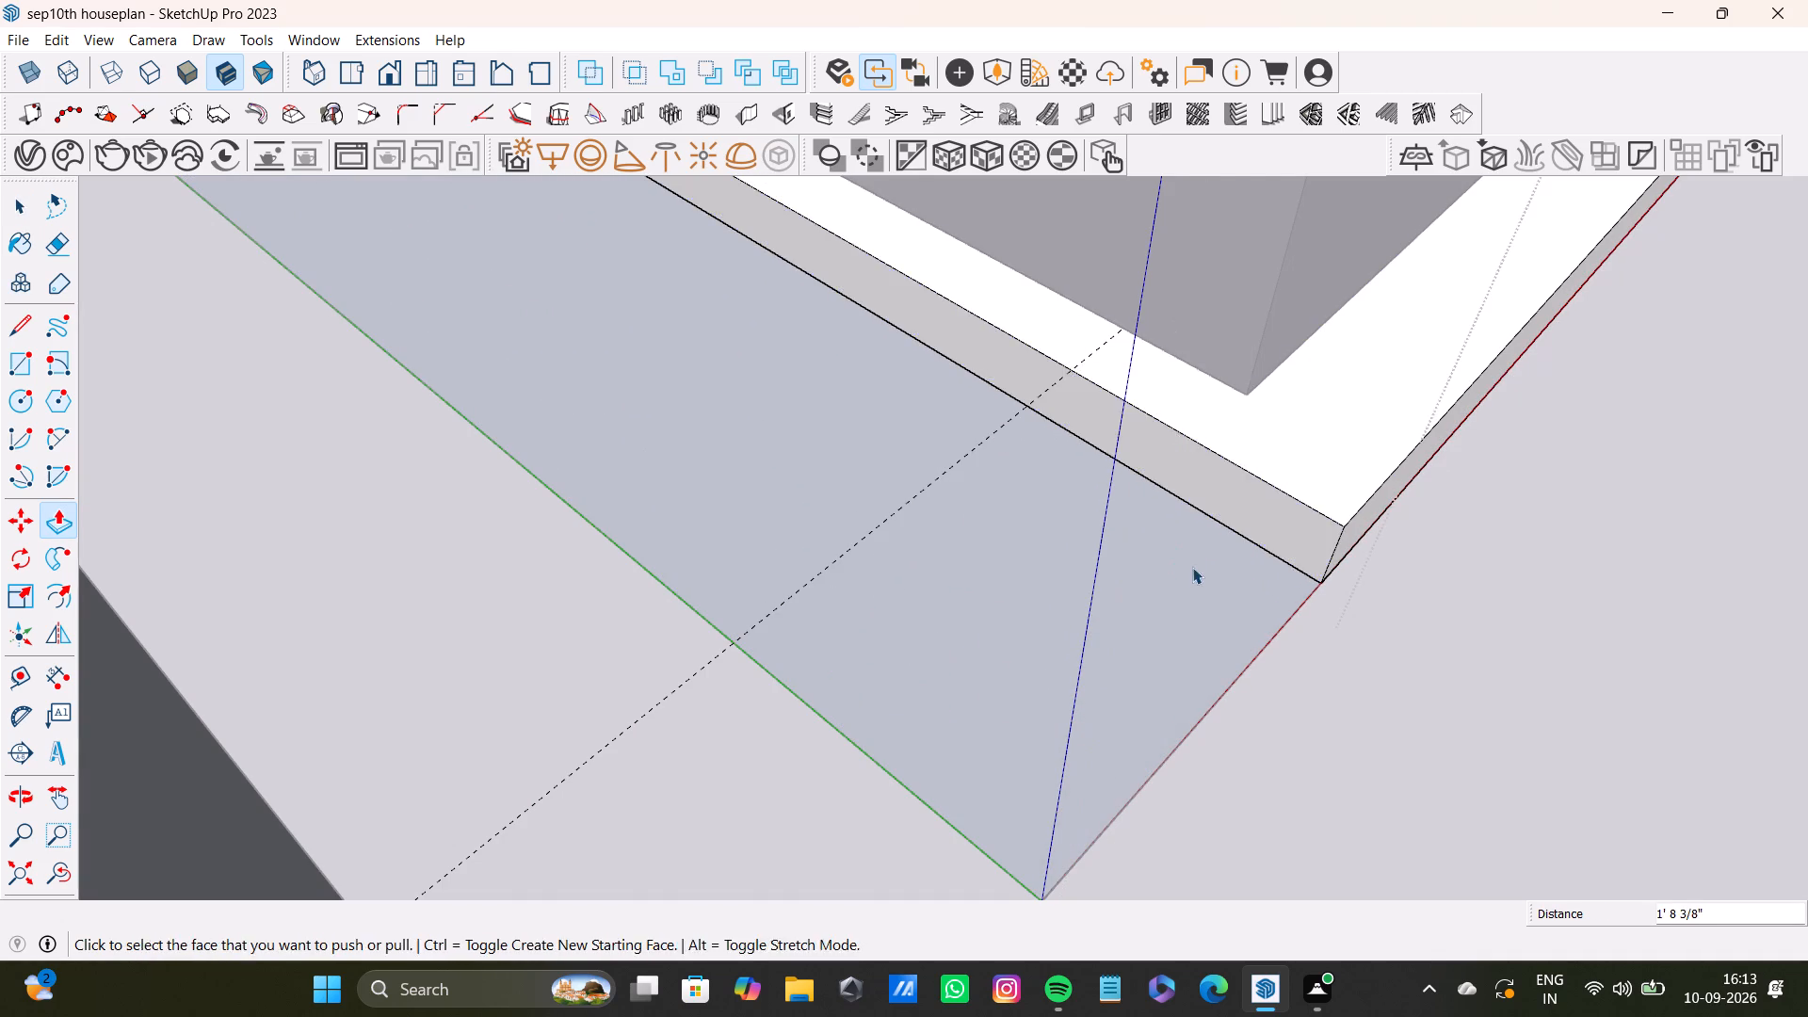
pyautogui.press('space')
# Delete the leftover face and its outline edges on the floor beyond the bed base's foot end.
pyautogui.scroll(-8, 1201, 604)
pyautogui.click(46, 876)
pyautogui.click(18, 874)
pyautogui.moveTo(877, 662); pyautogui.dragTo(877, 784, button='middle')
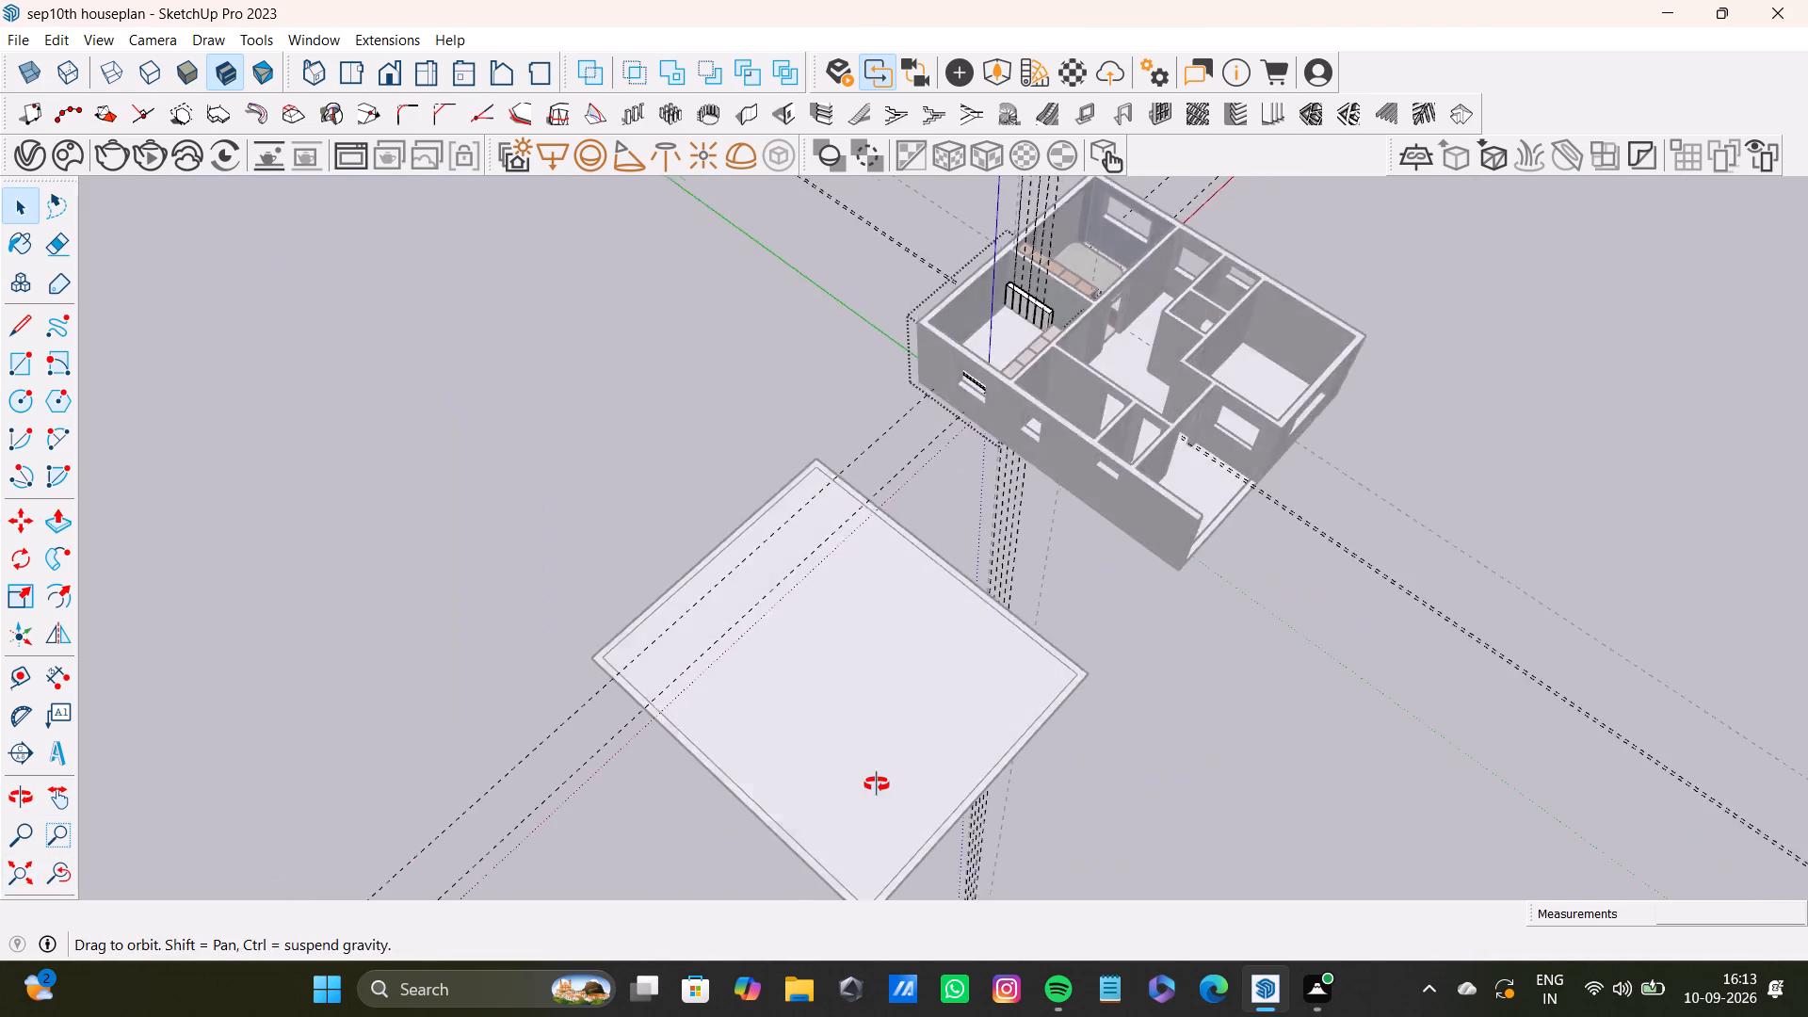
pyautogui.moveTo(877, 784); pyautogui.dragTo(867, 795, button='middle')
pyautogui.press('space')
pyautogui.click(751, 312)
pyautogui.scroll(20, 988, 398)
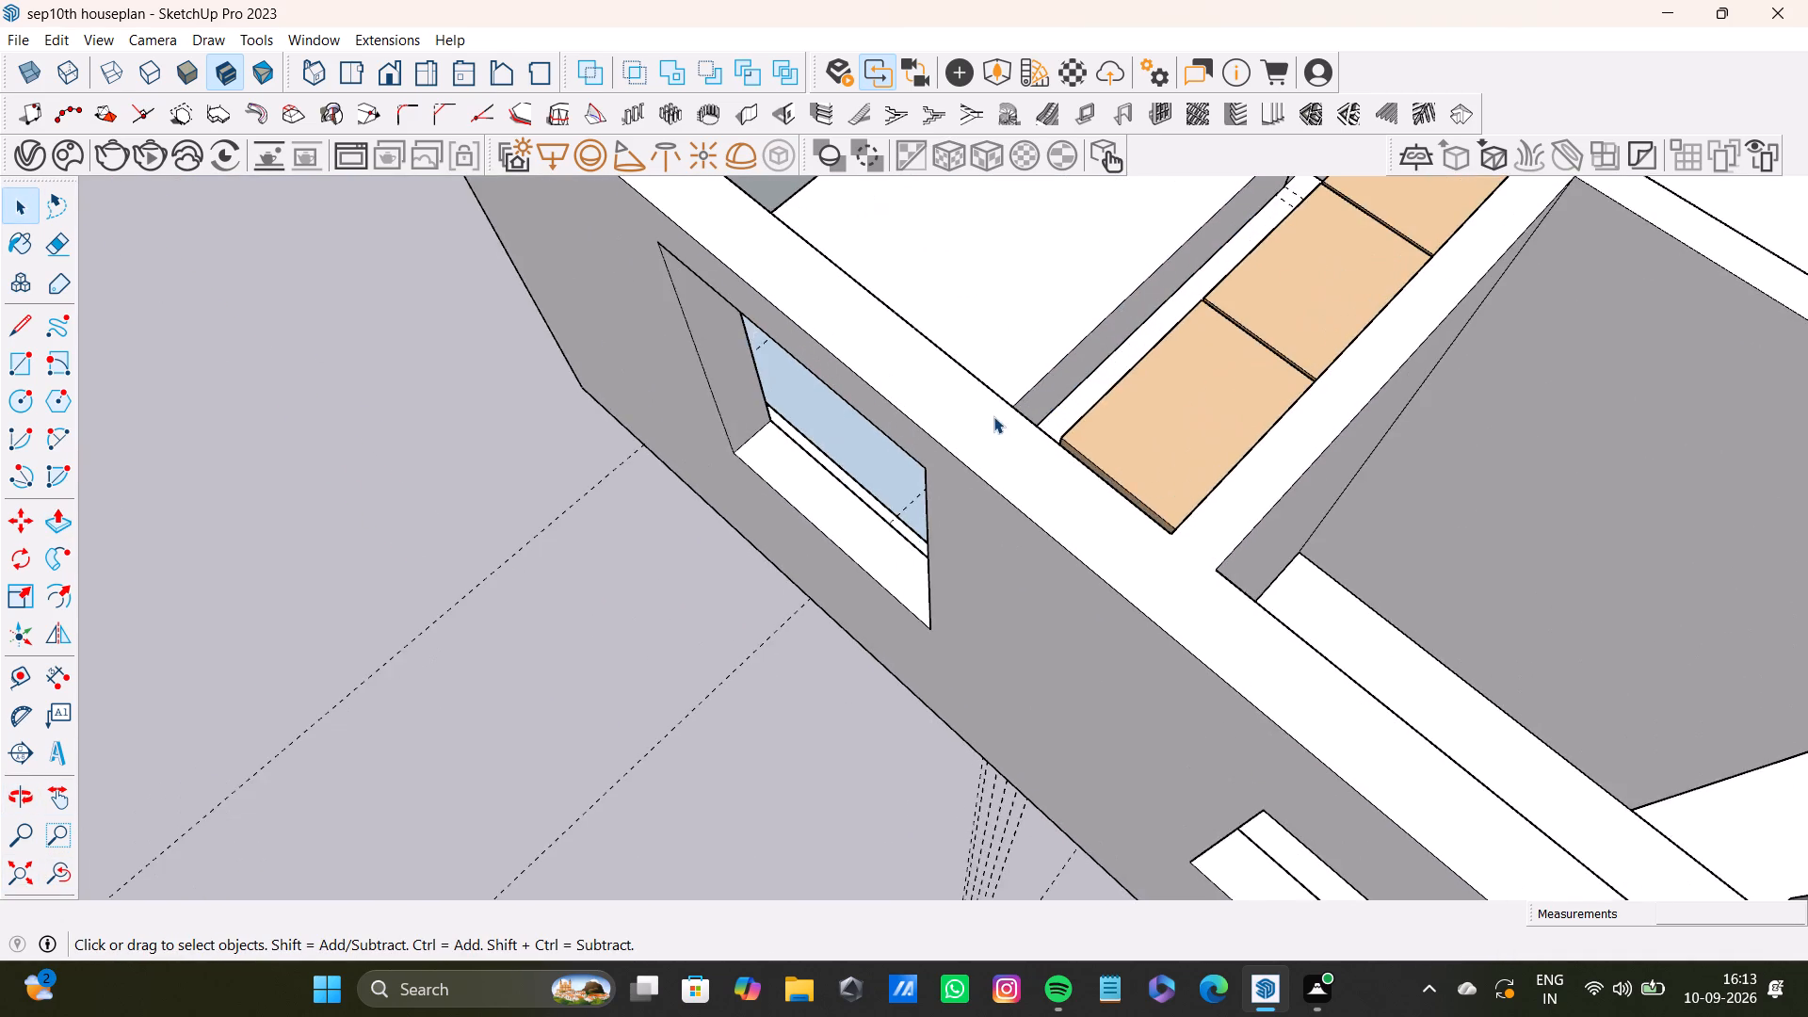
pyautogui.moveTo(1000, 416); pyautogui.dragTo(981, 538, button='middle')
pyautogui.scroll(8, 988, 505)
pyautogui.keyDown('shift'); pyautogui.click(969, 480); pyautogui.keyUp('shift')
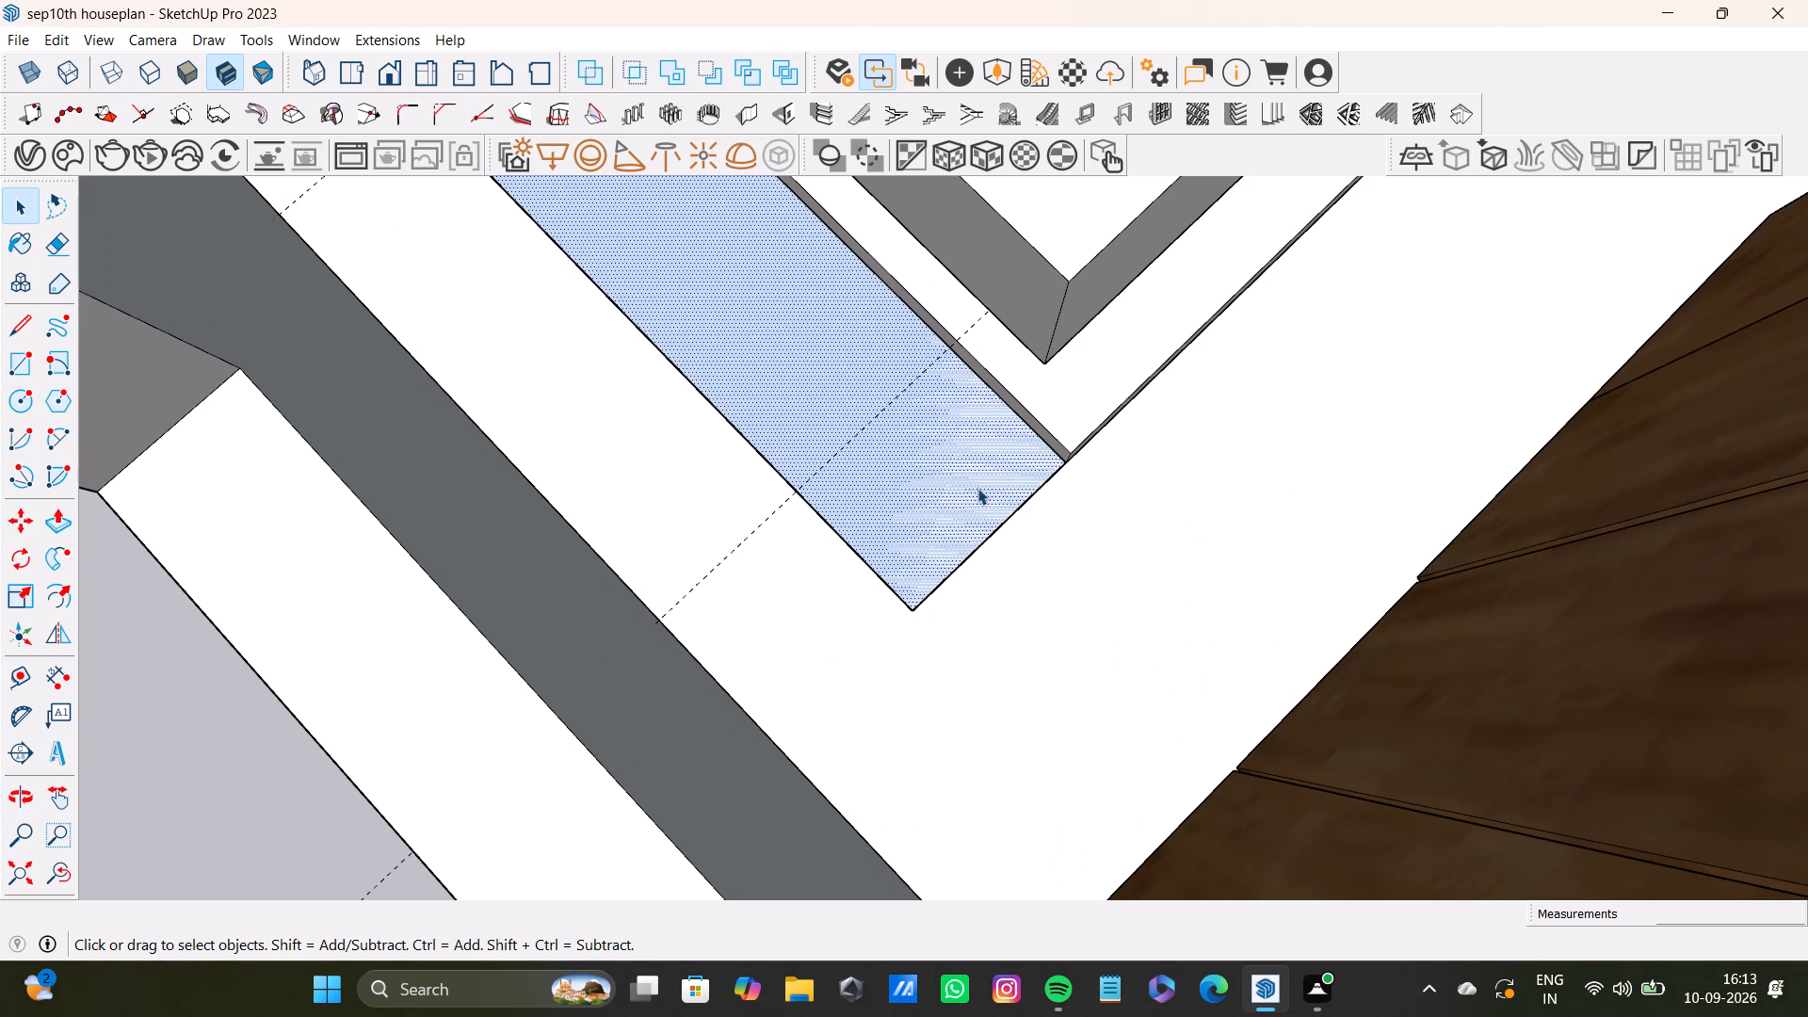
pyautogui.press('Delete')
pyautogui.click(990, 536)
pyautogui.press('Delete')
pyautogui.click(896, 590)
pyautogui.press('Delete')
# Delete the leftover narrow dark face along the wall beside the bed base's foot end.
pyautogui.scroll(-3, 890, 586)
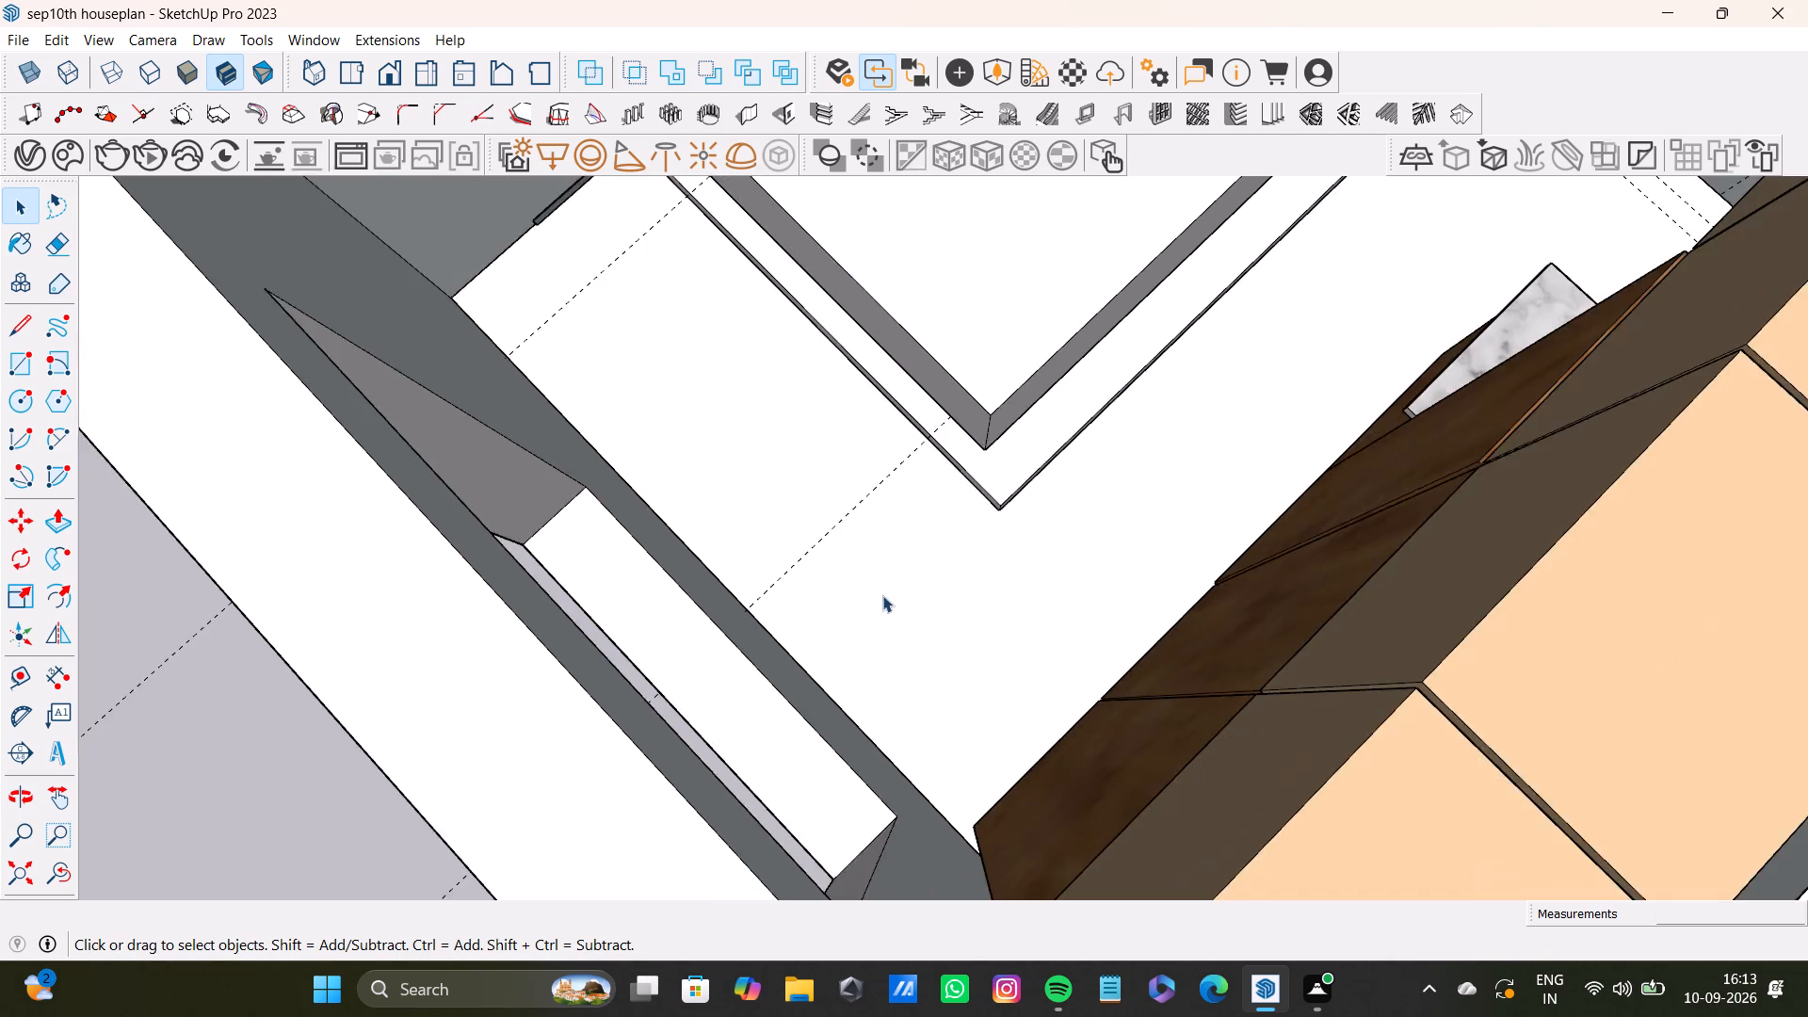
pyautogui.scroll(-7, 882, 595)
pyautogui.keyDown('shift'); pyautogui.scroll(1, 862, 498); pyautogui.keyUp('shift')
pyautogui.keyDown('shift'); pyautogui.moveTo(862, 498); pyautogui.dragTo(966, 623, button='middle'); pyautogui.keyUp('shift')
pyautogui.scroll(17, 774, 428)
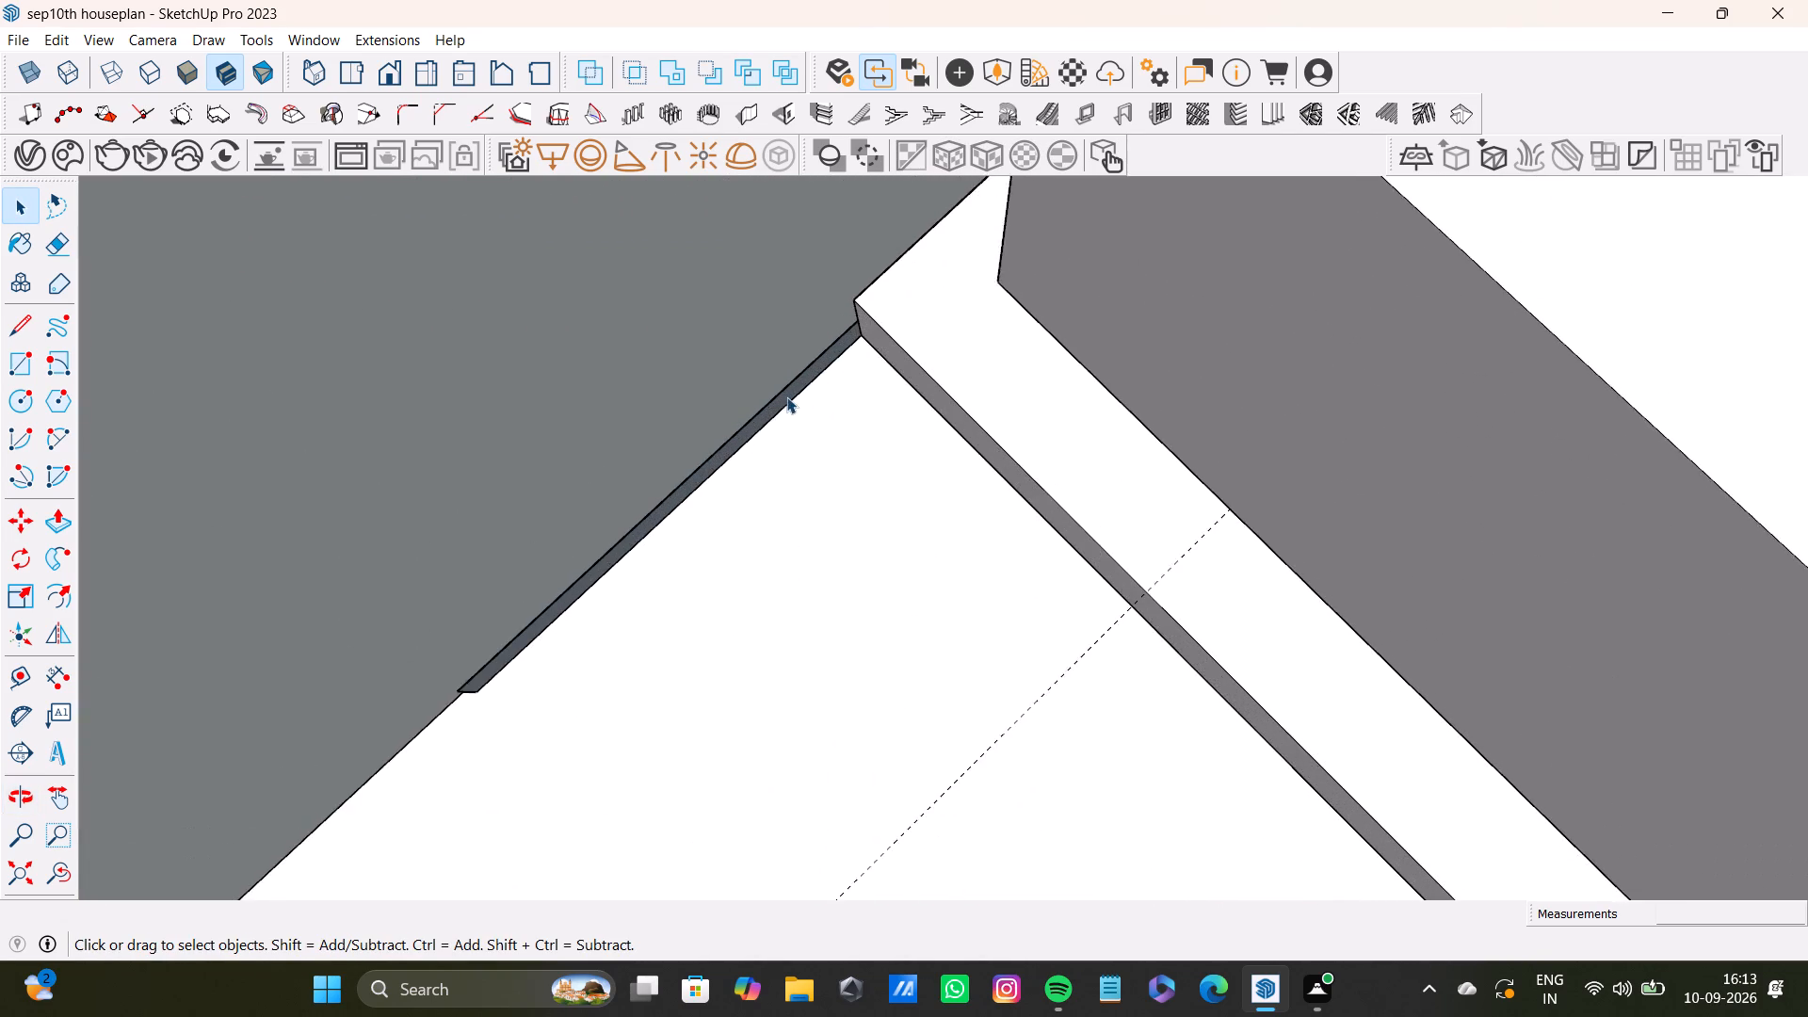
pyautogui.scroll(6, 786, 396)
pyautogui.click(774, 392)
pyautogui.press('Delete')
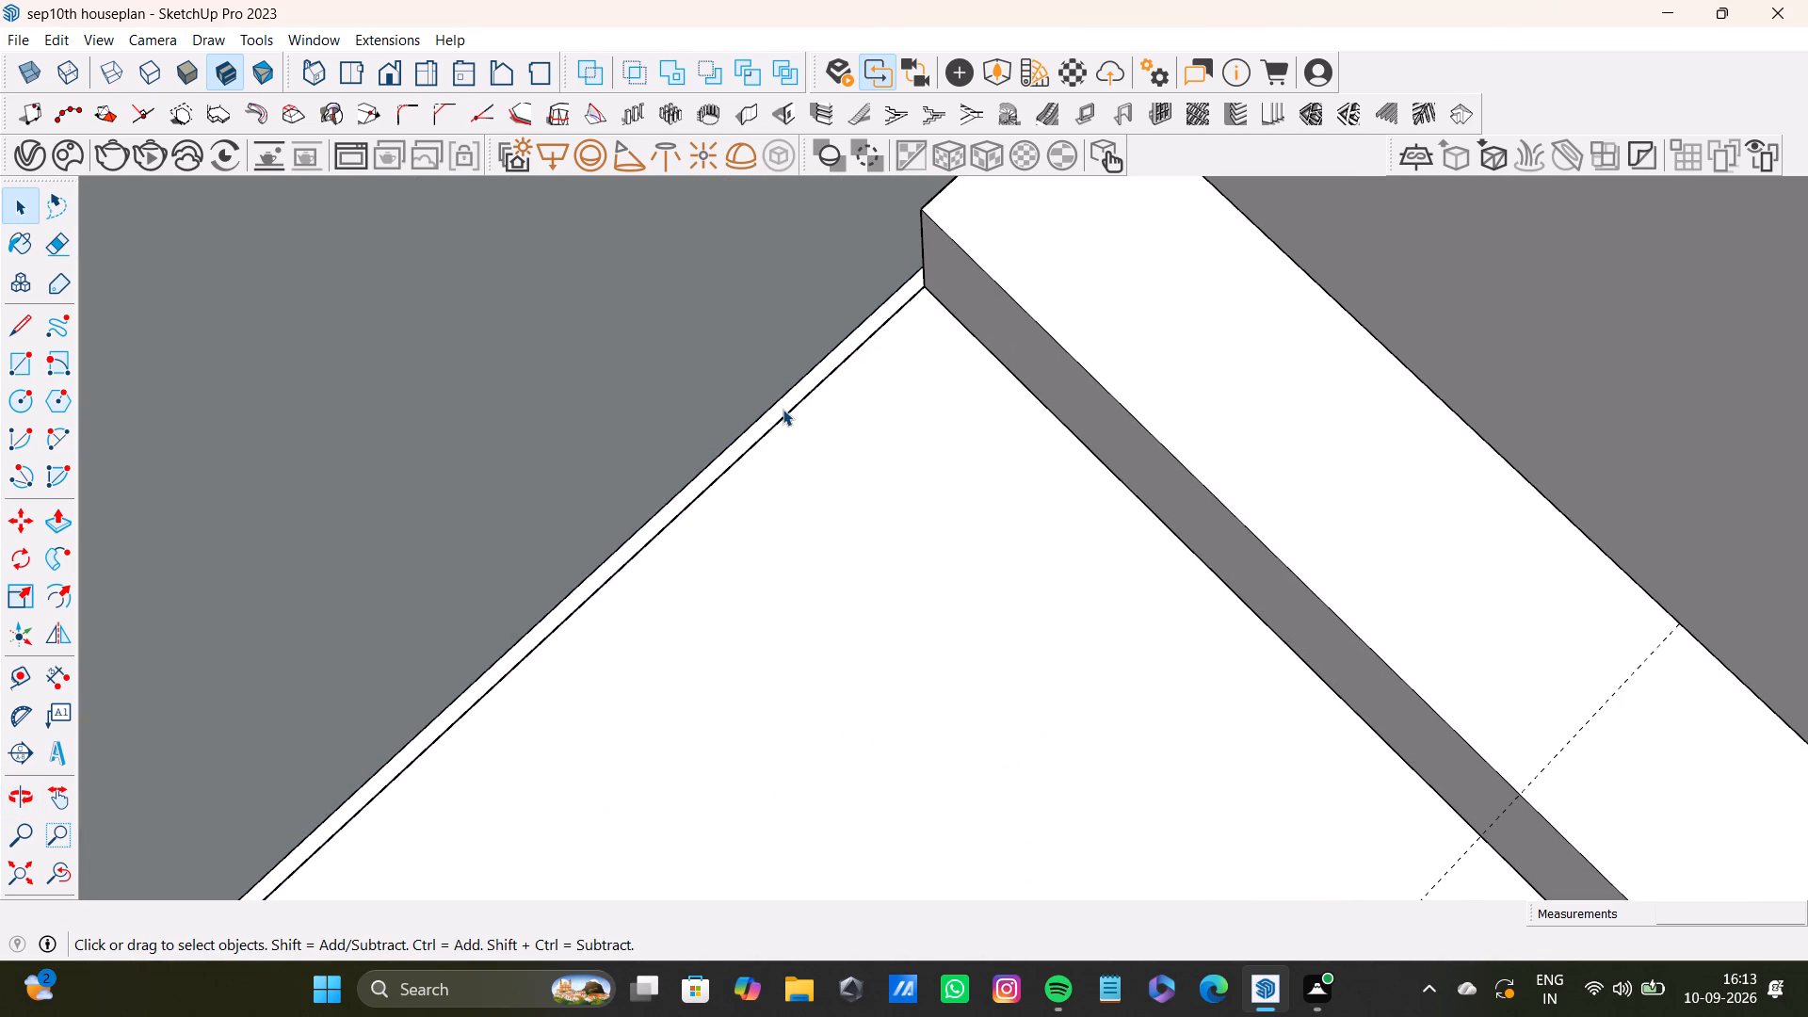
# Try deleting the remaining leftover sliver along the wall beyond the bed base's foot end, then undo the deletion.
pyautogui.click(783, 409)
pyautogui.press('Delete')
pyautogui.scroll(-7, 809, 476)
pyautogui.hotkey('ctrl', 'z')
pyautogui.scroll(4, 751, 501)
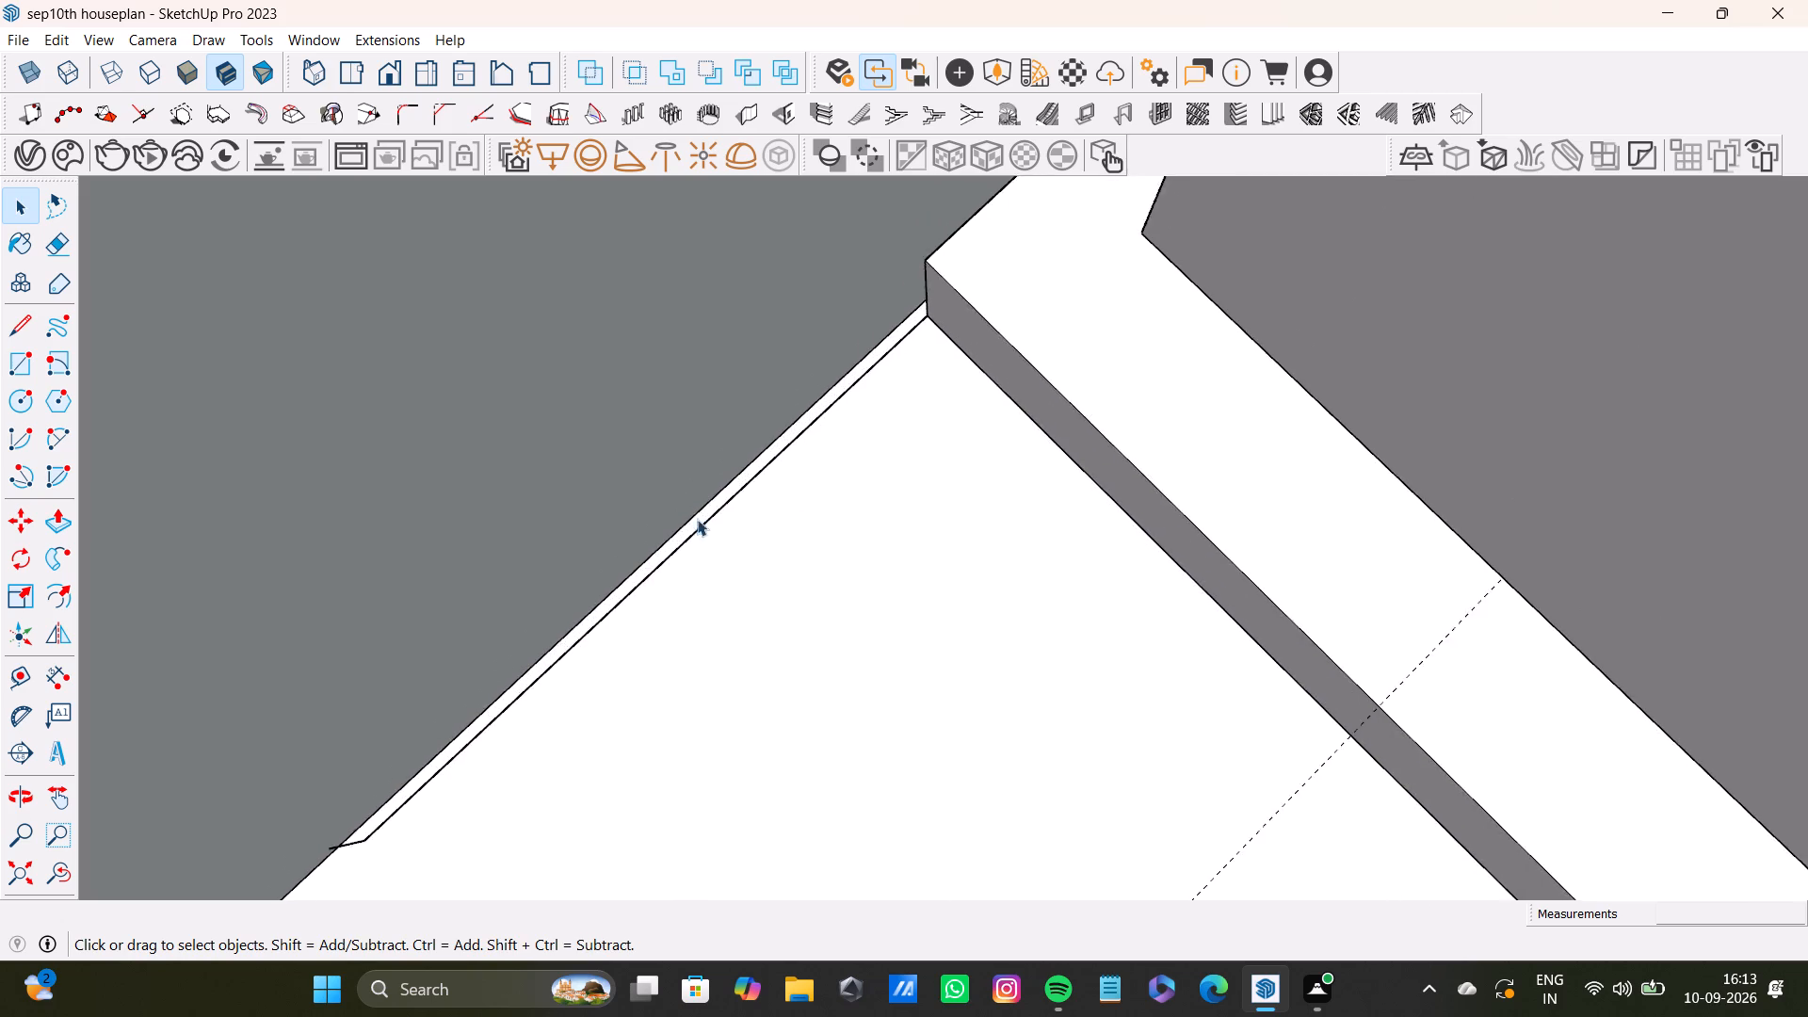
# Delete the short end edge and the long leftover edge of the sliver along the wall beyond the bed base's foot end.
pyautogui.scroll(3, 697, 519)
pyautogui.moveTo(705, 546); pyautogui.dragTo(605, 280, button='middle')
pyautogui.keyDown('shift'); pyautogui.scroll(-4, 684, 484); pyautogui.keyUp('shift')
pyautogui.keyDown('shift'); pyautogui.moveTo(691, 499); pyautogui.dragTo(829, 476, button='middle'); pyautogui.keyUp('shift')
pyautogui.scroll(7, 456, 568)
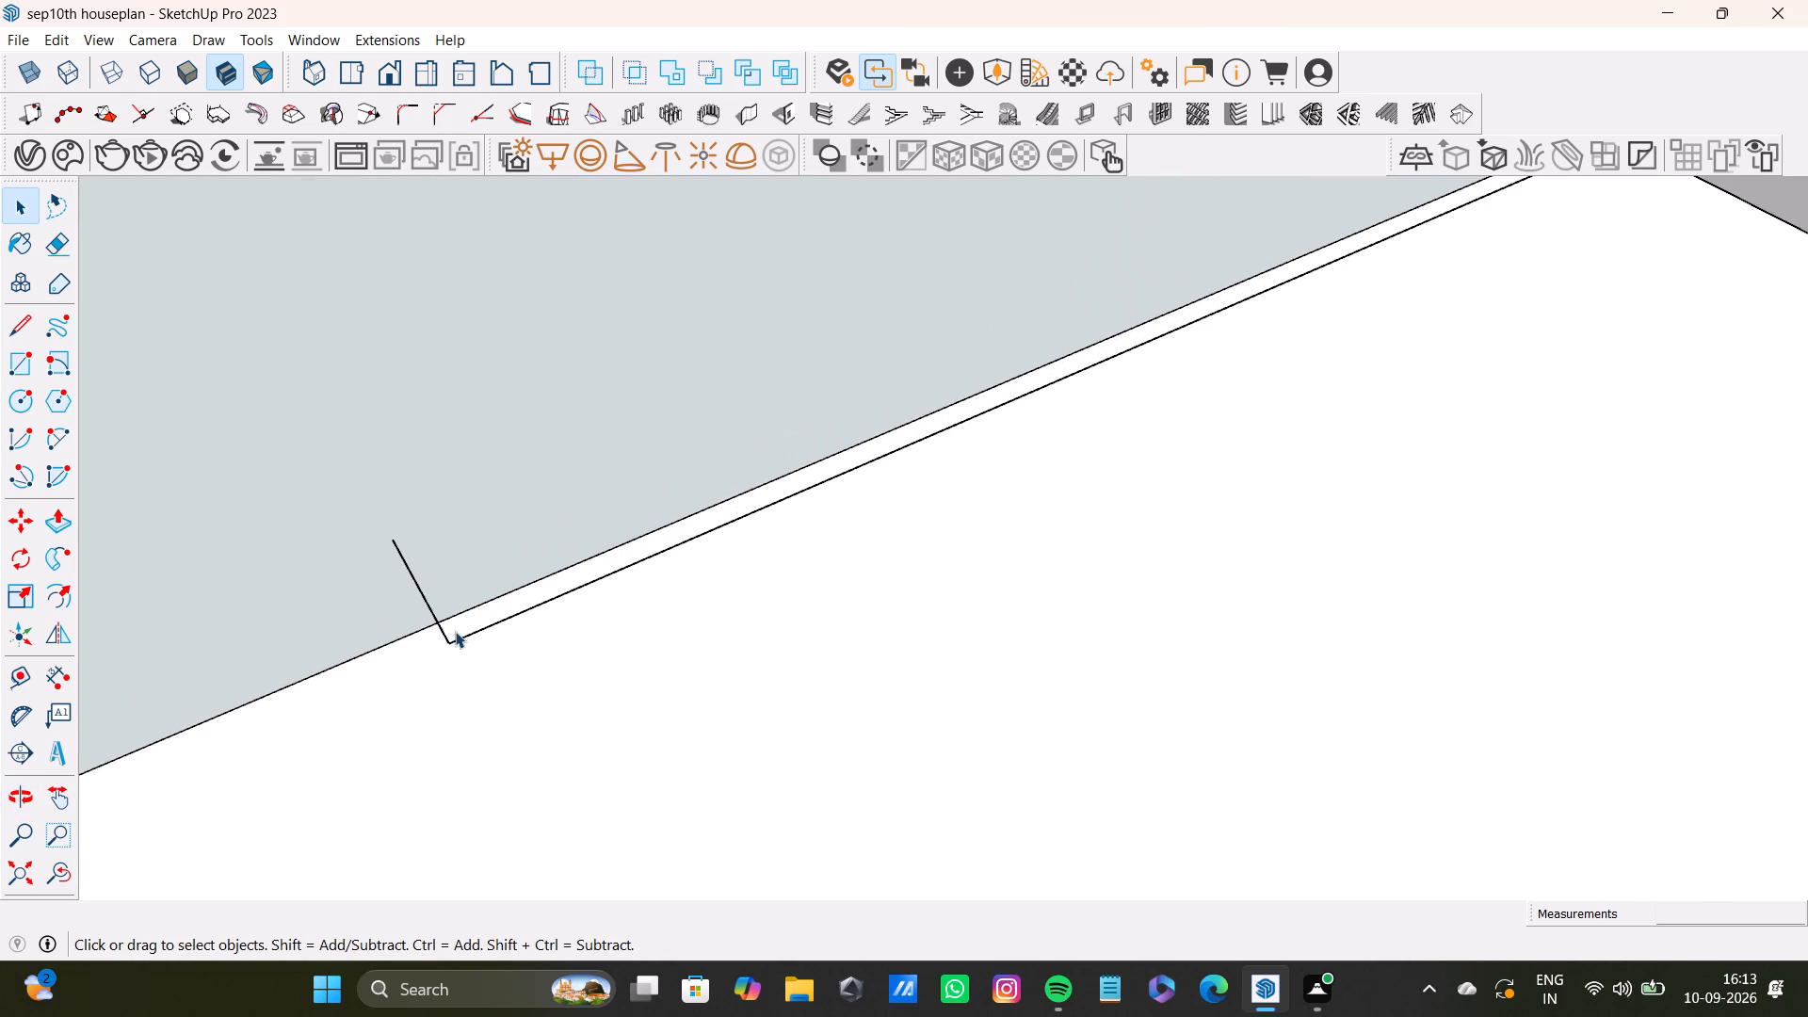
pyautogui.scroll(4, 455, 631)
pyautogui.click(448, 639)
pyautogui.press('Delete')
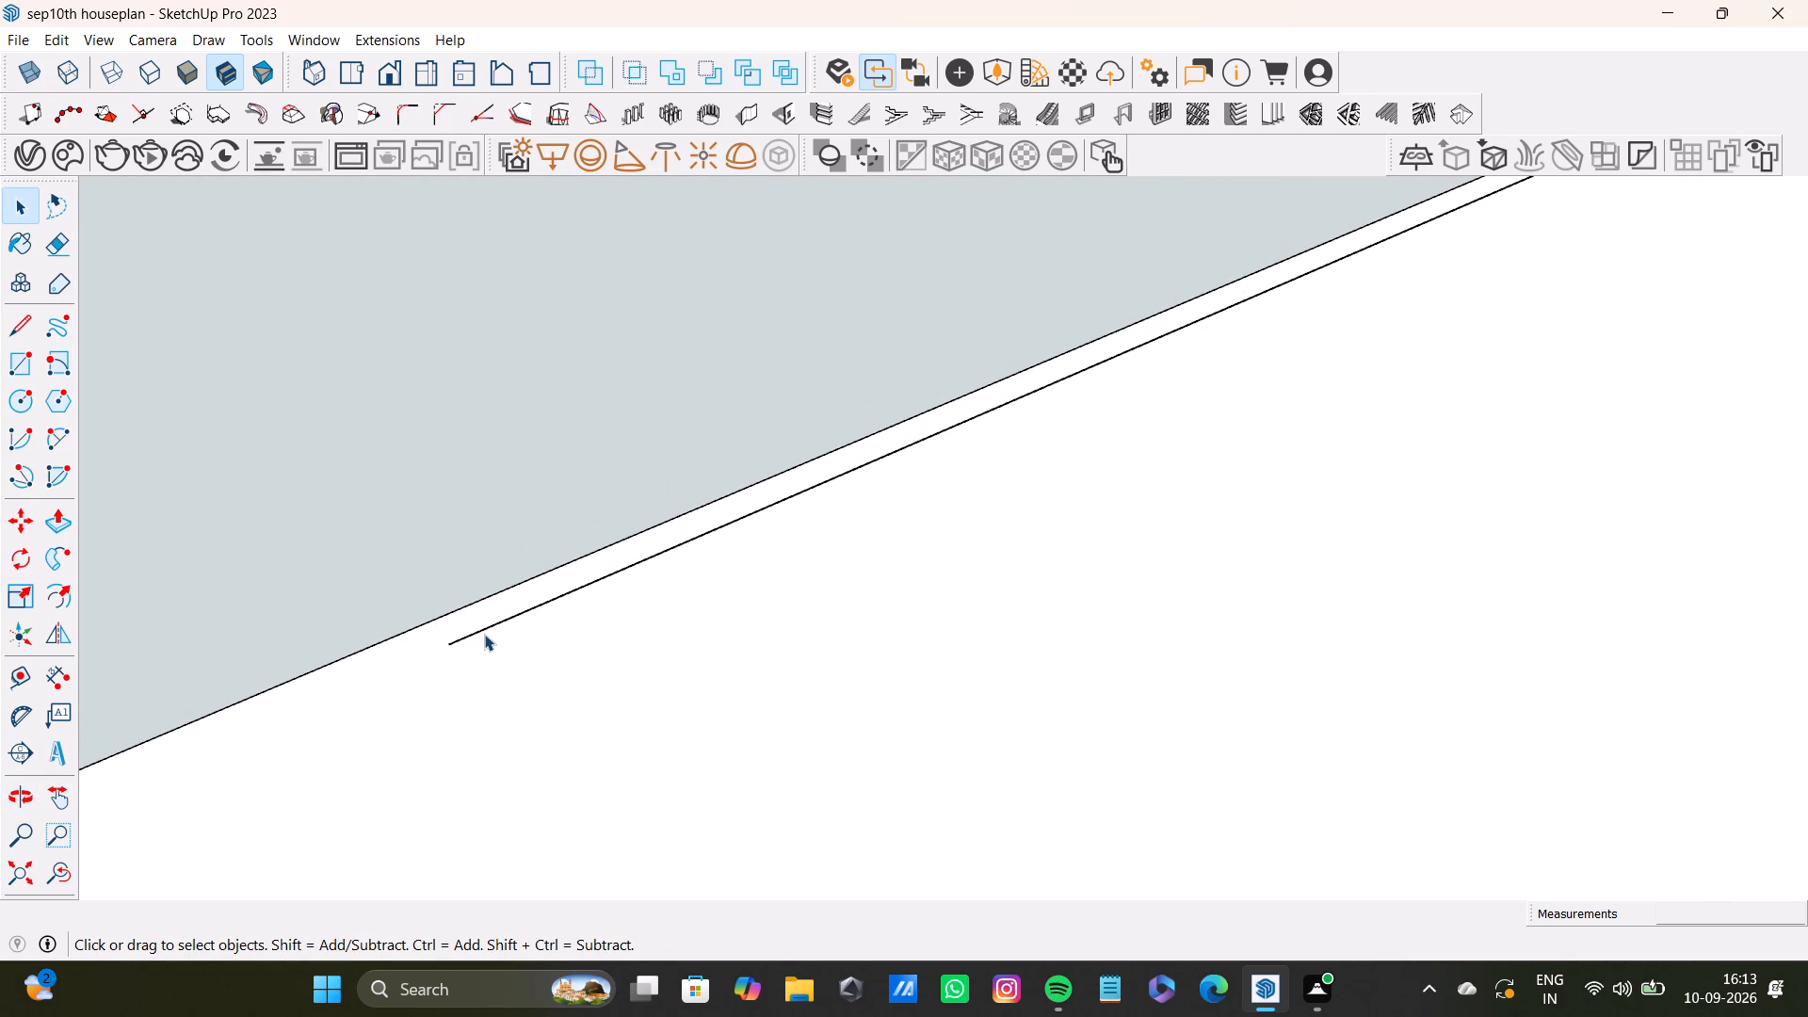
pyautogui.click(484, 630)
pyautogui.press('Delete')
# Open the bed group for editing and push the base's thin long side face inward towards the mattress block.
pyautogui.scroll(-20, 510, 613)
pyautogui.scroll(-4, 510, 613)
pyautogui.moveTo(618, 652); pyautogui.dragTo(631, 646, button='middle')
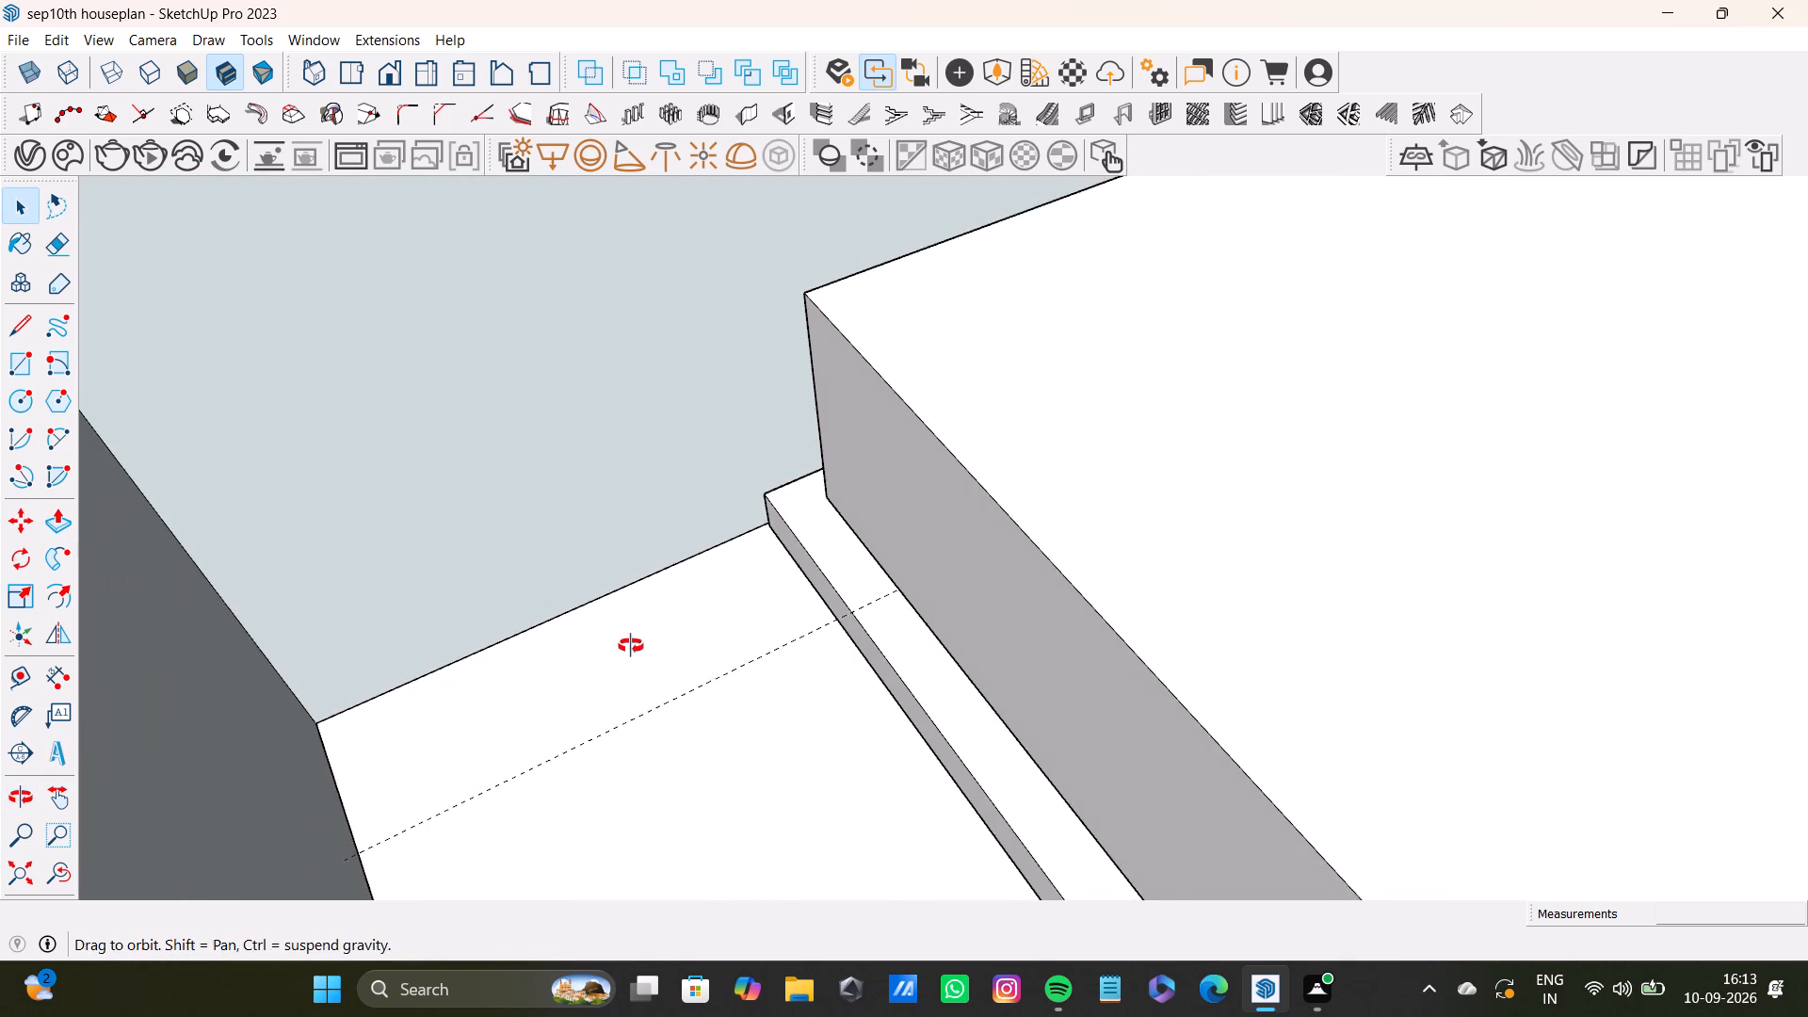
pyautogui.moveTo(631, 646); pyautogui.dragTo(713, 643, button='middle')
pyautogui.scroll(-9, 672, 669)
pyautogui.click(55, 870)
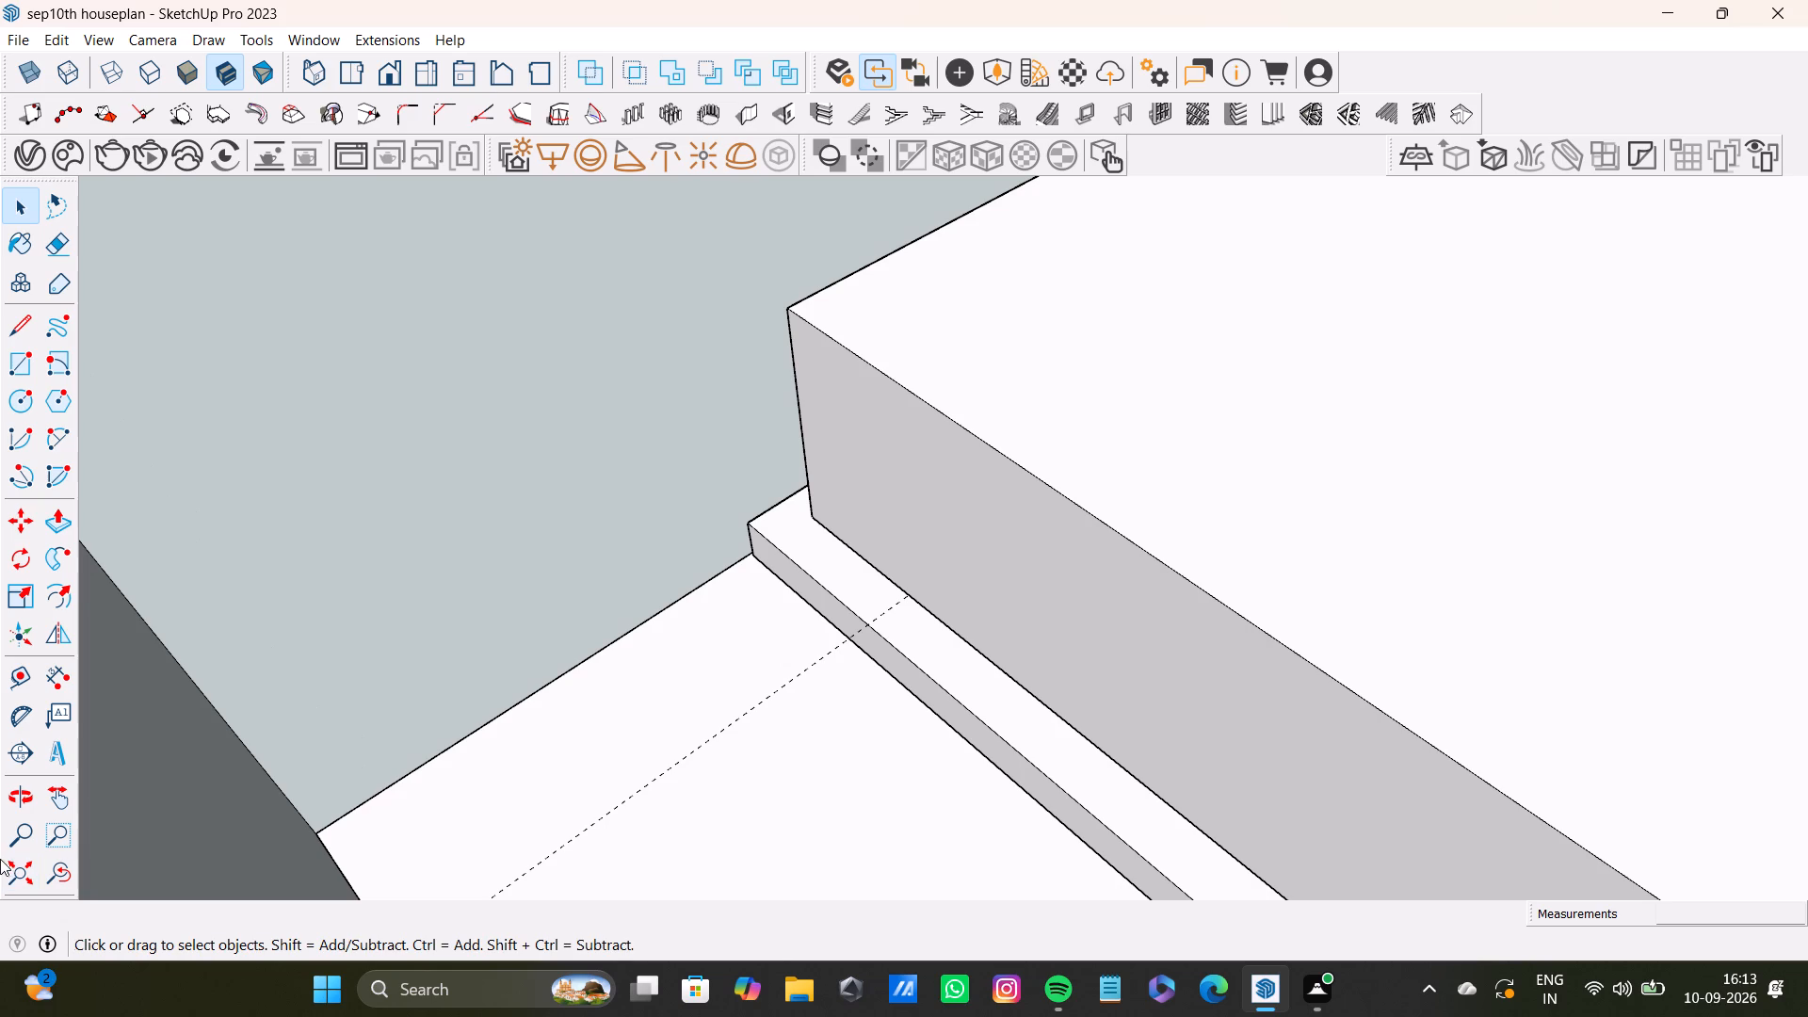
pyautogui.moveTo(592, 751); pyautogui.dragTo(824, 838, button='middle')
pyautogui.click(20, 865)
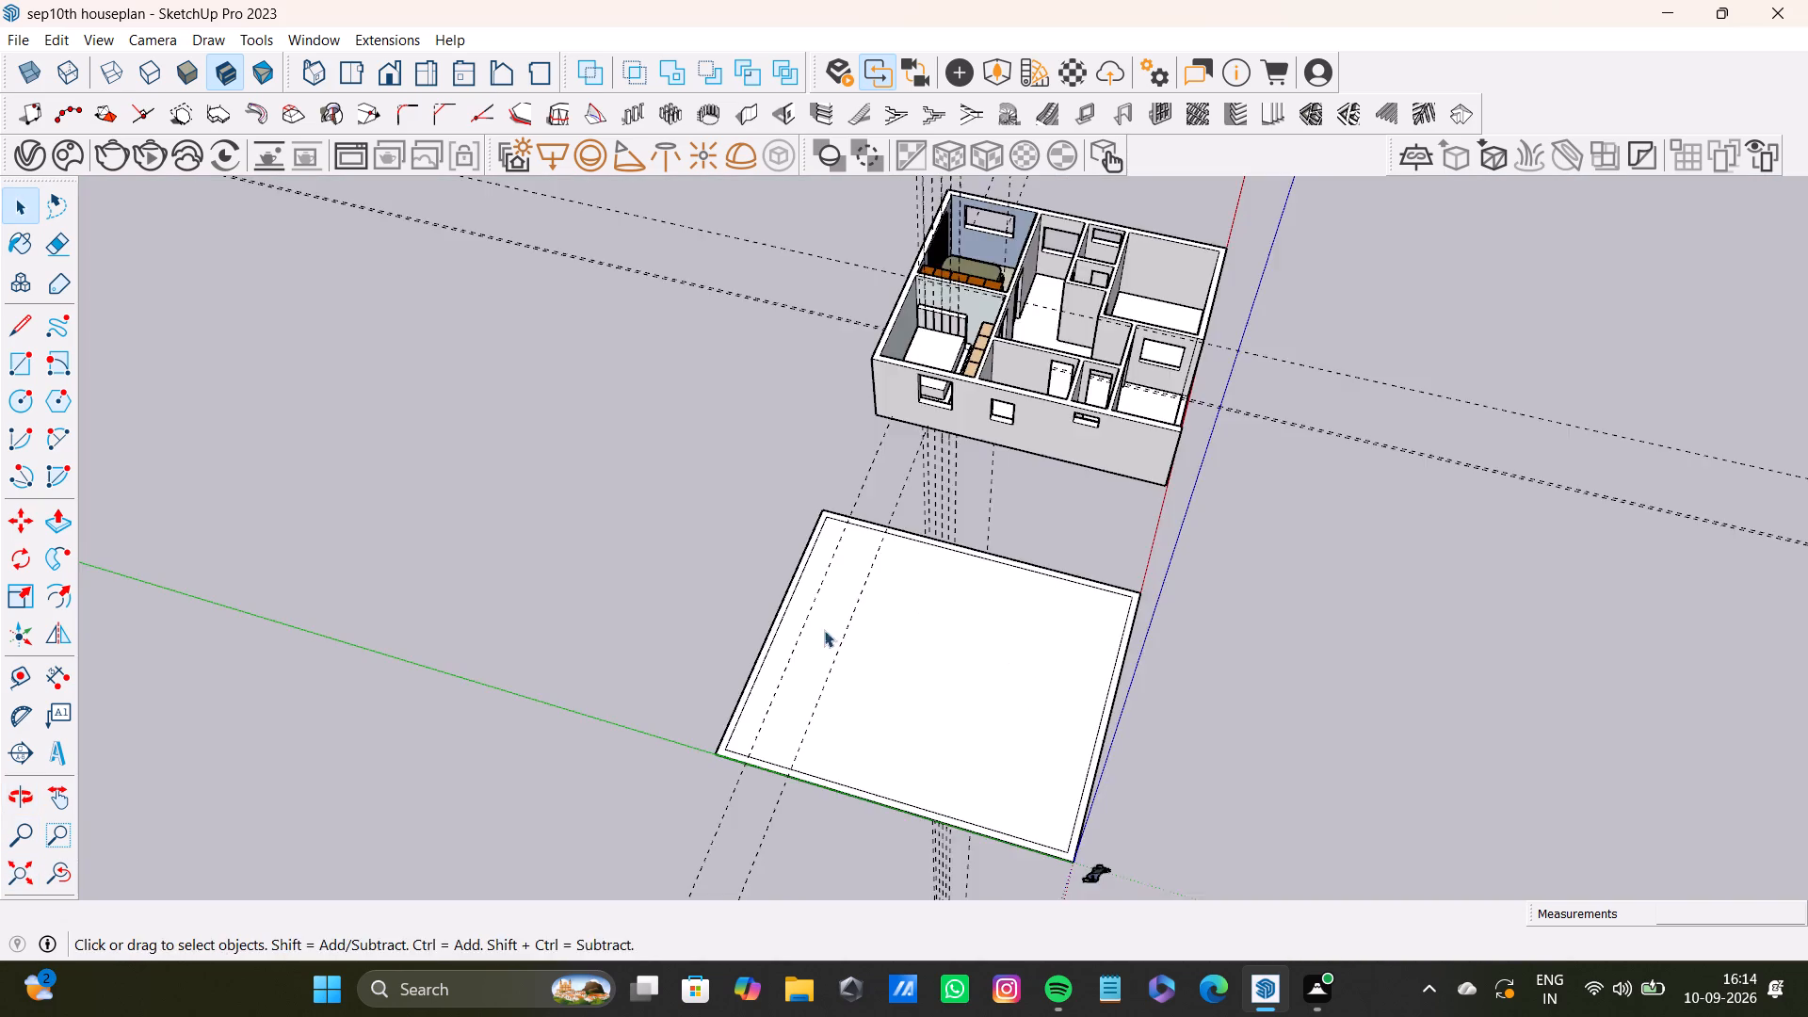
pyautogui.moveTo(945, 492); pyautogui.dragTo(949, 627, button='middle')
pyautogui.scroll(16, 1005, 388)
pyautogui.moveTo(951, 354); pyautogui.dragTo(955, 354, button='middle')
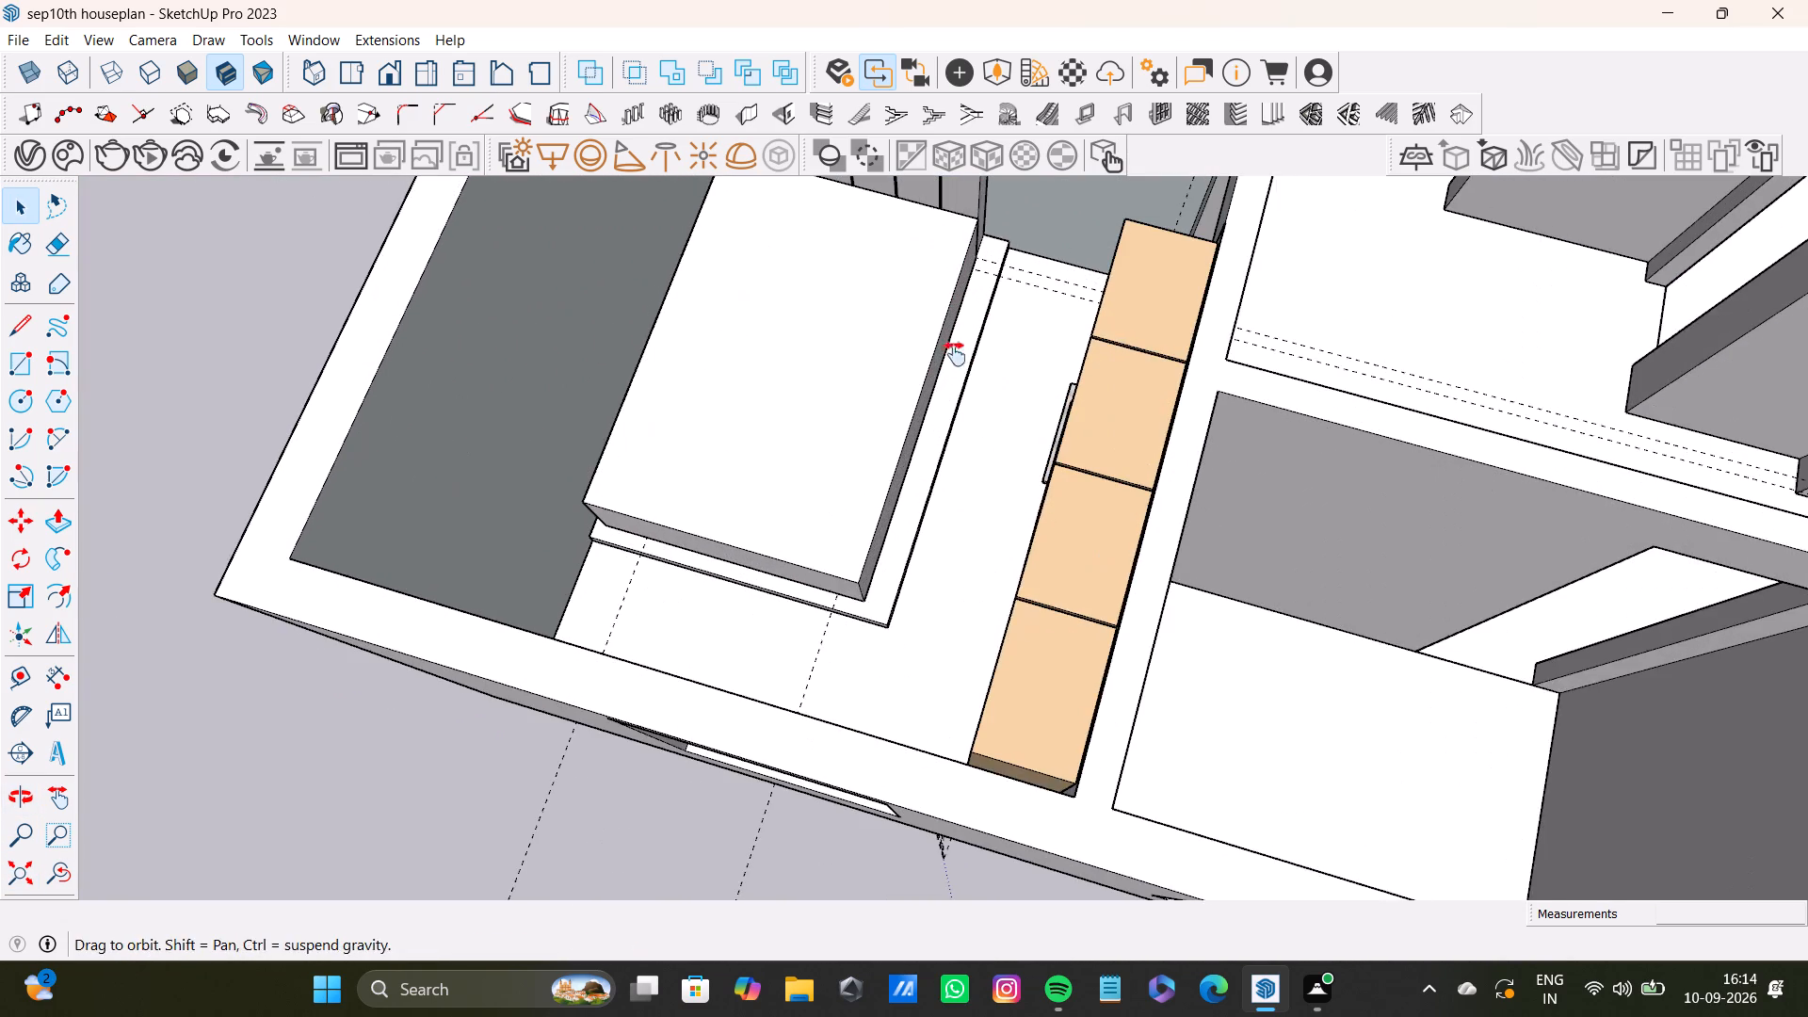
pyautogui.moveTo(955, 354); pyautogui.dragTo(1016, 471, button='middle')
pyautogui.scroll(5, 1033, 497)
pyautogui.moveTo(1052, 515); pyautogui.dragTo(875, 551, button='middle')
pyautogui.scroll(-1, 873, 552)
pyautogui.scroll(3, 885, 583)
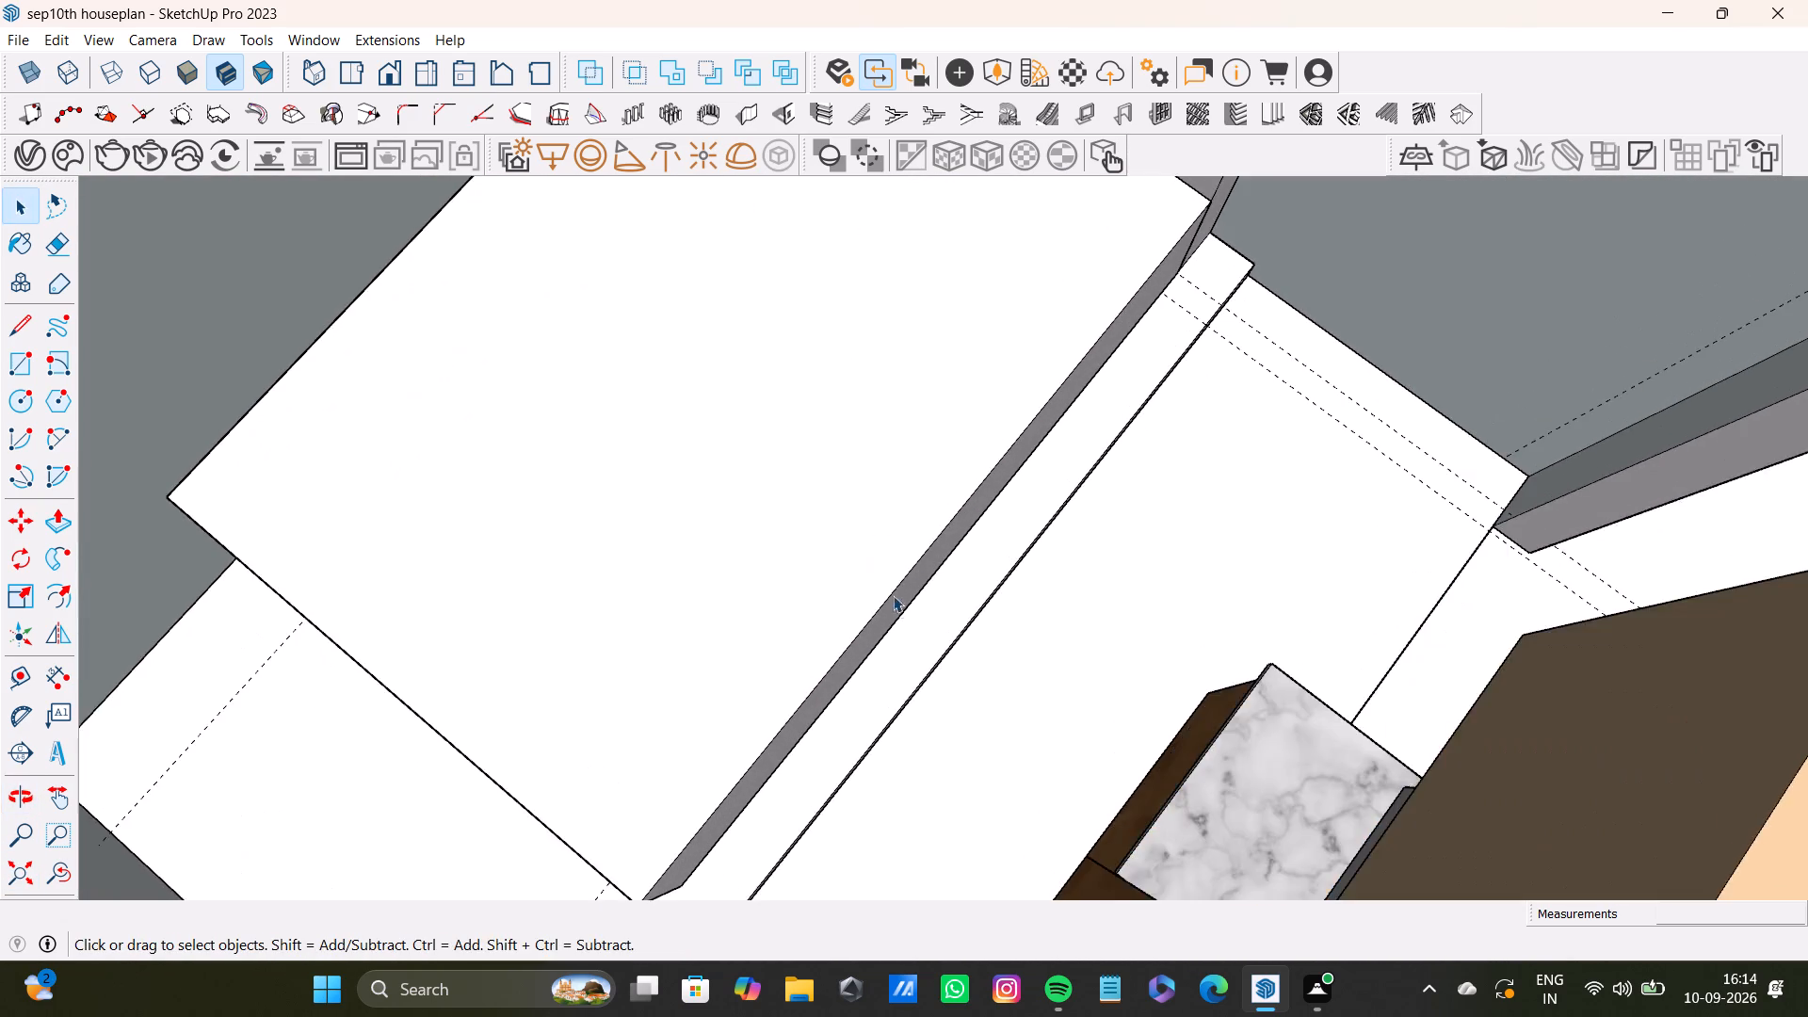
pyautogui.moveTo(910, 608); pyautogui.dragTo(905, 488, button='middle')
pyautogui.keyDown('shift'); pyautogui.scroll(3, 910, 513); pyautogui.keyUp('shift')
pyautogui.moveTo(909, 605); pyautogui.dragTo(1073, 489, button='middle')
pyautogui.scroll(2, 987, 574)
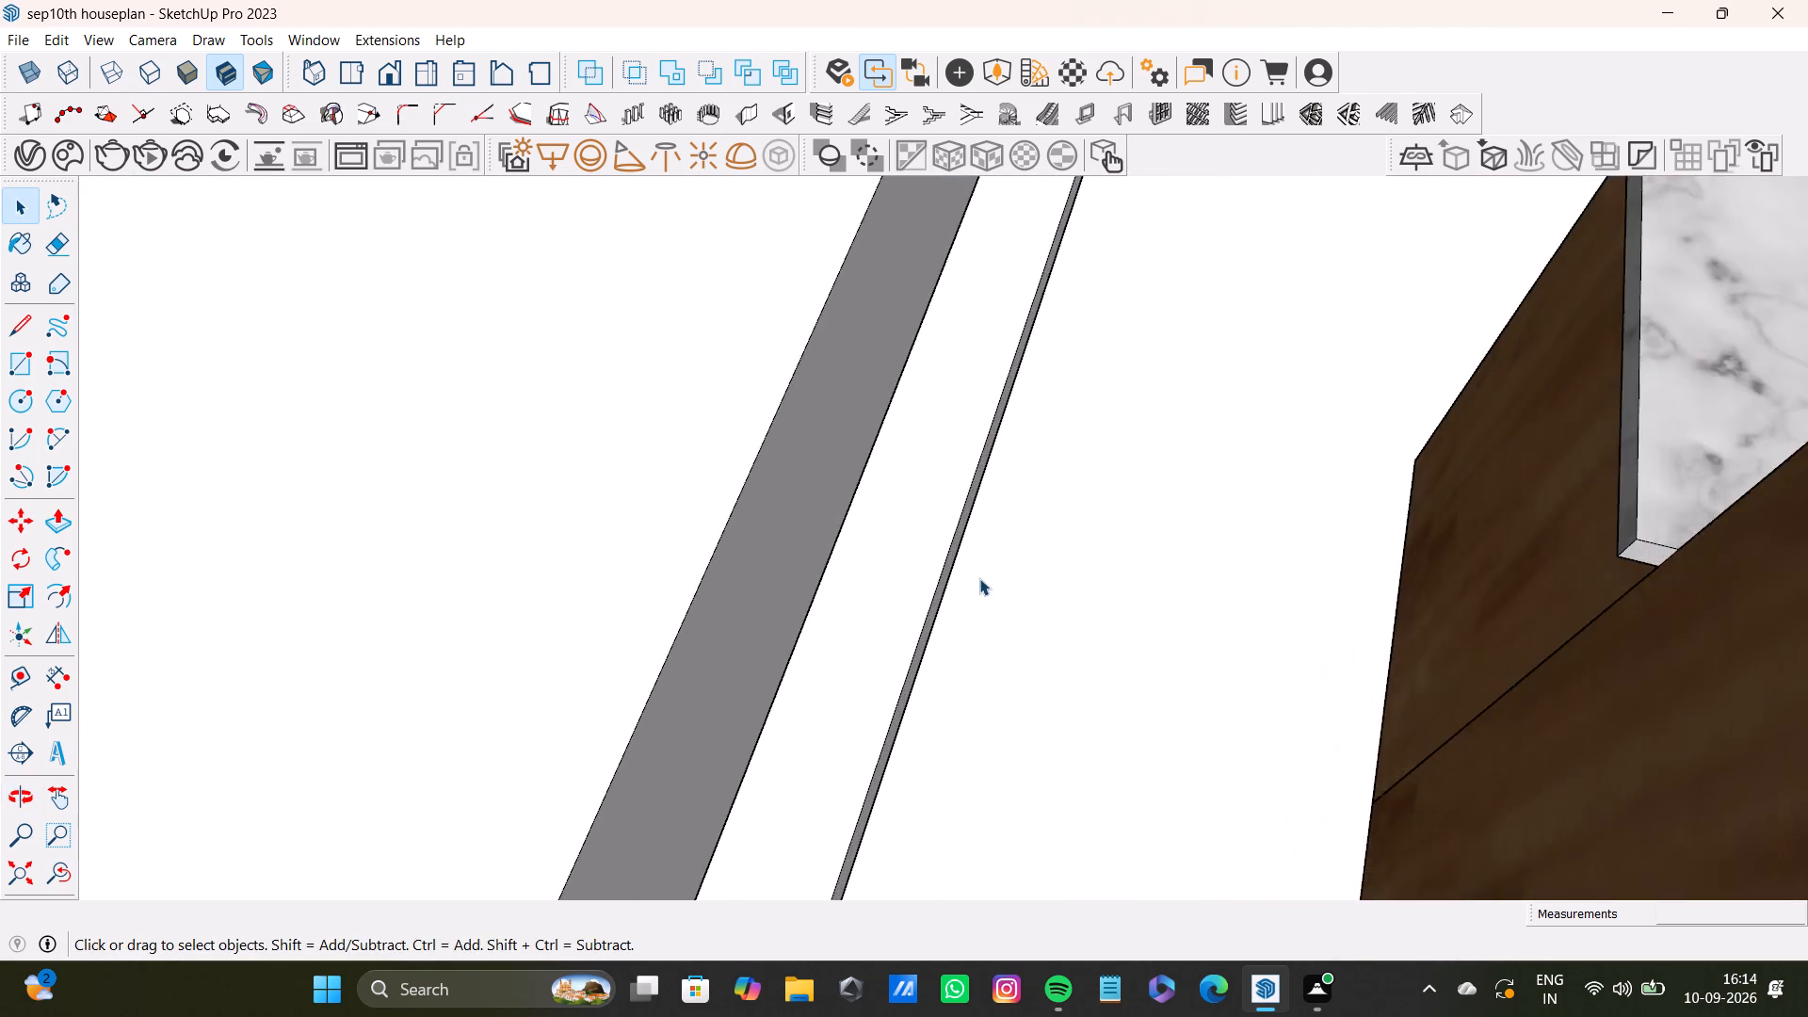
pyautogui.scroll(2, 979, 578)
pyautogui.moveTo(950, 612); pyautogui.dragTo(962, 448, button='middle')
pyautogui.scroll(3, 925, 546)
pyautogui.keyDown('shift'); pyautogui.moveTo(912, 567); pyautogui.dragTo(964, 324, button='middle'); pyautogui.keyUp('shift')
pyautogui.scroll(2, 910, 542)
pyautogui.scroll(-6, 866, 541)
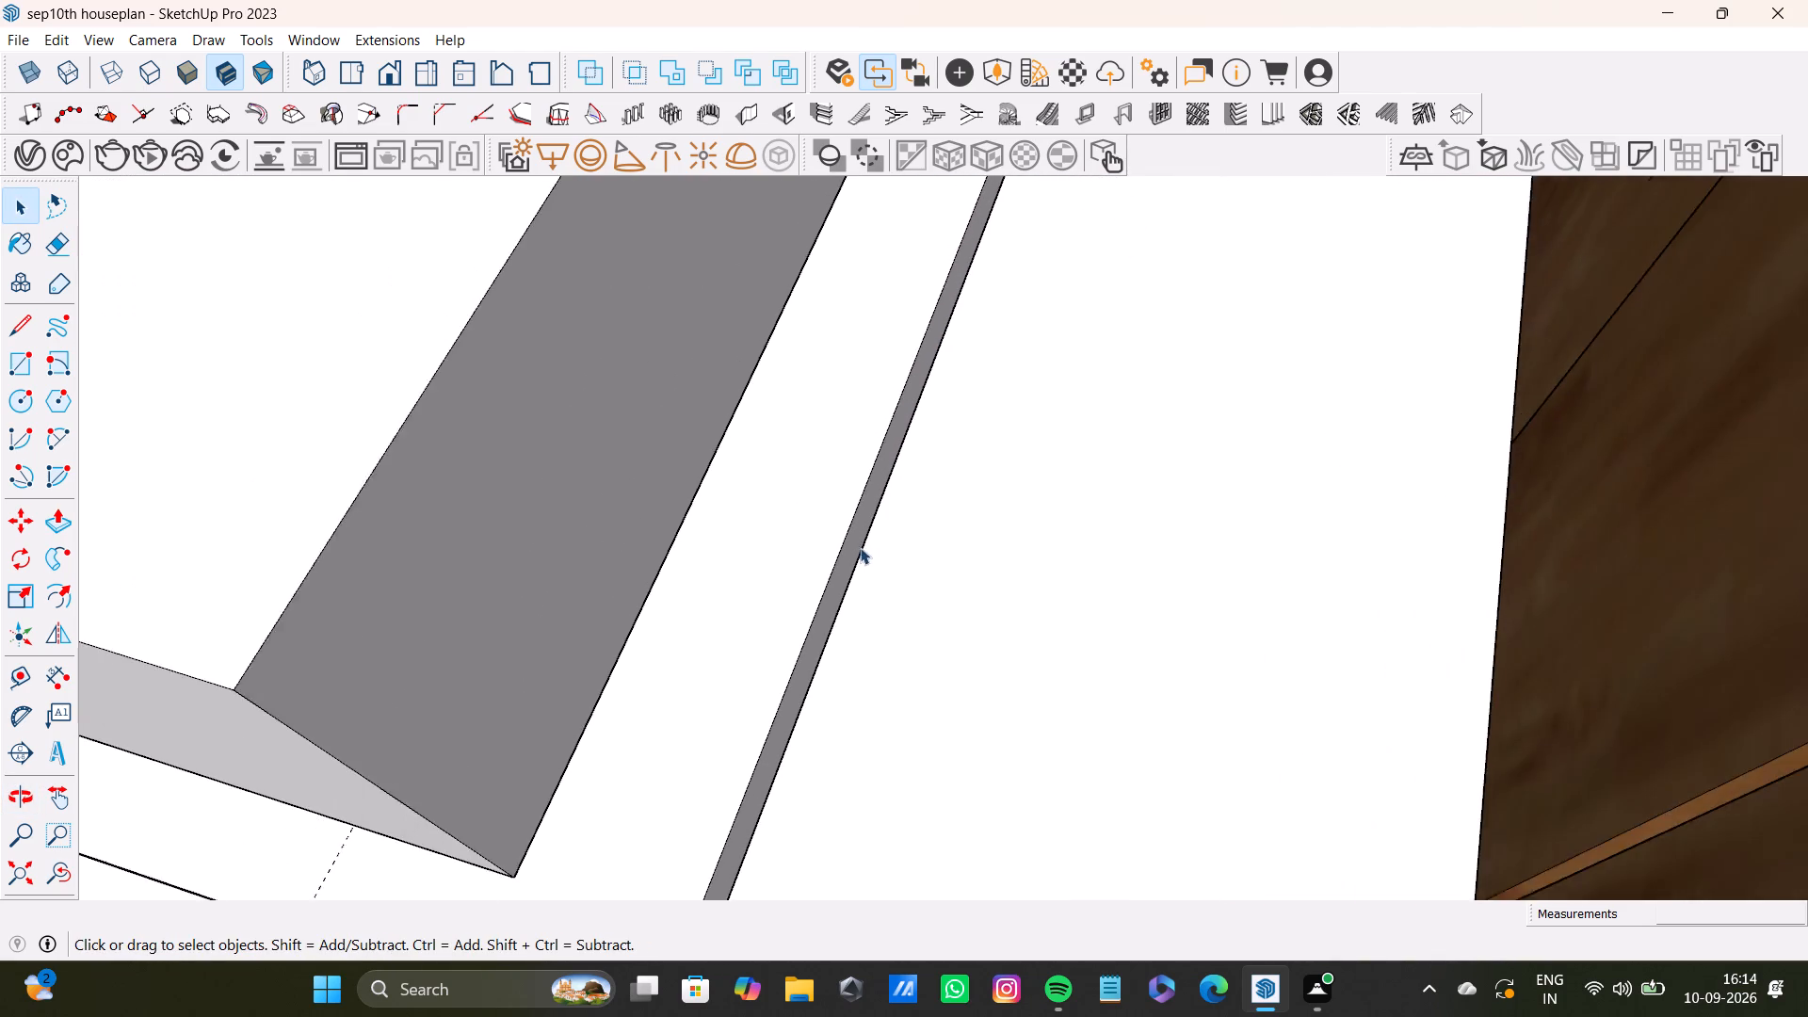
pyautogui.scroll(-1, 860, 547)
pyautogui.keyDown('shift'); pyautogui.moveTo(859, 546); pyautogui.dragTo(884, 398, button='middle'); pyautogui.keyUp('shift')
pyautogui.scroll(3, 821, 553)
pyautogui.click(796, 615)
pyautogui.doubleClick(795, 617)
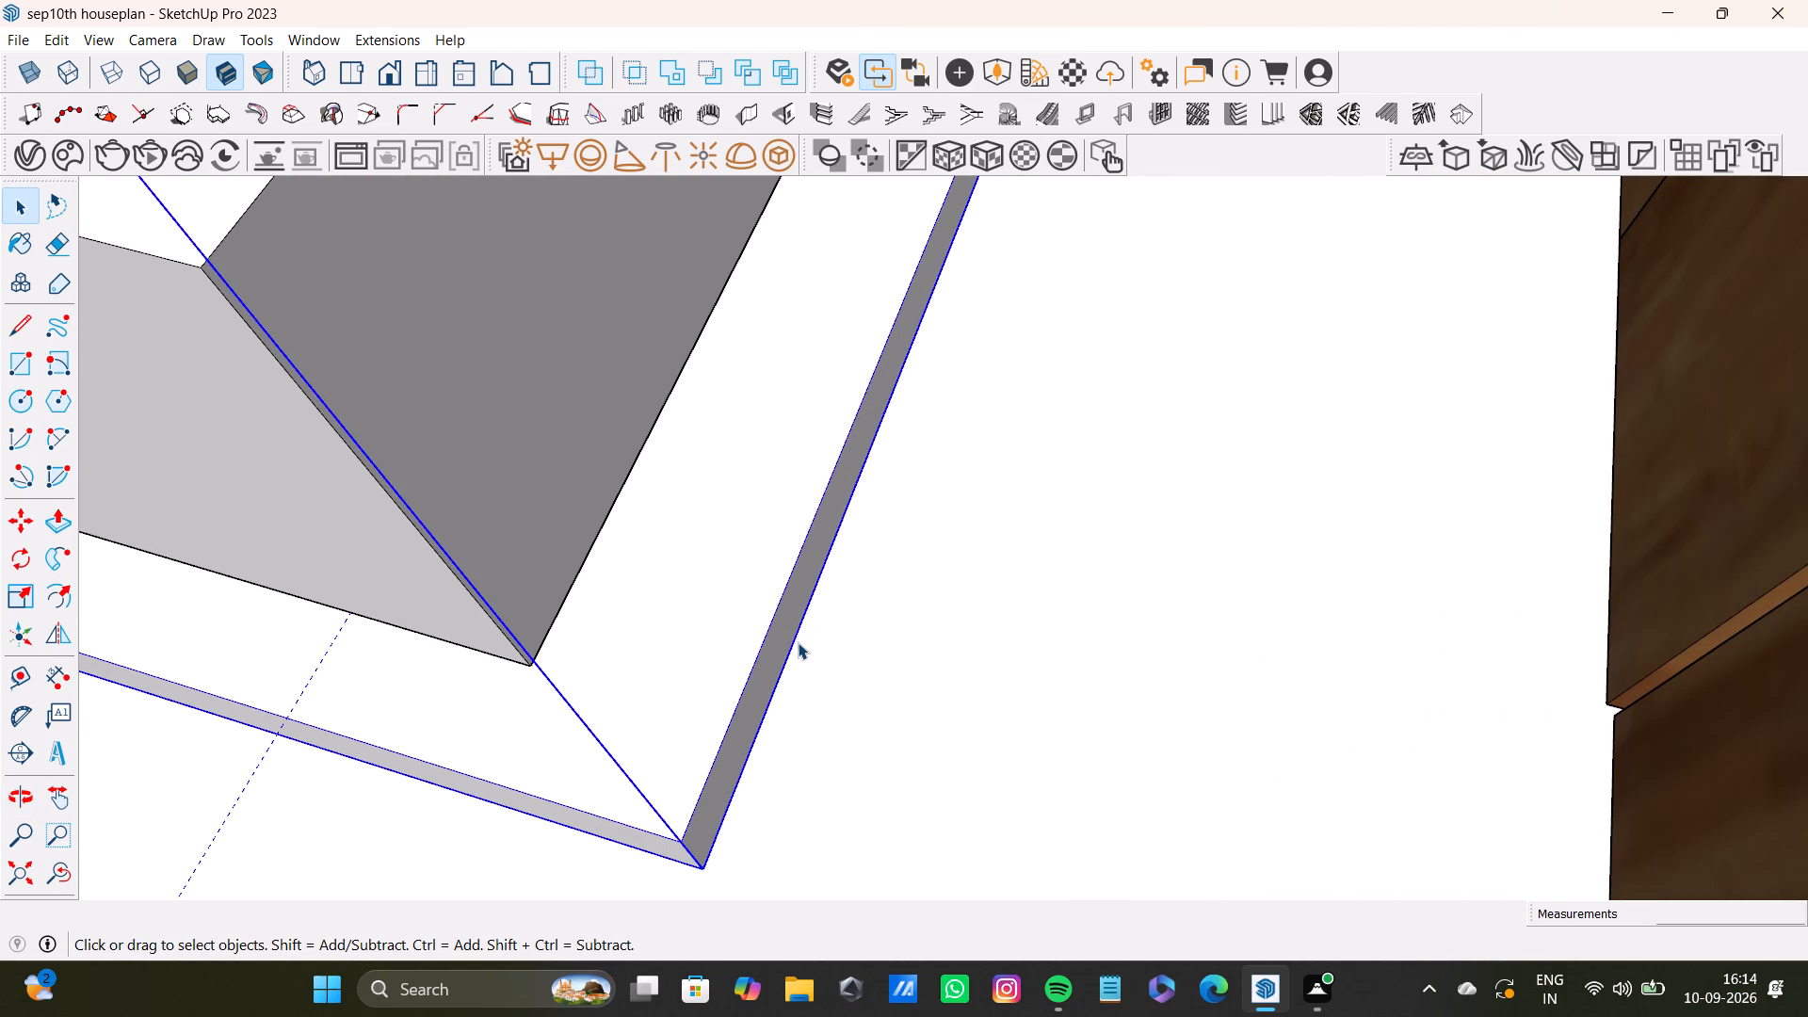
pyautogui.click(796, 640)
pyautogui.tripleClick(788, 639)
pyautogui.click(785, 641)
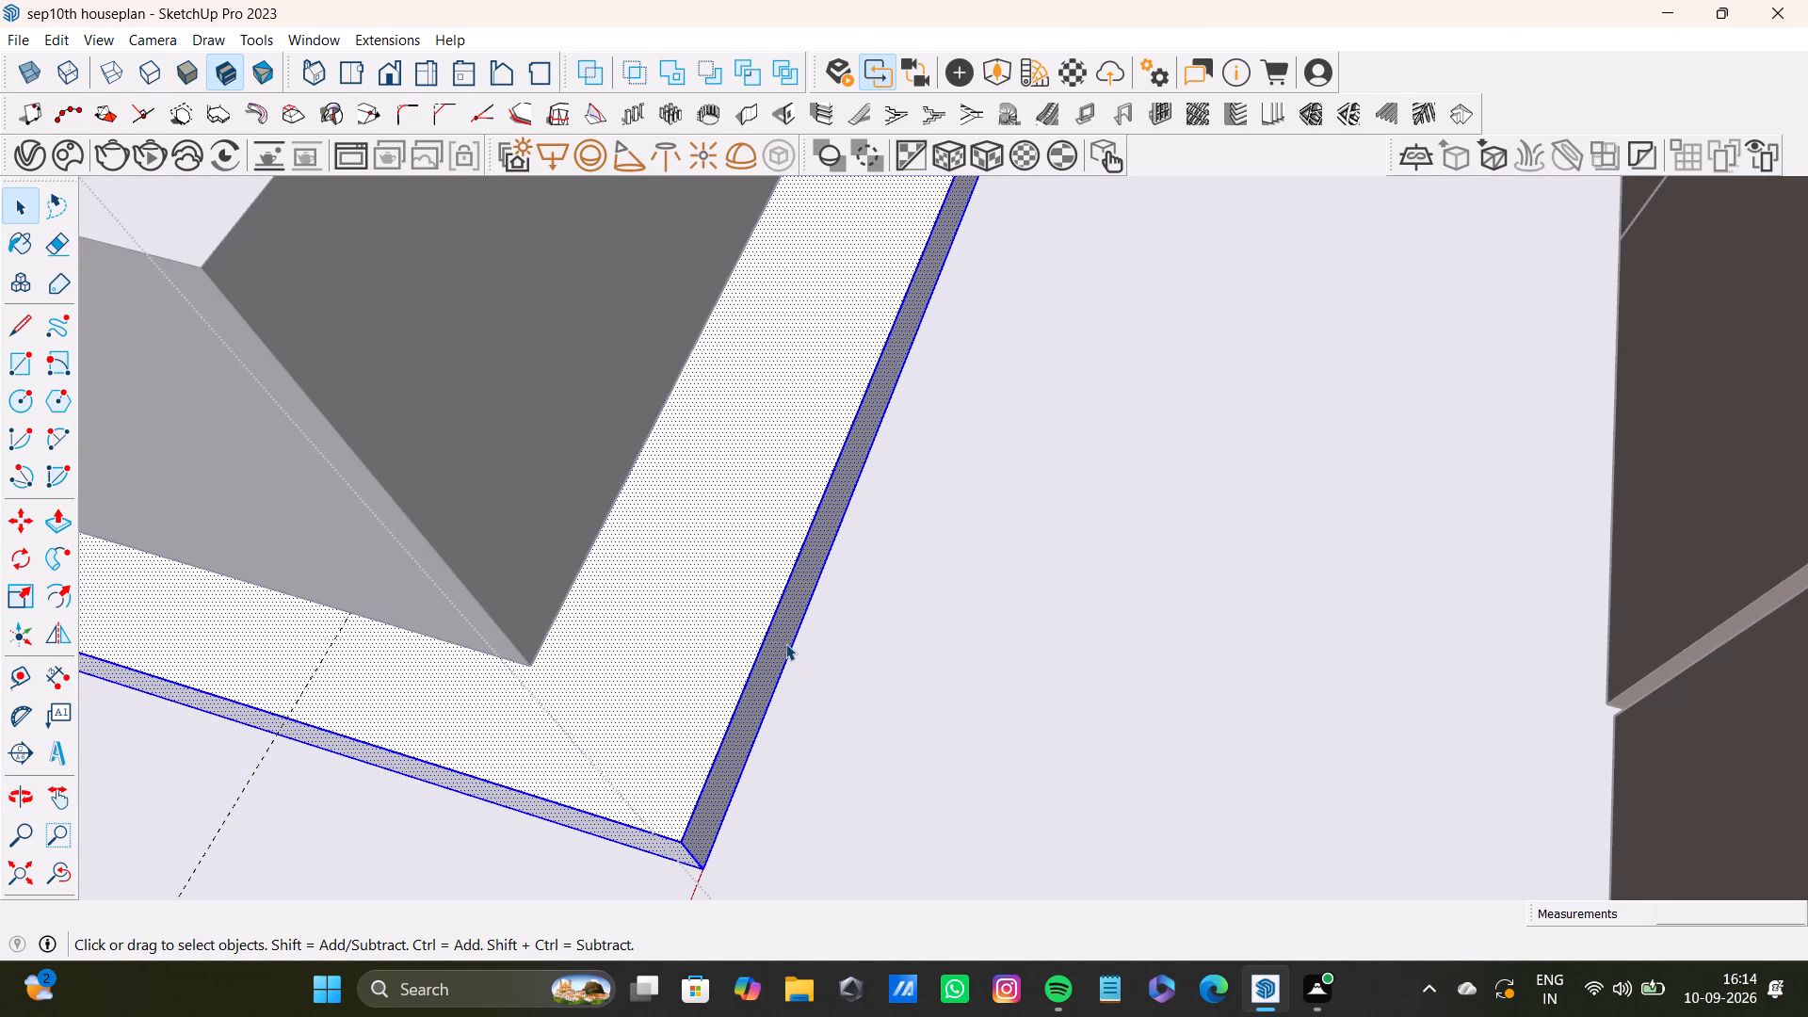
pyautogui.press('p')
pyautogui.moveTo(776, 652); pyautogui.dragTo(699, 622)
pyautogui.press('space')
pyautogui.scroll(-13, 707, 612)
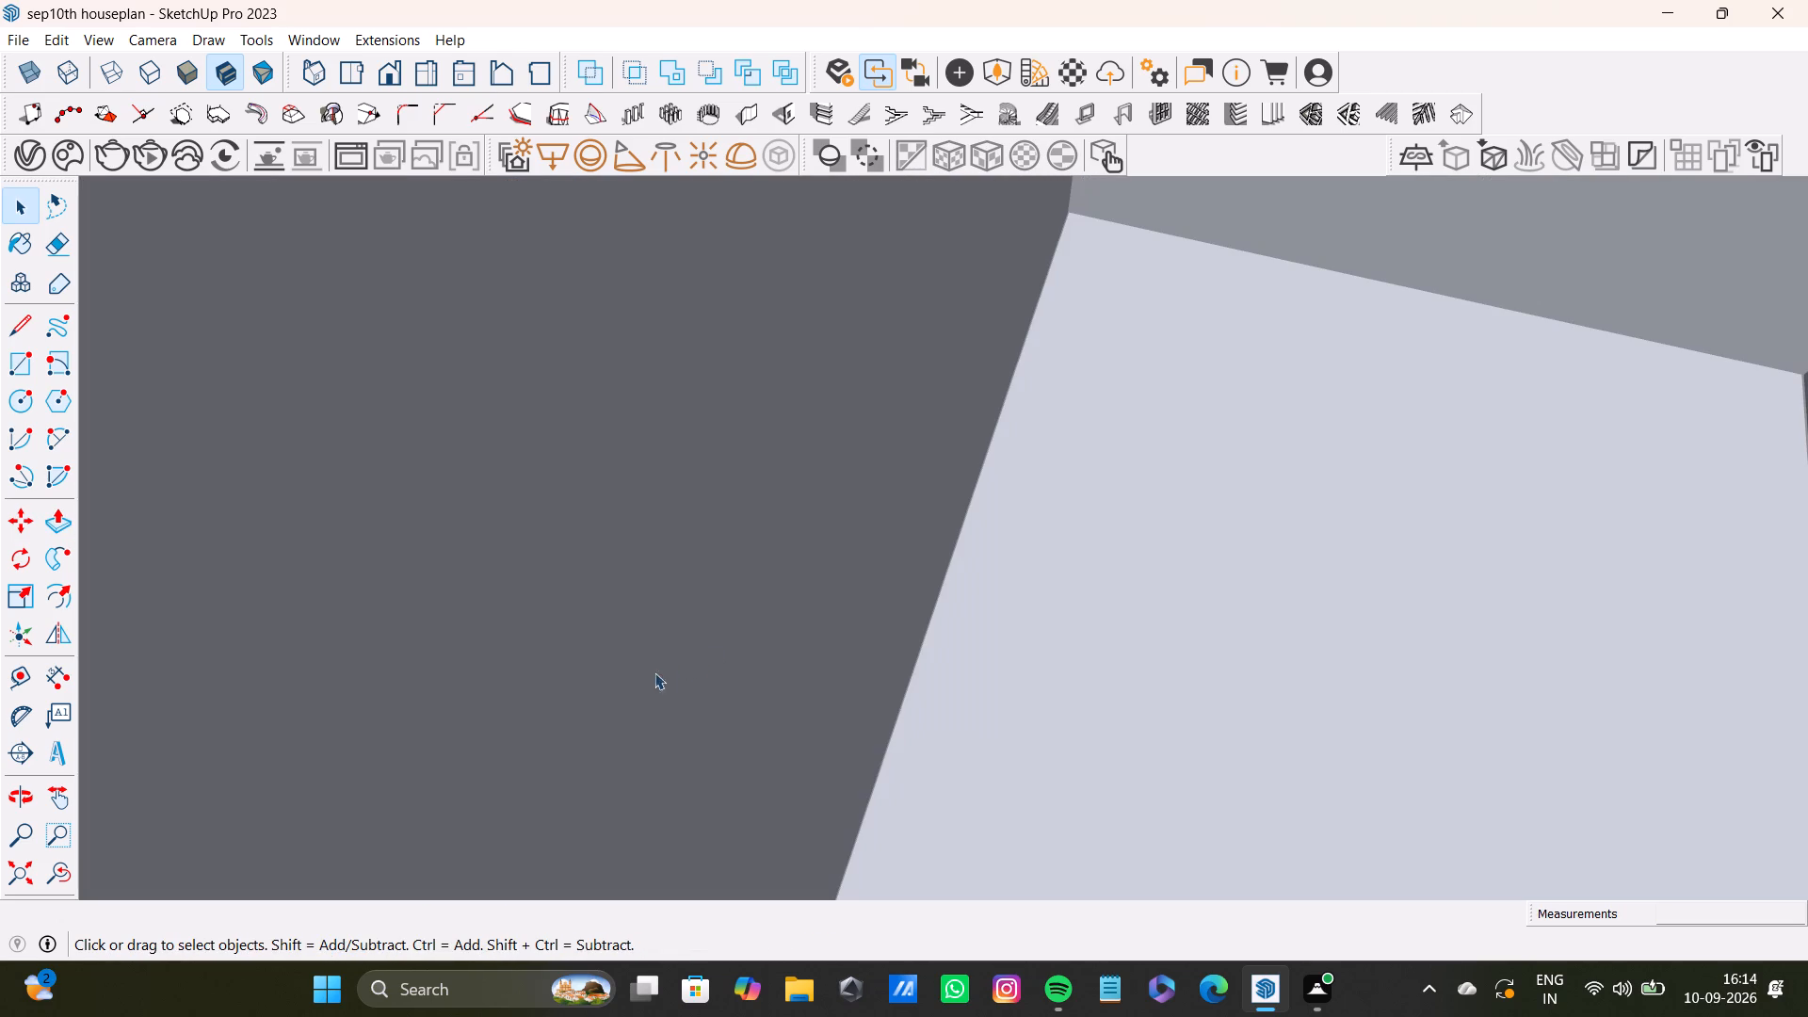
# Draw a vertical two-point arc with a bulge of about 6 11/16" from the headboard's outer front top corner to its first groove.
pyautogui.click(63, 867)
pyautogui.click(6, 877)
pyautogui.moveTo(725, 748); pyautogui.dragTo(905, 718, button='middle')
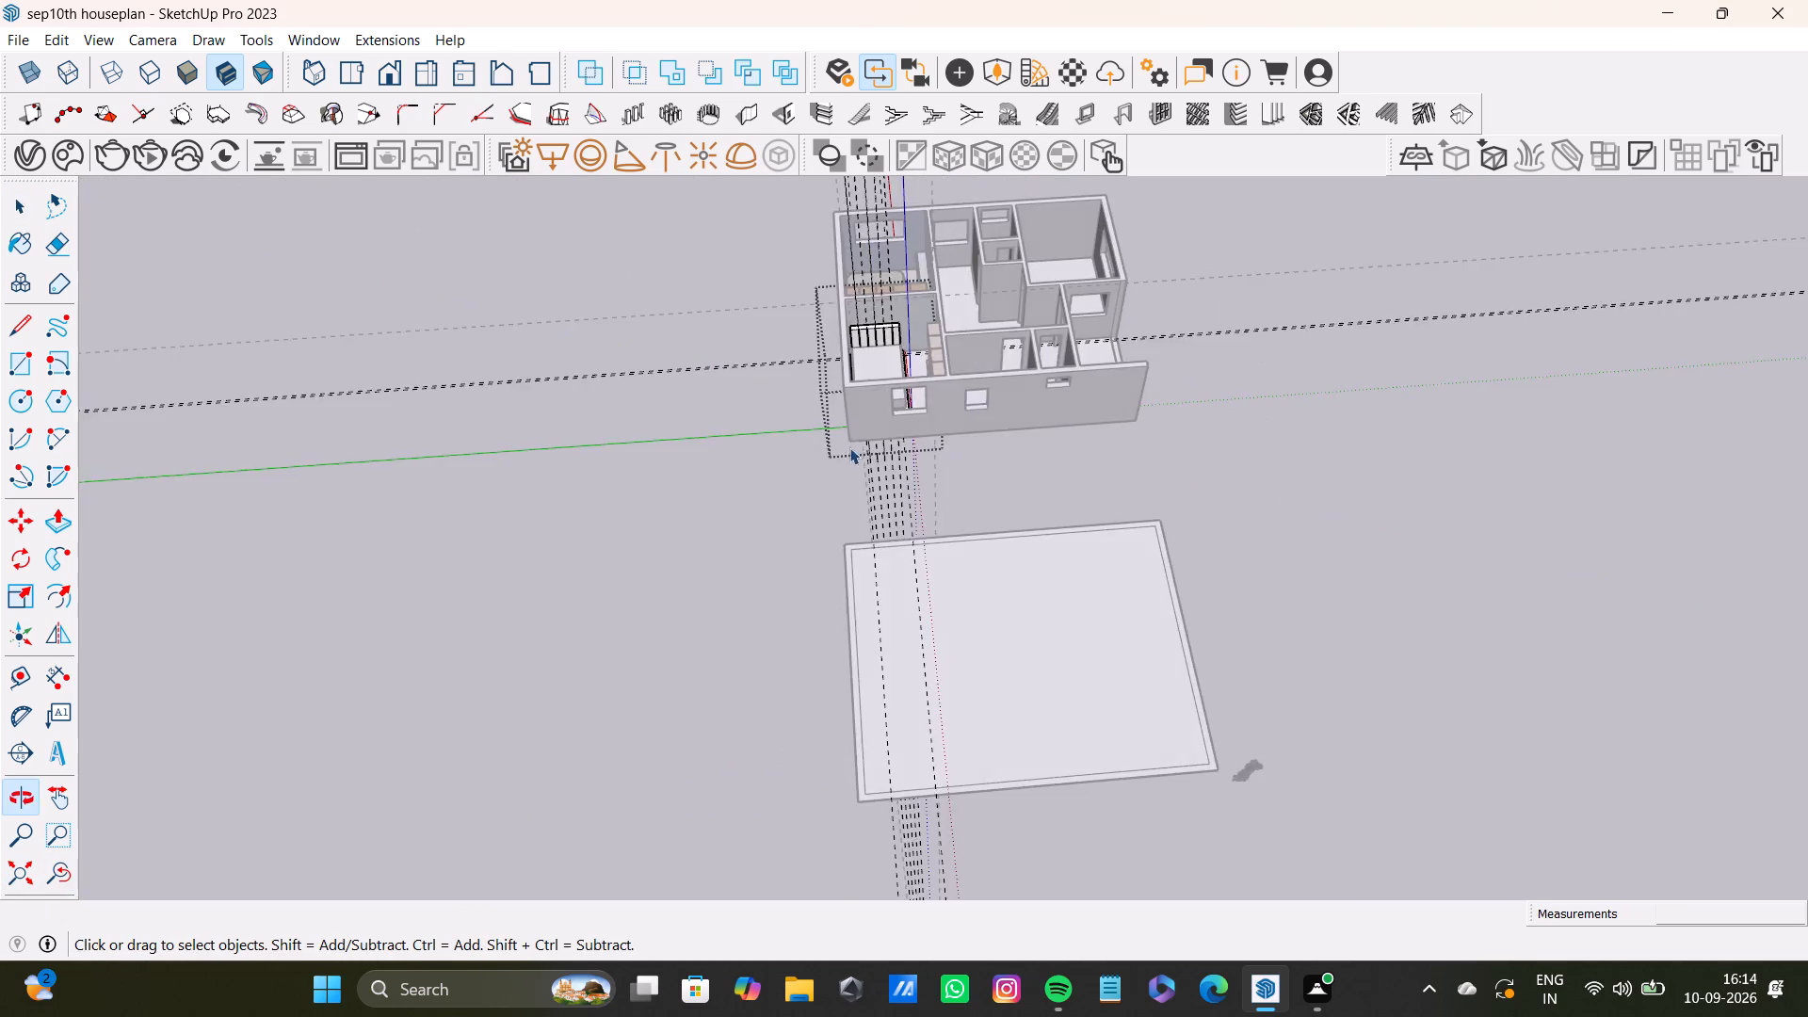
pyautogui.scroll(13, 856, 412)
pyautogui.keyDown('shift'); pyautogui.moveTo(944, 352); pyautogui.dragTo(926, 509, button='middle'); pyautogui.keyUp('shift')
pyautogui.scroll(4, 915, 530)
pyautogui.moveTo(938, 558); pyautogui.dragTo(884, 550, button='middle')
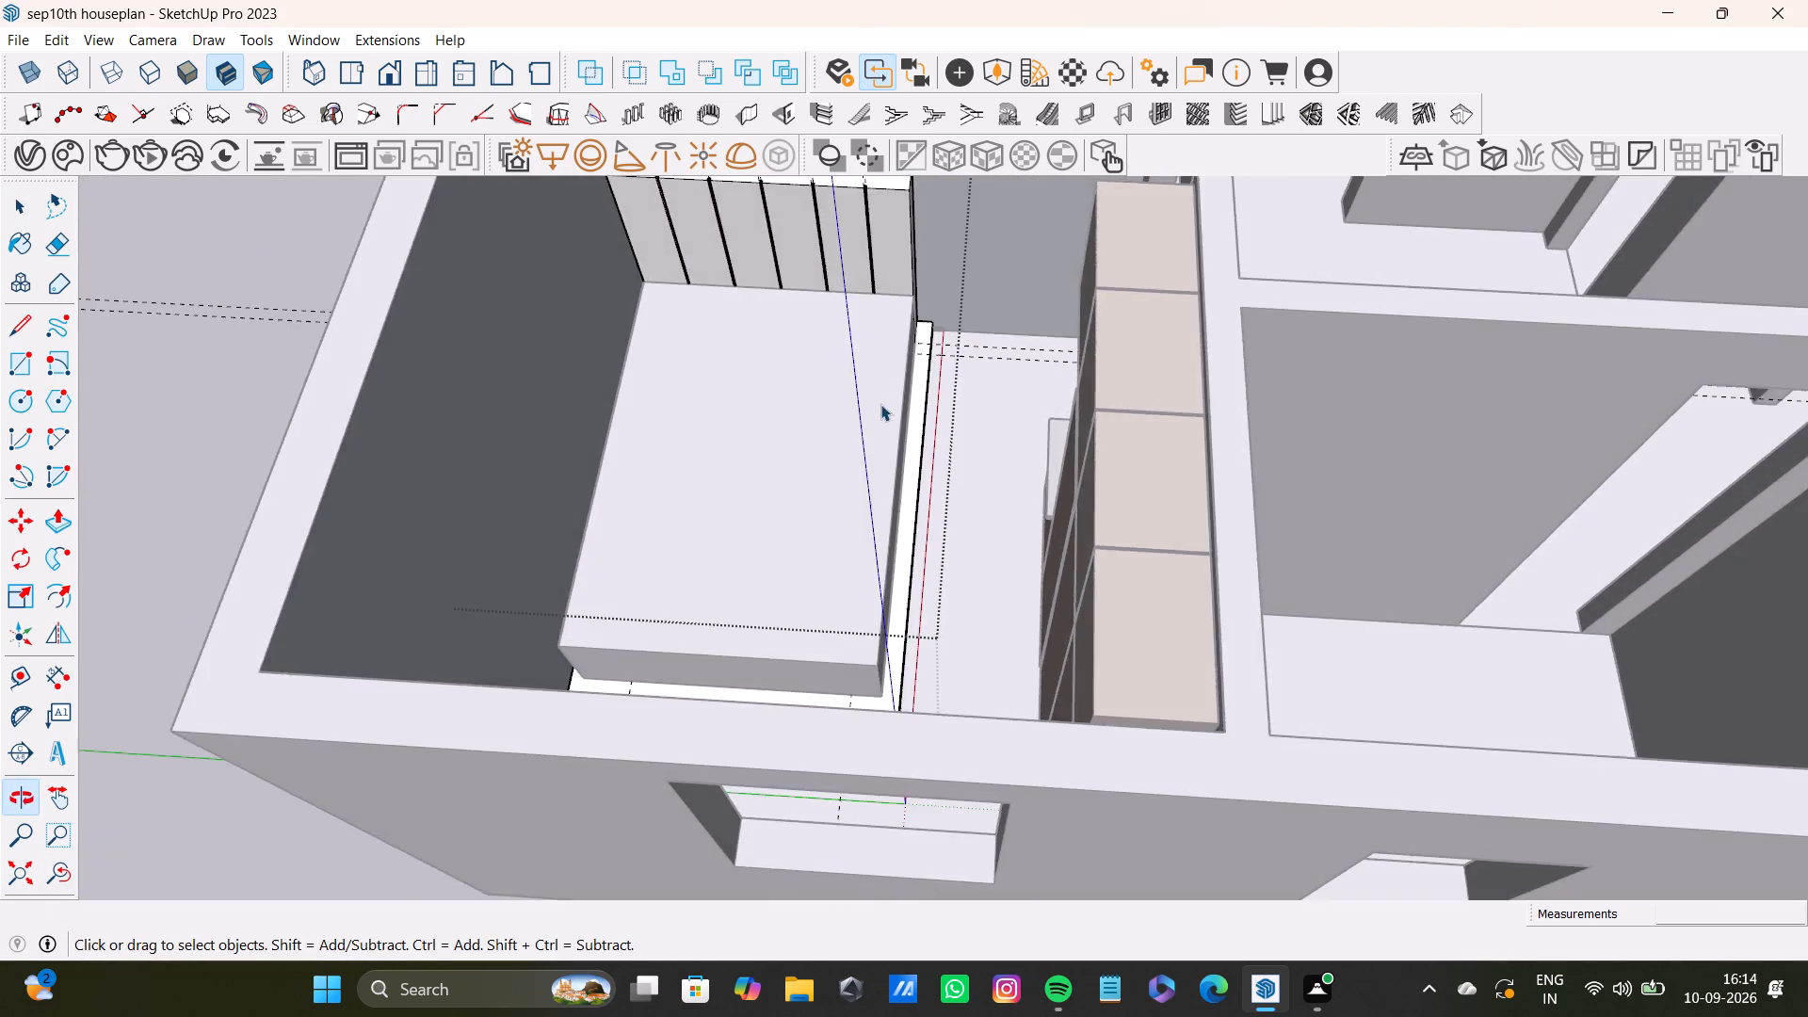
pyautogui.scroll(-4, 887, 398)
pyautogui.keyDown('shift'); pyautogui.moveTo(881, 377); pyautogui.dragTo(911, 570, button='middle'); pyautogui.keyUp('shift')
pyautogui.scroll(12, 616, 405)
pyautogui.moveTo(869, 501); pyautogui.dragTo(741, 395, button='middle')
pyautogui.scroll(3, 1038, 476)
pyautogui.moveTo(1176, 424); pyautogui.dragTo(1188, 360, button='middle')
pyautogui.scroll(3, 1141, 280)
pyautogui.scroll(-4, 966, 306)
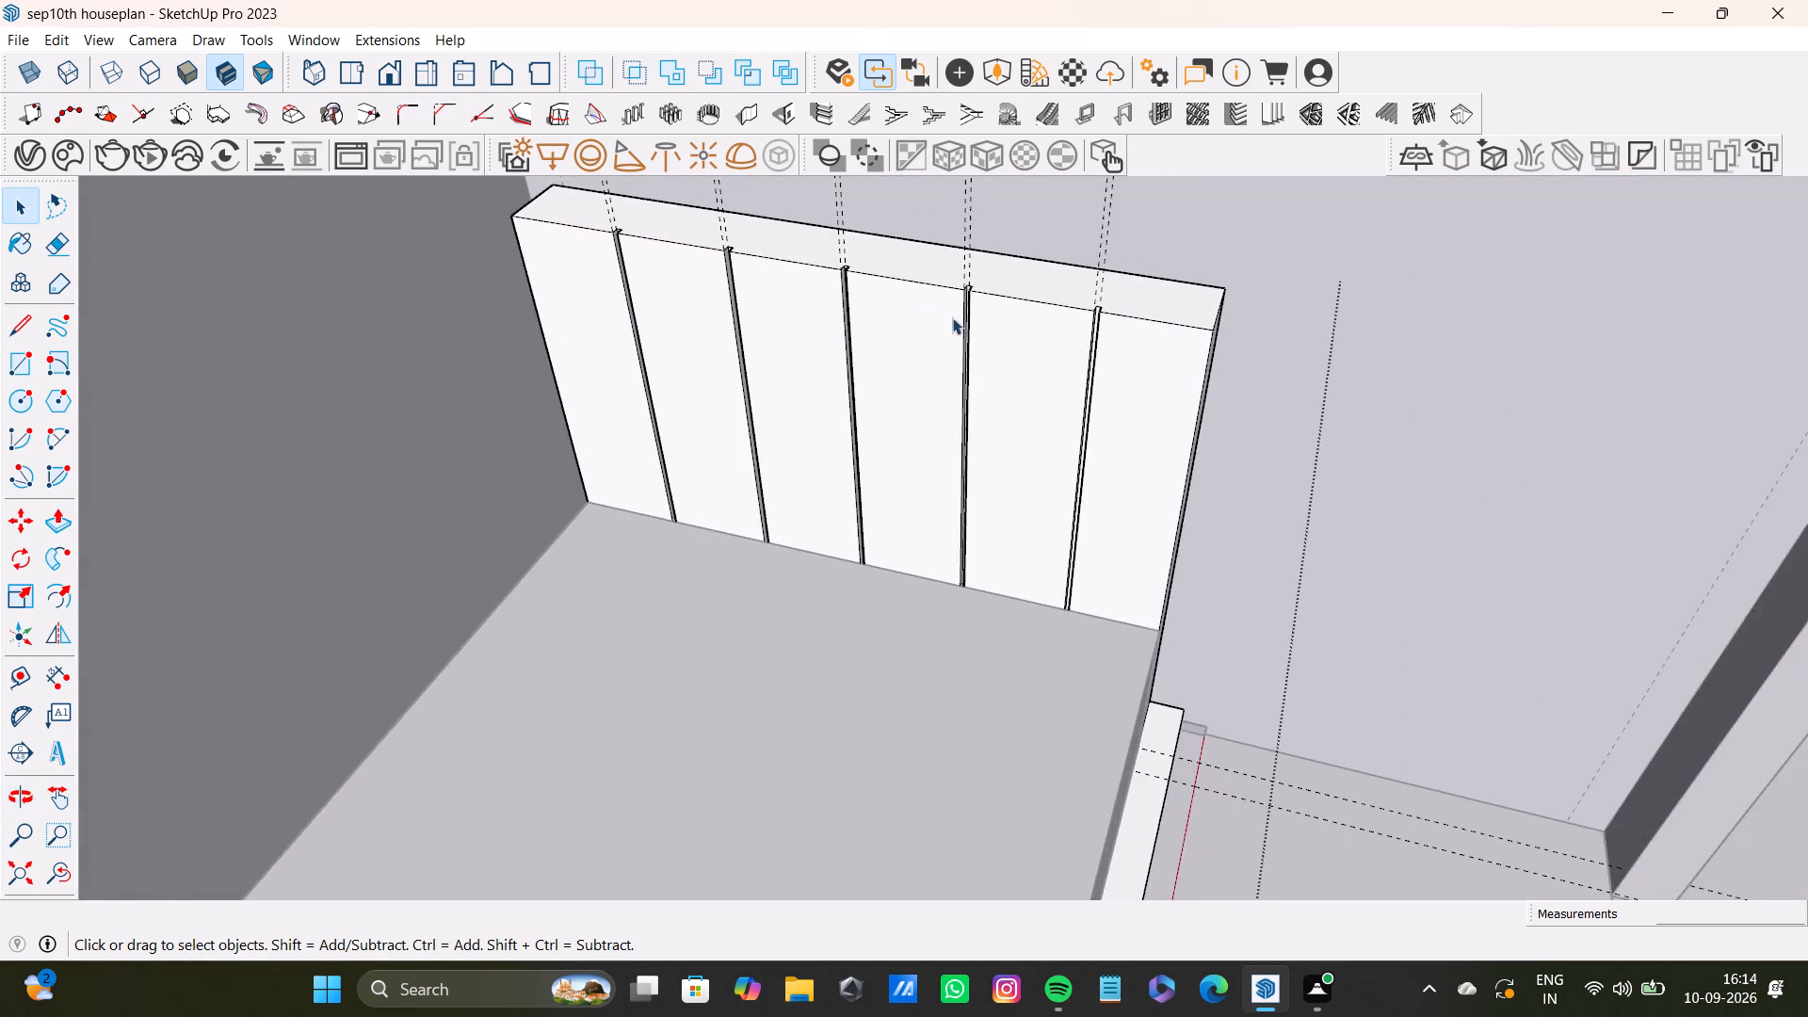
pyautogui.keyDown('shift'); pyautogui.moveTo(944, 317); pyautogui.dragTo(943, 500, button='middle'); pyautogui.keyUp('shift')
pyautogui.moveTo(852, 514); pyautogui.dragTo(907, 437, button='middle')
pyautogui.scroll(10, 500, 236)
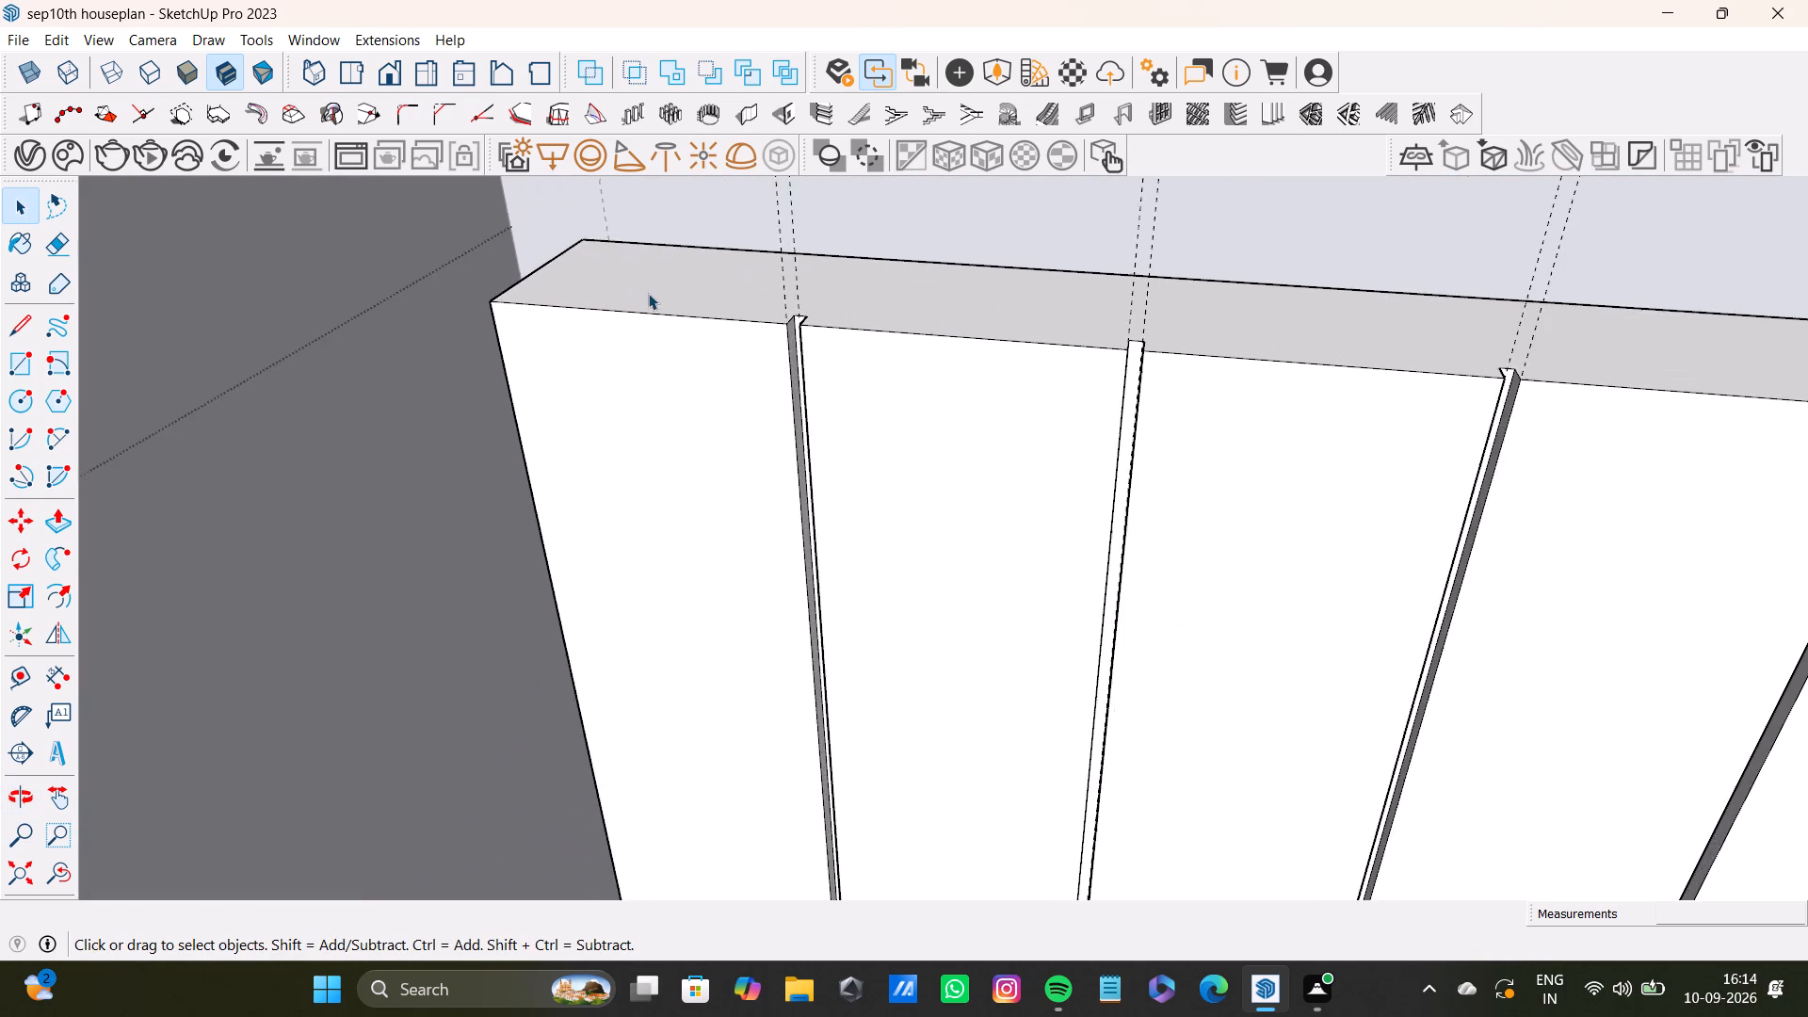
pyautogui.moveTo(694, 299); pyautogui.dragTo(777, 275, button='middle')
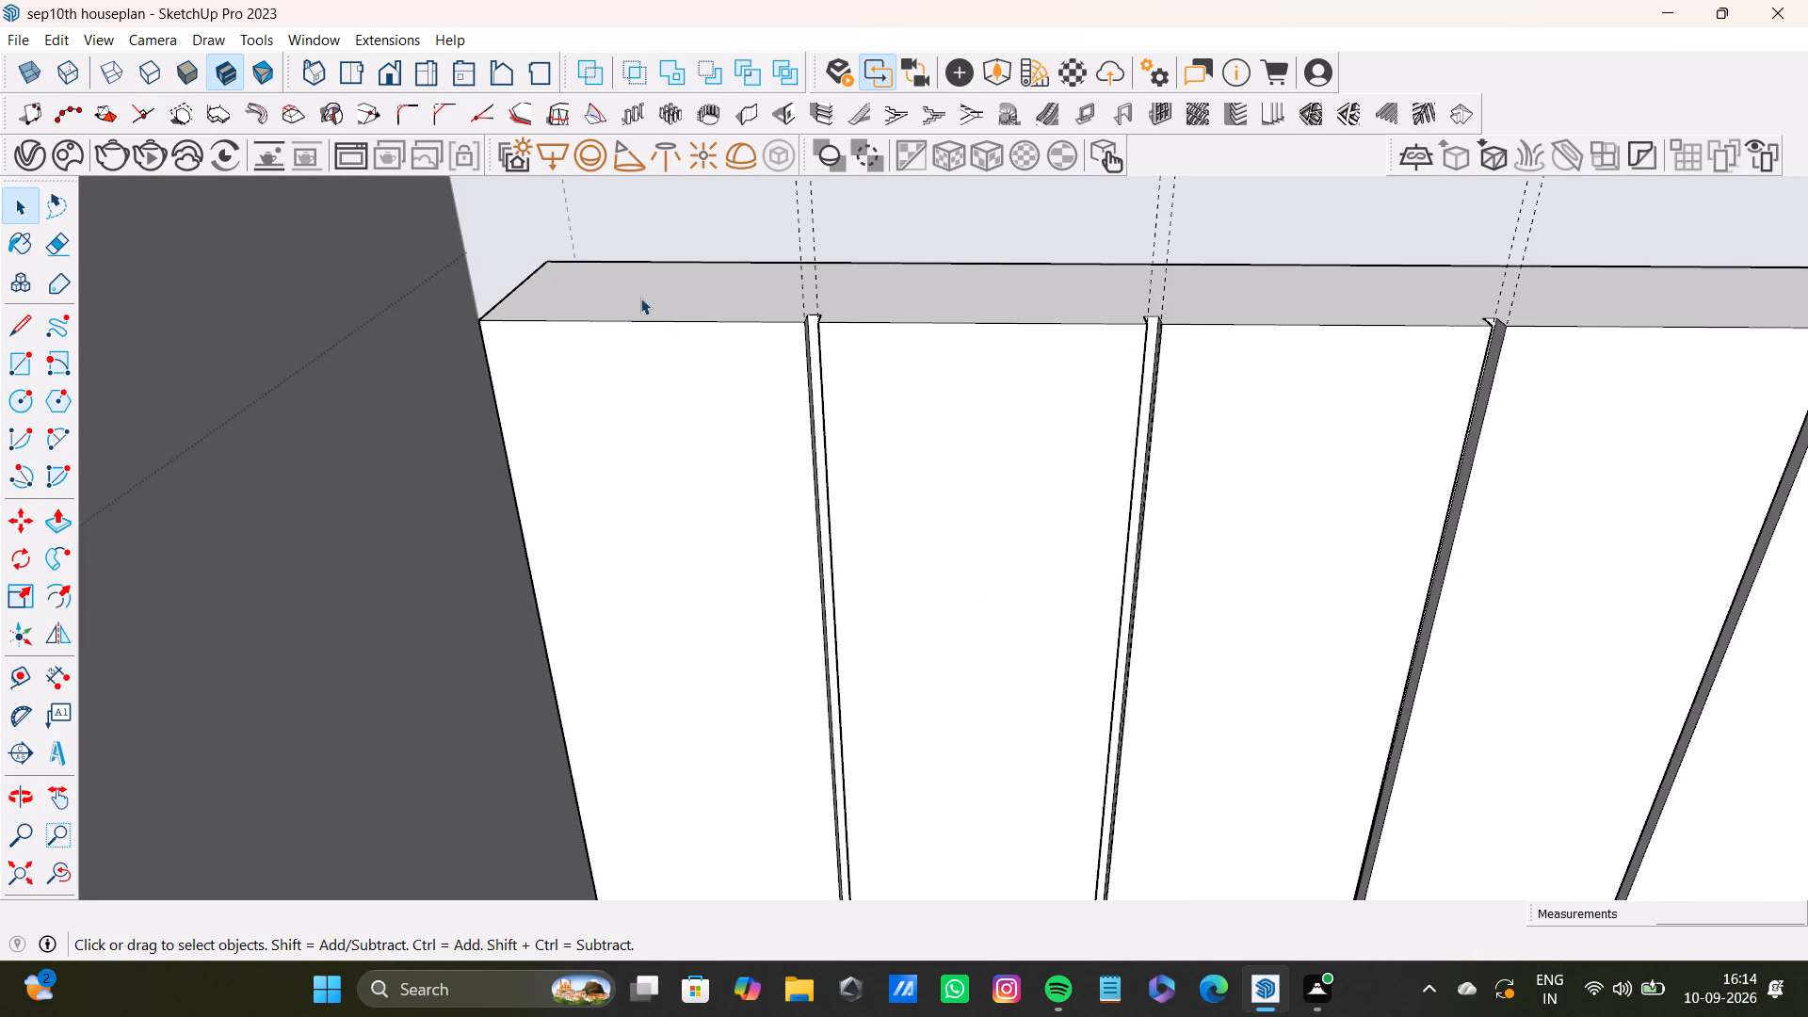
pyautogui.scroll(-4, 679, 349)
pyautogui.keyDown('shift'); pyautogui.moveTo(745, 334); pyautogui.dragTo(742, 420, button='middle'); pyautogui.keyUp('shift')
pyautogui.moveTo(727, 393); pyautogui.dragTo(639, 489, button='middle')
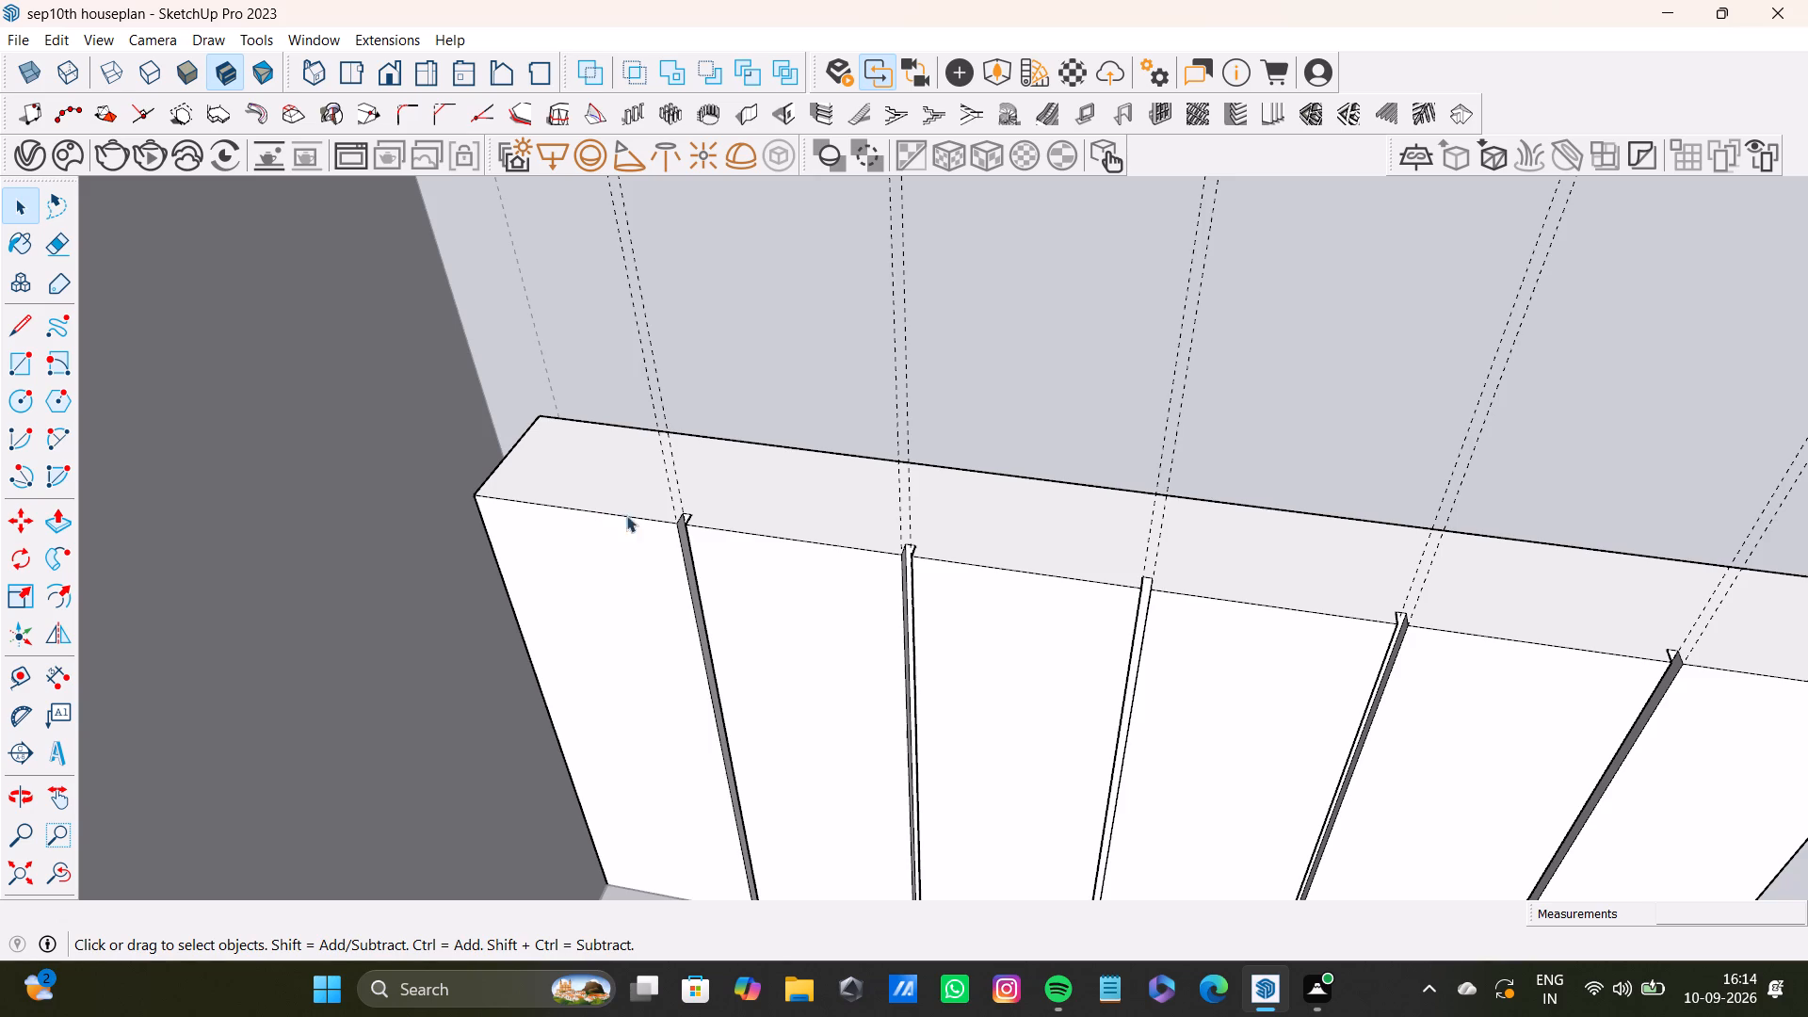
pyautogui.scroll(-8, 941, 658)
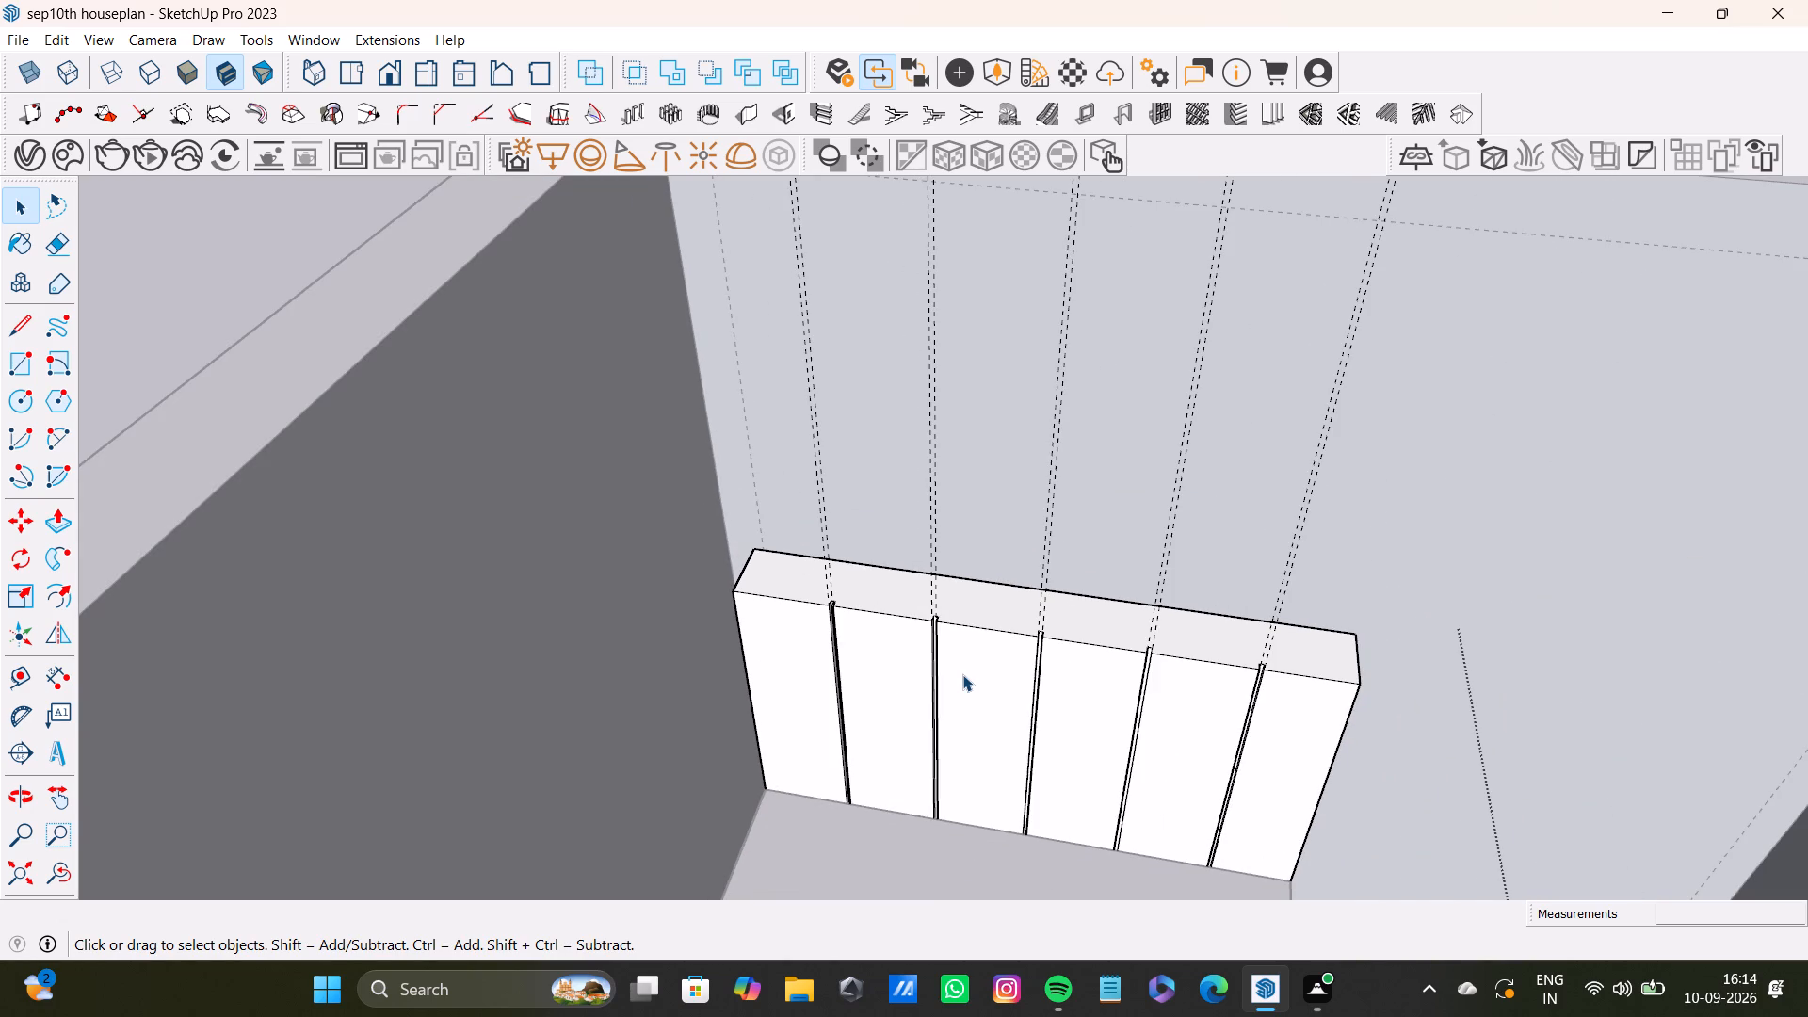
pyautogui.press('space')
pyautogui.click(62, 438)
pyautogui.scroll(3, 728, 628)
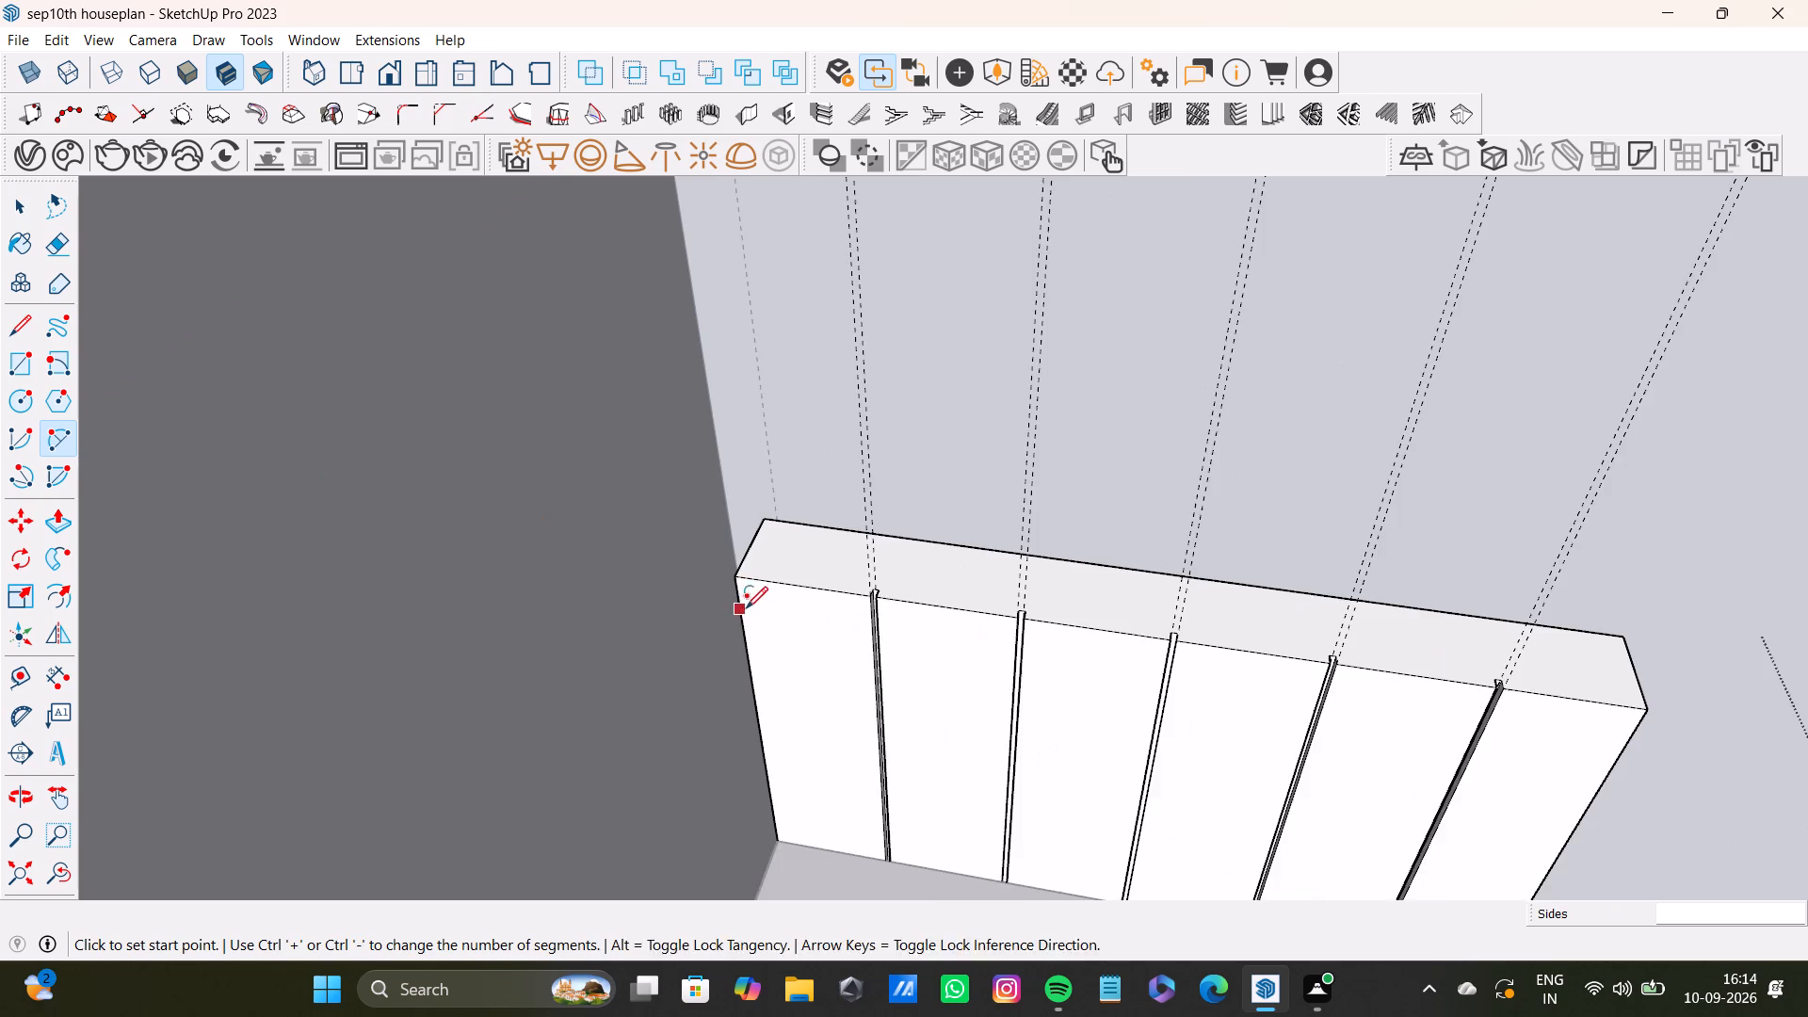
pyautogui.scroll(3, 746, 608)
pyautogui.click(731, 566)
pyautogui.click(912, 591)
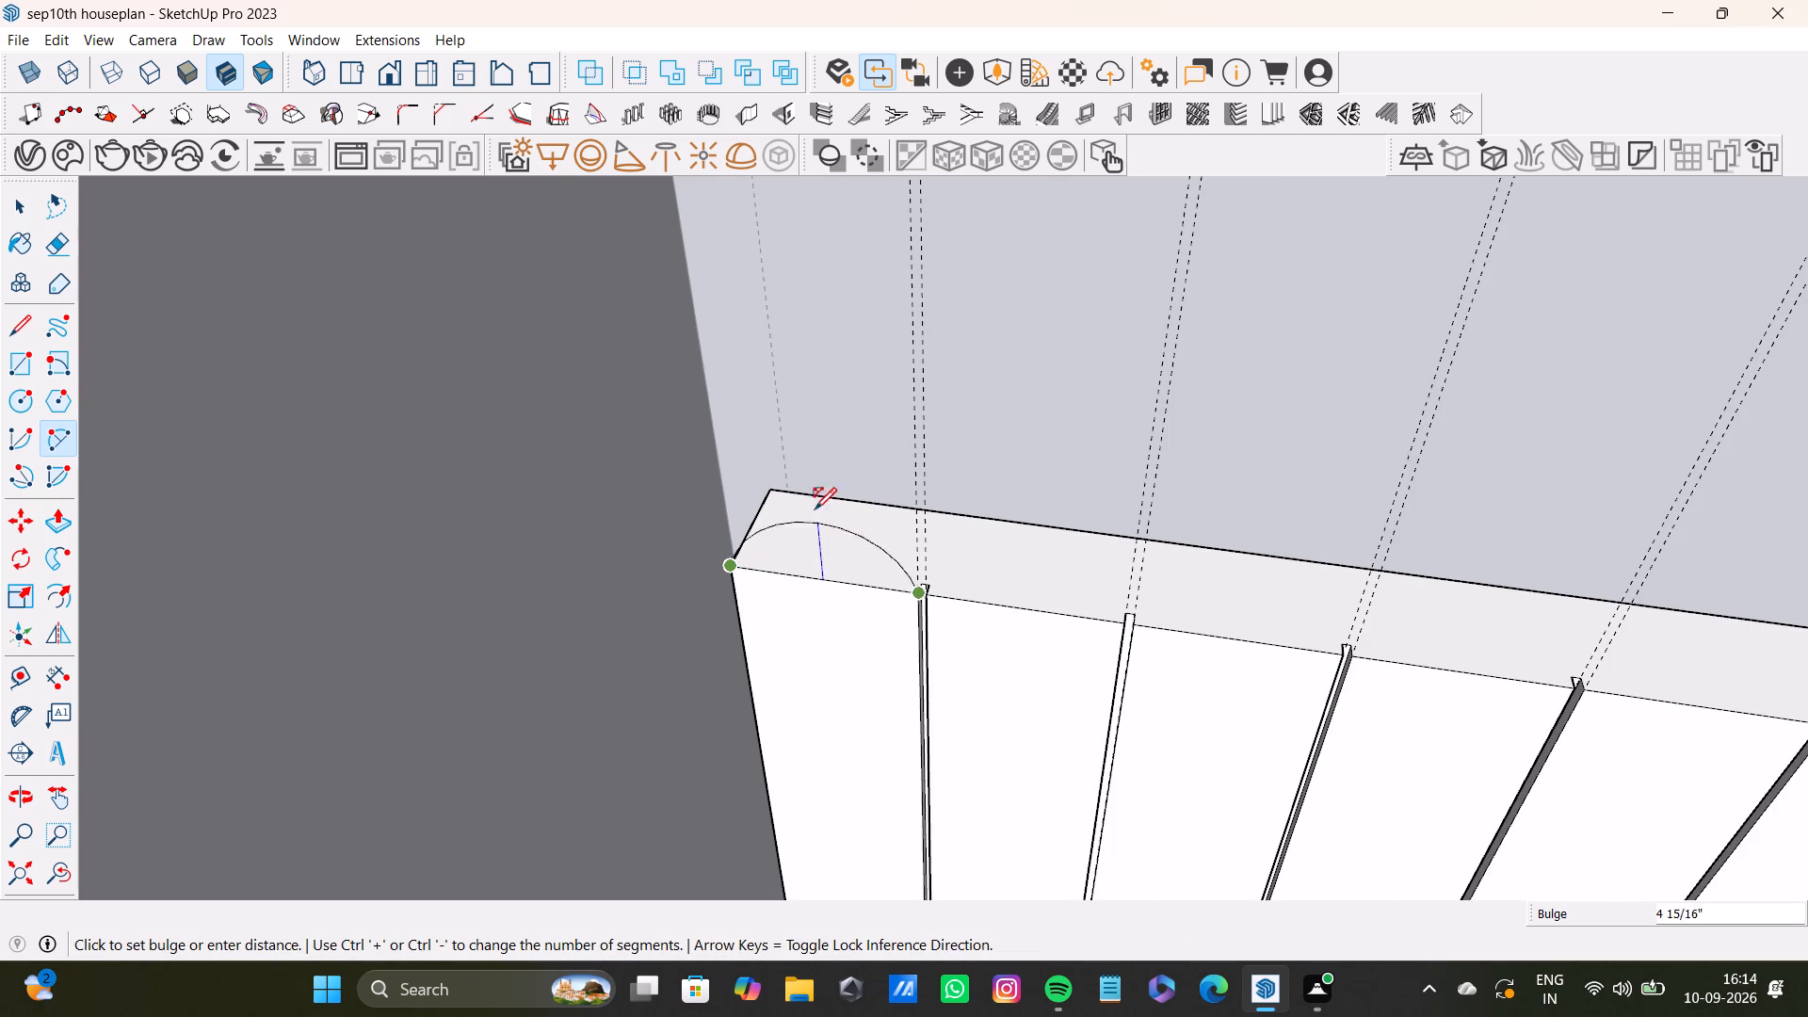
pyautogui.press('Up')
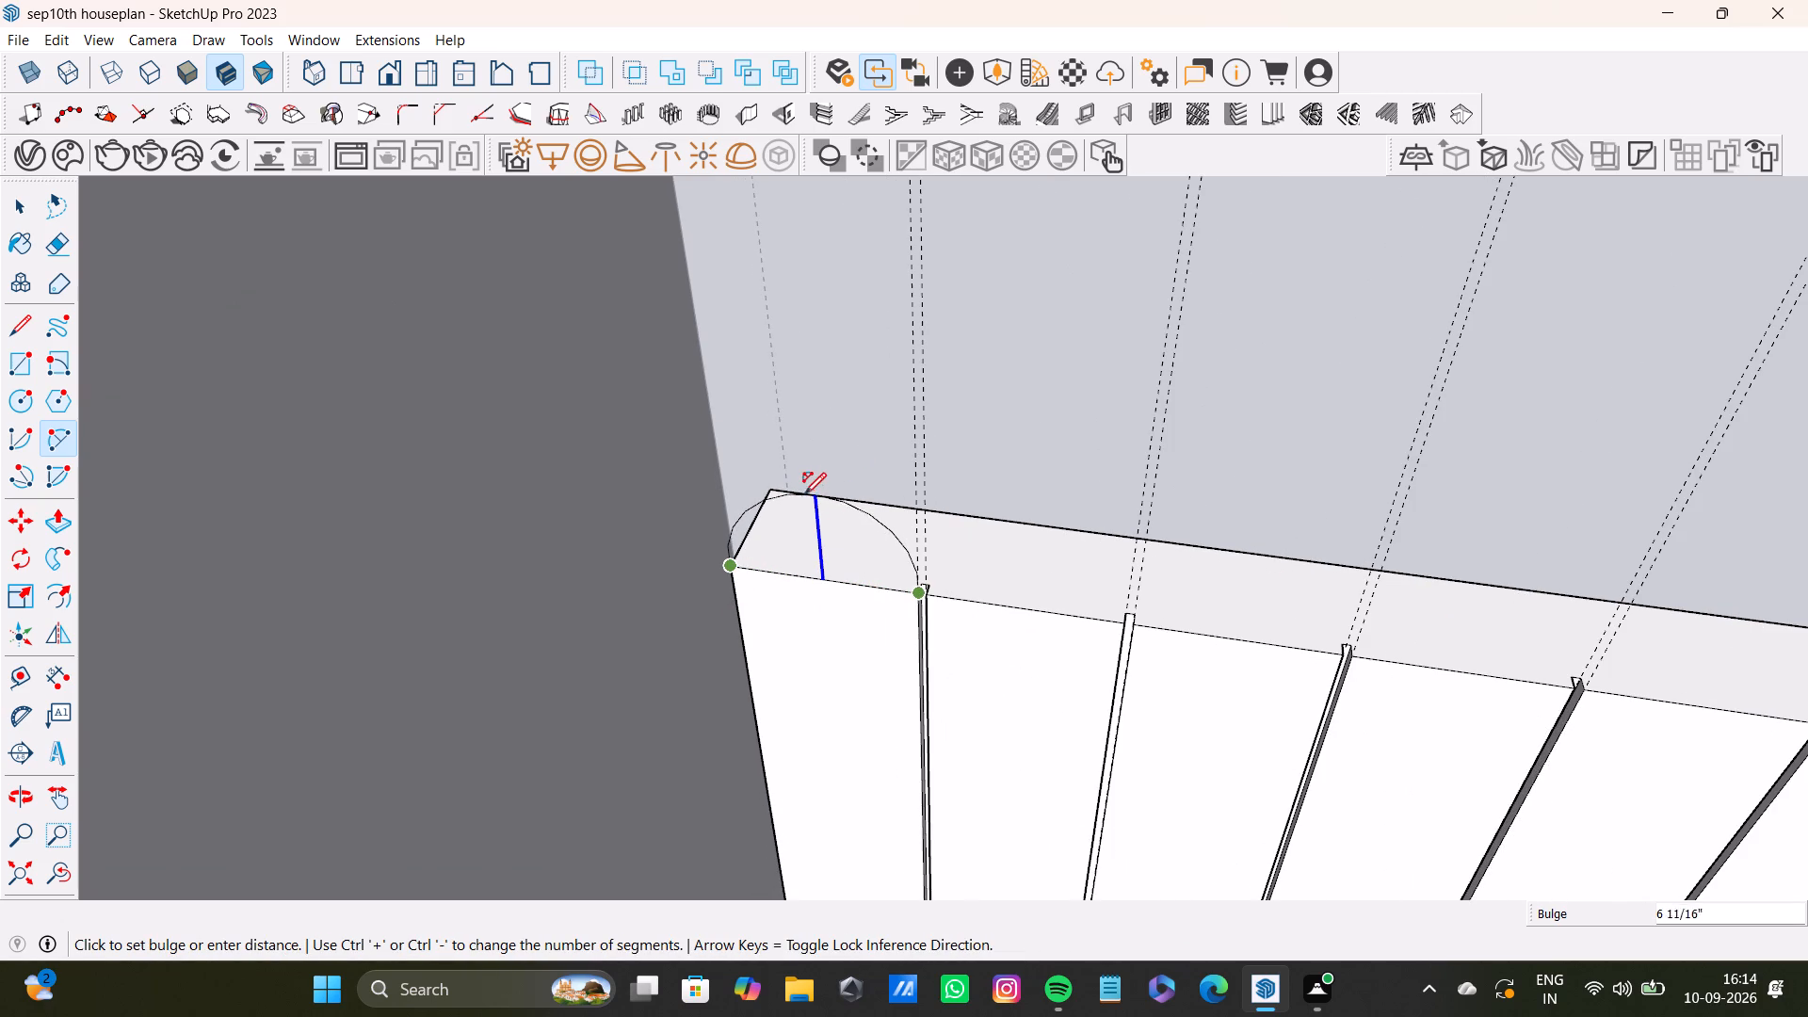
pyautogui.click(804, 486)
# Extrude the arched face above the first headboard panel back about 8 1/8" across the headboard's thickness.
pyautogui.moveTo(940, 561); pyautogui.dragTo(704, 605, button='middle')
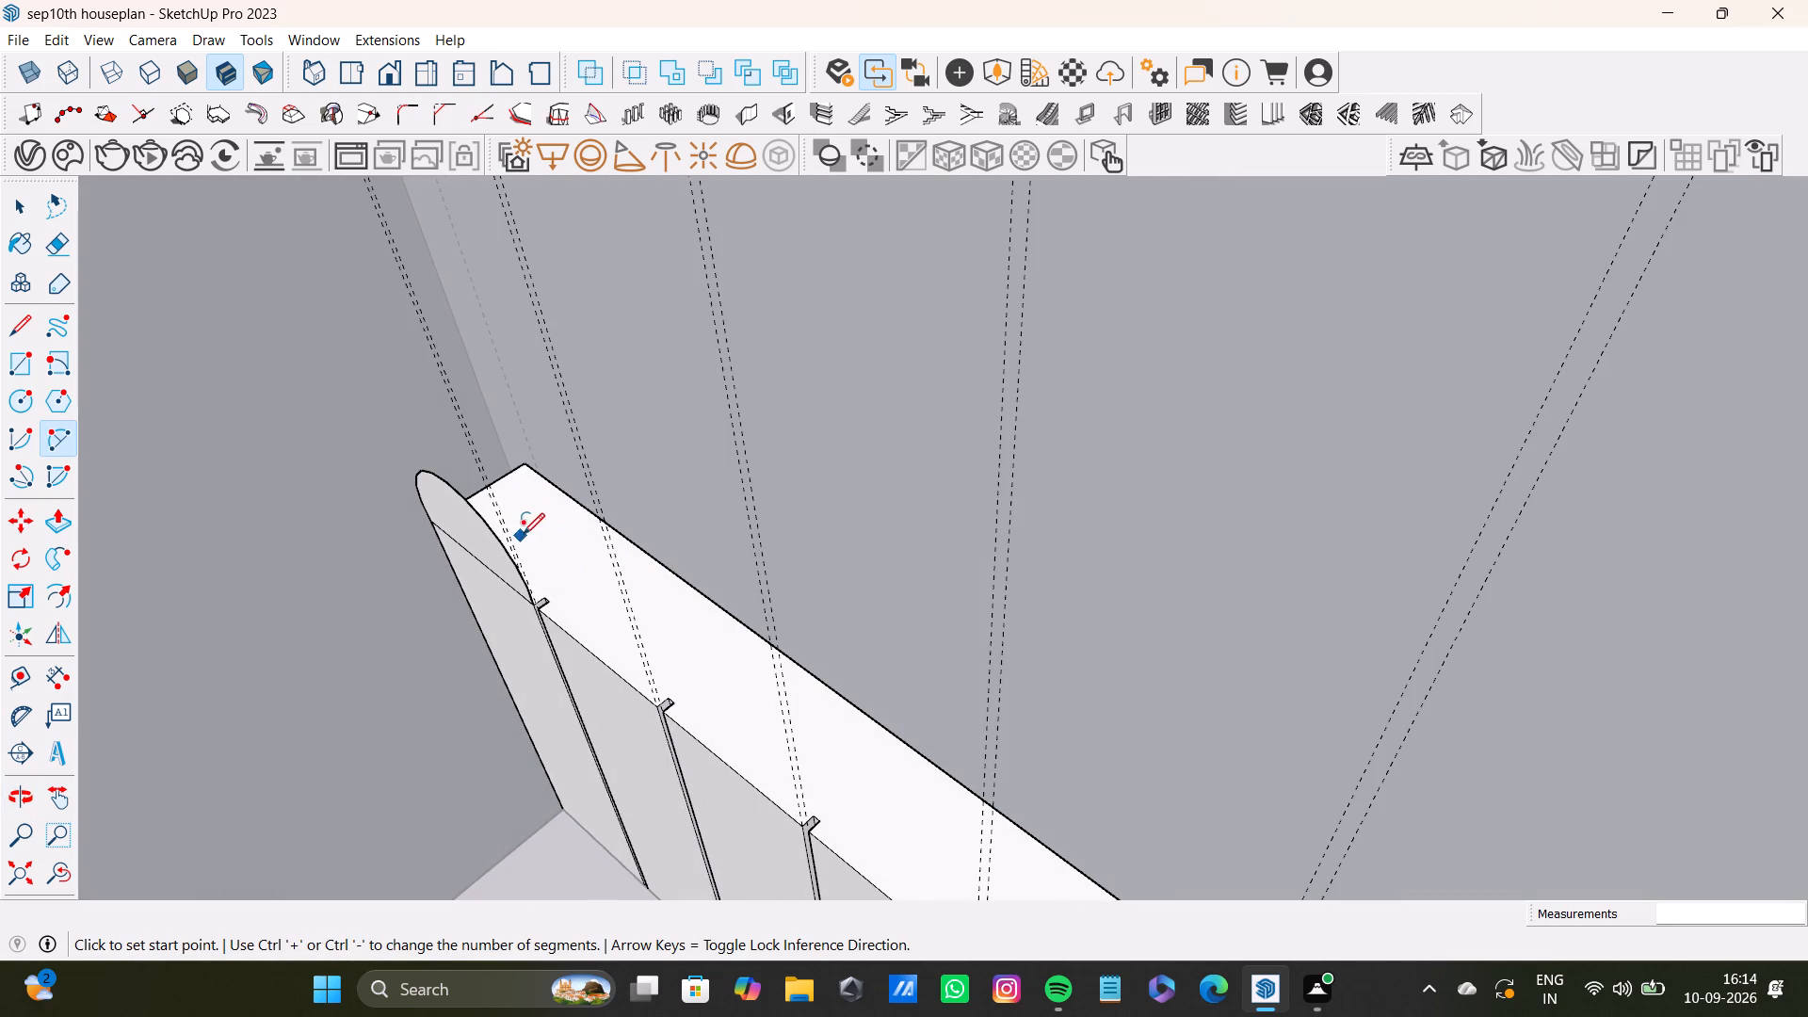
pyautogui.scroll(-5, 542, 521)
pyautogui.keyDown('shift'); pyautogui.moveTo(566, 526); pyautogui.dragTo(731, 516, button='middle'); pyautogui.keyUp('shift')
pyautogui.scroll(6, 684, 533)
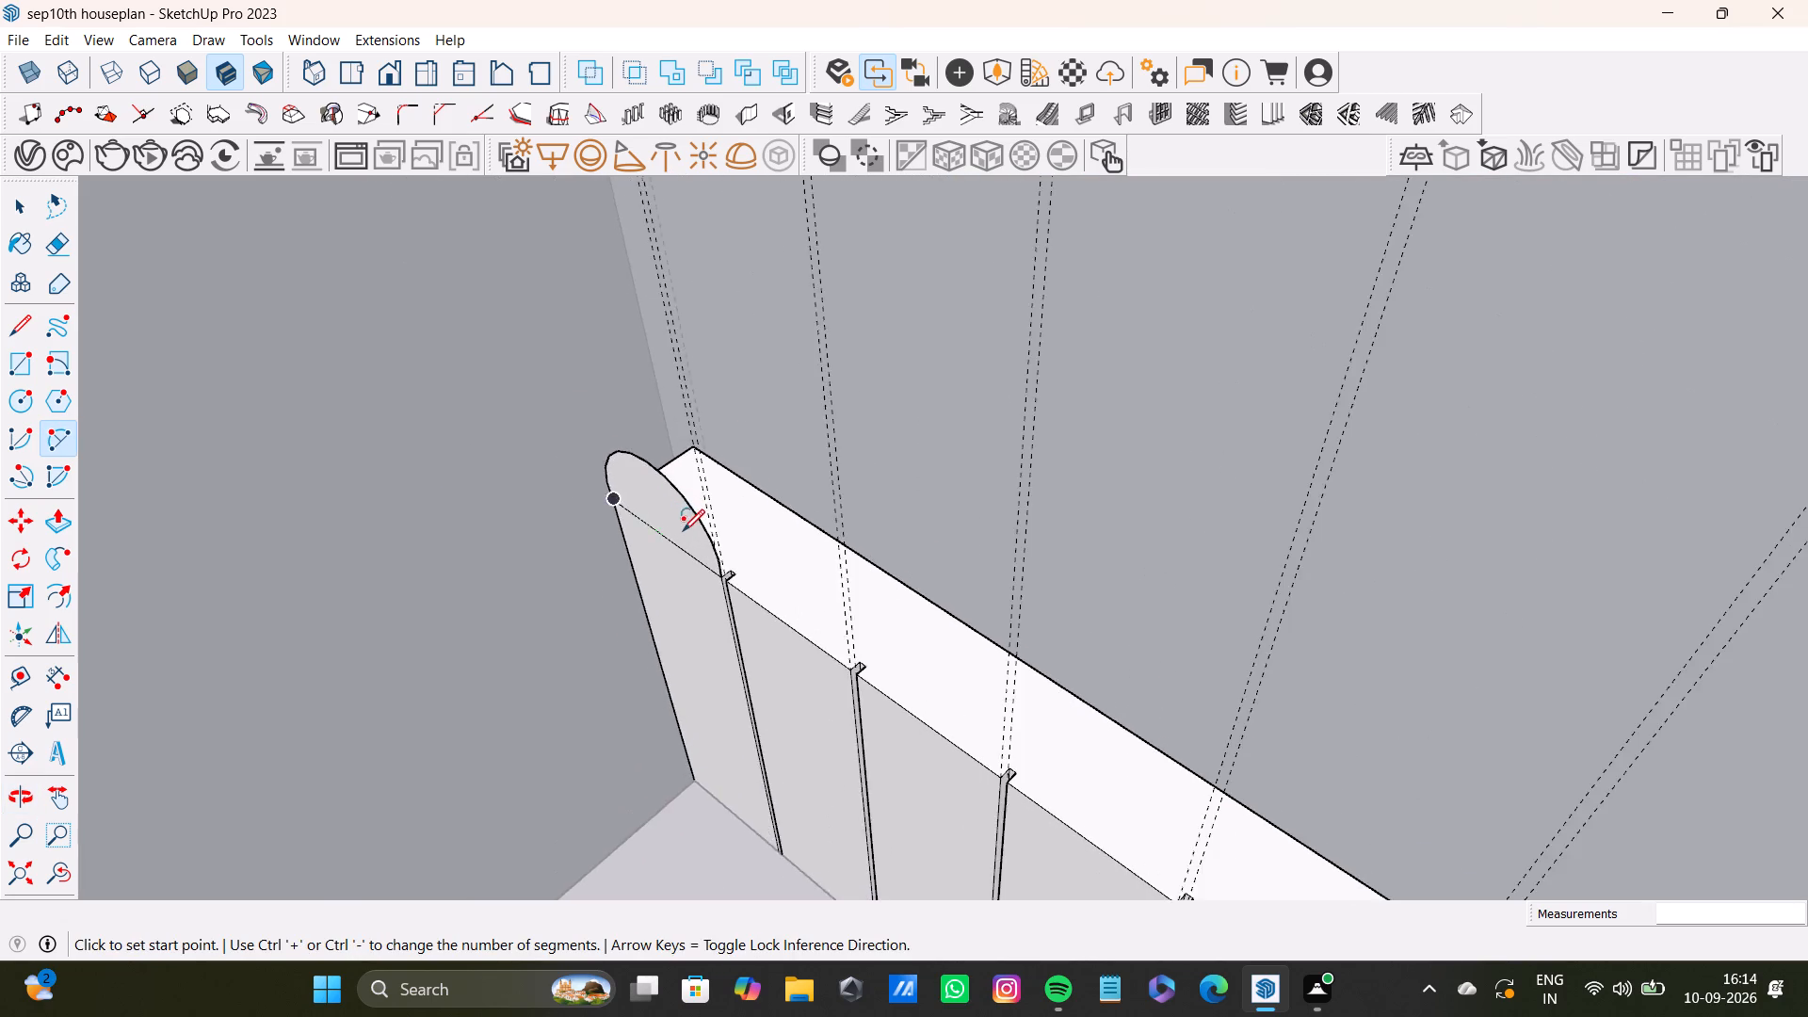
pyautogui.scroll(10, 683, 531)
pyautogui.moveTo(718, 504); pyautogui.dragTo(641, 721, button='middle')
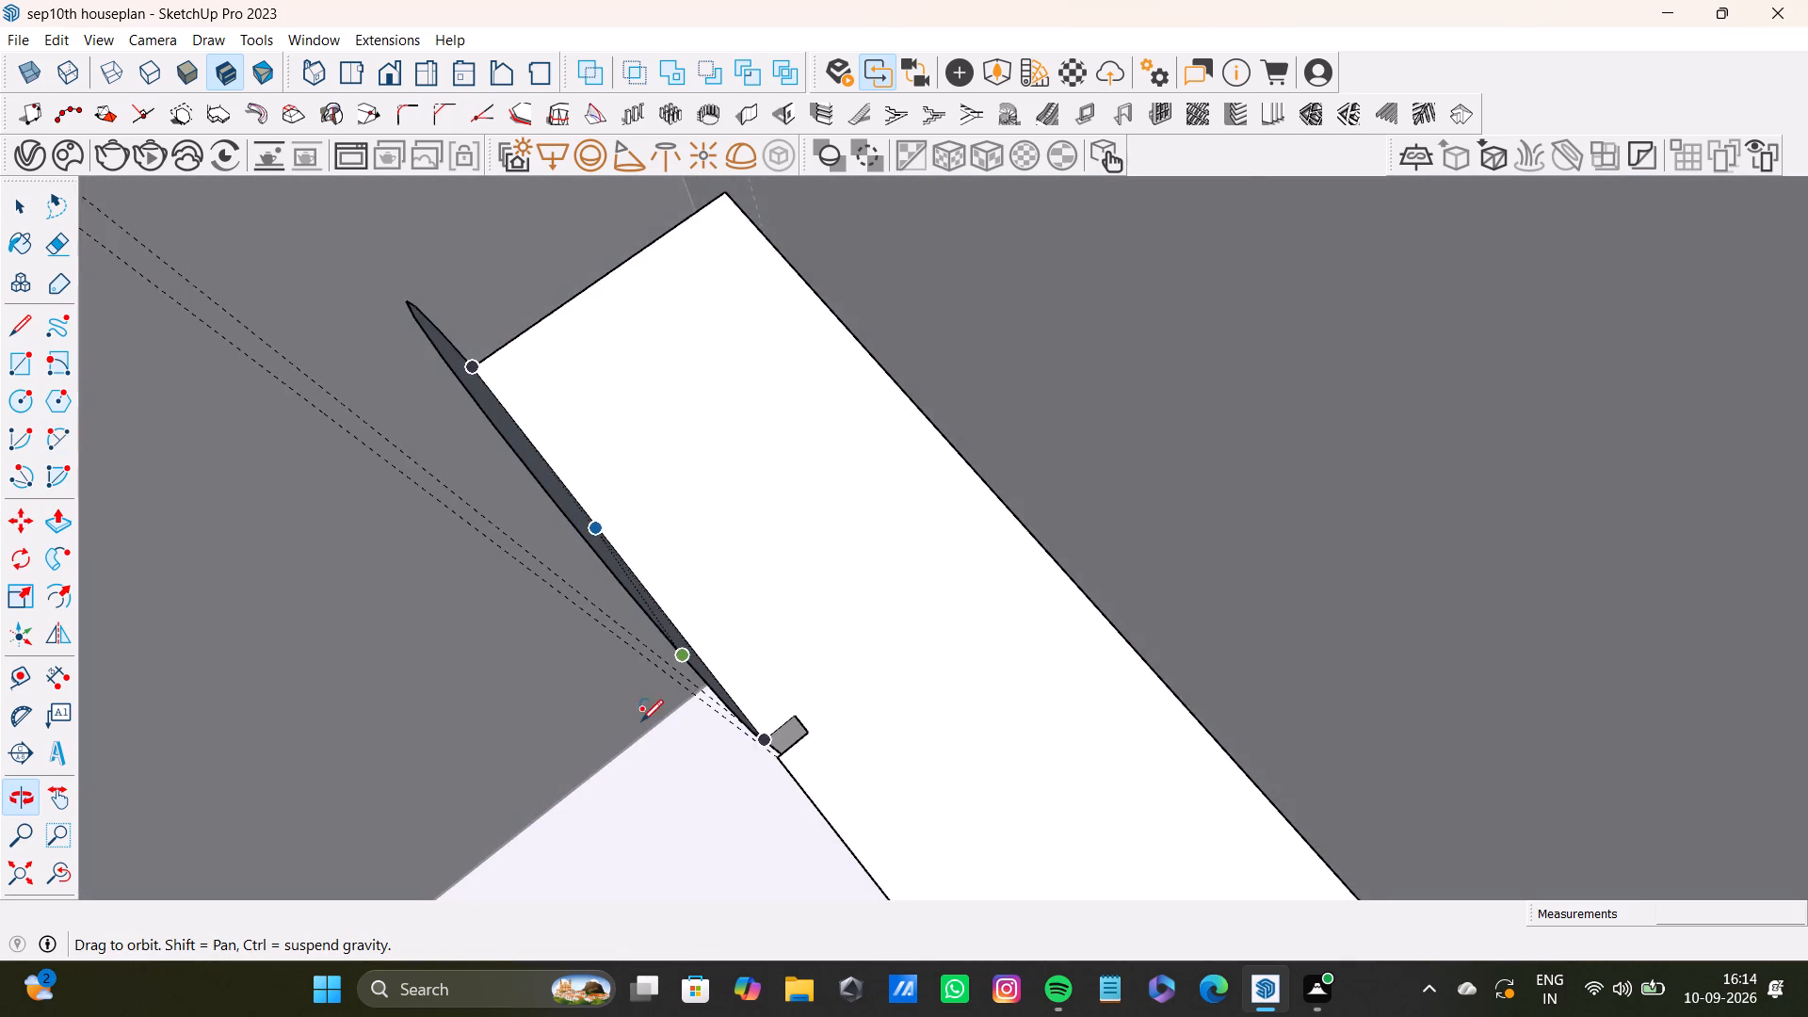
pyautogui.scroll(-1, 639, 703)
pyautogui.press('space')
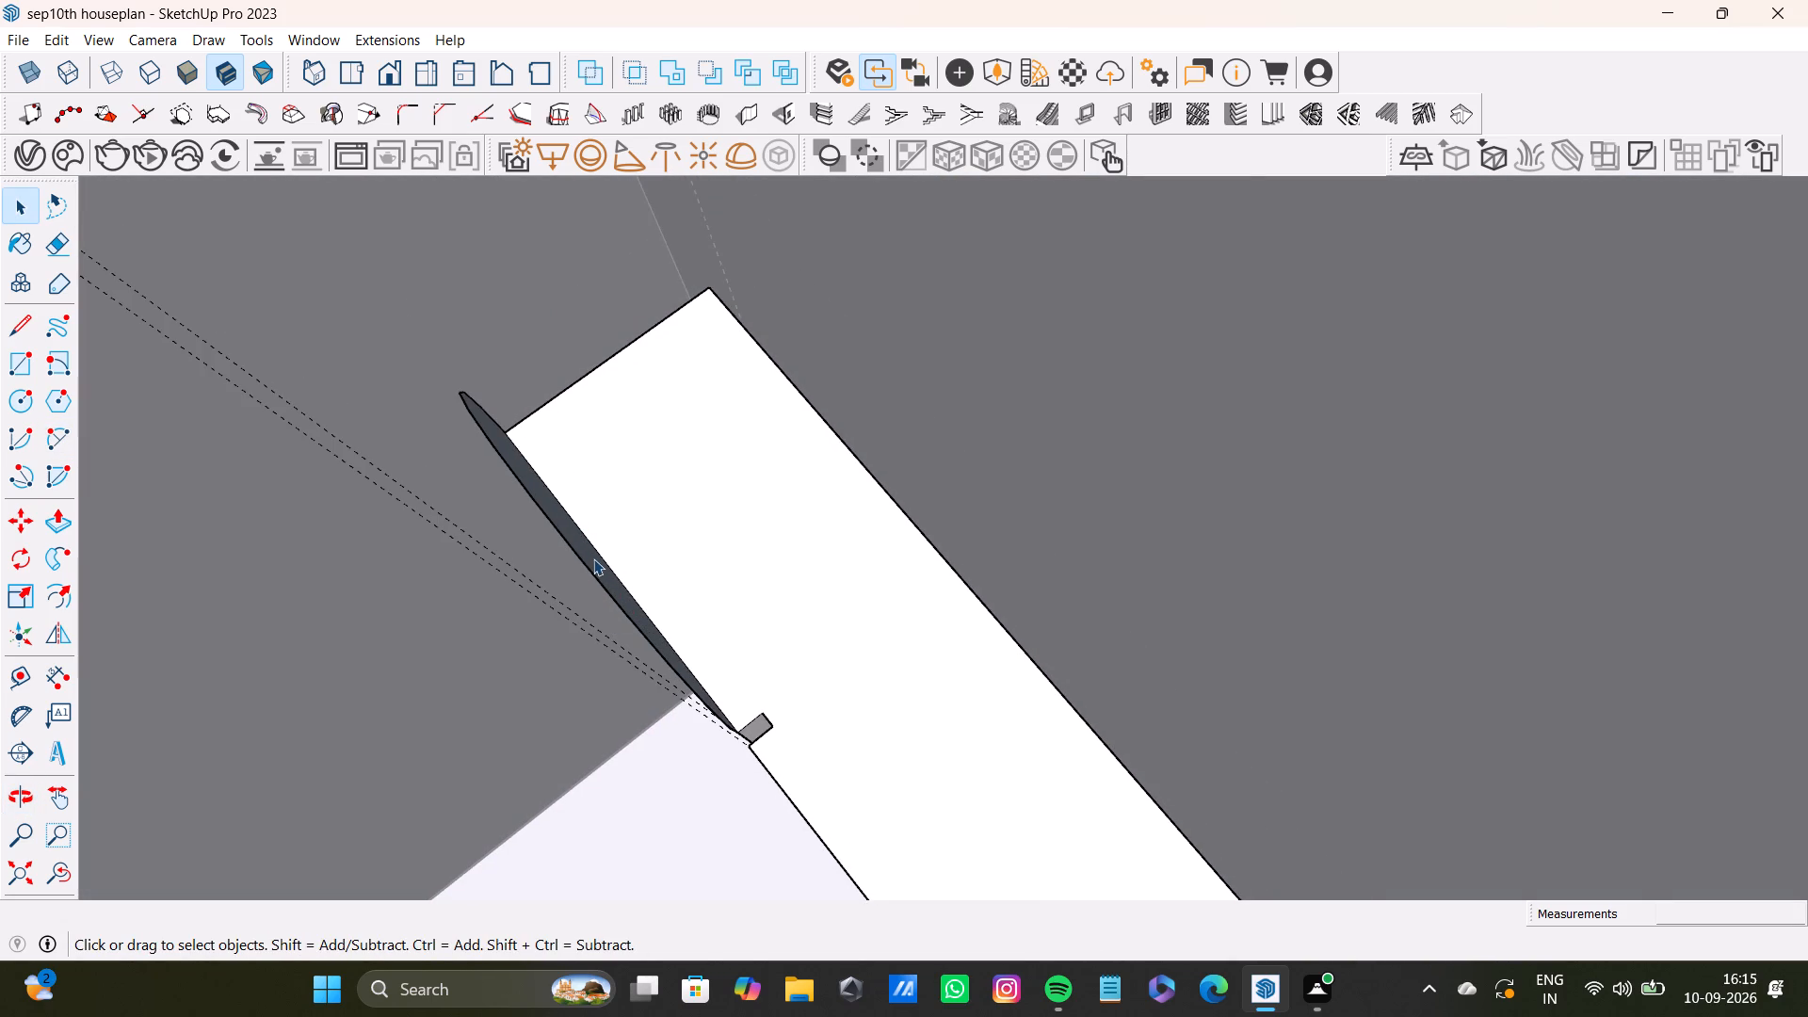
pyautogui.press('p')
pyautogui.moveTo(593, 557); pyautogui.dragTo(883, 404)
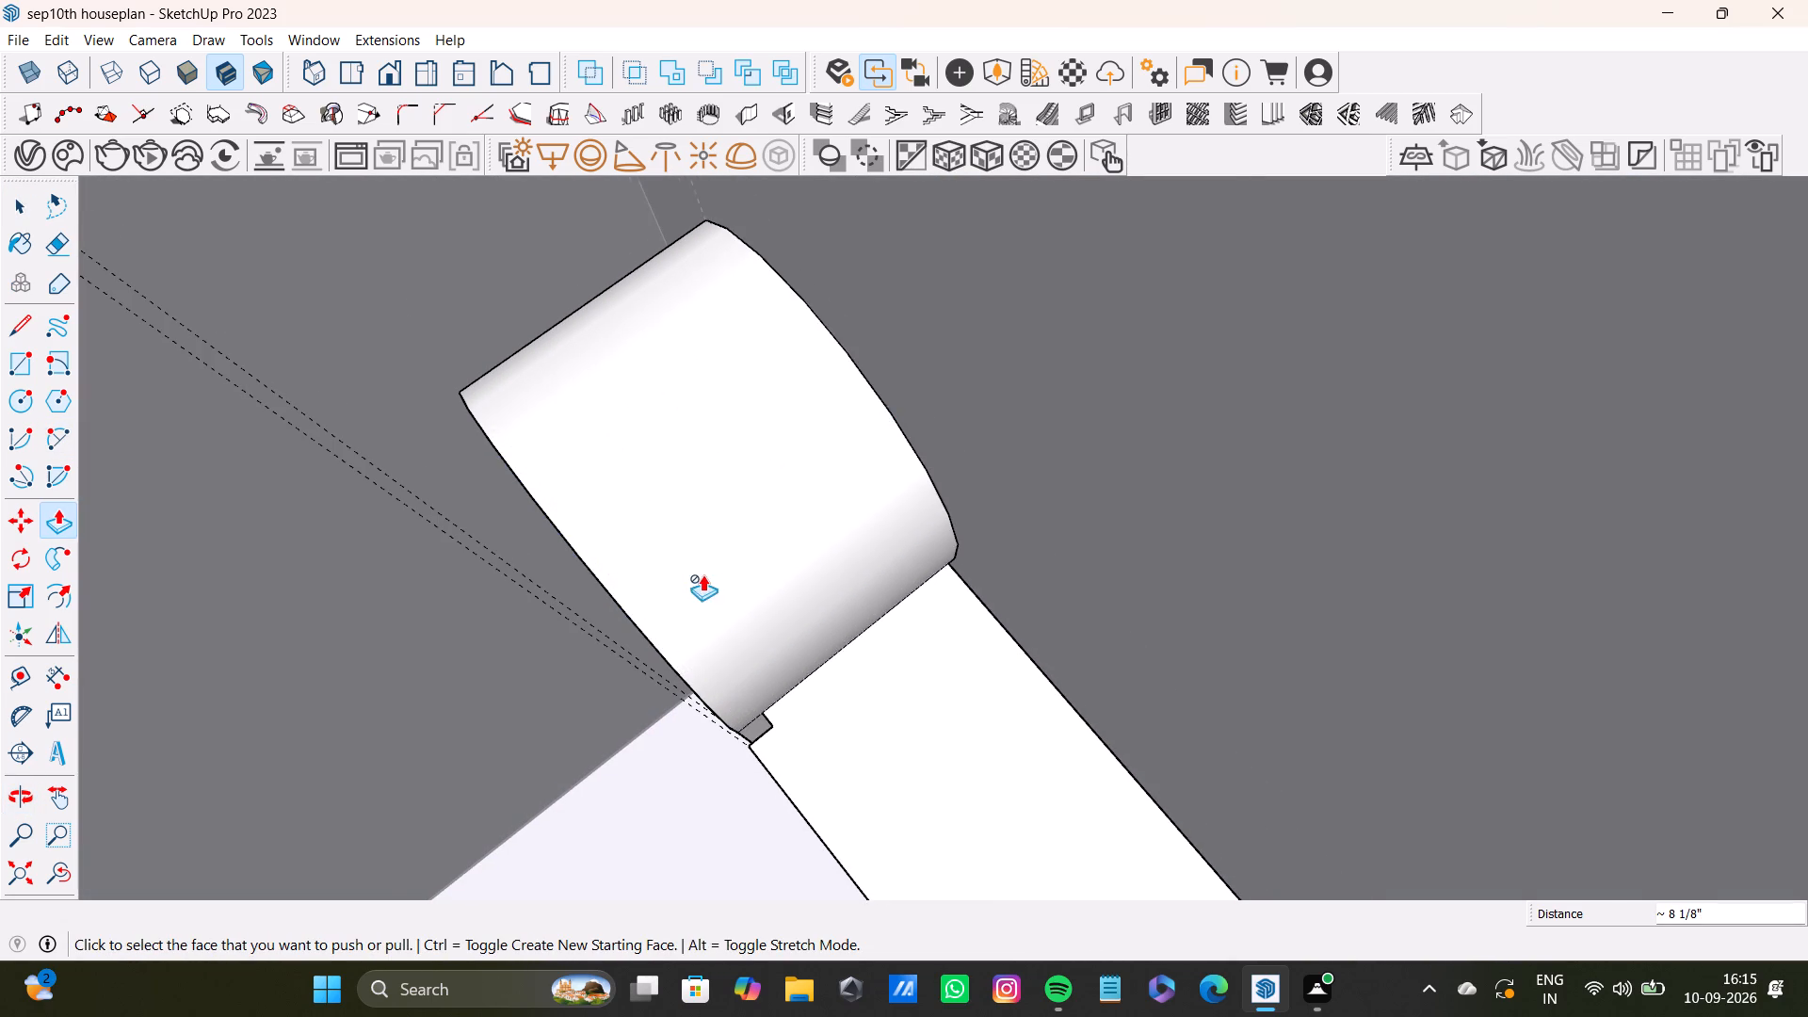
# Delete the edge separating the arched top from the front of the first headboard panel.
pyautogui.scroll(-6, 702, 574)
pyautogui.scroll(1, 711, 606)
pyautogui.scroll(-5, 718, 613)
pyautogui.moveTo(764, 702); pyautogui.dragTo(994, 487, button='middle')
pyautogui.scroll(-4, 977, 469)
pyautogui.keyDown('shift'); pyautogui.moveTo(957, 422); pyautogui.dragTo(908, 500, button='middle'); pyautogui.keyUp('shift')
pyautogui.scroll(8, 867, 463)
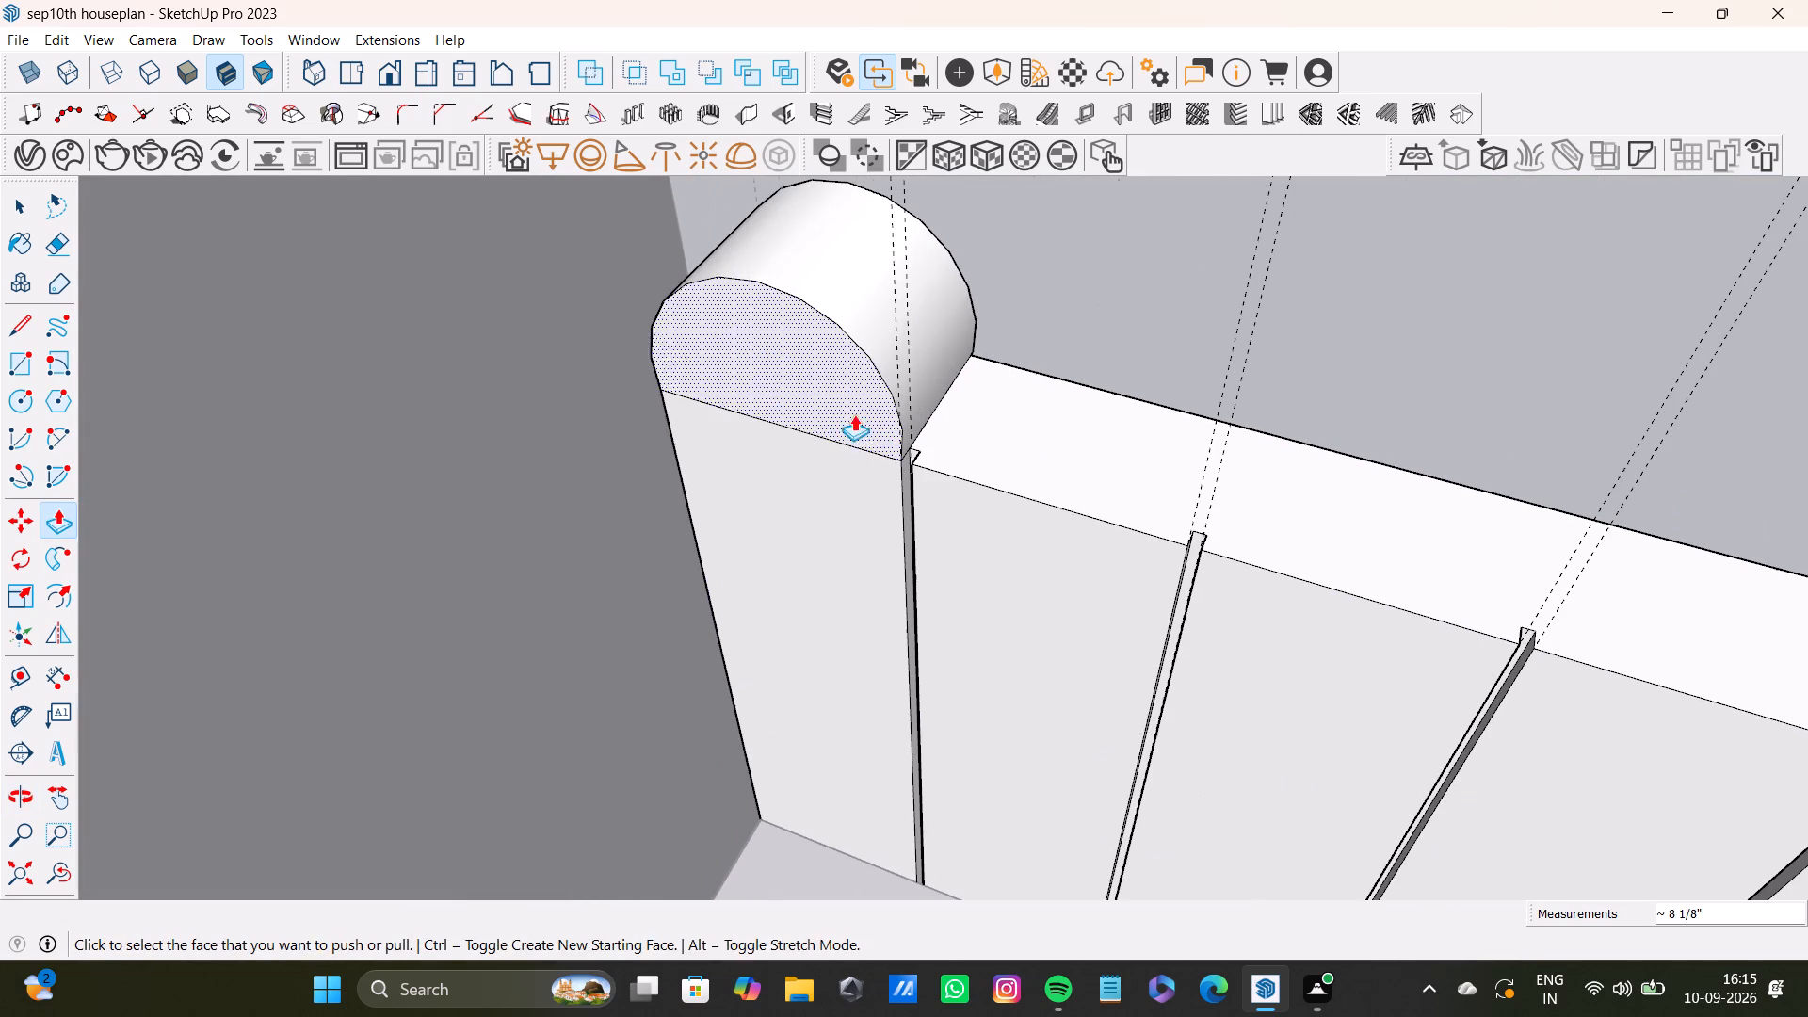
pyautogui.press('space')
pyautogui.click(870, 448)
pyautogui.press('Delete')
pyautogui.scroll(-8, 873, 455)
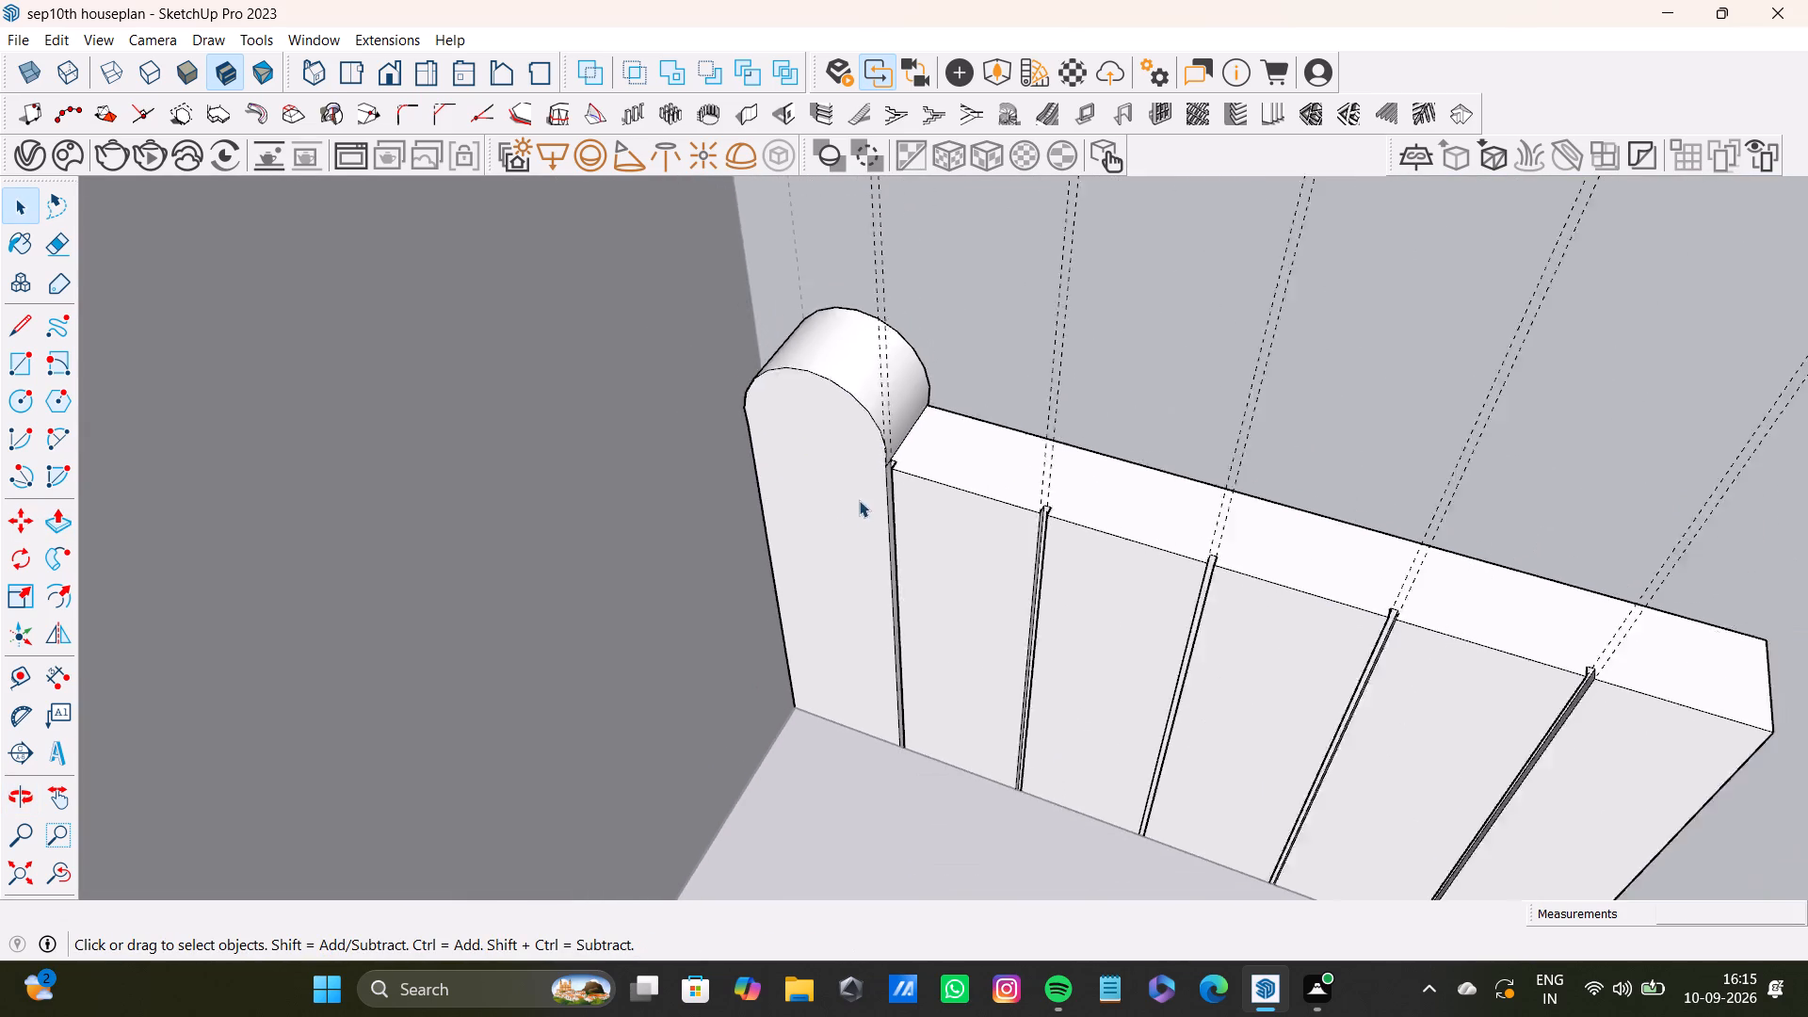
# Draw a vertical two-point arc over the second headboard panel, groove to groove, with its bulge of about 7 7/16" referenced to the first arch's top.
pyautogui.scroll(-2, 859, 500)
pyautogui.keyDown('shift'); pyautogui.scroll(10, 914, 497); pyautogui.keyUp('shift')
pyautogui.scroll(9, 857, 429)
pyautogui.scroll(-2, 828, 384)
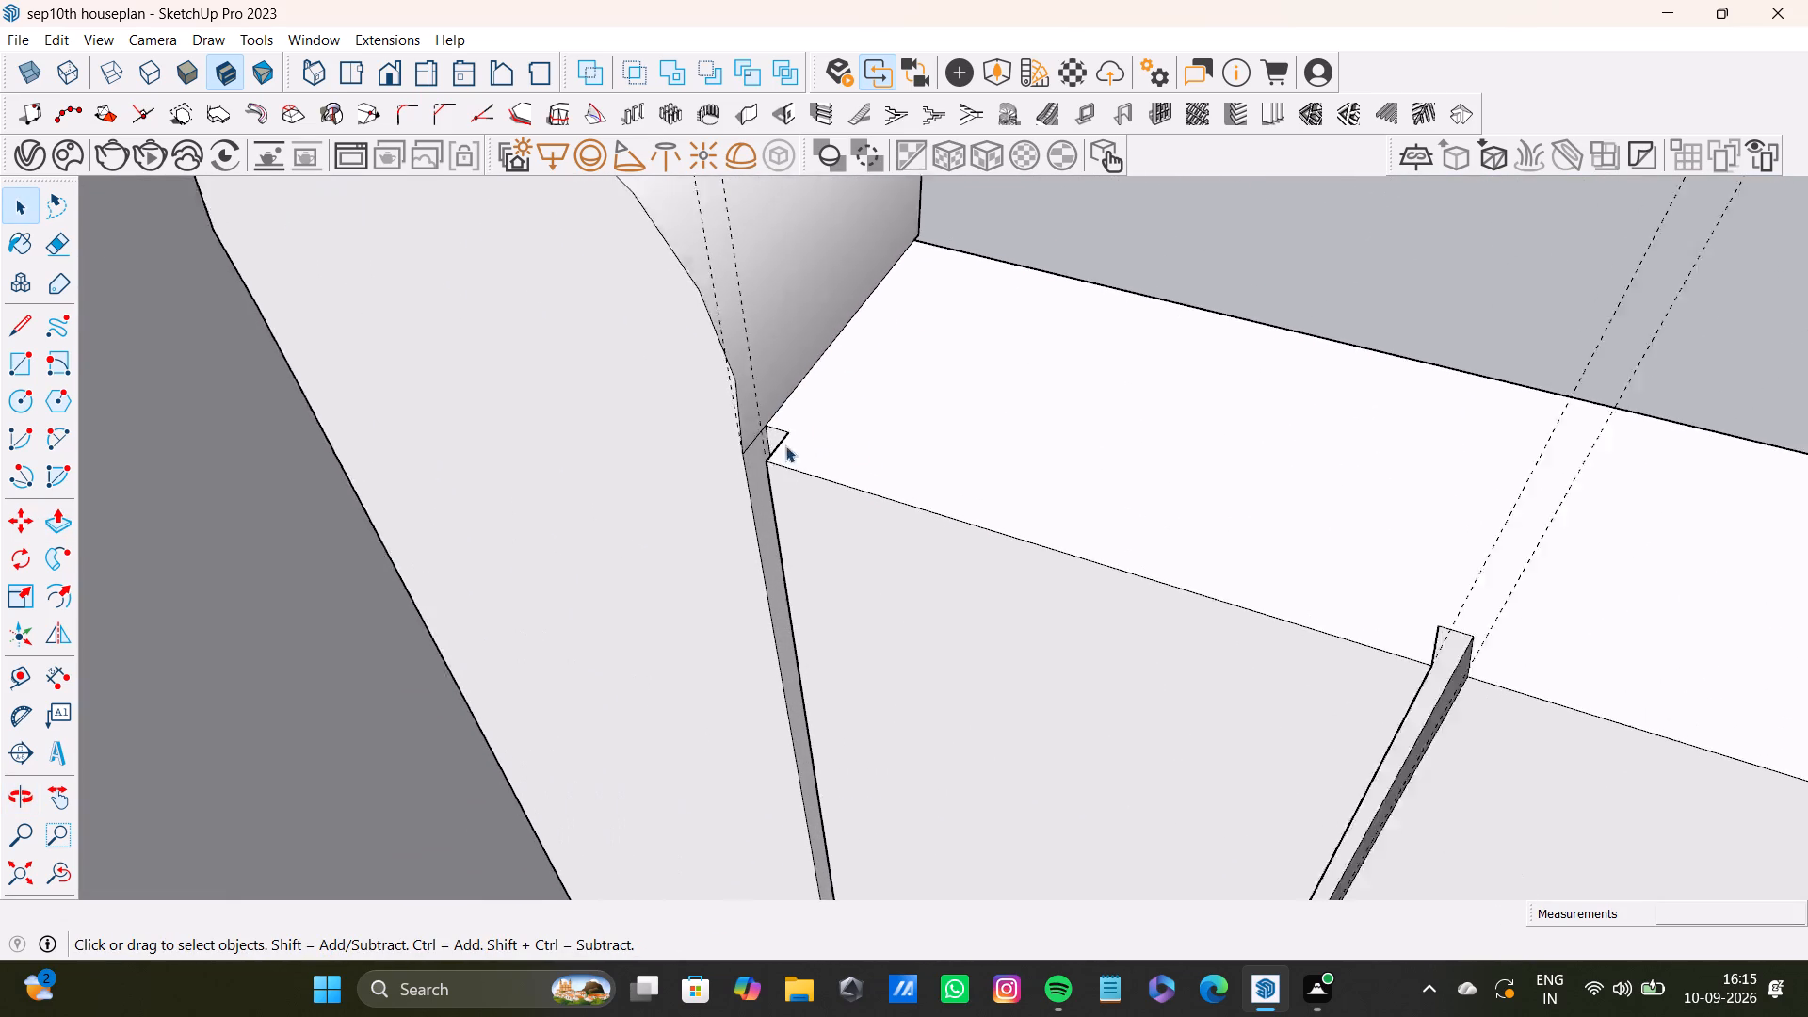
pyautogui.scroll(-7, 785, 445)
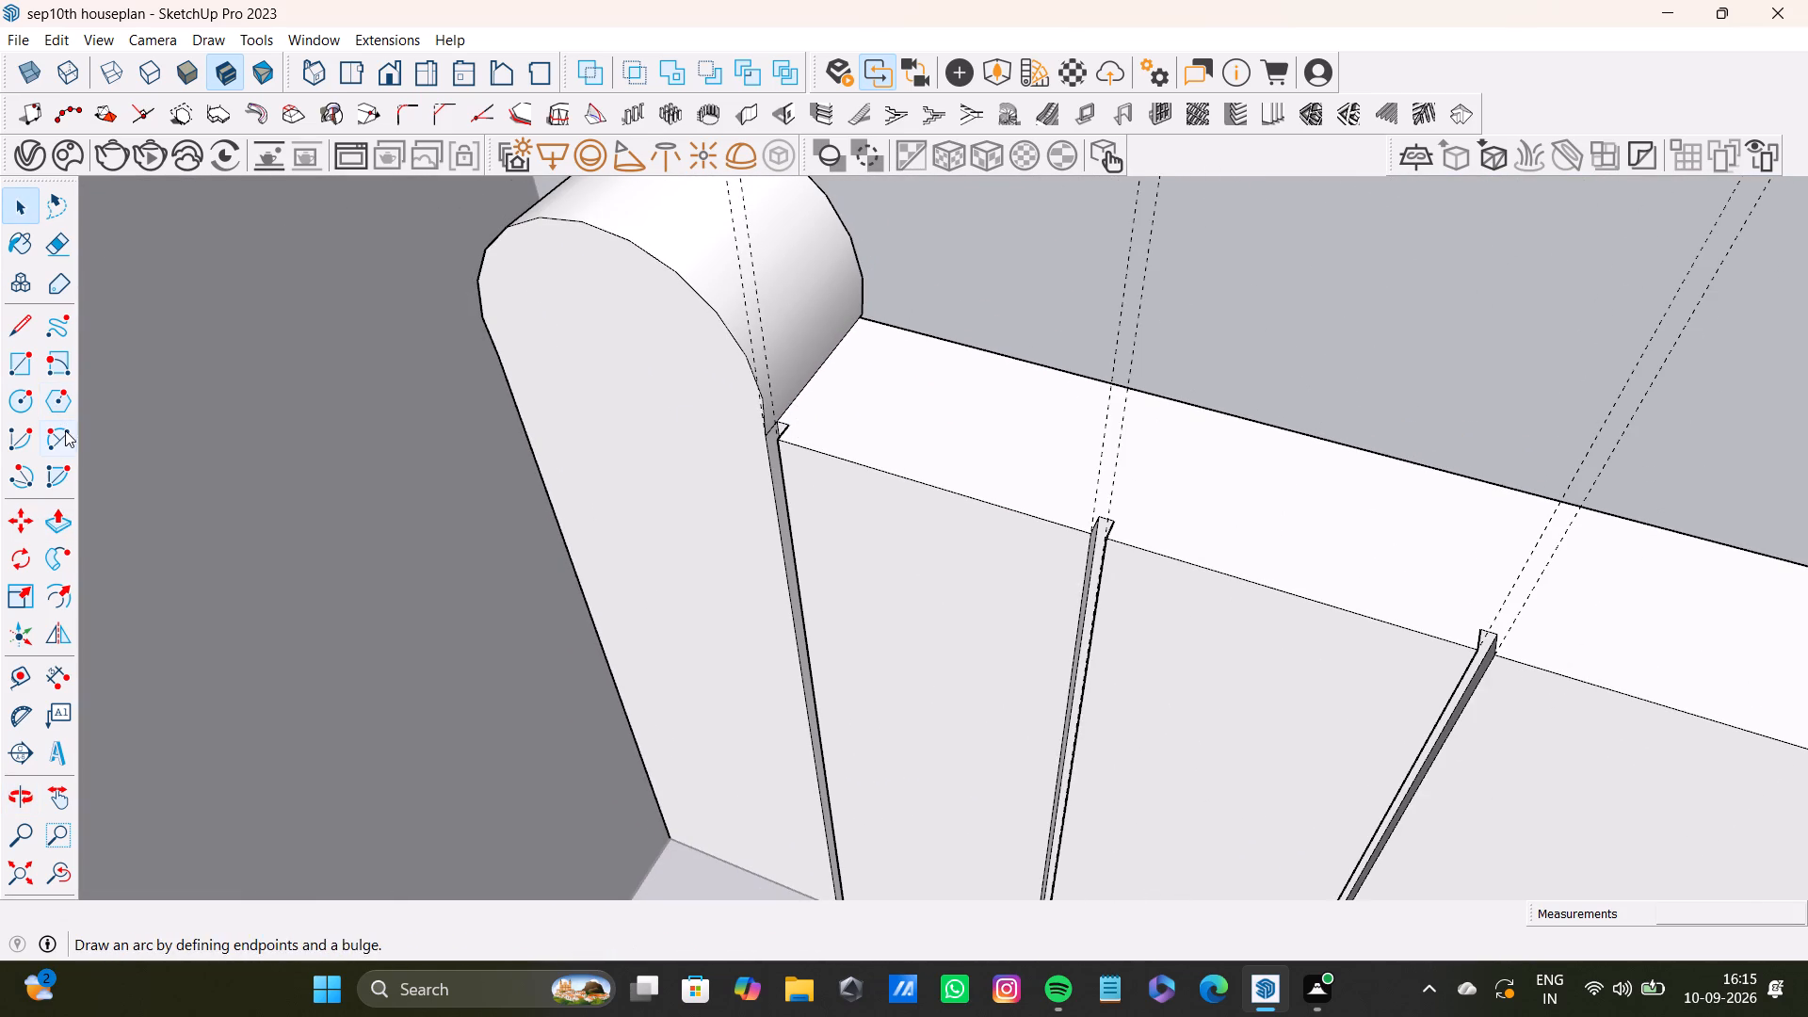
pyautogui.click(65, 430)
pyautogui.click(780, 439)
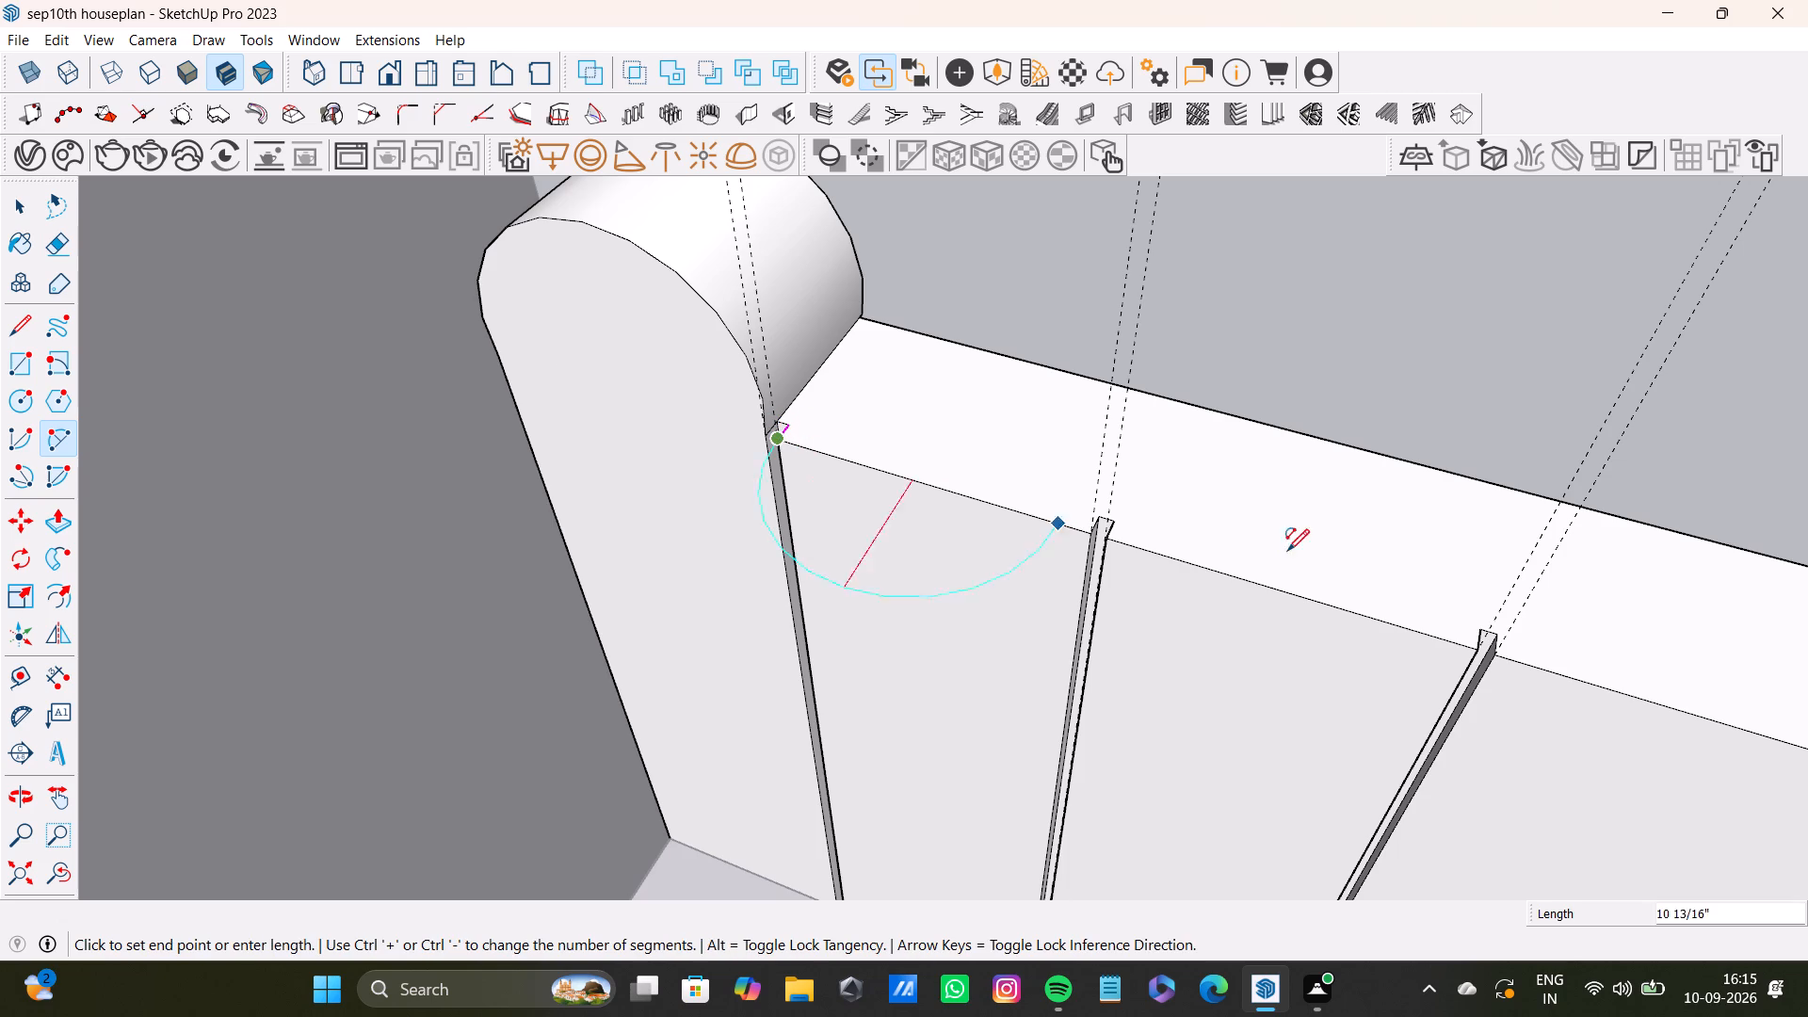
pyautogui.click(1092, 533)
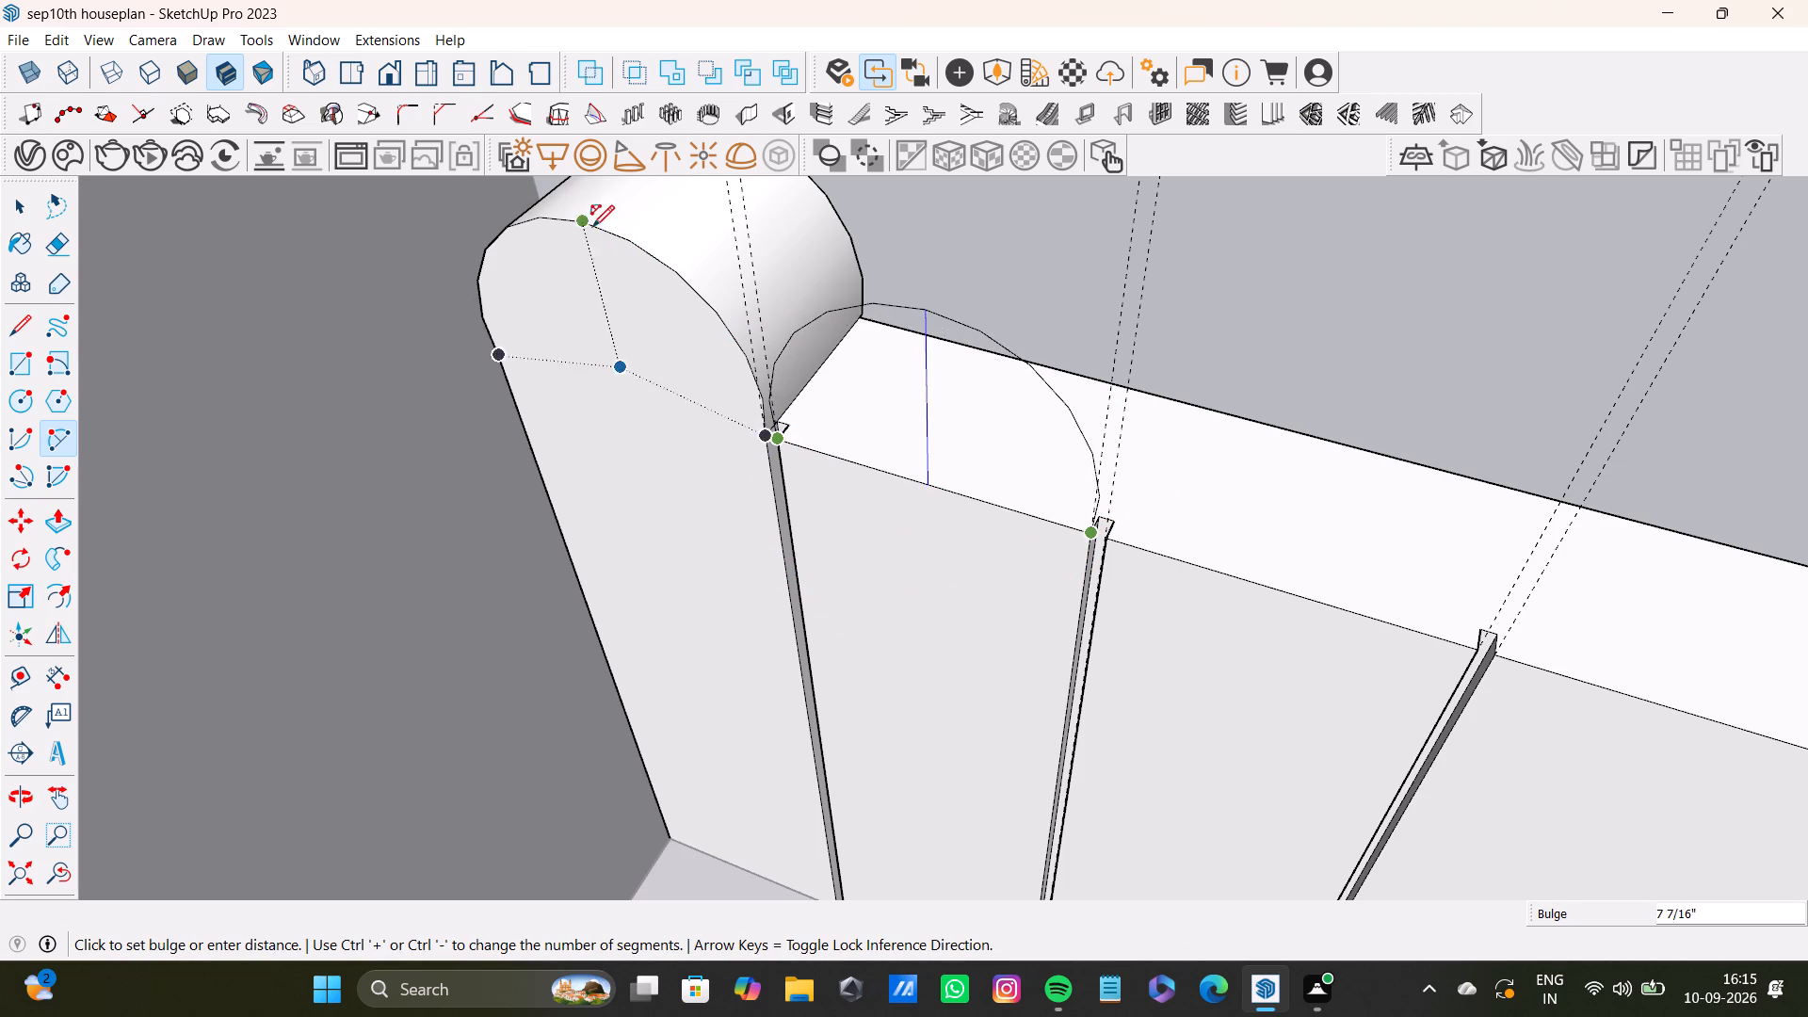
pyautogui.click(588, 224)
# Extrude the arched face above the second headboard panel back 5 7/8" over the headboard's top.
pyautogui.scroll(-3, 859, 337)
pyautogui.moveTo(902, 363); pyautogui.dragTo(685, 400, button='middle')
pyautogui.scroll(-4, 864, 510)
pyautogui.scroll(8, 804, 487)
pyautogui.moveTo(813, 423); pyautogui.dragTo(663, 412, button='middle')
pyautogui.scroll(8, 681, 388)
pyautogui.moveTo(815, 363); pyautogui.dragTo(672, 391, button='middle')
pyautogui.press('space')
pyautogui.click(873, 415)
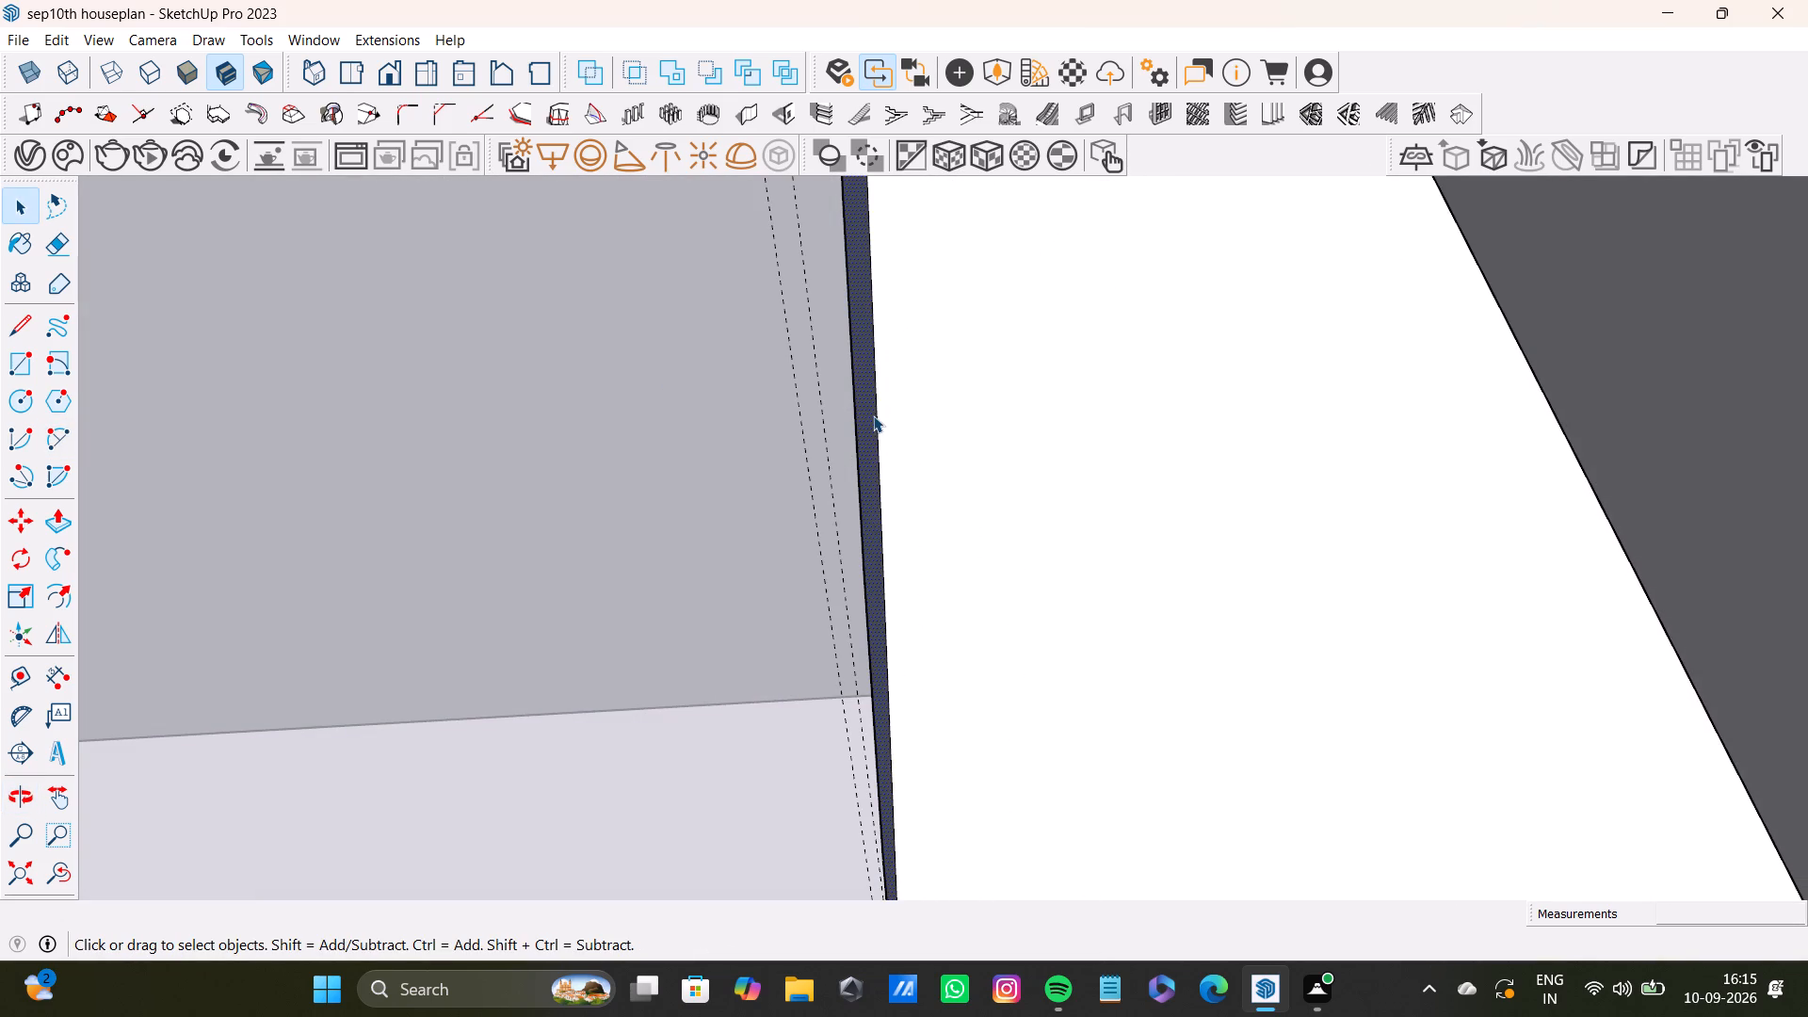
pyautogui.press('p')
pyautogui.moveTo(870, 415); pyautogui.dragTo(1575, 453)
pyautogui.scroll(-9, 1302, 529)
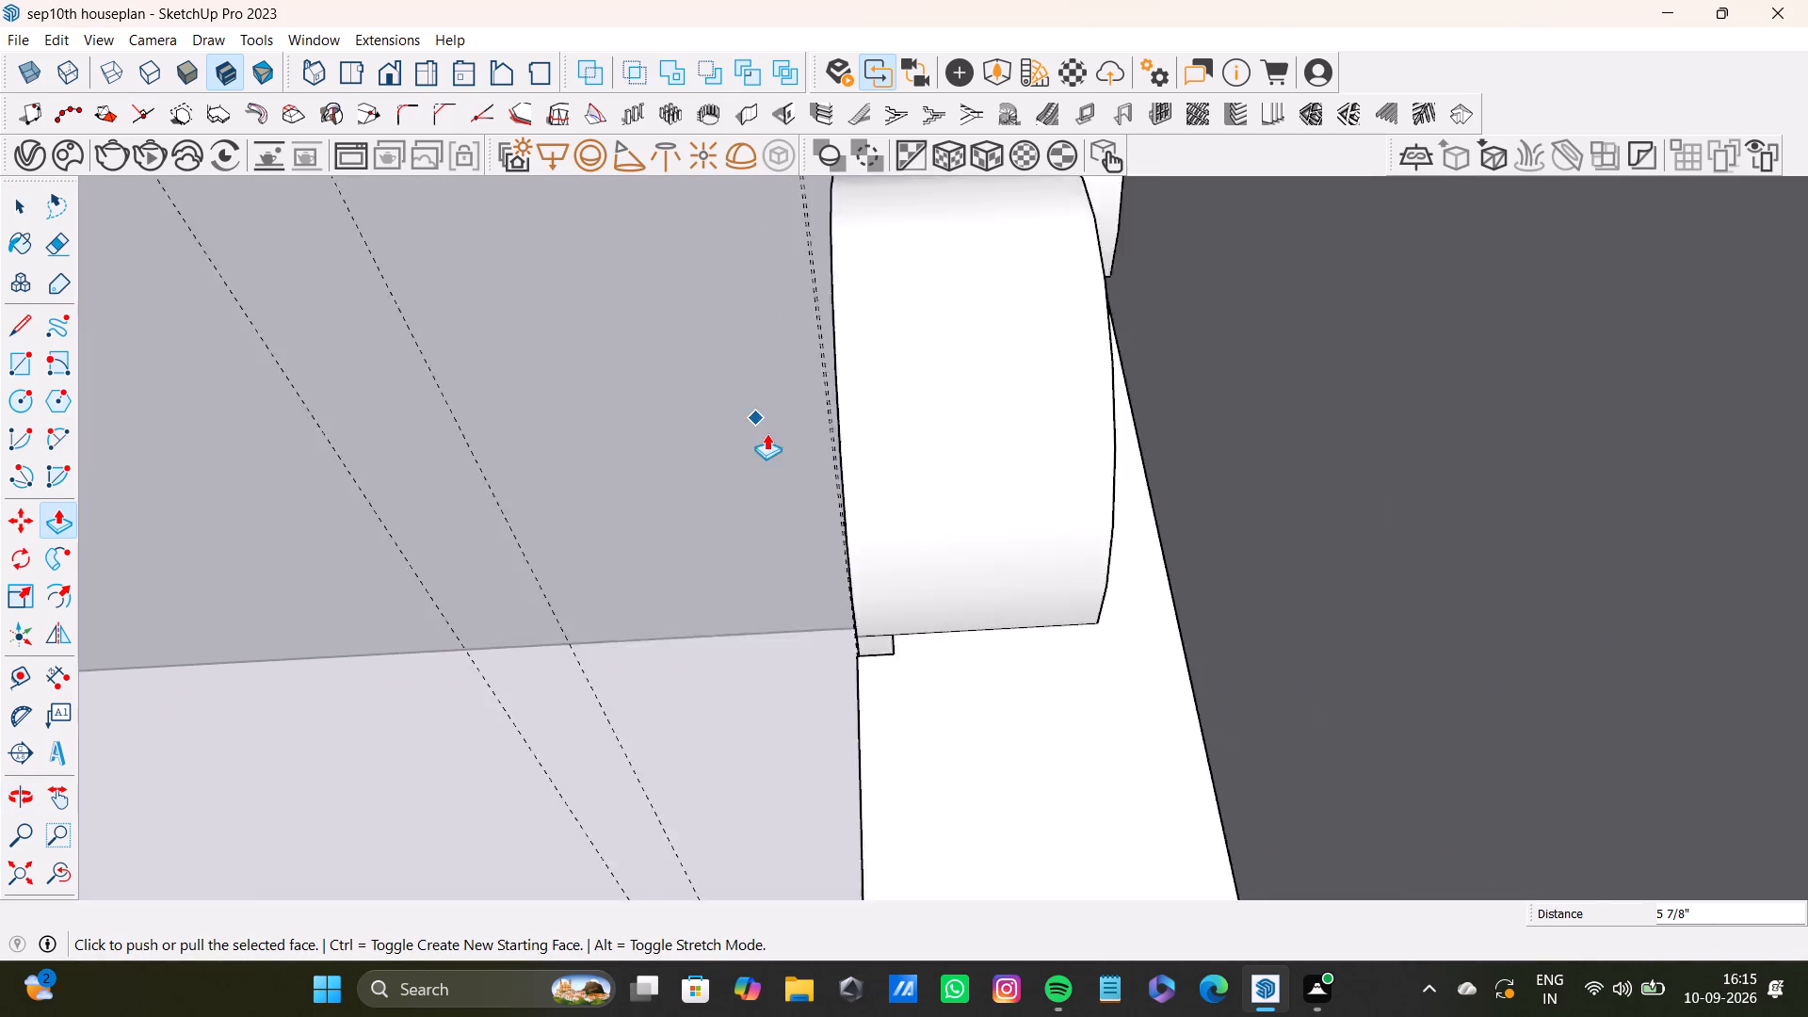
# Extend the rear face of the second panel's arched top about 2" further toward the headboard's back.
pyautogui.scroll(-5, 767, 433)
pyautogui.moveTo(732, 455); pyautogui.dragTo(759, 446, button='middle')
pyautogui.scroll(12, 966, 401)
pyautogui.moveTo(935, 397); pyautogui.dragTo(876, 402, button='middle')
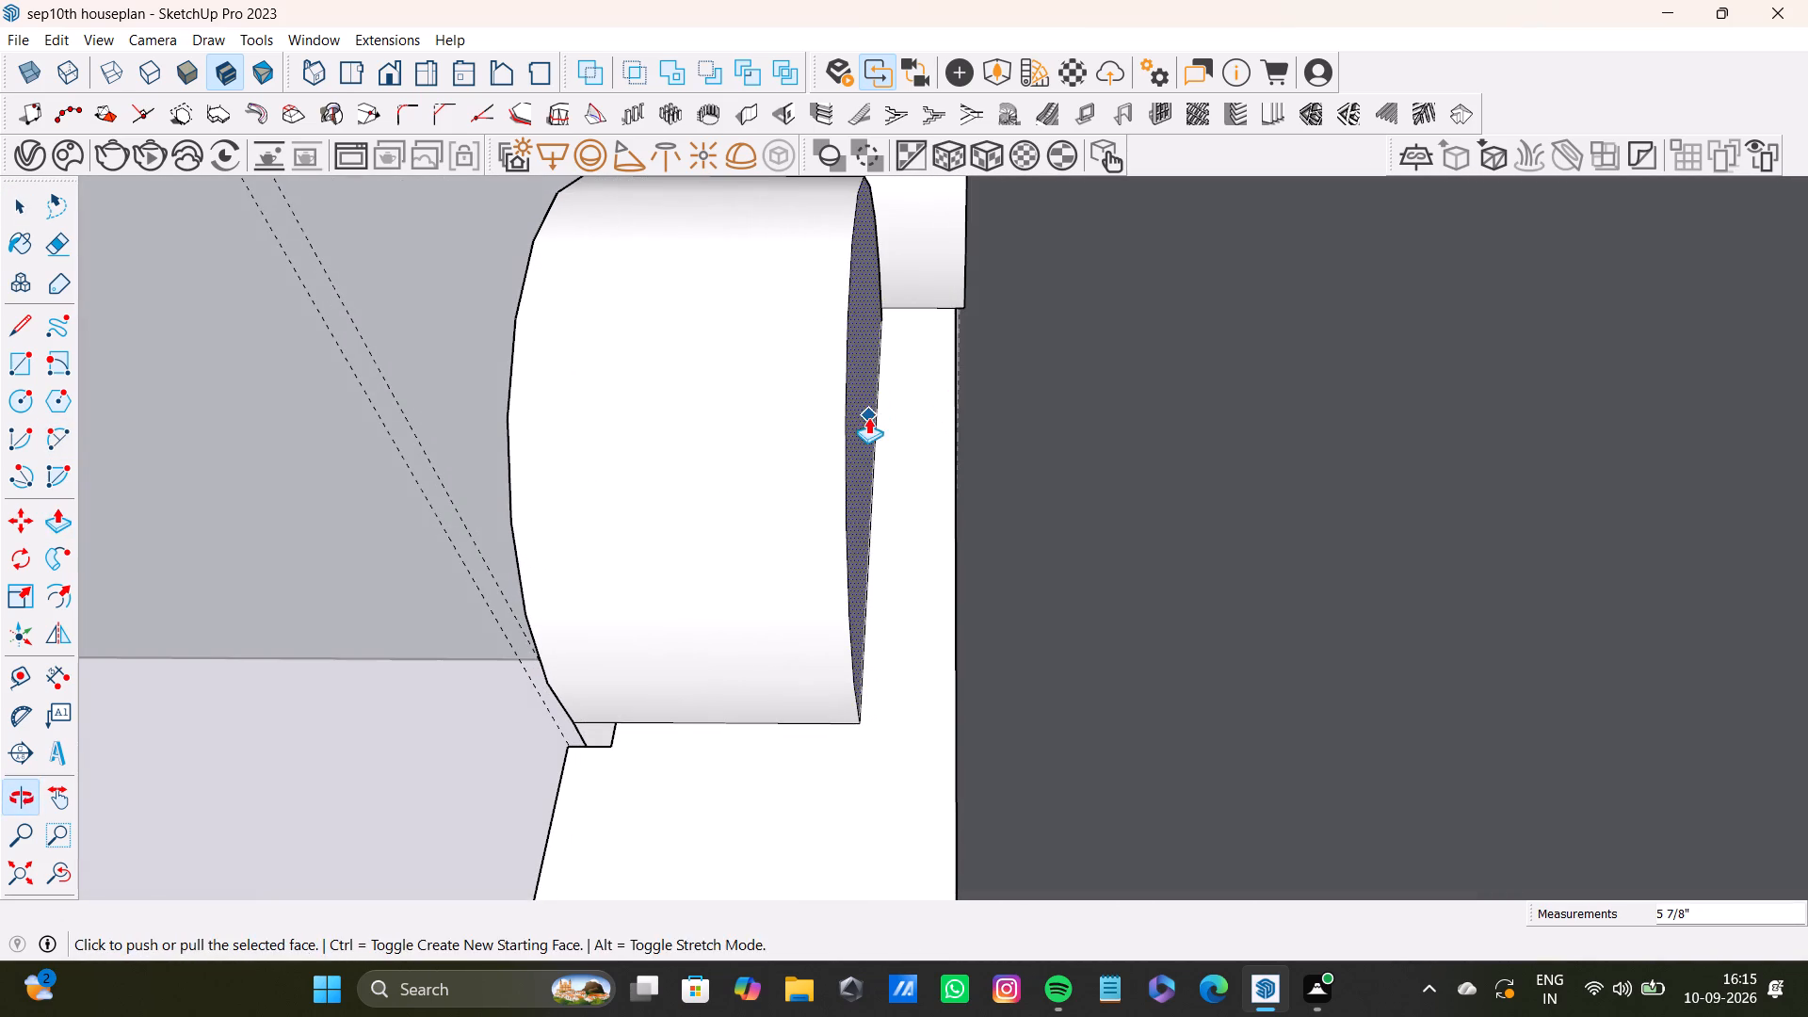
pyautogui.moveTo(858, 421); pyautogui.dragTo(984, 445)
pyautogui.scroll(-10, 887, 496)
pyautogui.moveTo(675, 576); pyautogui.dragTo(1069, 538, button='middle')
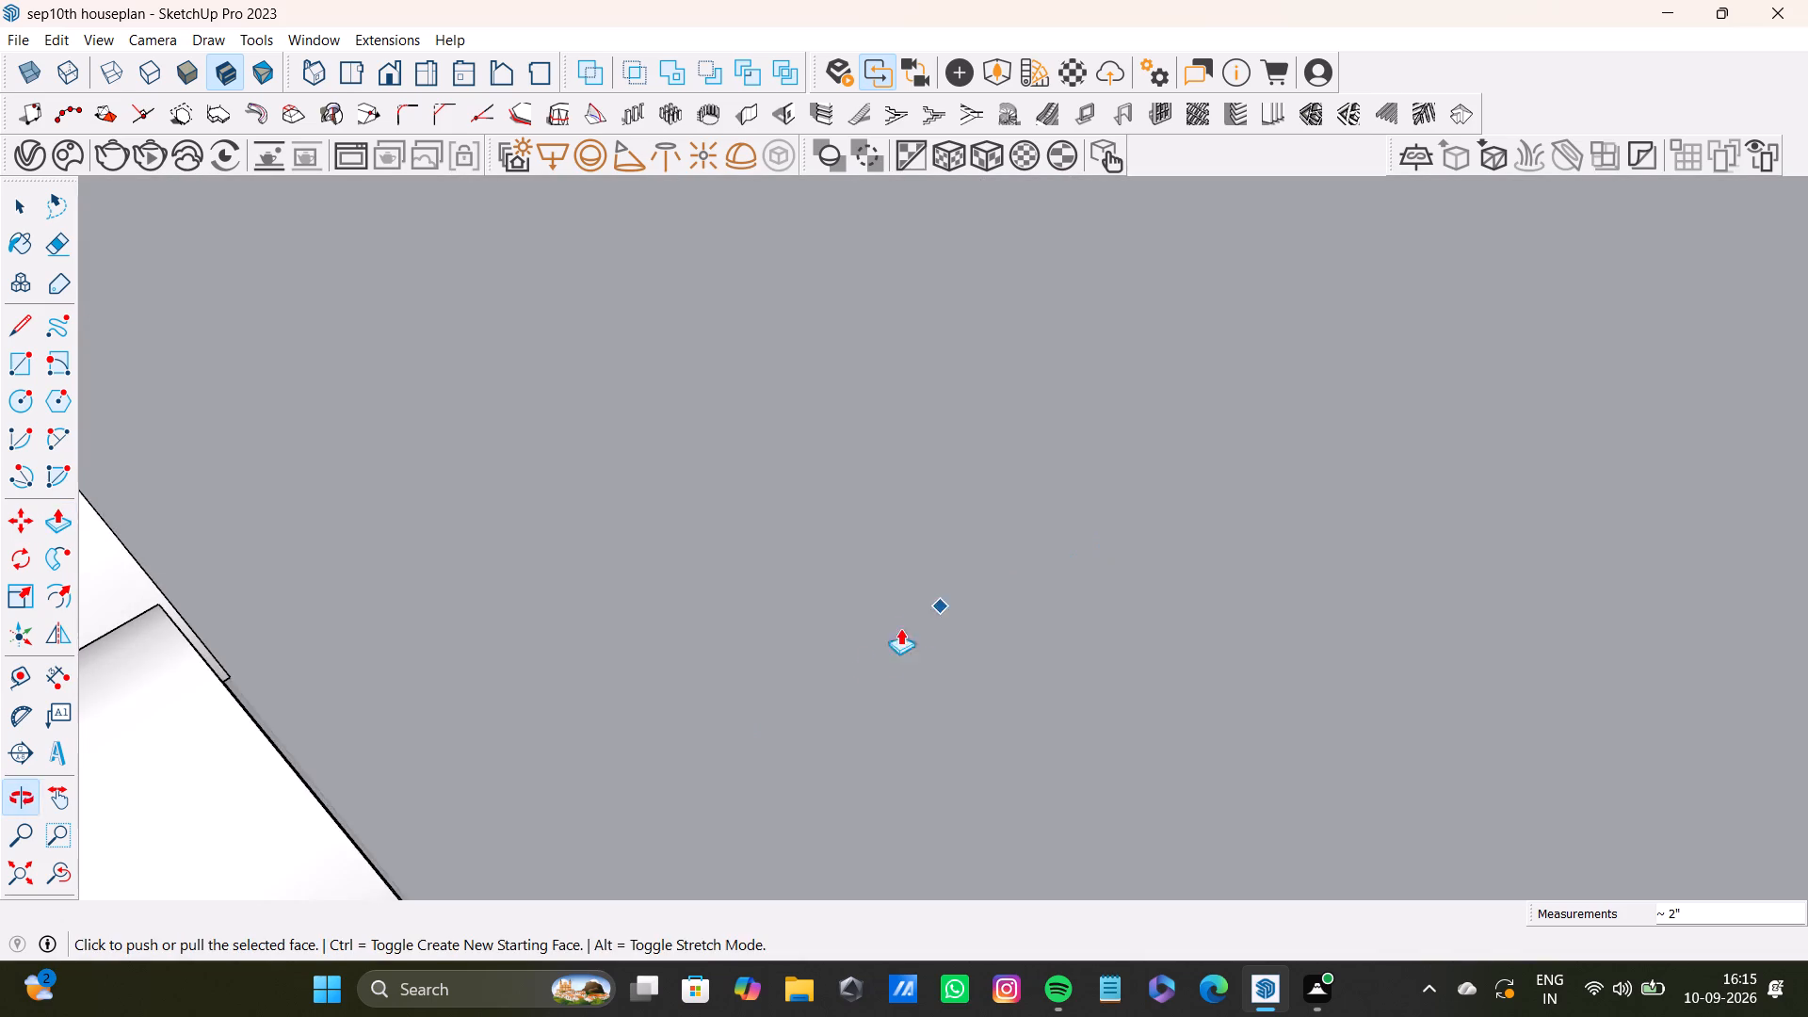
pyautogui.scroll(-10, 885, 642)
# Extend the rear face of the second arched top about 1/4" more toward the headboard's back face.
pyautogui.keyDown('shift'); pyautogui.moveTo(711, 643); pyautogui.dragTo(899, 421, button='middle'); pyautogui.keyUp('shift')
pyautogui.scroll(13, 192, 627)
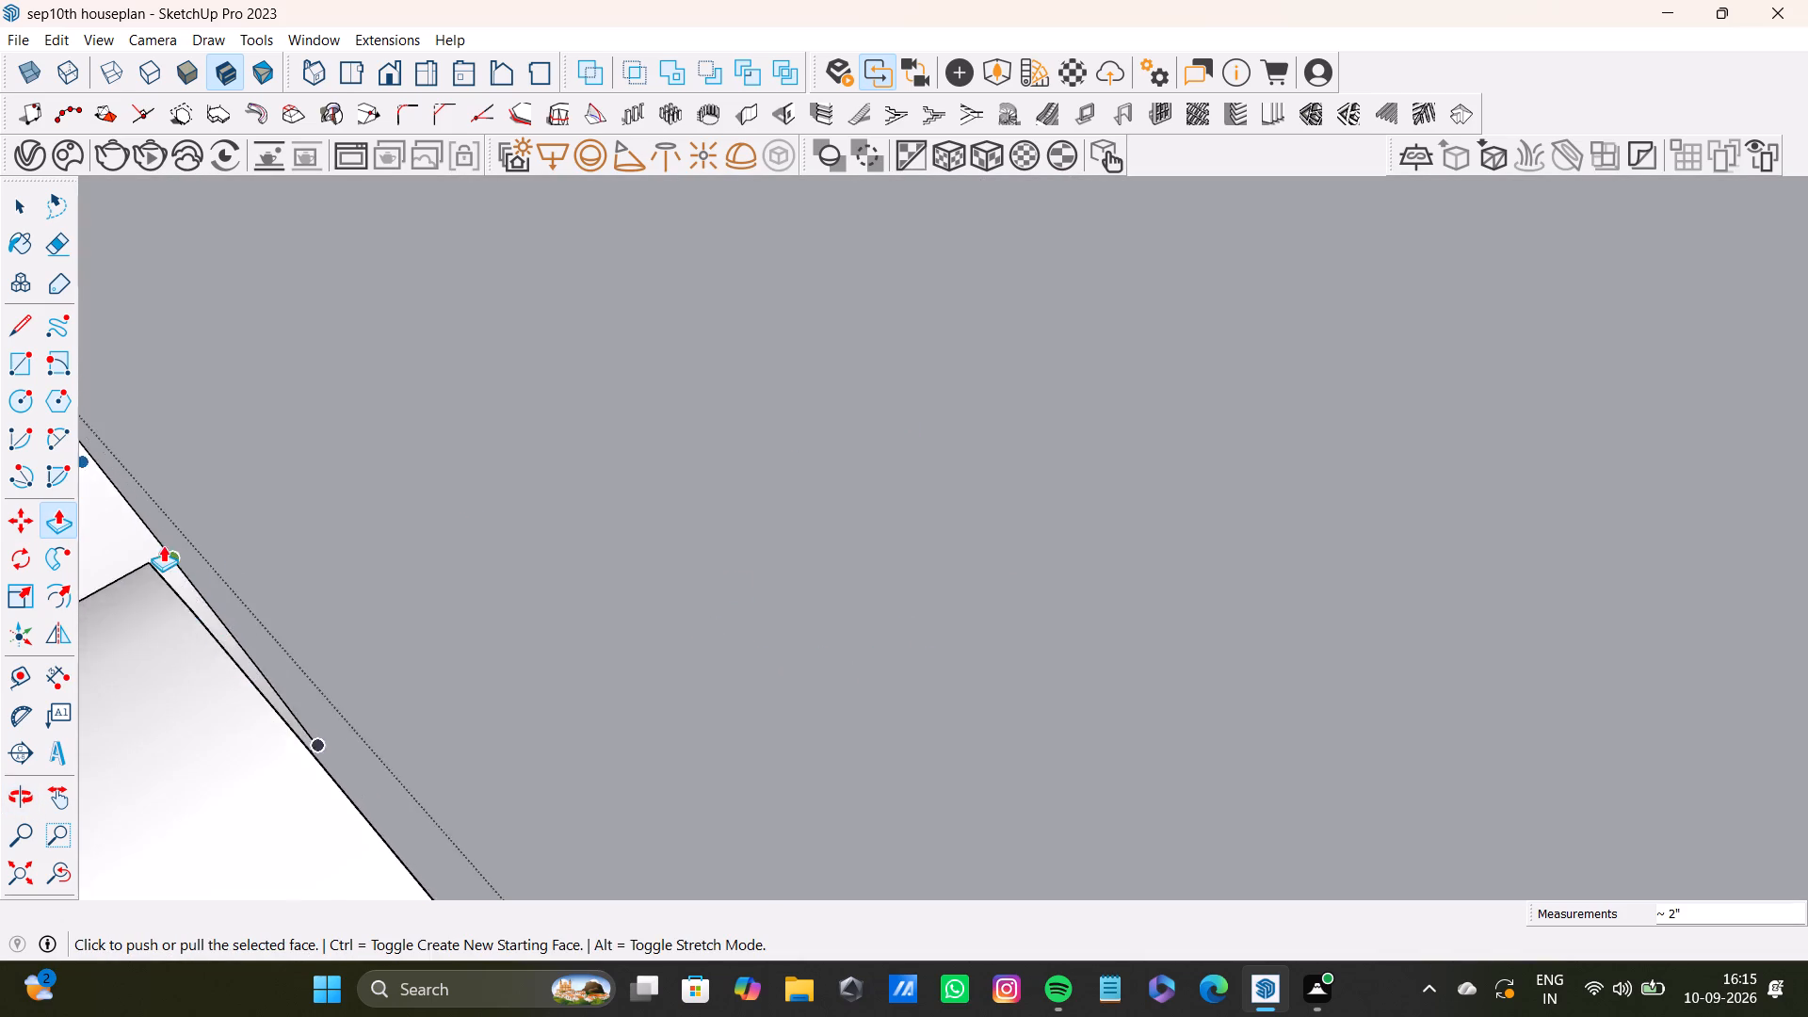
pyautogui.moveTo(157, 545); pyautogui.dragTo(63, 592, button='middle')
pyautogui.keyDown('shift'); pyautogui.moveTo(169, 560); pyautogui.dragTo(751, 389, button='middle'); pyautogui.keyUp('shift')
pyautogui.scroll(3, 762, 433)
pyautogui.moveTo(842, 419); pyautogui.dragTo(544, 338, button='middle')
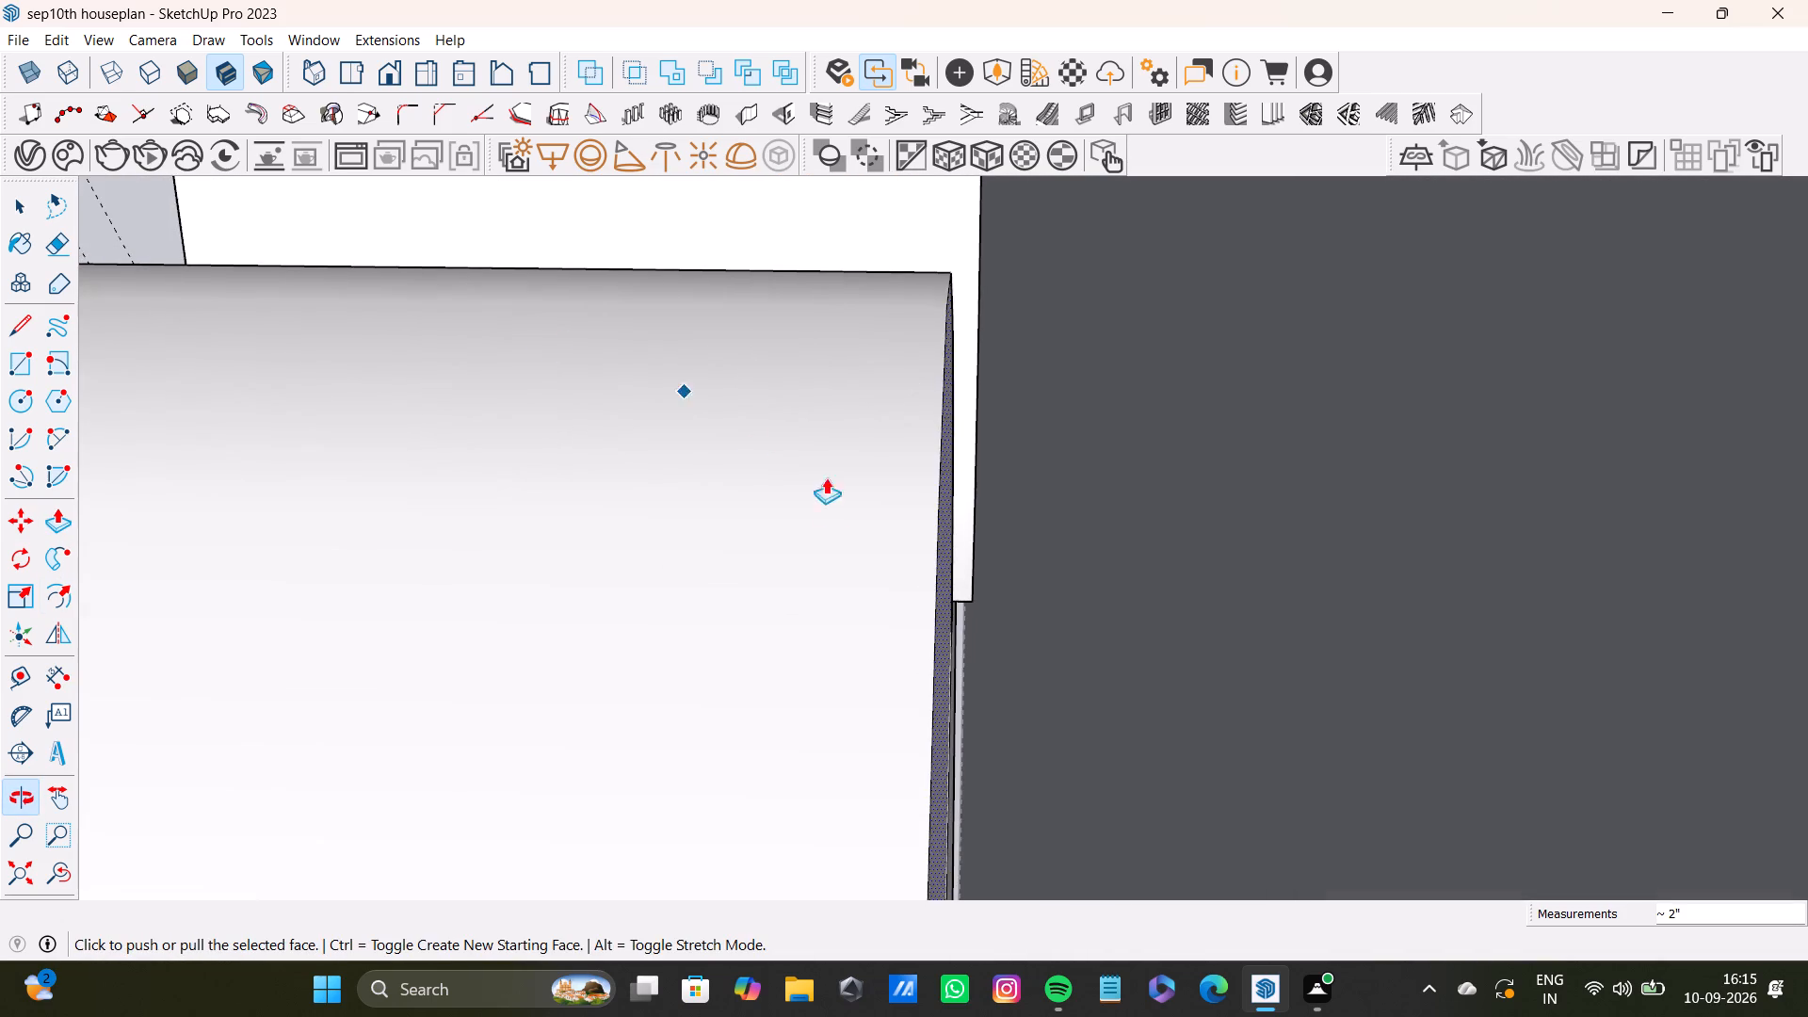
pyautogui.scroll(1, 821, 508)
pyautogui.moveTo(956, 602); pyautogui.dragTo(1122, 617)
pyautogui.scroll(-5, 544, 538)
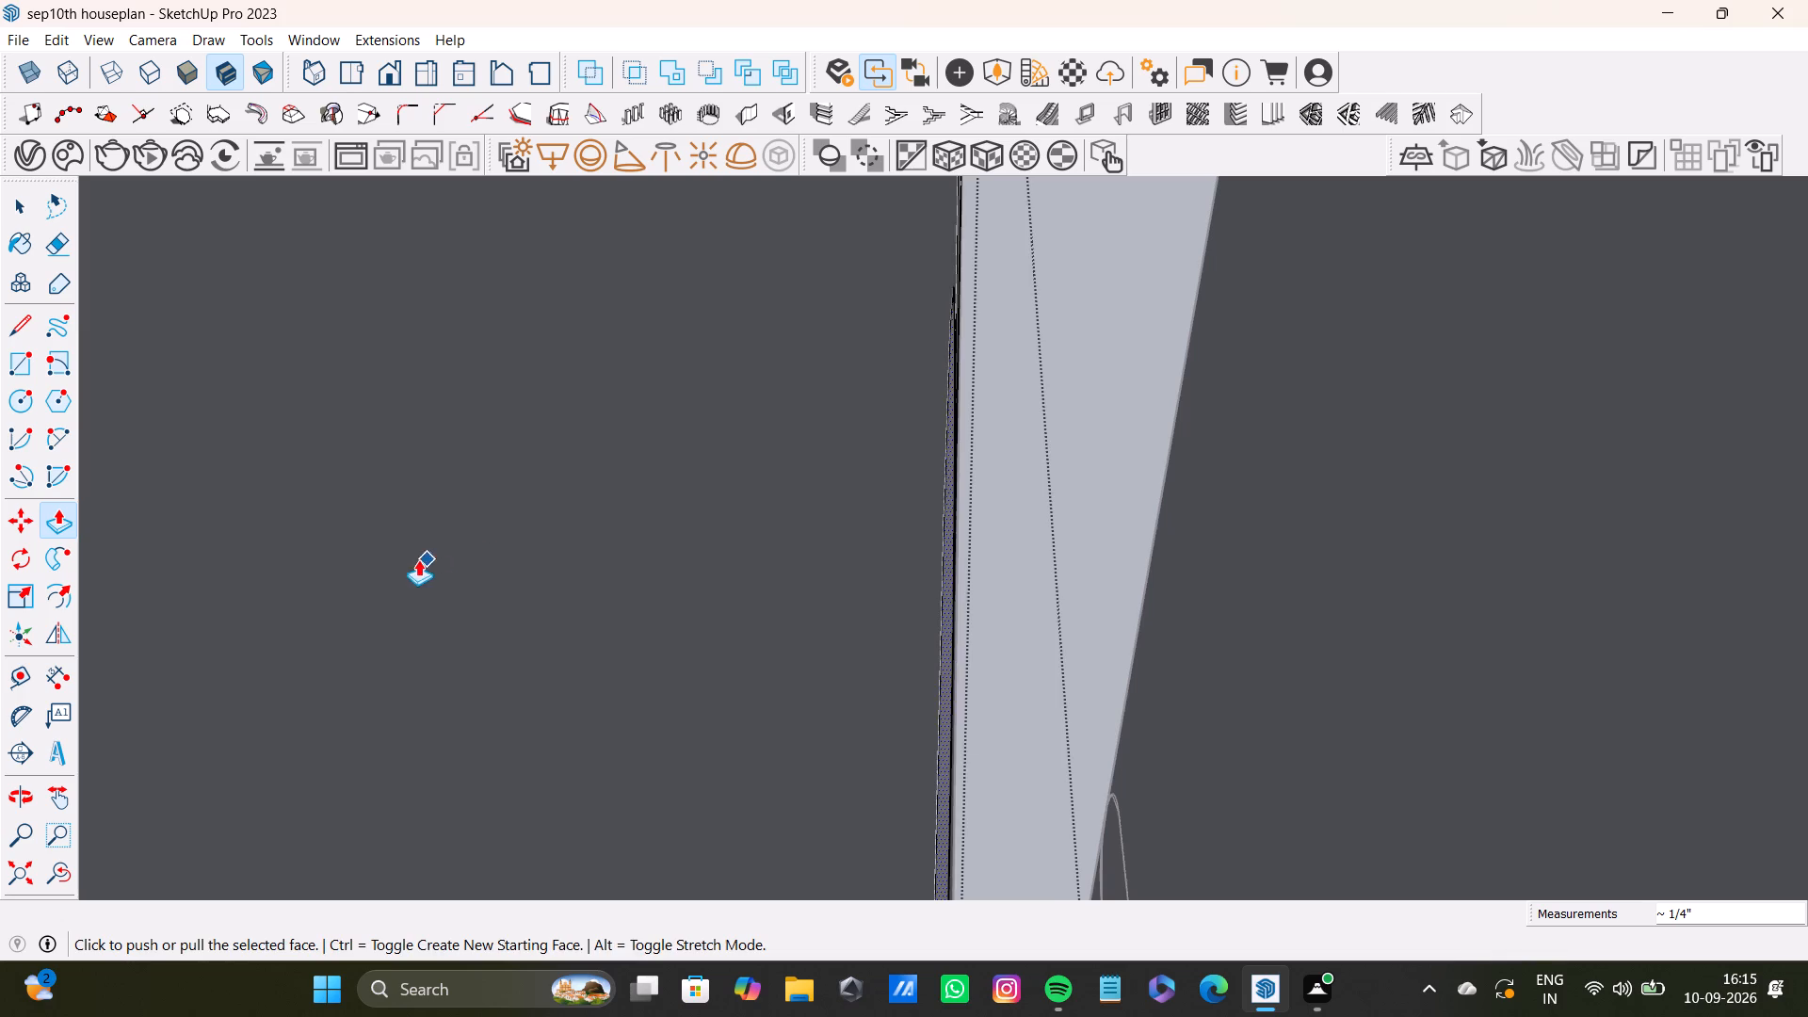
pyautogui.scroll(-4, 418, 559)
pyautogui.click(62, 887)
# Delete the edge separating the arched top from the front of the second headboard panel.
pyautogui.moveTo(292, 679); pyautogui.dragTo(293, 670, button='middle')
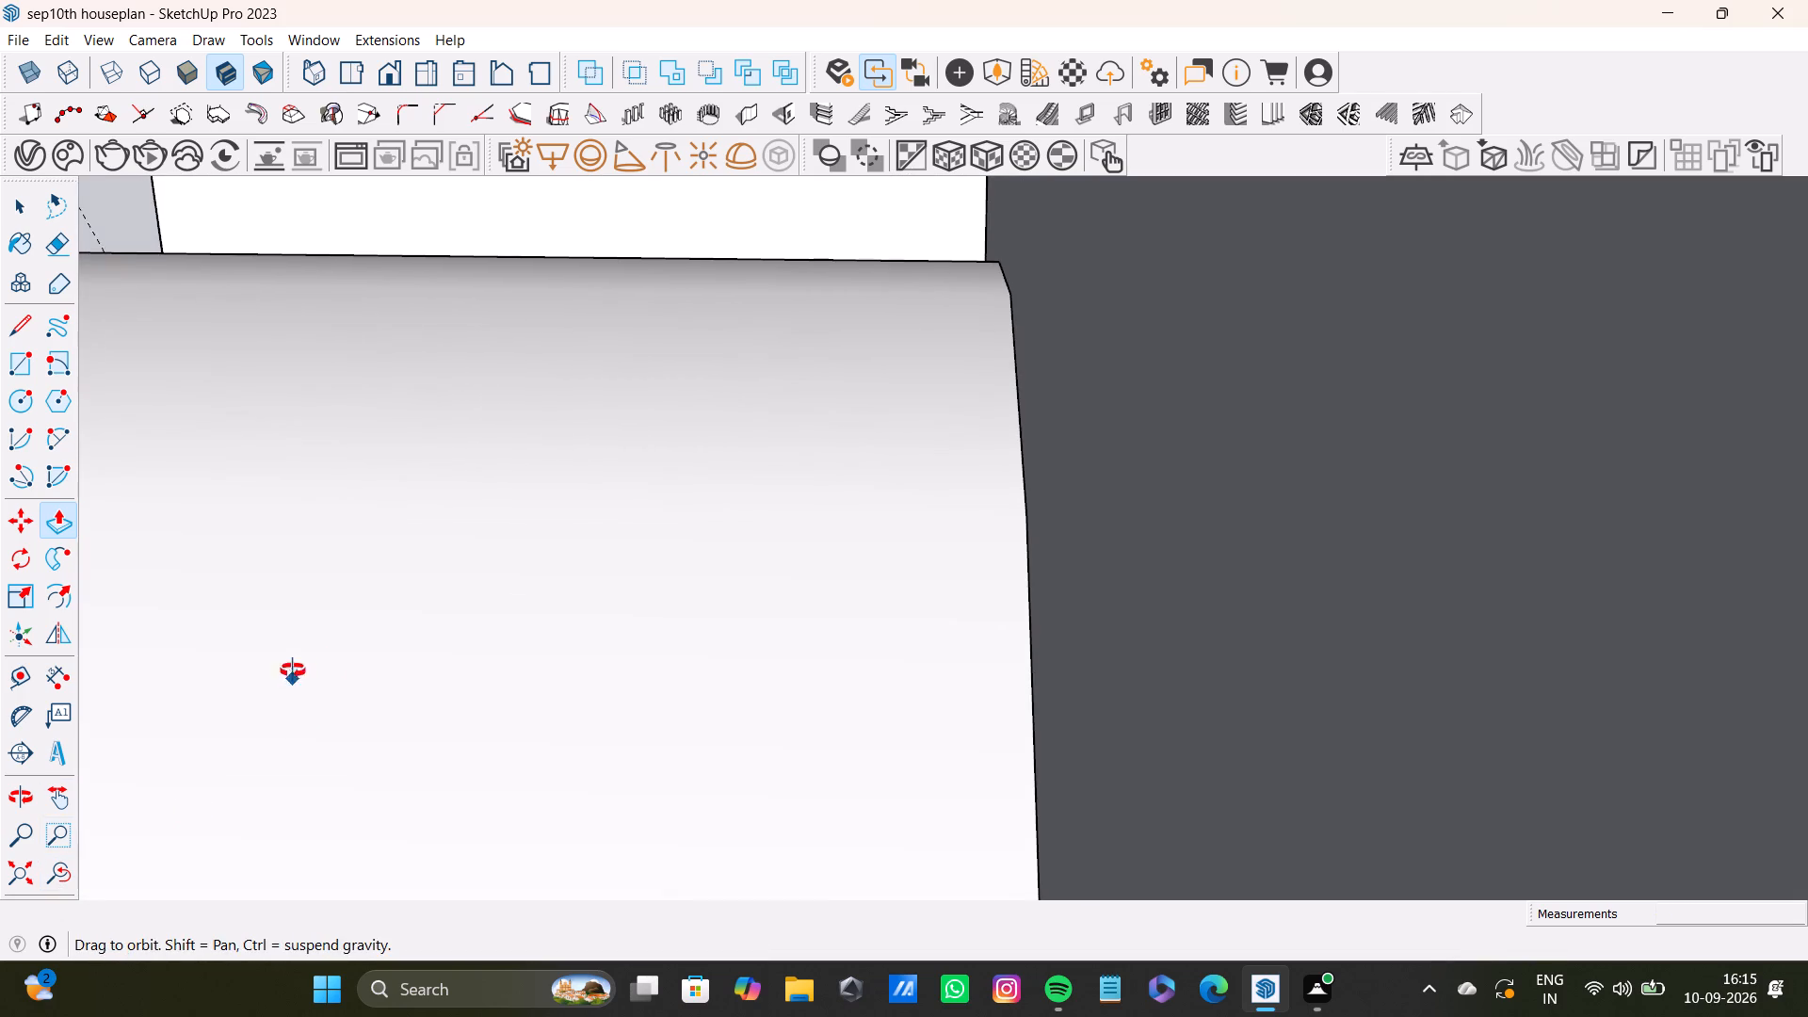
pyautogui.moveTo(293, 670); pyautogui.dragTo(635, 588, button='middle')
pyautogui.scroll(-20, 566, 637)
pyautogui.scroll(-5, 566, 637)
pyautogui.keyDown('shift'); pyautogui.moveTo(494, 717); pyautogui.dragTo(562, 593, button='middle'); pyautogui.keyUp('shift')
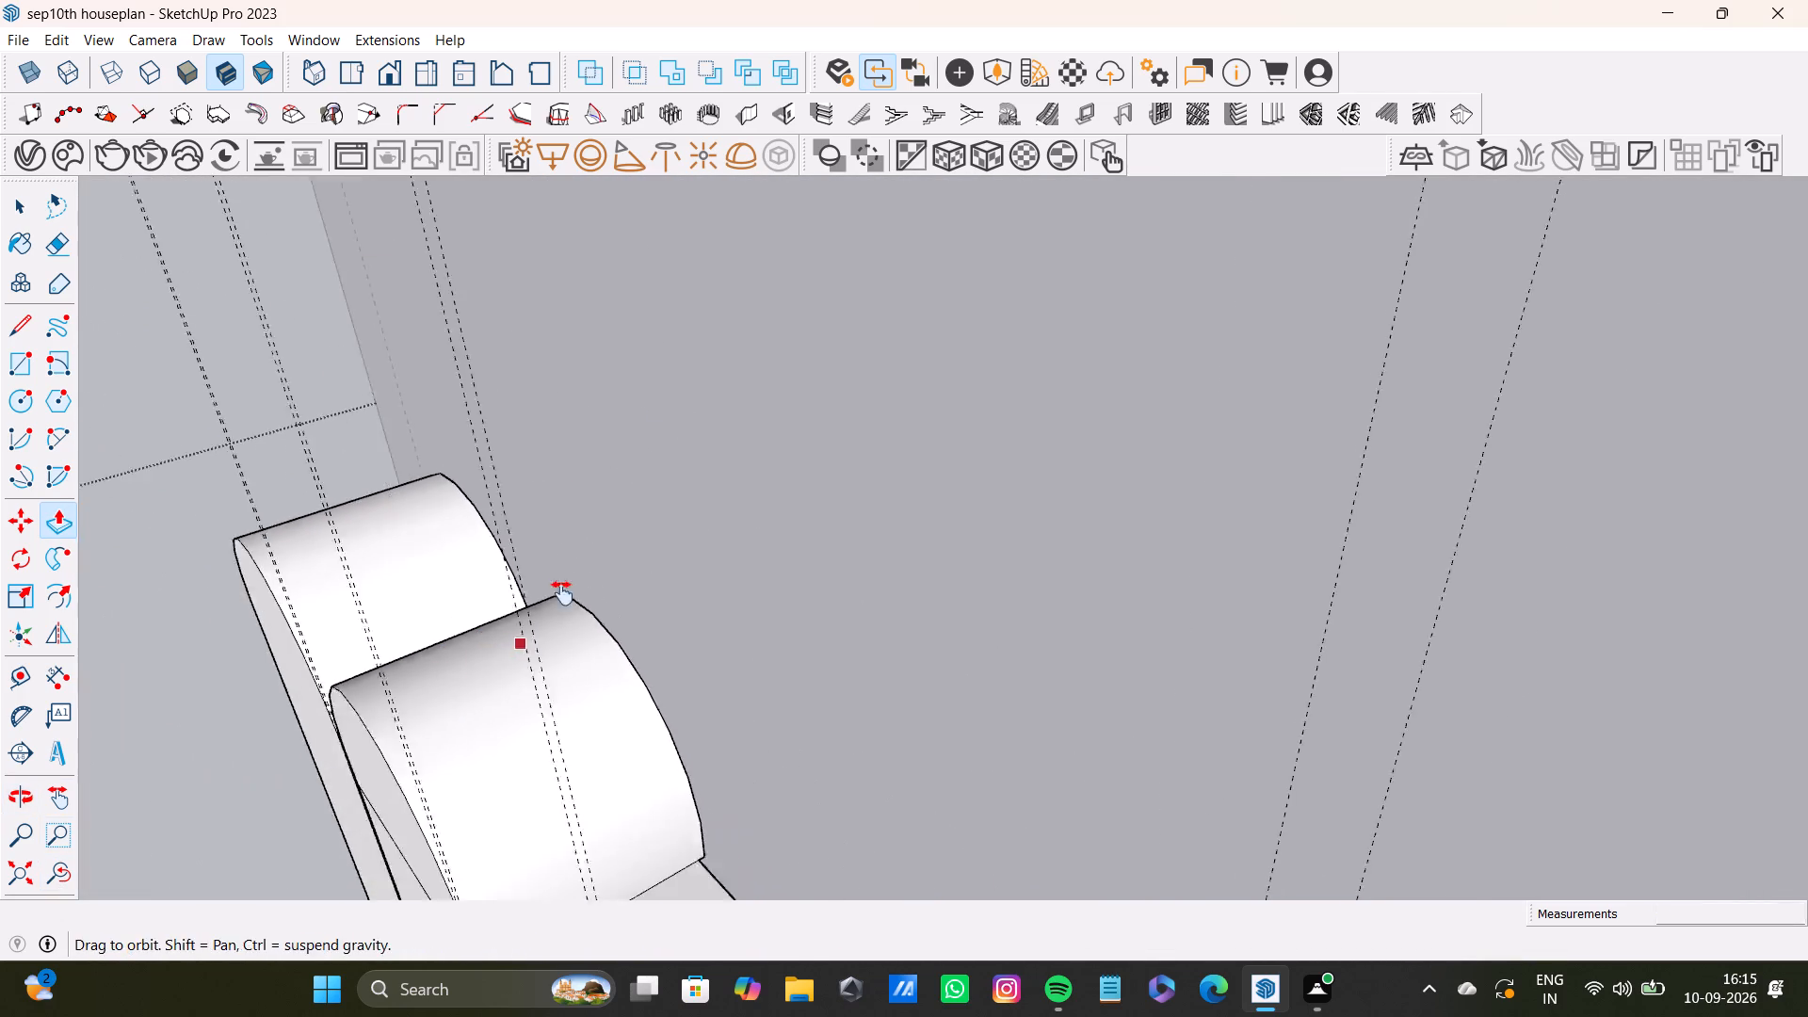
pyautogui.keyDown('shift'); pyautogui.moveTo(562, 593); pyautogui.dragTo(645, 412, button='middle'); pyautogui.keyUp('shift')
pyautogui.scroll(1, 511, 618)
pyautogui.moveTo(511, 618); pyautogui.dragTo(763, 527, button='middle')
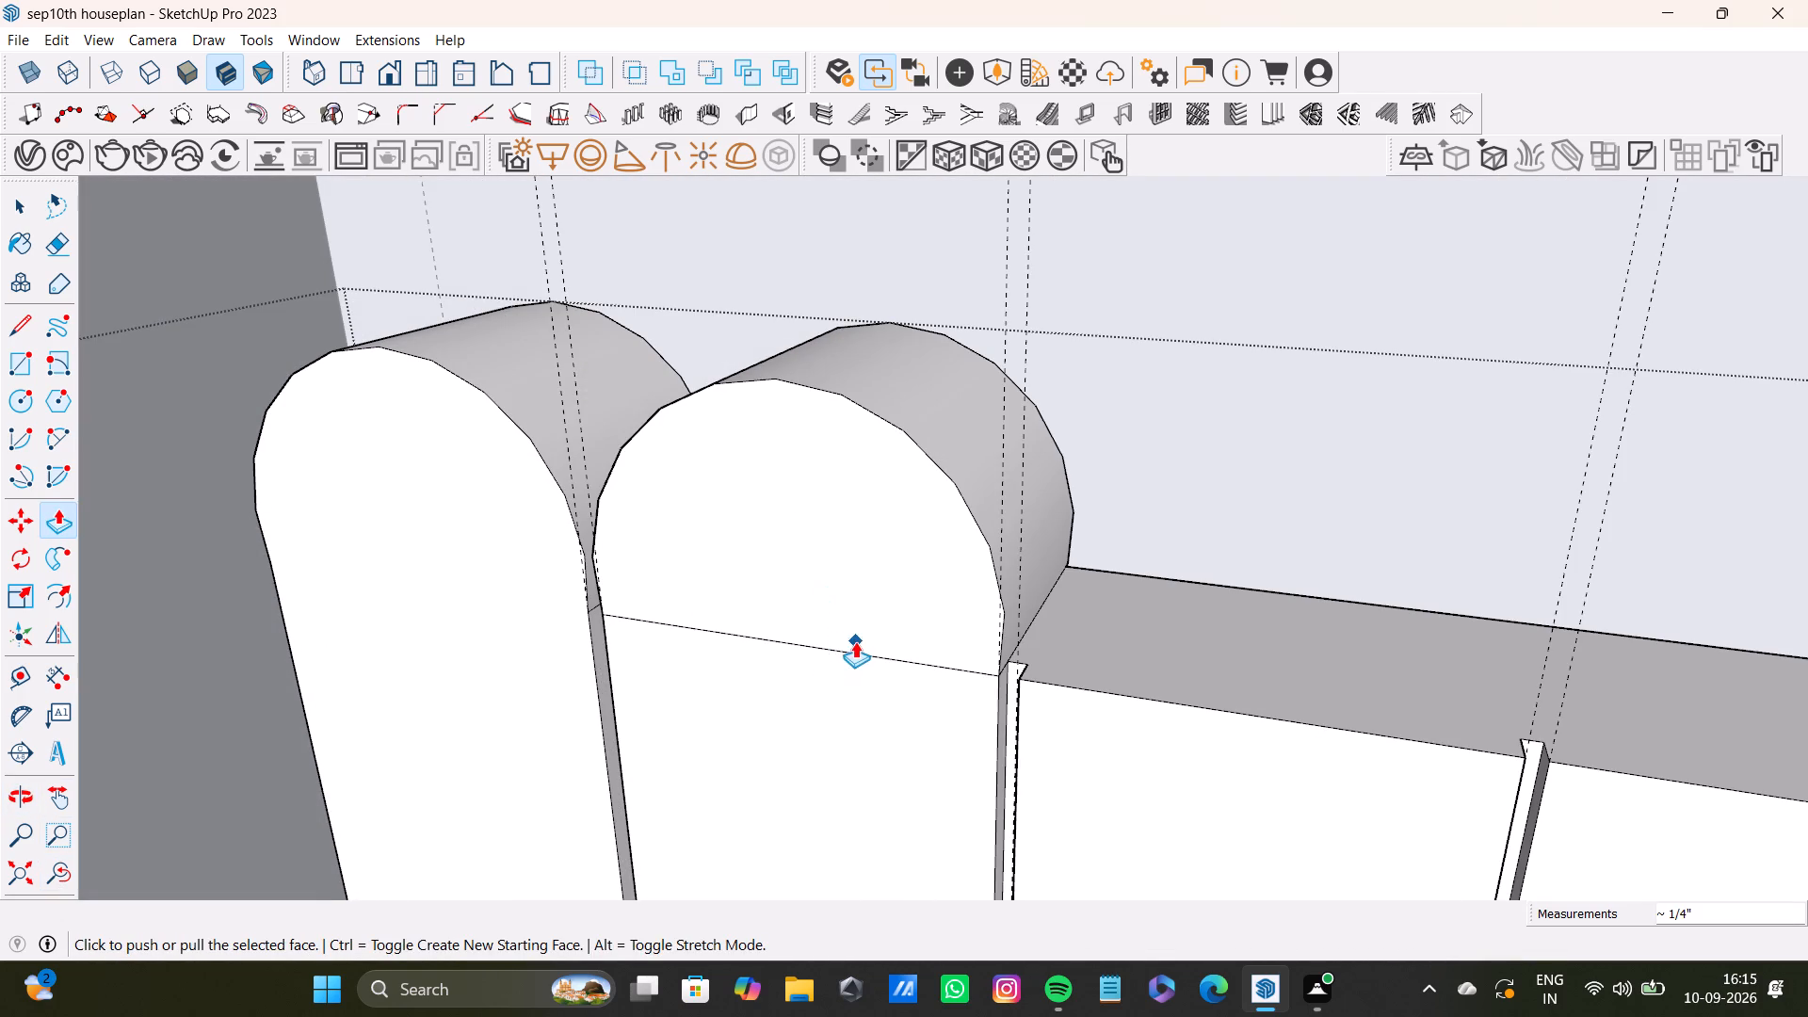
pyautogui.press('space')
pyautogui.click(866, 655)
pyautogui.press('Delete')
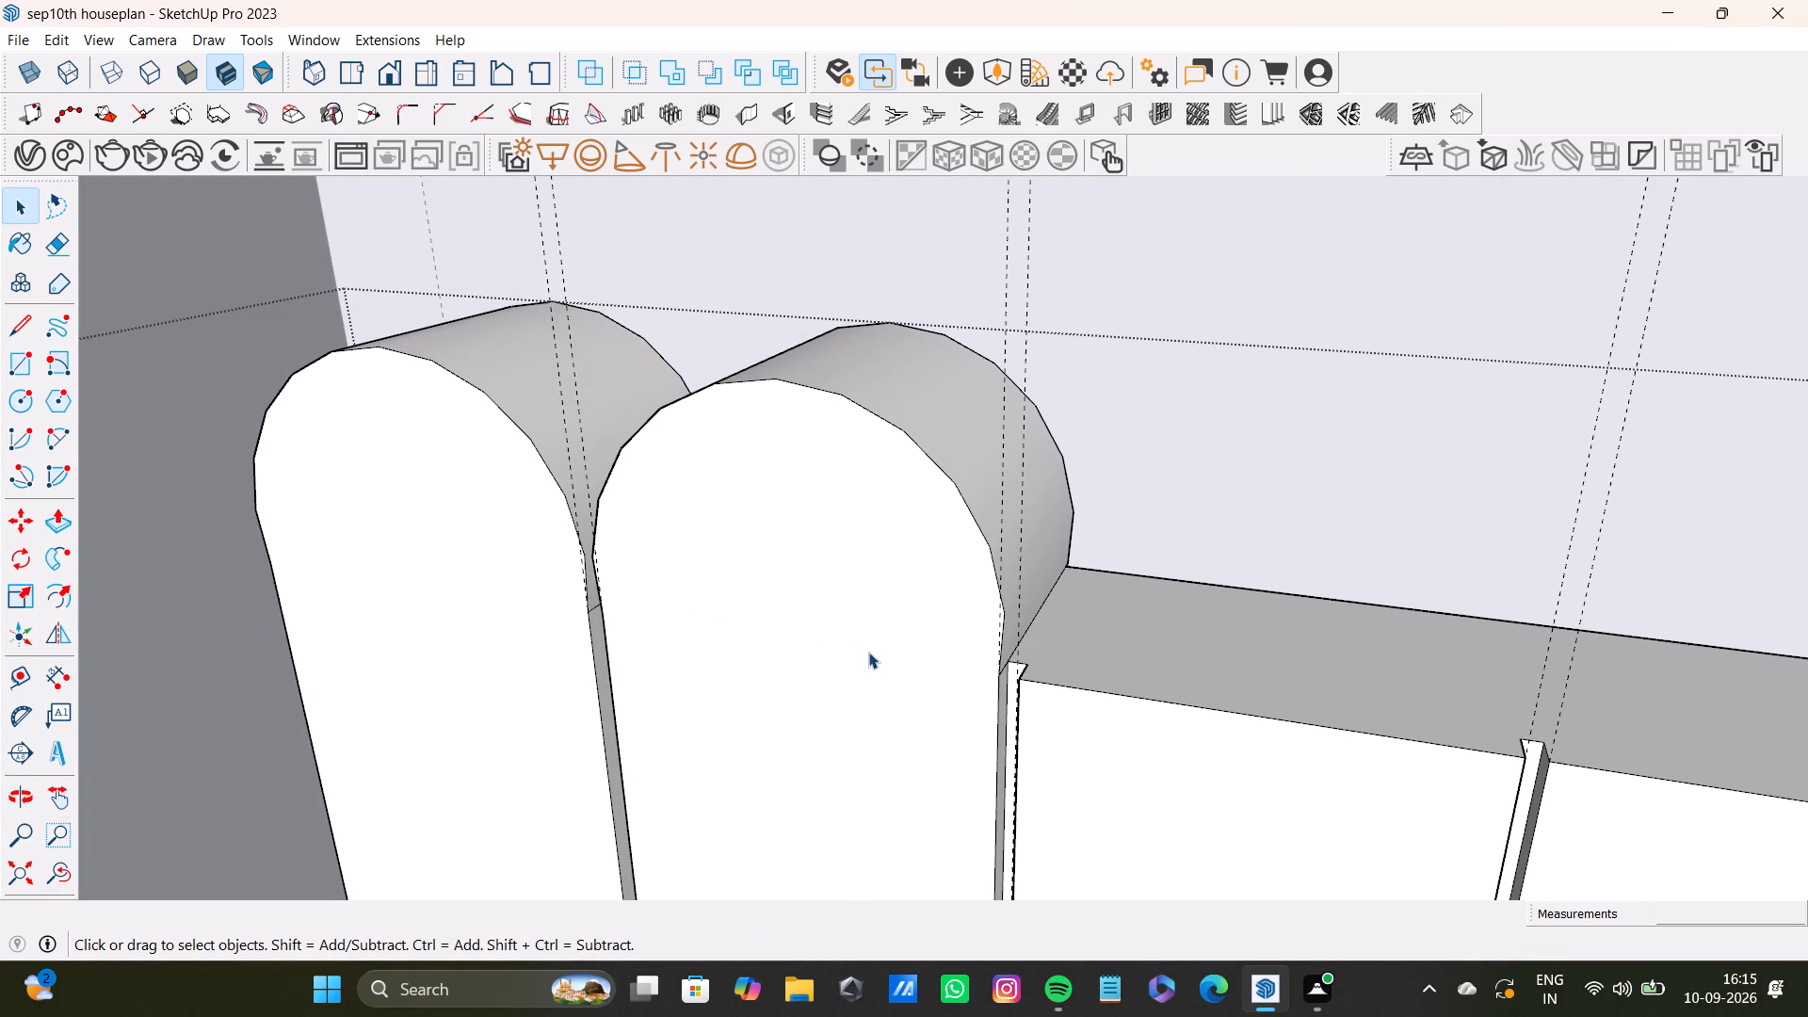
# Draw a two-point arc over the third headboard panel, groove to groove, with a 7 7/16" bulge referenced to the second arch's top.
pyautogui.scroll(-5, 969, 665)
pyautogui.keyDown('shift'); pyautogui.moveTo(1026, 605); pyautogui.dragTo(740, 514, button='middle'); pyautogui.keyUp('shift')
pyautogui.scroll(3, 840, 577)
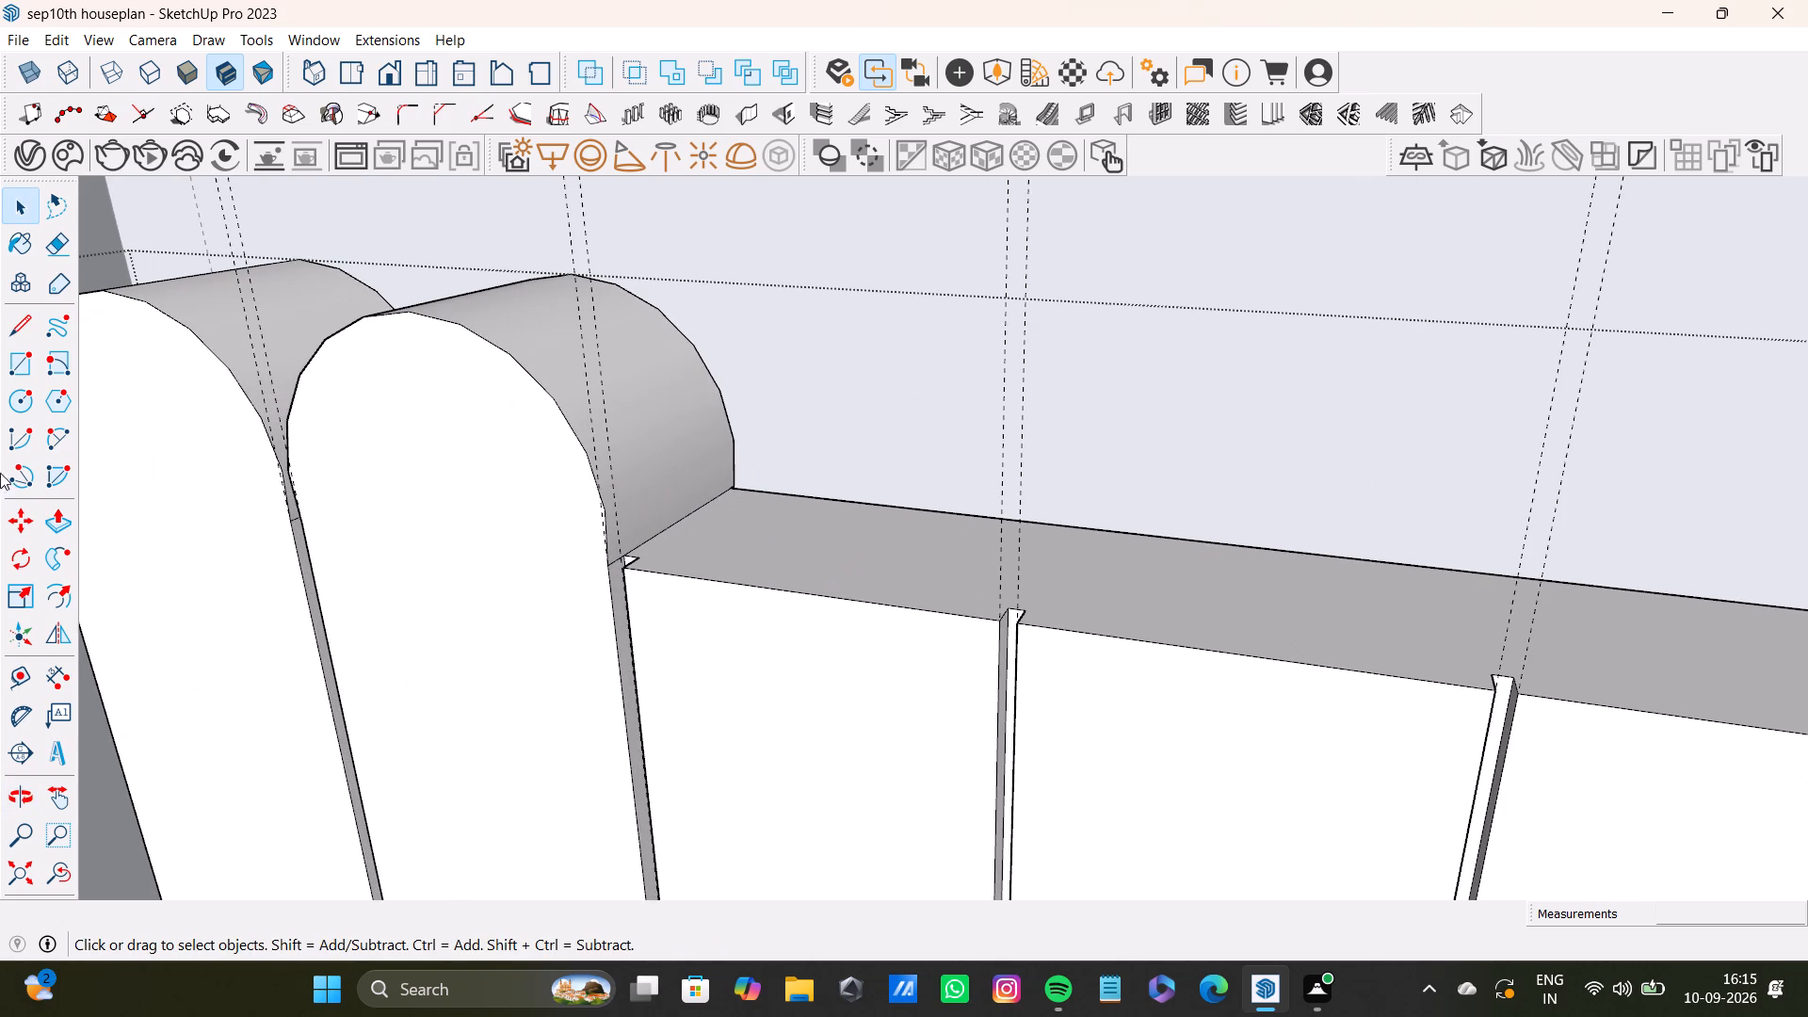
pyautogui.click(49, 439)
pyautogui.scroll(3, 539, 591)
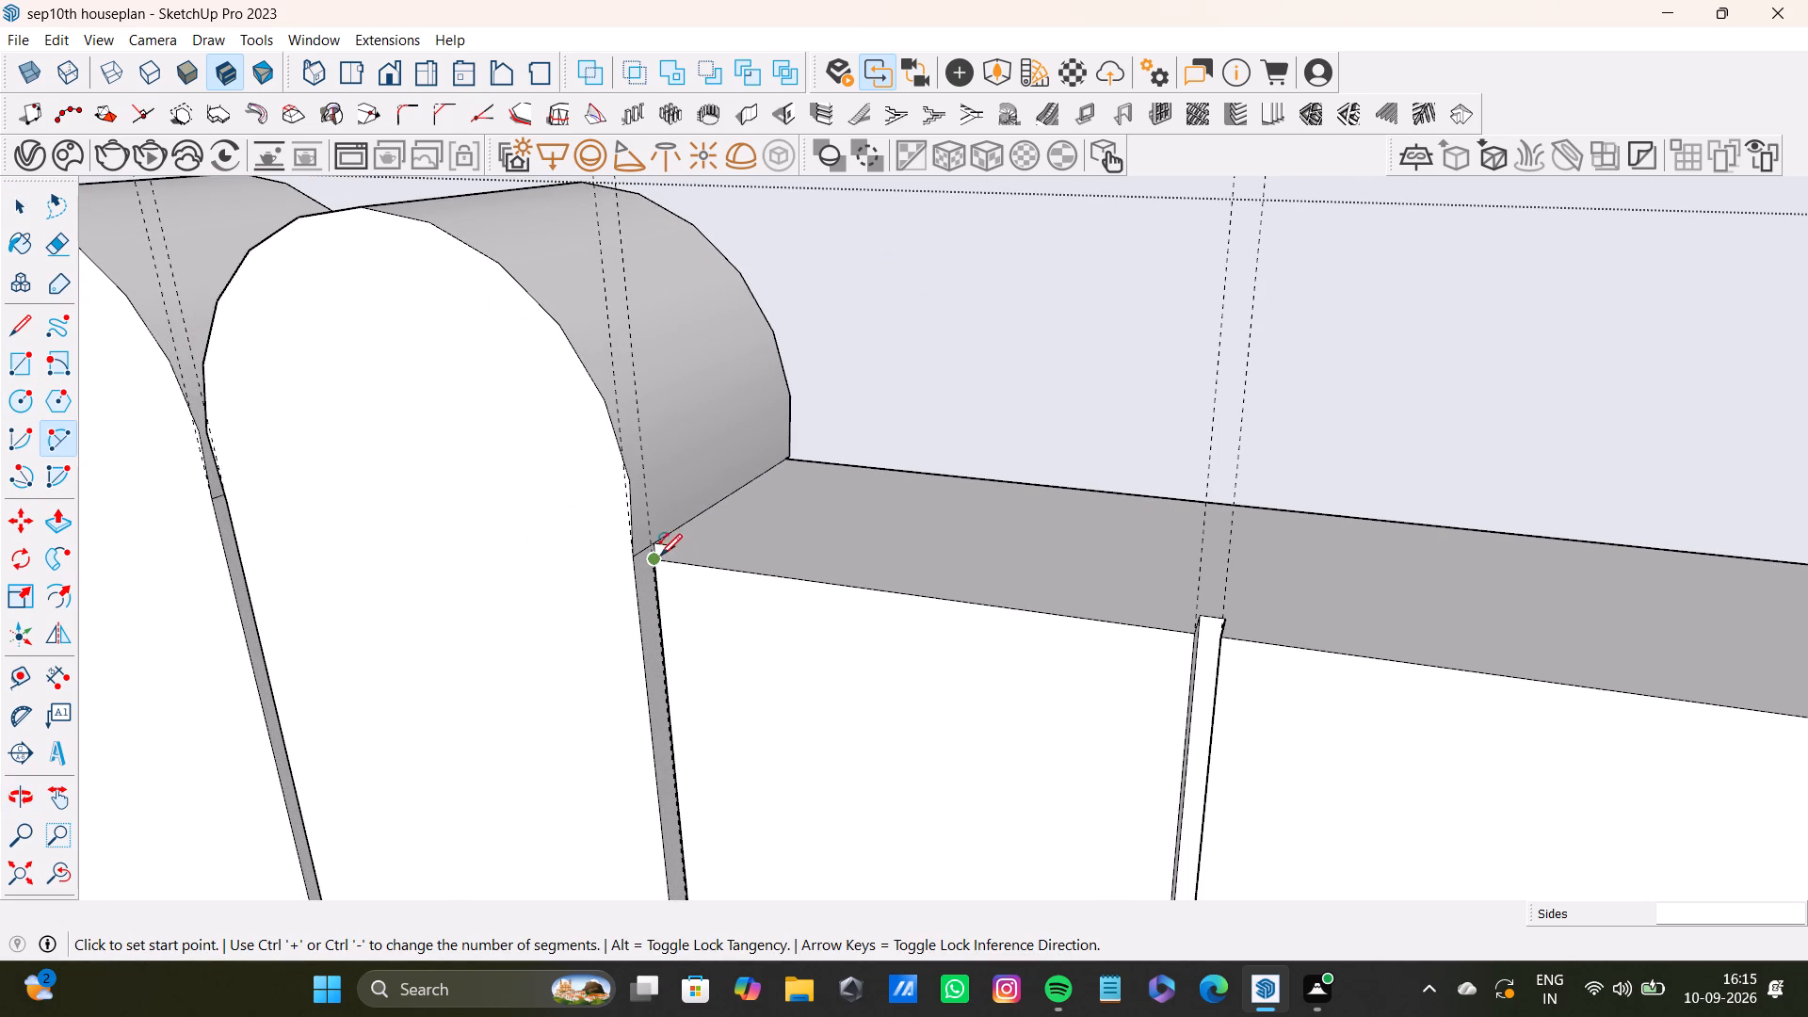
pyautogui.click(660, 556)
pyautogui.click(1187, 633)
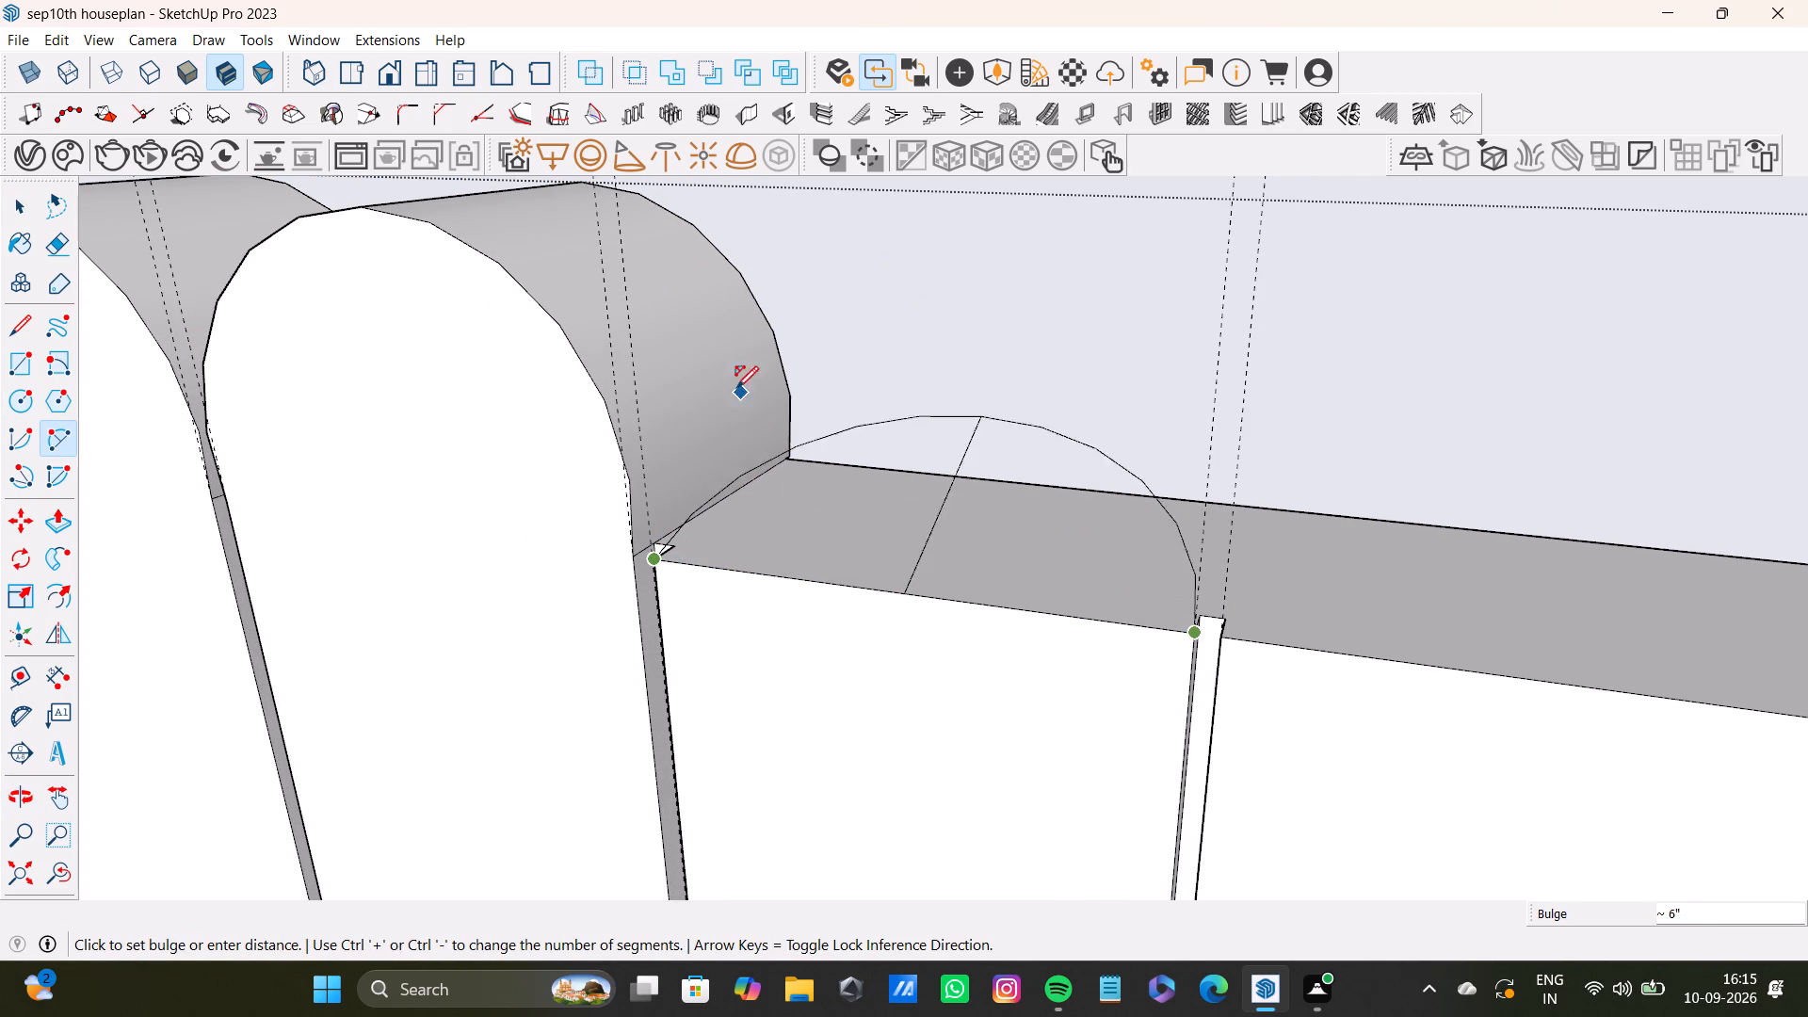
pyautogui.click(368, 207)
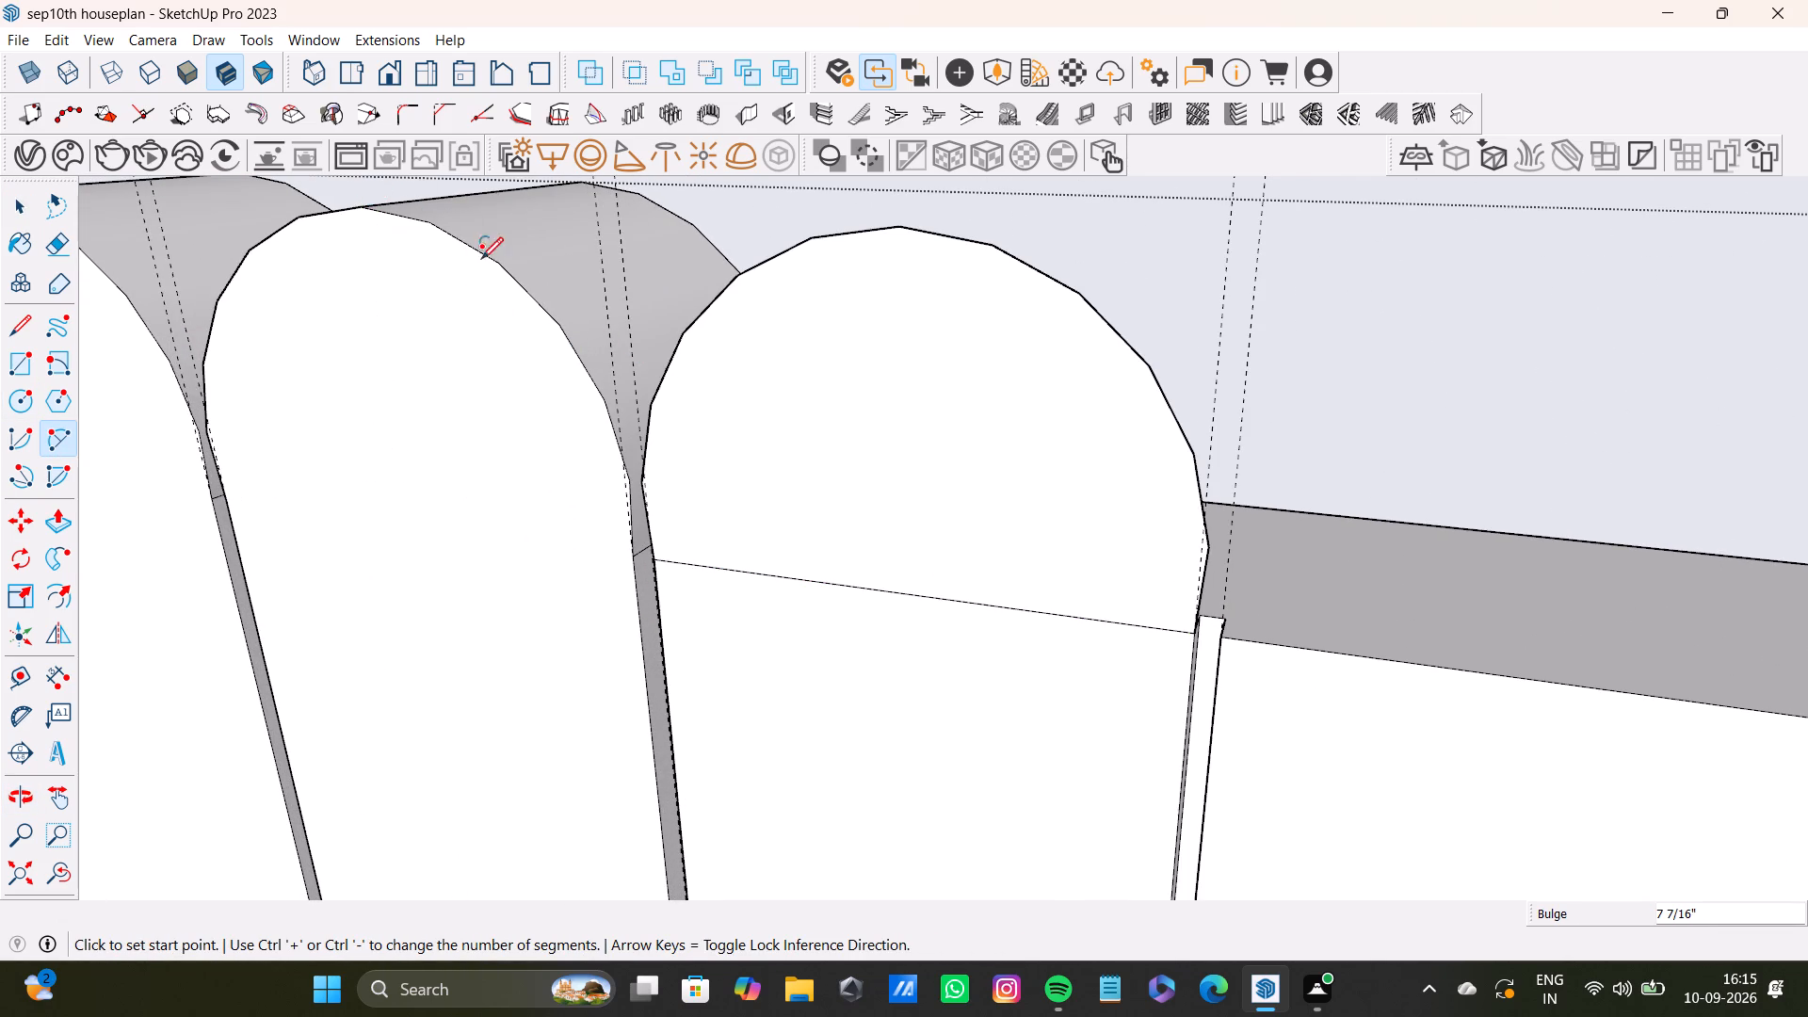
# Extrude the arched face above the third headboard panel back about 8 1/8" across the headboard's thickness.
pyautogui.moveTo(1004, 439); pyautogui.dragTo(574, 485, button='middle')
pyautogui.scroll(-9, 1037, 467)
pyautogui.keyDown('shift'); pyautogui.moveTo(1043, 460); pyautogui.dragTo(748, 444, button='middle'); pyautogui.keyUp('shift')
pyautogui.scroll(3, 796, 449)
pyautogui.moveTo(773, 442); pyautogui.dragTo(646, 420, button='middle')
pyautogui.moveTo(499, 448); pyautogui.dragTo(959, 505, button='middle')
pyautogui.press('space')
pyautogui.click(646, 397)
pyautogui.press('p')
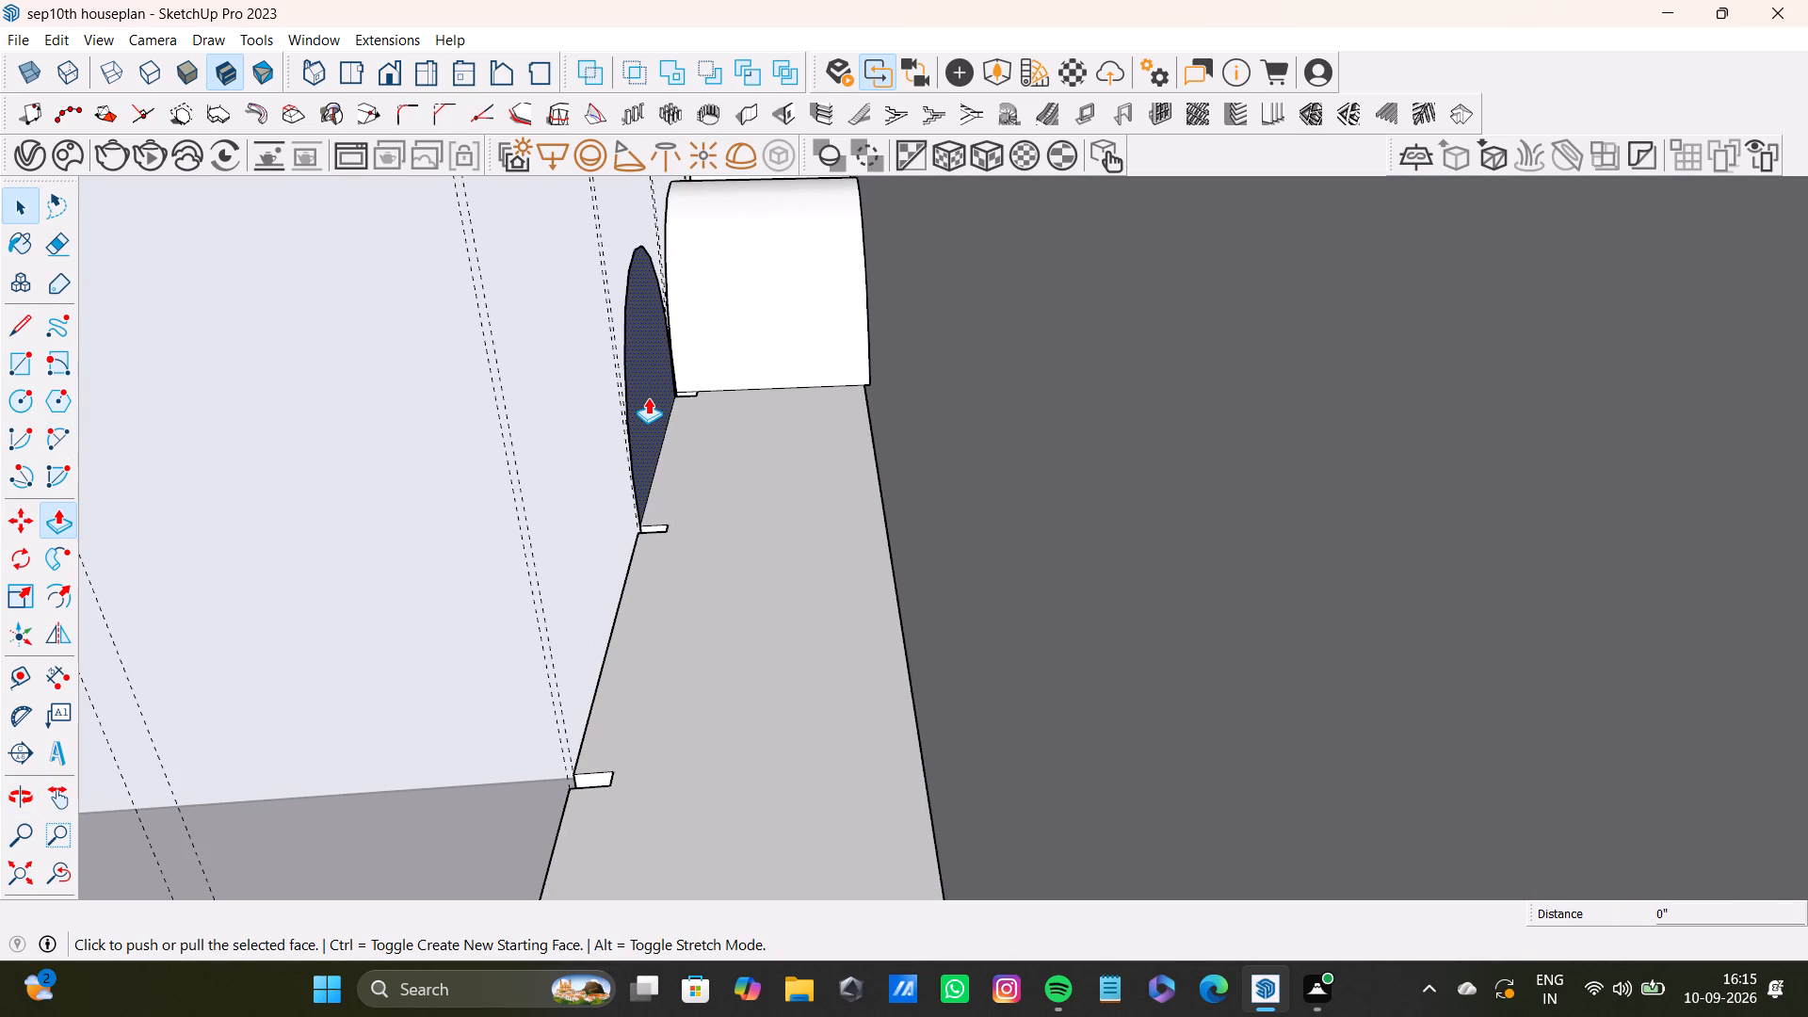
pyautogui.moveTo(653, 386); pyautogui.dragTo(901, 399)
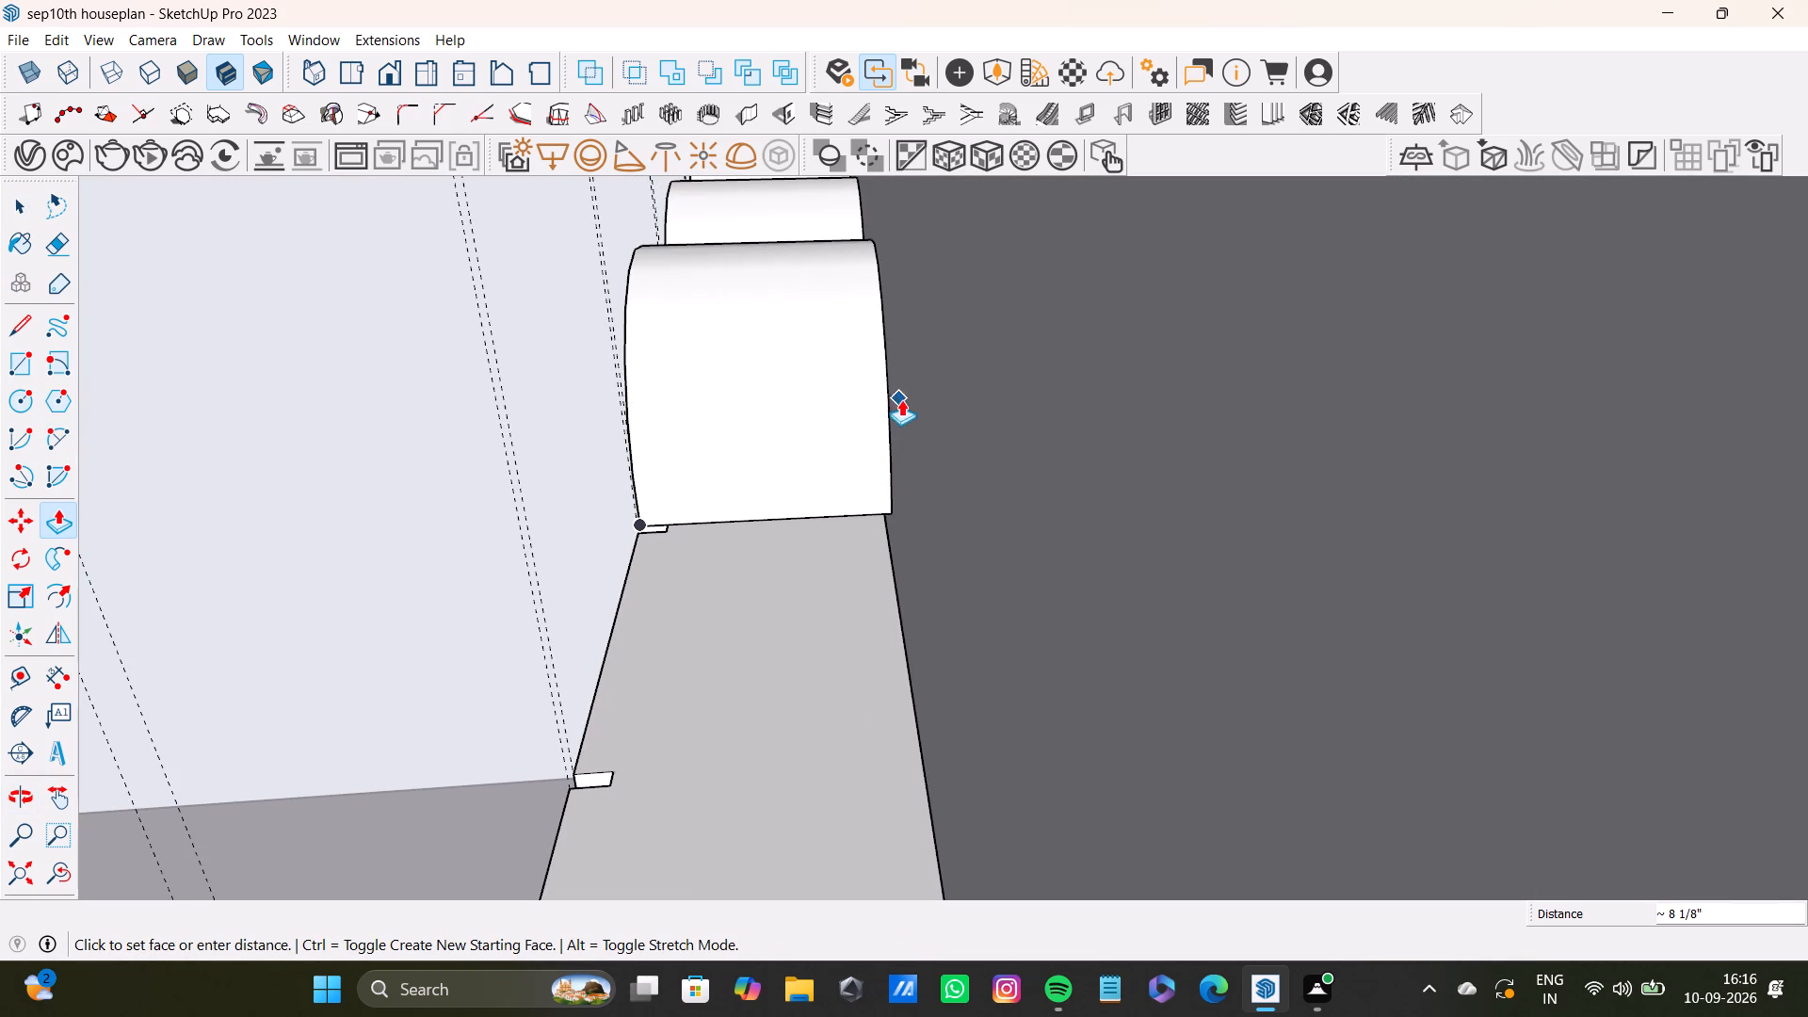
pyautogui.moveTo(901, 399); pyautogui.dragTo(906, 399)
# Delete the edge separating the arched top from the front of the third headboard panel.
pyautogui.scroll(-9, 718, 404)
pyautogui.moveTo(602, 478); pyautogui.dragTo(1057, 497, button='middle')
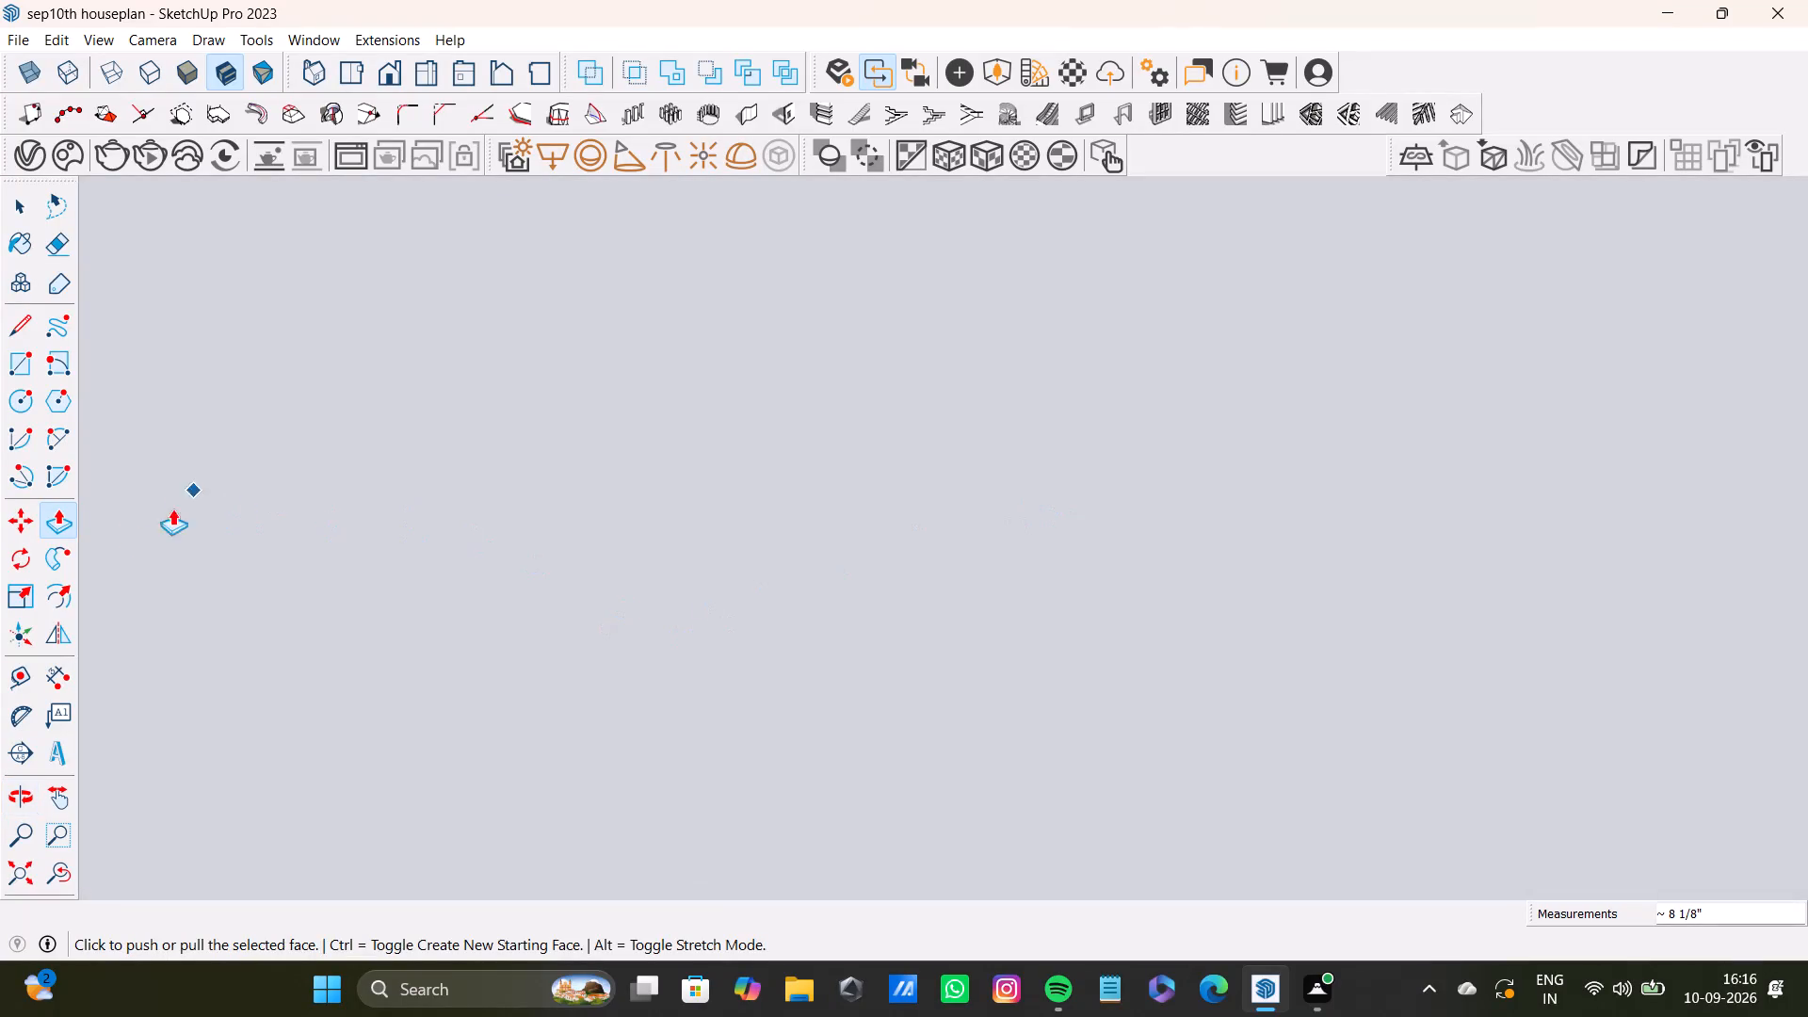
pyautogui.scroll(-5, 98, 760)
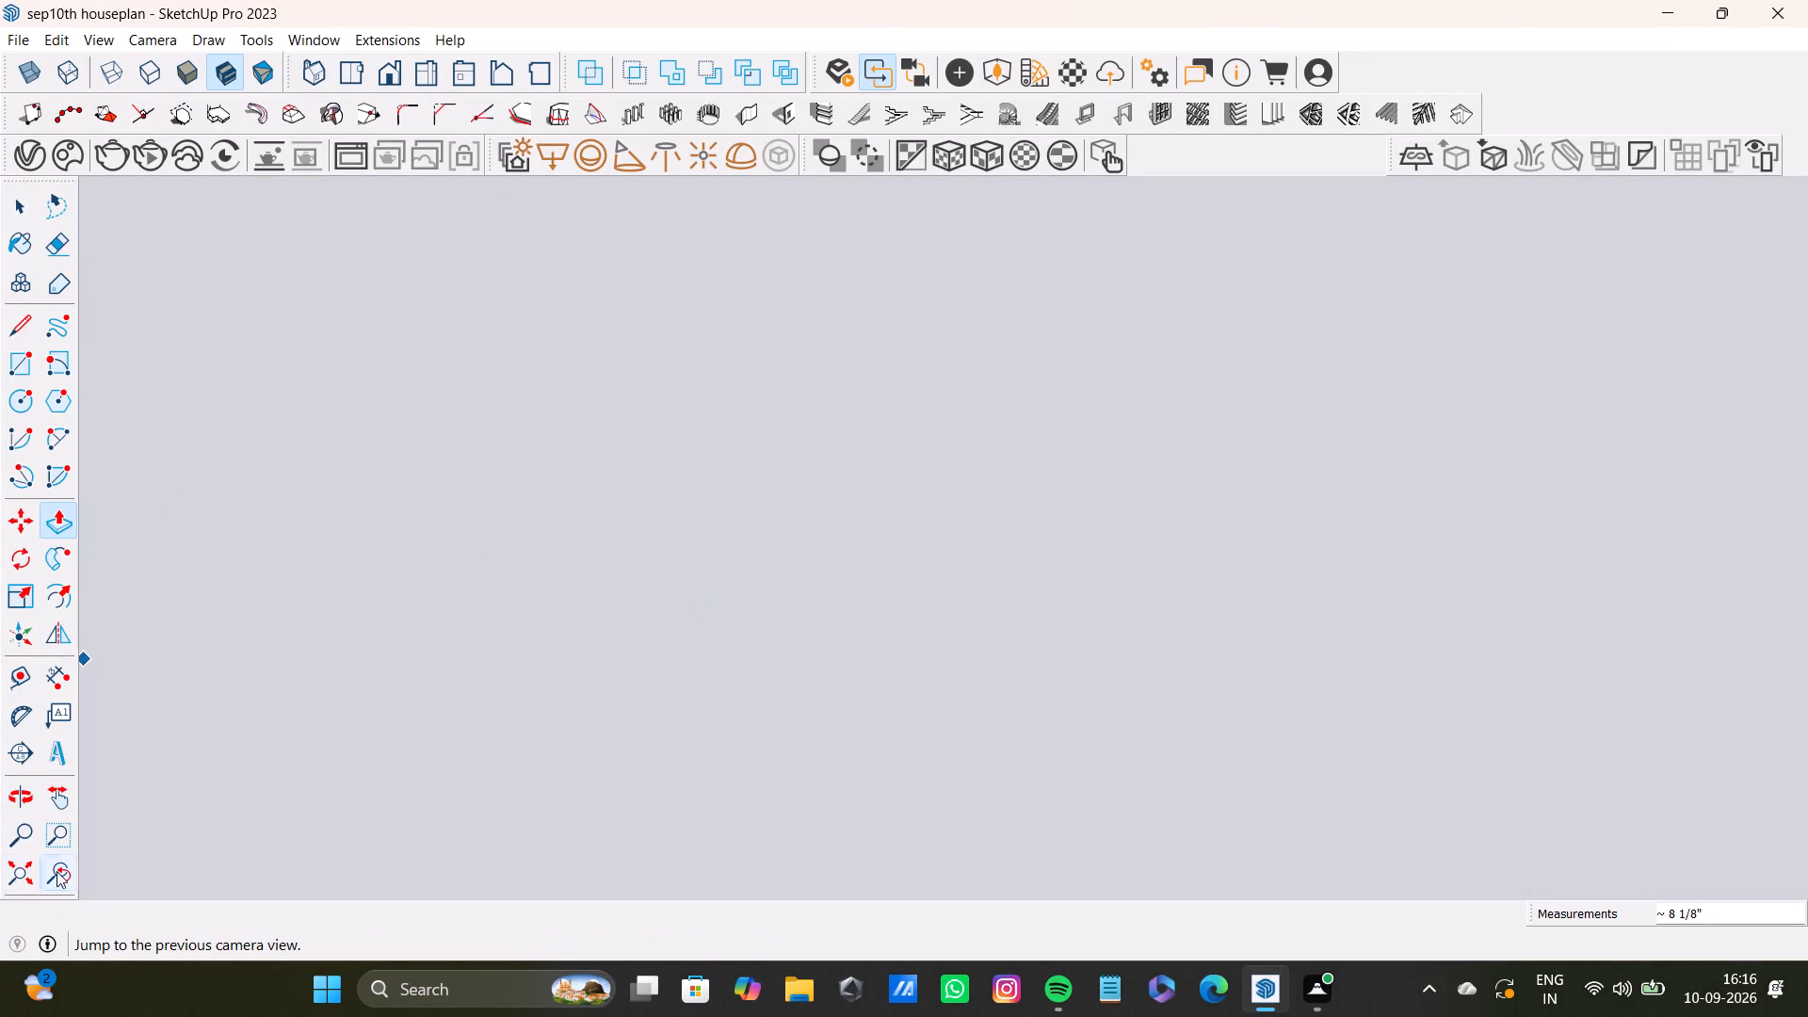
pyautogui.click(56, 871)
pyautogui.moveTo(29, 876); pyautogui.dragTo(38, 870)
pyautogui.moveTo(480, 613); pyautogui.dragTo(869, 626, button='middle')
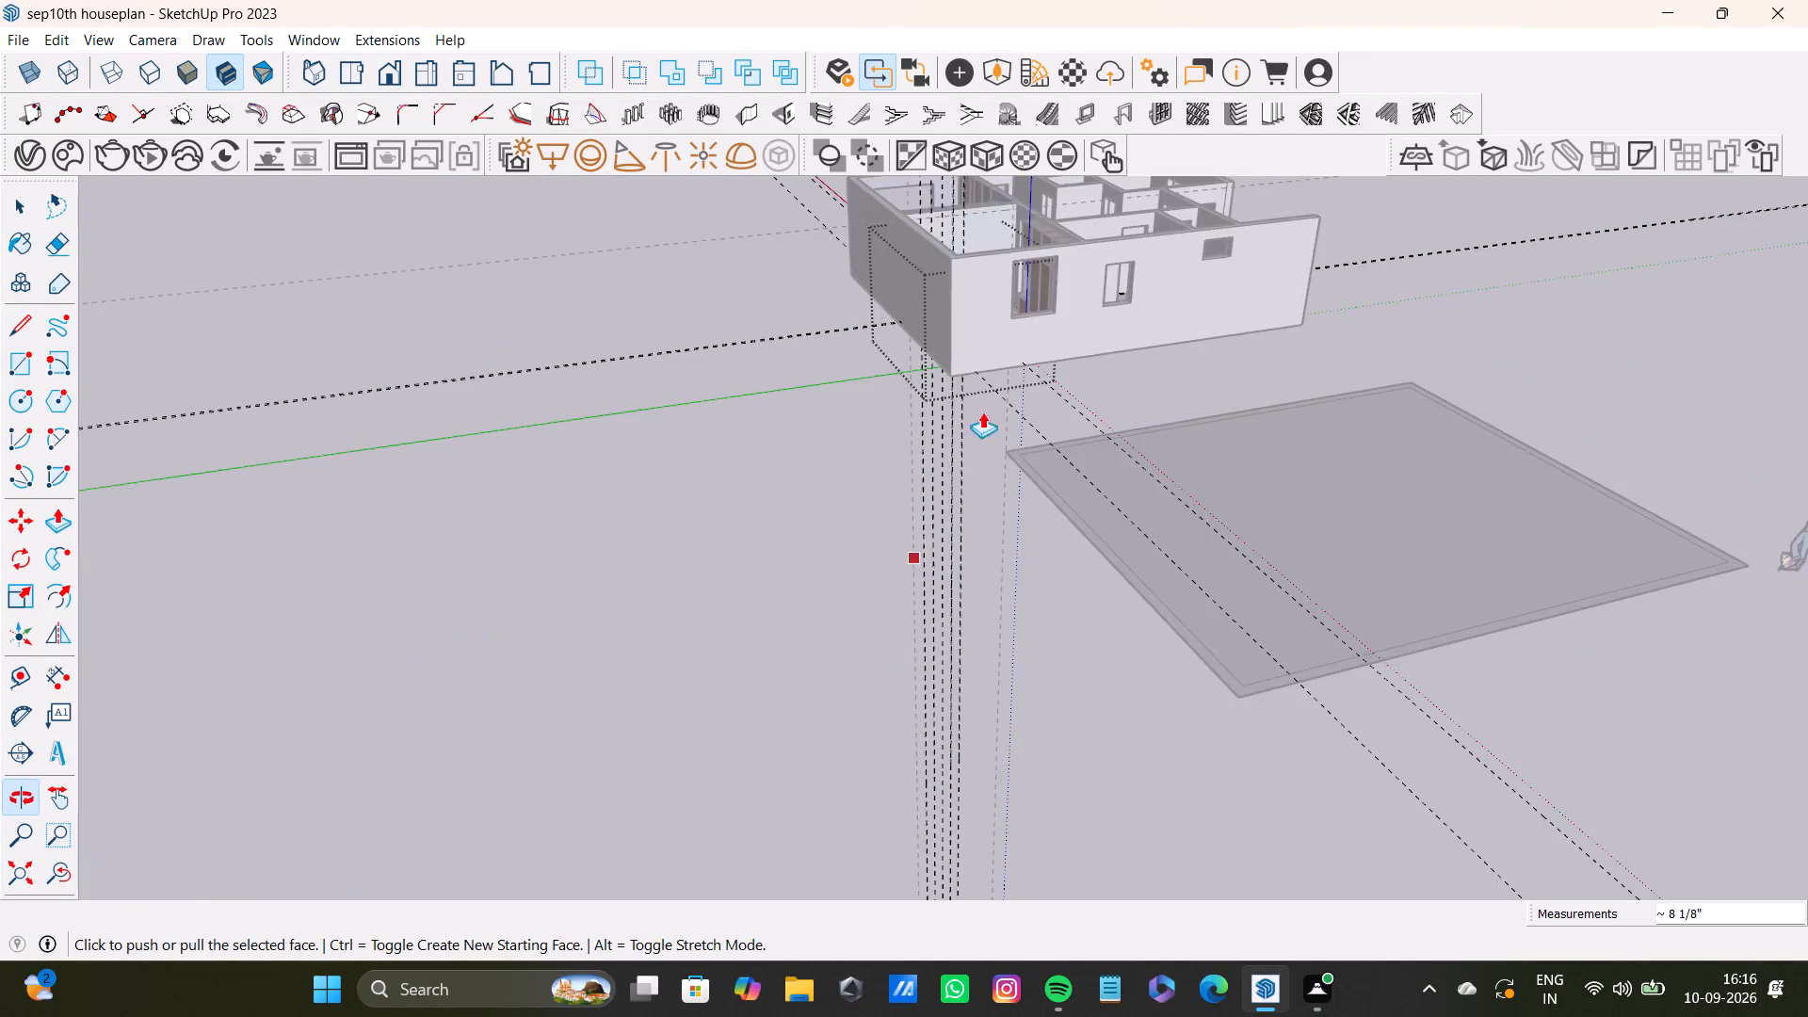
pyautogui.scroll(7, 983, 359)
pyautogui.moveTo(1054, 335); pyautogui.dragTo(917, 399, button='middle')
pyautogui.scroll(16, 987, 240)
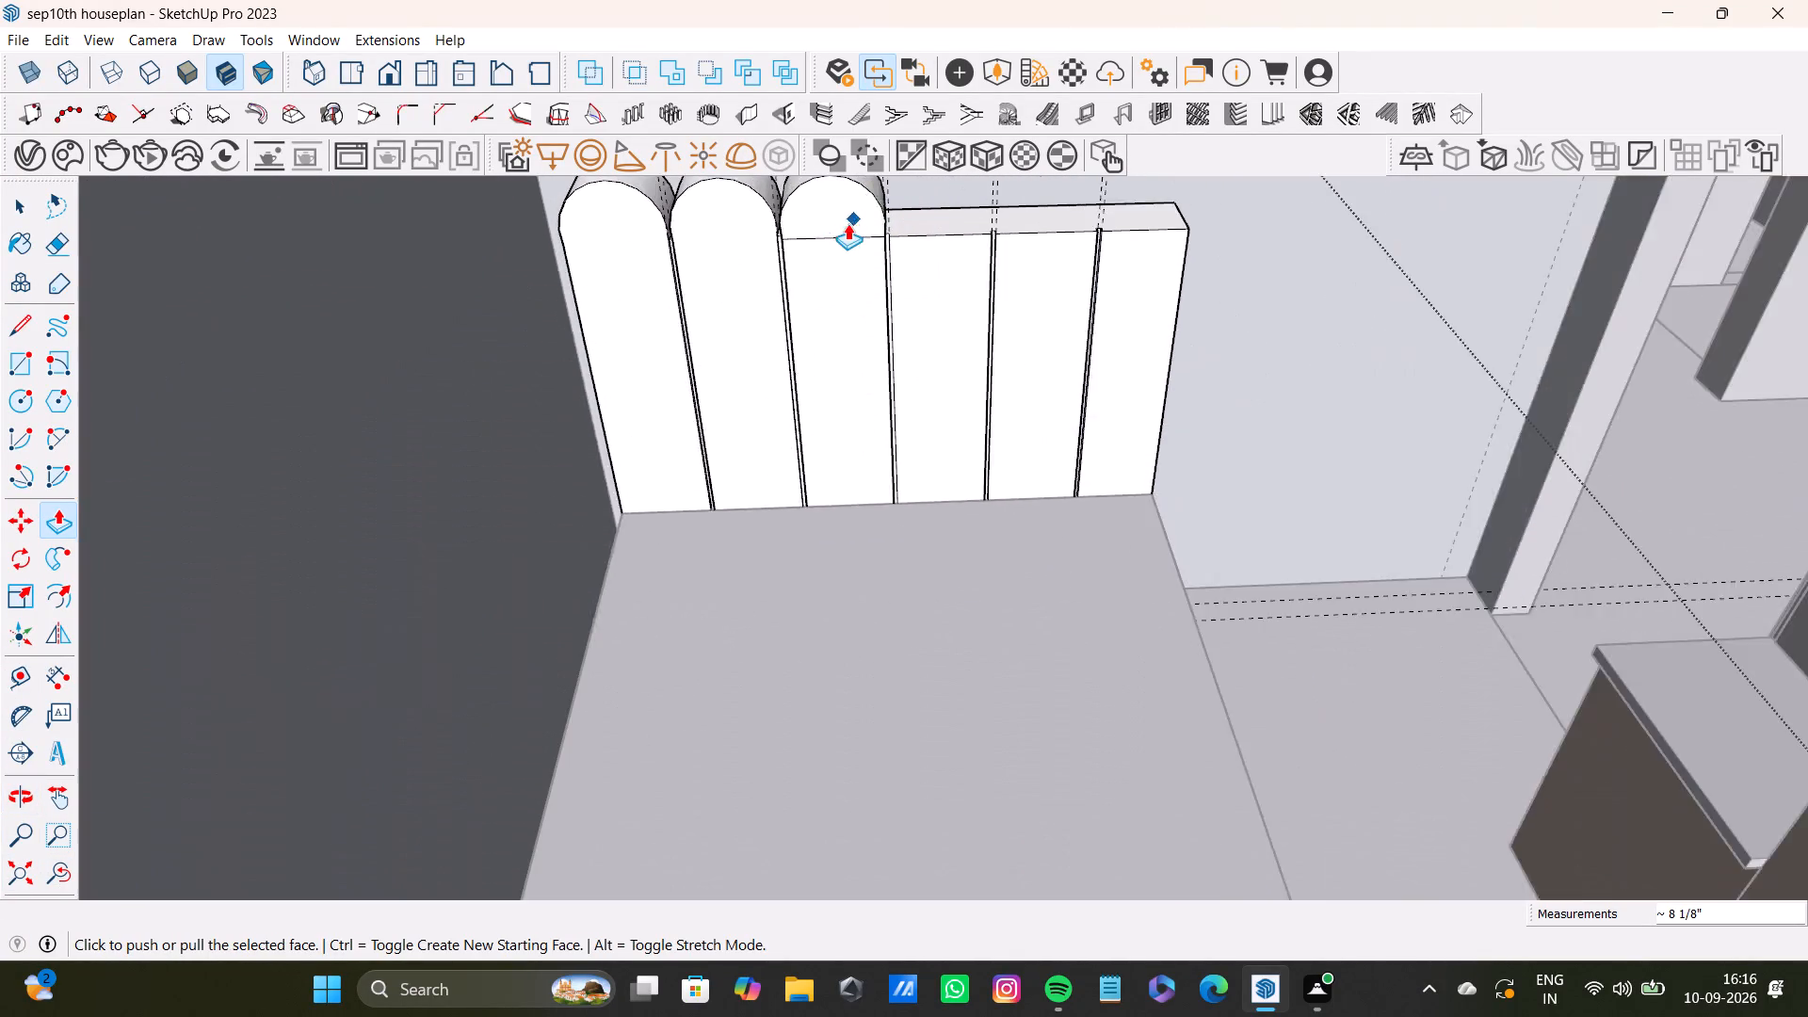
pyautogui.scroll(4, 847, 223)
pyautogui.press('space')
pyautogui.click(863, 232)
pyautogui.press('Delete')
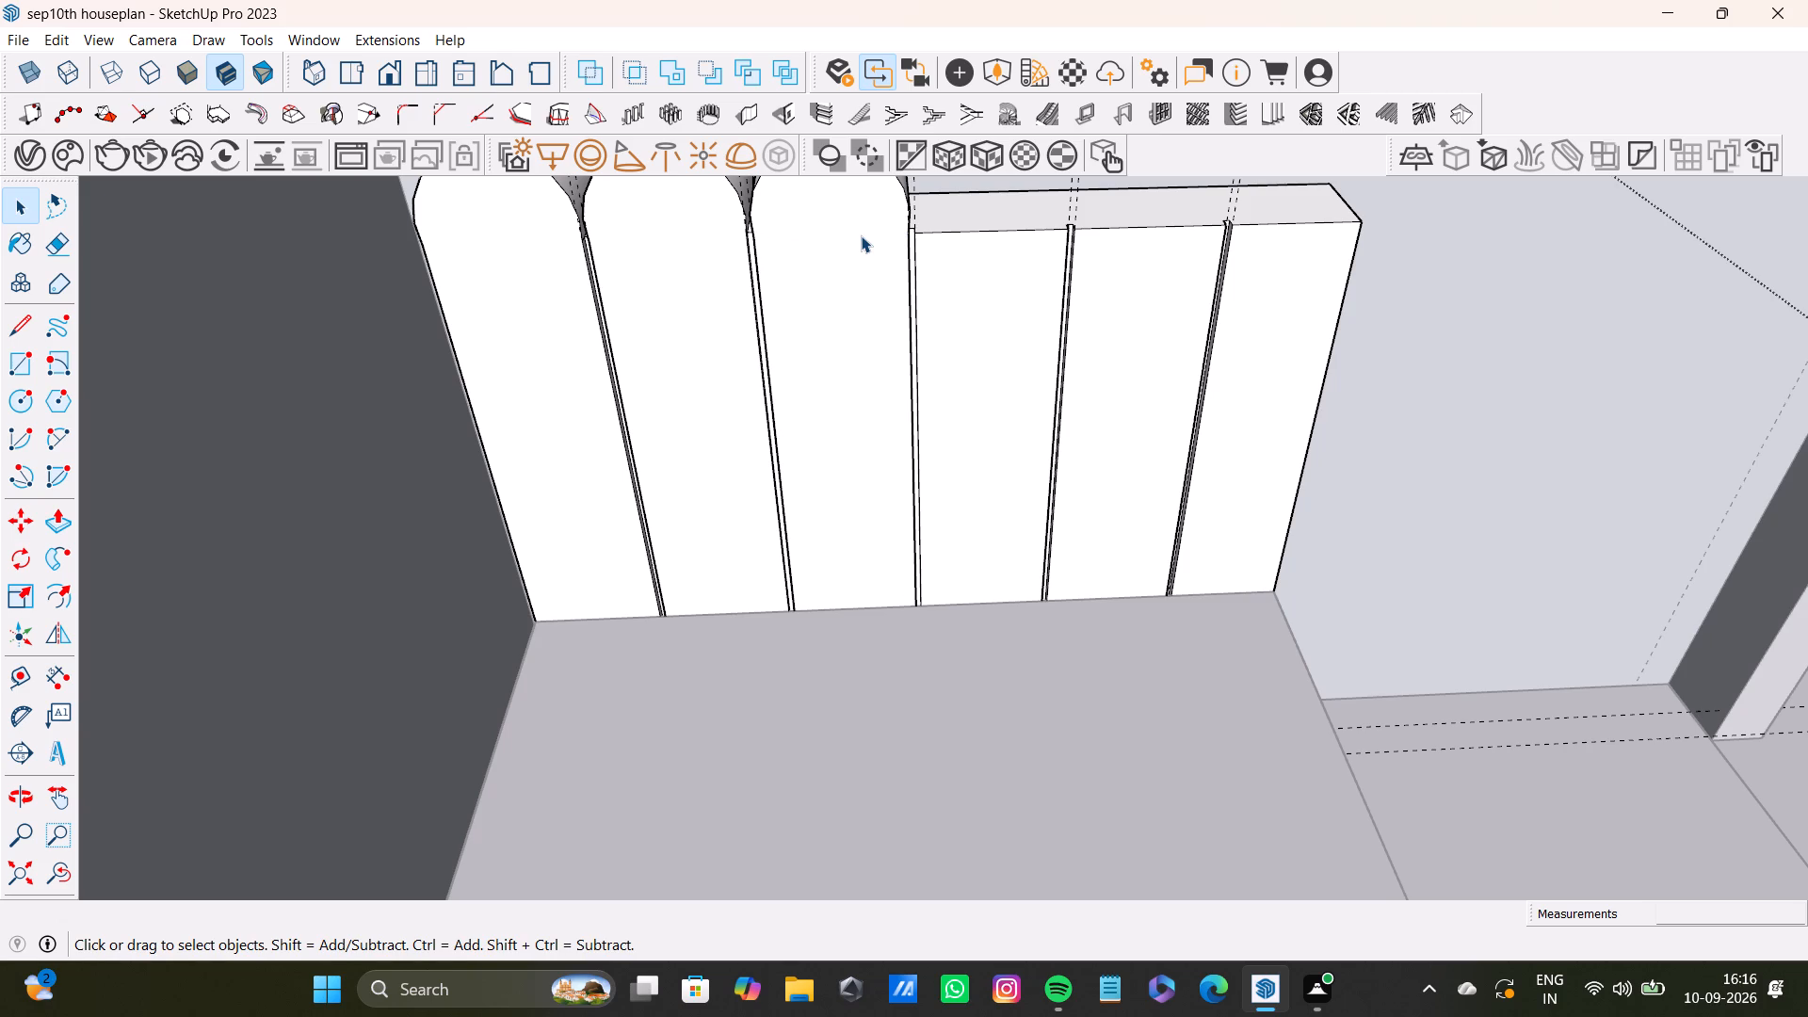
# Draw a vertical two-point arc over the fourth headboard panel, groove to groove, with its bulge referenced to the third arch's top.
pyautogui.scroll(-8, 879, 199)
pyautogui.keyDown('shift'); pyautogui.moveTo(863, 277); pyautogui.dragTo(839, 443, button='middle'); pyautogui.keyUp('shift')
pyautogui.scroll(4, 827, 420)
pyautogui.moveTo(802, 421); pyautogui.dragTo(812, 356, button='middle')
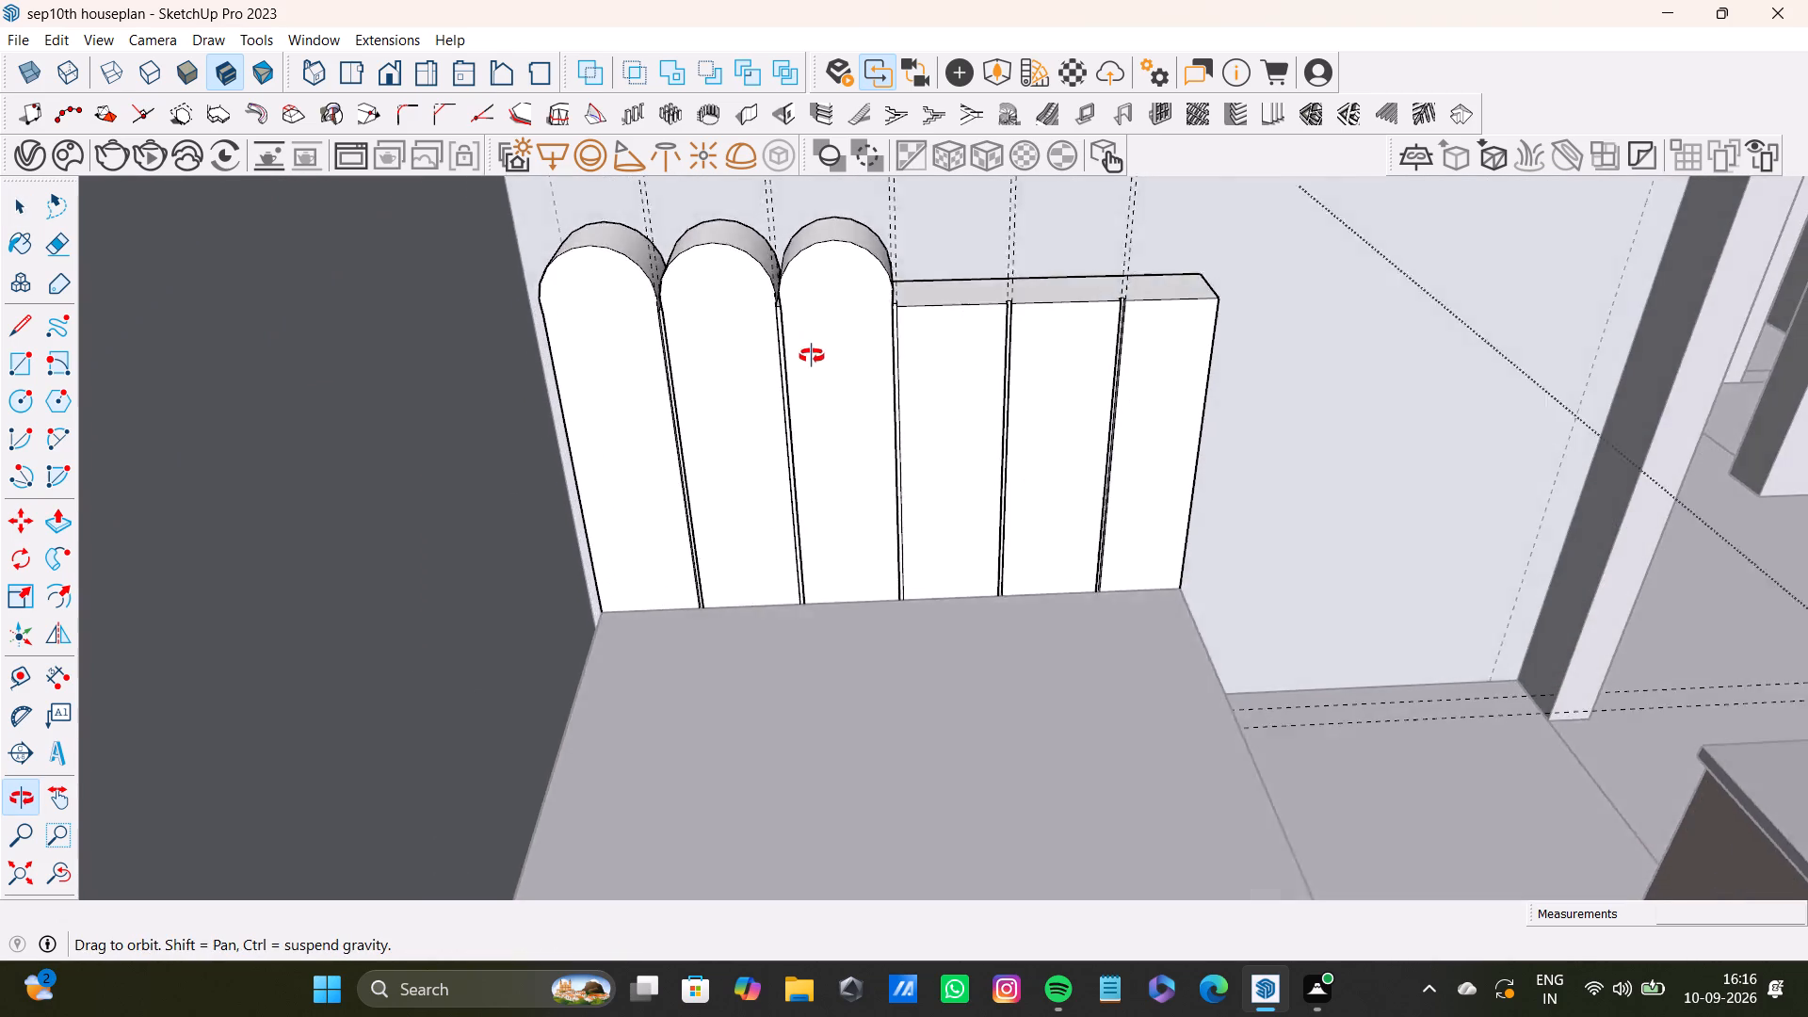
pyautogui.moveTo(812, 356); pyautogui.dragTo(812, 338, button='middle')
pyautogui.scroll(1, 818, 263)
pyautogui.keyDown('shift'); pyautogui.moveTo(844, 260); pyautogui.dragTo(852, 491, button='middle'); pyautogui.keyUp('shift')
pyautogui.scroll(6, 854, 491)
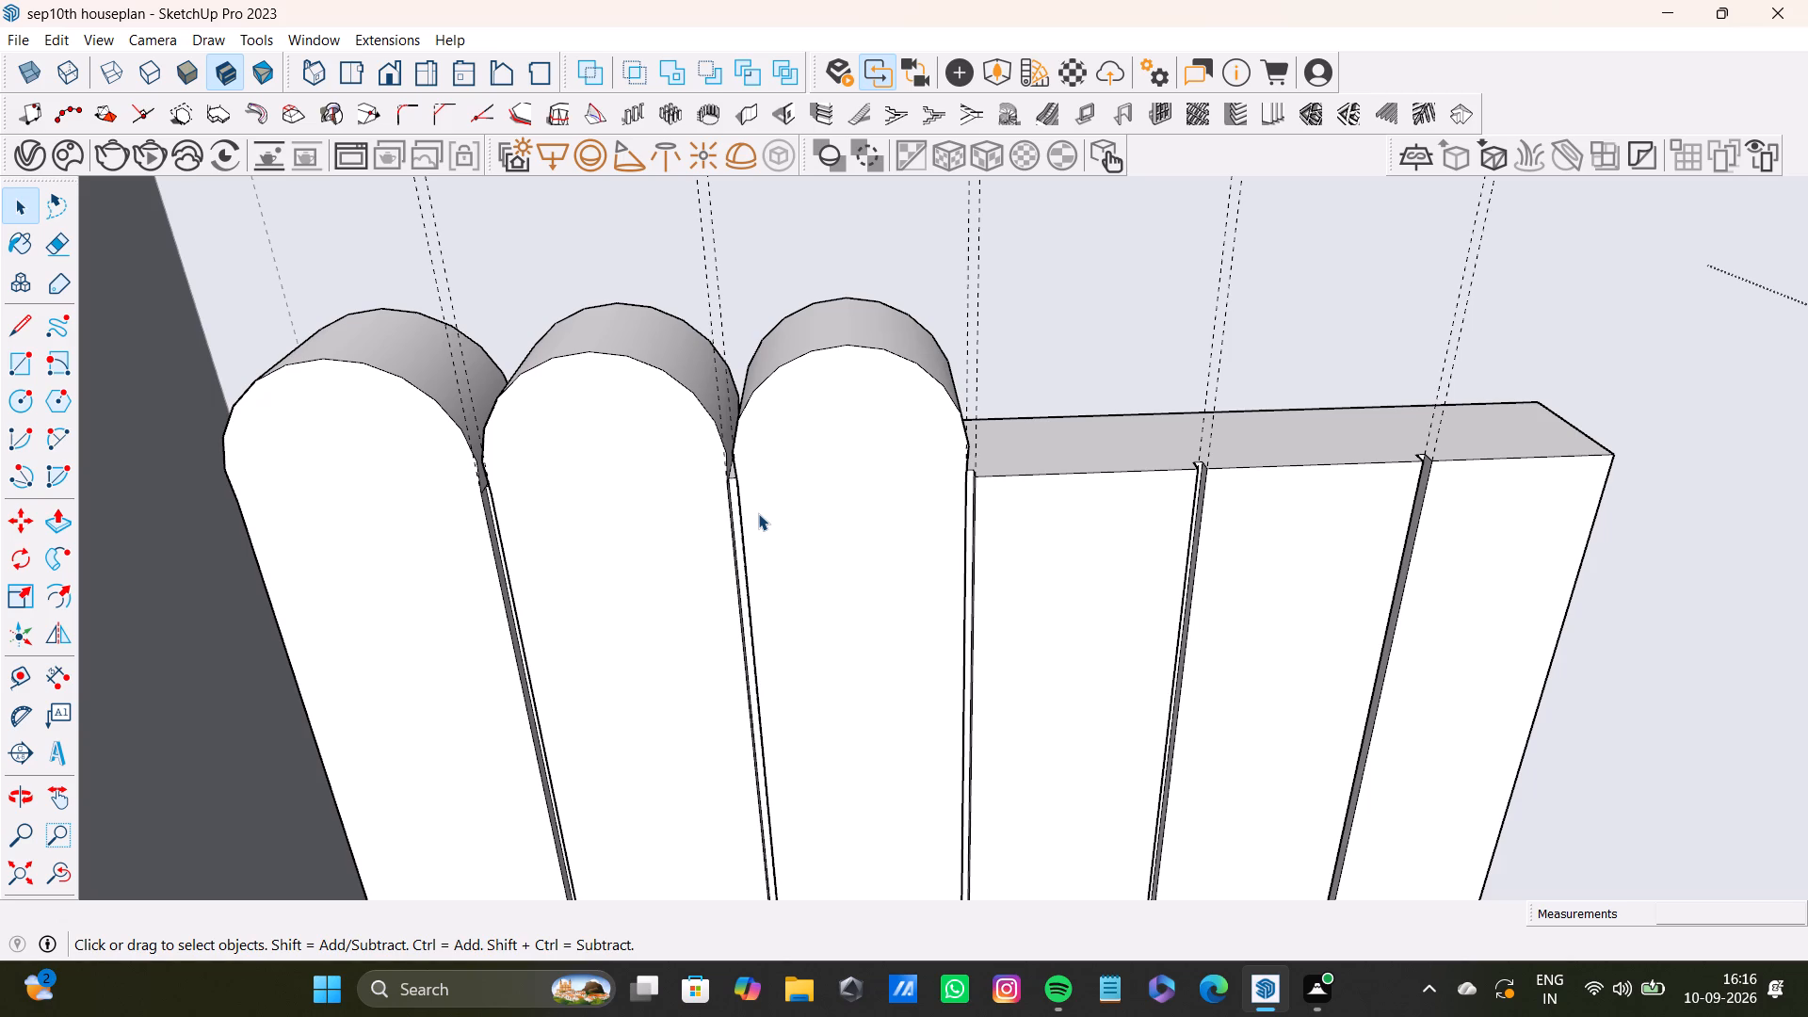
pyautogui.click(51, 432)
pyautogui.scroll(2, 960, 487)
pyautogui.click(983, 476)
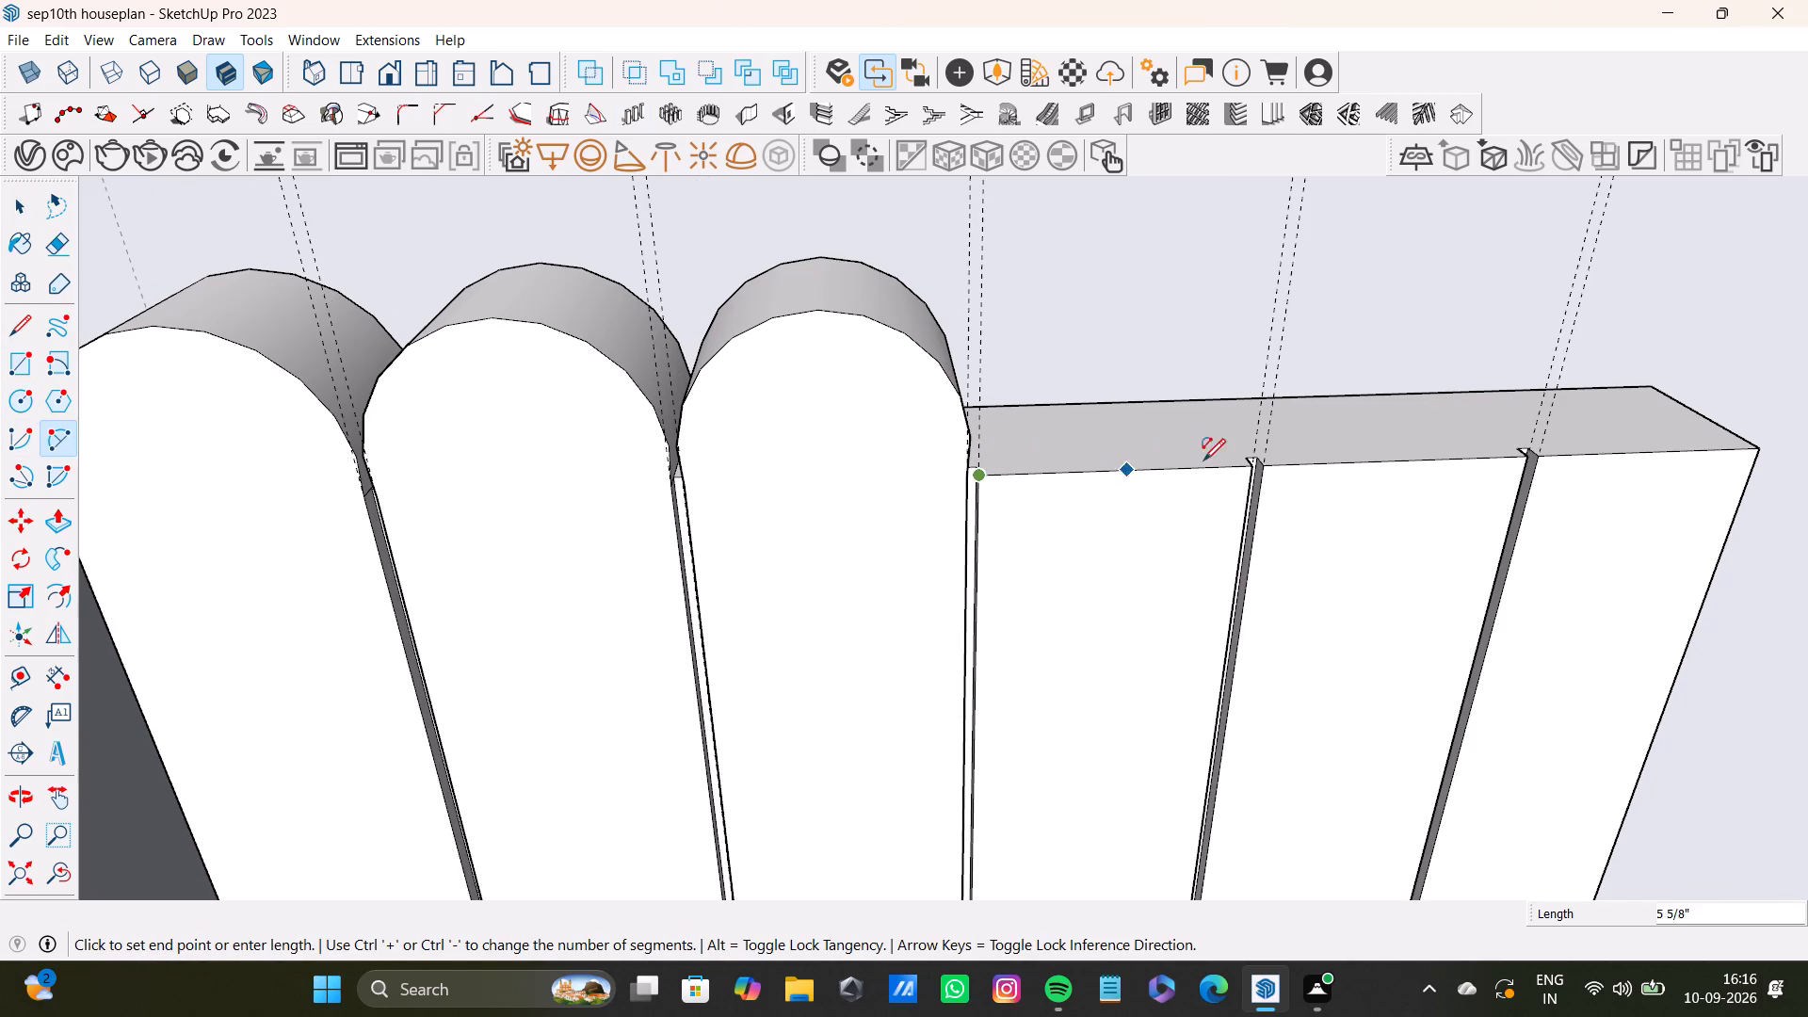
pyautogui.click(1249, 463)
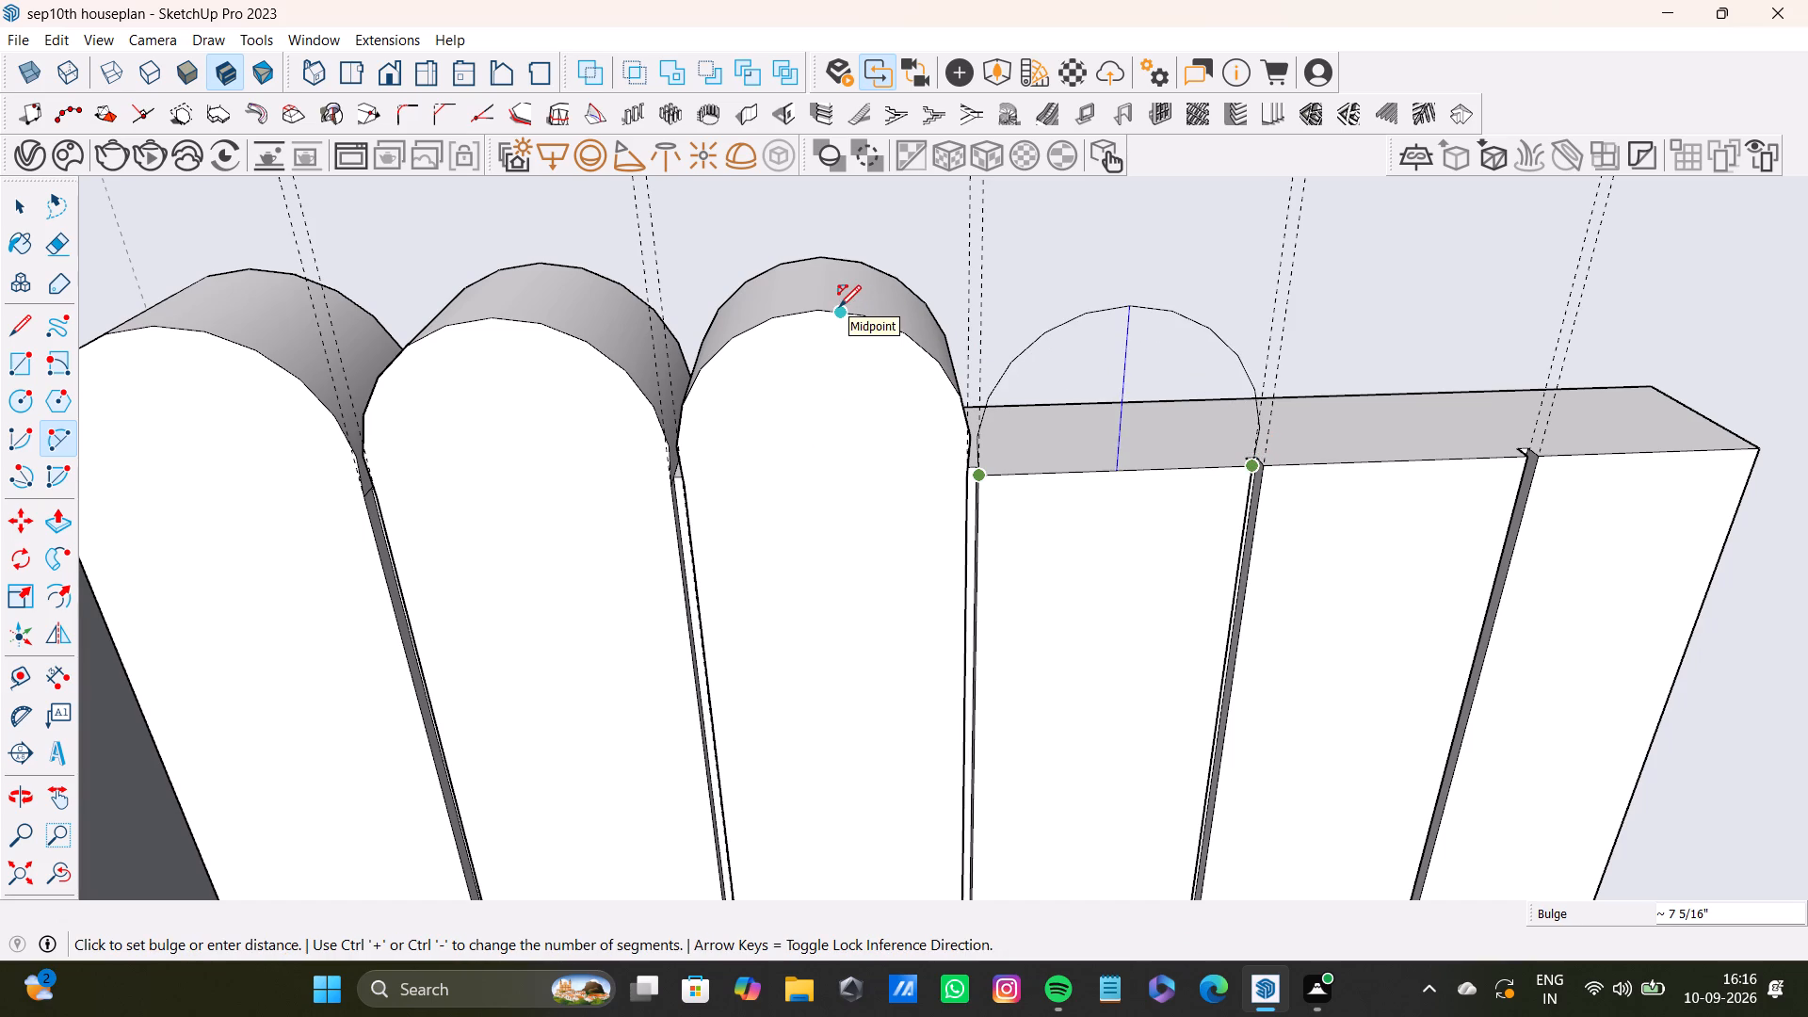
pyautogui.click(839, 307)
# Draw a vertical two-point arc over the fifth headboard panel, groove to groove, with its bulge referenced to the fourth arch's top.
pyautogui.scroll(-4, 1328, 430)
pyautogui.scroll(3, 1316, 452)
pyautogui.moveTo(1330, 444); pyautogui.dragTo(1267, 431, button='middle')
pyautogui.moveTo(1287, 471); pyautogui.dragTo(1299, 466)
pyautogui.click(1551, 482)
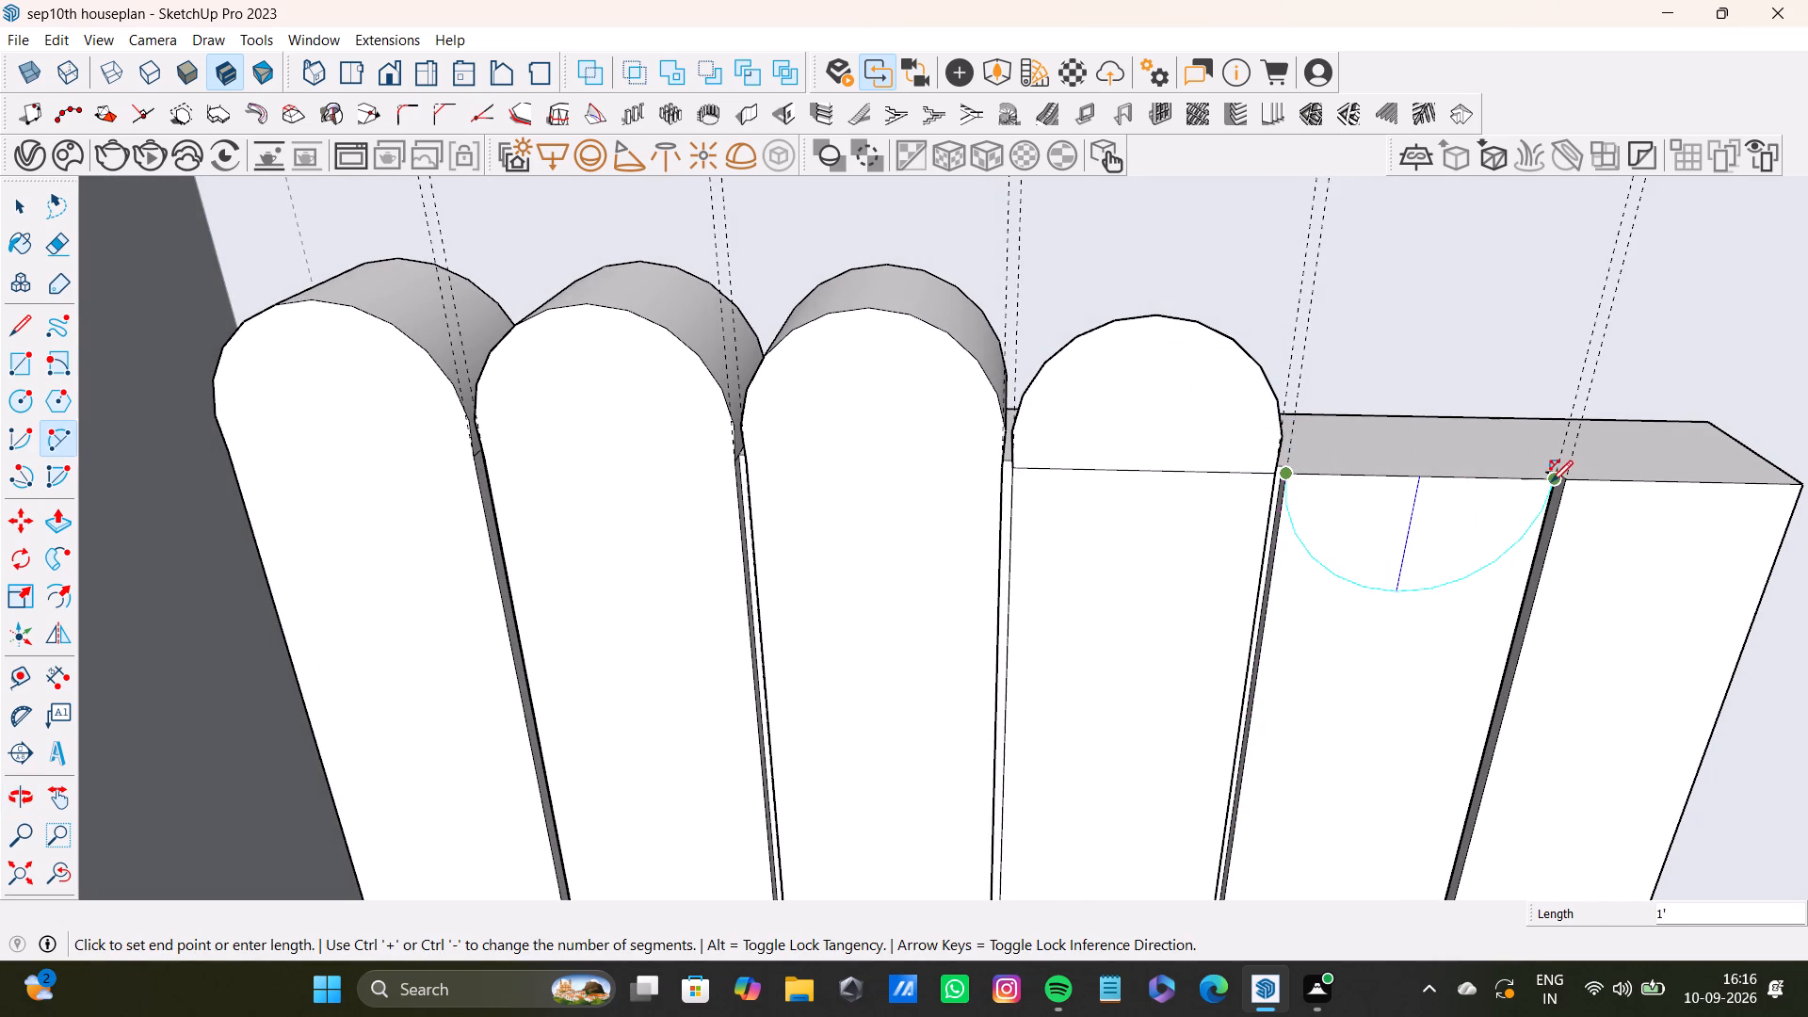
pyautogui.click(1168, 317)
# Draw a vertical two-point arc from the last groove to the headboard's outer front corner, with its bulge referenced to the fifth arch's top.
pyautogui.scroll(-2, 1585, 452)
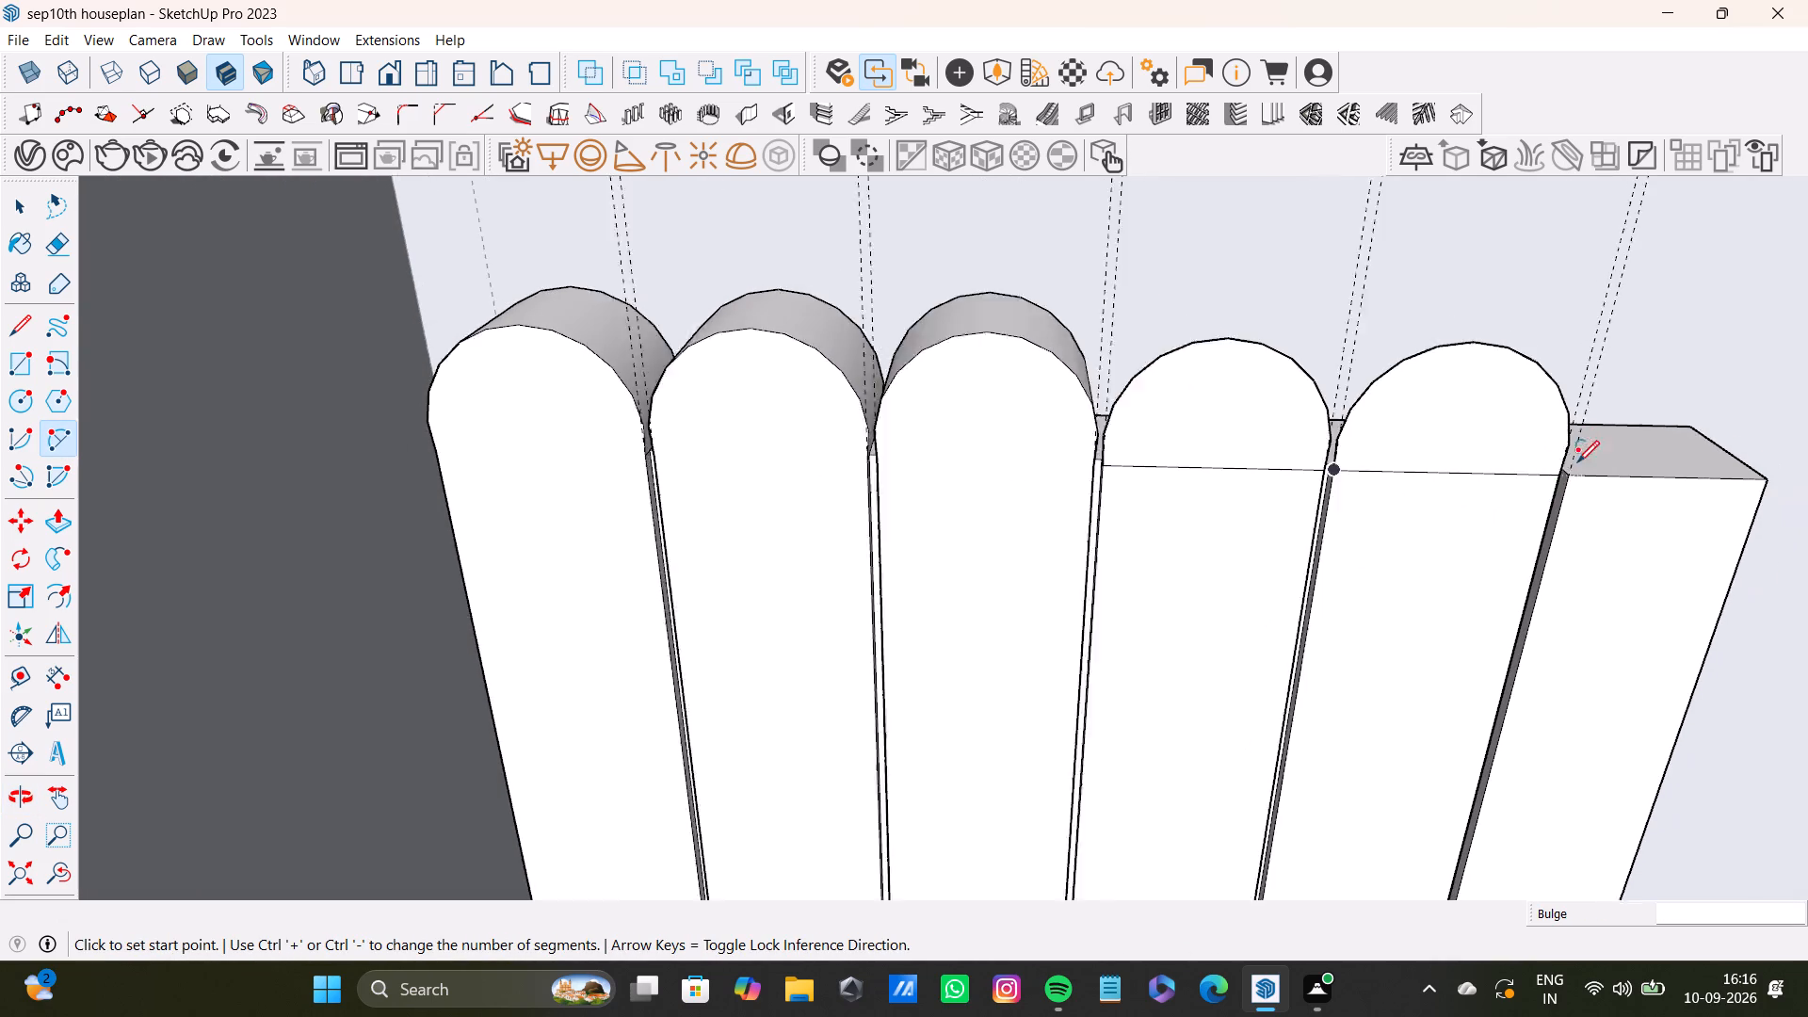
pyautogui.scroll(-5, 1577, 462)
pyautogui.scroll(3, 1549, 494)
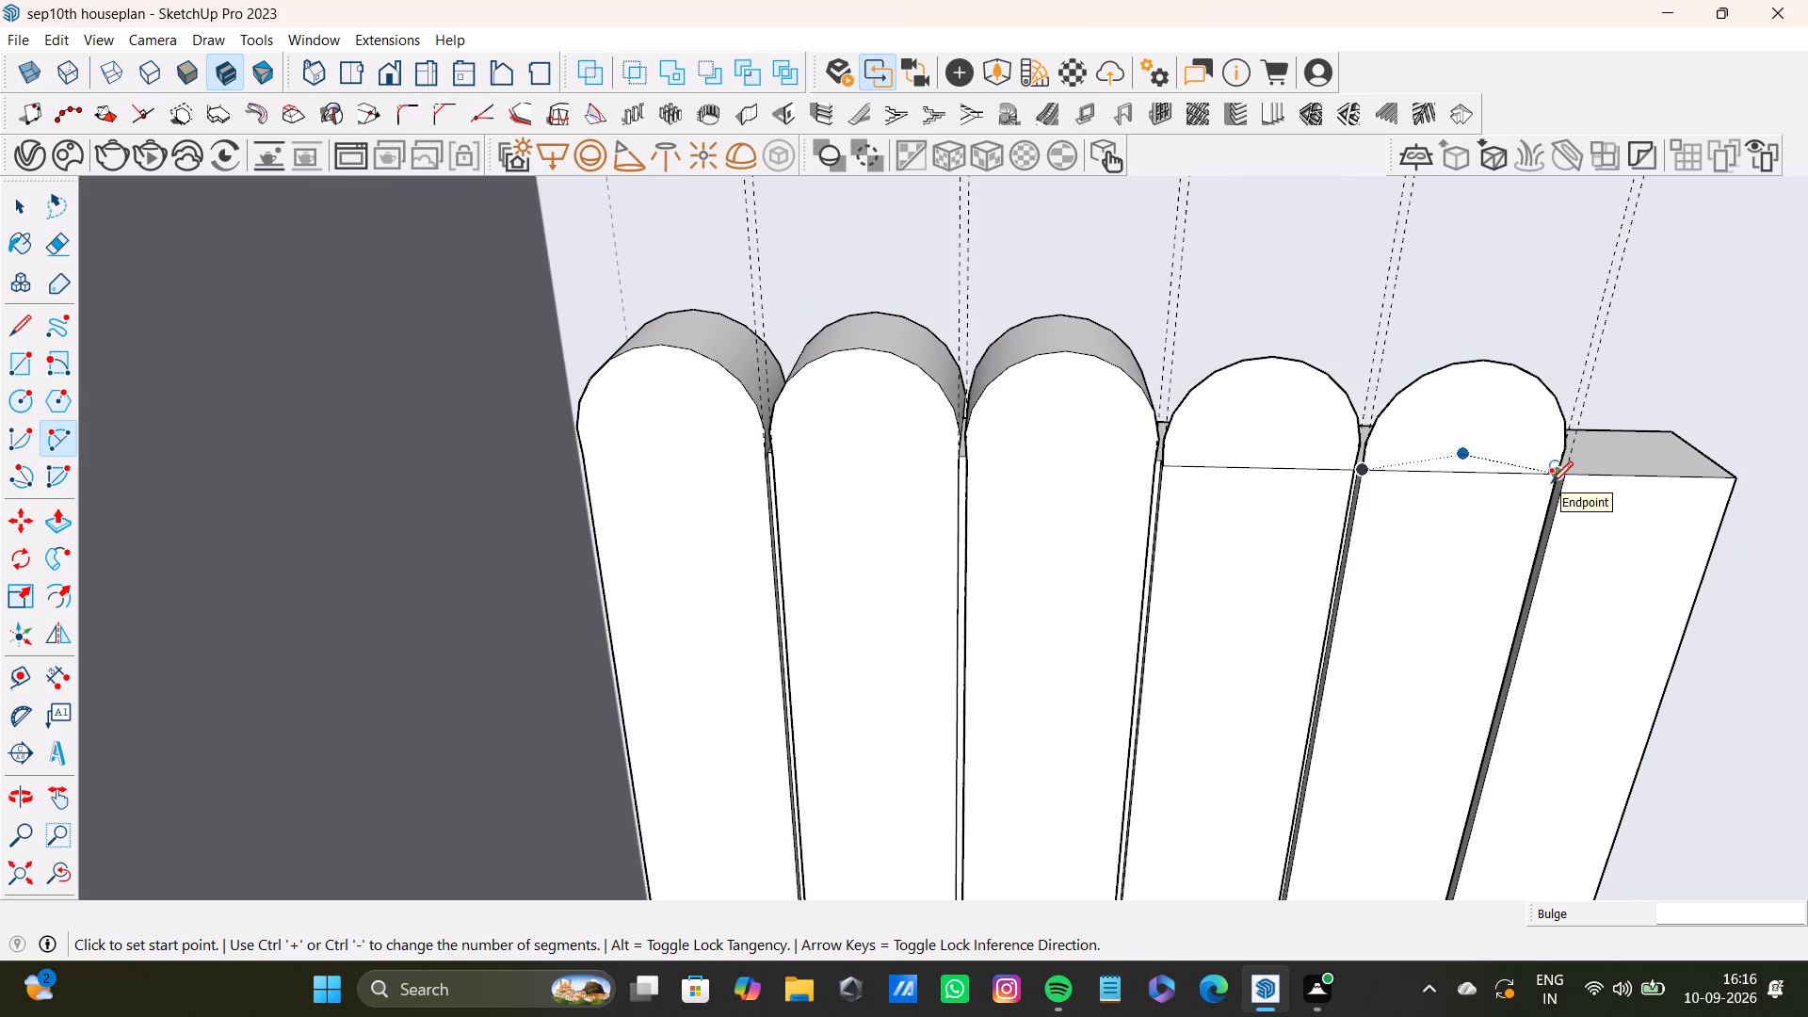
pyautogui.scroll(-3, 1508, 545)
pyautogui.keyDown('shift'); pyautogui.moveTo(1535, 540); pyautogui.dragTo(1342, 527, button='middle'); pyautogui.keyUp('shift')
pyautogui.scroll(6, 1392, 476)
pyautogui.keyDown('shift'); pyautogui.moveTo(1316, 444); pyautogui.dragTo(1137, 409, button='middle'); pyautogui.keyUp('shift')
pyautogui.keyDown('shift'); pyautogui.scroll(-1, 1136, 414); pyautogui.keyUp('shift')
pyautogui.moveTo(1134, 428); pyautogui.dragTo(1113, 399, button='middle')
pyautogui.scroll(6, 1144, 458)
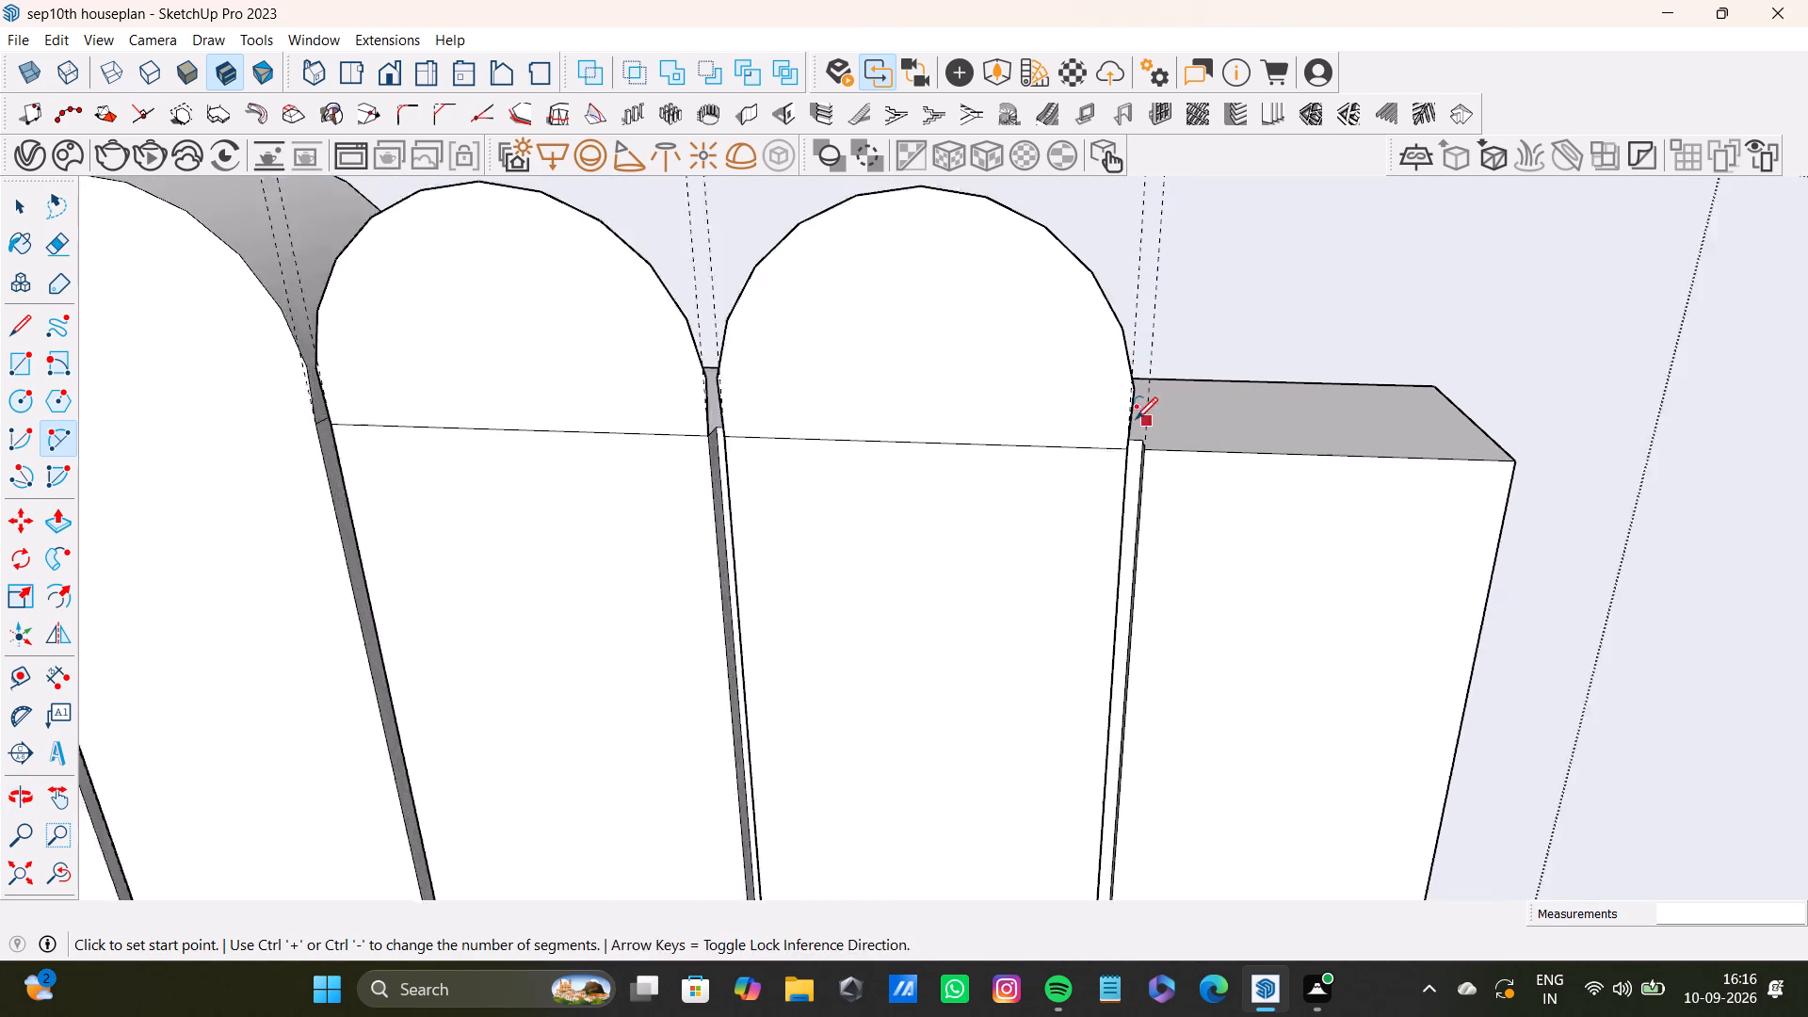
pyautogui.click(1152, 450)
pyautogui.click(1558, 466)
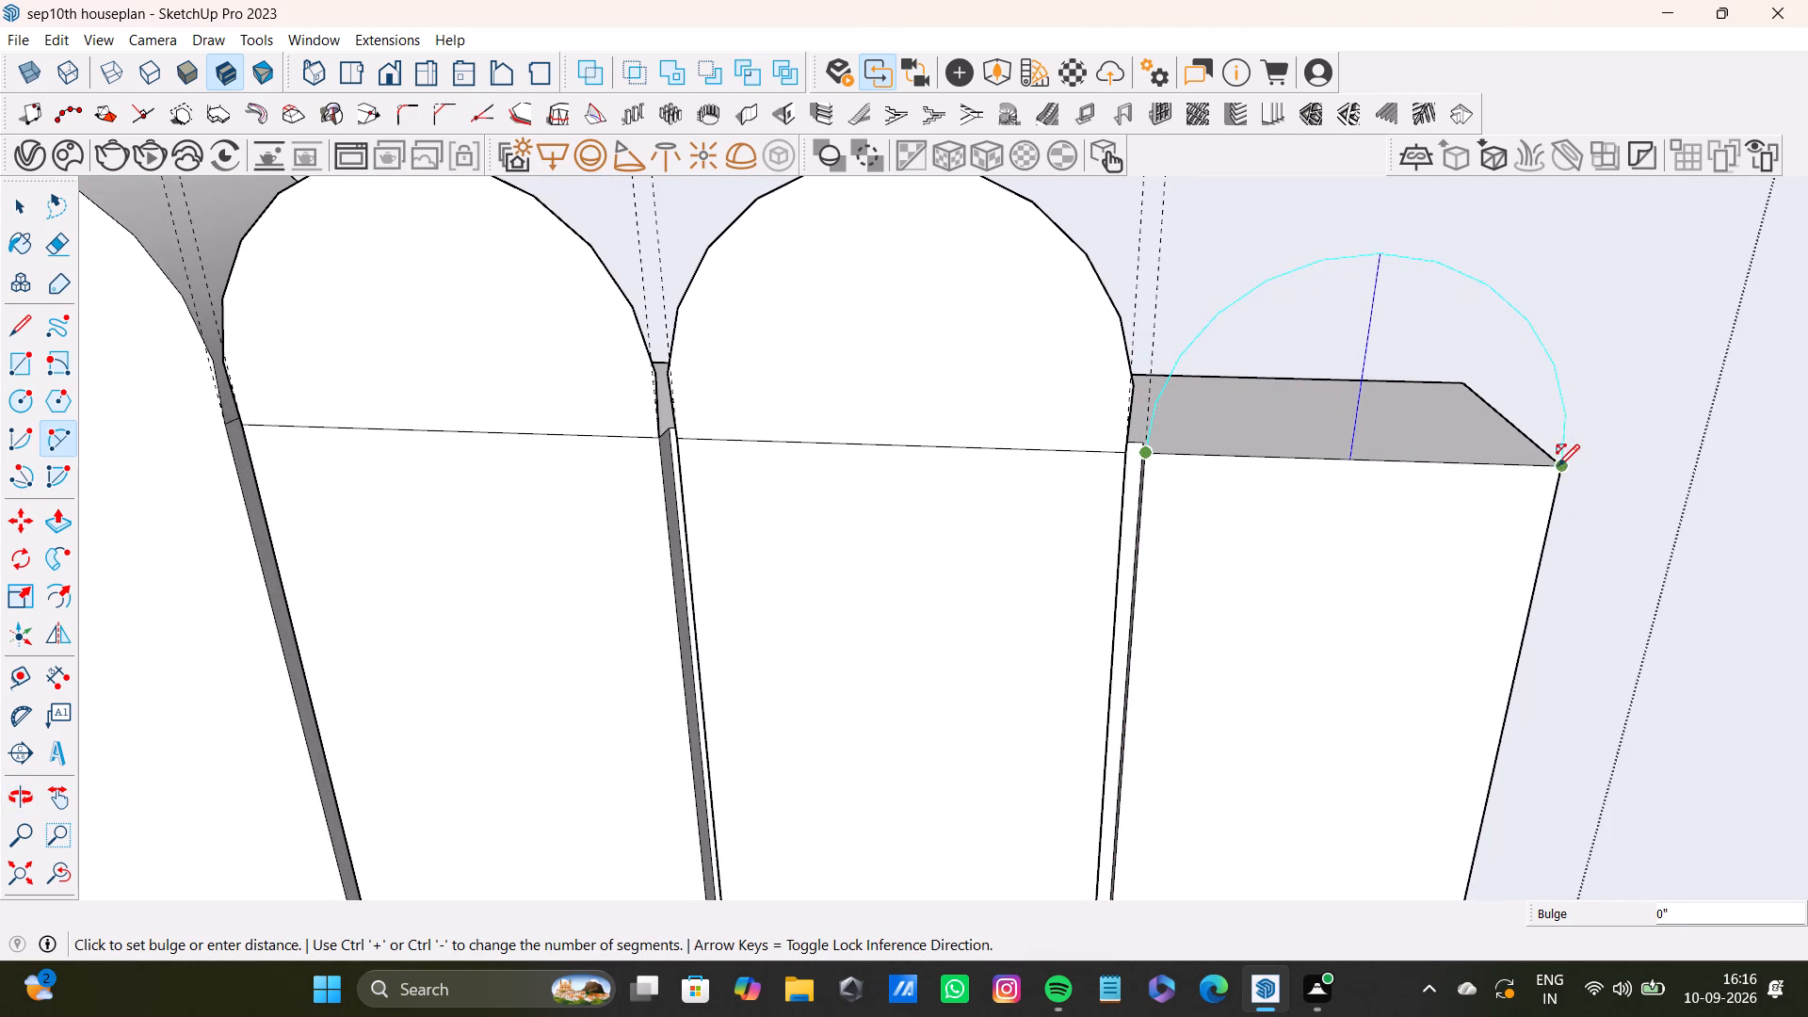
pyautogui.scroll(-4, 1099, 255)
pyautogui.keyDown('shift'); pyautogui.moveTo(1114, 273); pyautogui.dragTo(1139, 360, button='middle'); pyautogui.keyUp('shift')
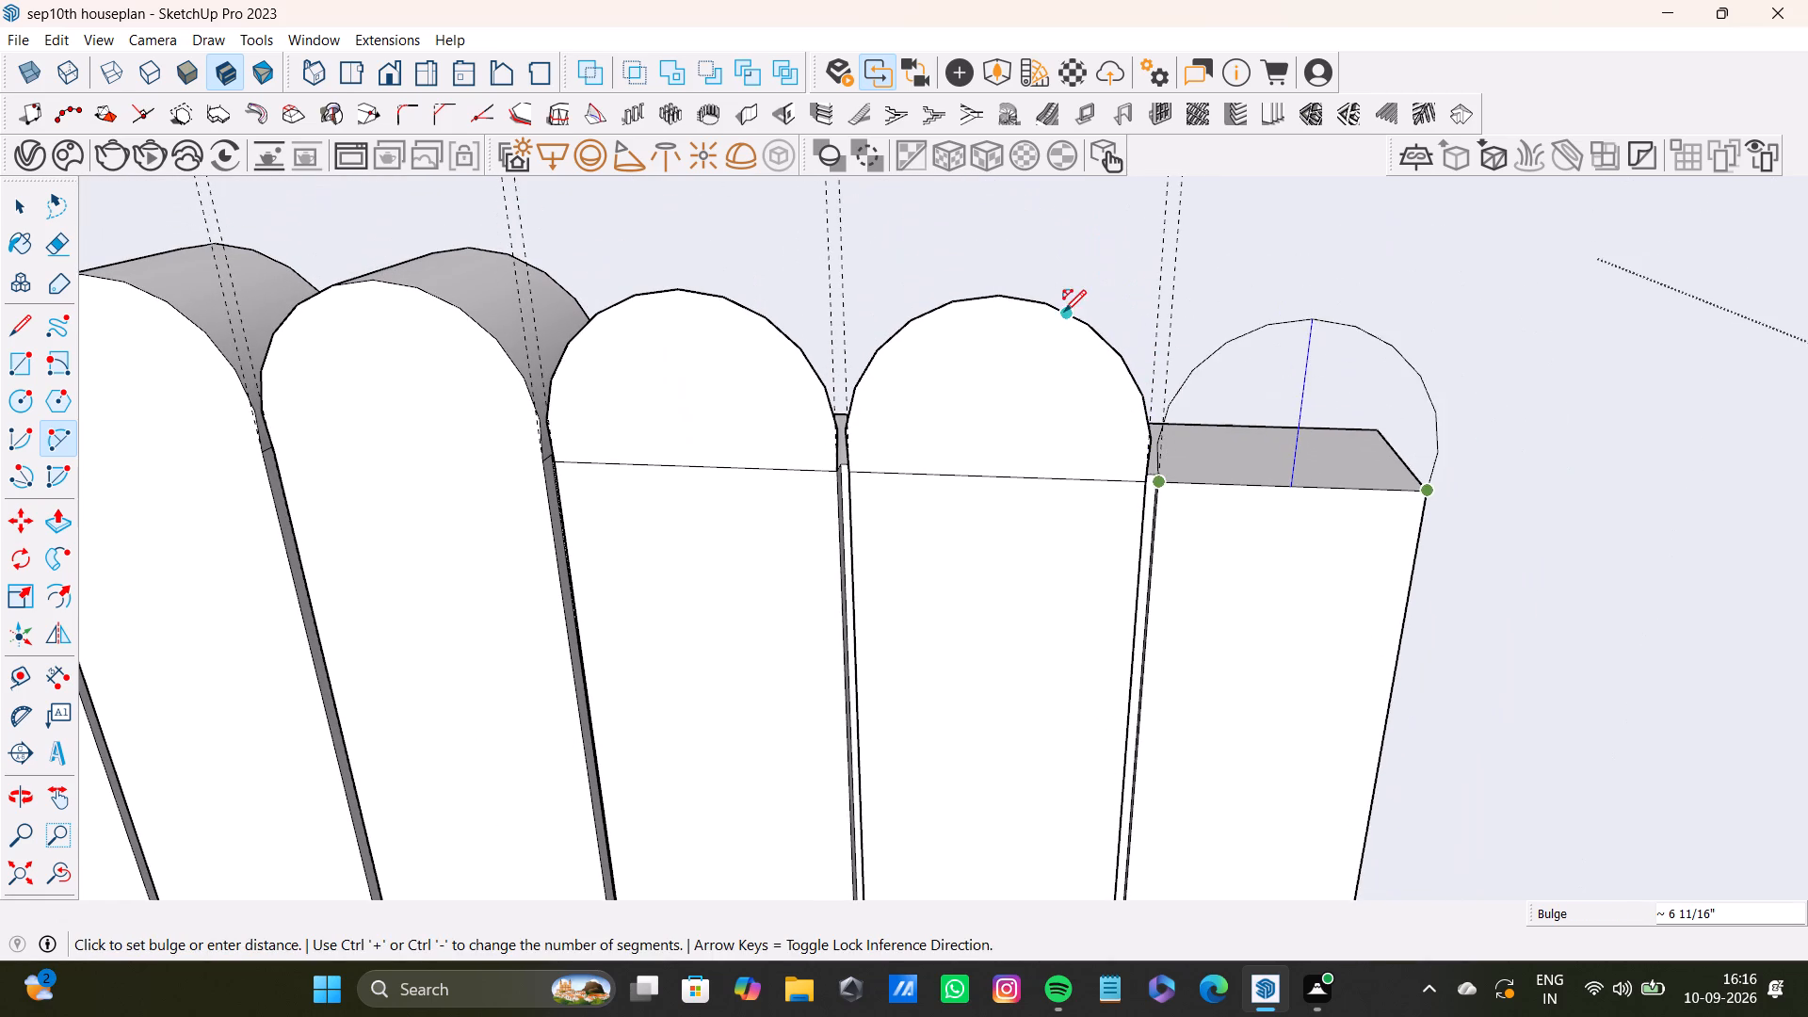
pyautogui.click(1042, 299)
# Push/Pull the fourth panel's arch face about 8 1/8" back across the headboard's depth.
pyautogui.scroll(-4, 1046, 303)
pyautogui.moveTo(1300, 375); pyautogui.dragTo(946, 500, button='middle')
pyautogui.scroll(-5, 920, 483)
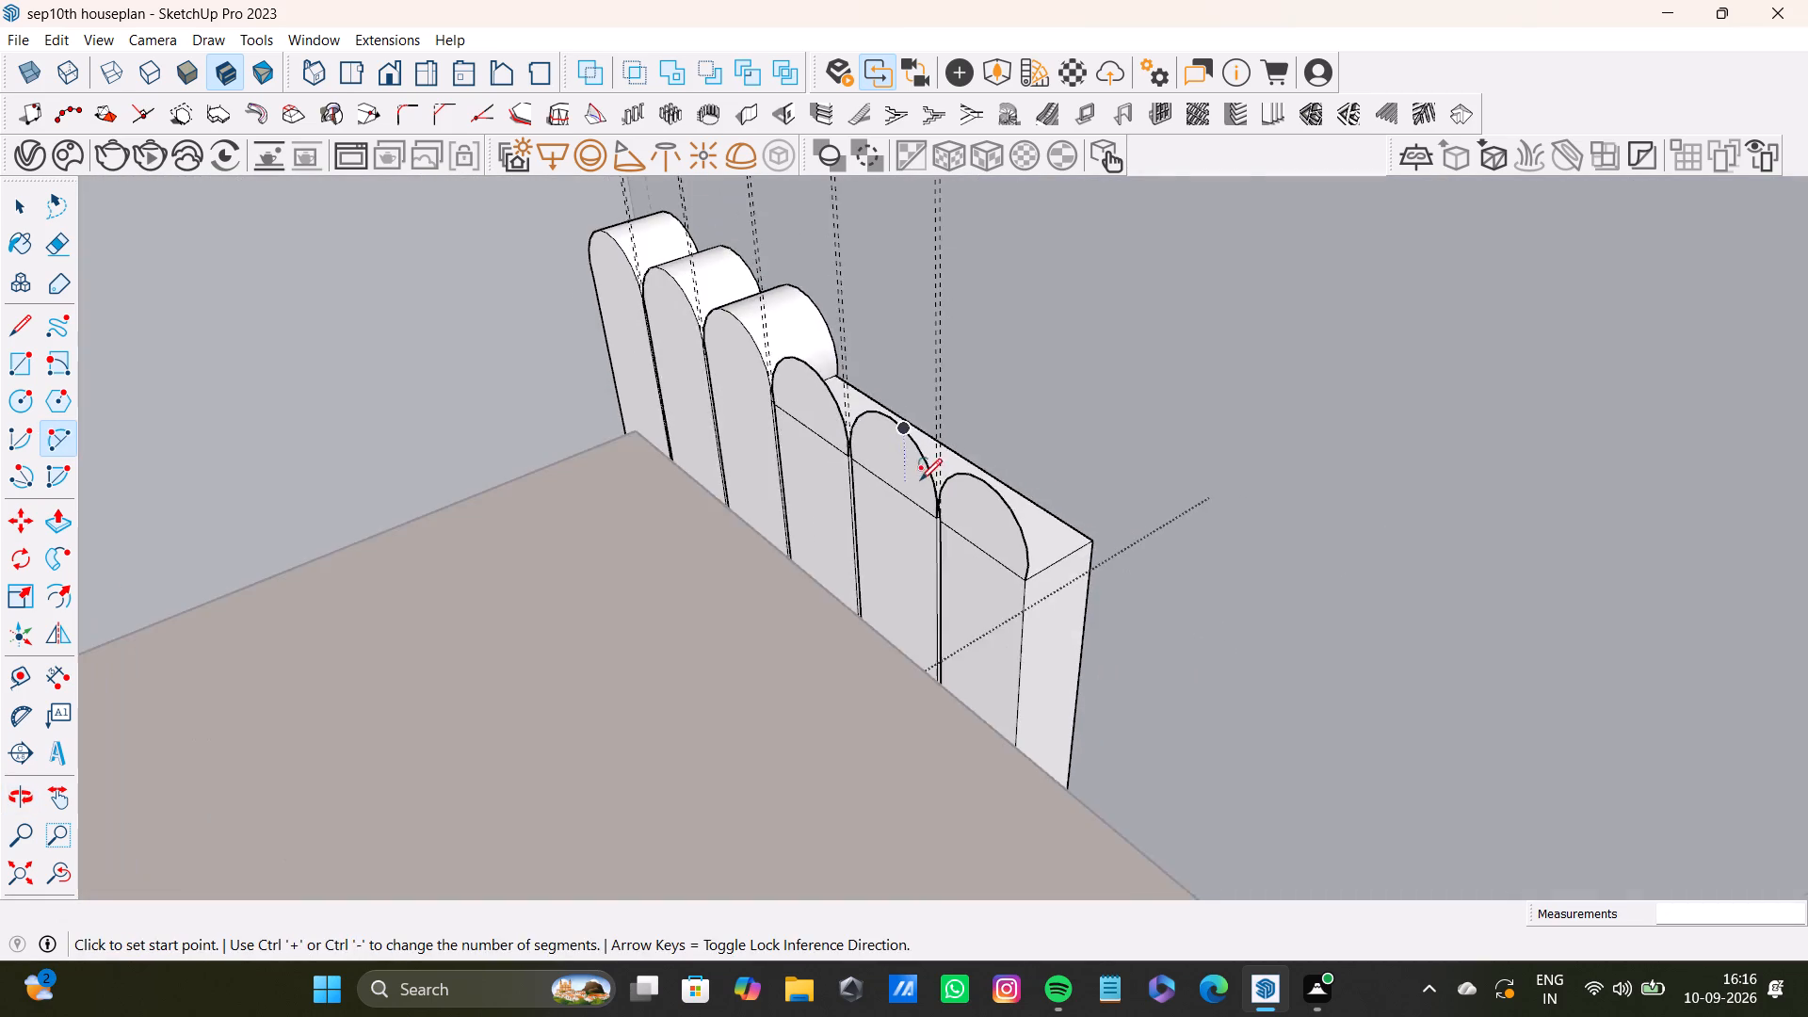
pyautogui.keyDown('shift'); pyautogui.moveTo(925, 470); pyautogui.dragTo(1076, 538, button='middle'); pyautogui.keyUp('shift')
pyautogui.scroll(7, 950, 462)
pyautogui.press('space')
pyautogui.moveTo(1193, 537); pyautogui.dragTo(1013, 580, button='middle')
pyautogui.scroll(-2, 868, 558)
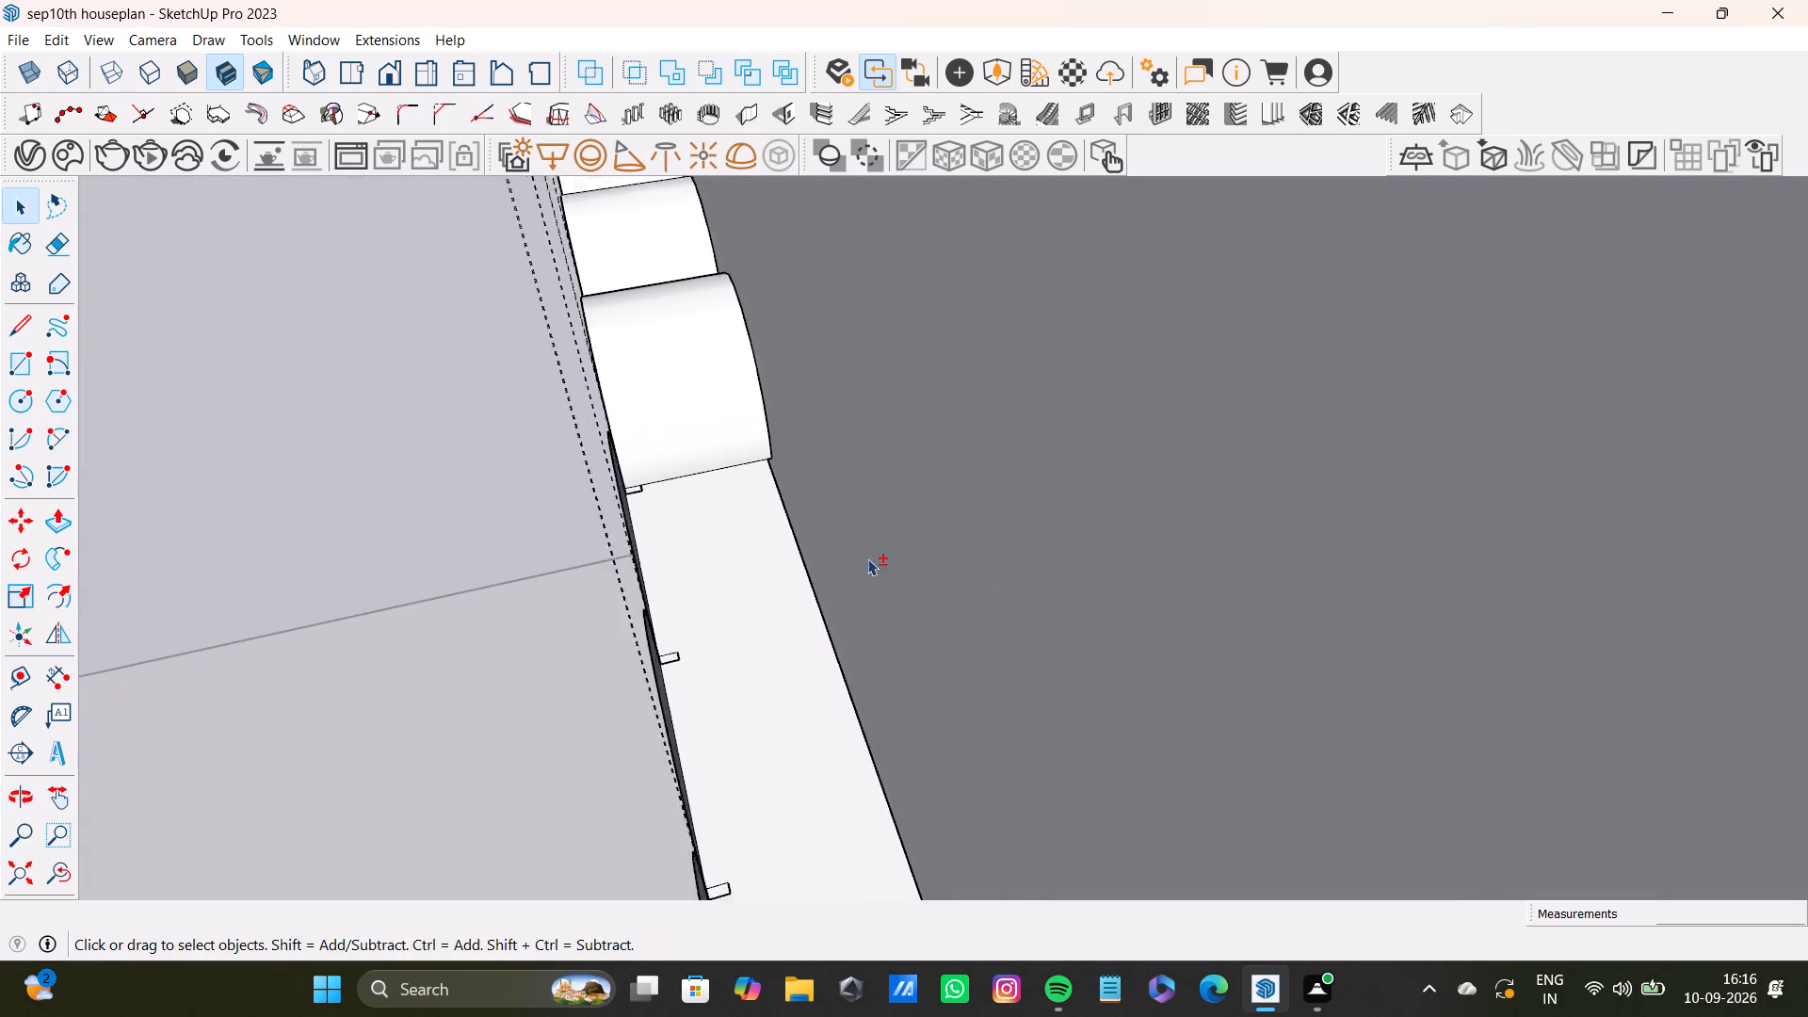
pyautogui.scroll(-1, 867, 558)
pyautogui.keyDown('shift'); pyautogui.moveTo(847, 551); pyautogui.dragTo(932, 471, button='middle'); pyautogui.keyUp('shift')
pyautogui.scroll(4, 942, 492)
pyautogui.moveTo(871, 500); pyautogui.dragTo(737, 495, button='middle')
pyautogui.press('space')
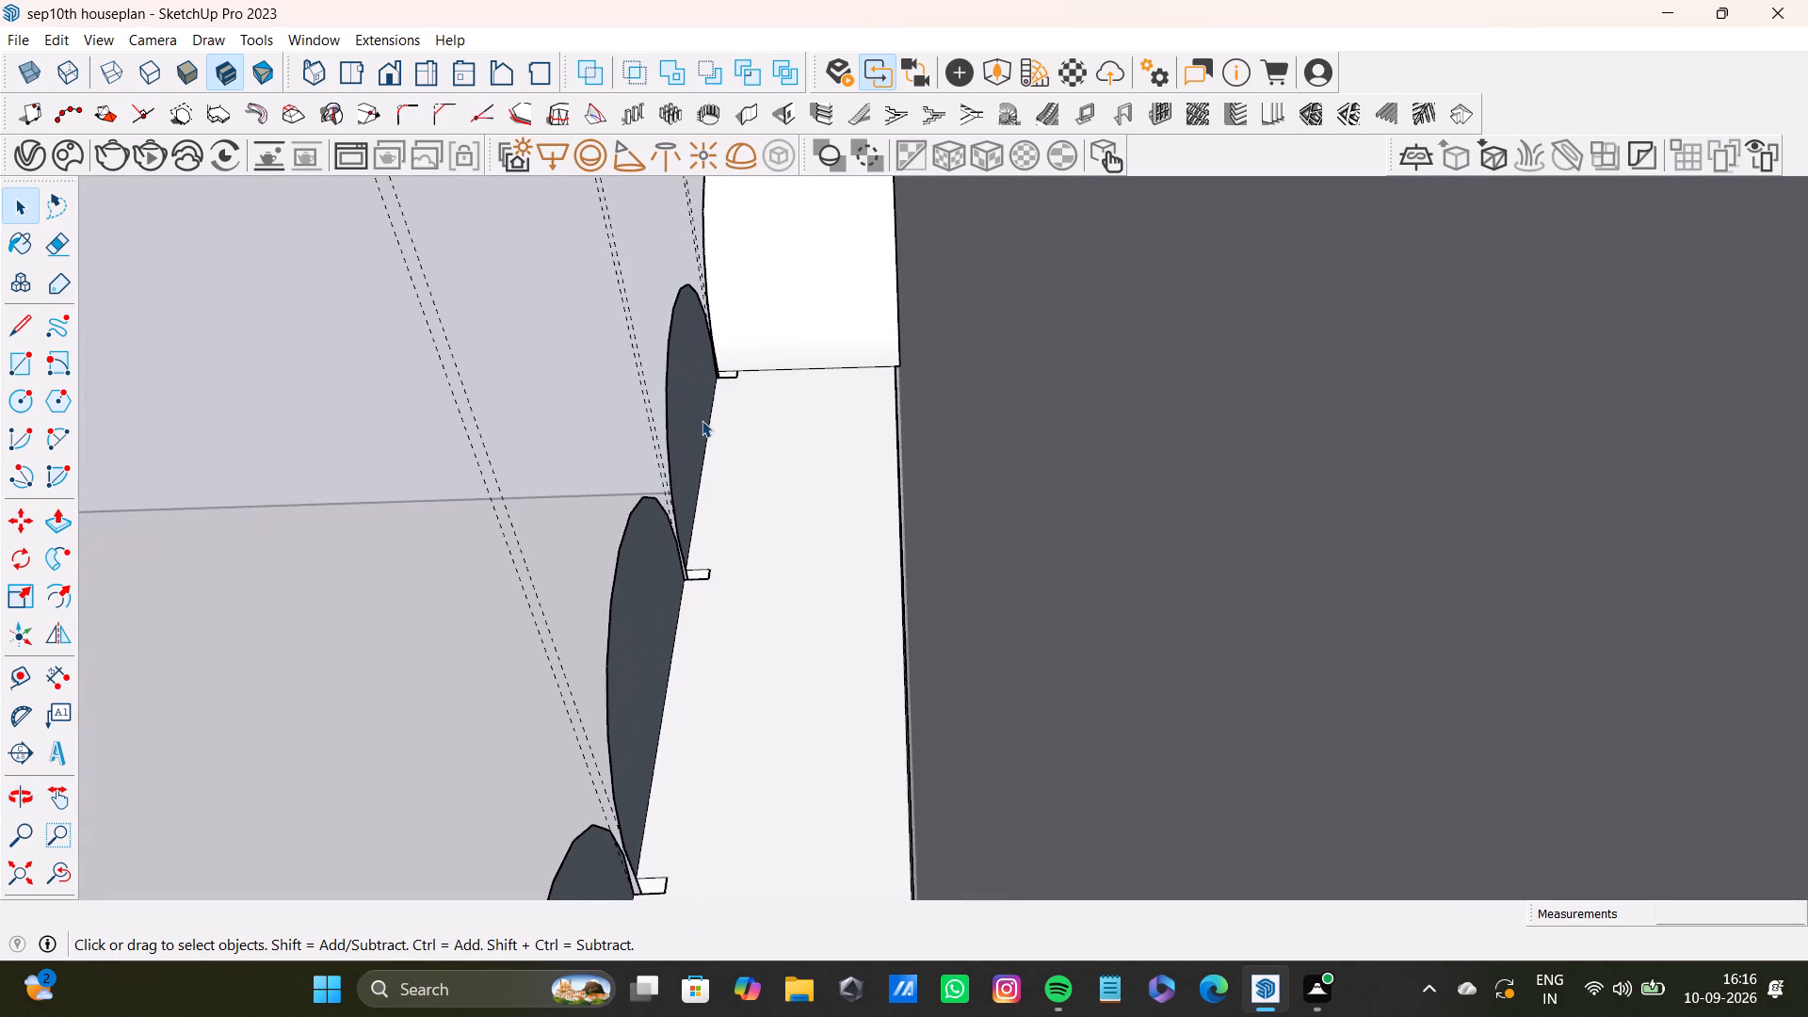
pyautogui.click(702, 420)
pyautogui.press('p')
pyautogui.moveTo(698, 414); pyautogui.dragTo(1013, 468)
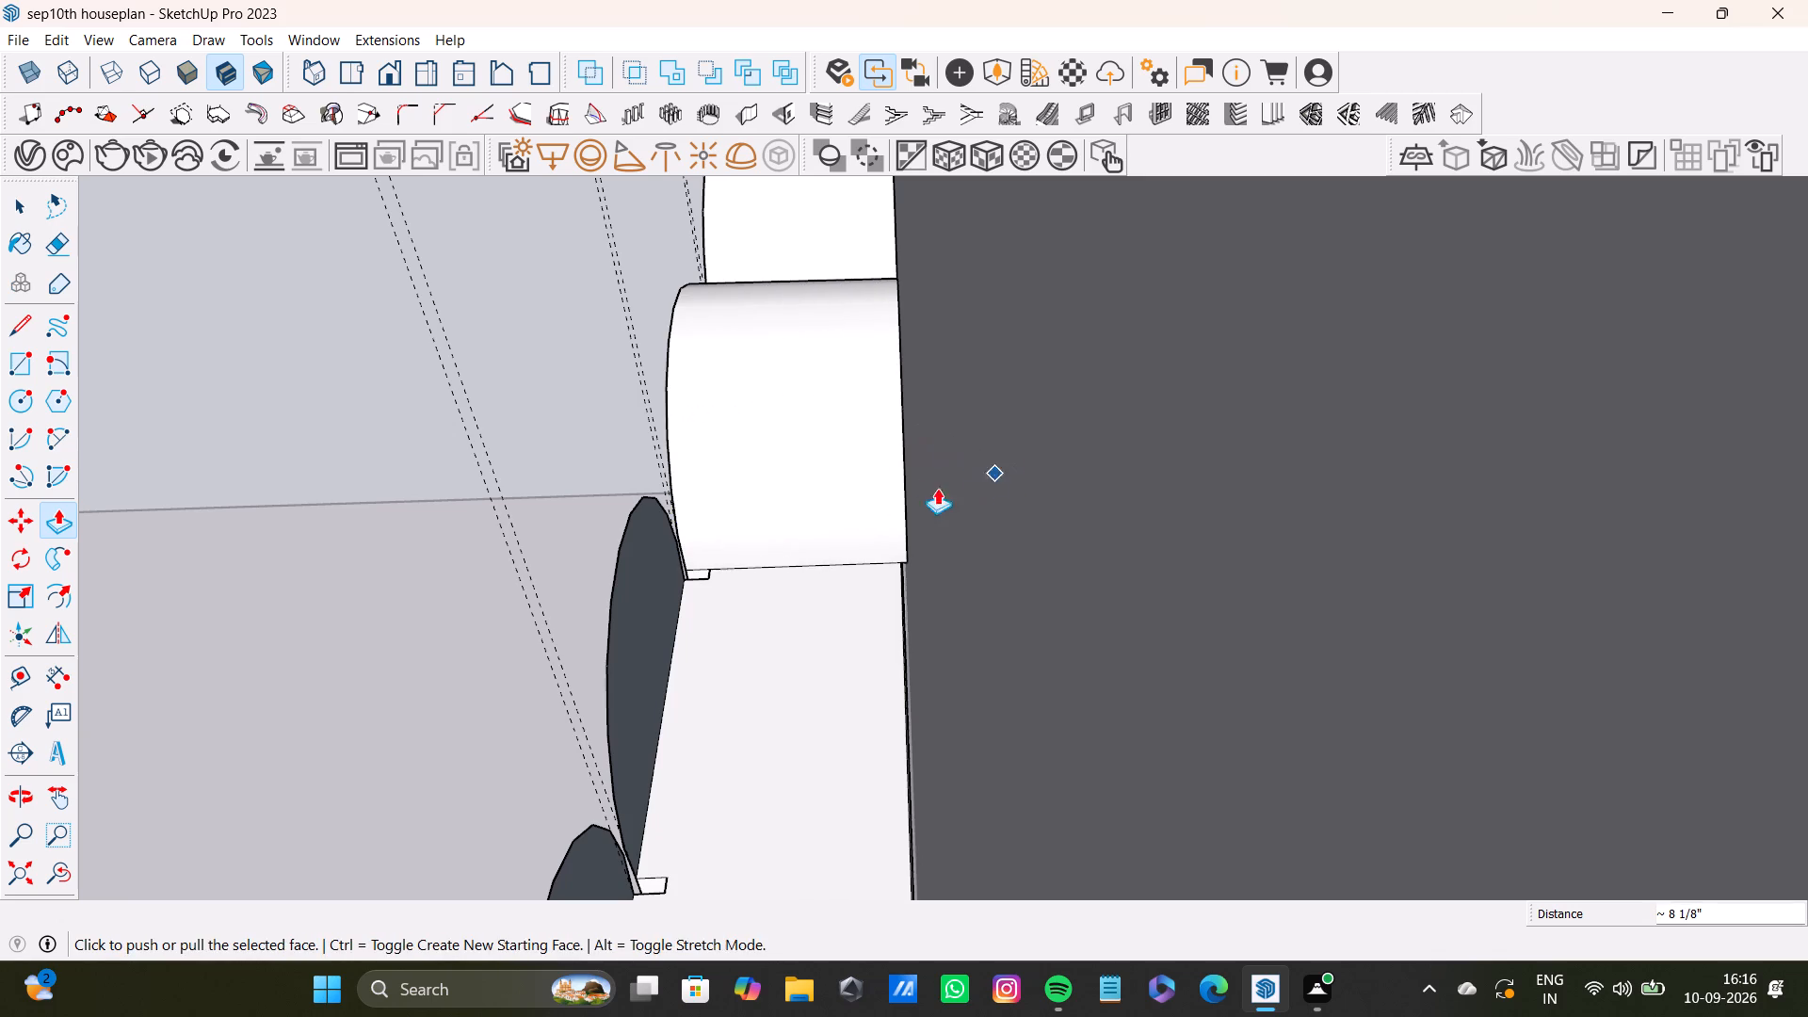
# Push/Pull the fifth panel's arch face about 8 1/8" back across the headboard's depth.
pyautogui.scroll(-4, 755, 588)
pyautogui.moveTo(788, 618); pyautogui.dragTo(827, 423, button='middle')
pyautogui.click(63, 872)
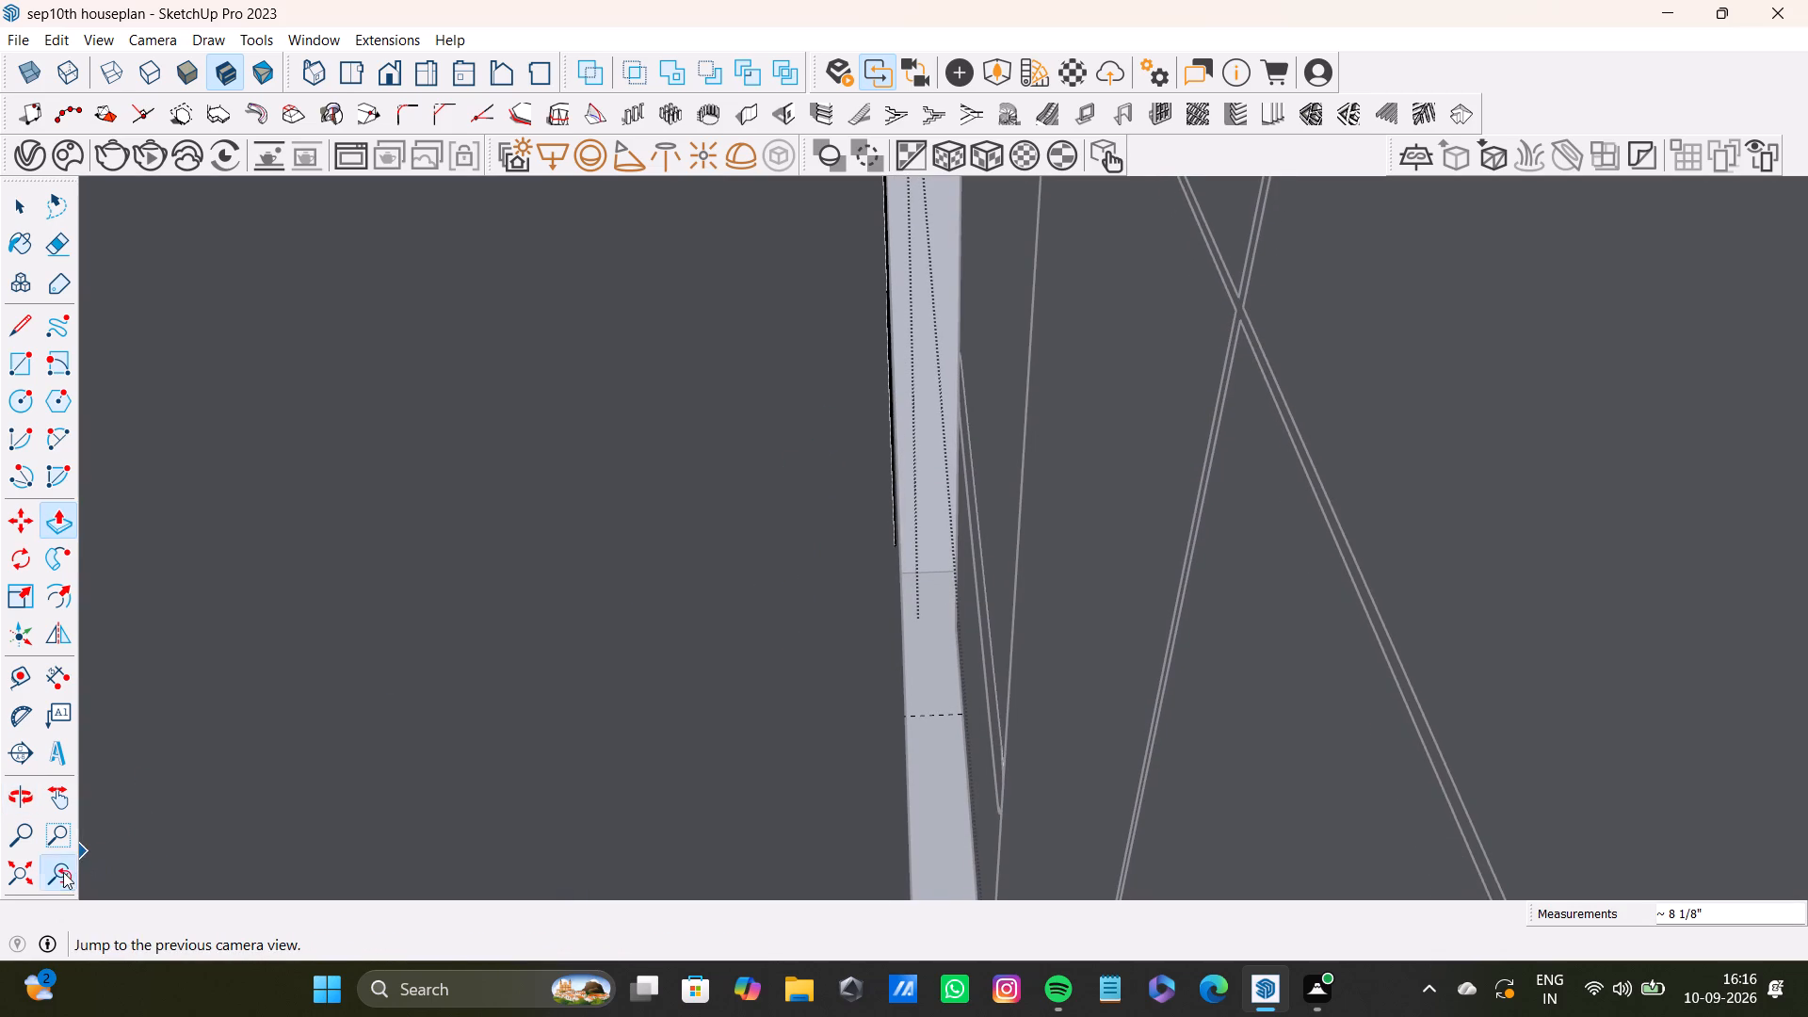
pyautogui.click(46, 870)
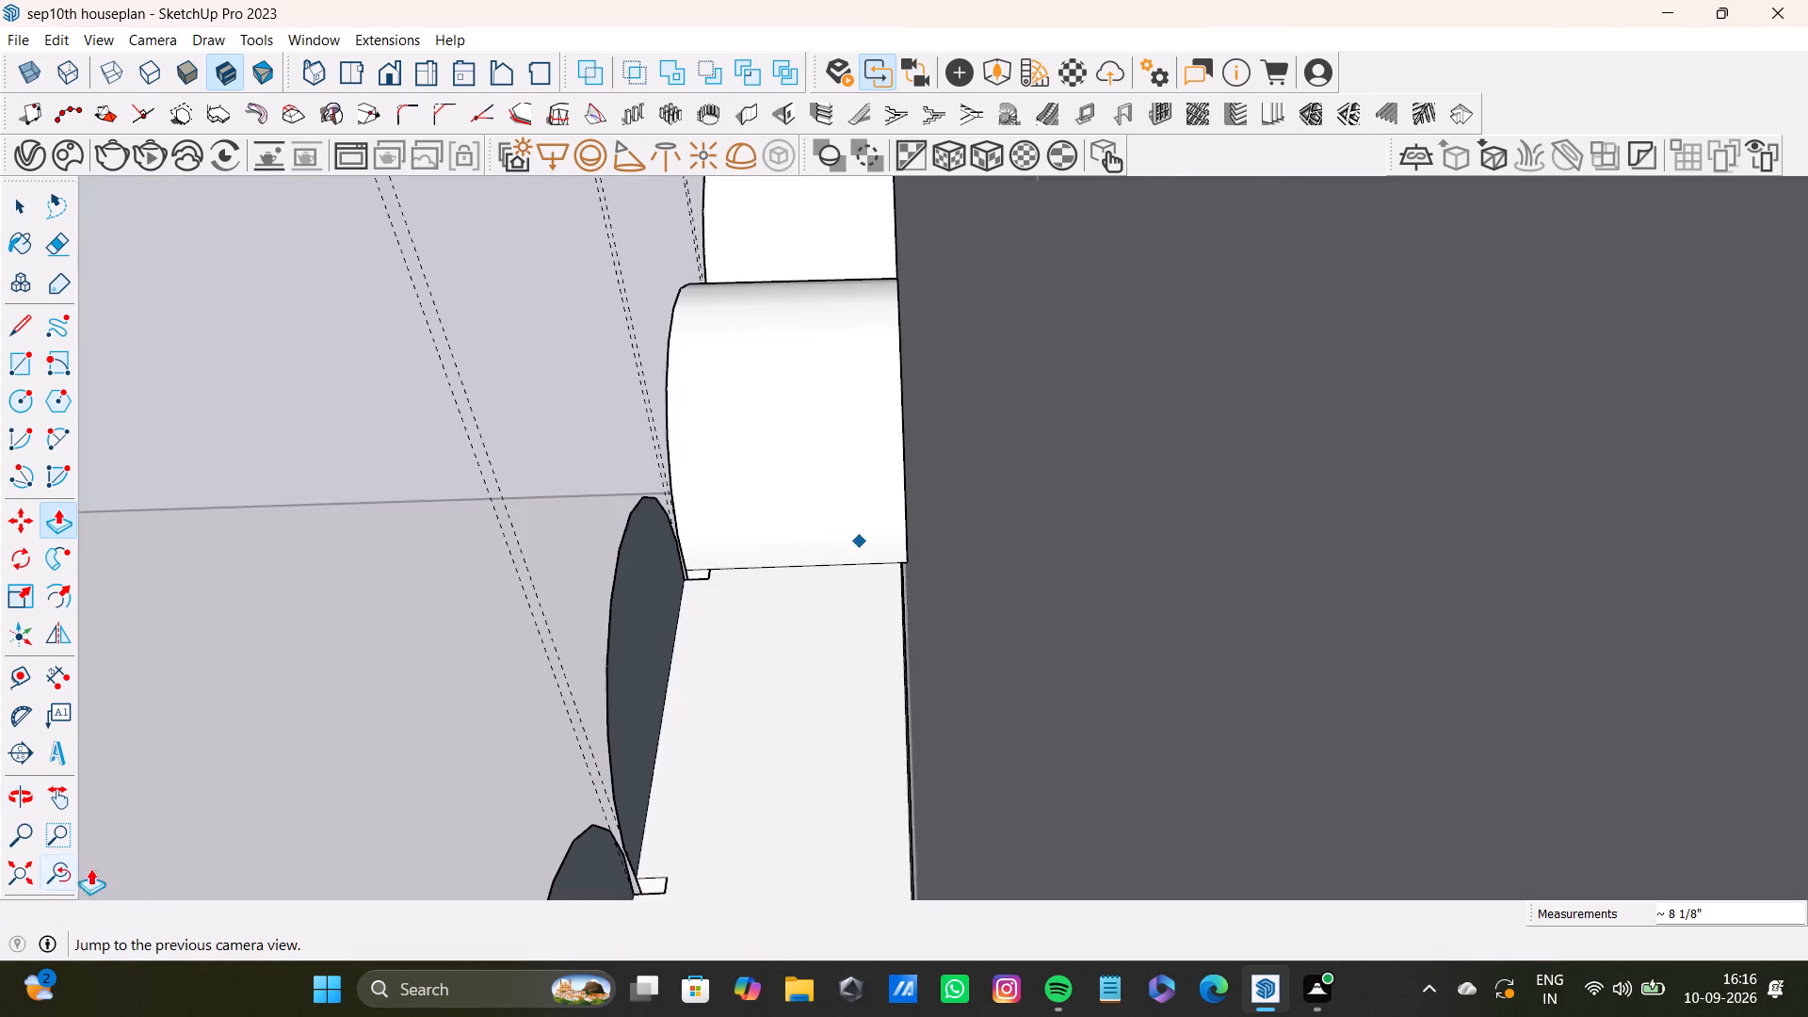
pyautogui.keyDown('shift'); pyautogui.moveTo(185, 850); pyautogui.dragTo(299, 776, button='middle'); pyautogui.keyUp('shift')
pyautogui.moveTo(1013, 613); pyautogui.dragTo(805, 542, button='middle')
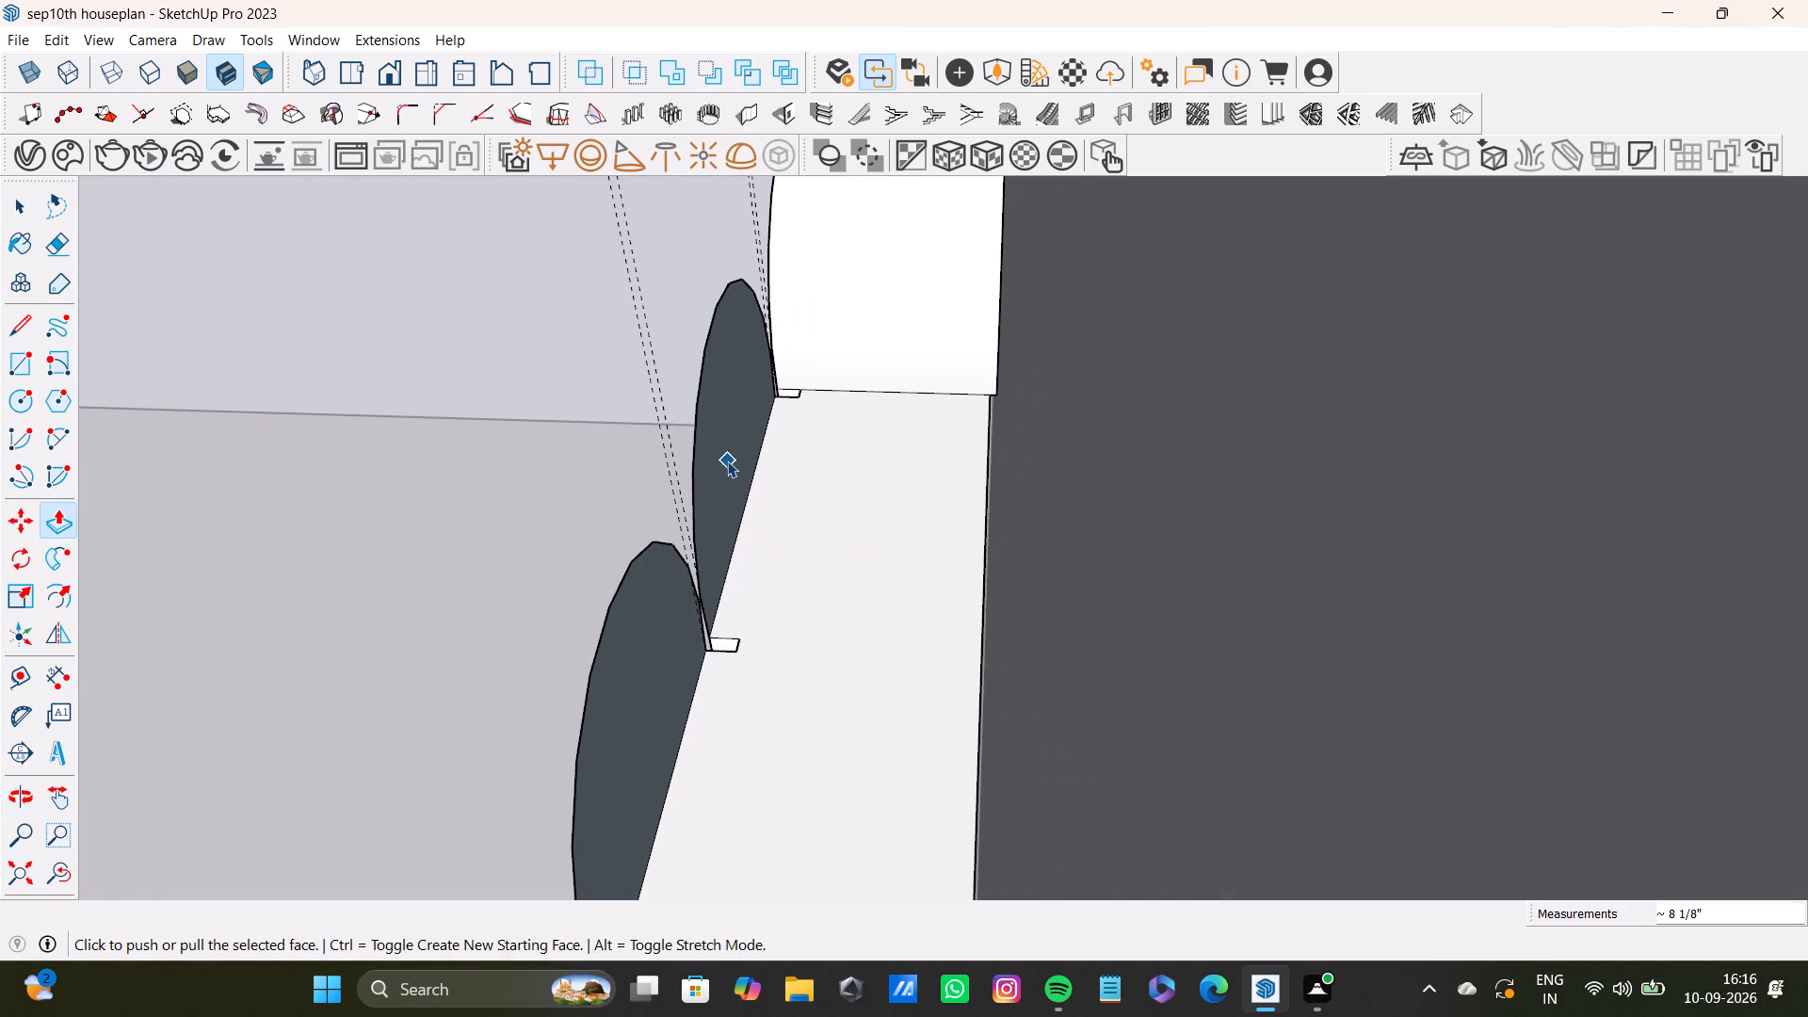
pyautogui.press('space')
pyautogui.click(727, 460)
pyautogui.press('p')
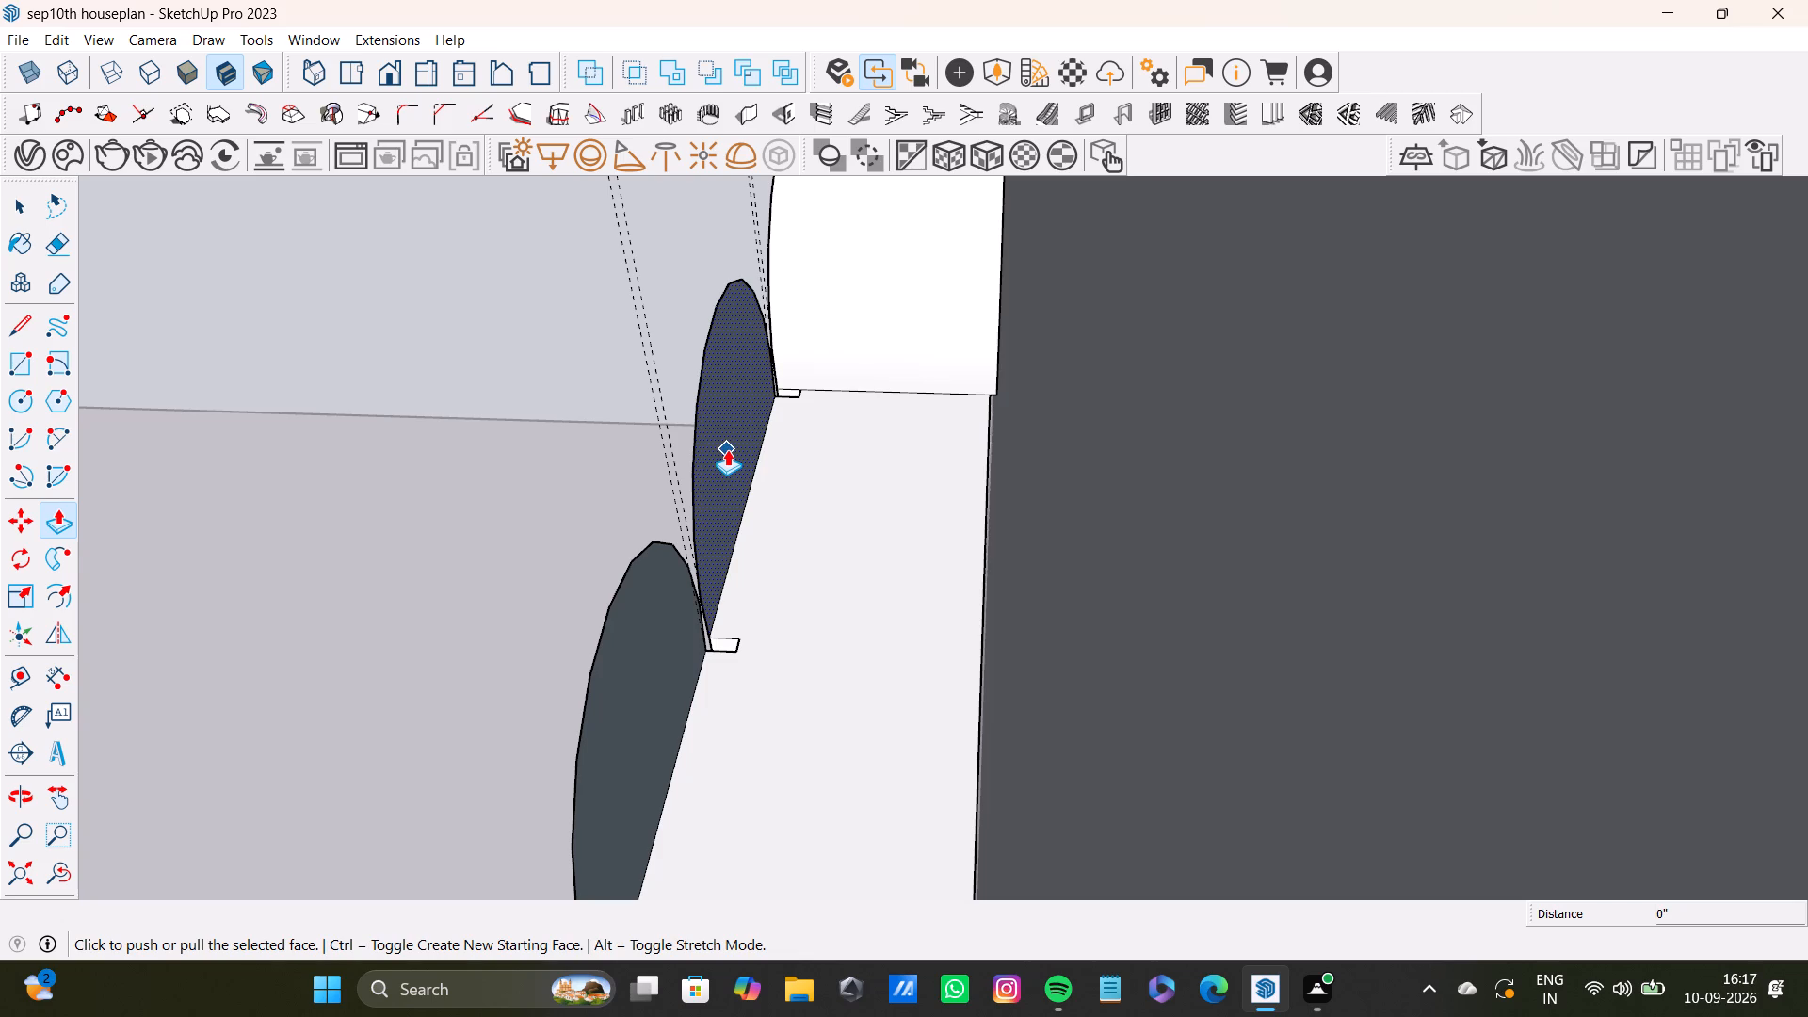
pyautogui.press('p')
pyautogui.moveTo(727, 449); pyautogui.dragTo(1057, 526)
# Push/Pull the sixth panel's arch face back across the headboard's depth.
pyautogui.scroll(-4, 938, 613)
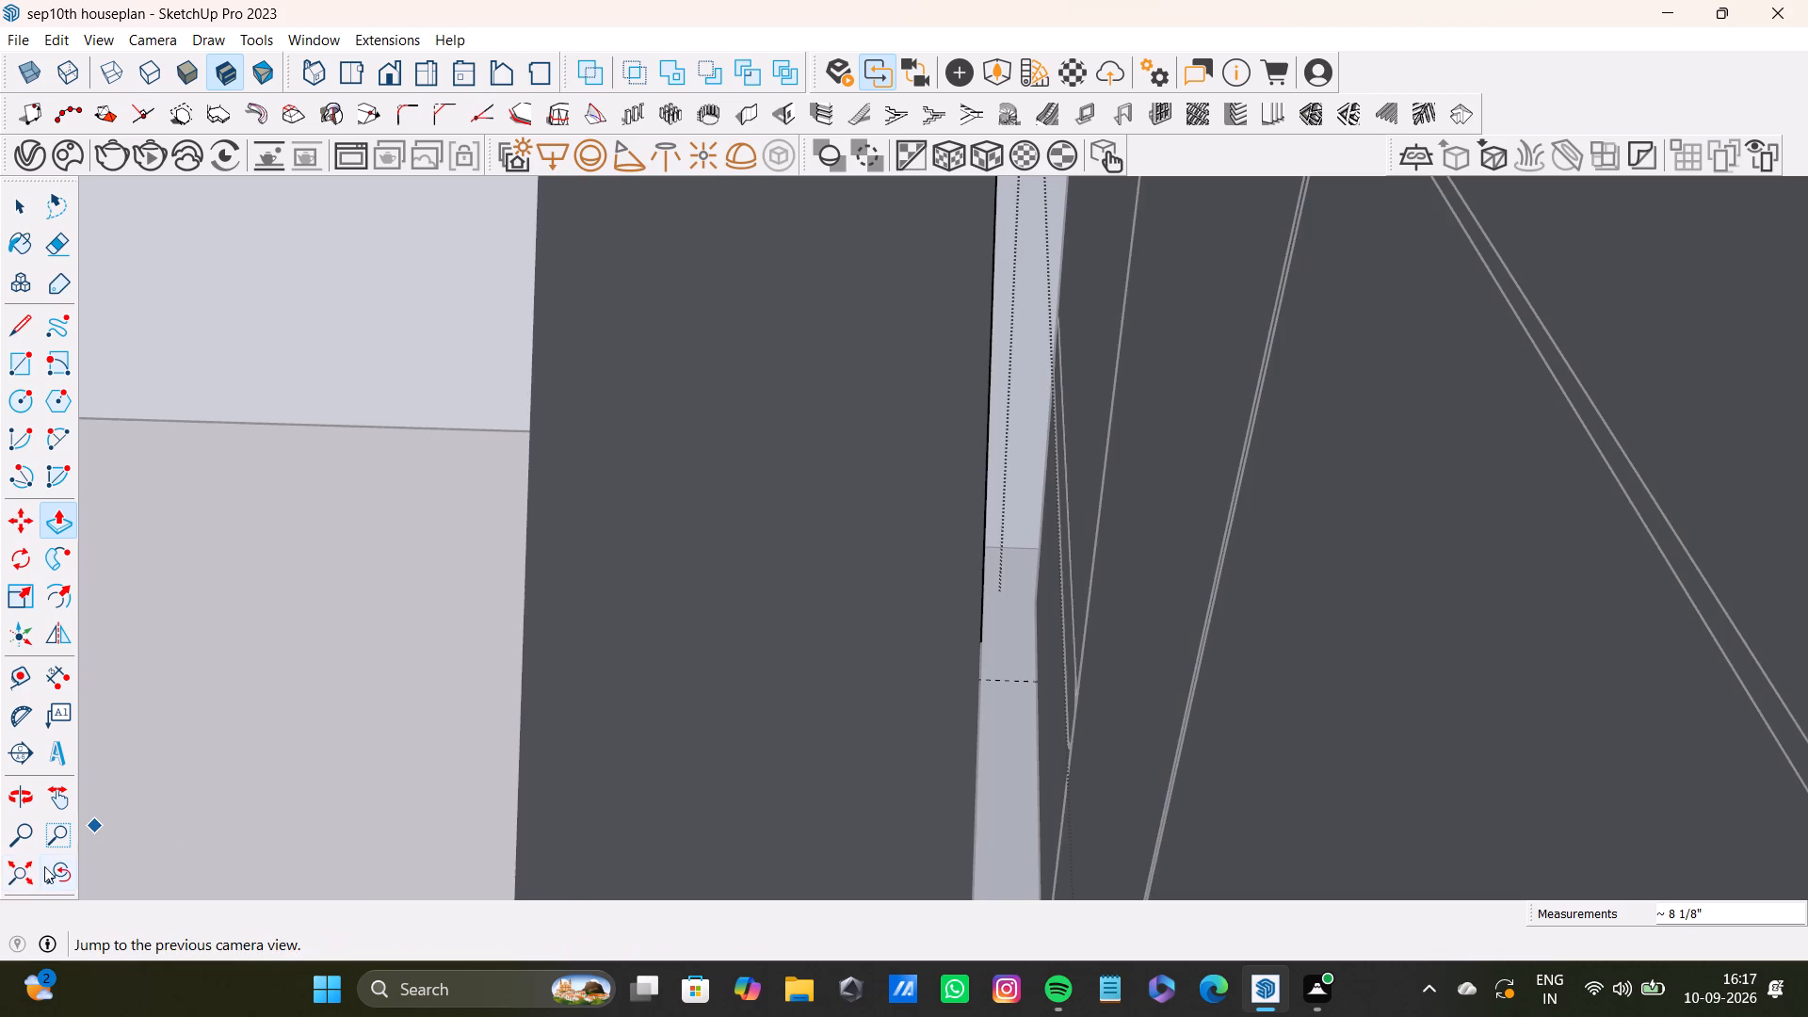
pyautogui.moveTo(51, 868); pyautogui.dragTo(61, 868)
pyautogui.keyDown('shift'); pyautogui.moveTo(534, 844); pyautogui.dragTo(552, 647, button='middle'); pyautogui.keyUp('shift')
pyautogui.press('space')
pyautogui.click(678, 285)
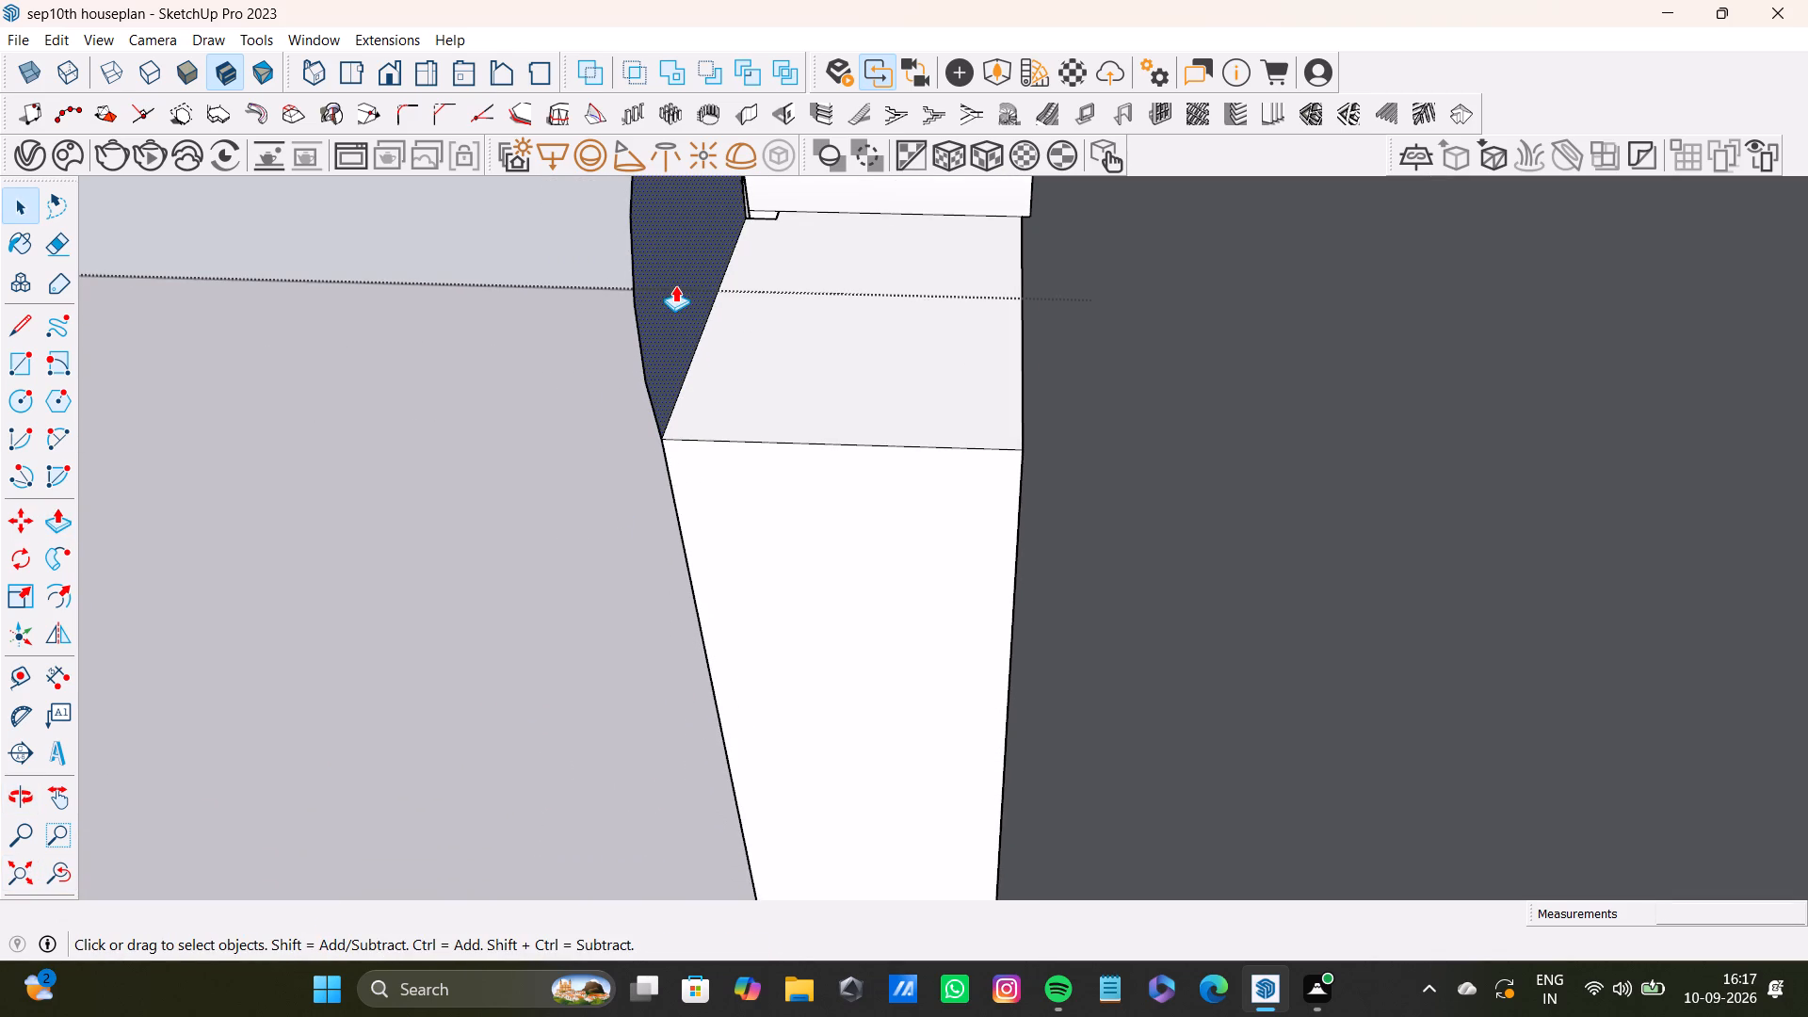
pyautogui.press('p')
pyautogui.moveTo(675, 285); pyautogui.dragTo(1082, 397)
pyautogui.press('space')
# Push/Pull the headboard's back face outward to sit flush with the overhanging rear ends of the arched tops.
pyautogui.scroll(-5, 1002, 444)
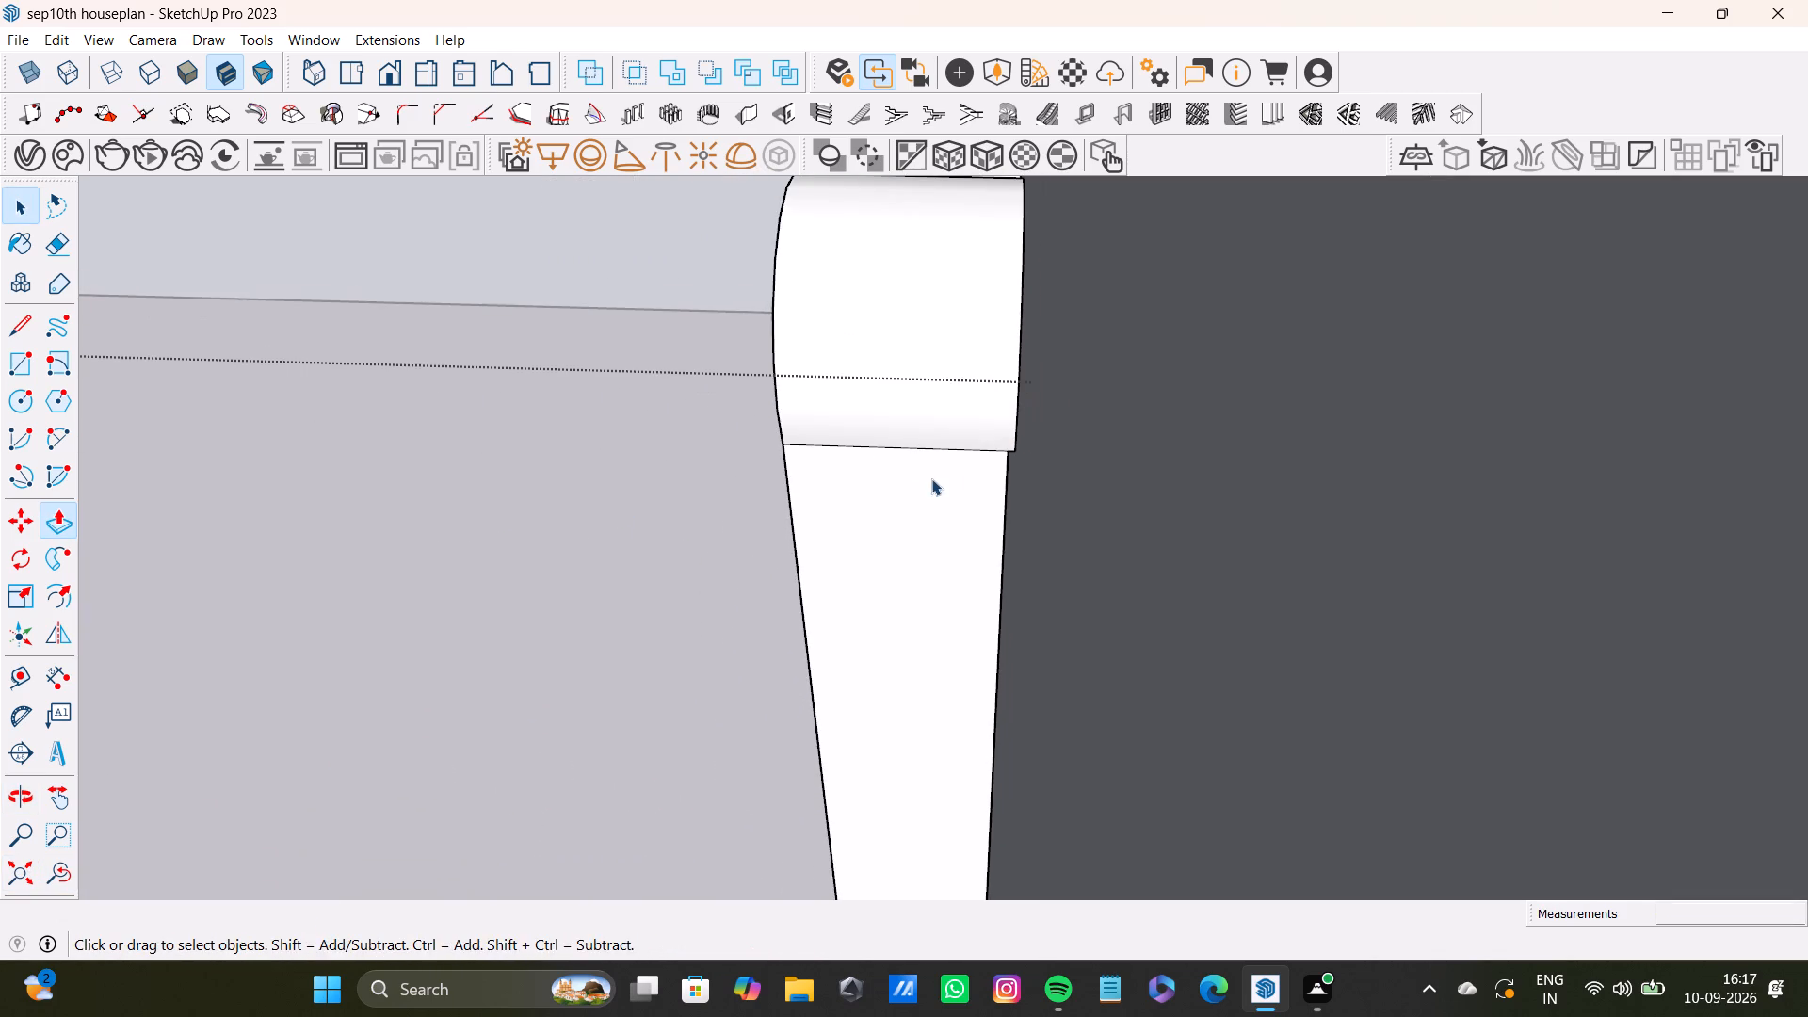
pyautogui.moveTo(898, 485); pyautogui.dragTo(1218, 479, button='middle')
pyautogui.scroll(4, 551, 596)
pyautogui.keyDown('shift'); pyautogui.moveTo(589, 594); pyautogui.dragTo(682, 461, button='middle'); pyautogui.keyUp('shift')
pyautogui.moveTo(688, 478); pyautogui.dragTo(733, 434, button='middle')
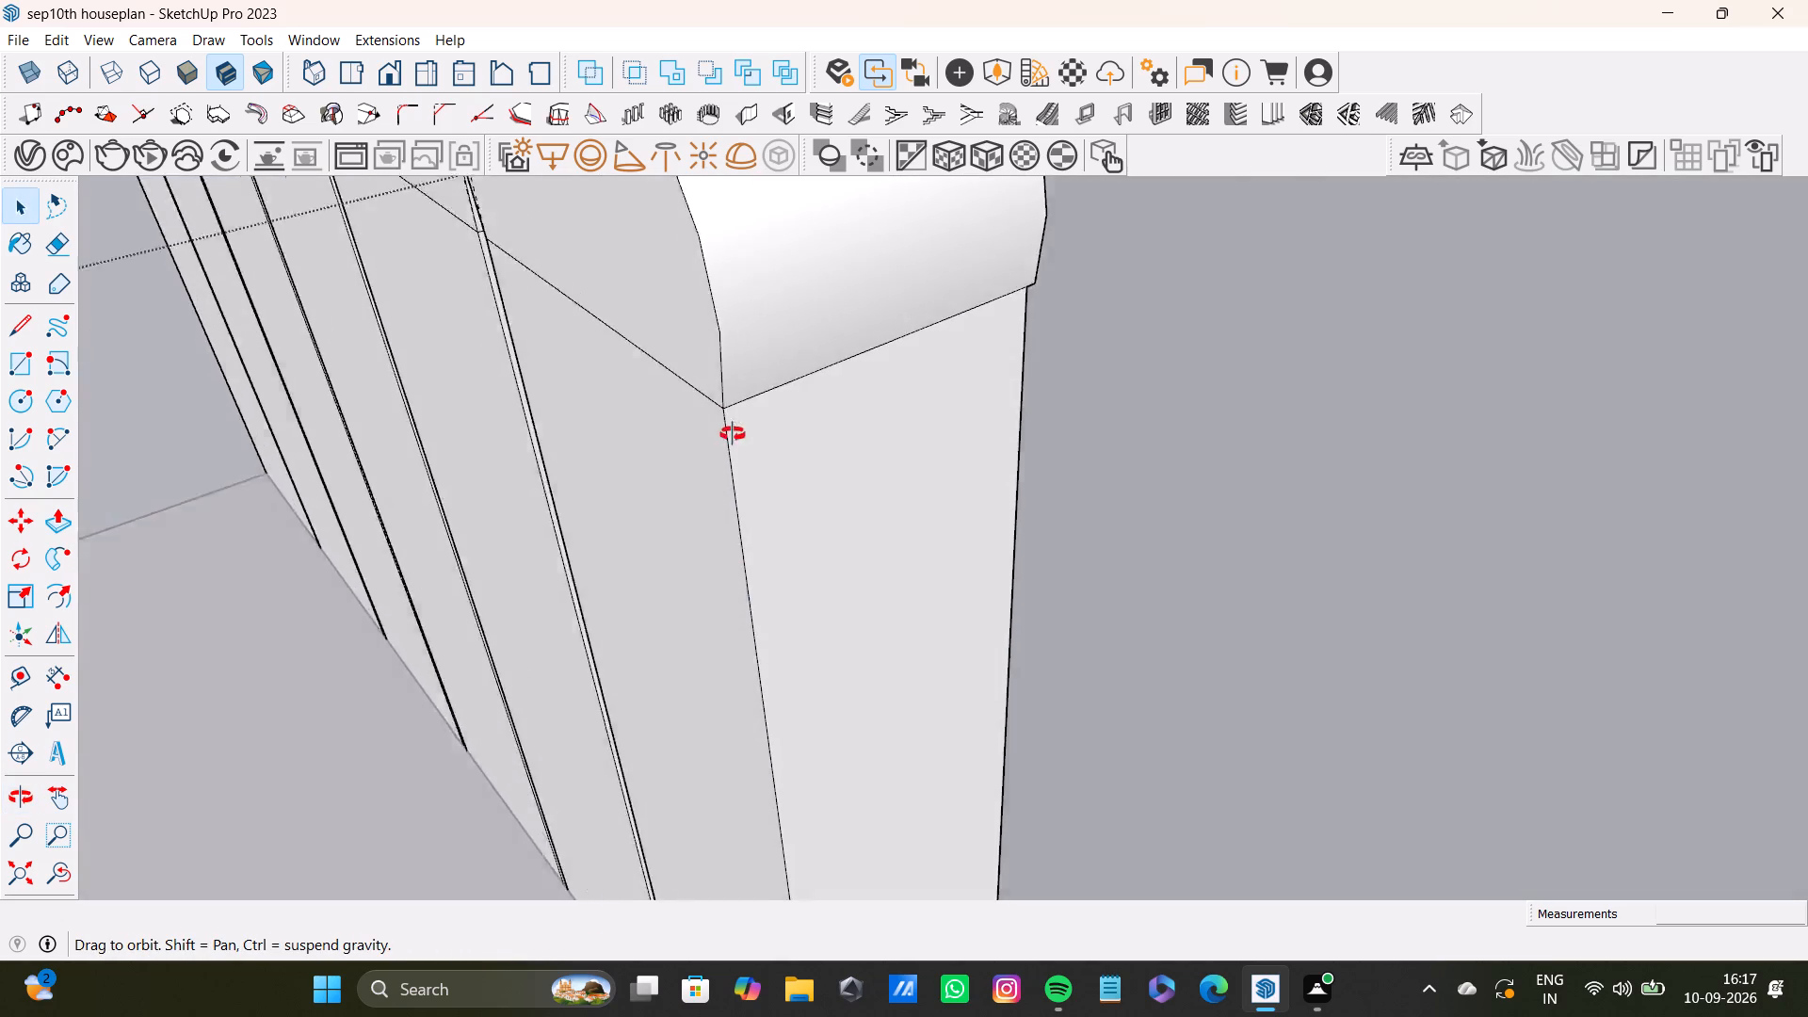
pyautogui.moveTo(733, 434); pyautogui.dragTo(685, 154, button='middle')
pyautogui.scroll(3, 729, 310)
pyautogui.moveTo(904, 336); pyautogui.dragTo(597, 313, button='middle')
pyautogui.scroll(2, 1156, 358)
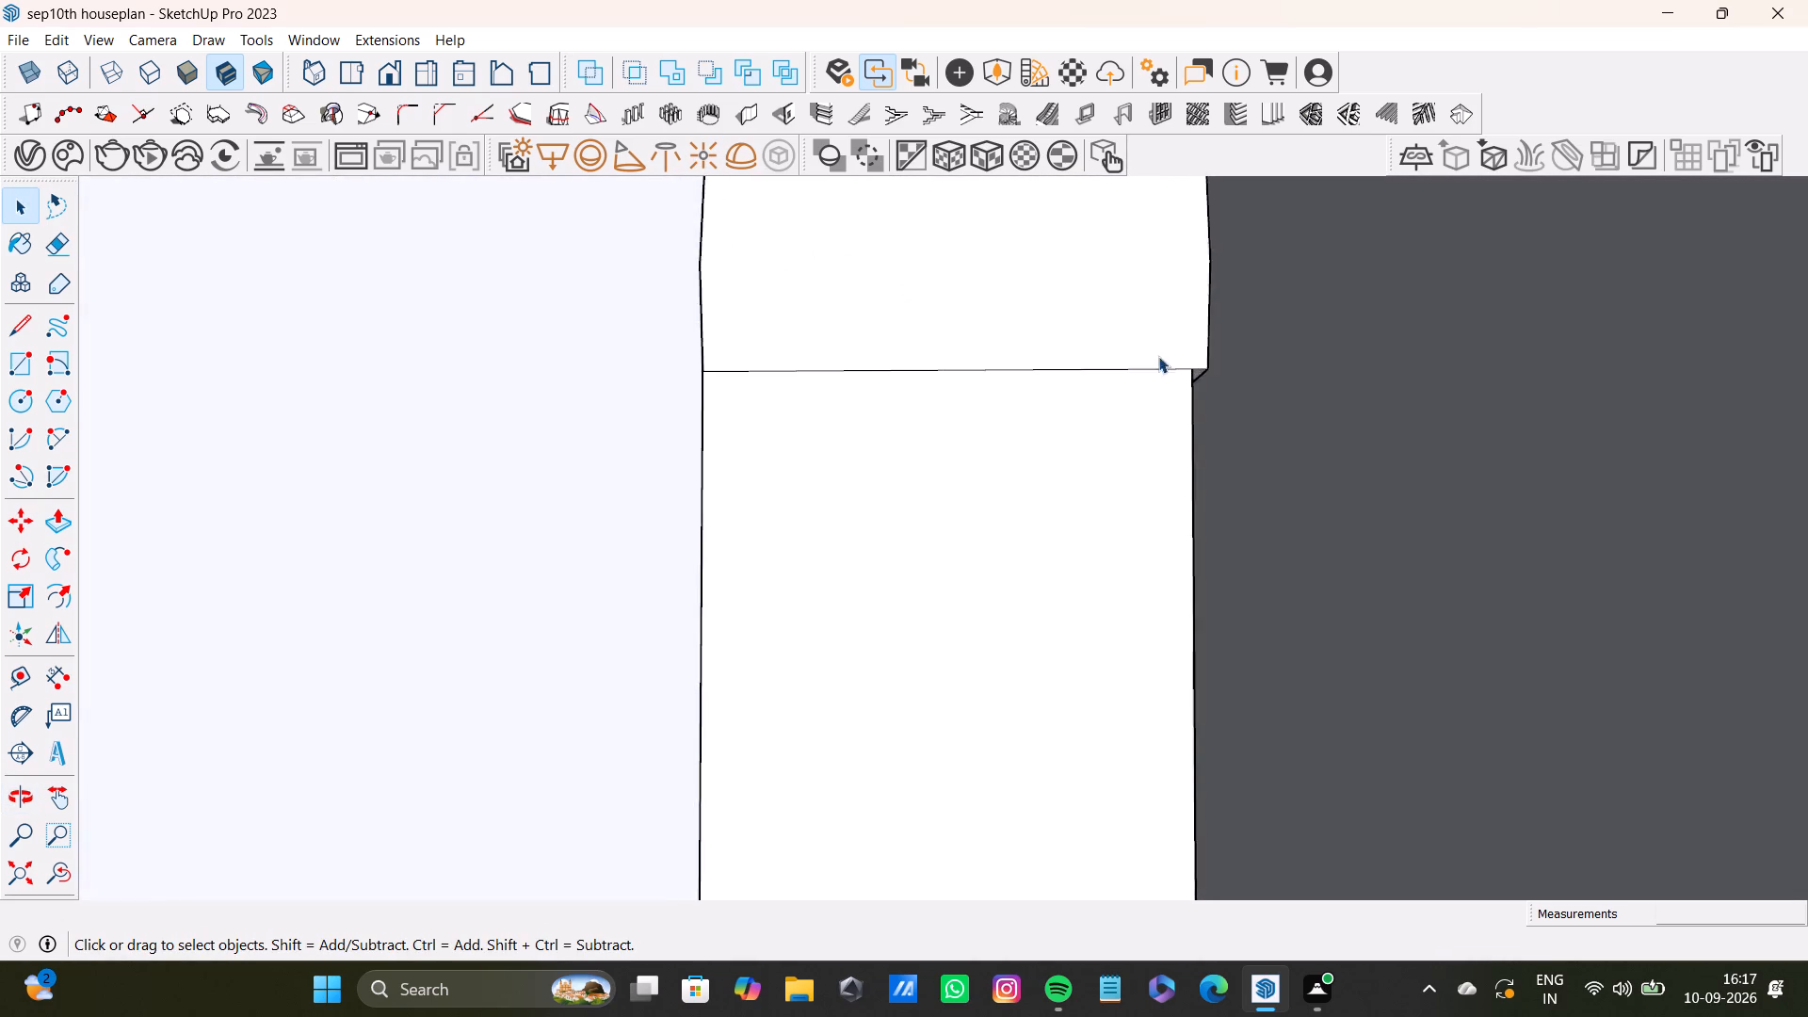
pyautogui.scroll(13, 1158, 356)
pyautogui.moveTo(1194, 460); pyautogui.dragTo(1126, 520, button='middle')
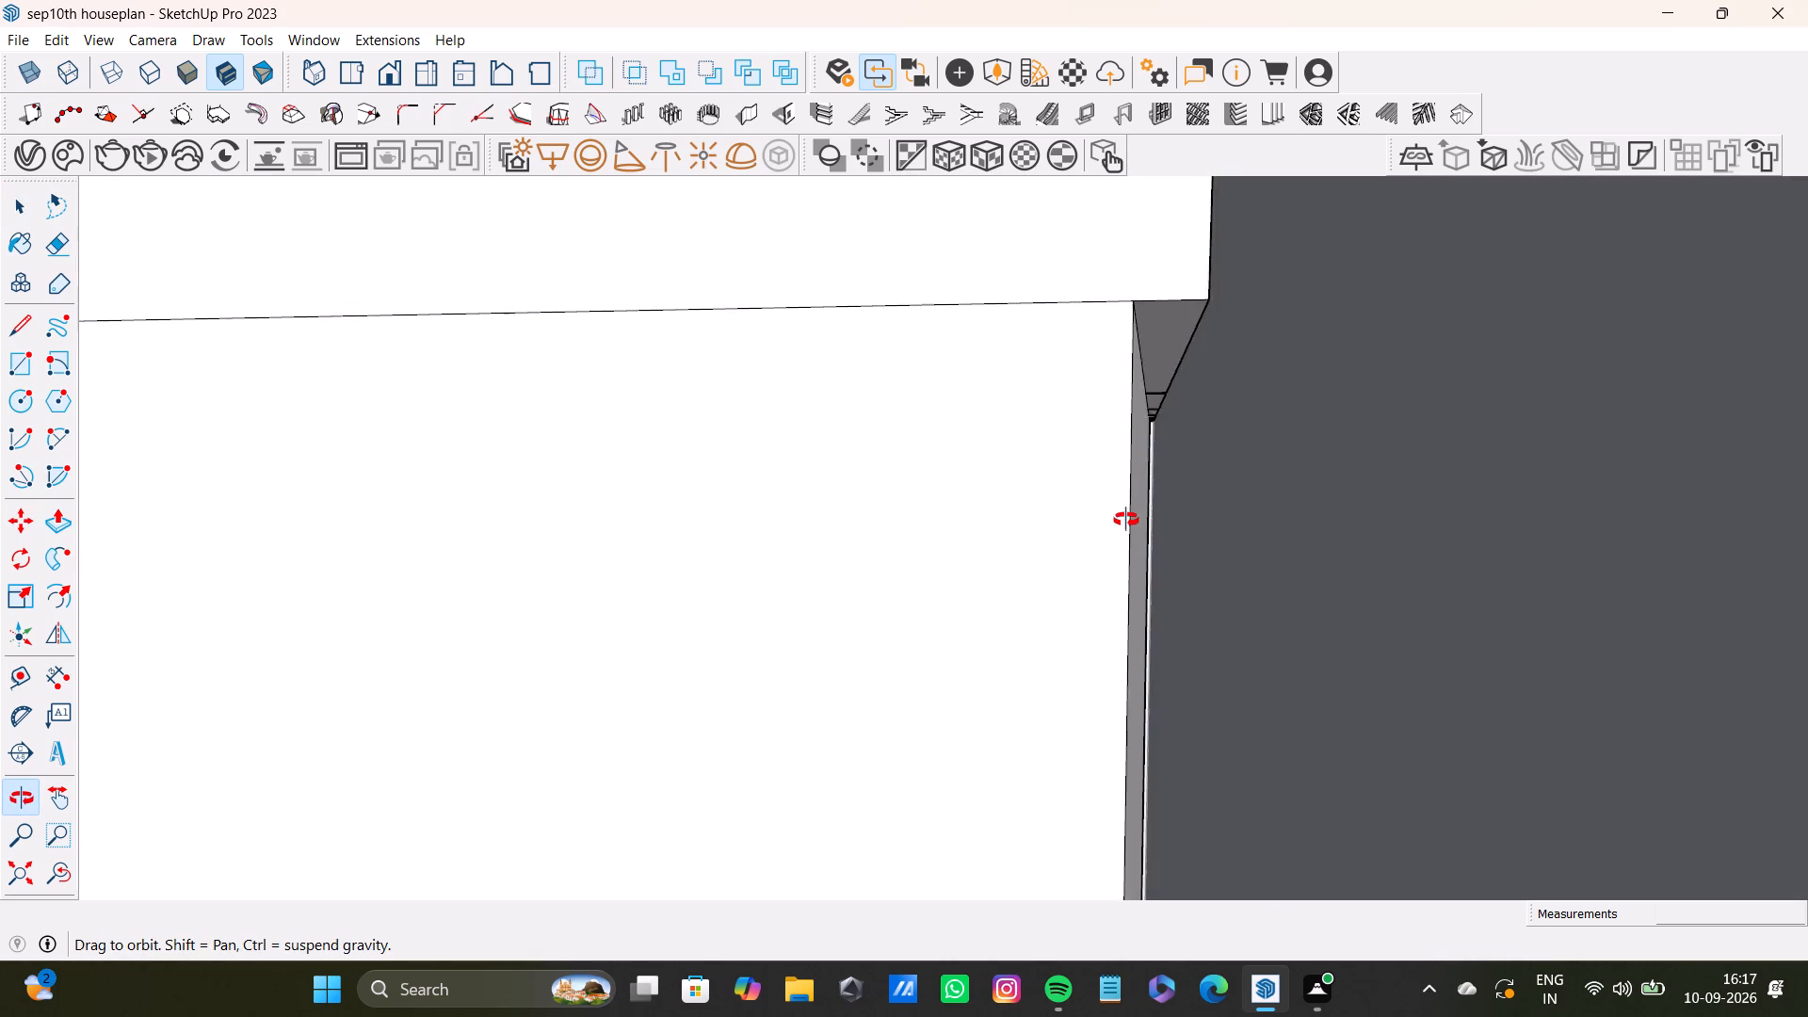
pyautogui.moveTo(1126, 520); pyautogui.dragTo(1125, 523, button='middle')
pyautogui.press('space')
pyautogui.scroll(1, 1133, 513)
pyautogui.click(1144, 524)
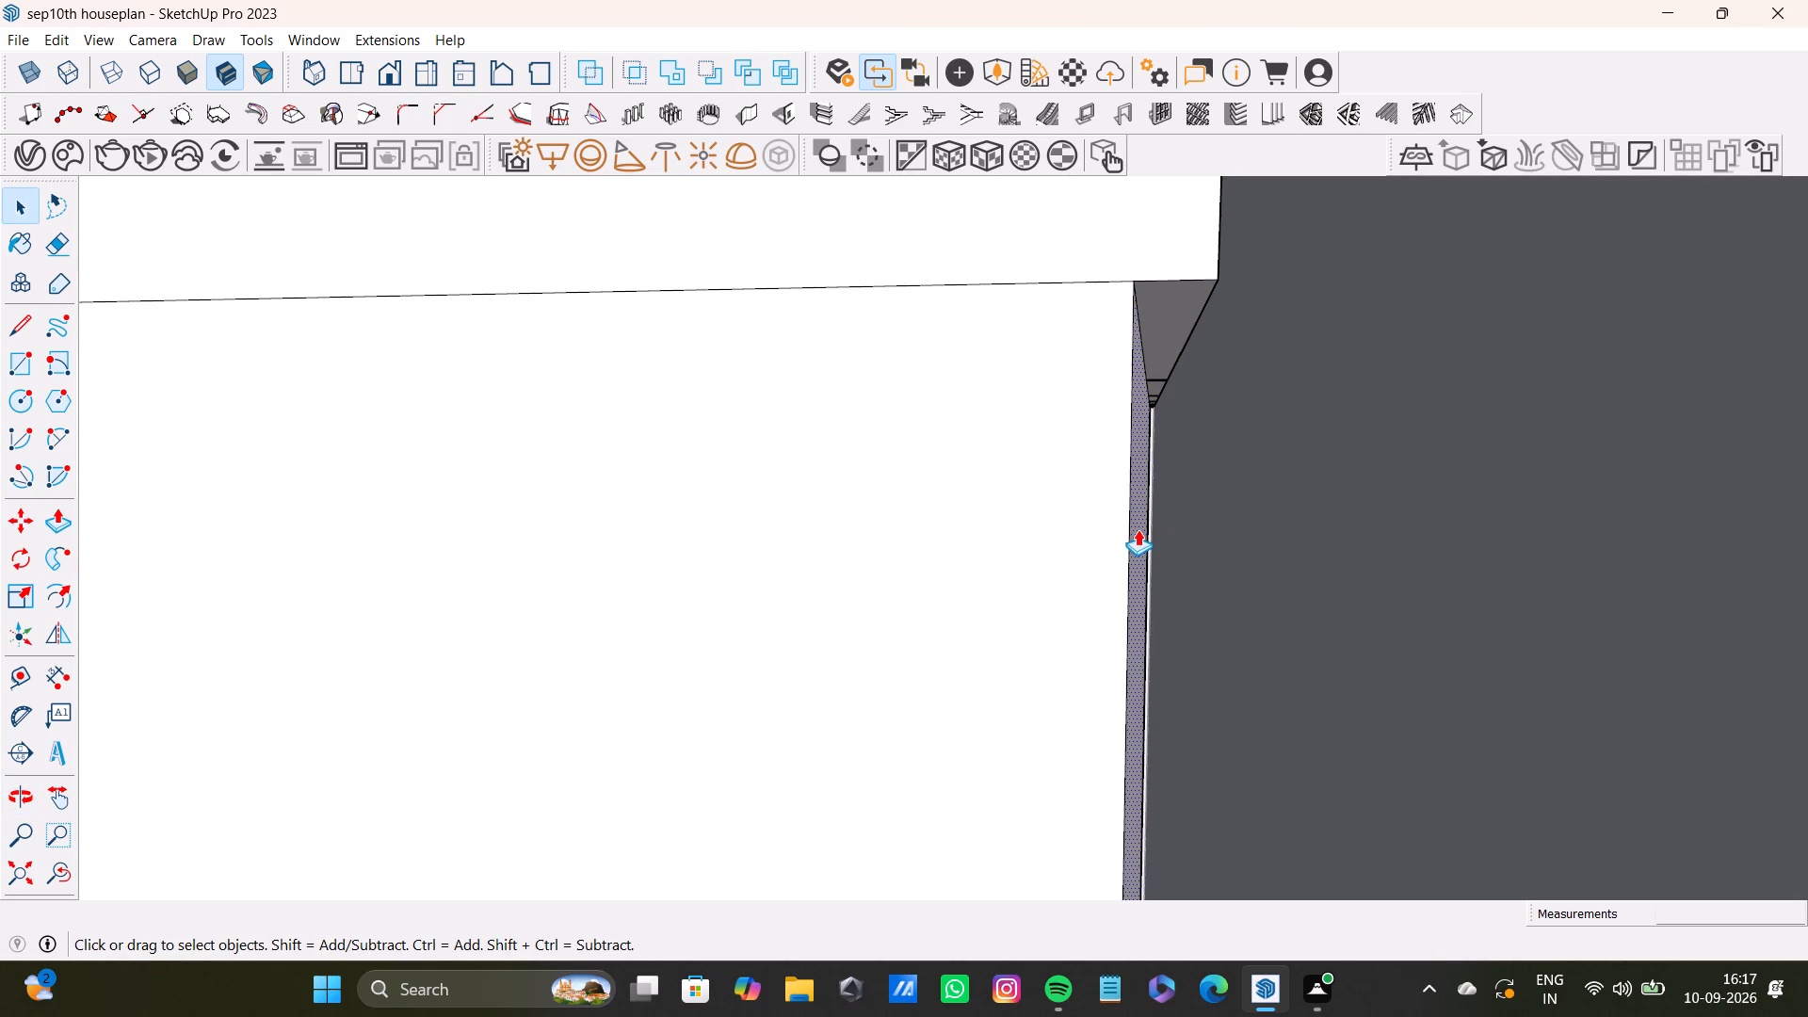
pyautogui.press('p')
pyautogui.moveTo(1138, 529); pyautogui.dragTo(1238, 516)
pyautogui.press('space')
# Delete the edges separating the arched tops from the fronts of the fourth, fifth and sixth headboard panels.
pyautogui.scroll(-5, 1098, 544)
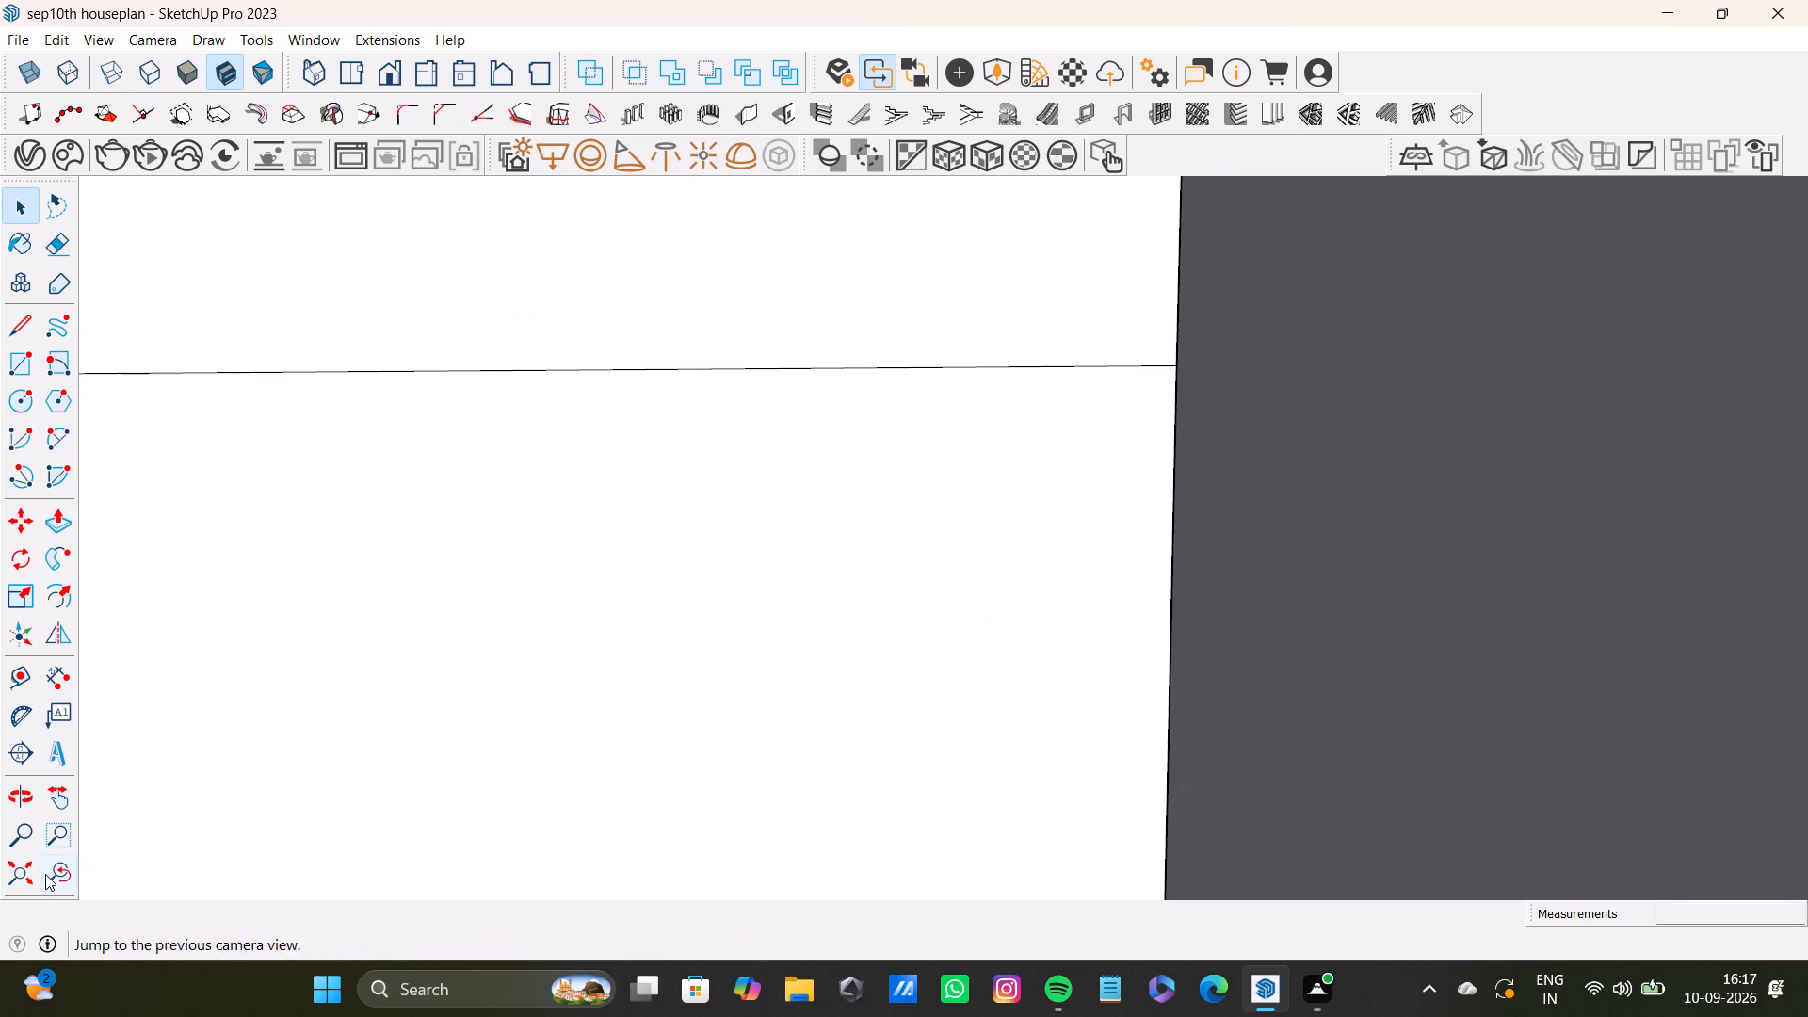
pyautogui.click(45, 874)
pyautogui.scroll(-4, 169, 825)
pyautogui.moveTo(178, 806); pyautogui.dragTo(525, 773, button='middle')
pyautogui.click(20, 881)
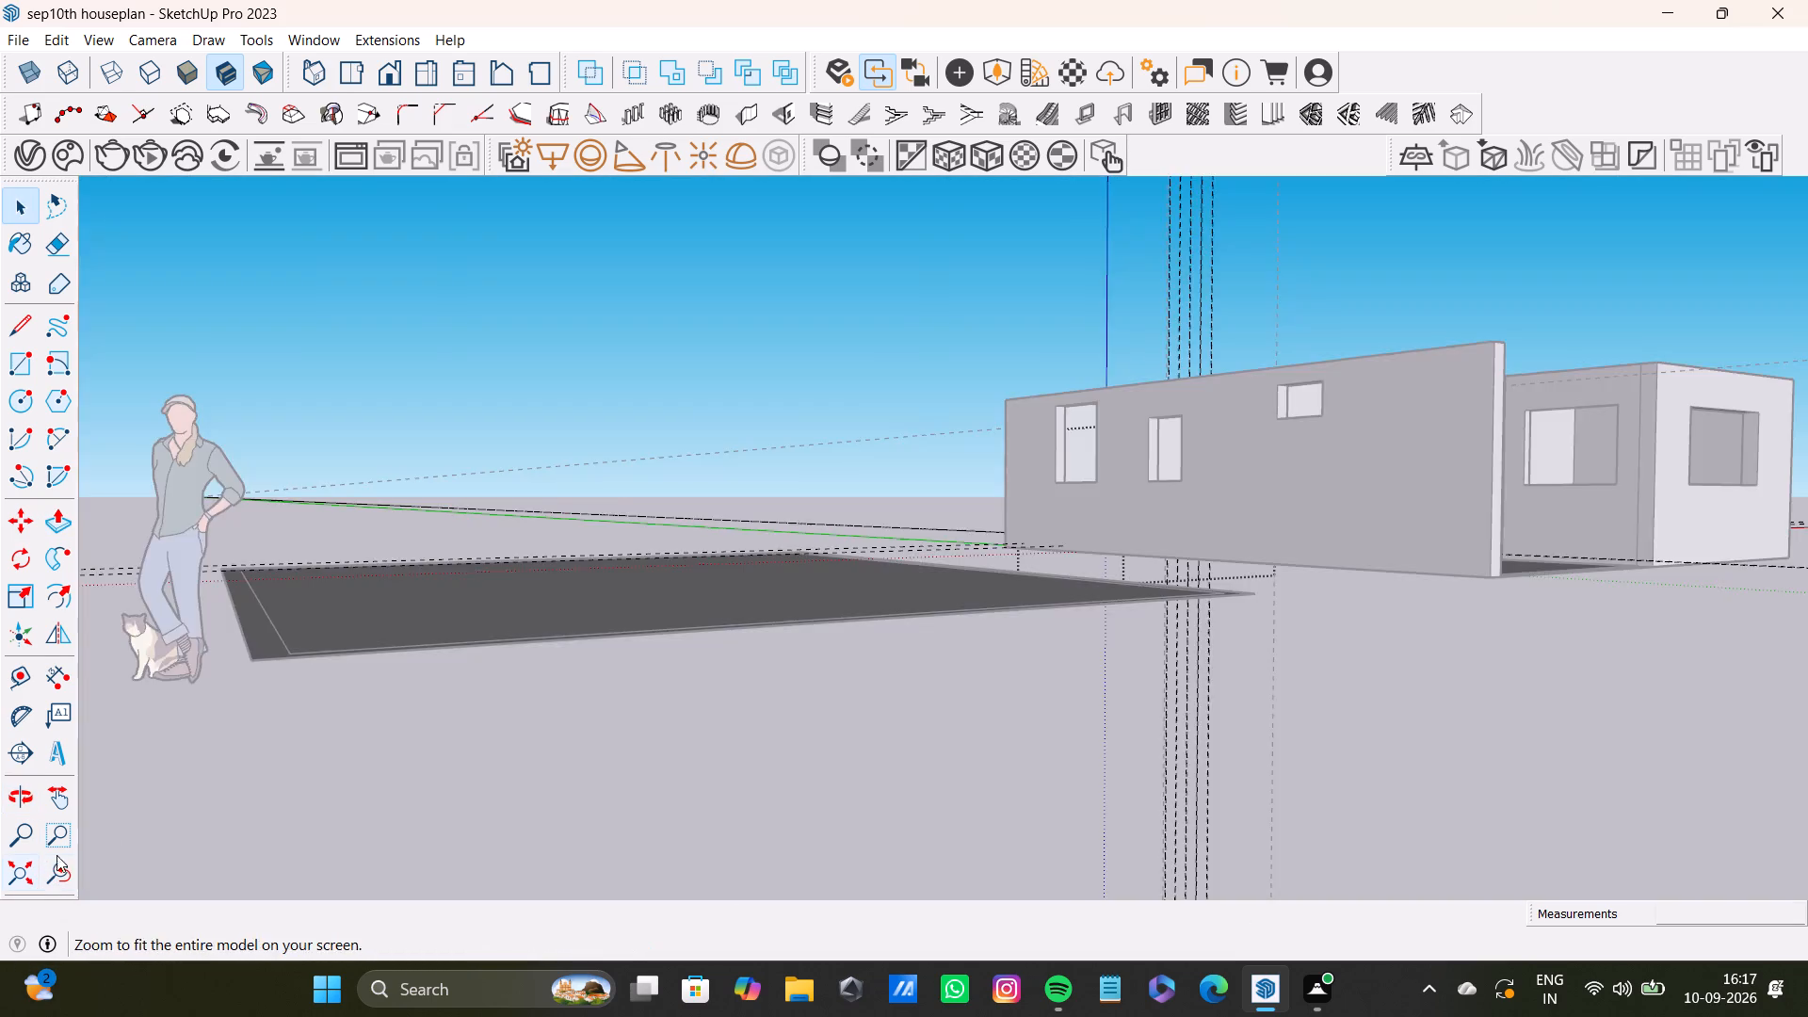
pyautogui.scroll(-3, 336, 583)
pyautogui.moveTo(673, 512); pyautogui.dragTo(1103, 612, button='middle')
pyautogui.scroll(3, 1097, 563)
pyautogui.keyDown('shift'); pyautogui.moveTo(1063, 395); pyautogui.dragTo(958, 744, button='middle'); pyautogui.keyUp('shift')
pyautogui.keyDown('shift'); pyautogui.scroll(1, 974, 721); pyautogui.keyUp('shift')
pyautogui.scroll(-1, 947, 748)
pyautogui.scroll(7, 926, 748)
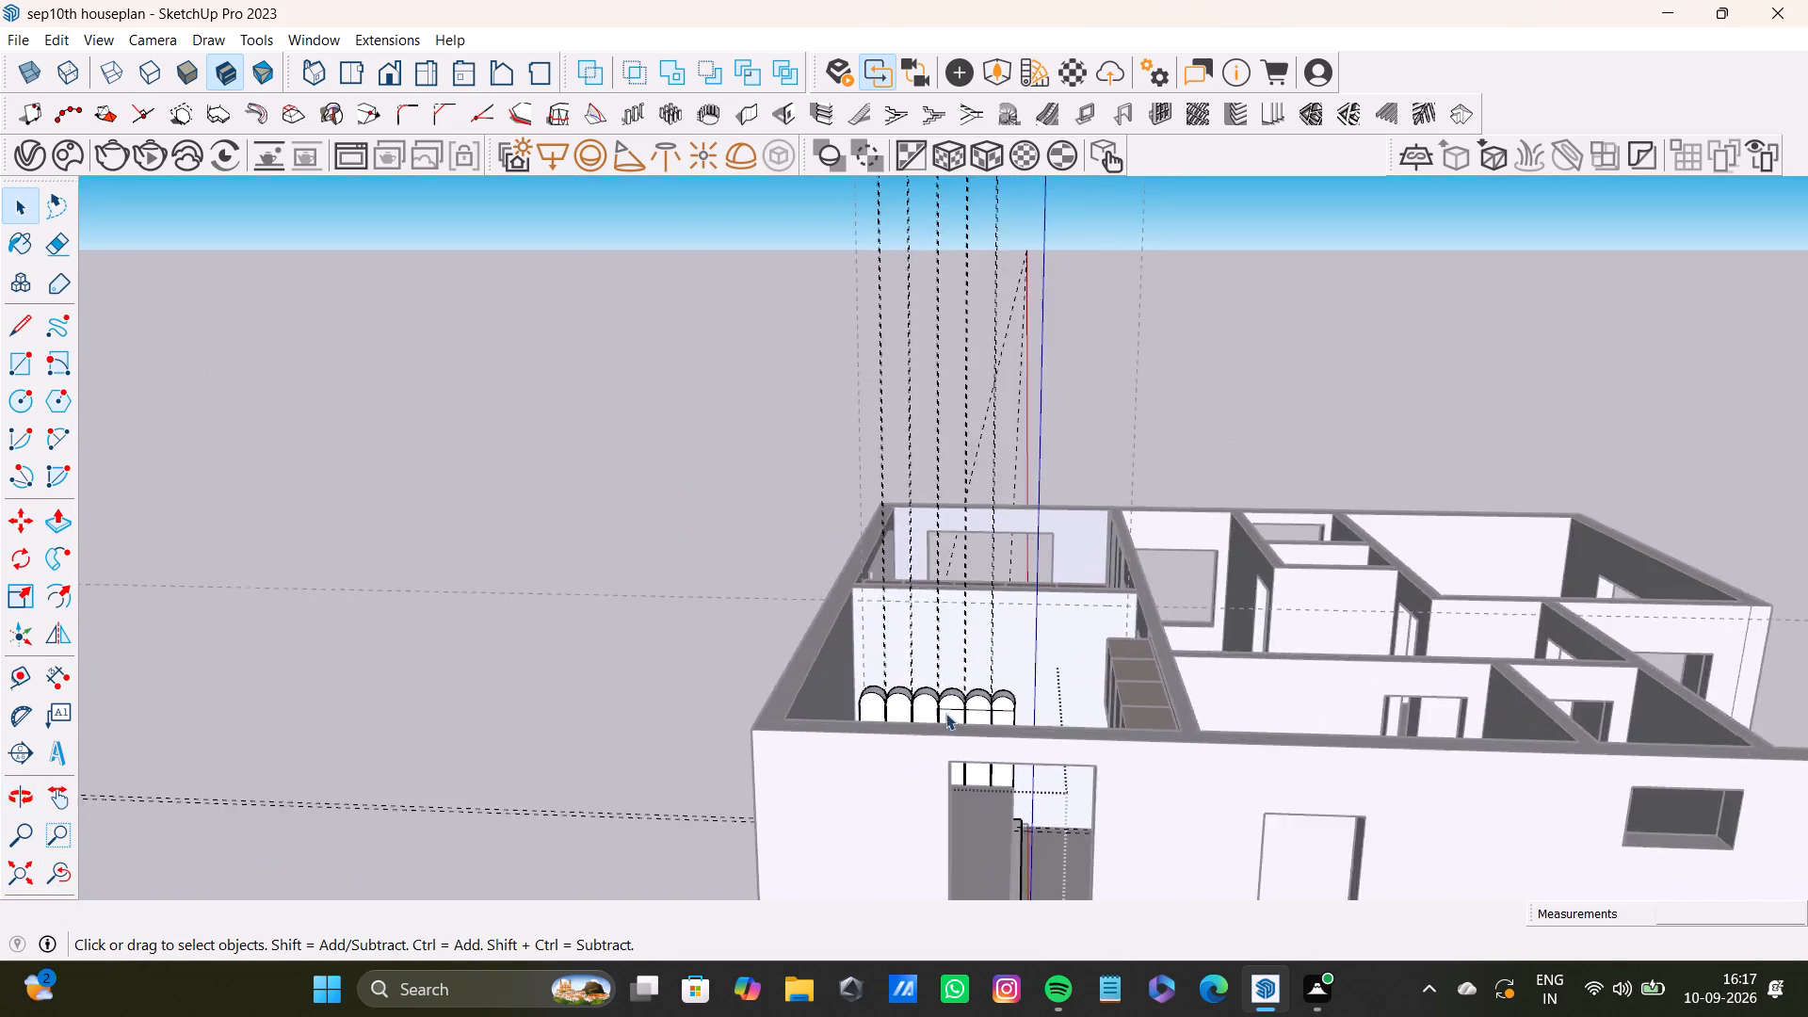
pyautogui.scroll(16, 945, 713)
pyautogui.click(962, 681)
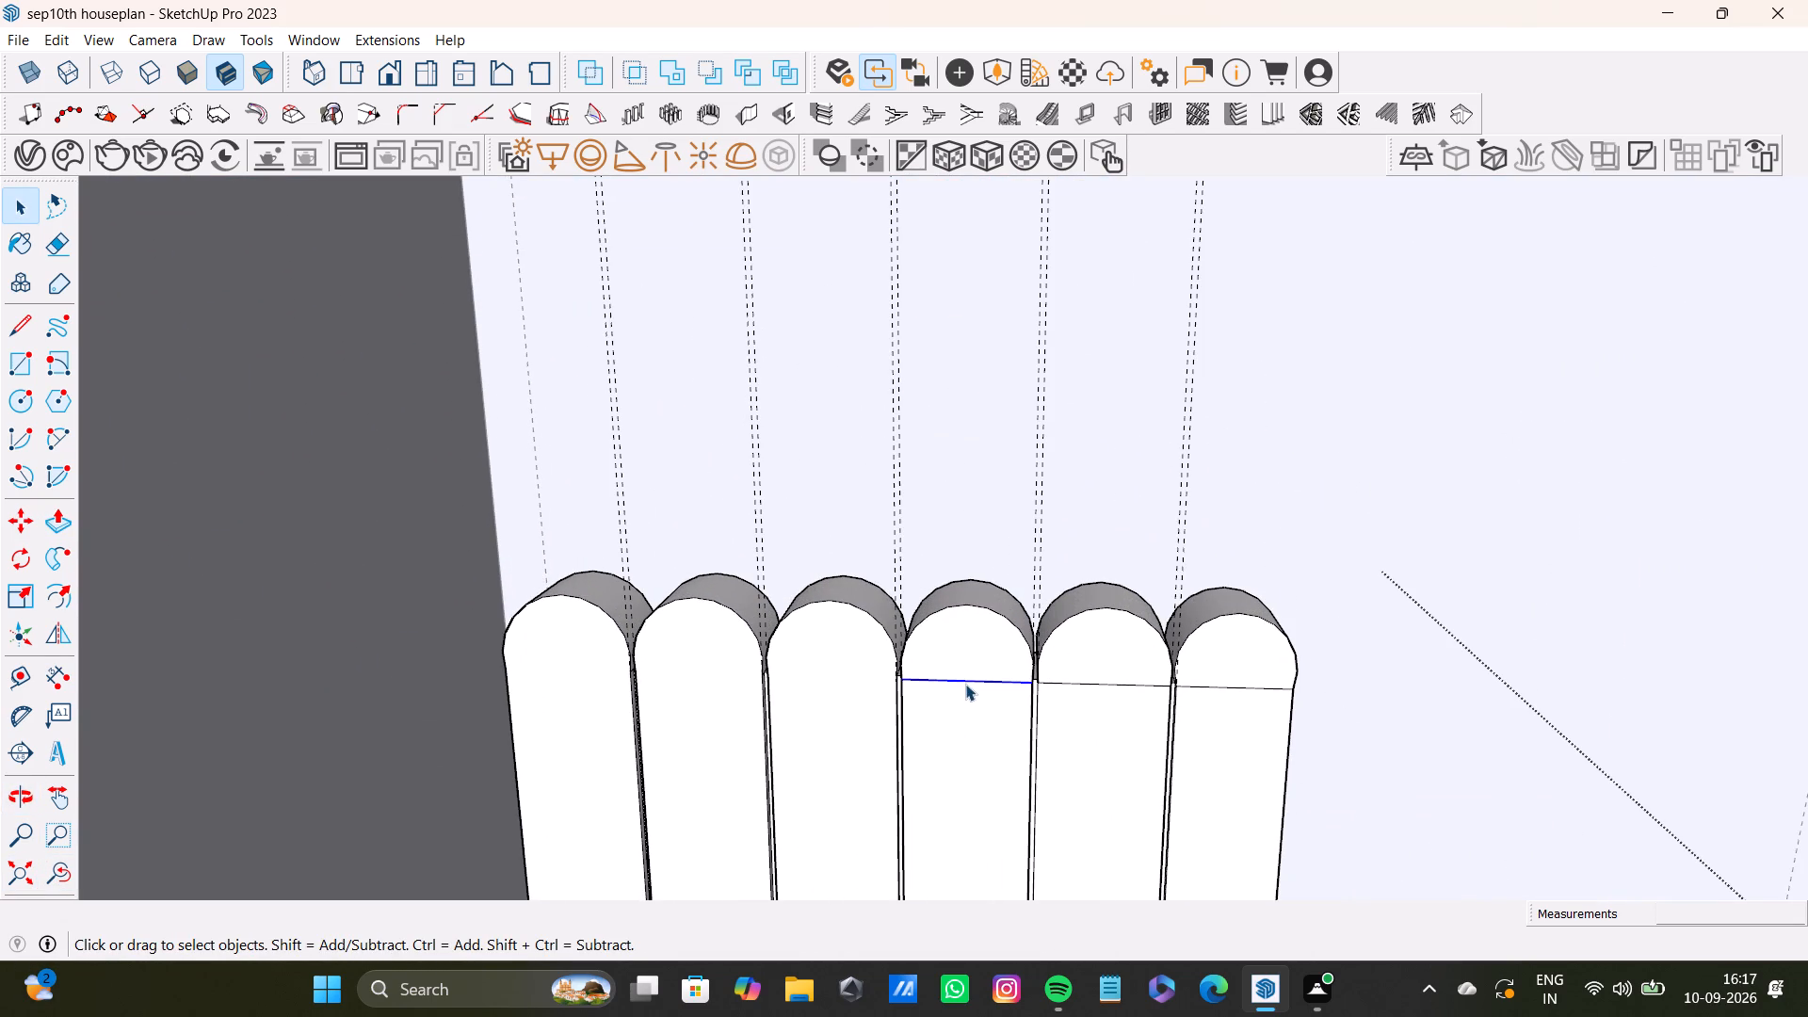
pyautogui.press('Delete')
pyautogui.click(1110, 685)
pyautogui.press('Delete')
pyautogui.click(1216, 686)
pyautogui.press('Delete')
# Check the six arched headboard panels and leave the bed's editing context.
pyautogui.scroll(-14, 1173, 685)
pyautogui.moveTo(1122, 723); pyautogui.dragTo(1122, 761, button='middle')
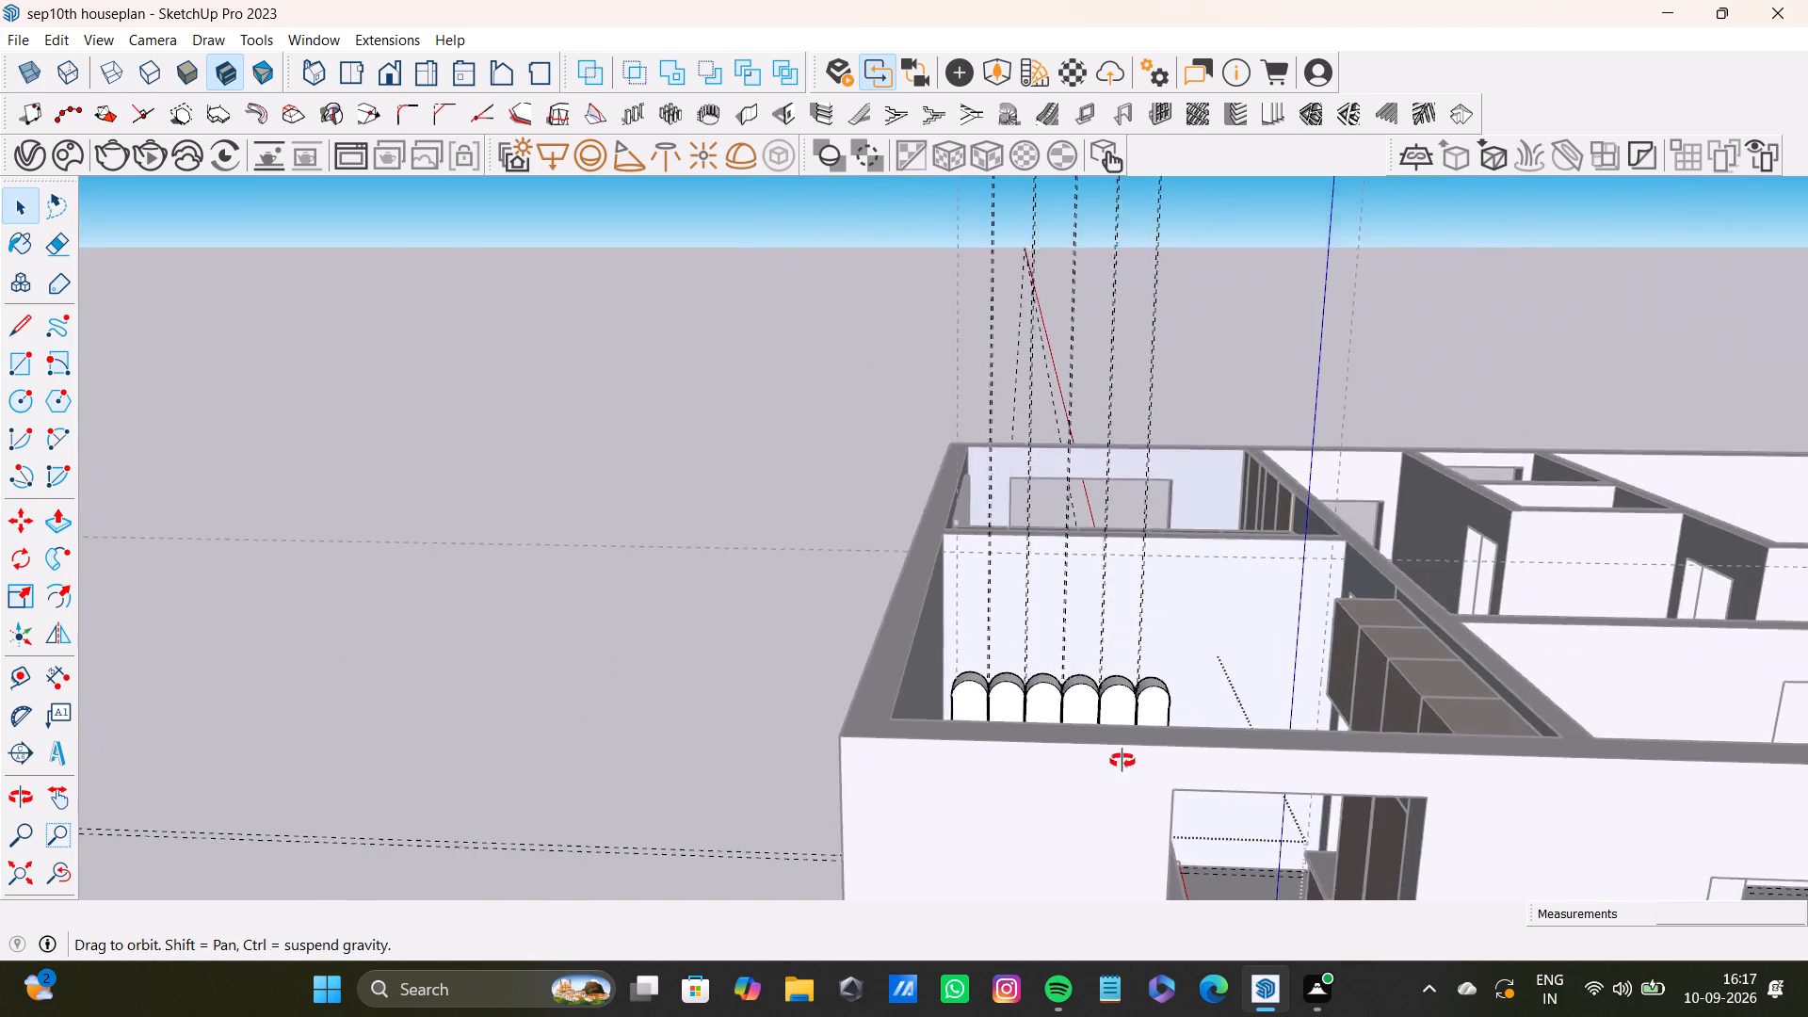
pyautogui.moveTo(1122, 761); pyautogui.dragTo(1087, 906, button='middle')
pyautogui.scroll(3, 1085, 883)
pyautogui.keyDown('shift'); pyautogui.moveTo(1083, 818); pyautogui.dragTo(899, 805, button='middle'); pyautogui.keyUp('shift')
pyautogui.scroll(6, 896, 783)
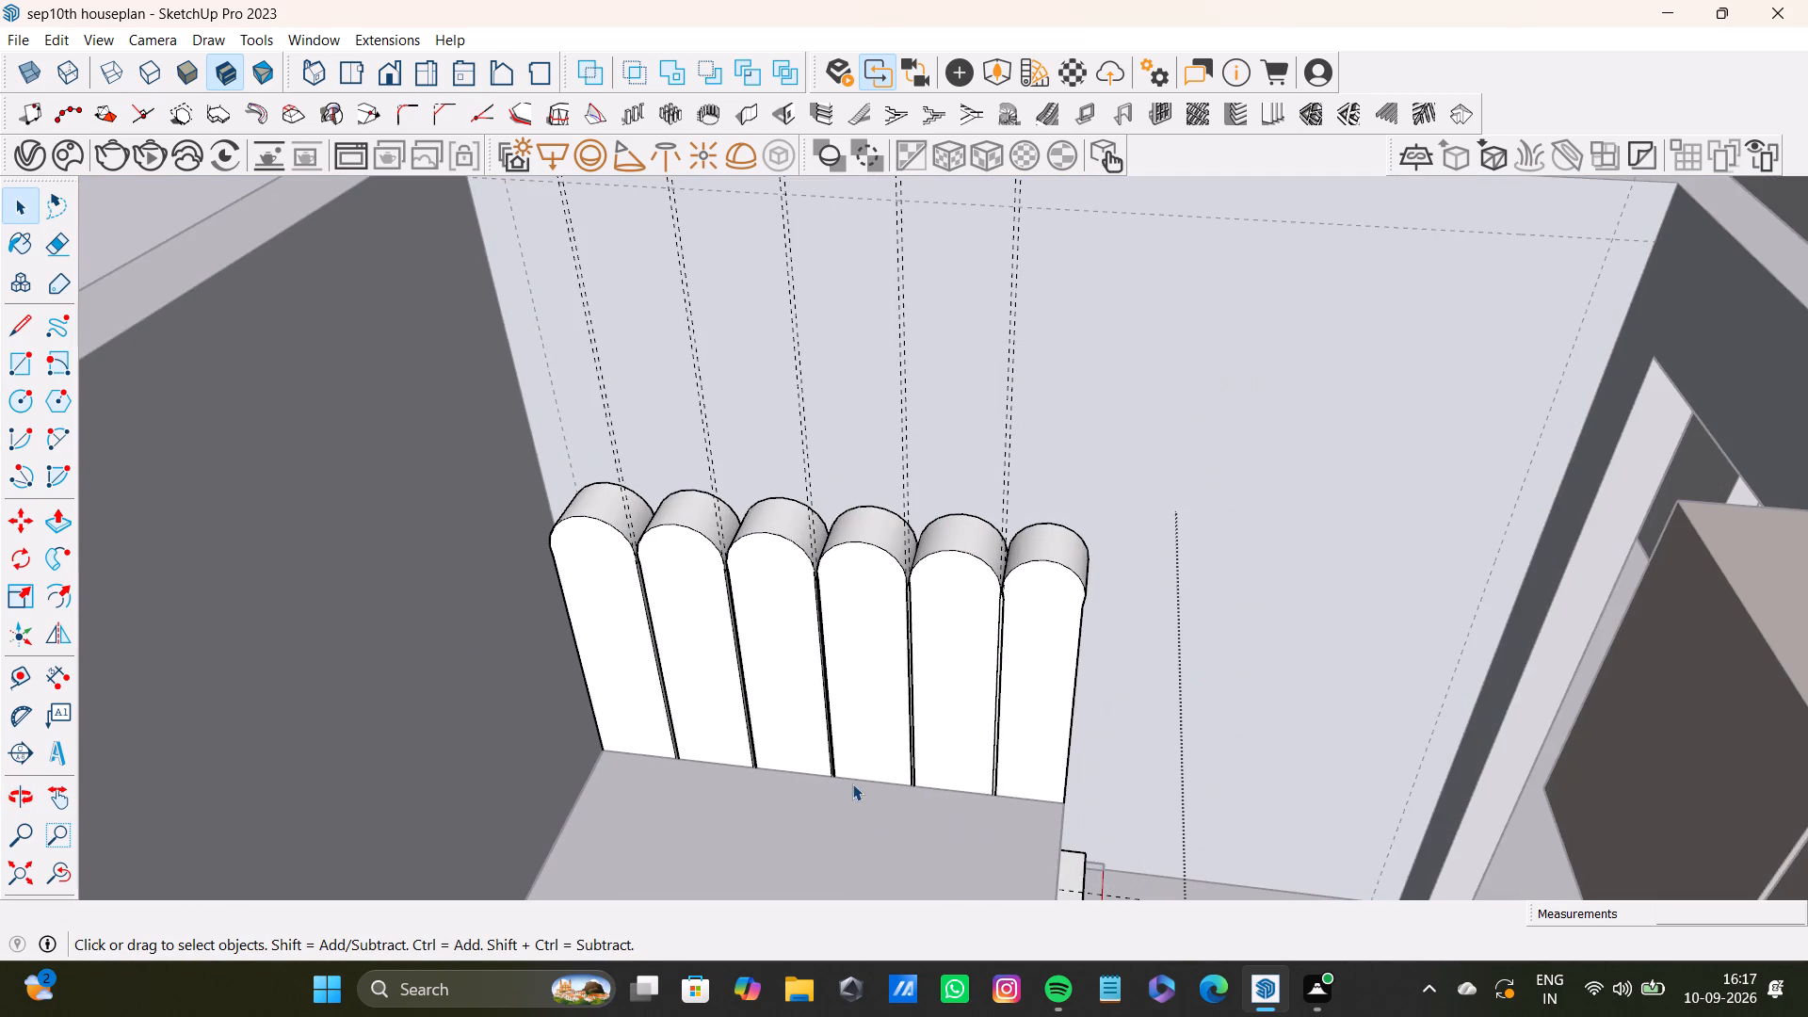
pyautogui.scroll(-4, 866, 778)
pyautogui.keyDown('shift'); pyautogui.moveTo(858, 794); pyautogui.dragTo(749, 552, button='middle'); pyautogui.keyUp('shift')
pyautogui.scroll(-4, 465, 512)
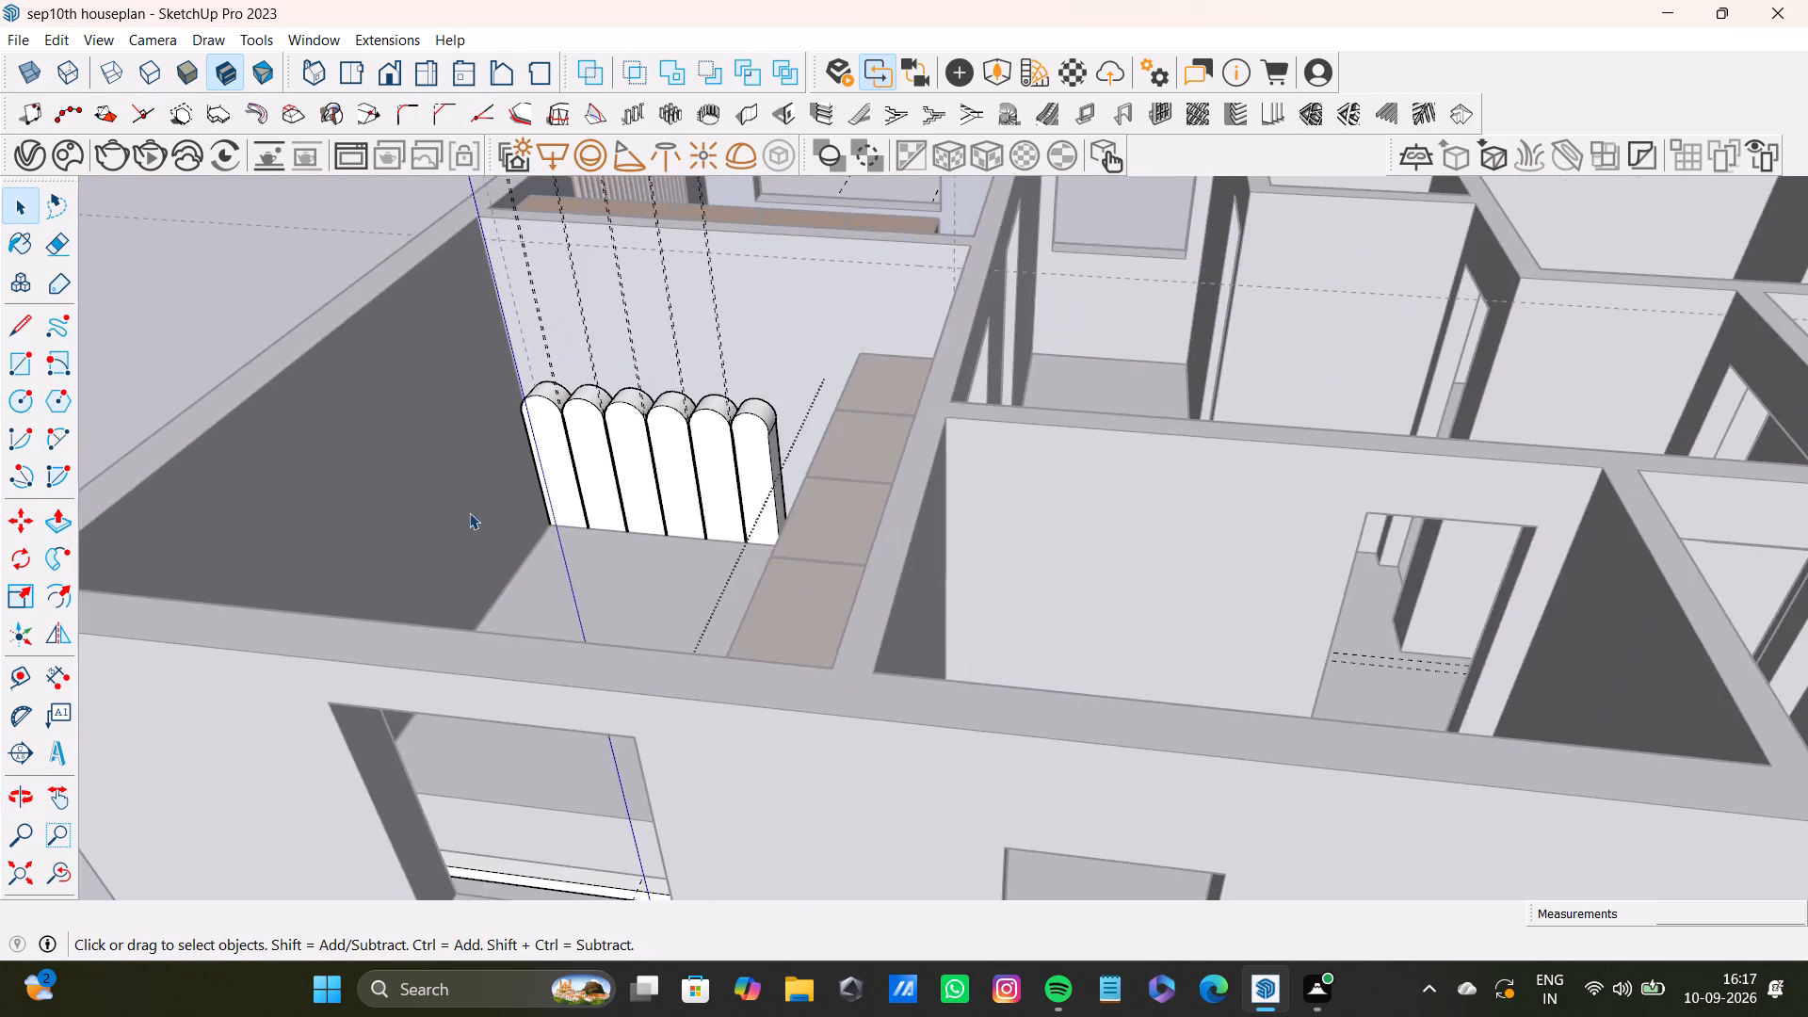
pyautogui.keyDown('shift'); pyautogui.moveTo(471, 512); pyautogui.dragTo(629, 559, button='middle'); pyautogui.keyUp('shift')
pyautogui.click(394, 380)
# Review the bed and headboard within the house plan from several angles.
pyautogui.moveTo(824, 620); pyautogui.dragTo(243, 631, button='middle')
pyautogui.scroll(4, 669, 538)
pyautogui.keyDown('shift'); pyautogui.moveTo(729, 500); pyautogui.dragTo(1019, 516, button='middle'); pyautogui.keyUp('shift')
pyautogui.moveTo(986, 528); pyautogui.dragTo(1028, 476, button='middle')
pyautogui.scroll(7, 1020, 428)
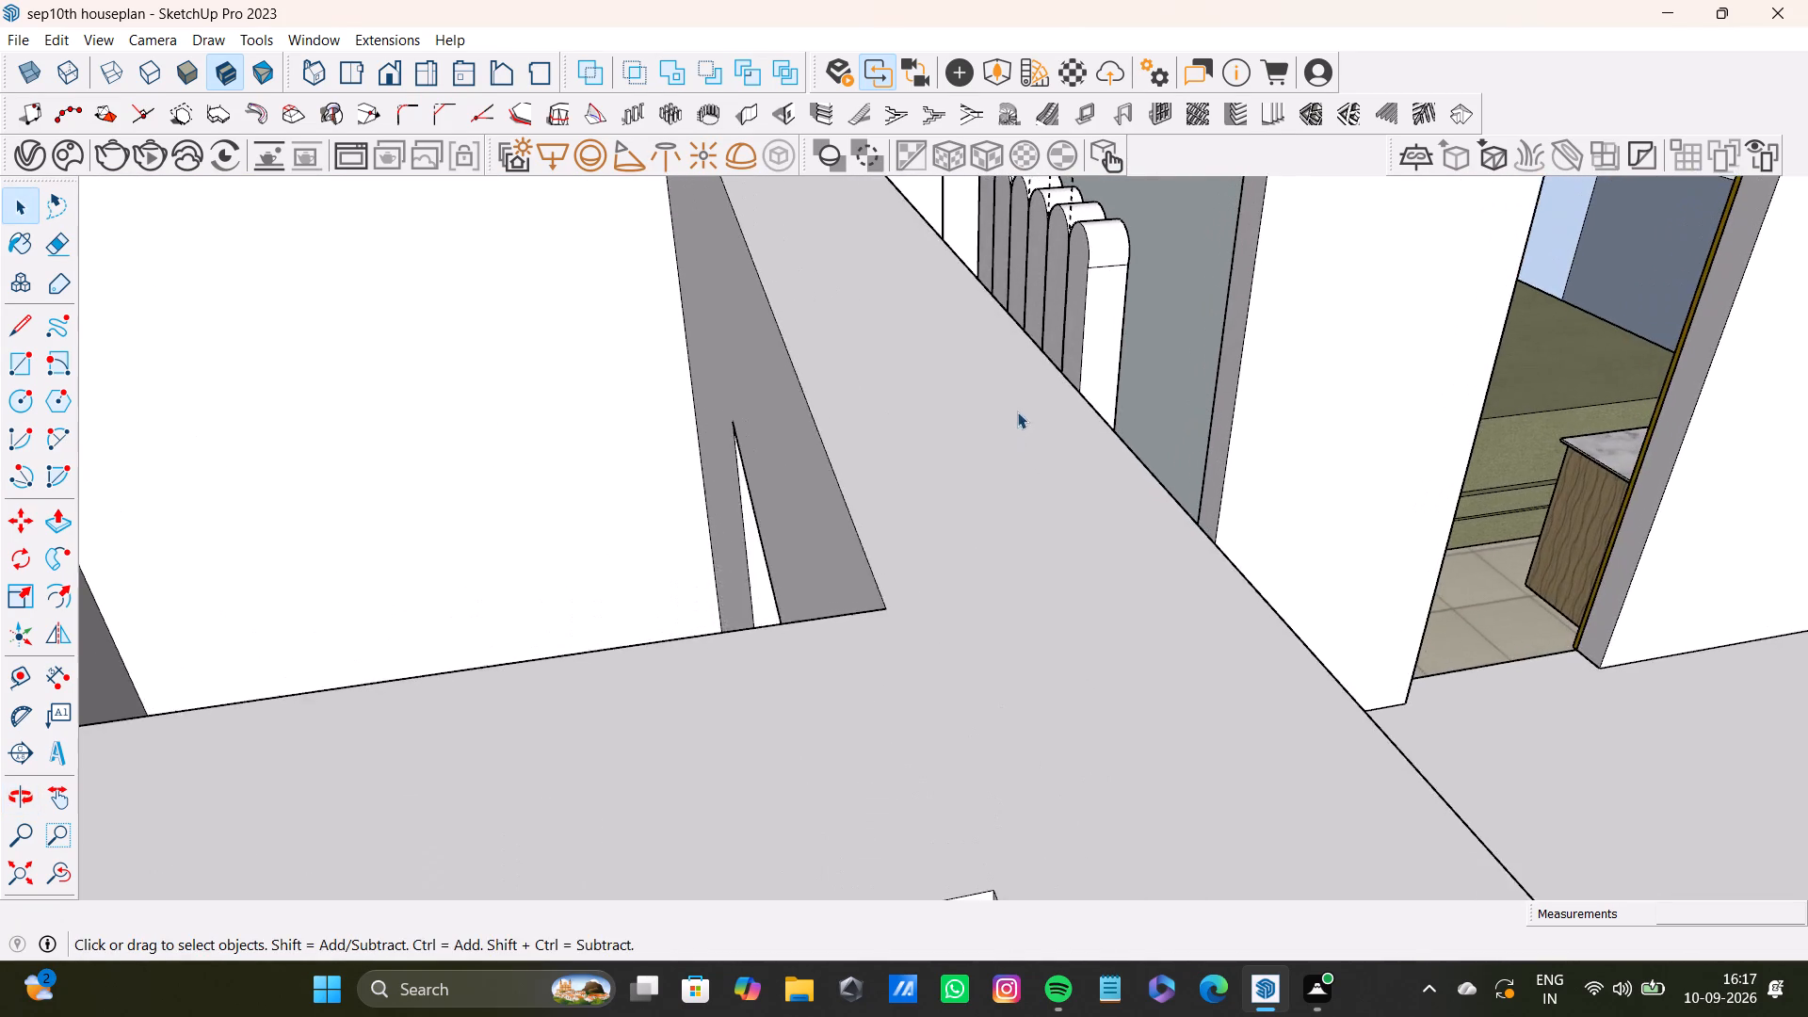
pyautogui.keyDown('shift'); pyautogui.moveTo(997, 392); pyautogui.dragTo(770, 785, button='middle'); pyautogui.keyUp('shift')
pyautogui.scroll(-4, 693, 639)
pyautogui.moveTo(702, 592); pyautogui.dragTo(1408, 712, button='middle')
pyautogui.scroll(-10, 546, 580)
pyautogui.keyDown('shift'); pyautogui.moveTo(293, 592); pyautogui.dragTo(1101, 559, button='middle'); pyautogui.keyUp('shift')
pyautogui.scroll(-4, 977, 655)
pyautogui.moveTo(953, 683); pyautogui.dragTo(891, 553, button='middle')
pyautogui.moveTo(933, 586); pyautogui.dragTo(846, 720, button='middle')
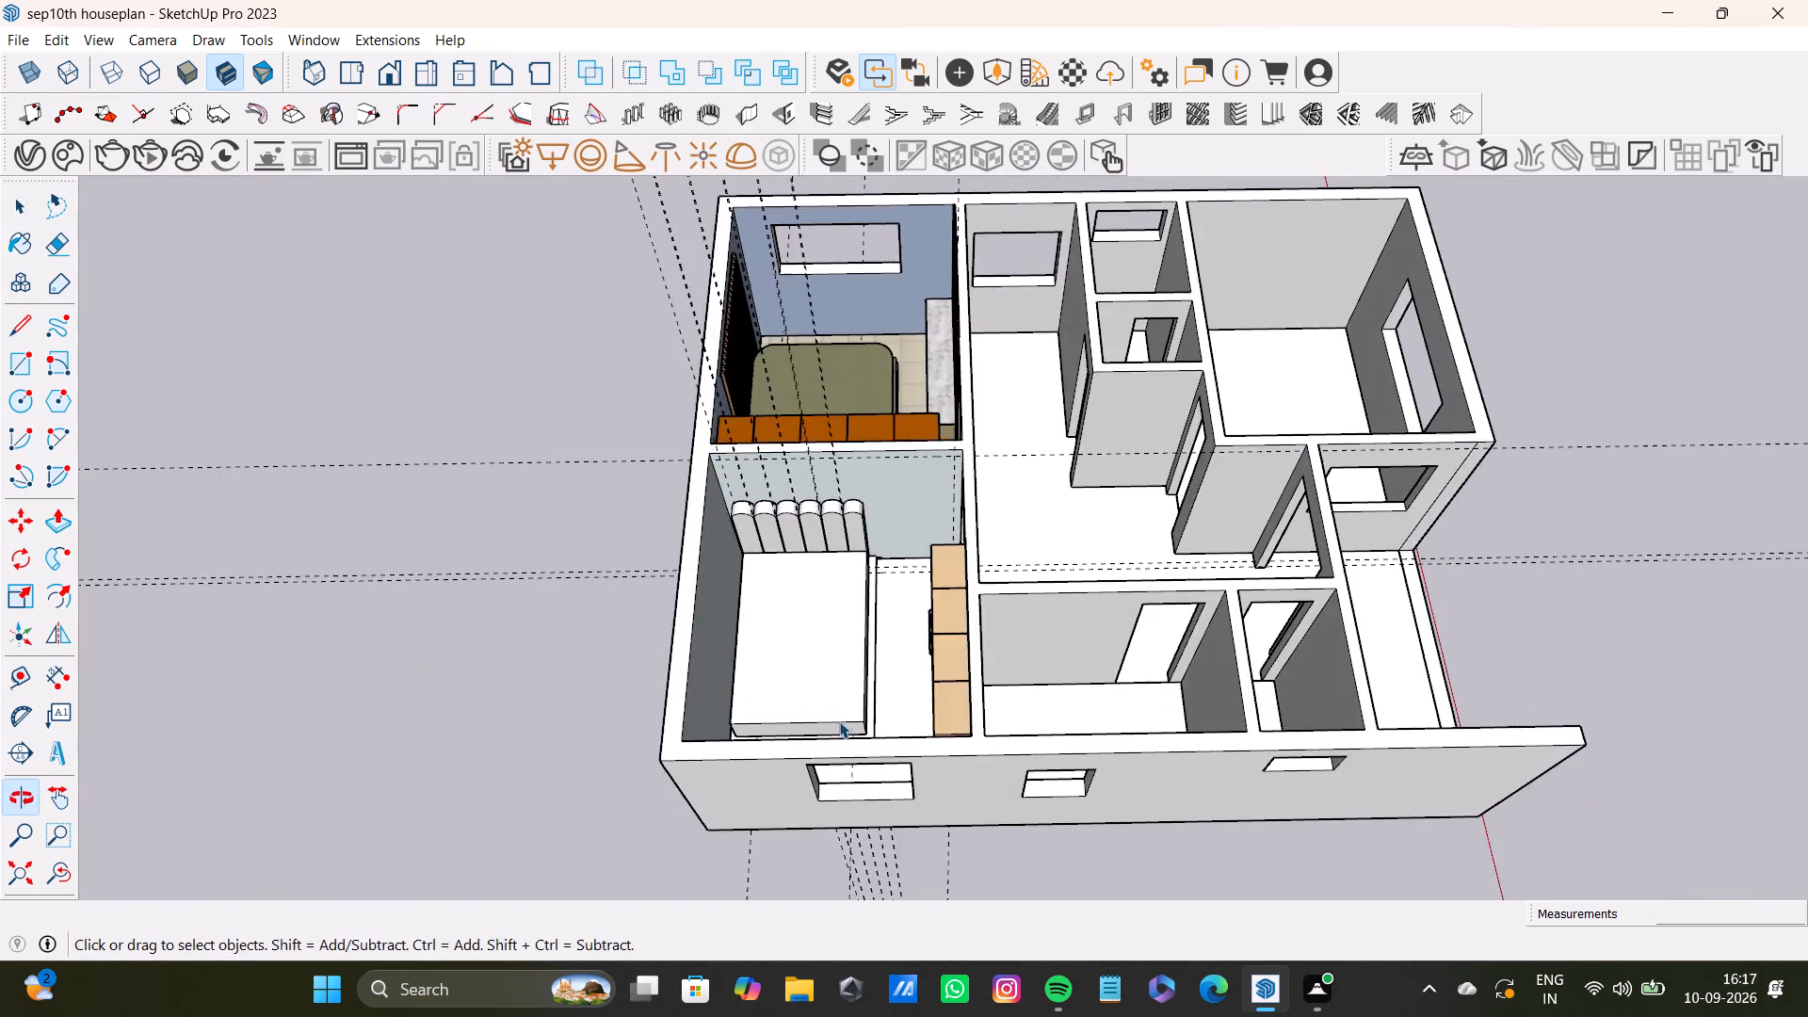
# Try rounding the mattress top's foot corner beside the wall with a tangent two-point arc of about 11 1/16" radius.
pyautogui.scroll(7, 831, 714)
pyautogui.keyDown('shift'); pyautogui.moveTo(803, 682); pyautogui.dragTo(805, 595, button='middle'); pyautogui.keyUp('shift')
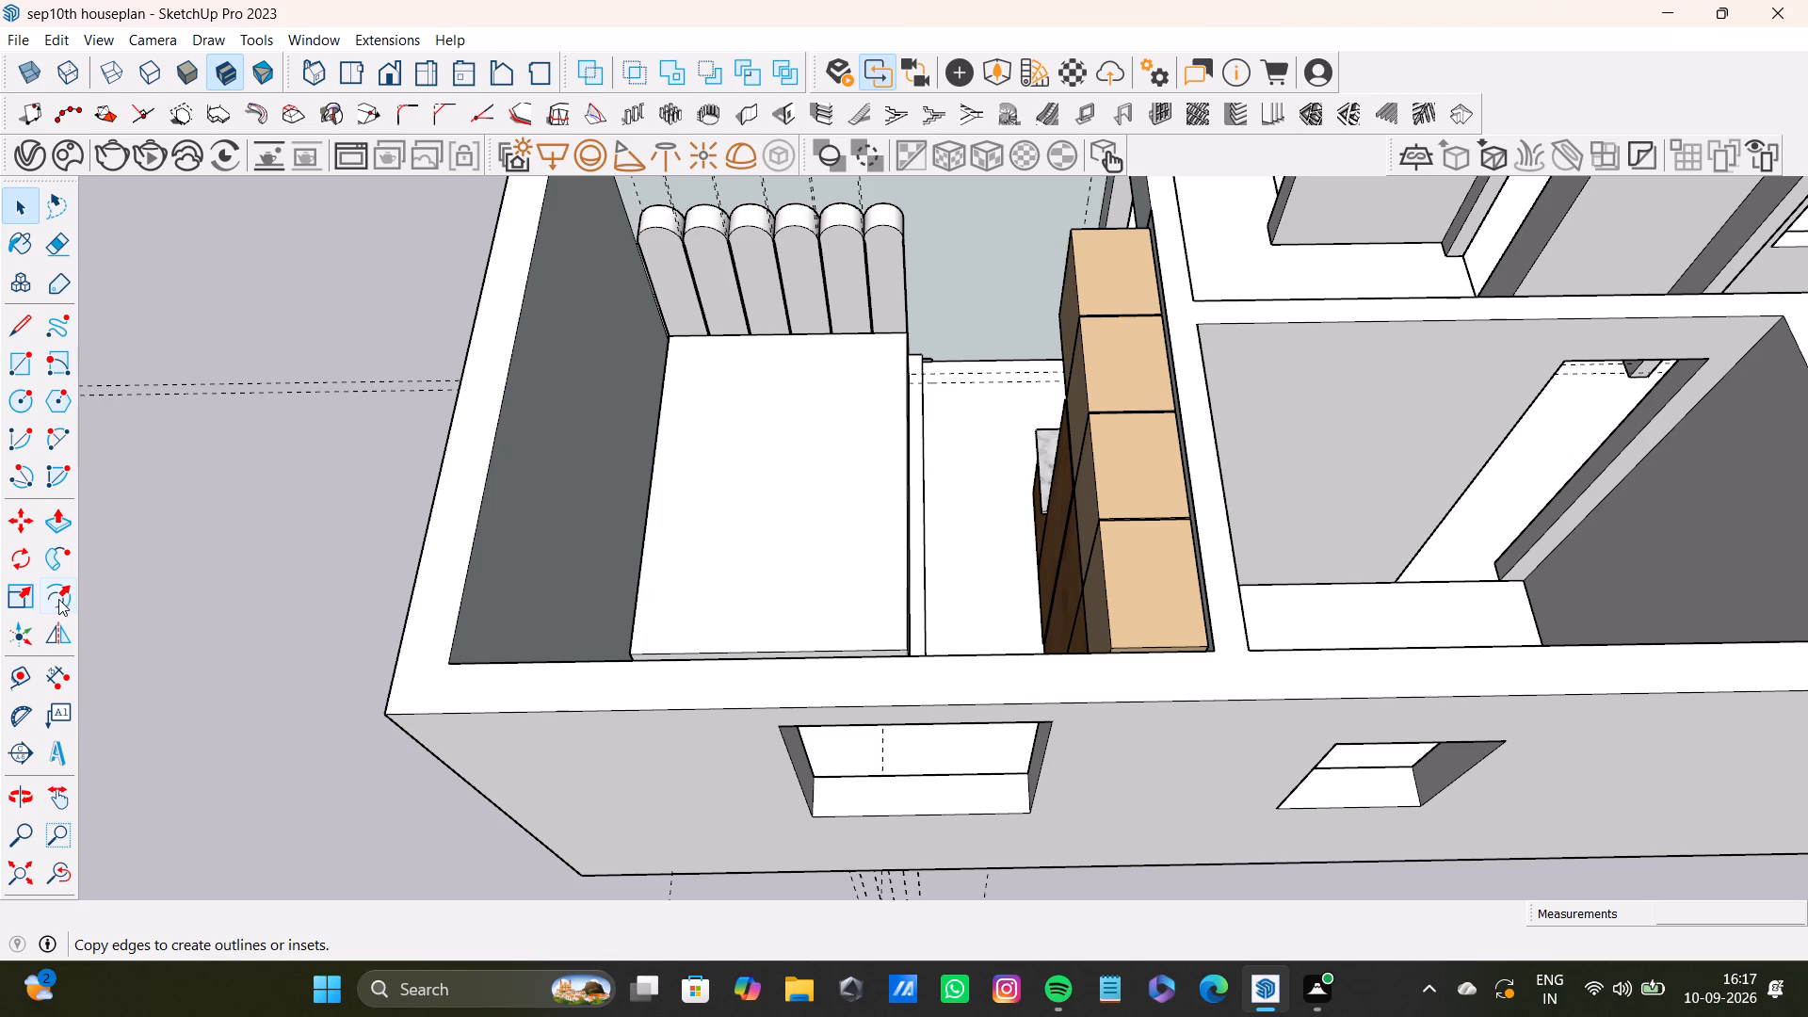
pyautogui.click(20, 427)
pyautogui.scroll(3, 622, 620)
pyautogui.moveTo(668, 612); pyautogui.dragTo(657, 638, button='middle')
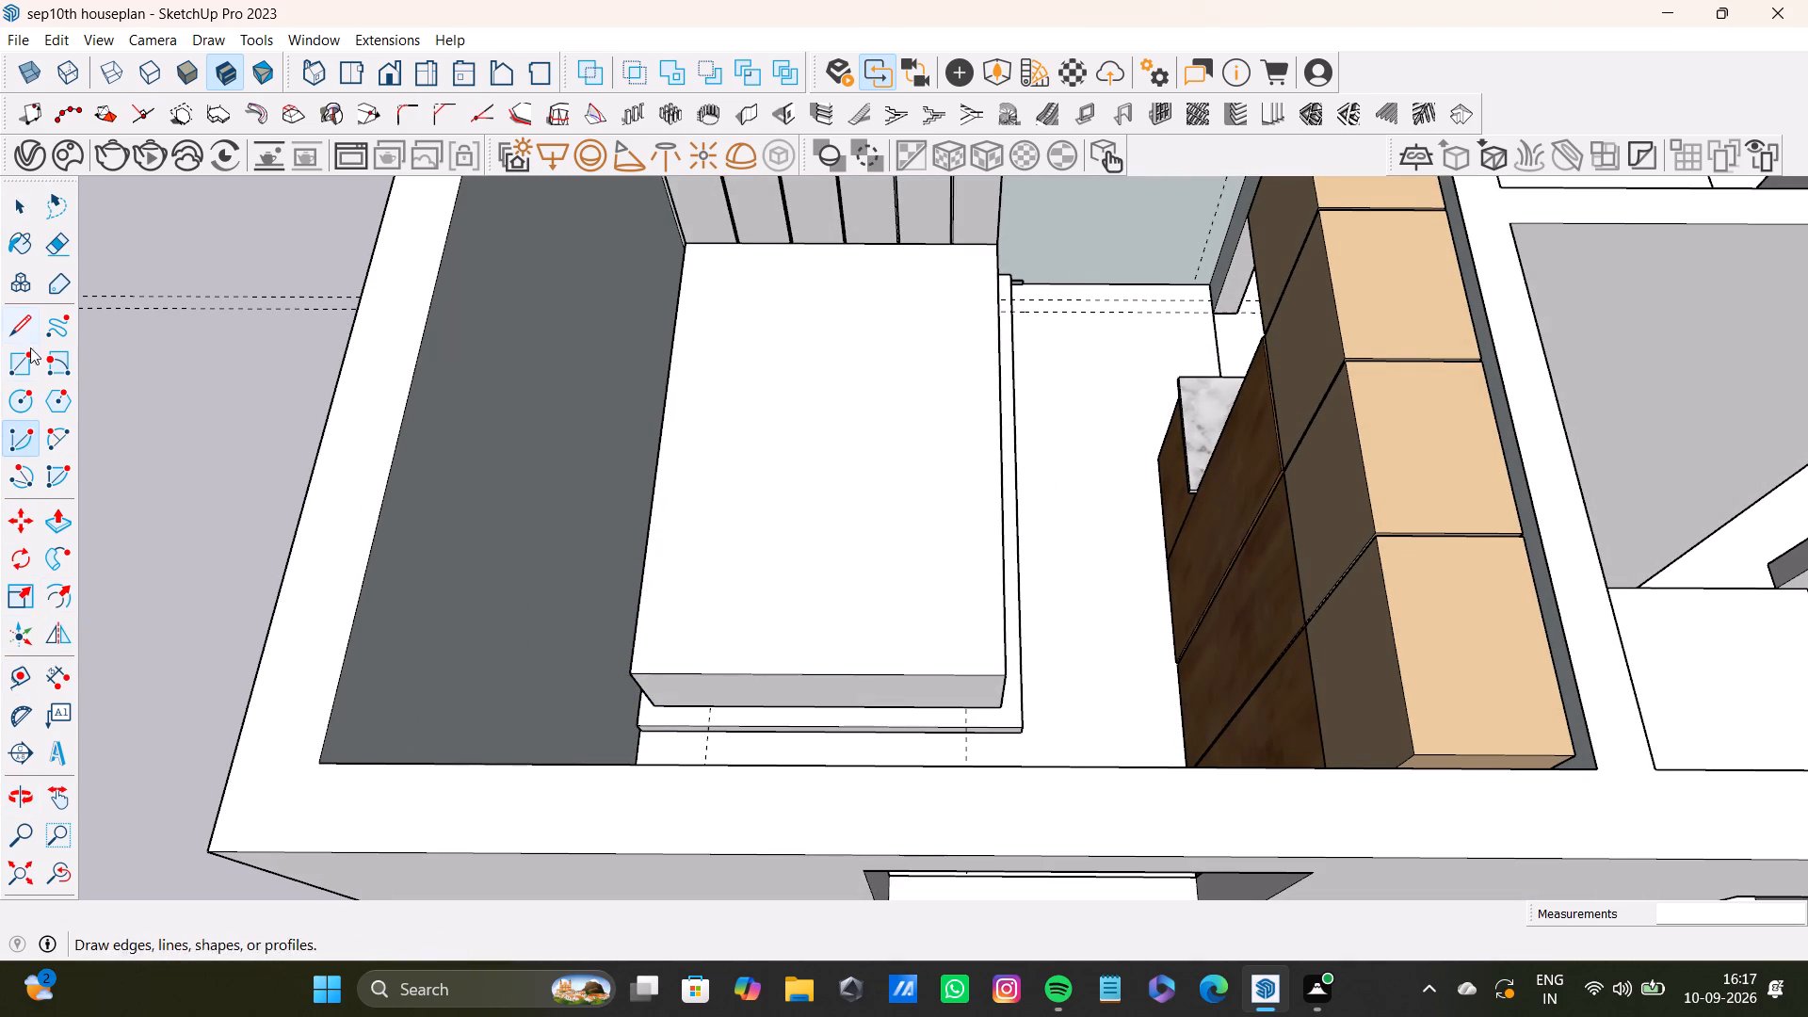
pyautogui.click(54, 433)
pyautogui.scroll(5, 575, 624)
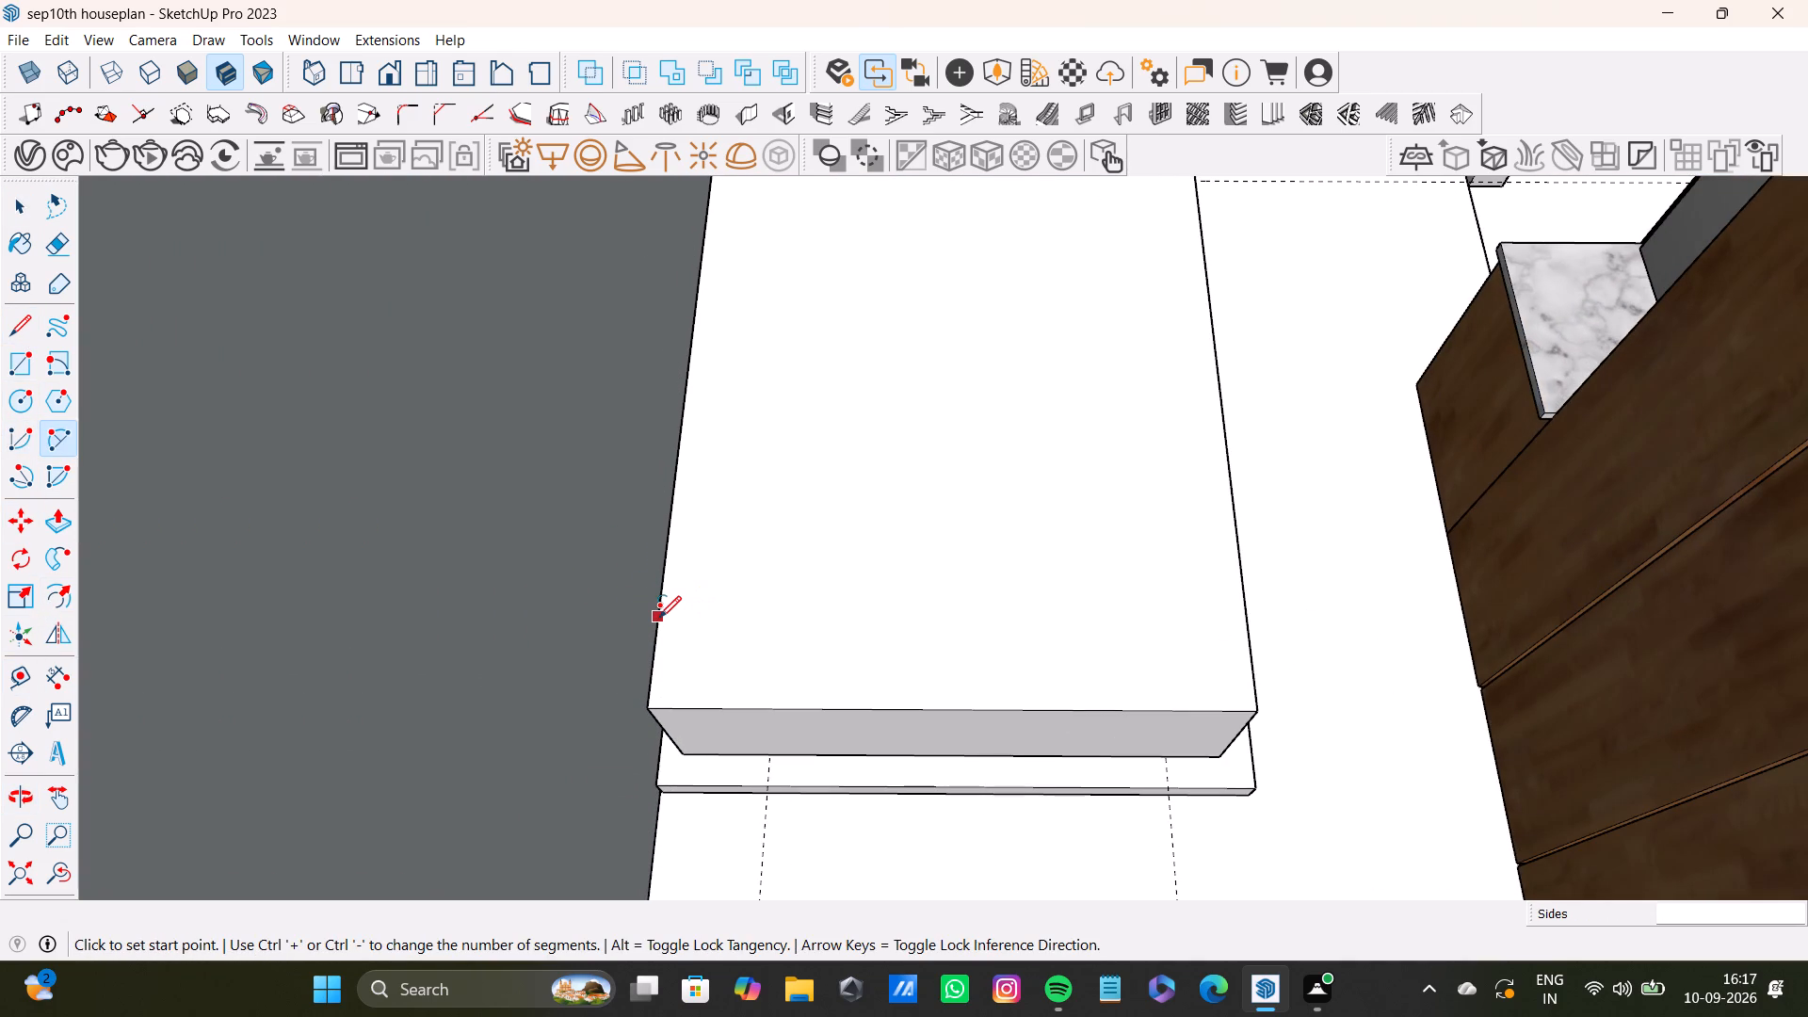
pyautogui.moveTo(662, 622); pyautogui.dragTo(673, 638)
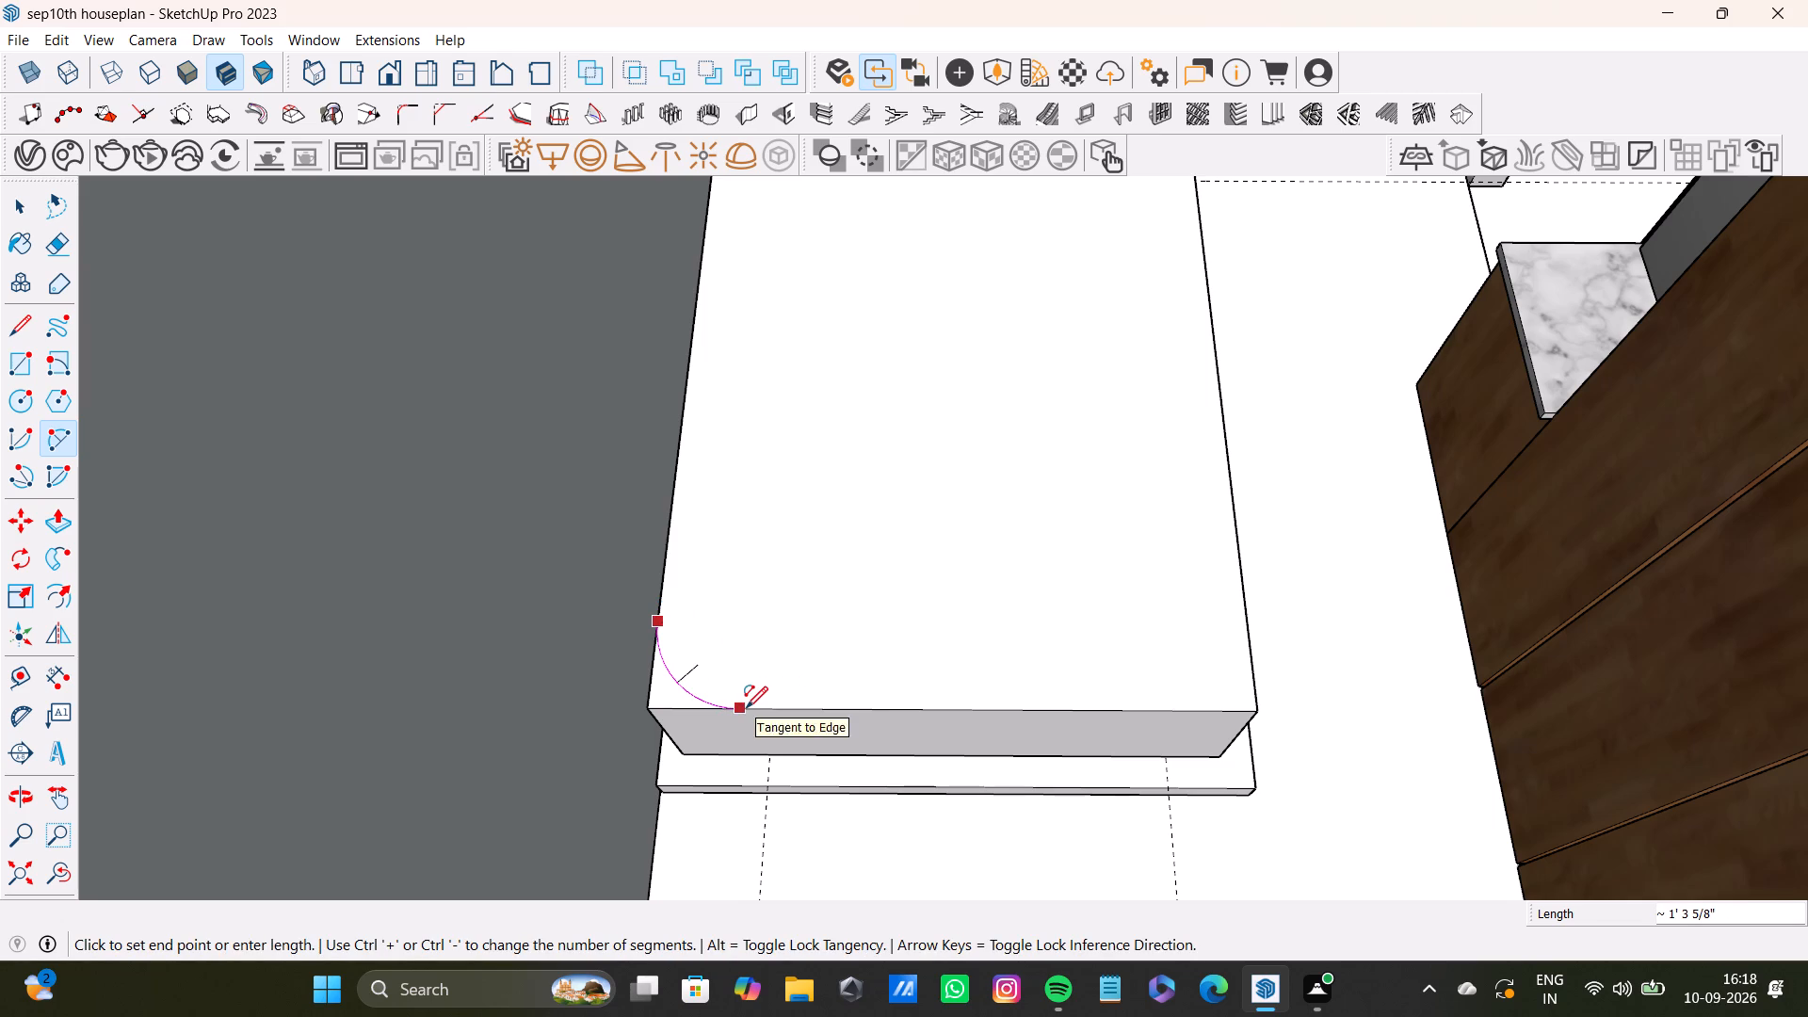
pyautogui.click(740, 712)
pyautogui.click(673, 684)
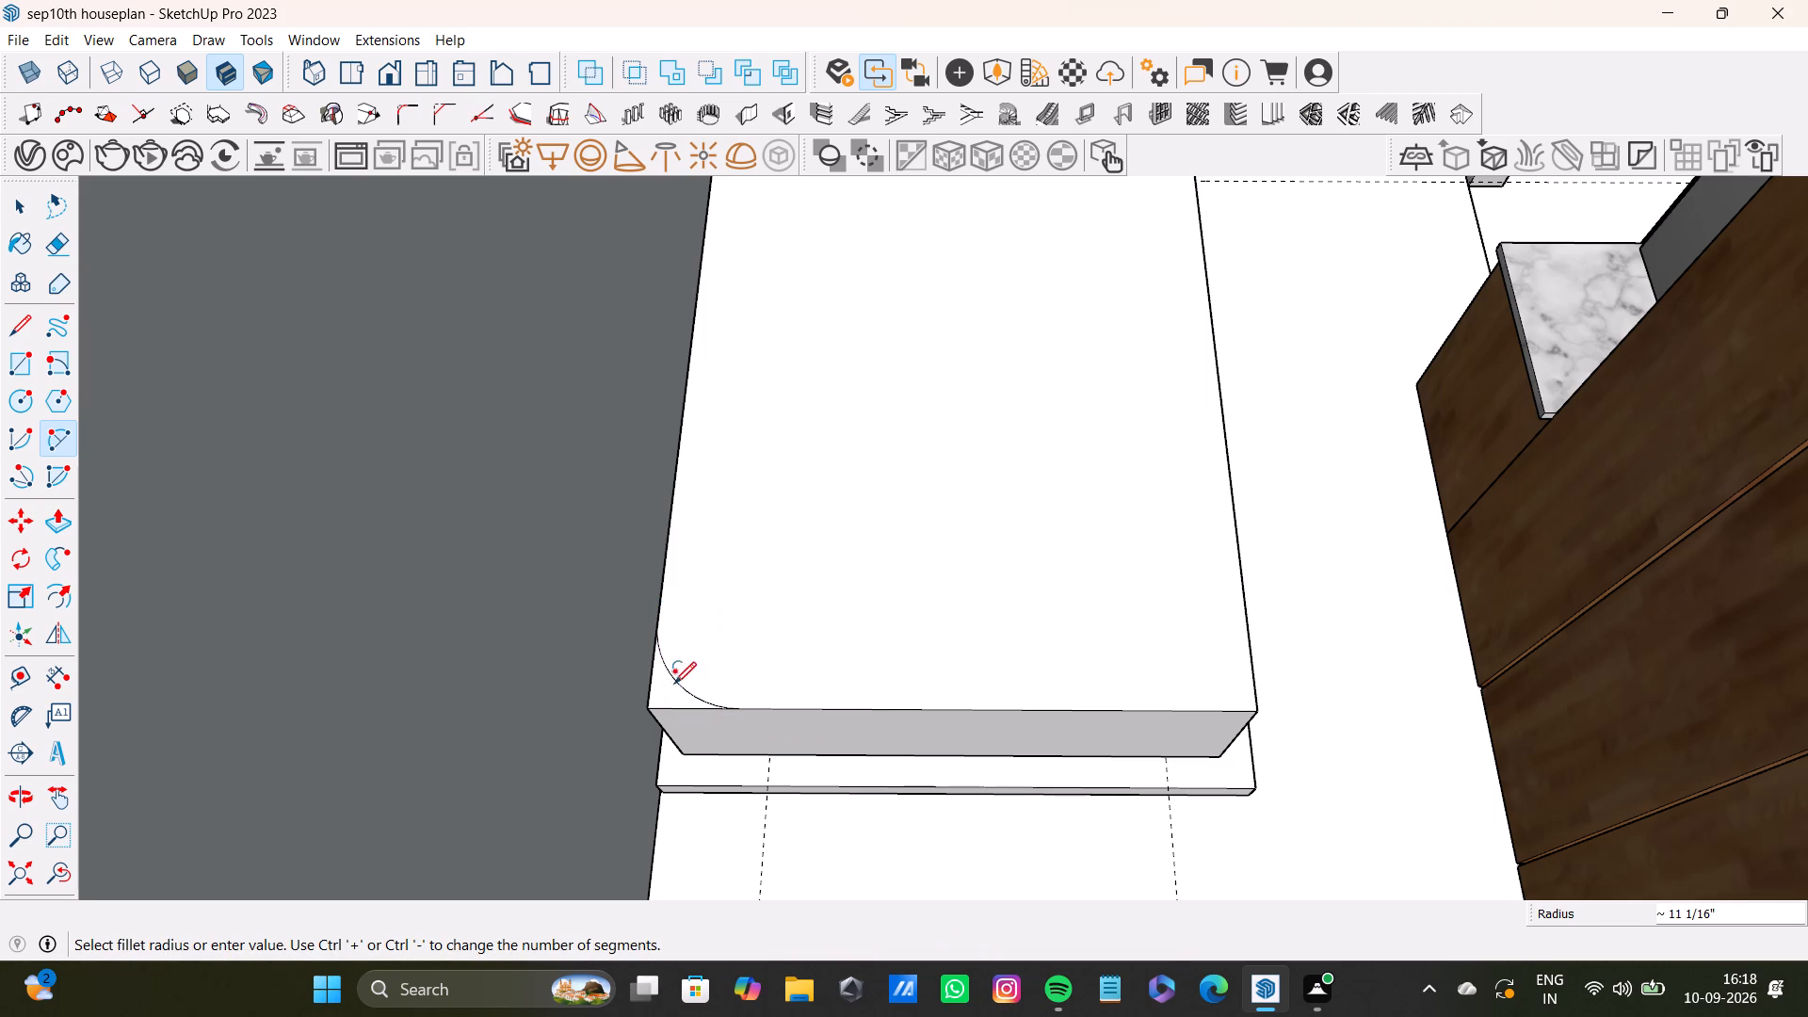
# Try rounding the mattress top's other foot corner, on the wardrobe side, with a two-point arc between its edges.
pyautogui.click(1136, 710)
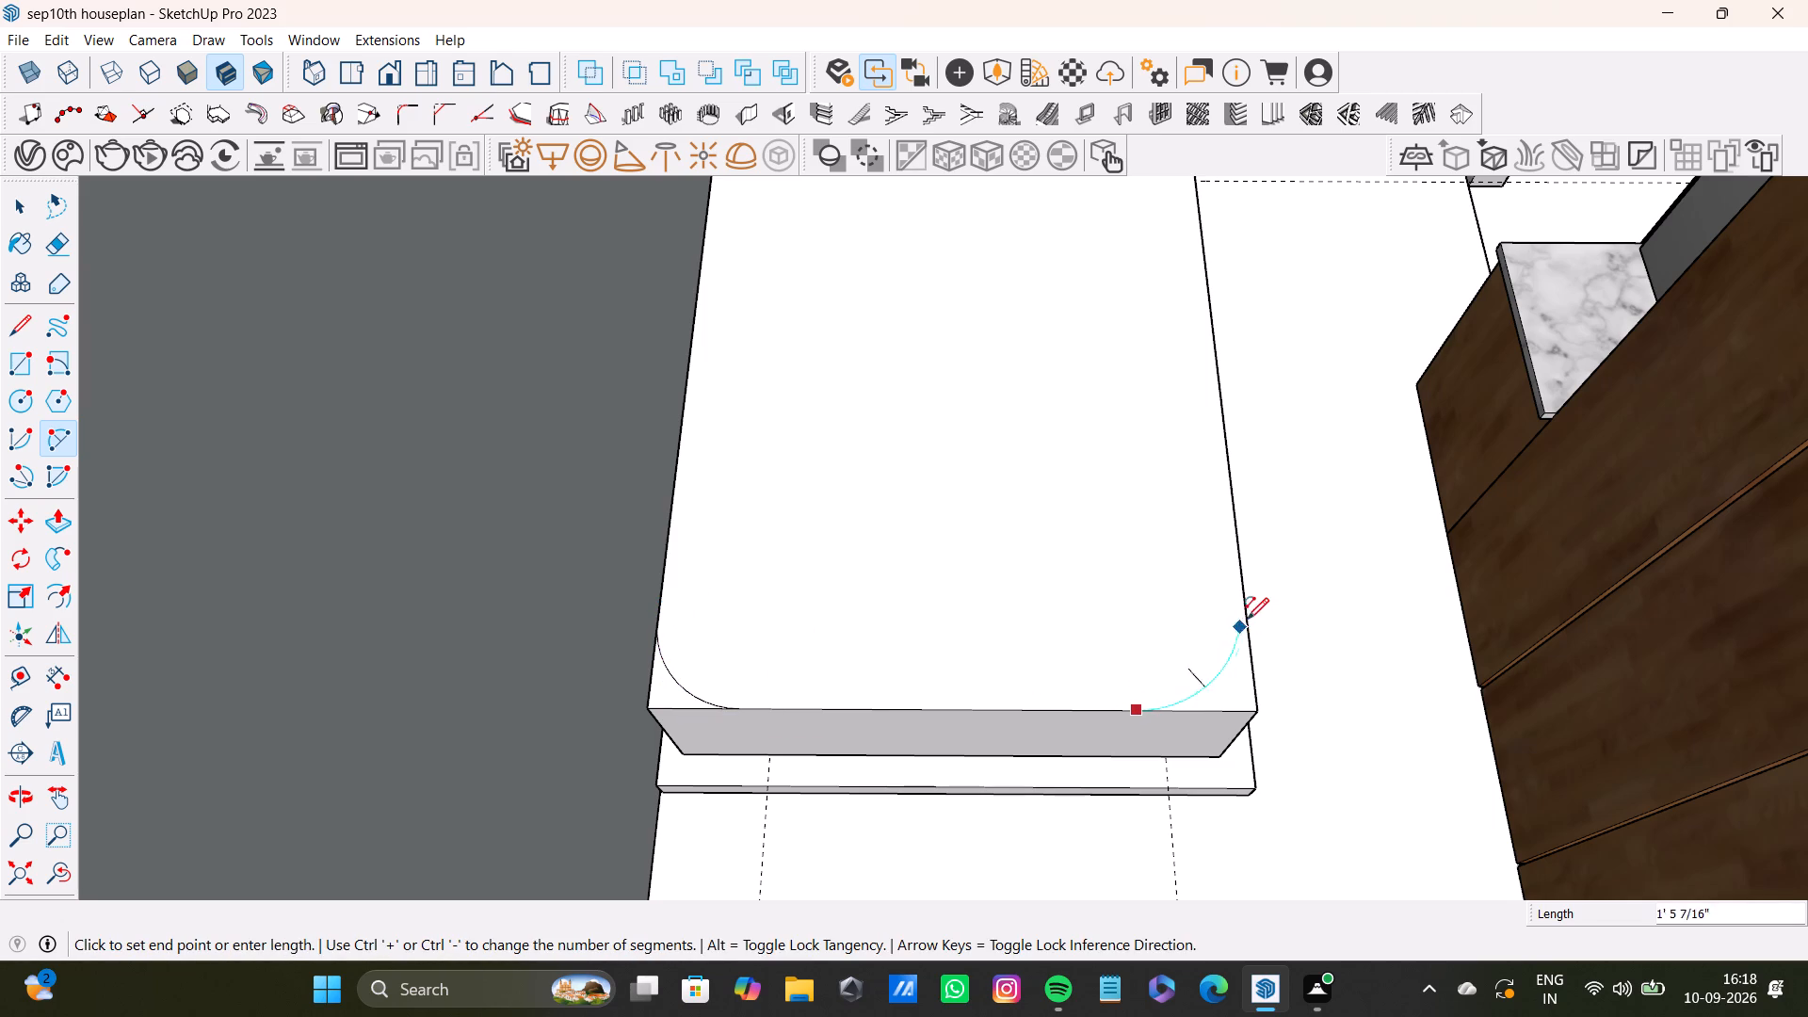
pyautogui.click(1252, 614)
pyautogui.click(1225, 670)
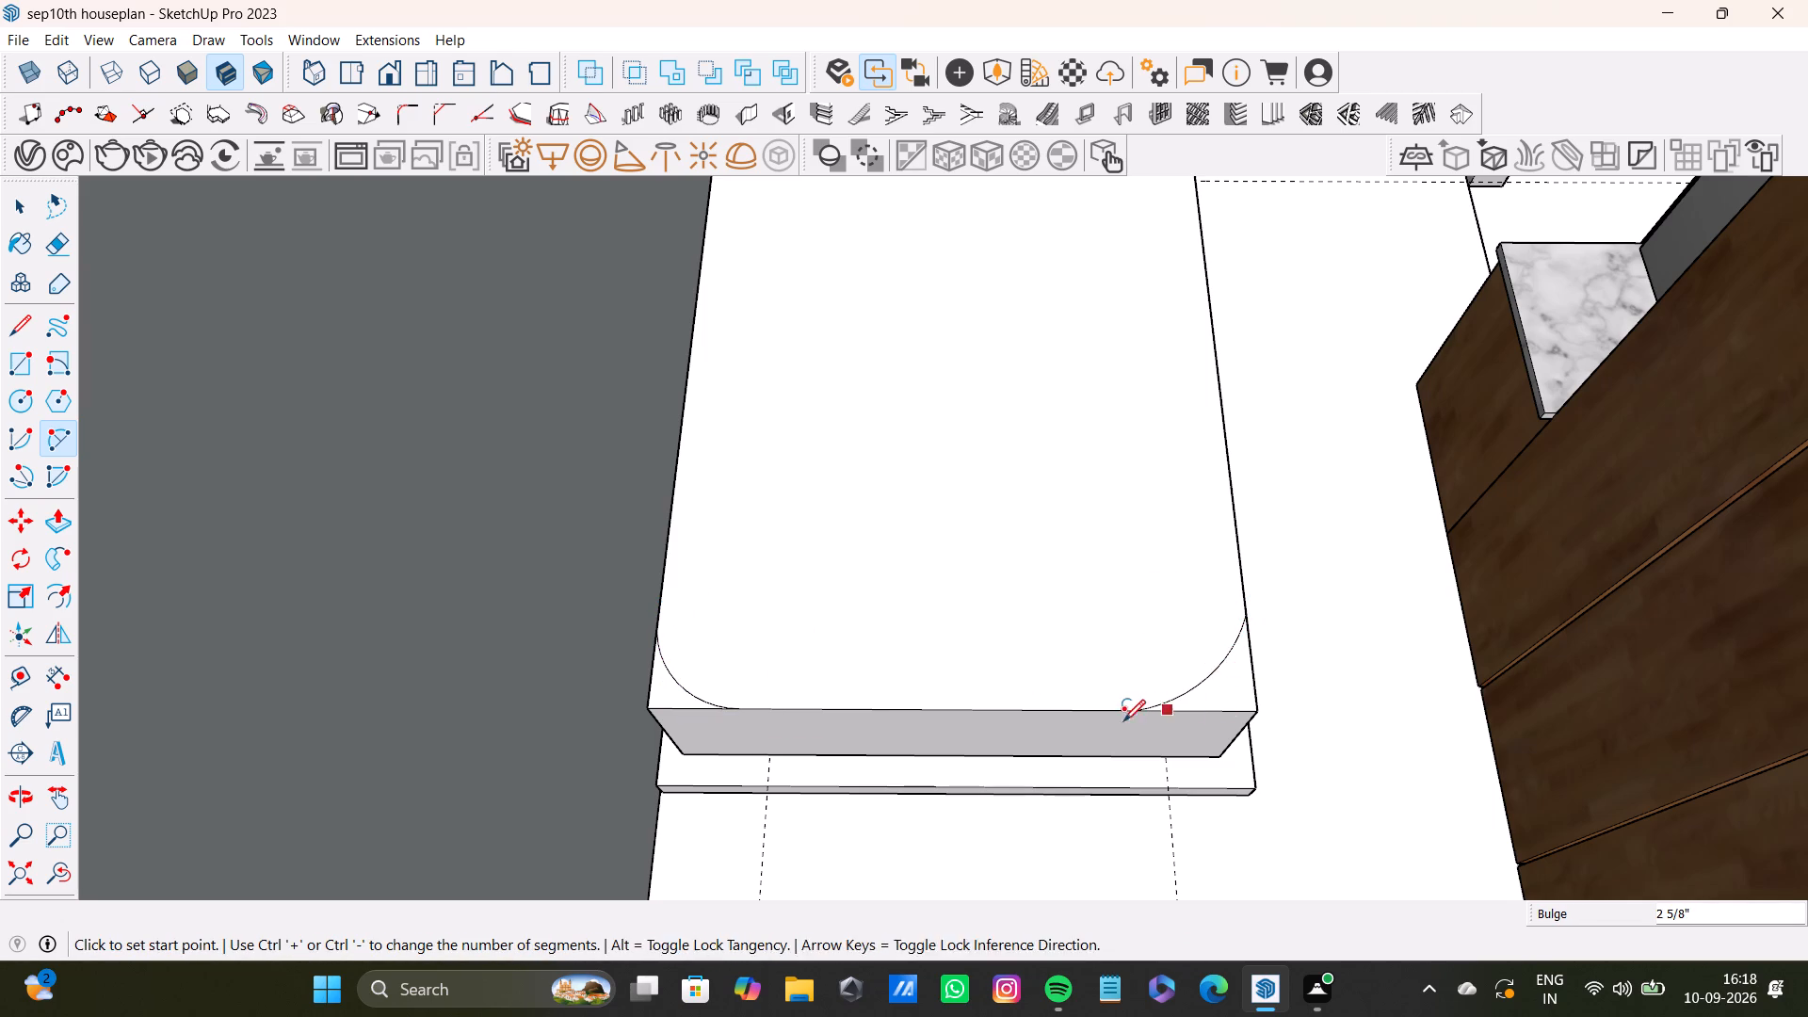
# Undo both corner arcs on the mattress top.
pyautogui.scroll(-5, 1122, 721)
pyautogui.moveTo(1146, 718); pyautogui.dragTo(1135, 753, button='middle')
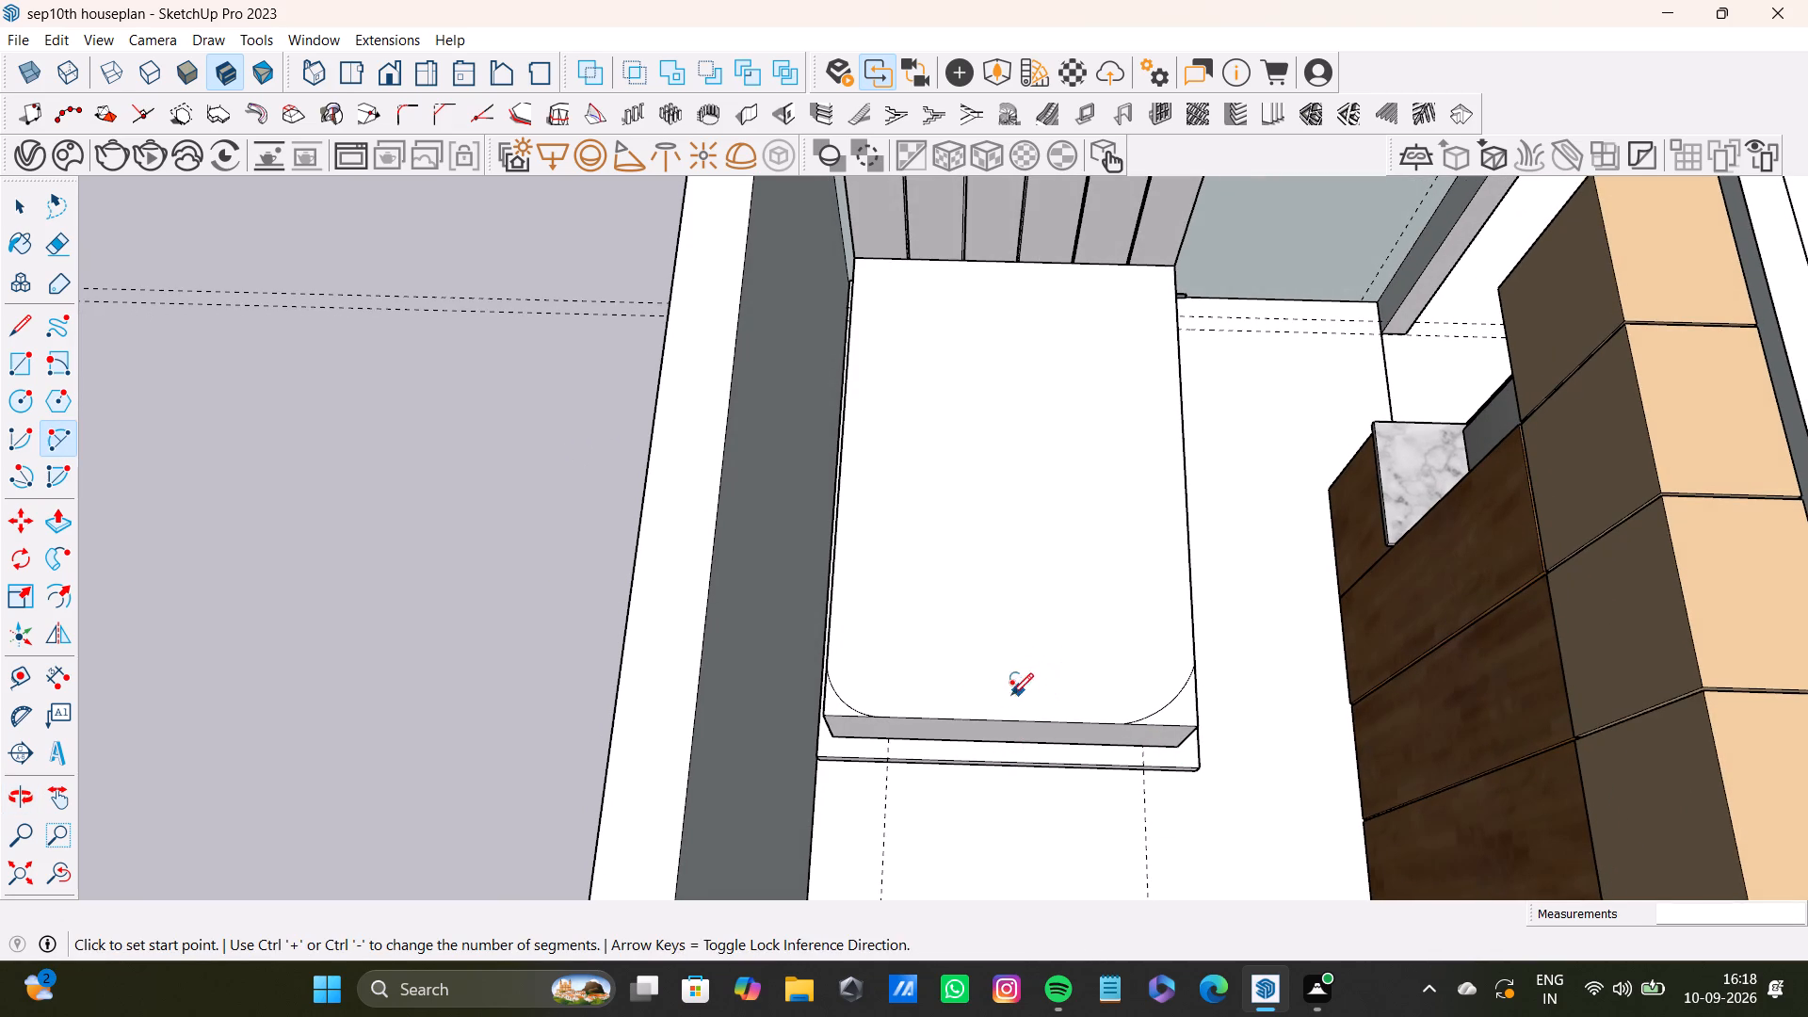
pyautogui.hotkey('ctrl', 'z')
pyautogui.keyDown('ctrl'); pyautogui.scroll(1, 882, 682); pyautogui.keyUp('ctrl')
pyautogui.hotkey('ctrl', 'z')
# Draw a tangent two-point arc of about 1' 2 5/8" radius across the mattress top's foot corner beside the wall.
pyautogui.keyDown('ctrl'); pyautogui.scroll(3, 831, 678); pyautogui.keyUp('ctrl')
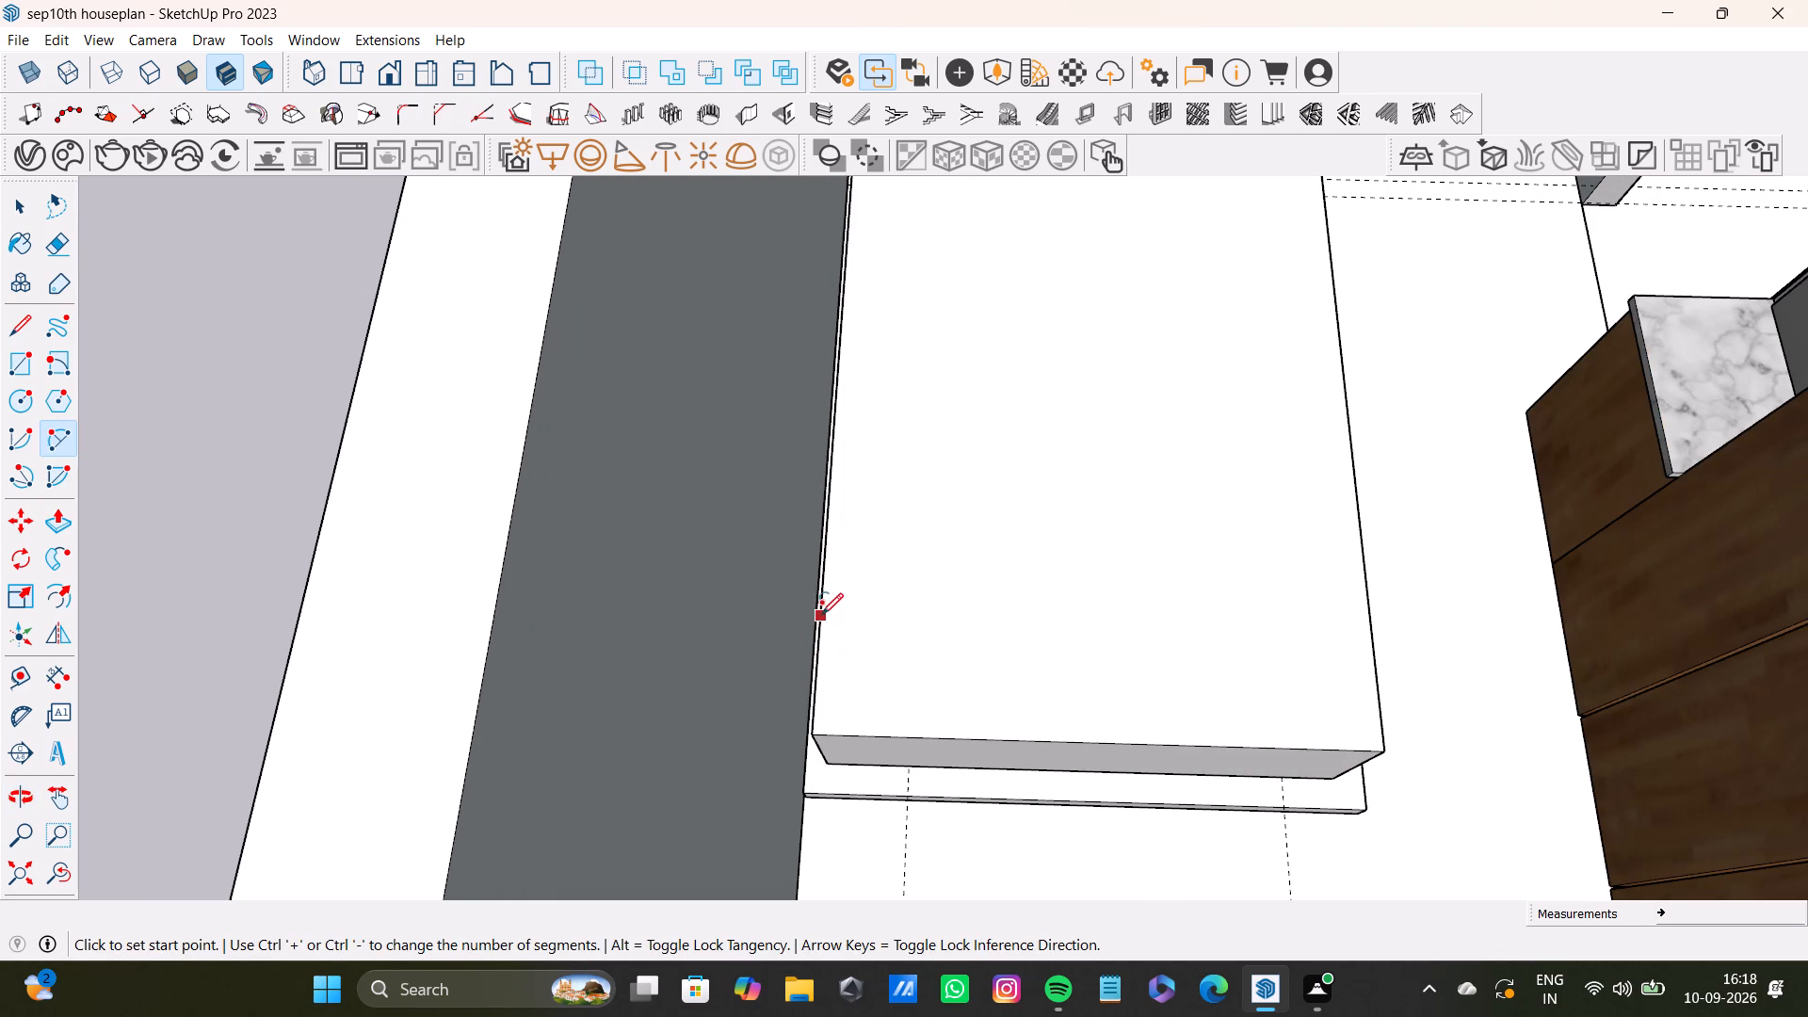
pyautogui.click(823, 611)
pyautogui.click(946, 735)
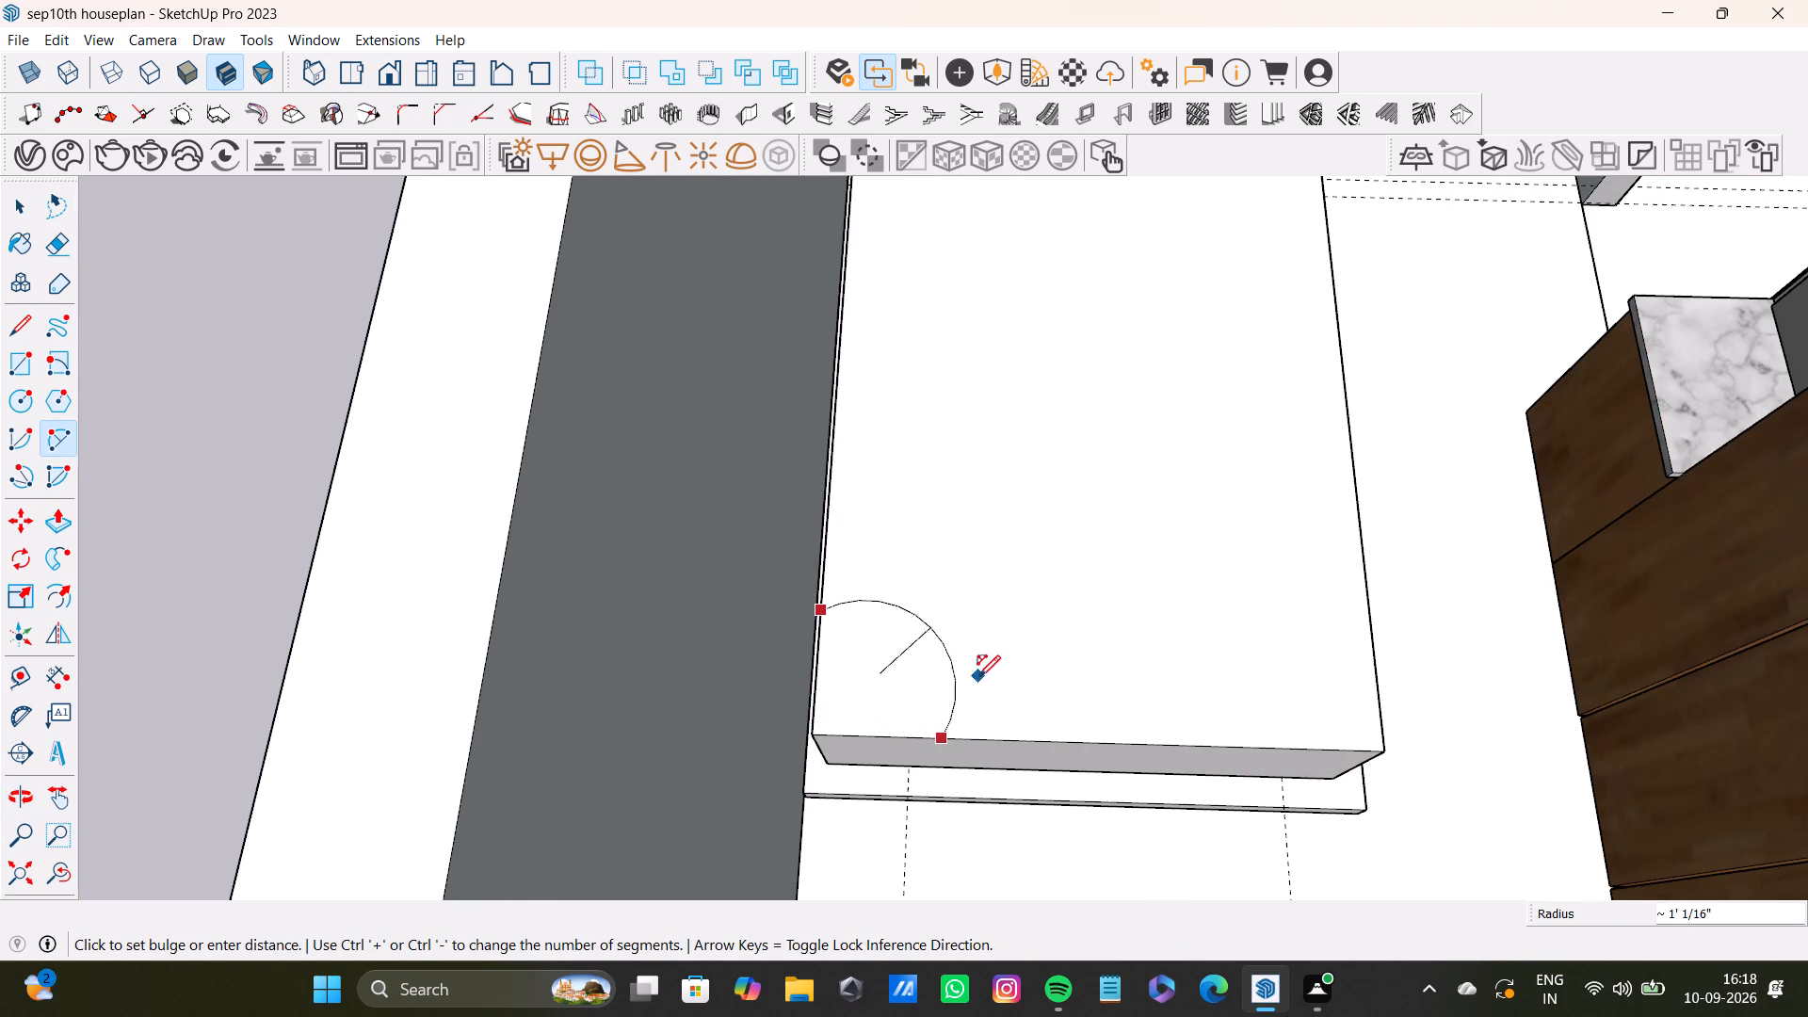
pyautogui.click(891, 734)
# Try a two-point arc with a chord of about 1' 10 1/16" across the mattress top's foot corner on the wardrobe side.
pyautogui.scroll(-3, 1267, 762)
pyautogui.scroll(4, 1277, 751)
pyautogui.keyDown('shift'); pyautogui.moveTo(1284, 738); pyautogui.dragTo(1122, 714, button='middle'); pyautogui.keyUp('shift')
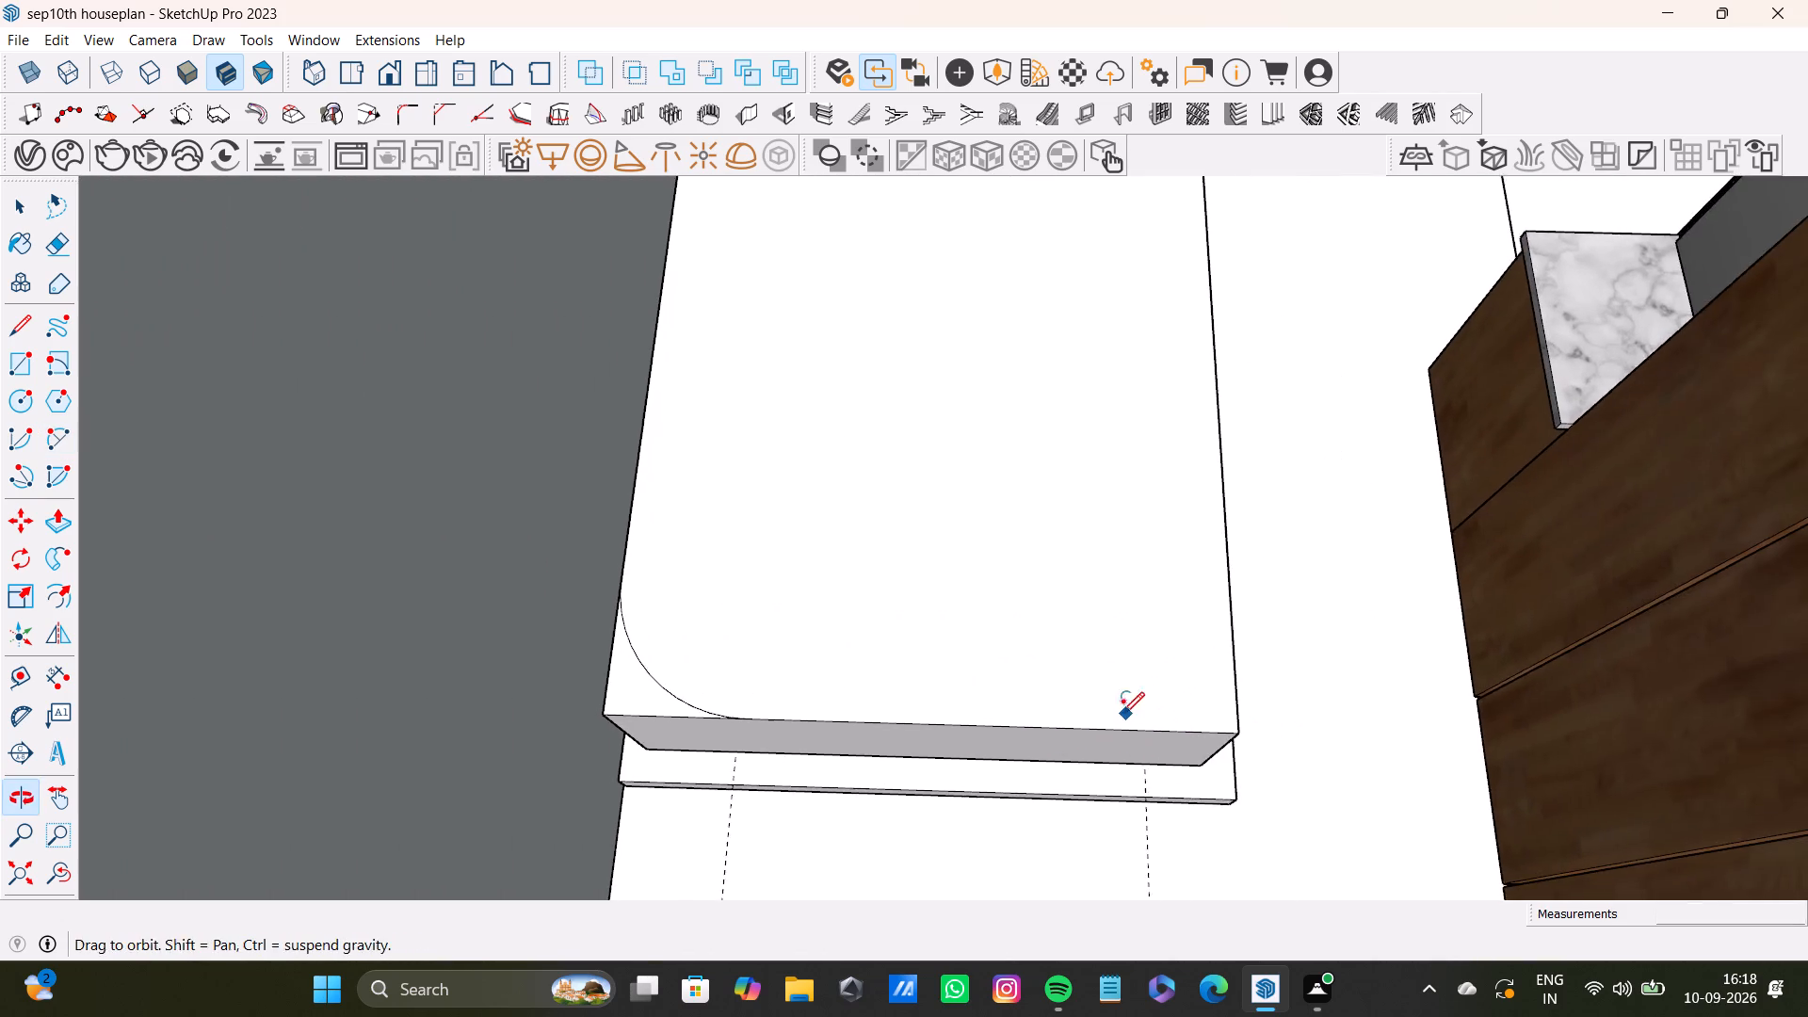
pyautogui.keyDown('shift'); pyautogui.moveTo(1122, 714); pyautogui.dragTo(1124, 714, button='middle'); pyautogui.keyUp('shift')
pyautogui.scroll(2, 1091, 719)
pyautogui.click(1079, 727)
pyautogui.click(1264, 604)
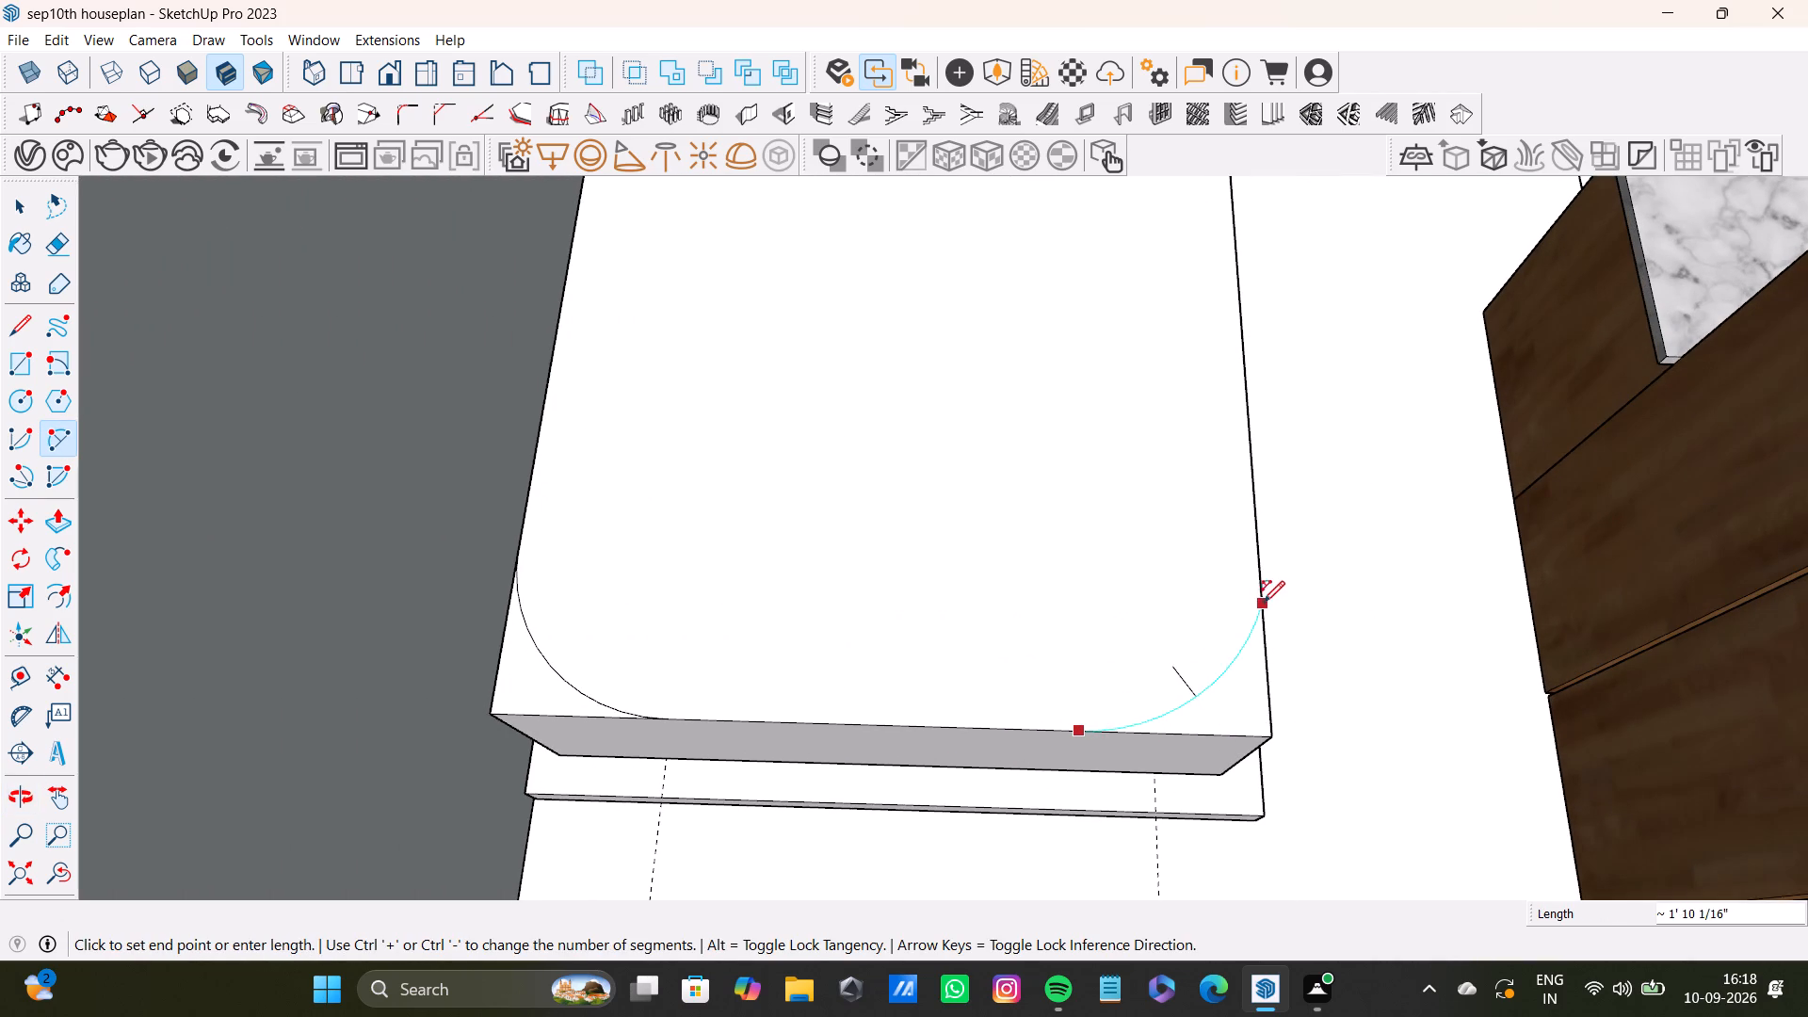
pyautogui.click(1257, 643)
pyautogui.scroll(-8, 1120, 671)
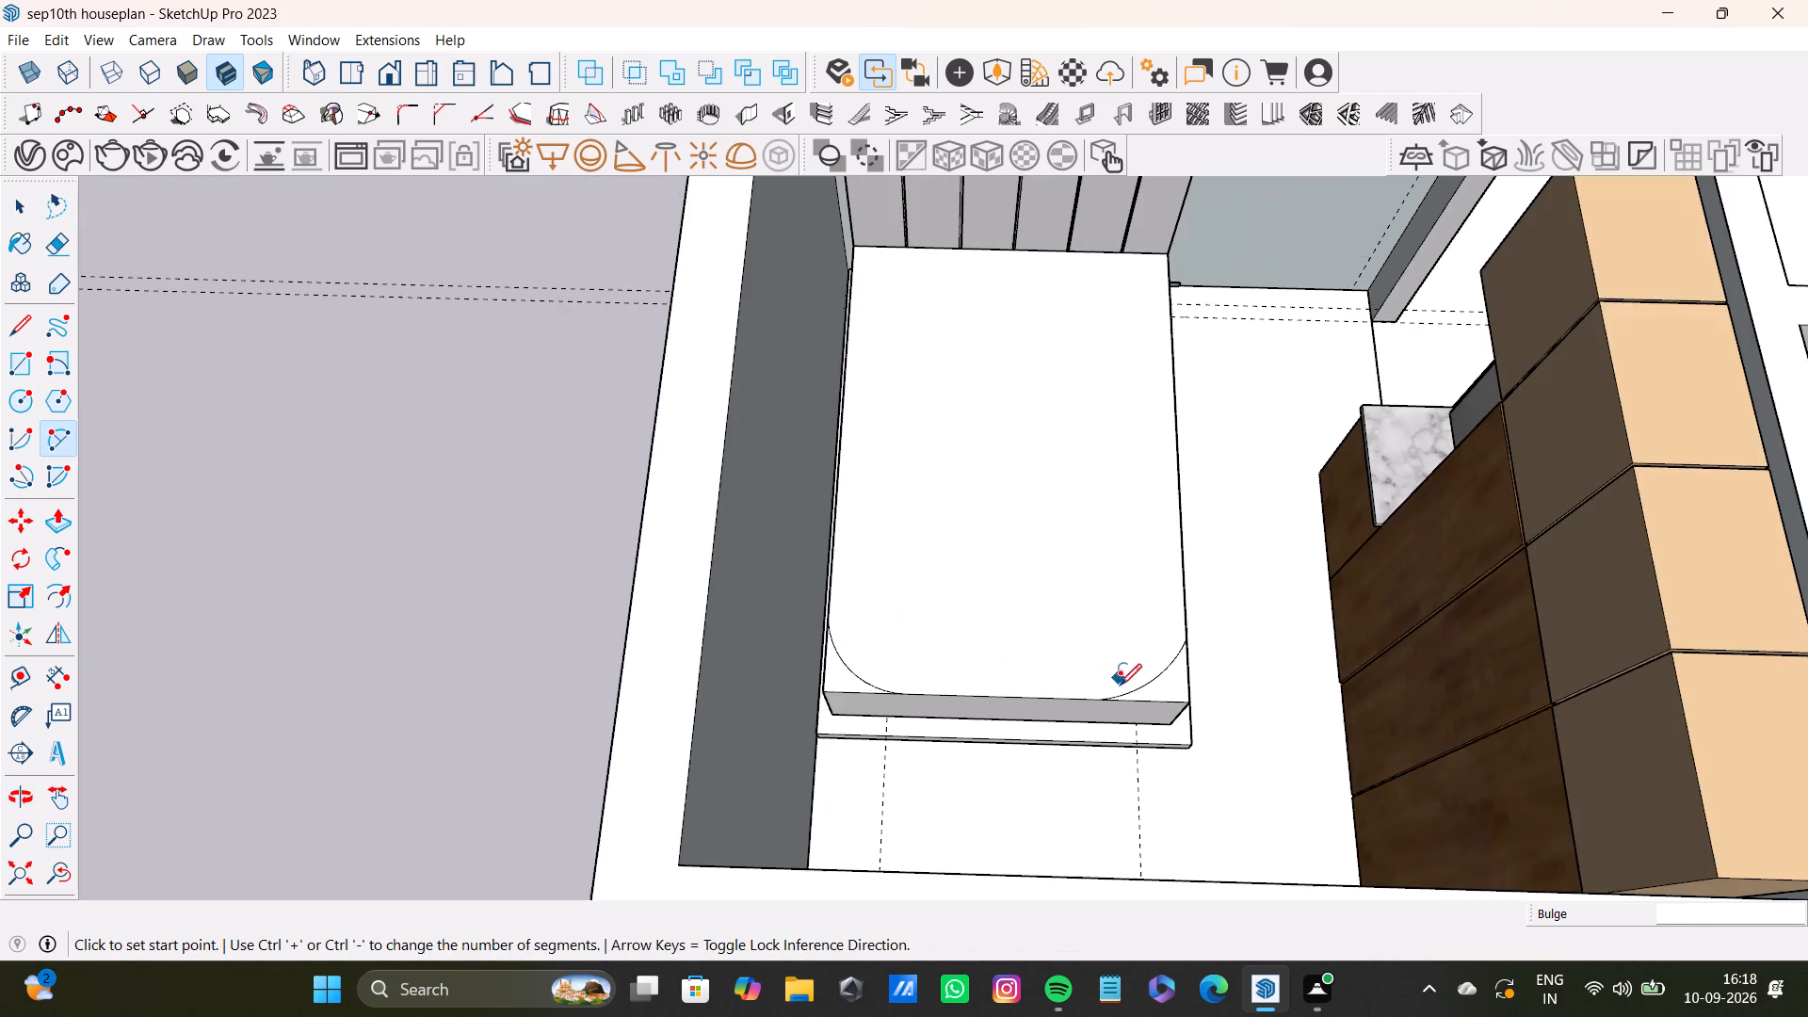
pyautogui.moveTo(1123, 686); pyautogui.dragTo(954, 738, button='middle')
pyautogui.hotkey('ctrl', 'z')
# Draw a two-point arc with a chord of about 2' 4 1/2" across the mattress top's wardrobe-side foot corner.
pyautogui.scroll(4, 1071, 765)
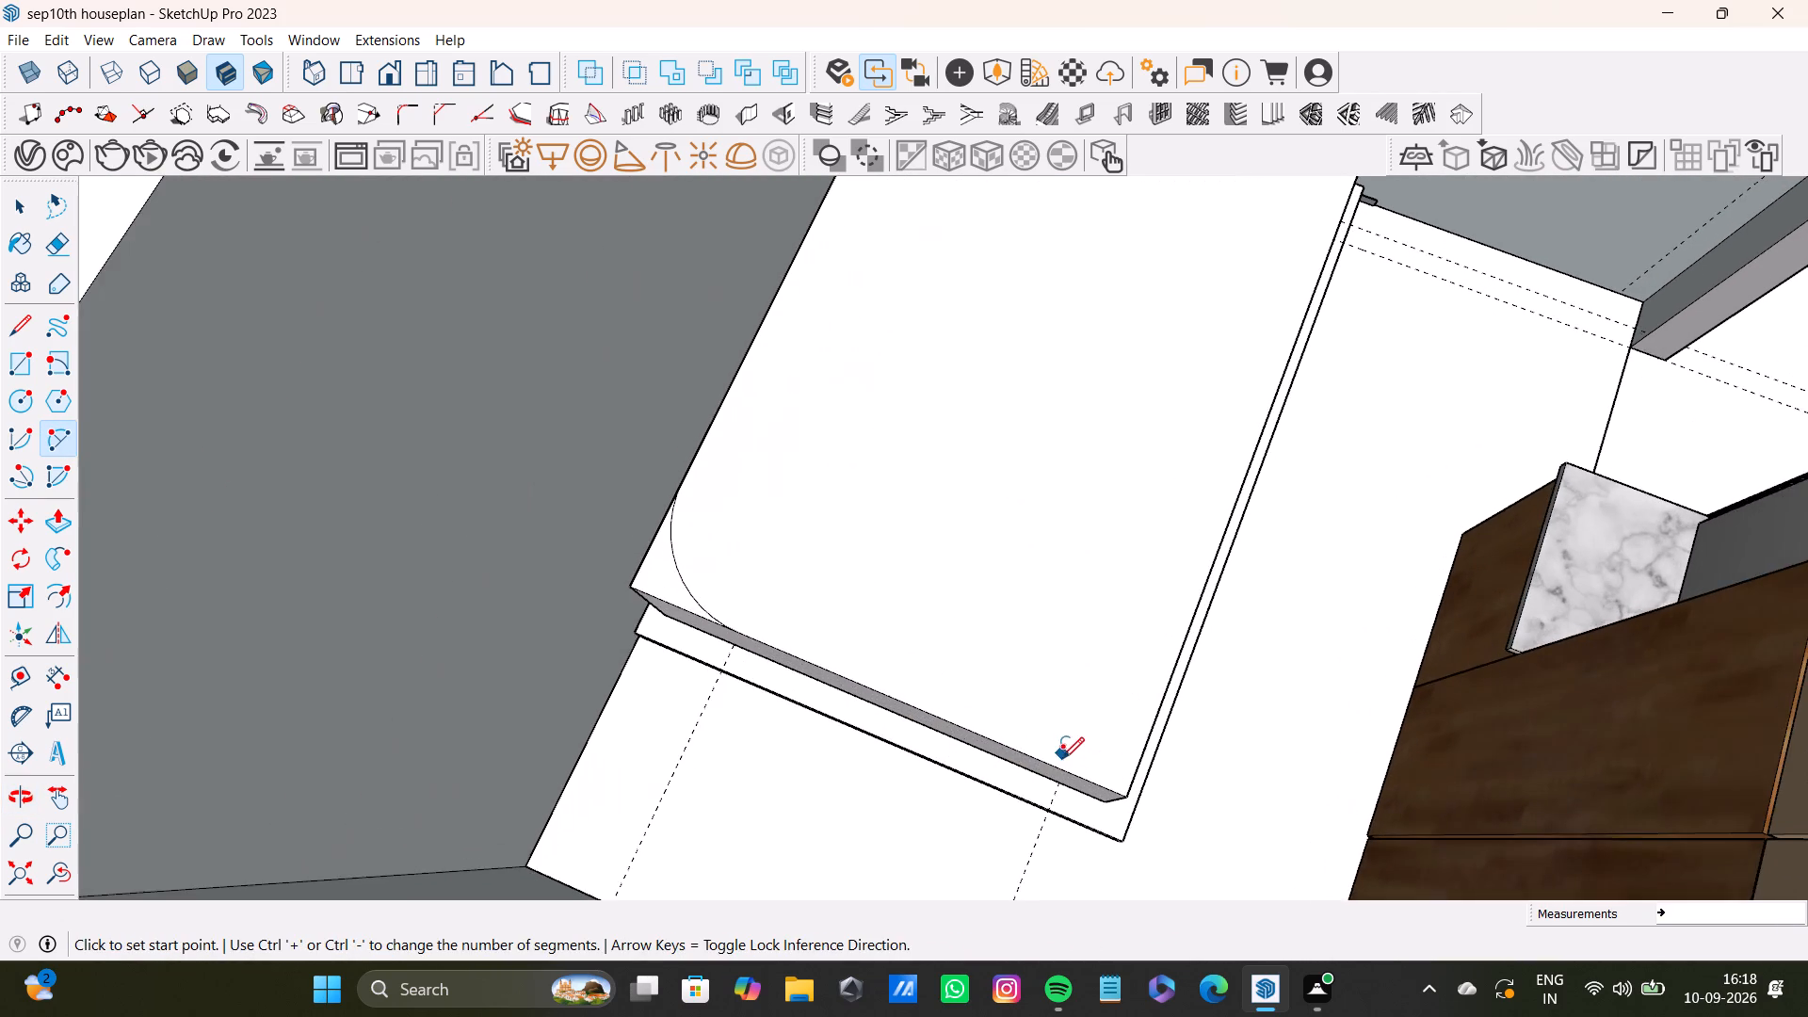
pyautogui.keyDown('shift'); pyautogui.moveTo(1076, 757); pyautogui.dragTo(1101, 688, button='middle'); pyautogui.keyUp('shift')
pyautogui.click(1010, 665)
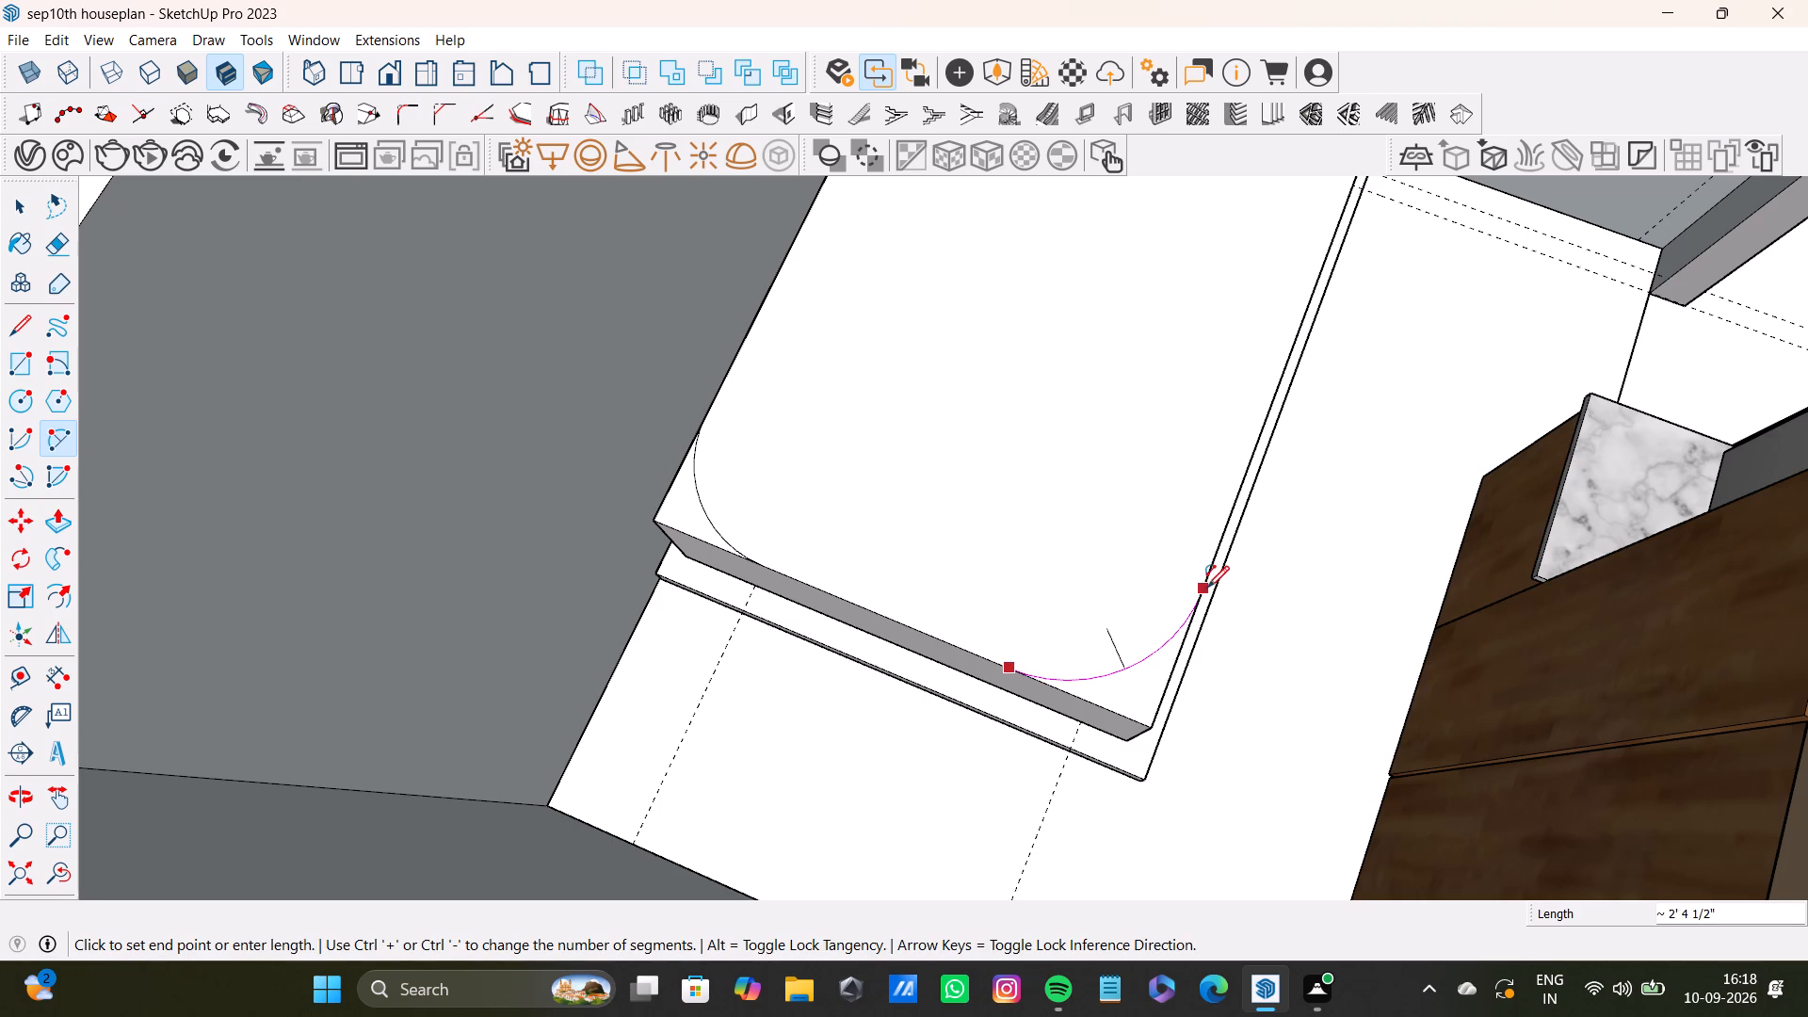
pyautogui.click(1205, 585)
pyautogui.click(1168, 653)
# Push the corner piece outside the wardrobe-side arc down through the mattress to remove it.
pyautogui.press('space')
pyautogui.click(1141, 696)
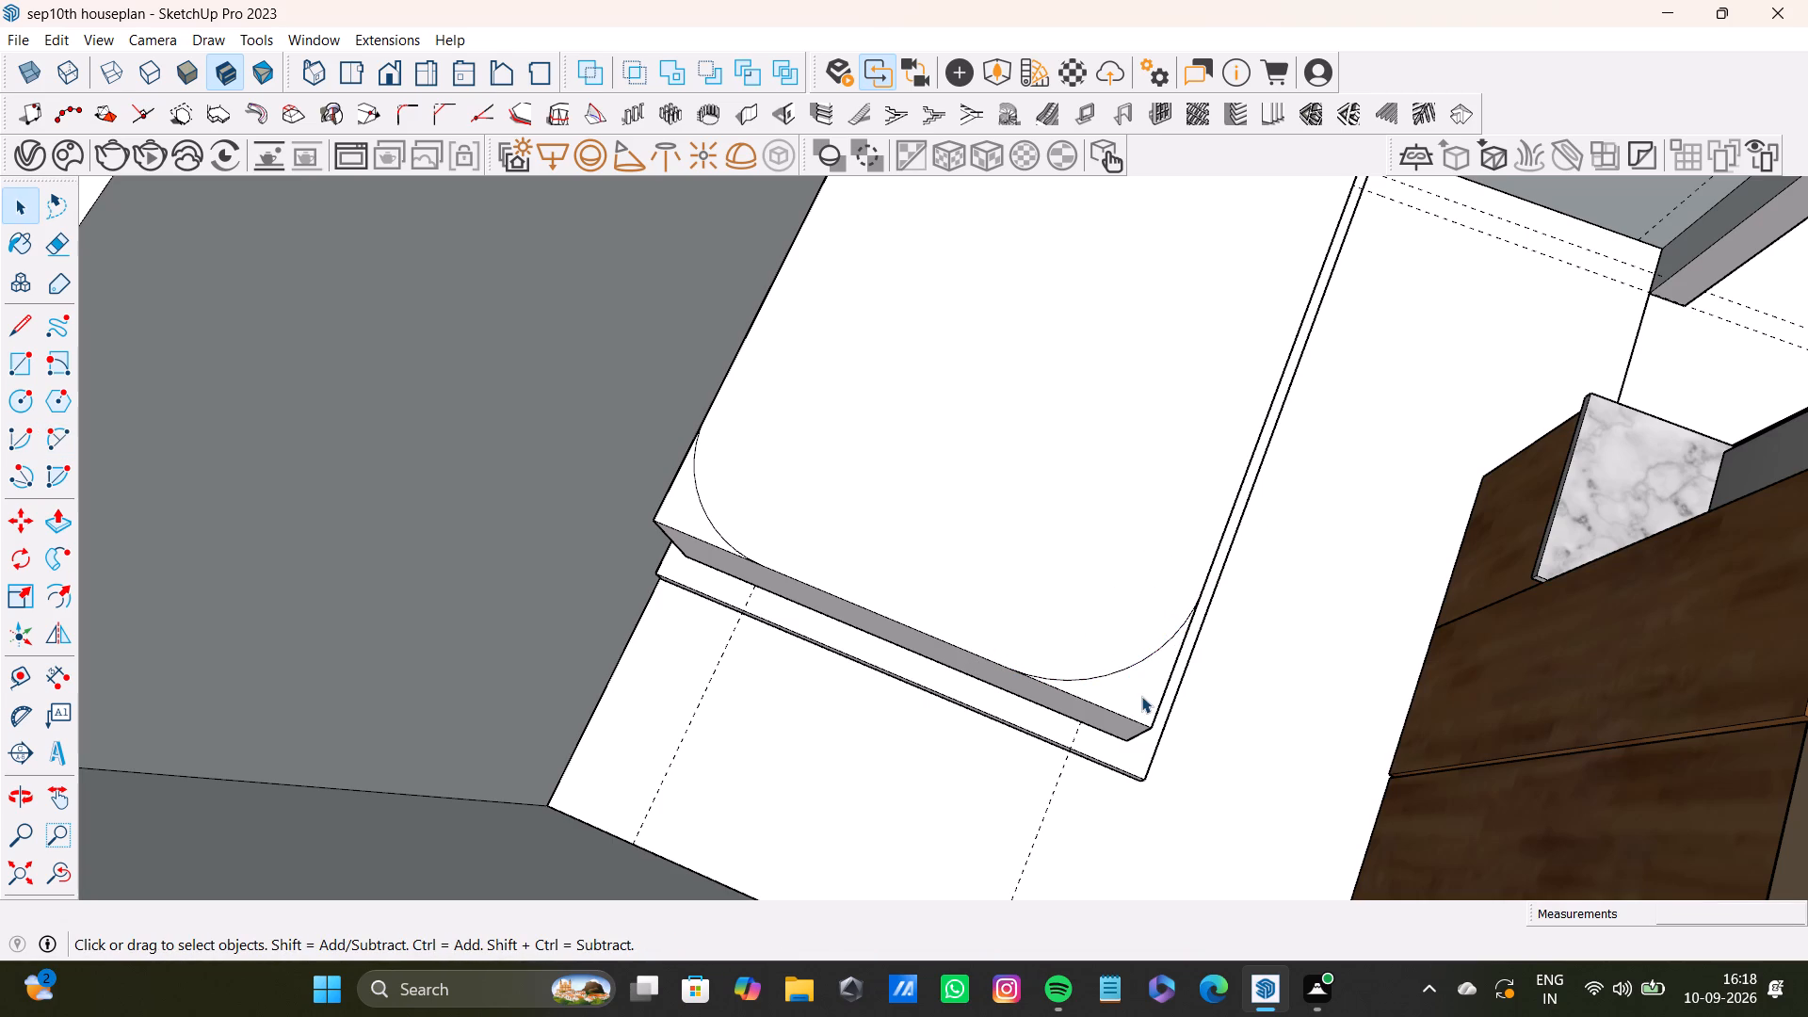
pyautogui.press('p')
pyautogui.moveTo(1141, 693); pyautogui.dragTo(1138, 812)
pyautogui.press('space')
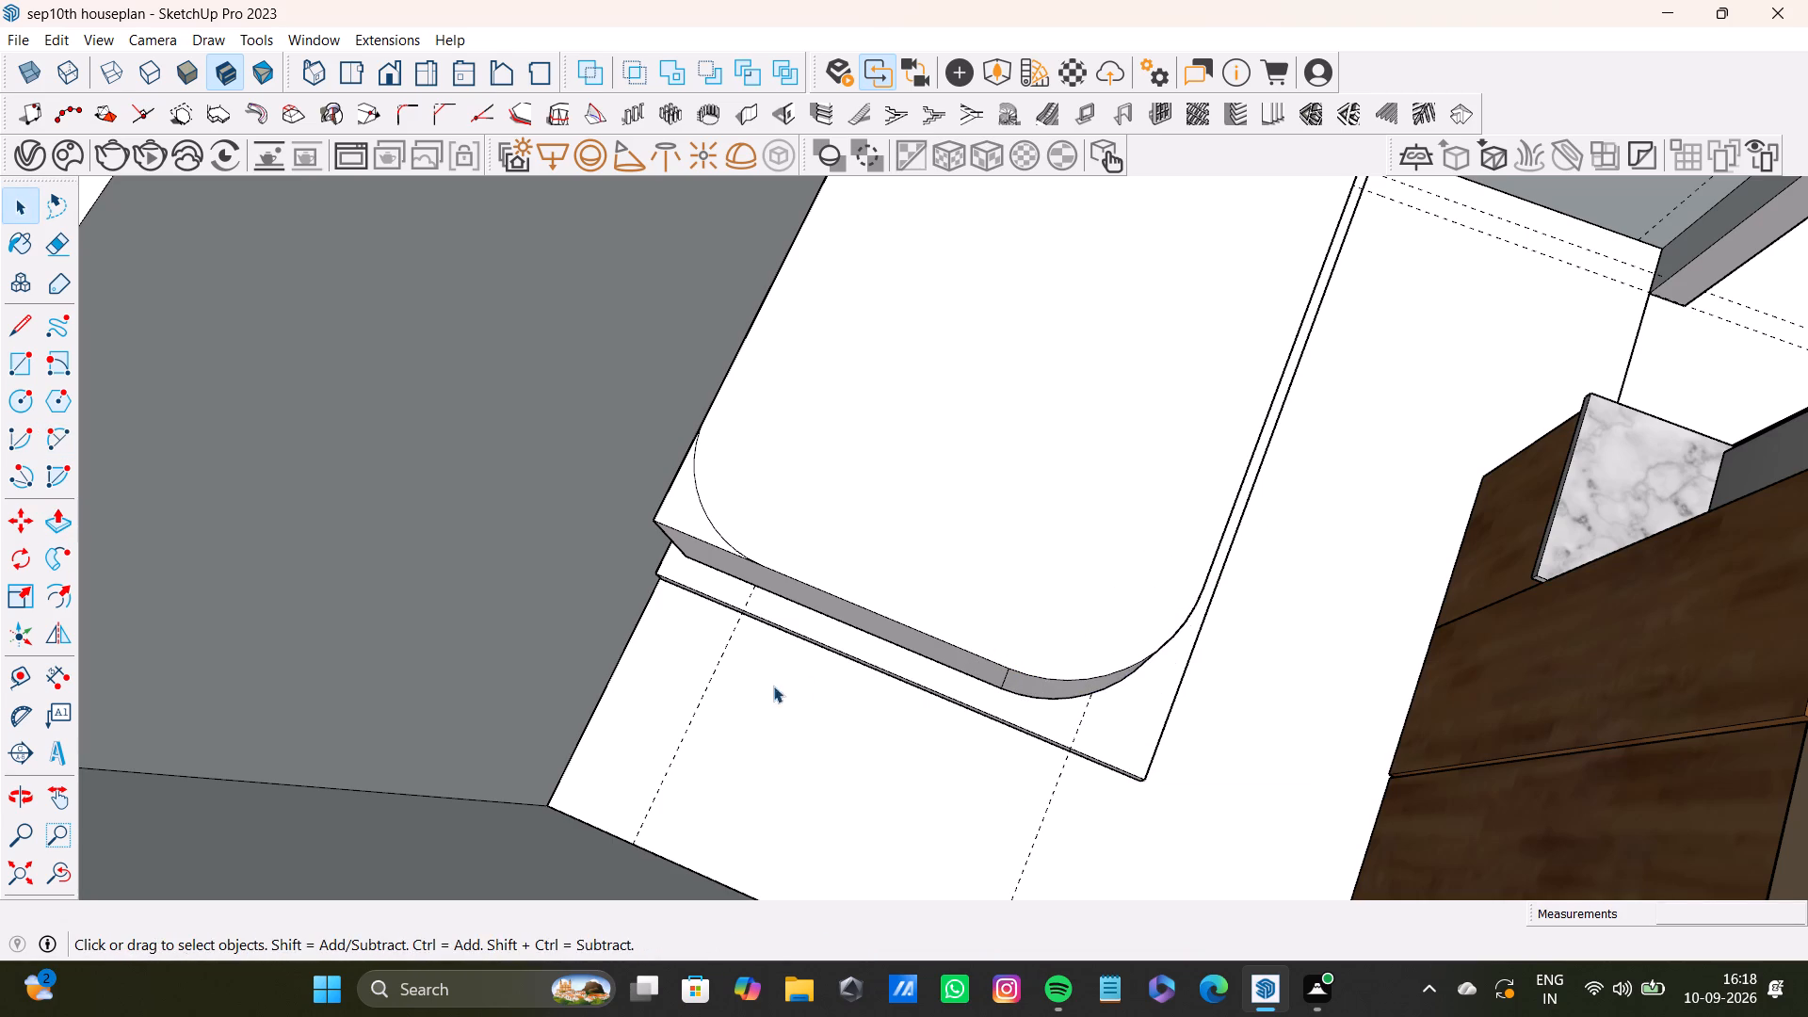
# Push the corner piece outside the wall-side arc down through the mattress to remove it.
pyautogui.moveTo(798, 681); pyautogui.dragTo(979, 689, button='middle')
pyautogui.click(710, 614)
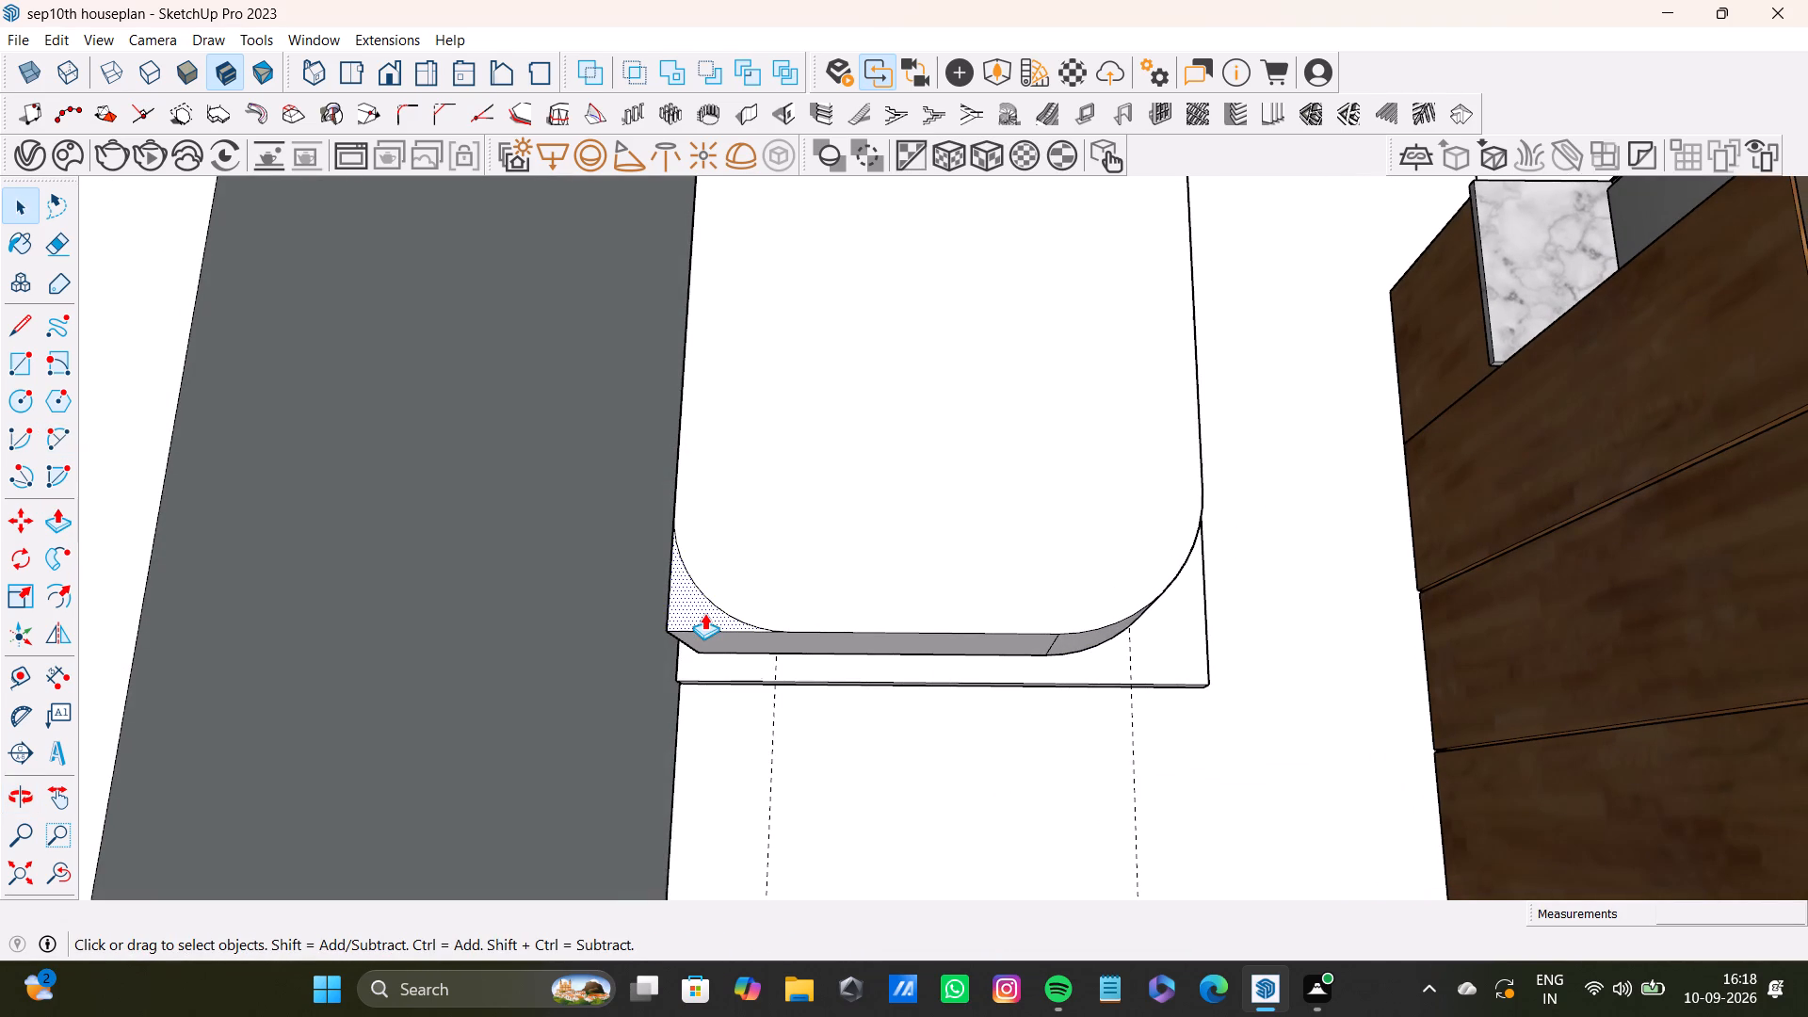
pyautogui.press('p')
pyautogui.moveTo(704, 613); pyautogui.dragTo(797, 770)
# Push the mattress's top face down by 1".
pyautogui.scroll(-8, 783, 714)
pyautogui.moveTo(998, 716); pyautogui.dragTo(805, 713, button='middle')
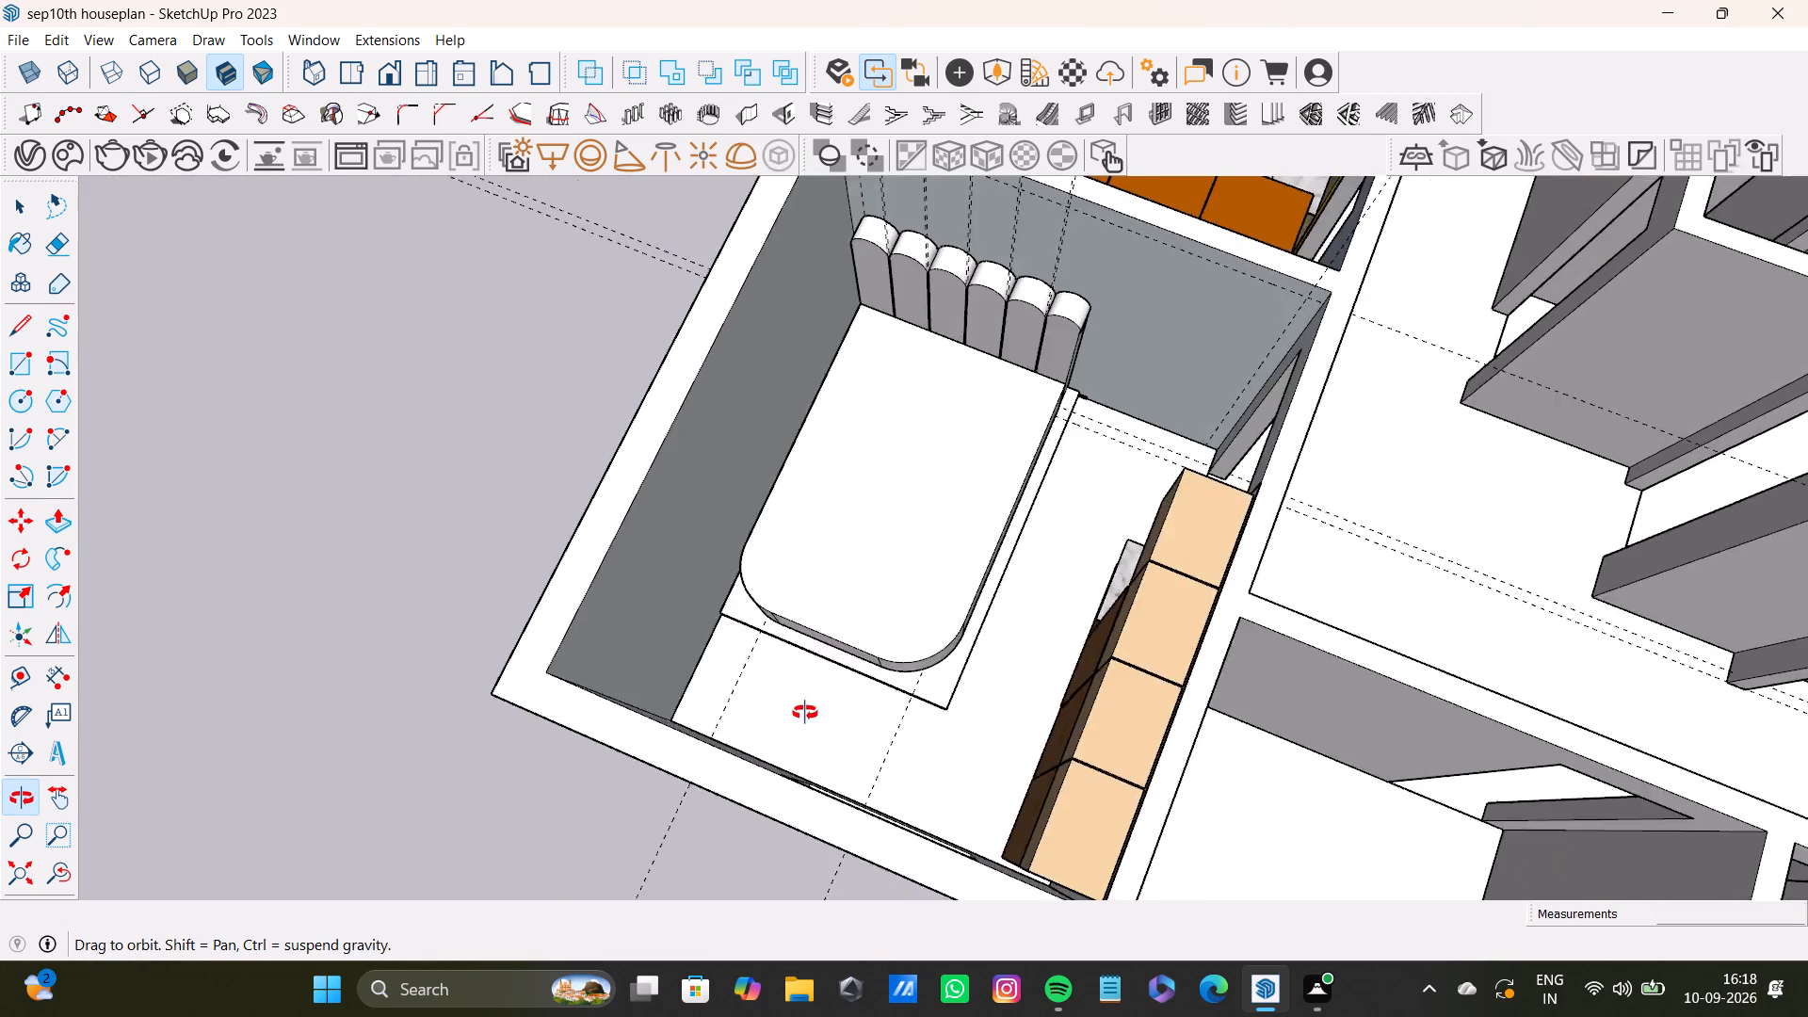
pyautogui.moveTo(805, 713); pyautogui.dragTo(417, 638, button='middle')
pyautogui.scroll(5, 976, 549)
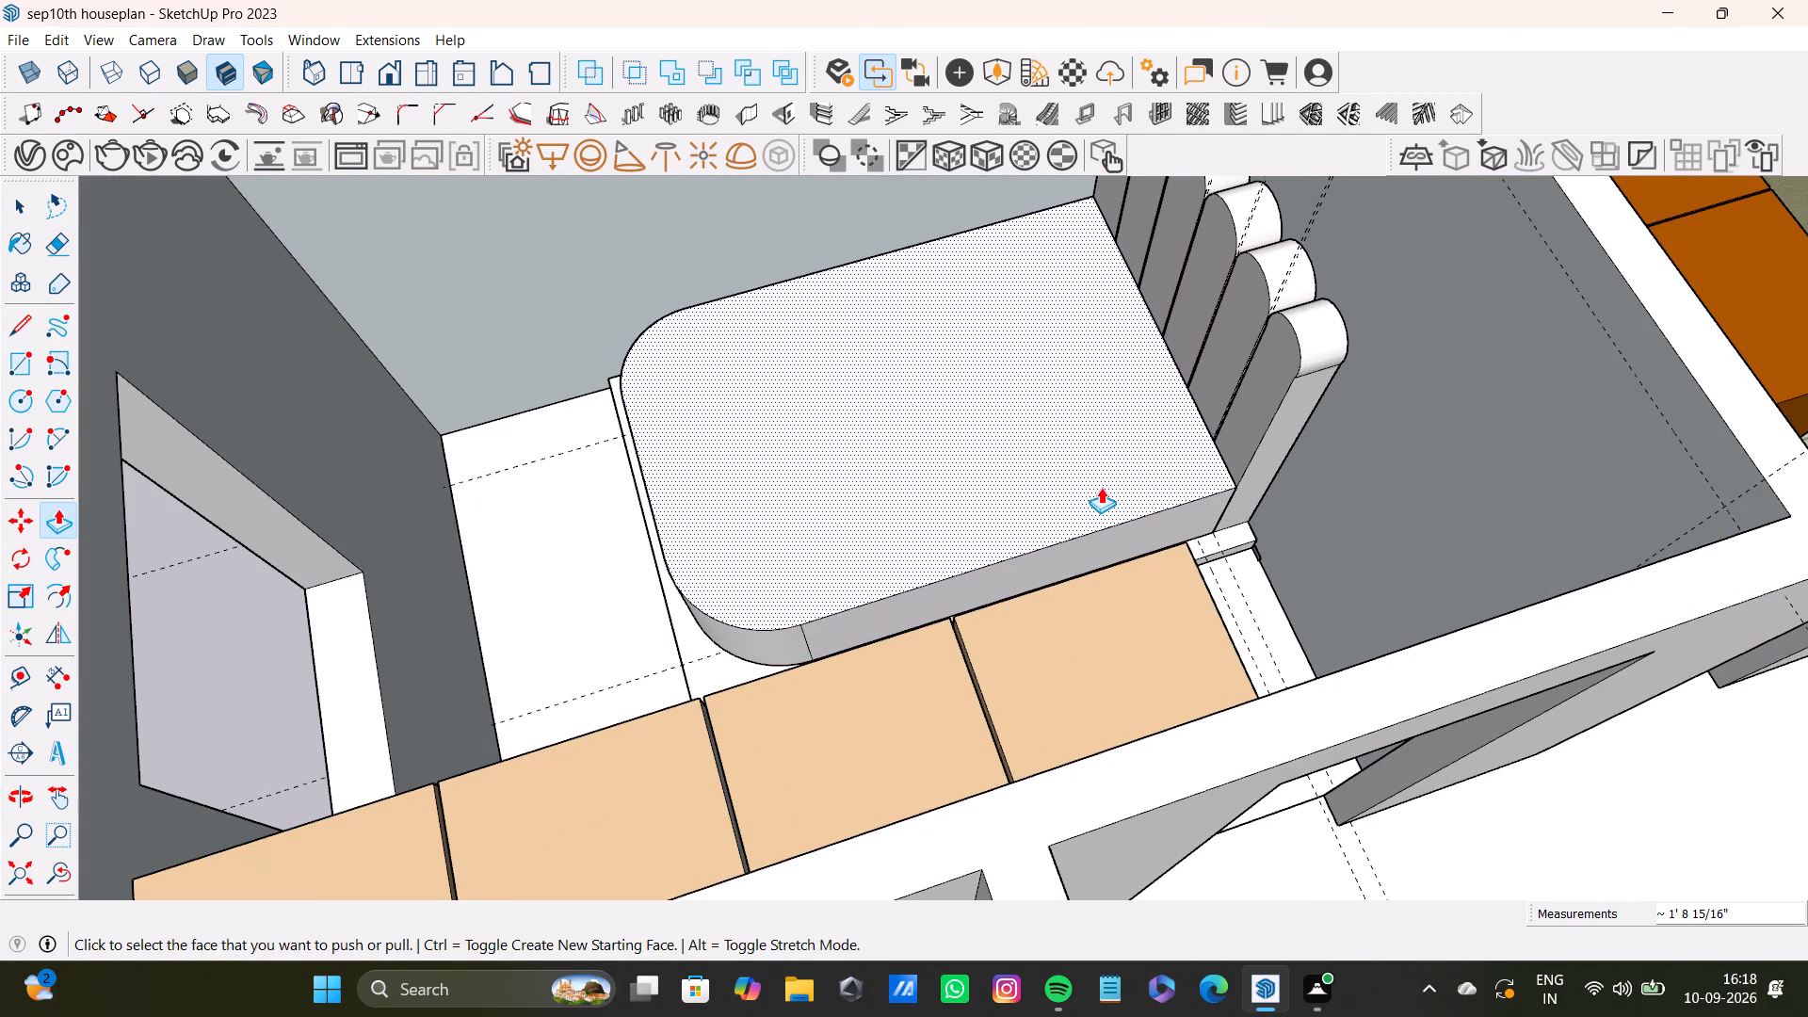
pyautogui.press('p')
pyautogui.click(1127, 499)
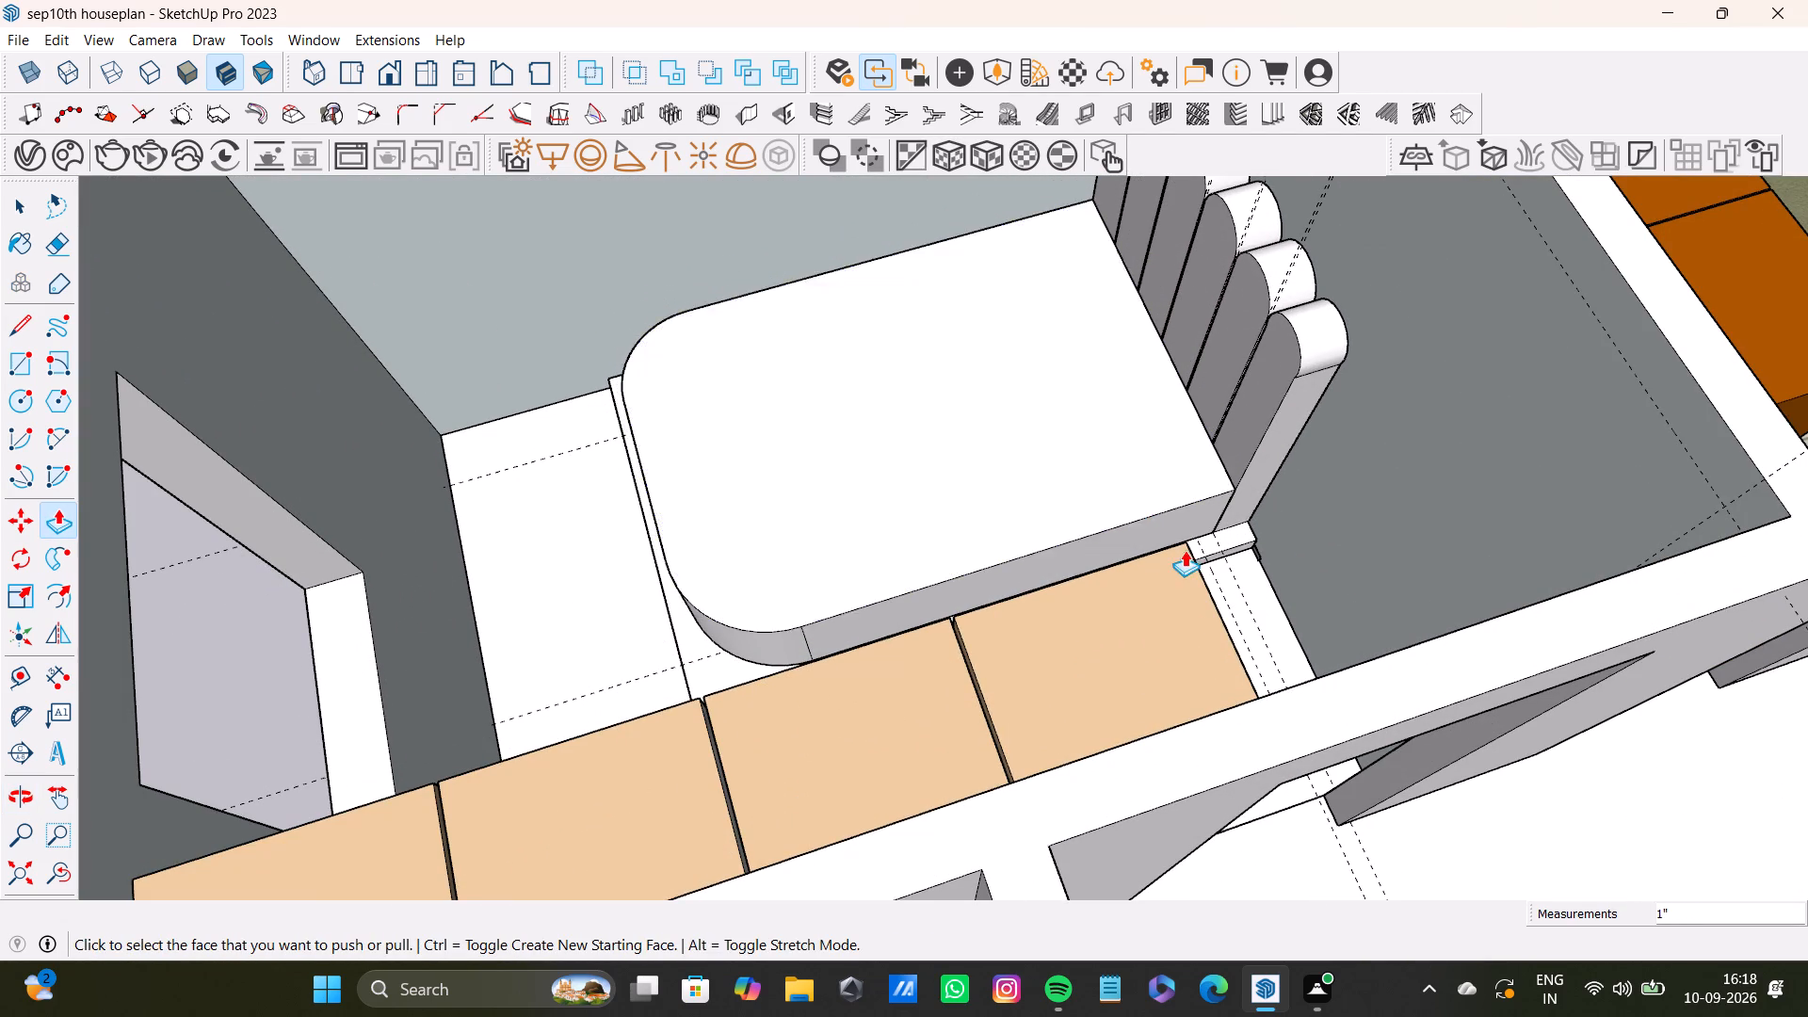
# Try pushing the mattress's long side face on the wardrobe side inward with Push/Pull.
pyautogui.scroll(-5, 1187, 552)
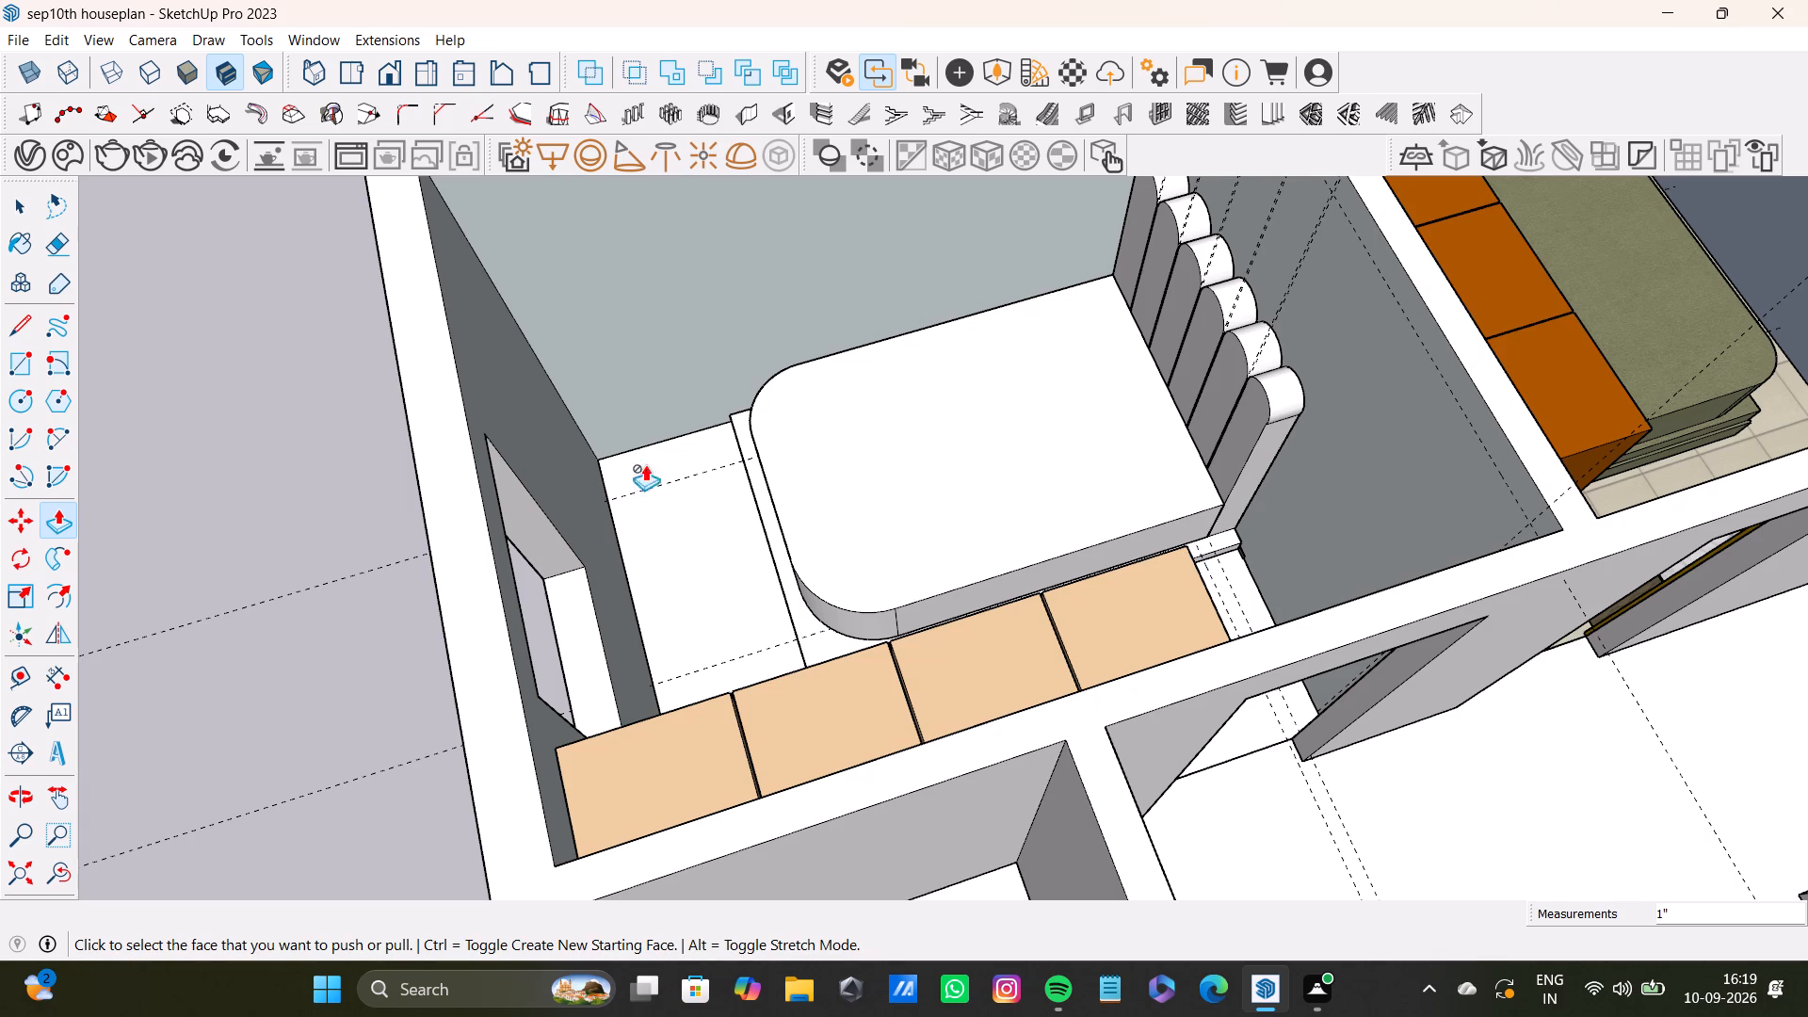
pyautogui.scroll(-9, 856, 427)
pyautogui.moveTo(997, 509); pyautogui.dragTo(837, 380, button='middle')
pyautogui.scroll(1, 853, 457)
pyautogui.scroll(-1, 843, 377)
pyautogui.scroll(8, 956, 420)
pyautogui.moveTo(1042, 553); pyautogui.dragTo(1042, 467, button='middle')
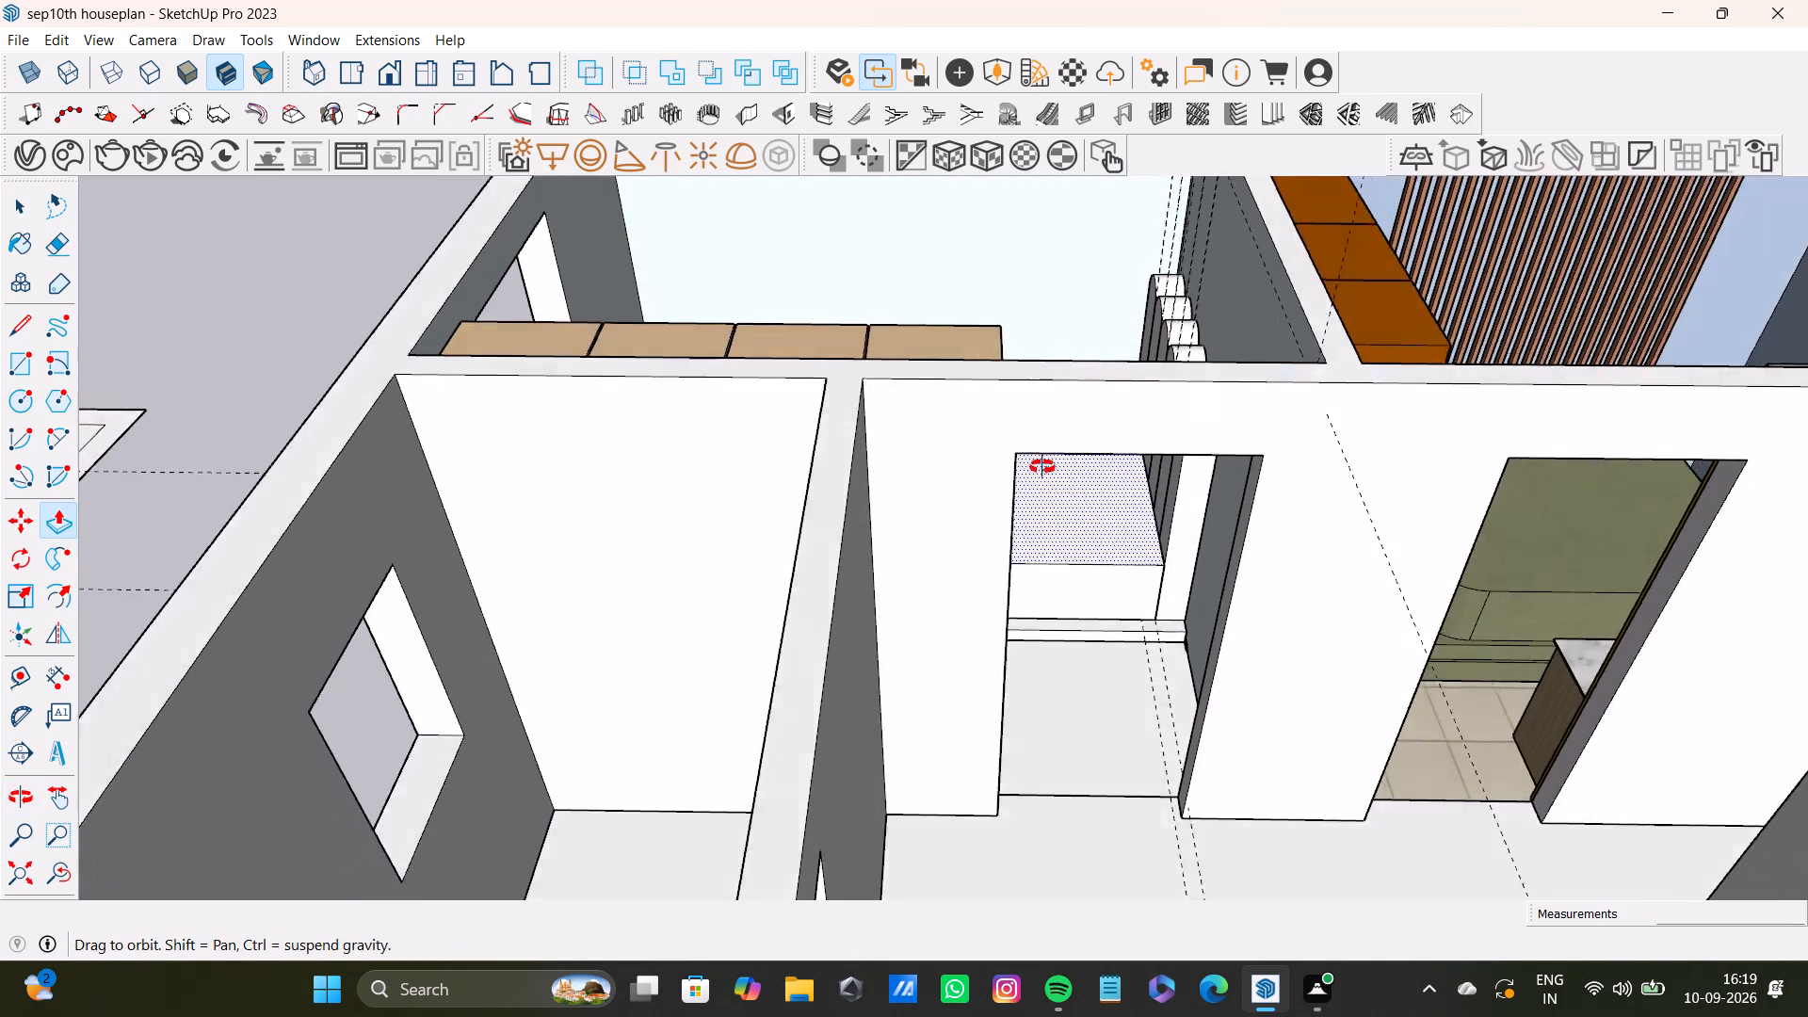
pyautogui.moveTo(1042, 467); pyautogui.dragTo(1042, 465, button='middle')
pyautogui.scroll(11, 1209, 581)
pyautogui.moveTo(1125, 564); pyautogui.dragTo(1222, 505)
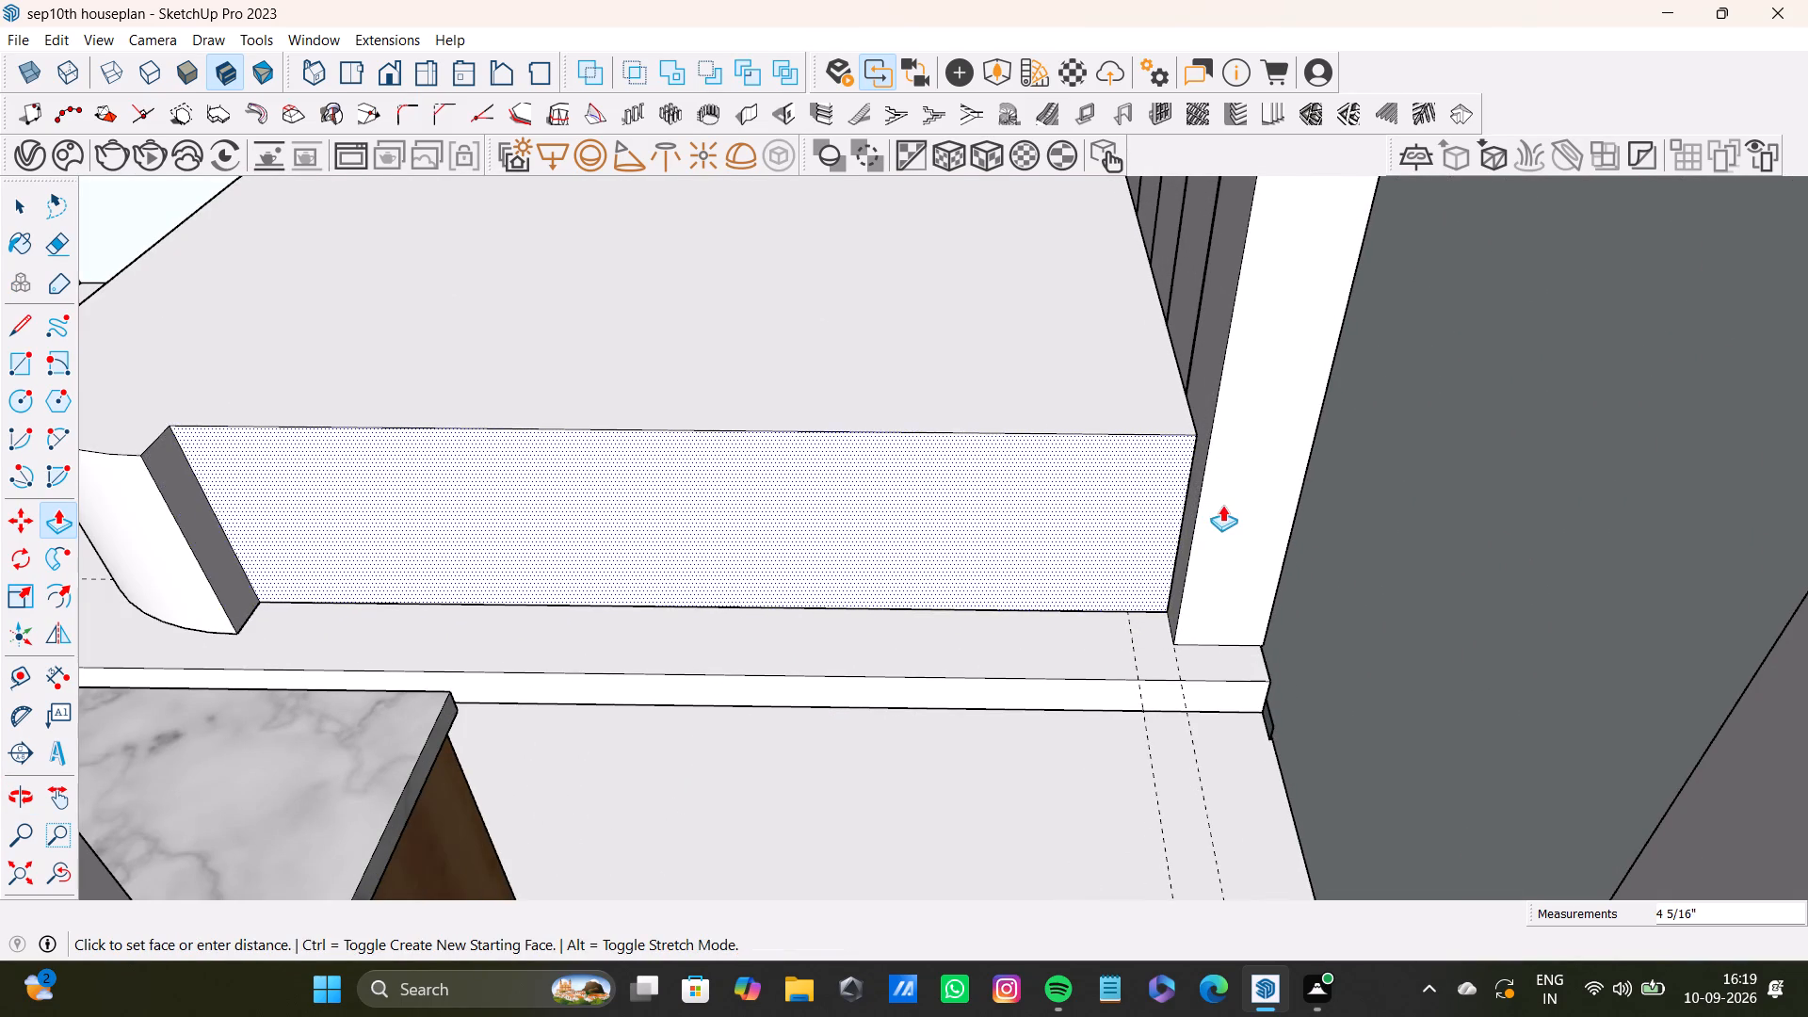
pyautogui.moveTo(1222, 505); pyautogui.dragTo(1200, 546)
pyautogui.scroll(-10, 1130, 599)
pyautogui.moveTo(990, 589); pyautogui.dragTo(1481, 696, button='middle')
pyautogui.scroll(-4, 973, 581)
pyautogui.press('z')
# Scale the six arched headboard panels down in height along the blue axis, working inside their group.
pyautogui.moveTo(946, 561); pyautogui.dragTo(931, 668, button='middle')
pyautogui.scroll(7, 982, 525)
pyautogui.scroll(-6, 893, 335)
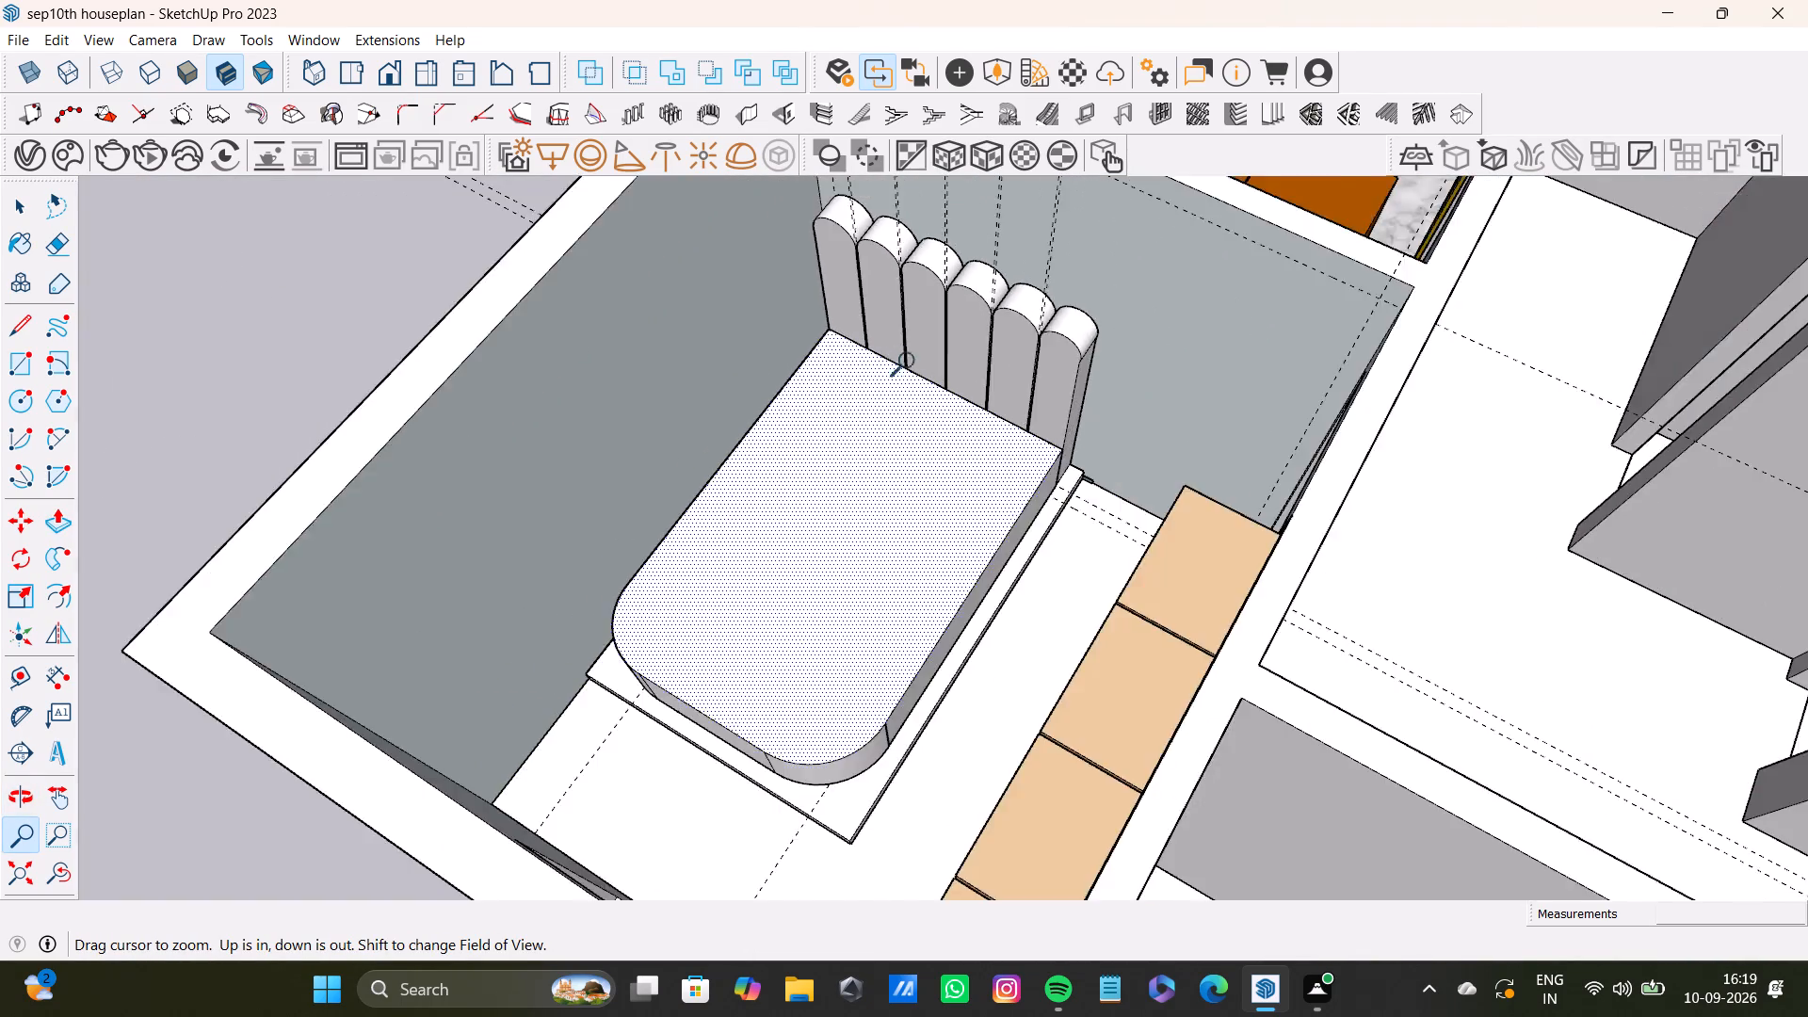
pyautogui.scroll(-2, 912, 362)
pyautogui.keyDown('shift'); pyautogui.moveTo(926, 426); pyautogui.dragTo(907, 566, button='middle'); pyautogui.keyUp('shift')
pyautogui.press('space')
pyautogui.click(442, 394)
pyautogui.scroll(4, 922, 578)
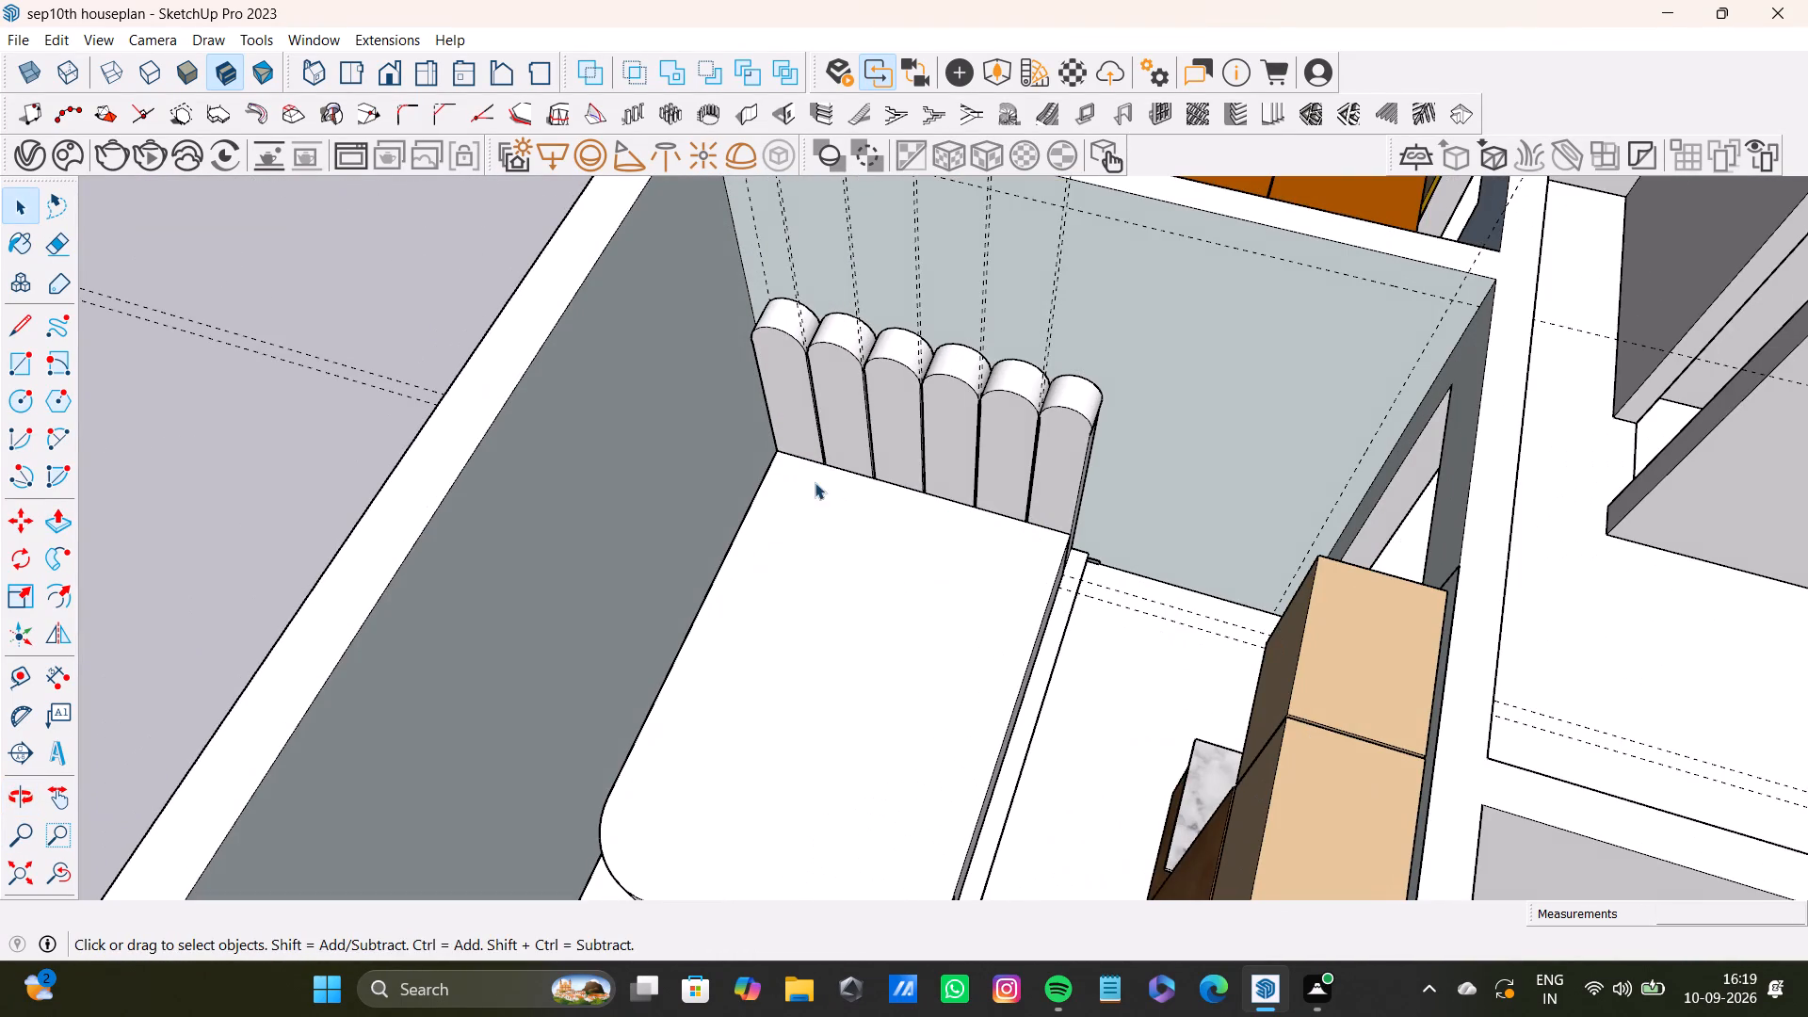
pyautogui.moveTo(836, 481); pyautogui.dragTo(814, 584, button='middle')
pyautogui.keyDown('shift'); pyautogui.doubleClick(760, 434); pyautogui.keyUp('shift')
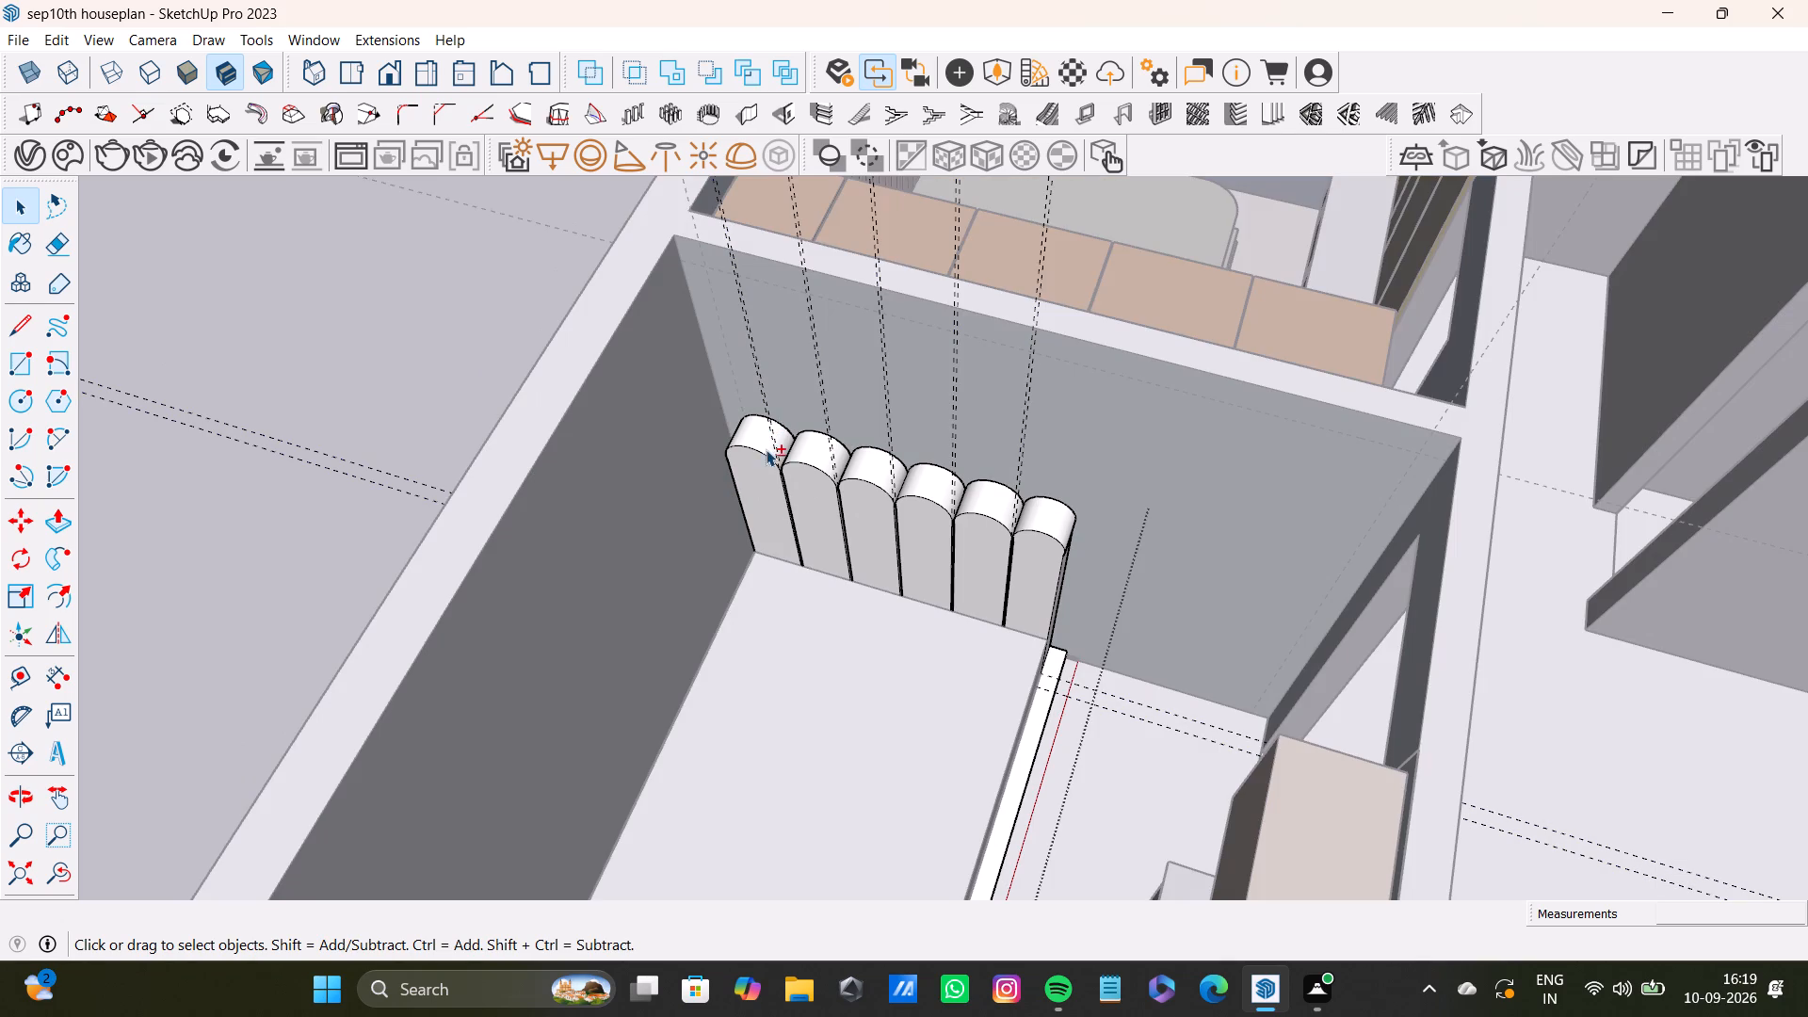
pyautogui.keyDown('shift'); pyautogui.doubleClick(767, 452); pyautogui.keyUp('shift')
pyautogui.keyDown('shift'); pyautogui.doubleClick(809, 458); pyautogui.keyUp('shift')
pyautogui.keyDown('shift'); pyautogui.doubleClick(811, 495); pyautogui.keyUp('shift')
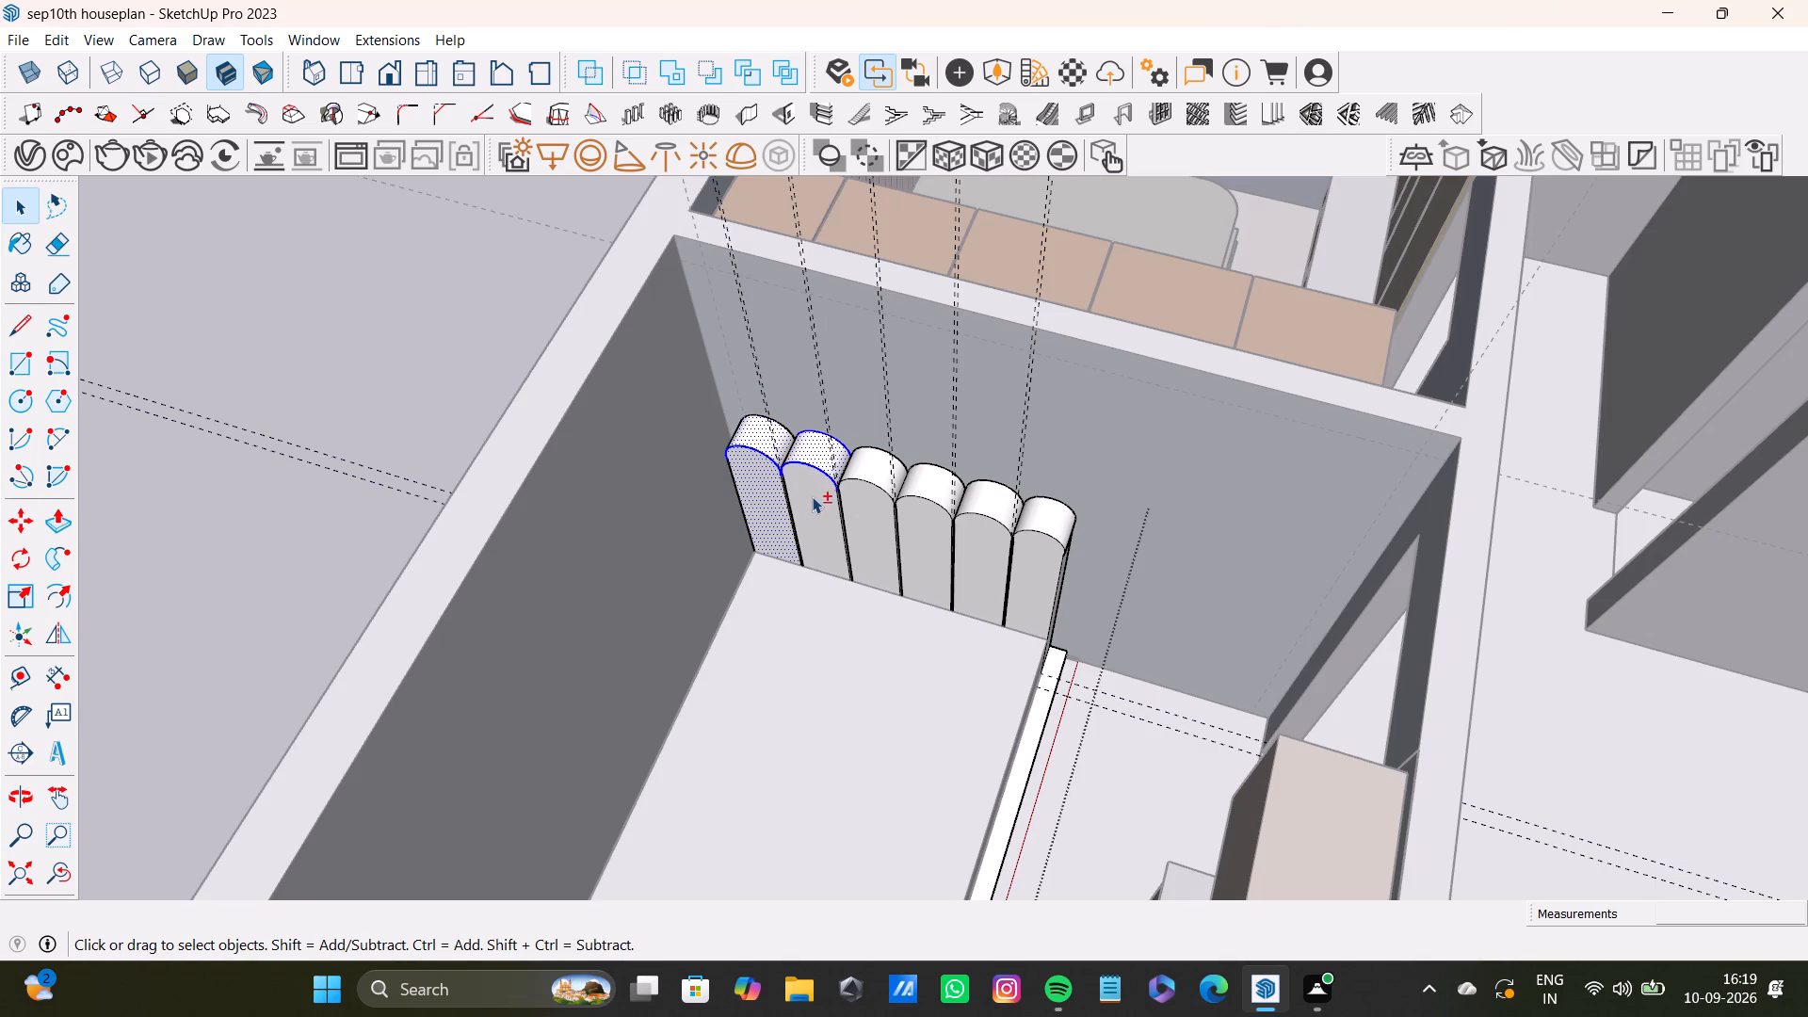
pyautogui.keyDown('shift'); pyautogui.doubleClick(873, 475); pyautogui.keyUp('shift')
pyautogui.keyDown('shift'); pyautogui.doubleClick(875, 508); pyautogui.keyUp('shift')
pyautogui.keyDown('shift'); pyautogui.doubleClick(800, 493); pyautogui.keyUp('shift')
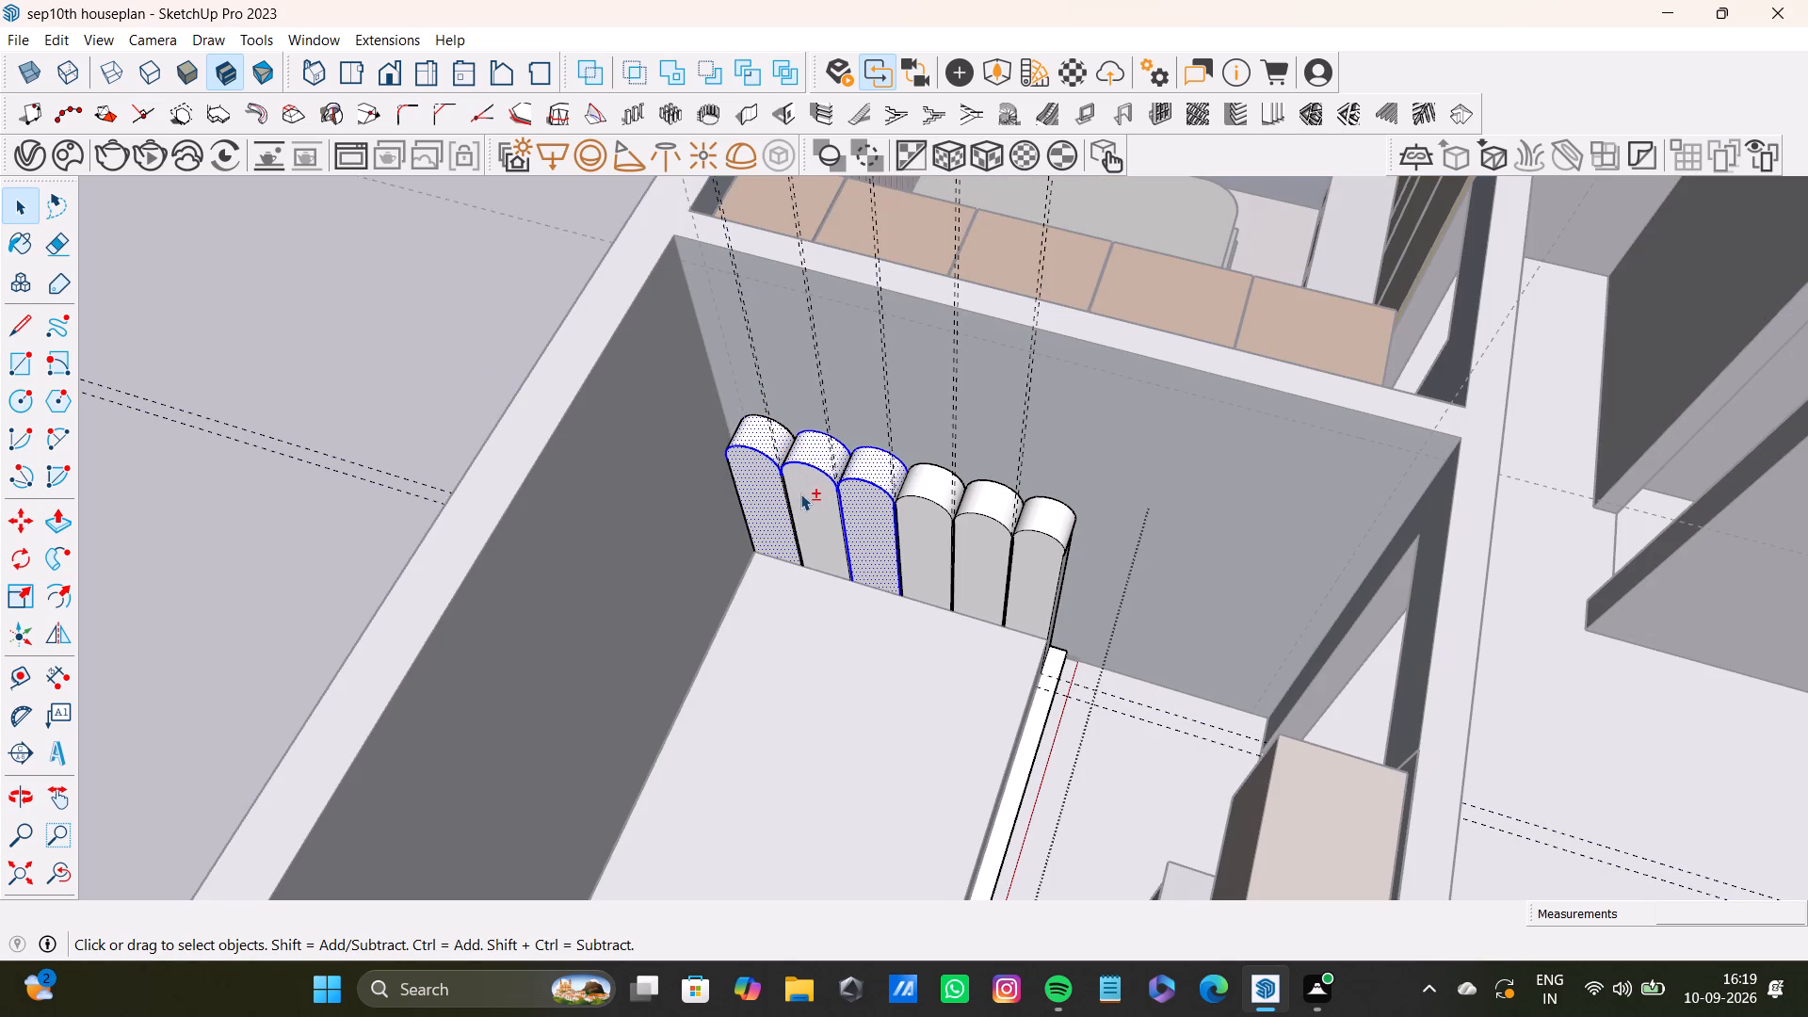
pyautogui.keyDown('shift'); pyautogui.doubleClick(938, 480); pyautogui.keyUp('shift')
pyautogui.keyDown('shift'); pyautogui.doubleClick(925, 516); pyautogui.keyUp('shift')
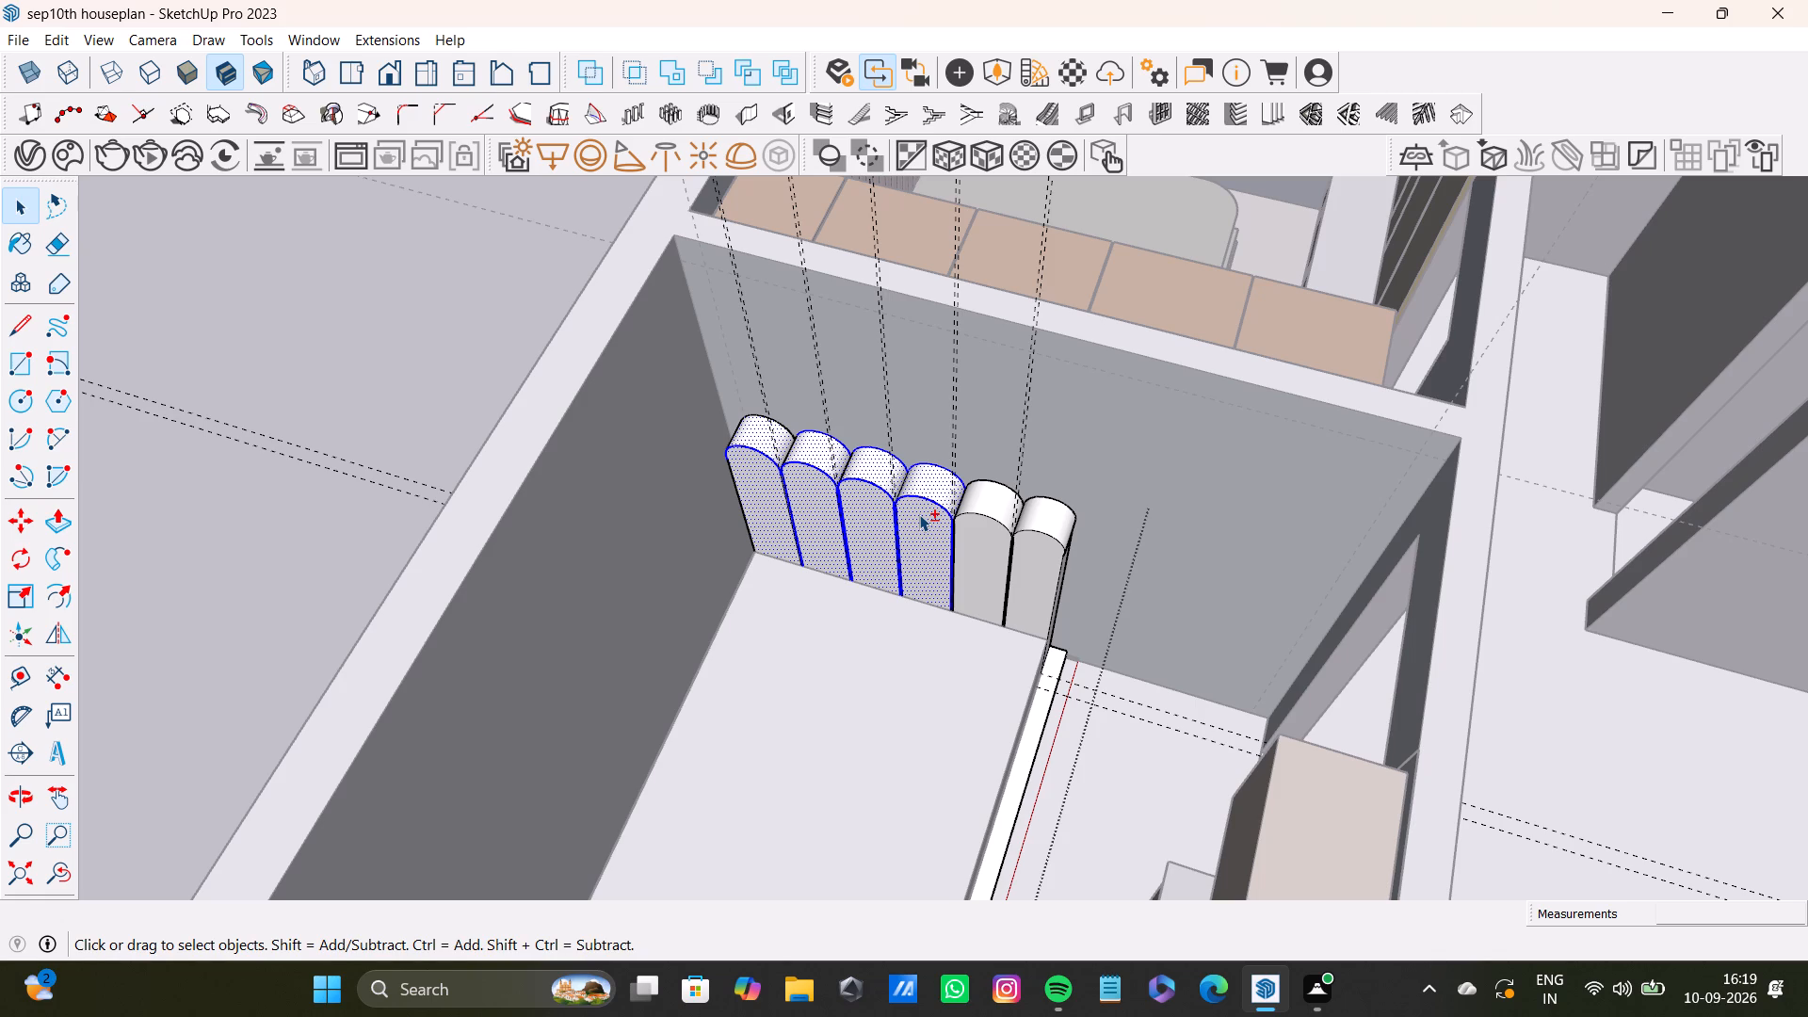
pyautogui.keyDown('shift'); pyautogui.click(984, 499); pyautogui.keyUp('shift')
pyautogui.keyDown('shift'); pyautogui.click(979, 529); pyautogui.keyUp('shift')
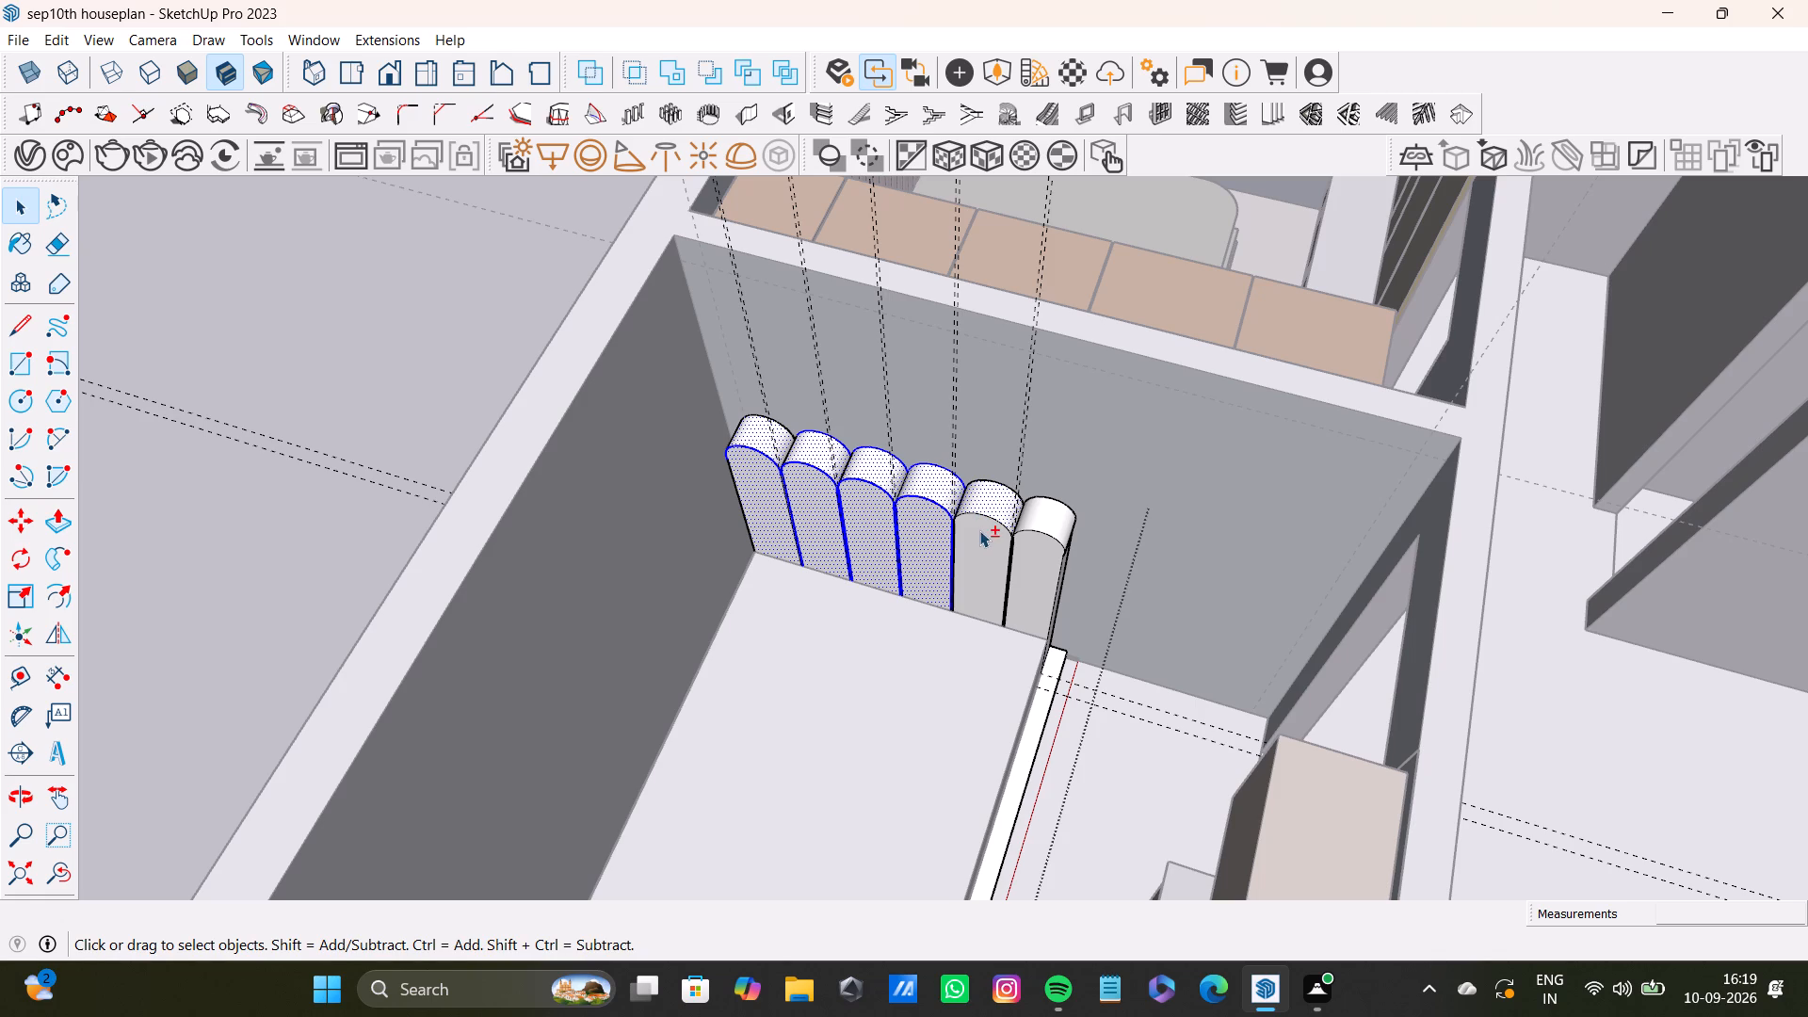
pyautogui.keyDown('shift'); pyautogui.click(979, 533); pyautogui.keyUp('shift')
pyautogui.keyDown('shift'); pyautogui.doubleClick(1047, 522); pyautogui.keyUp('shift')
pyautogui.keyDown('shift'); pyautogui.doubleClick(1050, 552); pyautogui.keyUp('shift')
pyautogui.keyDown('shift'); pyautogui.doubleClick(993, 556); pyautogui.keyUp('shift')
pyautogui.keyDown('shift'); pyautogui.doubleClick(1040, 528); pyautogui.keyUp('shift')
pyautogui.moveTo(1128, 585); pyautogui.dragTo(928, 565, button='middle')
pyautogui.scroll(3, 925, 556)
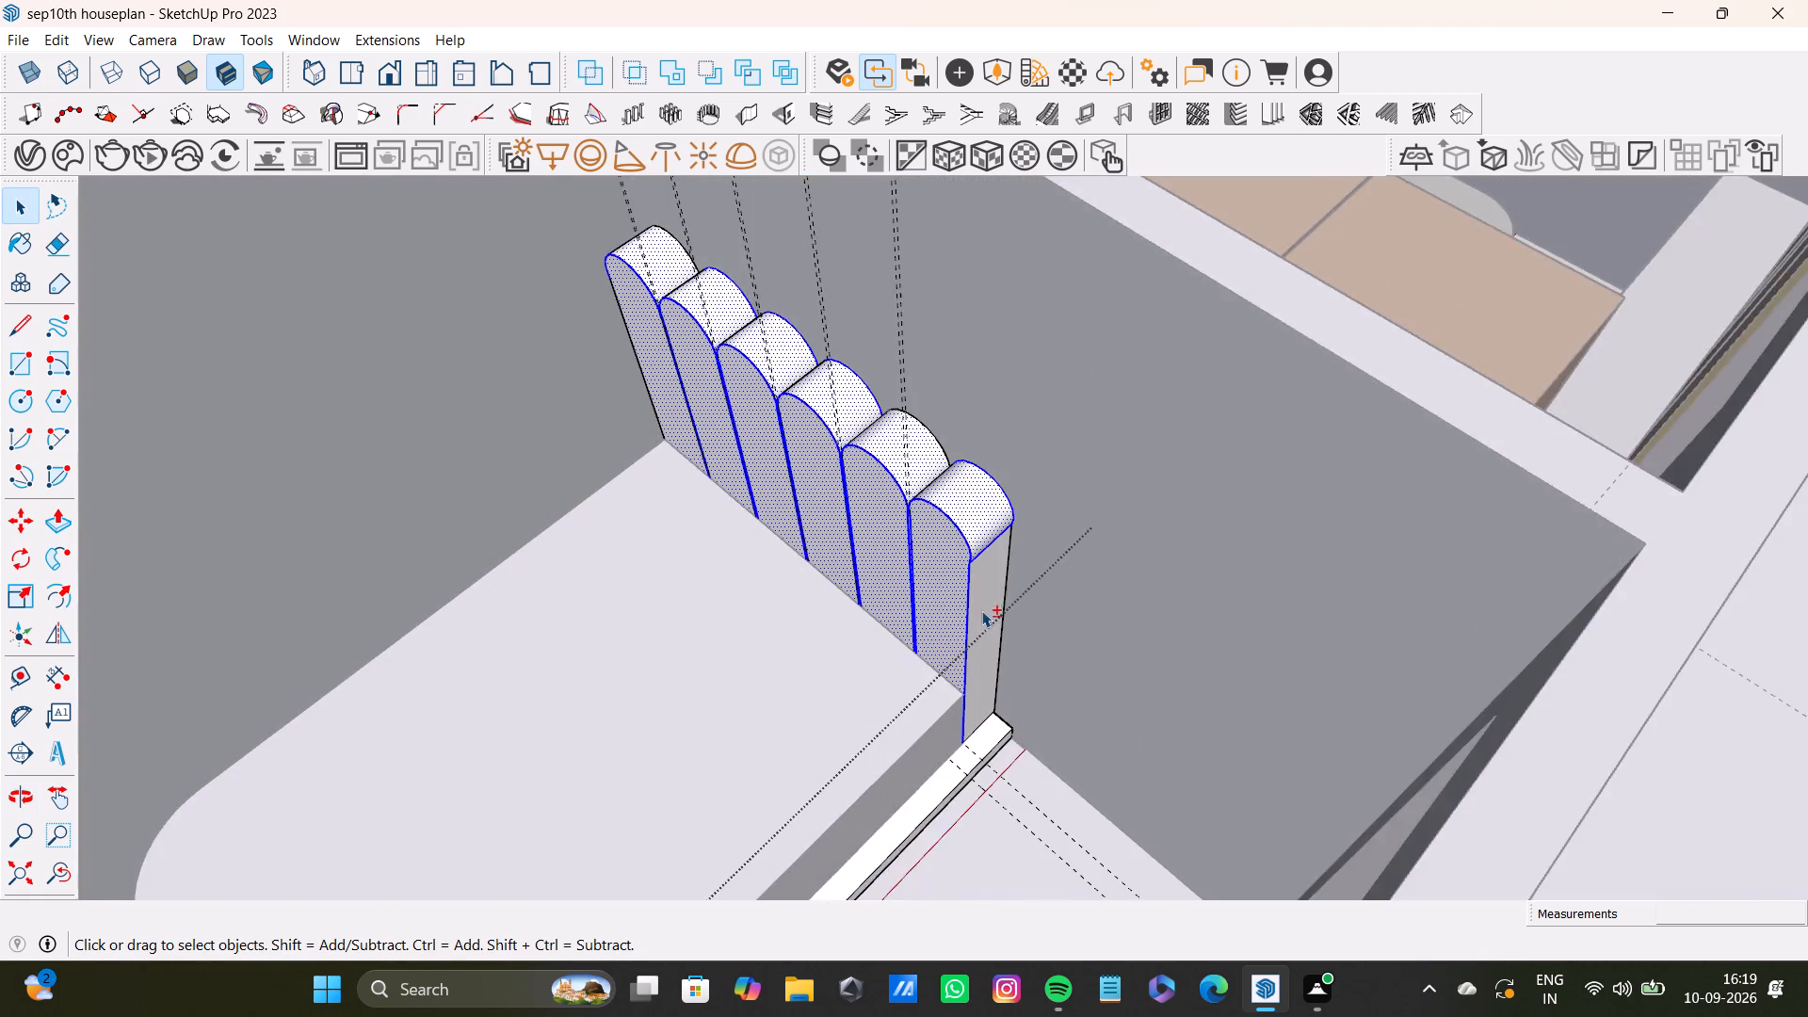
pyautogui.scroll(4, 981, 610)
pyautogui.keyDown('shift'); pyautogui.doubleClick(988, 566); pyautogui.keyUp('shift')
pyautogui.keyDown('shift'); pyautogui.scroll(-5, 984, 584); pyautogui.keyUp('shift')
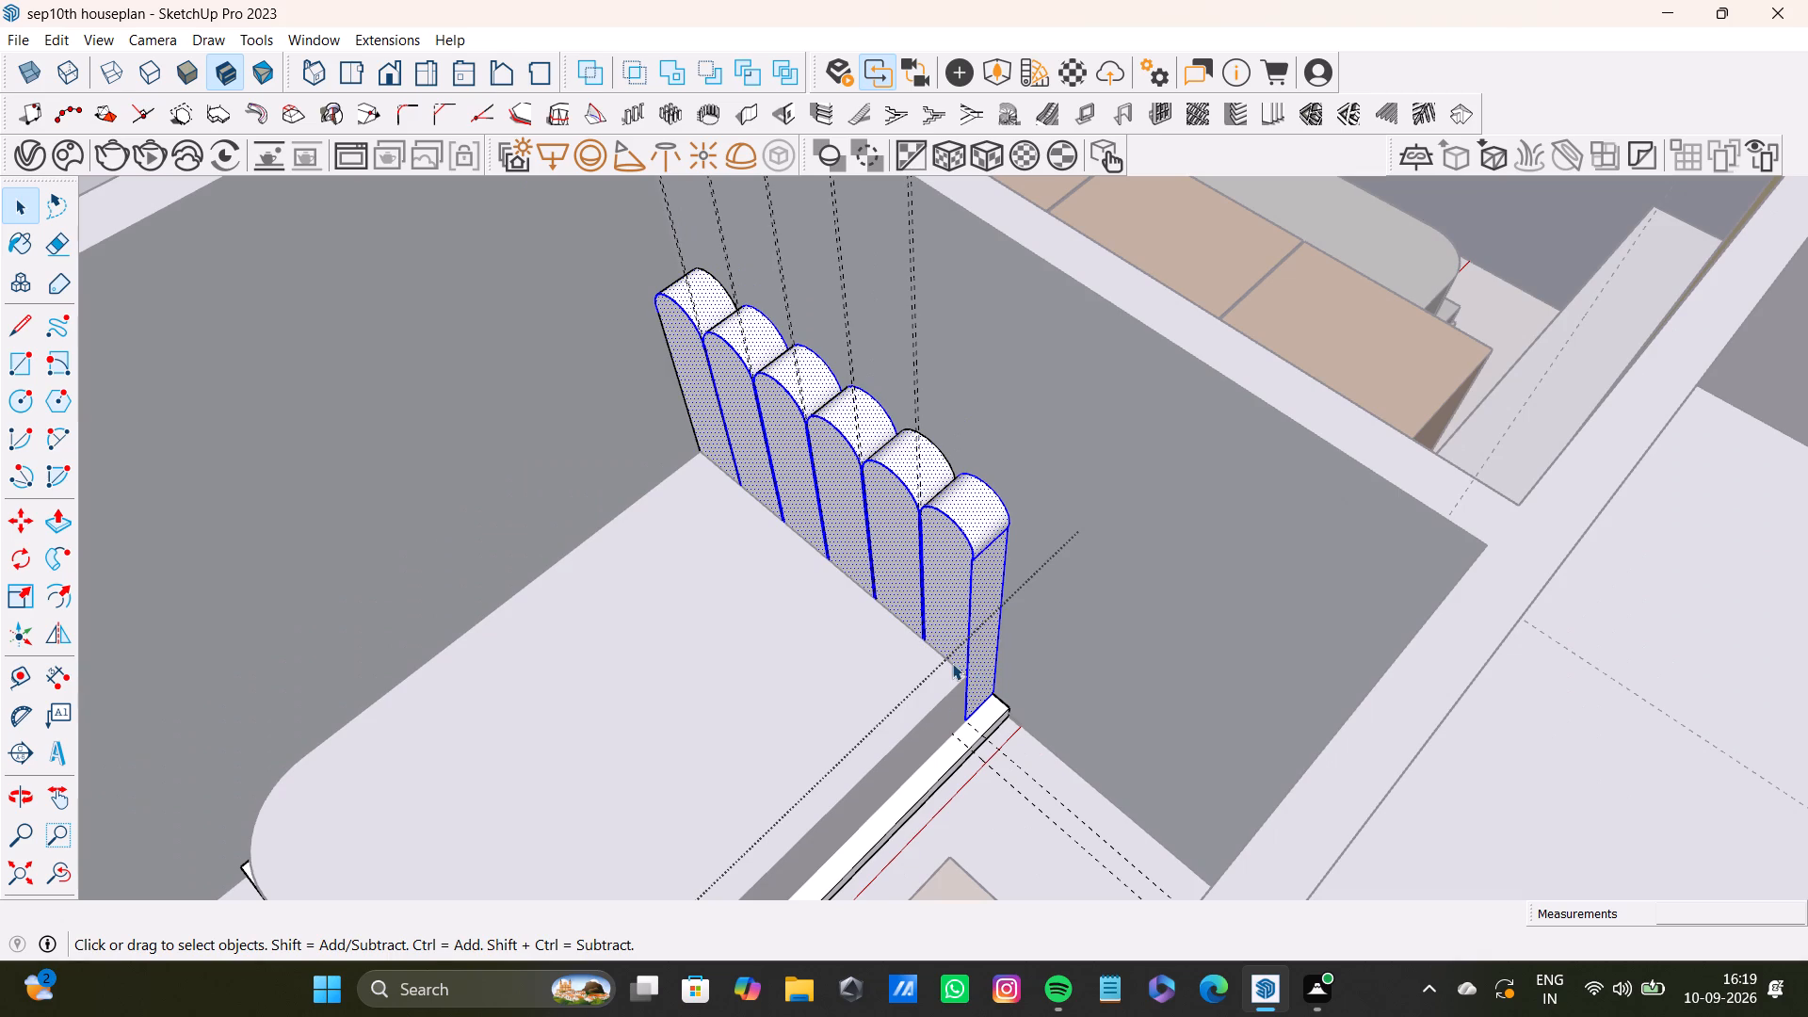
pyautogui.press('s')
pyautogui.scroll(-3, 918, 645)
pyautogui.moveTo(847, 454); pyautogui.dragTo(850, 473)
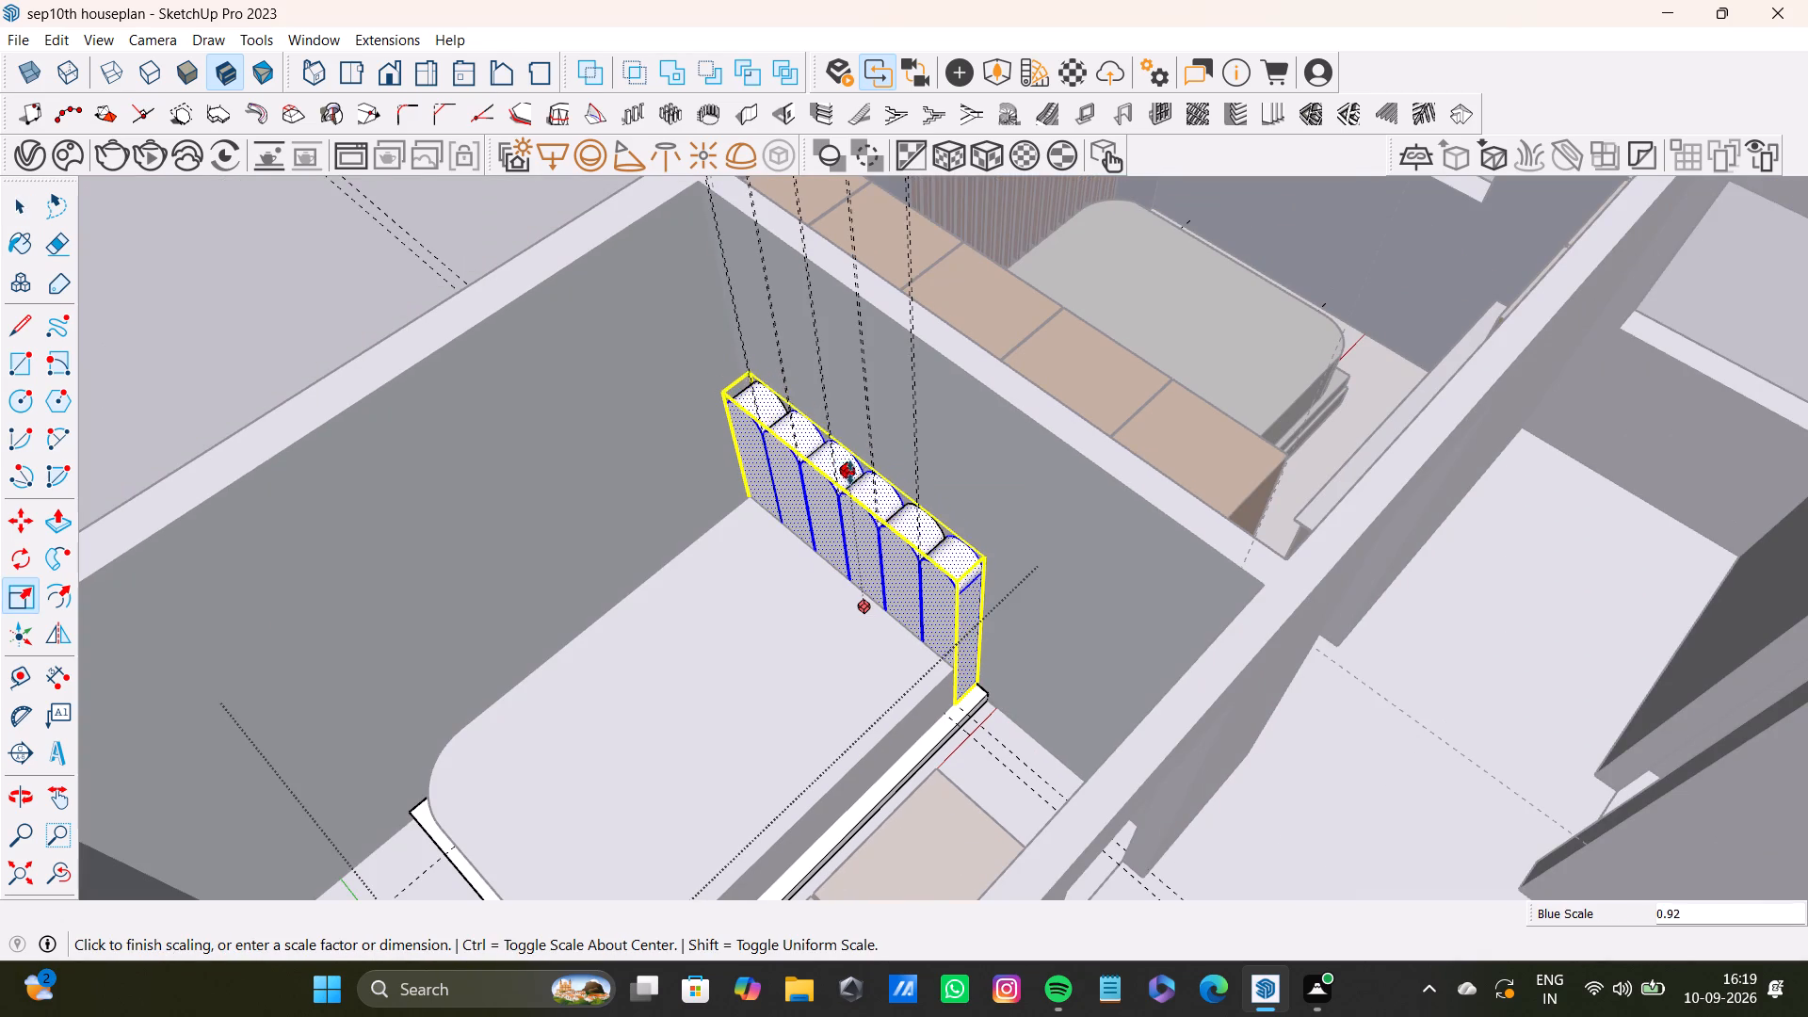
pyautogui.moveTo(850, 473); pyautogui.dragTo(850, 503)
pyautogui.scroll(-3, 860, 562)
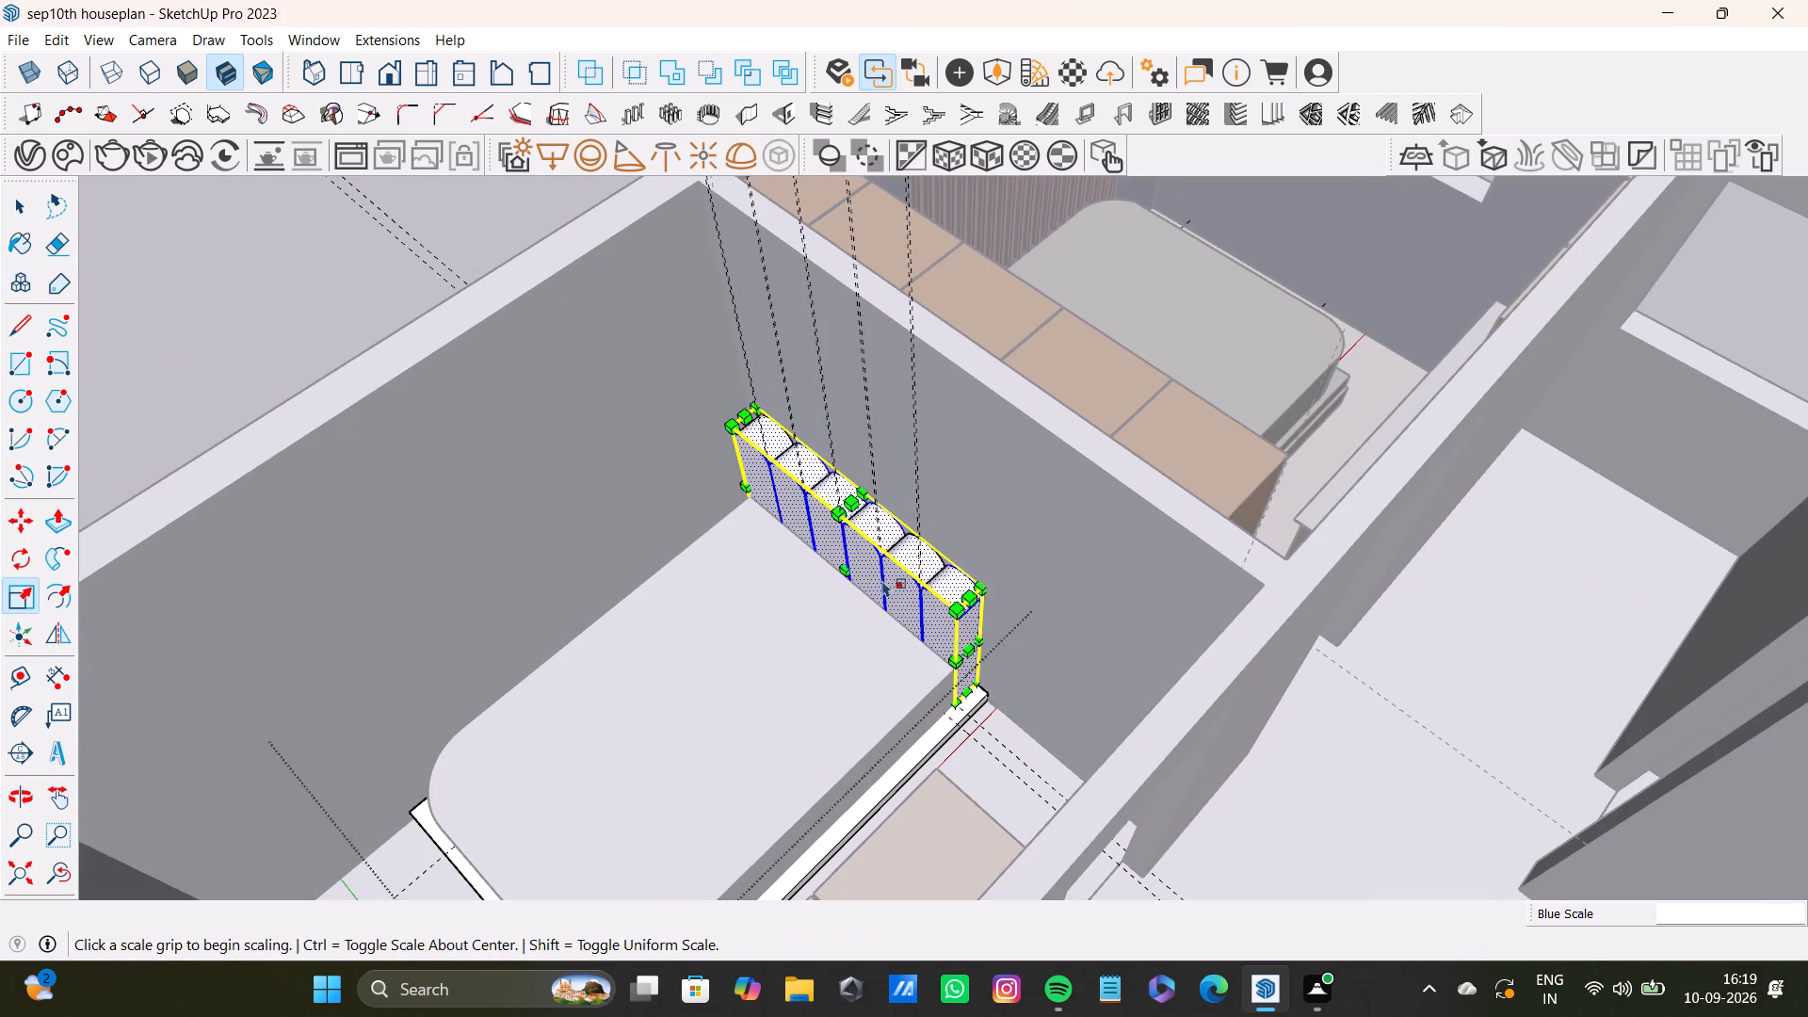
pyautogui.scroll(-5, 882, 580)
pyautogui.moveTo(825, 612); pyautogui.dragTo(956, 560, button='middle')
pyautogui.press('space')
pyautogui.click(621, 415)
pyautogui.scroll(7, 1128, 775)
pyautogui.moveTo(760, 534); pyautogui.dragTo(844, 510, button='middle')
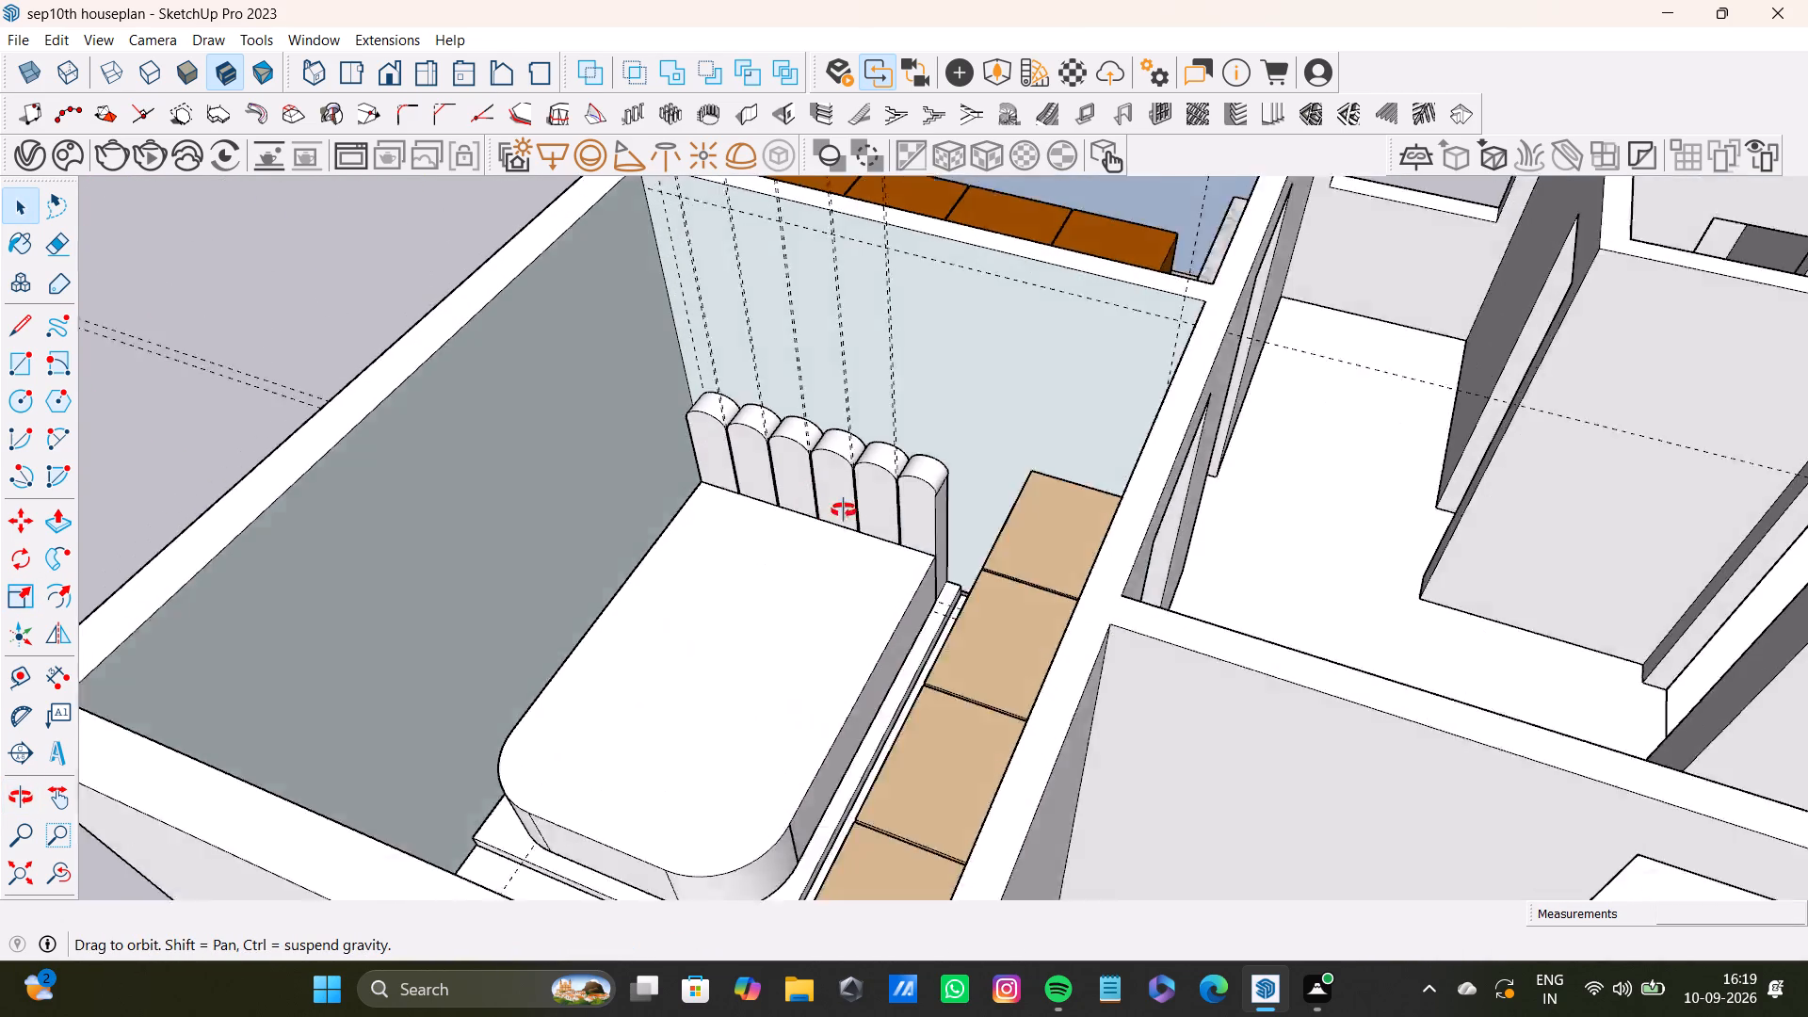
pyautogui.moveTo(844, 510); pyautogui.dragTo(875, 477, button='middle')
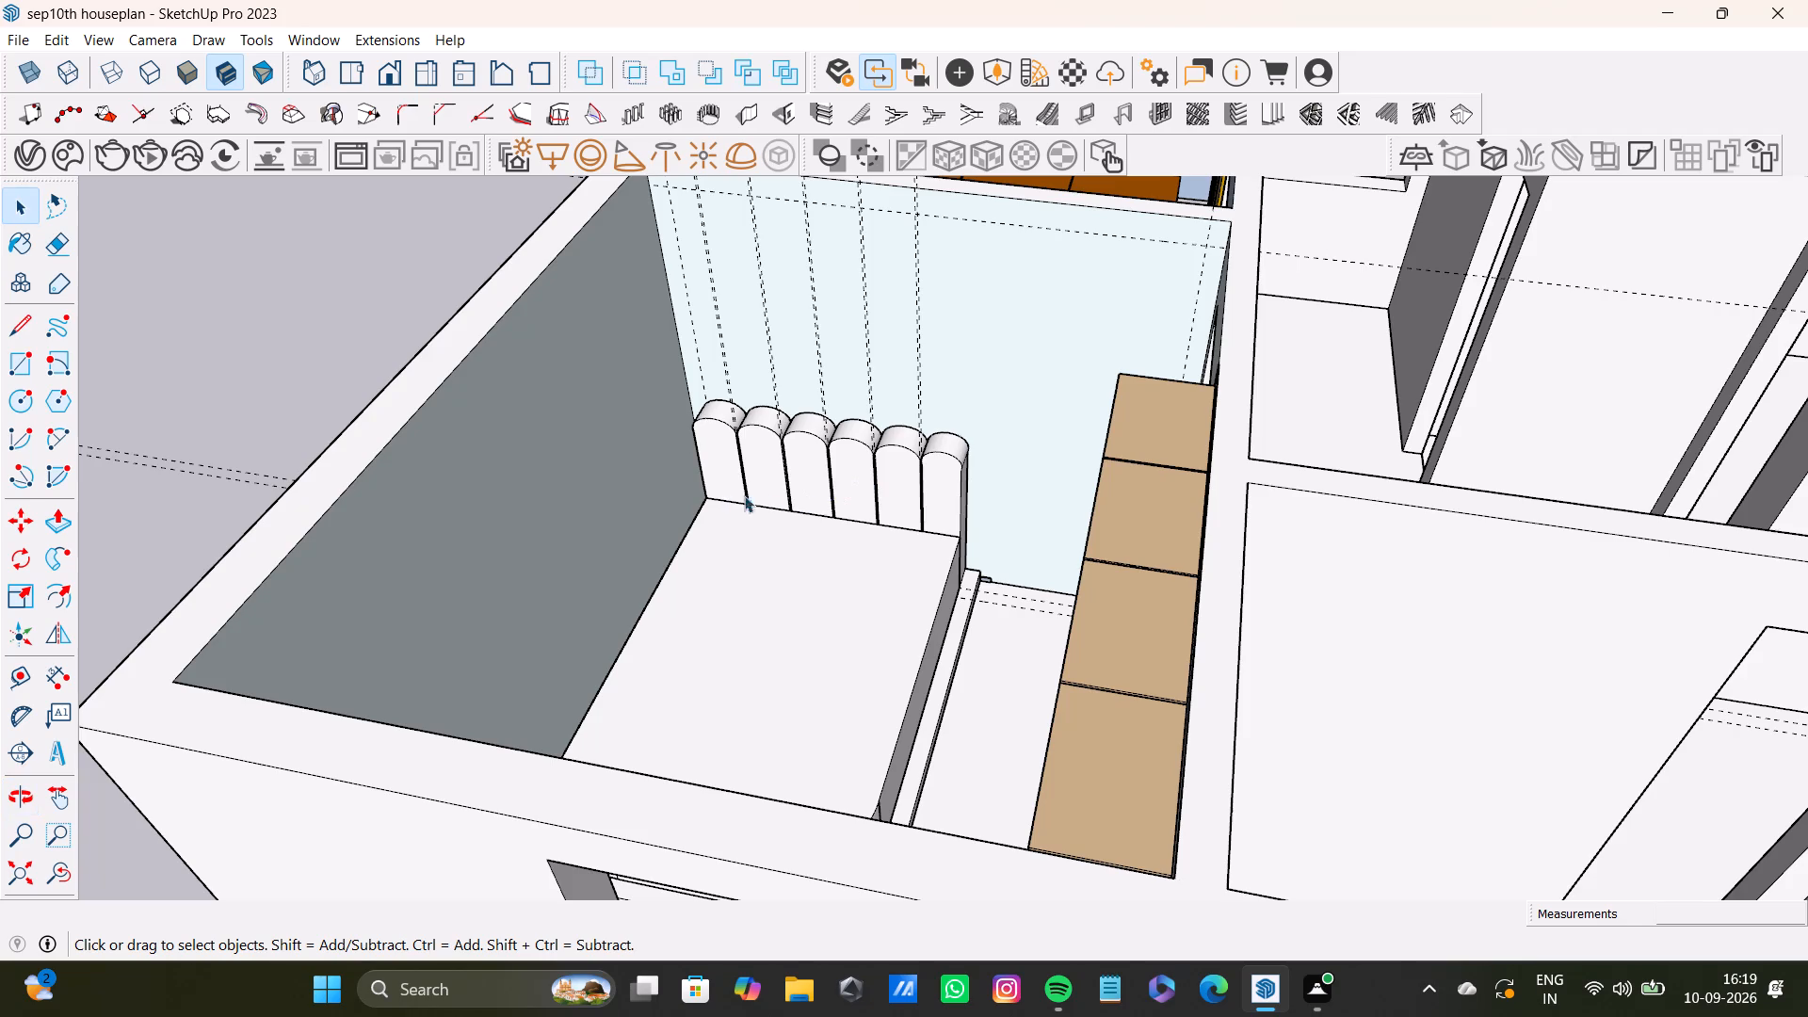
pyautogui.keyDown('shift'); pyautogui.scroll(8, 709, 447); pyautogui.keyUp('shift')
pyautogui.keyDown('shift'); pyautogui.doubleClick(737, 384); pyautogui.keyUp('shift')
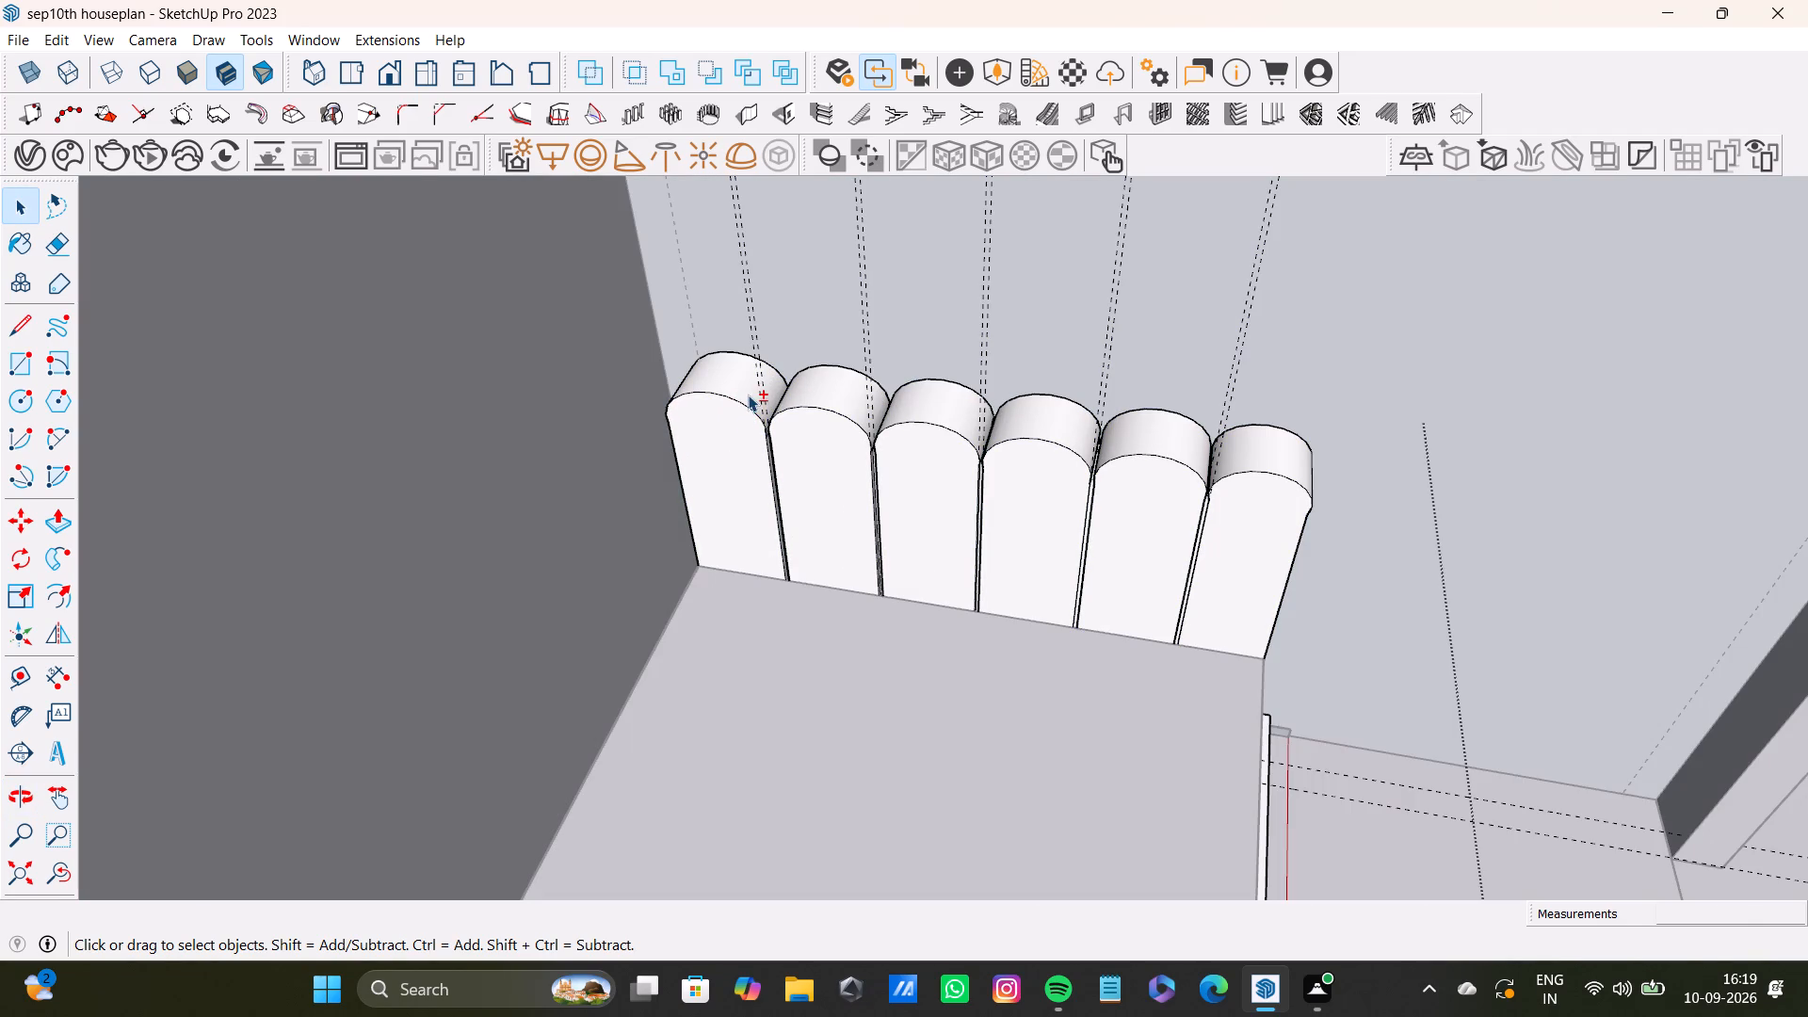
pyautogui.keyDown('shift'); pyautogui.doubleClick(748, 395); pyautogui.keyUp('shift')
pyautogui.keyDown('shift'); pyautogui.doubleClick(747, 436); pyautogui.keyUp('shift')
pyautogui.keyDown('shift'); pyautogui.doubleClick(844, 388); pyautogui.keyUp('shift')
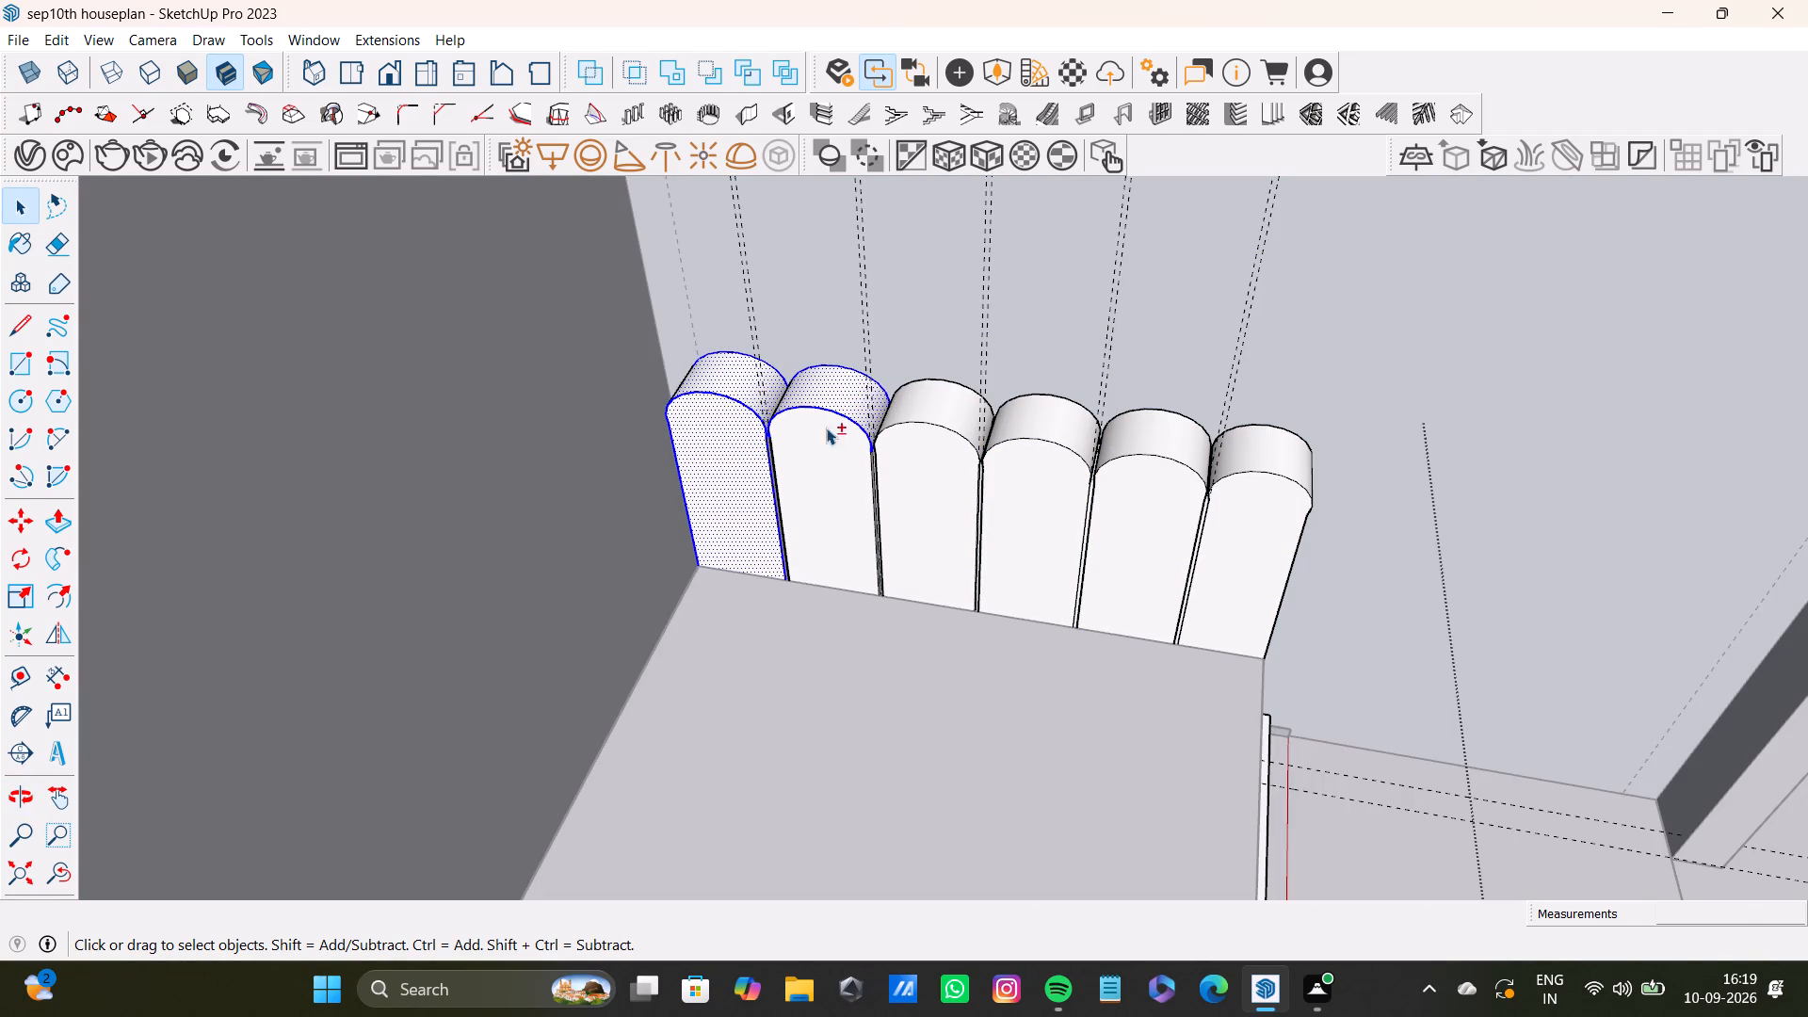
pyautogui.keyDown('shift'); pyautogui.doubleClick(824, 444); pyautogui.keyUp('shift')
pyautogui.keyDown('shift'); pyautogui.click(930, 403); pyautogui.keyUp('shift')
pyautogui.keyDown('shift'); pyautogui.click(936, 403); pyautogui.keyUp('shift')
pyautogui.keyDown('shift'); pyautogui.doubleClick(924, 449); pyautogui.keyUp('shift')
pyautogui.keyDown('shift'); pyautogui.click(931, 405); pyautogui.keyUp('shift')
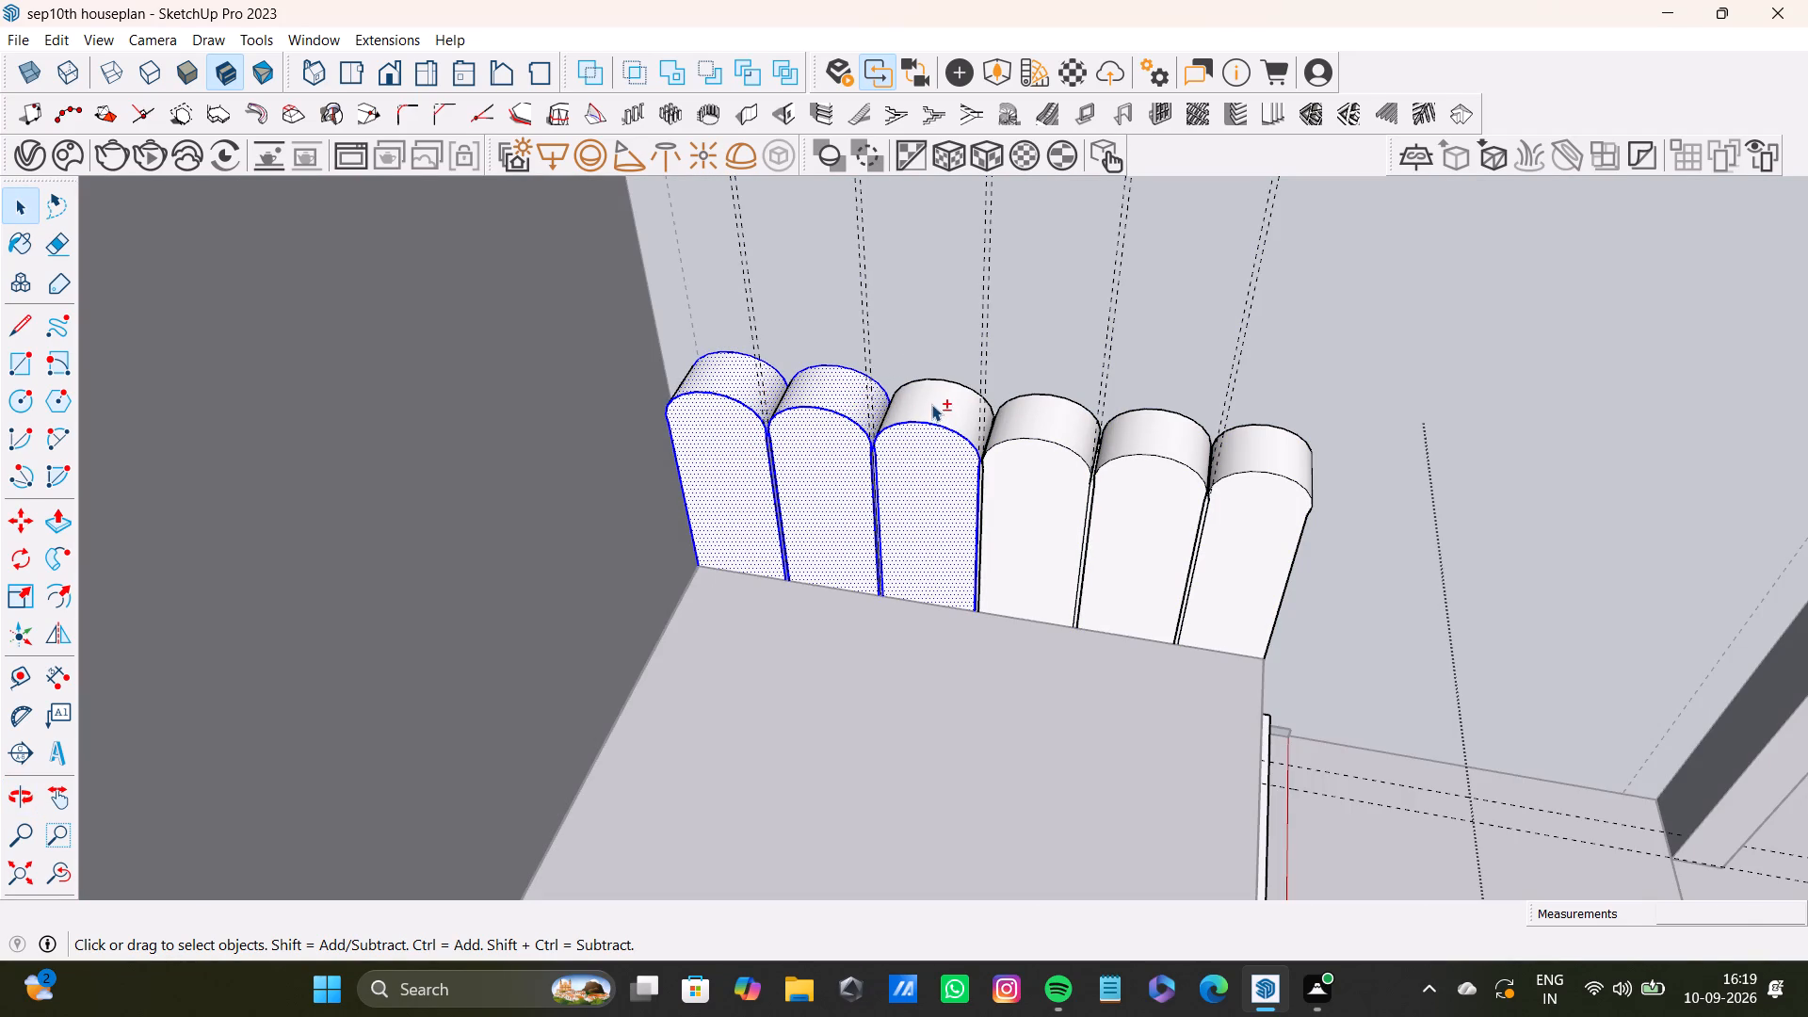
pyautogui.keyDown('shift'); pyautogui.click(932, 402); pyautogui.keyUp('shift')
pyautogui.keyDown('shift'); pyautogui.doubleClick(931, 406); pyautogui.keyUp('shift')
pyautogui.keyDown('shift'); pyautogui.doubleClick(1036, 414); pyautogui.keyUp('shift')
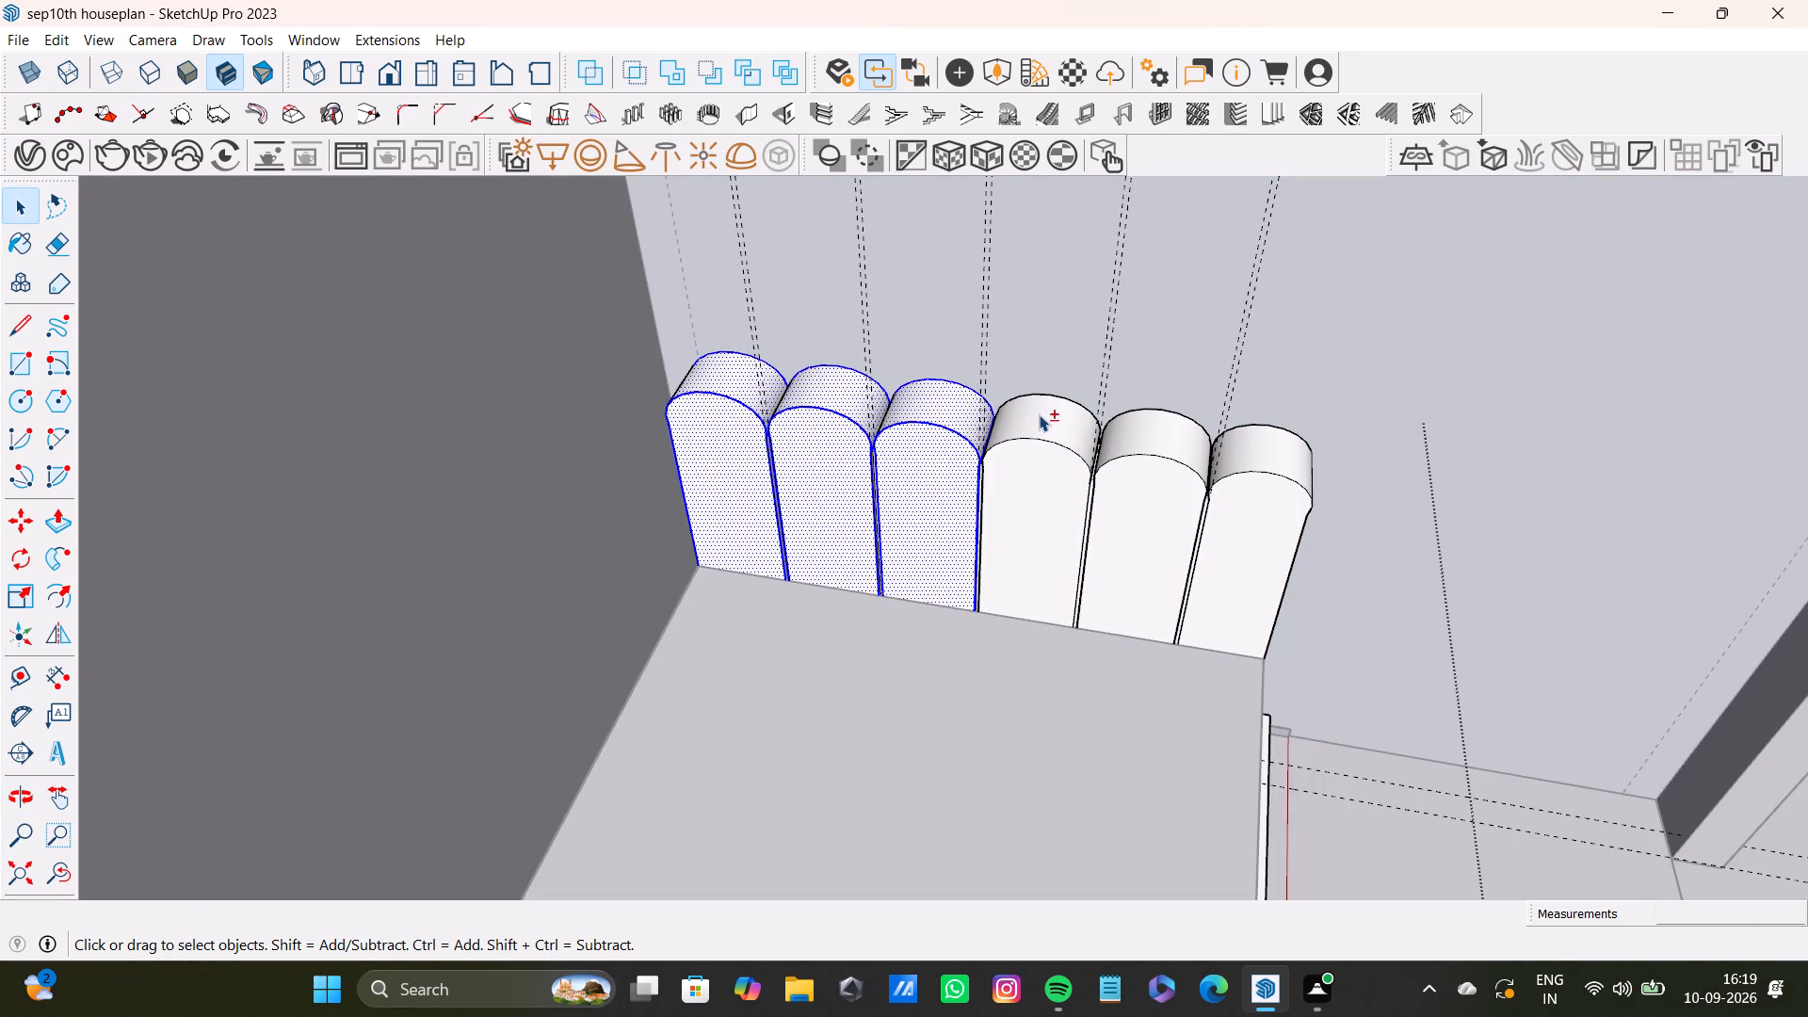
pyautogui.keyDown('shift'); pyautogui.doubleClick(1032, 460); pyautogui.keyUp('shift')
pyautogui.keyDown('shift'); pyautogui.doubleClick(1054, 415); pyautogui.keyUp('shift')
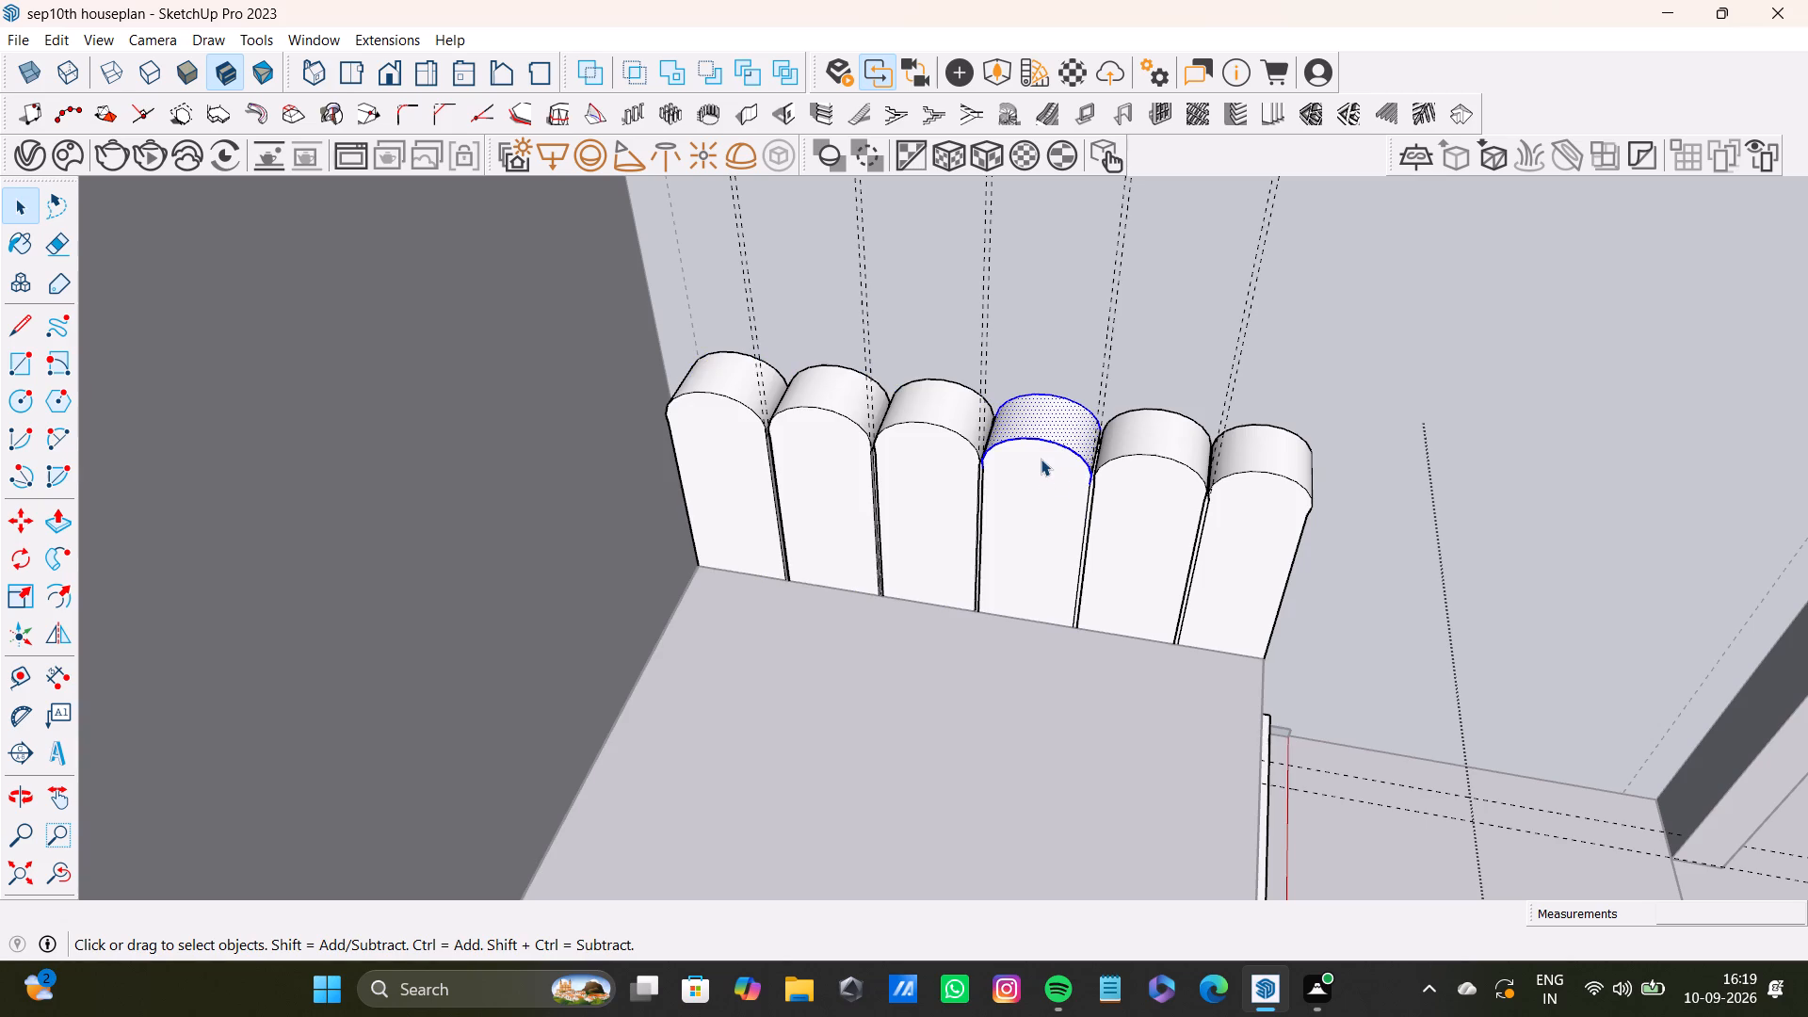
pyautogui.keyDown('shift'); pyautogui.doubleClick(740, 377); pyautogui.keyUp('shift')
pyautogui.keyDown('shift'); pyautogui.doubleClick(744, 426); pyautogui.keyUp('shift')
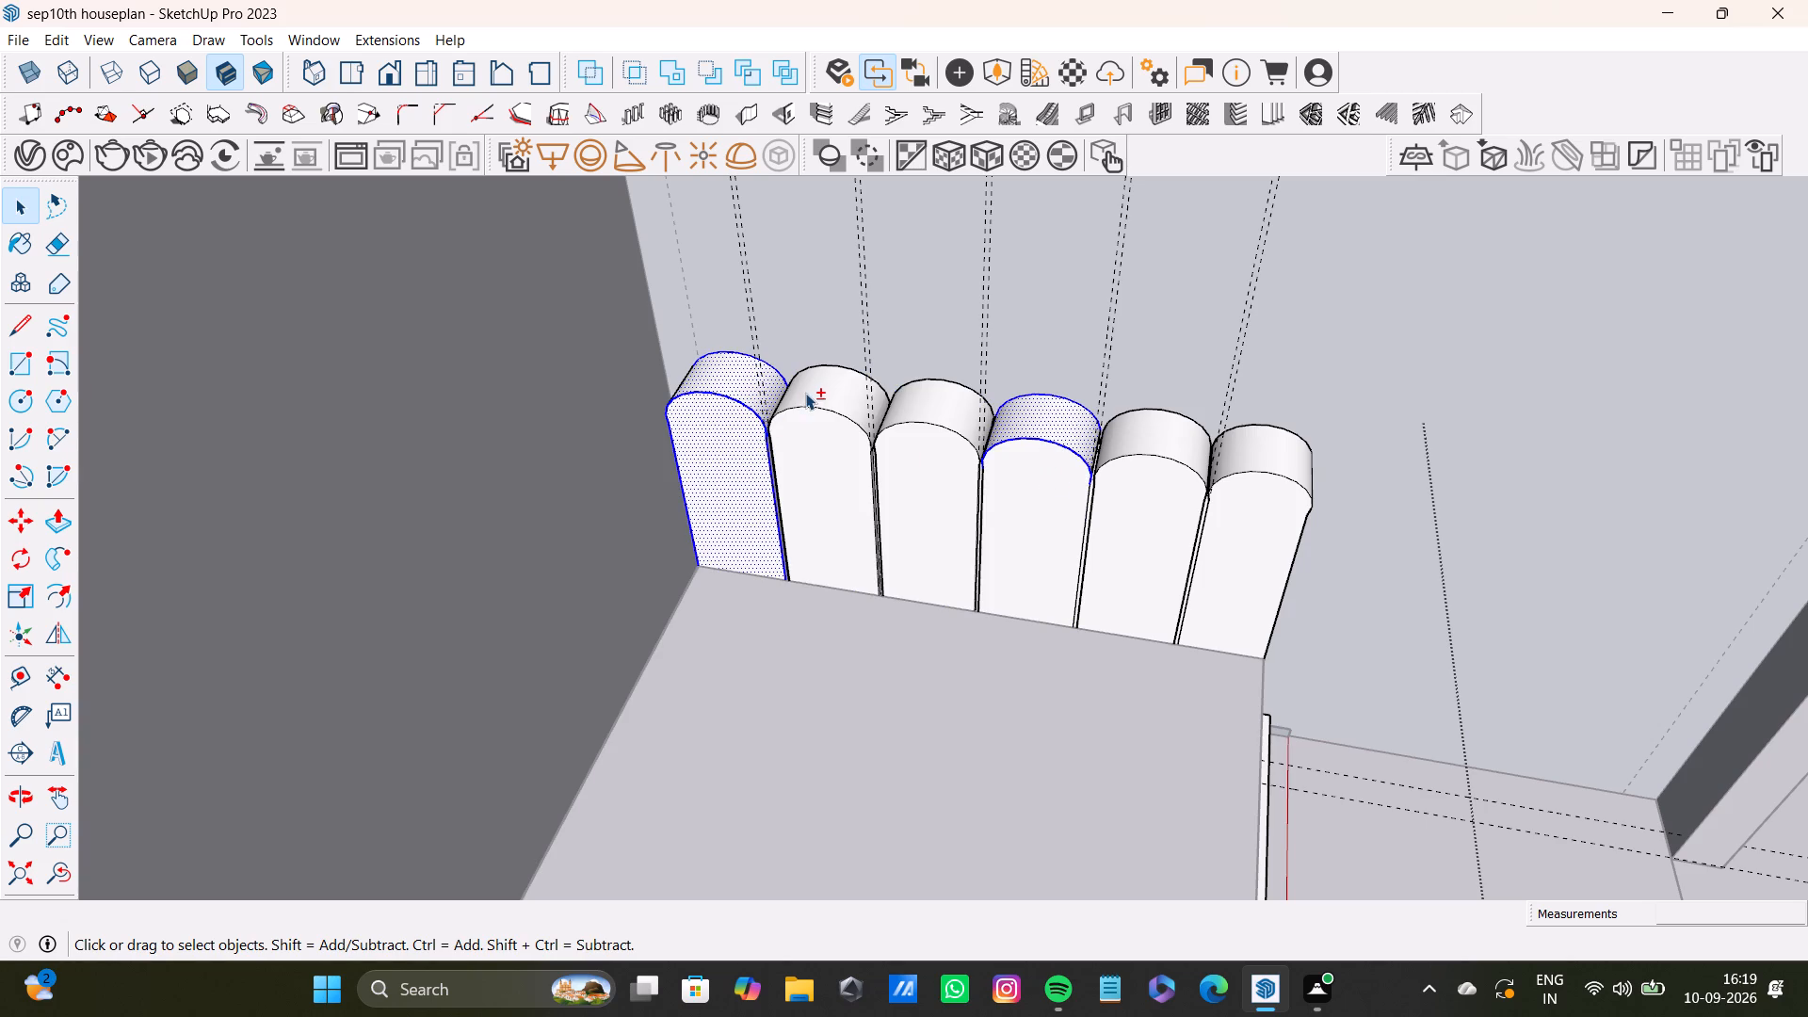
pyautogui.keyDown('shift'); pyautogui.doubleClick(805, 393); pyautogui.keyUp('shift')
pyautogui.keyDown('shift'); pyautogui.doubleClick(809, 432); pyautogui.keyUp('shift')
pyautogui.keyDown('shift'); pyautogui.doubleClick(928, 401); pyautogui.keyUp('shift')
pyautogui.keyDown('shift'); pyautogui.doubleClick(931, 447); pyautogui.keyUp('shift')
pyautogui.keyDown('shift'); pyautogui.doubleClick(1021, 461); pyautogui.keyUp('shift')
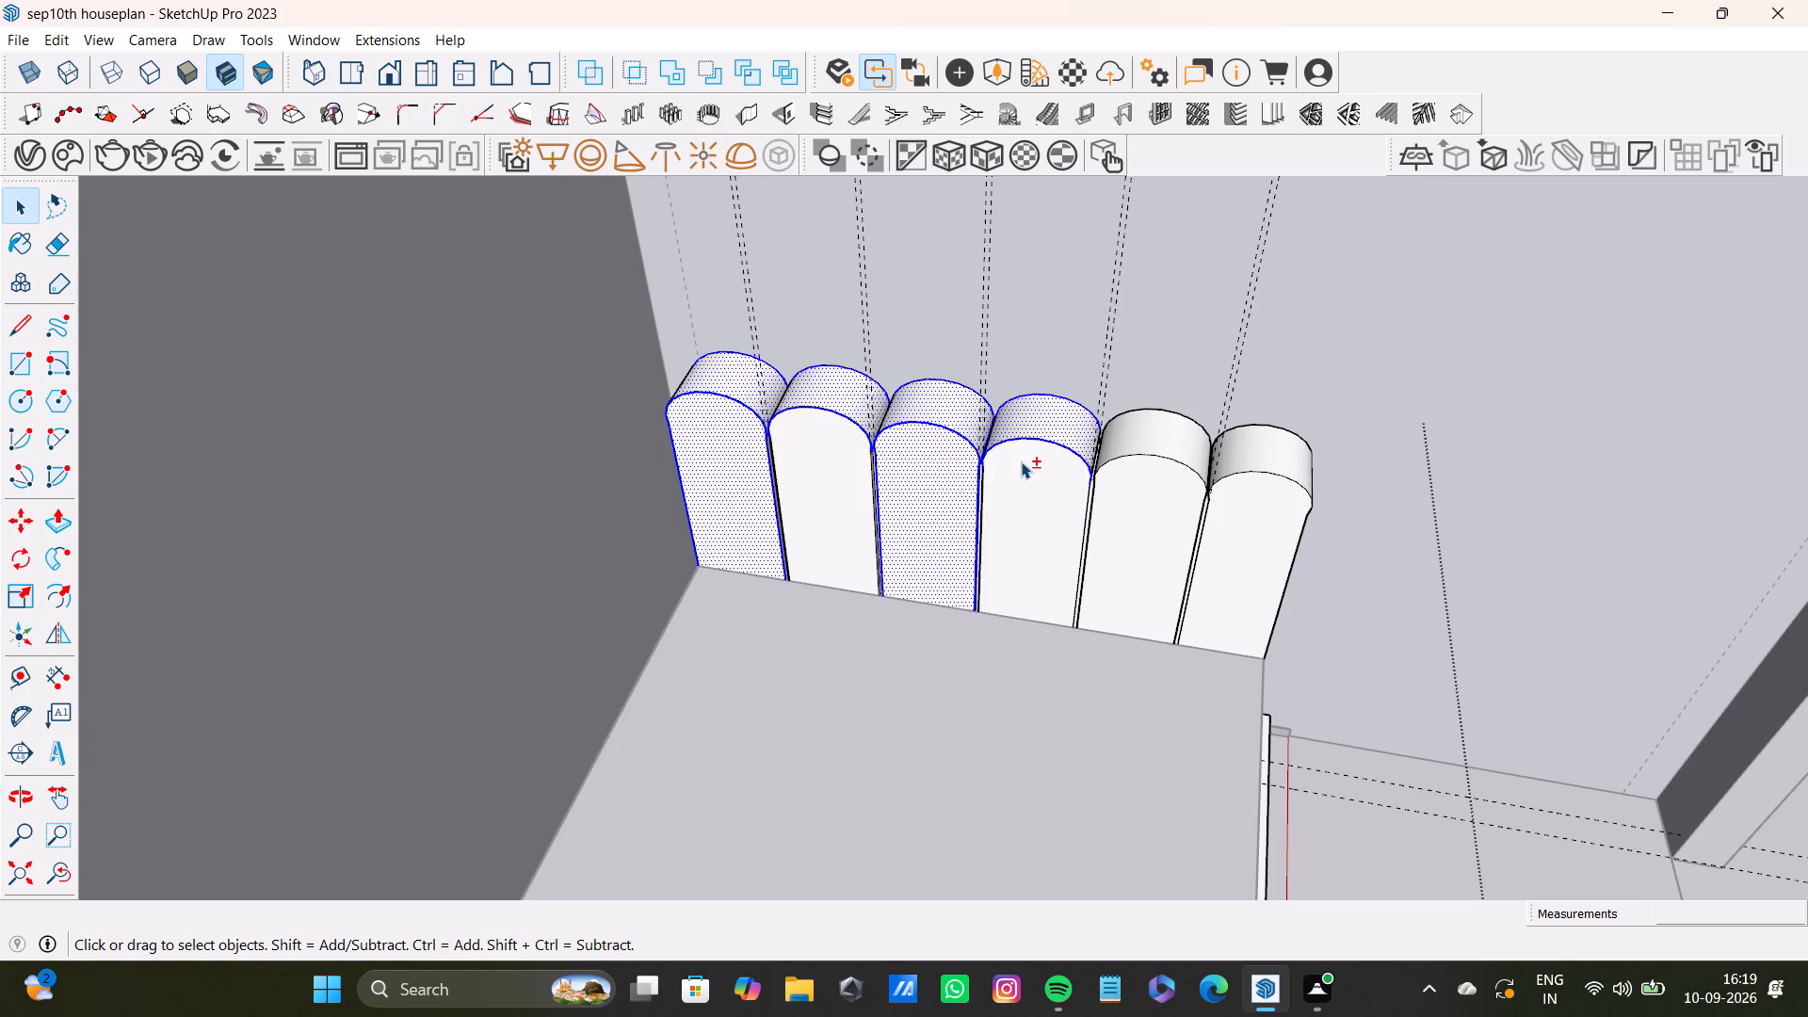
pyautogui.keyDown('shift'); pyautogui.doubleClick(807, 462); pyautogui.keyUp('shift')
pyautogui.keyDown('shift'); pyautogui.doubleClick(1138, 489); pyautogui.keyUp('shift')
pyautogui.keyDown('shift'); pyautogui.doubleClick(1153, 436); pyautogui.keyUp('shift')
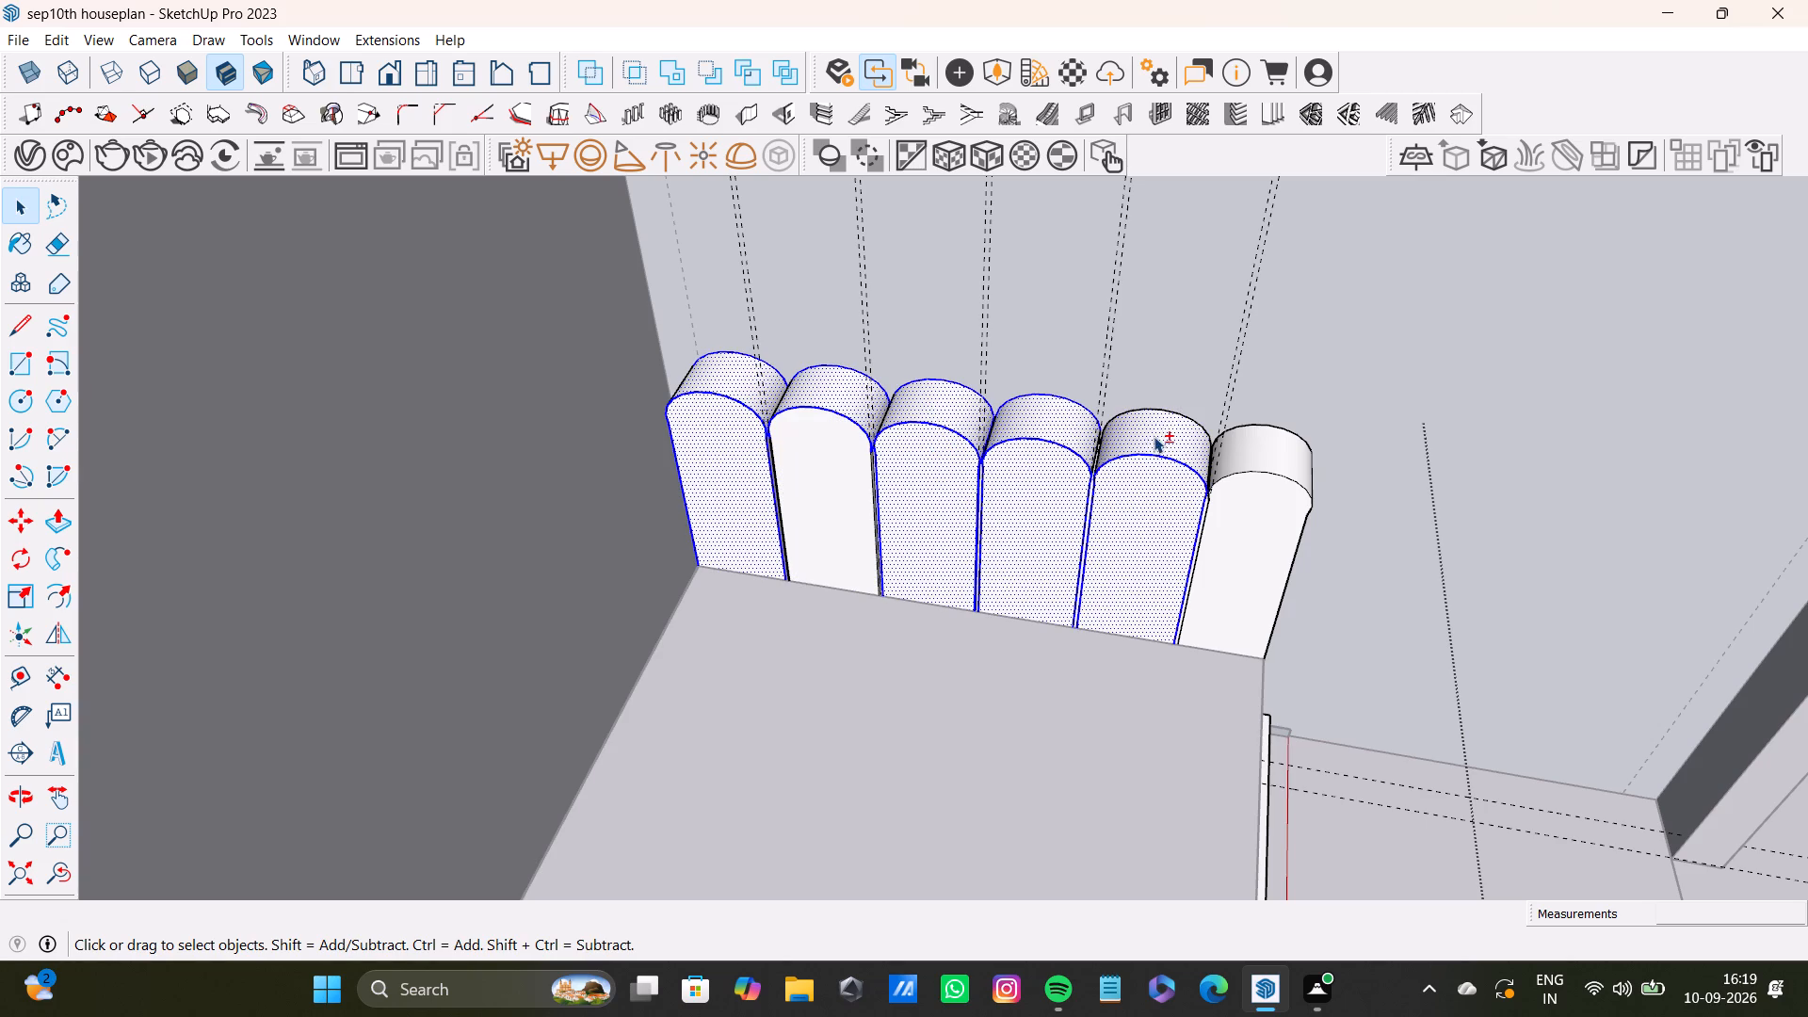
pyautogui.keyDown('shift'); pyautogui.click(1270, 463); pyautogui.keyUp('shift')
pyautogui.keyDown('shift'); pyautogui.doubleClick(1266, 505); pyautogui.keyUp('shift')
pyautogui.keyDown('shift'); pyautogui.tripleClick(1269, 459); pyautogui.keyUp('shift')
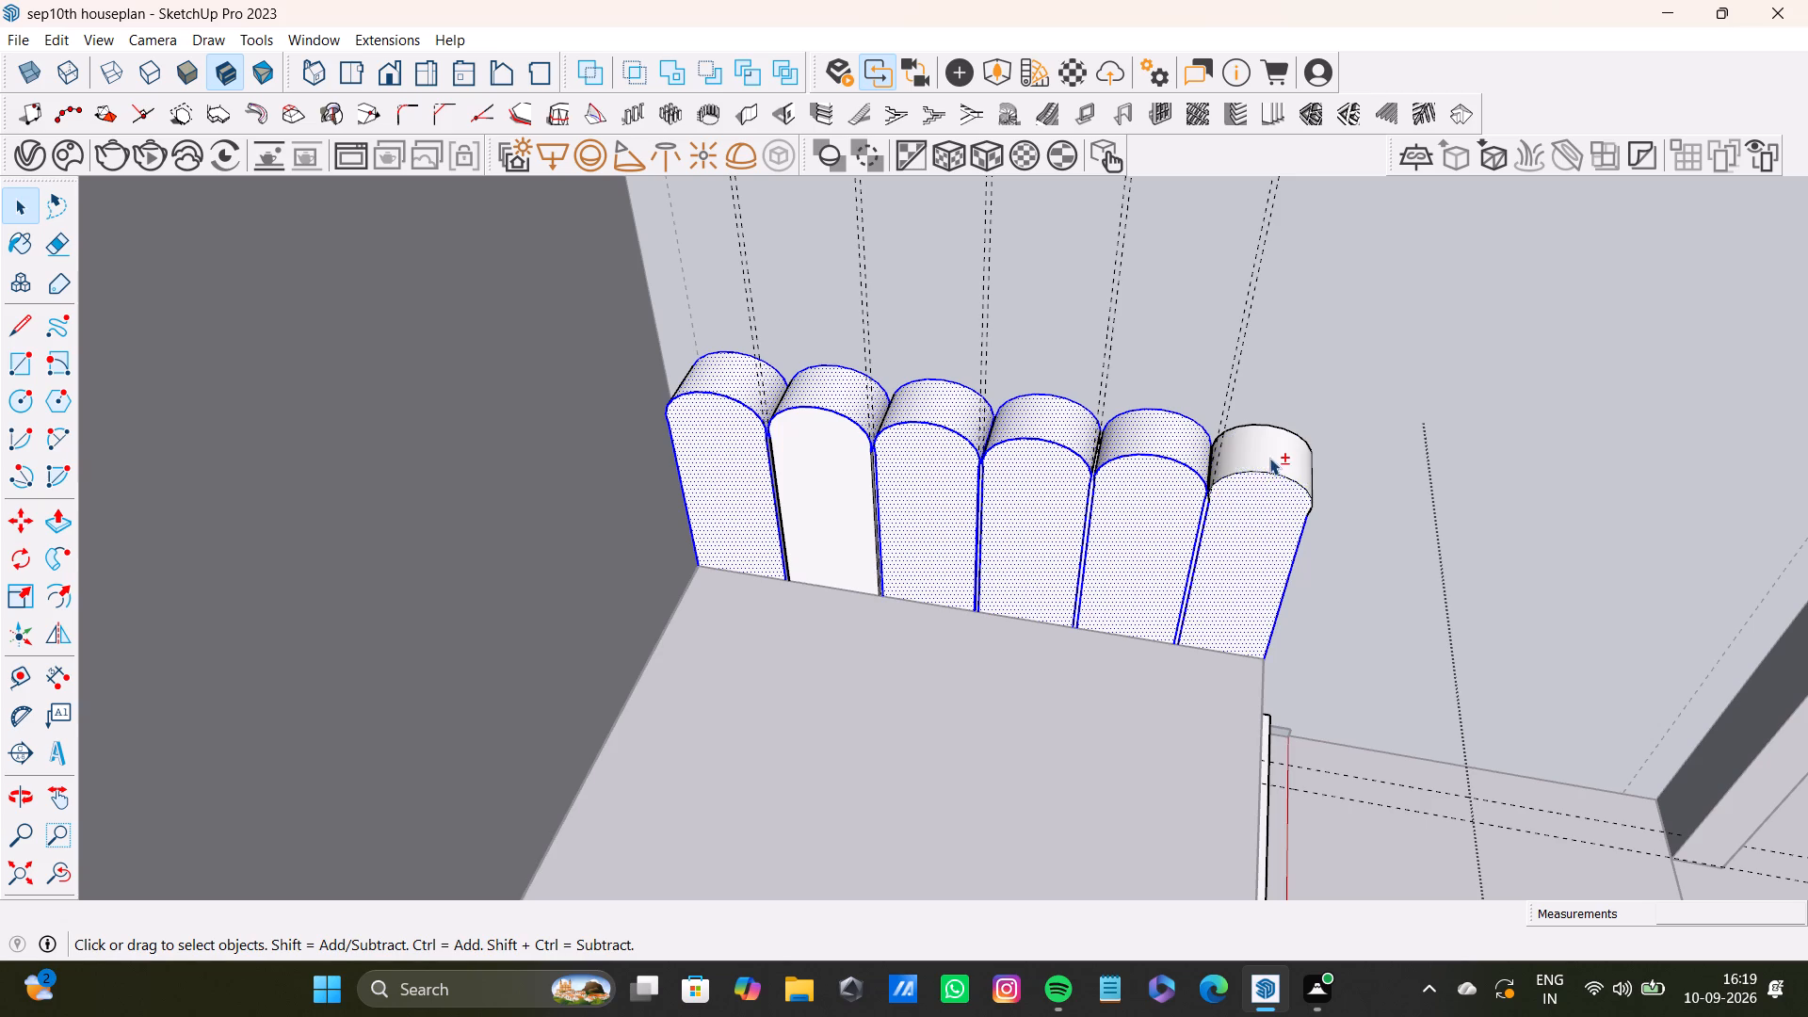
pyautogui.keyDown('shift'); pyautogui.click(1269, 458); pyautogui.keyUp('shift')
# Select the front faces and arched tops of all six headboard panels, plus the exposed end face, for scaling.
pyautogui.keyDown('shift'); pyautogui.doubleClick(1276, 455); pyautogui.keyUp('shift')
pyautogui.keyDown('shift'); pyautogui.doubleClick(1265, 504); pyautogui.keyUp('shift')
pyautogui.keyDown('shift'); pyautogui.doubleClick(1179, 443); pyautogui.keyUp('shift')
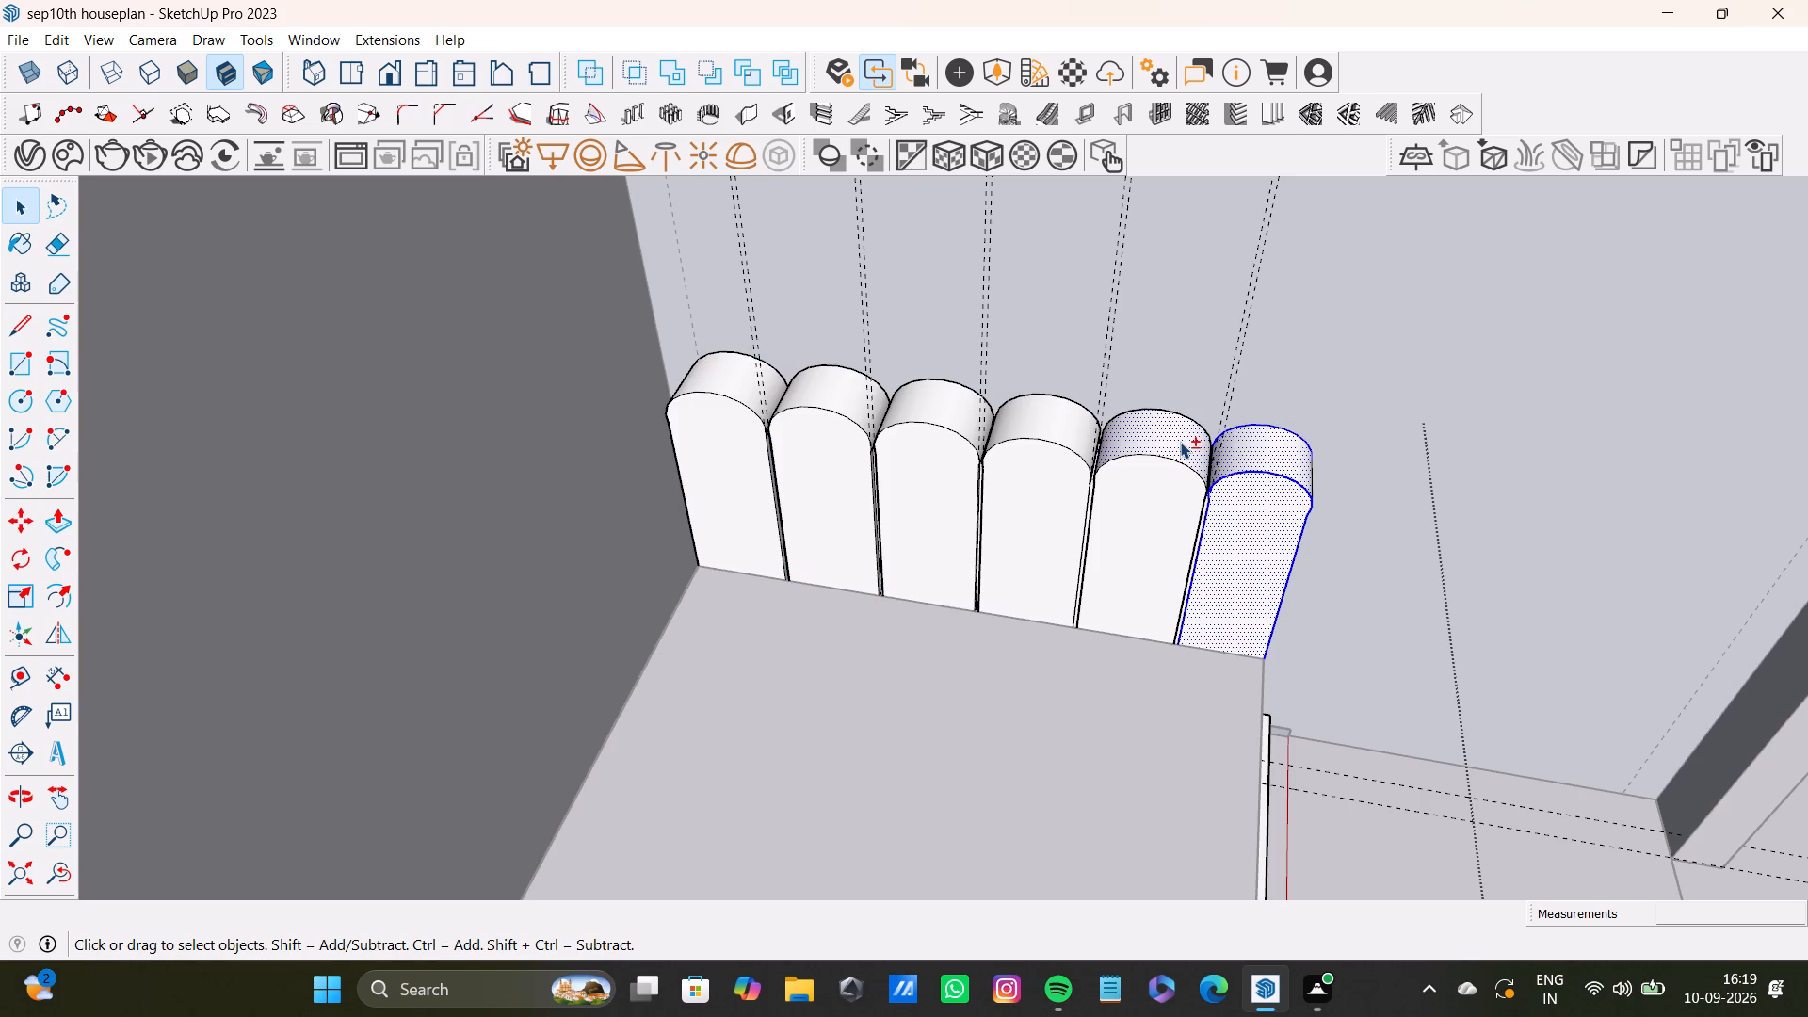
pyautogui.keyDown('shift'); pyautogui.doubleClick(1161, 496); pyautogui.keyUp('shift')
pyautogui.keyDown('shift'); pyautogui.doubleClick(1059, 418); pyautogui.keyUp('shift')
pyautogui.keyDown('shift'); pyautogui.doubleClick(1046, 451); pyautogui.keyUp('shift')
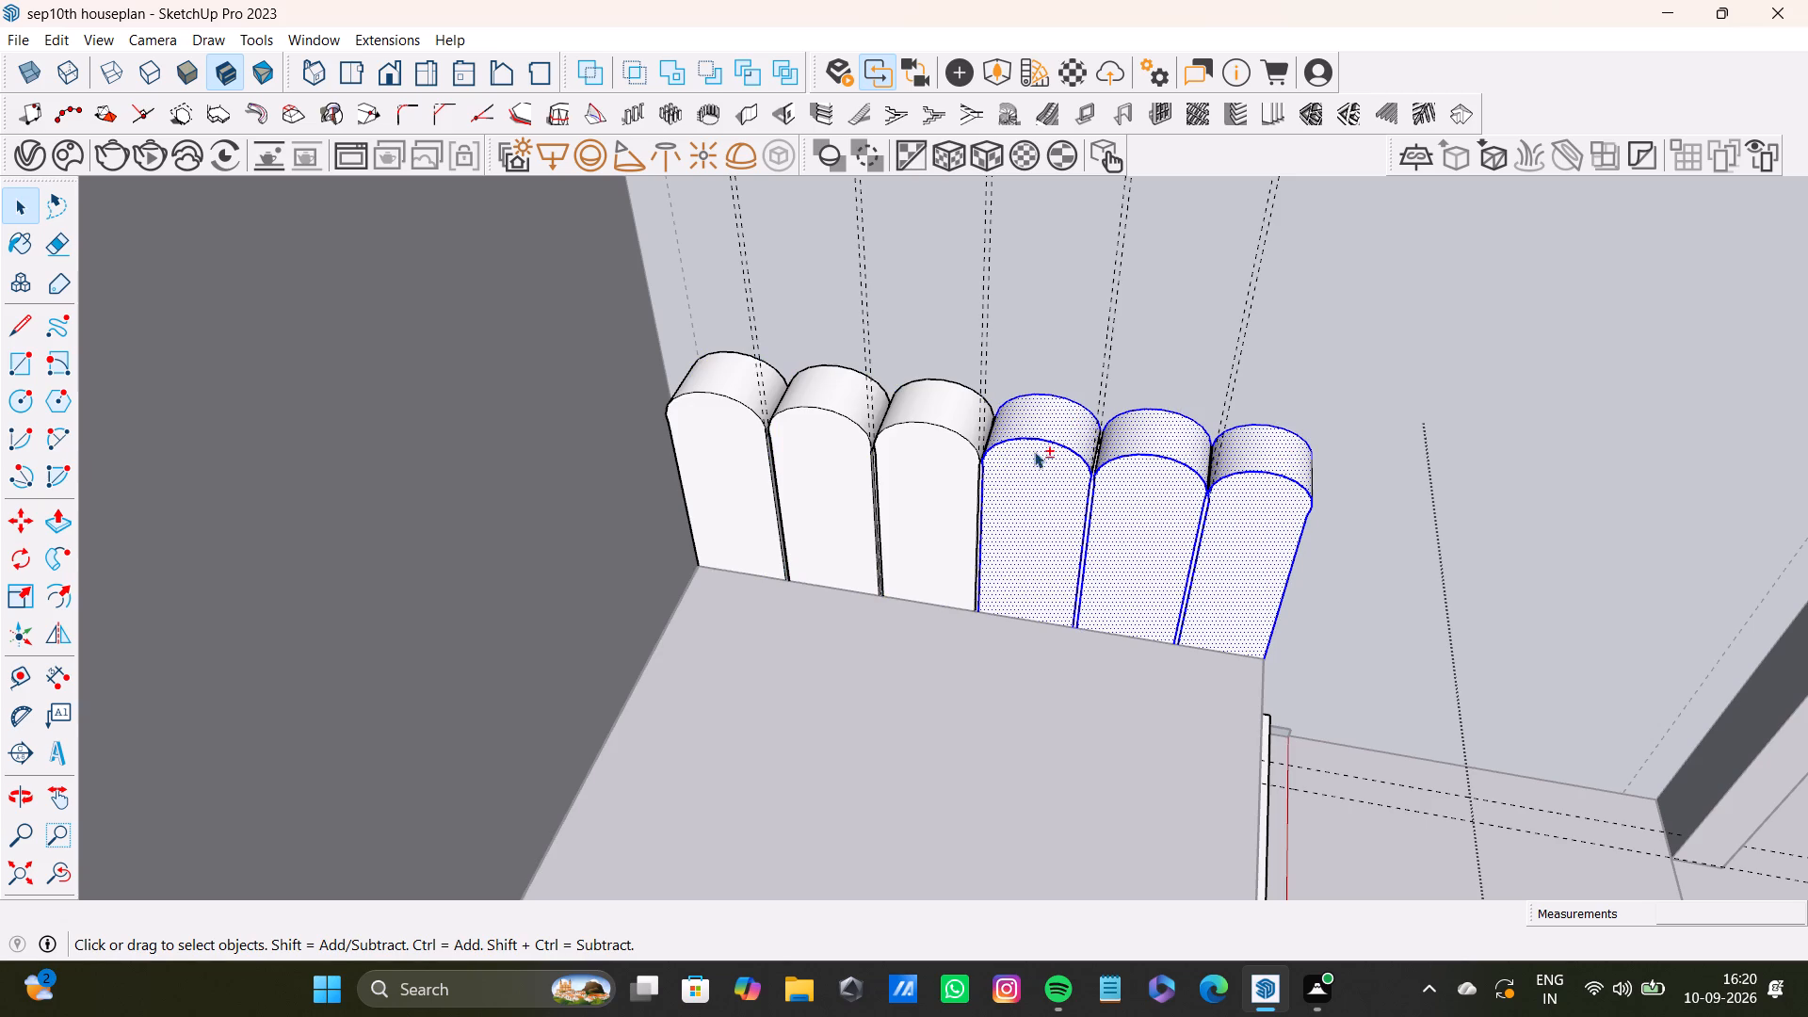
pyautogui.keyDown('shift'); pyautogui.doubleClick(968, 413); pyautogui.keyUp('shift')
pyautogui.keyDown('shift'); pyautogui.click(954, 473); pyautogui.keyUp('shift')
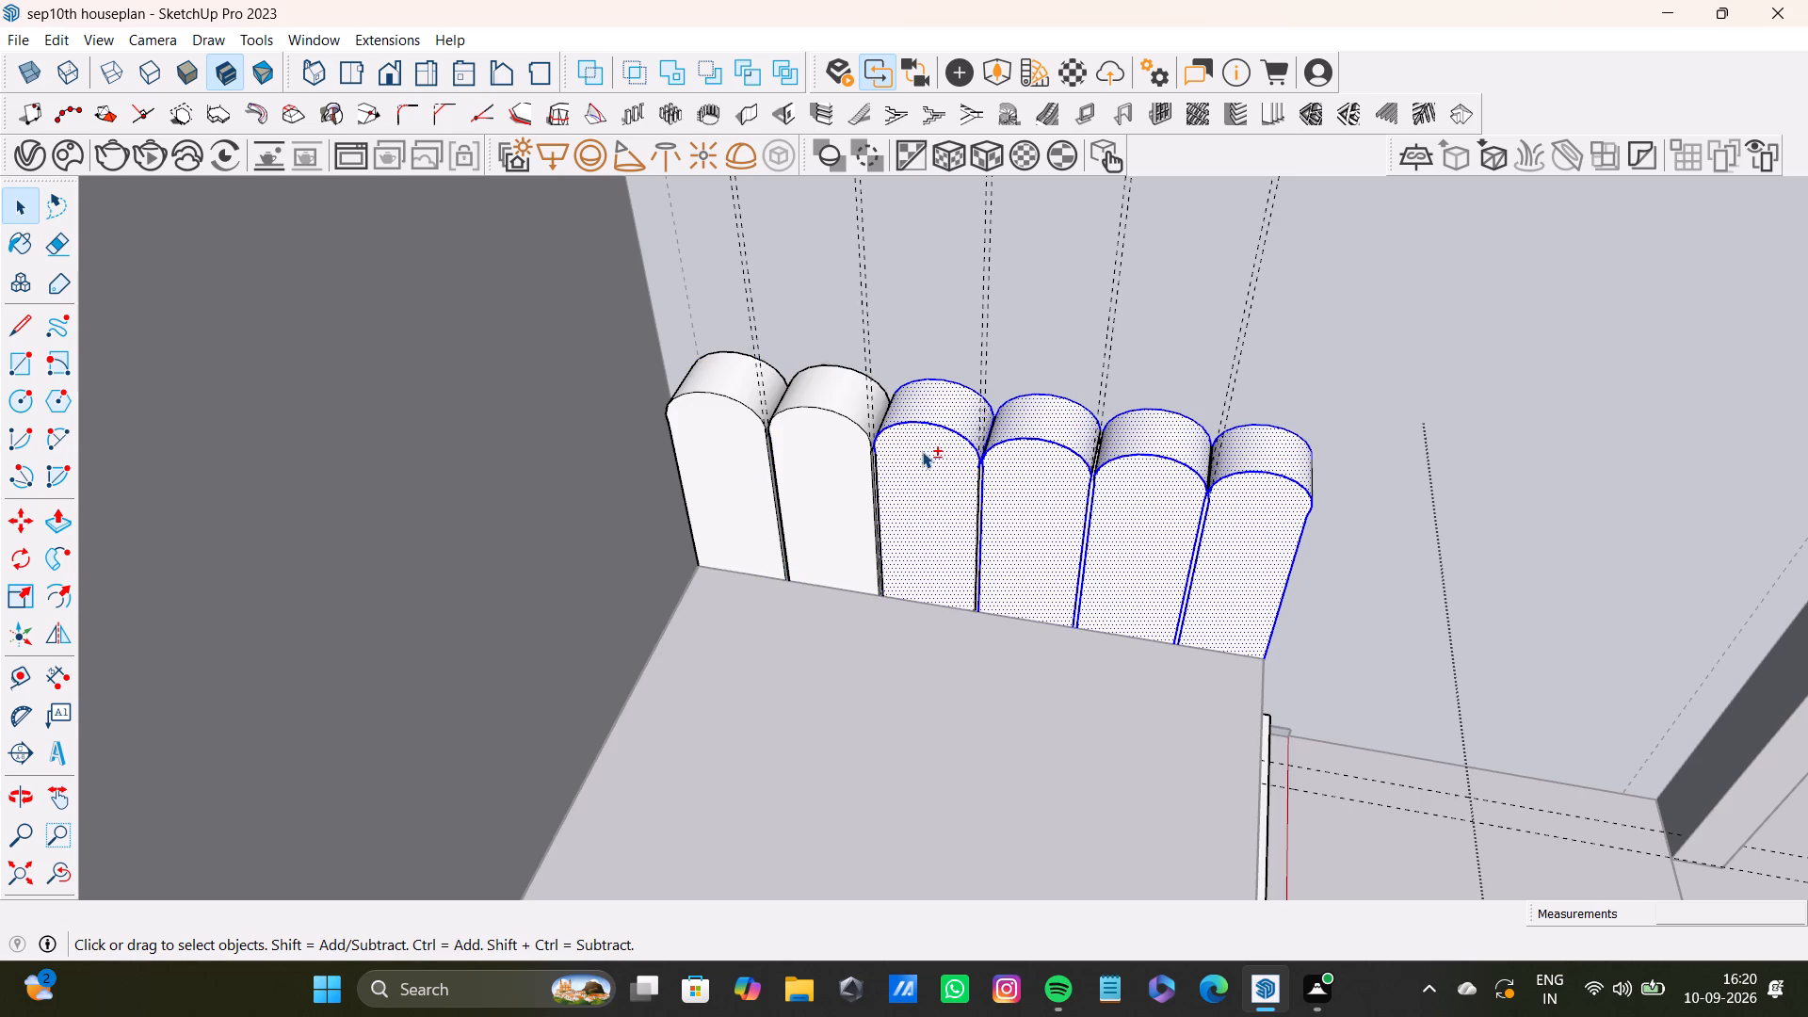
pyautogui.keyDown('shift'); pyautogui.click(853, 398); pyautogui.keyUp('shift')
pyautogui.keyDown('shift'); pyautogui.click(847, 397); pyautogui.keyUp('shift')
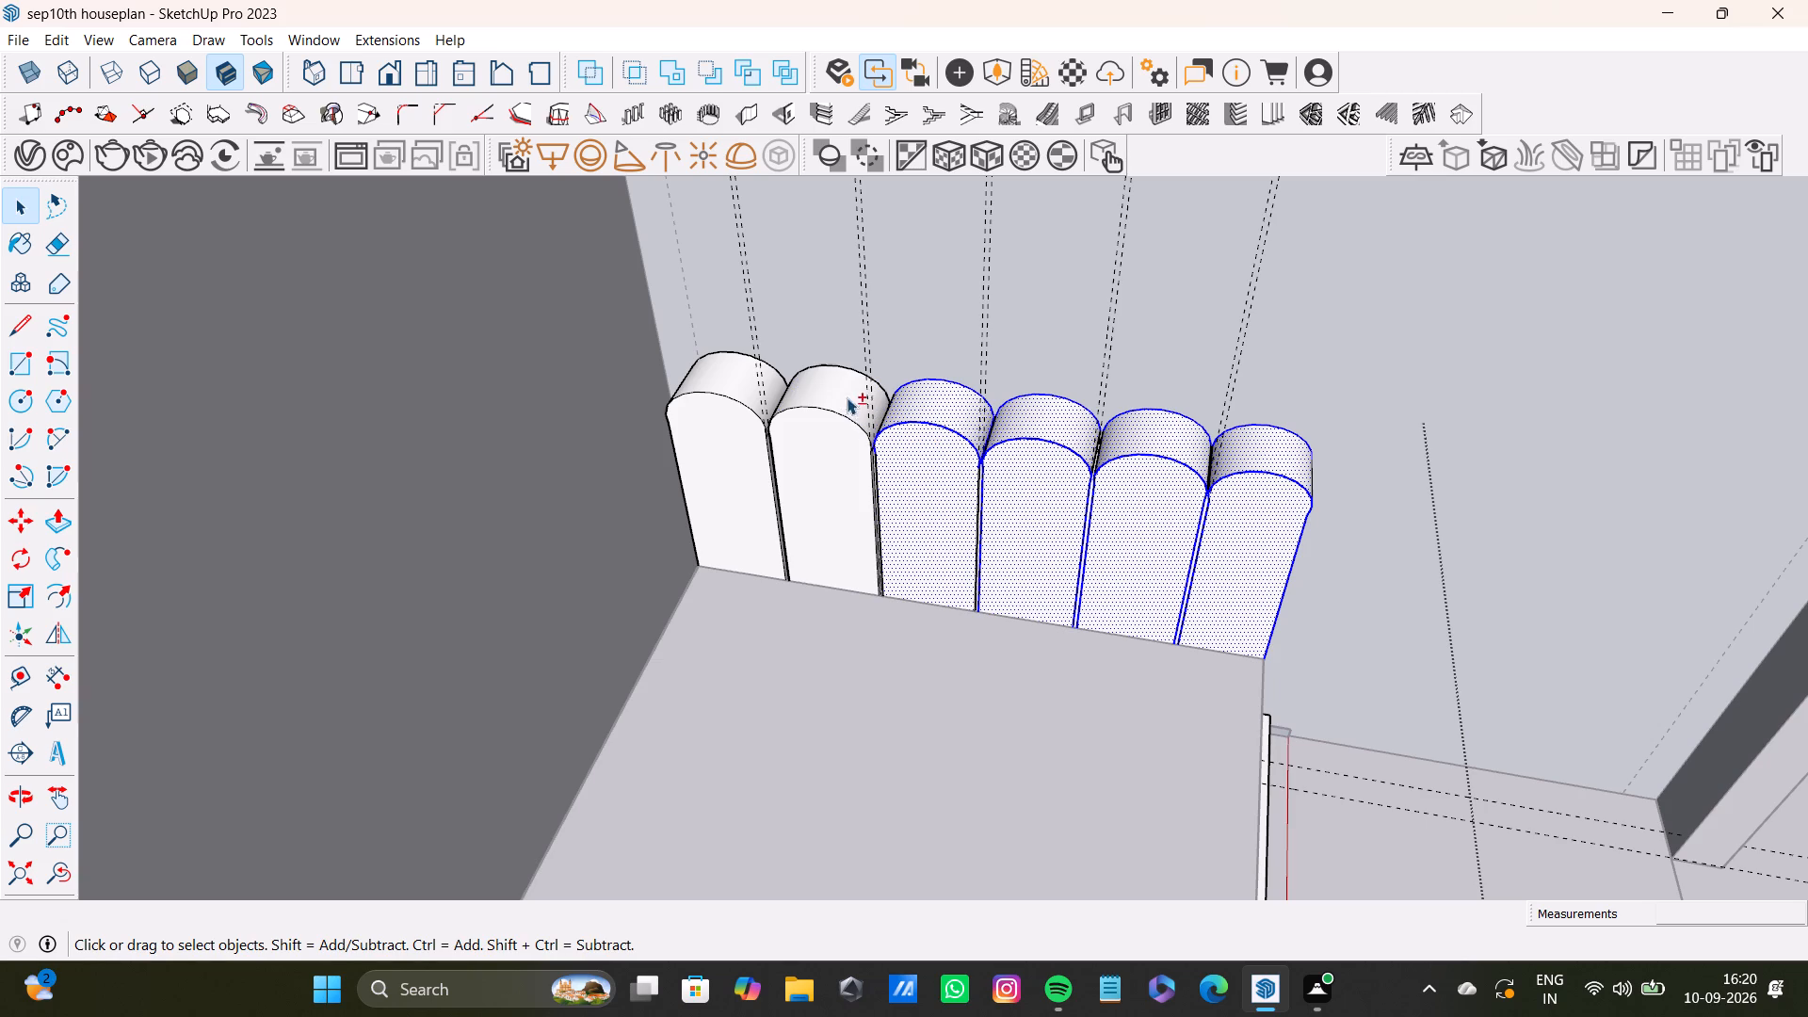
pyautogui.keyDown('shift'); pyautogui.doubleClick(838, 472); pyautogui.keyUp('shift')
pyautogui.keyDown('shift'); pyautogui.doubleClick(841, 402); pyautogui.keyUp('shift')
pyautogui.keyDown('shift'); pyautogui.doubleClick(752, 385); pyautogui.keyUp('shift')
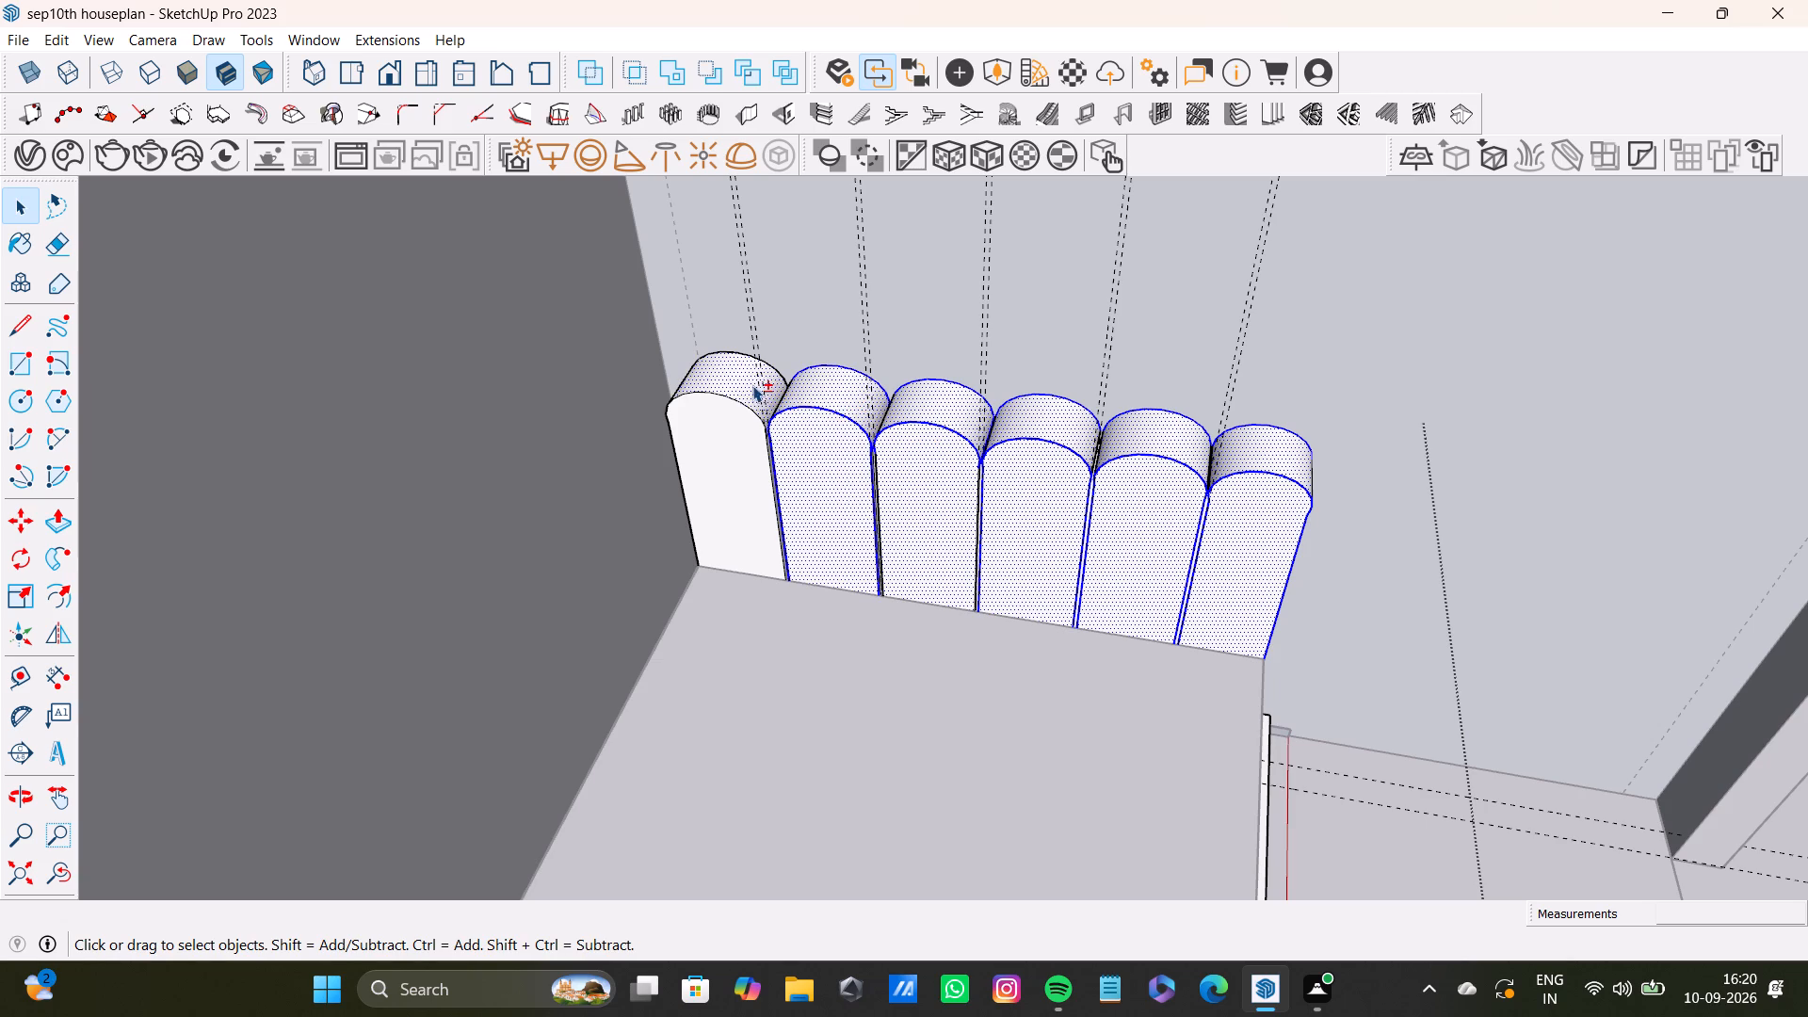
pyautogui.keyDown('shift'); pyautogui.doubleClick(744, 427); pyautogui.keyUp('shift')
pyautogui.moveTo(1283, 560); pyautogui.dragTo(968, 629, button='middle')
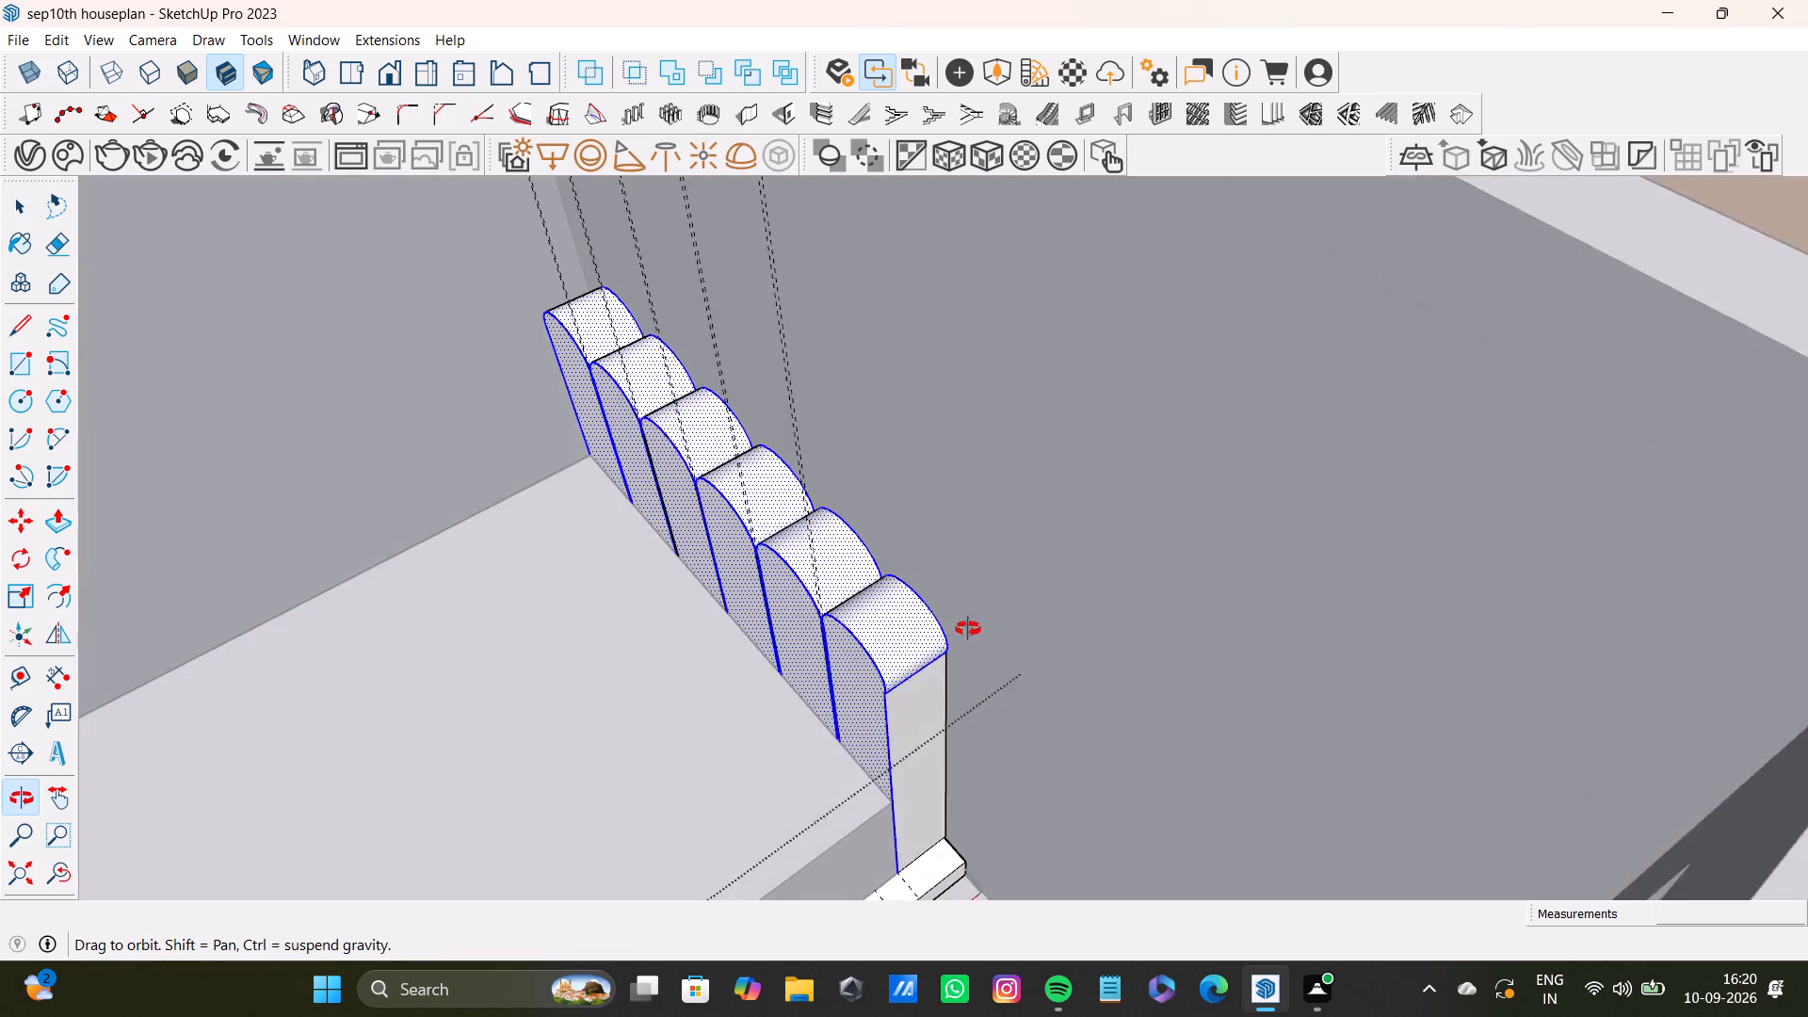
pyautogui.scroll(3, 945, 693)
pyautogui.keyDown('shift'); pyautogui.moveTo(928, 687); pyautogui.dragTo(811, 481, button='middle'); pyautogui.keyUp('shift')
pyautogui.keyDown('shift'); pyautogui.doubleClick(762, 511); pyautogui.keyUp('shift')
pyautogui.keyDown('shift'); pyautogui.scroll(-5, 800, 606); pyautogui.keyUp('shift')
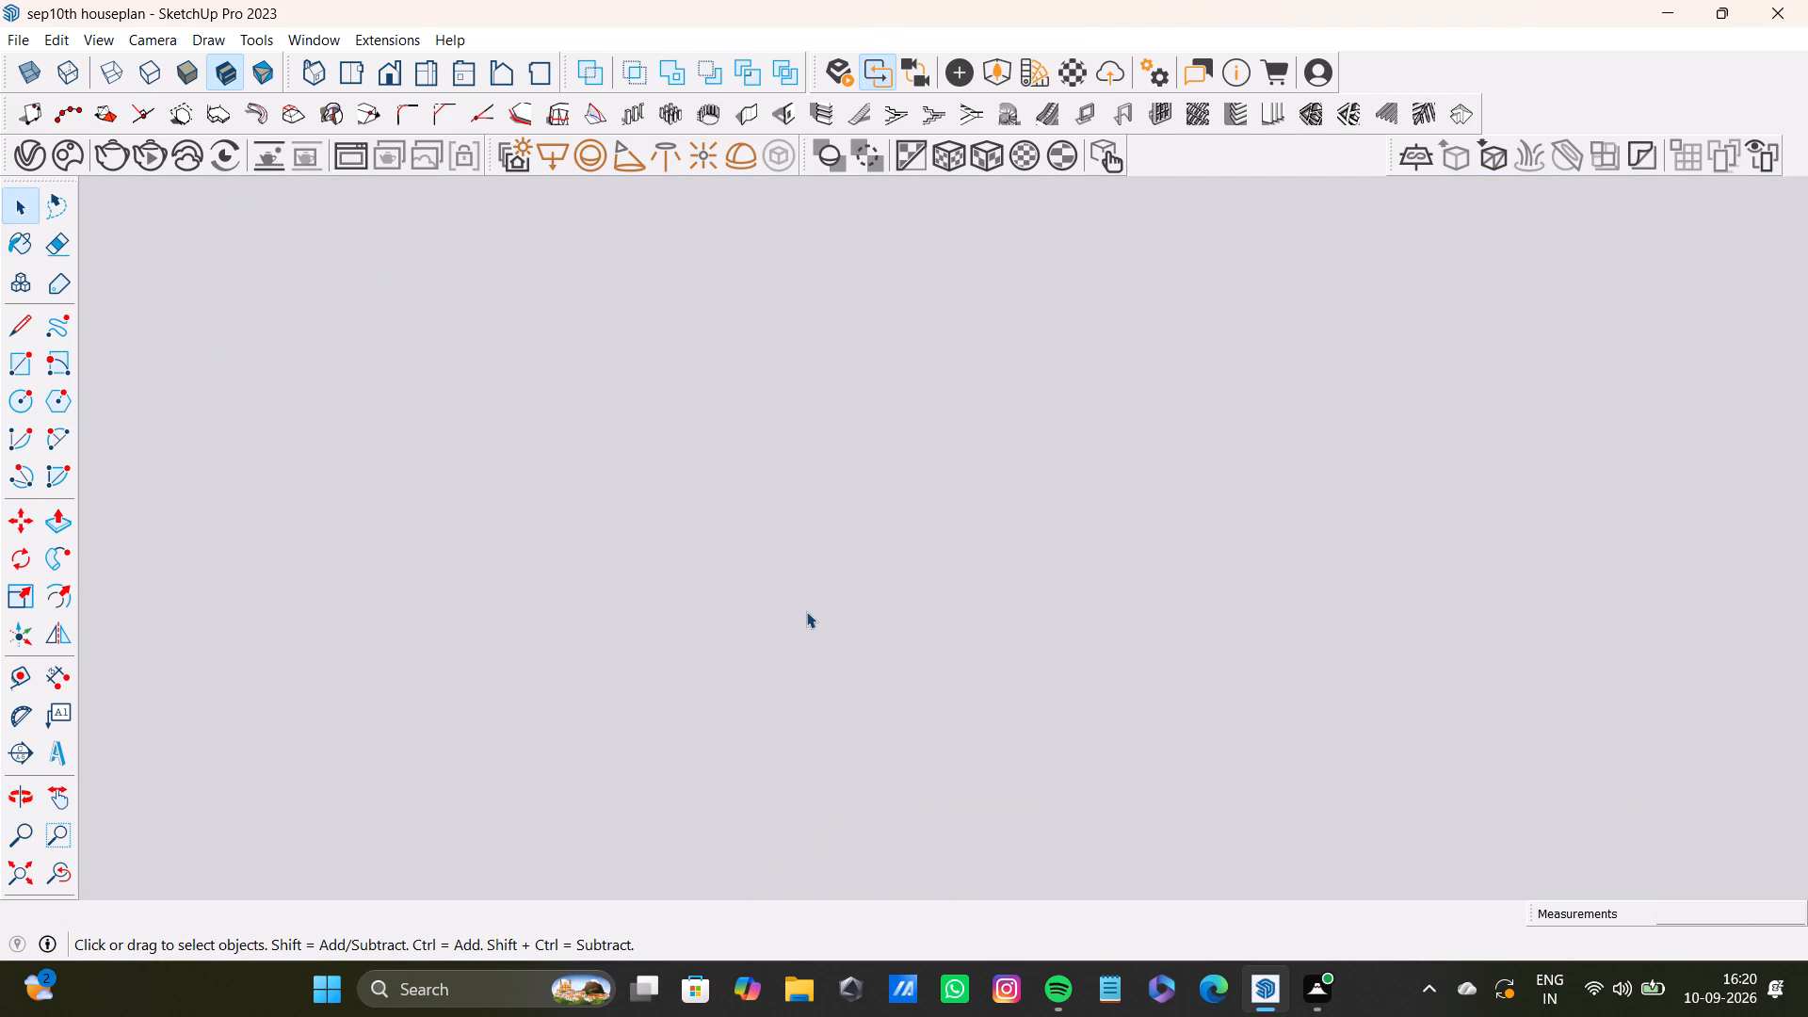
pyautogui.press('s')
pyautogui.click(45, 873)
pyautogui.moveTo(366, 765); pyautogui.dragTo(472, 757, button='middle')
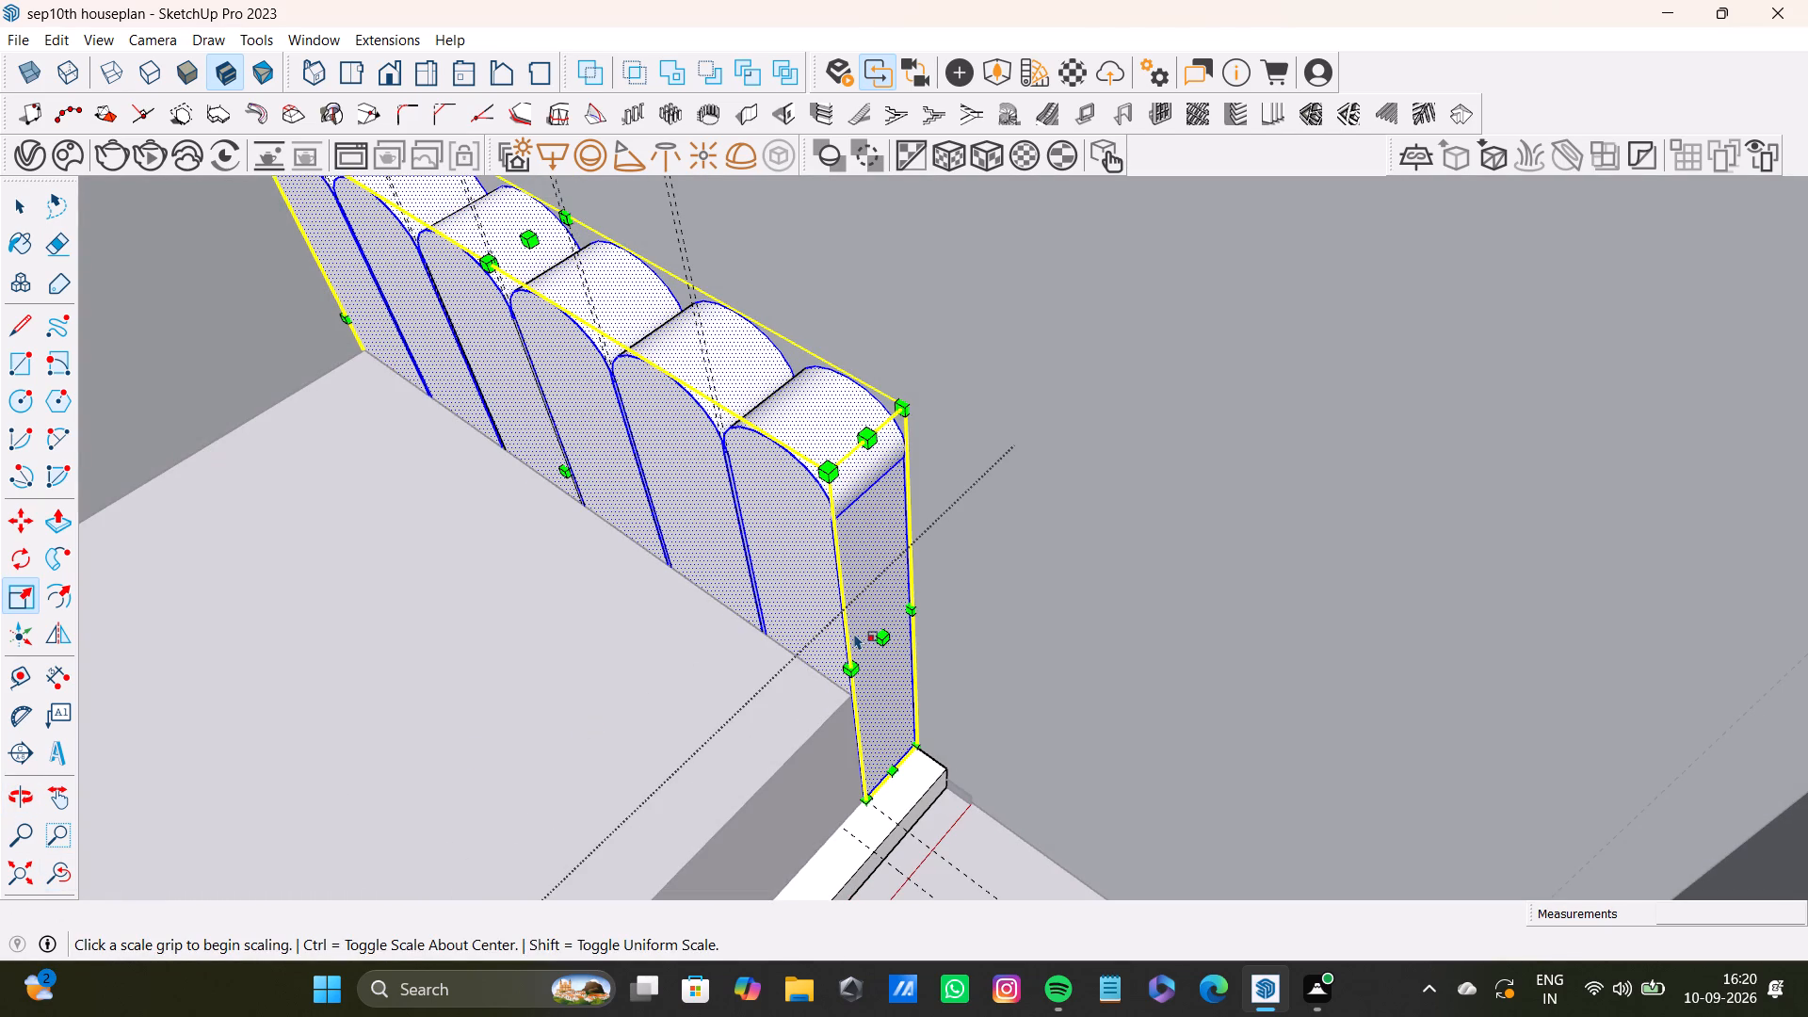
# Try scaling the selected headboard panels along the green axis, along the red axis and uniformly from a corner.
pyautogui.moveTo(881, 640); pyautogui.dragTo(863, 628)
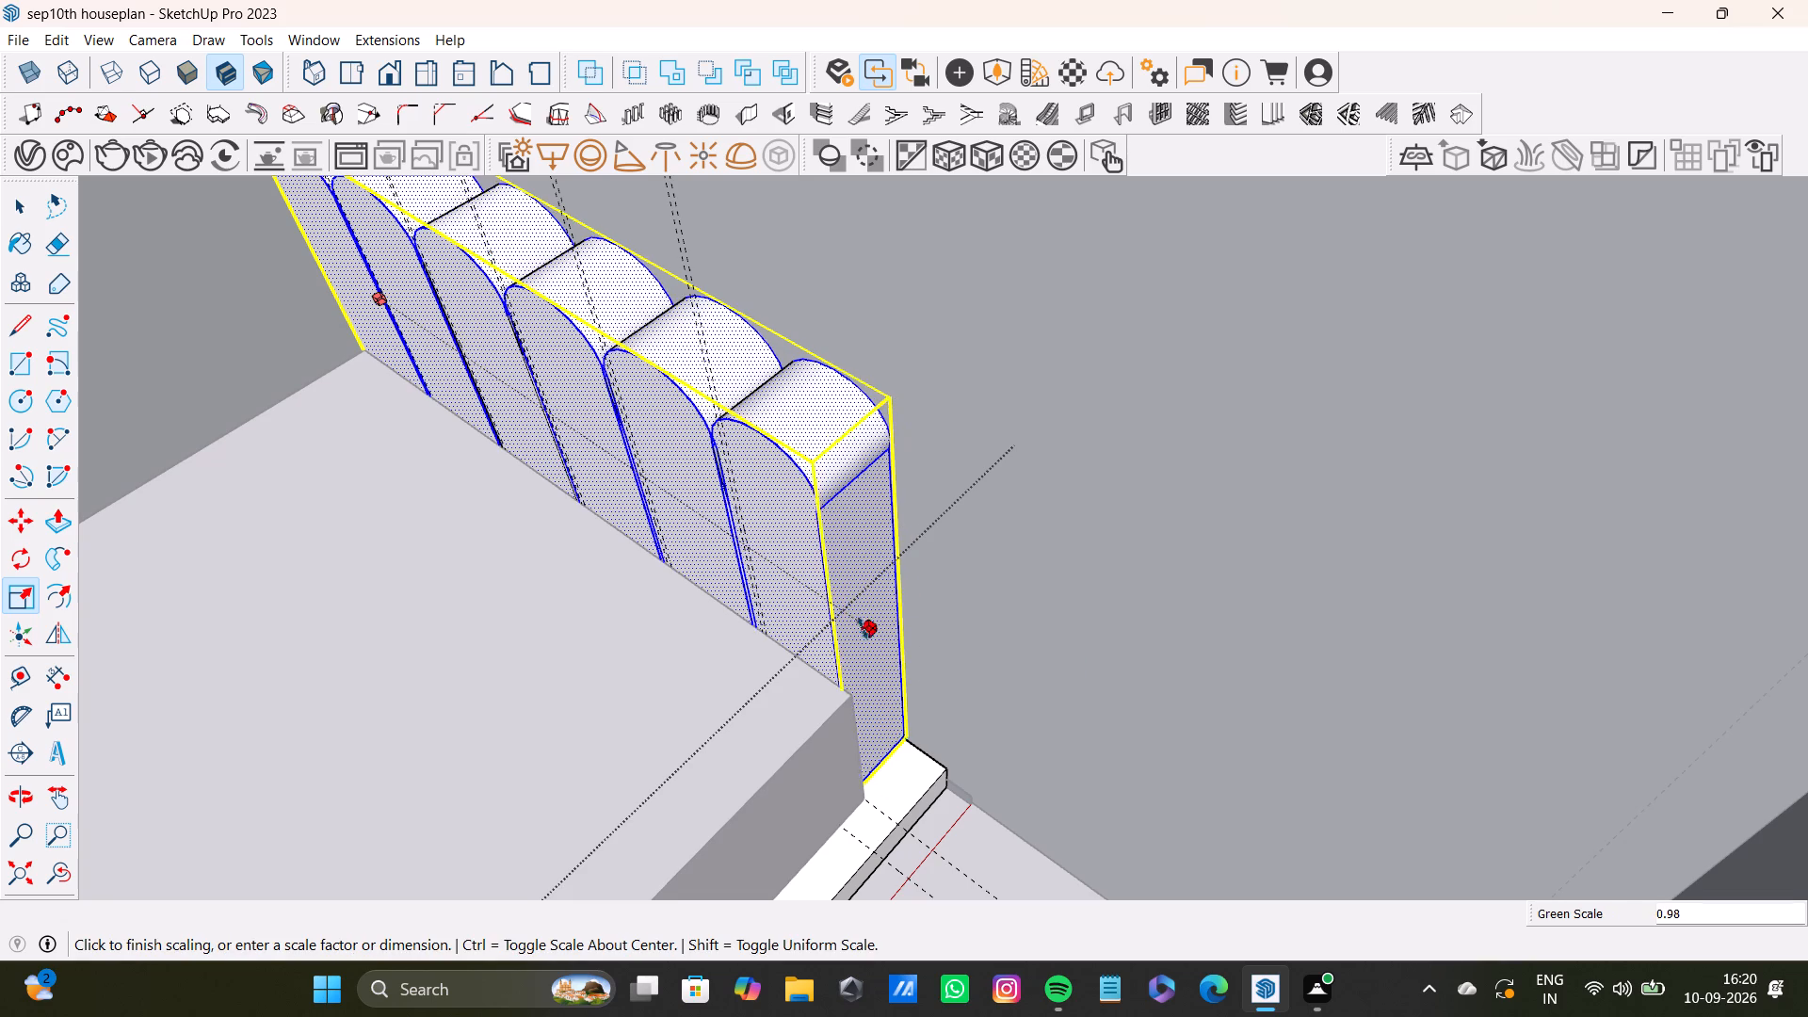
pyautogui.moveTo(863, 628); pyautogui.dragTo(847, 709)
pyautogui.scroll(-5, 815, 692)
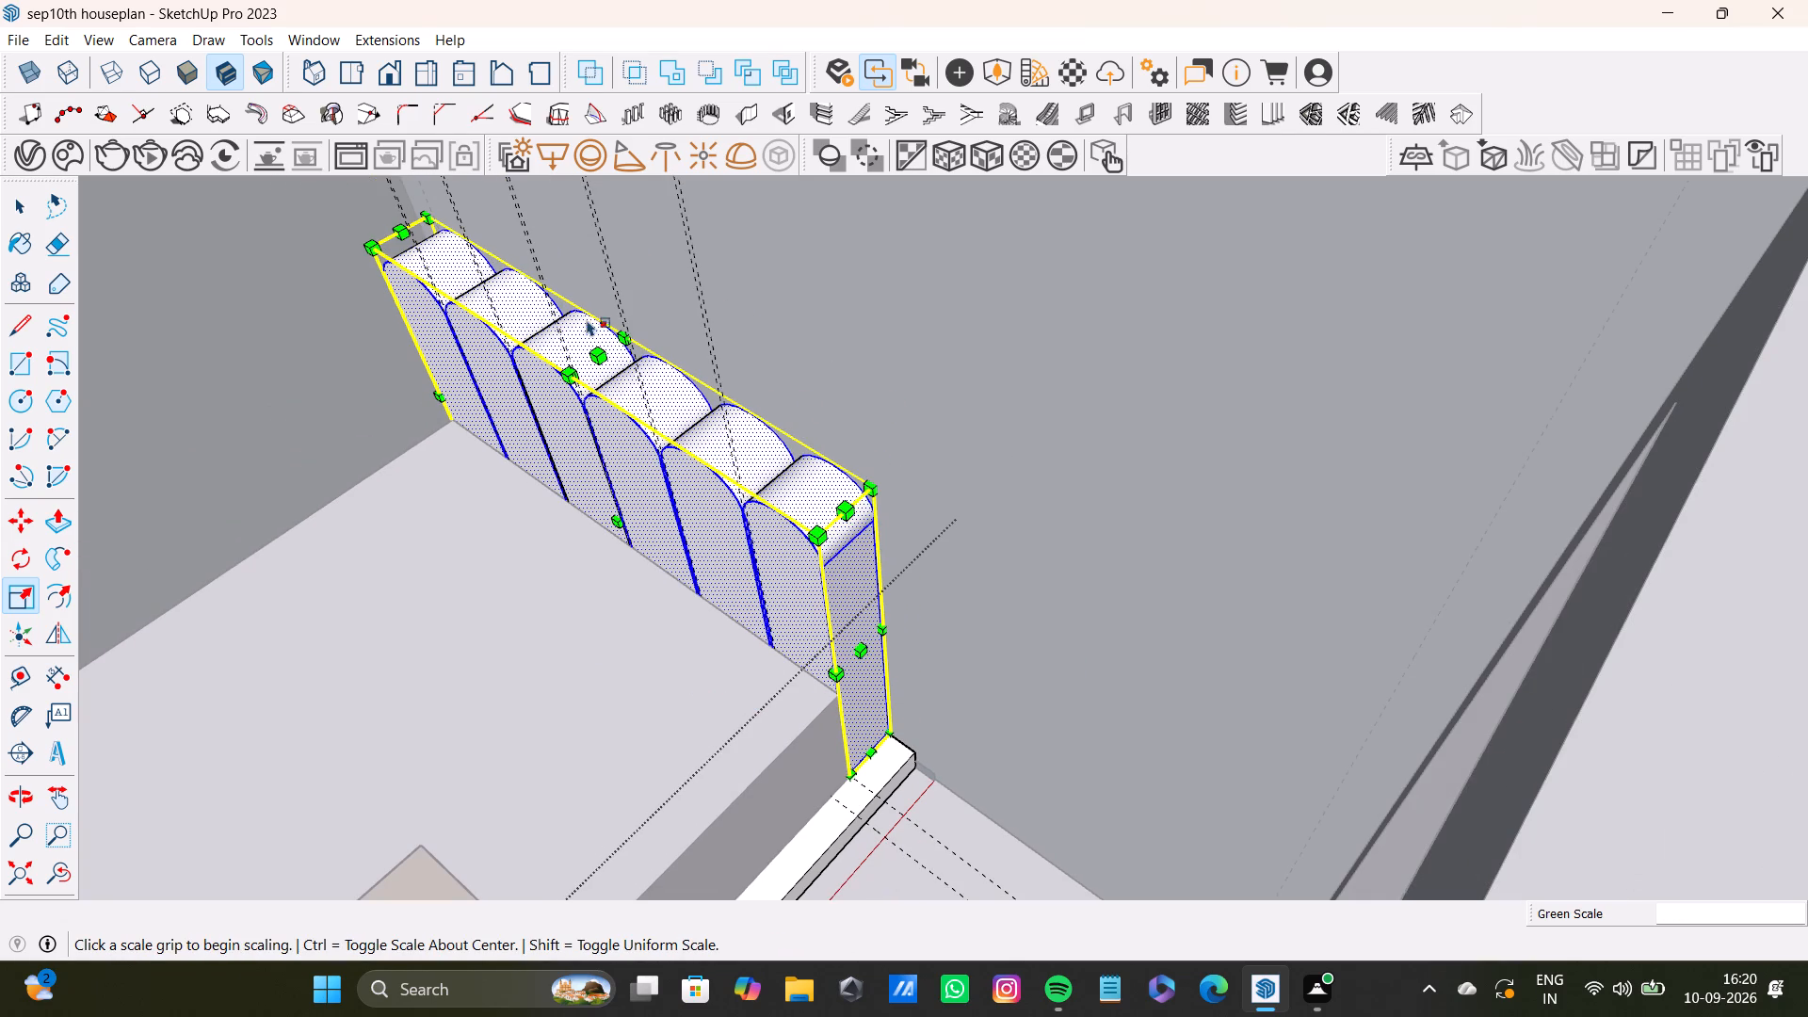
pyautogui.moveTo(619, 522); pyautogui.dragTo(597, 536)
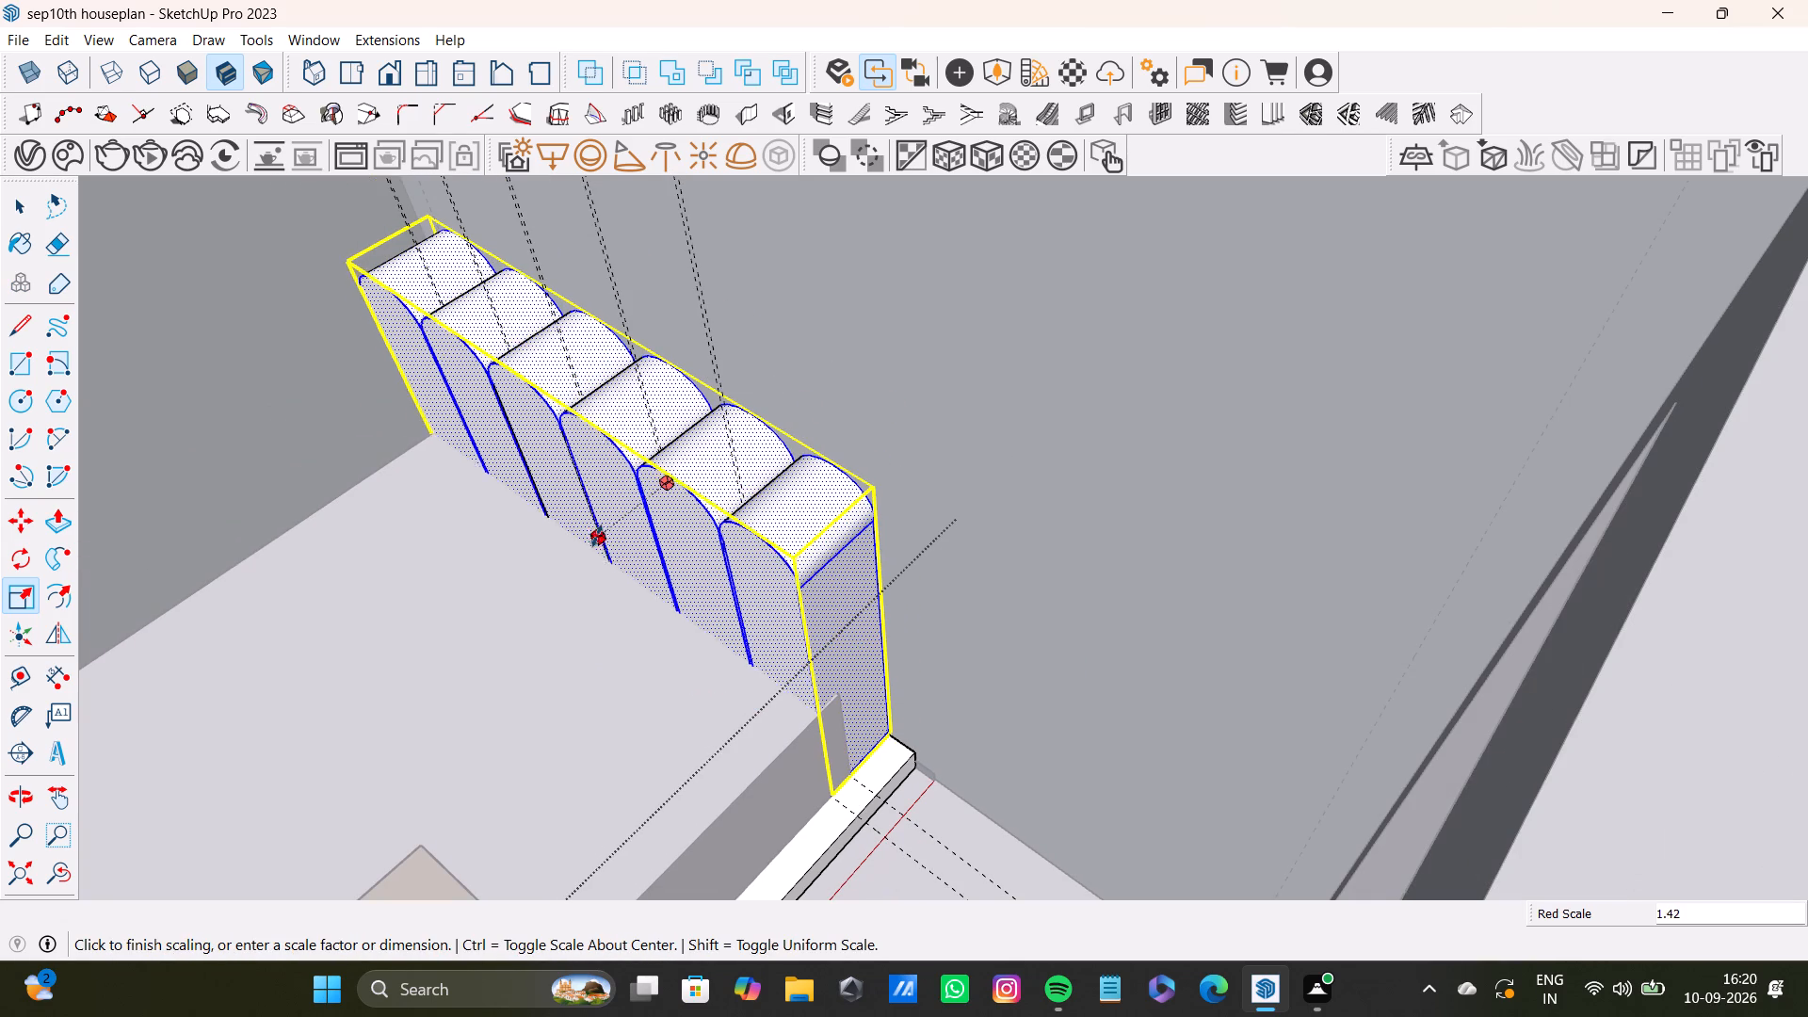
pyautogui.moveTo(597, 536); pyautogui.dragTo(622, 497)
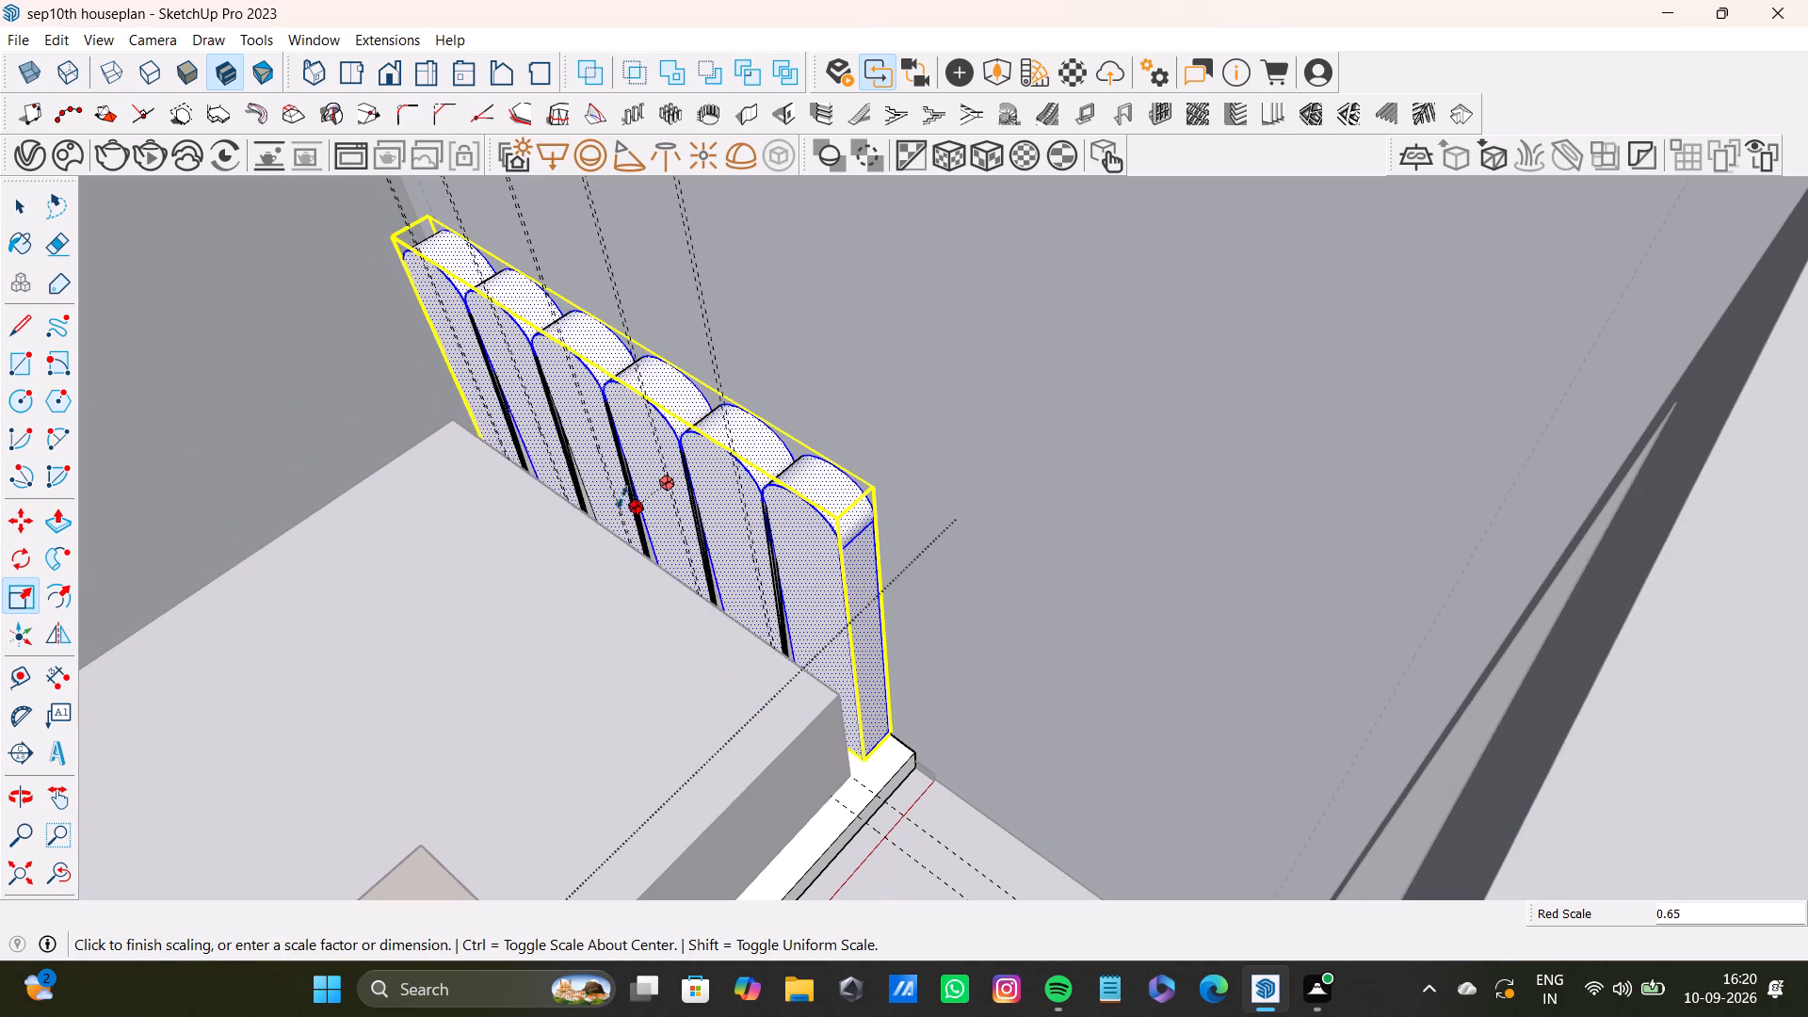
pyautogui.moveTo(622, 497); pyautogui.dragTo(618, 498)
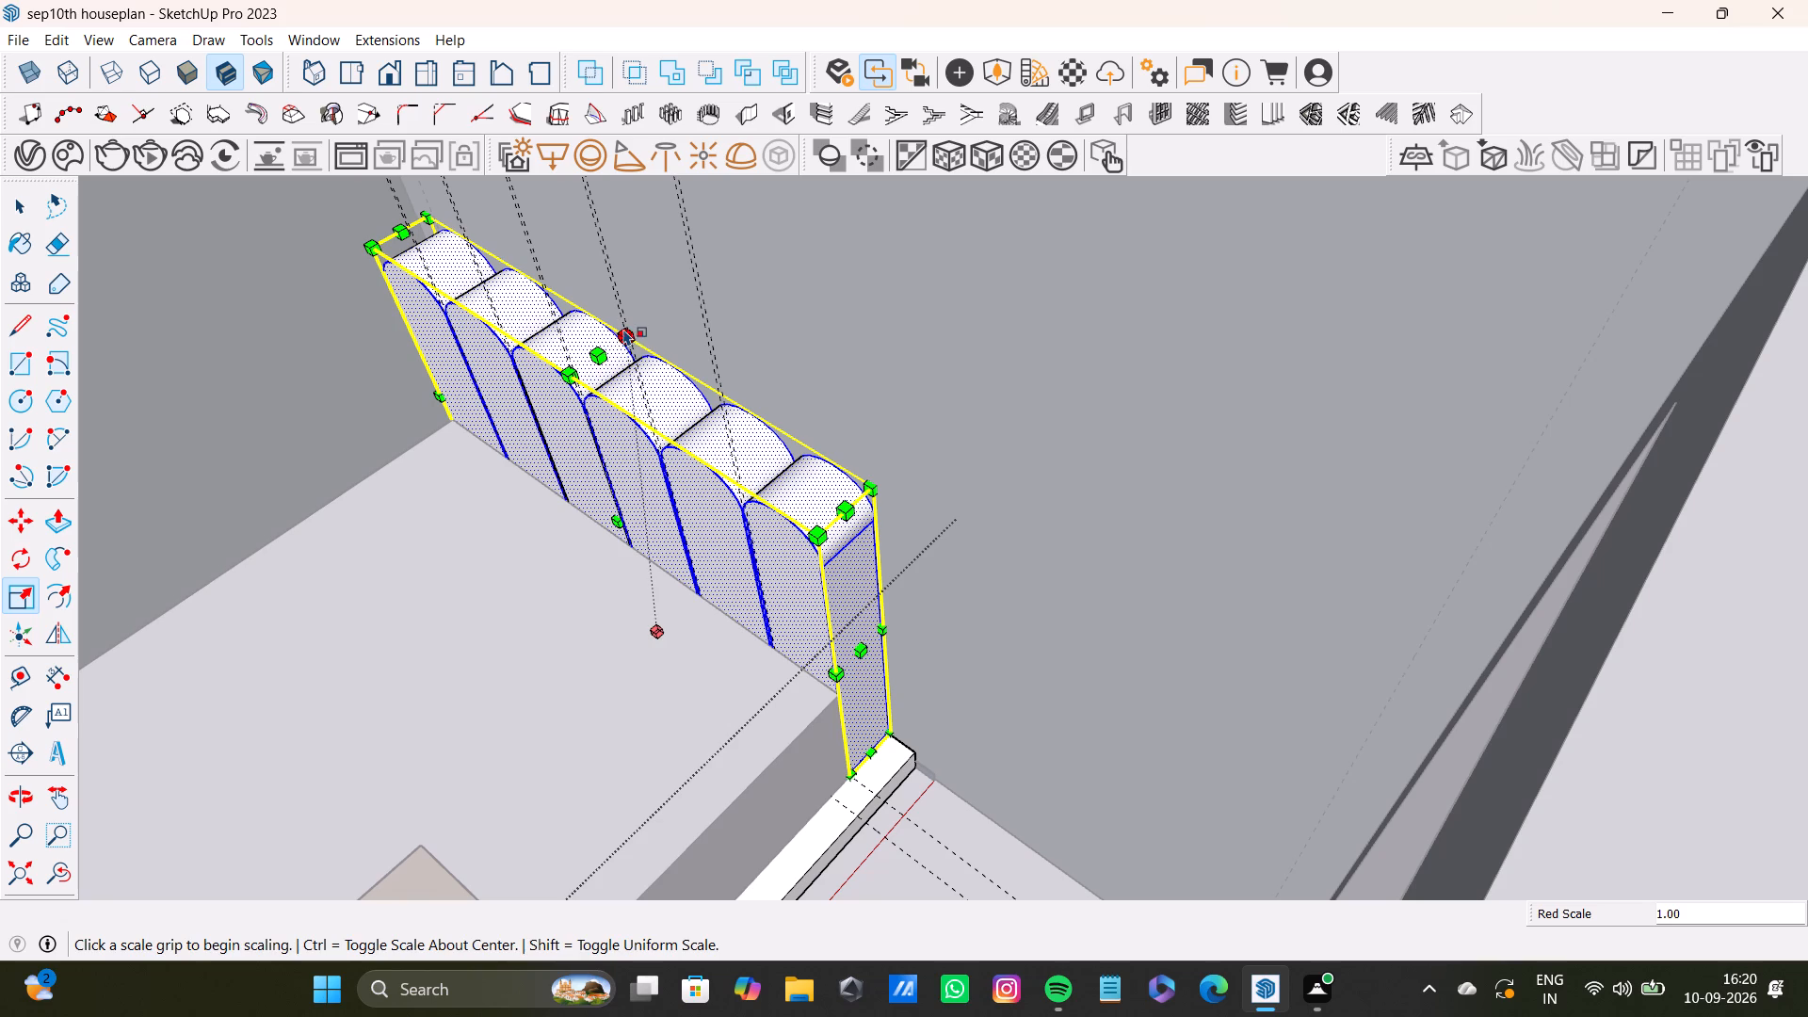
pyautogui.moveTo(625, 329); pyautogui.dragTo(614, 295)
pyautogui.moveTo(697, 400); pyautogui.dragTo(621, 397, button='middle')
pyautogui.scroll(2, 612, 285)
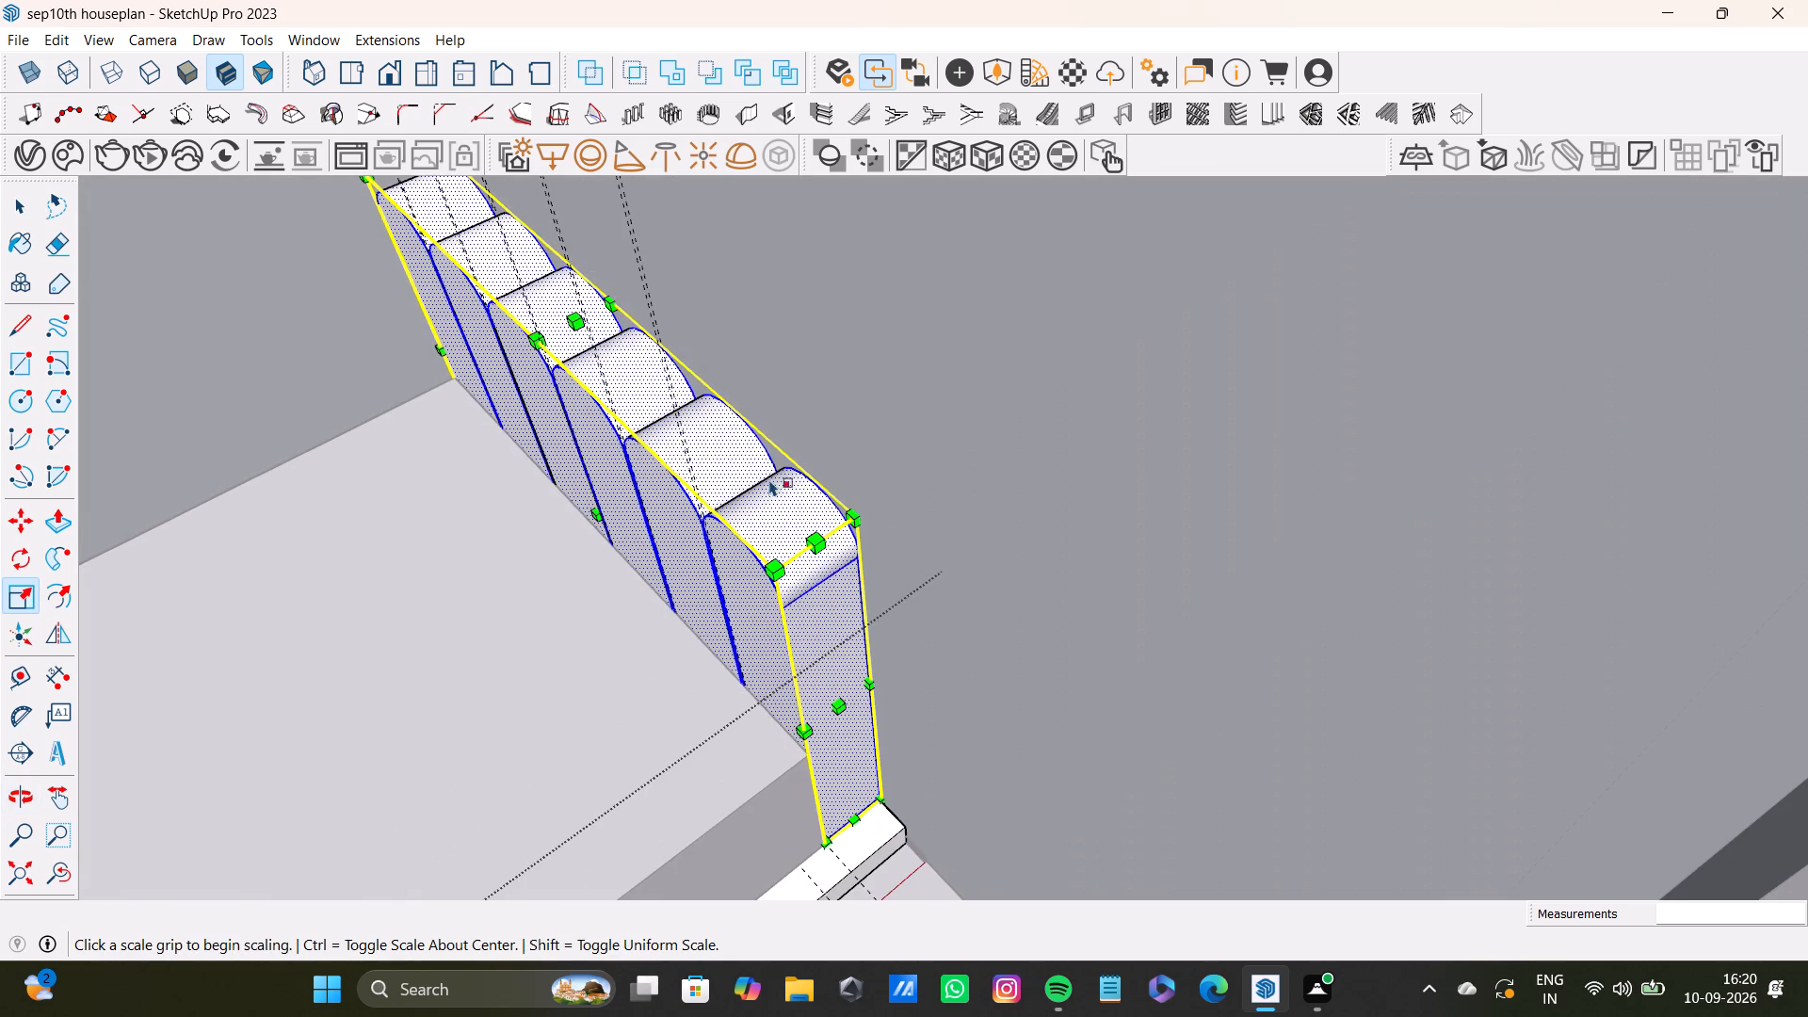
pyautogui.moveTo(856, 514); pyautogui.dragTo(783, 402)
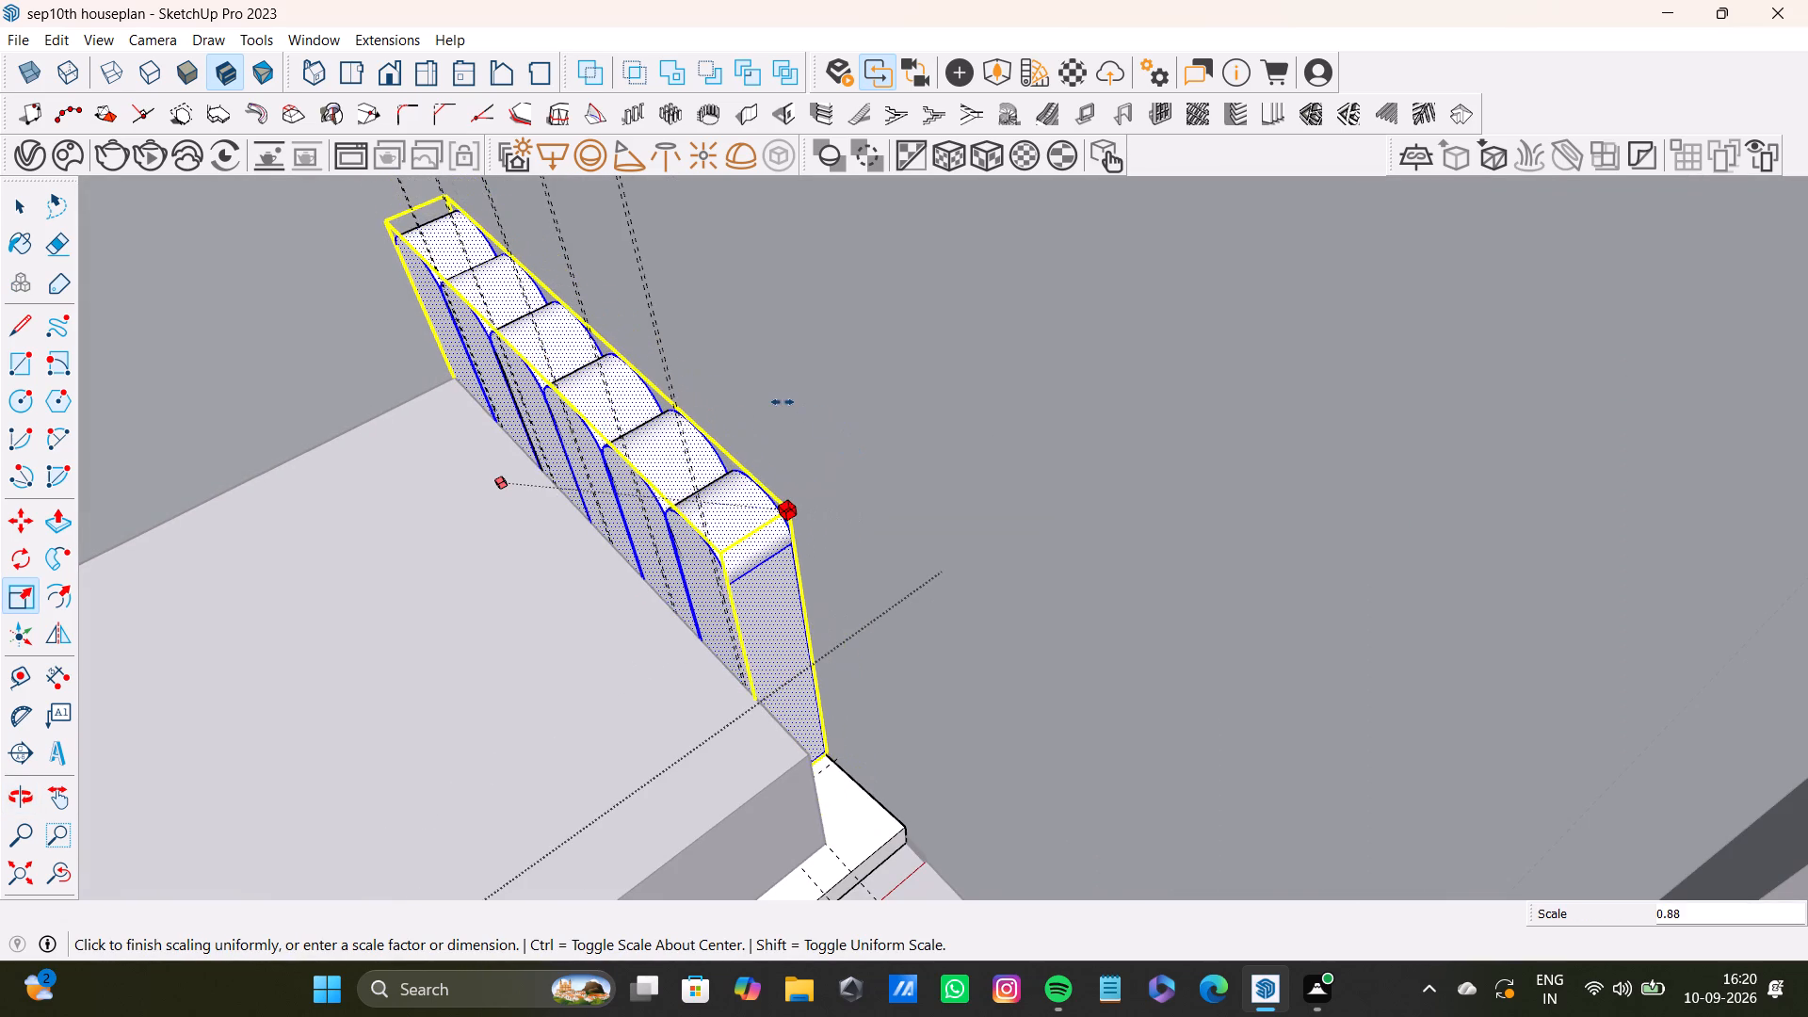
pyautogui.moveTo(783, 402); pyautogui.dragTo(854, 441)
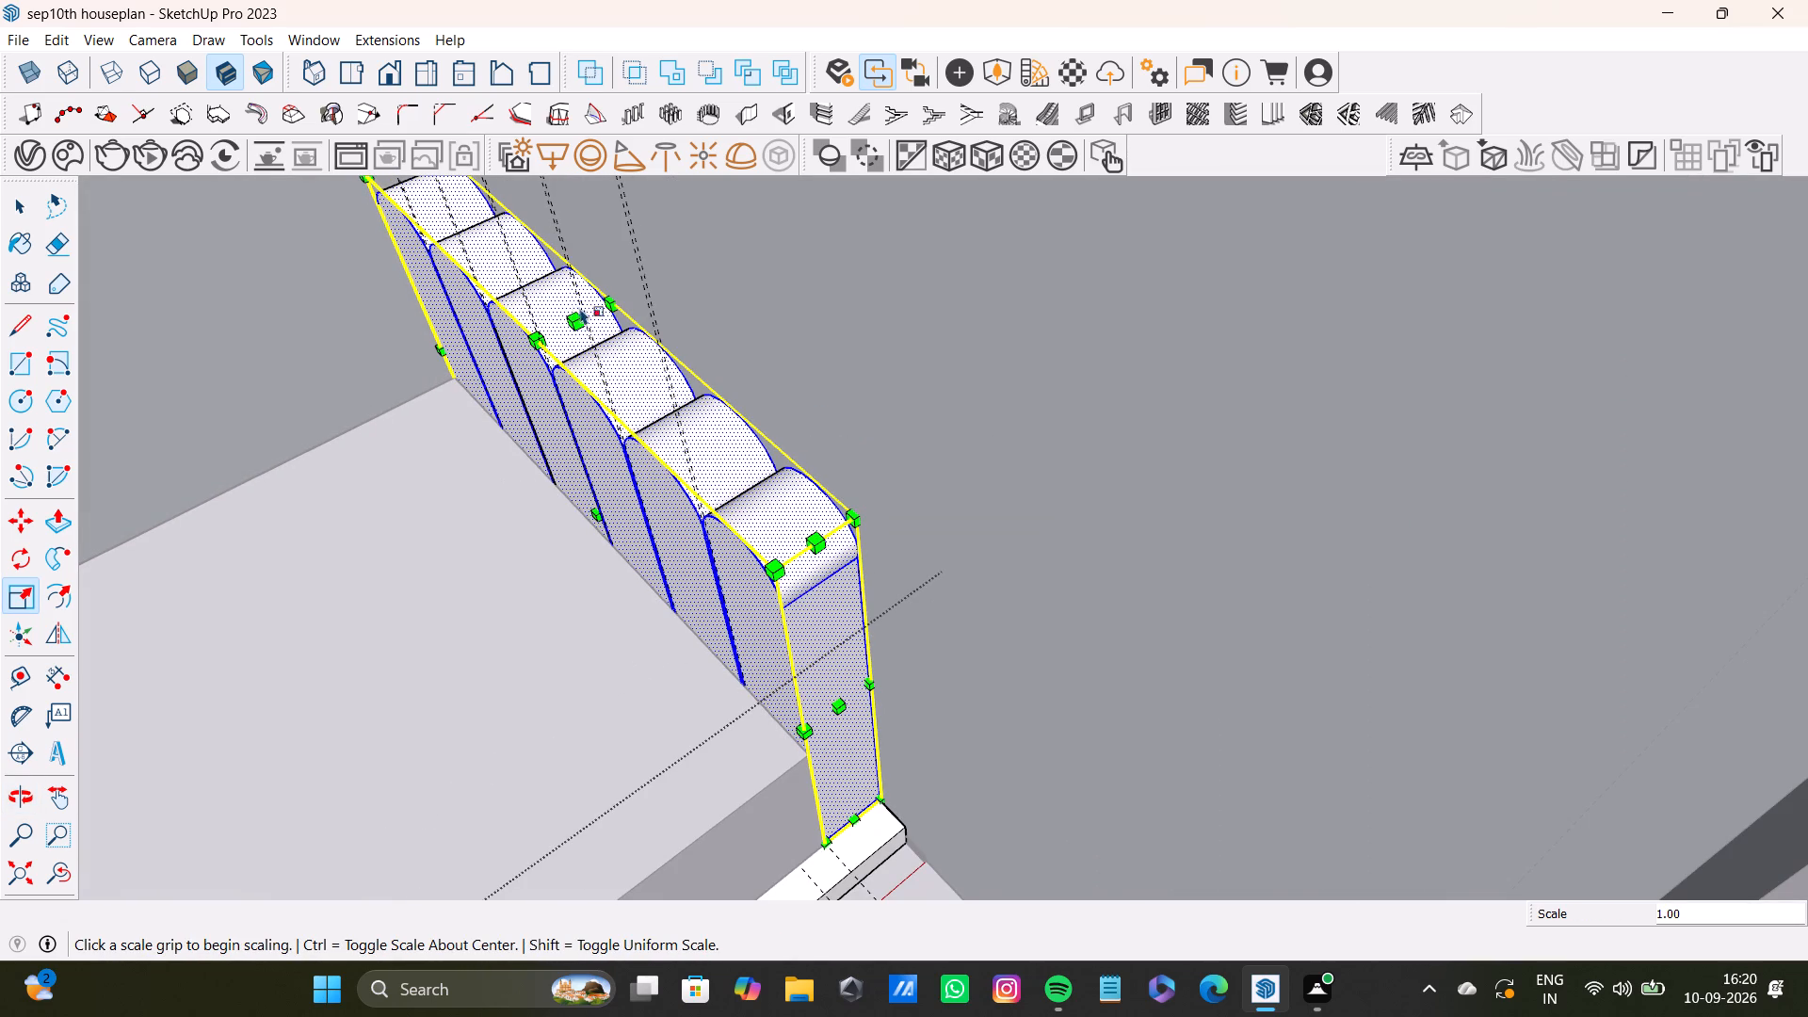
# Scale the six arched headboard panels slightly taller along the blue axis and leave their group.
pyautogui.moveTo(579, 317); pyautogui.dragTo(548, 276)
pyautogui.scroll(-5, 642, 564)
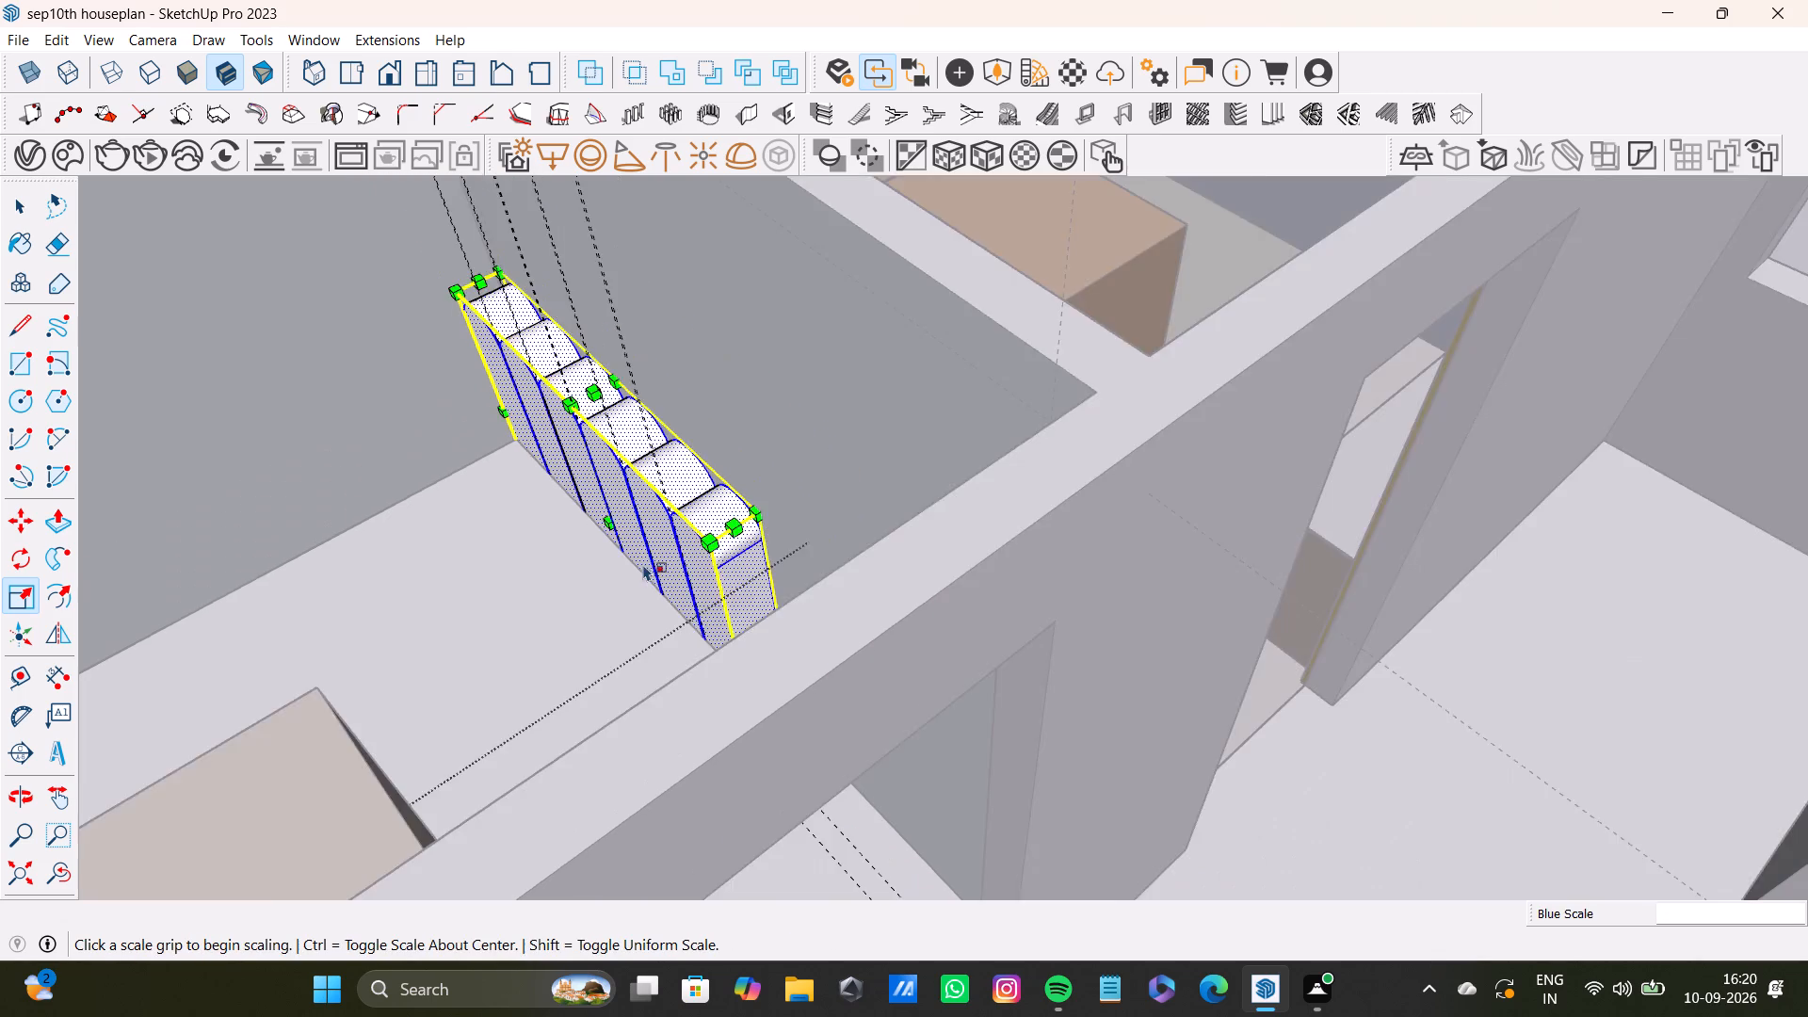
pyautogui.scroll(-11, 643, 564)
pyautogui.moveTo(612, 582); pyautogui.dragTo(429, 285, button='middle')
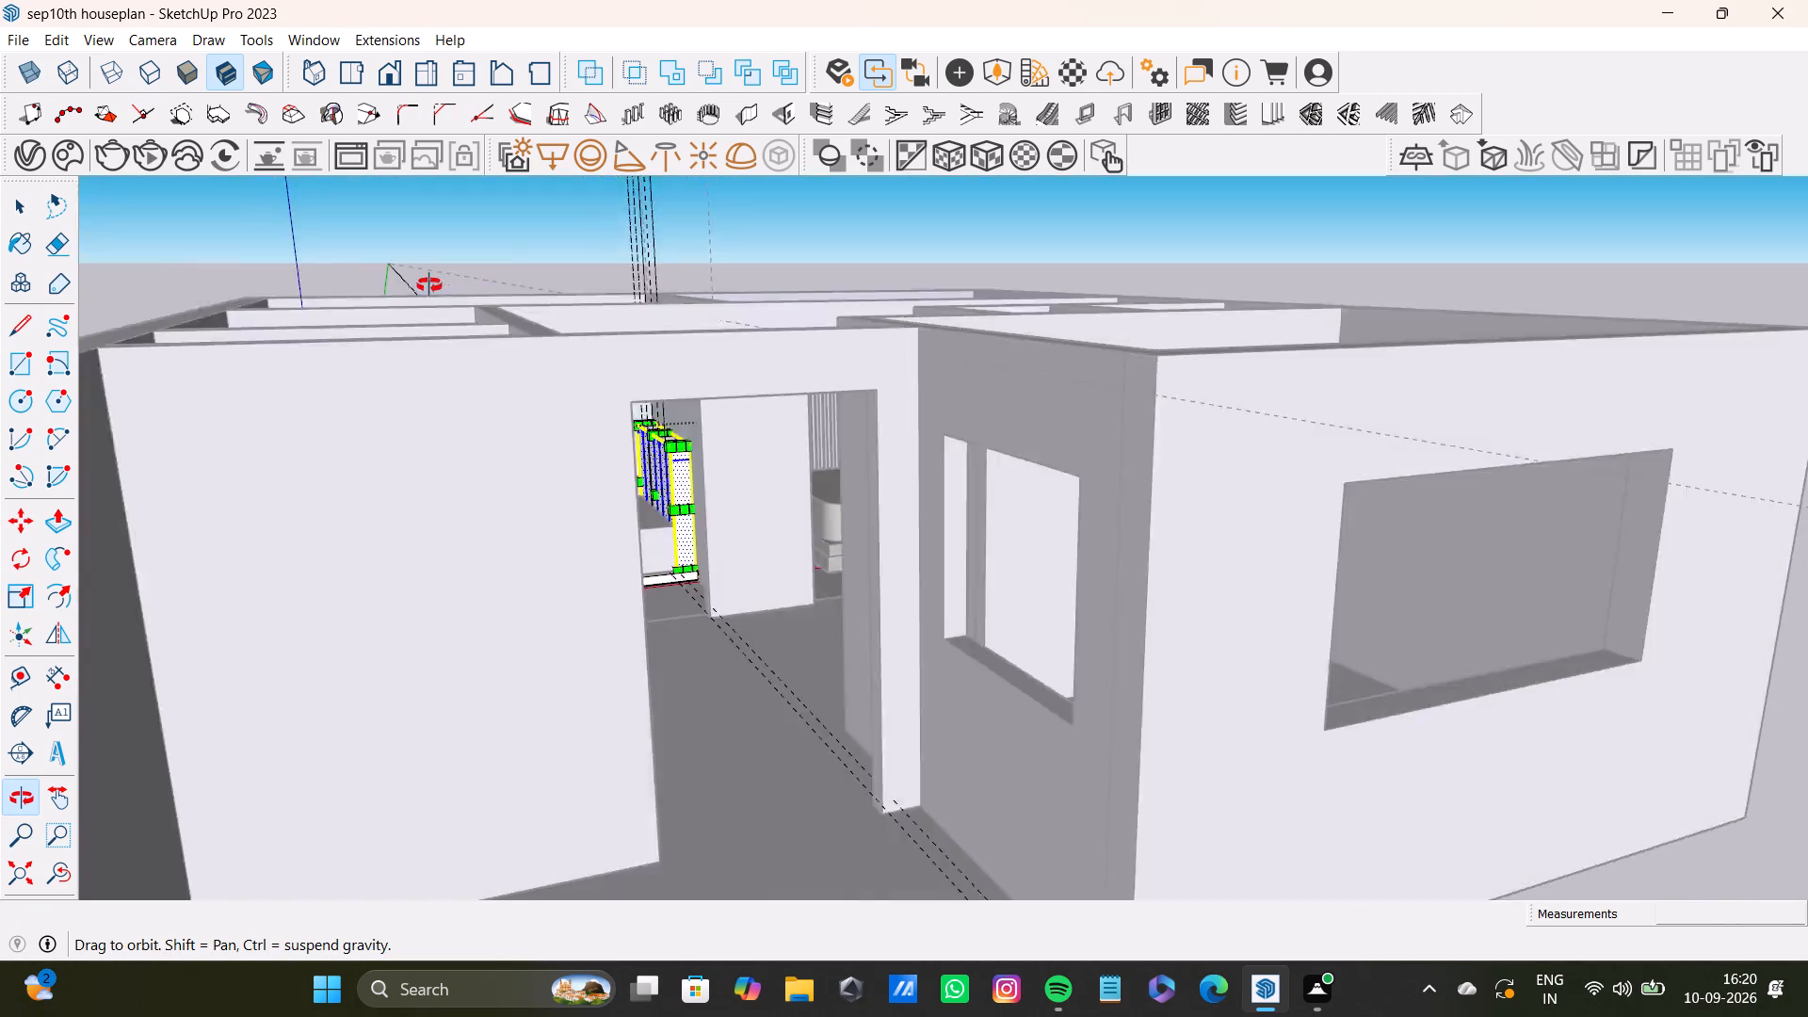
pyautogui.moveTo(429, 285); pyautogui.dragTo(356, 502, button='middle')
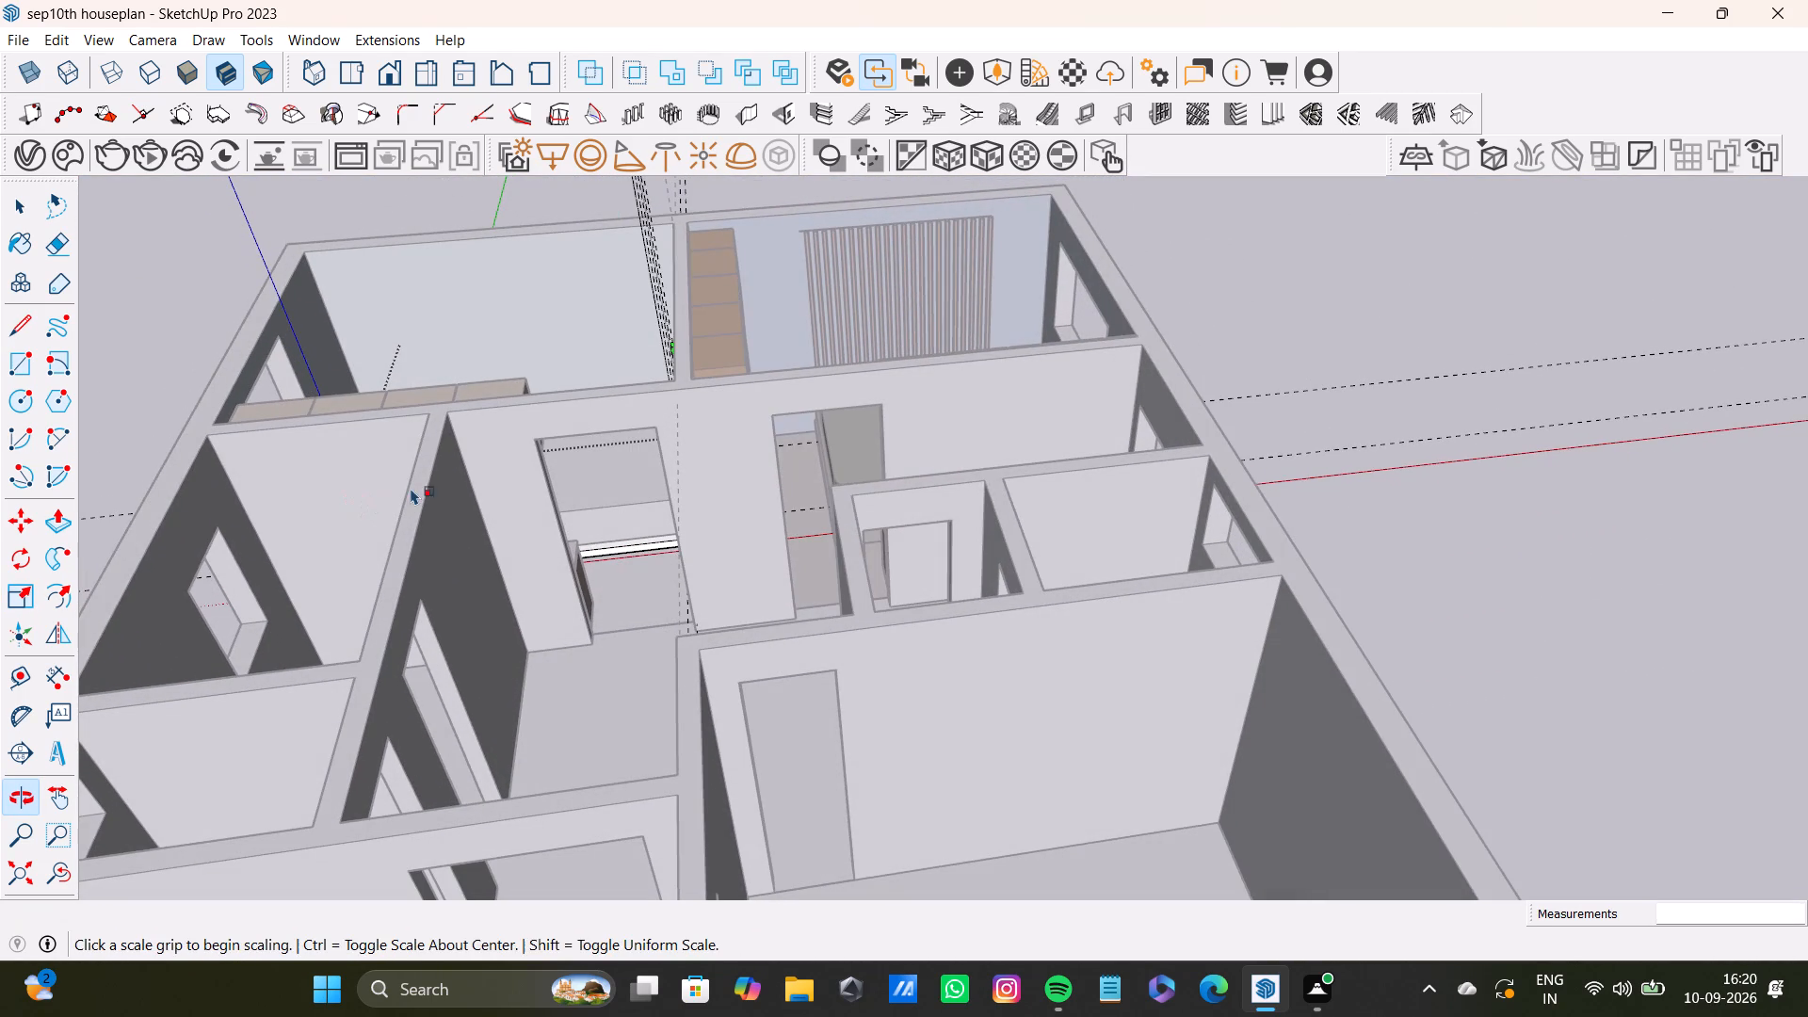
pyautogui.press('space')
pyautogui.click(1224, 259)
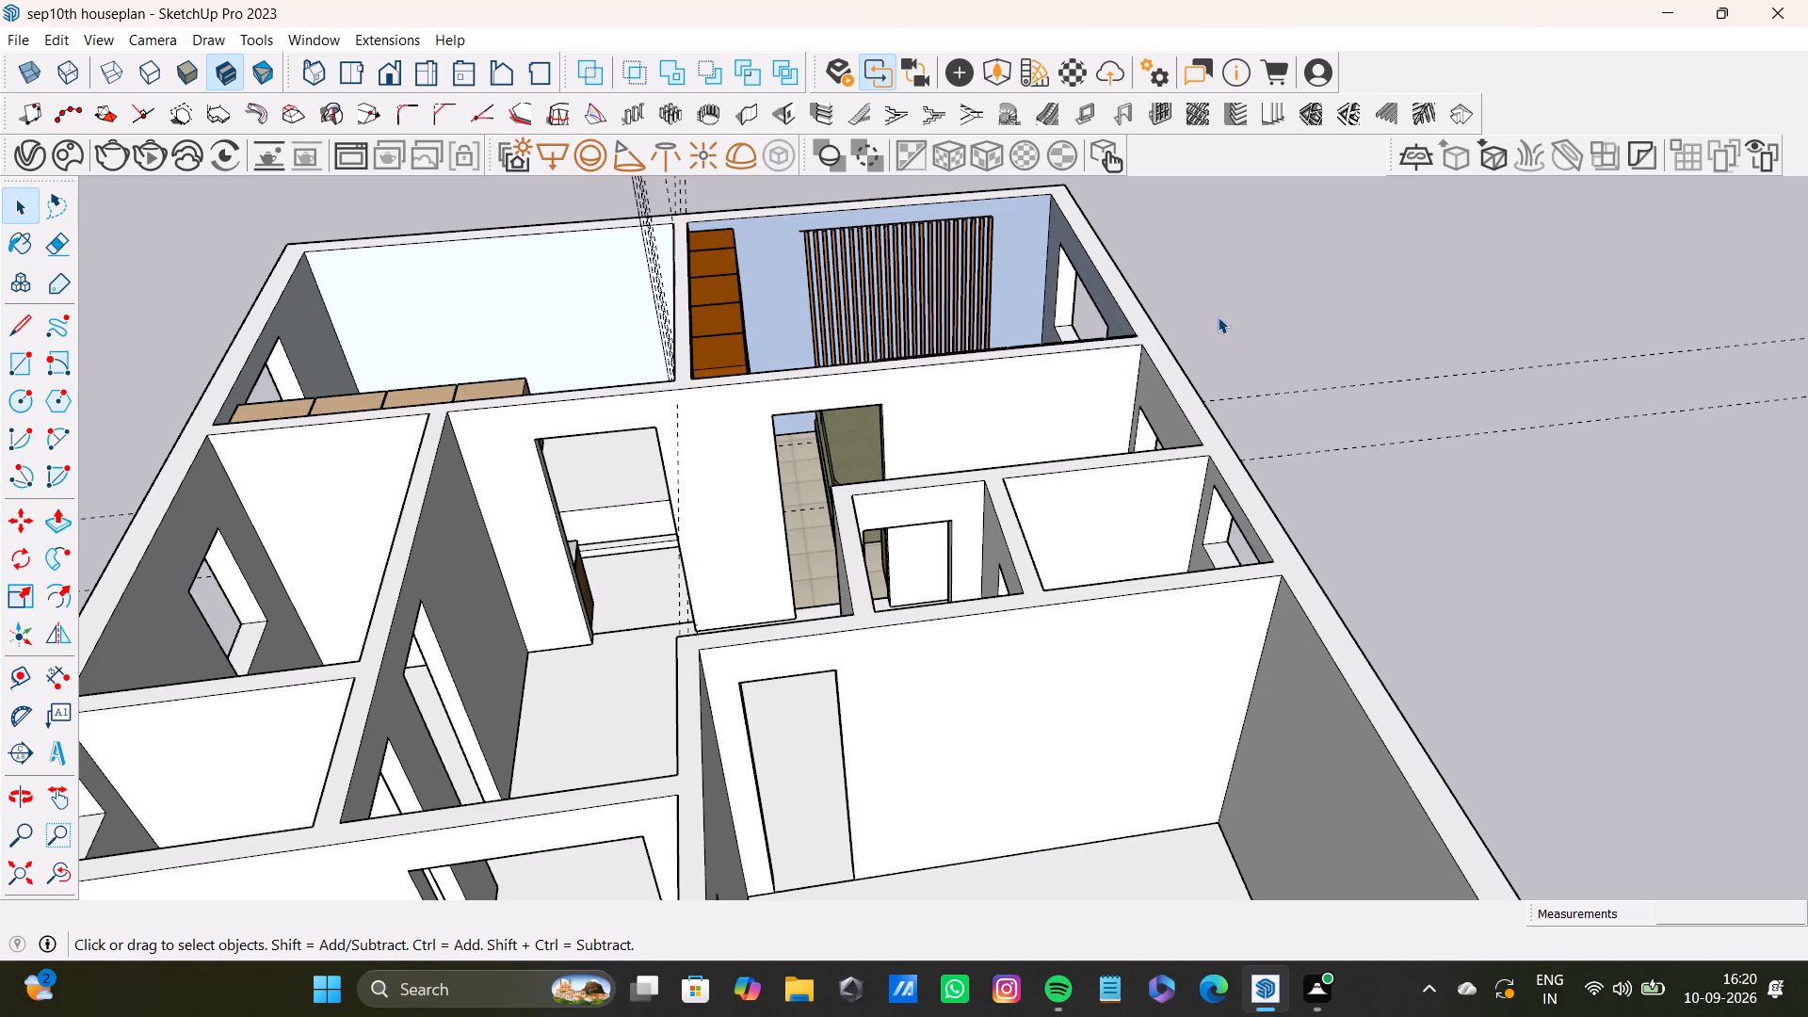
pyautogui.tripleClick(1251, 311)
pyautogui.click(1251, 311)
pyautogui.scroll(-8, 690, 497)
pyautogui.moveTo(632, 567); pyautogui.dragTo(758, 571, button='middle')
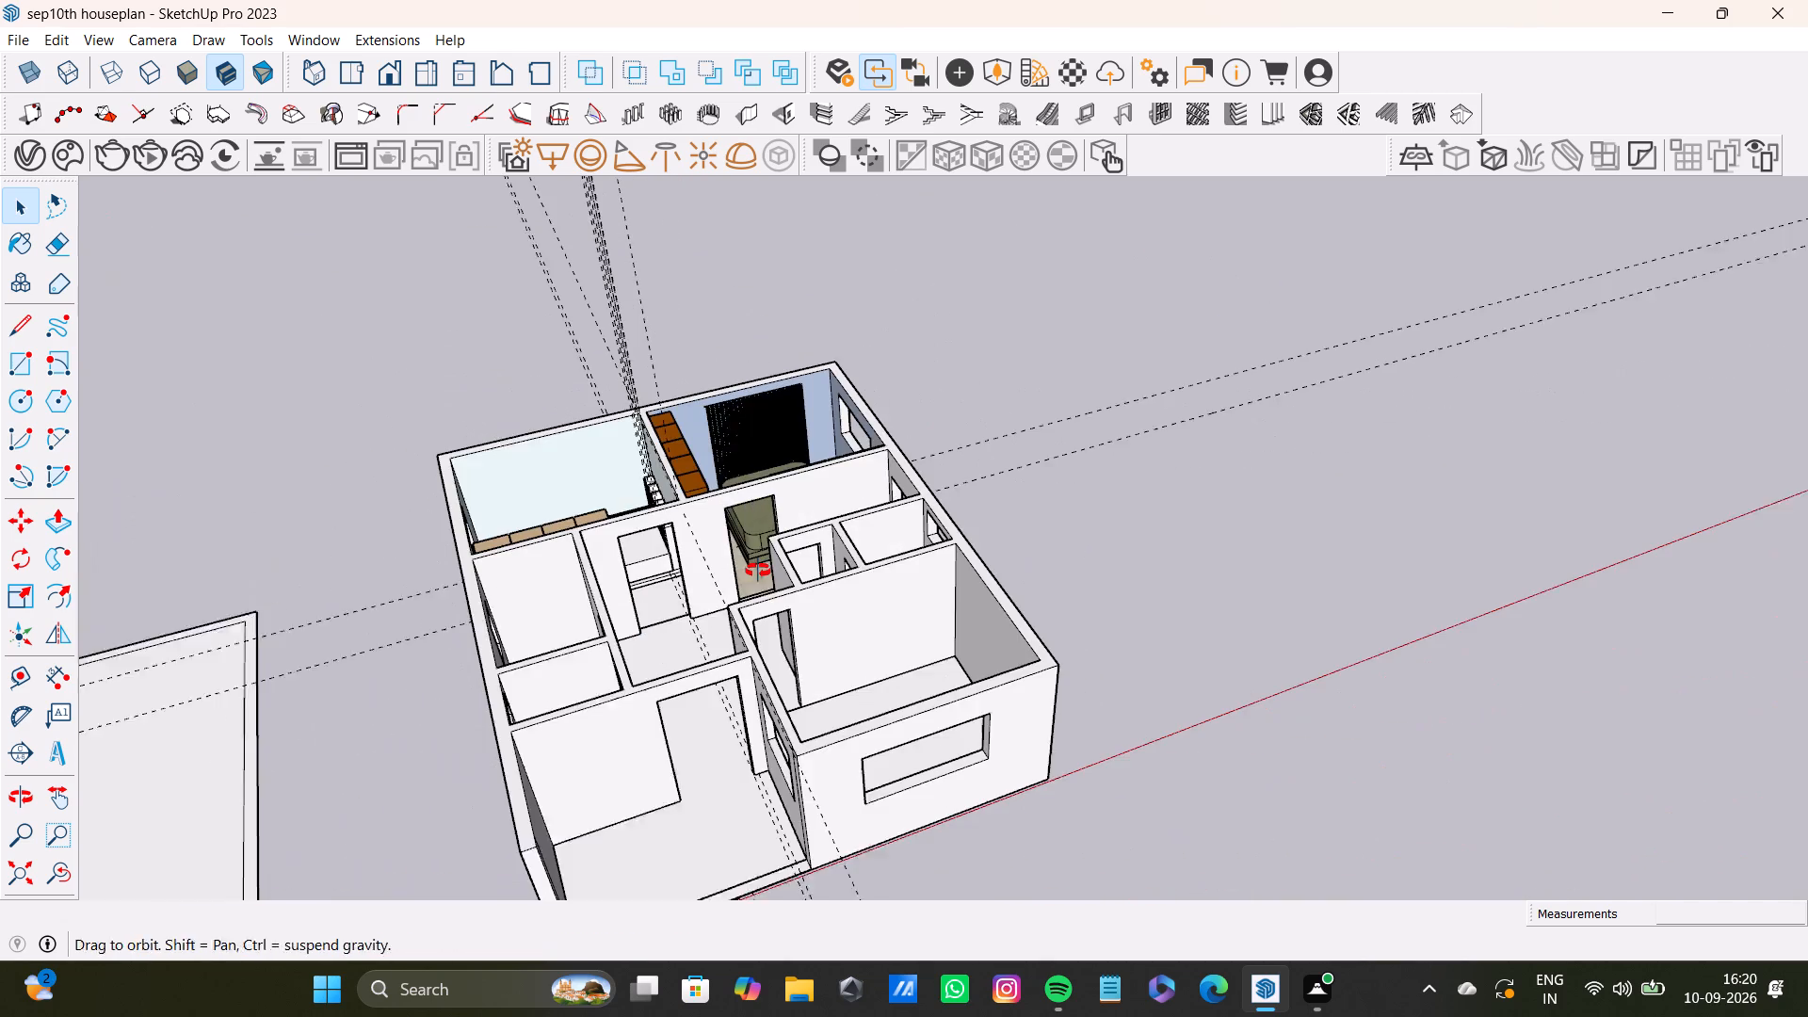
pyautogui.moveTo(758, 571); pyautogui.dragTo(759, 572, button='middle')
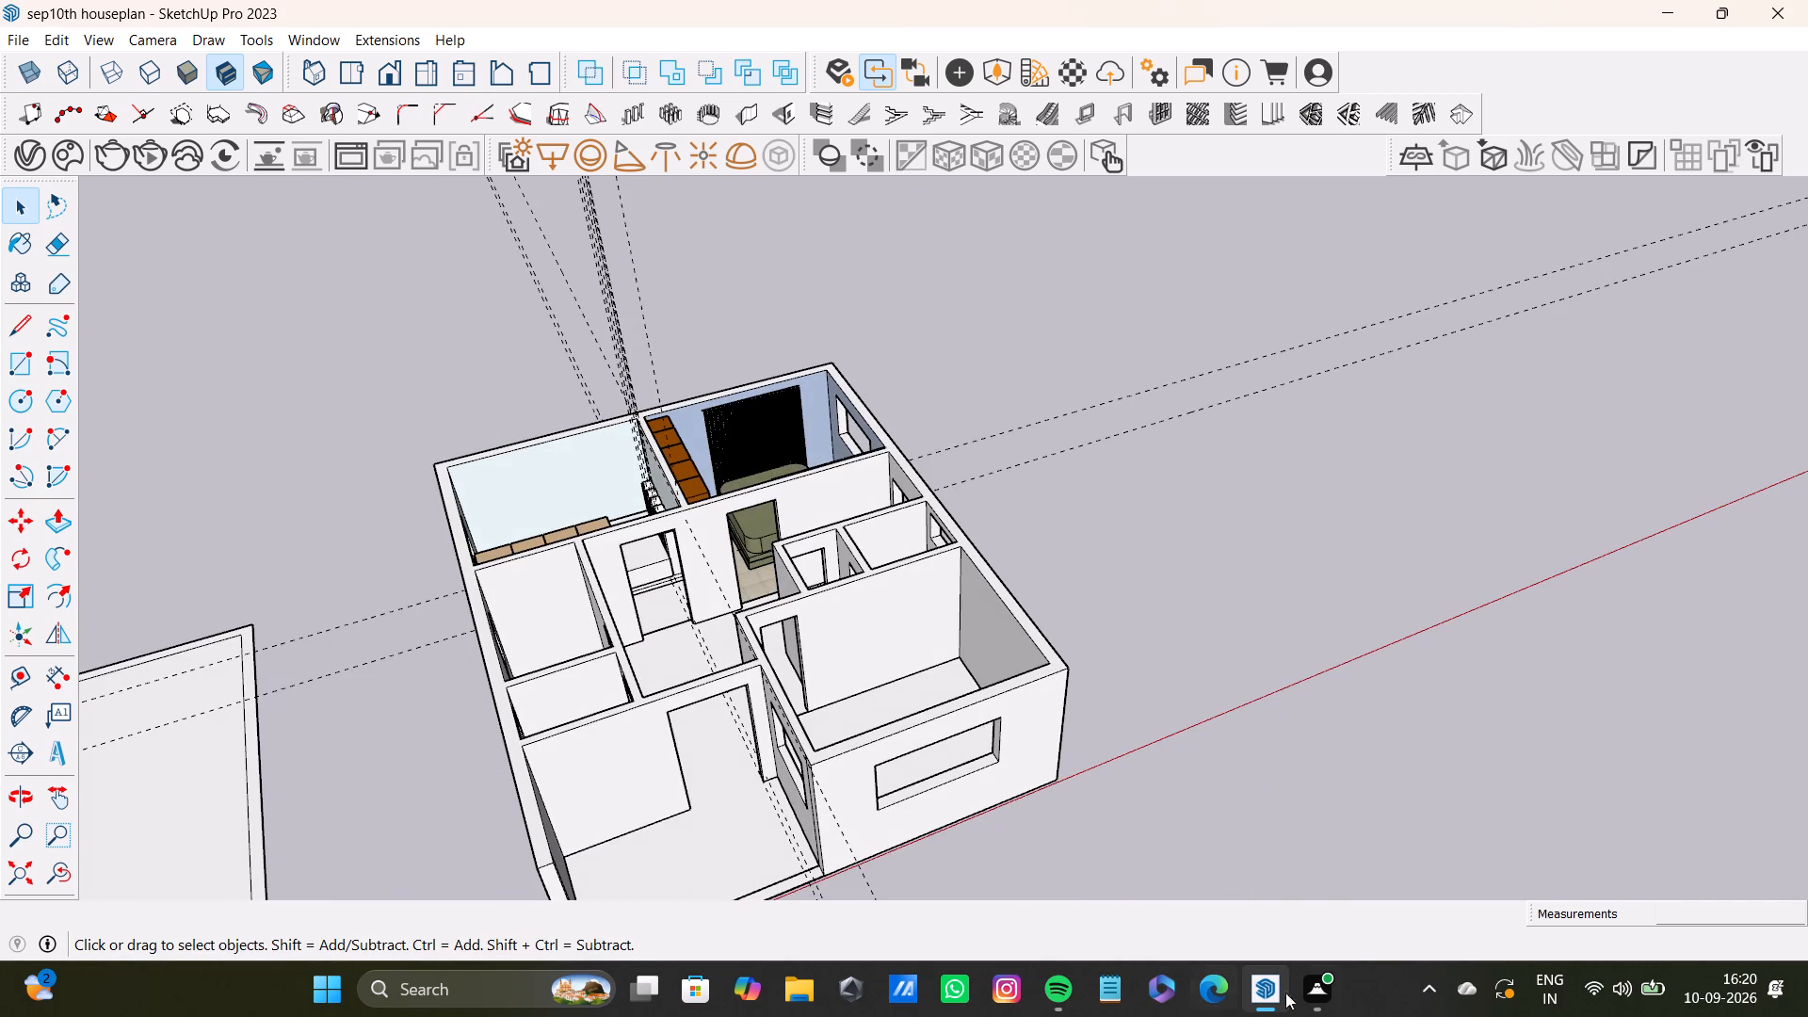
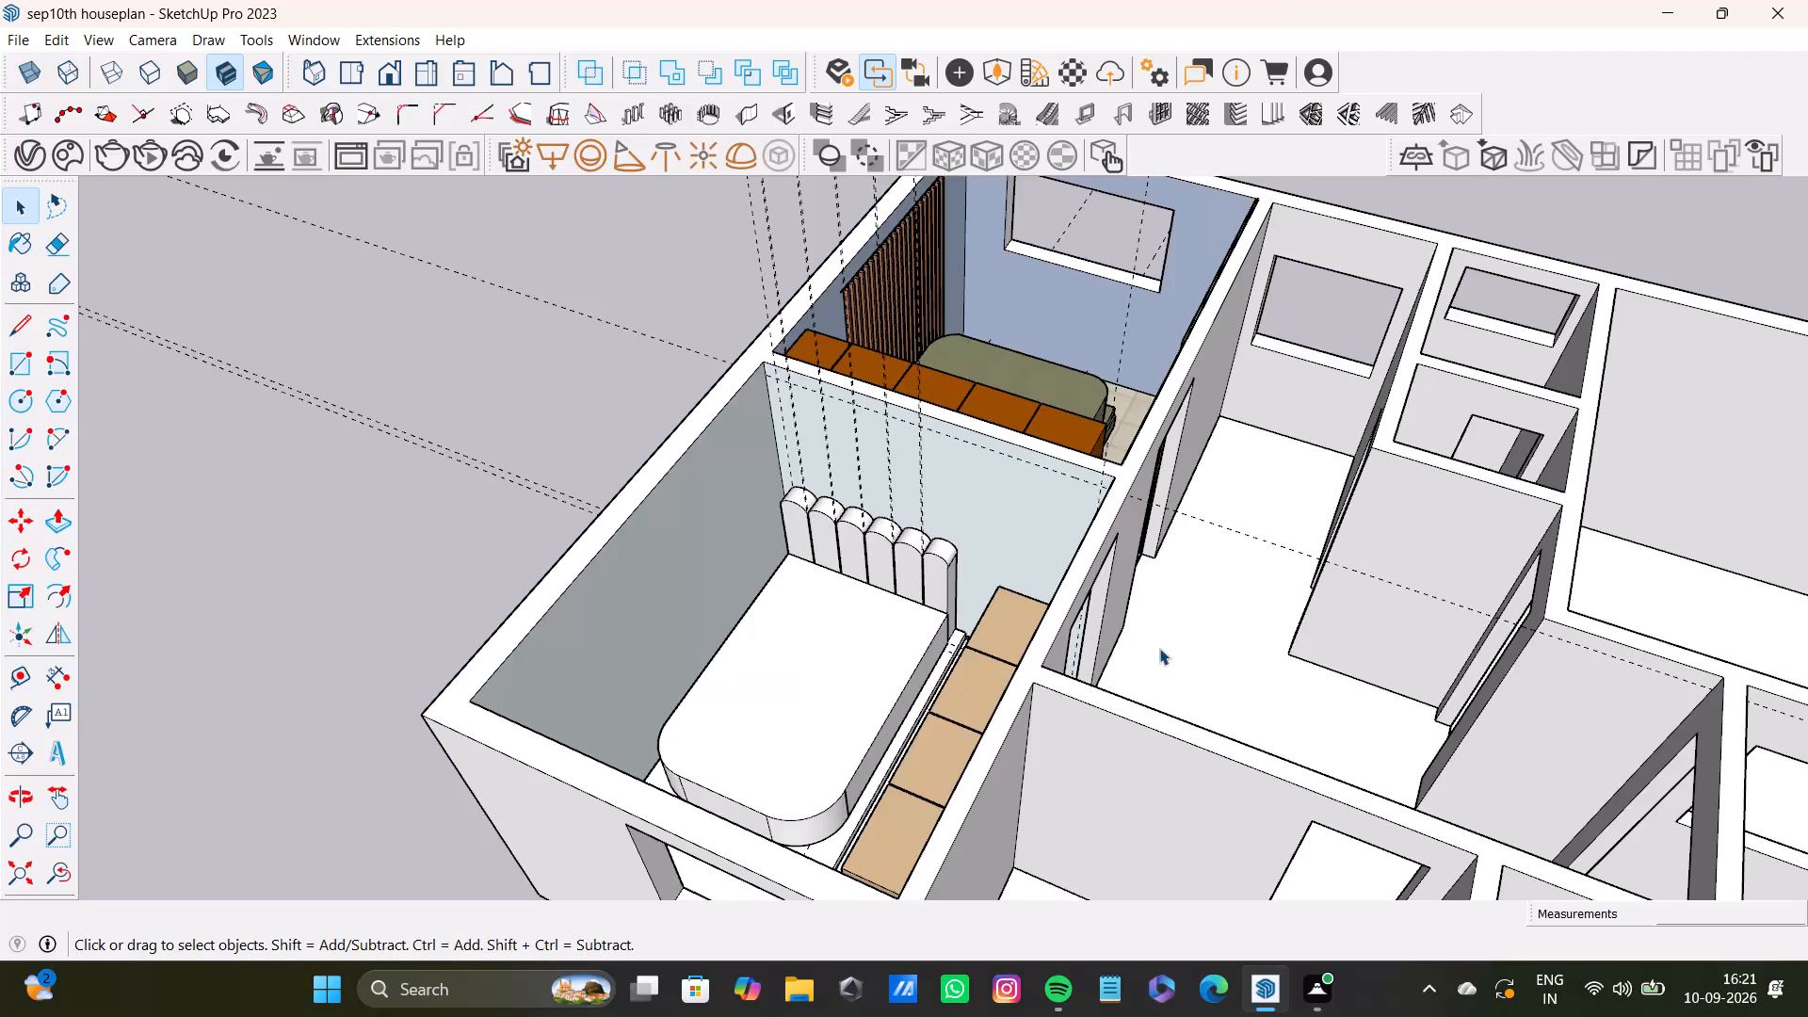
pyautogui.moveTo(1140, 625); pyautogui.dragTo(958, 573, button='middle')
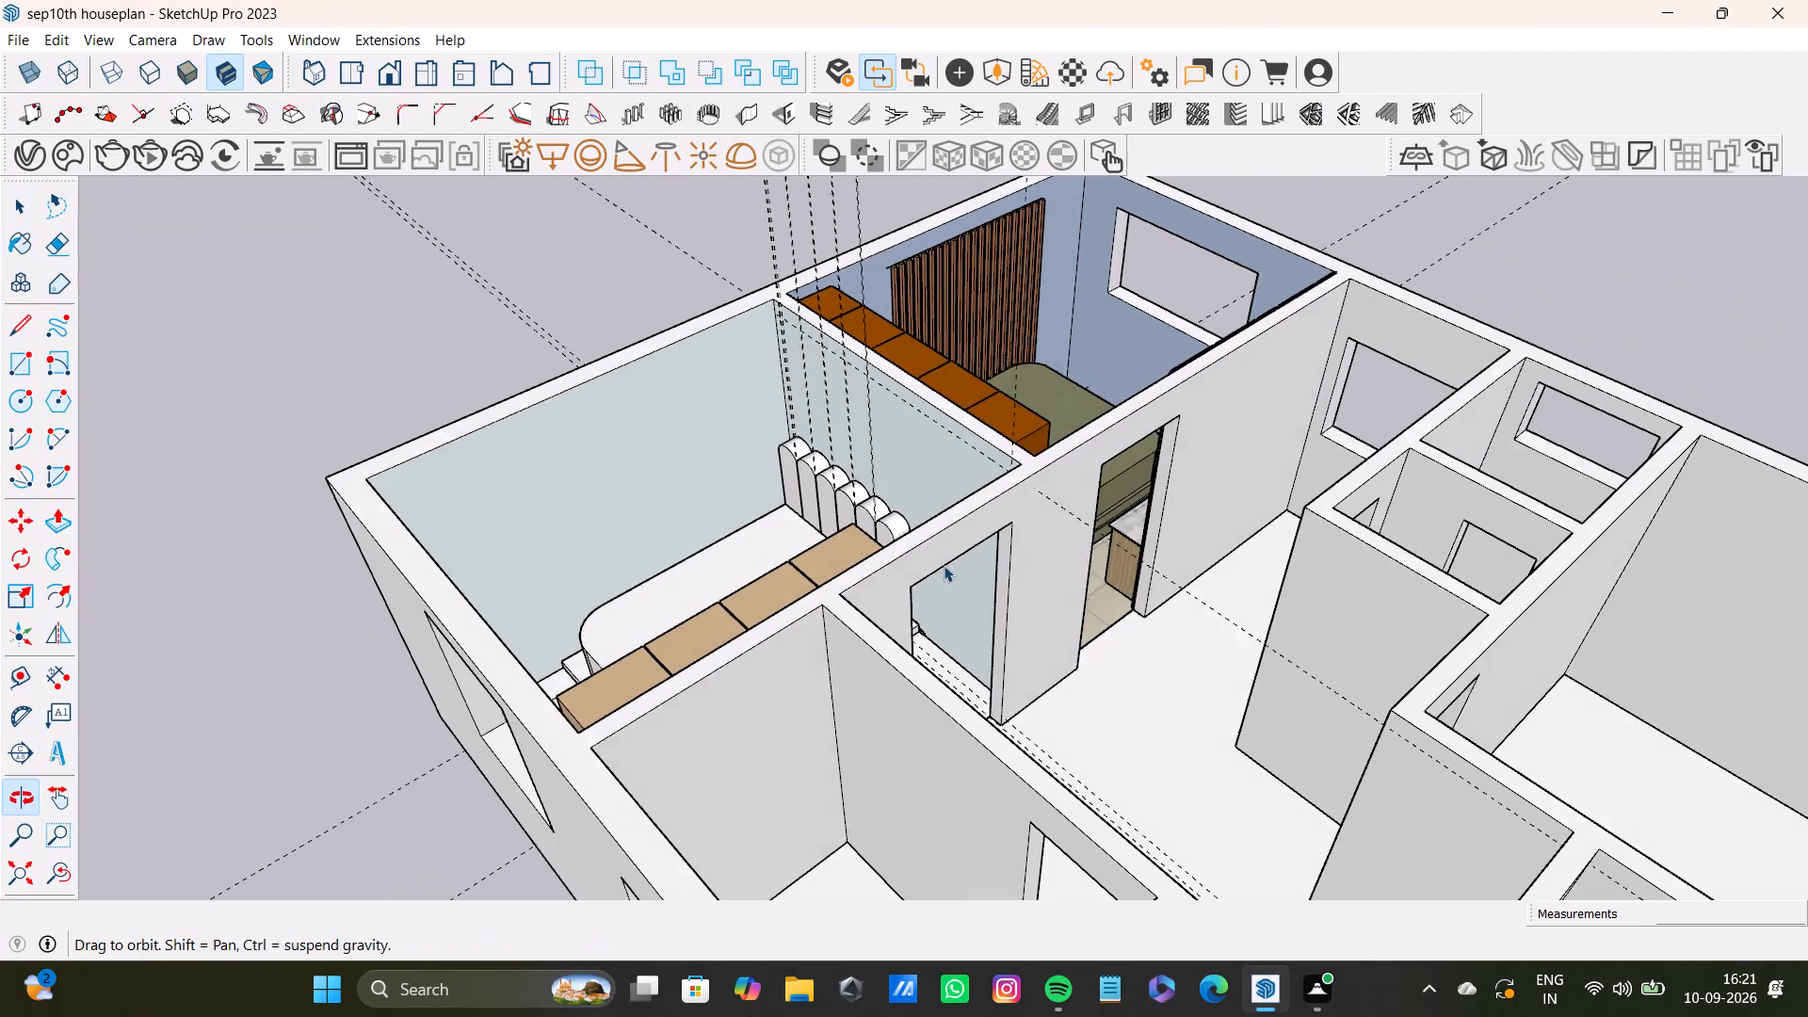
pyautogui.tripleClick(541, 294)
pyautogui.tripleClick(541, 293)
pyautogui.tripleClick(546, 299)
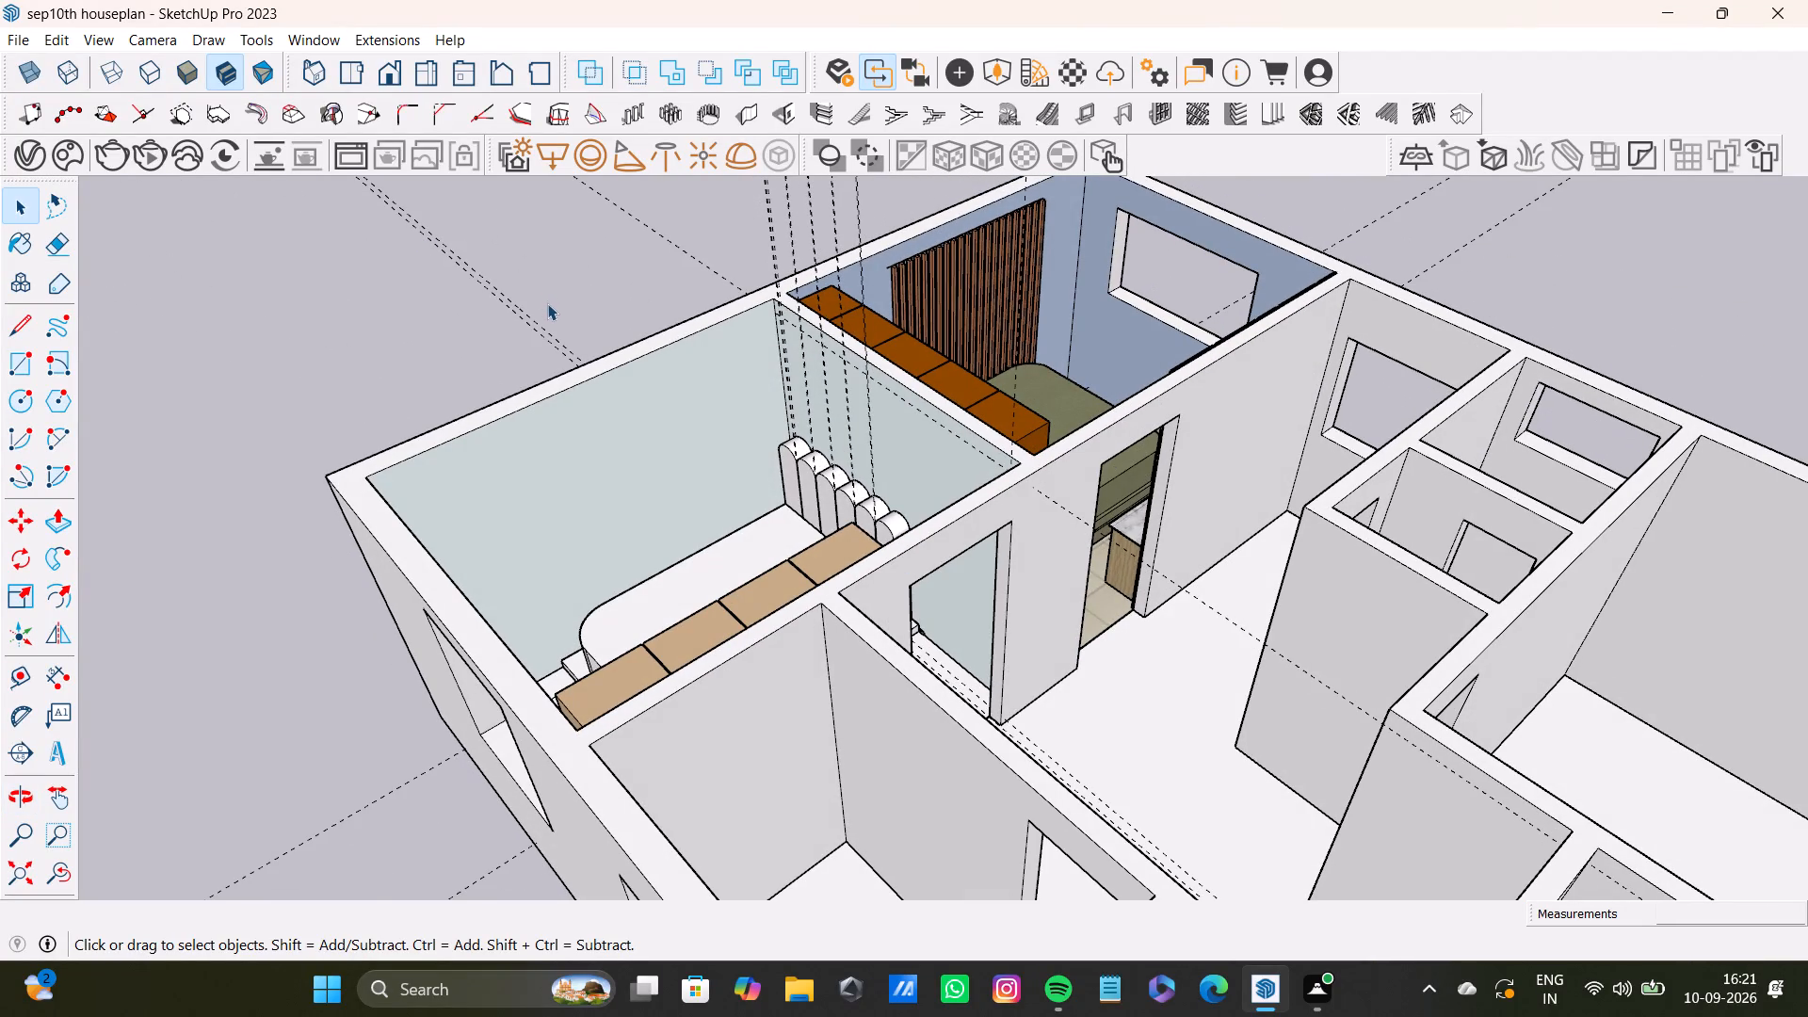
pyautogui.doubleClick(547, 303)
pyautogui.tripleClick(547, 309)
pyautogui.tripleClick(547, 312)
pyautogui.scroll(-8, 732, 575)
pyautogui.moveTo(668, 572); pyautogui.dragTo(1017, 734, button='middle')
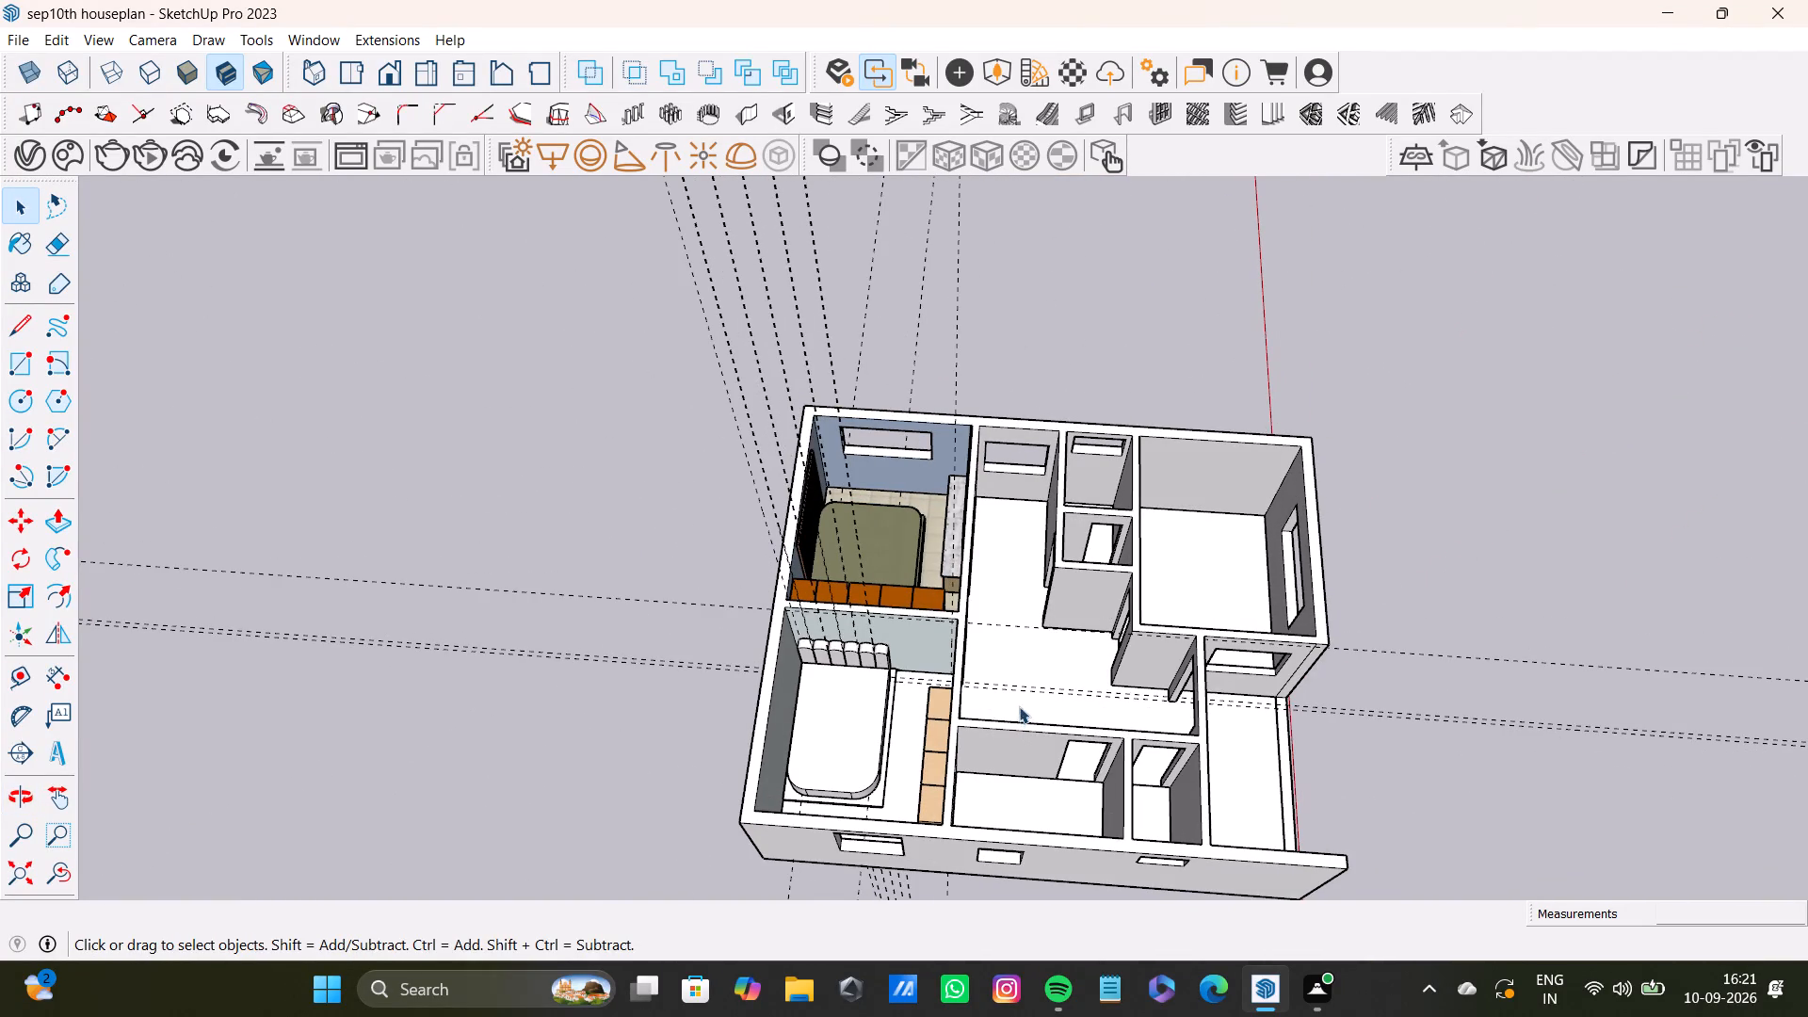
# Delete the stray rectangular face against the headboard wall at the bed base's corner, together with its three leftover edges.
pyautogui.scroll(5, 876, 734)
pyautogui.moveTo(961, 775); pyautogui.dragTo(323, 580, button='middle')
pyautogui.scroll(2, 804, 589)
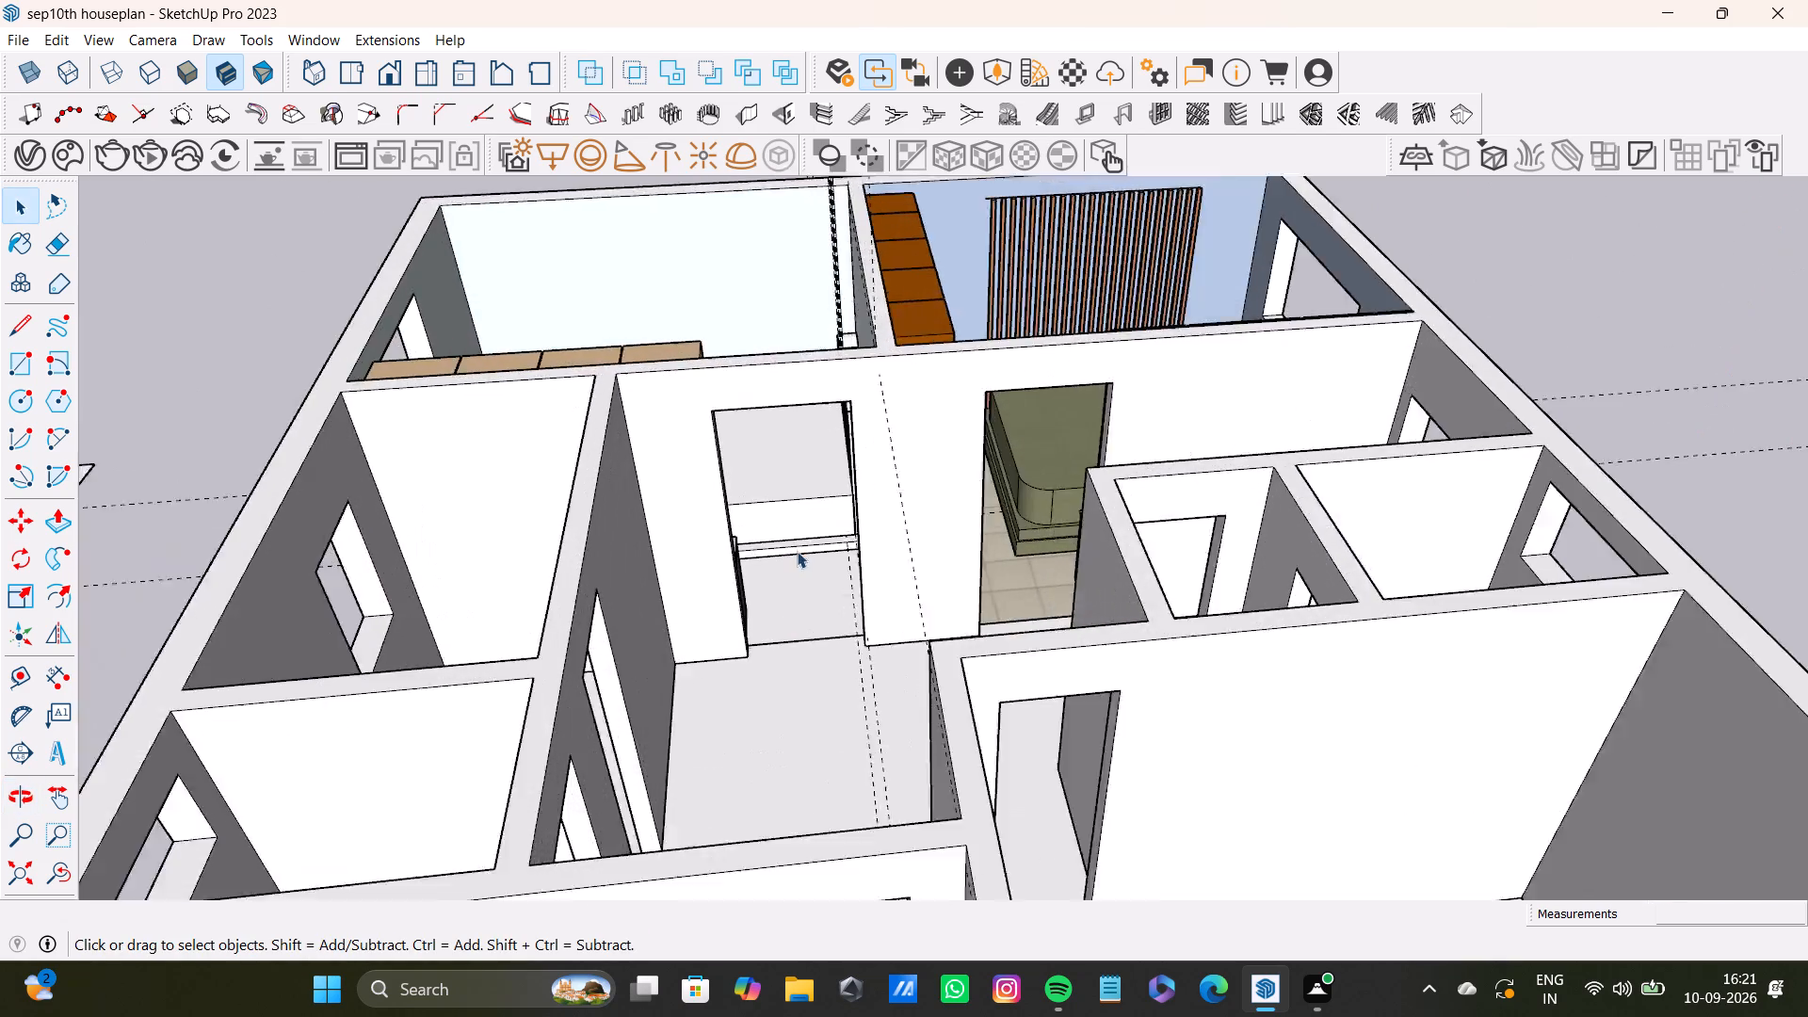
pyautogui.scroll(17, 797, 551)
pyautogui.click(977, 546)
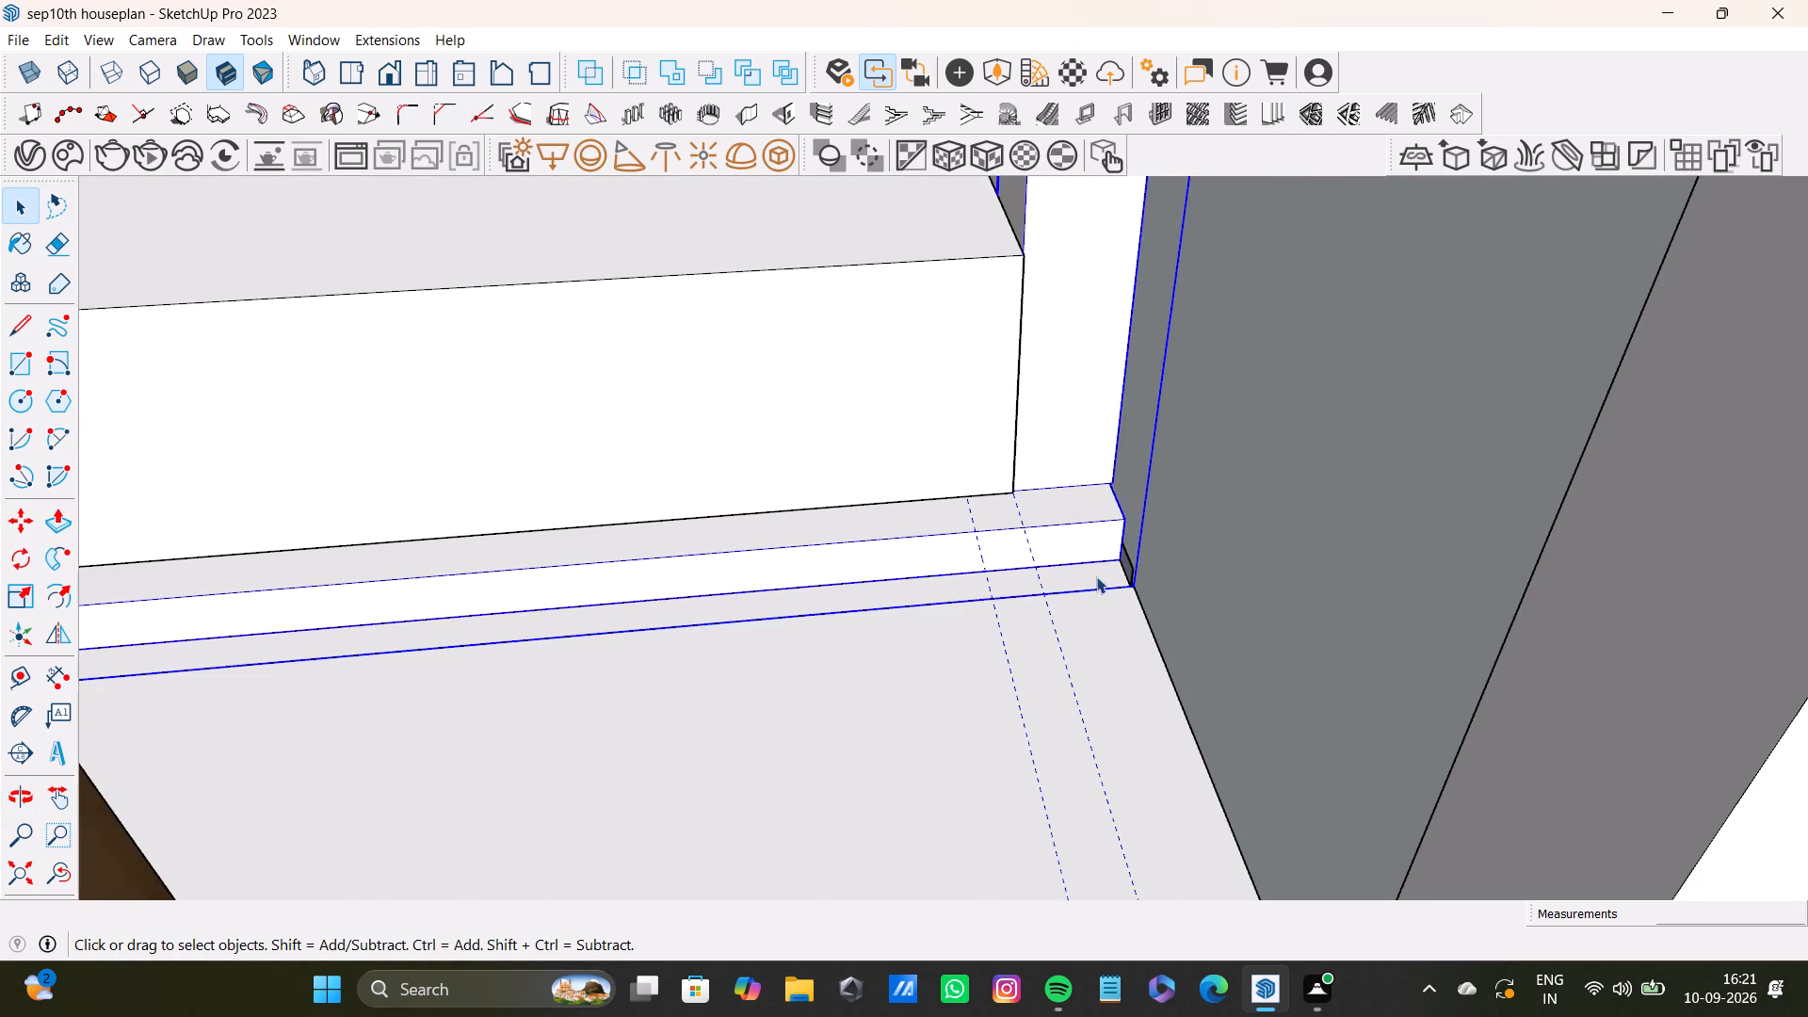
pyautogui.scroll(8, 1096, 576)
pyautogui.click(1098, 680)
pyautogui.moveTo(1109, 681); pyautogui.dragTo(1251, 670, button='middle')
pyautogui.scroll(11, 1176, 497)
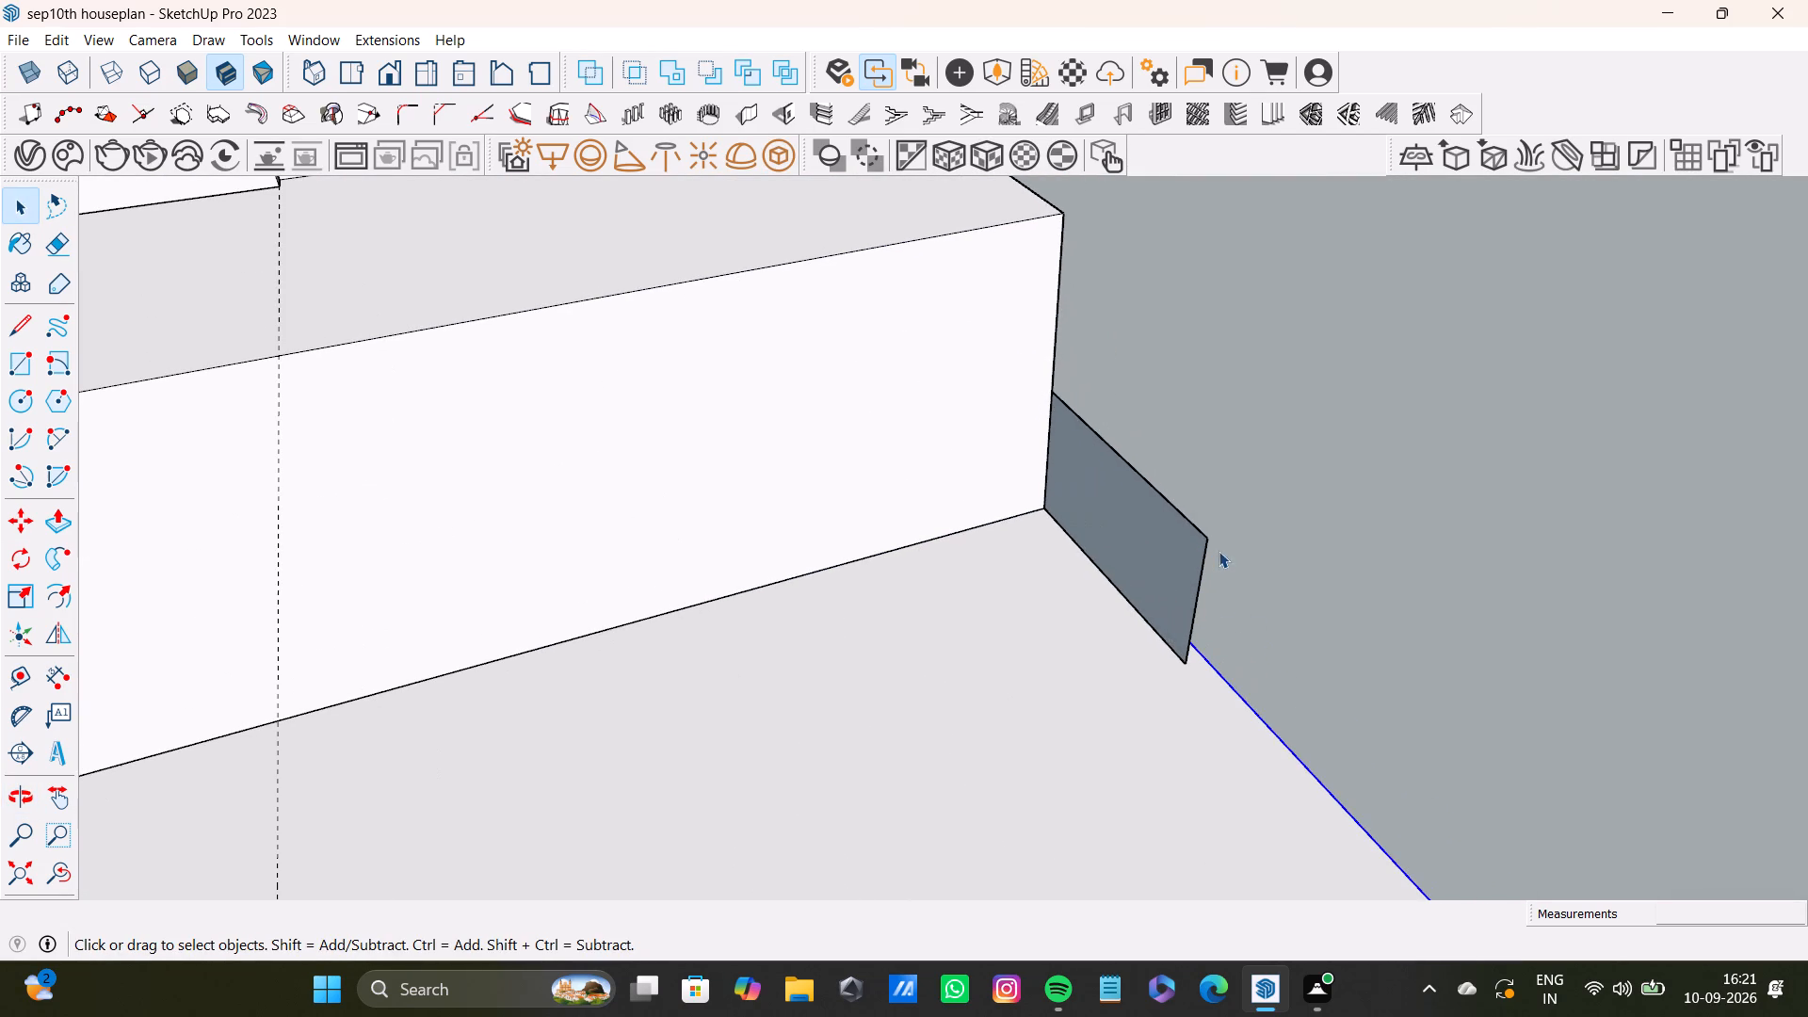
pyautogui.click(1193, 595)
pyautogui.press('Delete')
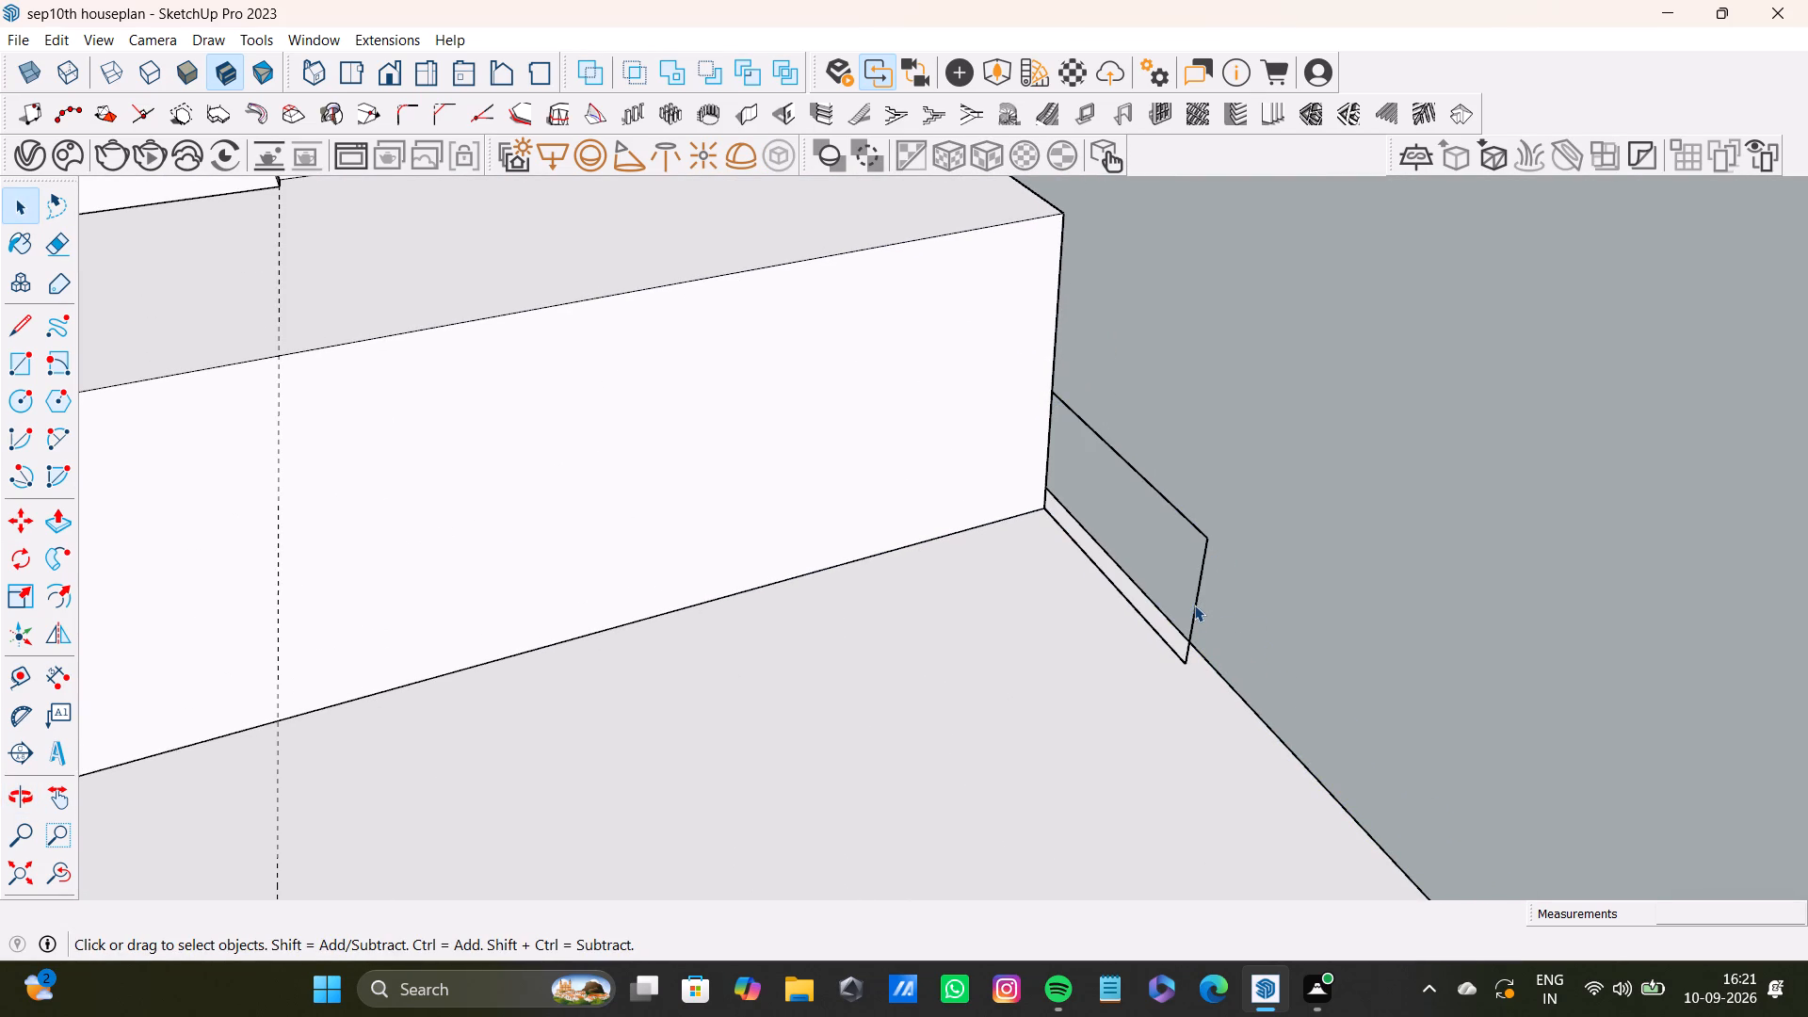
pyautogui.scroll(4, 1171, 451)
pyautogui.click(1212, 529)
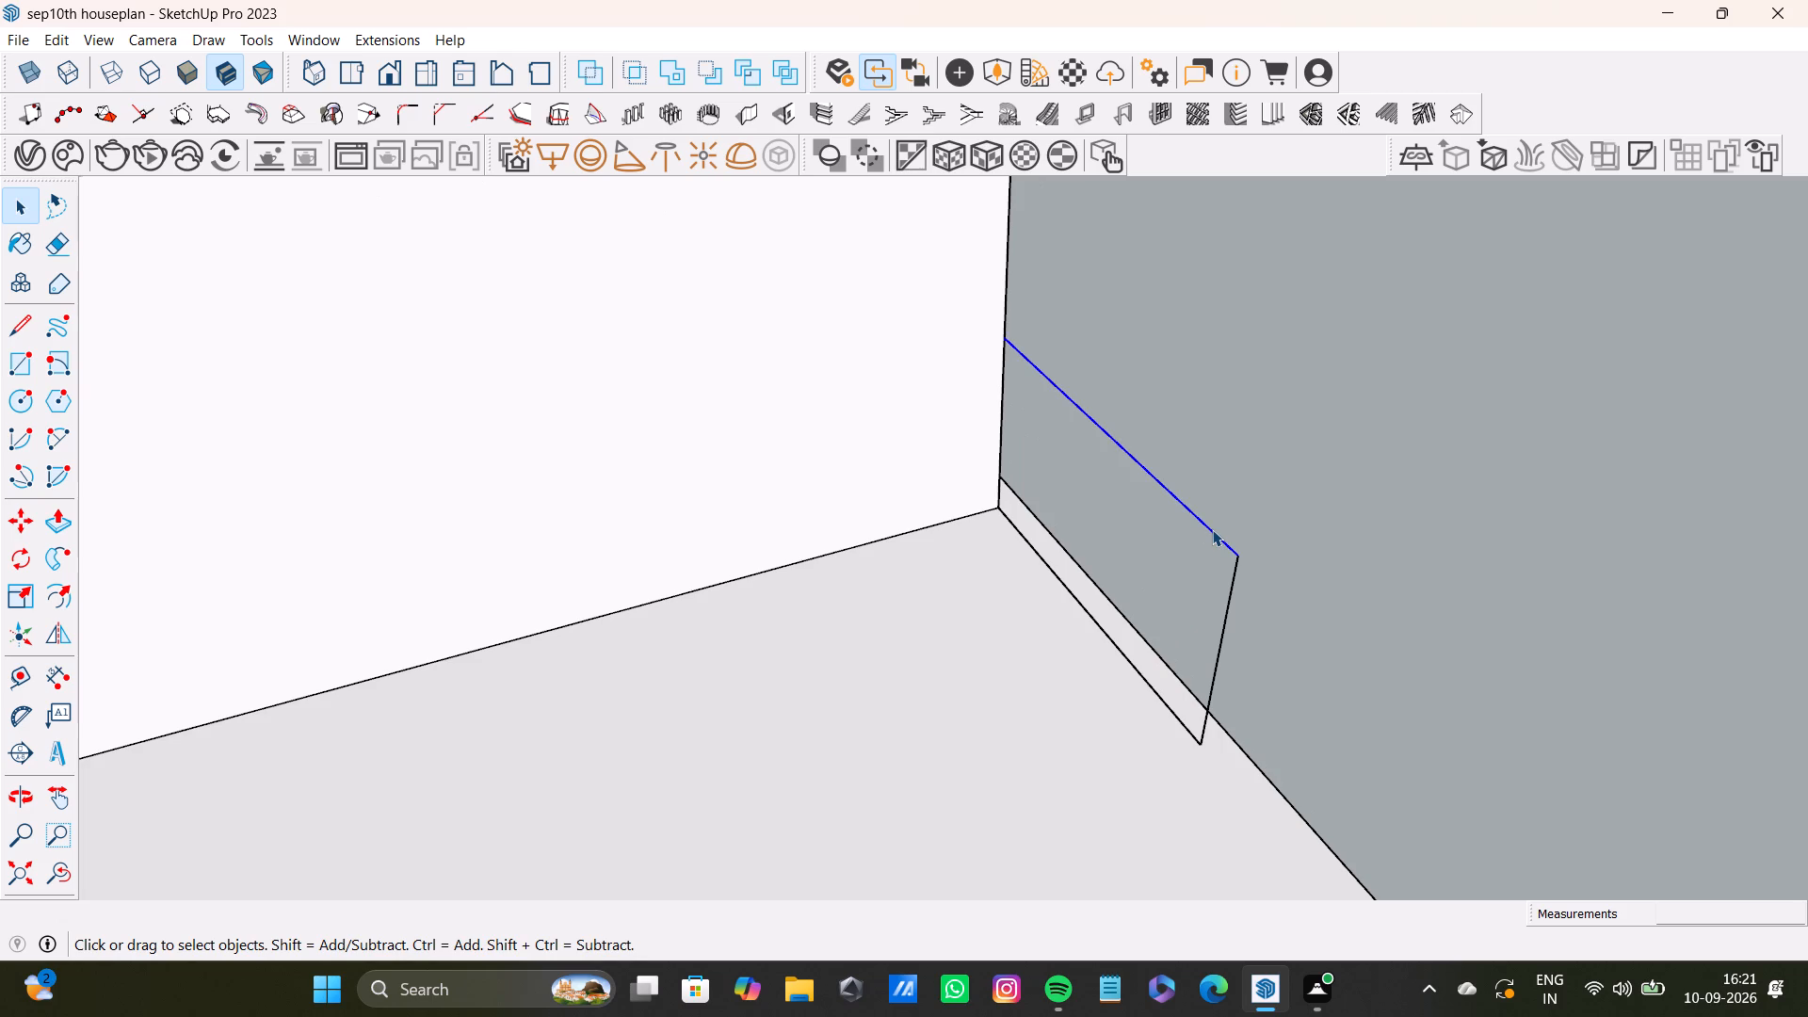
pyautogui.press('Delete')
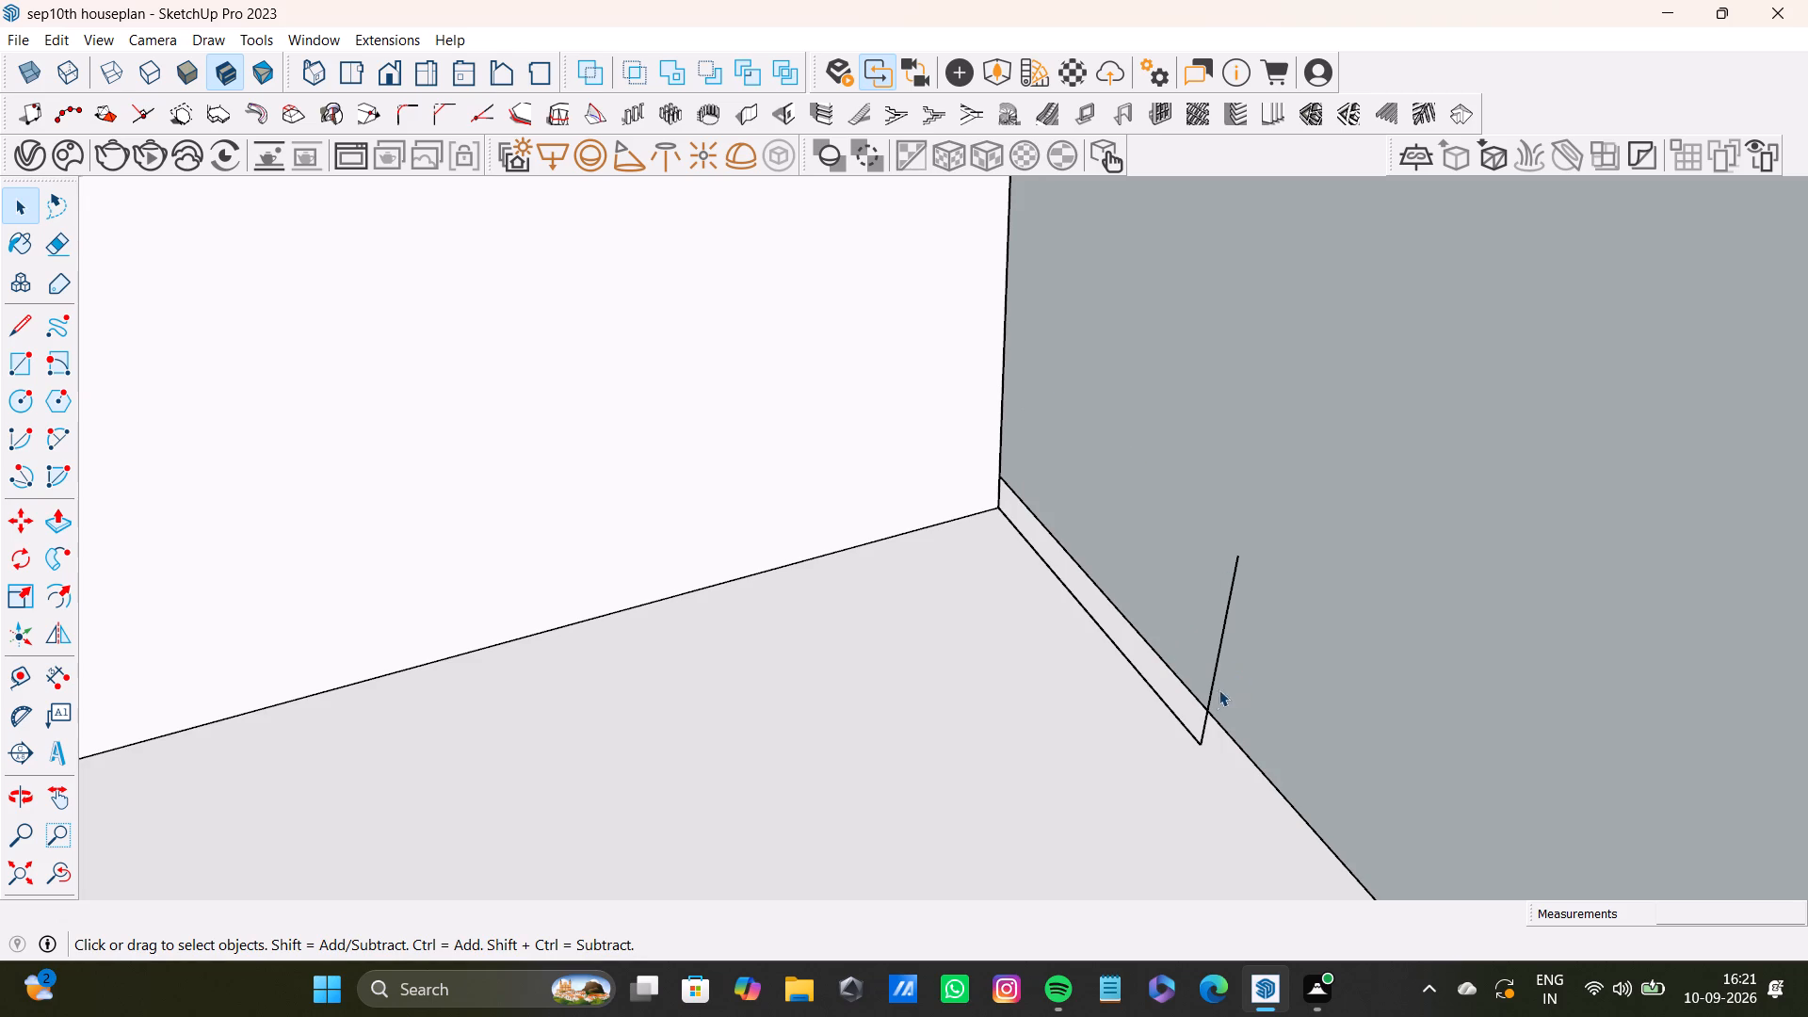
pyautogui.click(1210, 707)
pyautogui.press('Delete')
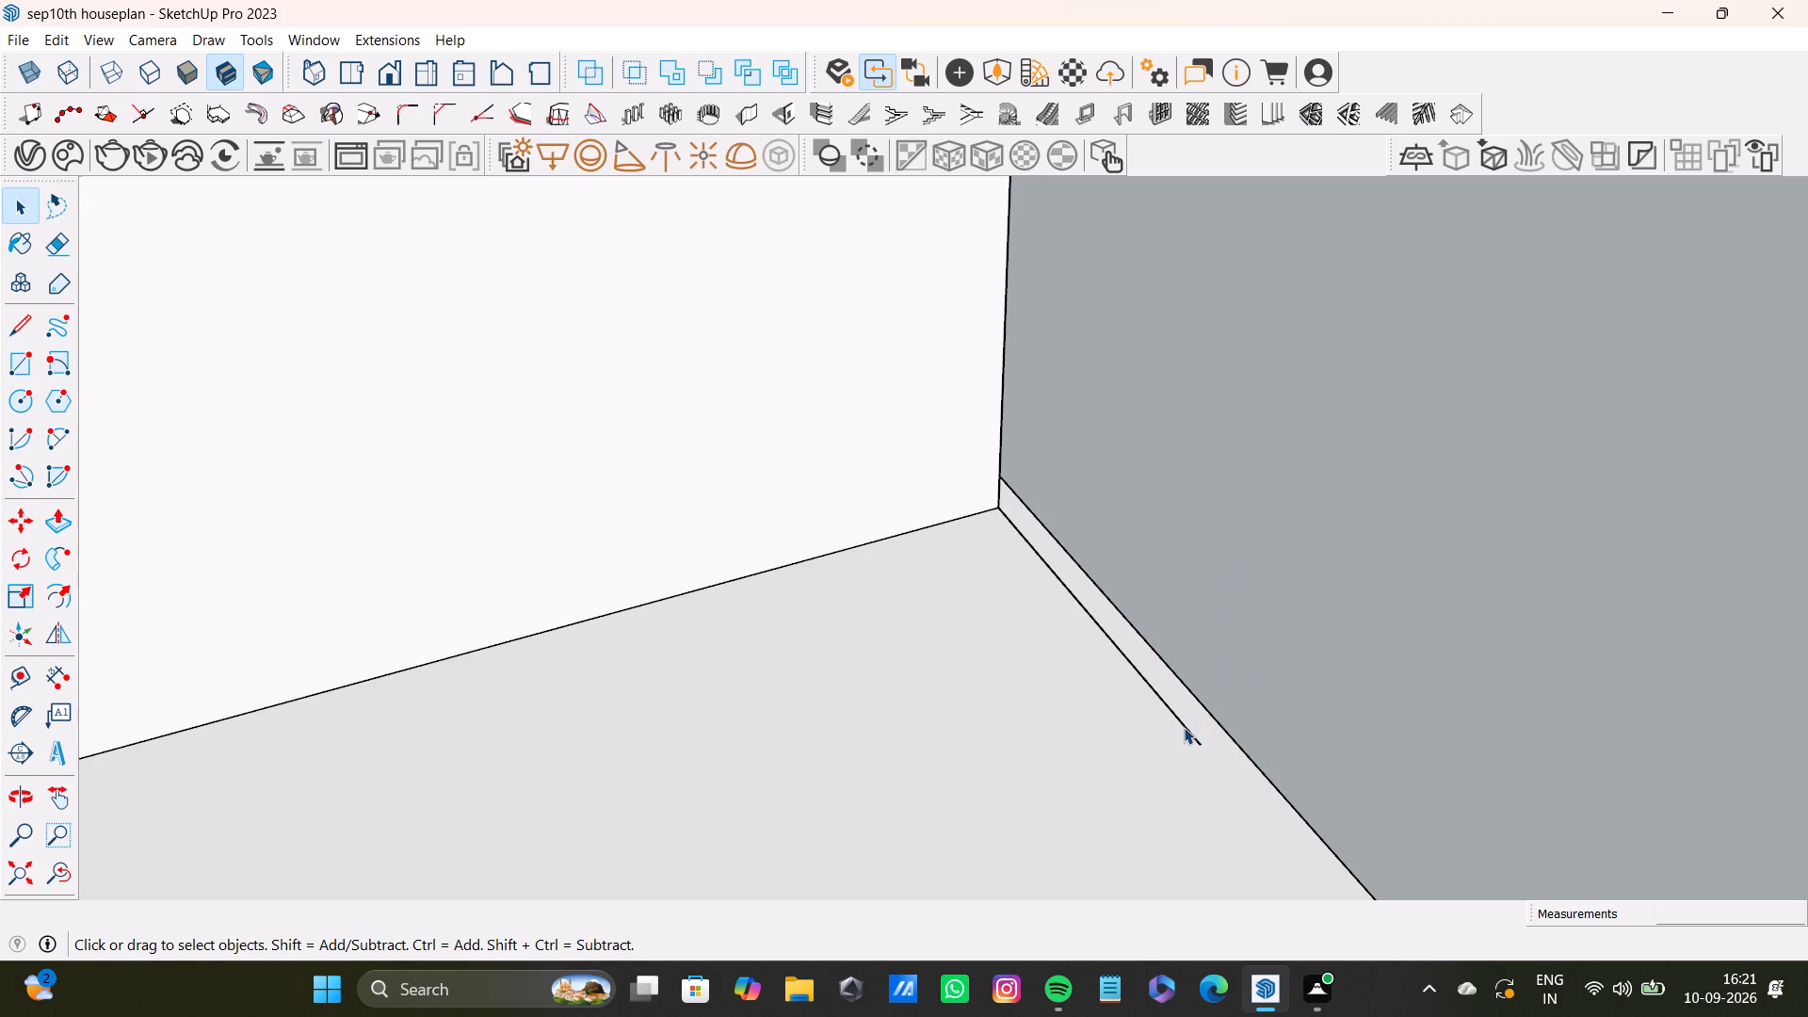
pyautogui.click(1180, 722)
pyautogui.press('Delete')
# Examine the whole house plan from several angles, looking over the finished bedrooms and the still empty rooms.
pyautogui.scroll(-15, 537, 179)
pyautogui.moveTo(397, 466); pyautogui.dragTo(439, 729, button='middle')
pyautogui.scroll(-2, 388, 711)
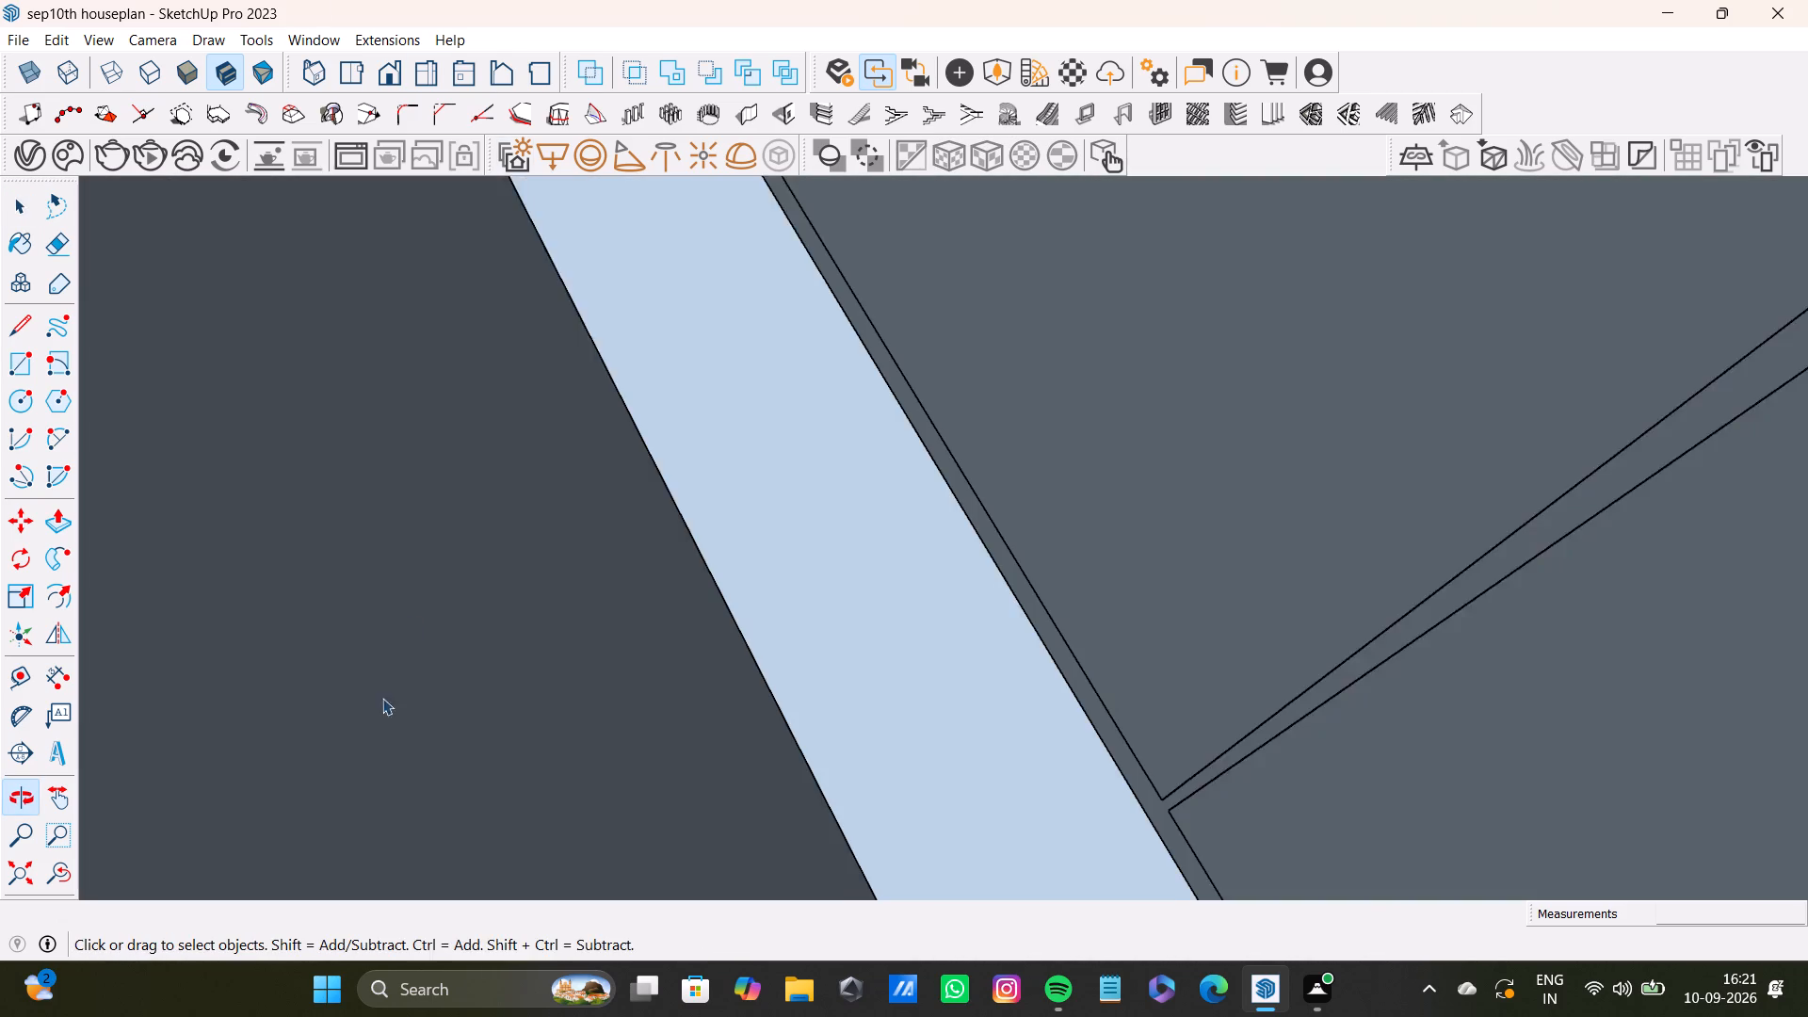
pyautogui.scroll(-4, 382, 698)
pyautogui.click(61, 879)
pyautogui.click(29, 877)
pyautogui.scroll(-4, 497, 499)
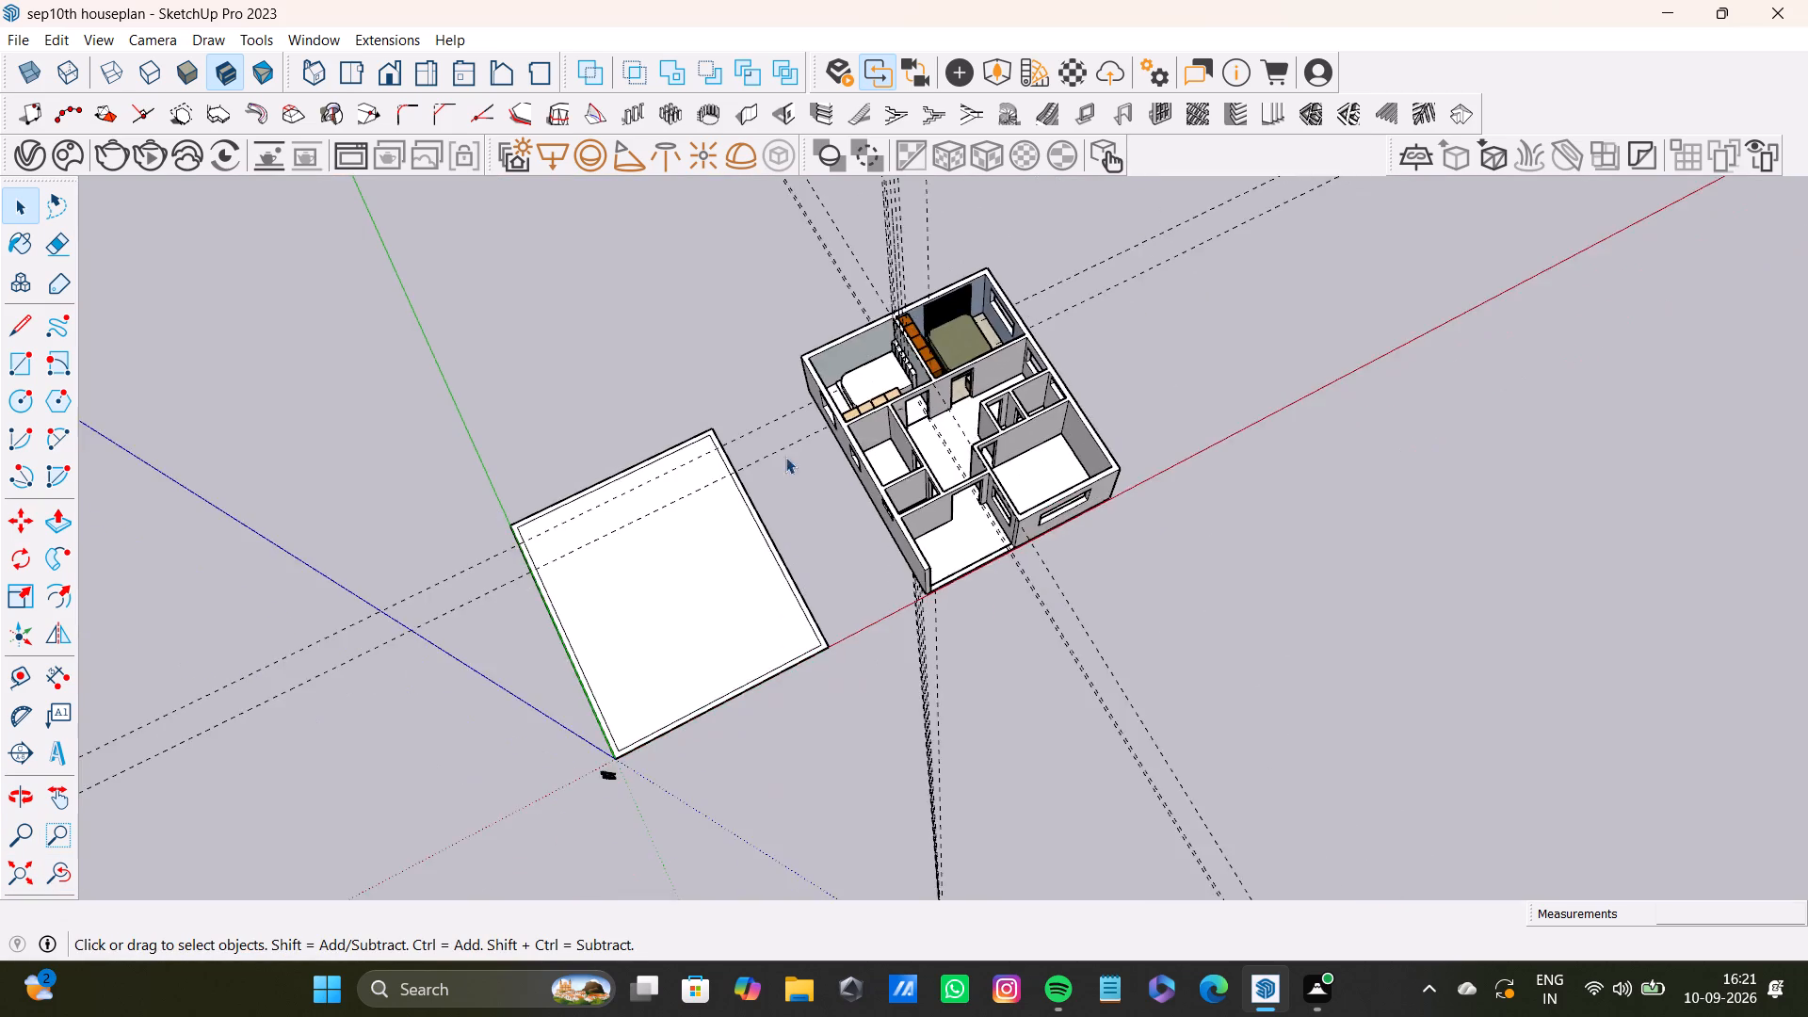
pyautogui.scroll(5, 793, 451)
pyautogui.scroll(-4, 872, 372)
pyautogui.scroll(18, 937, 325)
pyautogui.moveTo(1040, 457); pyautogui.dragTo(559, 481, button='middle')
pyautogui.scroll(1, 564, 465)
pyautogui.scroll(-3, 764, 444)
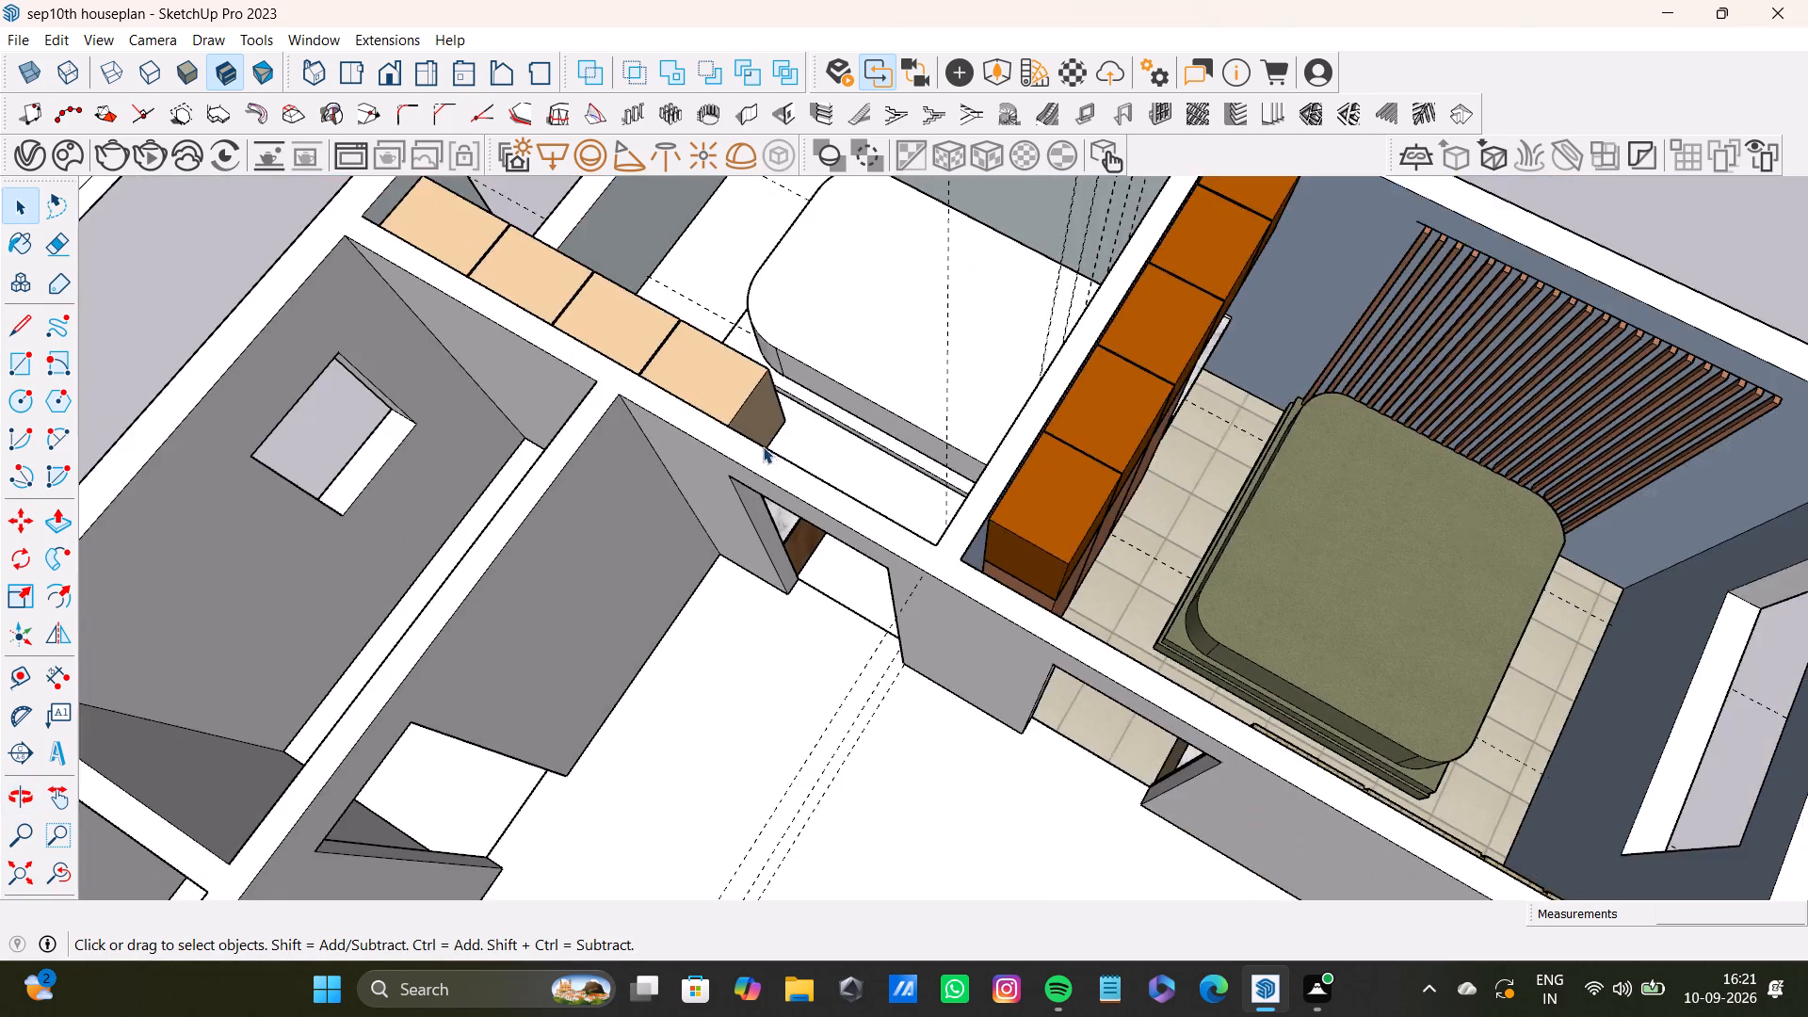
pyautogui.scroll(-19, 763, 446)
pyautogui.scroll(16, 695, 509)
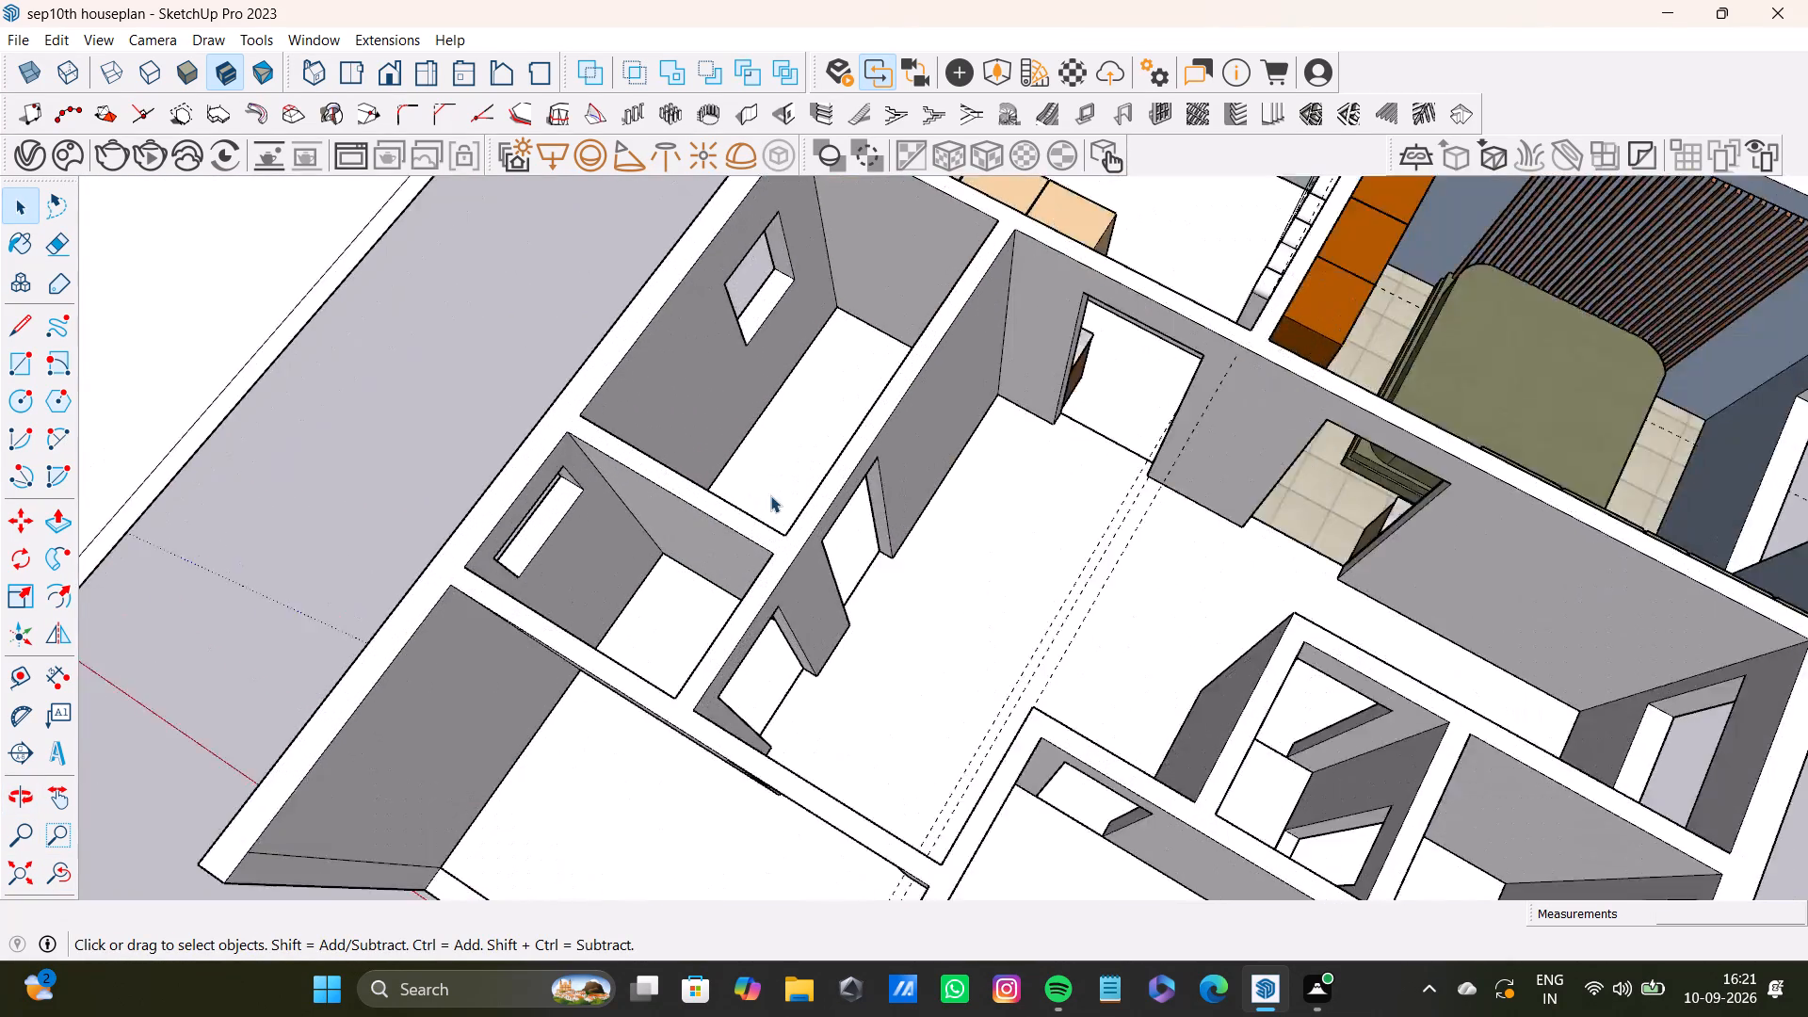
pyautogui.scroll(3, 770, 495)
pyautogui.moveTo(782, 472); pyautogui.dragTo(438, 485, button='middle')
pyautogui.scroll(2, 855, 394)
pyautogui.moveTo(868, 377); pyautogui.dragTo(687, 561, button='middle')
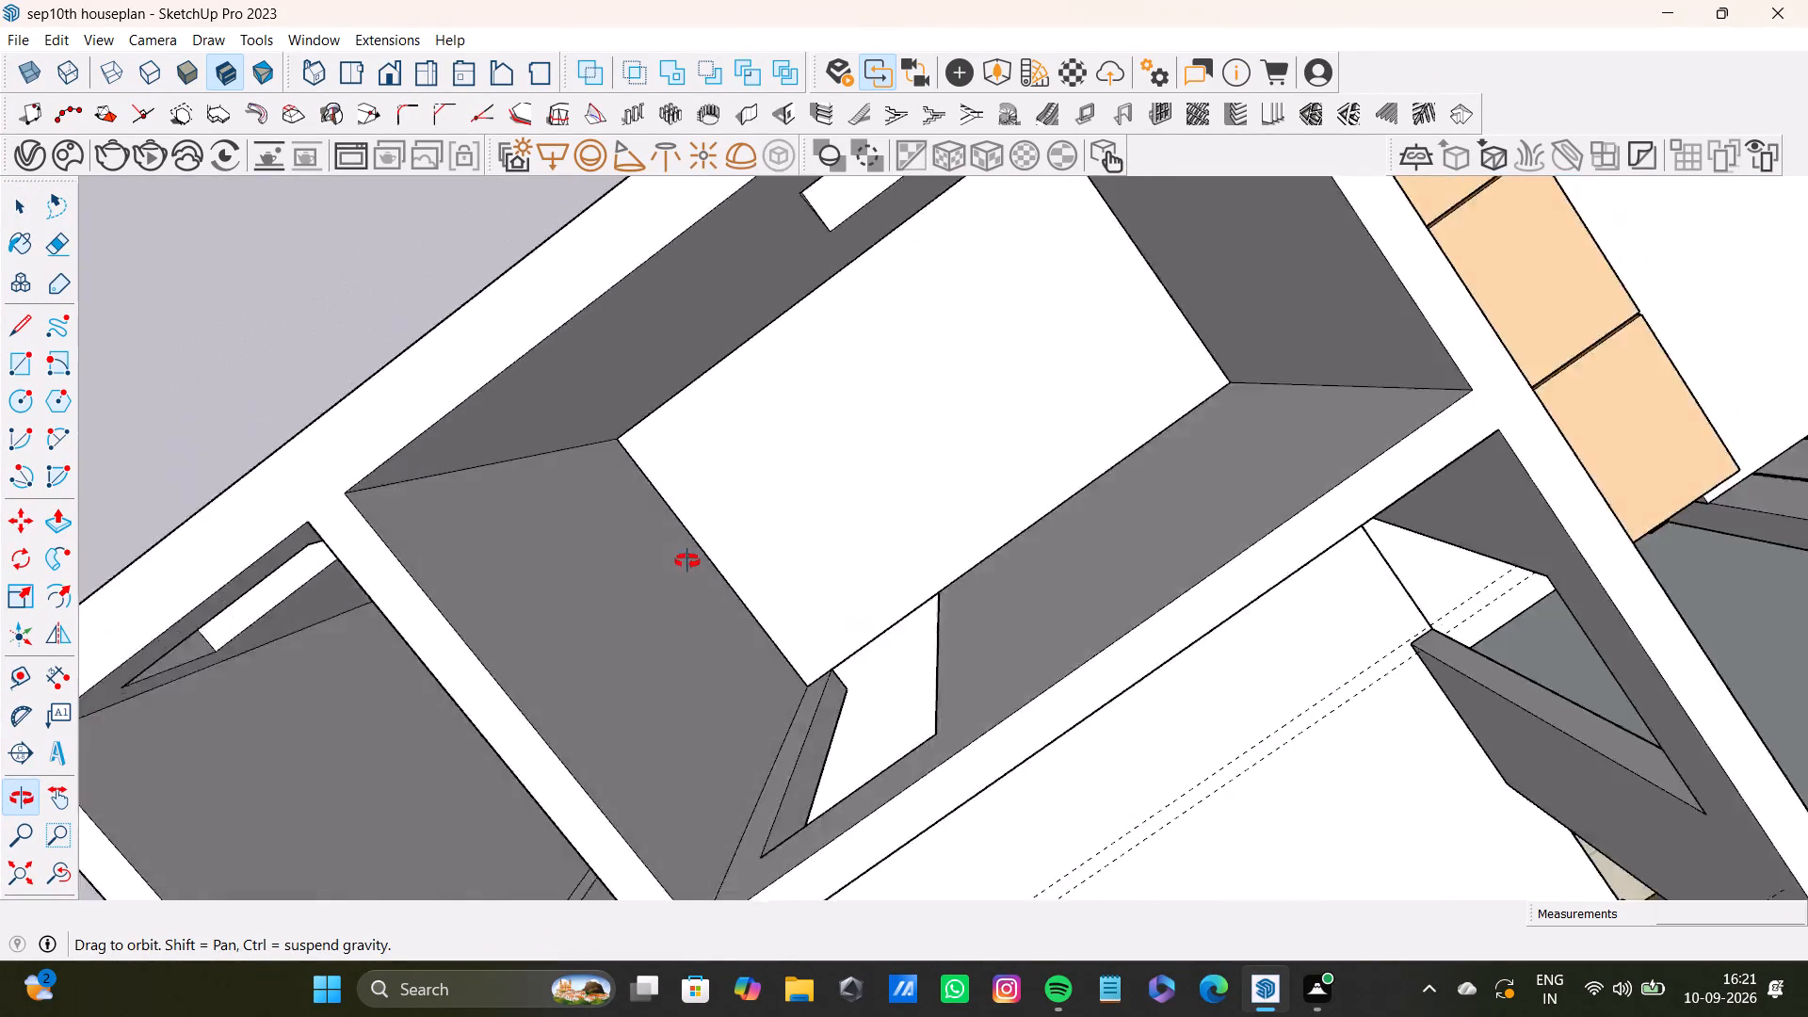
pyautogui.moveTo(687, 561); pyautogui.dragTo(657, 297, button='middle')
pyautogui.scroll(8, 1075, 360)
pyautogui.moveTo(924, 372); pyautogui.dragTo(618, 315, button='middle')
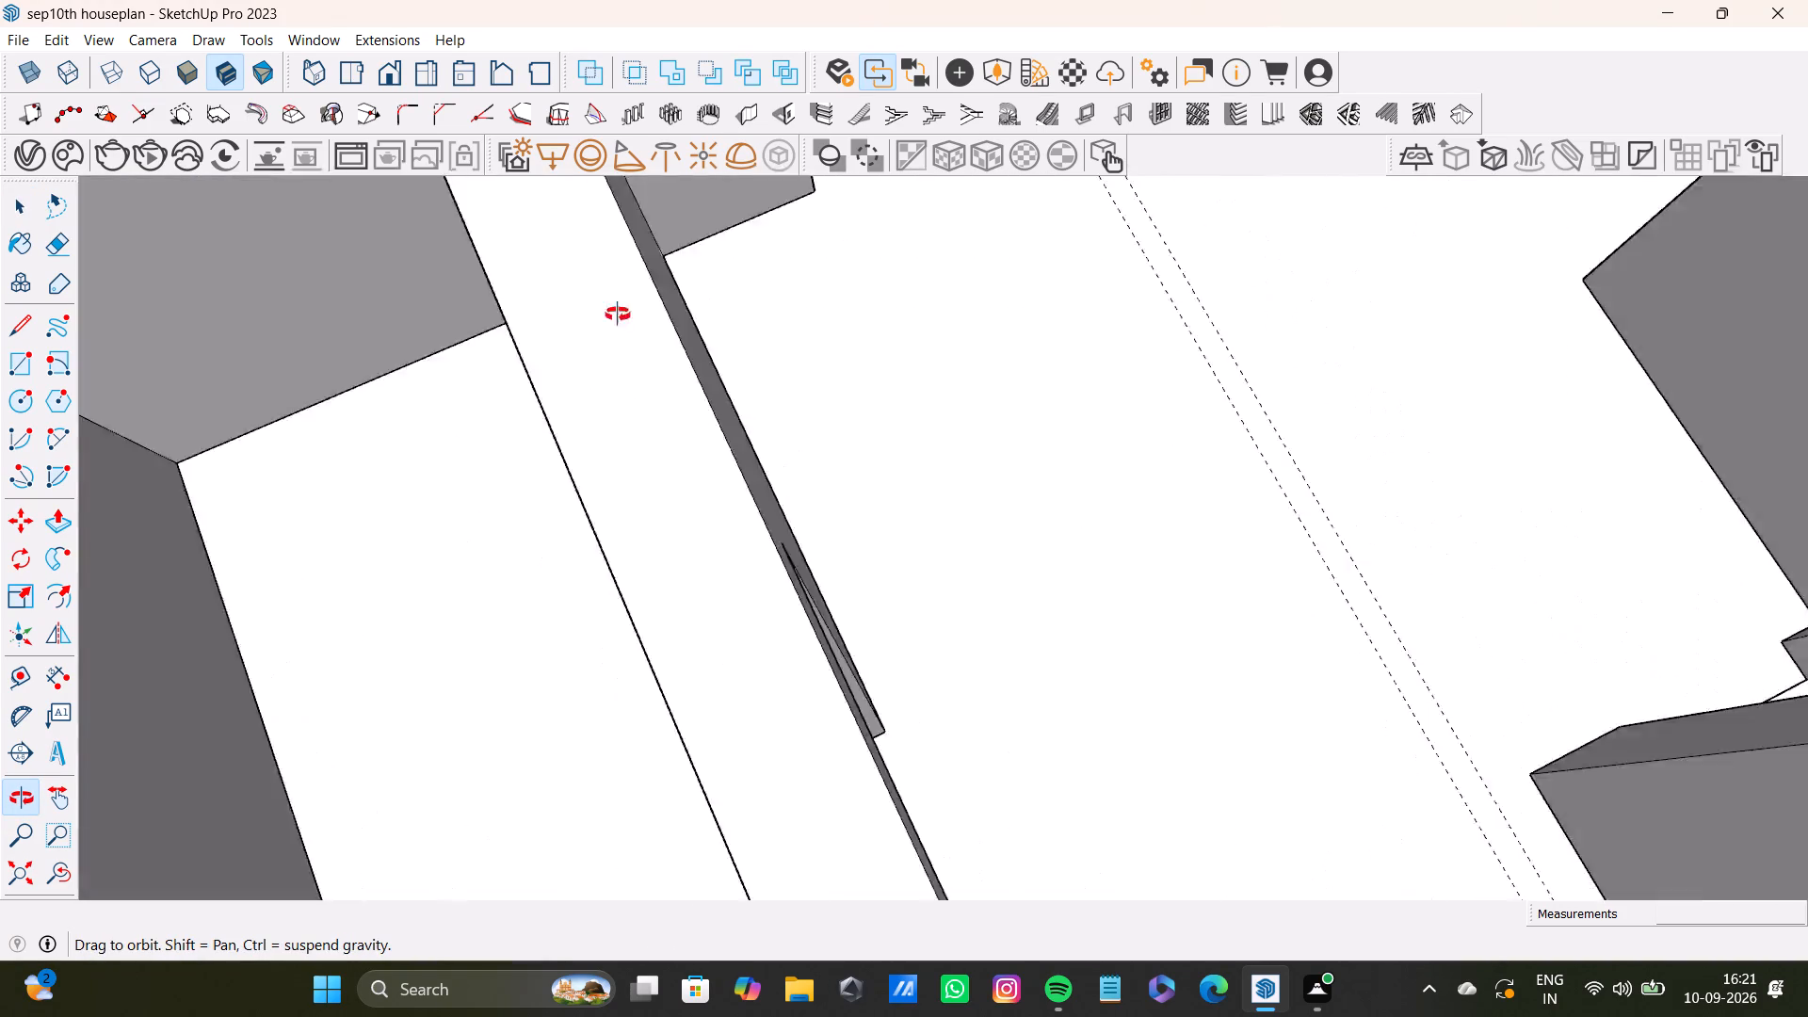
pyautogui.moveTo(618, 315); pyautogui.dragTo(609, 212, button='middle')
pyautogui.scroll(2, 1098, 493)
pyautogui.moveTo(1061, 494); pyautogui.dragTo(0, 283, button='middle')
pyautogui.scroll(-7, 673, 323)
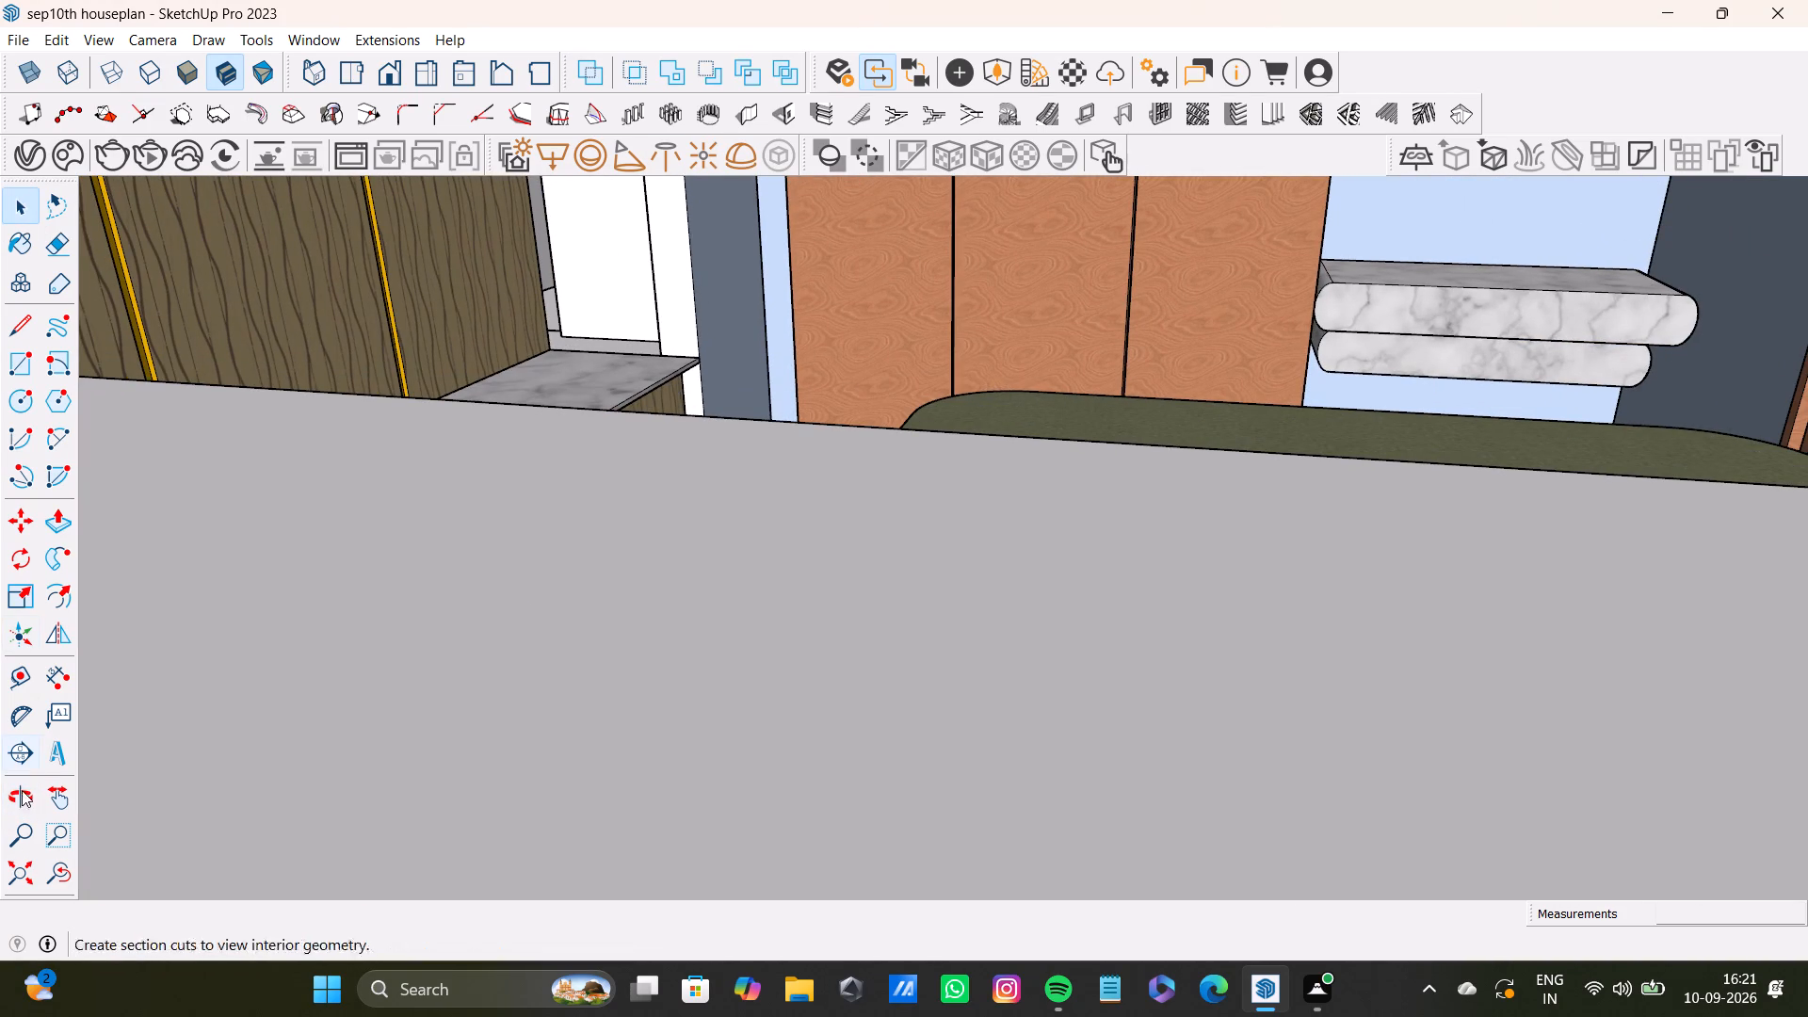
pyautogui.click(50, 876)
pyautogui.click(28, 872)
pyautogui.moveTo(779, 388); pyautogui.dragTo(406, 702, button='middle')
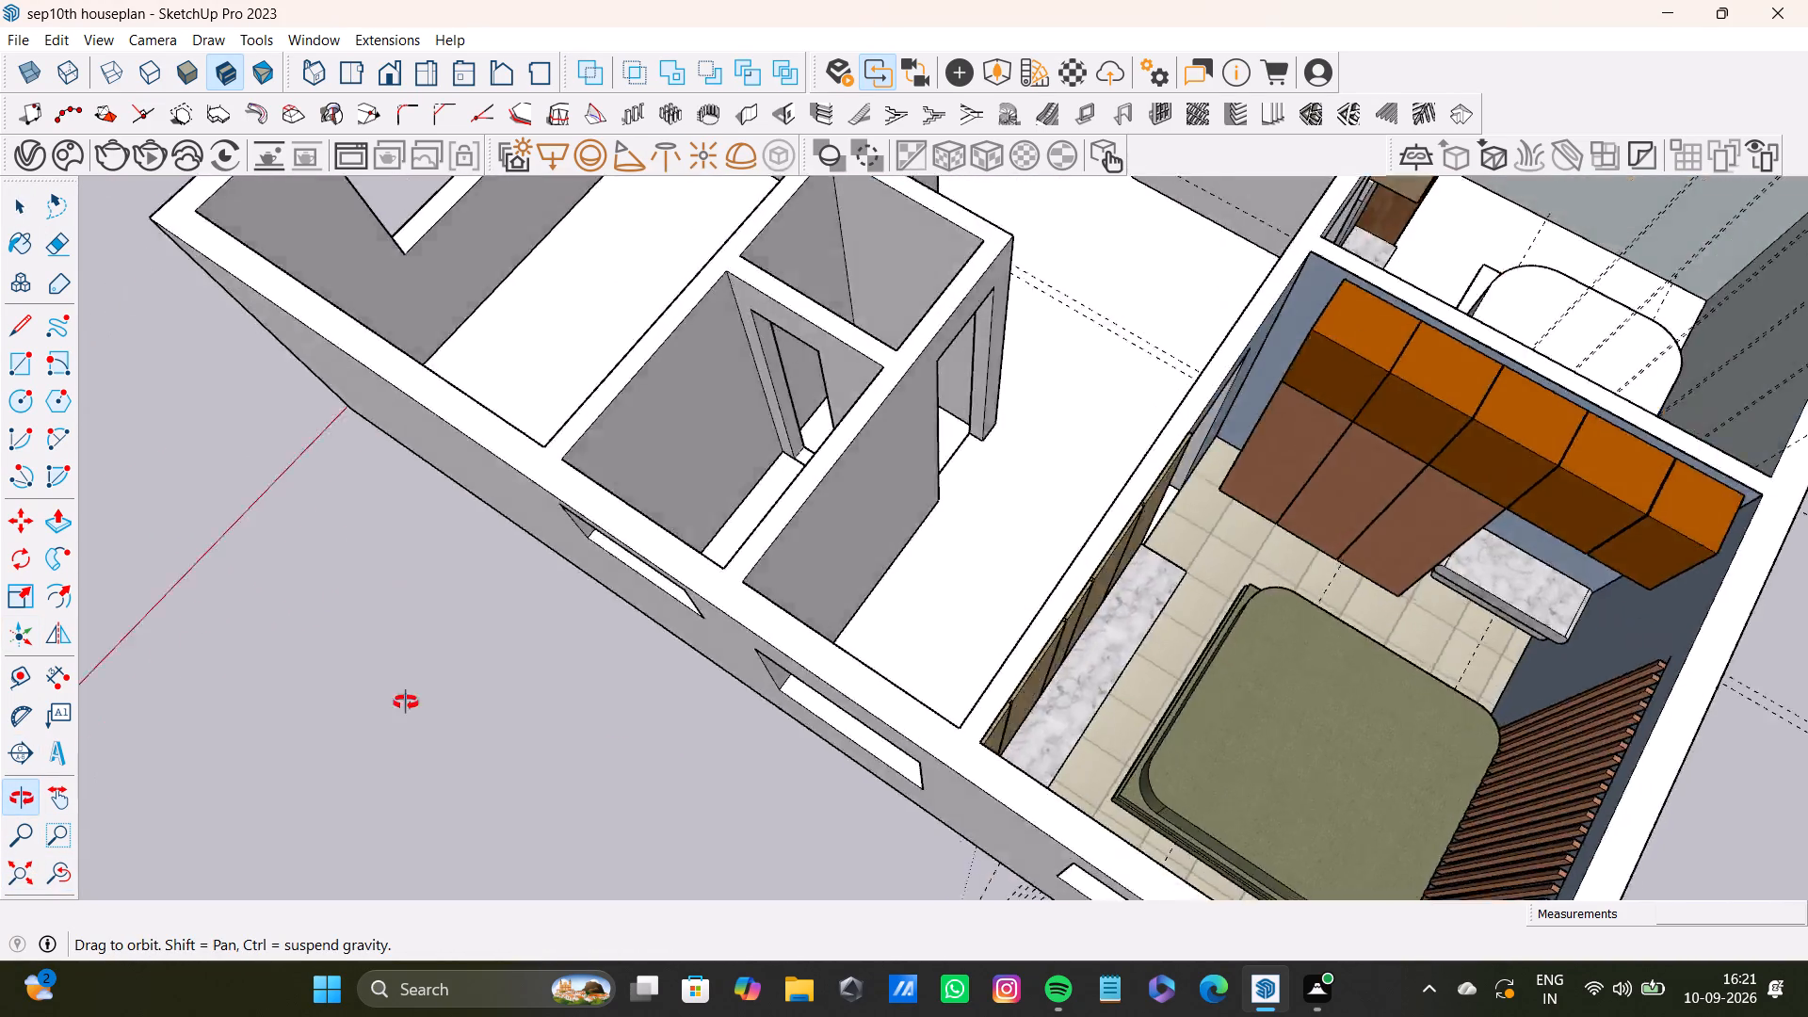
pyautogui.moveTo(406, 702); pyautogui.dragTo(58, 564, button='middle')
pyautogui.scroll(3, 653, 424)
pyautogui.moveTo(859, 303); pyautogui.dragTo(771, 614, button='middle')
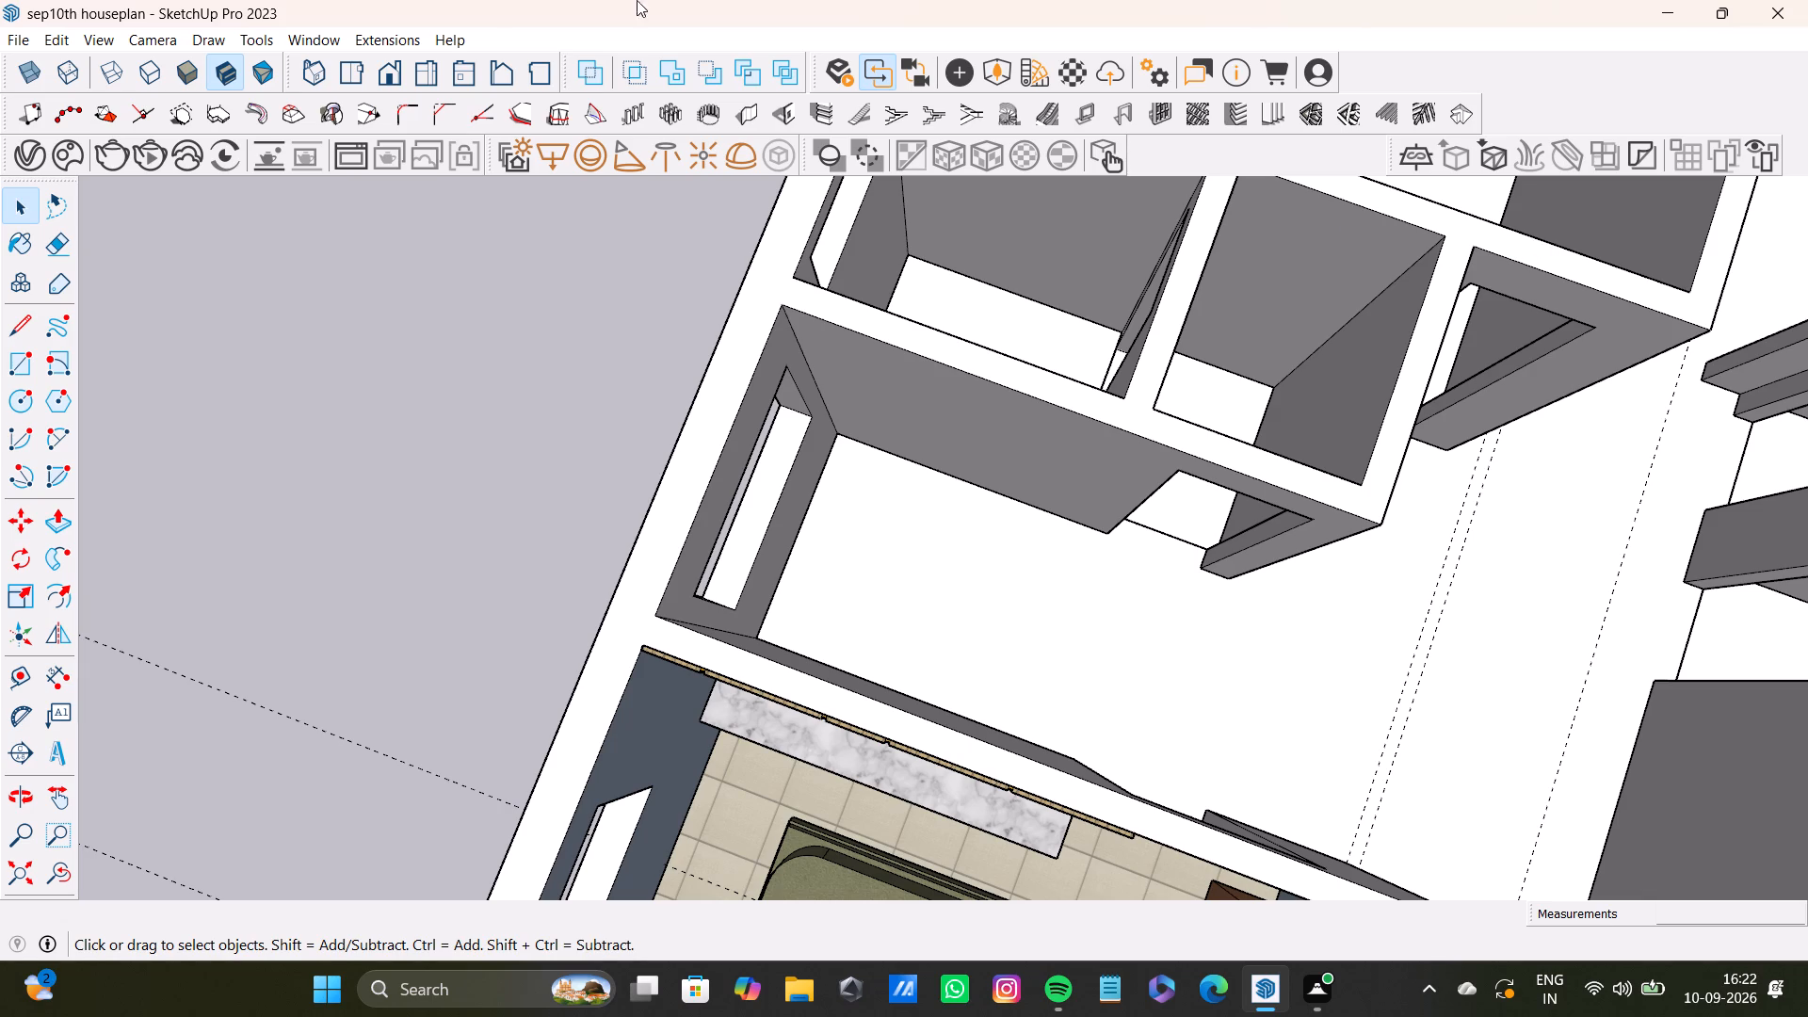
pyautogui.scroll(-12, 968, 528)
pyautogui.moveTo(1115, 528); pyautogui.dragTo(852, 527, button='middle')
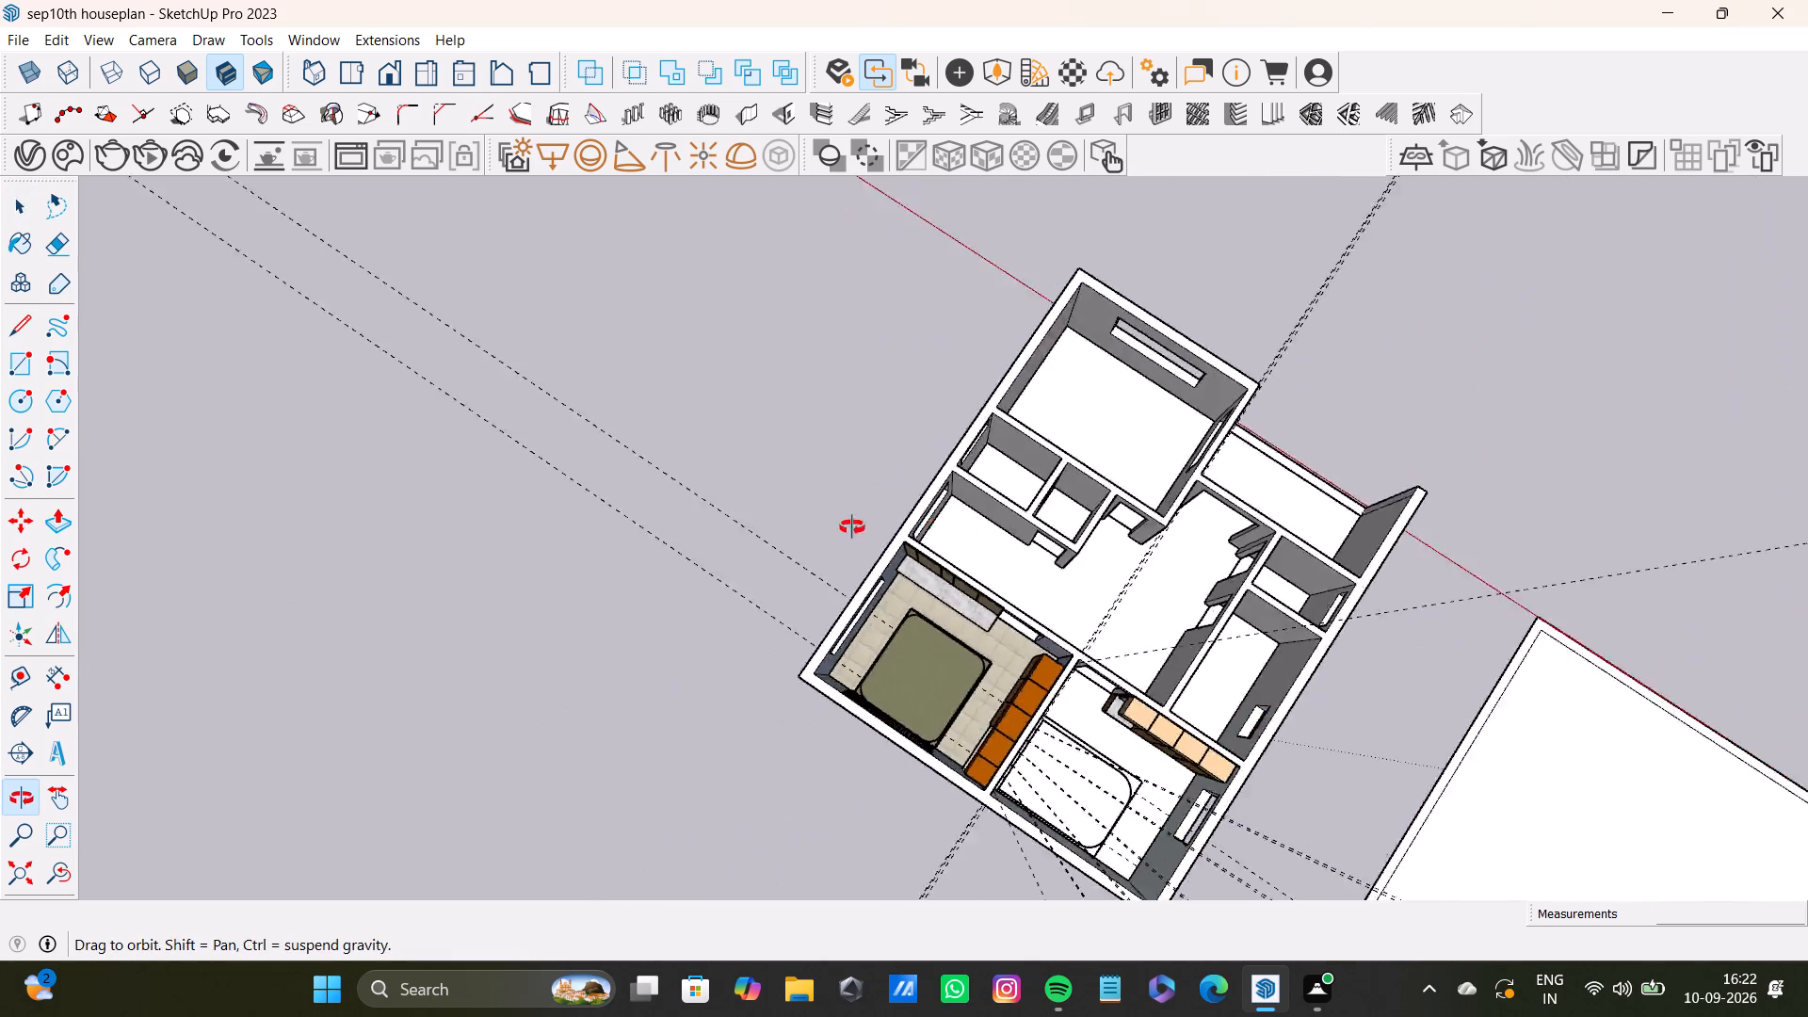
pyautogui.moveTo(852, 527); pyautogui.dragTo(674, 503, button='middle')
pyautogui.scroll(6, 1211, 657)
pyautogui.moveTo(1184, 712); pyautogui.dragTo(485, 580, button='middle')
pyautogui.scroll(-9, 739, 496)
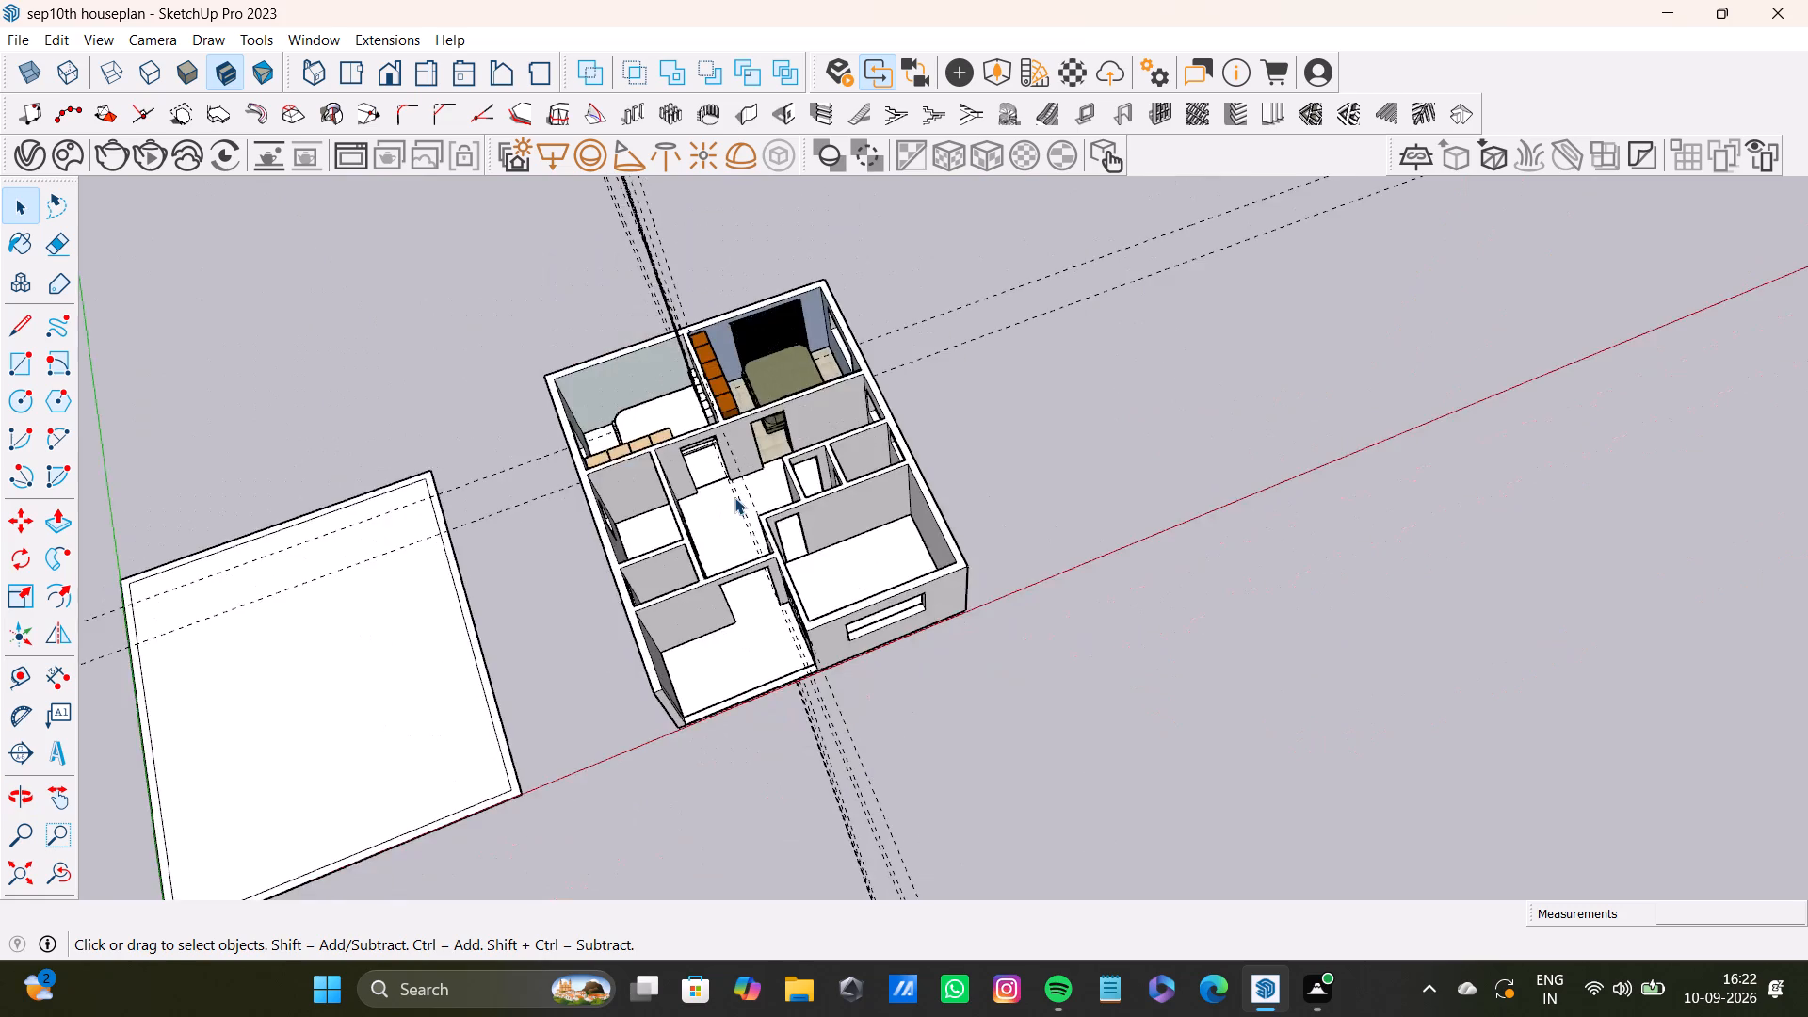
pyautogui.scroll(-4, 734, 497)
pyautogui.keyDown('shift'); pyautogui.moveTo(735, 497); pyautogui.dragTo(910, 490, button='middle'); pyautogui.keyUp('shift')
pyautogui.moveTo(1076, 537); pyautogui.dragTo(558, 582, button='middle')
pyautogui.scroll(6, 899, 498)
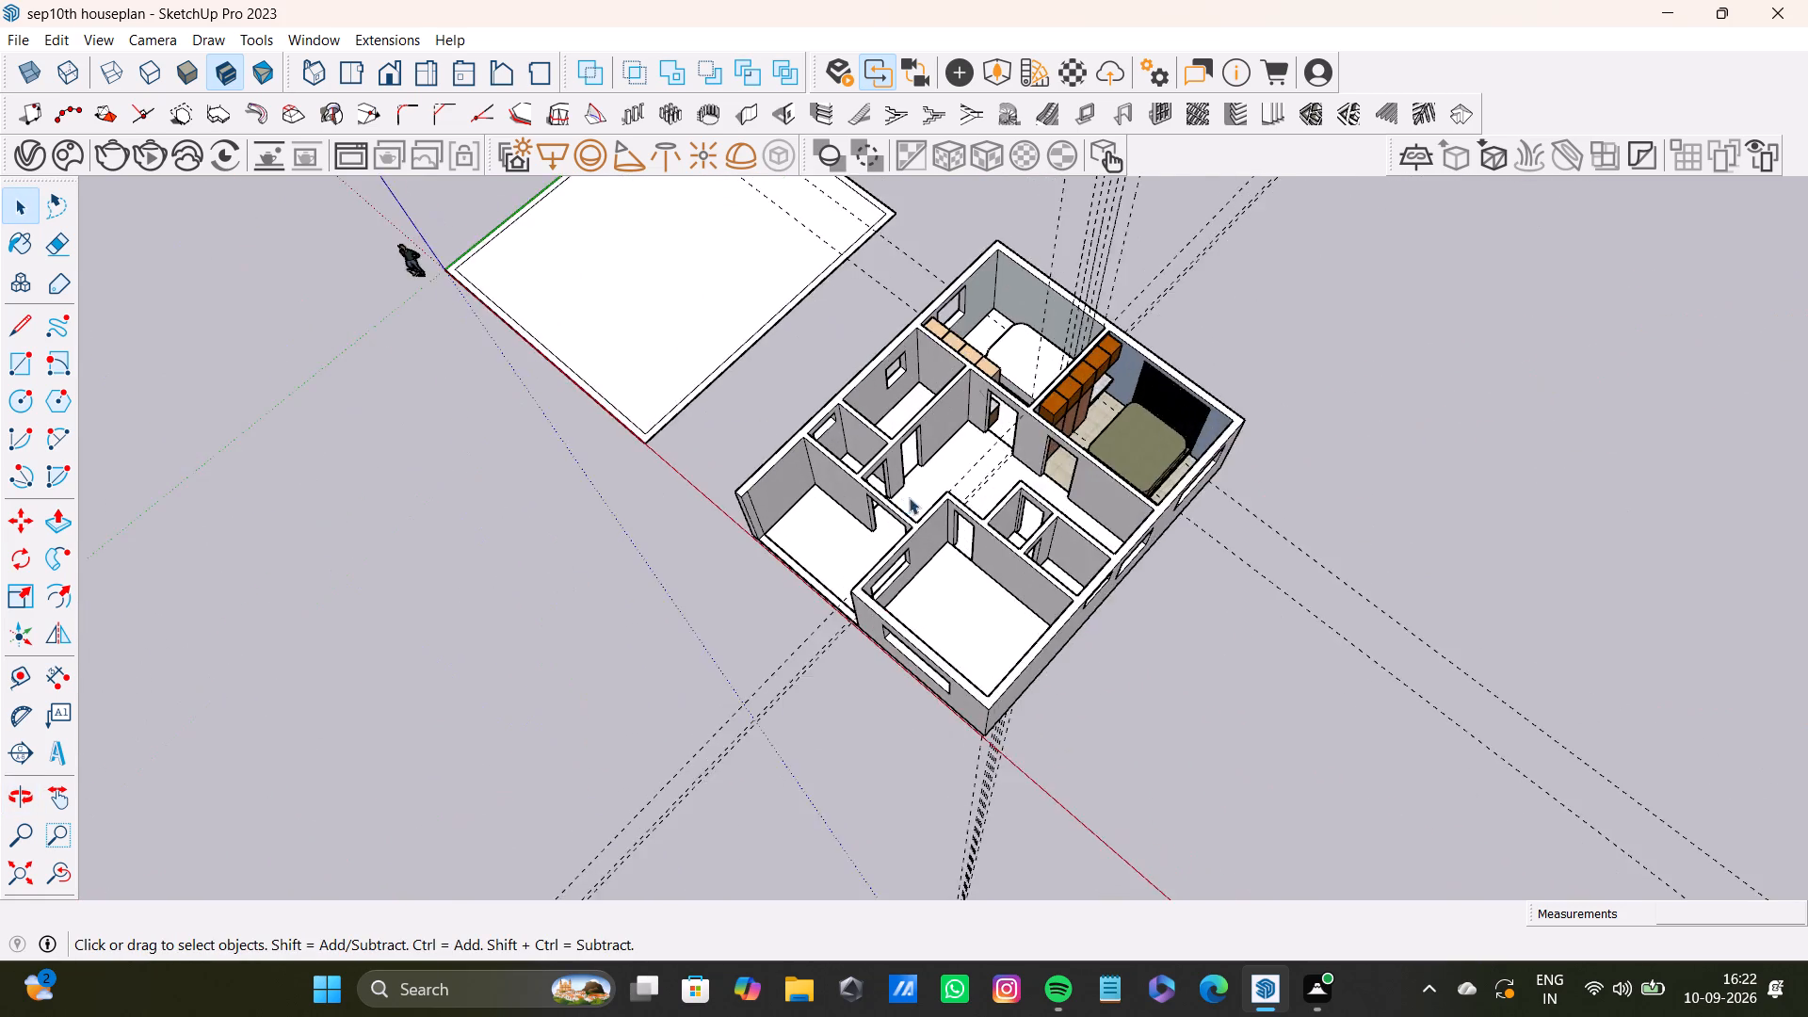
pyautogui.scroll(2, 909, 497)
pyautogui.keyDown('shift'); pyautogui.moveTo(994, 440); pyautogui.dragTo(1042, 623, button='middle'); pyautogui.keyUp('shift')
pyautogui.moveTo(1057, 638); pyautogui.dragTo(743, 666, button='middle')
# Draw a rectangular strip on the floor along the window wall of the empty room adjoining the tan wardrobes, spanning its full width.
pyautogui.scroll(9, 1050, 573)
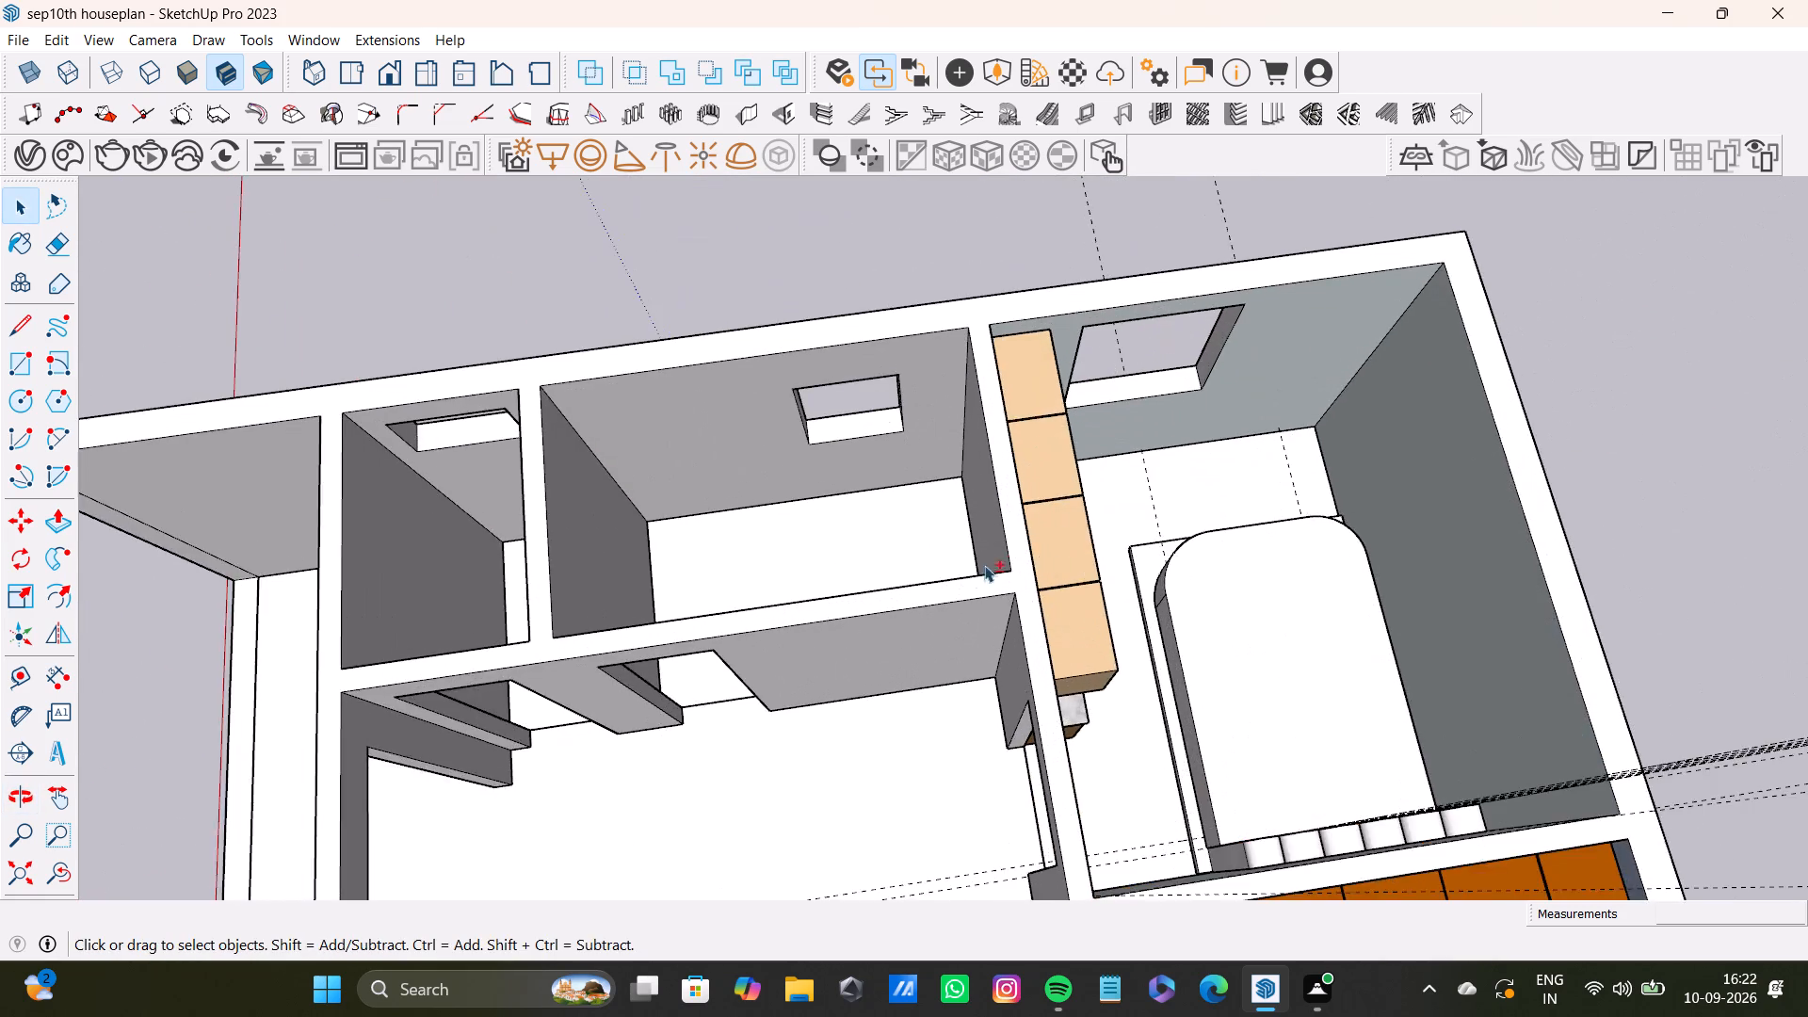
pyautogui.keyDown('shift'); pyautogui.moveTo(935, 564); pyautogui.dragTo(1179, 525, button='middle'); pyautogui.keyUp('shift')
pyautogui.scroll(2, 1058, 519)
pyautogui.moveTo(1040, 499); pyautogui.dragTo(928, 624, button='middle')
pyautogui.scroll(3, 939, 559)
pyautogui.keyDown('shift'); pyautogui.moveTo(934, 509); pyautogui.dragTo(832, 521, button='middle'); pyautogui.keyUp('shift')
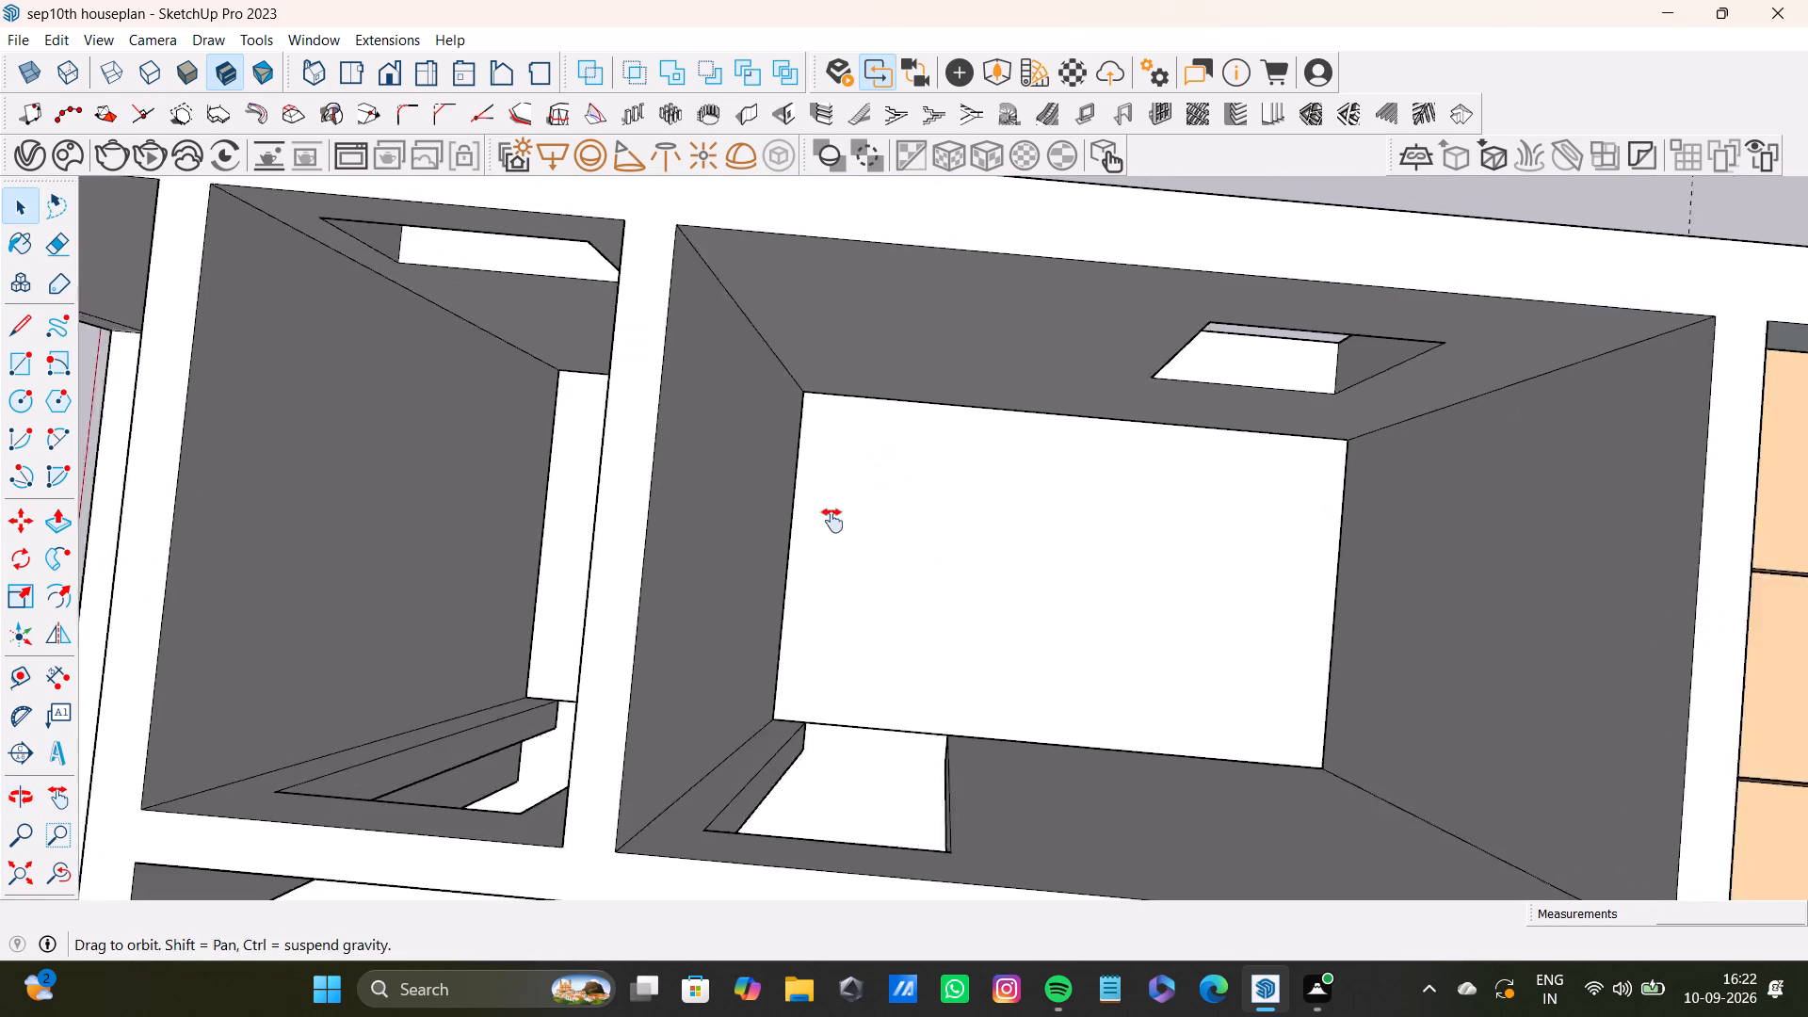
pyautogui.keyDown('shift'); pyautogui.moveTo(832, 521); pyautogui.dragTo(821, 525, button='middle'); pyautogui.keyUp('shift')
pyautogui.moveTo(928, 537); pyautogui.dragTo(997, 452, button='middle')
pyautogui.moveTo(1005, 555); pyautogui.dragTo(1125, 544, button='middle')
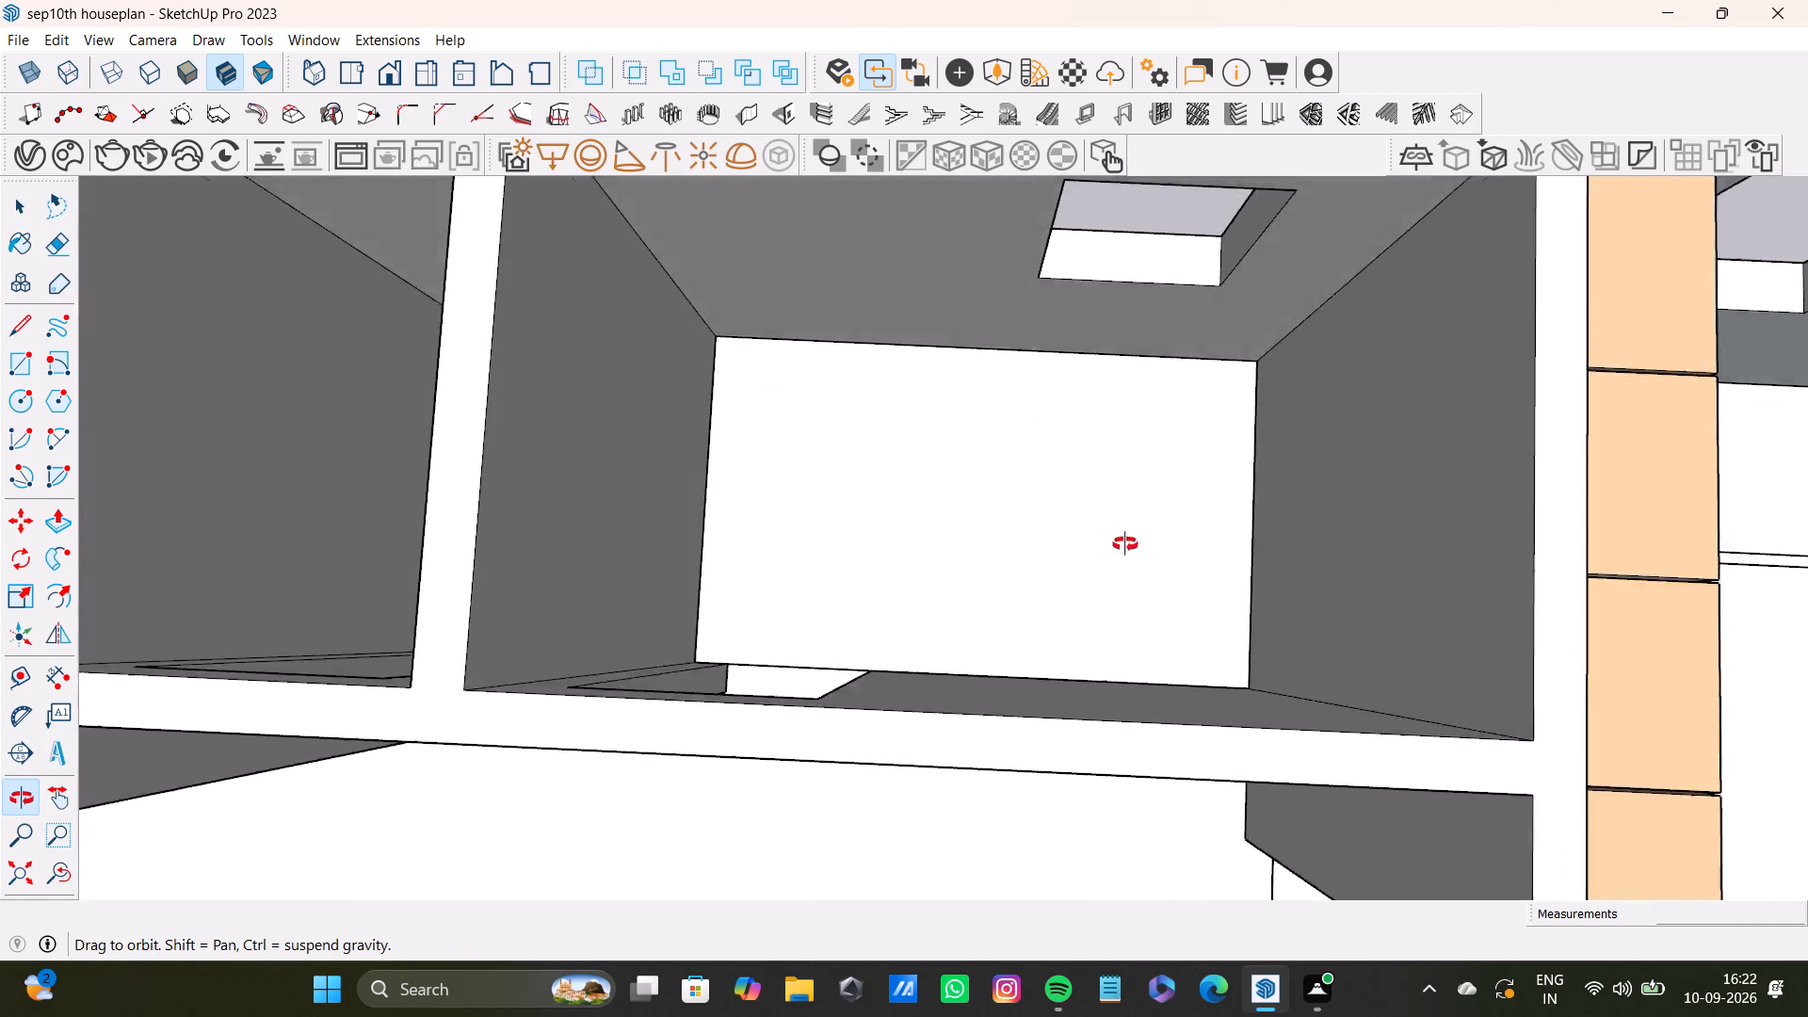
pyautogui.moveTo(1125, 544); pyautogui.dragTo(1183, 591, button='middle')
pyautogui.click(29, 364)
pyautogui.scroll(3, 820, 466)
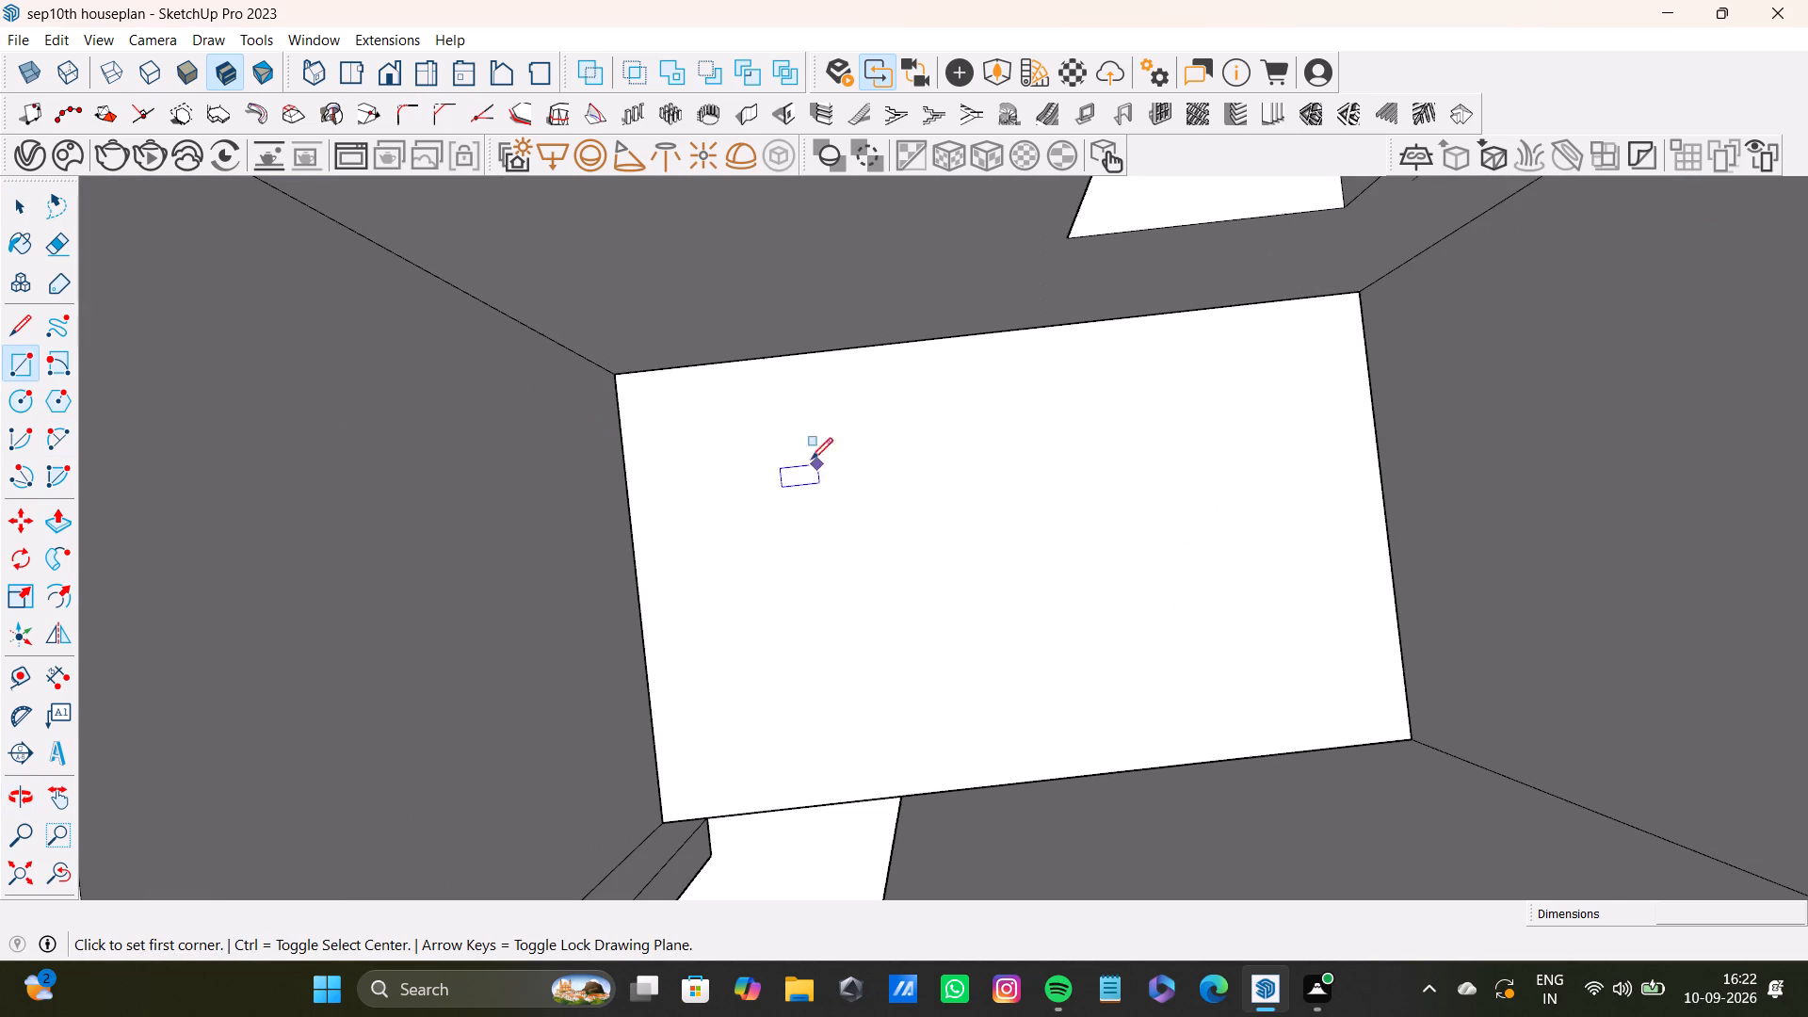
pyautogui.click(619, 379)
pyautogui.scroll(-3, 1252, 491)
pyautogui.keyDown('shift'); pyautogui.moveTo(1336, 468); pyautogui.dragTo(1305, 520, button='middle'); pyautogui.keyUp('shift')
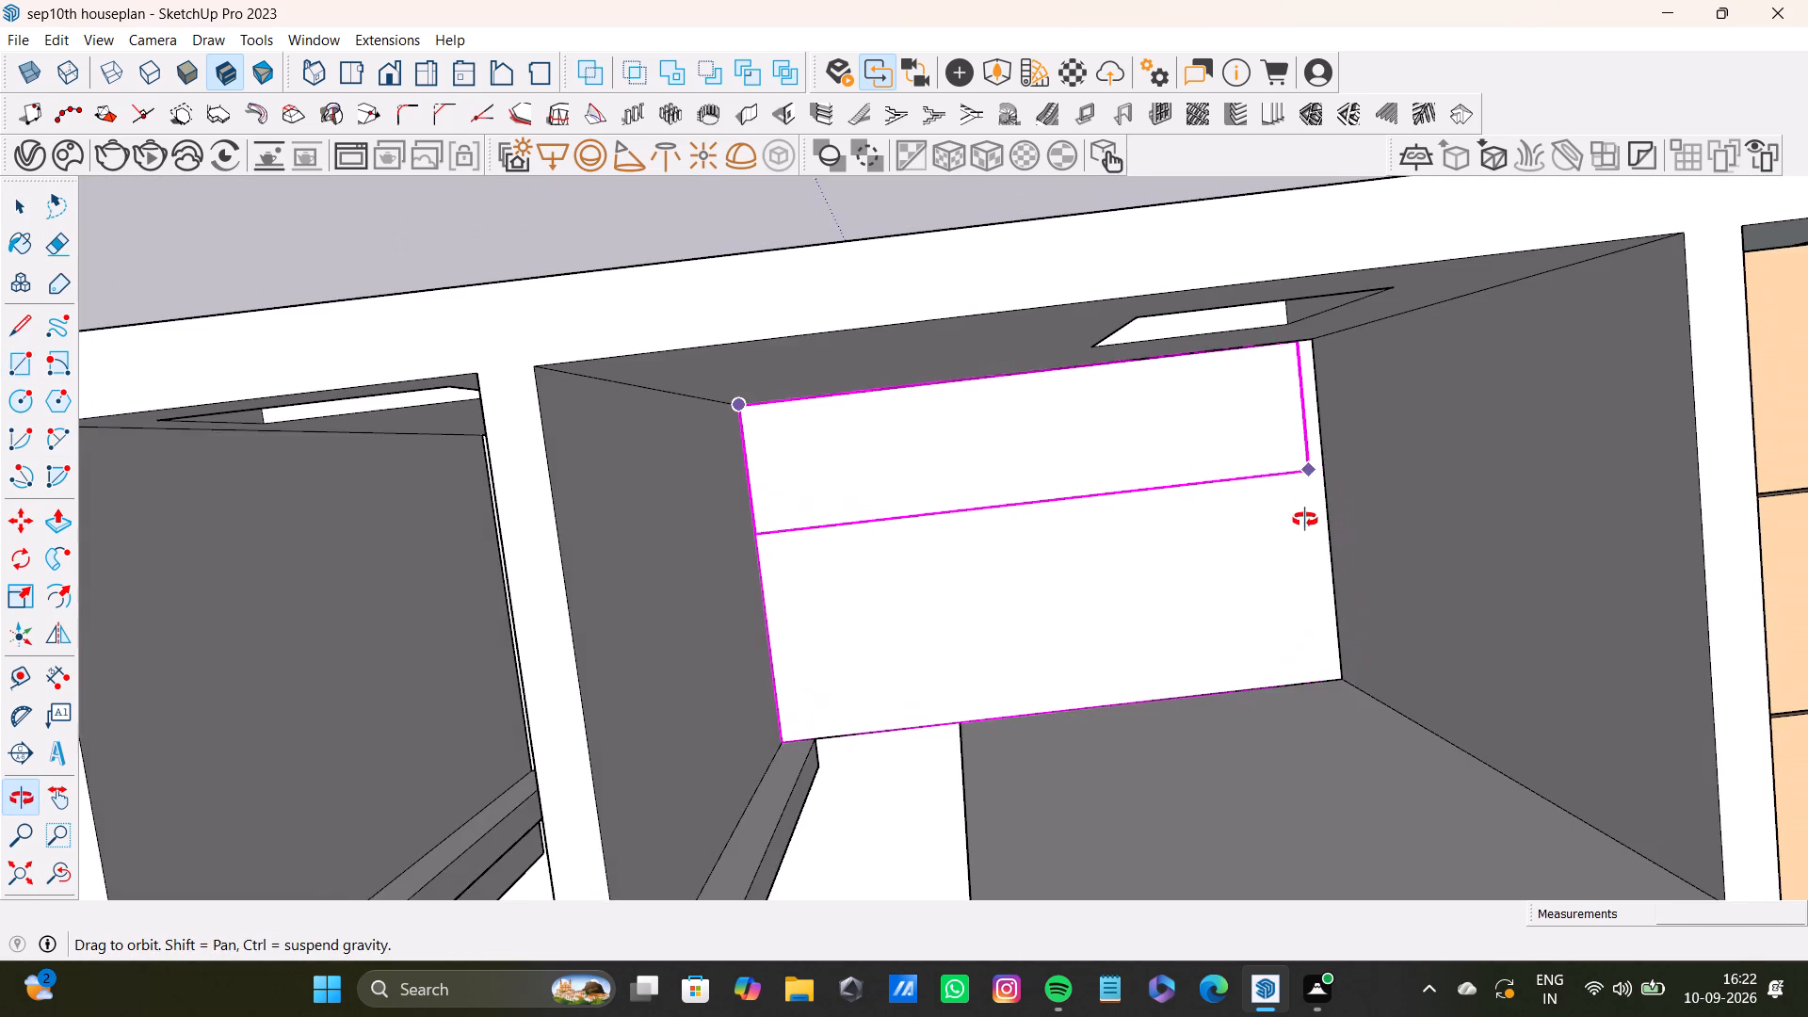
pyautogui.keyDown('shift'); pyautogui.moveTo(1305, 520); pyautogui.dragTo(1303, 521, button='middle'); pyautogui.keyUp('shift')
pyautogui.click(1320, 461)
# Push/Pull the floor strip along the window wall up by about 3 13/16".
pyautogui.scroll(-9, 1176, 482)
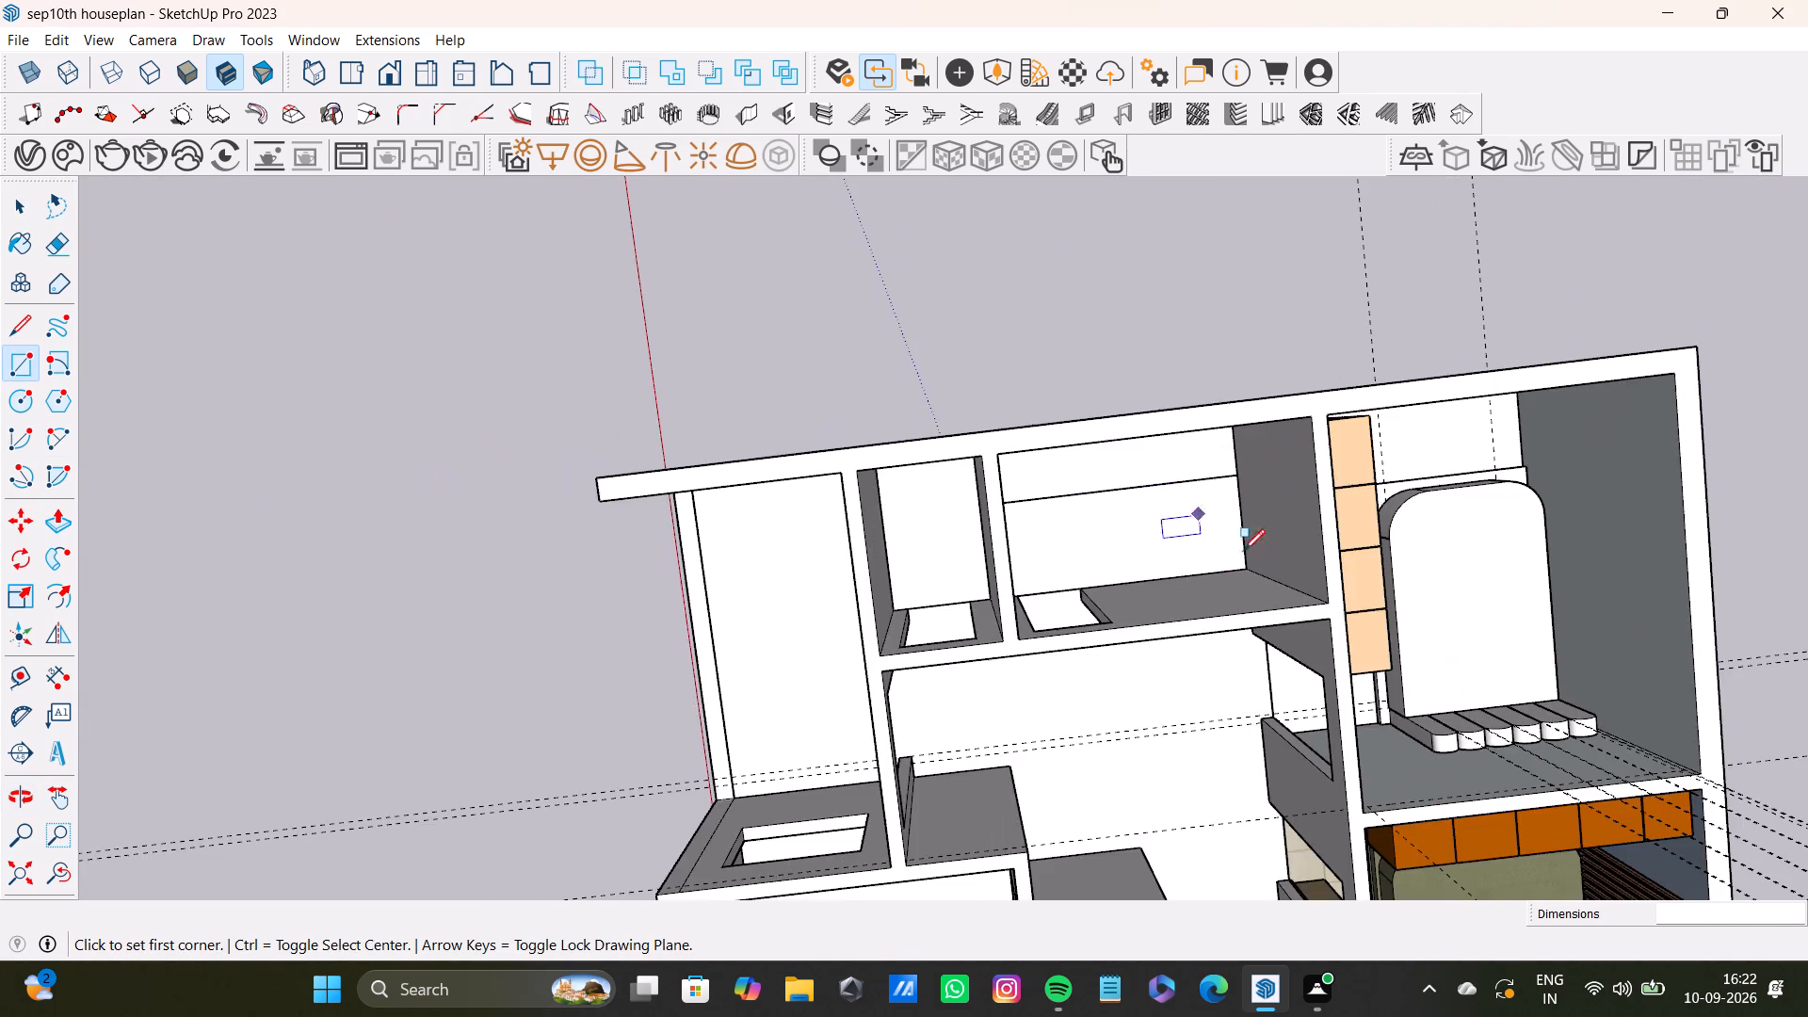
pyautogui.moveTo(1251, 537); pyautogui.dragTo(1080, 395, button='middle')
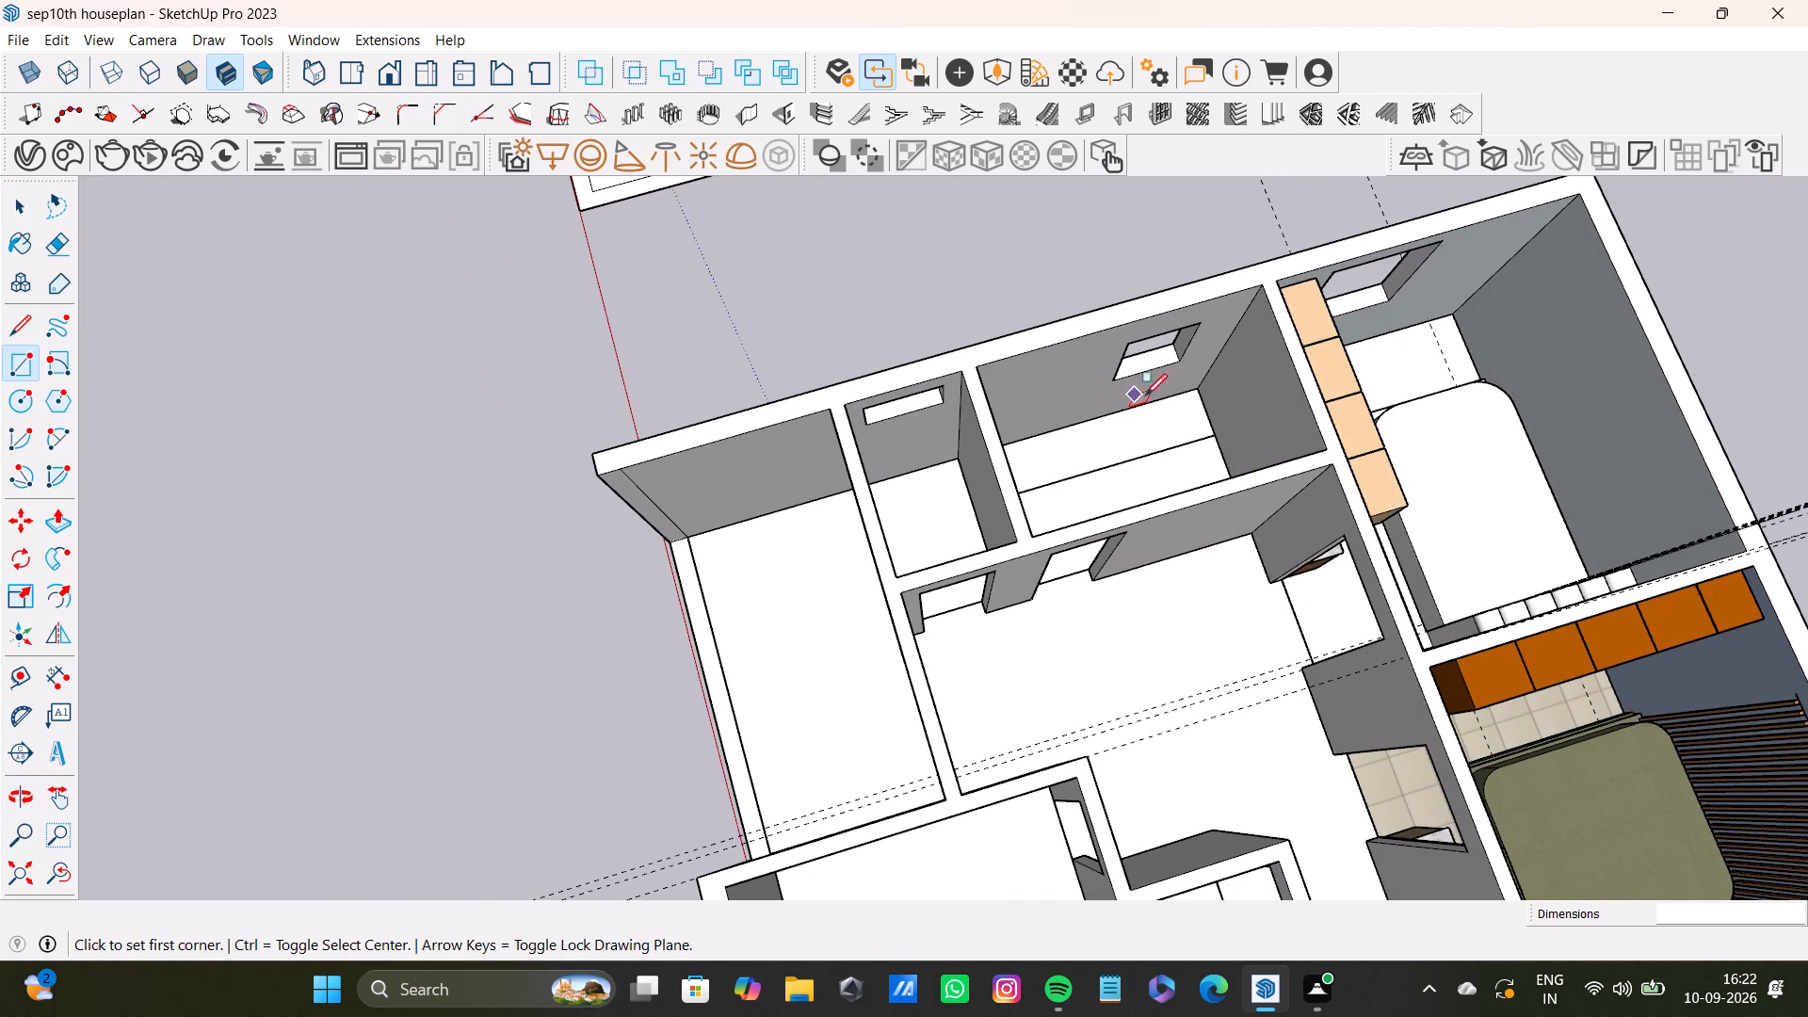
pyautogui.scroll(8, 1146, 414)
pyautogui.moveTo(1200, 455); pyautogui.dragTo(1040, 430, button='middle')
pyautogui.scroll(3, 1108, 457)
pyautogui.click(1172, 503)
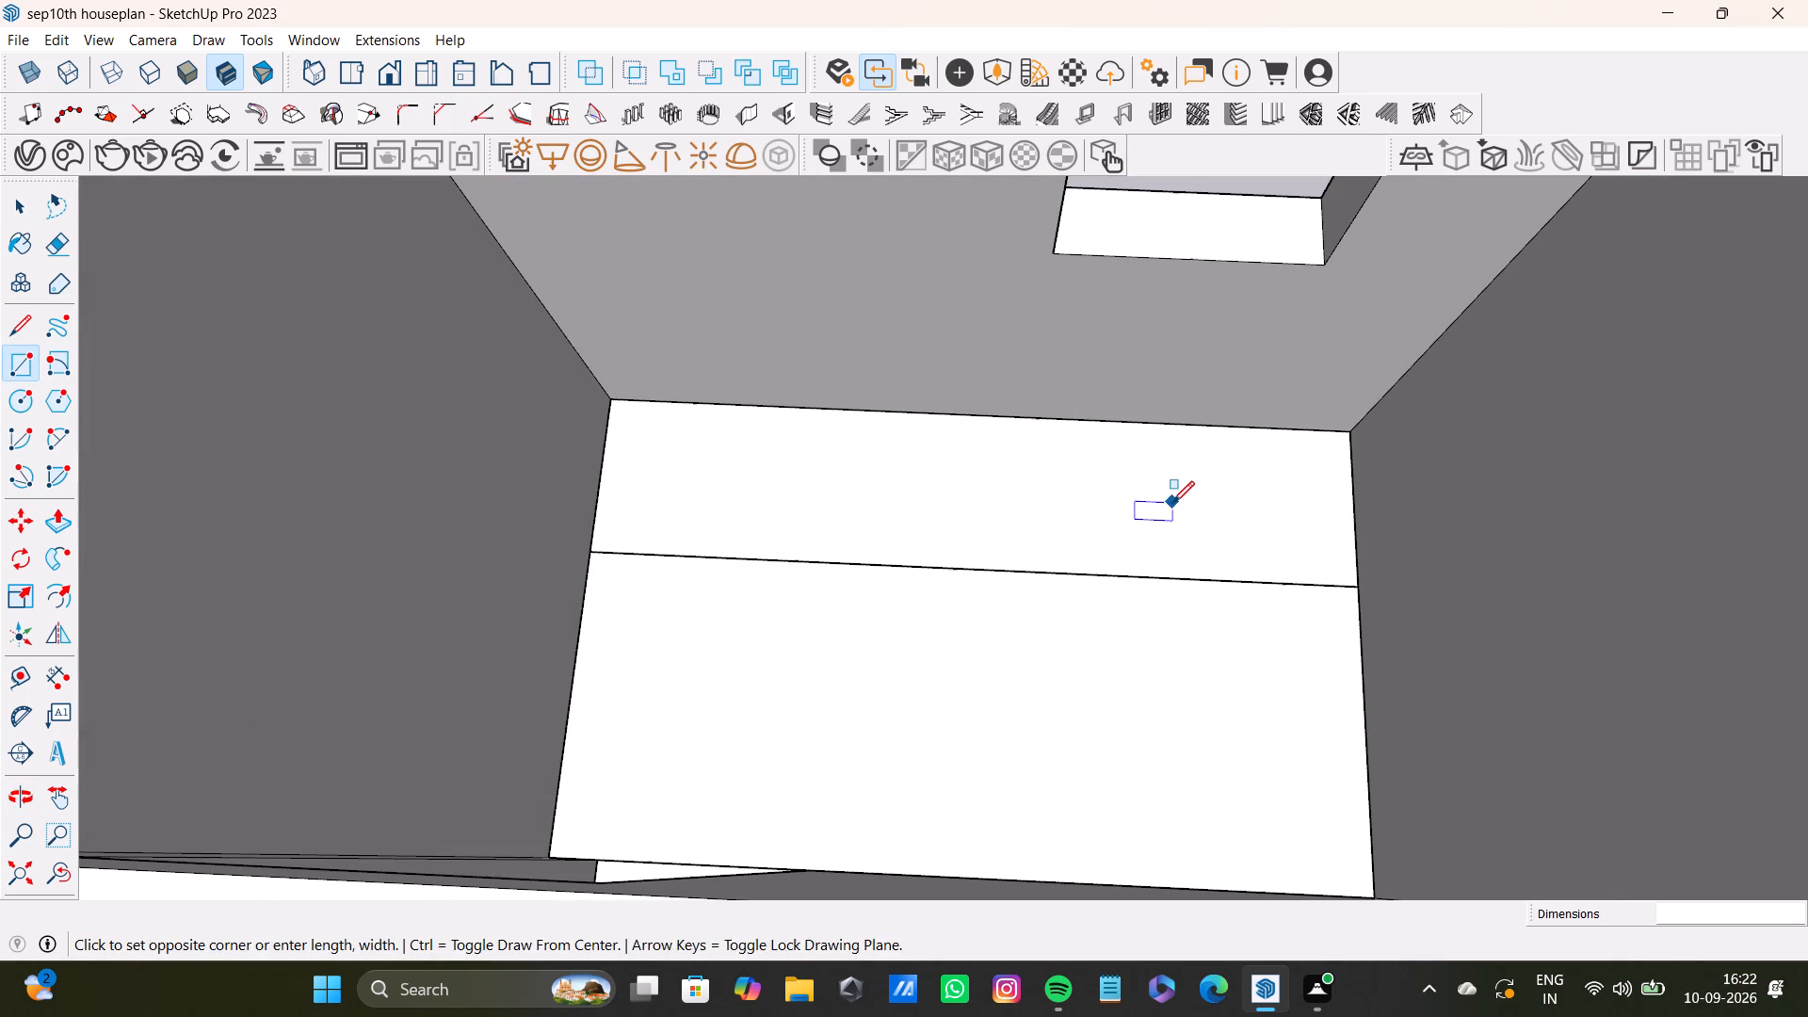
pyautogui.press('space')
pyautogui.click(1172, 500)
pyautogui.press('p')
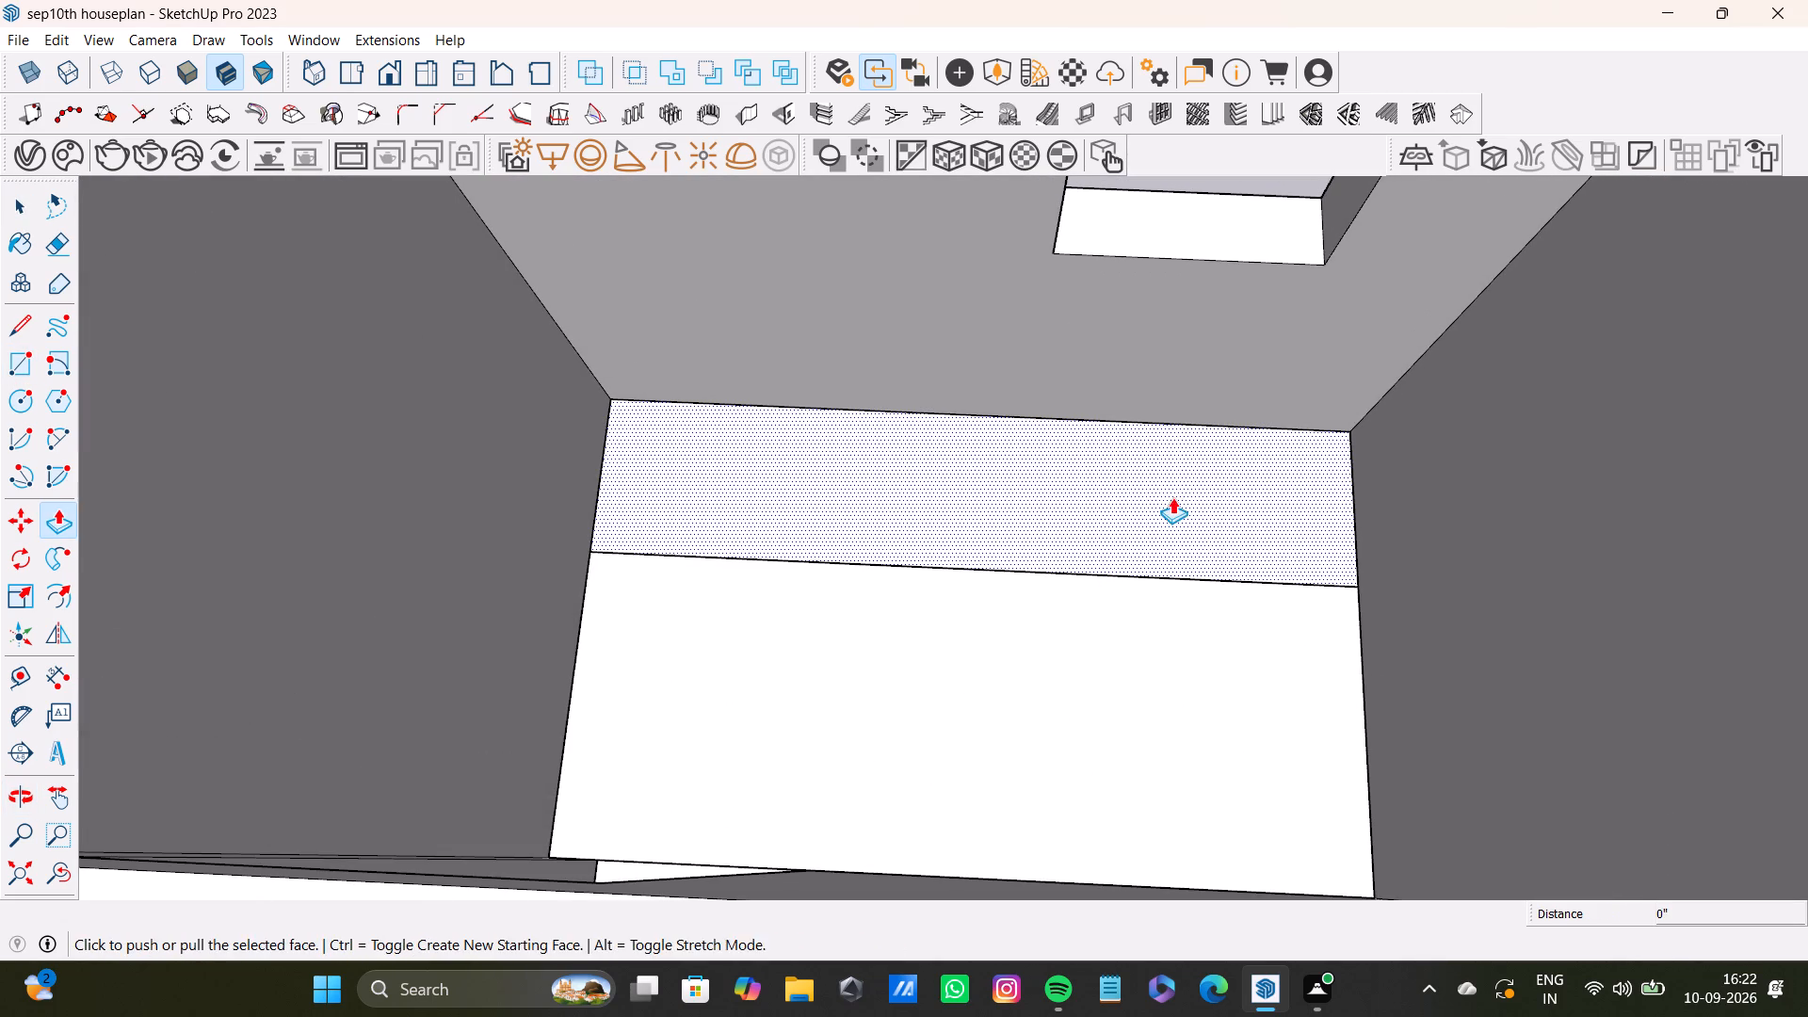
pyautogui.moveTo(1168, 487); pyautogui.dragTo(1160, 473)
pyautogui.scroll(6, 724, 519)
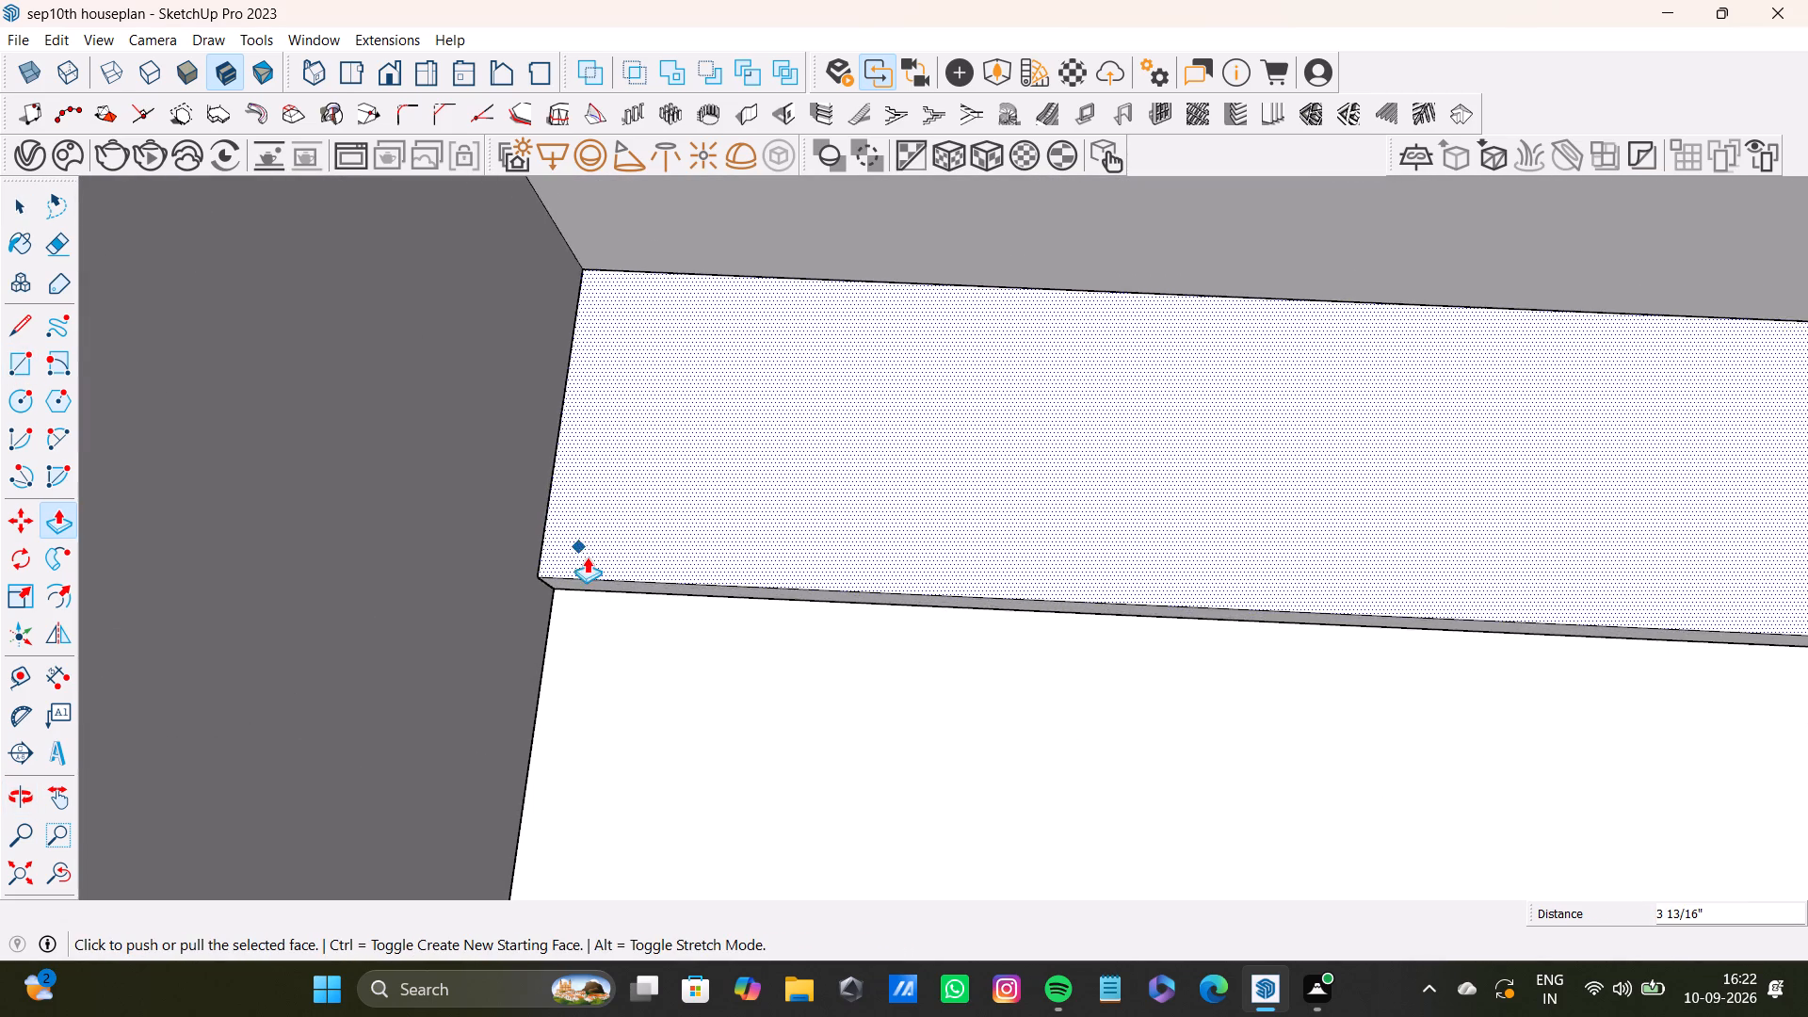
# Push/Pull the raised floor strip's top face slightly to adjust its height.
pyautogui.scroll(2, 587, 557)
pyautogui.moveTo(587, 557); pyautogui.dragTo(620, 427, button='middle')
pyautogui.scroll(3, 595, 547)
pyautogui.moveTo(602, 556); pyautogui.dragTo(621, 398, button='middle')
pyautogui.moveTo(589, 472); pyautogui.dragTo(594, 489)
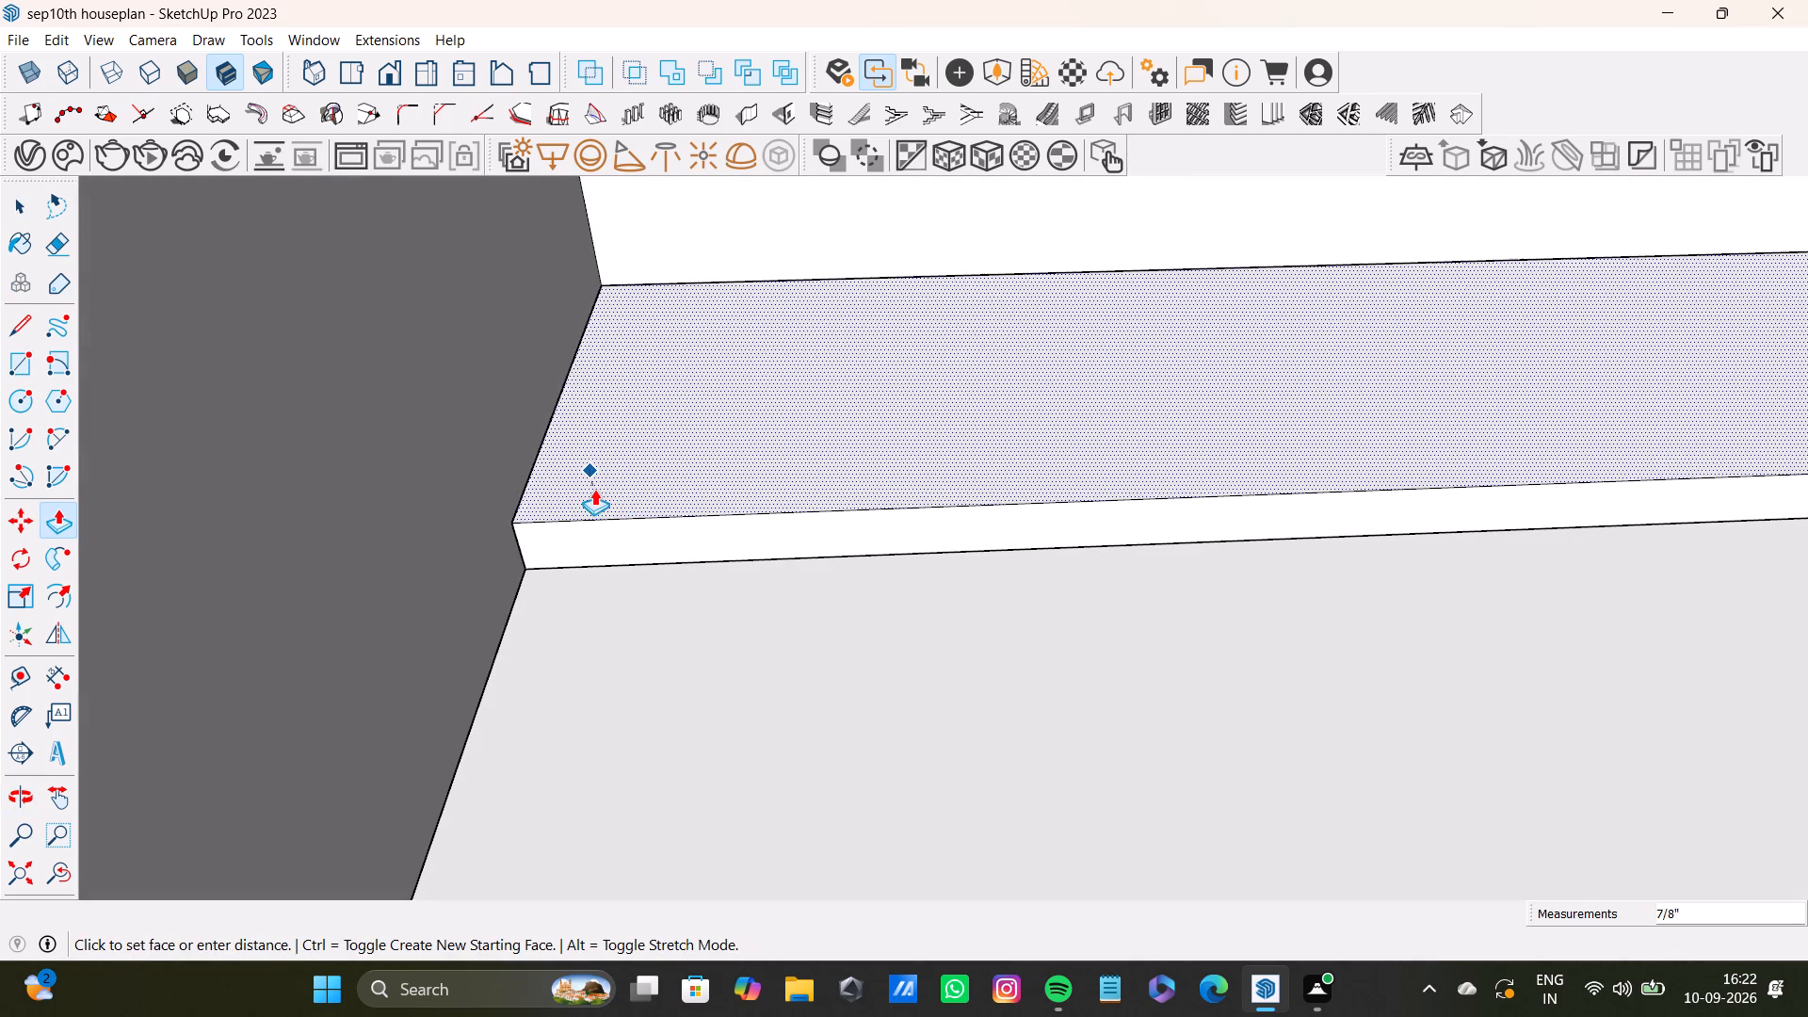
pyautogui.moveTo(594, 489); pyautogui.dragTo(591, 494)
pyautogui.press('space')
# Make a group from the raised strip along the window wall, including its top face, front face and edges.
pyautogui.scroll(-8, 640, 525)
pyautogui.keyDown('shift'); pyautogui.moveTo(730, 622); pyautogui.dragTo(768, 533, button='middle'); pyautogui.keyUp('shift')
pyautogui.moveTo(732, 578); pyautogui.dragTo(736, 745, button='middle')
pyautogui.scroll(-4, 736, 743)
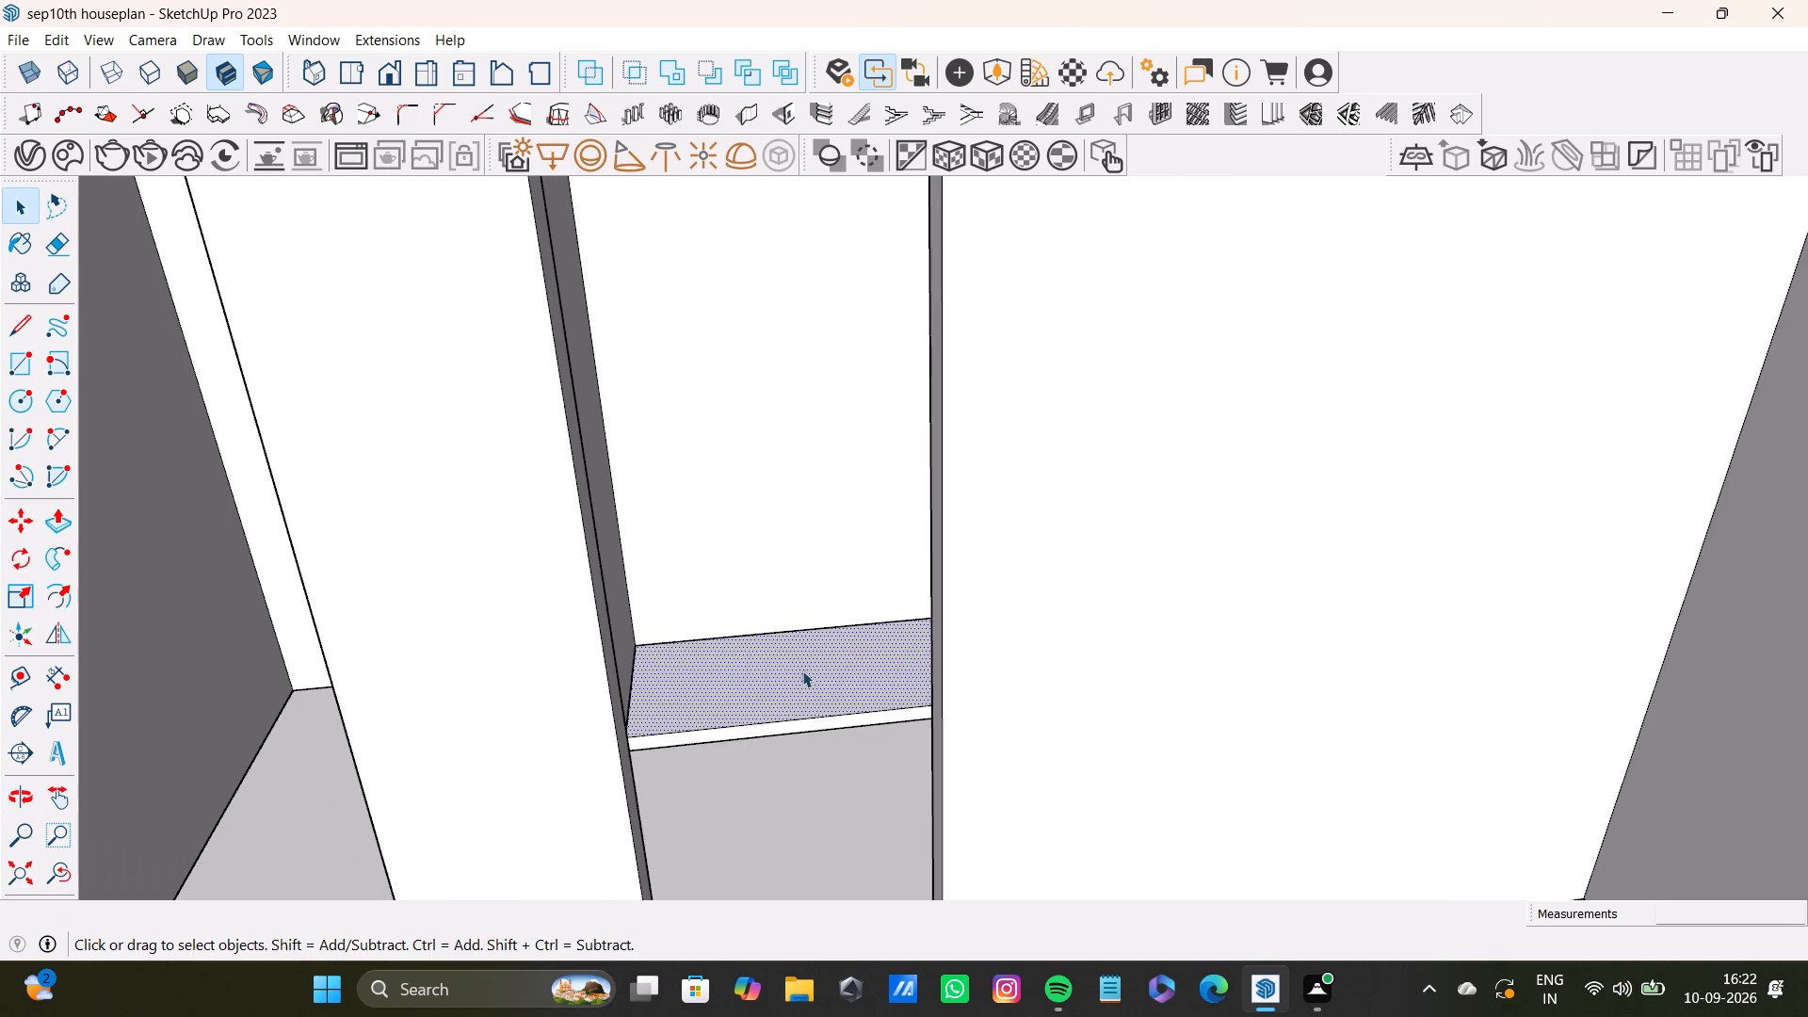
pyautogui.middleClick(802, 665)
pyautogui.keyDown('shift'); pyautogui.scroll(11, 747, 693); pyautogui.keyUp('shift')
pyautogui.keyDown('shift'); pyautogui.doubleClick(774, 726); pyautogui.keyUp('shift')
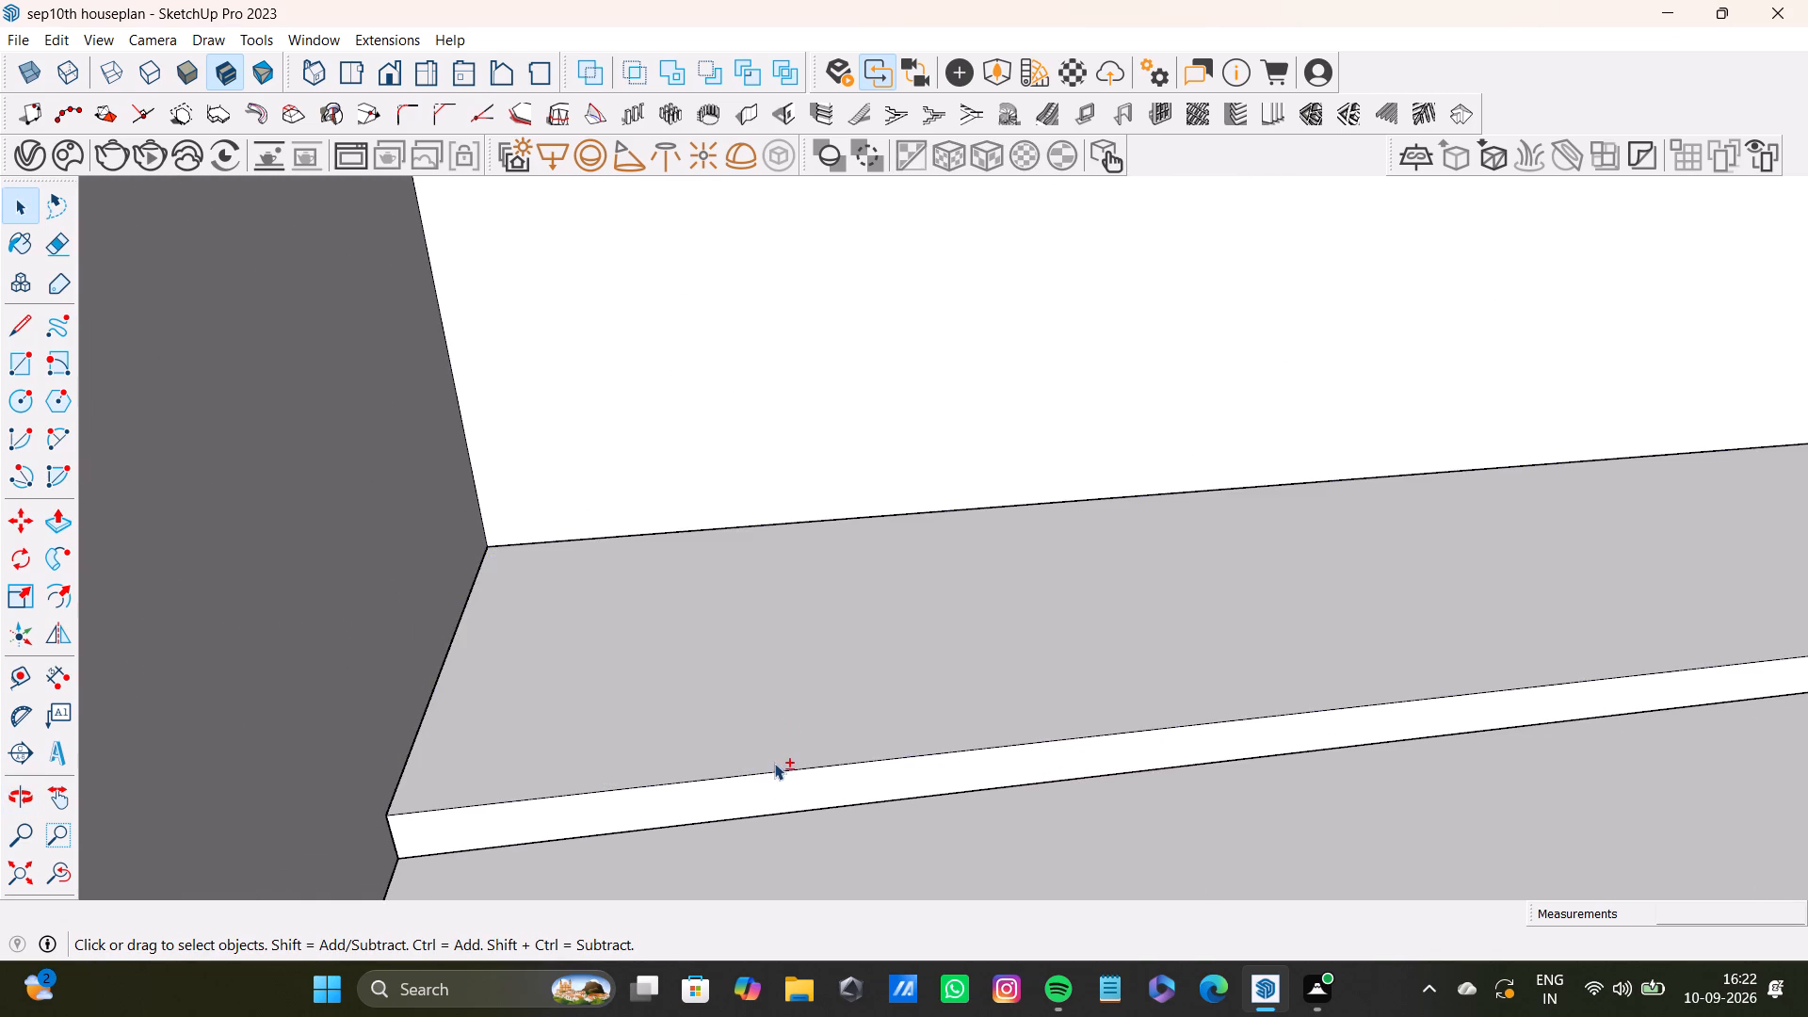
pyautogui.keyDown('shift'); pyautogui.doubleClick(784, 745); pyautogui.keyUp('shift')
pyautogui.keyDown('shift'); pyautogui.doubleClick(779, 784); pyautogui.keyUp('shift')
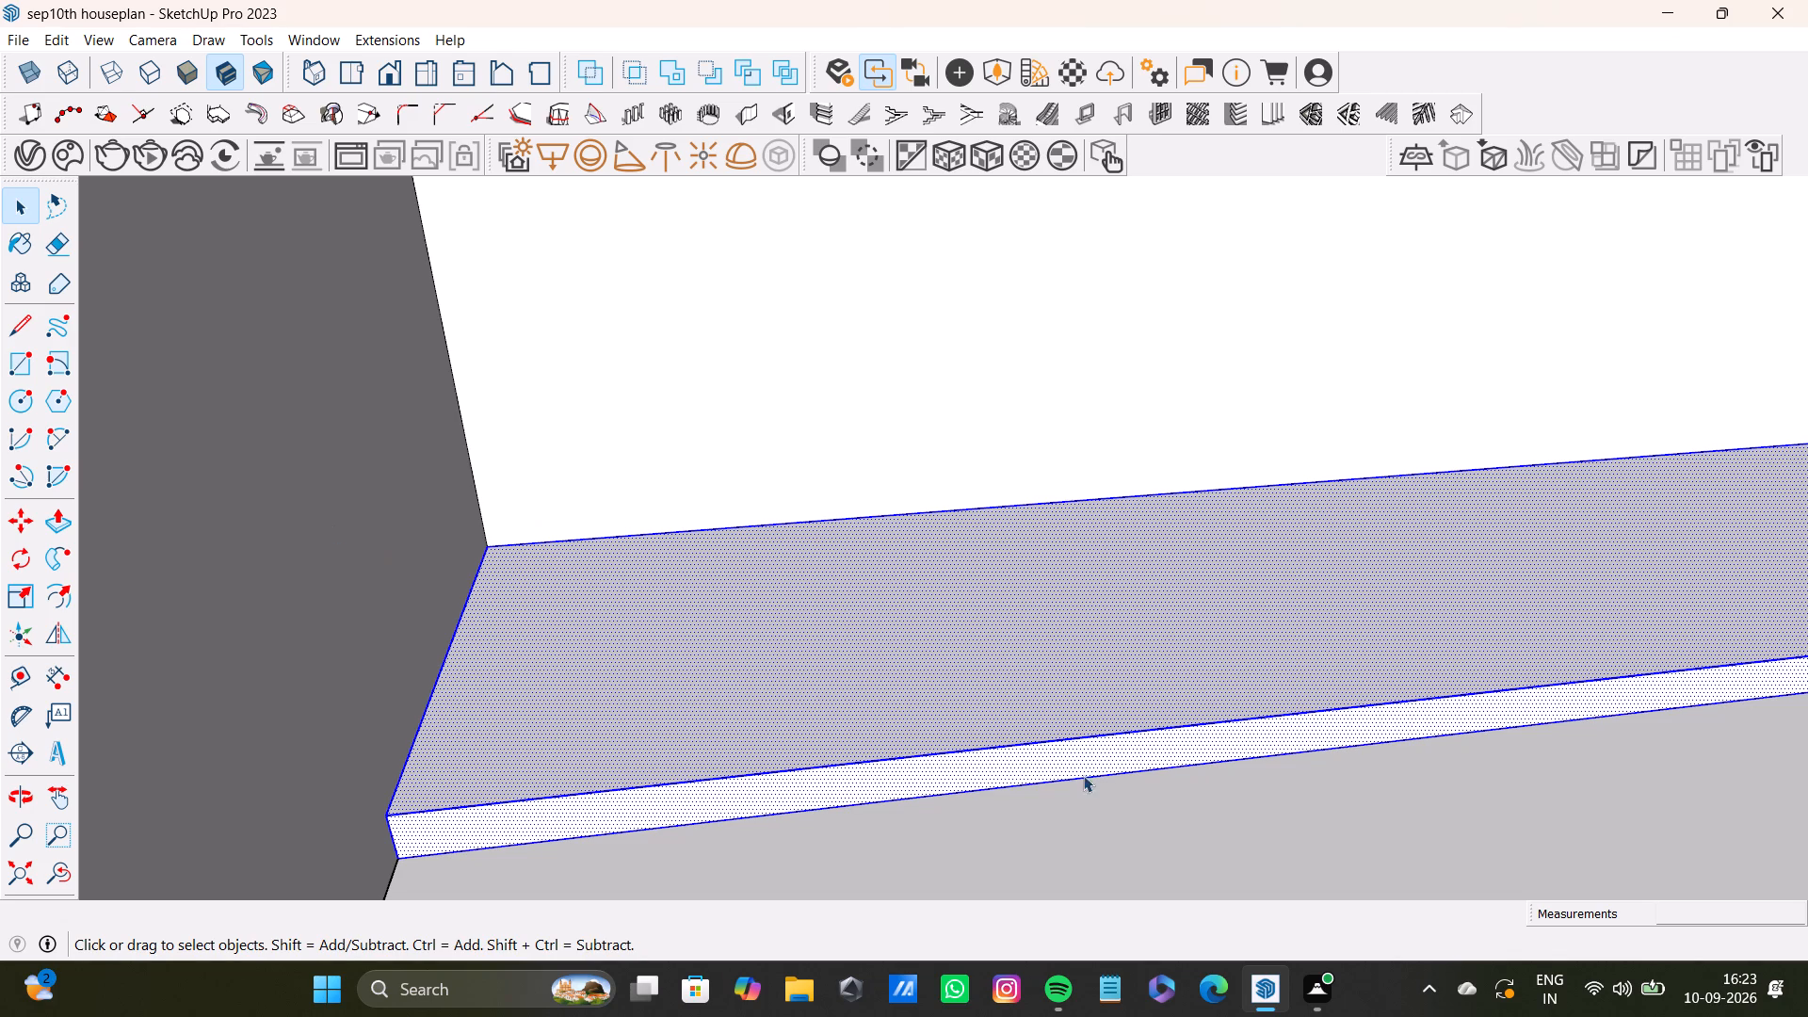
pyautogui.scroll(-9, 883, 687)
pyautogui.moveTo(957, 716); pyautogui.dragTo(947, 936, button='middle')
pyautogui.scroll(-5, 938, 767)
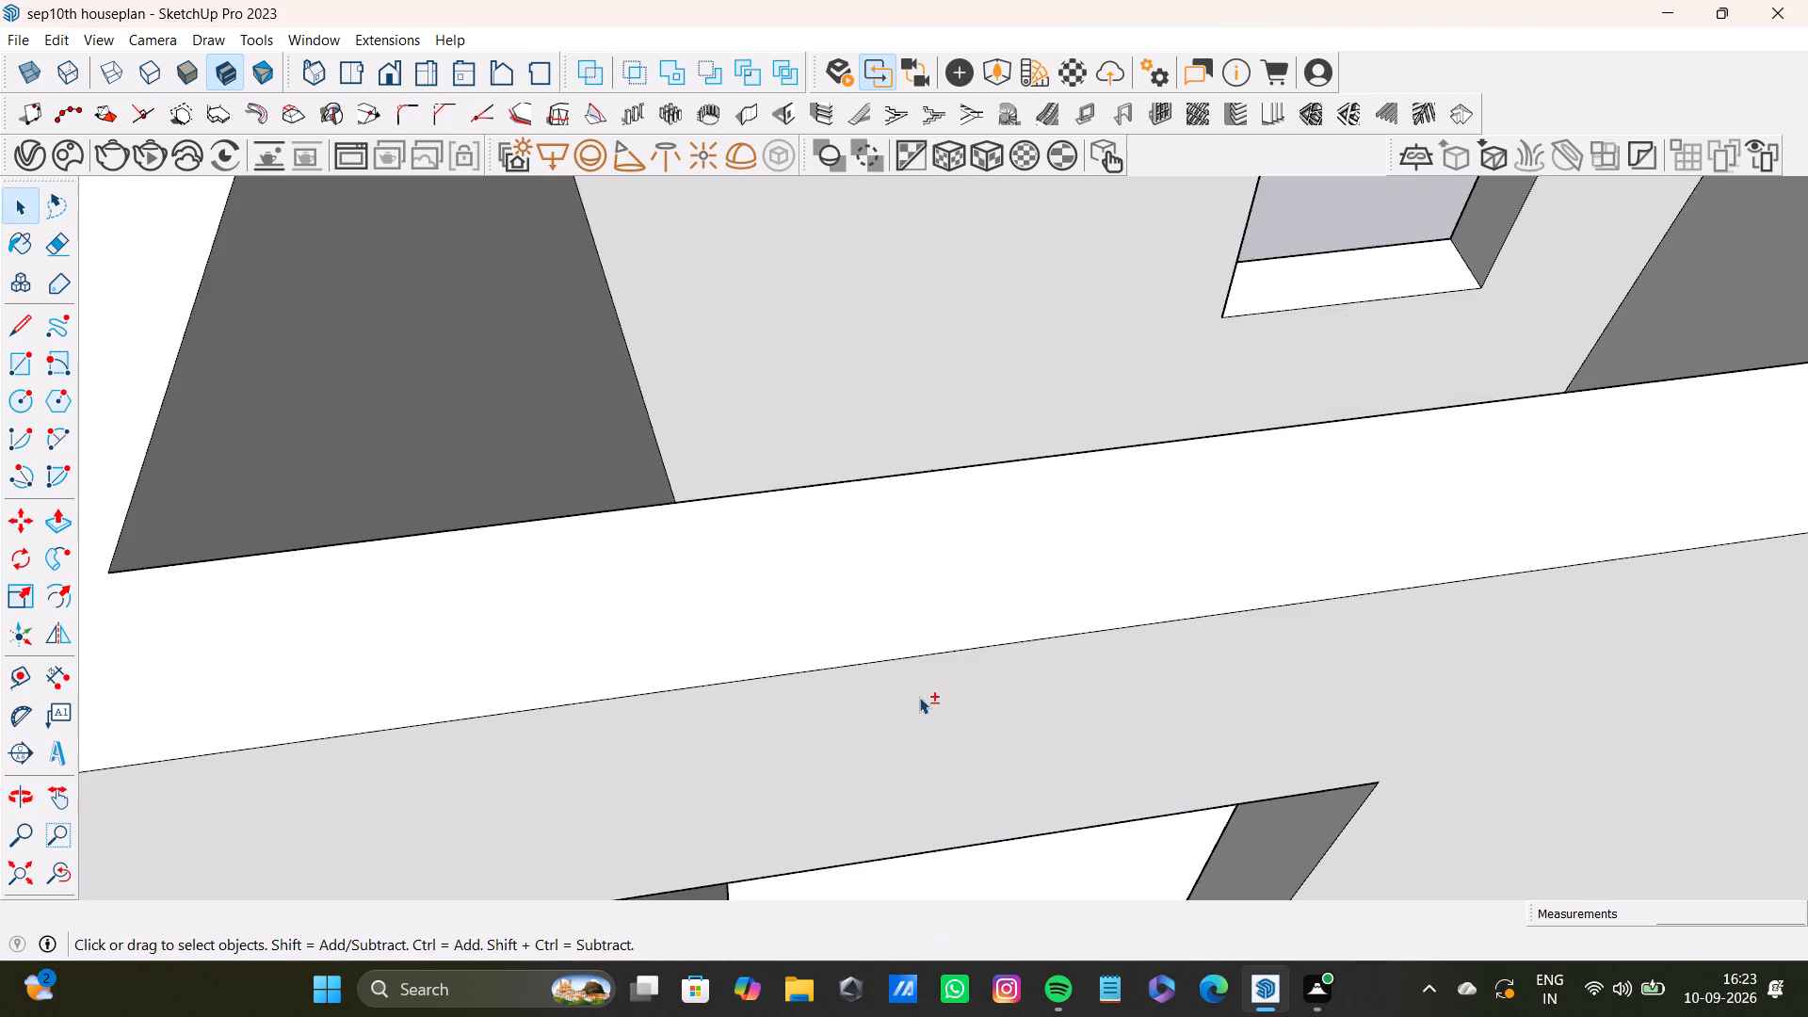
pyautogui.keyDown('shift'); pyautogui.moveTo(913, 639); pyautogui.dragTo(887, 868, button='middle'); pyautogui.keyUp('shift')
pyautogui.keyDown('shift'); pyautogui.moveTo(1038, 482); pyautogui.dragTo(946, 881, button='middle'); pyautogui.keyUp('shift')
pyautogui.scroll(1, 1170, 540)
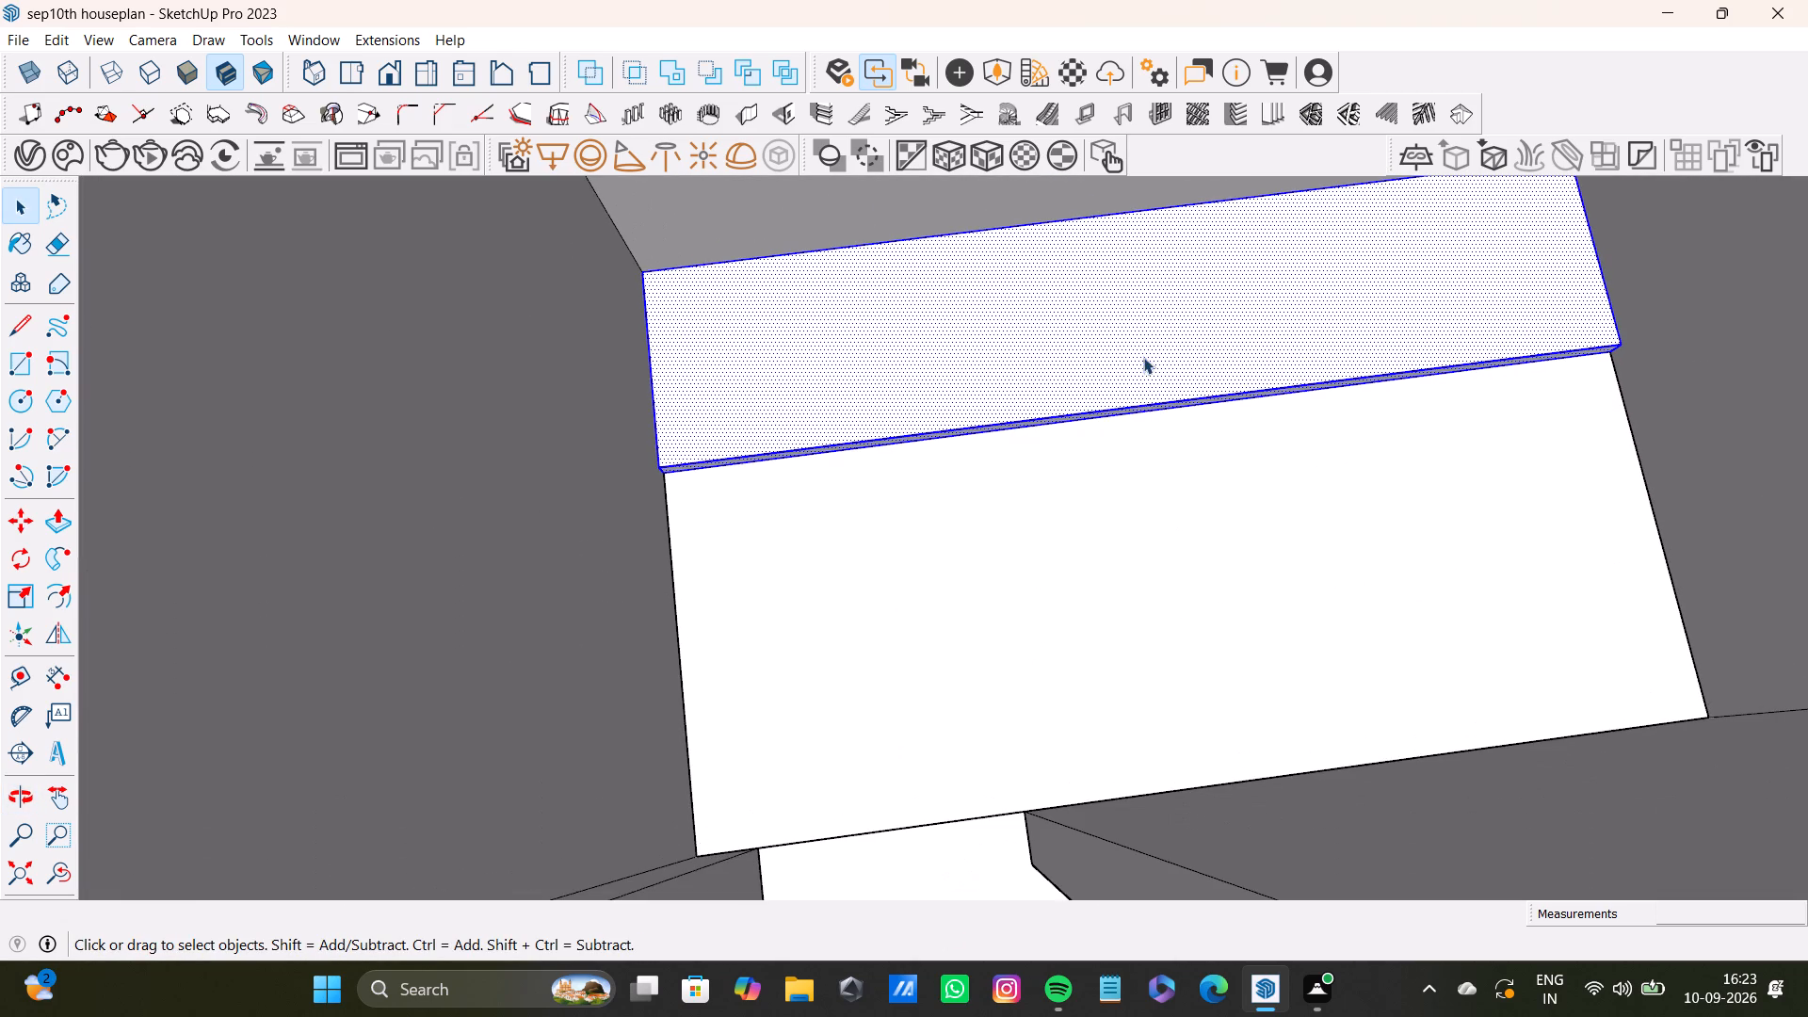
pyautogui.keyDown('shift'); pyautogui.rightClick(1142, 351); pyautogui.keyUp('shift')
pyautogui.keyDown('shift'); pyautogui.rightClick(1142, 351); pyautogui.keyUp('shift')
pyautogui.keyDown('shift'); pyautogui.rightClick(1142, 351); pyautogui.keyUp('shift')
pyautogui.keyDown('shift'); pyautogui.rightClick(1142, 351); pyautogui.keyUp('shift')
pyautogui.keyDown('shift'); pyautogui.rightClick(1139, 351); pyautogui.keyUp('shift')
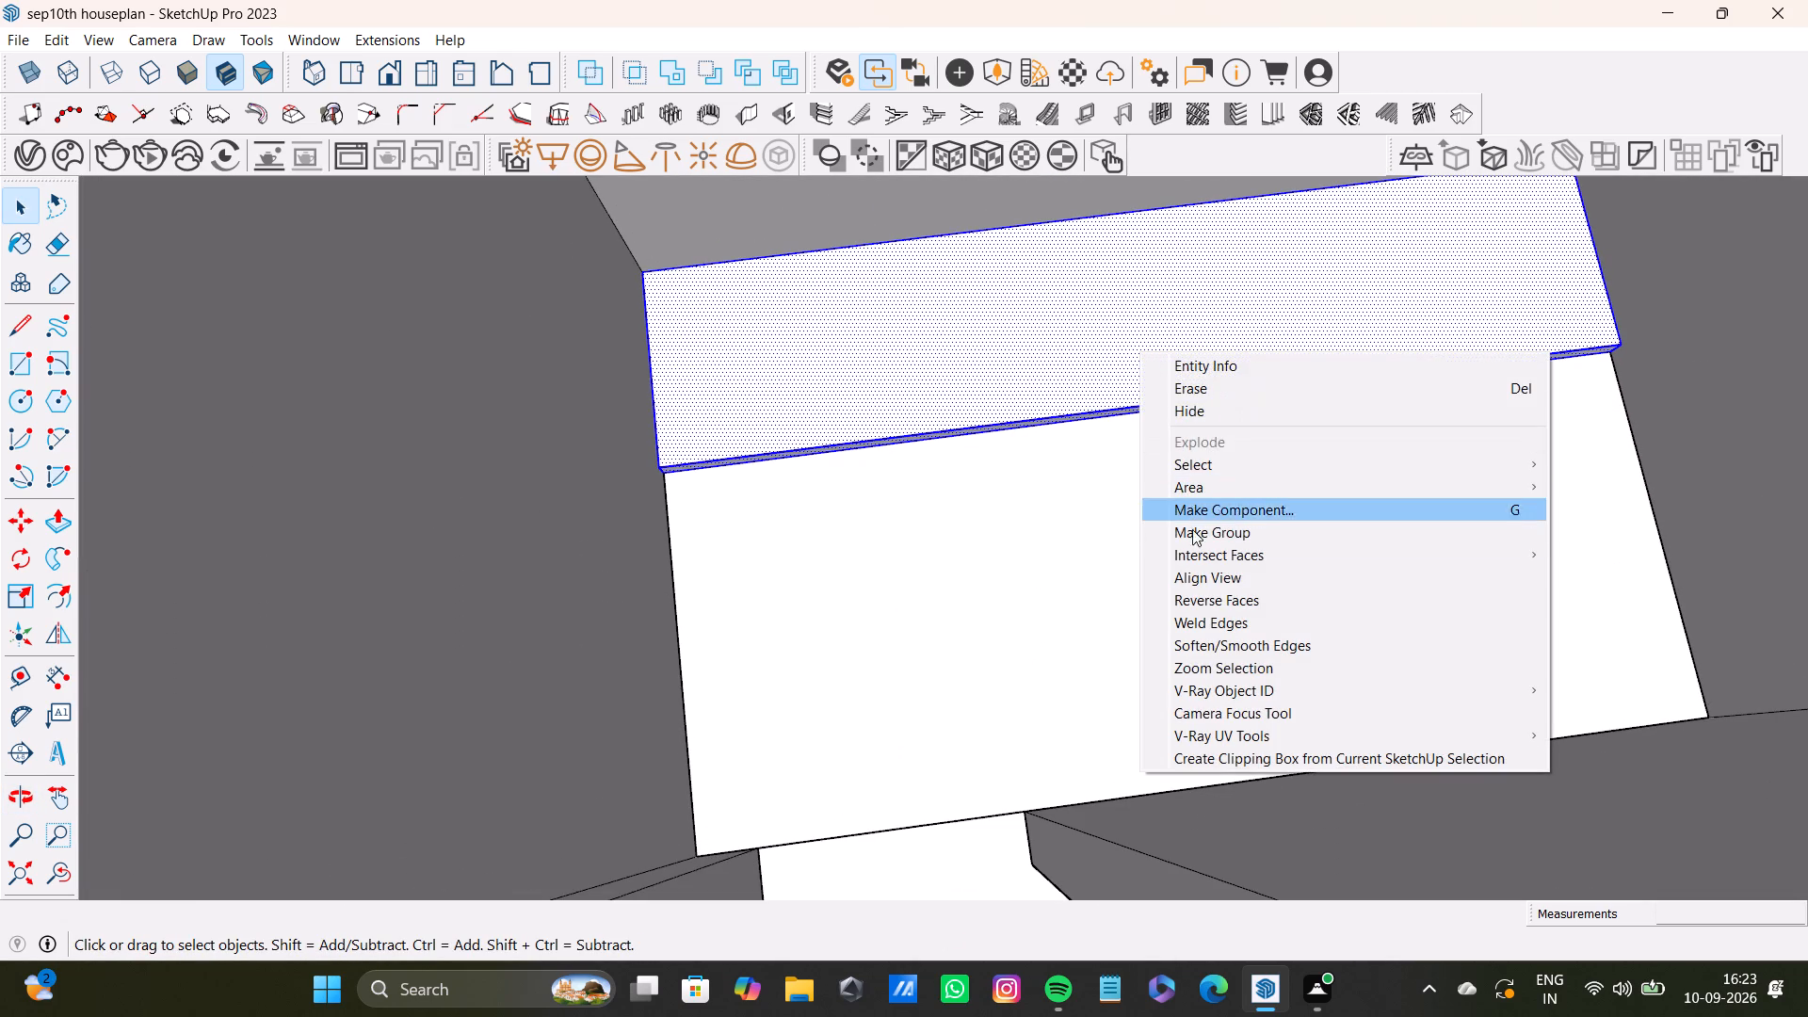
pyautogui.keyDown('shift'); pyautogui.click(1196, 537); pyautogui.keyUp('shift')
pyautogui.scroll(-5, 910, 476)
pyautogui.scroll(-9, 799, 499)
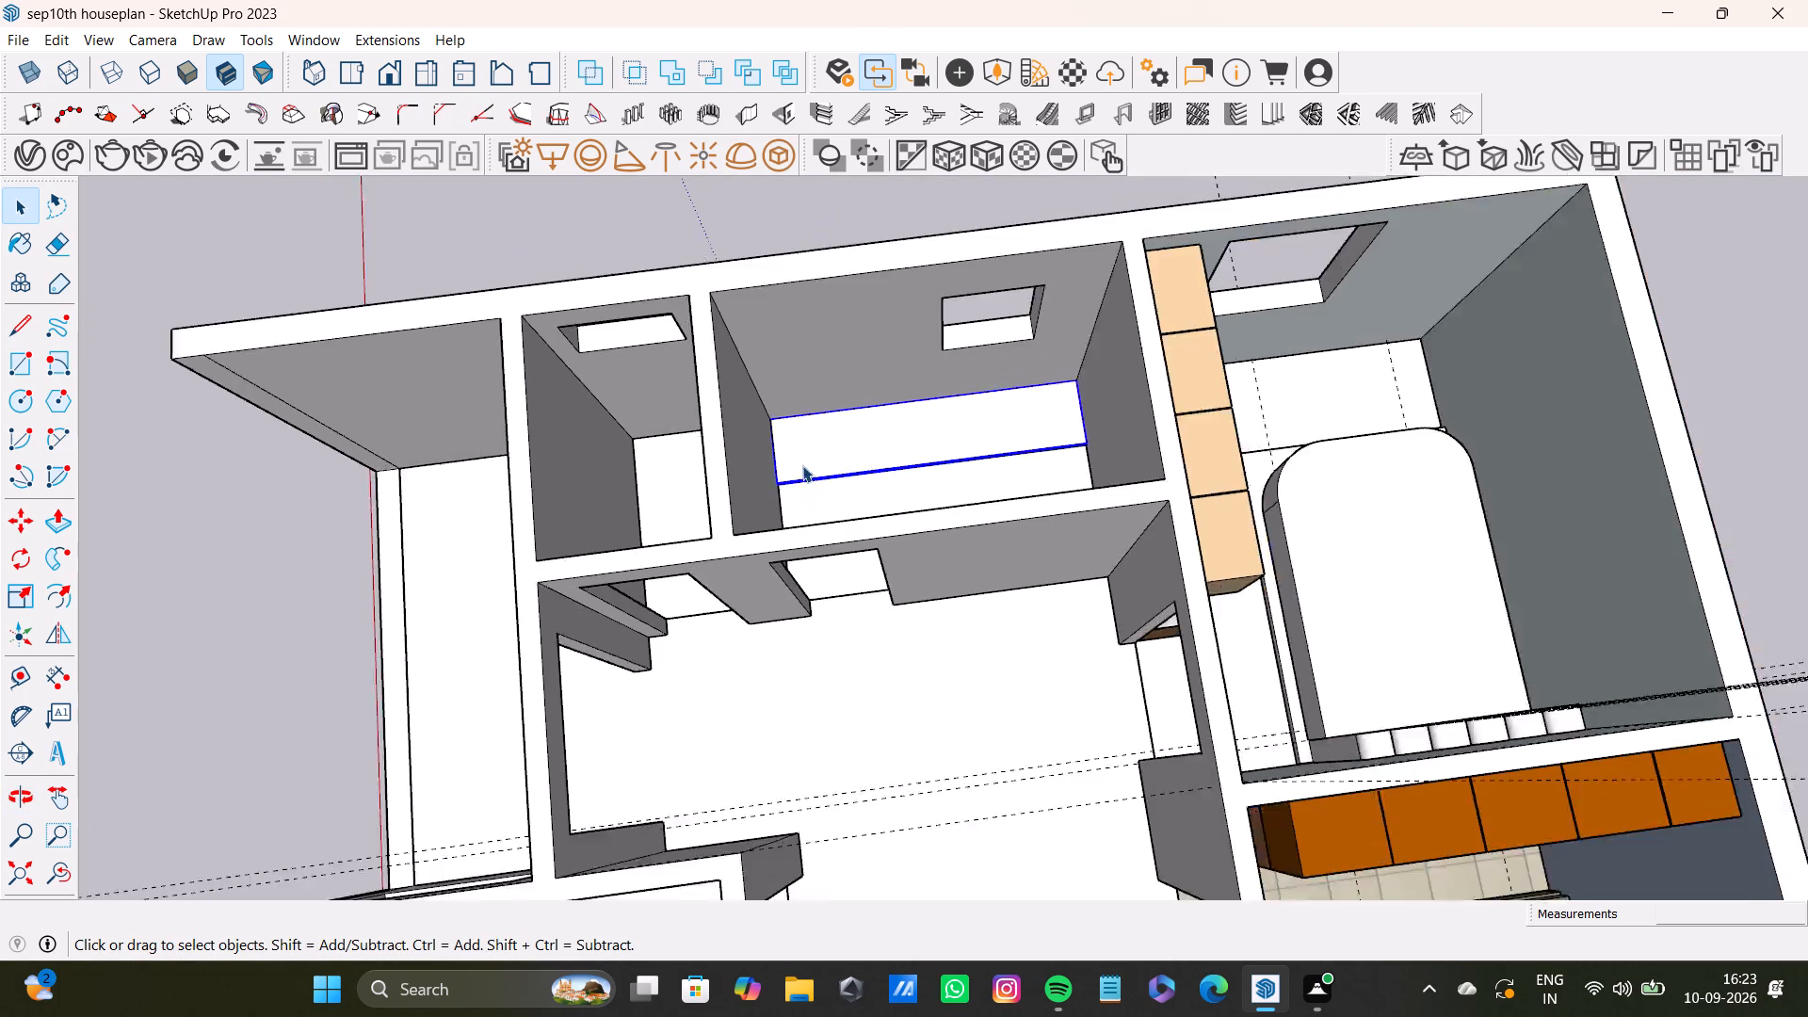
pyautogui.scroll(-1, 802, 465)
pyautogui.press('space')
pyautogui.click(702, 257)
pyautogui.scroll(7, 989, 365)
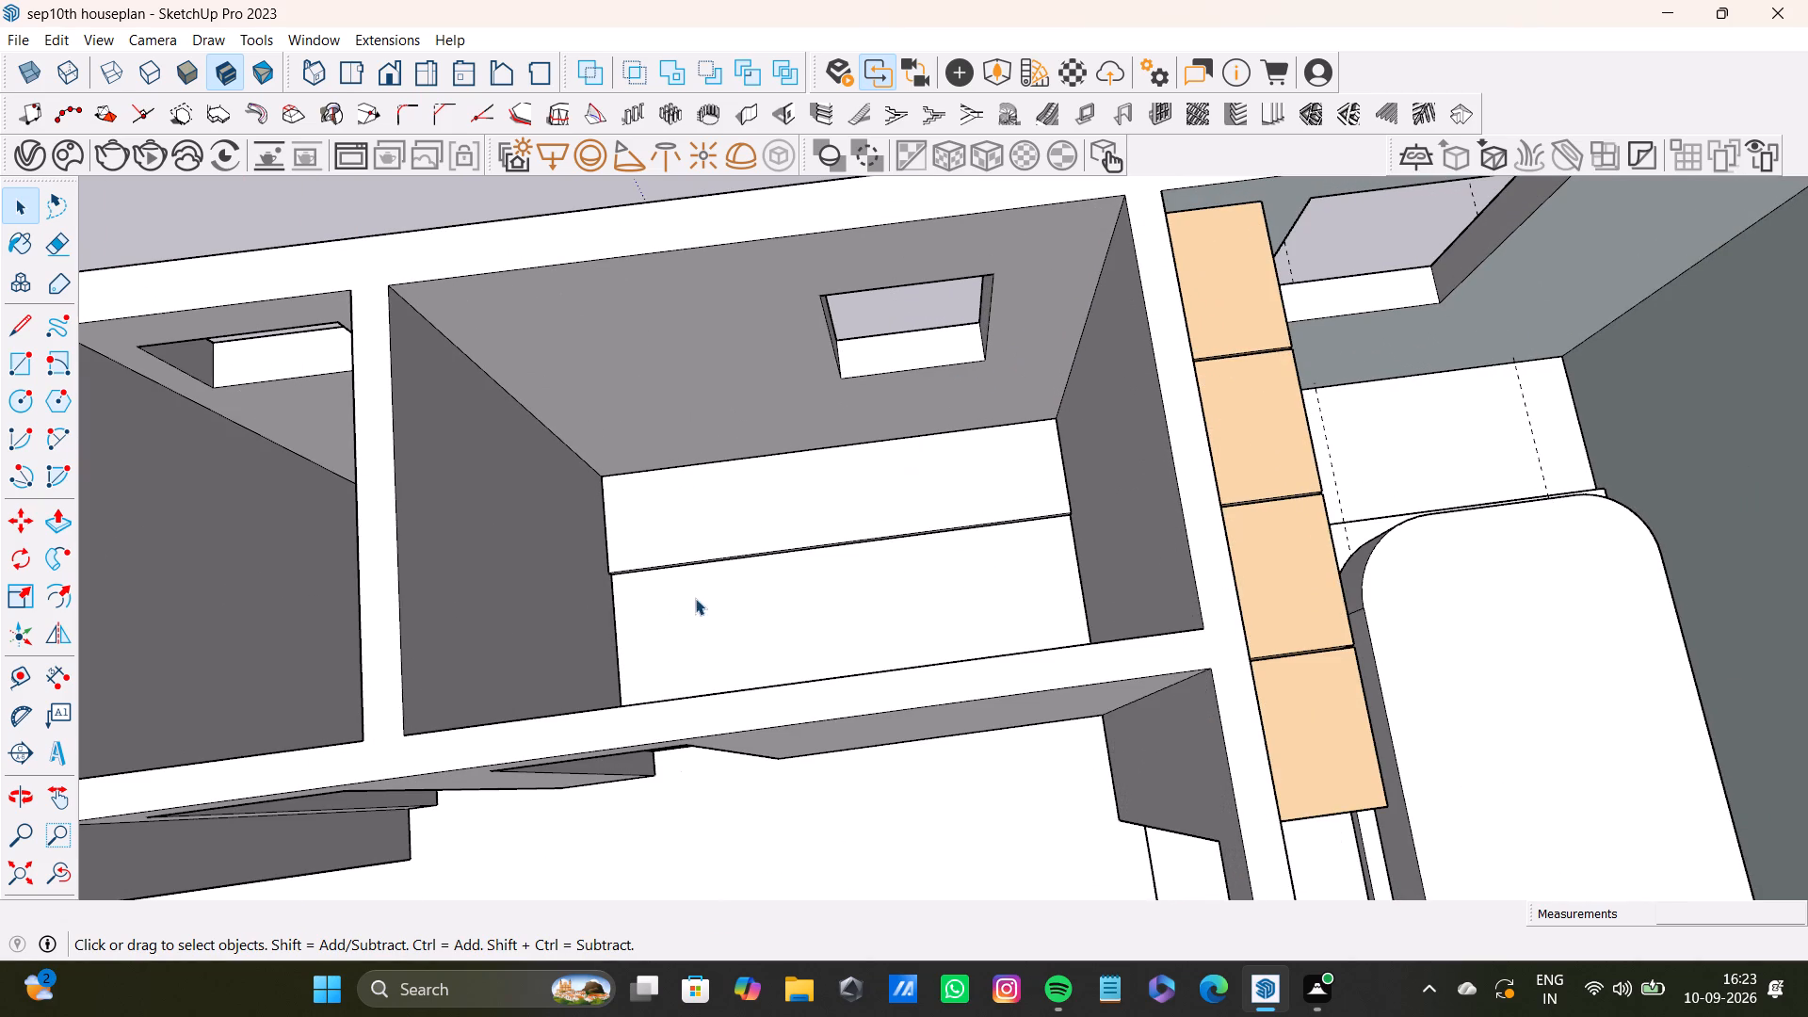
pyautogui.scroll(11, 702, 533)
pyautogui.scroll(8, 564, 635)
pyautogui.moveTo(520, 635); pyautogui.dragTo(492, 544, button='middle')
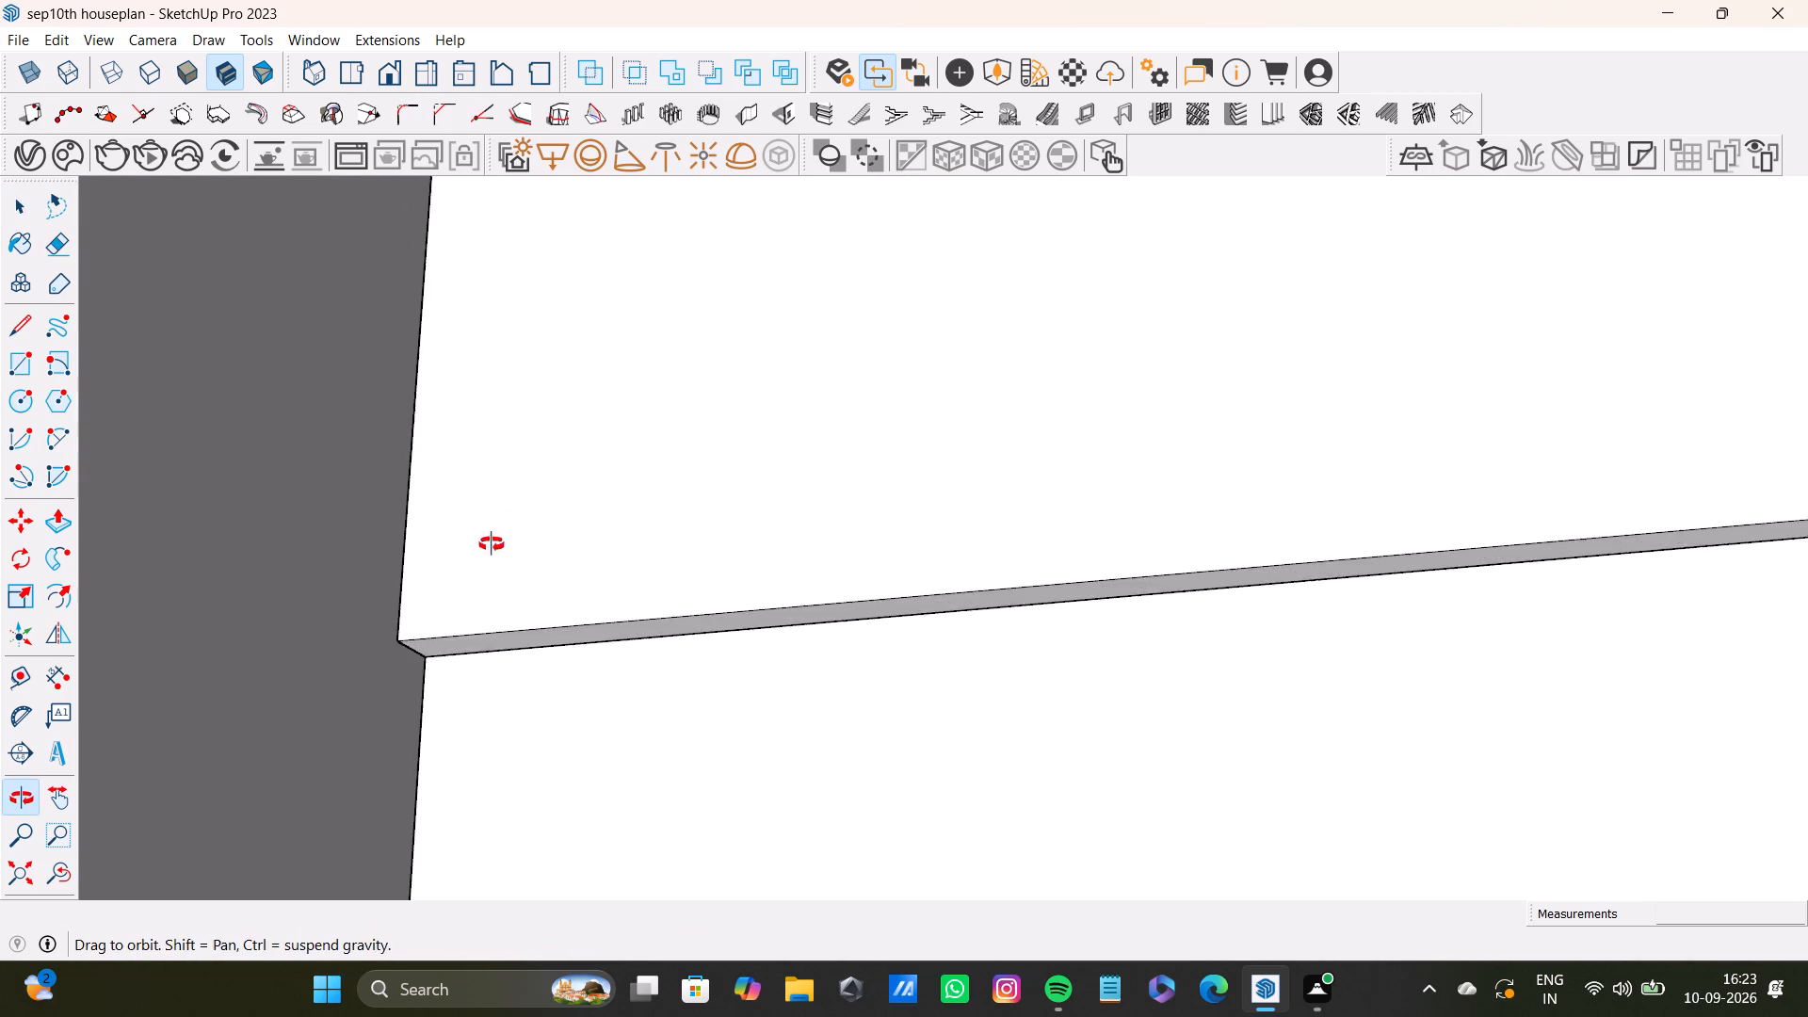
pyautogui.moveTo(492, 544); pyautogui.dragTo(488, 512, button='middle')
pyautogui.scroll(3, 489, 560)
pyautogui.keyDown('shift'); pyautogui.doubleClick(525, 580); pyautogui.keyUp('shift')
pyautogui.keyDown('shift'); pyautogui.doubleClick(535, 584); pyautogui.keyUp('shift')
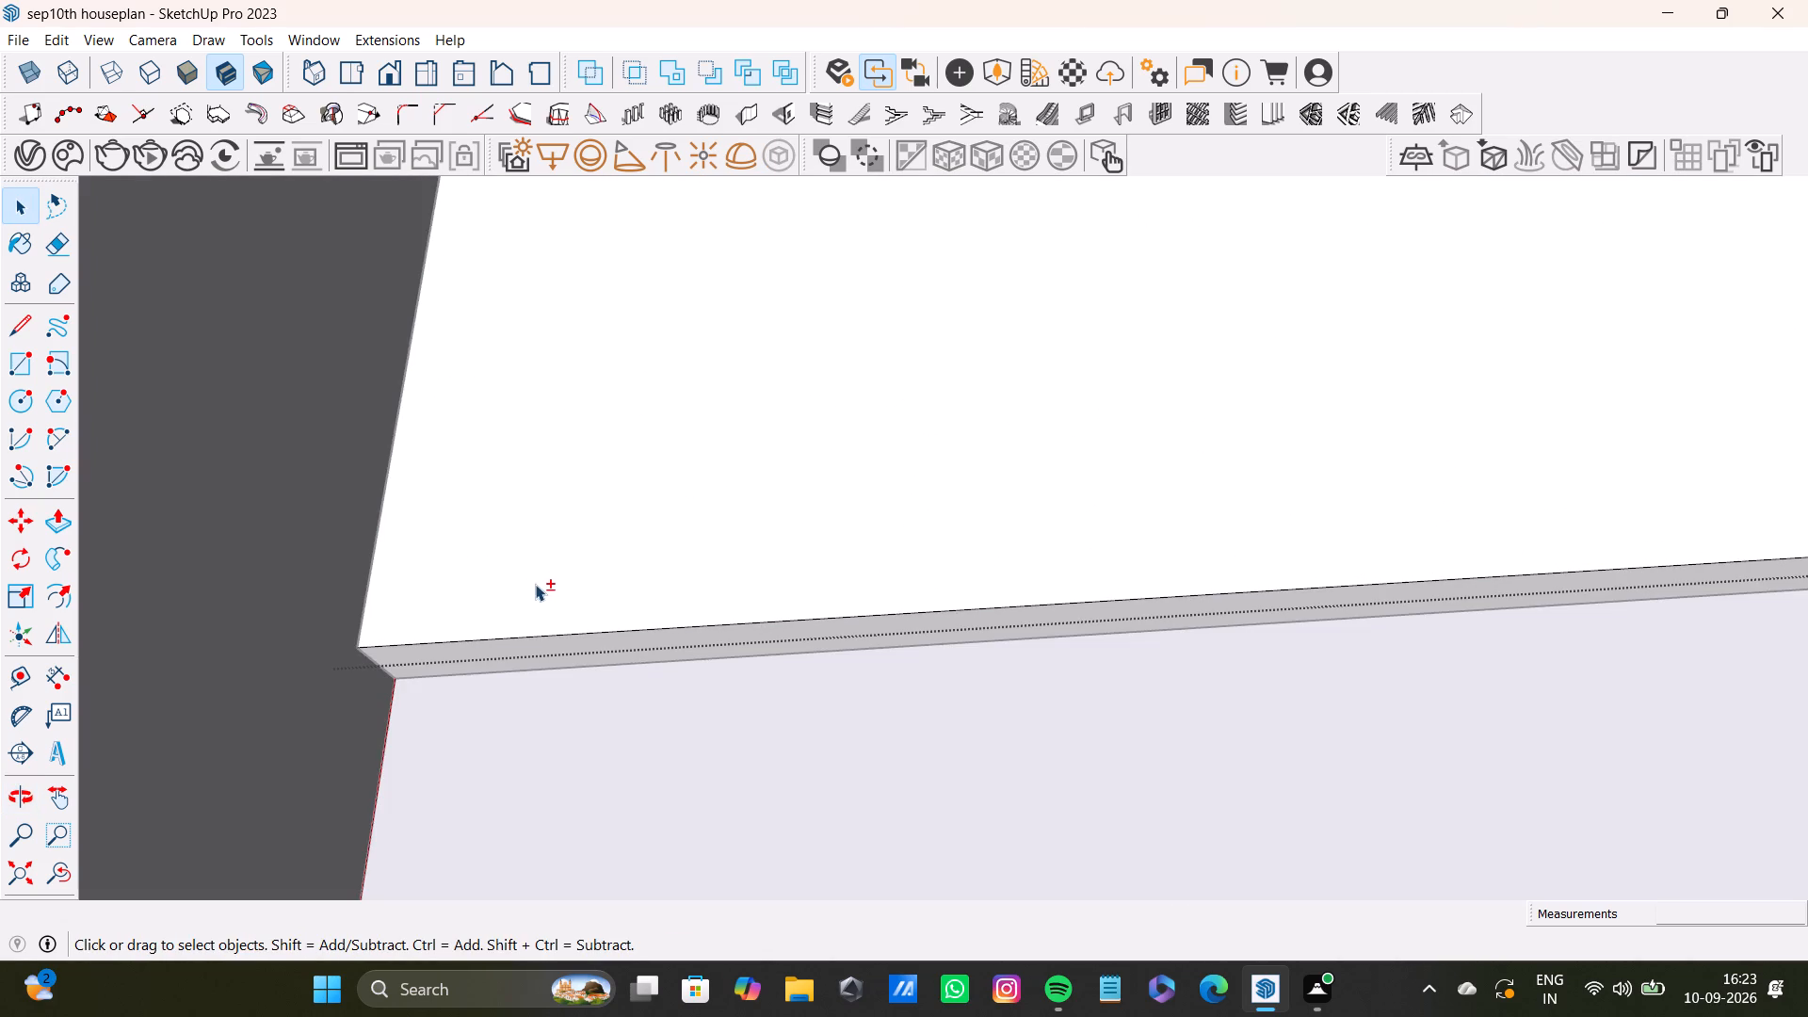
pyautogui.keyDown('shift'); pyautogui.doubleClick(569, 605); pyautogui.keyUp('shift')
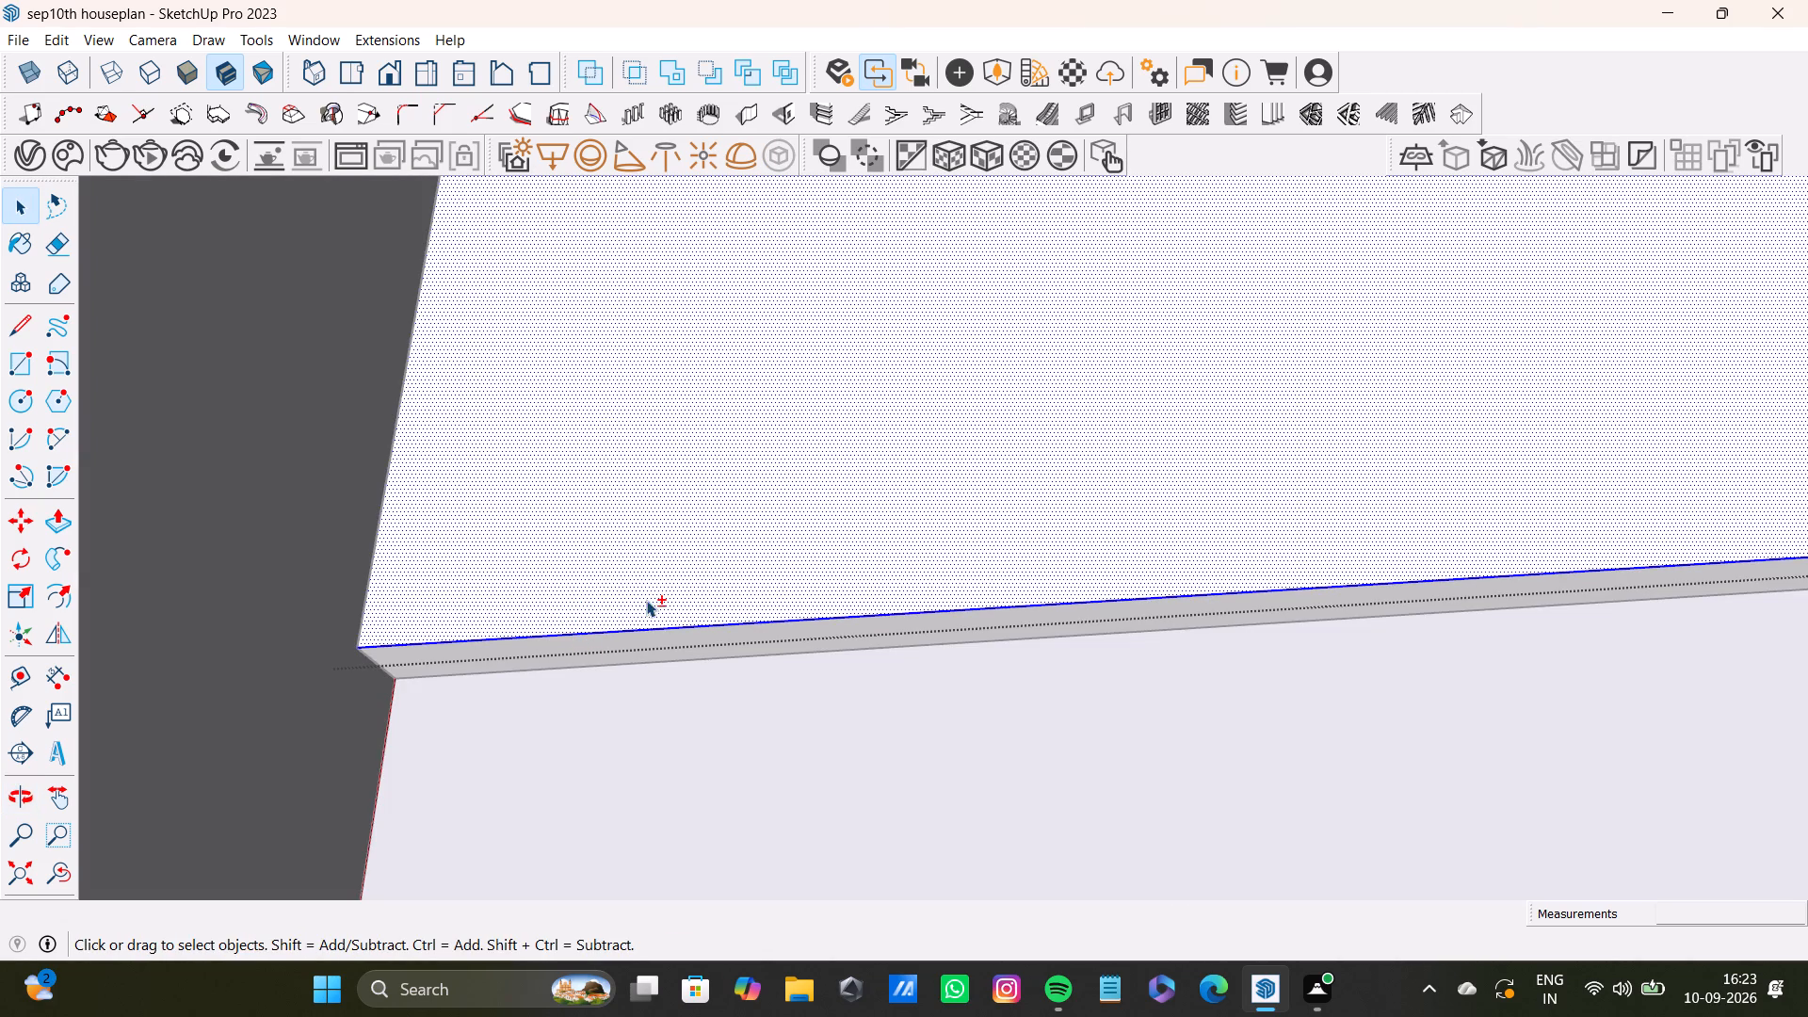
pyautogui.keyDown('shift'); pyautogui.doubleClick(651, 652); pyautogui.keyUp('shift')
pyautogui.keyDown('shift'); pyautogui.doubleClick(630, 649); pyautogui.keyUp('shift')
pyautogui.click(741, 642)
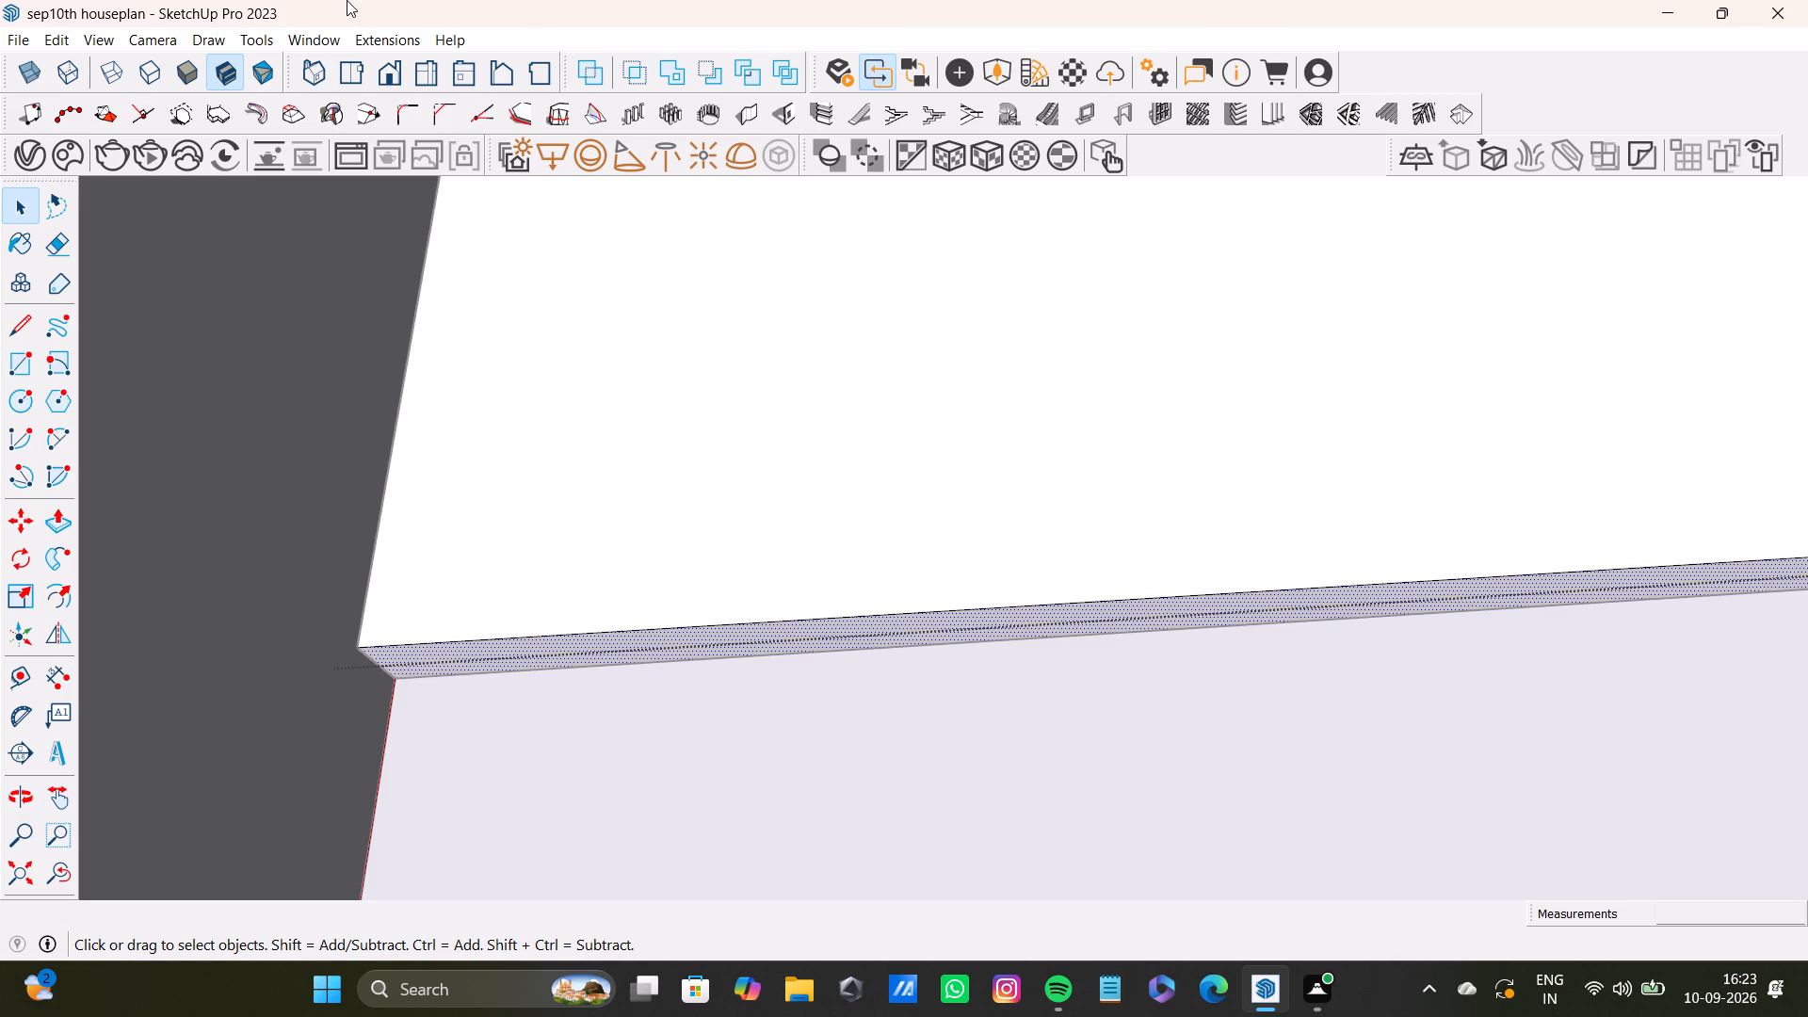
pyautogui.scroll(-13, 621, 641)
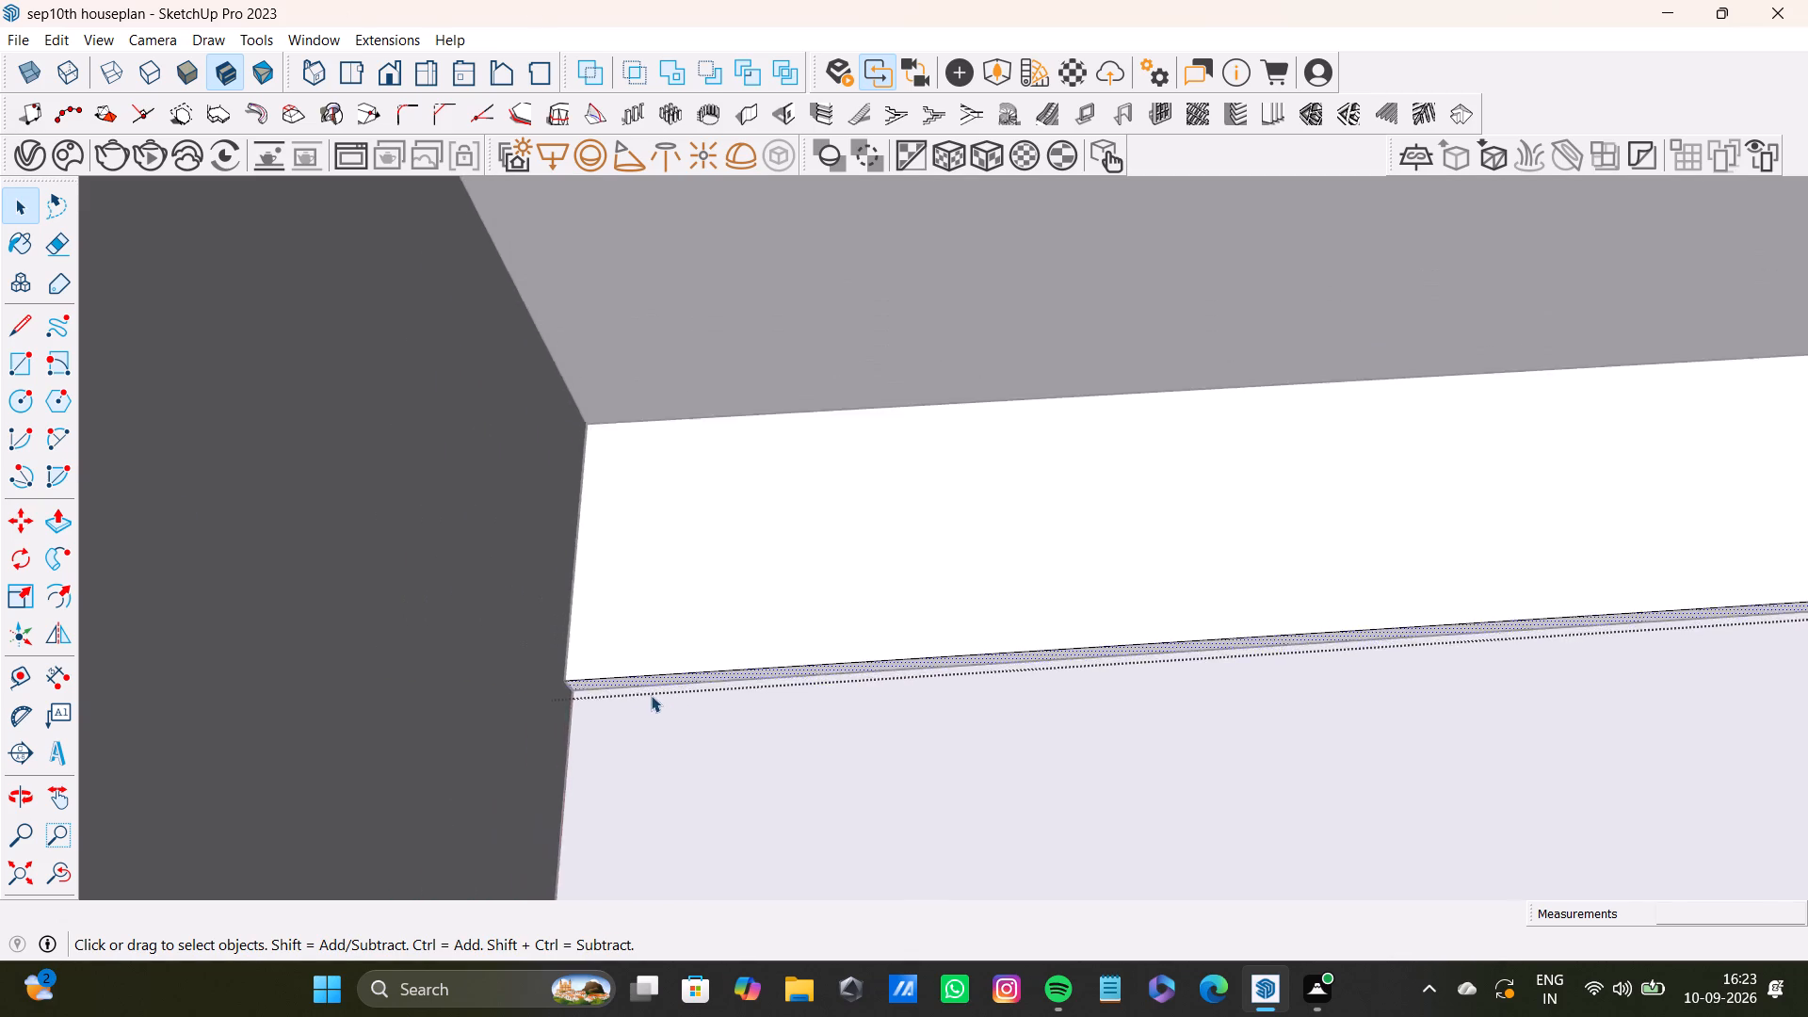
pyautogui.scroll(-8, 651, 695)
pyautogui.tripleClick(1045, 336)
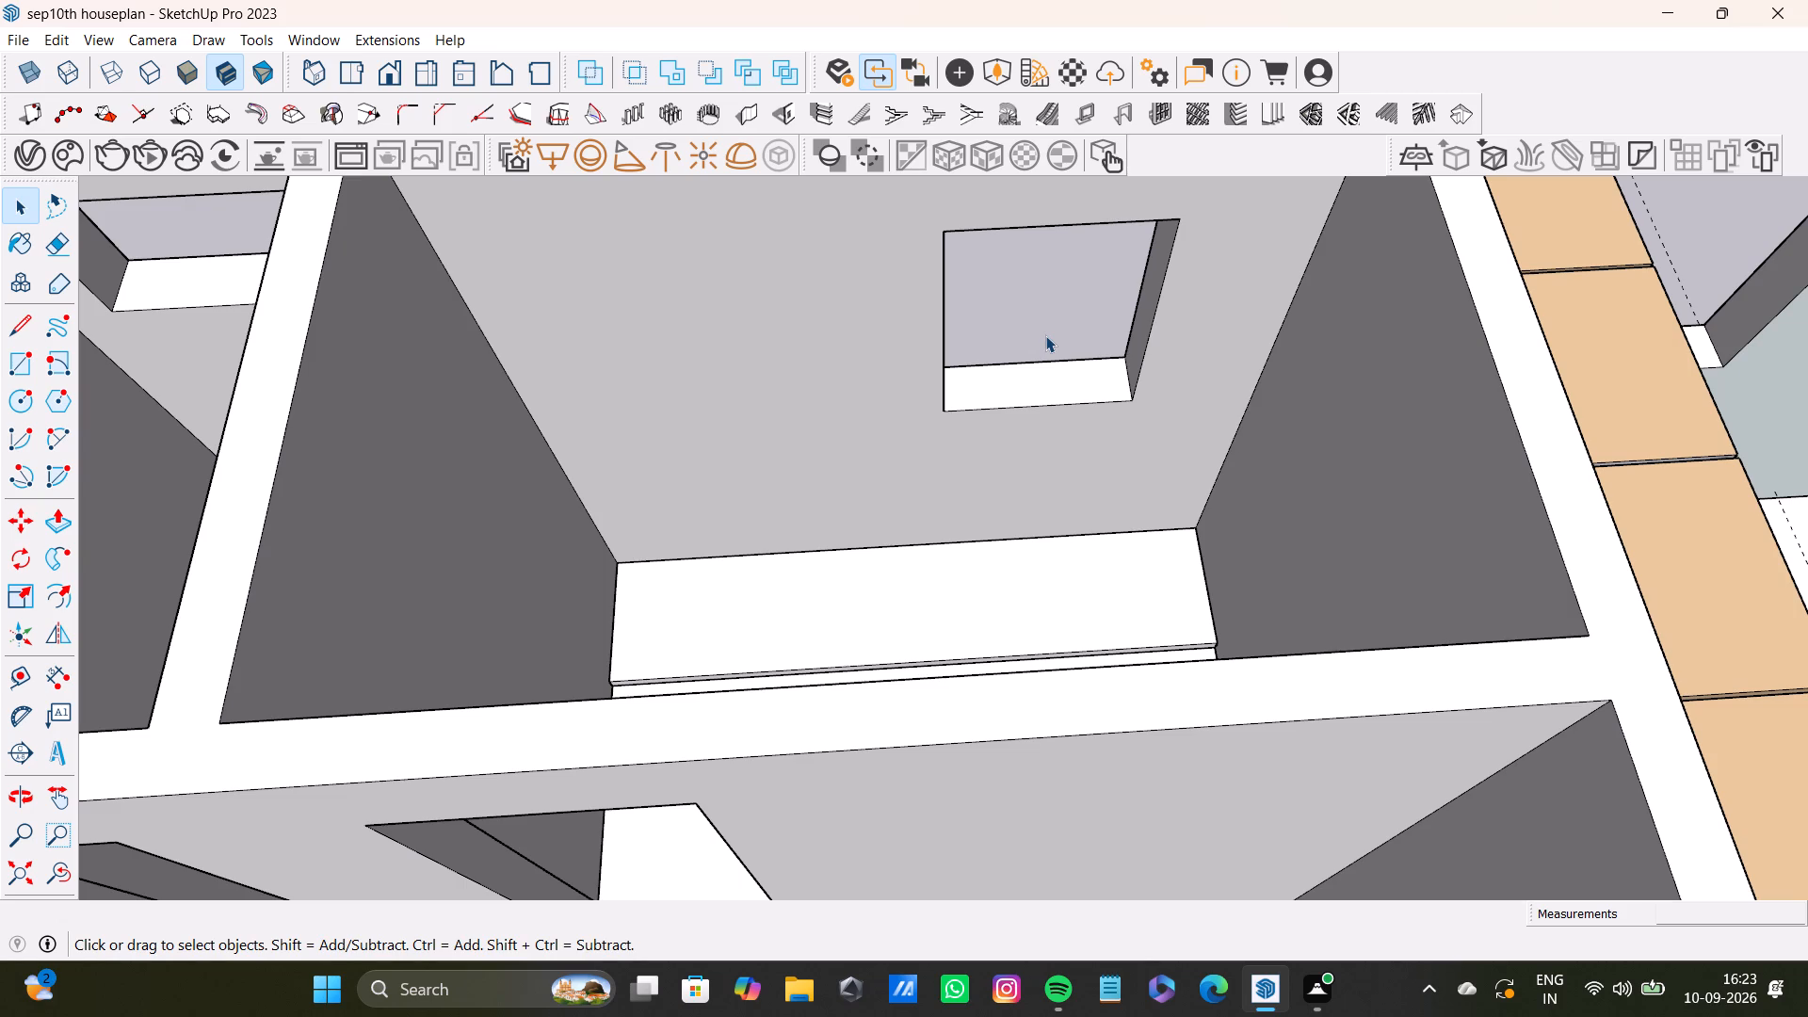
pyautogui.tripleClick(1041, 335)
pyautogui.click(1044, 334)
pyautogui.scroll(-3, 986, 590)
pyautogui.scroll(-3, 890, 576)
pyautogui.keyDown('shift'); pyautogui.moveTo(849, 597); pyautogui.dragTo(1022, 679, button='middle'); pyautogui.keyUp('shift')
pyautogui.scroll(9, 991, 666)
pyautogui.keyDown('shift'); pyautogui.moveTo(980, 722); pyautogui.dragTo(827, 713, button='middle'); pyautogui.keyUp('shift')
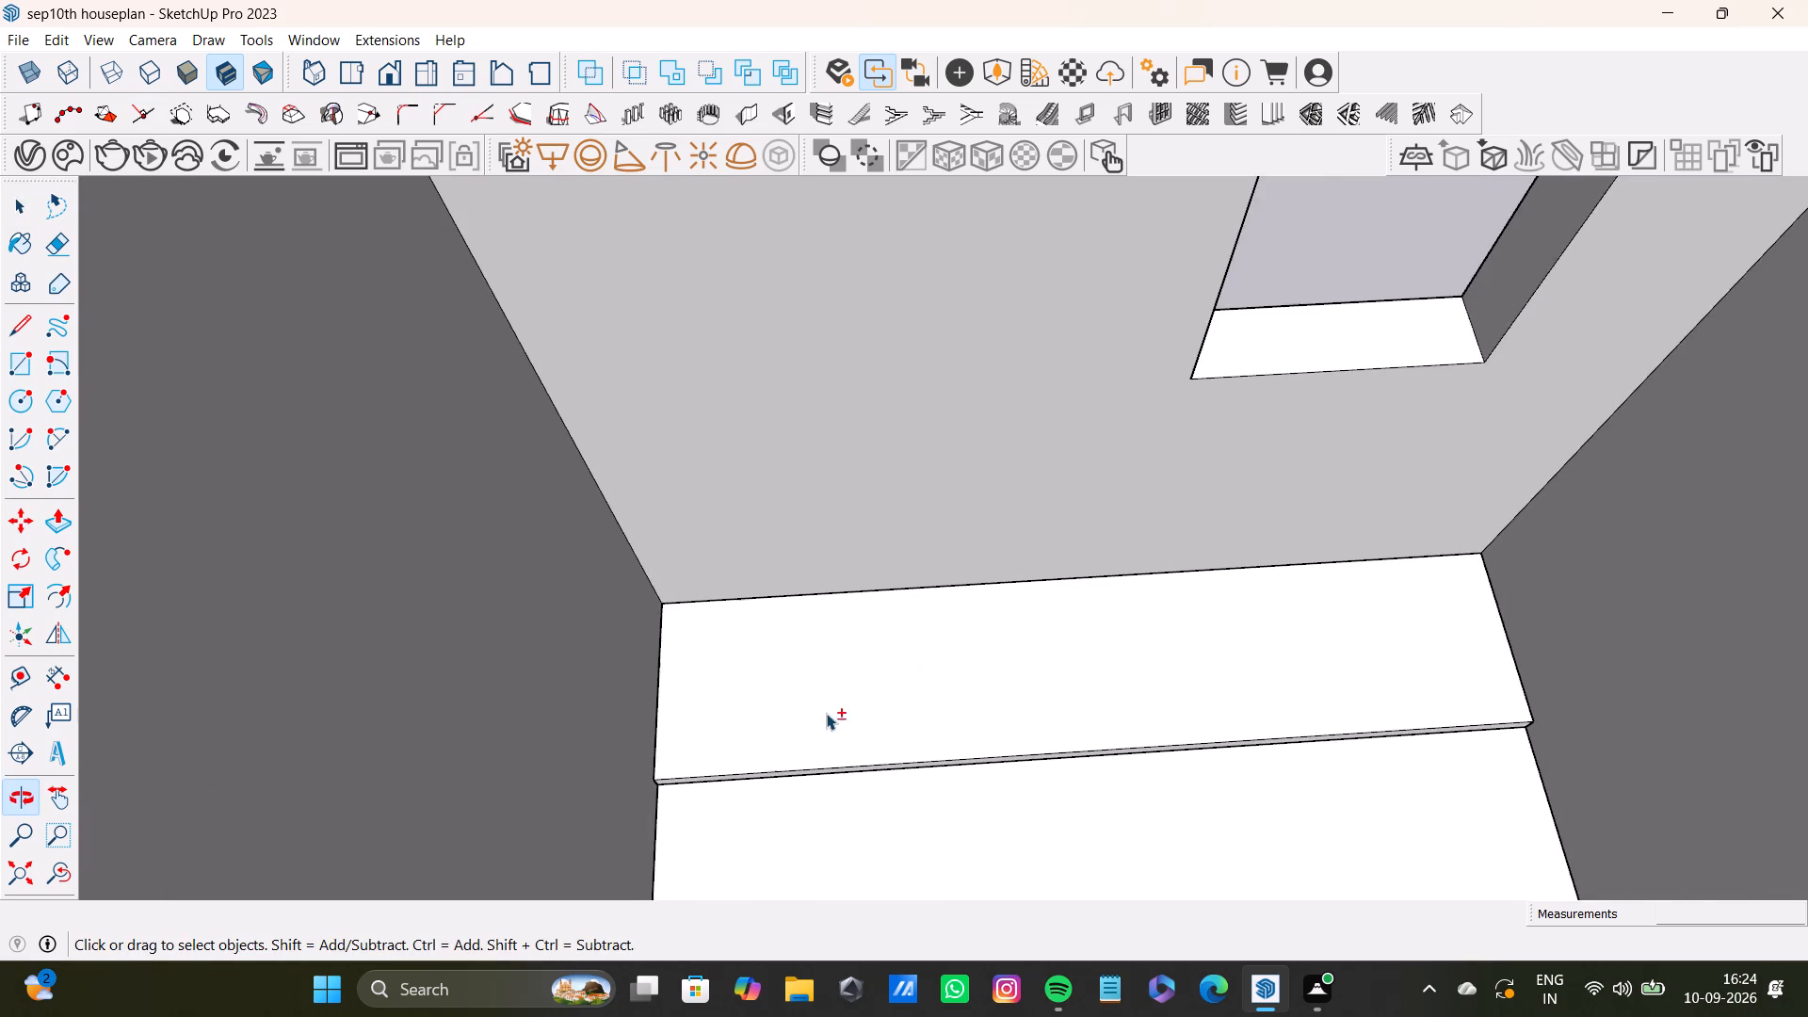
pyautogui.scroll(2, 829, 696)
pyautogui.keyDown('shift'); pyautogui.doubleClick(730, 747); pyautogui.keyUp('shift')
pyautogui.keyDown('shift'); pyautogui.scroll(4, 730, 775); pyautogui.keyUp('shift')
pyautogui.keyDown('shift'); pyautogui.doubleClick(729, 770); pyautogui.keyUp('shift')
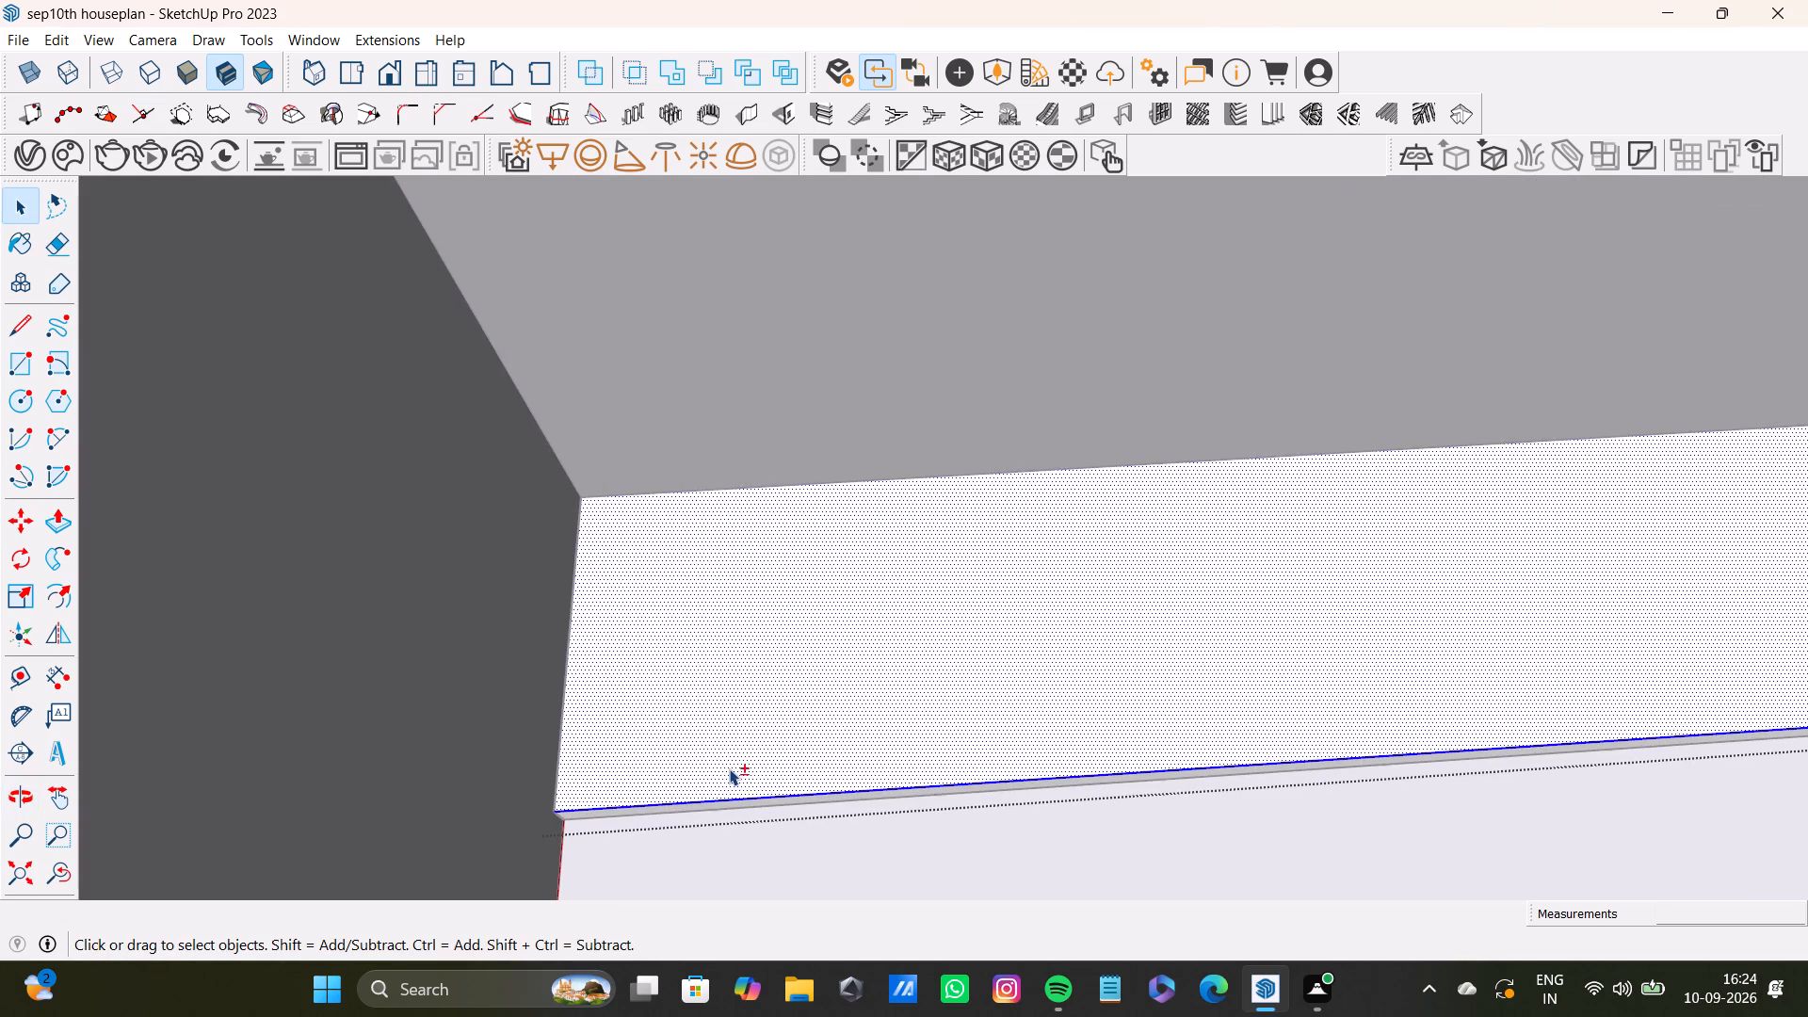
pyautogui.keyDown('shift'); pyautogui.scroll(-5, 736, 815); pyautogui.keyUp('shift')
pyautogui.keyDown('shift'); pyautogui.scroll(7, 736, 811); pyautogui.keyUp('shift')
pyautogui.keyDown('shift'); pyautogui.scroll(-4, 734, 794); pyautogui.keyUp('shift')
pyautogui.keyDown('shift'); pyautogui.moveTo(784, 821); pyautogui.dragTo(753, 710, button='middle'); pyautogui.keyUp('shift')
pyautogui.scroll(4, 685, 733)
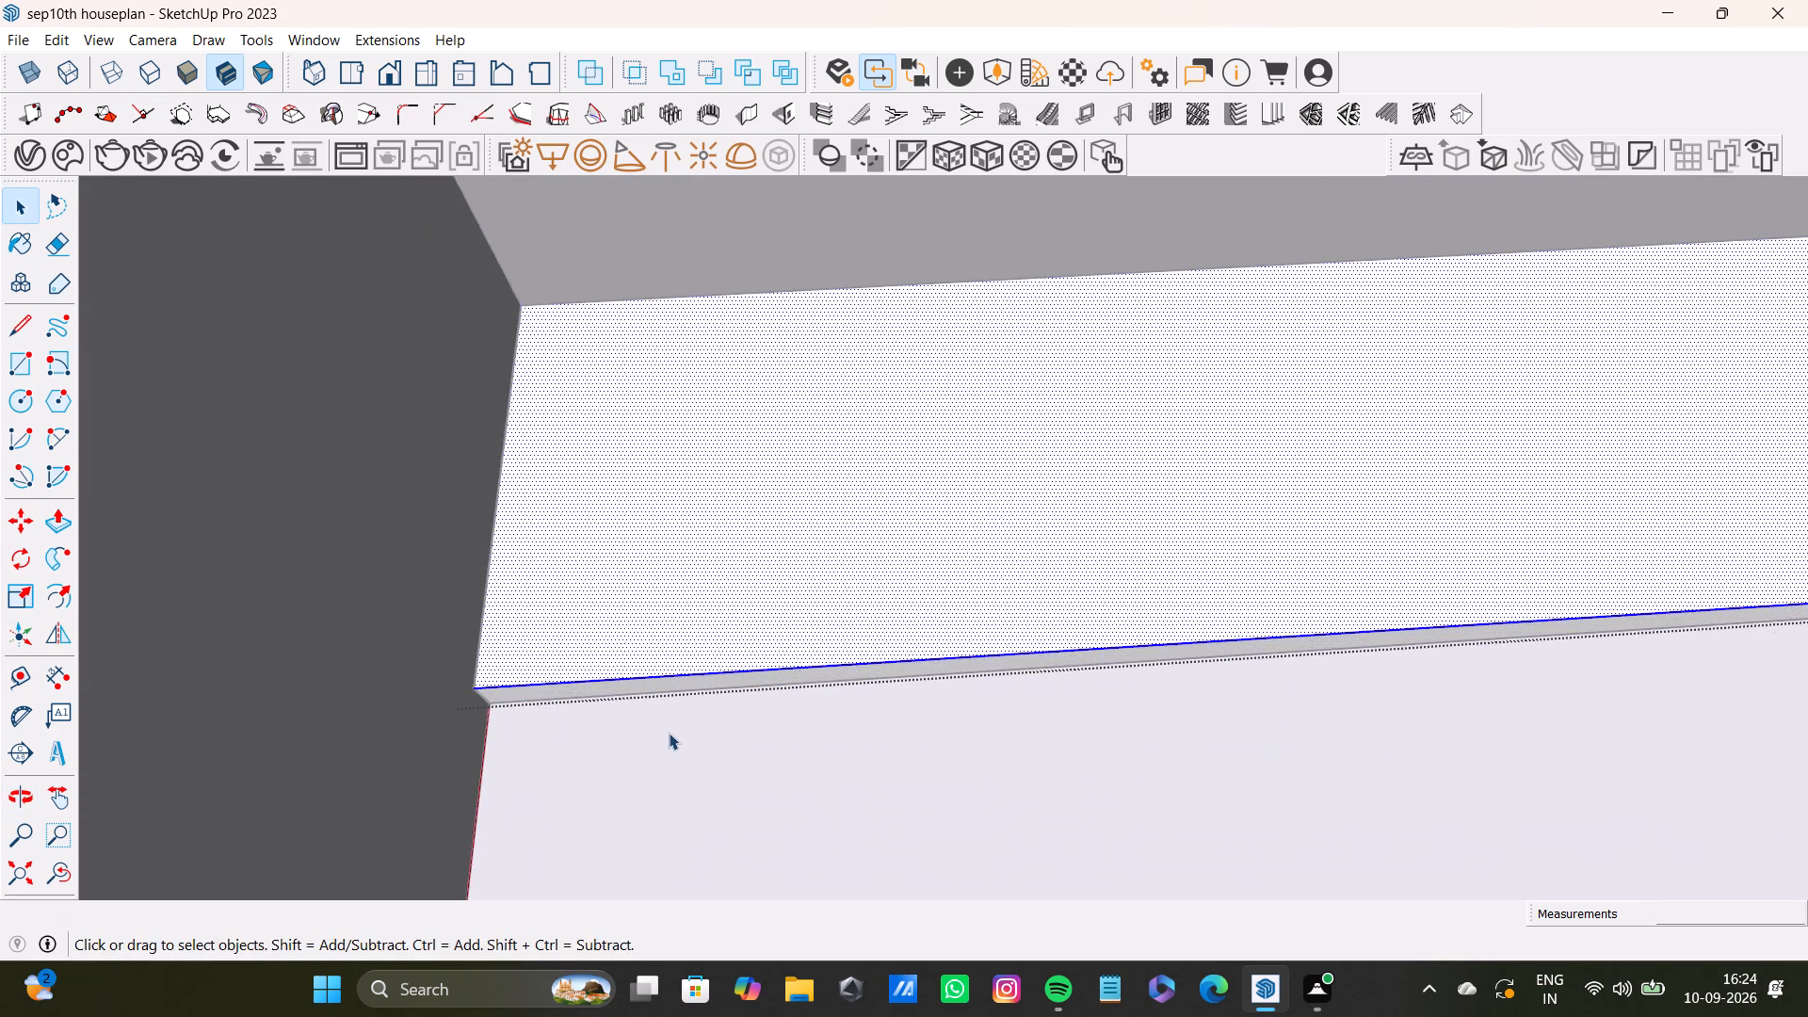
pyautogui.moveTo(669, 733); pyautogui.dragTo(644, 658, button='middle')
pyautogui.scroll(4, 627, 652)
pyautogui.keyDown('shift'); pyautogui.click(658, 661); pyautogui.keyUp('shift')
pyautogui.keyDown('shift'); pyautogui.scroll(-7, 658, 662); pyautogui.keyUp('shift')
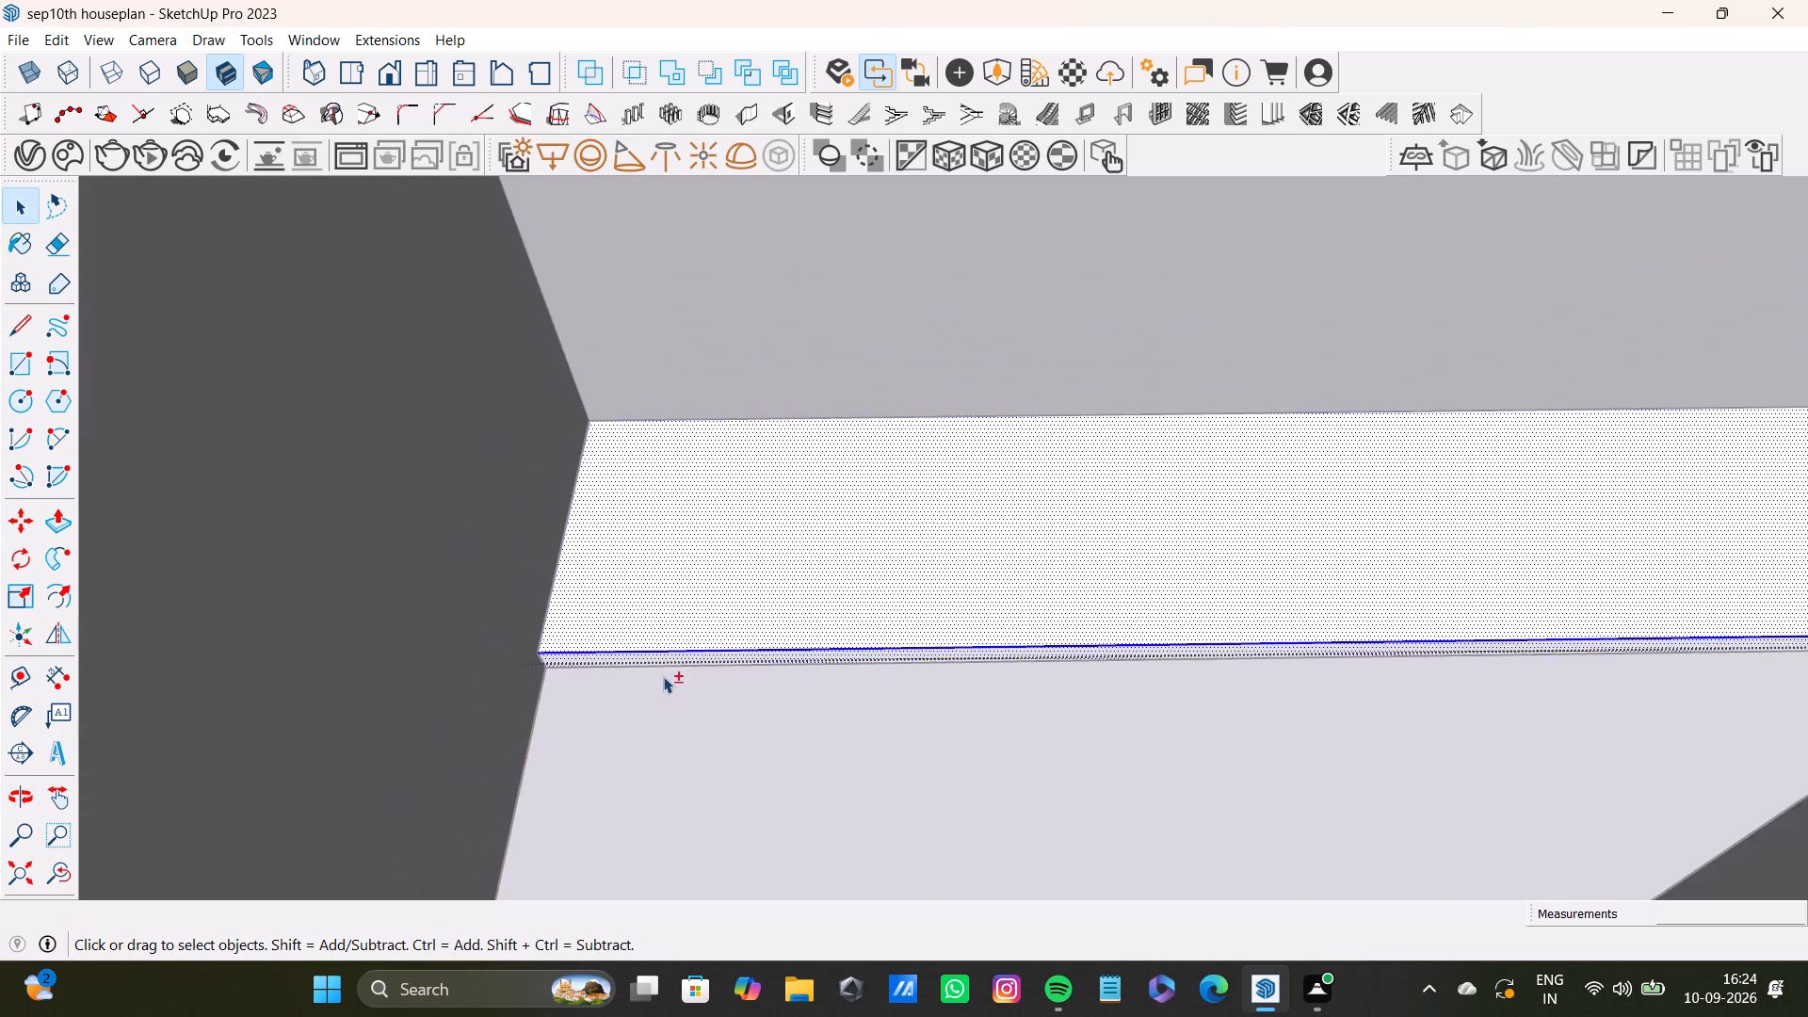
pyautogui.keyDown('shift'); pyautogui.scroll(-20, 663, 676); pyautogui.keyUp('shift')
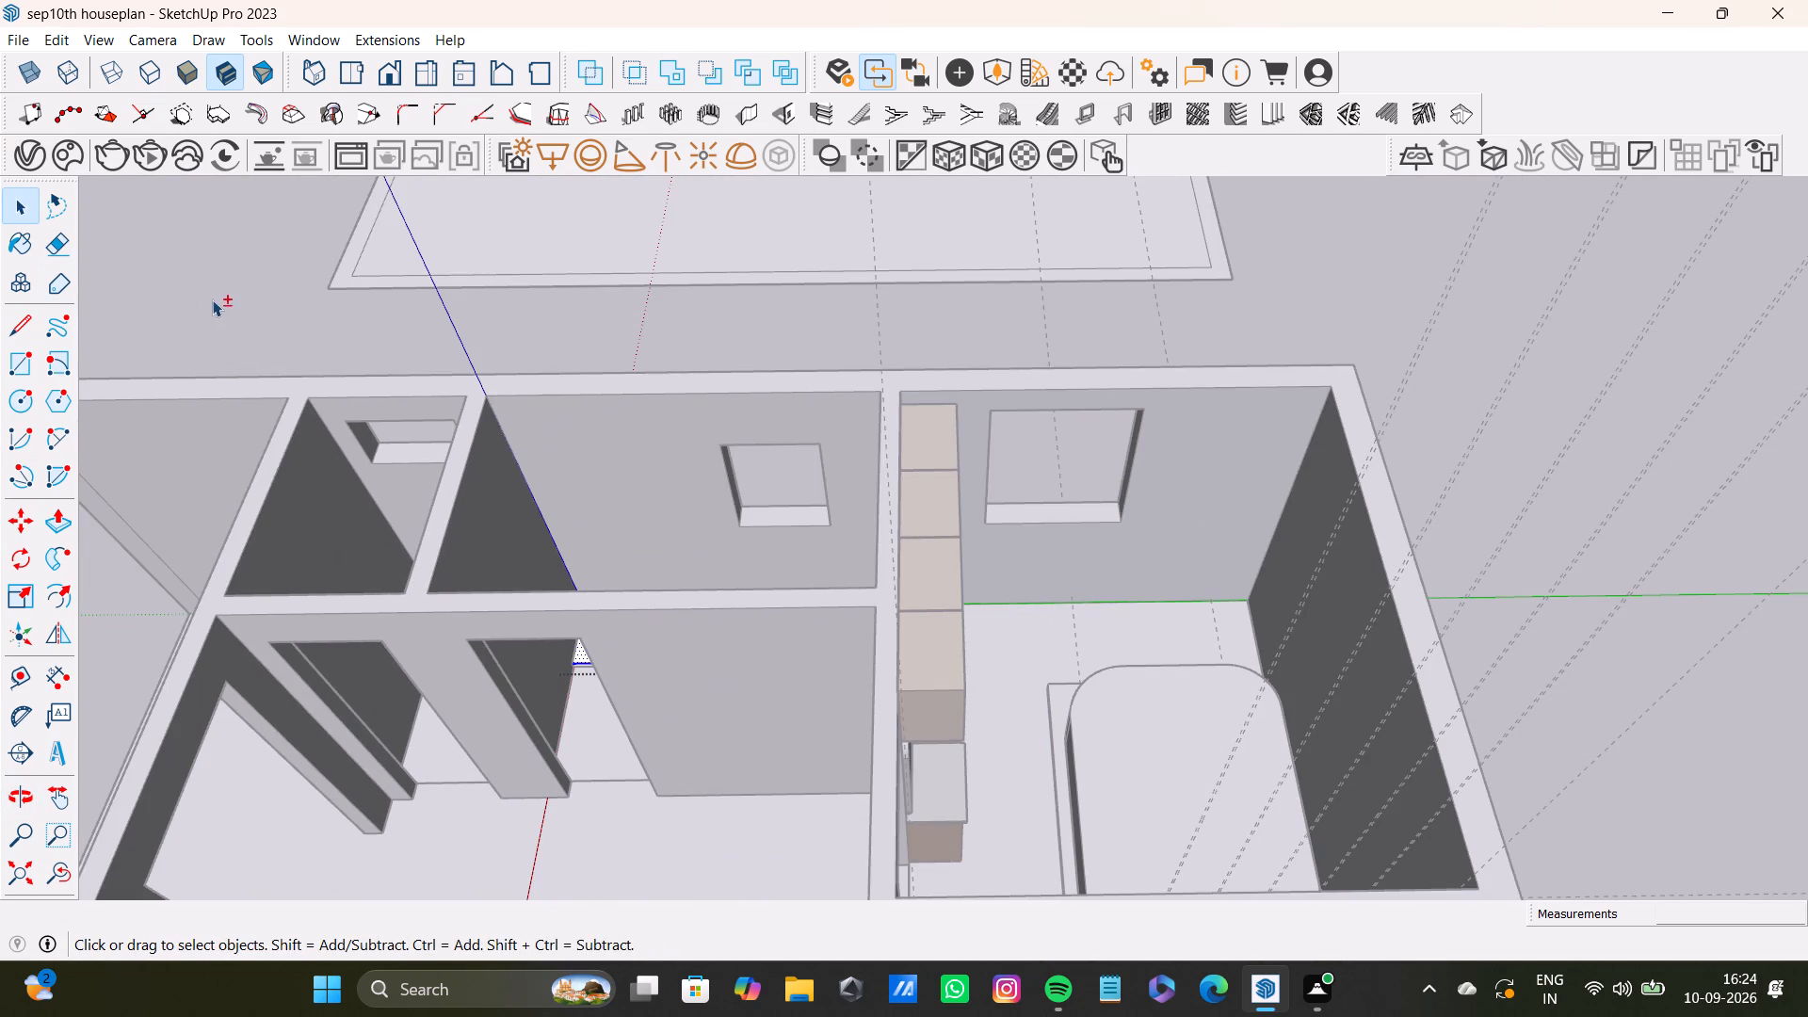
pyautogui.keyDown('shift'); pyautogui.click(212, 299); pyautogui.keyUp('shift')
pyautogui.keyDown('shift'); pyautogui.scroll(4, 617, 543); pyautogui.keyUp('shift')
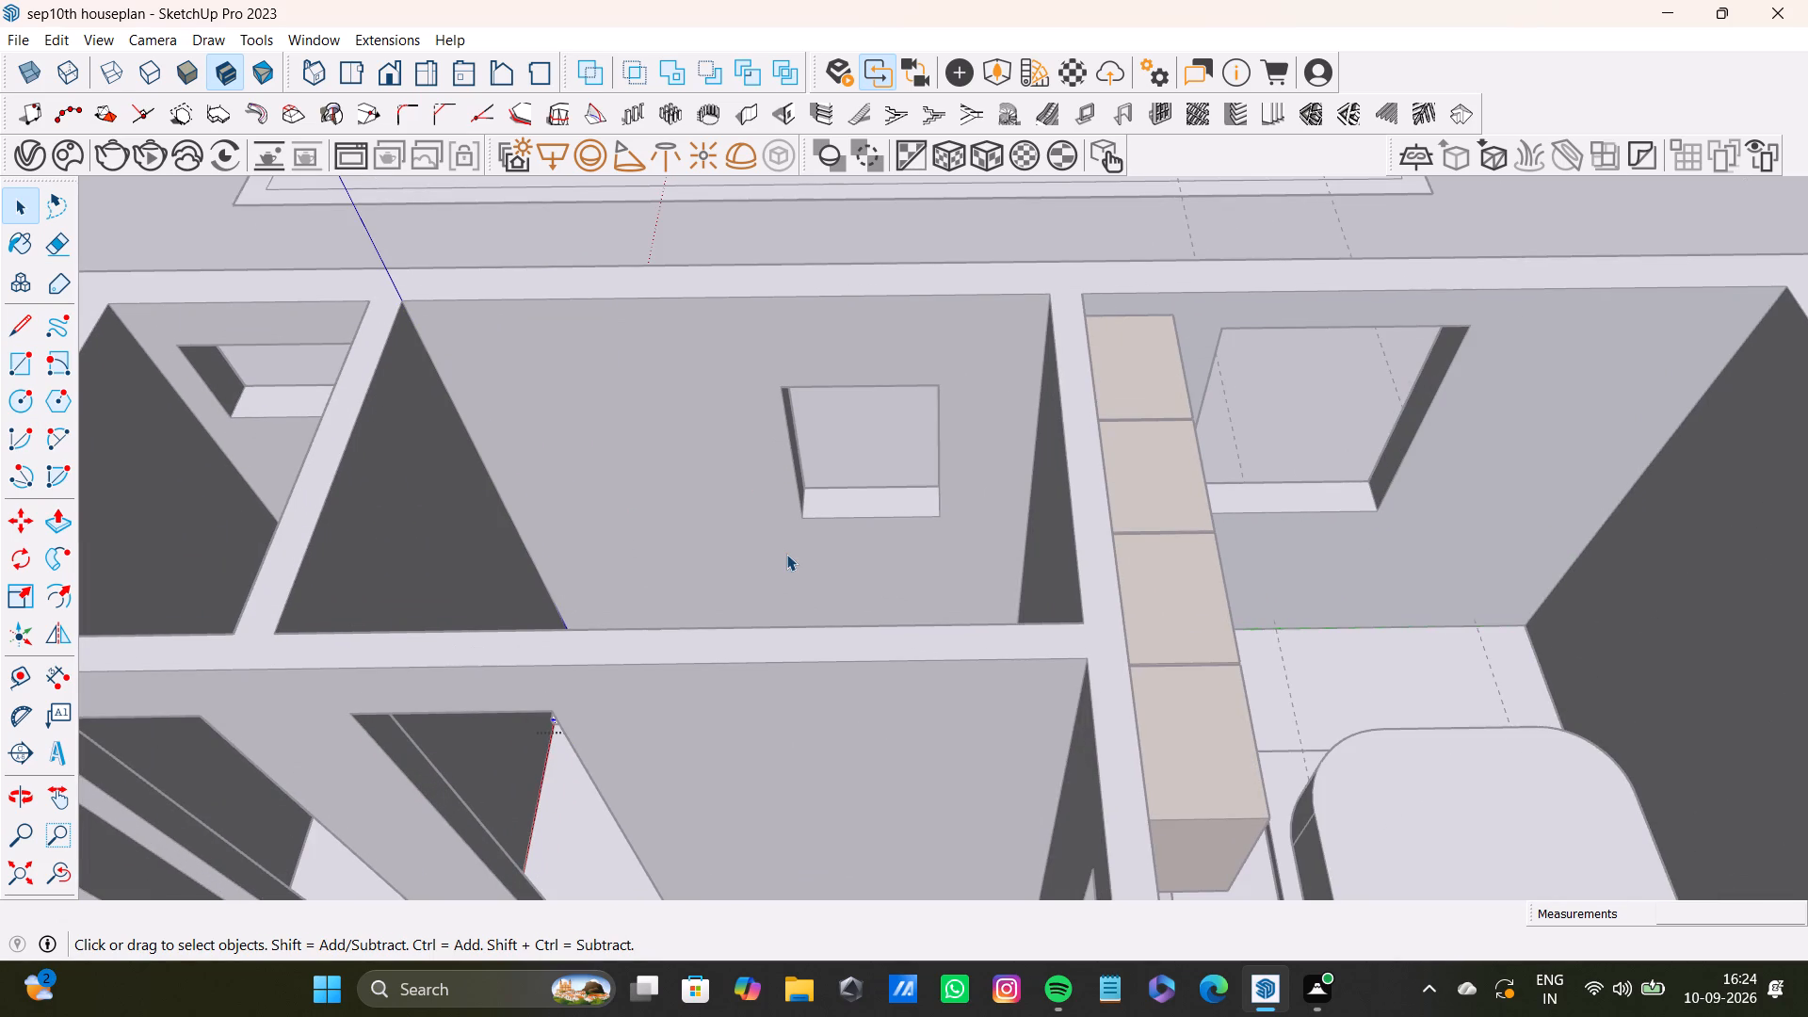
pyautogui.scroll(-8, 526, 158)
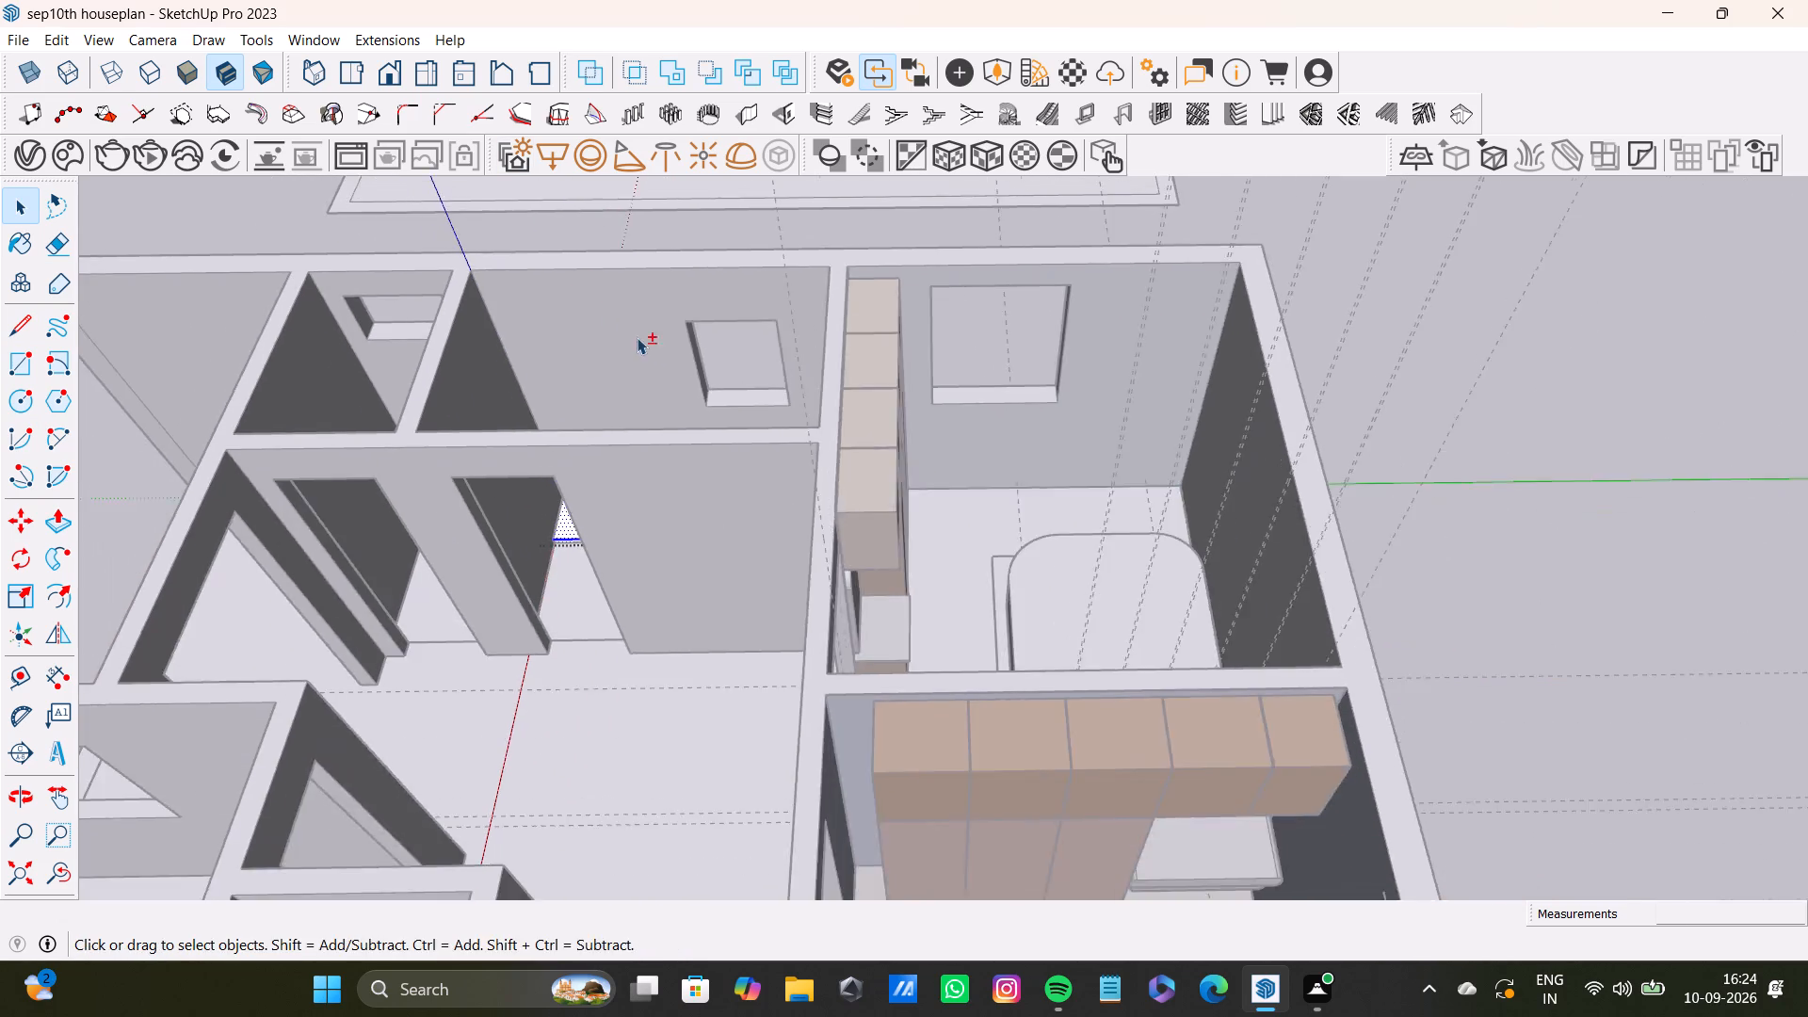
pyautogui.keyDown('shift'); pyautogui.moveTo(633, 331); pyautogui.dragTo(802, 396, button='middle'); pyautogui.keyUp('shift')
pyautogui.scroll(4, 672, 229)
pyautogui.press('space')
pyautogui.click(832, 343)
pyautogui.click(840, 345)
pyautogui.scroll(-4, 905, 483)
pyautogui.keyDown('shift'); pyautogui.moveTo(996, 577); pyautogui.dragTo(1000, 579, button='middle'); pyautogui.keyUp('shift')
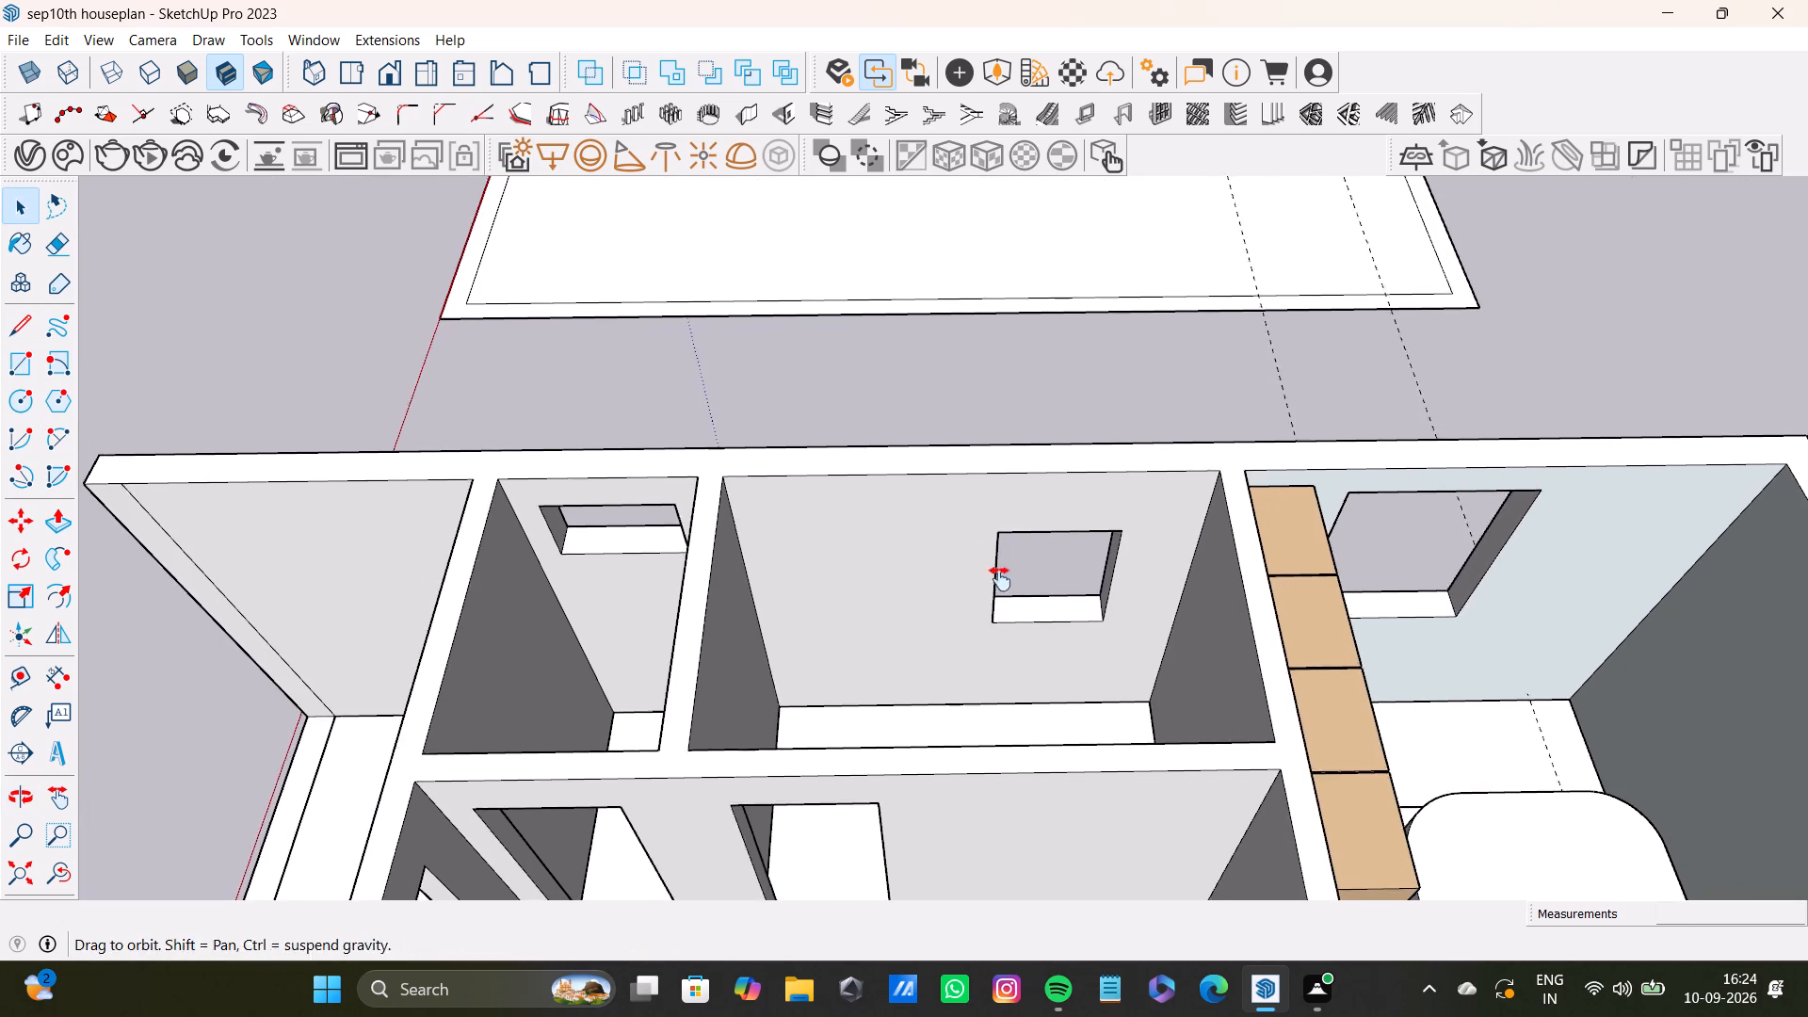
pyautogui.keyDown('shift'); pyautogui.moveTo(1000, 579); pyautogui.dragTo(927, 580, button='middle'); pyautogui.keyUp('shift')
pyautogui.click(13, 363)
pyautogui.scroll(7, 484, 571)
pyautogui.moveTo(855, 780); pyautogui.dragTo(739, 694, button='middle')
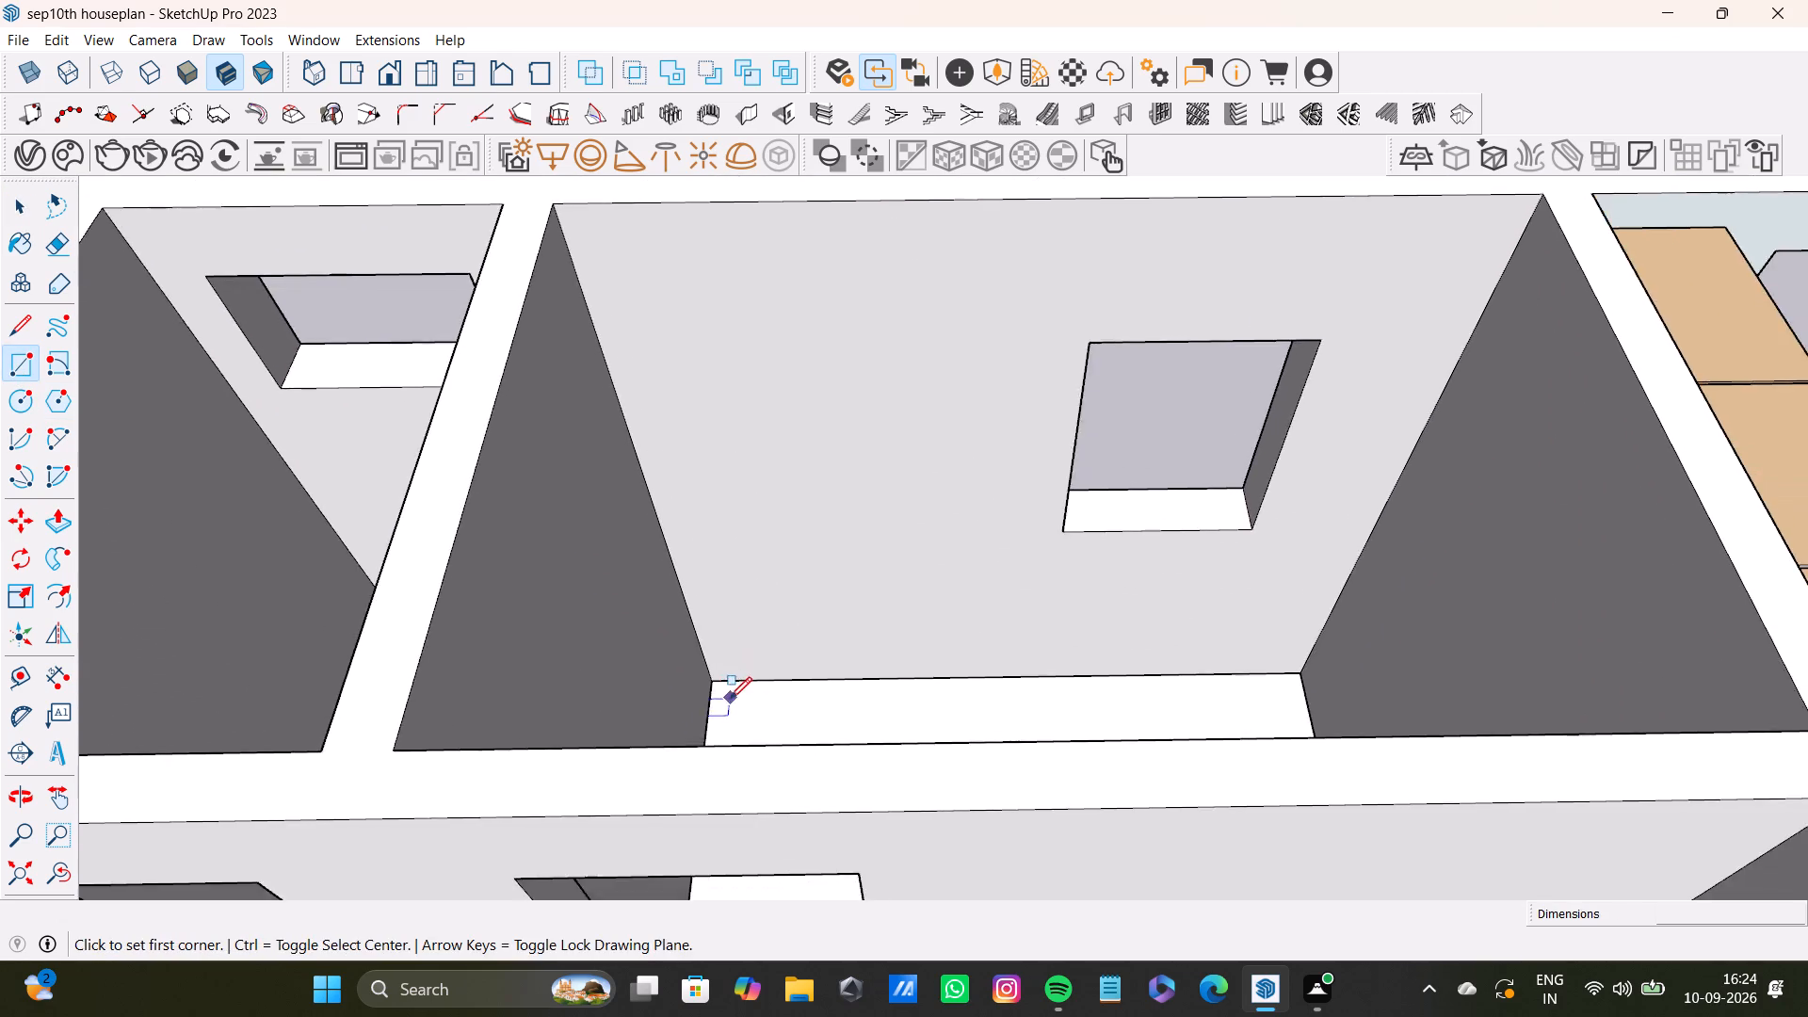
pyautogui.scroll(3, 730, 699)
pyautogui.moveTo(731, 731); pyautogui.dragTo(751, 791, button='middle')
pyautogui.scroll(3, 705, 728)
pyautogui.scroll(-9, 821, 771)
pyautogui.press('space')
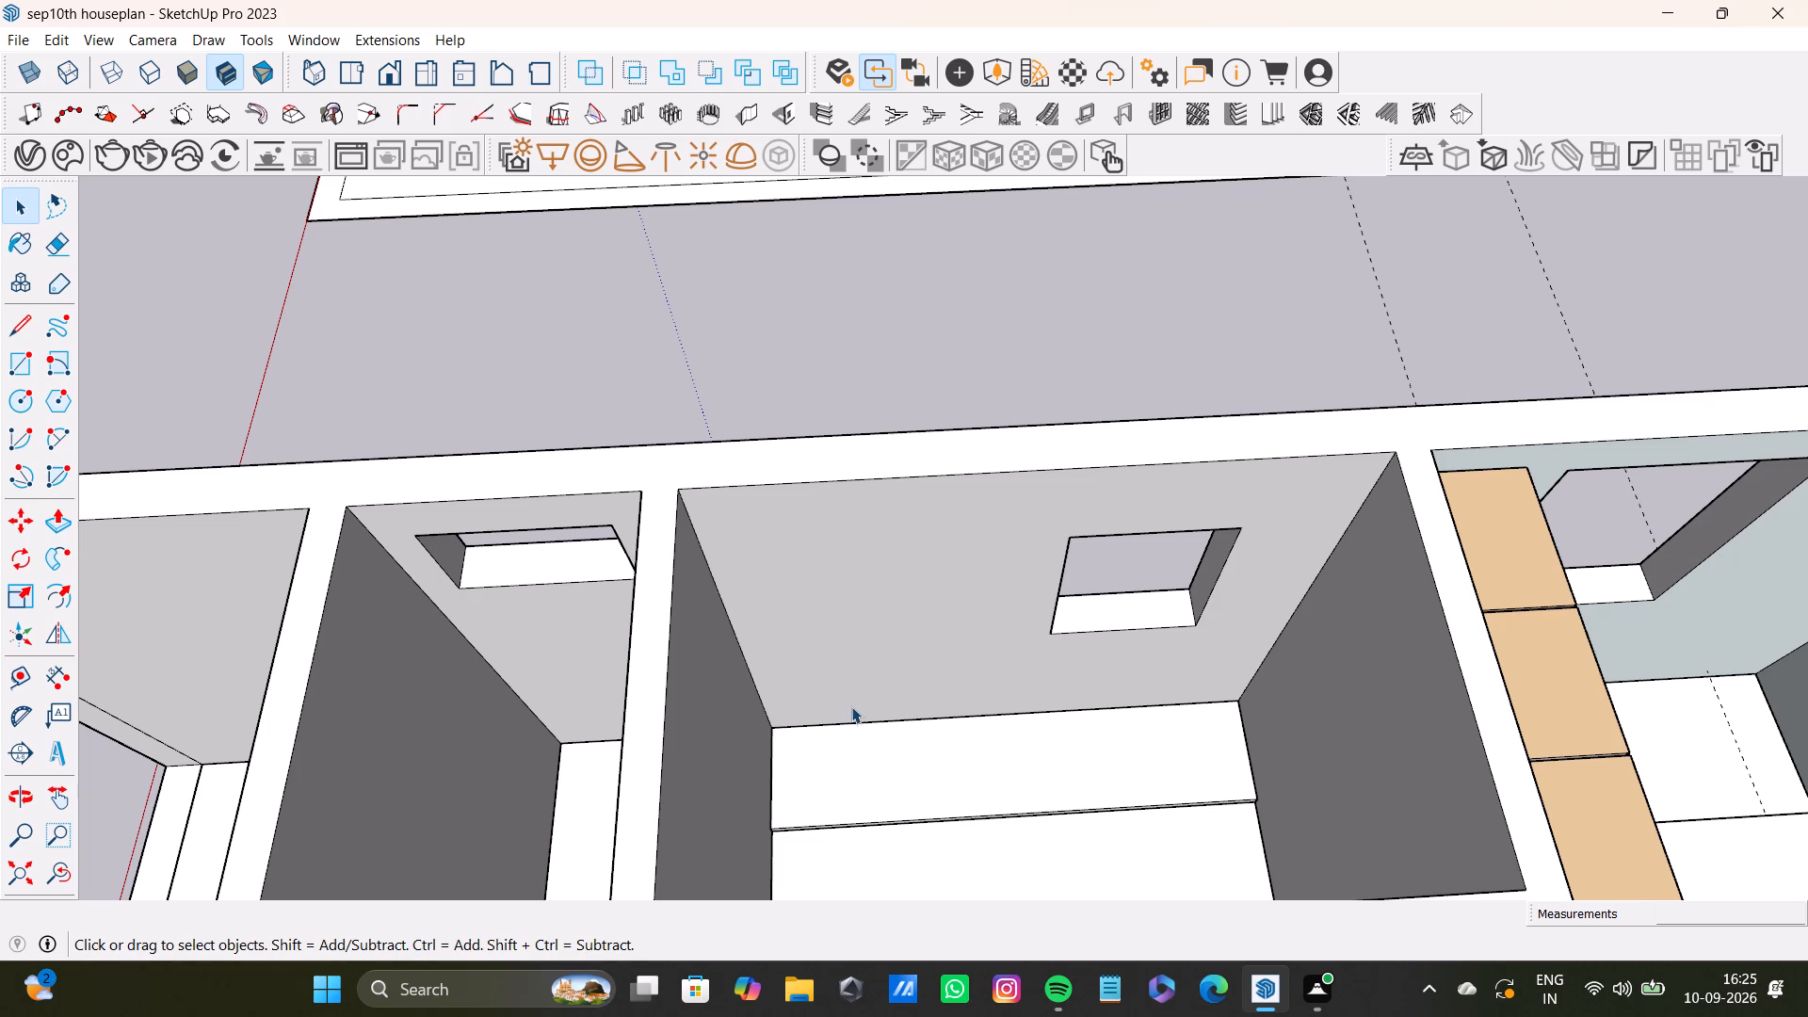
# Push/Pull the narrow front face inside the strip group about 3 1/4" towards the window wall and close the group.
pyautogui.scroll(7, 897, 829)
pyautogui.moveTo(820, 765); pyautogui.dragTo(832, 538, button='middle')
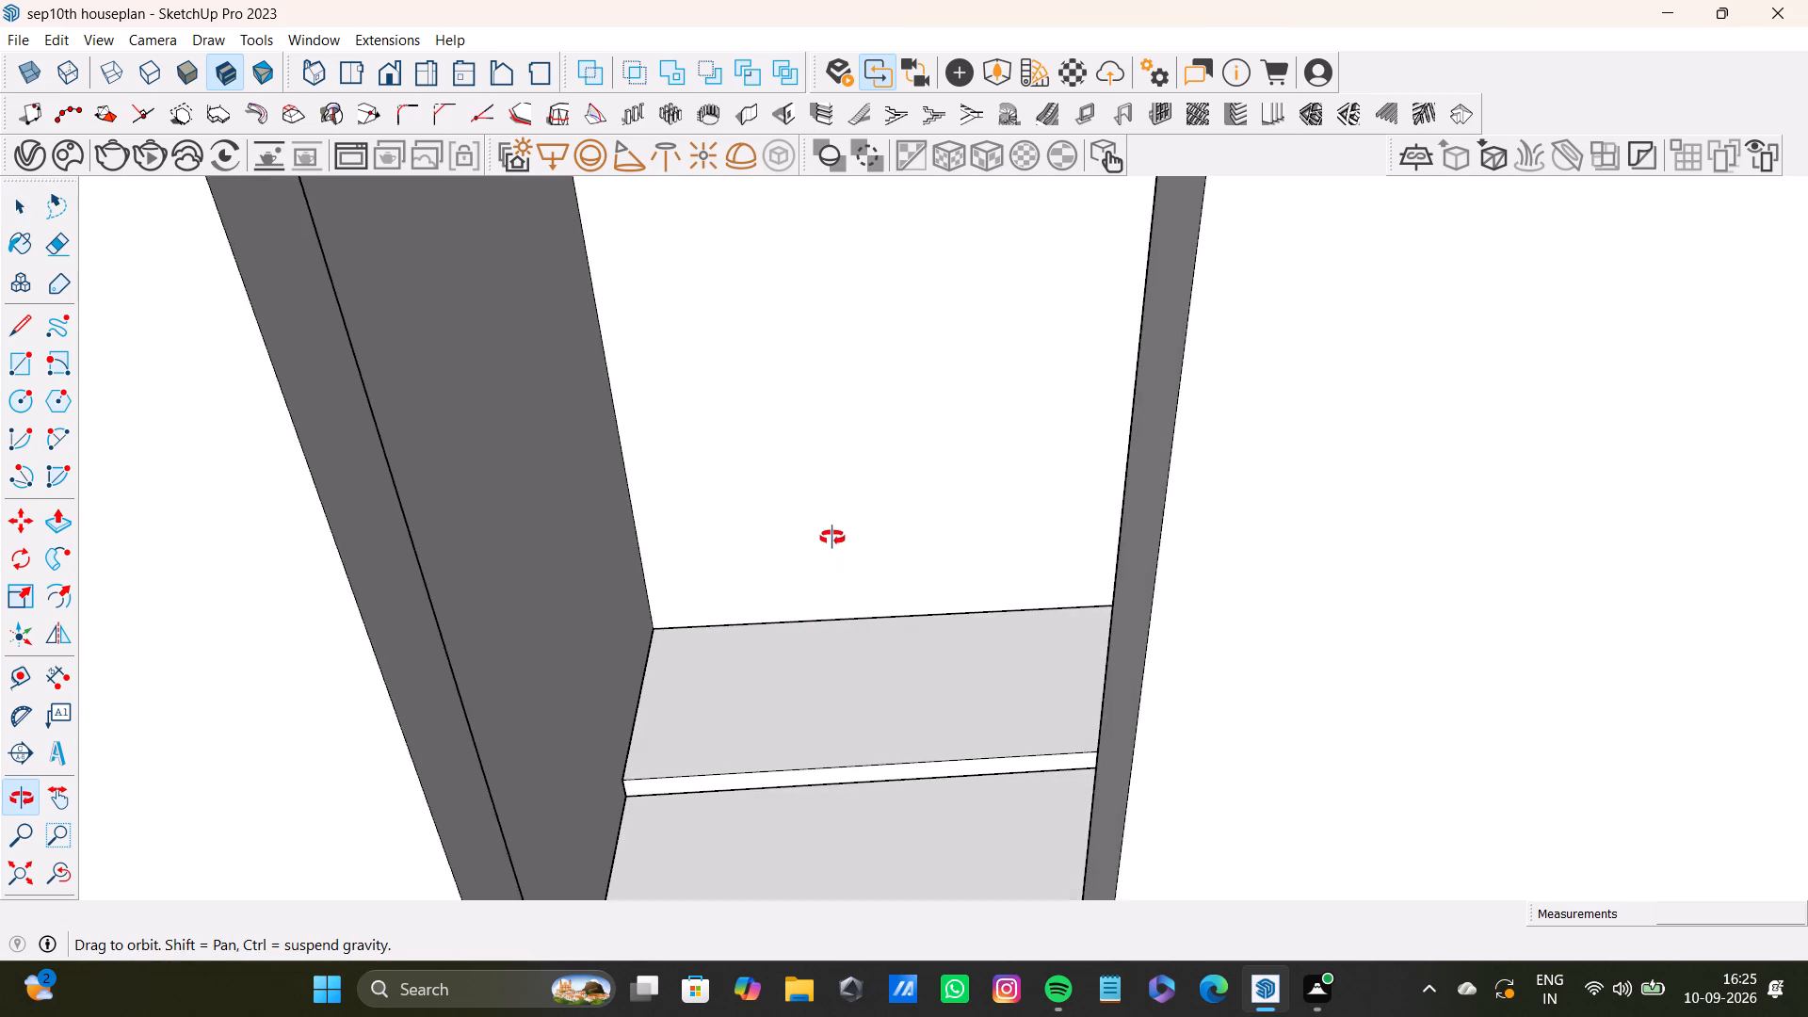
pyautogui.moveTo(832, 538); pyautogui.dragTo(838, 529, button='middle')
pyautogui.scroll(5, 728, 705)
pyautogui.tripleClick(670, 813)
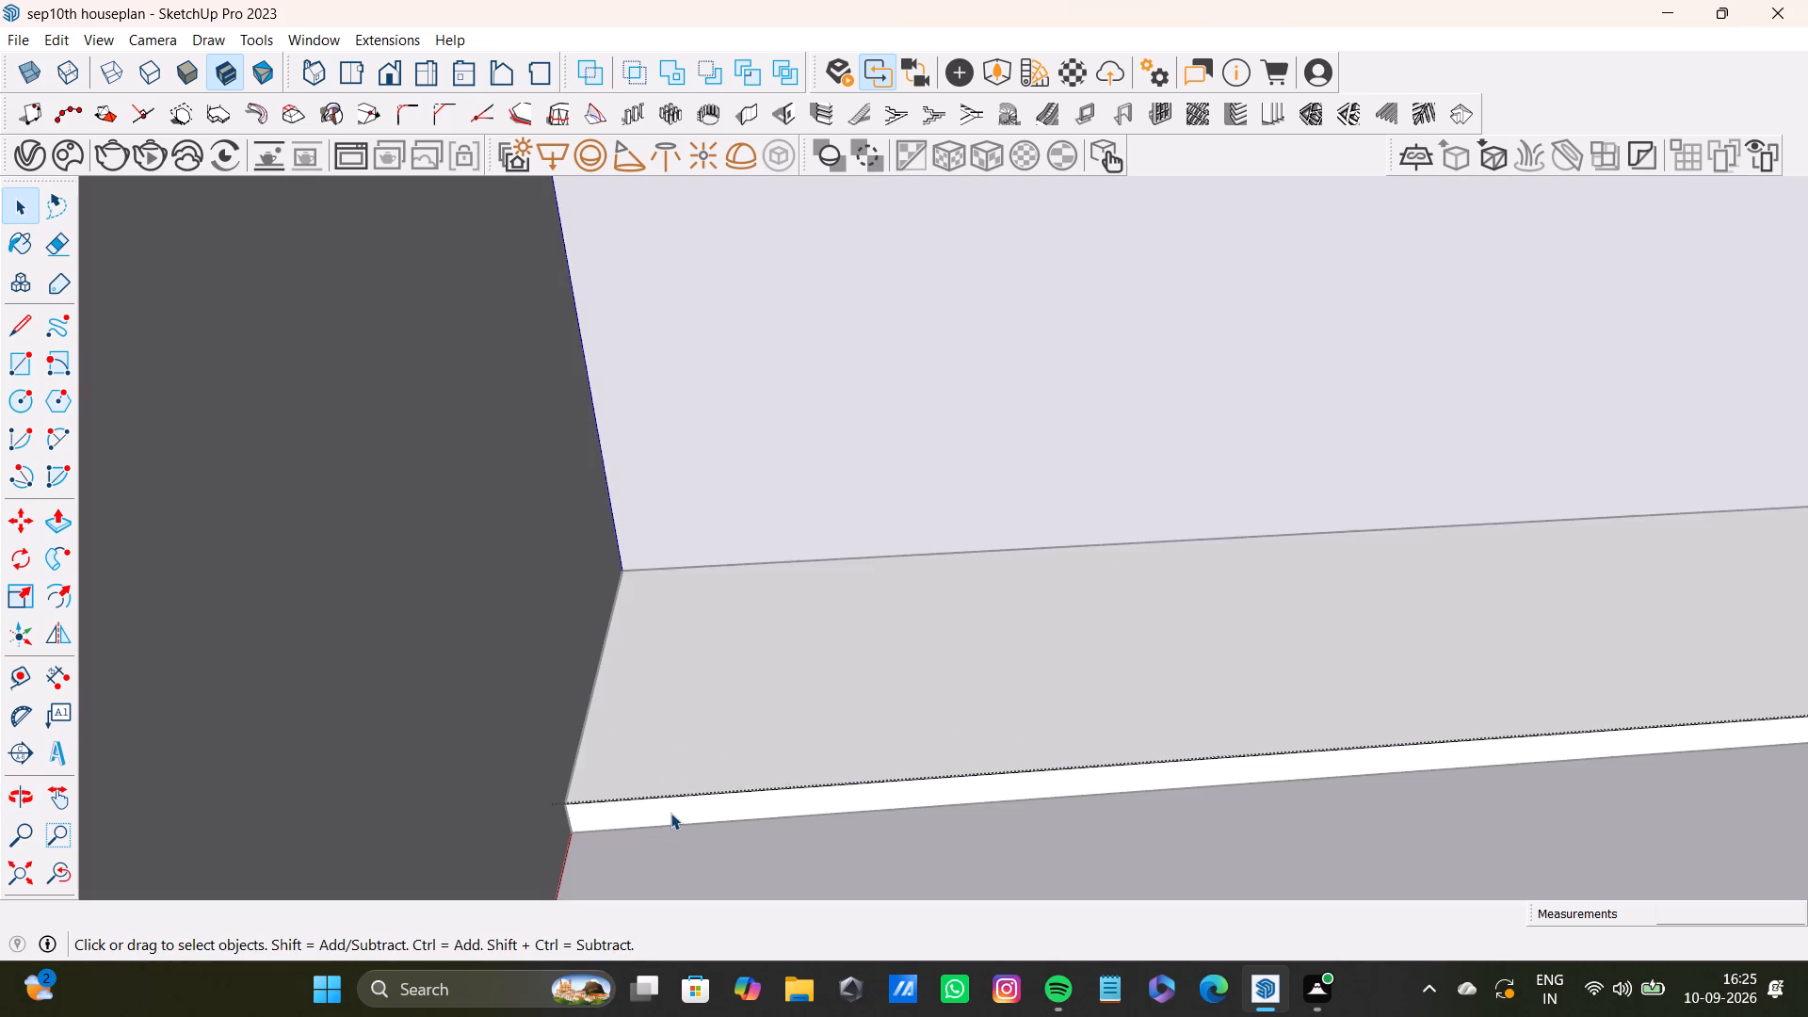
pyautogui.click(680, 819)
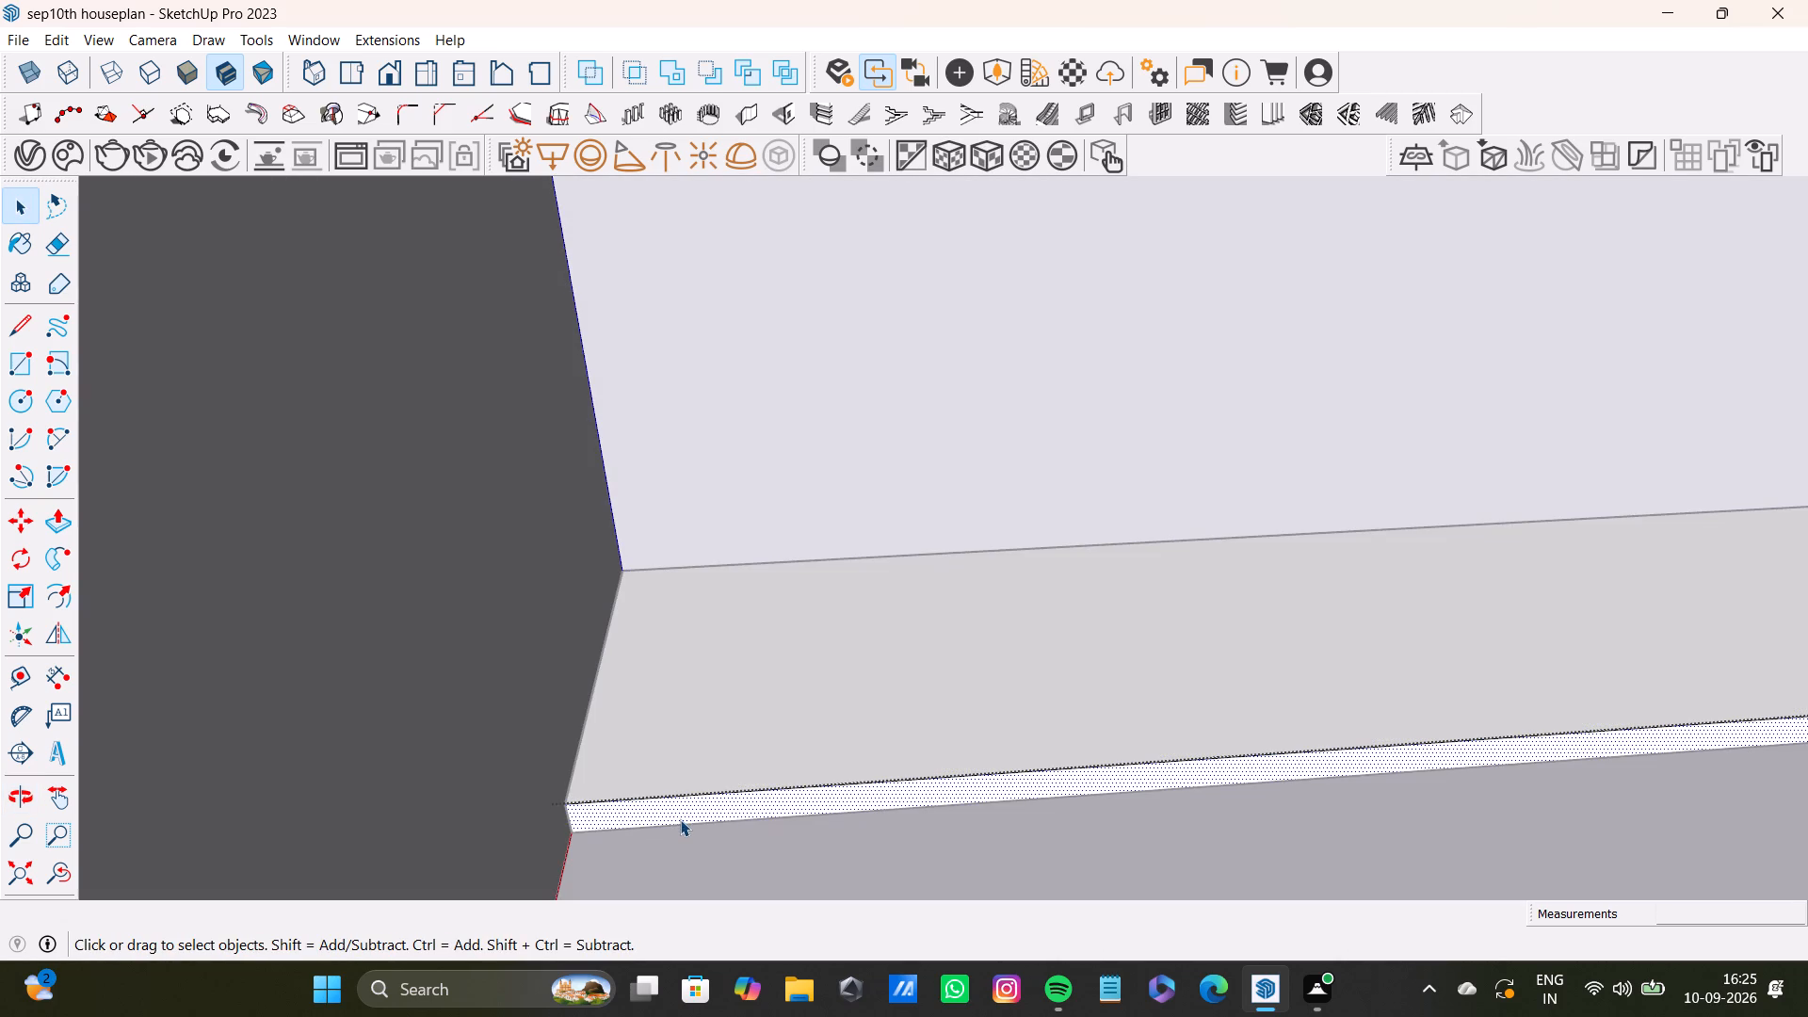
pyautogui.press('p')
pyautogui.moveTo(688, 806); pyautogui.dragTo(681, 768)
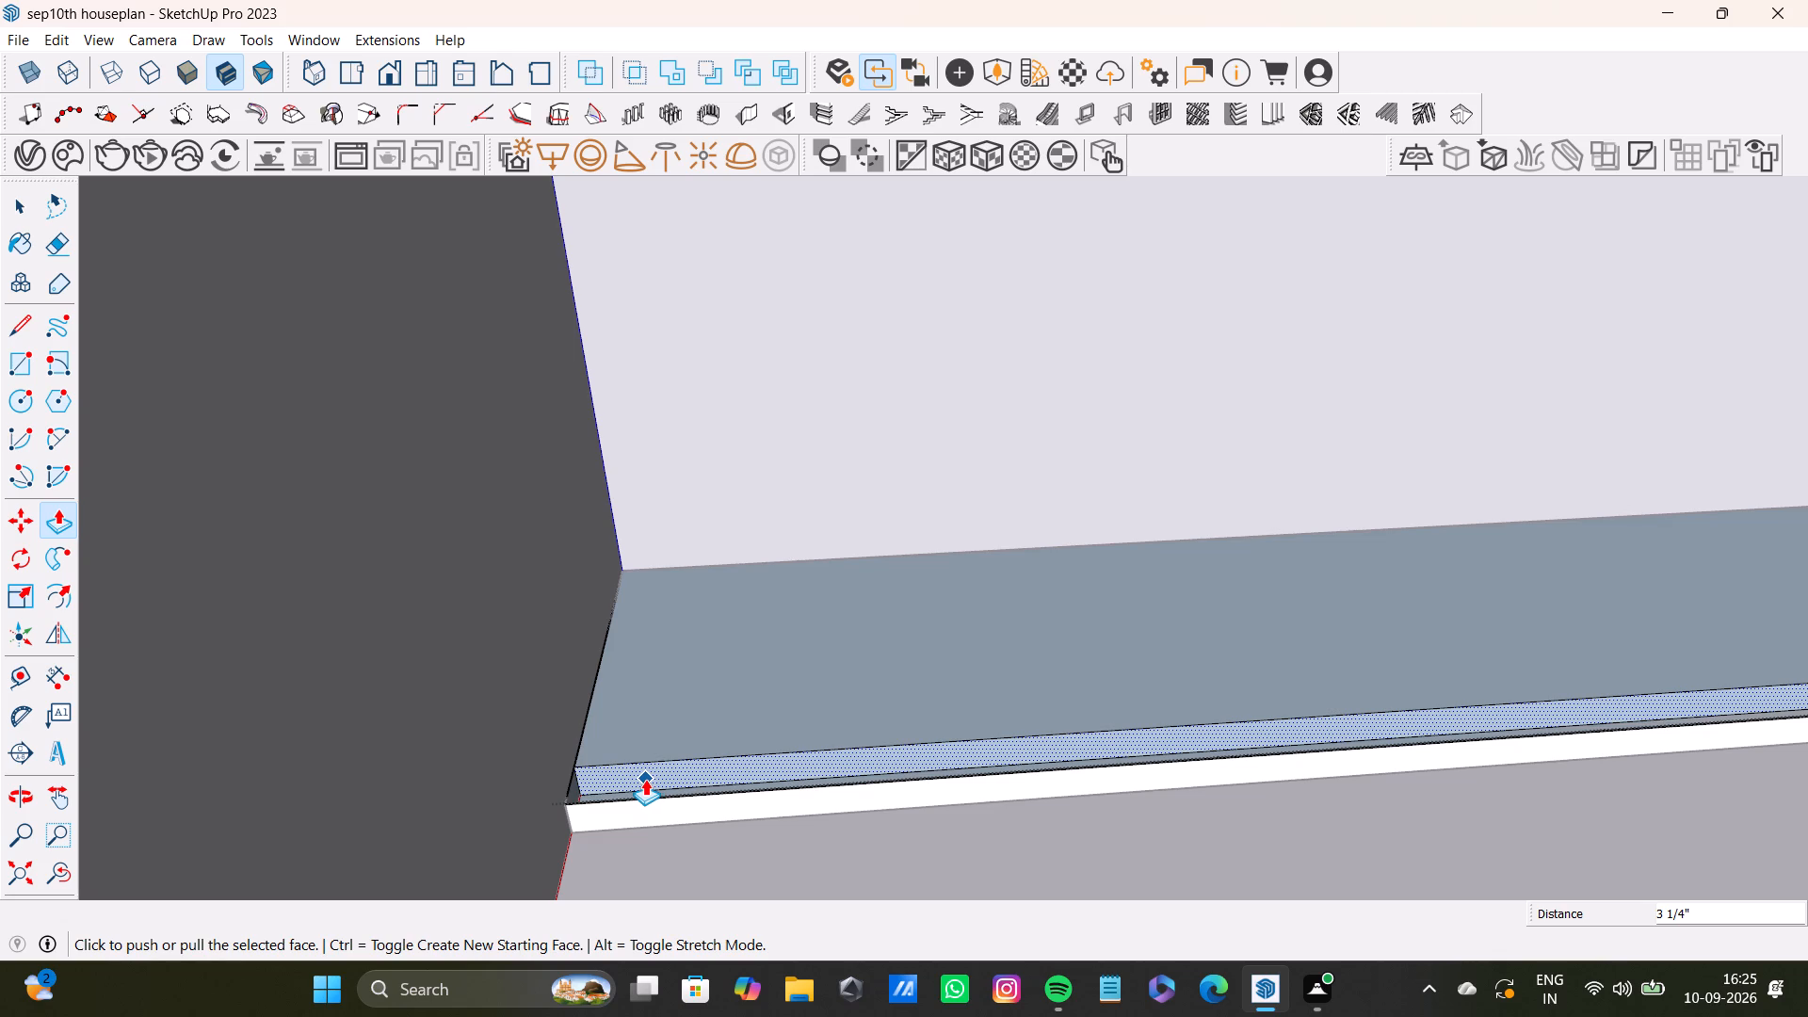
pyautogui.press('space')
pyautogui.scroll(-20, 527, 735)
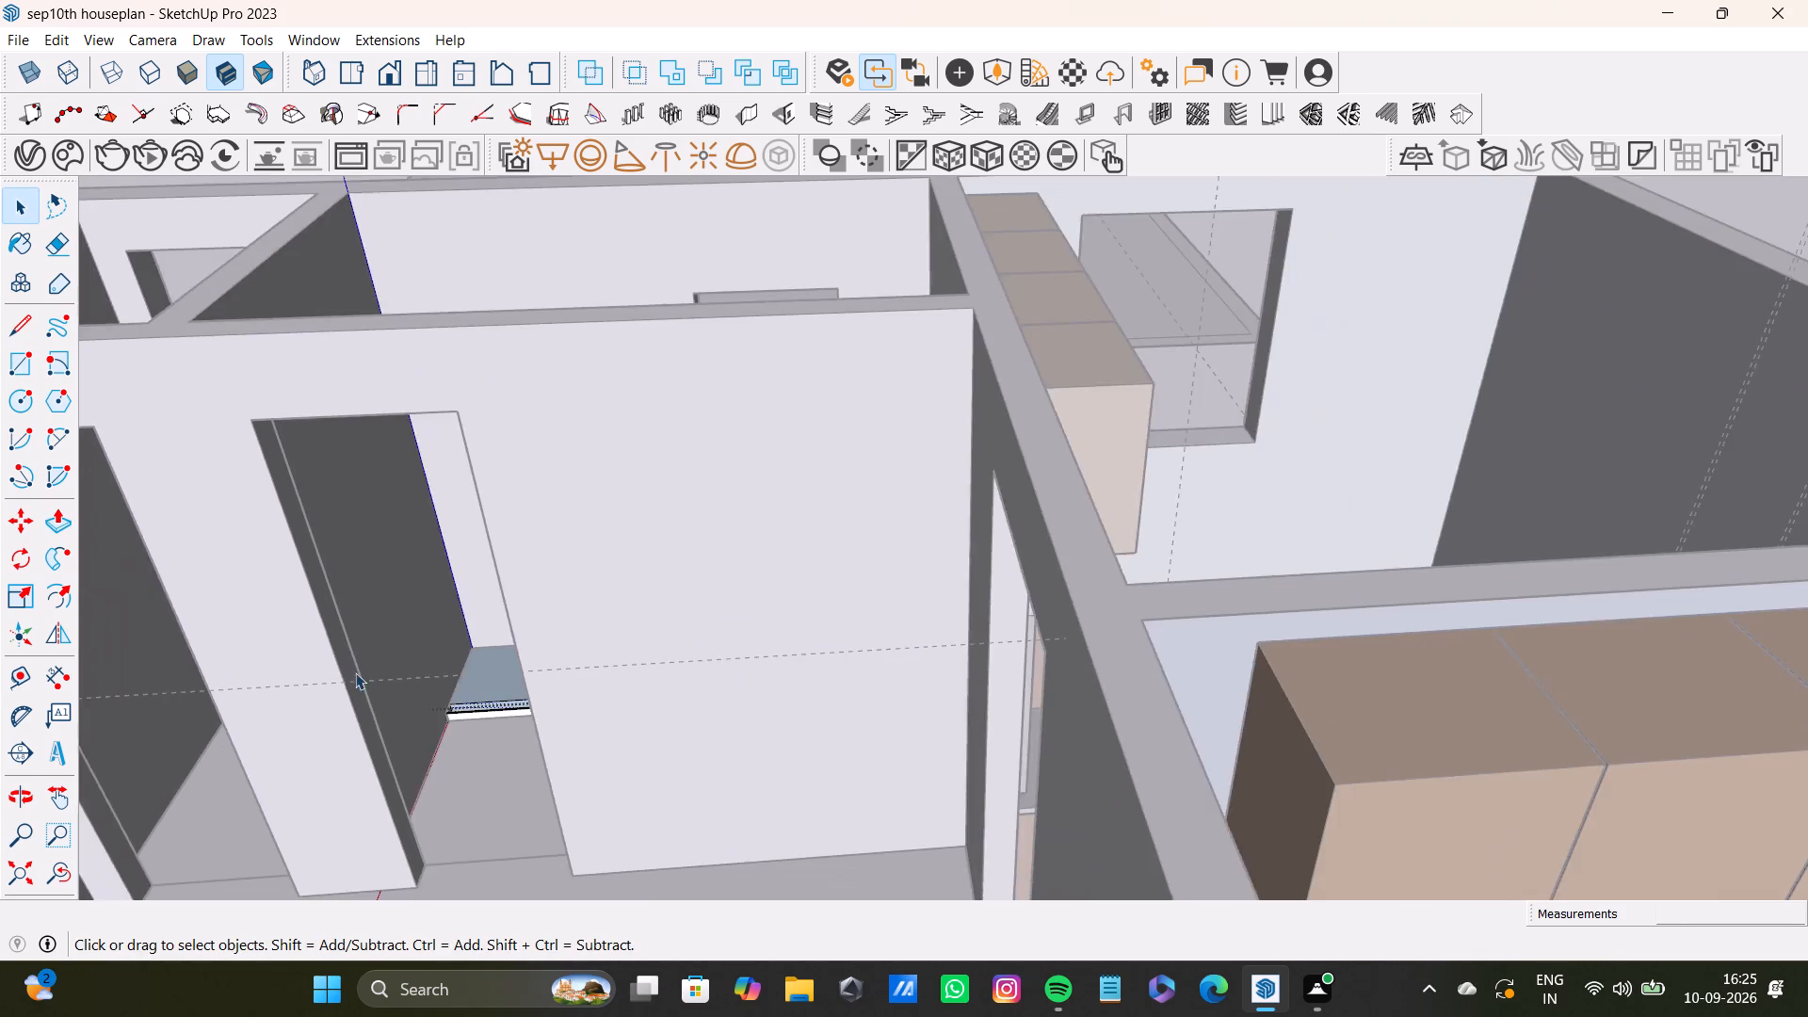
pyautogui.keyDown('shift'); pyautogui.moveTo(300, 649); pyautogui.dragTo(695, 837, button='middle'); pyautogui.keyUp('shift')
pyautogui.click(327, 277)
# Undo the Push/Pull of the narrow front face inside the strip group along the window wall.
pyautogui.scroll(5, 734, 615)
pyautogui.keyDown('shift'); pyautogui.moveTo(777, 799); pyautogui.dragTo(717, 418, button='middle'); pyautogui.keyUp('shift')
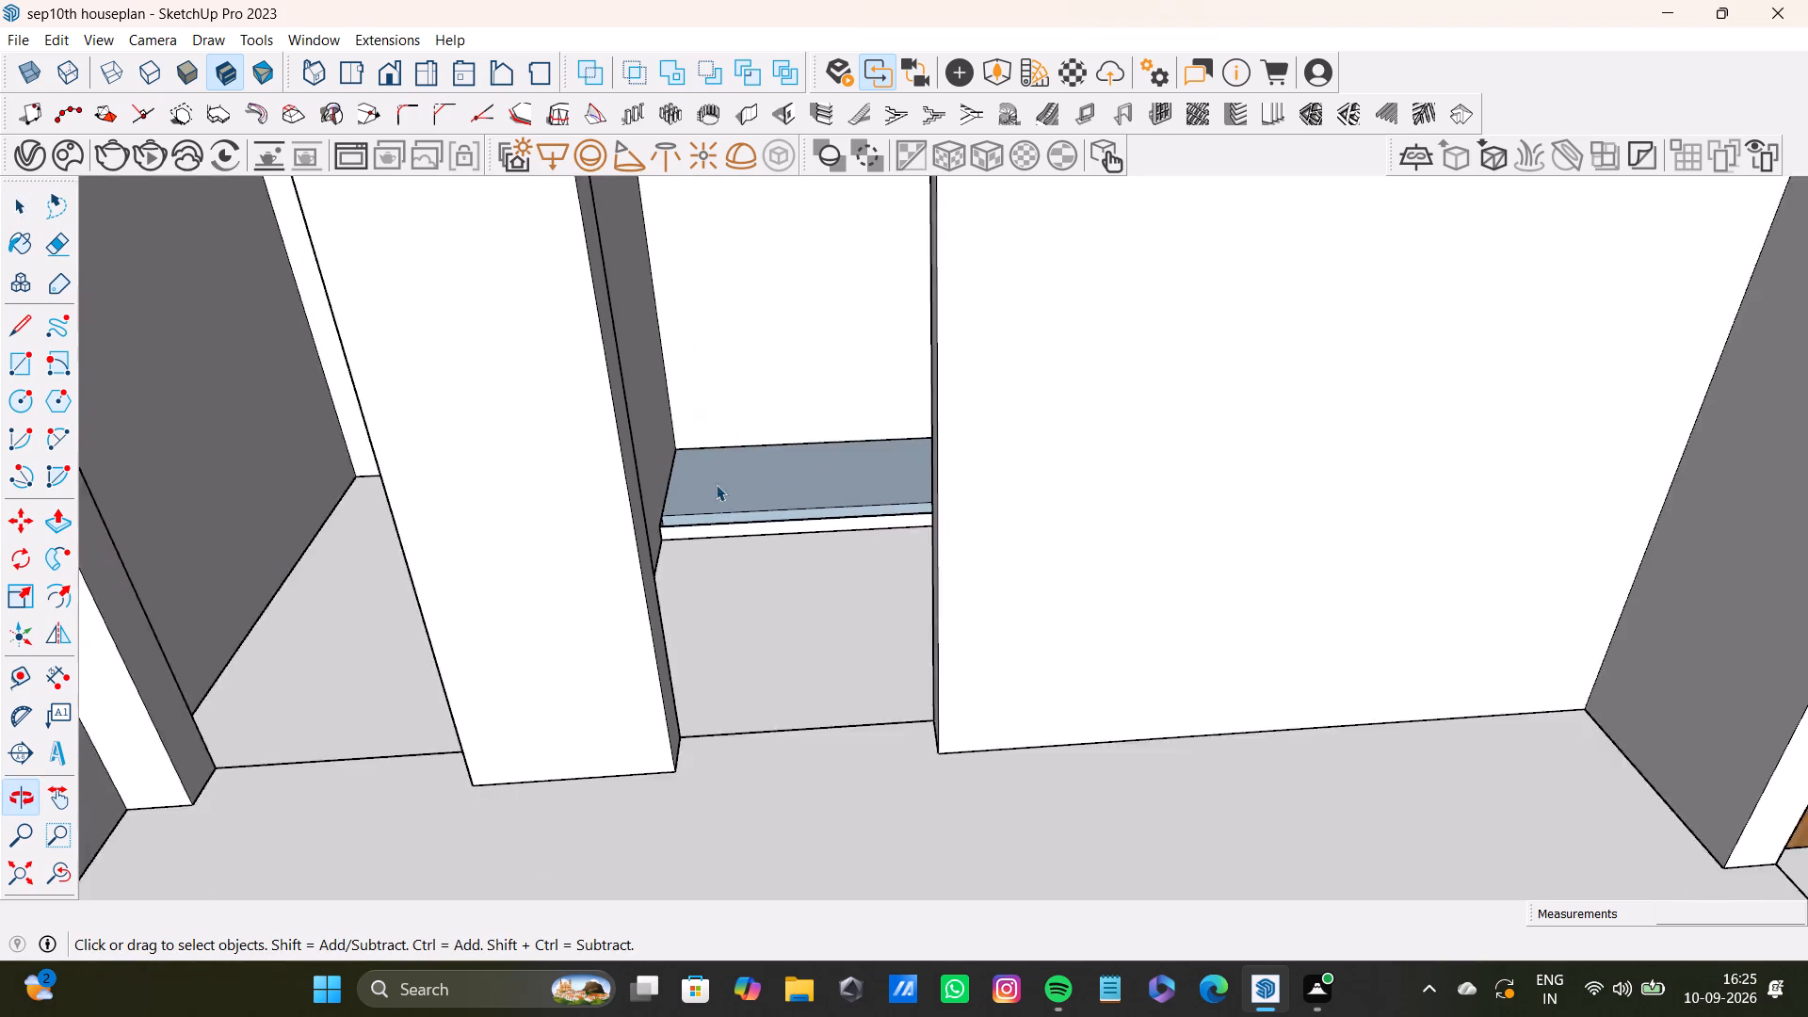
pyautogui.scroll(11, 718, 498)
pyautogui.click(654, 563)
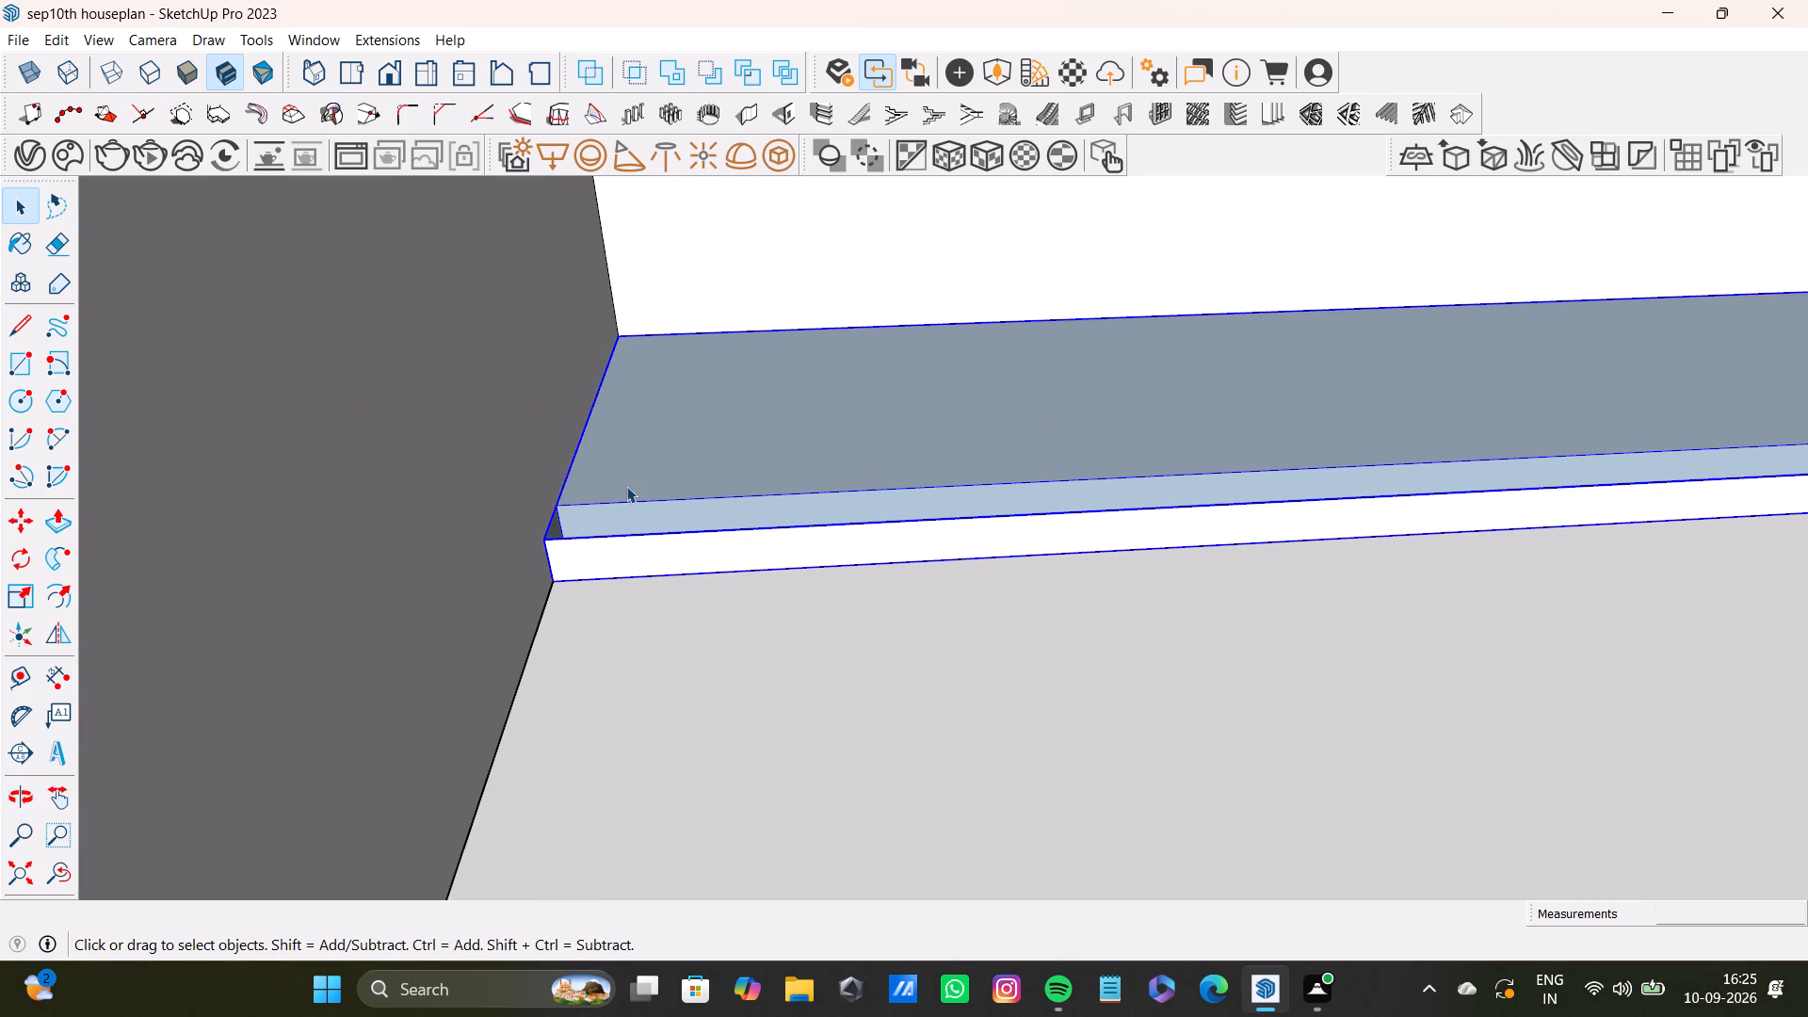
pyautogui.hotkey('ctrl', 'z')
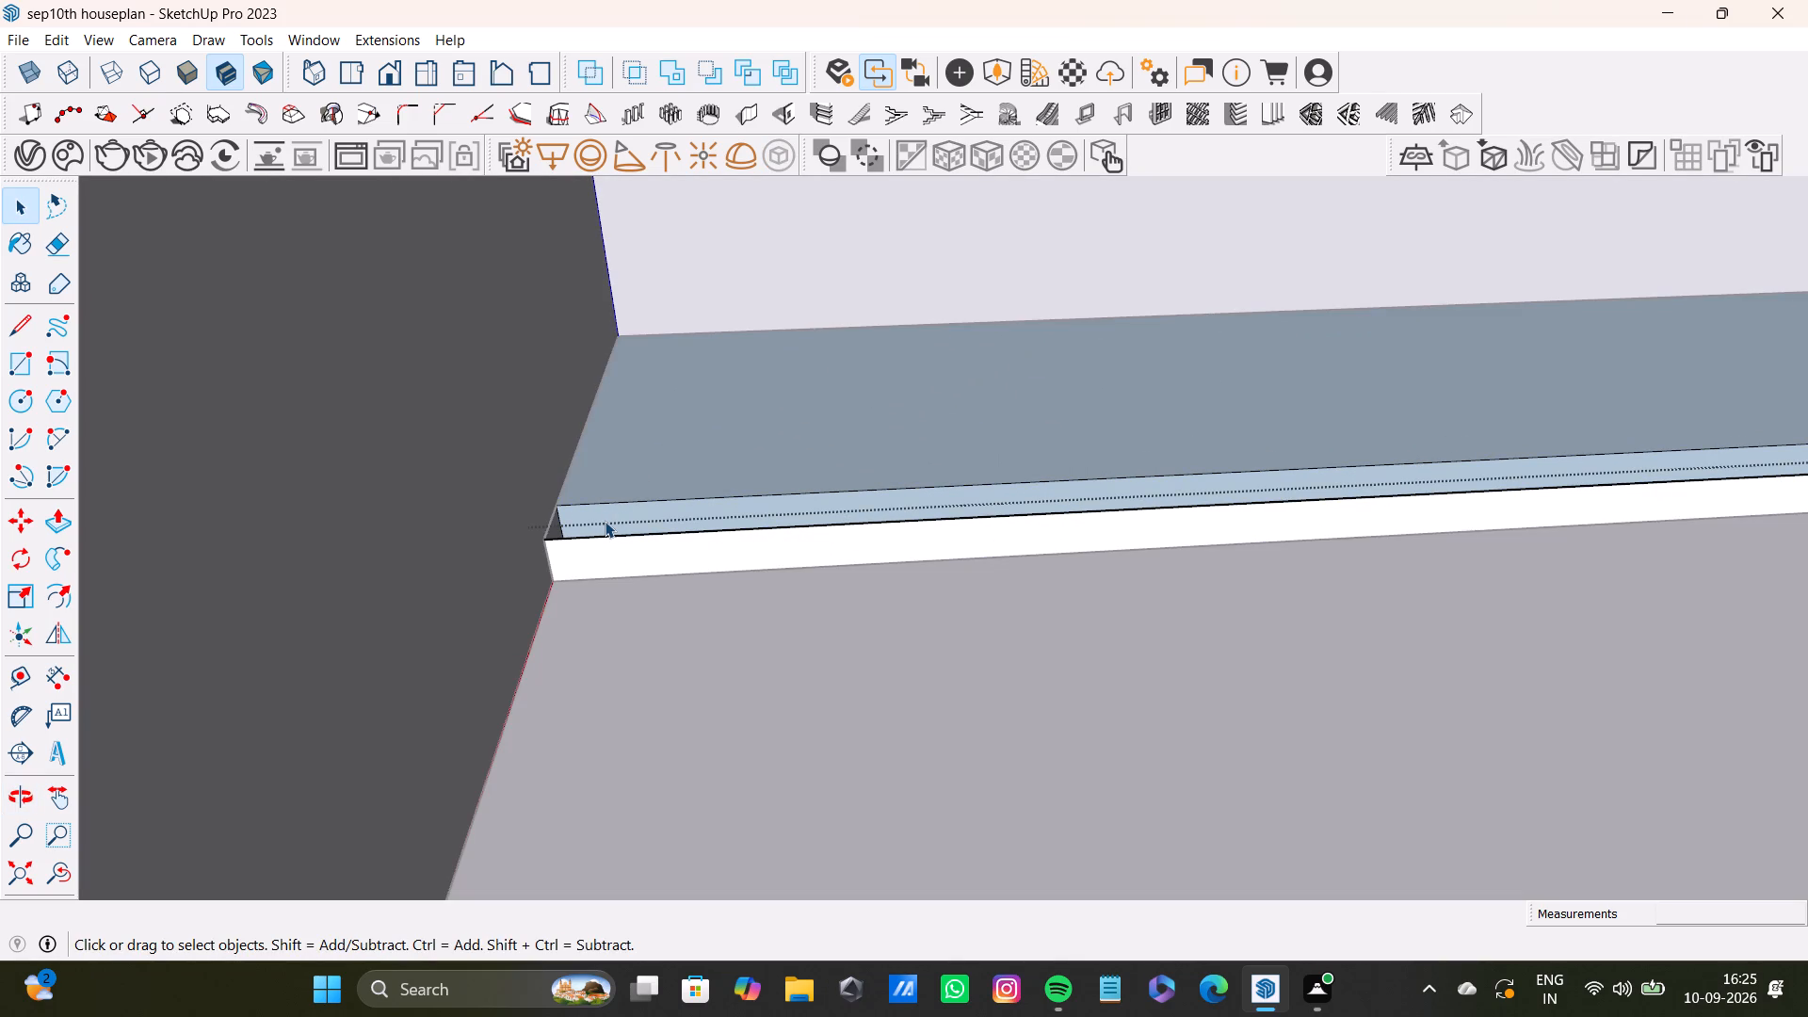
pyautogui.scroll(-9, 611, 448)
pyautogui.keyDown('shift'); pyautogui.moveTo(646, 549); pyautogui.dragTo(647, 641, button='middle'); pyautogui.keyUp('shift')
pyautogui.scroll(2, 647, 642)
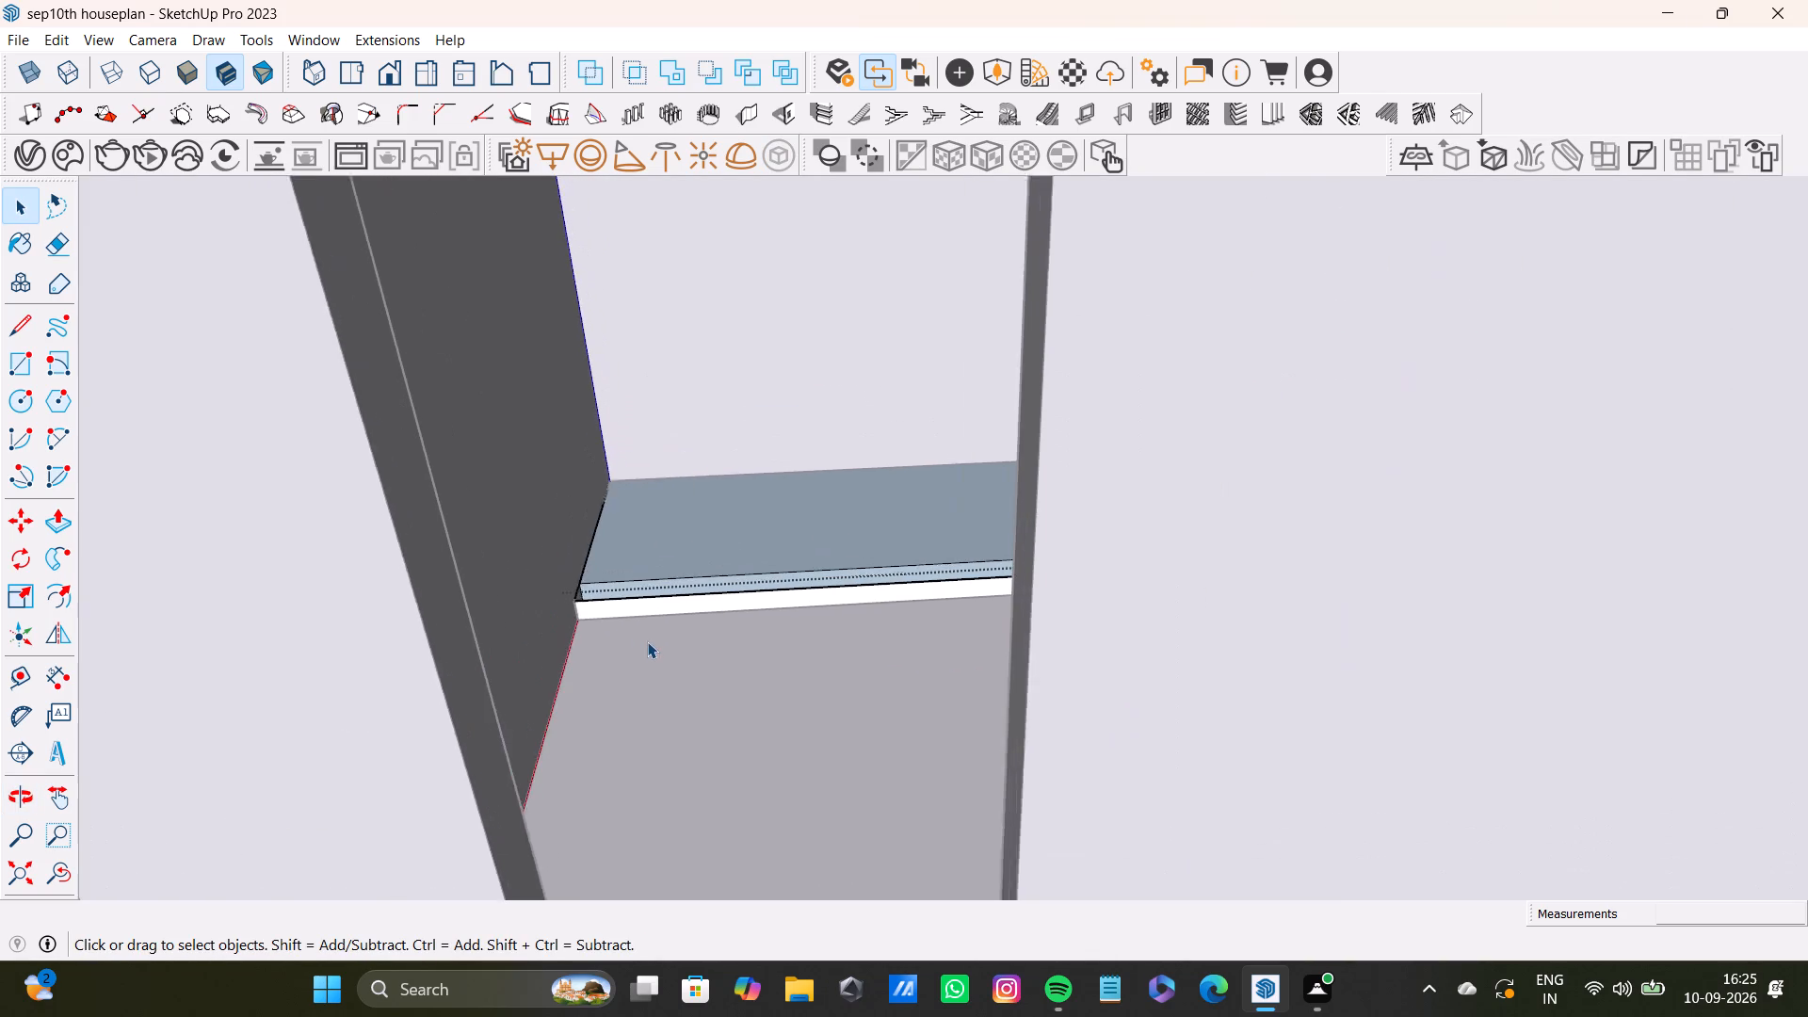
pyautogui.scroll(2, 647, 641)
pyautogui.hotkey('ctrl', 'z')
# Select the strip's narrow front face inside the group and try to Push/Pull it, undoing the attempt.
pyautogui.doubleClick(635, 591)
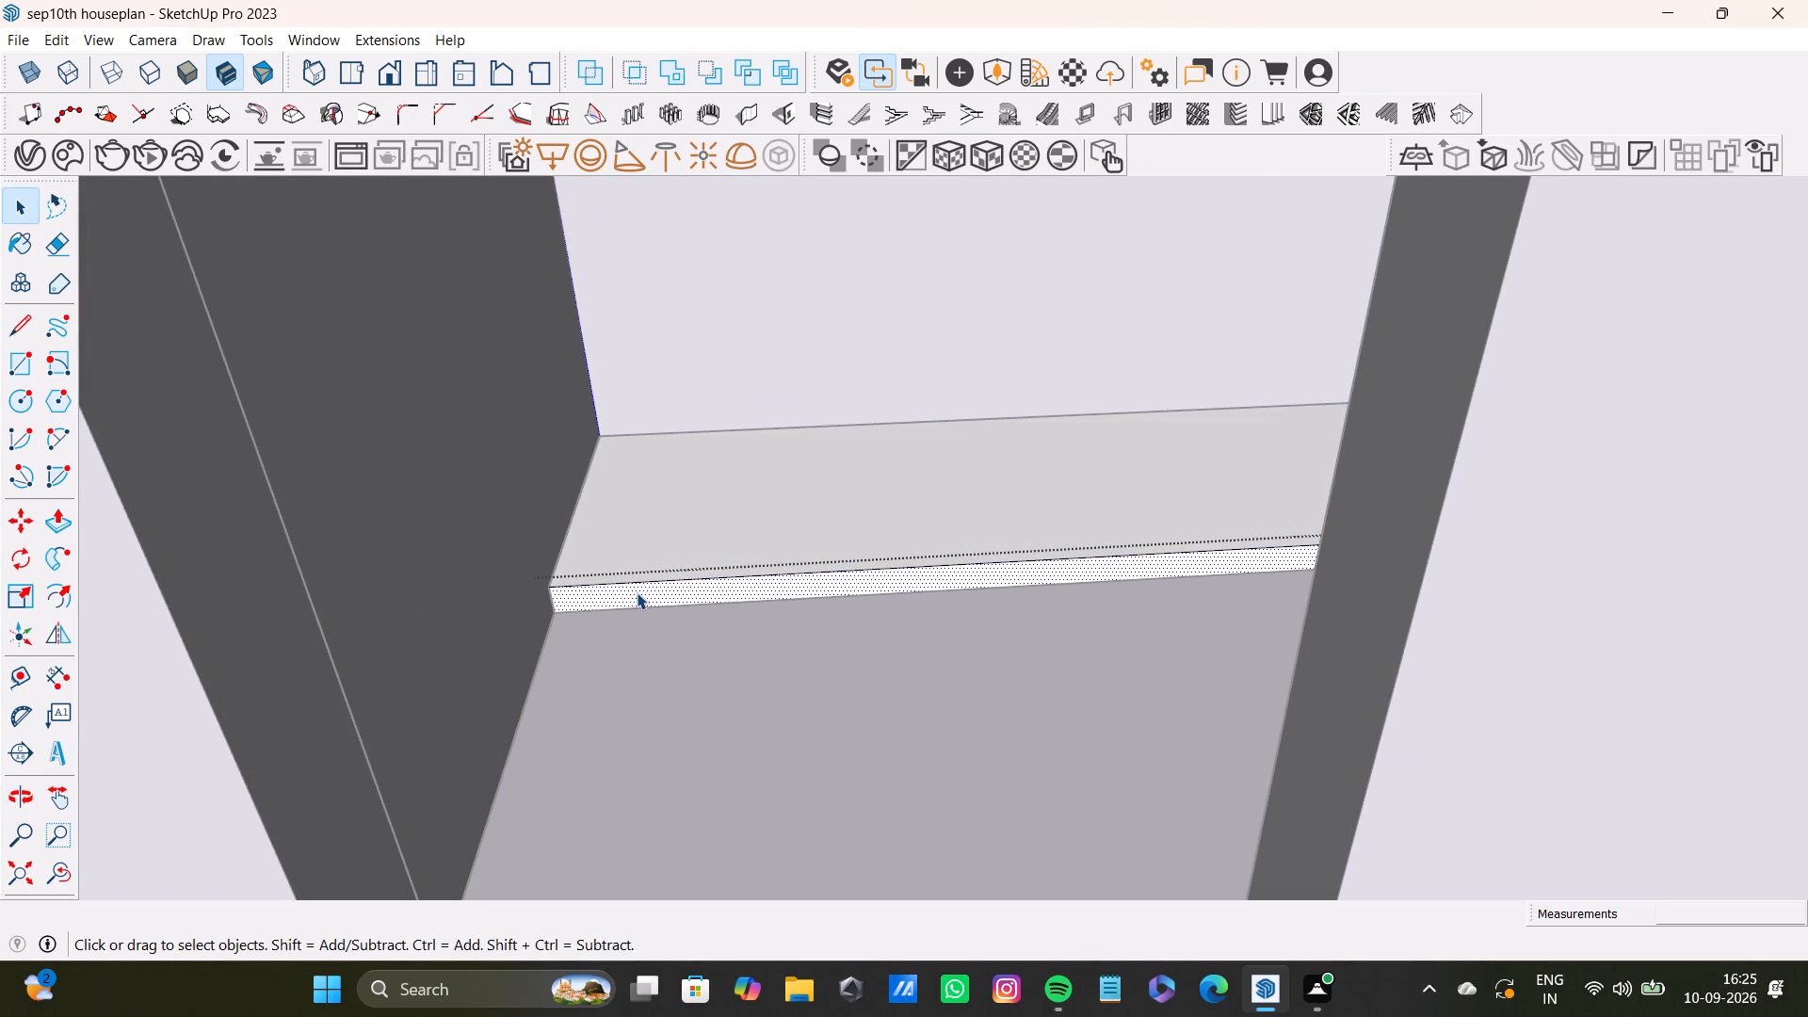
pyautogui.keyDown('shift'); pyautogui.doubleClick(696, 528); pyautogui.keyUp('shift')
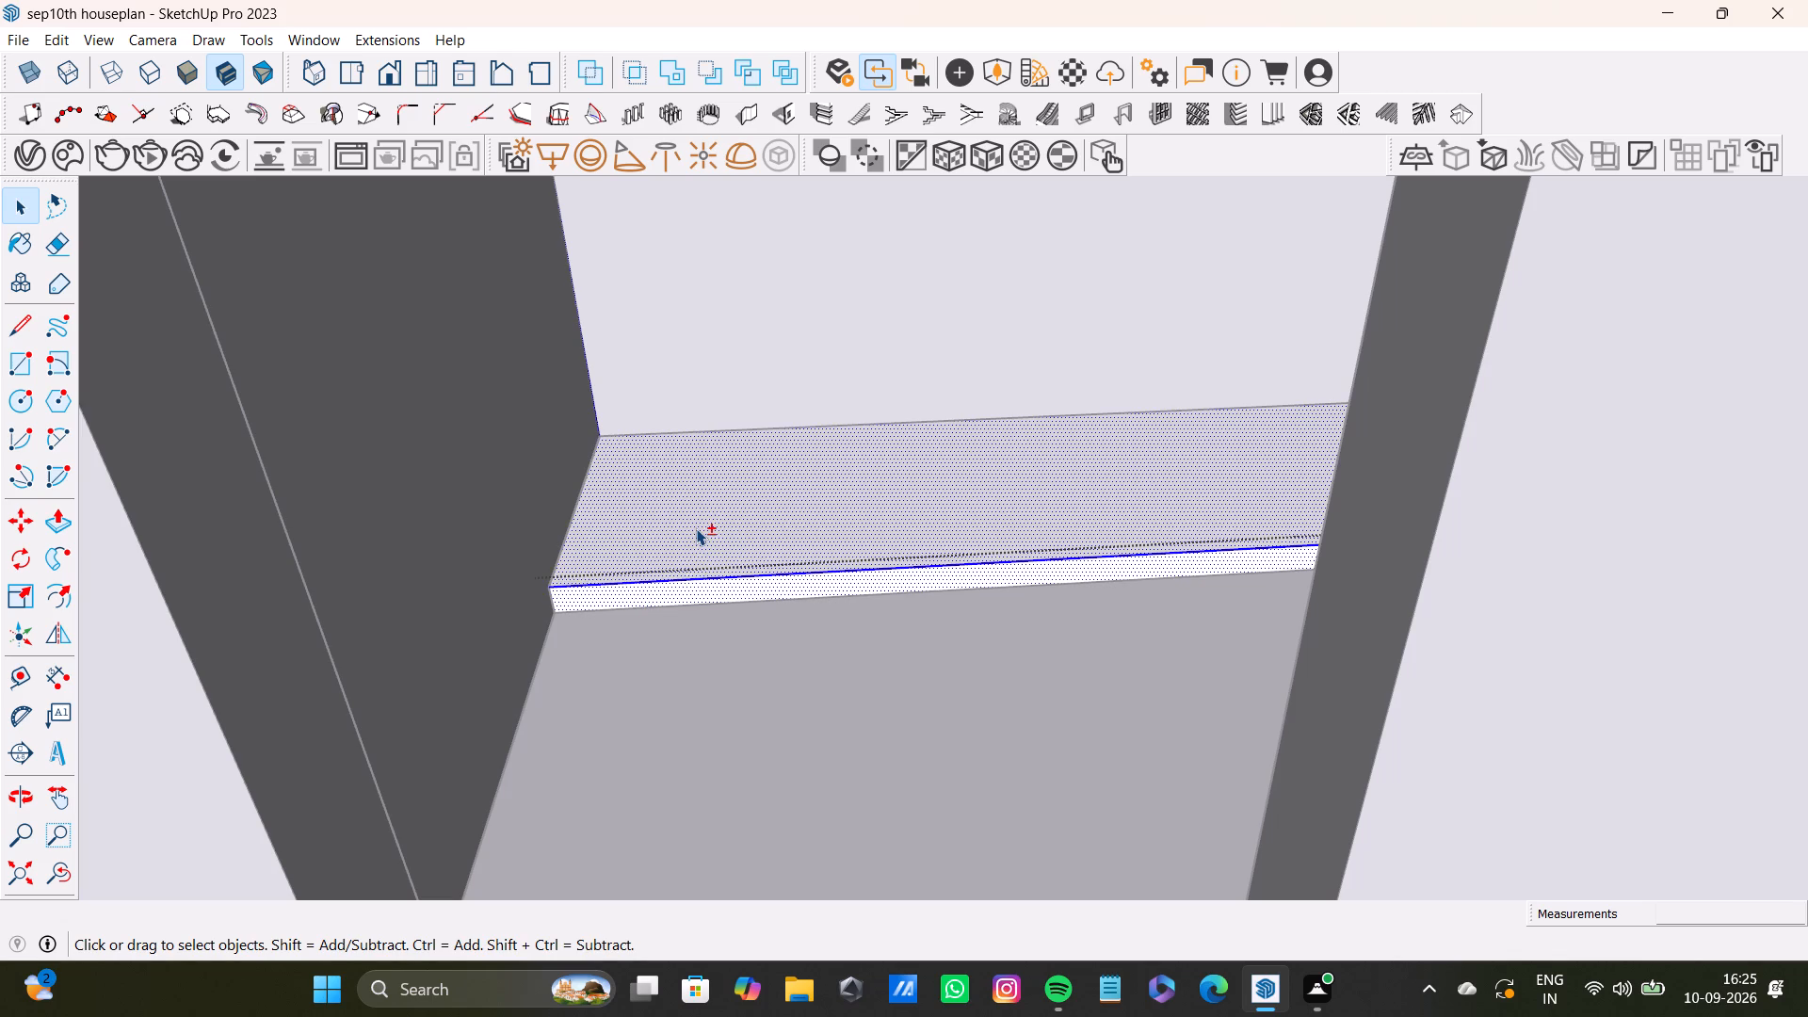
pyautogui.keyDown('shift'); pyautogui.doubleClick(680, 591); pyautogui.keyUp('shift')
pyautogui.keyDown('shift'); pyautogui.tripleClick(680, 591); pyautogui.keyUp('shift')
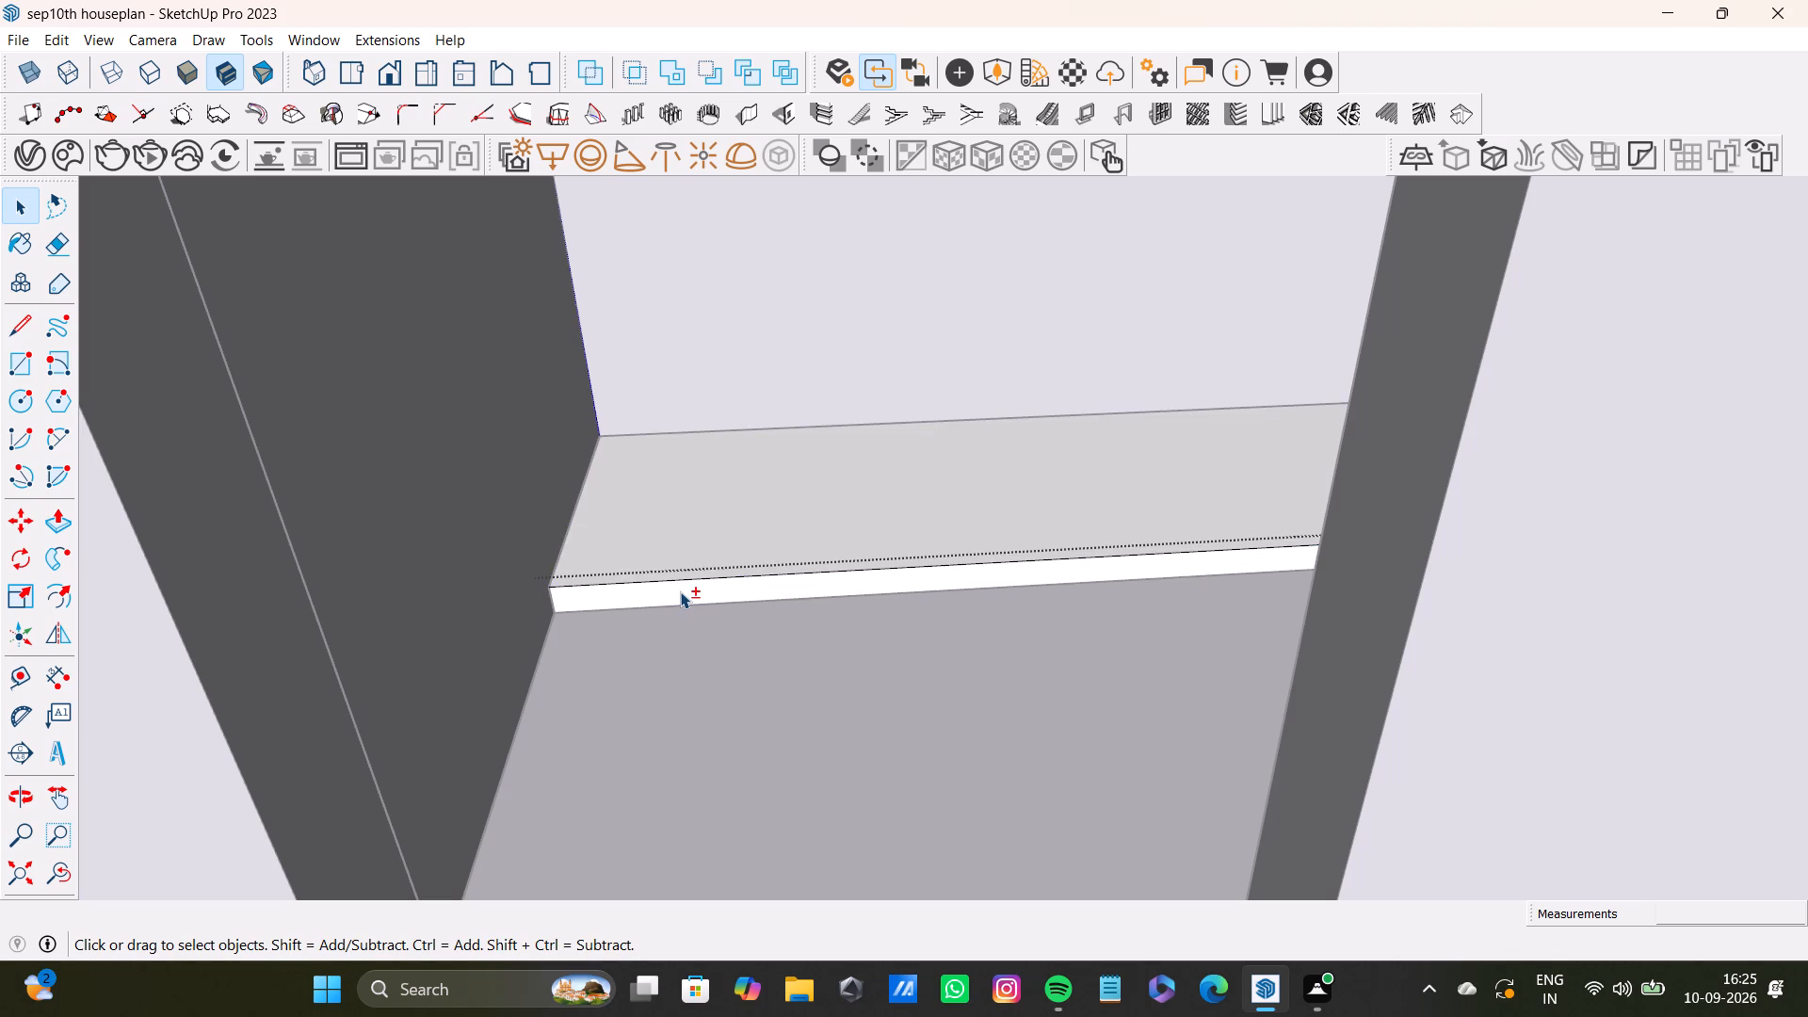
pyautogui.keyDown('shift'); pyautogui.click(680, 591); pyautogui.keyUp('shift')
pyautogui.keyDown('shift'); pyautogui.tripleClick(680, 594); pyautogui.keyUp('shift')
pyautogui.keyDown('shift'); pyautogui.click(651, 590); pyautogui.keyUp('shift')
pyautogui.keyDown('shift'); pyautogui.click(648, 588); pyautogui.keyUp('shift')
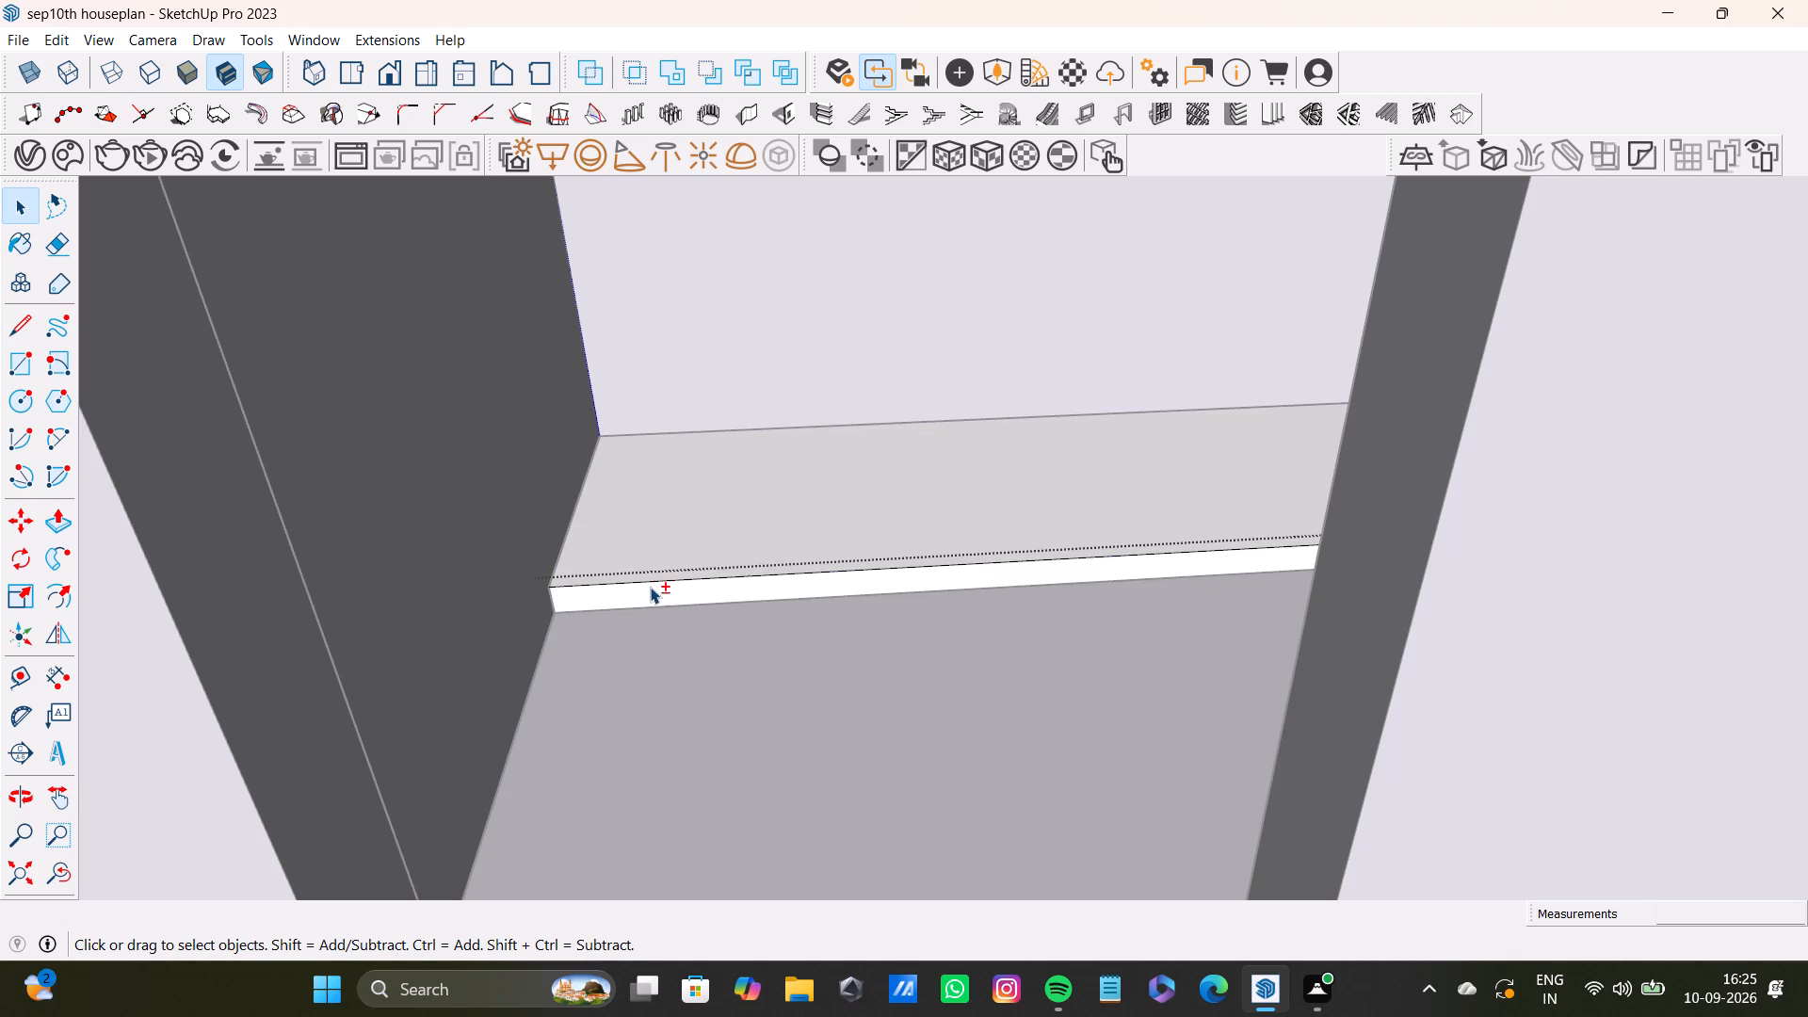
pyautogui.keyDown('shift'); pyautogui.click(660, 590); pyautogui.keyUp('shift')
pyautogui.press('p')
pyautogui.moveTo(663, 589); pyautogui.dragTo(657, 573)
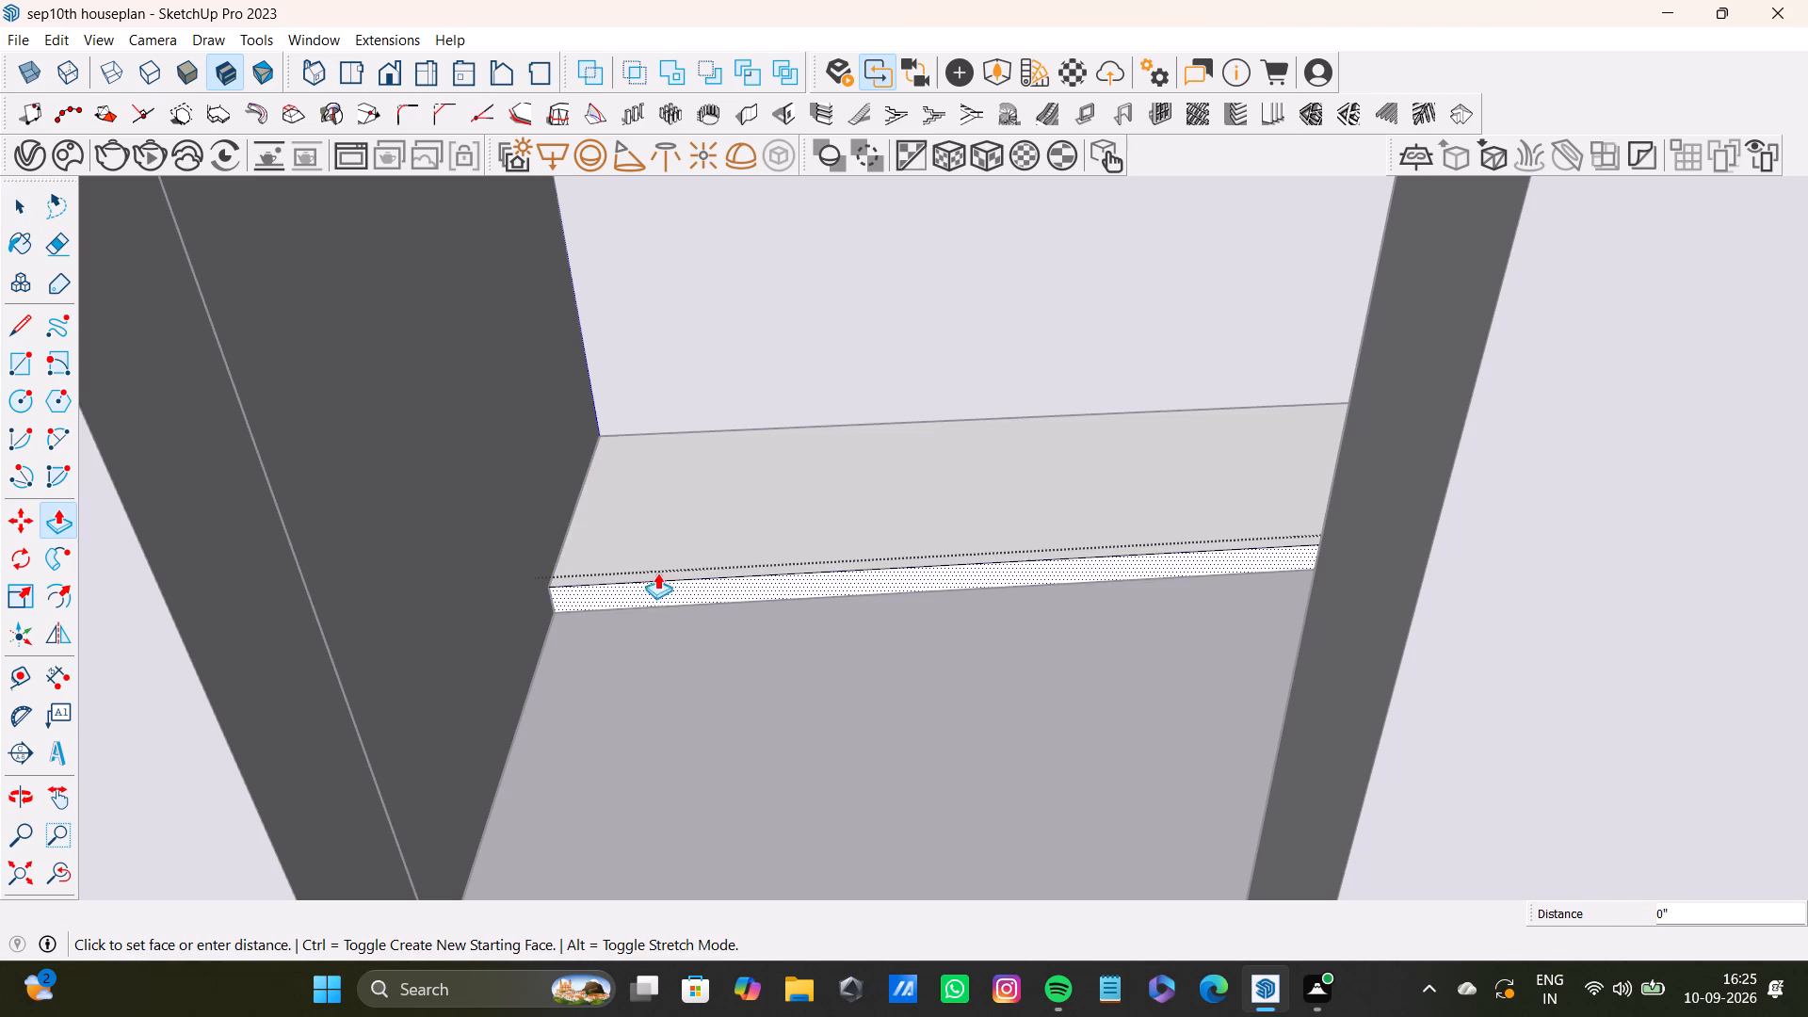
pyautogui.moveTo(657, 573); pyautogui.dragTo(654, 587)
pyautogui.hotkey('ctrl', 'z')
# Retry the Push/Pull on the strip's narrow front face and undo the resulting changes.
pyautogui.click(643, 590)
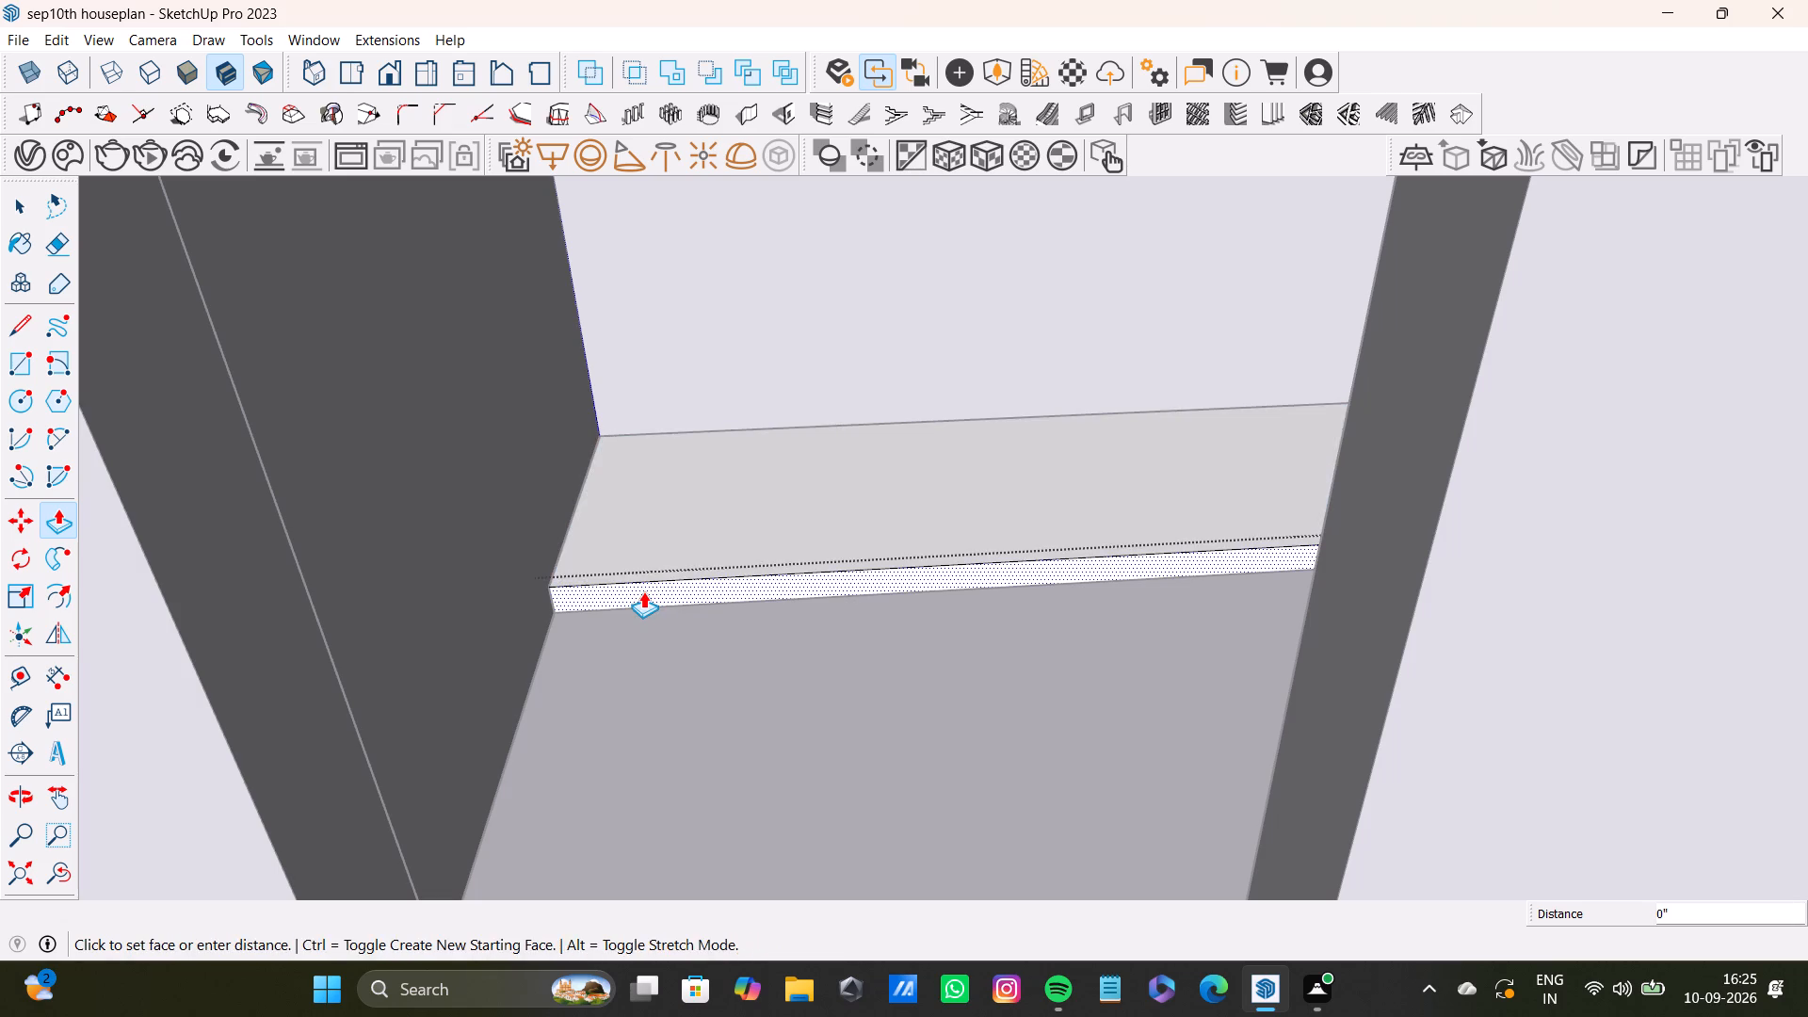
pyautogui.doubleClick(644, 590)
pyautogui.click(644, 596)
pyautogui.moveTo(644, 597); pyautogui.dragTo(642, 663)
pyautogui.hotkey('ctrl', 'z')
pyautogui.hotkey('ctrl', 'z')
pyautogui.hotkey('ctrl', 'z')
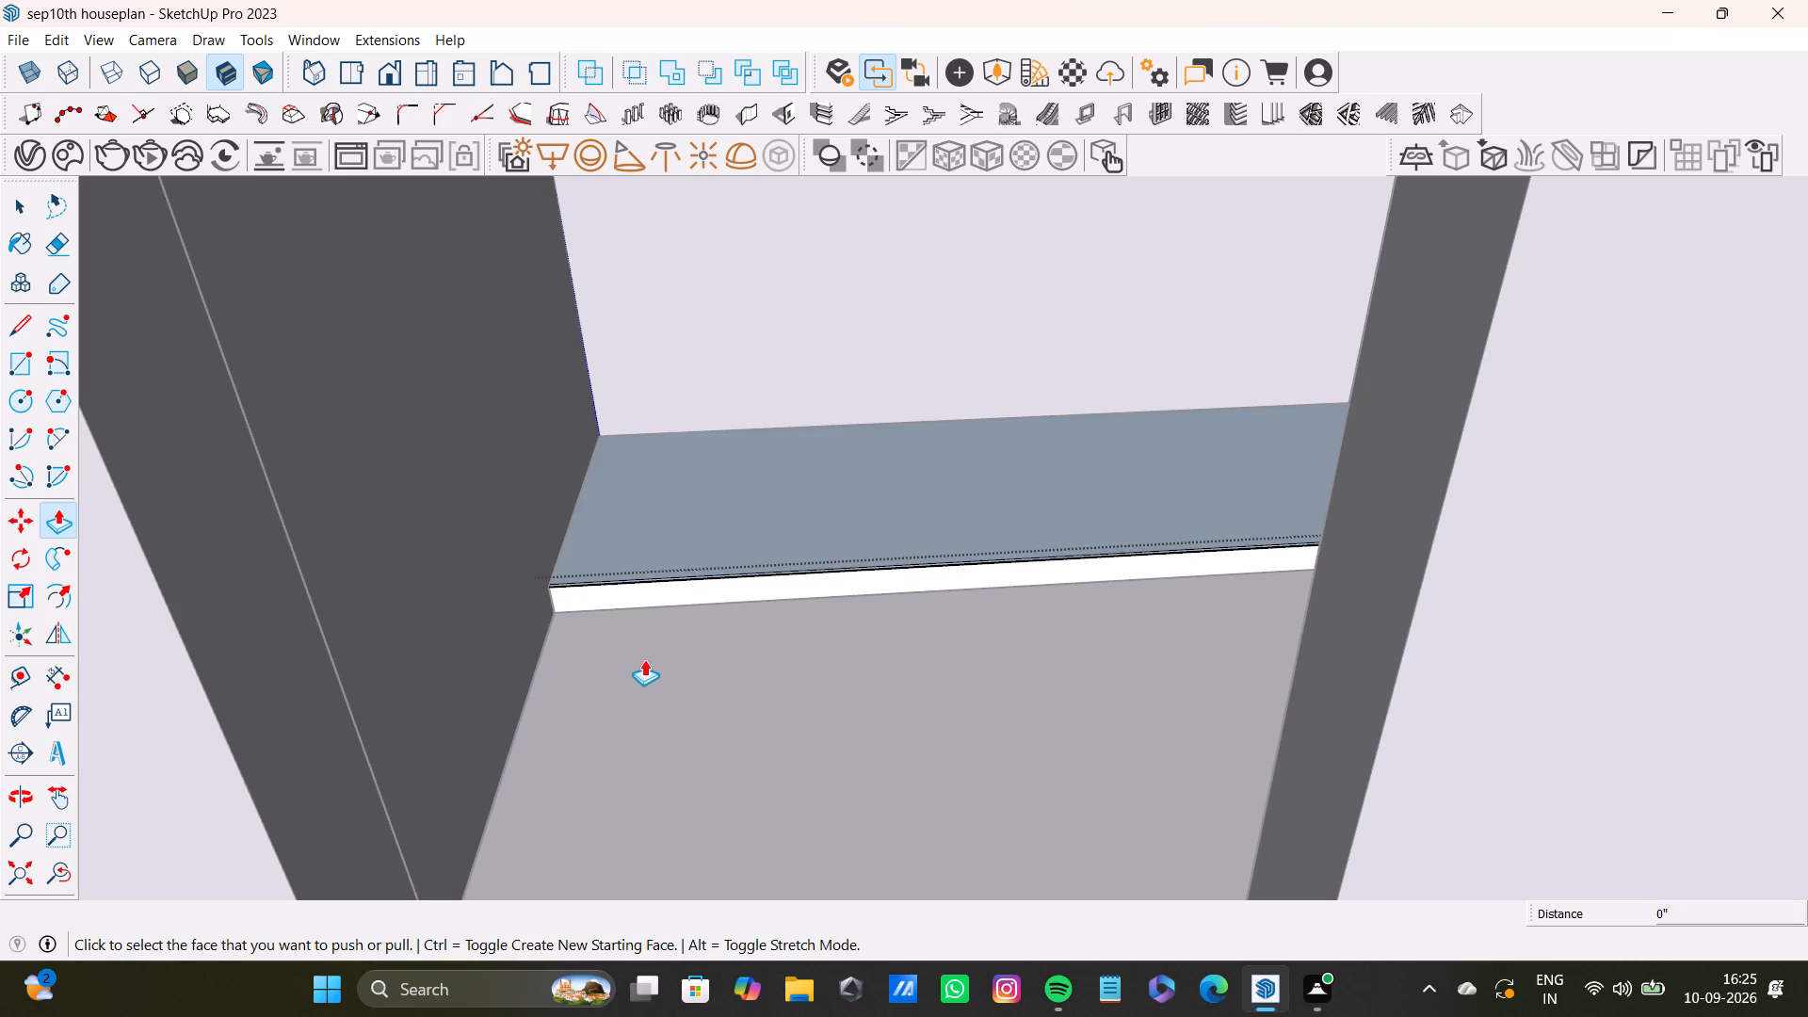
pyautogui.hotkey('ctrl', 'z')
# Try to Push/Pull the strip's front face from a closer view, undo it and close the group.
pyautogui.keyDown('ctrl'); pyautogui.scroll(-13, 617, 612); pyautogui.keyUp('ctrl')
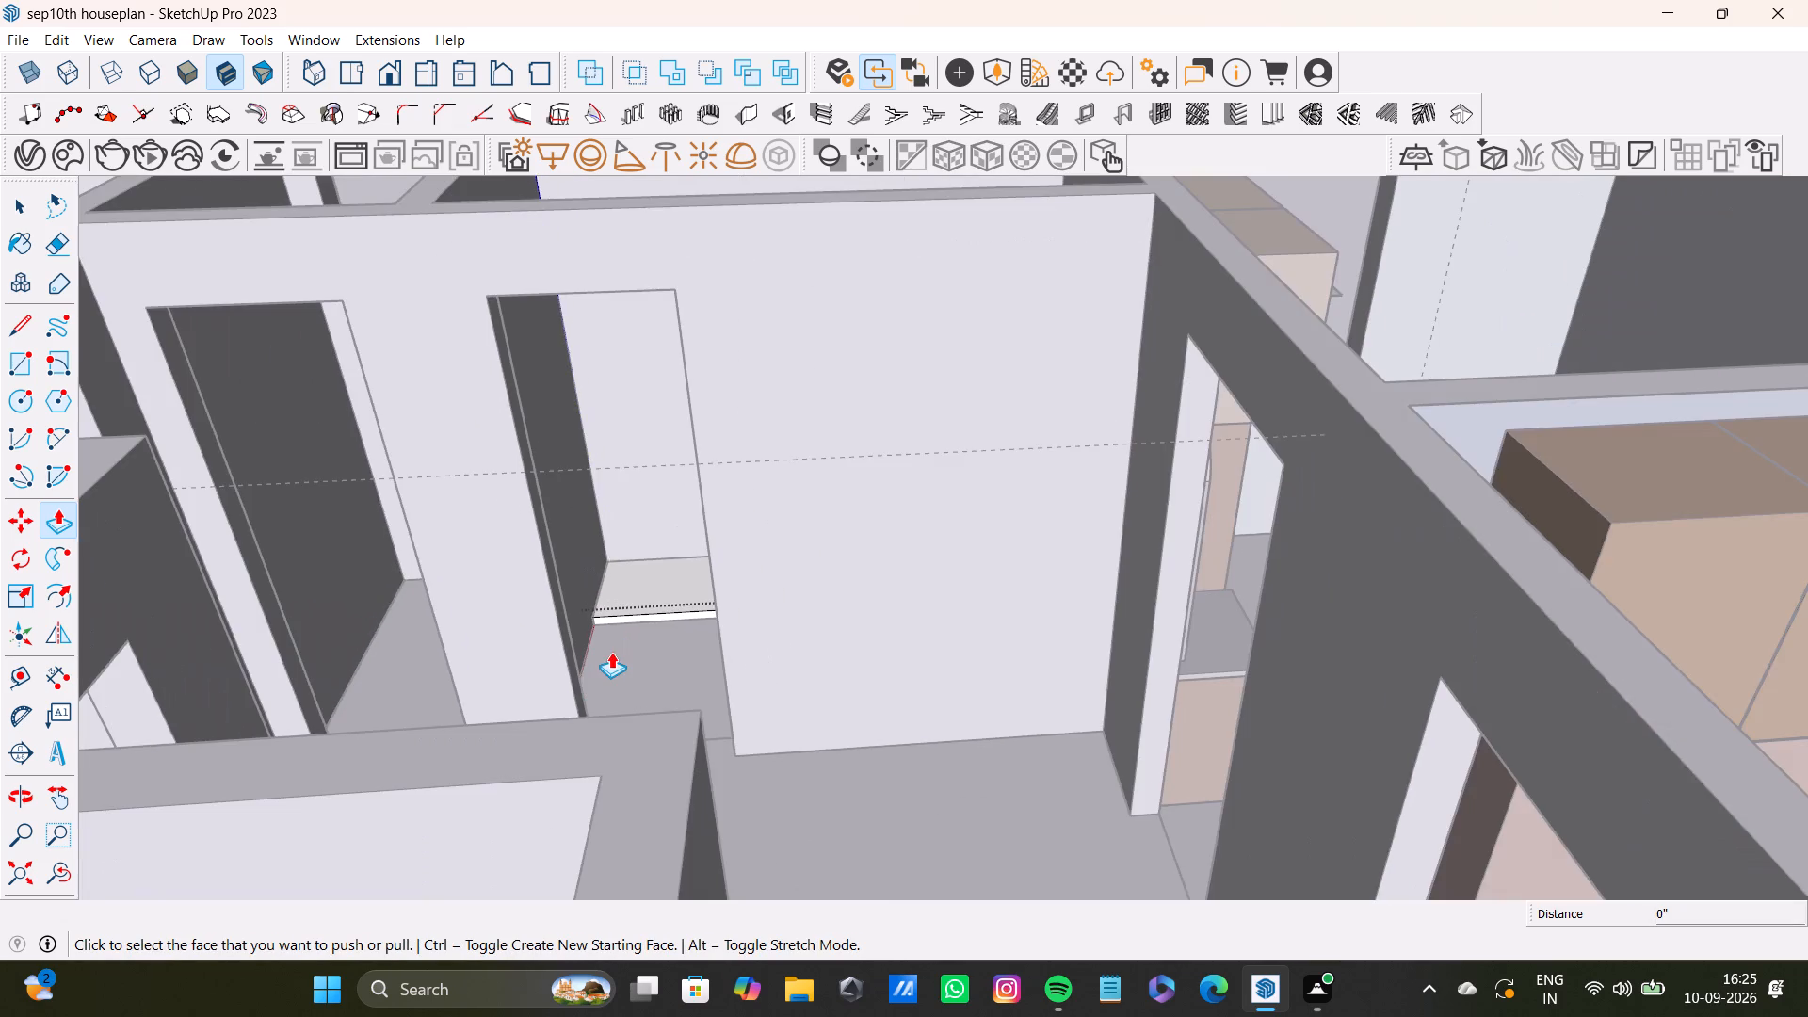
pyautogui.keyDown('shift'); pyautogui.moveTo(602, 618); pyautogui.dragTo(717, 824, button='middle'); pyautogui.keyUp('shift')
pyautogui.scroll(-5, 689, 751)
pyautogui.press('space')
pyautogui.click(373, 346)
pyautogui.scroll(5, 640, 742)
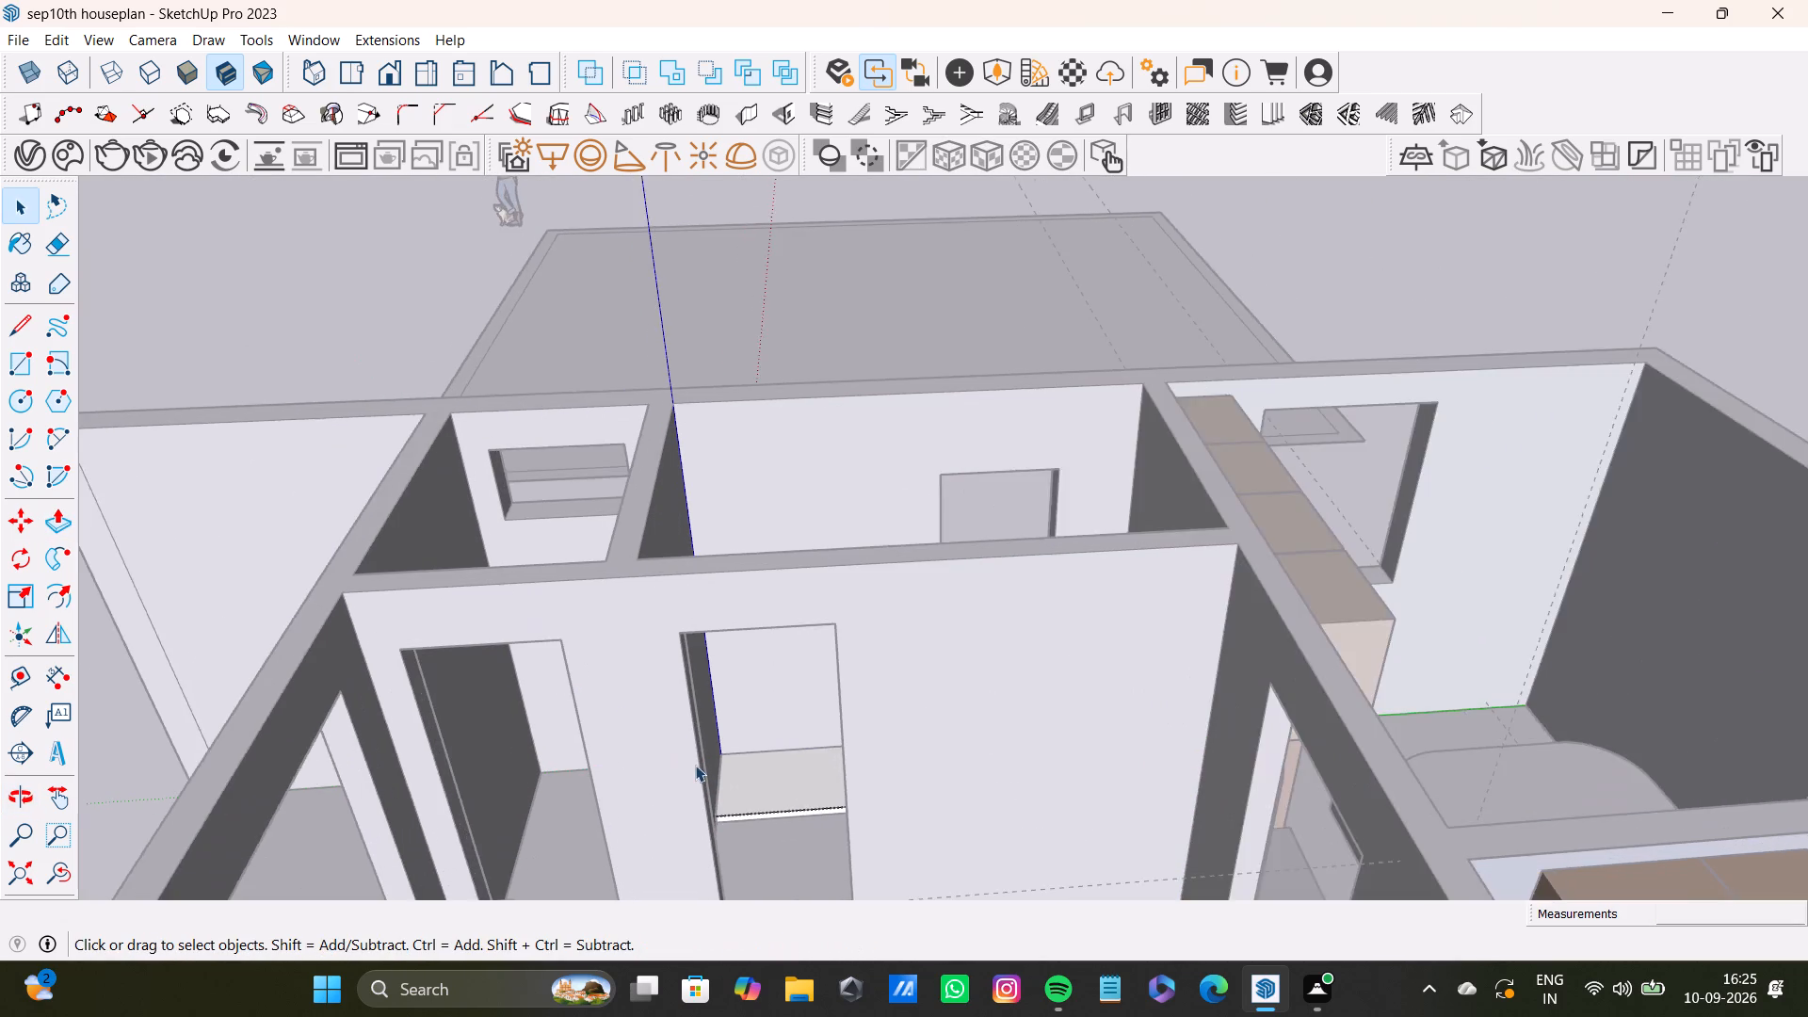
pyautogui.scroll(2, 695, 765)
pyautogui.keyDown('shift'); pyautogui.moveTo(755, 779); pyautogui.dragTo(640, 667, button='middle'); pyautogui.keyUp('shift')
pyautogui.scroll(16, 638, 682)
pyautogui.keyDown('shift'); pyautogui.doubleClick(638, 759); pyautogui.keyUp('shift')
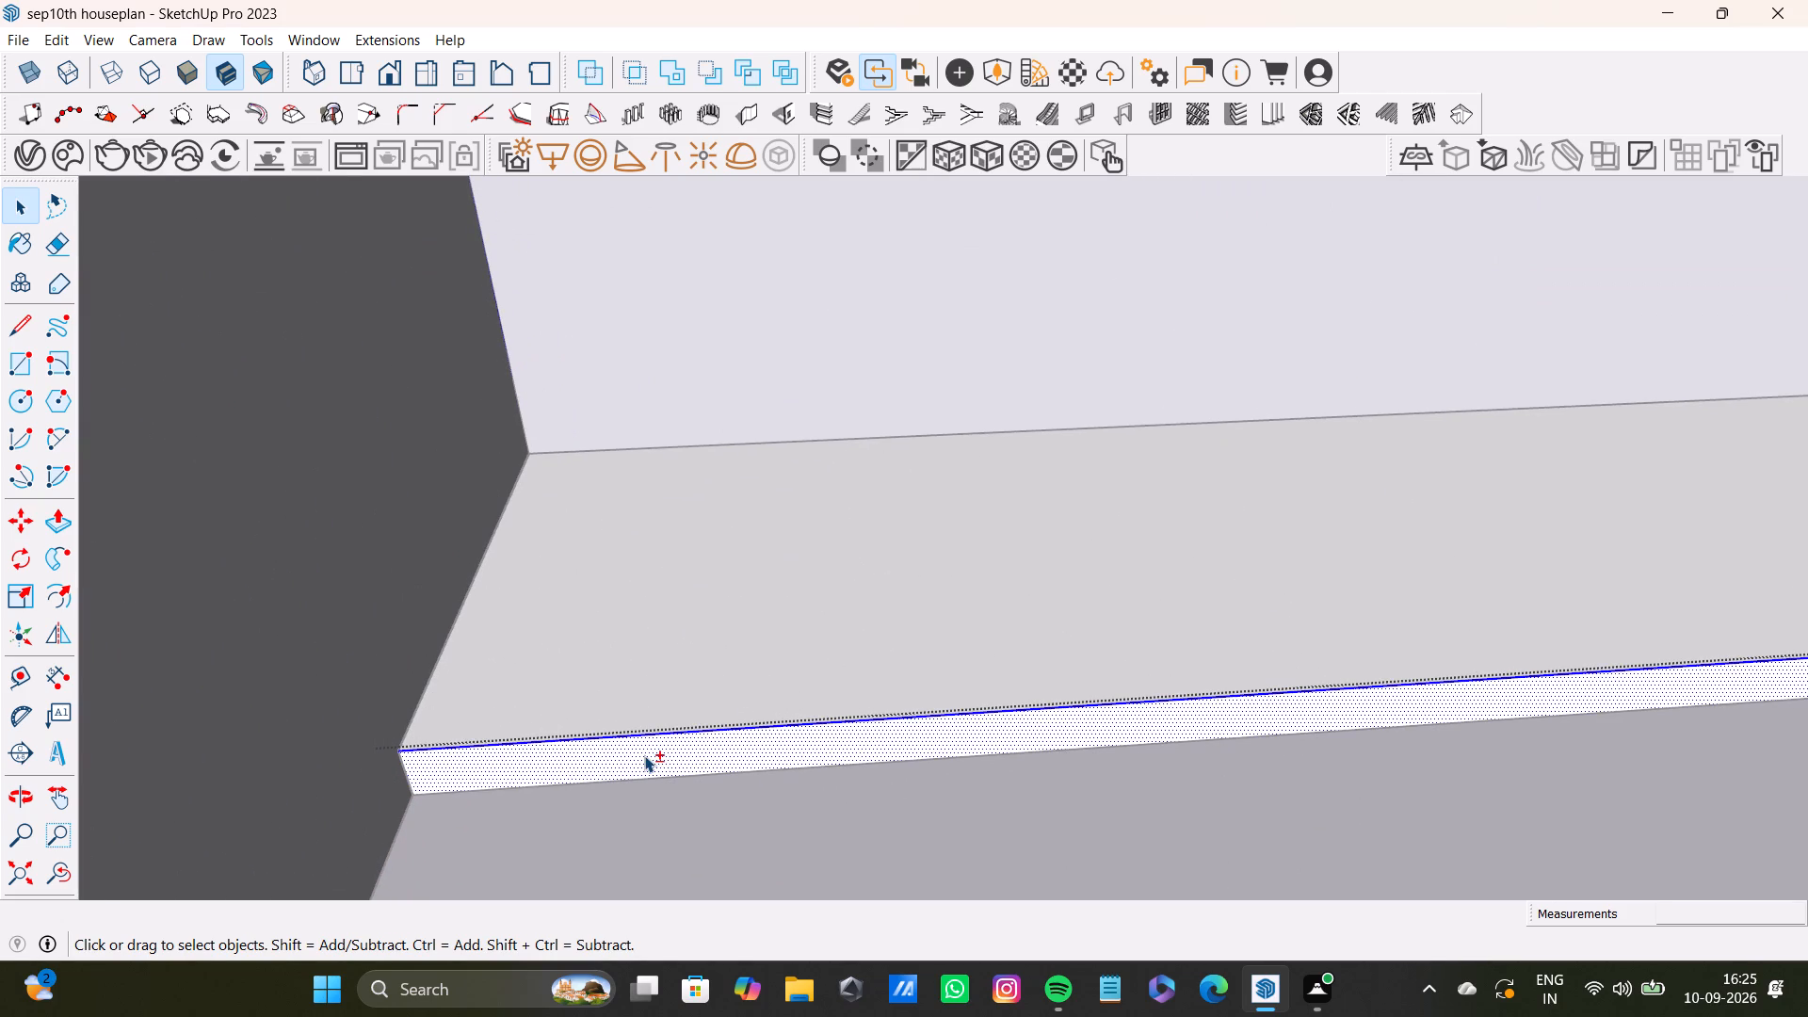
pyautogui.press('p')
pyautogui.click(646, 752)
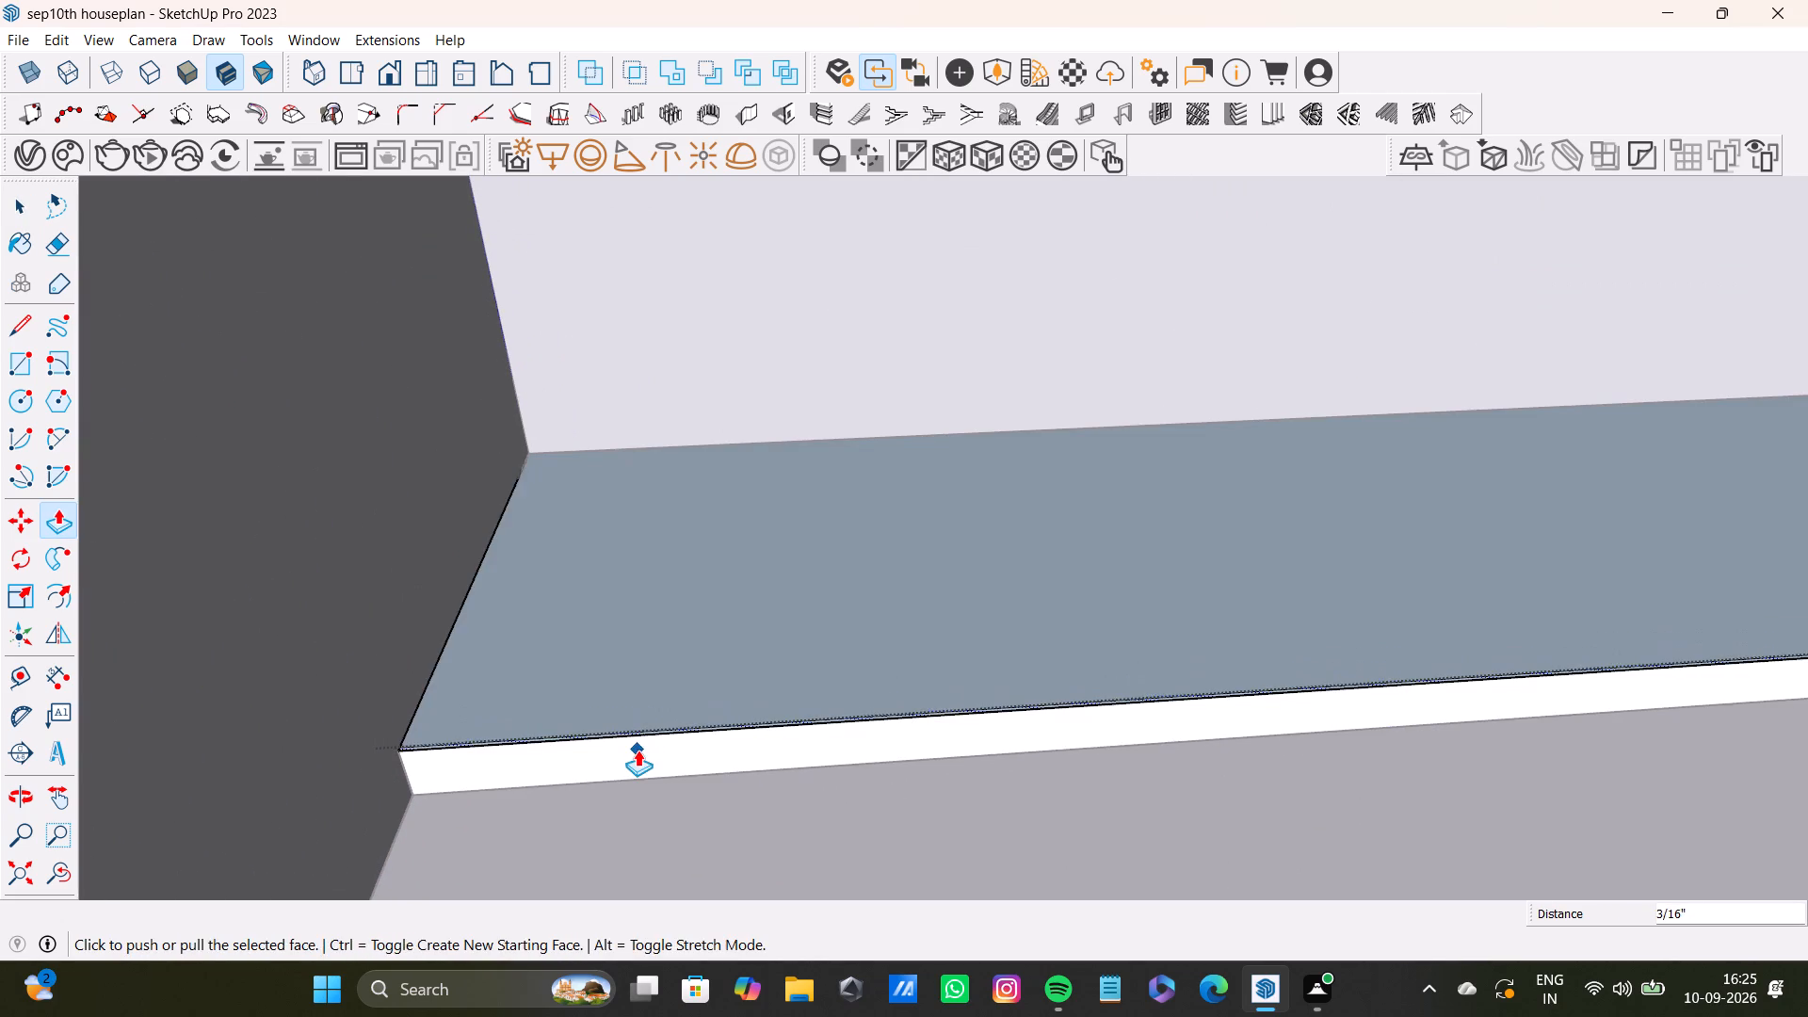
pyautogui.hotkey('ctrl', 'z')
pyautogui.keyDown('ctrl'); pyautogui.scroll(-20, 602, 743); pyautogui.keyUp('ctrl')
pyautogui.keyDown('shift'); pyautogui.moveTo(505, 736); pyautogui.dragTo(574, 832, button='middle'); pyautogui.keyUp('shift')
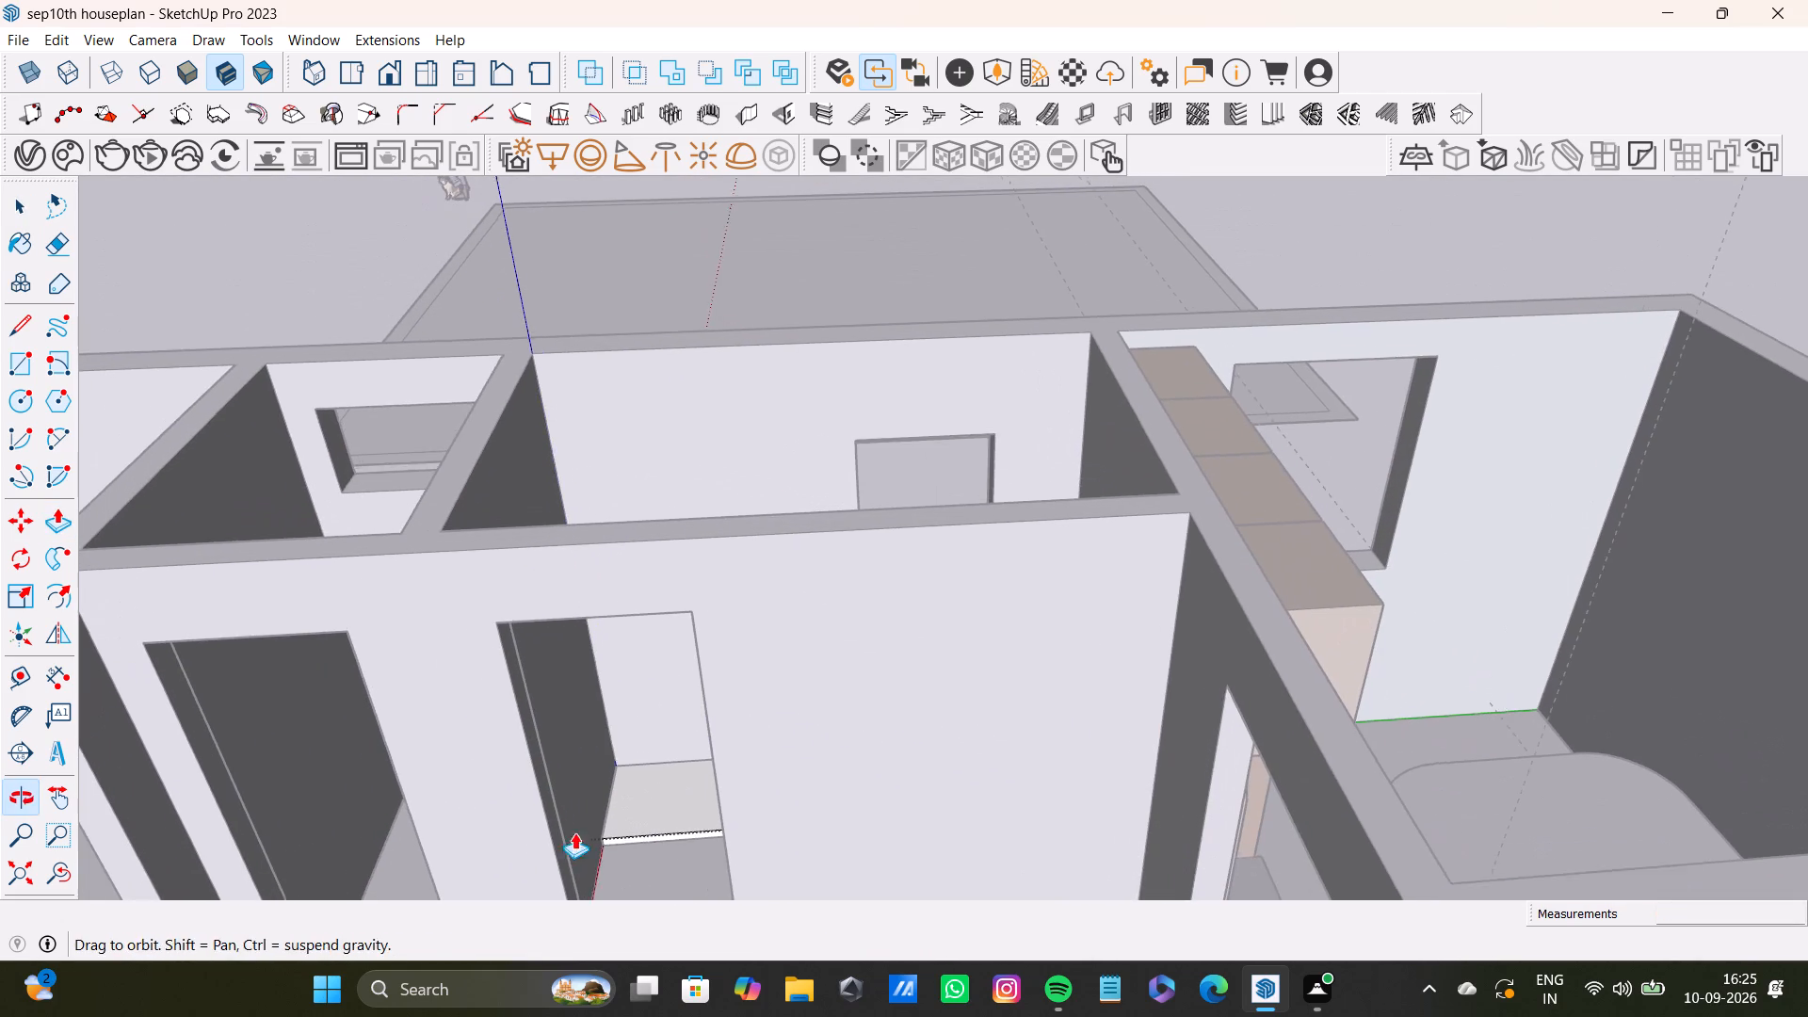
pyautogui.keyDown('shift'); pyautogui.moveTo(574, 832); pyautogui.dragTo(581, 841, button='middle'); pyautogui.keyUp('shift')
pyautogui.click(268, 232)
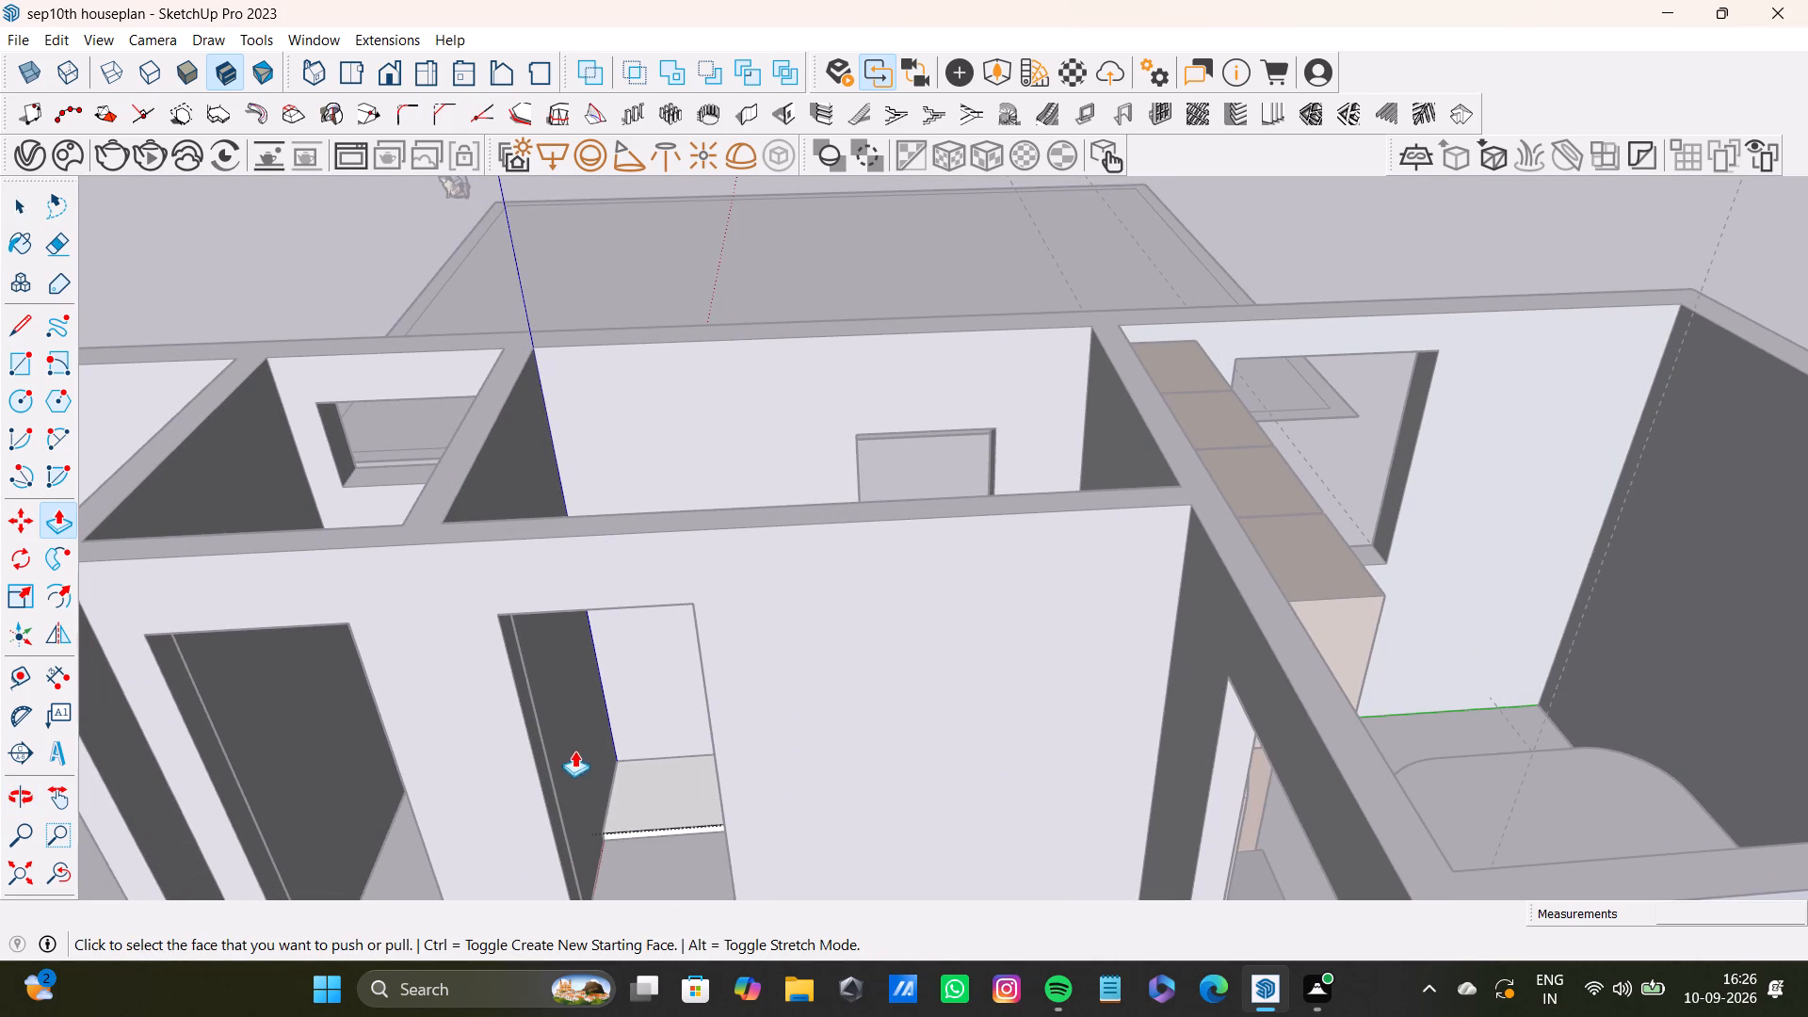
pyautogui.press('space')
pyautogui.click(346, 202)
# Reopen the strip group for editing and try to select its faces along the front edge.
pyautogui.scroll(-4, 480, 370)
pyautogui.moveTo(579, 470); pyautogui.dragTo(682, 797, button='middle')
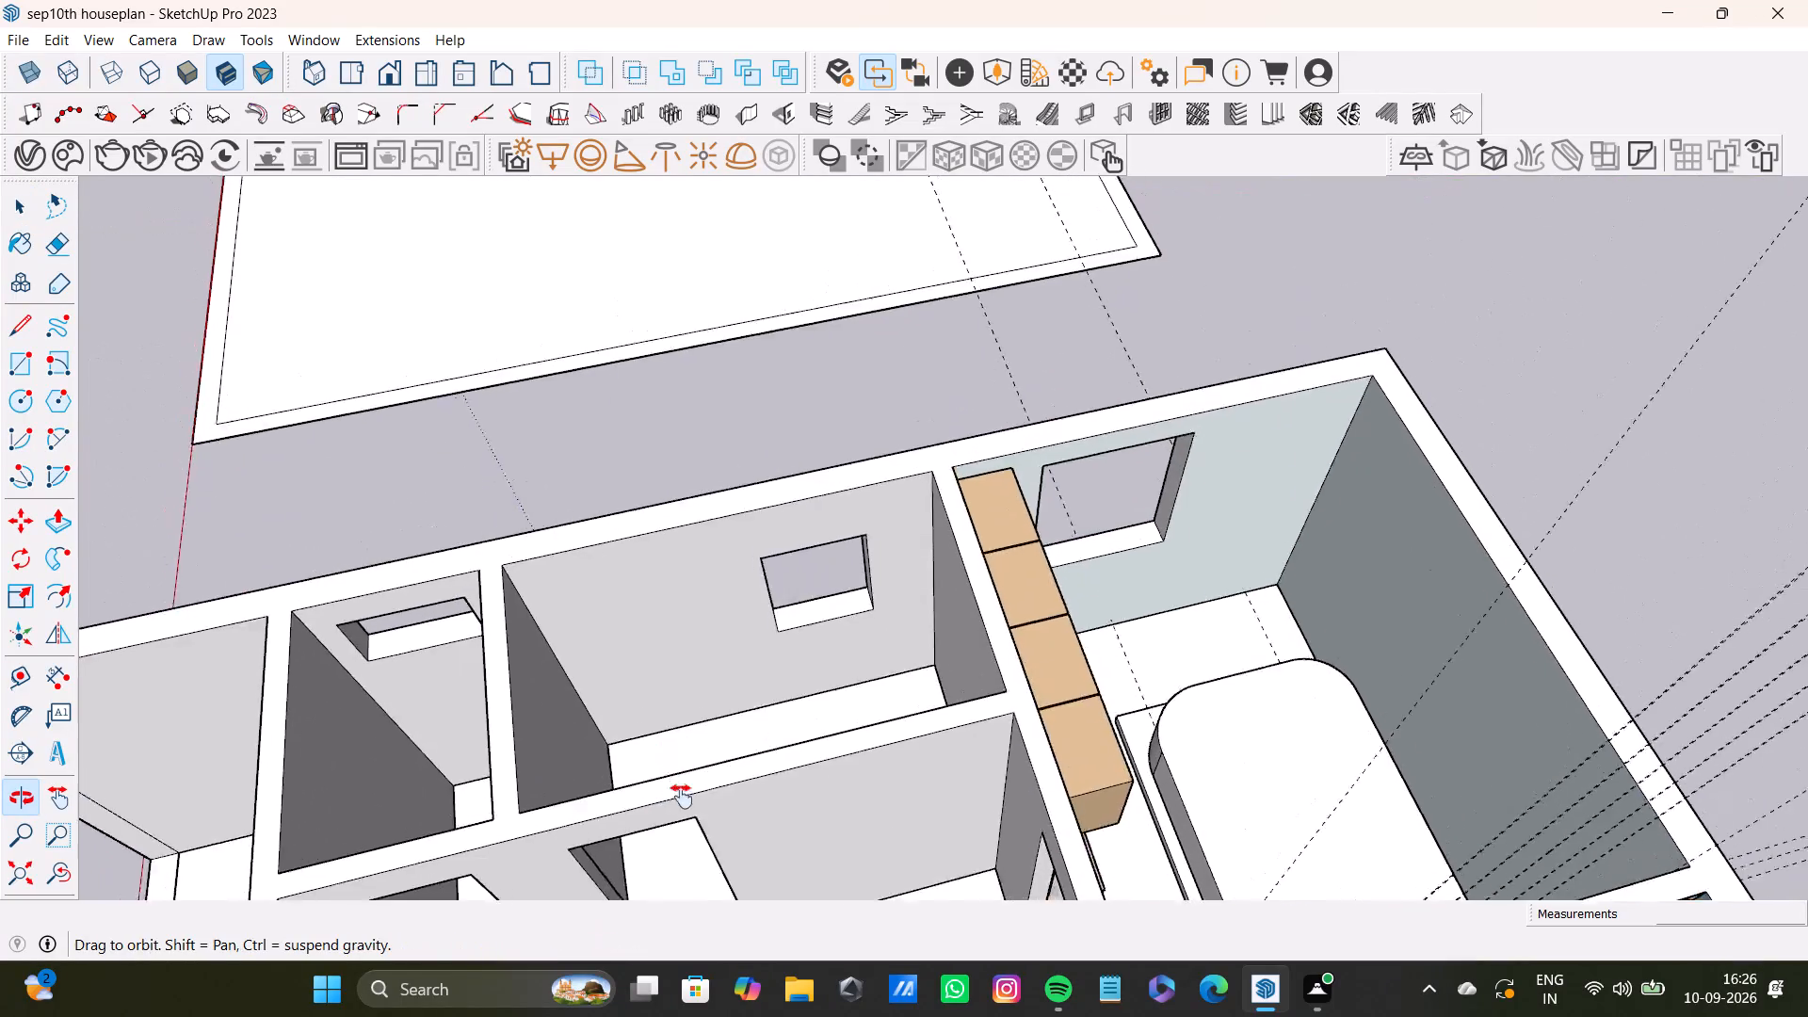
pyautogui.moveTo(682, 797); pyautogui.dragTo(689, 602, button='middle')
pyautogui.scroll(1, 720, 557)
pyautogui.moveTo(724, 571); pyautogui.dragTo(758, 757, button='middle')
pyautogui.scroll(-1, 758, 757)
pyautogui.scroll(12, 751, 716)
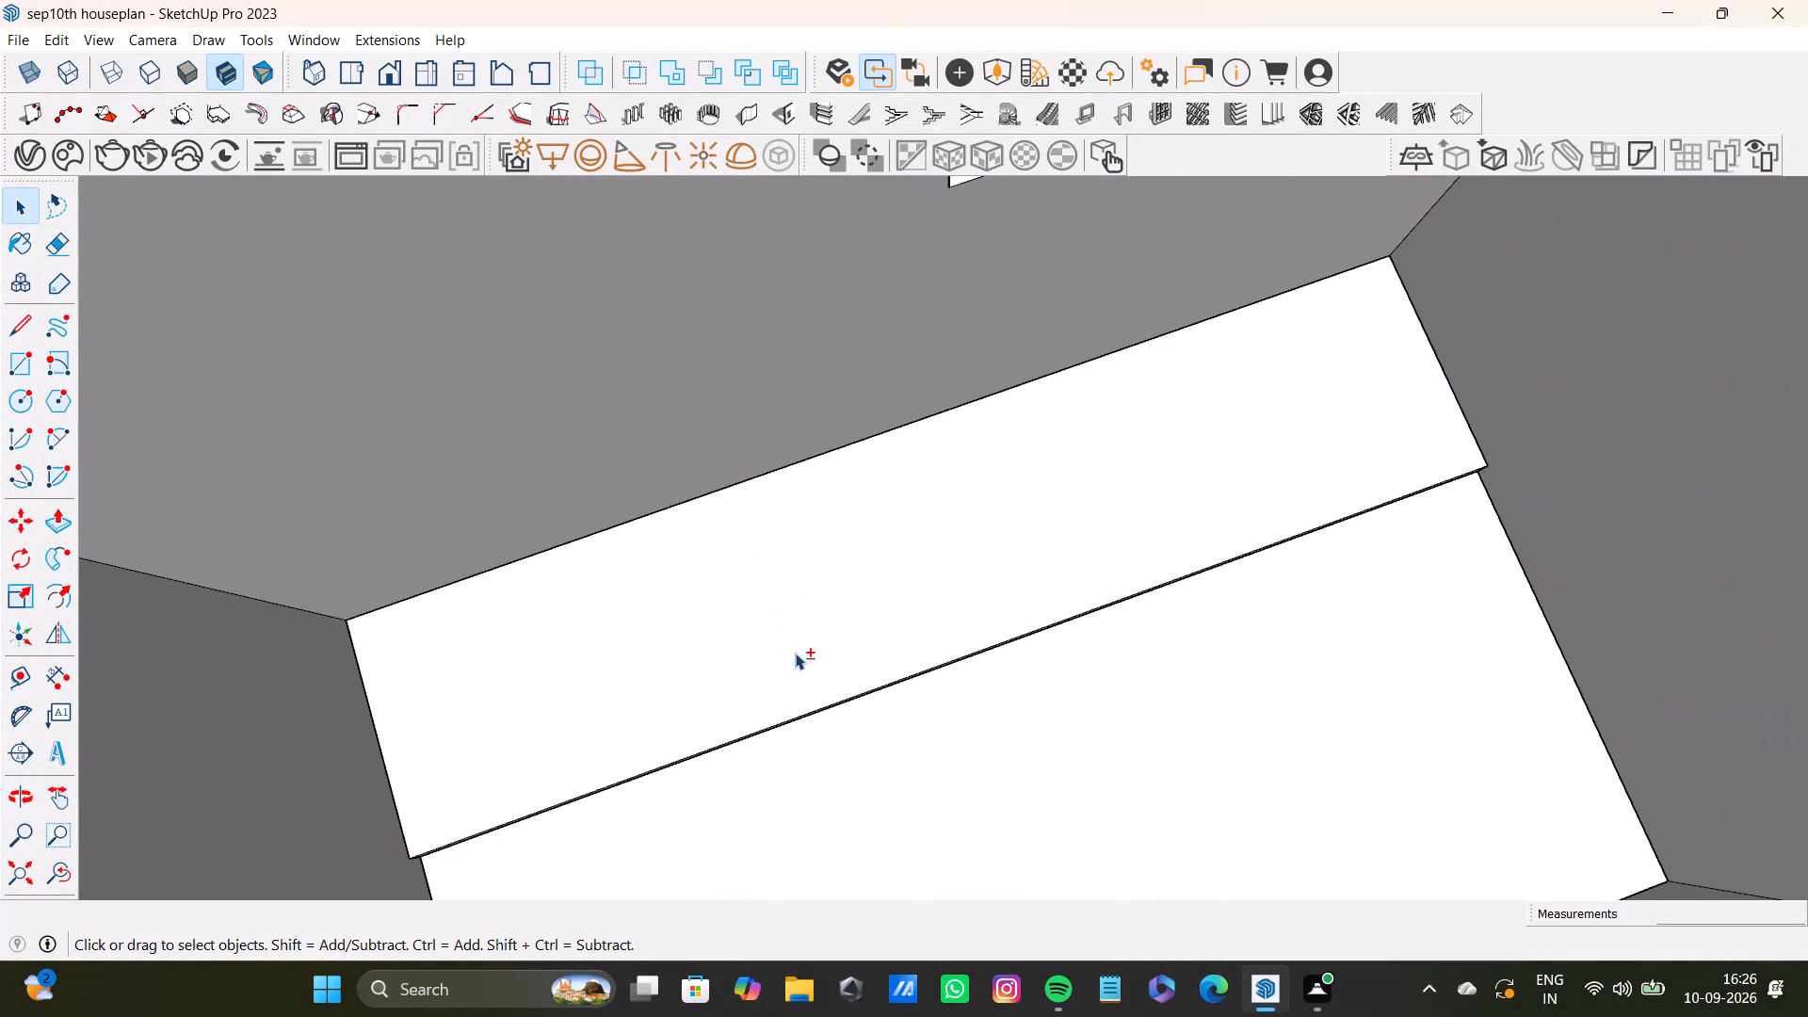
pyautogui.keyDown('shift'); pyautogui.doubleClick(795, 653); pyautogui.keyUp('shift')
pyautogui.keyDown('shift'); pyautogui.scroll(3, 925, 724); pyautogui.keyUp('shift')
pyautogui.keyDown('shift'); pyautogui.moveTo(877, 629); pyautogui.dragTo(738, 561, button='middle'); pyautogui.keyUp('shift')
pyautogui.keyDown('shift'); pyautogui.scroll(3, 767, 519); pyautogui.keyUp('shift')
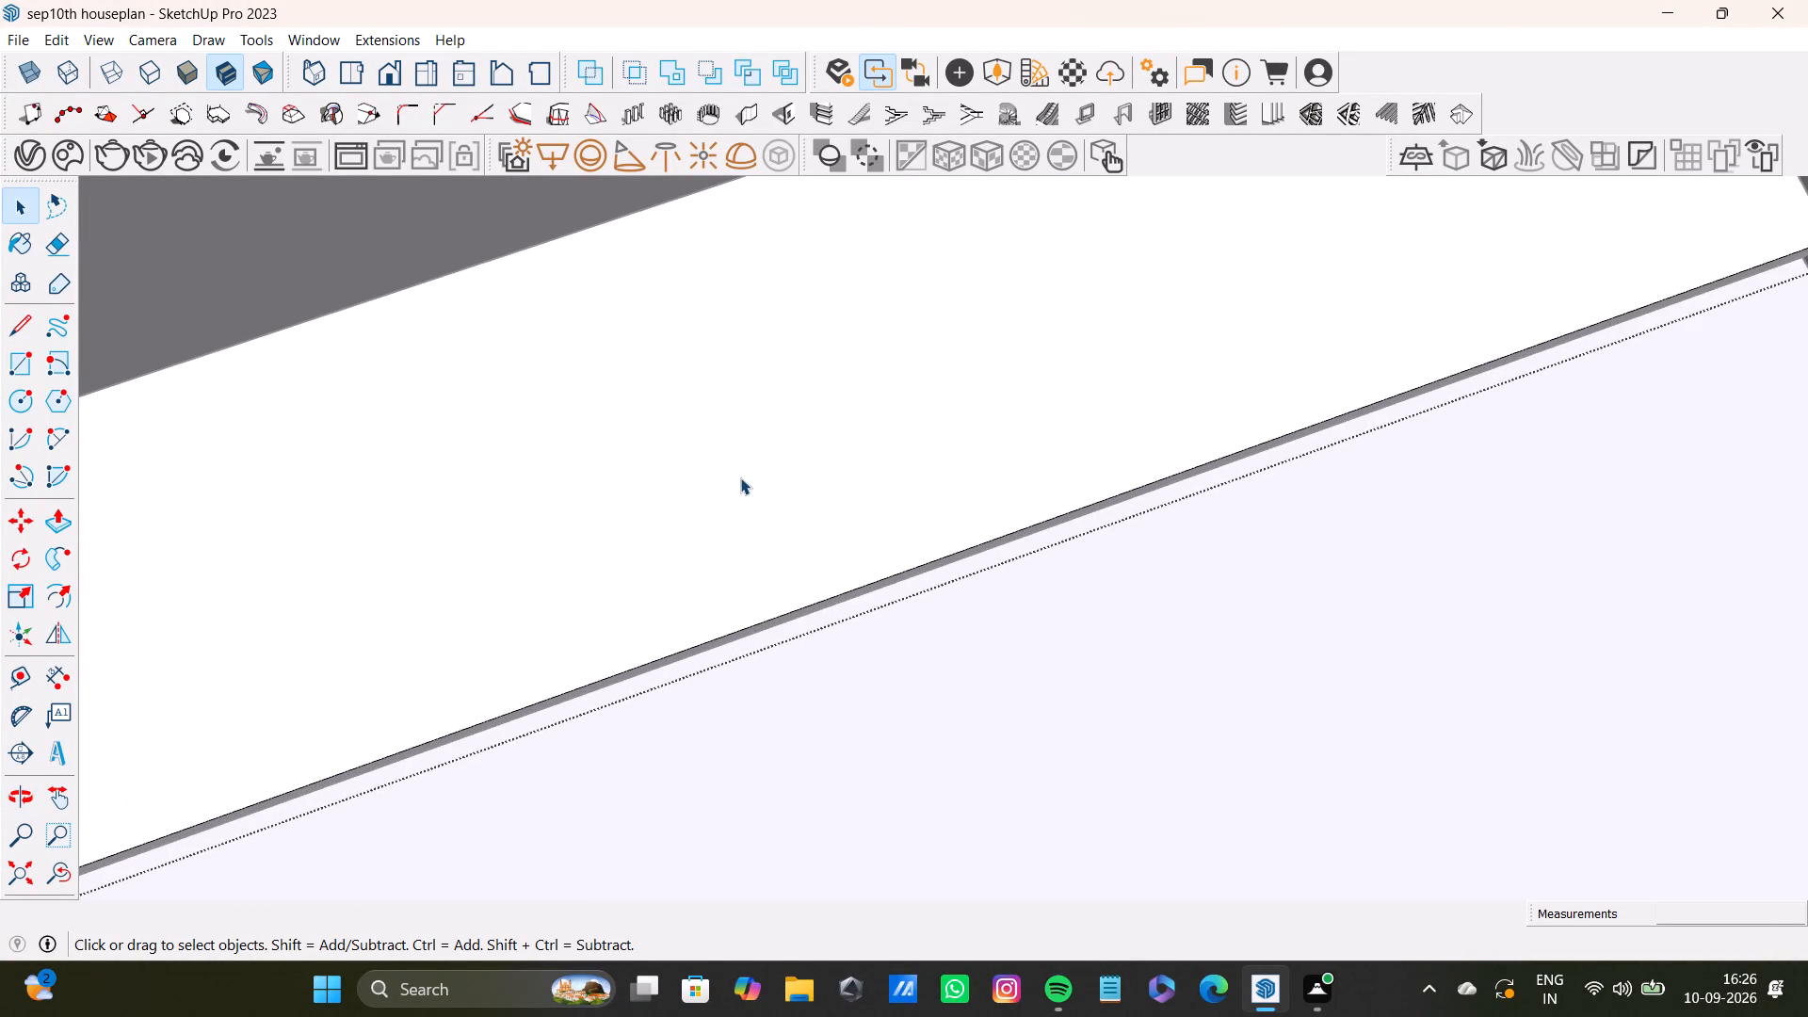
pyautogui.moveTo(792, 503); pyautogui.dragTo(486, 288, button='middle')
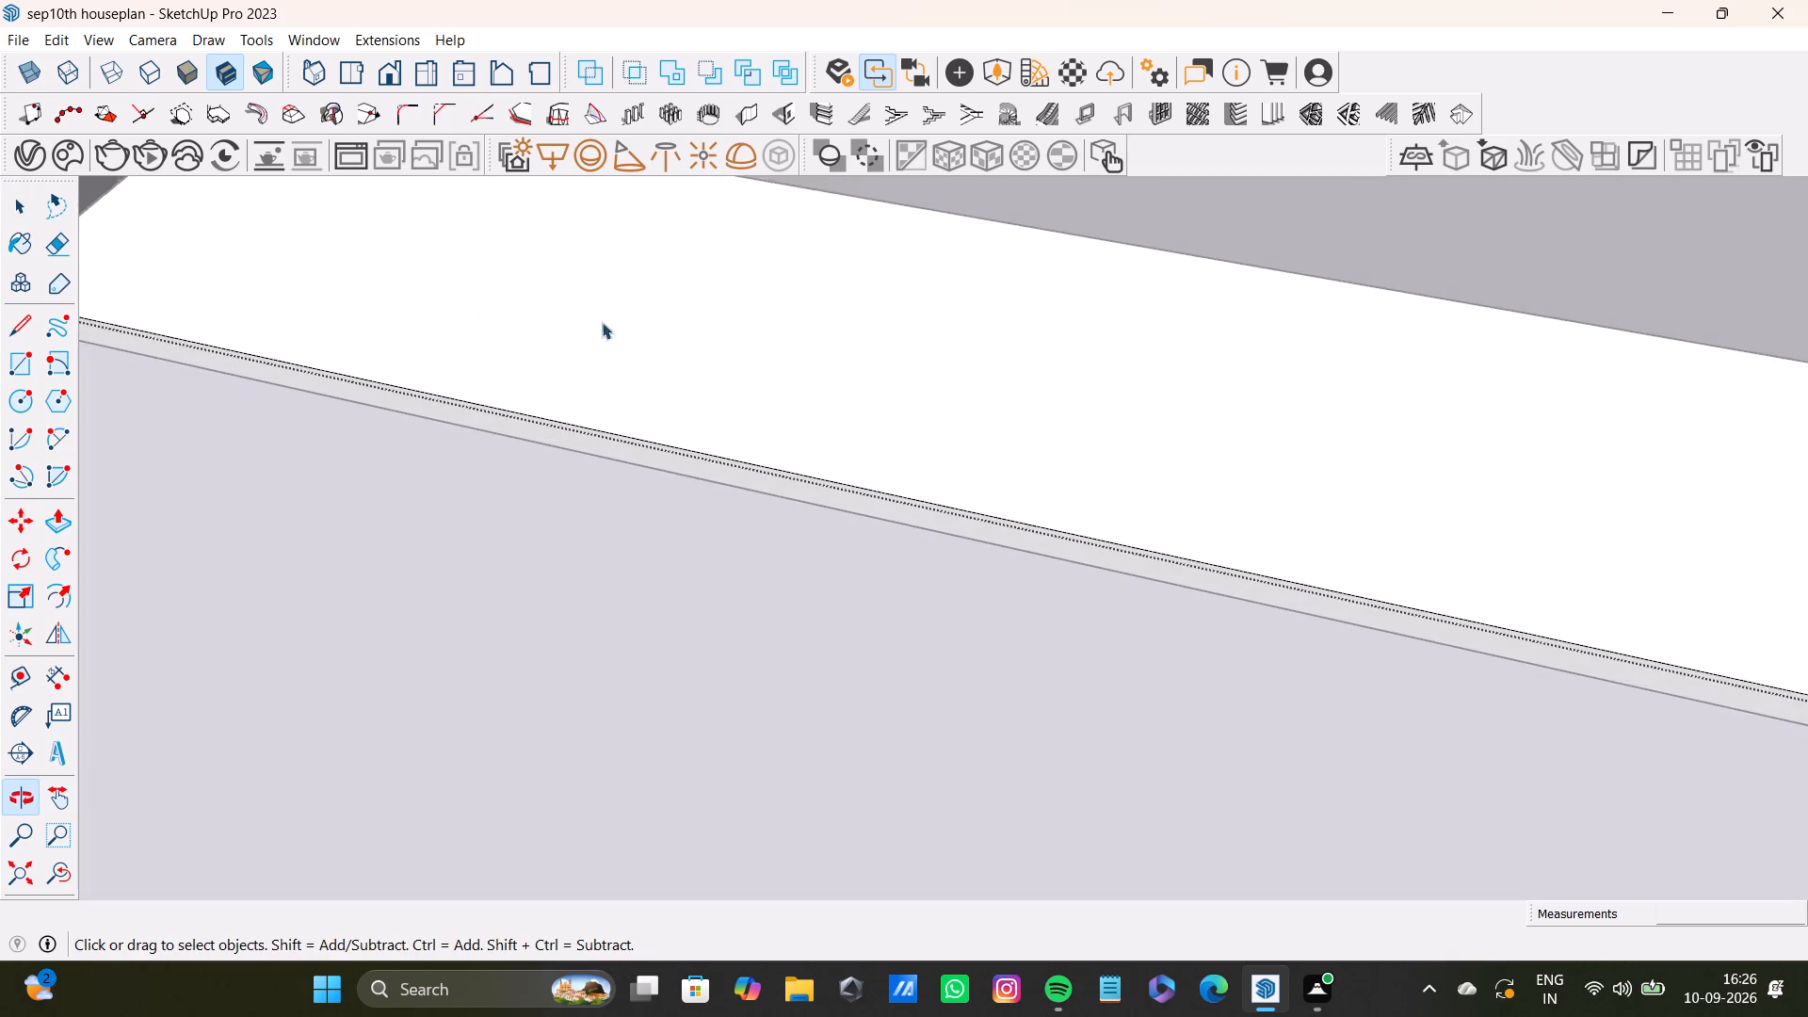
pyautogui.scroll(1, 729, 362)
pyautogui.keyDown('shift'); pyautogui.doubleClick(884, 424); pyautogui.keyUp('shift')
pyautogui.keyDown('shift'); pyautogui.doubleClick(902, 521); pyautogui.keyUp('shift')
# Bring the whole model back into view and return to the room containing the raised strip.
pyautogui.keyDown('shift'); pyautogui.scroll(-6, 810, 535); pyautogui.keyUp('shift')
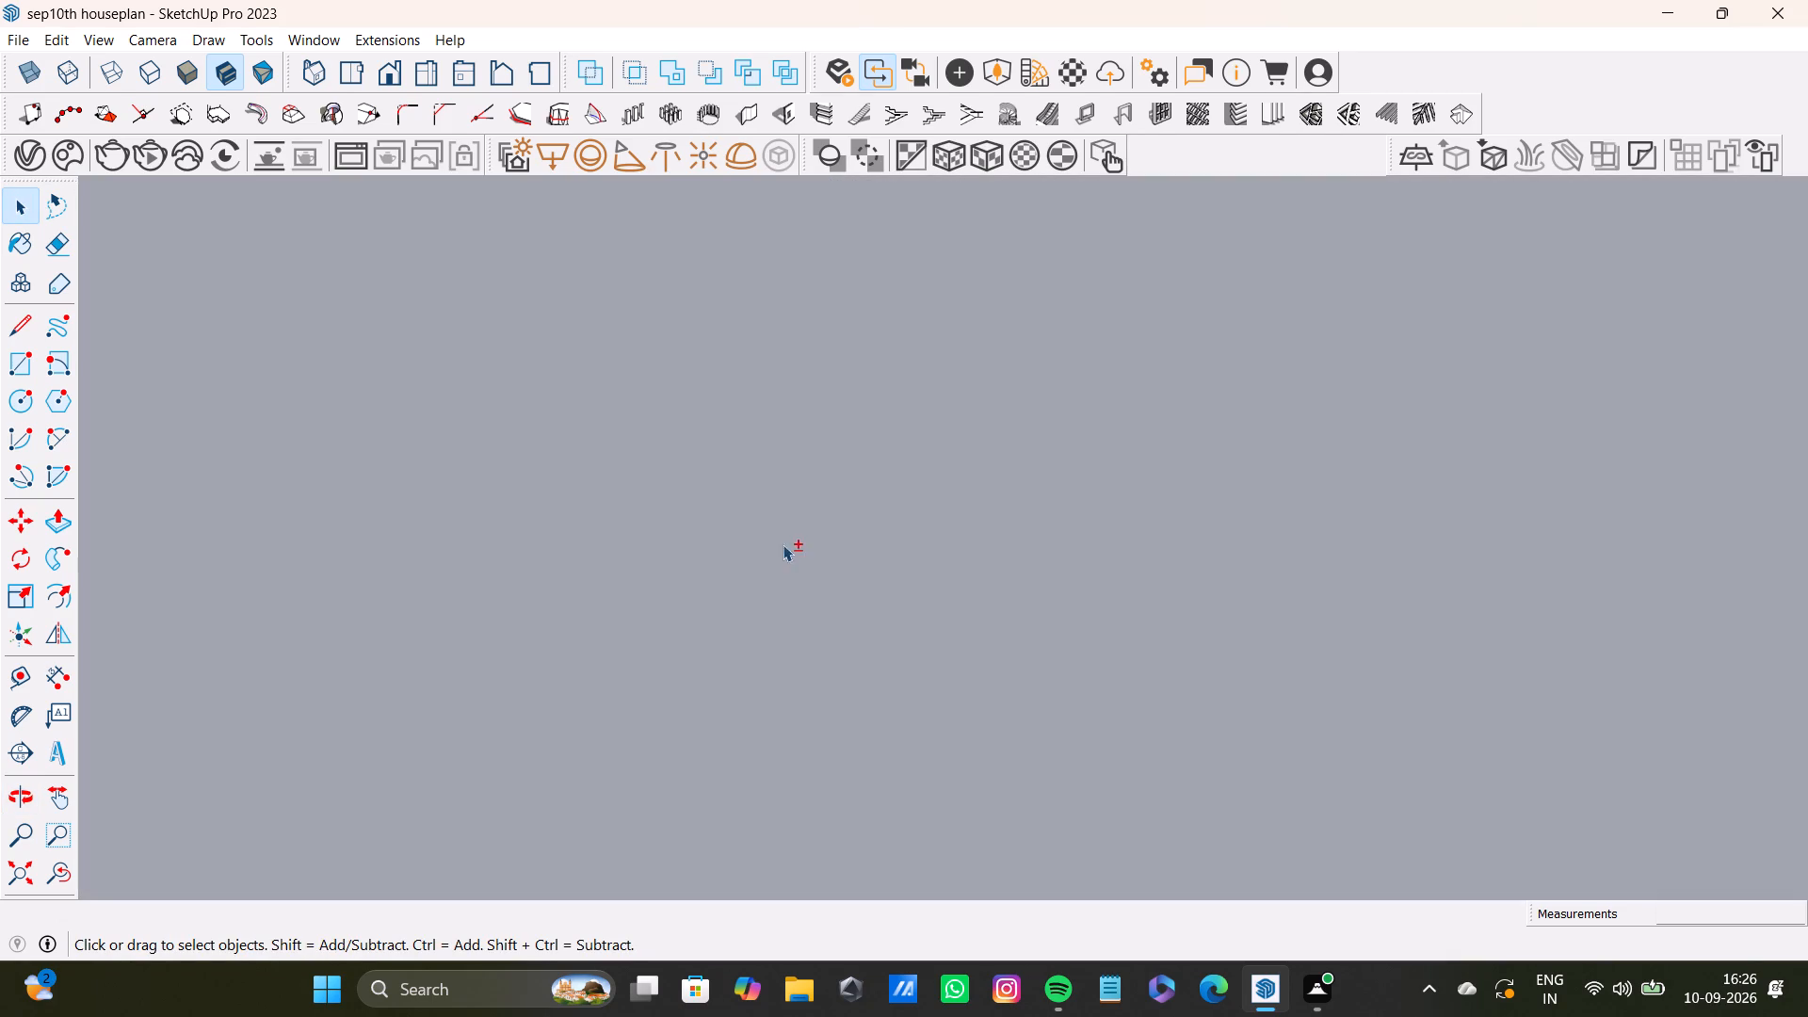
pyautogui.keyDown('shift'); pyautogui.scroll(-3, 783, 544); pyautogui.keyUp('shift')
pyautogui.keyDown('shift'); pyautogui.click(55, 876); pyautogui.keyUp('shift')
pyautogui.keyDown('shift'); pyautogui.scroll(-8, 550, 653); pyautogui.keyUp('shift')
pyautogui.keyDown('shift'); pyautogui.moveTo(189, 709); pyautogui.dragTo(505, 696, button='middle'); pyautogui.keyUp('shift')
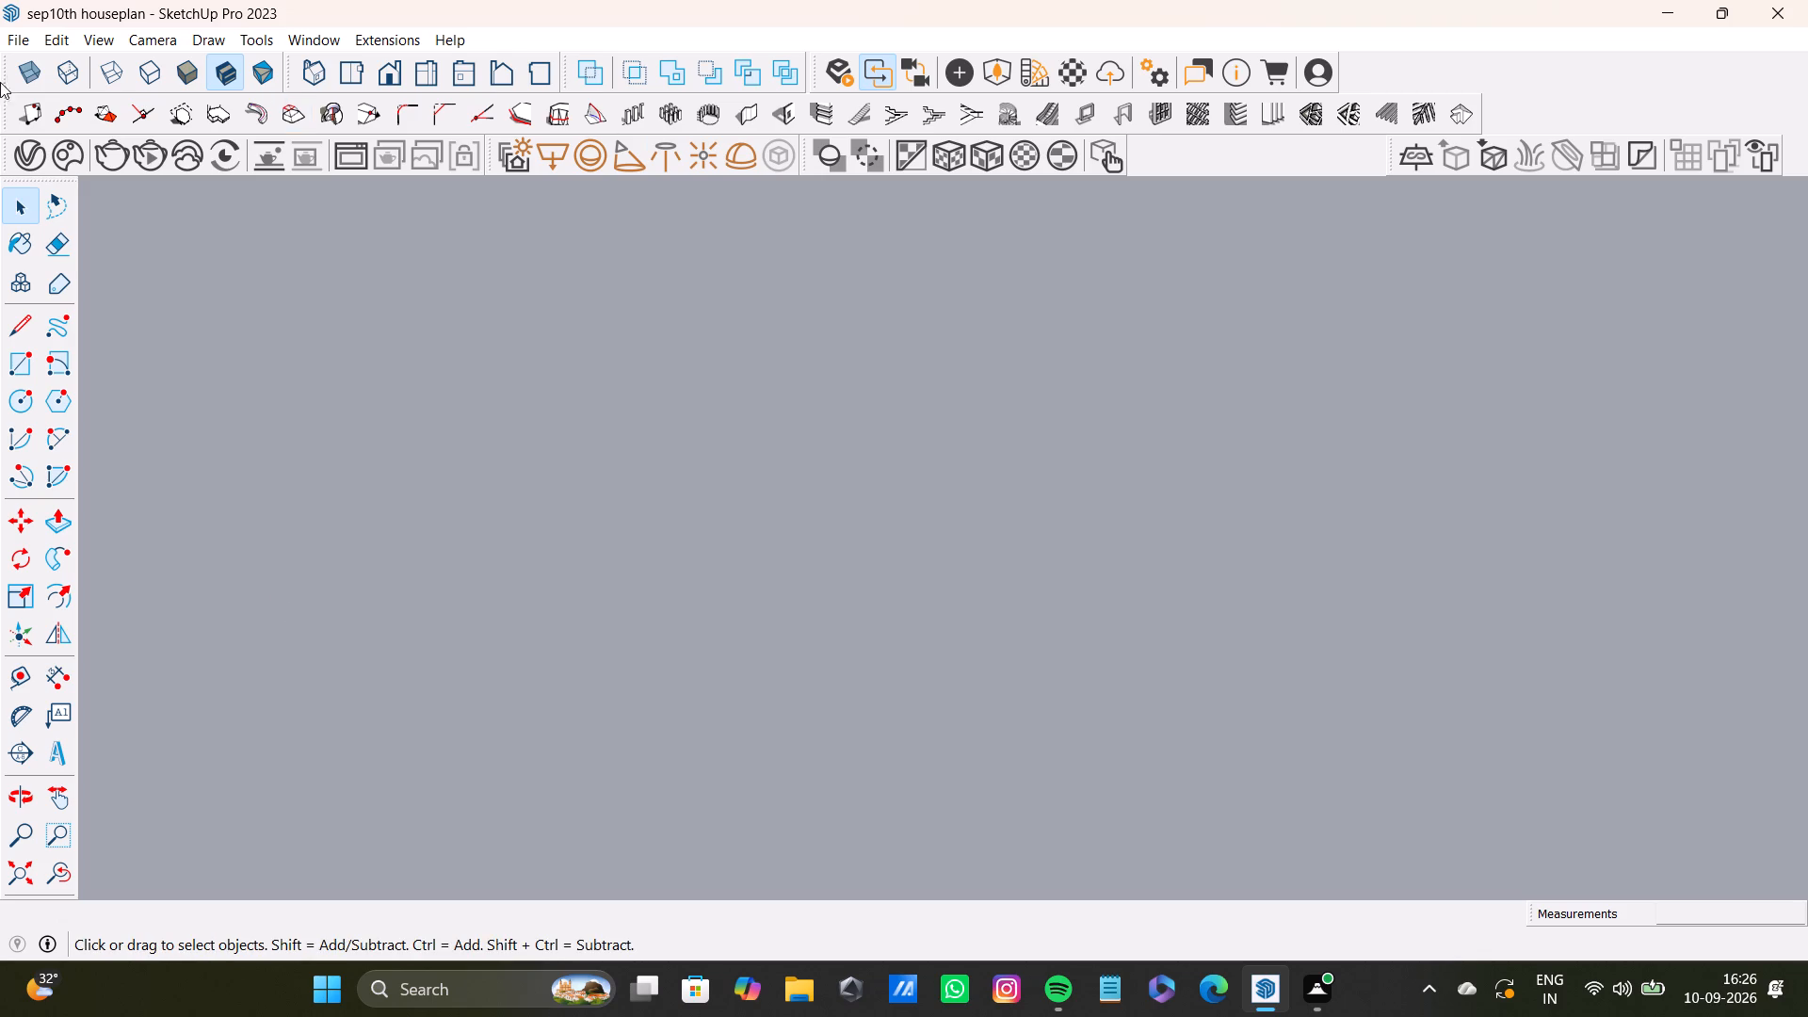
pyautogui.doubleClick(543, 357)
pyautogui.click(59, 873)
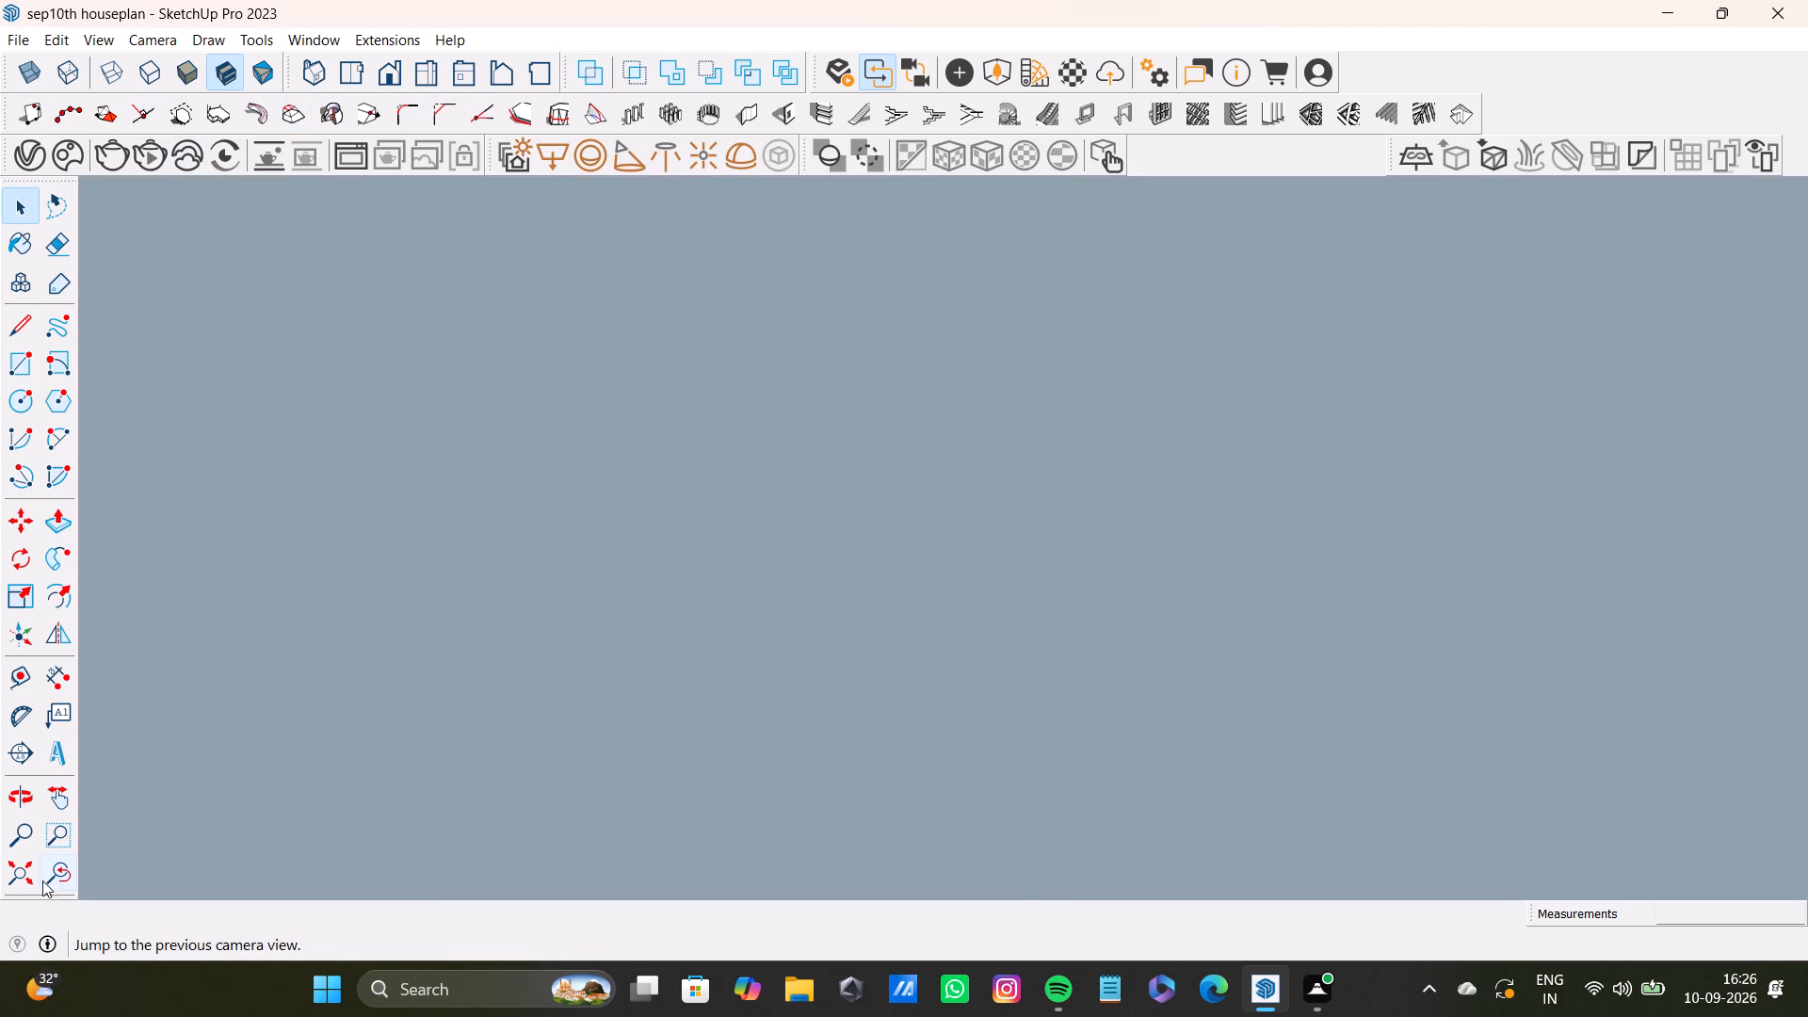
pyautogui.click(25, 881)
pyautogui.scroll(13, 977, 486)
pyautogui.moveTo(946, 573); pyautogui.dragTo(946, 604, button='middle')
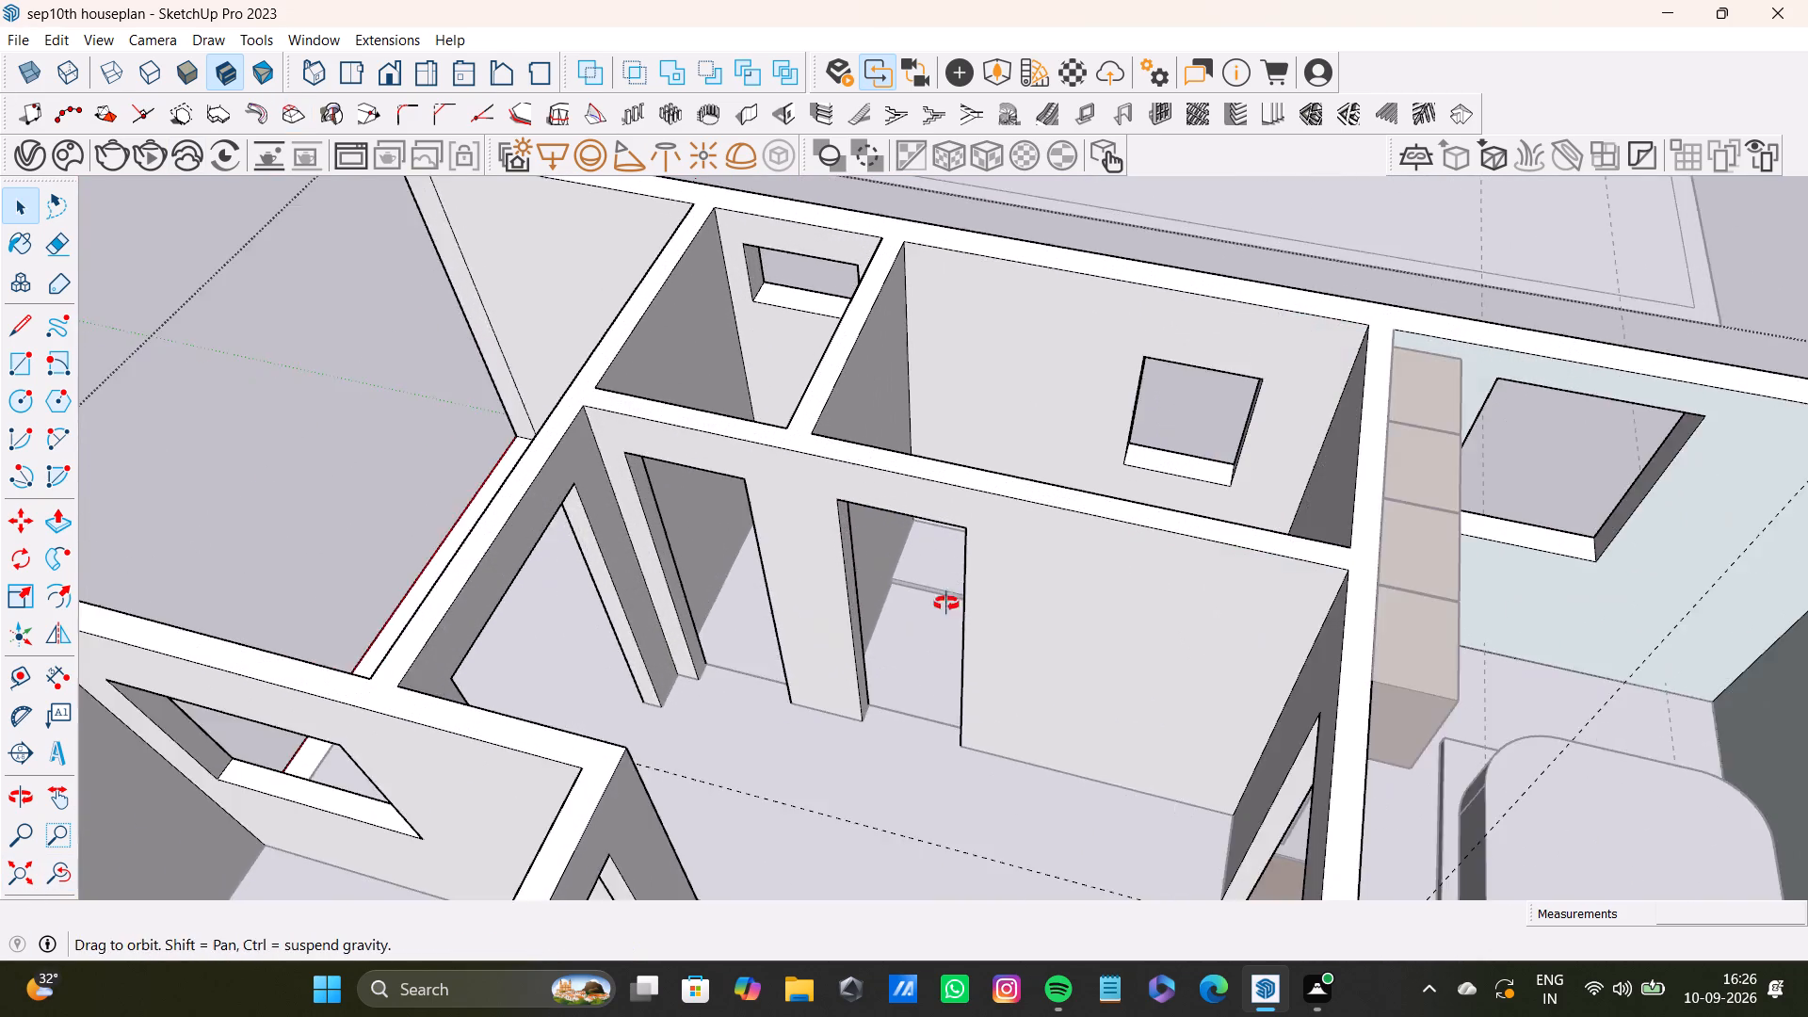
pyautogui.moveTo(946, 604); pyautogui.dragTo(967, 737, button='middle')
pyautogui.click(282, 394)
pyautogui.scroll(3, 850, 499)
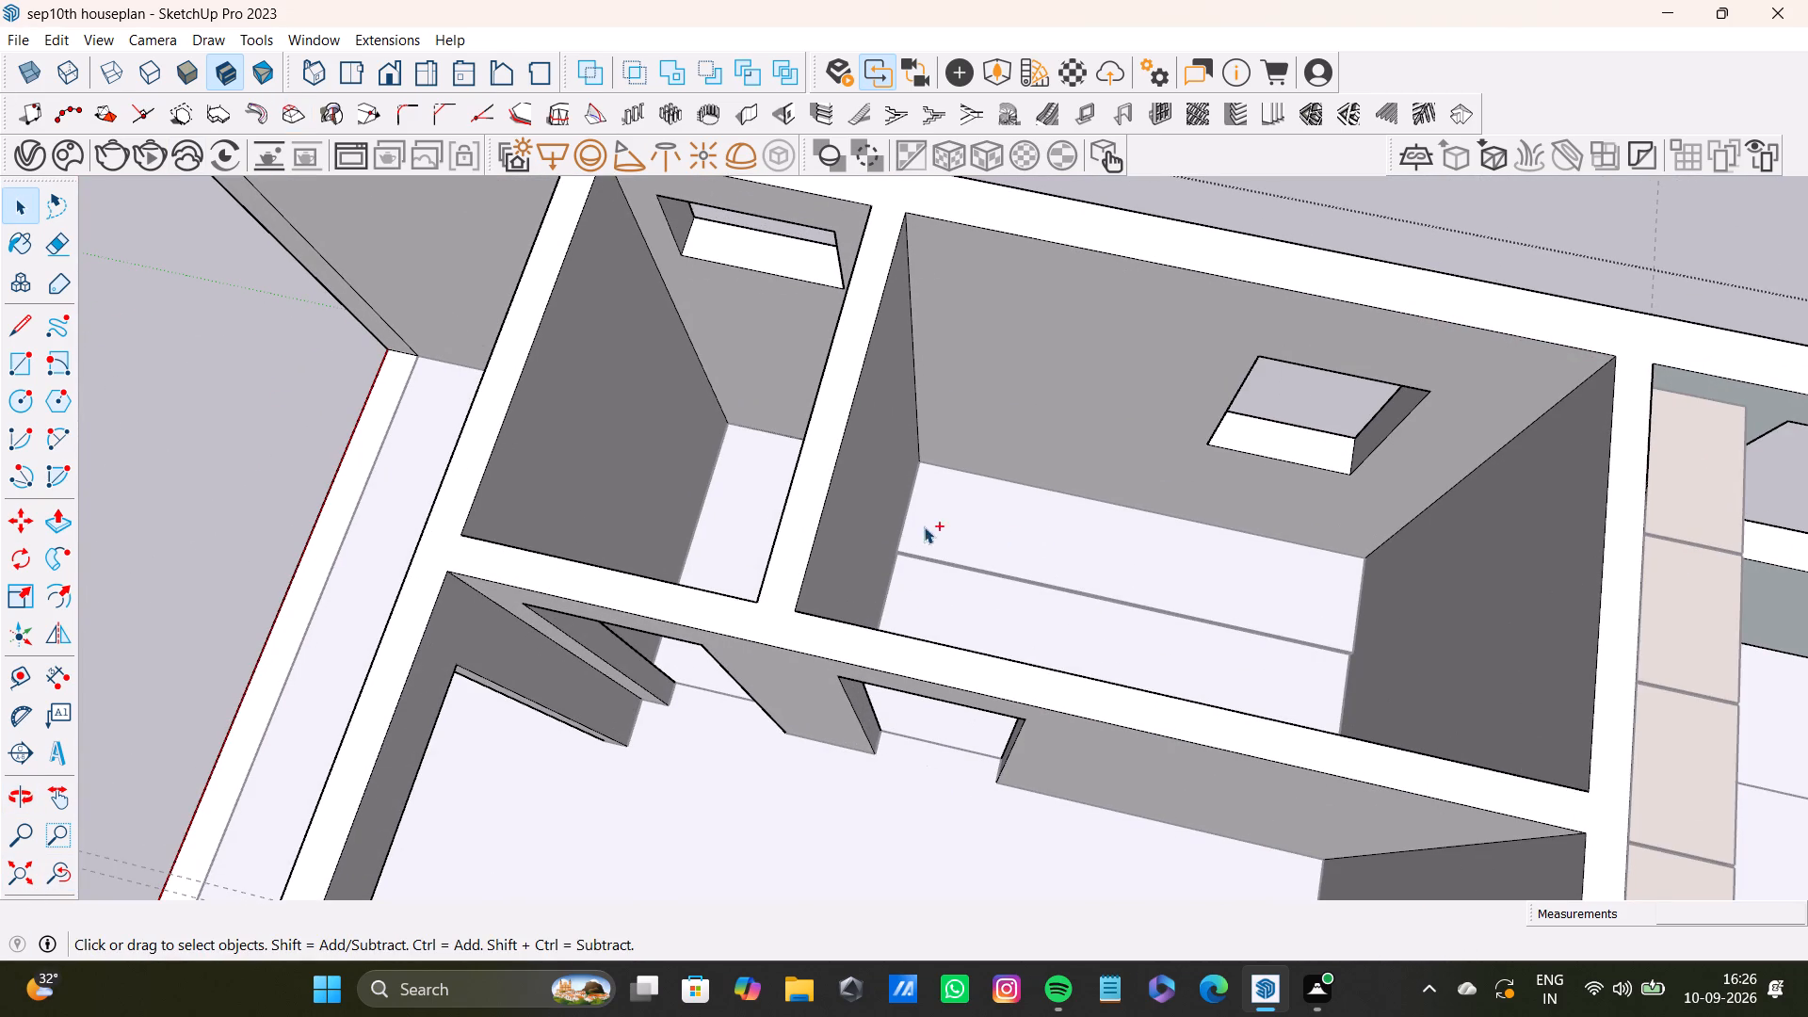
# Leave the strip group and undo the grouping, raising and outline of the strip along the window wall.
pyautogui.hotkey('ctrl', 'z')
pyautogui.click(216, 364)
pyautogui.click(226, 363)
pyautogui.keyDown('ctrl'); pyautogui.tripleClick(261, 383); pyautogui.keyUp('ctrl')
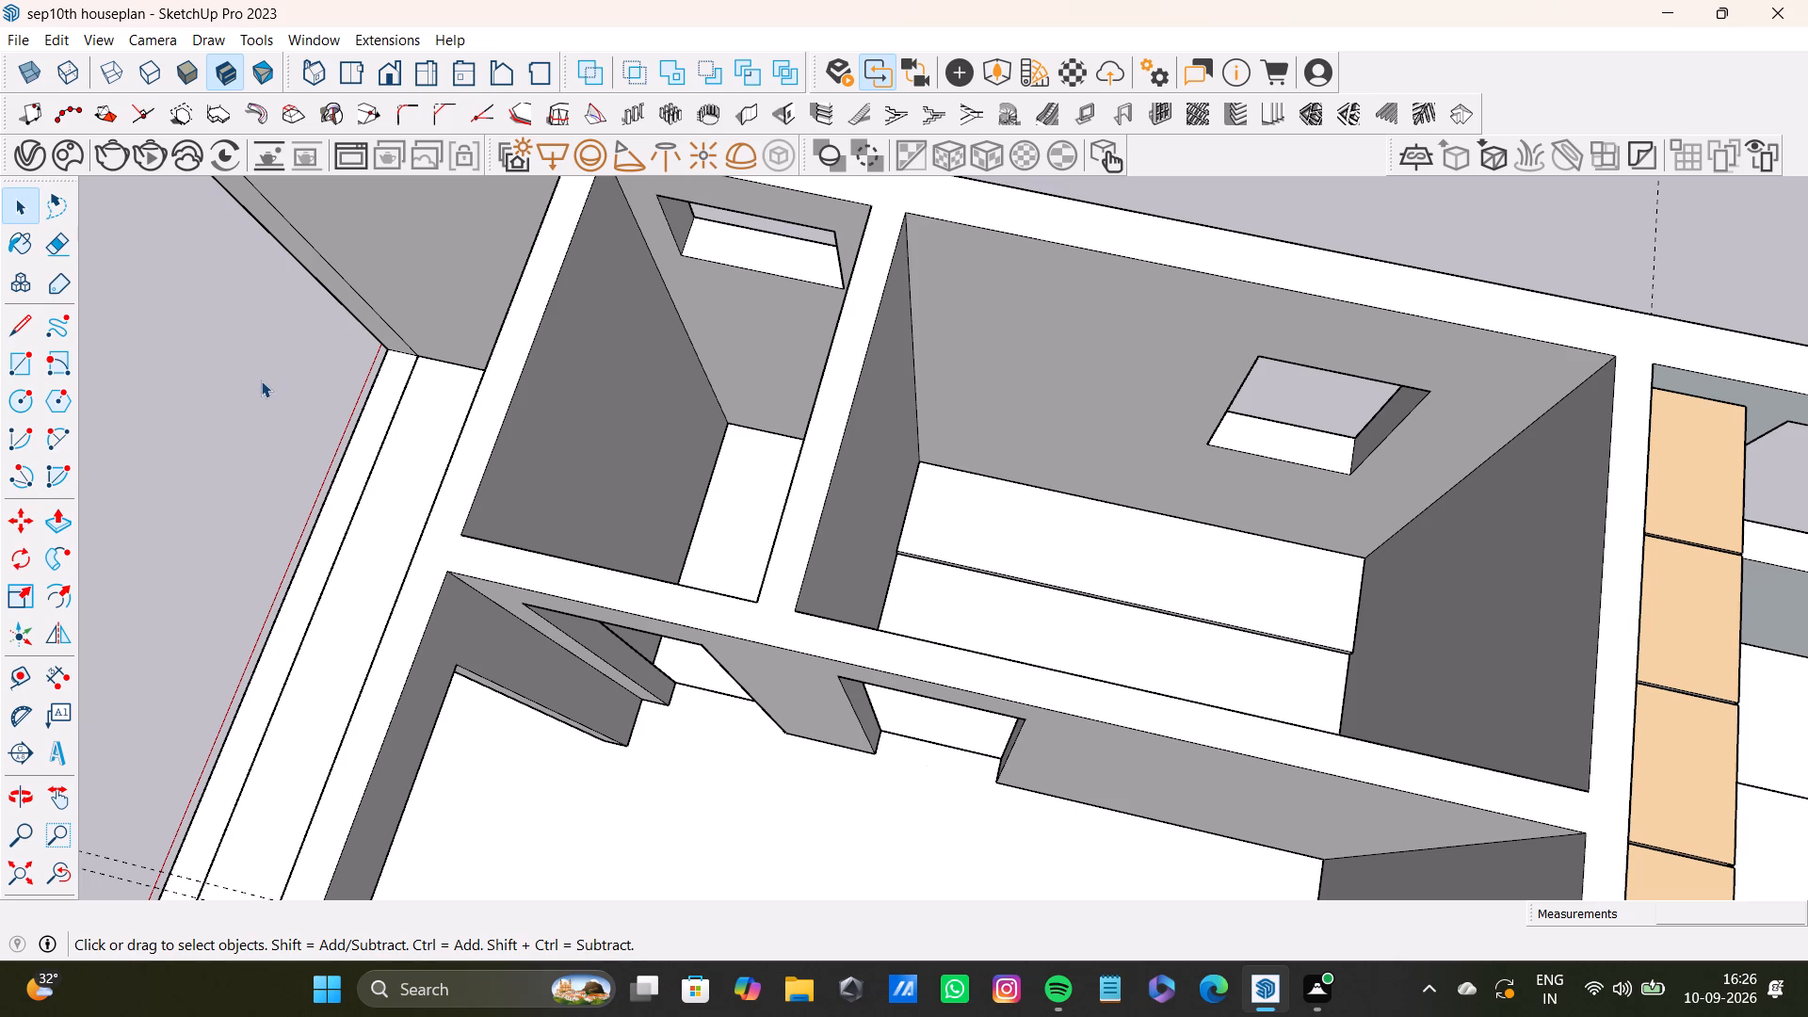
pyautogui.click(261, 380)
pyautogui.hotkey('ctrl', 'z')
pyautogui.hotkey('ctrl', 'z')
pyautogui.hotkey('ctrl', 'z')
pyautogui.hotkey('ctrl', 'z')
pyautogui.hotkey('ctrl', 'z')
pyautogui.hotkey('ctrl', 'z')
pyautogui.hotkey('ctrl', 'z')
pyautogui.hotkey('ctrl', 'z')
pyautogui.hotkey('ctrl', 'z')
pyautogui.hotkey('ctrl', 'z')
pyautogui.hotkey('ctrl', 'z')
pyautogui.hotkey('ctrl', 'z')
pyautogui.press('space')
pyautogui.click(238, 424)
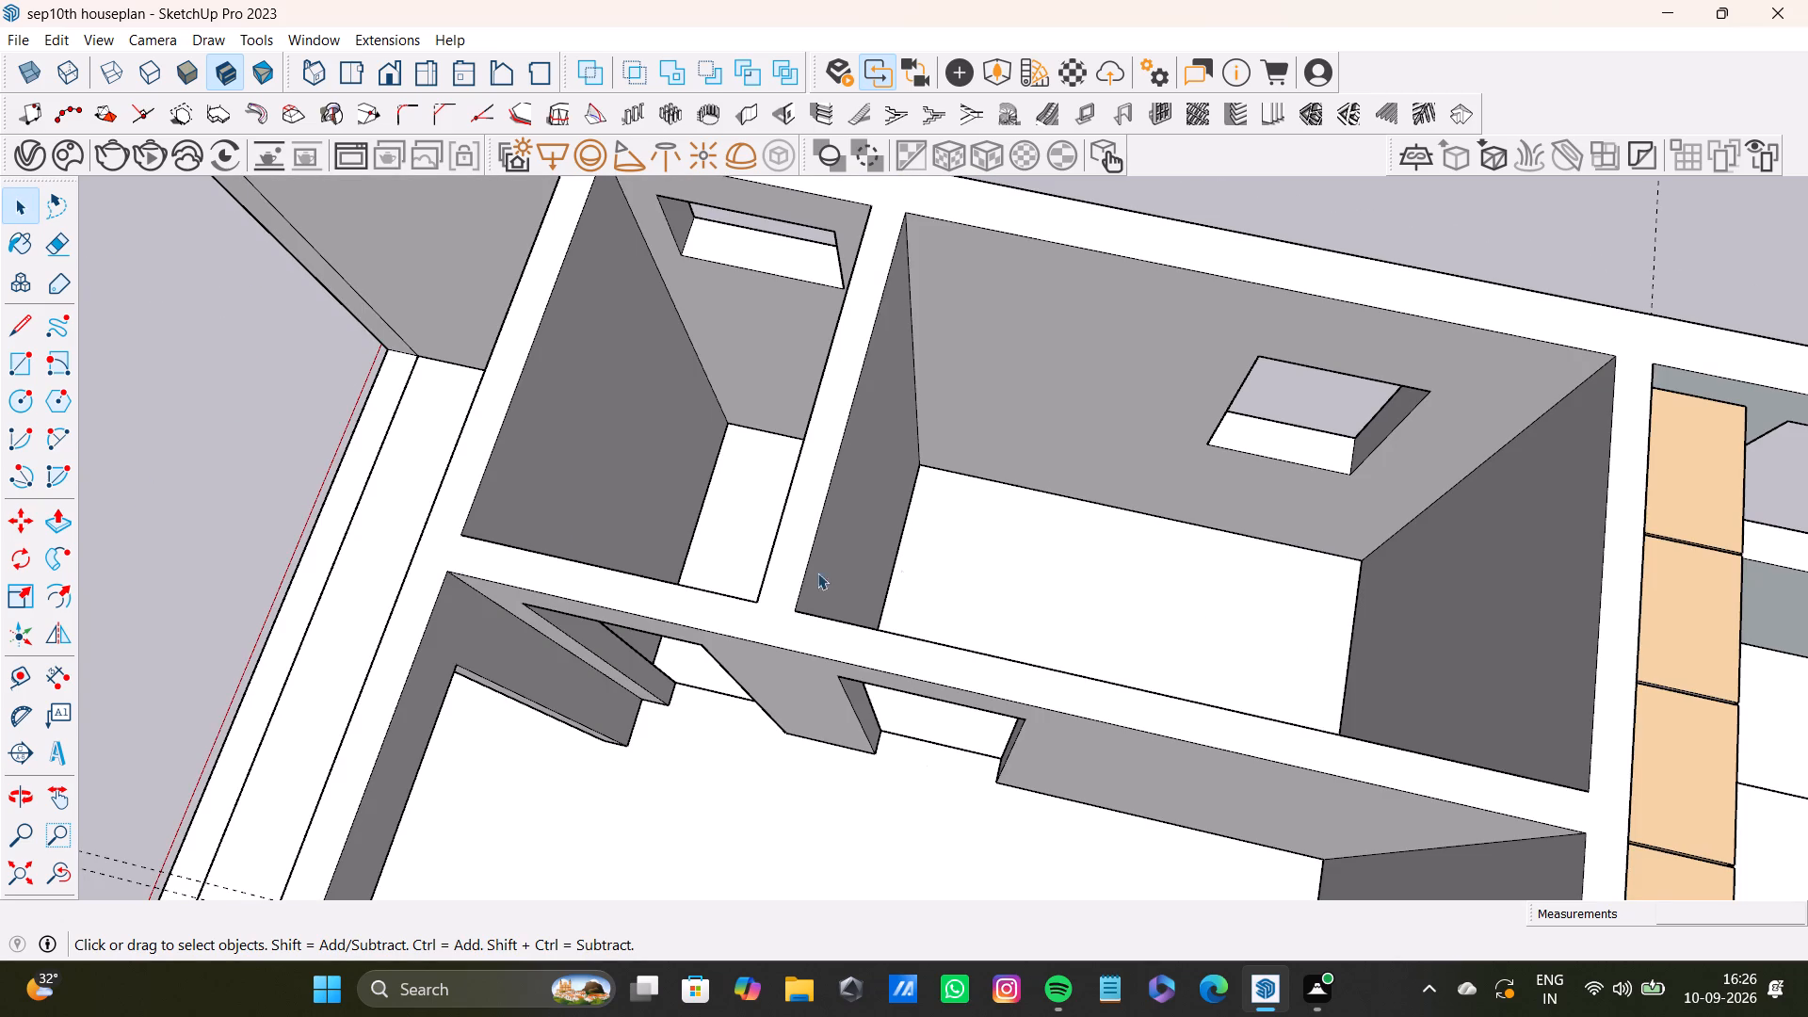
# Place a guide on the floor about 1' 3 3/4" from the base of the window wall in the room adjoining the bedroom.
pyautogui.scroll(-5, 901, 571)
pyautogui.keyDown('shift'); pyautogui.moveTo(1037, 548); pyautogui.dragTo(949, 584, button='middle'); pyautogui.keyUp('shift')
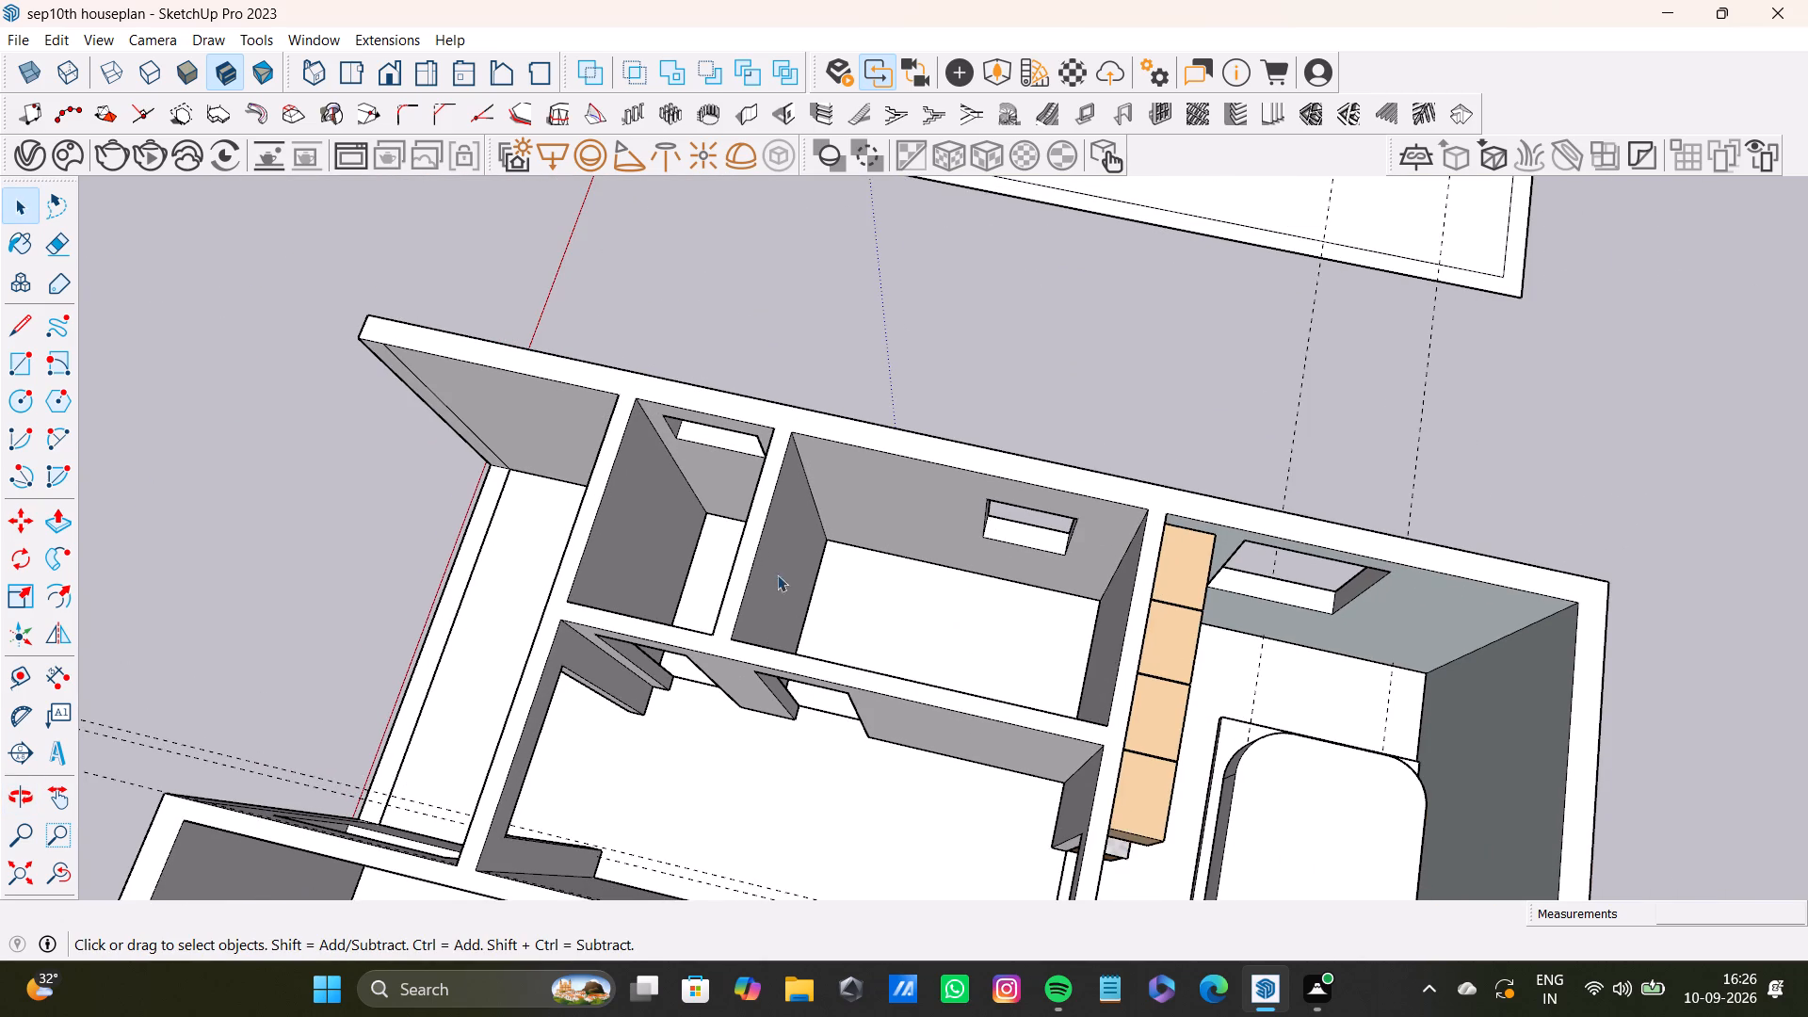
pyautogui.moveTo(881, 604); pyautogui.dragTo(917, 597, button='middle')
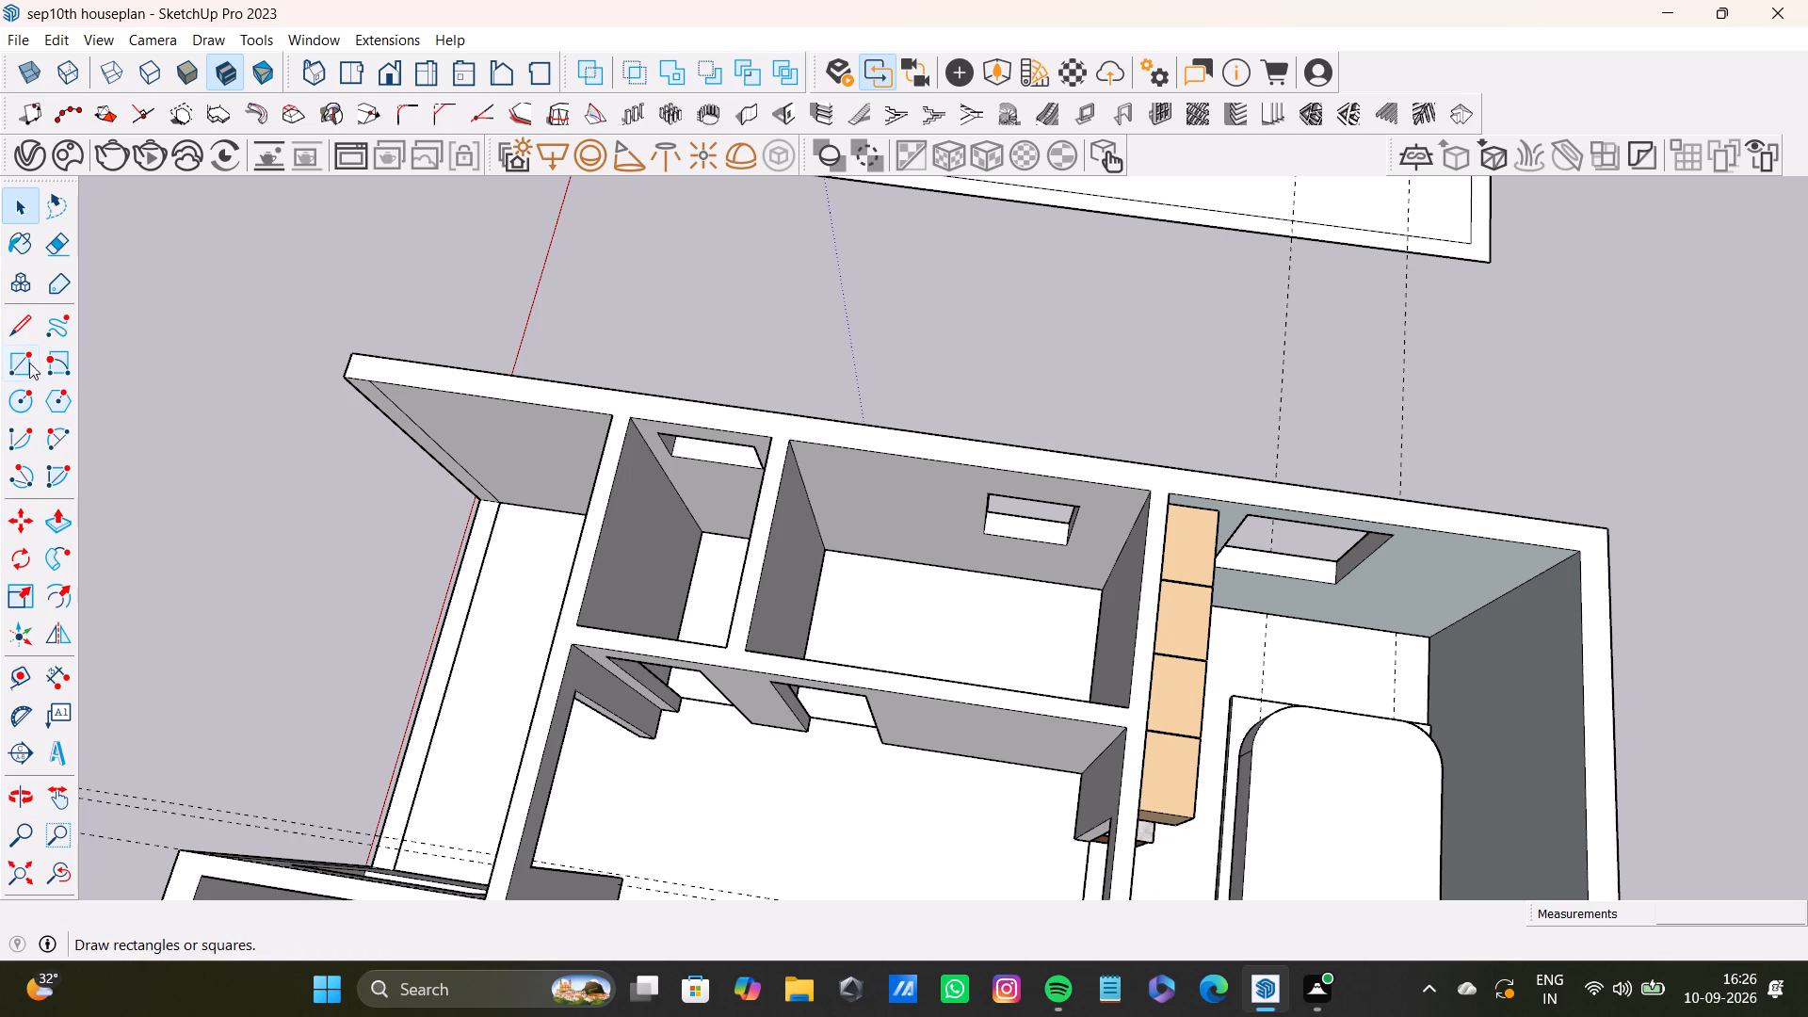
pyautogui.click(18, 678)
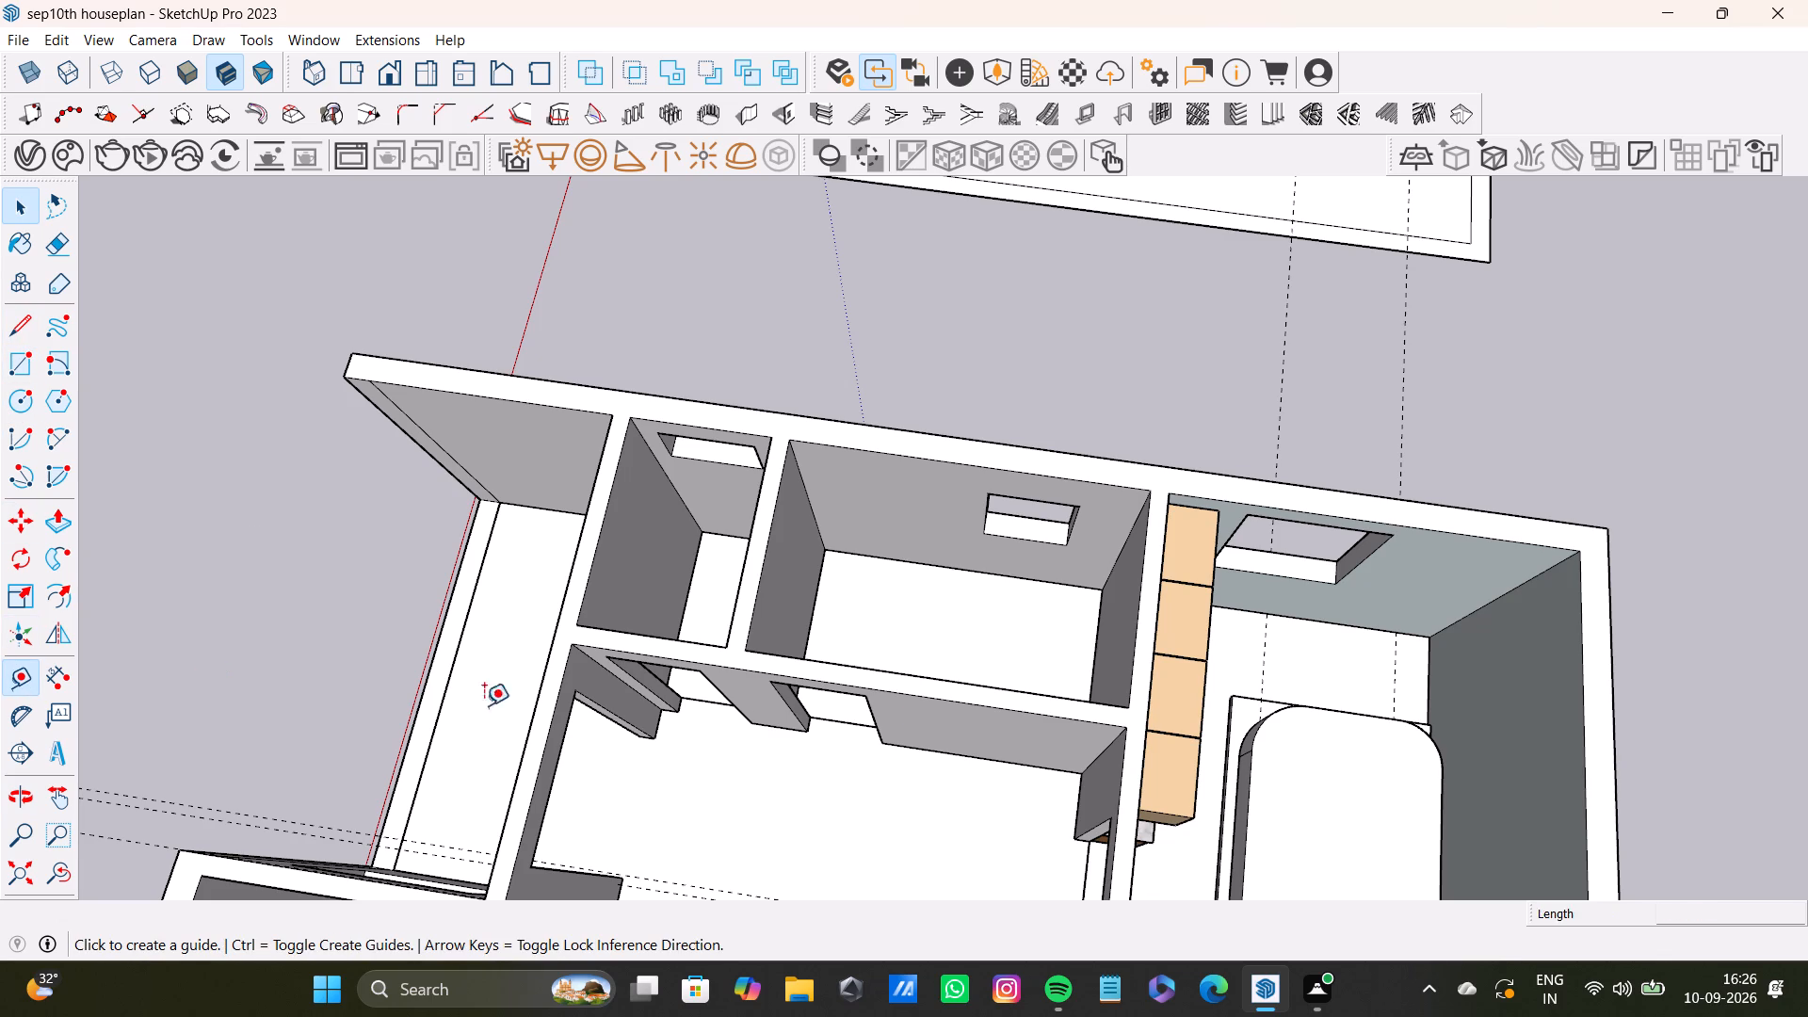
pyautogui.scroll(8, 880, 500)
pyautogui.click(880, 531)
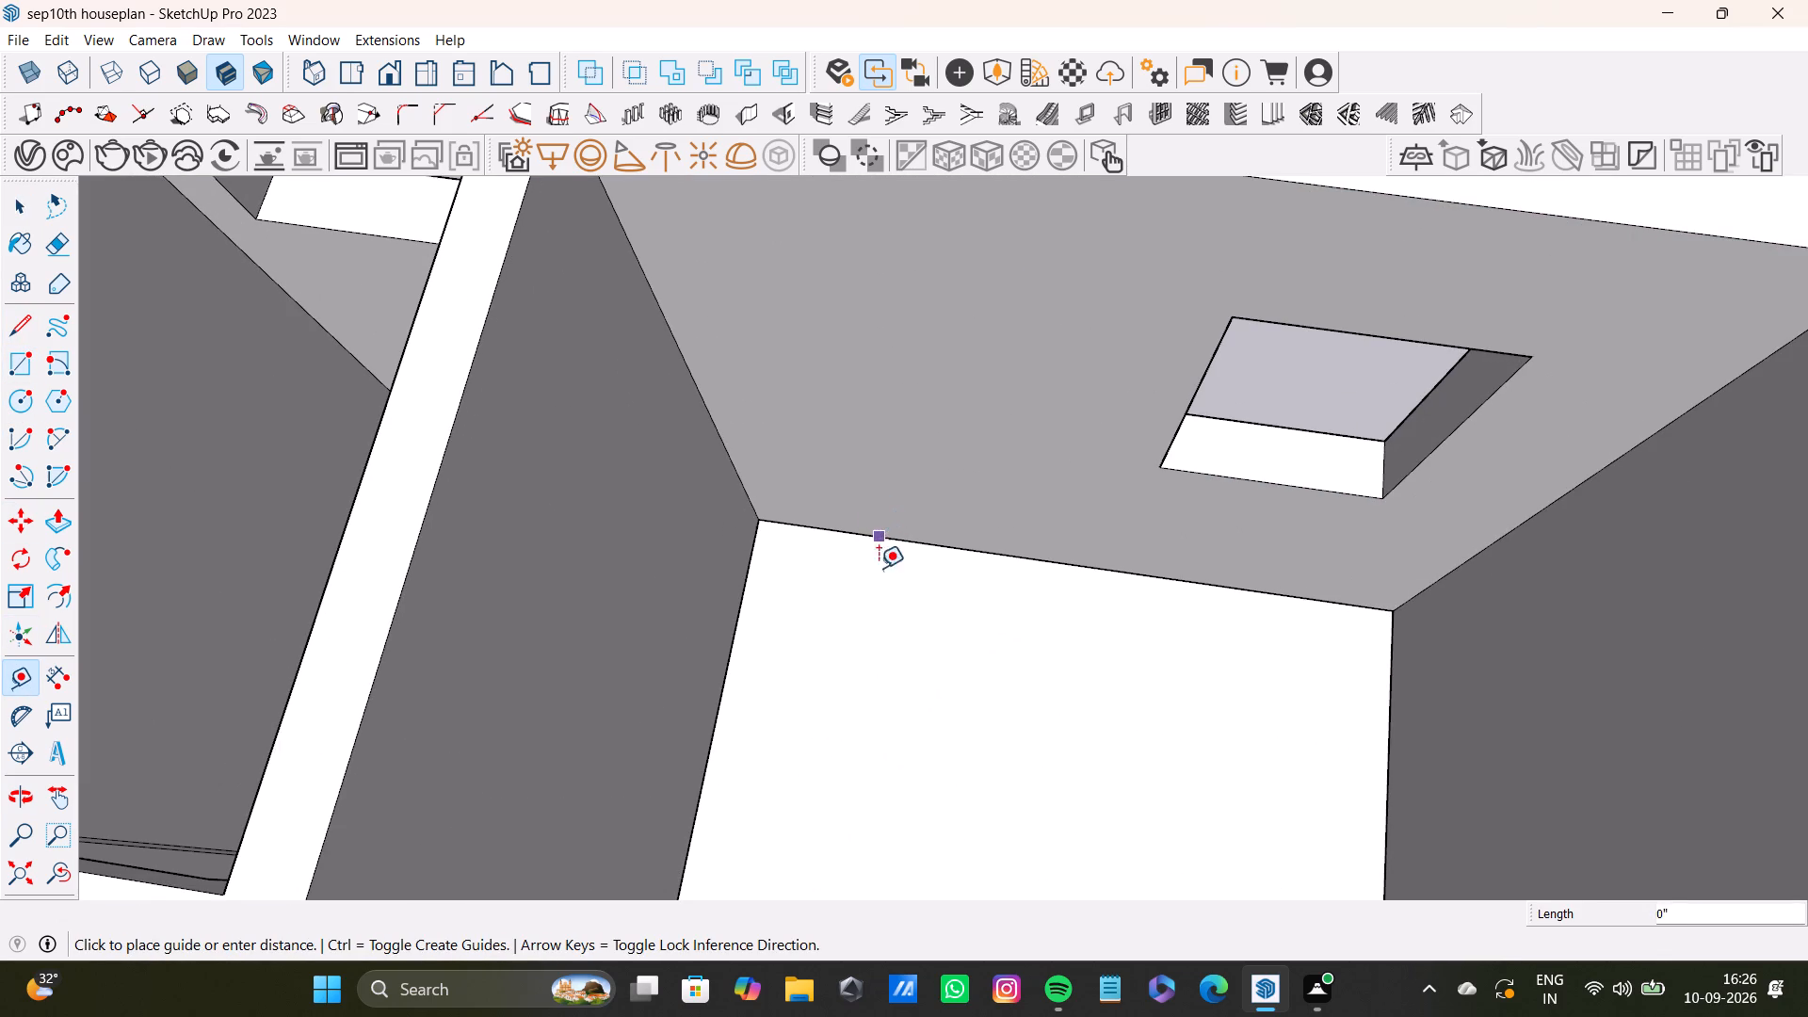
pyautogui.scroll(-4, 888, 714)
pyautogui.moveTo(908, 699); pyautogui.dragTo(939, 657, button='middle')
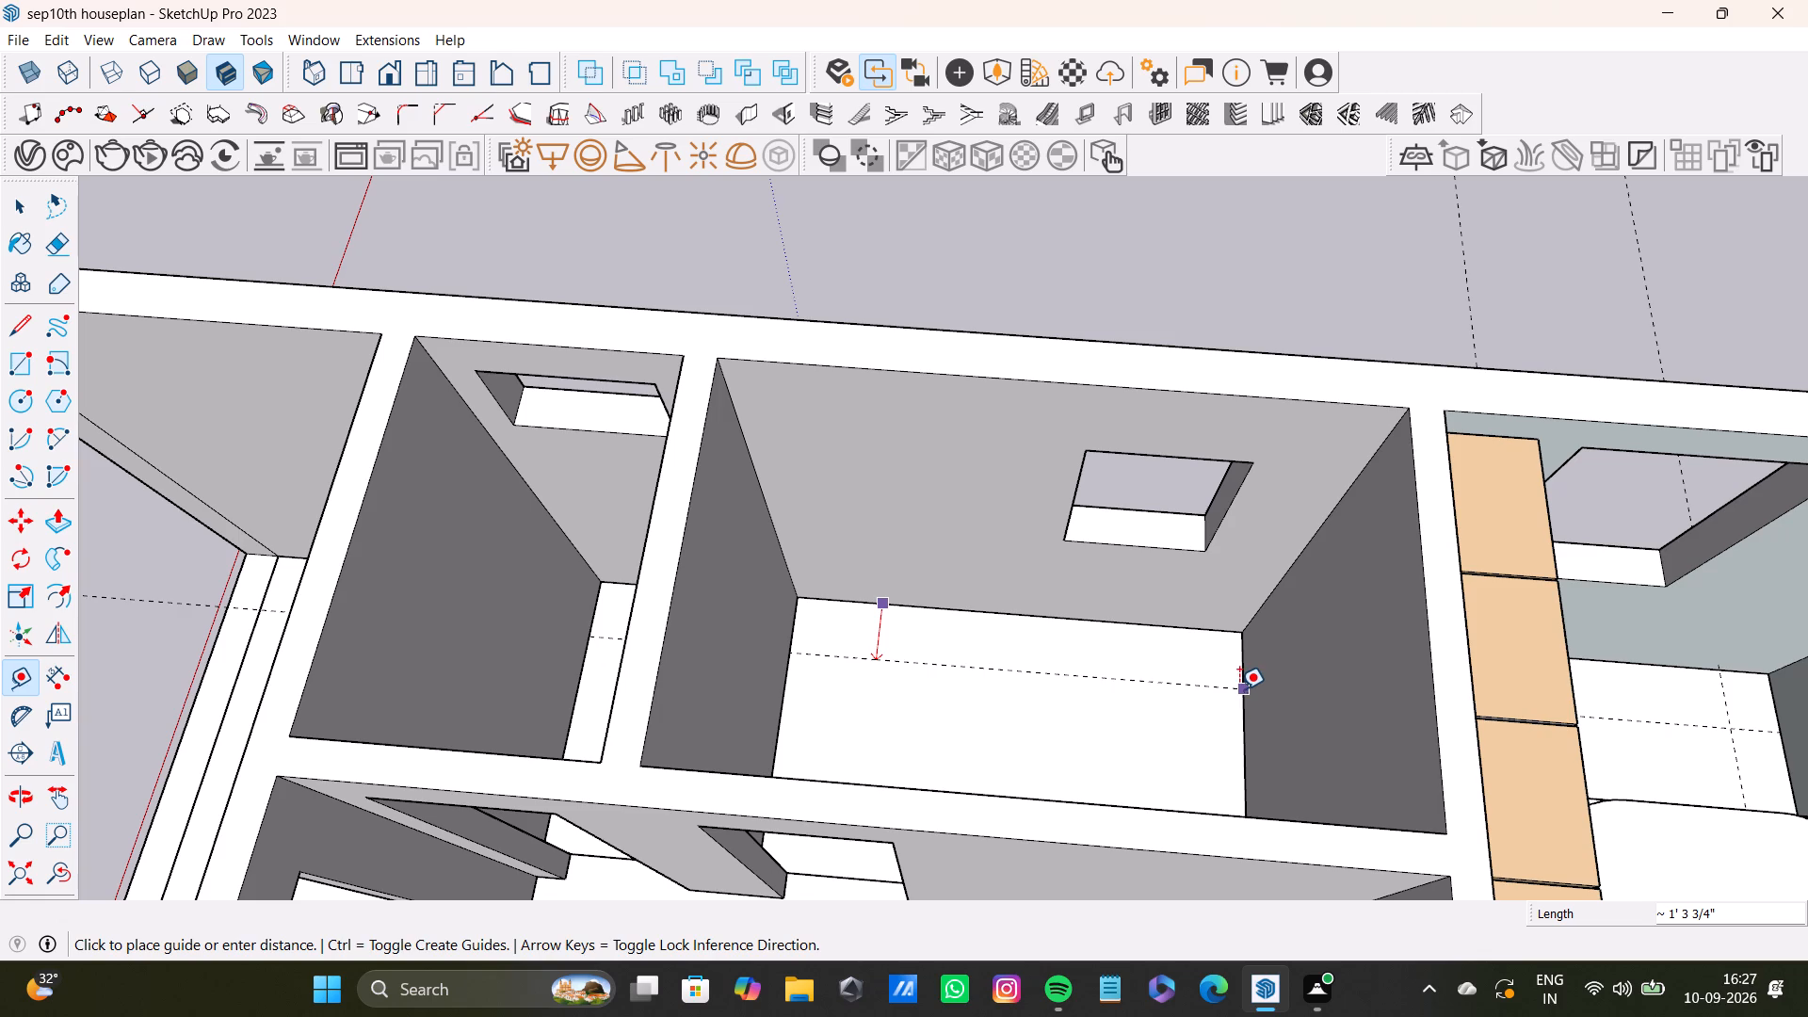
pyautogui.click(1239, 689)
# Draw a 10' by about 1' 3 3/4" rectangle on the floor between the window wall and the guide.
pyautogui.click(20, 357)
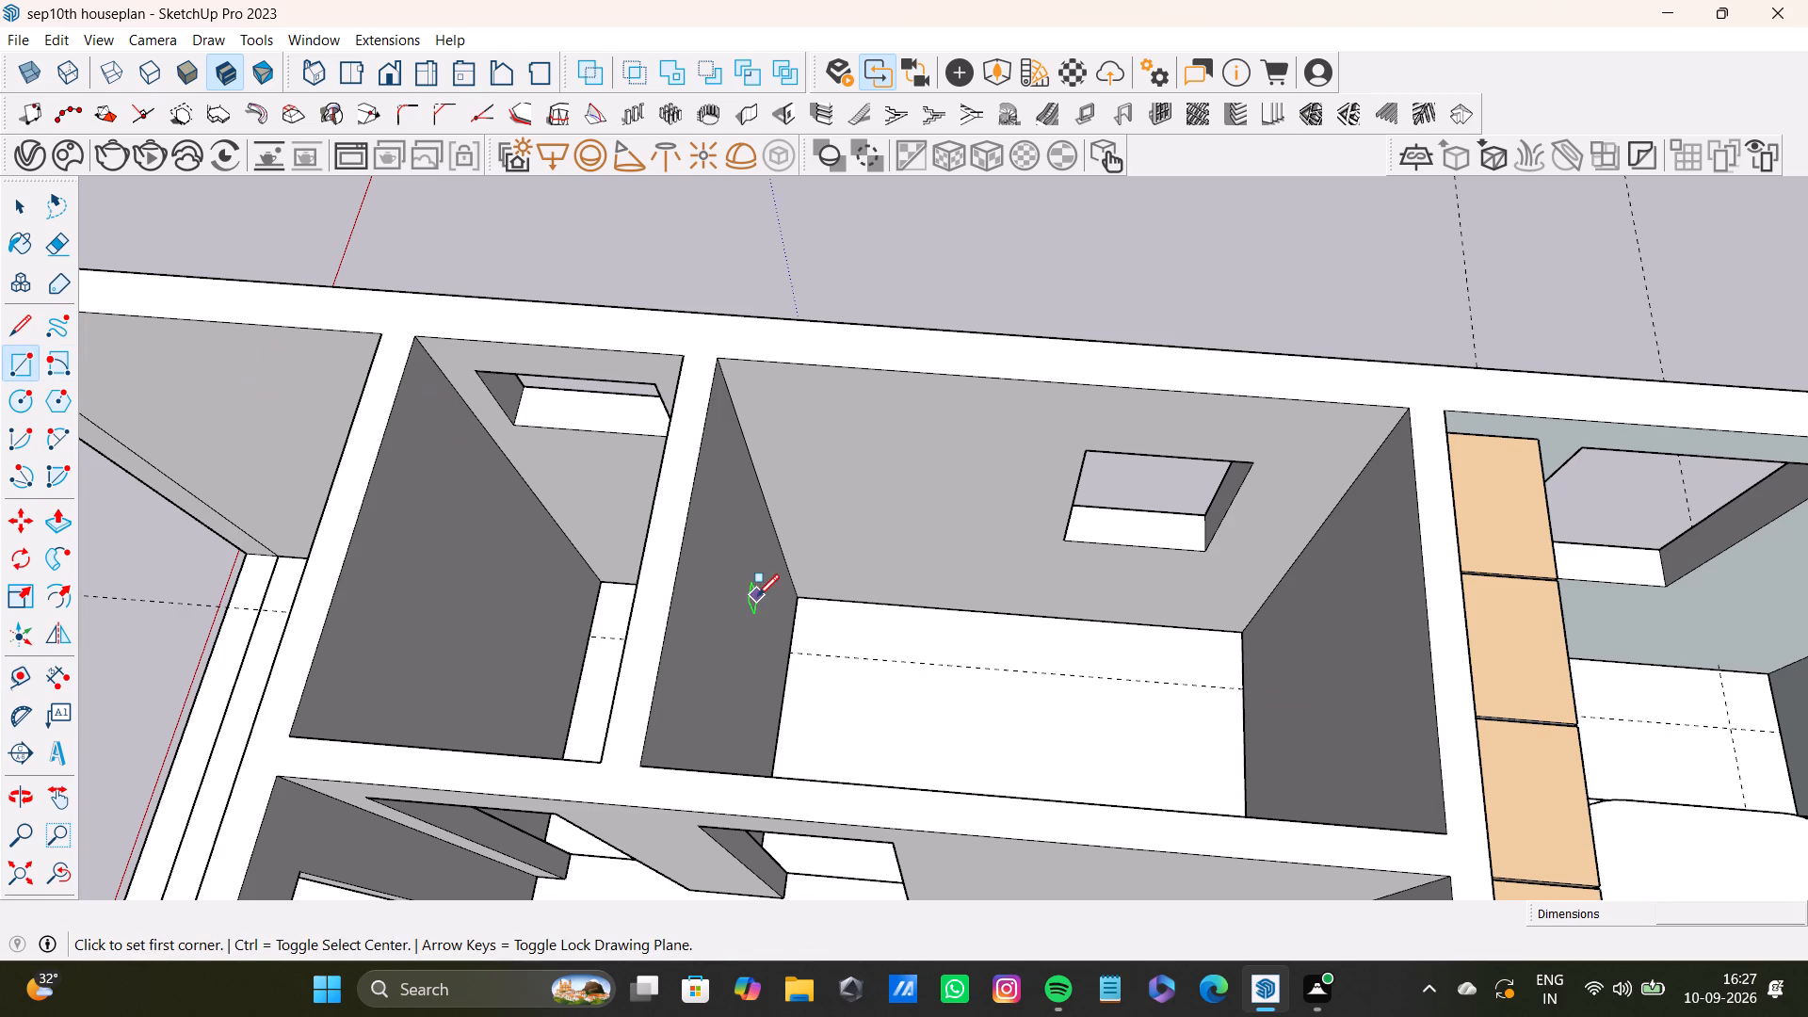
pyautogui.scroll(6, 757, 593)
pyautogui.click(808, 600)
pyautogui.scroll(-3, 1119, 691)
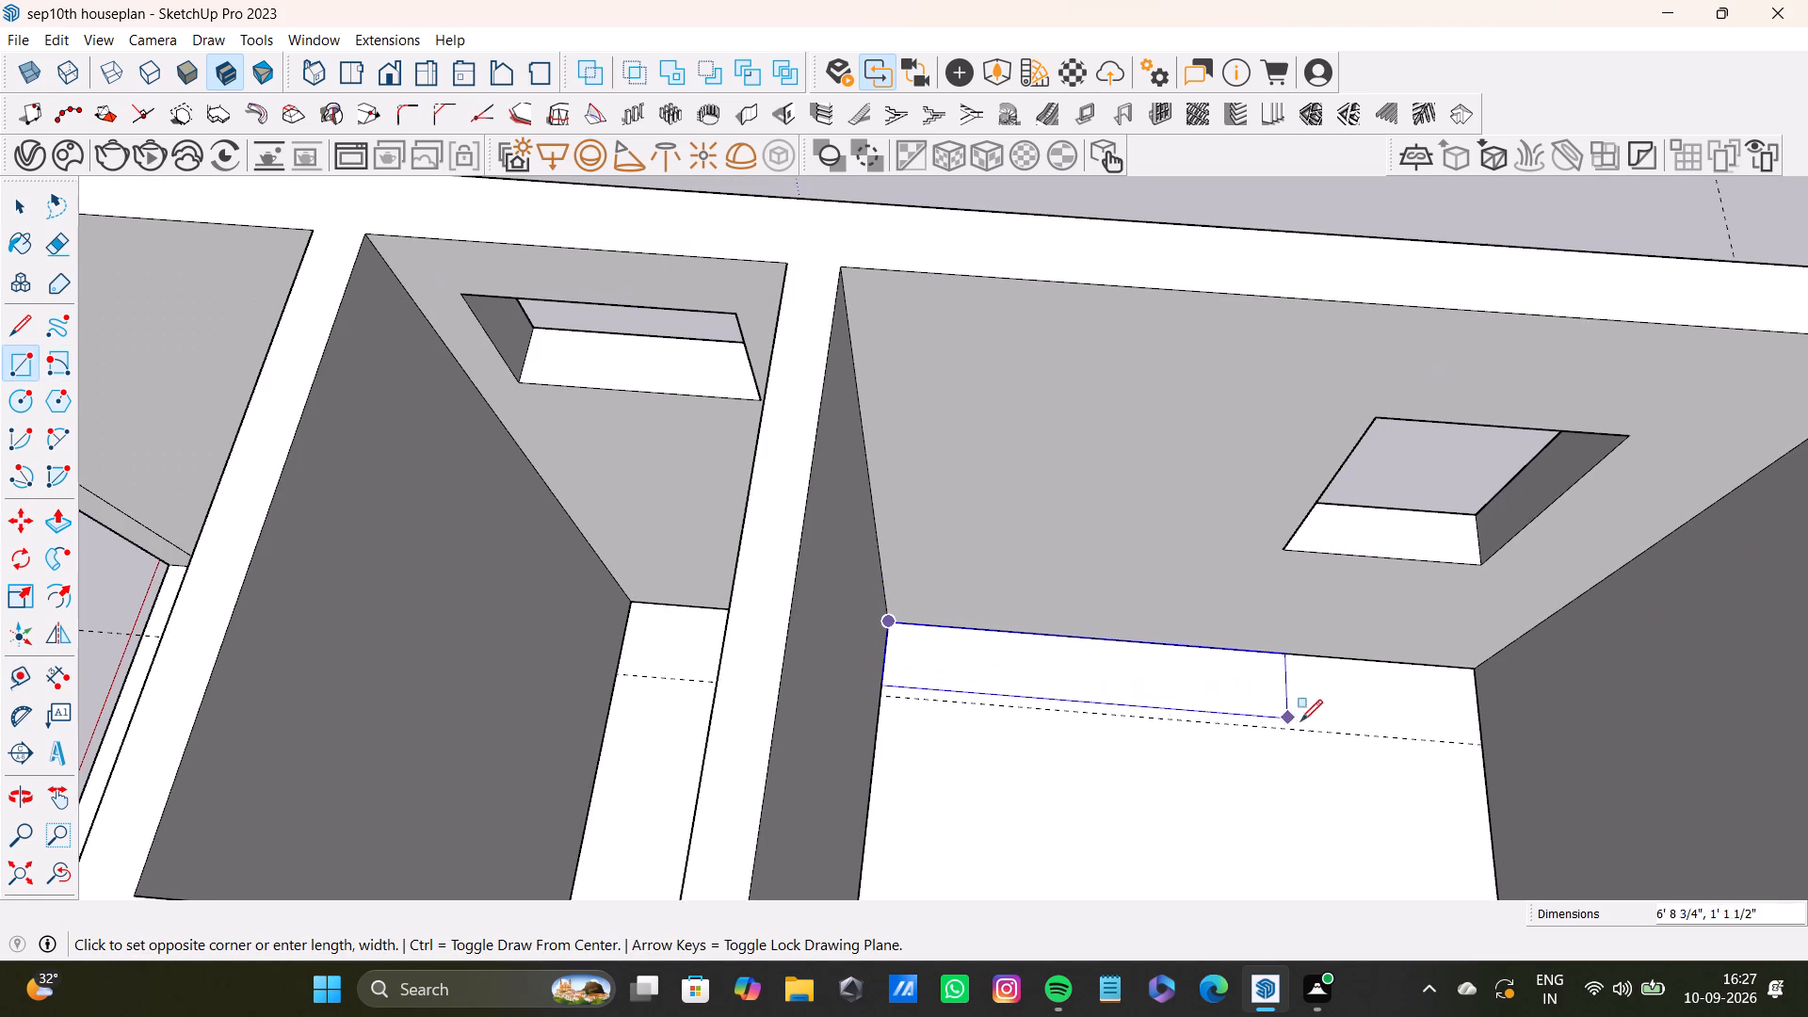
pyautogui.click(1480, 745)
# Push/Pull the floor strip along the window wall up 3 1/2".
pyautogui.scroll(-9, 1266, 747)
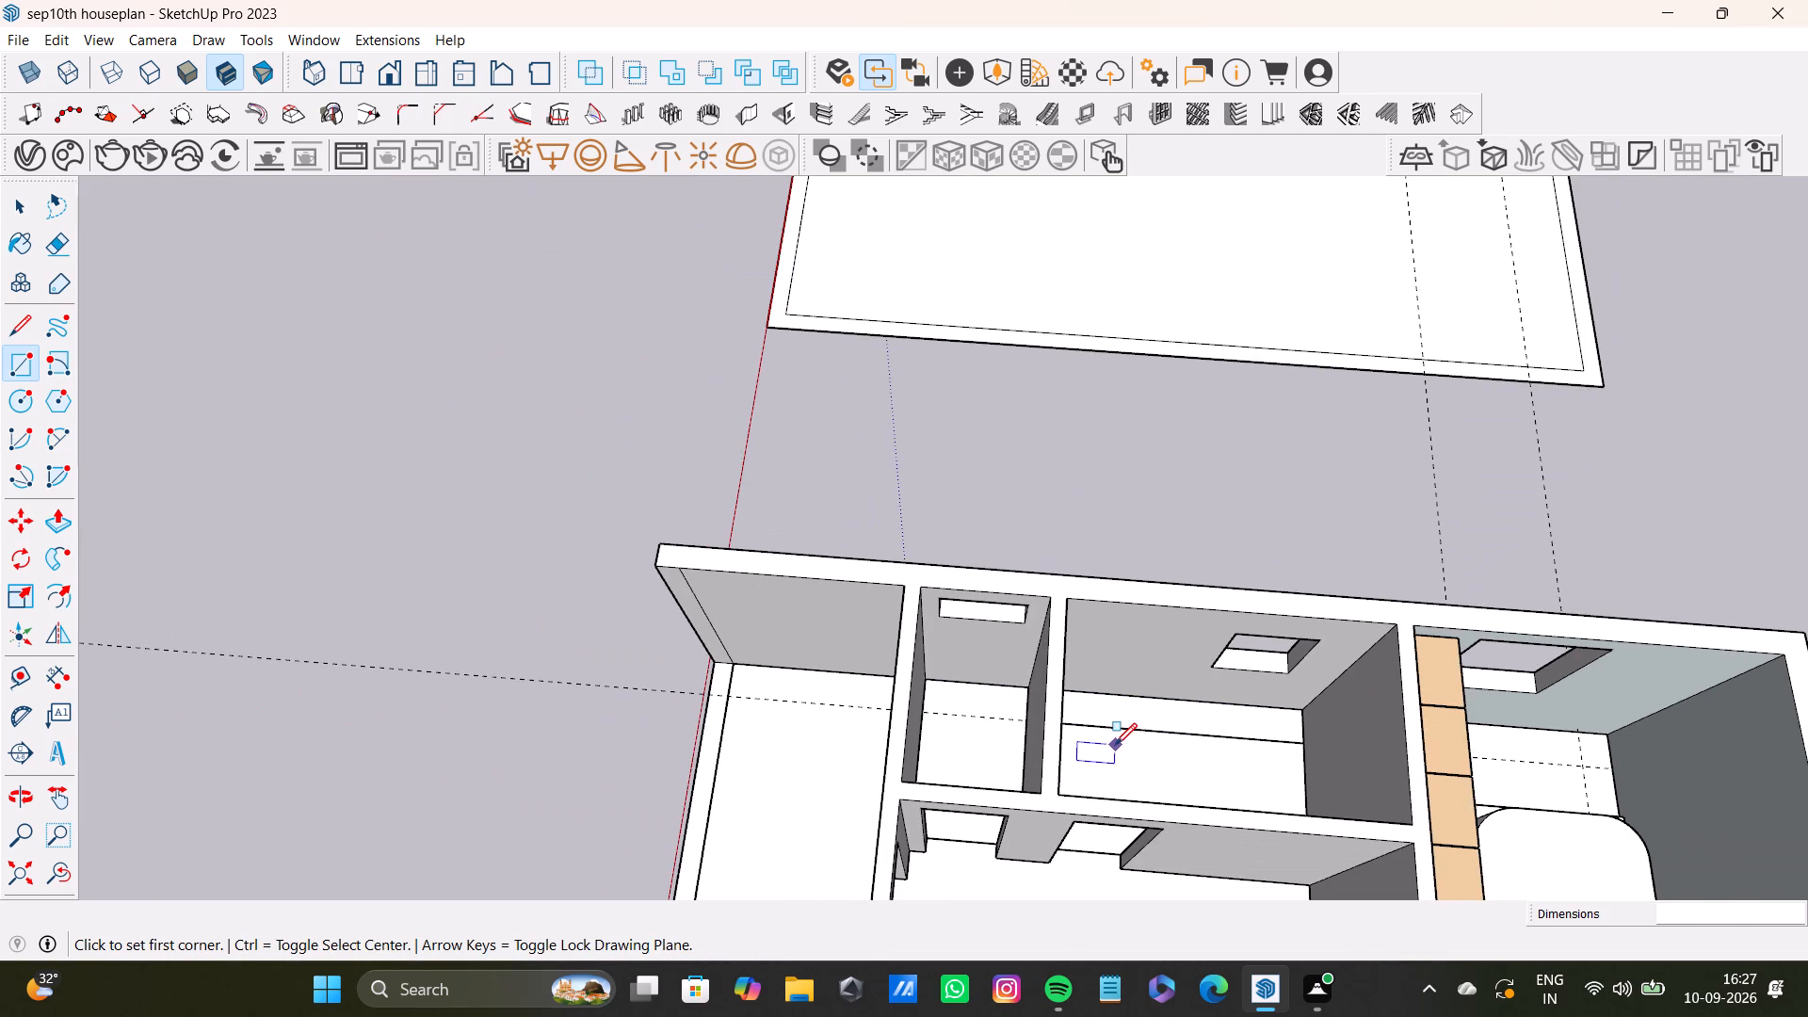
pyautogui.keyDown('shift'); pyautogui.moveTo(1269, 751); pyautogui.dragTo(1092, 721, button='middle'); pyautogui.keyUp('shift')
pyautogui.scroll(7, 1062, 746)
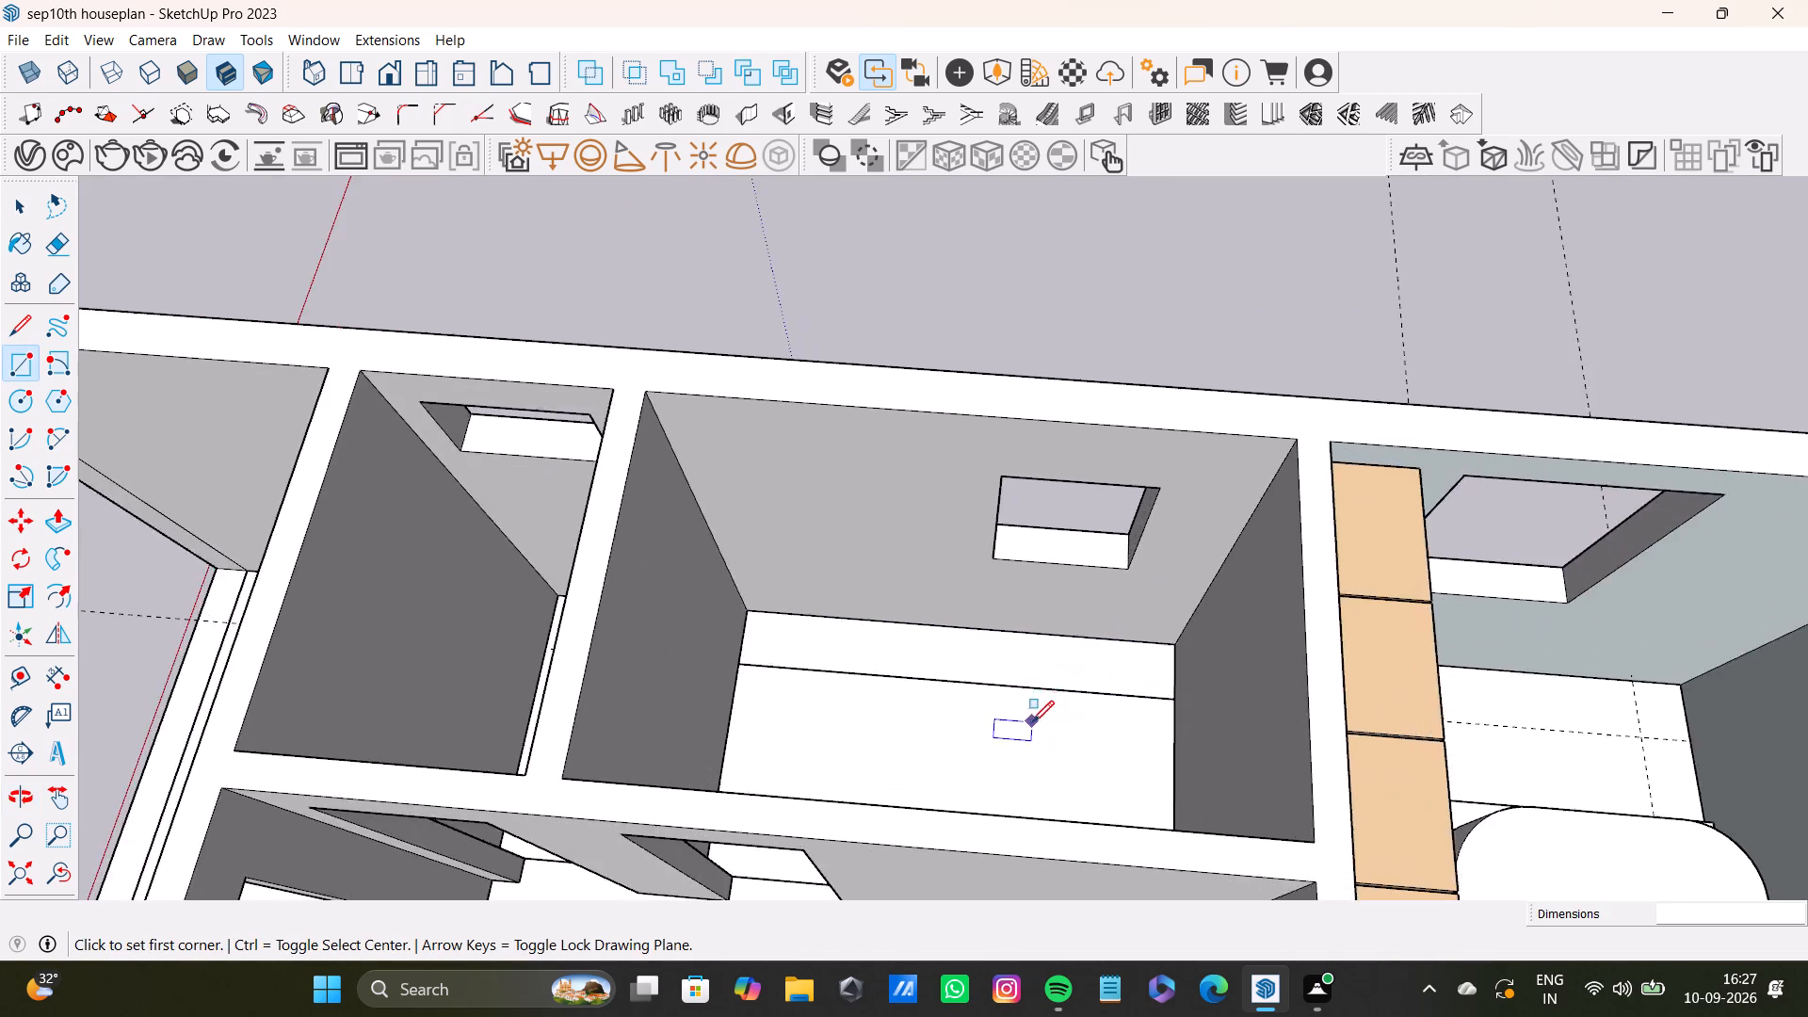
pyautogui.scroll(2, 1032, 722)
pyautogui.moveTo(1037, 727); pyautogui.dragTo(974, 716, button='middle')
pyautogui.press('space')
pyautogui.click(1056, 672)
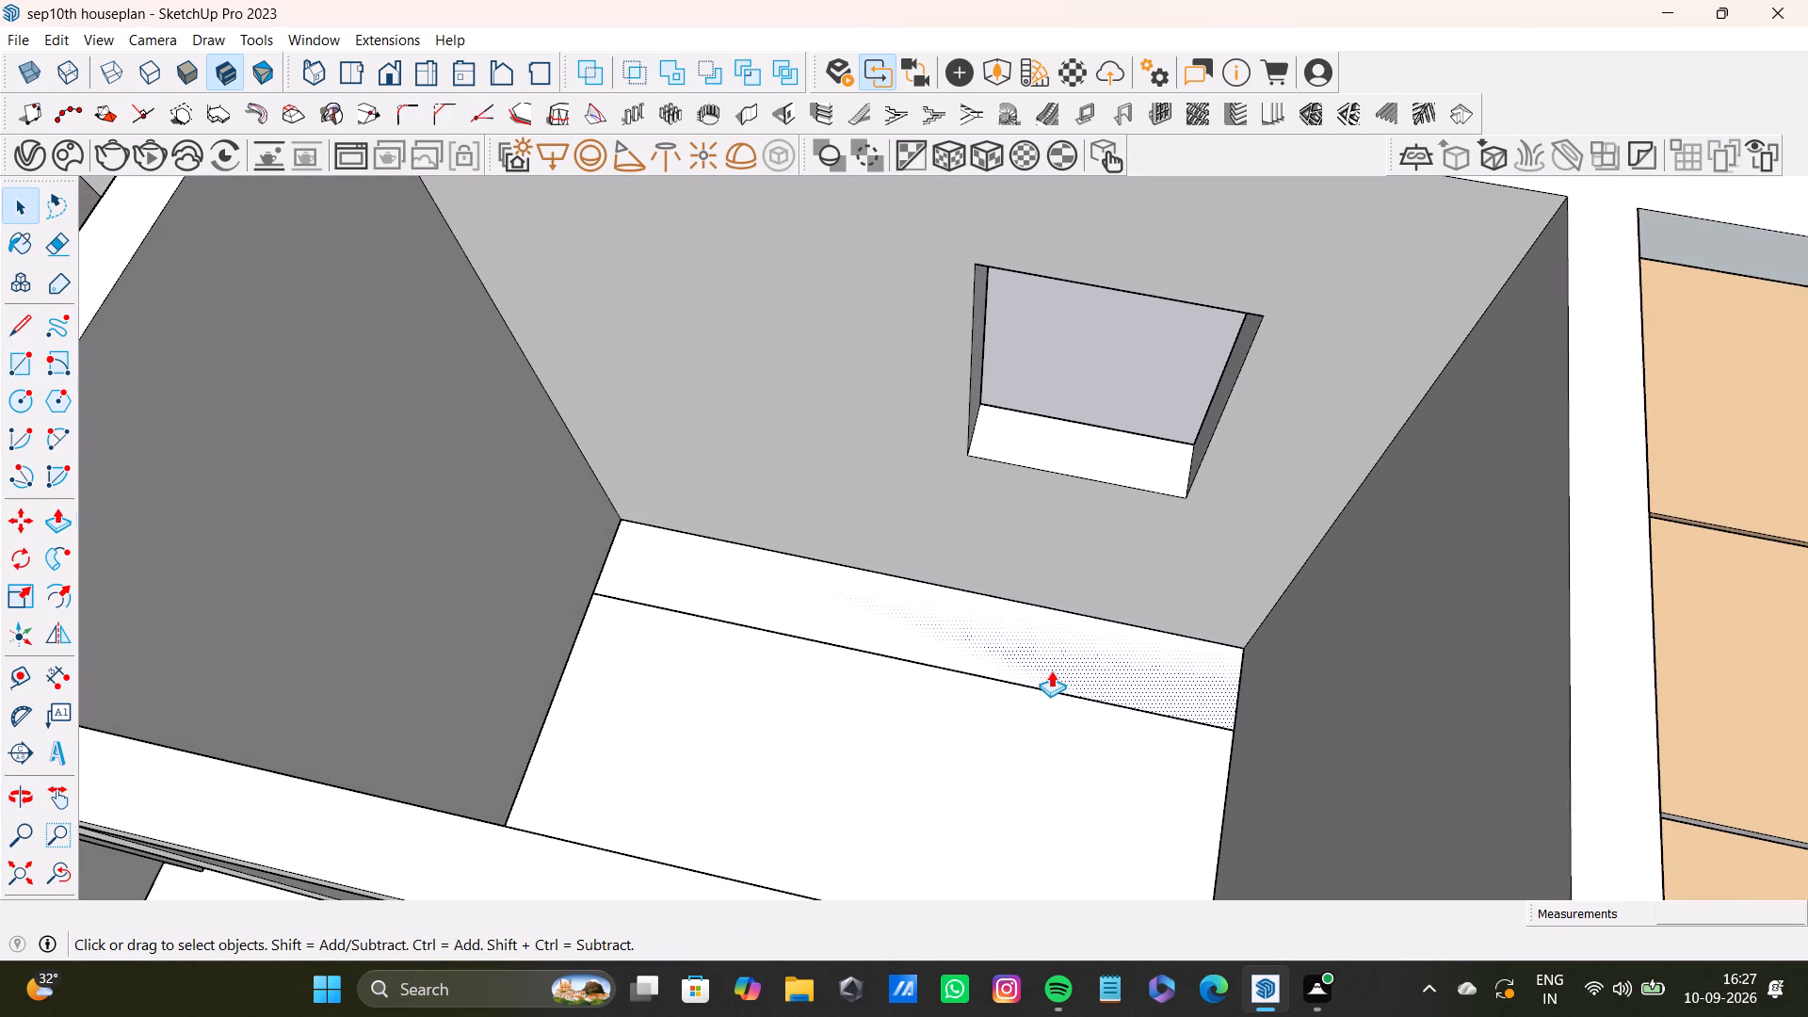
pyautogui.press('p')
pyautogui.moveTo(1051, 670); pyautogui.dragTo(1043, 662)
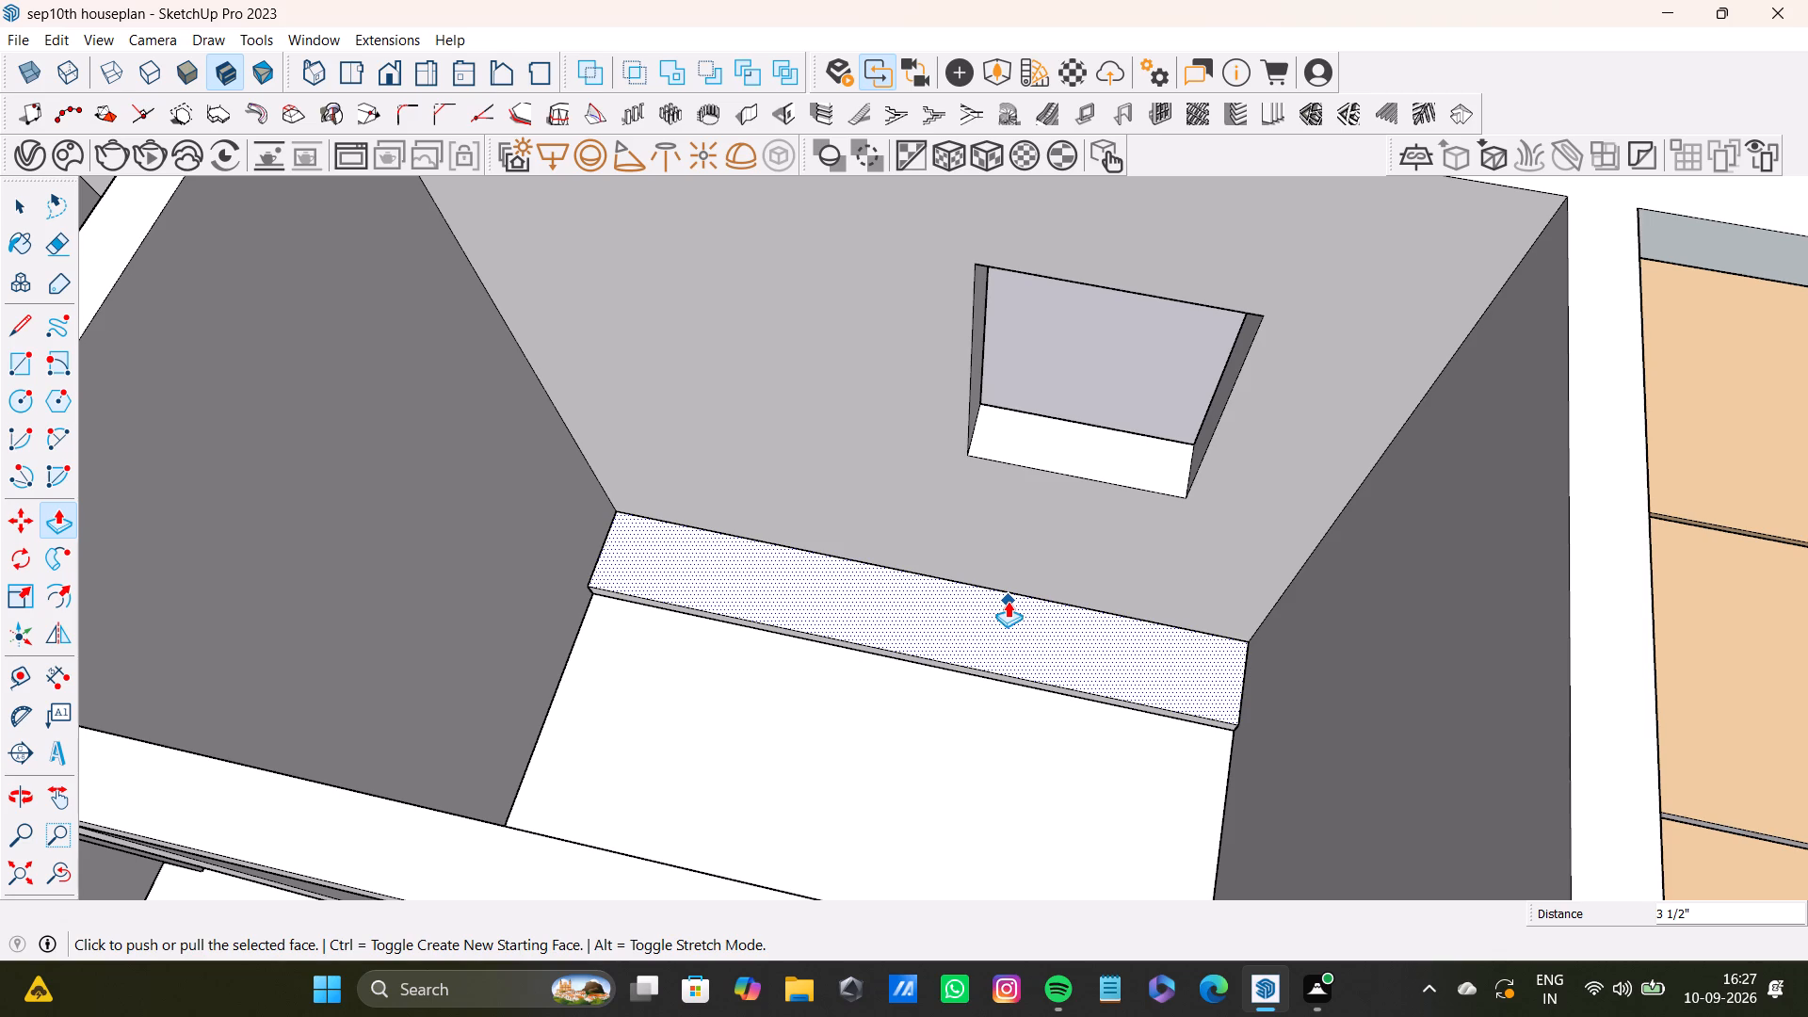
# Select the raised strip's top and front faces with their bounding edges and make them a group.
pyautogui.press('space')
pyautogui.scroll(-9, 671, 630)
pyautogui.keyDown('shift'); pyautogui.moveTo(706, 680); pyautogui.dragTo(870, 621, button='middle'); pyautogui.keyUp('shift')
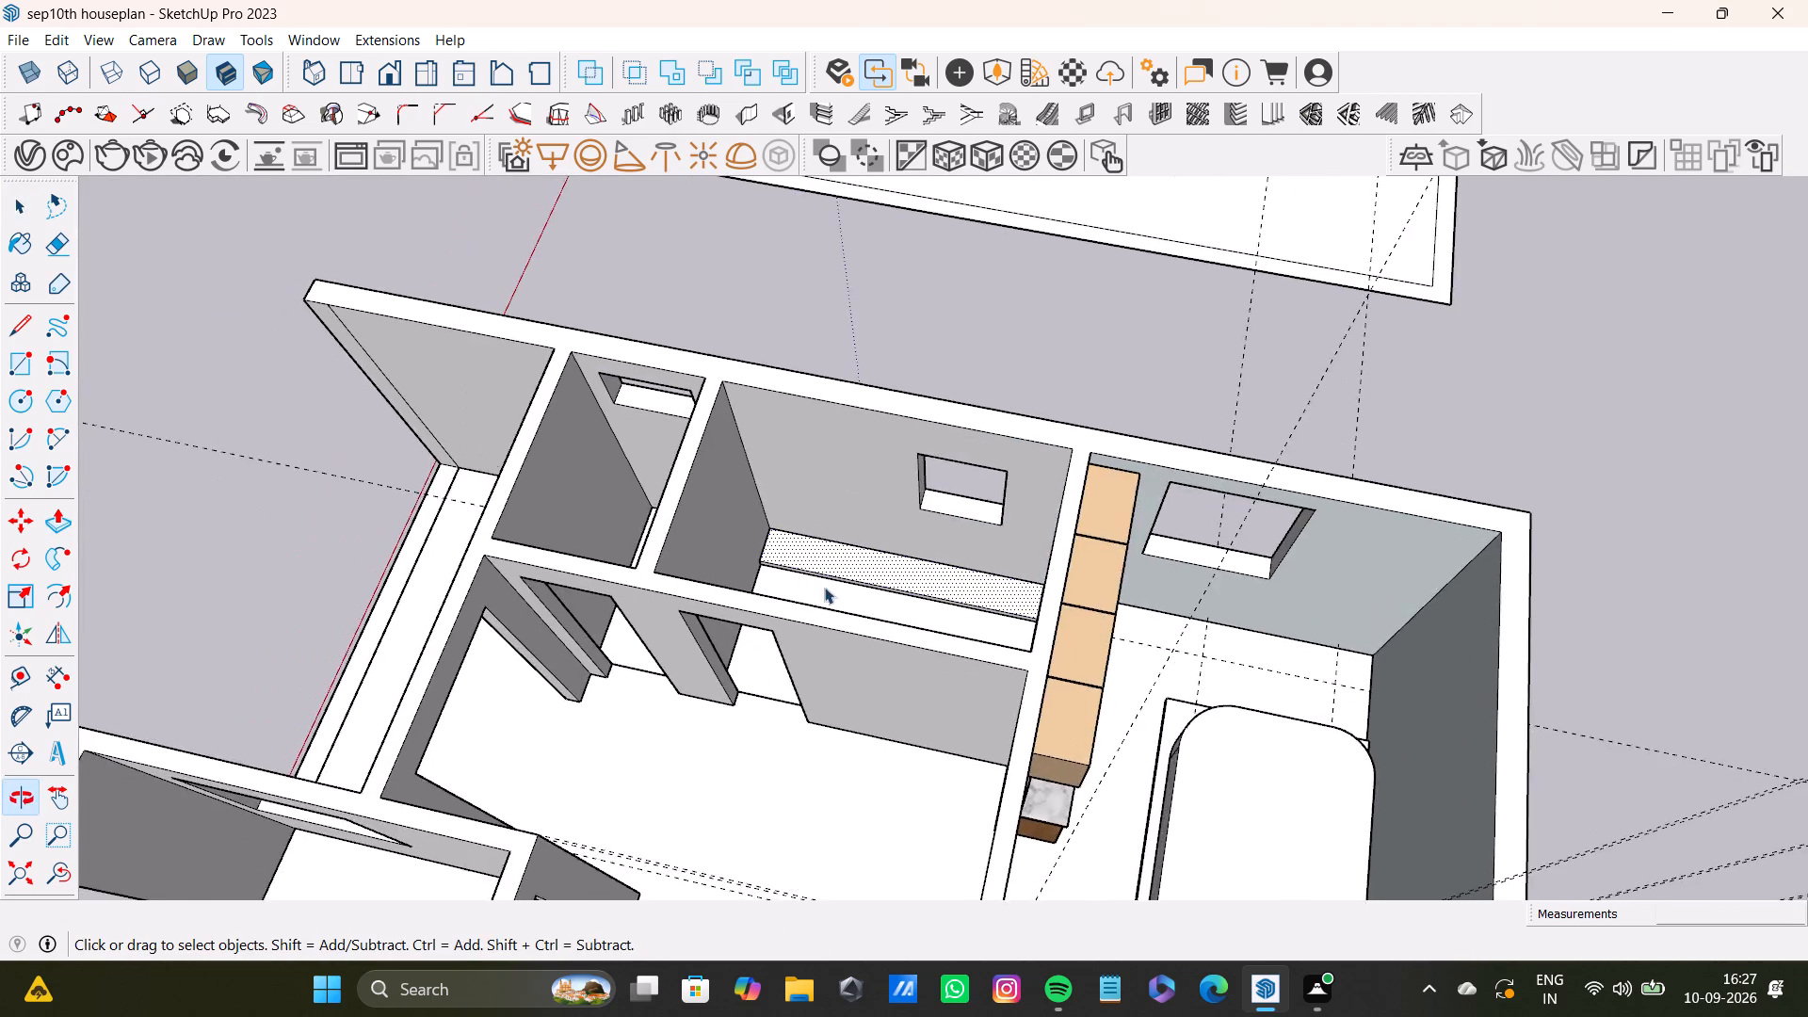
pyautogui.scroll(7, 815, 572)
pyautogui.moveTo(732, 595); pyautogui.dragTo(842, 662, button='middle')
pyautogui.scroll(-4, 866, 588)
pyautogui.scroll(4, 840, 604)
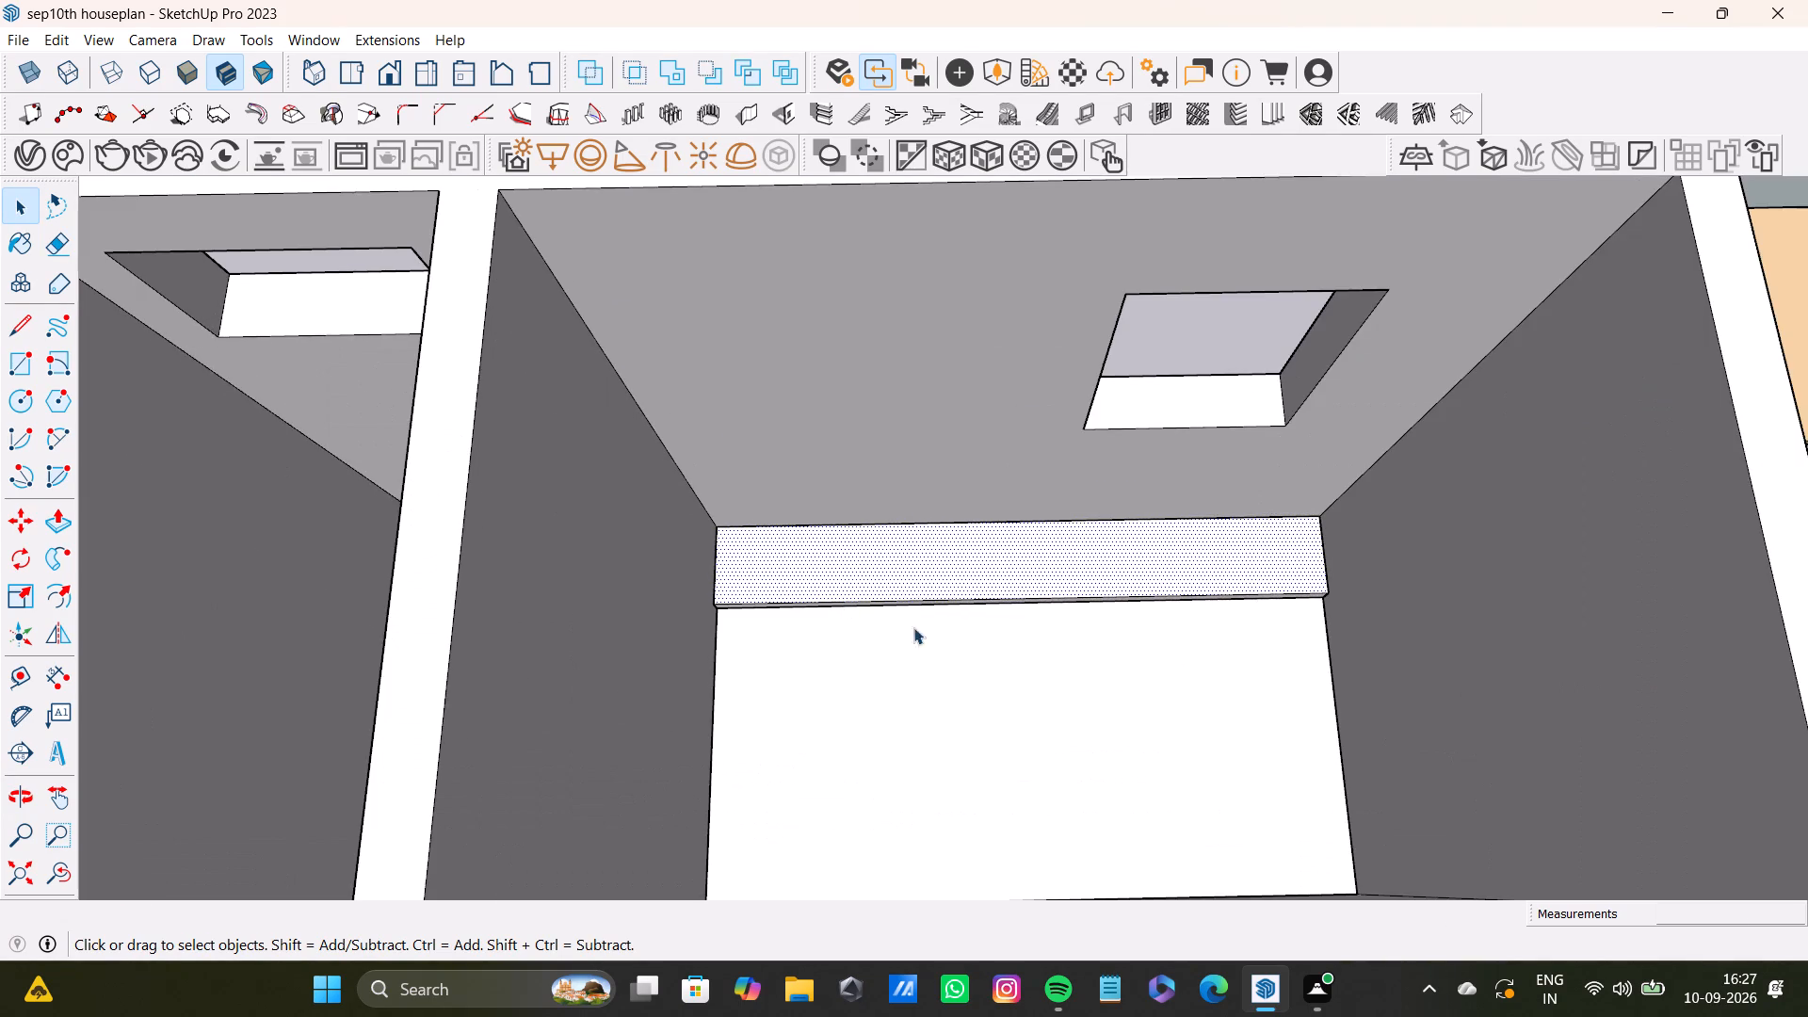
pyautogui.scroll(-7, 935, 580)
pyautogui.moveTo(935, 621); pyautogui.dragTo(840, 724, button='middle')
pyautogui.scroll(8, 894, 623)
pyautogui.moveTo(843, 565); pyautogui.dragTo(842, 564, button='middle')
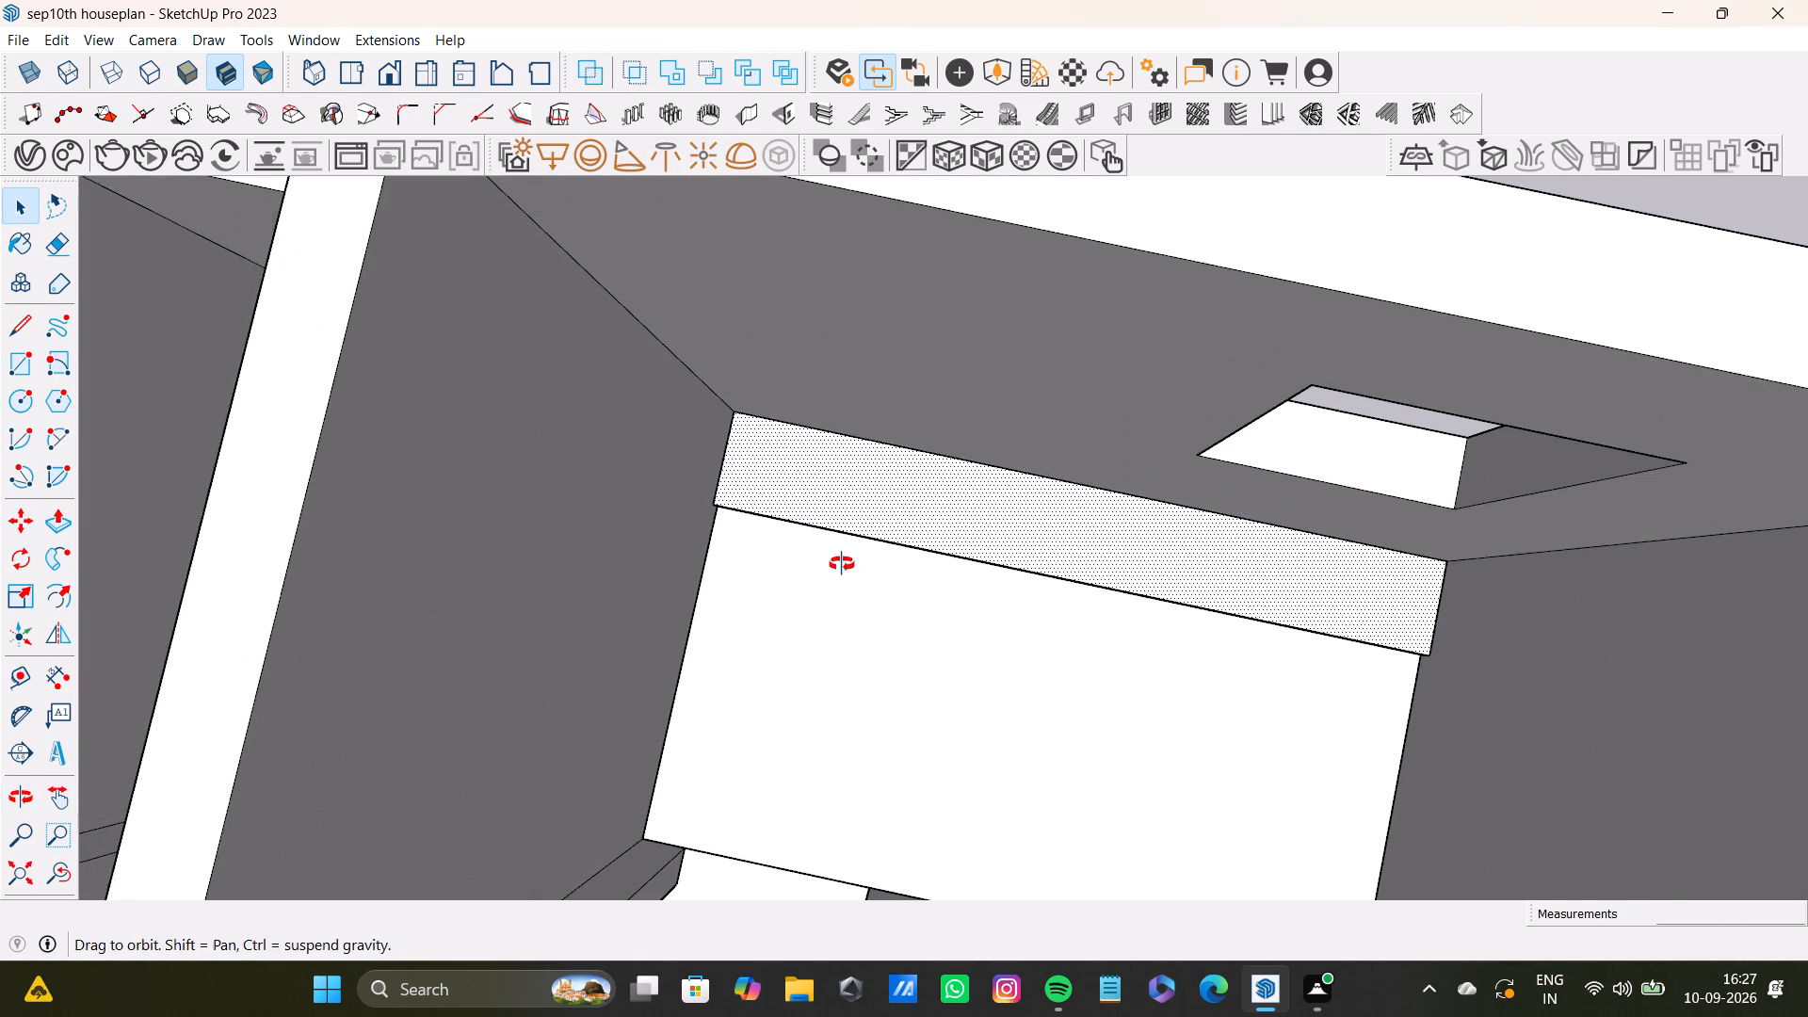
pyautogui.moveTo(842, 564); pyautogui.dragTo(827, 545, button='middle')
pyautogui.scroll(8, 870, 519)
pyautogui.scroll(-4, 808, 494)
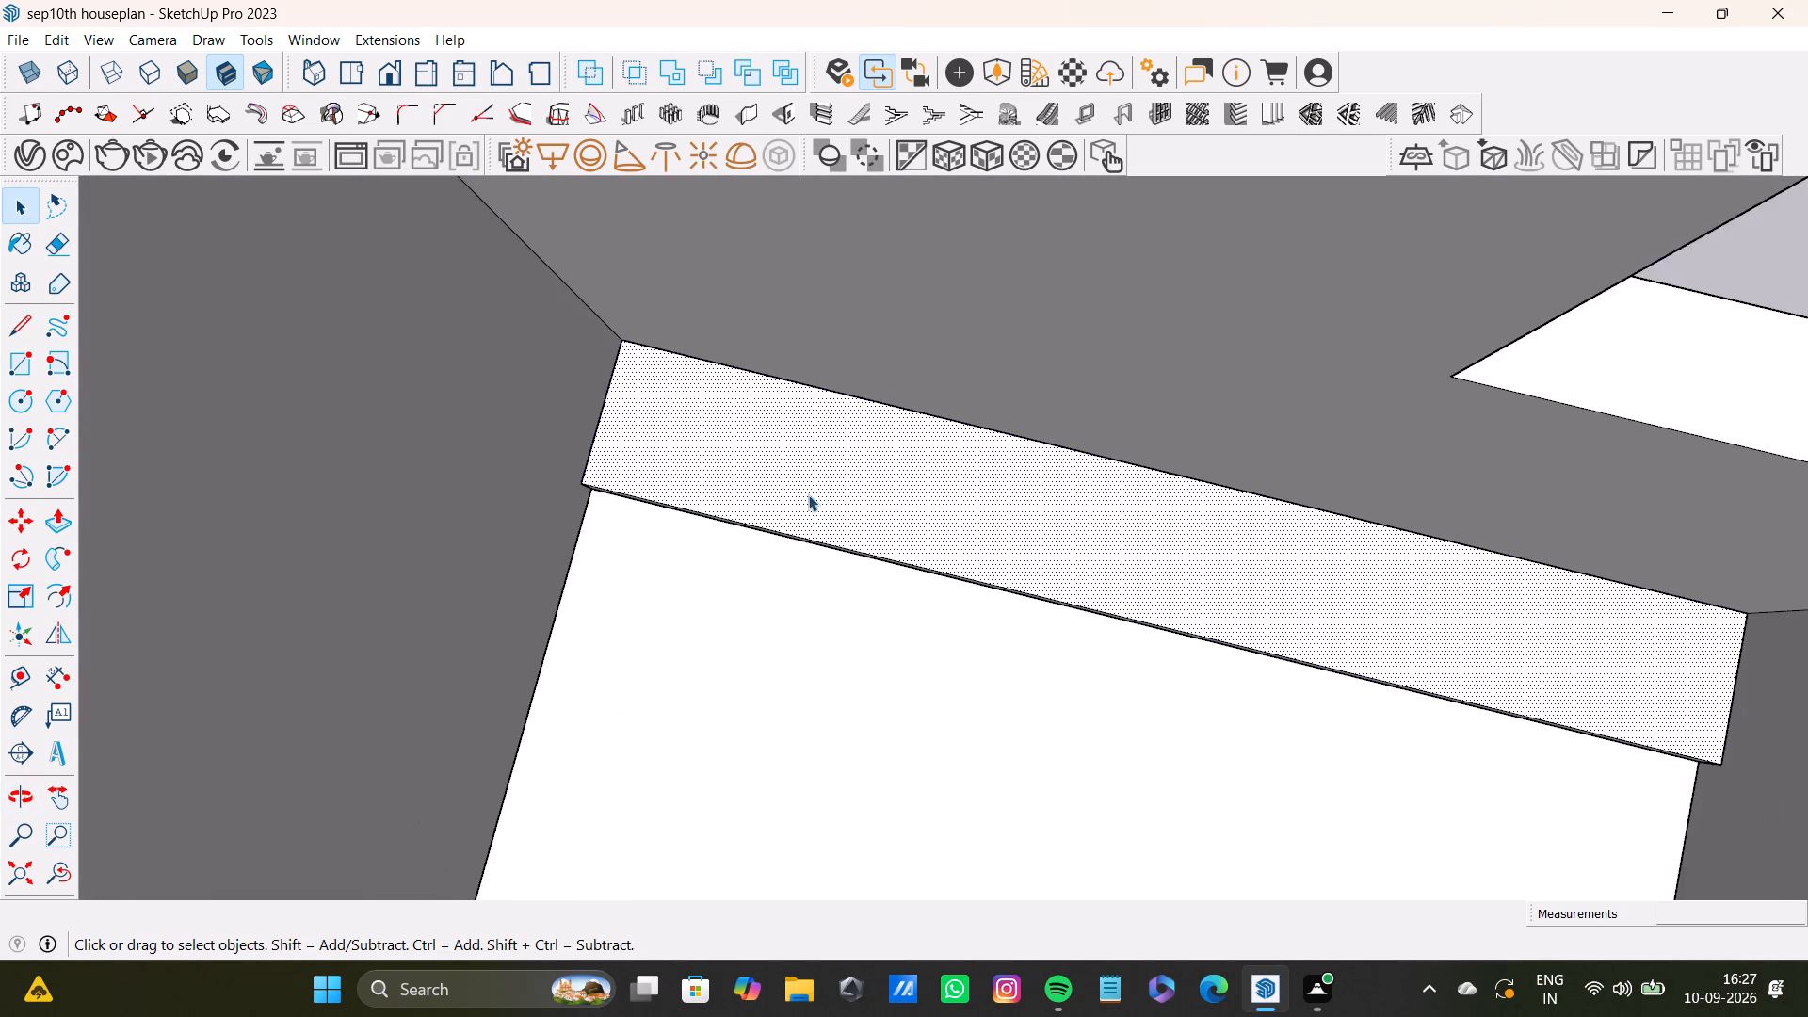
pyautogui.moveTo(882, 523); pyautogui.dragTo(884, 422, button='middle')
pyautogui.scroll(4, 835, 513)
pyautogui.moveTo(778, 493); pyautogui.dragTo(784, 427, button='middle')
pyautogui.doubleClick(796, 492)
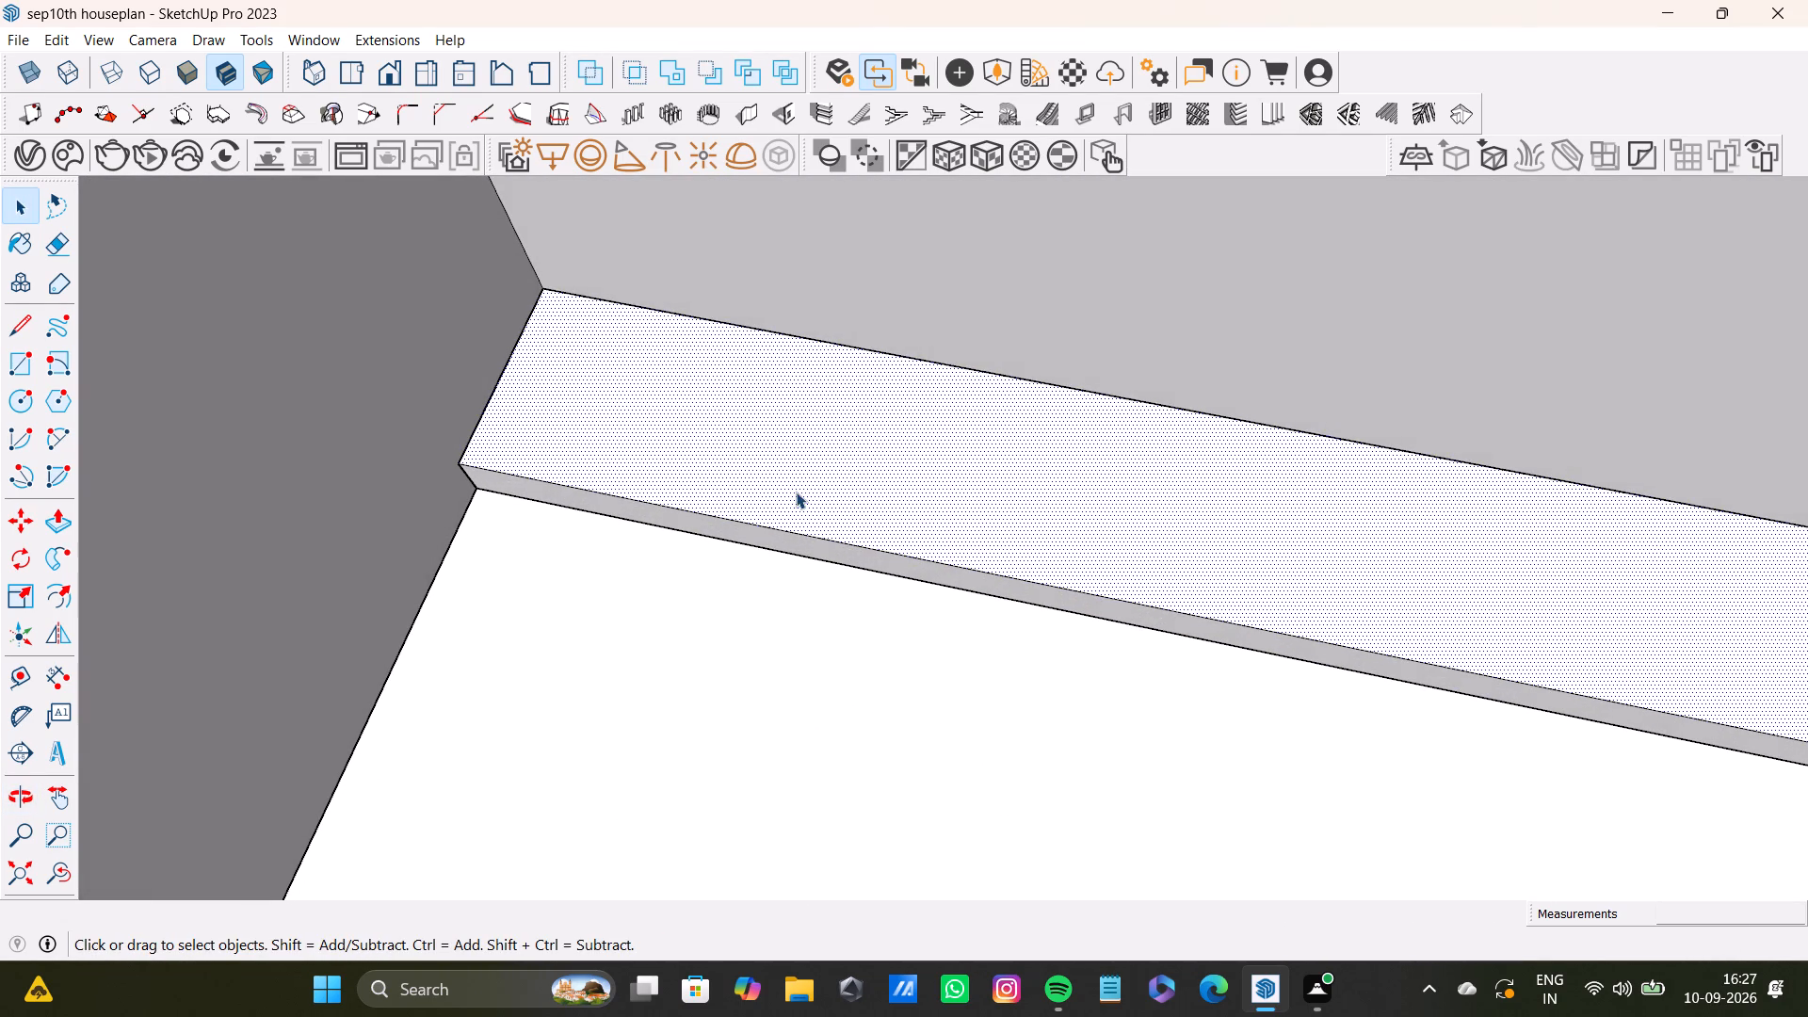
pyautogui.keyDown('shift'); pyautogui.doubleClick(803, 548); pyautogui.keyUp('shift')
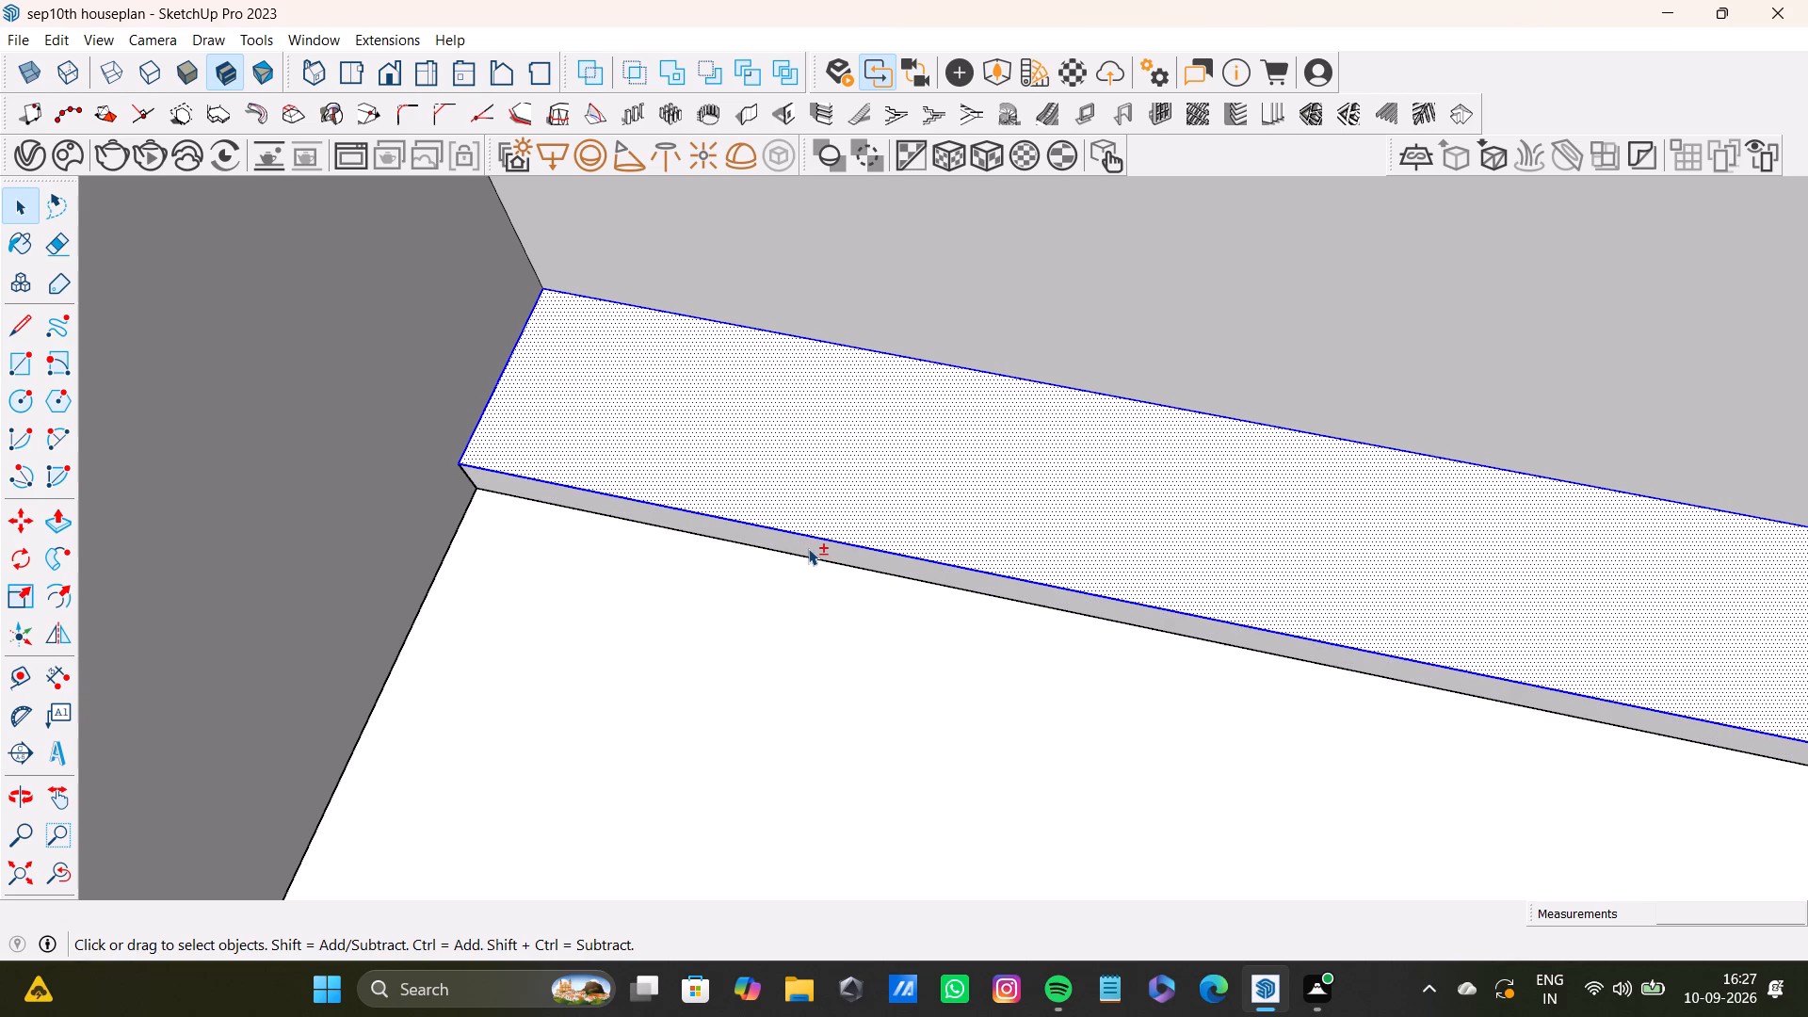
pyautogui.keyDown('shift'); pyautogui.doubleClick(812, 549); pyautogui.keyUp('shift')
pyautogui.keyDown('shift'); pyautogui.doubleClick(819, 548); pyautogui.keyUp('shift')
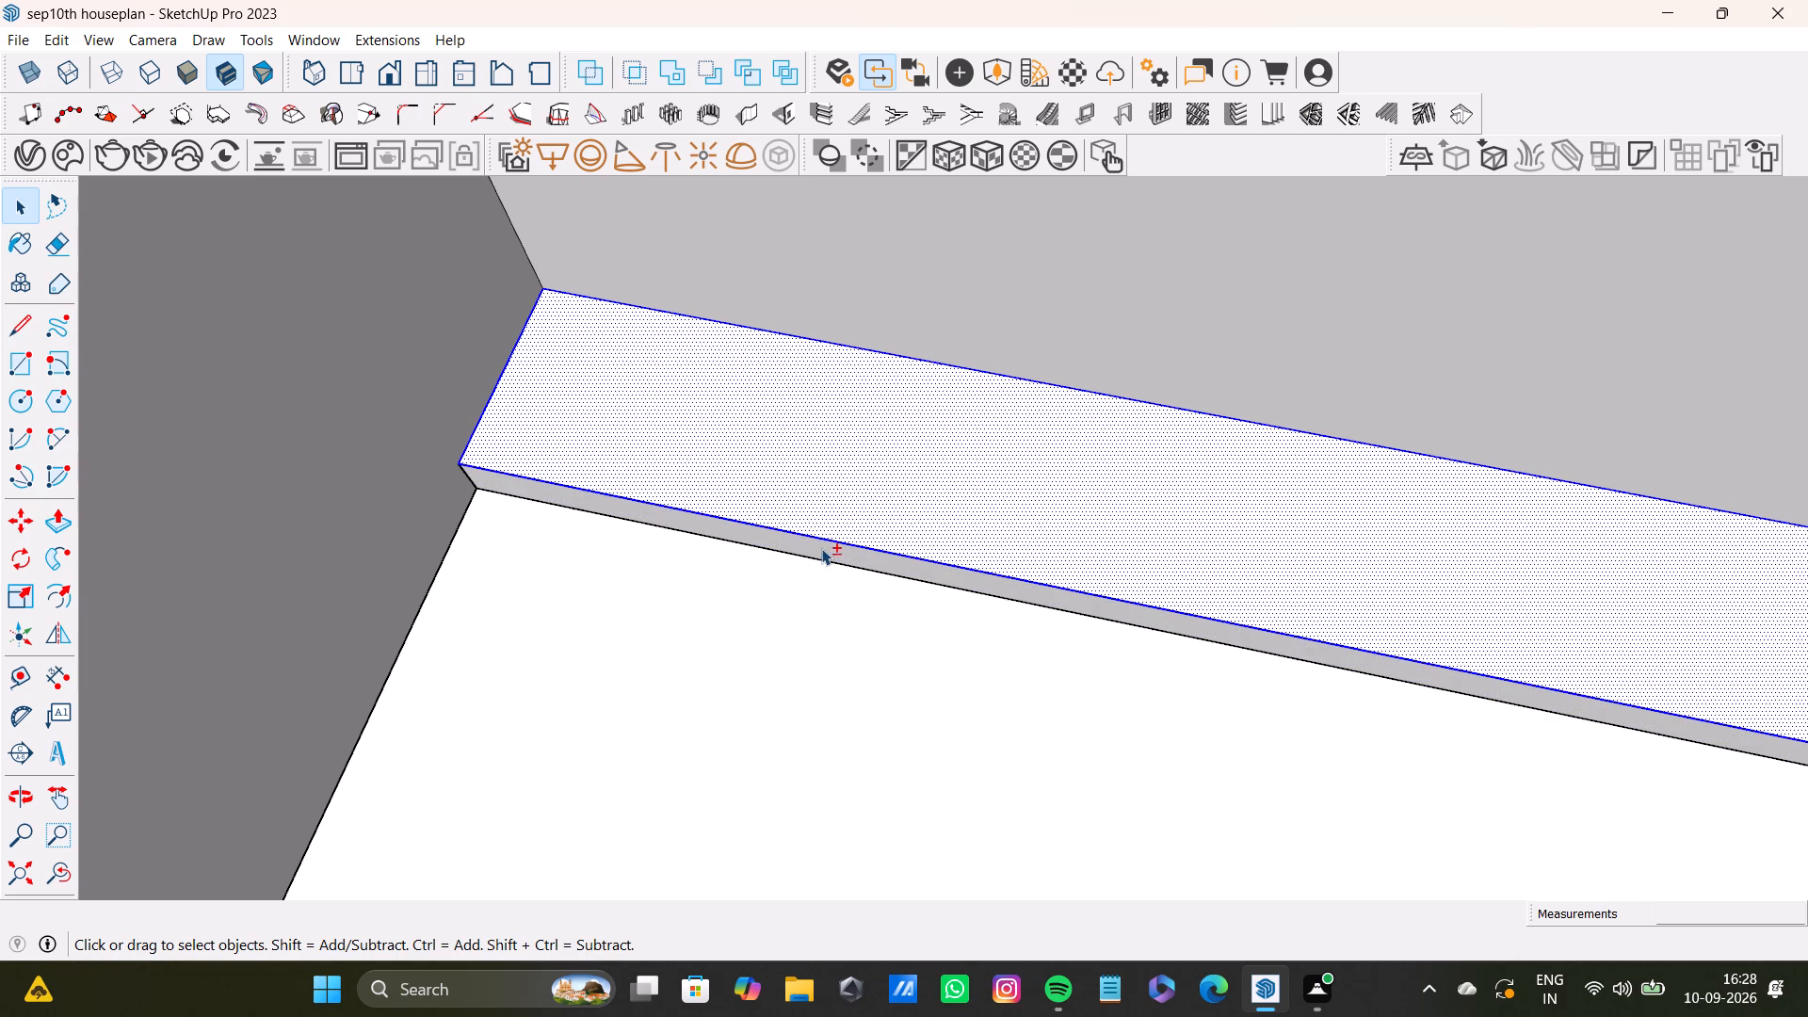
pyautogui.keyDown('shift'); pyautogui.click(831, 555); pyautogui.keyUp('shift')
pyautogui.keyDown('shift'); pyautogui.click(833, 553); pyautogui.keyUp('shift')
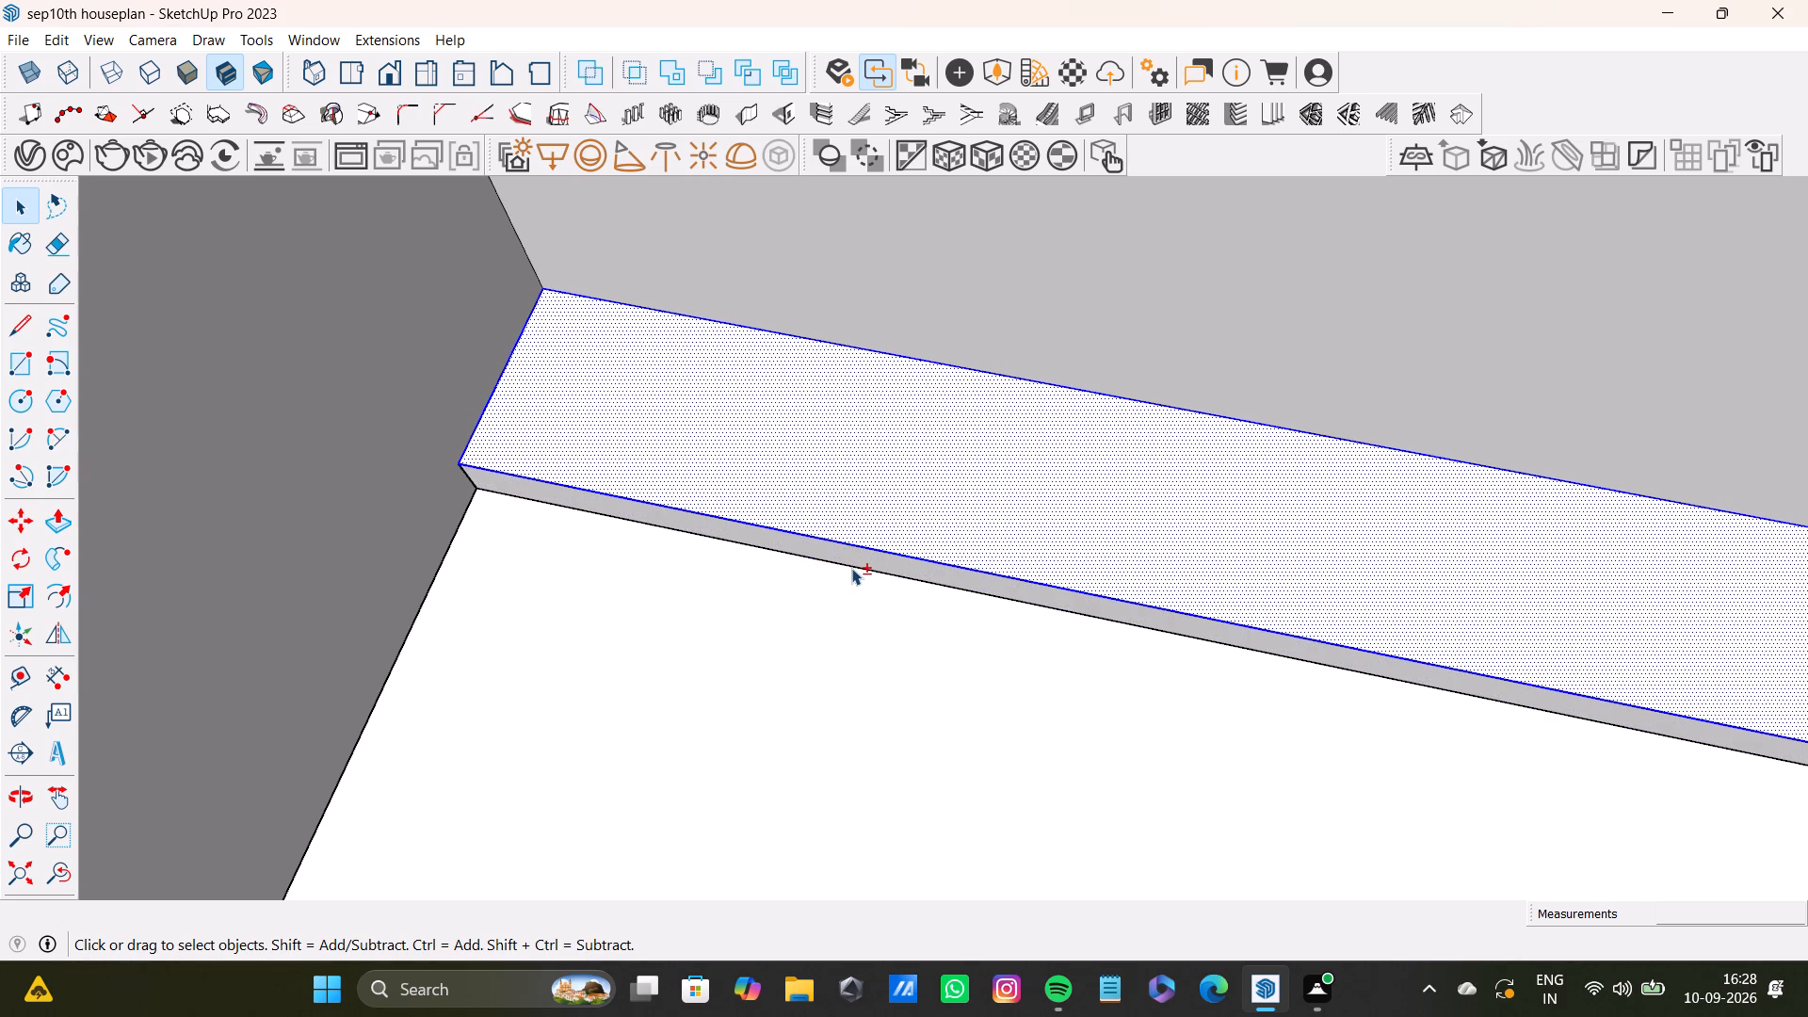
pyautogui.keyDown('shift'); pyautogui.click(851, 568); pyautogui.keyUp('shift')
pyautogui.keyDown('shift'); pyautogui.doubleClick(880, 560); pyautogui.keyUp('shift')
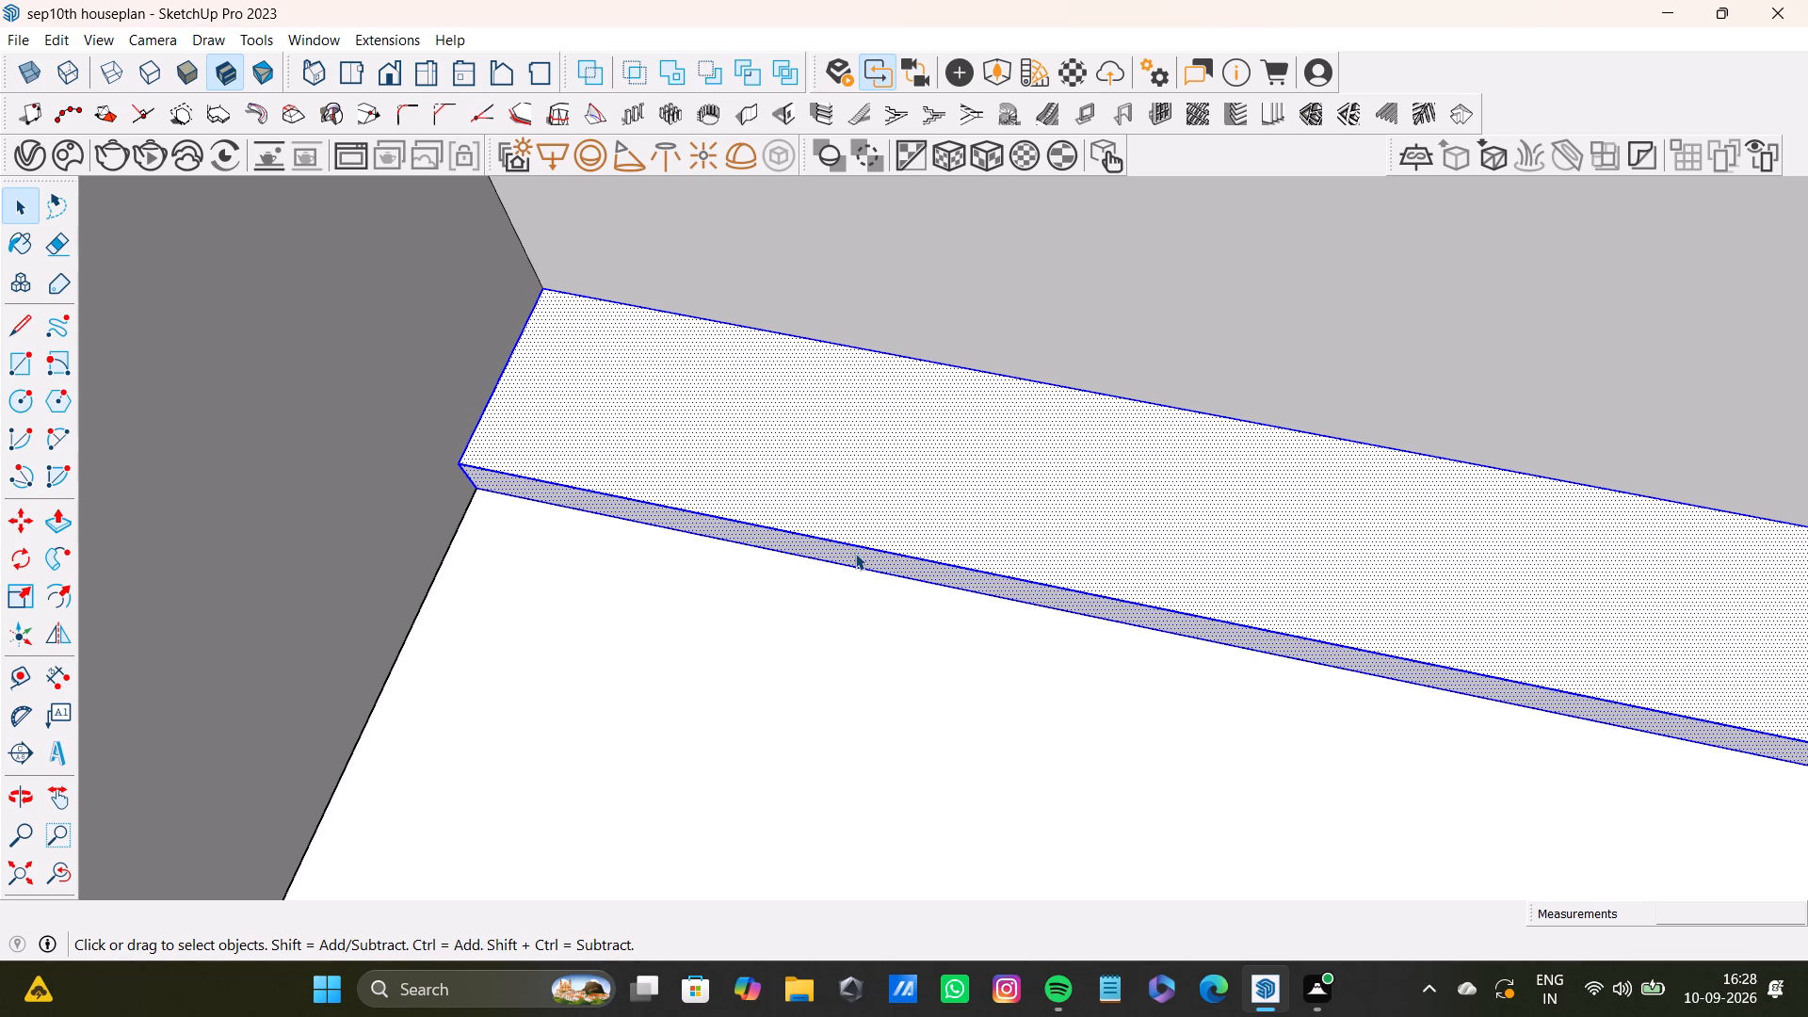
pyautogui.scroll(-8, 918, 557)
pyautogui.keyDown('shift'); pyautogui.moveTo(904, 478); pyautogui.dragTo(614, 610, button='middle'); pyautogui.keyUp('shift')
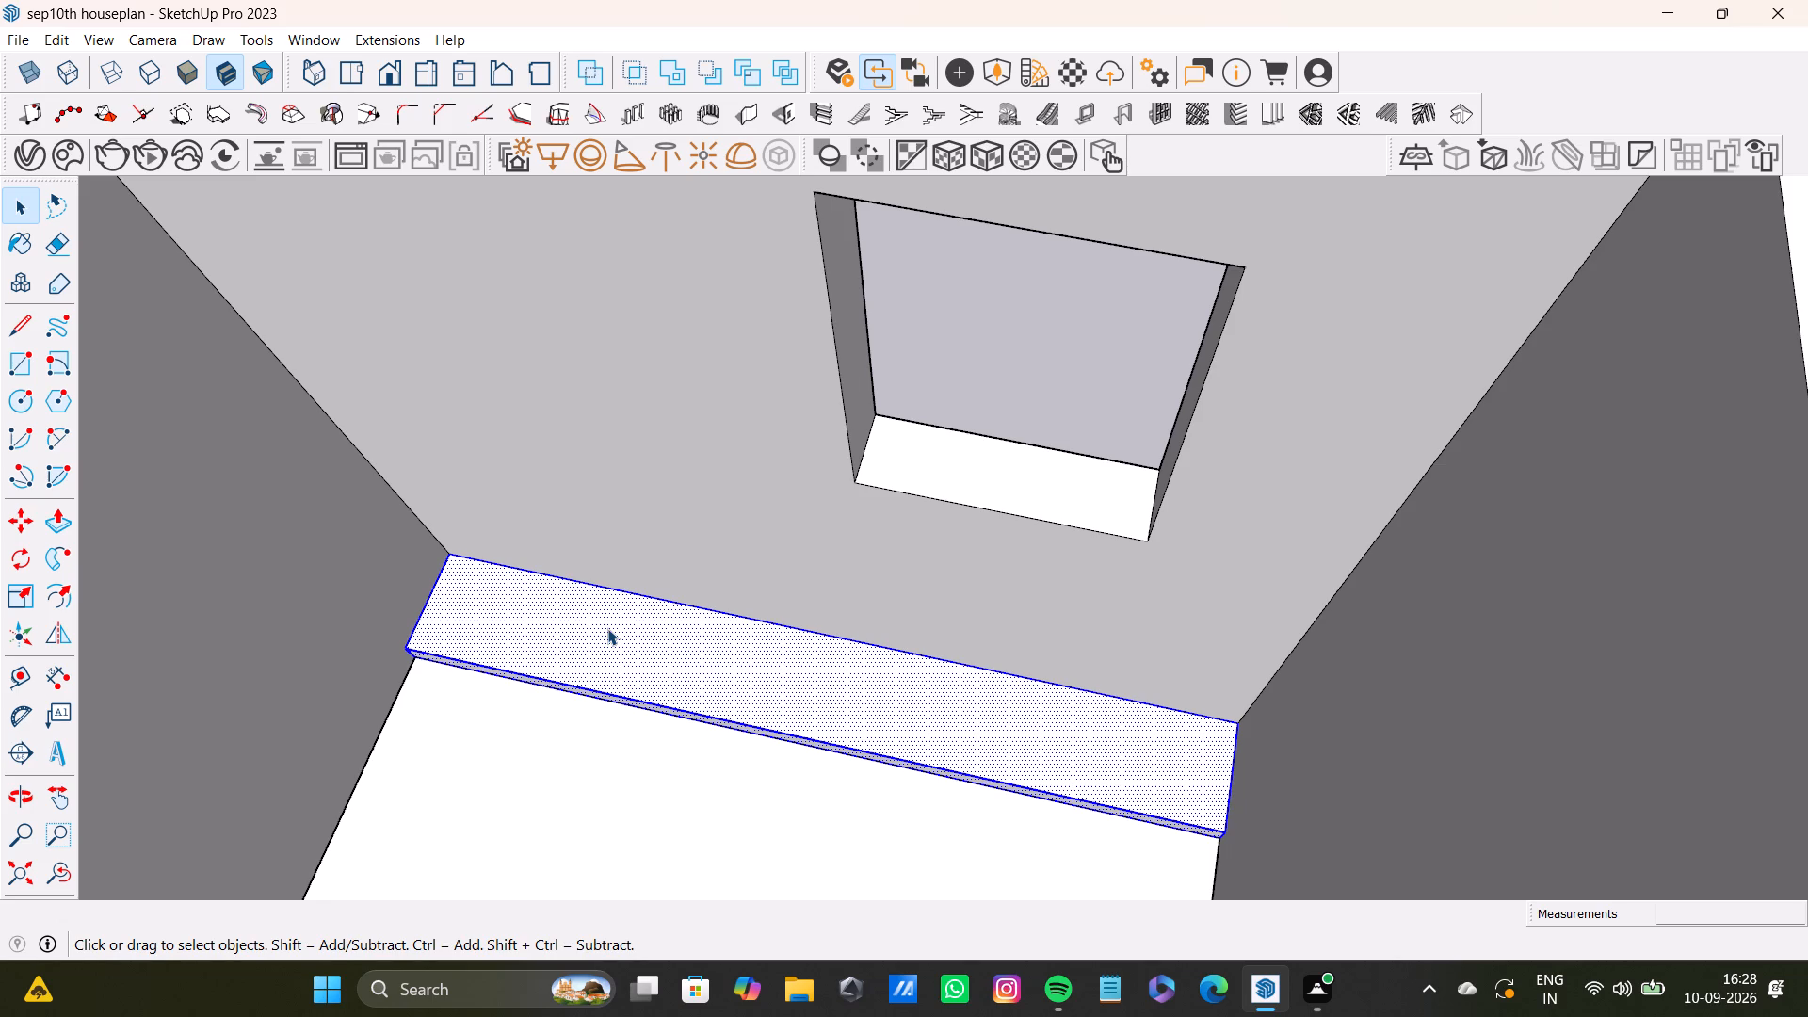
pyautogui.scroll(-8, 597, 639)
pyautogui.keyDown('shift'); pyautogui.moveTo(638, 699); pyautogui.dragTo(756, 604, button='middle'); pyautogui.keyUp('shift')
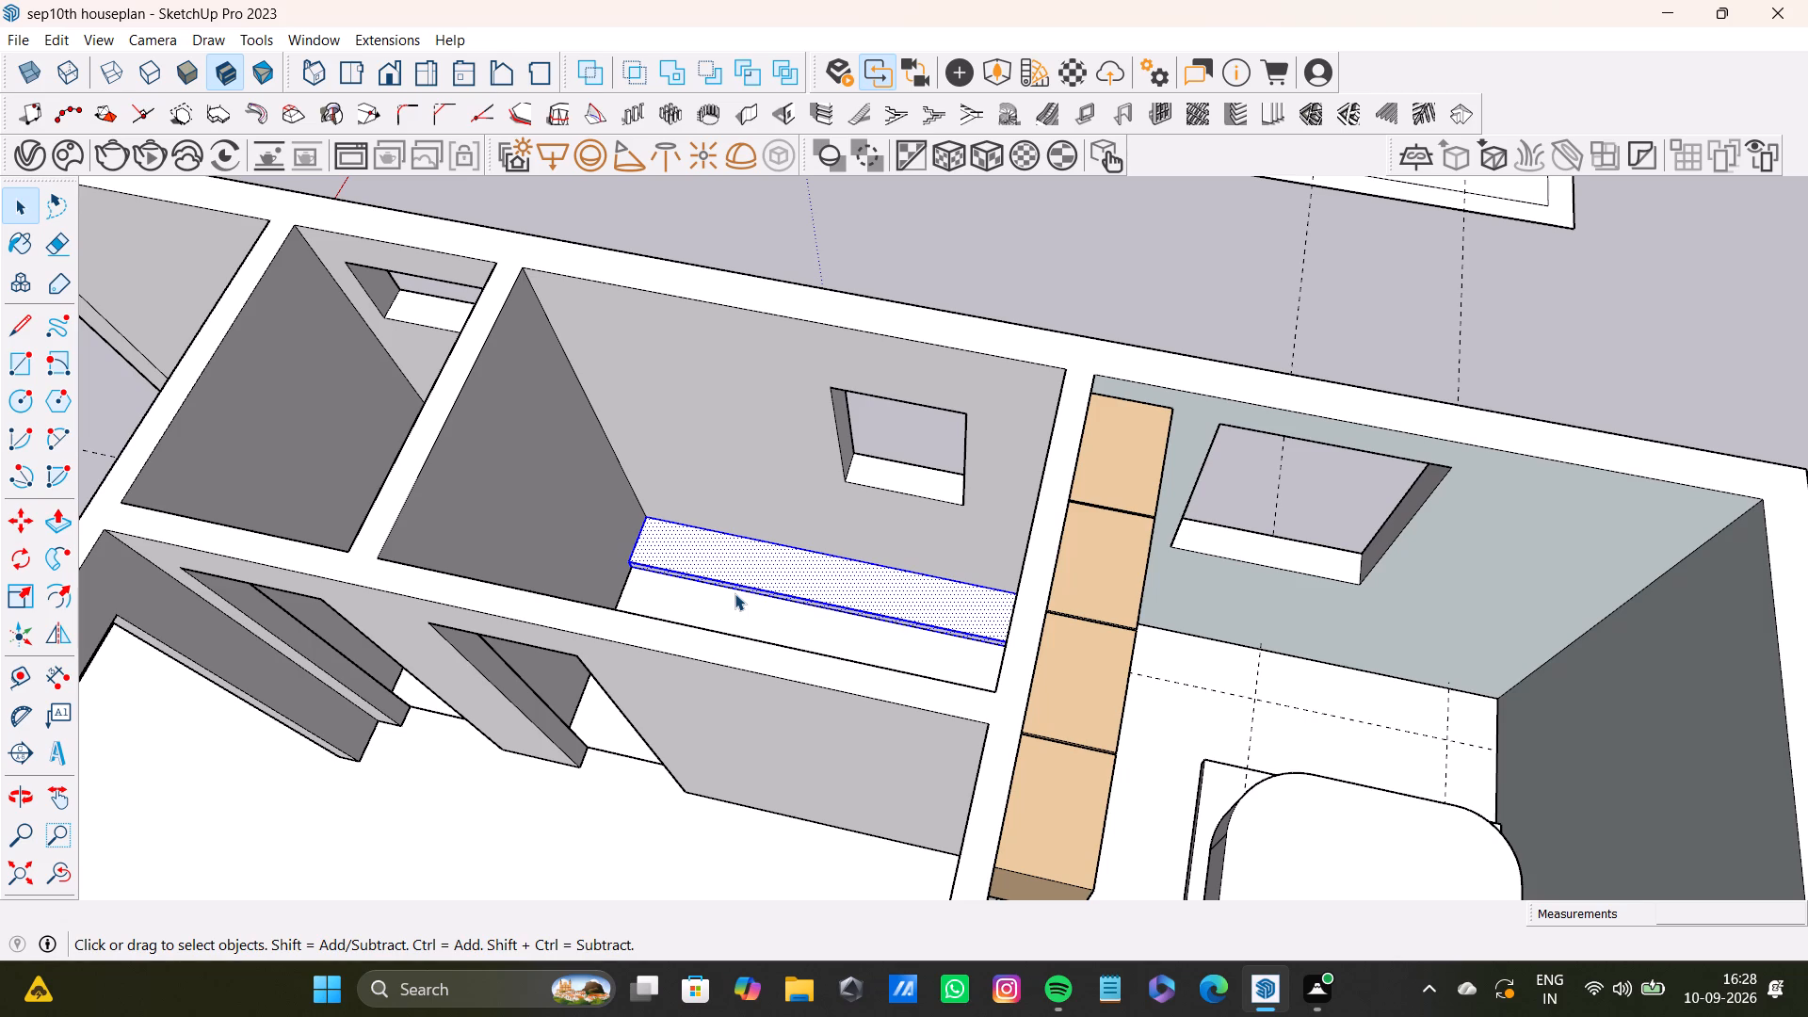
pyautogui.scroll(10, 799, 604)
pyautogui.moveTo(658, 559); pyautogui.dragTo(697, 544, button='middle')
pyautogui.scroll(-8, 686, 548)
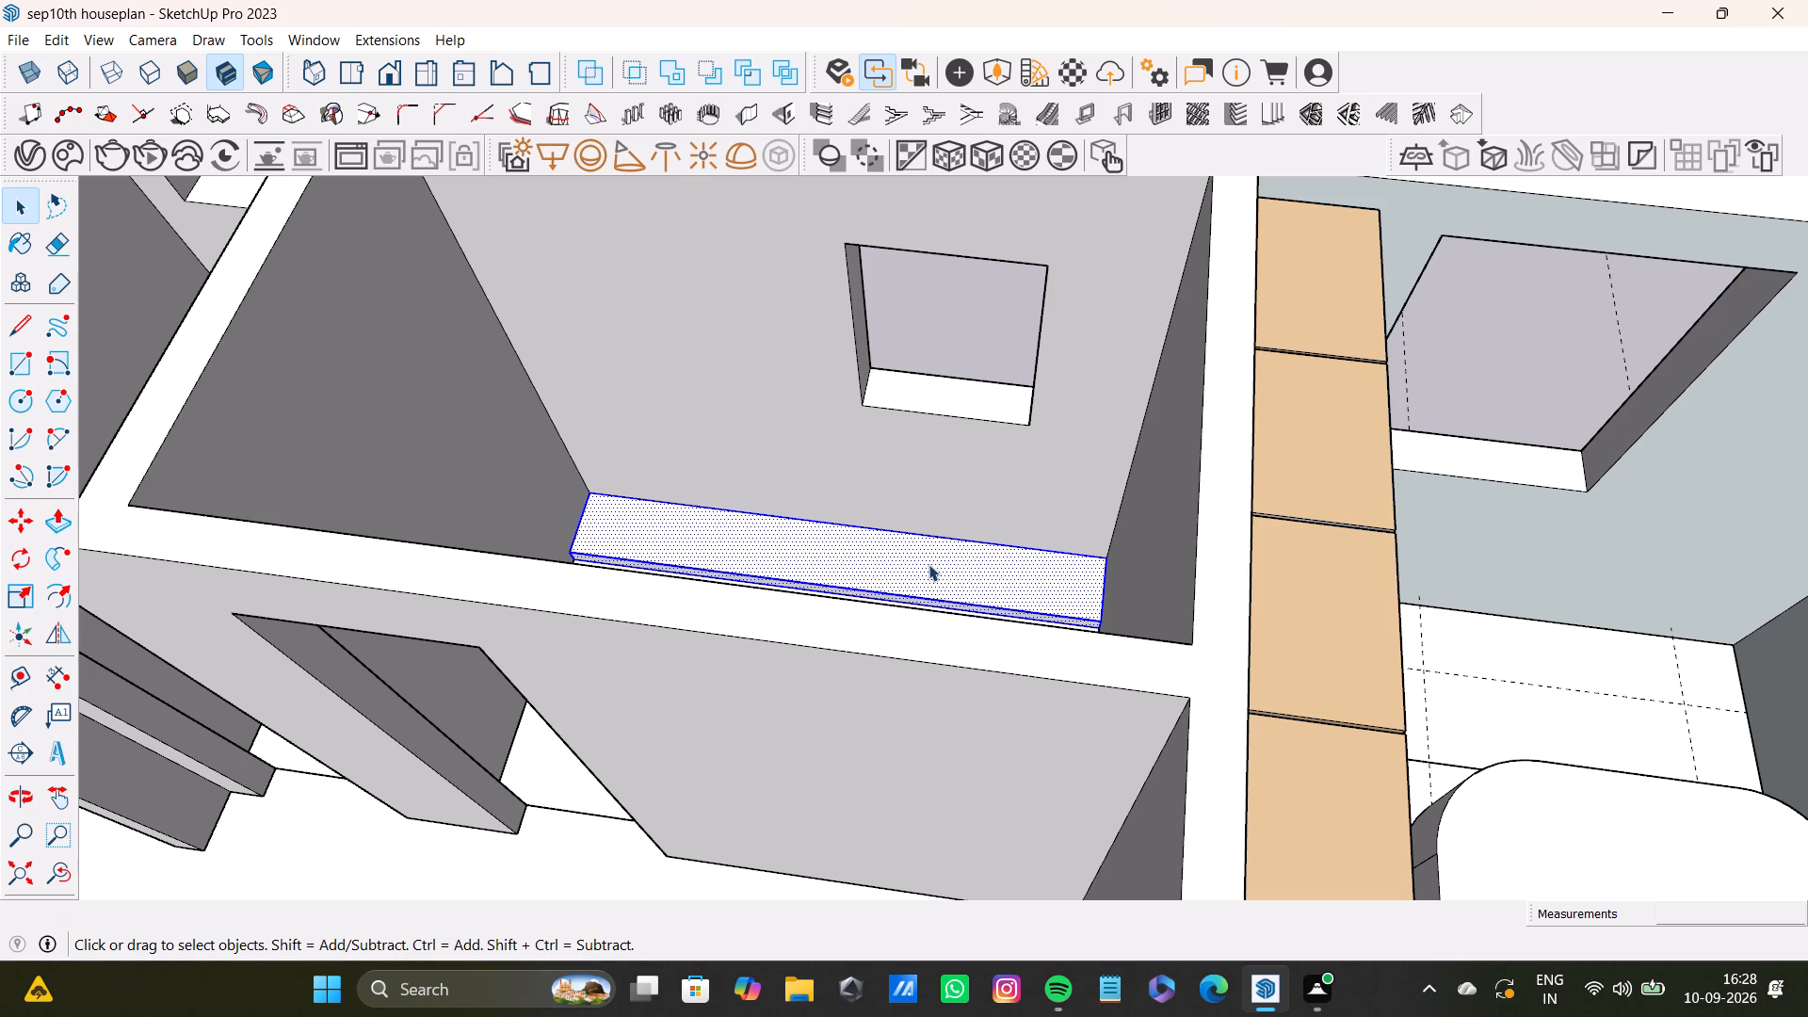
pyautogui.scroll(-4, 758, 508)
pyautogui.moveTo(766, 507); pyautogui.dragTo(822, 522, button='middle')
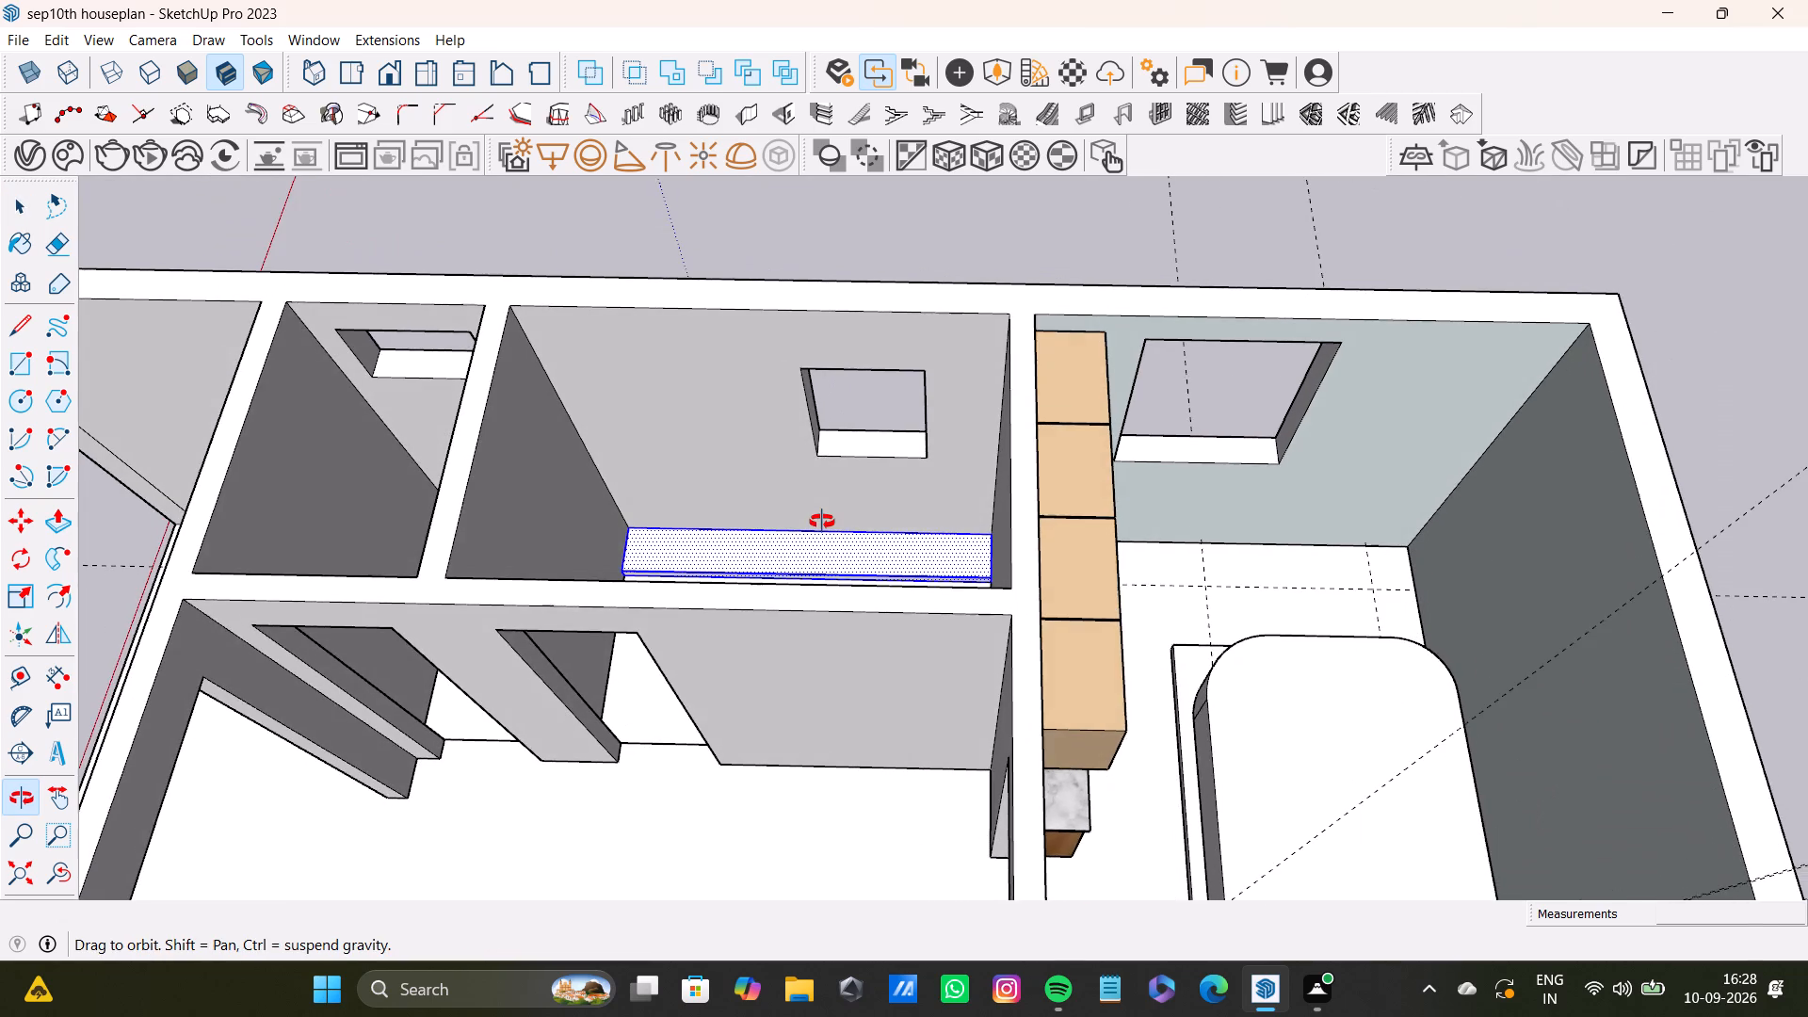
pyautogui.moveTo(822, 522); pyautogui.dragTo(1041, 529, button='middle')
pyautogui.scroll(3, 977, 557)
pyautogui.moveTo(974, 612); pyautogui.dragTo(956, 715, button='middle')
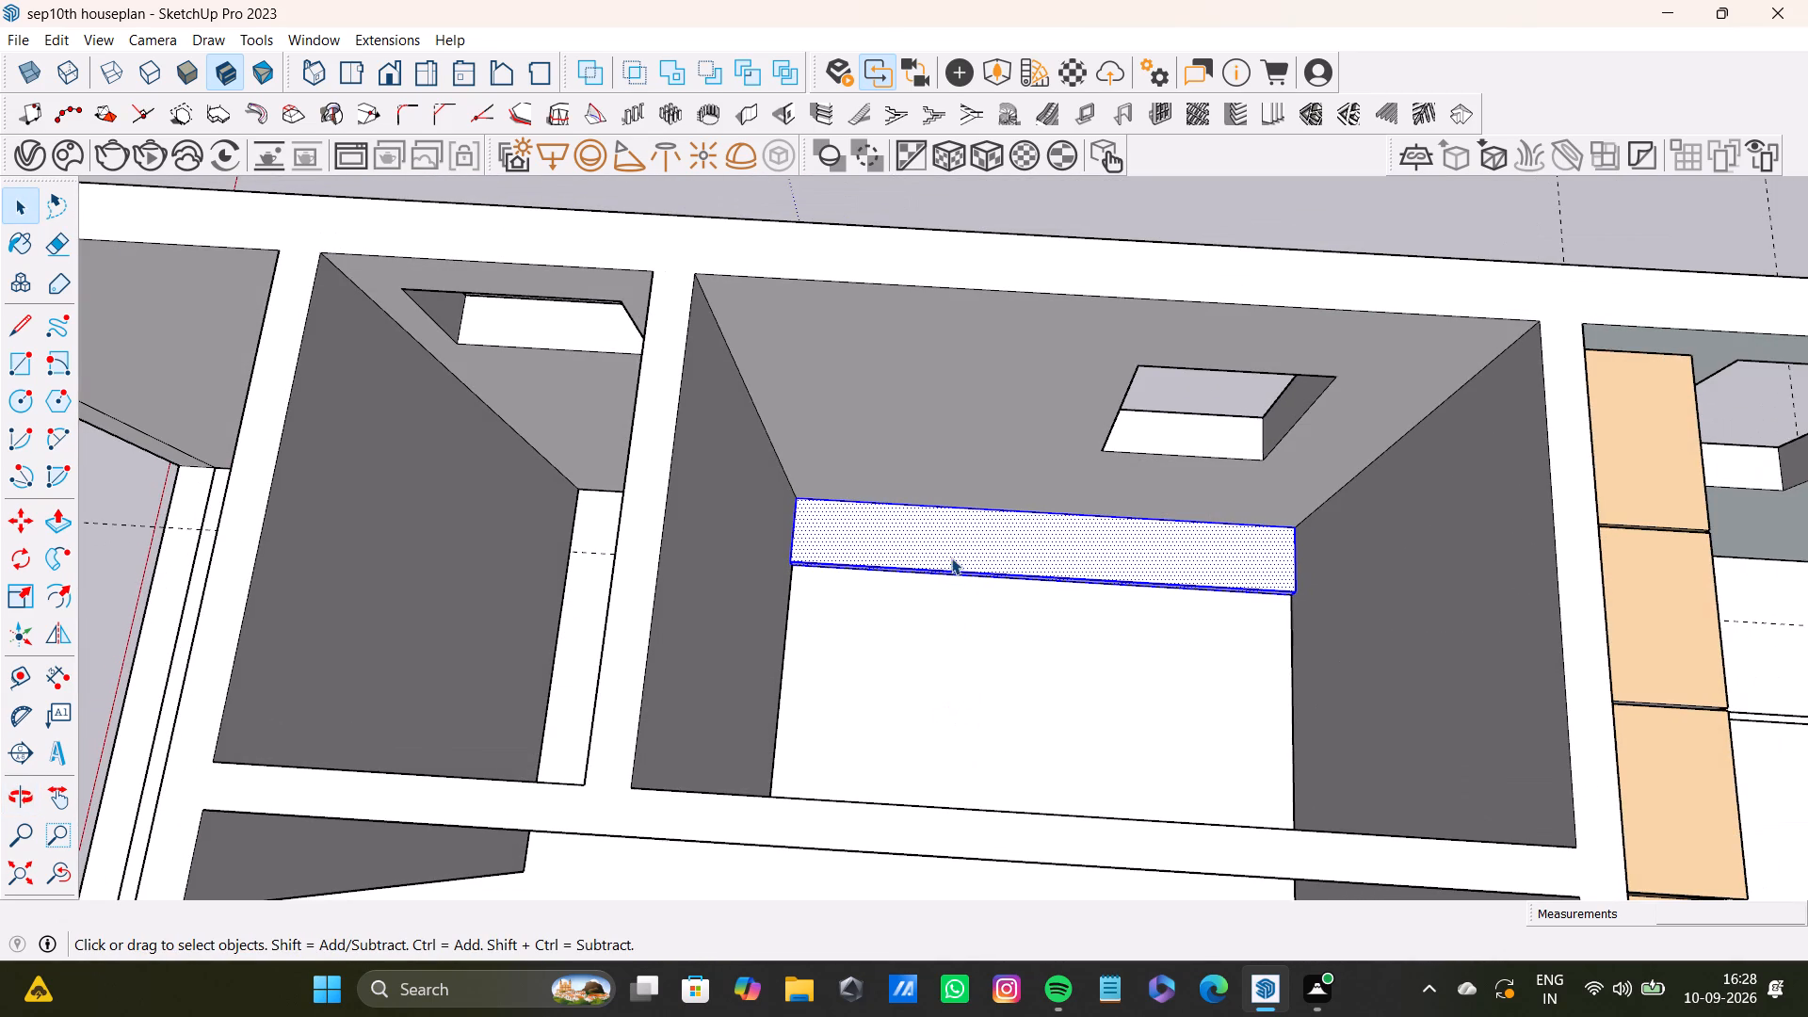
pyautogui.rightClick(951, 556)
pyautogui.click(1010, 740)
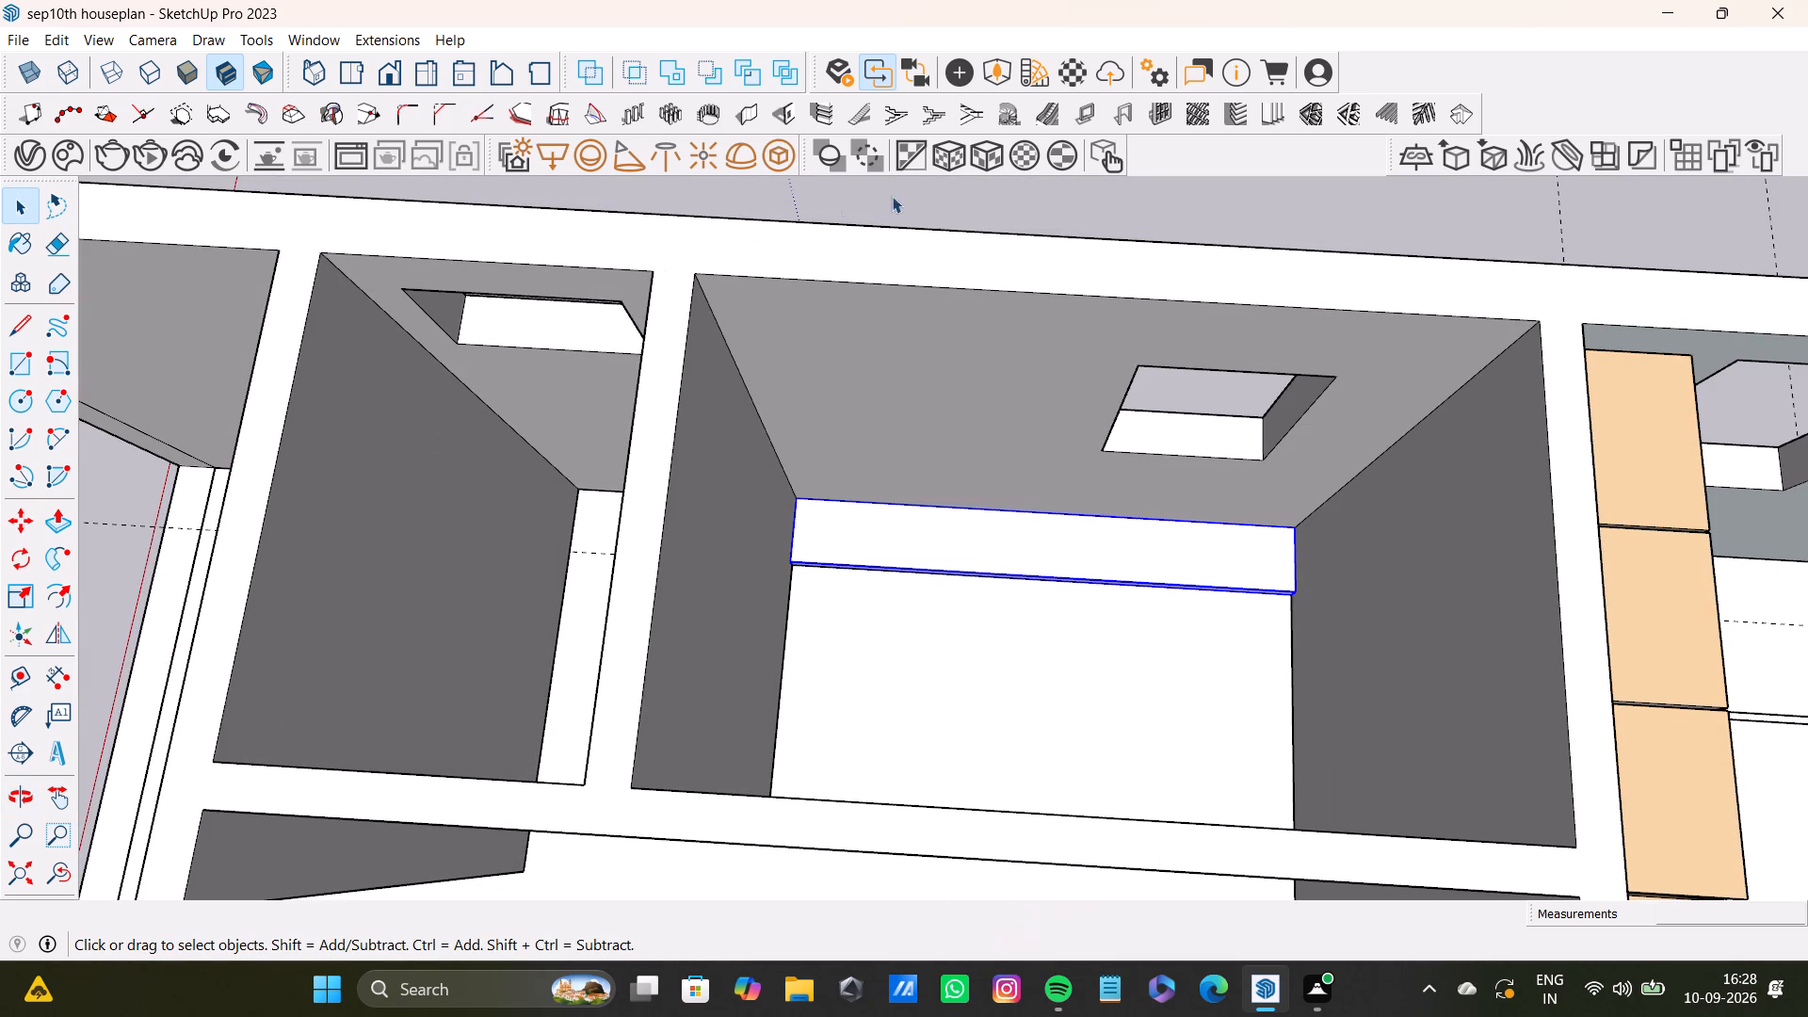
pyautogui.click(1030, 190)
# Draw a horizontal rectangle about 1' 10 15/16" by 10' from the strip's back corner, extending past its front edge.
pyautogui.scroll(-3, 826, 640)
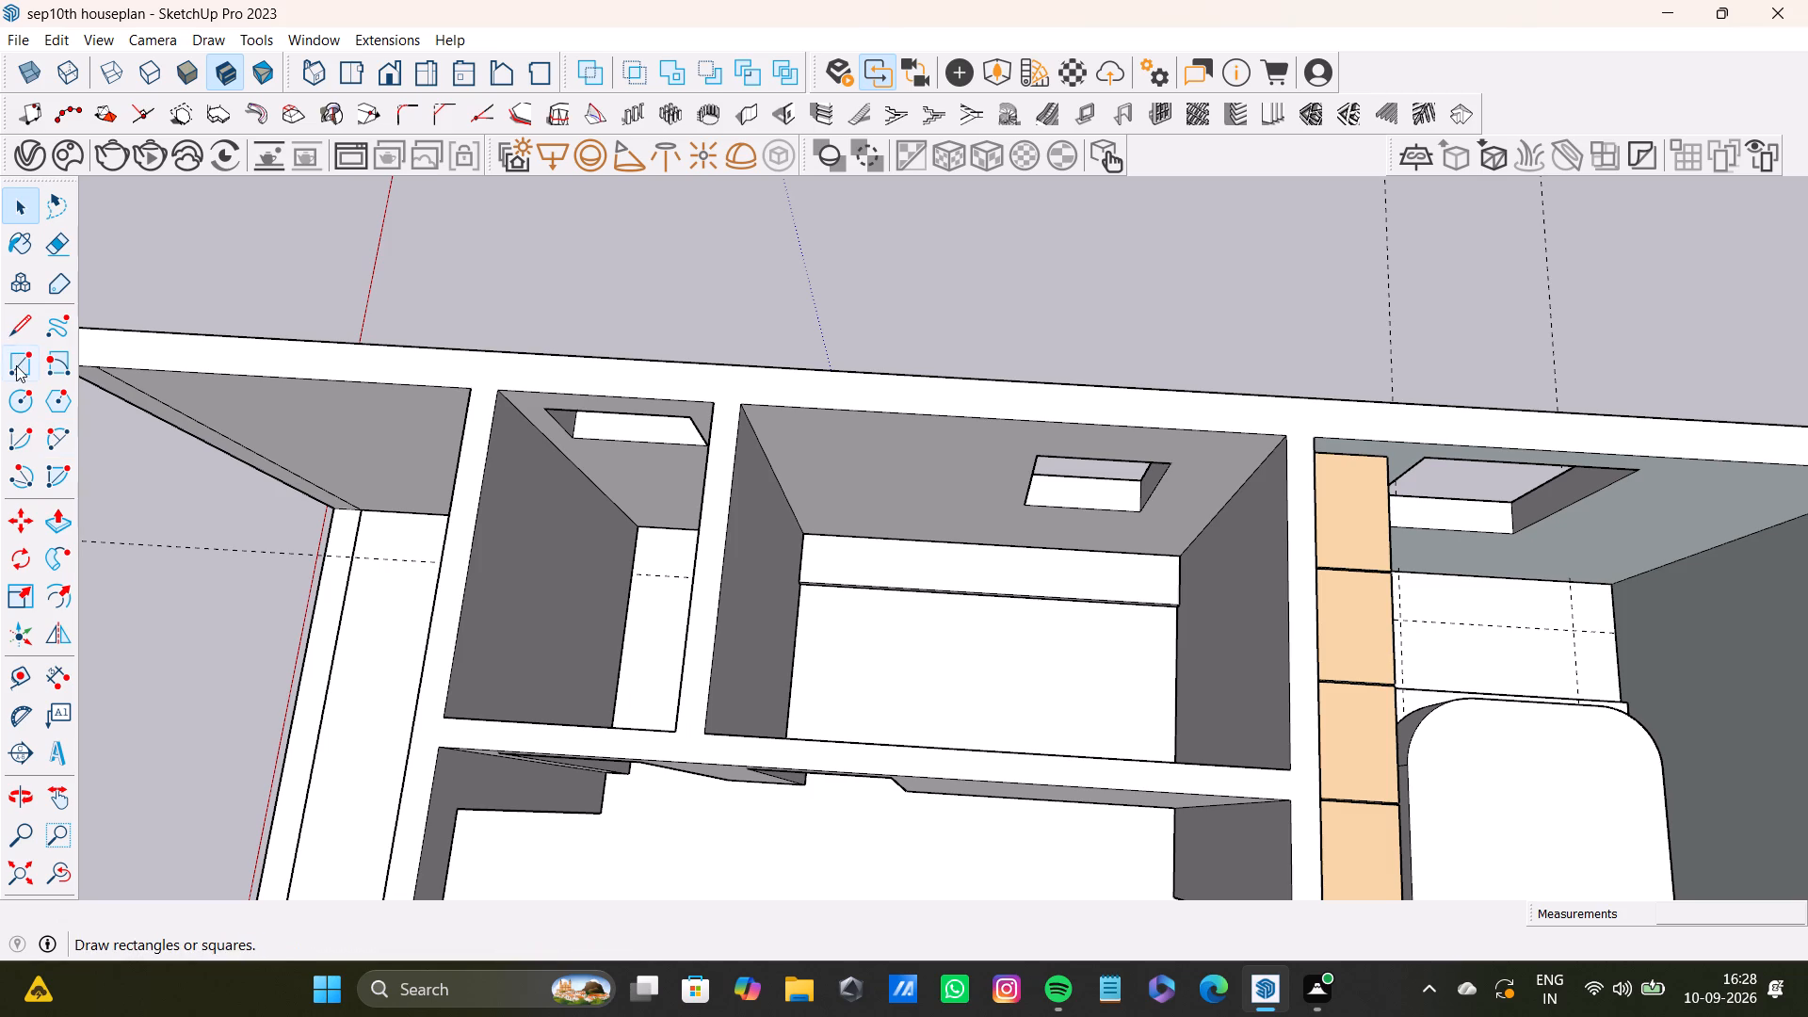
pyautogui.click(16, 365)
pyautogui.scroll(7, 785, 638)
pyautogui.click(825, 480)
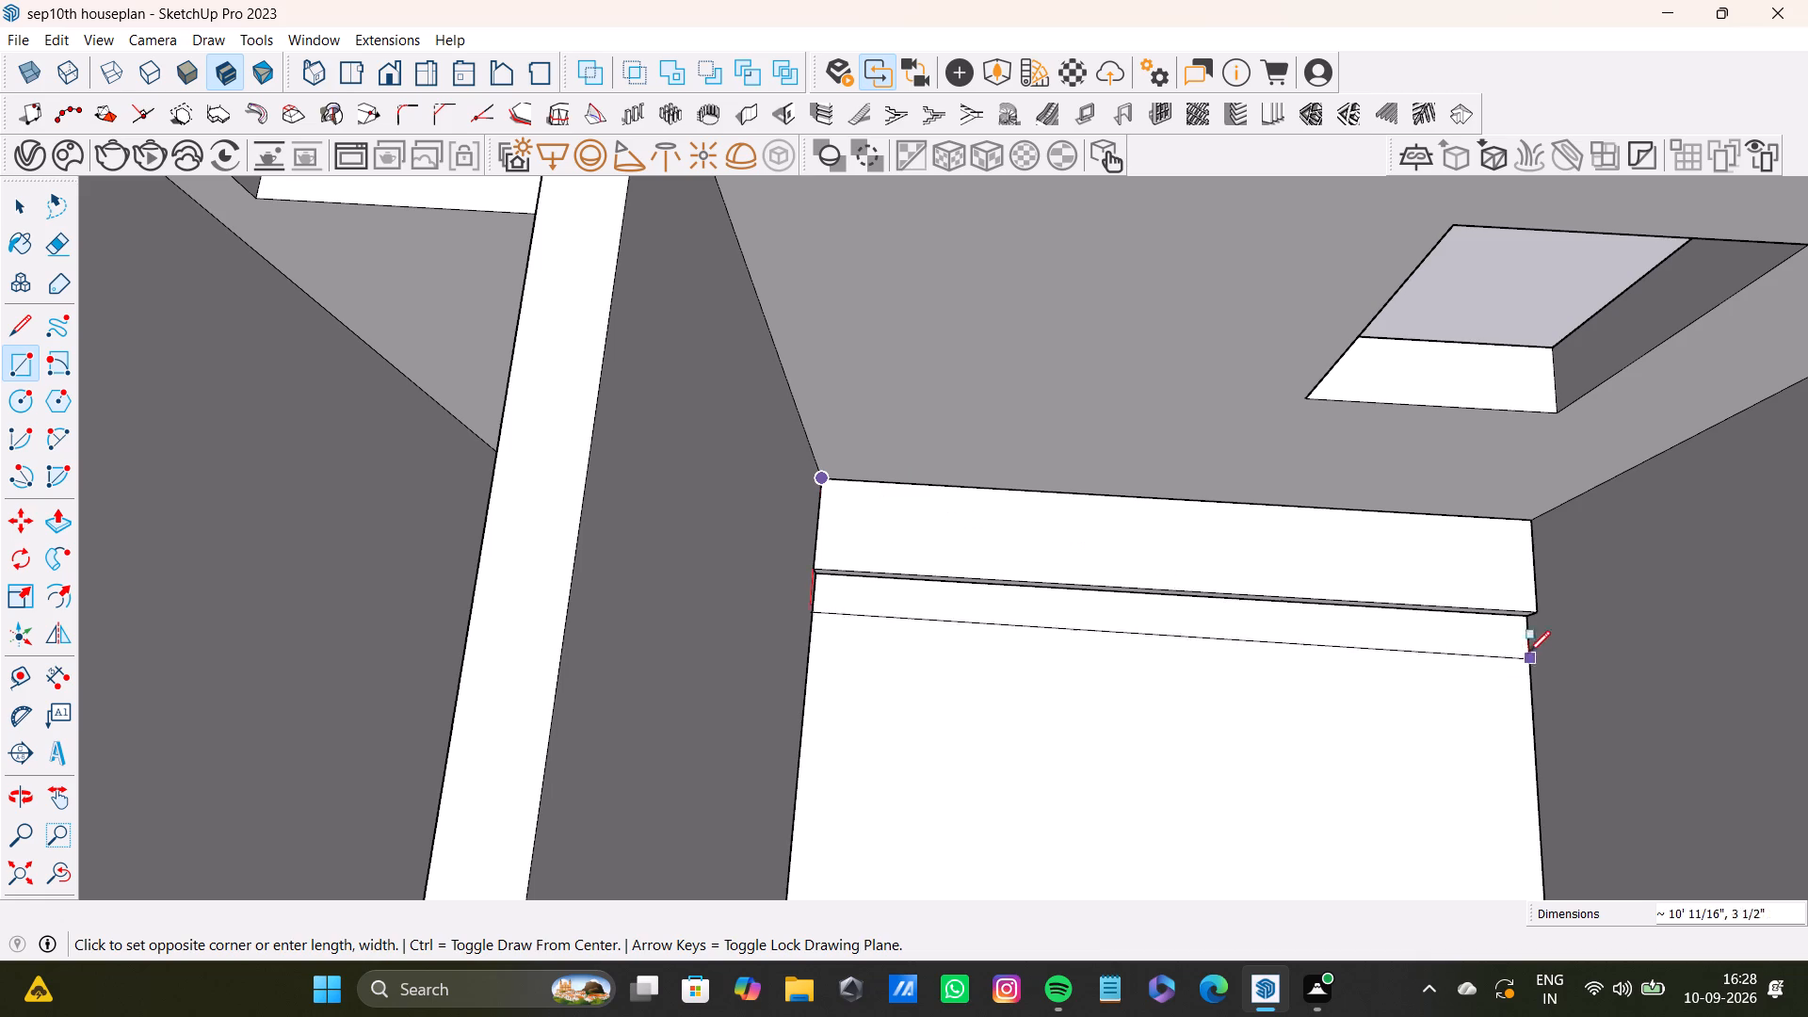
pyautogui.press('Down')
pyautogui.press('Up')
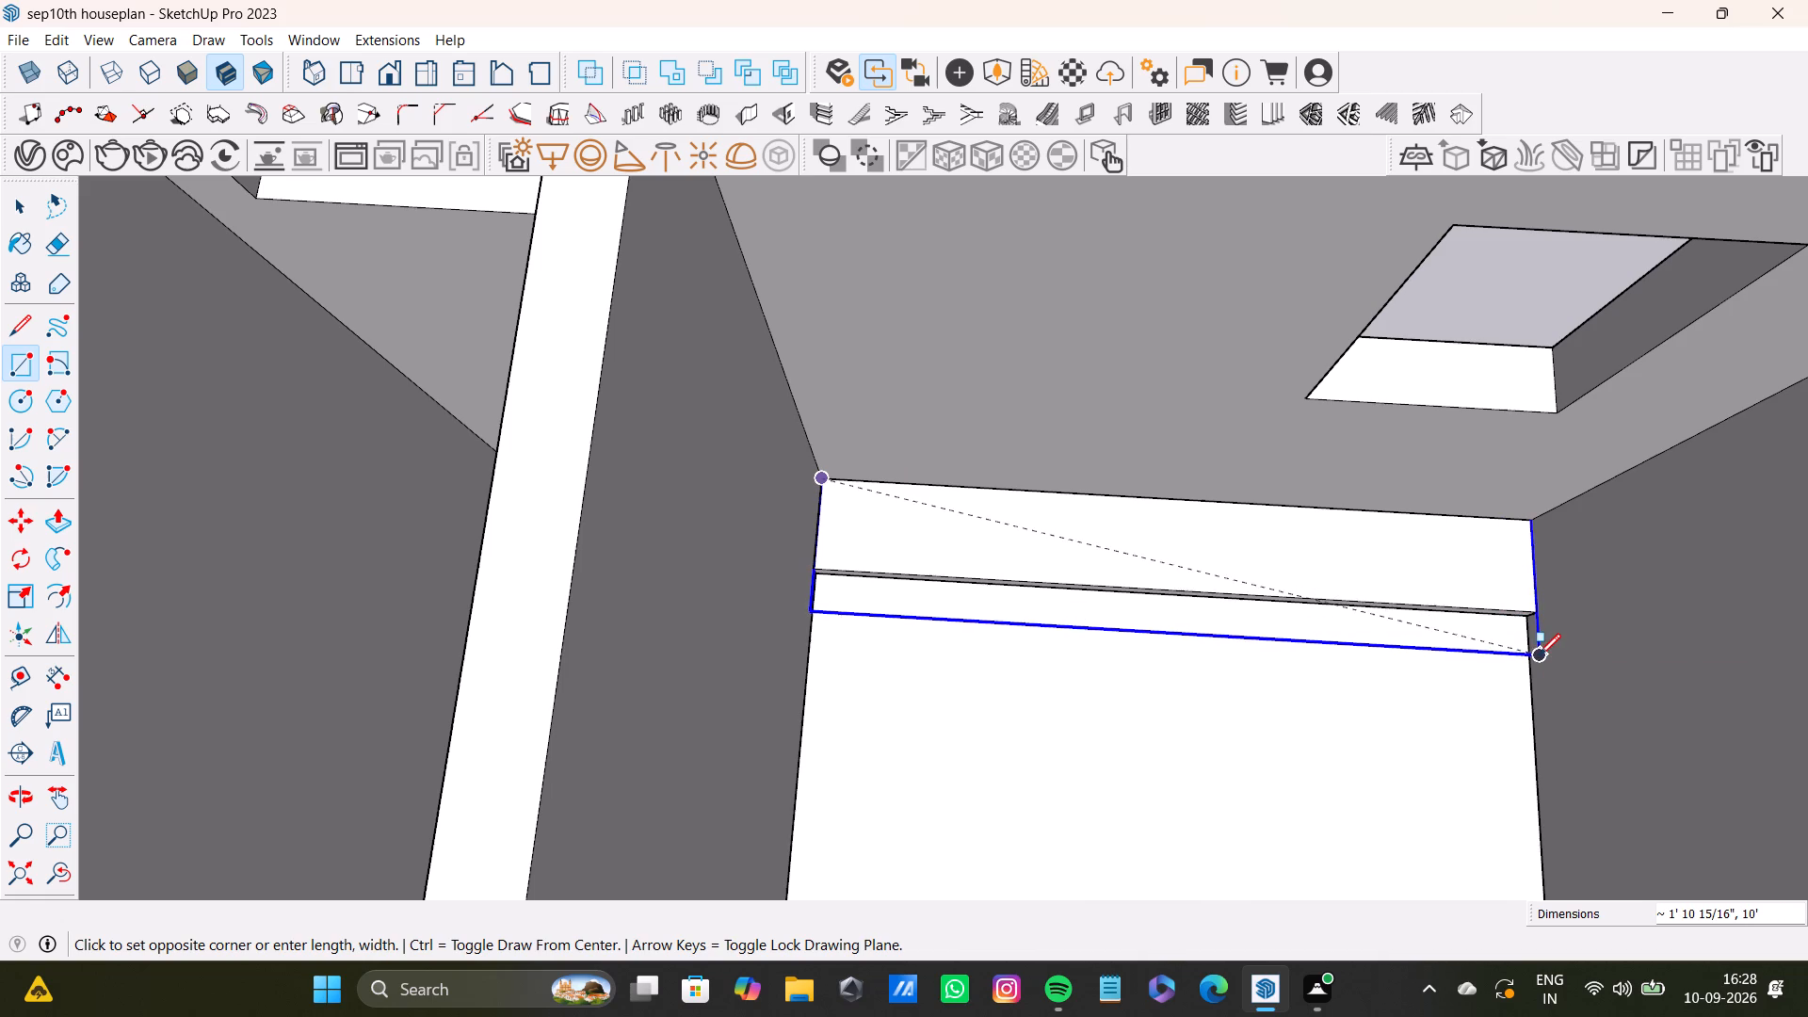
pyautogui.click(1539, 655)
# Push/Pull the new rectangle over the strip up 2' 7 1/2".
pyautogui.scroll(-4, 1346, 724)
pyautogui.moveTo(1259, 666); pyautogui.dragTo(1219, 686, button='middle')
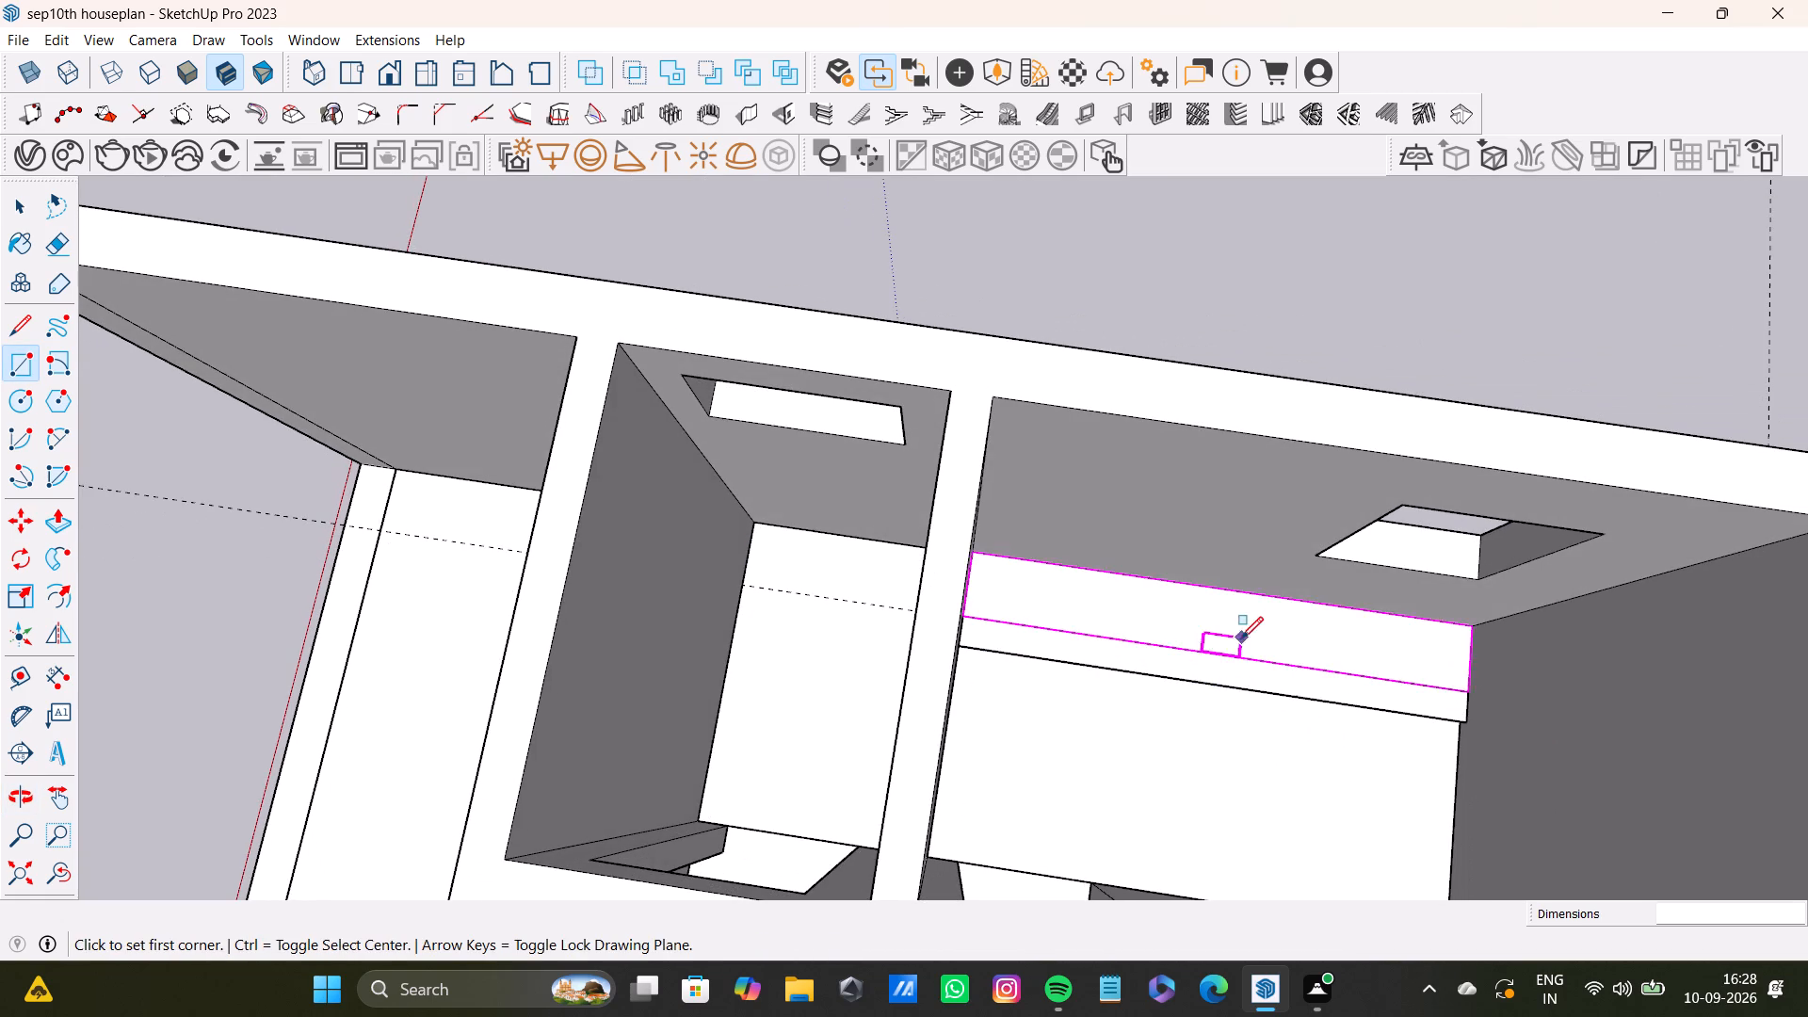
pyautogui.keyDown('shift'); pyautogui.moveTo(1237, 629); pyautogui.dragTo(1042, 572, button='middle'); pyautogui.keyUp('shift')
pyautogui.scroll(5, 1008, 614)
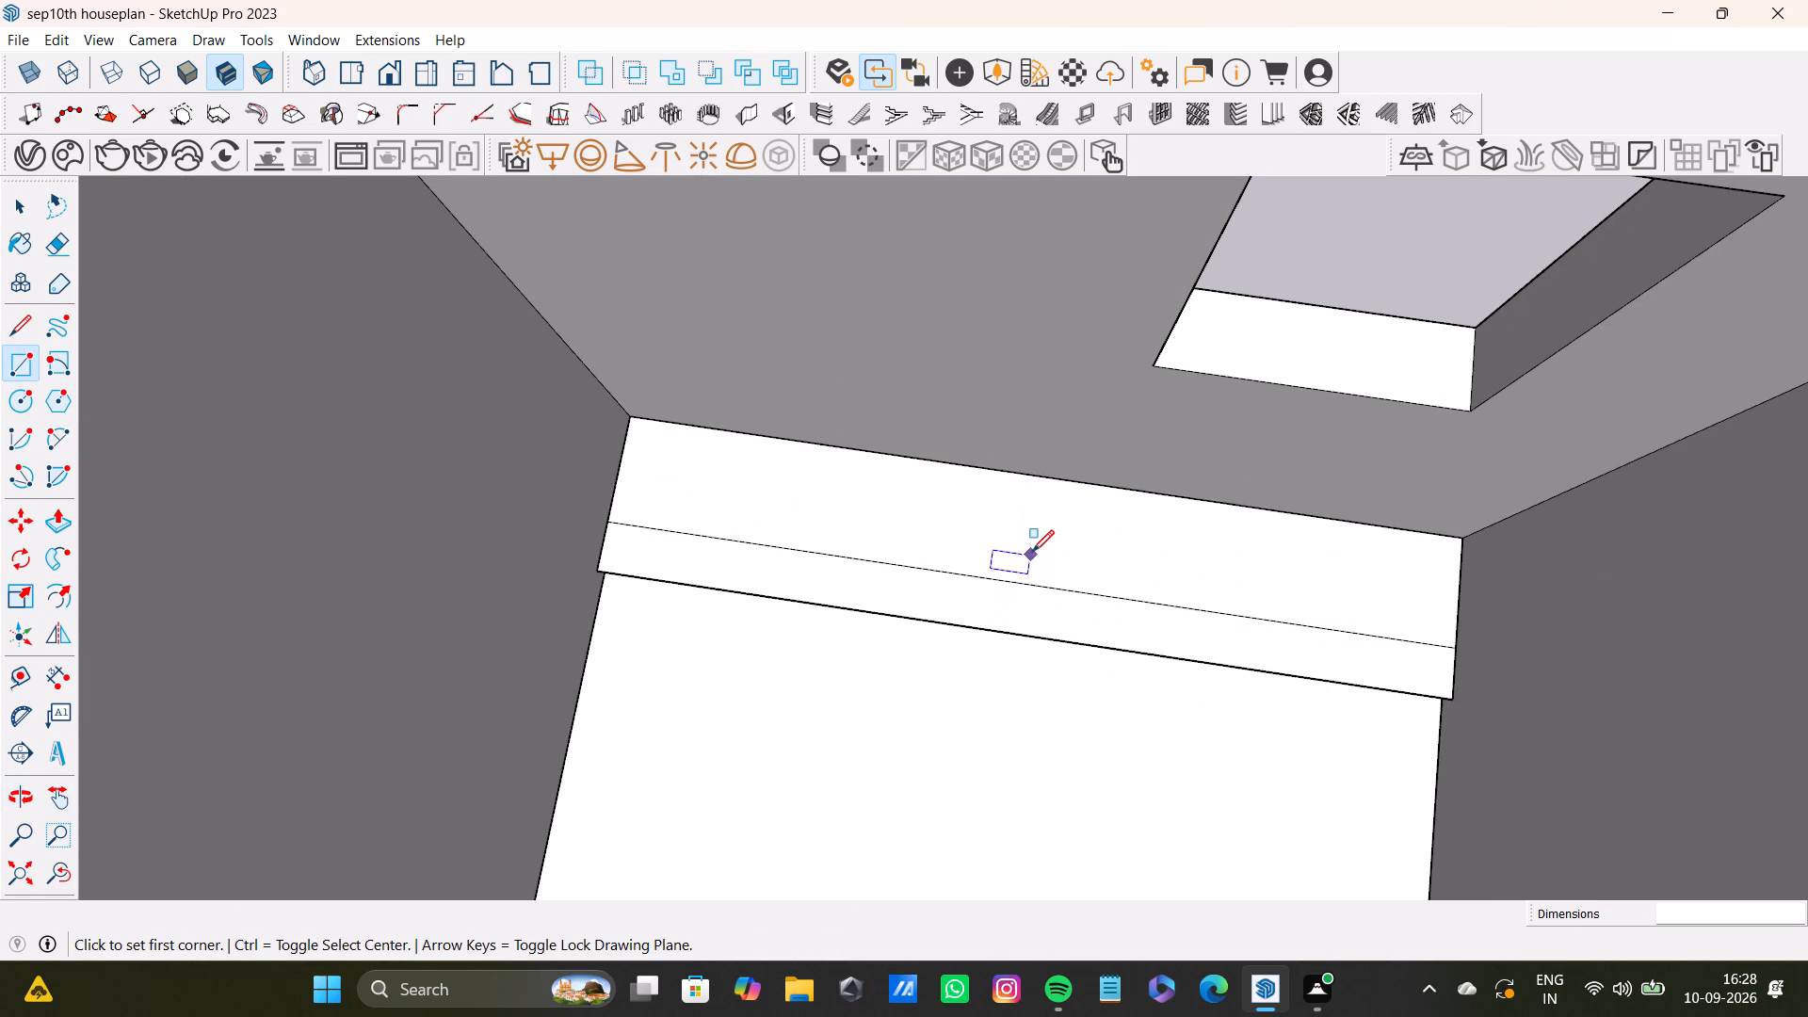
pyautogui.press('space')
pyautogui.press('p')
pyautogui.moveTo(1041, 529); pyautogui.dragTo(1002, 507)
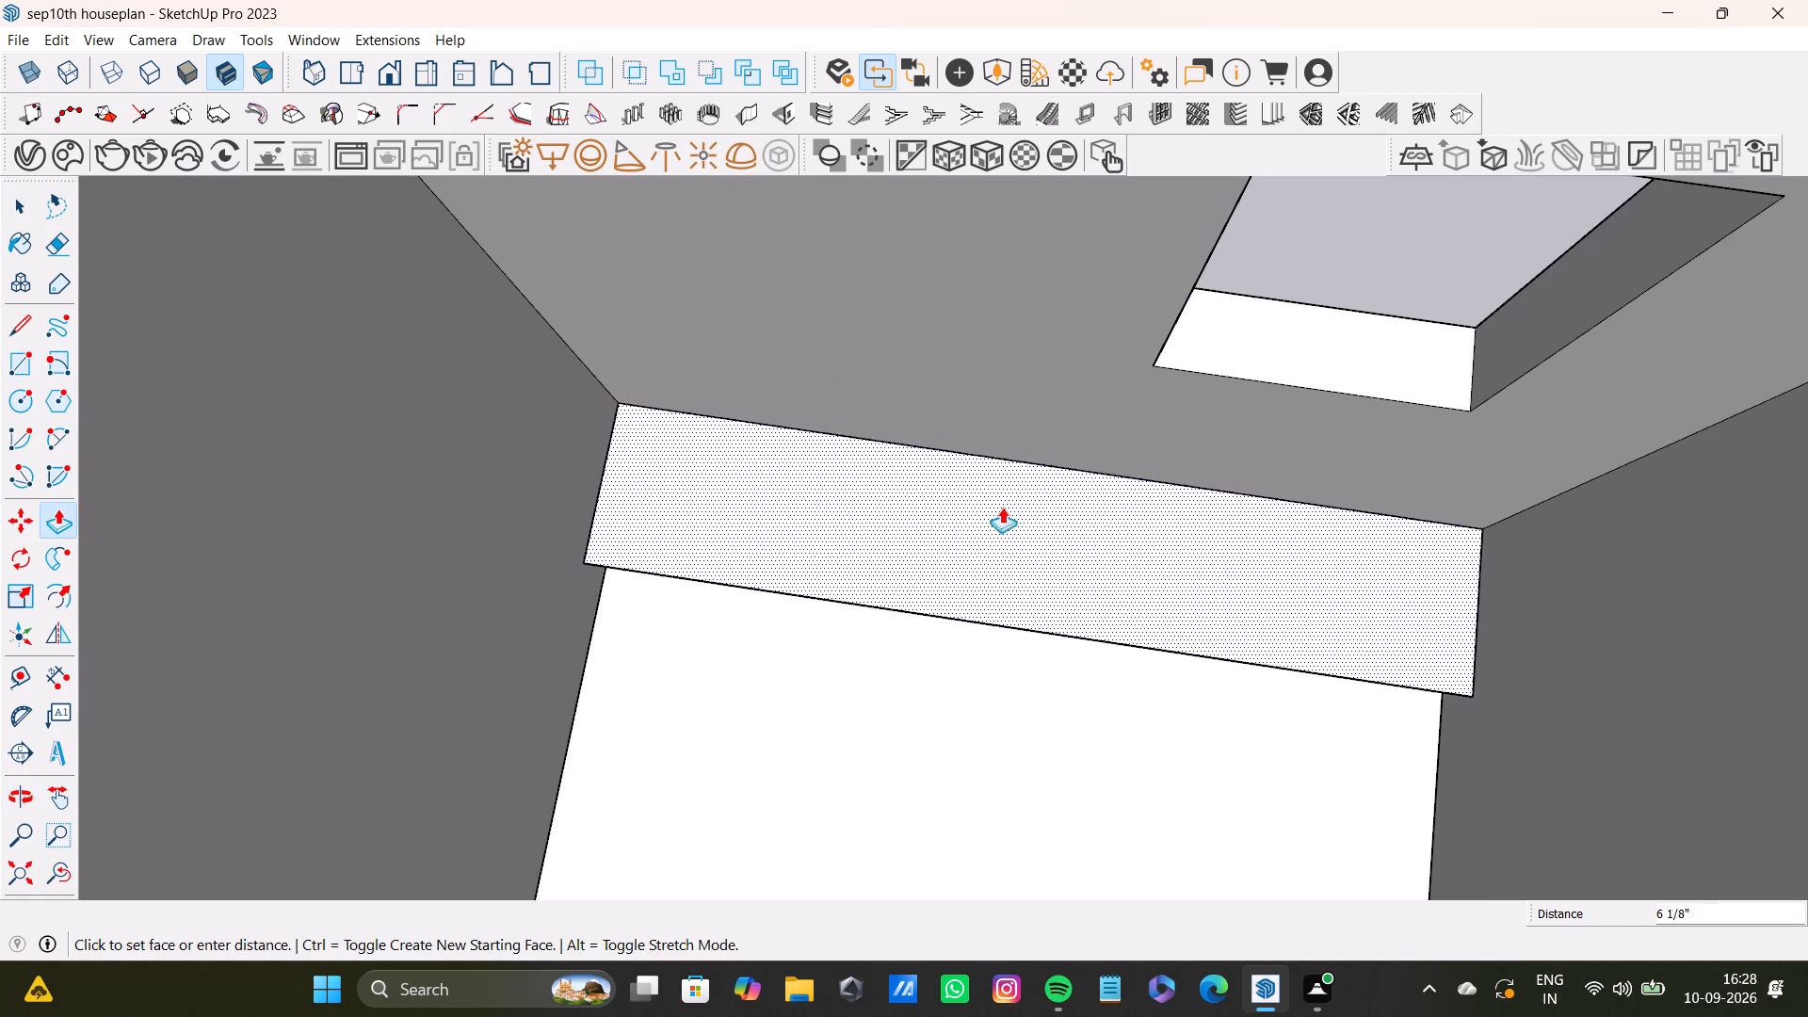
pyautogui.moveTo(1002, 507); pyautogui.dragTo(864, 541)
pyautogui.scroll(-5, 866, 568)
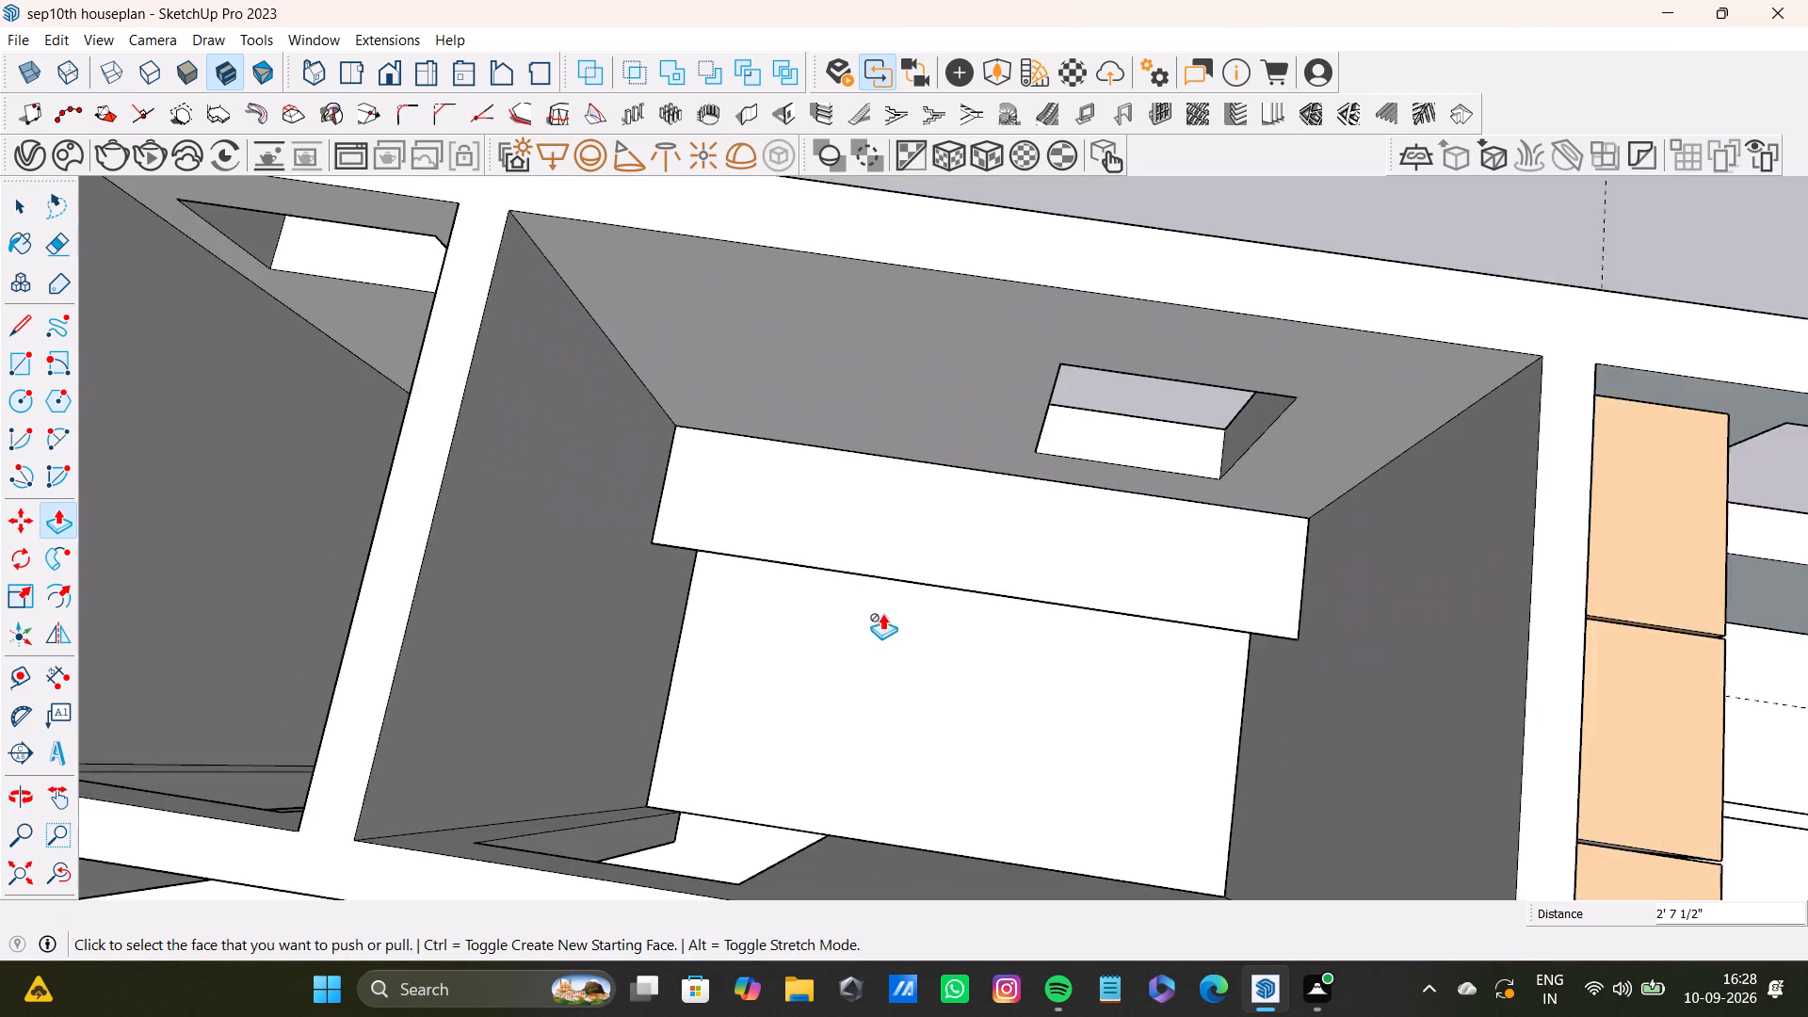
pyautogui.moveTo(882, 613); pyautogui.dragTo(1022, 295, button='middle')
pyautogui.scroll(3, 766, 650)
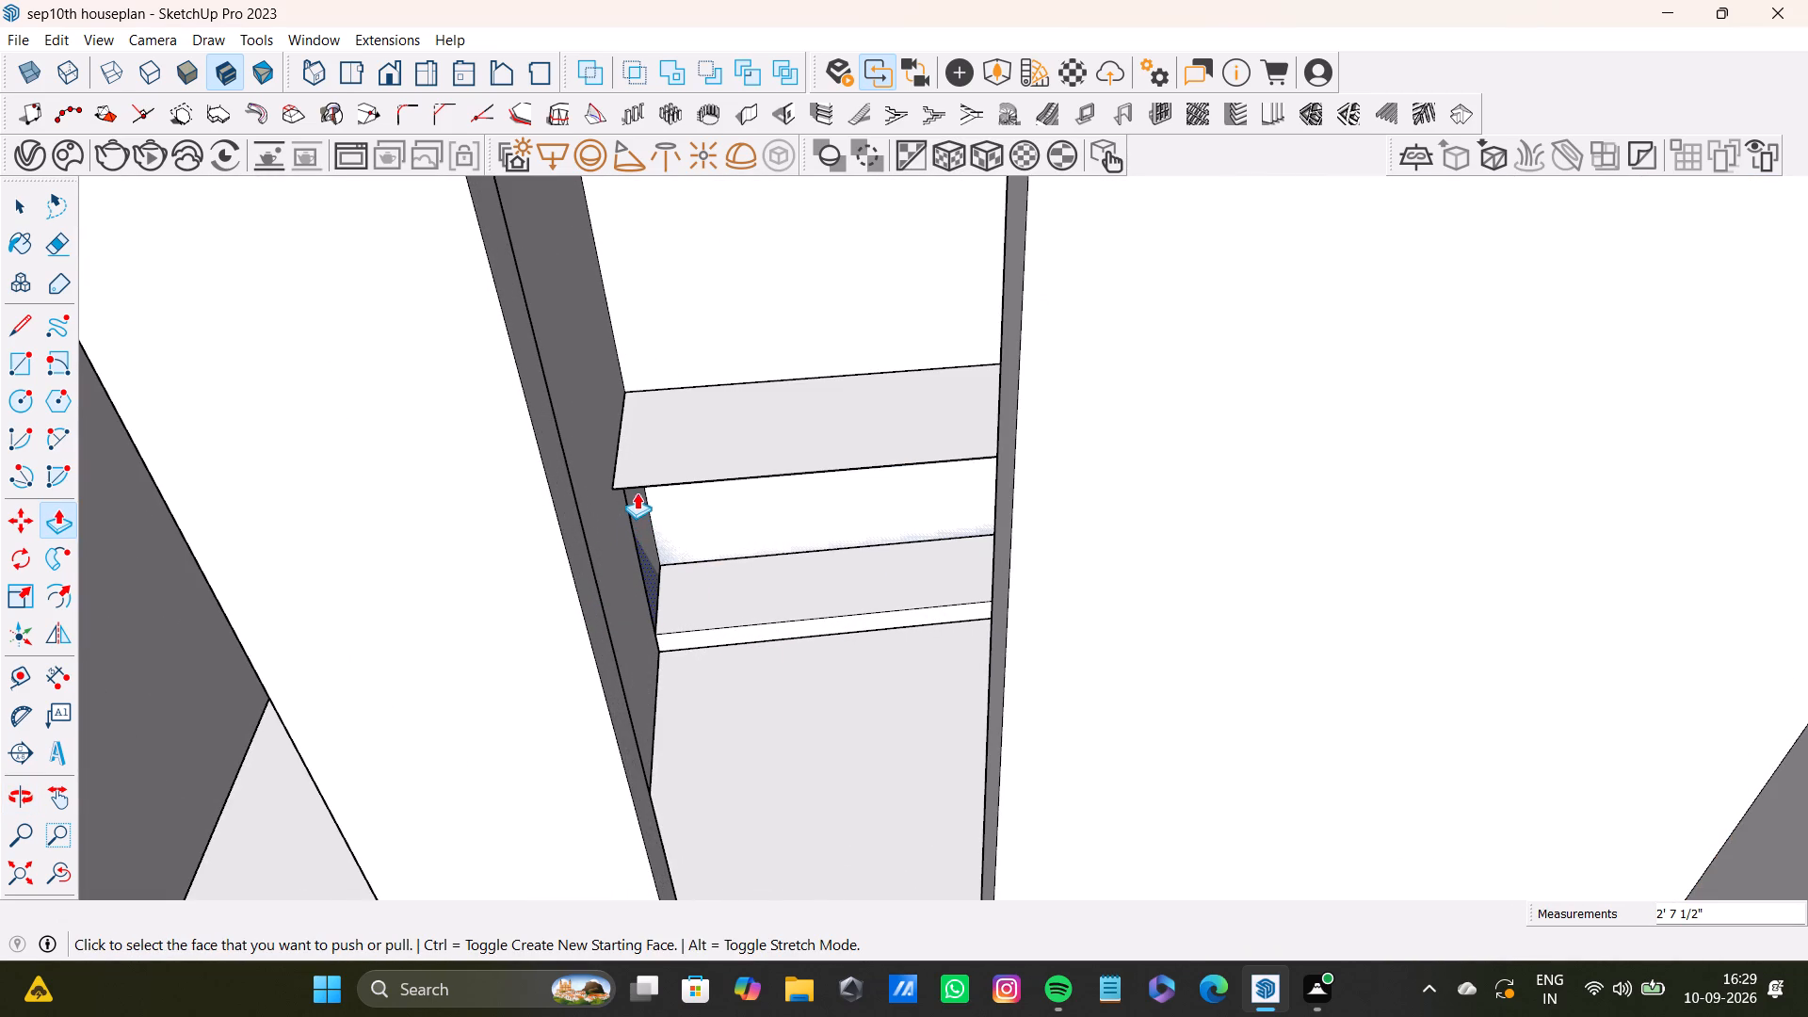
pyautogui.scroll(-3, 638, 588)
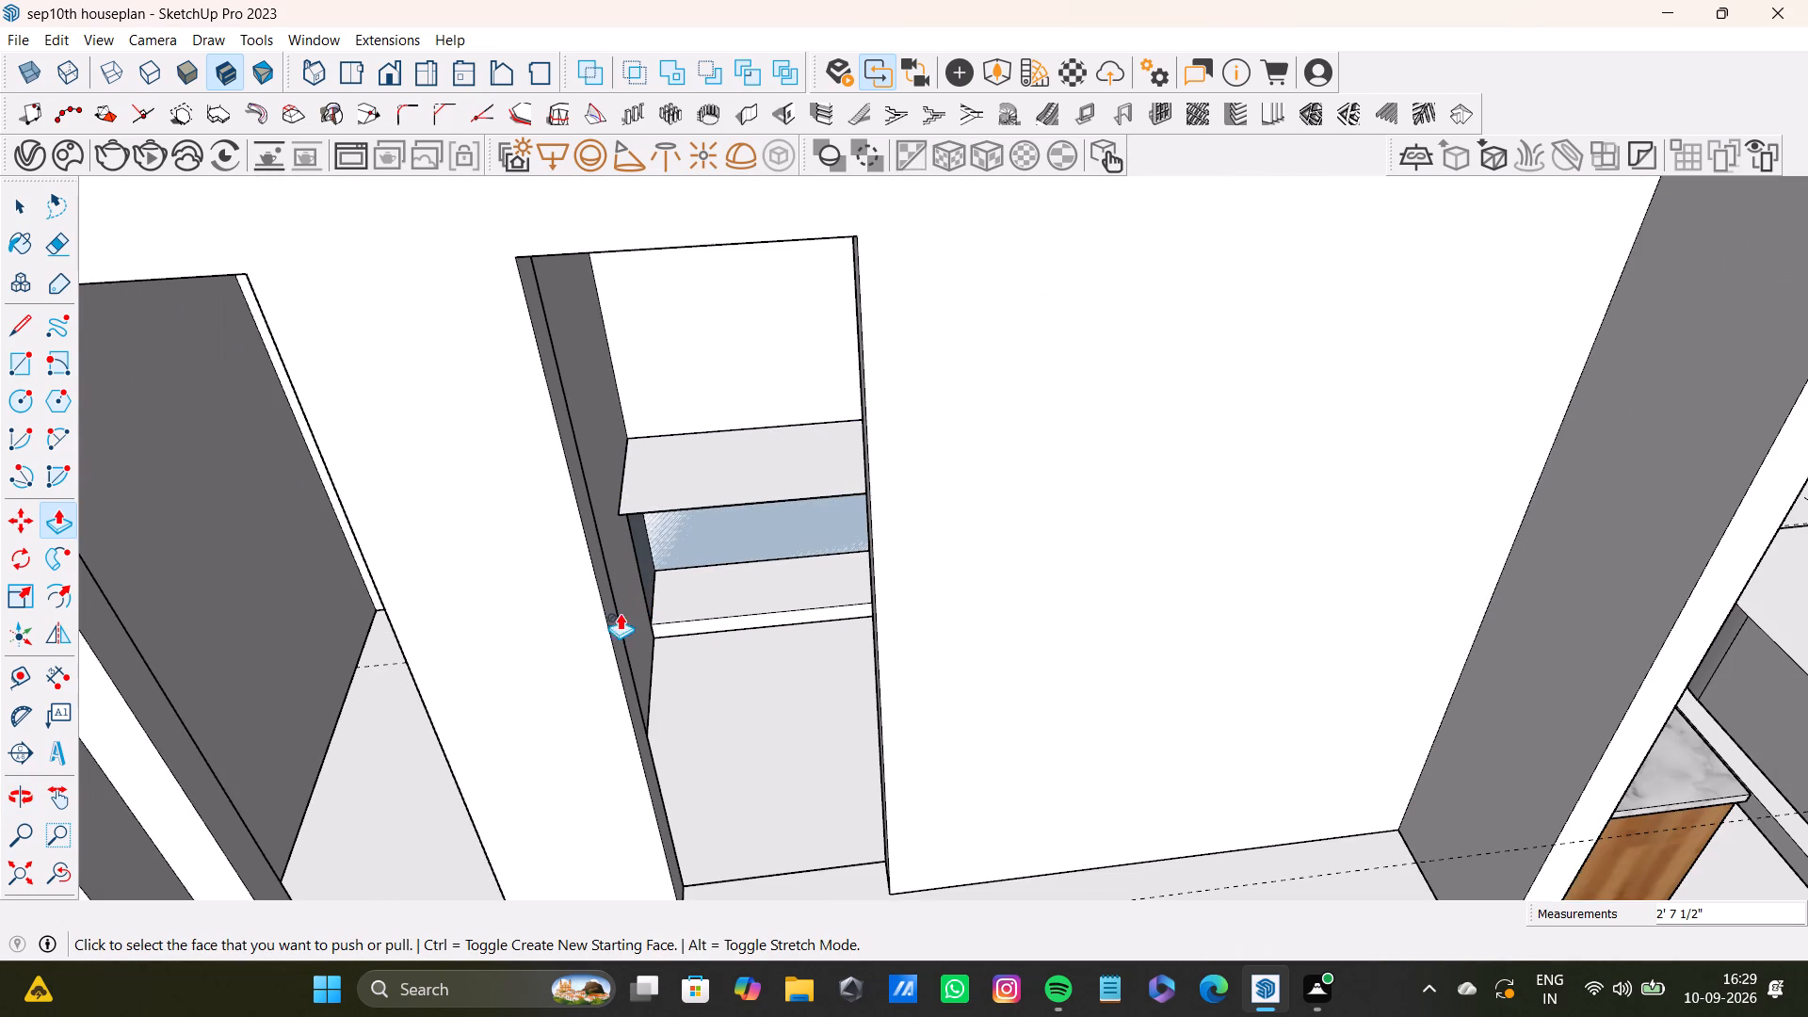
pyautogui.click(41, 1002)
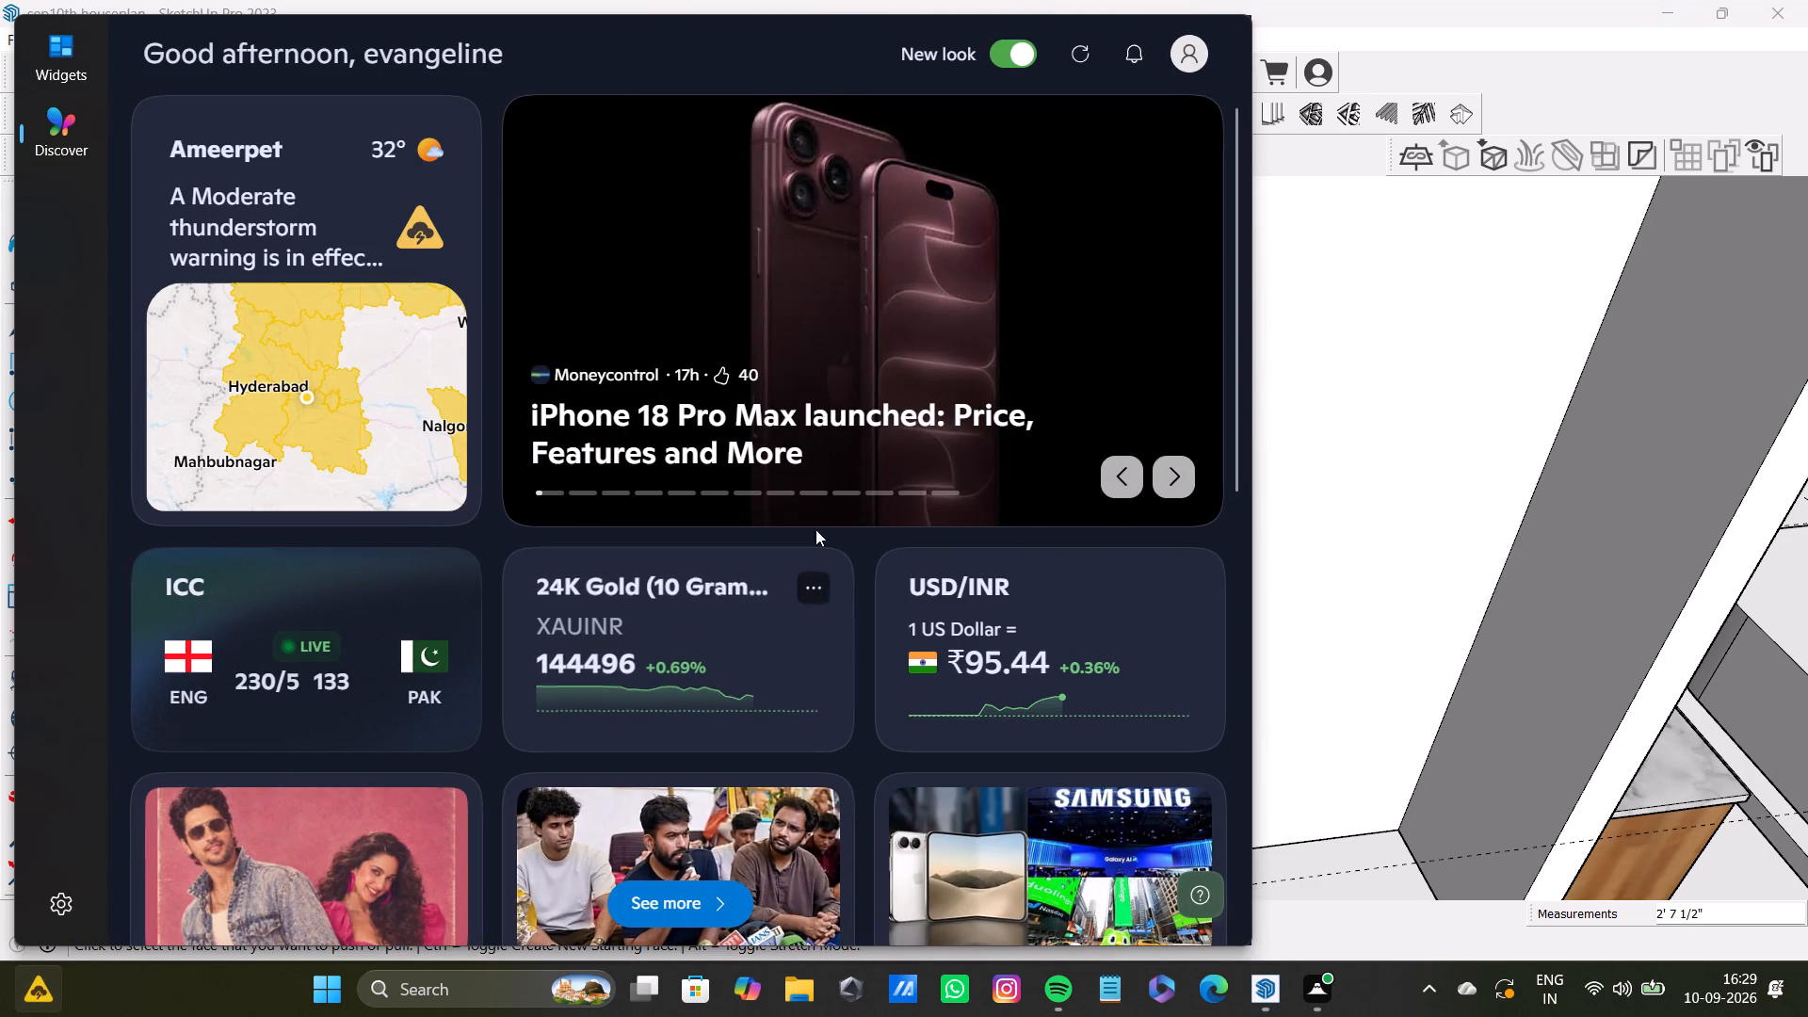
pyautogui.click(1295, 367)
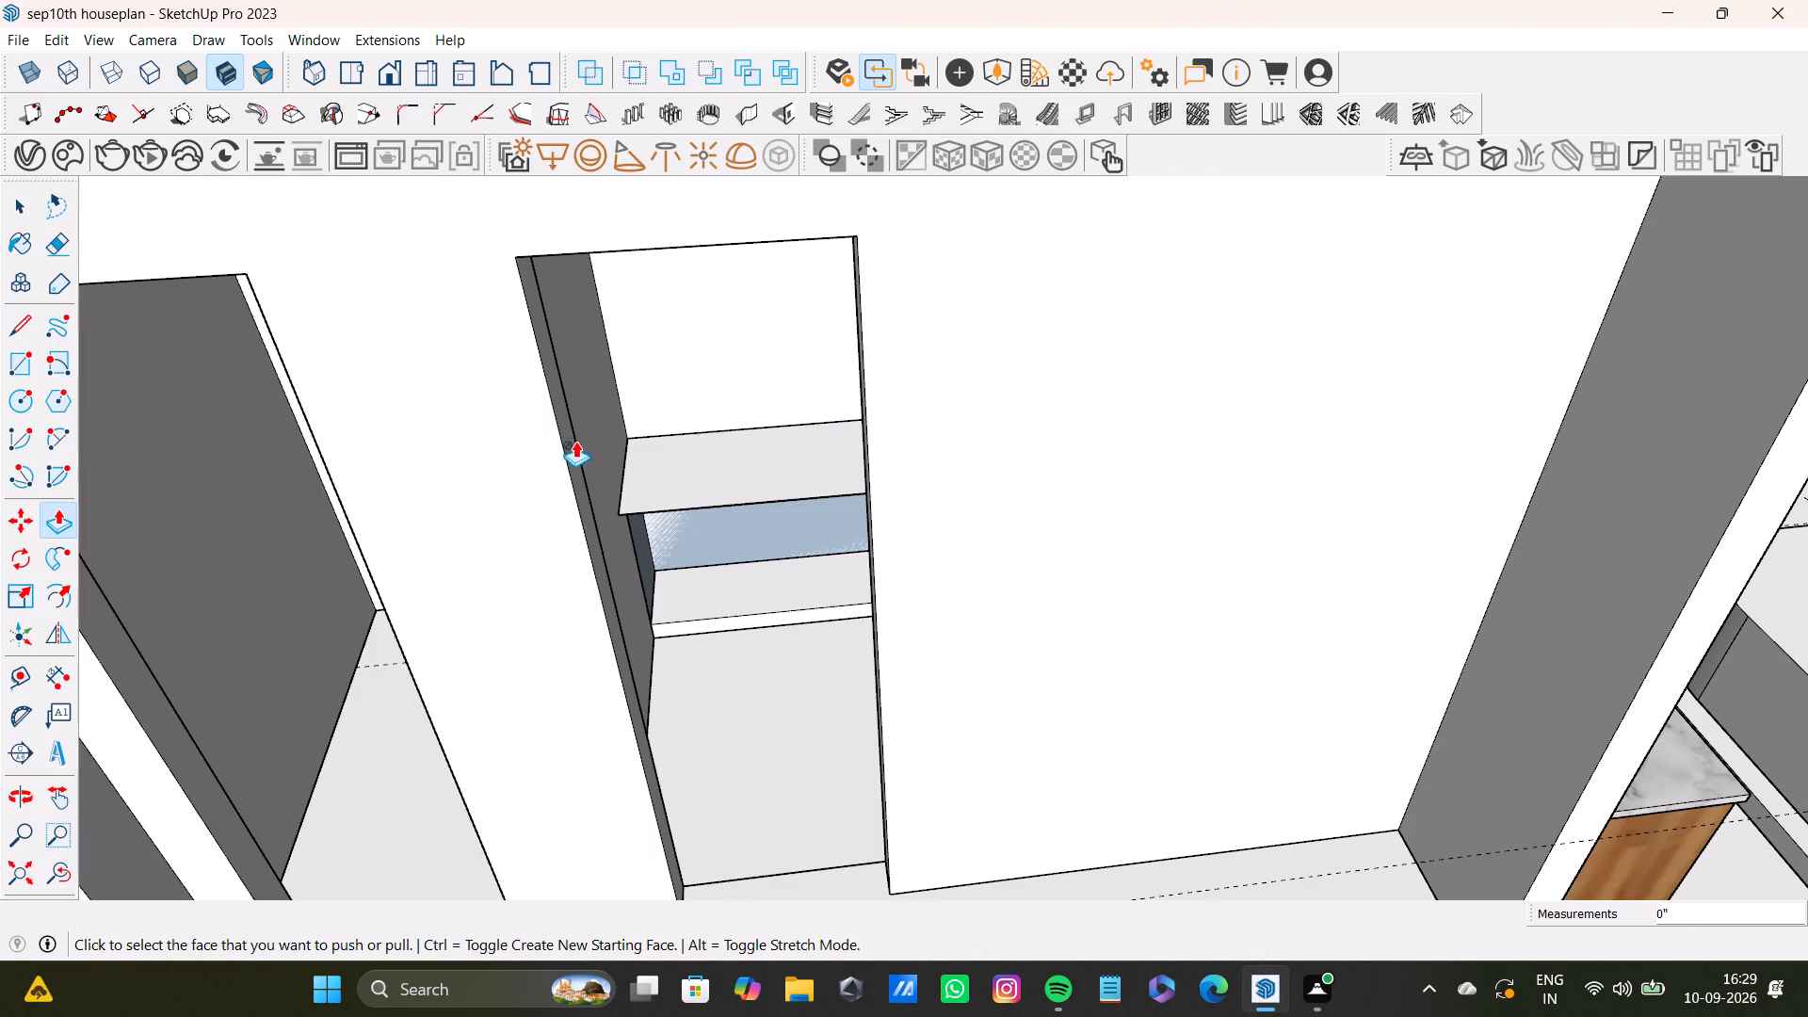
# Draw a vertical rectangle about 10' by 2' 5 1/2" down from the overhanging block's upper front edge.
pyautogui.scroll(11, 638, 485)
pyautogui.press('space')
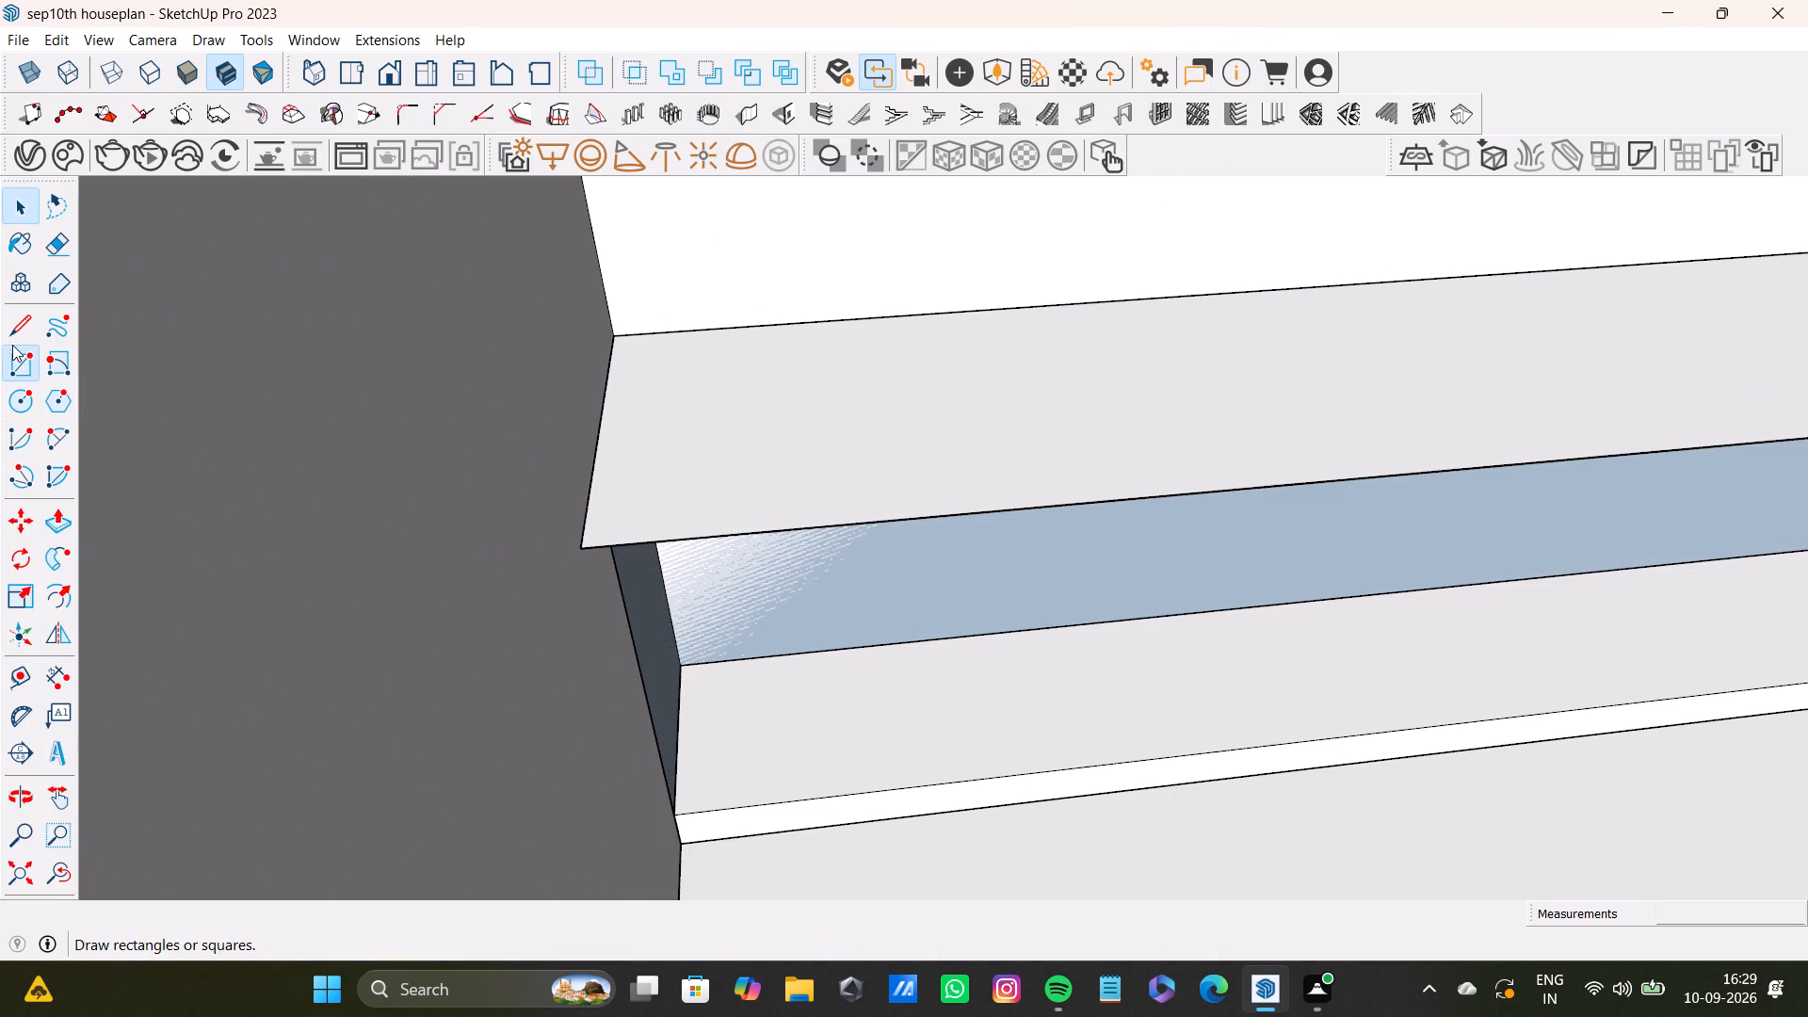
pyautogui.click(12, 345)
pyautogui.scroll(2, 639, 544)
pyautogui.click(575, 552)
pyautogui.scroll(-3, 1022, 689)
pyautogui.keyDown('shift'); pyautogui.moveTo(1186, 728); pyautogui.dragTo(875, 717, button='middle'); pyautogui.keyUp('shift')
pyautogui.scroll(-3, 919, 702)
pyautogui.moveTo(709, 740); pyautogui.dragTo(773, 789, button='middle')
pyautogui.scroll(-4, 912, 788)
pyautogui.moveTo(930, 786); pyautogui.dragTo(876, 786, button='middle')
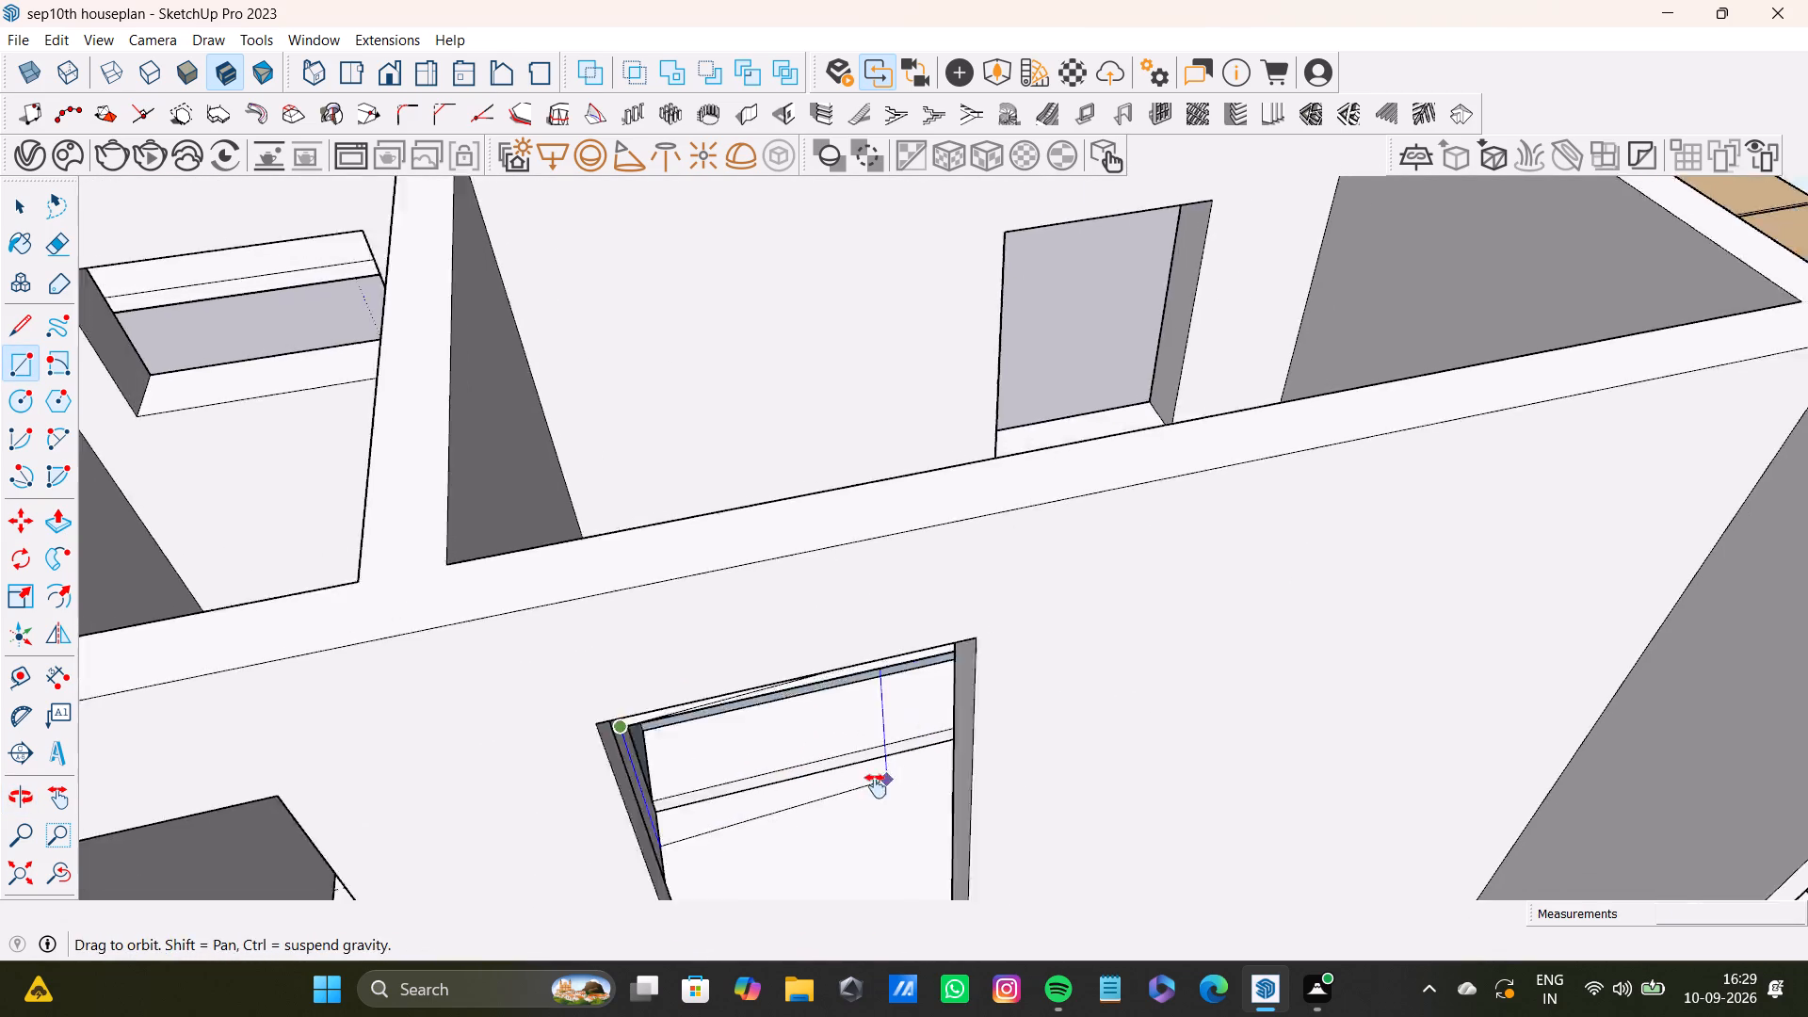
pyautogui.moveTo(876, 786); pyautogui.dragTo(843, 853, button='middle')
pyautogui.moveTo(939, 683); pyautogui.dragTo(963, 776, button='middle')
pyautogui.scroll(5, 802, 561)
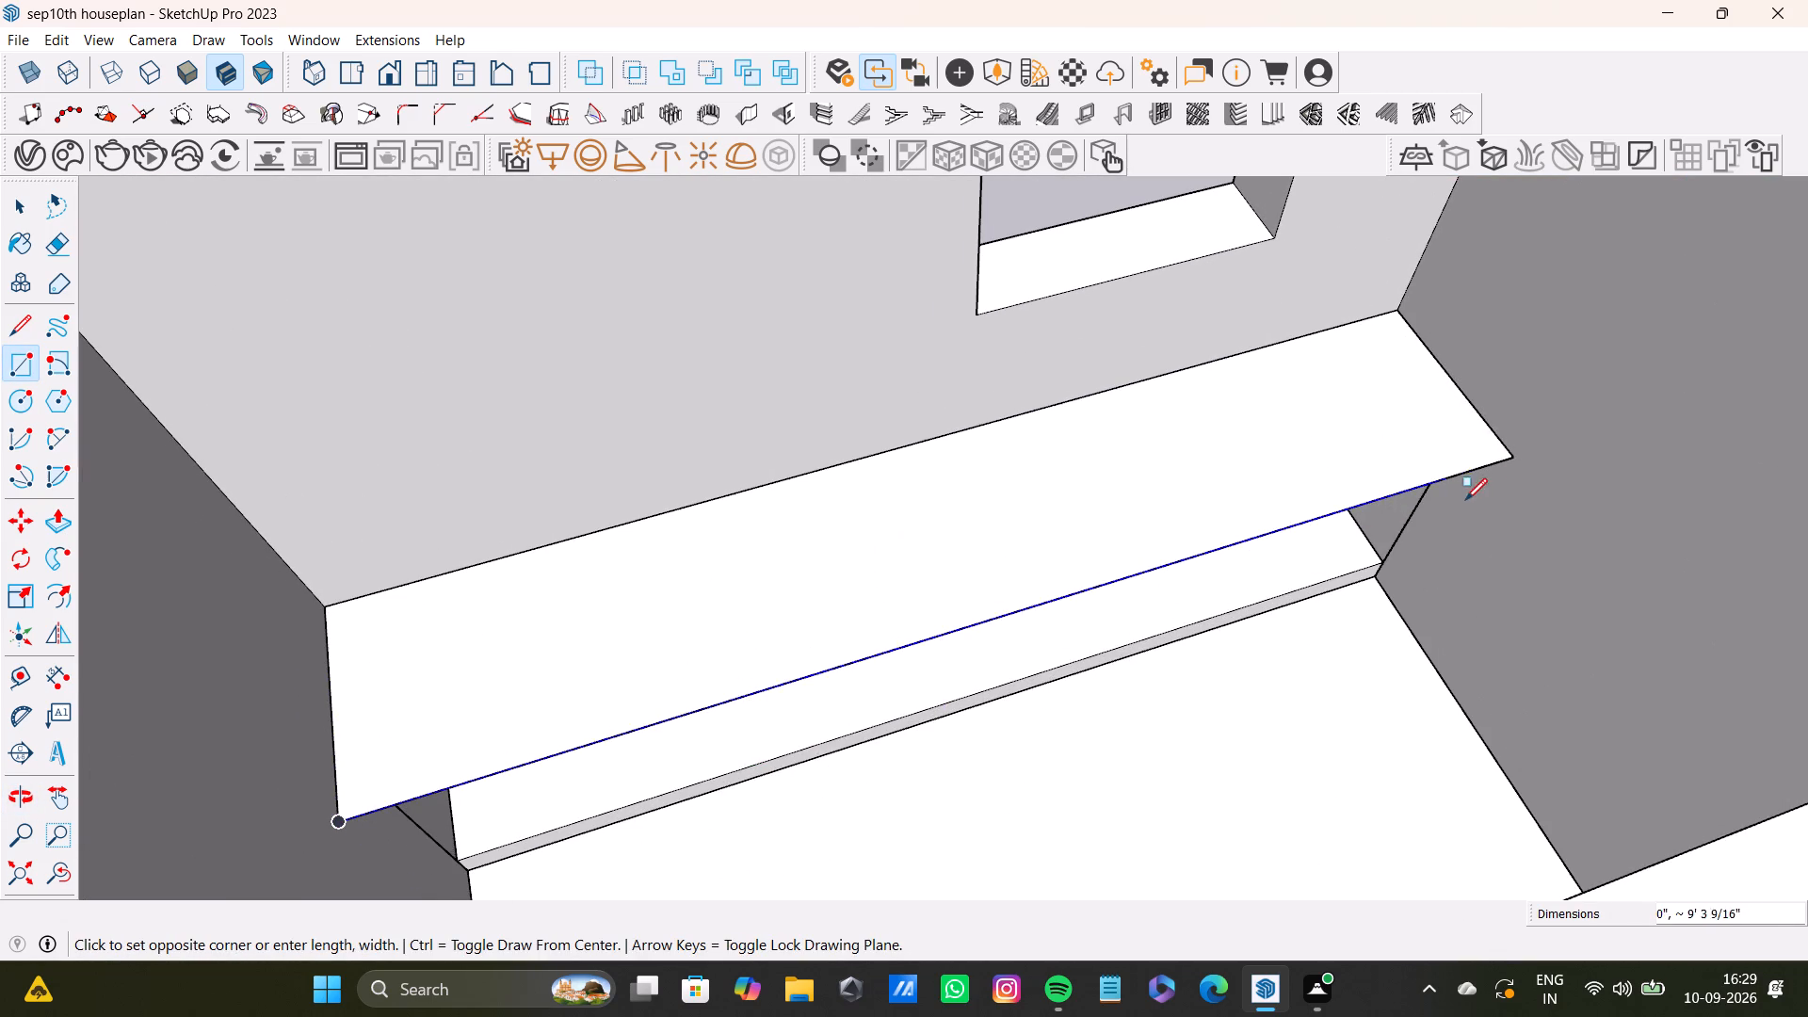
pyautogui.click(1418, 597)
# Inspect the block's underside, and undo the front rectangle, the block's extrusion and its base rectangle.
pyautogui.scroll(-3, 1375, 638)
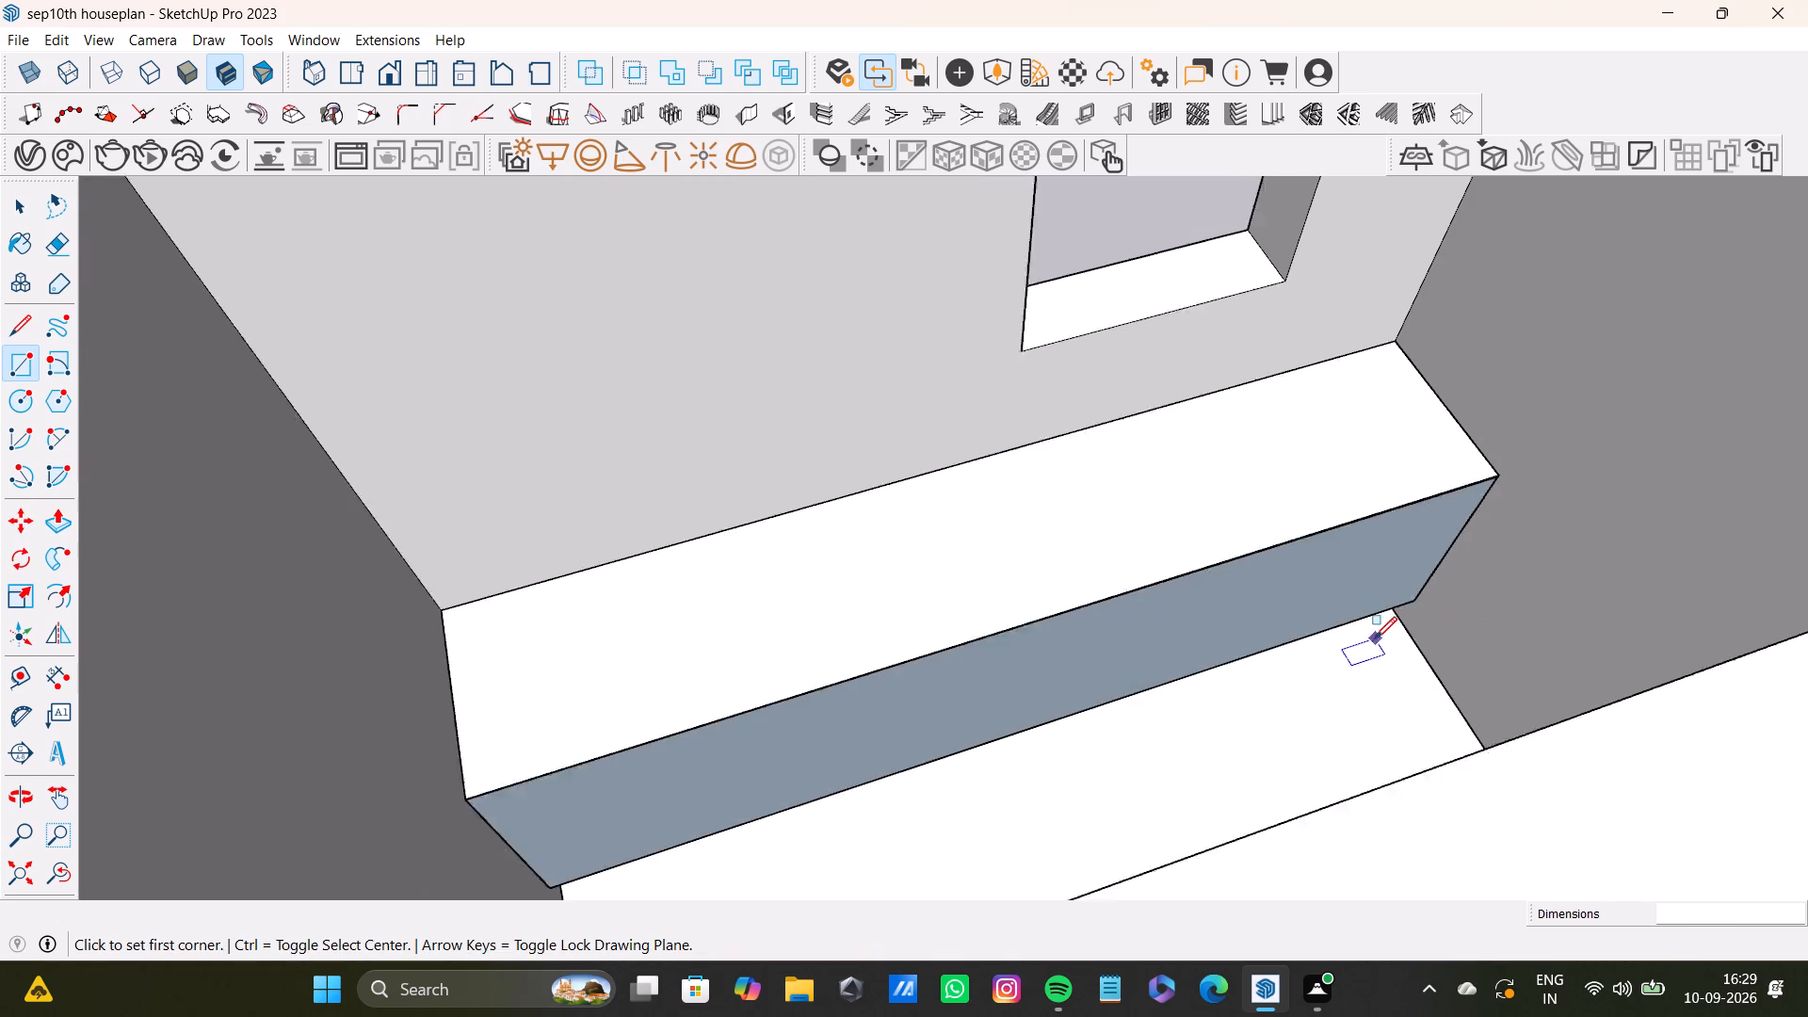
pyautogui.scroll(-2, 1375, 638)
pyautogui.scroll(1, 1377, 664)
pyautogui.moveTo(1377, 664); pyautogui.dragTo(1323, 398, button='middle')
pyautogui.scroll(5, 880, 861)
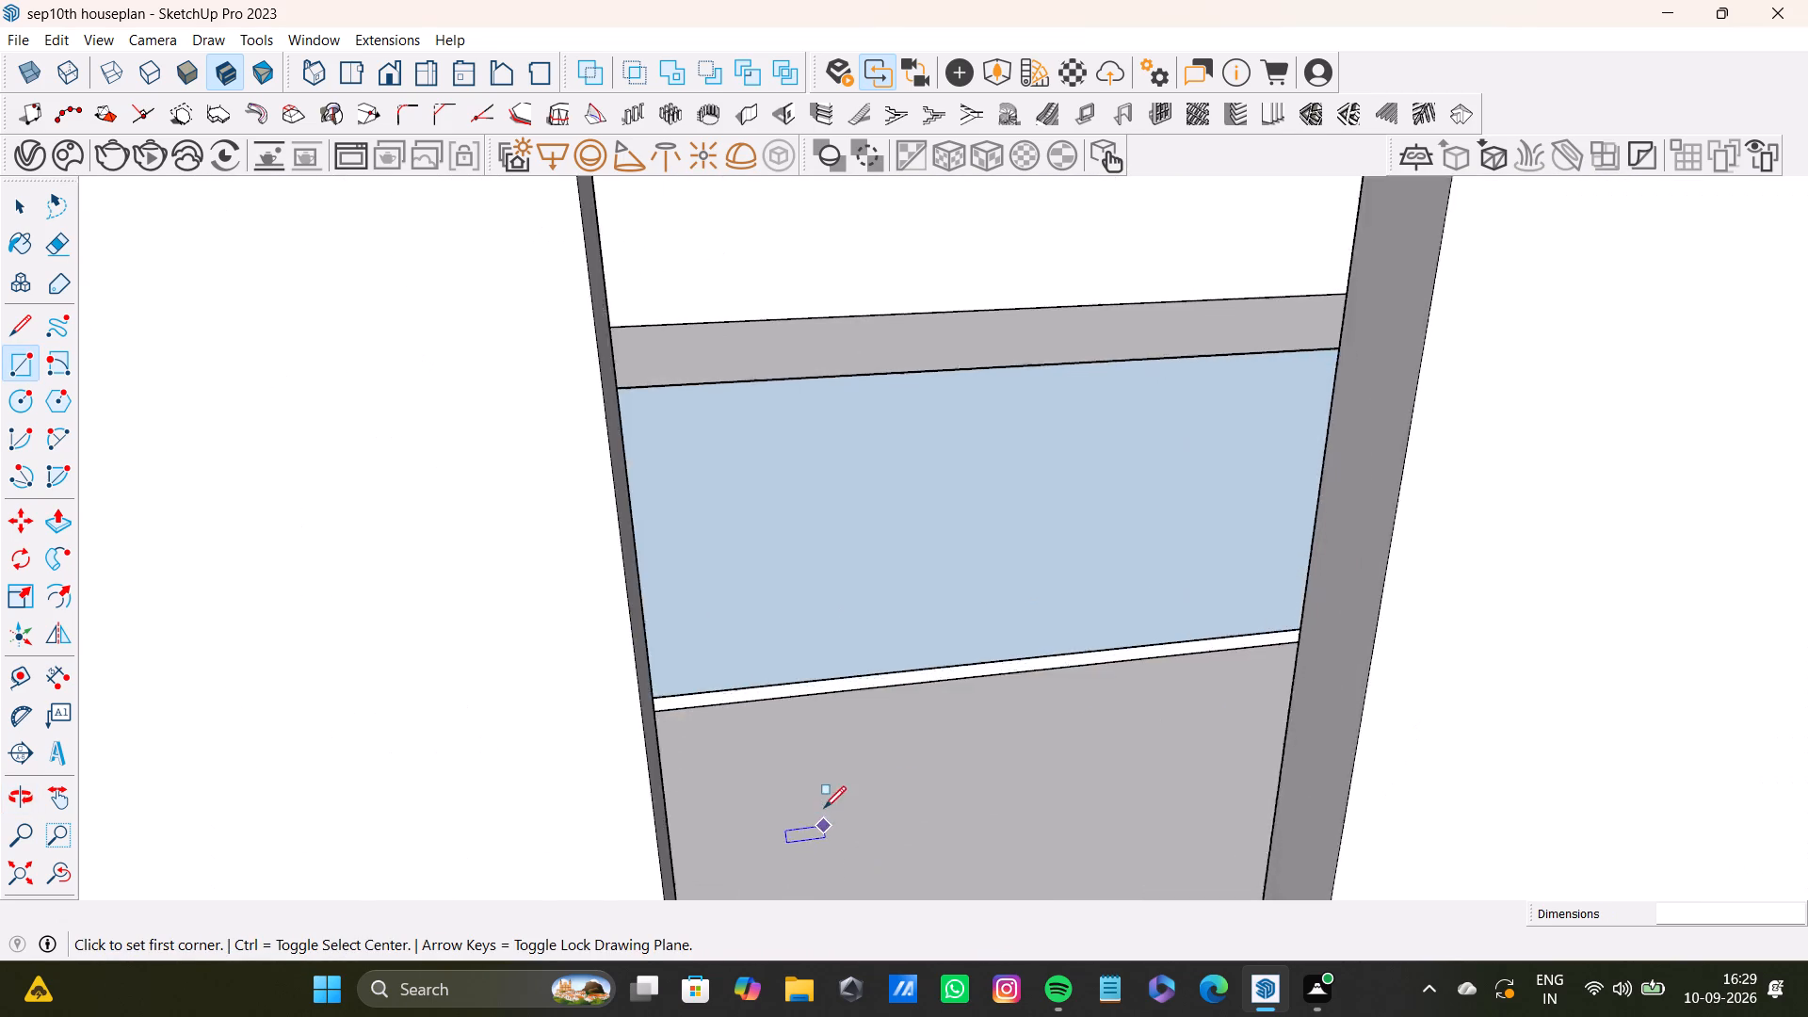
pyautogui.scroll(1, 824, 808)
pyautogui.moveTo(778, 657); pyautogui.dragTo(725, 559, button='middle')
pyautogui.scroll(8, 663, 607)
pyautogui.moveTo(623, 627); pyautogui.dragTo(629, 503, button='middle')
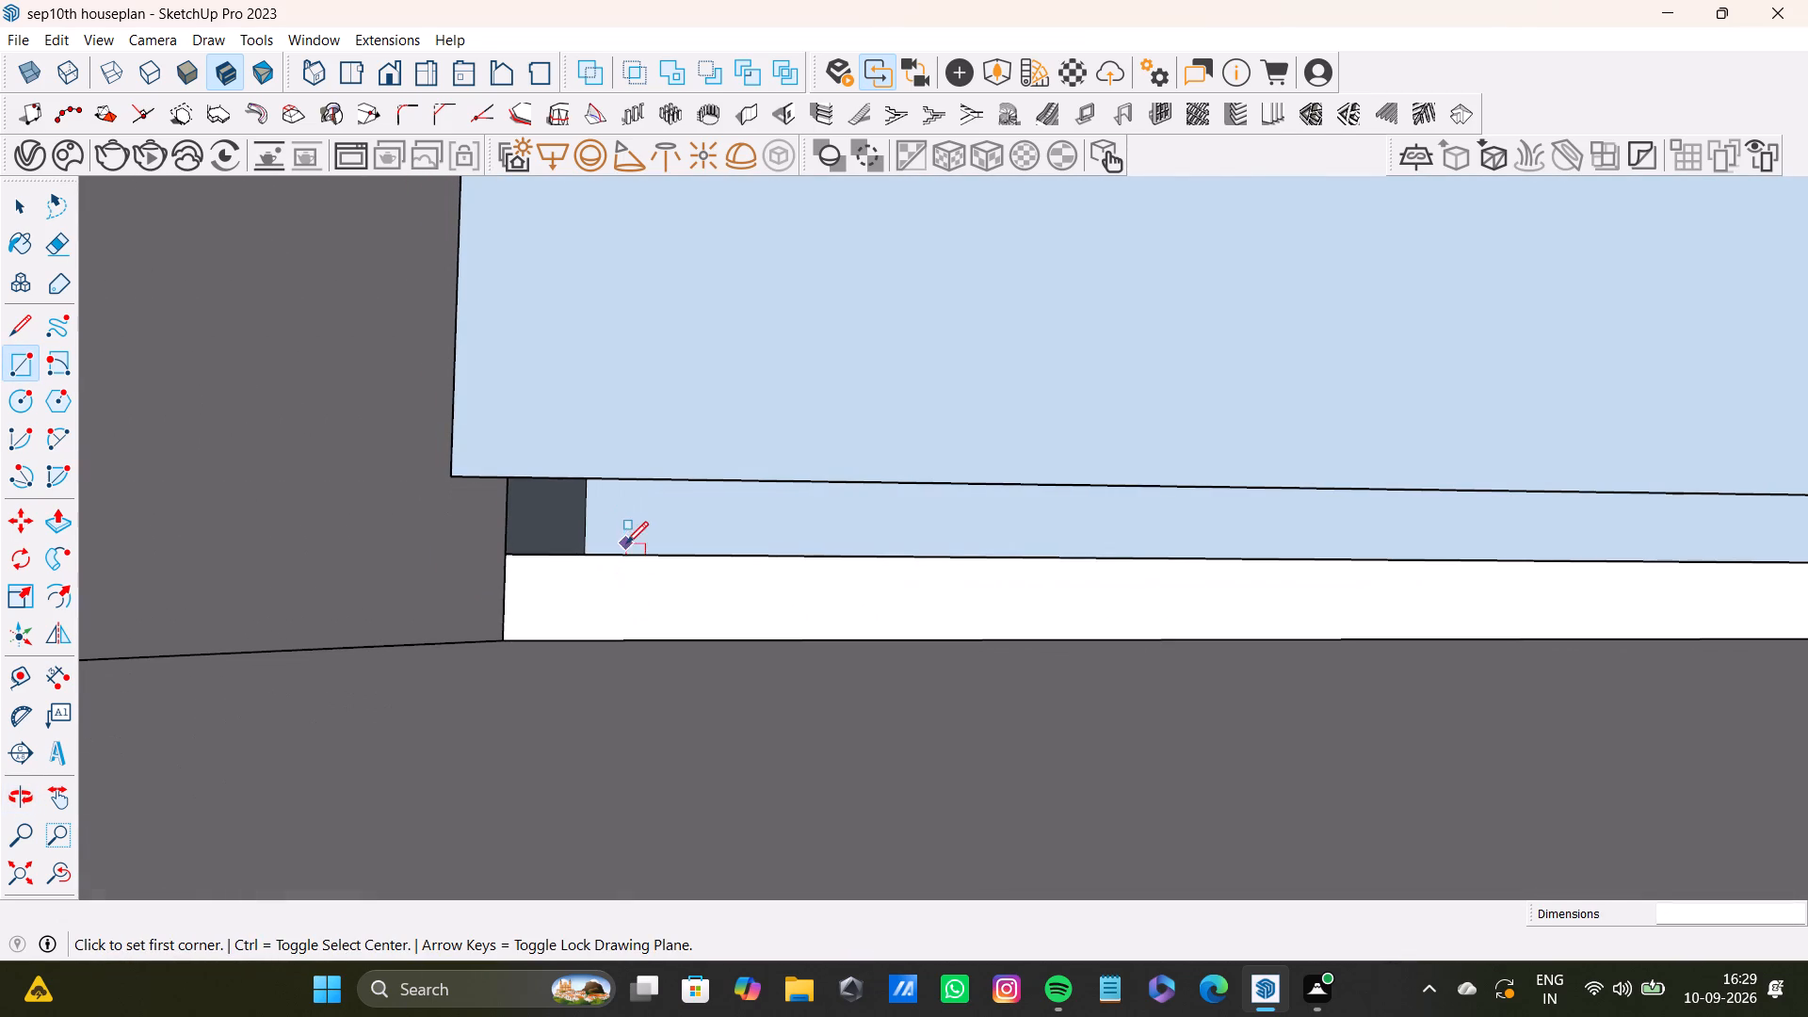
pyautogui.hotkey('ctrl', 'z')
pyautogui.hotkey('ctrl', 'z')
pyautogui.hotkey('ctrl', 'z')
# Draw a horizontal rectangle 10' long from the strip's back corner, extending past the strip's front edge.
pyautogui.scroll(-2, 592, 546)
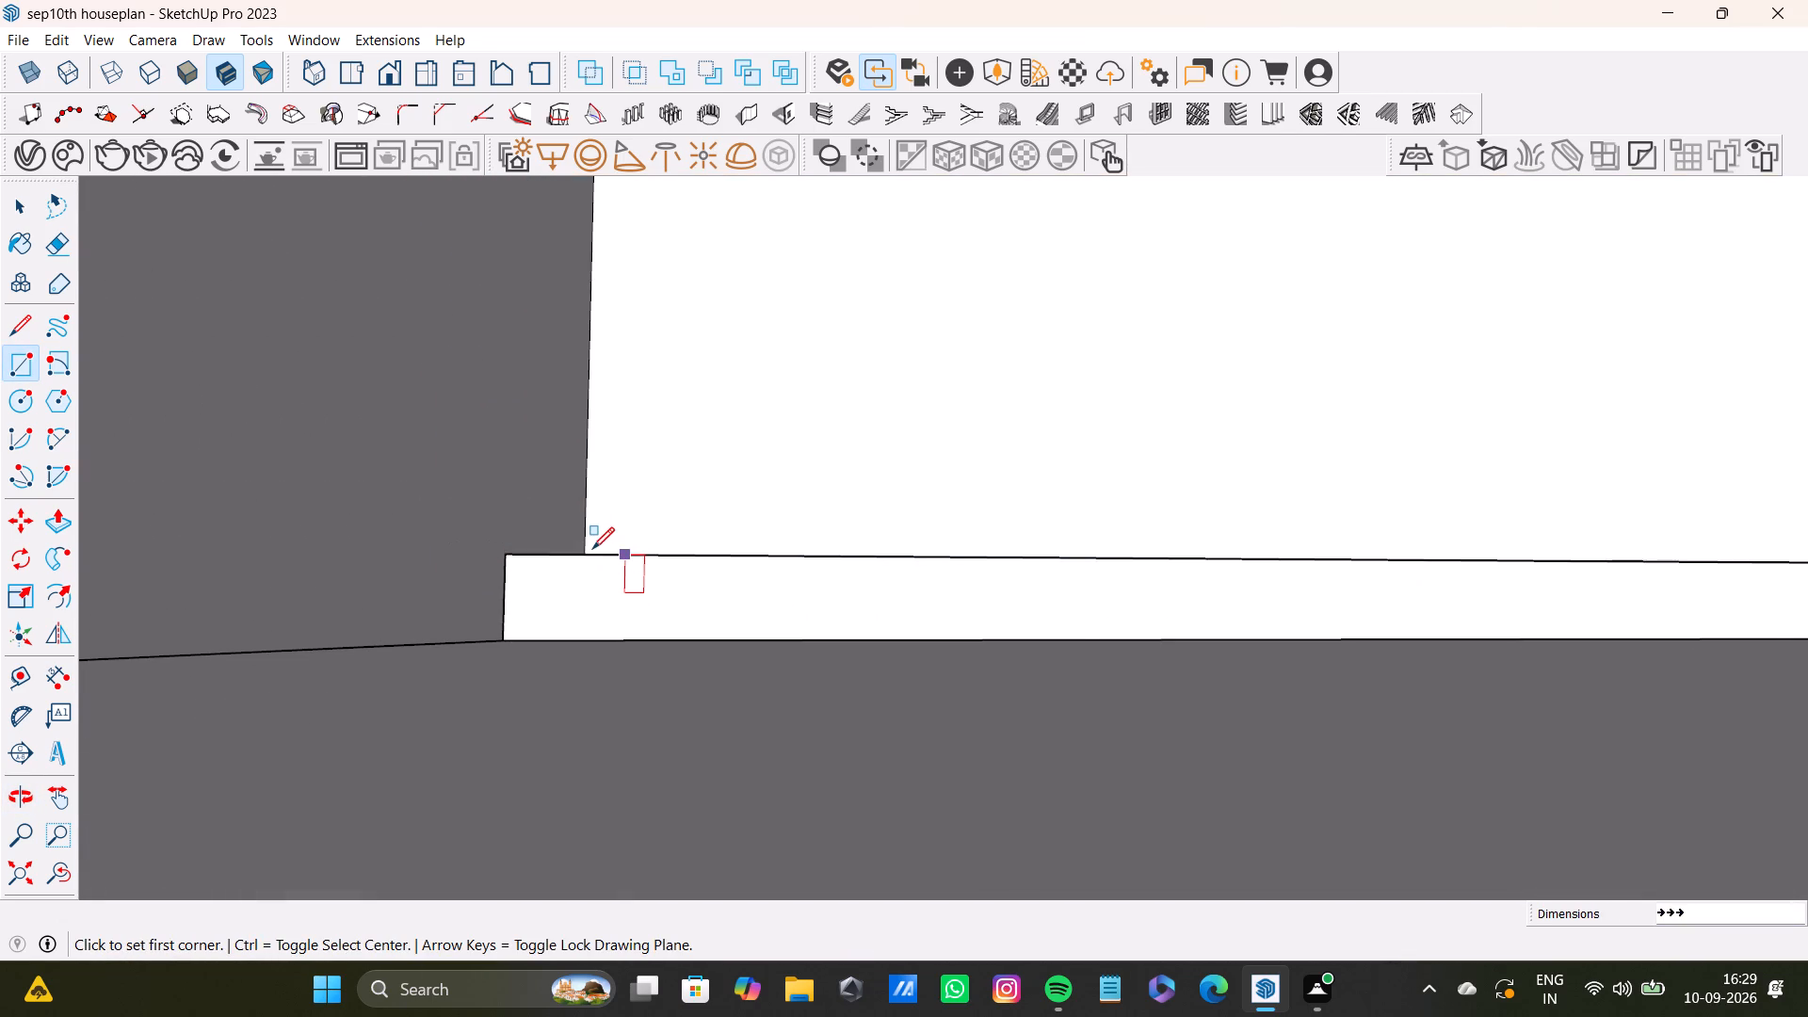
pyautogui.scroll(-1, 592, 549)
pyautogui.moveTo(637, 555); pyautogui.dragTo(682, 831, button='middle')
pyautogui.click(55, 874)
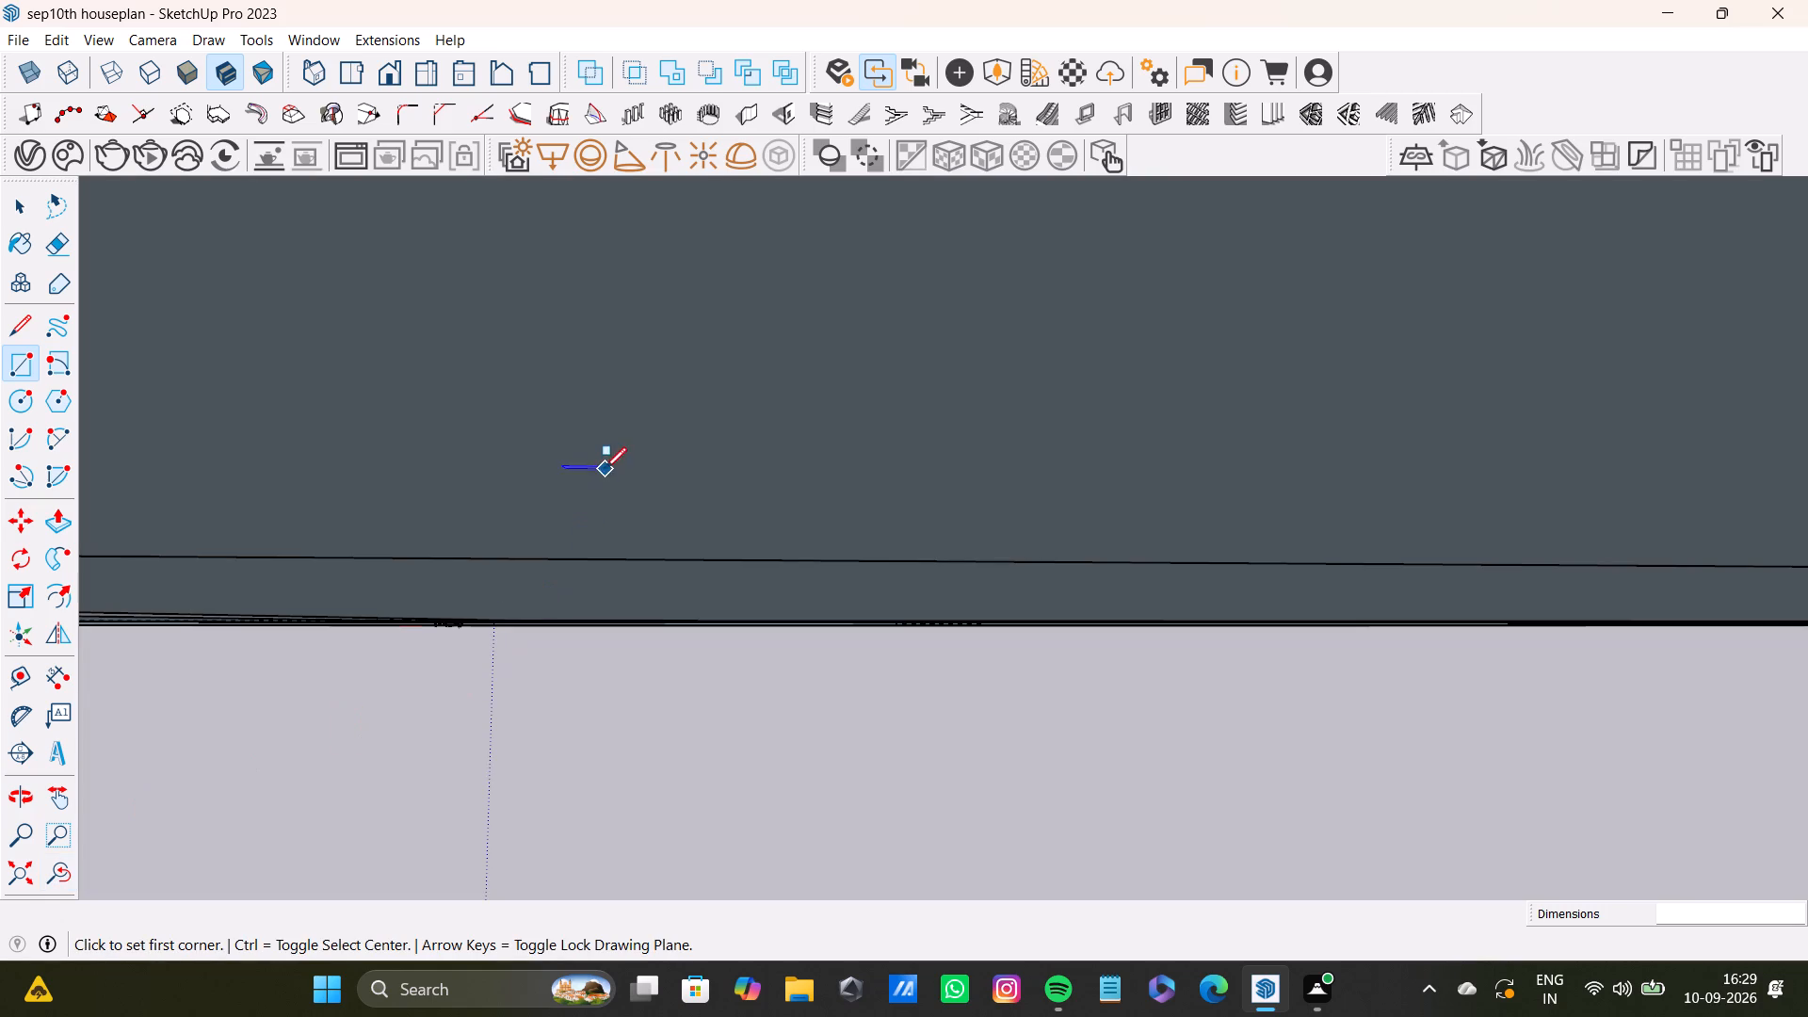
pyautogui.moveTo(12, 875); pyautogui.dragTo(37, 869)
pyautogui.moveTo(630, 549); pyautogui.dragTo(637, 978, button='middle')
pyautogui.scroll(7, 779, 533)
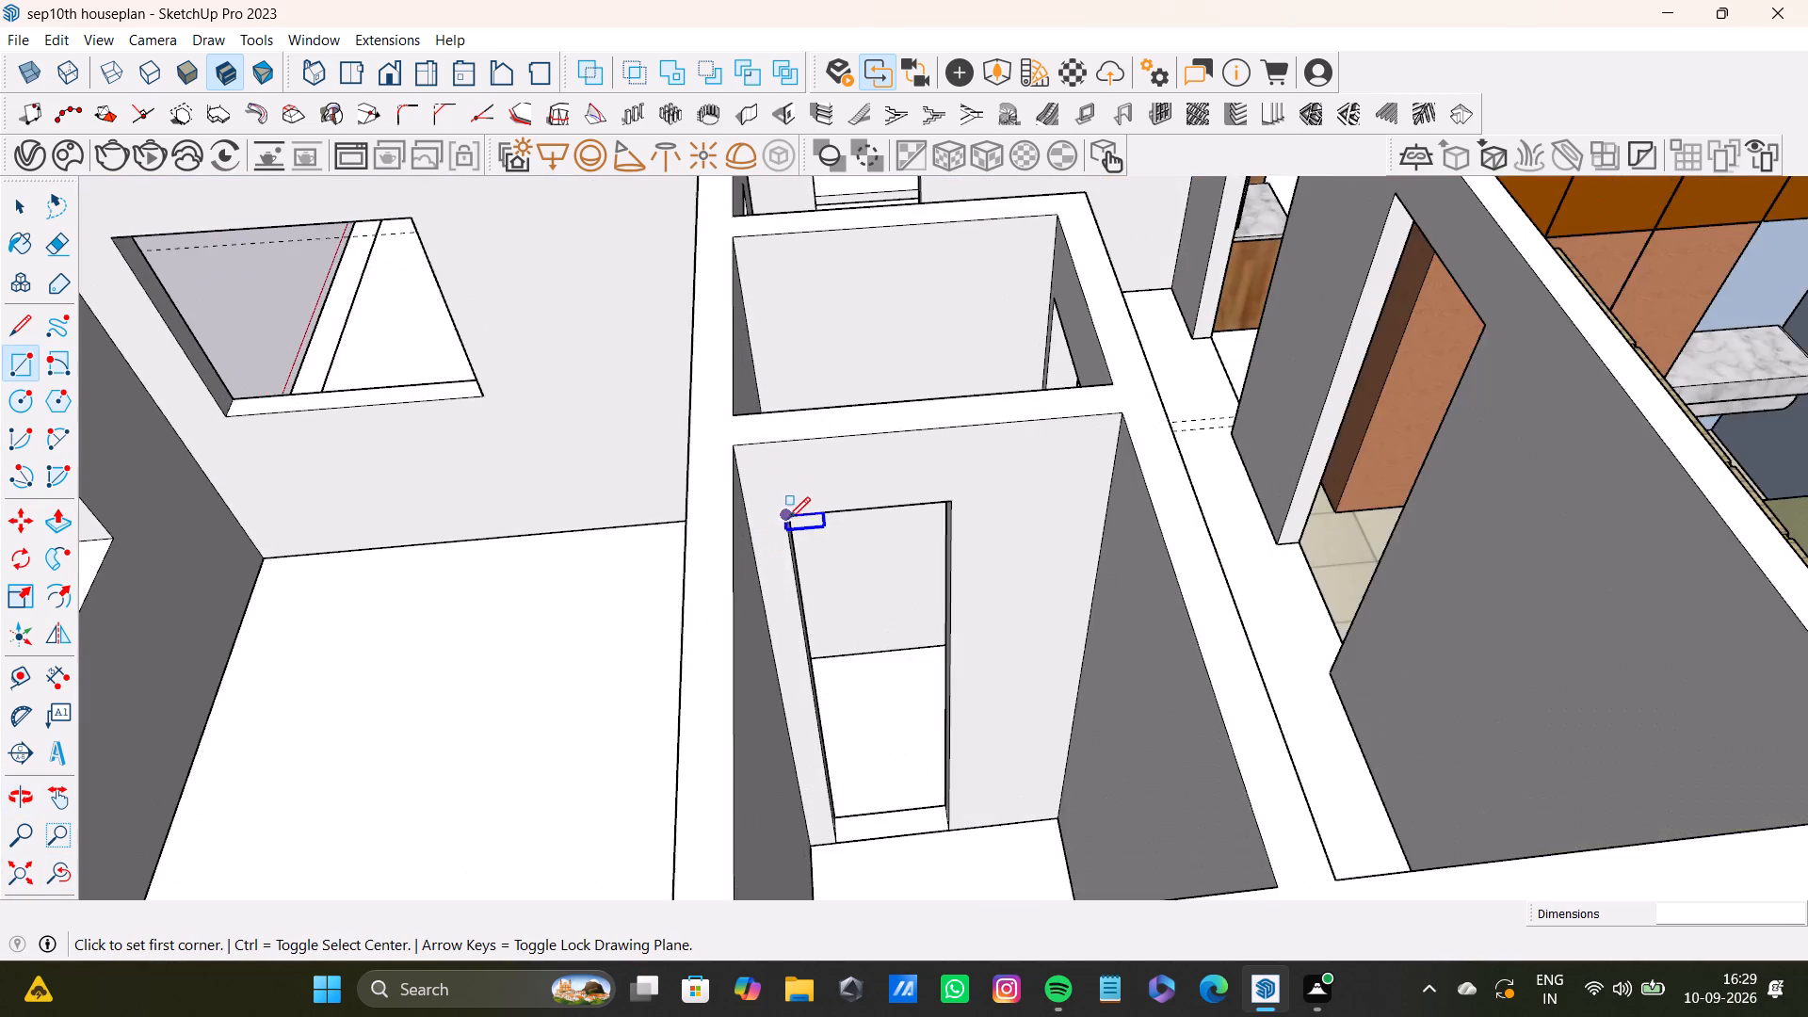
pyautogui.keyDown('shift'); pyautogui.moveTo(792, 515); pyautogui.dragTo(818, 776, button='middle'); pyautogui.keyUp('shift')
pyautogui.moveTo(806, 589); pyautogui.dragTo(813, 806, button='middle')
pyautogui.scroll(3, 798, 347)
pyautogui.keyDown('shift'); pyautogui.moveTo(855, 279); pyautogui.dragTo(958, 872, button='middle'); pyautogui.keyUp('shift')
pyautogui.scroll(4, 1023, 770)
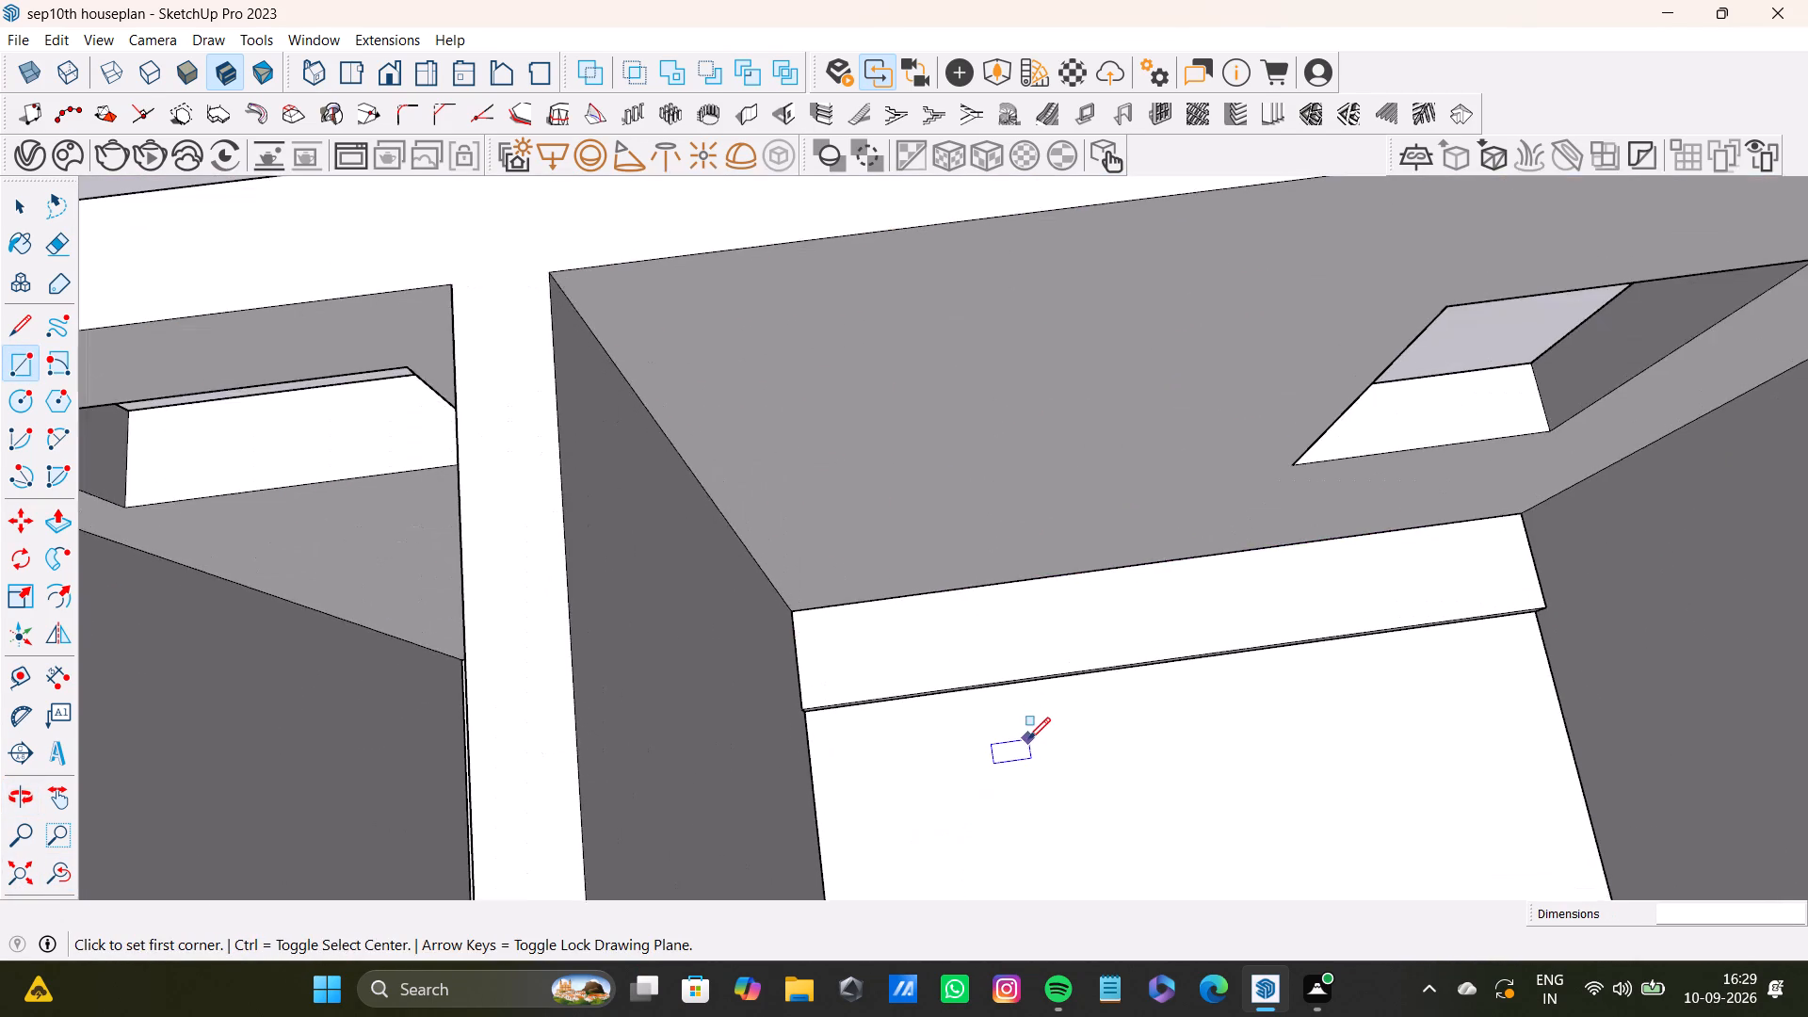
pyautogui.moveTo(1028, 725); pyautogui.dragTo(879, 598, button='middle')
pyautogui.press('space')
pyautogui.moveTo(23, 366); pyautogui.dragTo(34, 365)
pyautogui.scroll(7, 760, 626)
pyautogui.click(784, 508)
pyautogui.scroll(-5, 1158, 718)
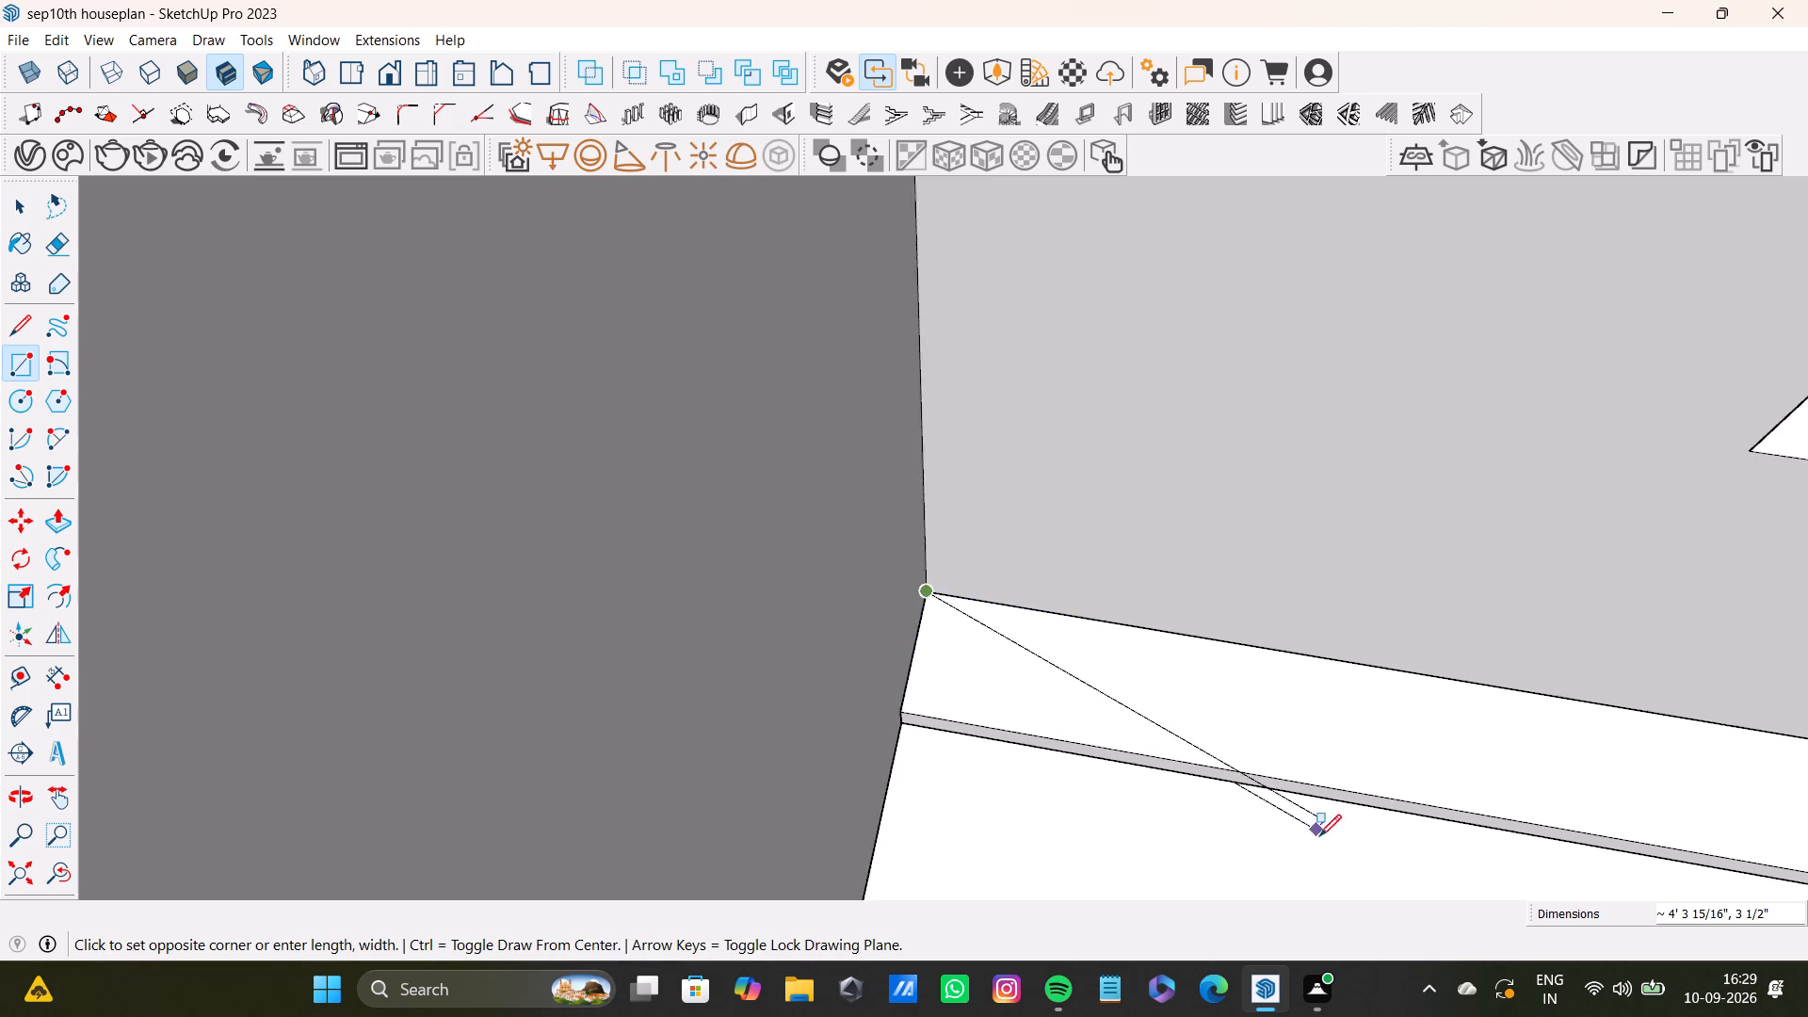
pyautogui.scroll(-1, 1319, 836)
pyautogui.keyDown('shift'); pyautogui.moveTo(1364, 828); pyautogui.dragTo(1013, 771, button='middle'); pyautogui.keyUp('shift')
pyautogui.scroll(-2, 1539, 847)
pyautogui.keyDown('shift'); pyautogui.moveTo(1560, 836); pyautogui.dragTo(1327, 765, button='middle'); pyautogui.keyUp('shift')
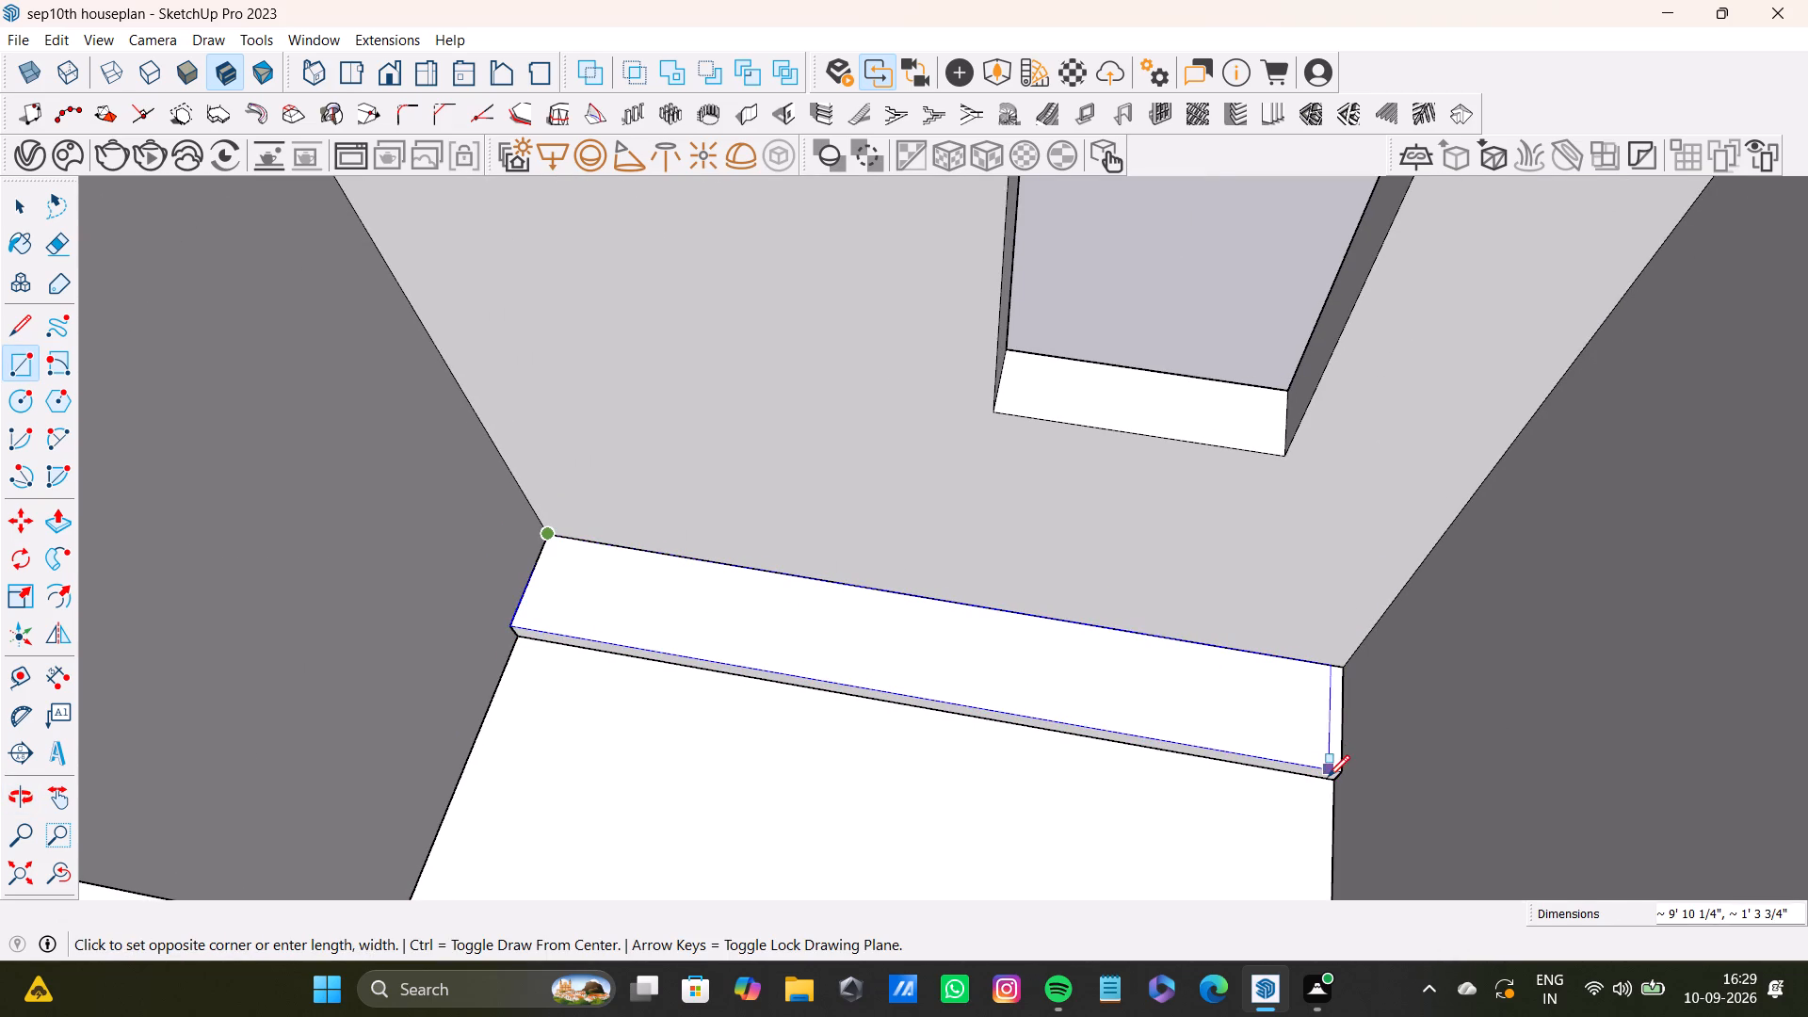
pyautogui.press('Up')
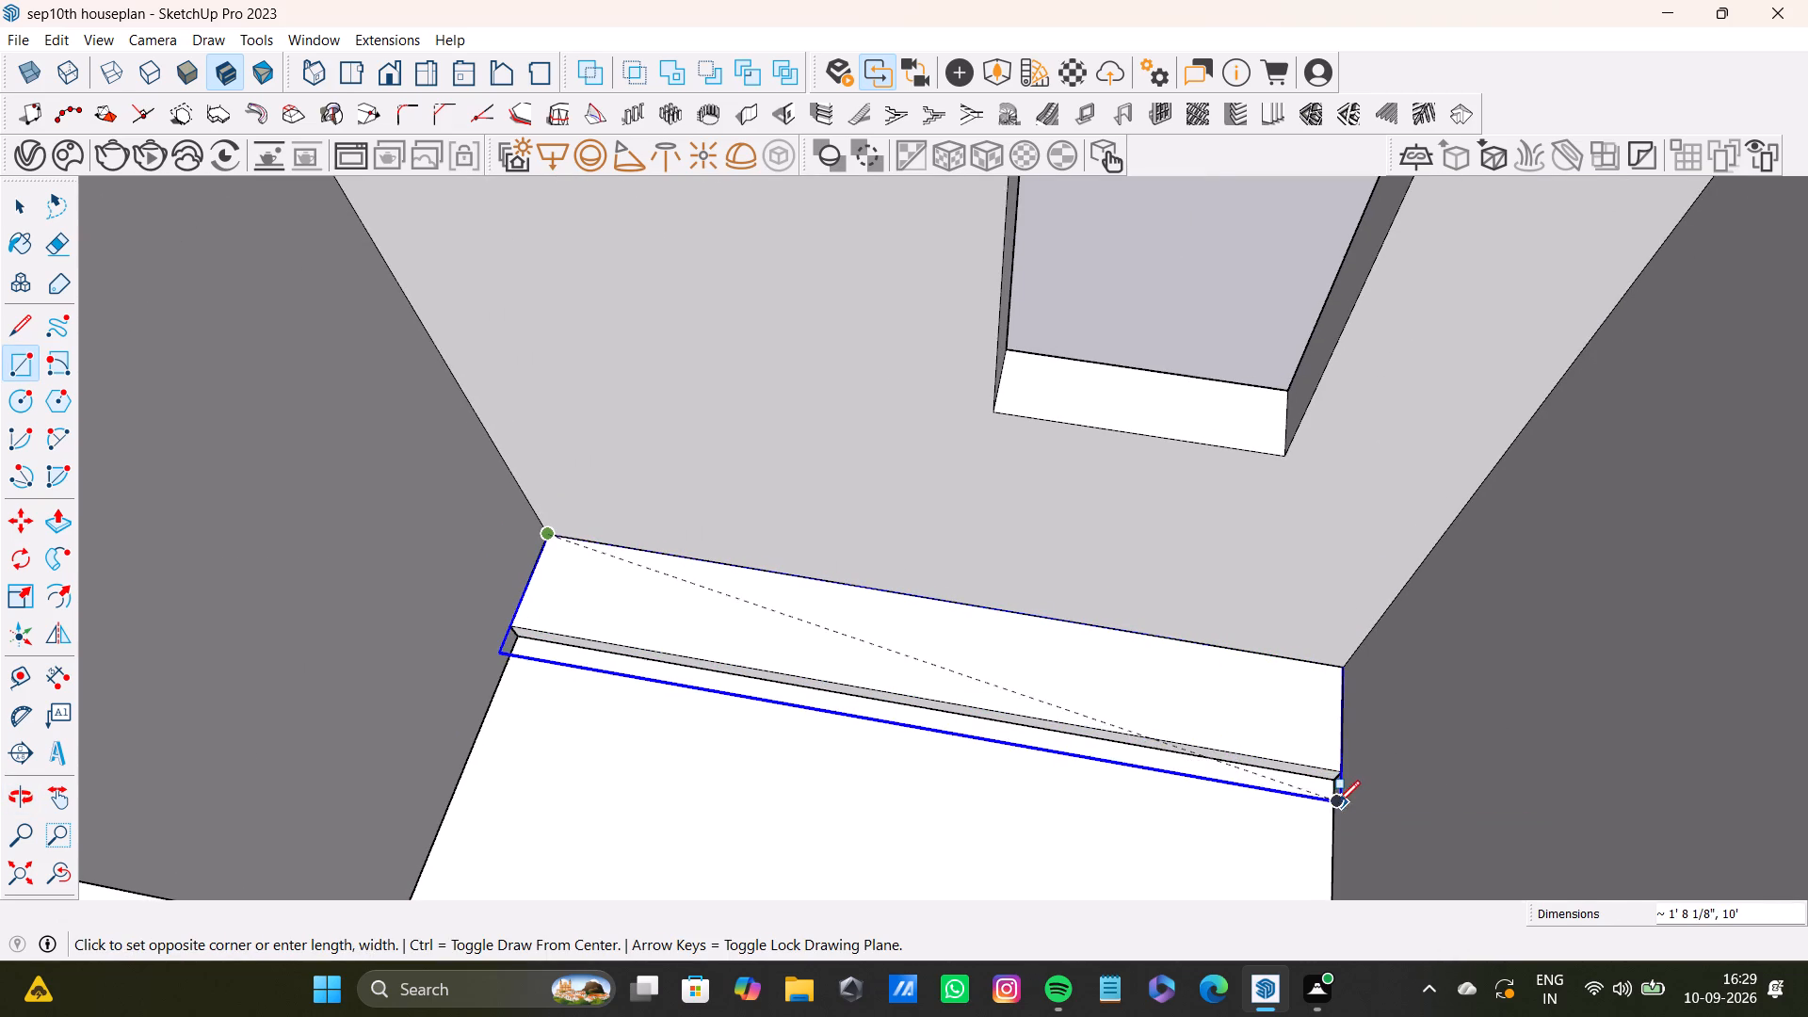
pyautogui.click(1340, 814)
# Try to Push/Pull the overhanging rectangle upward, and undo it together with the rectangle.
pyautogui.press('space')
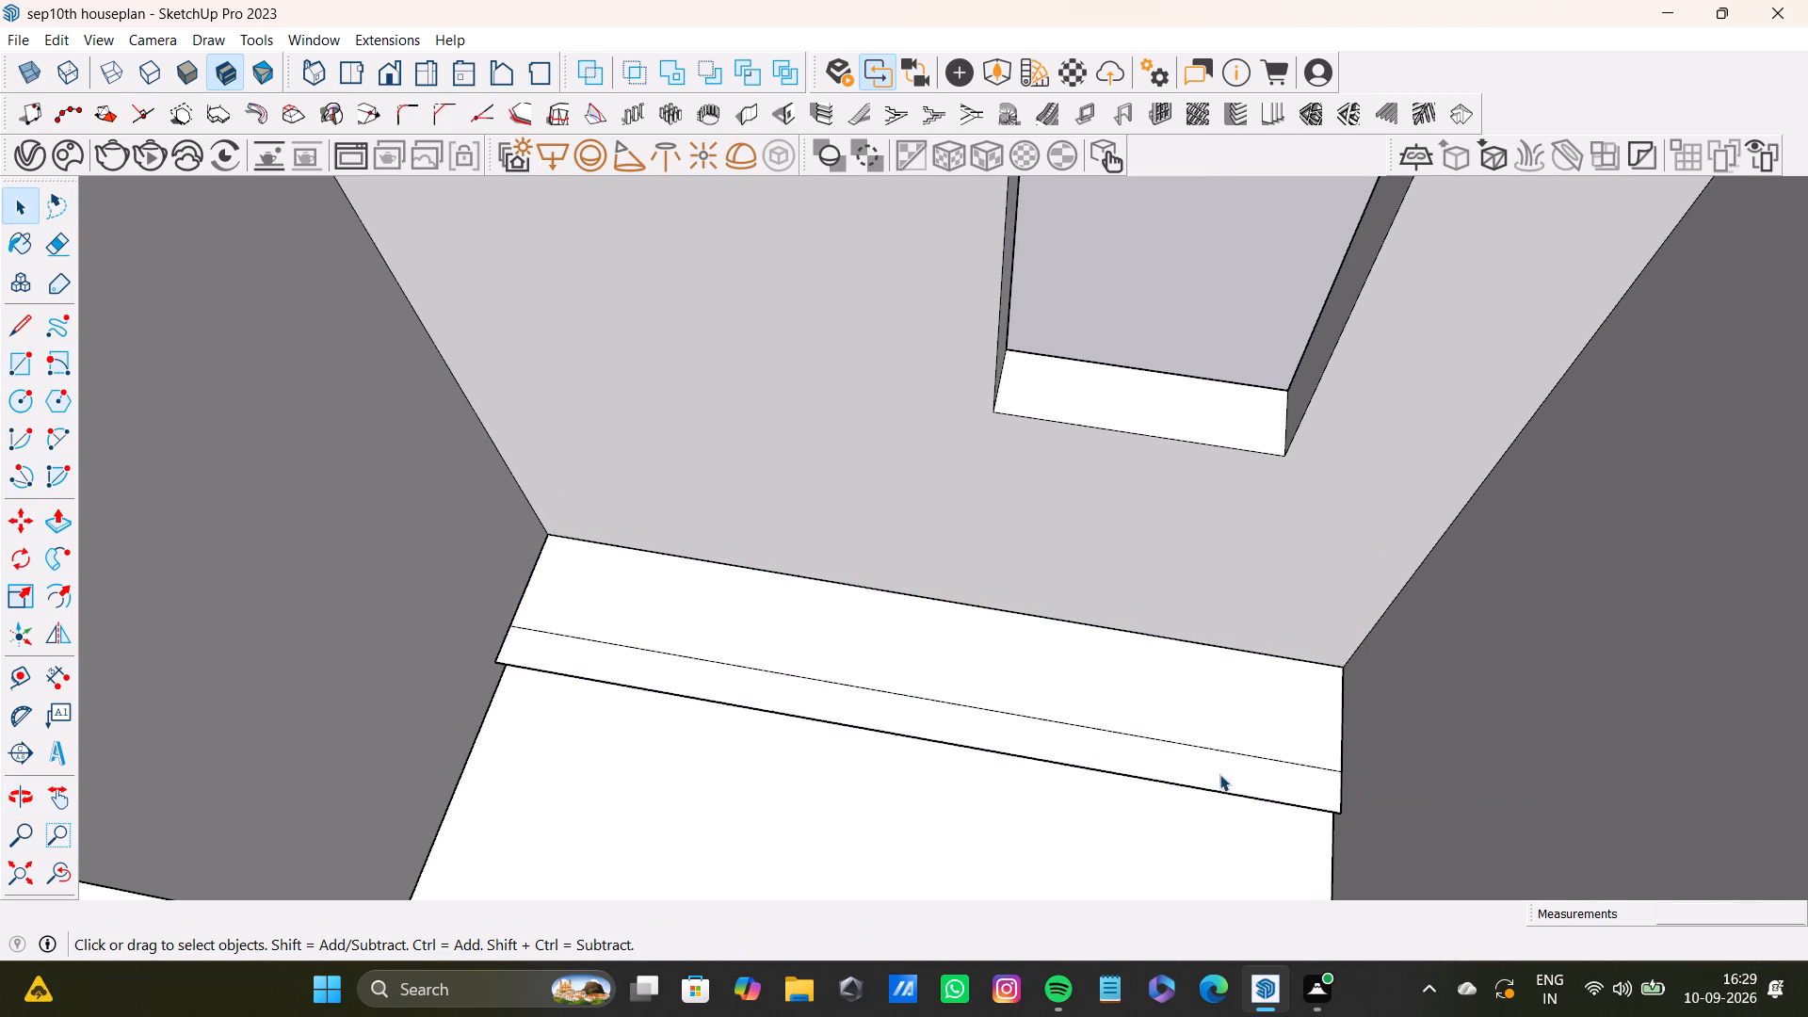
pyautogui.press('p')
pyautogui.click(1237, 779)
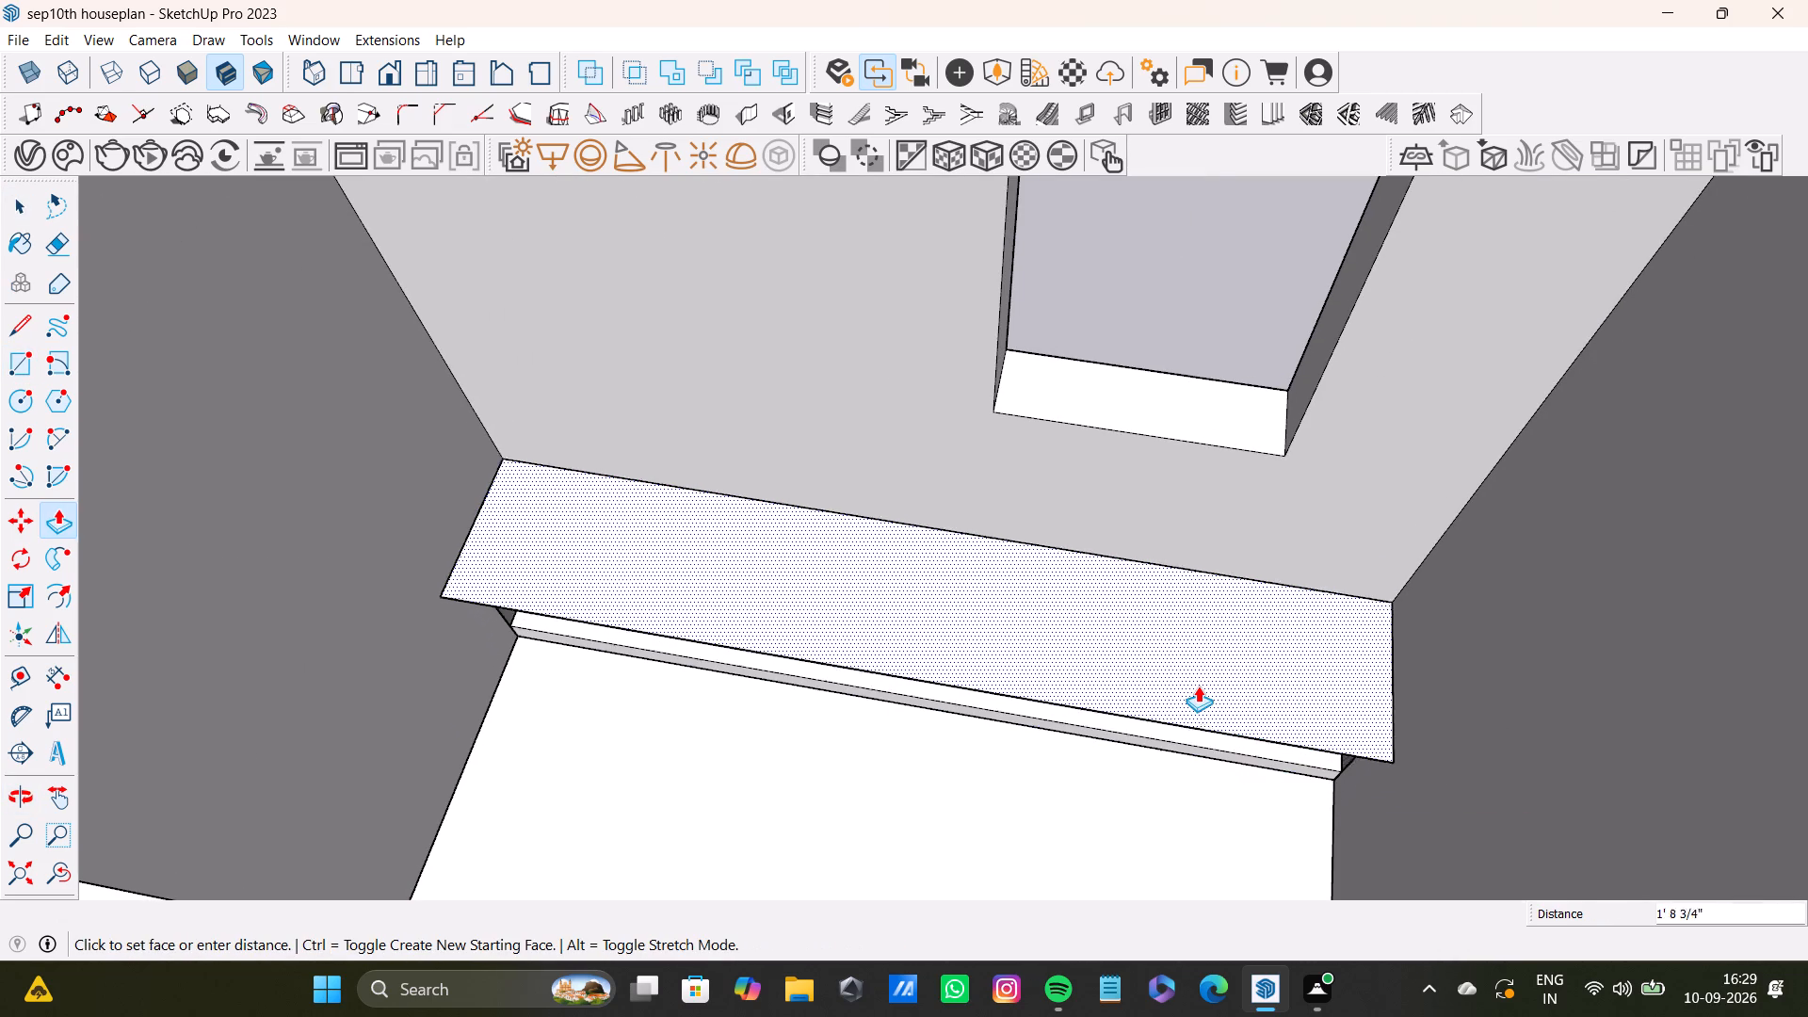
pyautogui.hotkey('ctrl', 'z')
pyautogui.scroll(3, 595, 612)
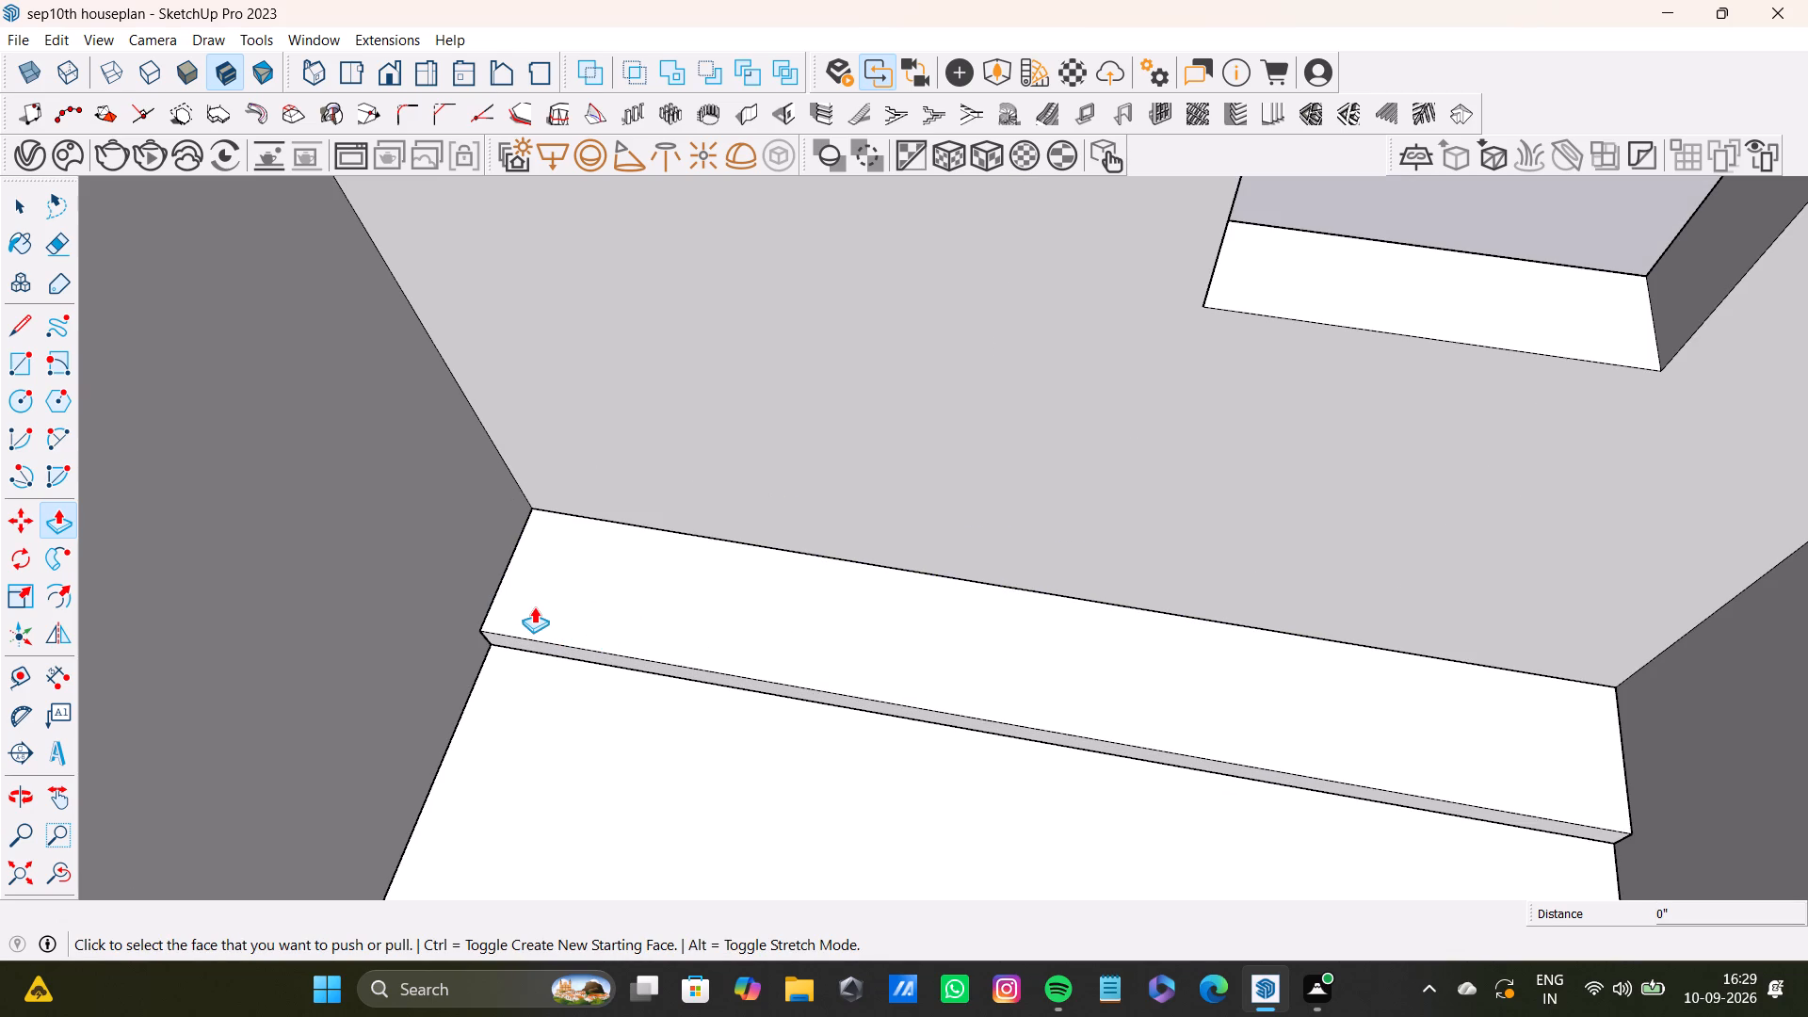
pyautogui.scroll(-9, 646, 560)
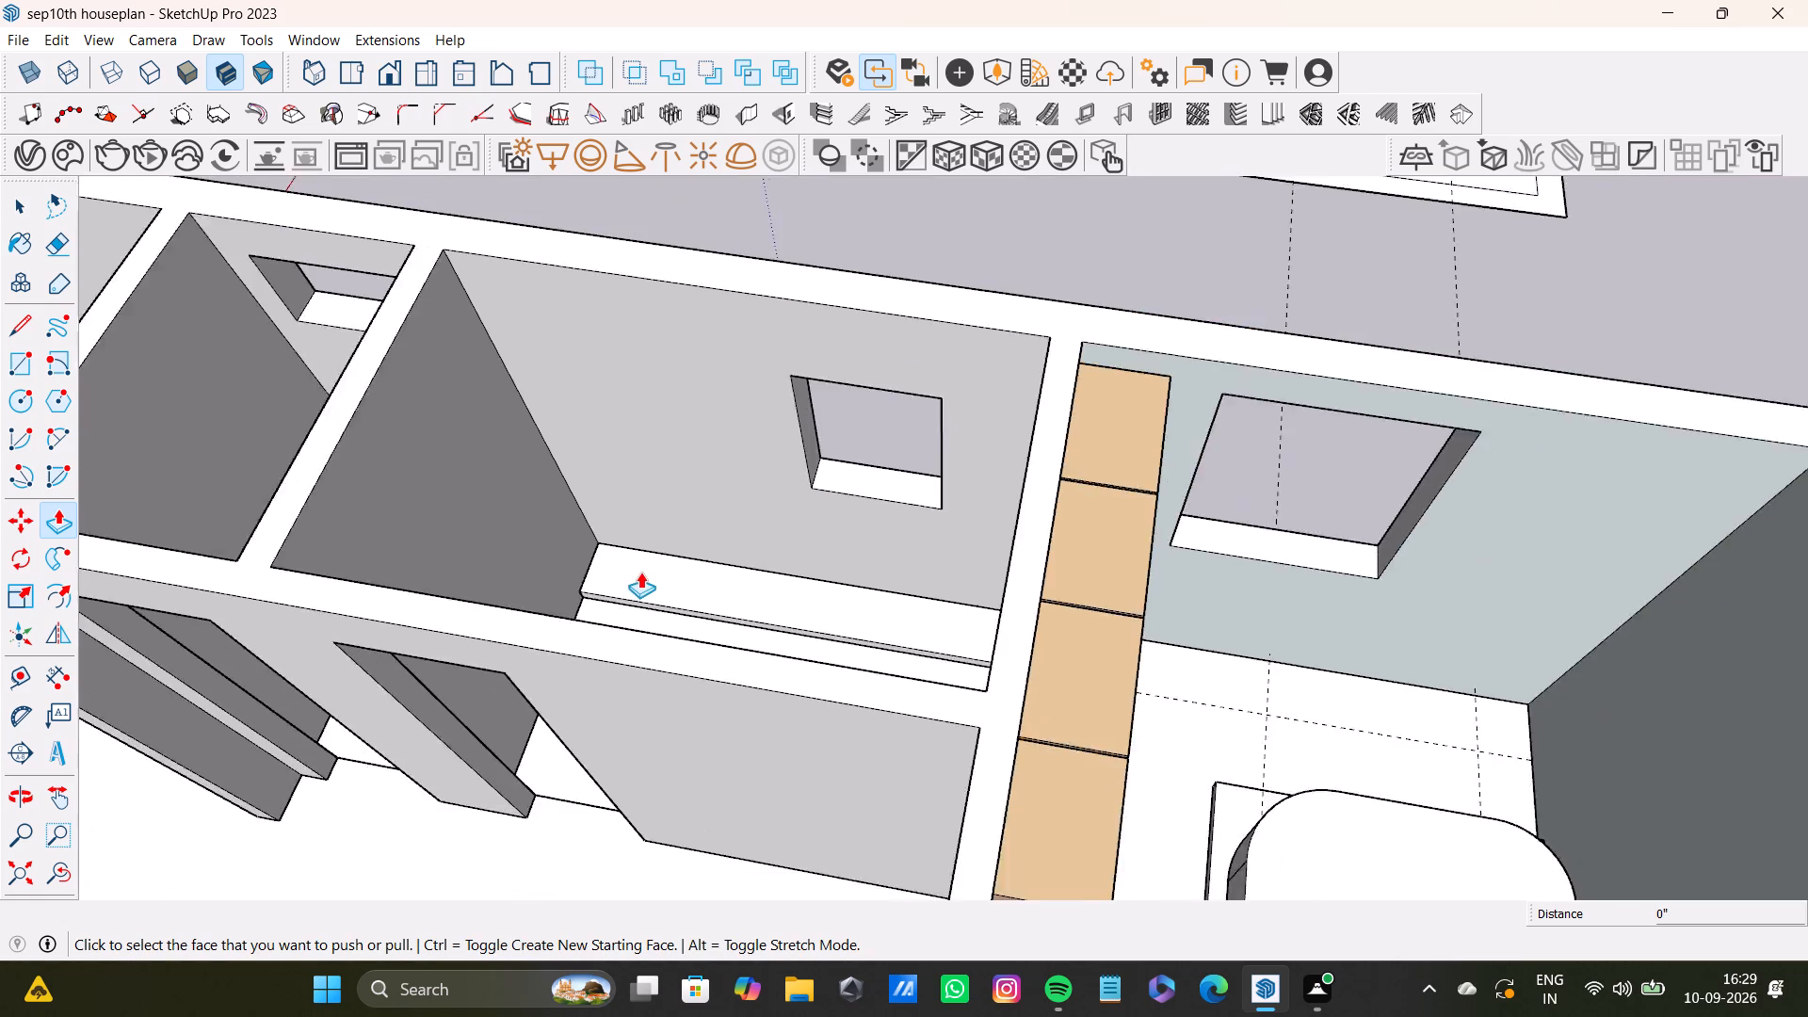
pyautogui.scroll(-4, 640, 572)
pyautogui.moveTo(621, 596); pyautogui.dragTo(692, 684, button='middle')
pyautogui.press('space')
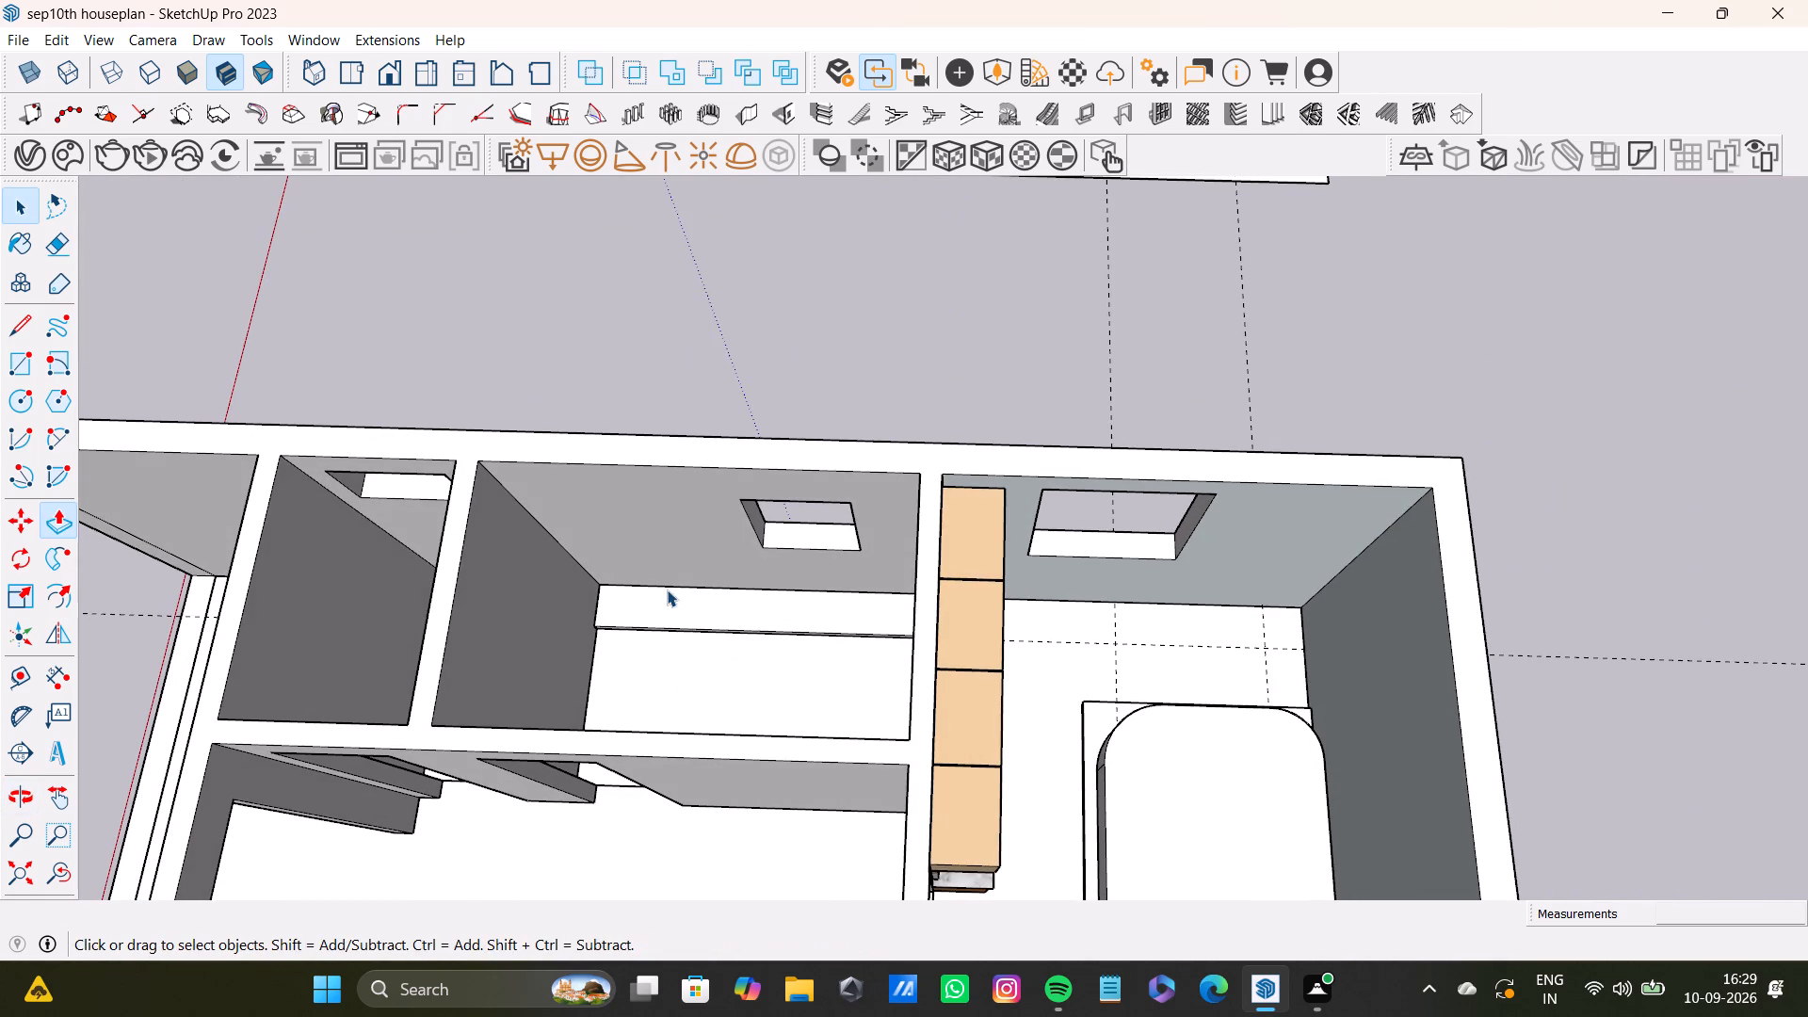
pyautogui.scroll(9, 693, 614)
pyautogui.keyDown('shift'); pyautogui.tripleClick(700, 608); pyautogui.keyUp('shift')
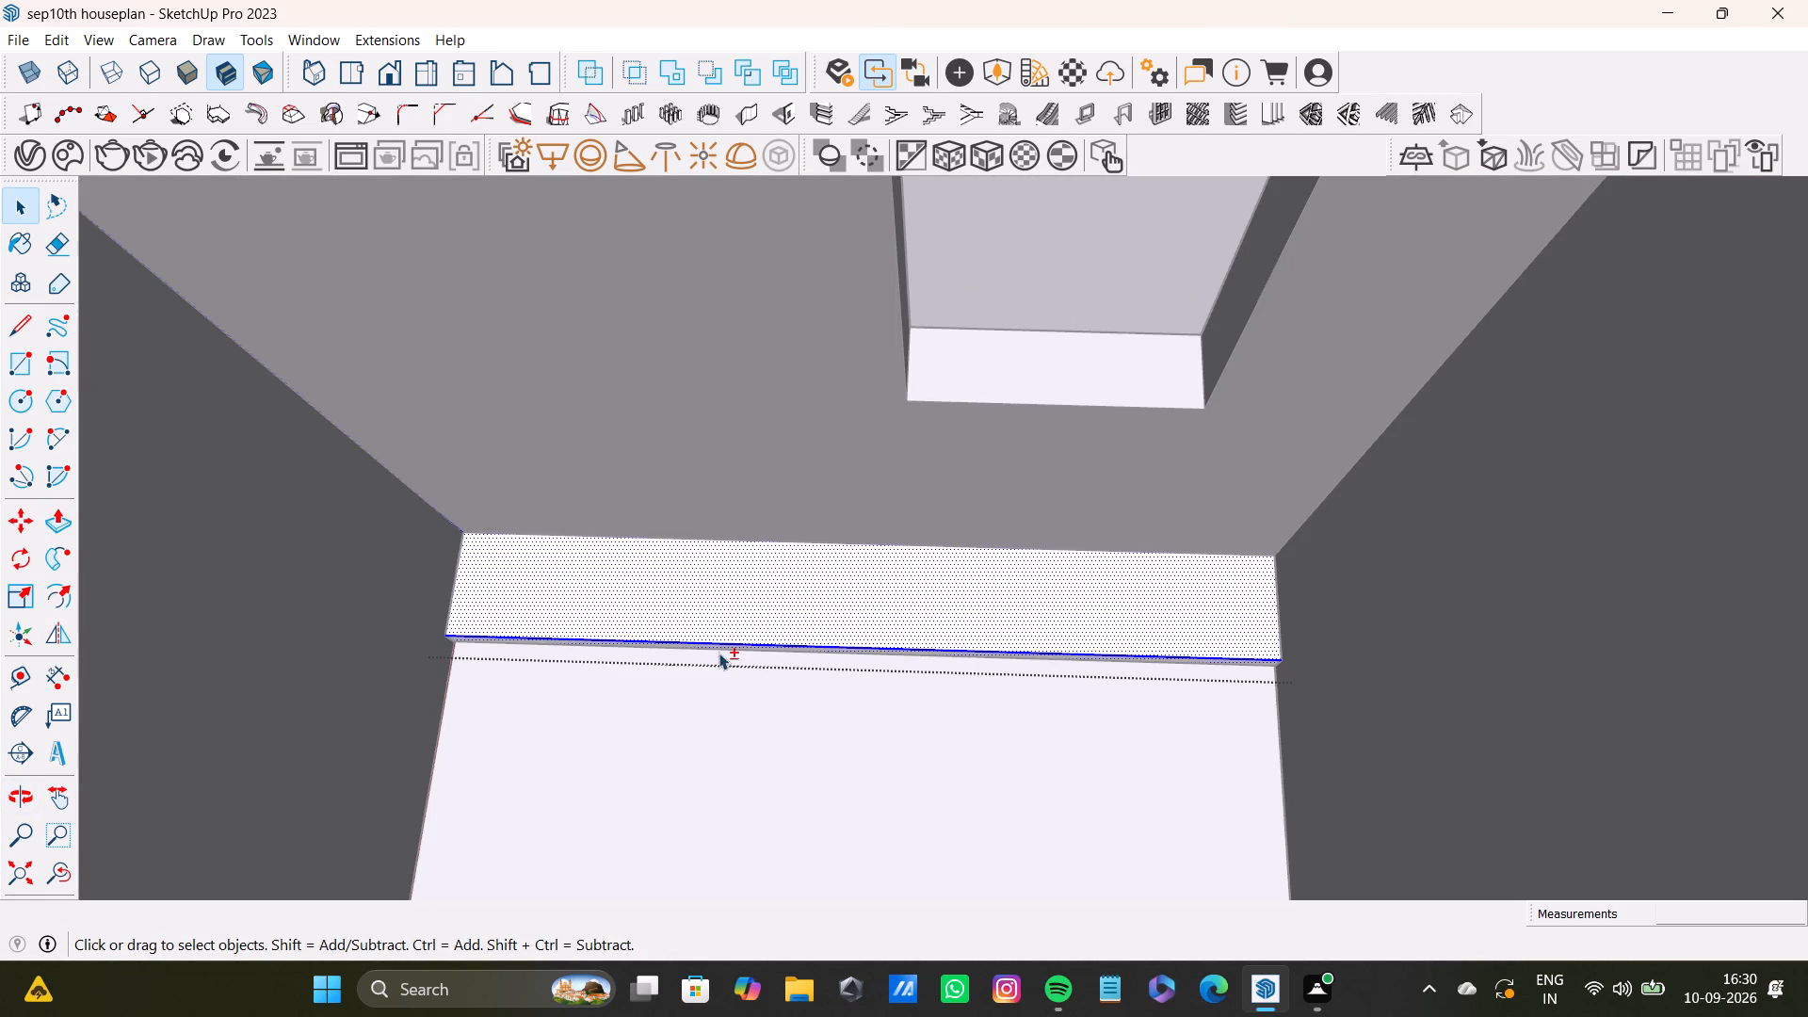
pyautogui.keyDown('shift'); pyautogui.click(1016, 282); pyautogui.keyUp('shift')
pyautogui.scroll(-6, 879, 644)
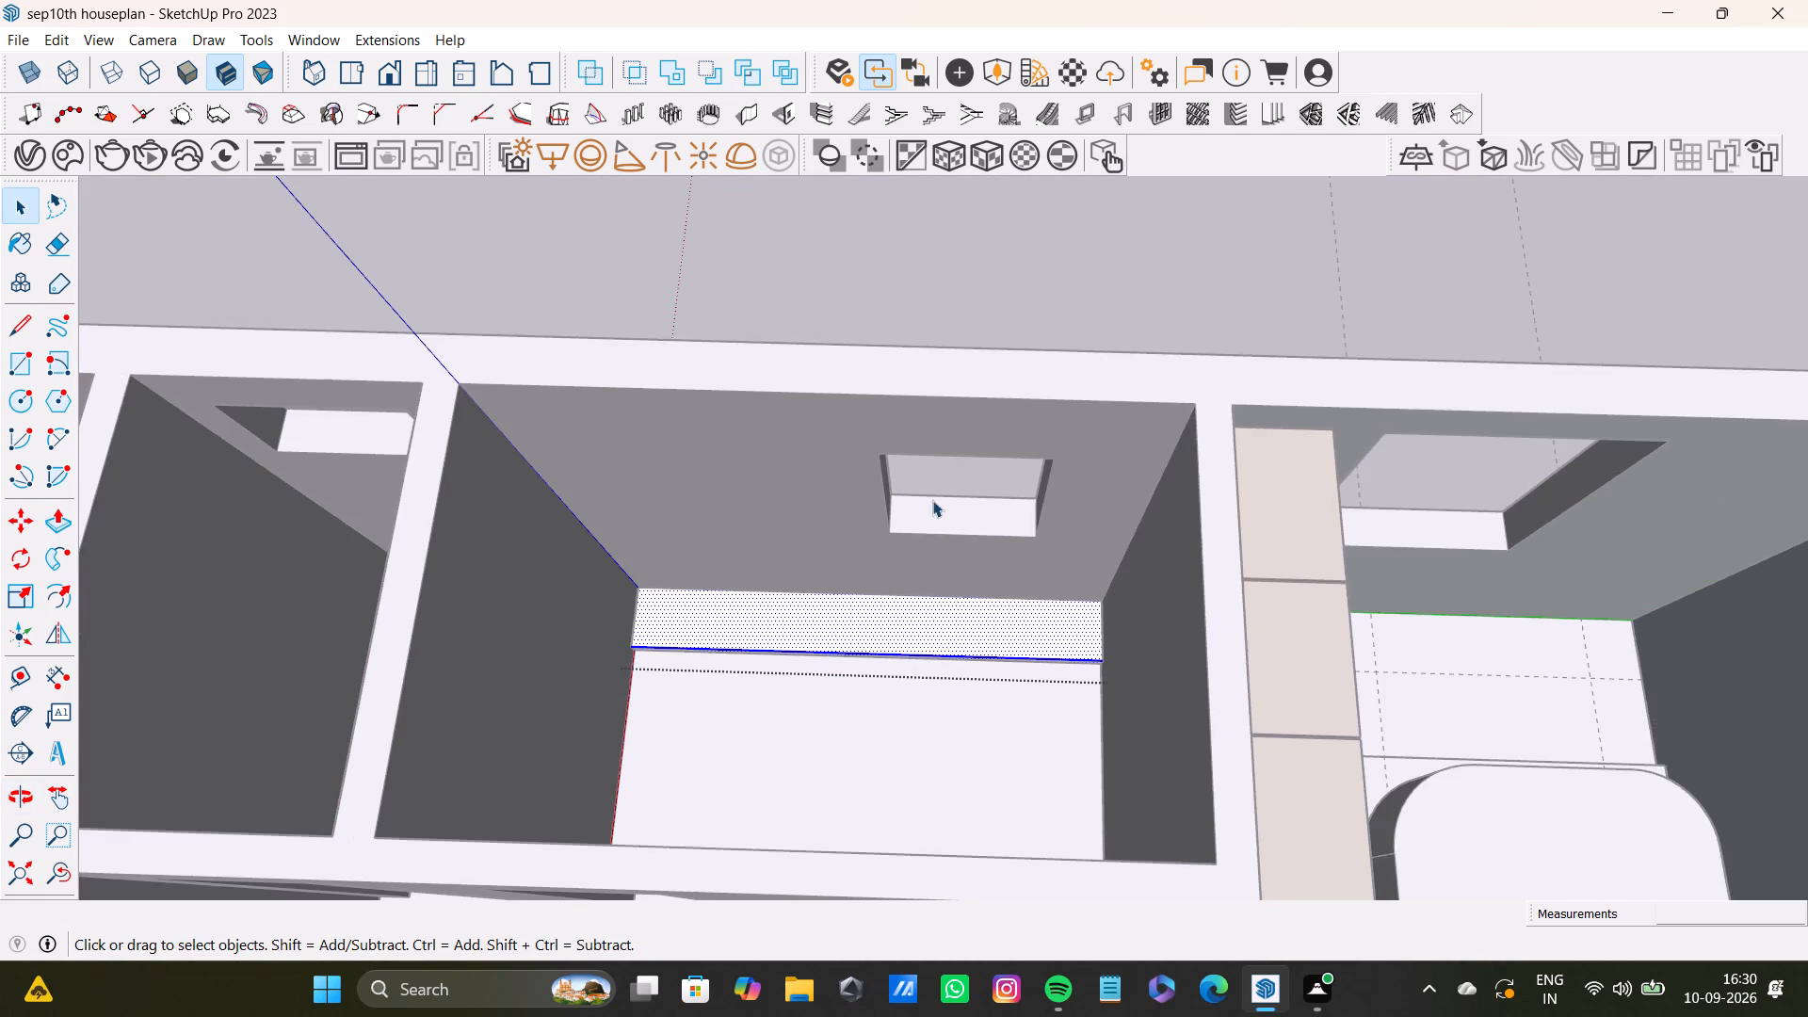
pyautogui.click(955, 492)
# Draw a horizontal rectangle about 1' 3 3/4" by 10' covering the base strip's top face.
pyautogui.click(16, 369)
pyautogui.scroll(5, 719, 697)
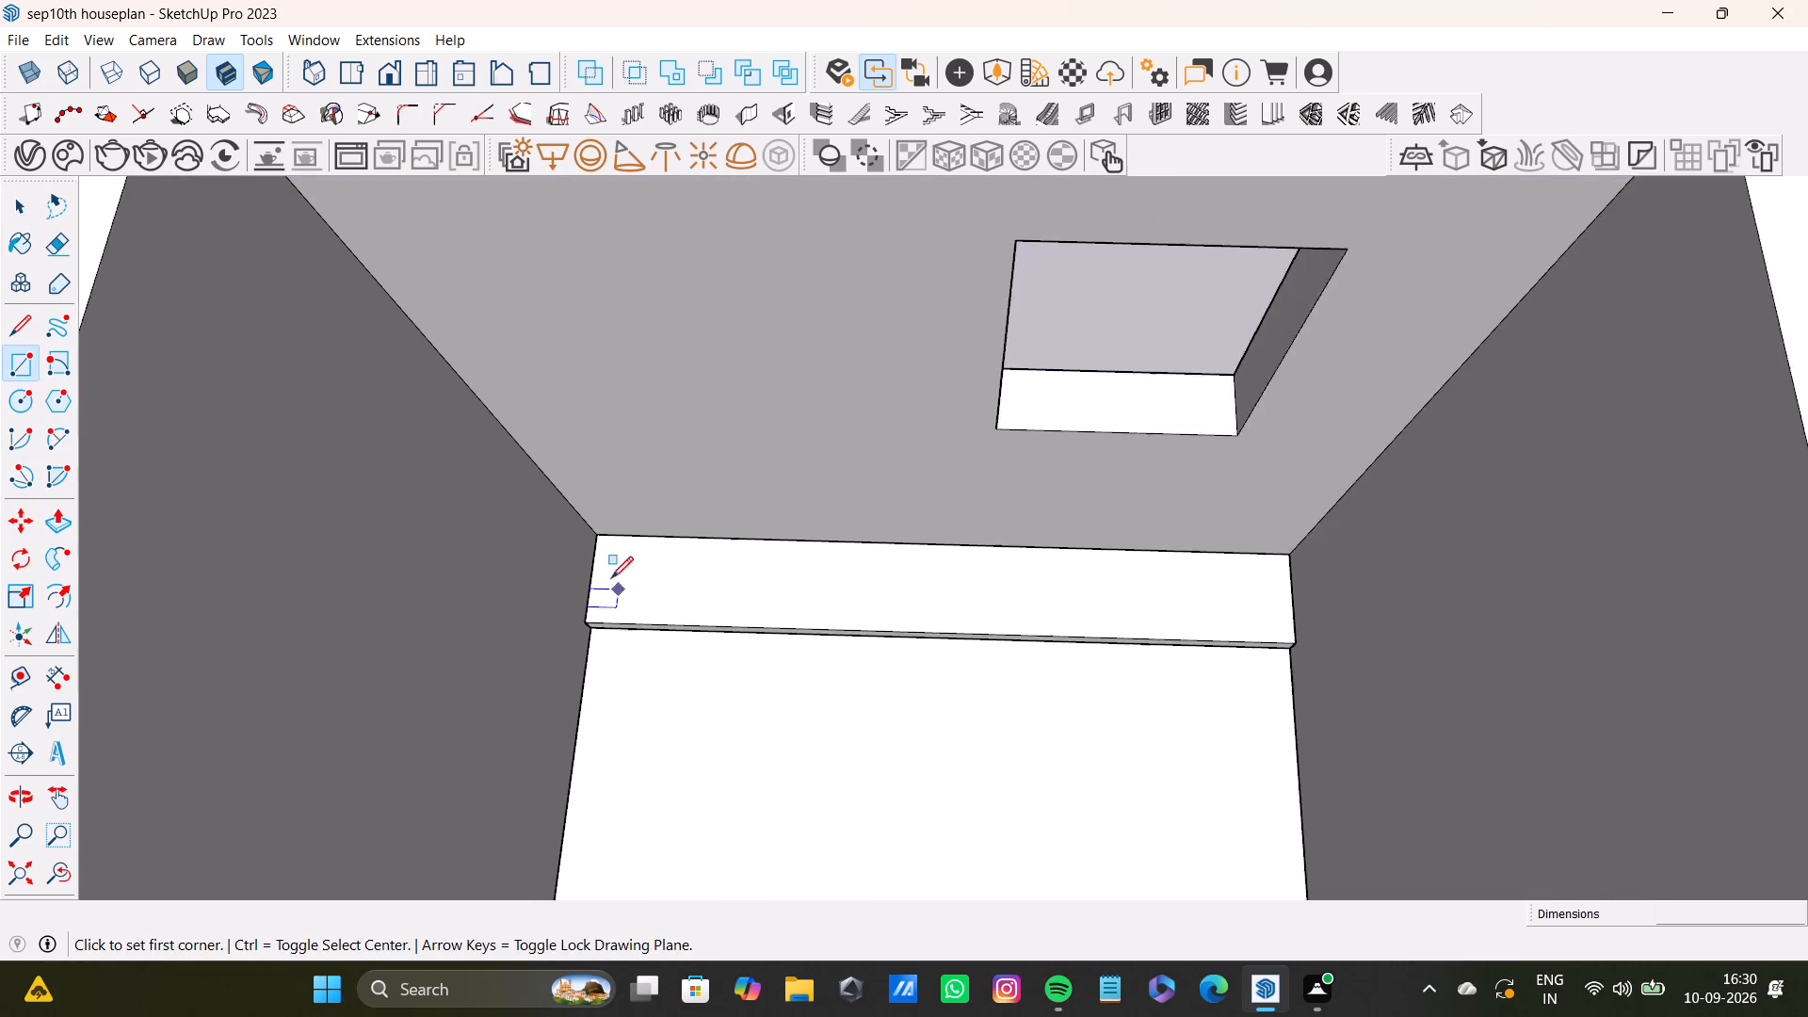
pyautogui.scroll(2, 611, 578)
pyautogui.click(593, 521)
pyautogui.scroll(-3, 1190, 777)
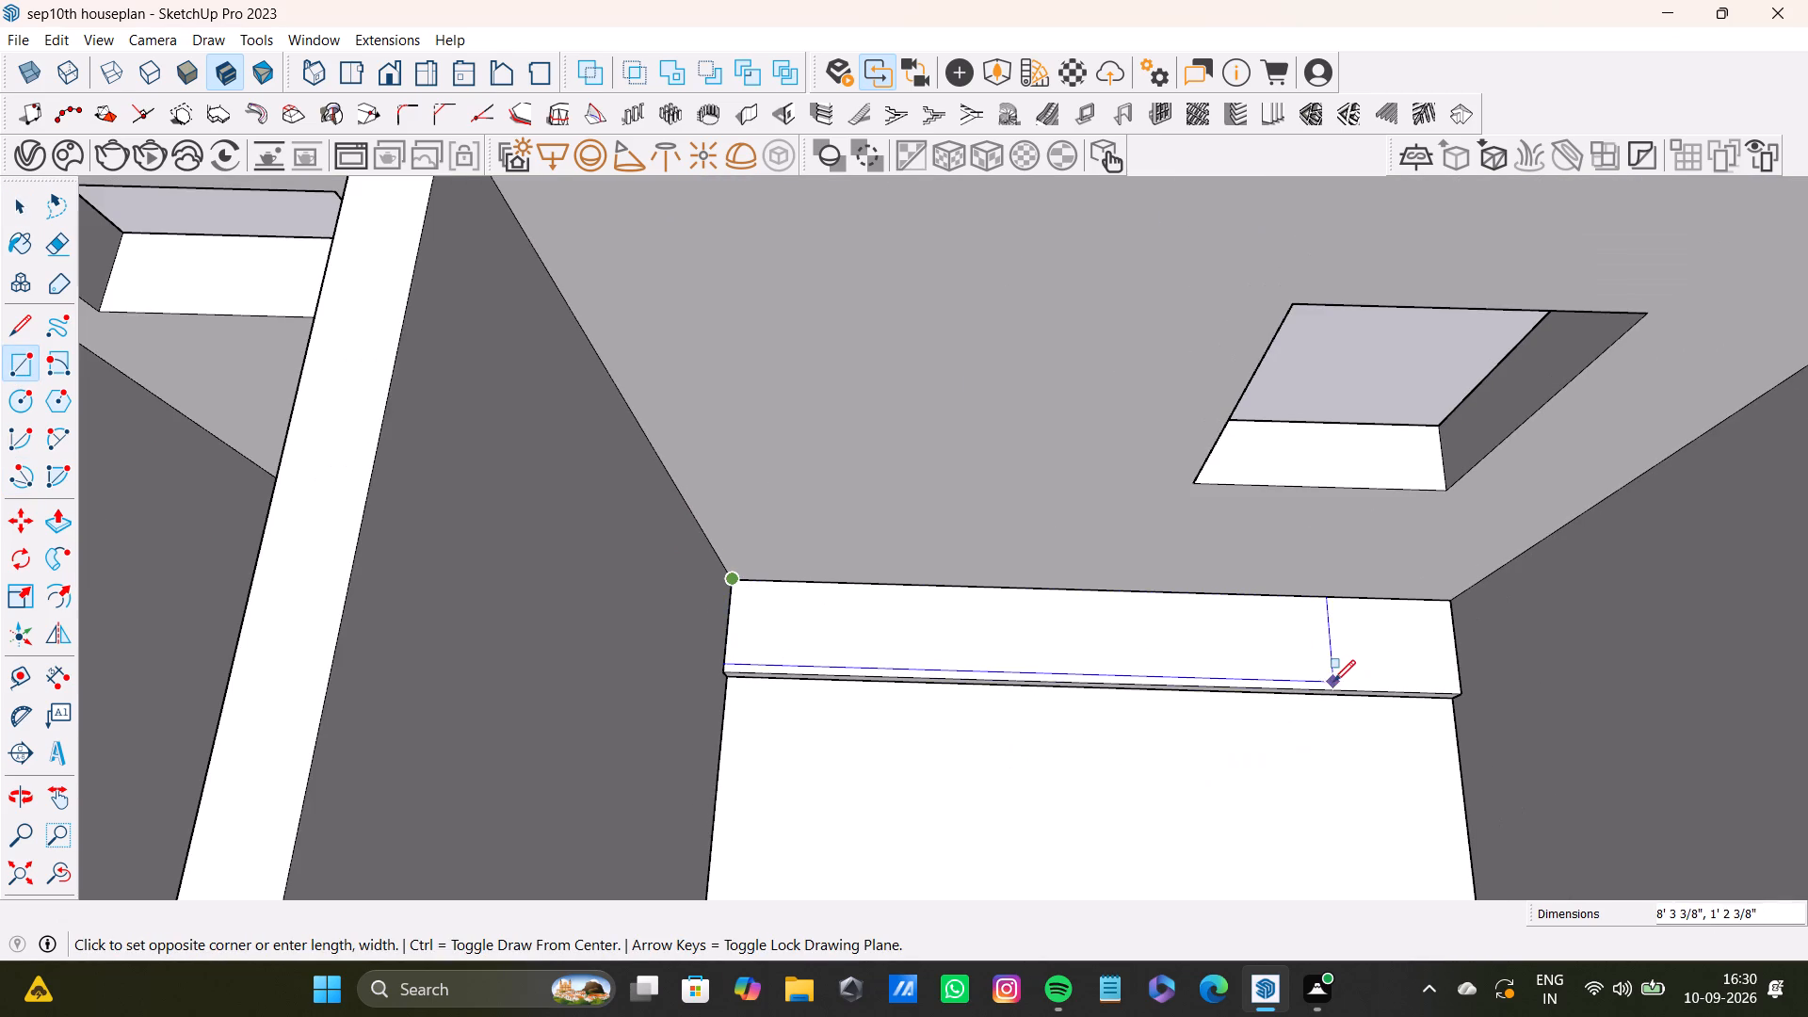
pyautogui.press('Up')
pyautogui.click(1453, 704)
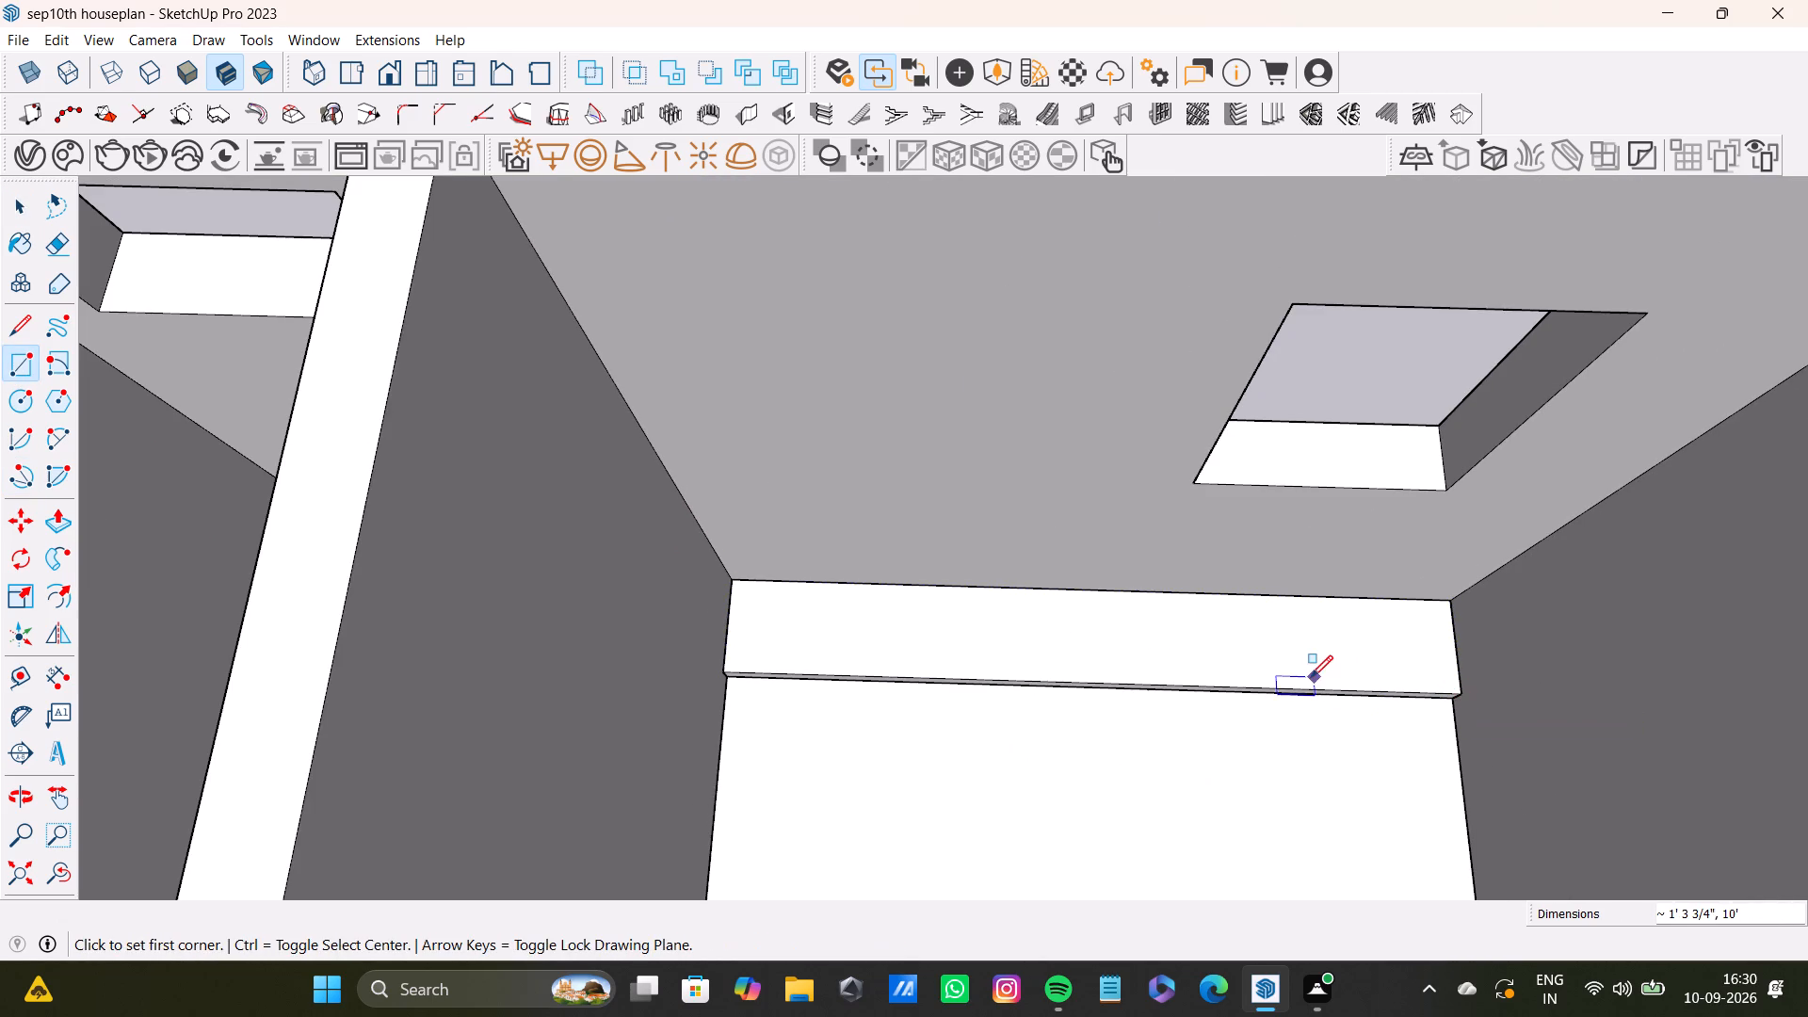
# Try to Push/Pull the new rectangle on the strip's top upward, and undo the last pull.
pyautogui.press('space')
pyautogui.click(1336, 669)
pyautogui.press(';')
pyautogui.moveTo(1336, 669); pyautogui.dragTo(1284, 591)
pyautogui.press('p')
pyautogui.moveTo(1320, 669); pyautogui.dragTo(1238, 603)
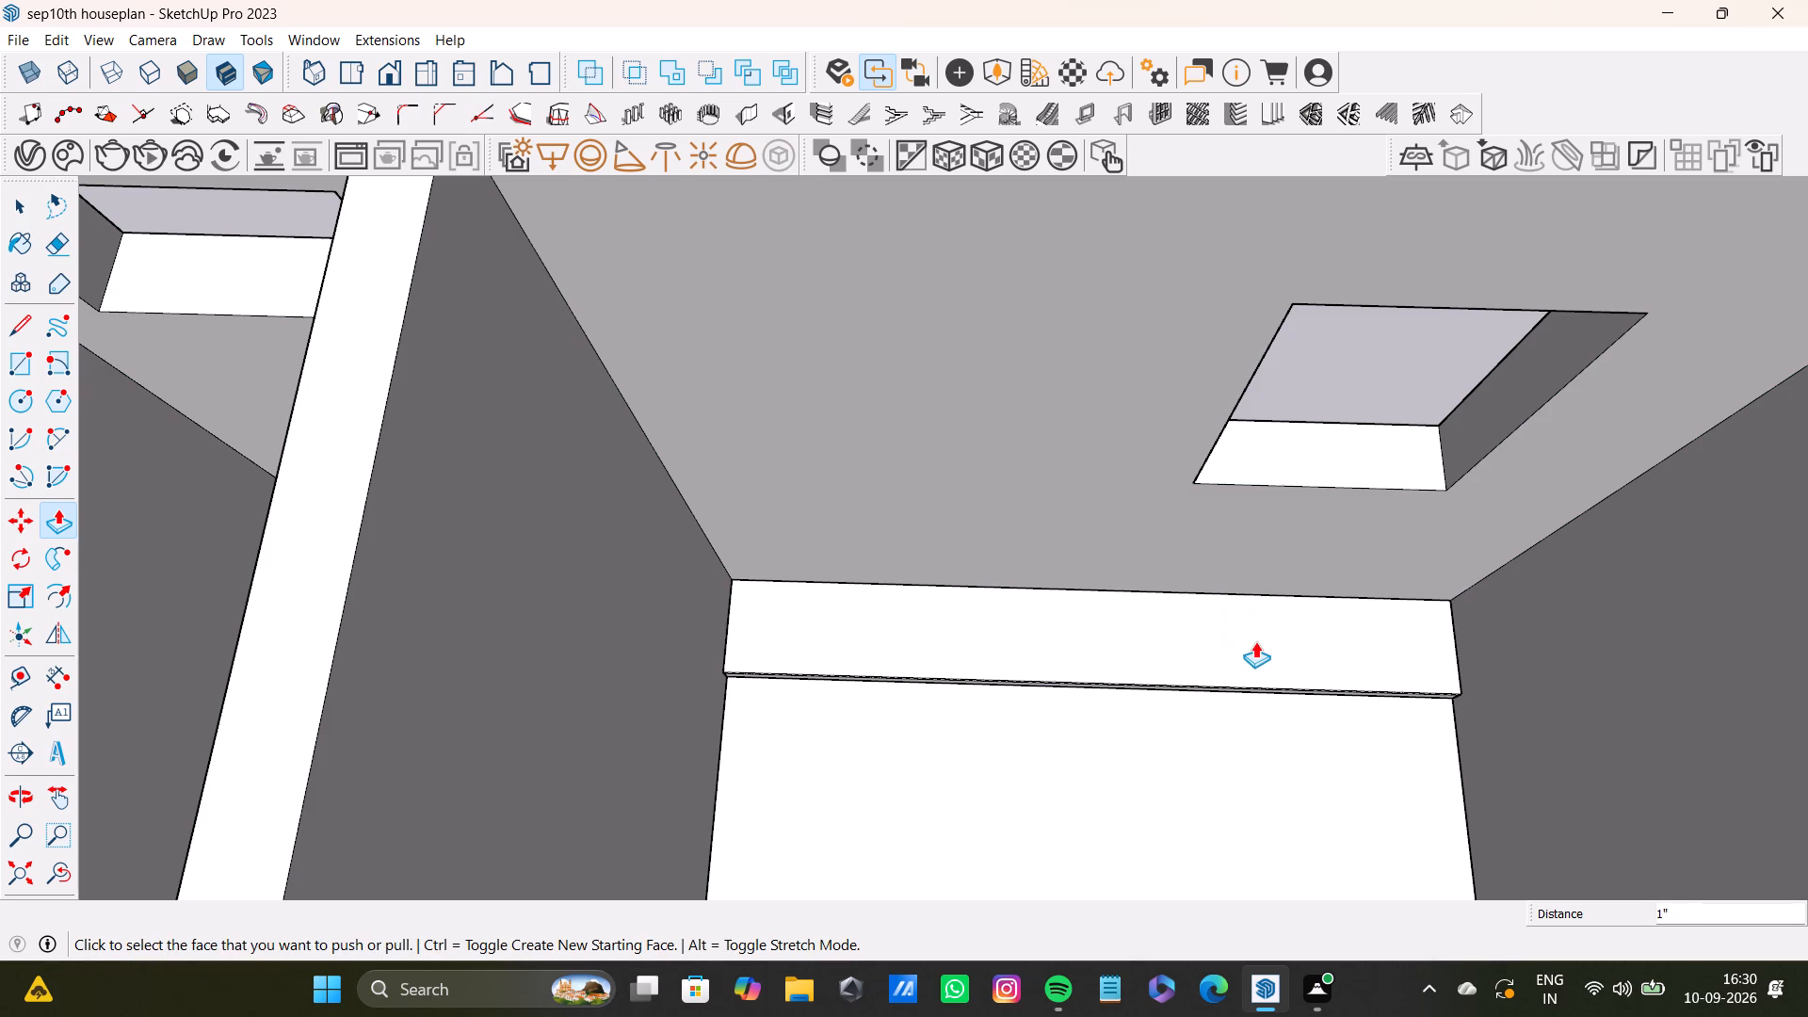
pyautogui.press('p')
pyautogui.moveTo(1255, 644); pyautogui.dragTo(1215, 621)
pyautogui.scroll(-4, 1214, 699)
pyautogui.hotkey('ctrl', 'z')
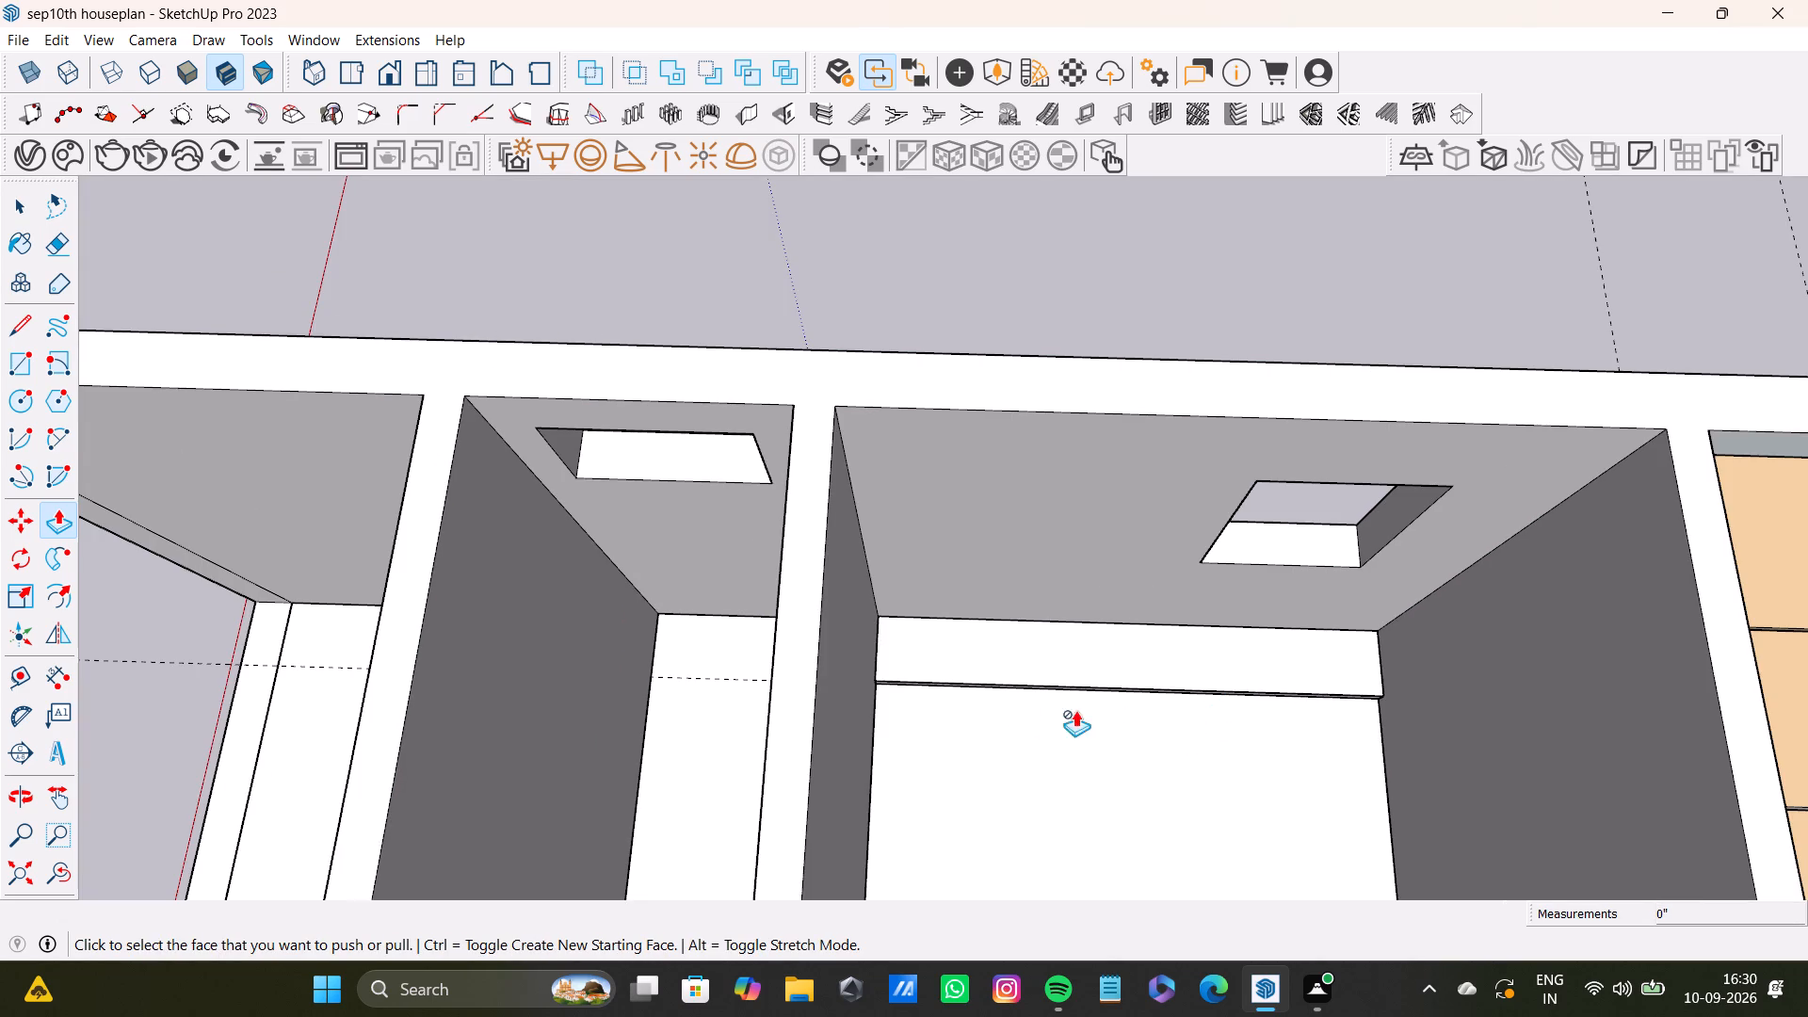
# Push/Pull the rectangle on top of the base strip up about 1' 9 15/16".
pyautogui.scroll(4, 976, 656)
pyautogui.scroll(-4, 931, 682)
pyautogui.moveTo(933, 658); pyautogui.dragTo(936, 546, button='middle')
pyautogui.scroll(5, 969, 731)
pyautogui.keyDown('shift'); pyautogui.moveTo(959, 732); pyautogui.dragTo(898, 656, button='middle'); pyautogui.keyUp('shift')
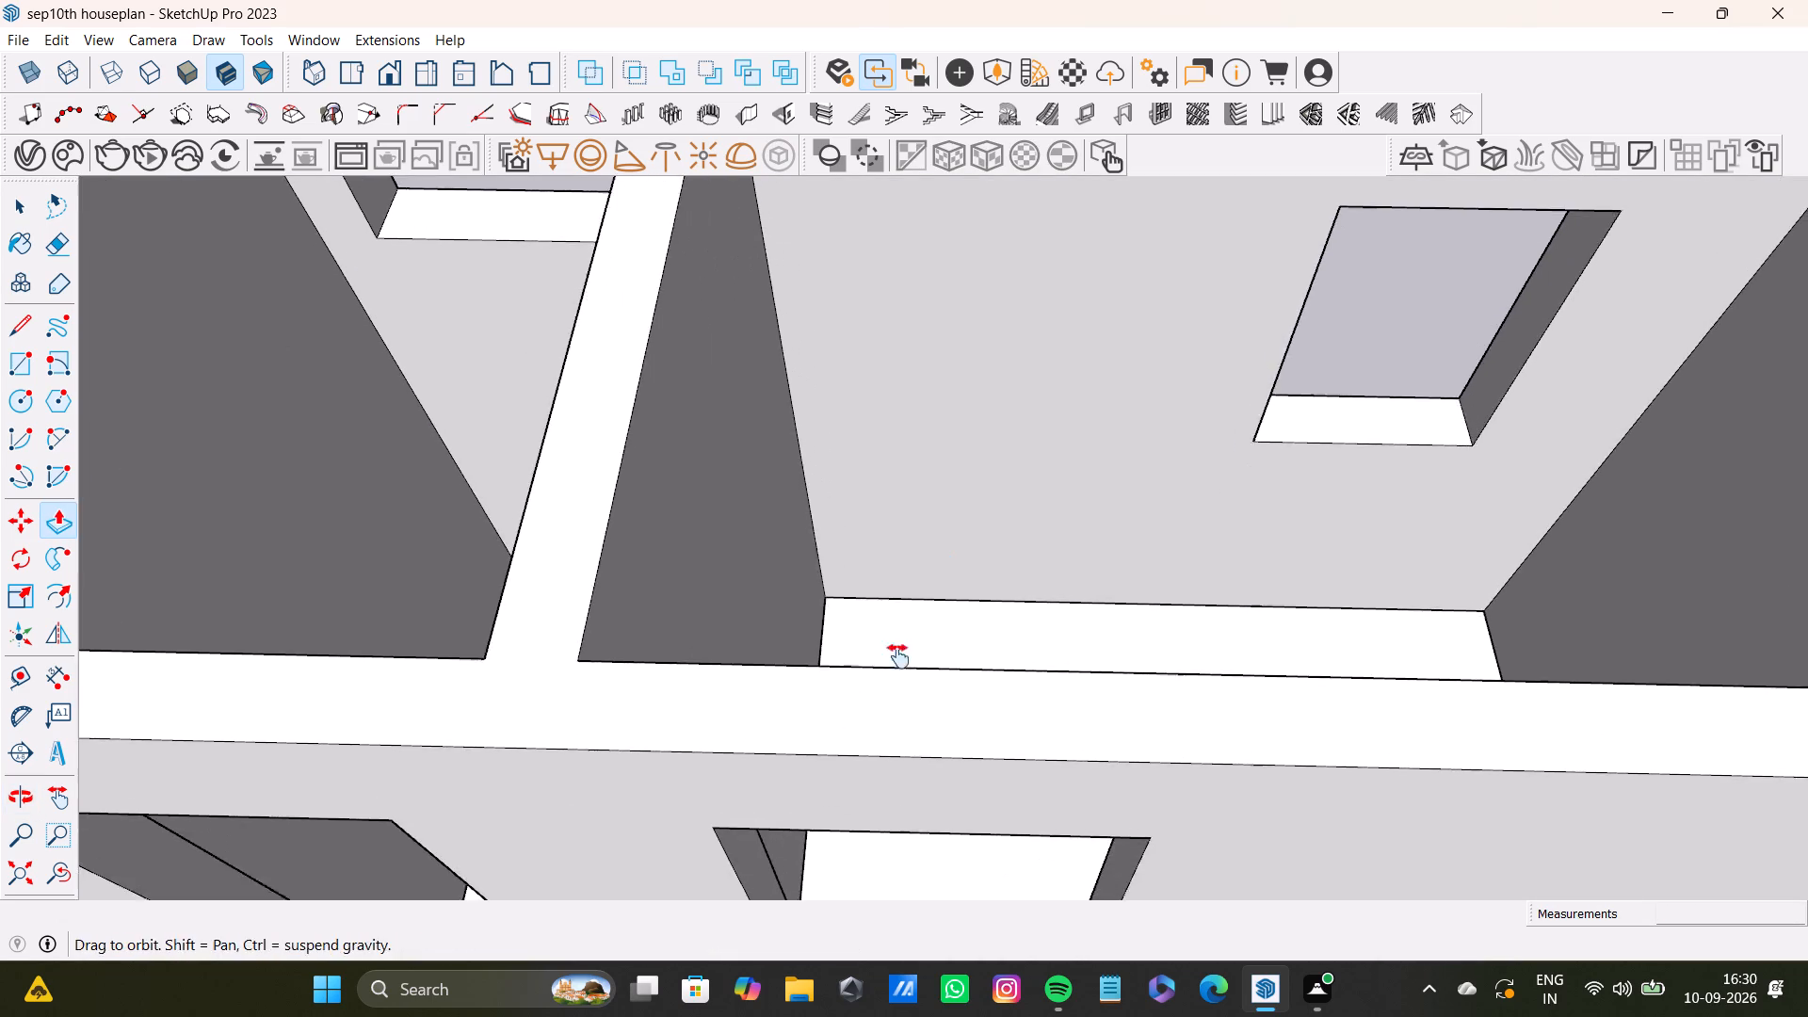
pyautogui.keyDown('shift'); pyautogui.moveTo(898, 656); pyautogui.dragTo(878, 640, button='middle'); pyautogui.keyUp('shift')
pyautogui.scroll(2, 864, 817)
pyautogui.moveTo(880, 781); pyautogui.dragTo(884, 591, button='middle')
pyautogui.keyDown('shift'); pyautogui.scroll(7, 866, 519); pyautogui.keyUp('shift')
pyautogui.moveTo(828, 530); pyautogui.dragTo(787, 463)
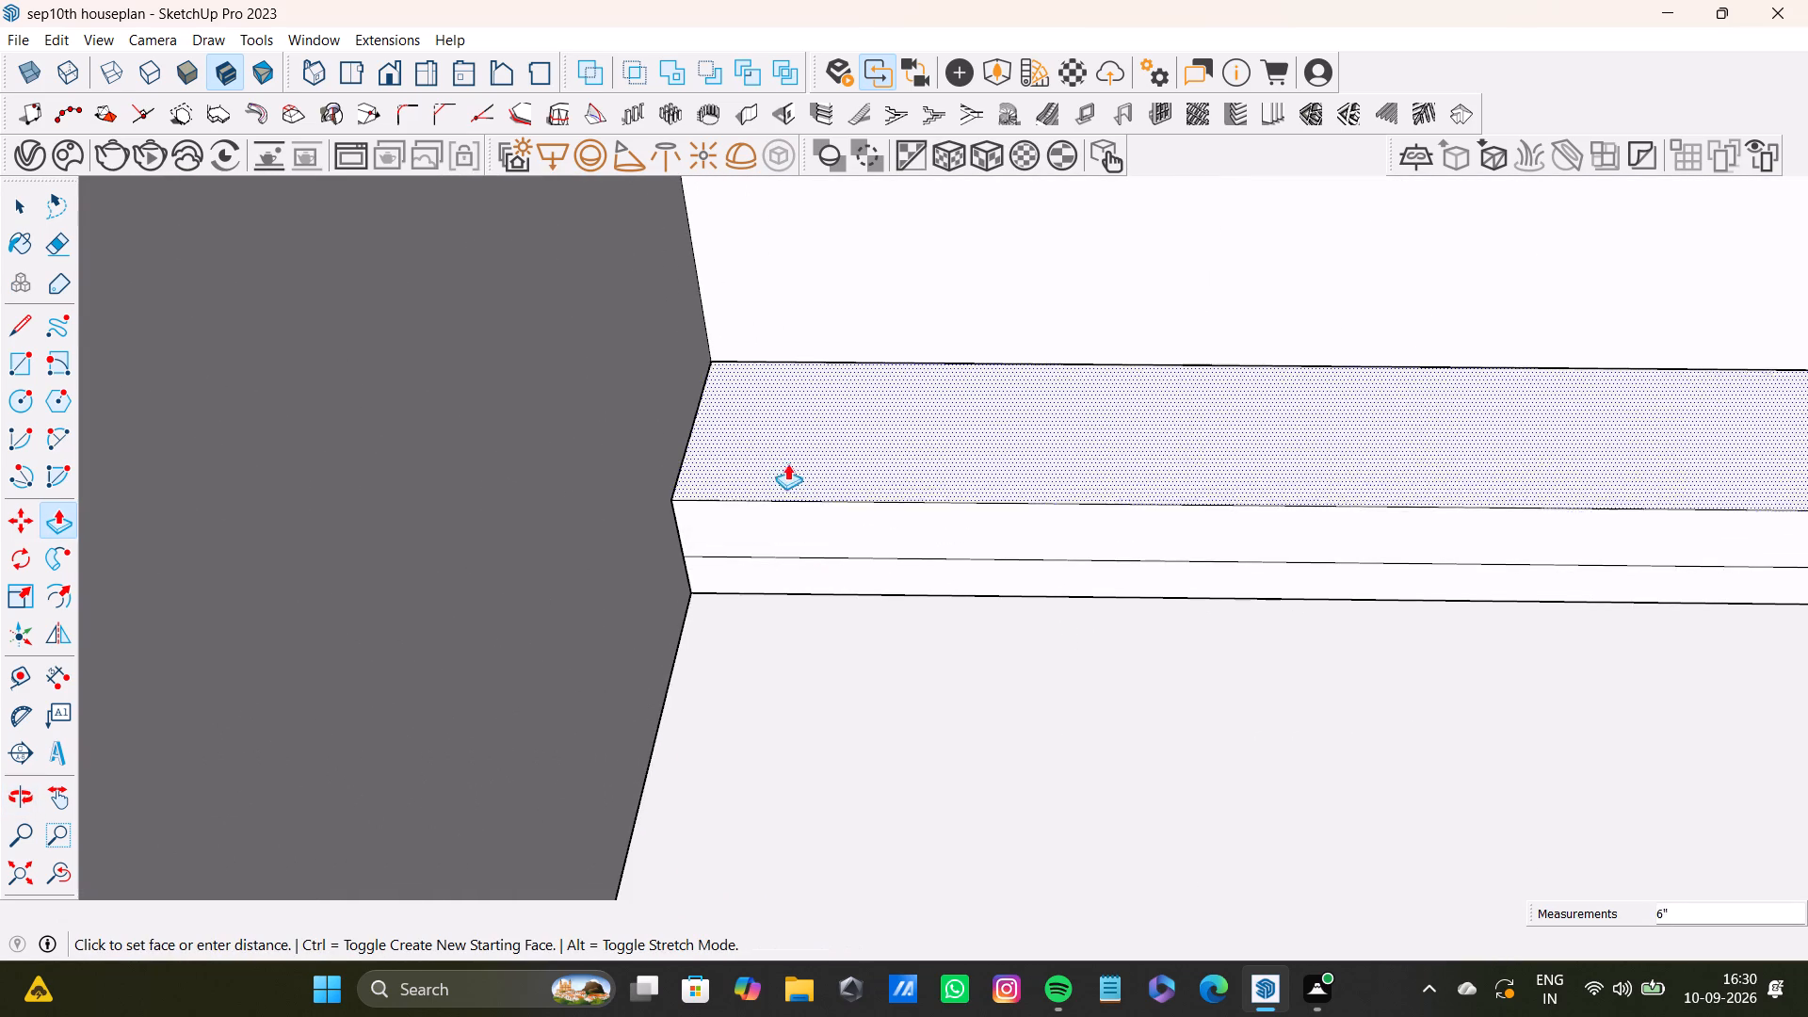
pyautogui.moveTo(787, 463); pyautogui.dragTo(718, 256)
# Push/Pull the top face of the tall block along the window wall up about 2' 2".
pyautogui.scroll(-14, 756, 345)
pyautogui.keyDown('shift'); pyautogui.moveTo(757, 354); pyautogui.dragTo(829, 701, button='middle'); pyautogui.keyUp('shift')
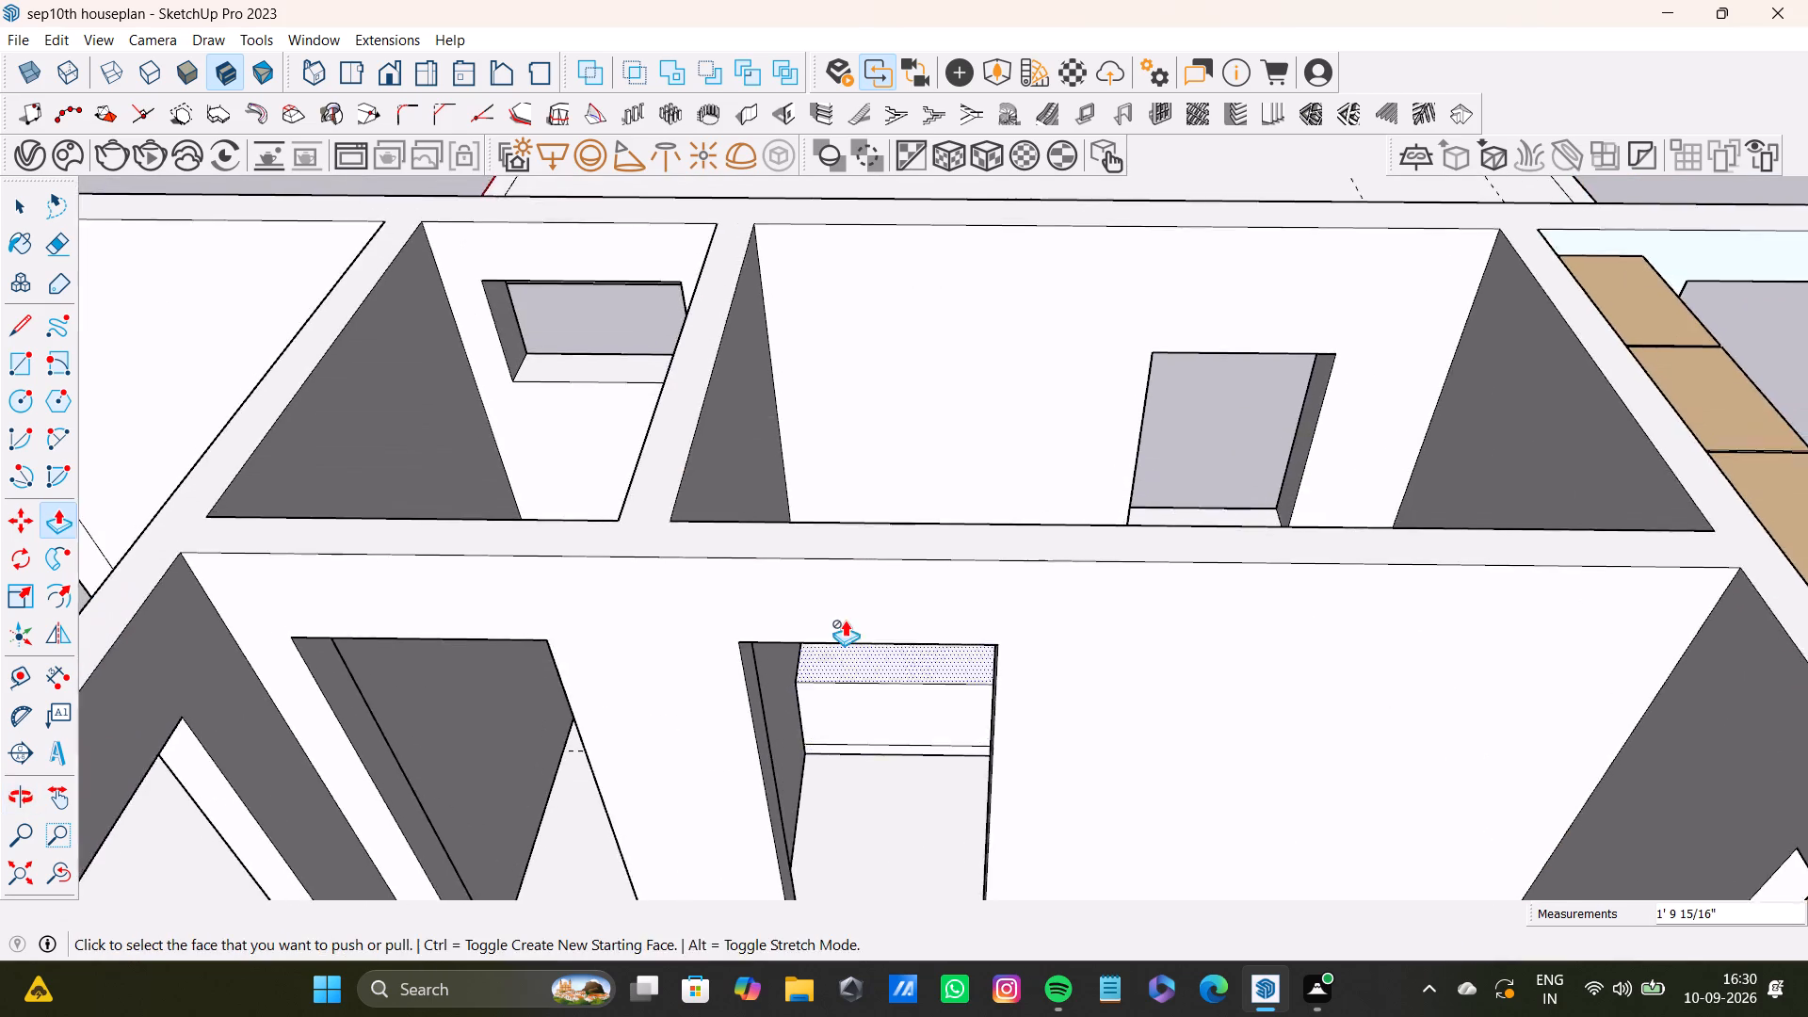
pyautogui.scroll(-5, 845, 617)
pyautogui.moveTo(862, 632); pyautogui.dragTo(1002, 725, button='middle')
pyautogui.scroll(-1, 997, 750)
pyautogui.scroll(7, 931, 662)
pyautogui.moveTo(943, 655); pyautogui.dragTo(913, 579)
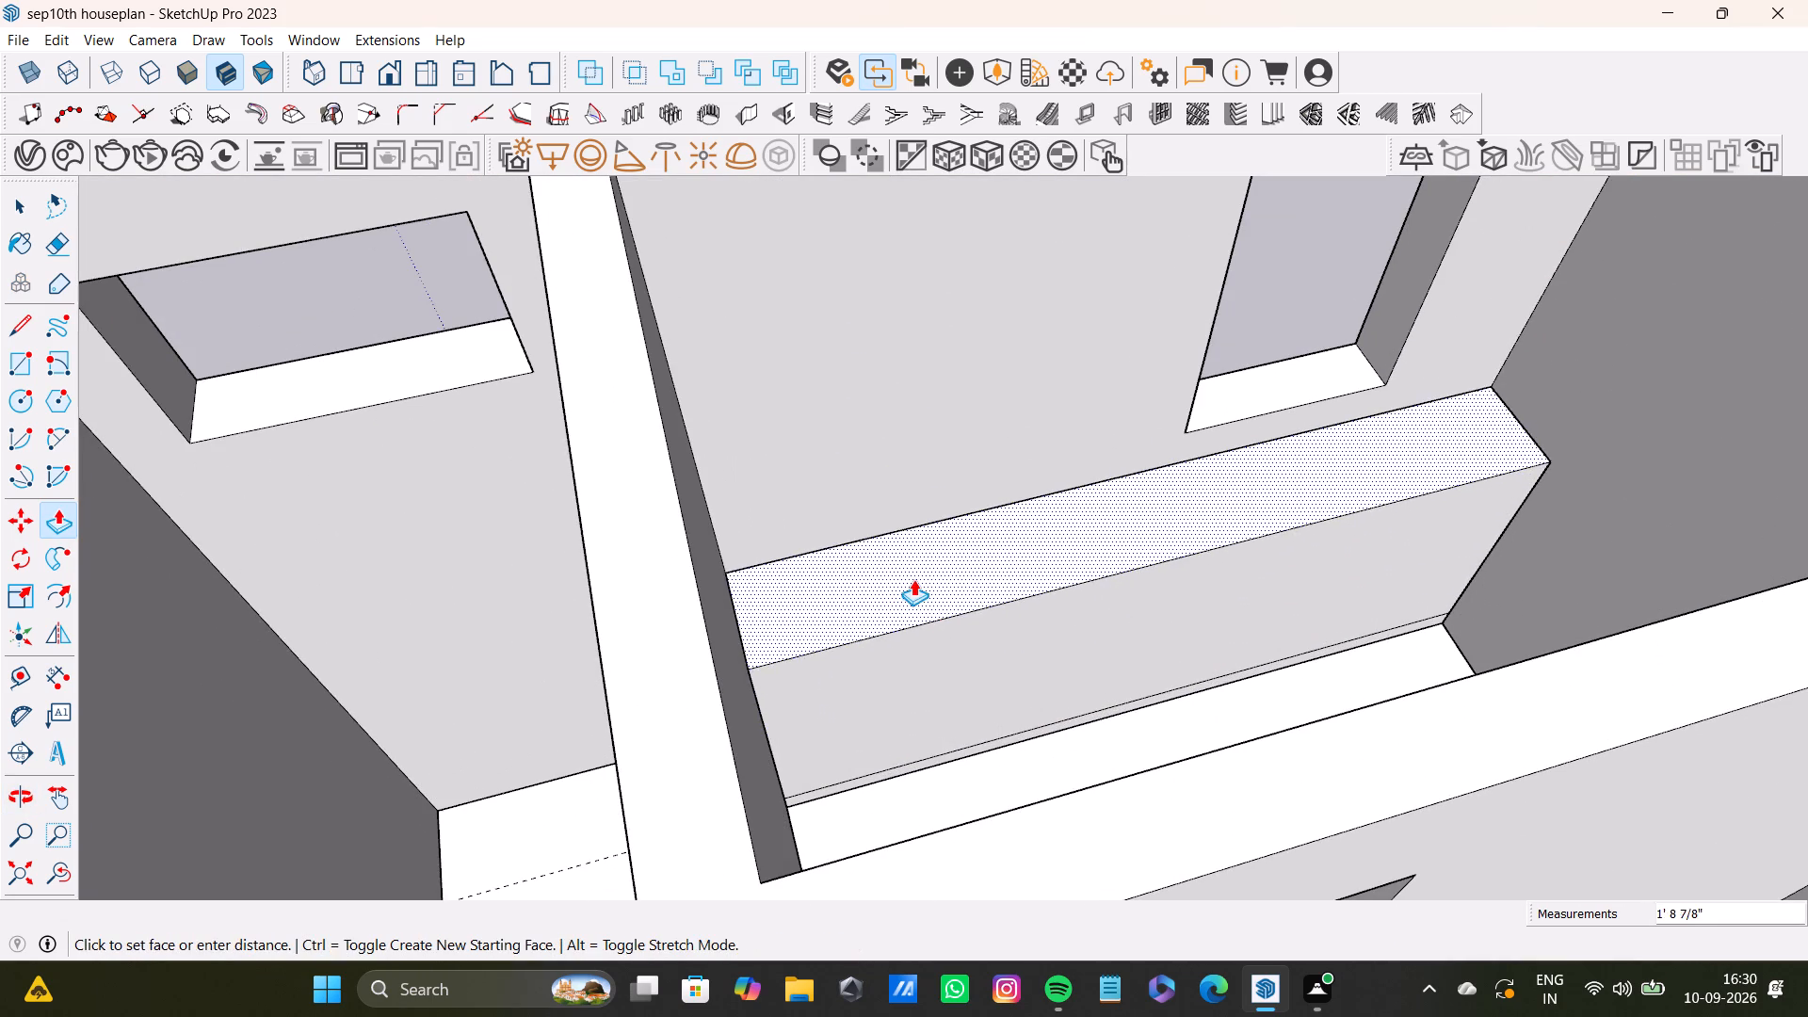
pyautogui.moveTo(913, 579); pyautogui.dragTo(904, 559)
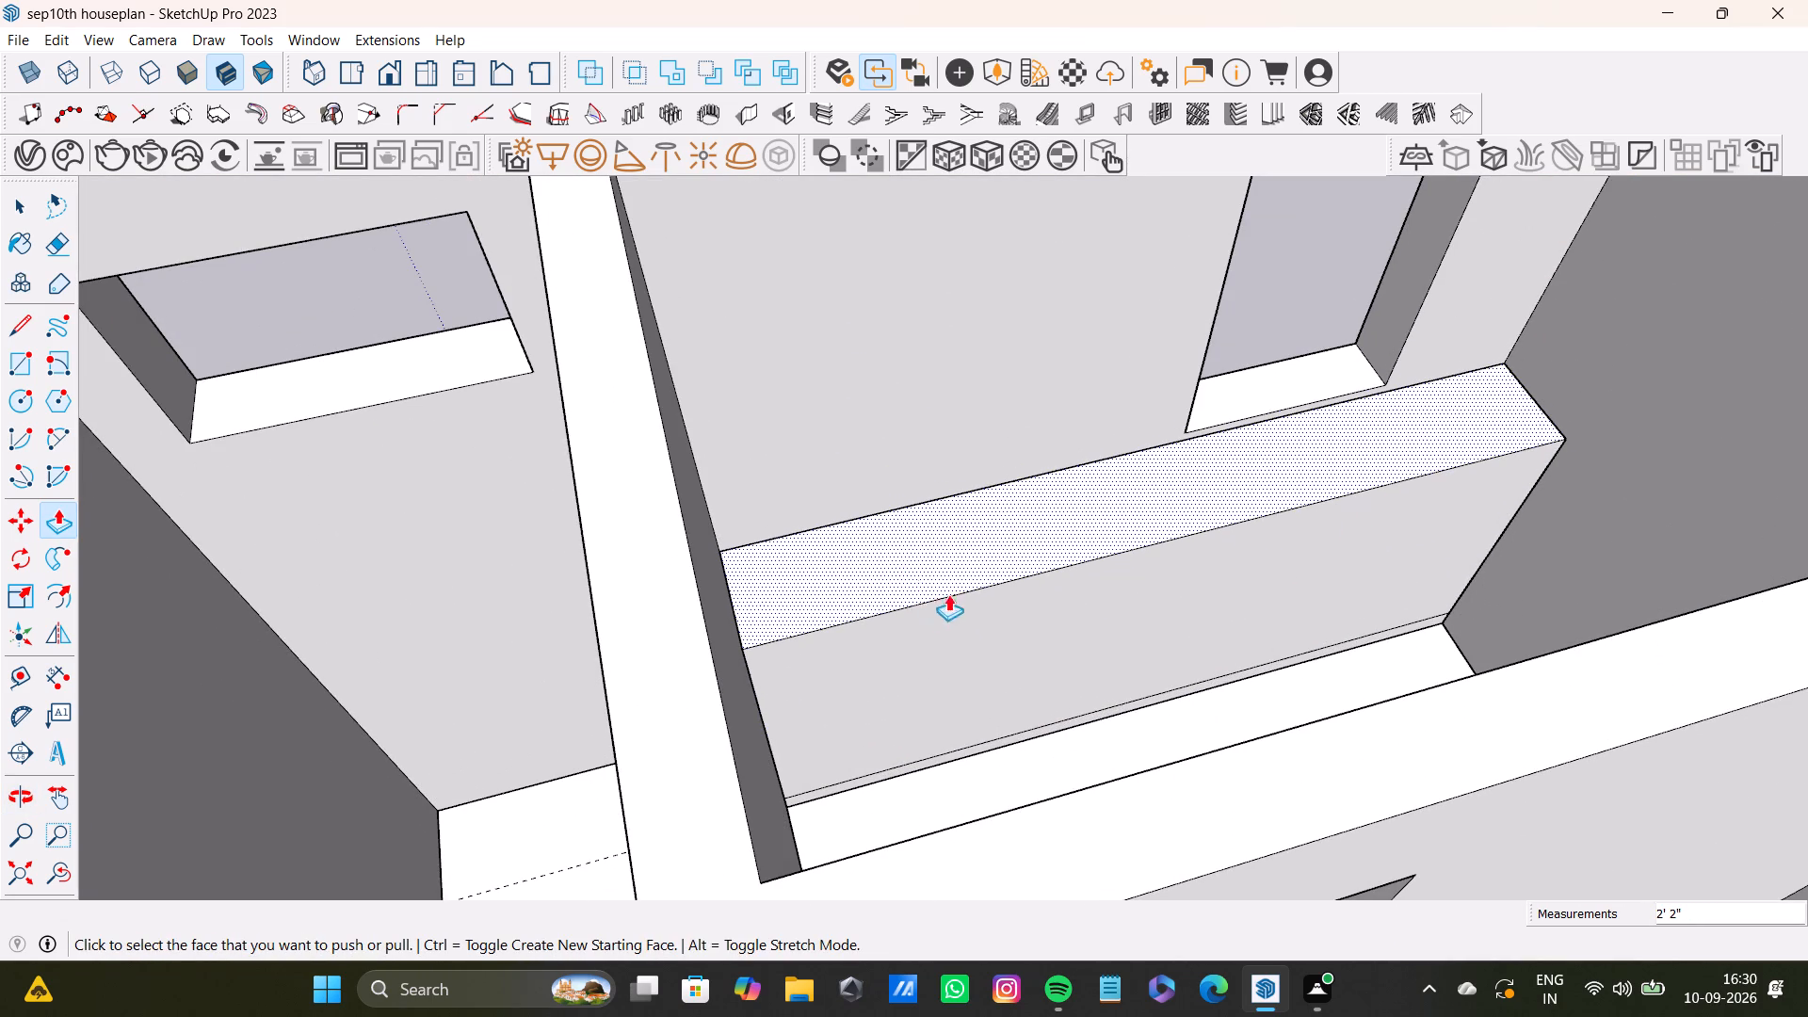
# Open the wall group, Push/Pull the sill of the window above the block upward, and close the group.
pyautogui.press('space')
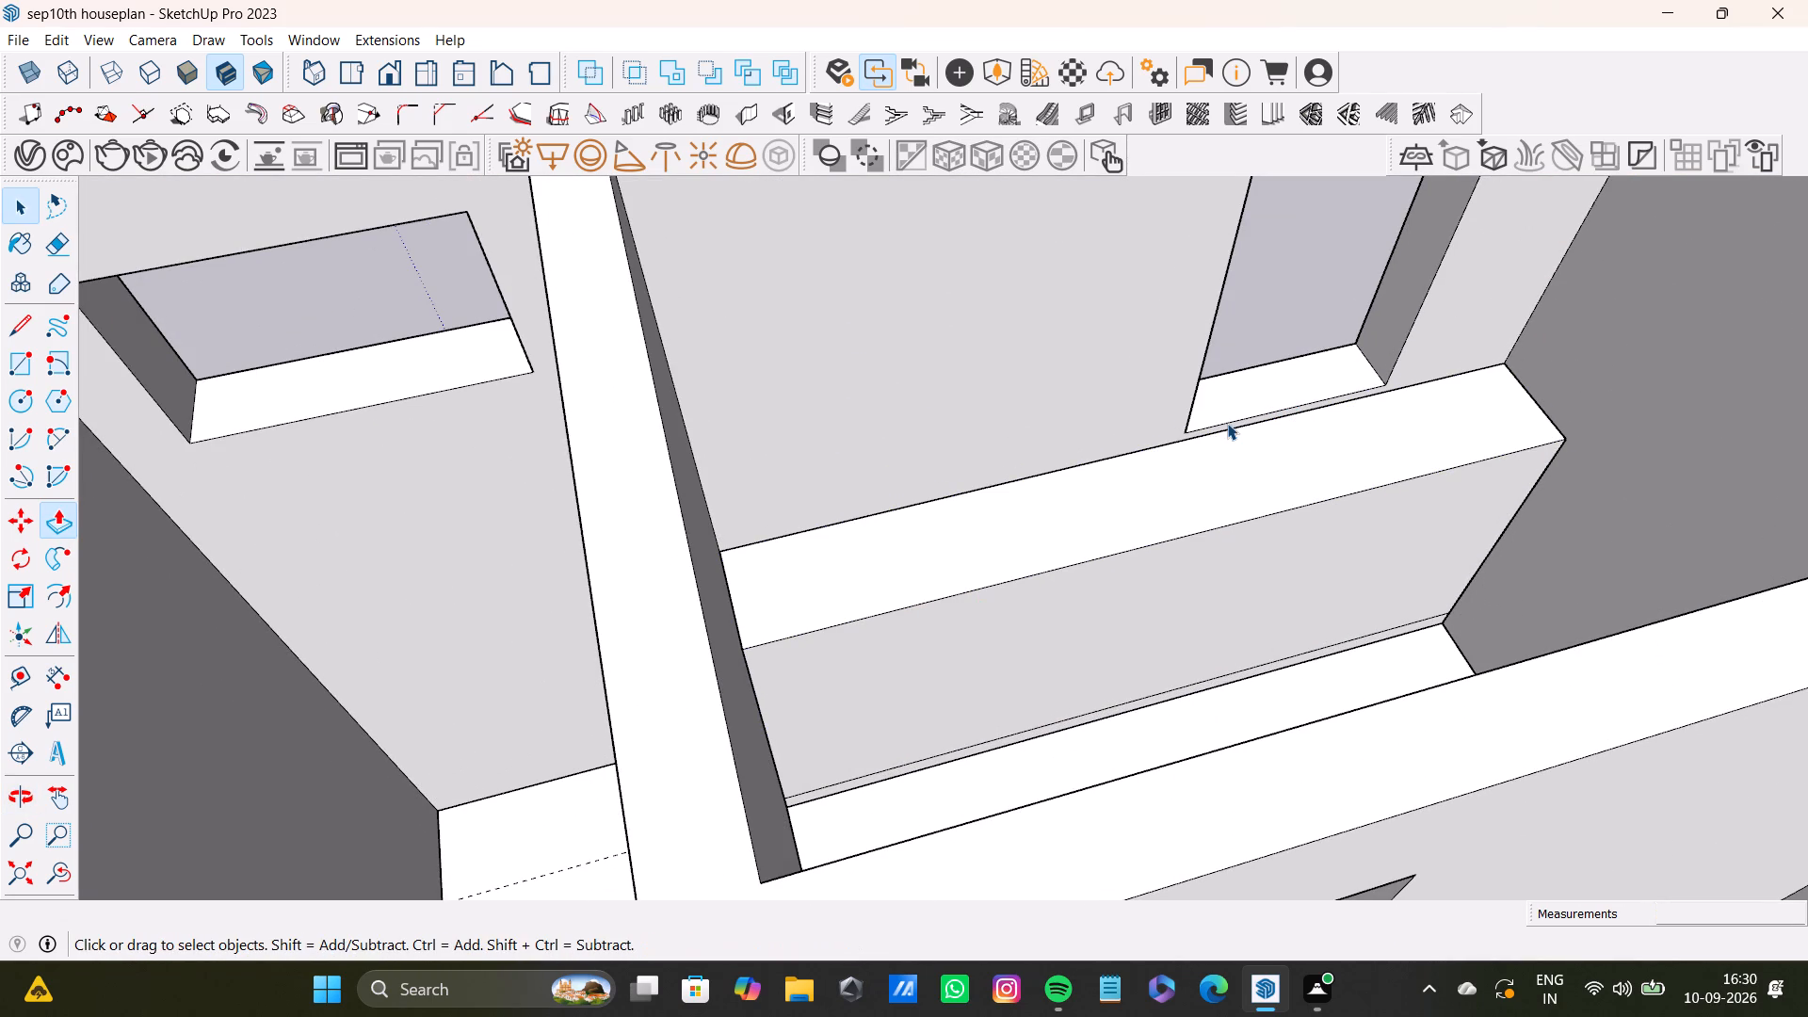
pyautogui.click(1270, 393)
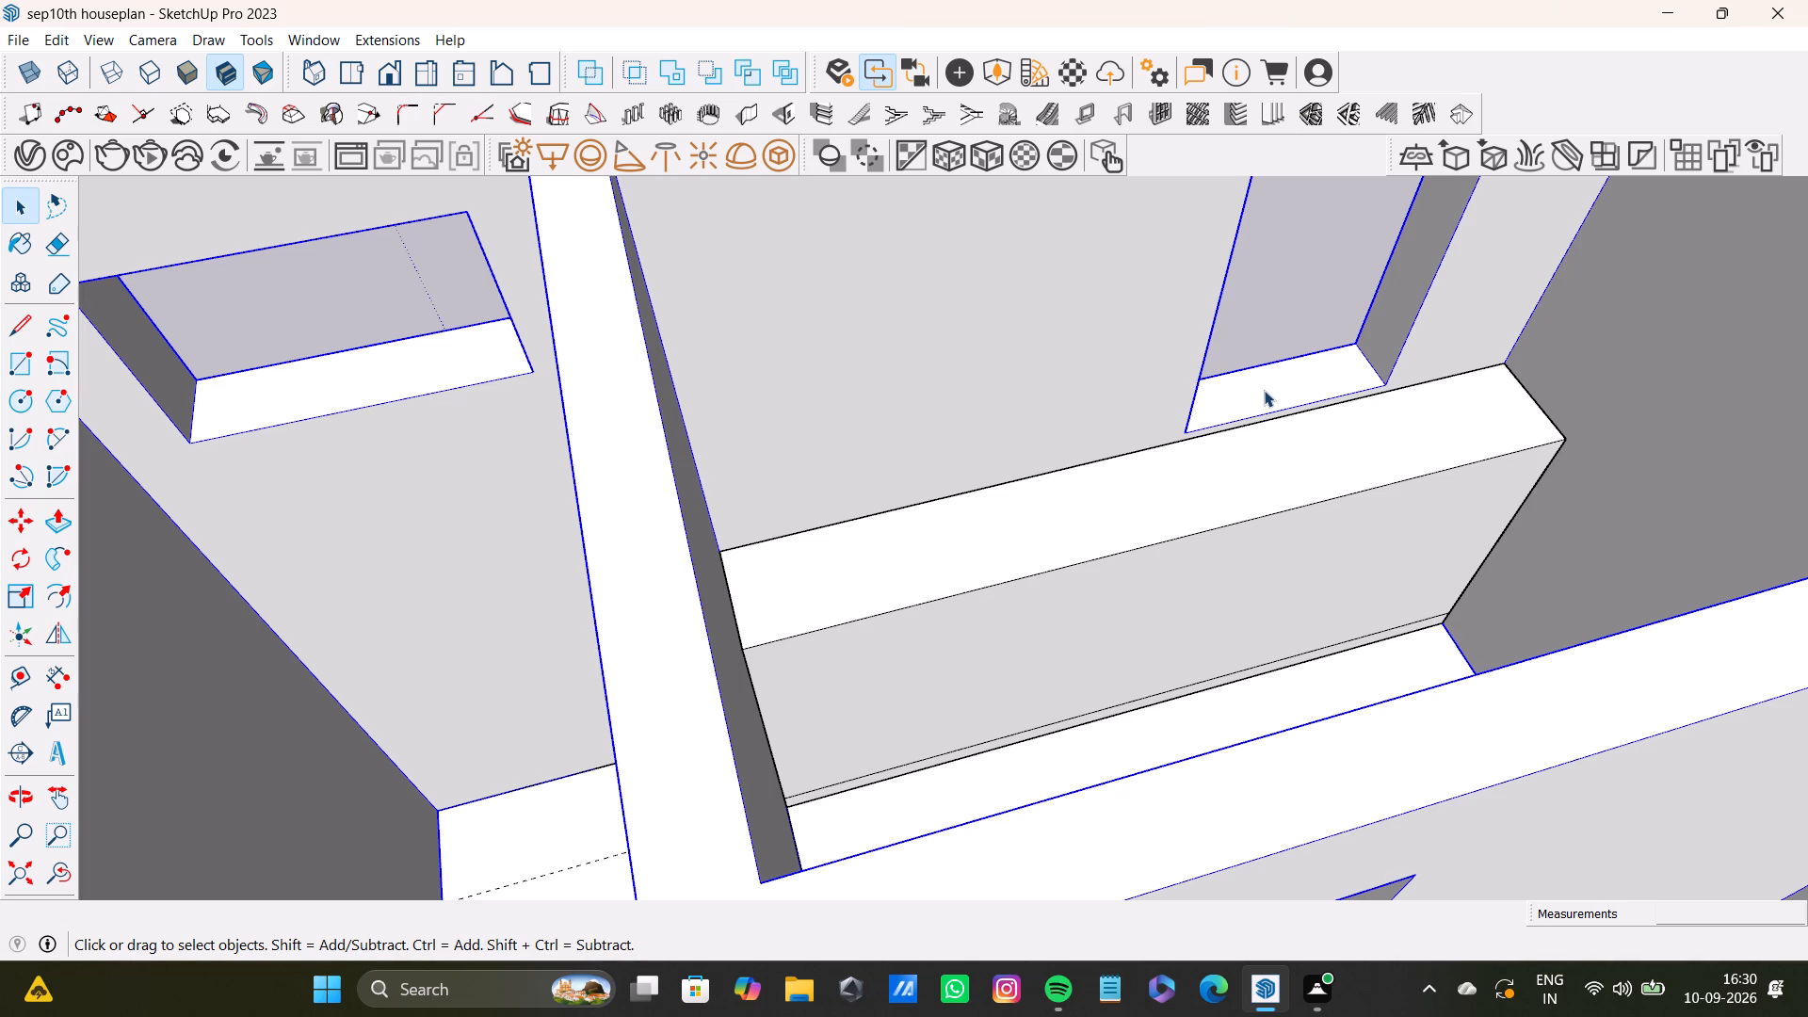
pyautogui.doubleClick(1283, 385)
pyautogui.click(1298, 394)
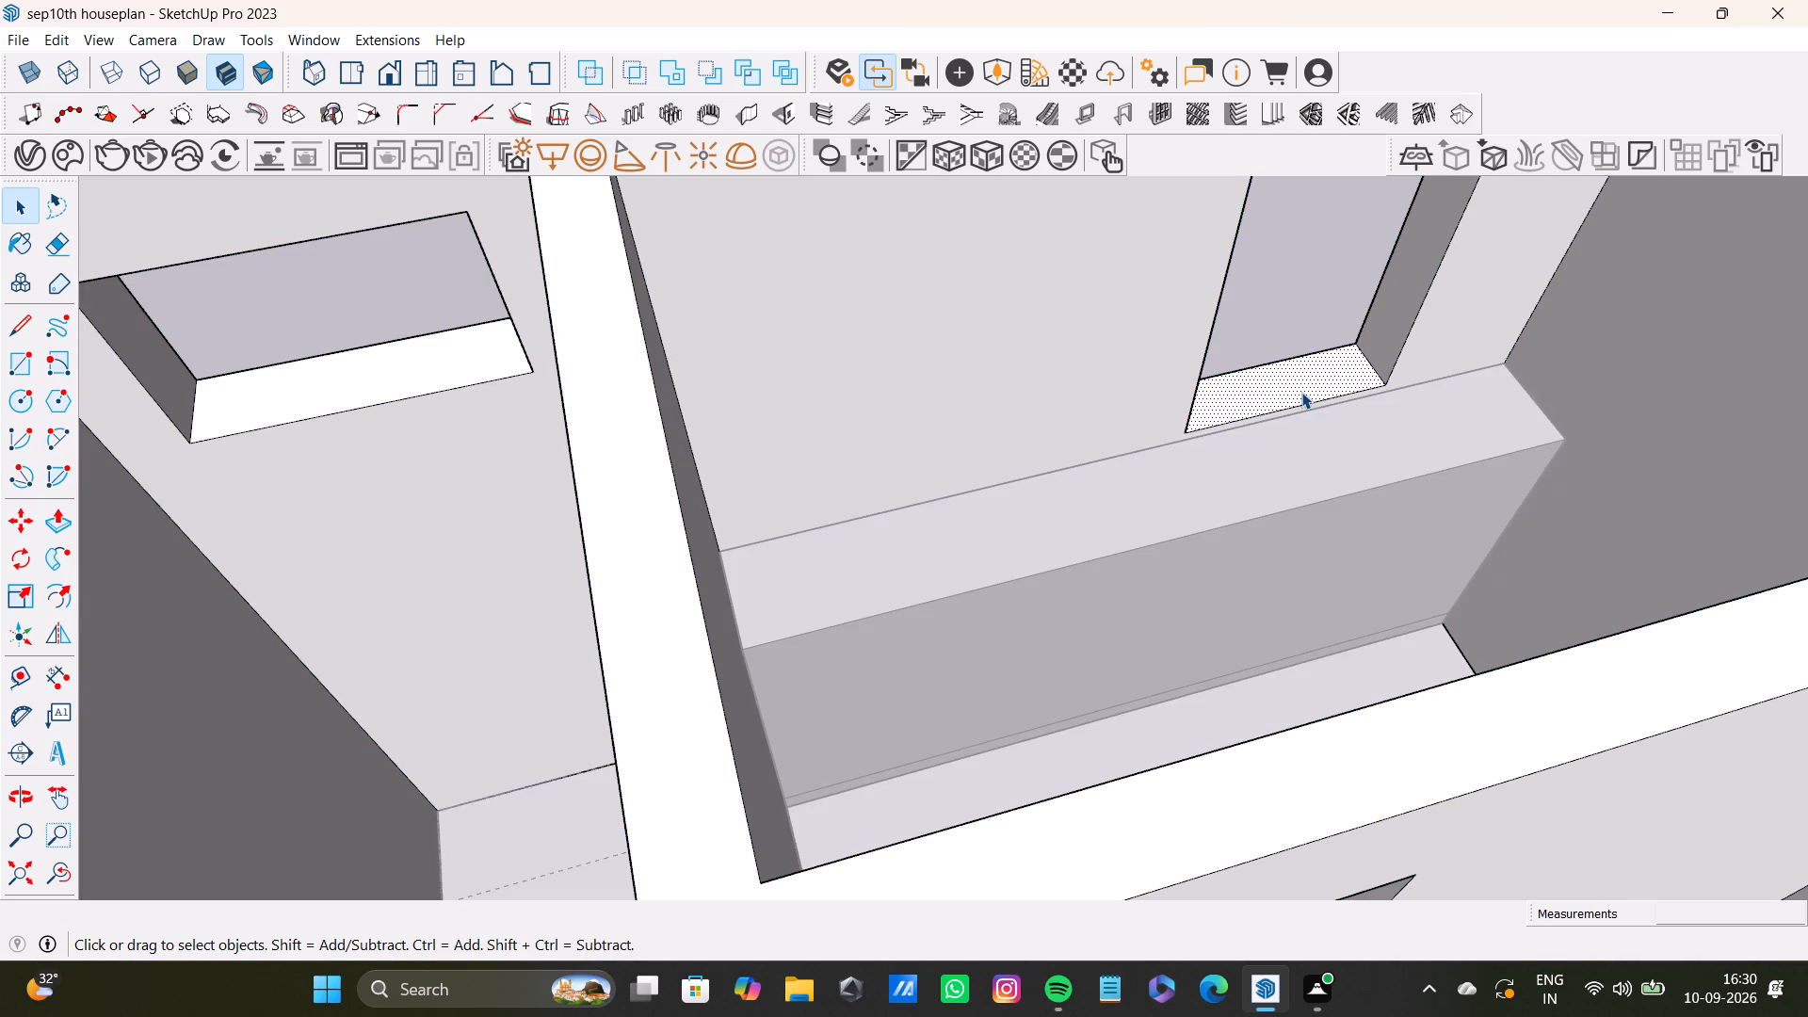
pyautogui.press('p')
pyautogui.moveTo(1301, 392); pyautogui.dragTo(1268, 291)
pyautogui.press('space')
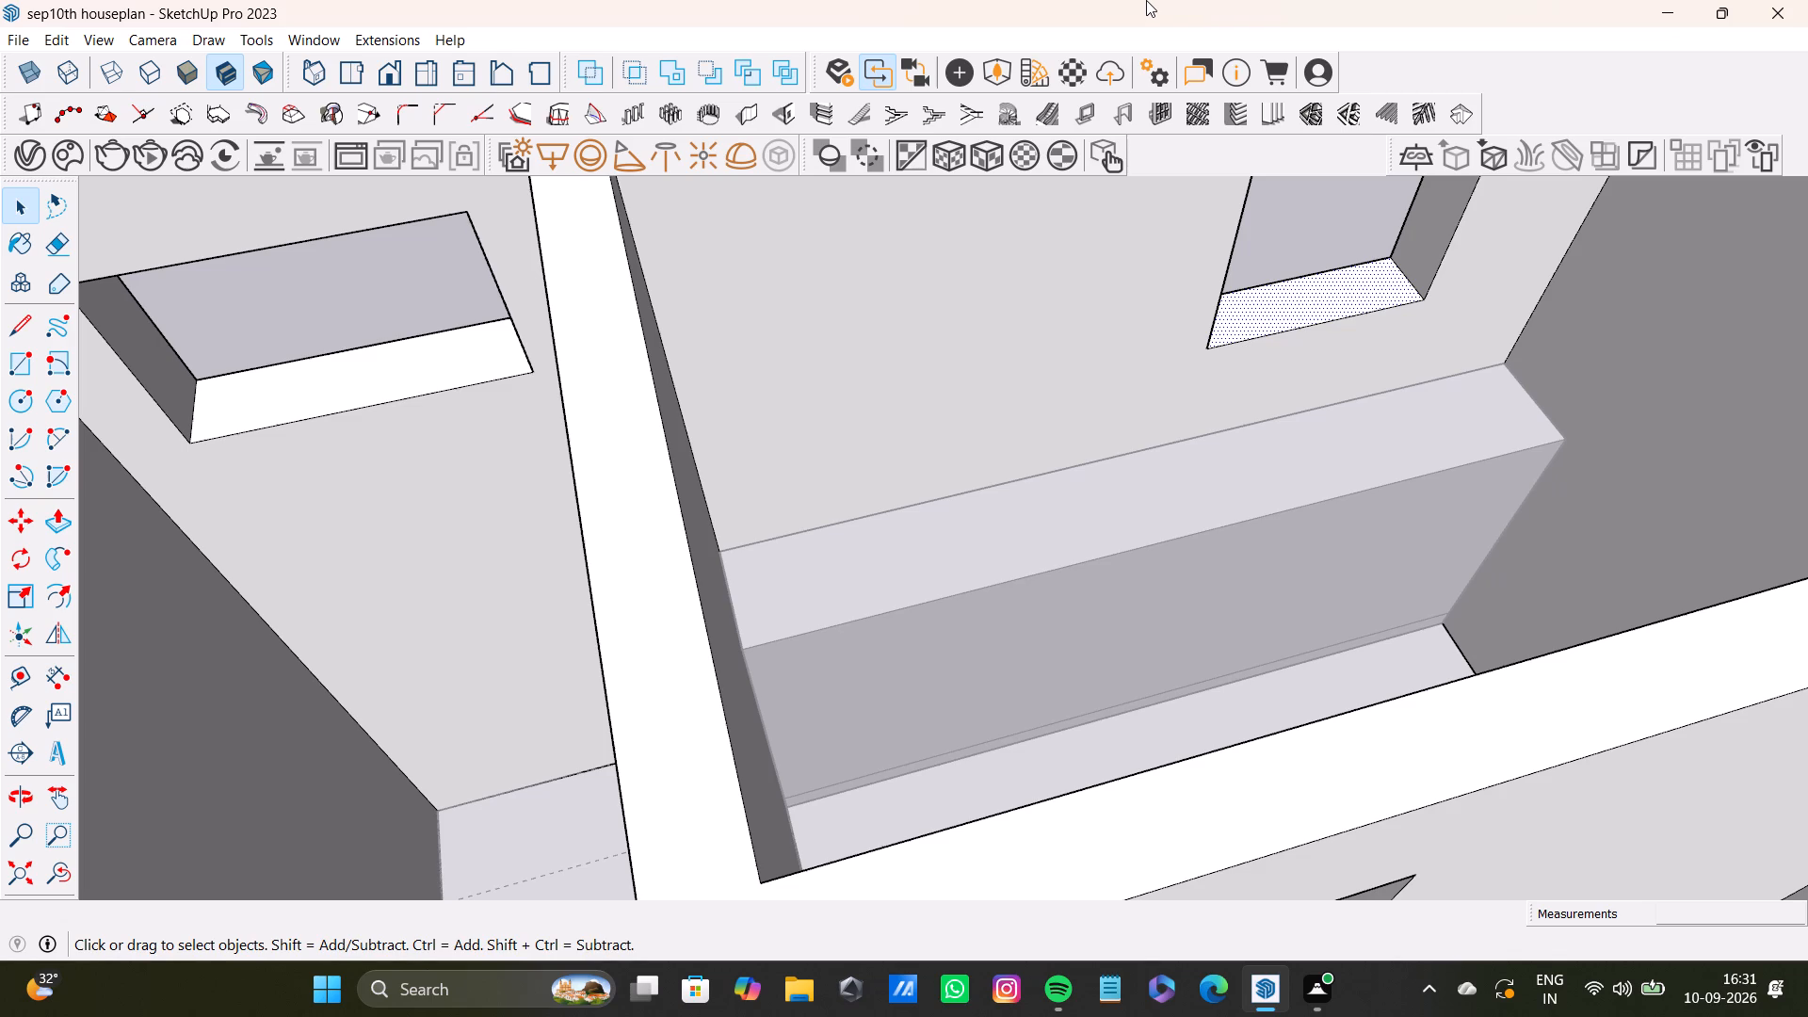
pyautogui.press('v')
pyautogui.scroll(-7, 1138, 654)
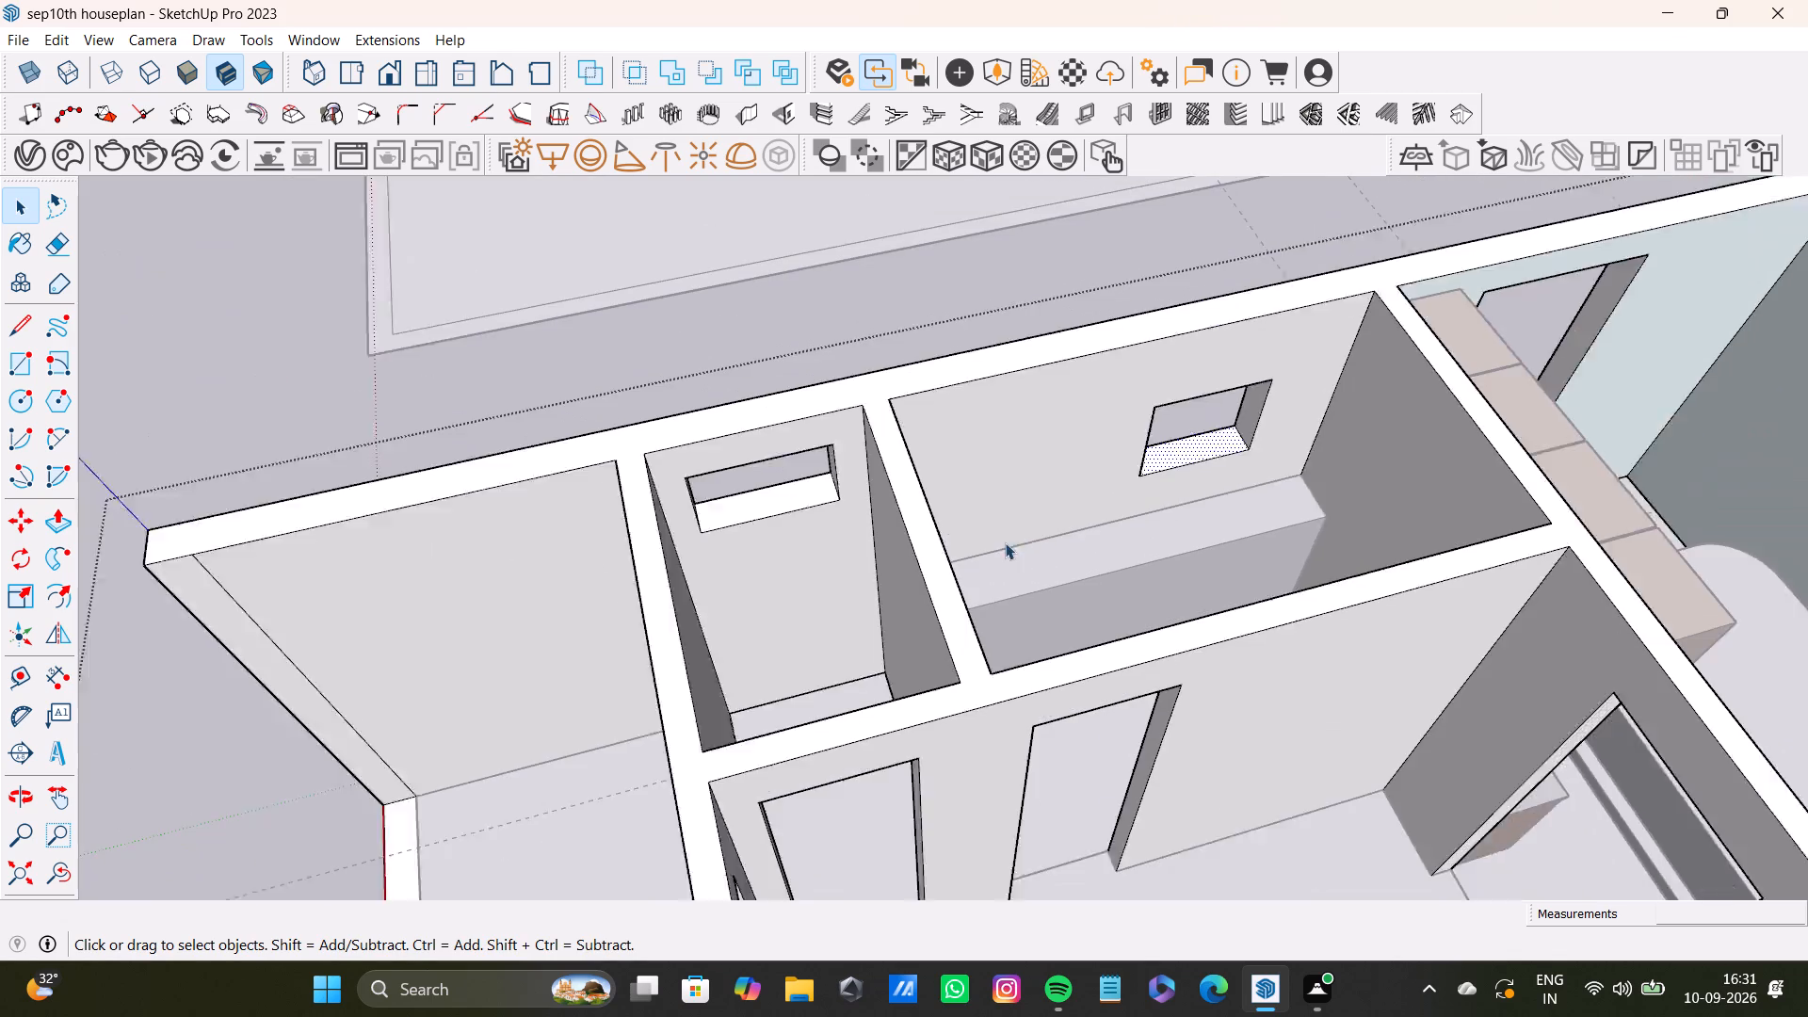
pyautogui.scroll(-2, 1005, 542)
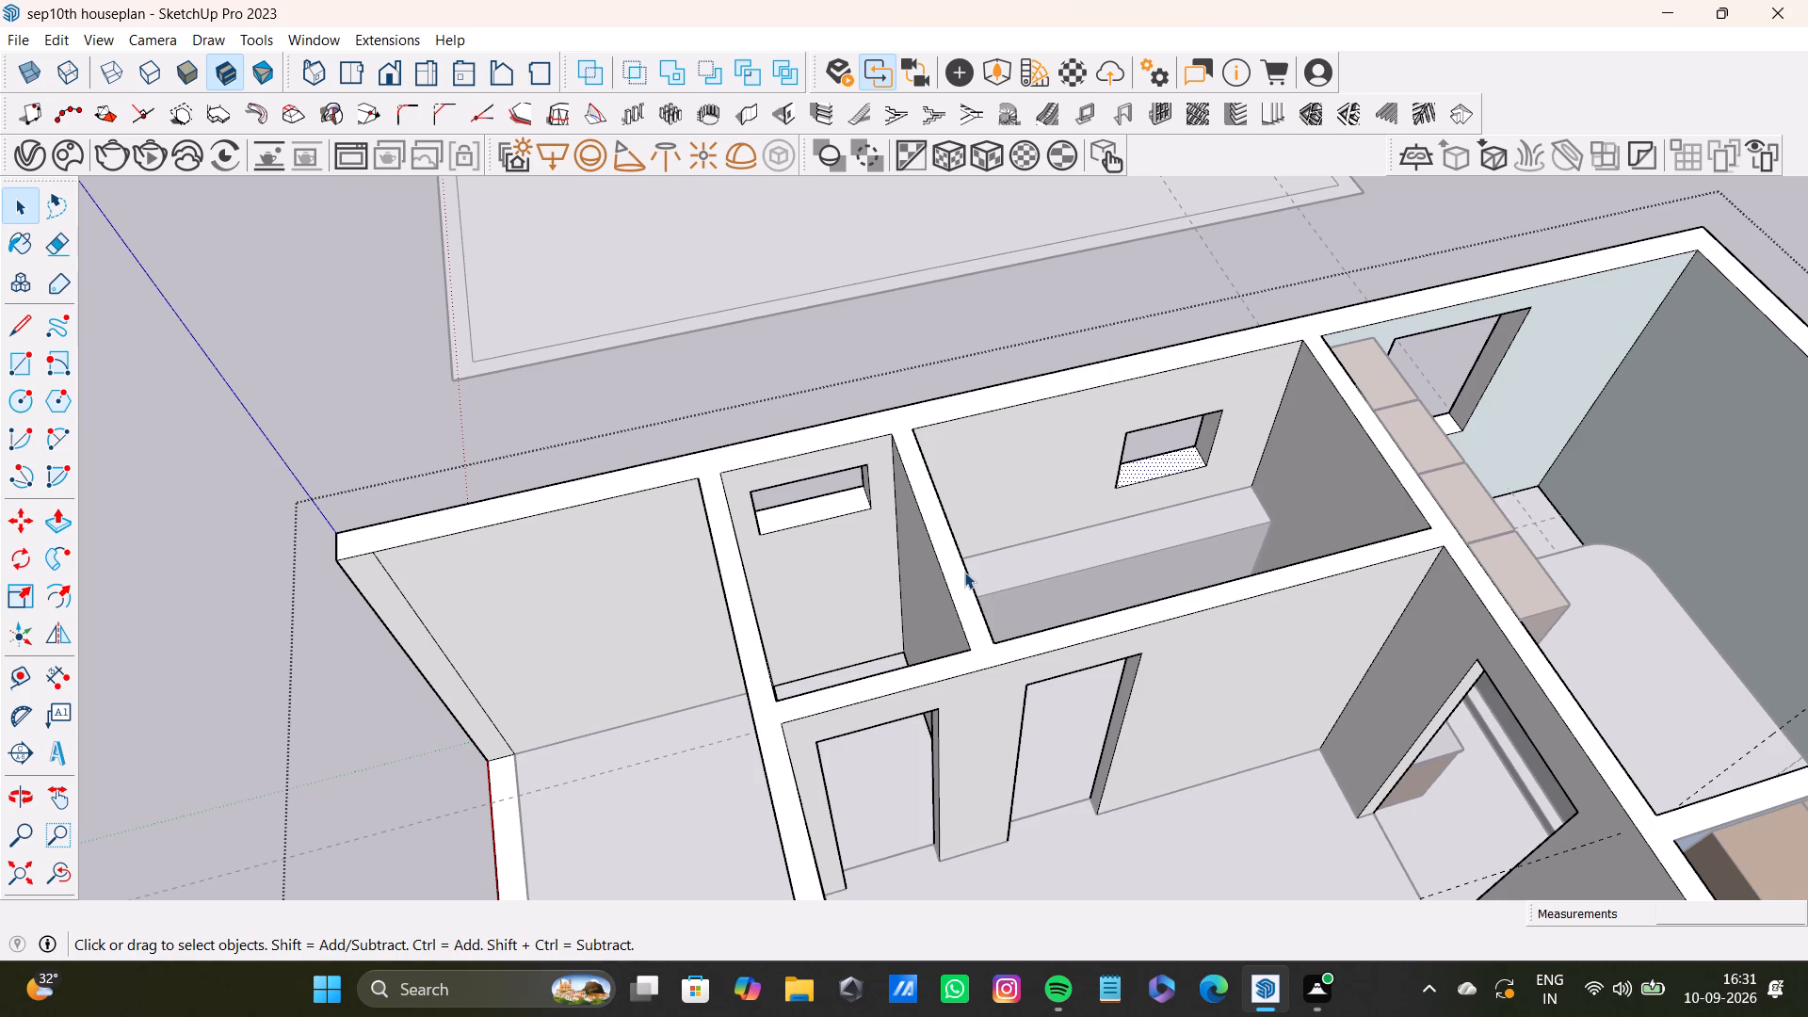
pyautogui.click(964, 572)
pyautogui.press('space')
pyautogui.click(342, 333)
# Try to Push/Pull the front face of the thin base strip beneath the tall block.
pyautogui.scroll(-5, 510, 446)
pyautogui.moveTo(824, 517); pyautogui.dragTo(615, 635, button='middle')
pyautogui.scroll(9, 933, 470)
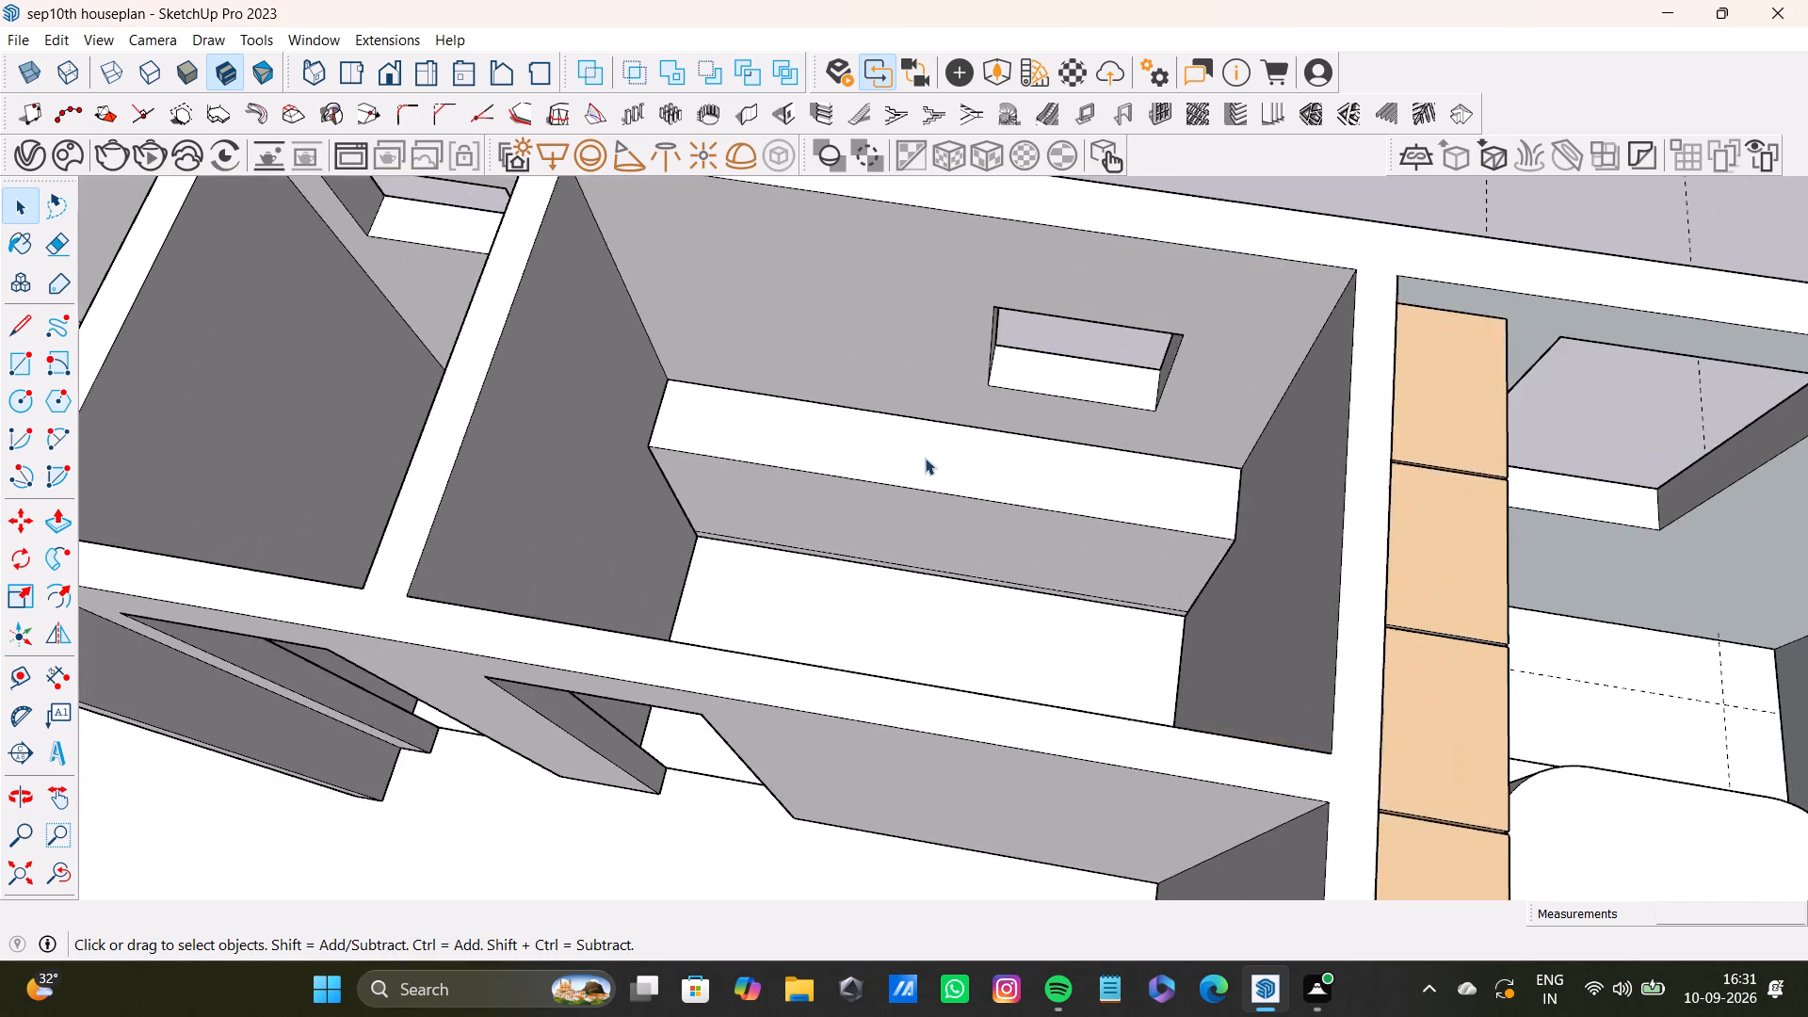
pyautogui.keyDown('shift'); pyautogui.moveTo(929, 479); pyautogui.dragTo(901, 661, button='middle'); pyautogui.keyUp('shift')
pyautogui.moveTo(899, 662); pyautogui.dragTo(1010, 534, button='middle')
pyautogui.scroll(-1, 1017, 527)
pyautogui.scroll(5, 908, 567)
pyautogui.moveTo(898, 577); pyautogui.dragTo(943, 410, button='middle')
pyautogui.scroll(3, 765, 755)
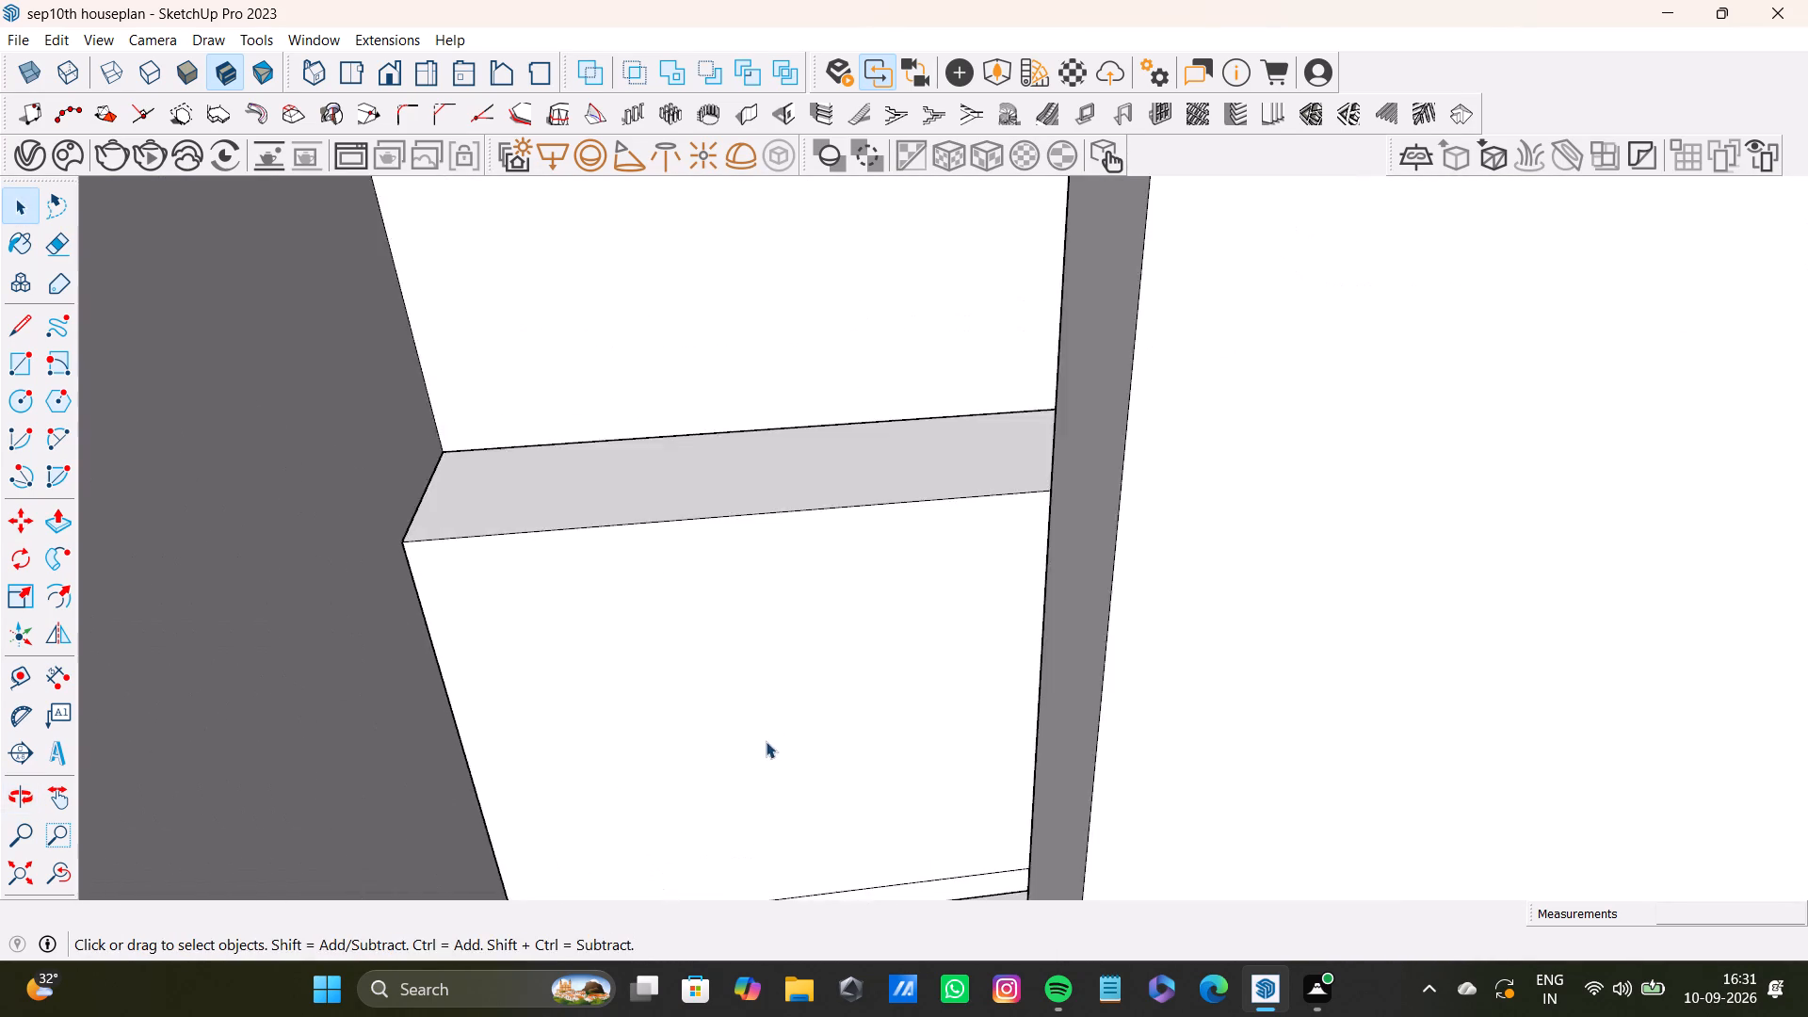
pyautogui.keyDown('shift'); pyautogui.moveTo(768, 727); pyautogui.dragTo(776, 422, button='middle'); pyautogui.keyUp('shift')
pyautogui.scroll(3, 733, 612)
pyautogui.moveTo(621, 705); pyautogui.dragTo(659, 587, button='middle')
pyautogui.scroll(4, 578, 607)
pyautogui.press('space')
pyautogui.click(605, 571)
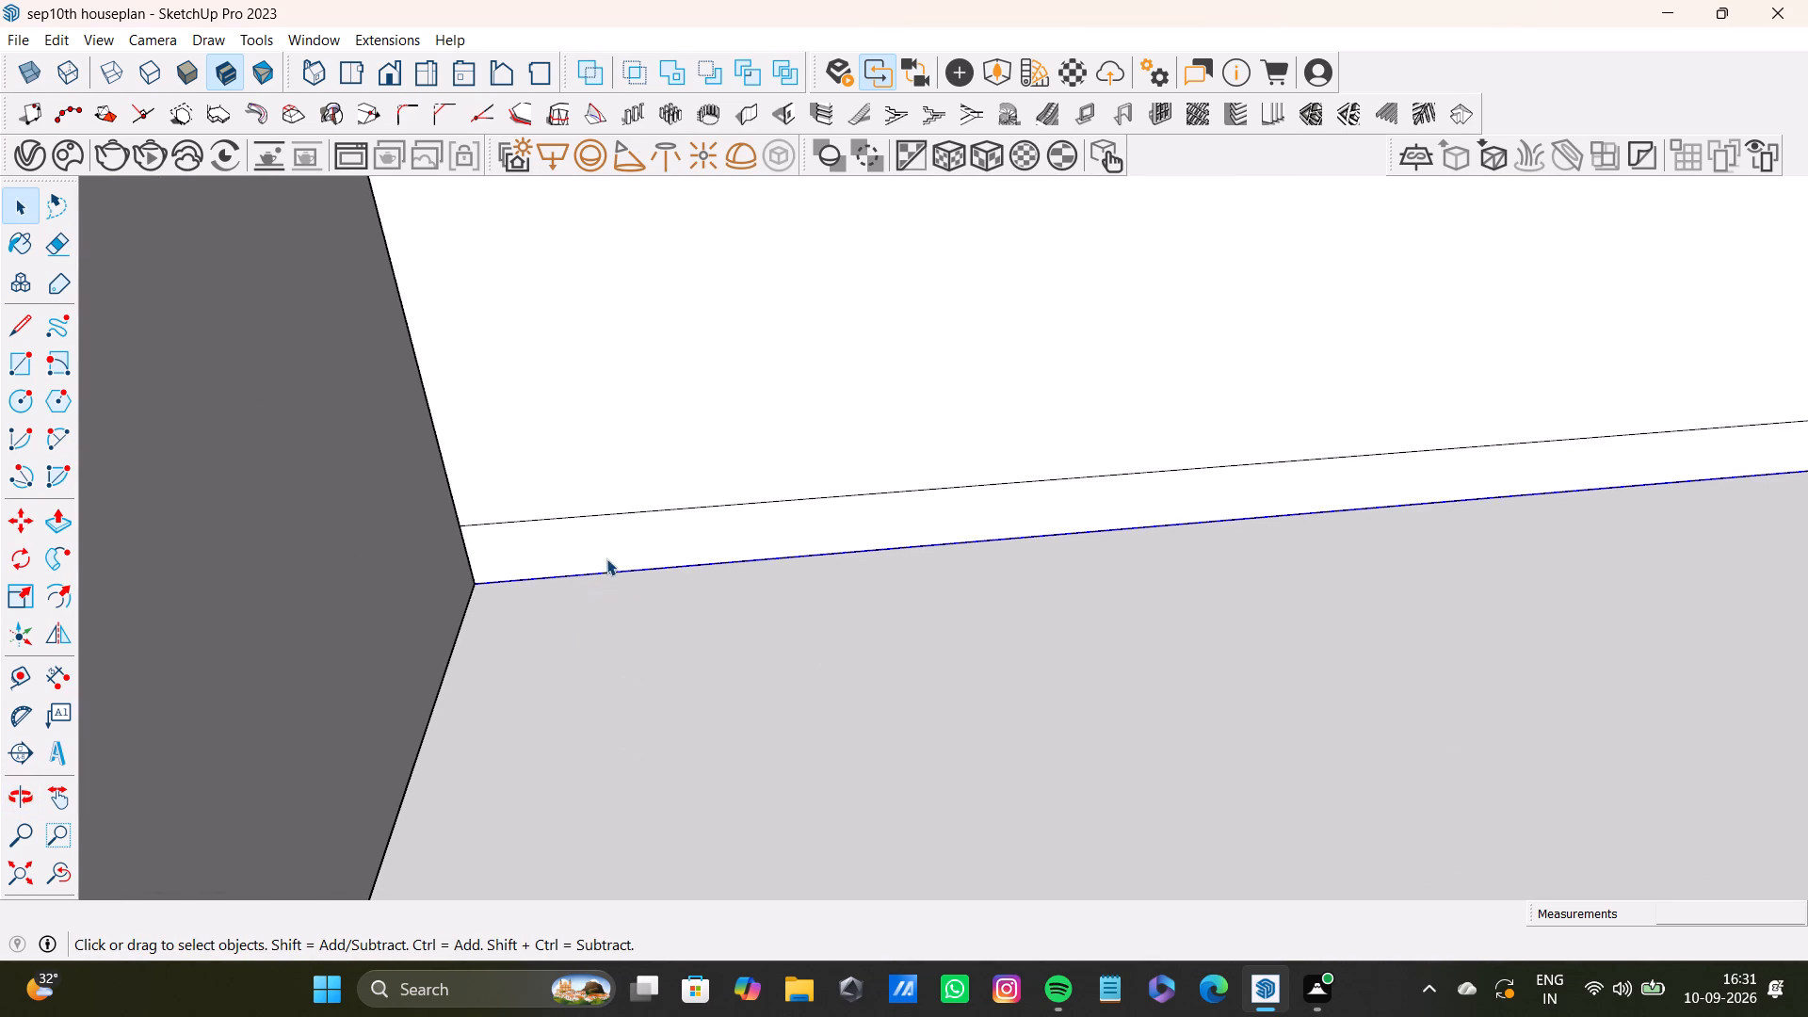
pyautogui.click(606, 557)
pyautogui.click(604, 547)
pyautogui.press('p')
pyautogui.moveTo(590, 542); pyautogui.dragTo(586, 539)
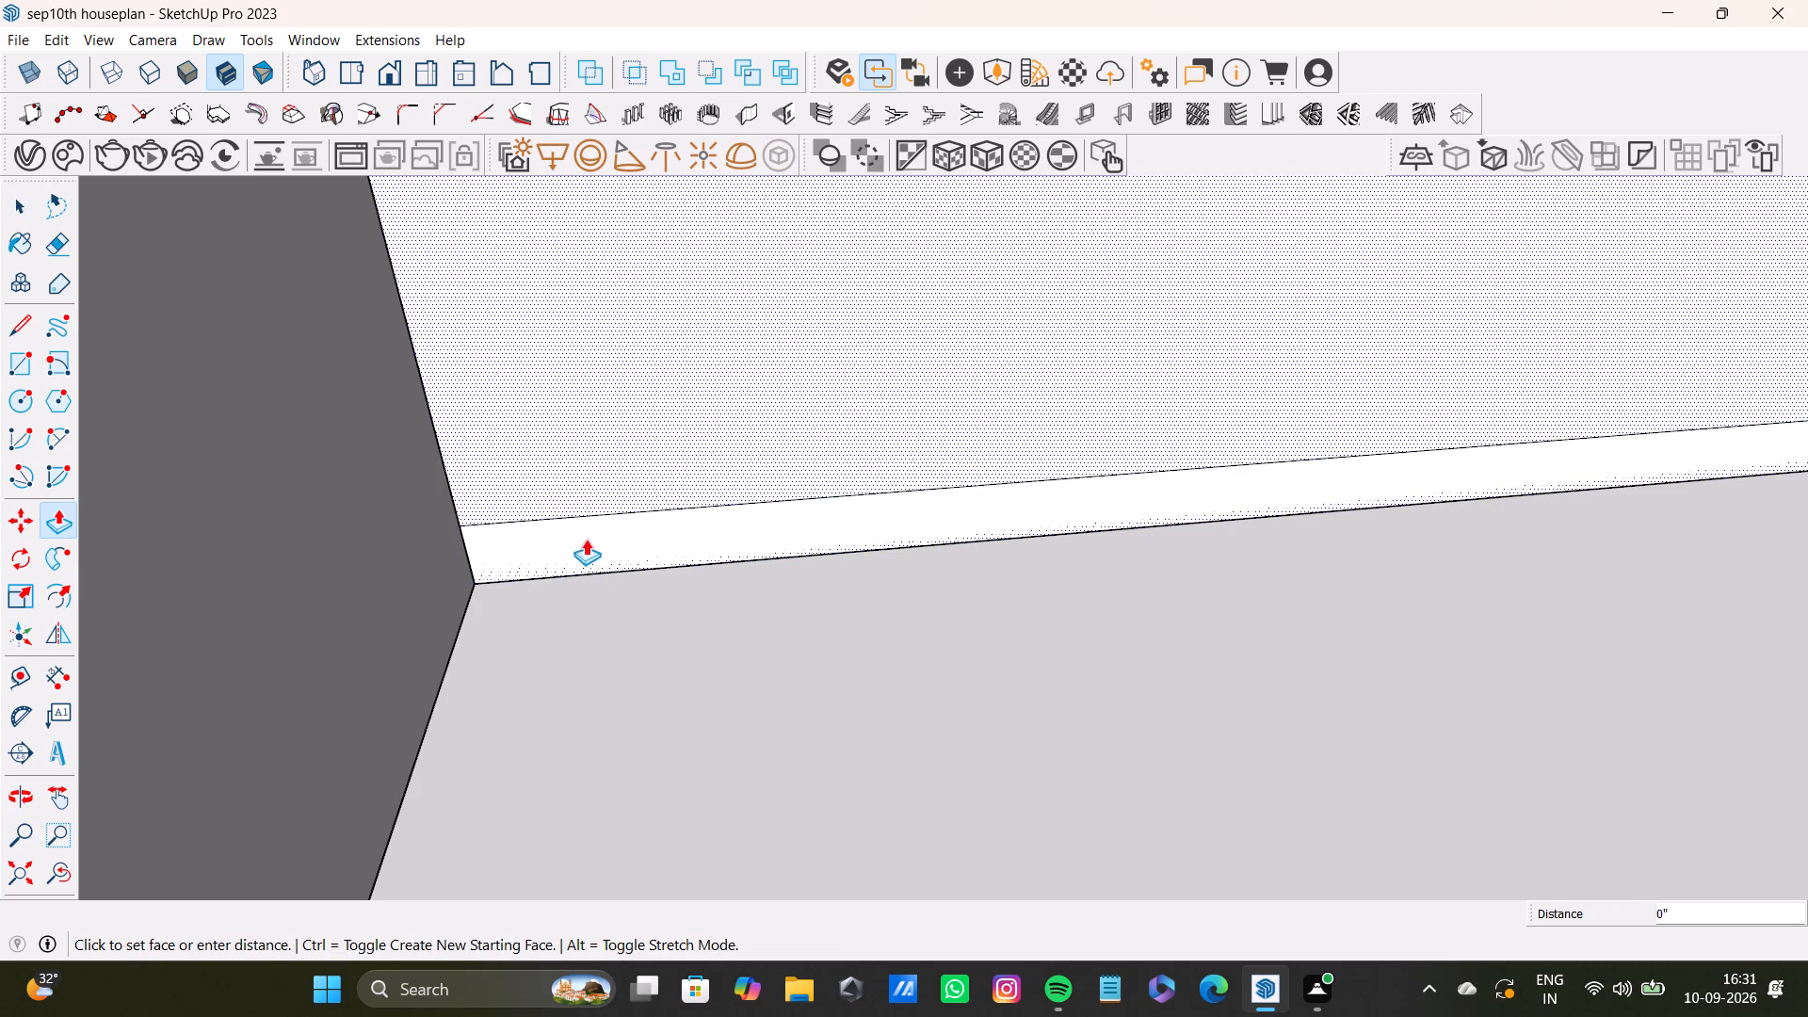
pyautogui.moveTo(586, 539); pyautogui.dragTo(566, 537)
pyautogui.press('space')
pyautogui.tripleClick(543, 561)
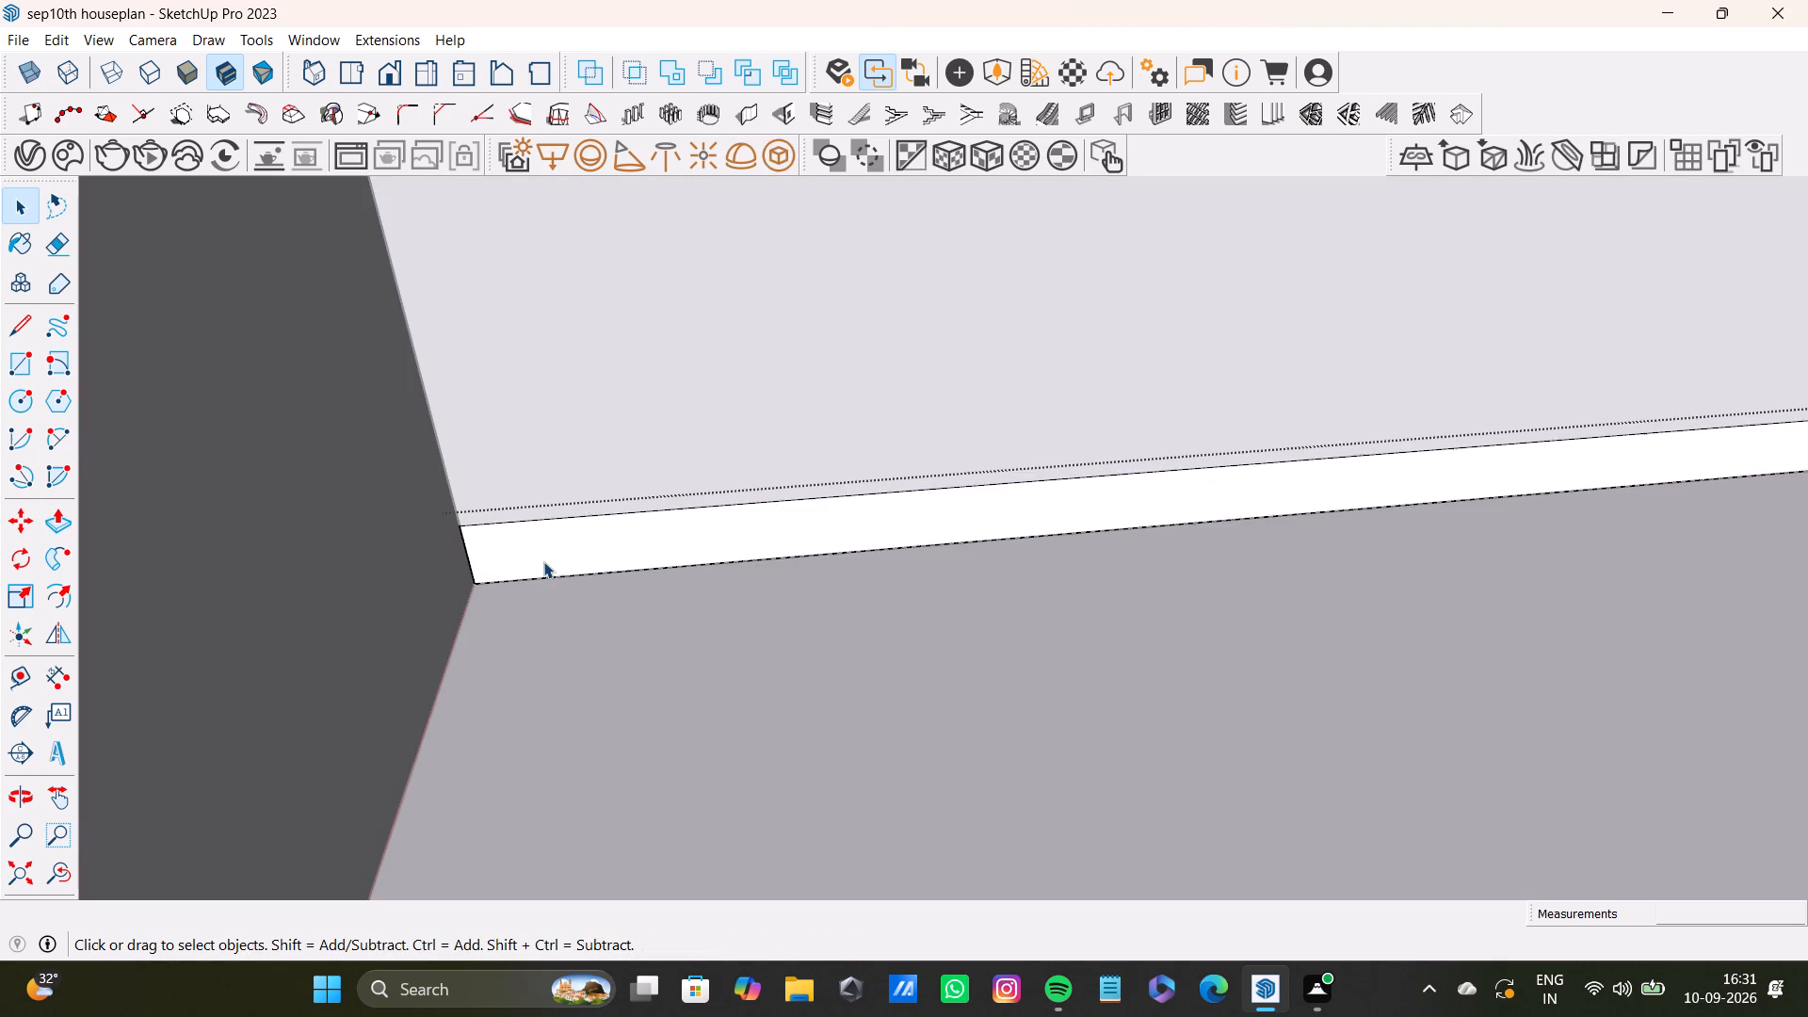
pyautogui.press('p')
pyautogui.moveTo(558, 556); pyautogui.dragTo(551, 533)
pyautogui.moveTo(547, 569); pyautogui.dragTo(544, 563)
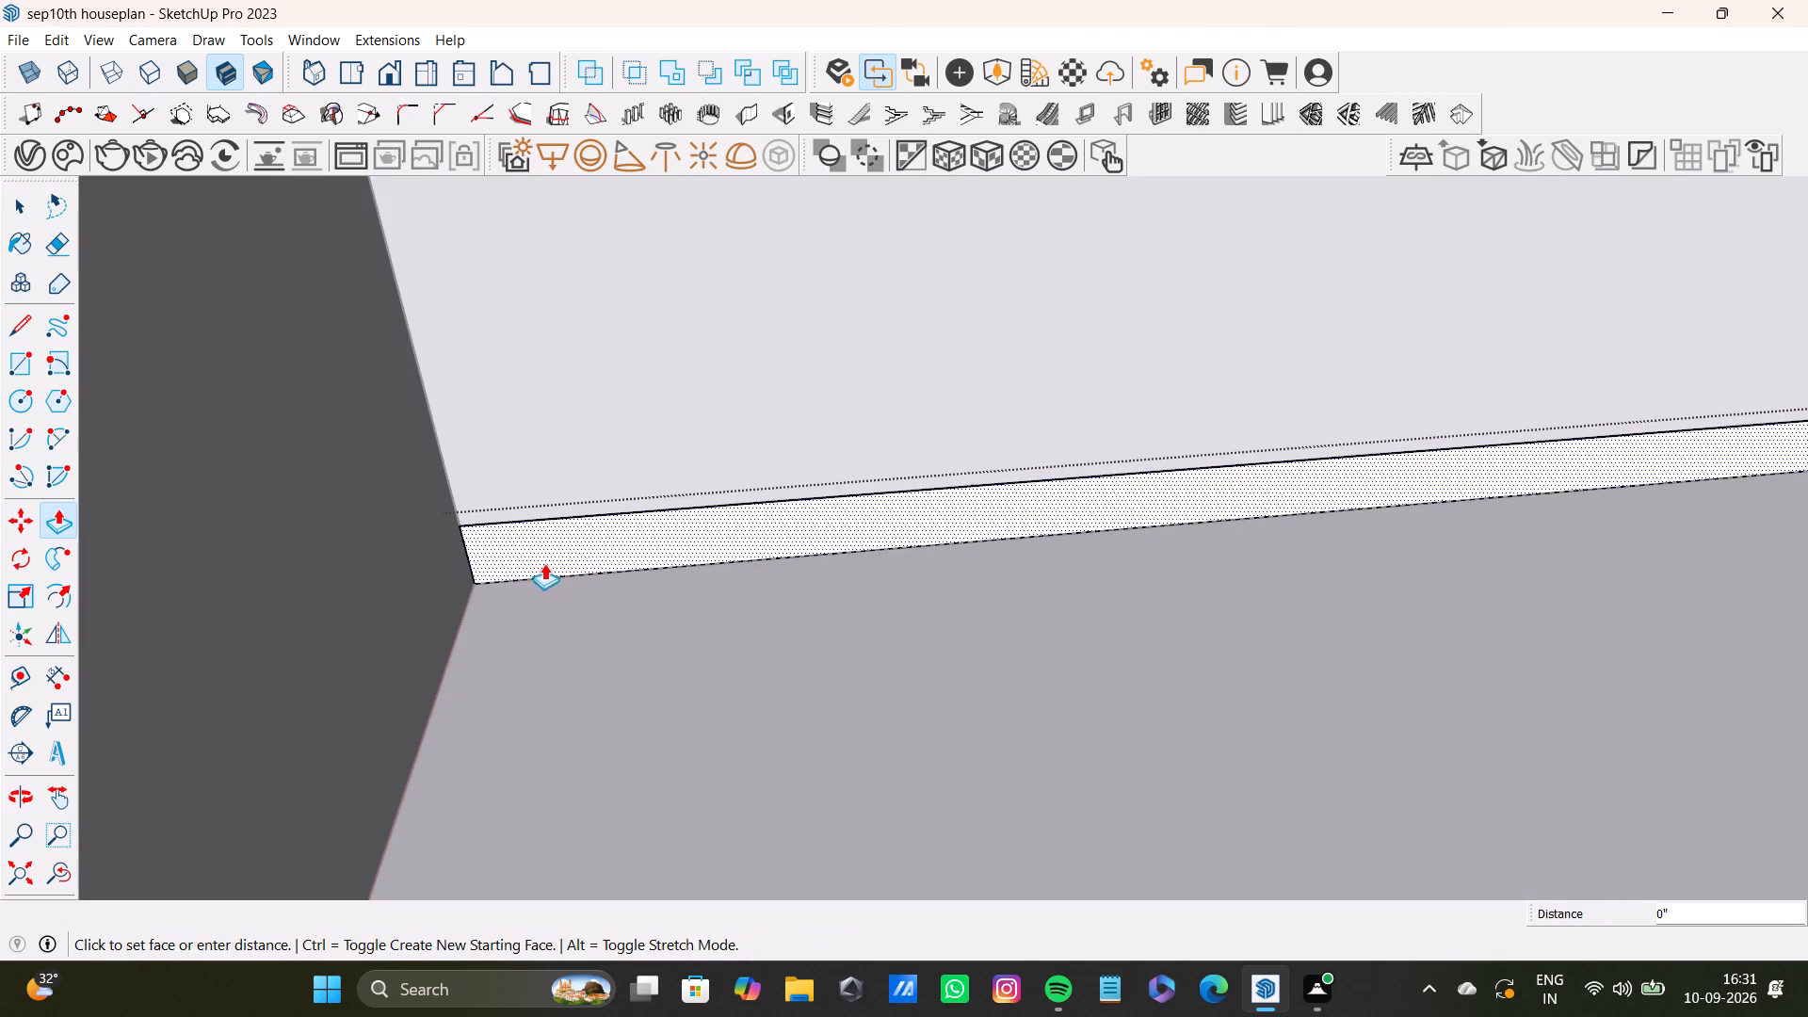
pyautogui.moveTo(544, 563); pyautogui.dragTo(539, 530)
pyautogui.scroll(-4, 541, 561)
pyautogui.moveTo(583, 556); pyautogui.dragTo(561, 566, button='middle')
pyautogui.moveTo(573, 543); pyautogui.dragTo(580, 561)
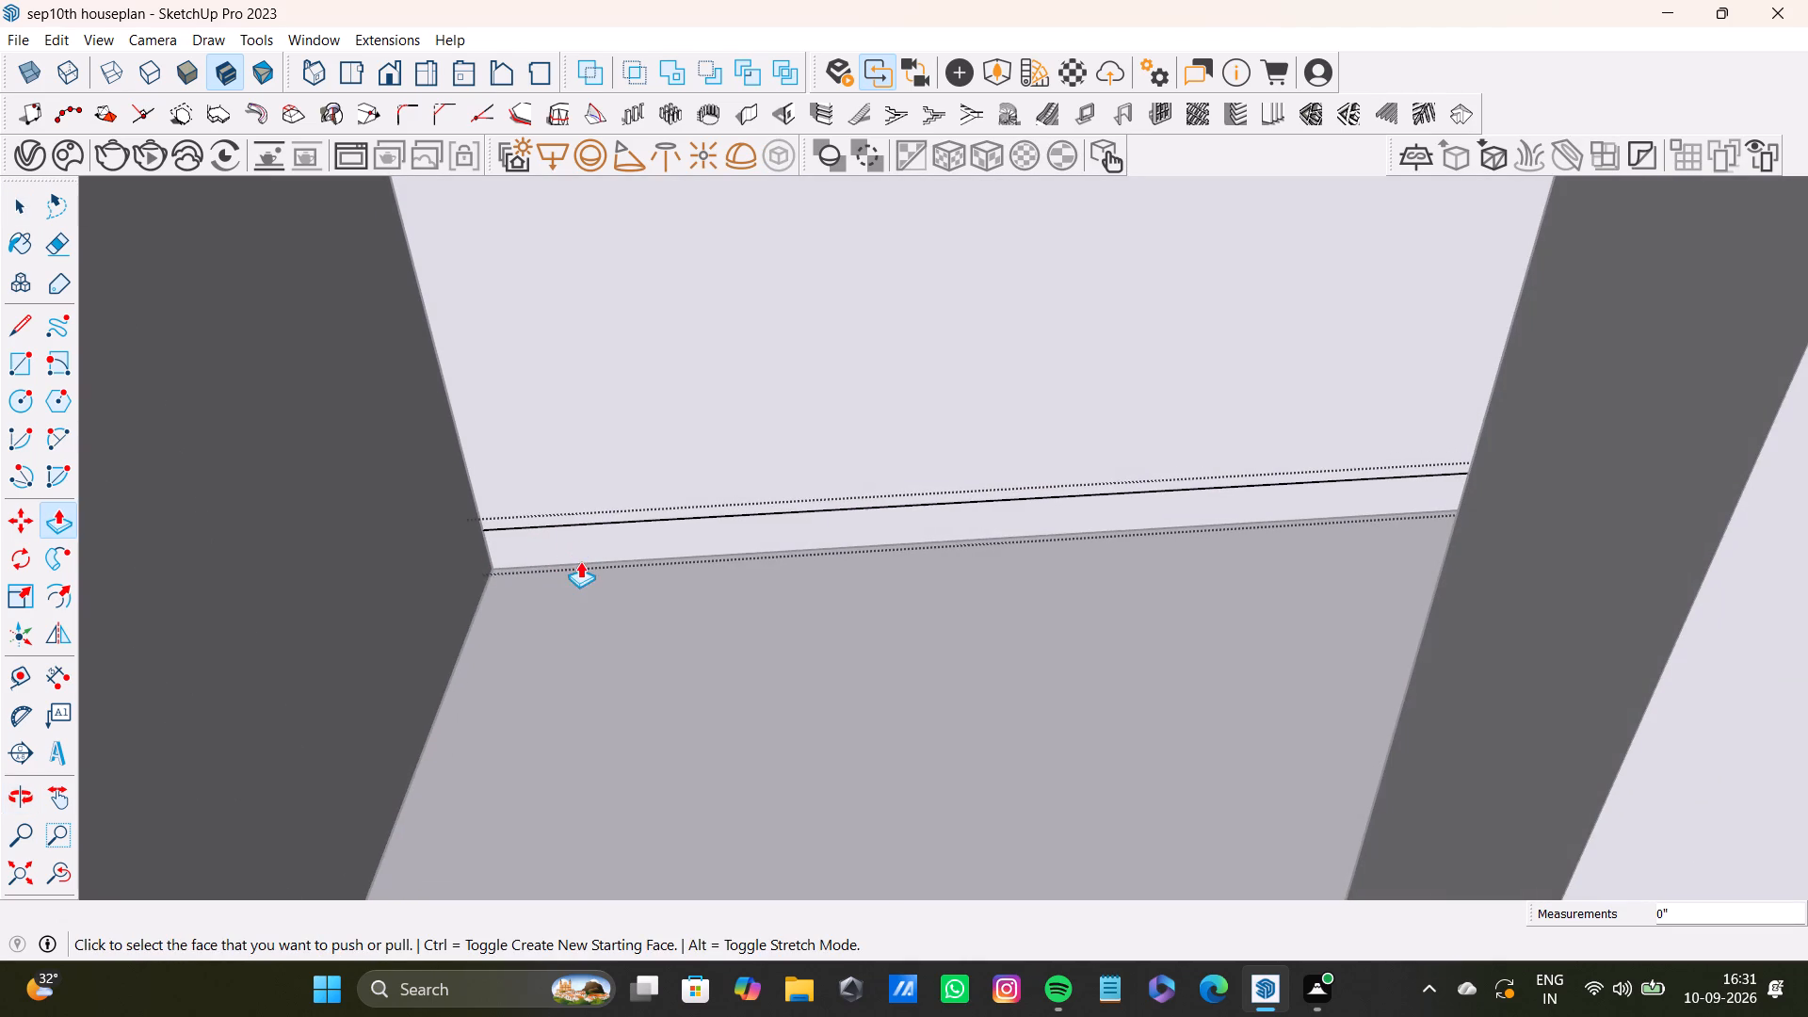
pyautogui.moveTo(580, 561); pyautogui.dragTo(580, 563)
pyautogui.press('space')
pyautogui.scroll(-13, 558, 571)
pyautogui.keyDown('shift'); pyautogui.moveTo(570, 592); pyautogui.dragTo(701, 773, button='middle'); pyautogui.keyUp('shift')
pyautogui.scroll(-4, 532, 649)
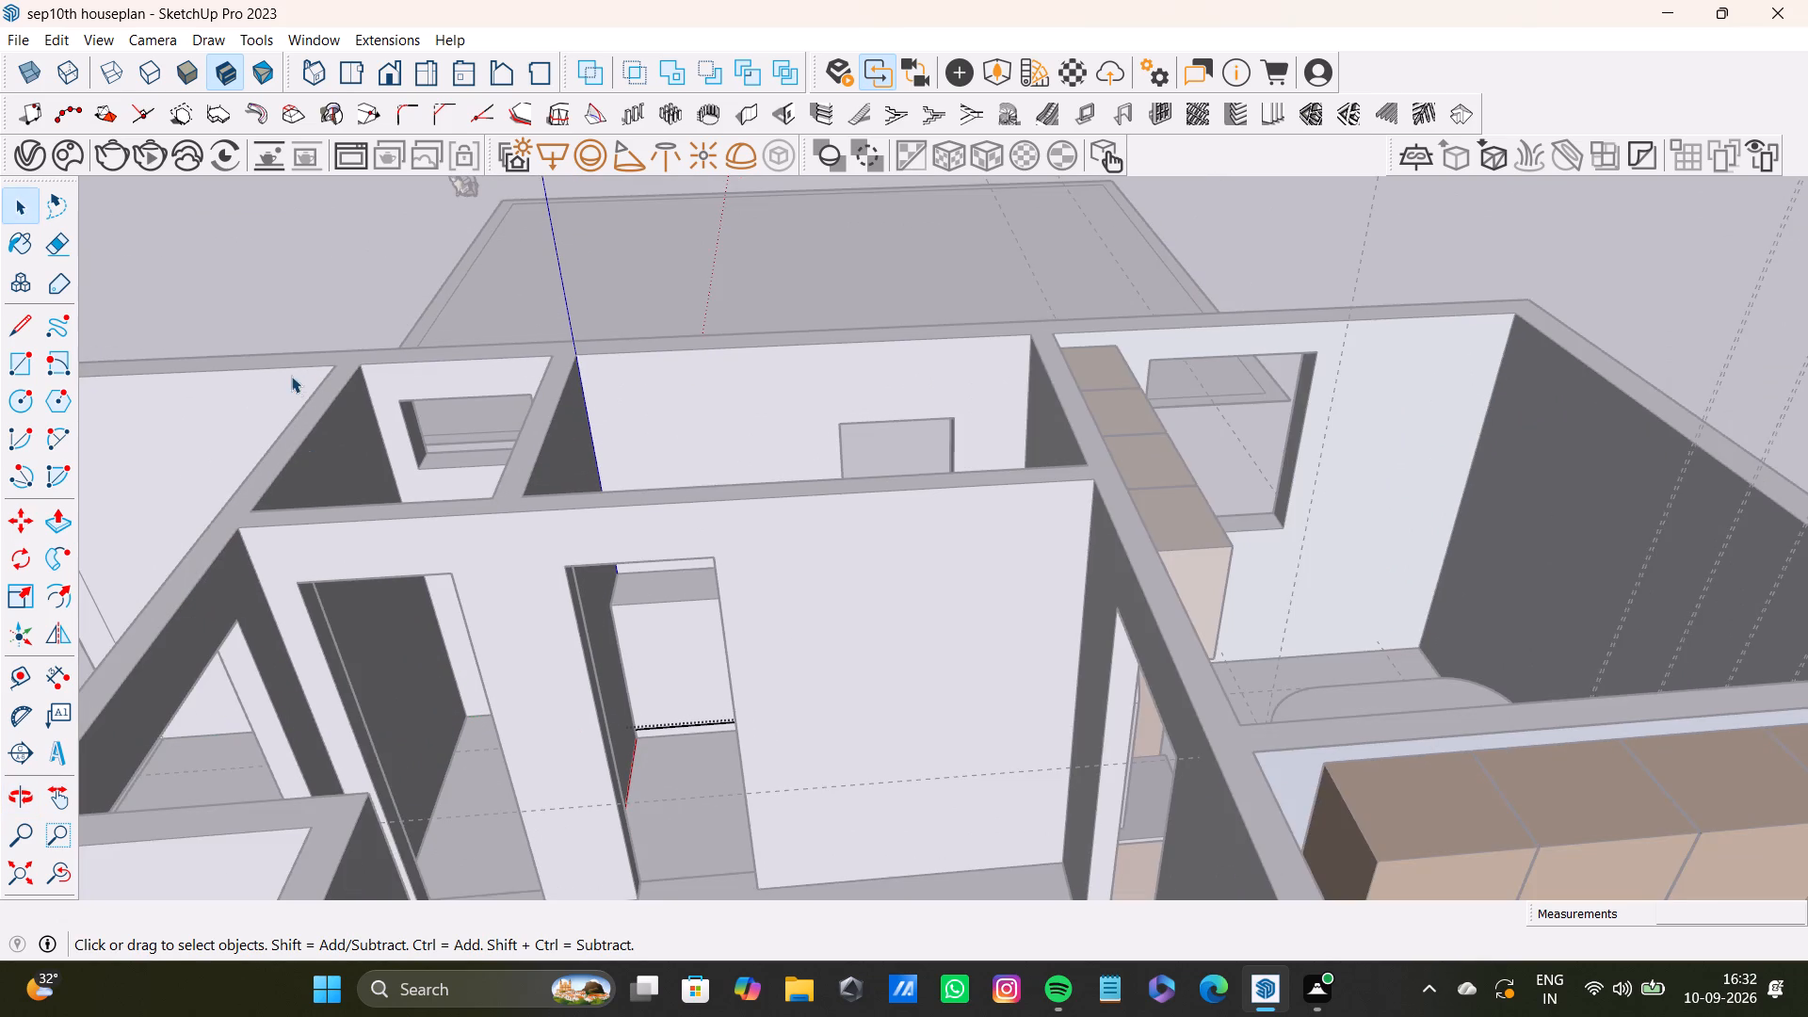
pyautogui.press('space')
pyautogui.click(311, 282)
# Push/Pull the front face of the tall block about 4 1/4".
pyautogui.scroll(-4, 643, 604)
pyautogui.keyDown('shift'); pyautogui.moveTo(673, 626); pyautogui.dragTo(732, 621, button='middle'); pyautogui.keyUp('shift')
pyautogui.scroll(7, 691, 630)
pyautogui.click(738, 639)
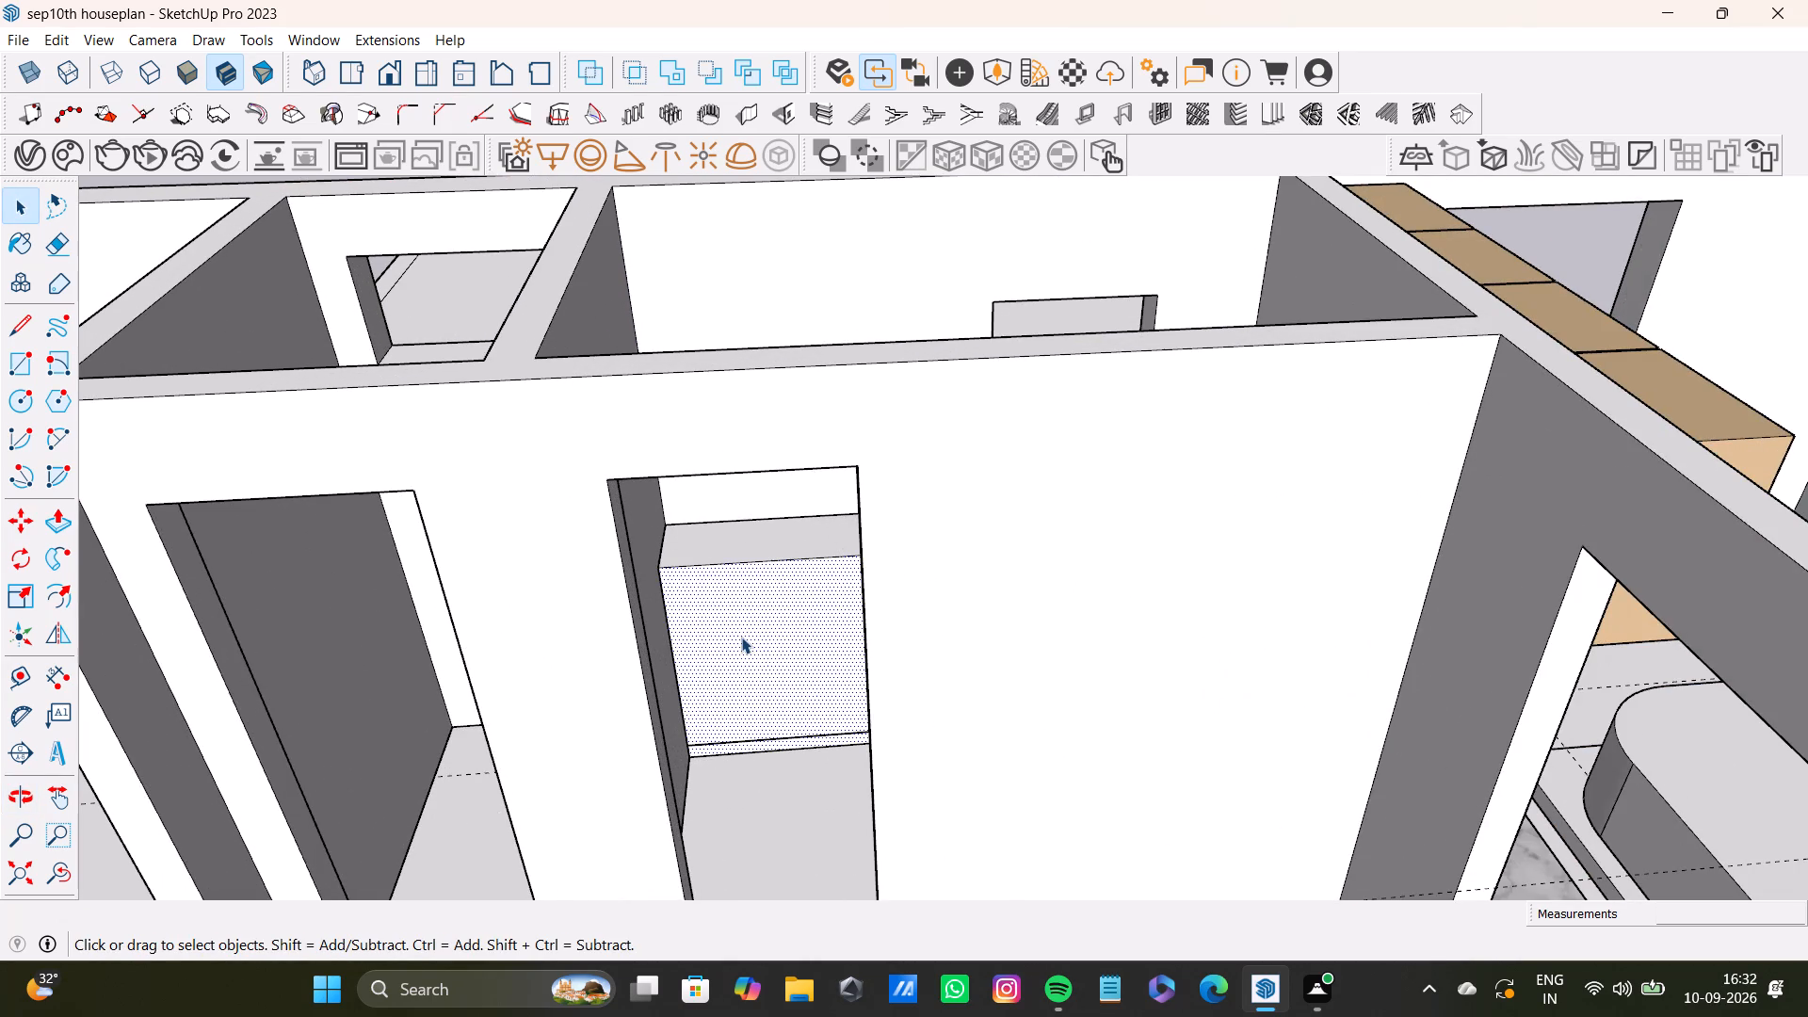
pyautogui.press('p')
pyautogui.moveTo(738, 635); pyautogui.dragTo(745, 648)
# Open the wall group and Push/Pull the top face of the window opening above the block up about 1' 5 5/16".
pyautogui.scroll(-4, 739, 644)
pyautogui.moveTo(734, 678); pyautogui.dragTo(799, 670, button='middle')
pyautogui.scroll(-4, 837, 670)
pyautogui.keyDown('shift'); pyautogui.moveTo(819, 651); pyautogui.dragTo(806, 771, button='middle'); pyautogui.keyUp('shift')
pyautogui.scroll(-1, 837, 731)
pyautogui.moveTo(837, 731); pyautogui.dragTo(802, 880, button='middle')
pyautogui.scroll(6, 876, 736)
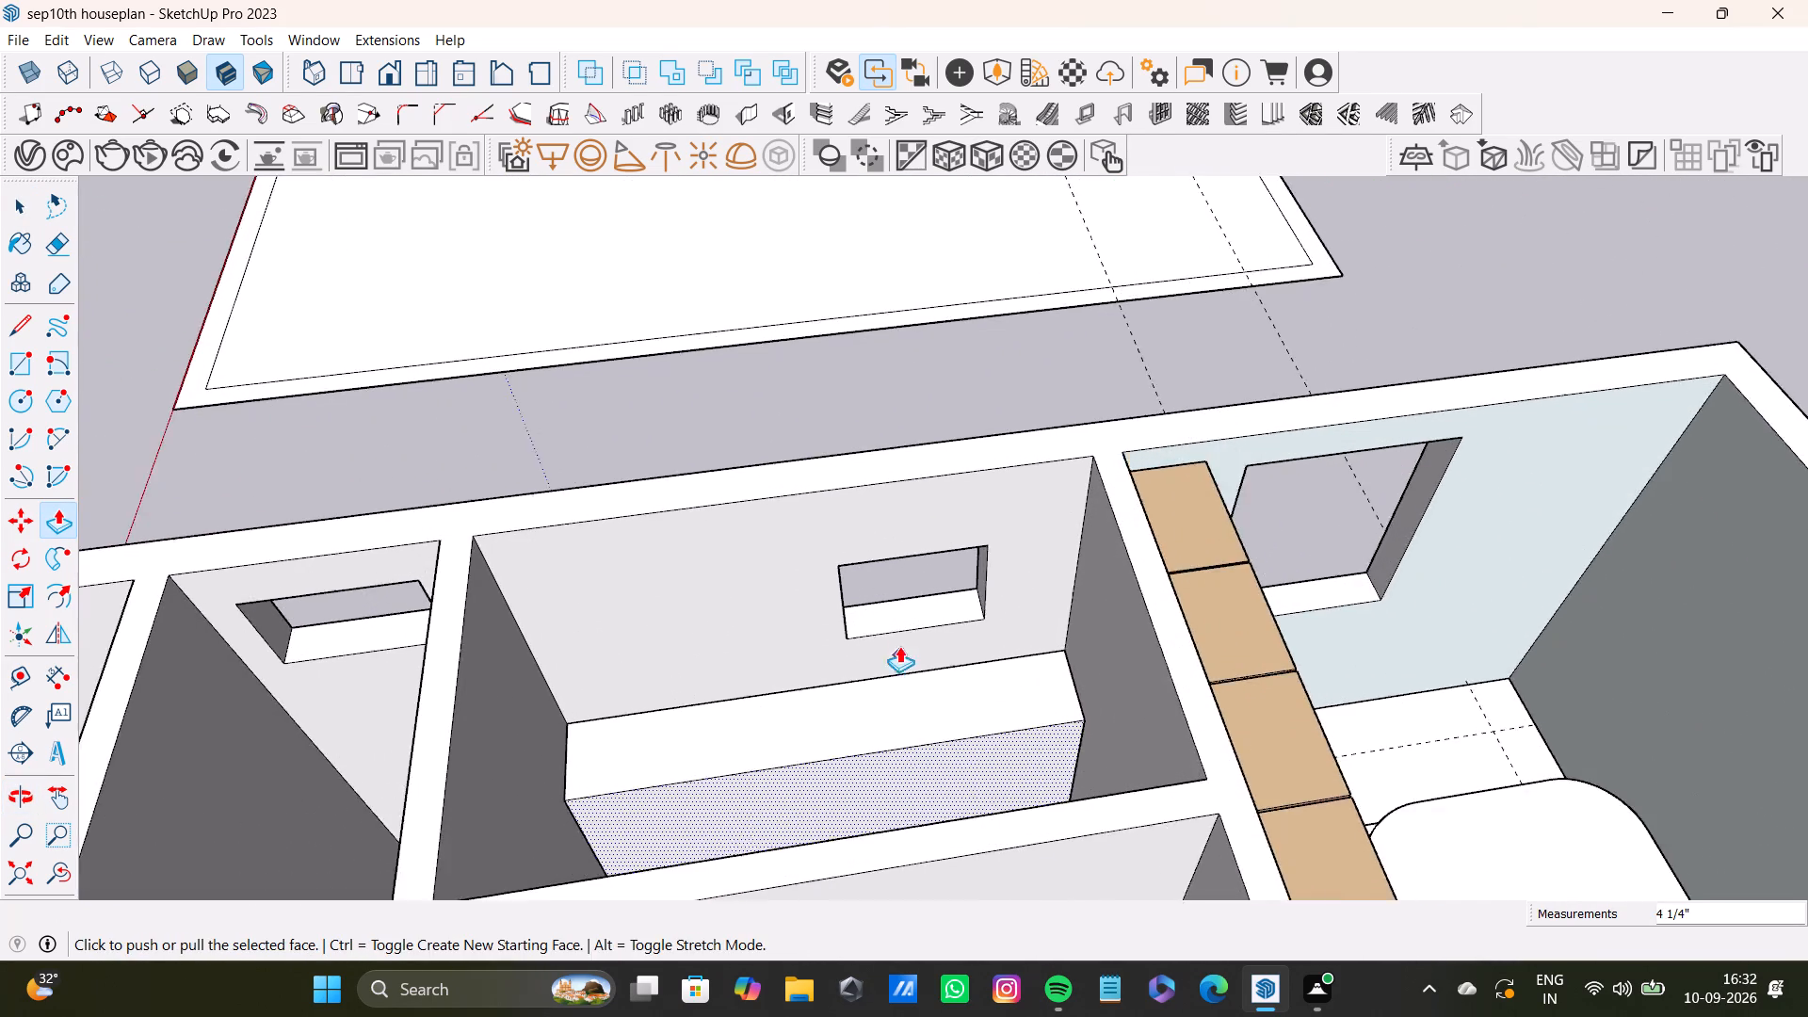
pyautogui.scroll(5, 899, 646)
pyautogui.moveTo(902, 572); pyautogui.dragTo(830, 558, button='middle')
pyautogui.moveTo(894, 555); pyautogui.dragTo(1007, 841, button='middle')
pyautogui.moveTo(986, 841); pyautogui.dragTo(906, 617, button='middle')
pyautogui.scroll(3, 980, 800)
pyautogui.keyDown('shift'); pyautogui.moveTo(976, 808); pyautogui.dragTo(961, 738, button='middle'); pyautogui.keyUp('shift')
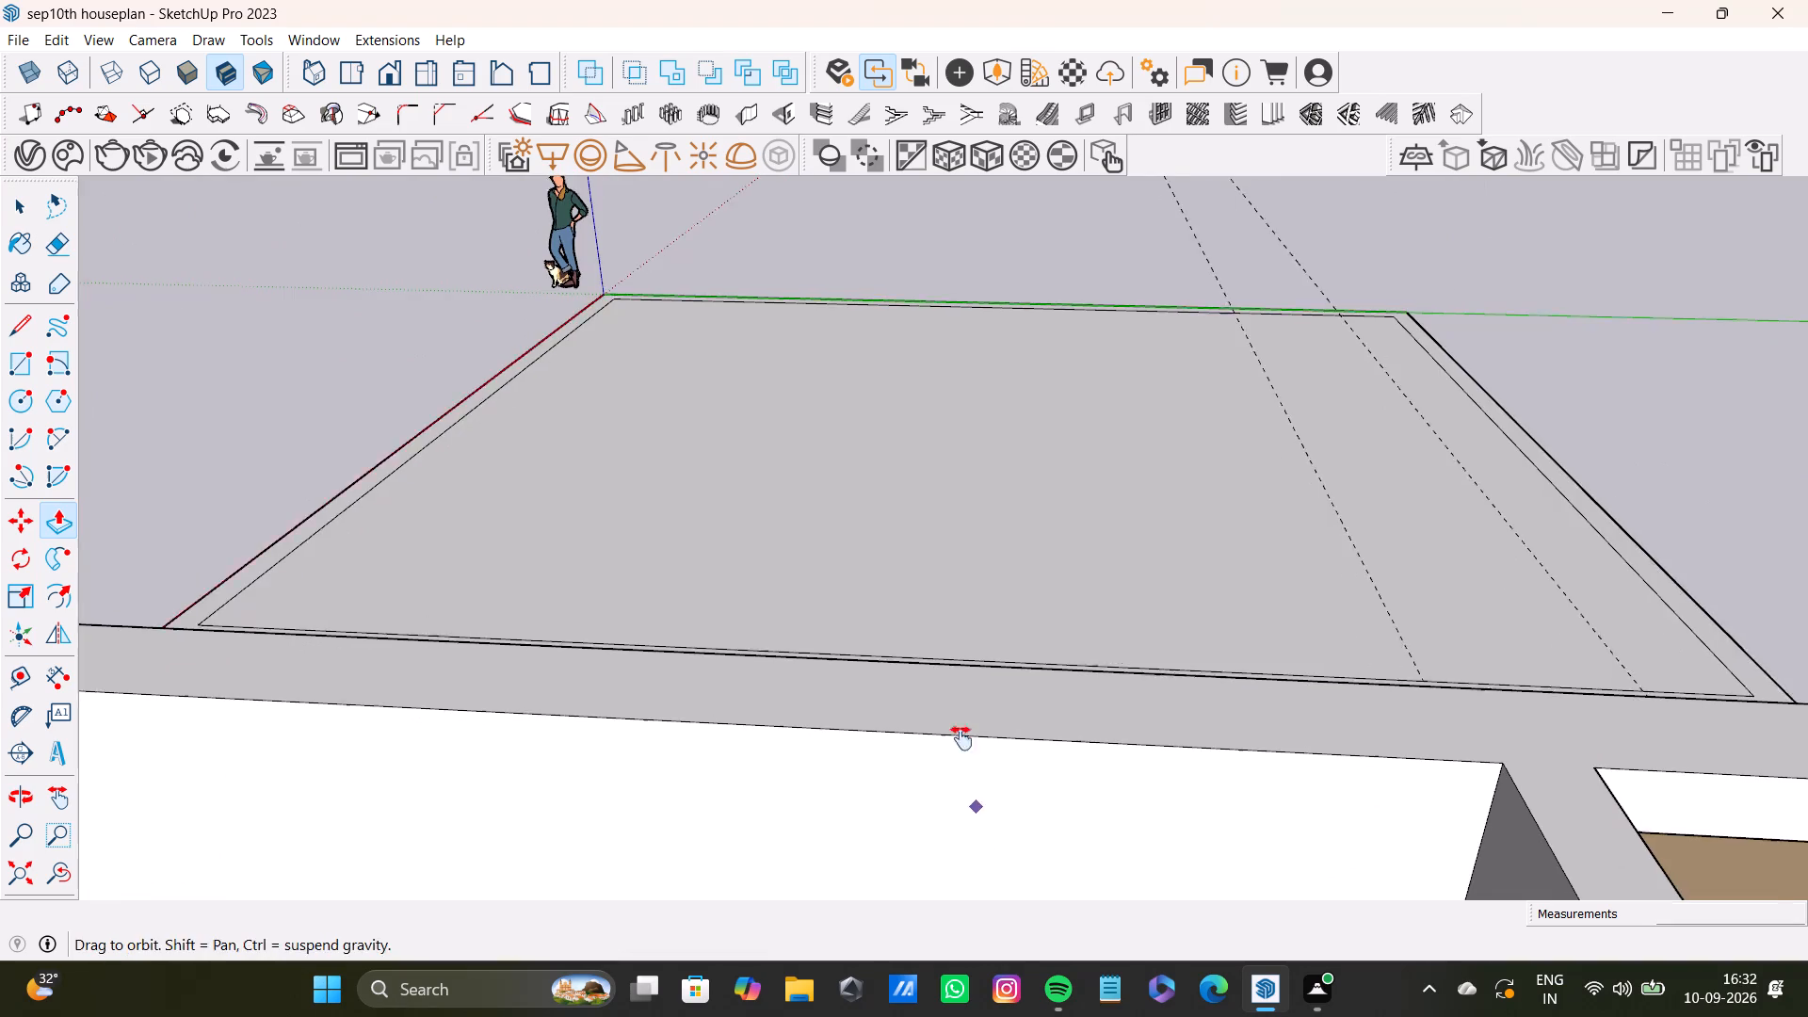
pyautogui.keyDown('shift'); pyautogui.moveTo(961, 738); pyautogui.dragTo(891, 479, button='middle'); pyautogui.keyUp('shift')
pyautogui.scroll(3, 886, 570)
pyautogui.moveTo(890, 648); pyautogui.dragTo(908, 440, button='middle')
pyautogui.scroll(-3, 944, 689)
pyautogui.keyDown('shift'); pyautogui.moveTo(953, 723); pyautogui.dragTo(959, 621, button='middle'); pyautogui.keyUp('shift')
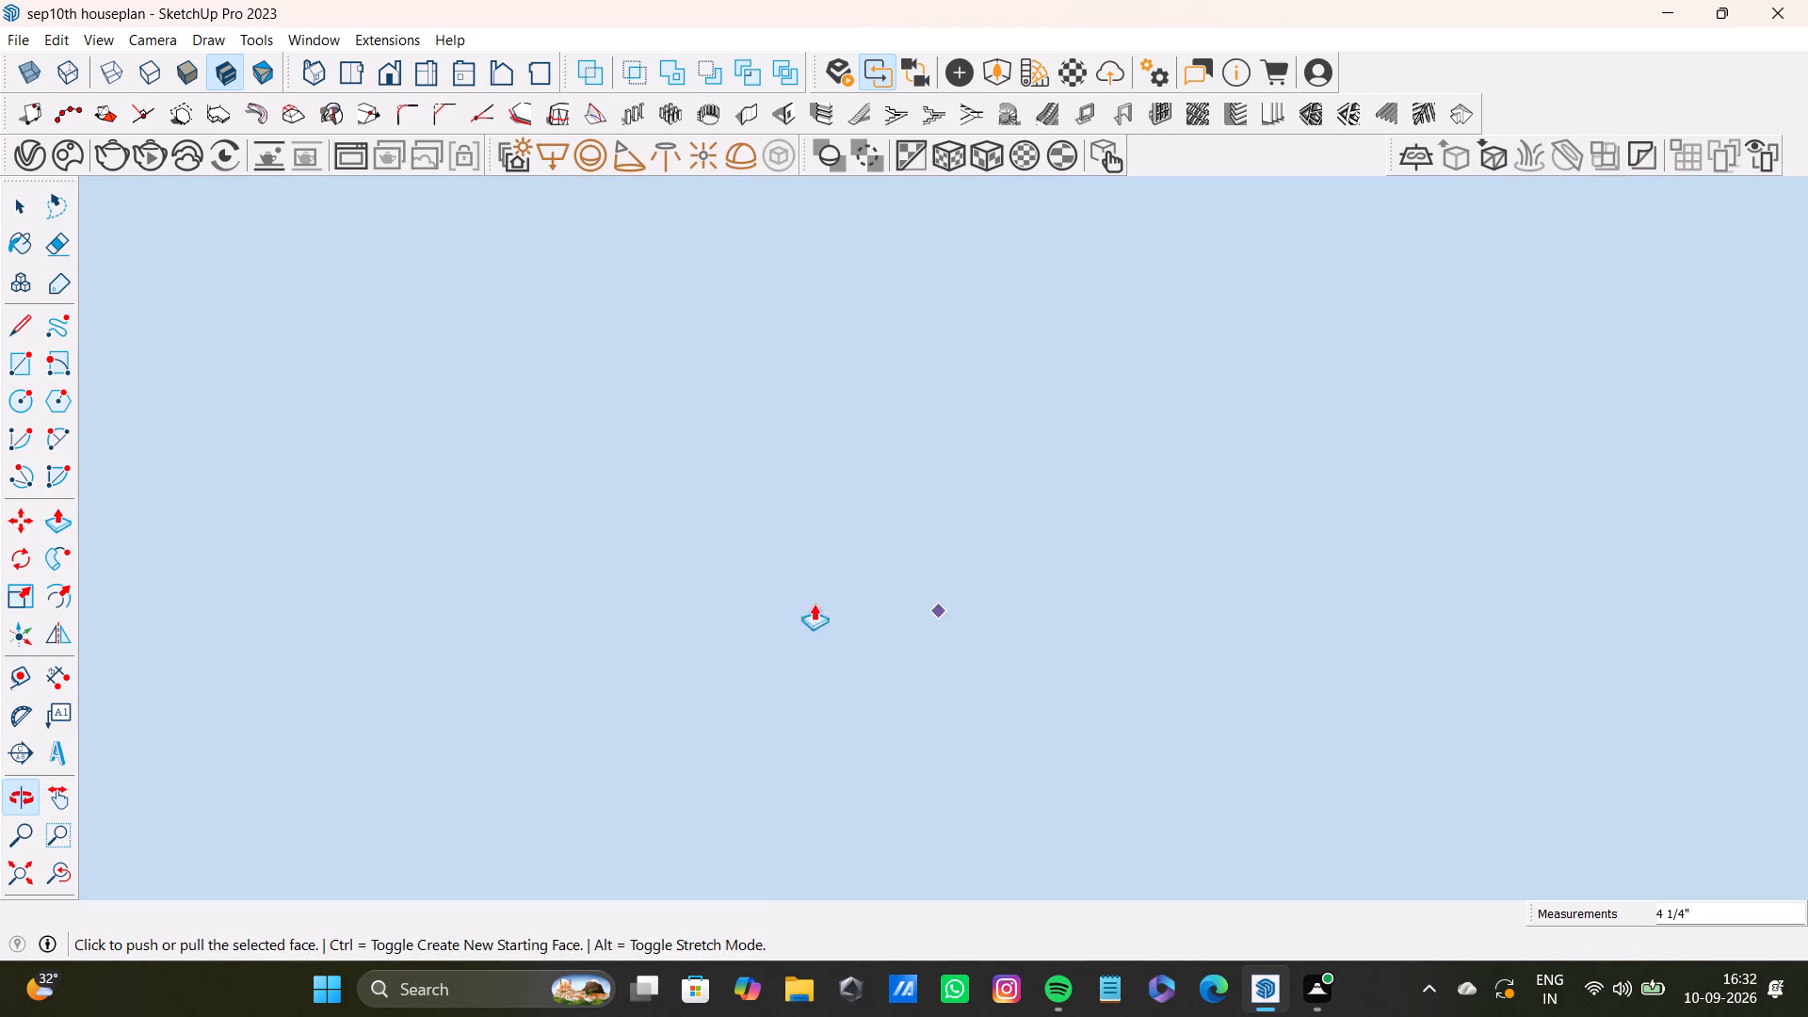
pyautogui.click(66, 869)
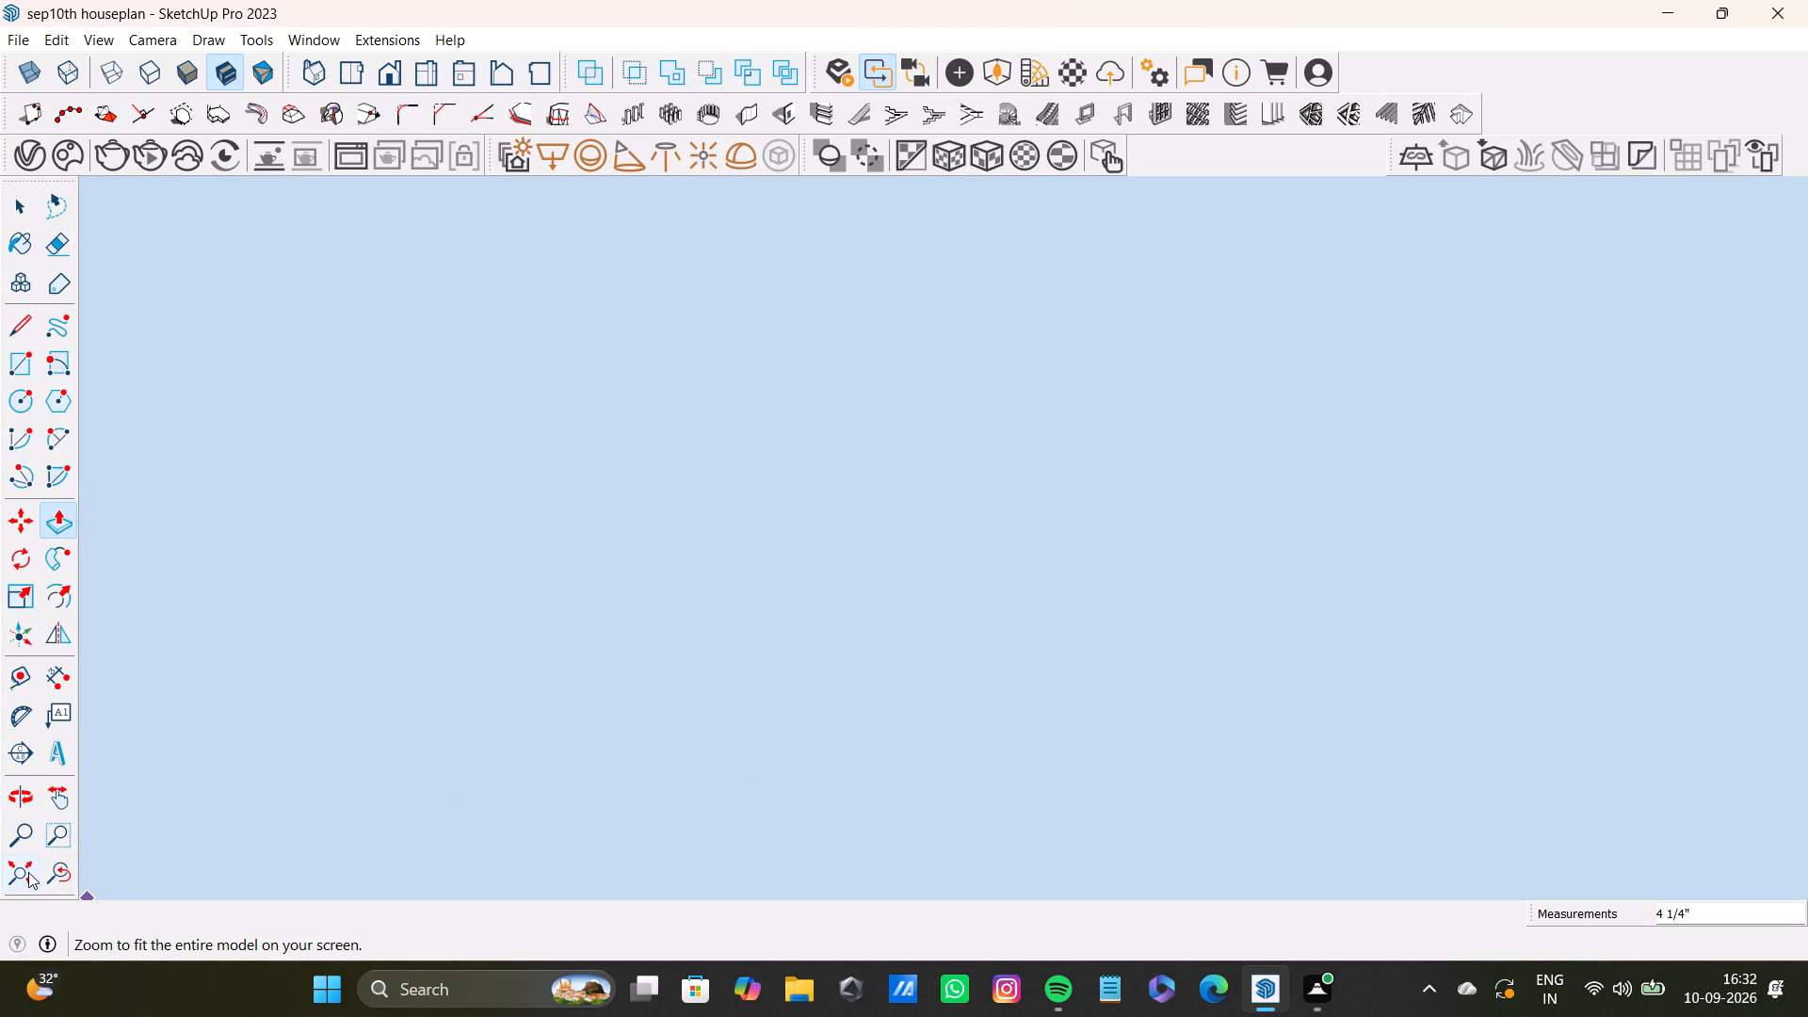
pyautogui.click(28, 872)
pyautogui.scroll(3, 524, 977)
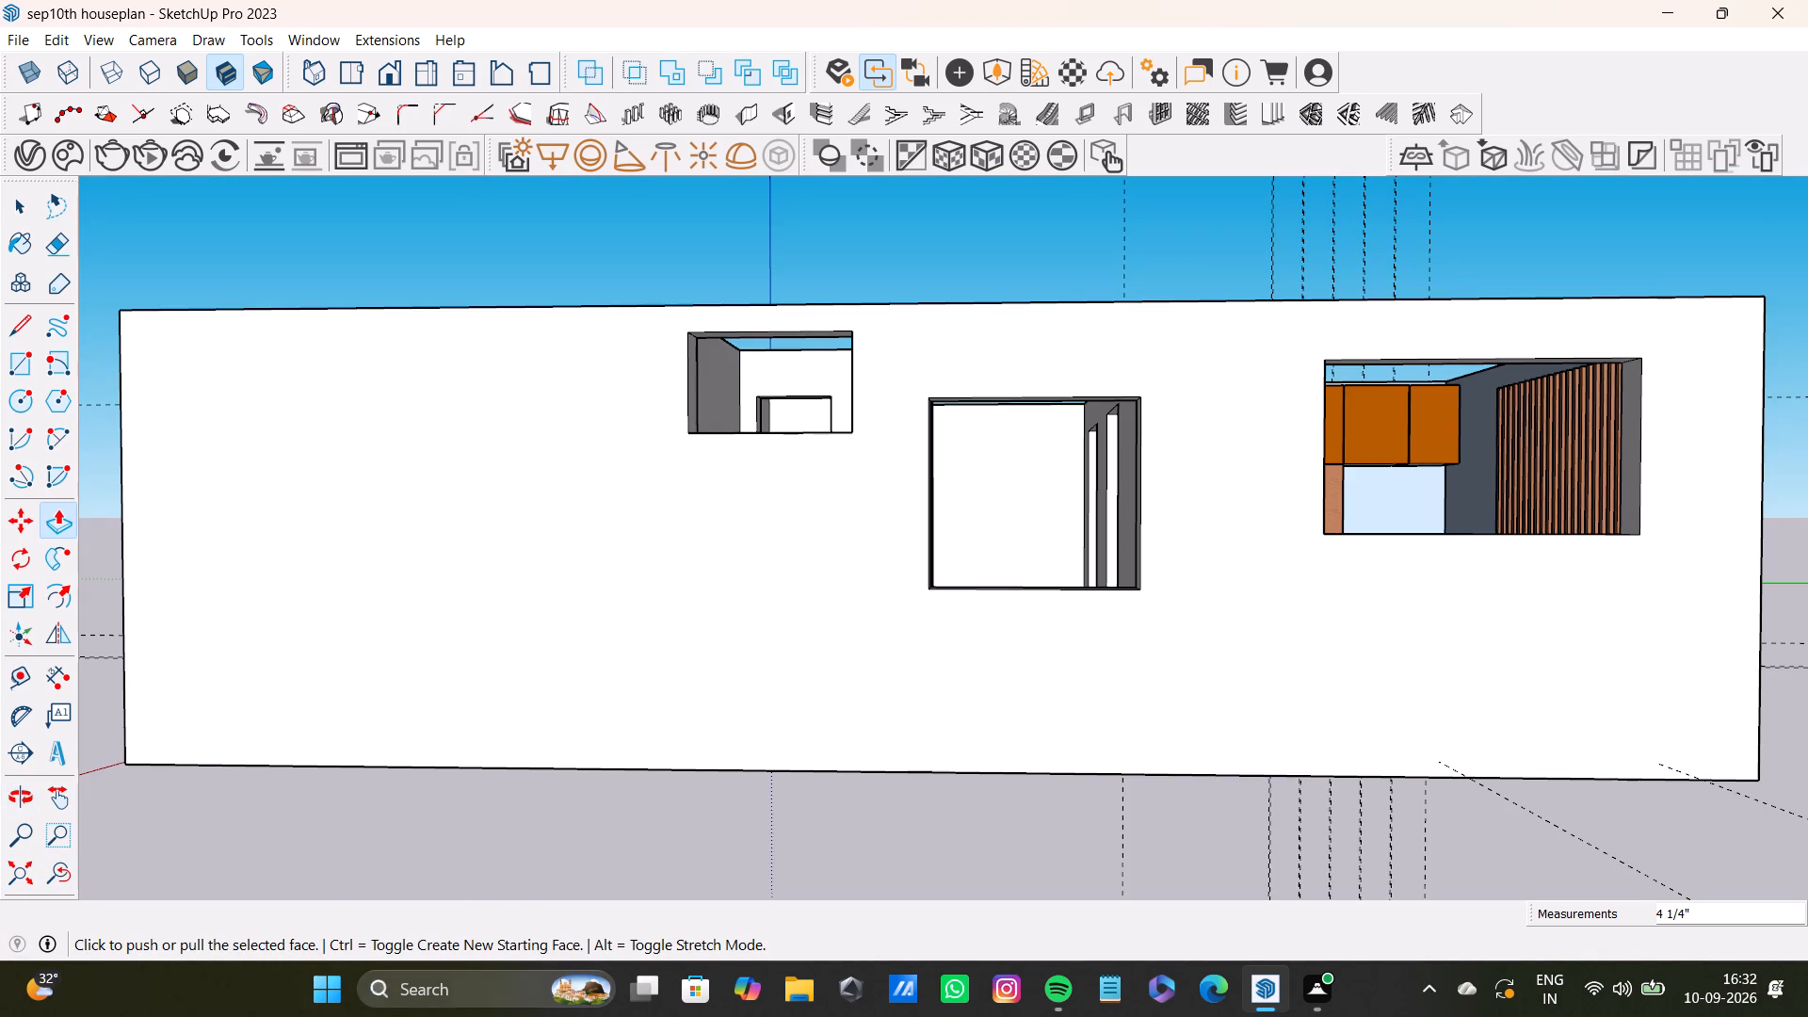
pyautogui.scroll(4, 422, 993)
pyautogui.scroll(7, 695, 486)
pyautogui.moveTo(836, 412); pyautogui.dragTo(940, 718, button='middle')
pyautogui.scroll(3, 896, 551)
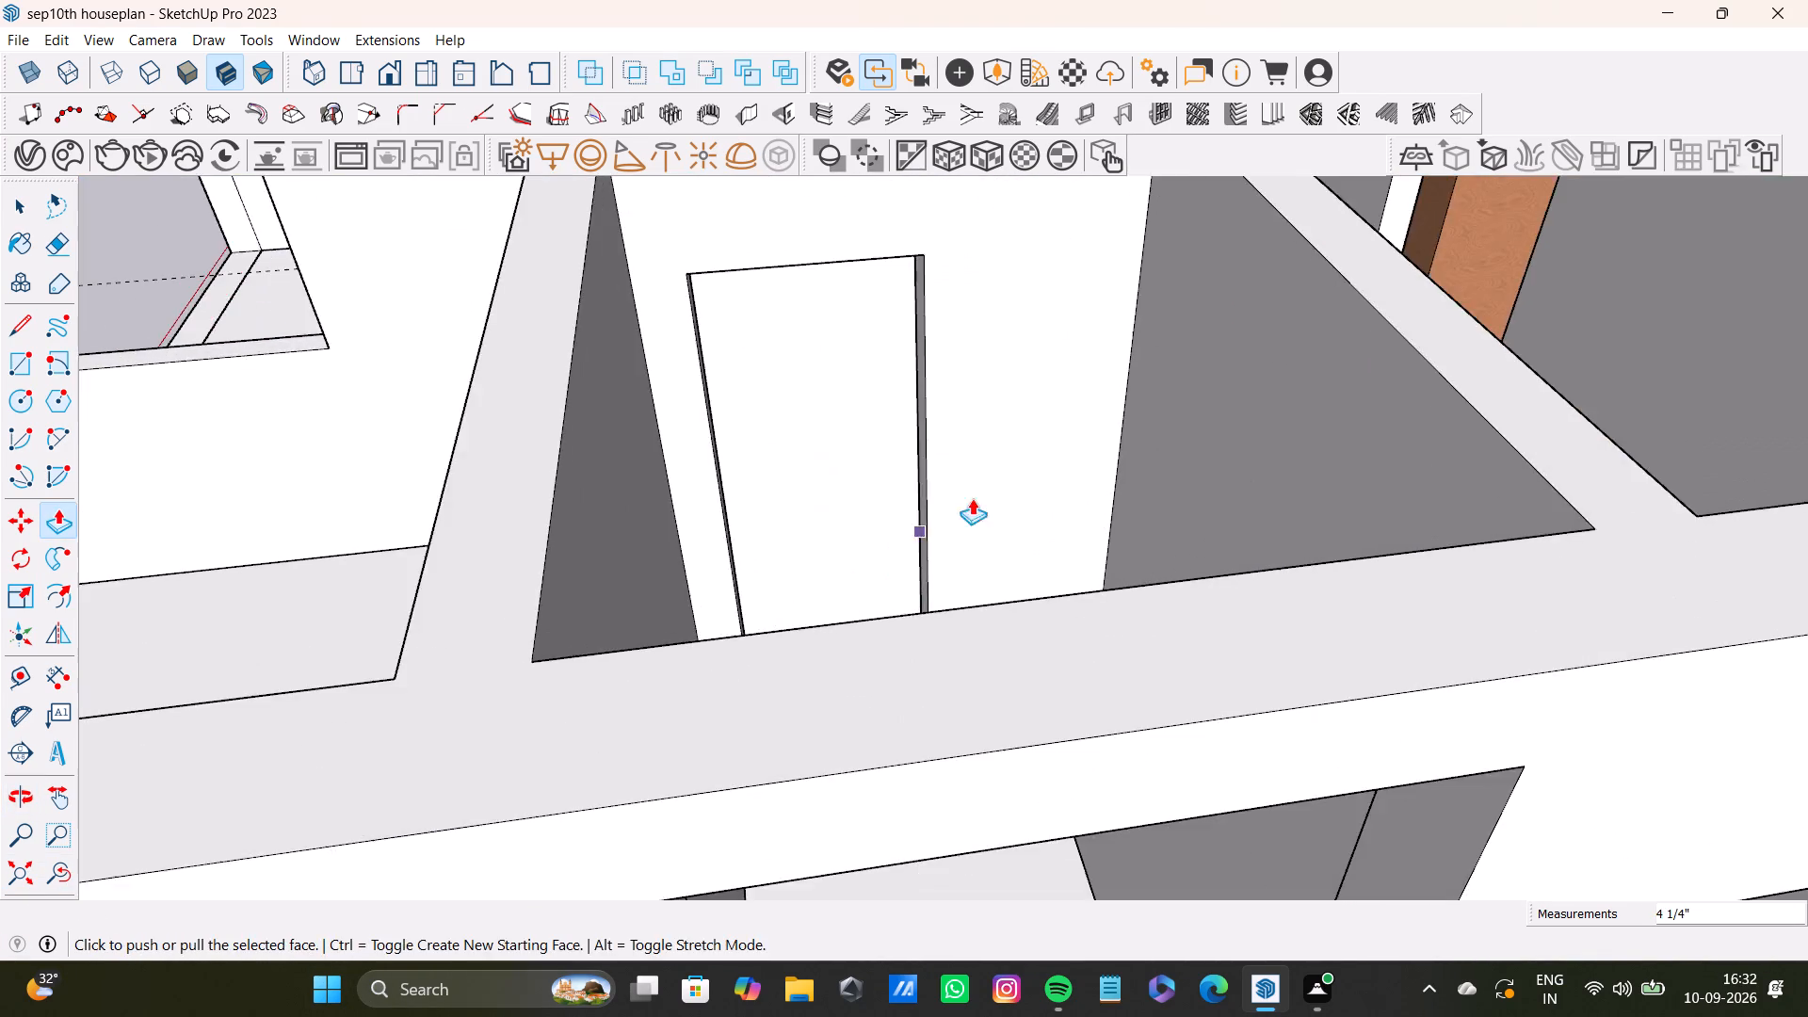
pyautogui.keyDown('shift'); pyautogui.moveTo(1002, 403); pyautogui.dragTo(771, 1016, button='middle'); pyautogui.keyUp('shift')
pyautogui.keyDown('shift'); pyautogui.moveTo(675, 407); pyautogui.dragTo(971, 877, button='middle'); pyautogui.keyUp('shift')
pyautogui.scroll(7, 1135, 684)
pyautogui.moveTo(1258, 625); pyautogui.dragTo(1192, 659, button='middle')
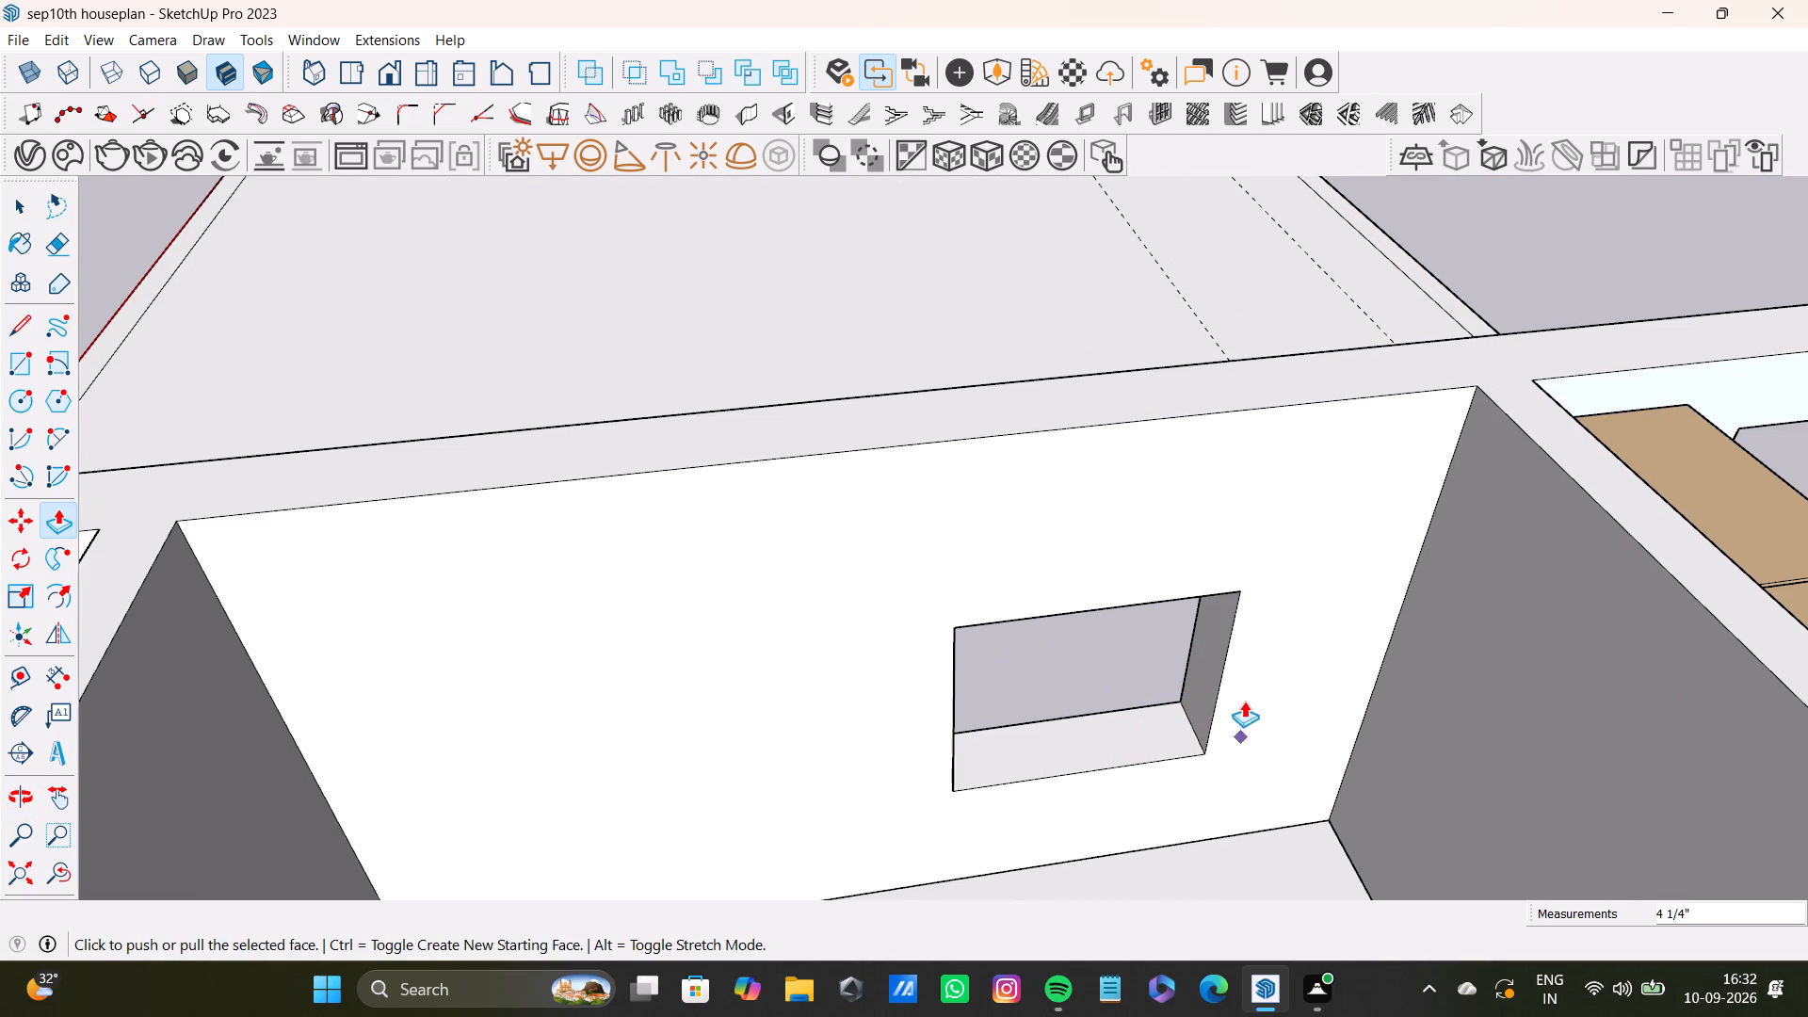
pyautogui.scroll(5, 988, 642)
pyautogui.moveTo(1256, 734); pyautogui.dragTo(1160, 747, button='middle')
pyautogui.keyDown('shift'); pyautogui.moveTo(843, 721); pyautogui.dragTo(1262, 767, button='middle'); pyautogui.keyUp('shift')
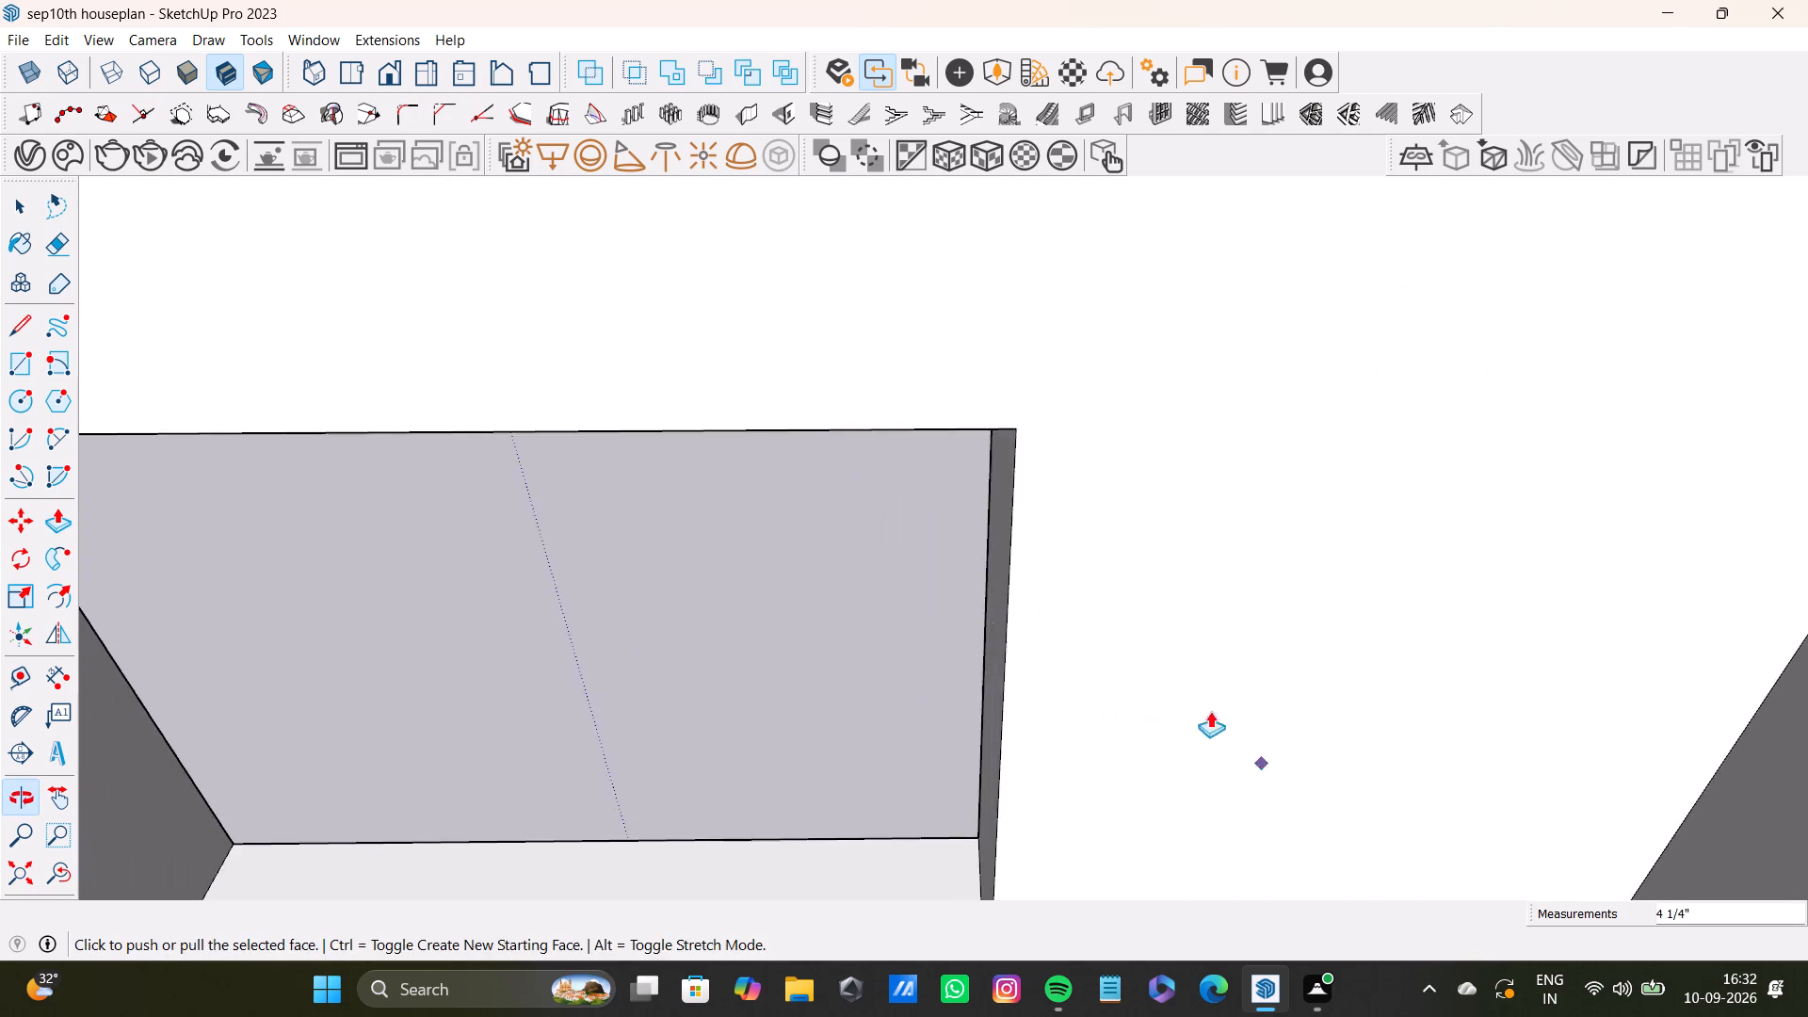
pyautogui.scroll(-5, 956, 503)
pyautogui.keyDown('shift'); pyautogui.moveTo(884, 565); pyautogui.dragTo(1089, 605, button='middle'); pyautogui.keyUp('shift')
pyautogui.scroll(-1, 1097, 617)
pyautogui.scroll(3, 994, 593)
pyautogui.moveTo(1039, 610); pyautogui.dragTo(1036, 799, button='middle')
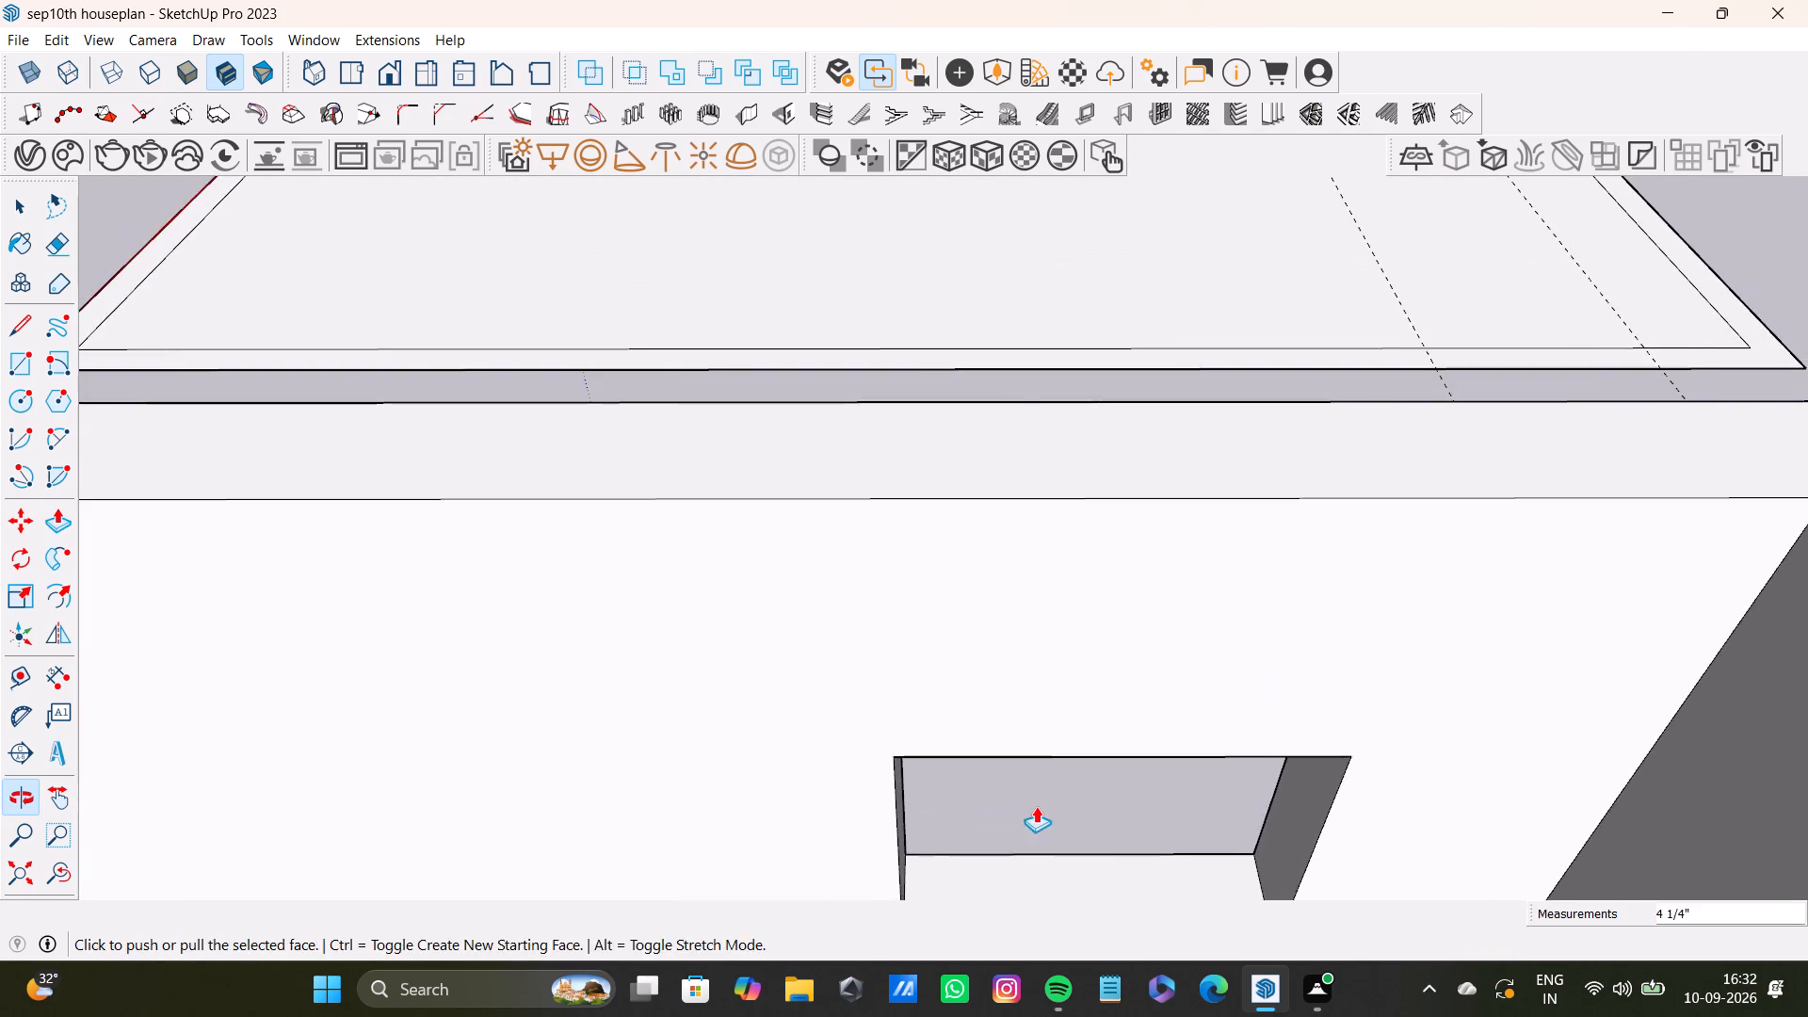
pyautogui.moveTo(1037, 801); pyautogui.dragTo(1040, 542, button='middle')
pyautogui.keyDown('shift'); pyautogui.moveTo(1075, 713); pyautogui.dragTo(966, 419, button='middle'); pyautogui.keyUp('shift')
pyautogui.moveTo(976, 509); pyautogui.dragTo(944, 339, button='middle')
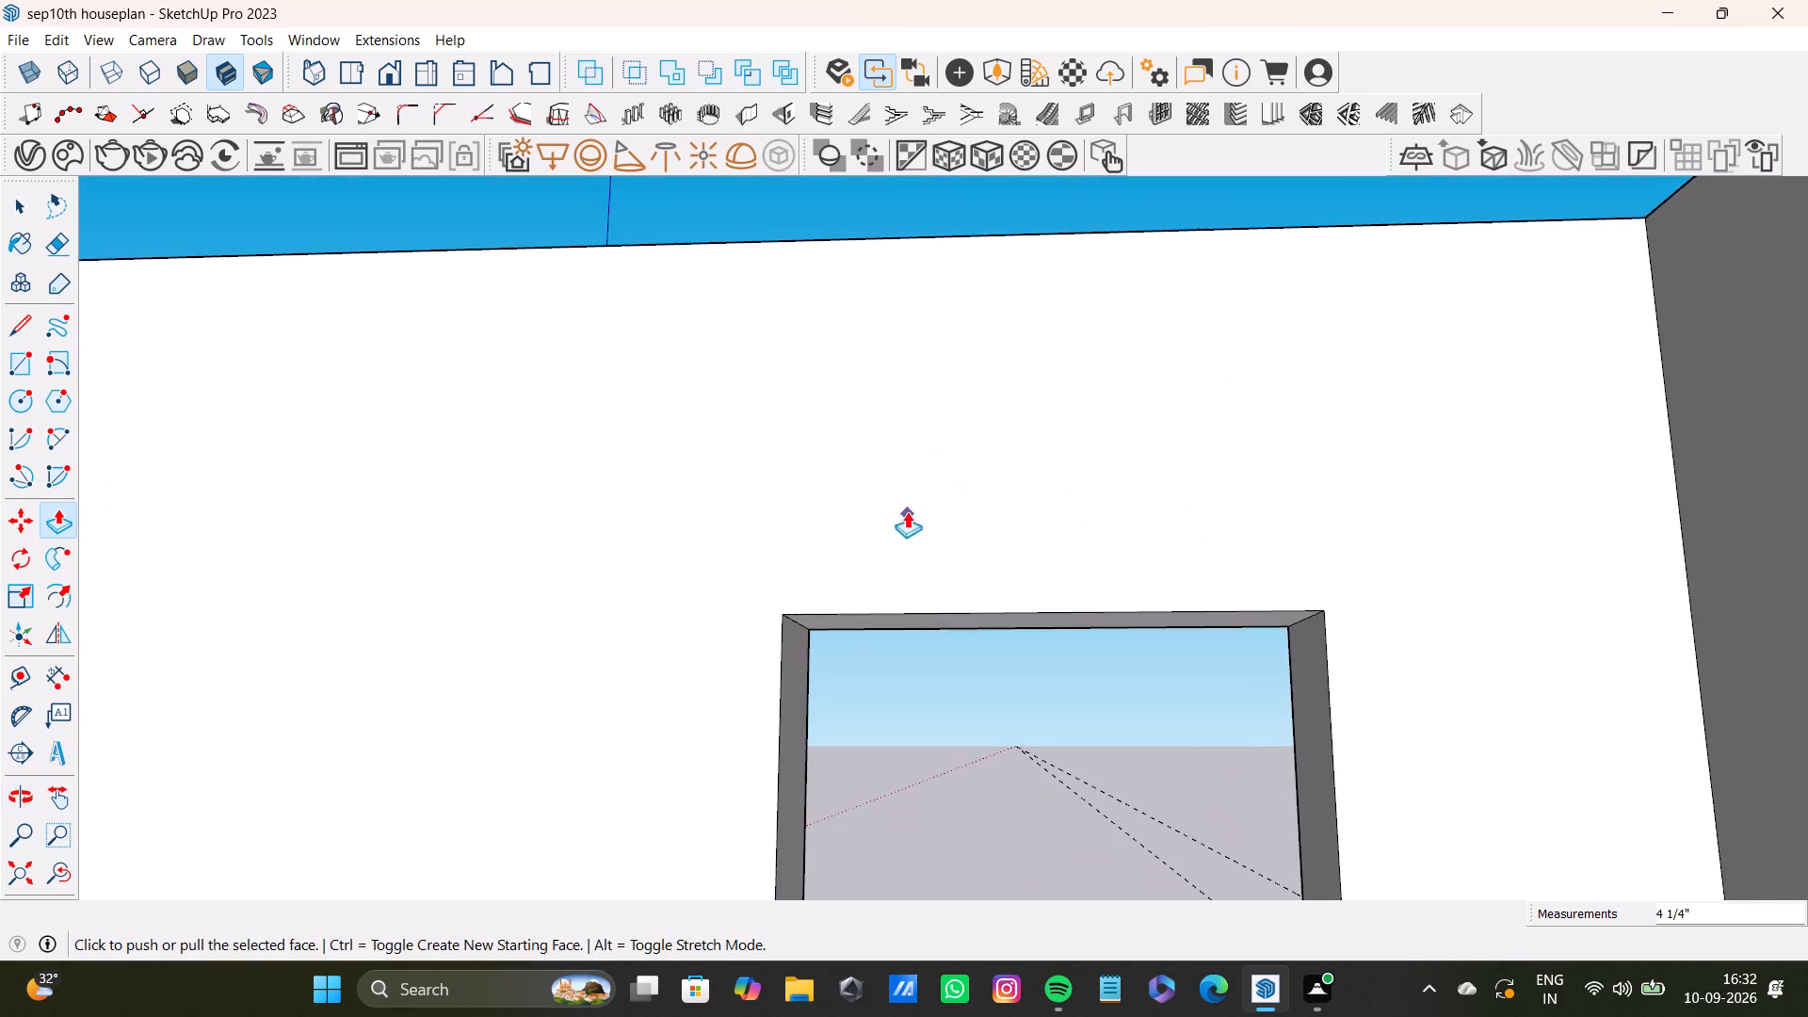
pyautogui.scroll(2, 907, 511)
pyautogui.keyDown('shift'); pyautogui.moveTo(911, 500); pyautogui.dragTo(905, 429, button='middle'); pyautogui.keyUp('shift')
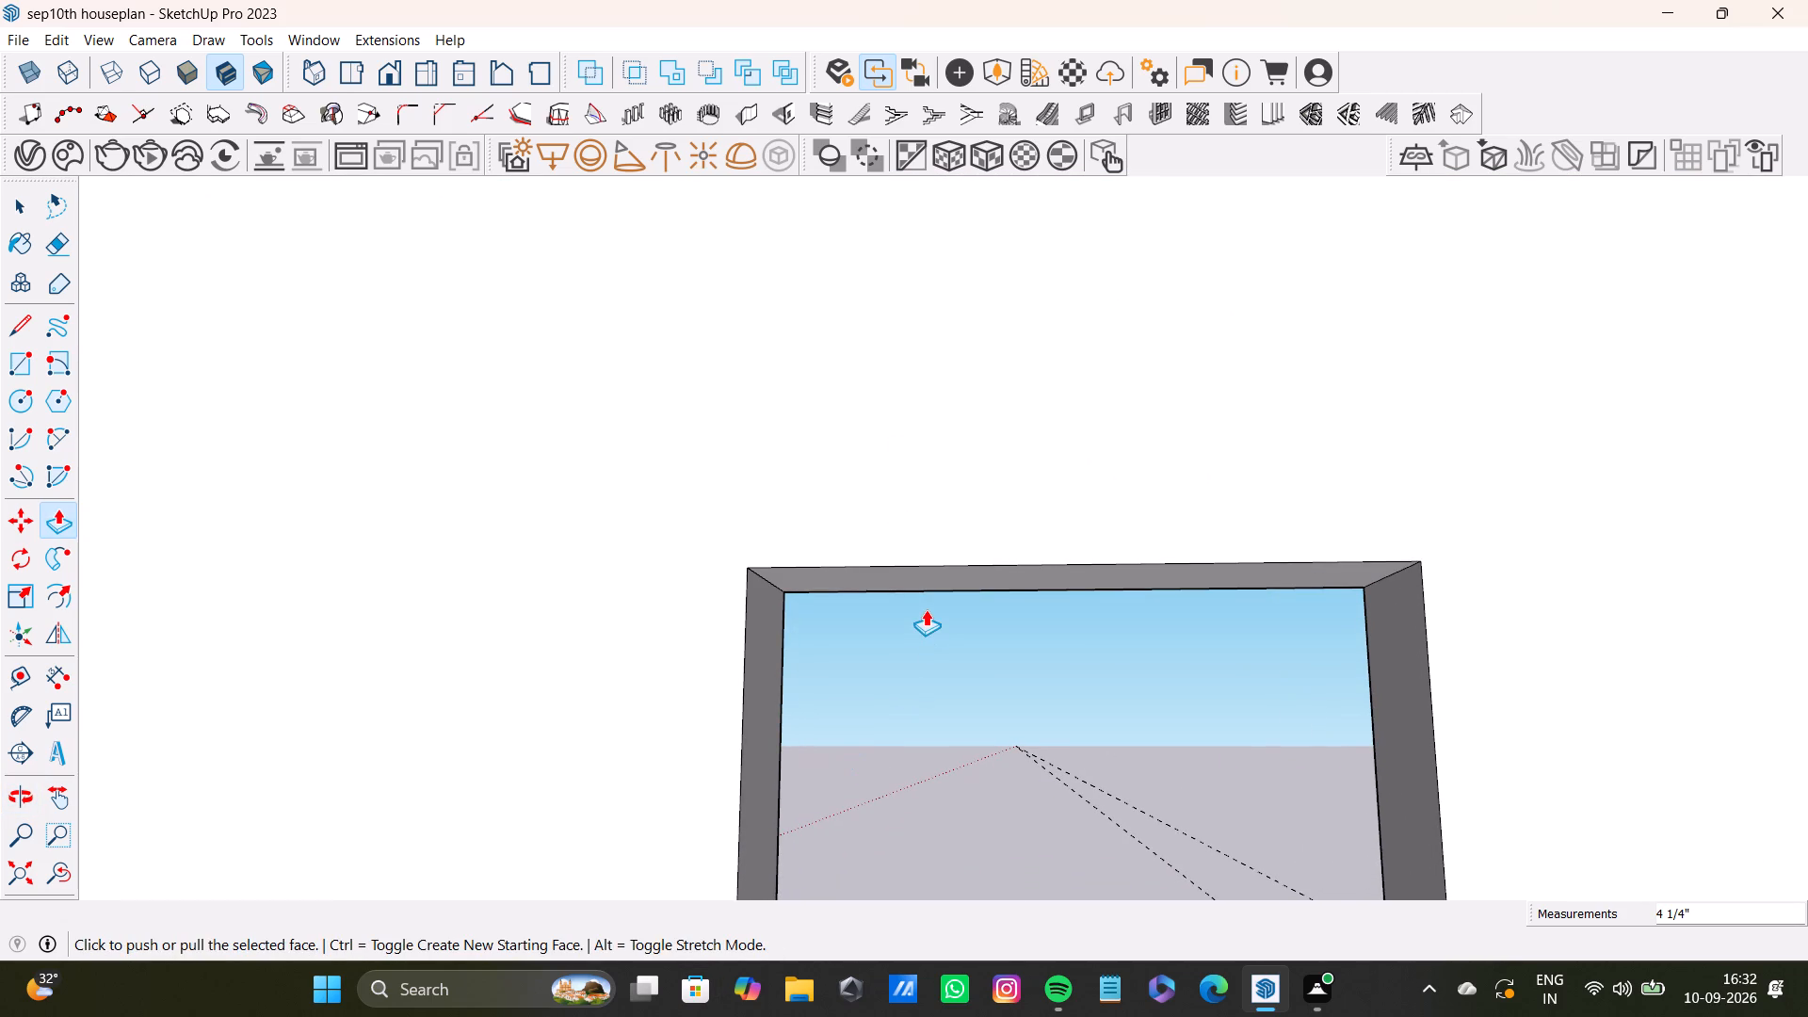
pyautogui.press('space')
pyautogui.click(896, 581)
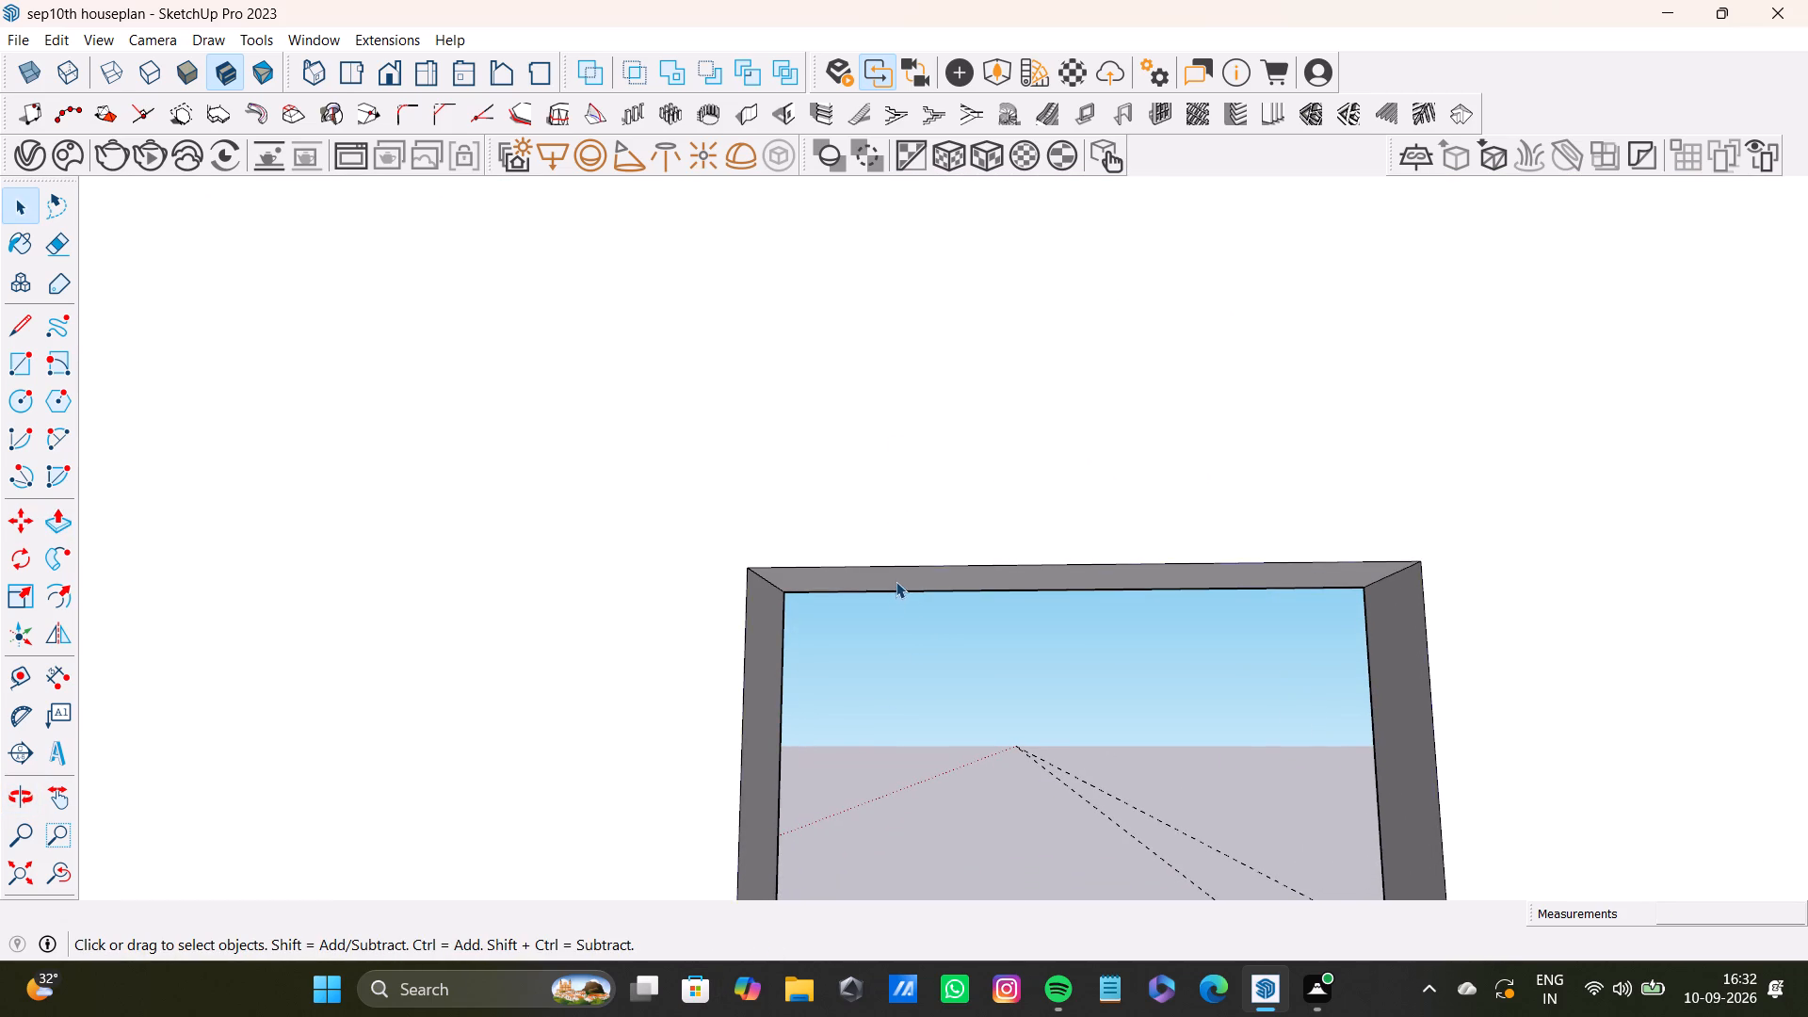
pyautogui.click(887, 629)
pyautogui.click(887, 572)
pyautogui.doubleClick(888, 572)
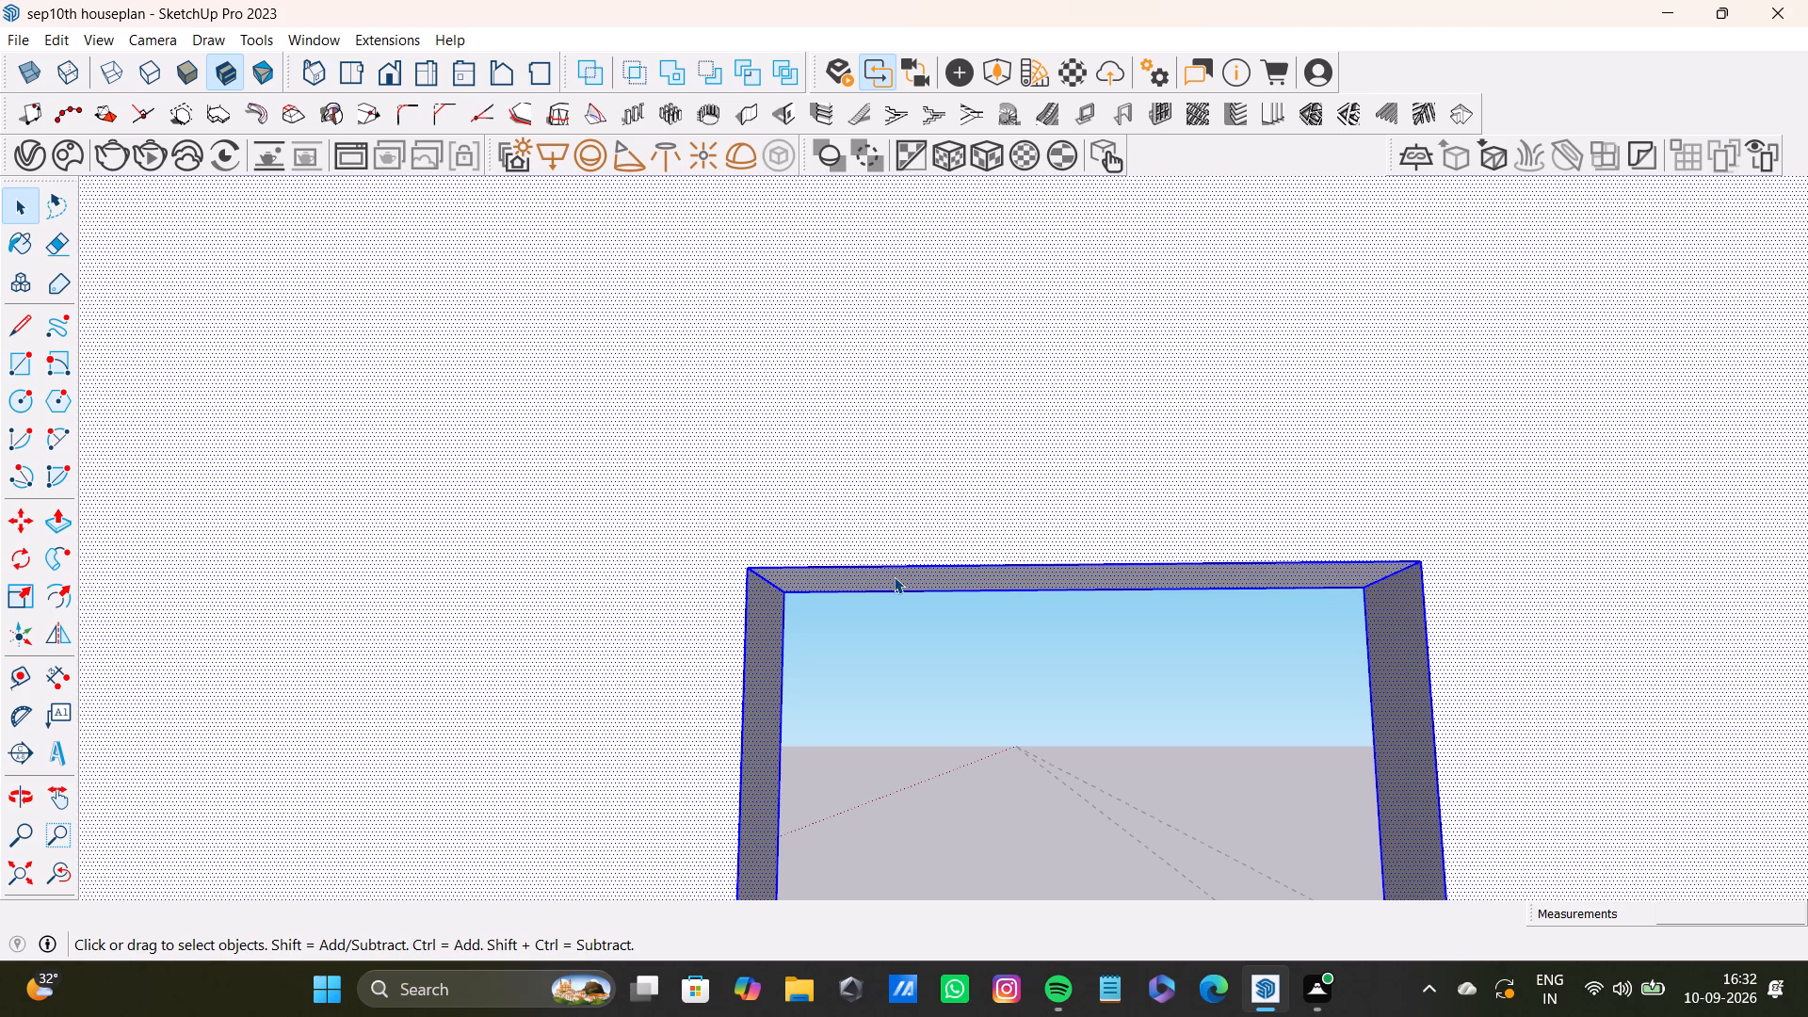
pyautogui.click(894, 576)
pyautogui.press('p')
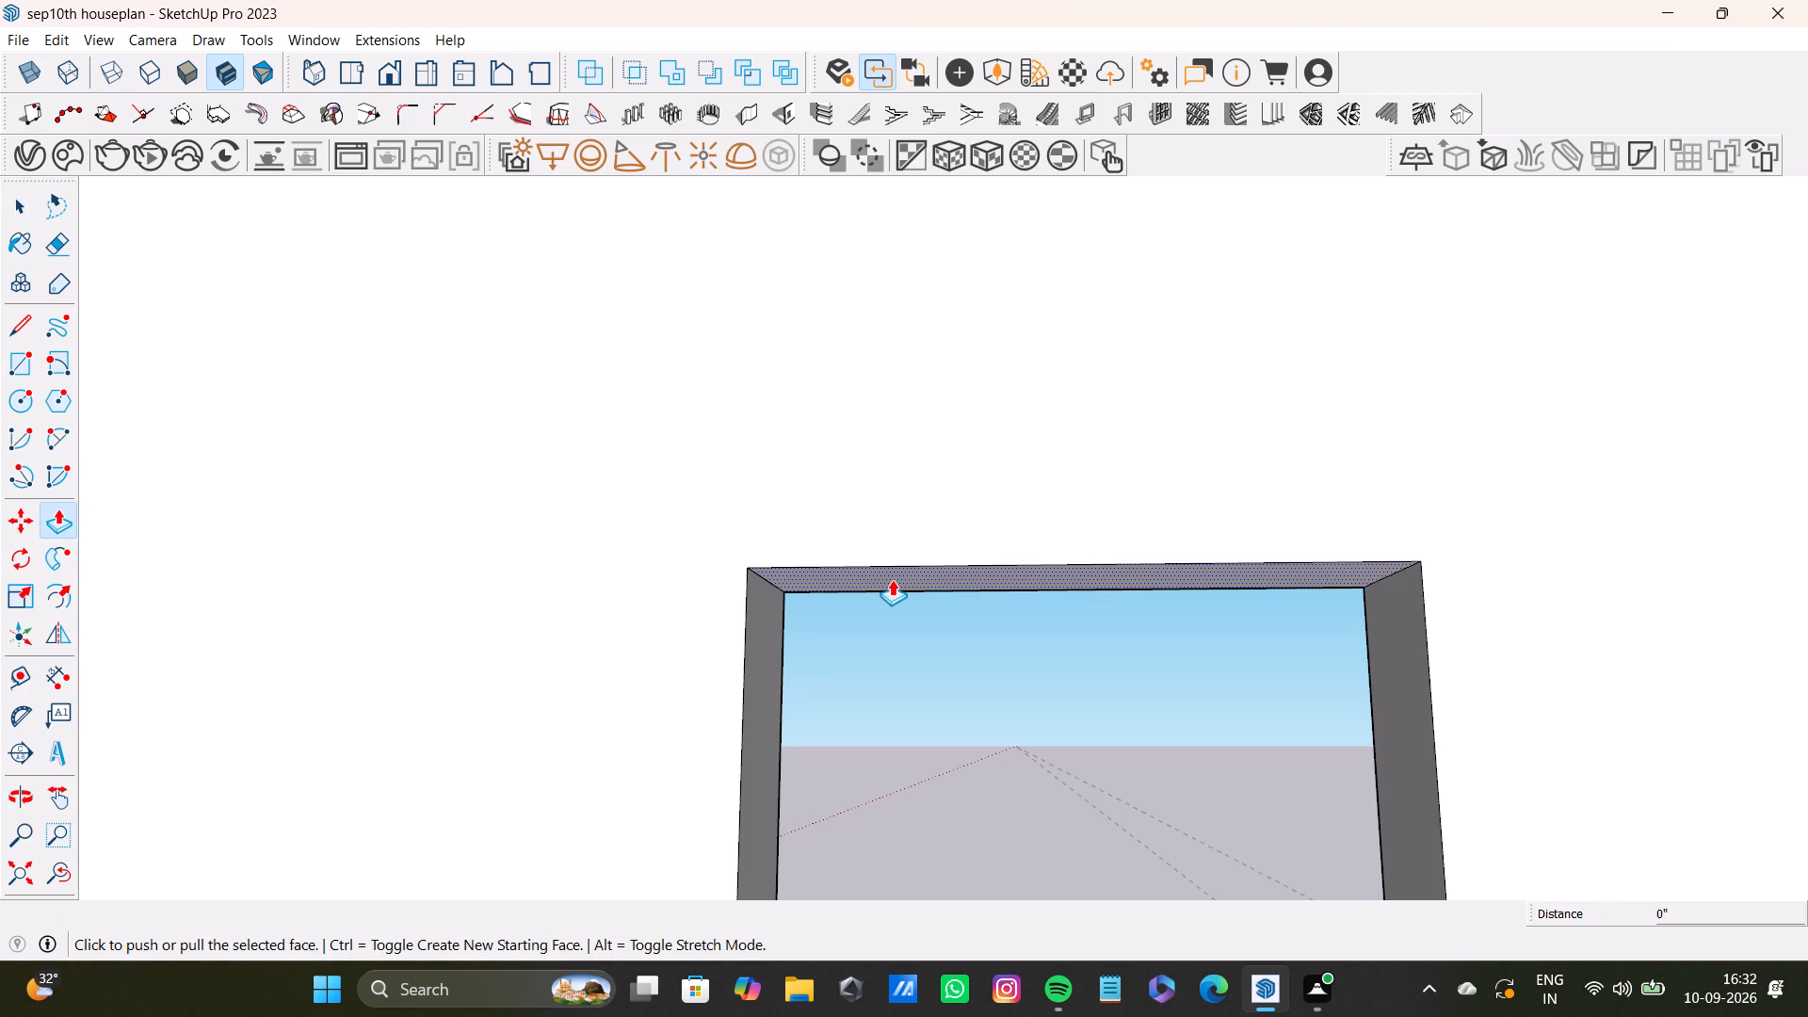
pyautogui.moveTo(896, 573); pyautogui.dragTo(790, 224)
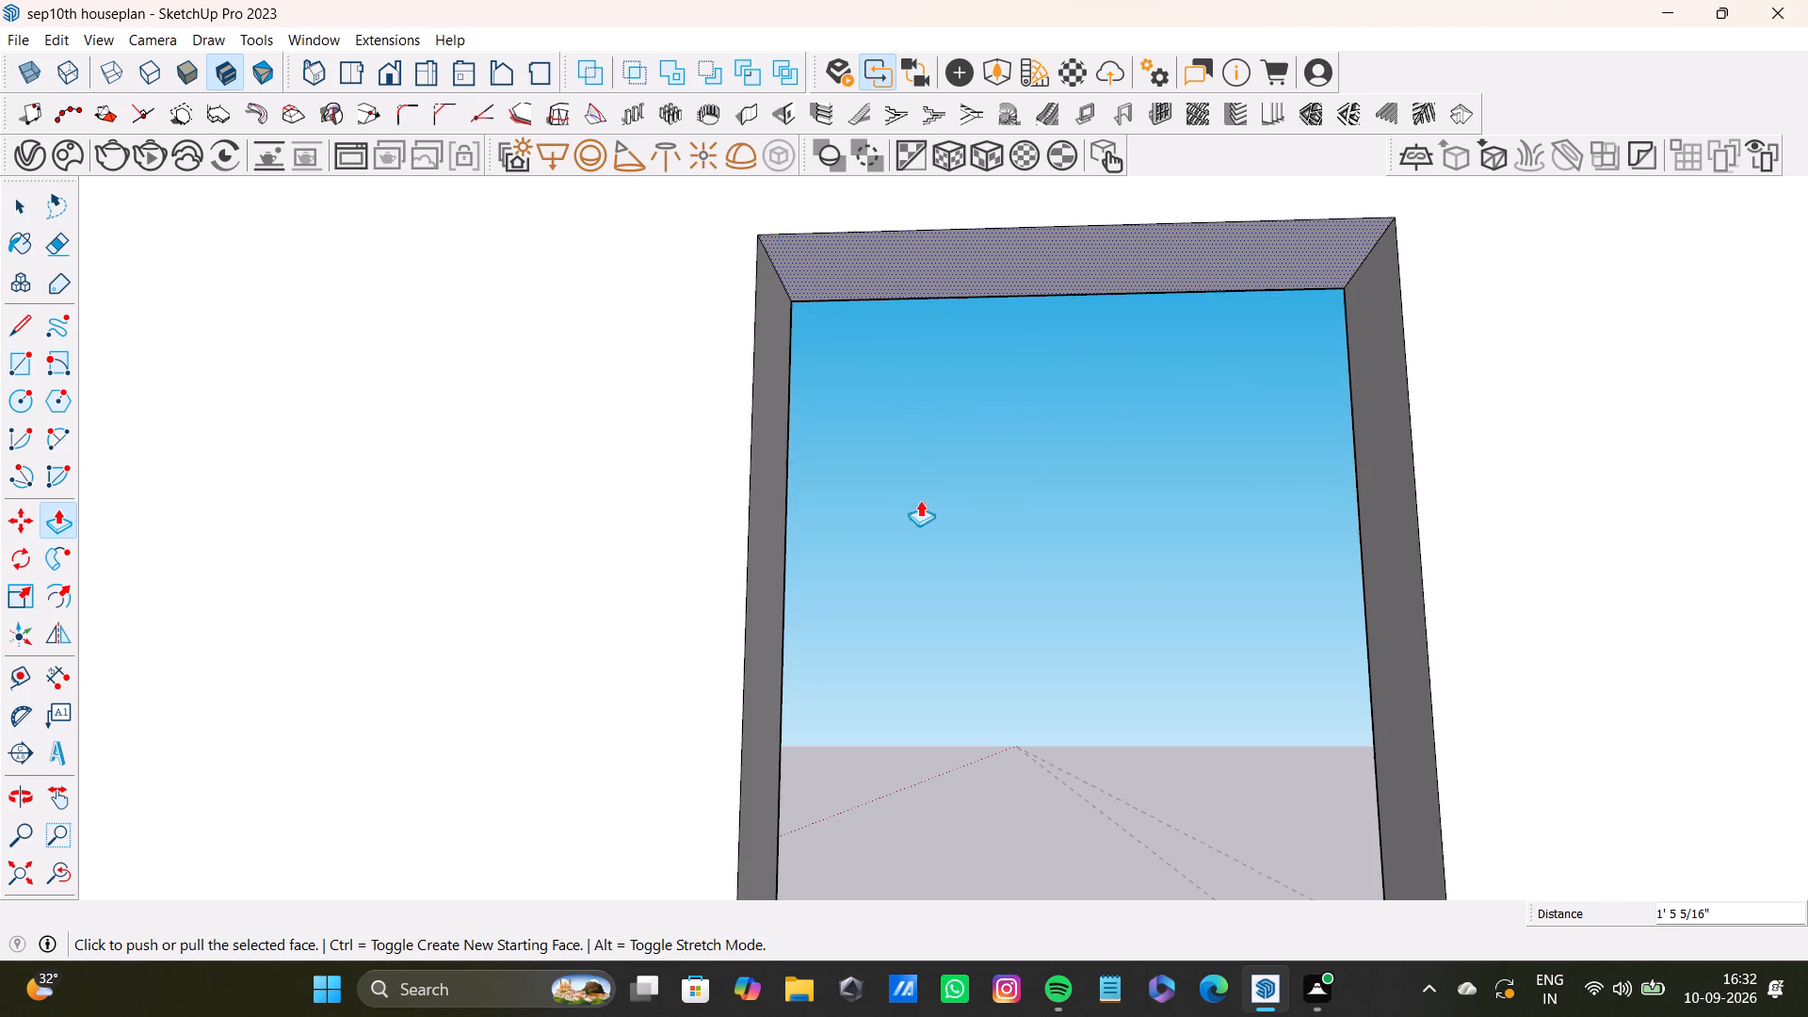
# Push/Pull the sill of the window opening in the small room beside the cabinet-lined room slightly upward.
pyautogui.scroll(-9, 920, 500)
pyautogui.click(63, 867)
pyautogui.moveTo(773, 566); pyautogui.dragTo(784, 691, button='middle')
pyautogui.scroll(-7, 786, 667)
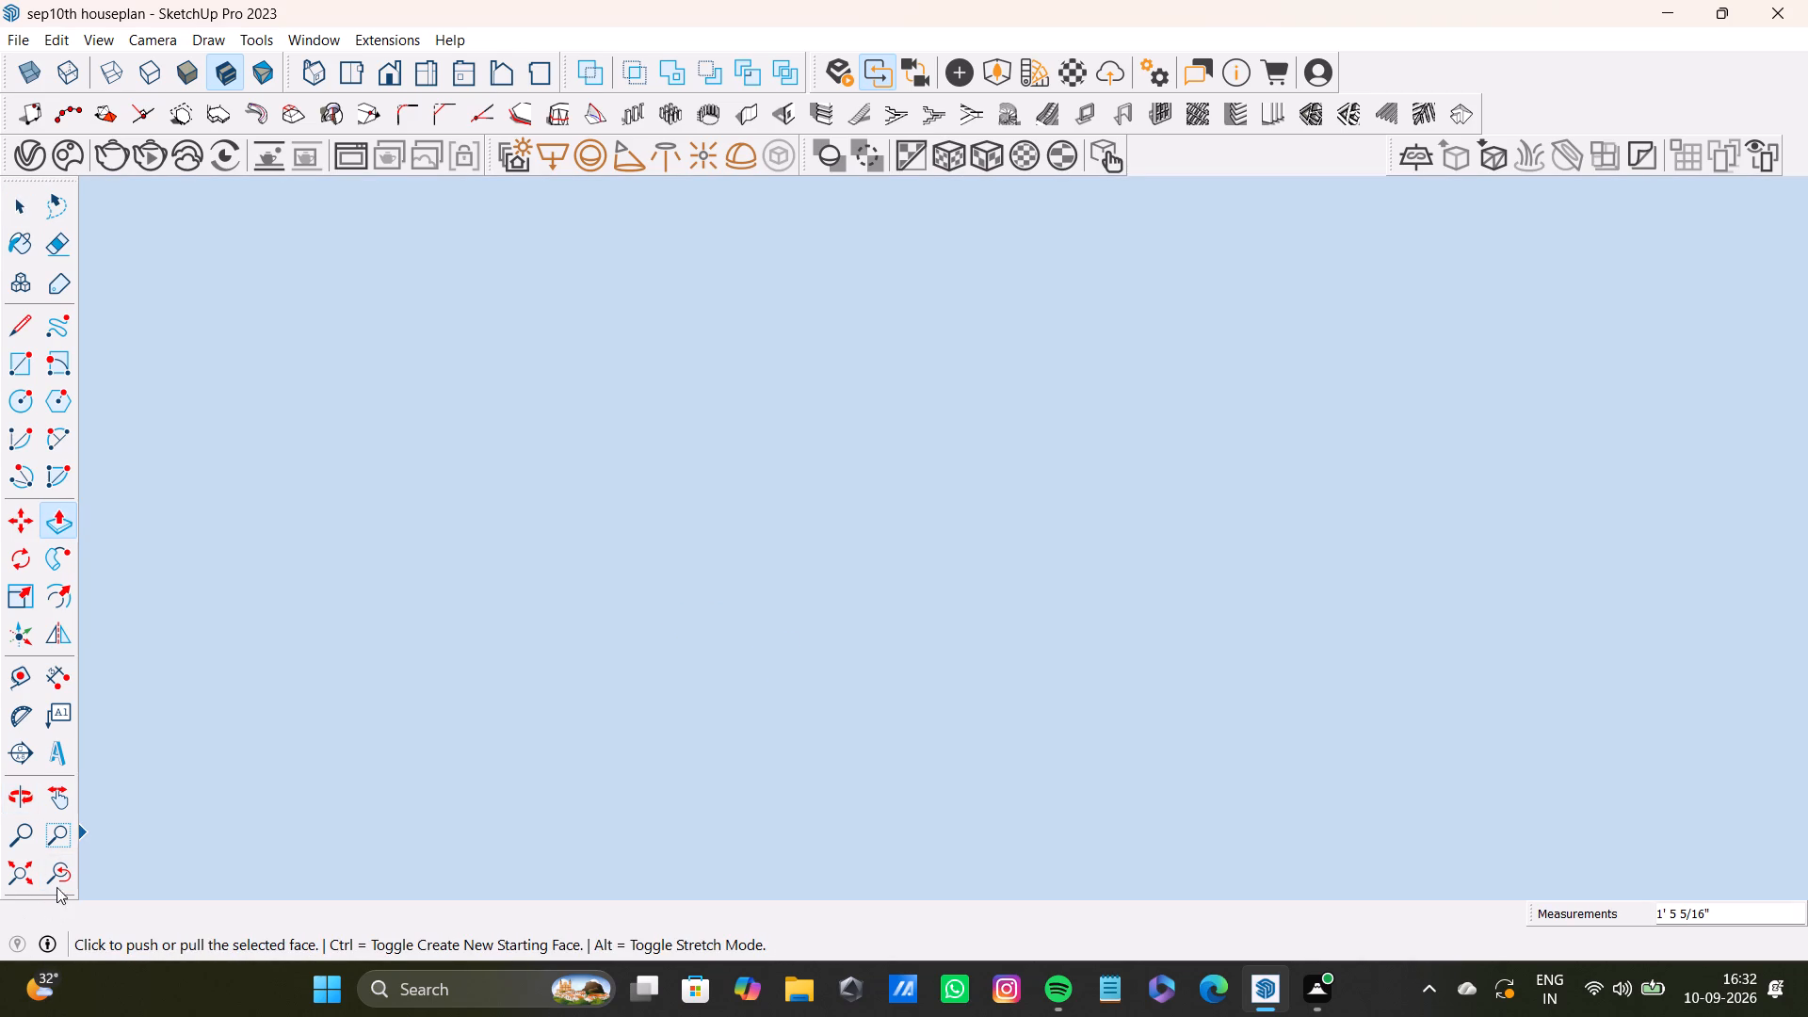
pyautogui.click(60, 872)
pyautogui.scroll(-3, 955, 574)
pyautogui.keyDown('shift'); pyautogui.moveTo(949, 595); pyautogui.dragTo(910, 476, button='middle'); pyautogui.keyUp('shift')
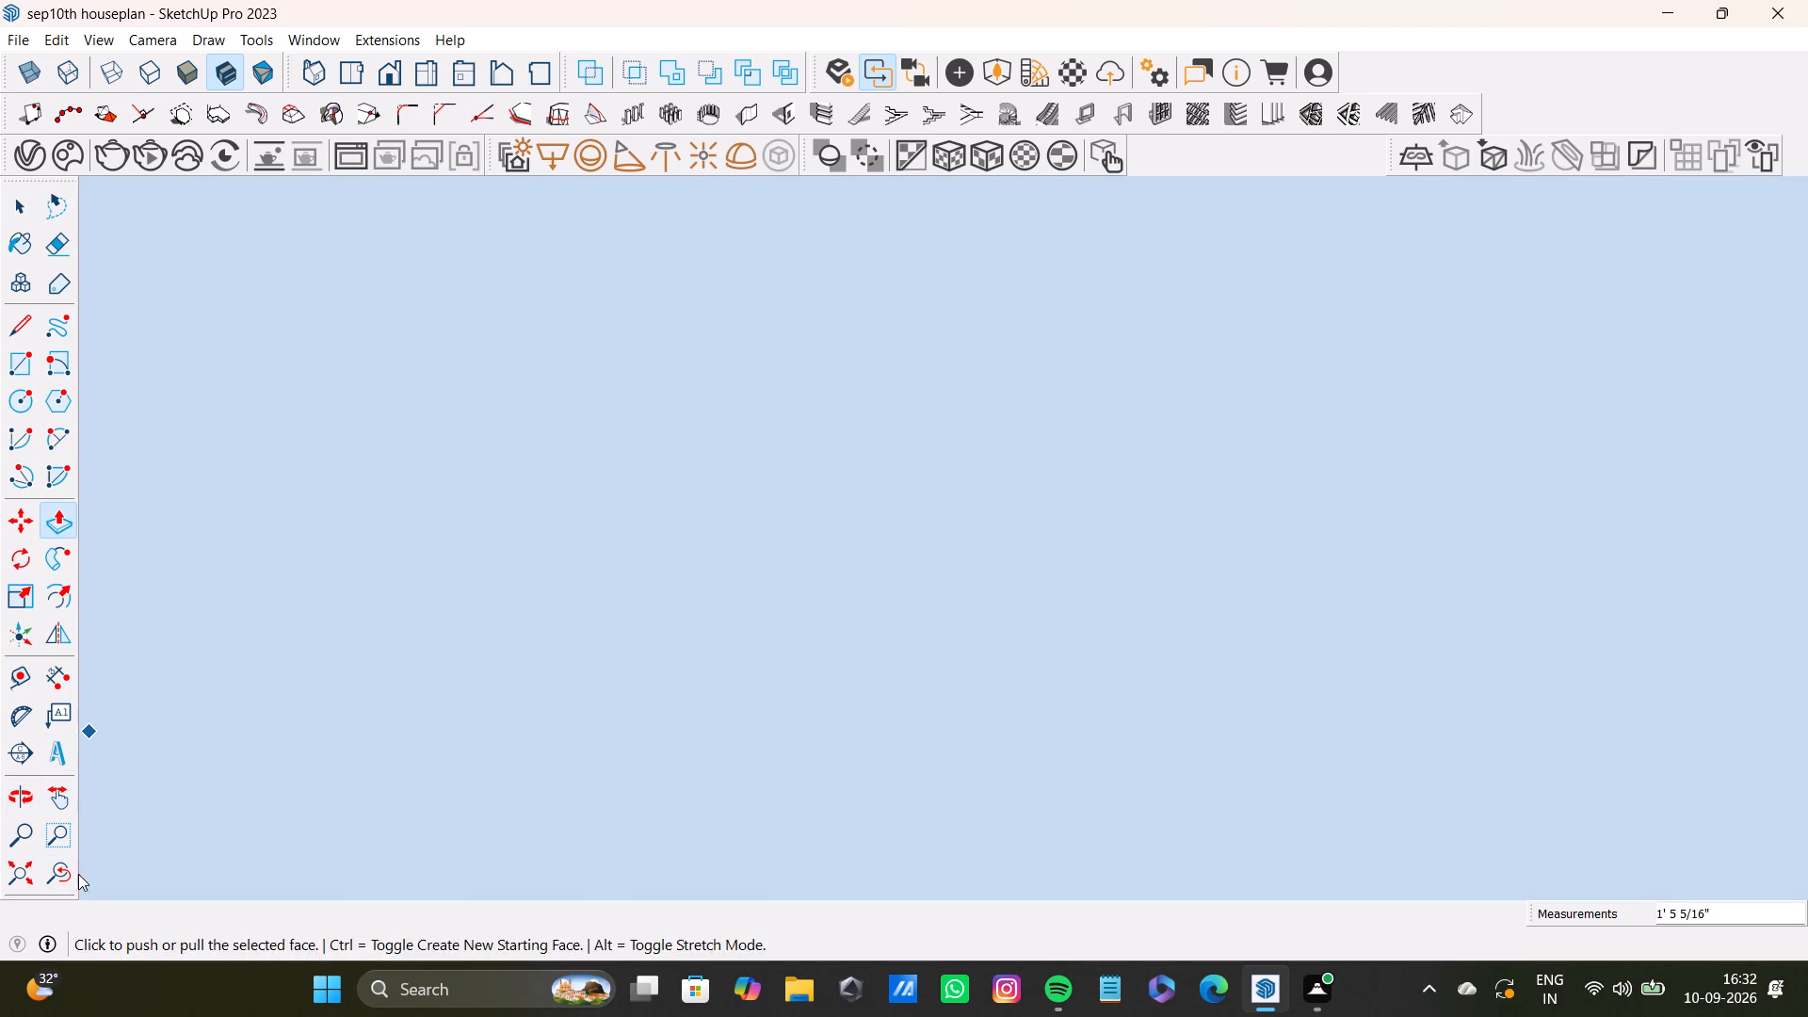
pyautogui.click(63, 866)
pyautogui.click(22, 876)
pyautogui.moveTo(749, 700); pyautogui.dragTo(805, 920, button='middle')
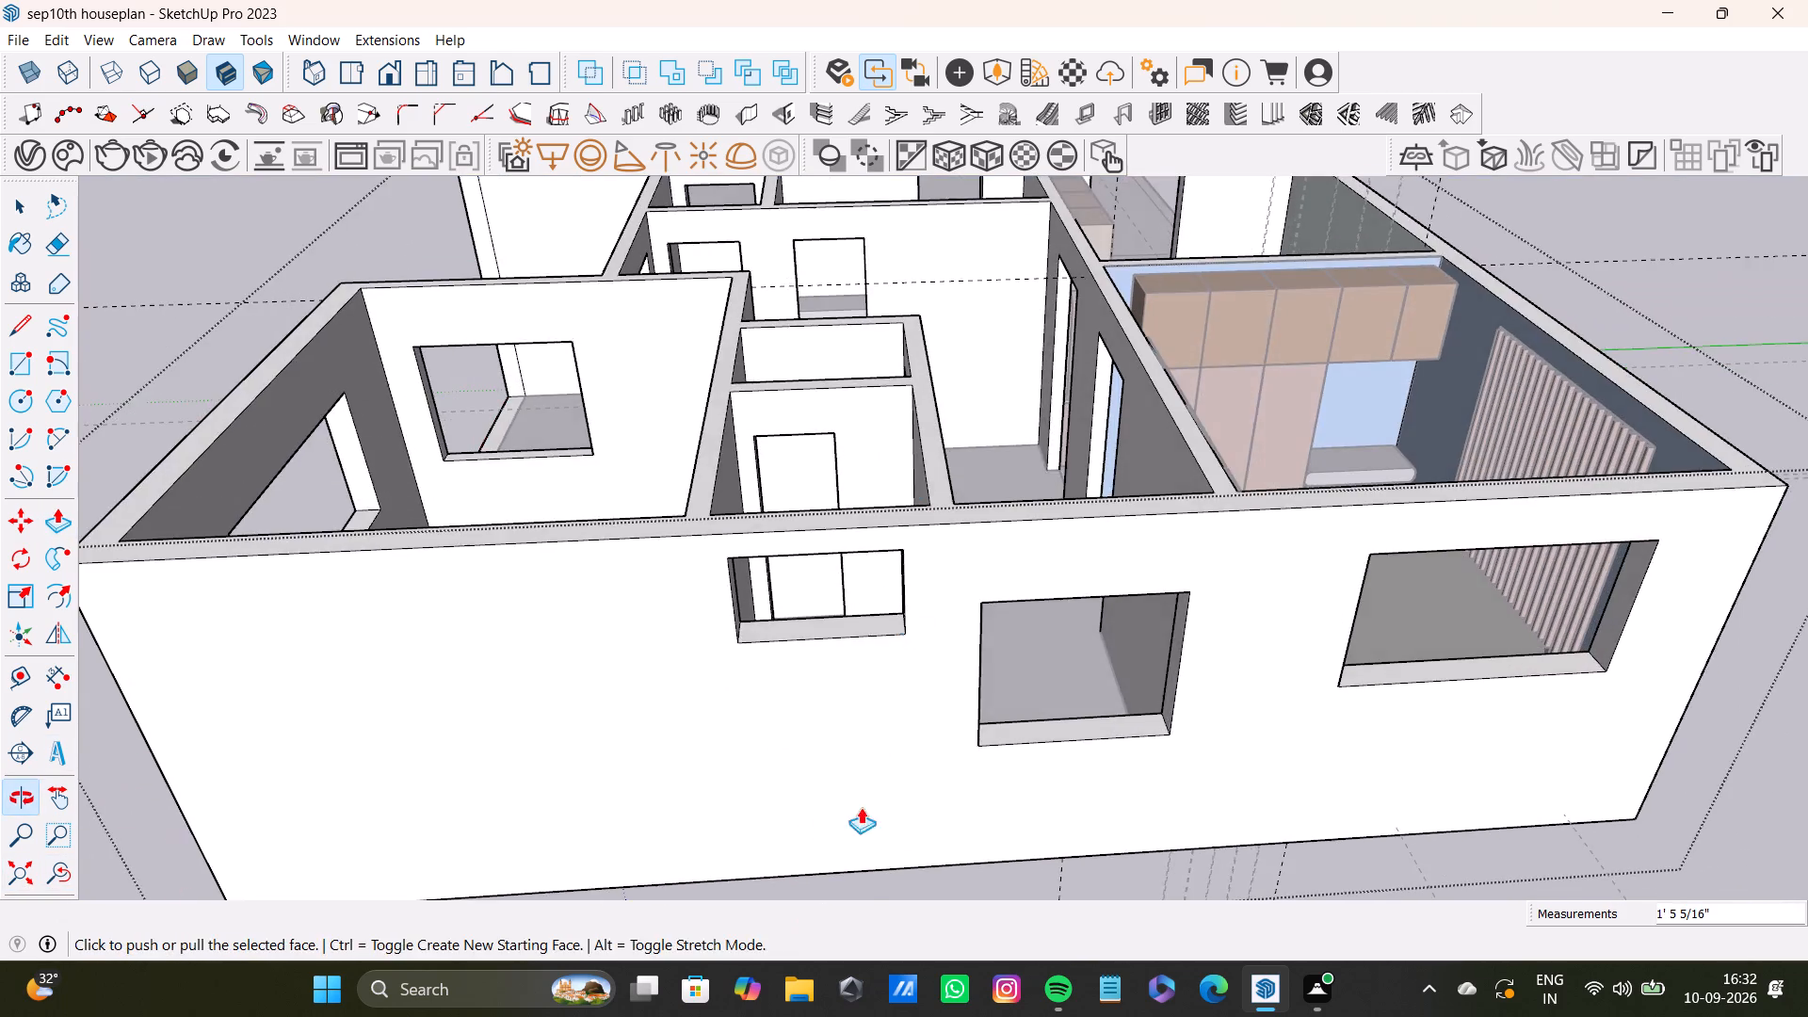
pyautogui.scroll(3, 910, 452)
pyautogui.keyDown('shift'); pyautogui.moveTo(904, 444); pyautogui.dragTo(940, 719, button='middle'); pyautogui.keyUp('shift')
pyautogui.scroll(10, 1001, 314)
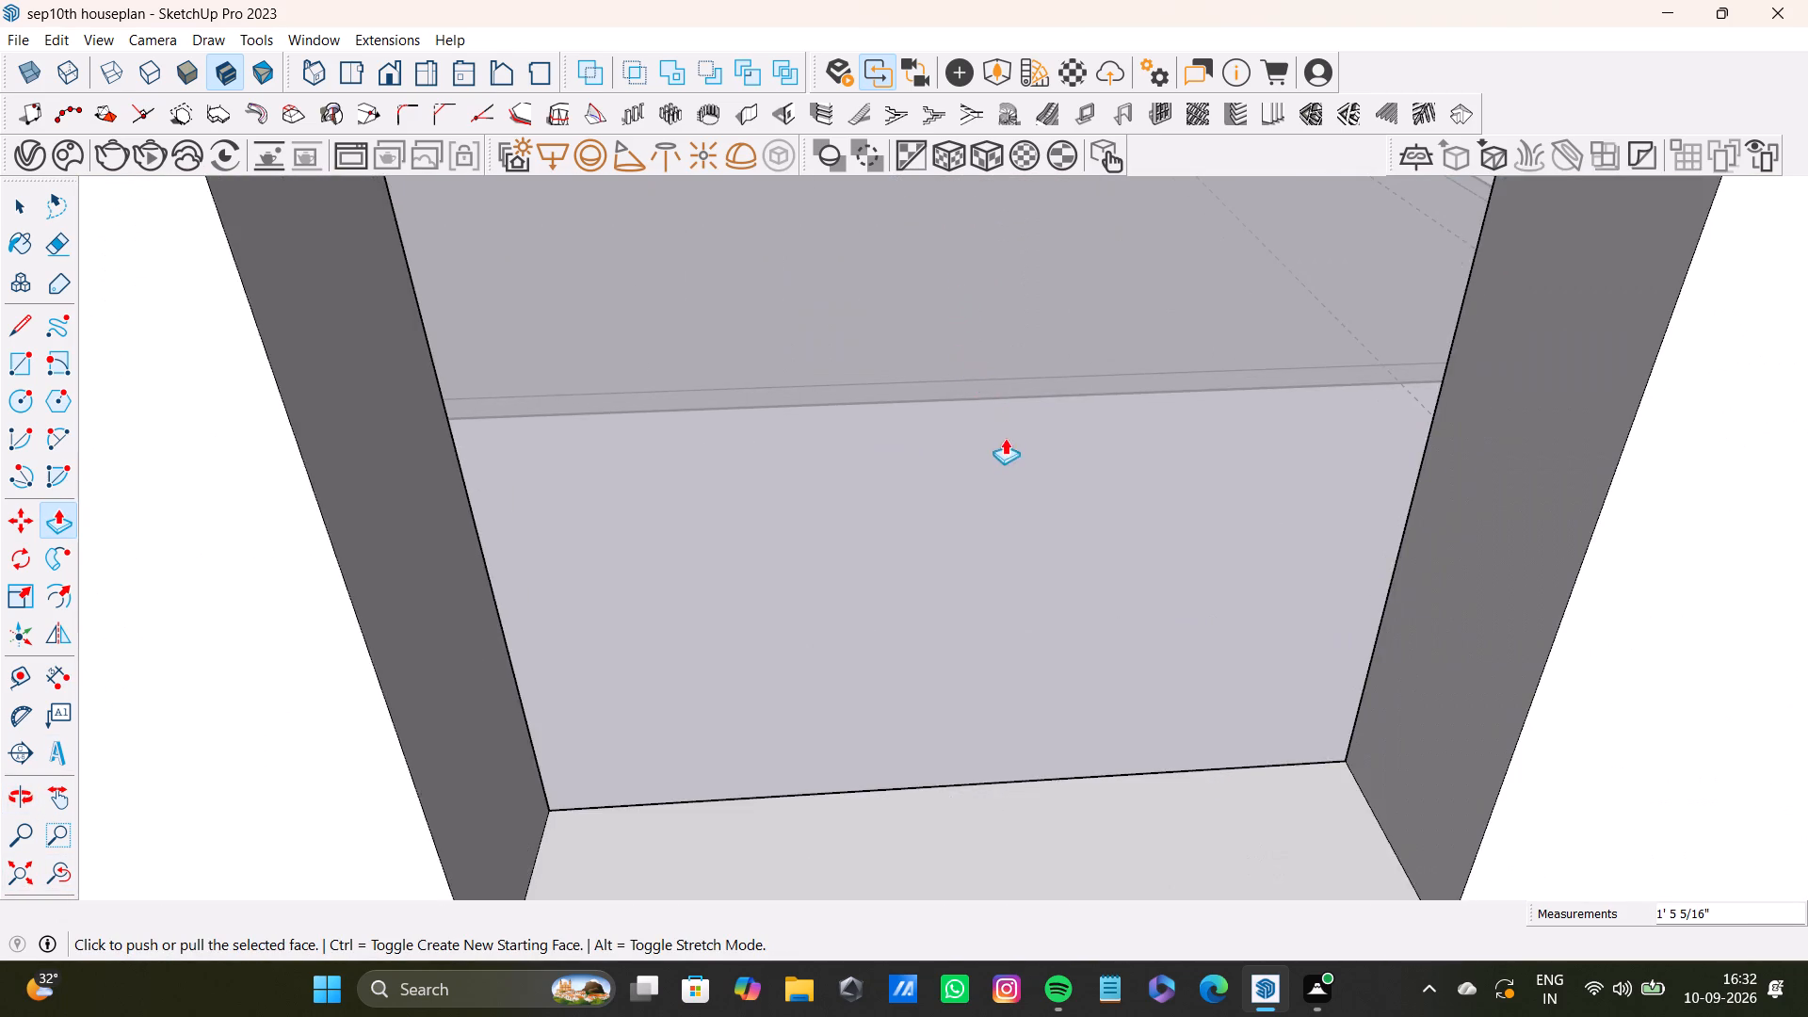
pyautogui.scroll(-9, 1002, 444)
pyautogui.moveTo(1043, 472); pyautogui.dragTo(1064, 604, button='middle')
pyautogui.moveTo(1122, 635); pyautogui.dragTo(931, 361, button='middle')
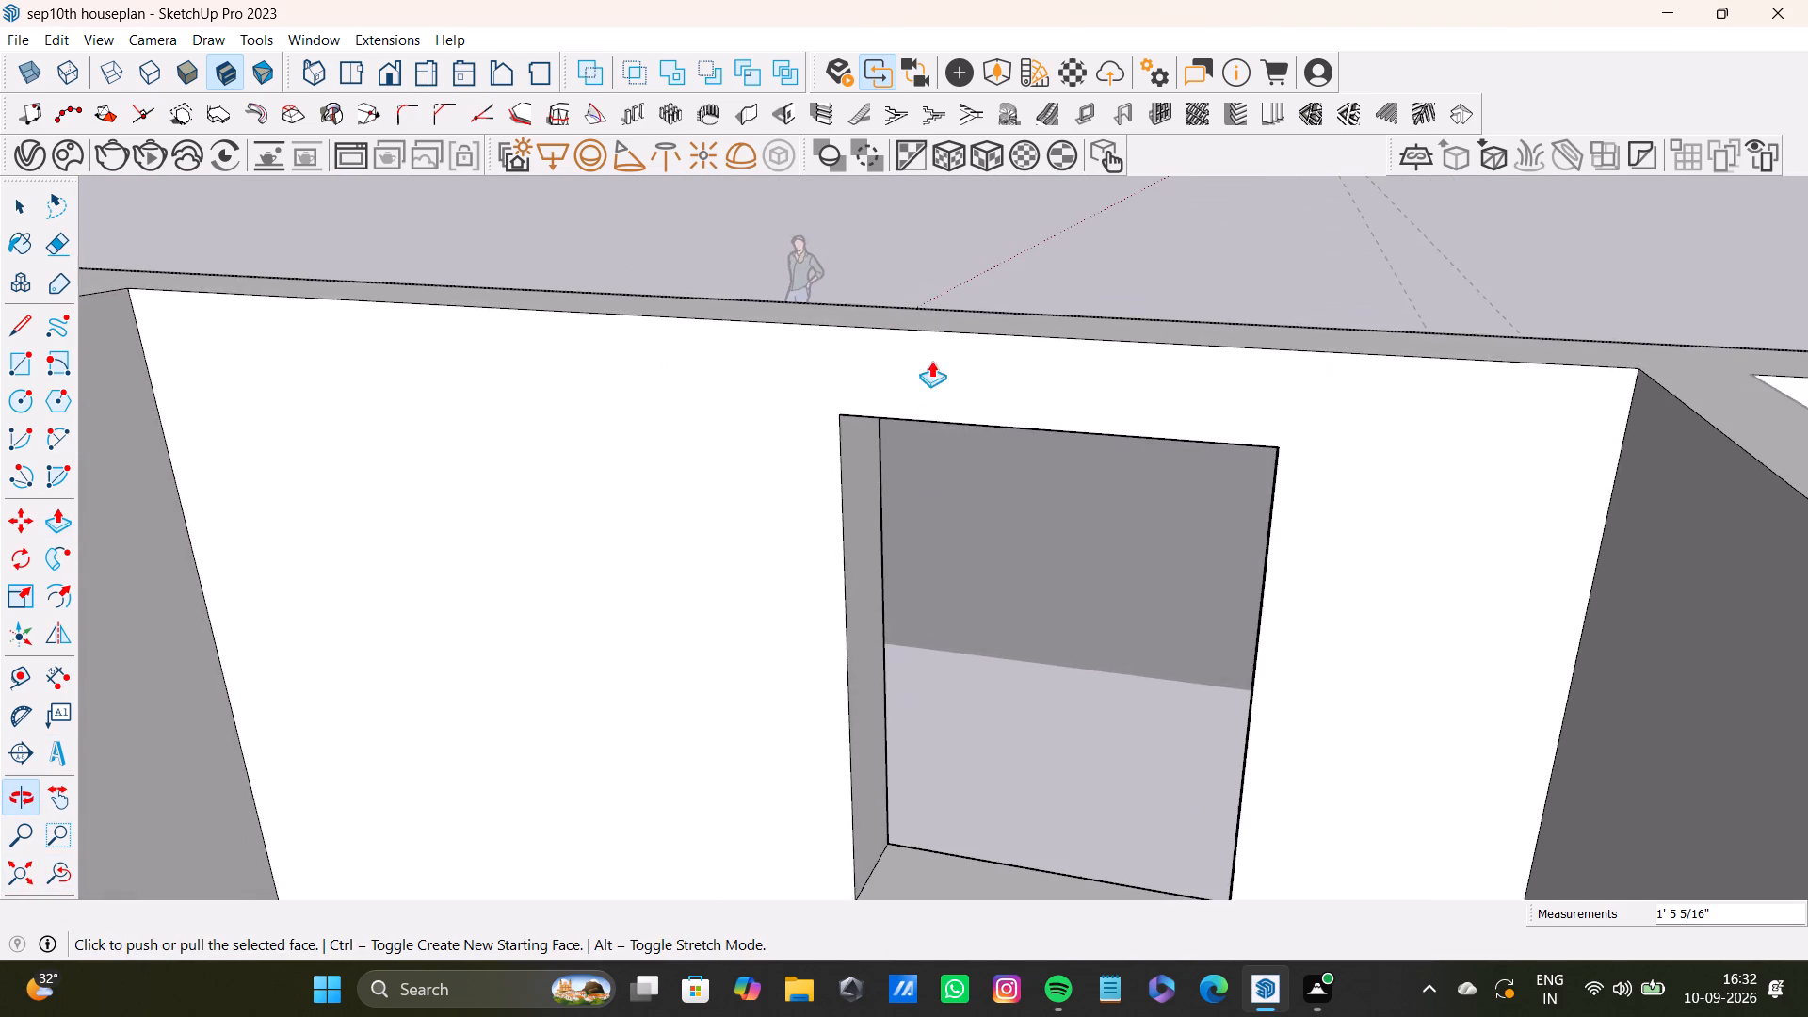
pyautogui.scroll(2, 938, 500)
pyautogui.scroll(-7, 1044, 598)
pyautogui.keyDown('shift'); pyautogui.moveTo(1081, 638); pyautogui.dragTo(1052, 497, button='middle'); pyautogui.keyUp('shift')
pyautogui.keyDown('shift'); pyautogui.scroll(1, 1062, 538); pyautogui.keyUp('shift')
pyautogui.moveTo(897, 515); pyautogui.dragTo(1179, 575, button='middle')
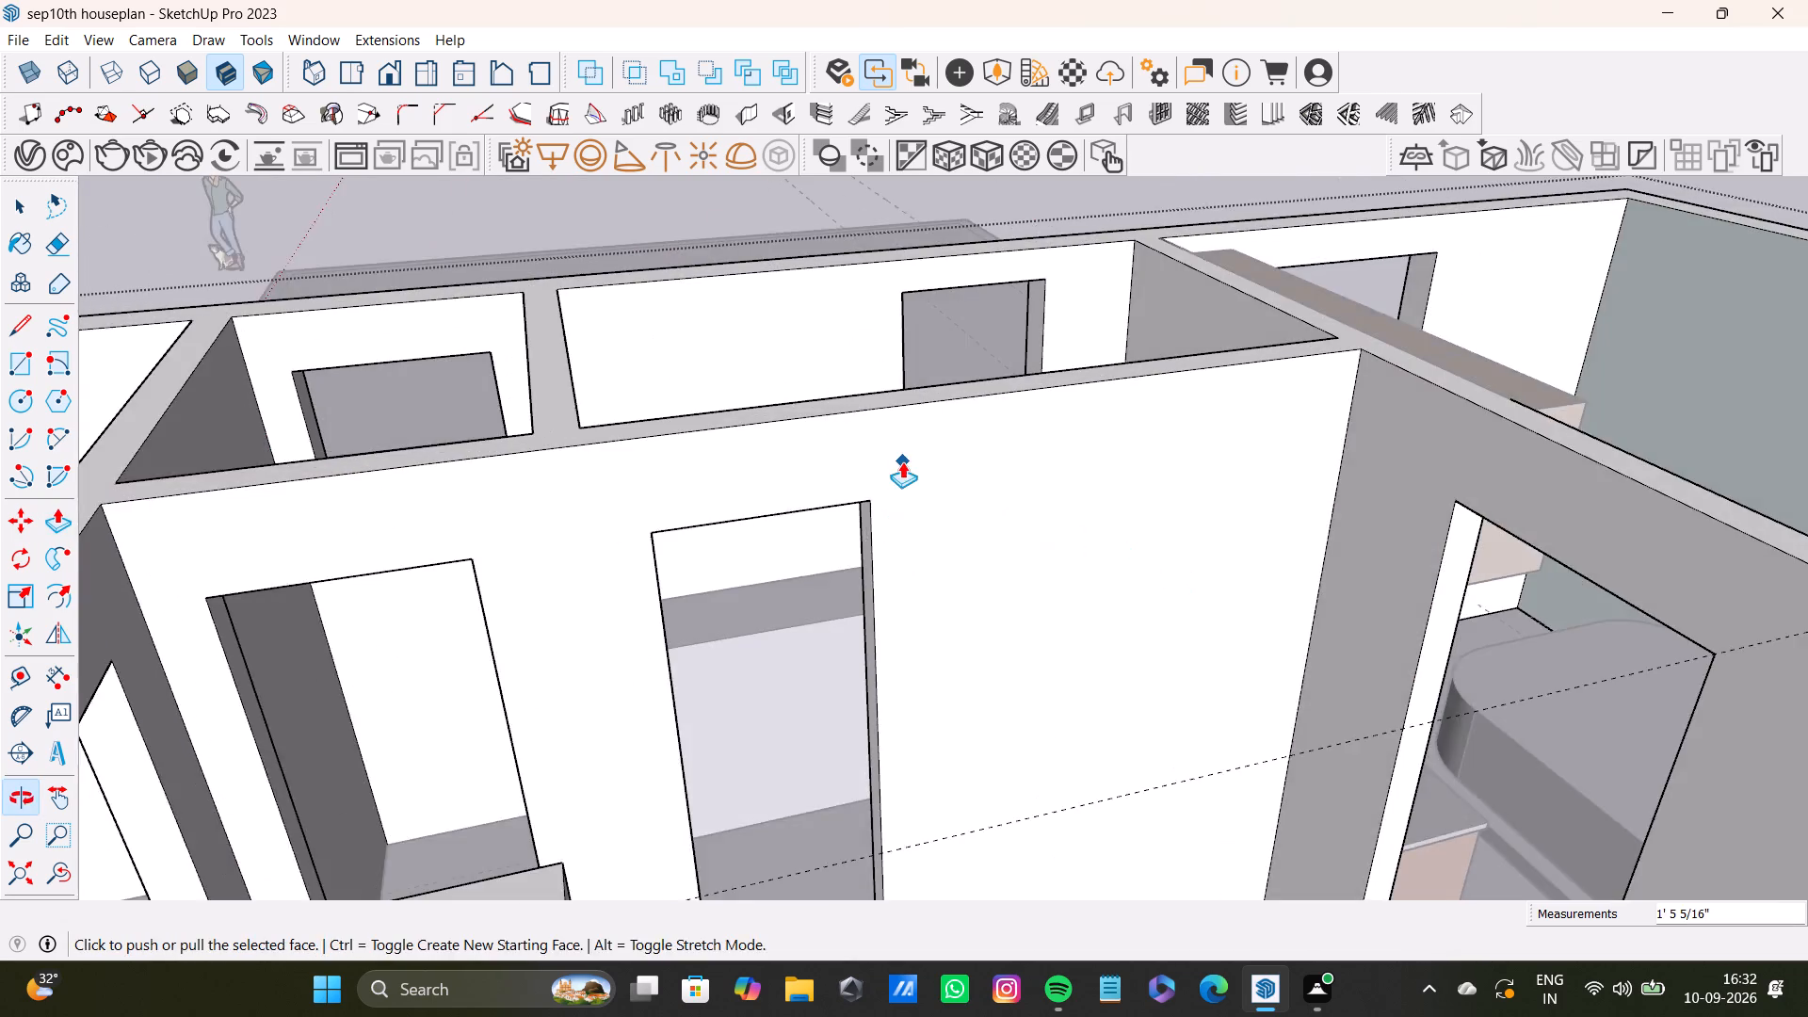
pyautogui.scroll(3, 902, 461)
pyautogui.moveTo(921, 453); pyautogui.dragTo(968, 712, button='middle')
pyautogui.moveTo(981, 689); pyautogui.dragTo(874, 800, button='middle')
pyautogui.scroll(3, 1019, 597)
pyautogui.press('space')
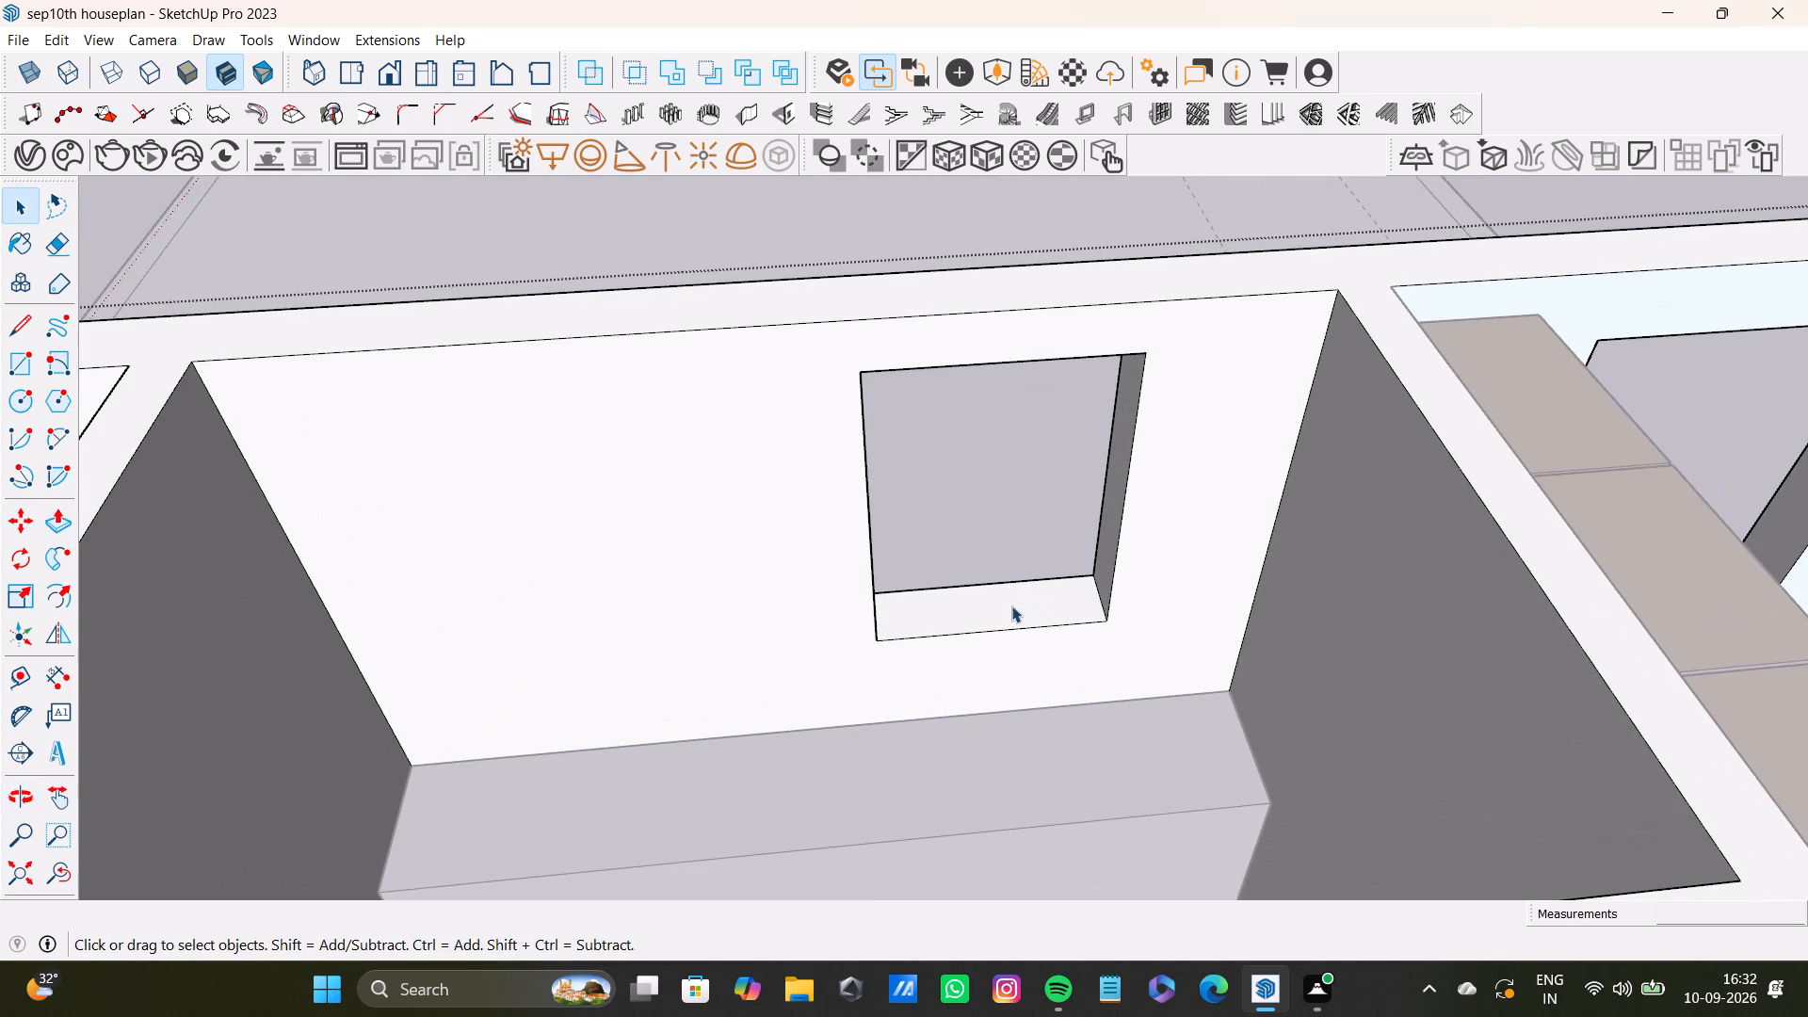
pyautogui.click(1011, 605)
pyautogui.press('p')
pyautogui.moveTo(1010, 601); pyautogui.dragTo(1000, 570)
pyautogui.press('space')
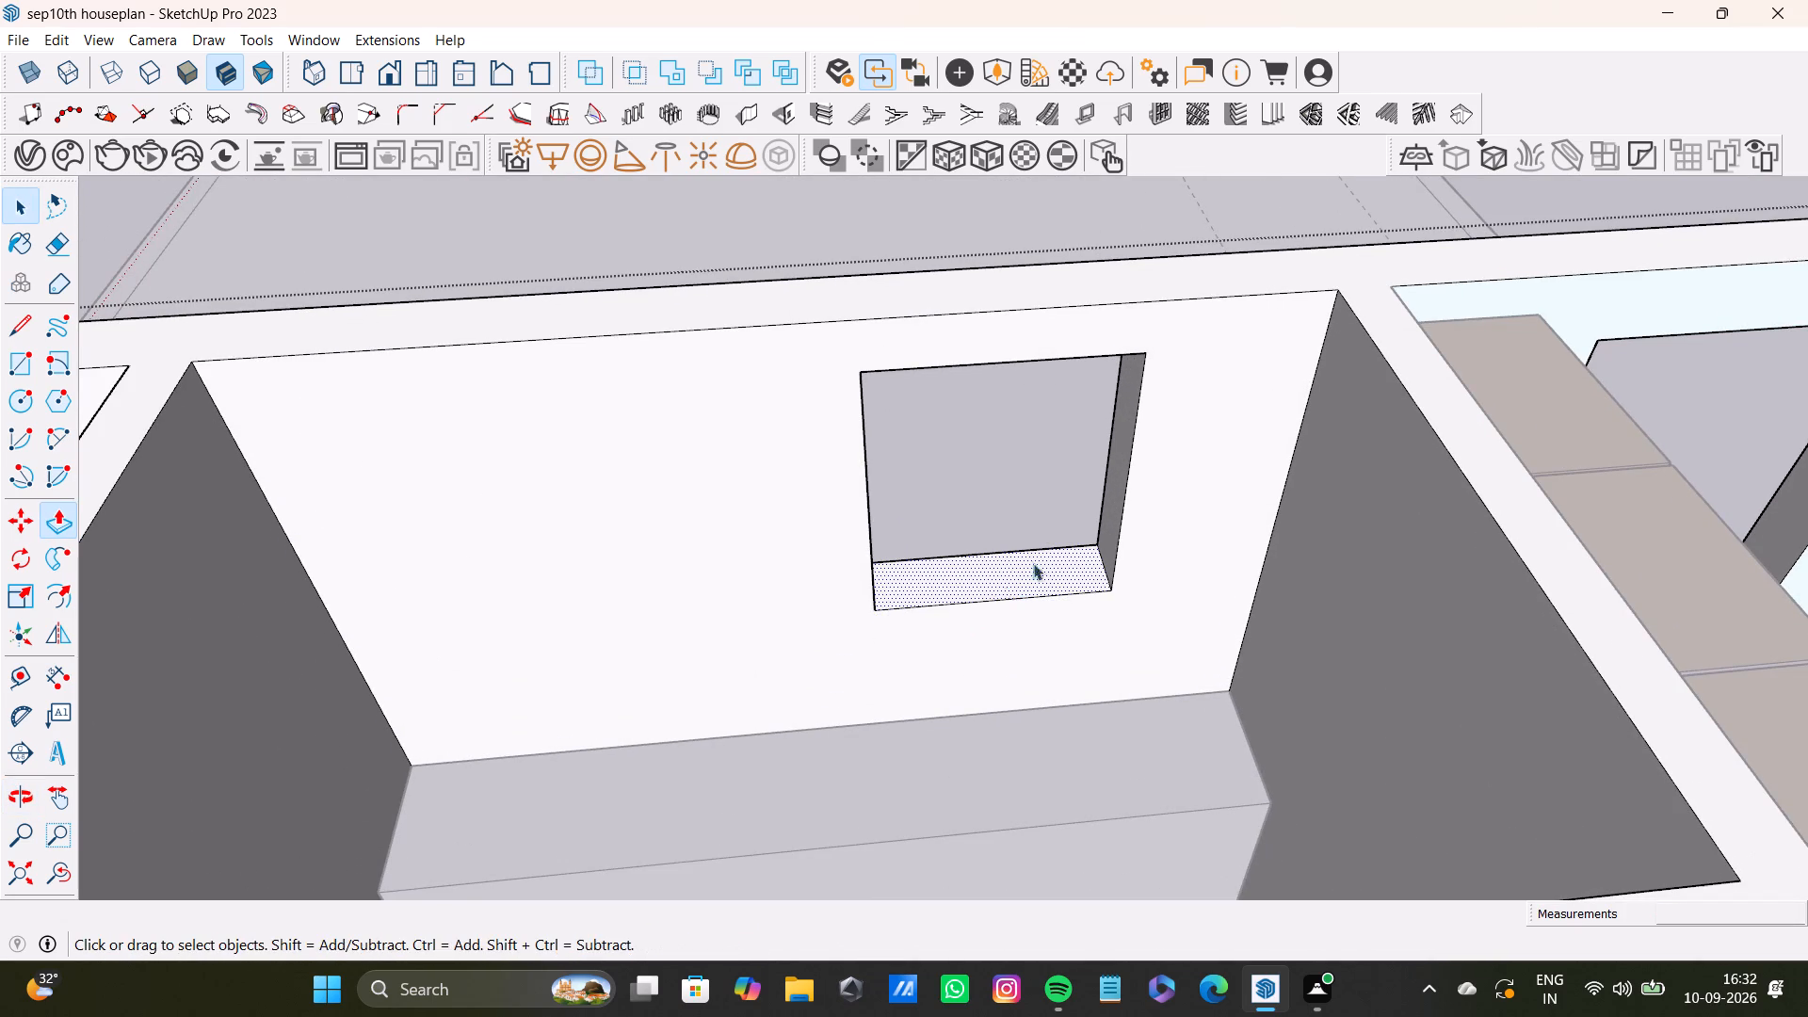
# Push/Pull the side jamb farther from the cabinet-lined room outward to widen the same window opening.
pyautogui.scroll(-4, 1053, 557)
pyautogui.moveTo(1097, 594); pyautogui.dragTo(928, 591, button='middle')
pyautogui.scroll(4, 877, 534)
pyautogui.click(864, 530)
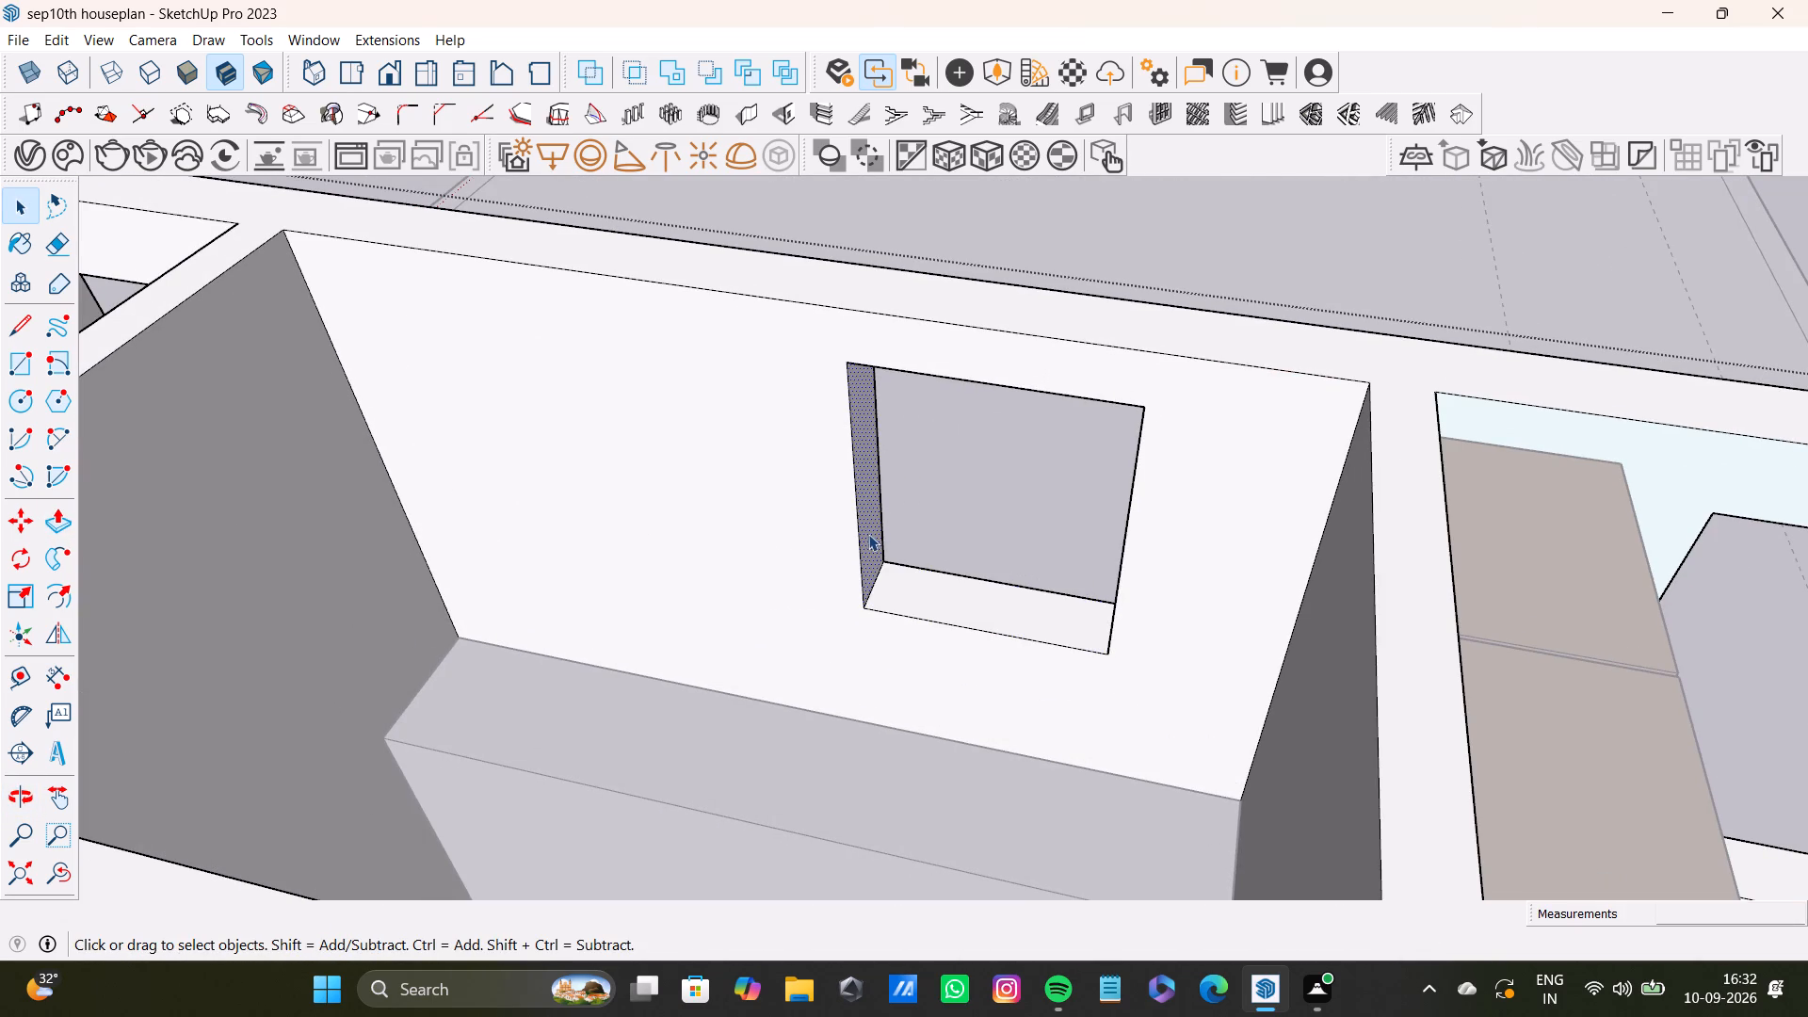
pyautogui.press('o')
pyautogui.moveTo(869, 536); pyautogui.dragTo(847, 518)
pyautogui.press('p')
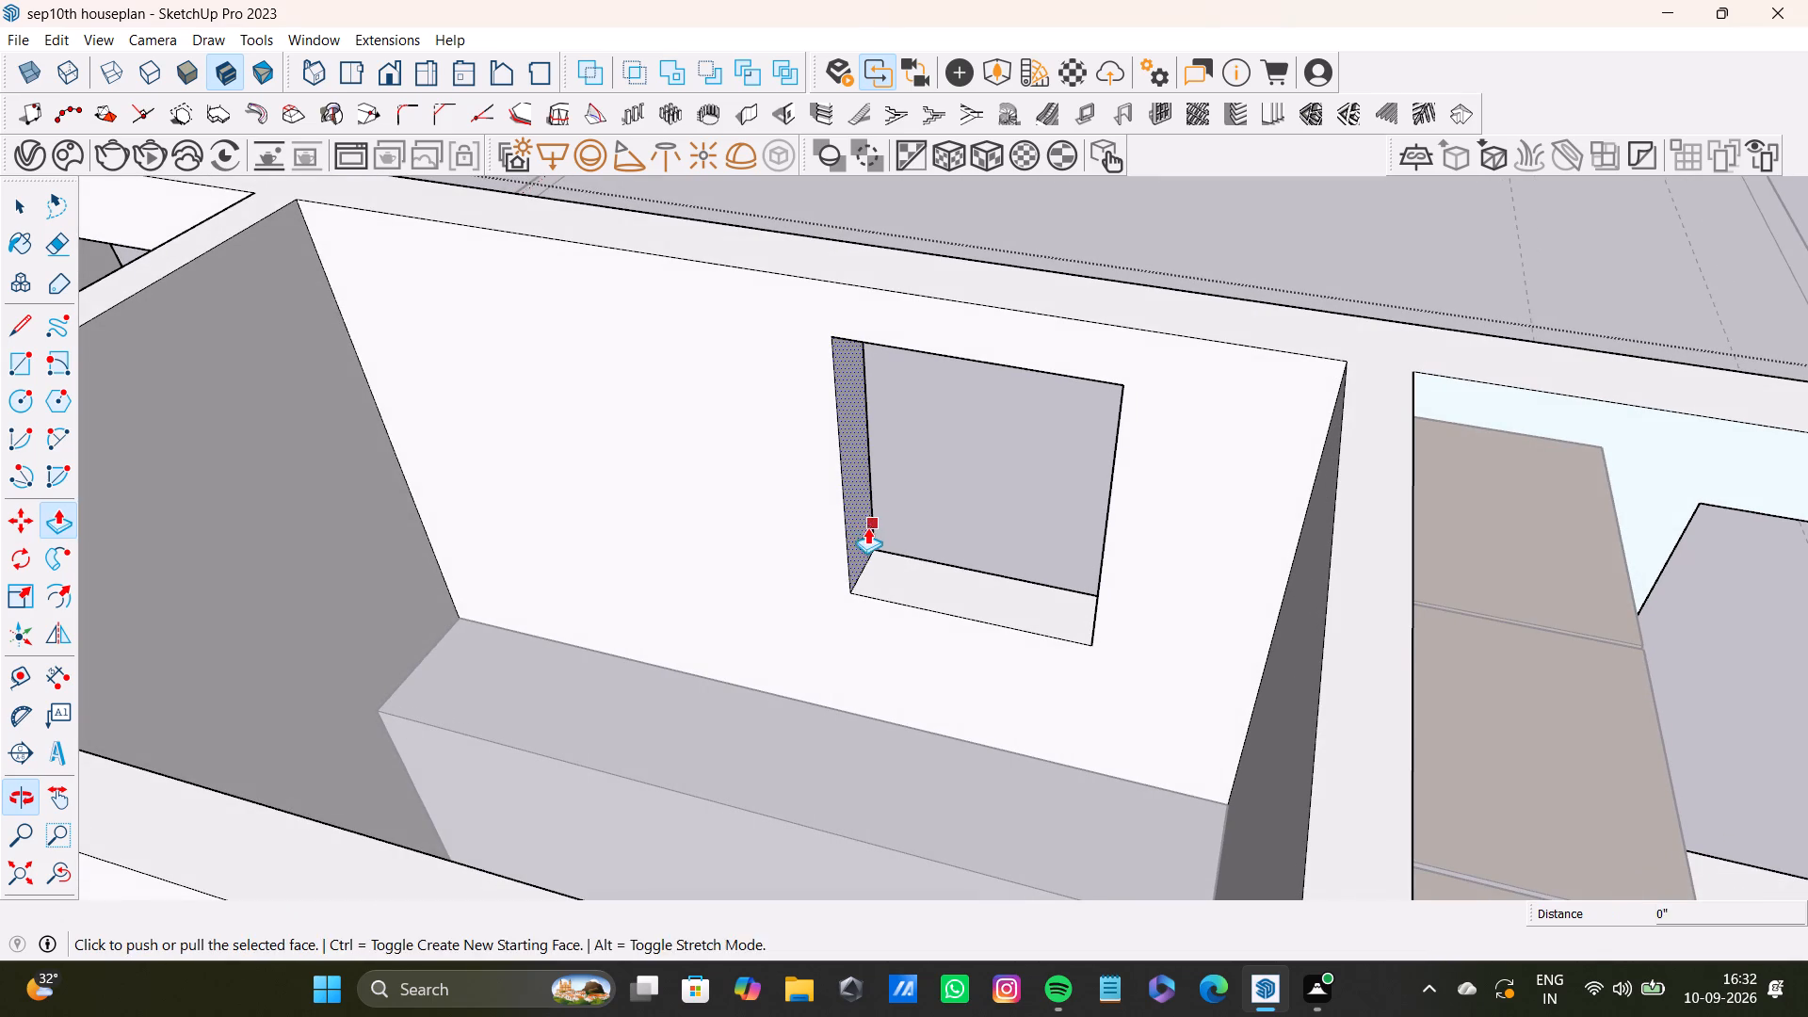
pyautogui.moveTo(867, 529); pyautogui.dragTo(834, 520)
pyautogui.moveTo(826, 538); pyautogui.dragTo(770, 475)
# Select the continuous top face of the house walls.
pyautogui.scroll(-6, 808, 507)
pyautogui.moveTo(868, 562); pyautogui.dragTo(980, 497, button='middle')
pyautogui.press('space')
pyautogui.click(865, 346)
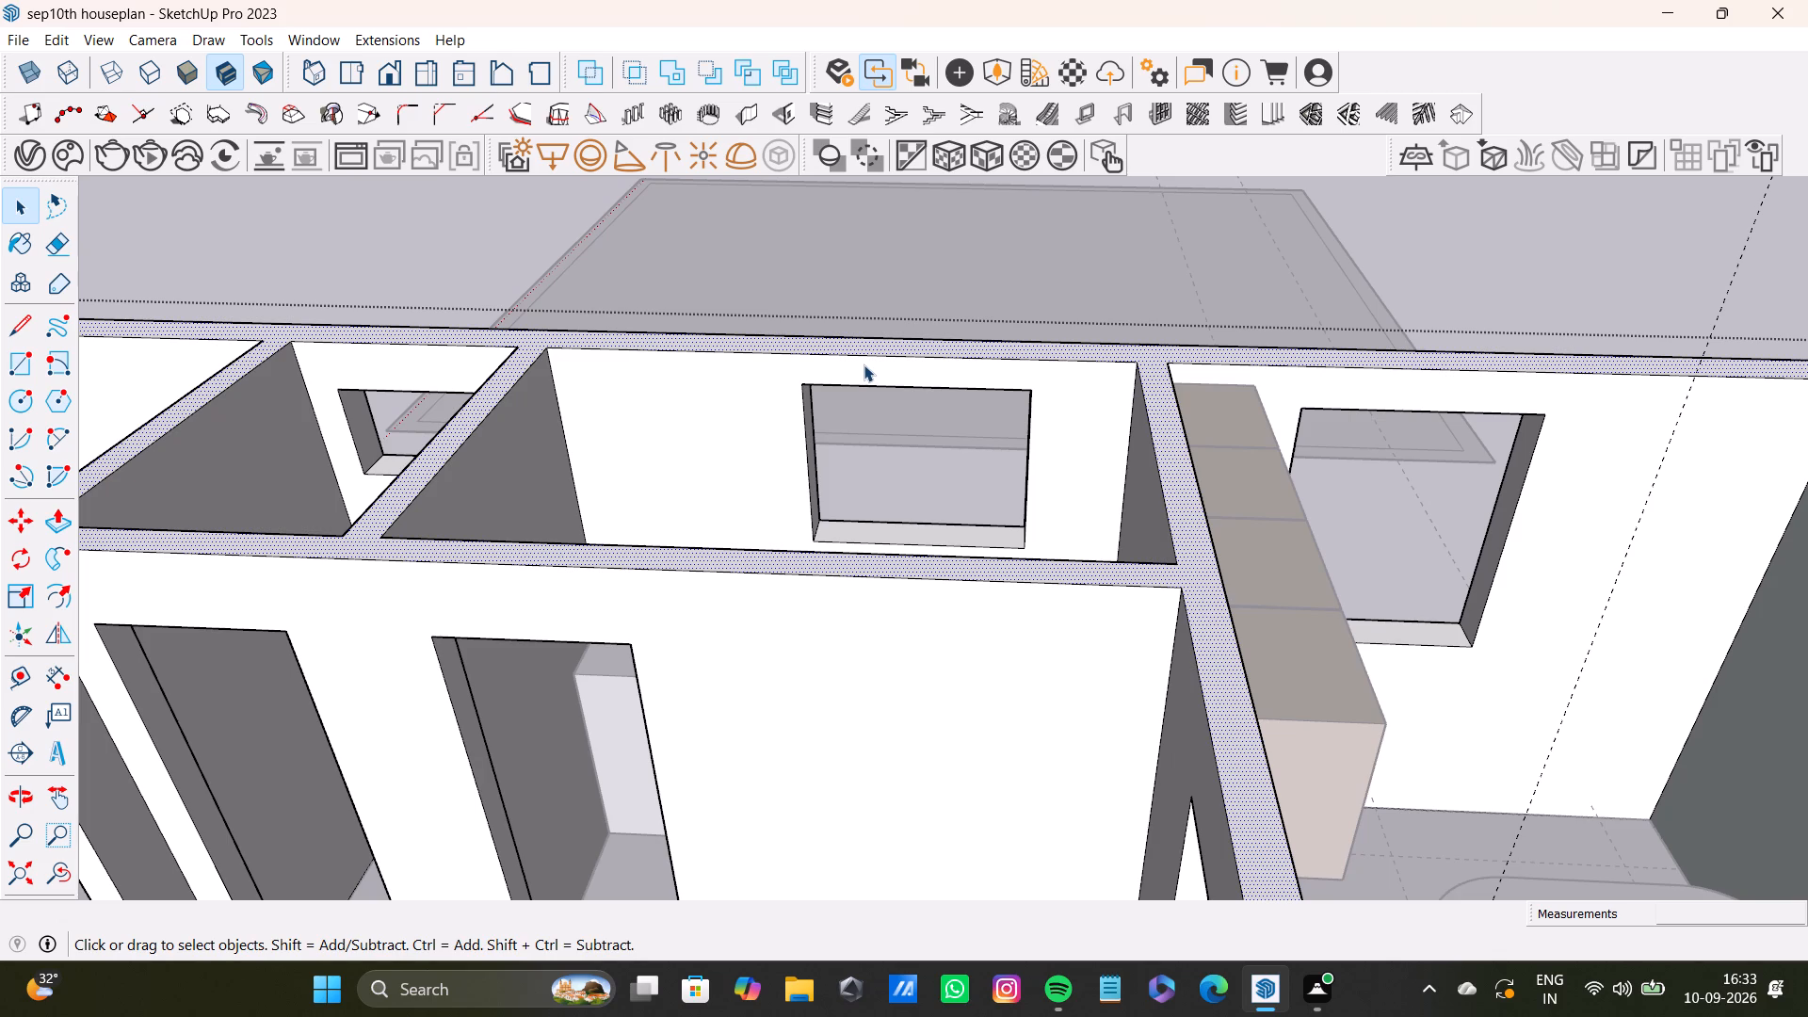
pyautogui.press('space')
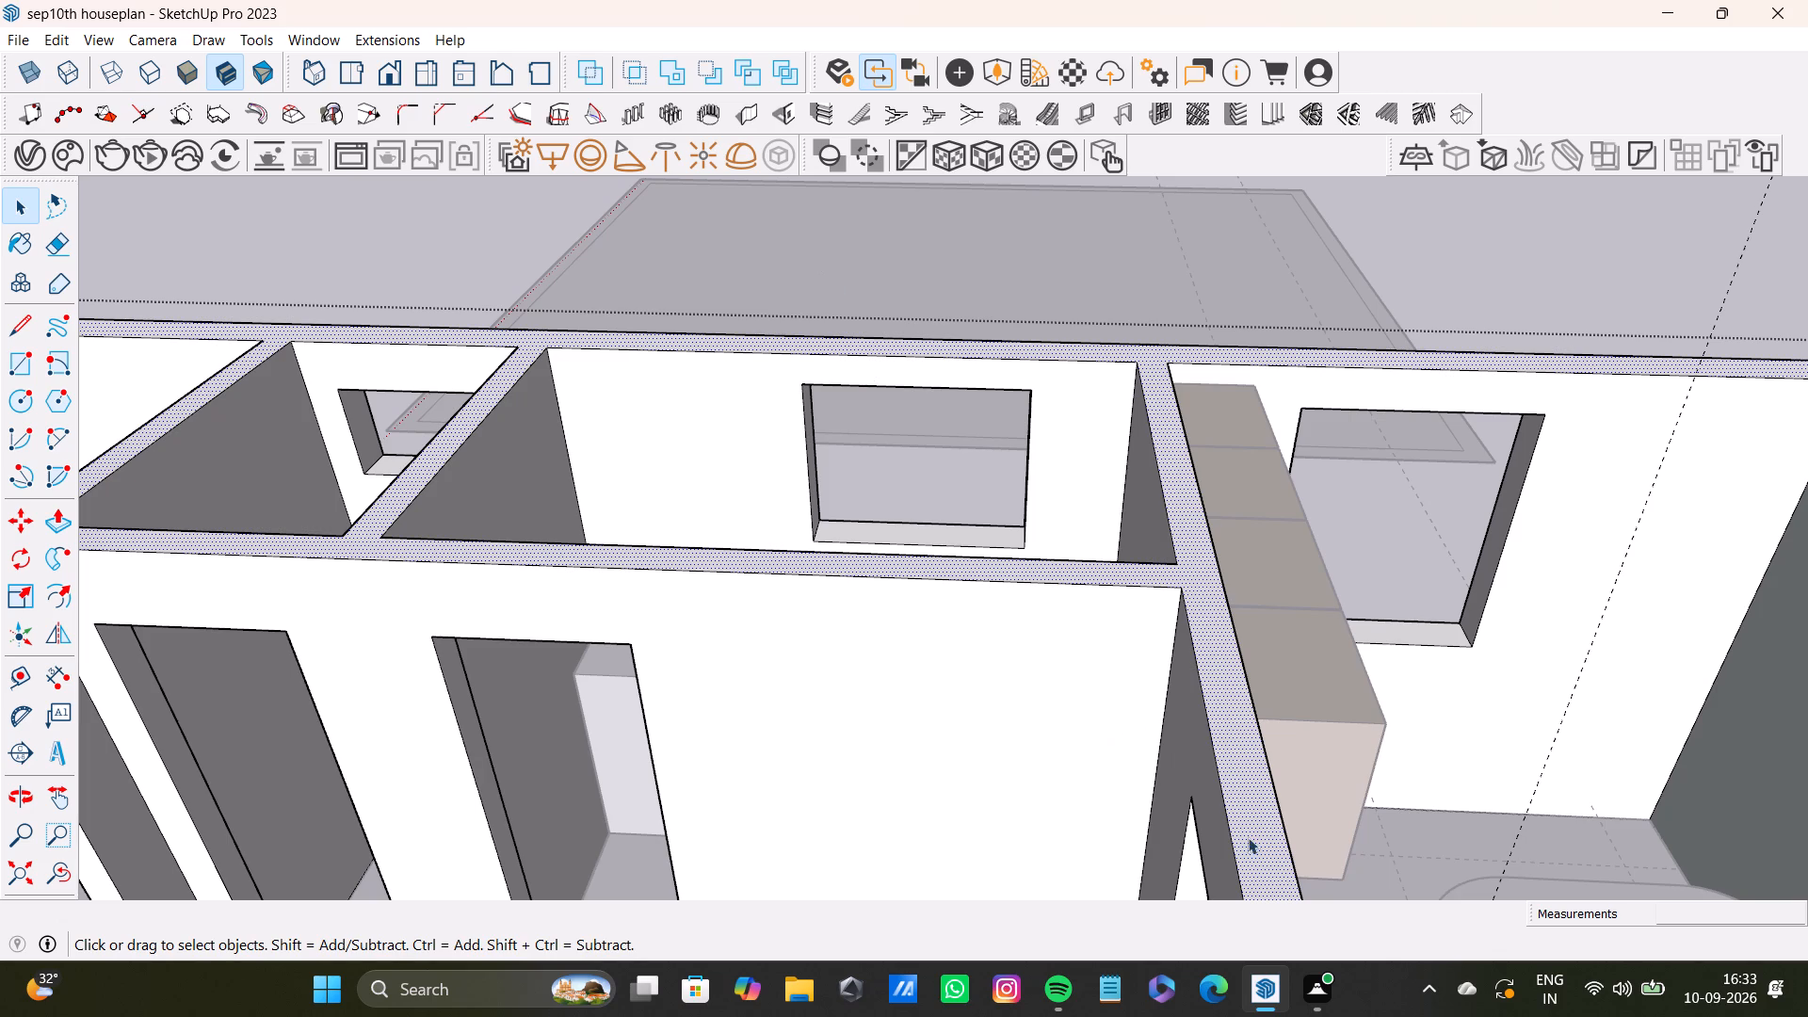
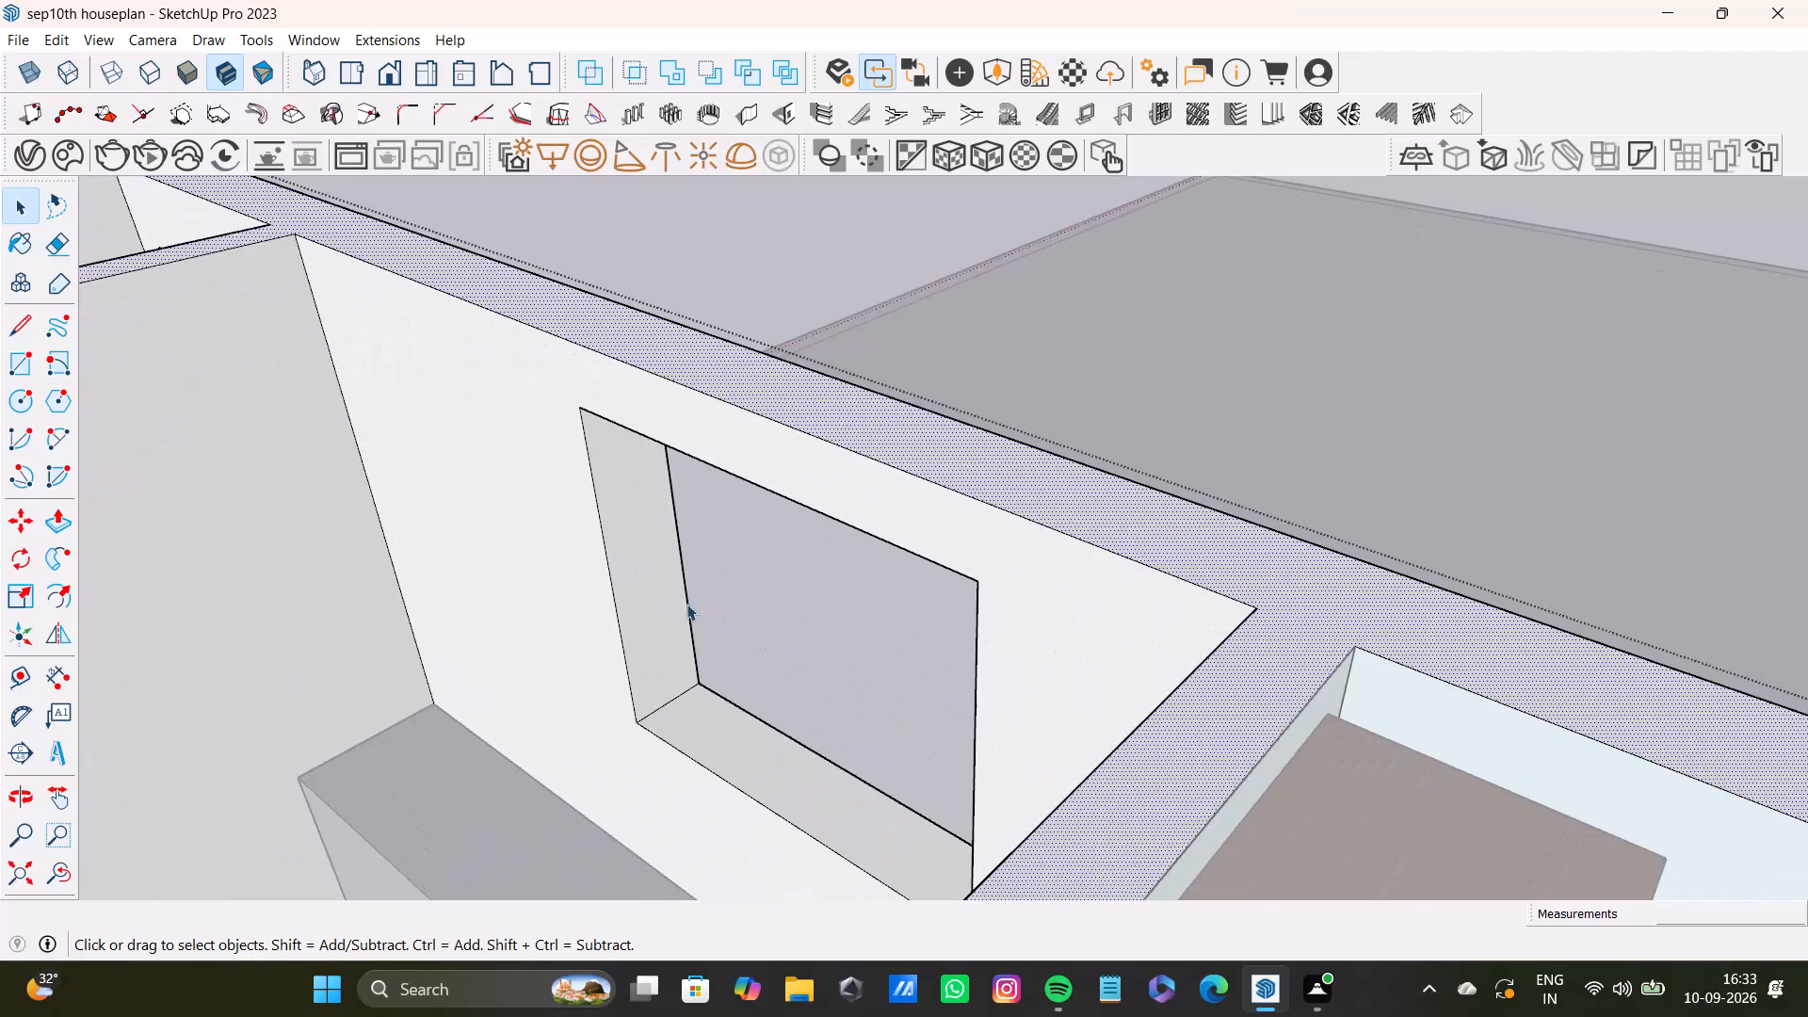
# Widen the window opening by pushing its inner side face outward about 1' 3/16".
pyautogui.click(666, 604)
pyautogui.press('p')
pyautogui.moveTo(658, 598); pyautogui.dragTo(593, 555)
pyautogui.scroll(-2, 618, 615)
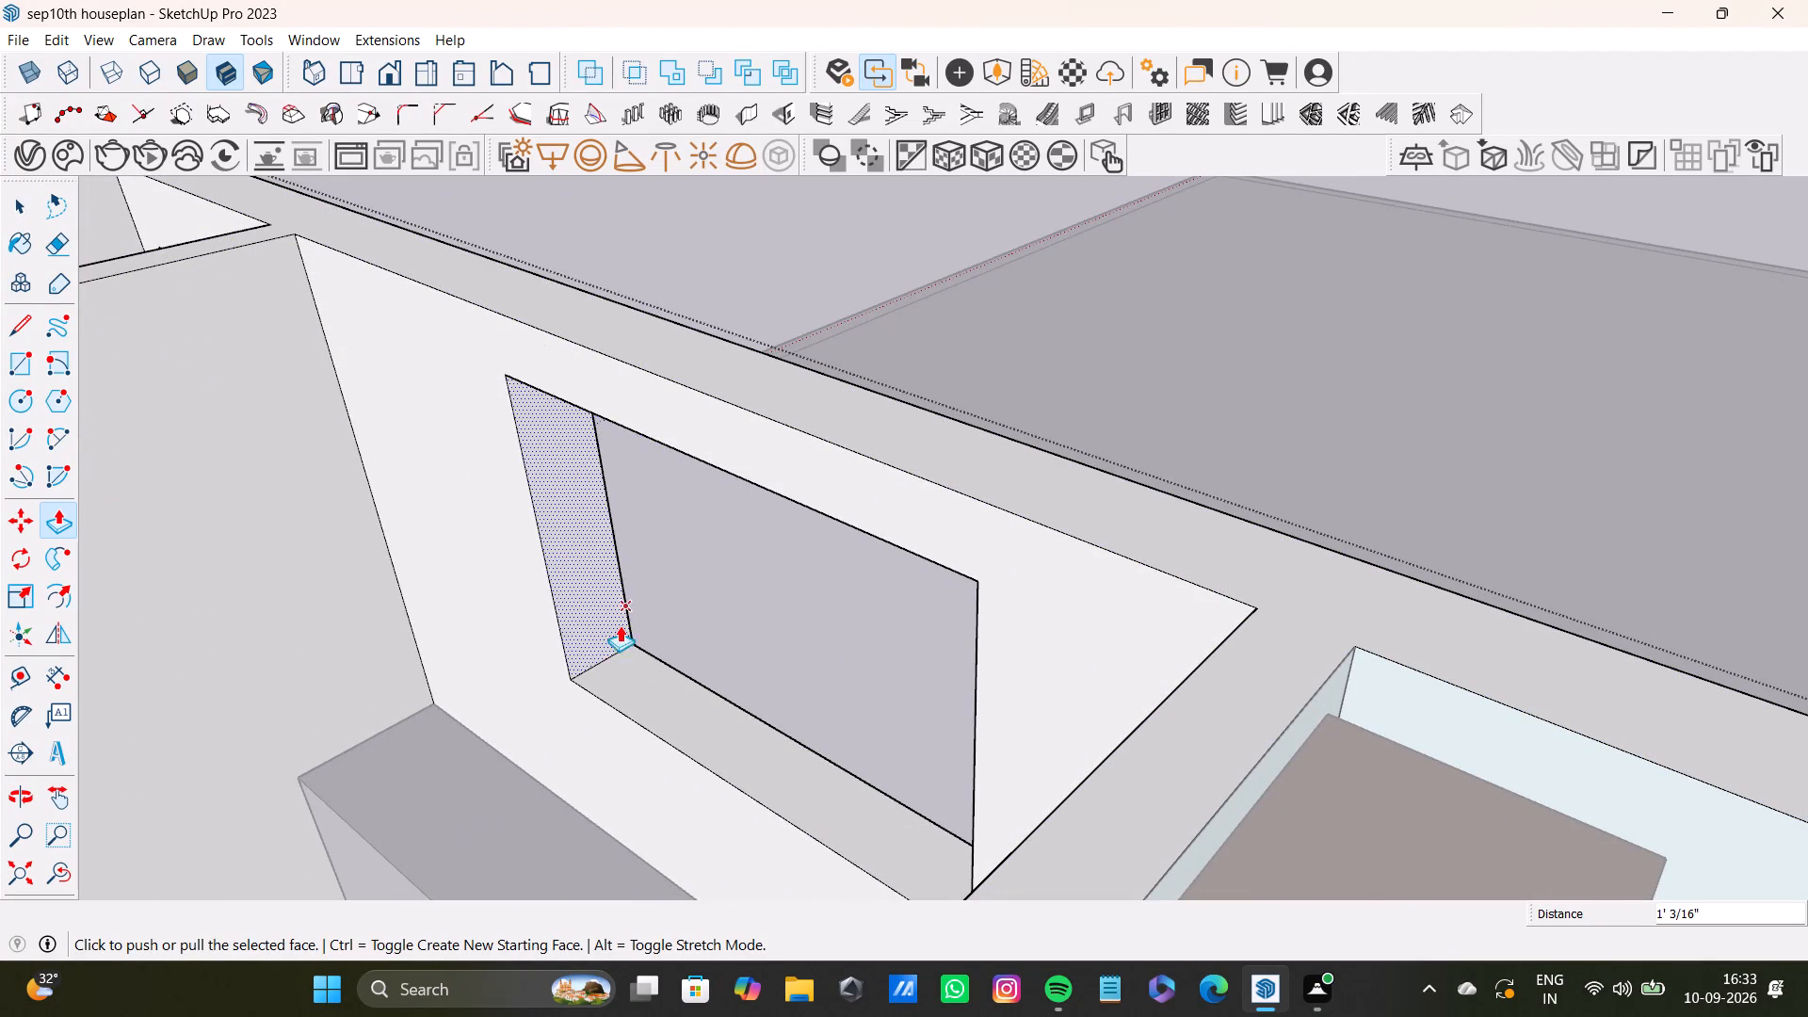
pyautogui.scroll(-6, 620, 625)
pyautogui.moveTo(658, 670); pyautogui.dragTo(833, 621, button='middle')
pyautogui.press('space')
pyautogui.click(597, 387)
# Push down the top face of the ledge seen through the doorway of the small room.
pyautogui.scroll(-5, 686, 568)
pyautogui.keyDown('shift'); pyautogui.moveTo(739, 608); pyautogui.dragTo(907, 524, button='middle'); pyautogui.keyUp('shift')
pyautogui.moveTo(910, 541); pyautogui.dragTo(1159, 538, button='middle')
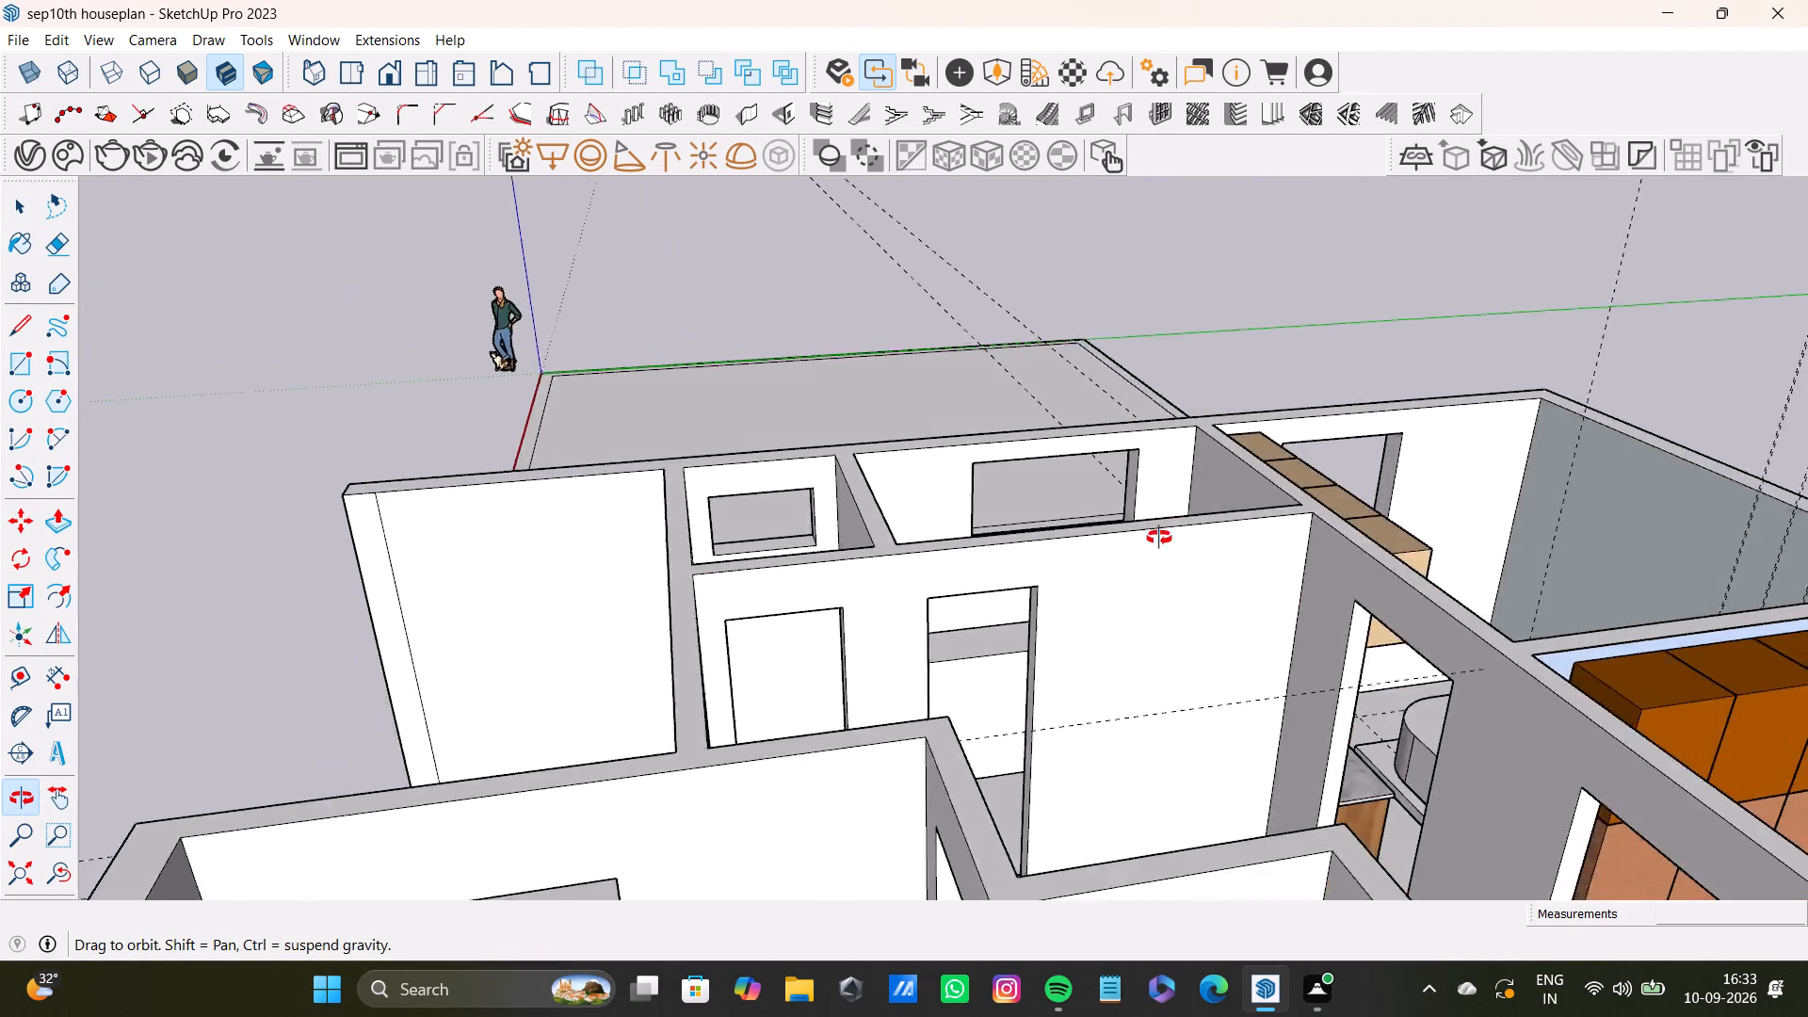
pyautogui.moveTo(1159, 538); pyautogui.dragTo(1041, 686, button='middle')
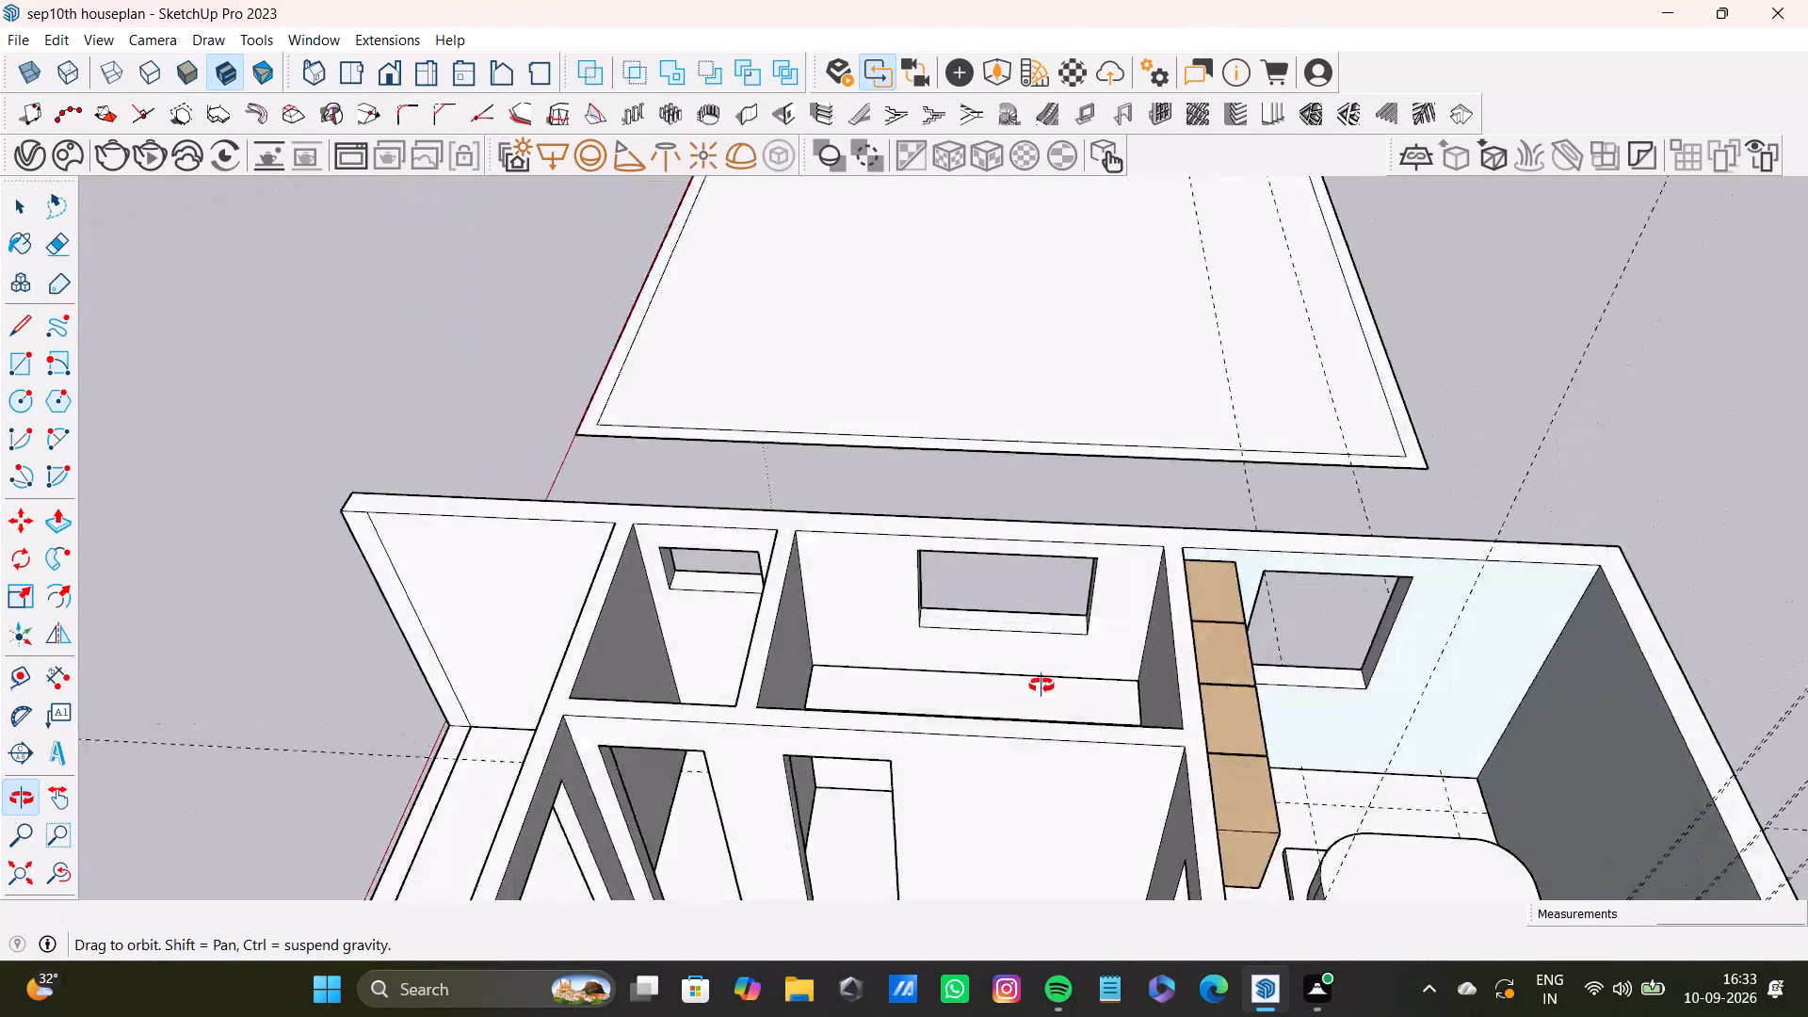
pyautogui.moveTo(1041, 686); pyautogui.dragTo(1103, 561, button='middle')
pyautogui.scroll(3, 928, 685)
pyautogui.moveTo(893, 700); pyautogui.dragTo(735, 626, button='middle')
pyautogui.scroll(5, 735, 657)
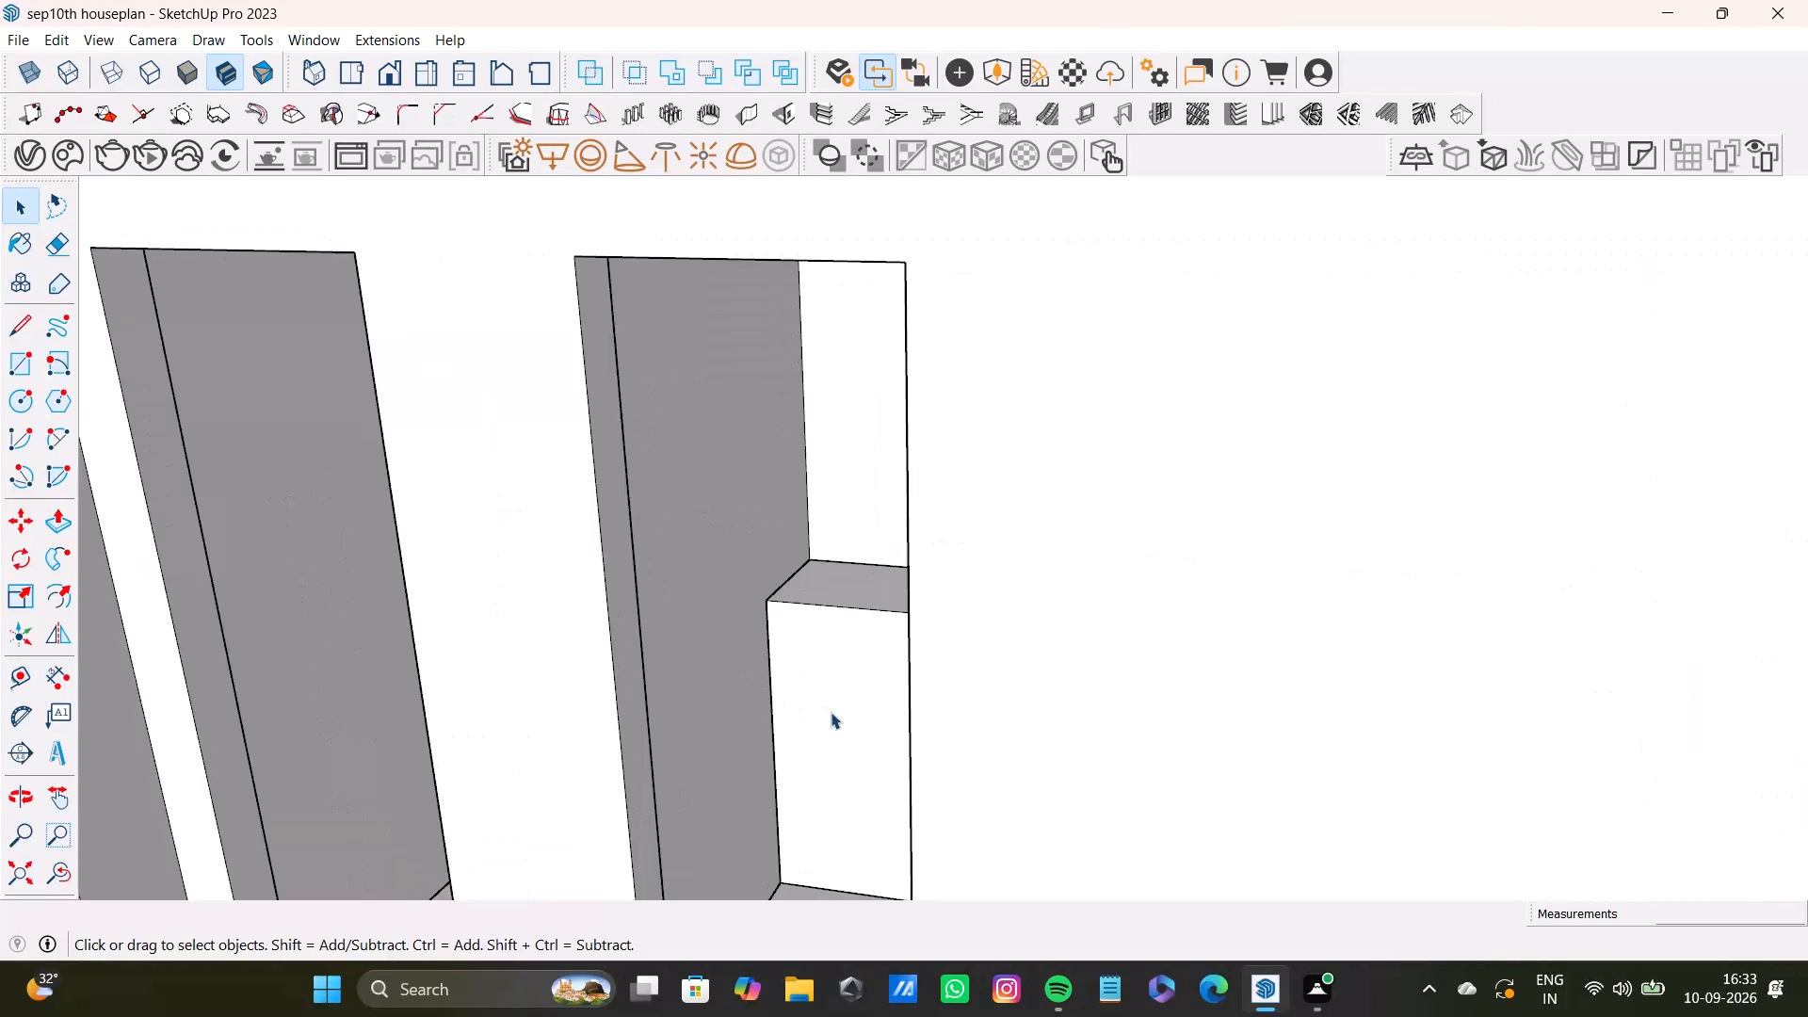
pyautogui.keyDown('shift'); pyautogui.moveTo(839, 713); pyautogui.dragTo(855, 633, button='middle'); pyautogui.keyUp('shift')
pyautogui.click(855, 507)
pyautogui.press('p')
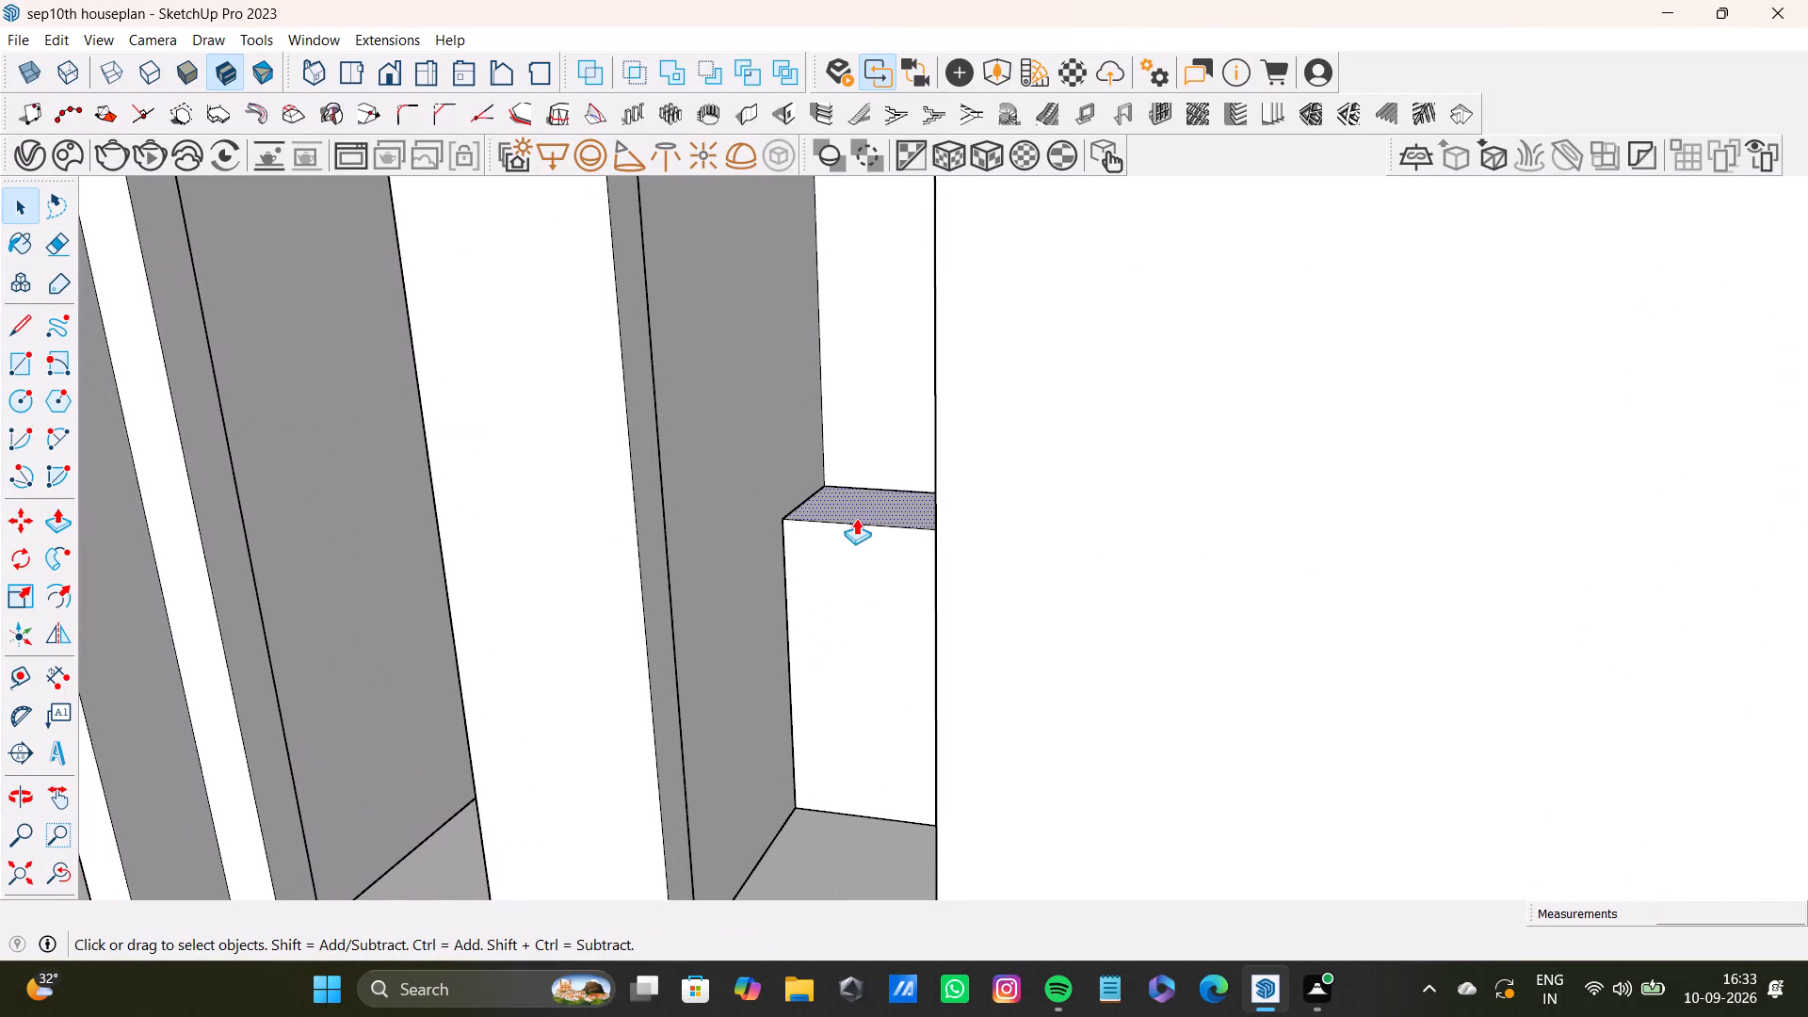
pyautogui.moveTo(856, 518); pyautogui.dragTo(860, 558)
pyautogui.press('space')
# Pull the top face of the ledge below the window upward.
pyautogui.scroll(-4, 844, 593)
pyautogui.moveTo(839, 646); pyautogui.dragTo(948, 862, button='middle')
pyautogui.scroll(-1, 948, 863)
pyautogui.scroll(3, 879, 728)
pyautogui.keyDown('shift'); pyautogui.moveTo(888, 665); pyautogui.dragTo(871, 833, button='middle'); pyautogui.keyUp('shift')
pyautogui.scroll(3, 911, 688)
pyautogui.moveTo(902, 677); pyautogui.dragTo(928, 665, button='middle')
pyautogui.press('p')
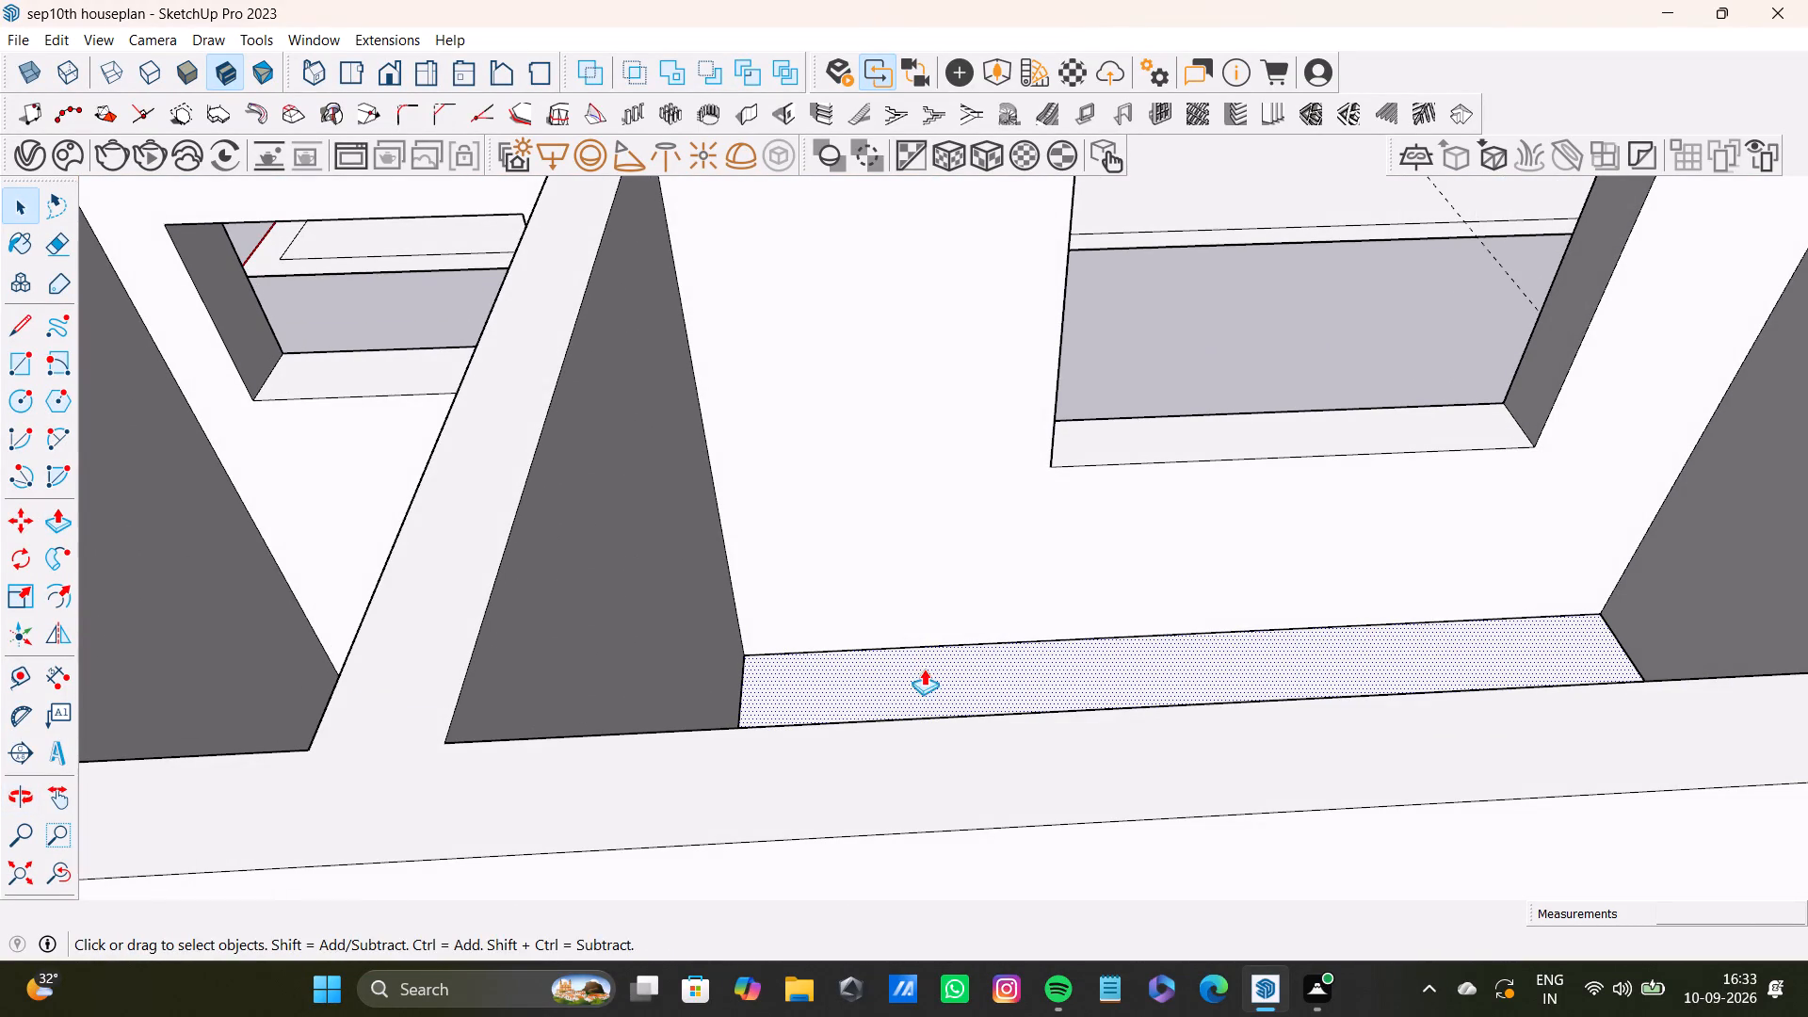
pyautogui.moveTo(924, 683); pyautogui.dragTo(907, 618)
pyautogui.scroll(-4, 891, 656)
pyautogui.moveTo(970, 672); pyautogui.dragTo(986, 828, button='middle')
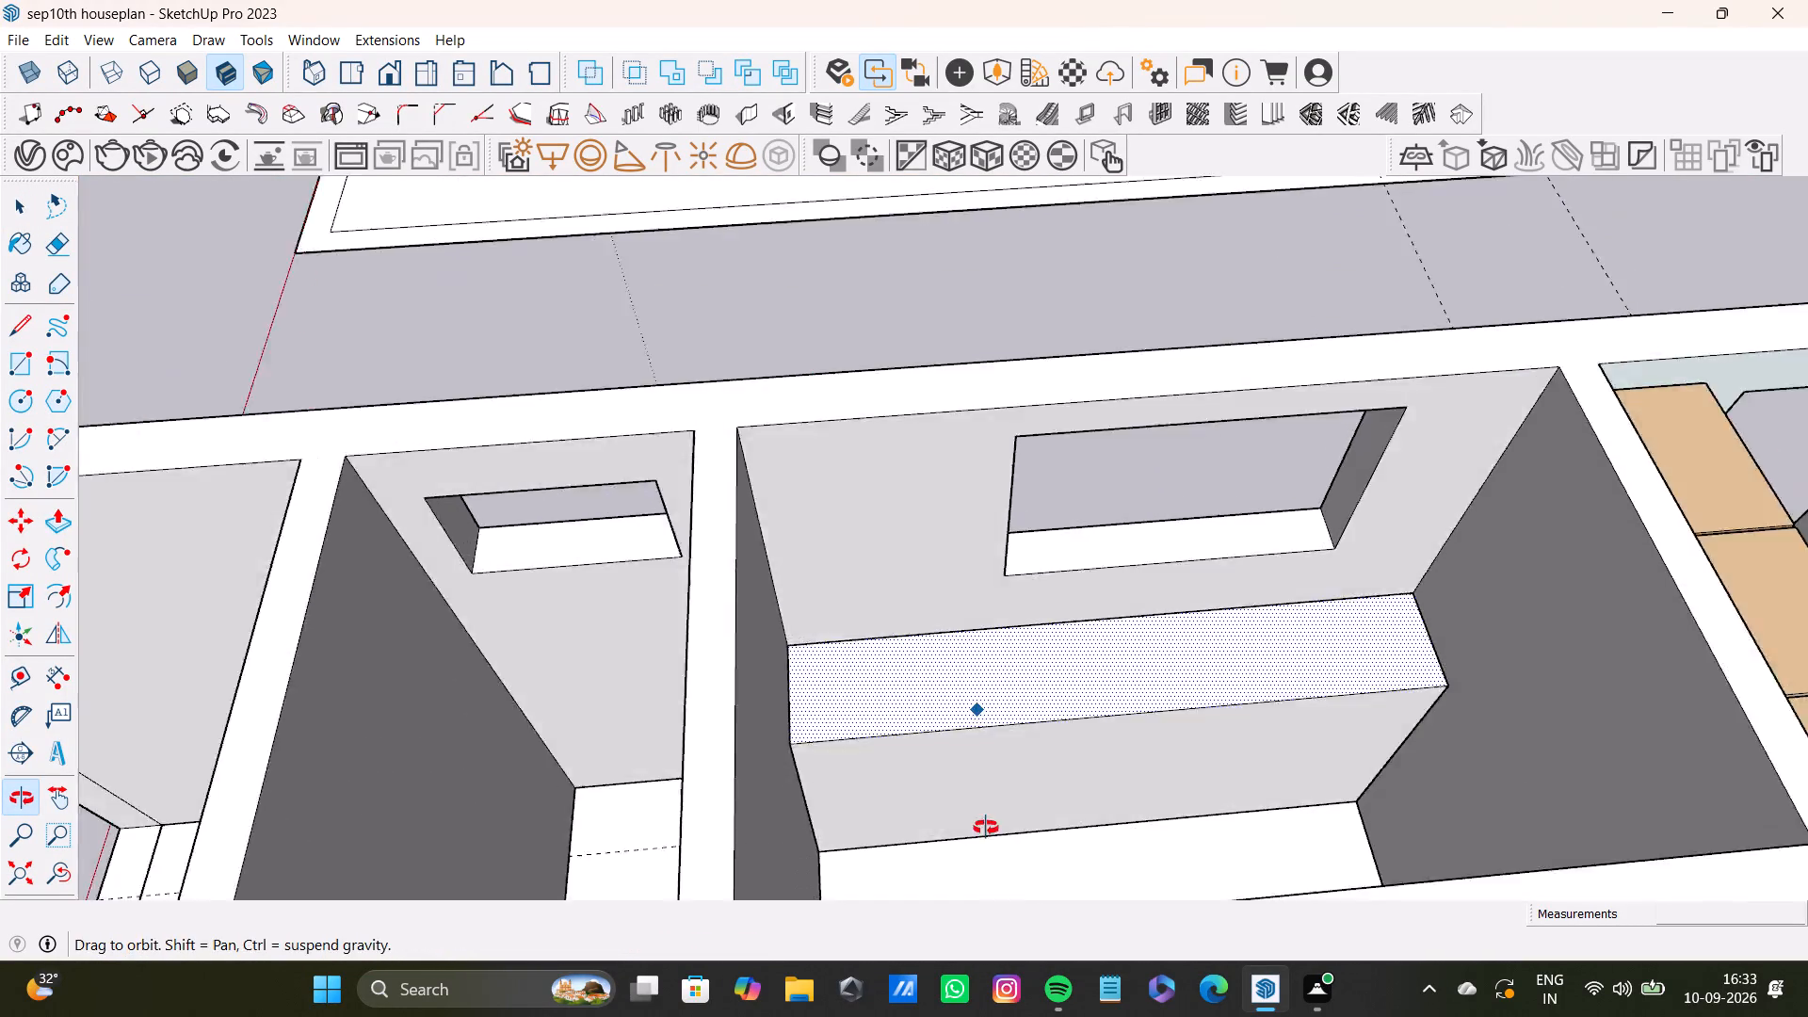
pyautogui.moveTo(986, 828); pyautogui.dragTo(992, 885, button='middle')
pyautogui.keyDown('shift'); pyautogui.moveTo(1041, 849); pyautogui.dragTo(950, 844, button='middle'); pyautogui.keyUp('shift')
# Select the ledge's top and front faces and examine where the ledge meets the floor and side walls.
pyautogui.scroll(4, 773, 762)
pyautogui.press('space')
pyautogui.keyDown('shift'); pyautogui.doubleClick(817, 719); pyautogui.keyUp('shift')
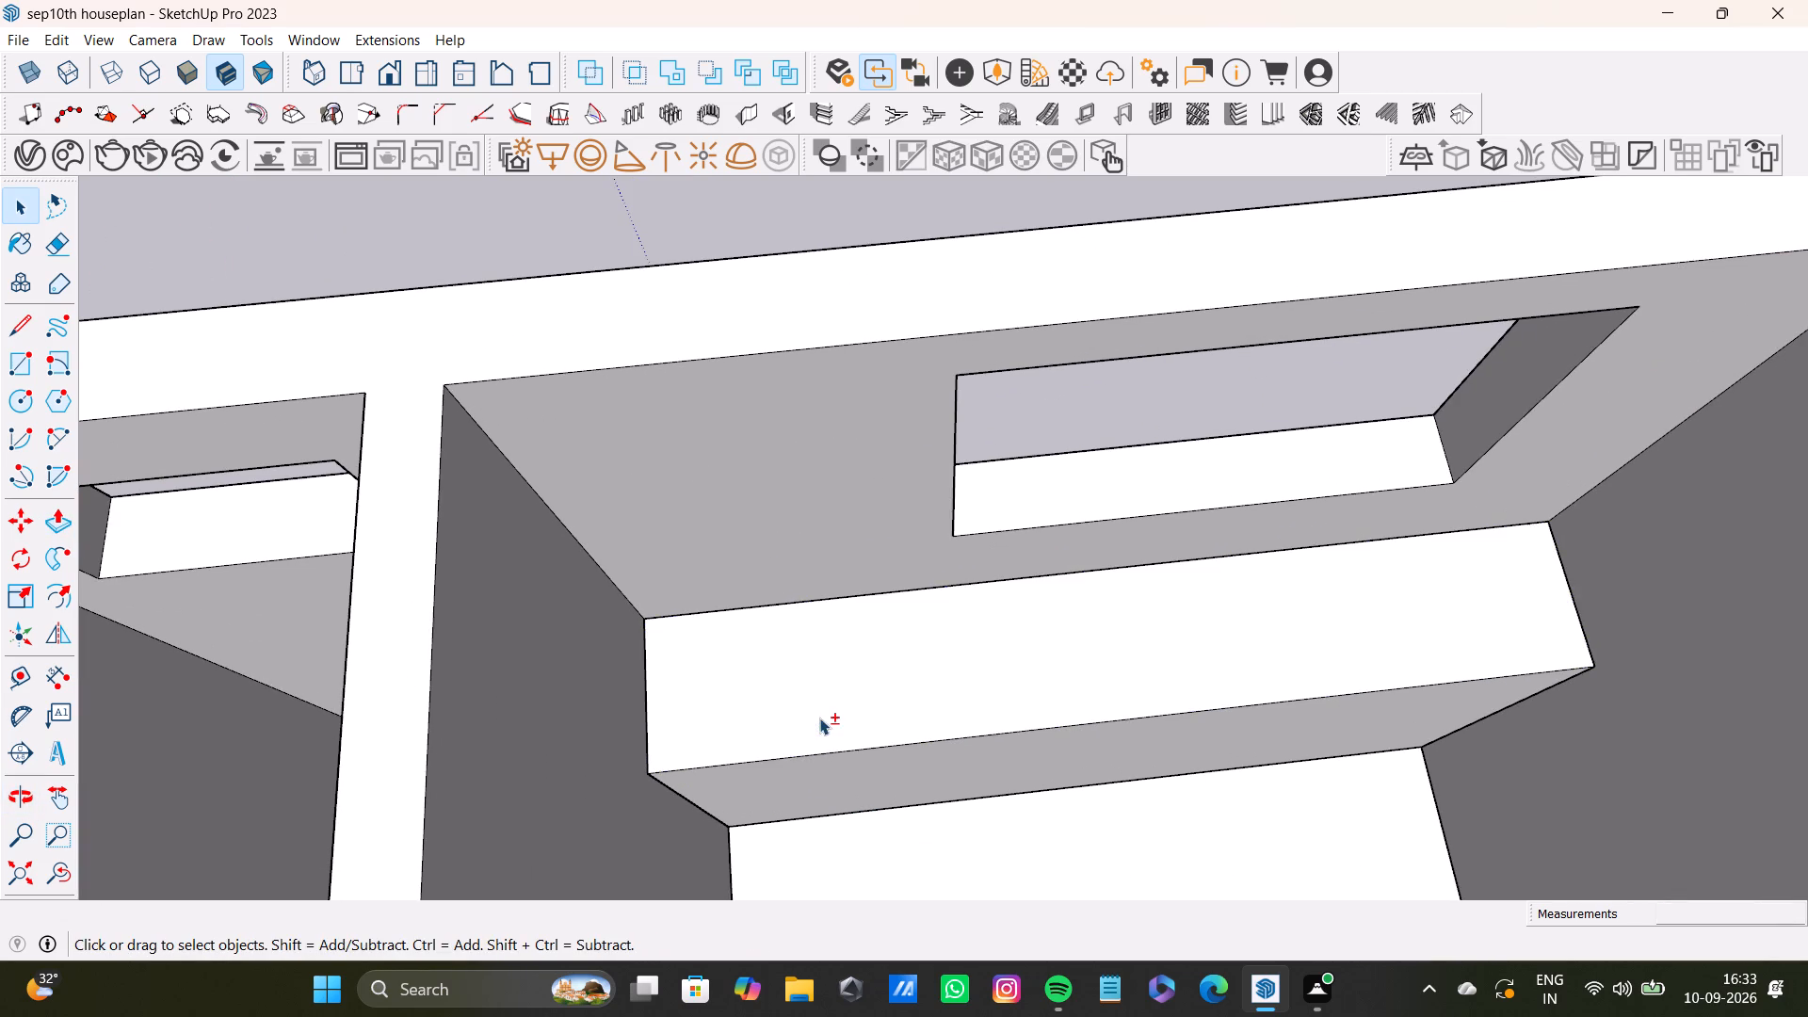
pyautogui.keyDown('shift'); pyautogui.doubleClick(818, 723); pyautogui.keyUp('shift')
pyautogui.keyDown('shift'); pyautogui.doubleClick(856, 767); pyautogui.keyUp('shift')
pyautogui.keyDown('shift'); pyautogui.moveTo(1199, 789); pyautogui.dragTo(908, 851, button='middle'); pyautogui.keyUp('shift')
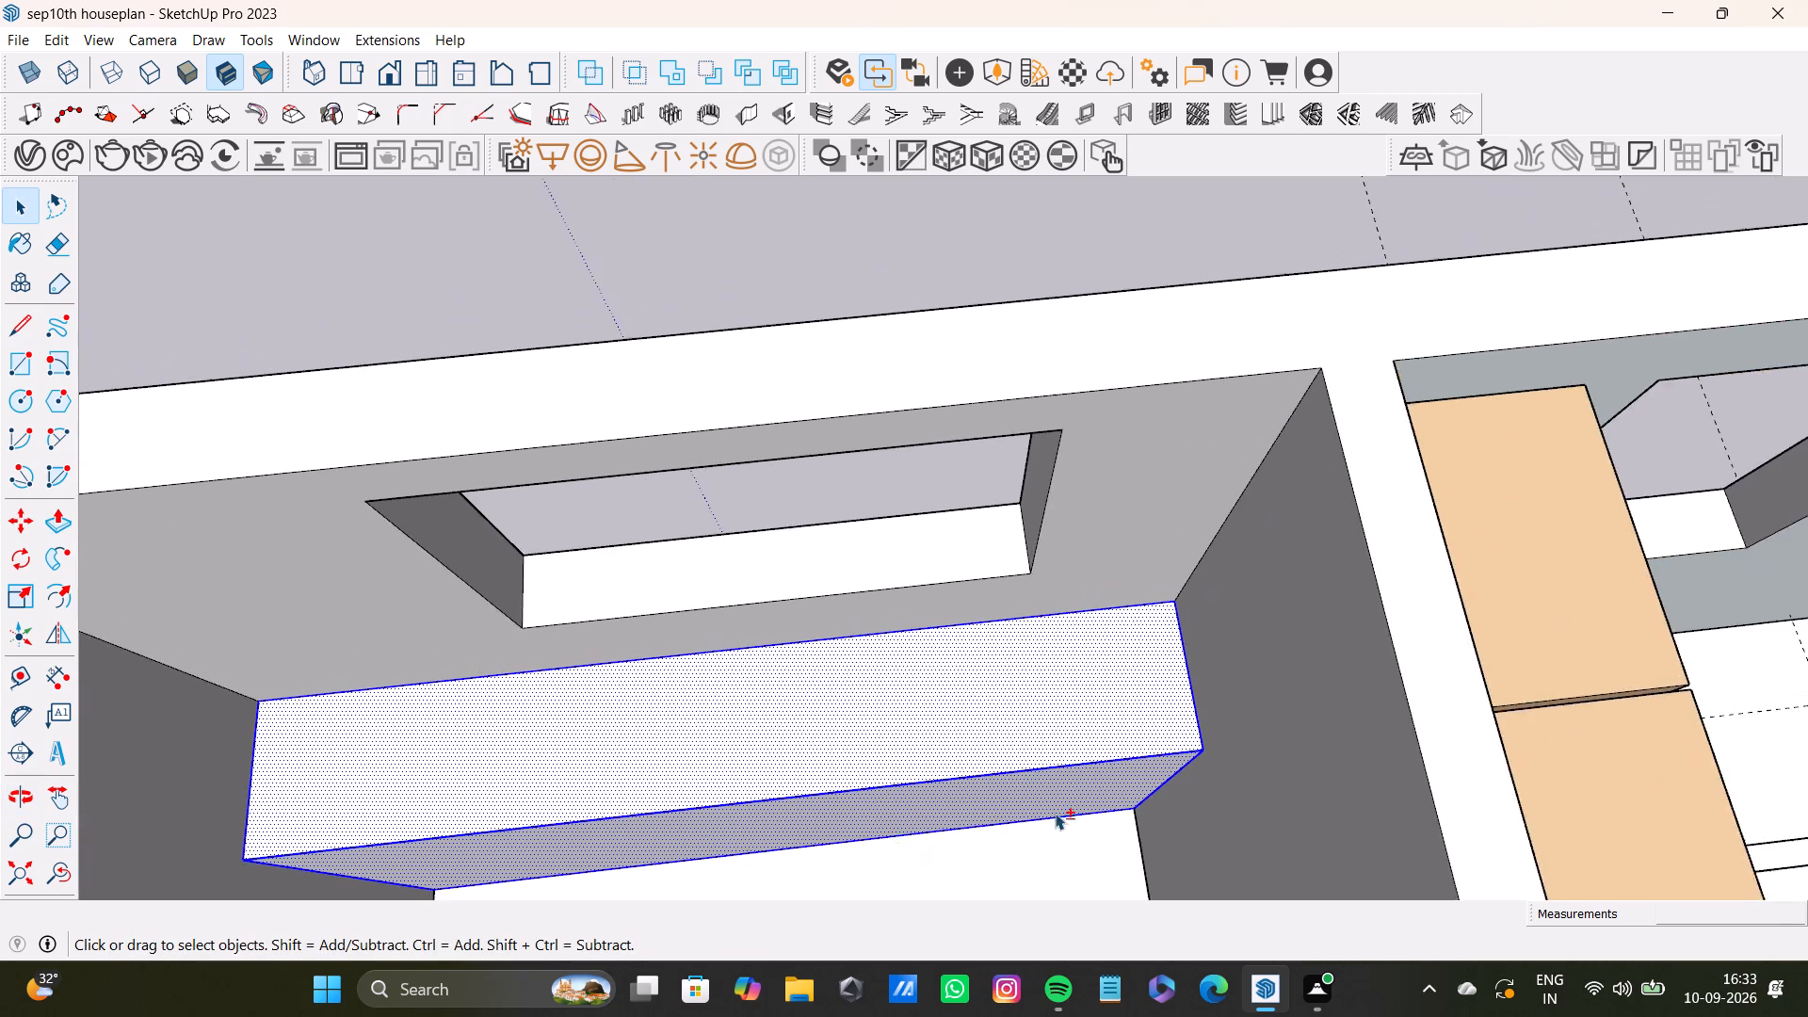
pyautogui.keyDown('shift'); pyautogui.scroll(3, 1080, 783); pyautogui.keyUp('shift')
pyautogui.keyDown('shift'); pyautogui.moveTo(774, 731); pyautogui.dragTo(851, 653, button='middle'); pyautogui.keyUp('shift')
pyautogui.scroll(-3, 802, 682)
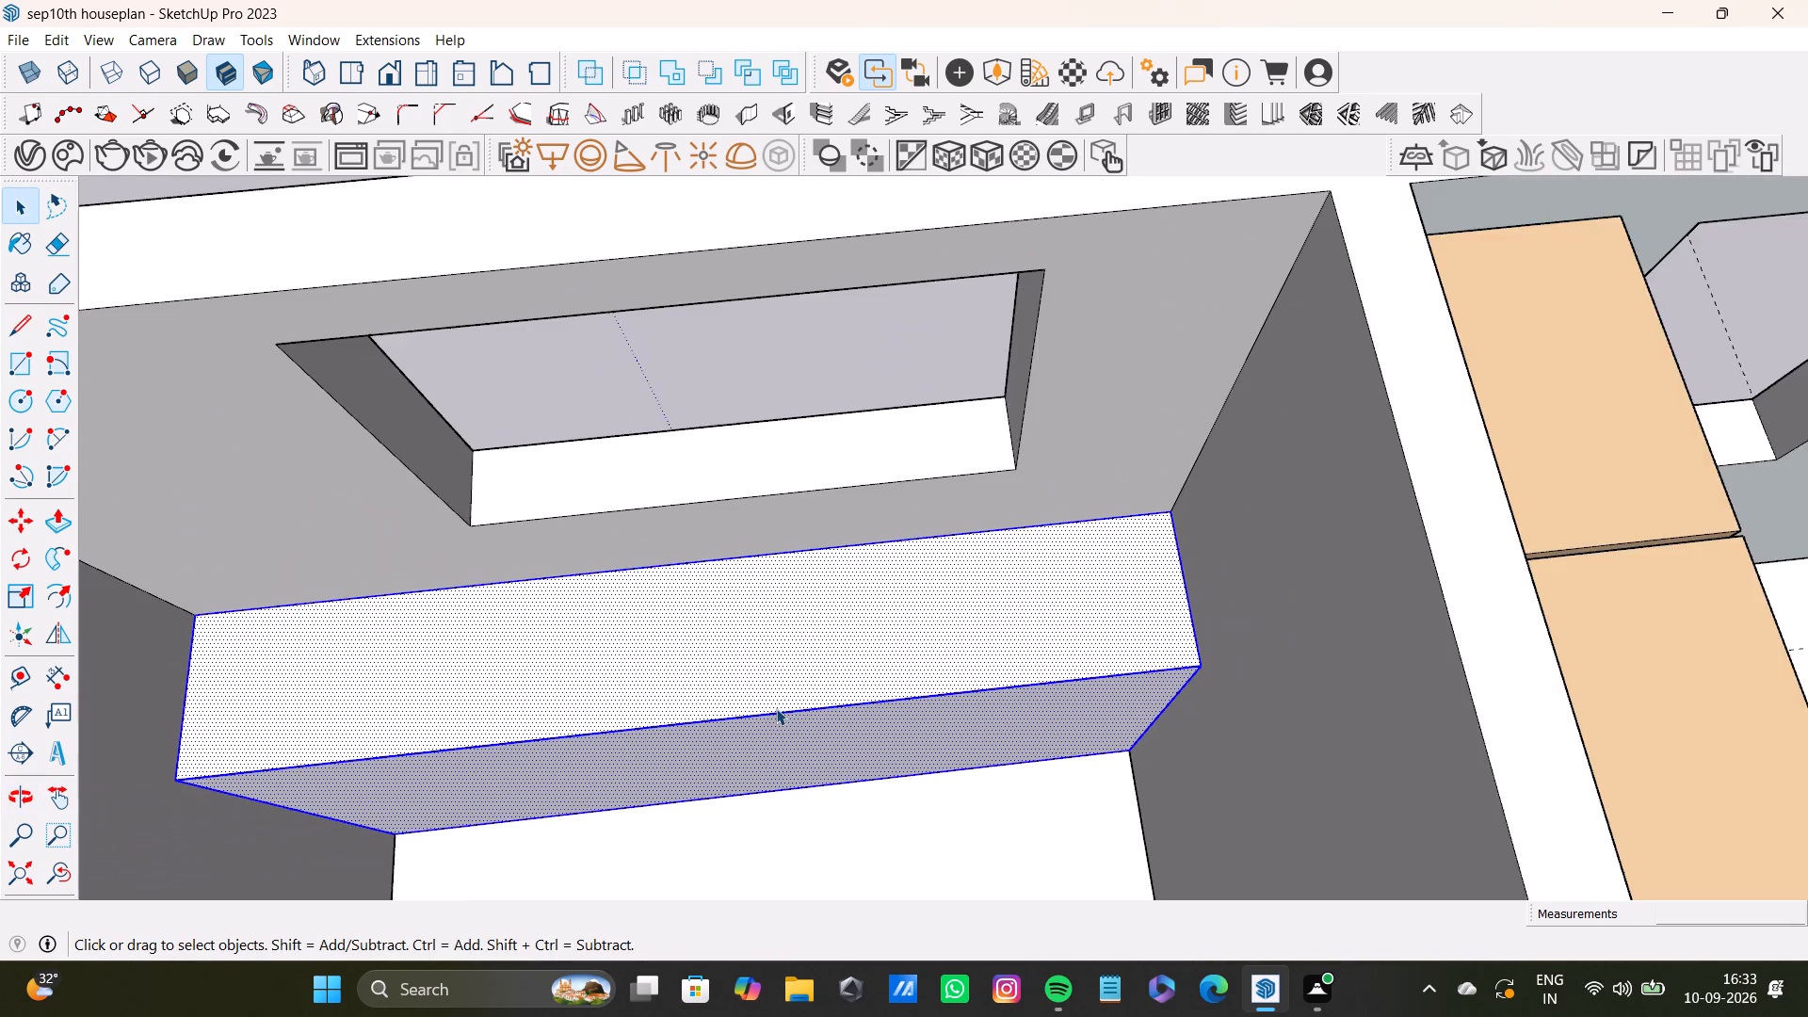
pyautogui.keyDown('shift'); pyautogui.moveTo(776, 708); pyautogui.dragTo(1302, 625, button='middle'); pyautogui.keyUp('shift')
pyautogui.scroll(3, 1019, 720)
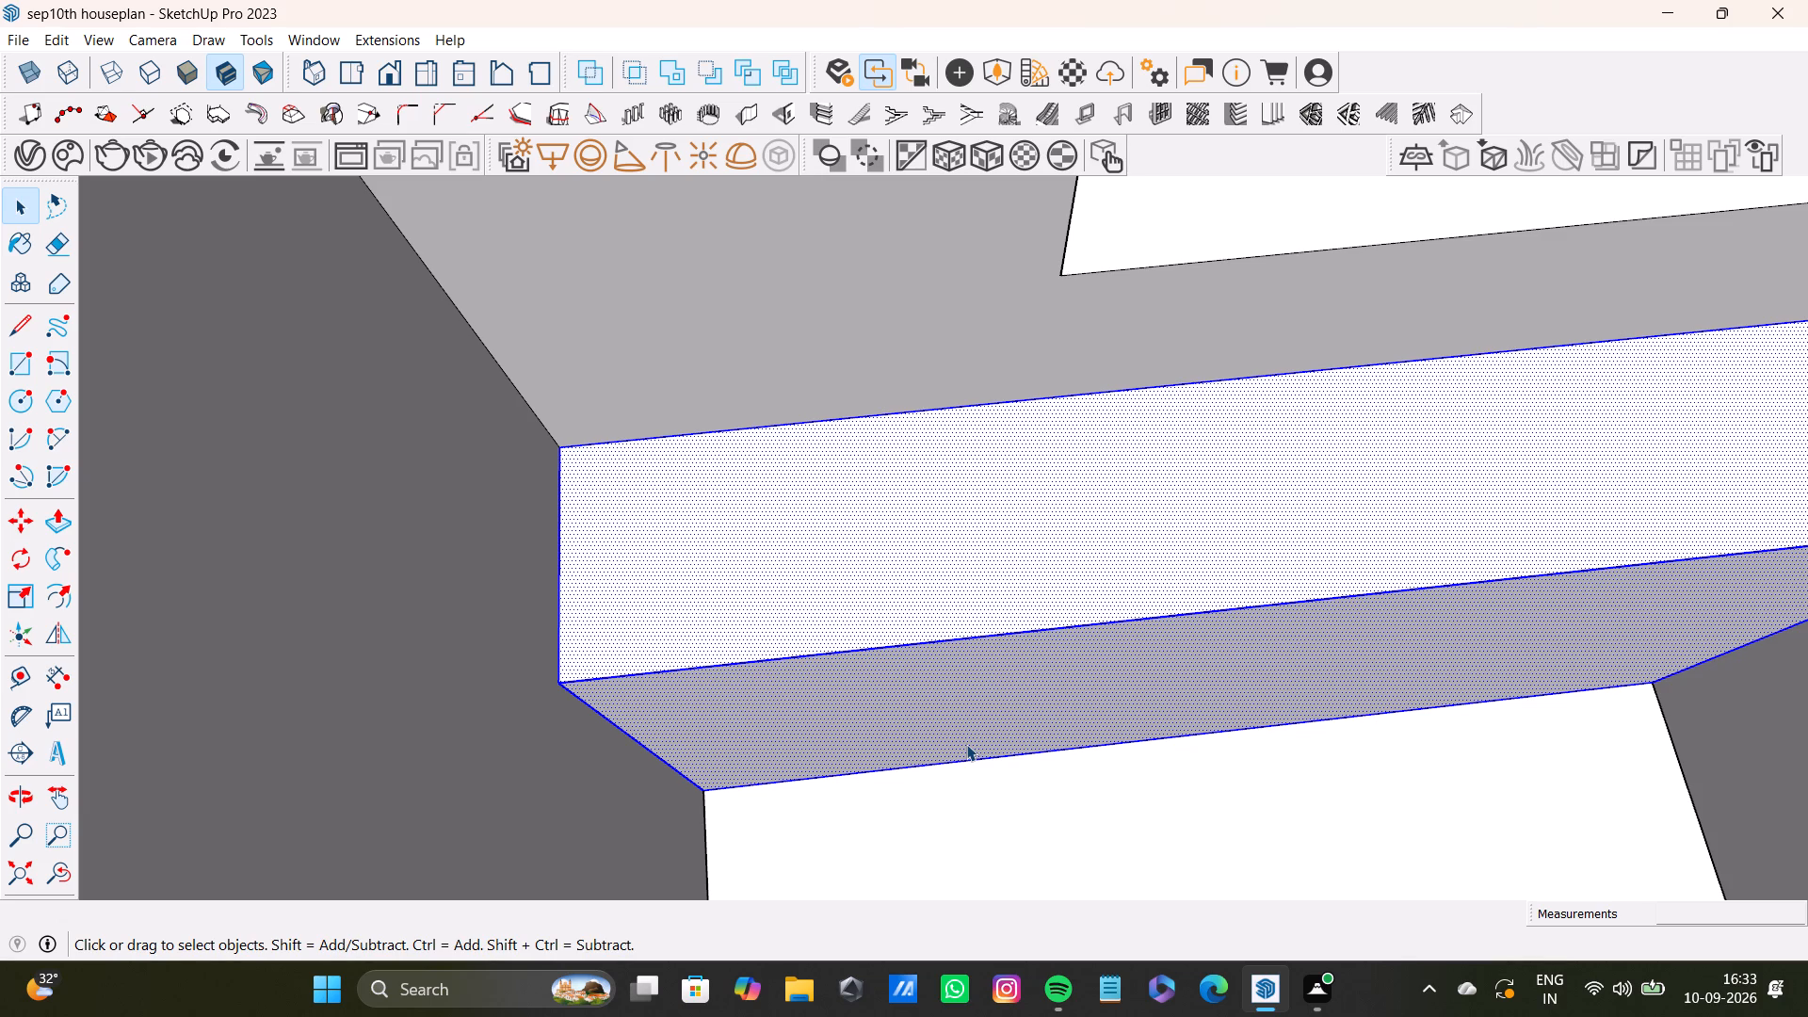
pyautogui.scroll(-3, 996, 773)
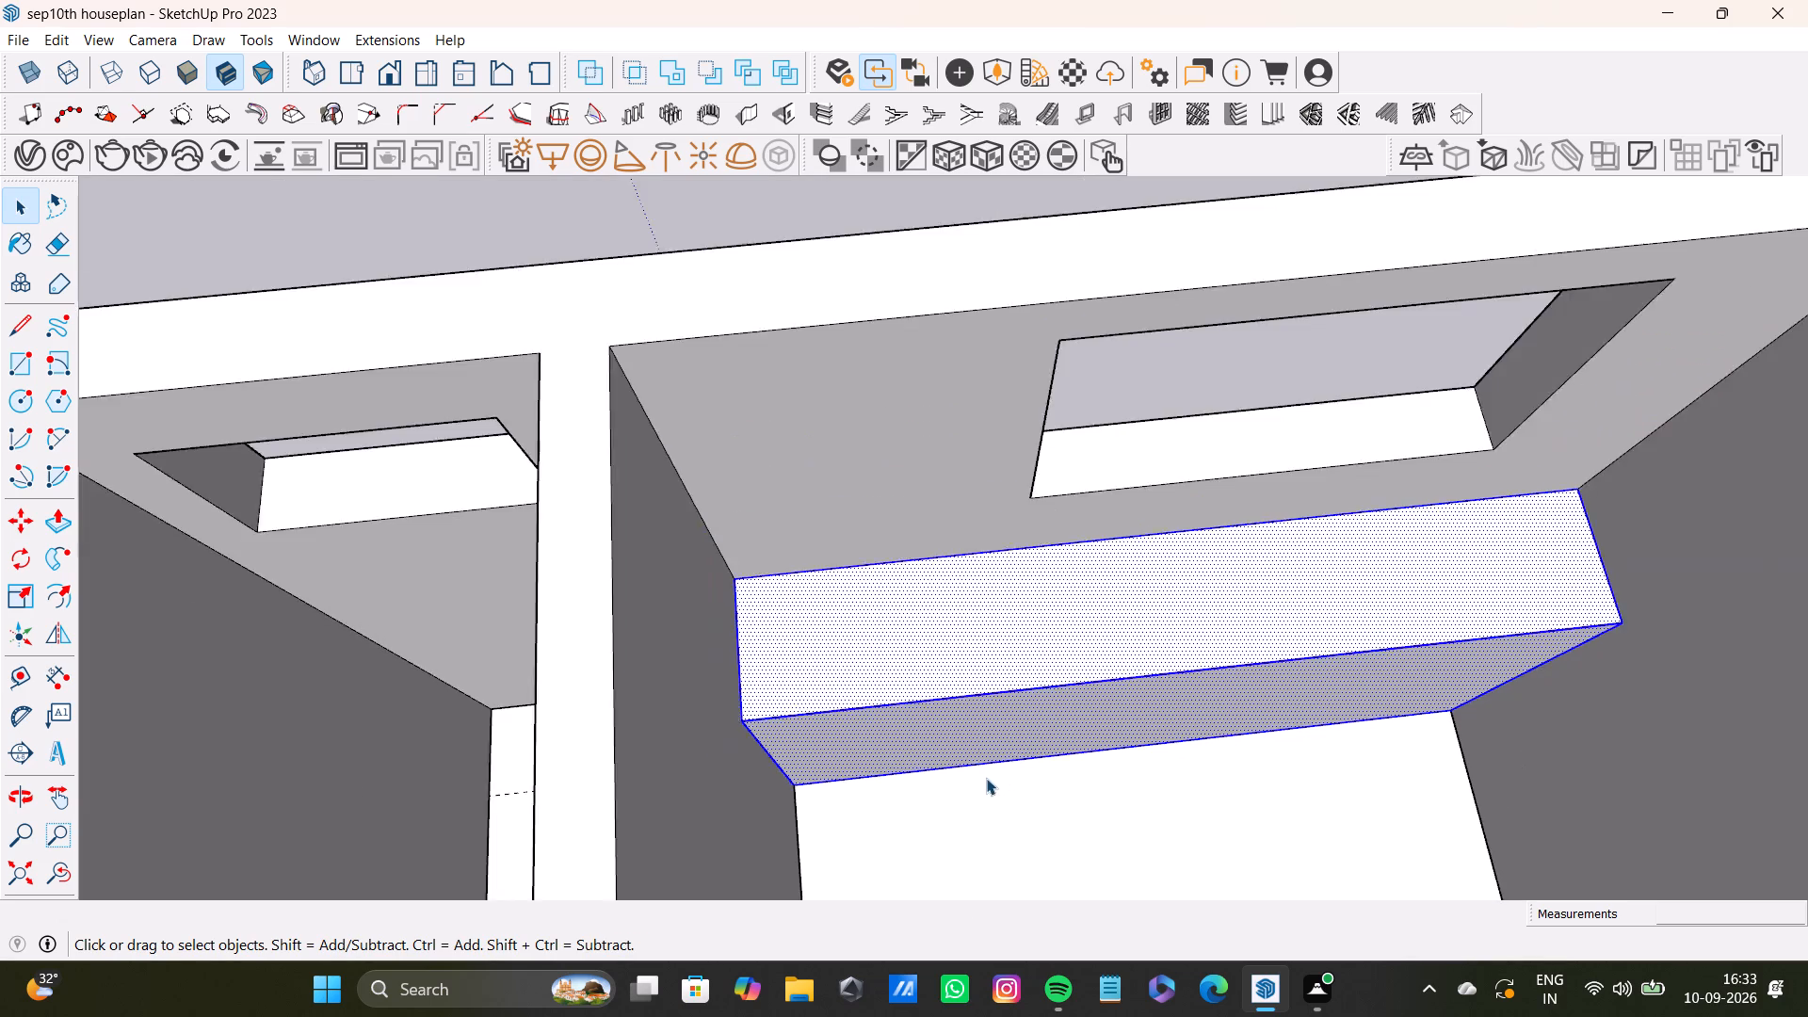
pyautogui.scroll(-5, 986, 778)
pyautogui.keyDown('shift'); pyautogui.moveTo(1038, 839); pyautogui.dragTo(966, 625, button='middle'); pyautogui.keyUp('shift')
pyautogui.scroll(3, 981, 689)
pyautogui.moveTo(961, 663); pyautogui.dragTo(927, 463, button='middle')
pyautogui.scroll(7, 826, 580)
pyautogui.keyDown('shift'); pyautogui.moveTo(809, 591); pyautogui.dragTo(805, 663, button='middle'); pyautogui.keyUp('shift')
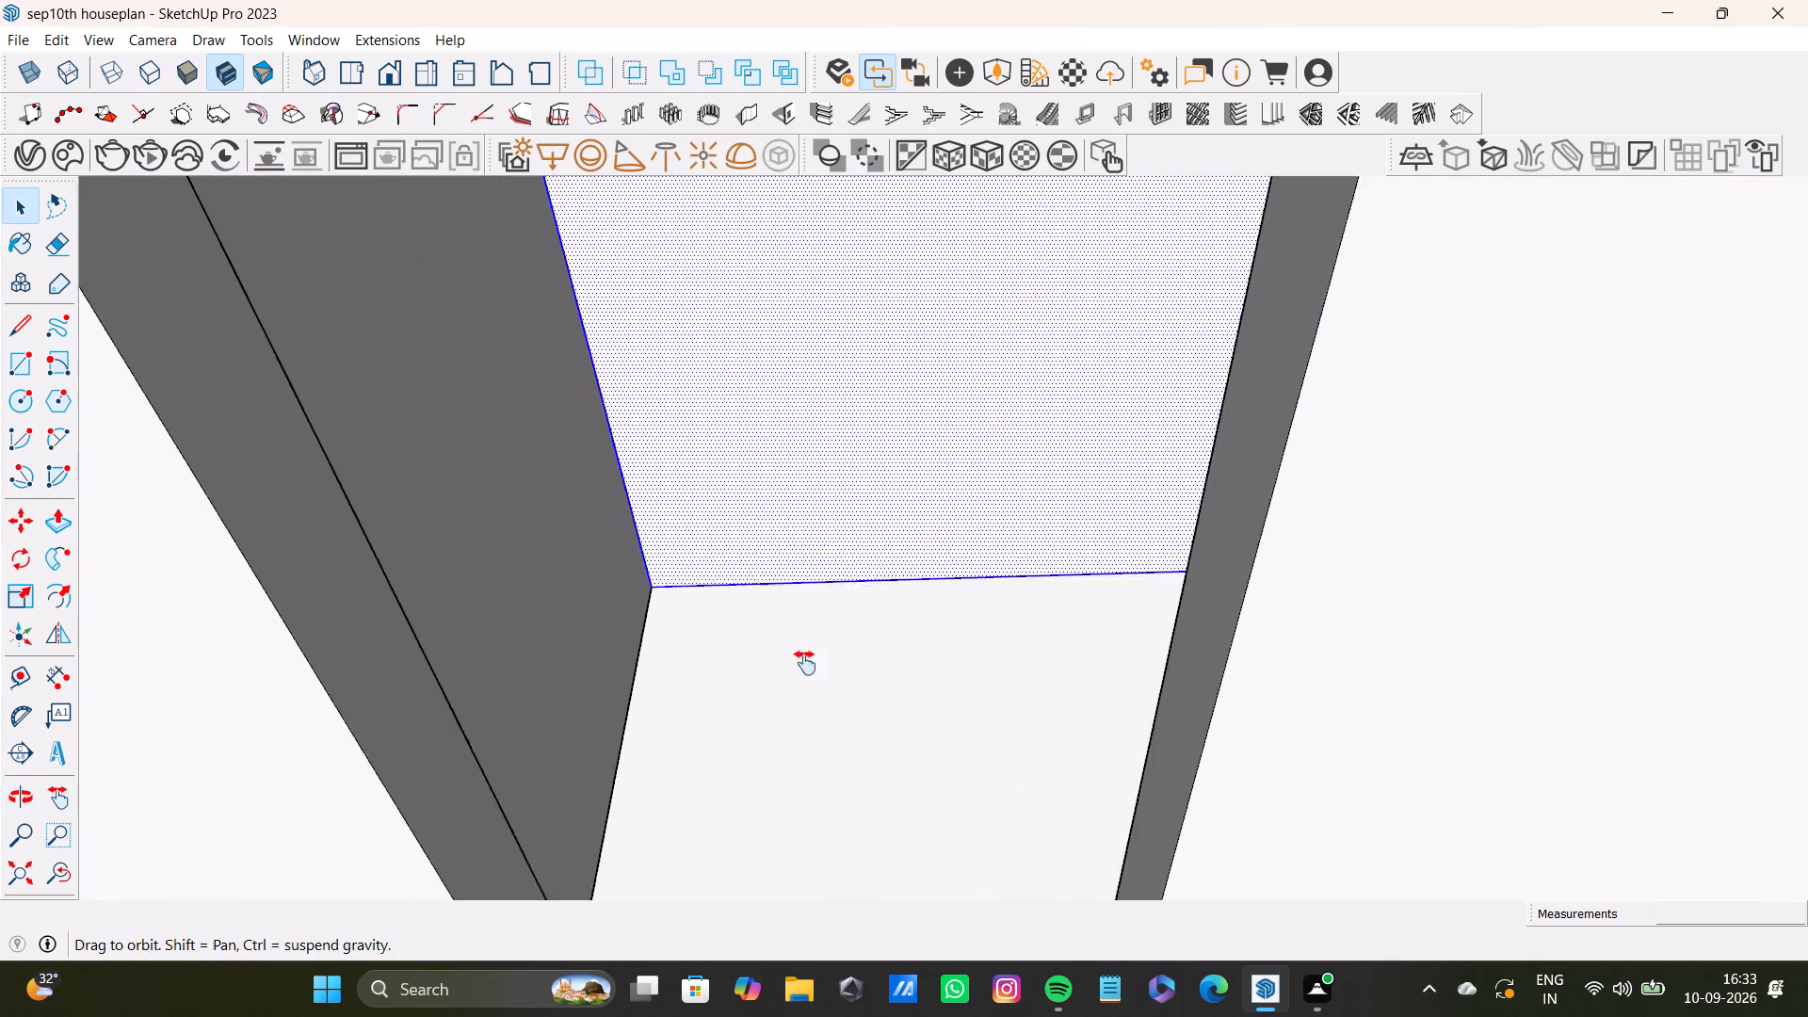
pyautogui.keyDown('shift'); pyautogui.moveTo(805, 663); pyautogui.dragTo(803, 696, button='middle'); pyautogui.keyUp('shift')
pyautogui.scroll(1, 776, 671)
pyautogui.moveTo(775, 667); pyautogui.dragTo(773, 430, button='middle')
pyautogui.scroll(6, 776, 494)
pyautogui.moveTo(756, 582); pyautogui.dragTo(698, 428, button='middle')
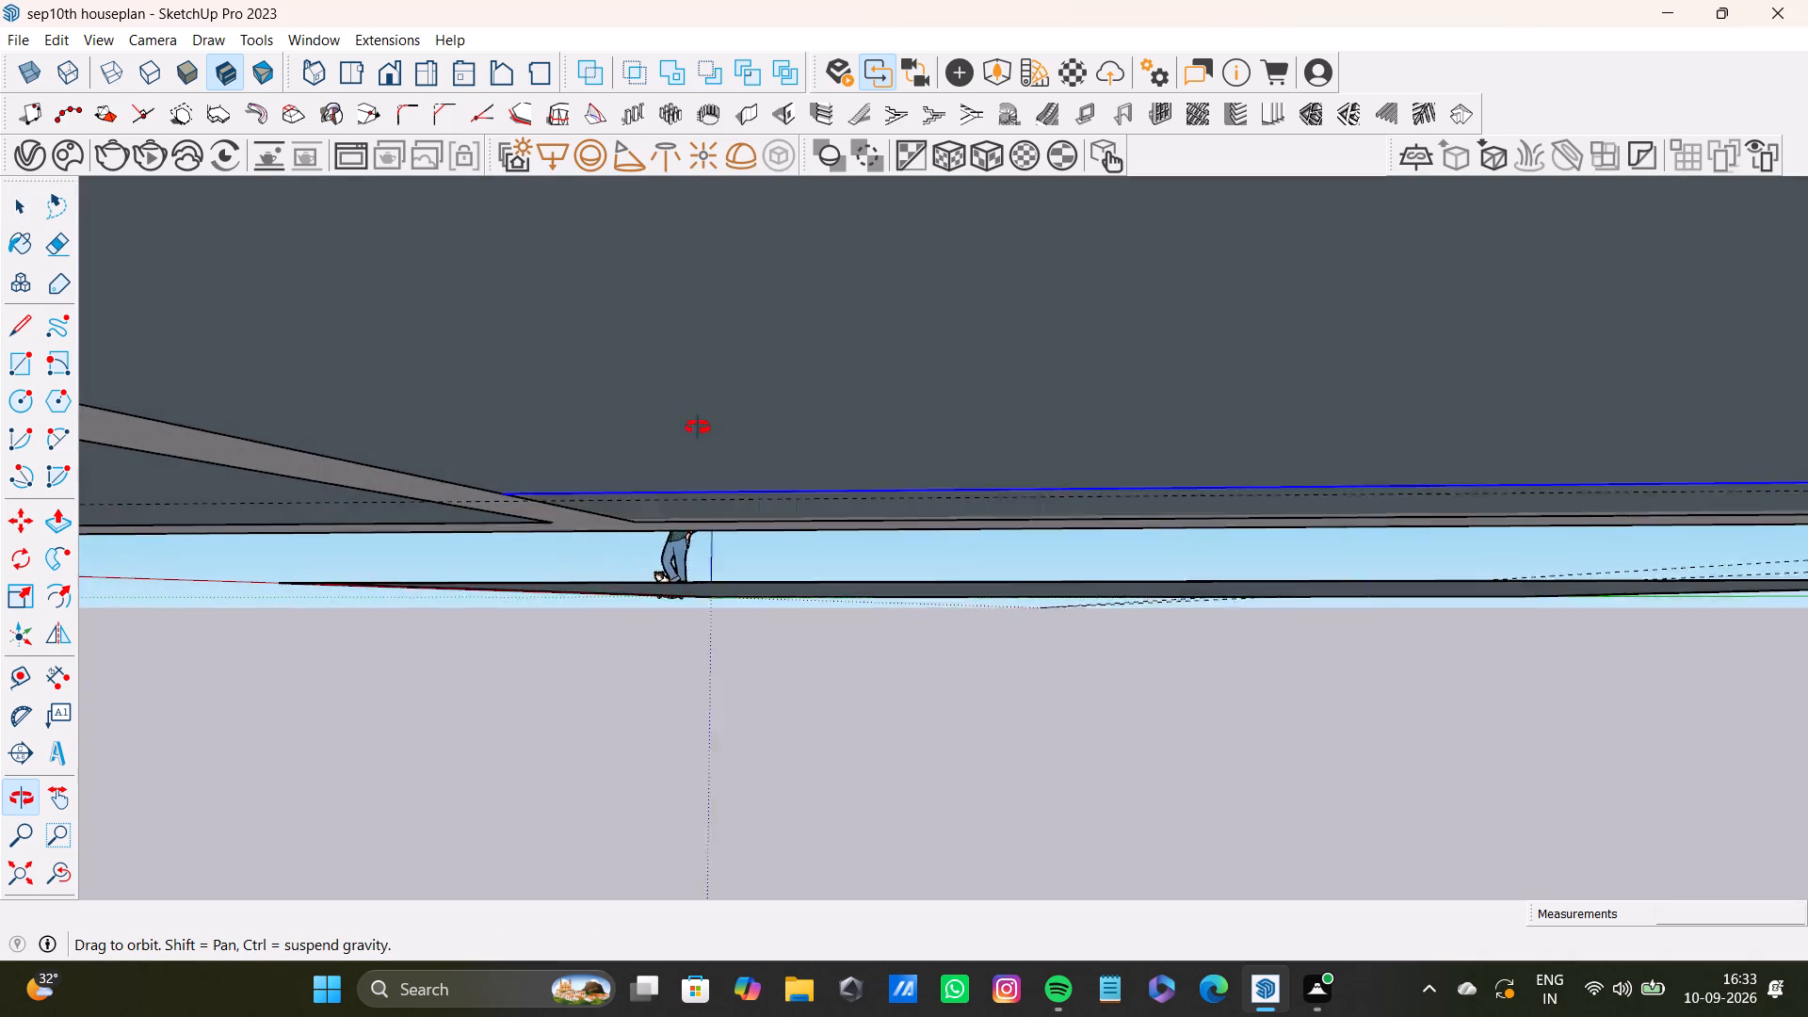
pyautogui.moveTo(698, 428); pyautogui.dragTo(711, 748, button='middle')
# Undo the recent Push/Pull edits to the ledge and the window opening.
pyautogui.hotkey('ctrl', 'z')
pyautogui.hotkey('ctrl', 'z')
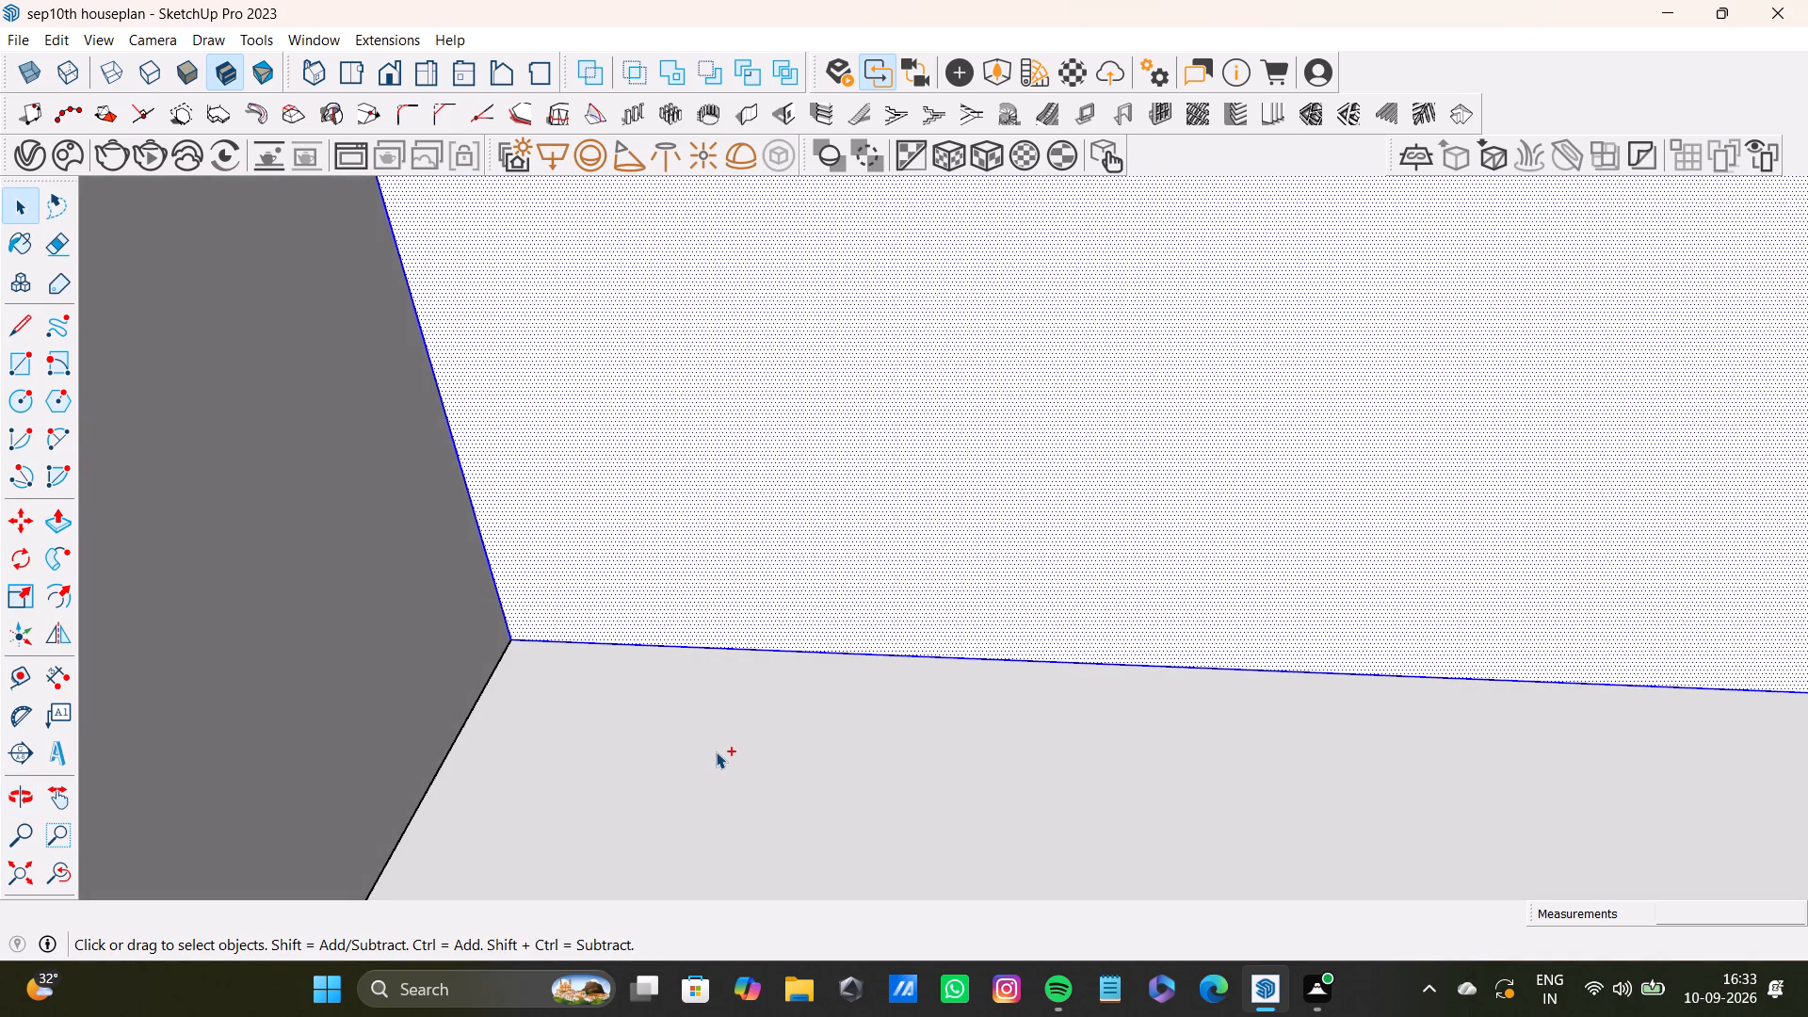
pyautogui.hotkey('ctrl', 'z')
pyautogui.hotkey('ctrl', 'z')
pyautogui.hotkey('ctrl', 'z')
pyautogui.hotkey('ctrl', 'z')
pyautogui.hotkey('ctrl', 'z')
pyautogui.hotkey('ctrl', 'z')
pyautogui.keyDown('ctrl'); pyautogui.scroll(-6, 635, 614); pyautogui.keyUp('ctrl')
pyautogui.hotkey('ctrl', 'z')
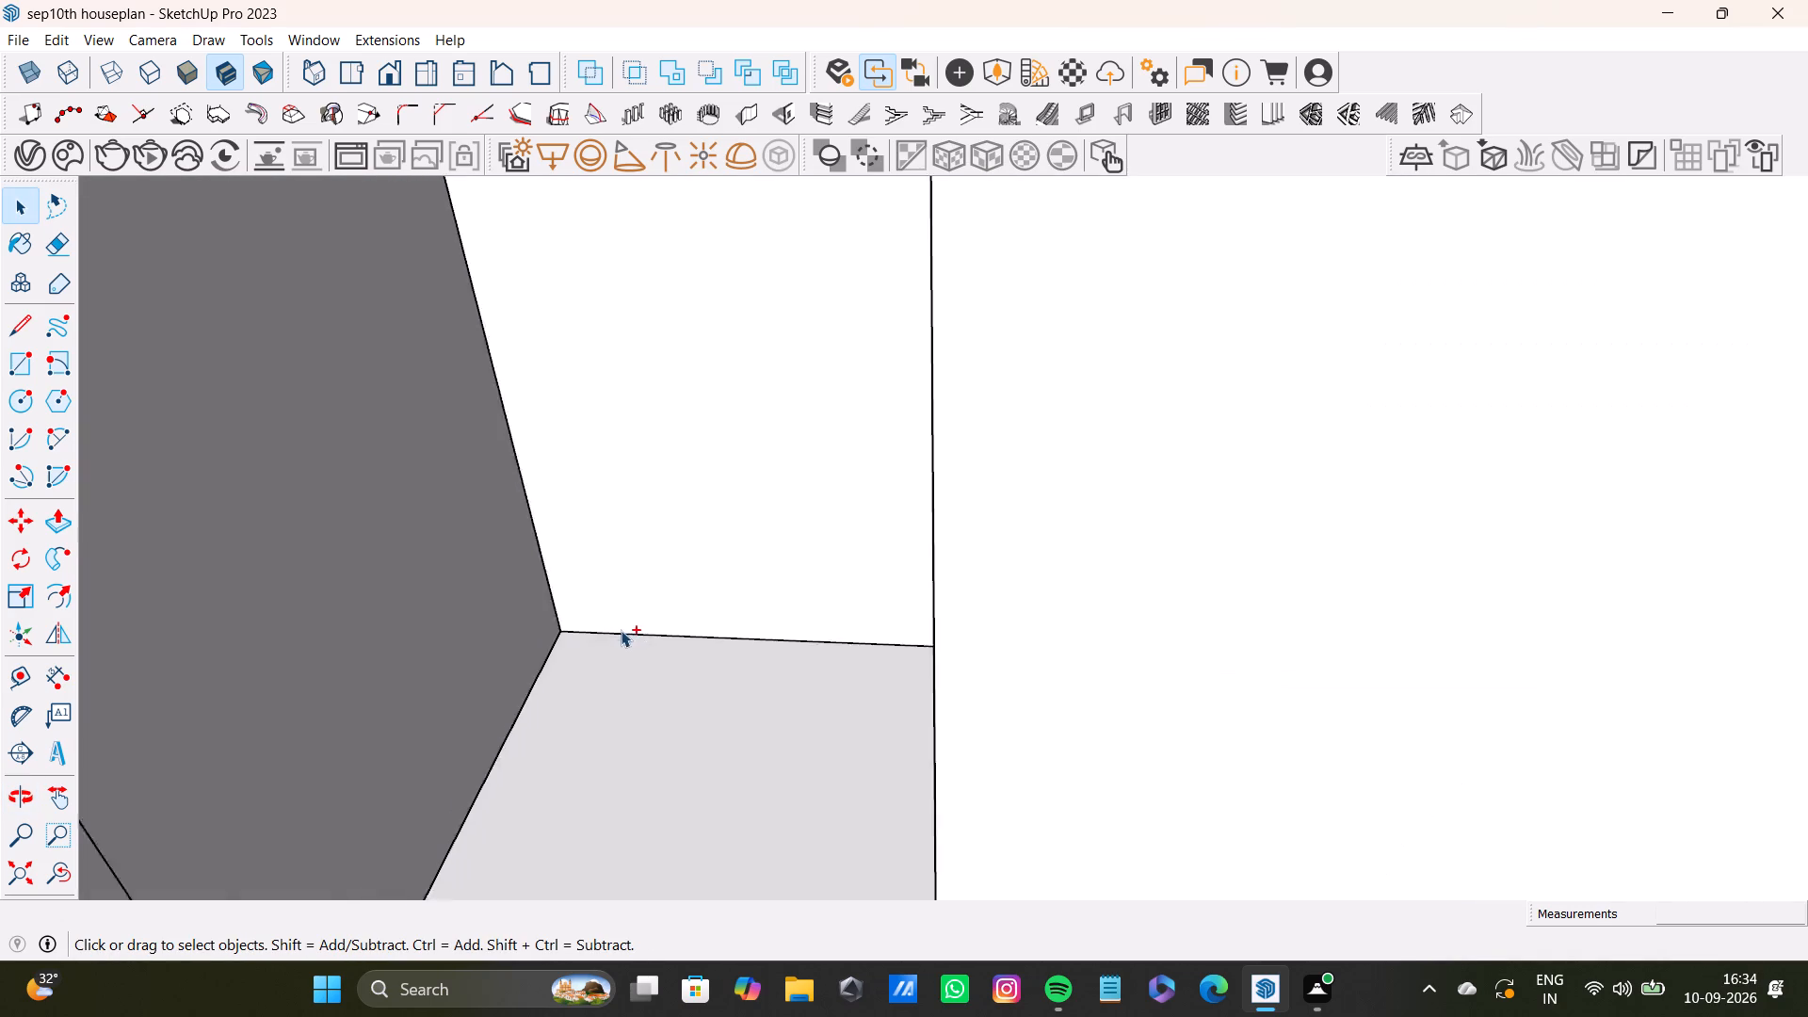
pyautogui.keyDown('ctrl'); pyautogui.scroll(-6, 621, 630); pyautogui.keyUp('ctrl')
pyautogui.hotkey('ctrl', 'z')
pyautogui.hotkey('ctrl', 'z')
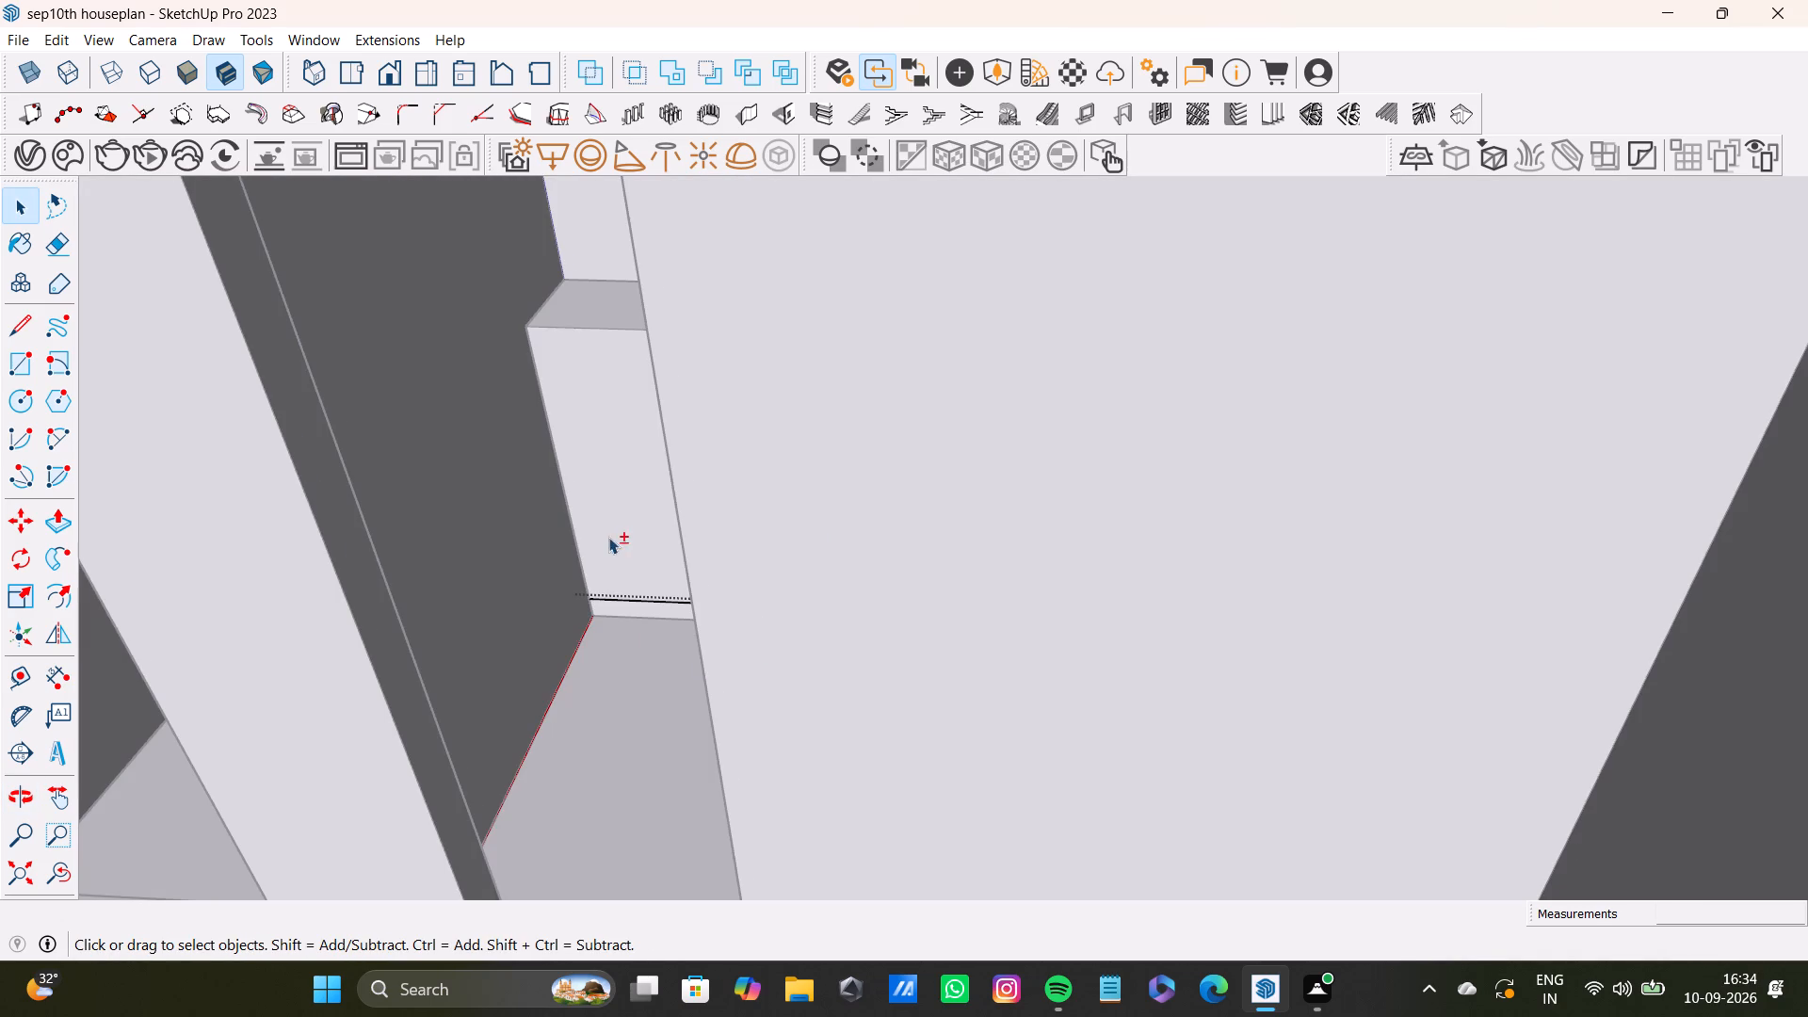
# Close the open group of the thin strip at the base of the ledge.
pyautogui.keyDown('shift'); pyautogui.moveTo(608, 537); pyautogui.dragTo(798, 602, button='middle'); pyautogui.keyUp('shift')
pyautogui.scroll(-1, 798, 650)
pyautogui.scroll(6, 808, 632)
pyautogui.moveTo(847, 595); pyautogui.dragTo(932, 648, button='middle')
pyautogui.scroll(-4, 857, 536)
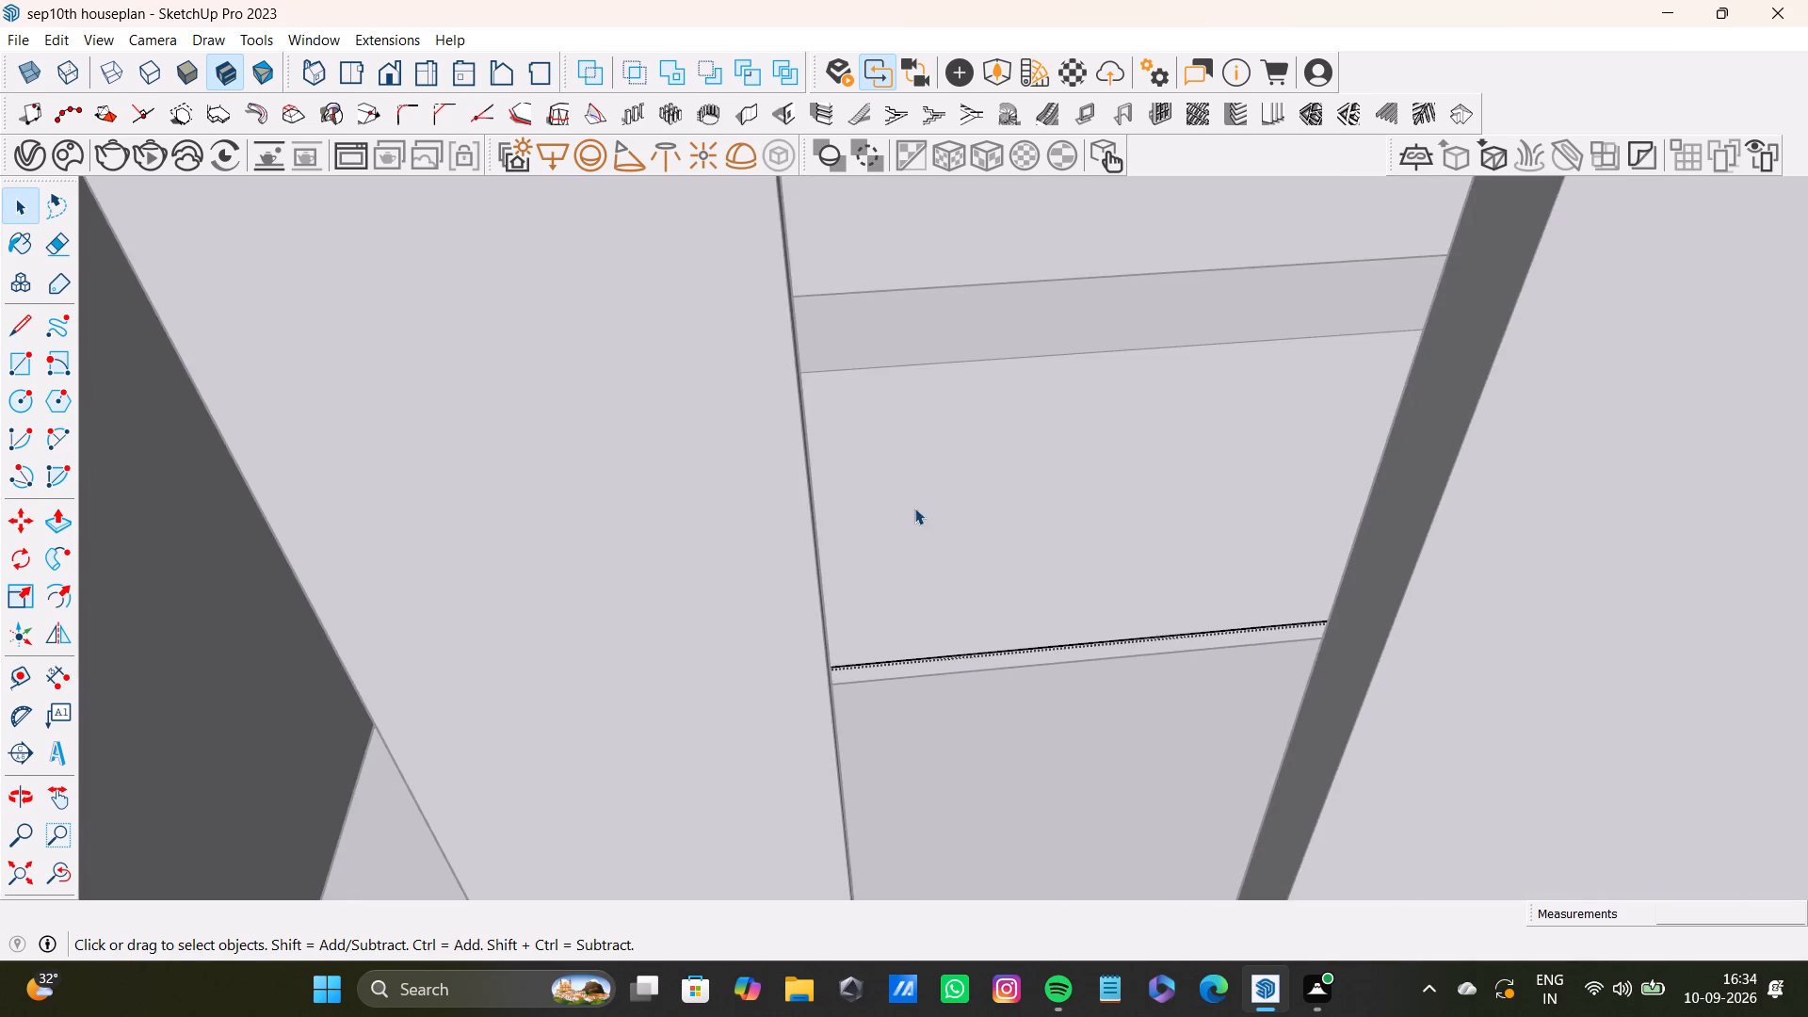
pyautogui.keyDown('shift'); pyautogui.moveTo(956, 467); pyautogui.dragTo(840, 477, button='middle'); pyautogui.keyUp('shift')
pyautogui.scroll(-13, 834, 476)
pyautogui.keyDown('shift'); pyautogui.moveTo(809, 443); pyautogui.dragTo(790, 601, button='middle'); pyautogui.keyUp('shift')
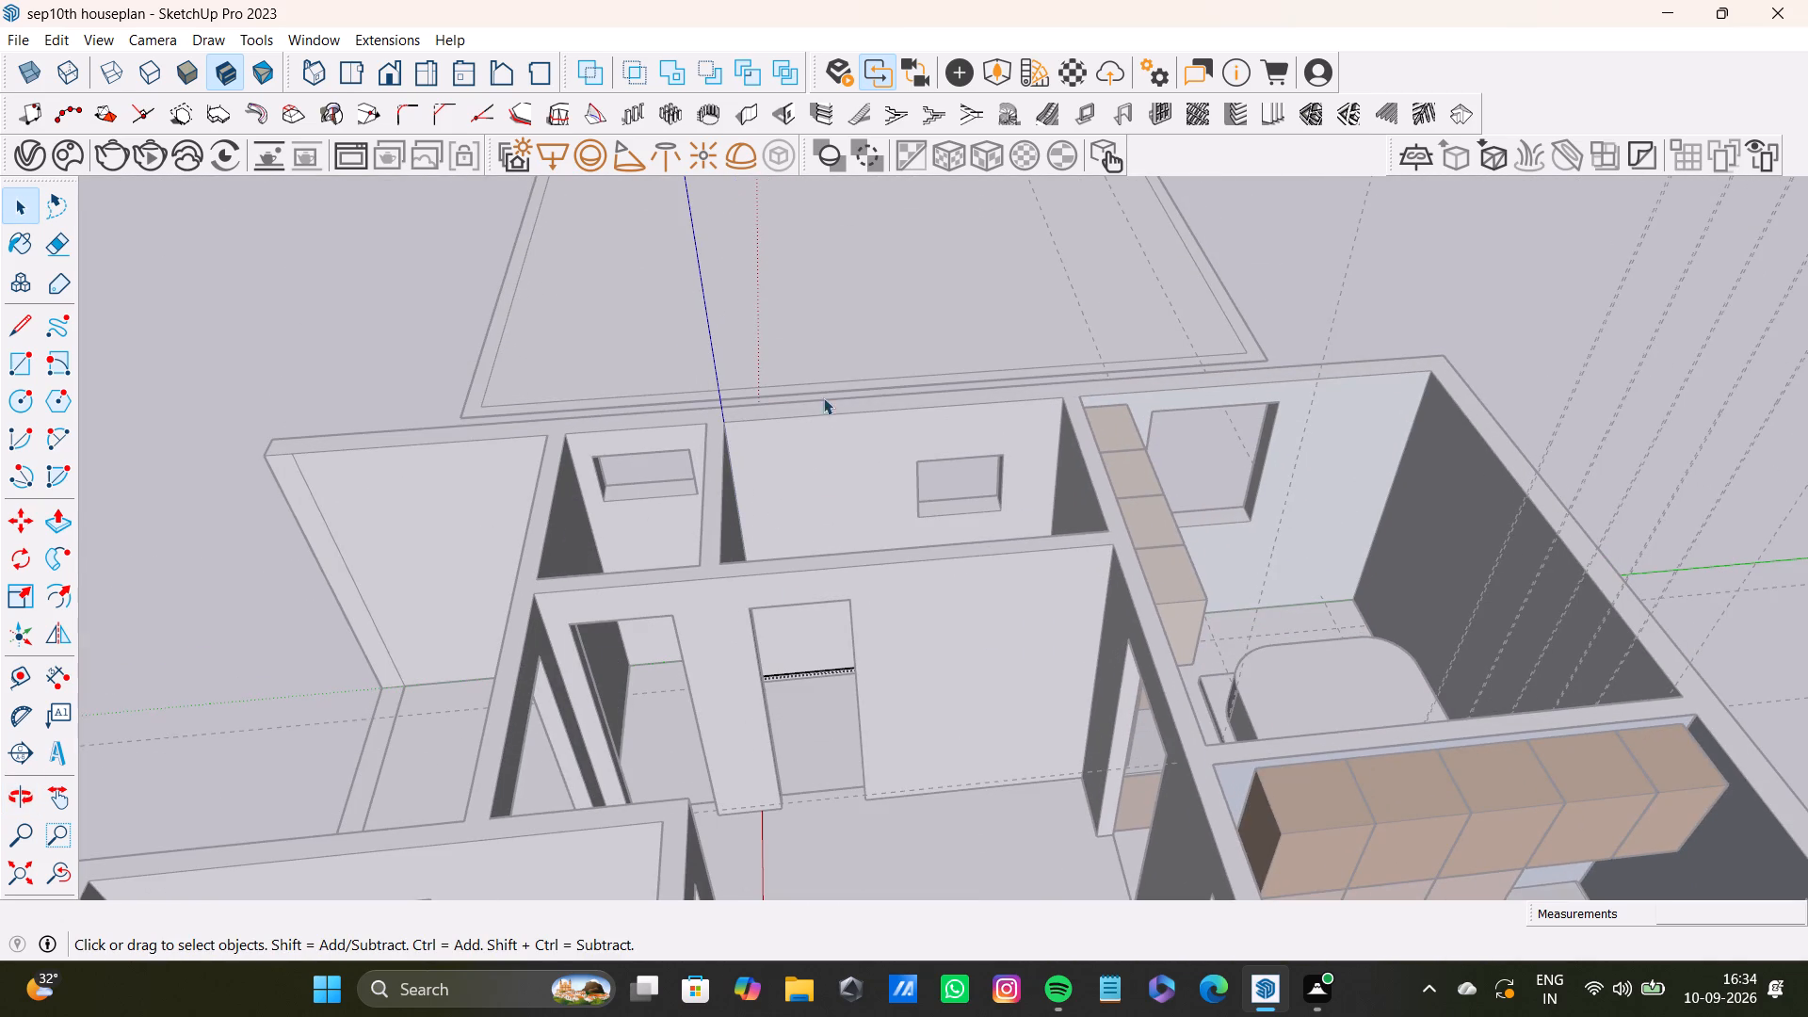
pyautogui.click(854, 309)
pyautogui.press('space')
pyautogui.doubleClick(1360, 283)
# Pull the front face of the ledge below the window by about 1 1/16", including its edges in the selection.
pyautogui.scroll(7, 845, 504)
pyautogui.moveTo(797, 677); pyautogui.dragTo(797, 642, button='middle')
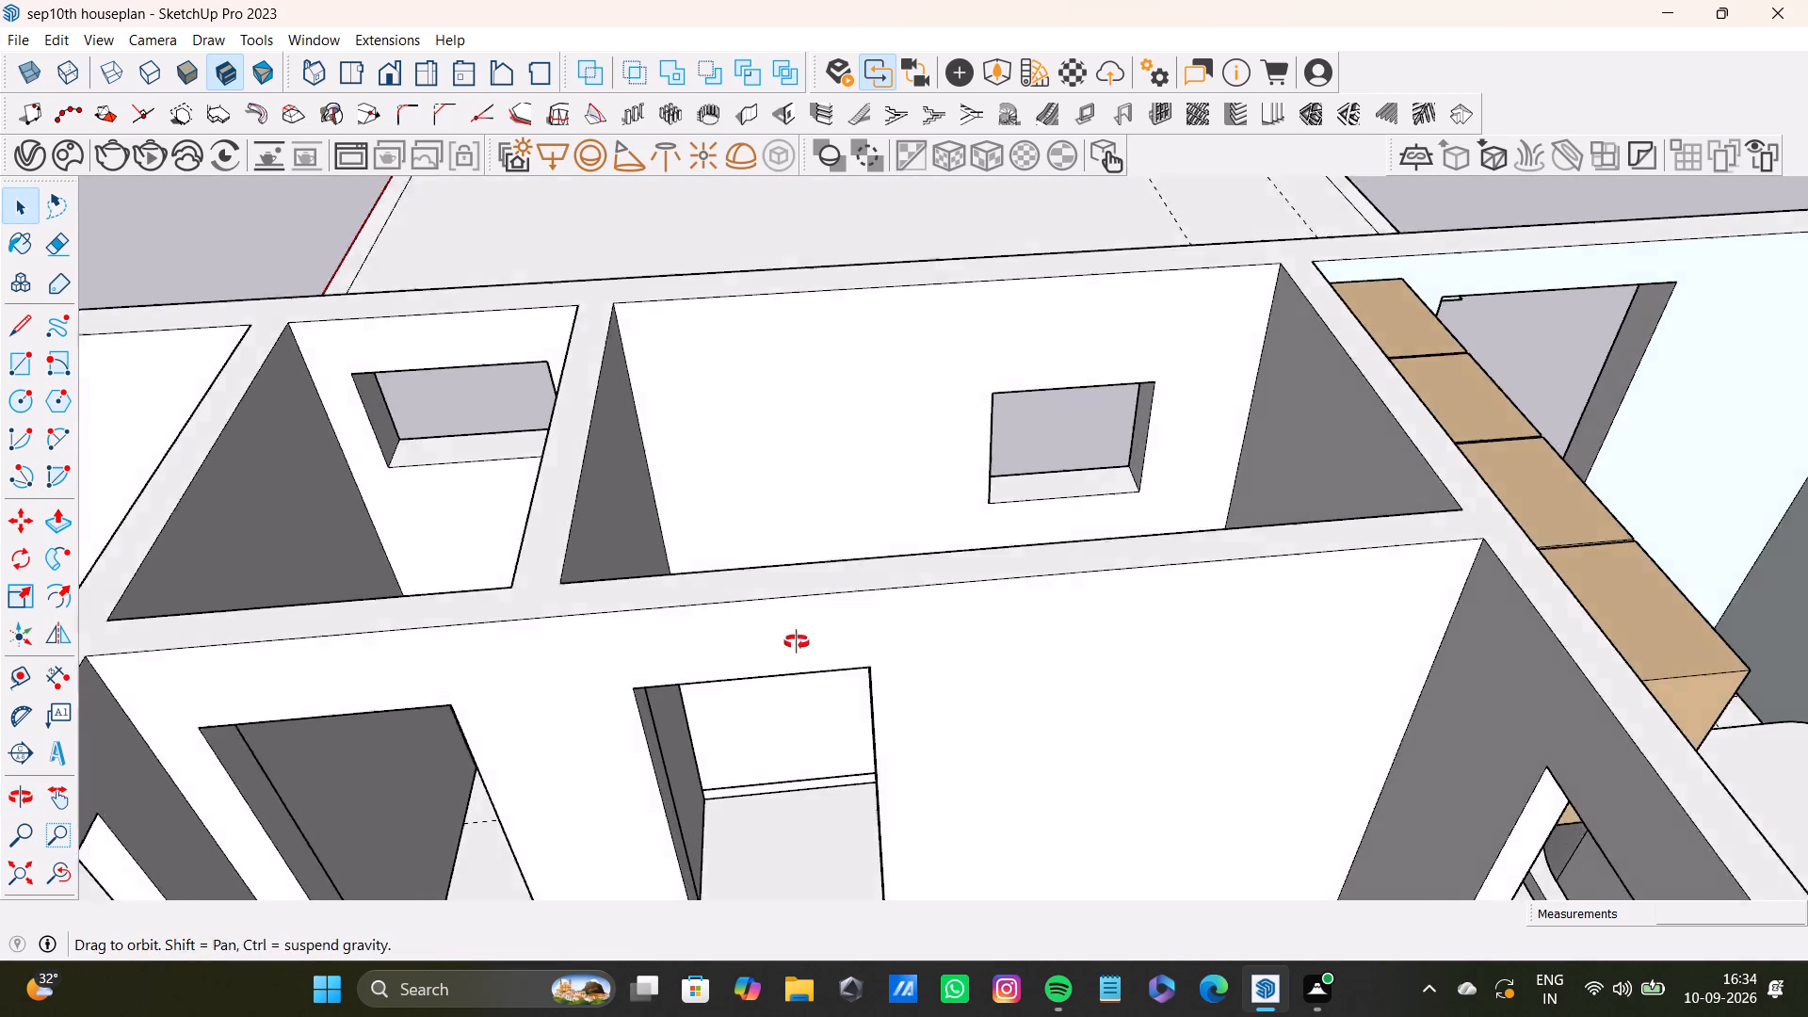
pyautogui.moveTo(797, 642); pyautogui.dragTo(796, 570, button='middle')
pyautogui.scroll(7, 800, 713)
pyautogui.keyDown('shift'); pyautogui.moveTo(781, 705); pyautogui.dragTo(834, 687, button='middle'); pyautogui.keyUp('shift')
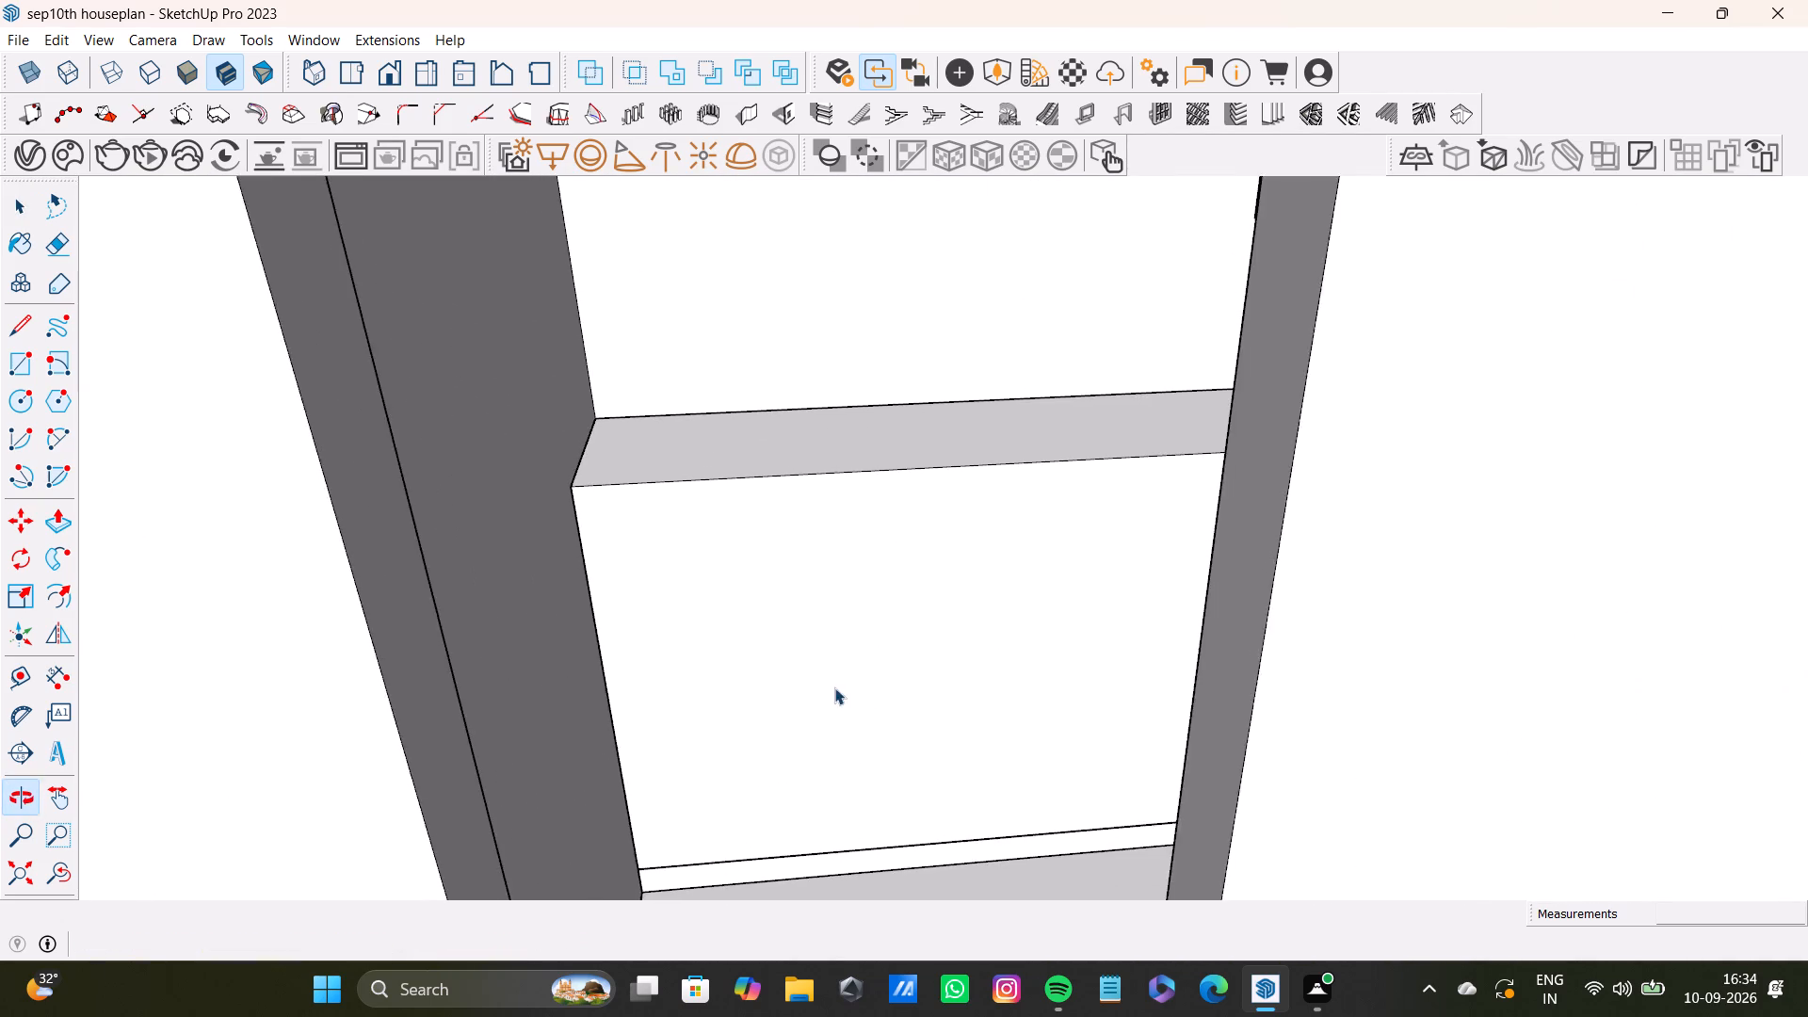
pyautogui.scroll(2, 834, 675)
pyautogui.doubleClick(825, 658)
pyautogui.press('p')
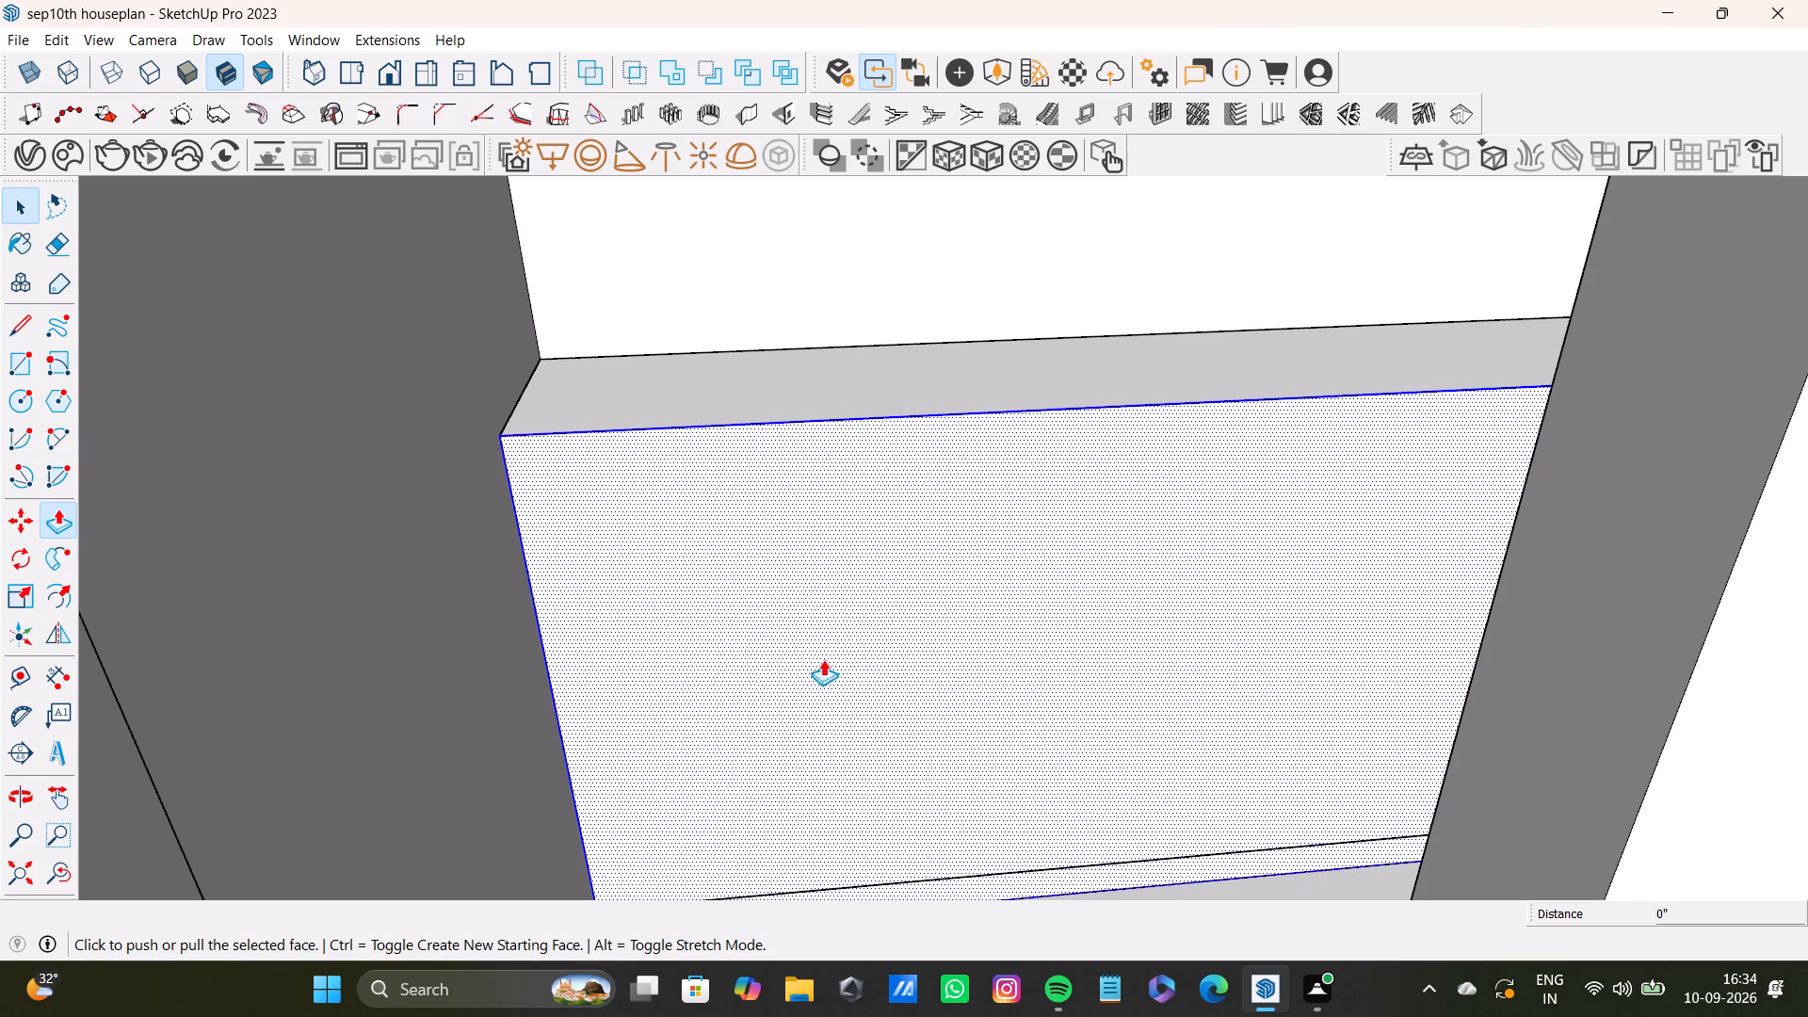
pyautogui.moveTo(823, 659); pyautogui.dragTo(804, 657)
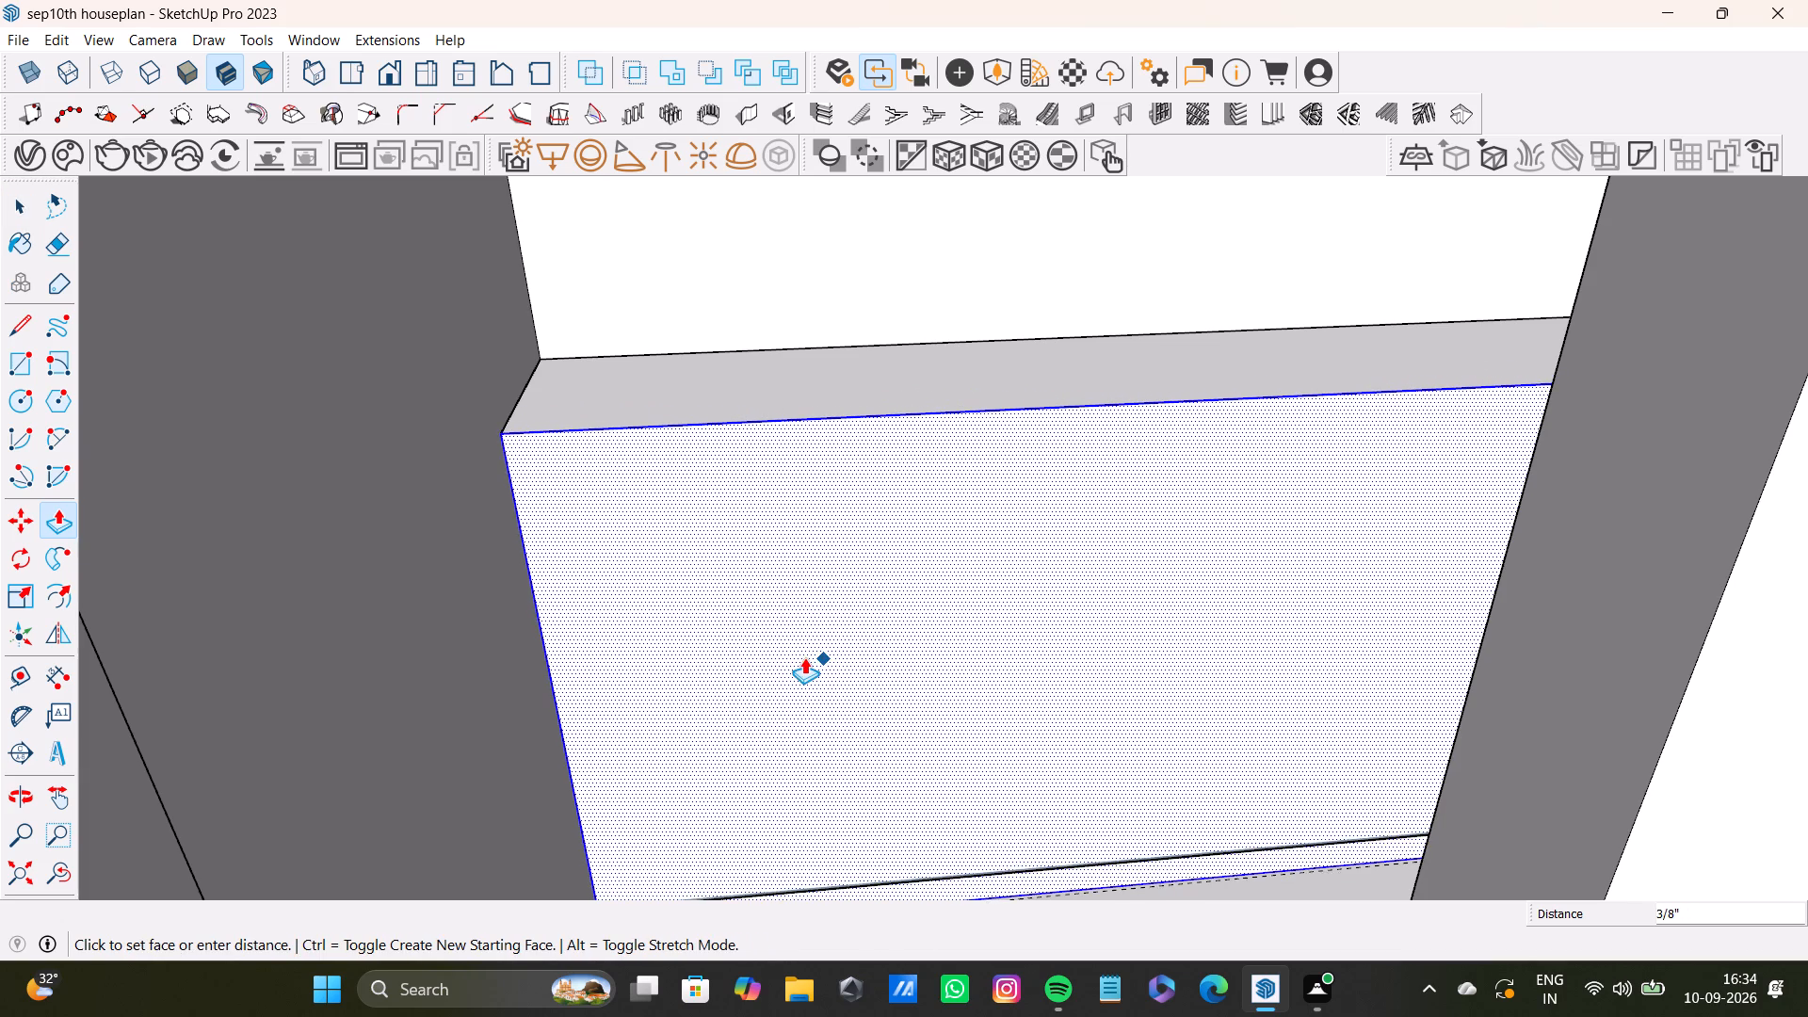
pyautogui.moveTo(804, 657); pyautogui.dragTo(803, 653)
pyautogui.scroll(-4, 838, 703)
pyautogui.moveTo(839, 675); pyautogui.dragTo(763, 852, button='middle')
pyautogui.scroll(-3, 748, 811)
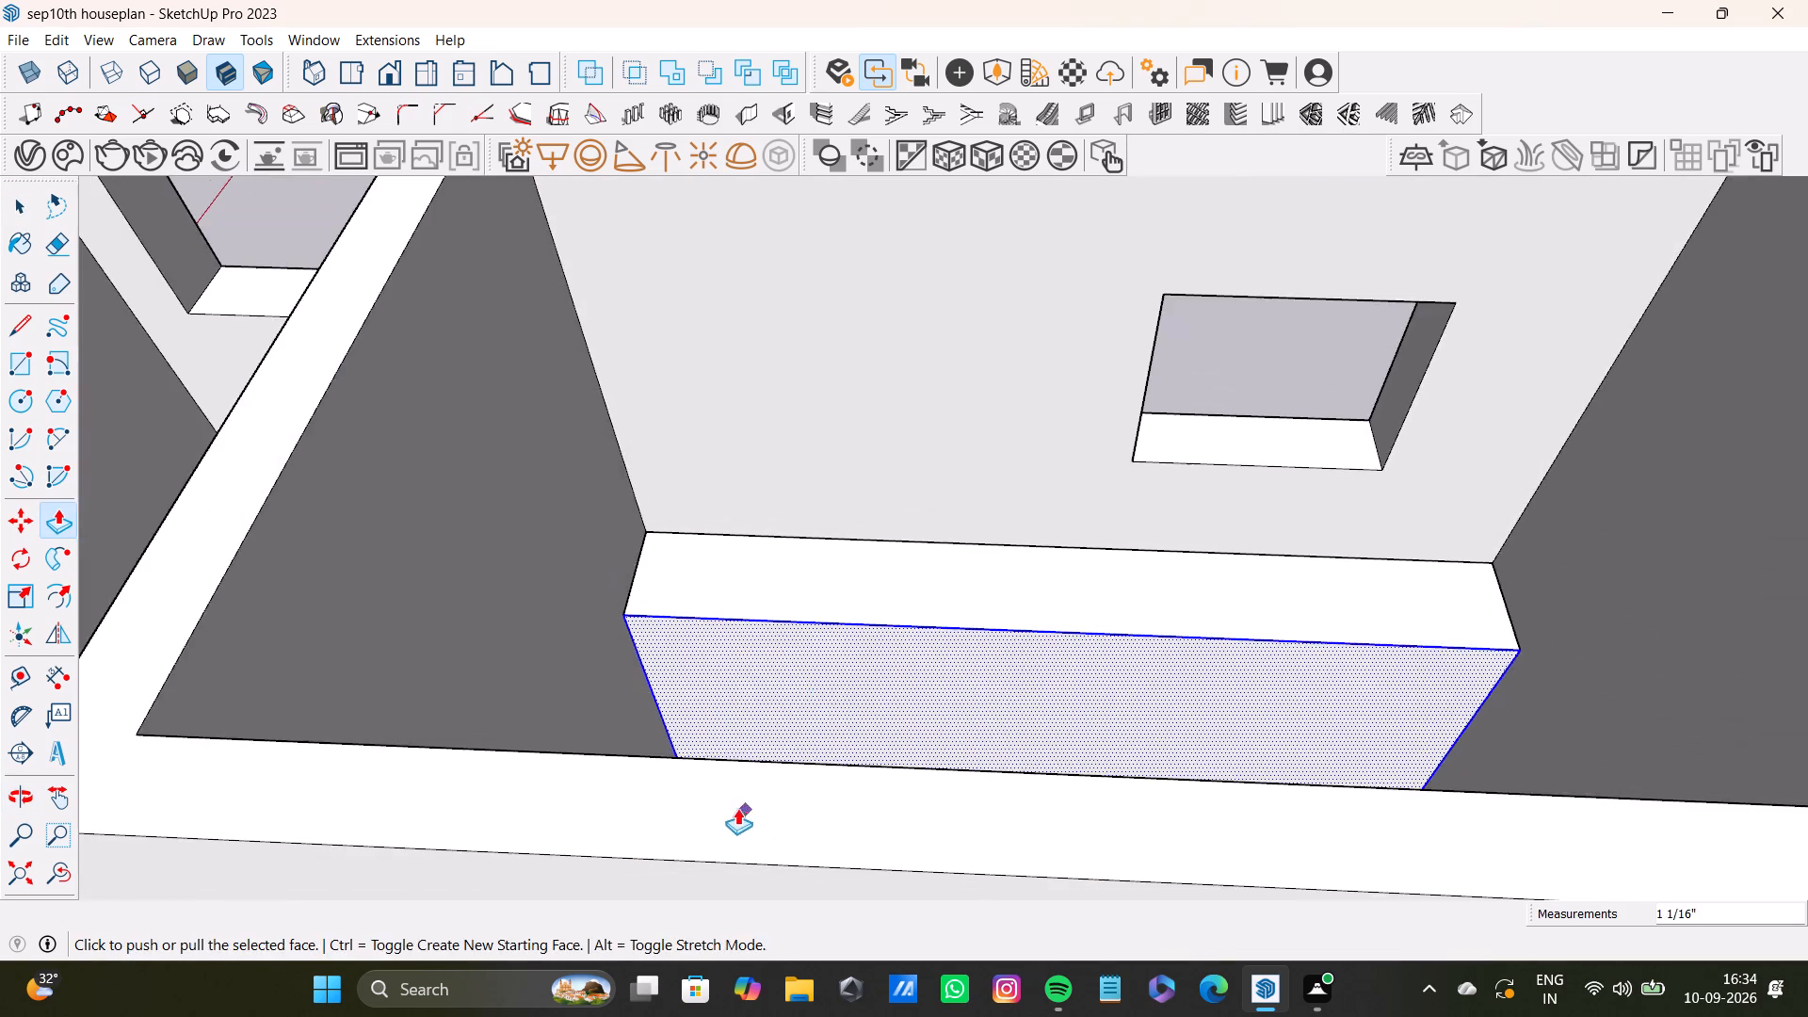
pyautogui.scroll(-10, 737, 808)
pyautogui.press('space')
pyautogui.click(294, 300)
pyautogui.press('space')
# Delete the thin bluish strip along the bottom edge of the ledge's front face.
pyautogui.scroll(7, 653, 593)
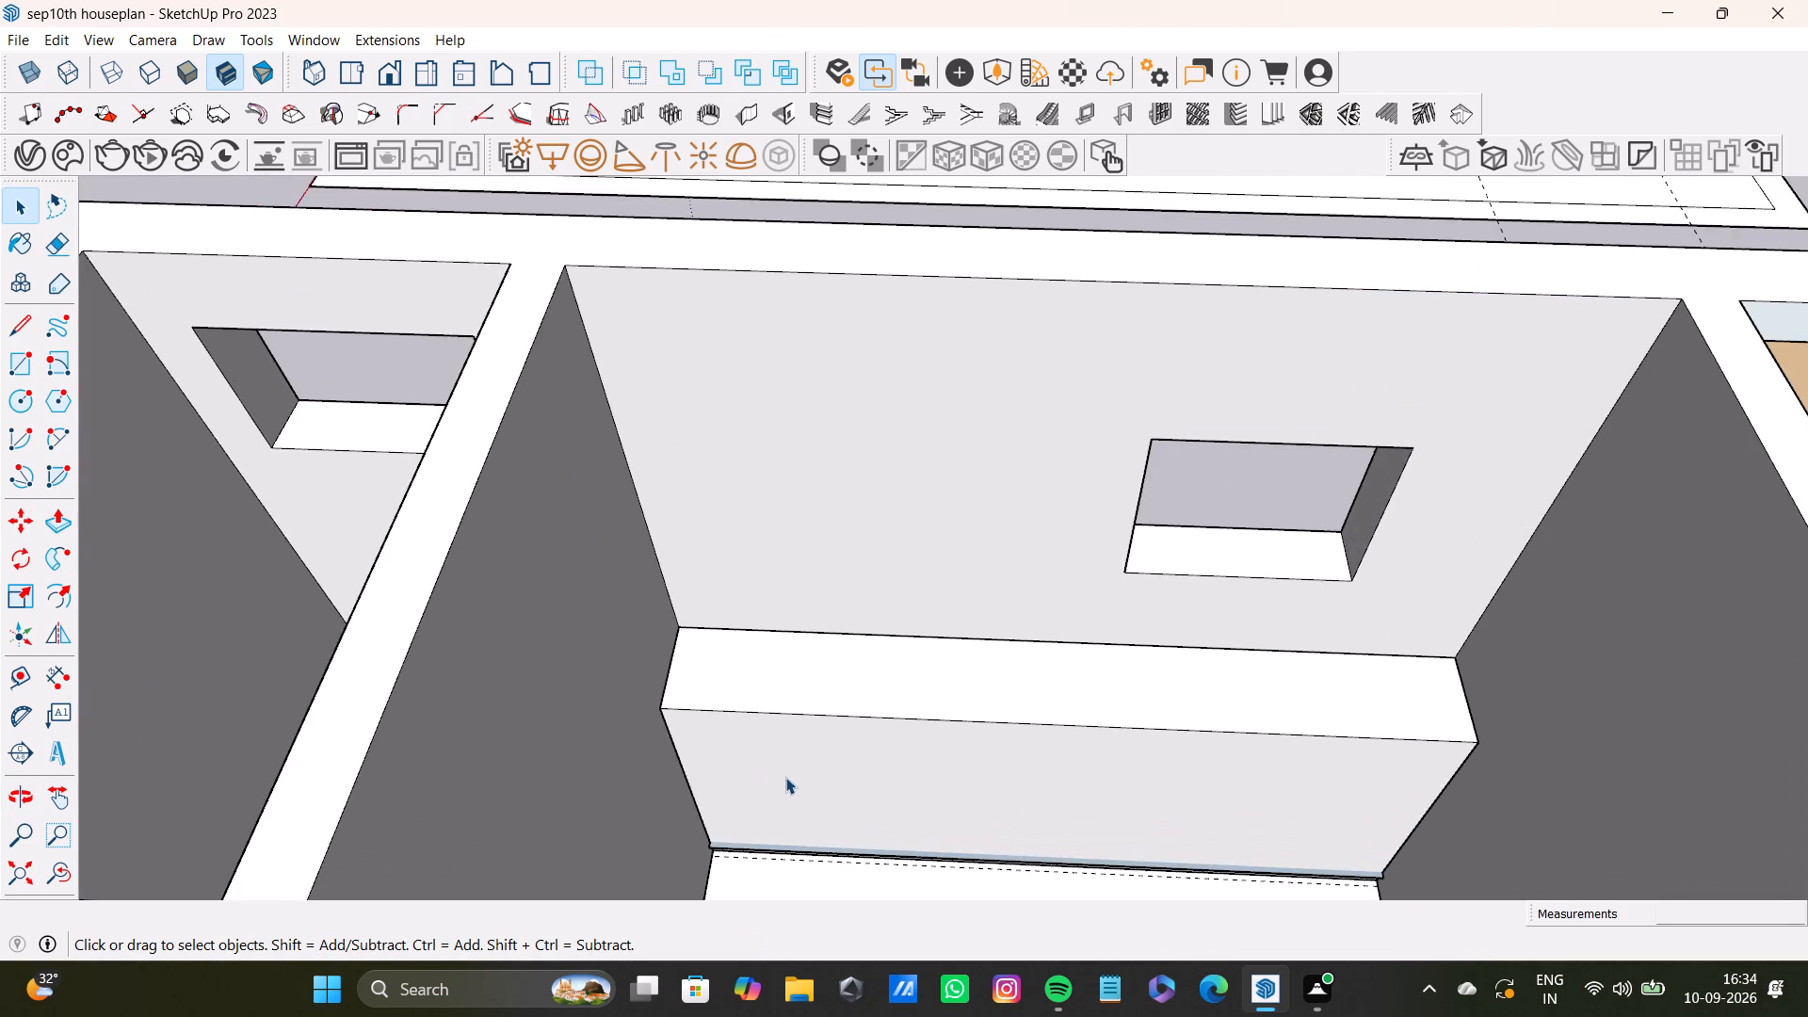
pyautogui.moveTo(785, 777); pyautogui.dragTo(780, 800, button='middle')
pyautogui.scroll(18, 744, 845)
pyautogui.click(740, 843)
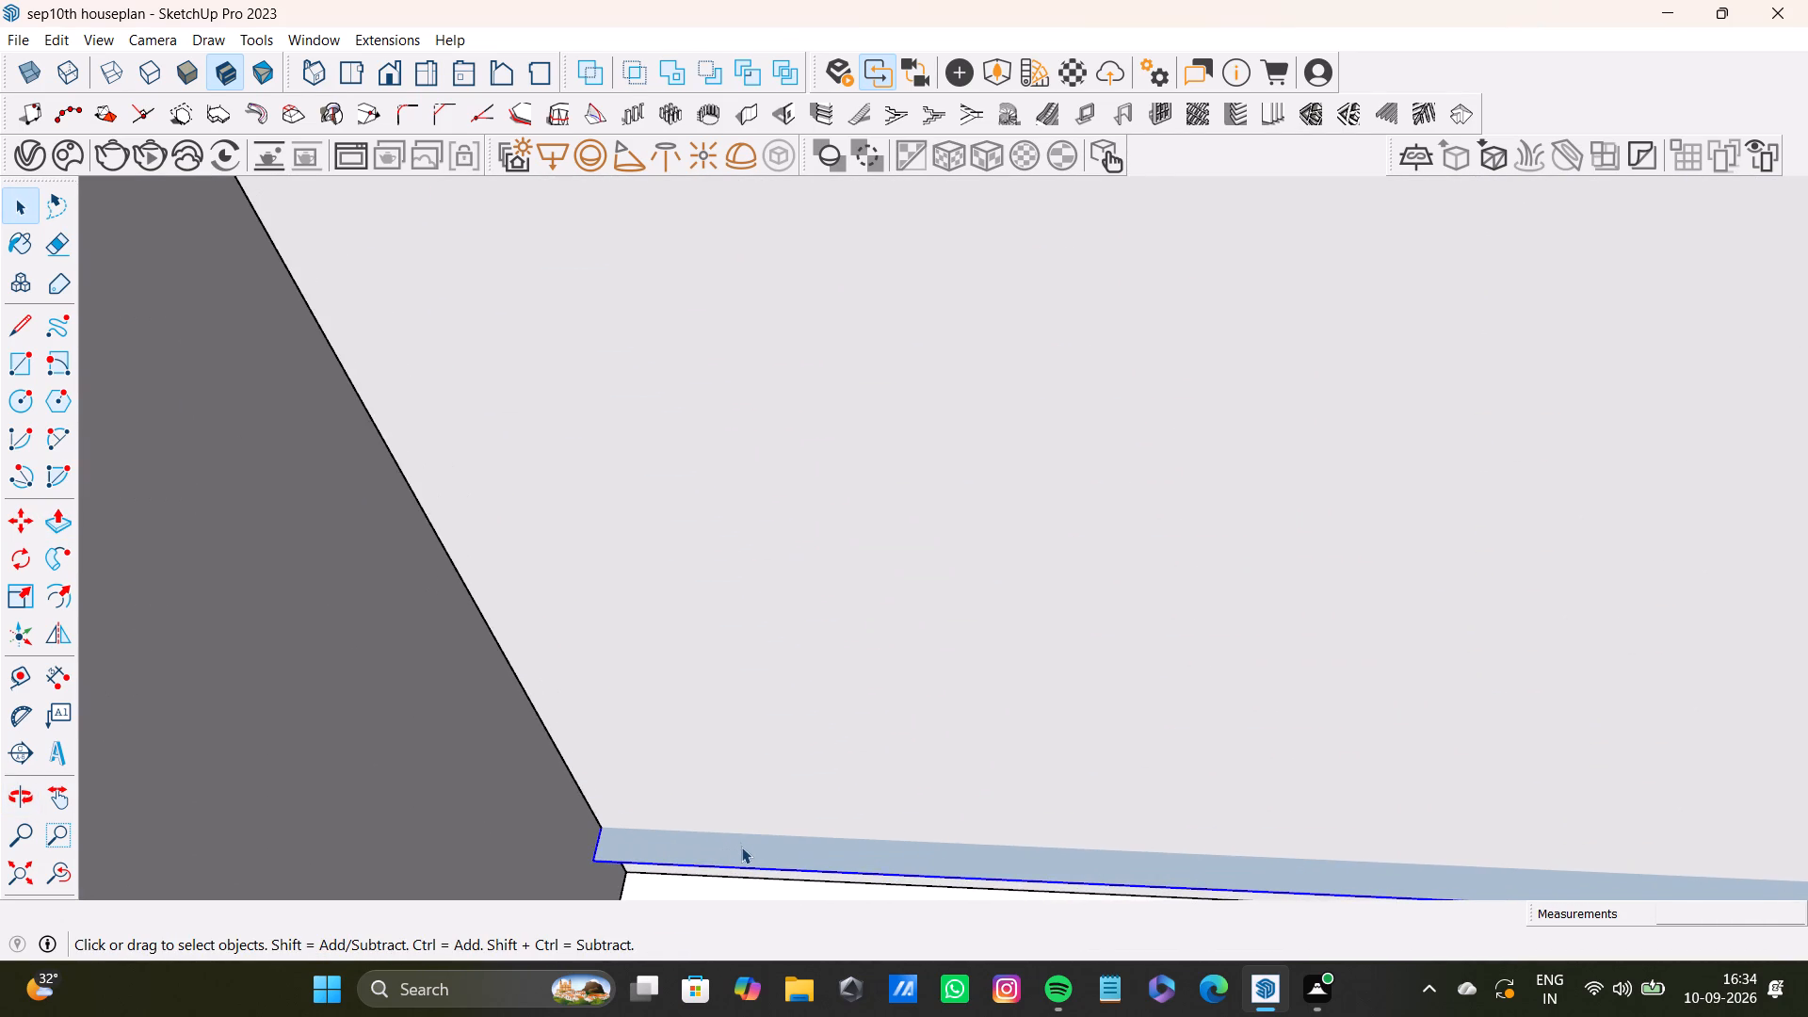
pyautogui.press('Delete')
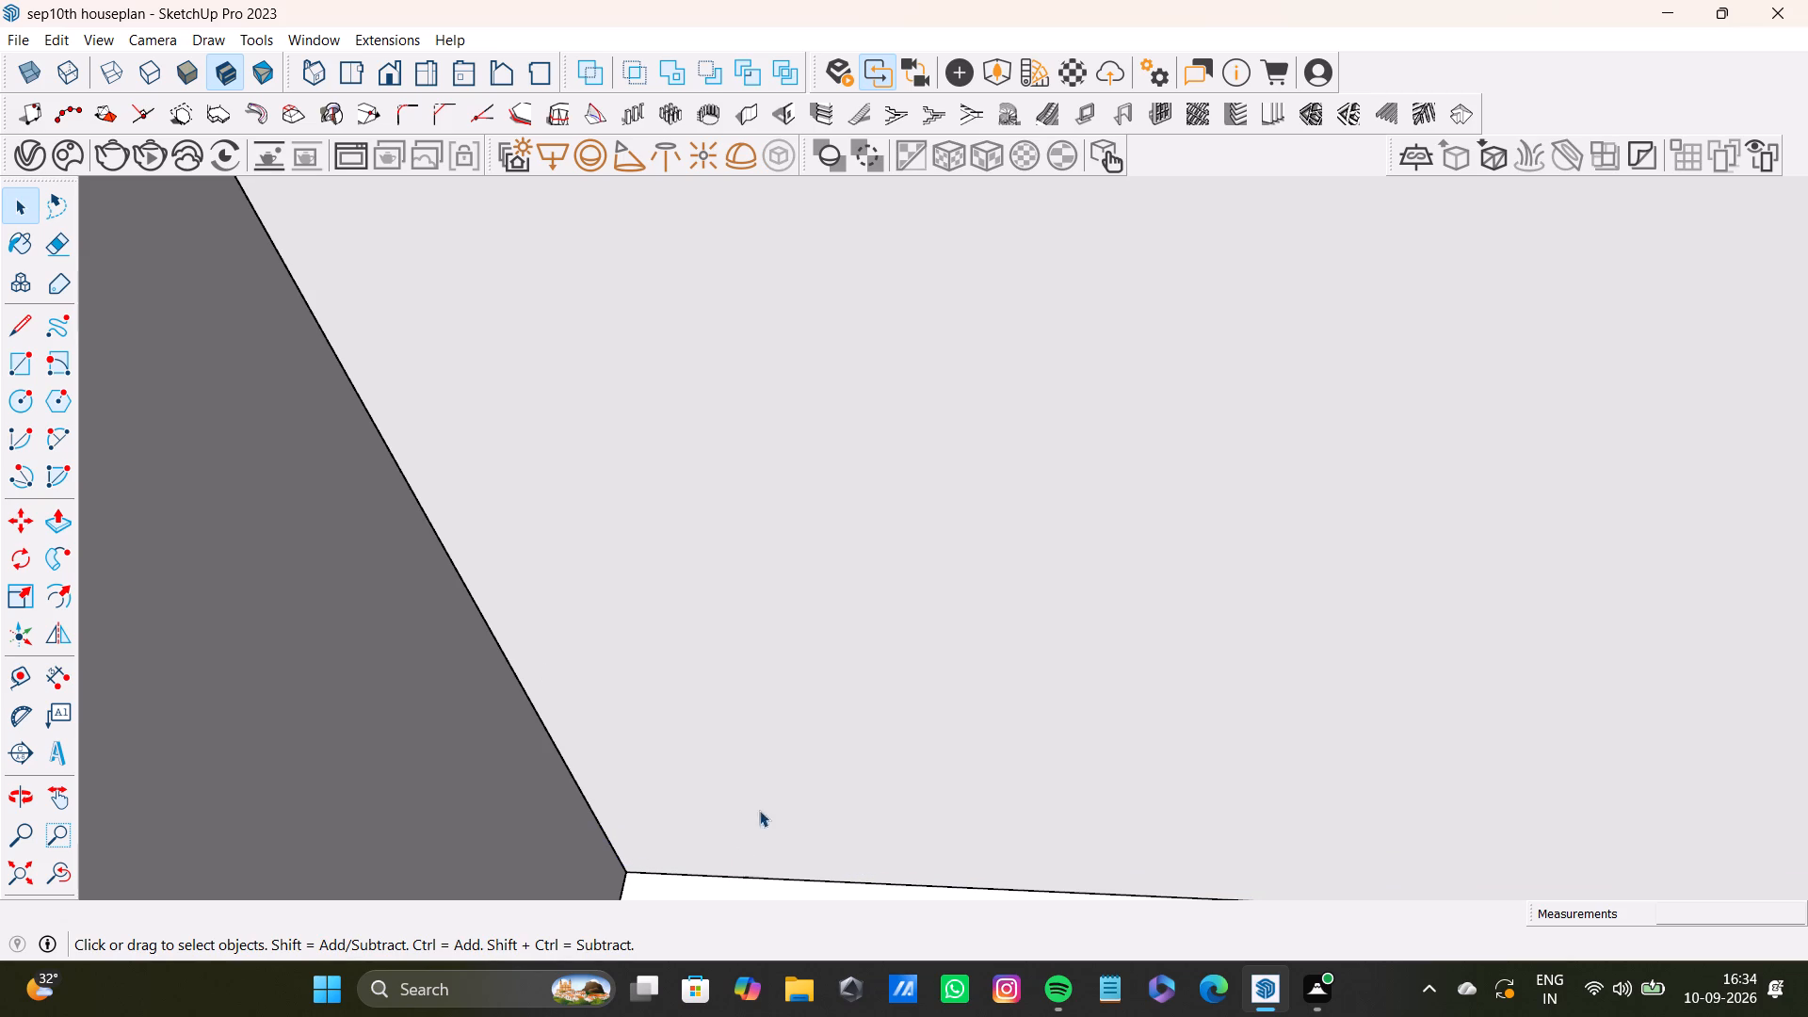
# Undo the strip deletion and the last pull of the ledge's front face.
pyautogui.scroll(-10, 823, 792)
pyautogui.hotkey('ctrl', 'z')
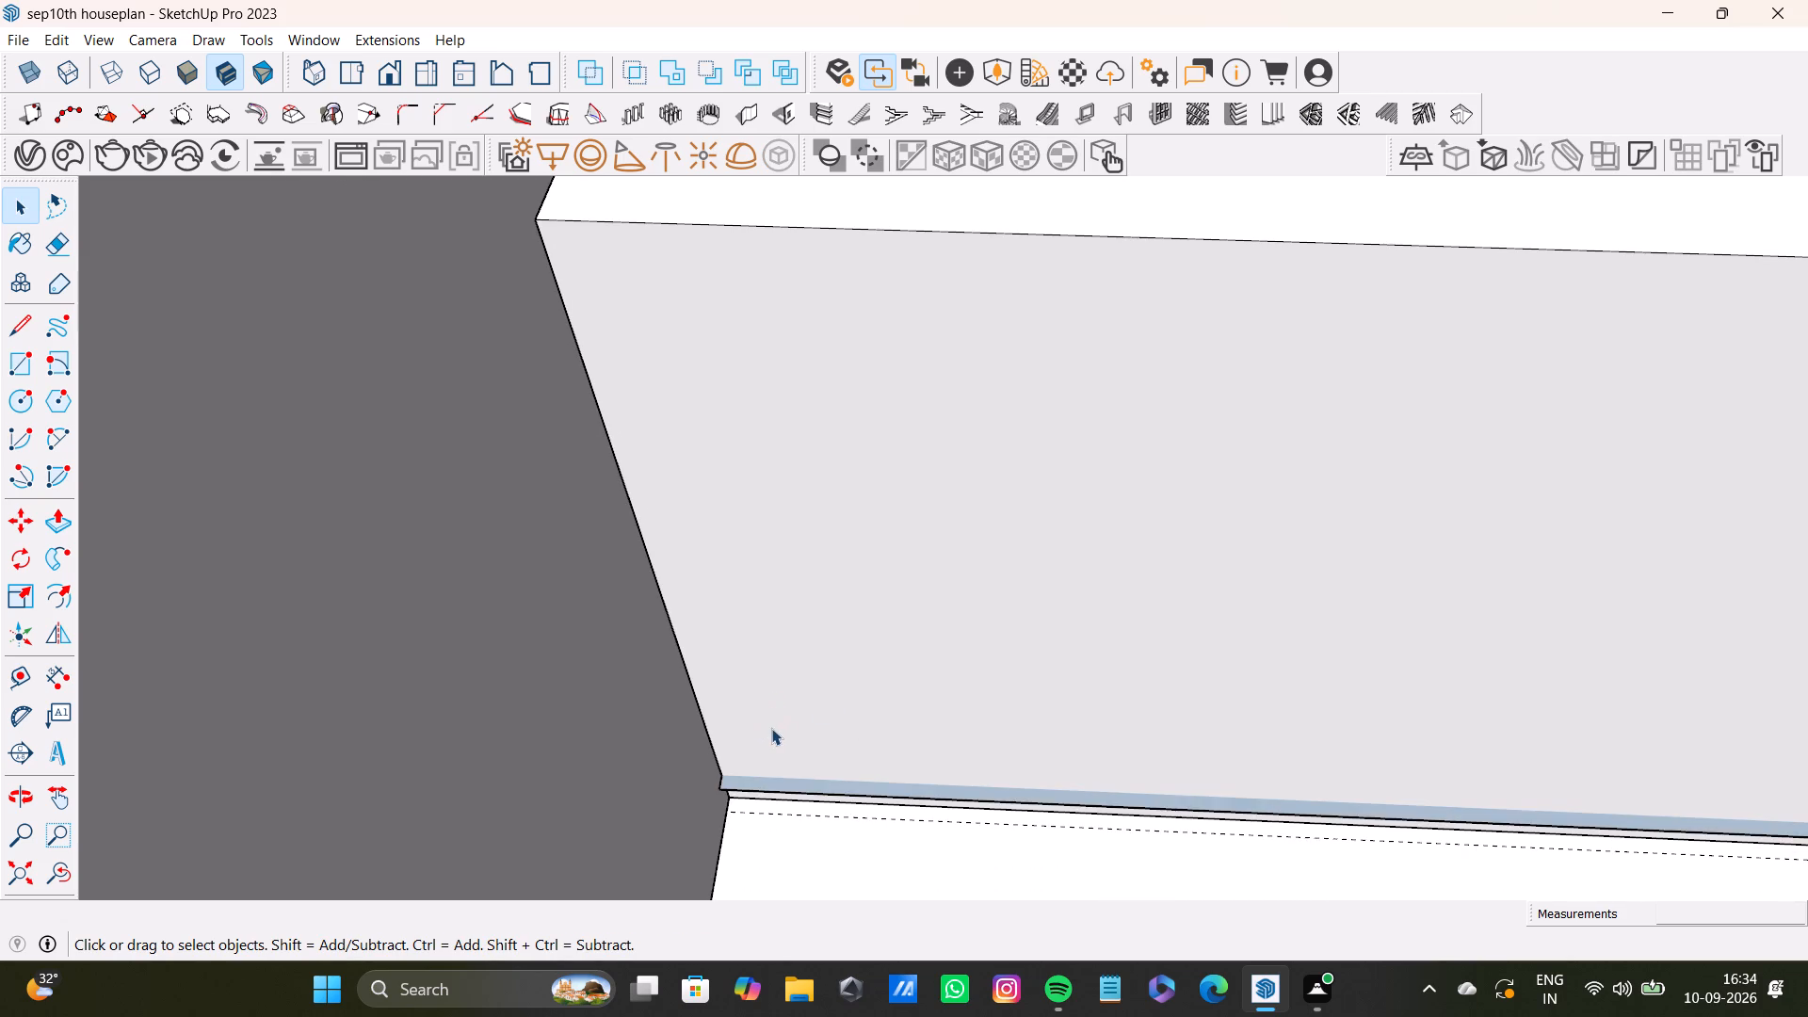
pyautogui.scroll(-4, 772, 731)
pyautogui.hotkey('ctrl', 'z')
# Examine the thin strip along the base of the ledge and its front face from inside the room.
pyautogui.scroll(7, 775, 785)
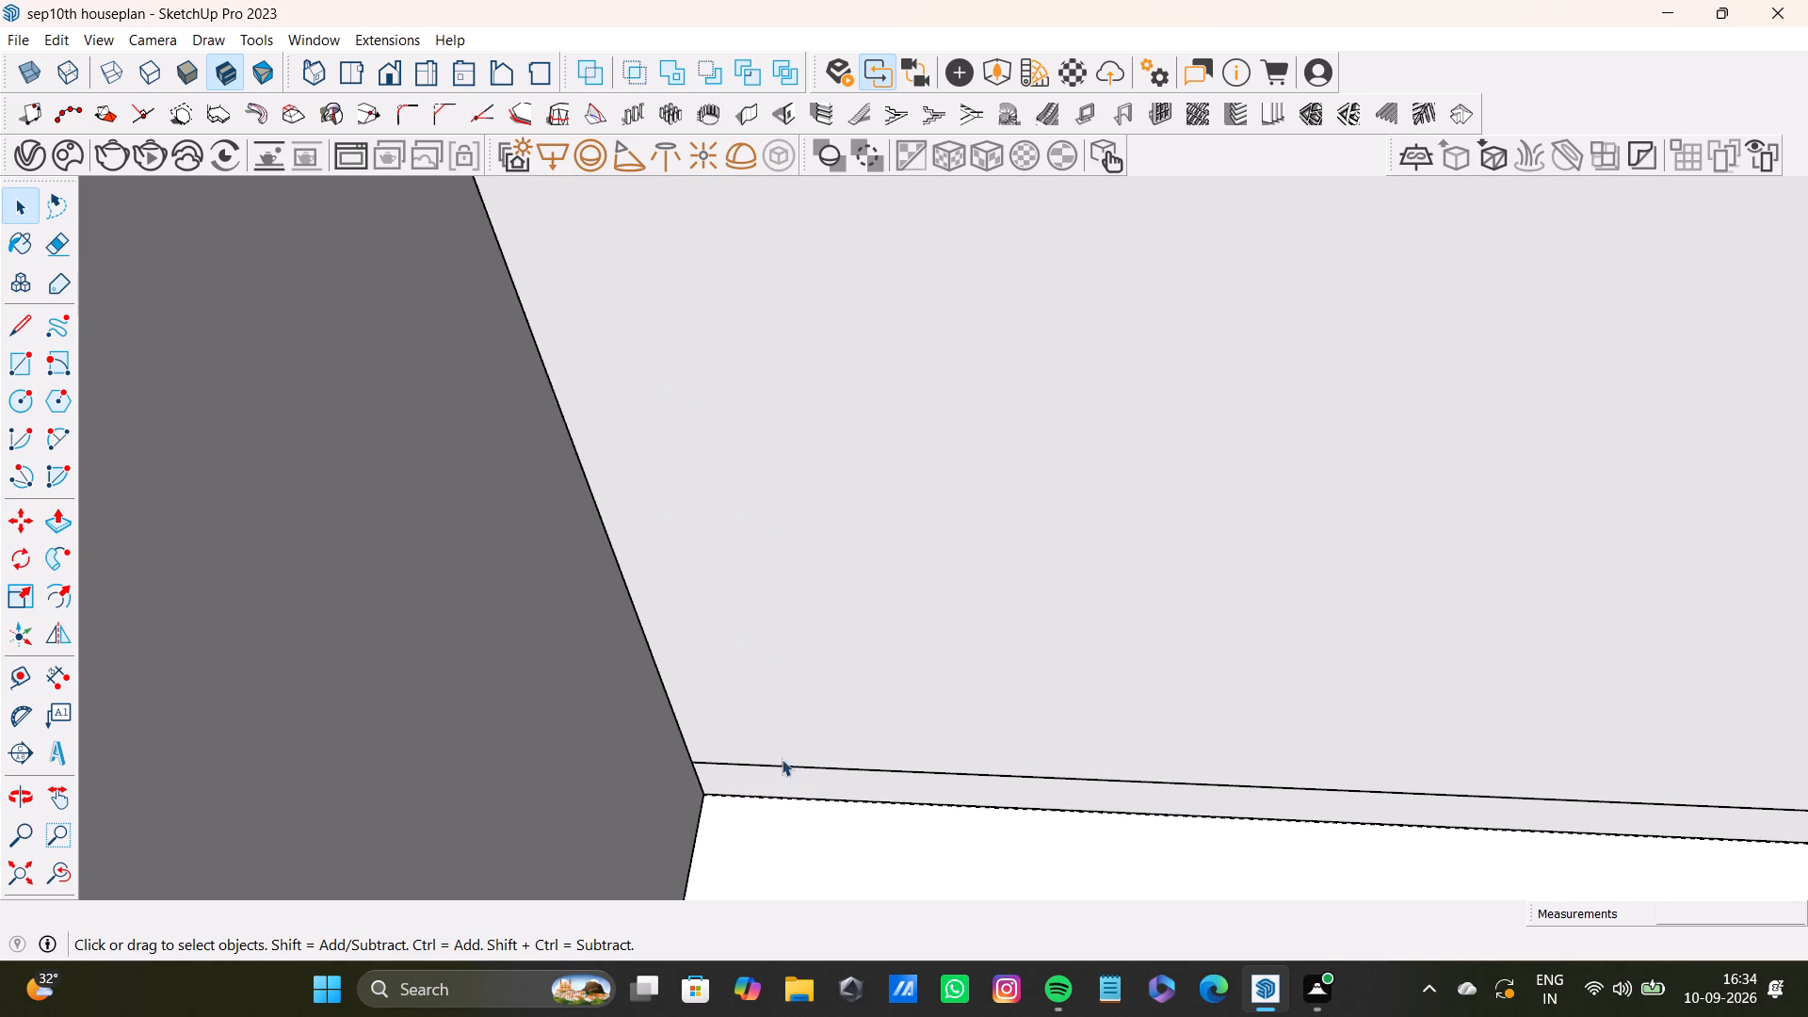
pyautogui.scroll(-8, 782, 759)
pyautogui.keyDown('shift'); pyautogui.moveTo(783, 767); pyautogui.dragTo(783, 813, button='middle'); pyautogui.keyUp('shift')
pyautogui.moveTo(828, 825); pyautogui.dragTo(828, 745, button='middle')
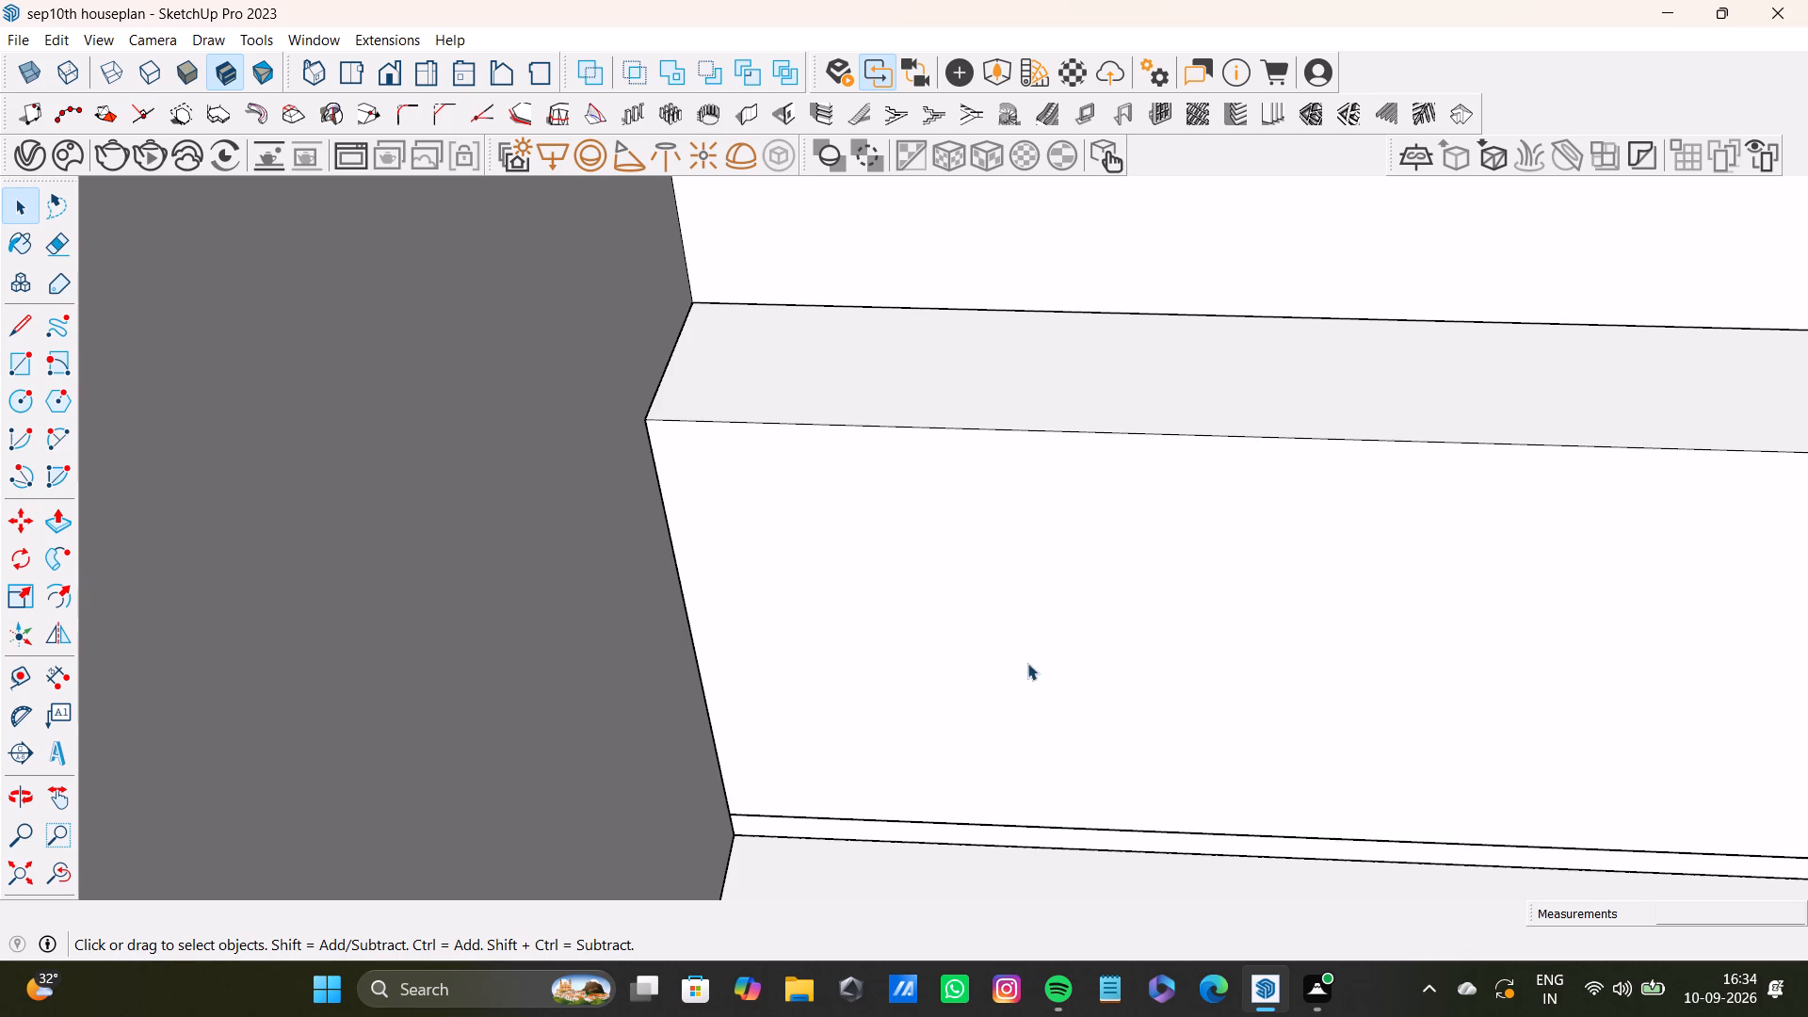
pyautogui.scroll(6, 783, 796)
pyautogui.click(752, 838)
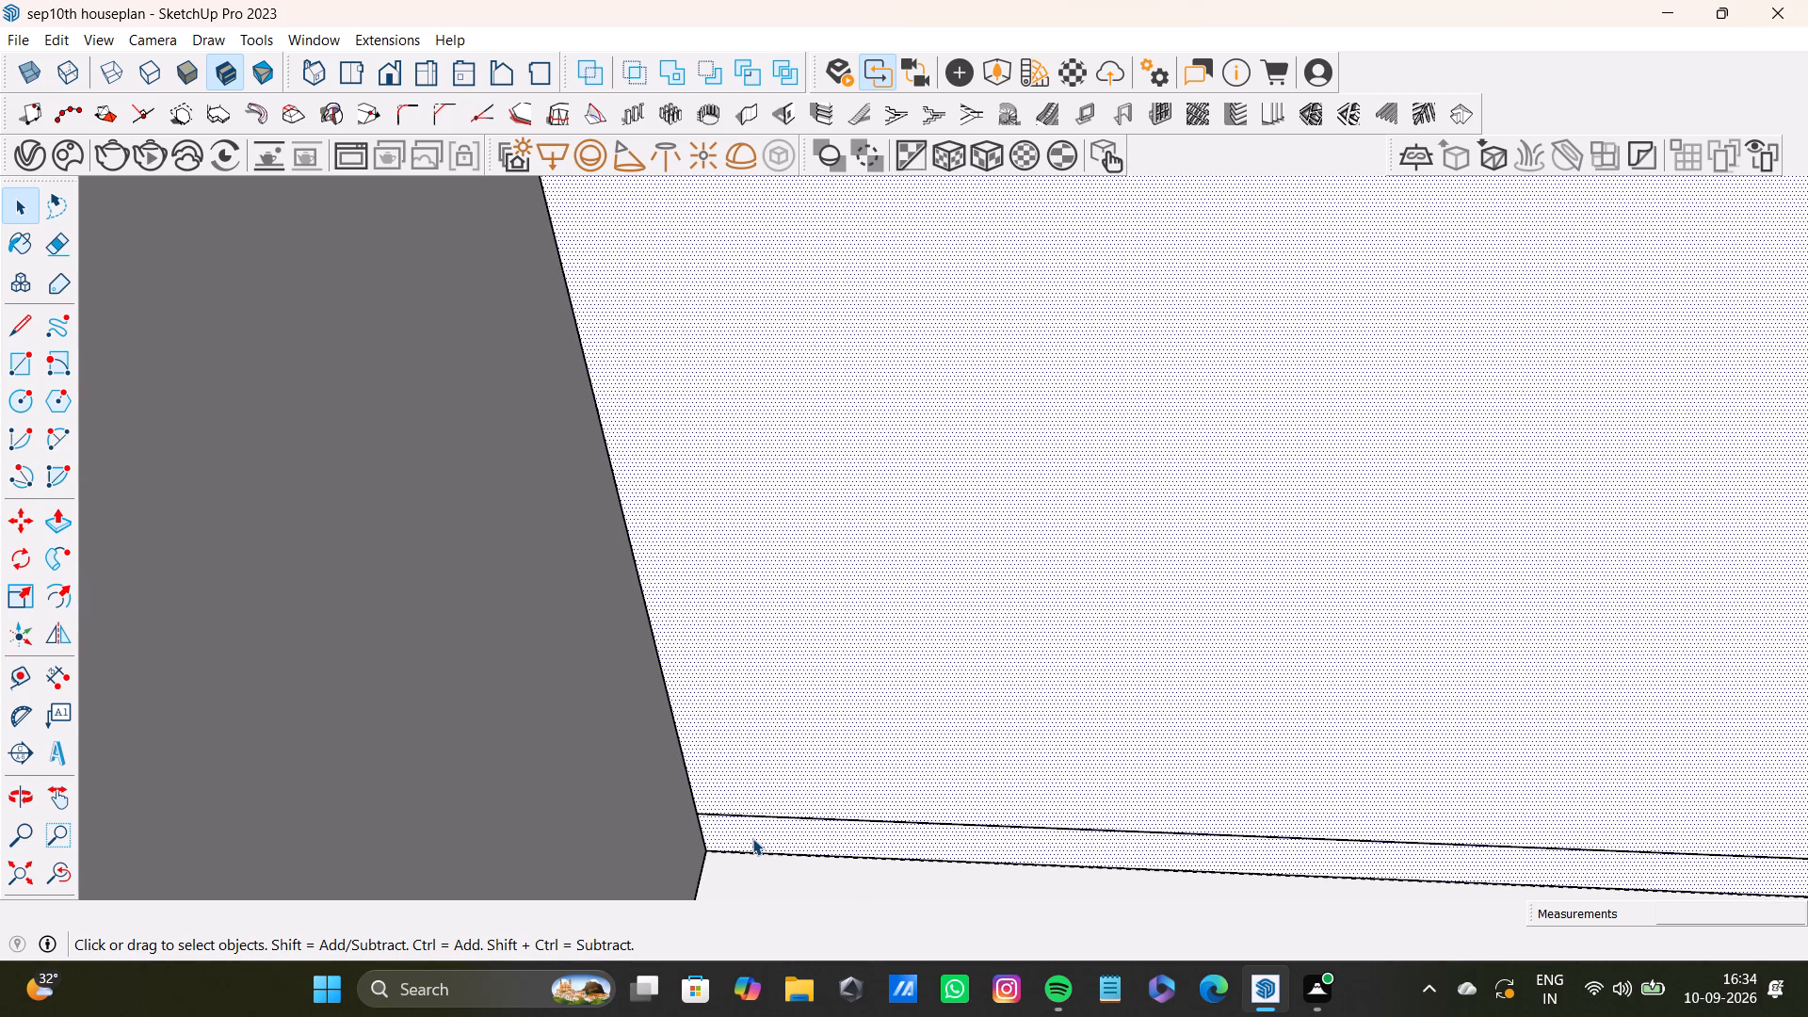
pyautogui.scroll(-11, 770, 843)
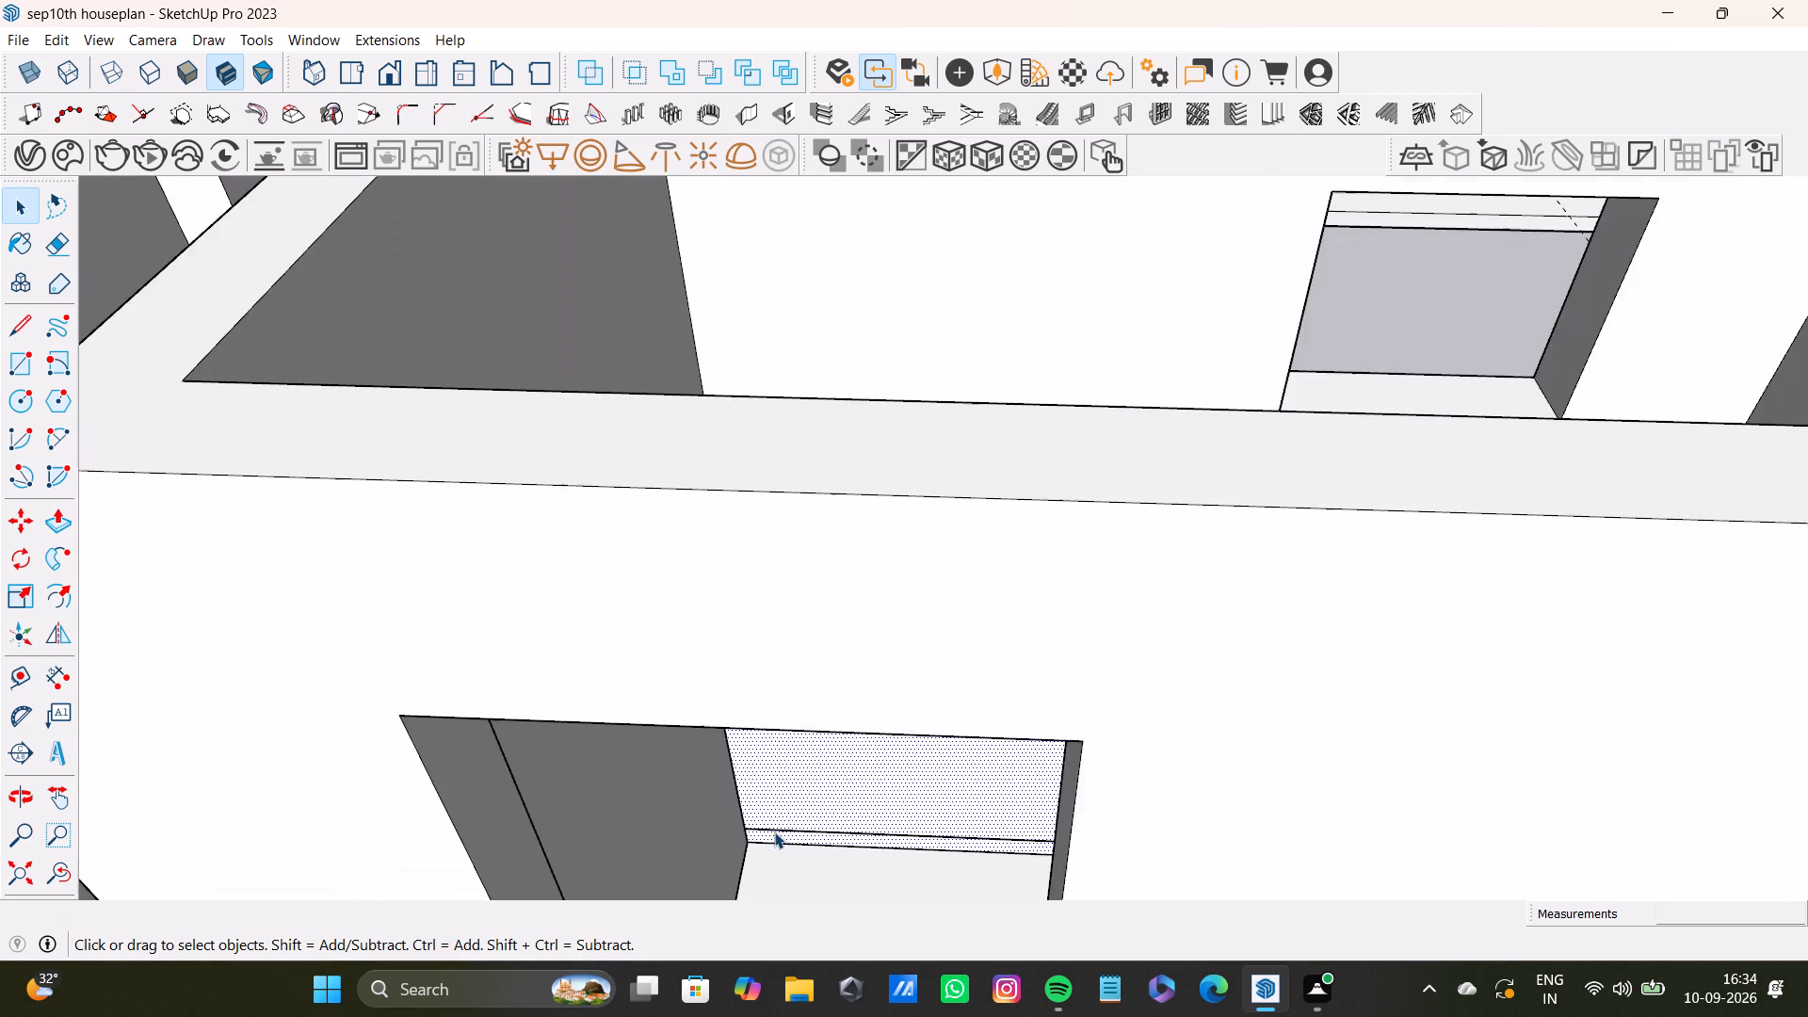
pyautogui.keyDown('shift'); pyautogui.moveTo(734, 793); pyautogui.dragTo(789, 767, button='middle'); pyautogui.keyUp('shift')
pyautogui.scroll(-1, 789, 767)
pyautogui.moveTo(794, 763); pyautogui.dragTo(825, 912, button='middle')
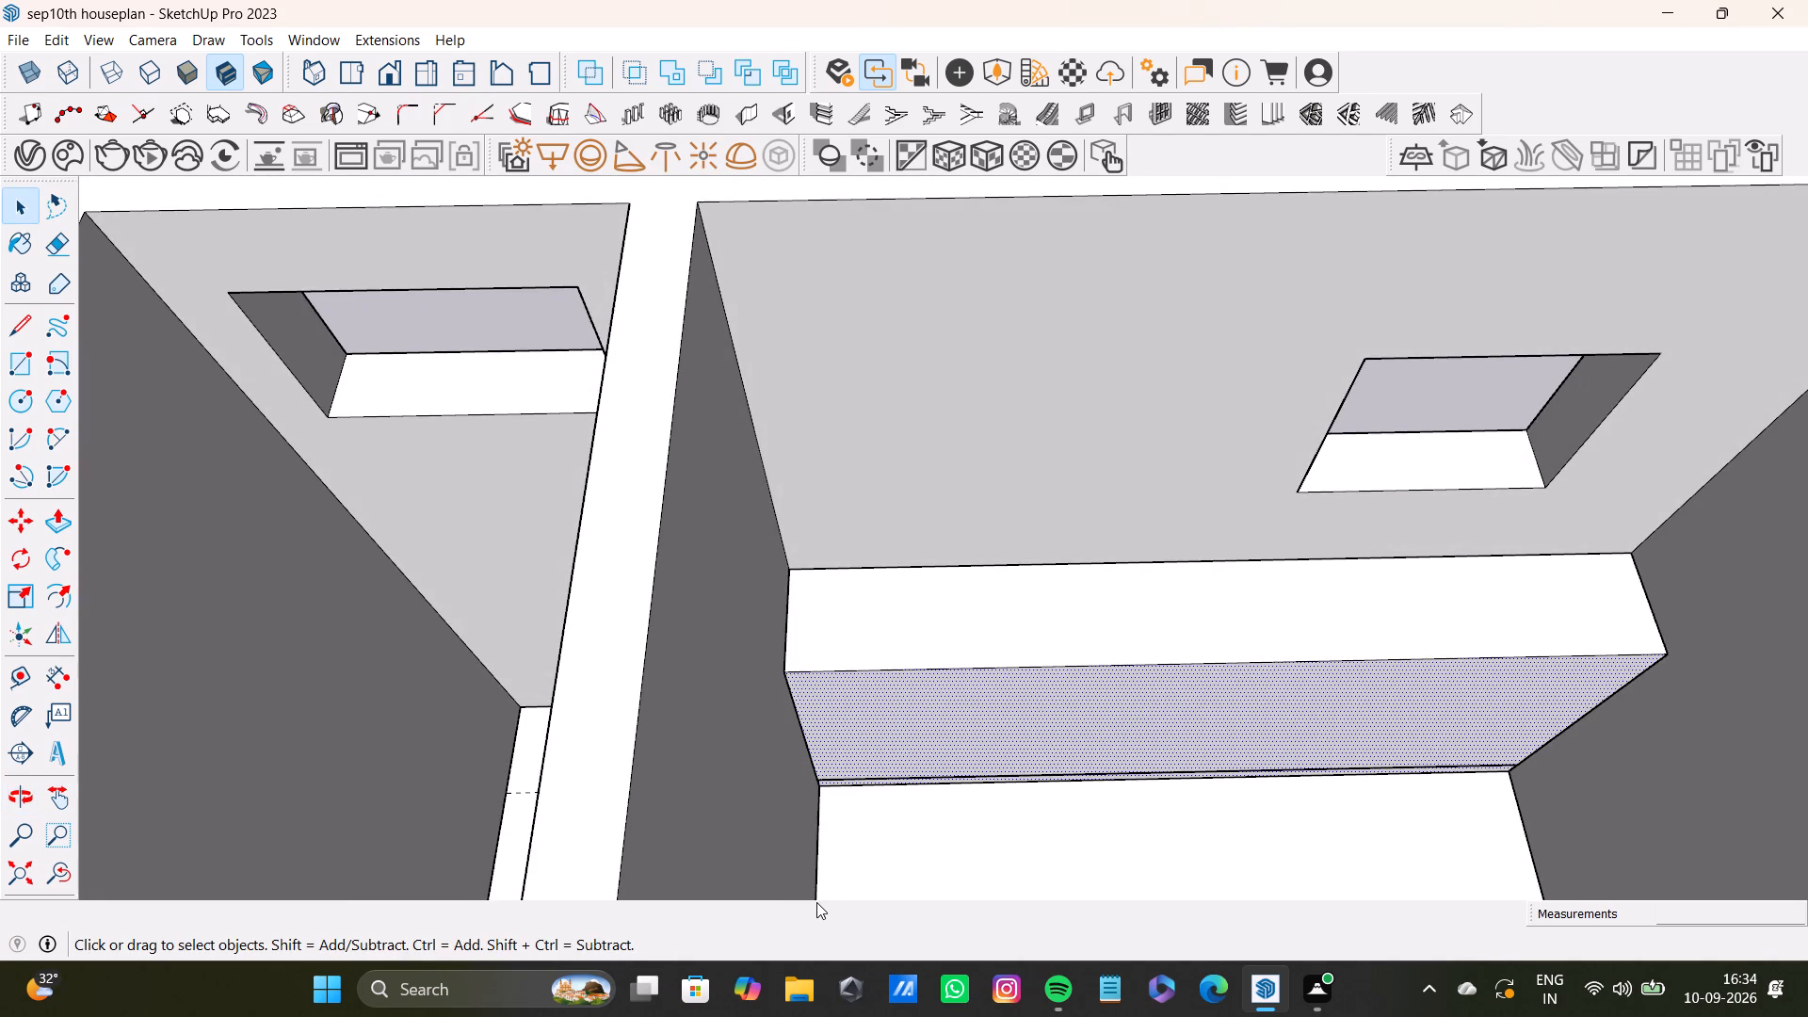
# Undo the earlier edits that raised the ledge and the sill of the window above it.
pyautogui.hotkey('ctrl', 'z')
pyautogui.hotkey('ctrl', 'z')
pyautogui.hotkey('ctrl', 'z')
pyautogui.hotkey('ctrl', 'z')
pyautogui.hotkey('ctrl', 'z')
pyautogui.hotkey('ctrl', 'z')
pyautogui.hotkey('ctrl', 'z')
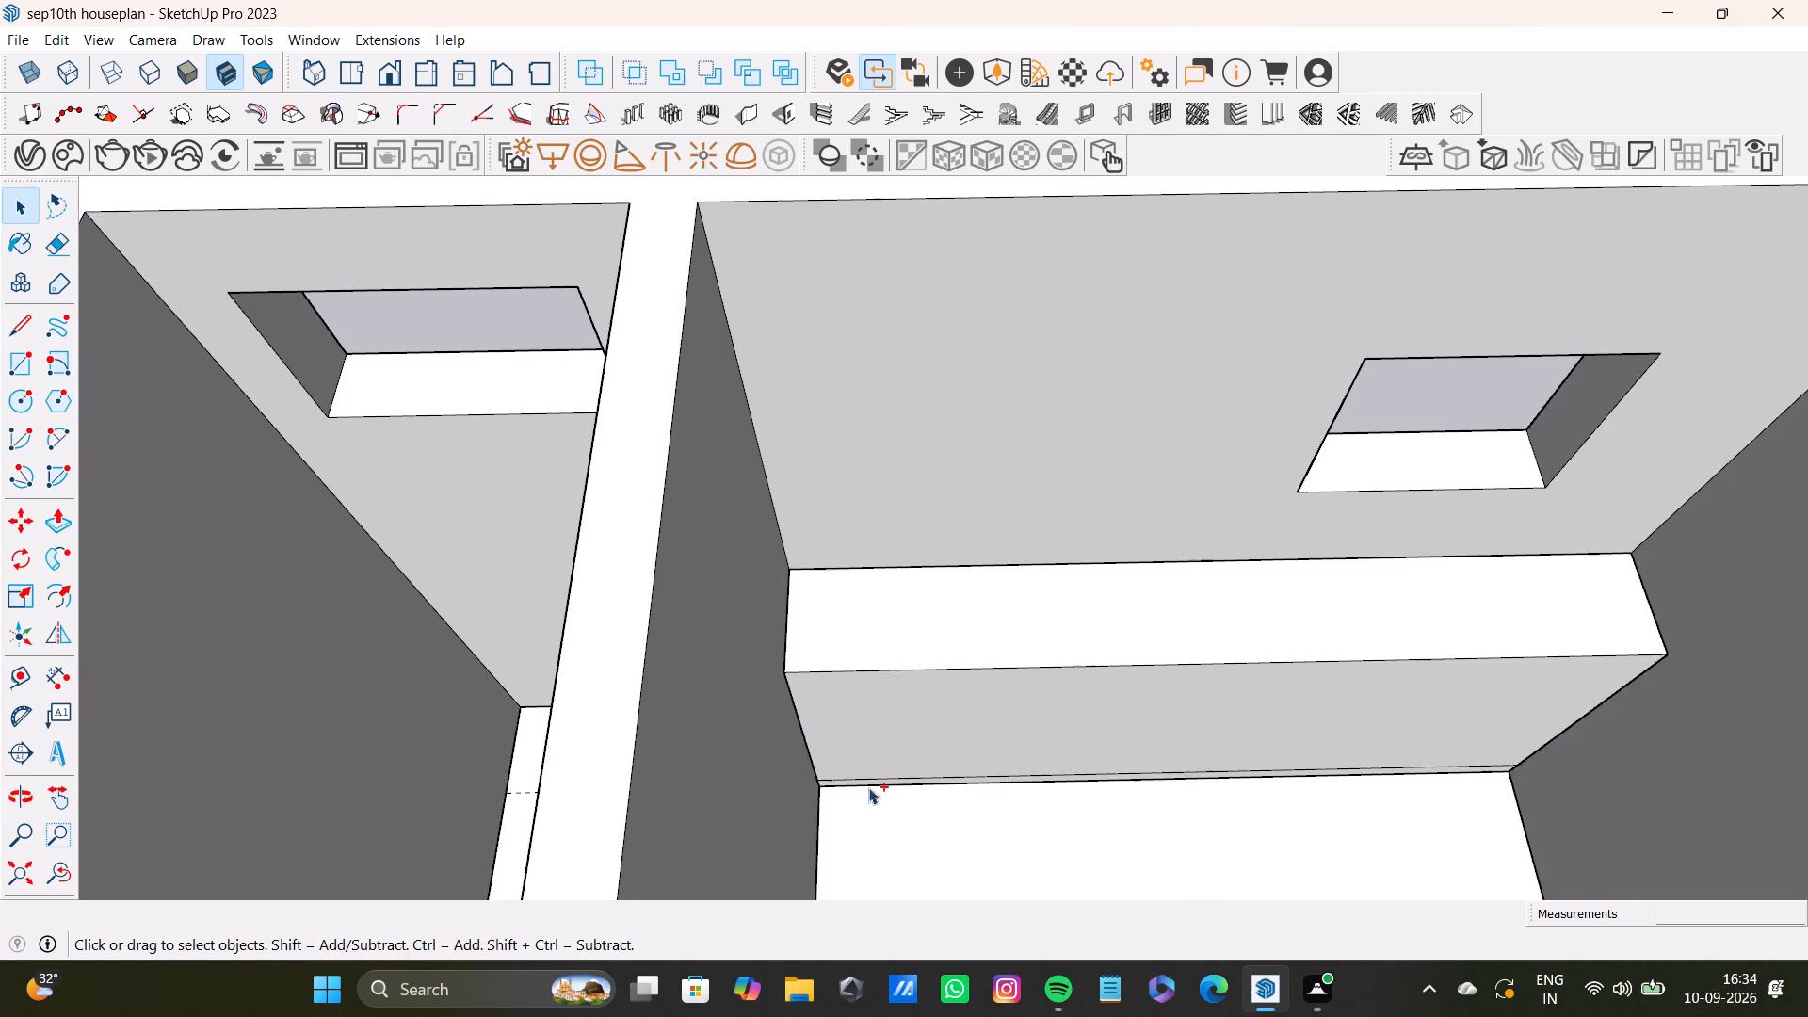
pyautogui.hotkey('ctrl', 'z')
pyautogui.hotkey('ctrl', 'z')
pyautogui.hotkey('ctrl', 'z')
pyautogui.hotkey('ctrl', 'z')
pyautogui.hotkey('ctrl', 'z')
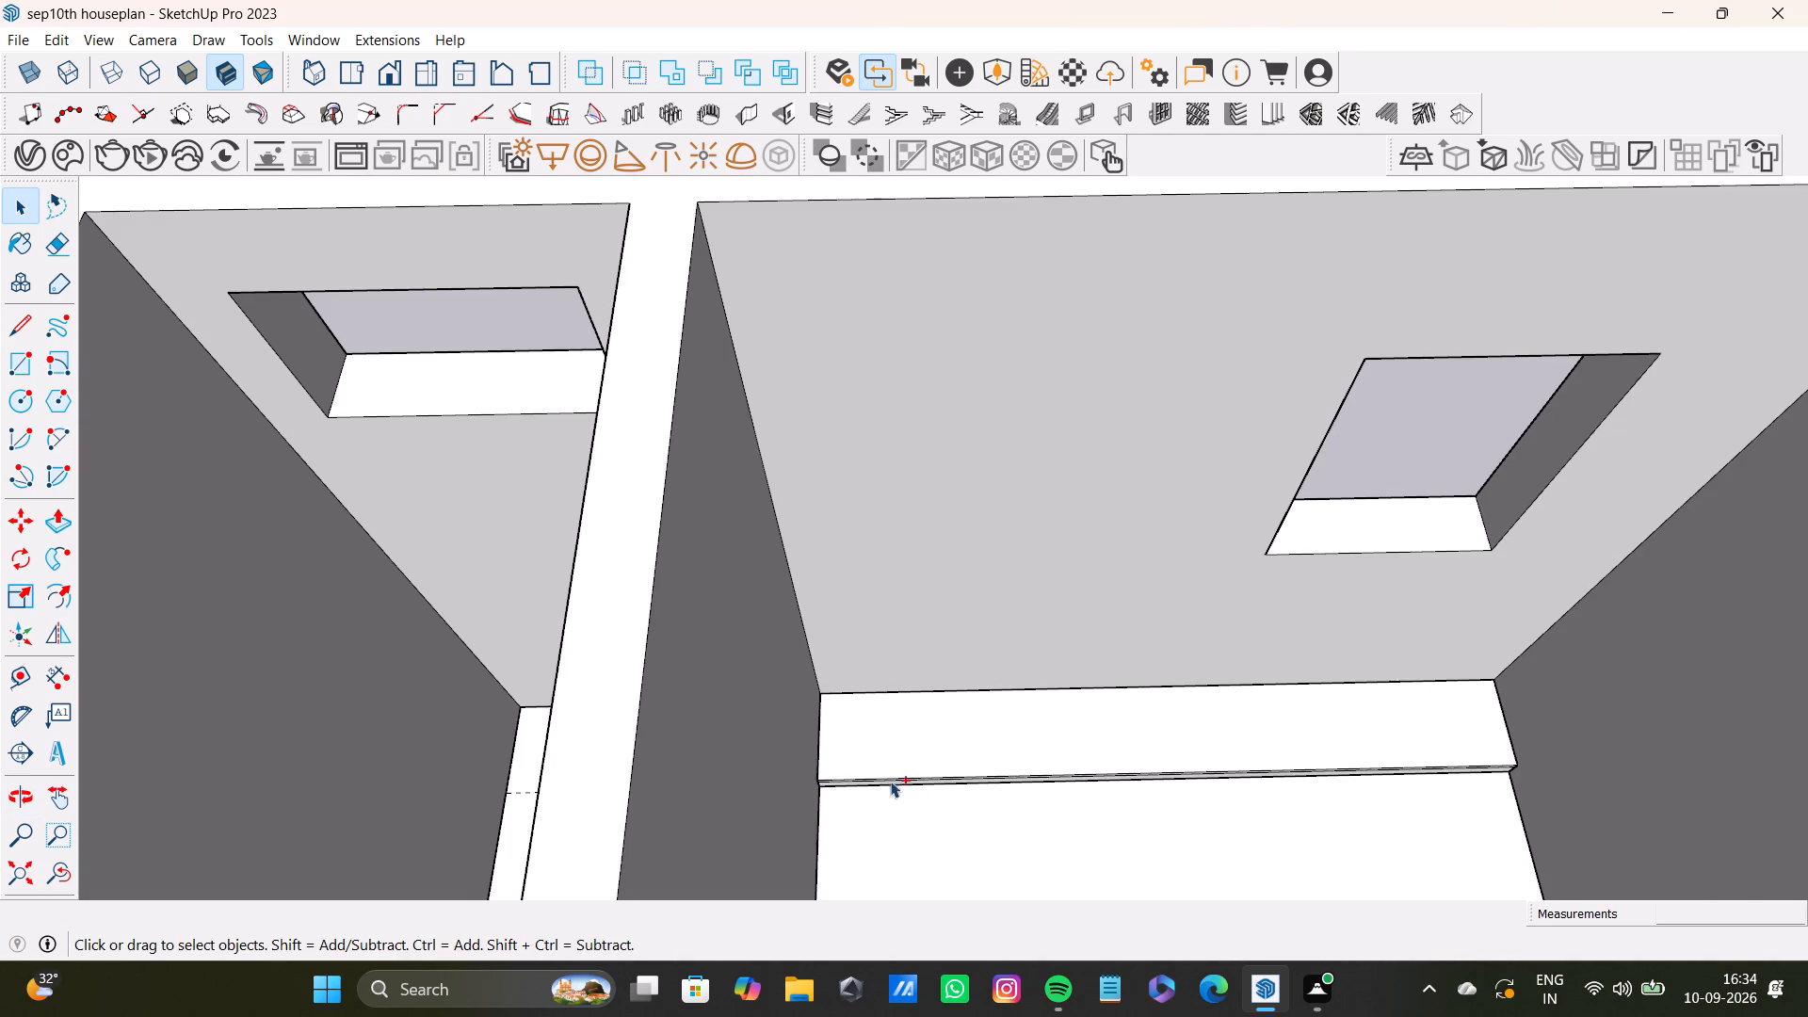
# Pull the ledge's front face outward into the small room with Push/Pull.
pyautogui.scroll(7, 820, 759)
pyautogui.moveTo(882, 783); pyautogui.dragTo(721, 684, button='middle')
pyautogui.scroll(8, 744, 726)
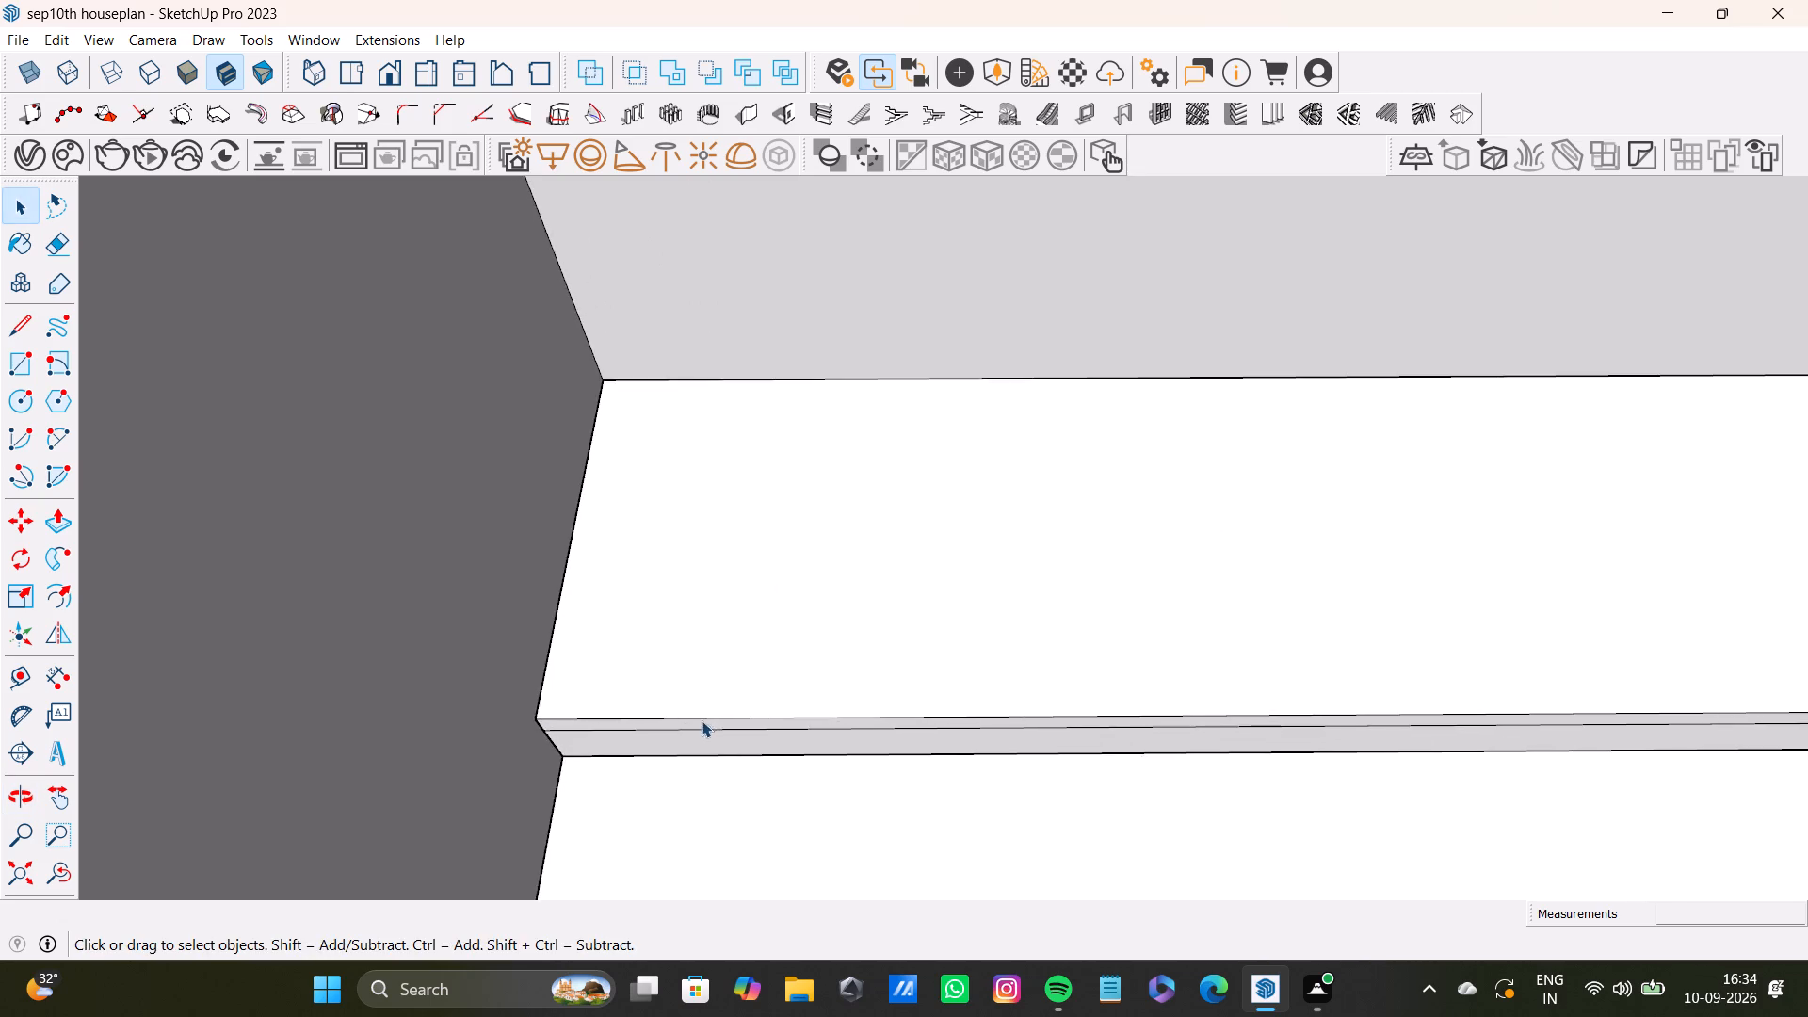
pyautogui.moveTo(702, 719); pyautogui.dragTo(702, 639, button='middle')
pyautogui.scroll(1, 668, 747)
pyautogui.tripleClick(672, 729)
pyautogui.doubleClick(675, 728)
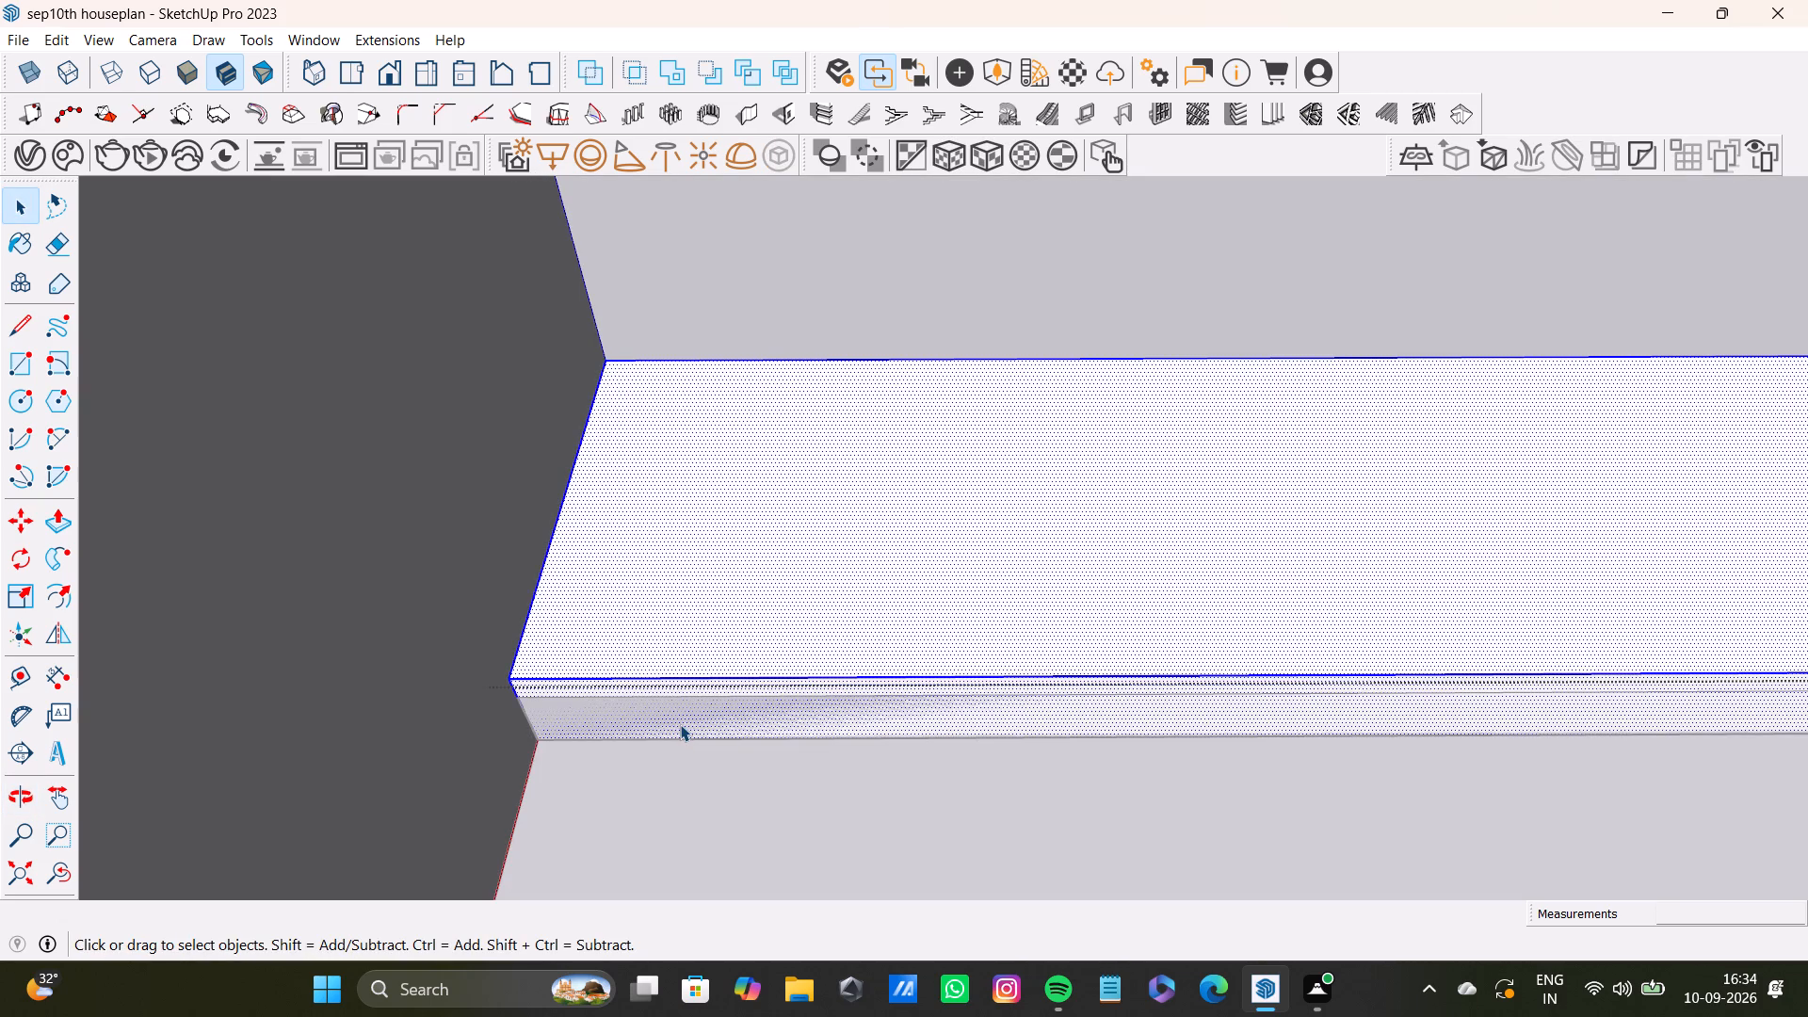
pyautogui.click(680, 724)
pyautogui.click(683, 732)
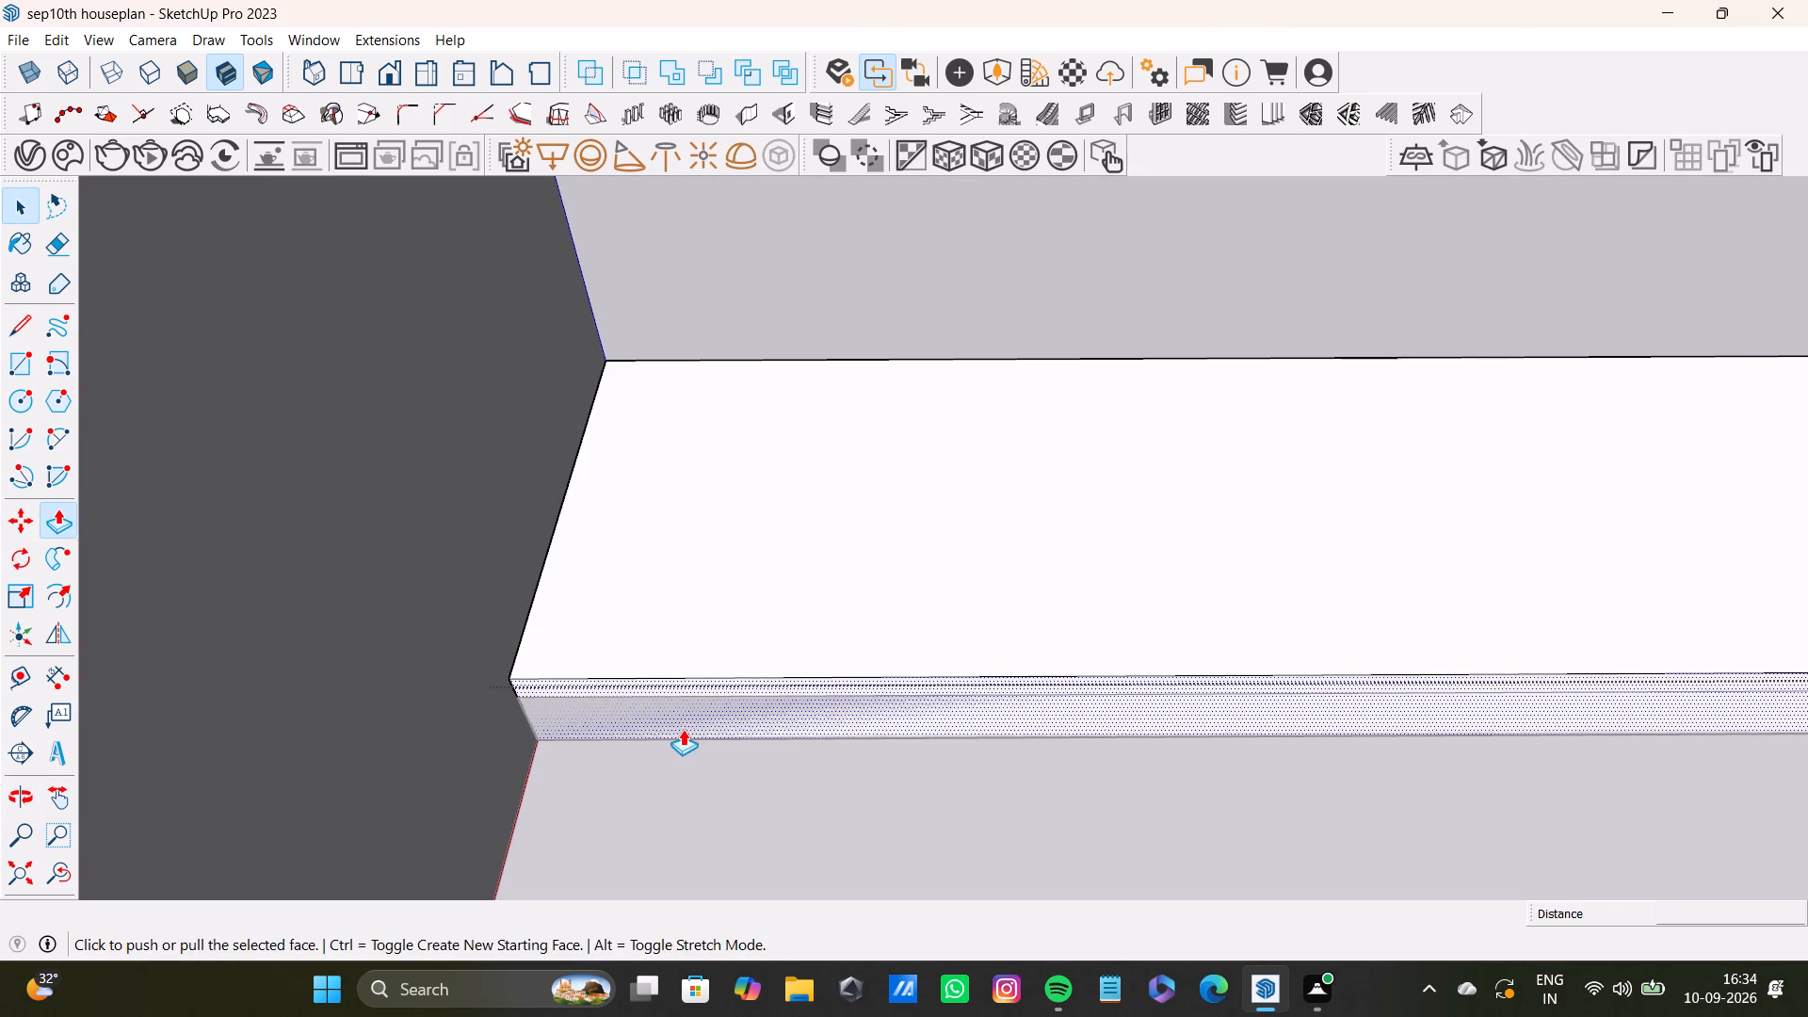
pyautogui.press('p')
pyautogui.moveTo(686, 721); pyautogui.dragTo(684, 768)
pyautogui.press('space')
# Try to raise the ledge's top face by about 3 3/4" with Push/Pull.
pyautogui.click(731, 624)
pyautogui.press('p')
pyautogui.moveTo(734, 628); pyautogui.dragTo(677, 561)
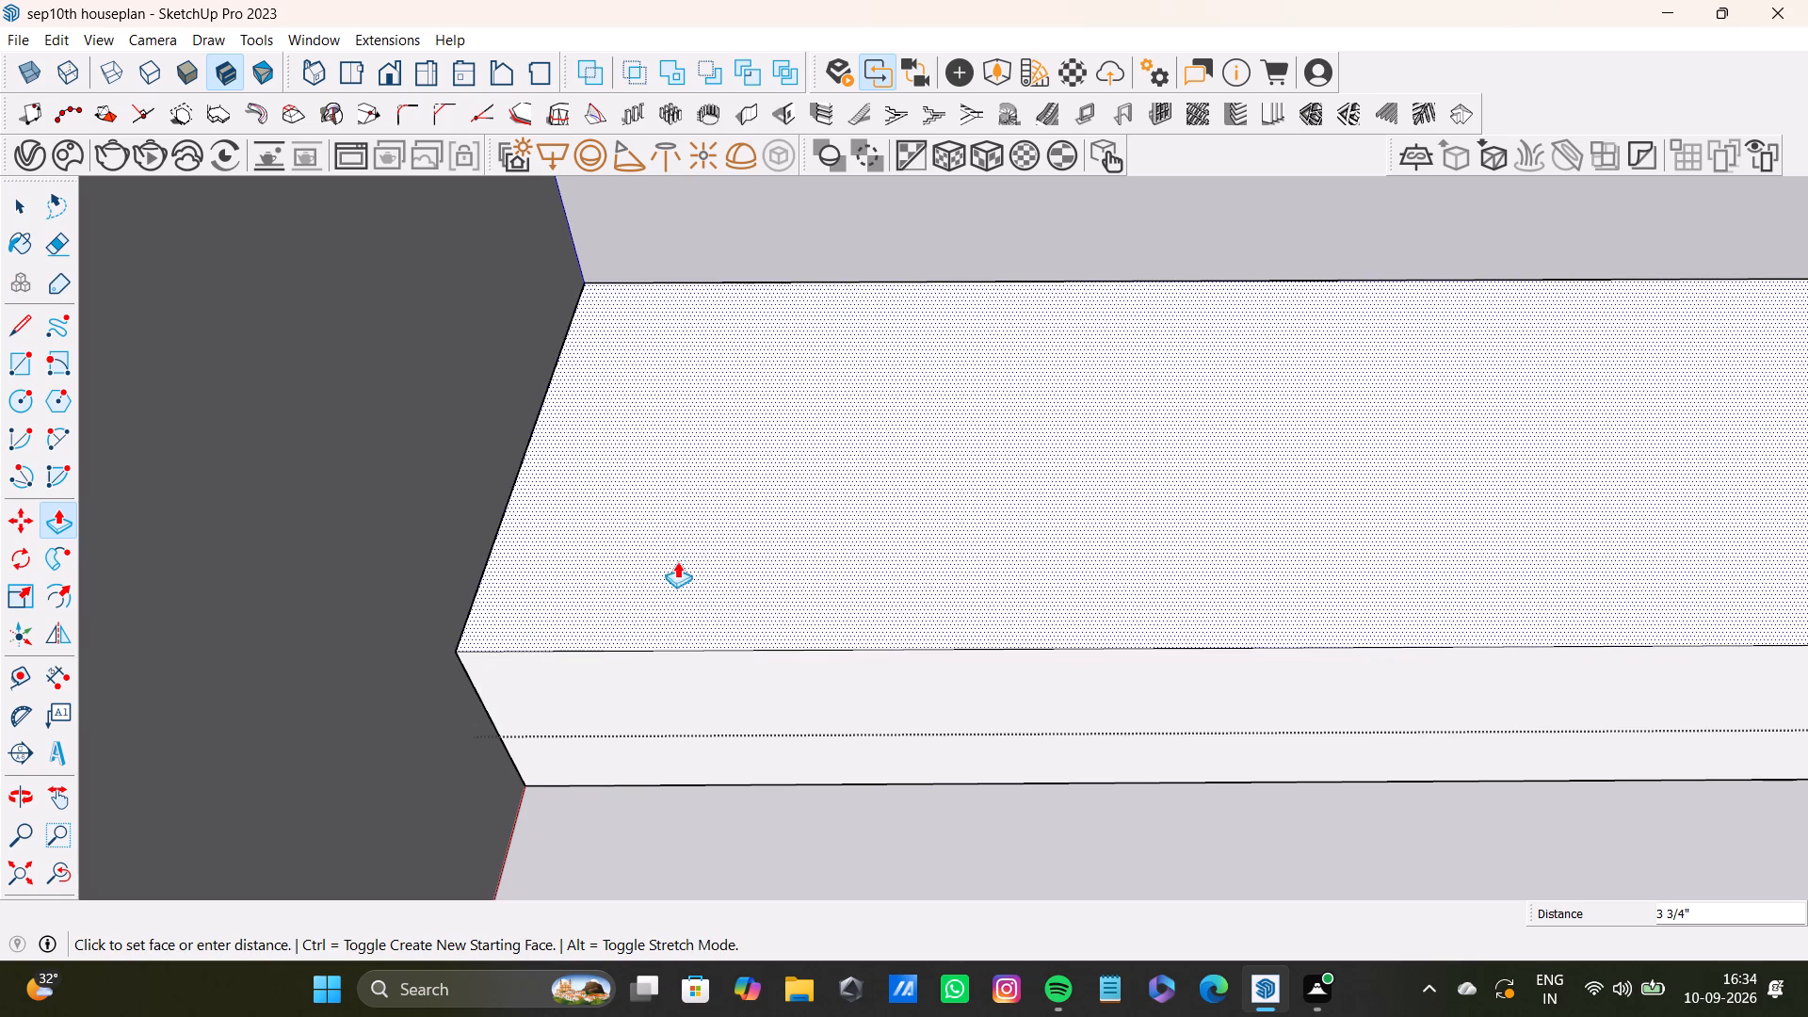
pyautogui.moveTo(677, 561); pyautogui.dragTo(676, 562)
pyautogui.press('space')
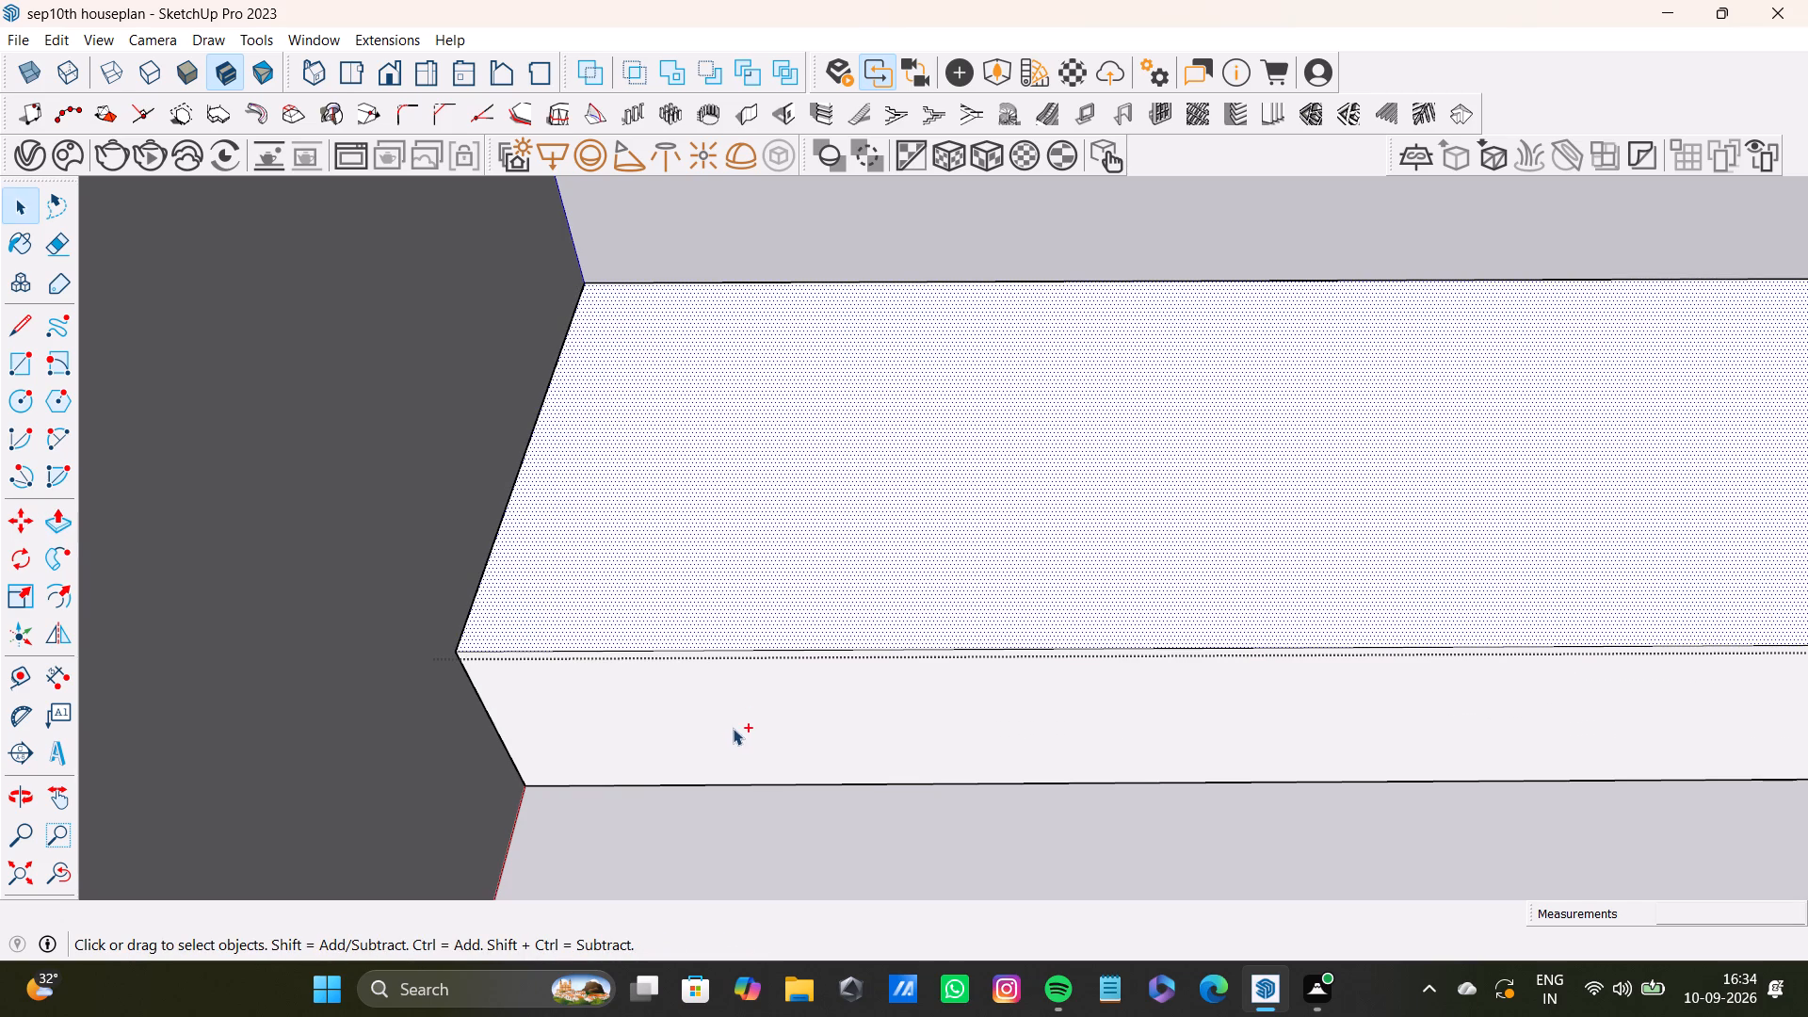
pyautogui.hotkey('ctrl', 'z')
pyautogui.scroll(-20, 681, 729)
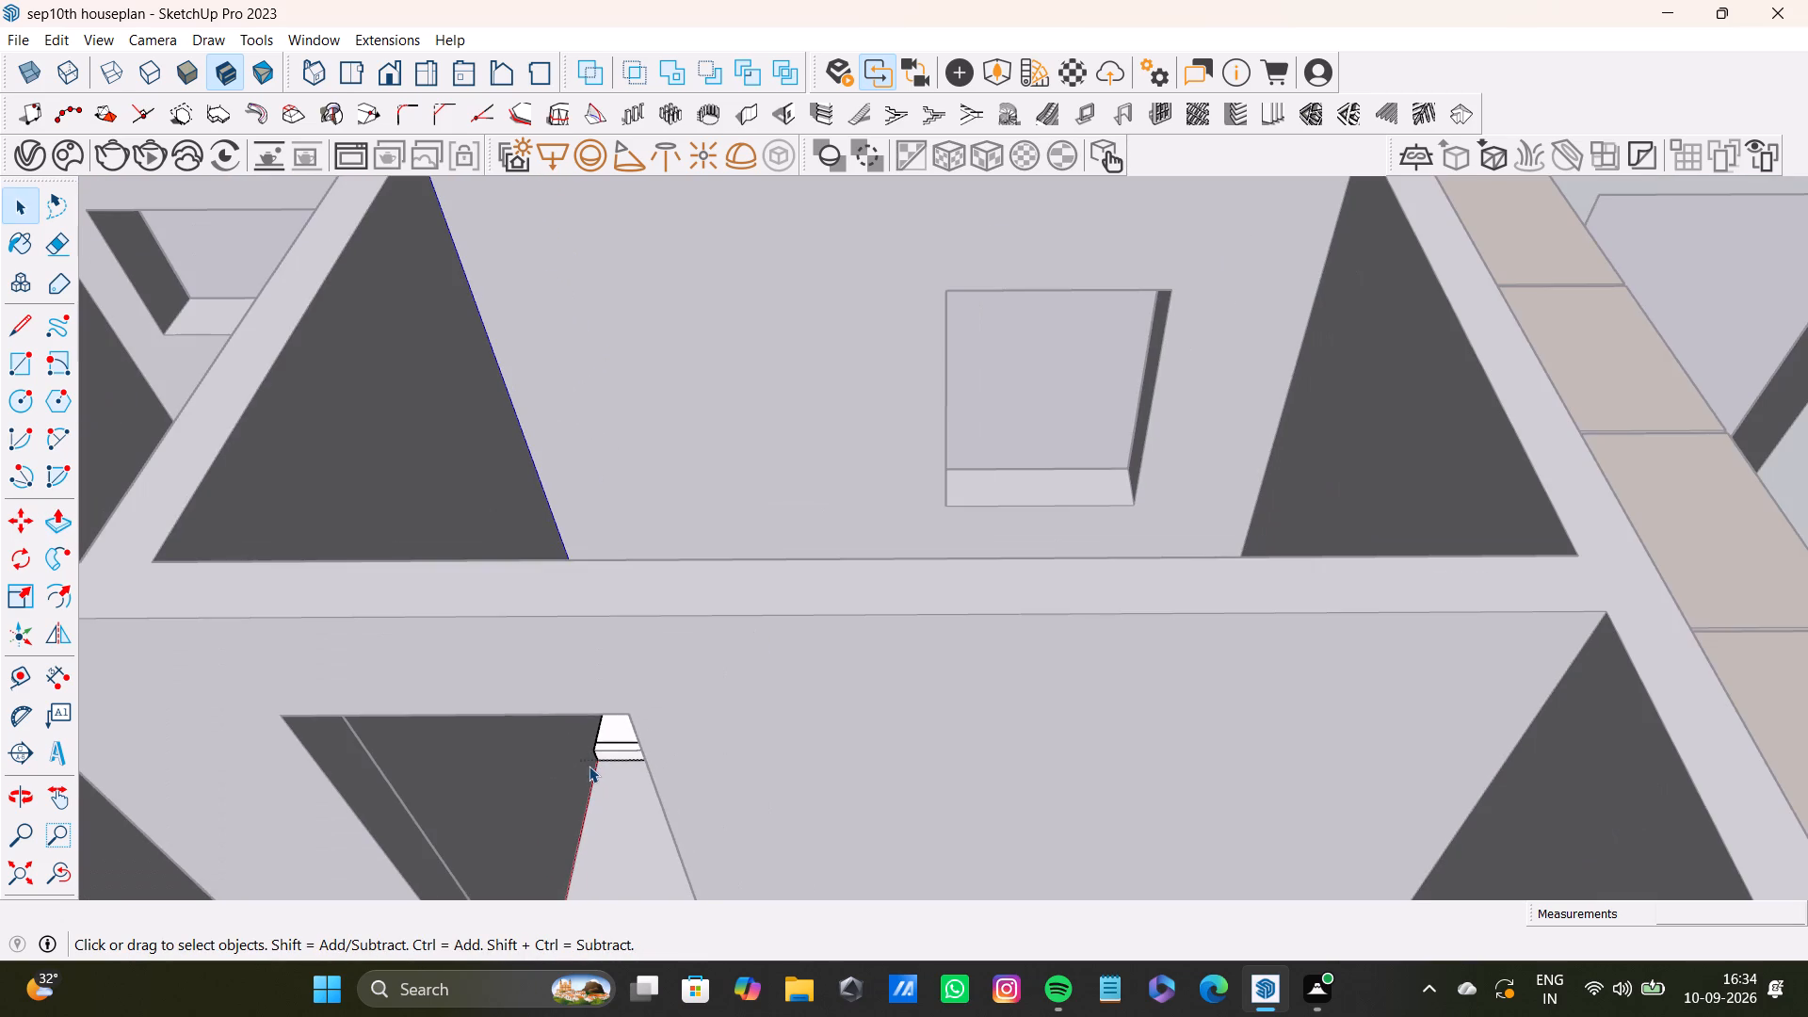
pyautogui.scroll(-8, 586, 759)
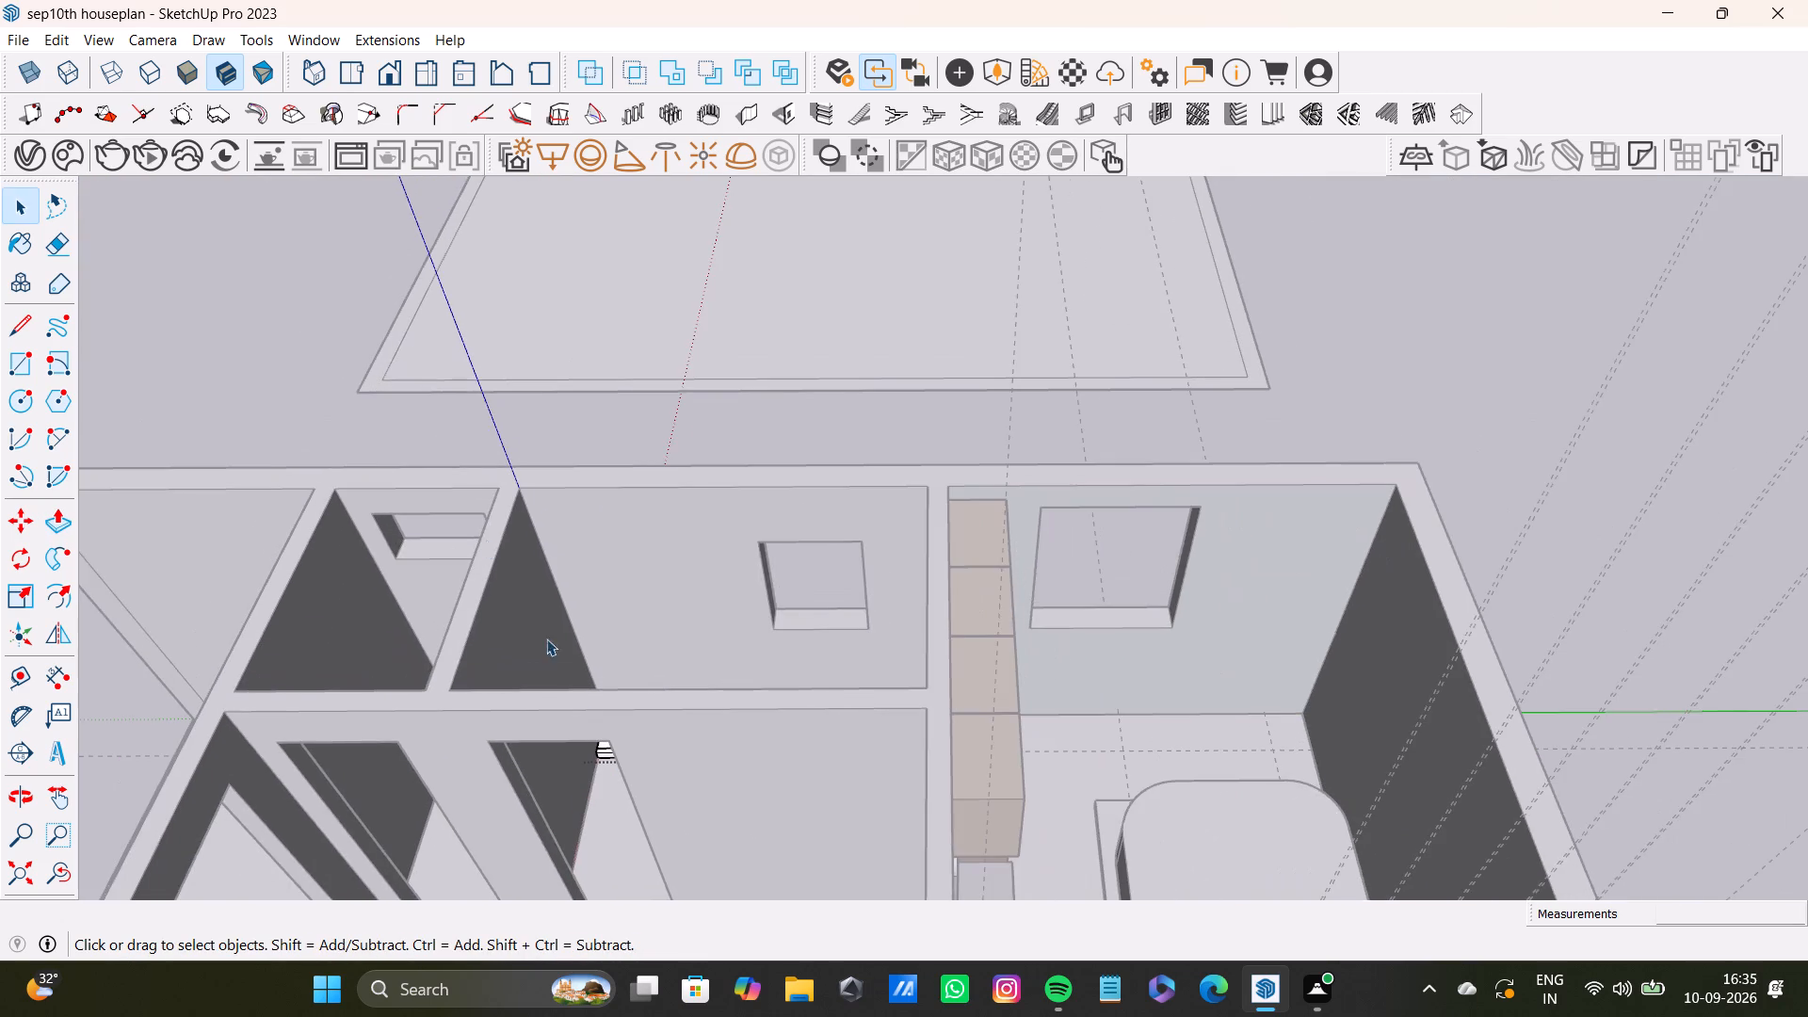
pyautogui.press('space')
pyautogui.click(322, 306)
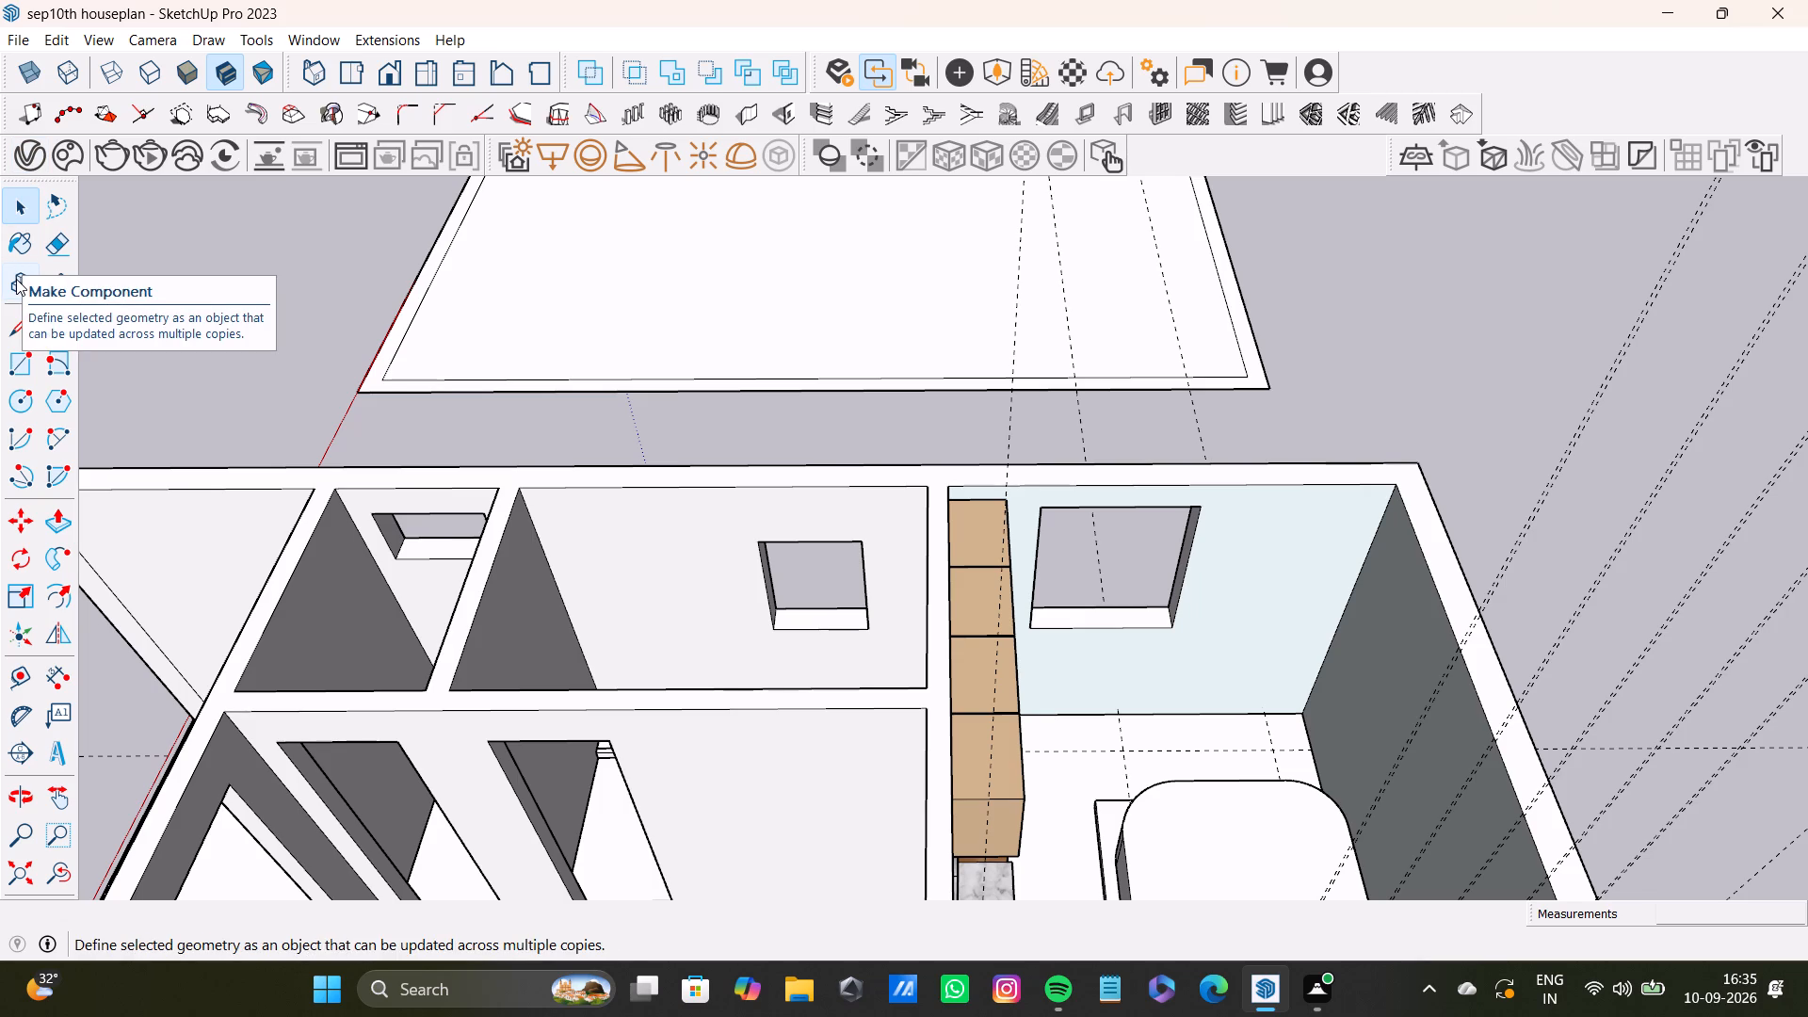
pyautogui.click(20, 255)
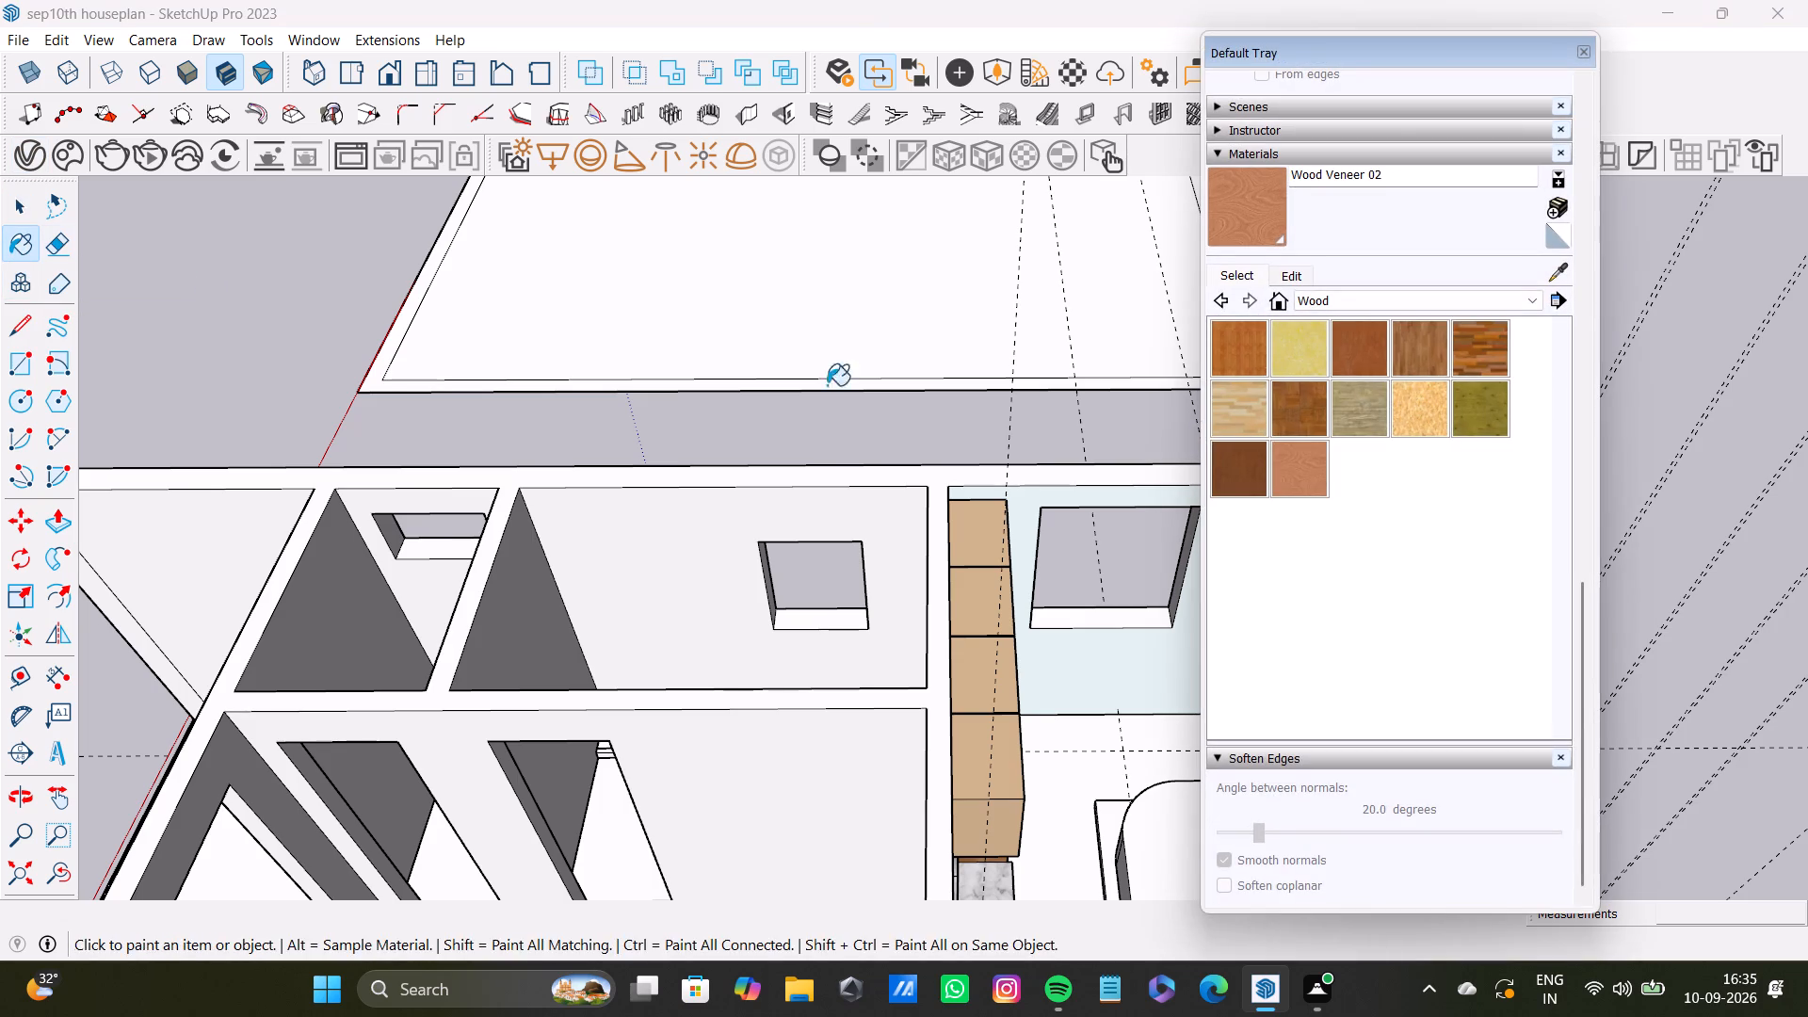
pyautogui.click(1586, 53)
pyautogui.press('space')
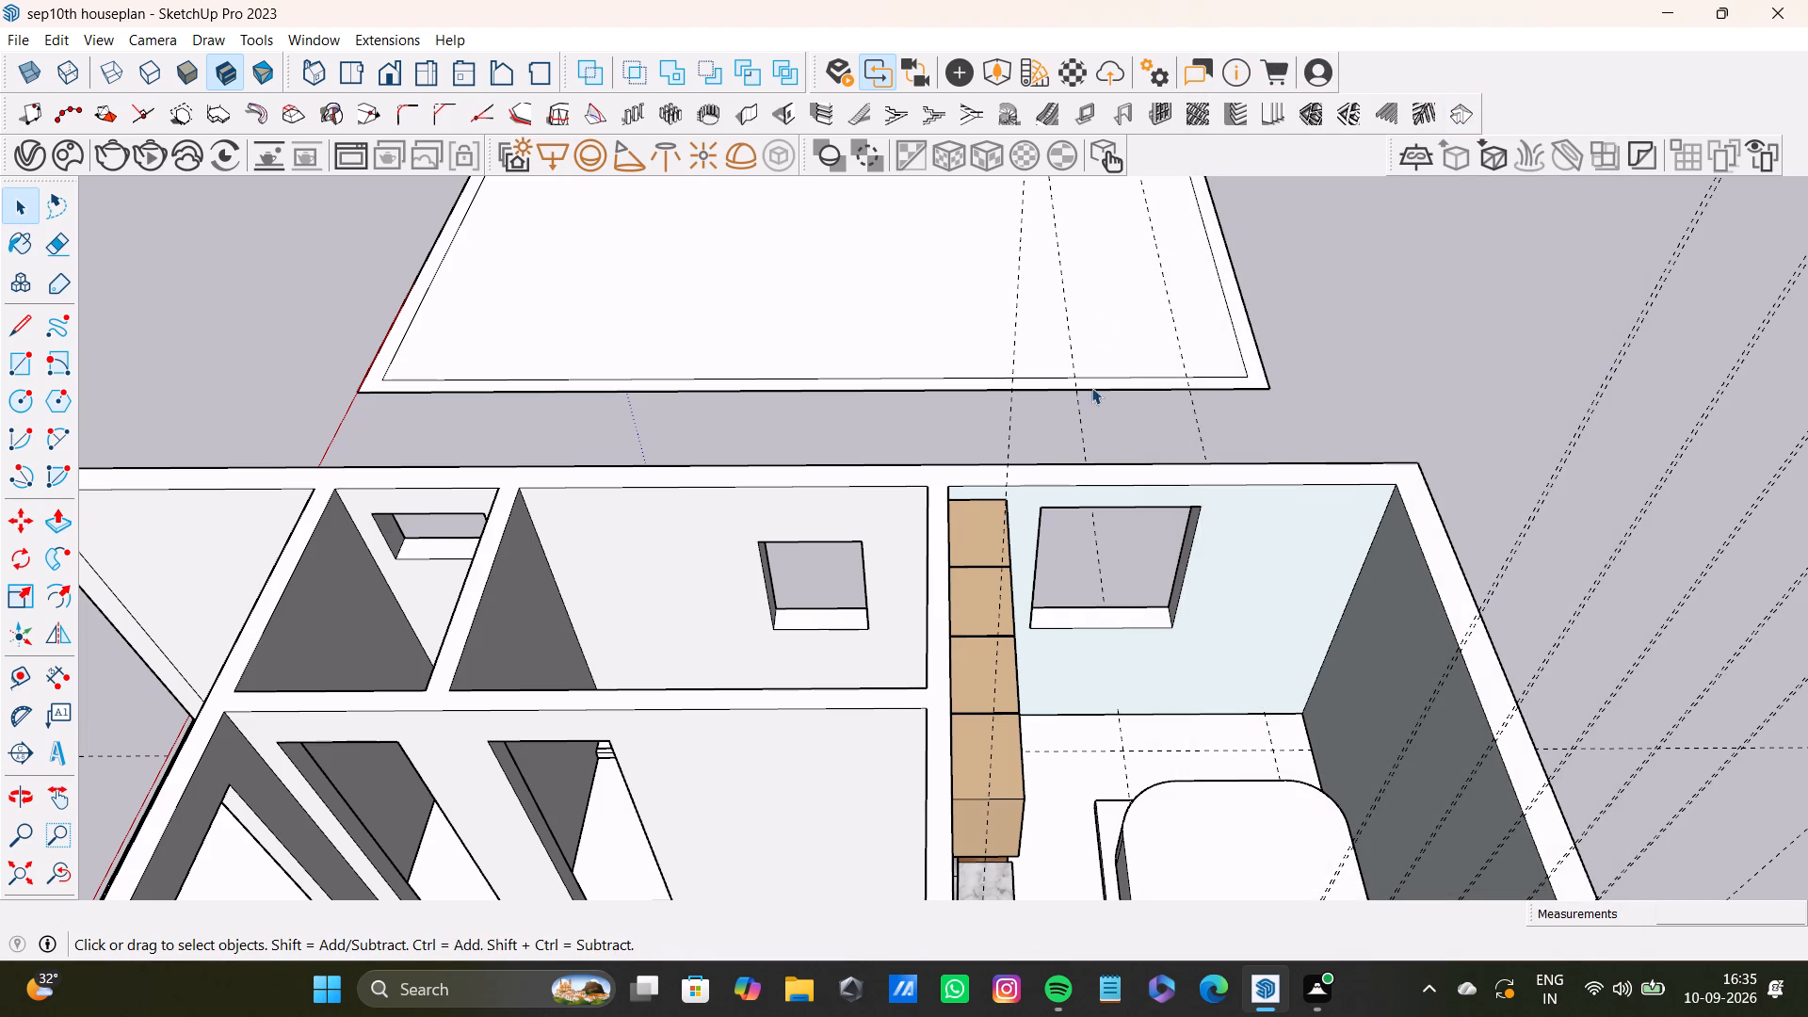
# Examine the whole house plan from above and the ledge in the small room up close.
pyautogui.scroll(-5, 1149, 576)
pyautogui.moveTo(1251, 655); pyautogui.dragTo(812, 689, button='middle')
pyautogui.scroll(-5, 815, 677)
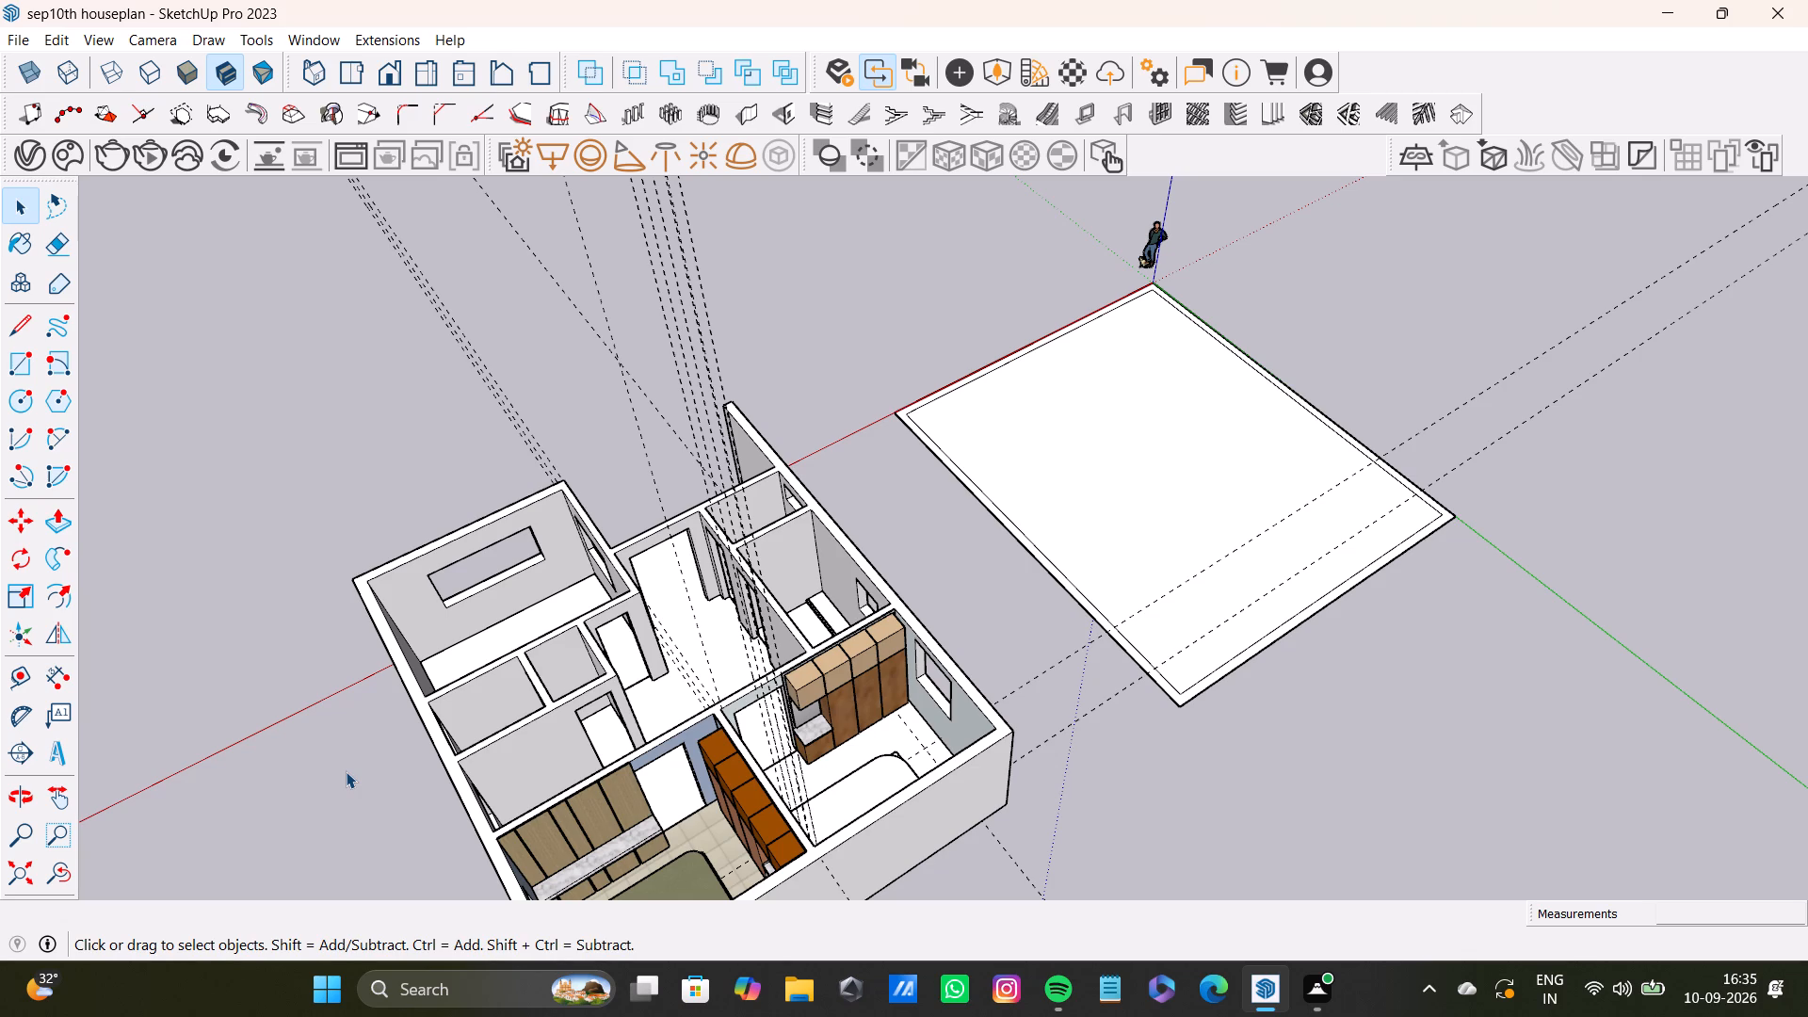
pyautogui.press('space')
pyautogui.scroll(6, 616, 601)
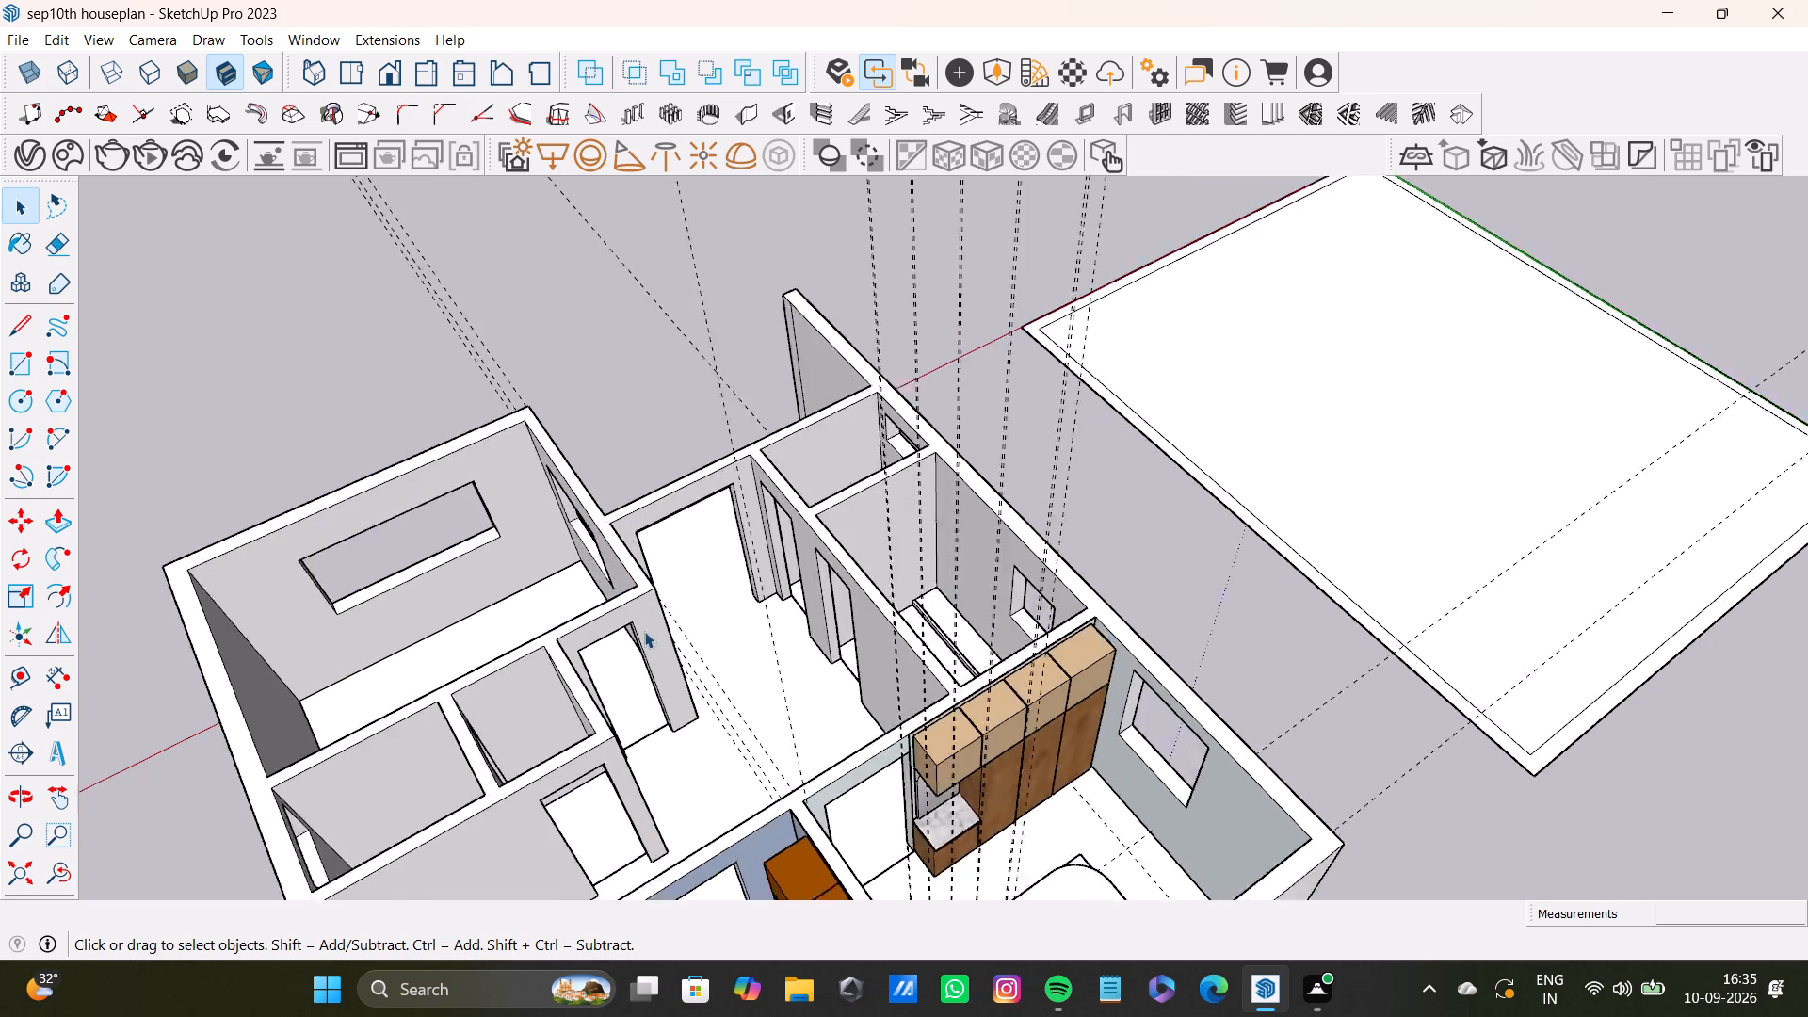
pyautogui.scroll(6, 644, 631)
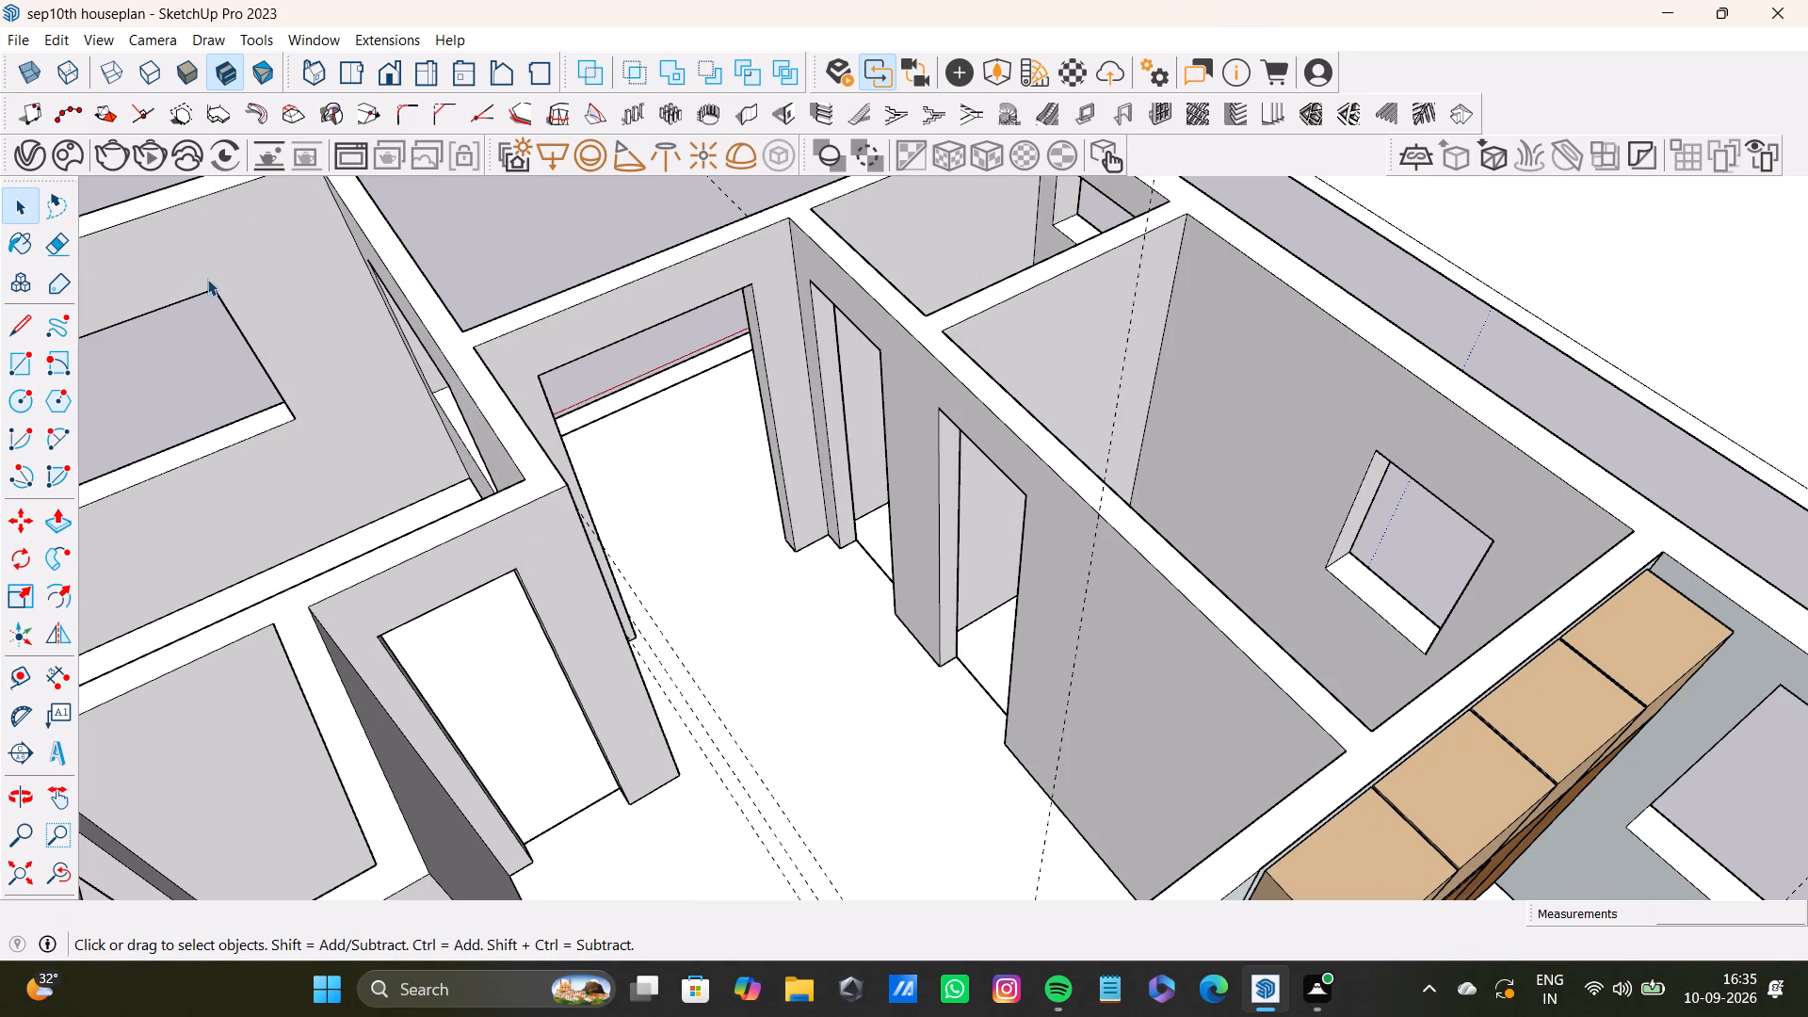
pyautogui.press('space')
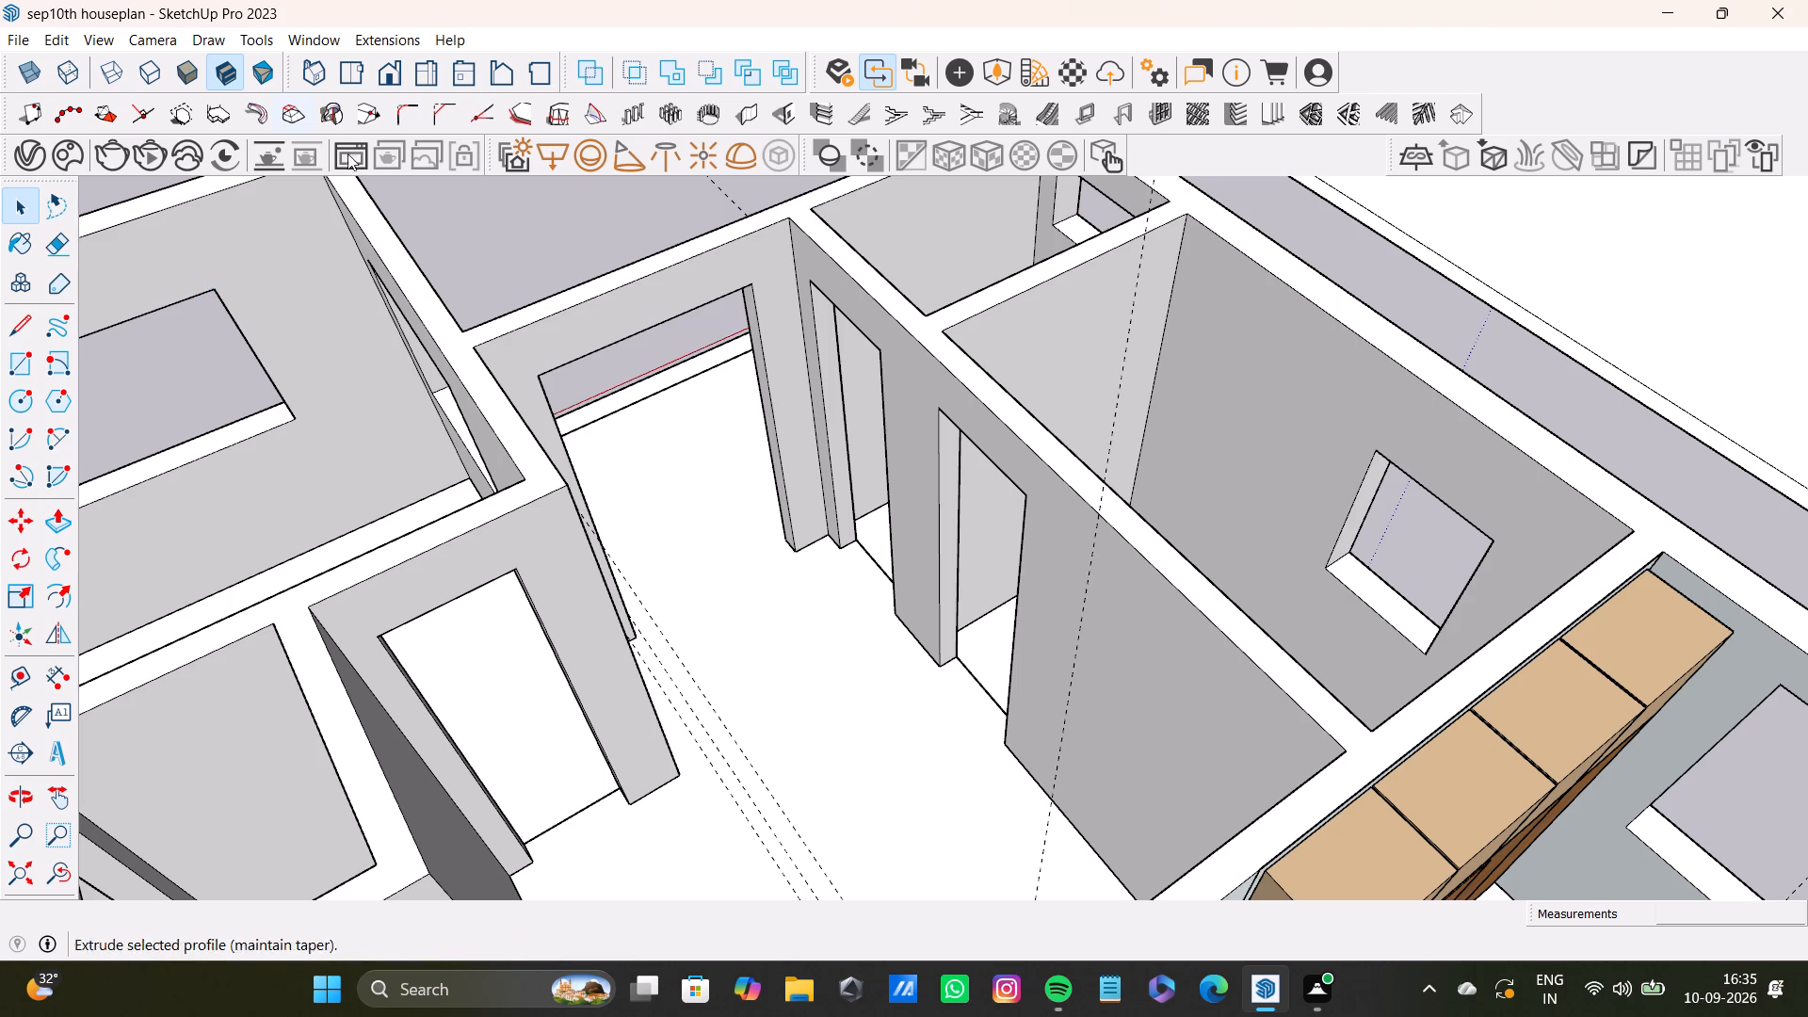
pyautogui.scroll(-11, 643, 333)
pyautogui.keyDown('shift'); pyautogui.moveTo(765, 589); pyautogui.dragTo(856, 590, button='middle'); pyautogui.keyUp('shift')
pyautogui.scroll(2, 892, 602)
pyautogui.moveTo(892, 600); pyautogui.dragTo(1457, 774, button='middle')
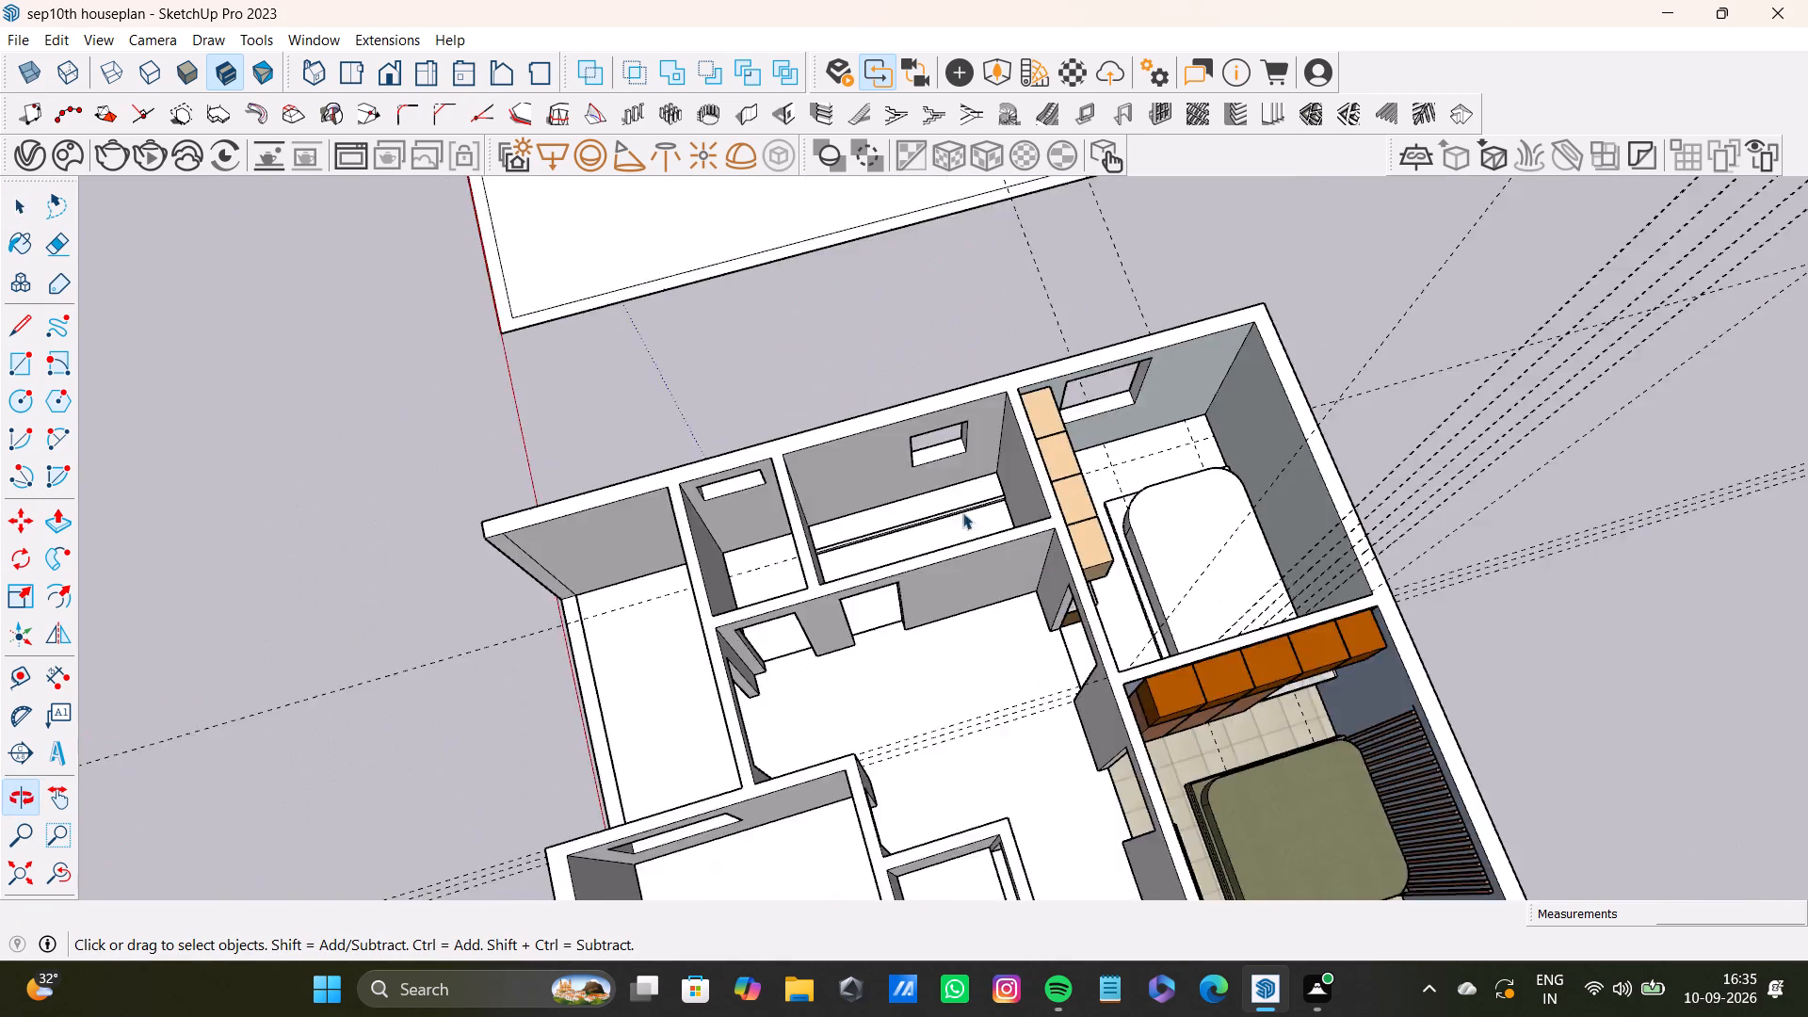
pyautogui.scroll(16, 806, 464)
pyautogui.moveTo(806, 634); pyautogui.dragTo(630, 399, button='middle')
pyautogui.scroll(3, 746, 526)
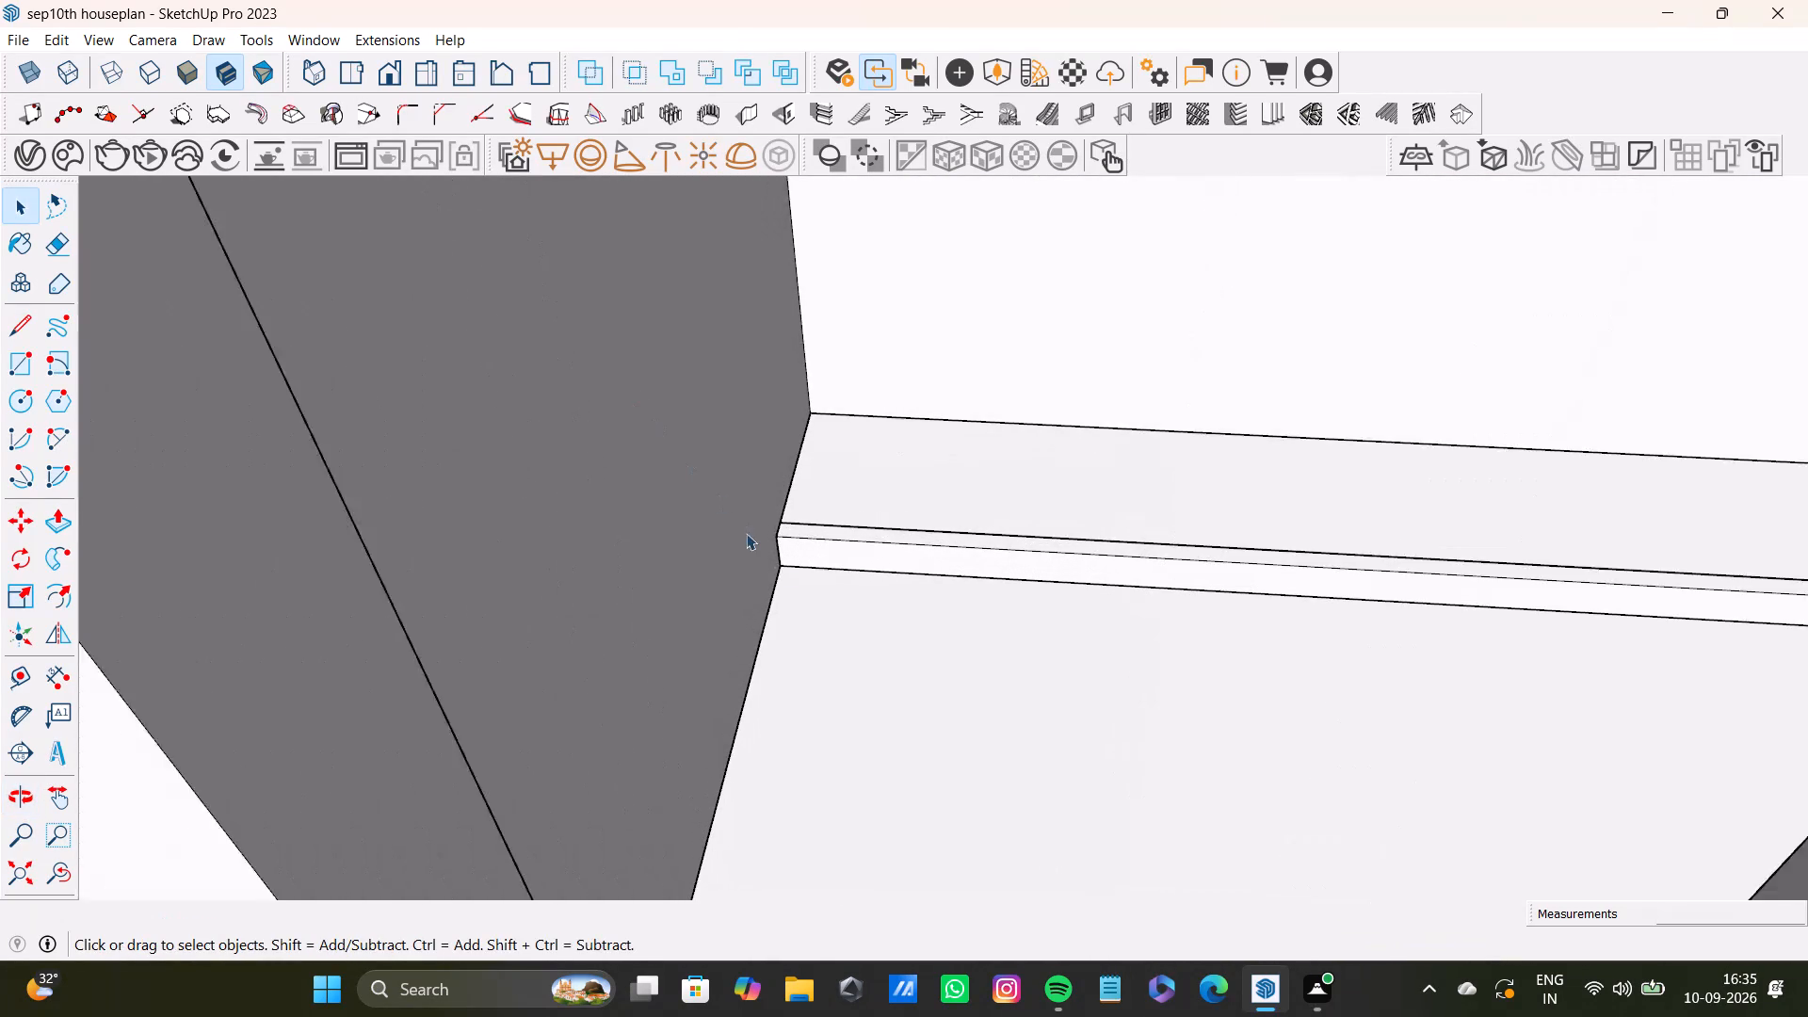
# Inspect which faces and edges make up the ledge and its thin front strip, viewing it from several angles.
pyautogui.scroll(5, 746, 533)
pyautogui.click(834, 517)
pyautogui.tripleClick(851, 531)
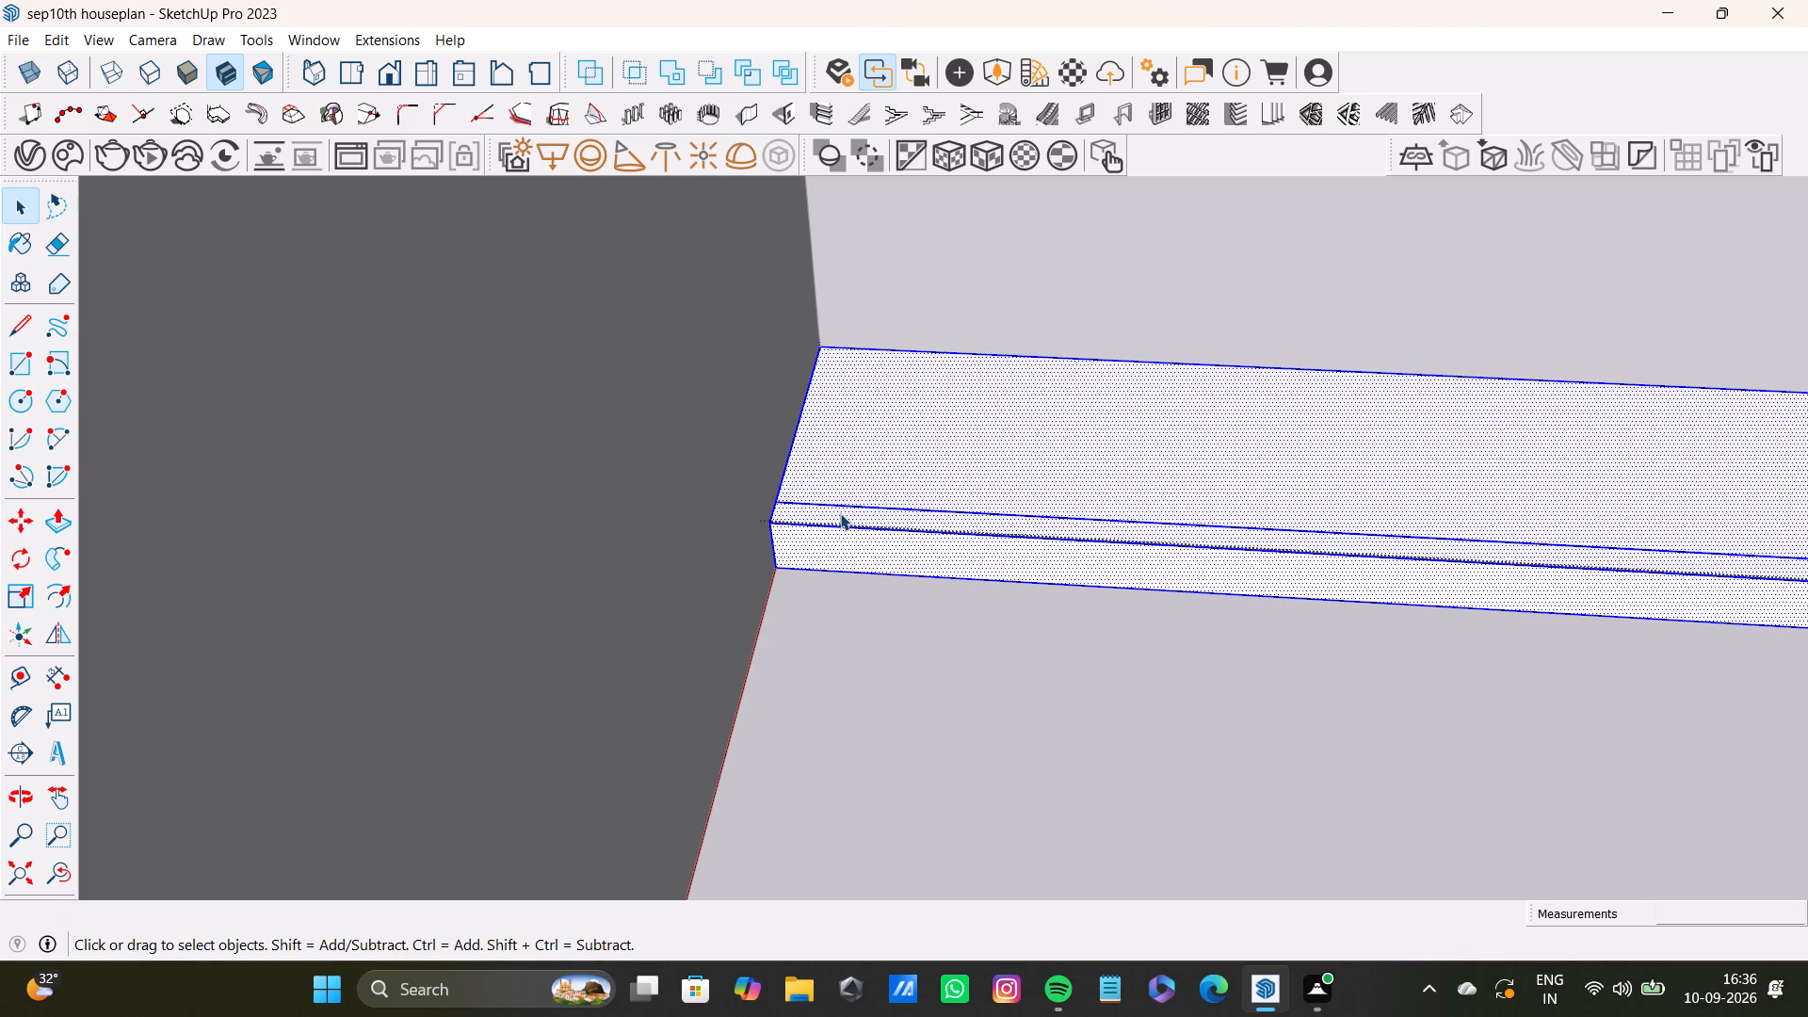
pyautogui.press('space')
pyautogui.scroll(-6, 1001, 483)
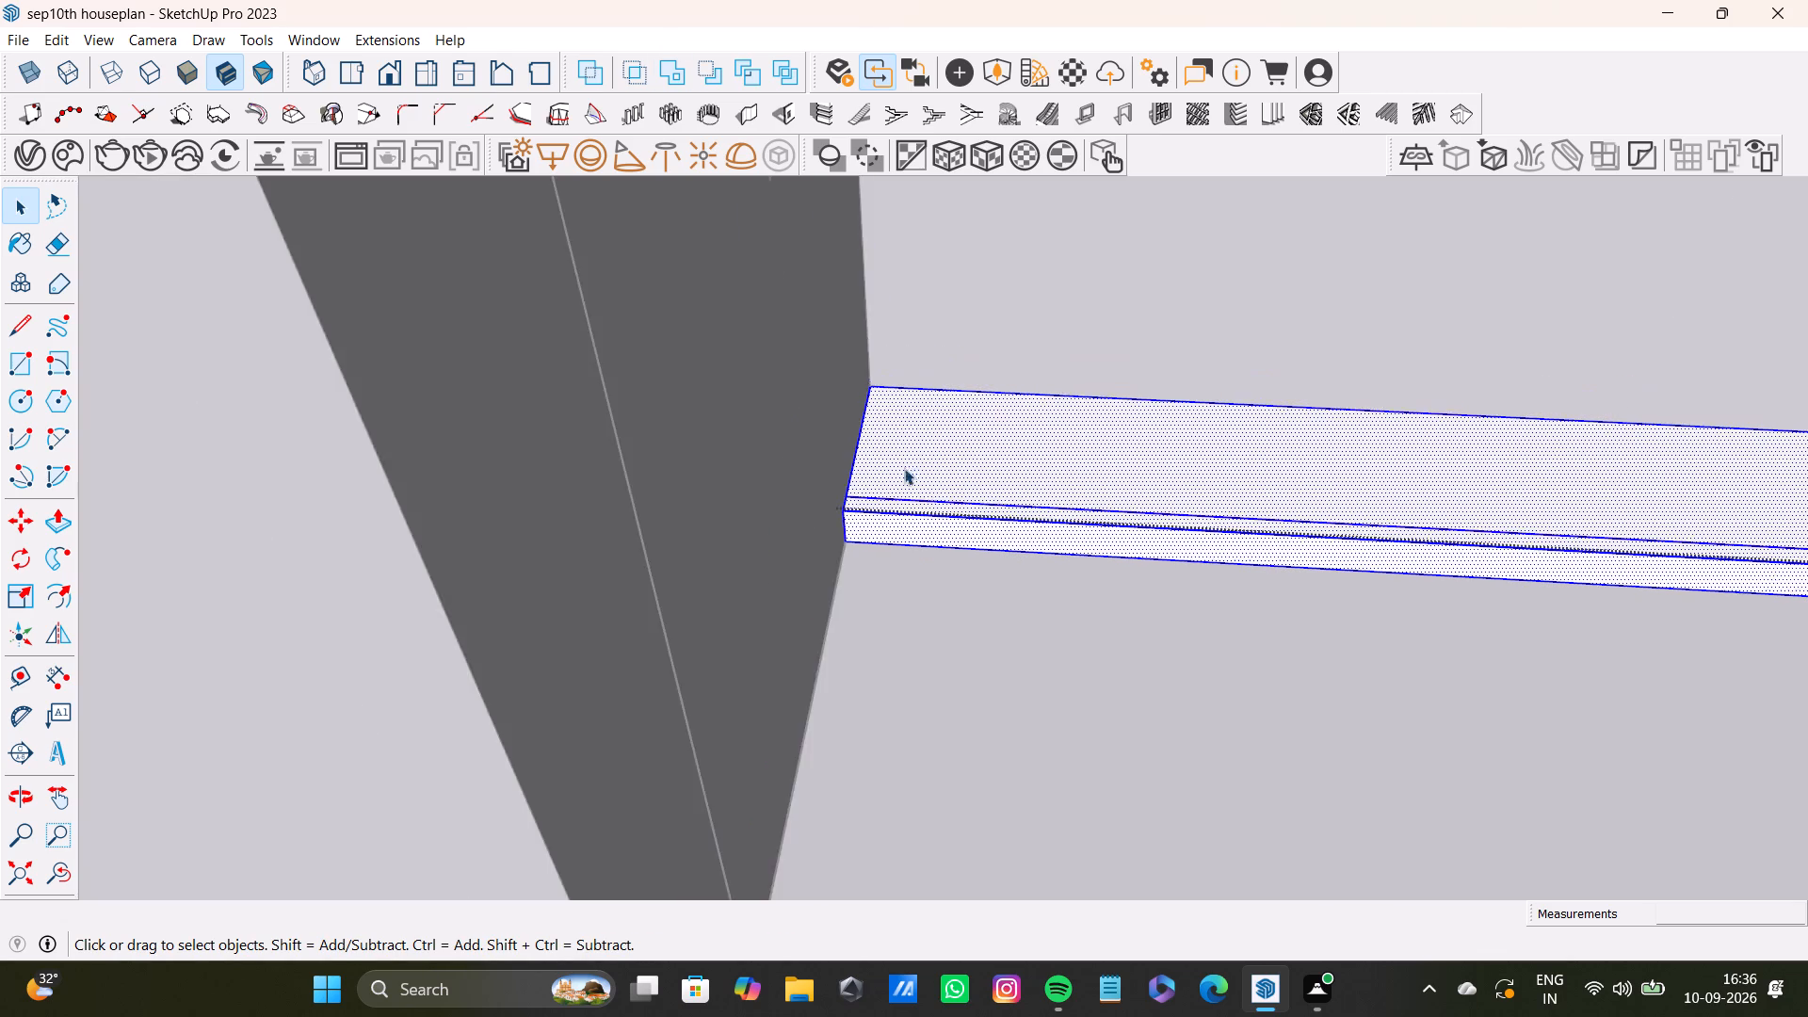
pyautogui.scroll(-18, 904, 468)
pyautogui.keyDown('shift'); pyautogui.moveTo(797, 488); pyautogui.dragTo(799, 641, button='middle'); pyautogui.keyUp('shift')
pyautogui.press('space')
pyautogui.click(223, 423)
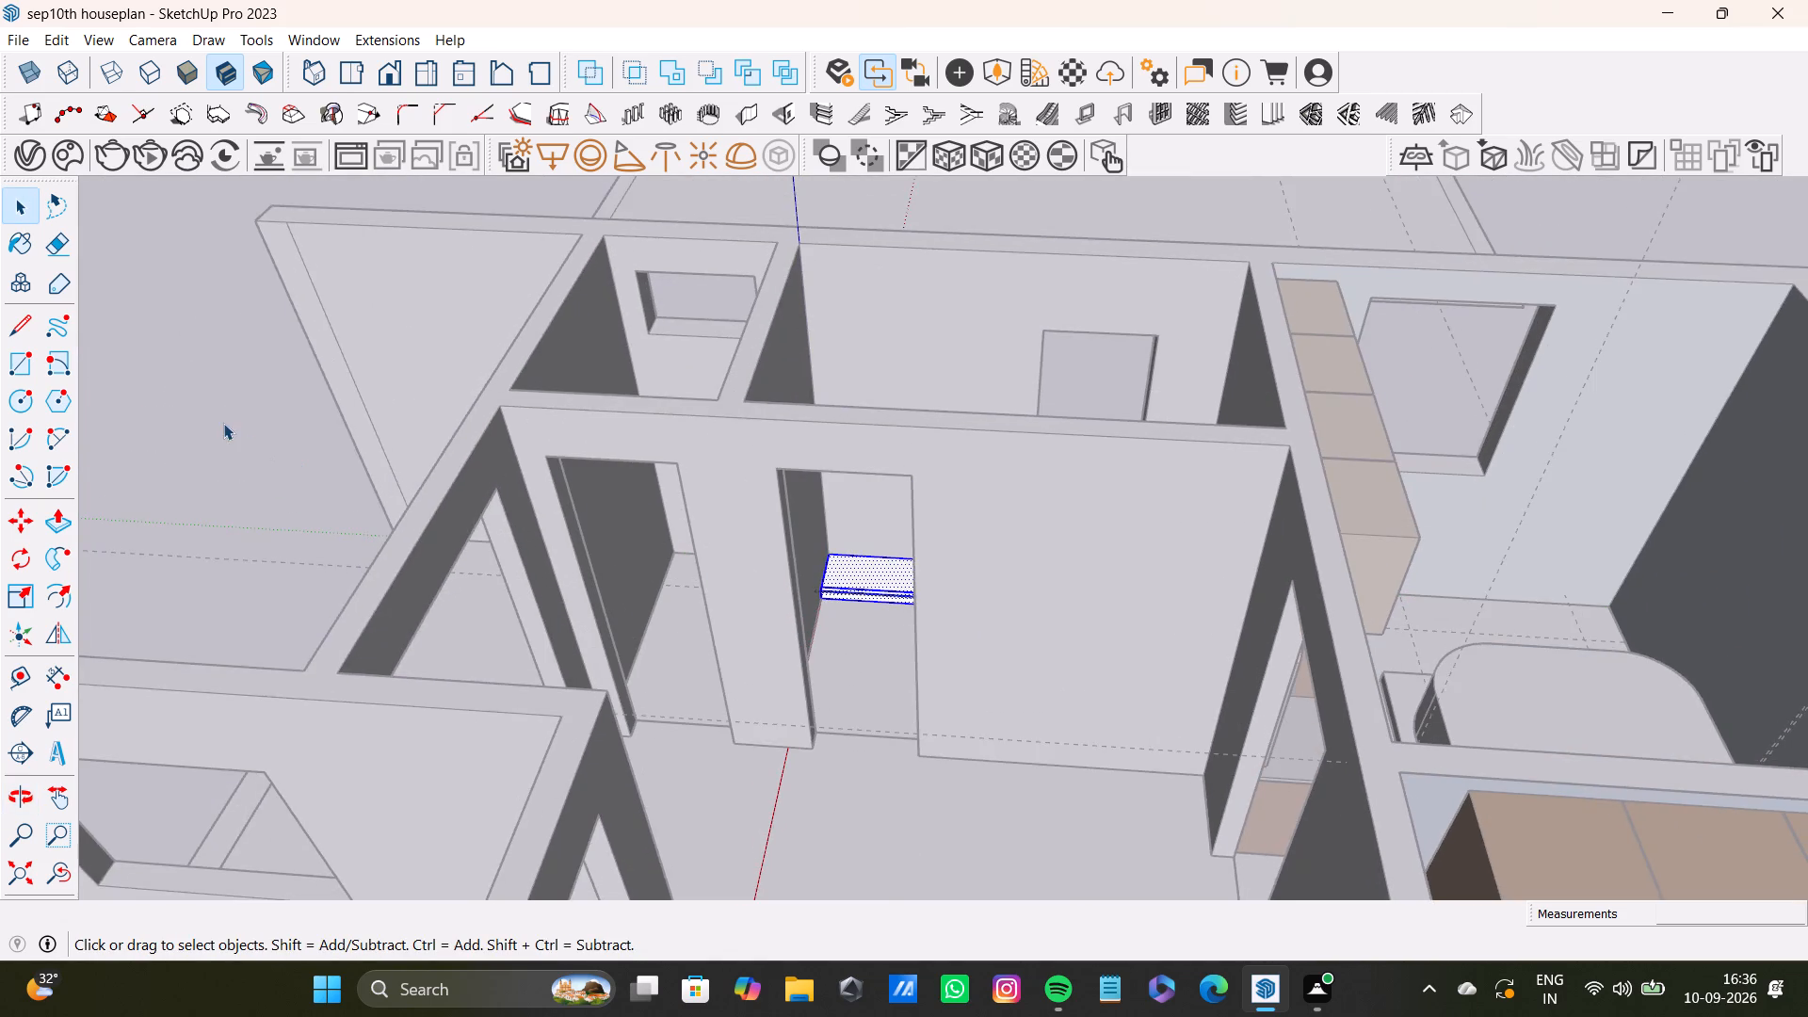
pyautogui.scroll(20, 781, 502)
pyautogui.scroll(4, 781, 502)
pyautogui.tripleClick(804, 572)
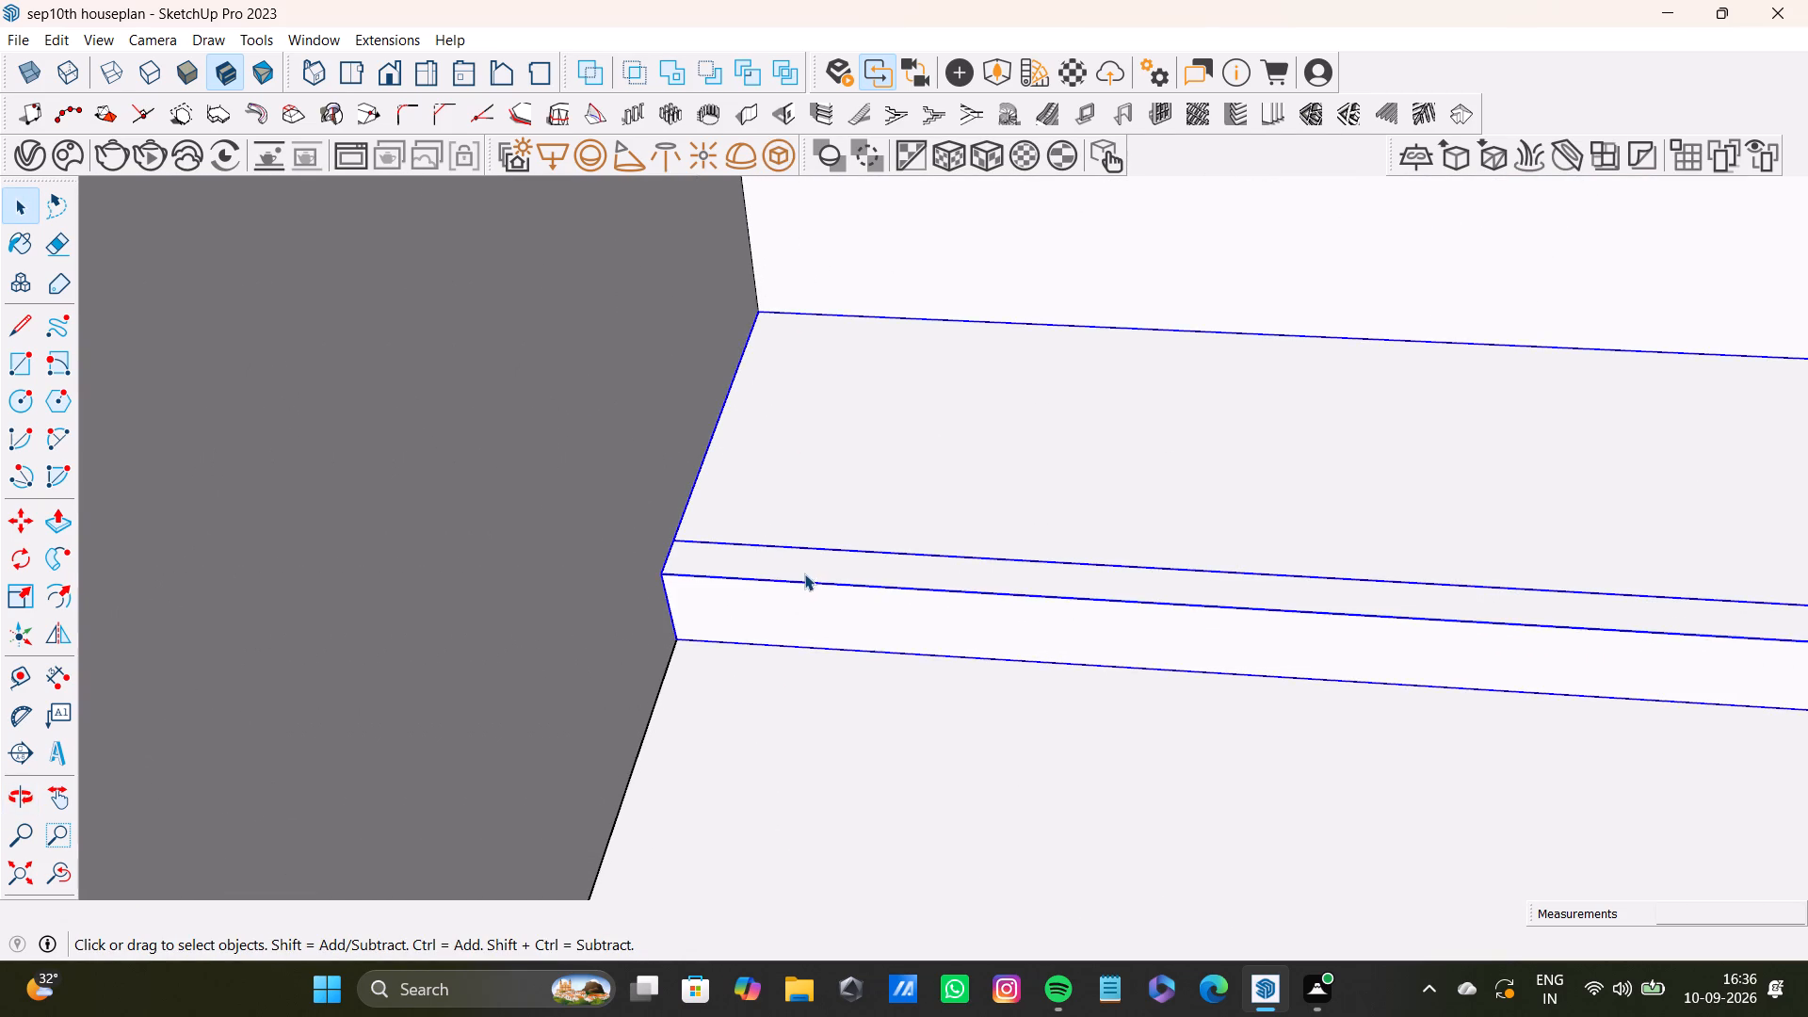
pyautogui.click(806, 575)
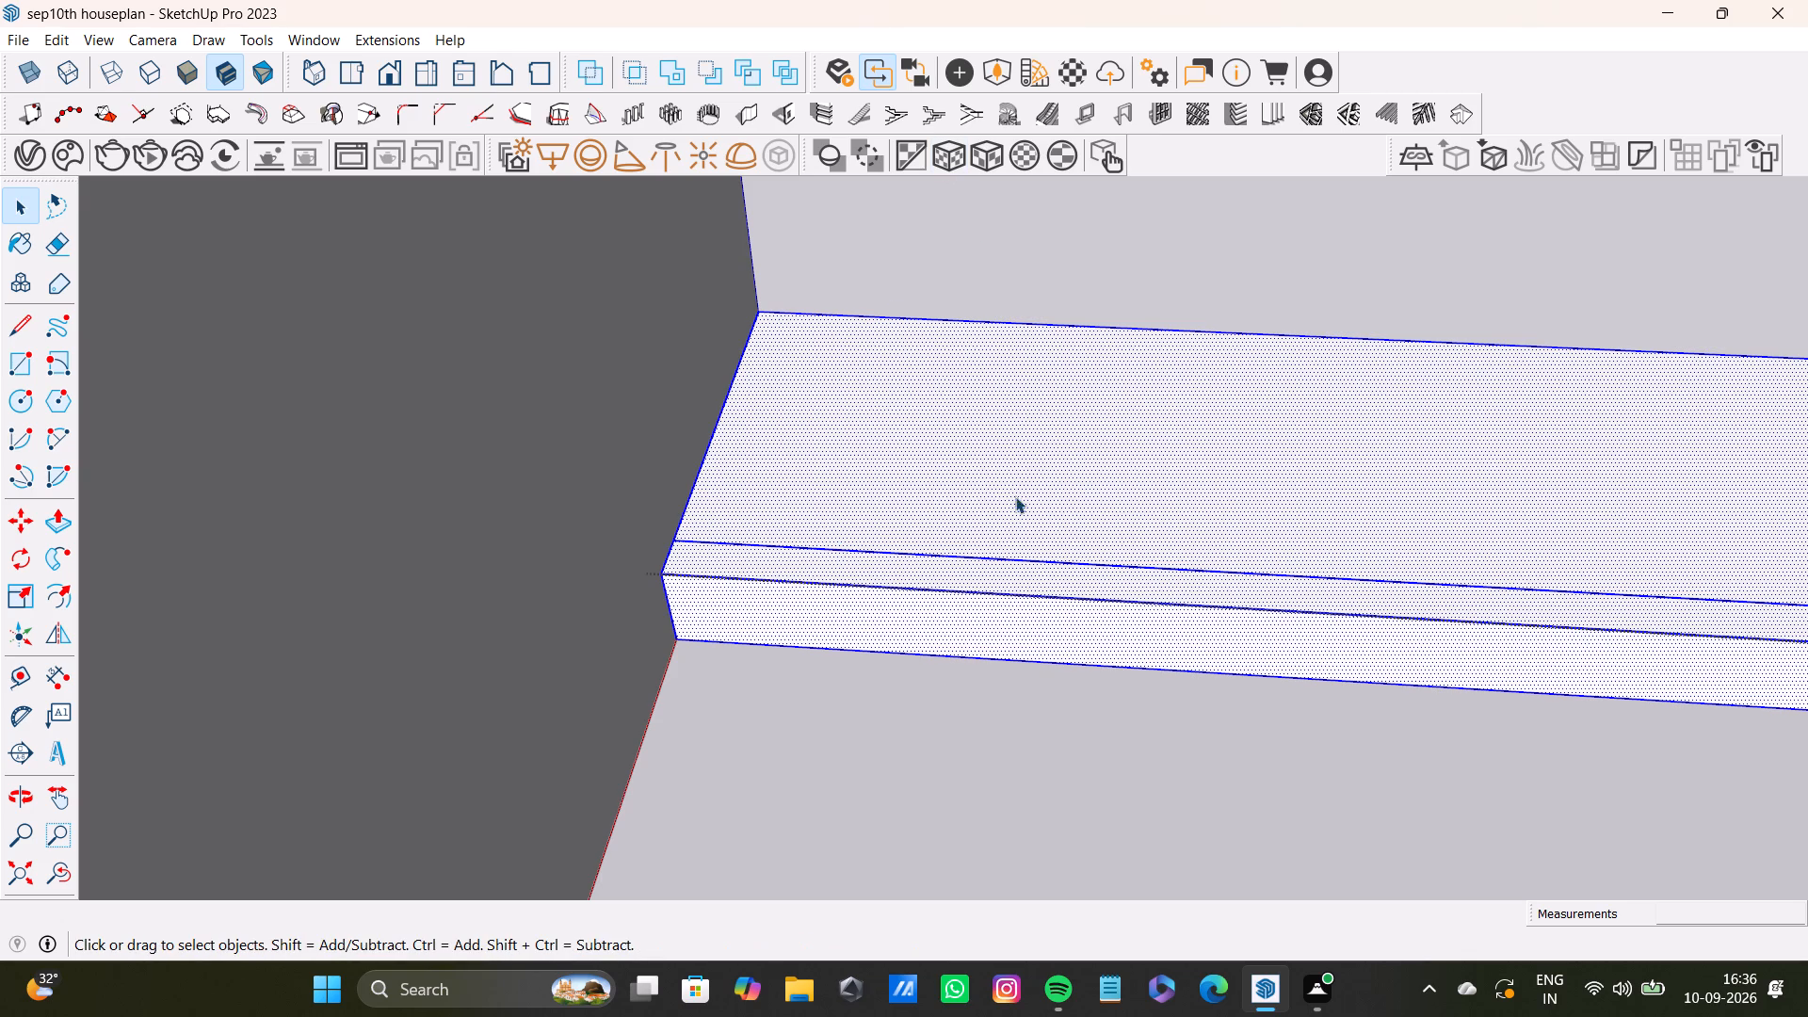
pyautogui.scroll(-12, 893, 449)
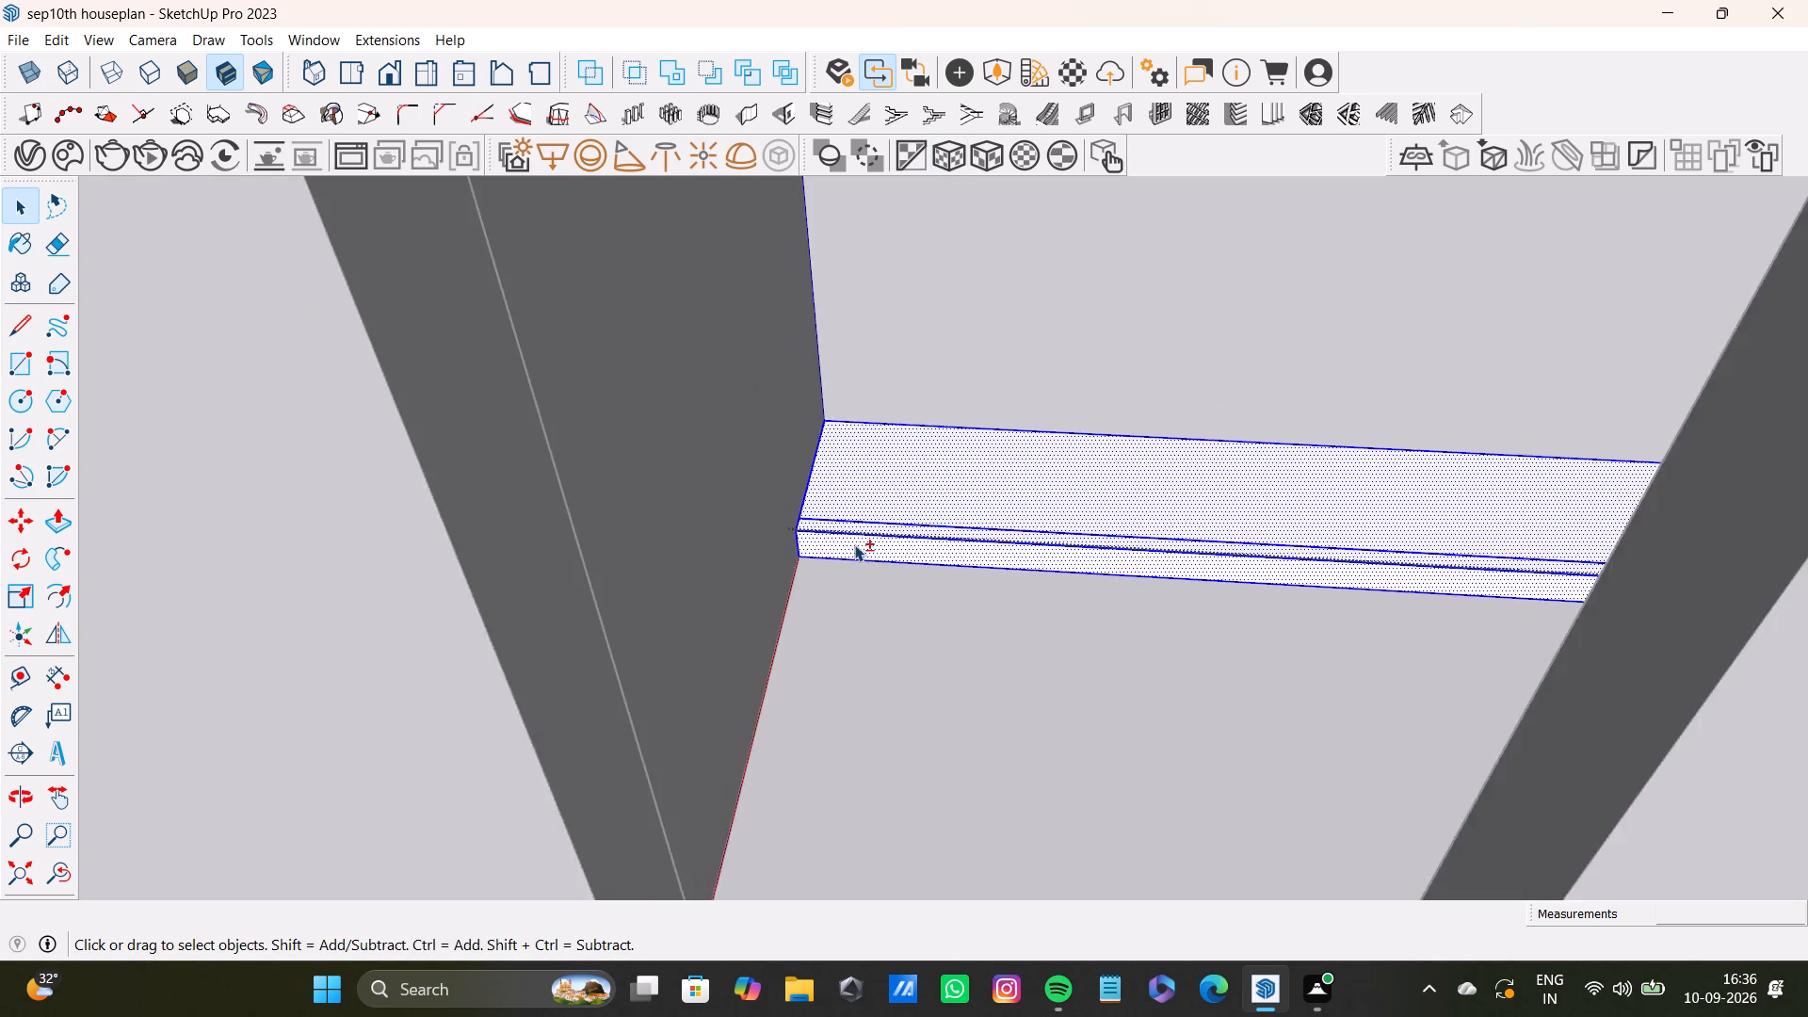
pyautogui.scroll(-6, 854, 544)
pyautogui.keyDown('shift'); pyautogui.moveTo(872, 568); pyautogui.dragTo(856, 721, button='middle'); pyautogui.keyUp('shift')
pyautogui.moveTo(850, 584); pyautogui.dragTo(853, 751, button='middle')
pyautogui.scroll(-5, 853, 751)
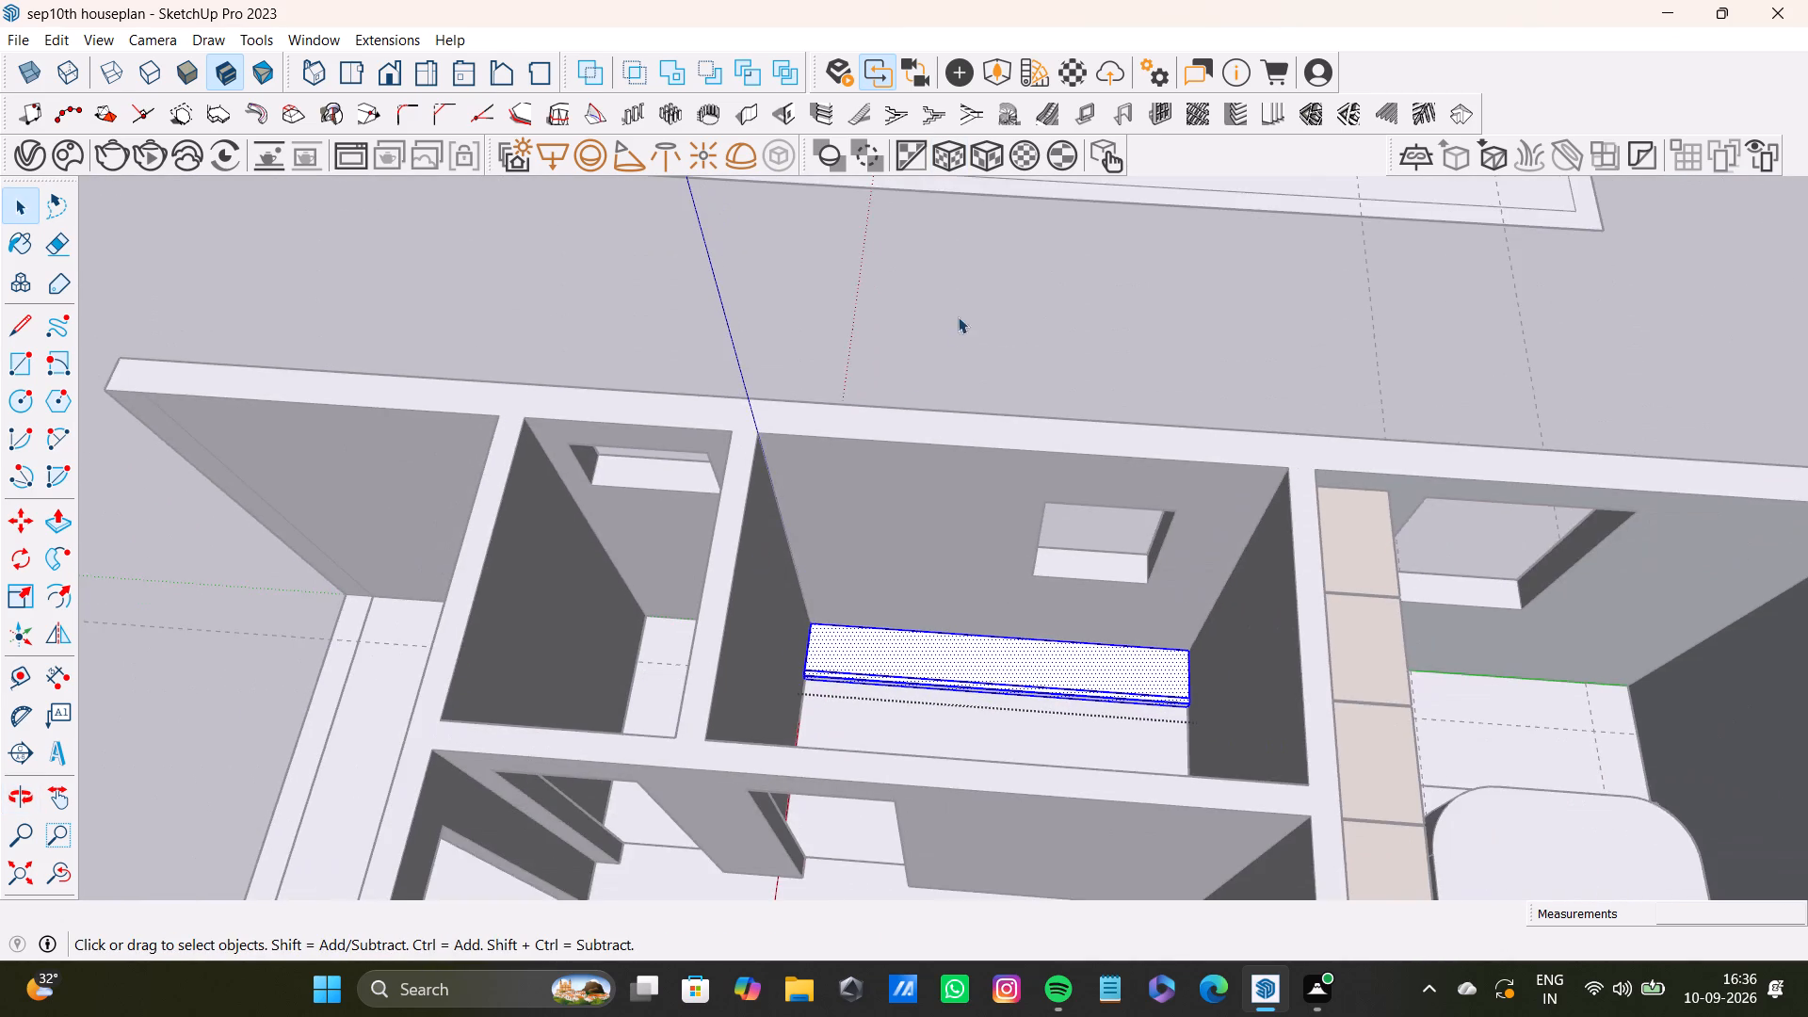
pyautogui.click(958, 316)
pyautogui.press('space')
pyautogui.scroll(16, 924, 630)
pyautogui.keyDown('shift'); pyautogui.click(832, 686); pyautogui.keyUp('shift')
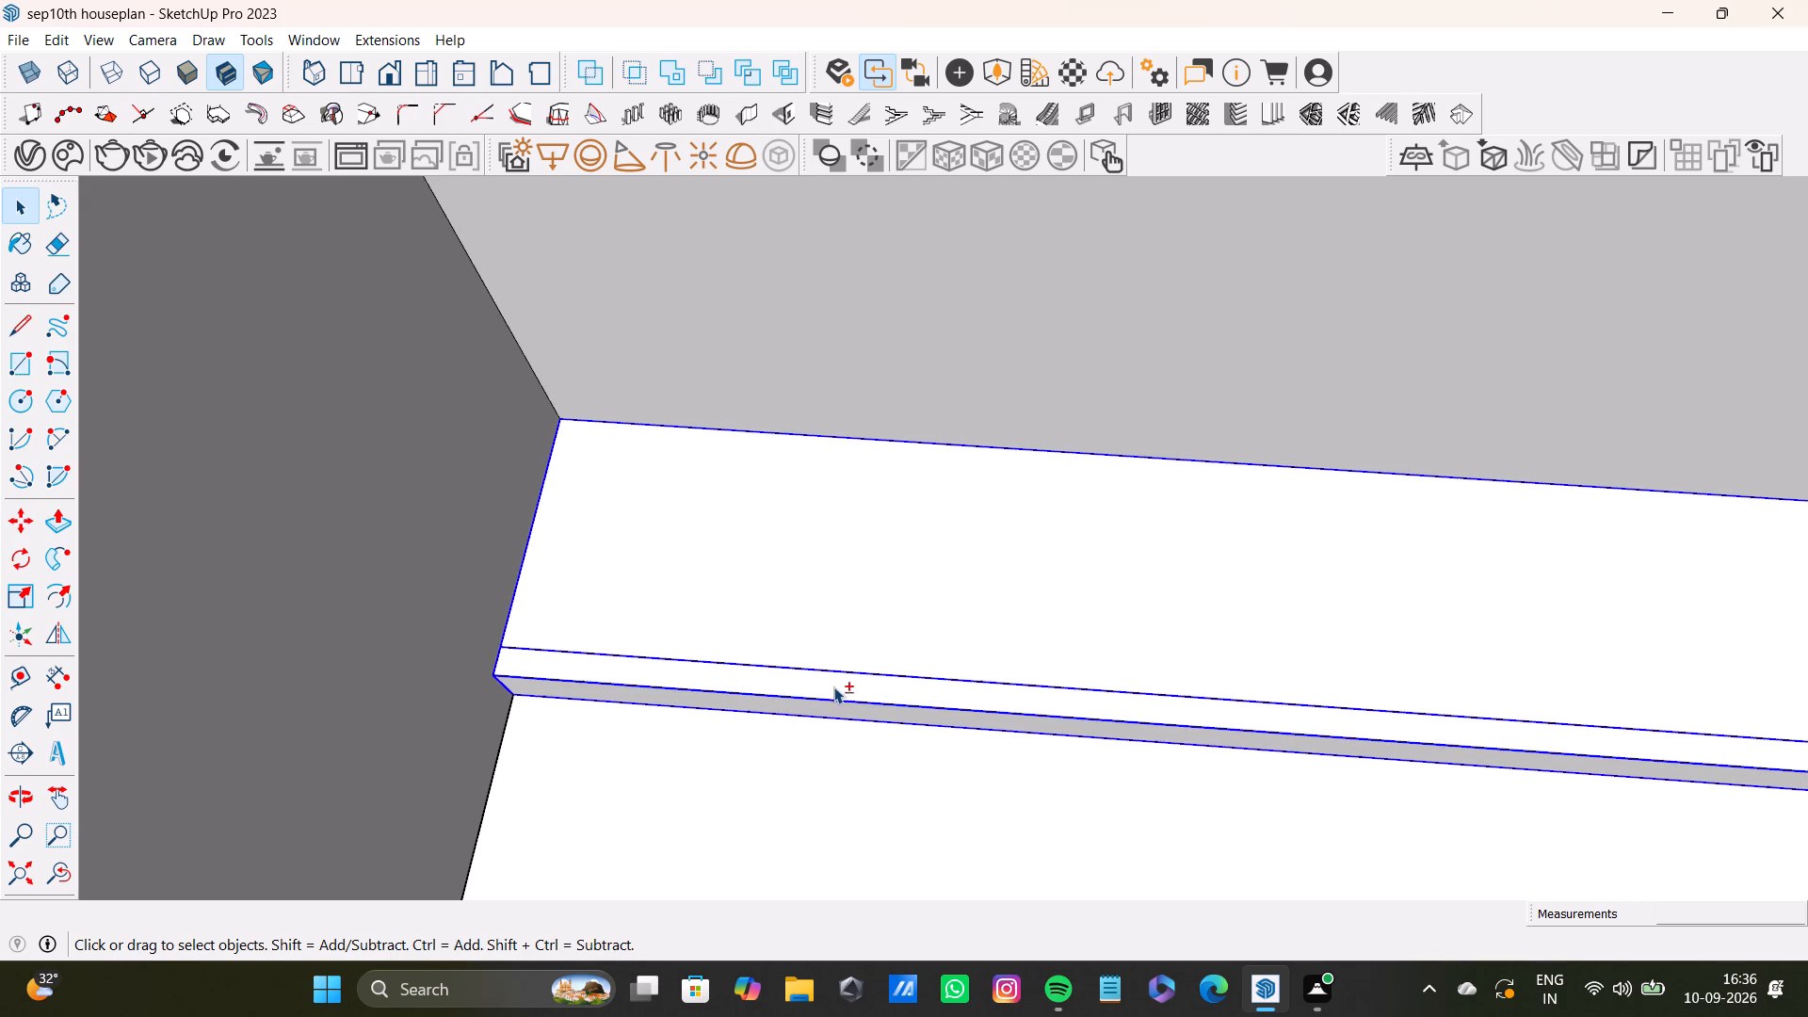
pyautogui.keyDown('shift'); pyautogui.click(843, 689); pyautogui.keyUp('shift')
pyautogui.keyDown('shift'); pyautogui.click(843, 689); pyautogui.keyUp('shift')
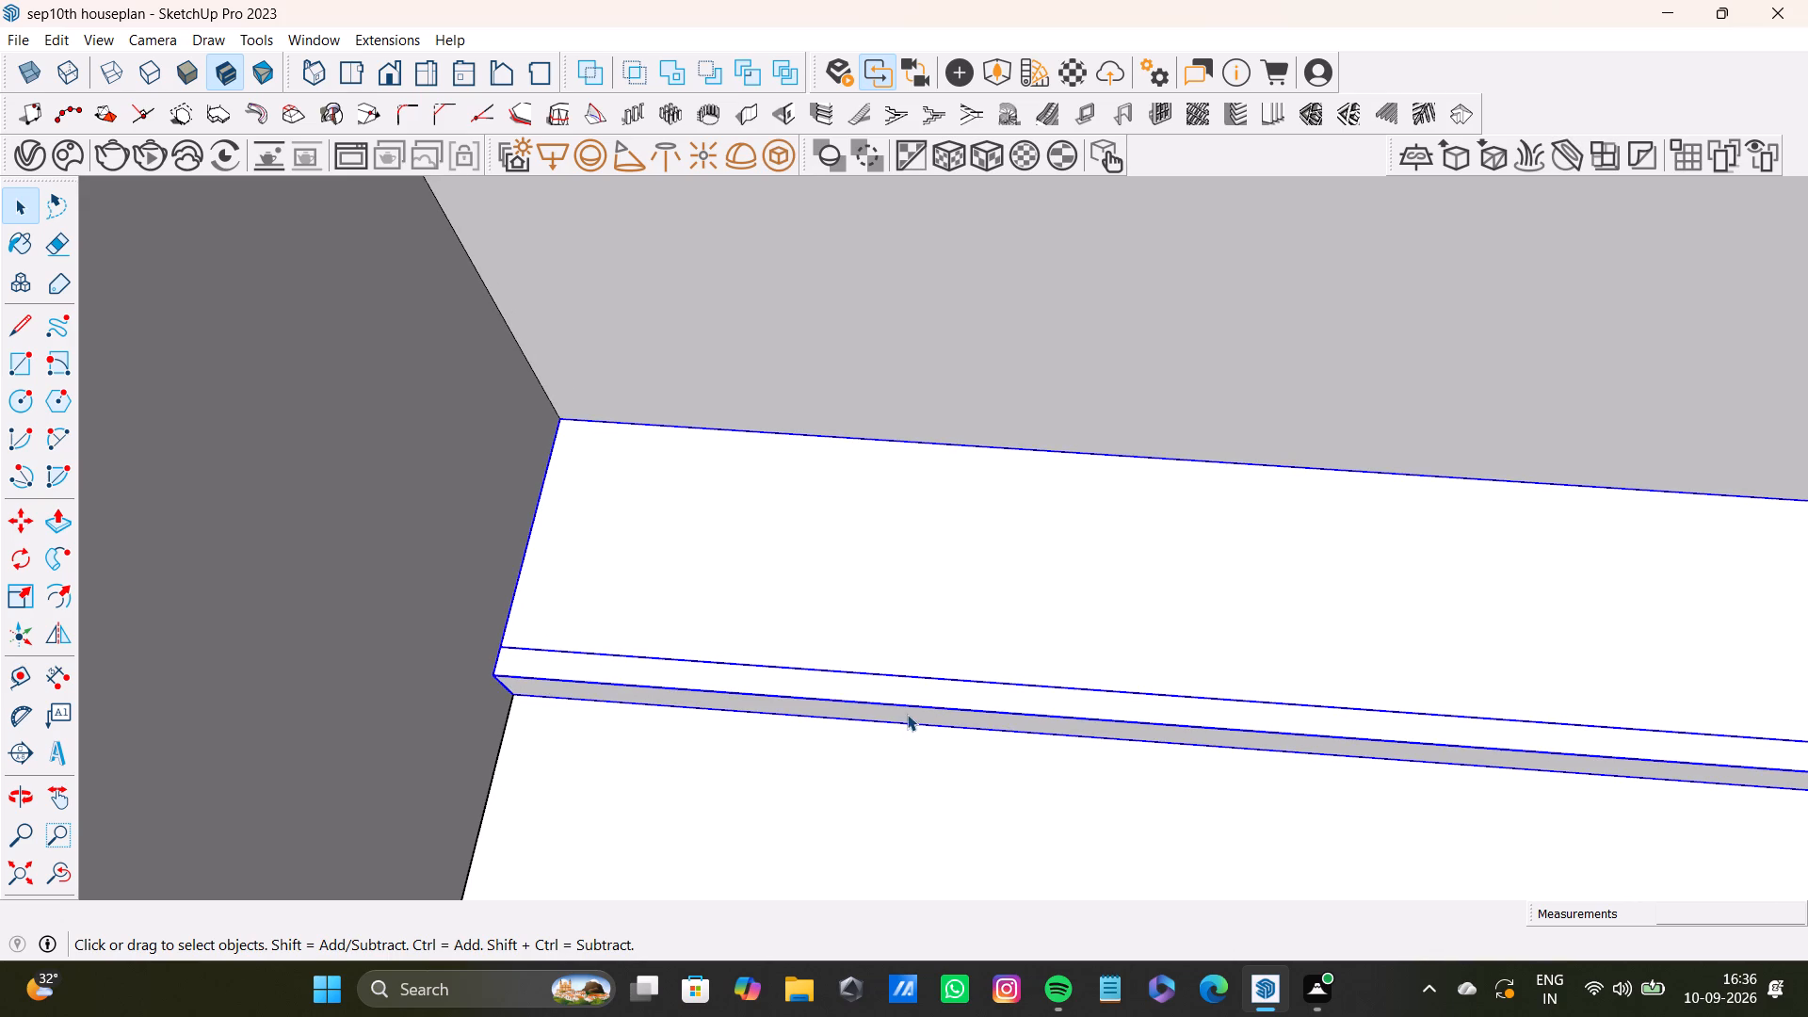
pyautogui.scroll(-20, 783, 702)
pyautogui.scroll(-3, 783, 702)
pyautogui.press('space')
pyautogui.click(916, 497)
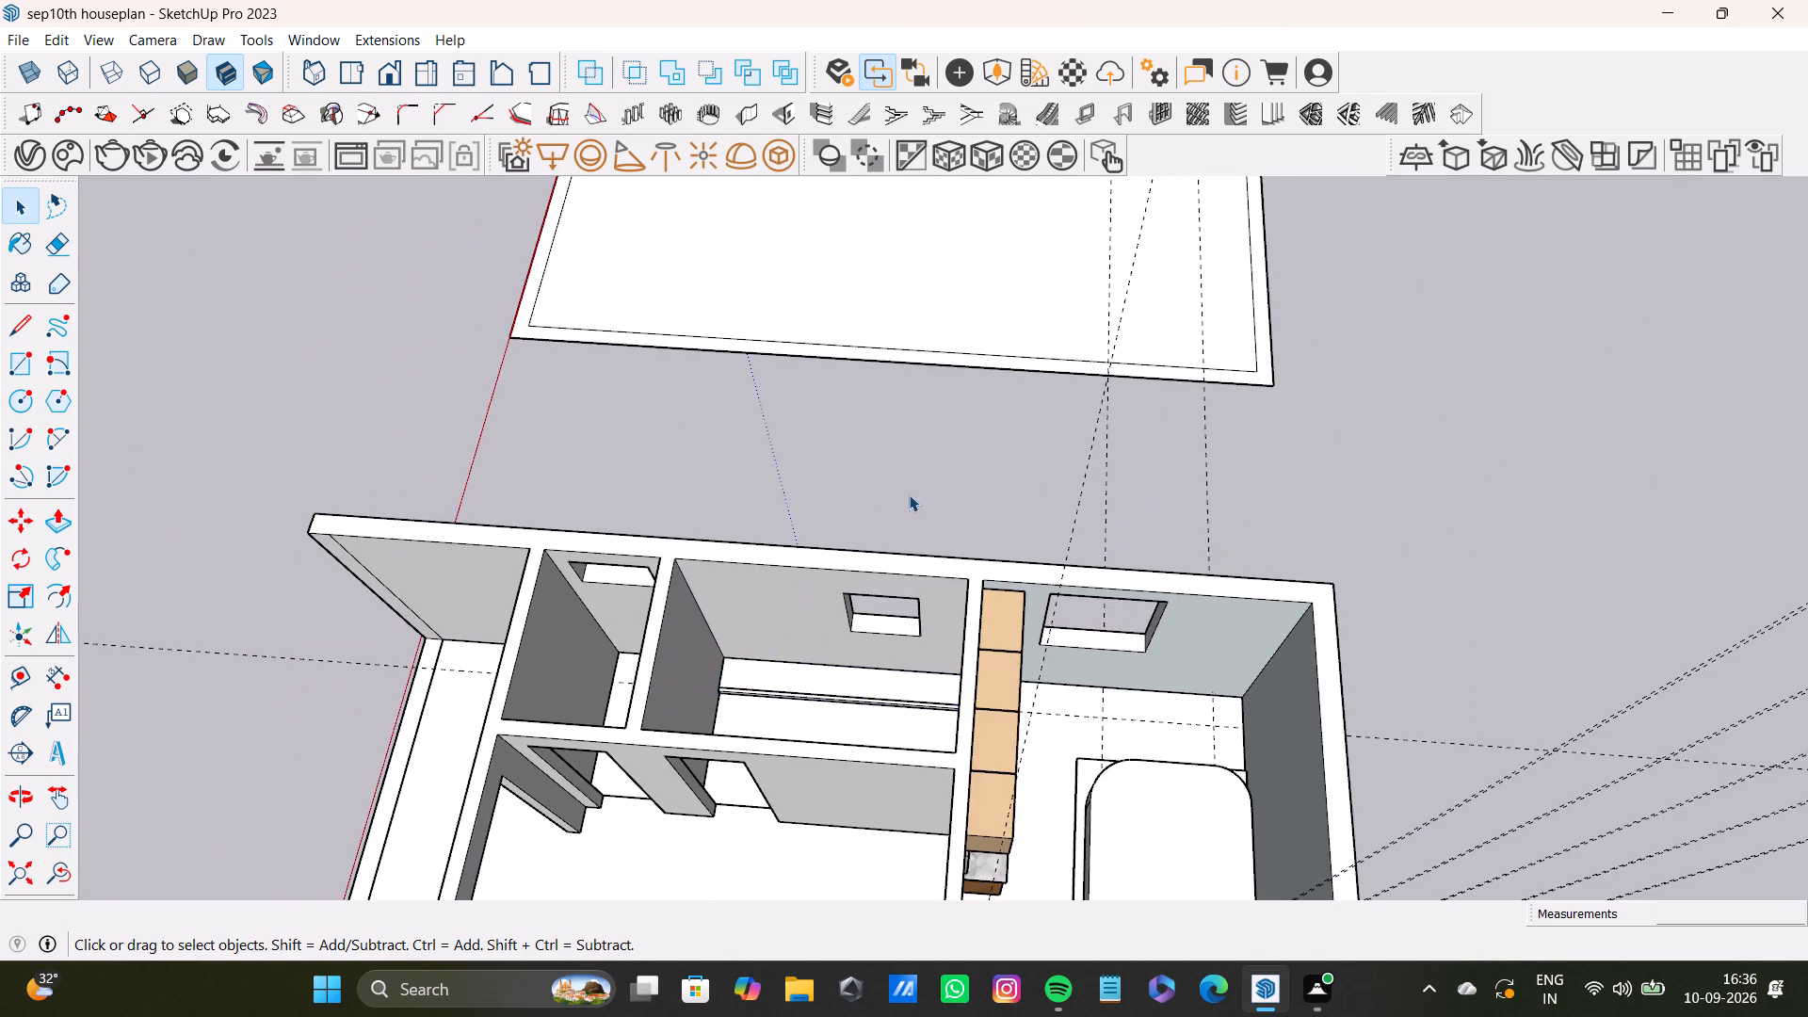
pyautogui.scroll(10, 841, 681)
pyautogui.moveTo(734, 693); pyautogui.dragTo(529, 728, button='middle')
pyautogui.scroll(-1, 537, 721)
pyautogui.scroll(7, 655, 685)
pyautogui.click(641, 501)
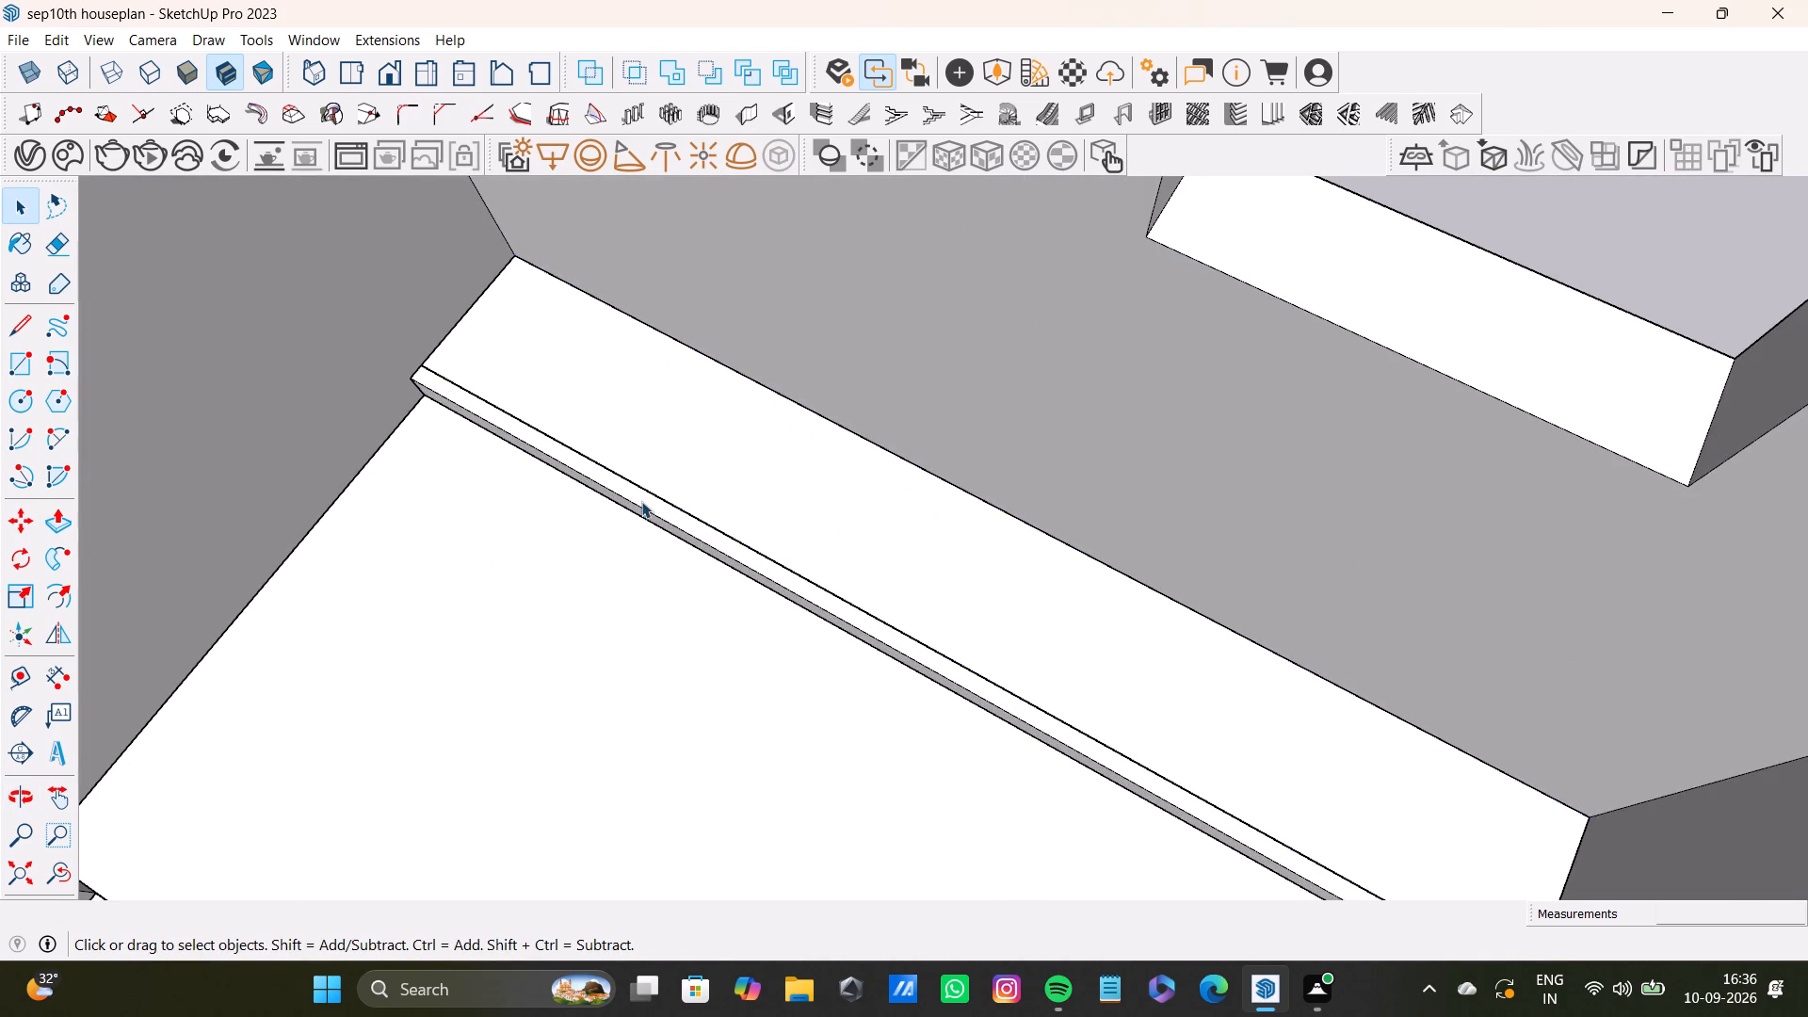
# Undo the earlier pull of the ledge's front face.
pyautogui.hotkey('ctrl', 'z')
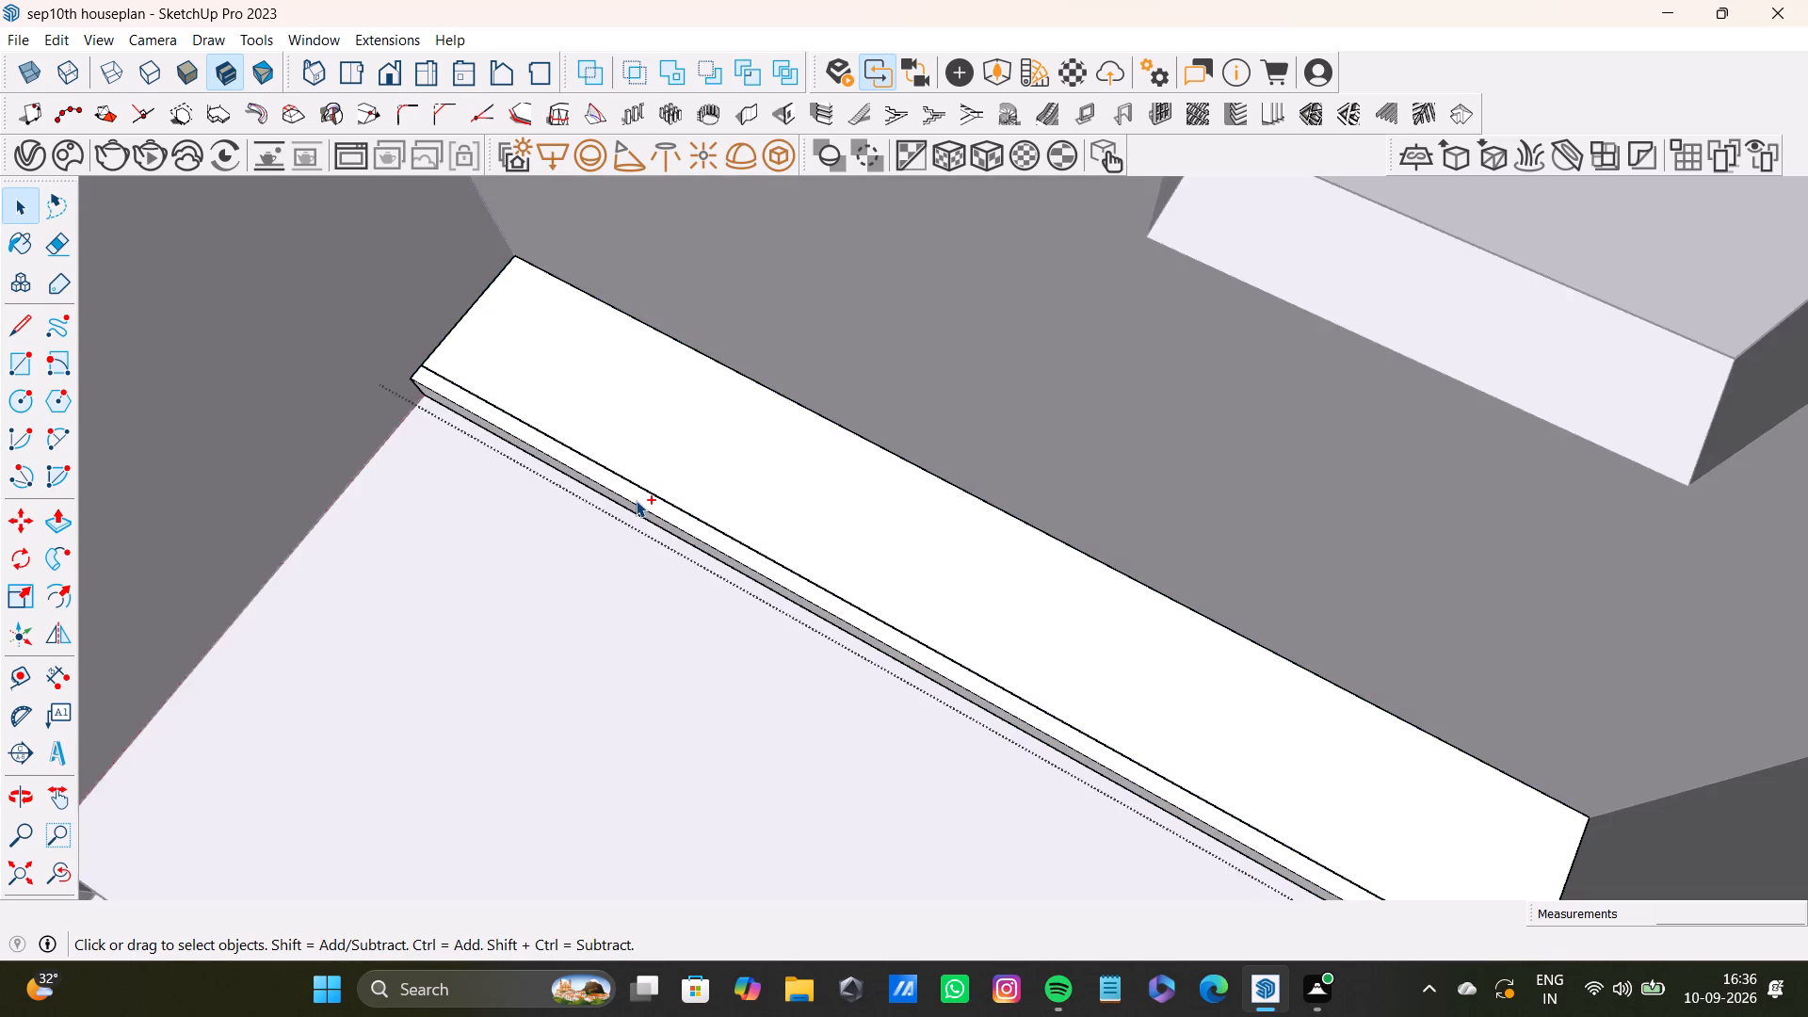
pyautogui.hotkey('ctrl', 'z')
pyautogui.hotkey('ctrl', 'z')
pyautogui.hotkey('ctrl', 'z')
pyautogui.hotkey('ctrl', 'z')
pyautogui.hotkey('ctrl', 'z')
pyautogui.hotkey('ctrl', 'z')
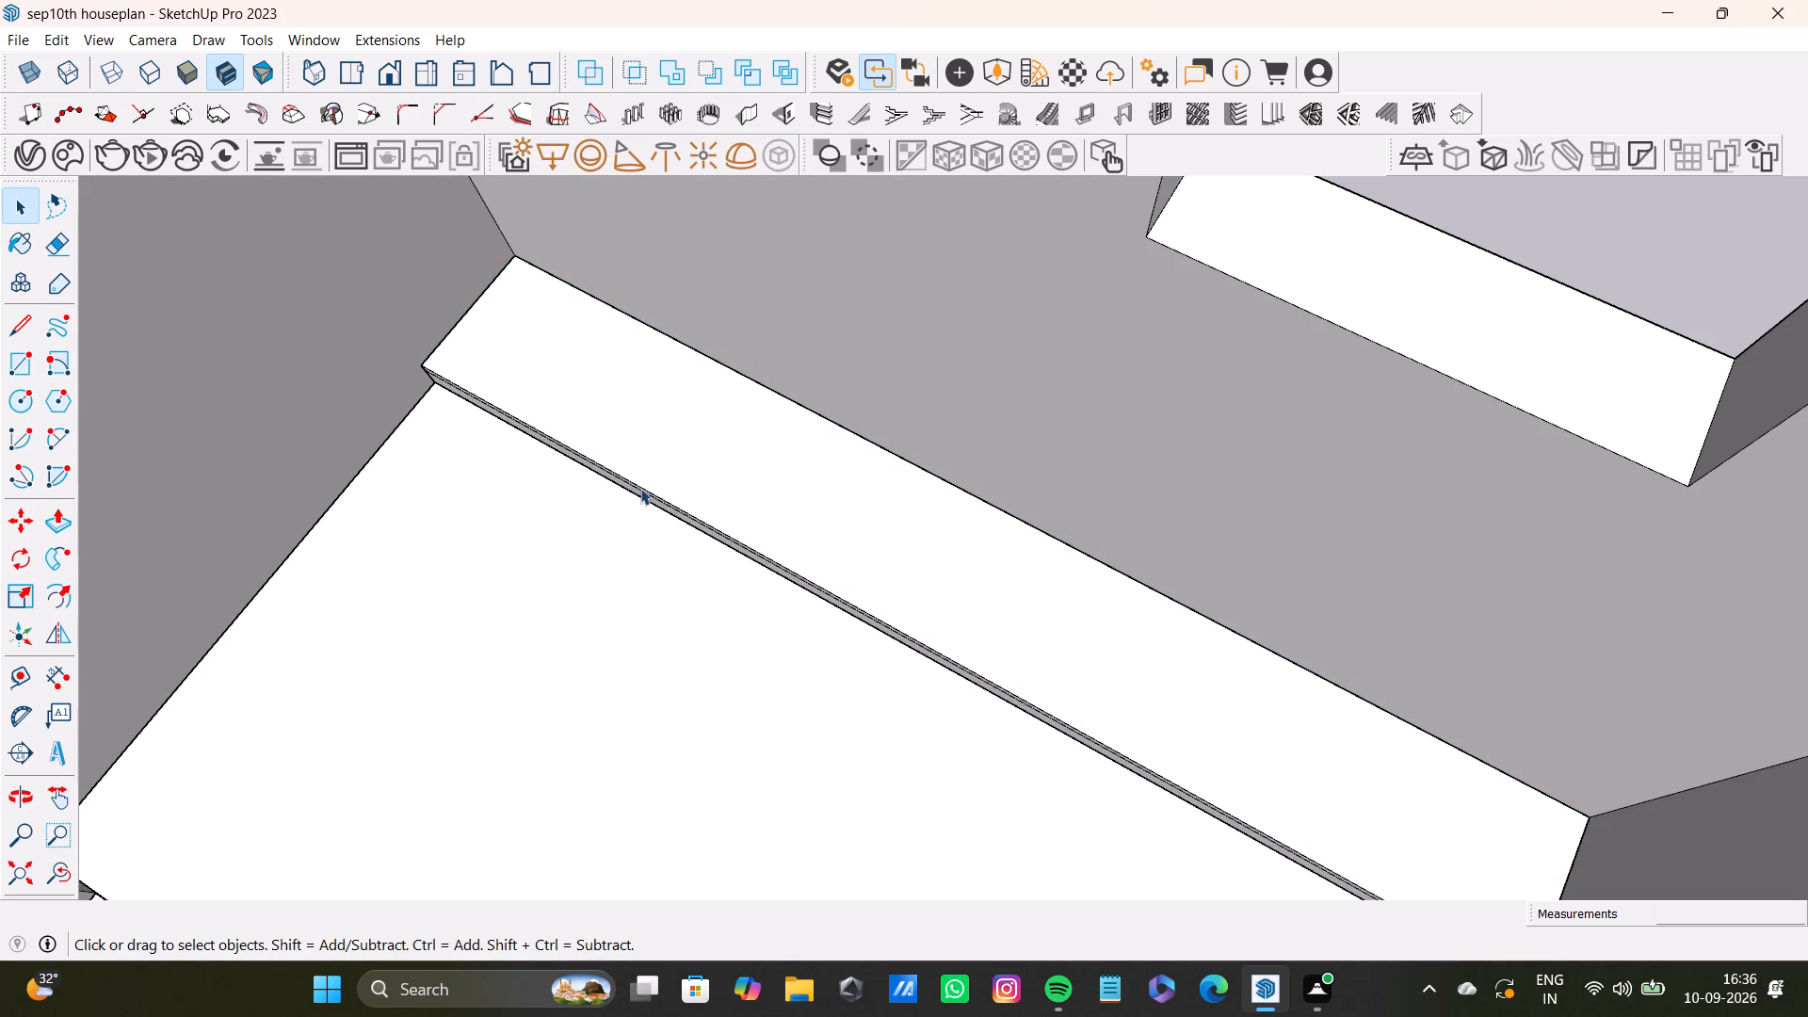
# Raise the ledge's top face about 4' 7/16" with Push/Pull, up to just below the window opening.
pyautogui.press('space')
pyautogui.click(677, 466)
pyautogui.press('p')
pyautogui.moveTo(720, 480); pyautogui.dragTo(696, 433)
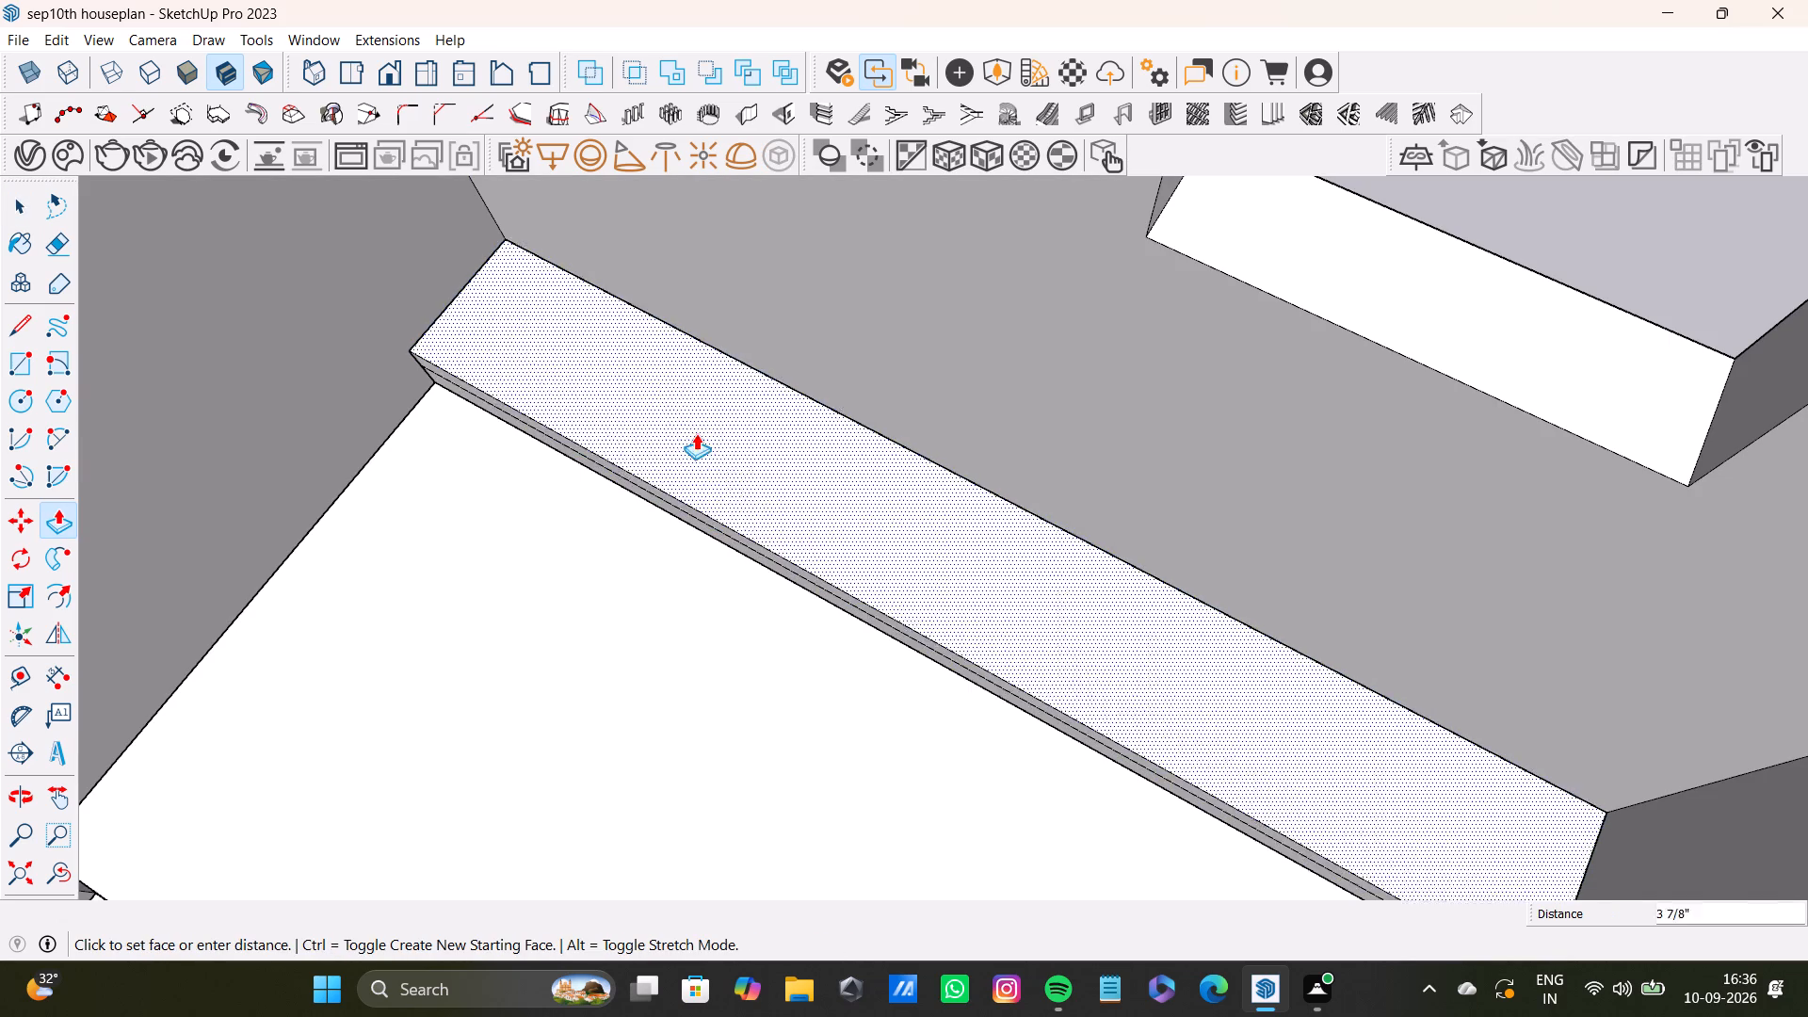
pyautogui.moveTo(696, 433); pyautogui.dragTo(1098, 243)
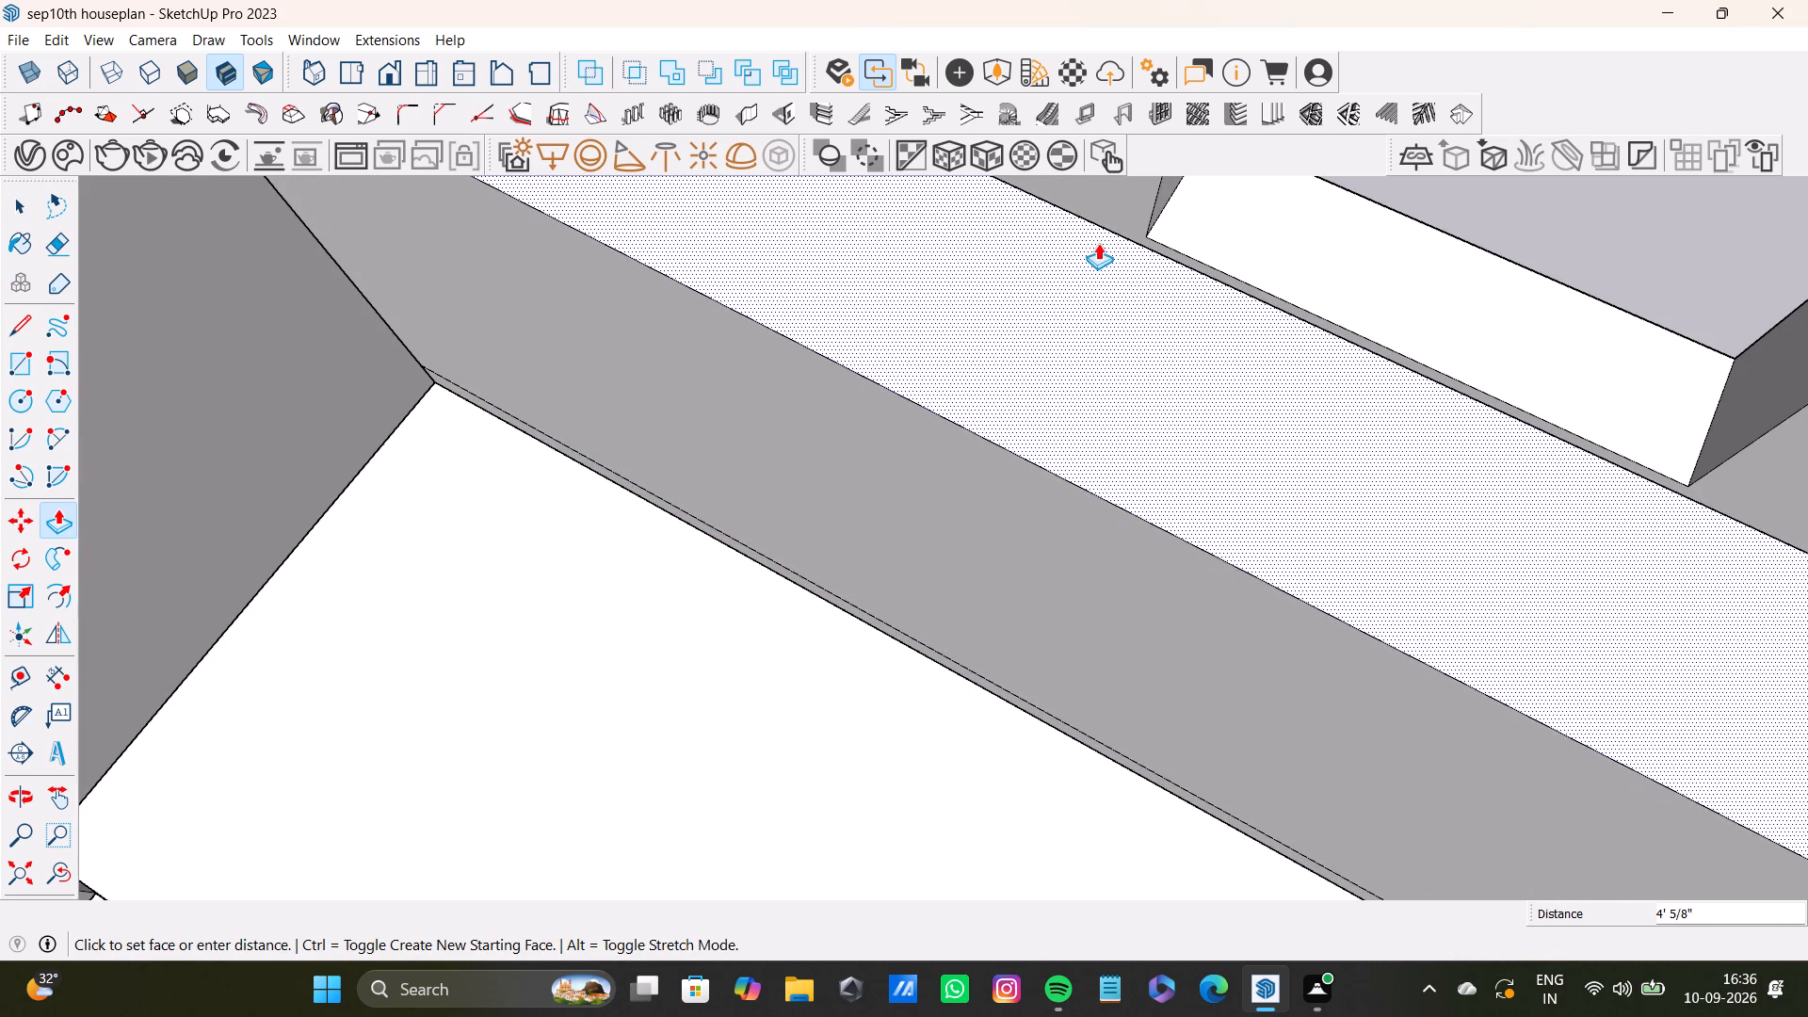
pyautogui.moveTo(1098, 243); pyautogui.dragTo(1095, 243)
# Pull the raised ledge's front face about 7 1/4" outward into the room.
pyautogui.scroll(-5, 526, 481)
pyautogui.moveTo(509, 557); pyautogui.dragTo(673, 471, button='middle')
pyautogui.scroll(3, 347, 533)
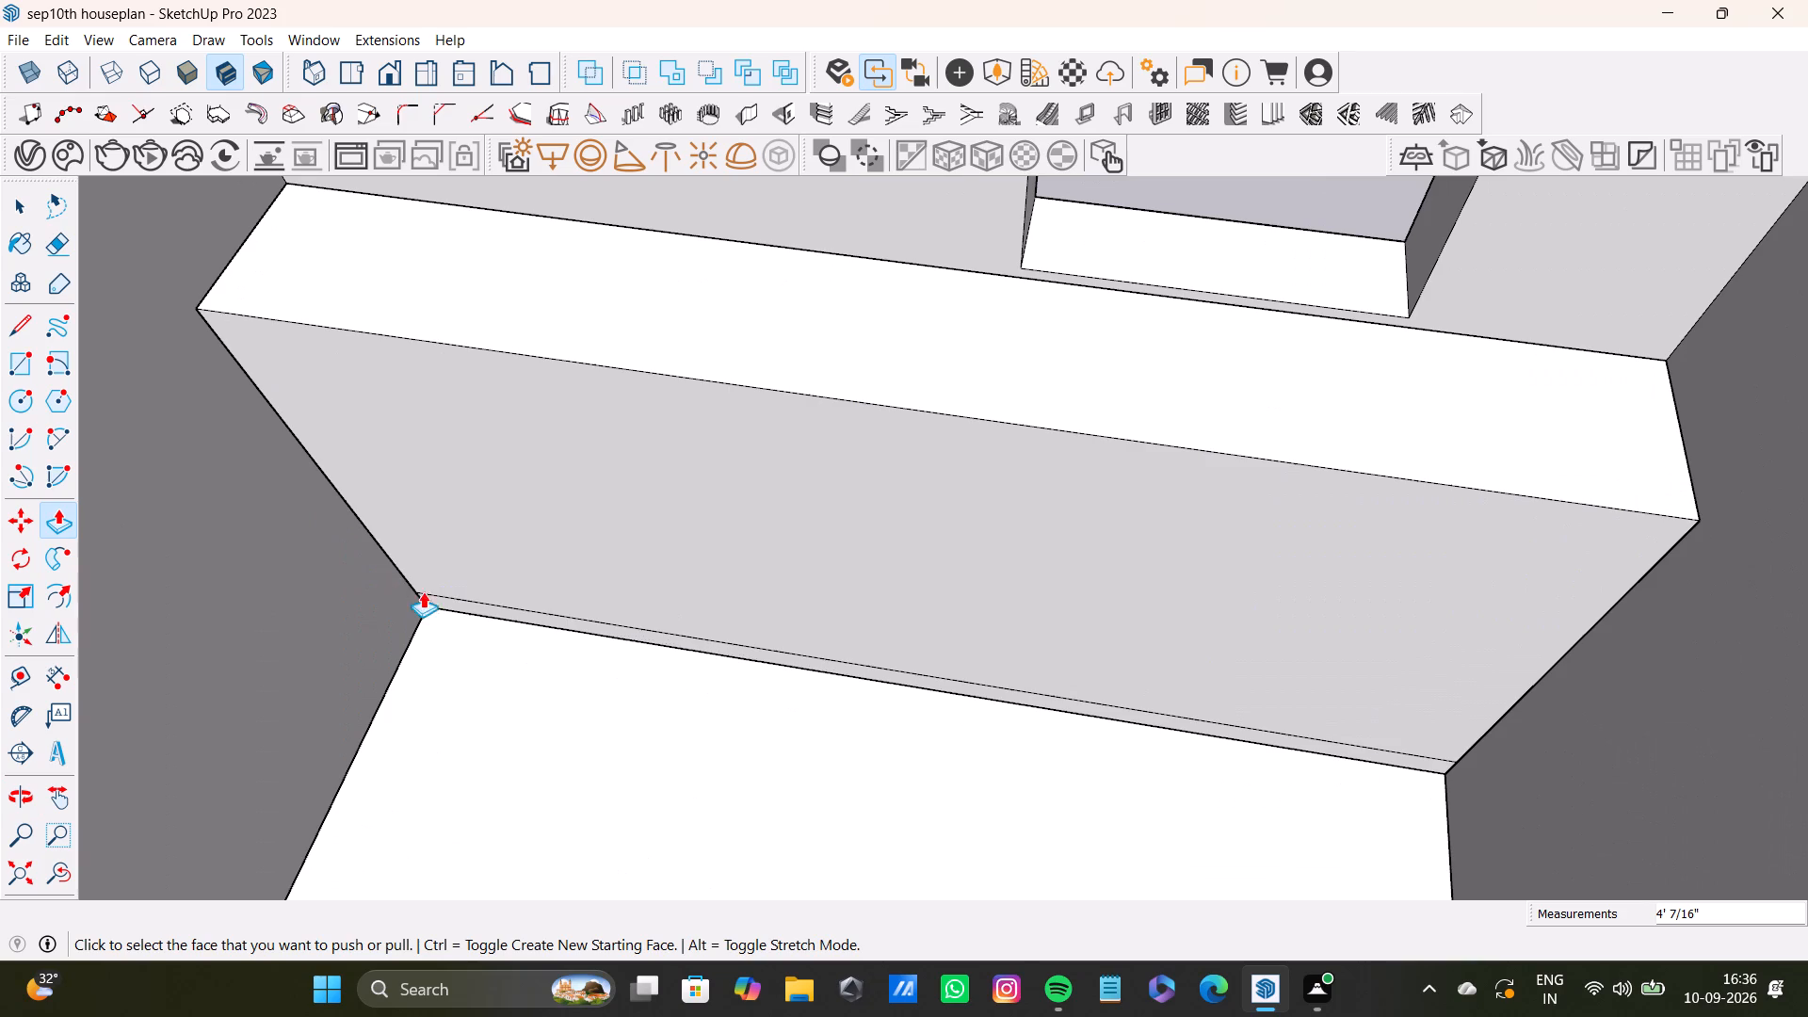
pyautogui.moveTo(522, 535); pyautogui.dragTo(478, 555)
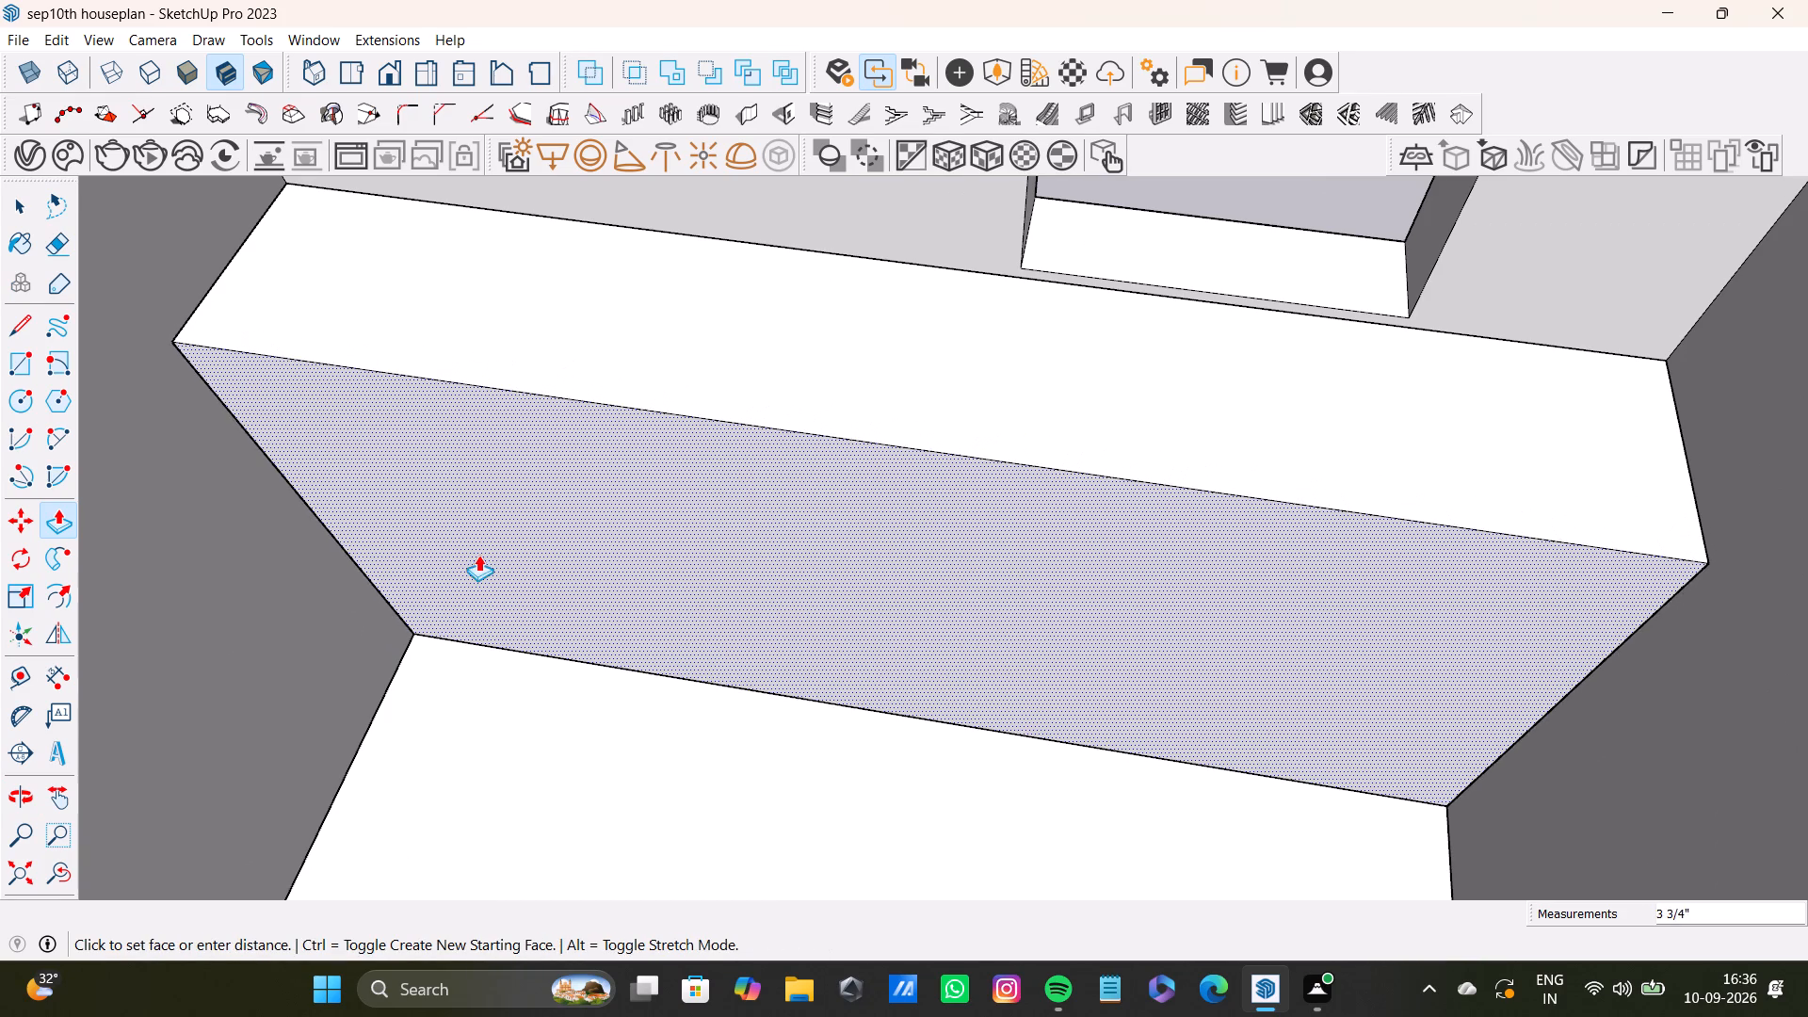
pyautogui.moveTo(478, 555); pyautogui.dragTo(464, 583)
# Examine the raised ledge against the window opening and the surrounding walls from above.
pyautogui.scroll(-5, 459, 610)
pyautogui.keyDown('shift'); pyautogui.scroll(1, 470, 630); pyautogui.keyUp('shift')
pyautogui.keyDown('shift'); pyautogui.moveTo(470, 630); pyautogui.dragTo(509, 633, button='middle'); pyautogui.keyUp('shift')
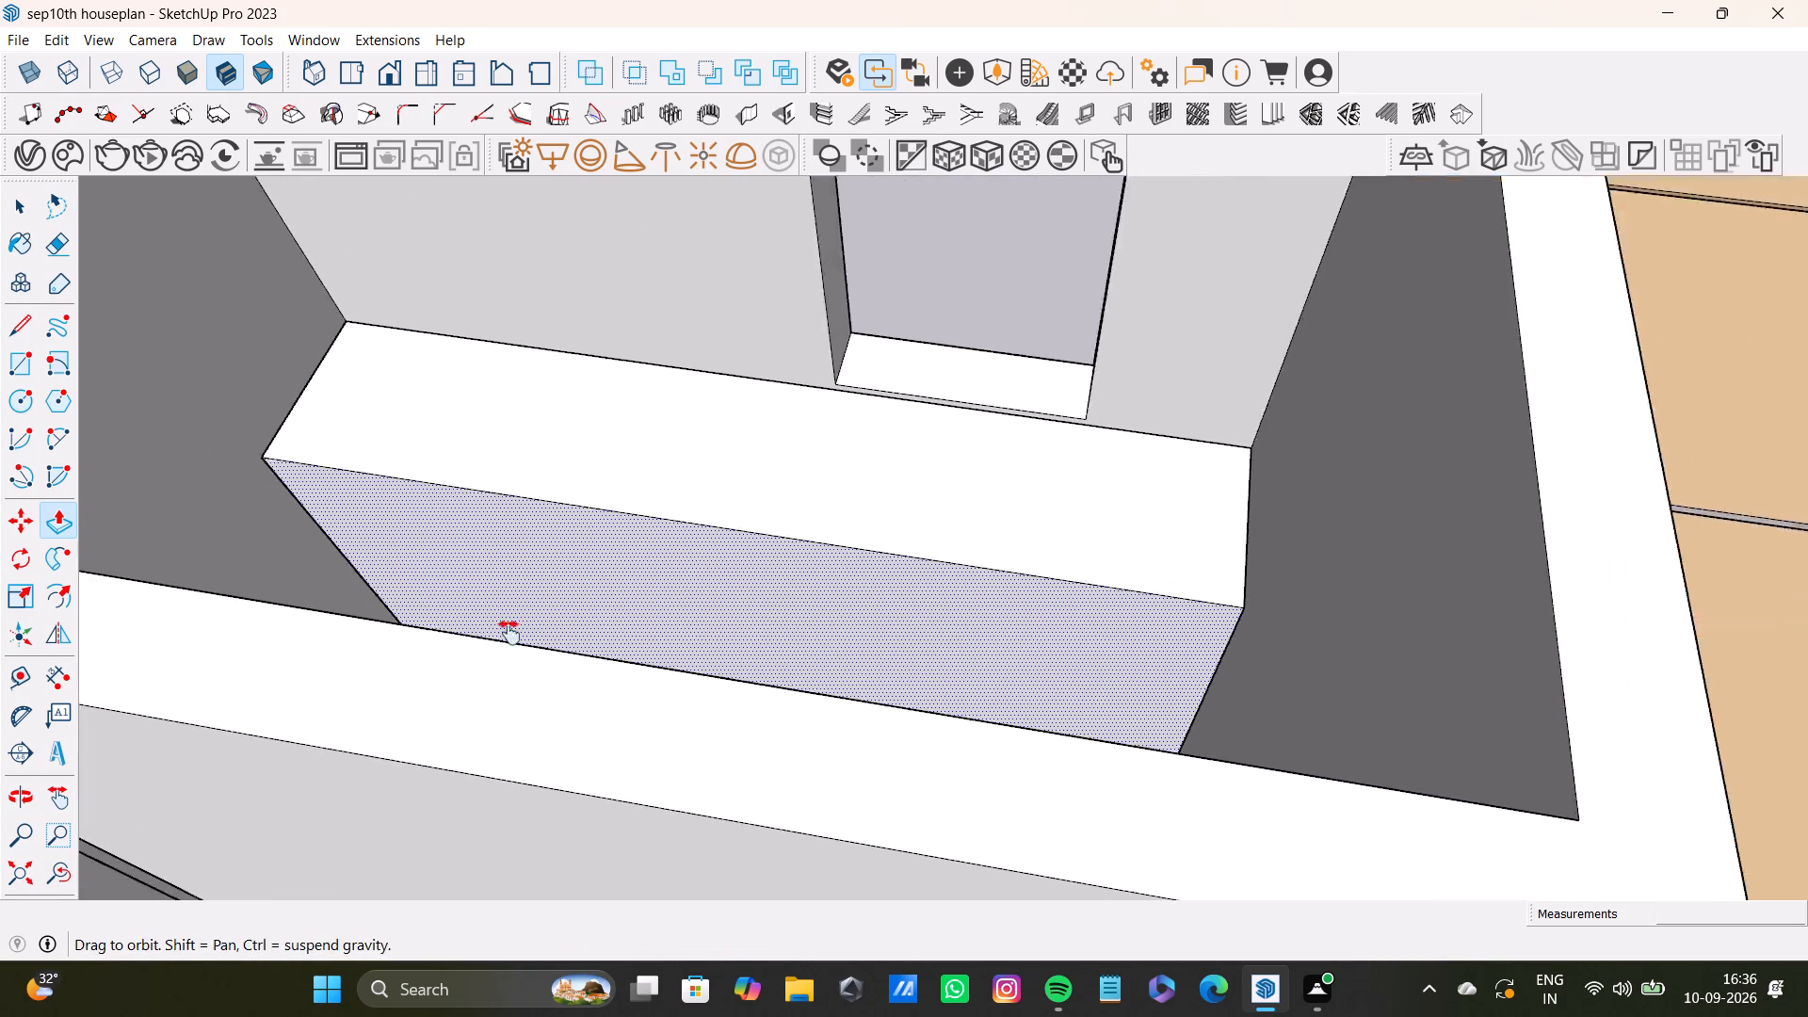
pyautogui.keyDown('shift'); pyautogui.moveTo(509, 633); pyautogui.dragTo(607, 682, button='middle'); pyautogui.keyUp('shift')
pyautogui.scroll(-7, 620, 692)
pyautogui.keyDown('shift'); pyautogui.moveTo(709, 676); pyautogui.dragTo(681, 801, button='middle'); pyautogui.keyUp('shift')
pyautogui.moveTo(671, 810); pyautogui.dragTo(738, 822, button='middle')
pyautogui.scroll(4, 589, 797)
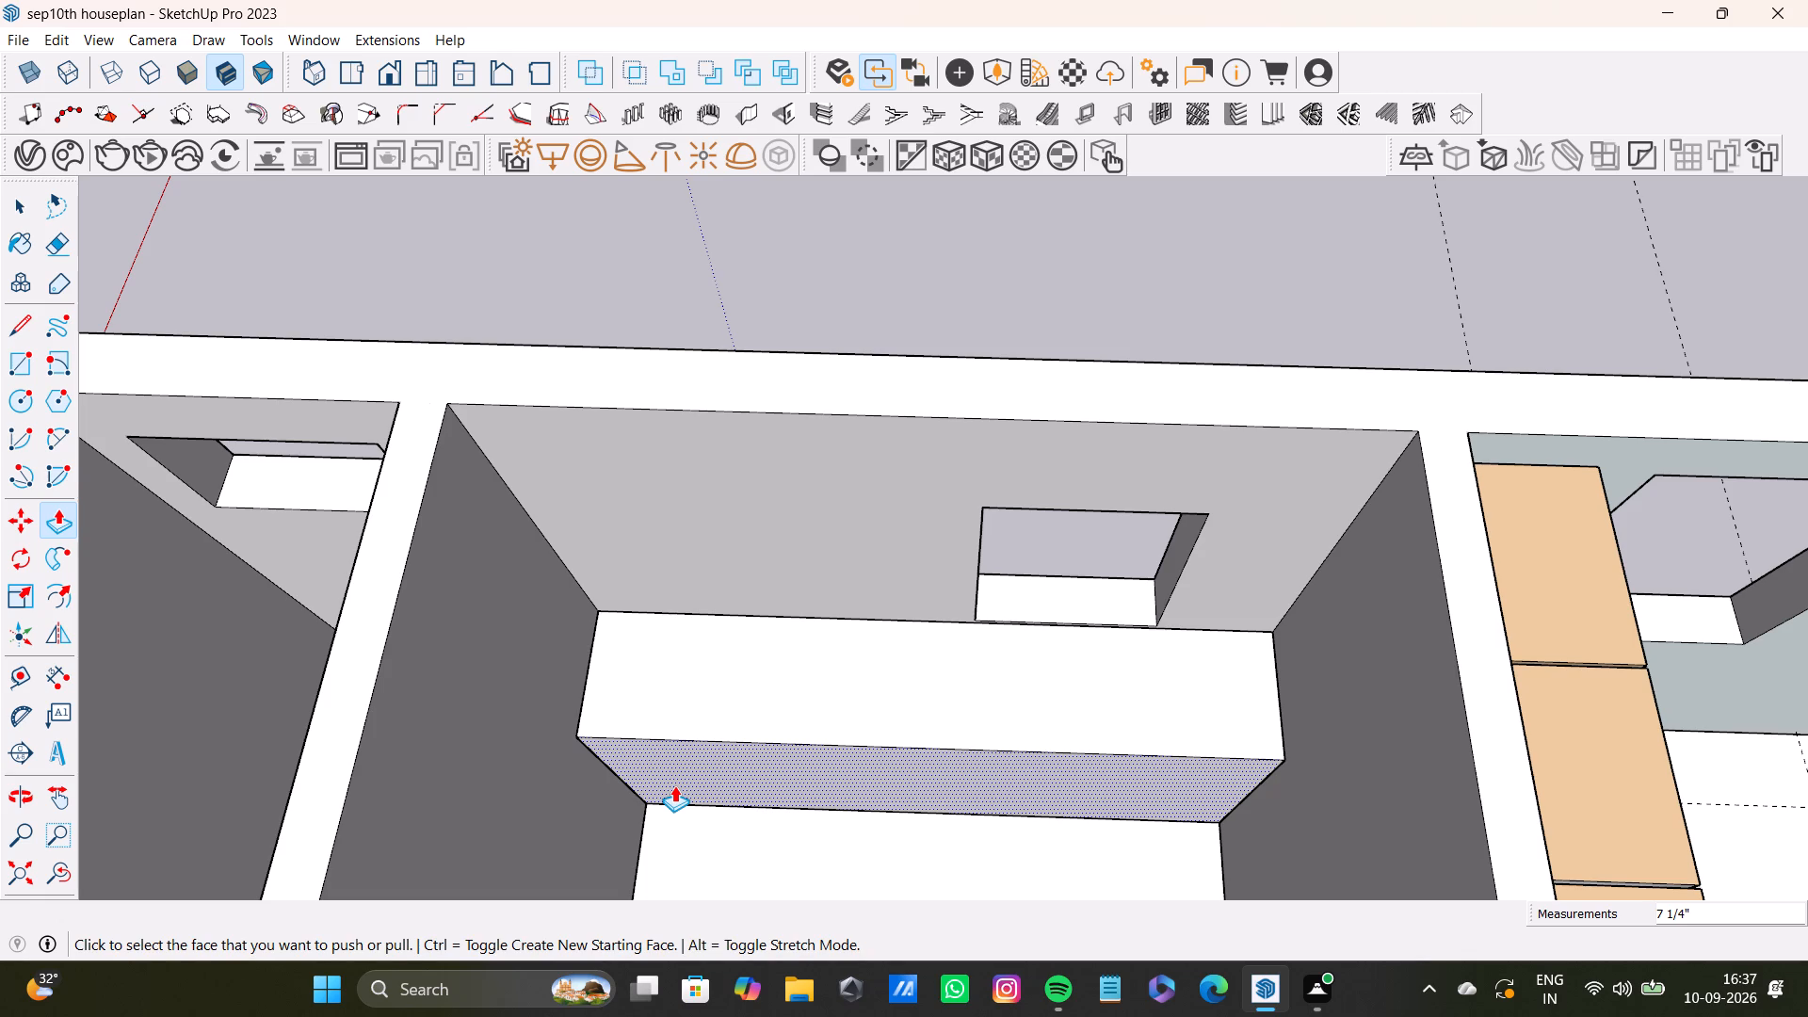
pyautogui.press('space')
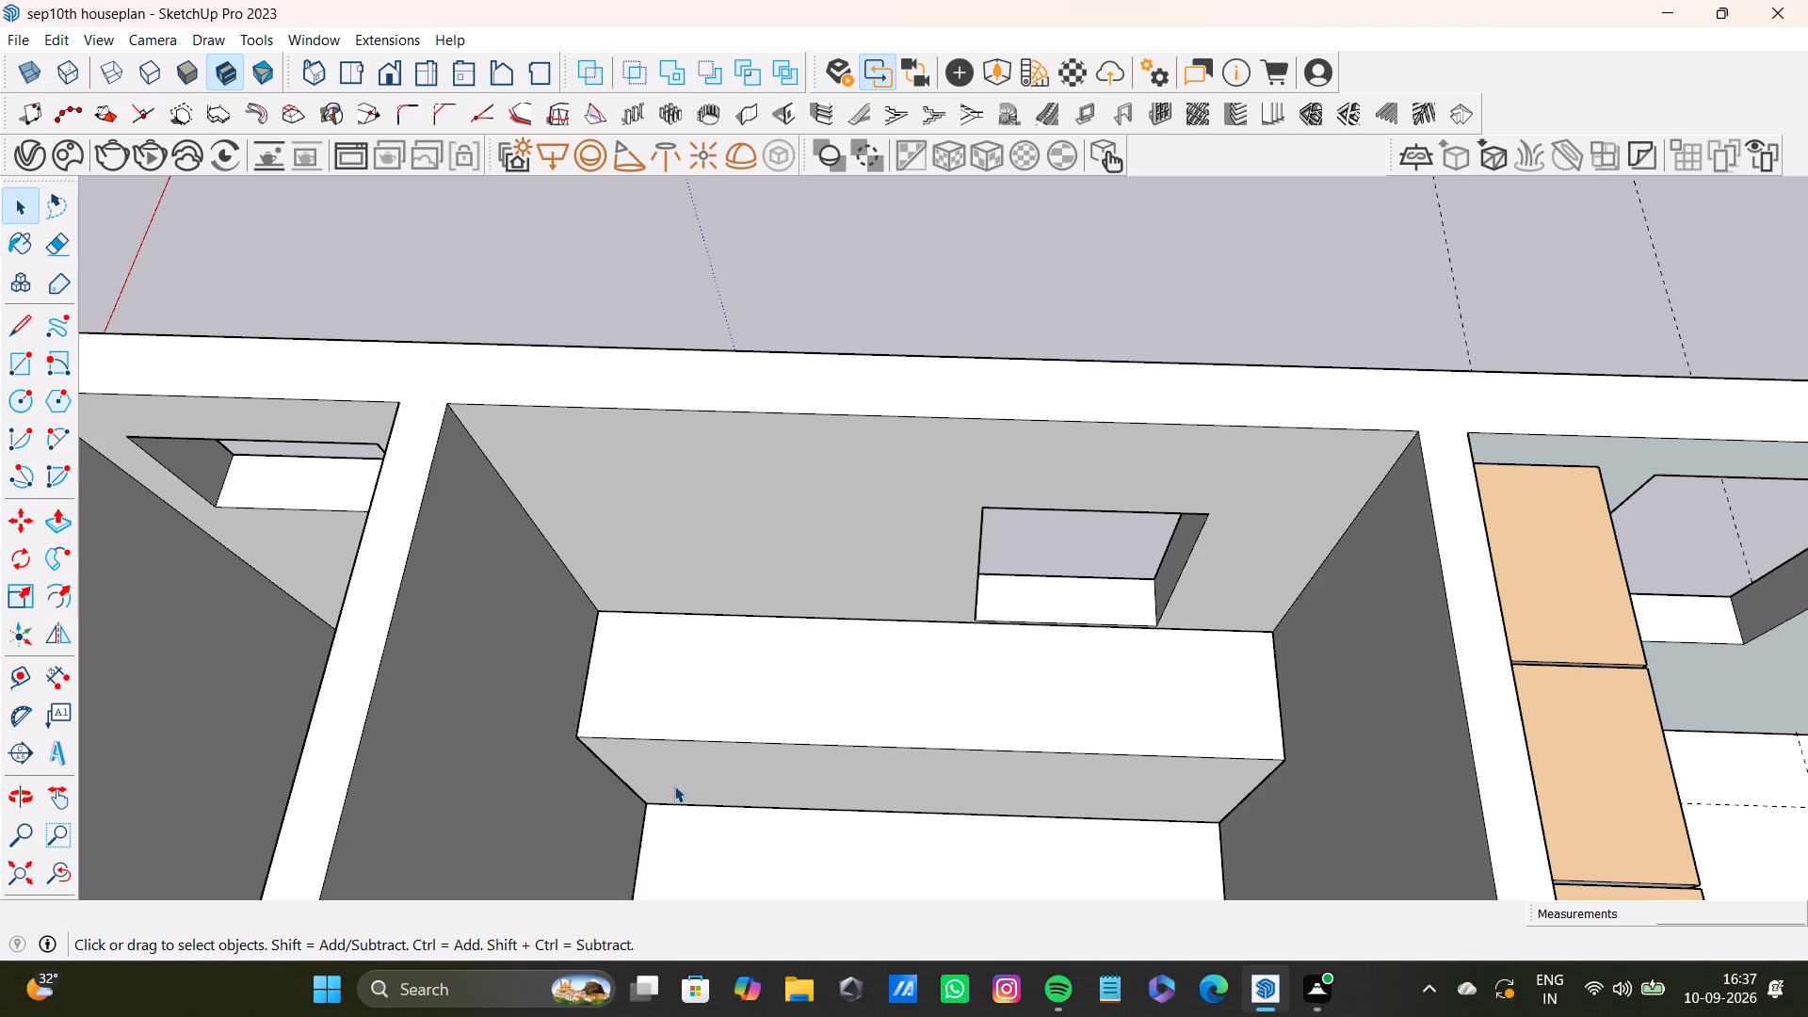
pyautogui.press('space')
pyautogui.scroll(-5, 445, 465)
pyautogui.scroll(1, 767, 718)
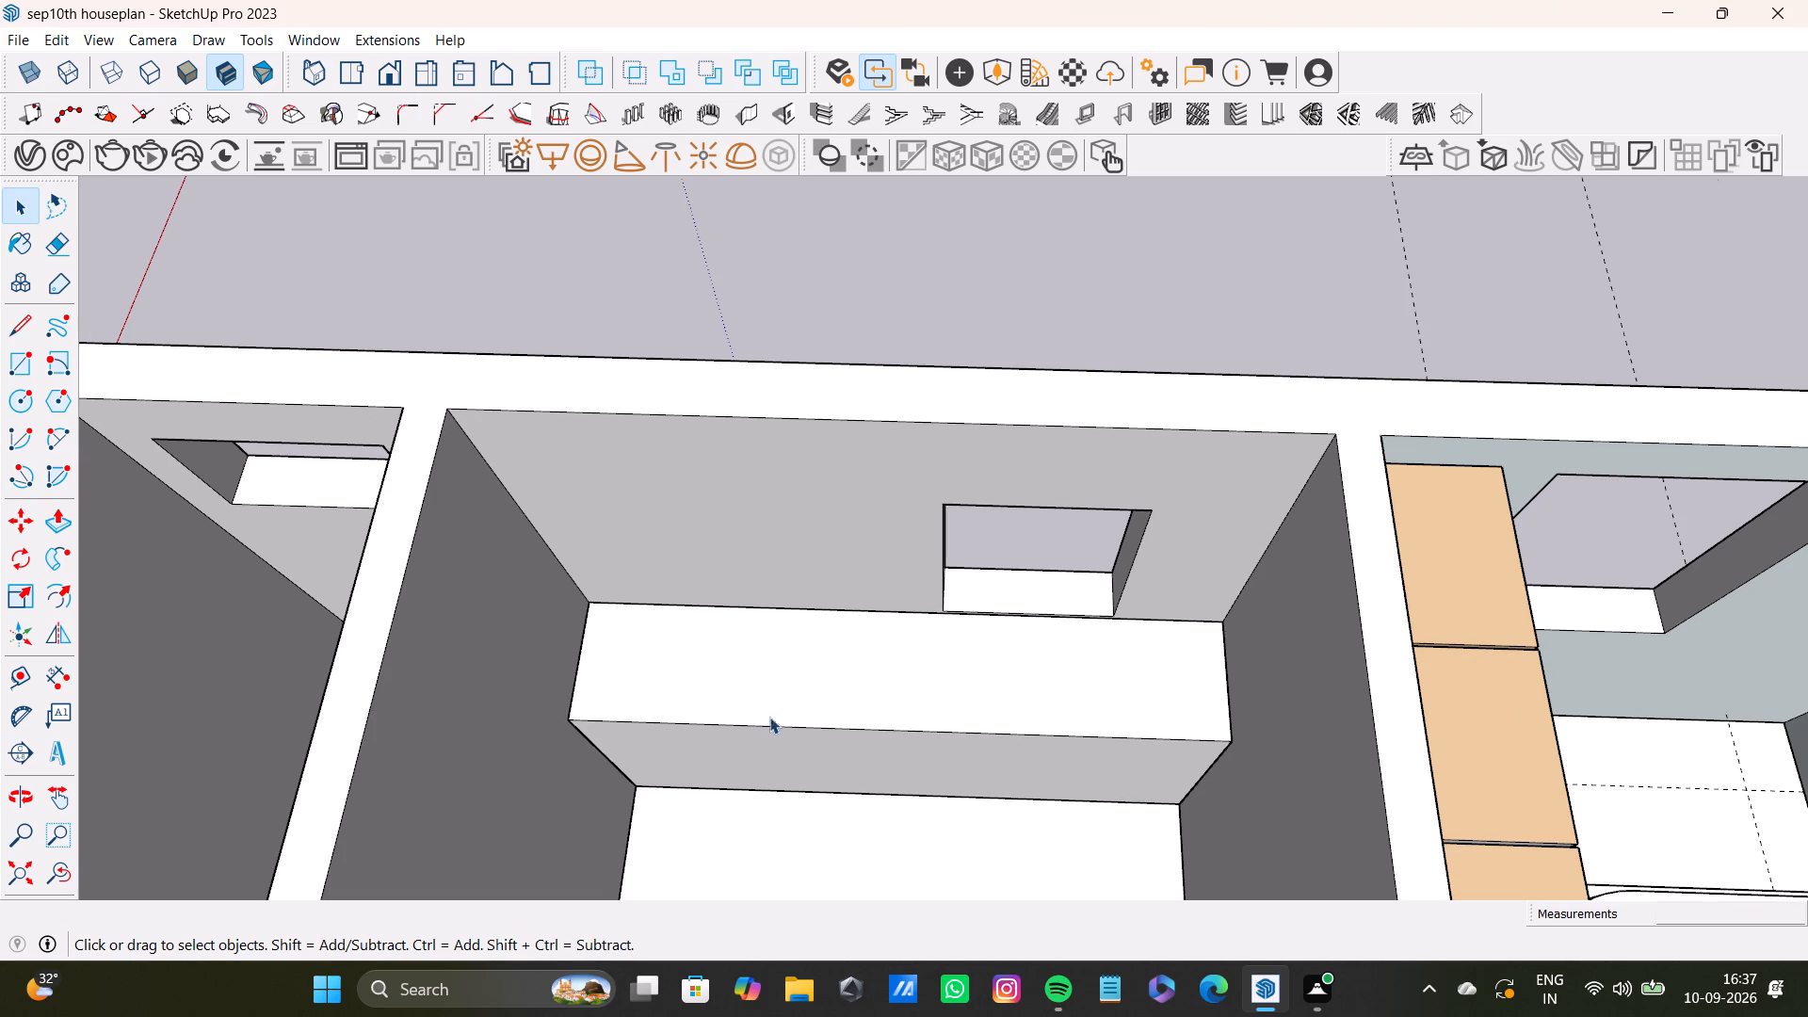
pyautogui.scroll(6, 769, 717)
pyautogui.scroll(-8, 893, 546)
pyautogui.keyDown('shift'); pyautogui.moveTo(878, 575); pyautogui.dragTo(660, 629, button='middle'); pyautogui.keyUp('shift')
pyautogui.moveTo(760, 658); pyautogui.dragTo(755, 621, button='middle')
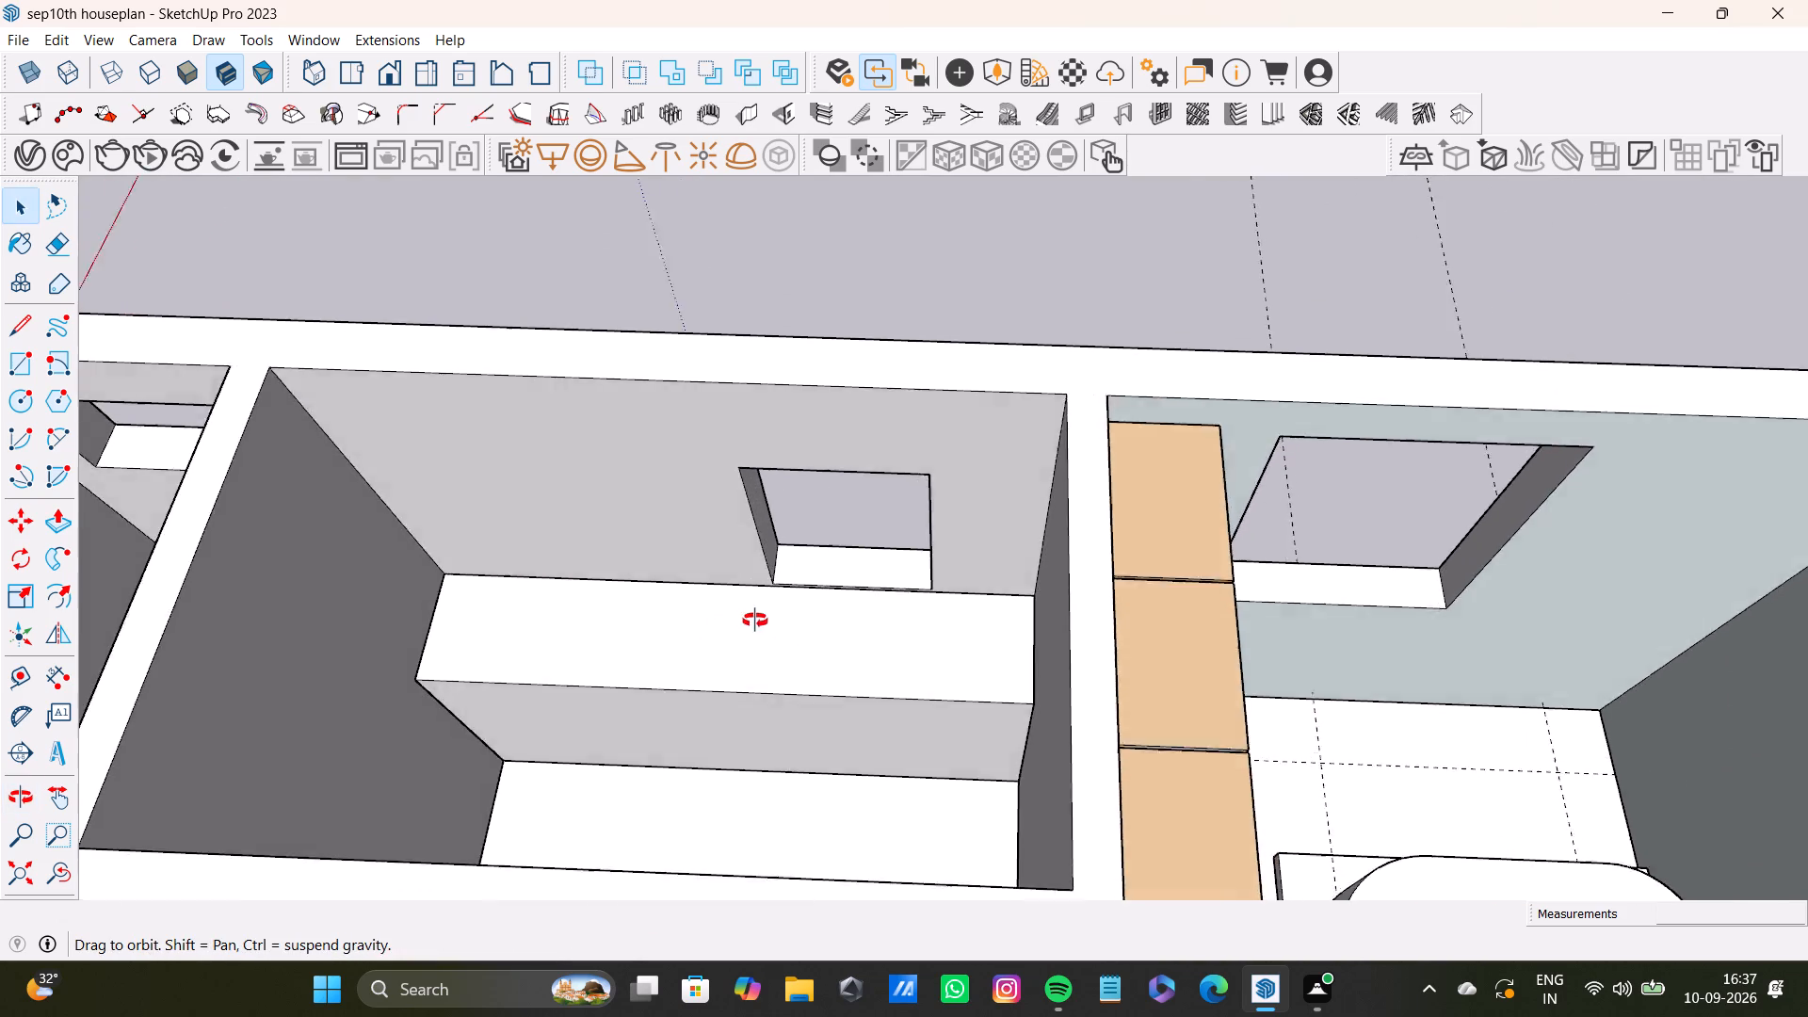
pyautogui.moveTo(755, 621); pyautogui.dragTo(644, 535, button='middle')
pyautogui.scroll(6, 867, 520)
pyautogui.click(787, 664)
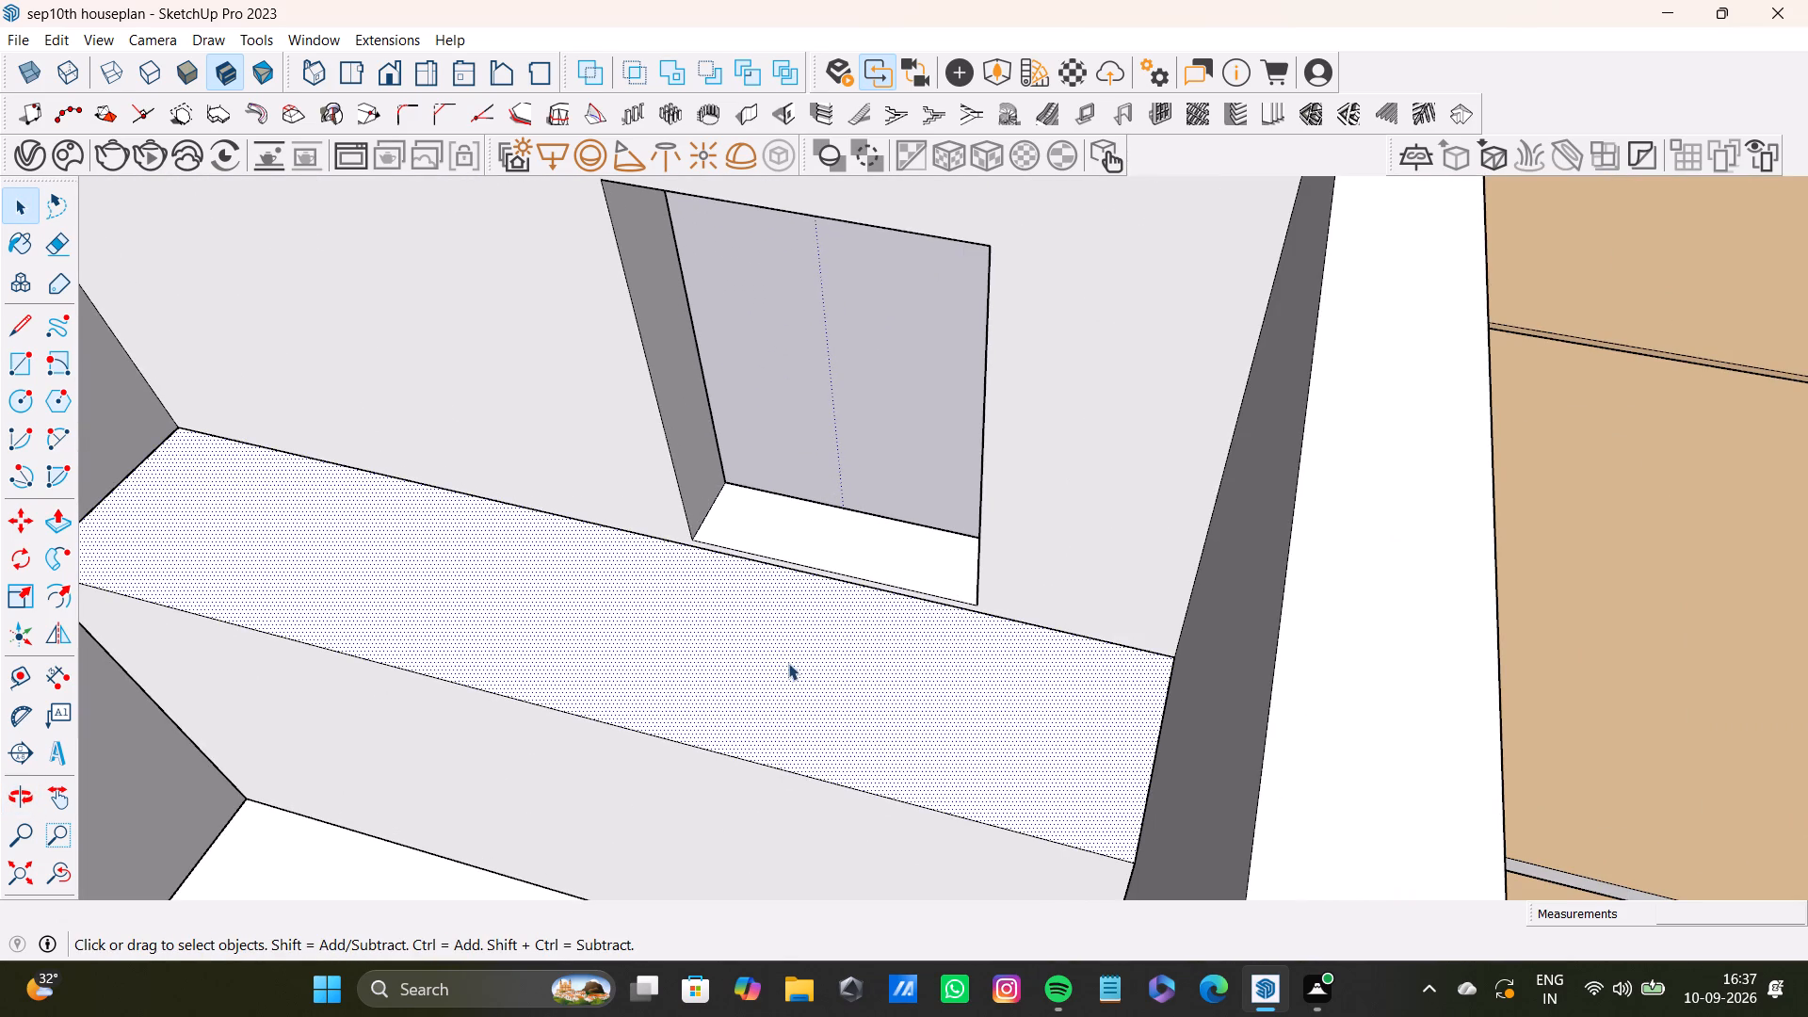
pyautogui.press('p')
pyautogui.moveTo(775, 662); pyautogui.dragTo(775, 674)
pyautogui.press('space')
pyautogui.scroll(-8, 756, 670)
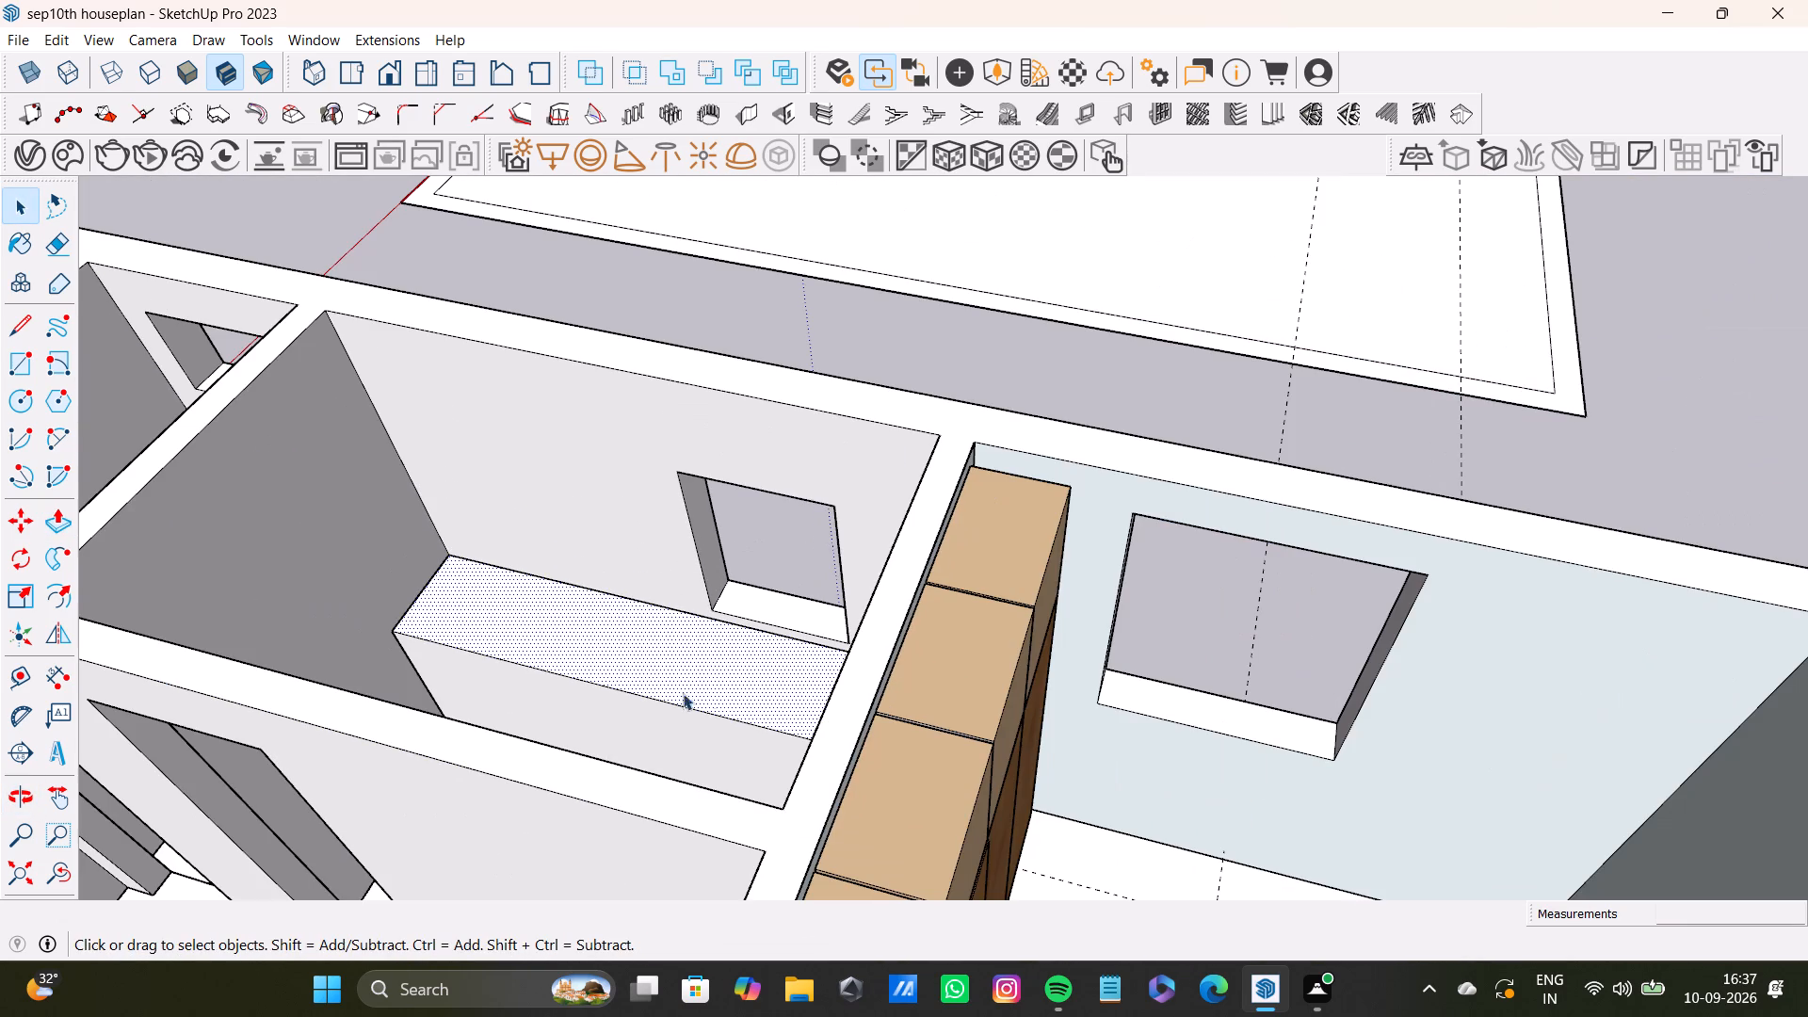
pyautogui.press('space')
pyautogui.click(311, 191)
# Place a guide parallel to the ledge front face's end edge farthest from the window, about 1' 5 1/2" in from it.
pyautogui.scroll(-5, 496, 474)
pyautogui.keyDown('shift'); pyautogui.moveTo(561, 632); pyautogui.dragTo(771, 573, button='middle'); pyautogui.keyUp('shift')
pyautogui.scroll(5, 597, 663)
pyautogui.moveTo(579, 647); pyautogui.dragTo(834, 476, button='middle')
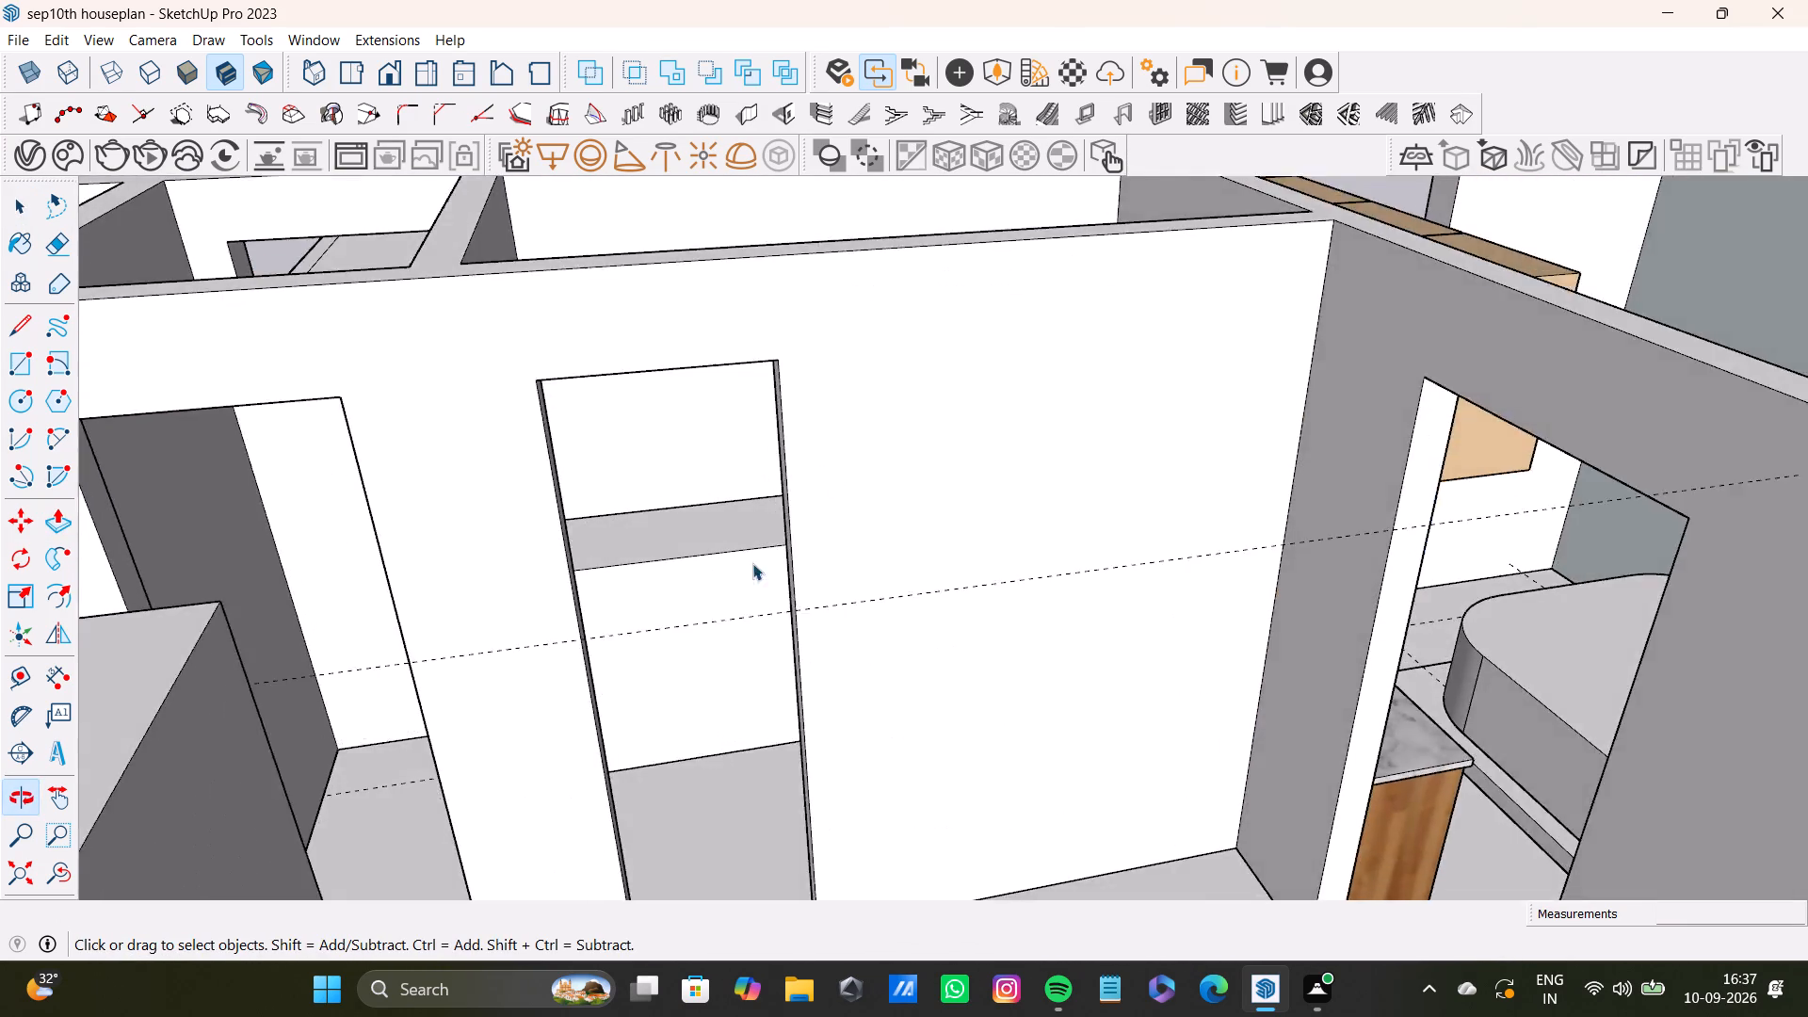
pyautogui.scroll(4, 739, 579)
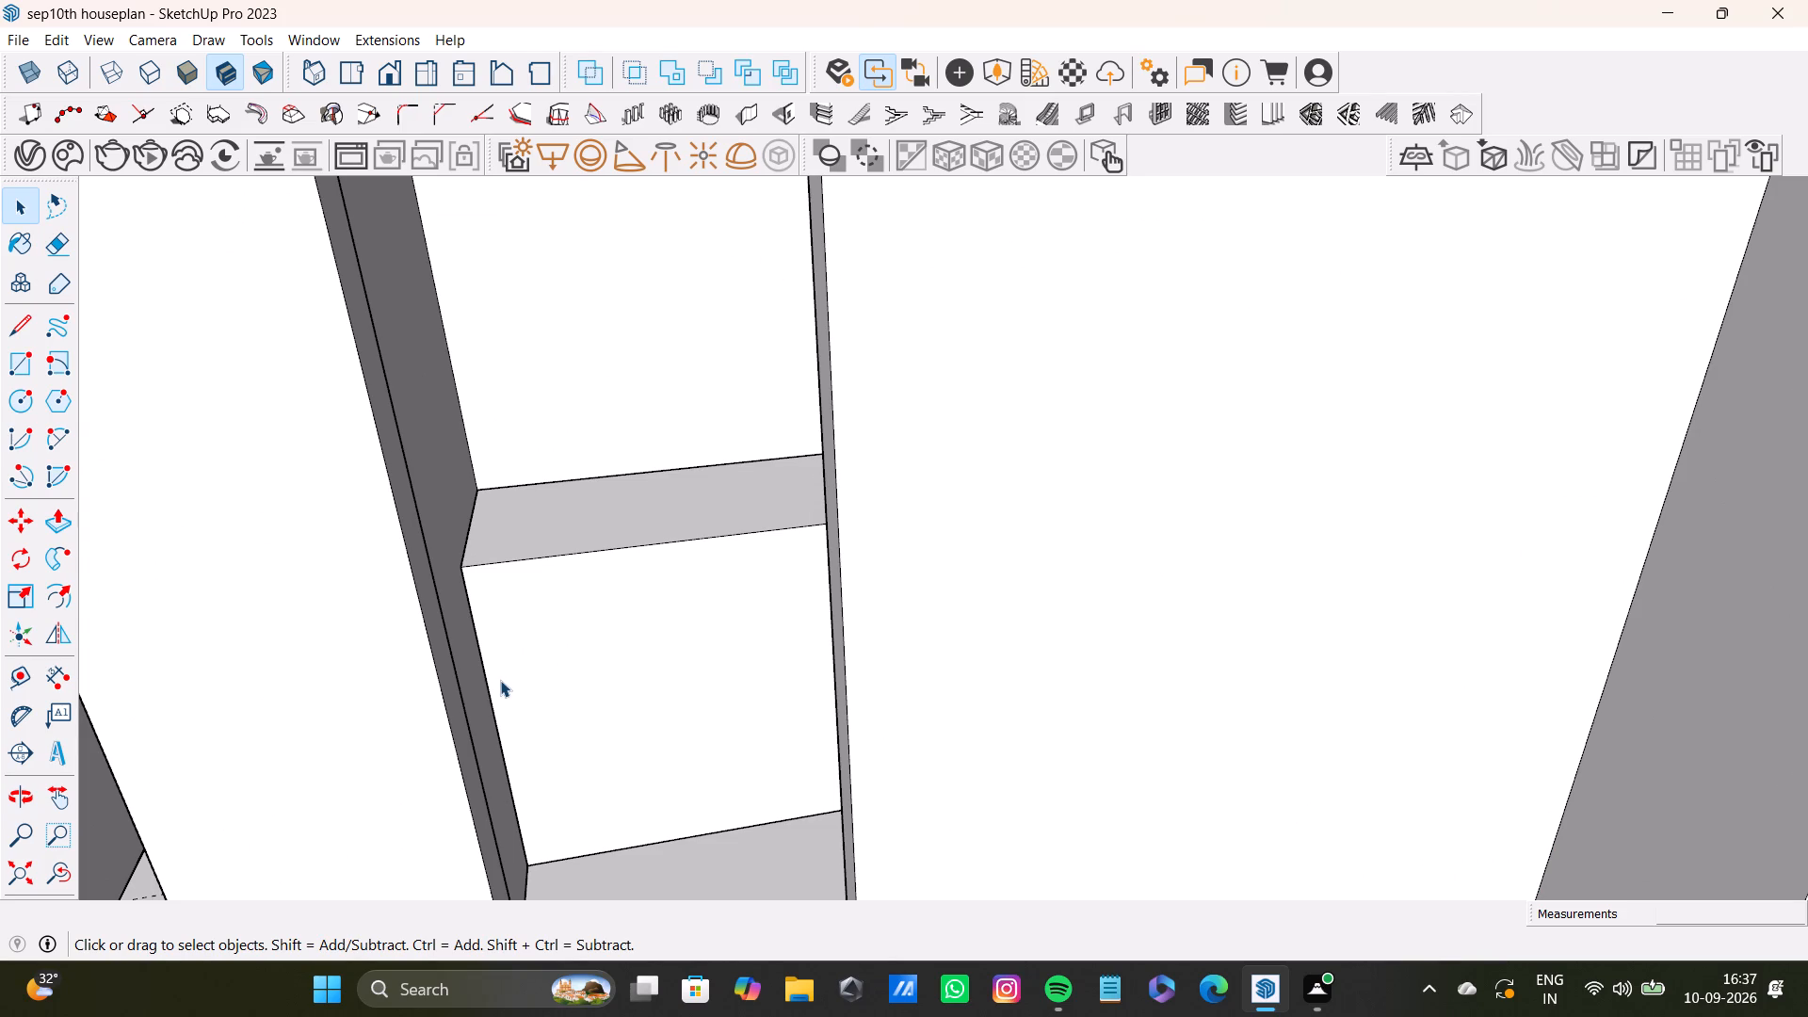
pyautogui.press('t')
pyautogui.click(495, 707)
pyautogui.scroll(-4, 620, 691)
pyautogui.moveTo(637, 695); pyautogui.dragTo(573, 834, button='middle')
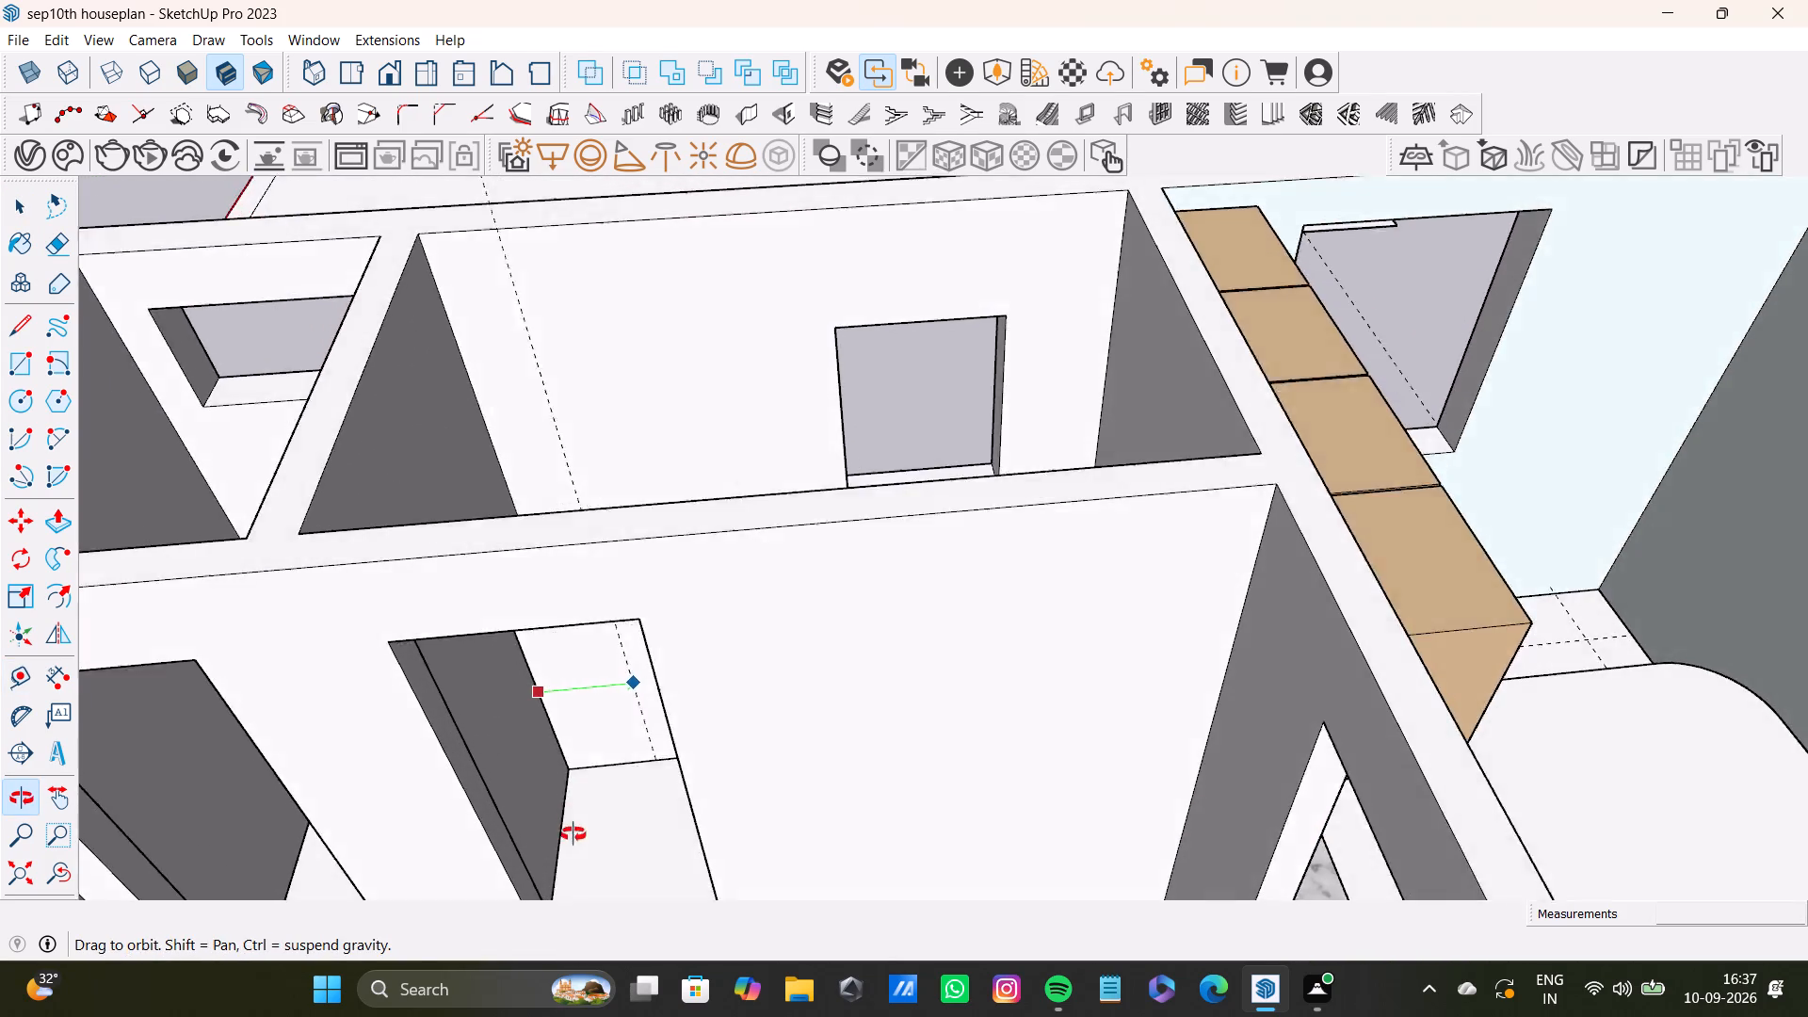
pyautogui.moveTo(573, 834); pyautogui.dragTo(572, 839, button='middle')
pyautogui.scroll(-3, 533, 746)
pyautogui.moveTo(573, 728); pyautogui.dragTo(531, 881, button='middle')
pyautogui.scroll(6, 557, 763)
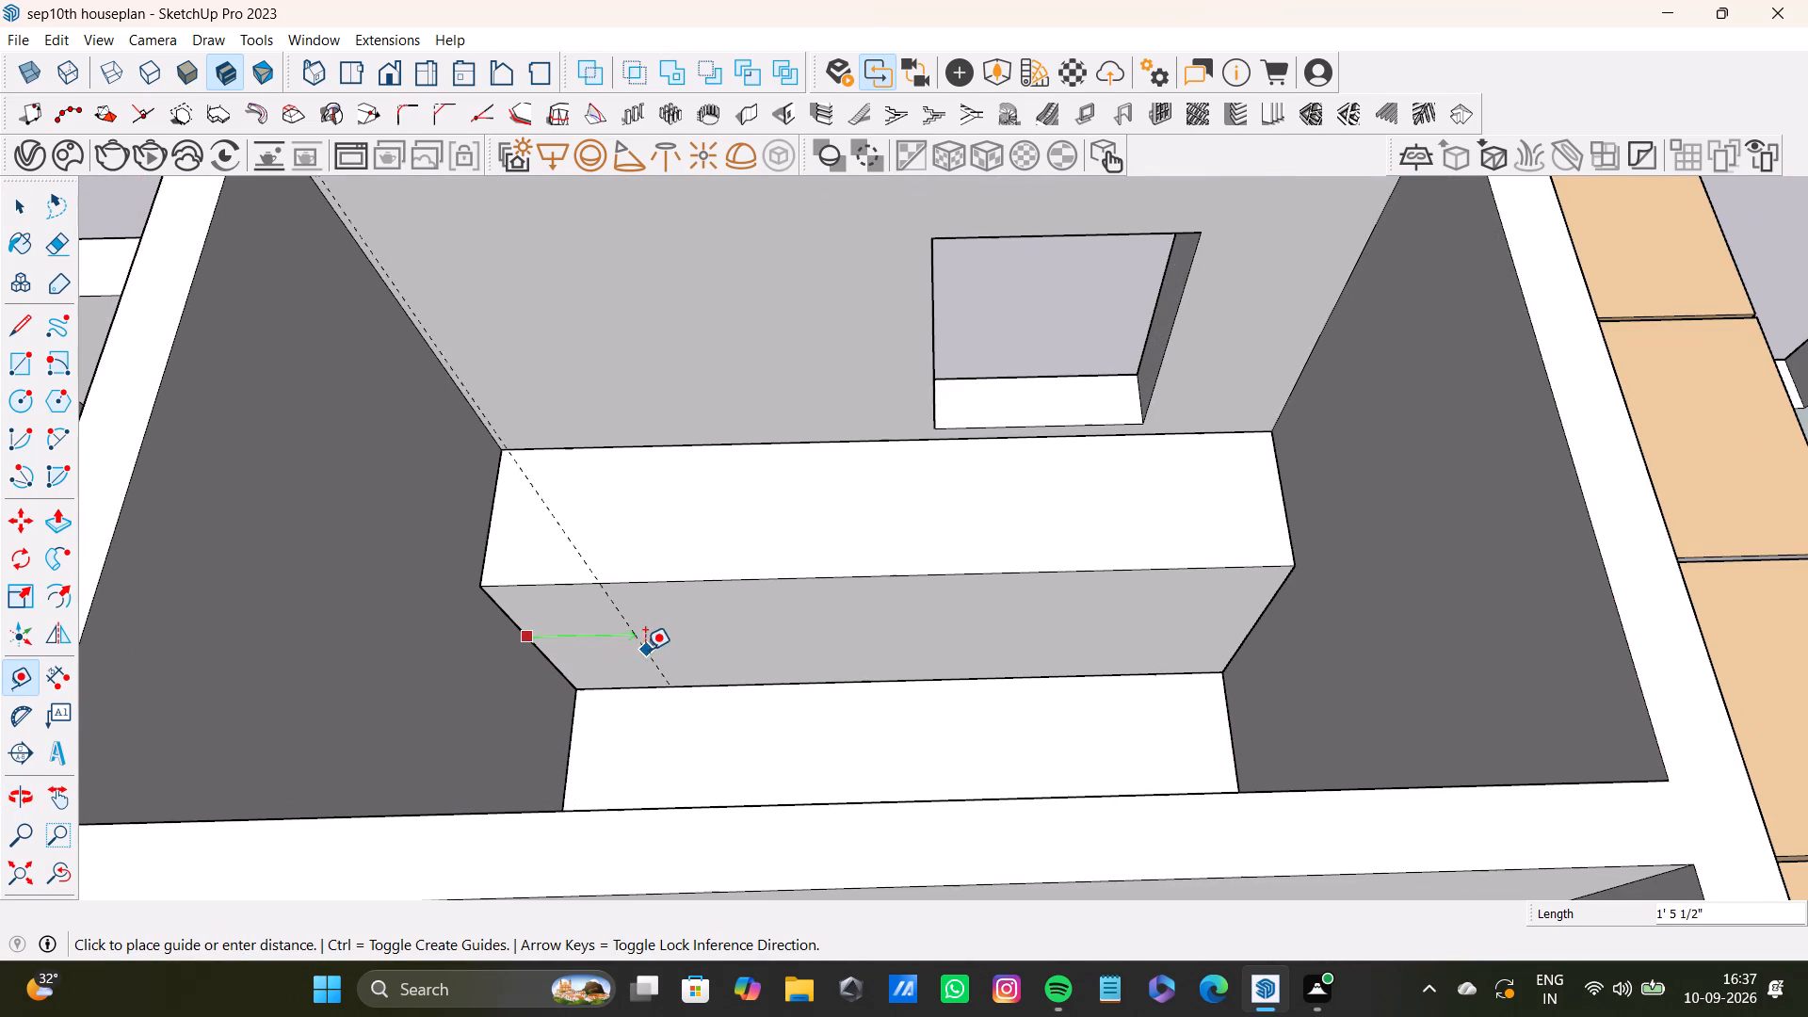
pyautogui.click(637, 647)
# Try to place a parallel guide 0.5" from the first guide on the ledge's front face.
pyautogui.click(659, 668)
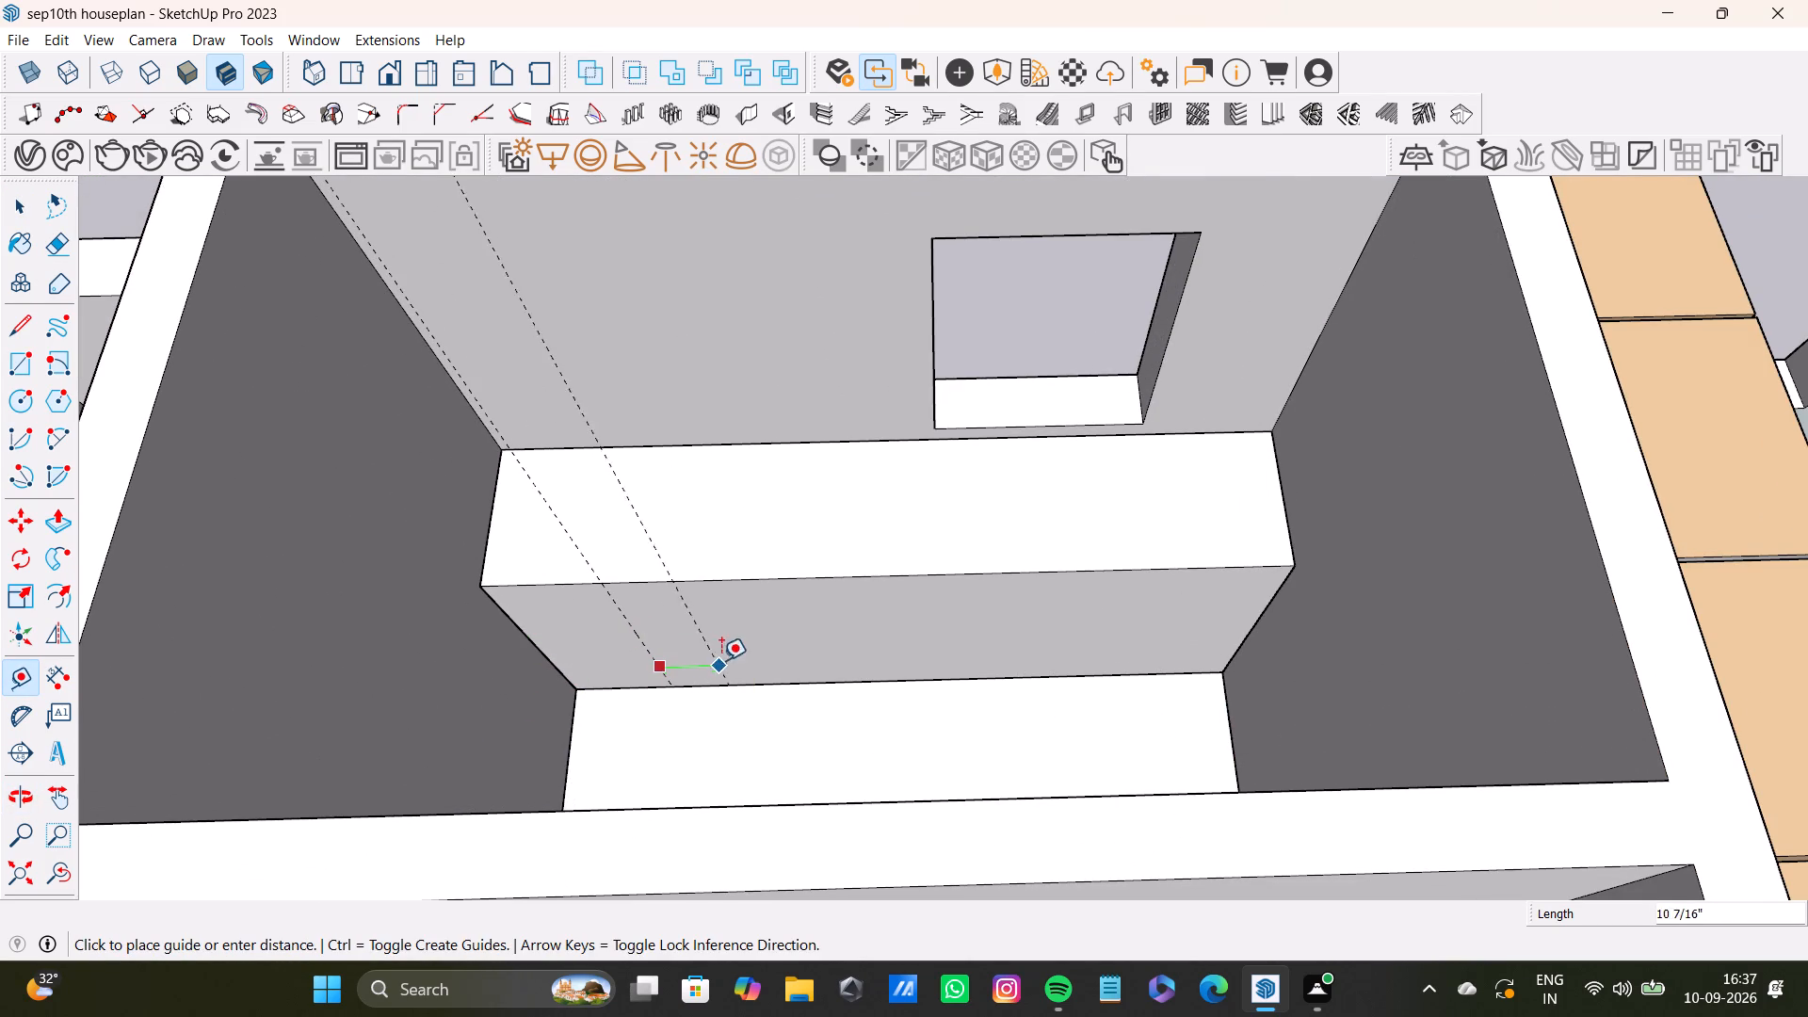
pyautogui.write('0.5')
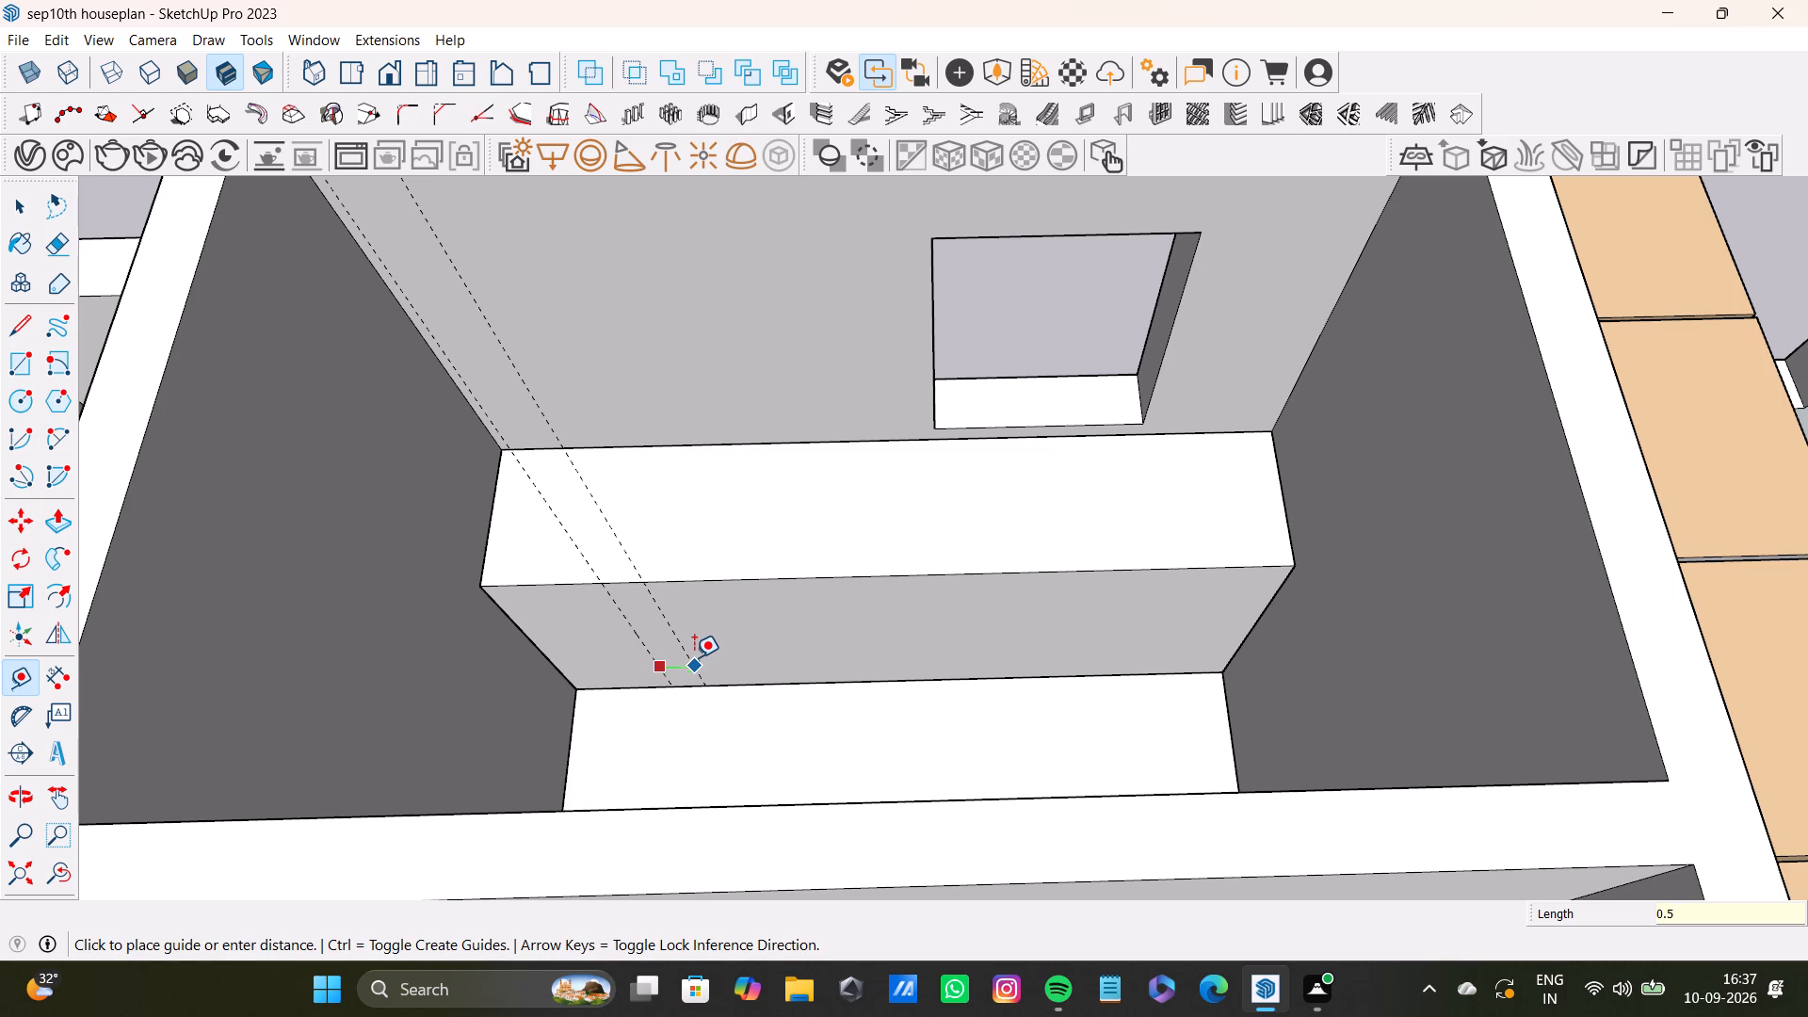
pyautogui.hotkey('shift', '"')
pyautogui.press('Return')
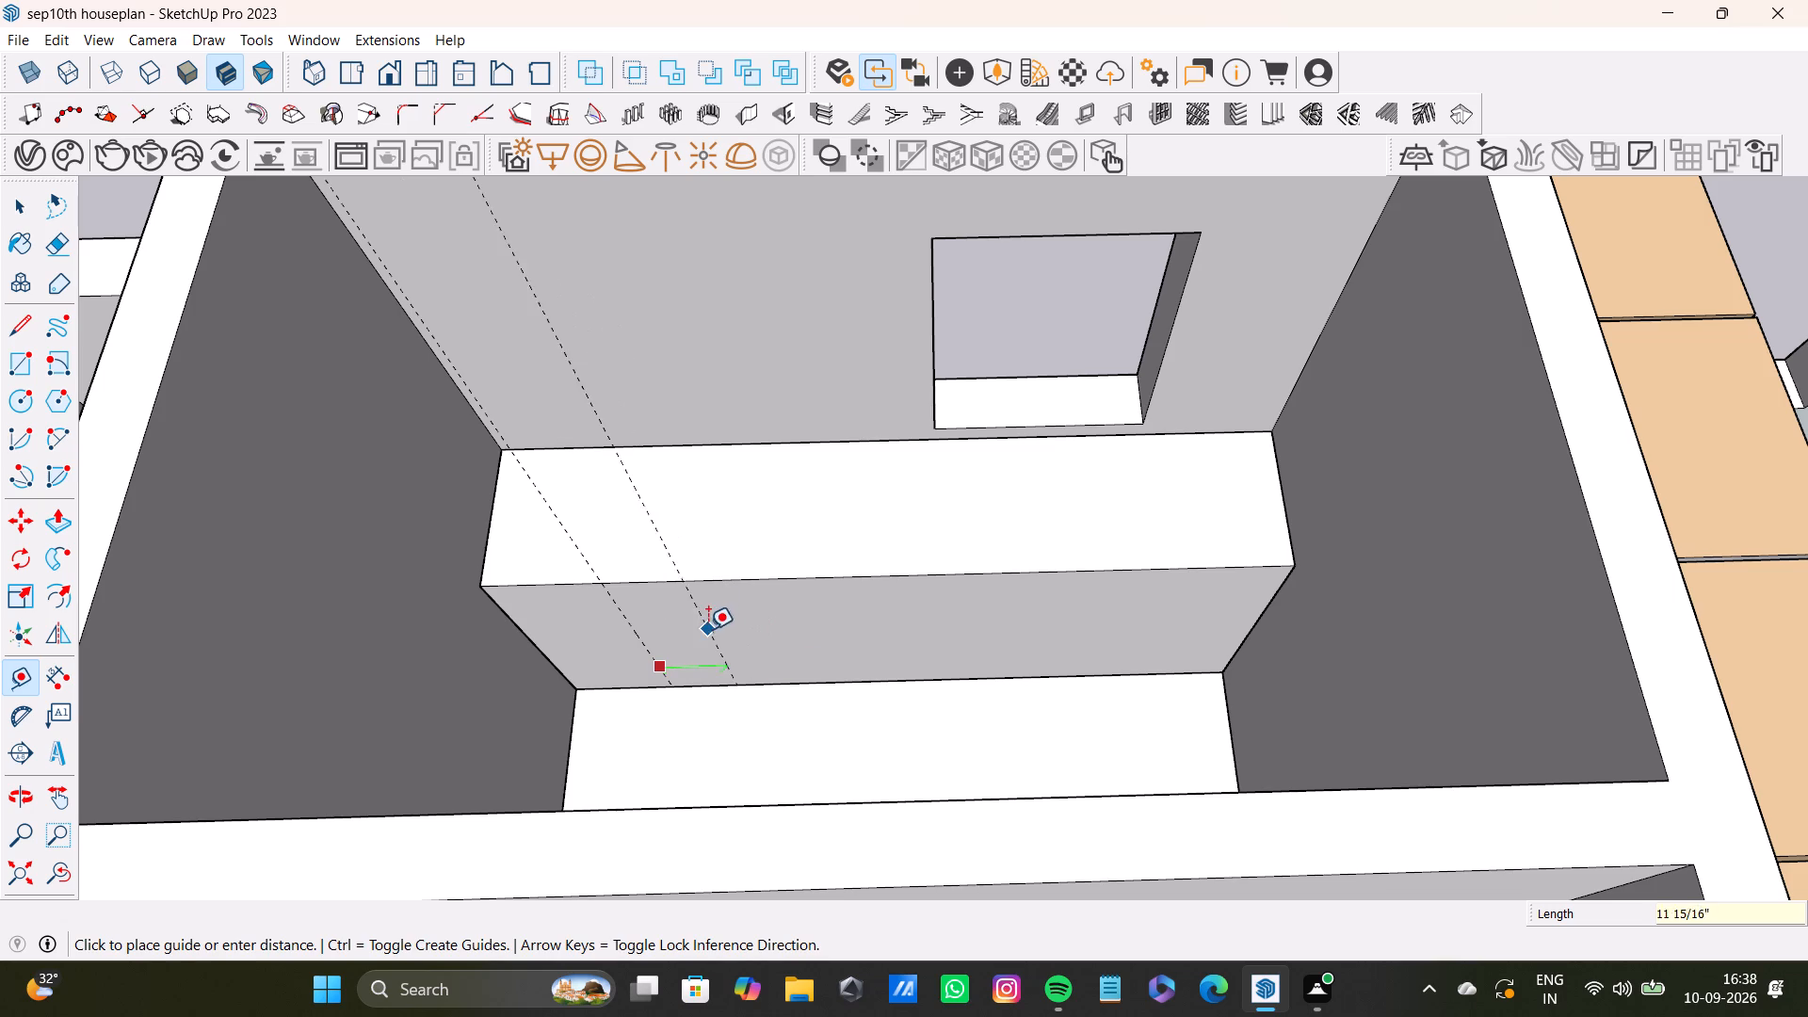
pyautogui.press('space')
# Add a parallel guide 0.5" beyond the first guide, towards the window side of the ledge's front face.
pyautogui.press('t')
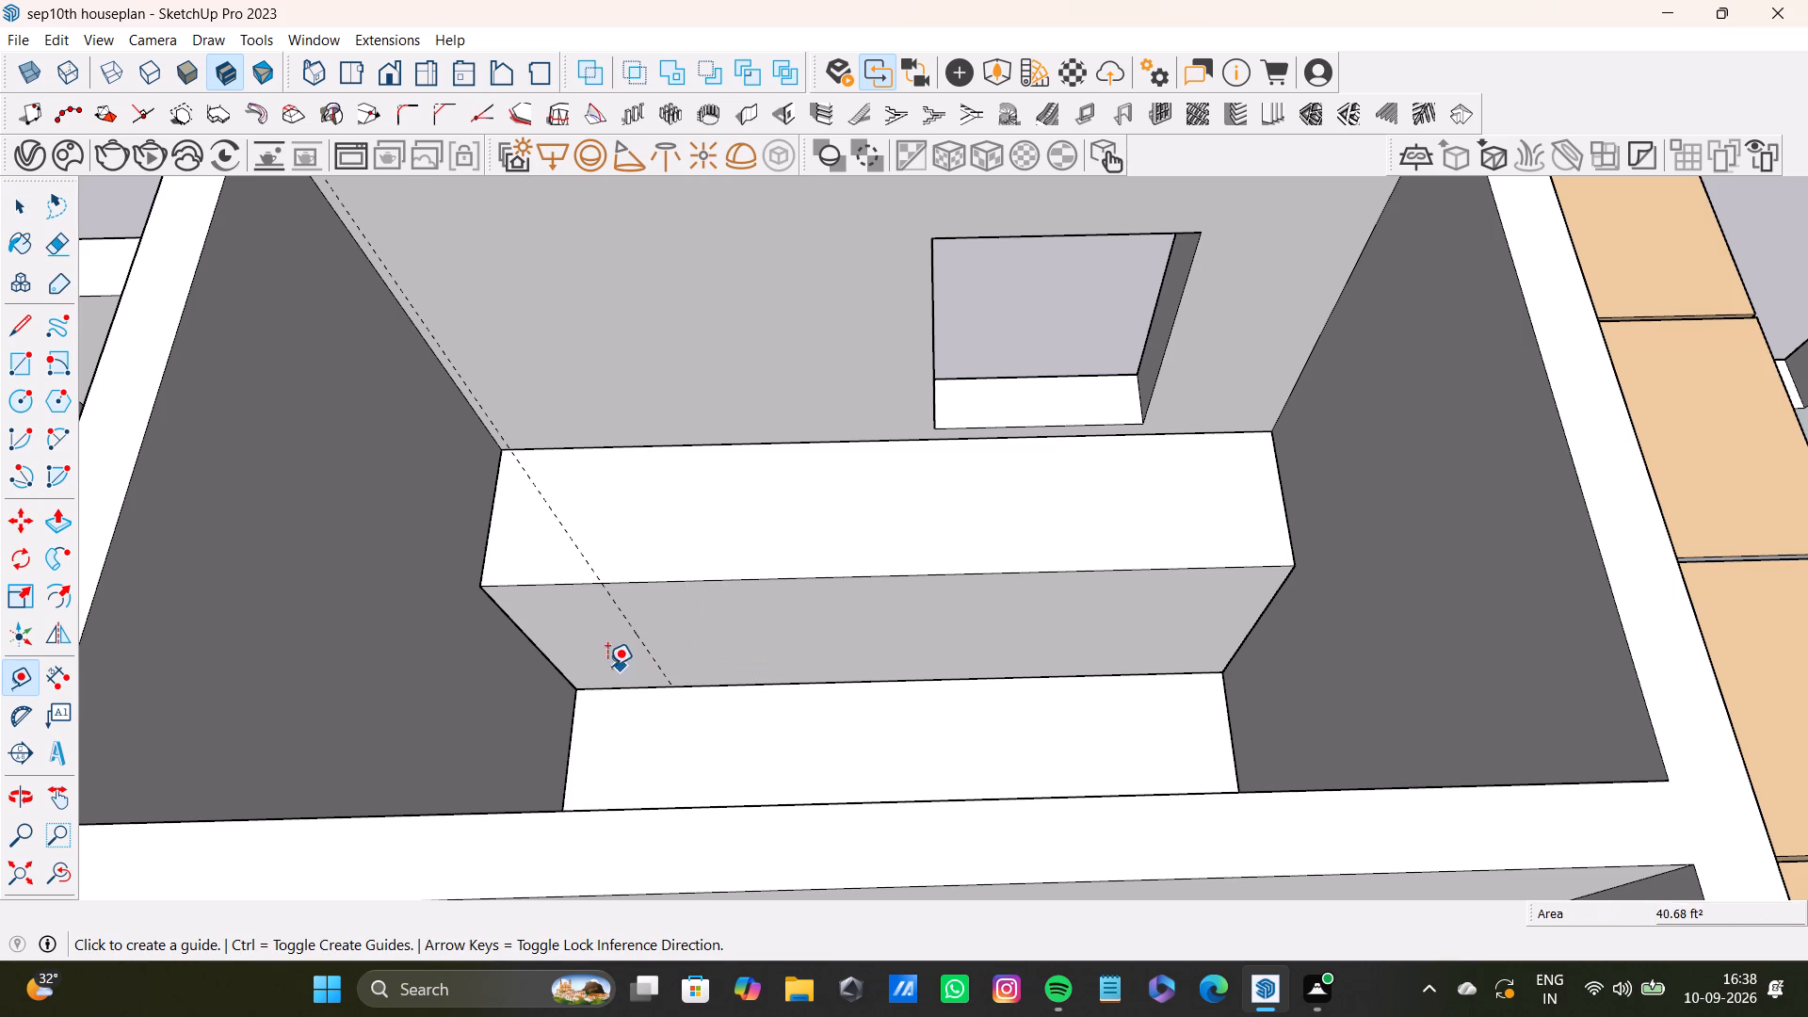
pyautogui.moveTo(635, 636); pyautogui.dragTo(646, 638)
pyautogui.write('0.5"')
pyautogui.press('Return')
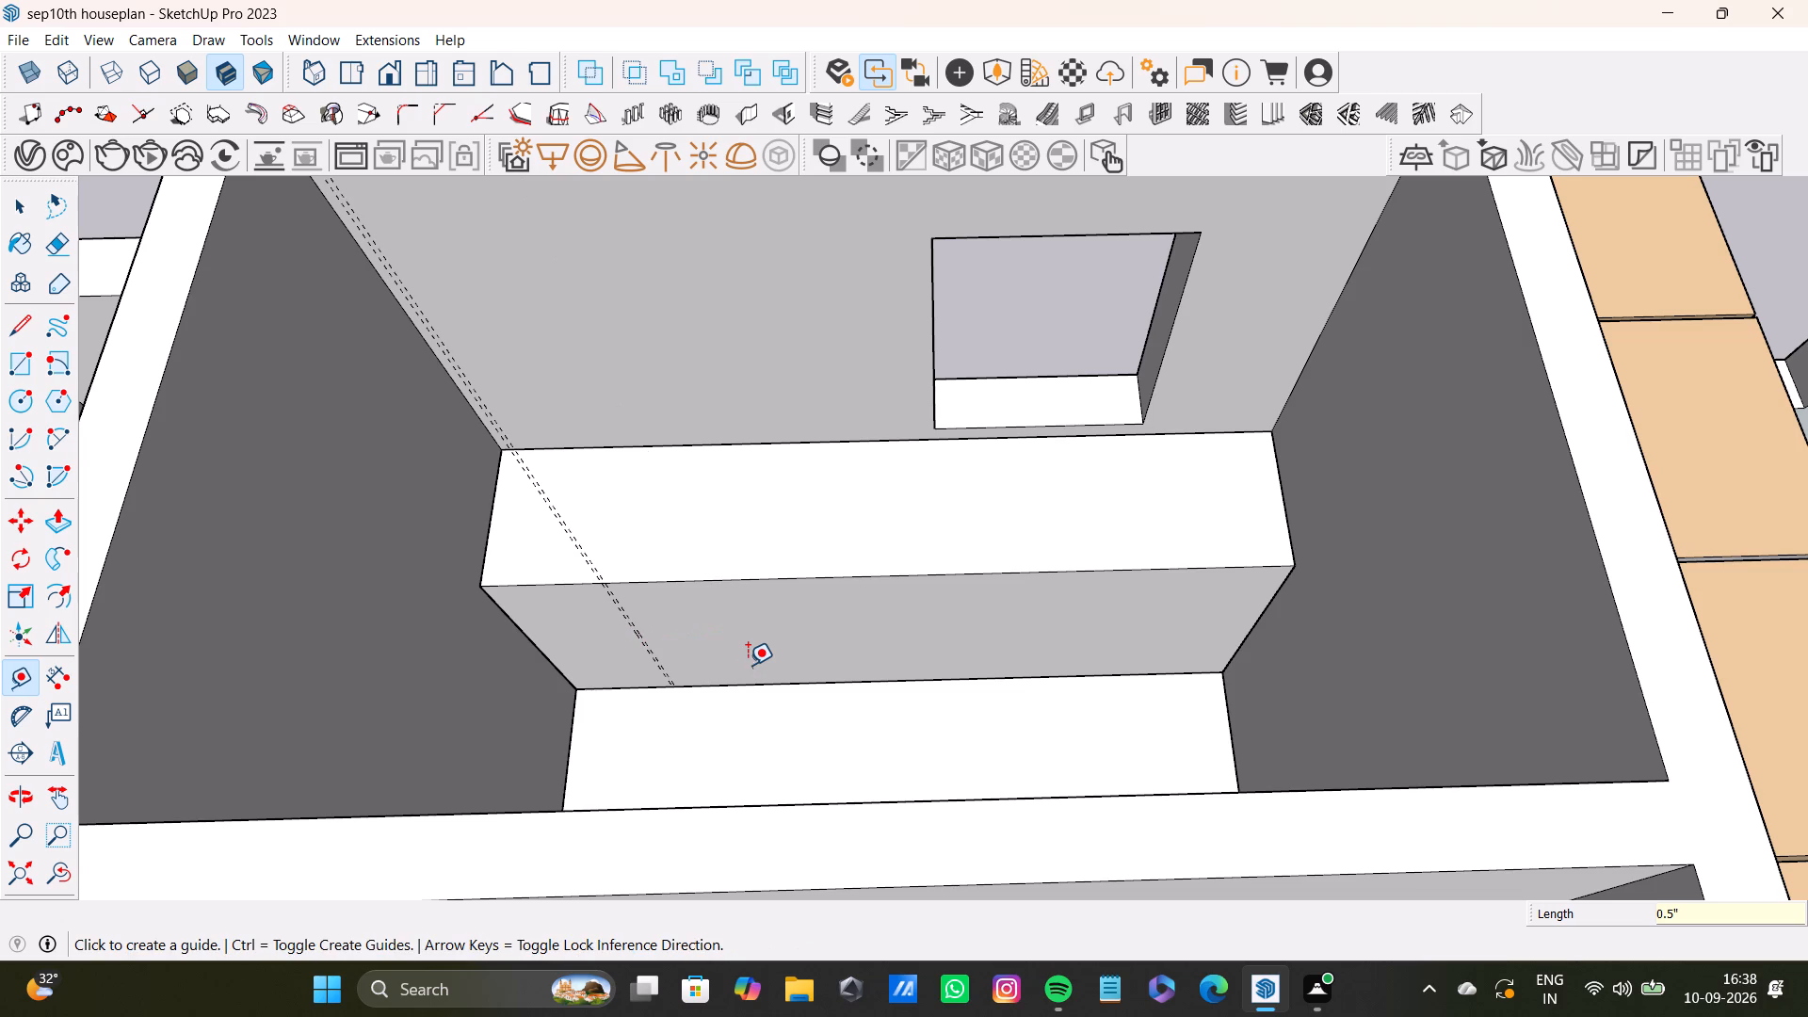
# Add a second guide pair on the ledge's front face: one 1' past the first pair and its twin 0.5" beyond.
pyautogui.scroll(14, 550, 618)
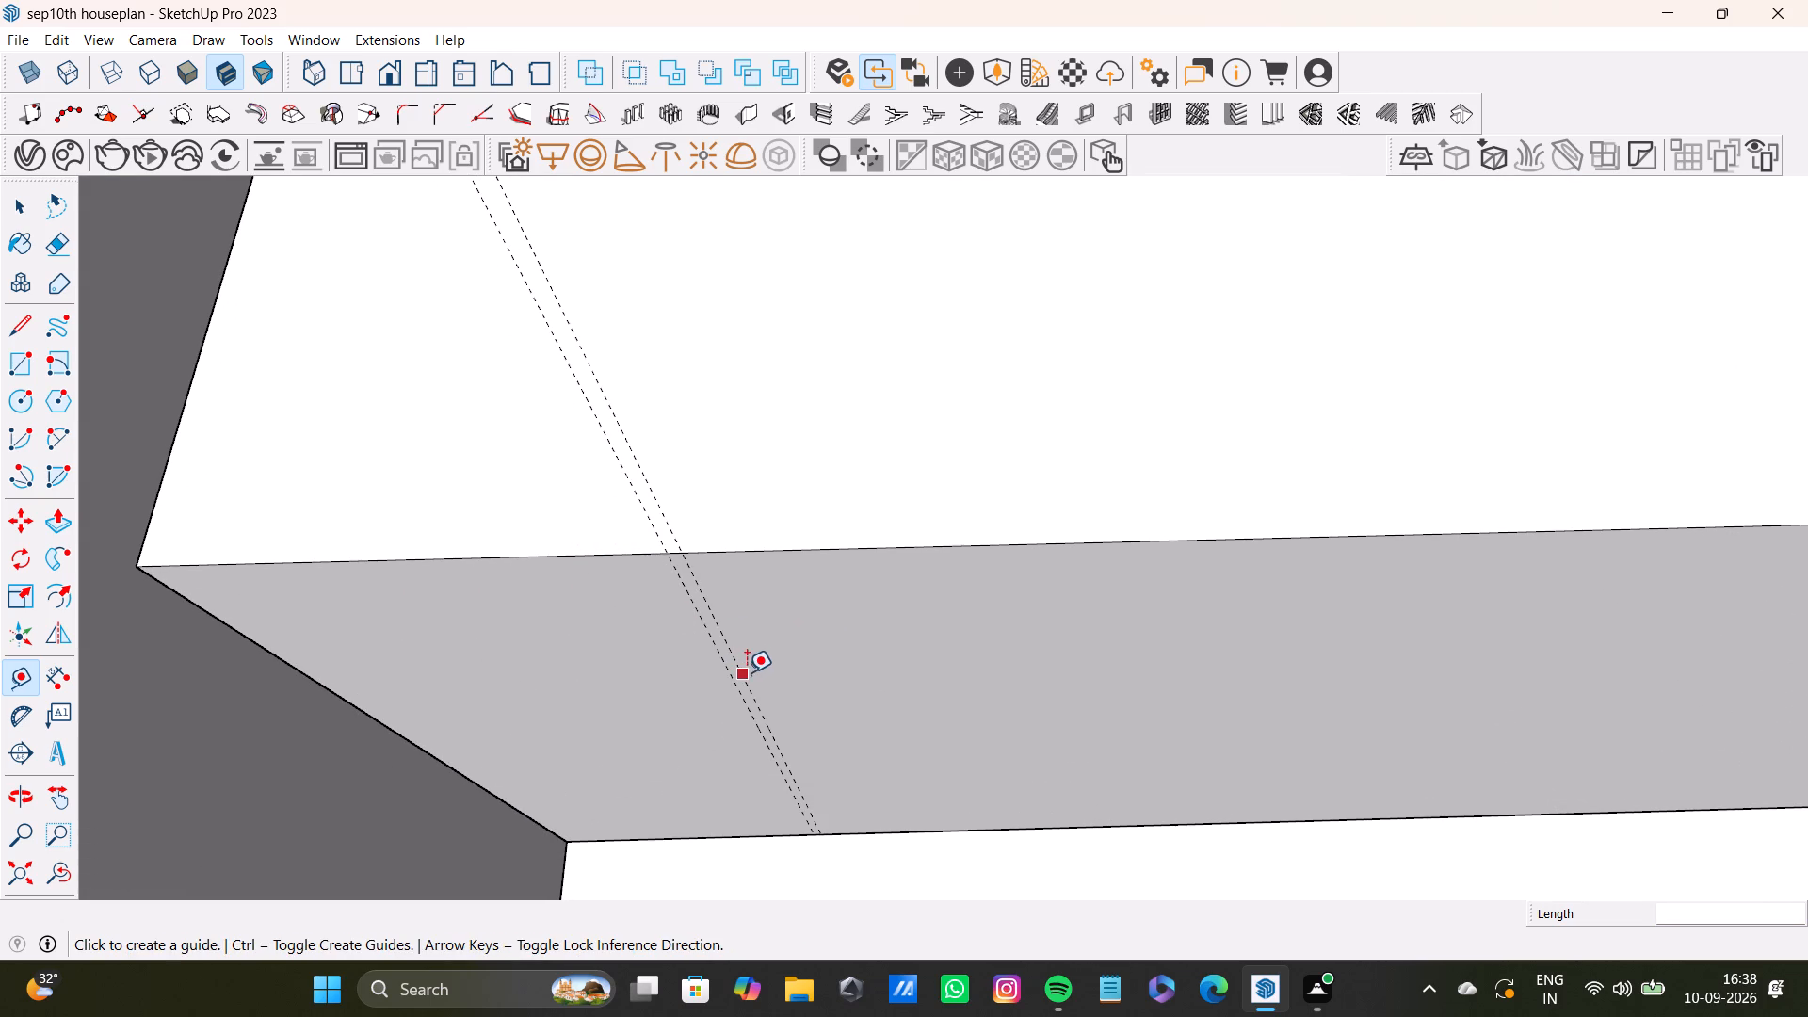
pyautogui.click(752, 695)
pyautogui.scroll(-6, 1070, 693)
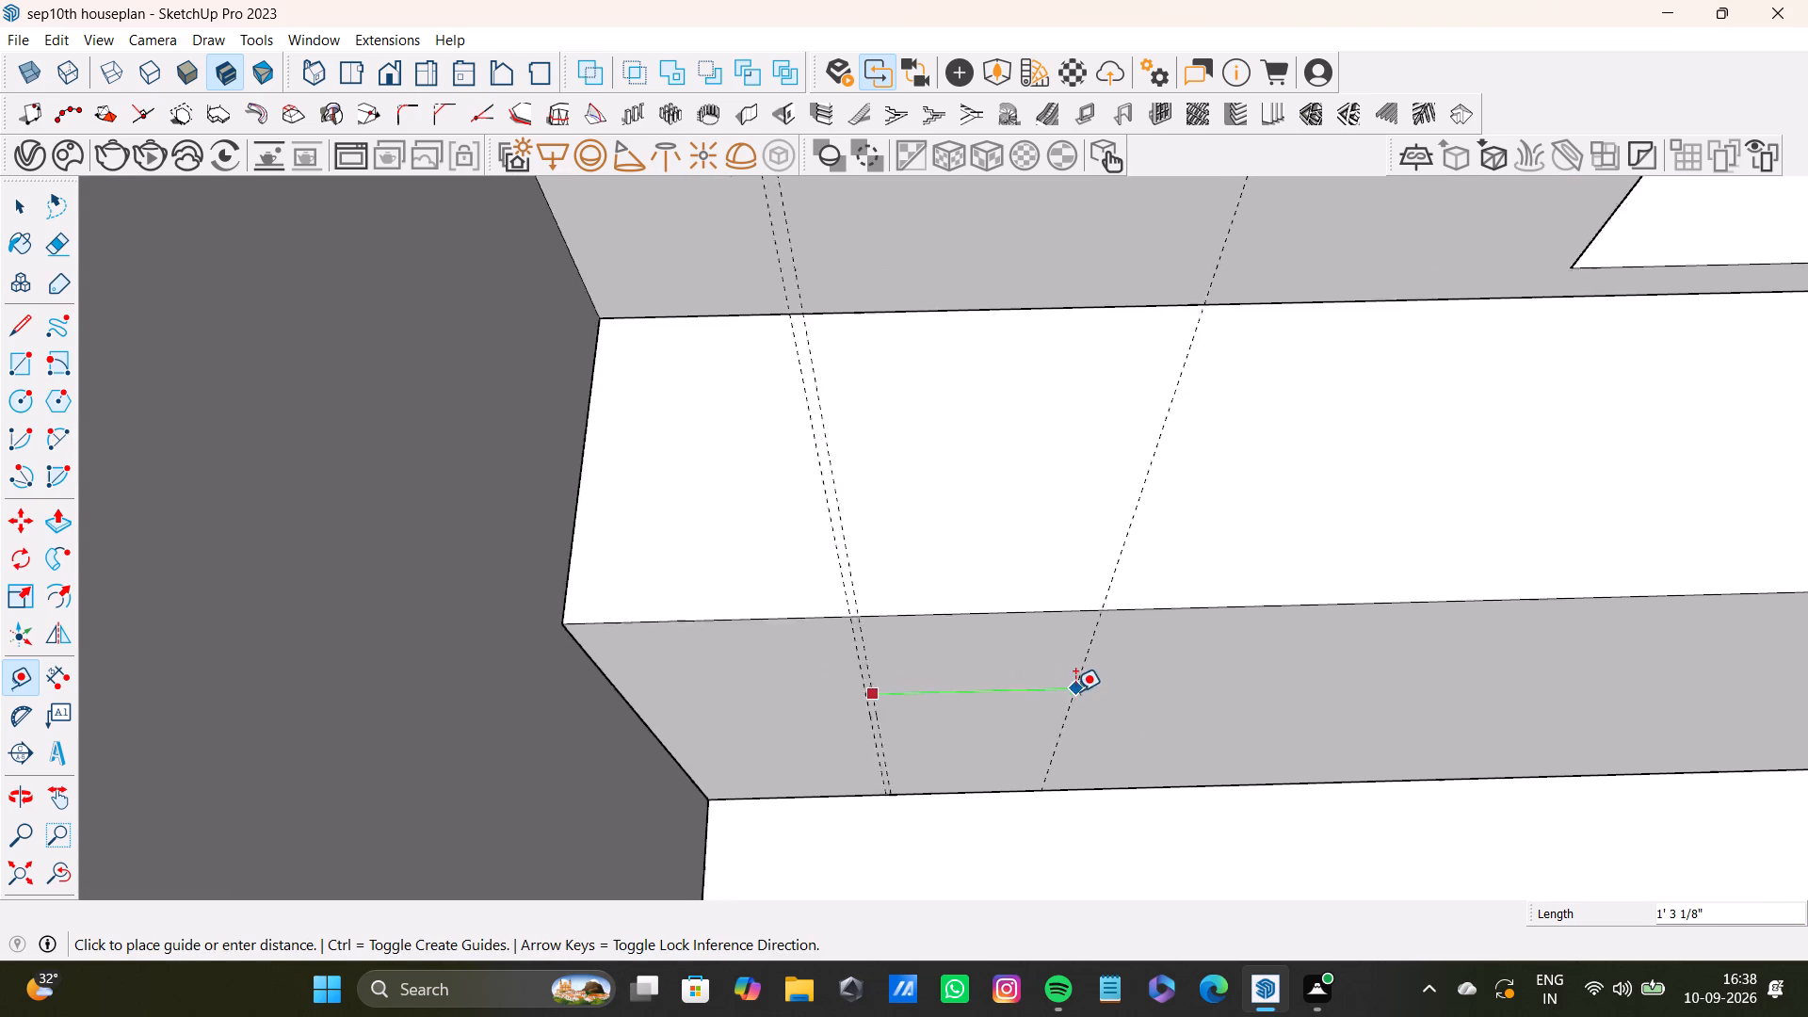
pyautogui.moveTo(1065, 692); pyautogui.dragTo(996, 672, button='middle')
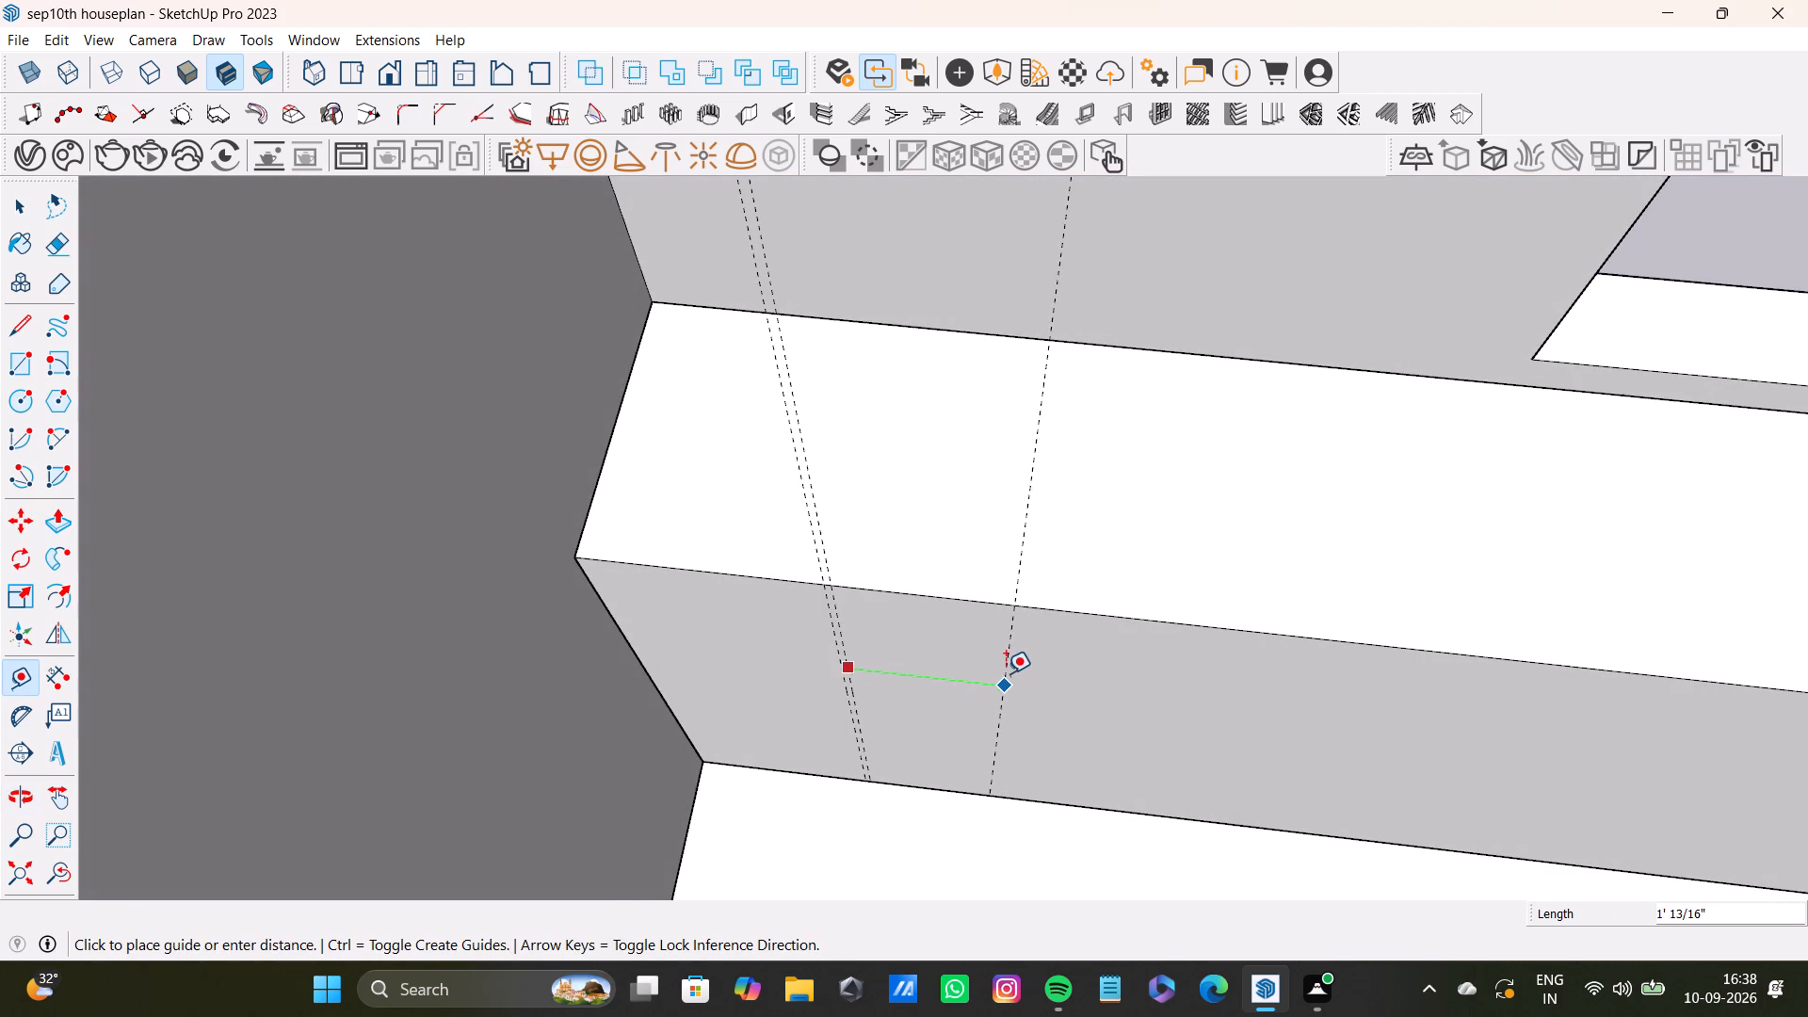
pyautogui.press('1')
pyautogui.press("'")
pyautogui.press('Return')
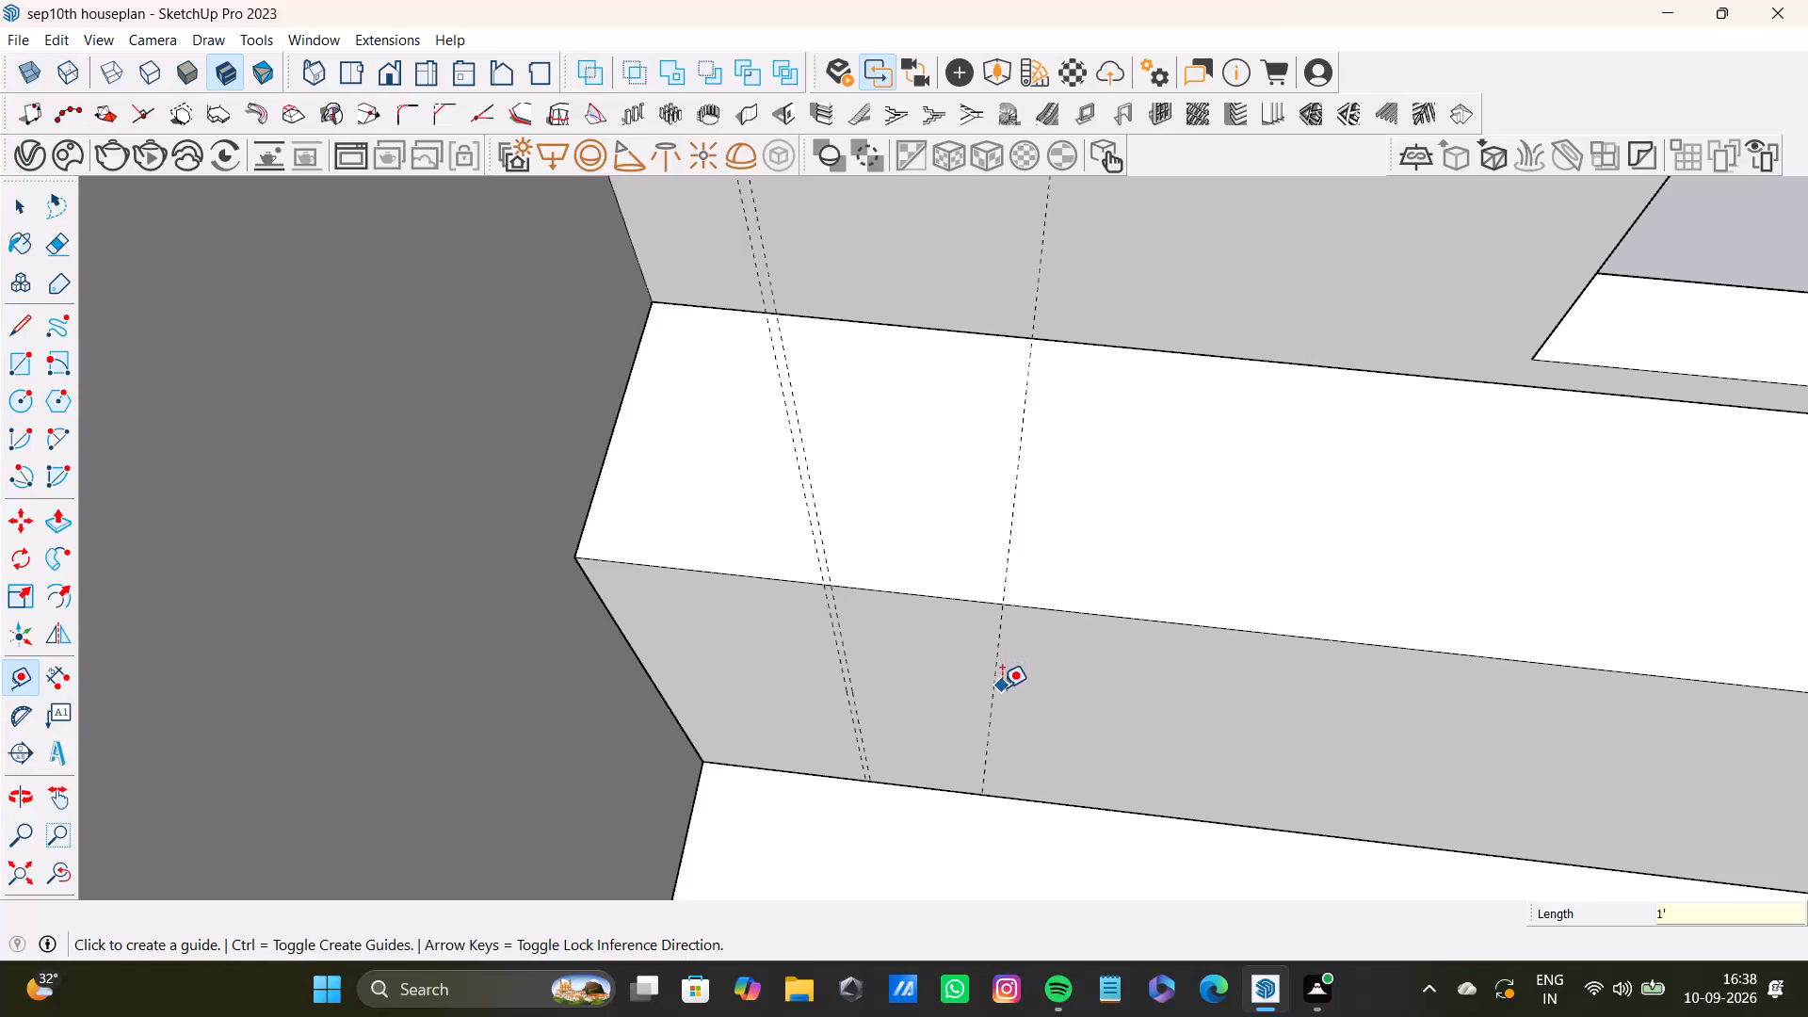
pyautogui.click(992, 697)
pyautogui.write('0.')
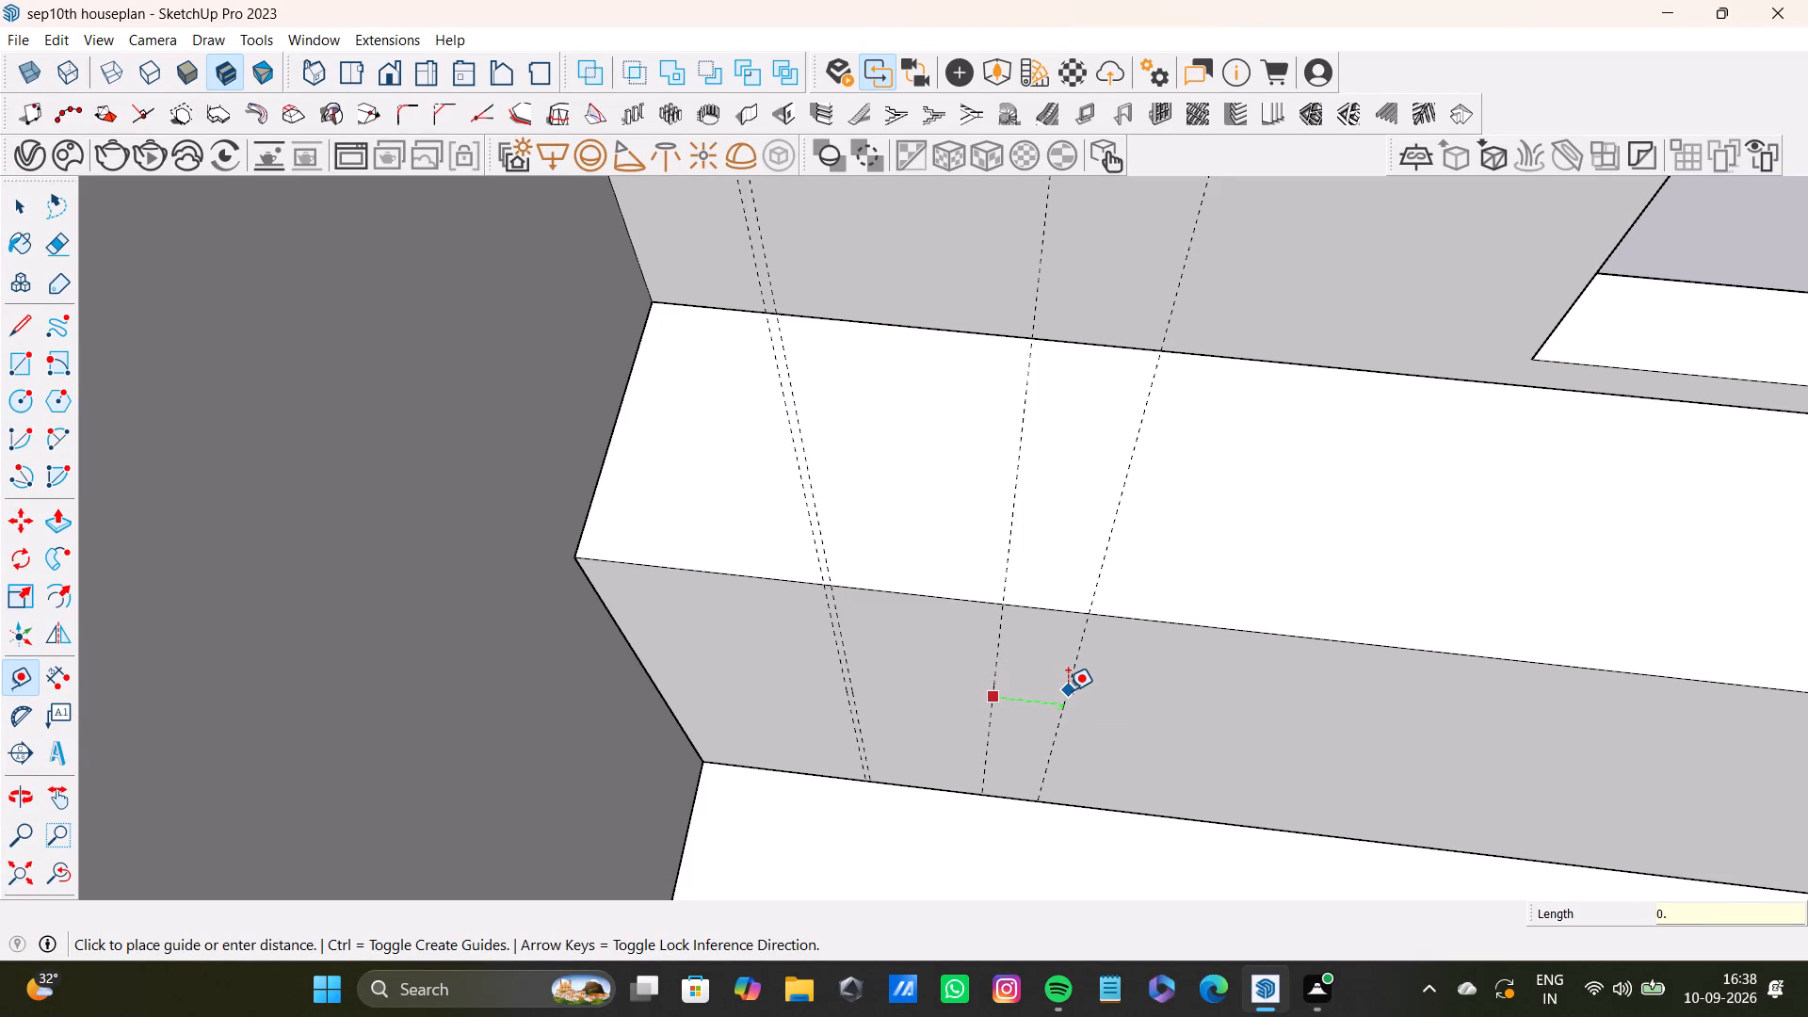
pyautogui.write('5"')
pyautogui.press('Return')
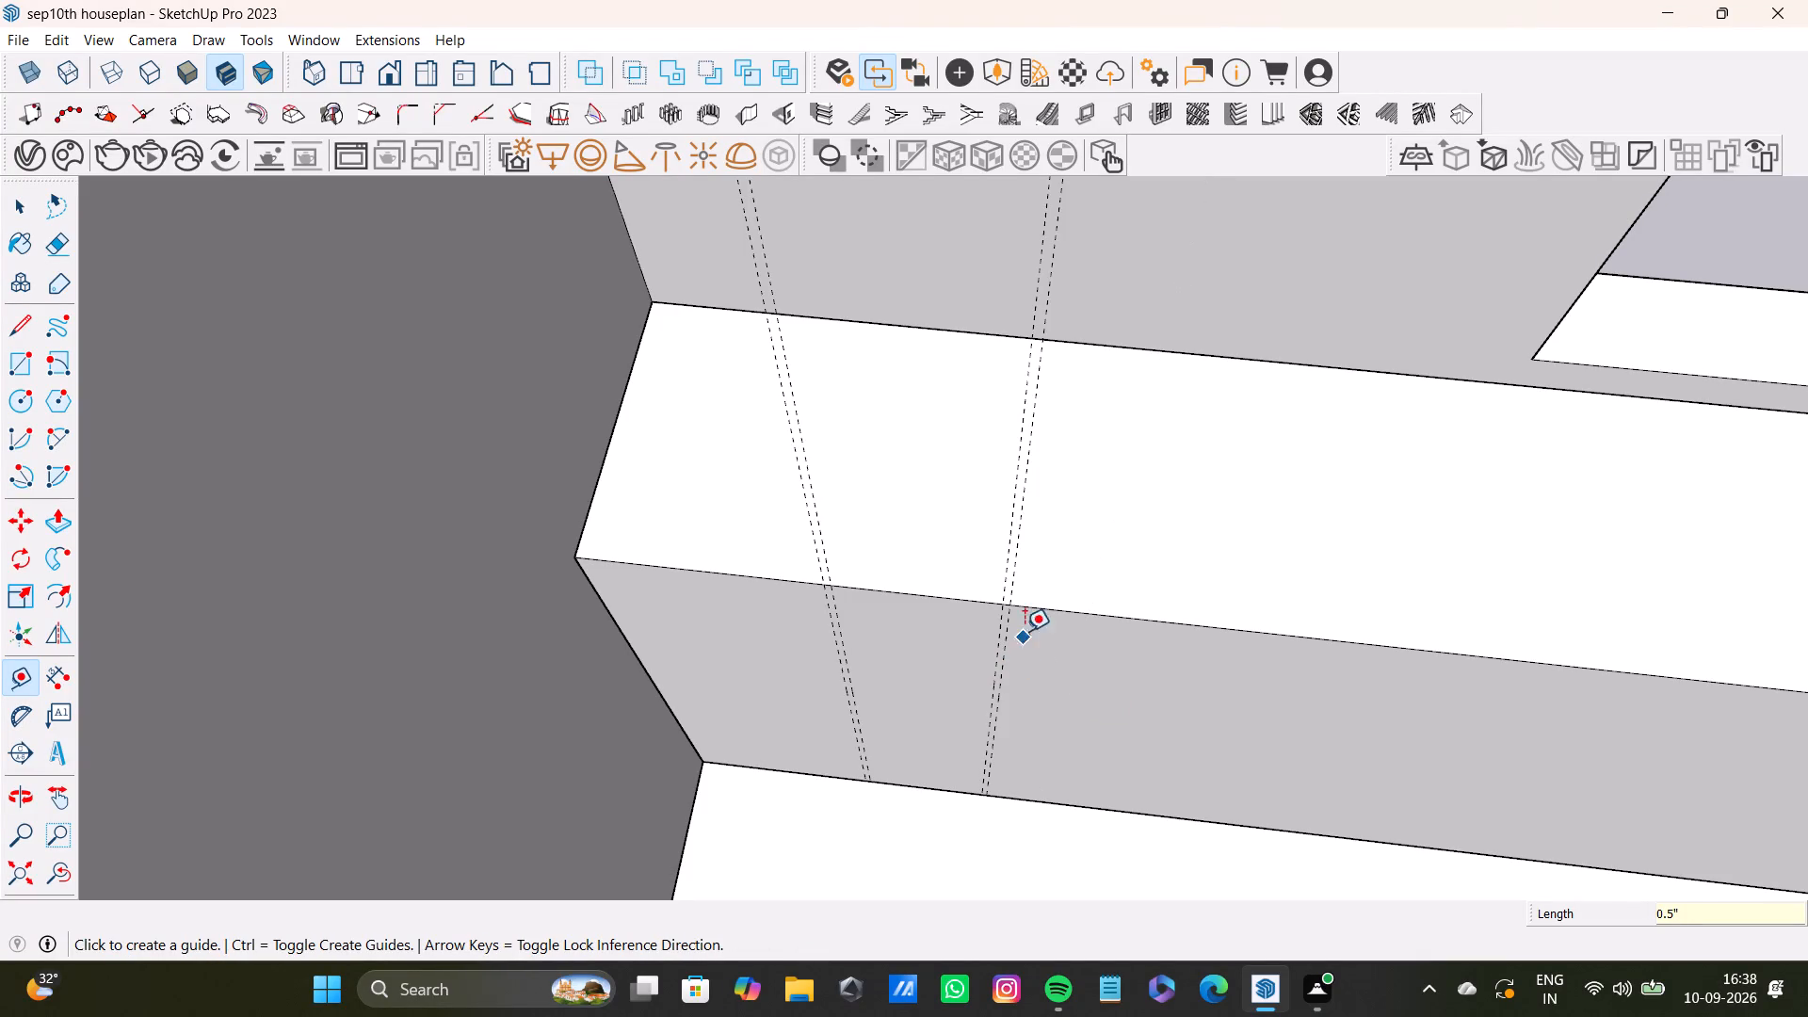
# Add a third guide pair on the ledge's front face: one 2' past the second pair and its twin 0.5" beyond.
pyautogui.scroll(6, 1020, 627)
pyautogui.click(1009, 662)
pyautogui.scroll(-4, 1282, 730)
pyautogui.keyDown('shift'); pyautogui.moveTo(1285, 741); pyautogui.dragTo(1088, 709, button='middle'); pyautogui.keyUp('shift')
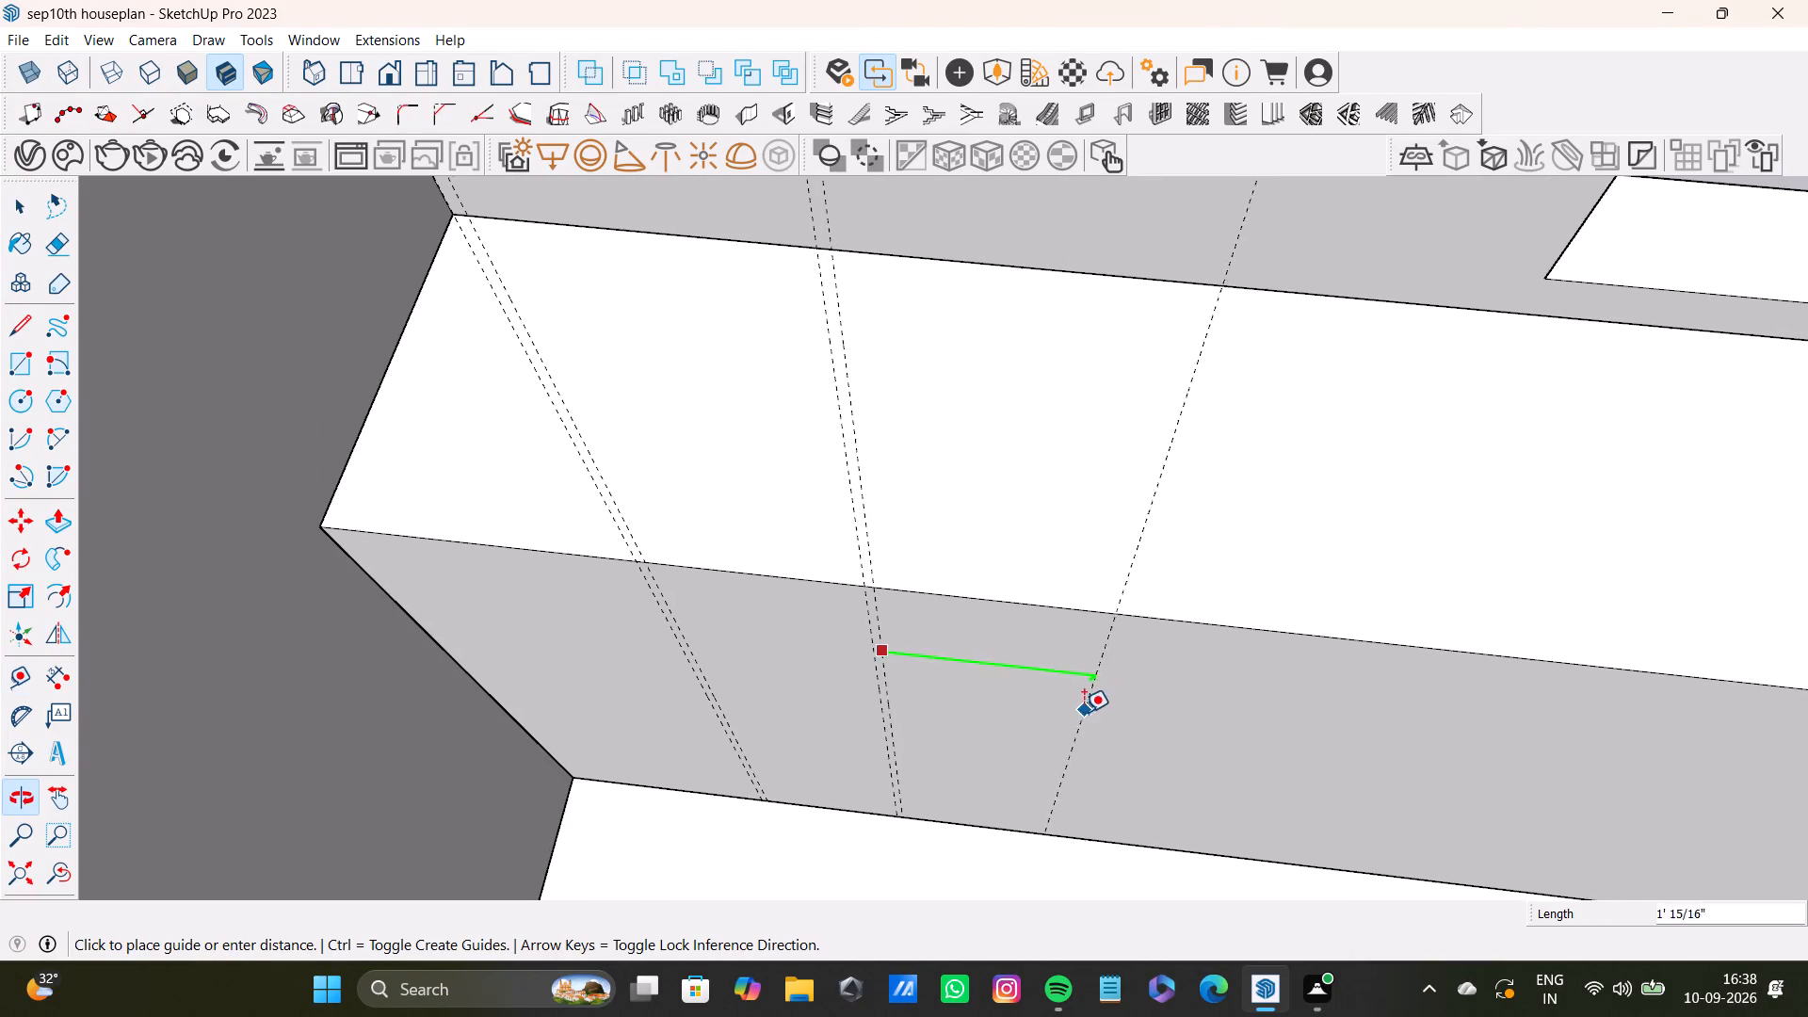
pyautogui.write("2'")
pyautogui.press('Return')
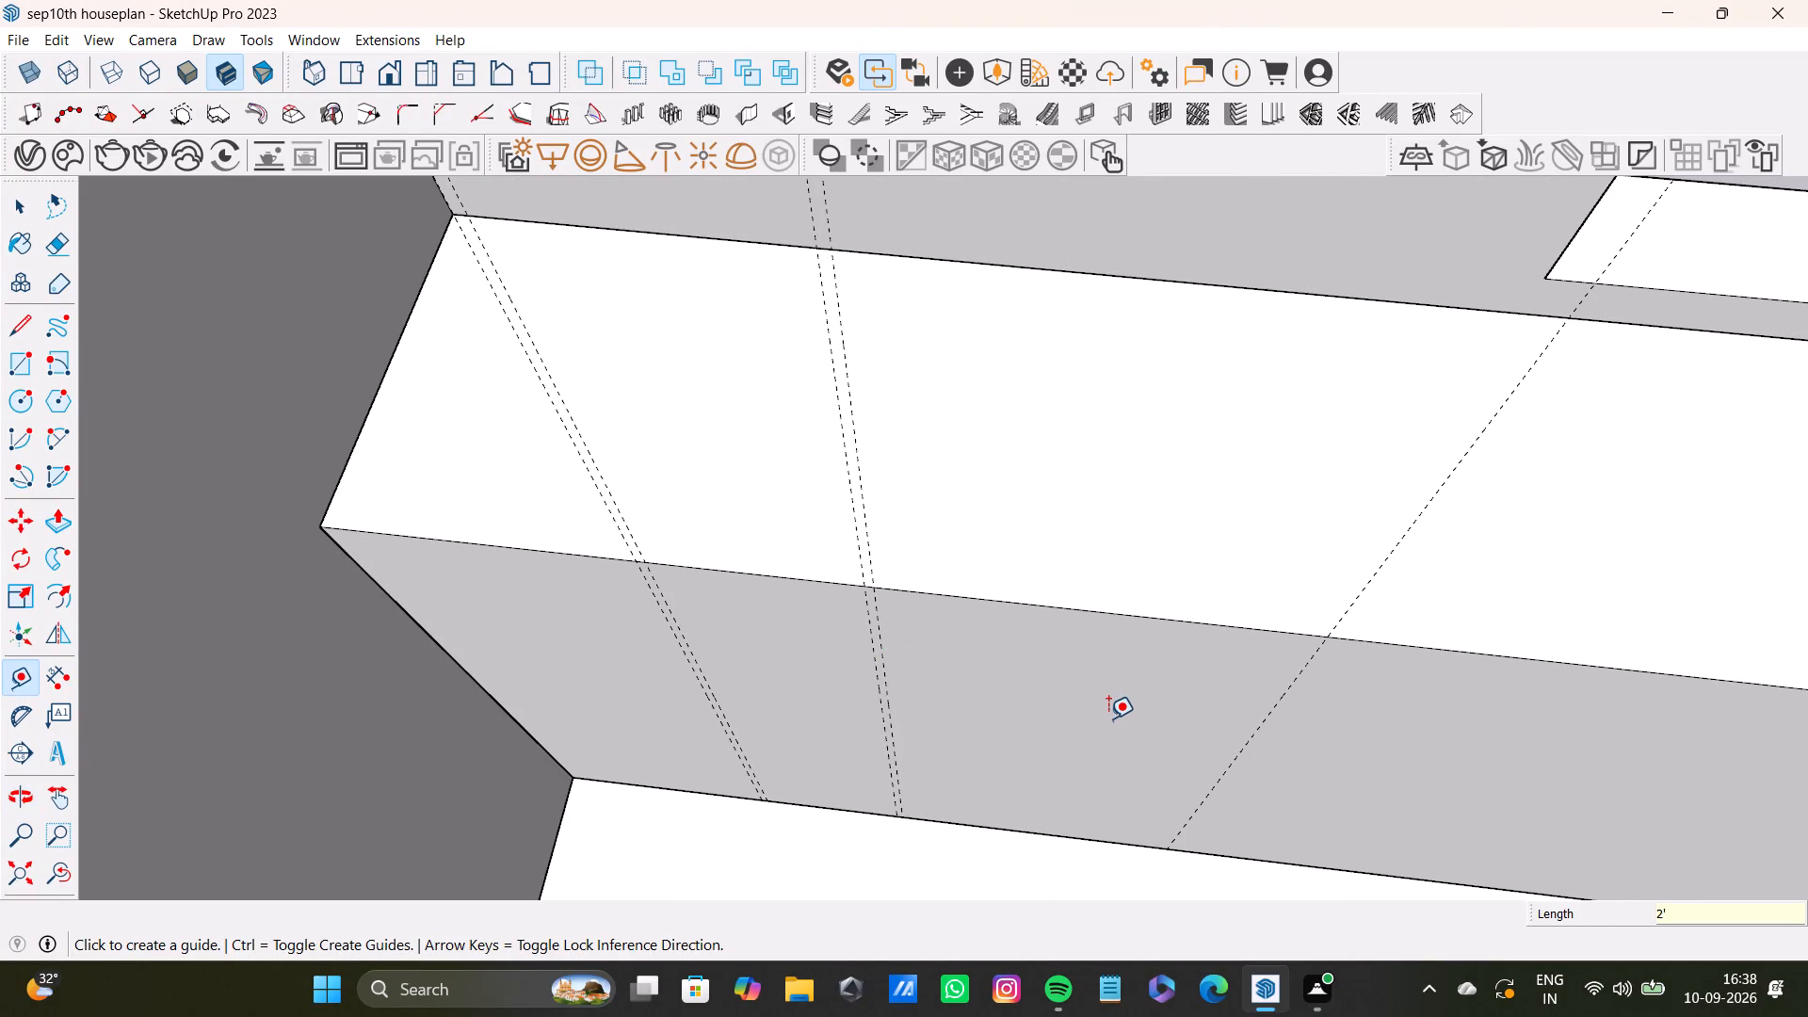
pyautogui.click(1249, 749)
pyautogui.write('0.5')
pyautogui.hotkey('shift', '"')
pyautogui.press('Return')
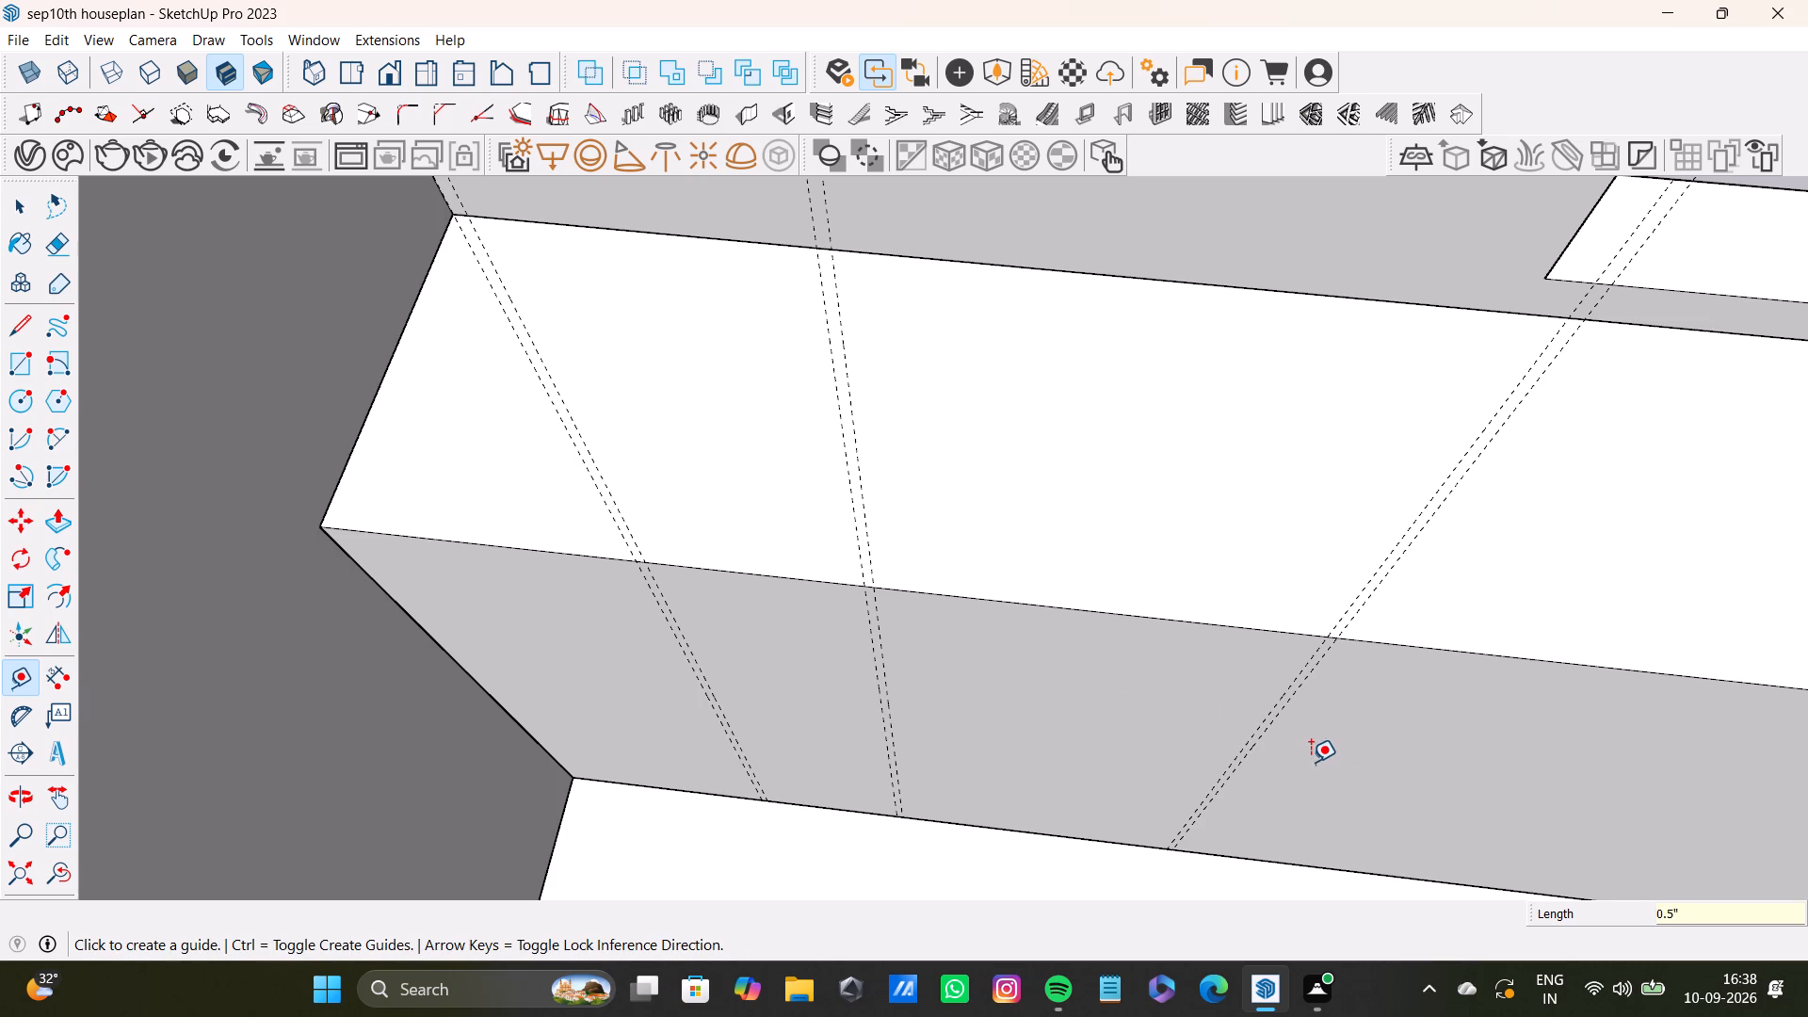
# Place another parallel guide about 2' 4 3/8" past the third pair on the ledge's front face.
pyautogui.scroll(-4, 1303, 752)
pyautogui.keyDown('shift'); pyautogui.moveTo(1235, 783); pyautogui.dragTo(948, 783, button='middle'); pyautogui.keyUp('shift')
pyautogui.scroll(3, 1012, 734)
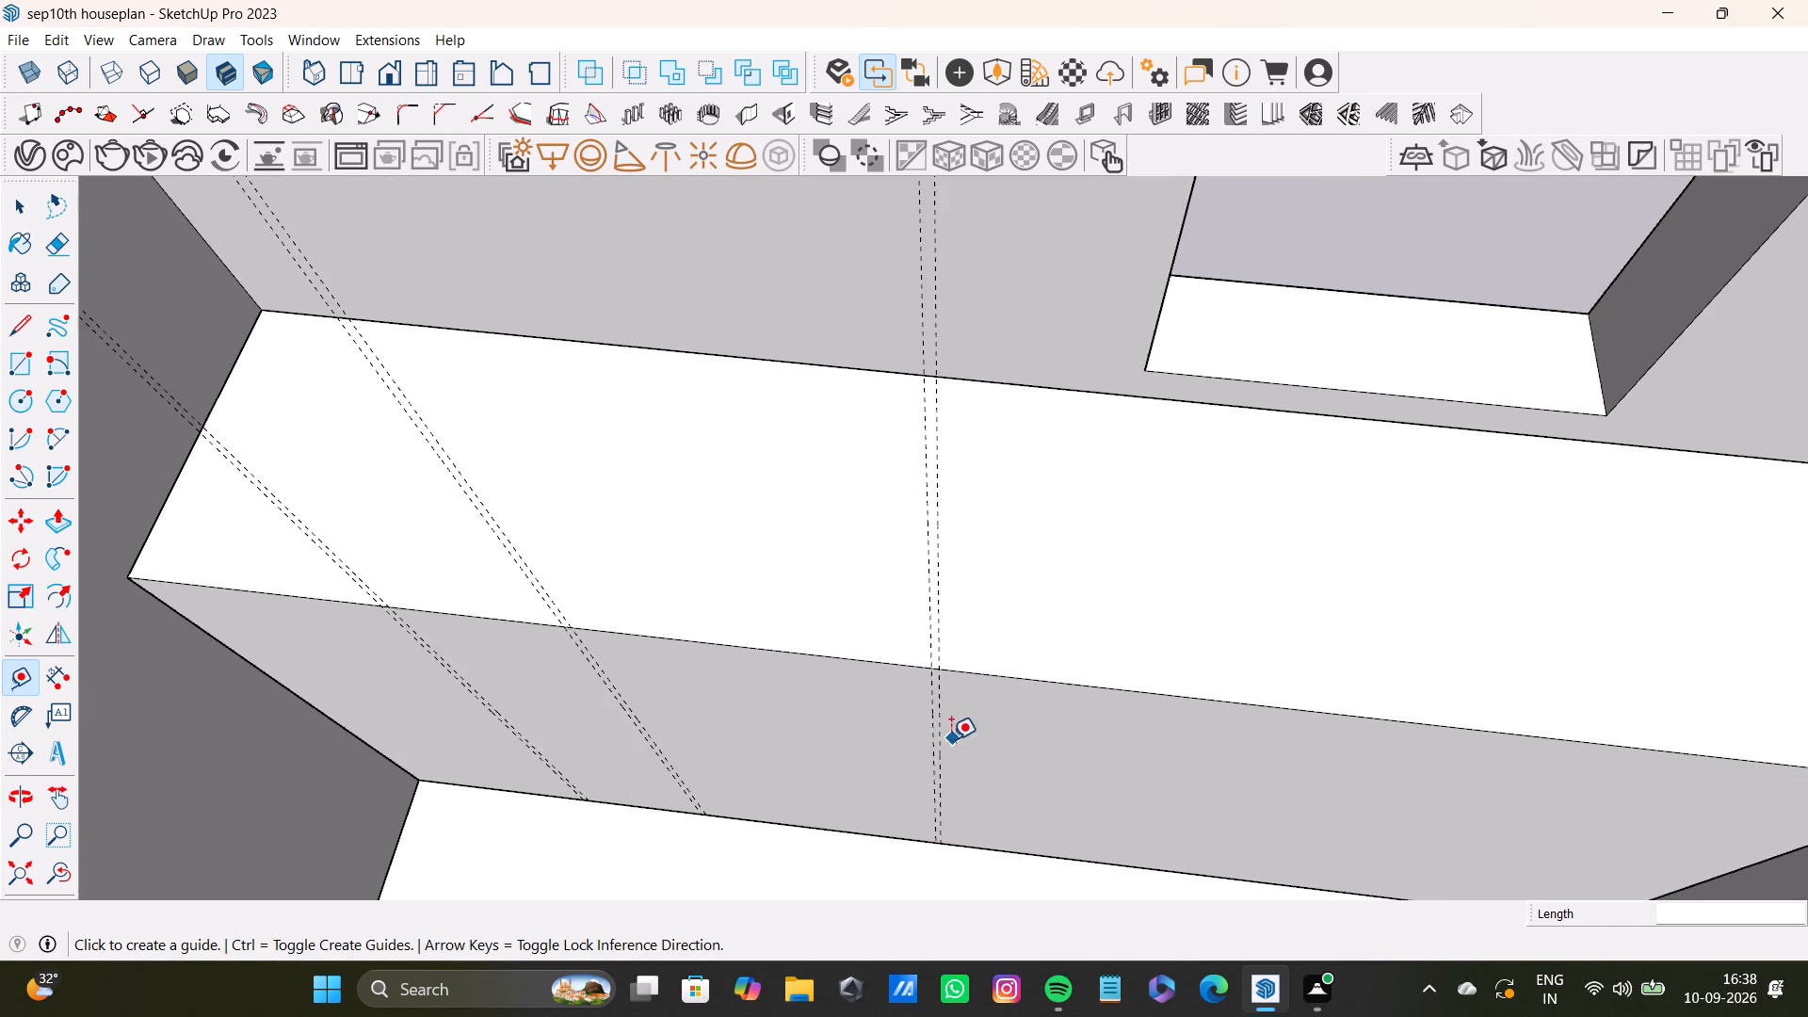
pyautogui.scroll(1, 951, 739)
pyautogui.click(939, 751)
pyautogui.scroll(-4, 1310, 762)
pyautogui.keyDown('shift'); pyautogui.moveTo(1375, 773); pyautogui.dragTo(1186, 684, button='middle'); pyautogui.keyUp('shift')
pyautogui.middleClick(1115, 712)
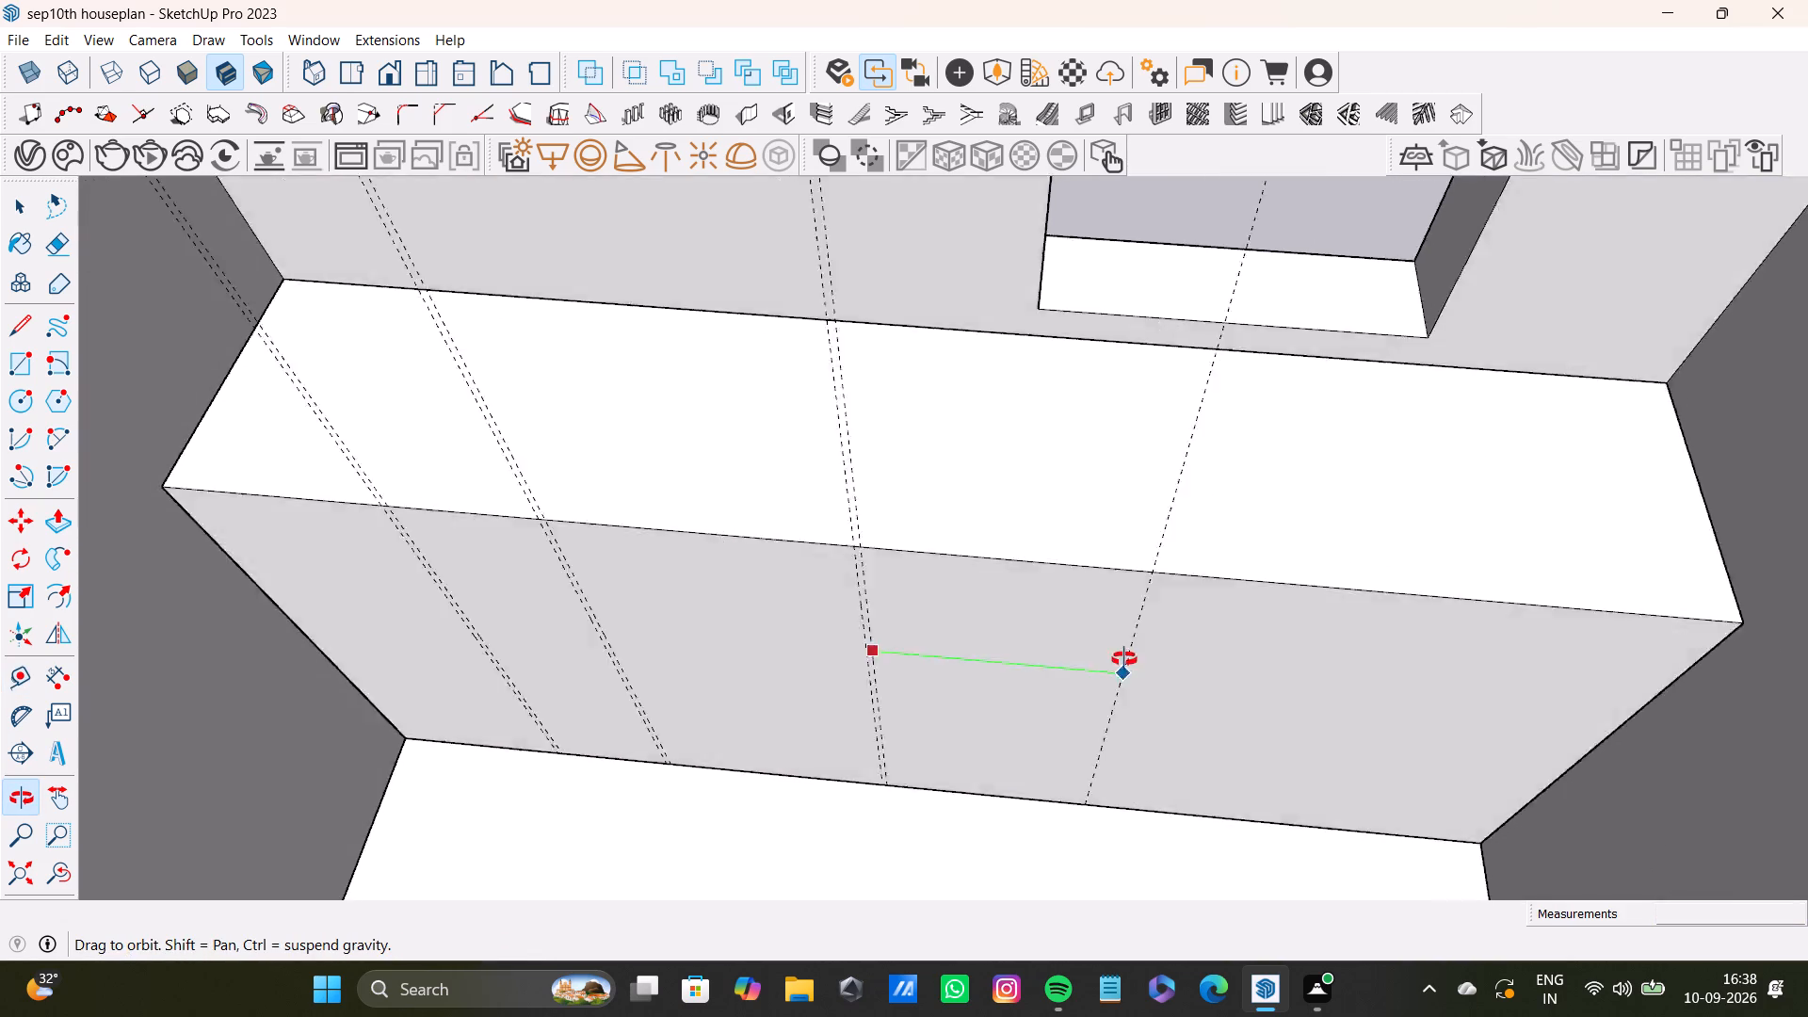
pyautogui.click(1203, 688)
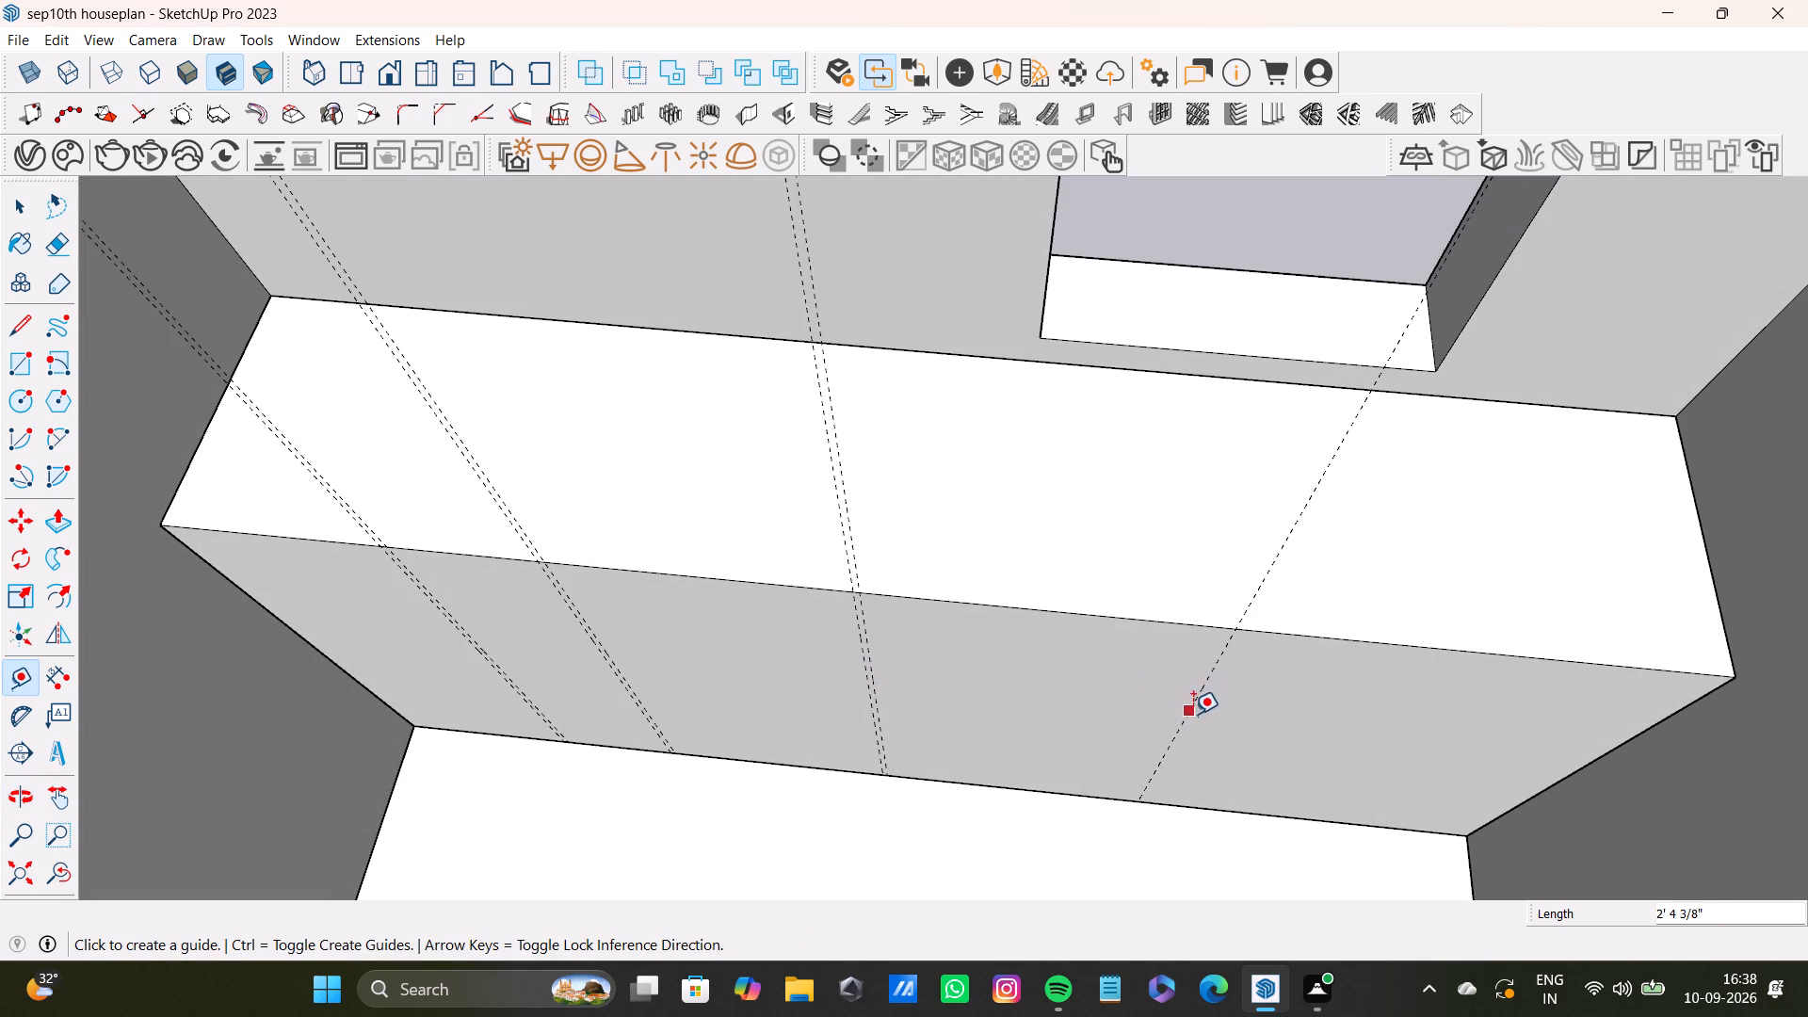
# Add a twin guide 0.5" beyond the newest guide to make the fourth pair on the ledge's front face.
pyautogui.click(1198, 709)
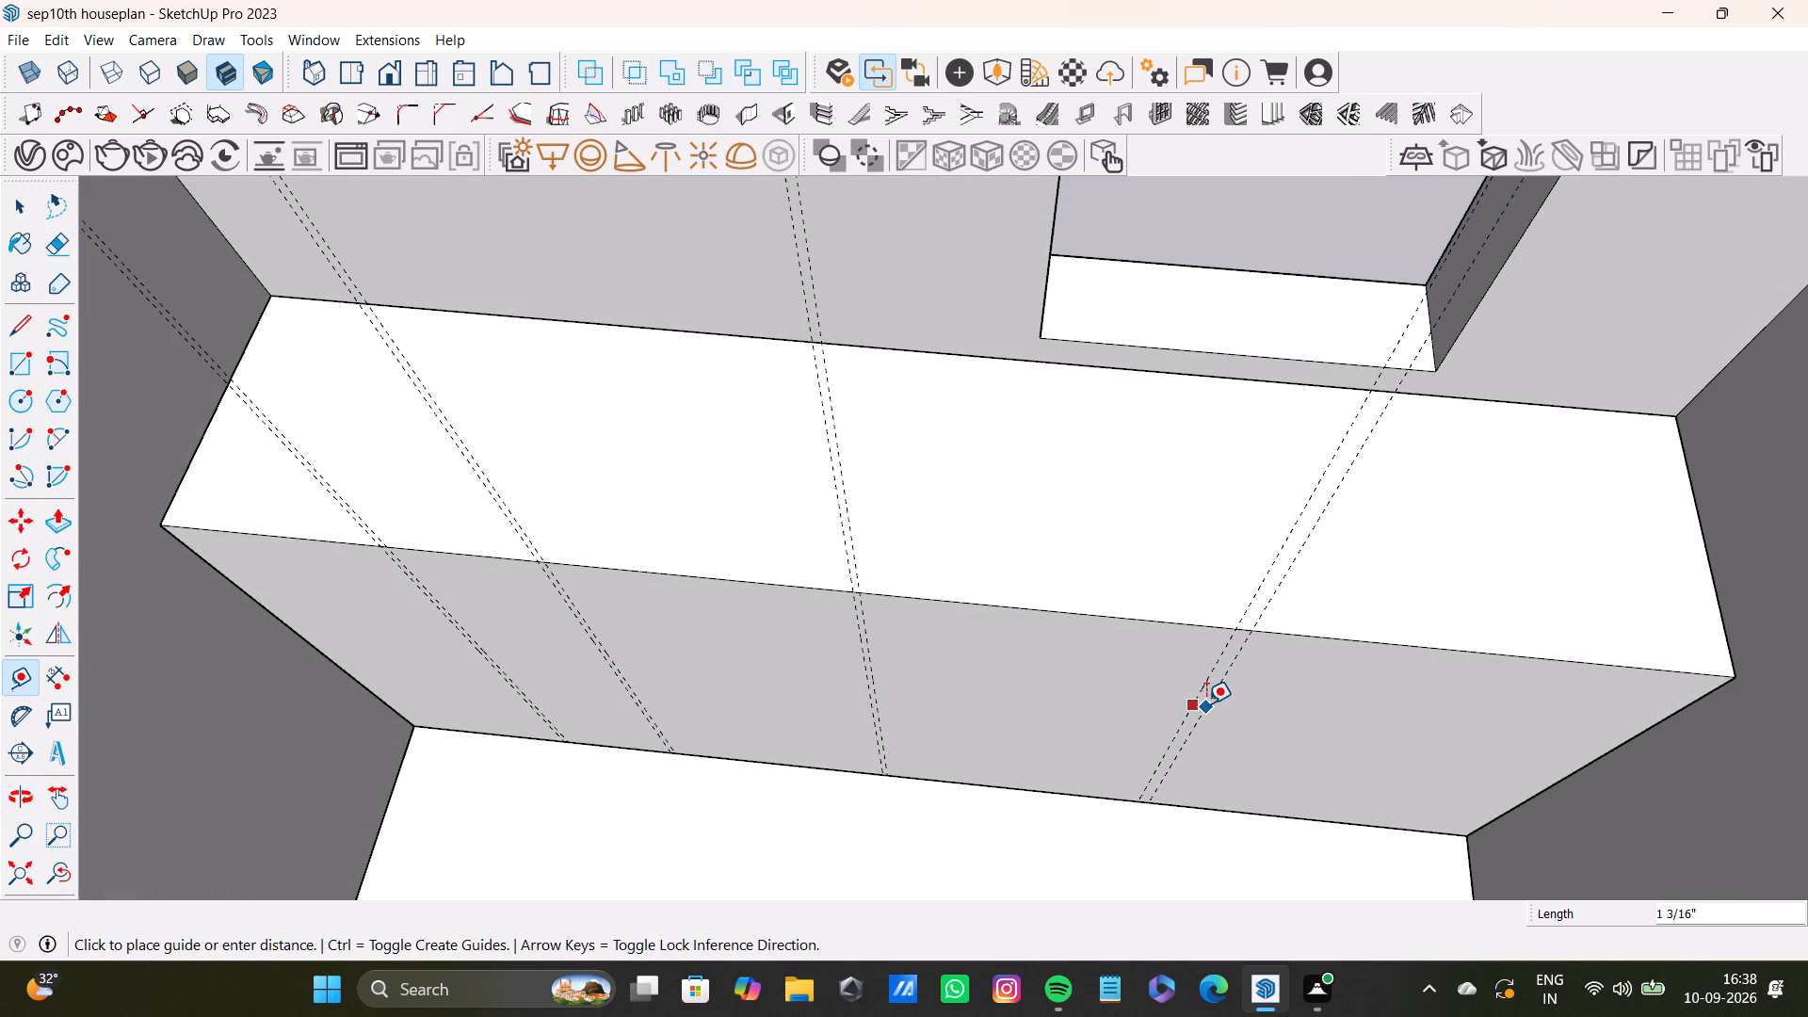
pyautogui.write('0.5')
pyautogui.hotkey('shift', '"')
pyautogui.press('Return')
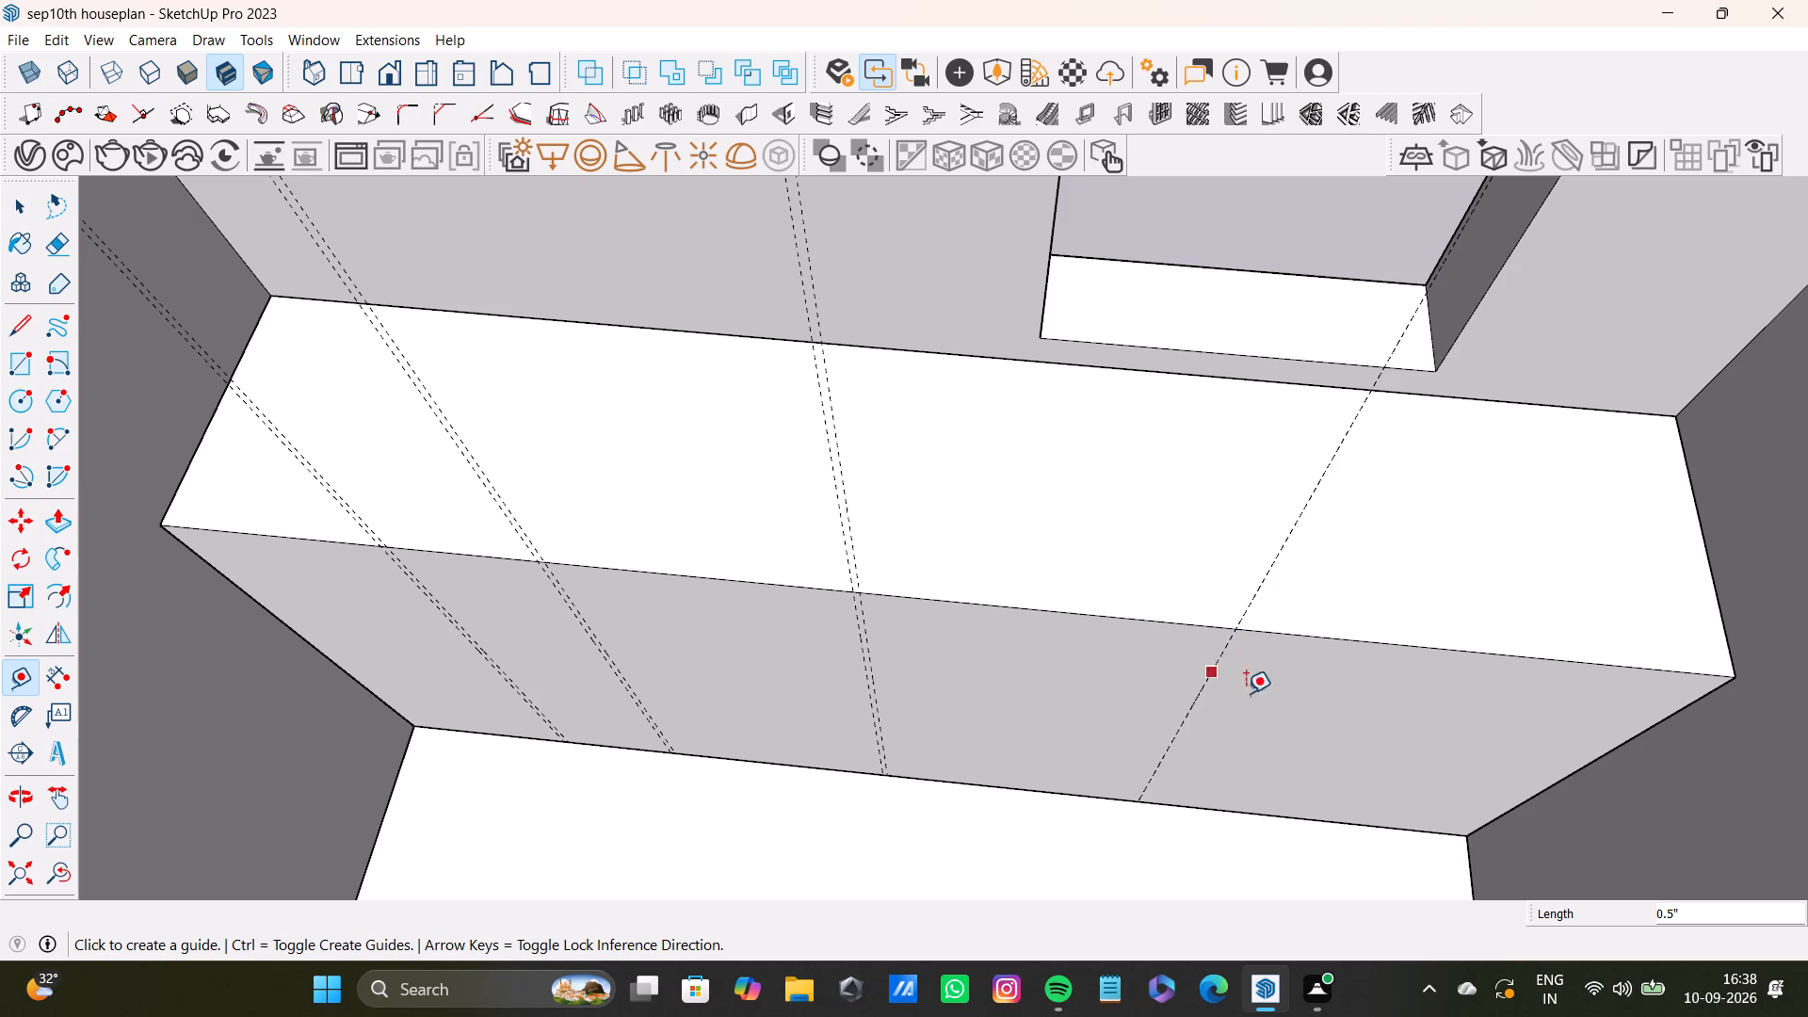
pyautogui.scroll(8, 1136, 637)
pyautogui.click(1200, 677)
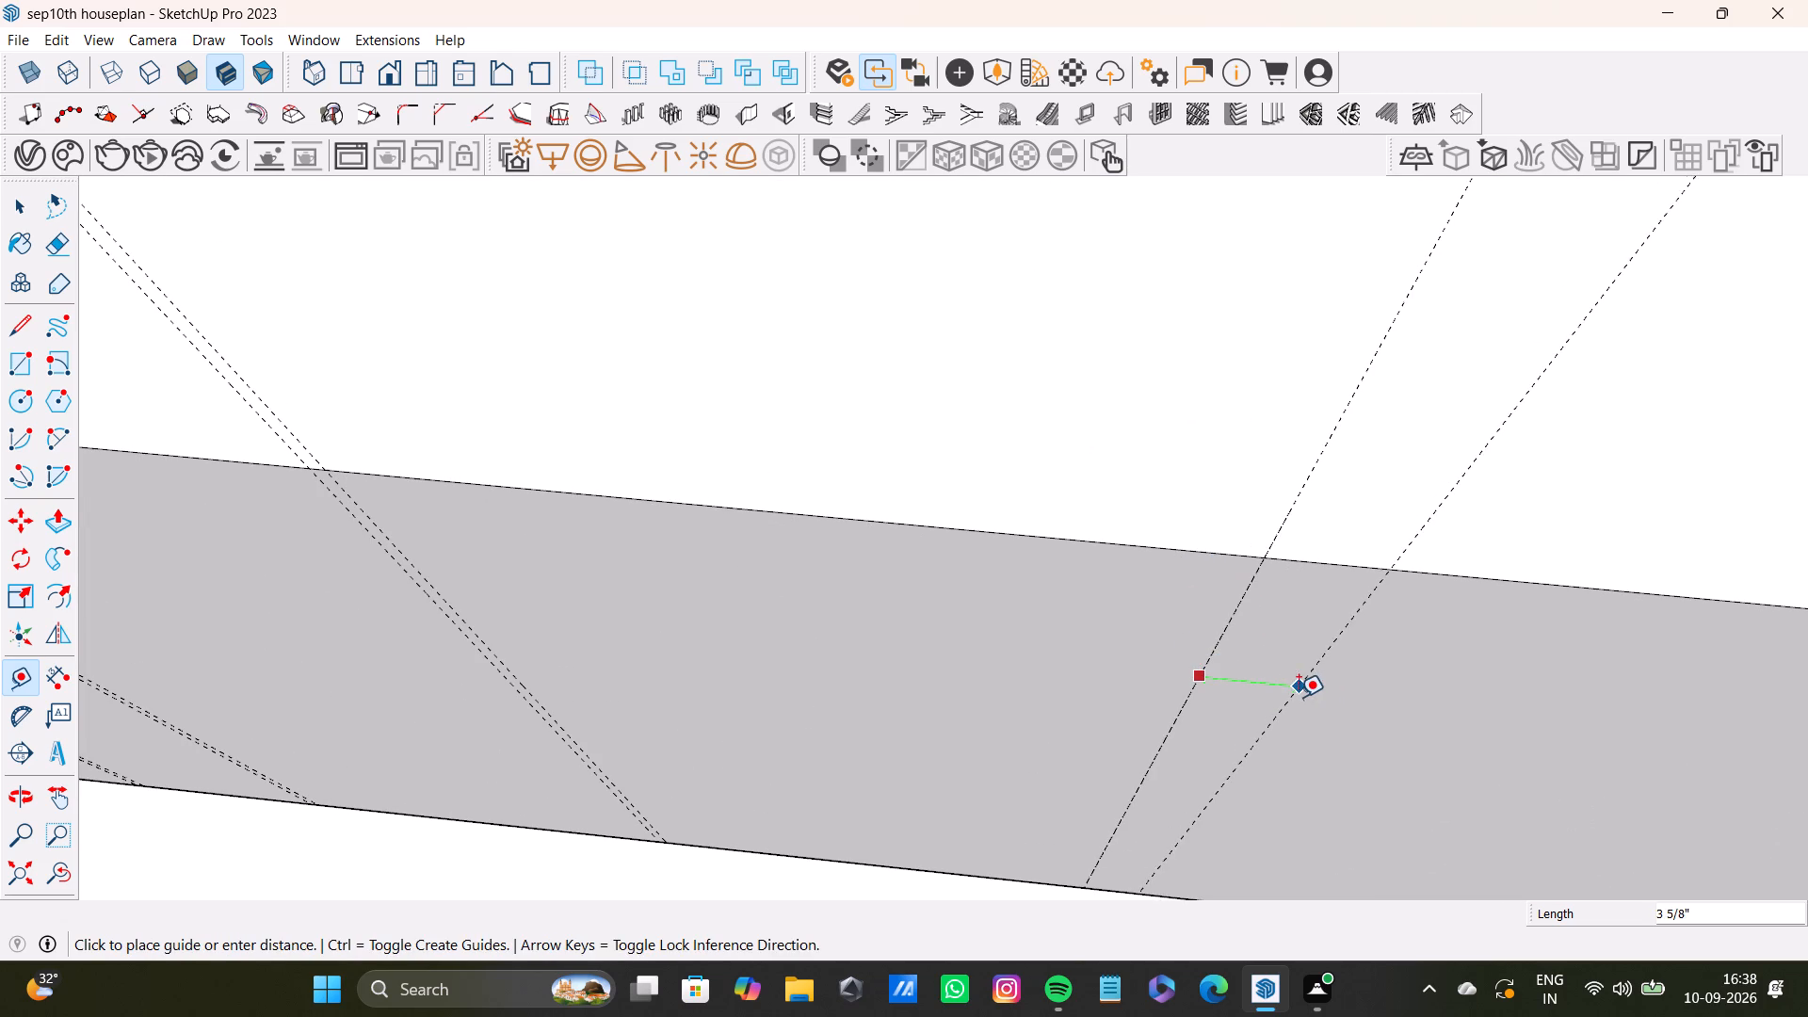
pyautogui.write('0.5')
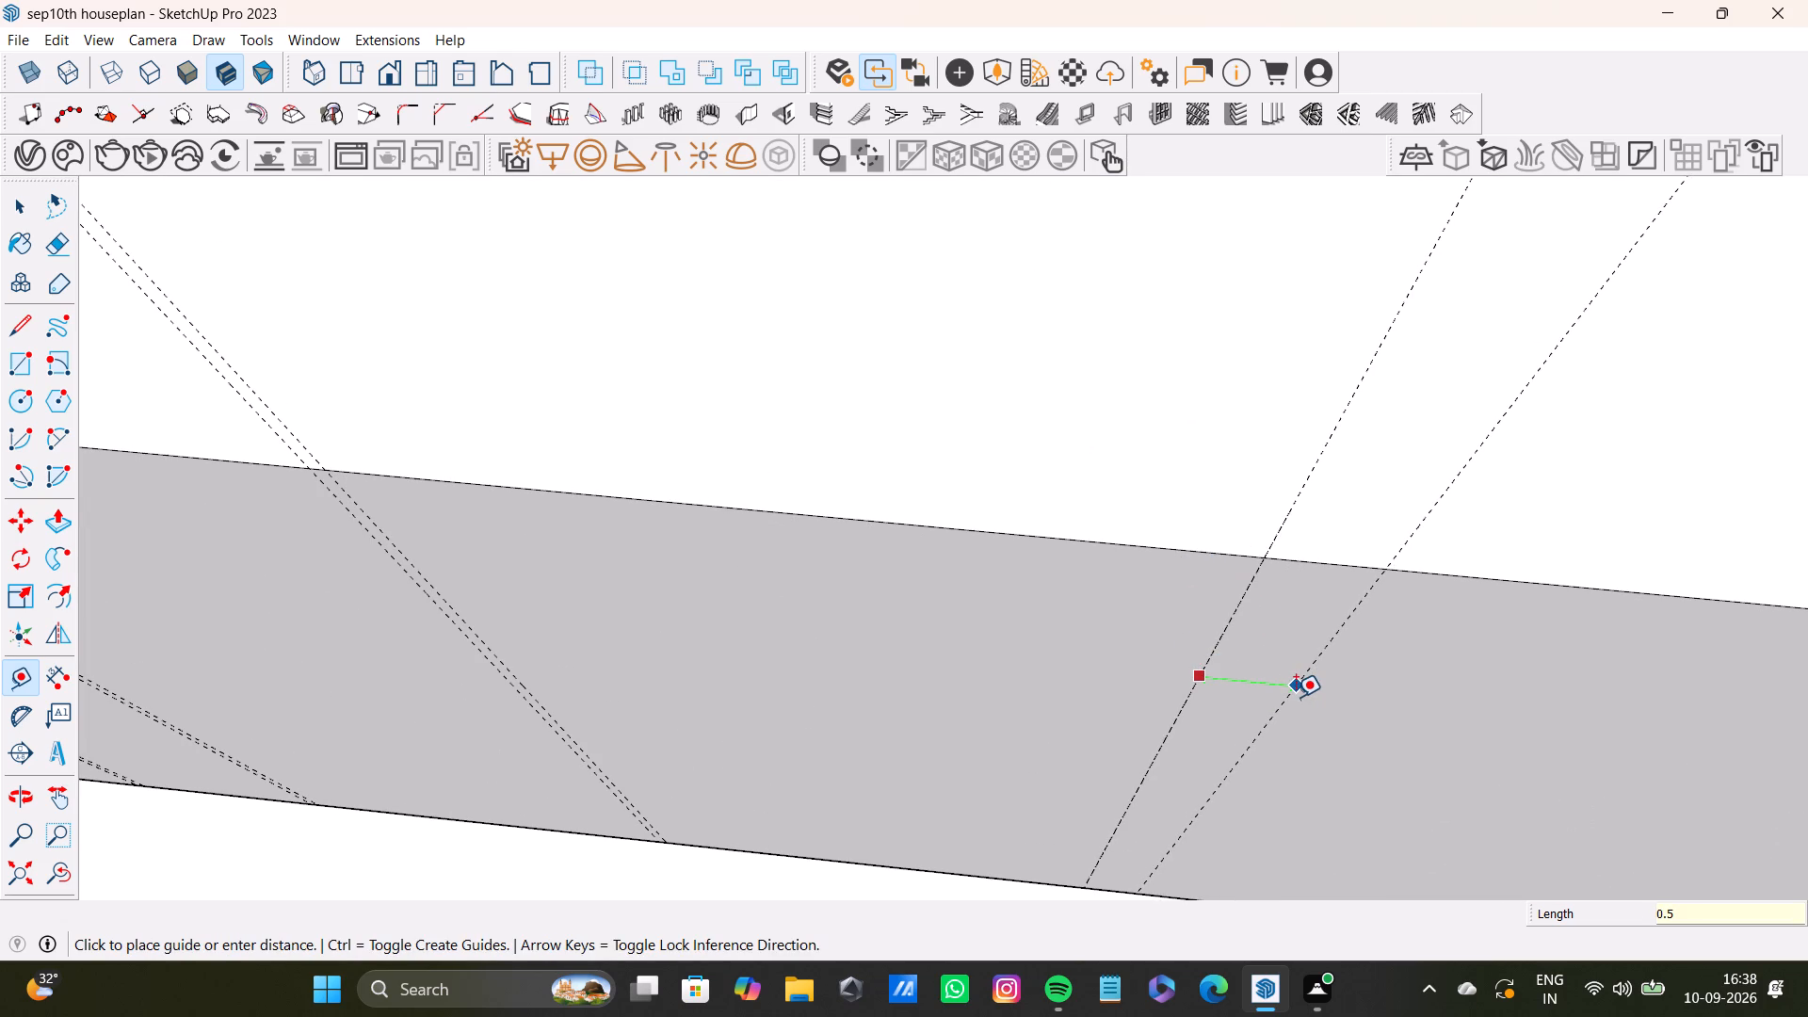
pyautogui.hotkey('shift', '"')
pyautogui.press('Return')
# Place another parallel guide about 1' 7" past the fourth pair on the ledge's front face.
pyautogui.scroll(-9, 1229, 657)
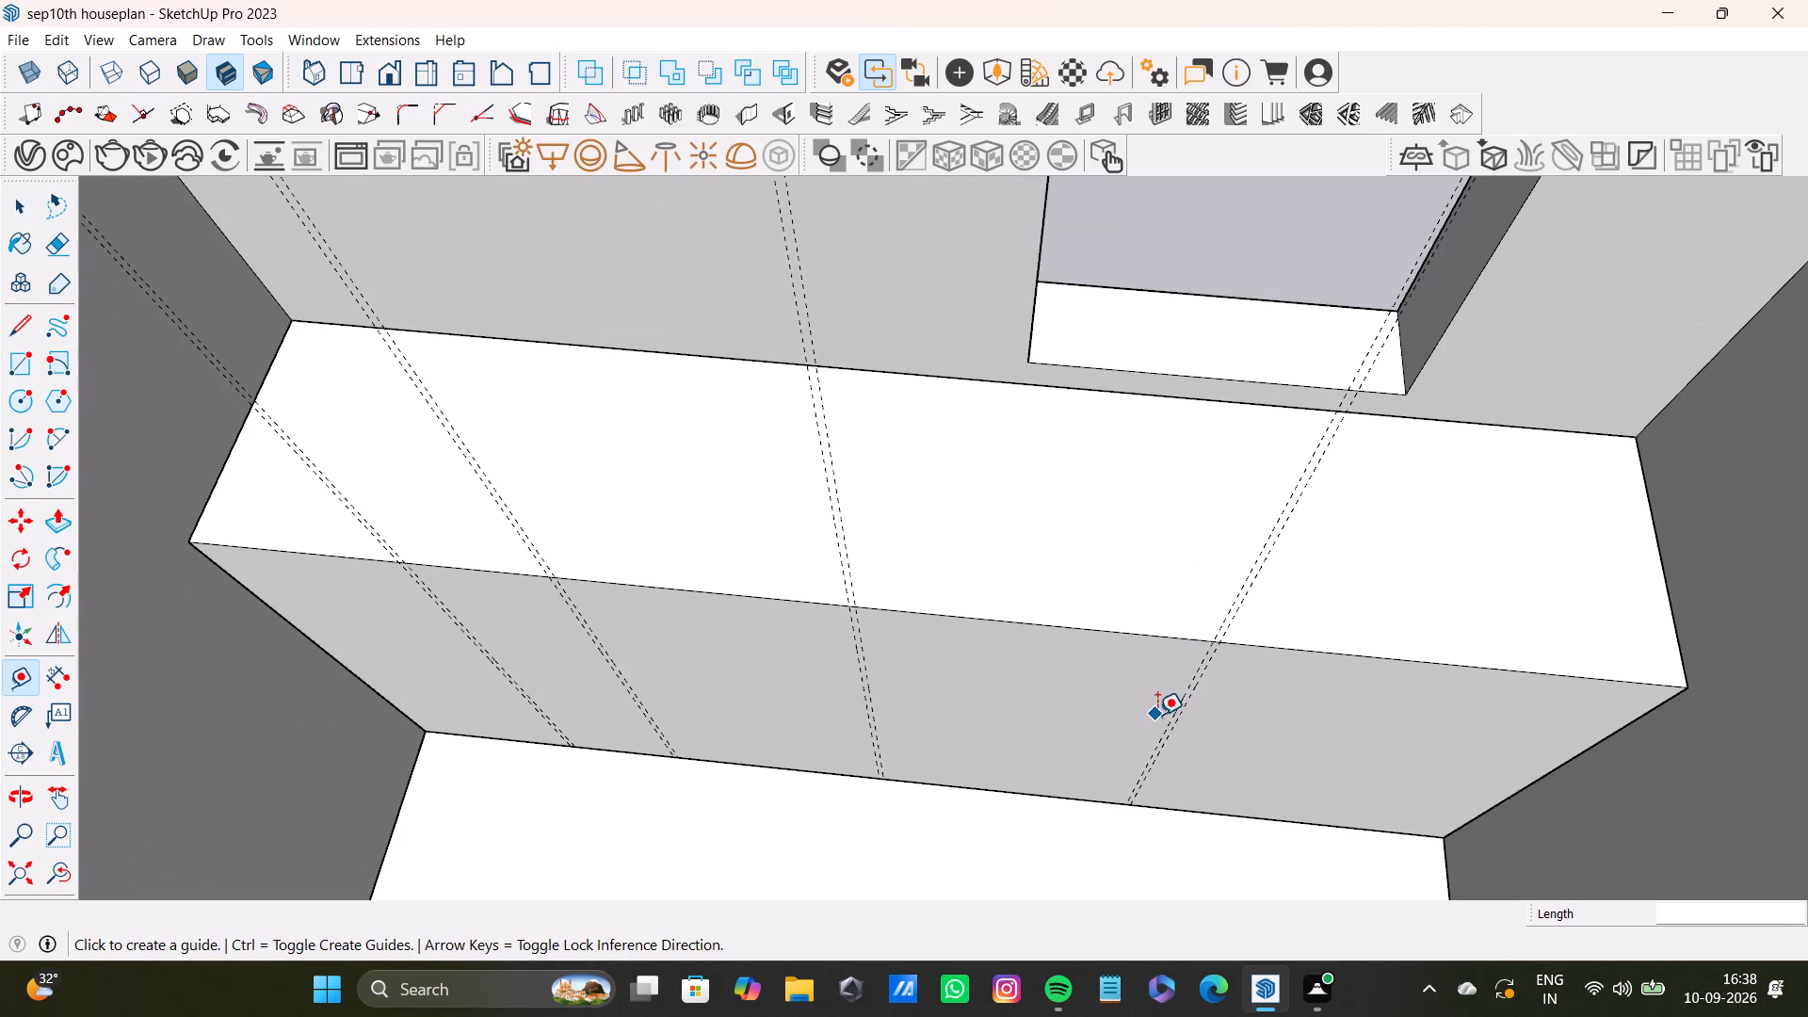
pyautogui.scroll(9, 1199, 705)
pyautogui.click(1197, 657)
pyautogui.scroll(-5, 1487, 740)
pyautogui.keyDown('shift'); pyautogui.moveTo(1484, 747); pyautogui.dragTo(1265, 628, button='middle'); pyautogui.keyUp('shift')
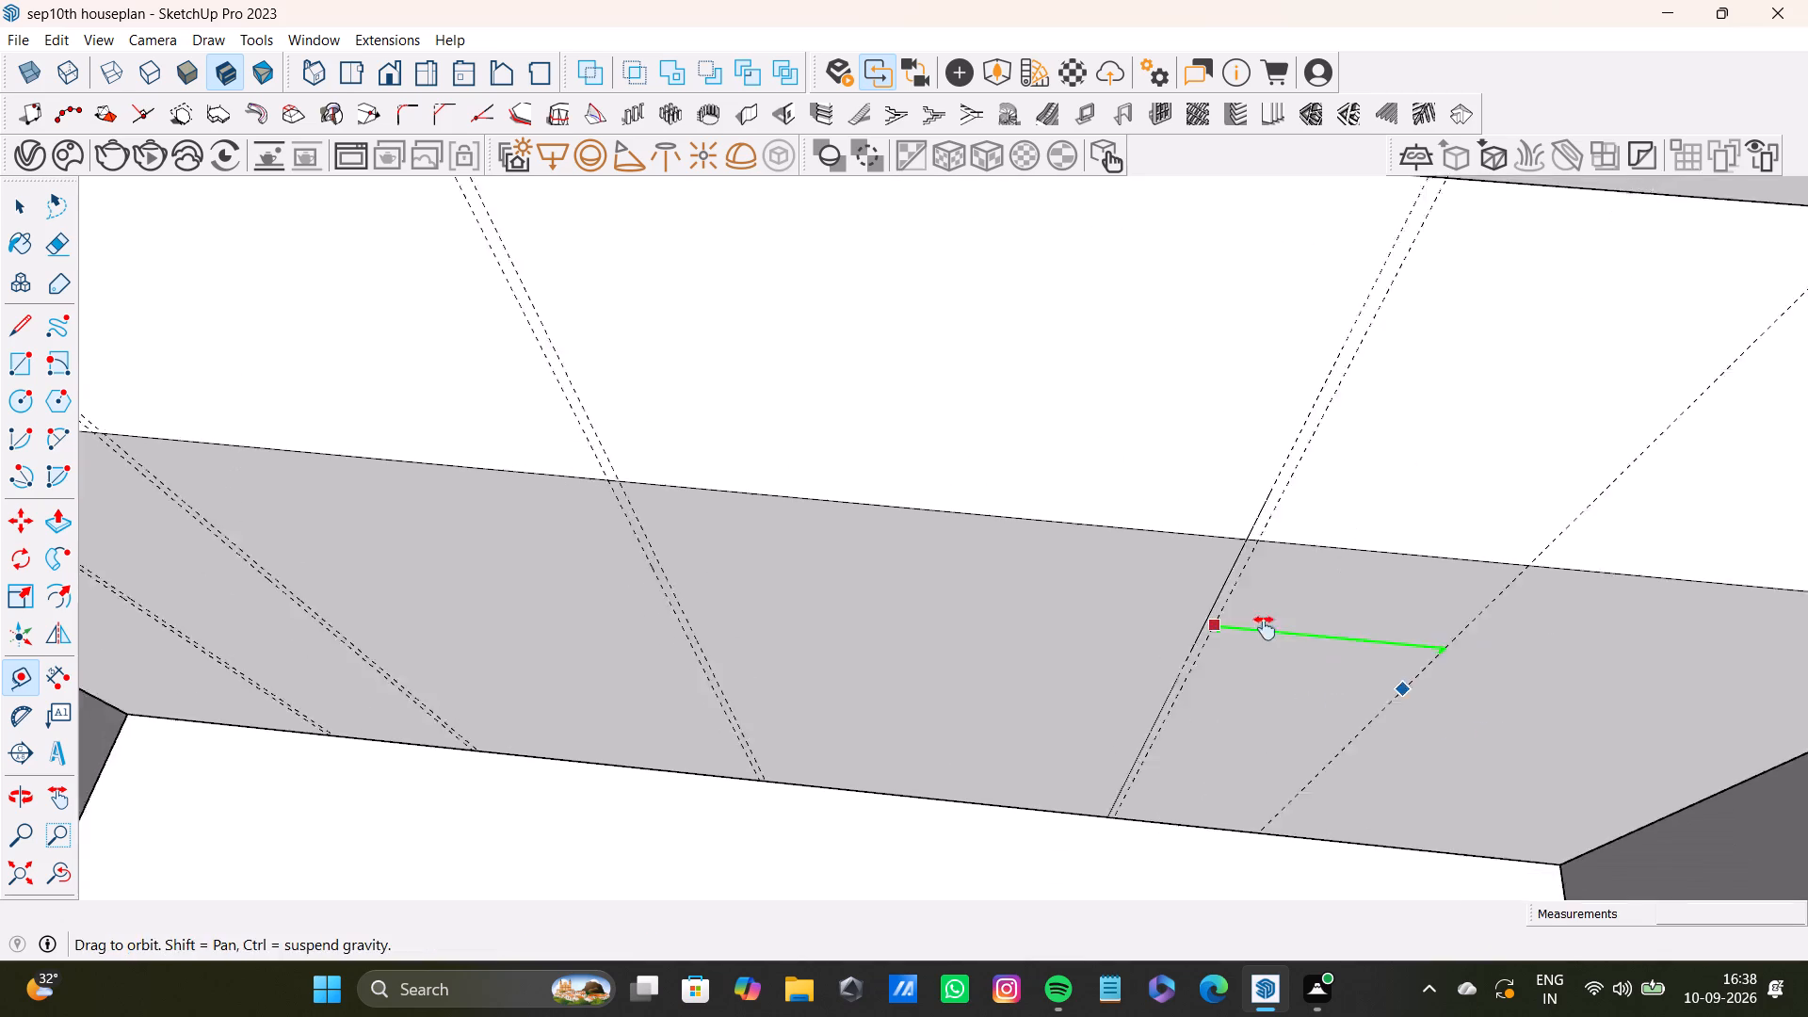
pyautogui.keyDown('shift'); pyautogui.moveTo(1265, 628); pyautogui.dragTo(1191, 606, button='middle'); pyautogui.keyUp('shift')
pyautogui.moveTo(1215, 668); pyautogui.dragTo(1207, 715, button='middle')
pyautogui.scroll(1, 1214, 663)
pyautogui.moveTo(1206, 716); pyautogui.dragTo(1198, 664, button='middle')
pyautogui.scroll(-1, 1198, 662)
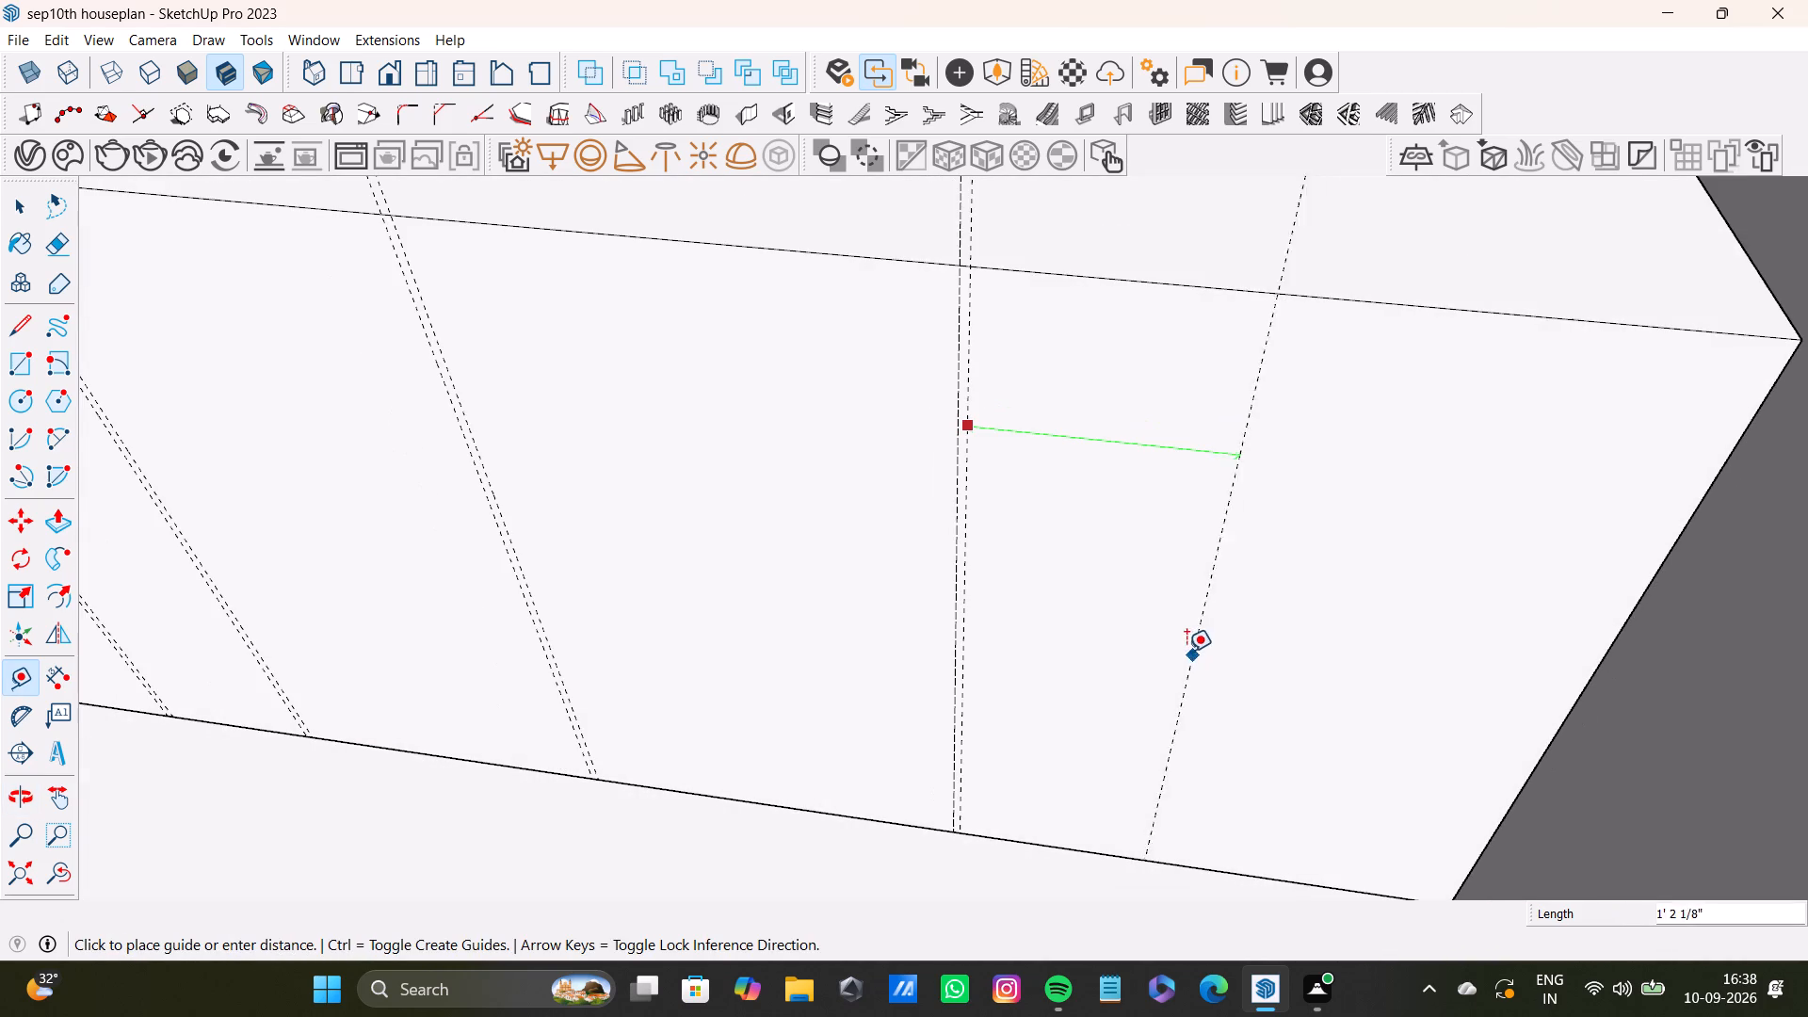
pyautogui.moveTo(1211, 686); pyautogui.dragTo(1204, 689, button='middle')
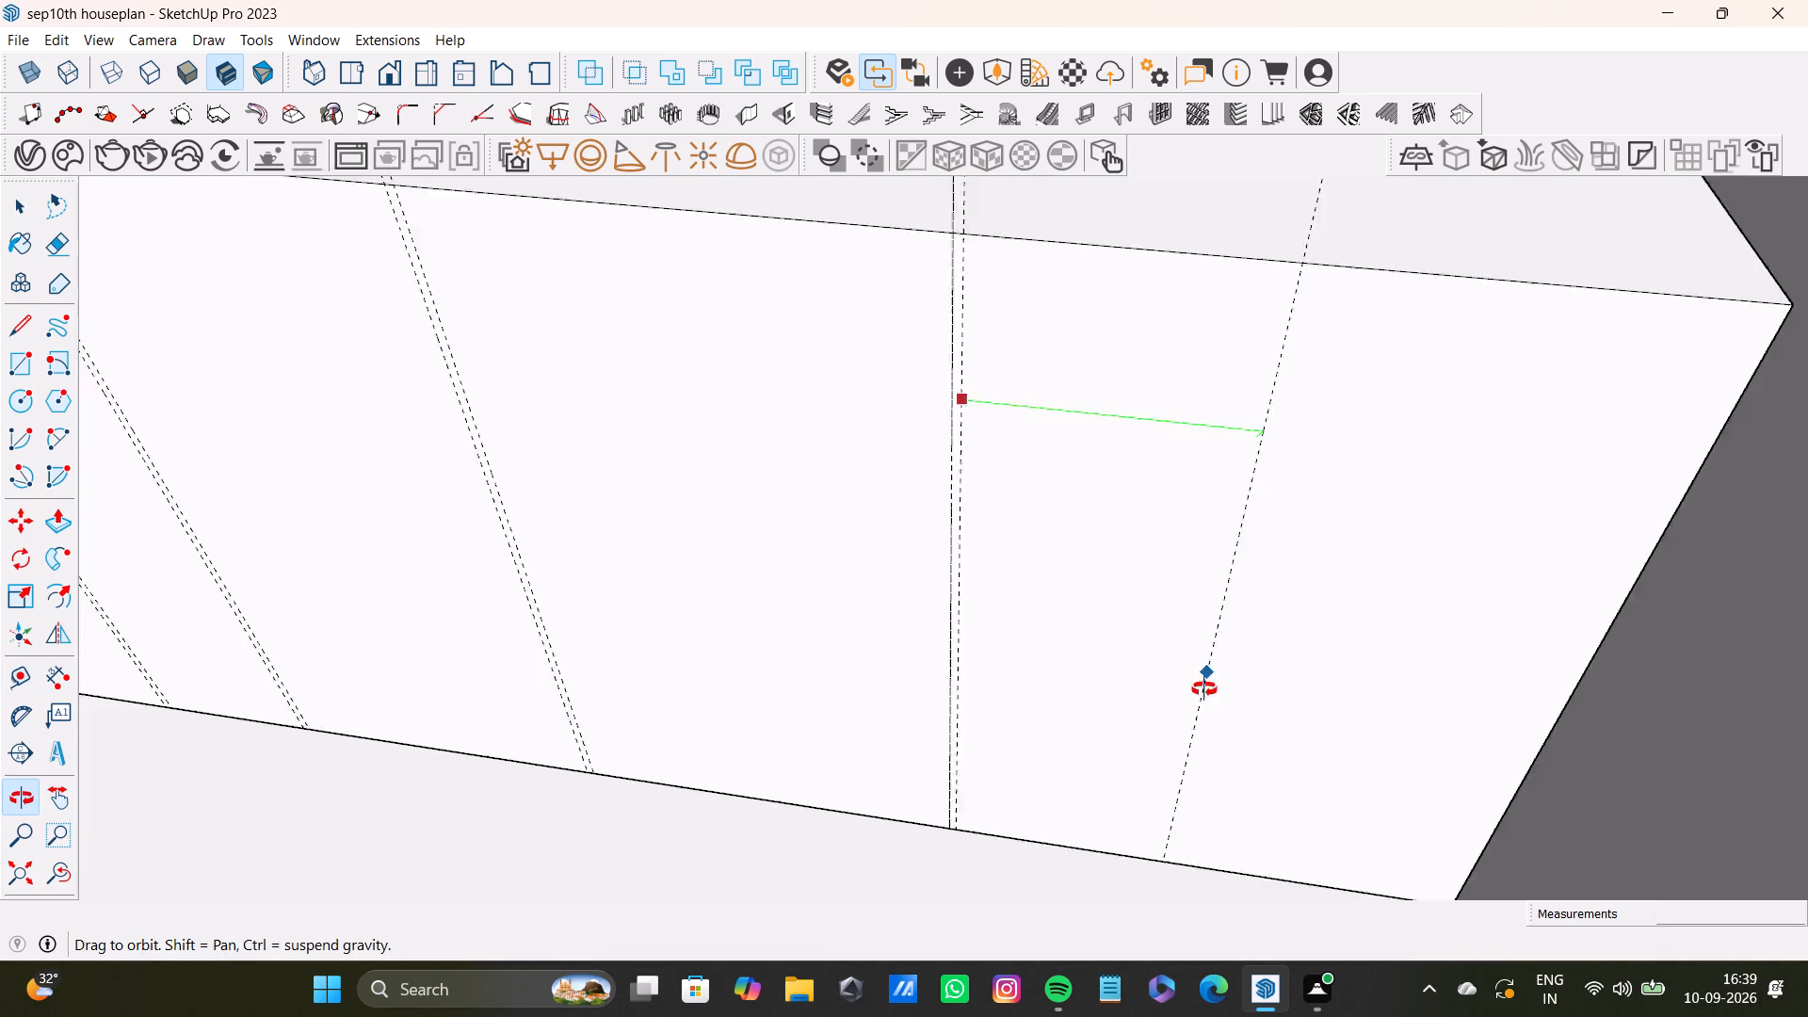
pyautogui.moveTo(1204, 689); pyautogui.dragTo(1209, 706, button='middle')
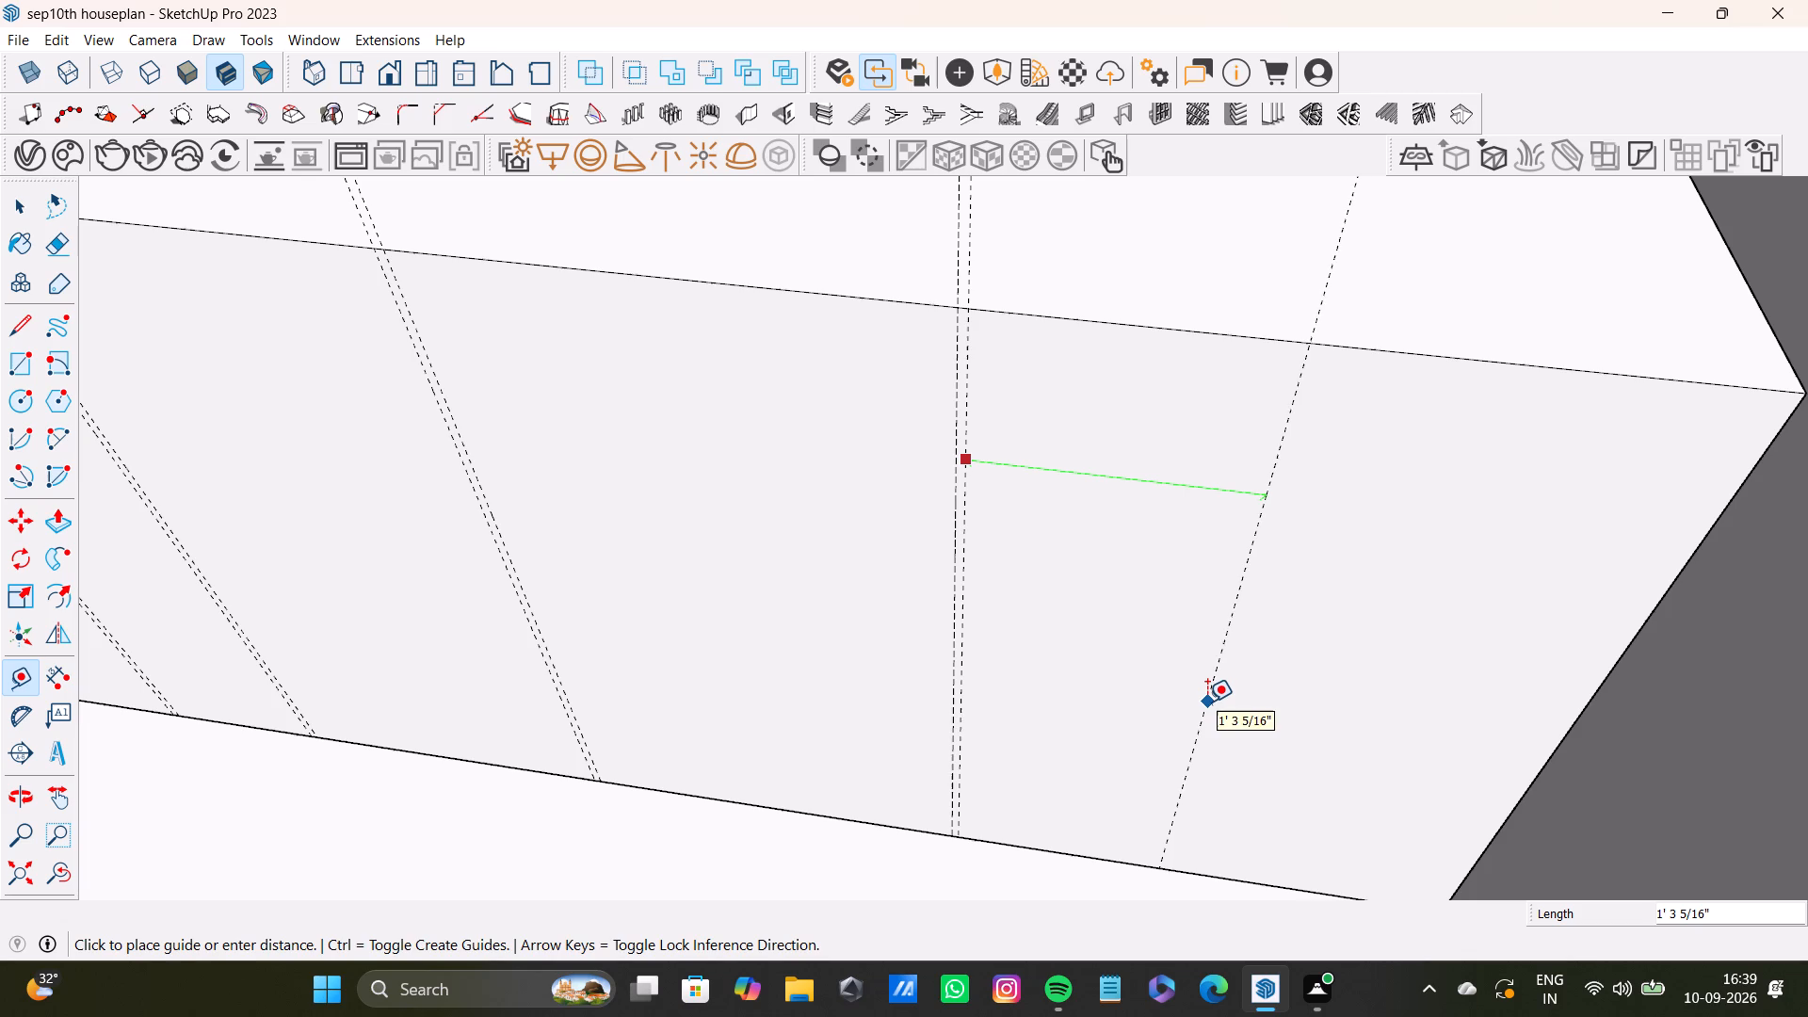
pyautogui.scroll(-1, 1242, 686)
pyautogui.keyDown('shift'); pyautogui.moveTo(1240, 697); pyautogui.dragTo(1267, 673, button='middle'); pyautogui.keyUp('shift')
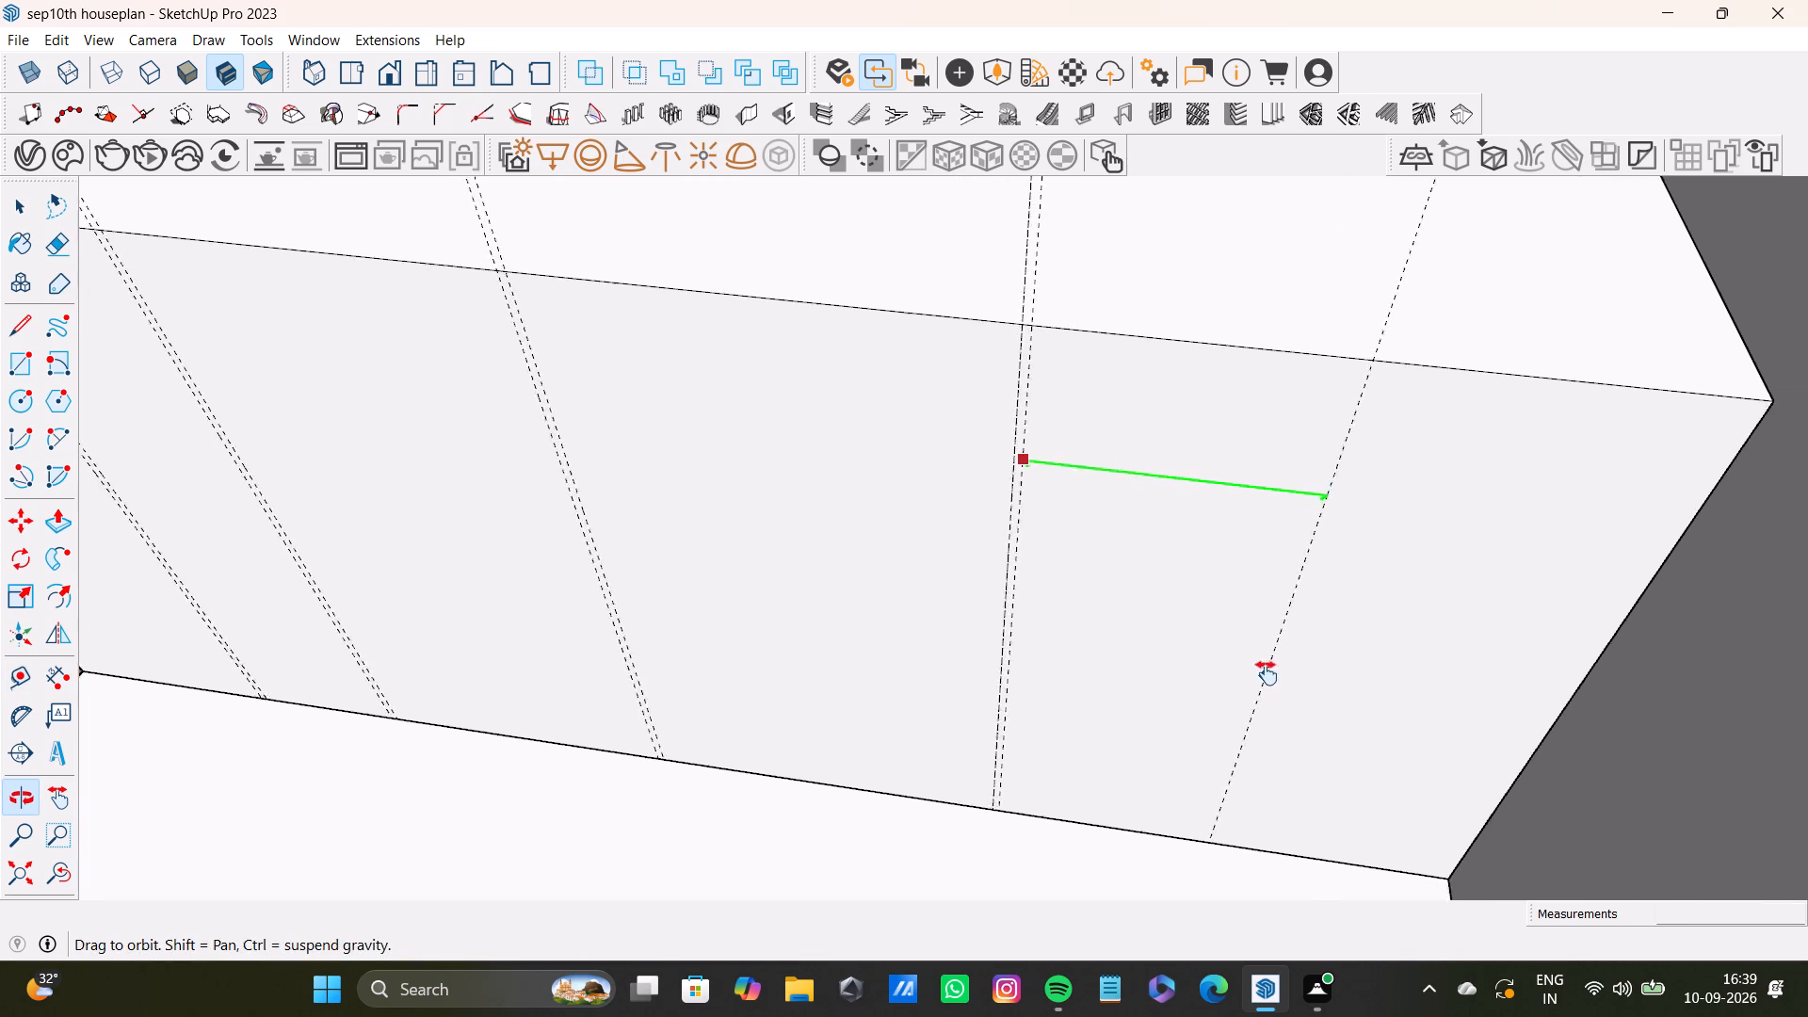
pyautogui.keyDown('shift'); pyautogui.moveTo(1267, 673); pyautogui.dragTo(1267, 668, button='middle'); pyautogui.keyUp('shift')
pyautogui.click(69, 884)
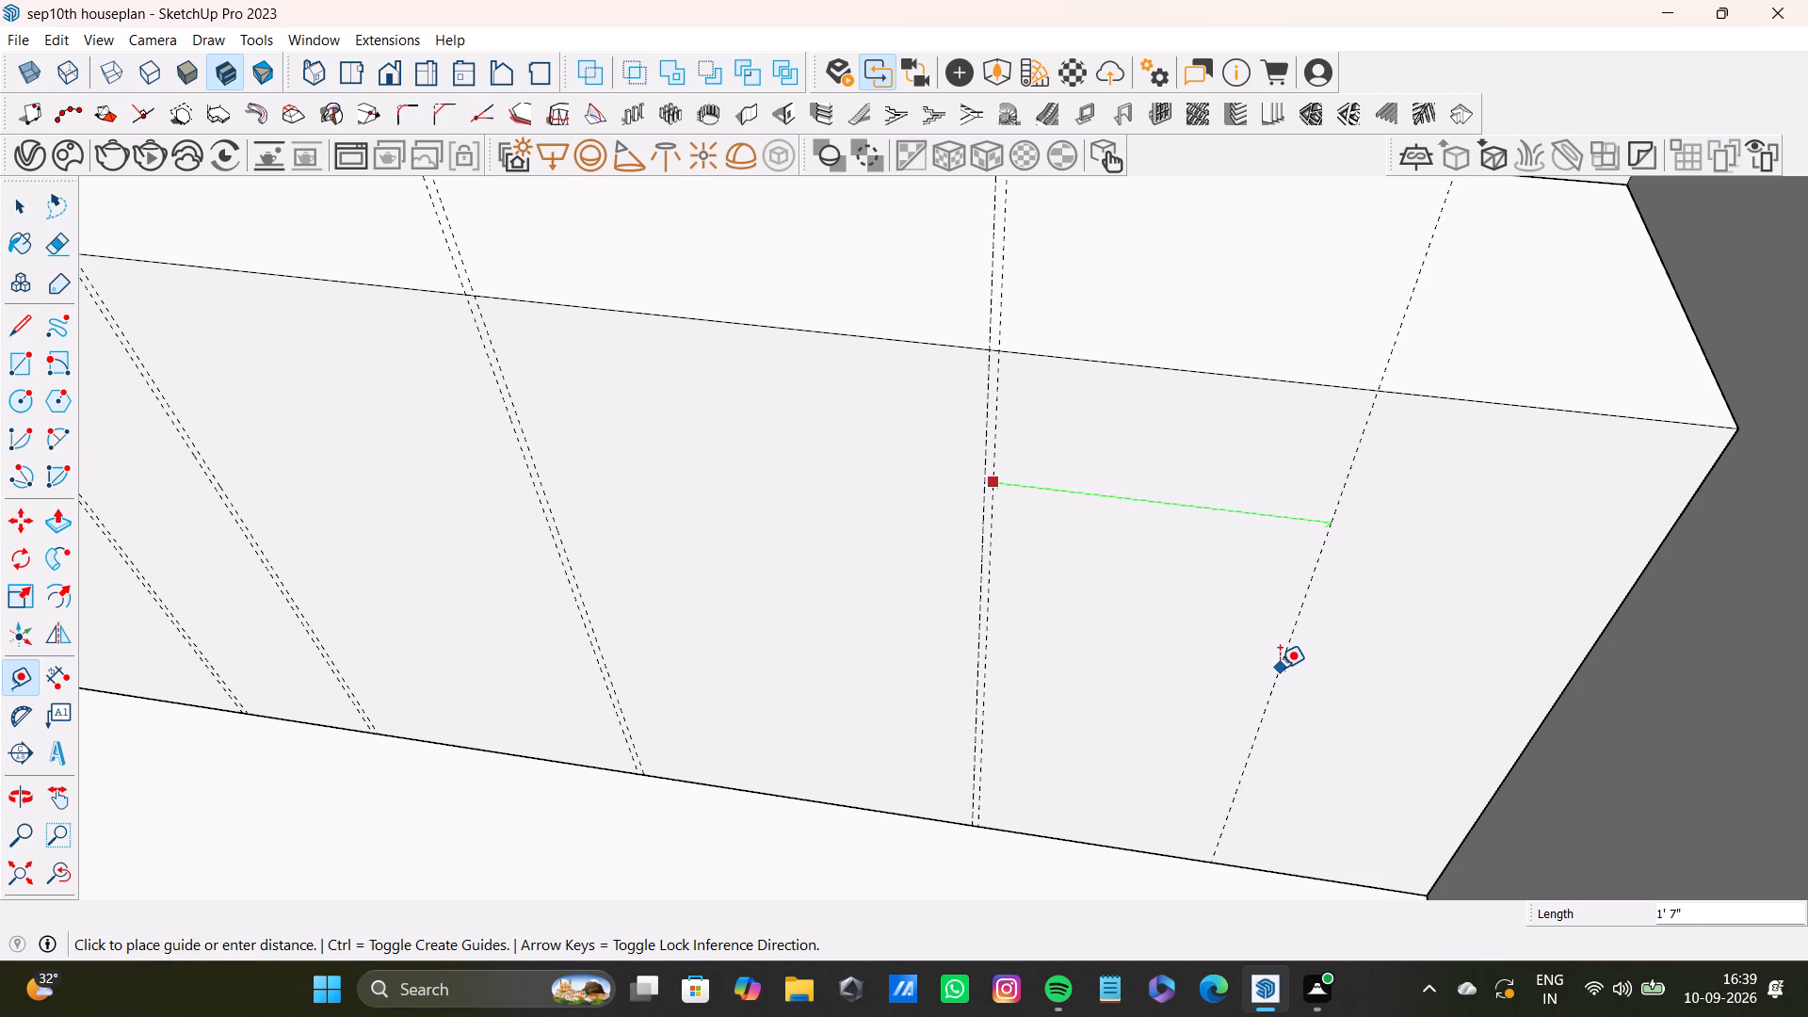
pyautogui.click(1280, 668)
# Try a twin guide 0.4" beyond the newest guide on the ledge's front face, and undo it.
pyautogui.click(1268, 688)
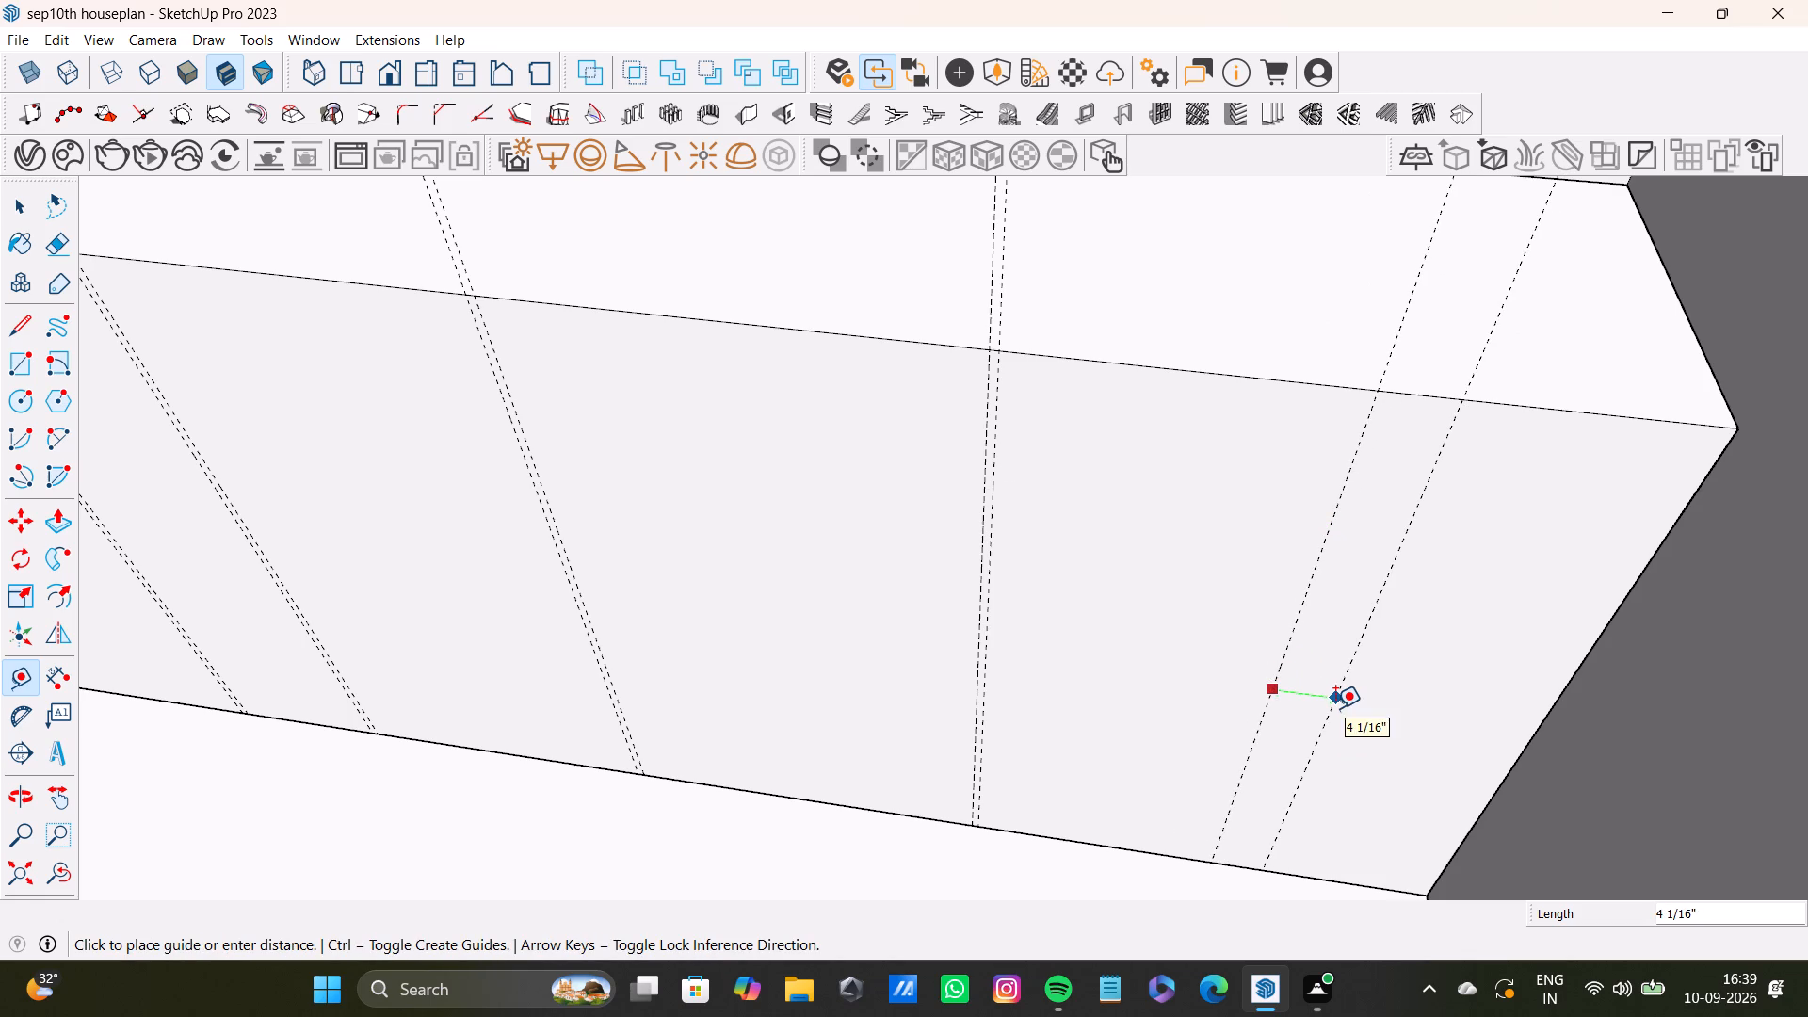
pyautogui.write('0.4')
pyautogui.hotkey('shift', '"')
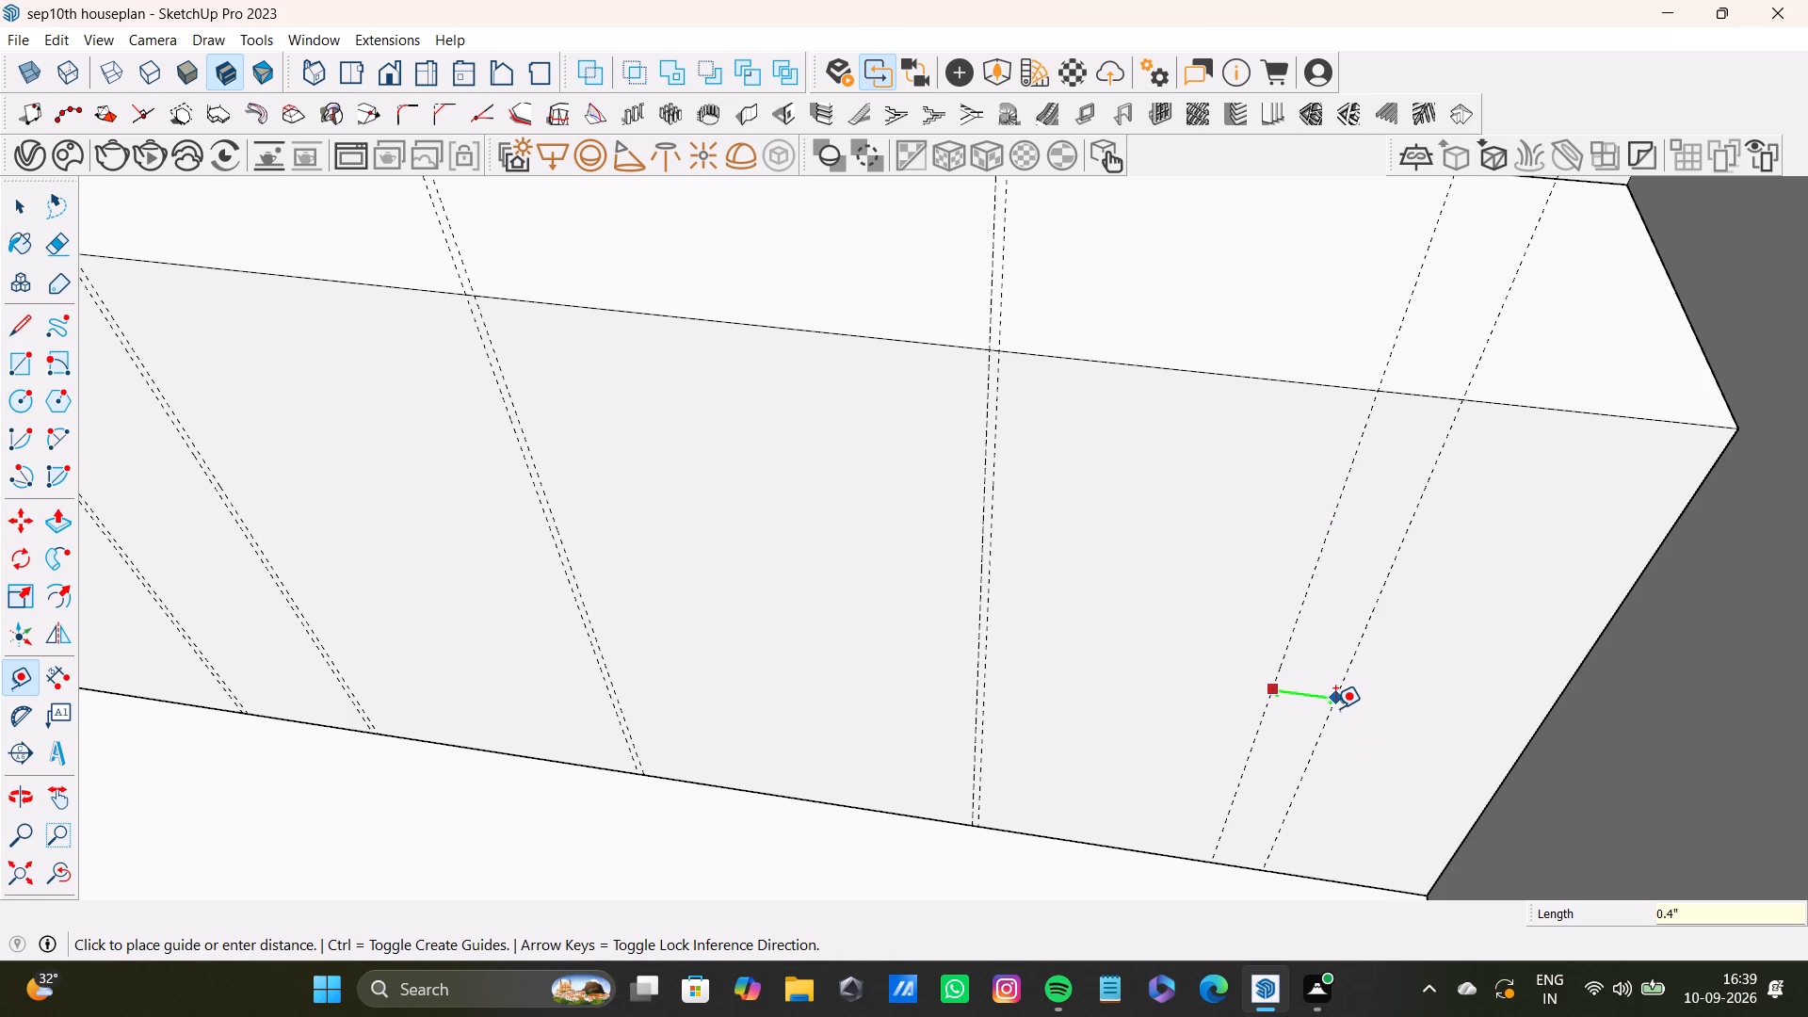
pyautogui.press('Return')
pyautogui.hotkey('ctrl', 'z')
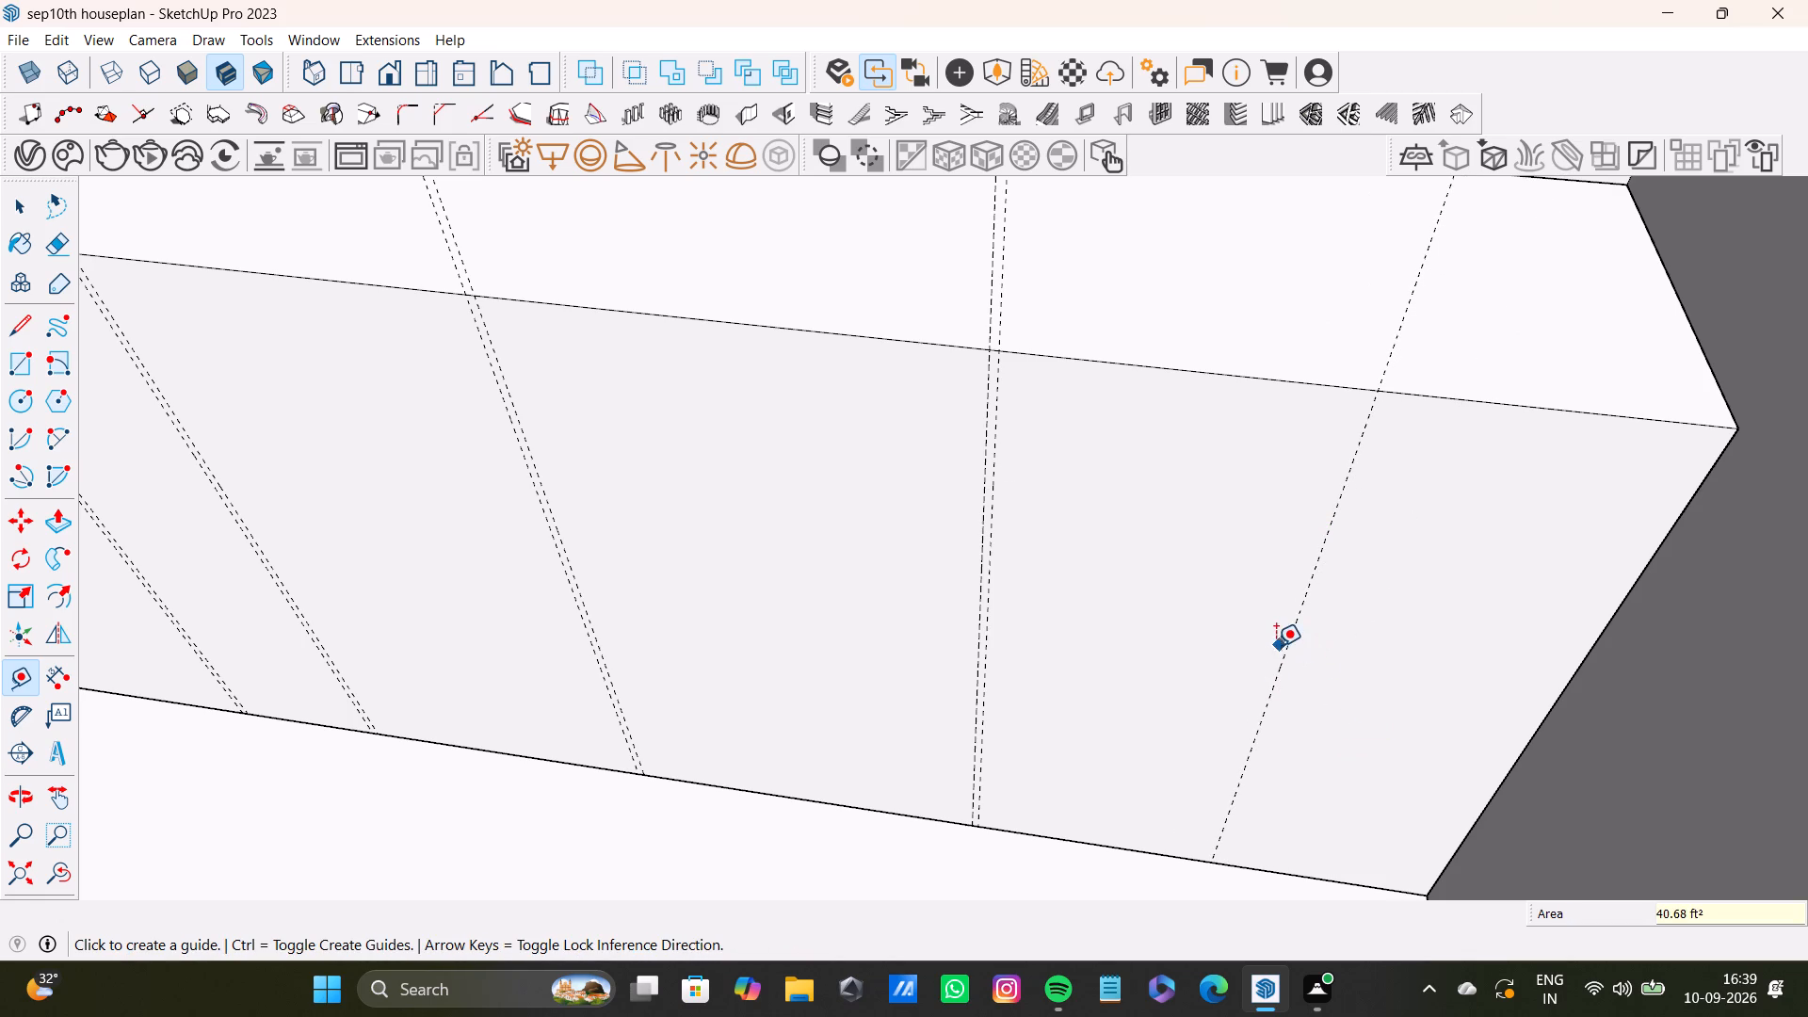
# Add a twin guide 0.5" beyond the newest guide to make the fifth pair on the ledge's front face.
pyautogui.click(1287, 653)
pyautogui.write('0.')
pyautogui.write('5"')
pyautogui.press('Return')
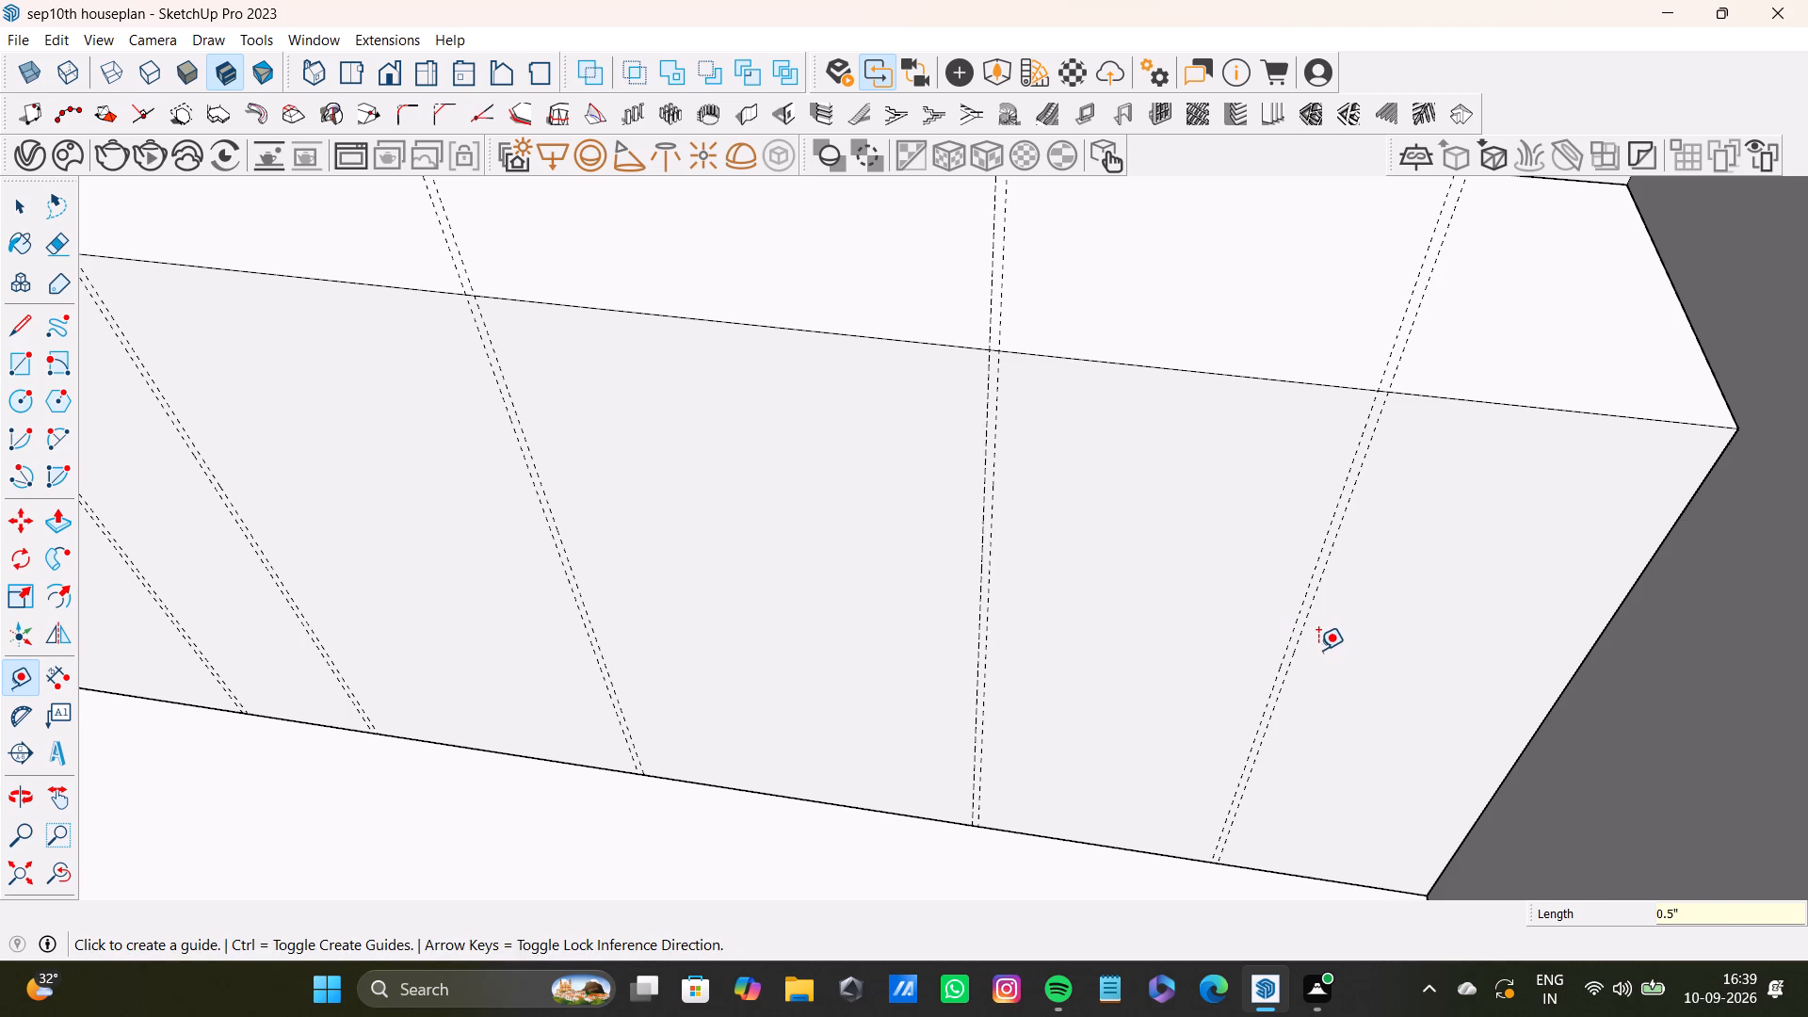
pyautogui.press('space')
# Examine the layout of the guide pairs across the whole ledge below the window.
pyautogui.scroll(-5, 654, 333)
pyautogui.click(52, 872)
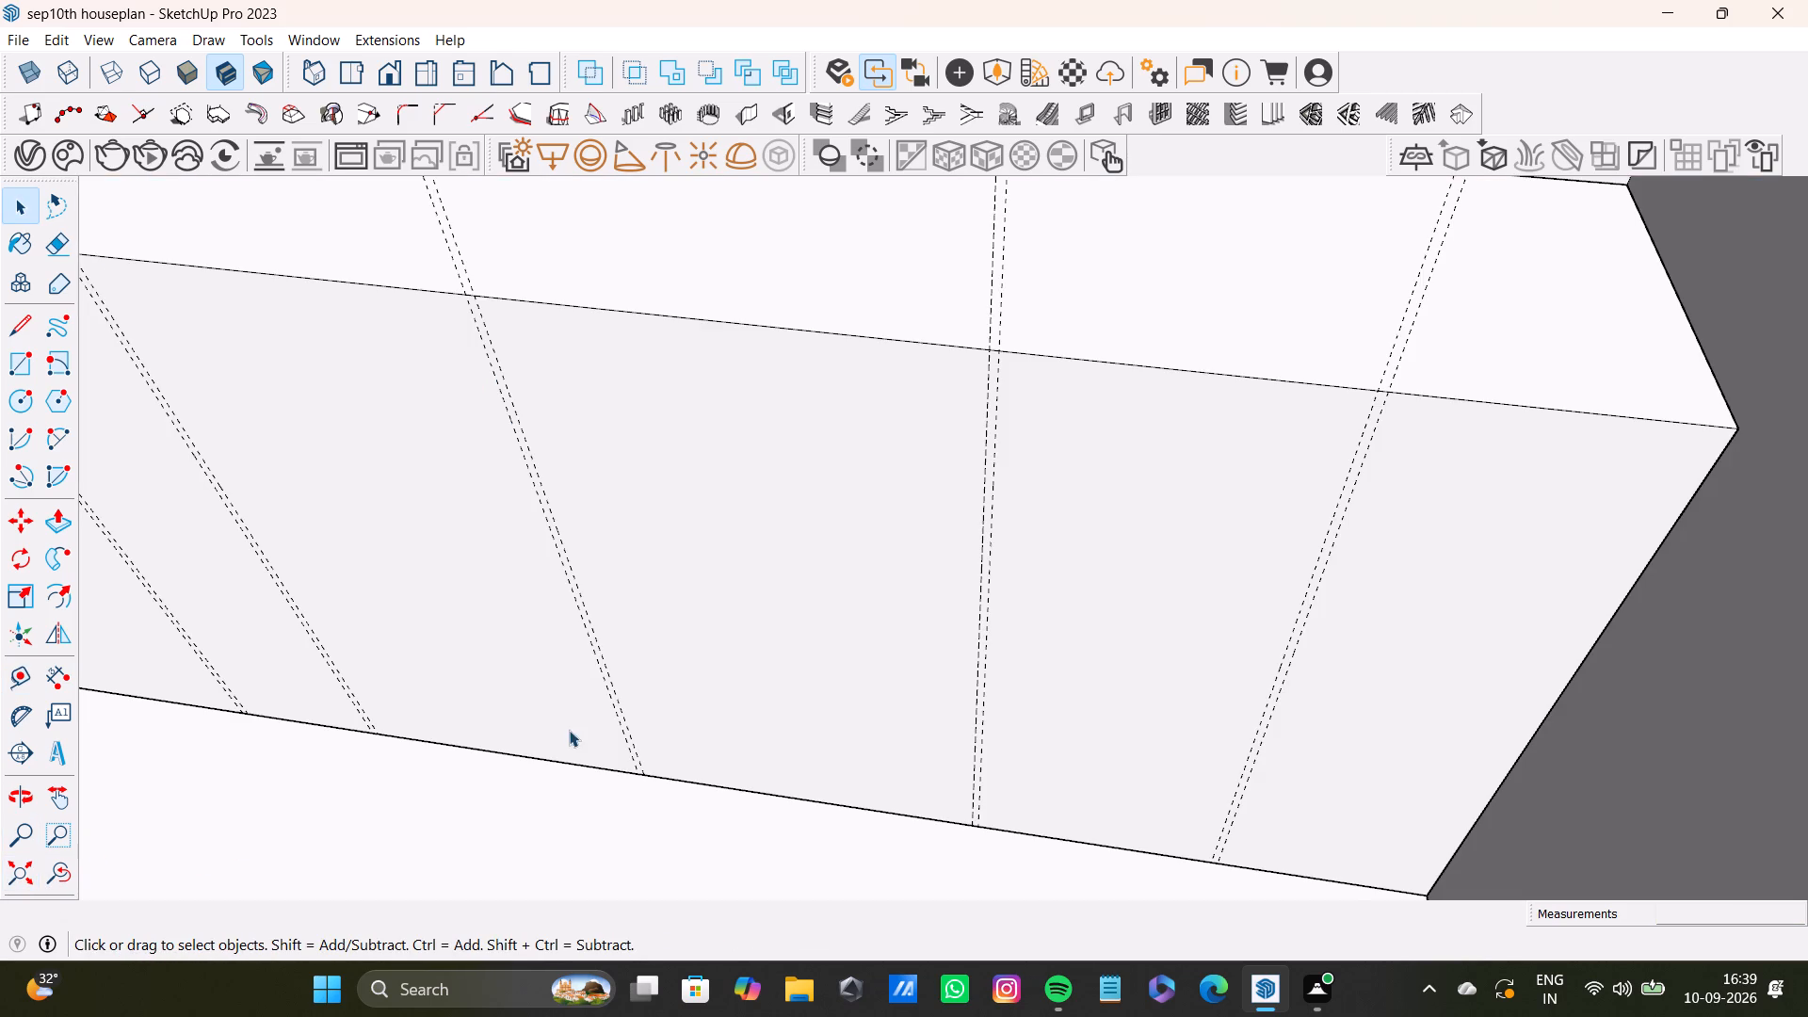
pyautogui.keyDown('shift'); pyautogui.moveTo(803, 697); pyautogui.dragTo(1018, 712, button='middle'); pyautogui.keyUp('shift')
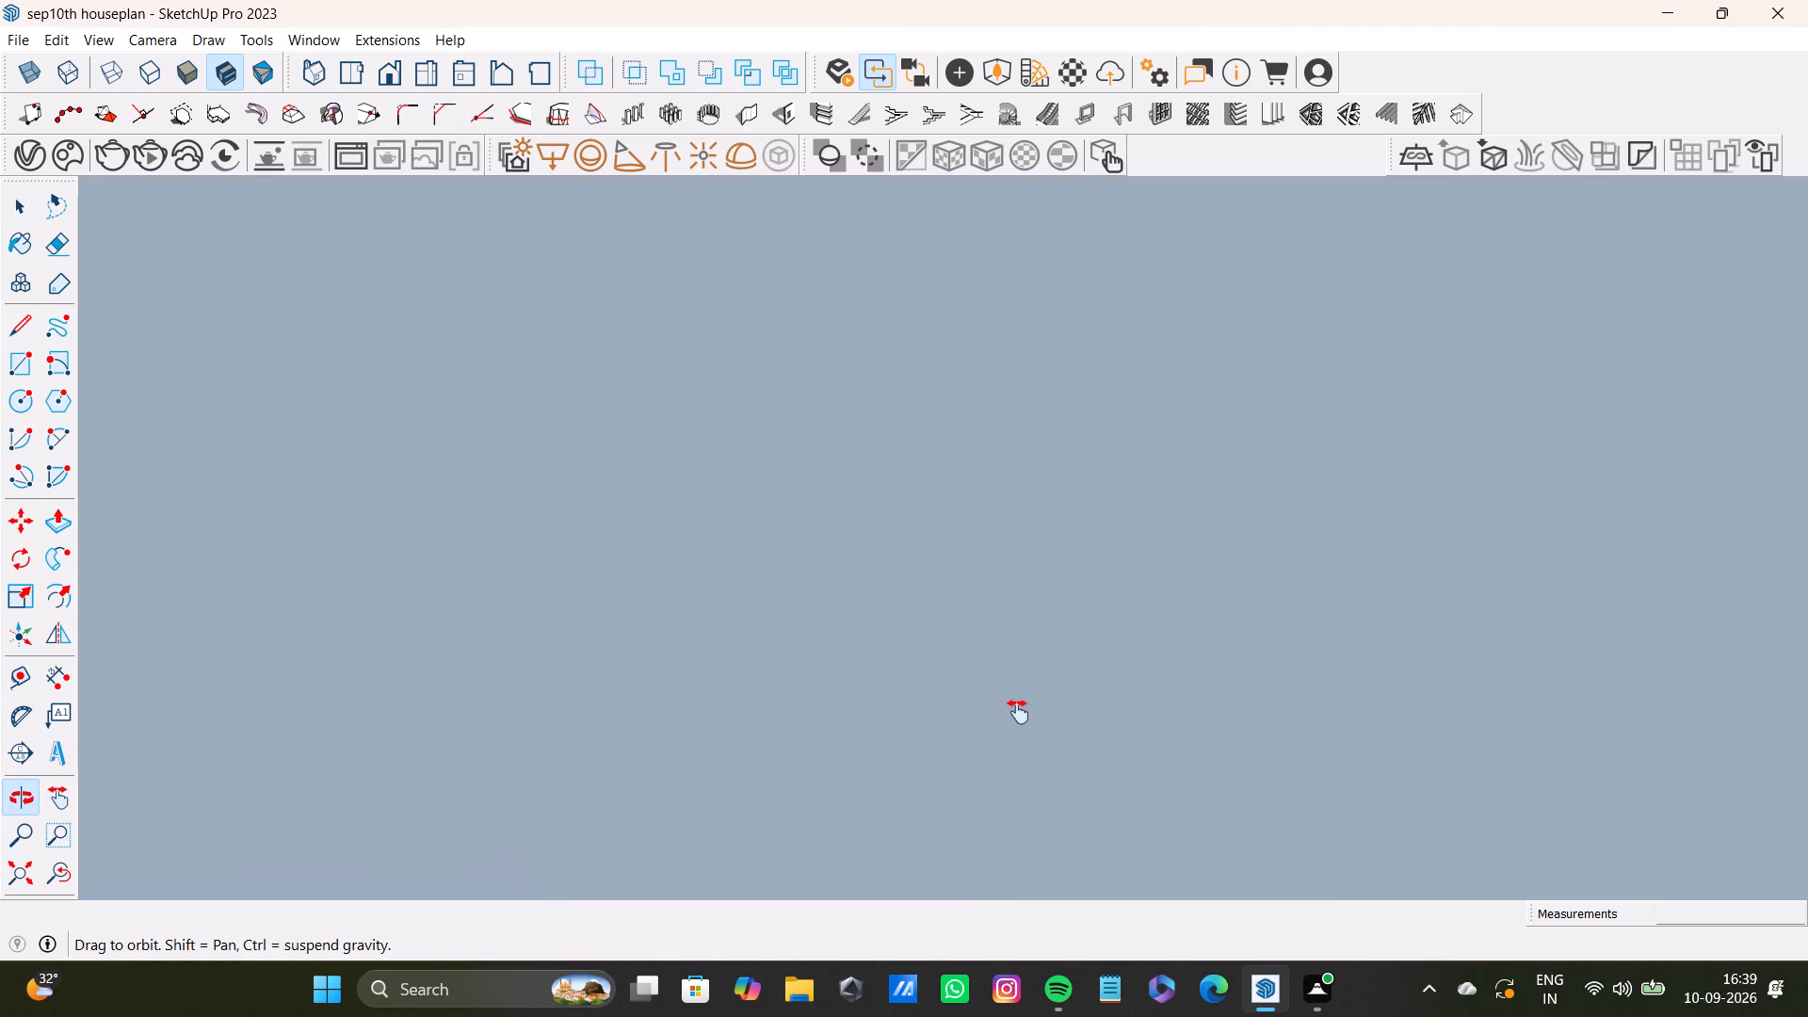
pyautogui.keyDown('shift'); pyautogui.moveTo(1018, 712); pyautogui.dragTo(997, 761, button='middle'); pyautogui.keyUp('shift')
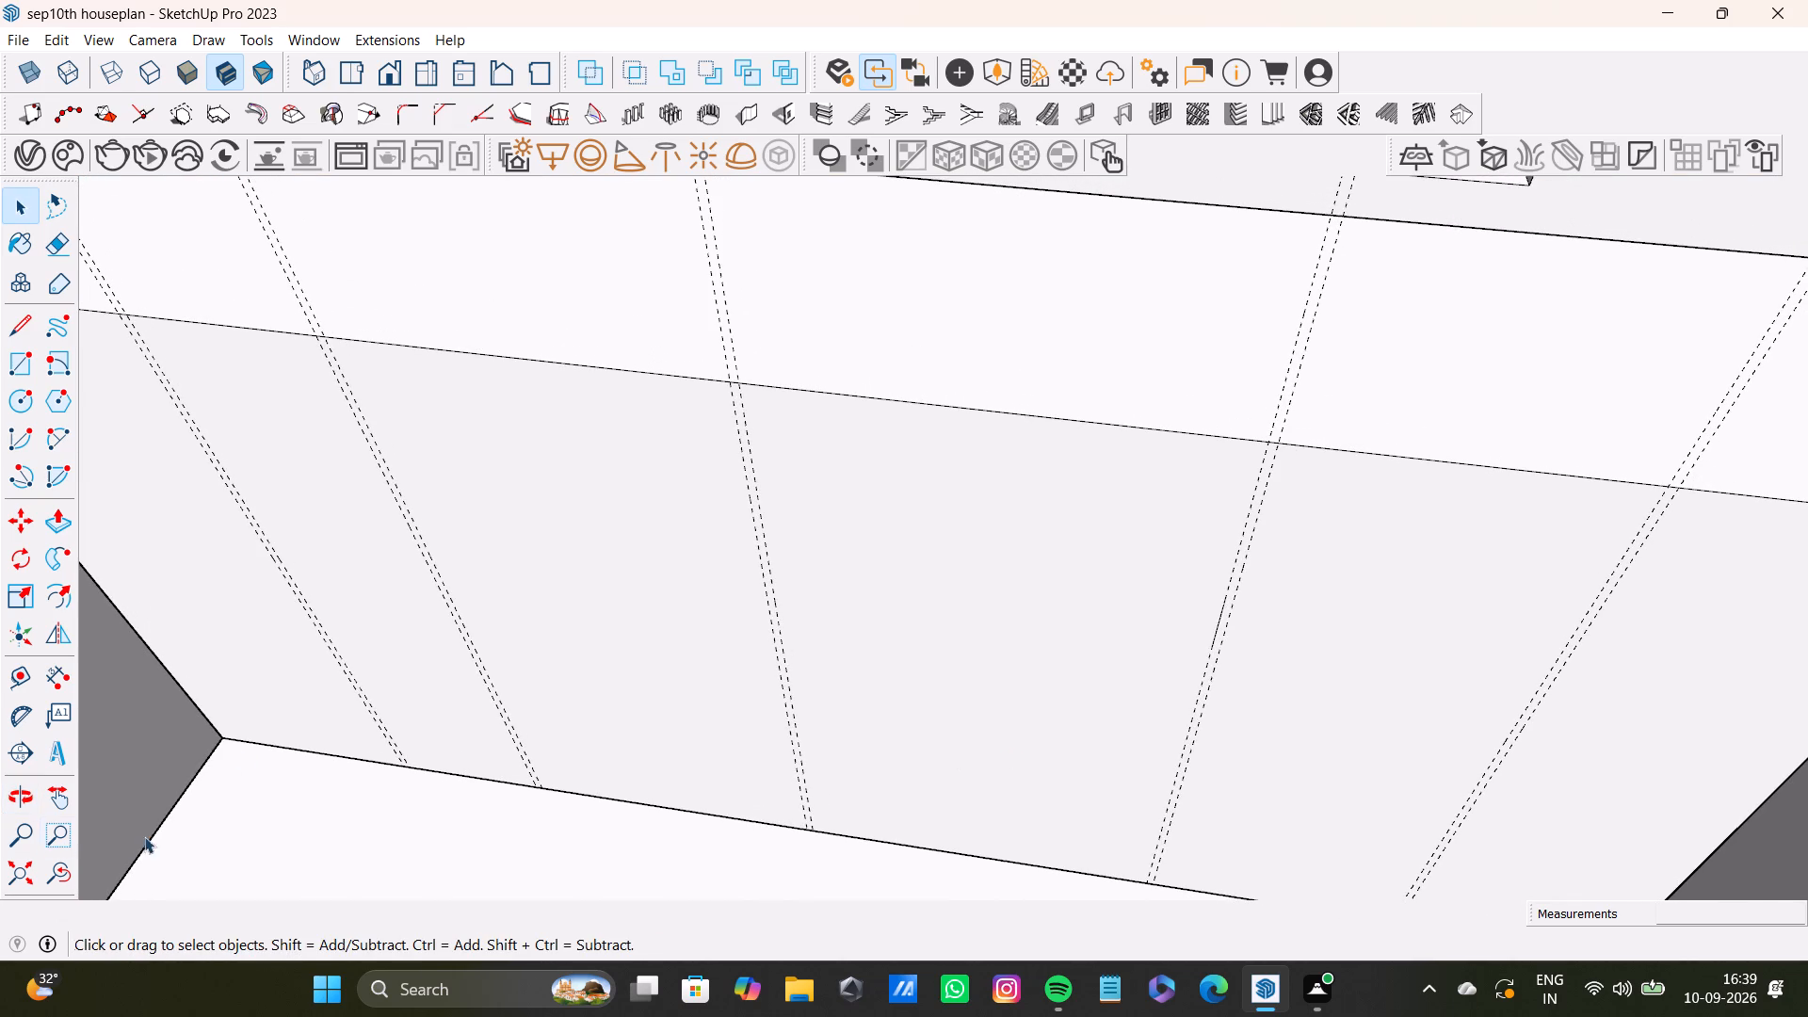
pyautogui.scroll(-4, 417, 553)
pyautogui.click(66, 867)
pyautogui.moveTo(654, 653); pyautogui.dragTo(821, 634, button='middle')
pyautogui.click(61, 879)
pyautogui.moveTo(394, 827); pyautogui.dragTo(518, 806, button='middle')
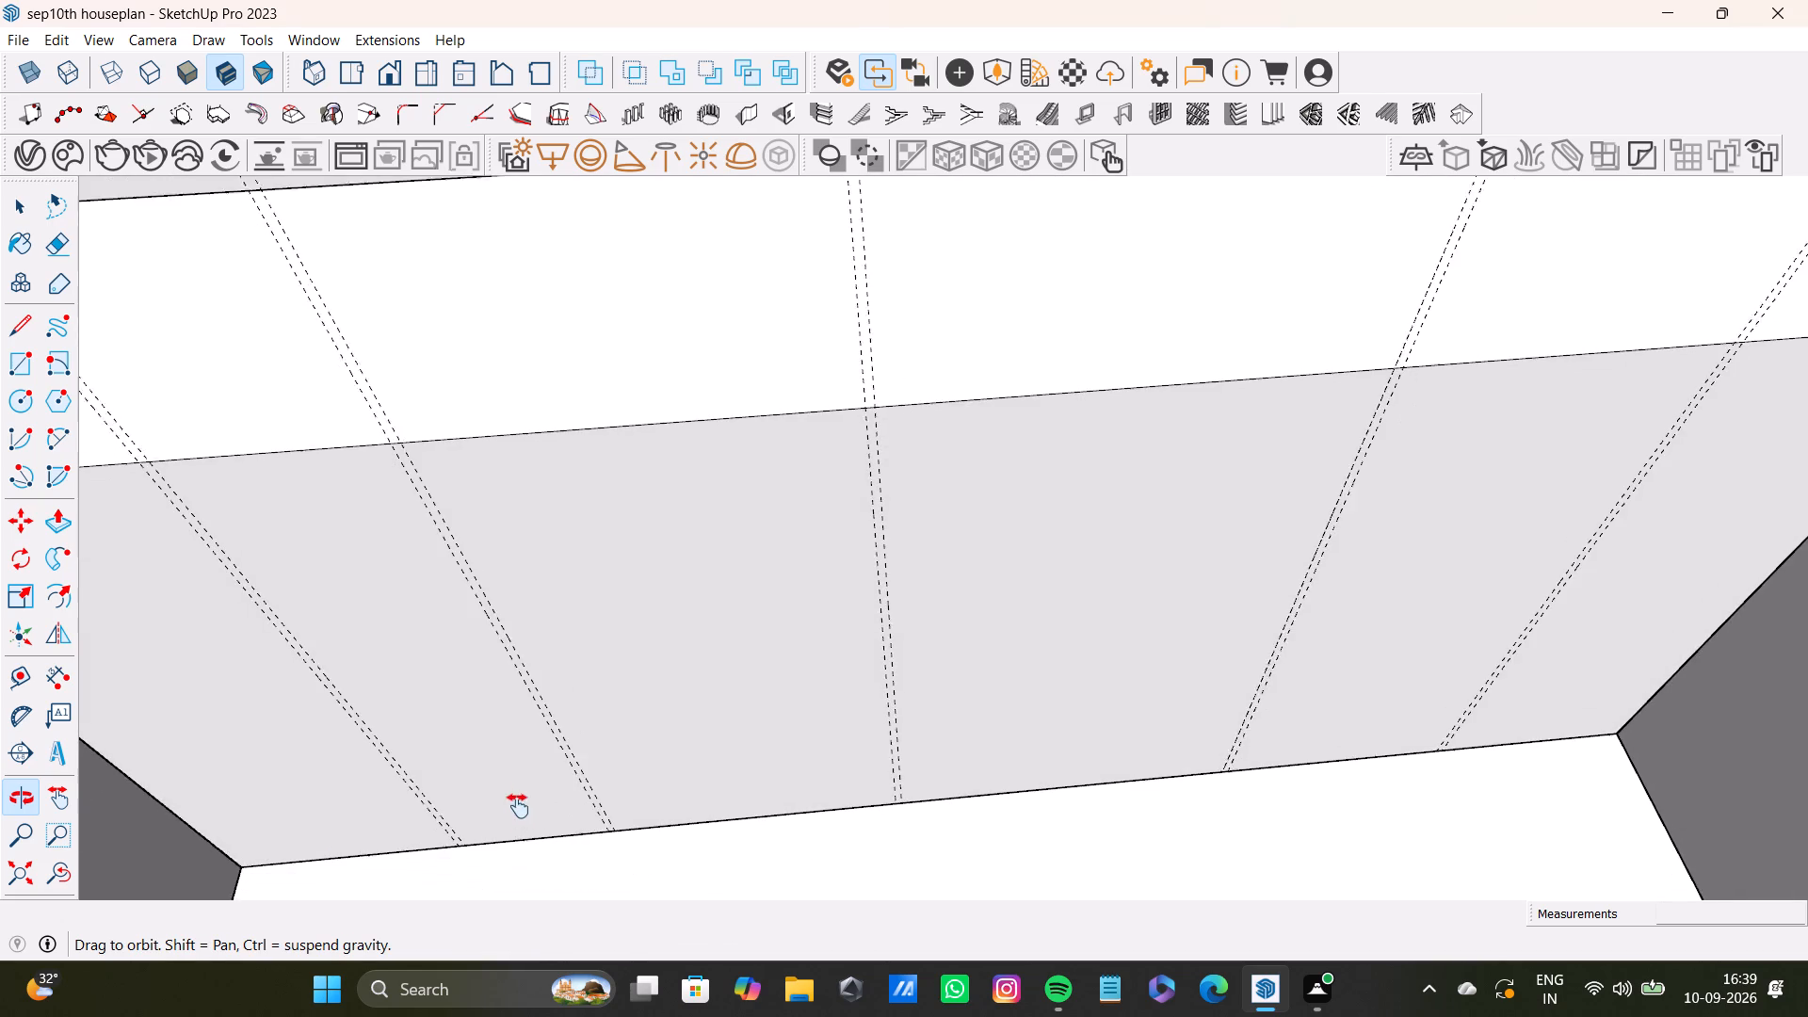
pyautogui.moveTo(518, 806); pyautogui.dragTo(512, 790, button='middle')
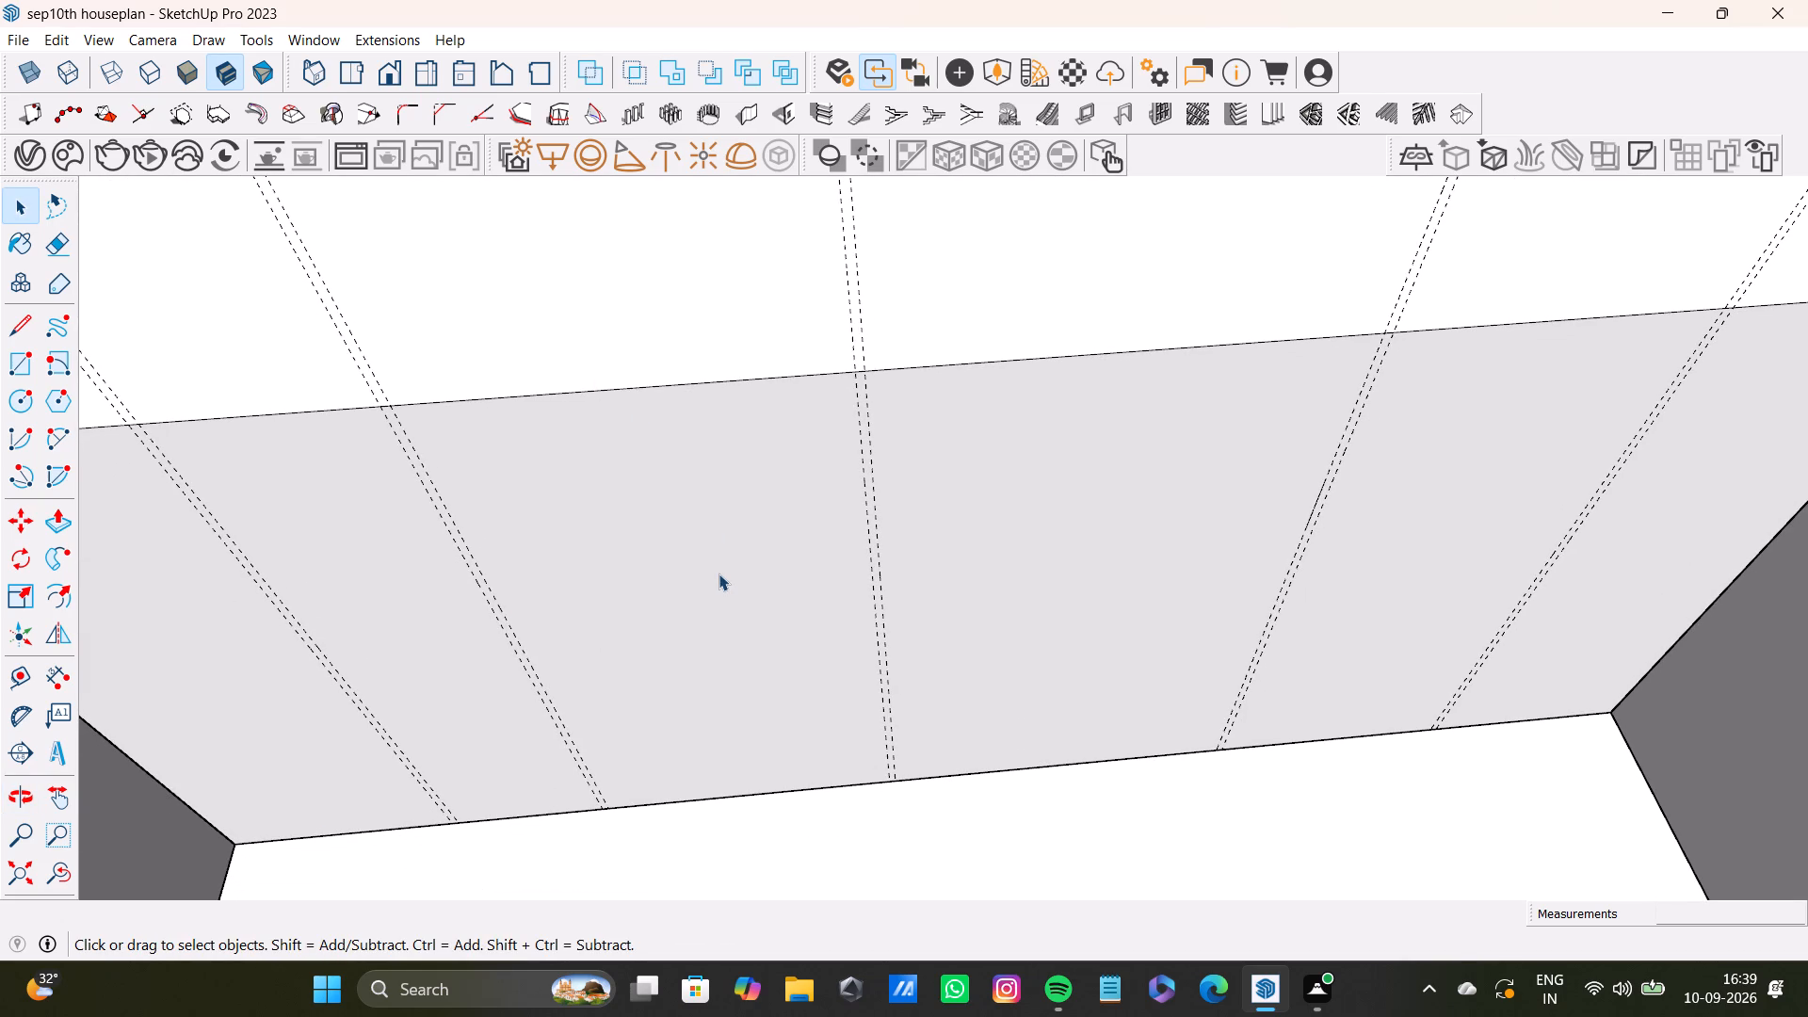
pyautogui.scroll(-4, 664, 621)
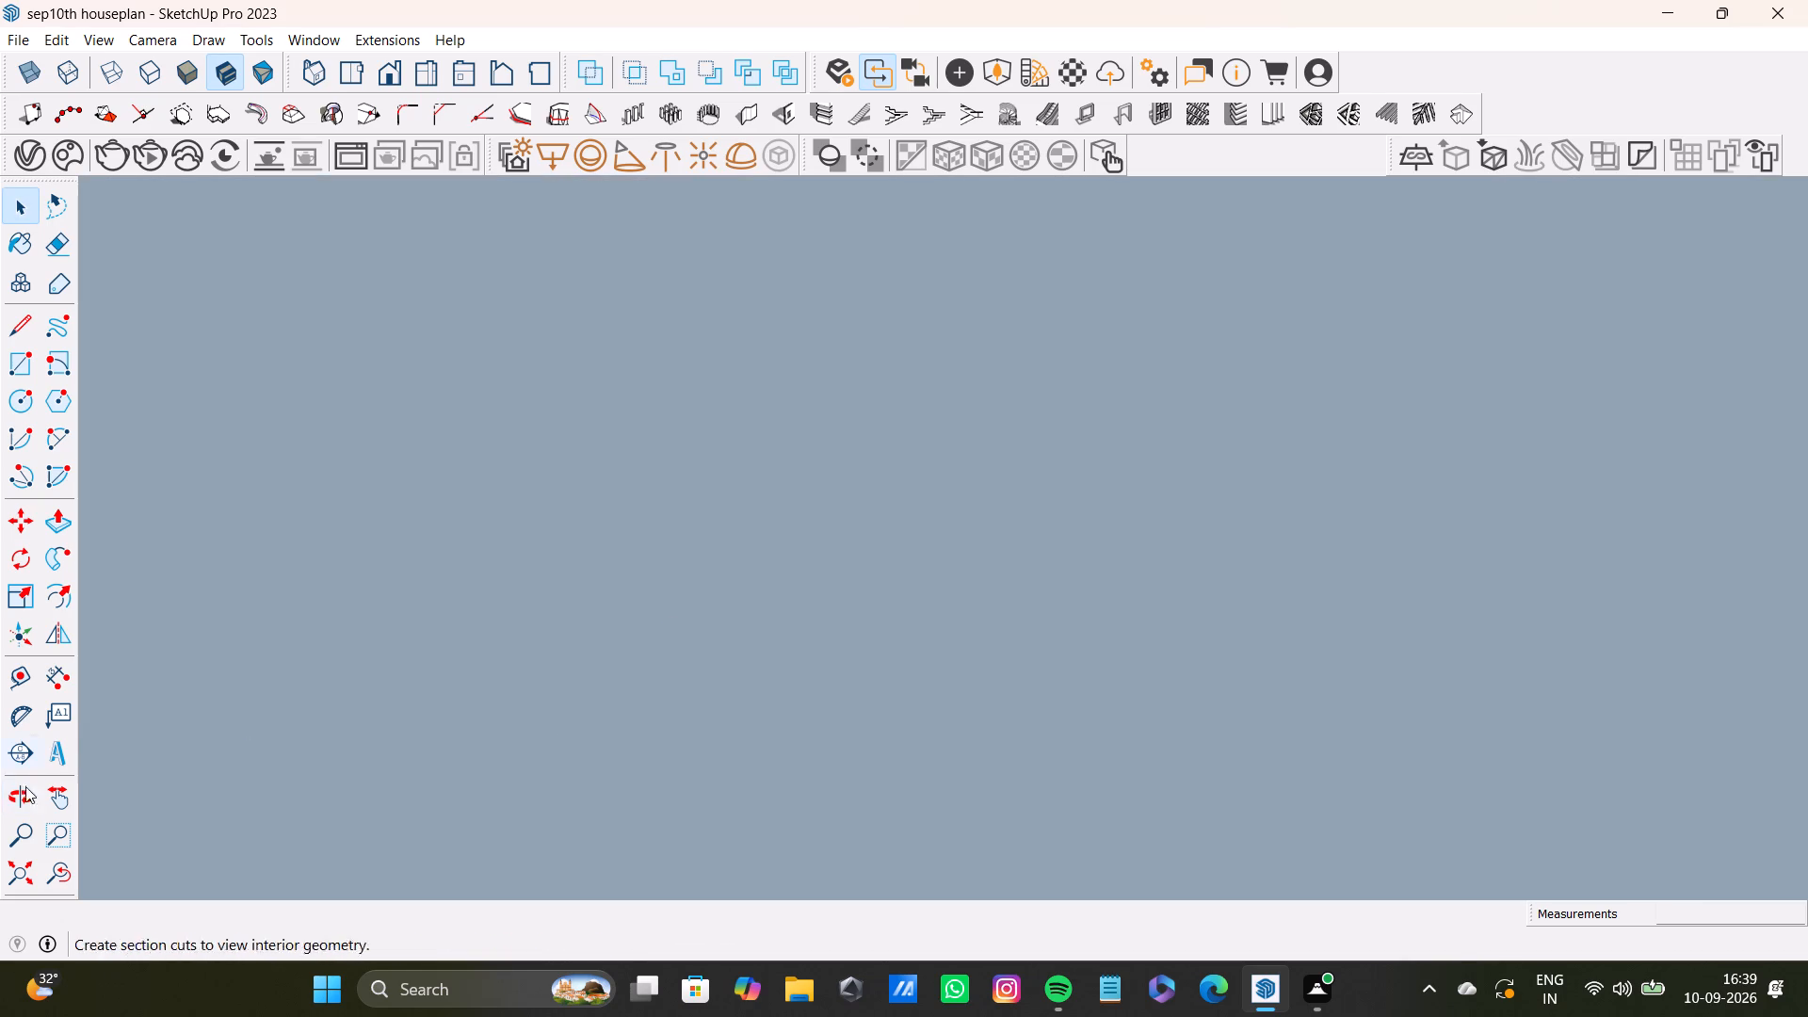
pyautogui.click(52, 868)
pyautogui.keyDown('shift'); pyautogui.moveTo(564, 653); pyautogui.dragTo(578, 775, button='middle'); pyautogui.keyUp('shift')
pyautogui.moveTo(605, 785); pyautogui.dragTo(599, 667, button='middle')
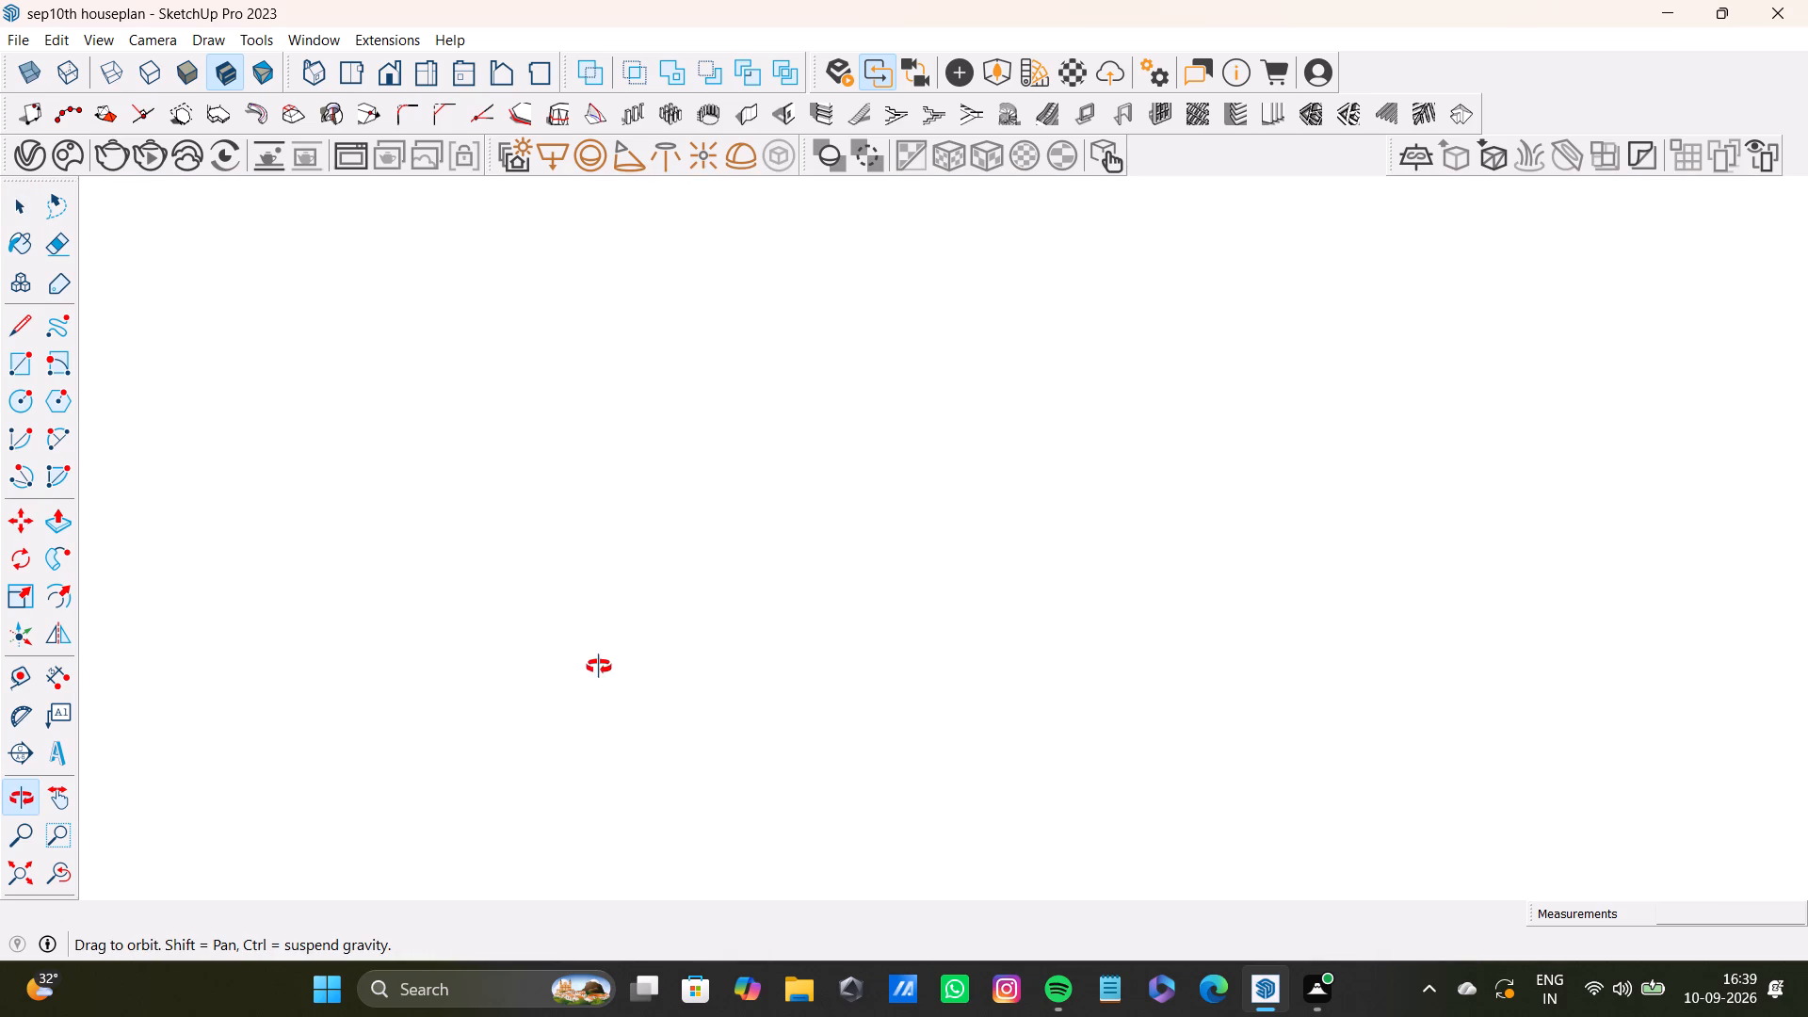
pyautogui.moveTo(599, 667); pyautogui.dragTo(582, 699, button='middle')
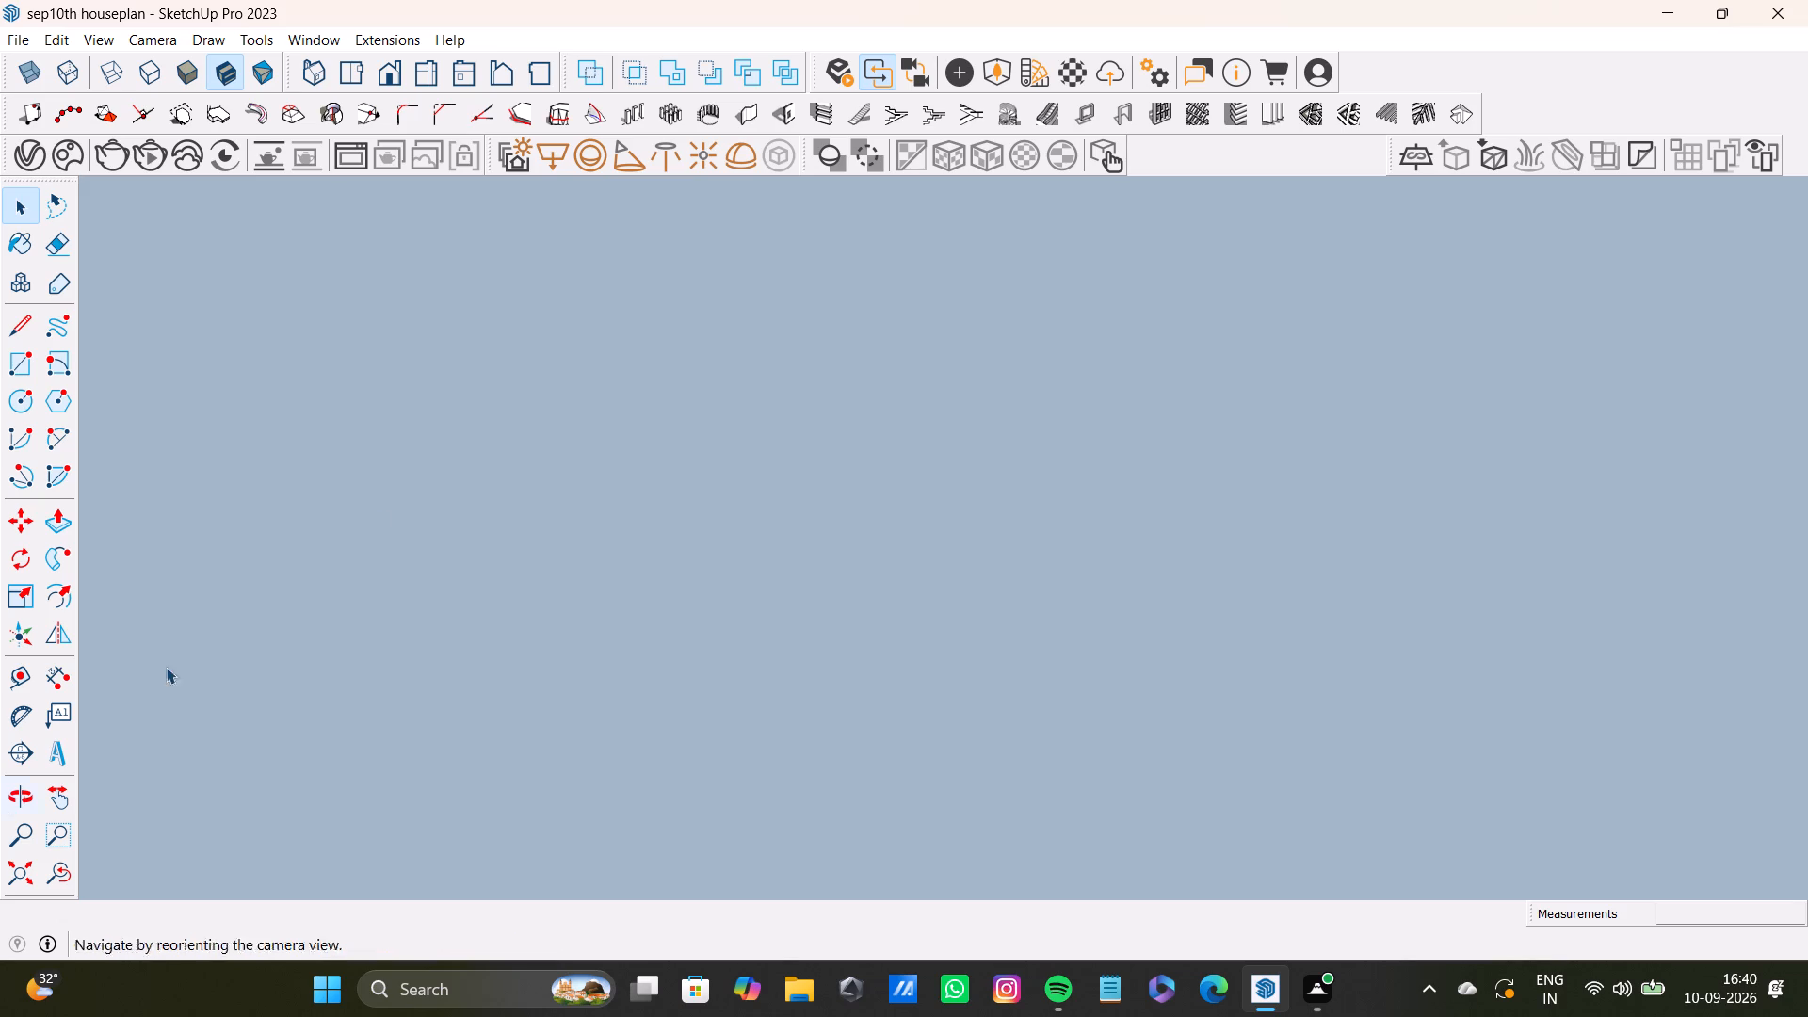
pyautogui.click(68, 874)
pyautogui.scroll(-8, 283, 580)
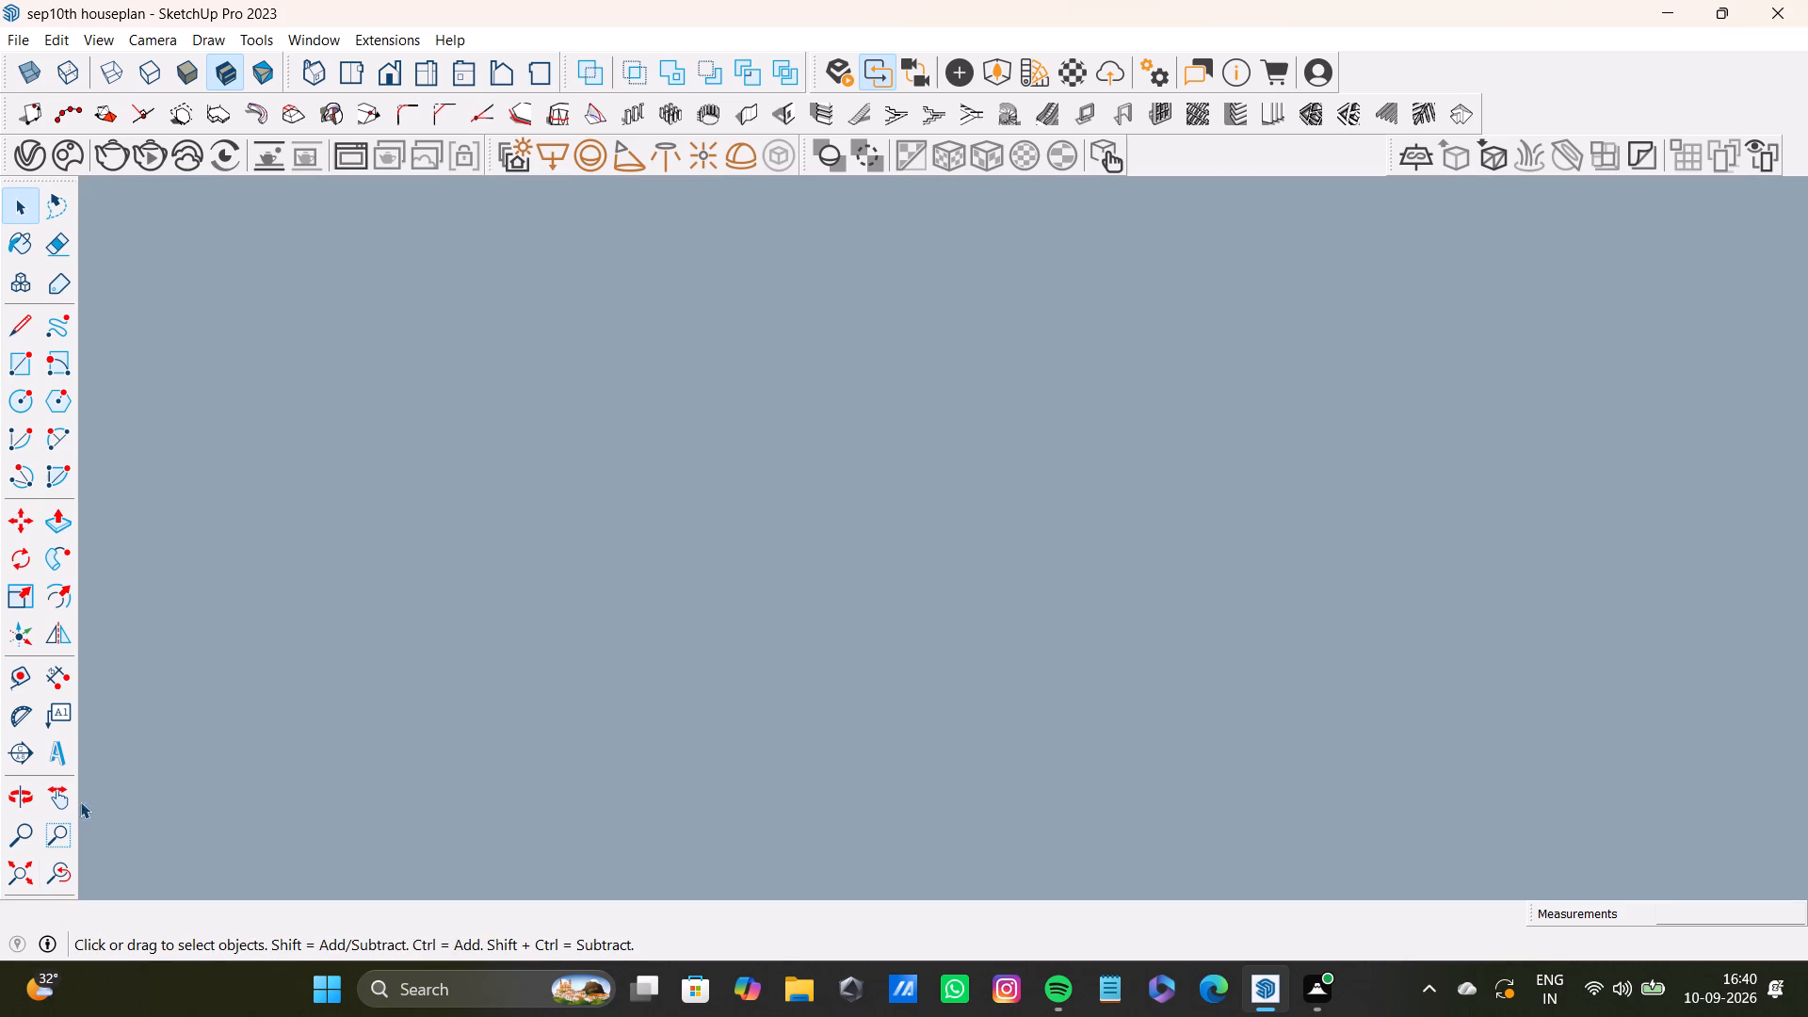
pyautogui.click(55, 872)
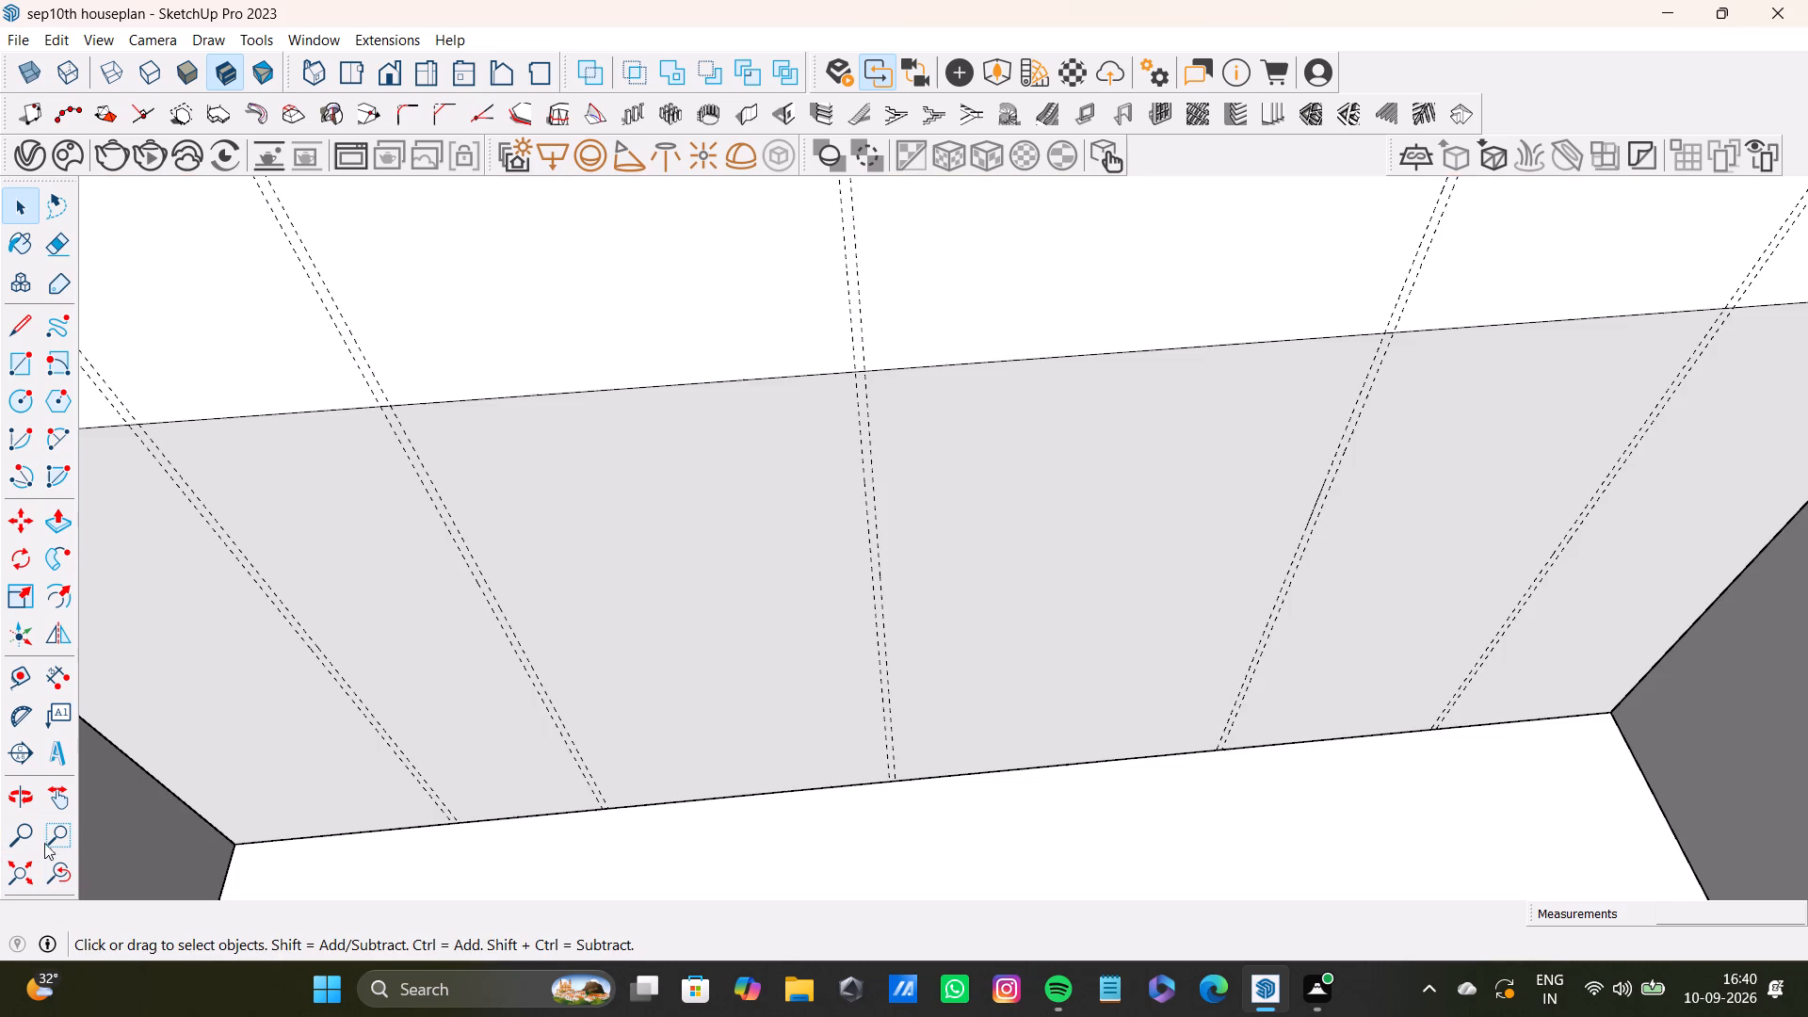
pyautogui.keyDown('shift'); pyautogui.moveTo(679, 543); pyautogui.dragTo(679, 722, button='middle'); pyautogui.keyUp('shift')
pyautogui.scroll(-2, 679, 696)
pyautogui.moveTo(689, 696); pyautogui.dragTo(689, 733, button='middle')
pyautogui.scroll(-5, 689, 733)
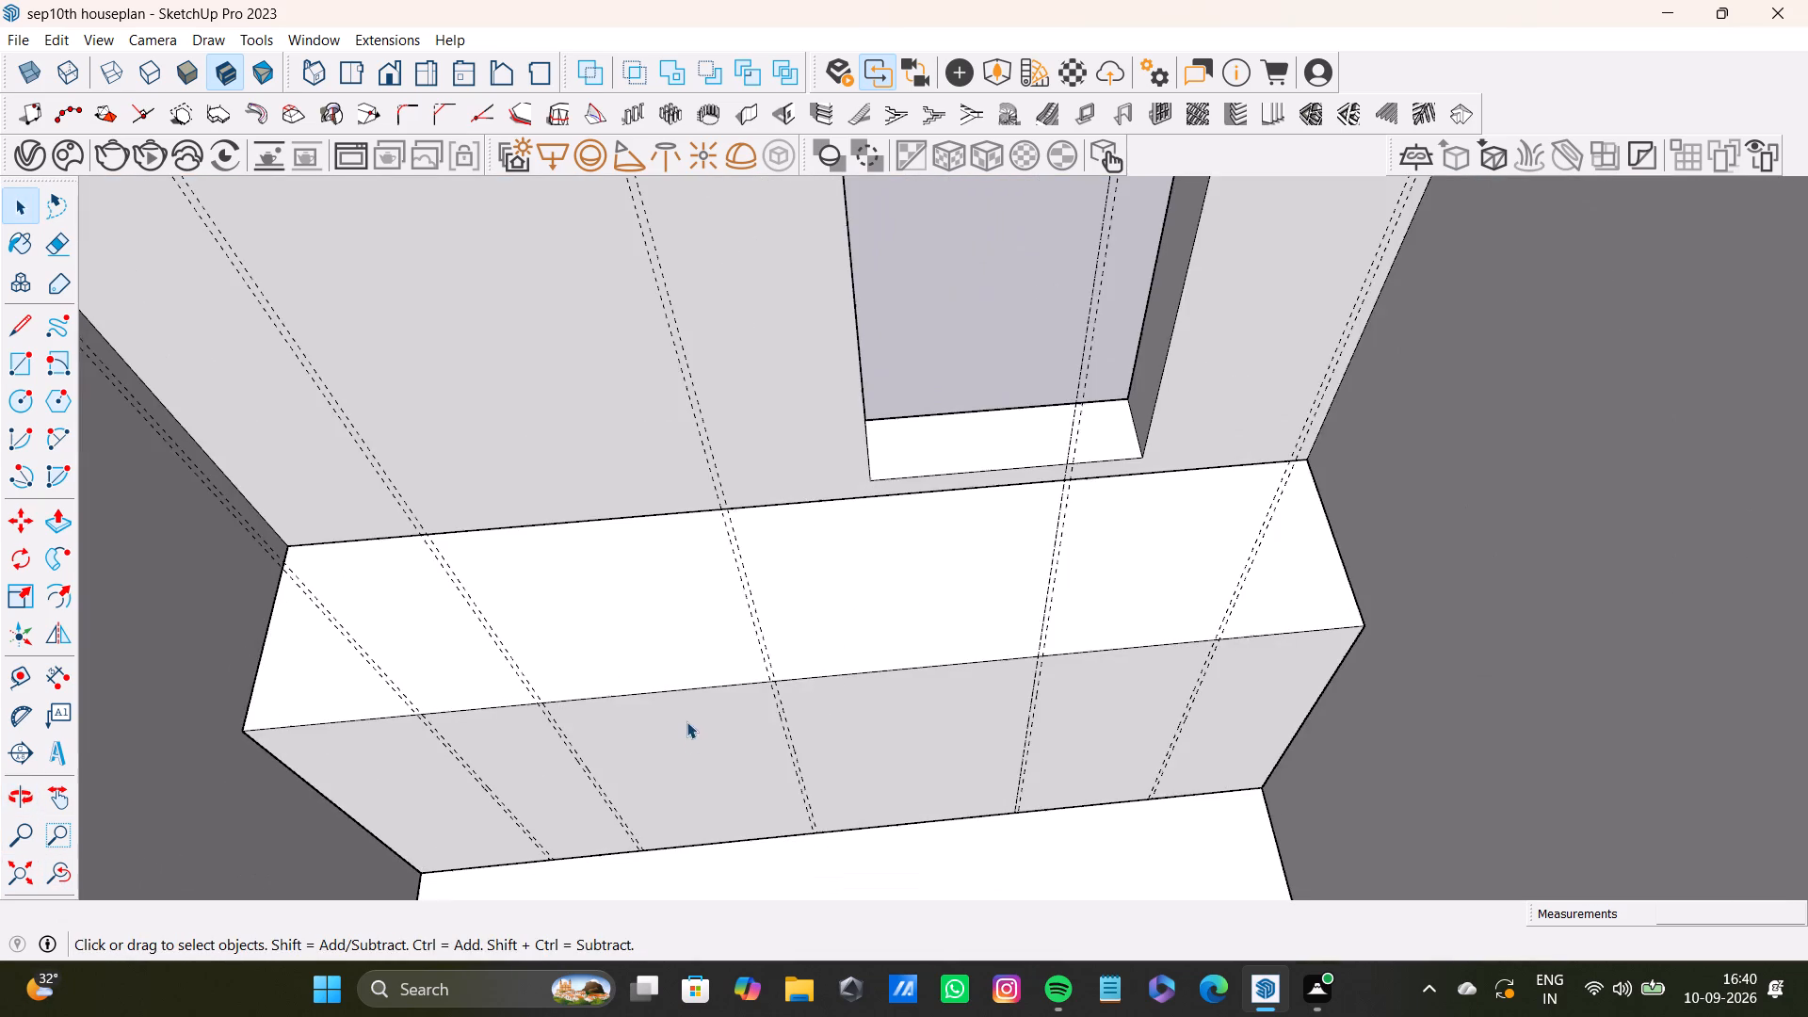
pyautogui.moveTo(686, 721); pyautogui.dragTo(704, 686, button='middle')
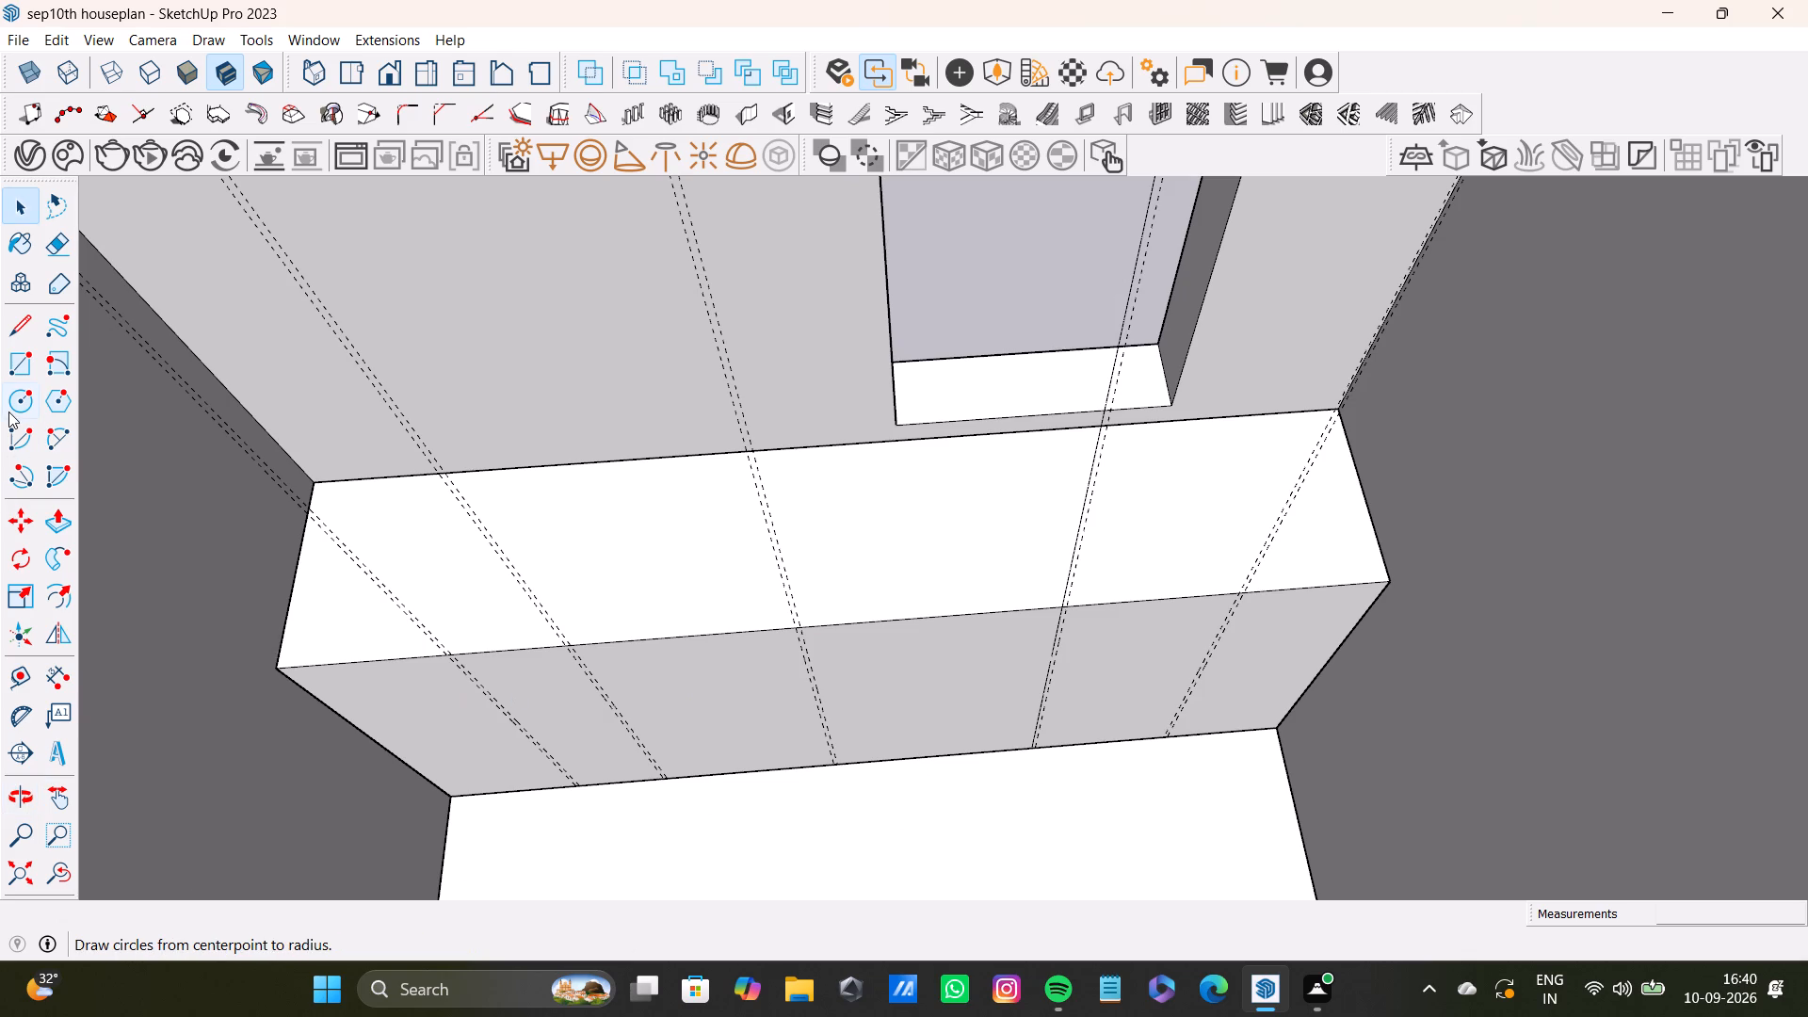
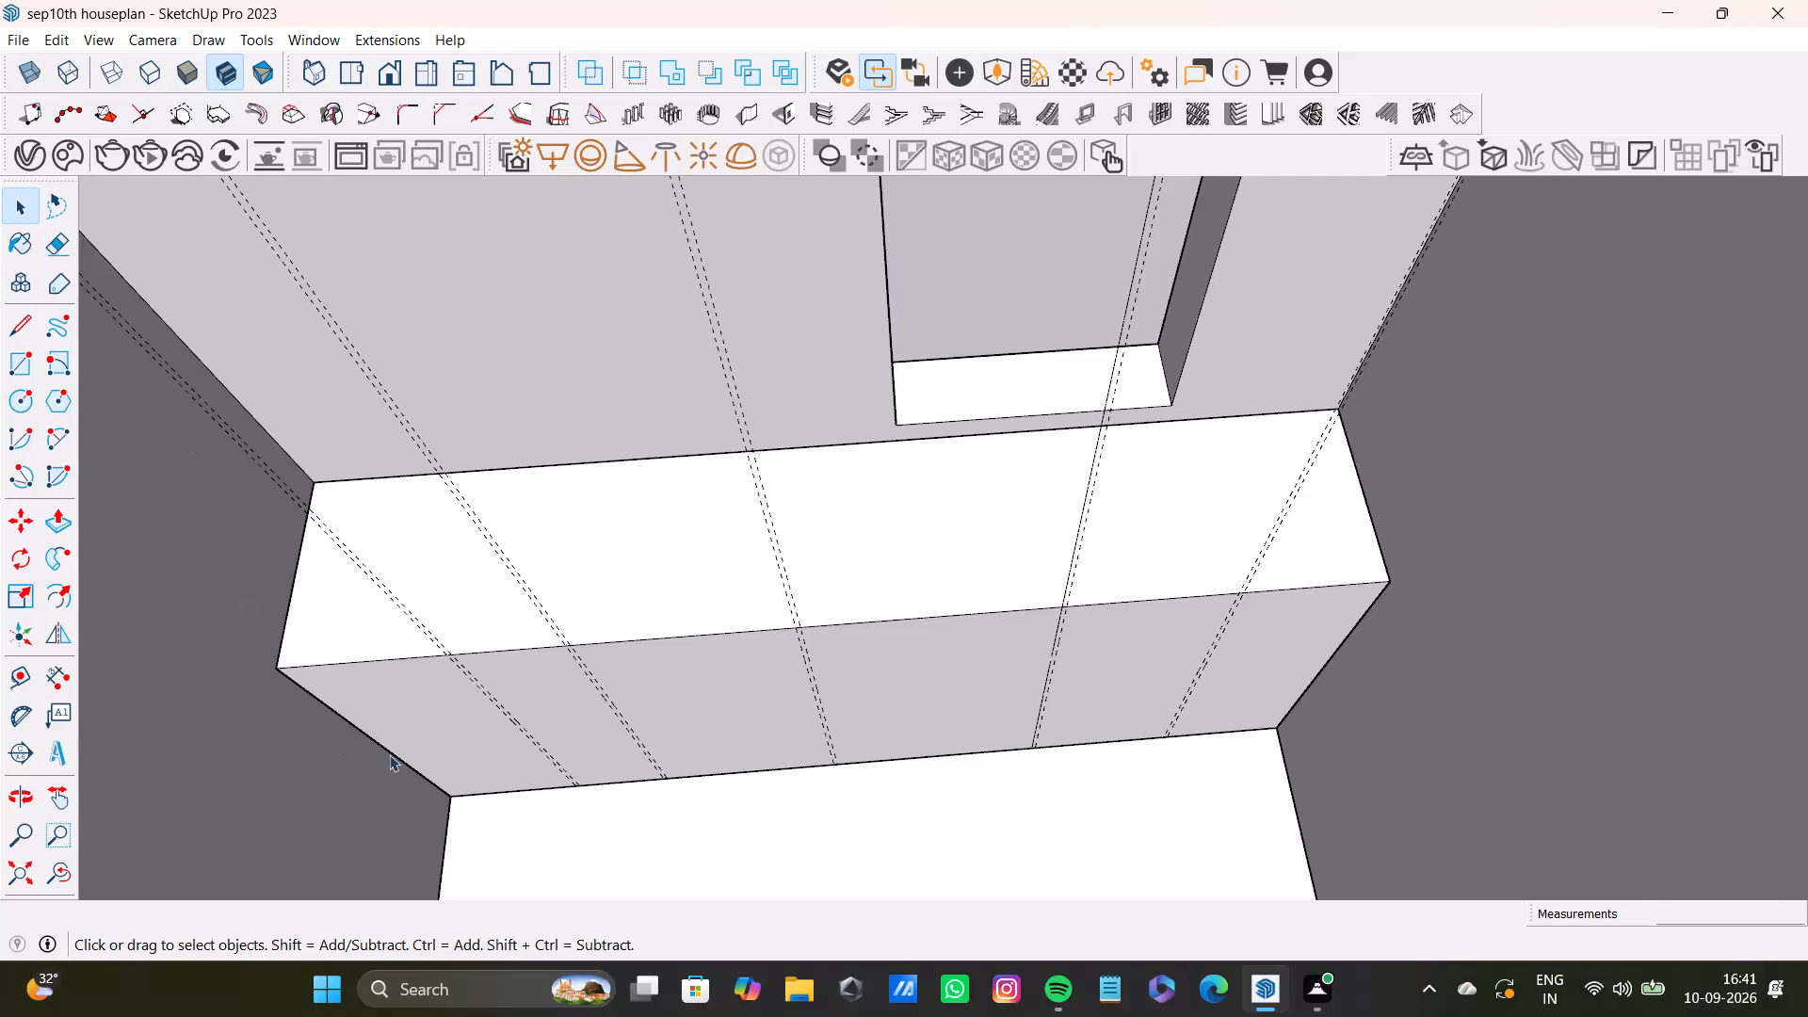
# Examine the five guide pairs running across the ledge below the window from several angles.
pyautogui.scroll(-7, 483, 602)
pyautogui.keyDown('shift'); pyautogui.moveTo(761, 678); pyautogui.dragTo(838, 786, button='middle'); pyautogui.keyUp('shift')
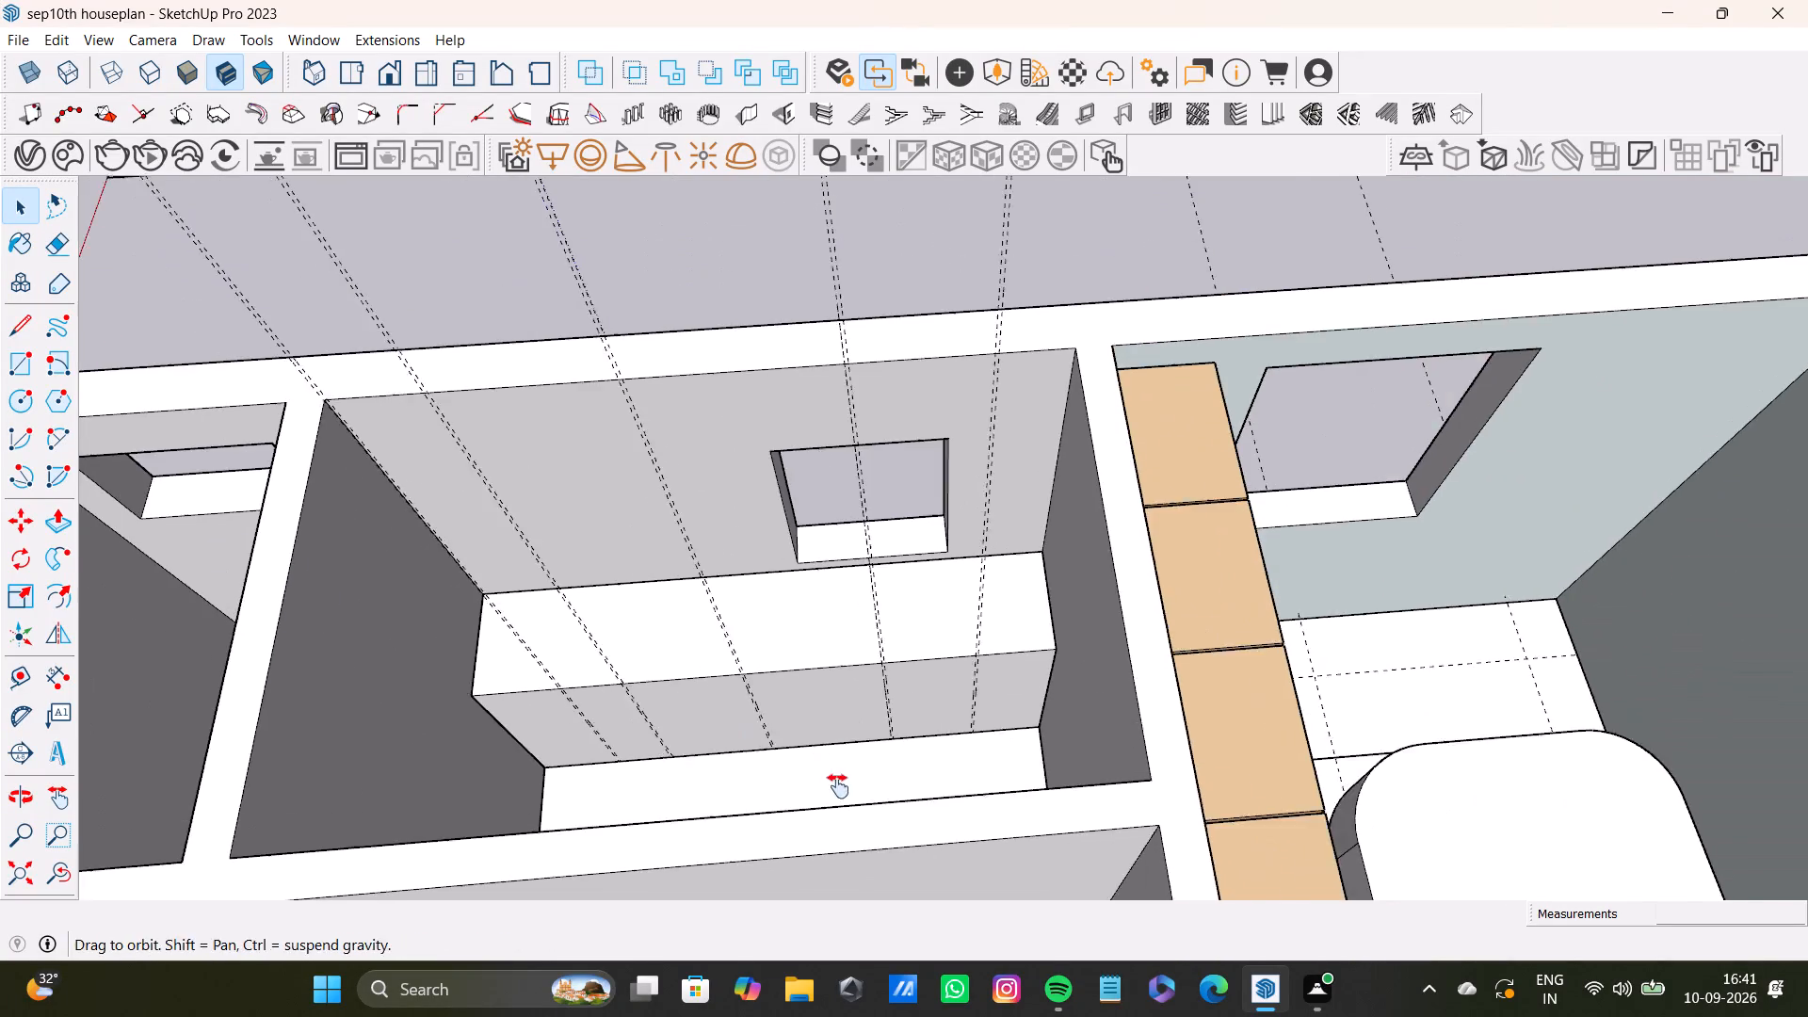
pyautogui.keyDown('shift'); pyautogui.moveTo(838, 786); pyautogui.dragTo(842, 826, button='middle'); pyautogui.keyUp('shift')
pyautogui.moveTo(847, 839); pyautogui.dragTo(842, 739, button='middle')
pyautogui.scroll(6, 689, 707)
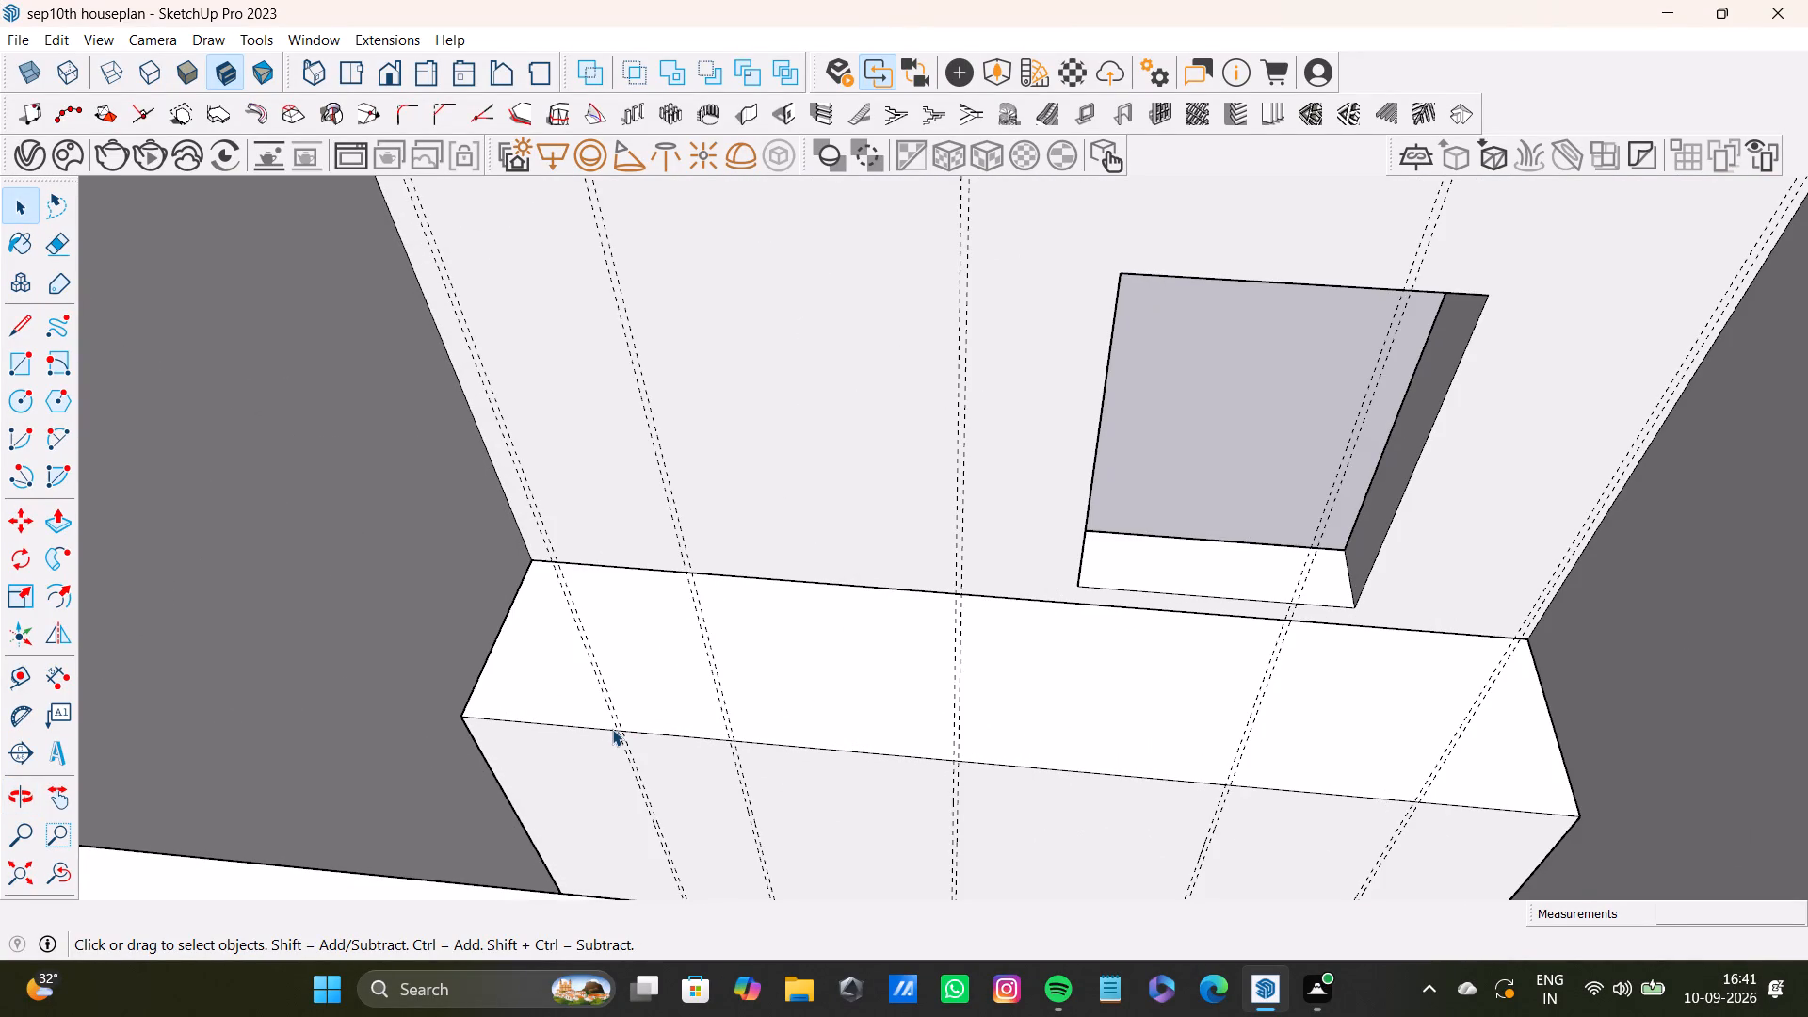
pyautogui.scroll(-4, 682, 718)
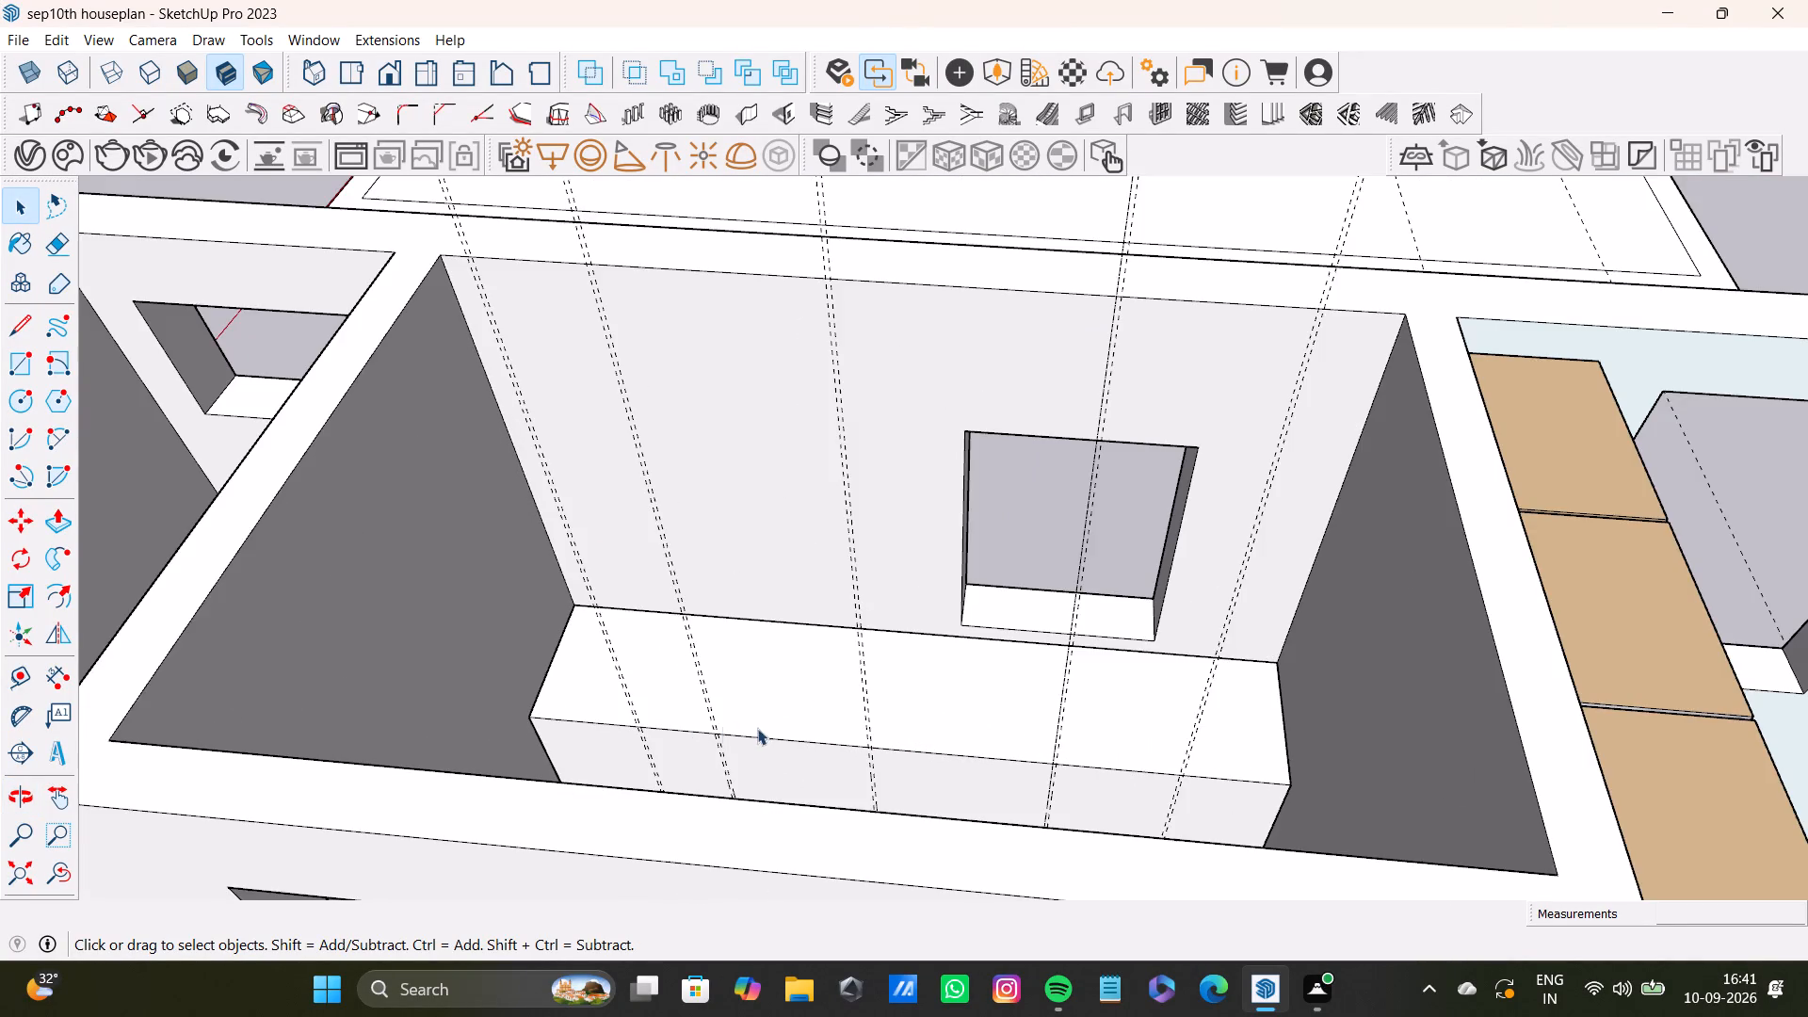
pyautogui.moveTo(761, 730); pyautogui.dragTo(844, 723, button='middle')
pyautogui.moveTo(729, 715); pyautogui.dragTo(825, 788, button='middle')
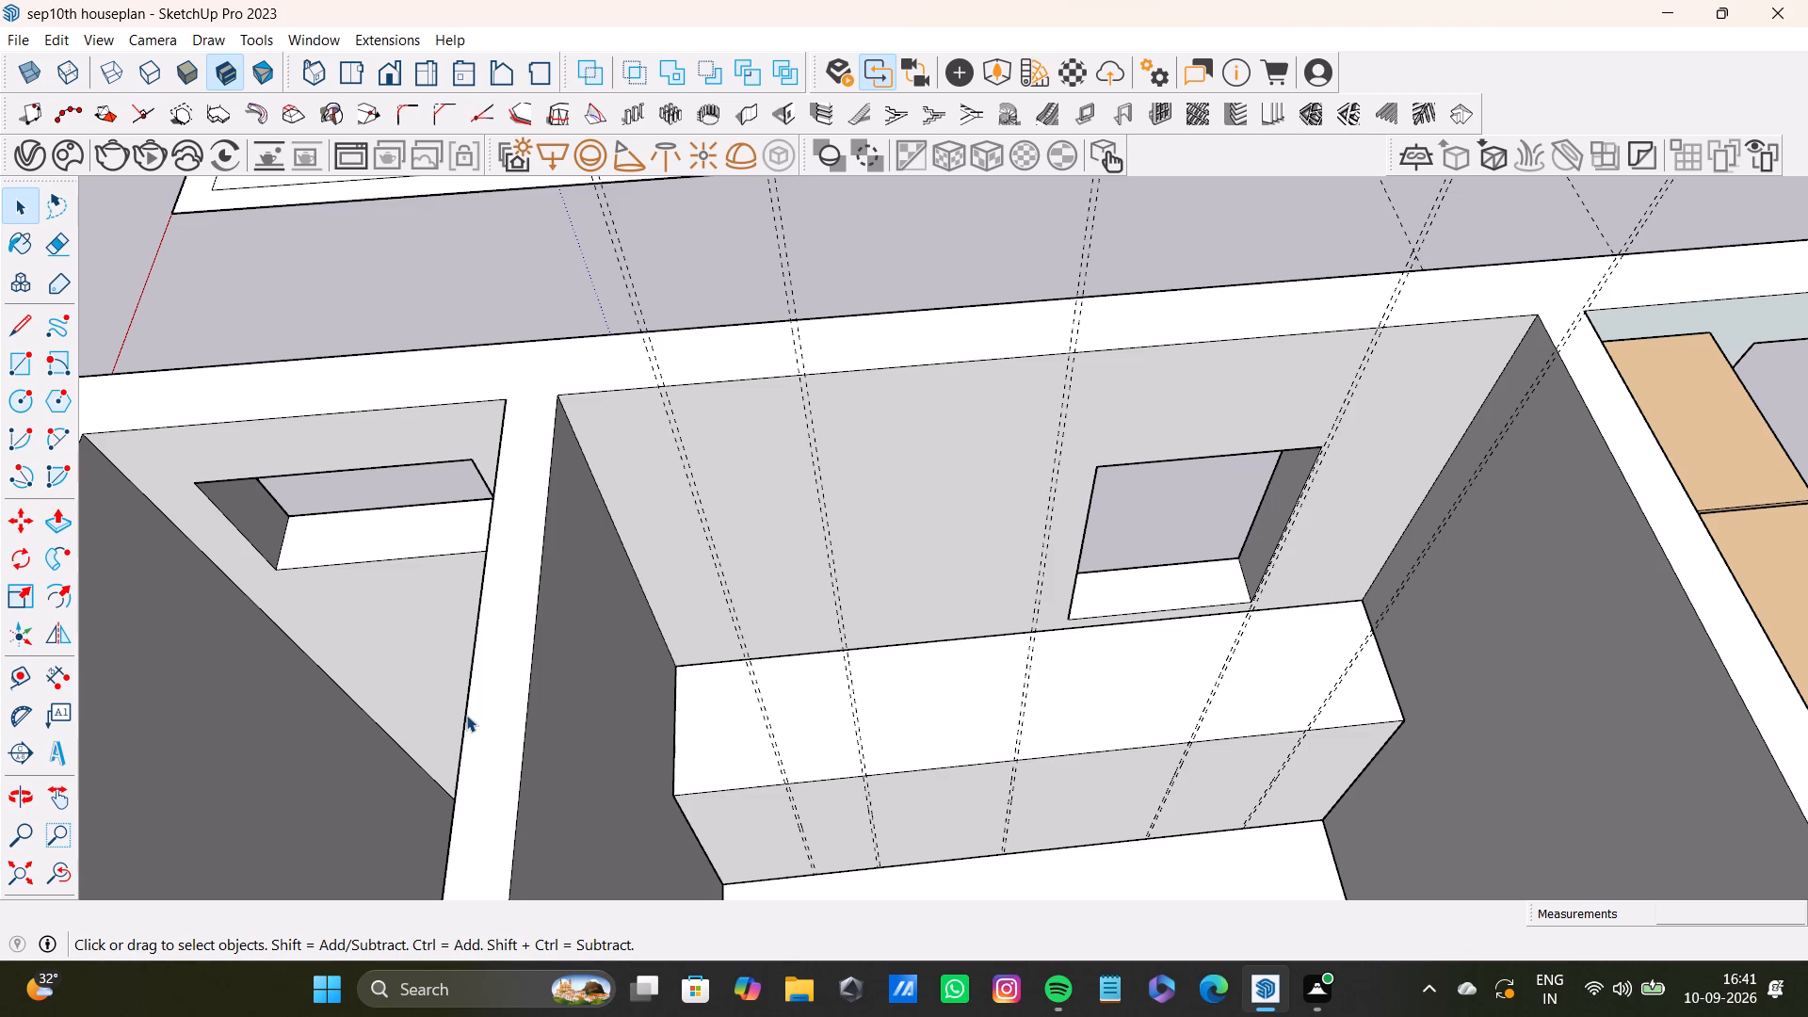
# Draw a line about 4' 13/16" long down the ledge's front face along the left guide of the leftmost pair.
pyautogui.click(17, 321)
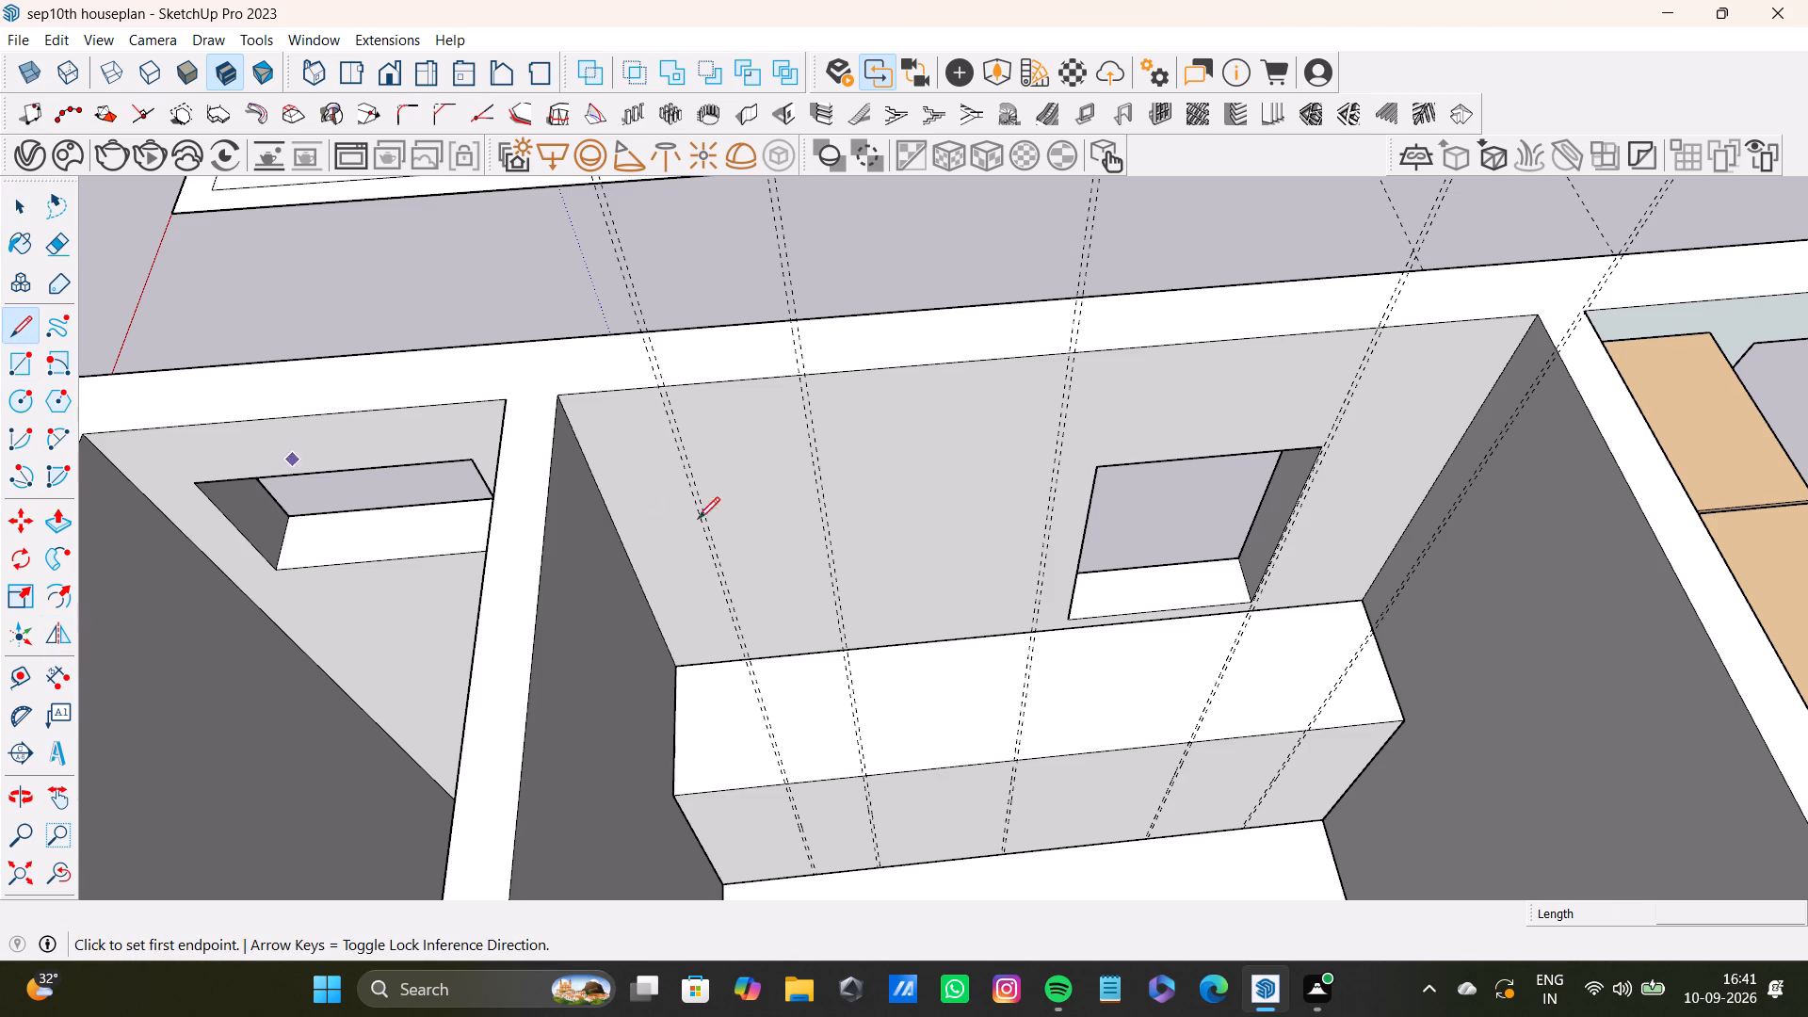
pyautogui.scroll(6, 742, 759)
pyautogui.moveTo(809, 831); pyautogui.dragTo(738, 751, button='middle')
pyautogui.scroll(1, 779, 770)
pyautogui.moveTo(748, 769); pyautogui.dragTo(662, 664, button='middle')
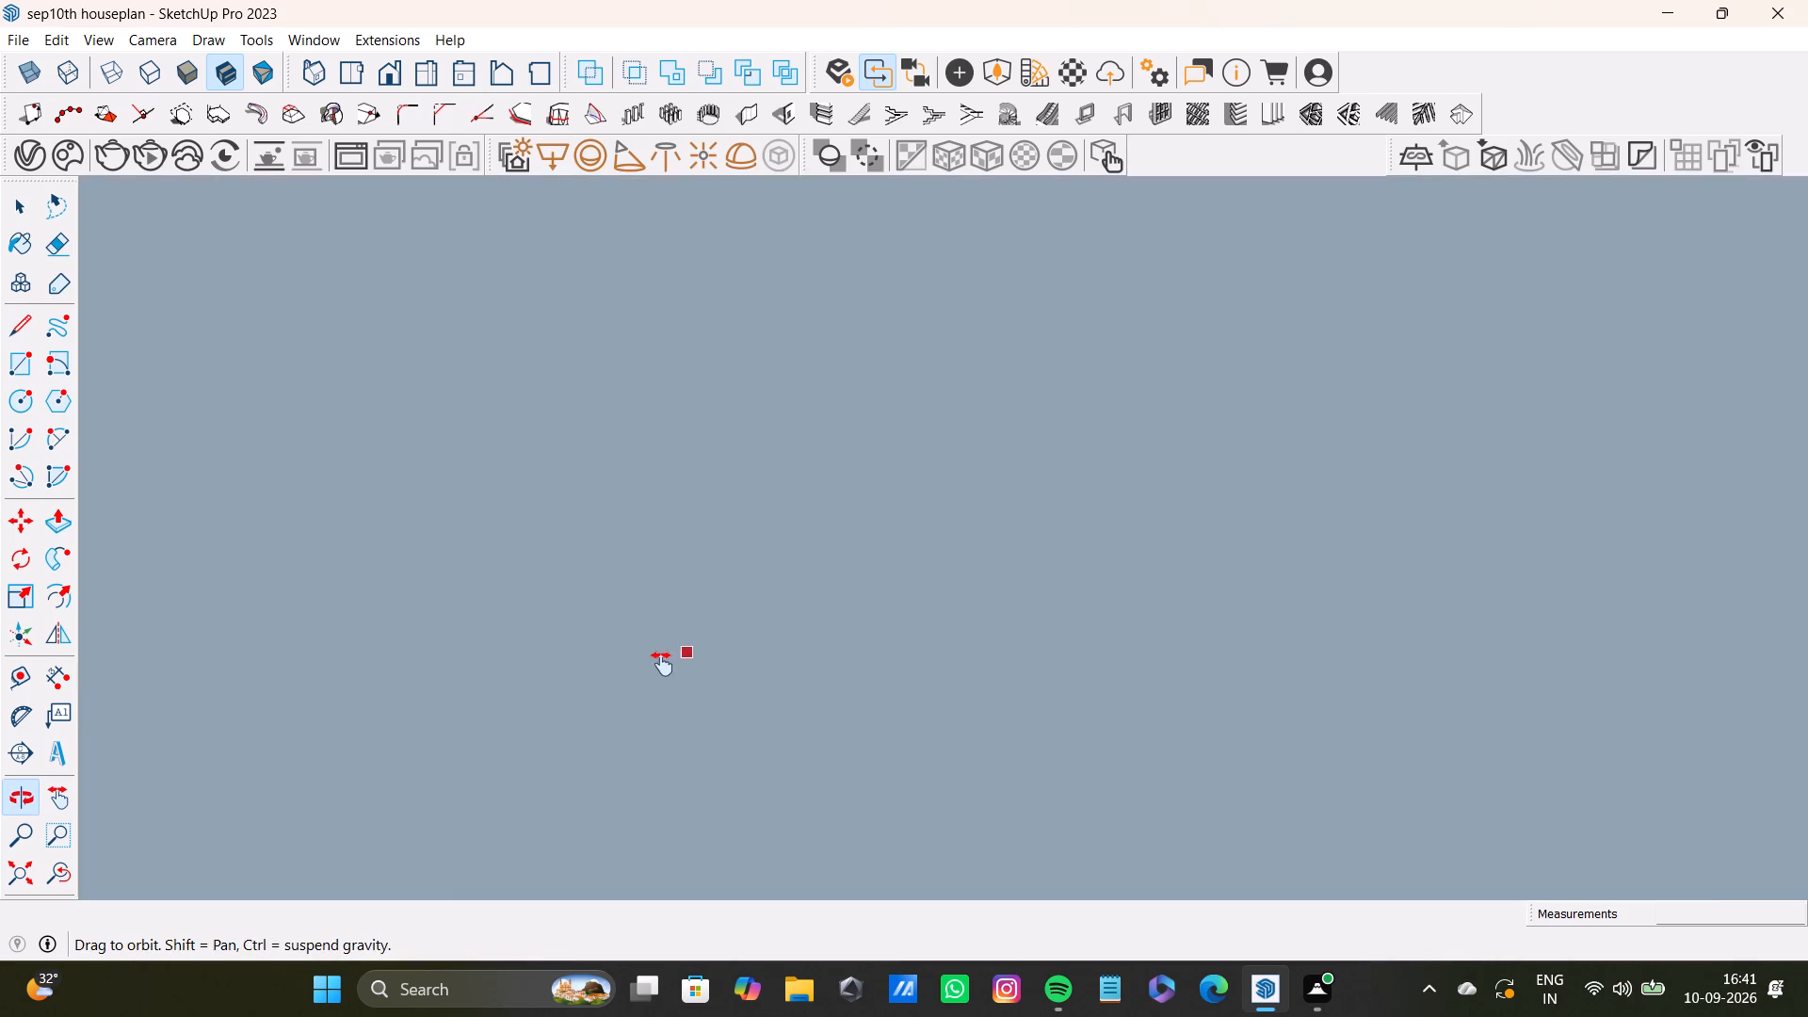
pyautogui.moveTo(662, 664); pyautogui.dragTo(662, 641, button='middle')
pyautogui.click(56, 883)
pyautogui.moveTo(738, 759); pyautogui.dragTo(648, 693, button='middle')
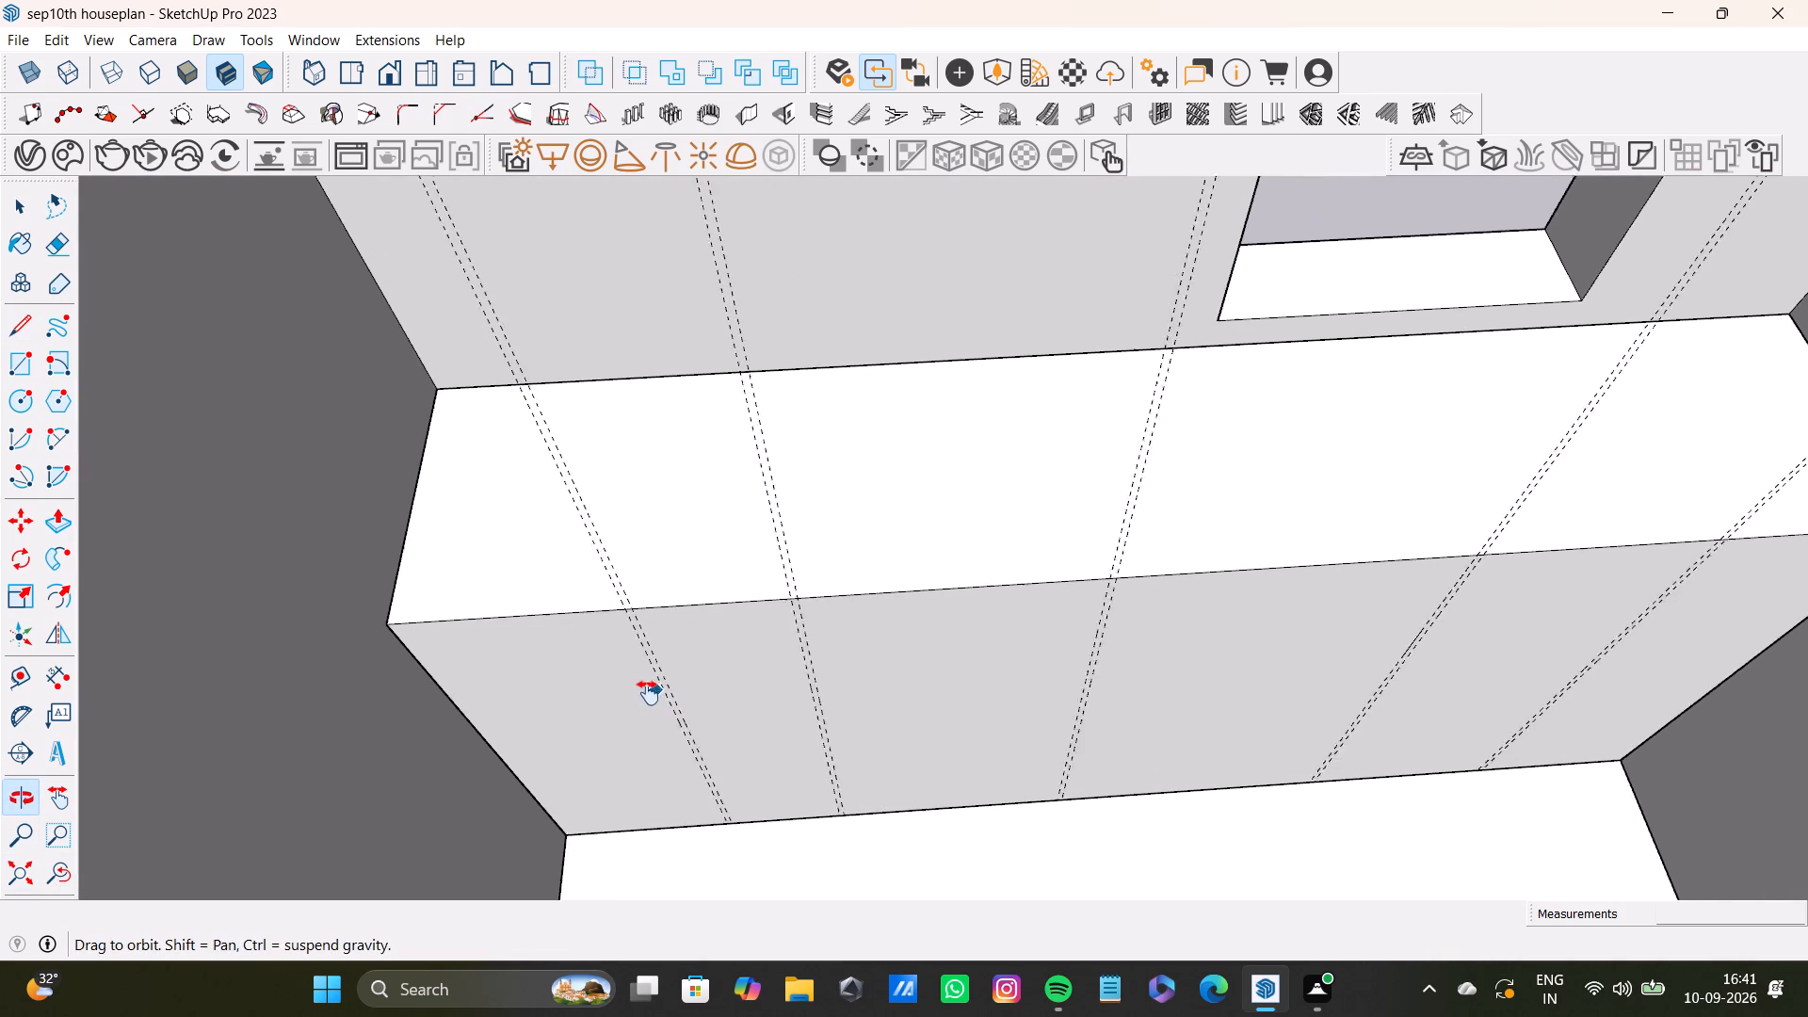
pyautogui.moveTo(648, 693); pyautogui.dragTo(599, 664, button='middle')
pyautogui.scroll(6, 582, 581)
pyautogui.click(552, 564)
pyautogui.scroll(-2, 739, 874)
pyautogui.keyDown('shift'); pyautogui.moveTo(729, 856); pyautogui.dragTo(698, 736, button='middle'); pyautogui.keyUp('shift')
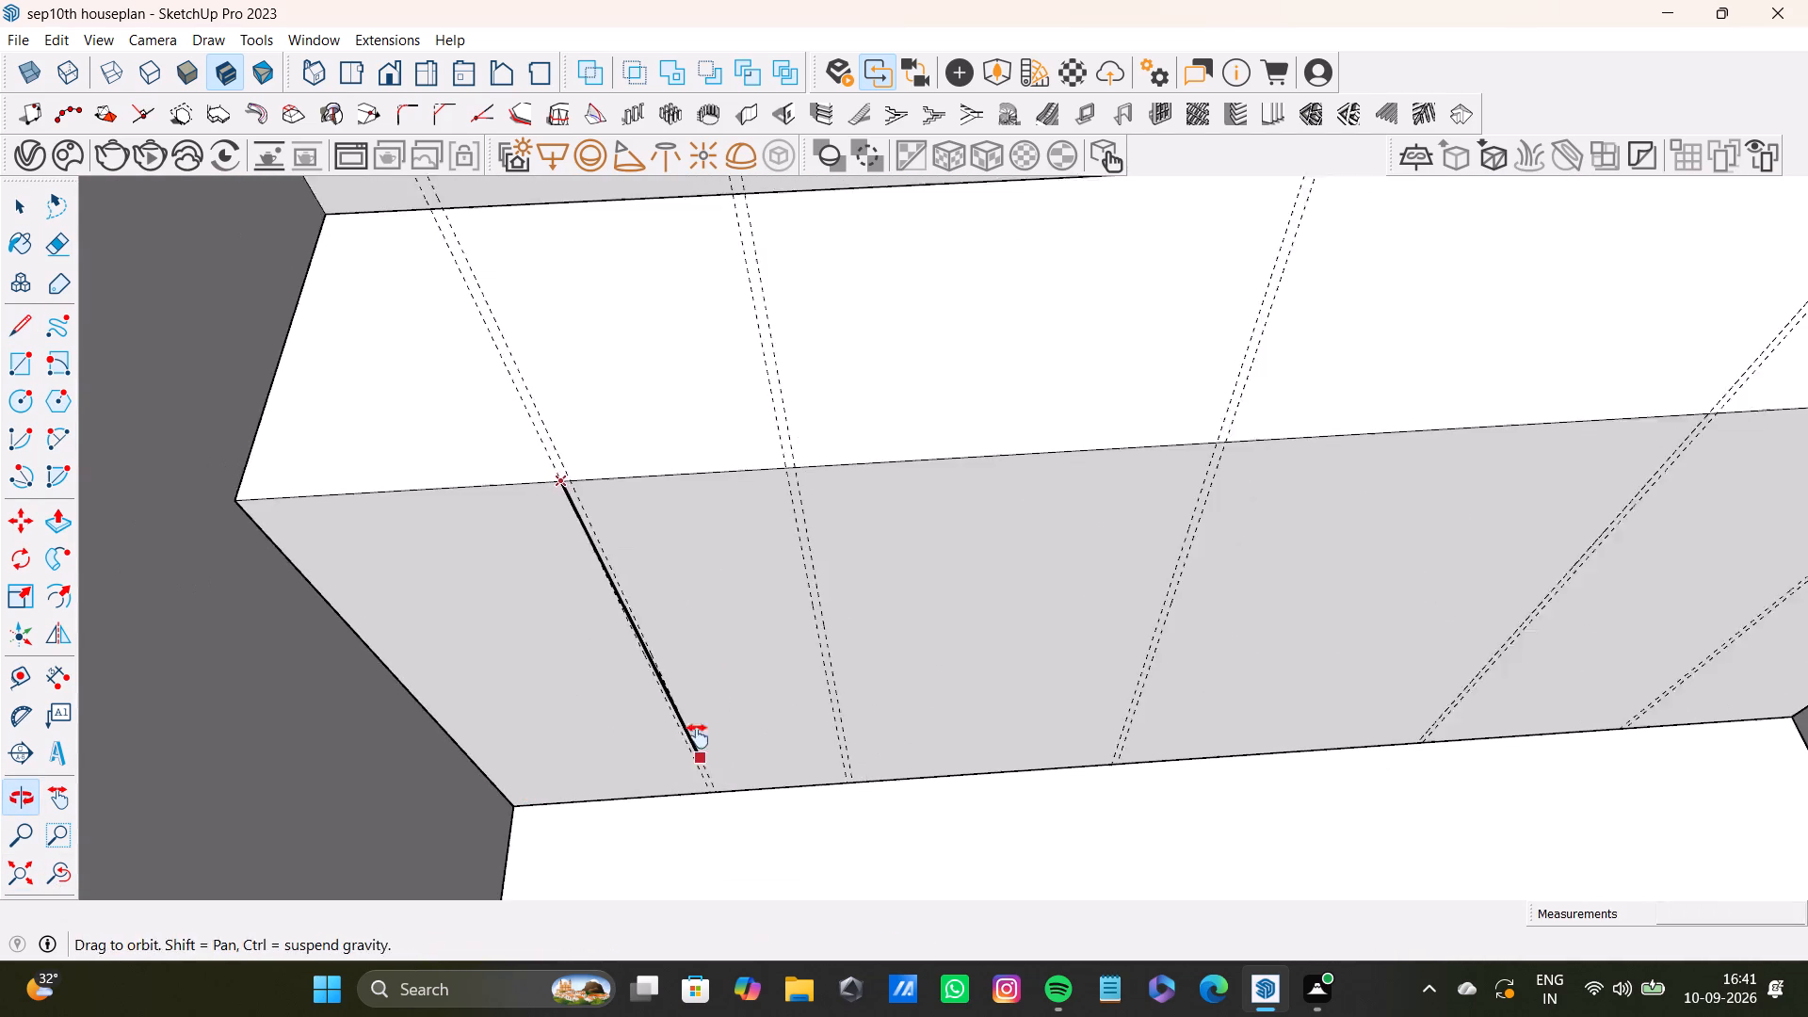
pyautogui.keyDown('shift'); pyautogui.moveTo(698, 736); pyautogui.dragTo(698, 734, button='middle'); pyautogui.keyUp('shift')
pyautogui.scroll(3, 691, 769)
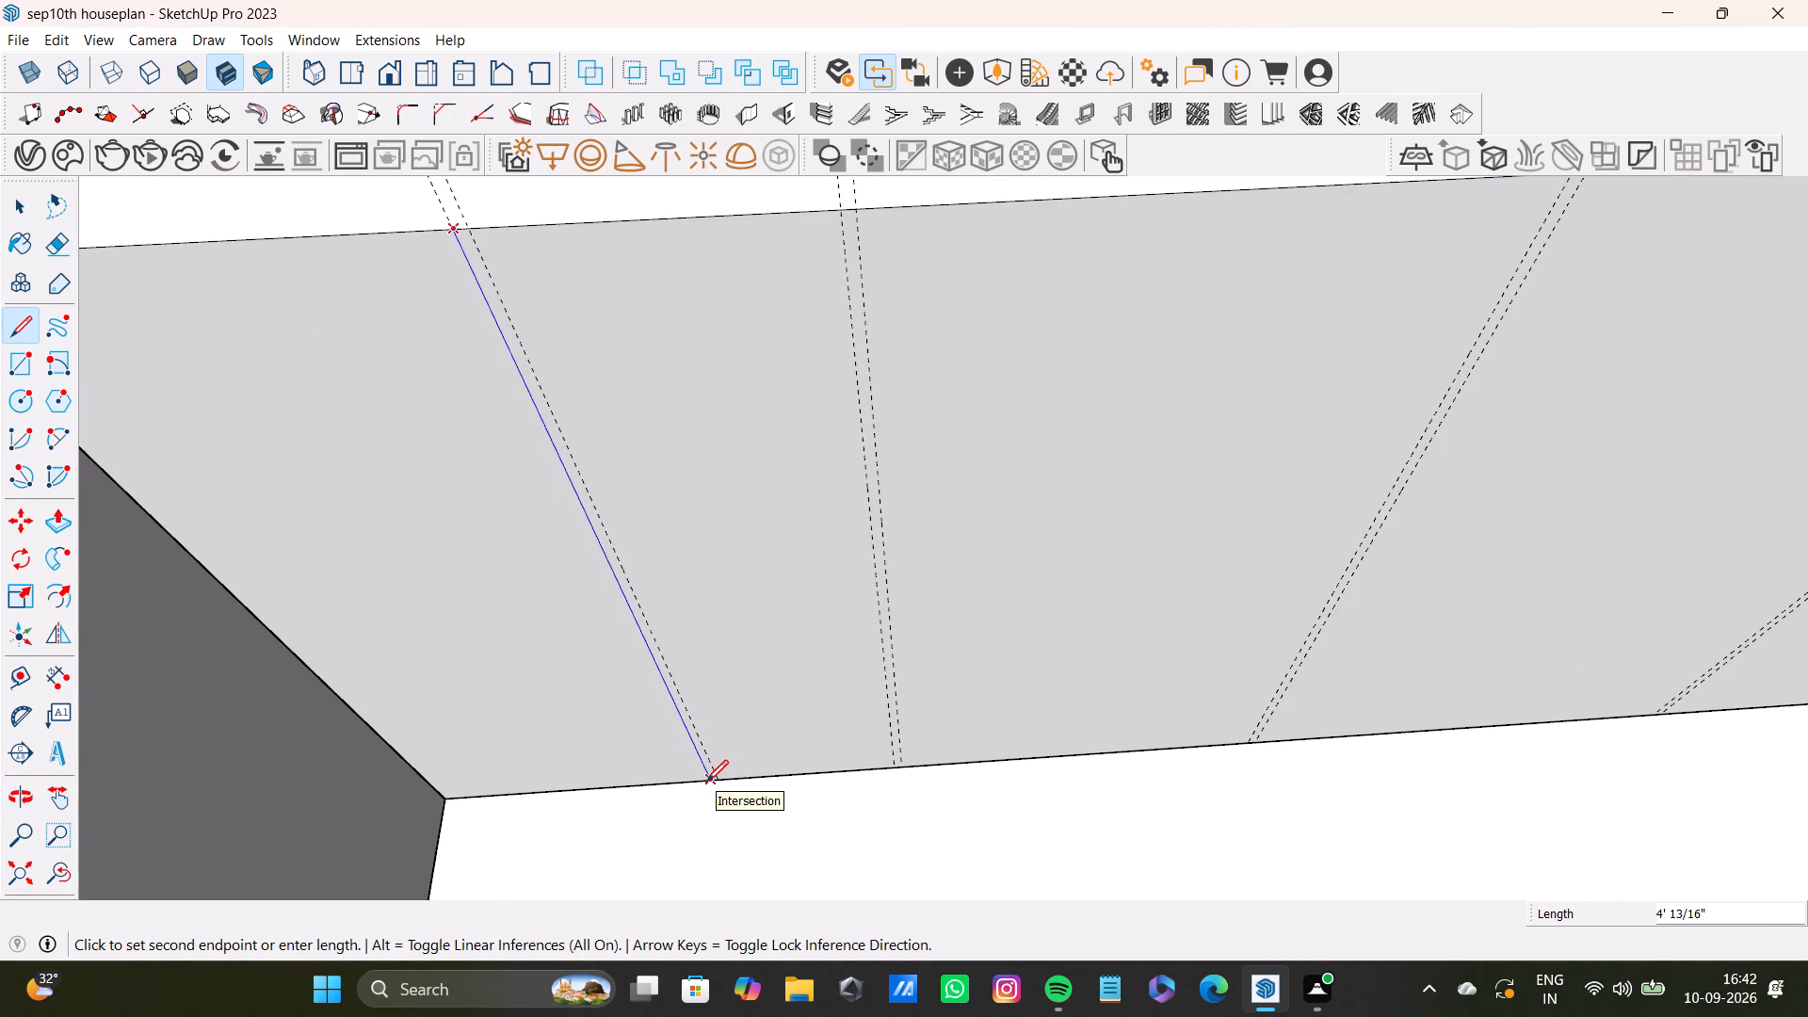
pyautogui.click(708, 782)
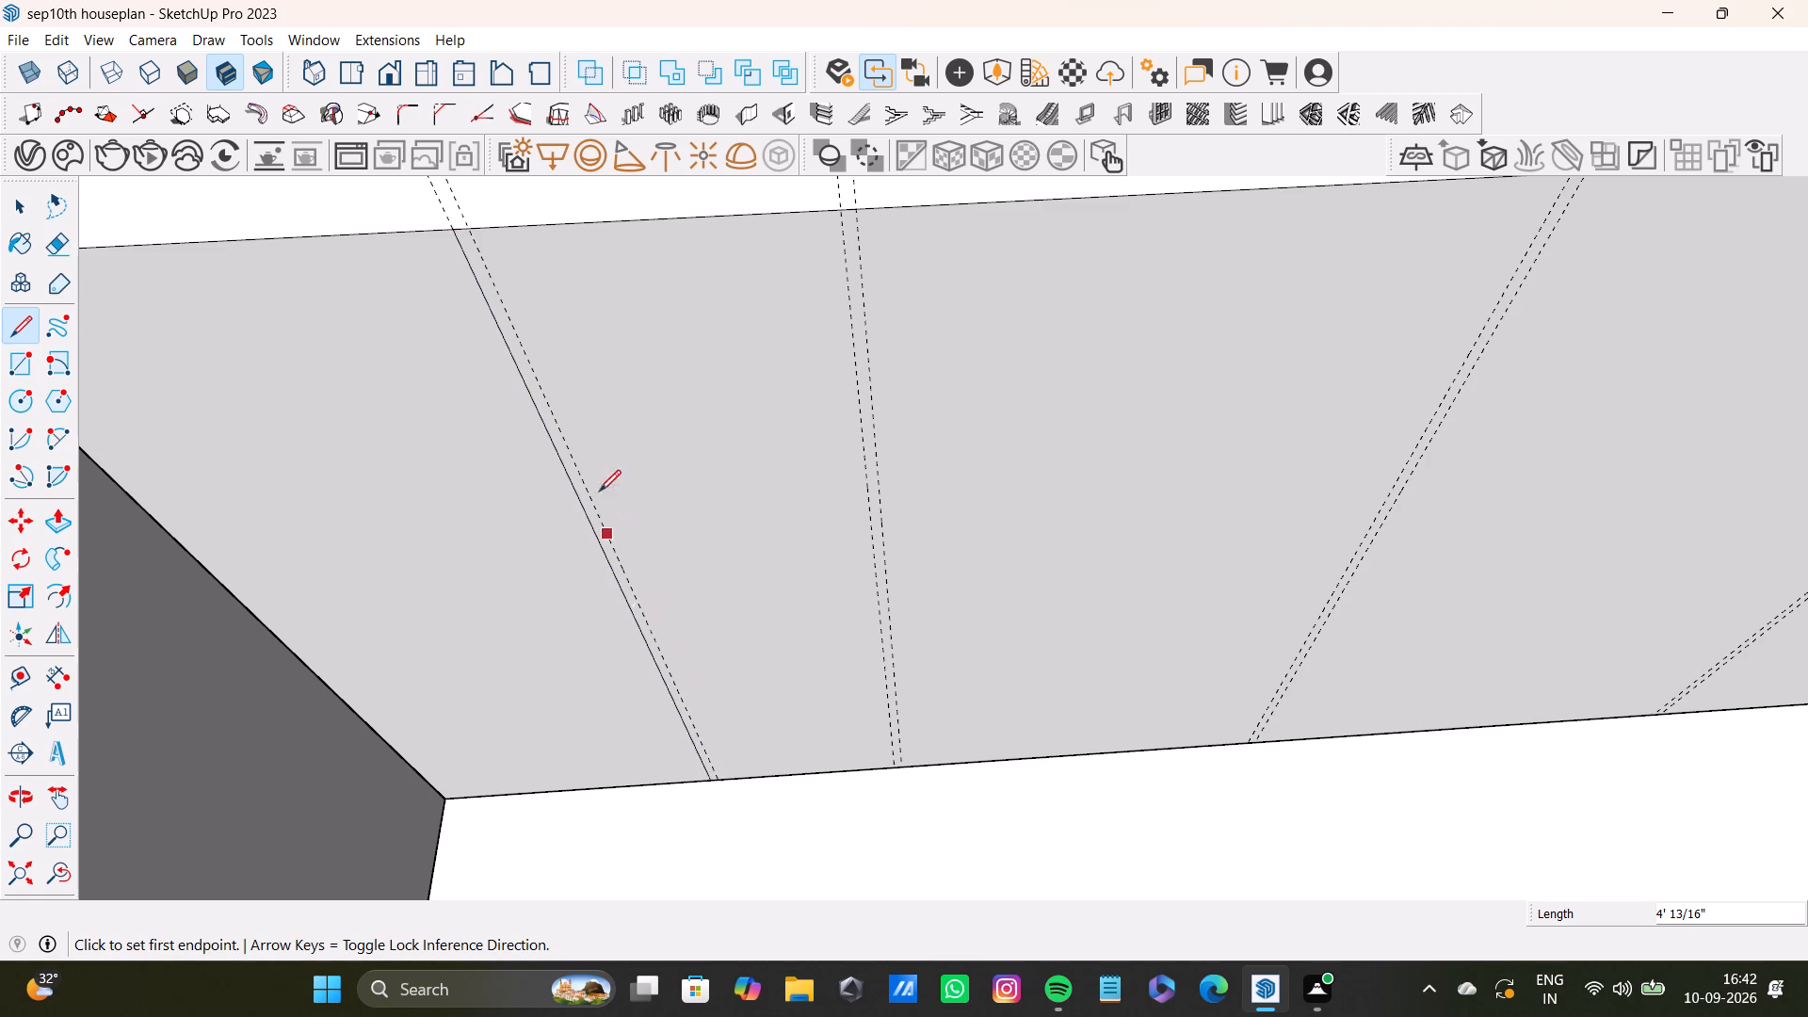
# Draw a vertical line down the ledge's front face along the right guide of the leftmost pair, locked to the blue axis.
pyautogui.click(469, 231)
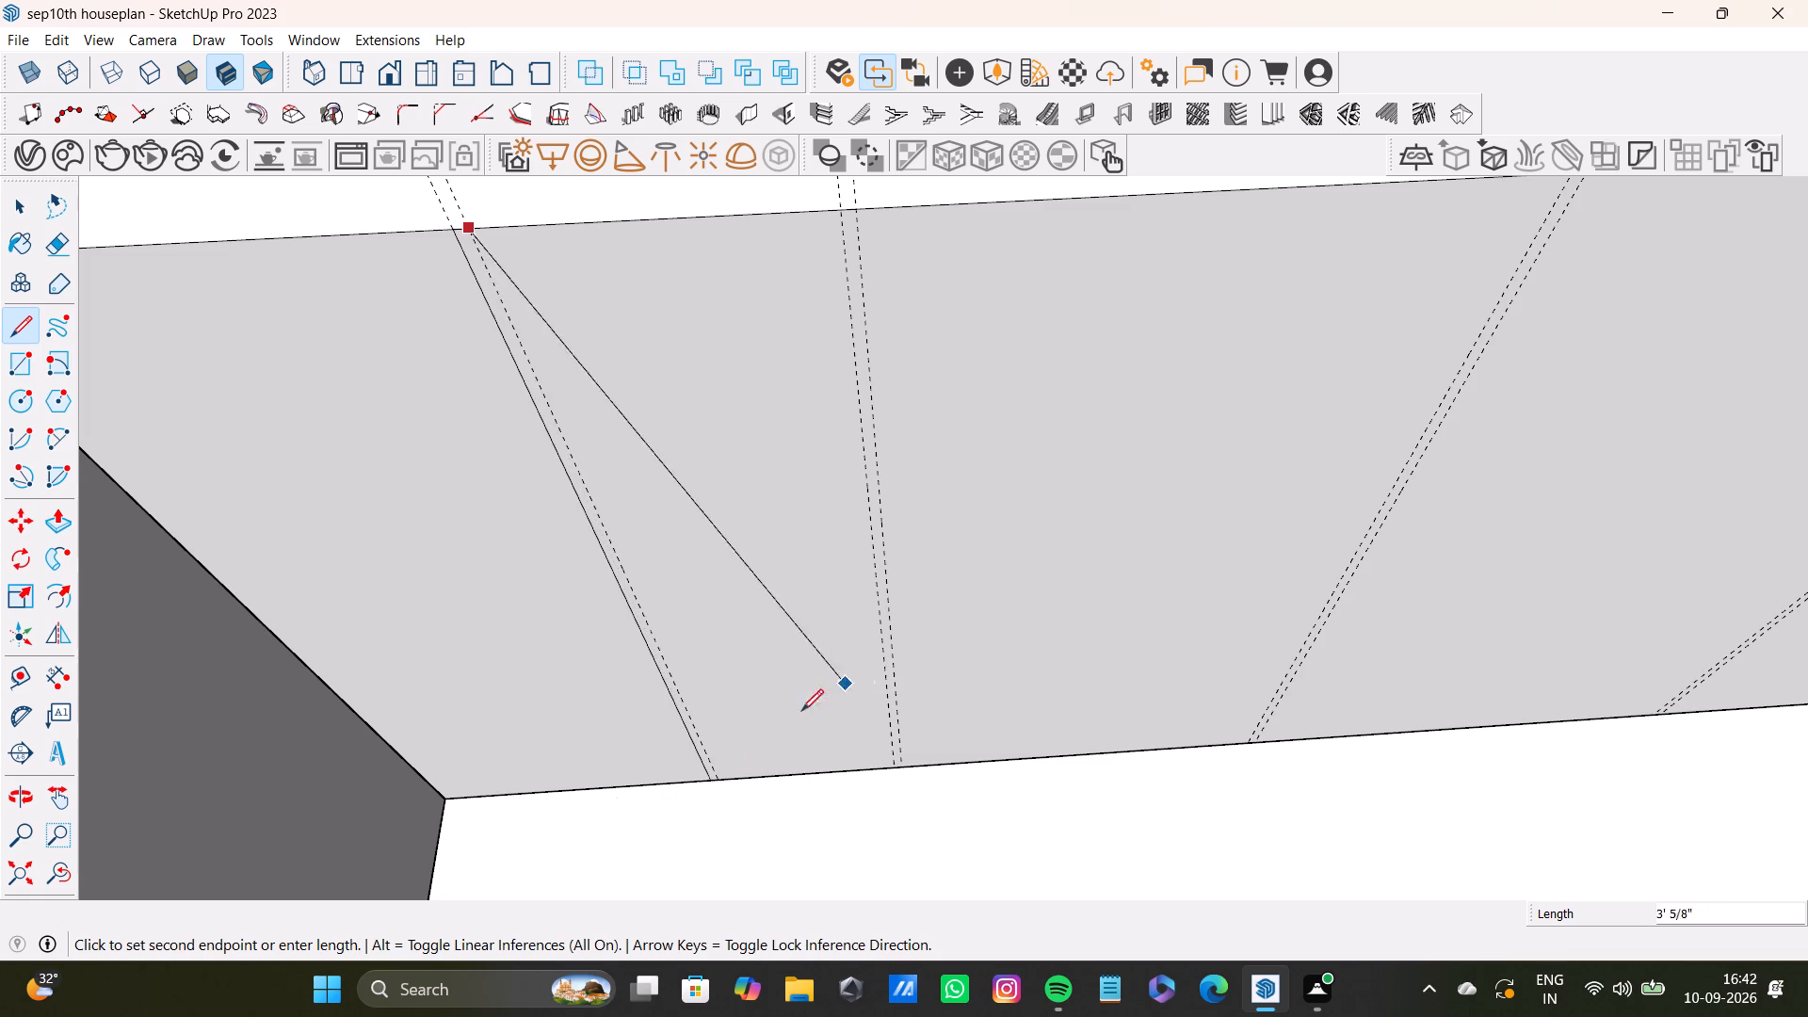
pyautogui.scroll(6, 710, 765)
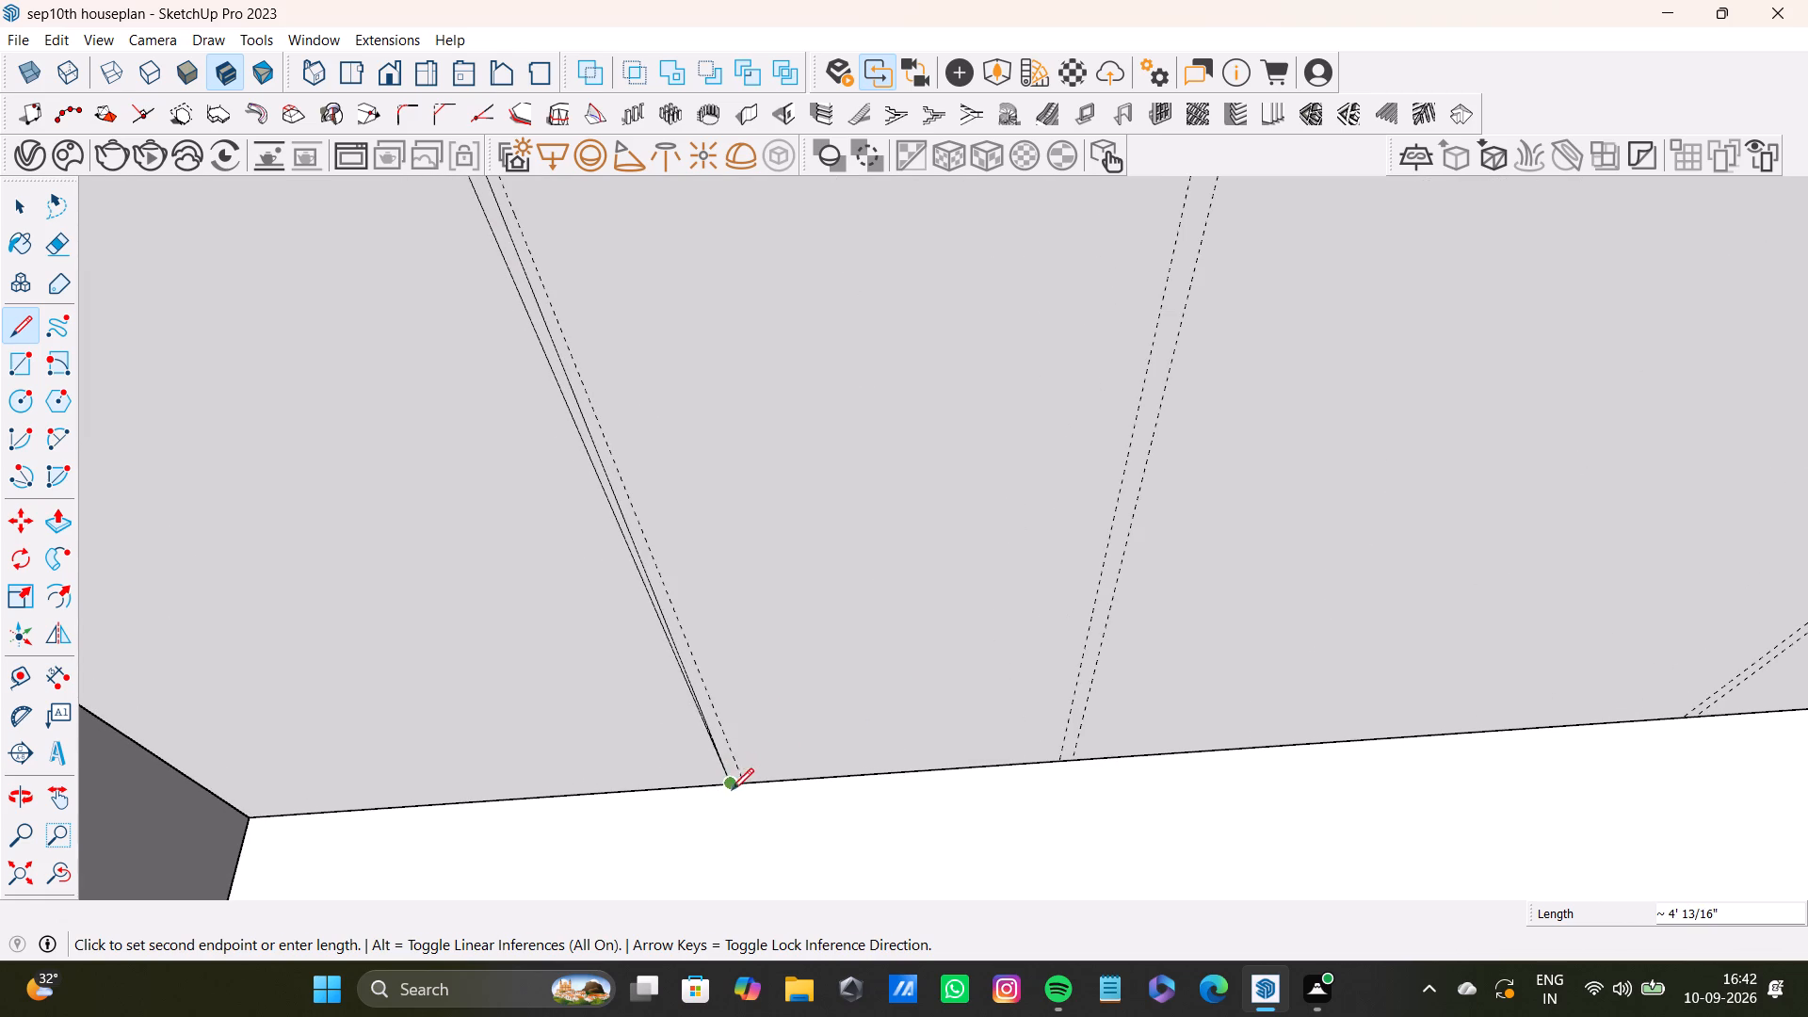
pyautogui.scroll(4, 731, 768)
pyautogui.press('Up')
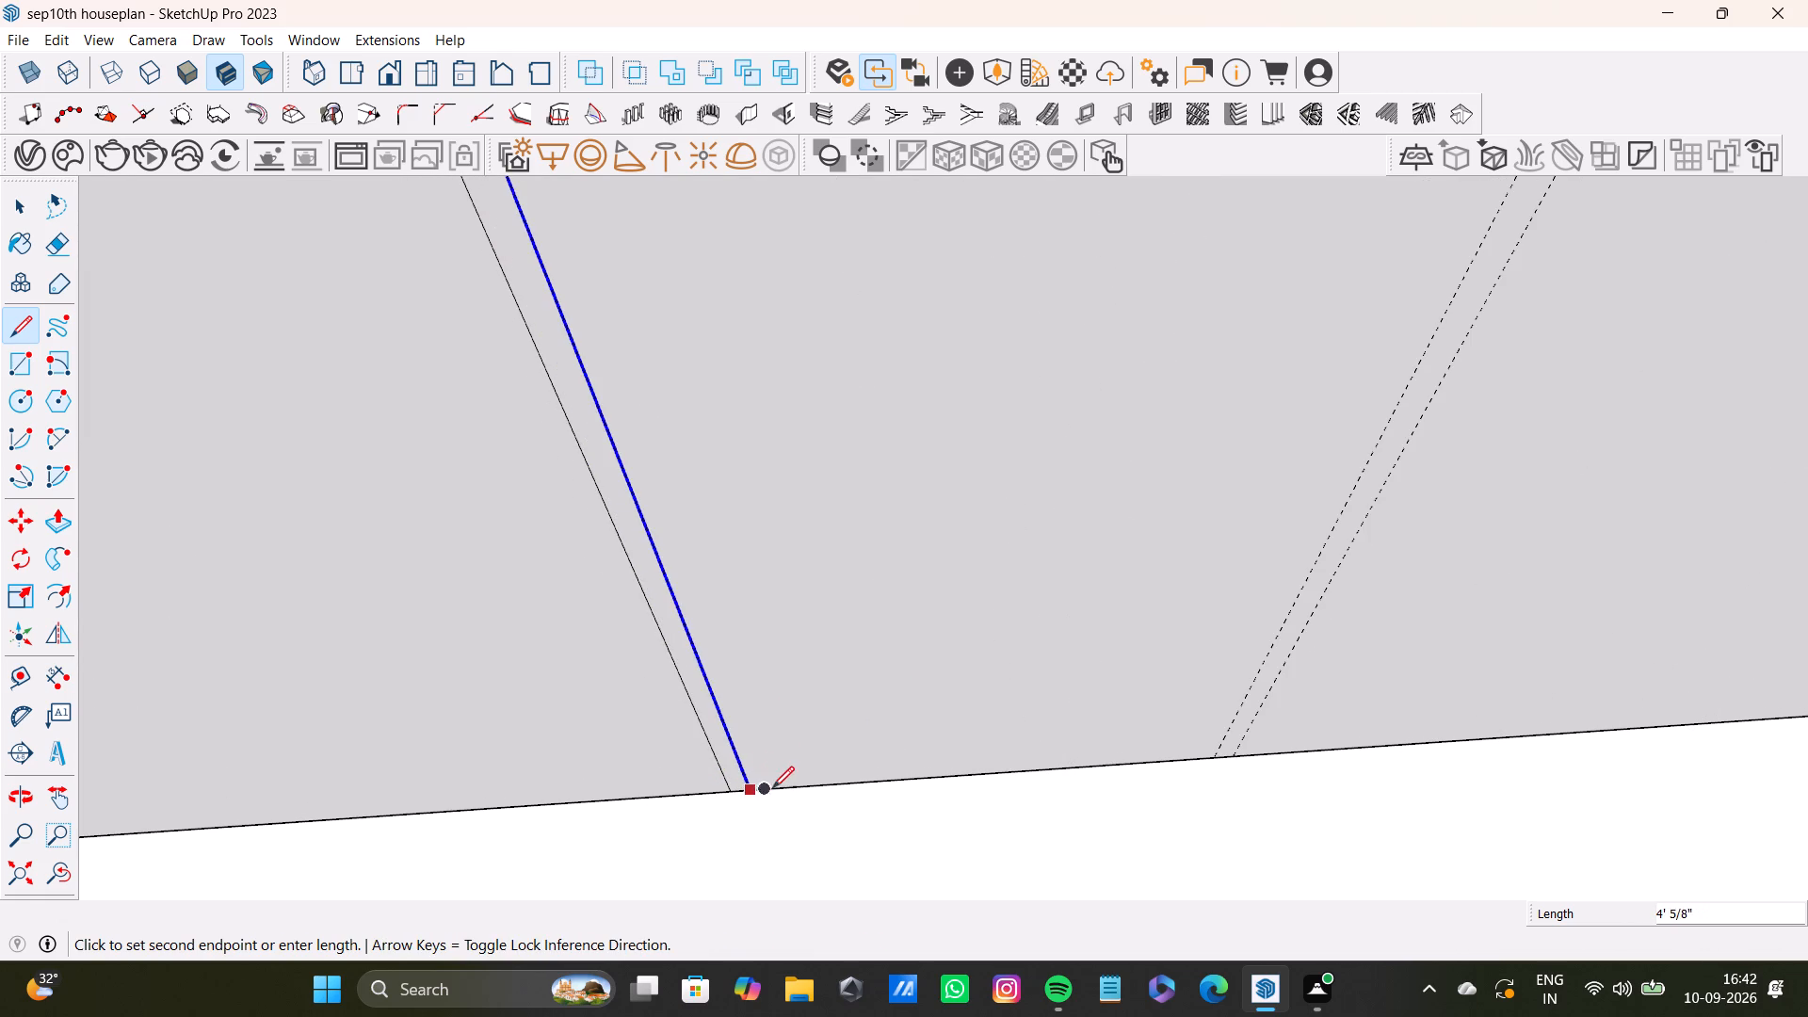
pyautogui.click(773, 788)
# Draw a line along the left guide of the second pair, from the front face's upper edge to its lower edge.
pyautogui.scroll(-15, 780, 773)
pyautogui.keyDown('shift'); pyautogui.moveTo(790, 564); pyautogui.dragTo(811, 733, button='middle'); pyautogui.keyUp('shift')
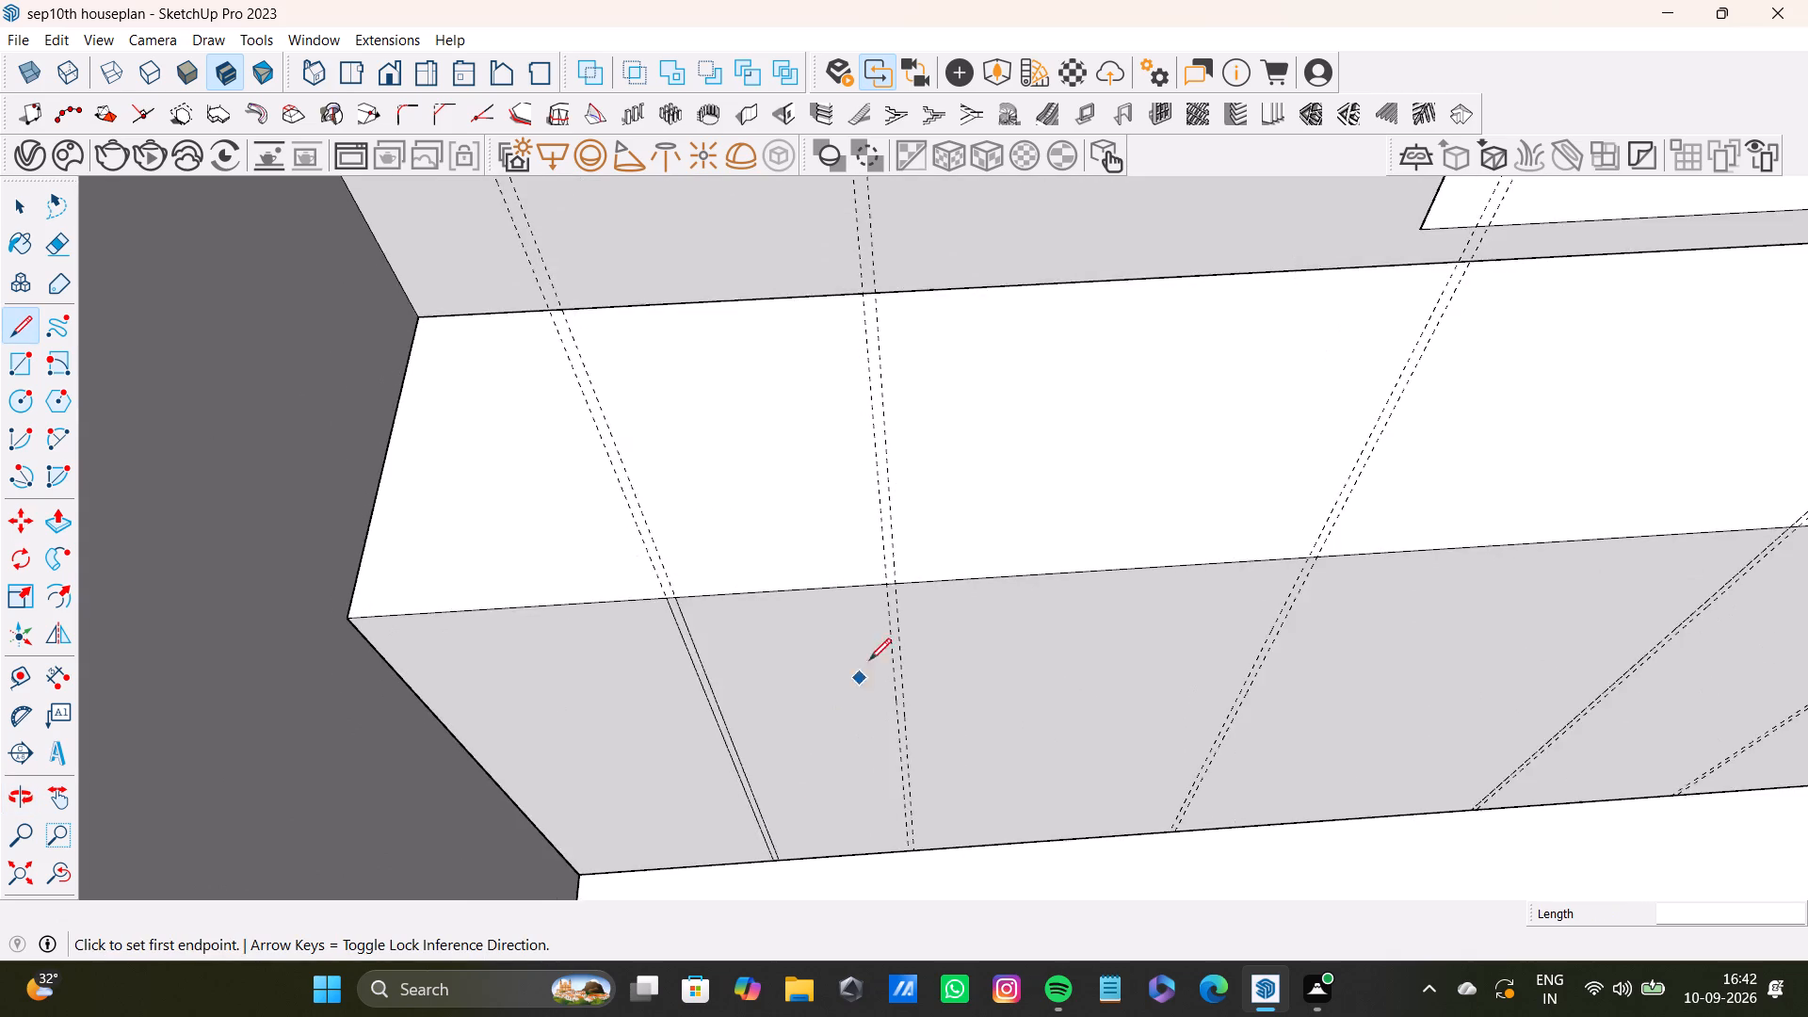
pyautogui.scroll(6, 875, 651)
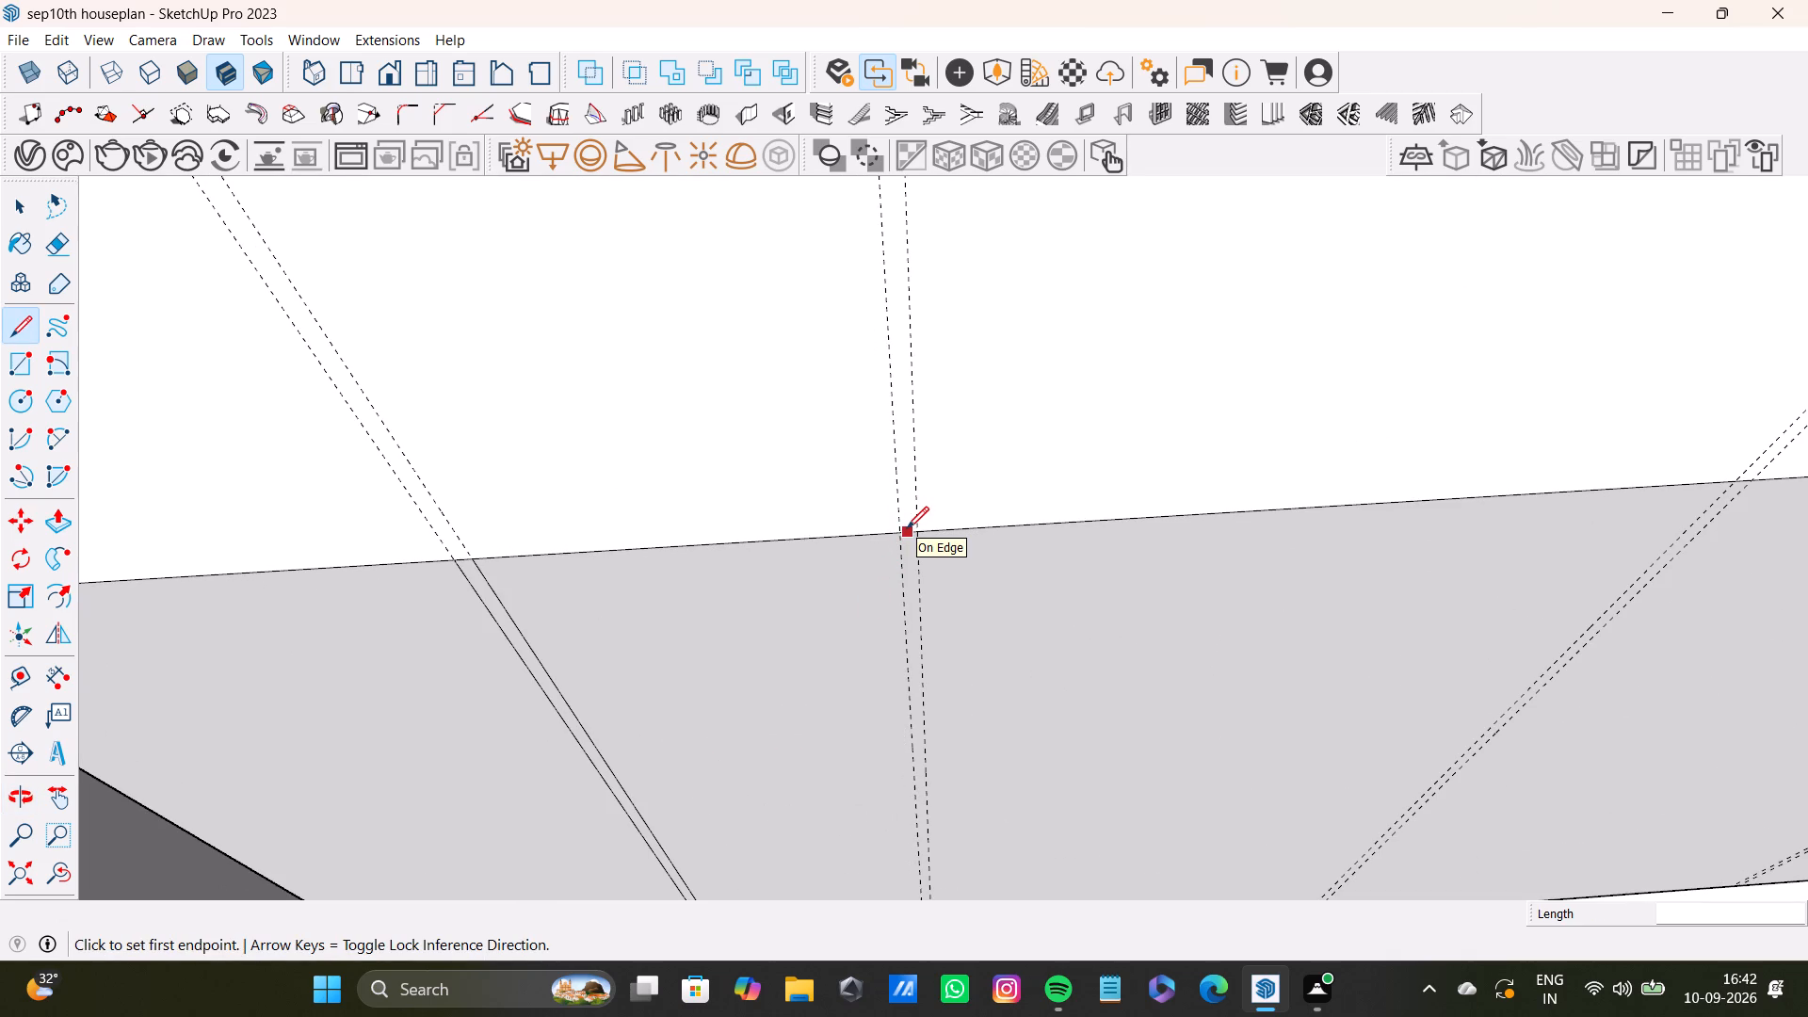
pyautogui.click(902, 528)
pyautogui.scroll(-4, 922, 628)
pyautogui.keyDown('shift'); pyautogui.moveTo(900, 726); pyautogui.dragTo(898, 541, button='middle'); pyautogui.keyUp('shift')
pyautogui.scroll(3, 898, 623)
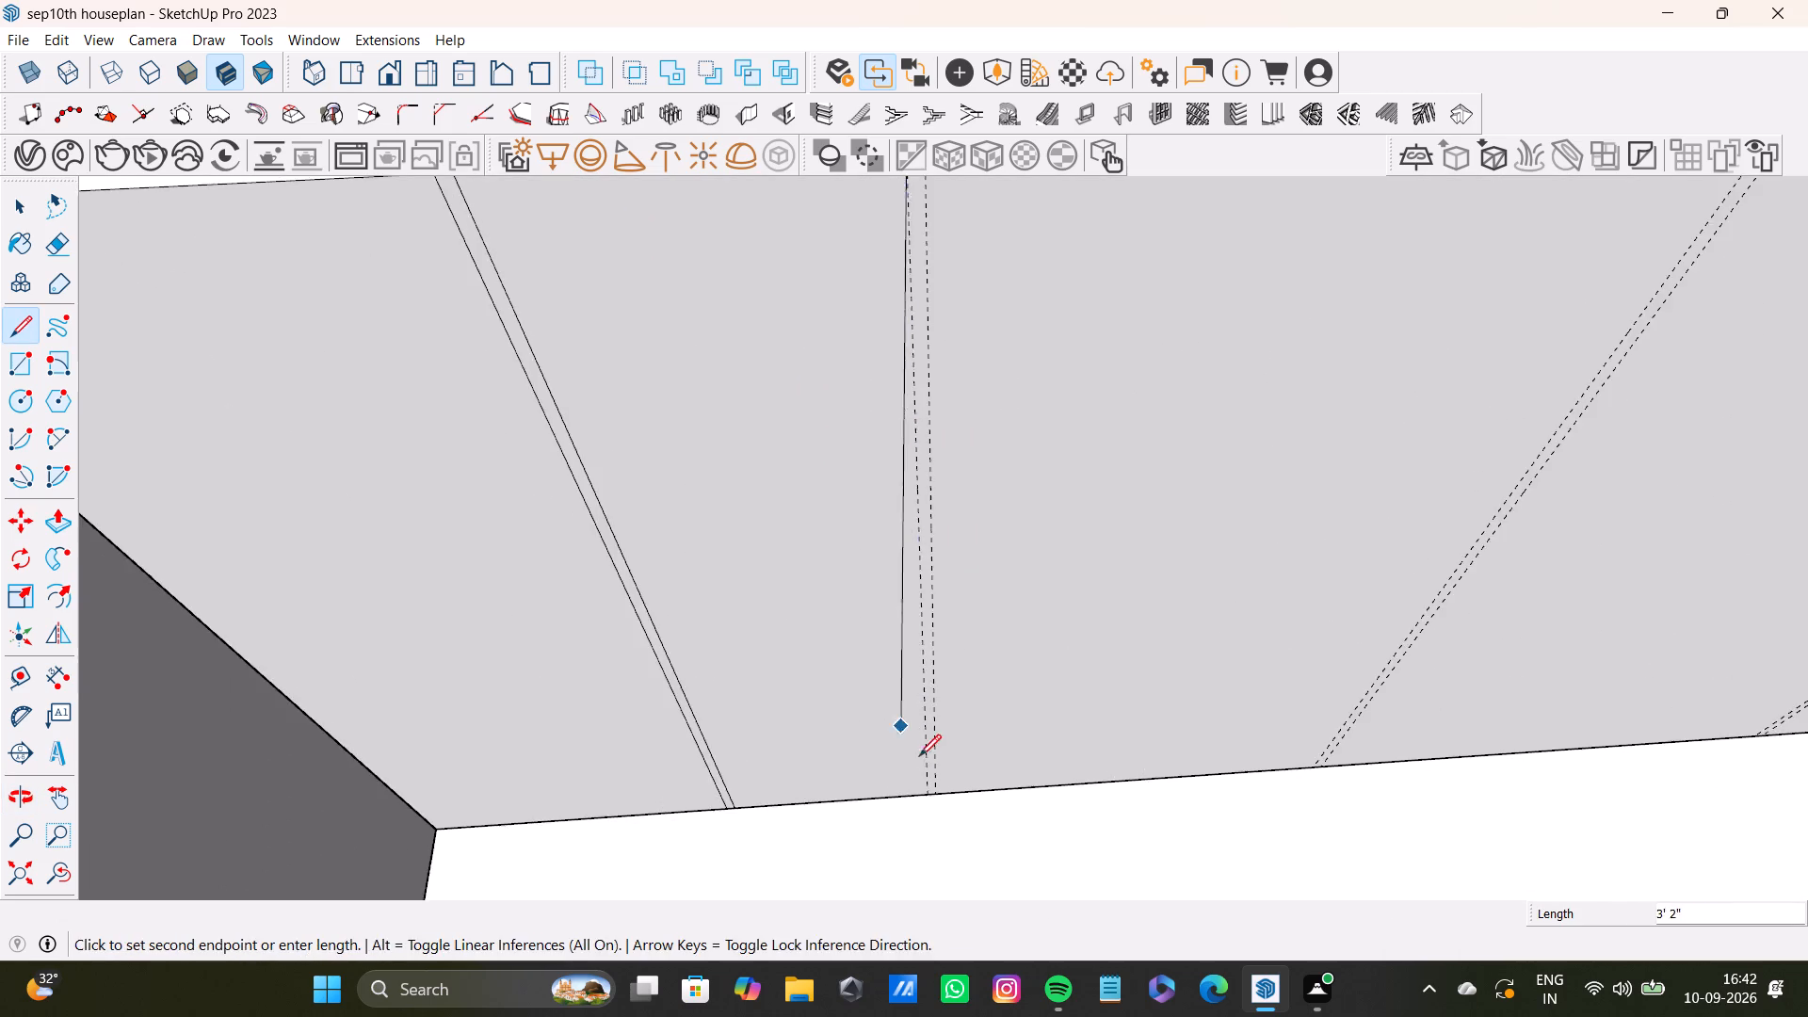
pyautogui.moveTo(922, 751); pyautogui.dragTo(905, 605, button='middle')
pyautogui.scroll(3, 904, 642)
pyautogui.click(917, 704)
# Draw a line along the right guide of the second pair, from the front face's upper edge to its lower edge.
pyautogui.scroll(-6, 925, 651)
pyautogui.keyDown('shift'); pyautogui.moveTo(917, 605); pyautogui.dragTo(917, 742, button='middle'); pyautogui.keyUp('shift')
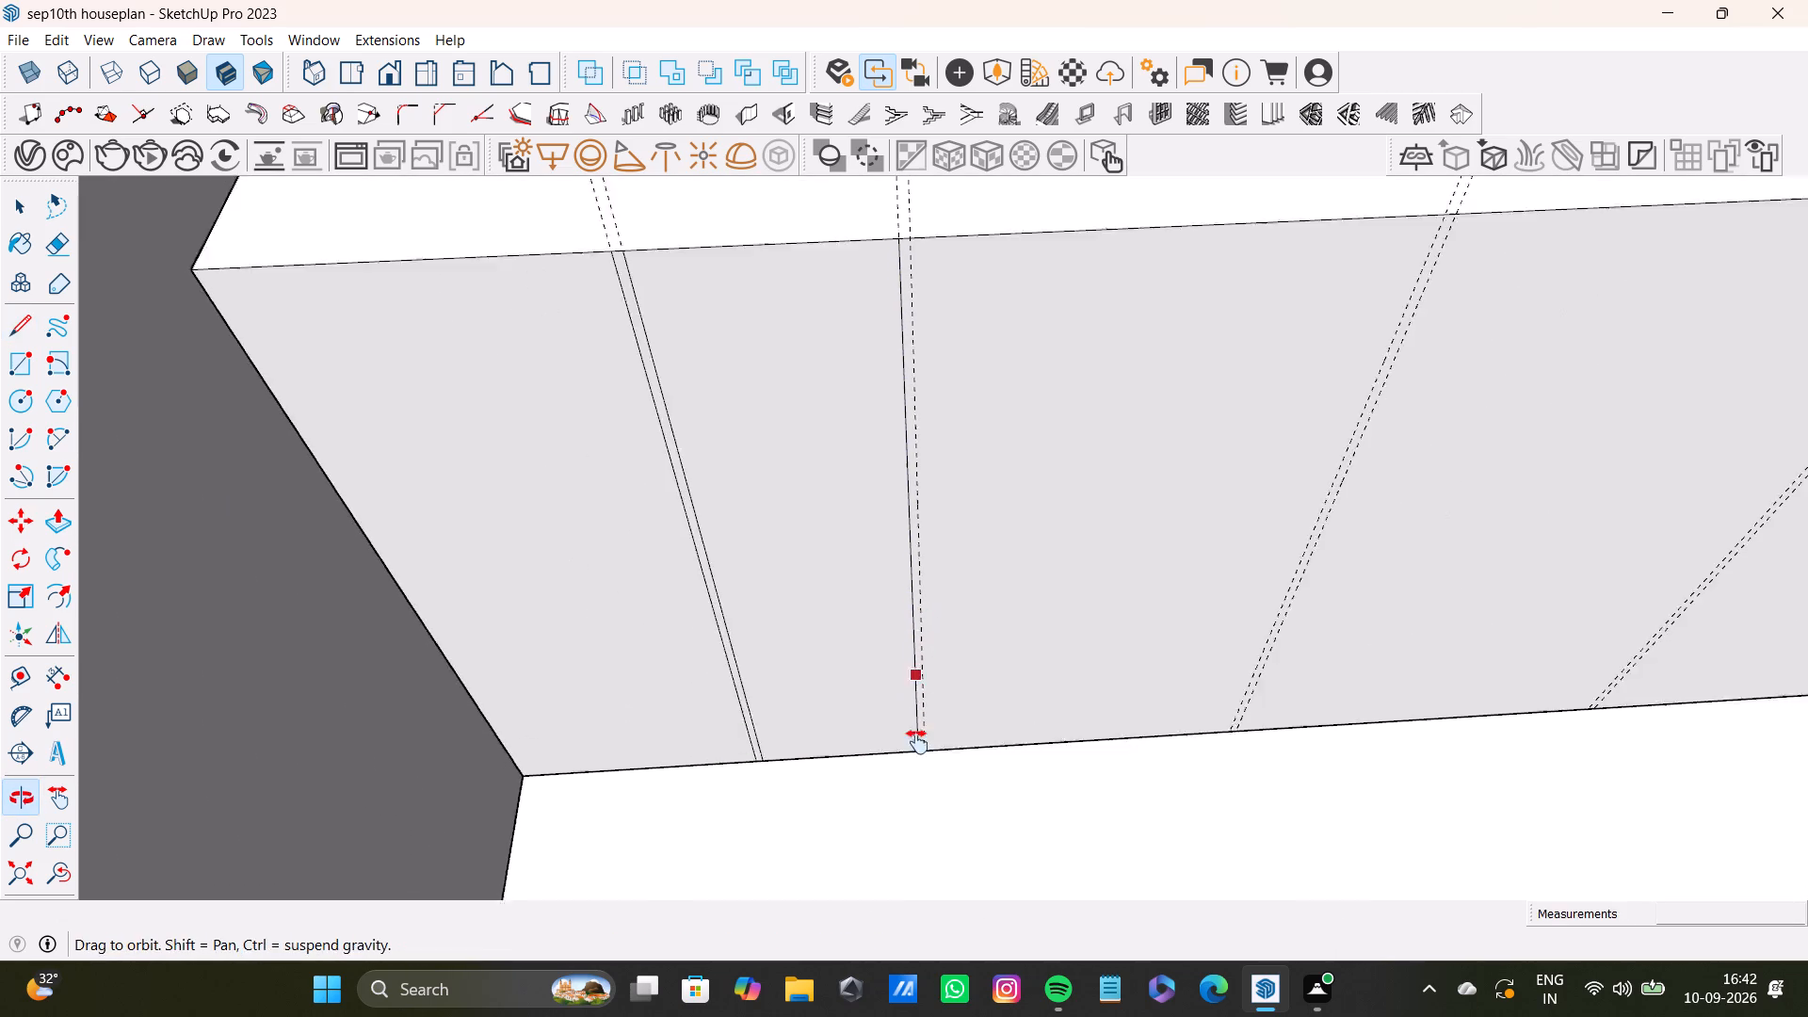
pyautogui.keyDown('shift'); pyautogui.moveTo(917, 742); pyautogui.dragTo(920, 893, button='middle'); pyautogui.keyUp('shift')
pyautogui.scroll(5, 894, 573)
pyautogui.click(928, 570)
pyautogui.scroll(-5, 951, 669)
pyautogui.moveTo(931, 726); pyautogui.dragTo(931, 663, button='middle')
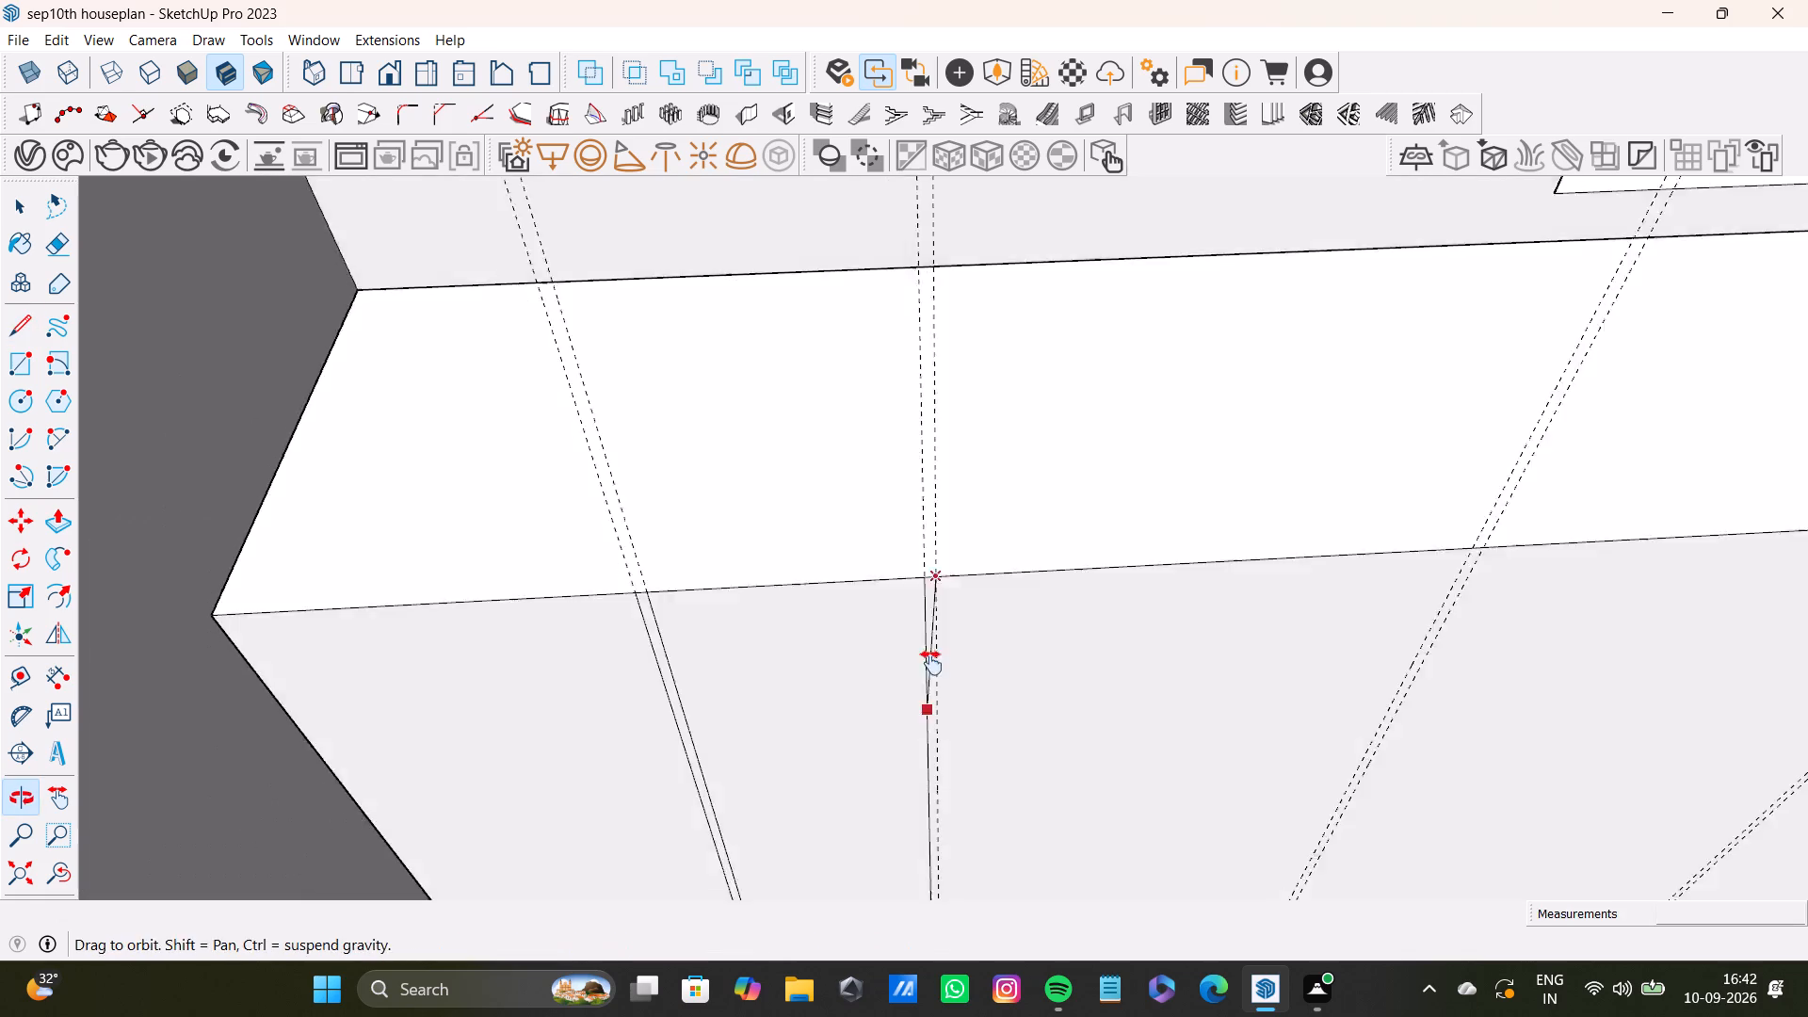
pyautogui.moveTo(931, 663); pyautogui.dragTo(931, 624, button='middle')
pyautogui.scroll(3, 959, 688)
pyautogui.keyDown('shift'); pyautogui.moveTo(930, 736); pyautogui.dragTo(910, 560, button='middle'); pyautogui.keyUp('shift')
pyautogui.scroll(2, 929, 618)
pyautogui.keyDown('shift'); pyautogui.moveTo(907, 716); pyautogui.dragTo(905, 578, button='middle'); pyautogui.keyUp('shift')
pyautogui.scroll(3, 925, 688)
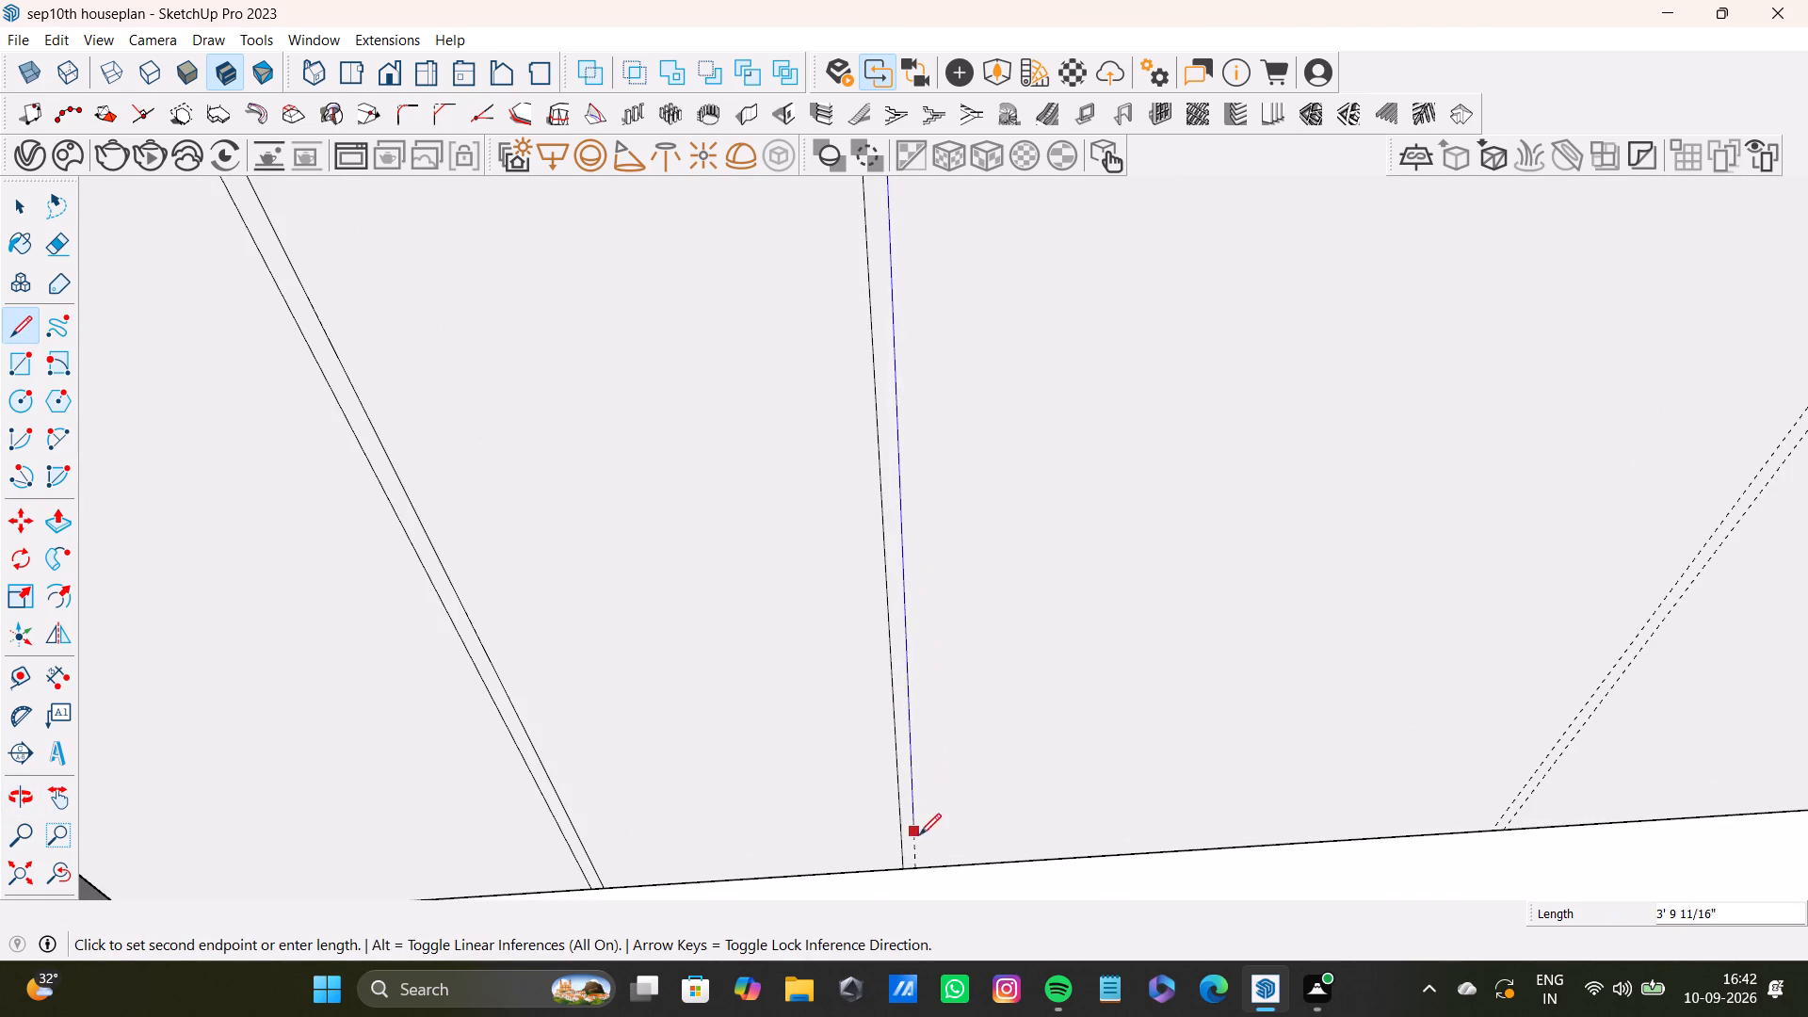
pyautogui.click(922, 864)
# Draw a line about 4' 13/16" long down the ledge's front face along the left guide of the middle pair.
pyautogui.scroll(-9, 968, 745)
pyautogui.keyDown('shift'); pyautogui.moveTo(1120, 554); pyautogui.dragTo(842, 731, button='middle'); pyautogui.keyUp('shift')
pyautogui.scroll(4, 1063, 649)
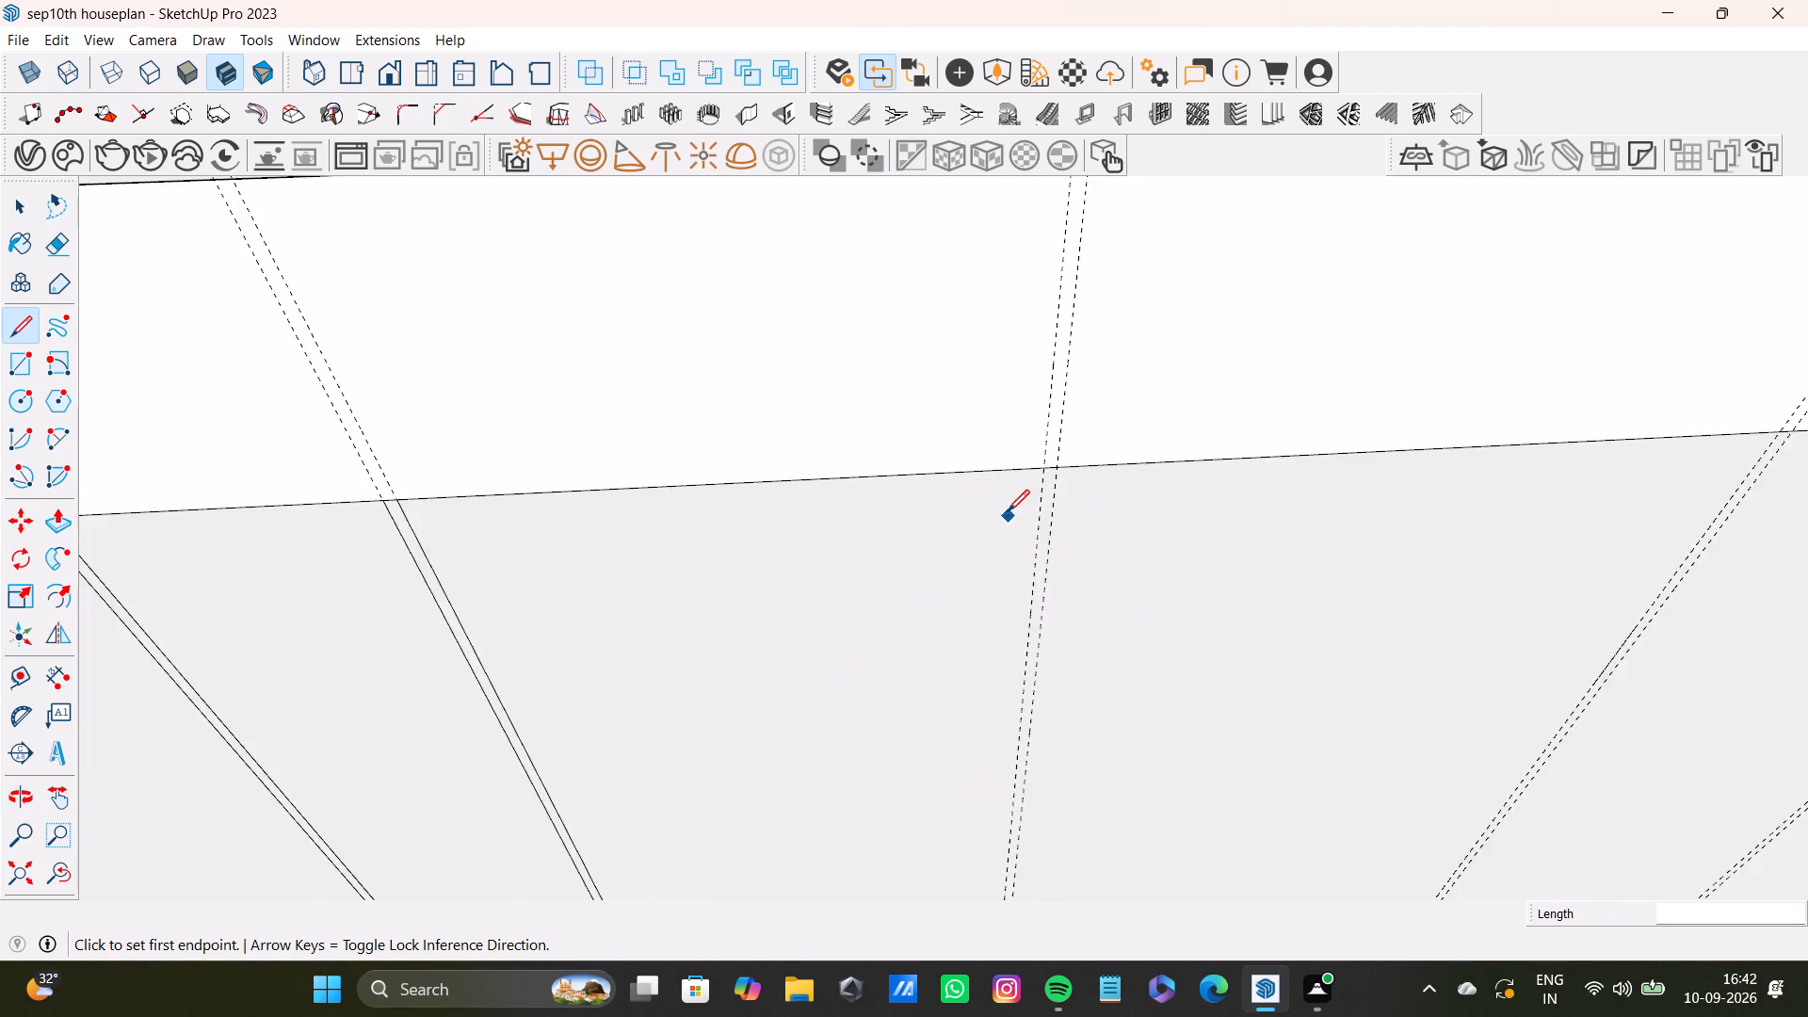
pyautogui.scroll(2, 1008, 511)
pyautogui.click(1057, 454)
pyautogui.scroll(-4, 1071, 621)
pyautogui.keyDown('shift'); pyautogui.moveTo(1033, 690); pyautogui.dragTo(1052, 512, button='middle'); pyautogui.keyUp('shift')
pyautogui.scroll(3, 1065, 626)
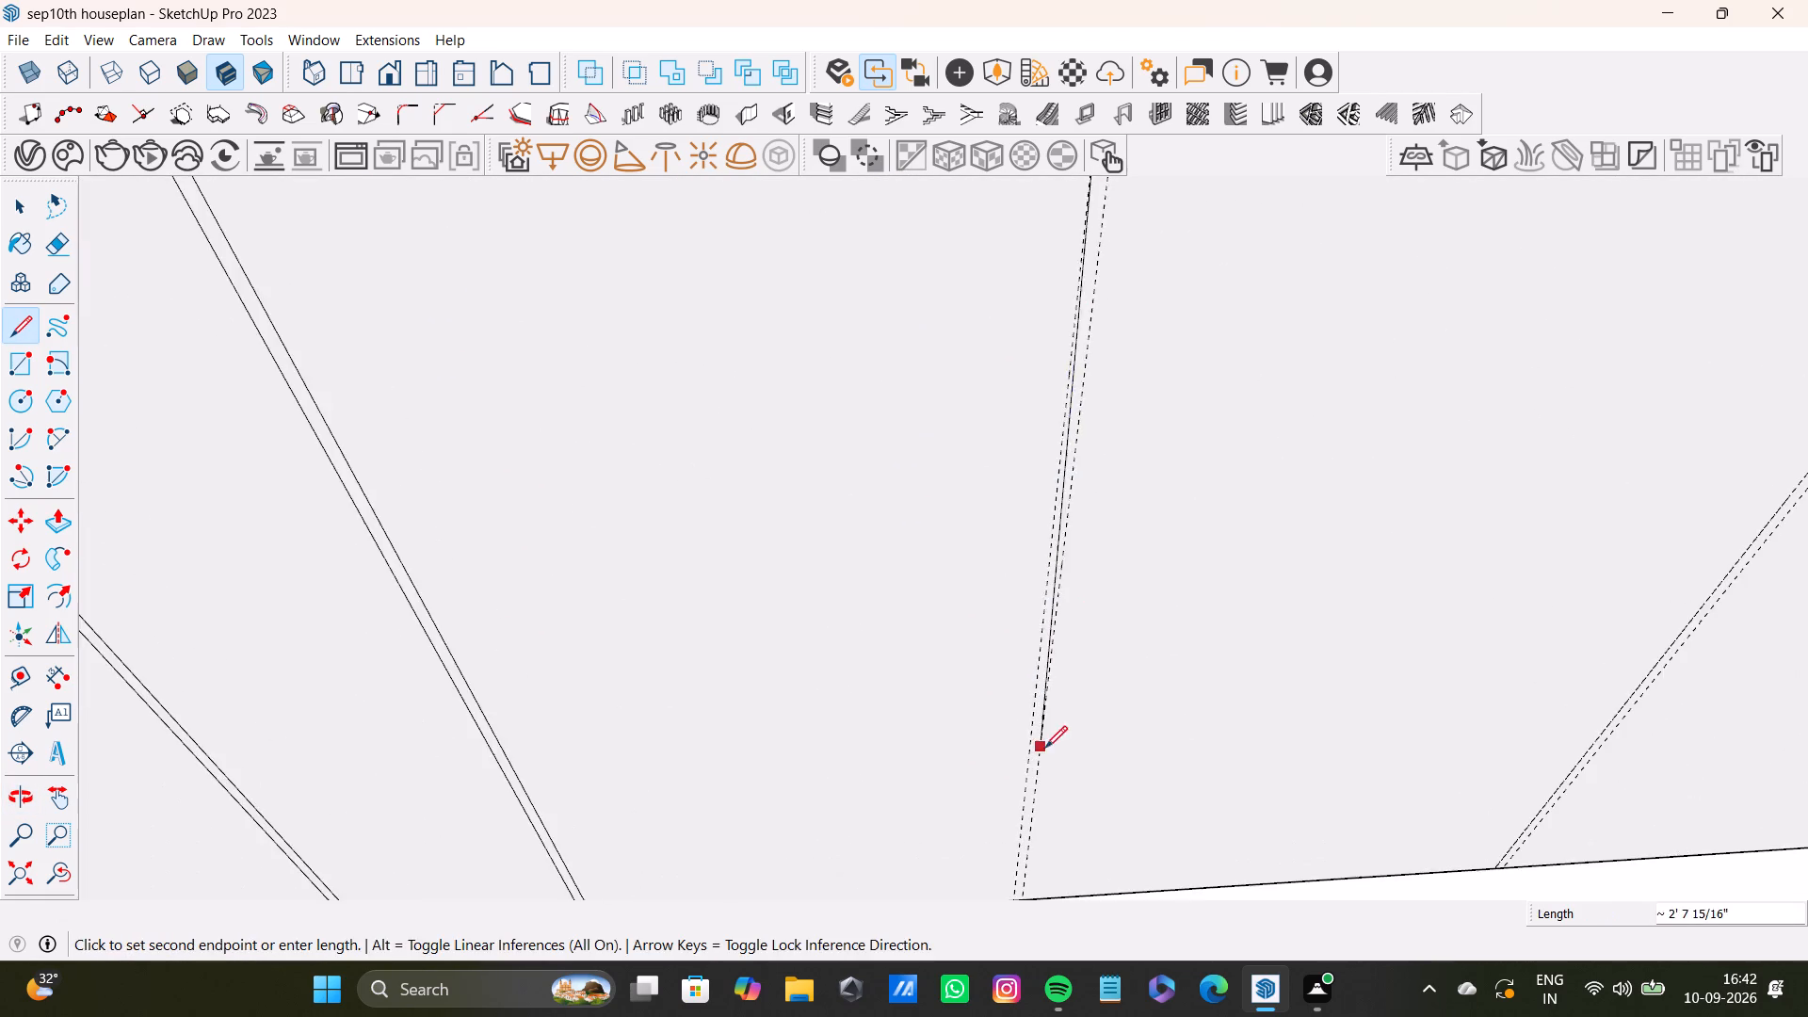
pyautogui.keyDown('shift'); pyautogui.moveTo(1018, 643); pyautogui.dragTo(1031, 544, button='middle'); pyautogui.keyUp('shift')
pyautogui.scroll(6, 1049, 642)
pyautogui.keyDown('shift'); pyautogui.moveTo(1018, 800); pyautogui.dragTo(1020, 649, button='middle'); pyautogui.keyUp('shift')
pyautogui.scroll(2, 1012, 734)
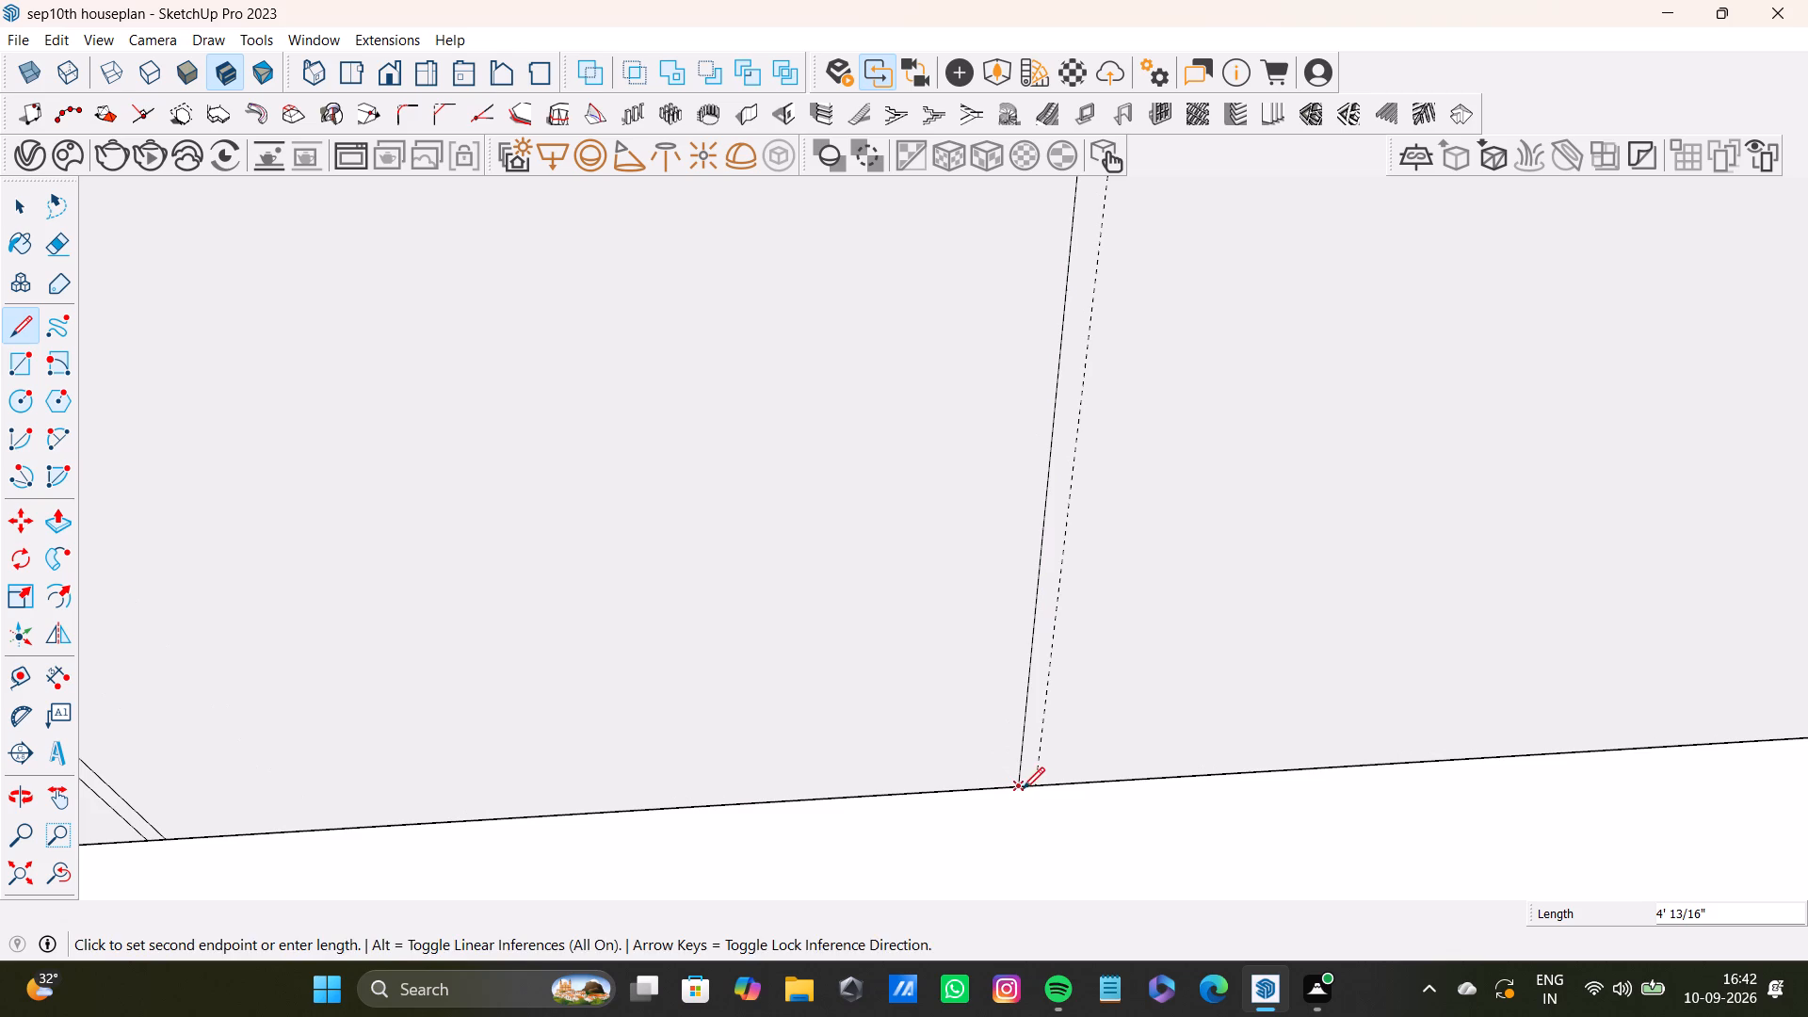
pyautogui.click(1023, 789)
# Draw a line about 4' 13/16" long down the ledge's front face along the right guide of the middle pair.
pyautogui.scroll(-5, 1054, 711)
pyautogui.keyDown('shift'); pyautogui.moveTo(1073, 585); pyautogui.dragTo(1043, 1016, button='middle'); pyautogui.keyUp('shift')
pyautogui.scroll(-8, 1085, 557)
pyautogui.keyDown('shift'); pyautogui.moveTo(1072, 504); pyautogui.dragTo(1058, 621, button='middle'); pyautogui.keyUp('shift')
pyautogui.scroll(5, 1087, 508)
pyautogui.click(1097, 493)
pyautogui.scroll(-3, 1090, 656)
pyautogui.keyDown('shift'); pyautogui.moveTo(1090, 732); pyautogui.dragTo(1086, 551, button='middle'); pyautogui.keyUp('shift')
pyautogui.scroll(-4, 1025, 695)
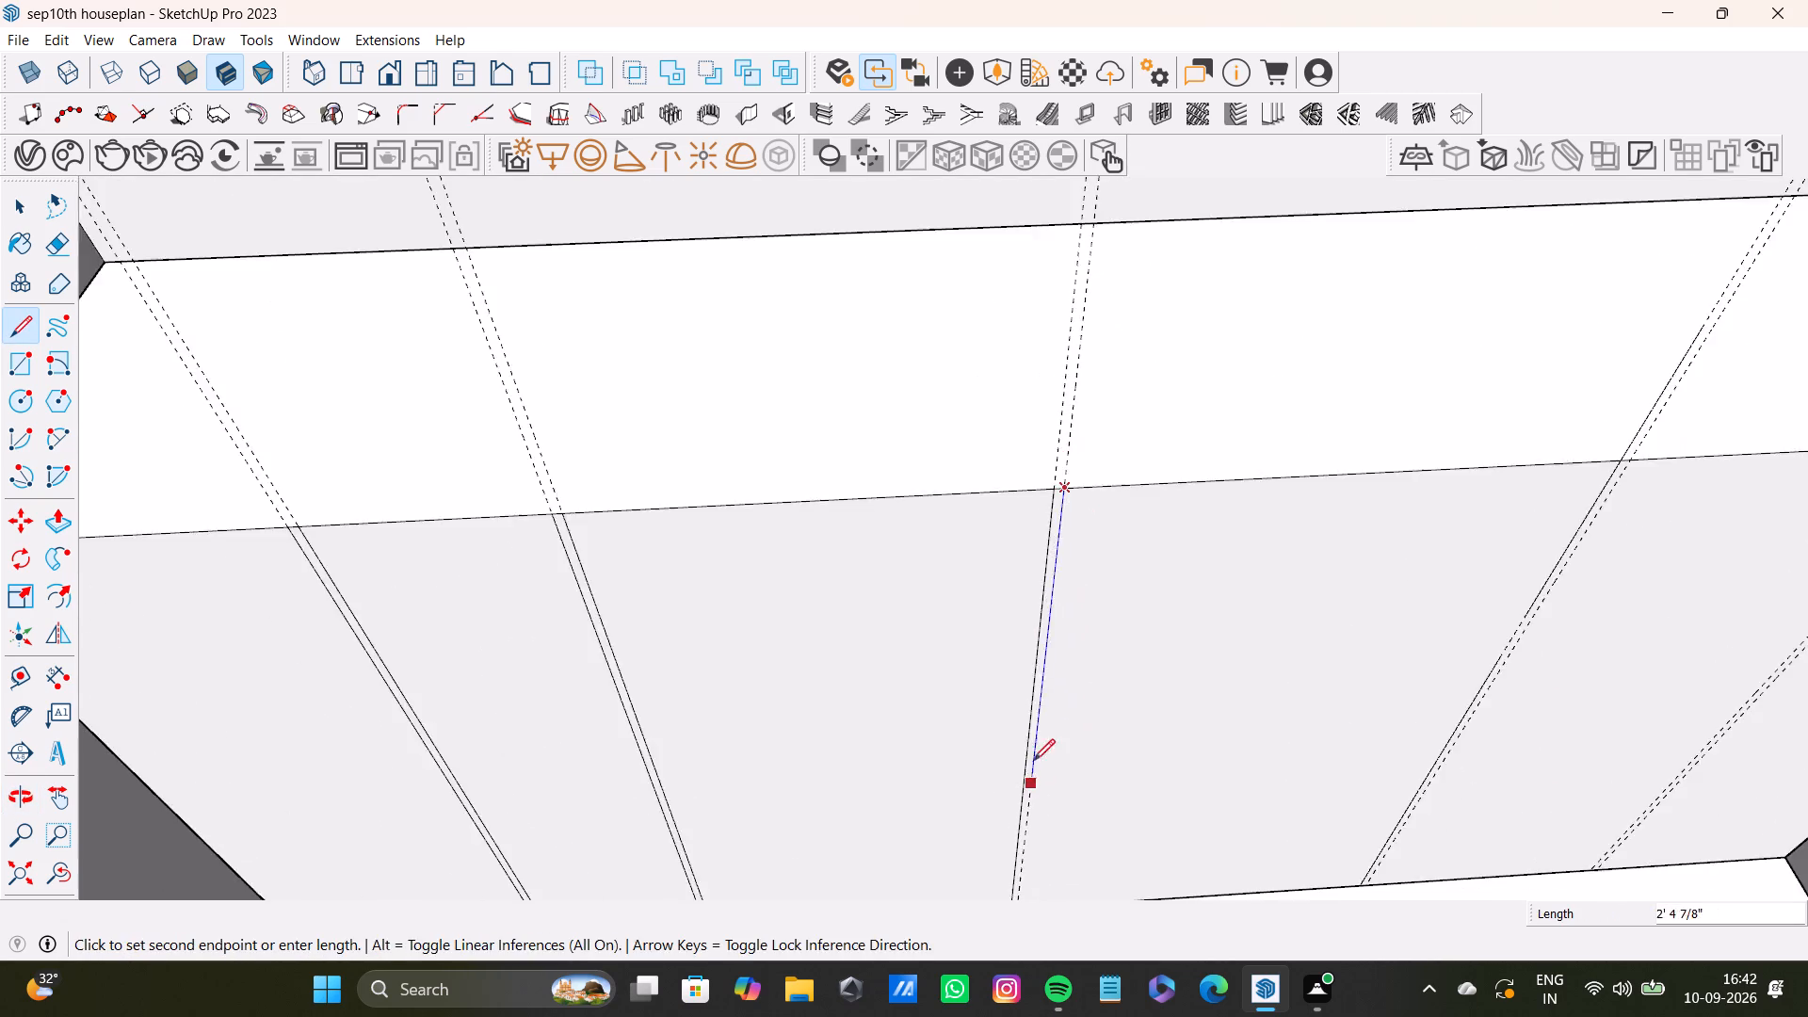
pyautogui.keyDown('shift'); pyautogui.moveTo(1033, 730); pyautogui.dragTo(1042, 574, button='middle'); pyautogui.keyUp('shift')
pyautogui.scroll(13, 1044, 666)
pyautogui.click(1027, 869)
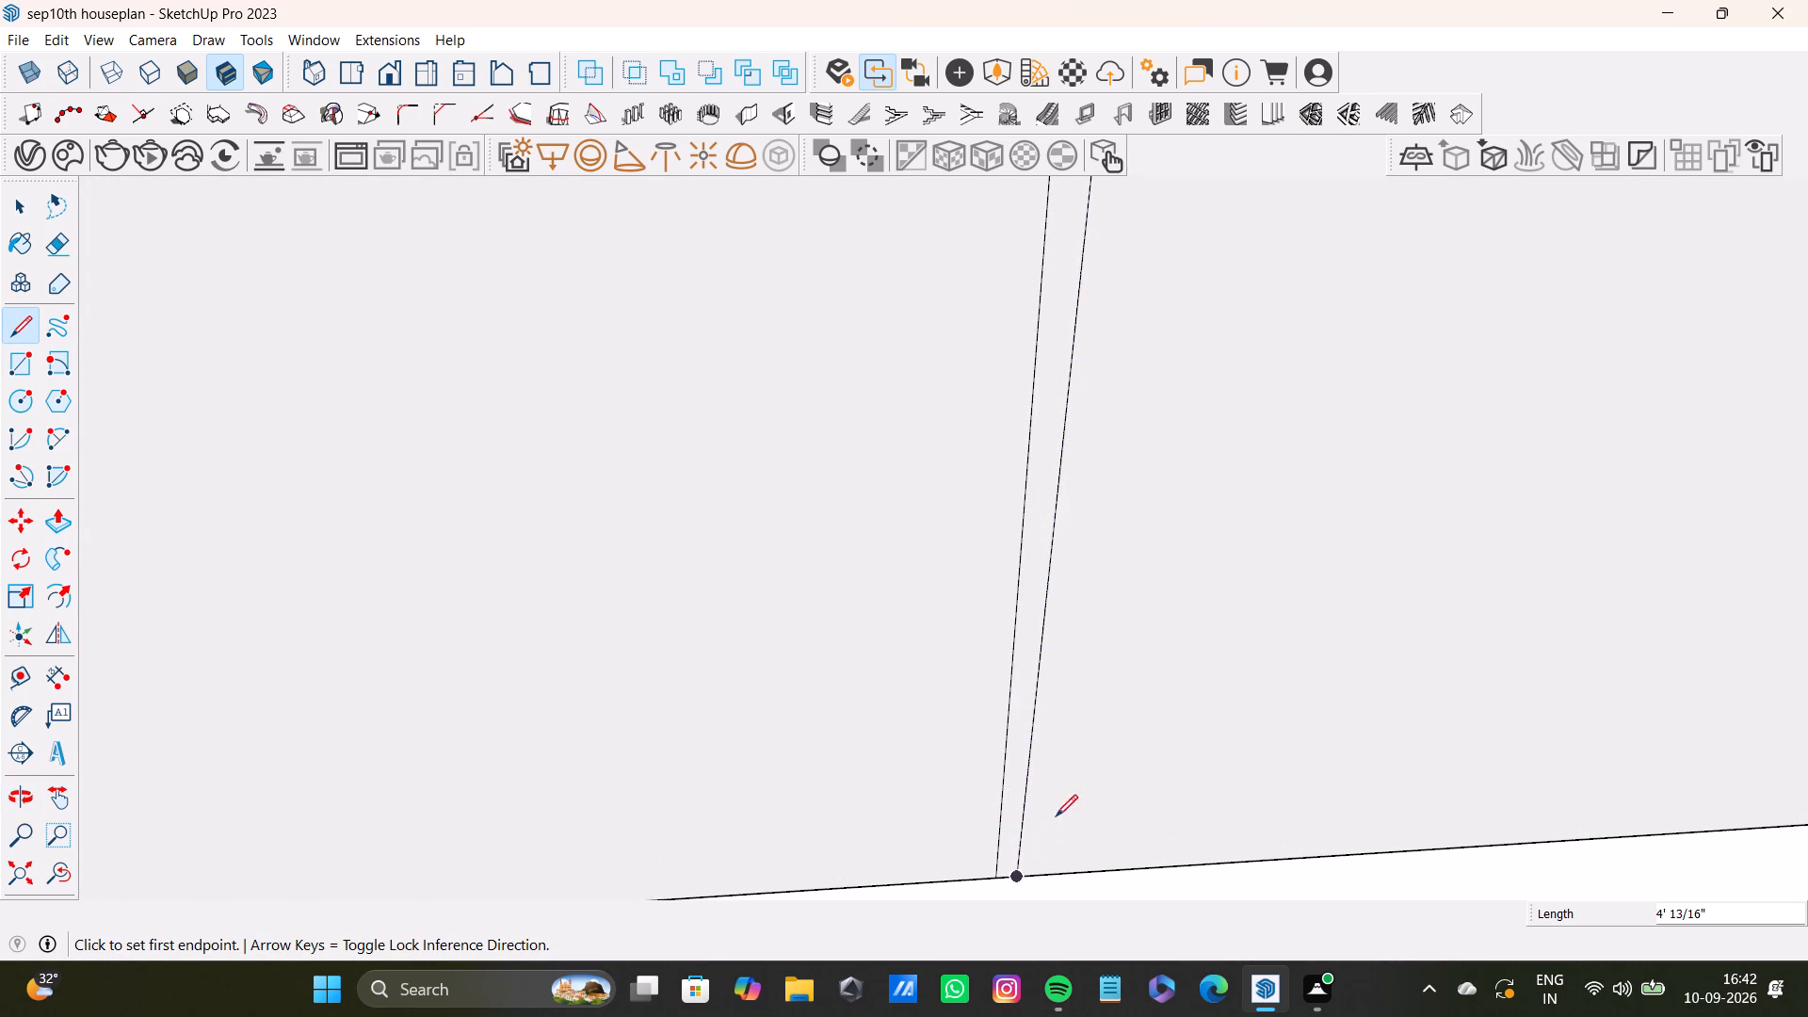
# Draw a line along the left guide of the fourth pair, from the front face's upper edge to its lower edge.
pyautogui.scroll(-13, 1056, 816)
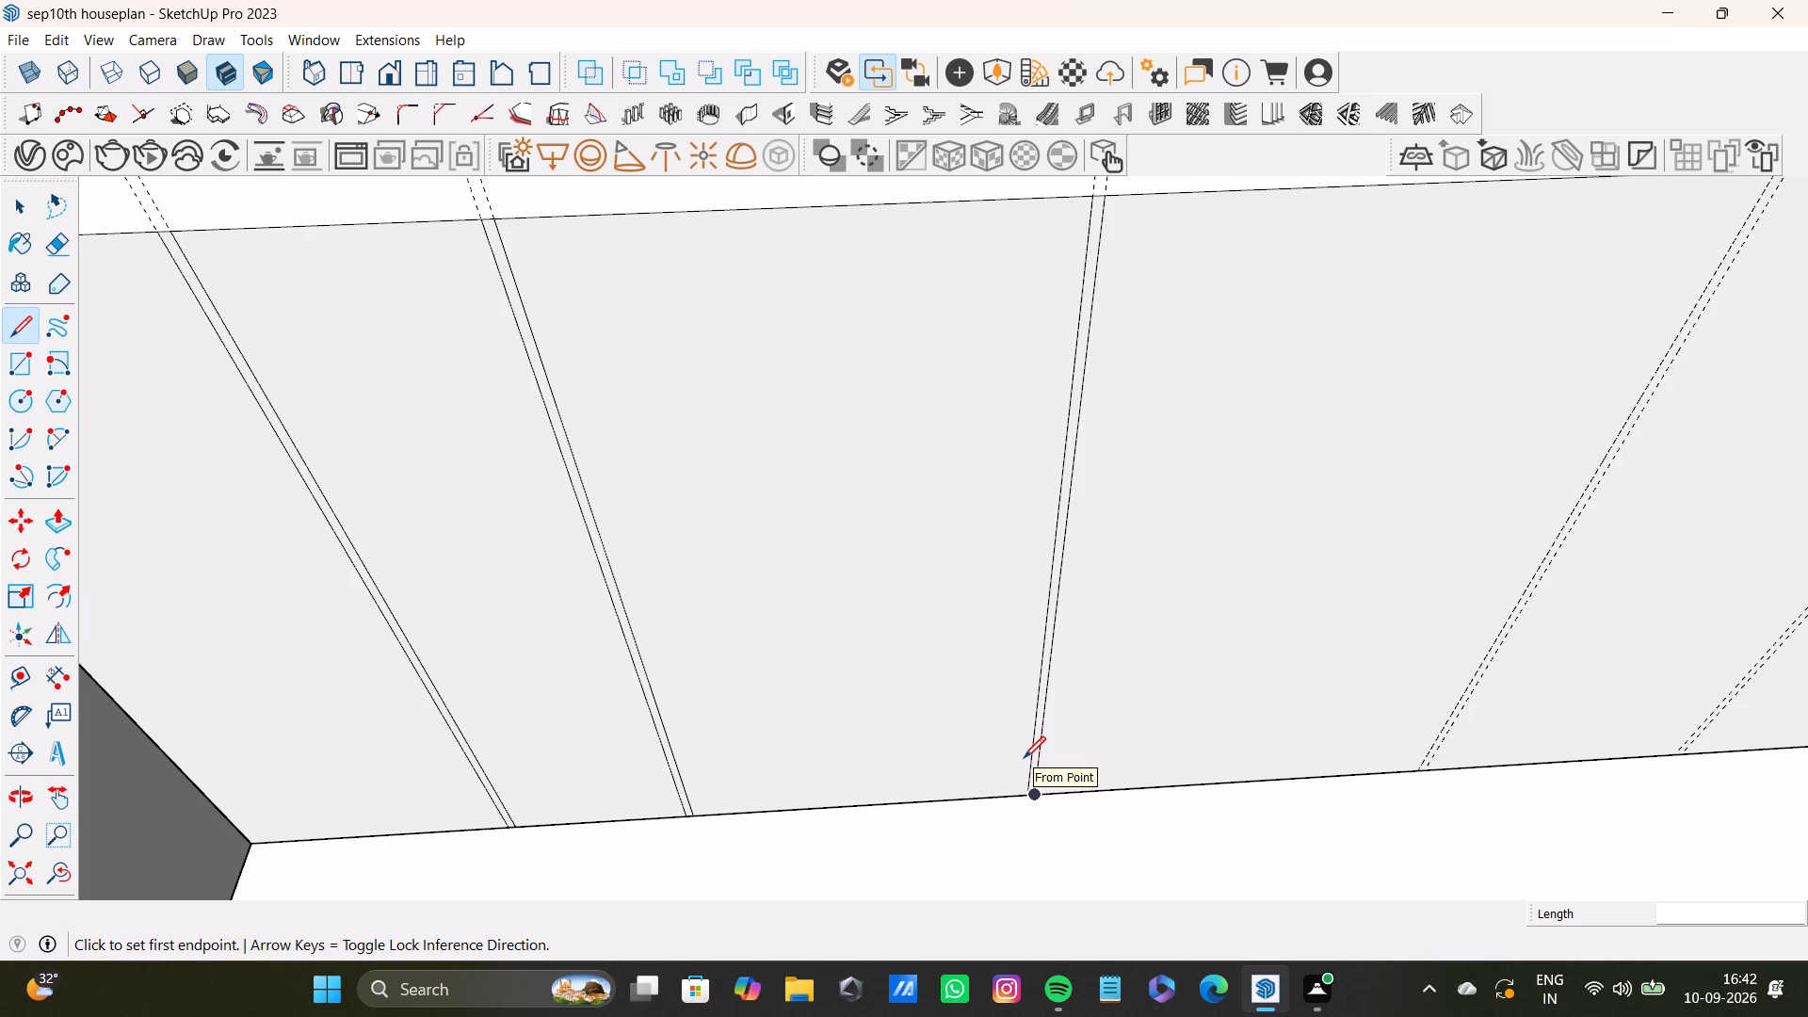
pyautogui.scroll(-7, 1053, 525)
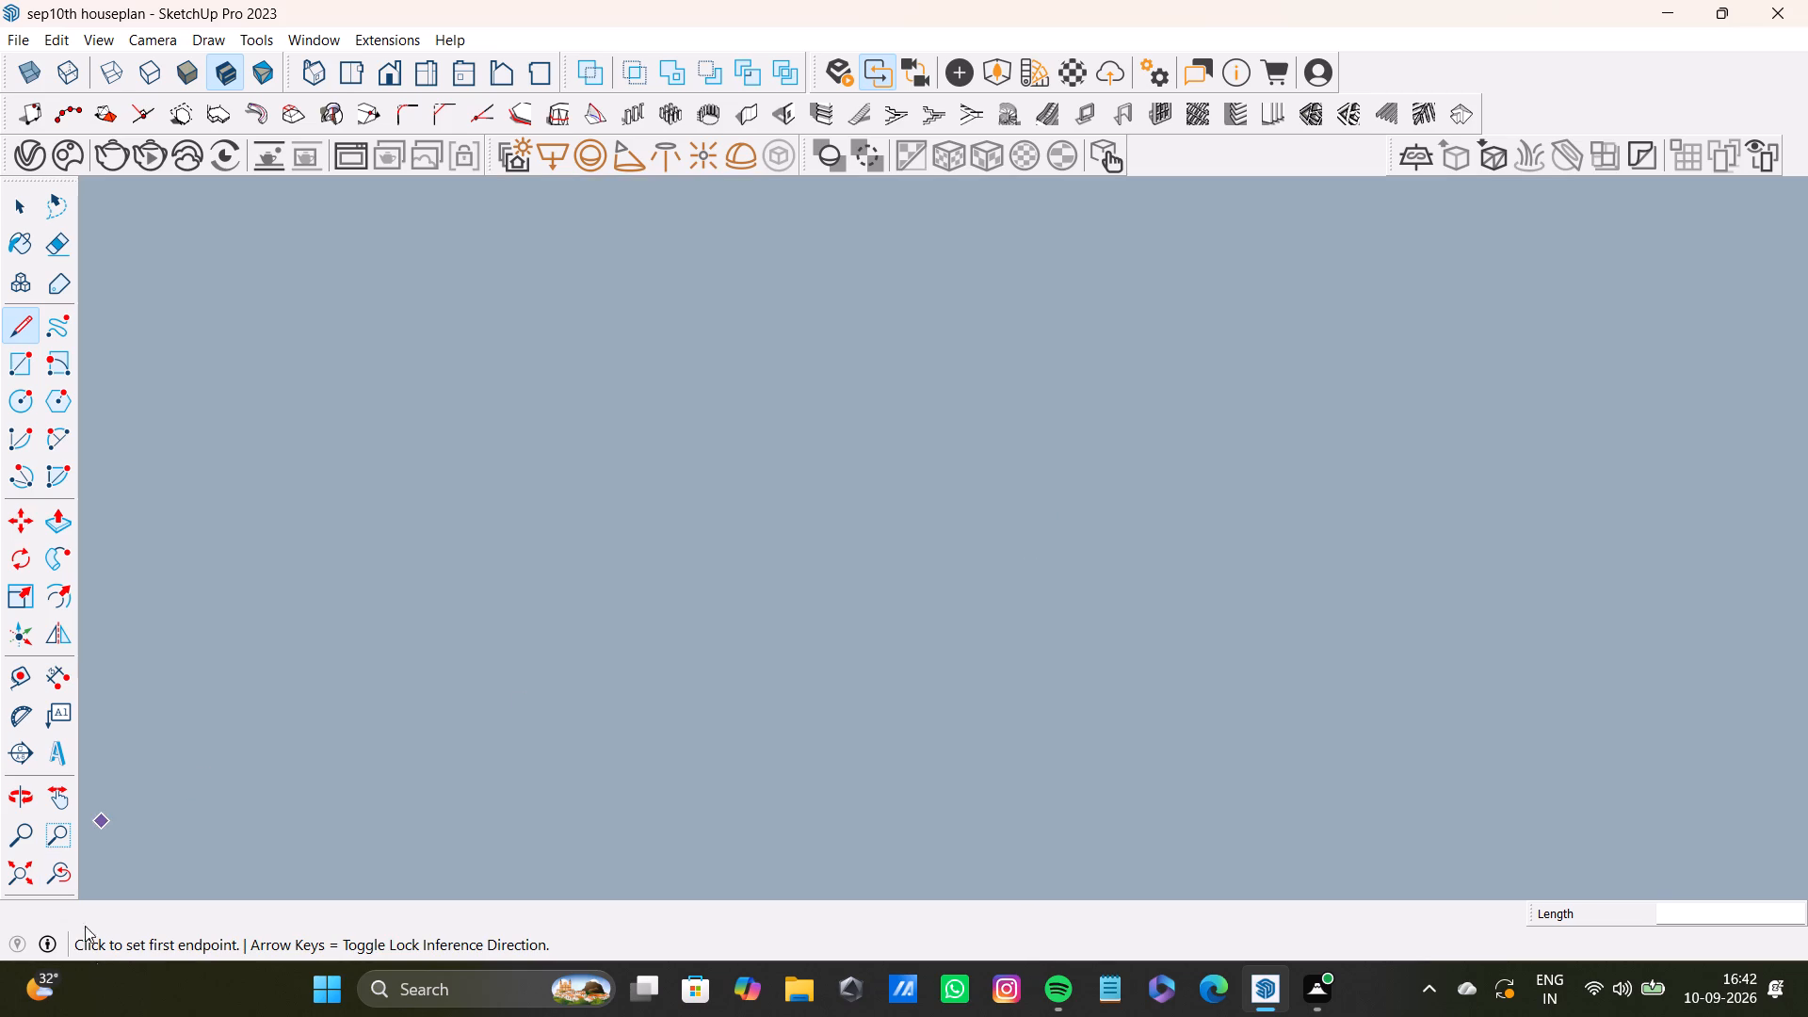
pyautogui.click(64, 872)
pyautogui.keyDown('shift'); pyautogui.moveTo(1346, 431); pyautogui.dragTo(558, 622, button='middle'); pyautogui.keyUp('shift')
pyautogui.scroll(6, 780, 512)
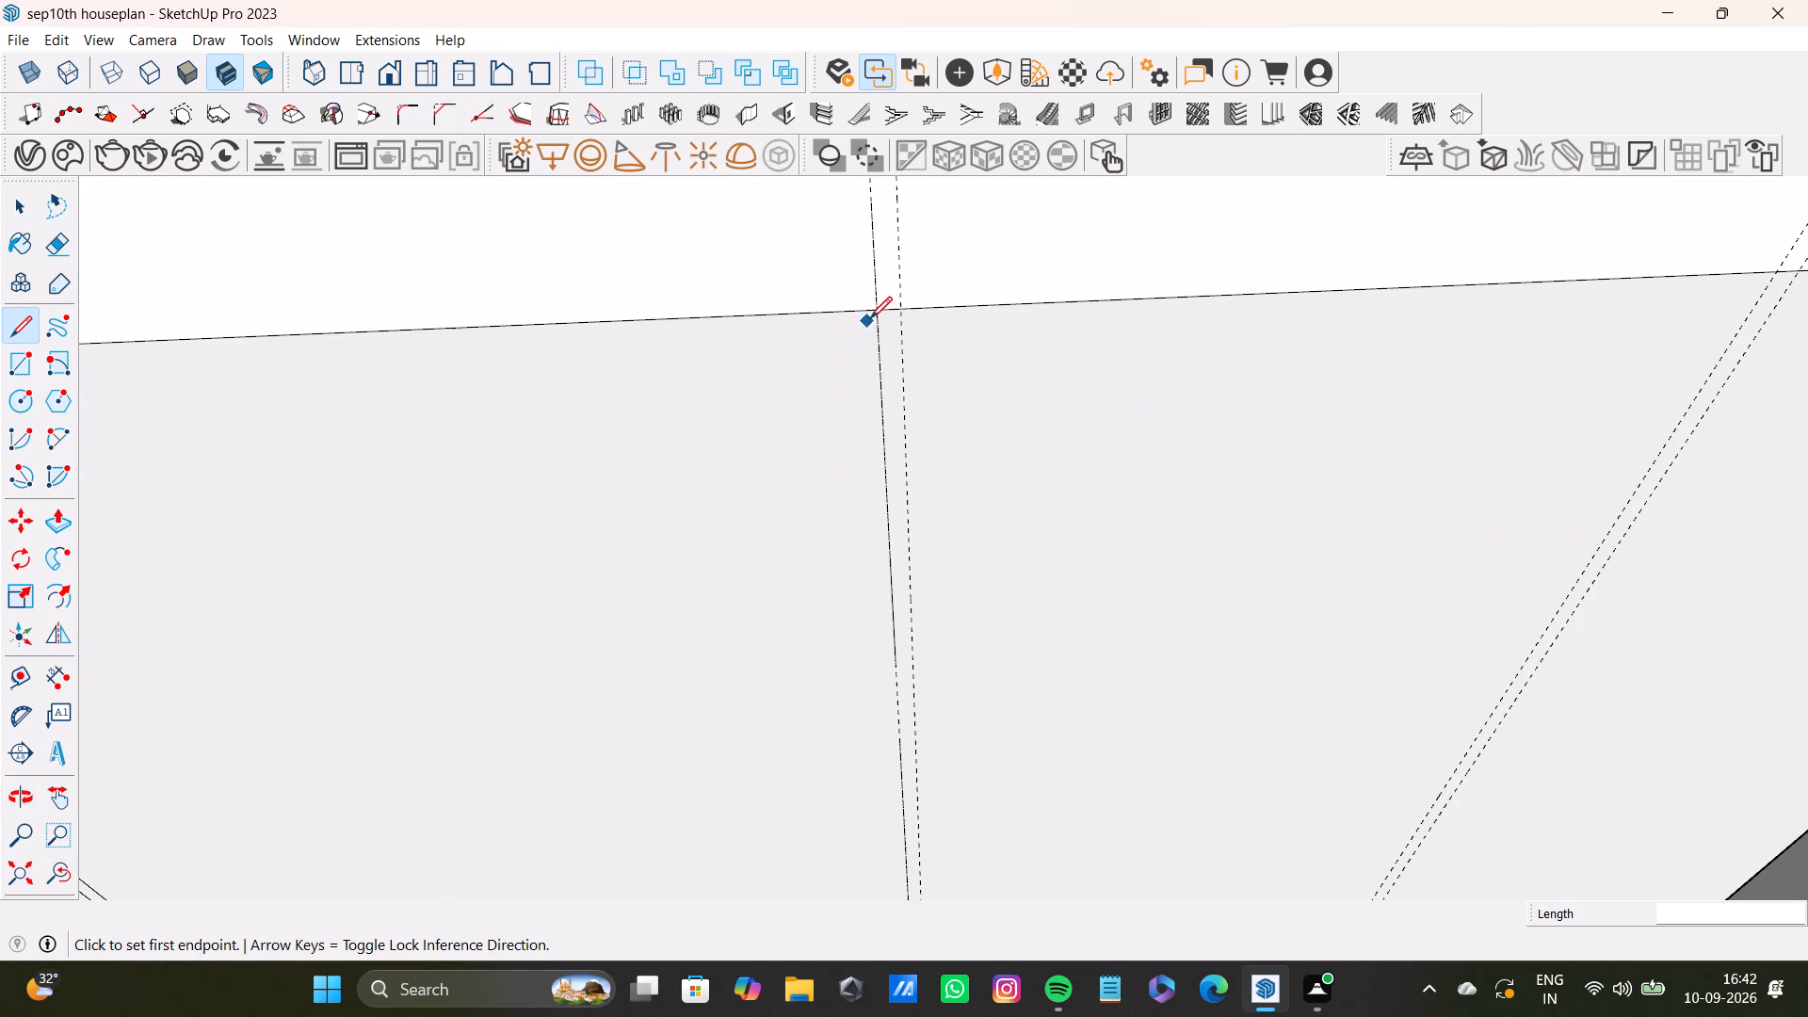
pyautogui.moveTo(878, 309); pyautogui.dragTo(881, 319)
pyautogui.scroll(-4, 887, 694)
pyautogui.keyDown('shift'); pyautogui.moveTo(881, 747); pyautogui.dragTo(894, 469, button='middle'); pyautogui.keyUp('shift')
pyautogui.scroll(1, 907, 720)
pyautogui.keyDown('shift'); pyautogui.moveTo(913, 700); pyautogui.dragTo(916, 609, button='middle'); pyautogui.keyUp('shift')
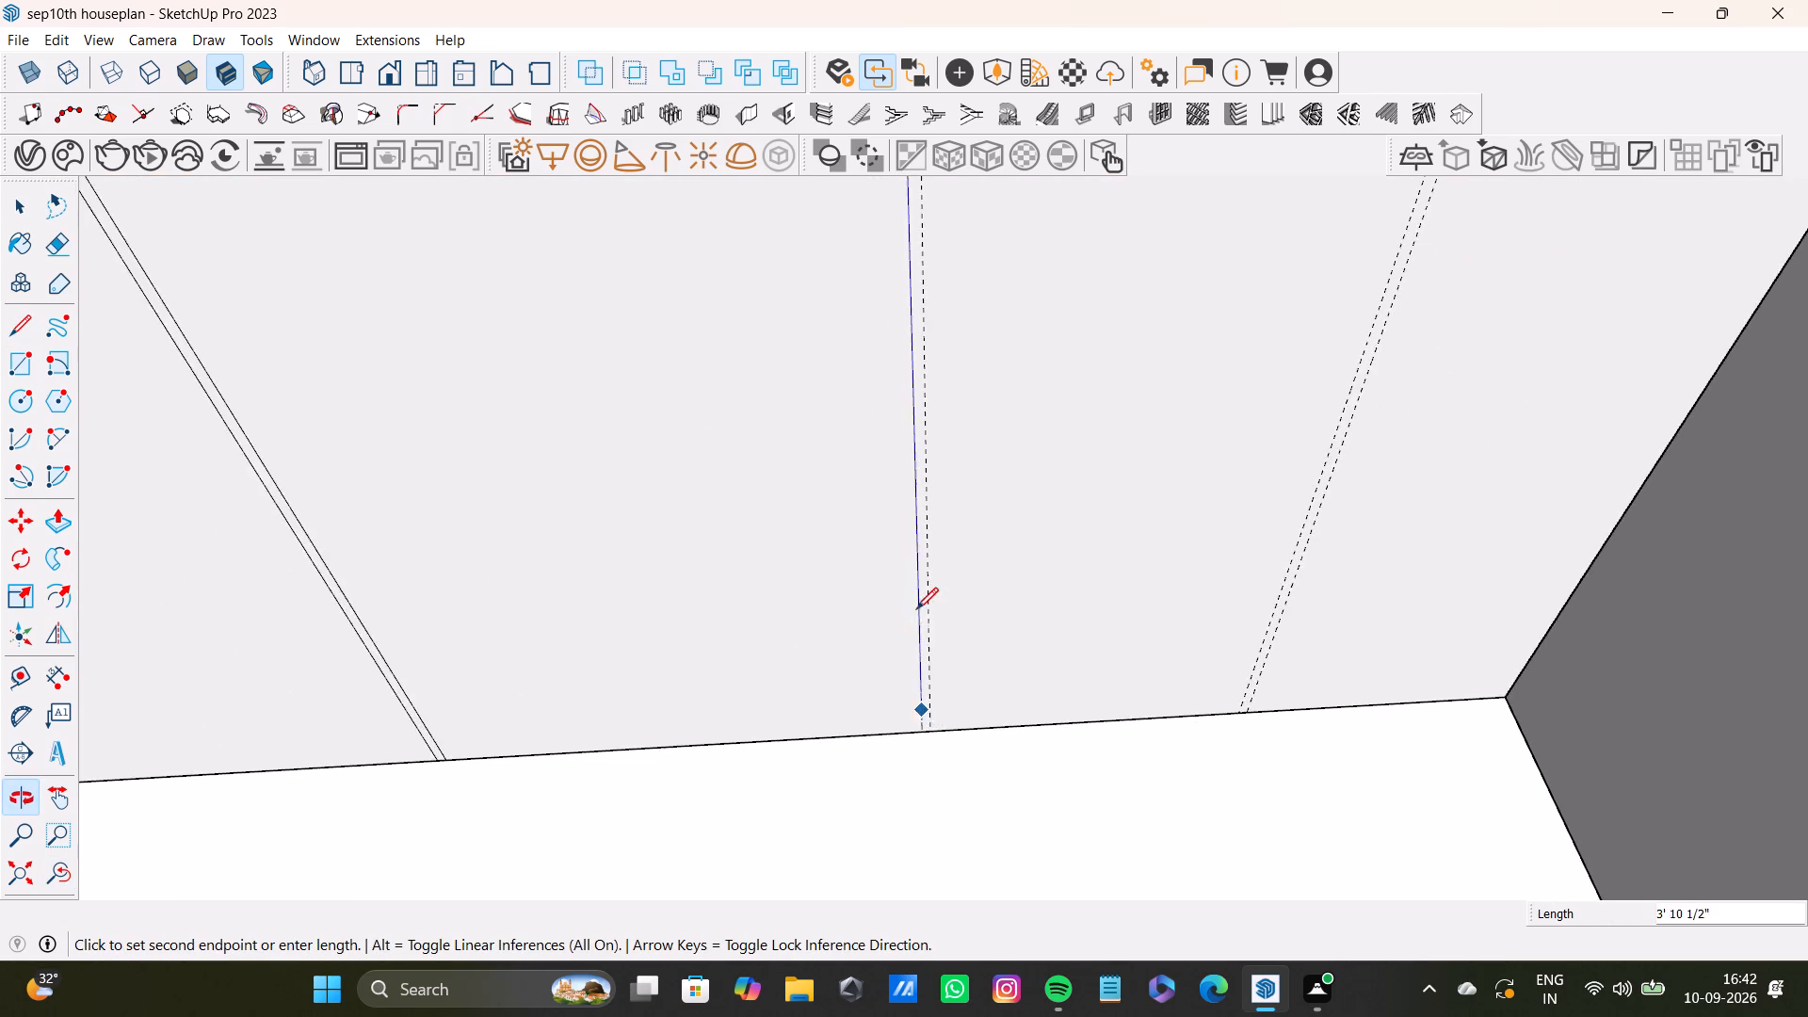
pyautogui.scroll(5, 926, 666)
pyautogui.click(923, 753)
# Draw a line along the right guide of the fourth pair, from the front face's upper edge to its lower edge.
pyautogui.scroll(-9, 911, 695)
pyautogui.keyDown('shift'); pyautogui.moveTo(856, 475); pyautogui.dragTo(856, 494, button='middle'); pyautogui.keyUp('shift')
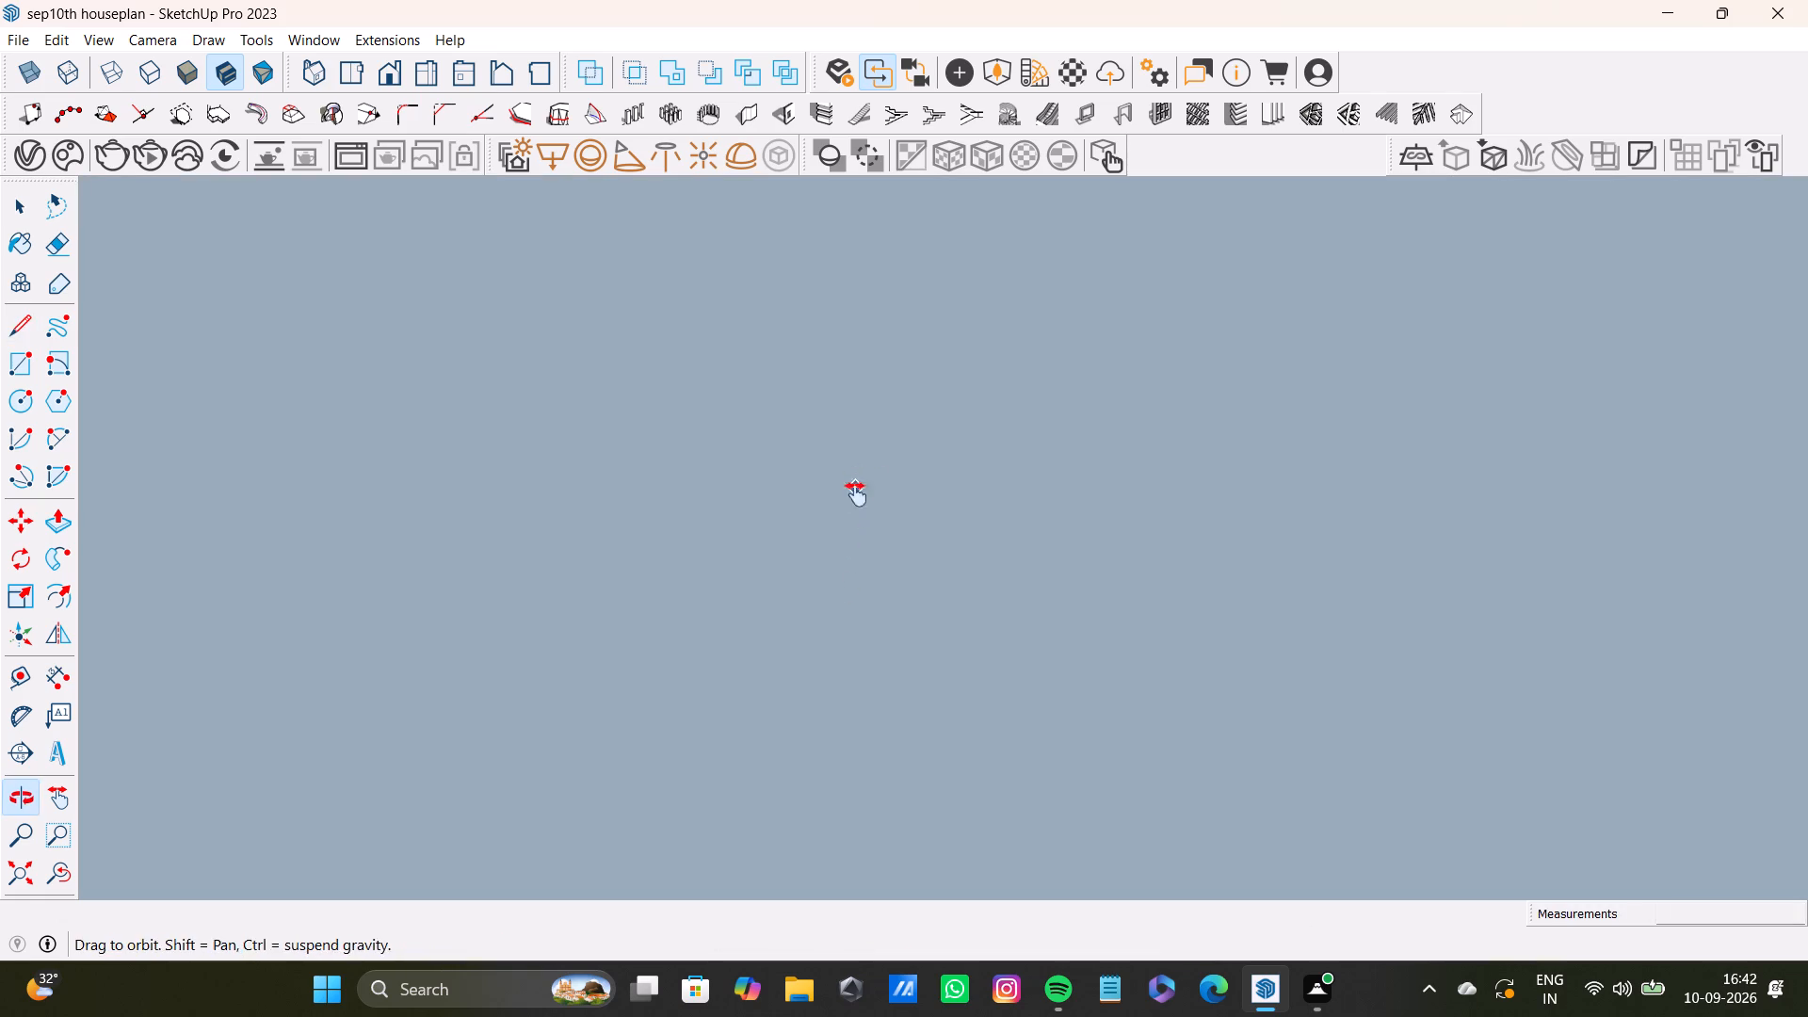
pyautogui.keyDown('shift'); pyautogui.moveTo(856, 494); pyautogui.dragTo(856, 495, button='middle'); pyautogui.keyUp('shift')
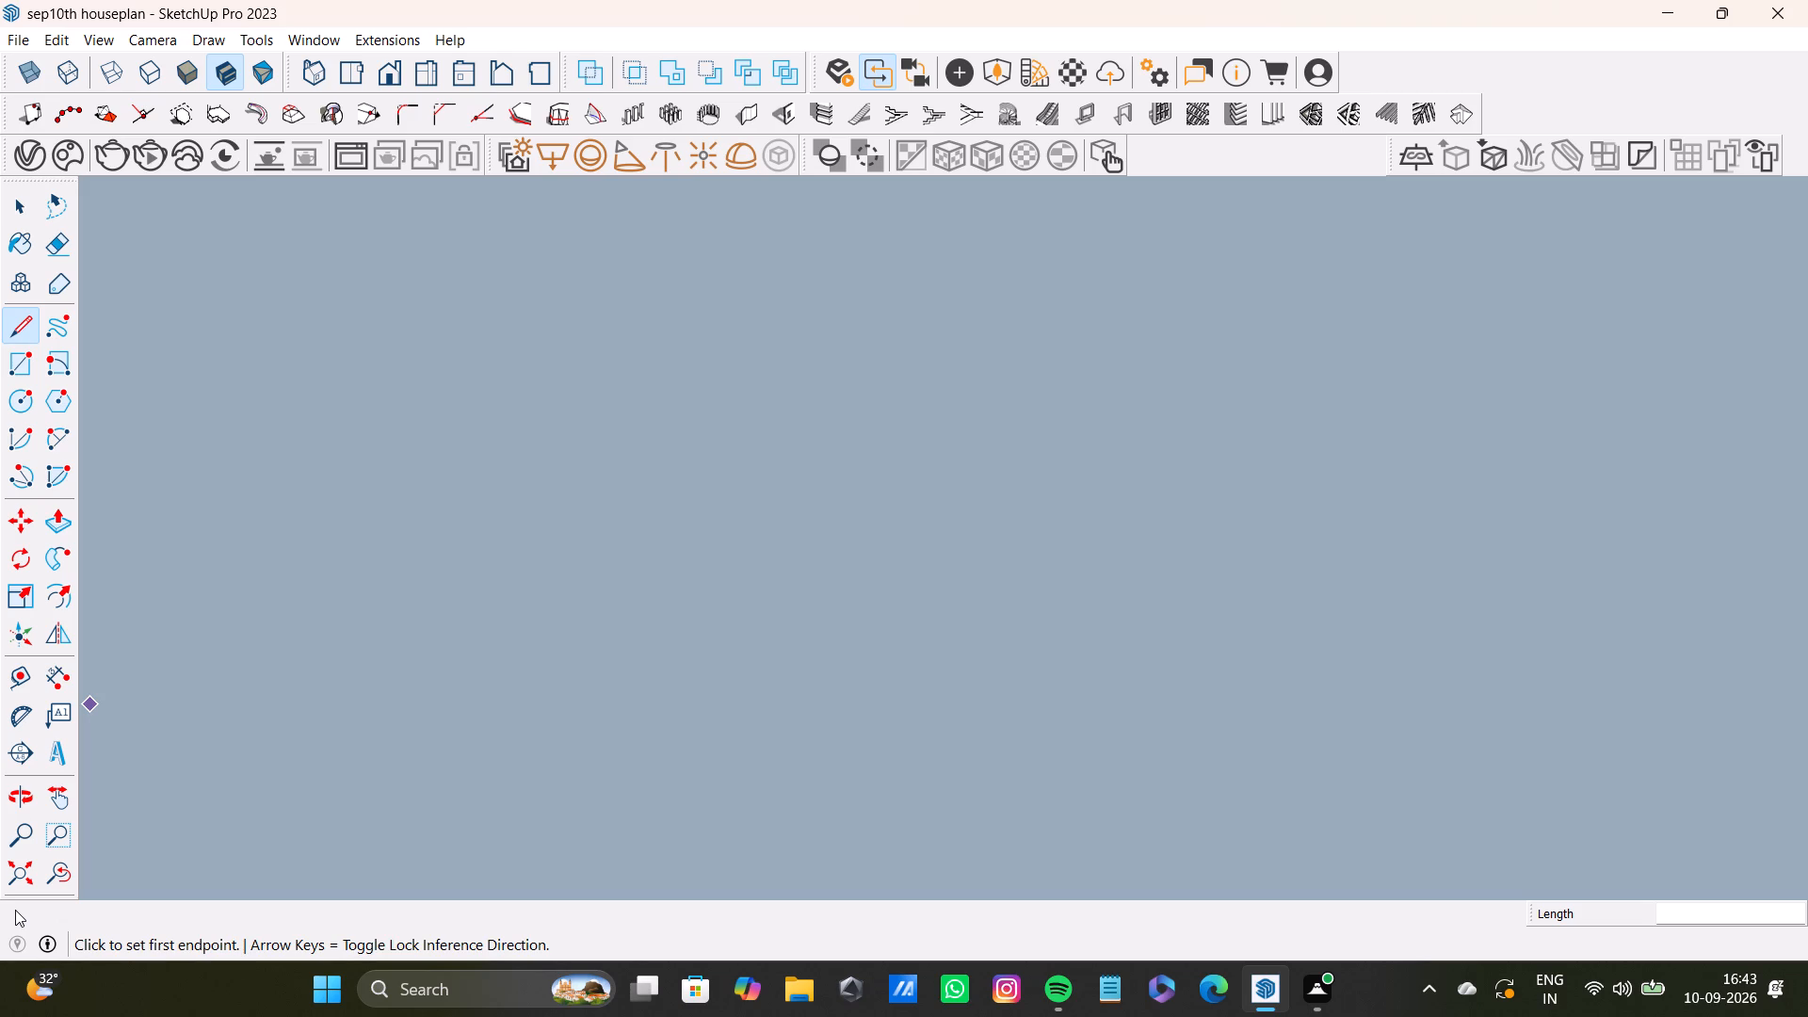
pyautogui.press('space')
pyautogui.click(69, 880)
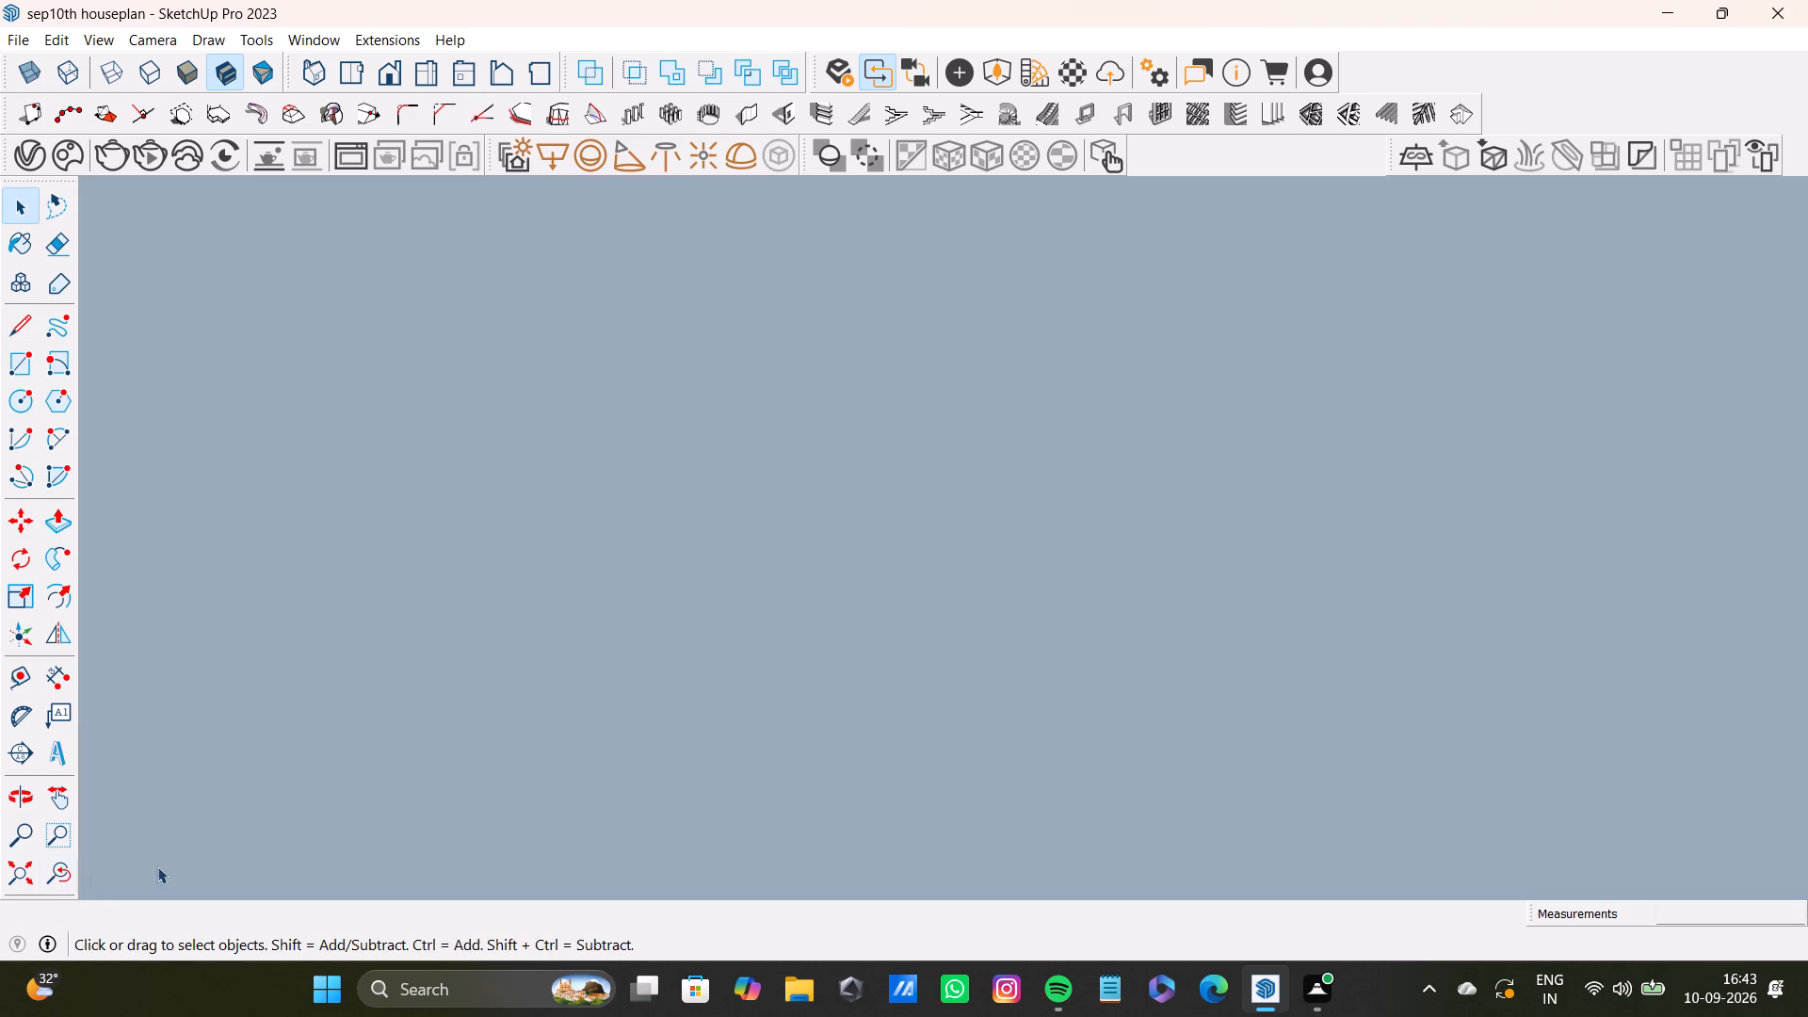
pyautogui.click(50, 882)
pyautogui.moveTo(789, 473); pyautogui.dragTo(752, 661, button='middle')
pyautogui.scroll(-6, 759, 564)
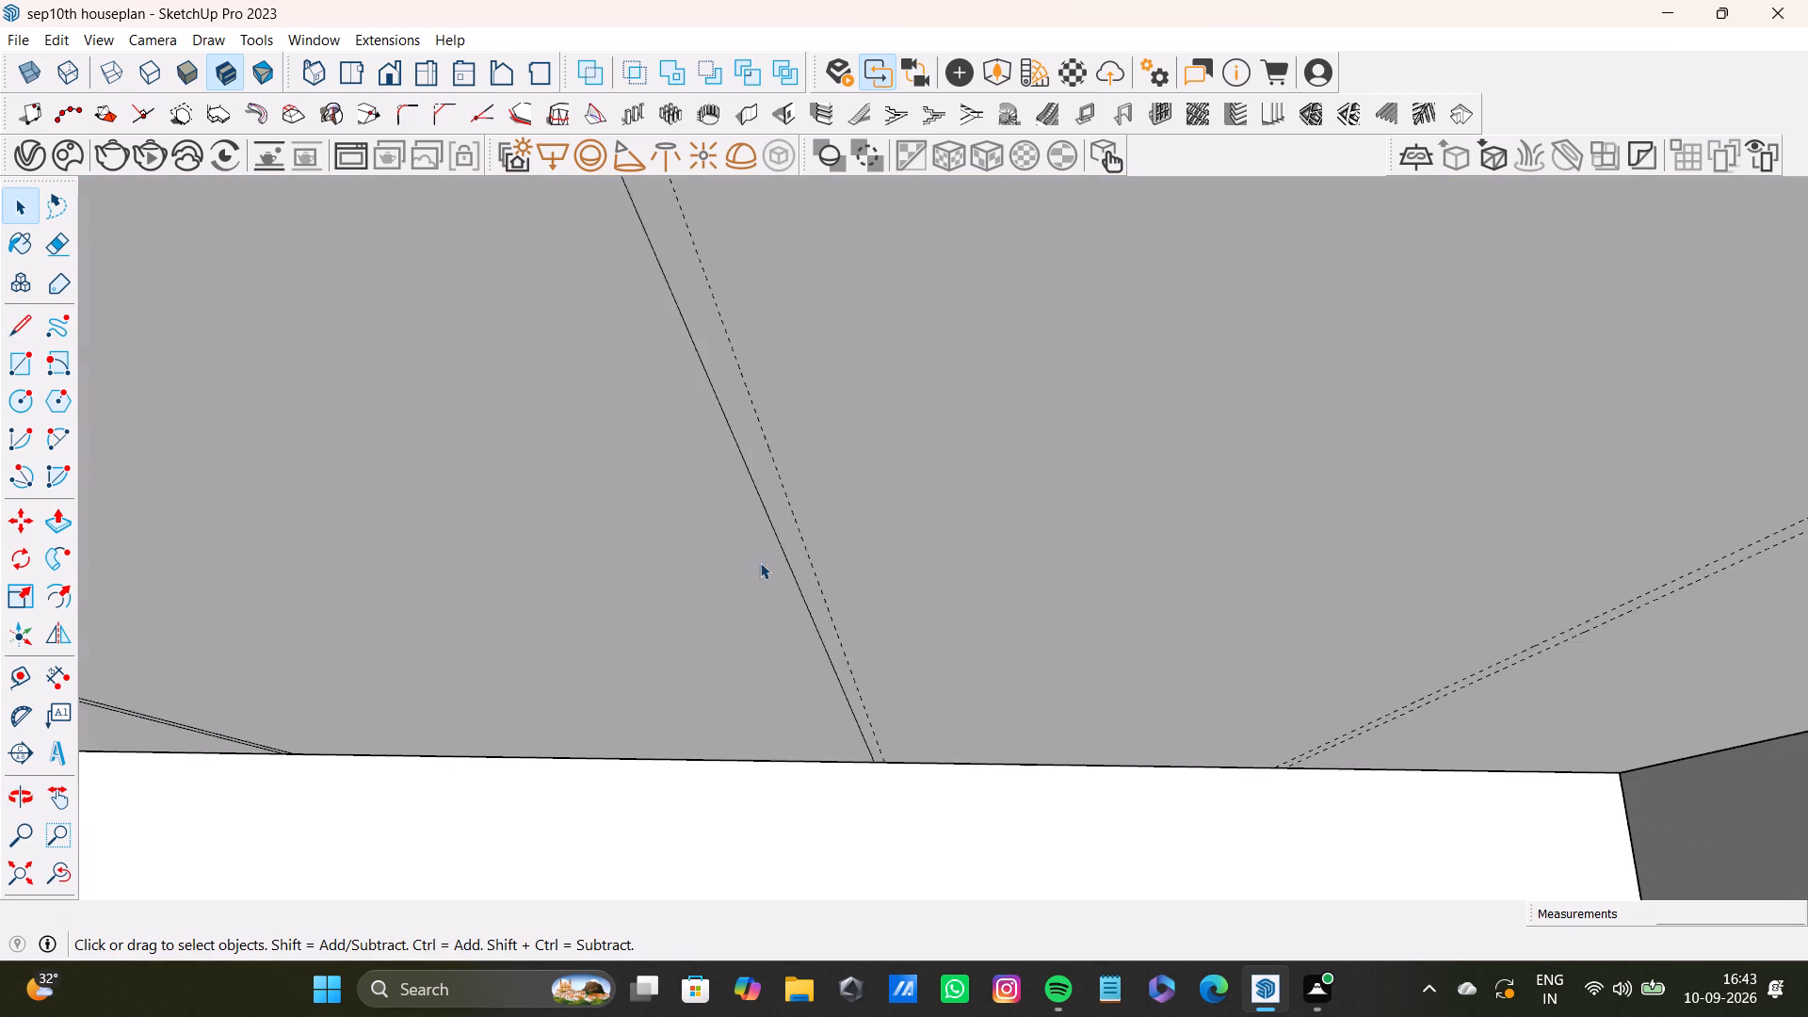
pyautogui.scroll(-11, 760, 562)
pyautogui.moveTo(769, 659); pyautogui.dragTo(782, 598, button='middle')
pyautogui.click(8, 328)
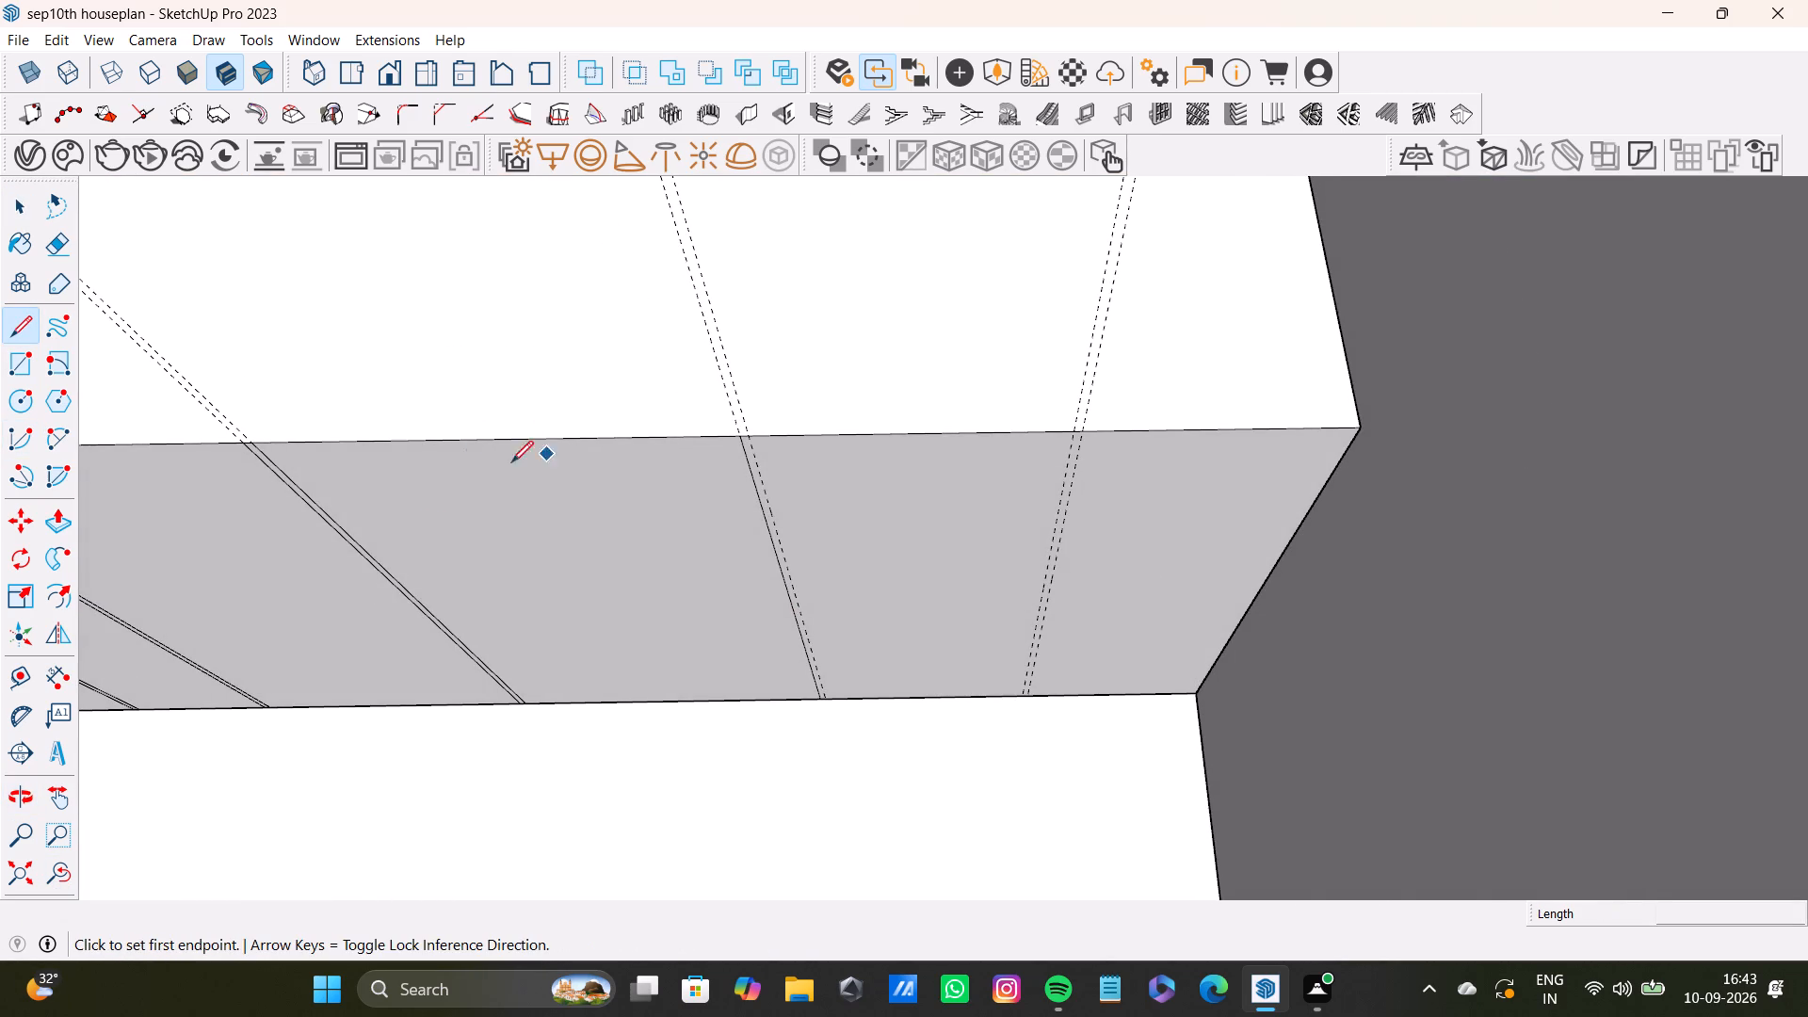
pyautogui.scroll(6, 467, 450)
pyautogui.click(933, 403)
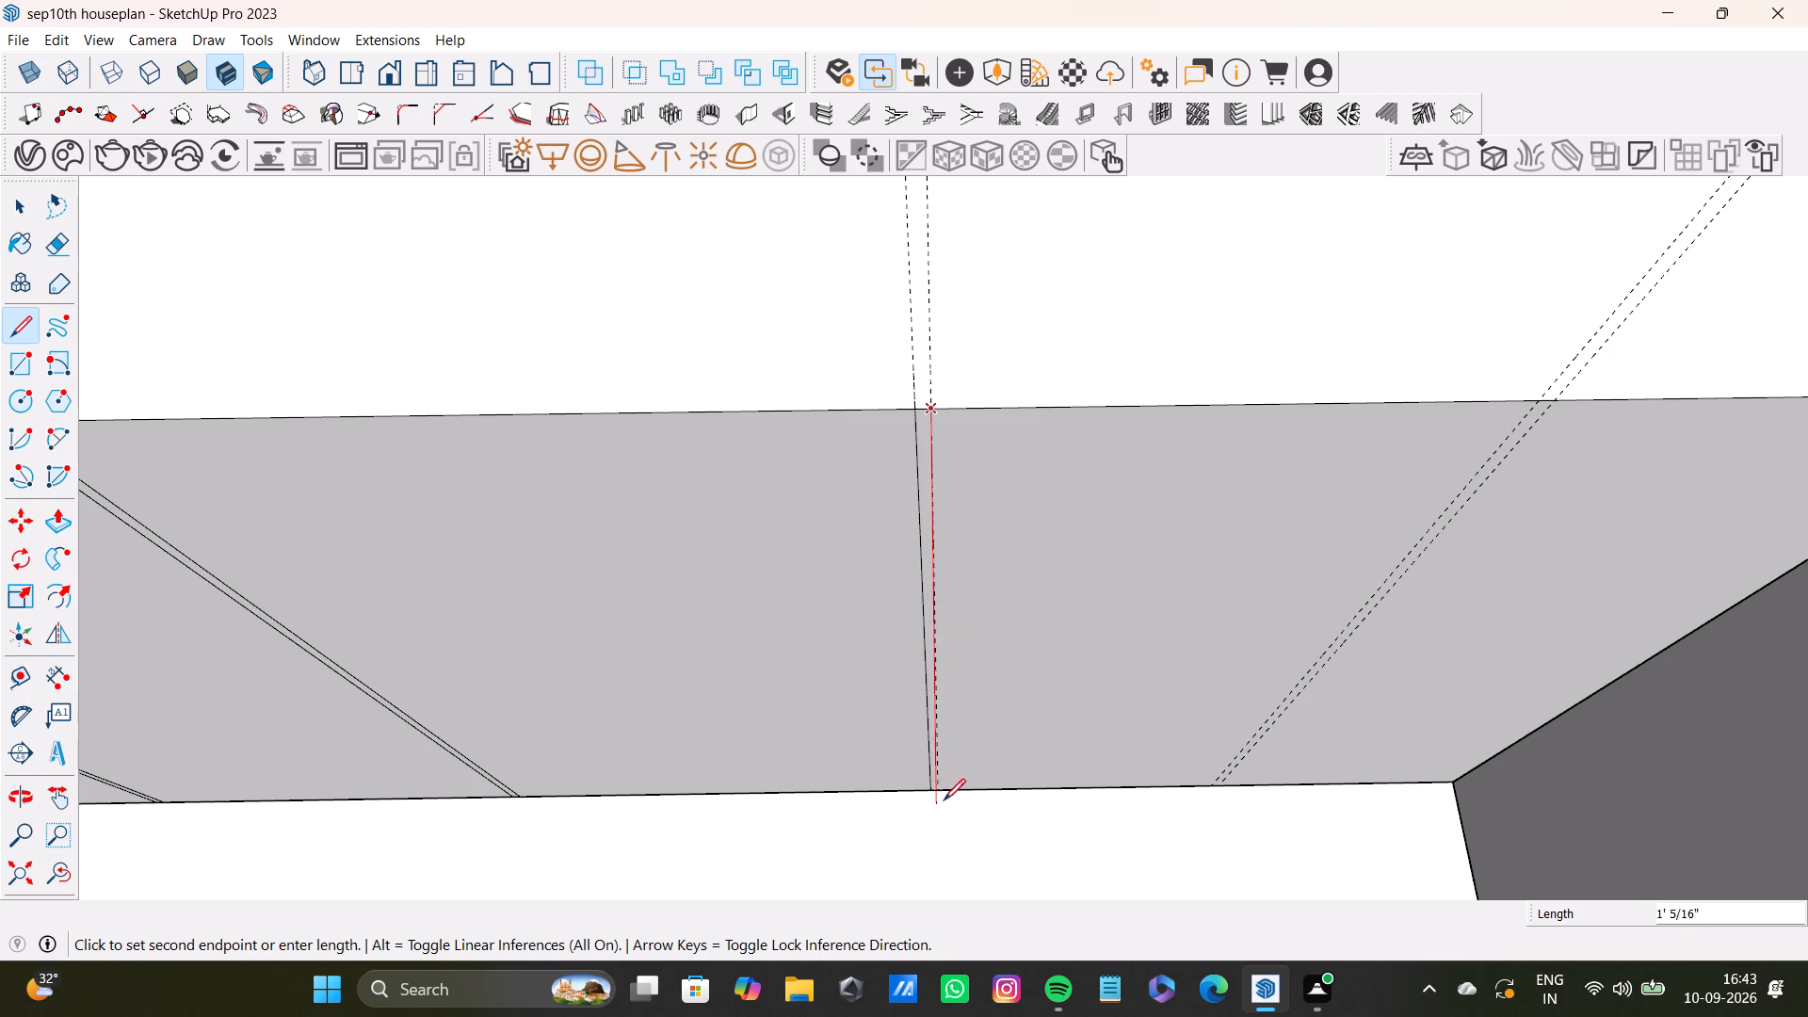
pyautogui.scroll(7, 943, 784)
pyautogui.click(943, 797)
pyautogui.scroll(-8, 969, 711)
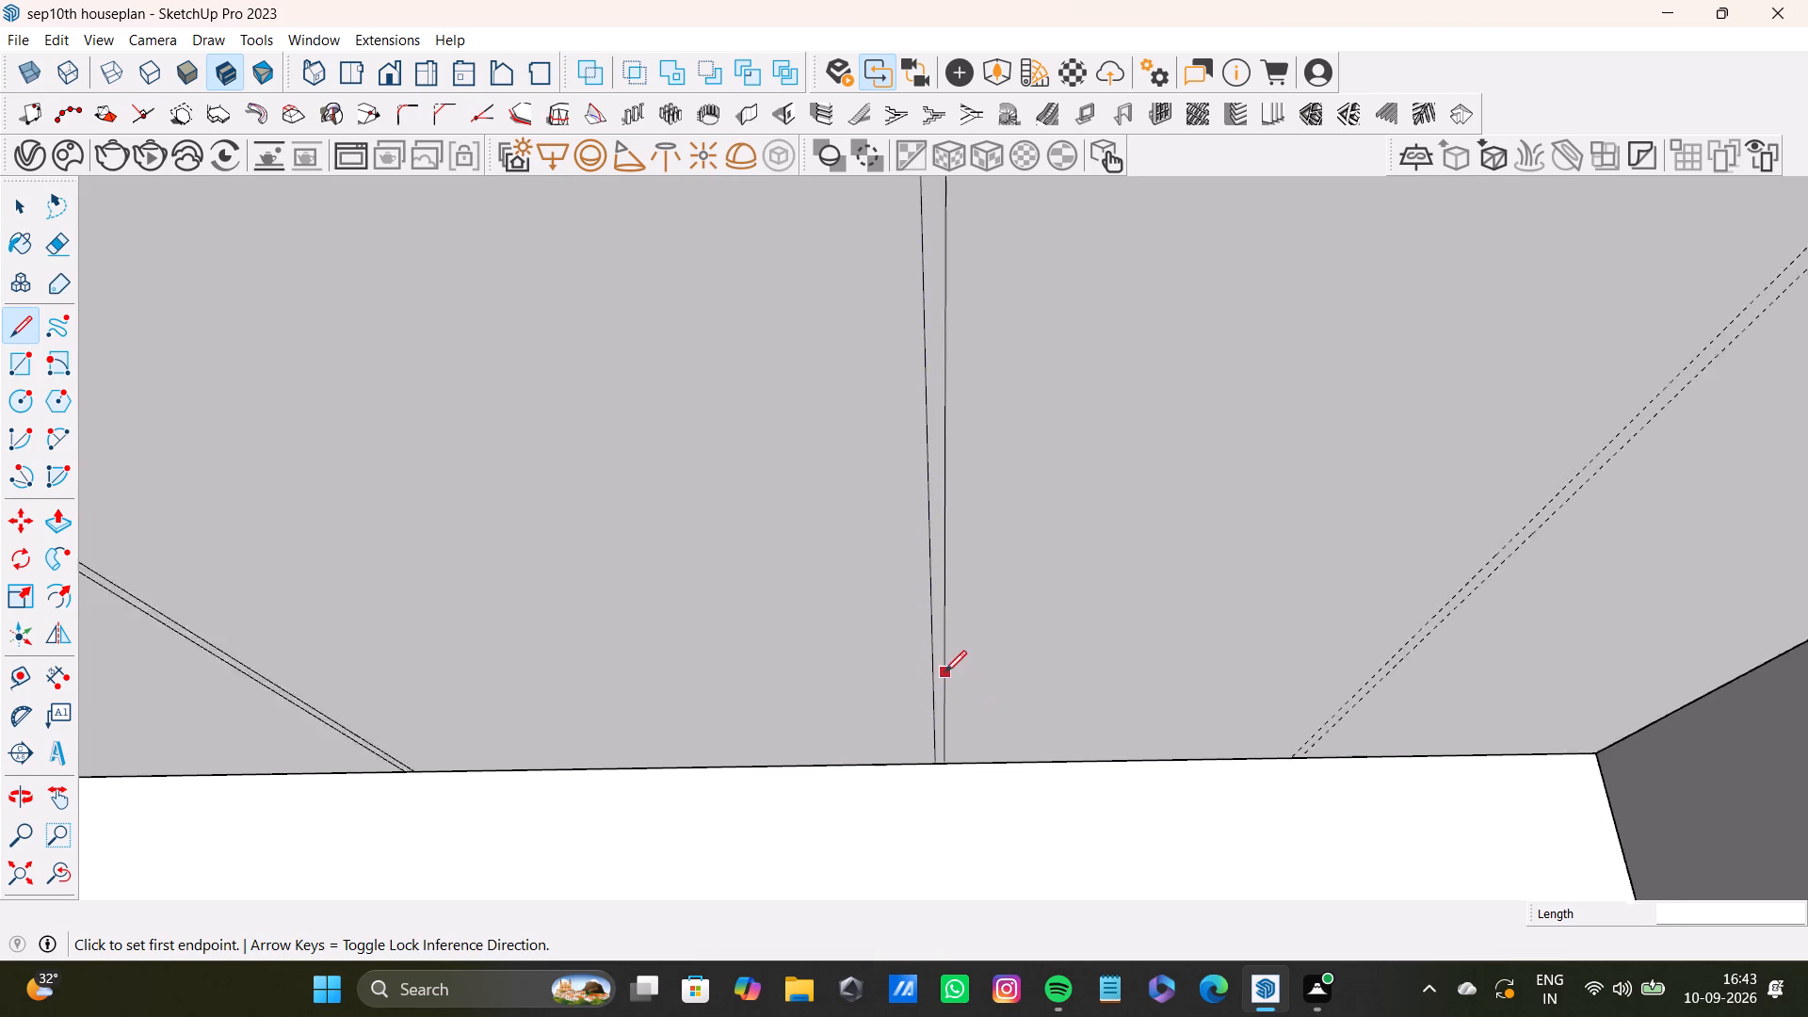
# Draw a line about 4' 13/16" long down the ledge's front face along the left guide of the fifth pair.
pyautogui.scroll(-2, 944, 672)
pyautogui.keyDown('shift'); pyautogui.scroll(1, 1110, 586); pyautogui.keyUp('shift')
pyautogui.keyDown('shift'); pyautogui.moveTo(1106, 582); pyautogui.dragTo(747, 656, button='middle'); pyautogui.keyUp('shift')
pyautogui.scroll(2, 1043, 524)
pyautogui.click(967, 397)
pyautogui.scroll(-3, 969, 569)
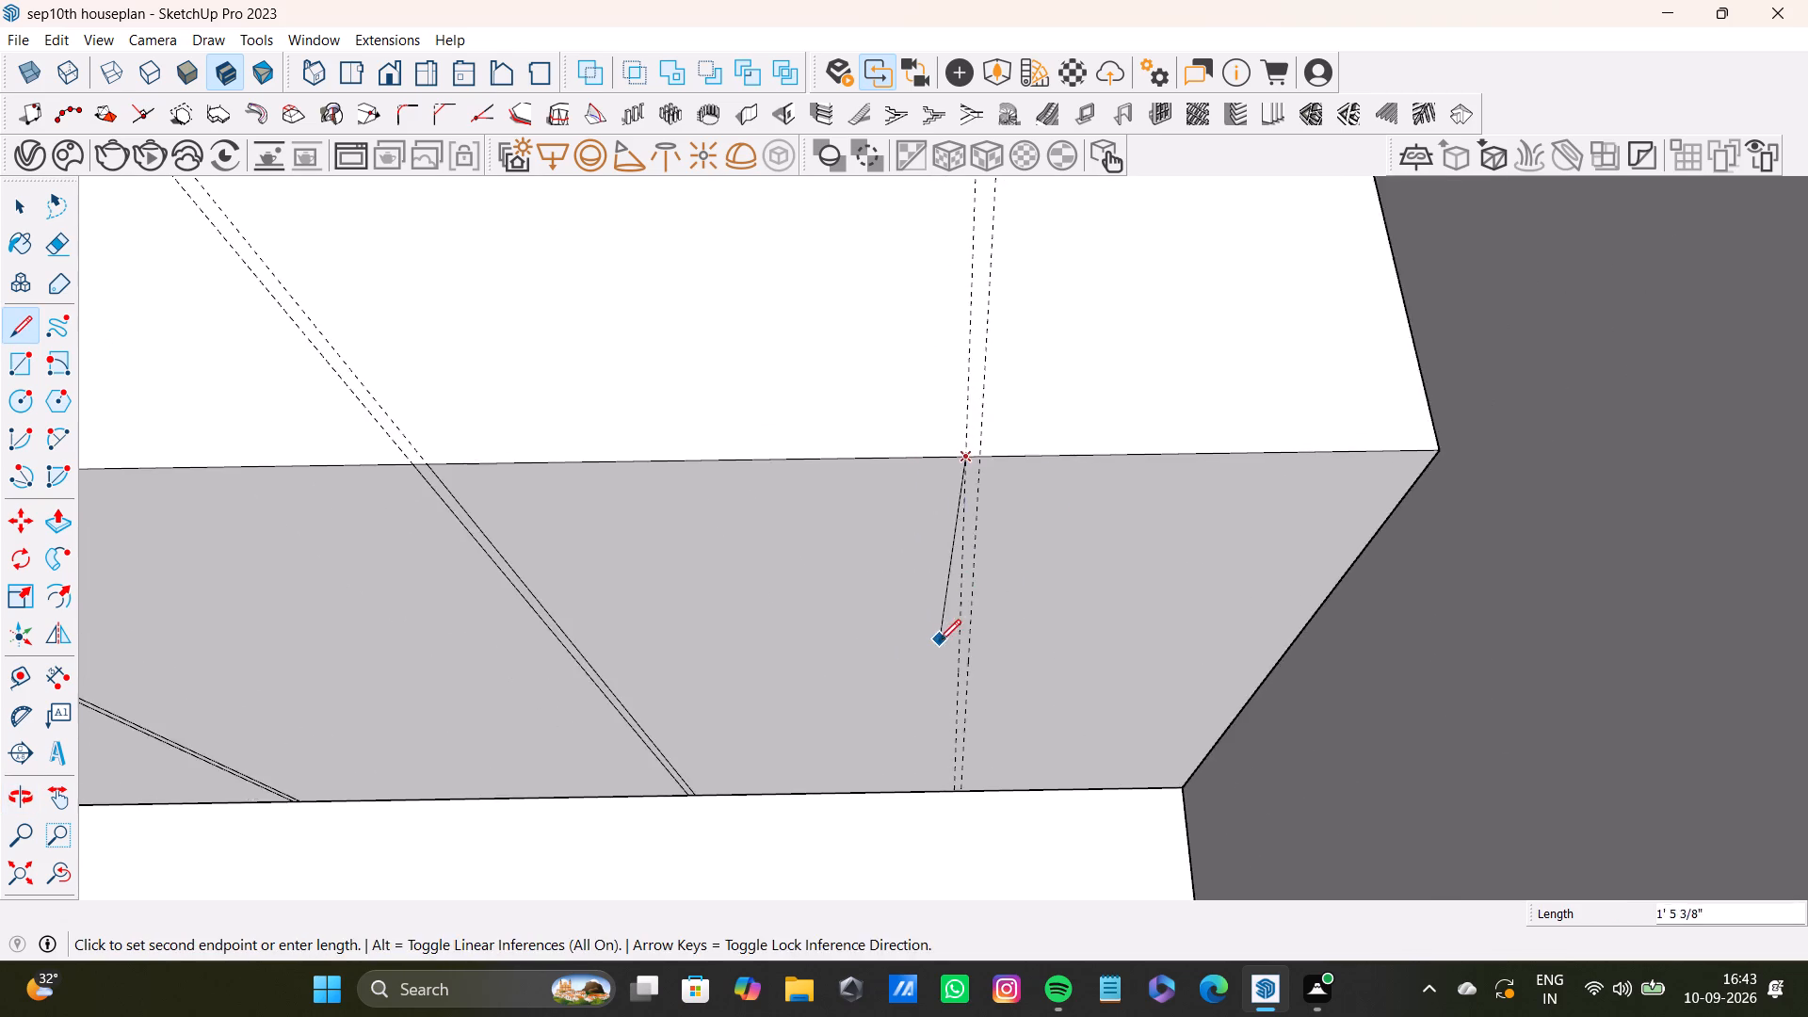
pyautogui.keyDown('shift'); pyautogui.moveTo(939, 636); pyautogui.dragTo(994, 463, button='middle'); pyautogui.keyUp('shift')
pyautogui.scroll(5, 998, 536)
pyautogui.moveTo(994, 607); pyautogui.dragTo(984, 485, button='middle')
pyautogui.scroll(3, 972, 595)
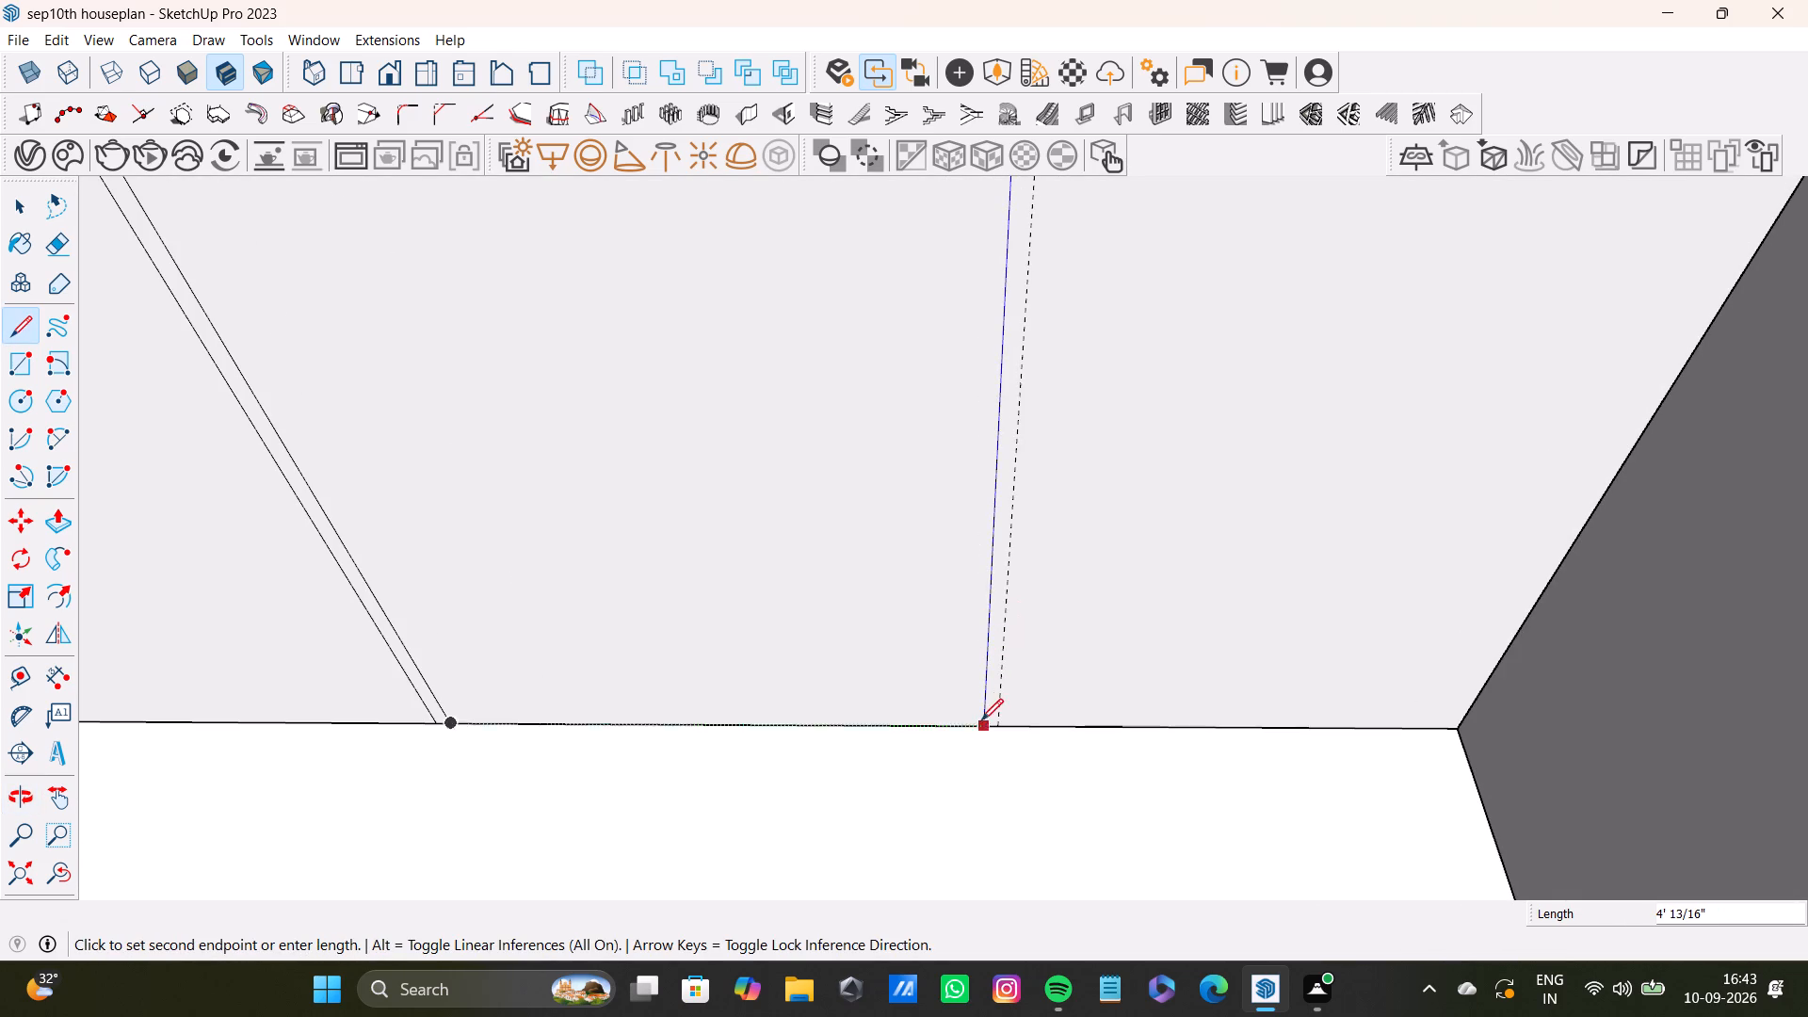
pyautogui.click(981, 723)
# Draw a line about 4' 13/16" long down the ledge's front face along the right guide of the fifth pair.
pyautogui.scroll(-10, 1010, 639)
pyautogui.keyDown('shift'); pyautogui.moveTo(984, 486); pyautogui.dragTo(980, 679, button='middle'); pyautogui.keyUp('shift')
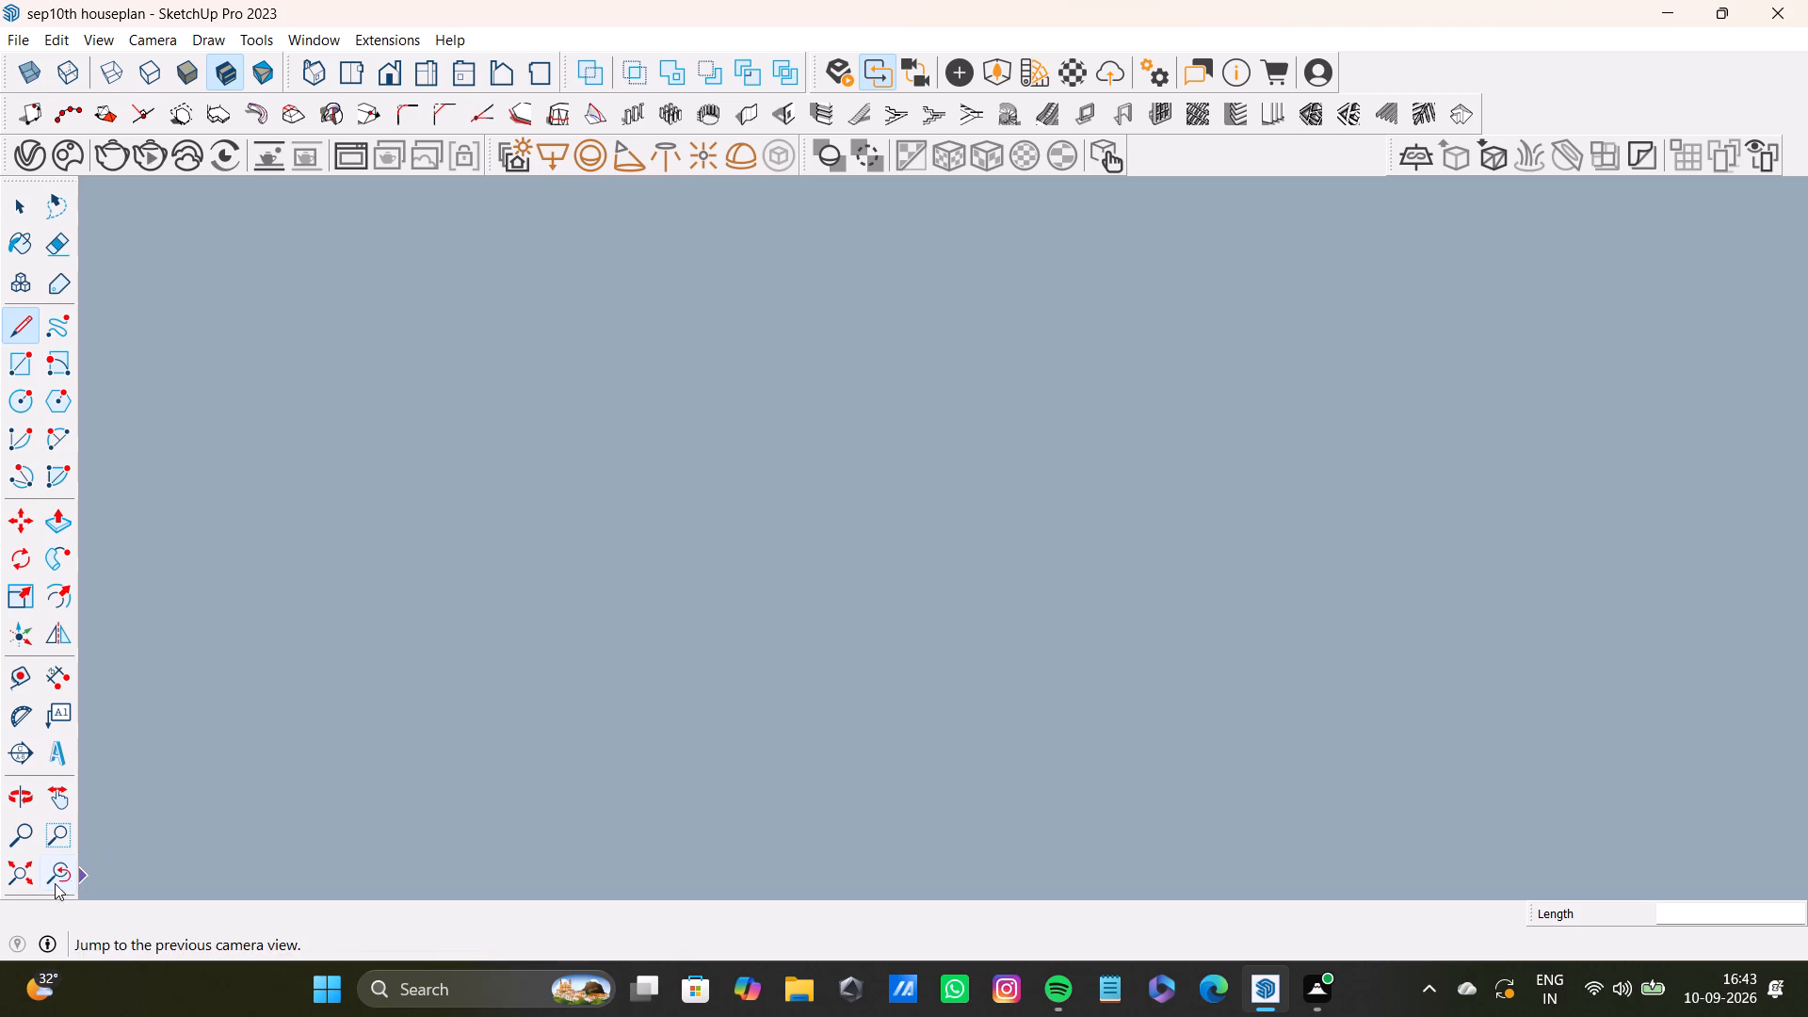
pyautogui.click(52, 882)
pyautogui.moveTo(741, 722); pyautogui.dragTo(763, 832, button='middle')
pyautogui.click(0, 874)
pyautogui.click(32, 877)
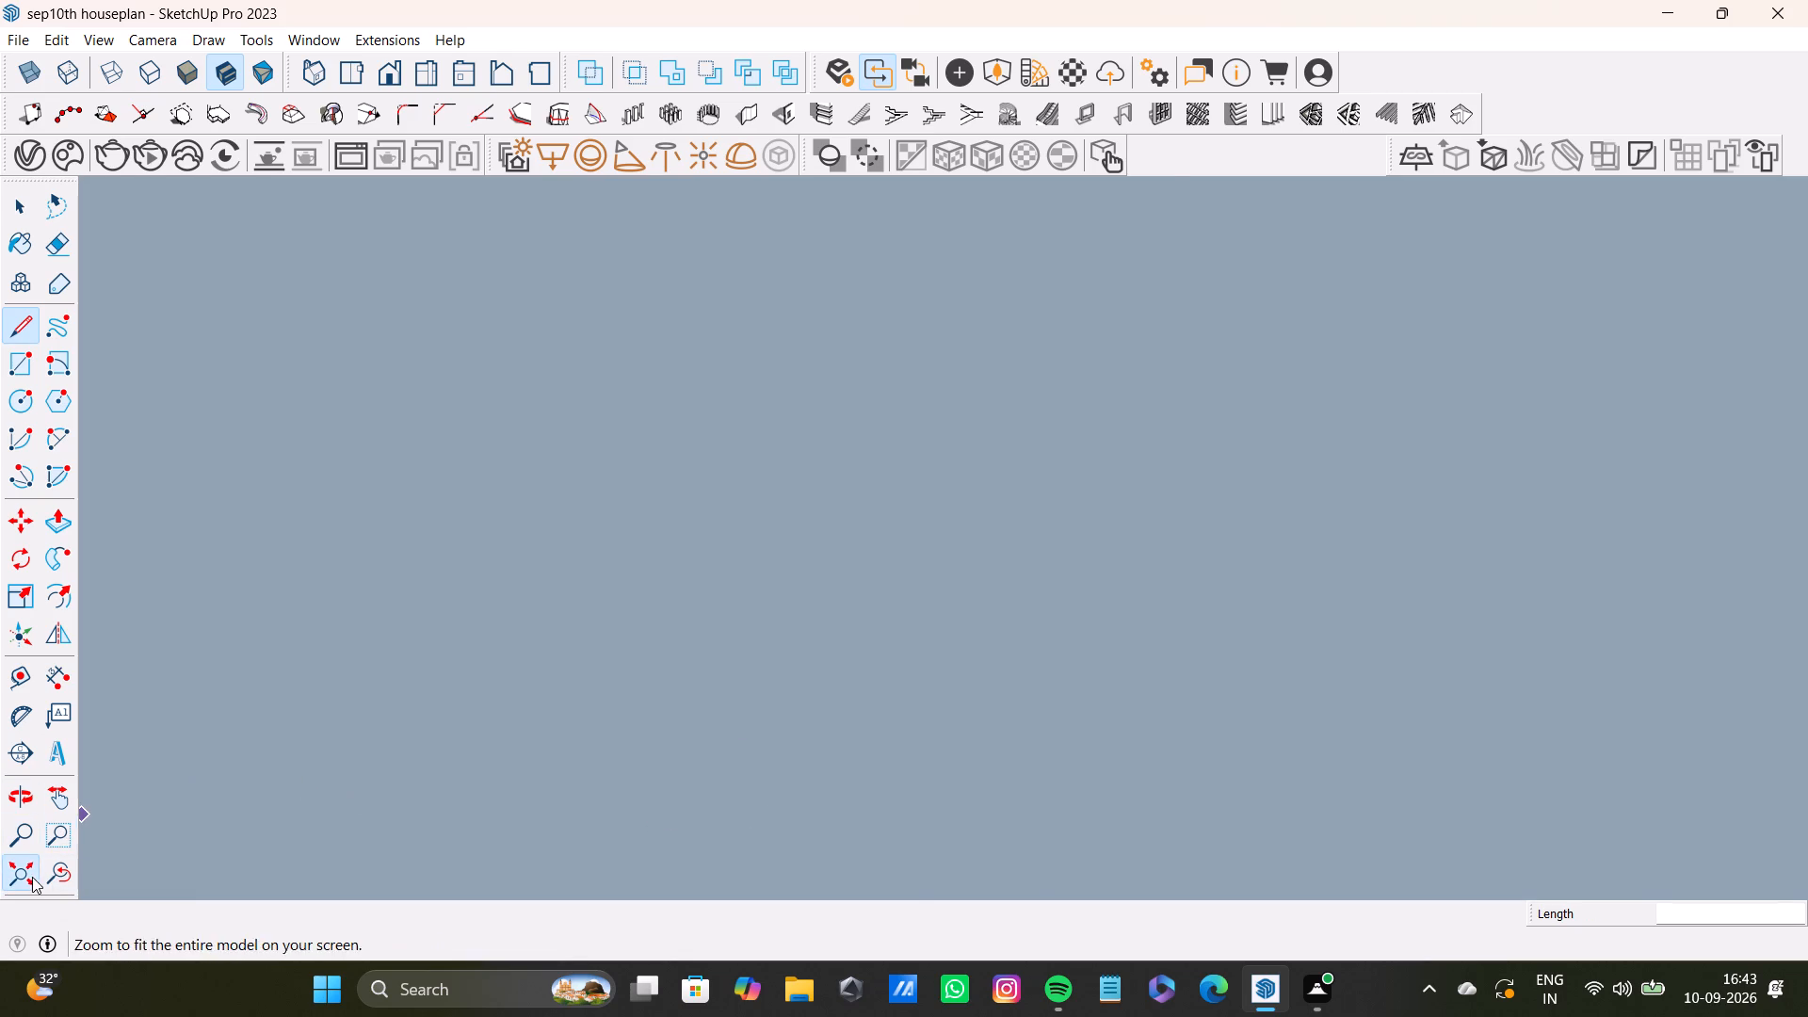
pyautogui.keyDown('shift'); pyautogui.moveTo(907, 677); pyautogui.dragTo(702, 774, button='middle'); pyautogui.keyUp('shift')
pyautogui.scroll(10, 909, 665)
pyautogui.keyDown('shift'); pyautogui.moveTo(678, 599); pyautogui.dragTo(811, 636, button='middle'); pyautogui.keyUp('shift')
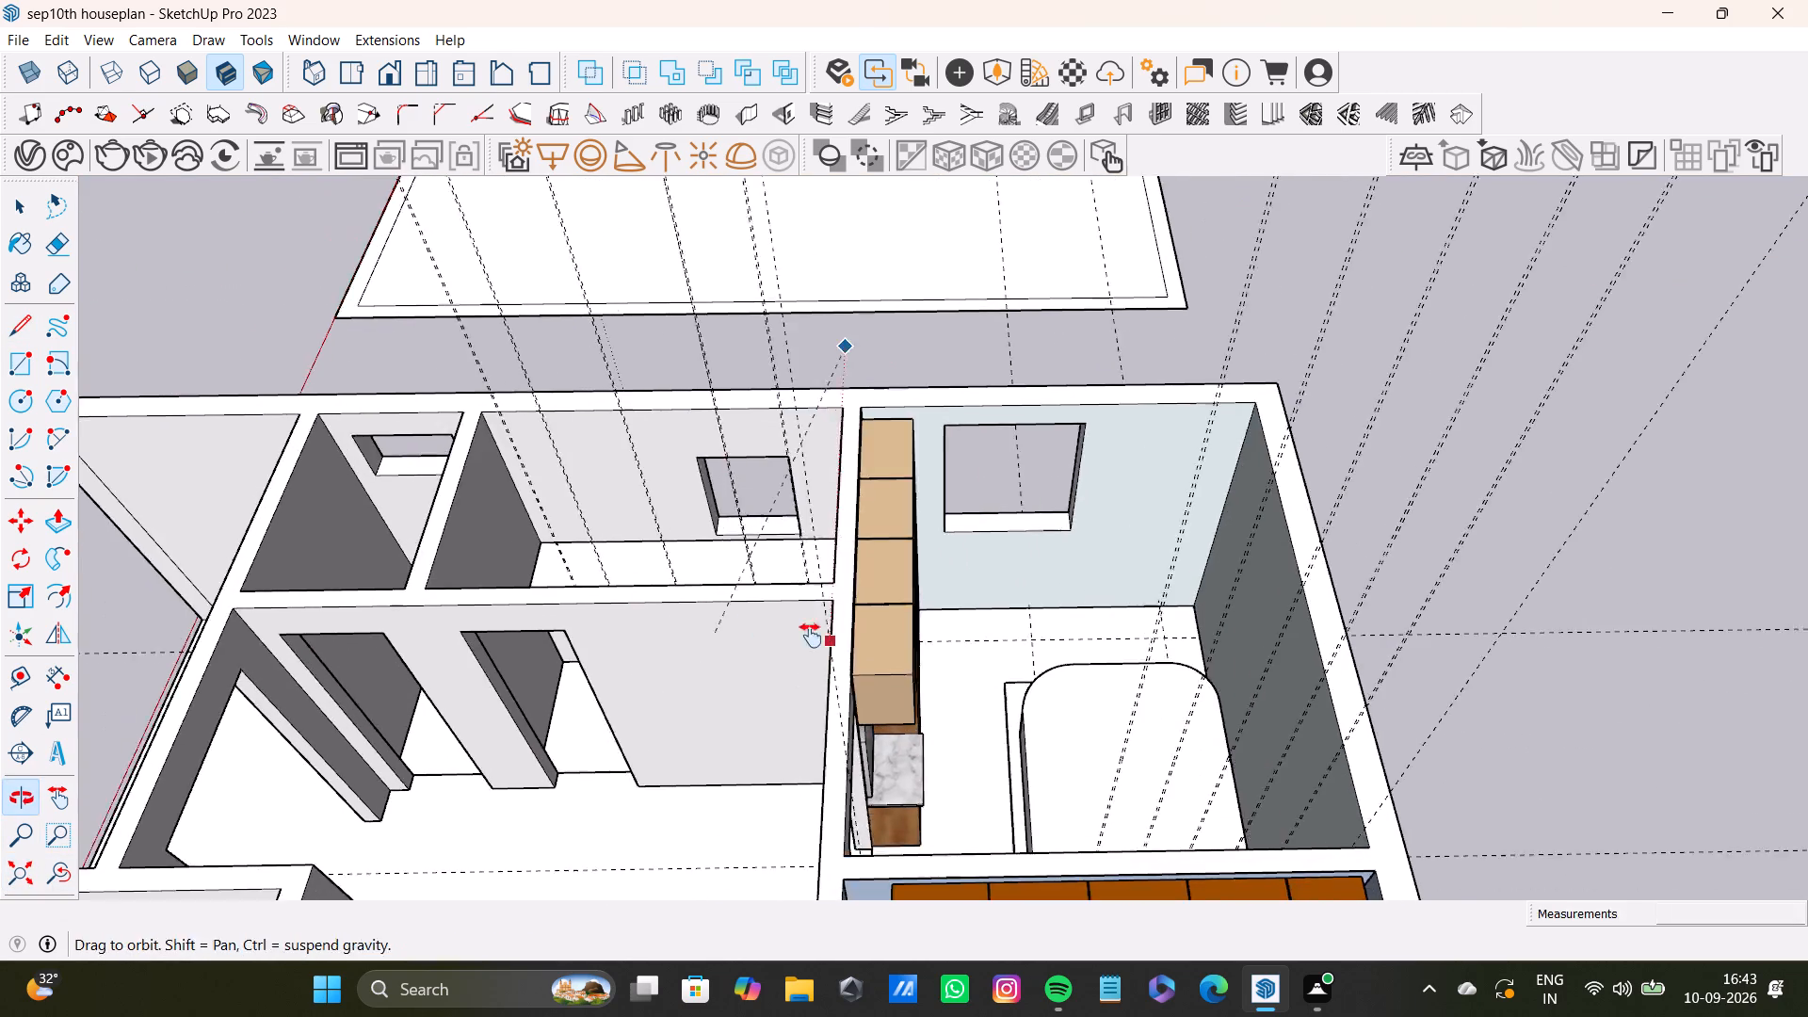
pyautogui.keyDown('shift'); pyautogui.moveTo(811, 636); pyautogui.dragTo(816, 636, button='middle'); pyautogui.keyUp('shift')
pyautogui.scroll(11, 817, 628)
pyautogui.keyDown('shift'); pyautogui.moveTo(818, 544); pyautogui.dragTo(892, 704, button='middle'); pyautogui.keyUp('shift')
pyautogui.scroll(11, 963, 718)
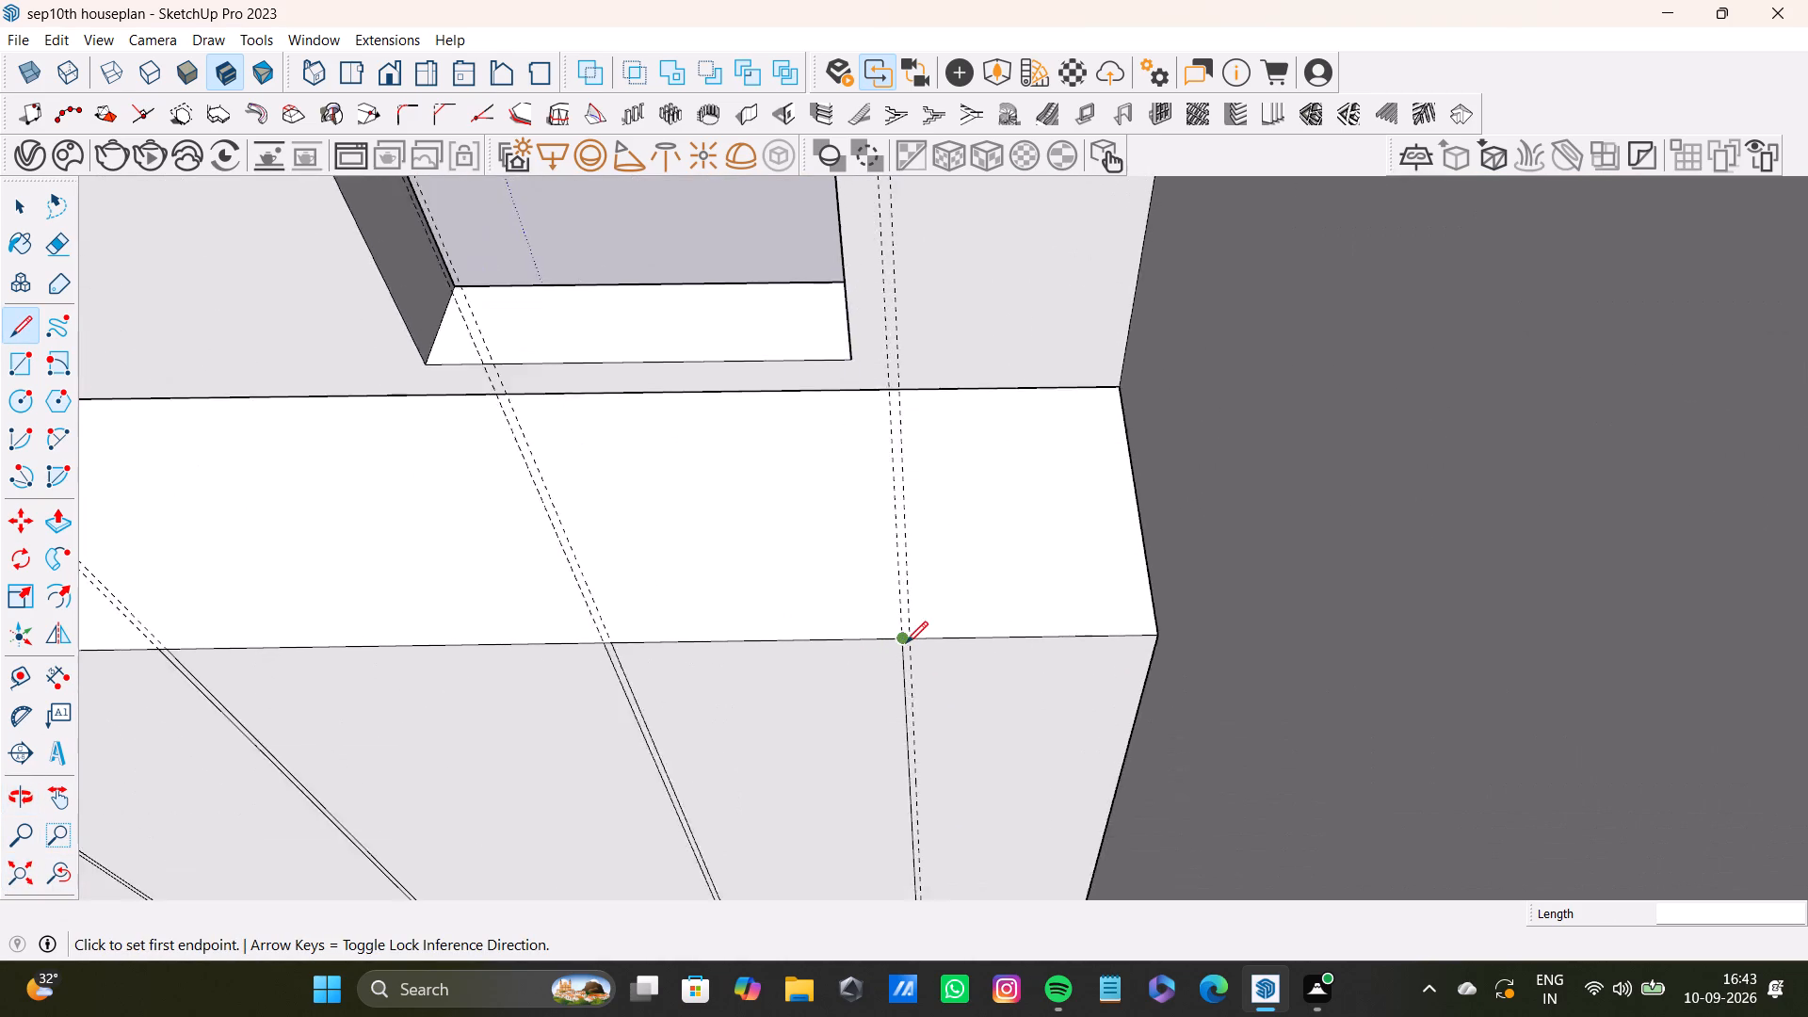
pyautogui.scroll(7, 906, 643)
pyautogui.click(915, 637)
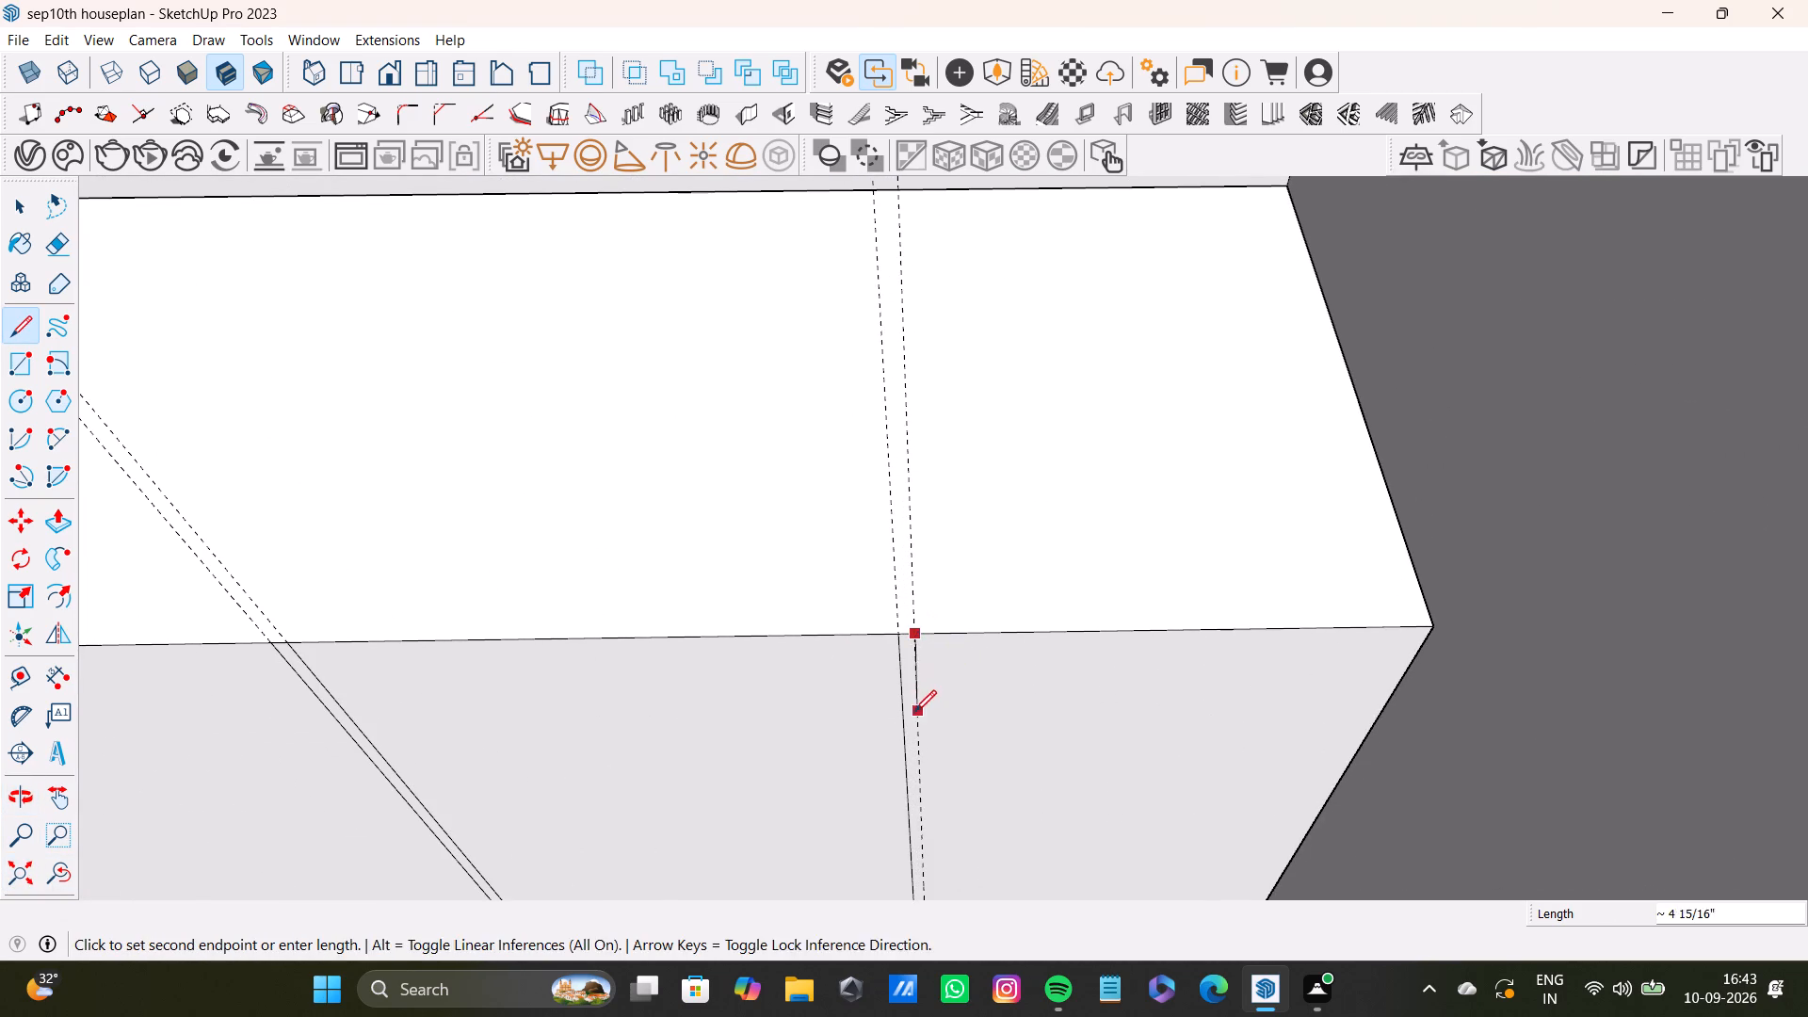
pyautogui.scroll(-4, 914, 712)
pyautogui.keyDown('shift'); pyautogui.moveTo(920, 718); pyautogui.dragTo(917, 597, button='middle'); pyautogui.keyUp('shift')
pyautogui.scroll(2, 912, 734)
pyautogui.moveTo(921, 785); pyautogui.dragTo(920, 655, button='middle')
pyautogui.scroll(5, 909, 775)
pyautogui.keyDown('shift'); pyautogui.moveTo(910, 817); pyautogui.dragTo(907, 759, button='middle'); pyautogui.keyUp('shift')
pyautogui.keyDown('shift'); pyautogui.scroll(-1, 907, 751); pyautogui.keyUp('shift')
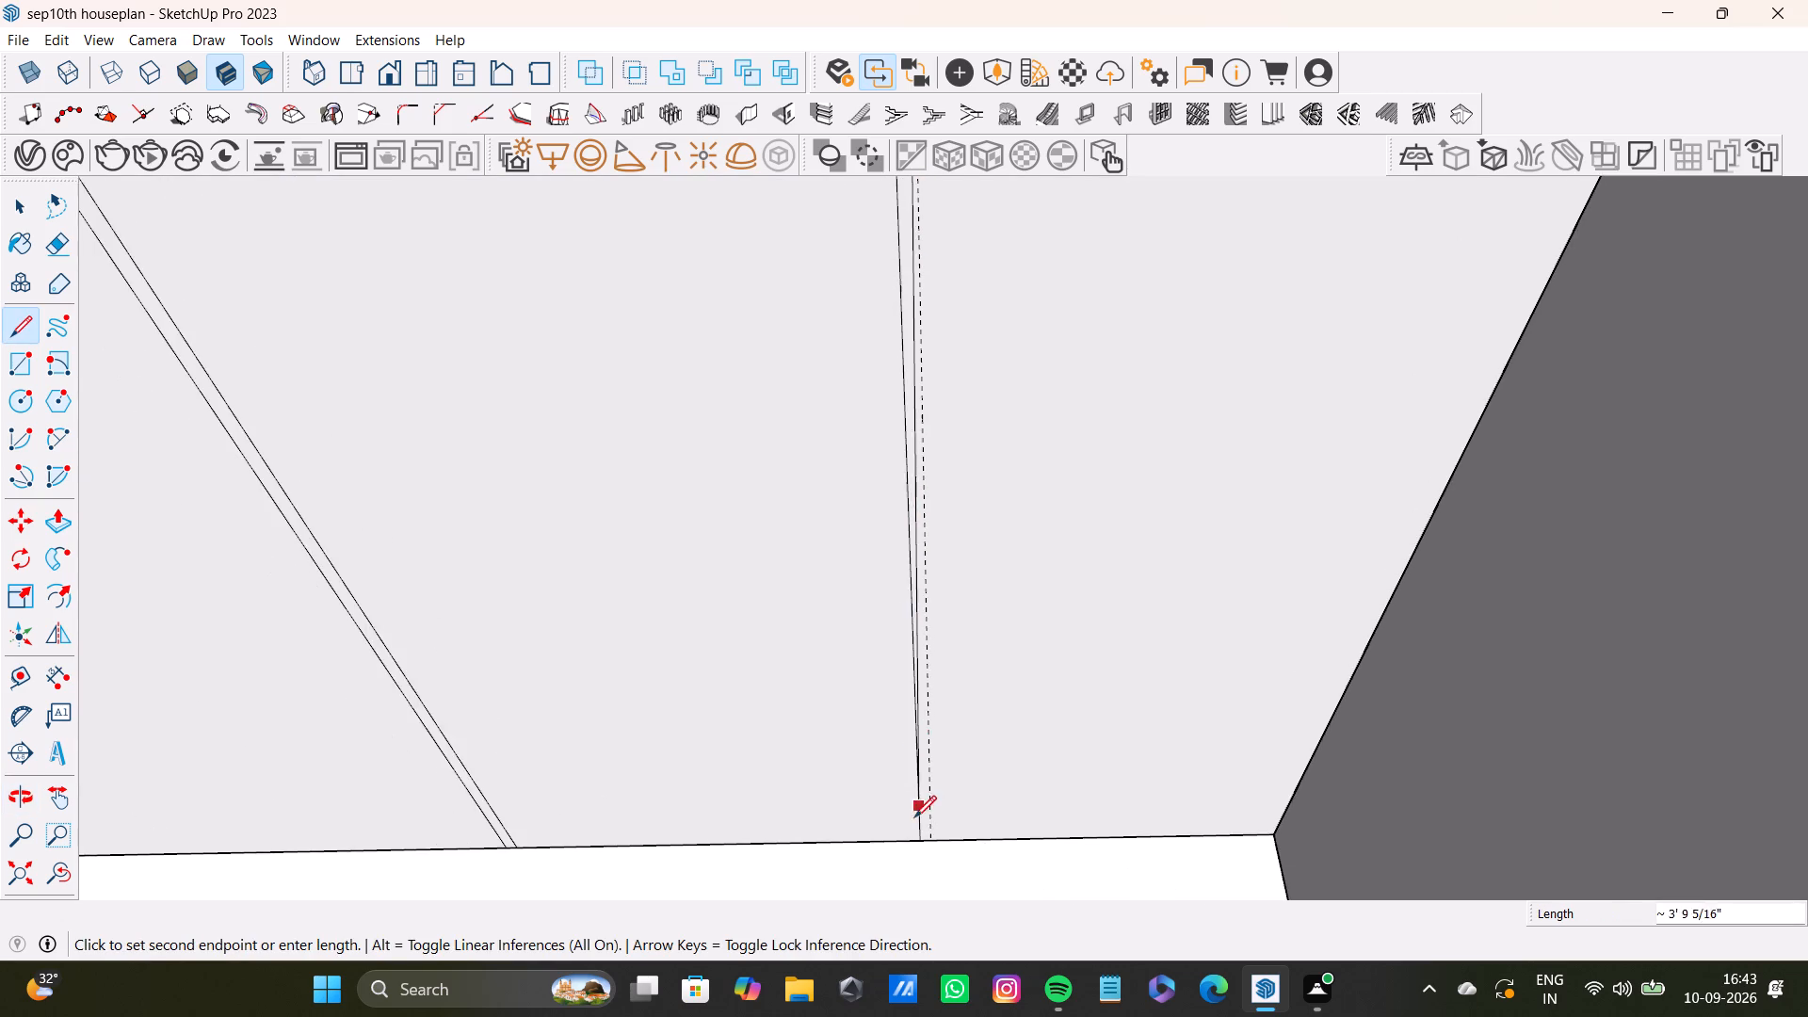
pyautogui.scroll(2, 914, 820)
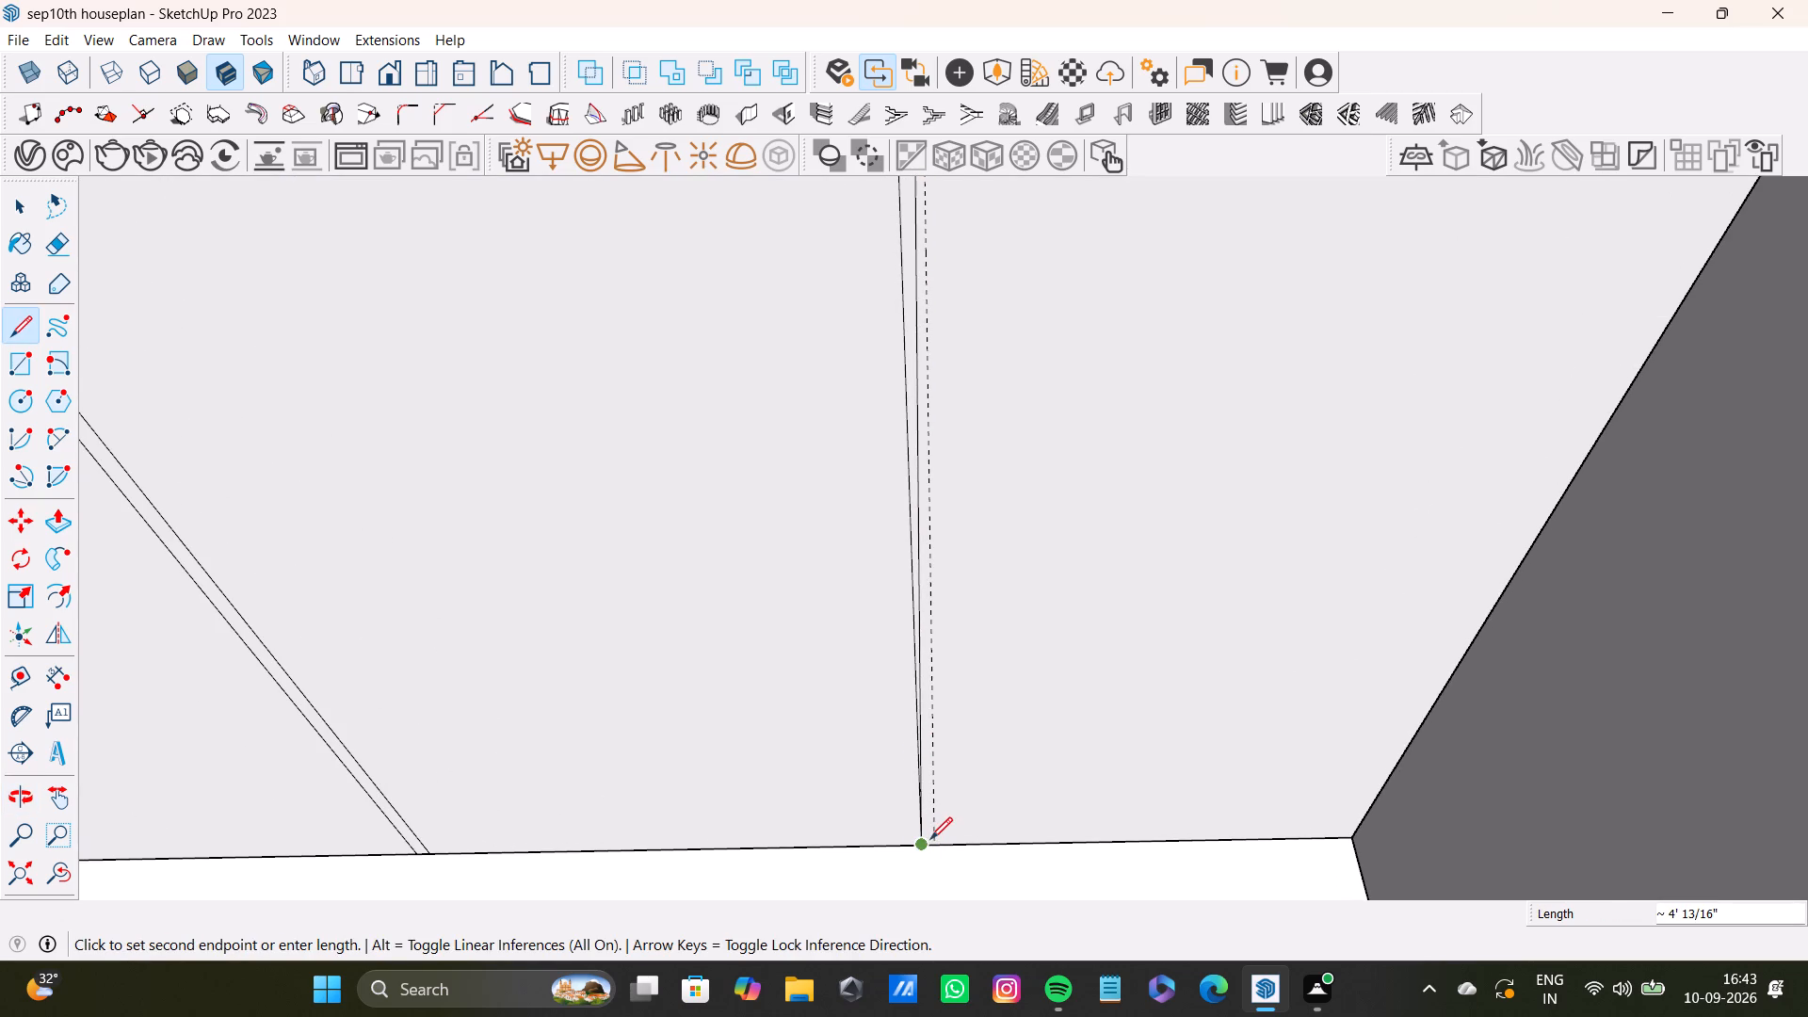
pyautogui.click(939, 843)
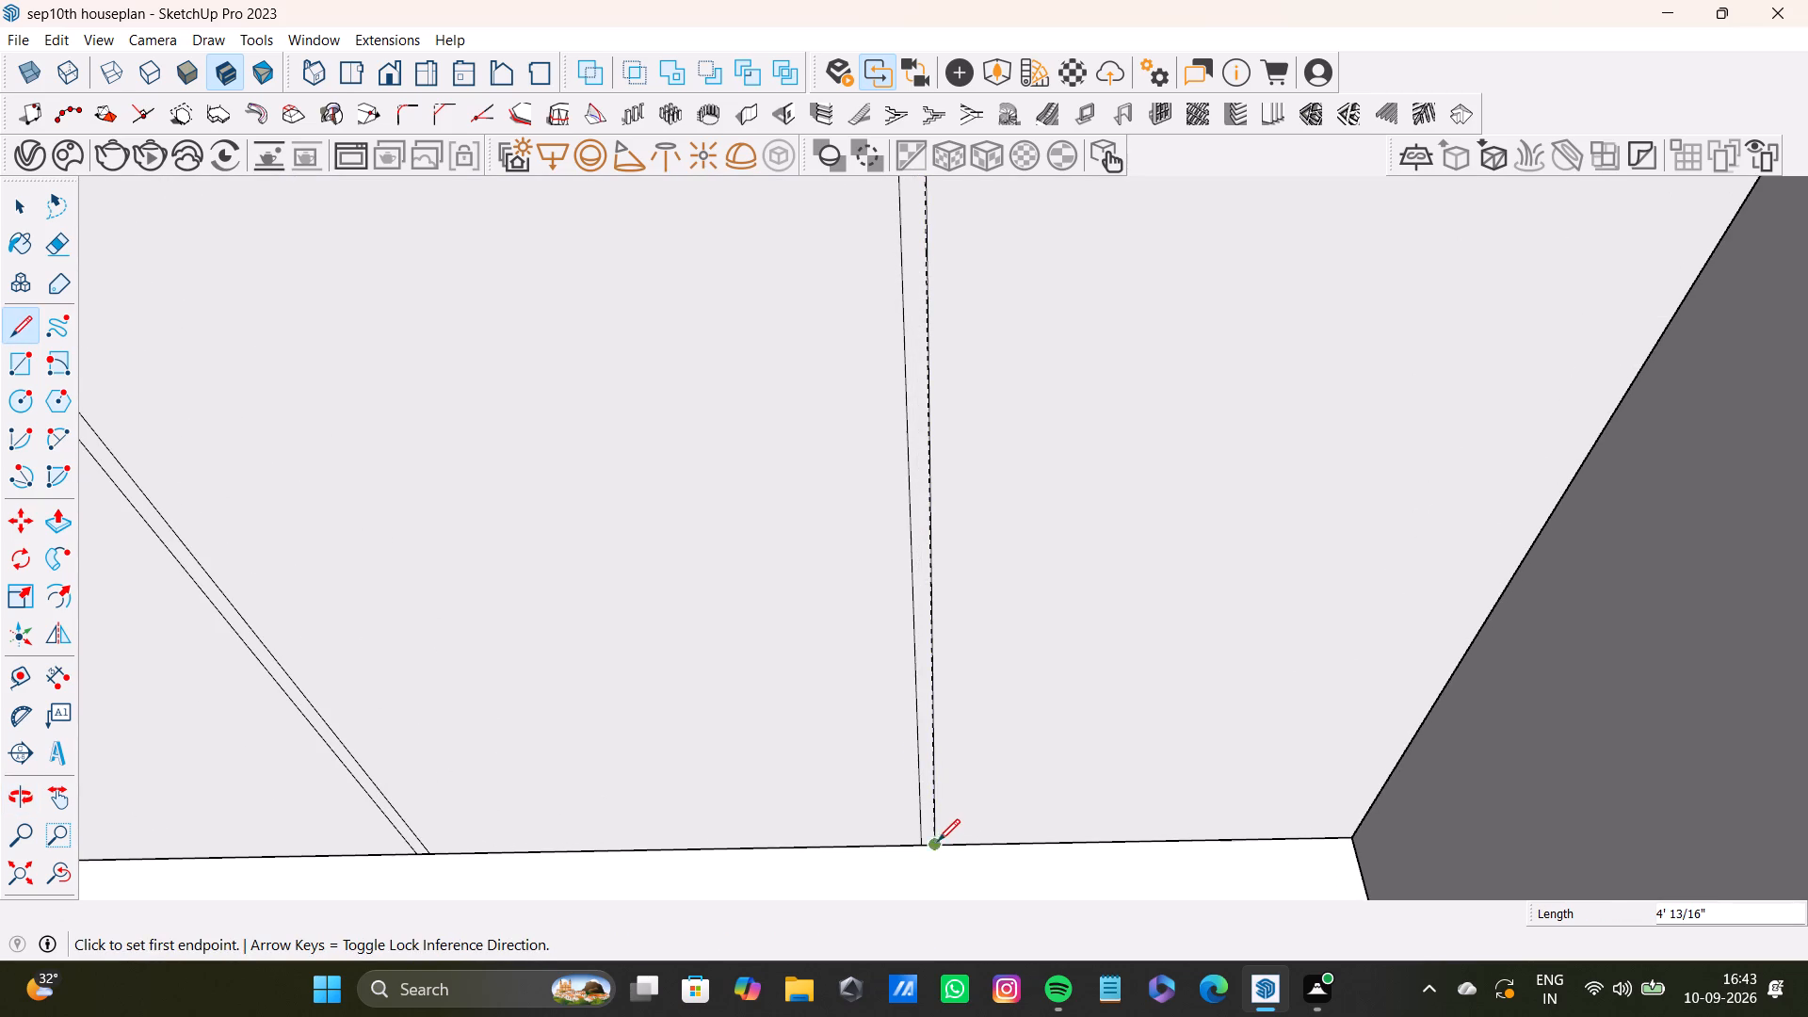
pyautogui.scroll(-9, 901, 801)
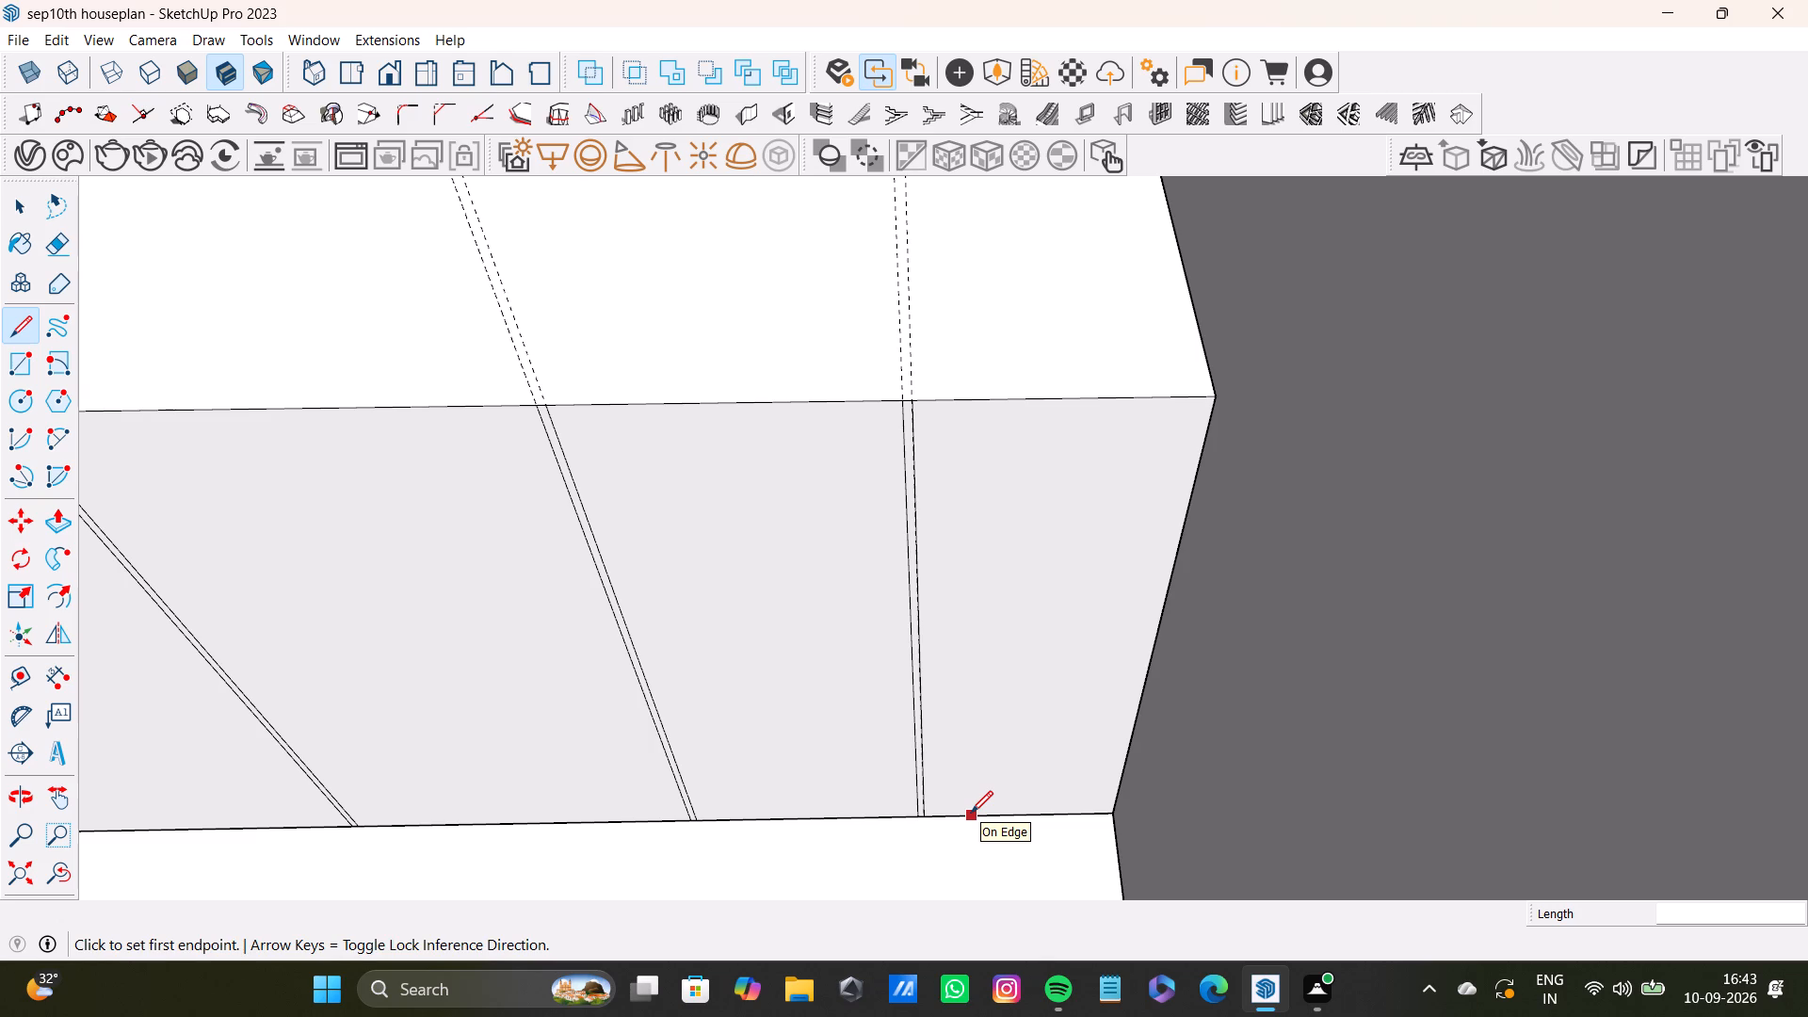
pyautogui.press('space')
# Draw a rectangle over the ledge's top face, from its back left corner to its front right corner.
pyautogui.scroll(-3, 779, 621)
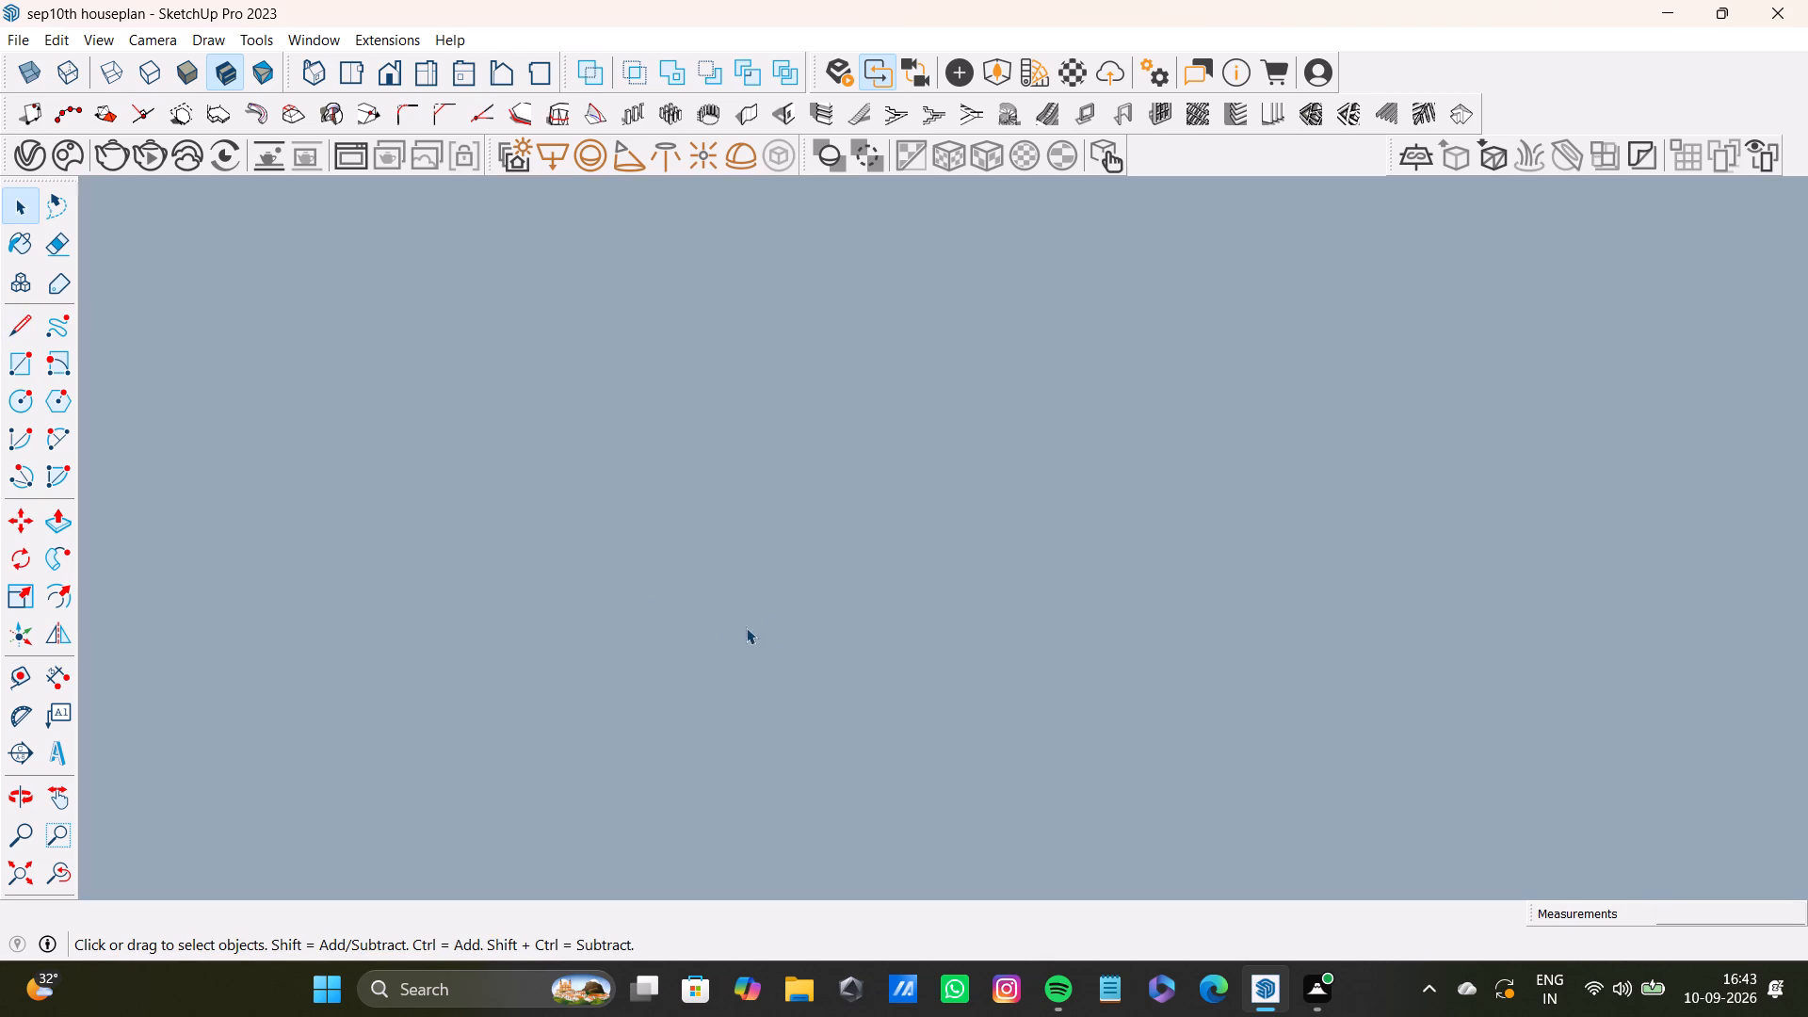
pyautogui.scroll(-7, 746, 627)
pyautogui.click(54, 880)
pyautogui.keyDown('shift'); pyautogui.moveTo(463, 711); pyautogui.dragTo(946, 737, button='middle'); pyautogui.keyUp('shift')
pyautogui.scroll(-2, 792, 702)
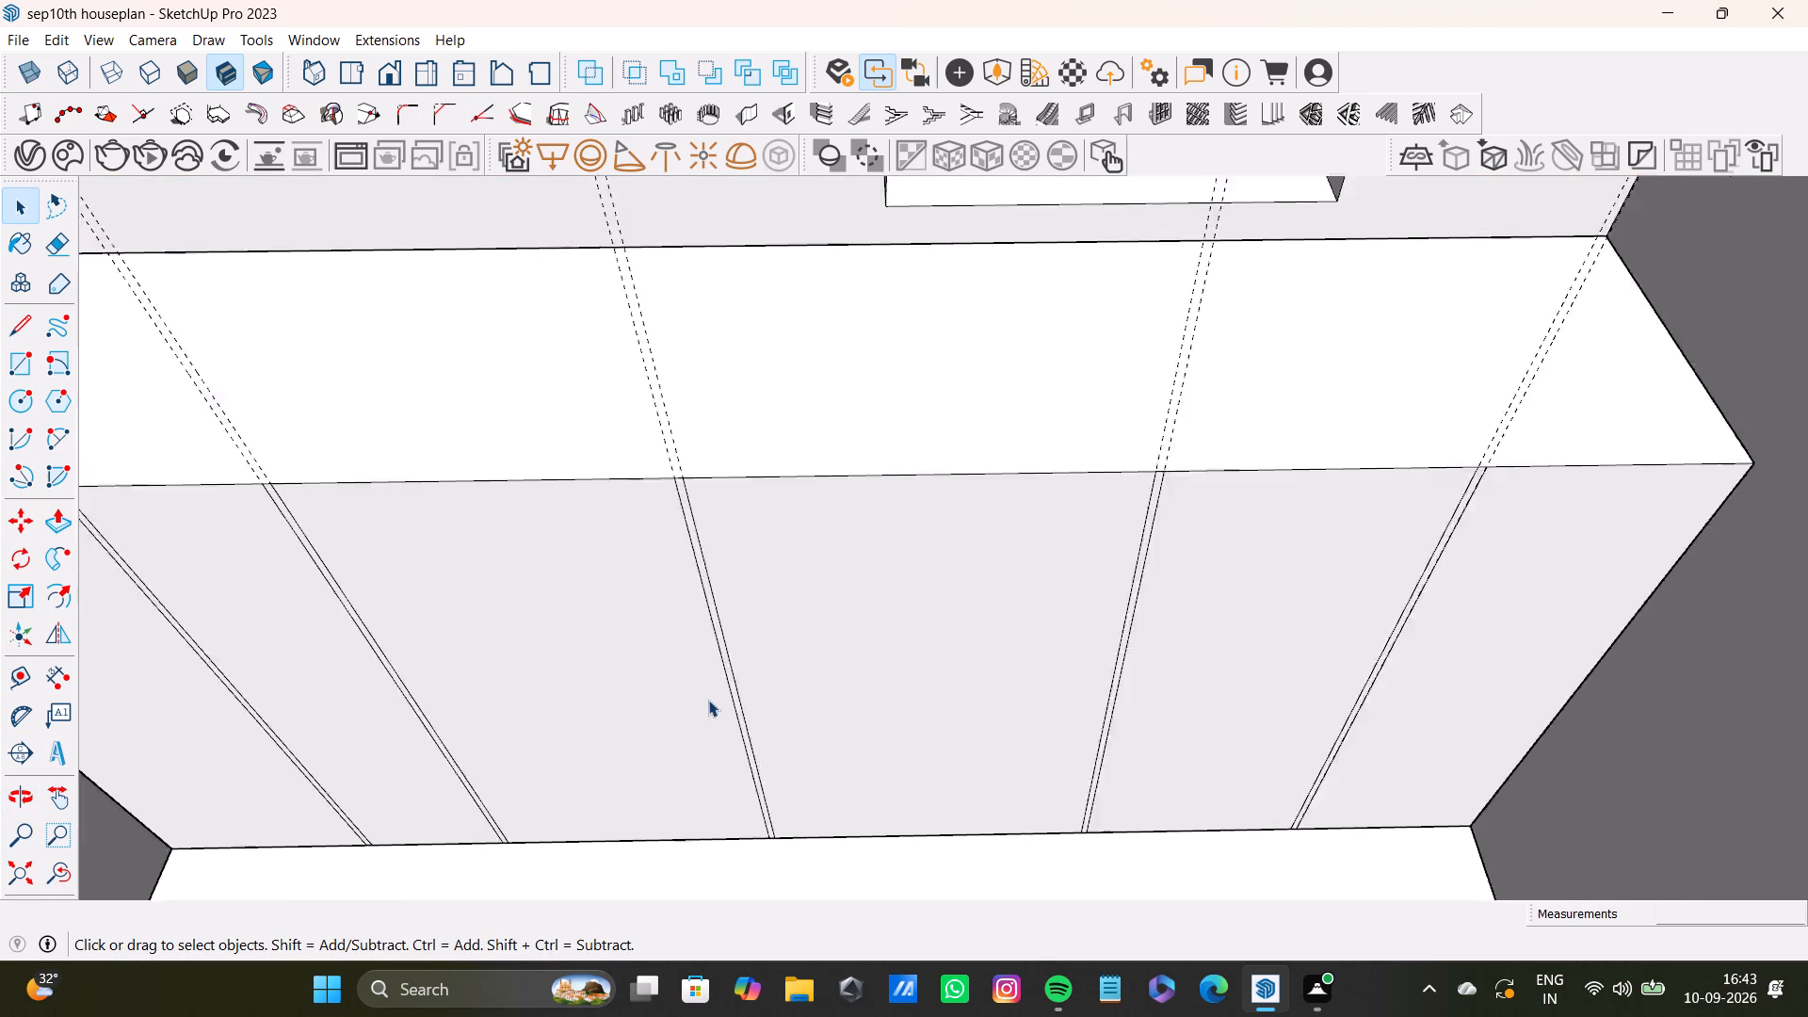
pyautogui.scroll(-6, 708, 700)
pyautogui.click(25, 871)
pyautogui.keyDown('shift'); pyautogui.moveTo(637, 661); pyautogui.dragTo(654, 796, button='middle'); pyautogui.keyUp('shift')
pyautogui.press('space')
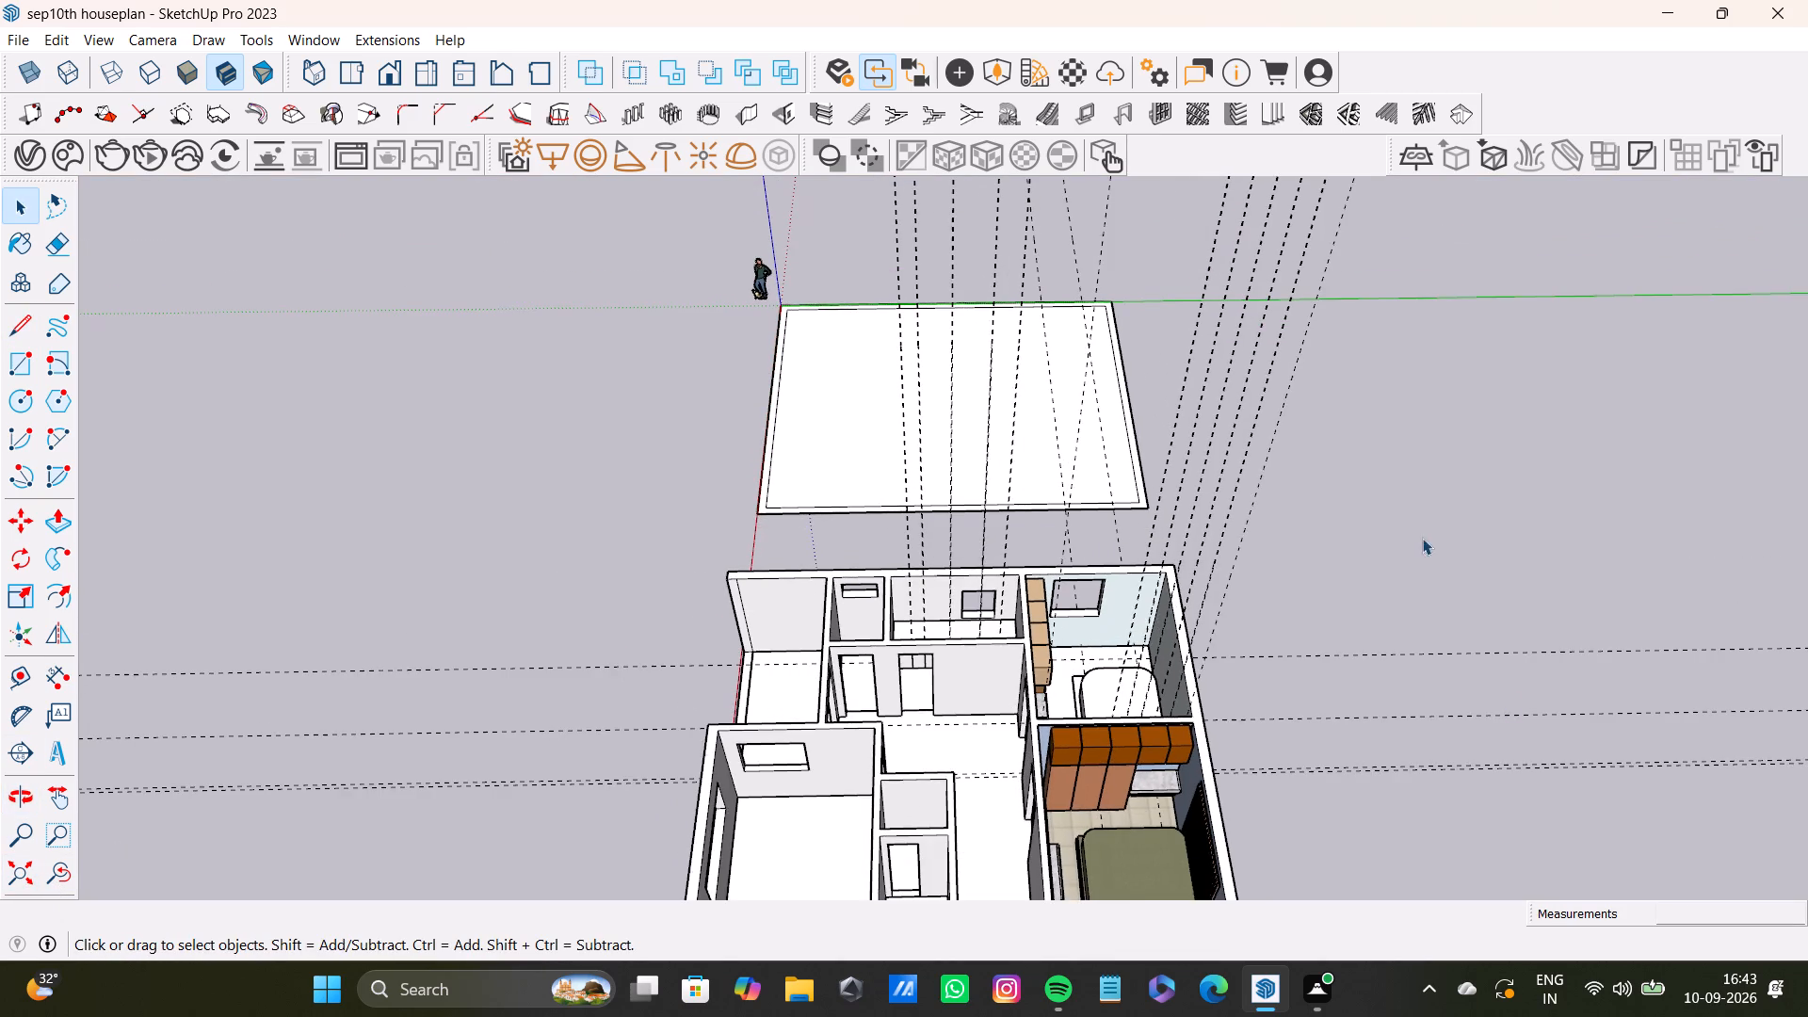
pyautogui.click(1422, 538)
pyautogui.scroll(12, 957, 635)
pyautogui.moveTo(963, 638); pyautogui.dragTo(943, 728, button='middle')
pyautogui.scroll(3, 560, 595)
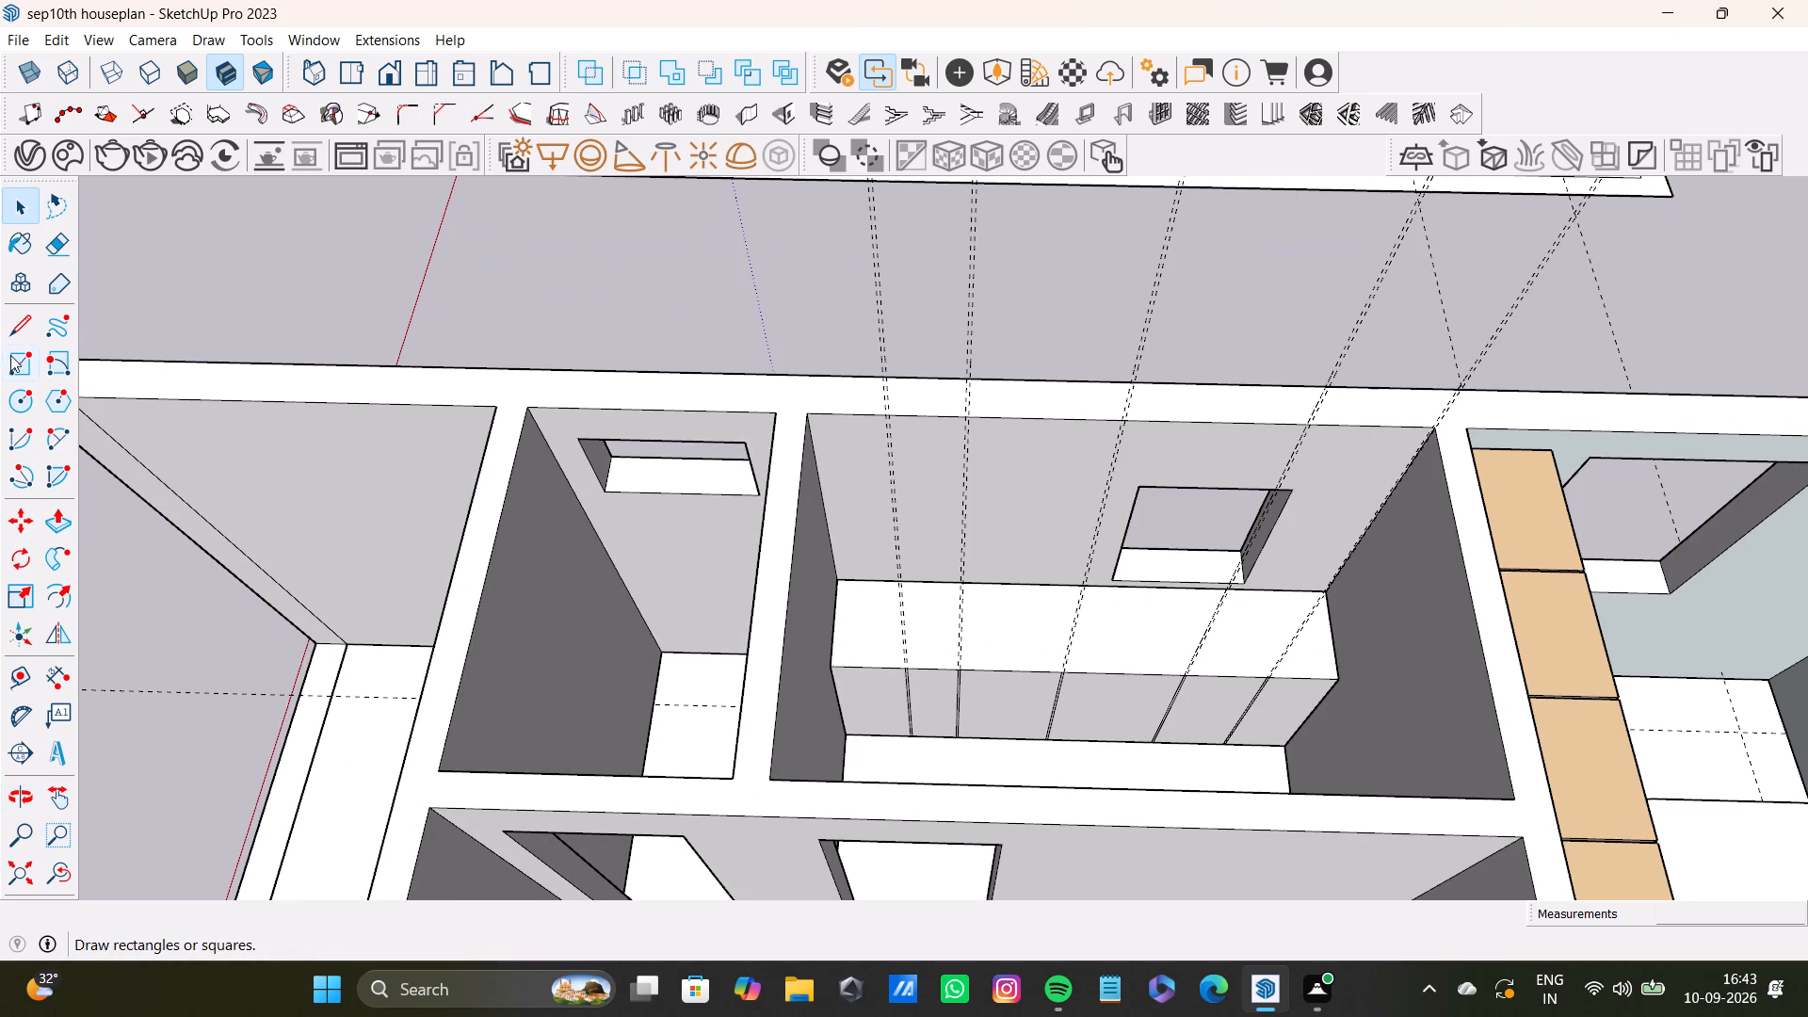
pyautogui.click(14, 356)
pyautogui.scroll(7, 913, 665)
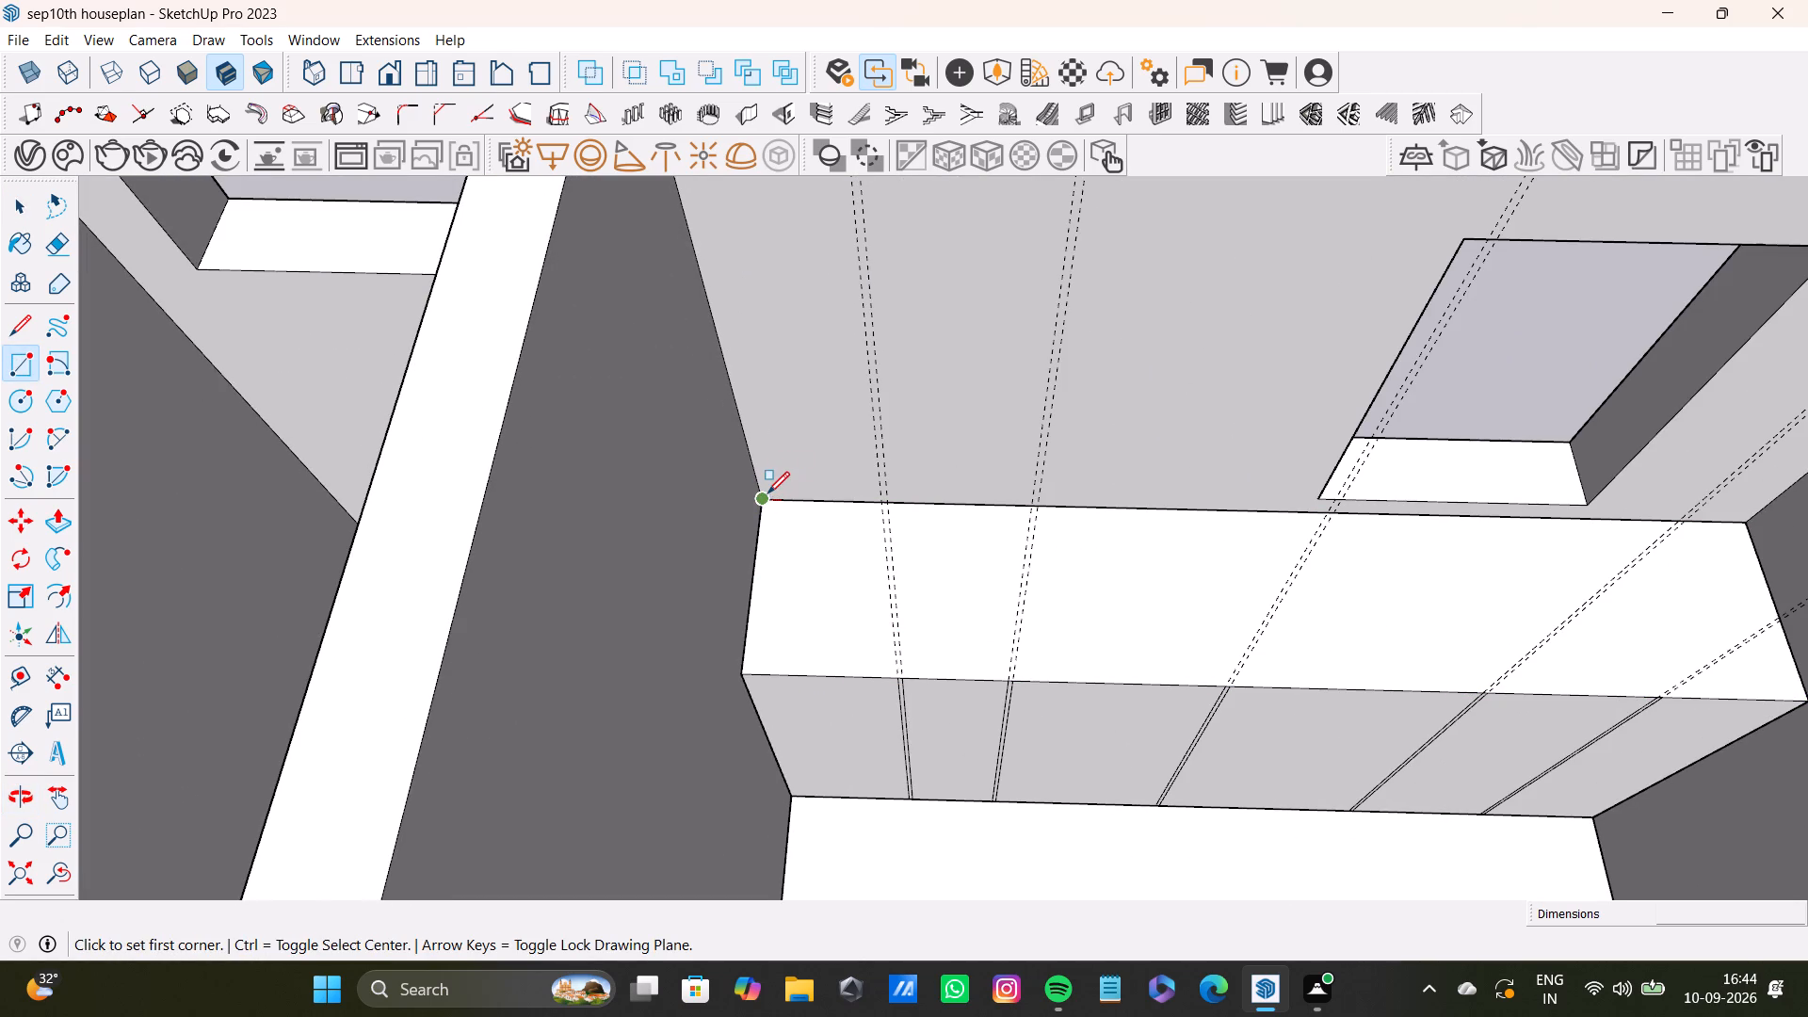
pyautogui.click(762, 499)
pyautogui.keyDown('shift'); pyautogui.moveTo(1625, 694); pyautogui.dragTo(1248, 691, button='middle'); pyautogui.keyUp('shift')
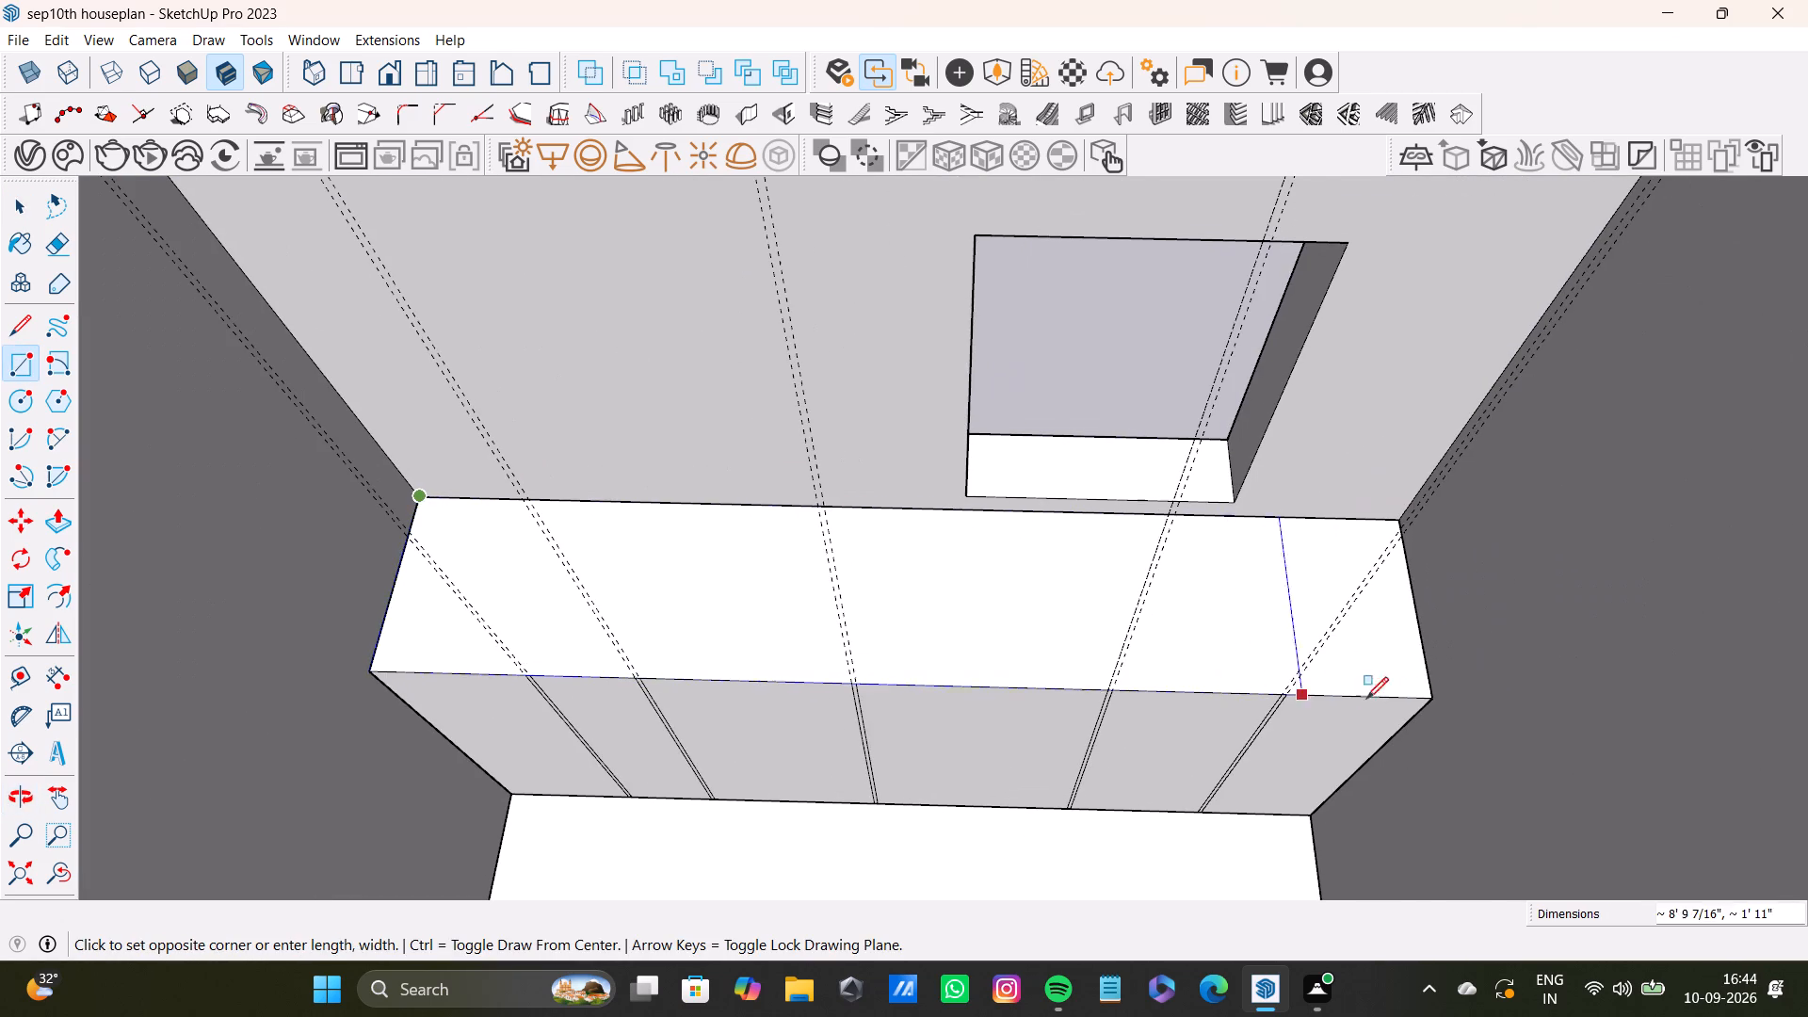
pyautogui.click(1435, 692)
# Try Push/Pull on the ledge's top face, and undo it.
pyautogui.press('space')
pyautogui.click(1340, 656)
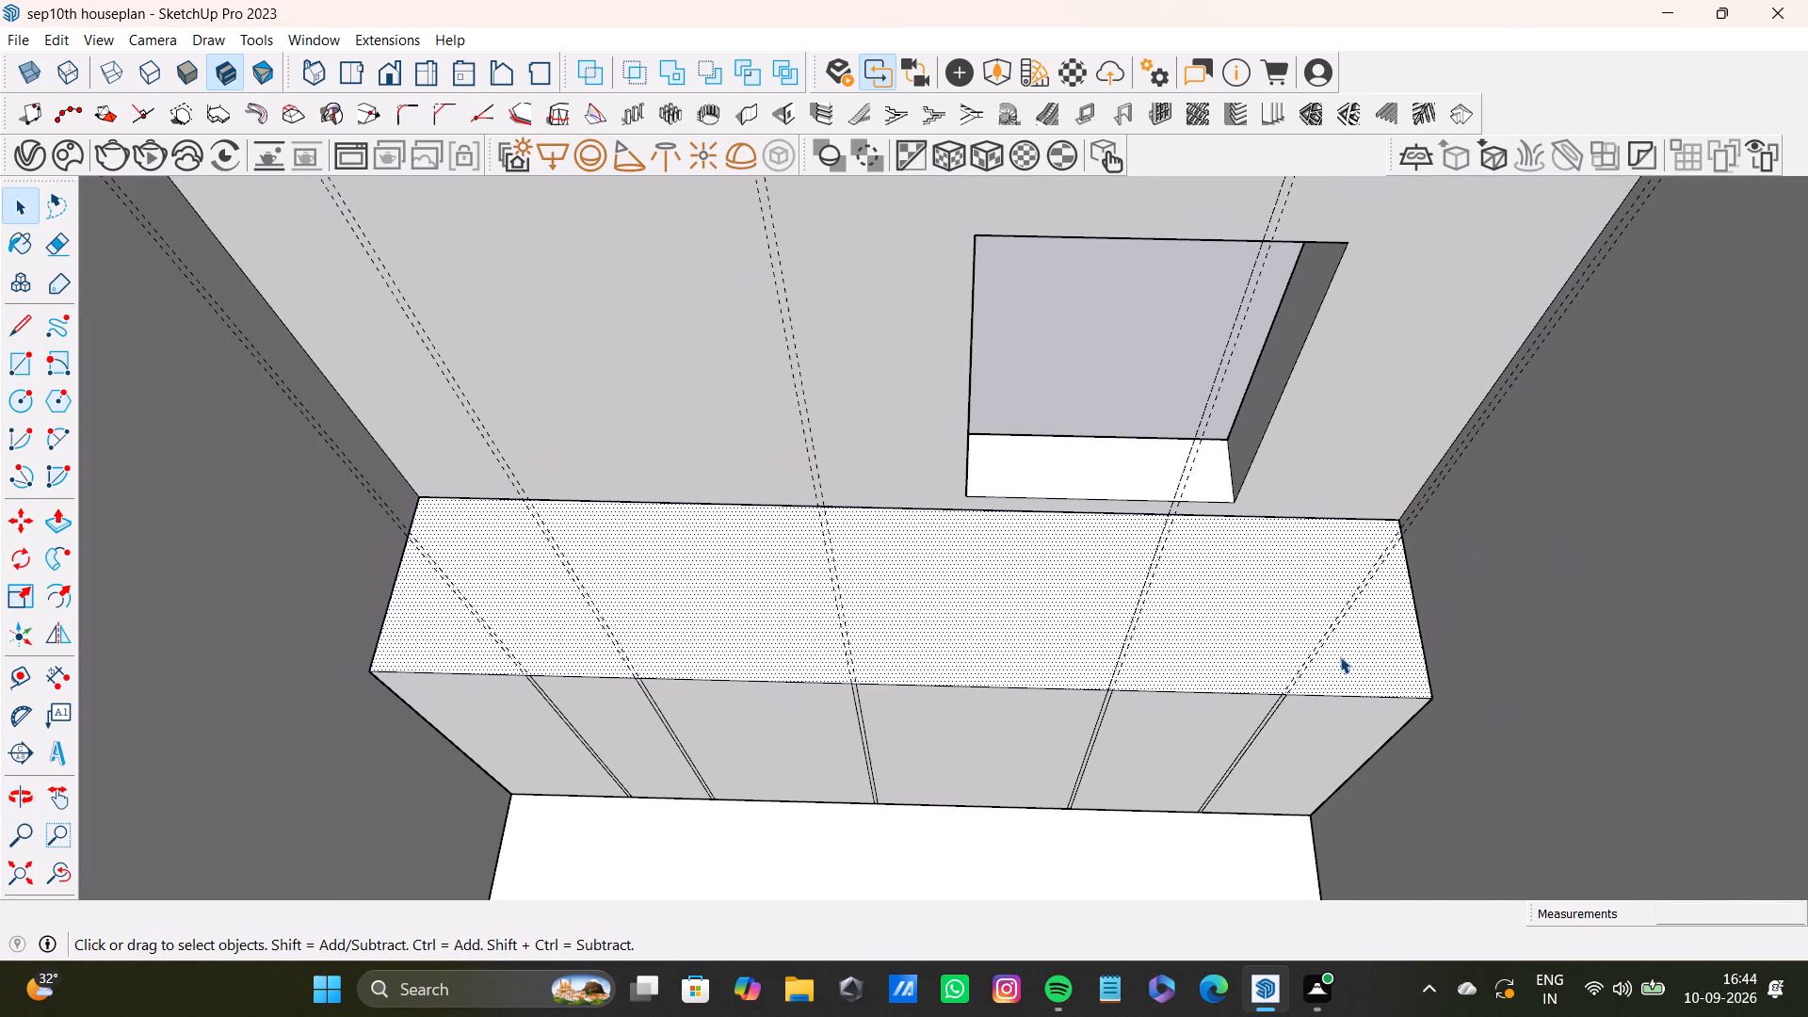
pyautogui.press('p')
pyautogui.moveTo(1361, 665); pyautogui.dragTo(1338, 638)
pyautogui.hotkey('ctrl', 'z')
# Select the whole ledge with its front-face lines and make it a group.
pyautogui.scroll(-3, 582, 656)
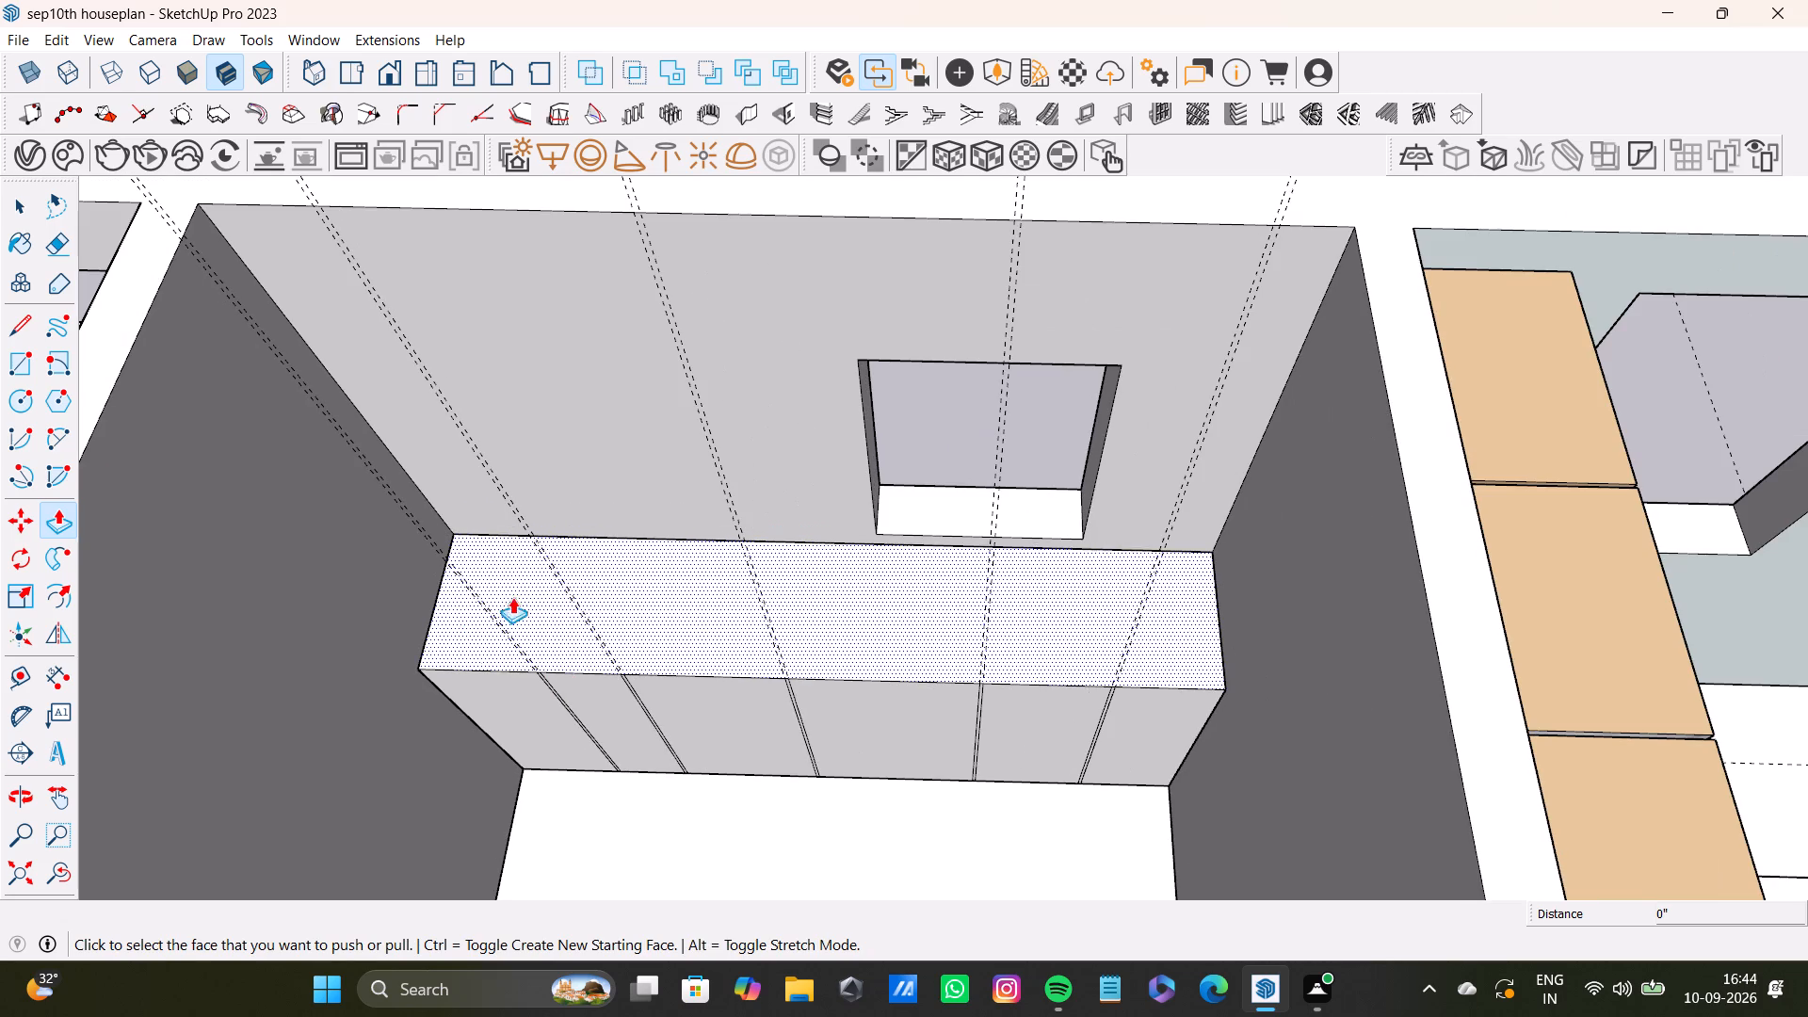
pyautogui.press('space')
pyautogui.doubleClick(658, 617)
pyautogui.keyDown('shift'); pyautogui.doubleClick(676, 654); pyautogui.keyUp('shift')
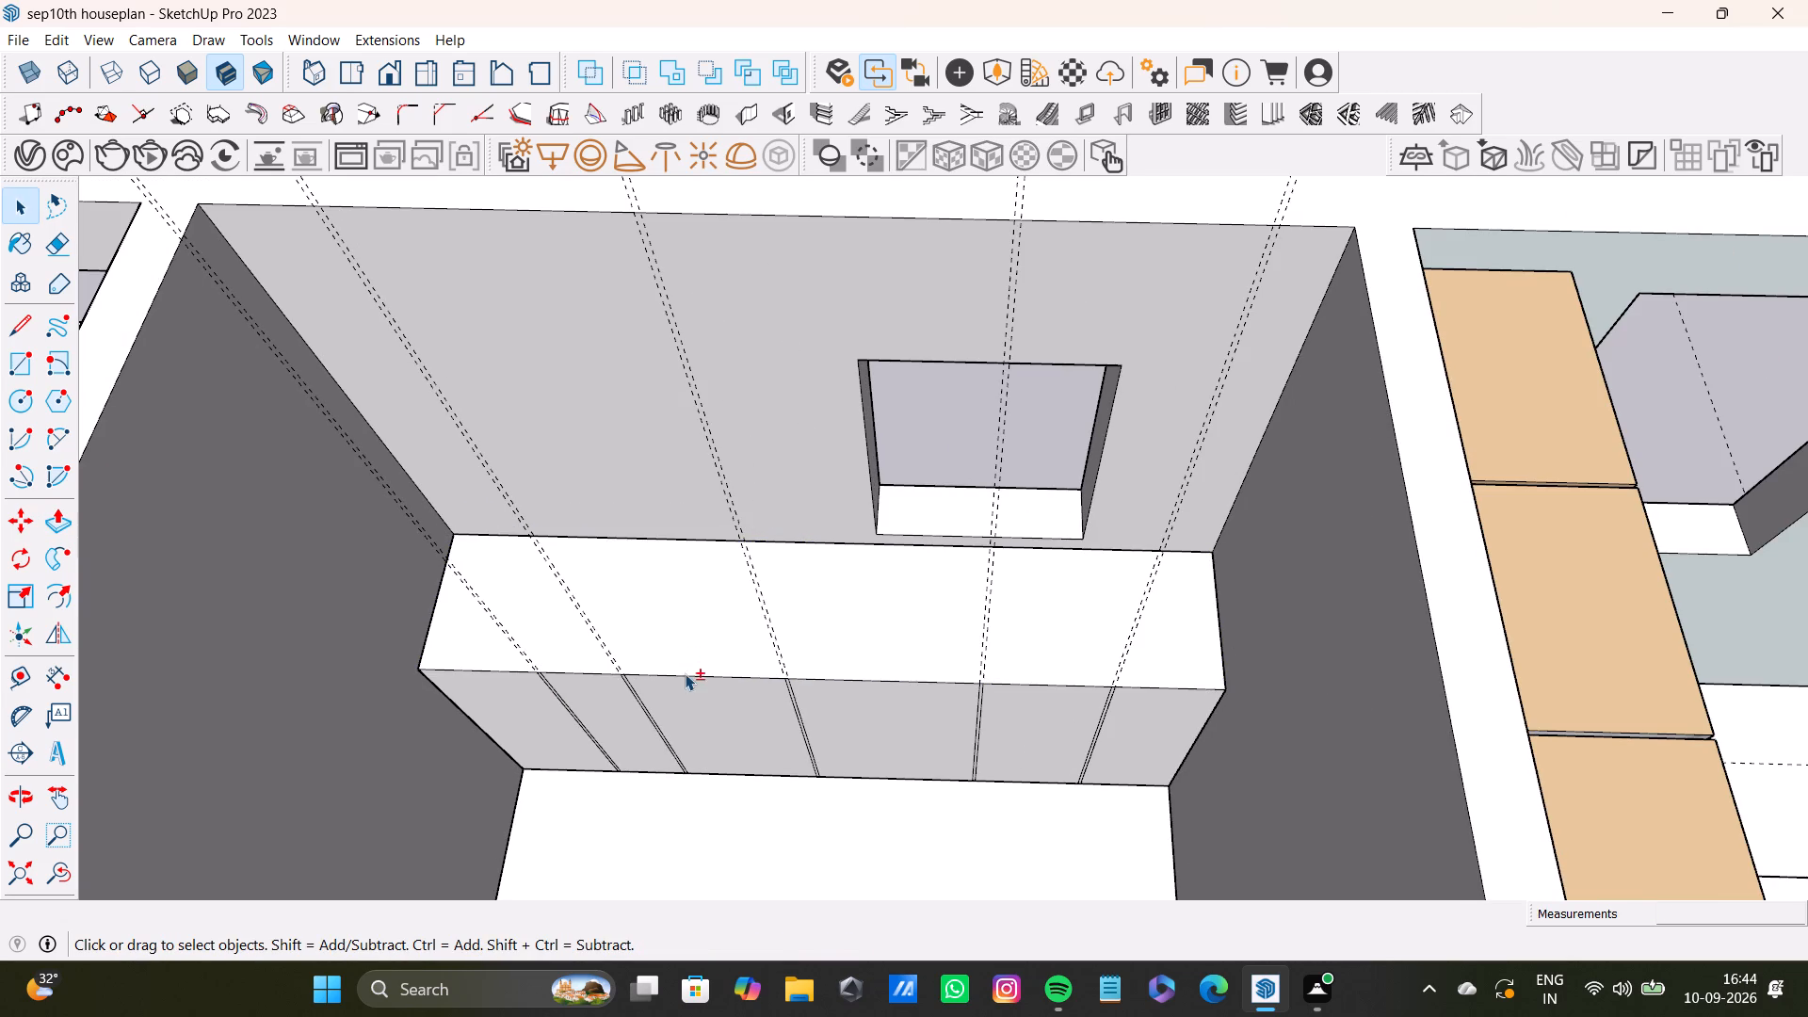
pyautogui.keyDown('shift'); pyautogui.tripleClick(686, 659); pyautogui.keyUp('shift')
pyautogui.keyDown('shift'); pyautogui.scroll(-6, 592, 678); pyautogui.keyUp('shift')
pyautogui.keyDown('shift'); pyautogui.moveTo(606, 690); pyautogui.dragTo(692, 662, button='middle'); pyautogui.keyUp('shift')
pyautogui.keyDown('shift'); pyautogui.rightClick(819, 613); pyautogui.keyUp('shift')
pyautogui.keyDown('shift'); pyautogui.rightClick(819, 613); pyautogui.keyUp('shift')
pyautogui.keyDown('shift'); pyautogui.click(827, 380); pyautogui.keyUp('shift')
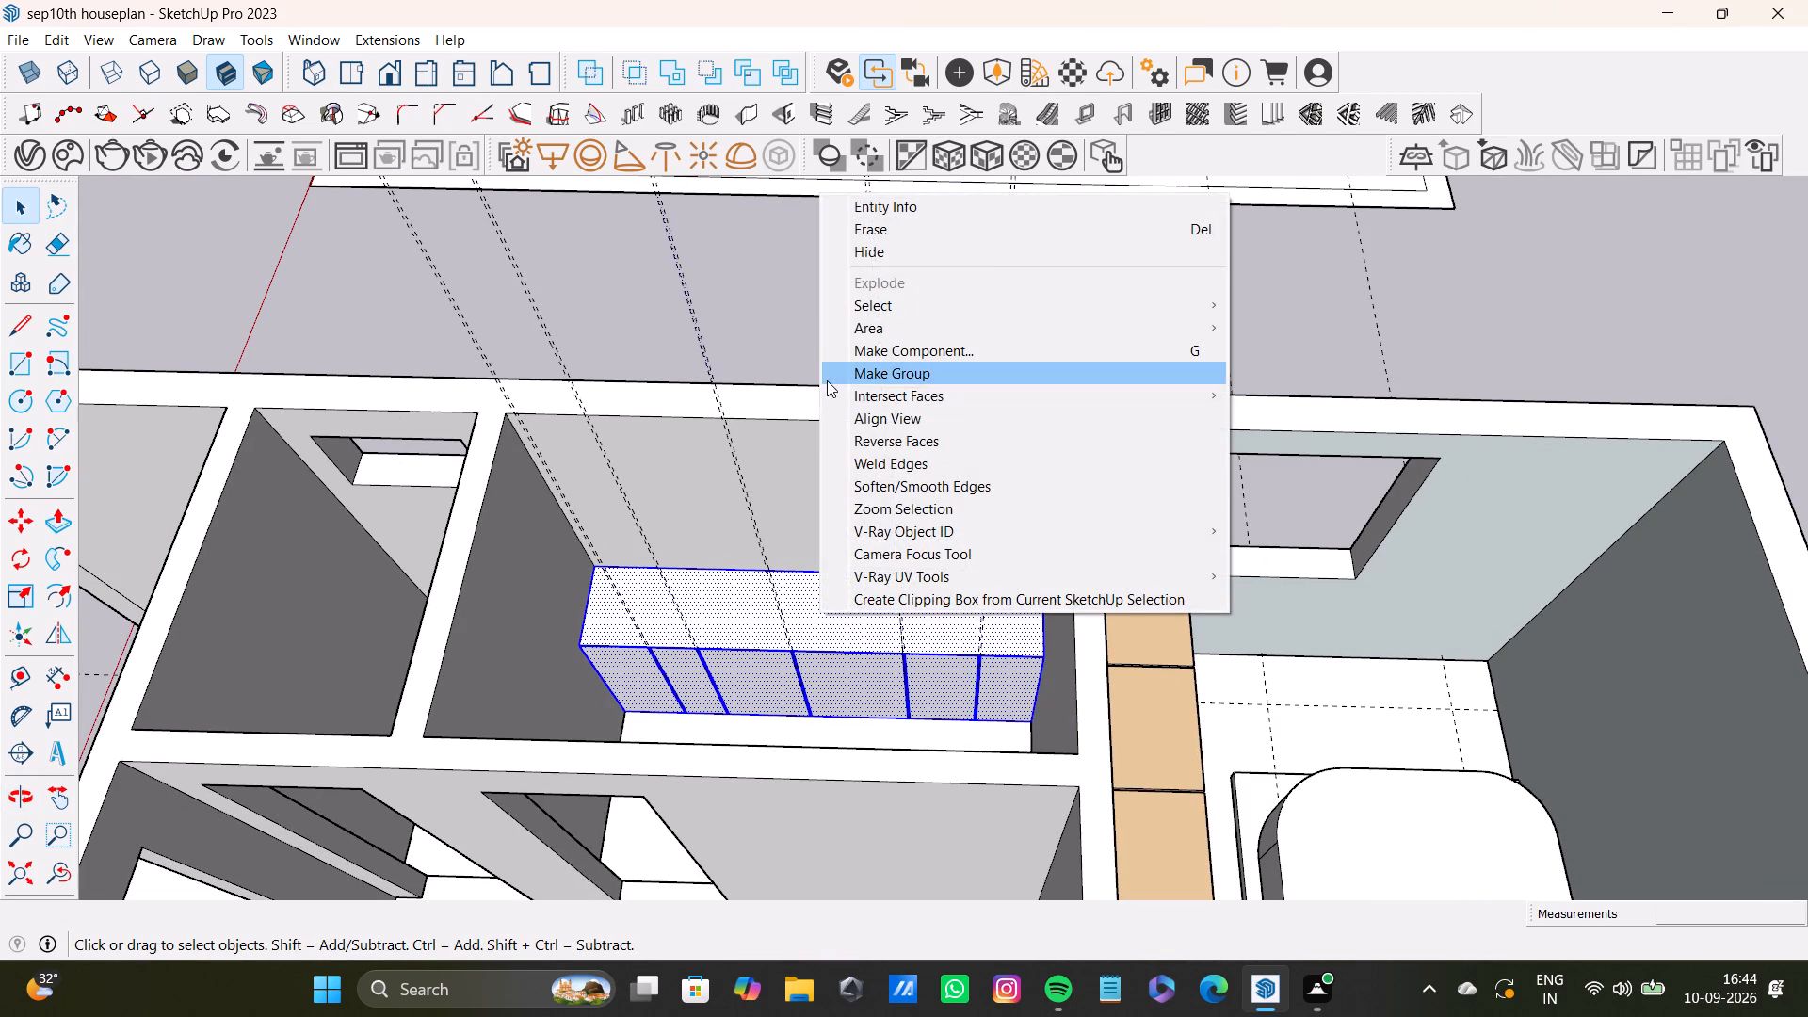
pyautogui.press('space')
pyautogui.click(792, 363)
# Draw a rectangle about 1' 11" by 10' over the top of the grouped ledge, corner to corner.
pyautogui.click(8, 365)
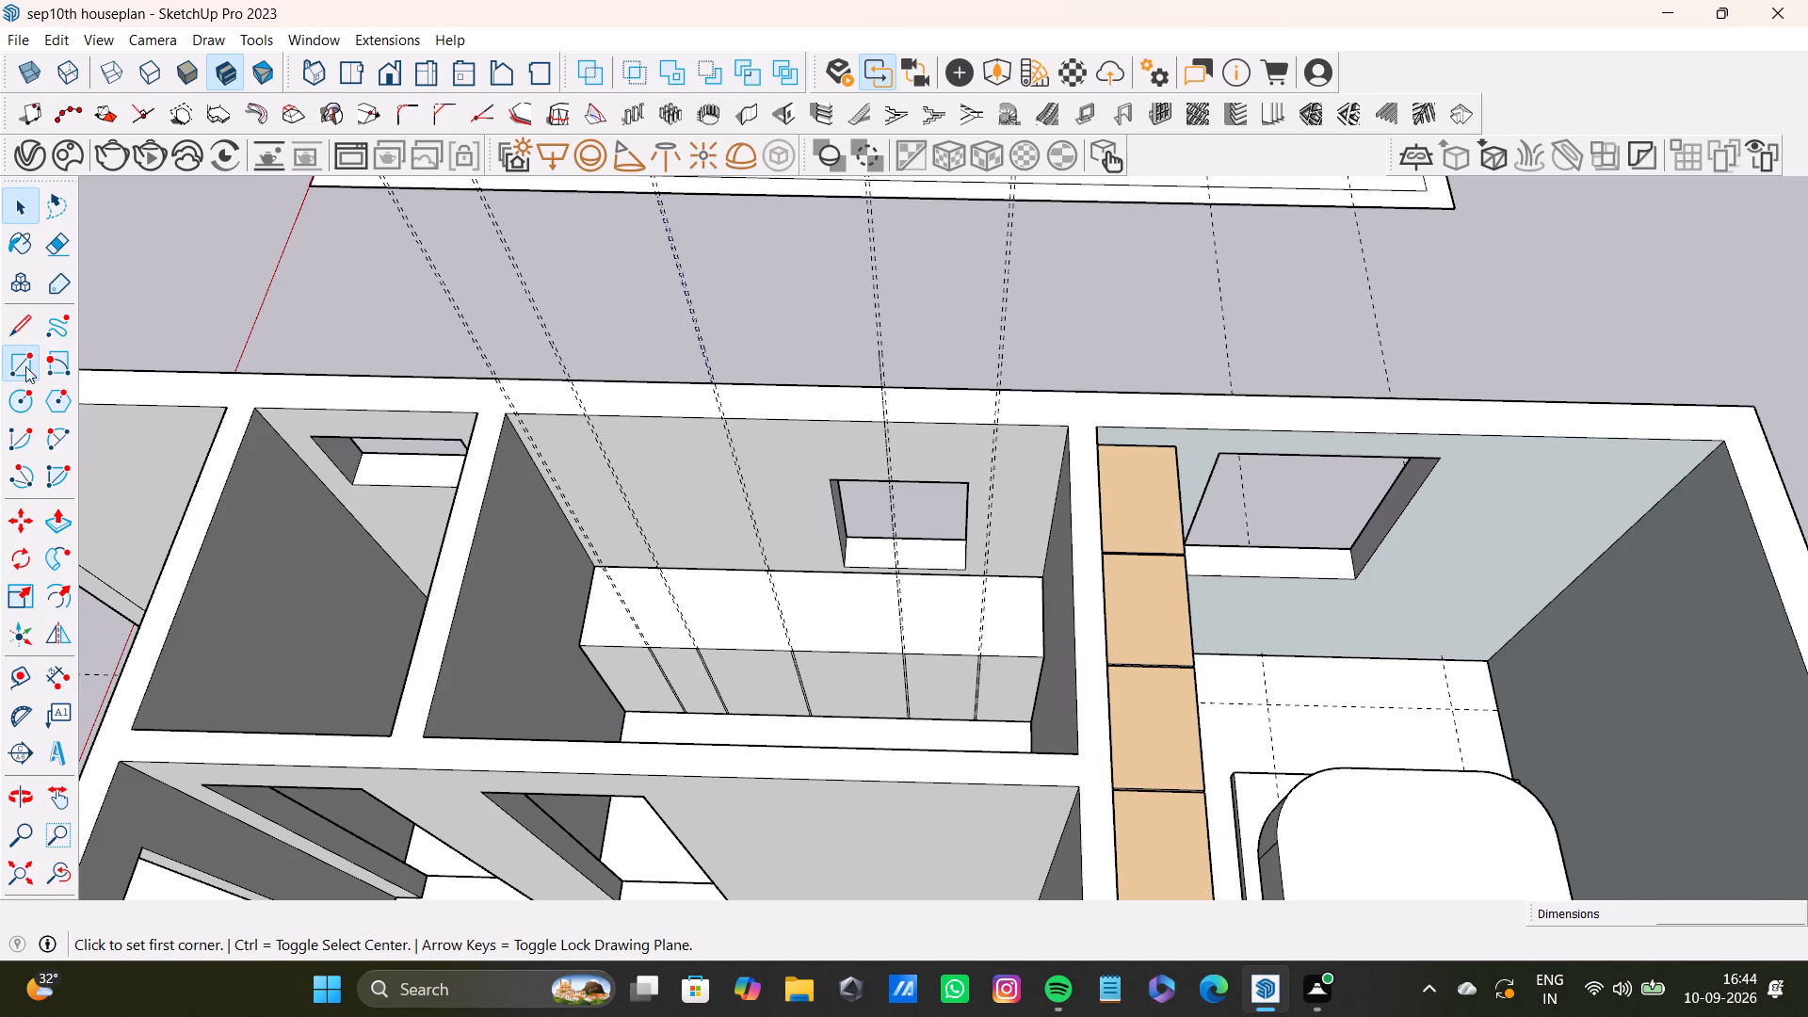
pyautogui.scroll(6, 541, 662)
pyautogui.click(600, 518)
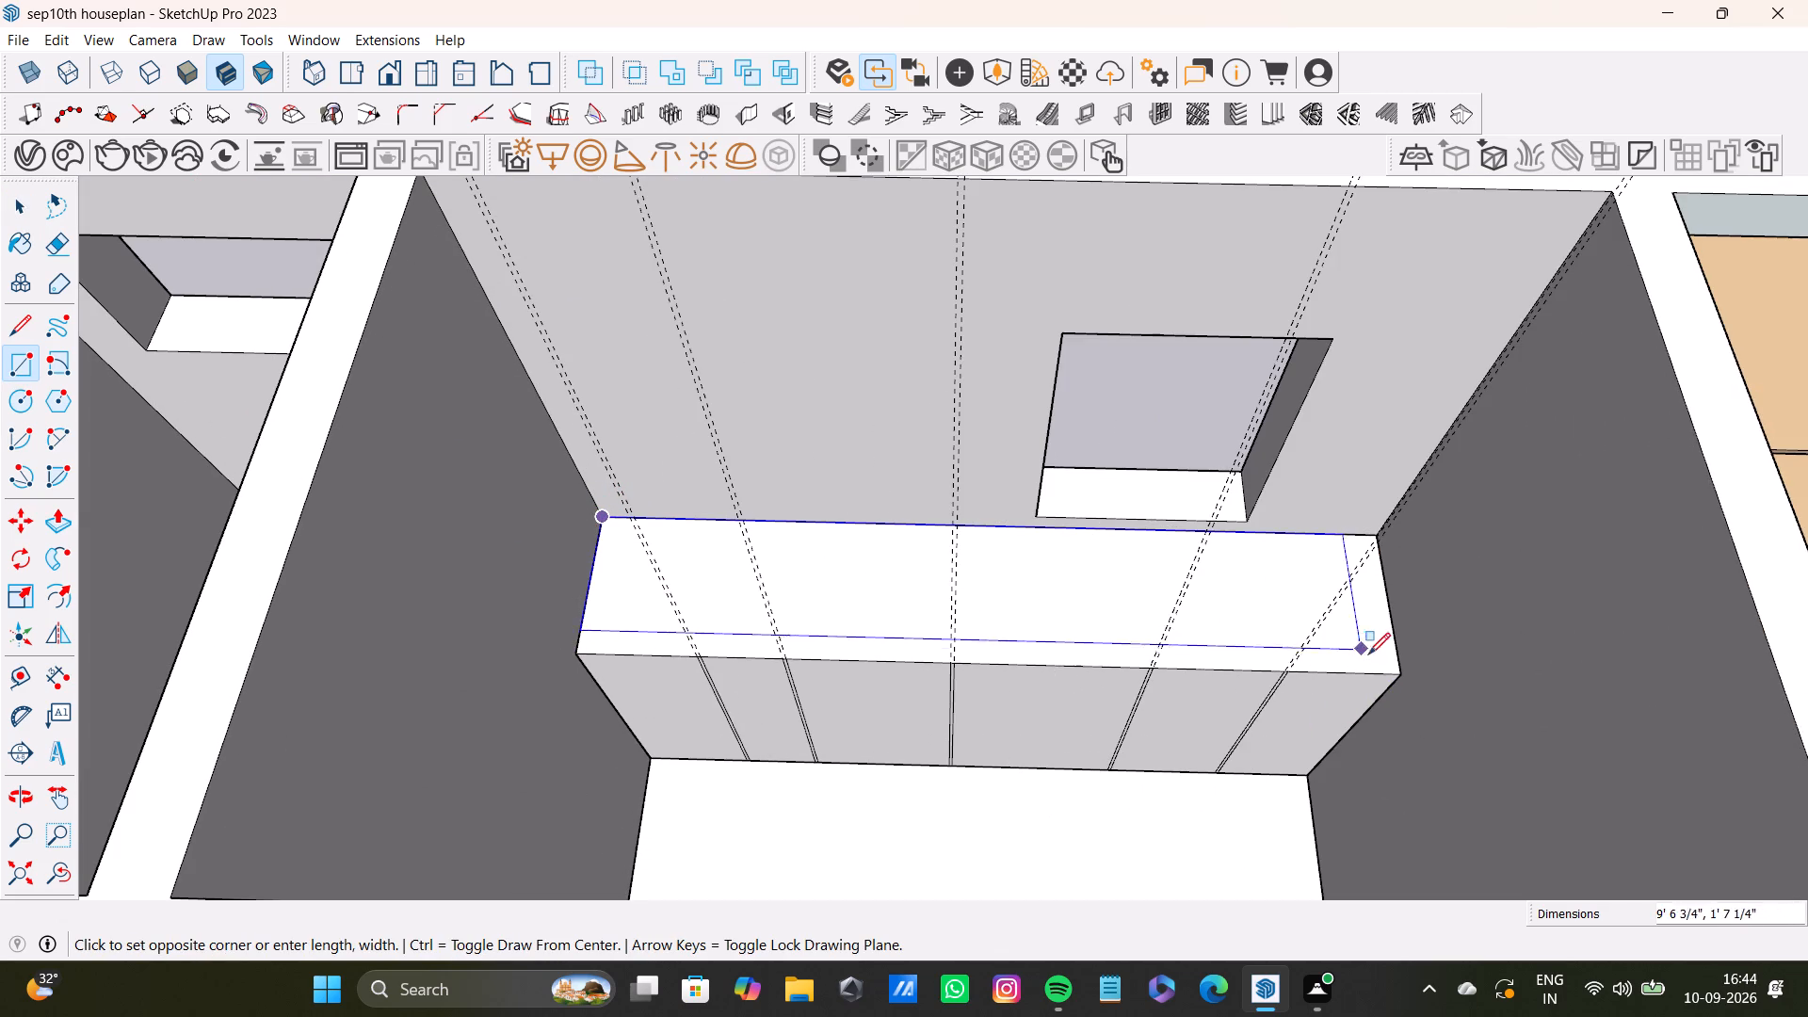
pyautogui.press('Up')
pyautogui.click(1406, 670)
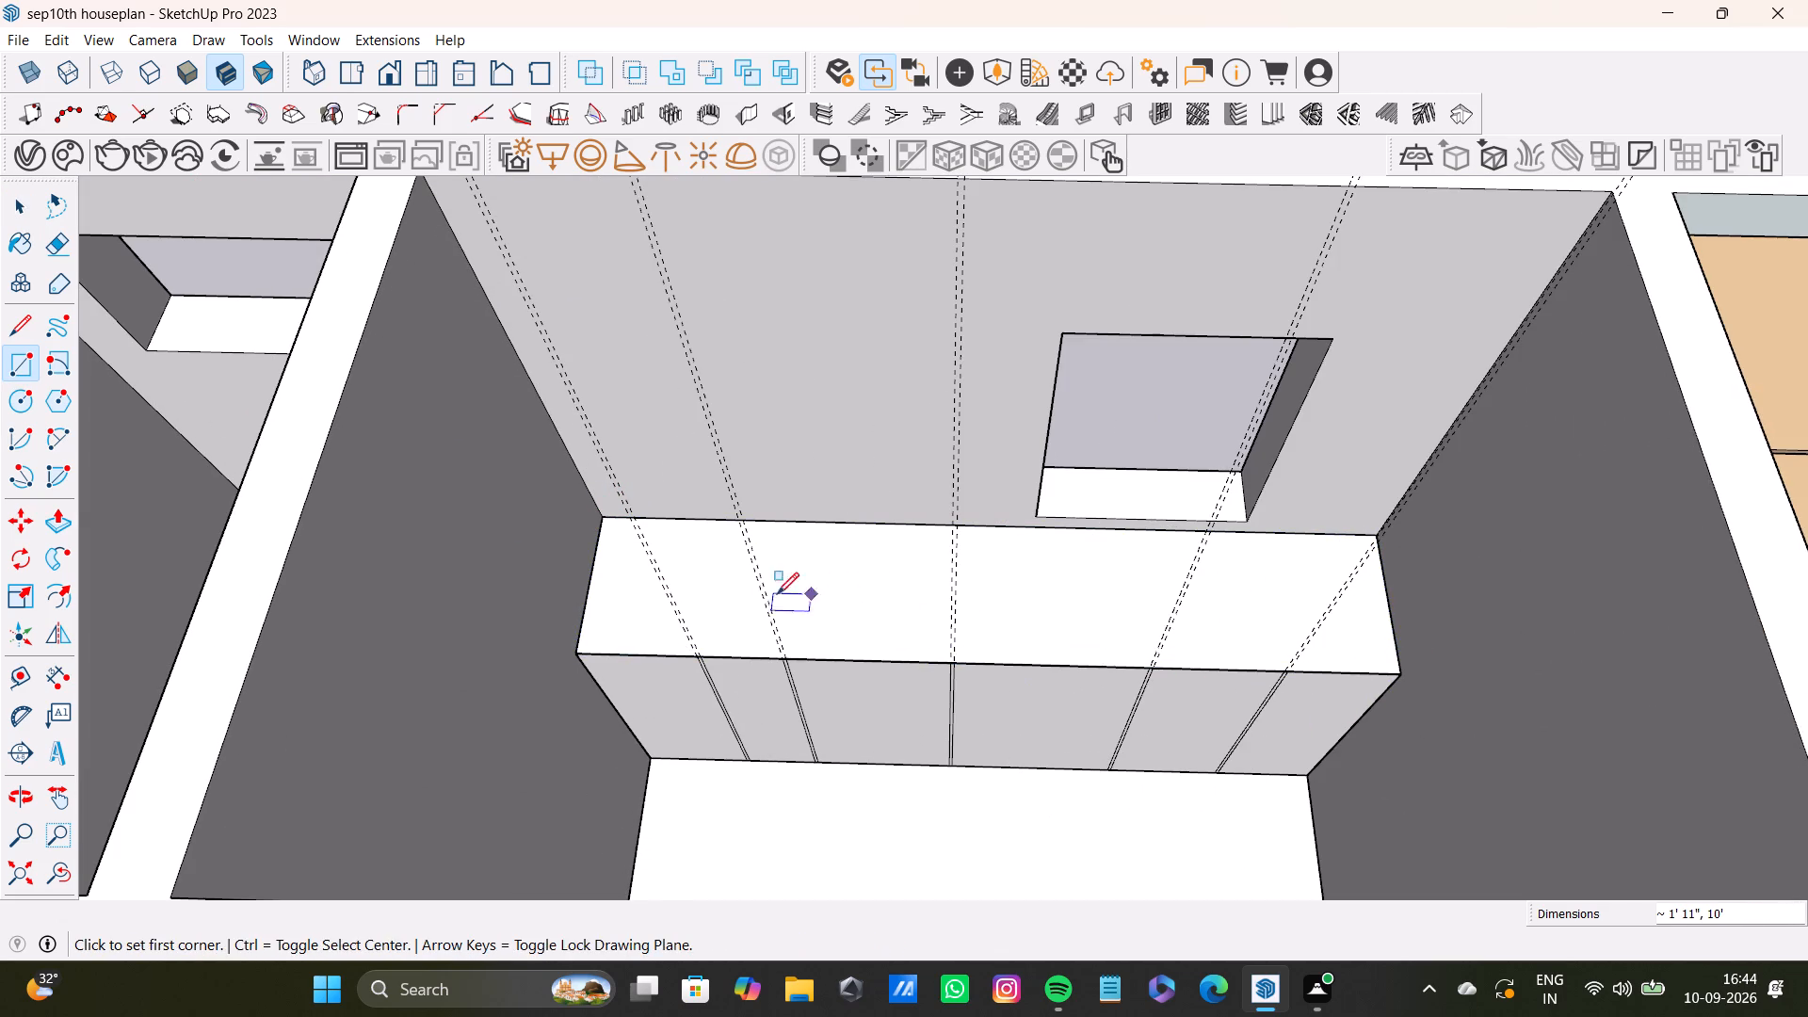
# Push/Pull the new rectangle upward about 5 1/2" to form a countertop slab on the ledge.
pyautogui.press('space')
pyautogui.click(669, 608)
pyautogui.press('p')
pyautogui.moveTo(780, 601); pyautogui.dragTo(775, 585)
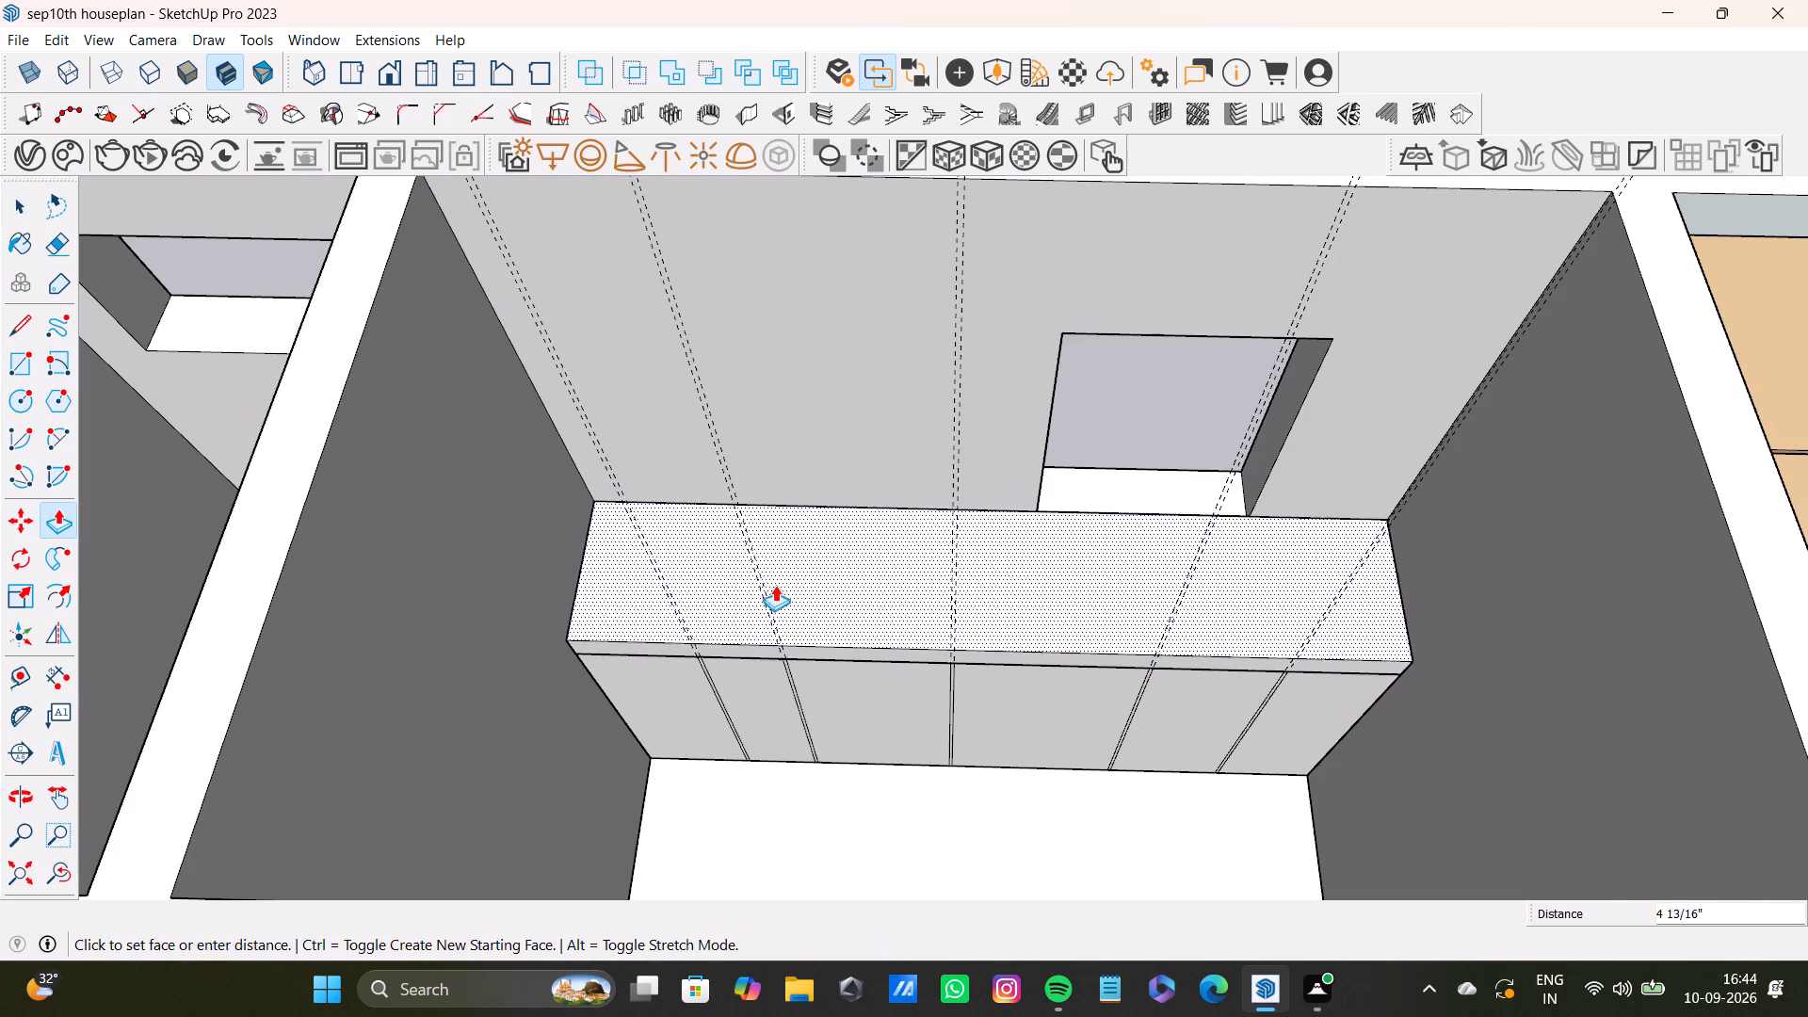
pyautogui.moveTo(775, 585); pyautogui.dragTo(774, 585)
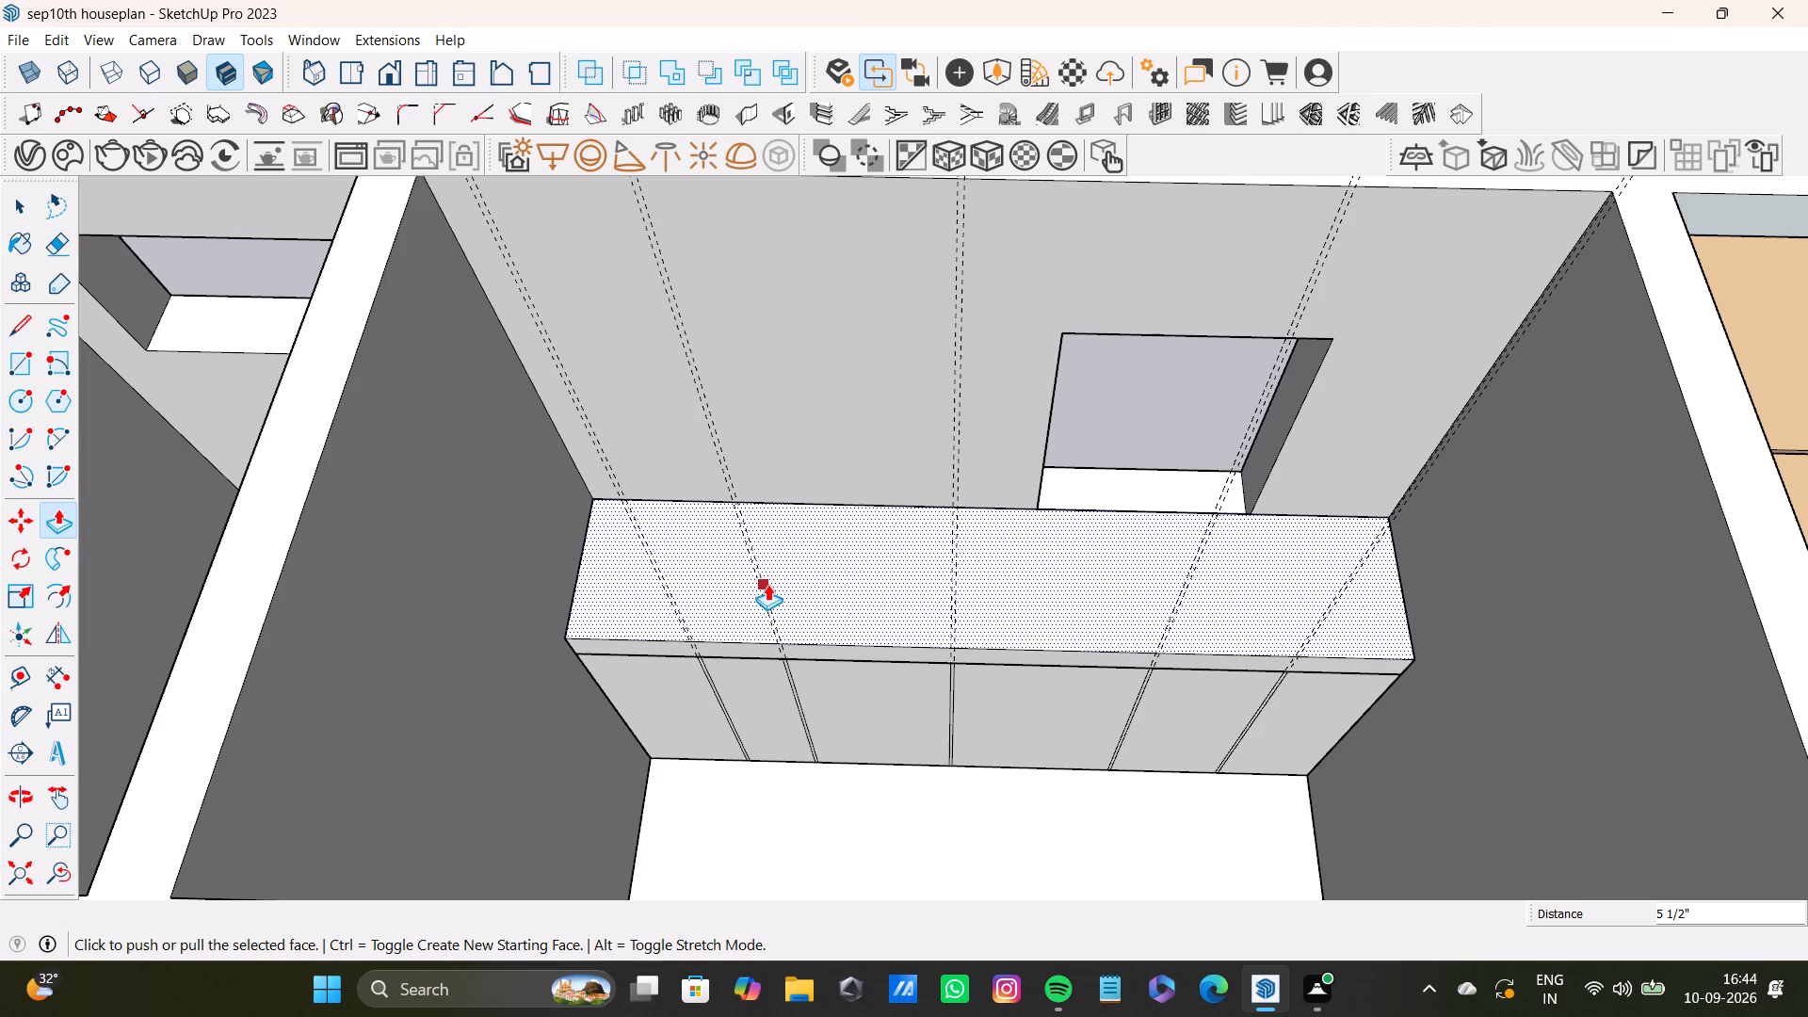
# Push the countertop slab's top face back down to make the slab thinner.
pyautogui.scroll(-5, 843, 602)
pyautogui.moveTo(879, 620); pyautogui.dragTo(937, 428, button='middle')
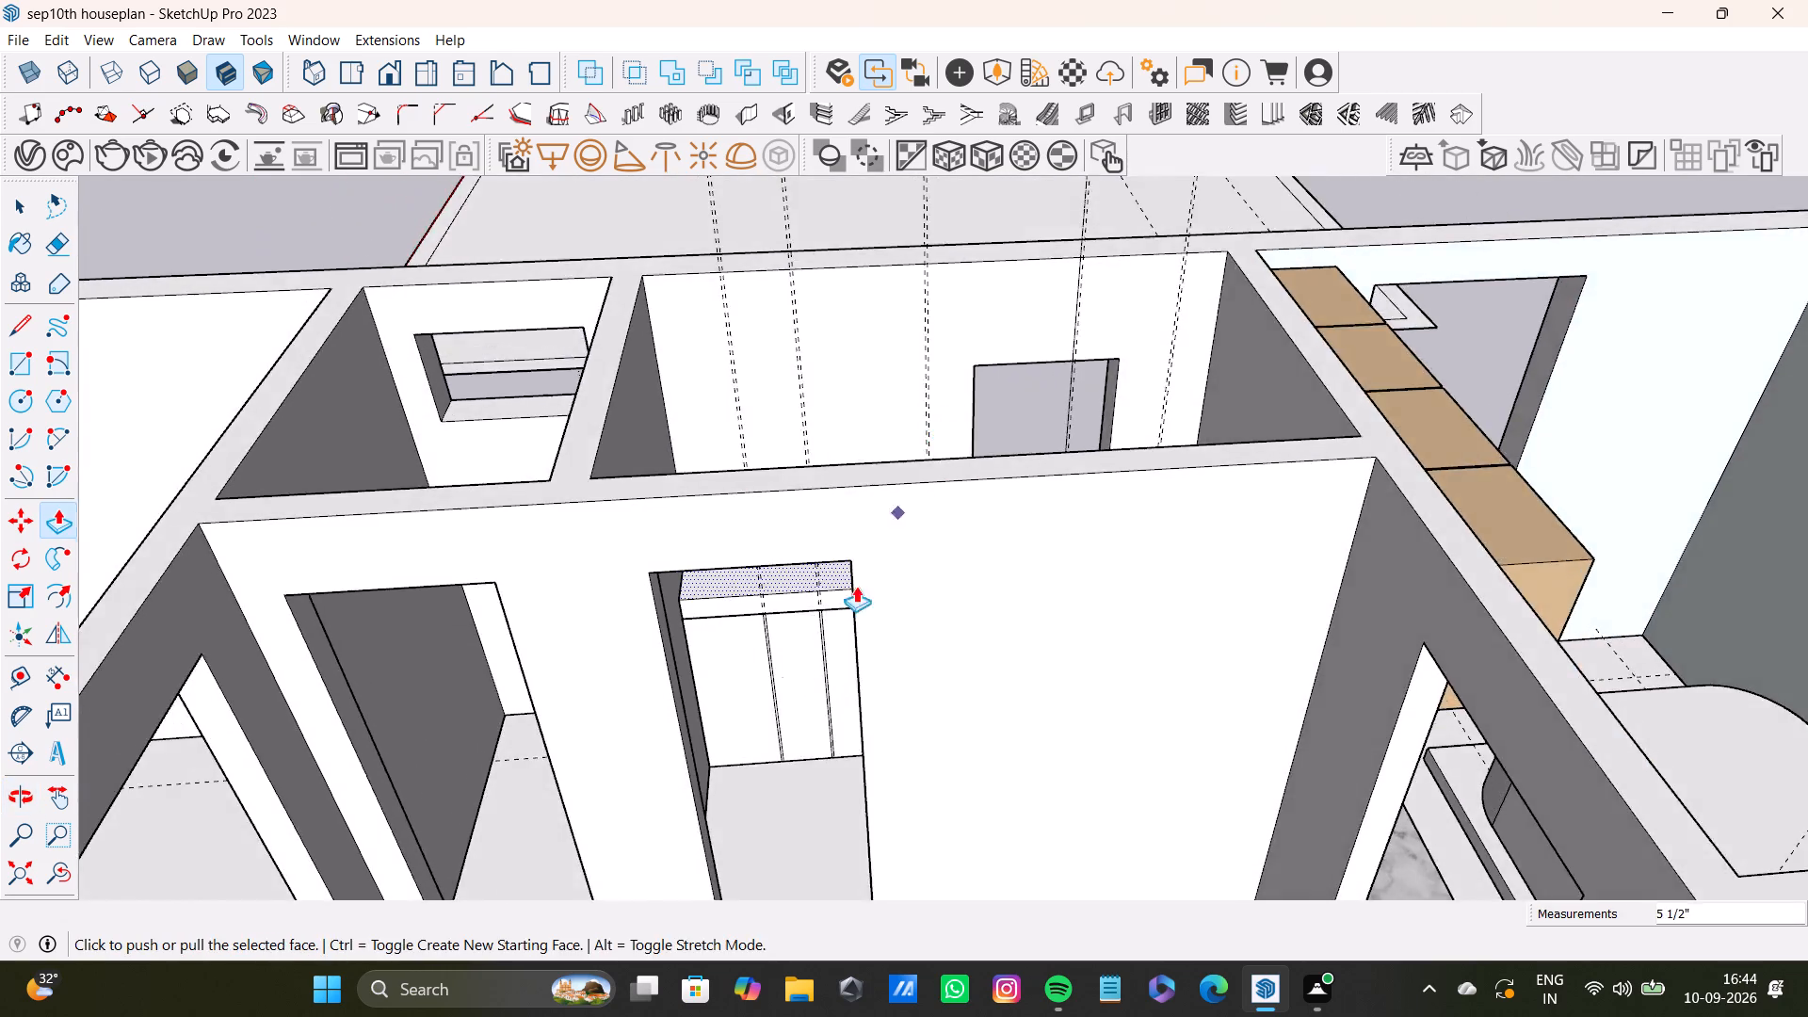
pyautogui.scroll(4, 792, 665)
pyautogui.moveTo(784, 644); pyautogui.dragTo(774, 556, button='middle')
pyautogui.press('space')
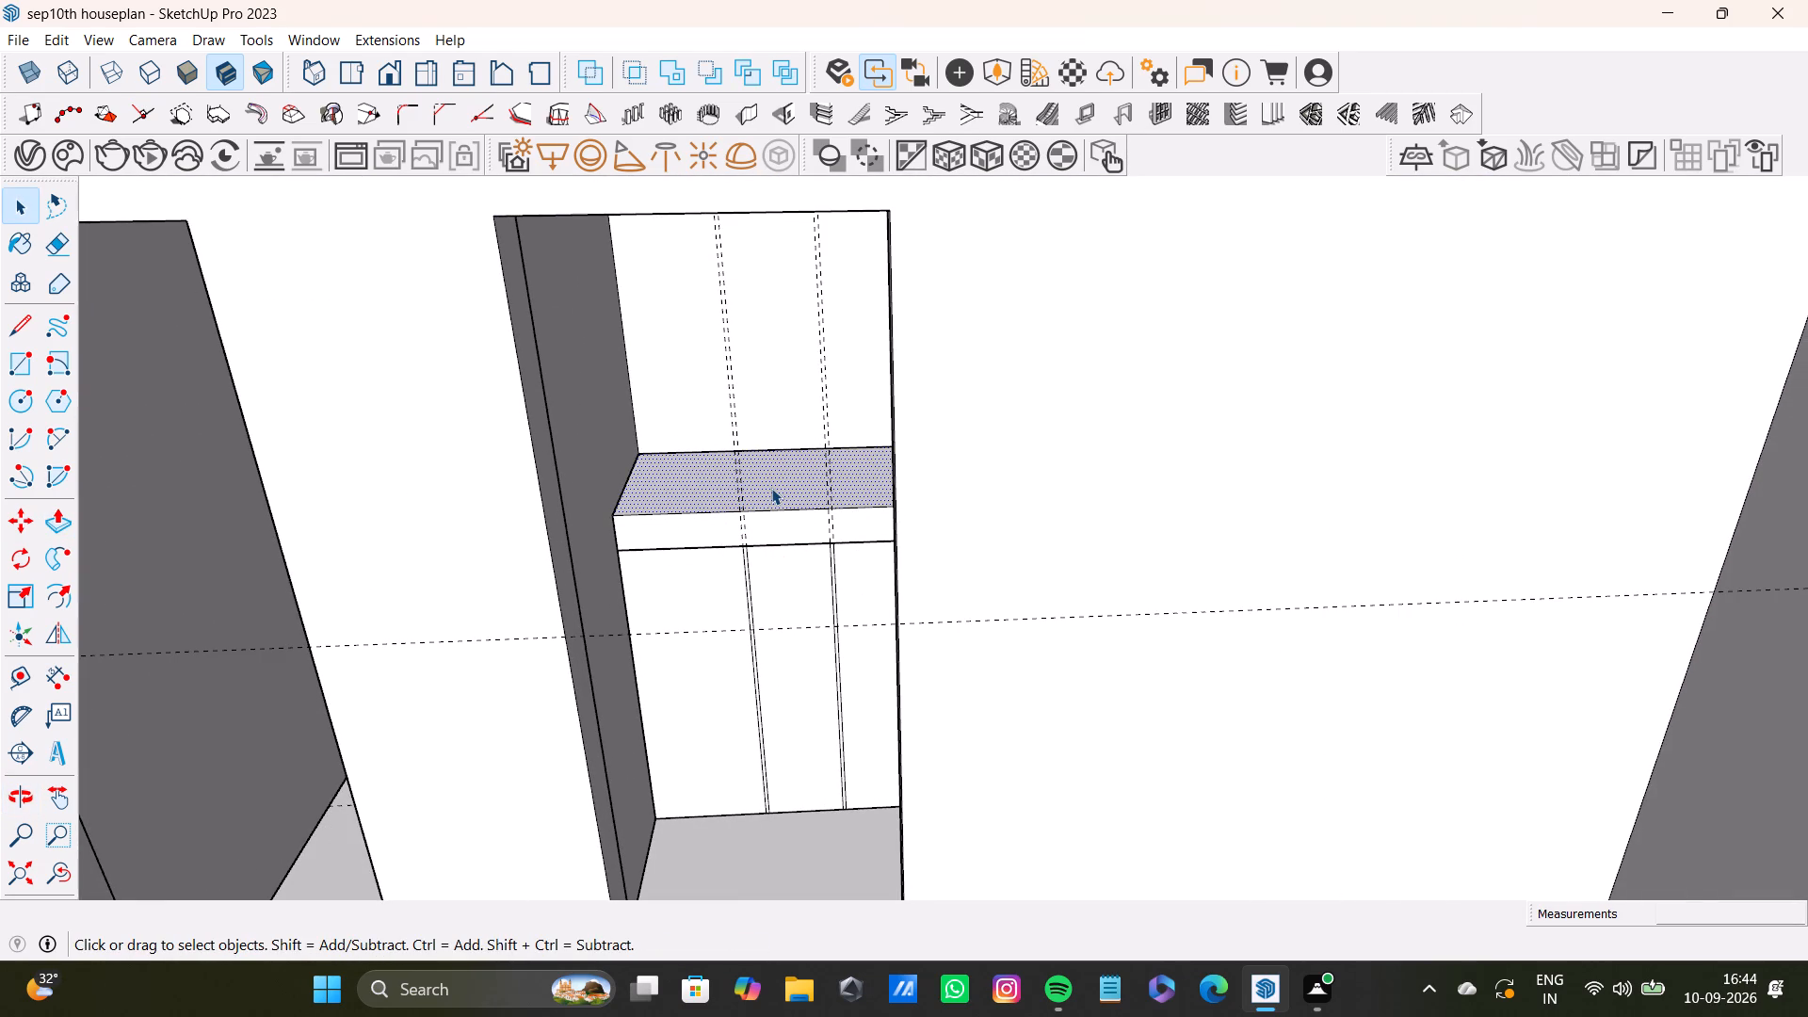
pyautogui.press('p')
pyautogui.moveTo(771, 488); pyautogui.dragTo(771, 513)
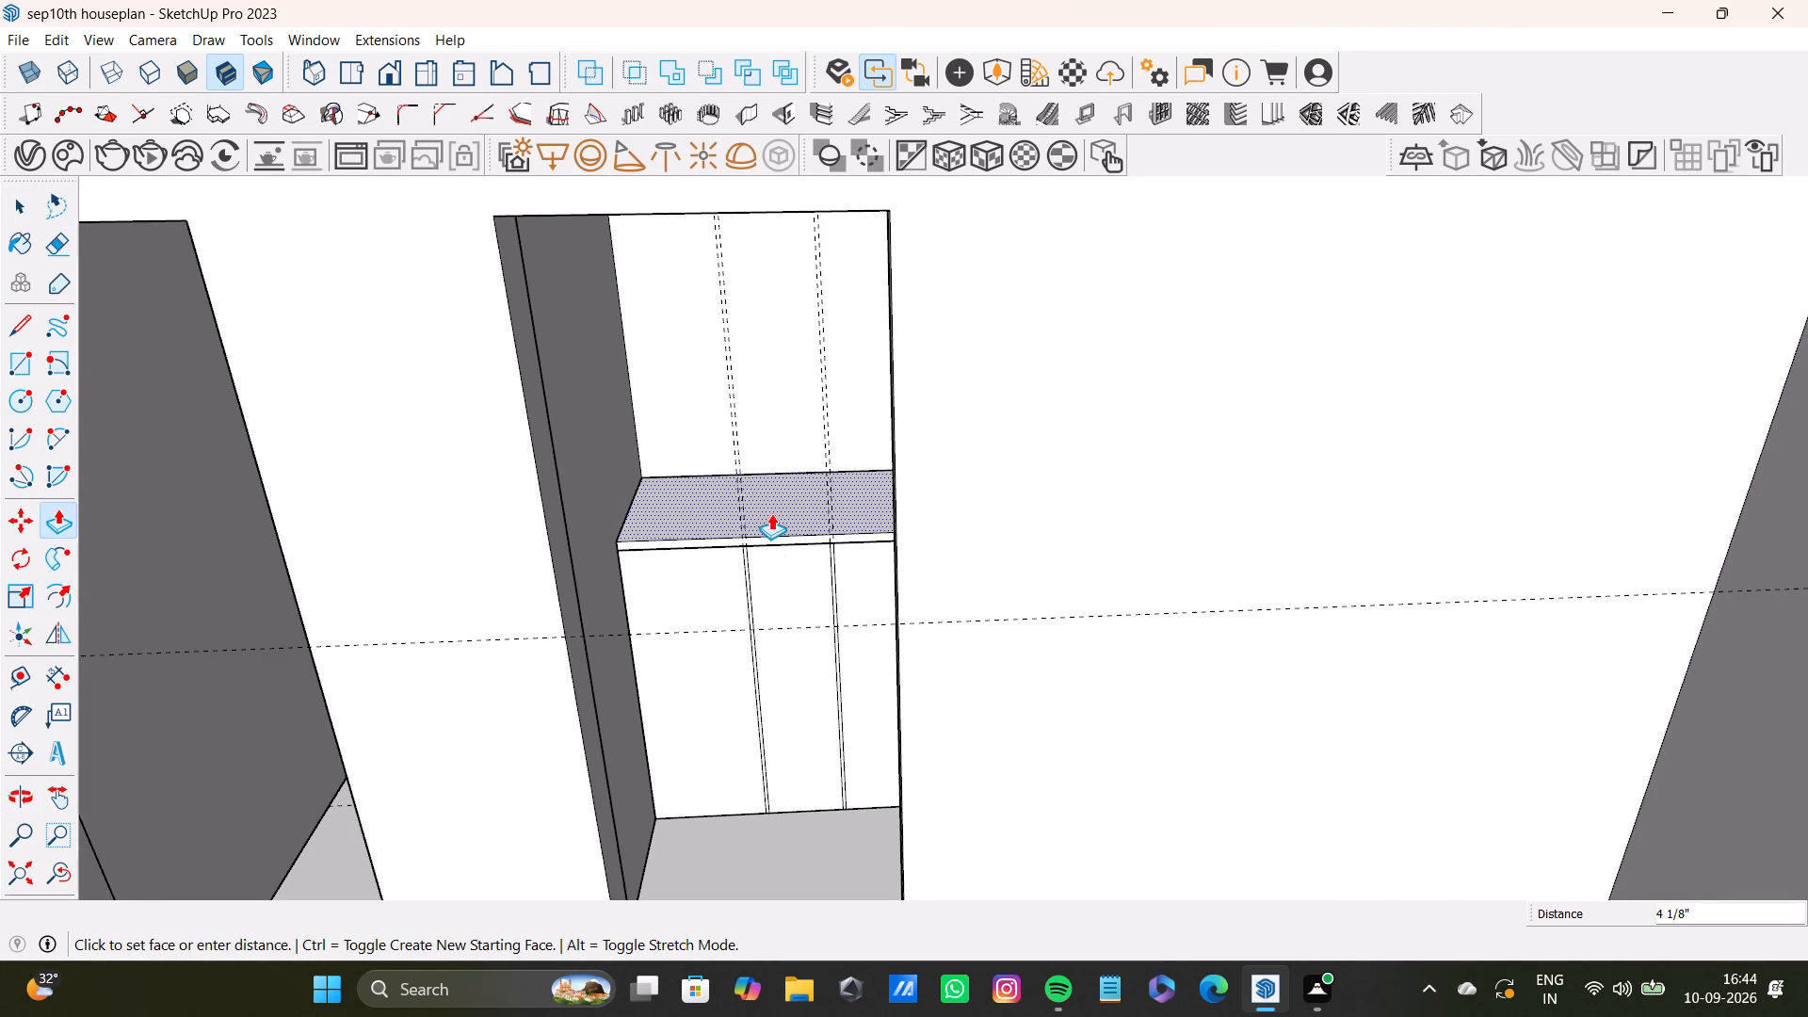
pyautogui.moveTo(771, 513); pyautogui.dragTo(771, 510)
# Pull the countertop slab's front face slightly forward so it overhangs the ledge's front.
pyautogui.scroll(6, 678, 541)
pyautogui.press('space')
pyautogui.click(679, 552)
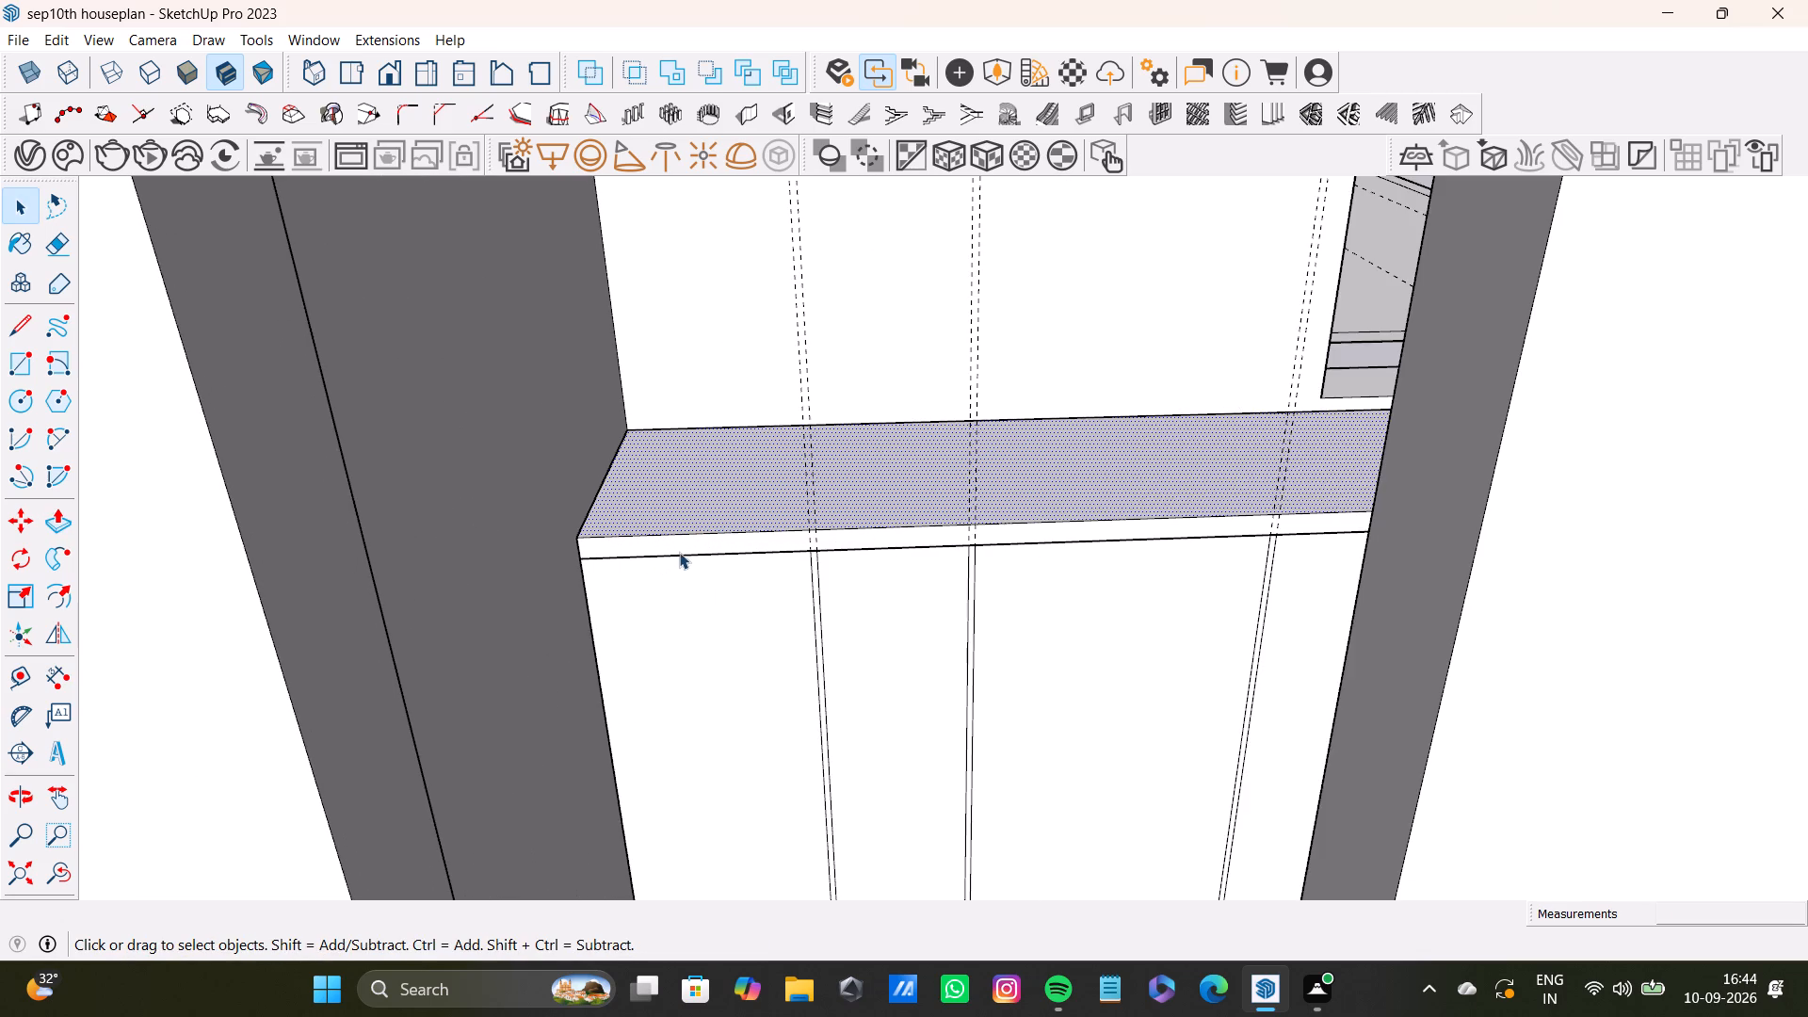
pyautogui.press('p')
pyautogui.moveTo(691, 540); pyautogui.dragTo(689, 550)
pyautogui.press('space')
# Open the ledge group for editing and pull the first wide front panel from the left slightly forward.
pyautogui.scroll(-7, 673, 594)
pyautogui.keyDown('shift'); pyautogui.moveTo(713, 654); pyautogui.dragTo(714, 561, button='middle'); pyautogui.keyUp('shift')
pyautogui.press('space')
pyautogui.click(714, 561)
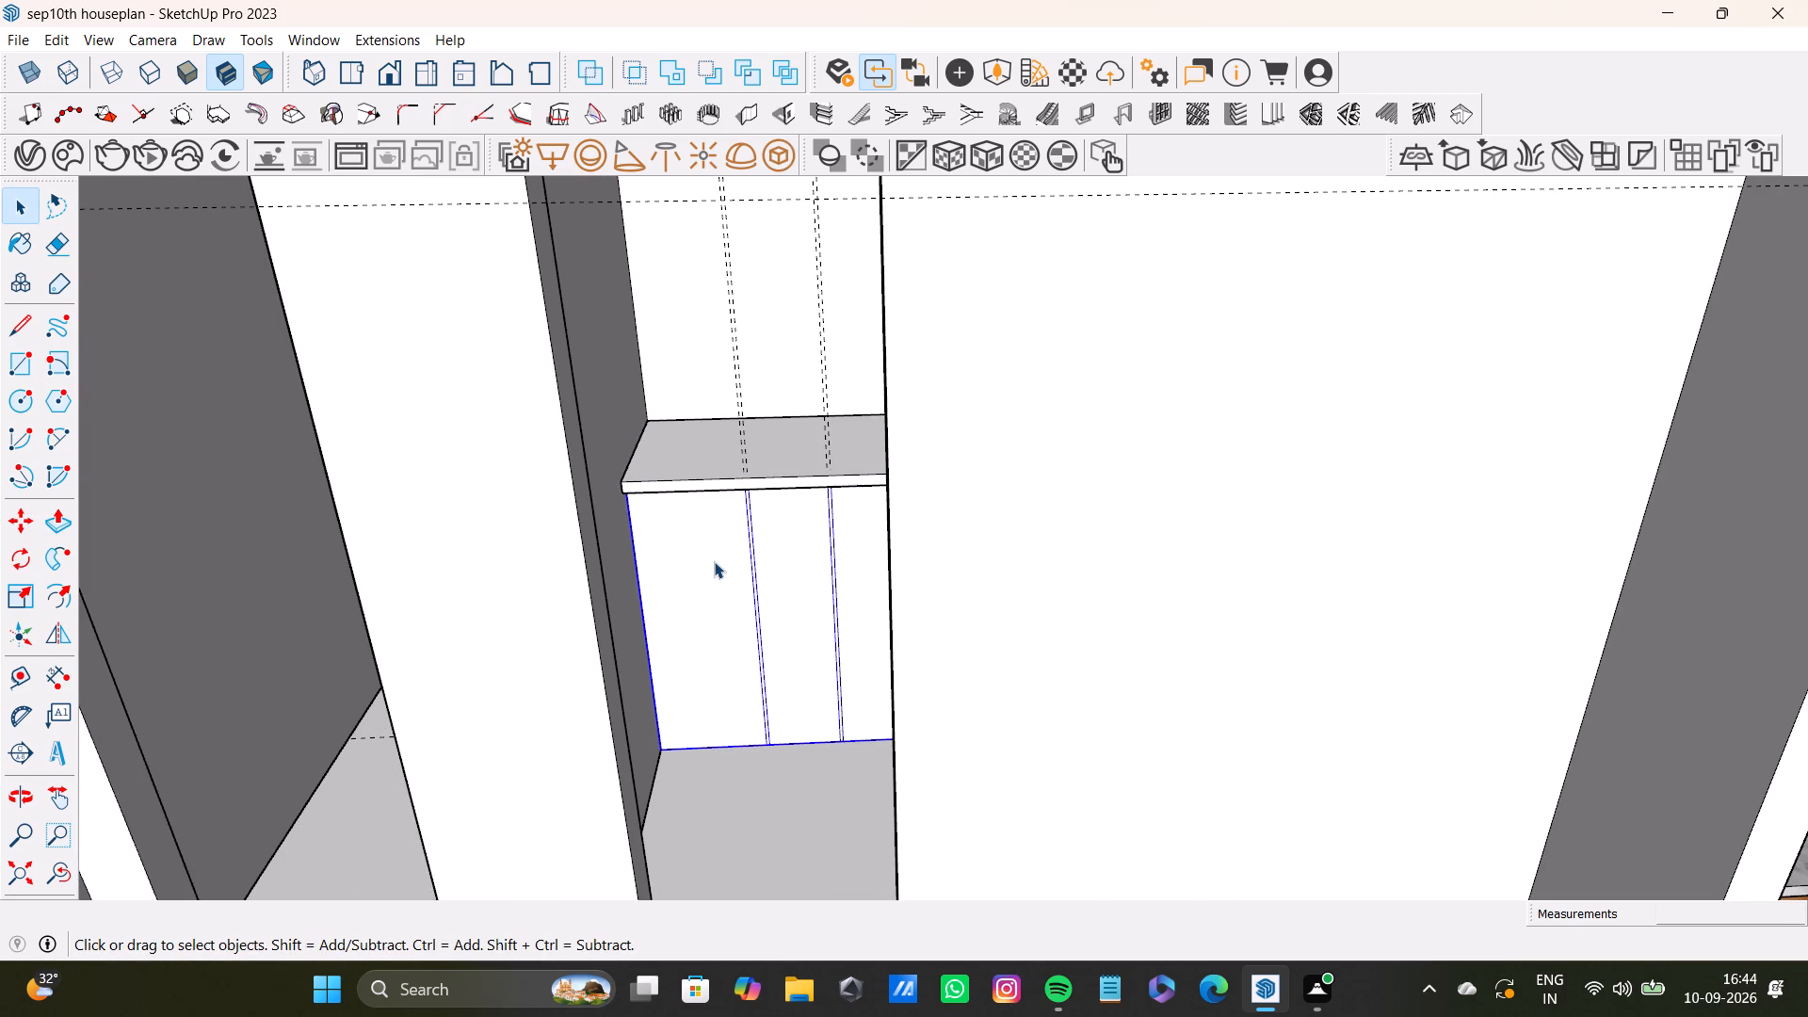
pyautogui.doubleClick(714, 561)
pyautogui.click(725, 573)
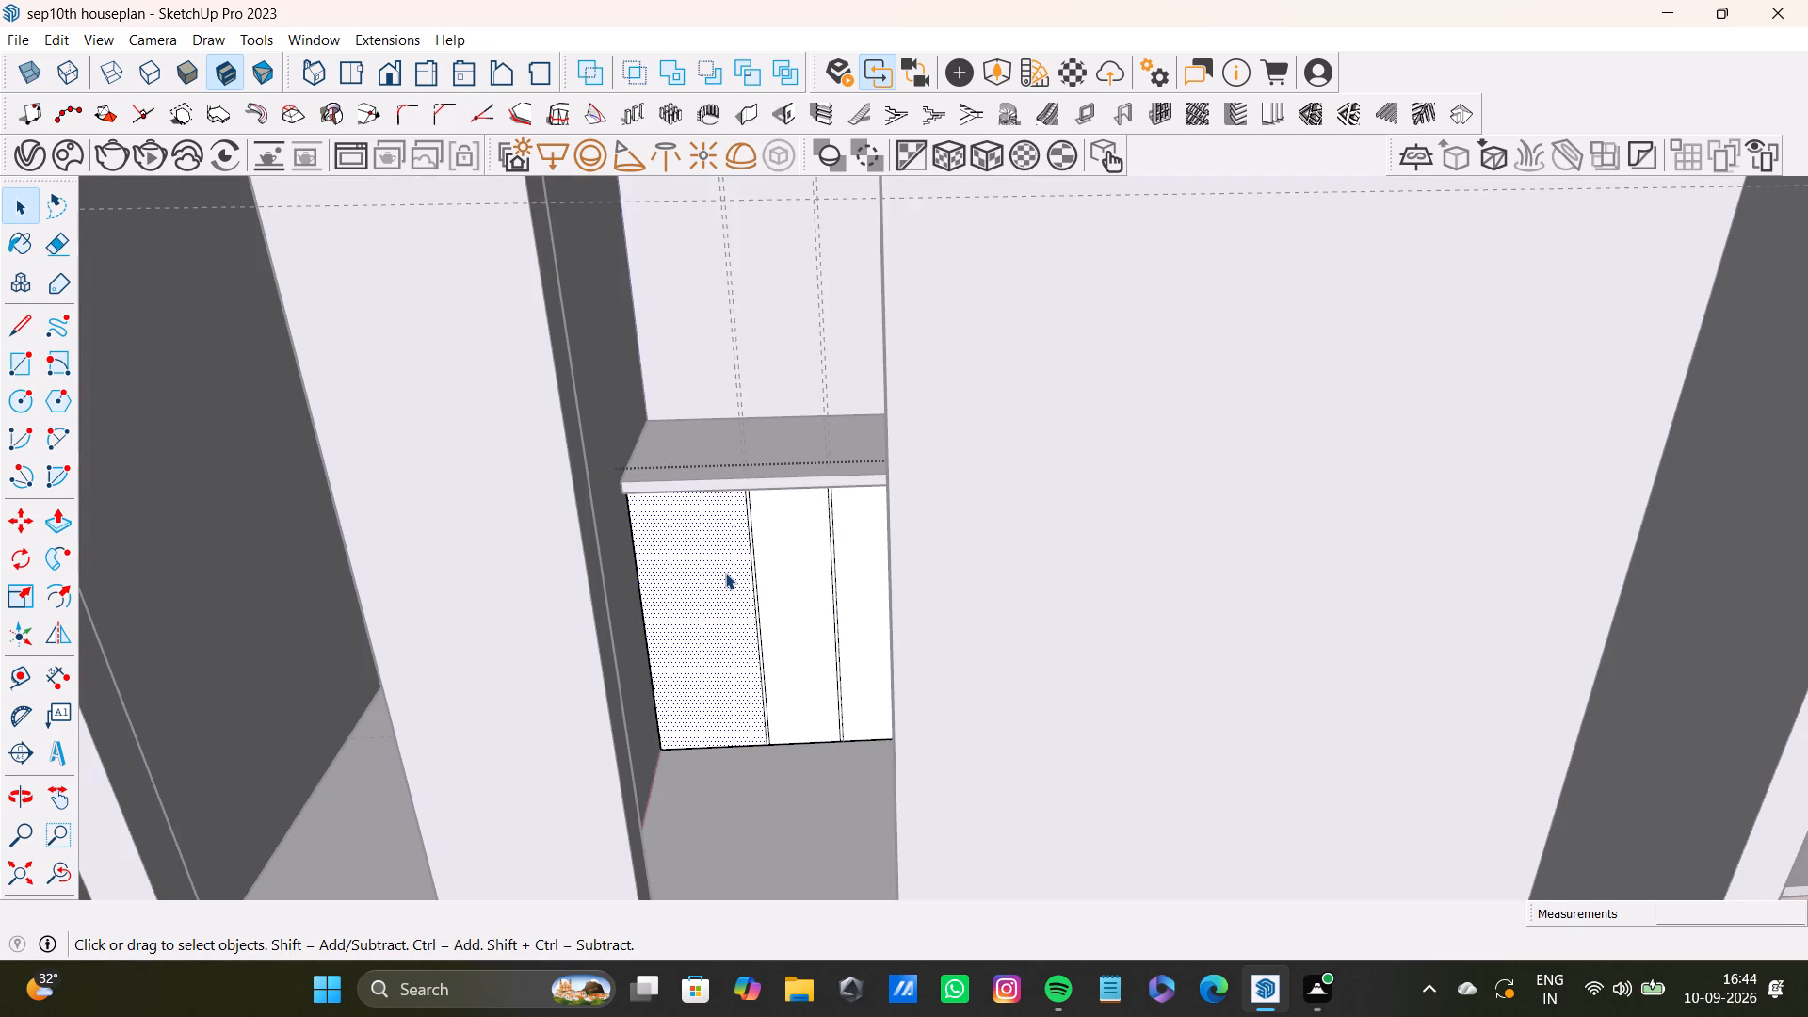
pyautogui.press('p')
pyautogui.click(725, 573)
pyautogui.press('space')
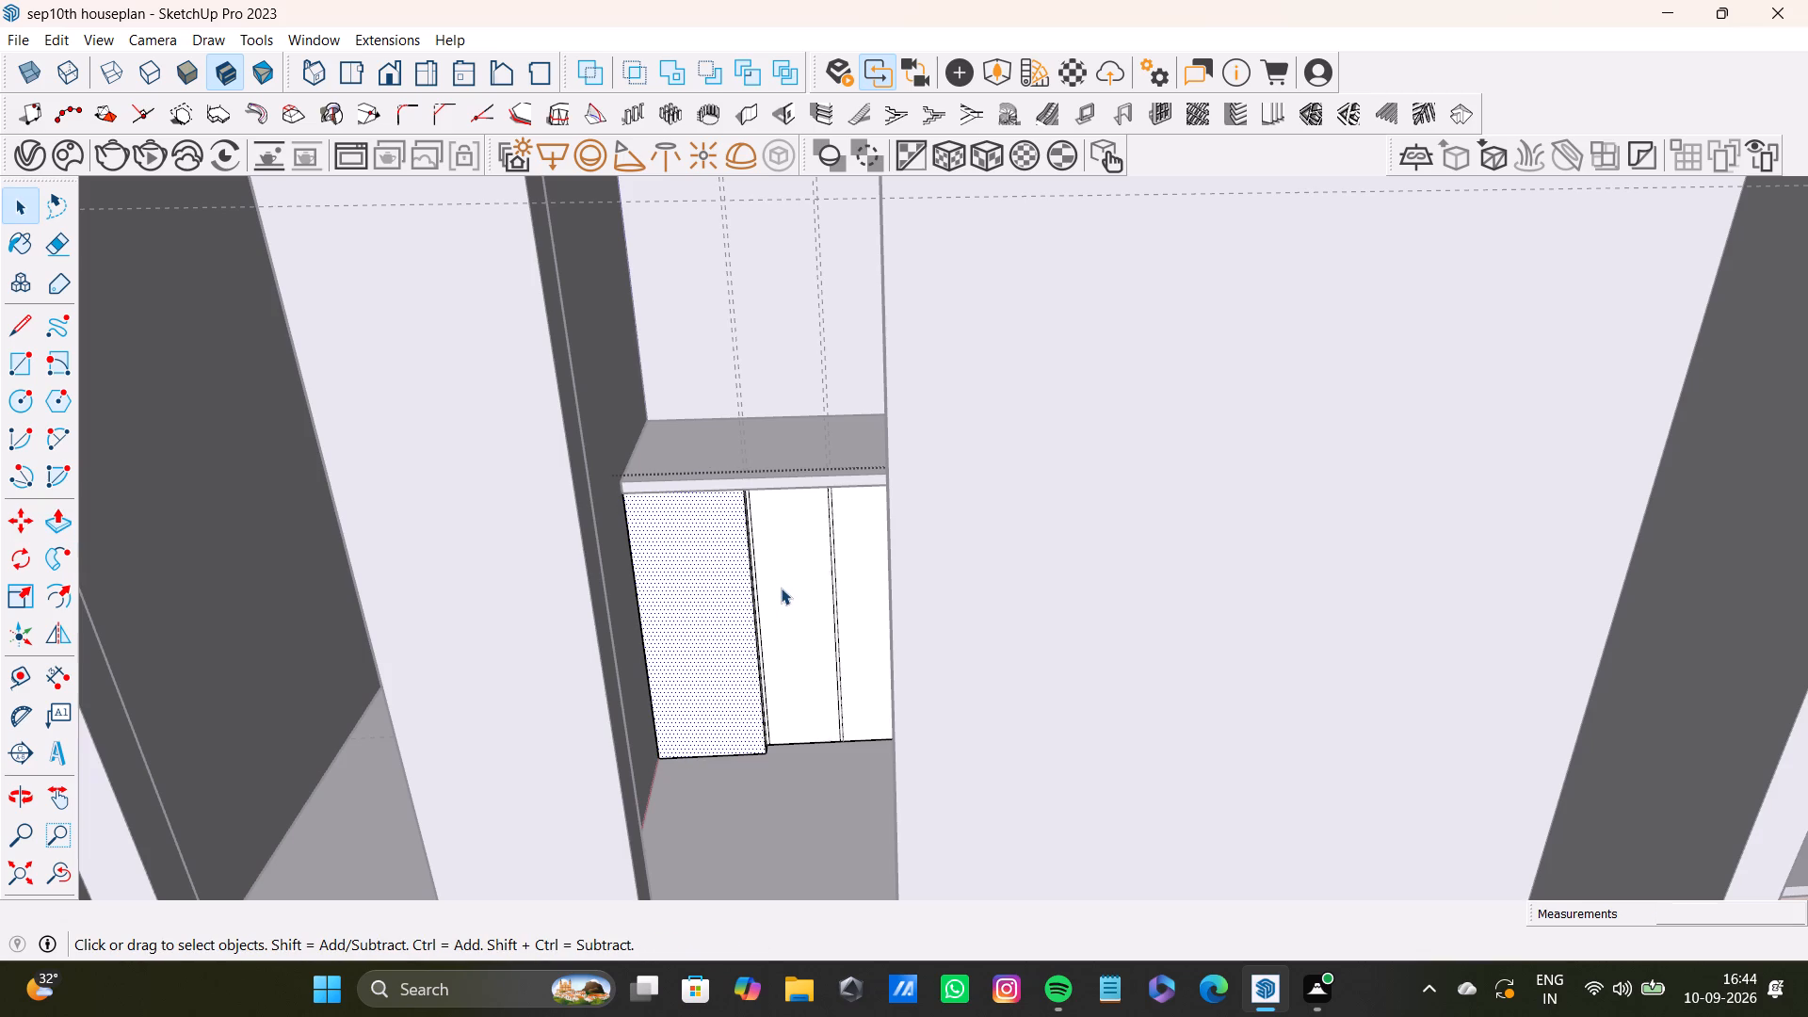
# Pull the second wide front panel from the left forward, in line with the first panel.
pyautogui.click(781, 588)
pyautogui.press('p')
pyautogui.moveTo(781, 588); pyautogui.dragTo(734, 592)
pyautogui.press('space')
# Pull the third wide front panel from the left forward, in line with the first two panels.
pyautogui.scroll(-3, 735, 602)
pyautogui.moveTo(736, 627); pyautogui.dragTo(830, 648, button='middle')
pyautogui.scroll(6, 852, 603)
pyautogui.press('space')
pyautogui.click(841, 584)
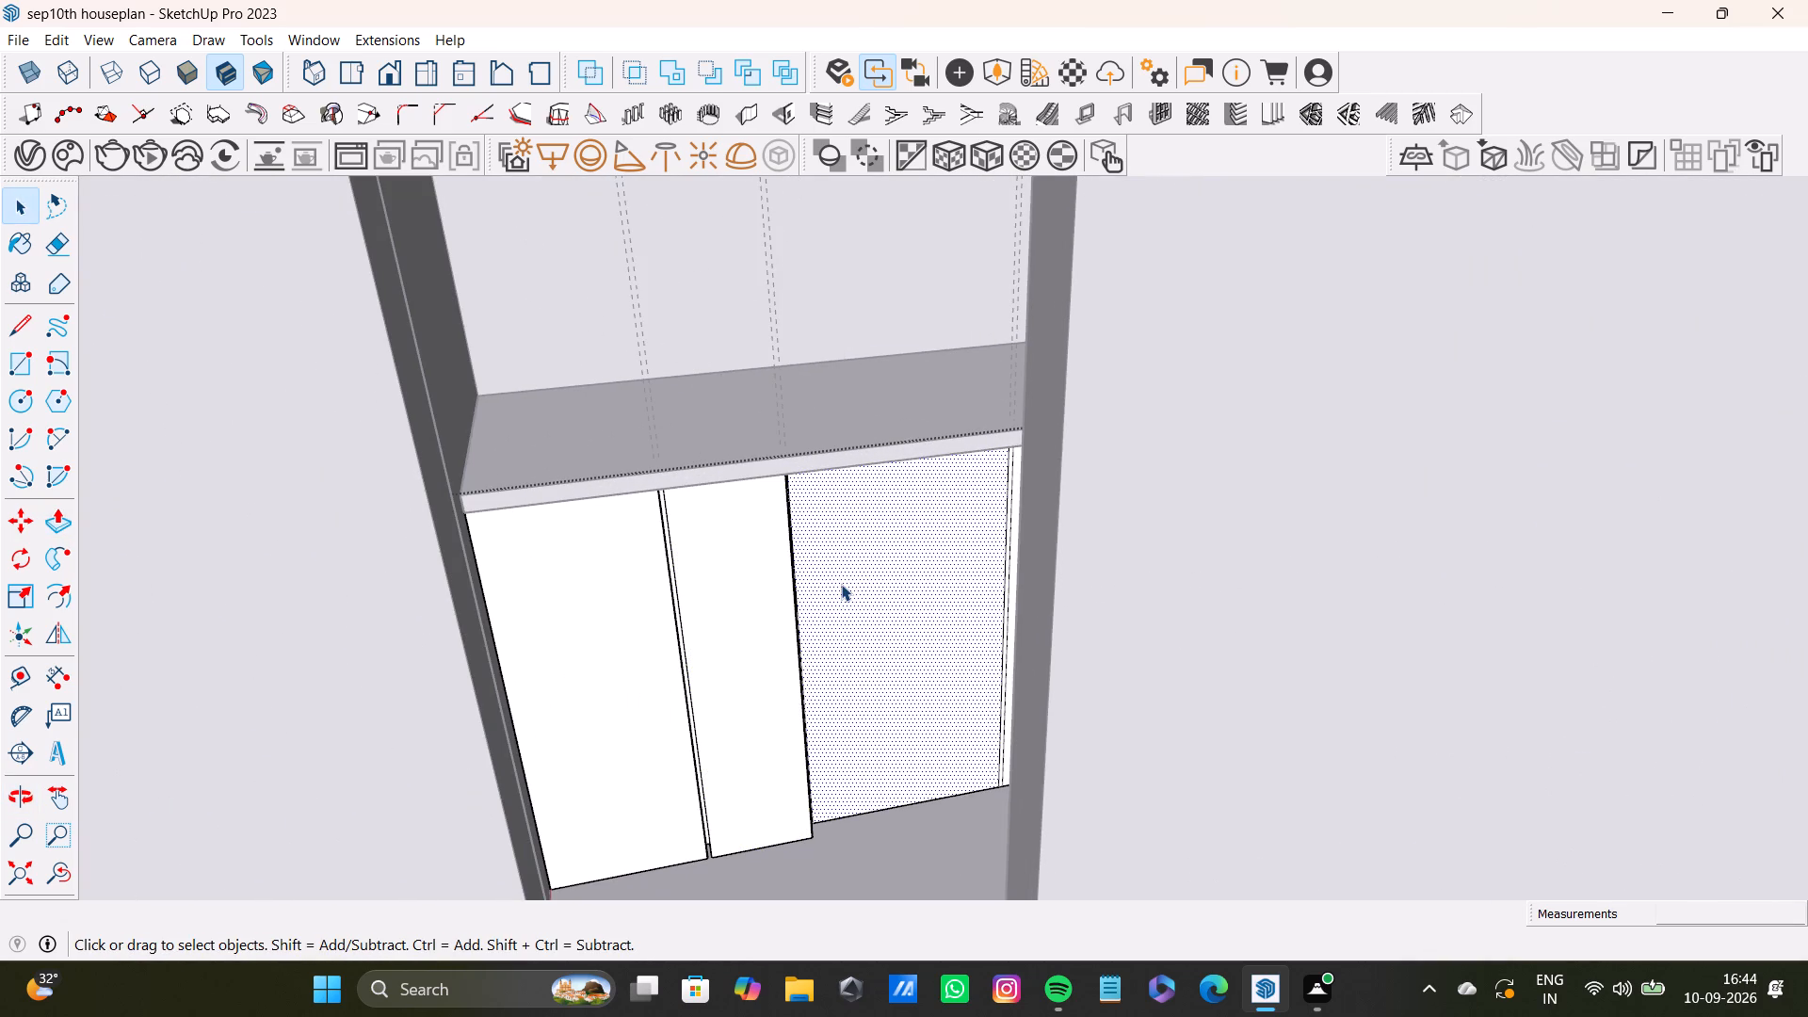
pyautogui.press('p')
pyautogui.moveTo(833, 582); pyautogui.dragTo(749, 582)
pyautogui.press('space')
pyautogui.scroll(-4, 761, 583)
pyautogui.moveTo(799, 612); pyautogui.dragTo(935, 739, button='middle')
pyautogui.scroll(3, 944, 634)
pyautogui.keyDown('shift'); pyautogui.moveTo(960, 615); pyautogui.dragTo(925, 902, button='middle'); pyautogui.keyUp('shift')
pyautogui.scroll(-1, 934, 898)
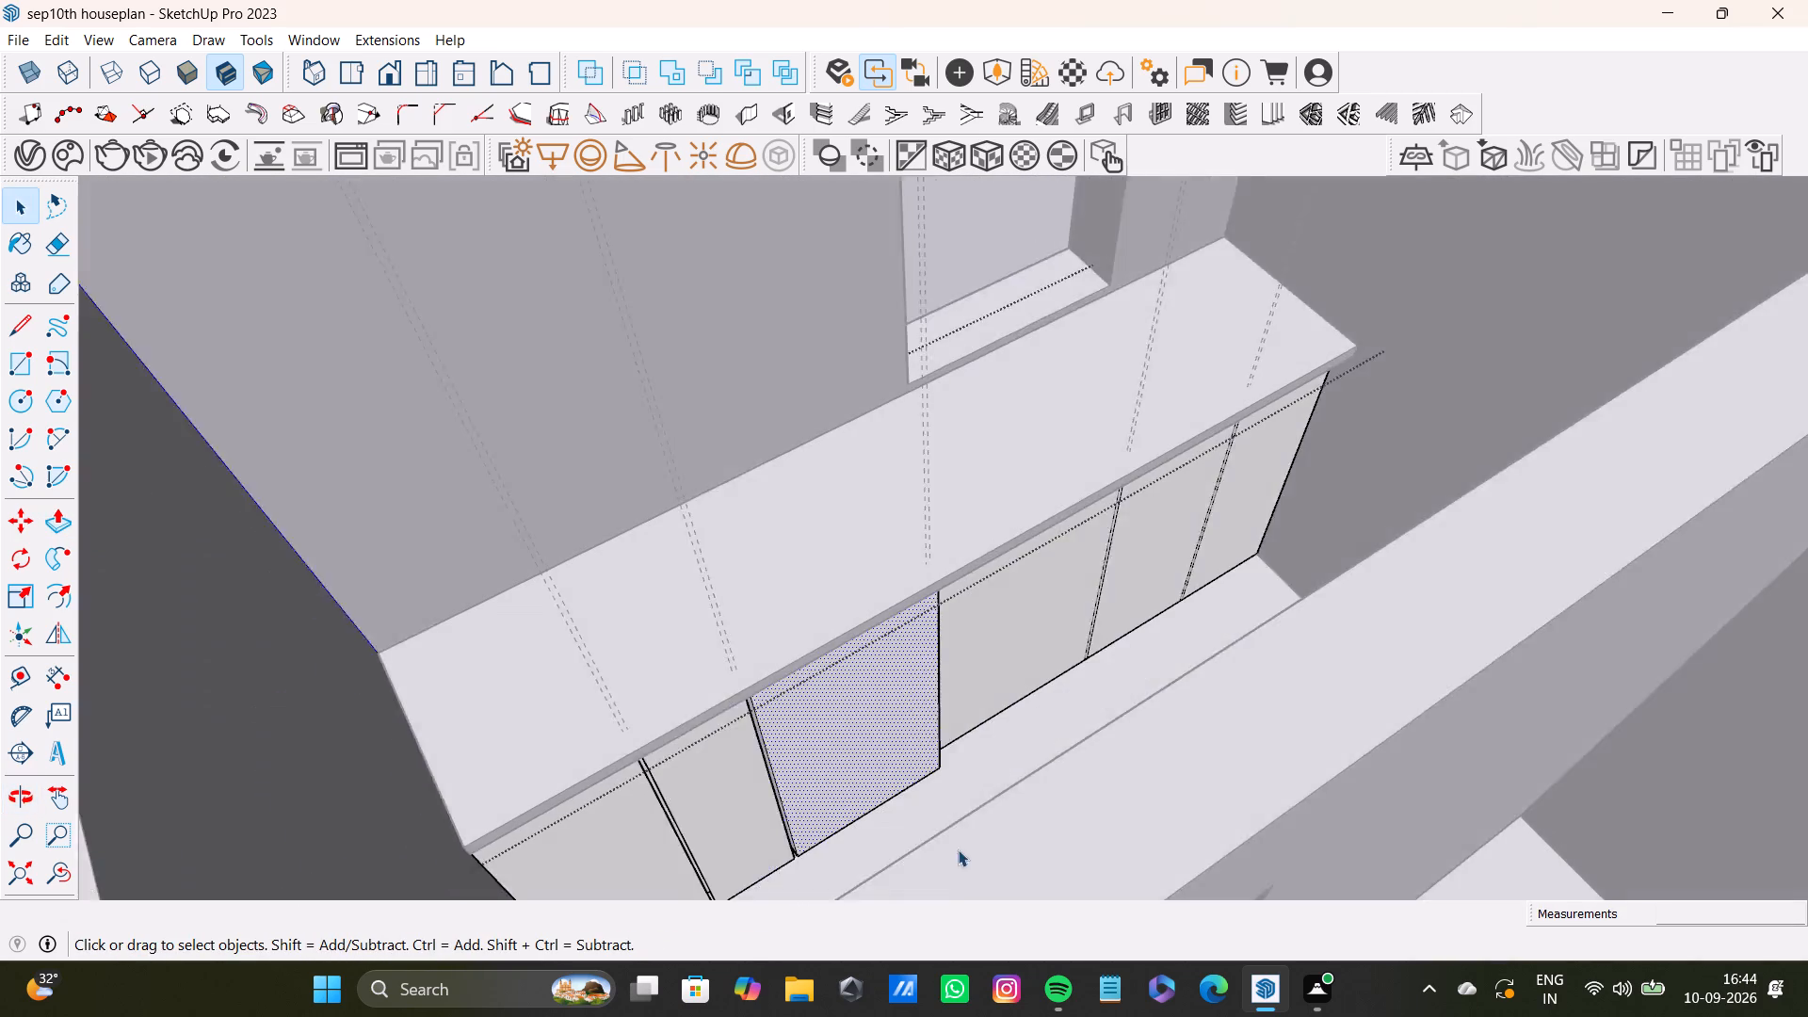
# Pull the fourth wide front panel from the left forward 2 7/16", in line with the first three.
pyautogui.scroll(3, 971, 727)
pyautogui.click(977, 573)
pyautogui.press('p')
pyautogui.moveTo(974, 573); pyautogui.dragTo(842, 621)
pyautogui.scroll(-3, 1031, 587)
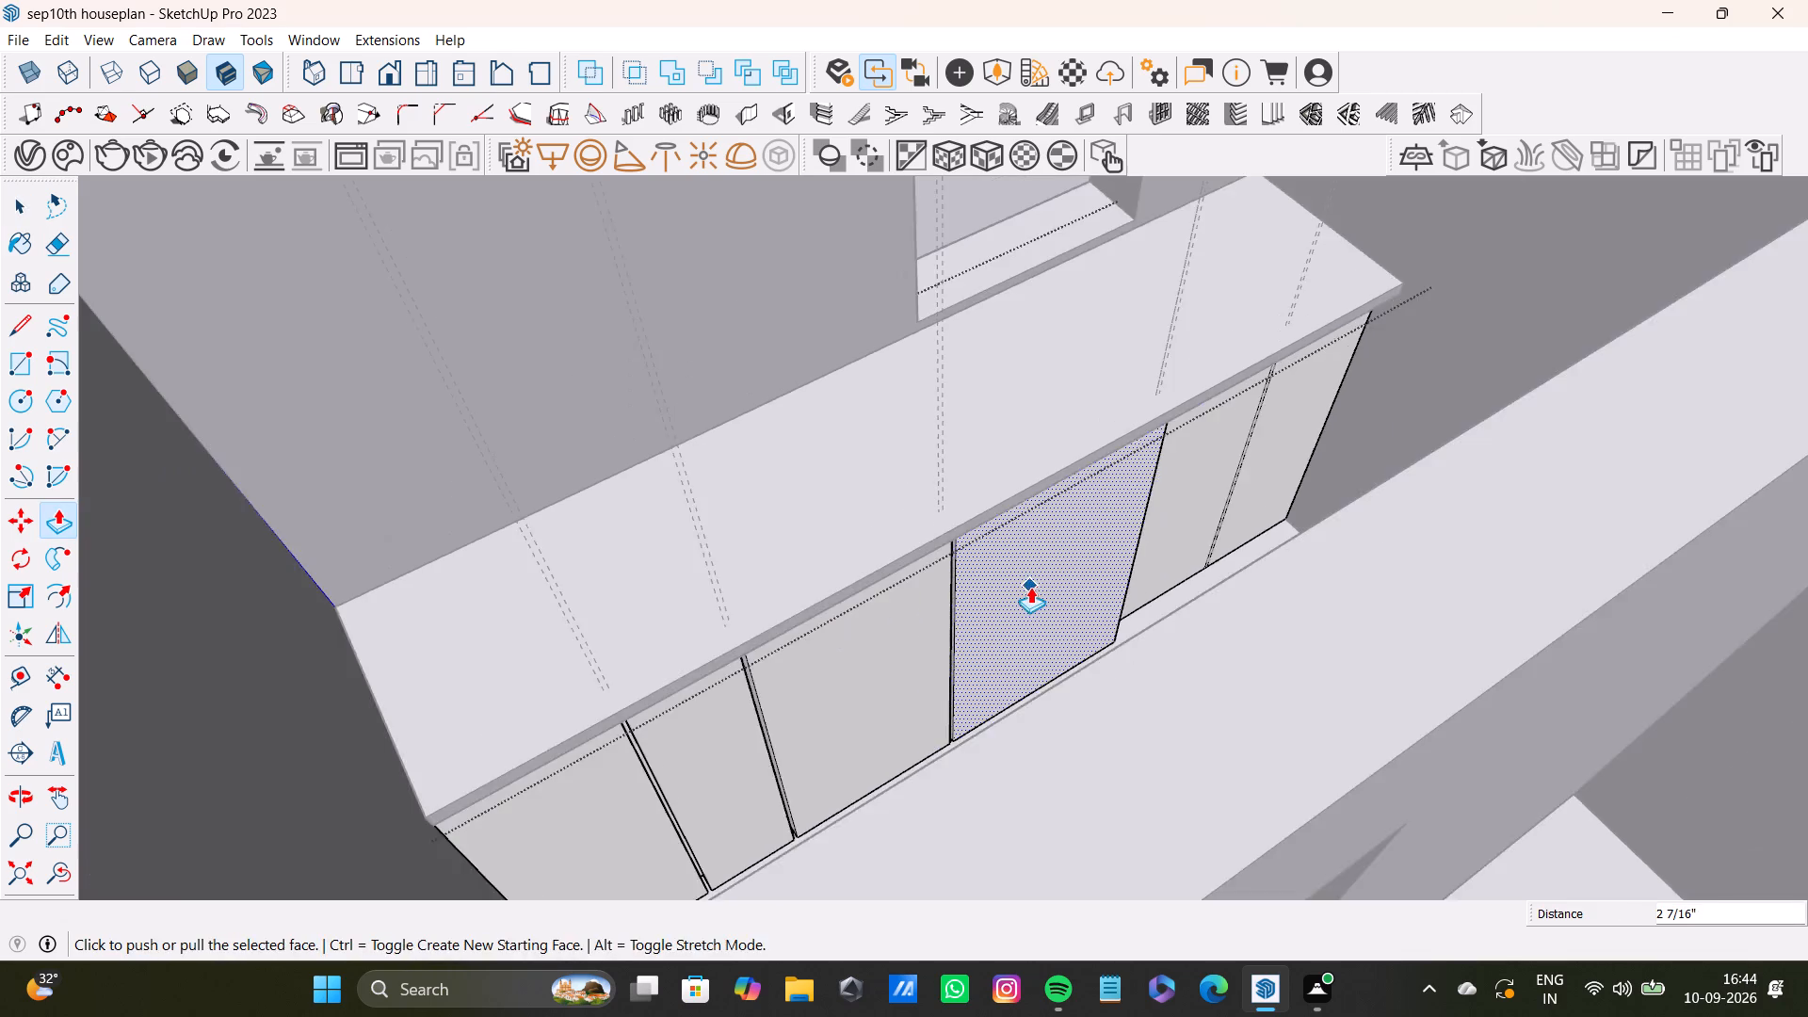
# Pull the fifth wide front panel from the left forward 2 7/16", in line with the other raised panels.
pyautogui.keyDown('shift'); pyautogui.moveTo(1006, 564); pyautogui.dragTo(852, 593, button='middle'); pyautogui.keyUp('shift')
pyautogui.press('space')
pyautogui.click(1138, 506)
pyautogui.press('p')
pyautogui.moveTo(1144, 511); pyautogui.dragTo(1027, 541)
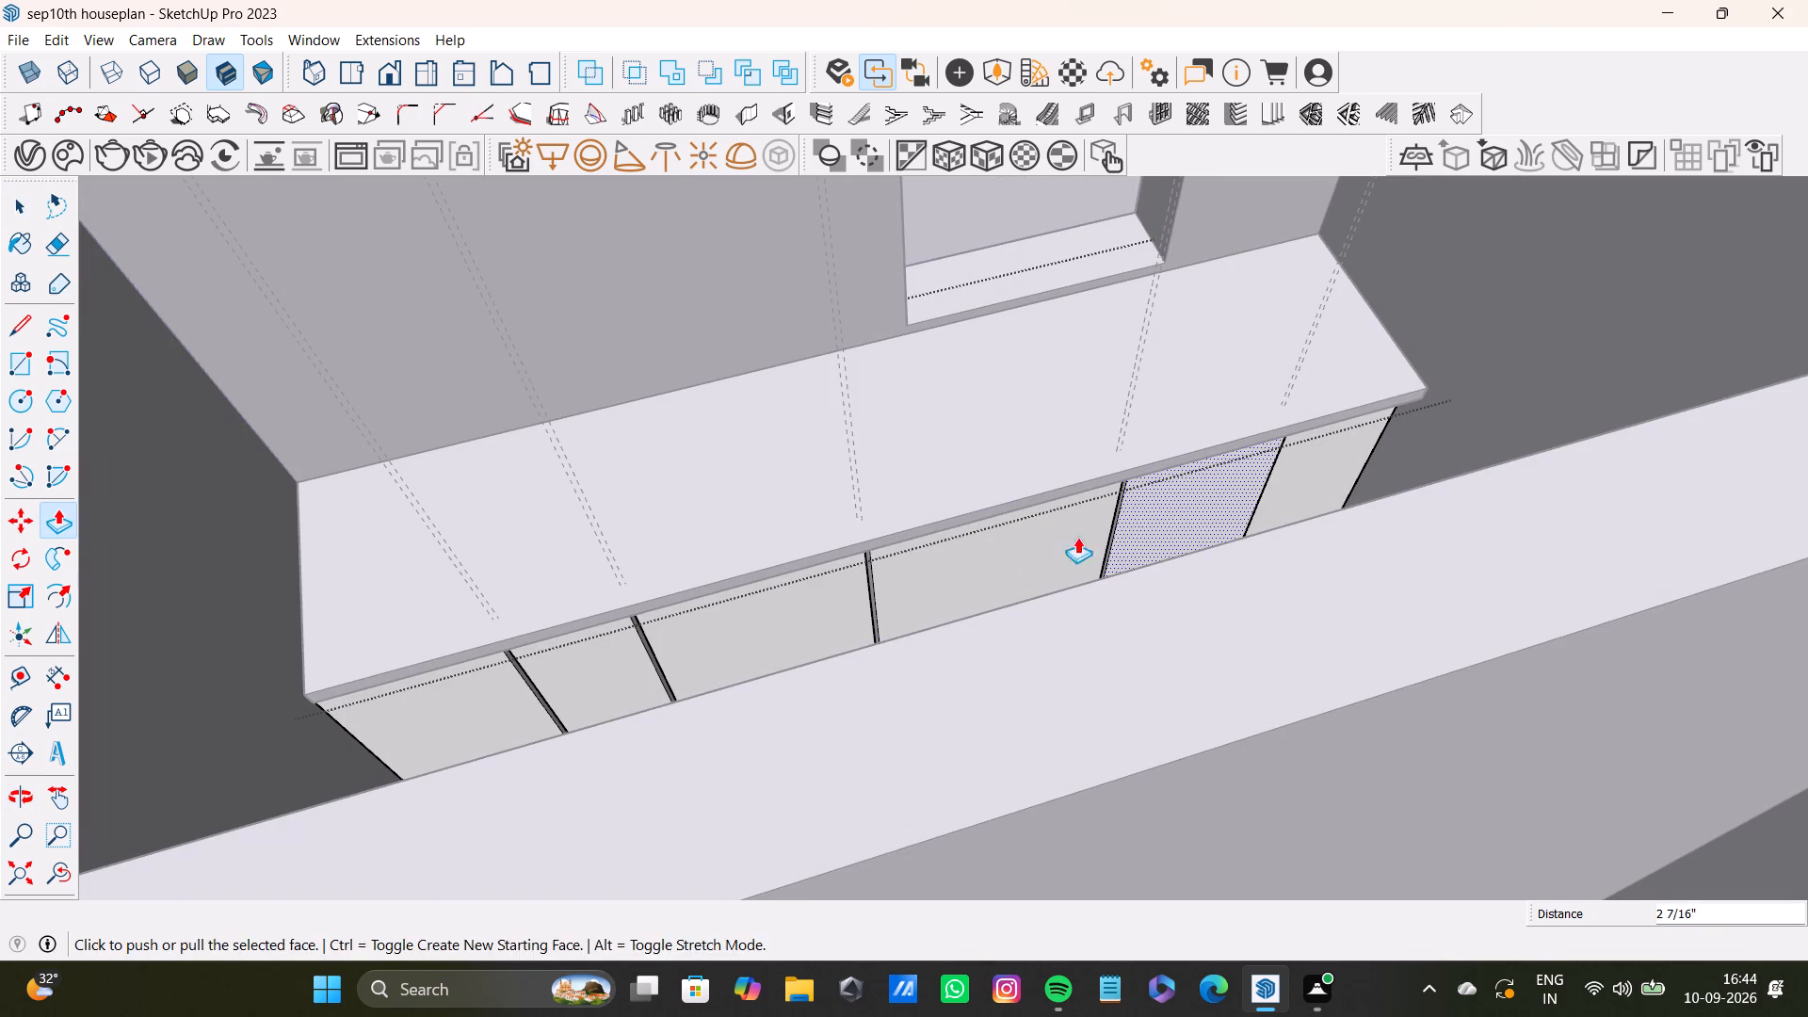
# Pull the sixth, rightmost front panel forward in line with the others and close the ledge group.
pyautogui.press('space')
pyautogui.click(1319, 468)
pyautogui.press('p')
pyautogui.moveTo(1319, 468); pyautogui.dragTo(1206, 501)
pyautogui.press('space')
pyautogui.scroll(-3, 1176, 495)
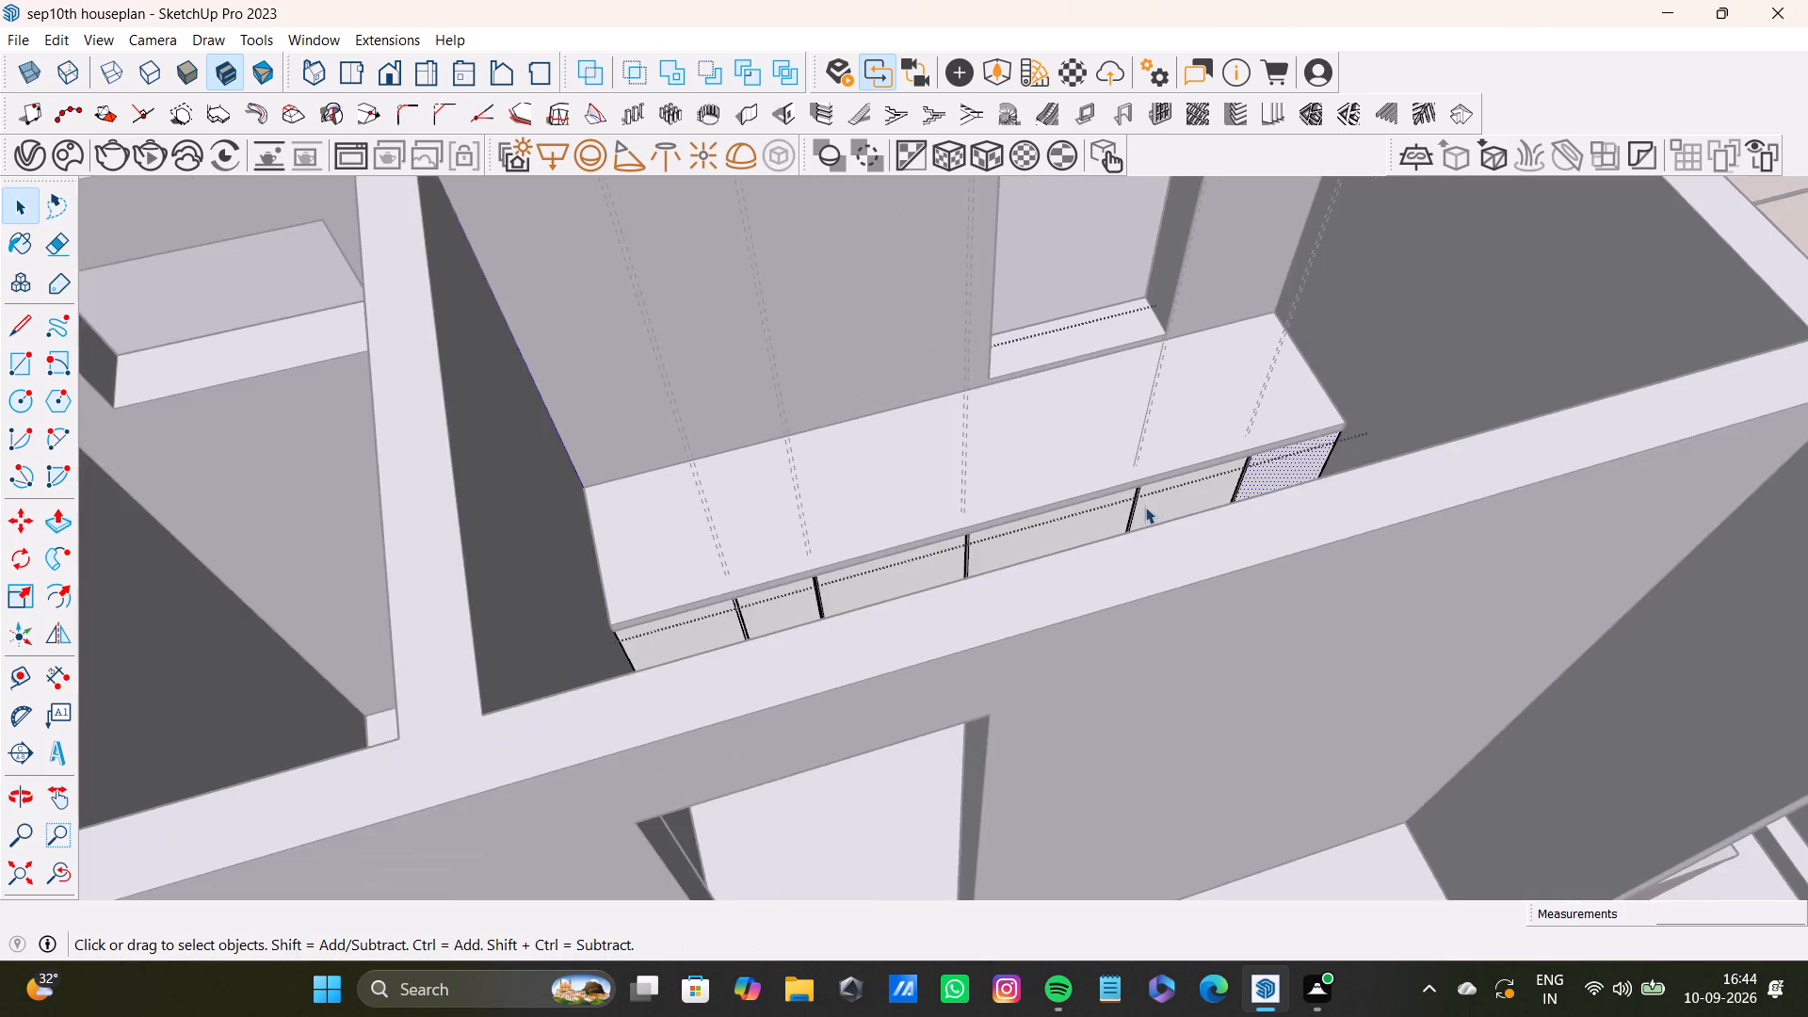
pyautogui.scroll(-5, 1145, 507)
pyautogui.moveTo(1184, 491); pyautogui.dragTo(918, 459, button='middle')
pyautogui.scroll(-4, 982, 457)
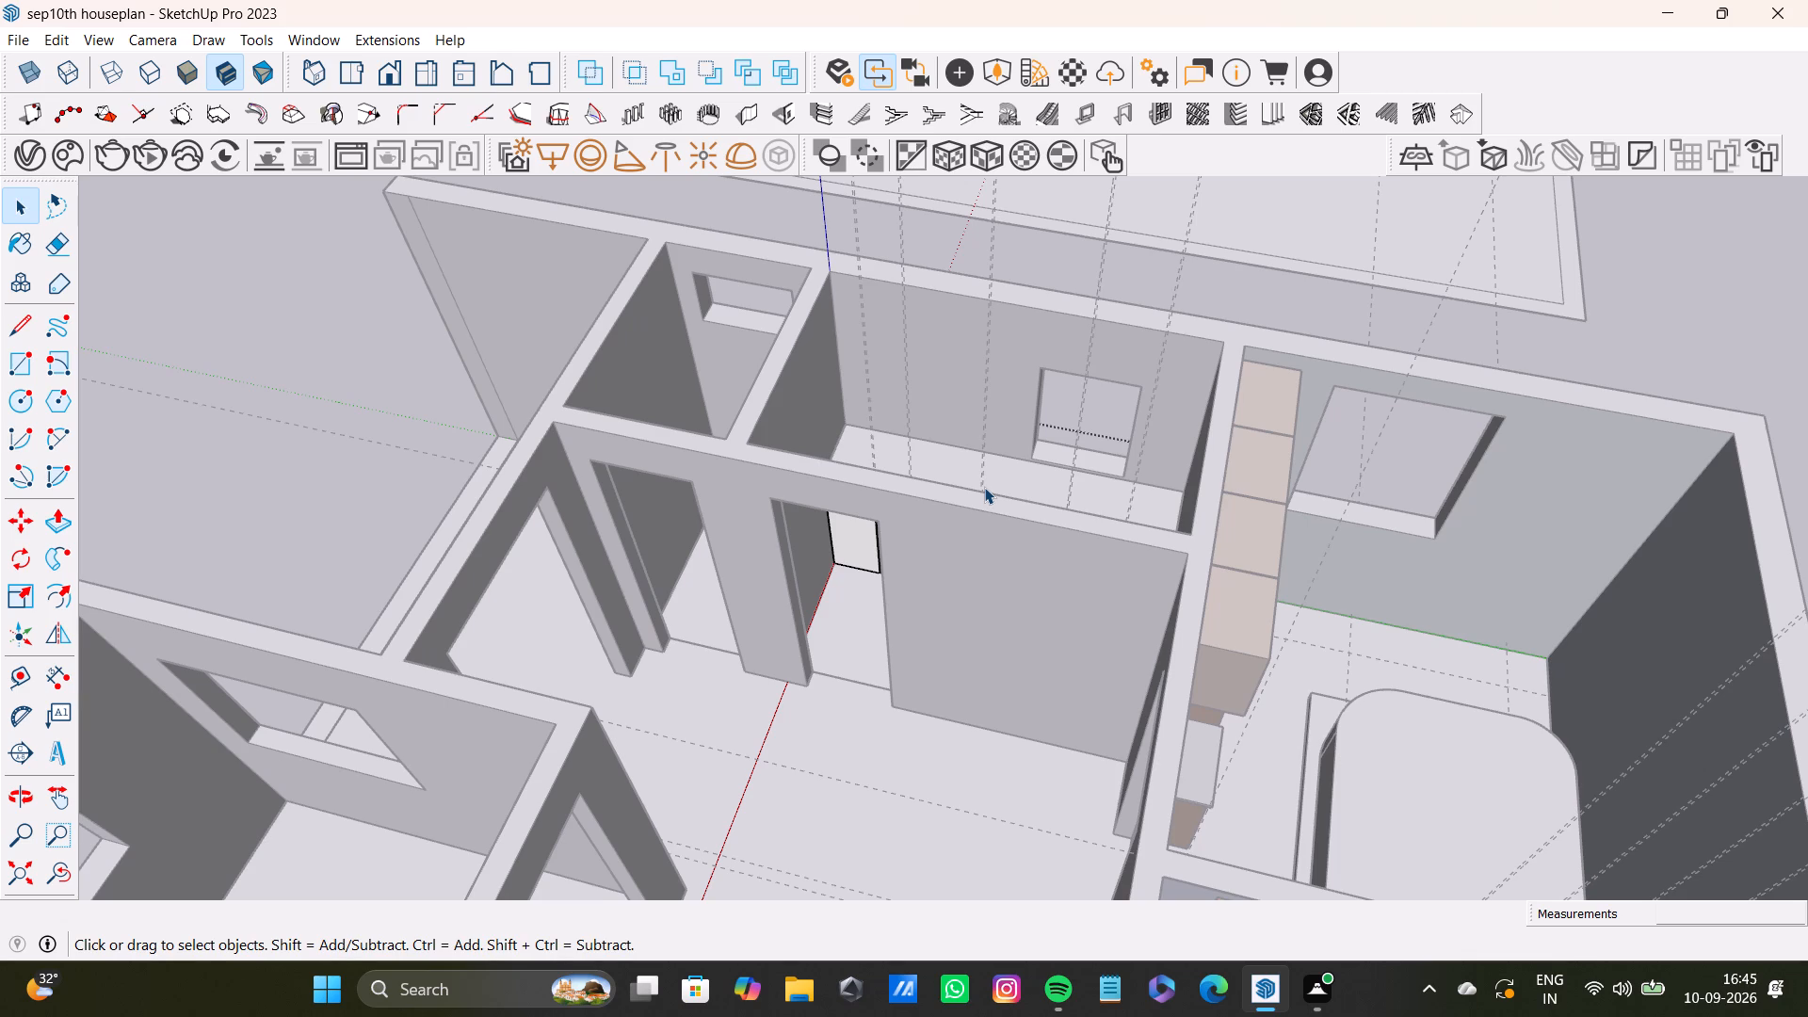
pyautogui.press('space')
pyautogui.click(299, 346)
# Examine the small room, its cabinet and the surrounding walls from several angles.
pyautogui.scroll(-8, 554, 397)
pyautogui.moveTo(708, 492); pyautogui.dragTo(908, 457, button='middle')
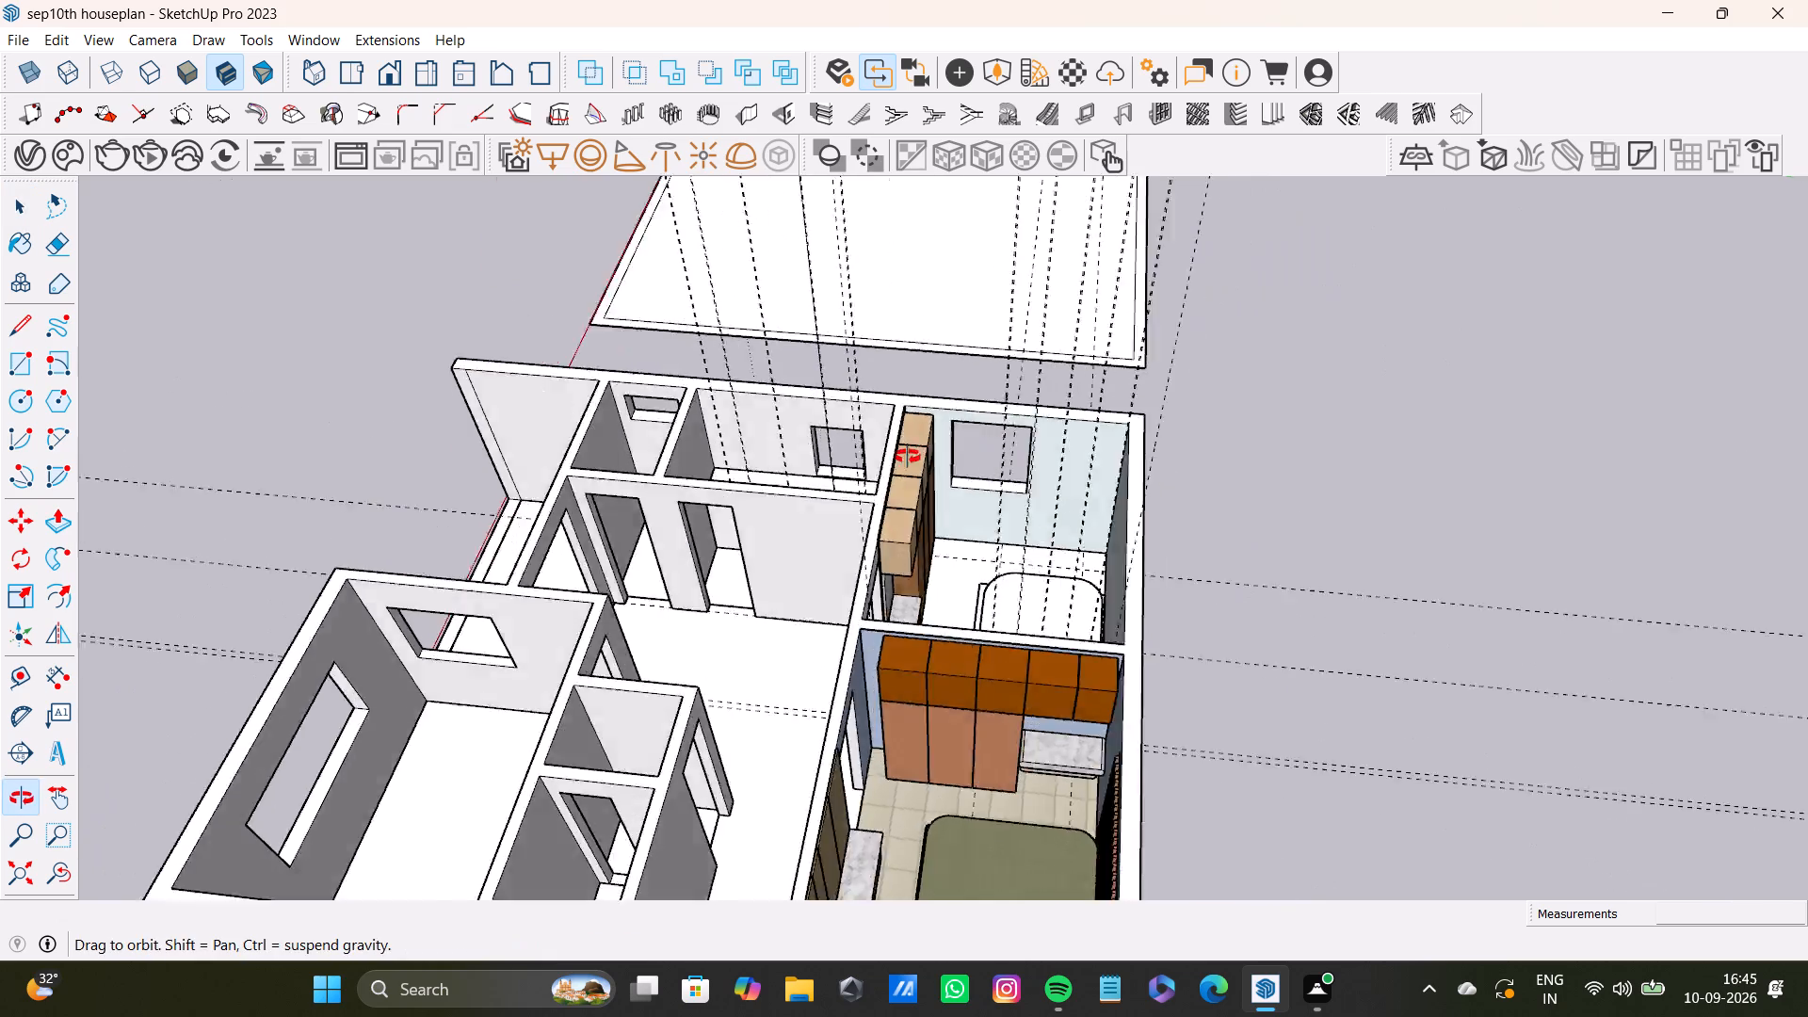
pyautogui.moveTo(908, 457); pyautogui.dragTo(1103, 645, button='middle')
pyautogui.scroll(12, 651, 548)
pyautogui.moveTo(985, 552); pyautogui.dragTo(1271, 663, button='middle')
pyautogui.scroll(-1, 1107, 529)
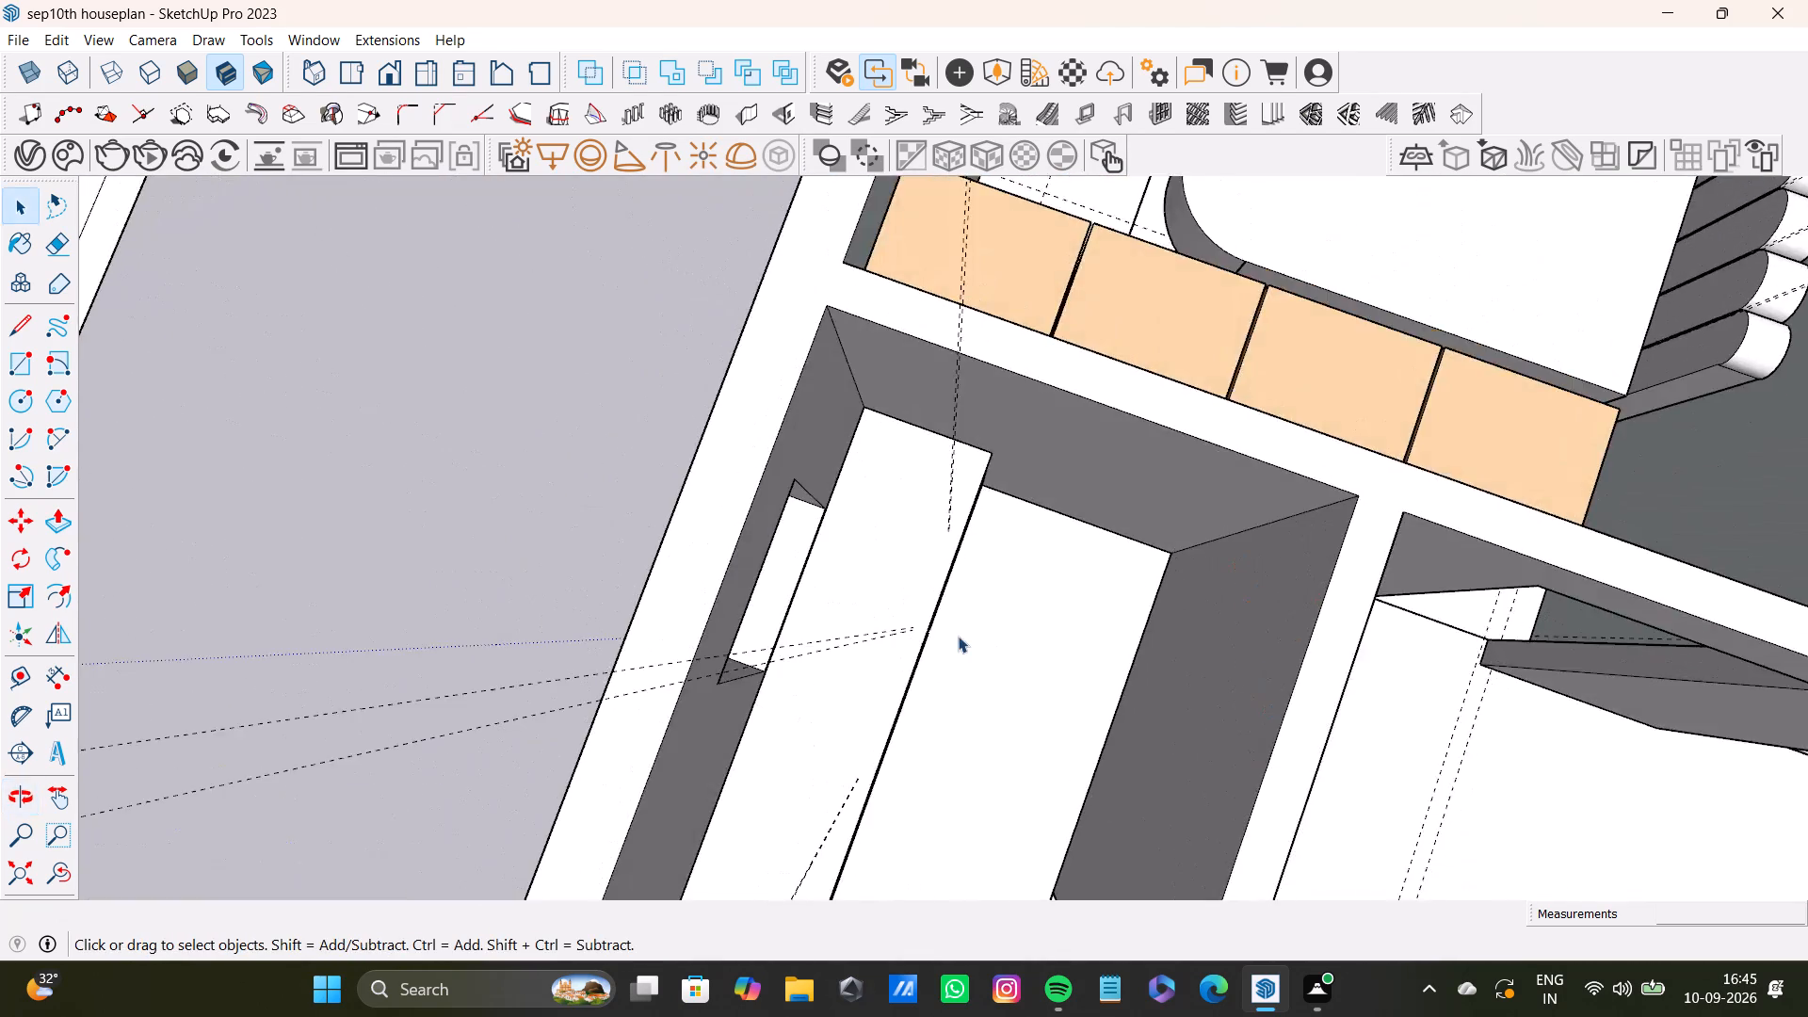
pyautogui.scroll(5, 958, 636)
pyautogui.scroll(-9, 952, 588)
pyautogui.moveTo(1027, 605); pyautogui.dragTo(1251, 407, button='middle')
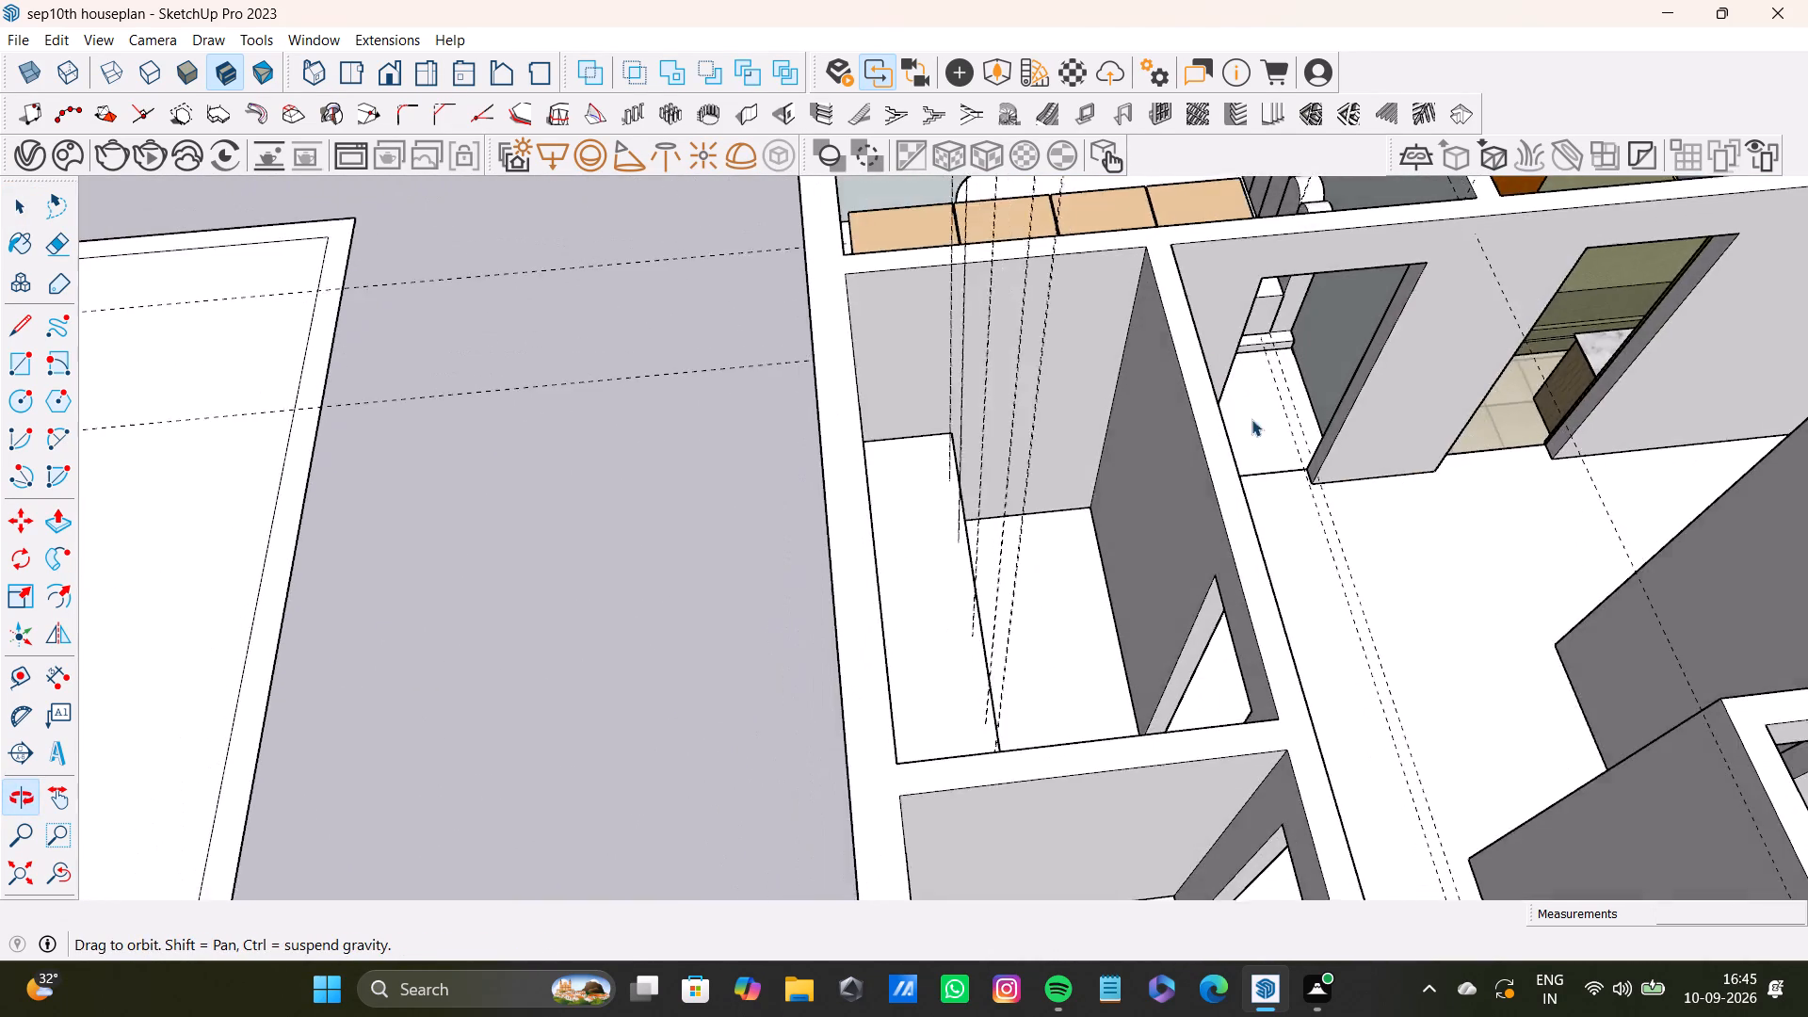
pyautogui.scroll(4, 1090, 484)
pyautogui.keyDown('shift'); pyautogui.moveTo(1086, 487); pyautogui.dragTo(914, 592, button='middle'); pyautogui.keyUp('shift')
pyautogui.moveTo(896, 617); pyautogui.dragTo(1187, 593, button='middle')
pyautogui.keyDown('shift'); pyautogui.scroll(1, 1112, 638); pyautogui.keyUp('shift')
pyautogui.keyDown('shift'); pyautogui.moveTo(1112, 638); pyautogui.dragTo(858, 729, button='middle'); pyautogui.keyUp('shift')
pyautogui.moveTo(842, 729); pyautogui.dragTo(973, 699, button='middle')
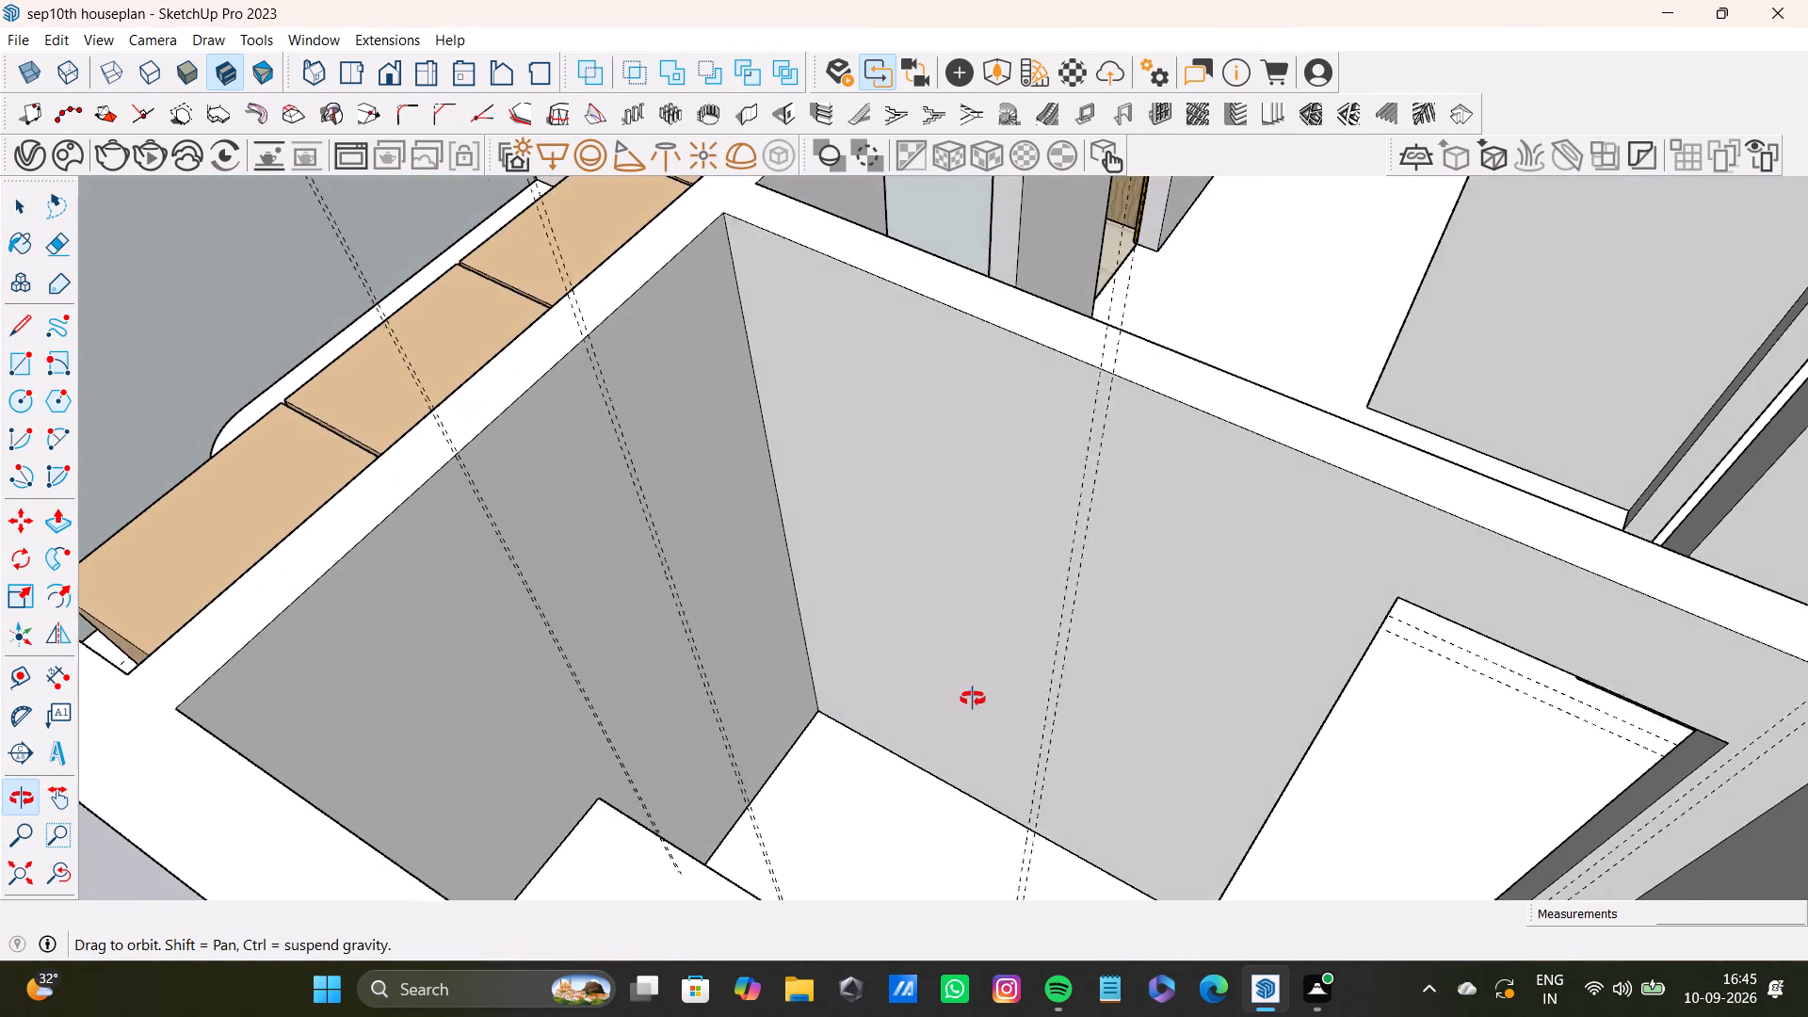
pyautogui.moveTo(973, 699); pyautogui.dragTo(976, 698, button='middle')
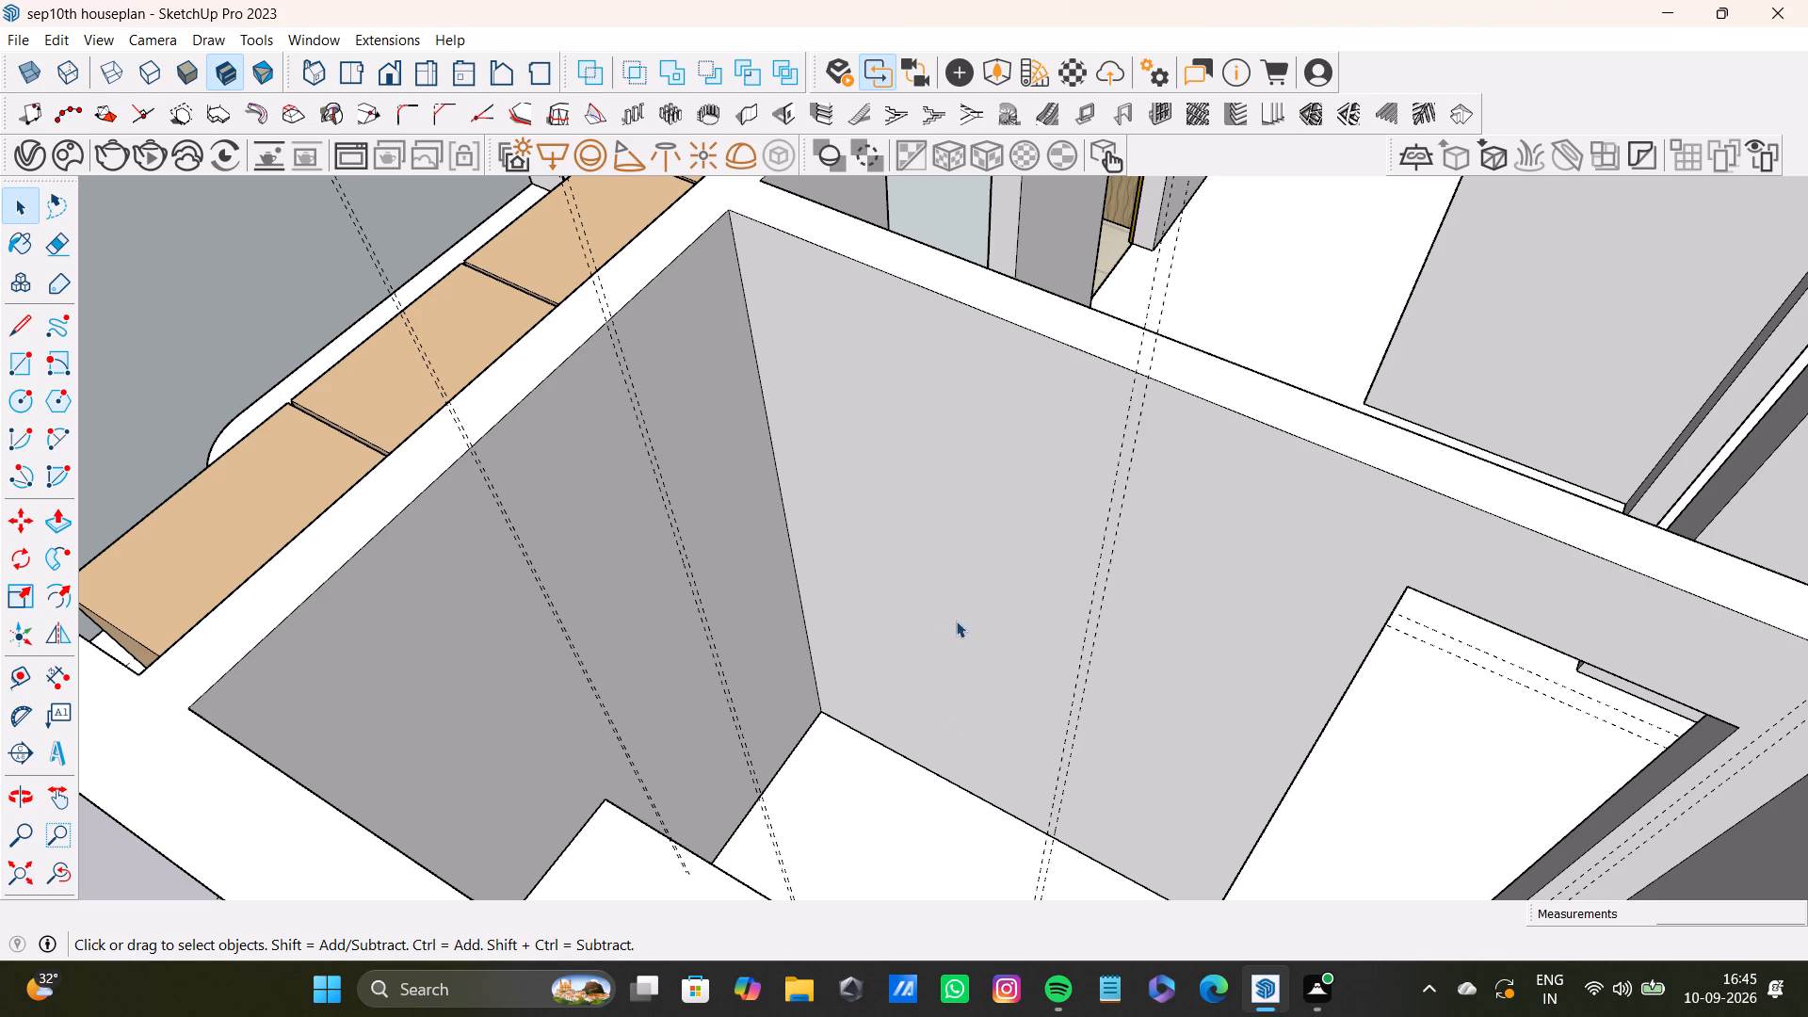
pyautogui.press('space')
pyautogui.scroll(-6, 855, 692)
pyautogui.press('space')
pyautogui.moveTo(863, 716); pyautogui.dragTo(970, 658, button='middle')
pyautogui.click(308, 272)
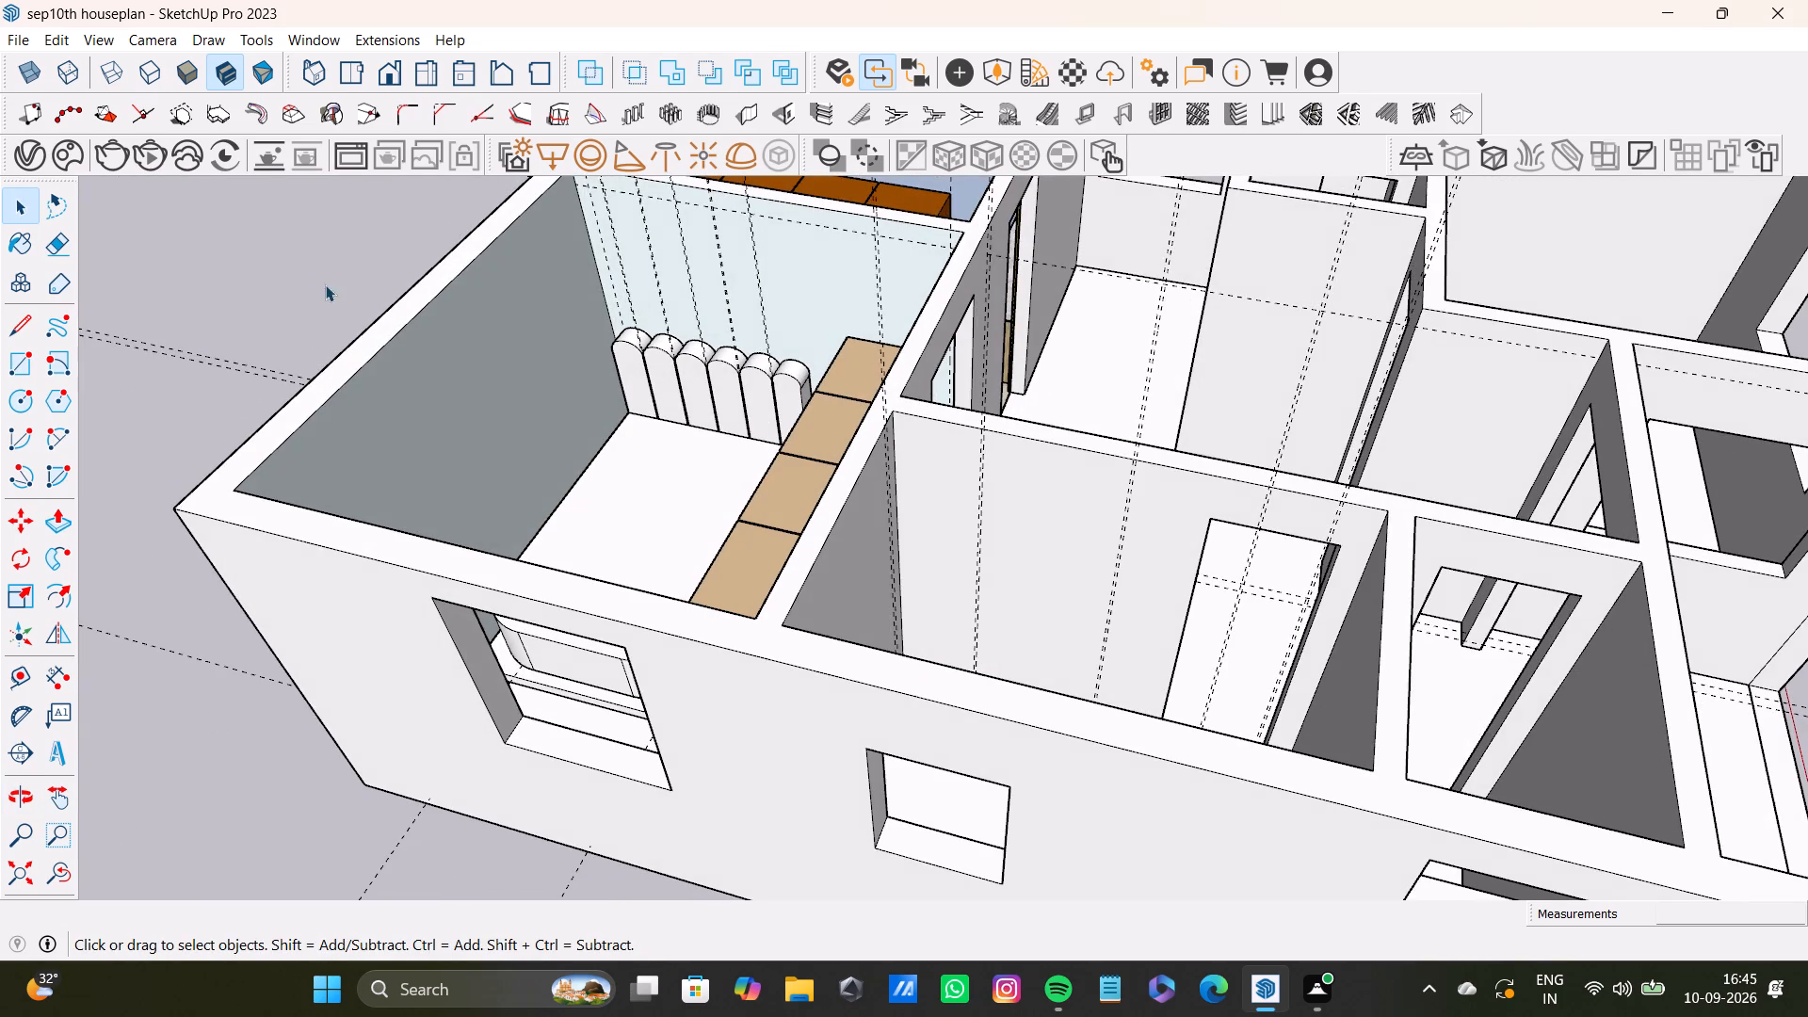
pyautogui.scroll(3, 912, 597)
pyautogui.moveTo(1136, 628); pyautogui.dragTo(894, 661, button='middle')
pyautogui.moveTo(853, 666); pyautogui.dragTo(922, 753, button='middle')
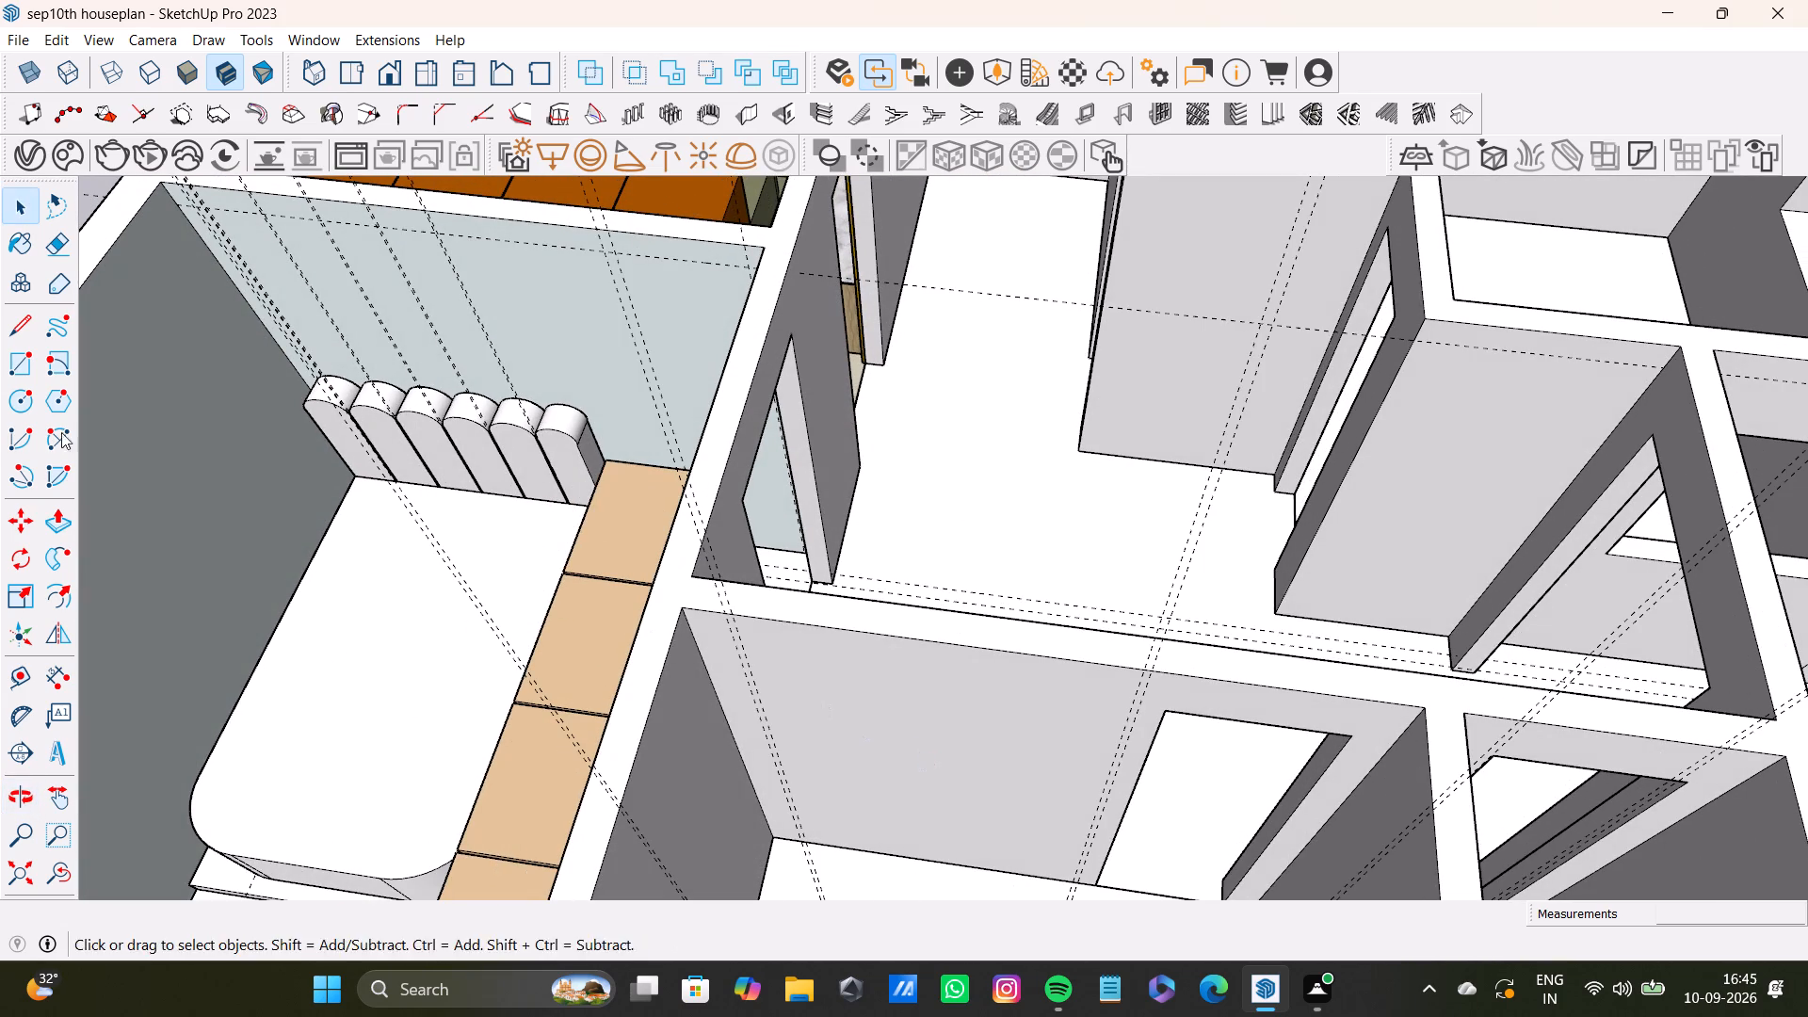
# Delete all construction guides from the model.
pyautogui.click(53, 40)
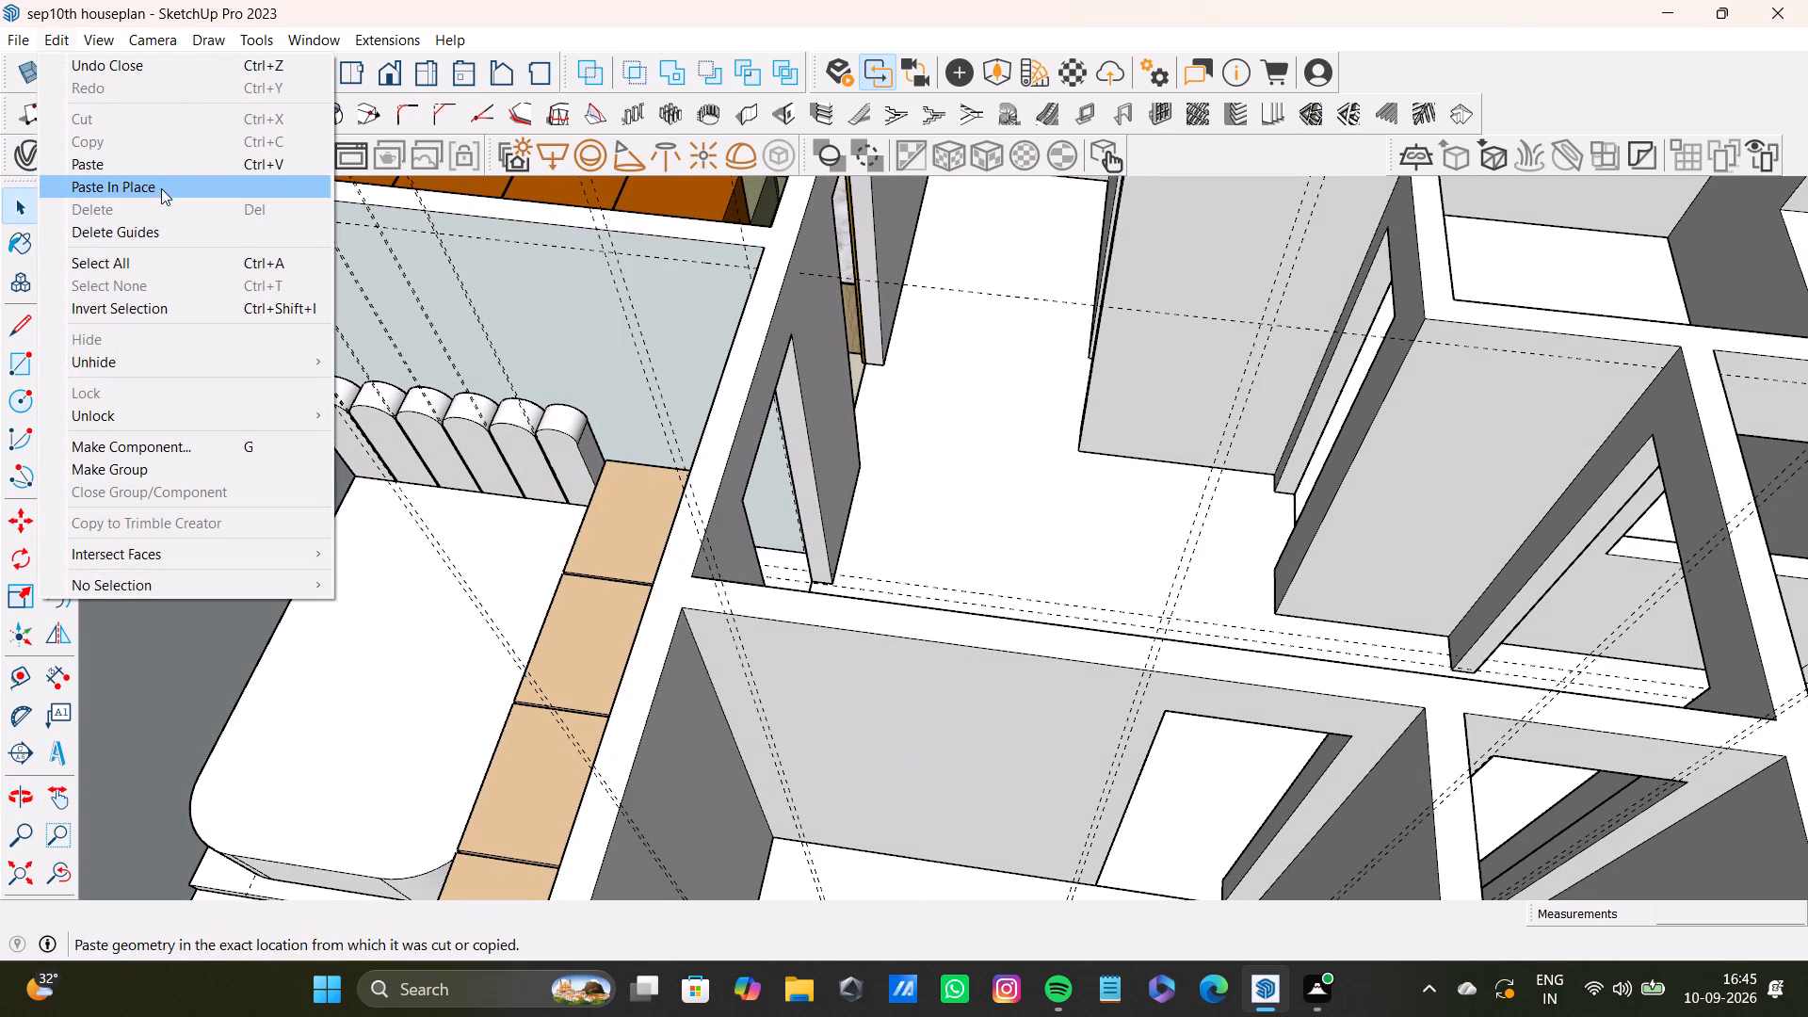
pyautogui.click(168, 234)
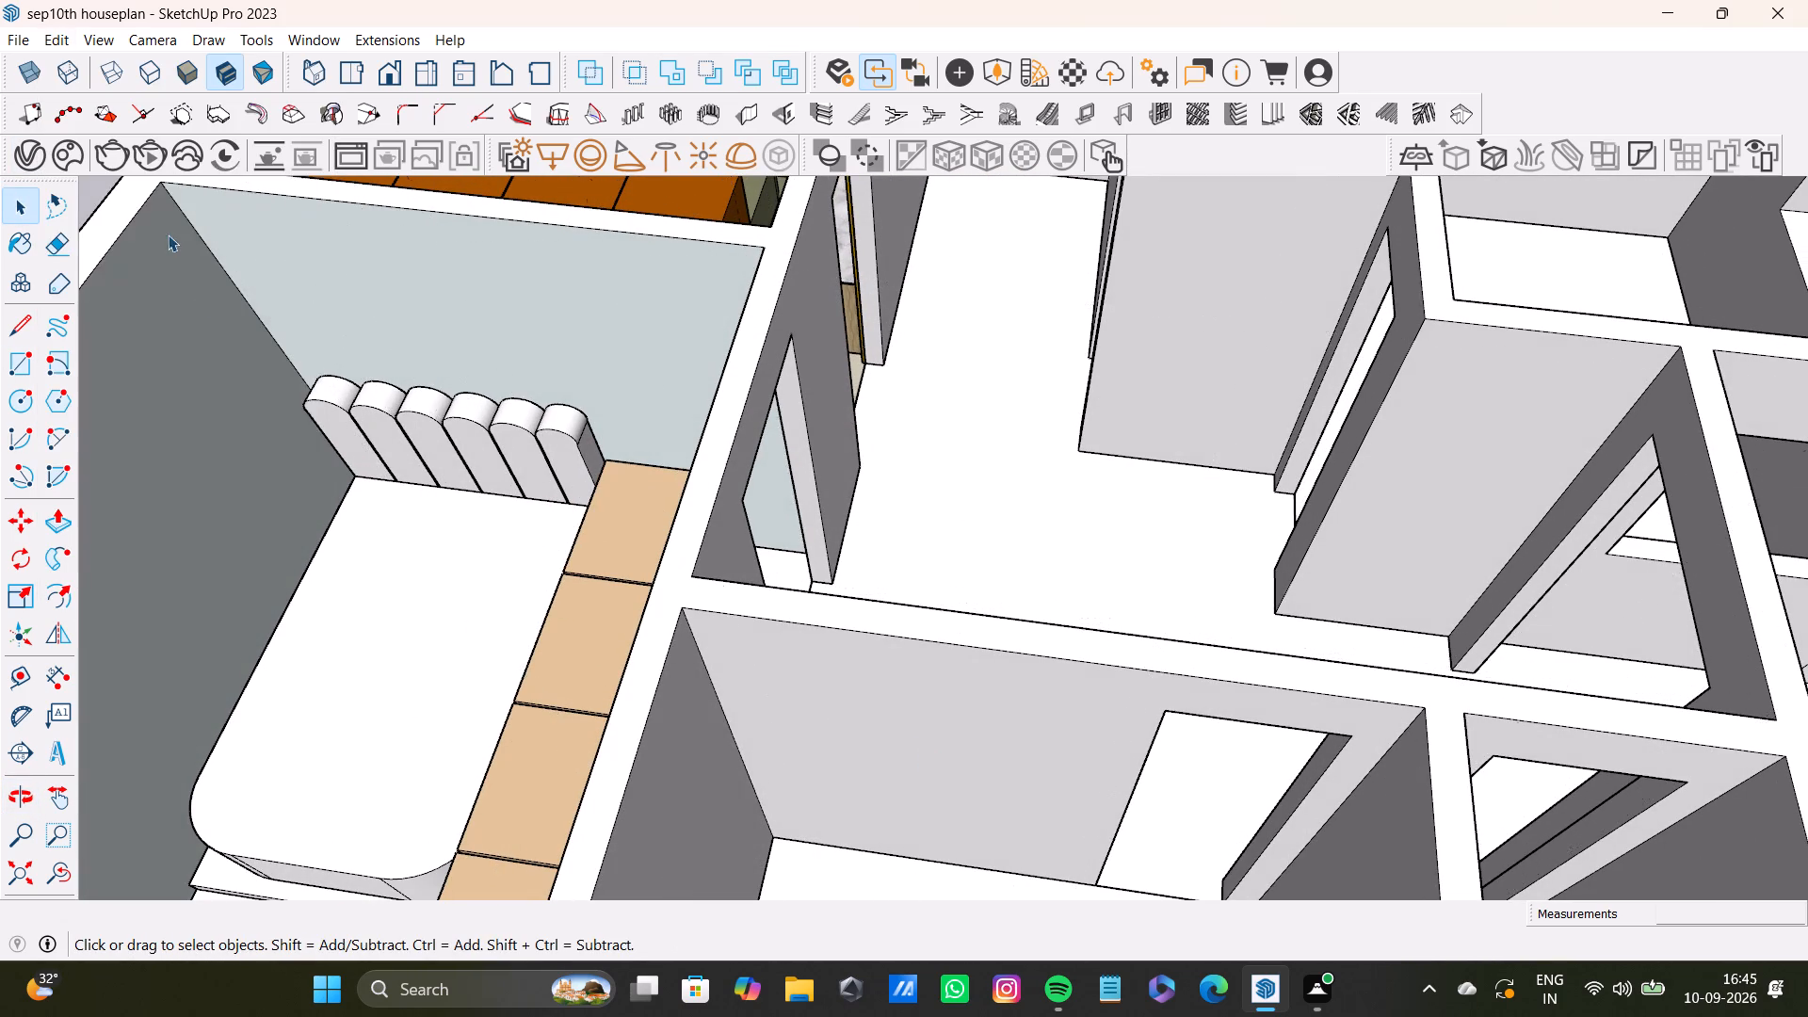
# Pull the countertop slab's front face about 3/8" further forward over the raised cabinet panels.
pyautogui.scroll(-13, 392, 514)
pyautogui.click(1104, 527)
pyautogui.press('space')
pyautogui.scroll(7, 439, 693)
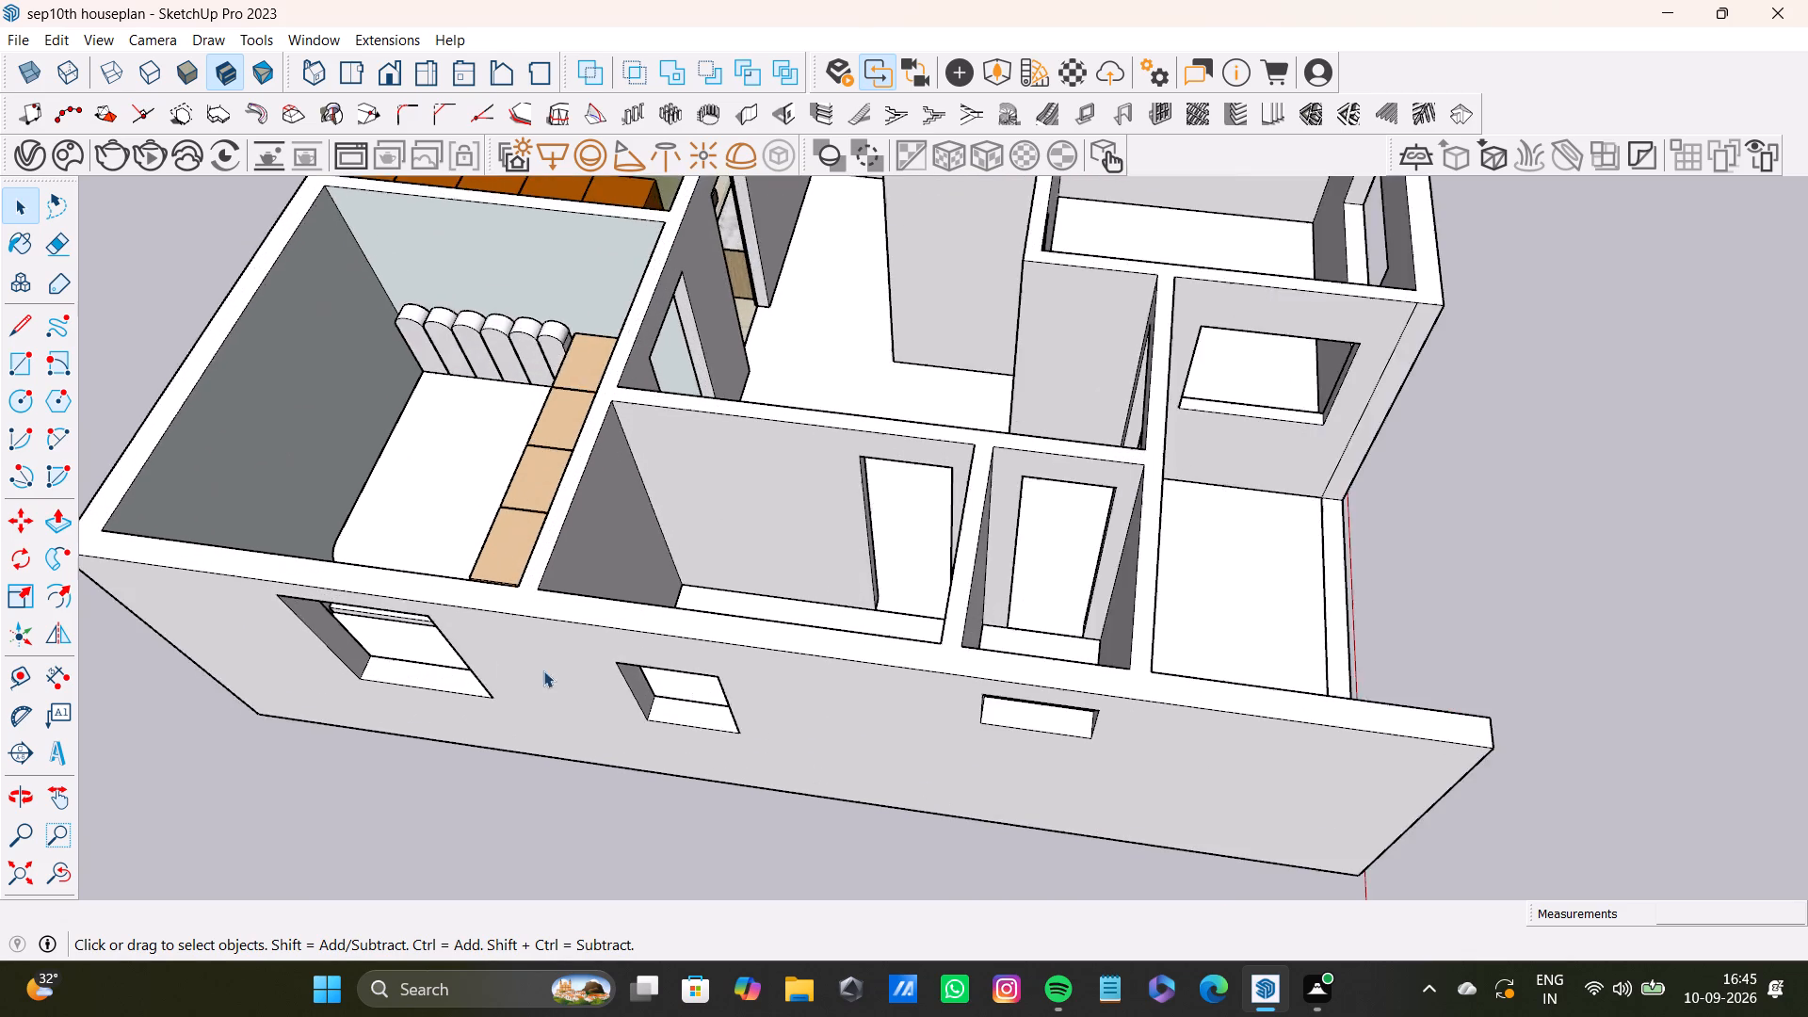
pyautogui.scroll(1, 543, 670)
pyautogui.keyDown('shift'); pyautogui.moveTo(596, 663); pyautogui.dragTo(857, 713, button='middle'); pyautogui.keyUp('shift')
pyautogui.moveTo(976, 682); pyautogui.dragTo(967, 824, button='middle')
pyautogui.scroll(4, 977, 781)
pyautogui.keyDown('shift'); pyautogui.moveTo(1012, 782); pyautogui.dragTo(832, 782, button='middle'); pyautogui.keyUp('shift')
pyautogui.moveTo(983, 739); pyautogui.dragTo(0, 707, button='middle')
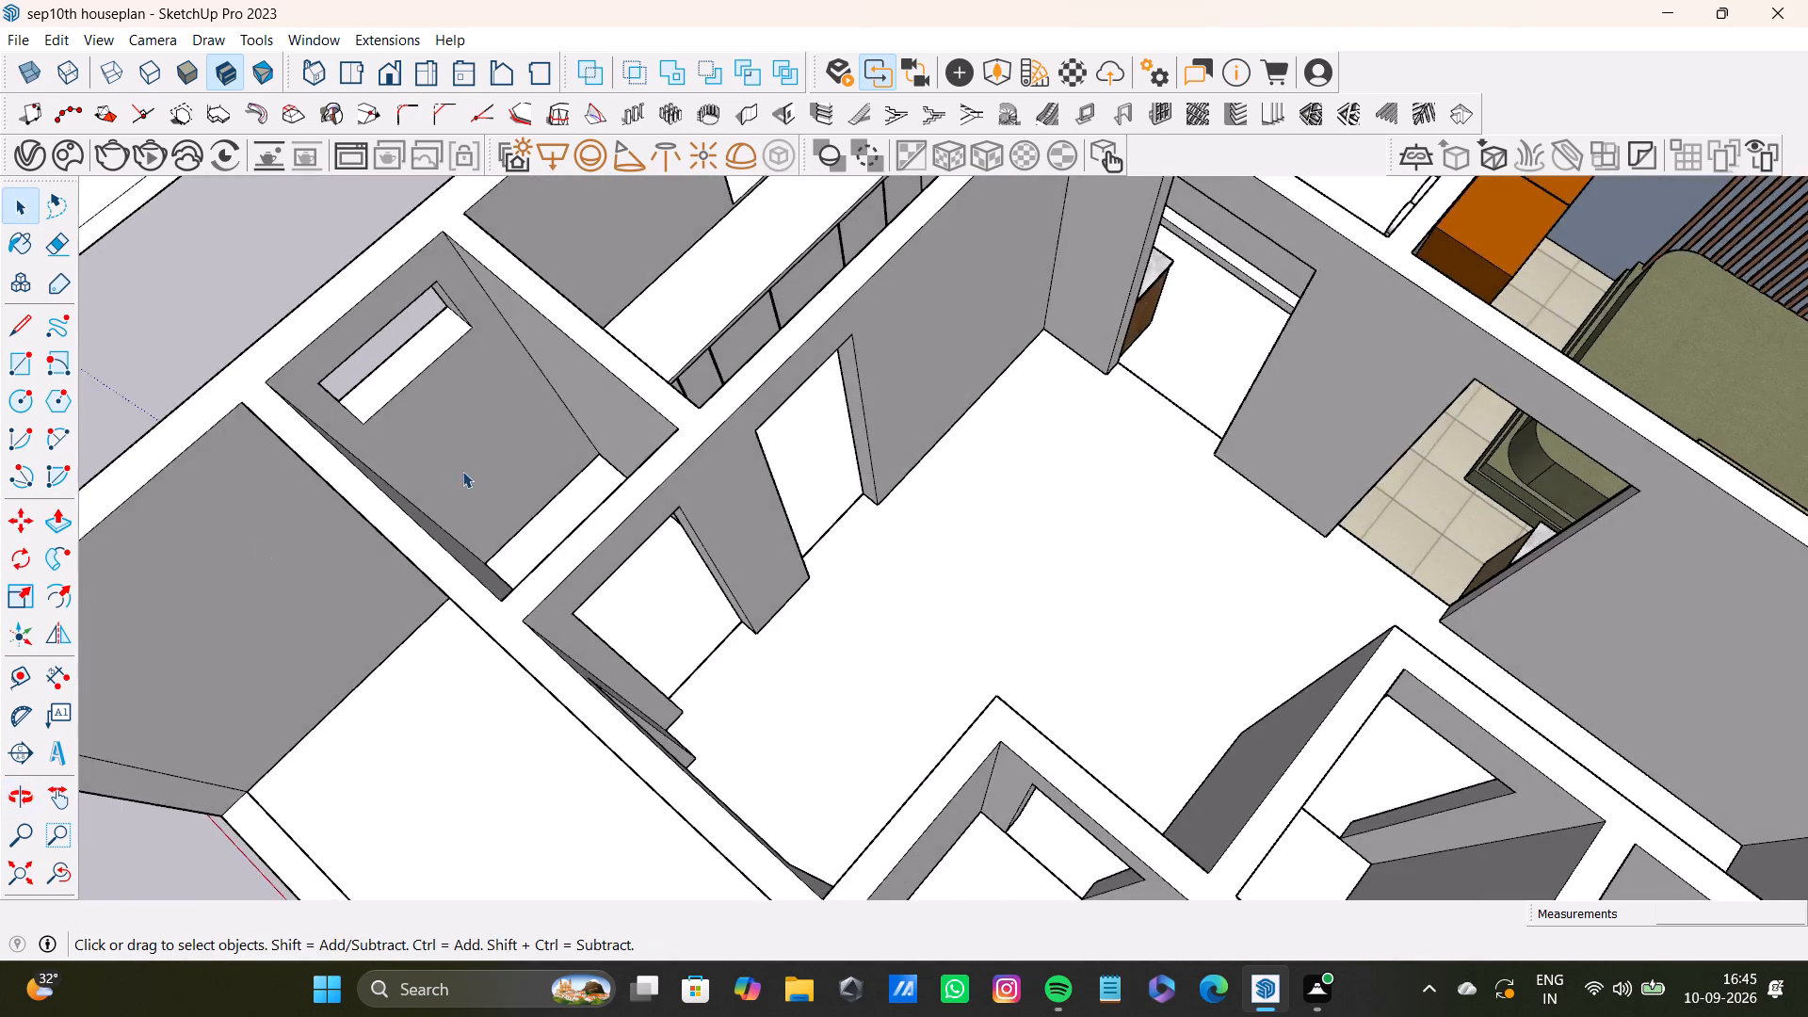
pyautogui.scroll(-4, 463, 470)
pyautogui.moveTo(639, 436); pyautogui.dragTo(741, 741, button='middle')
pyautogui.scroll(7, 790, 604)
pyautogui.moveTo(754, 633); pyautogui.dragTo(441, 611, button='middle')
pyautogui.scroll(-1, 426, 592)
pyautogui.scroll(9, 543, 465)
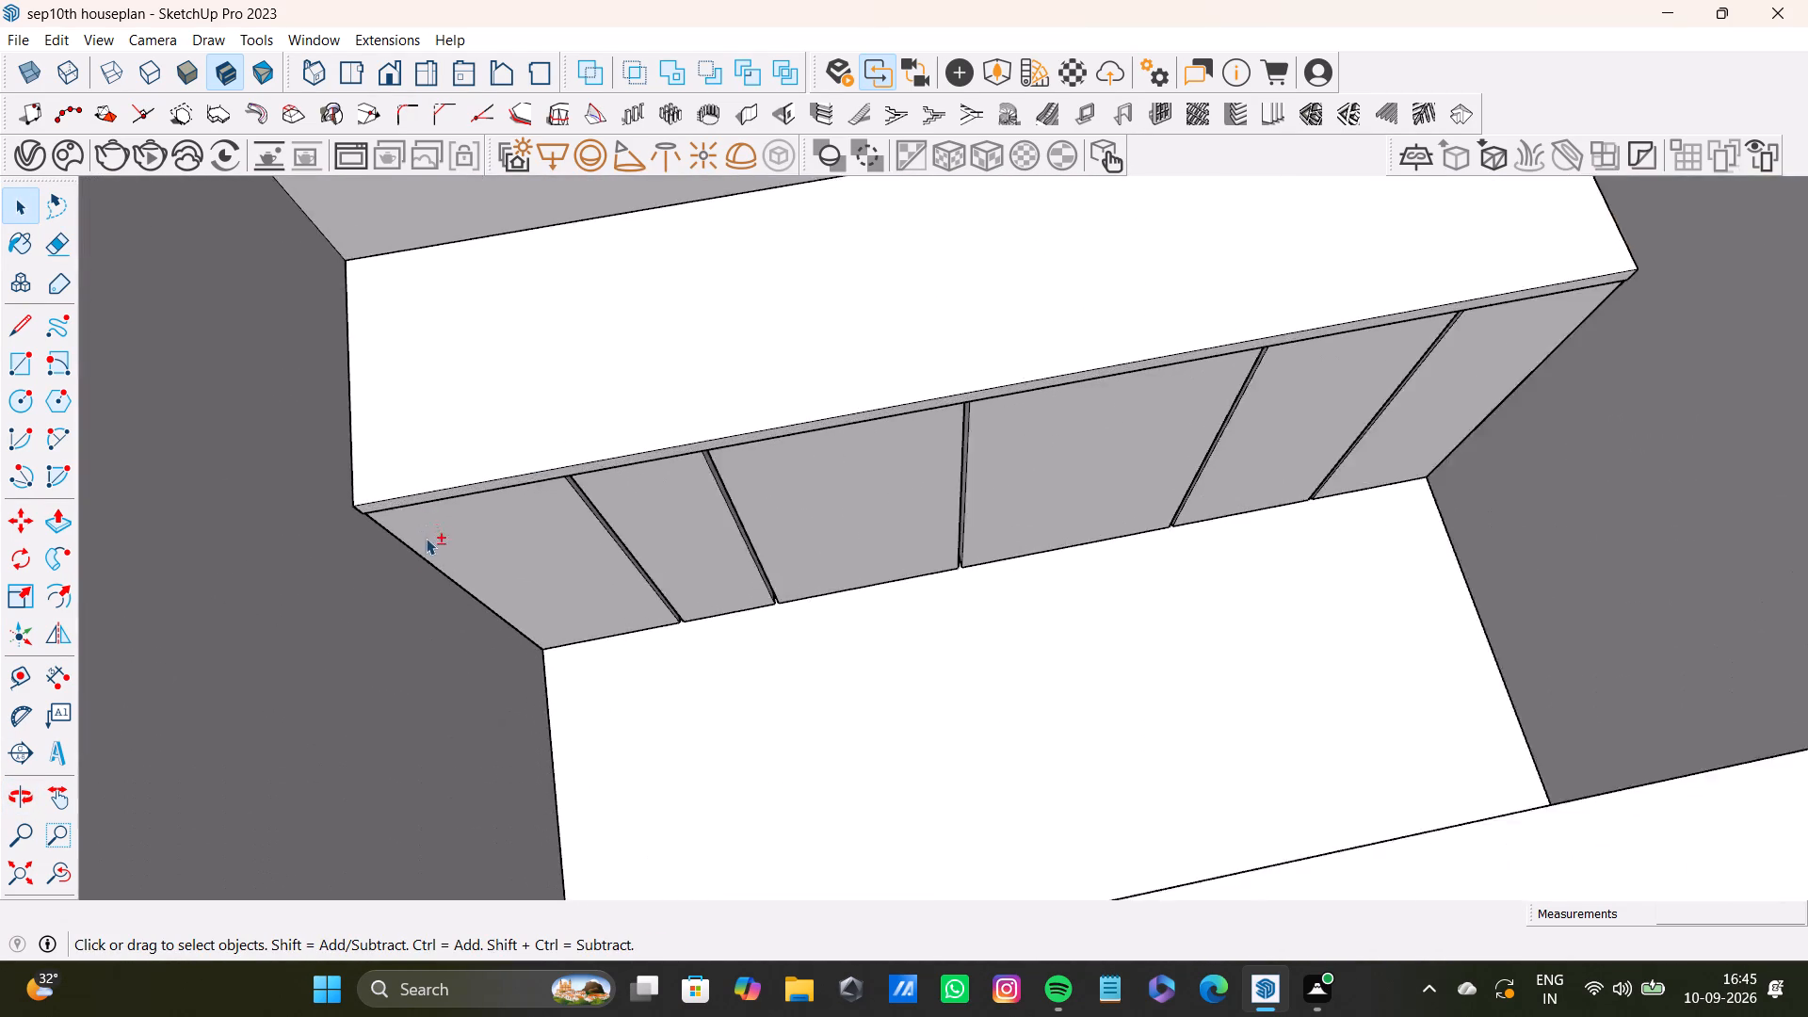
pyautogui.scroll(6, 426, 538)
pyautogui.click(359, 486)
pyautogui.press('p')
pyautogui.moveTo(367, 489); pyautogui.dragTo(371, 497)
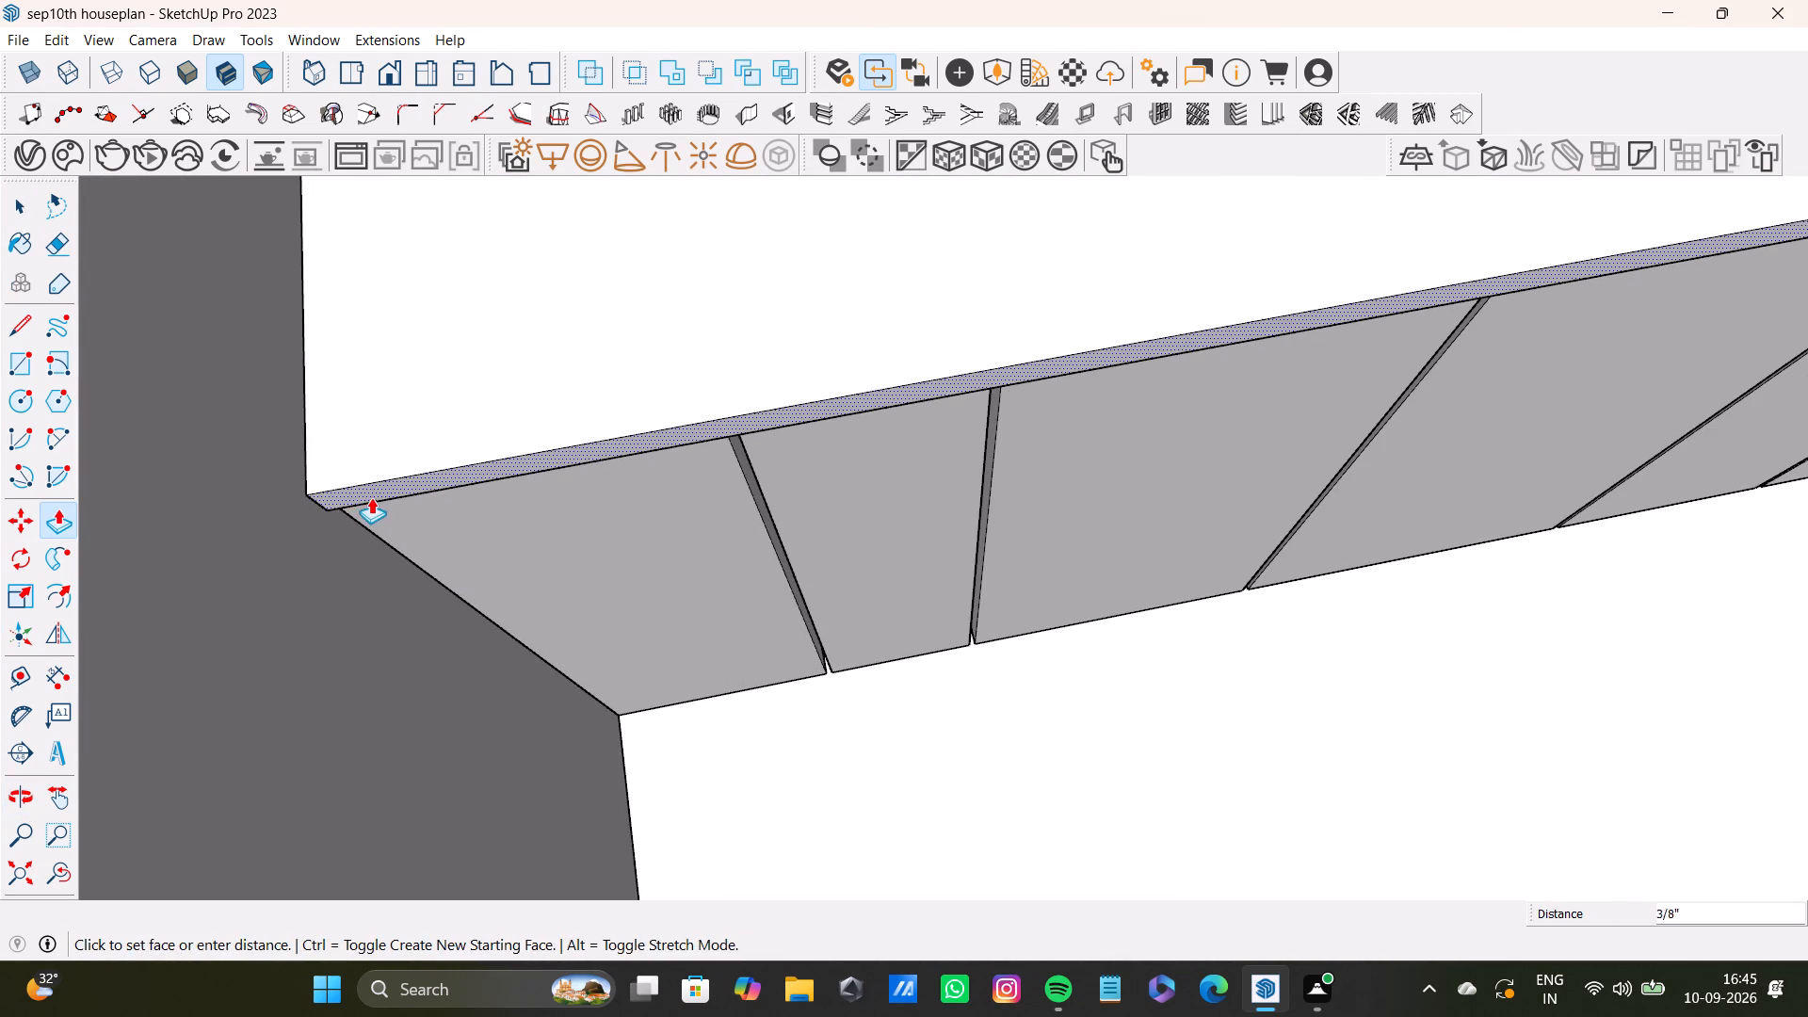
pyautogui.moveTo(371, 497); pyautogui.dragTo(371, 499)
pyautogui.press('space')
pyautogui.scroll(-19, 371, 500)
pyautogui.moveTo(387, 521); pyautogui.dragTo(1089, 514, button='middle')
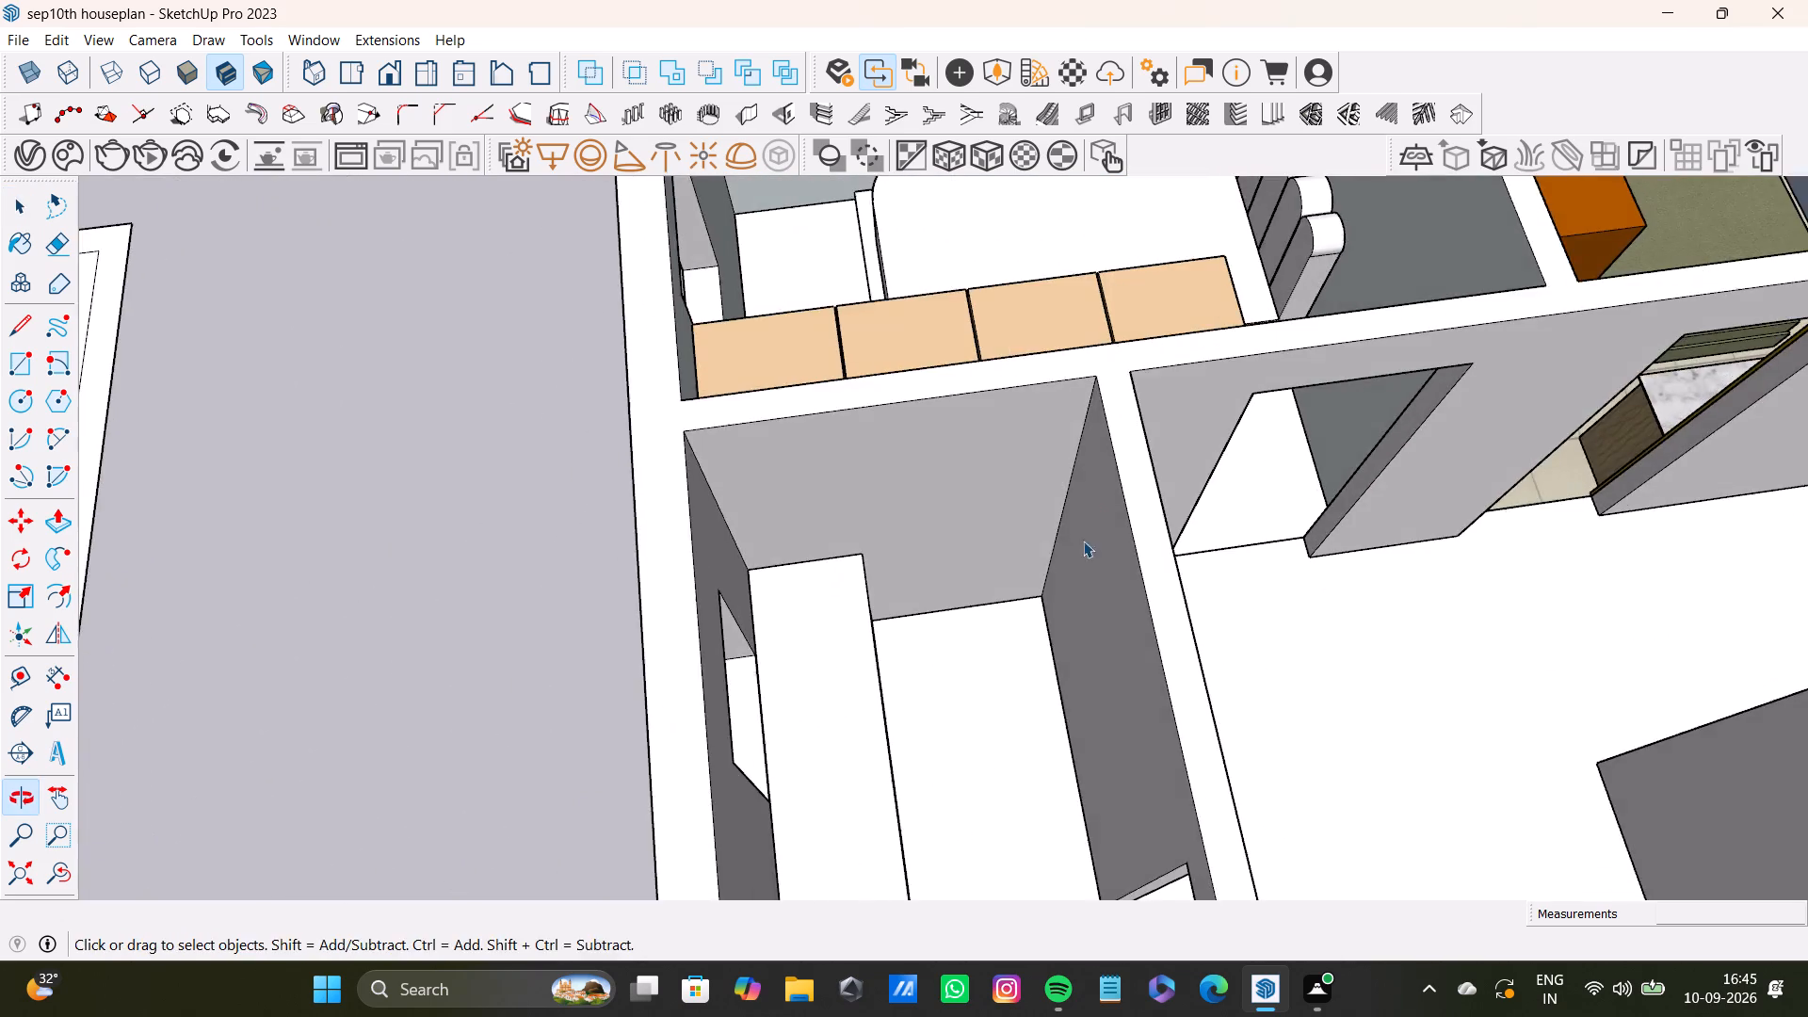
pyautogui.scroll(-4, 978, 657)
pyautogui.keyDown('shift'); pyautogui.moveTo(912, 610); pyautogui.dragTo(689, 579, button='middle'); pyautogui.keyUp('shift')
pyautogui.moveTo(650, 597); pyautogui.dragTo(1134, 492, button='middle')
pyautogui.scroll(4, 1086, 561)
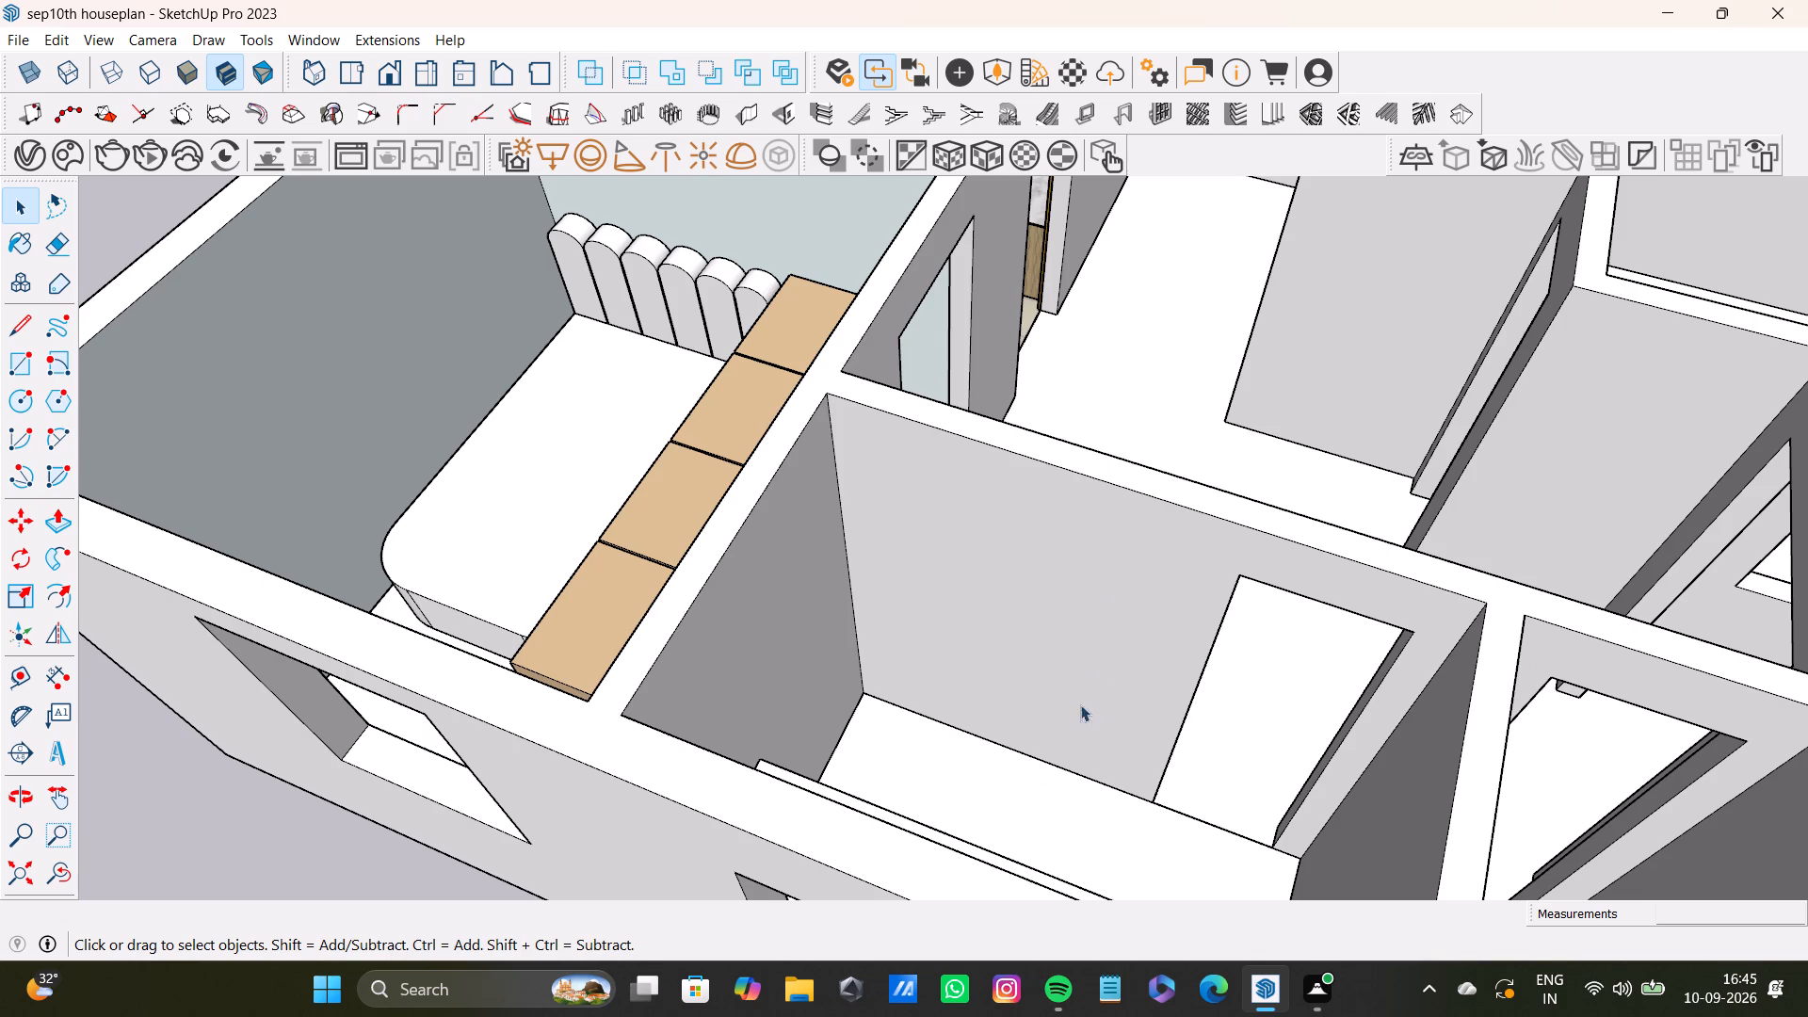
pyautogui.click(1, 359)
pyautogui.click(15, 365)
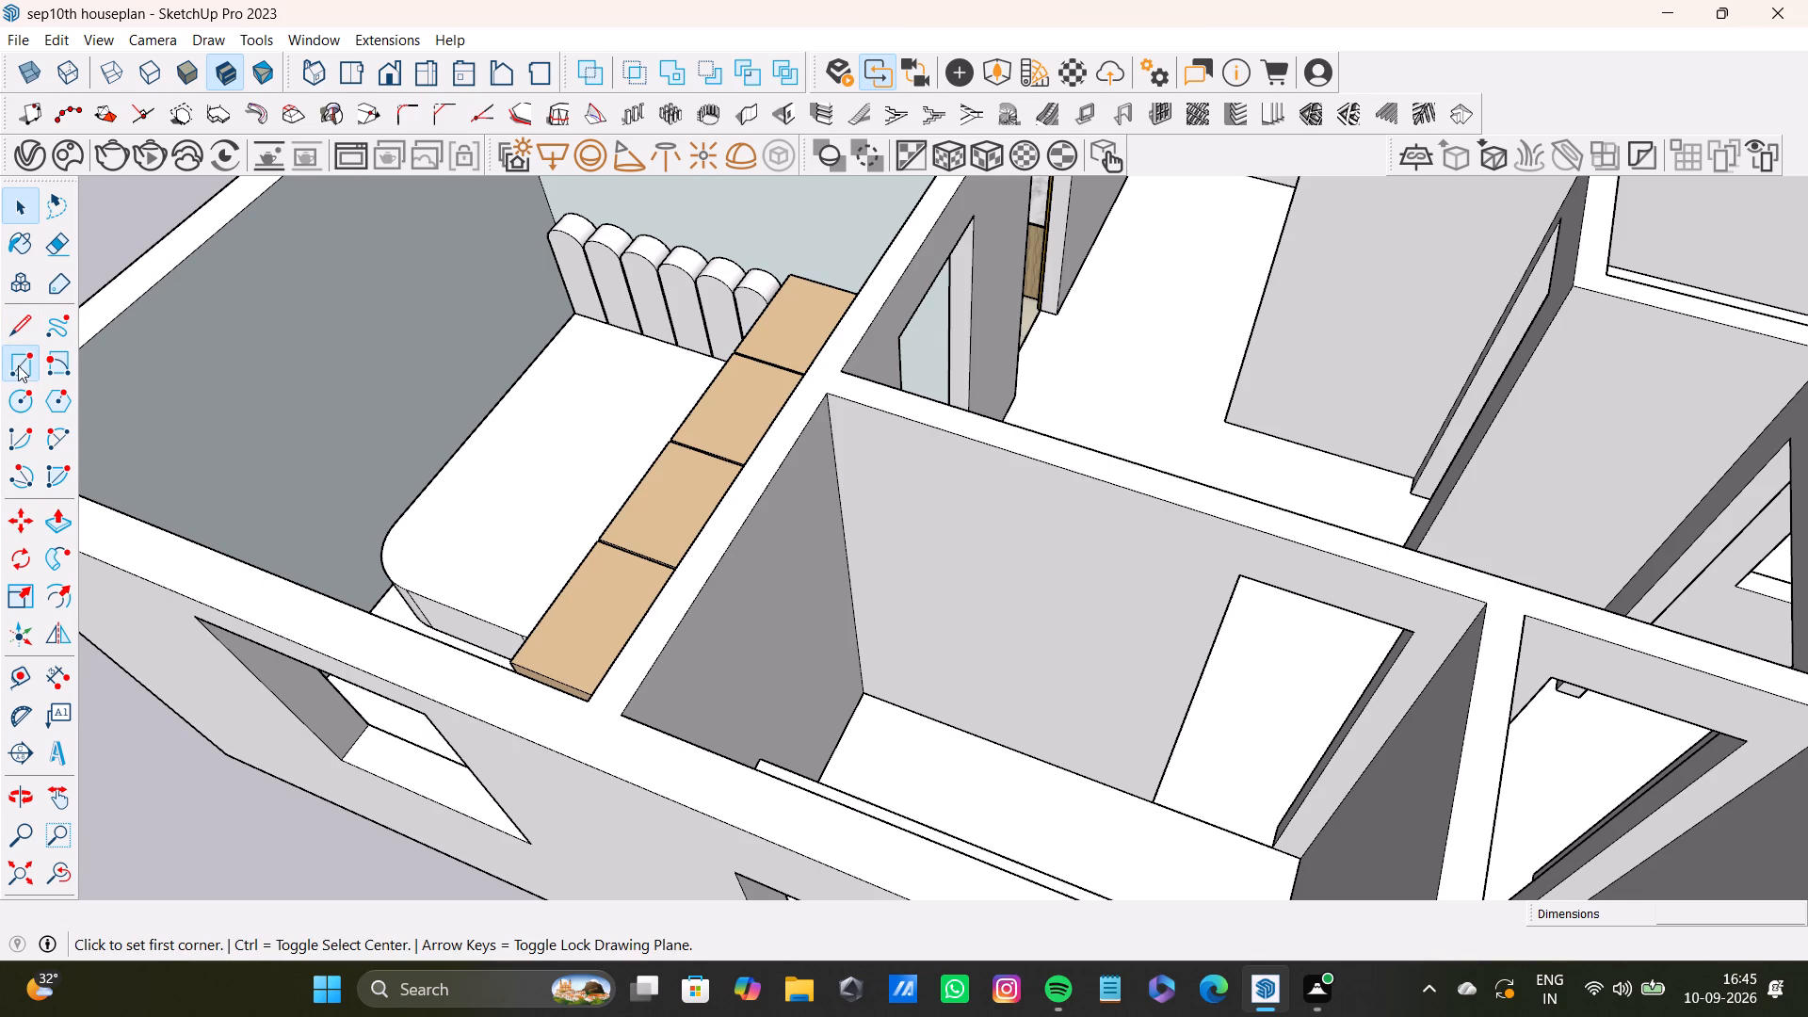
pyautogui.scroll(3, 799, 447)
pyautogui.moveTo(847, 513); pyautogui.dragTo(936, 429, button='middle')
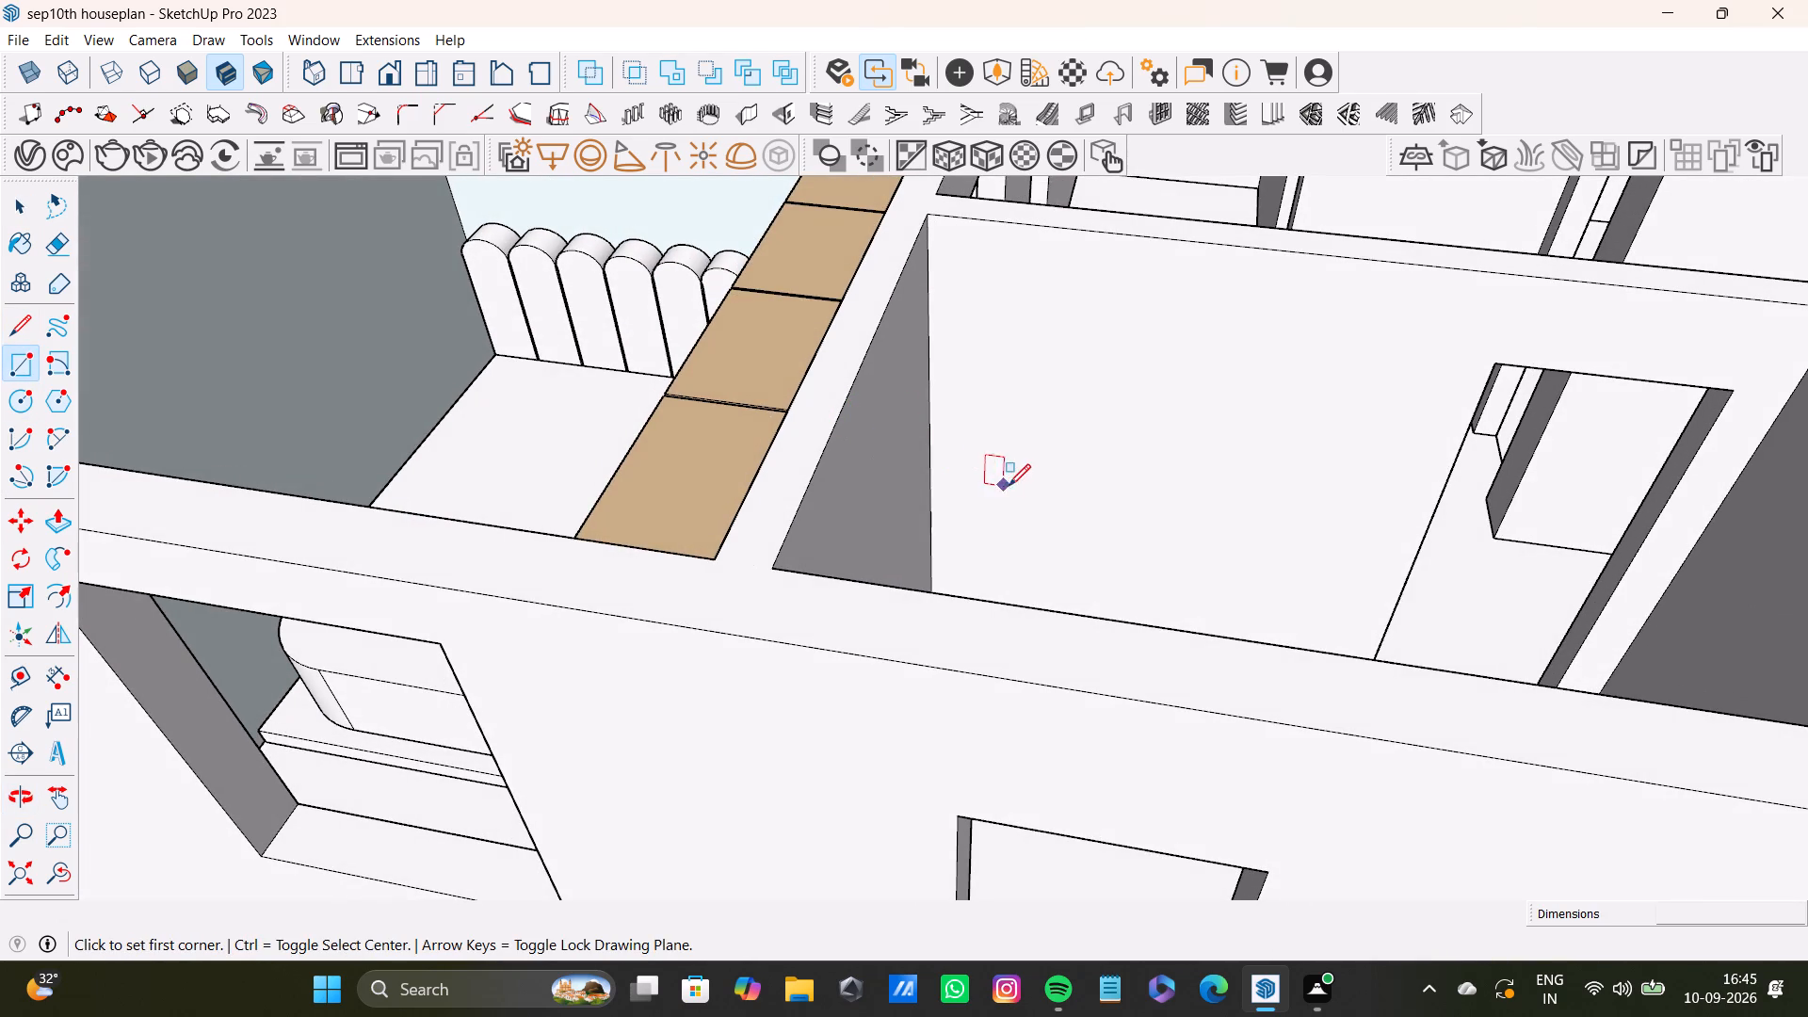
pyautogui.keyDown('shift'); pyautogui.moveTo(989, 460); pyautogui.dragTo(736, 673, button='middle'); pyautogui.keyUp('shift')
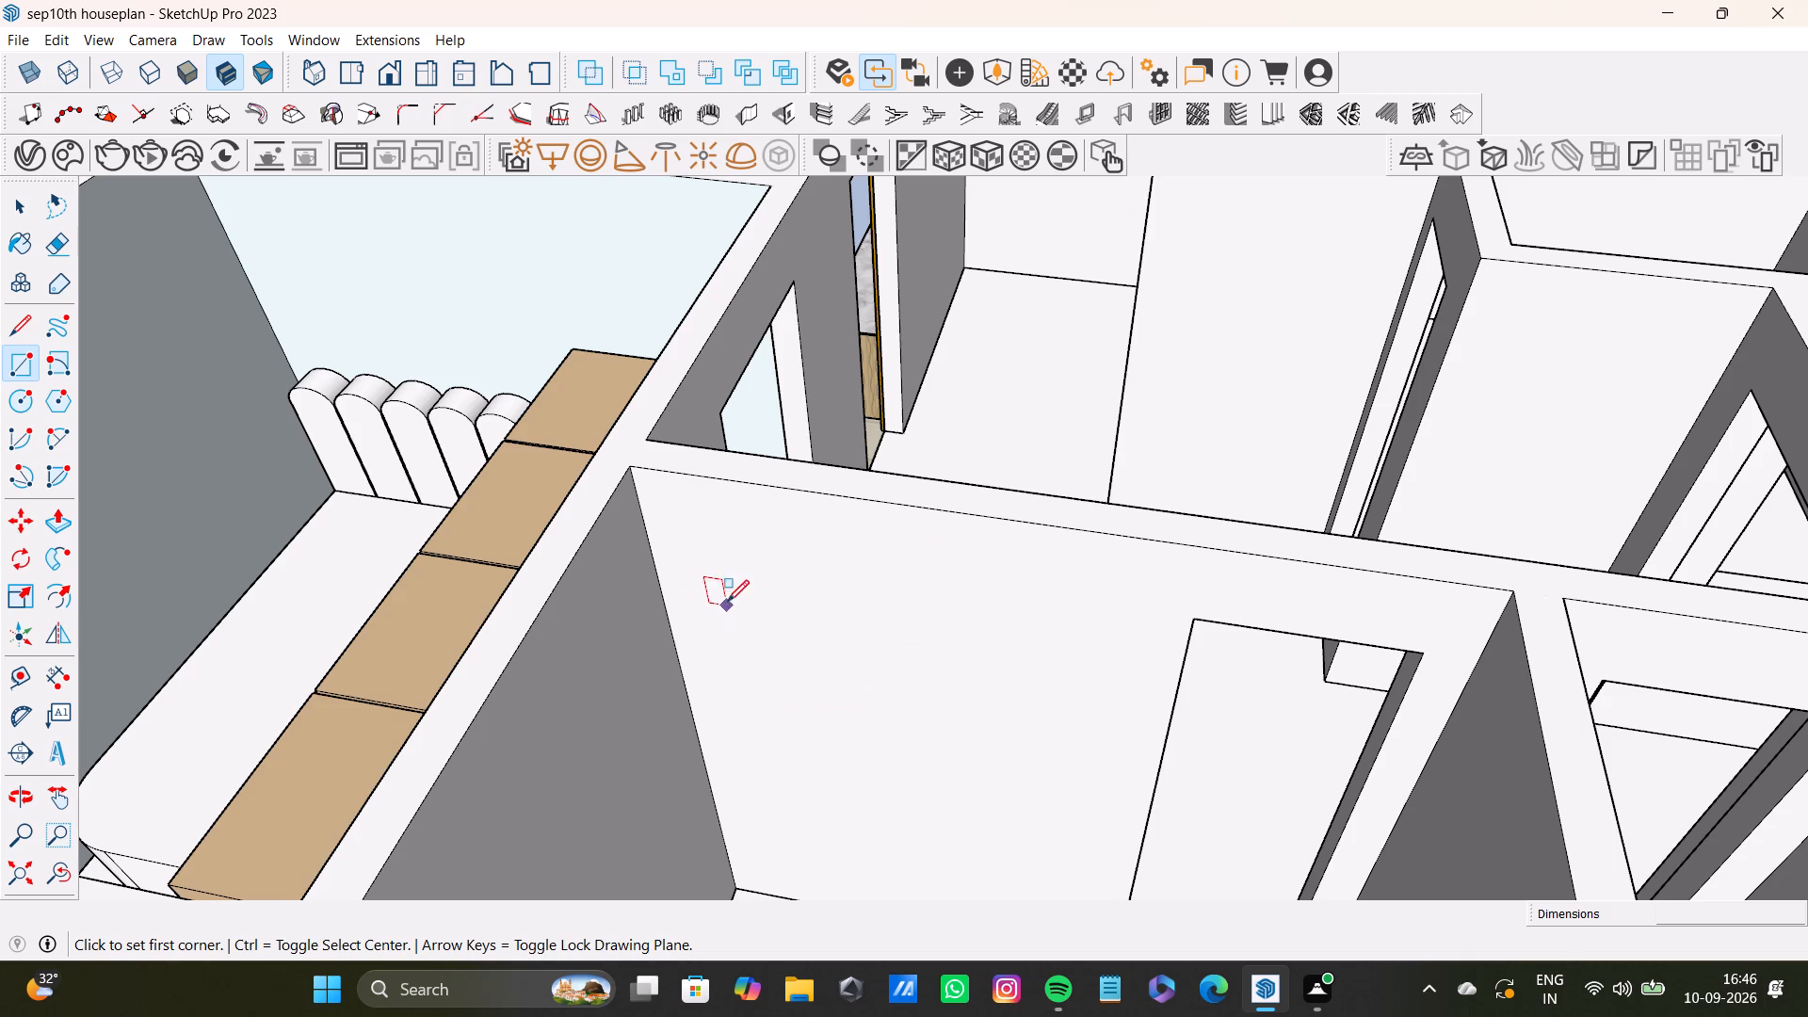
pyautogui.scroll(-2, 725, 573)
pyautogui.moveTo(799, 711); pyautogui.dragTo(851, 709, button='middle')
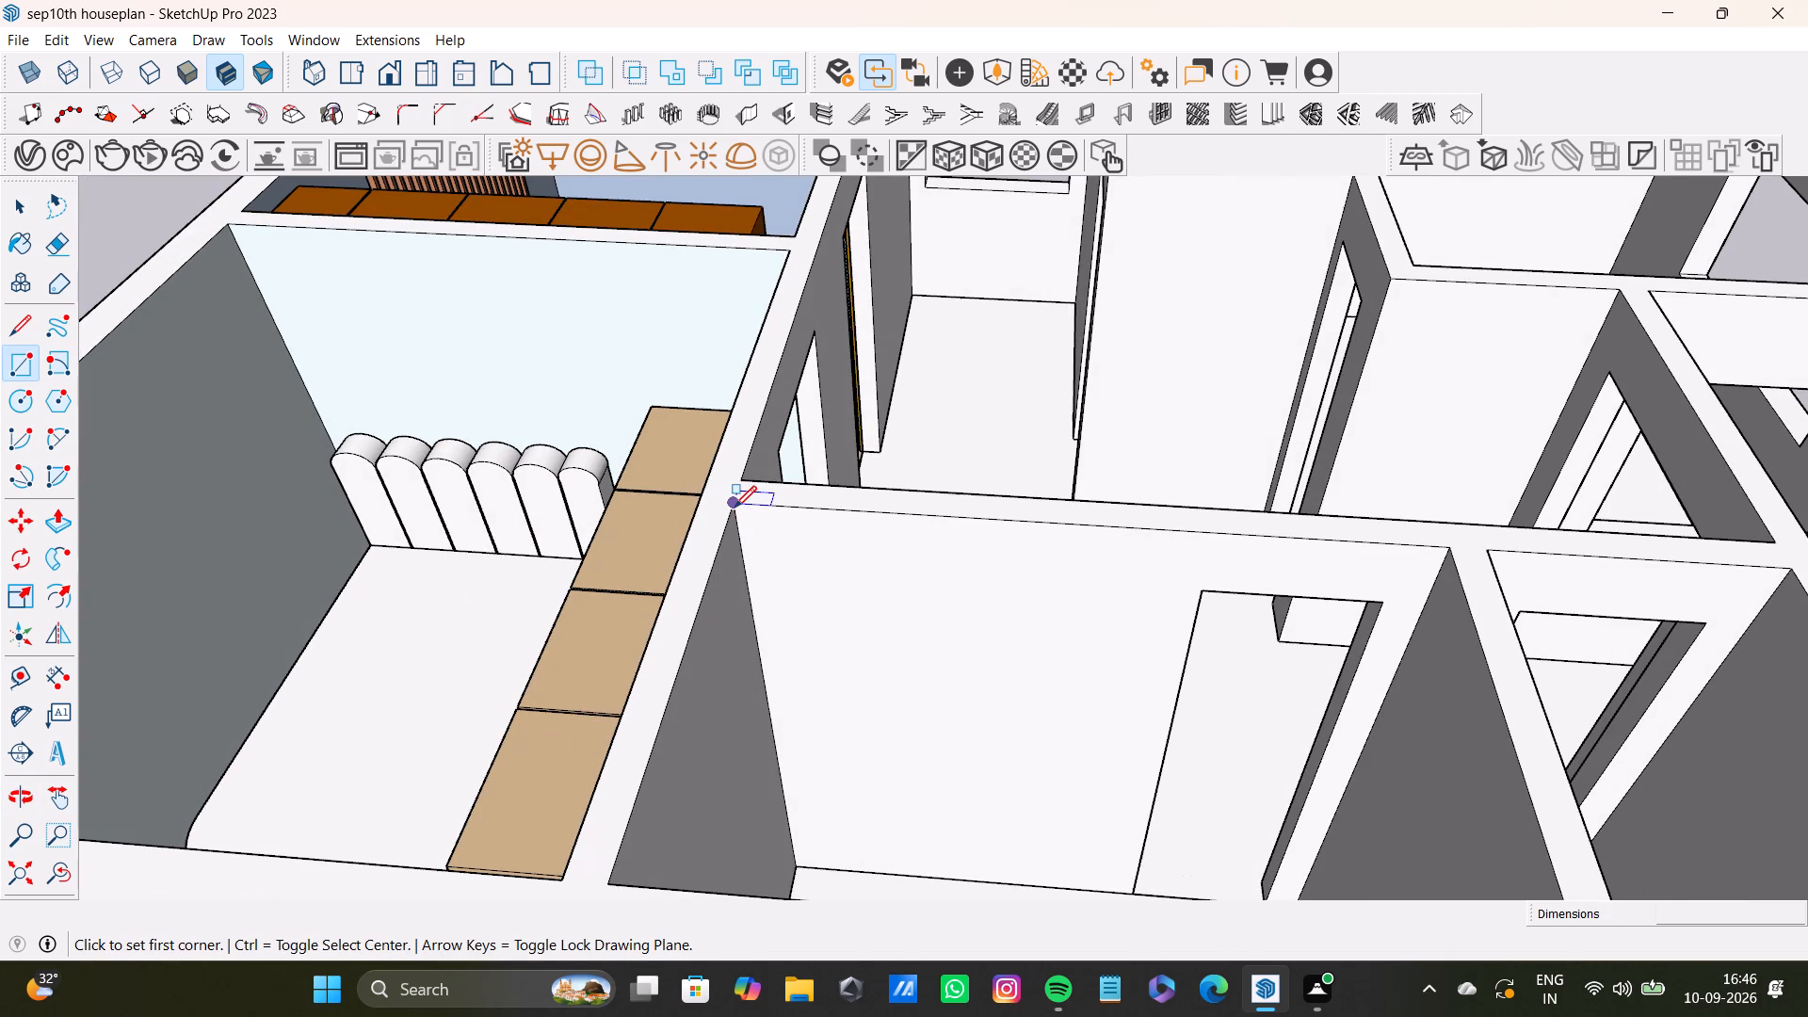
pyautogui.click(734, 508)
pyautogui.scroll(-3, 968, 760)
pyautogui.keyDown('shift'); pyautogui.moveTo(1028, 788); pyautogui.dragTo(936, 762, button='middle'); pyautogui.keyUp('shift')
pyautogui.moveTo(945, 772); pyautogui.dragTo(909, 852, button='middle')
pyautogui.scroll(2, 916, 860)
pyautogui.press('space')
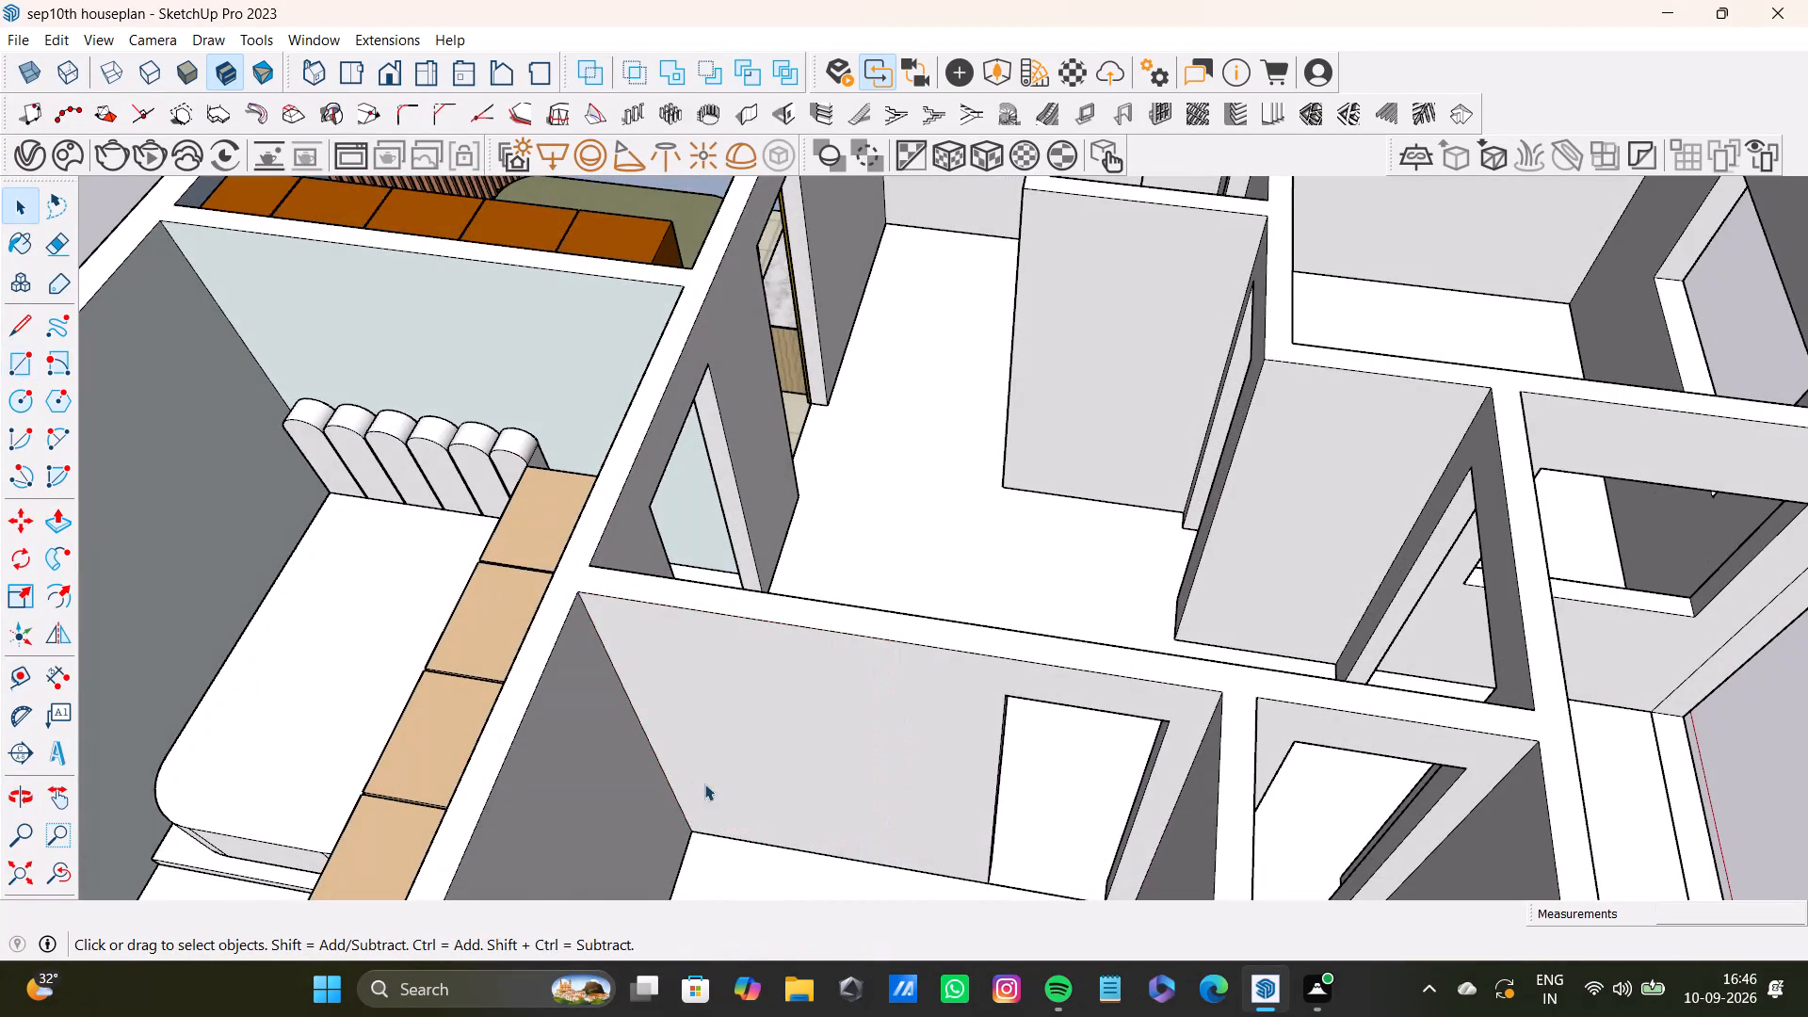
# Place two vertical guides on the wall opposite the window, one near its left corner and one just beside the door opening.
pyautogui.scroll(-3, 721, 794)
pyautogui.moveTo(770, 818); pyautogui.dragTo(808, 789, button='middle')
pyautogui.click(25, 674)
pyautogui.scroll(3, 622, 726)
pyautogui.click(713, 751)
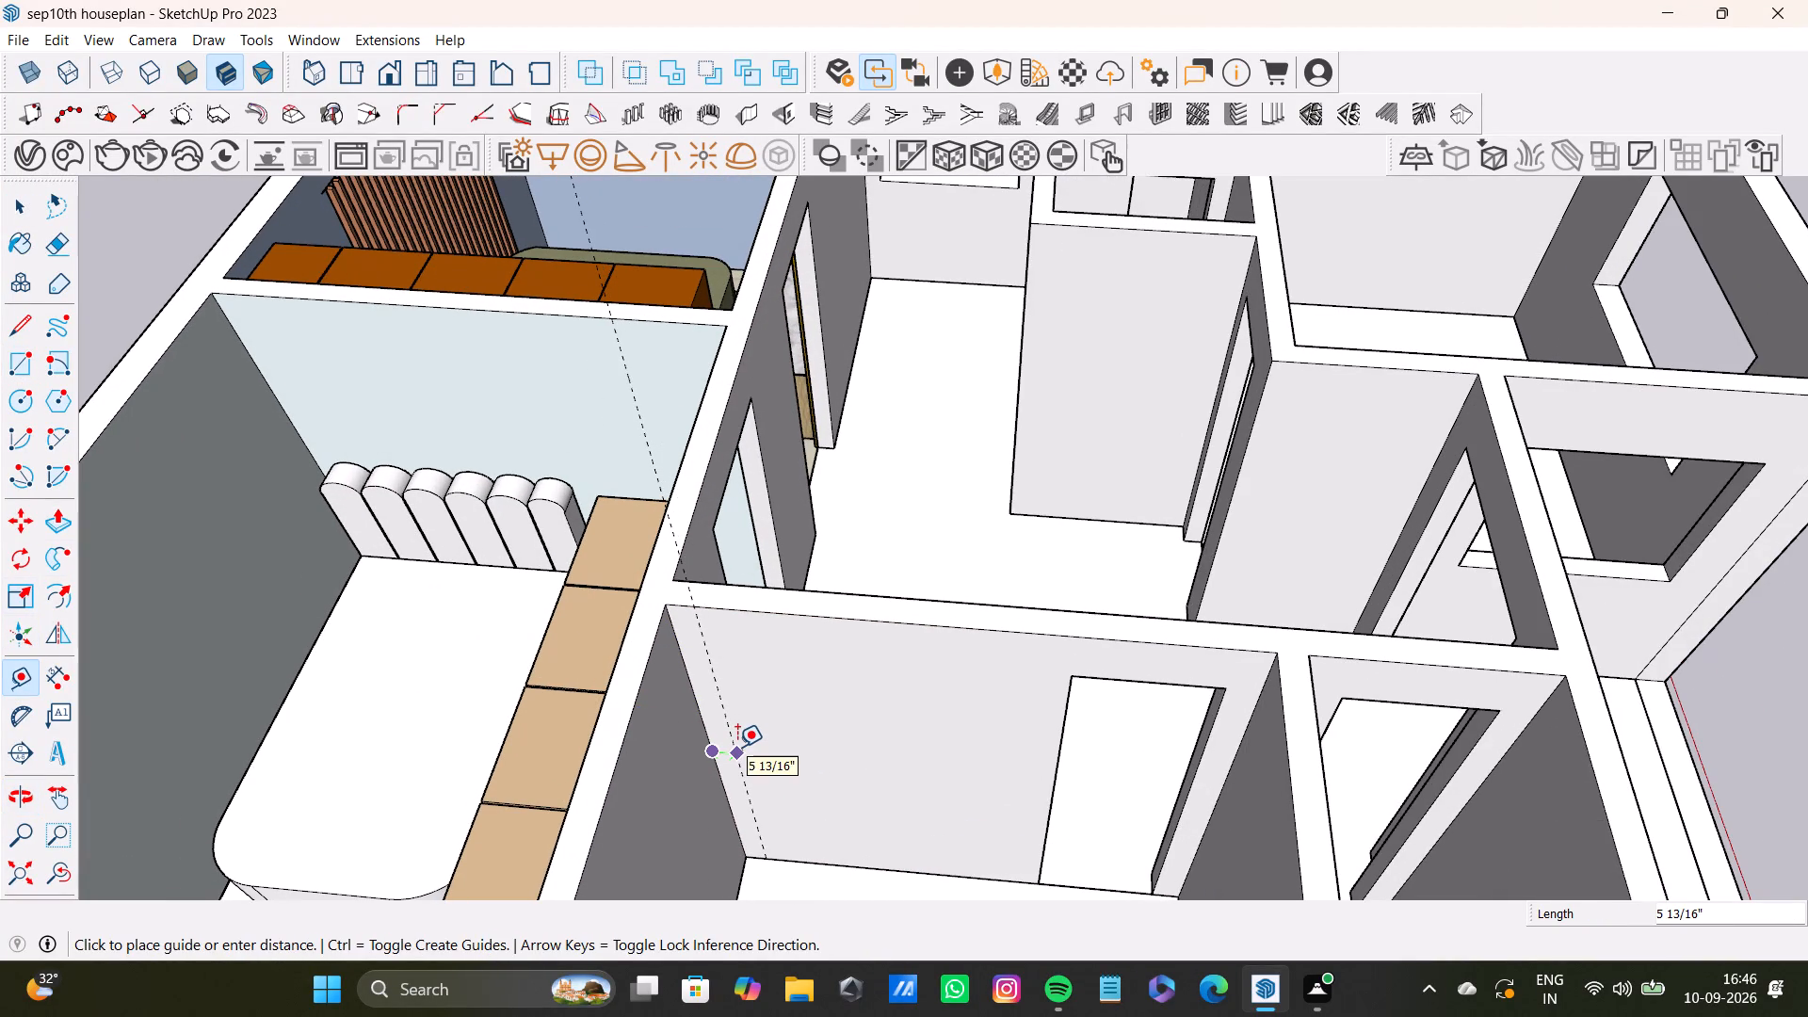
pyautogui.click(737, 747)
pyautogui.click(1051, 783)
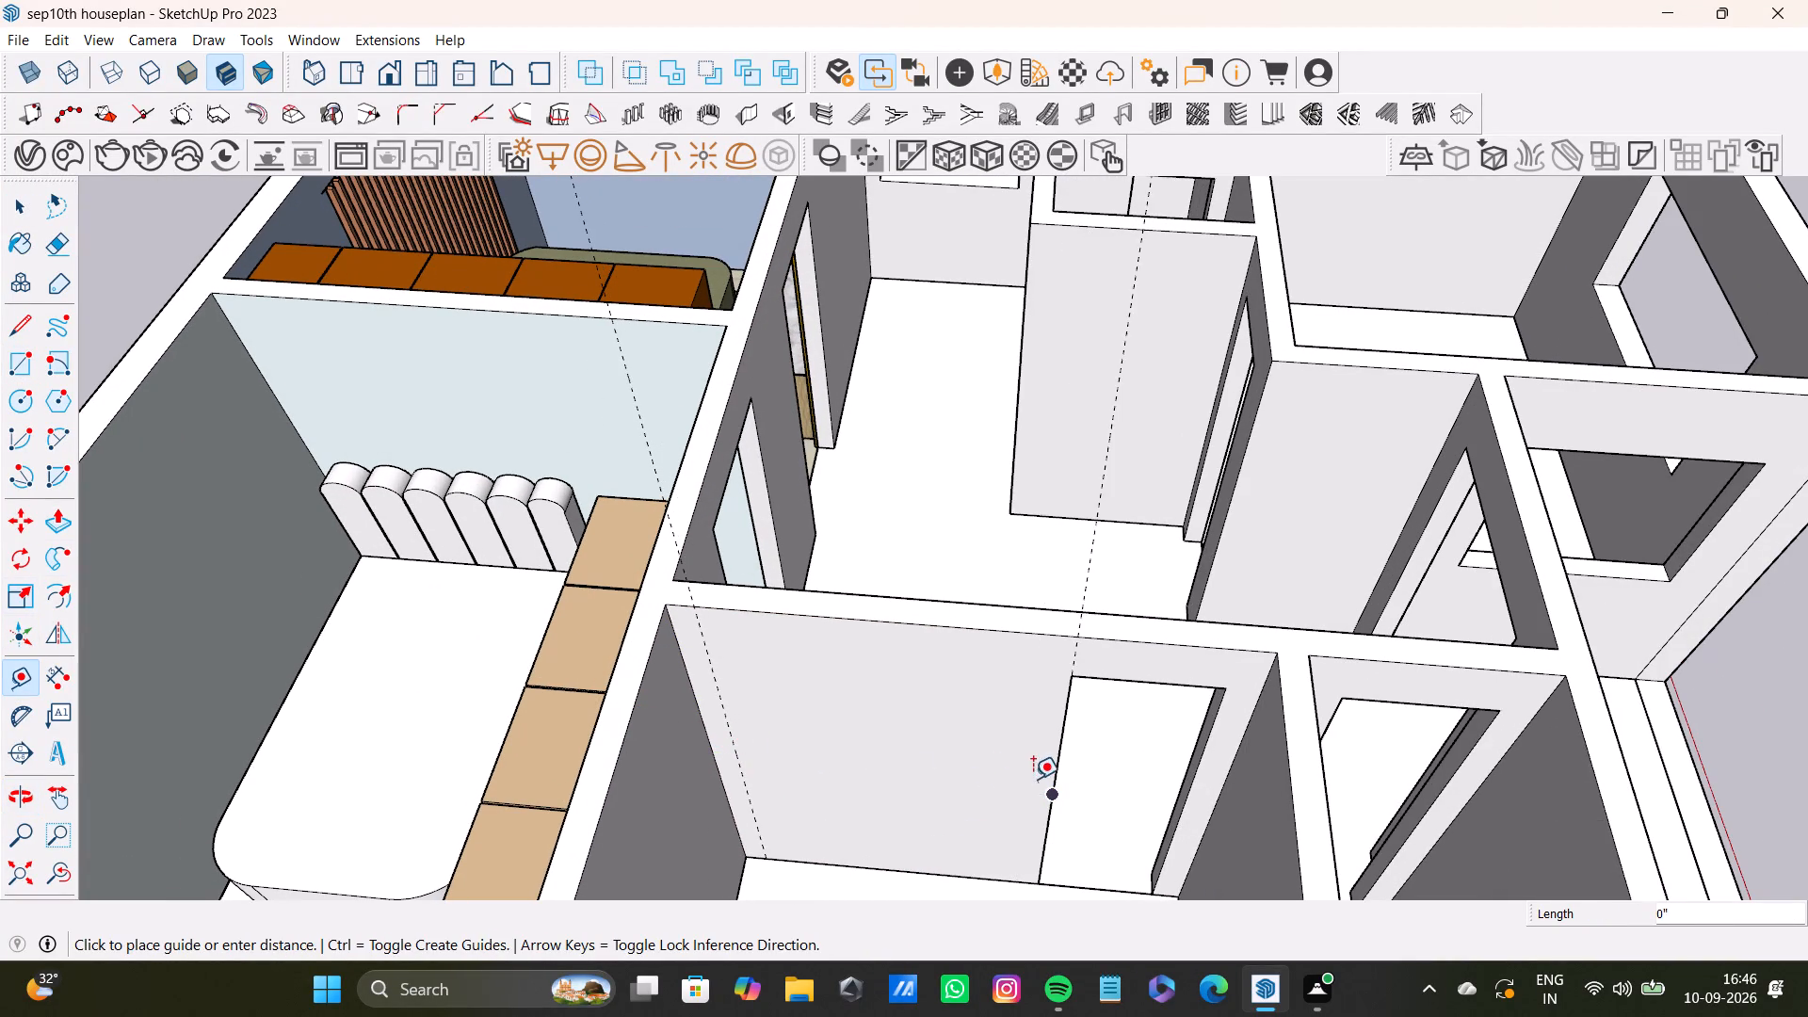
pyautogui.click(1028, 779)
# Place a horizontal guide below the wall's top edge, level with the top of the door opening.
pyautogui.click(975, 631)
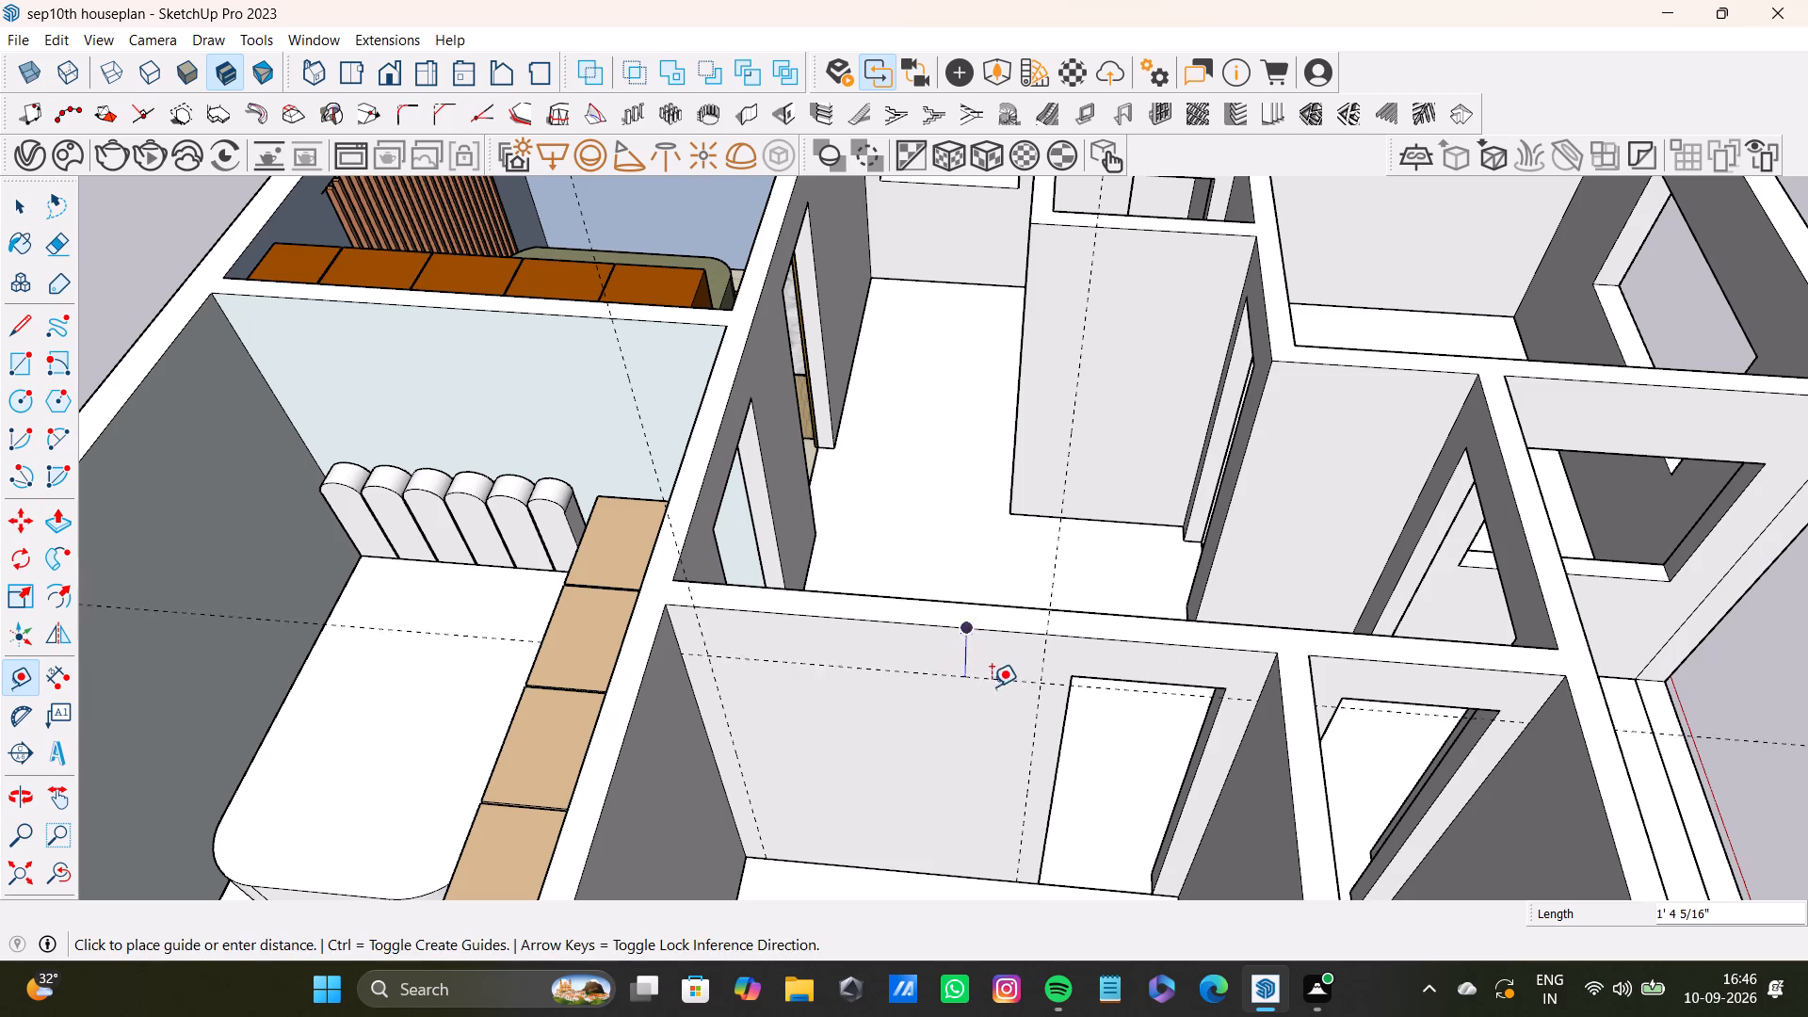
pyautogui.moveTo(993, 683); pyautogui.dragTo(885, 574, button='middle')
pyautogui.click(911, 492)
# Place two more vertical guides between the outer ones, the first about 1' 9" from the left guide, dividing the span into three.
pyautogui.scroll(-4, 830, 611)
pyautogui.moveTo(812, 657); pyautogui.dragTo(956, 679, button='middle')
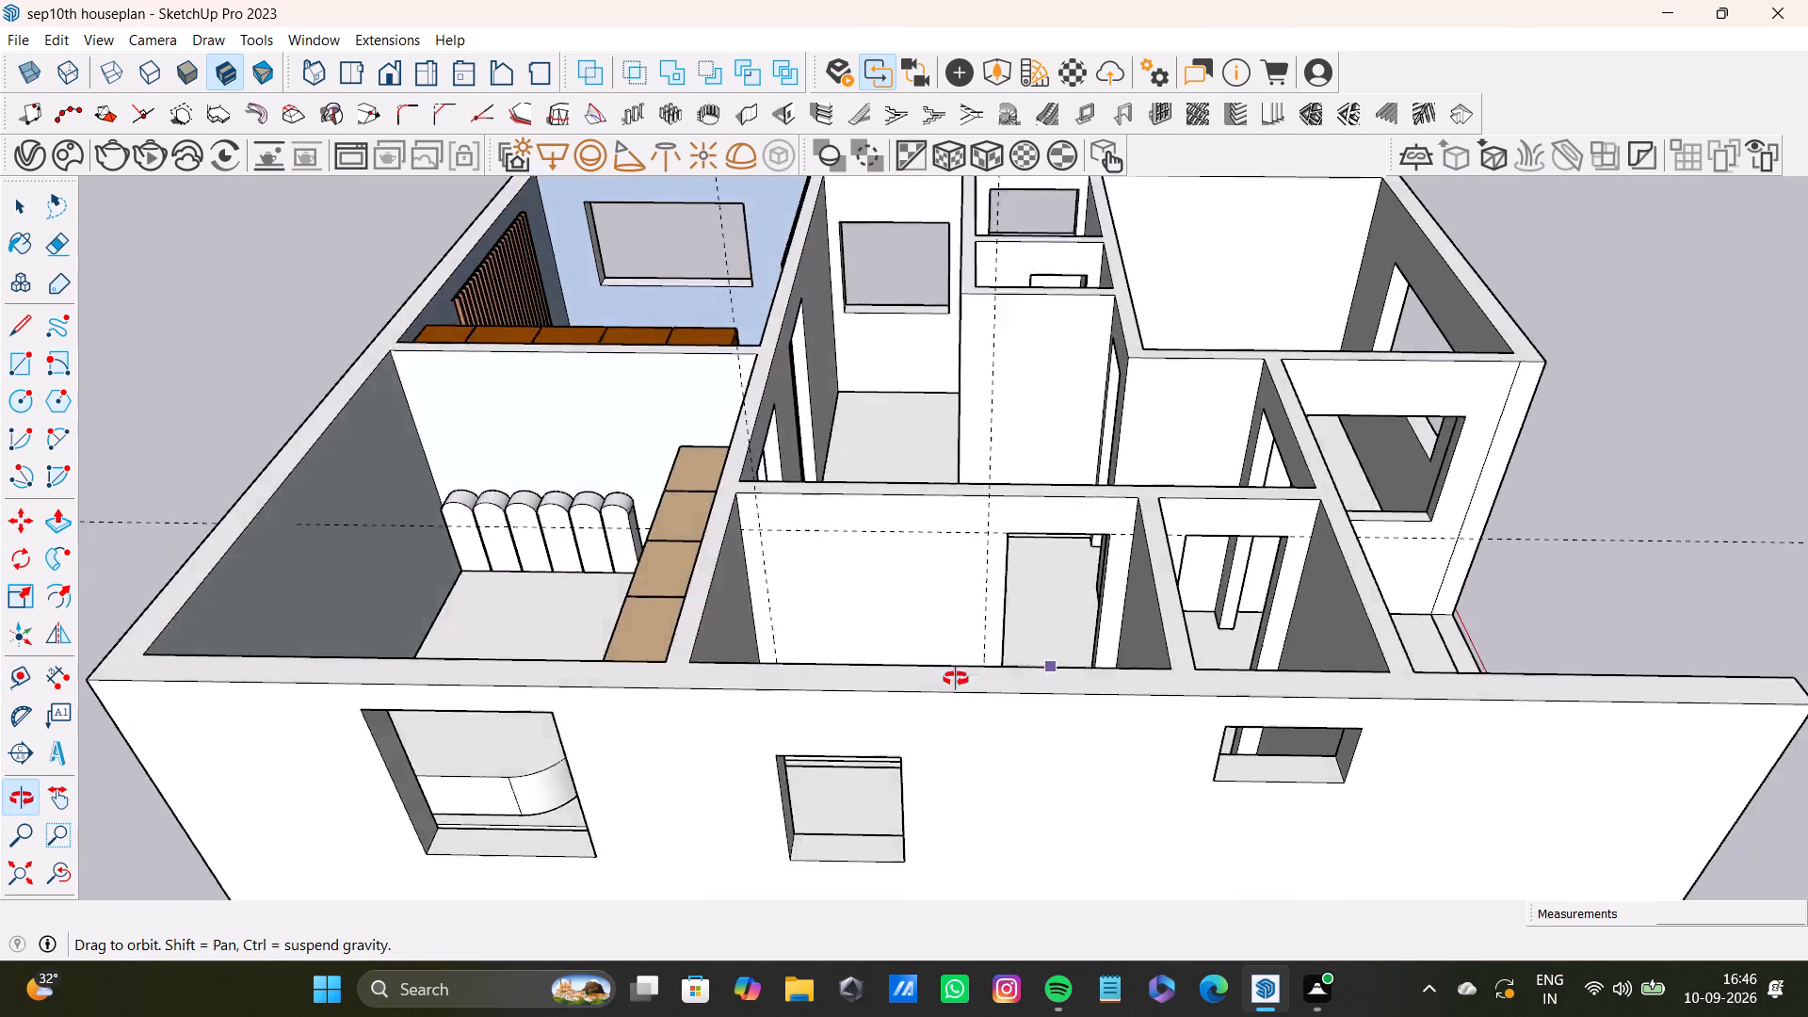
pyautogui.moveTo(956, 679); pyautogui.dragTo(964, 720, button='middle')
pyautogui.scroll(5, 836, 671)
pyautogui.click(767, 688)
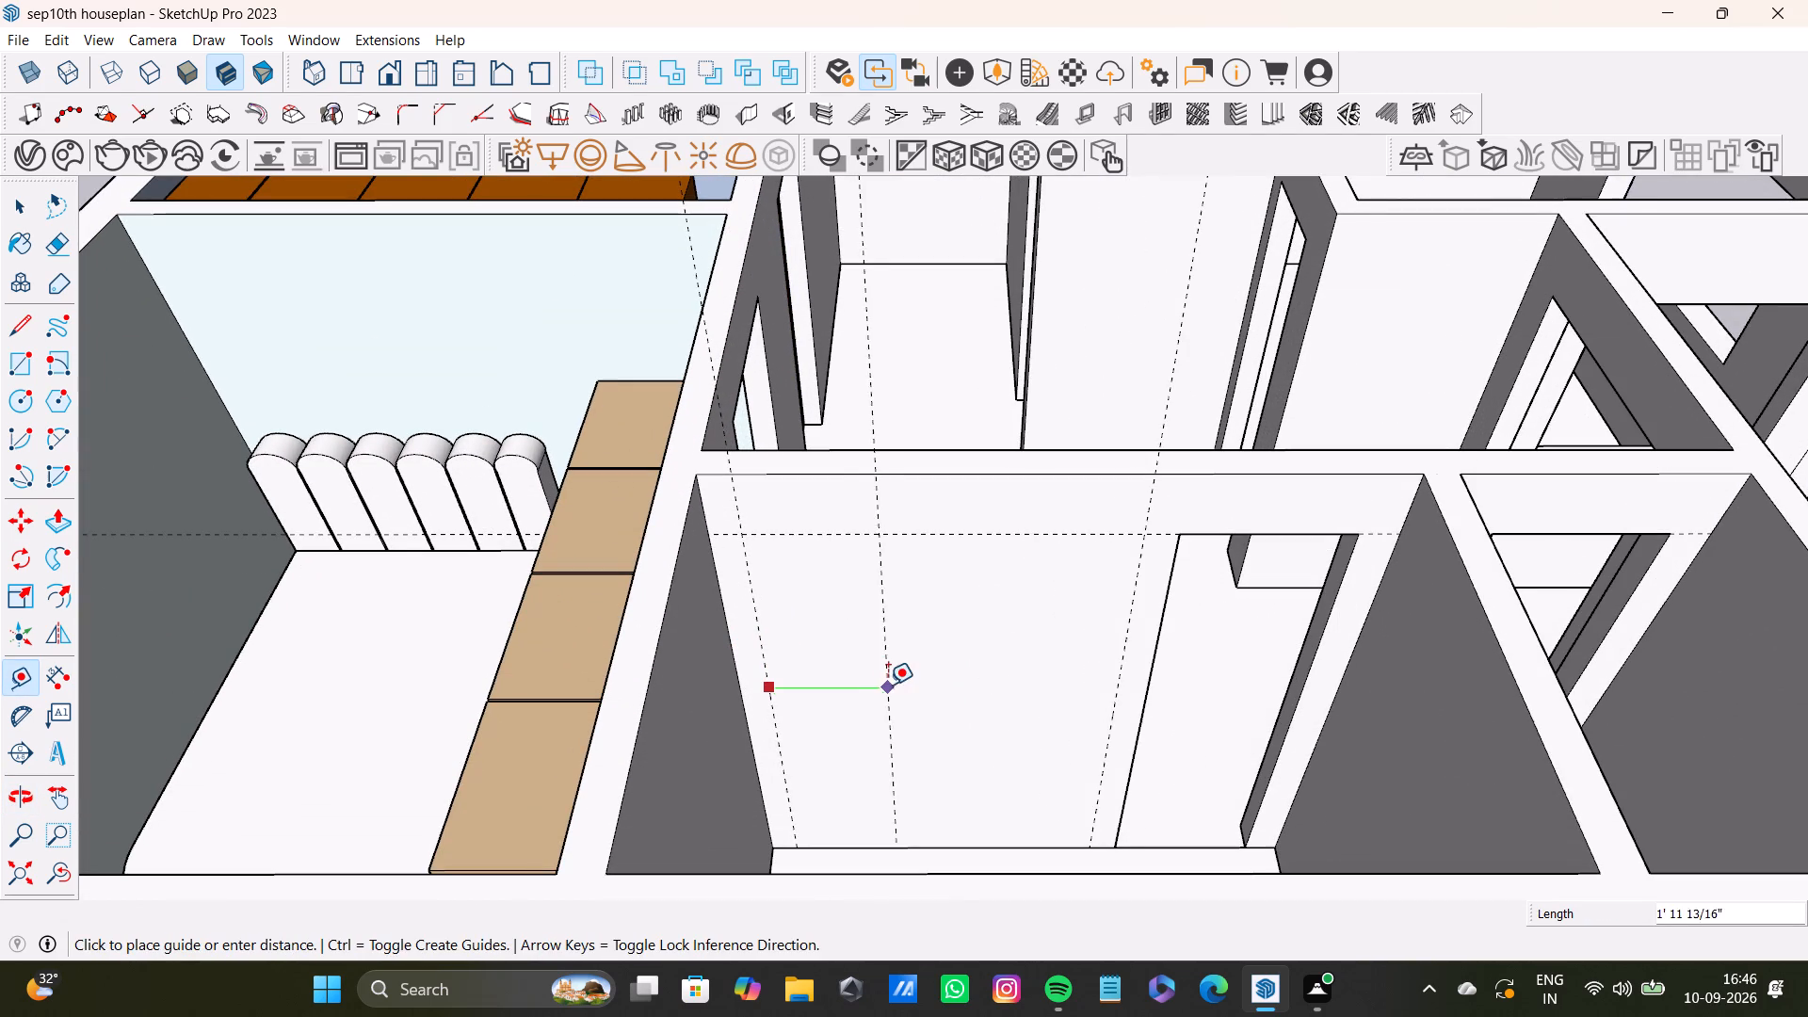
pyautogui.click(874, 681)
pyautogui.click(872, 697)
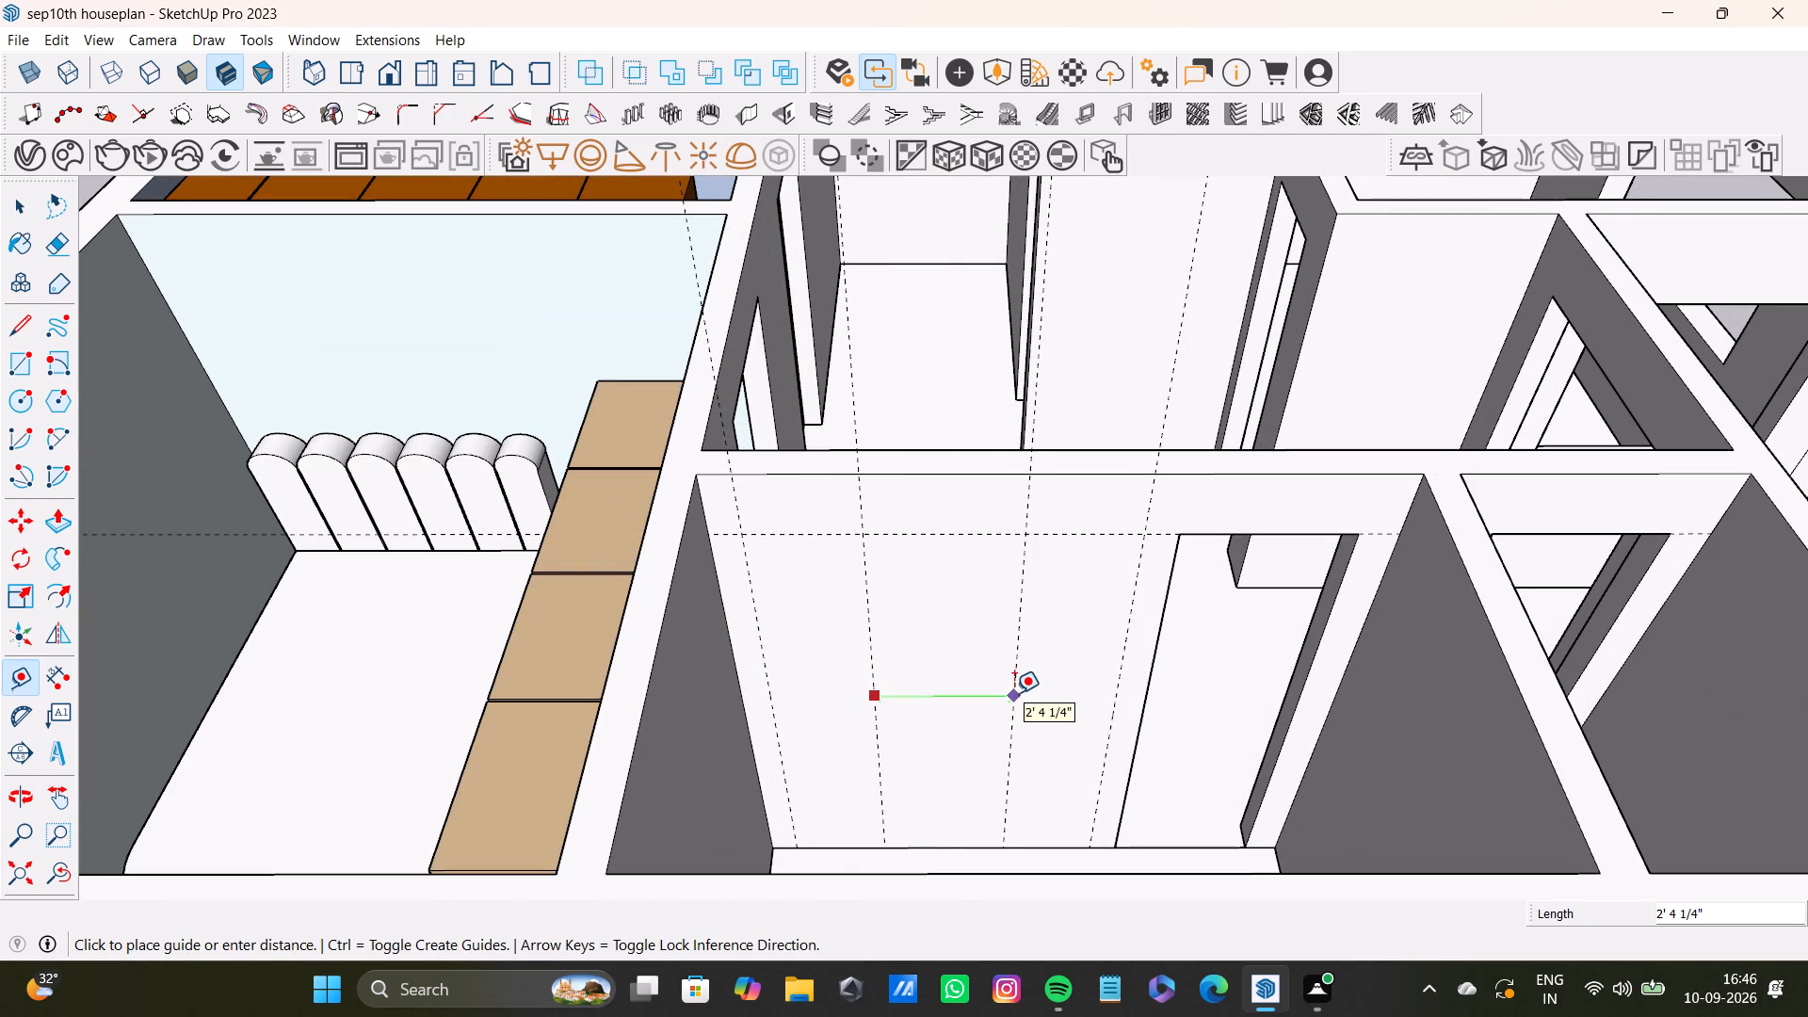
pyautogui.click(1007, 689)
pyautogui.press('space')
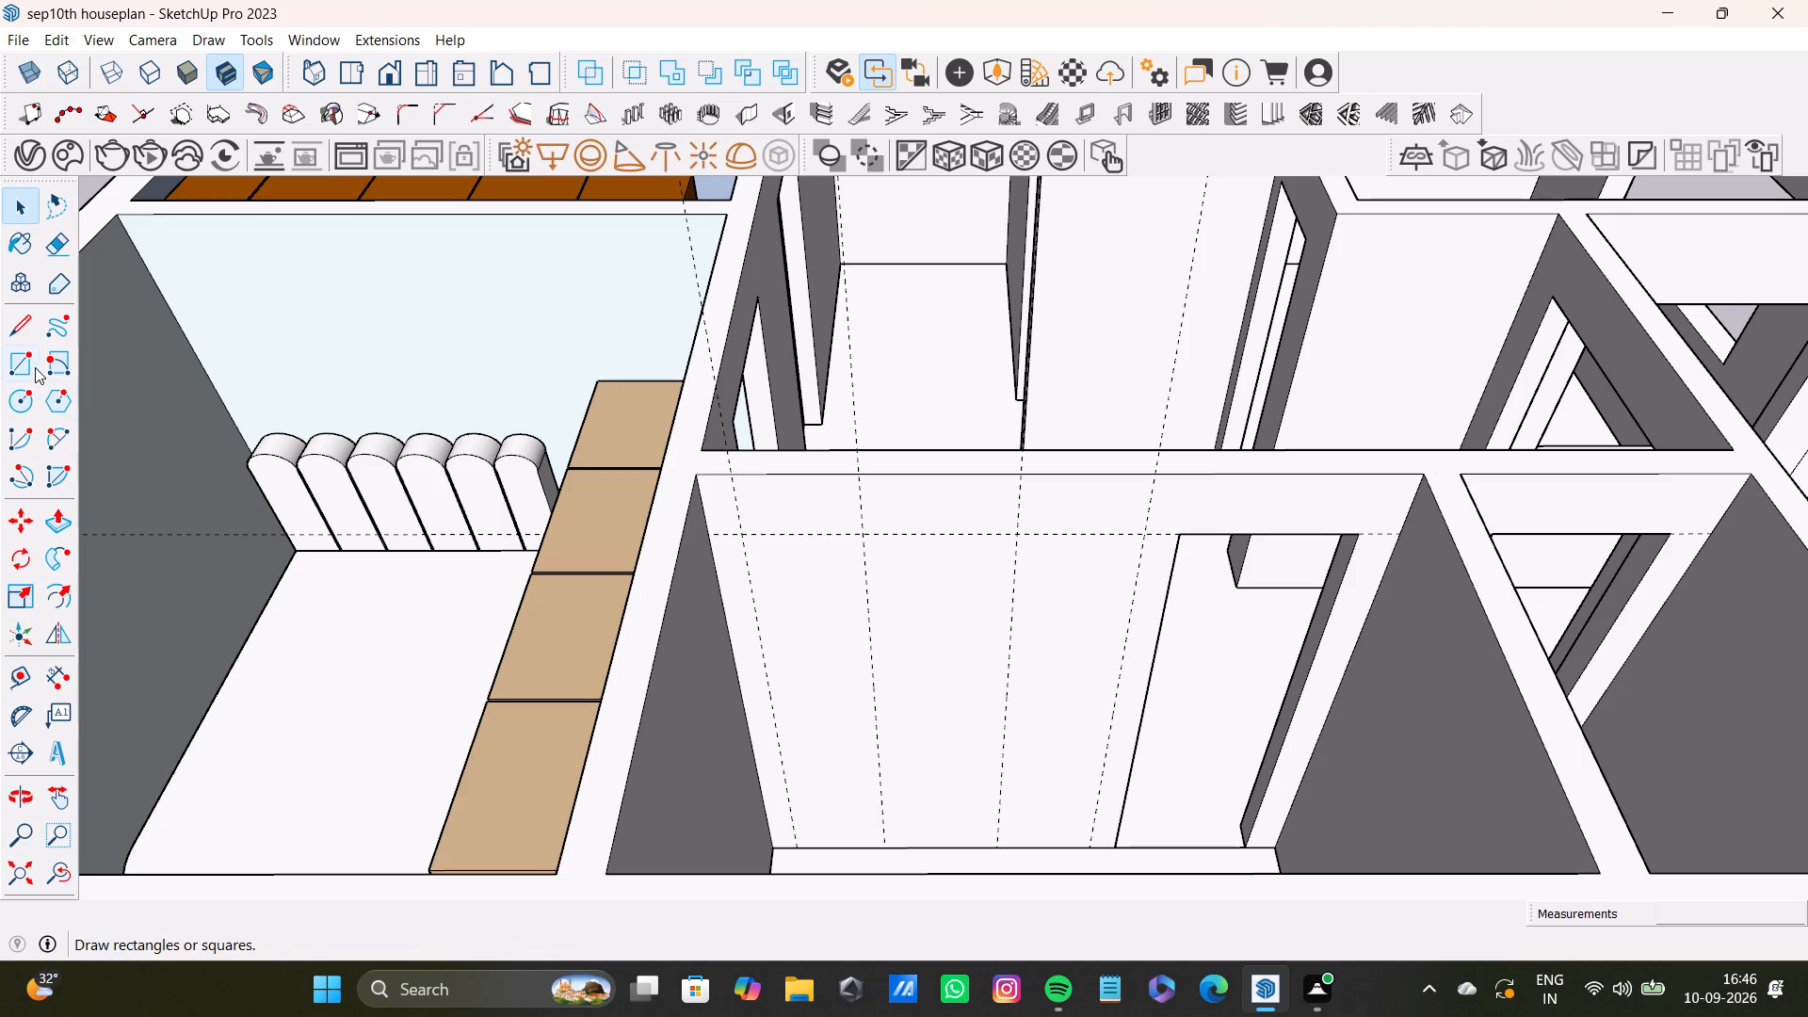
# Draw an 8' 10" by 1' 9" rectangle in the leftmost guide bay, from the horizontal guide down to the floor.
pyautogui.click(22, 366)
pyautogui.scroll(5, 971, 583)
pyautogui.click(671, 517)
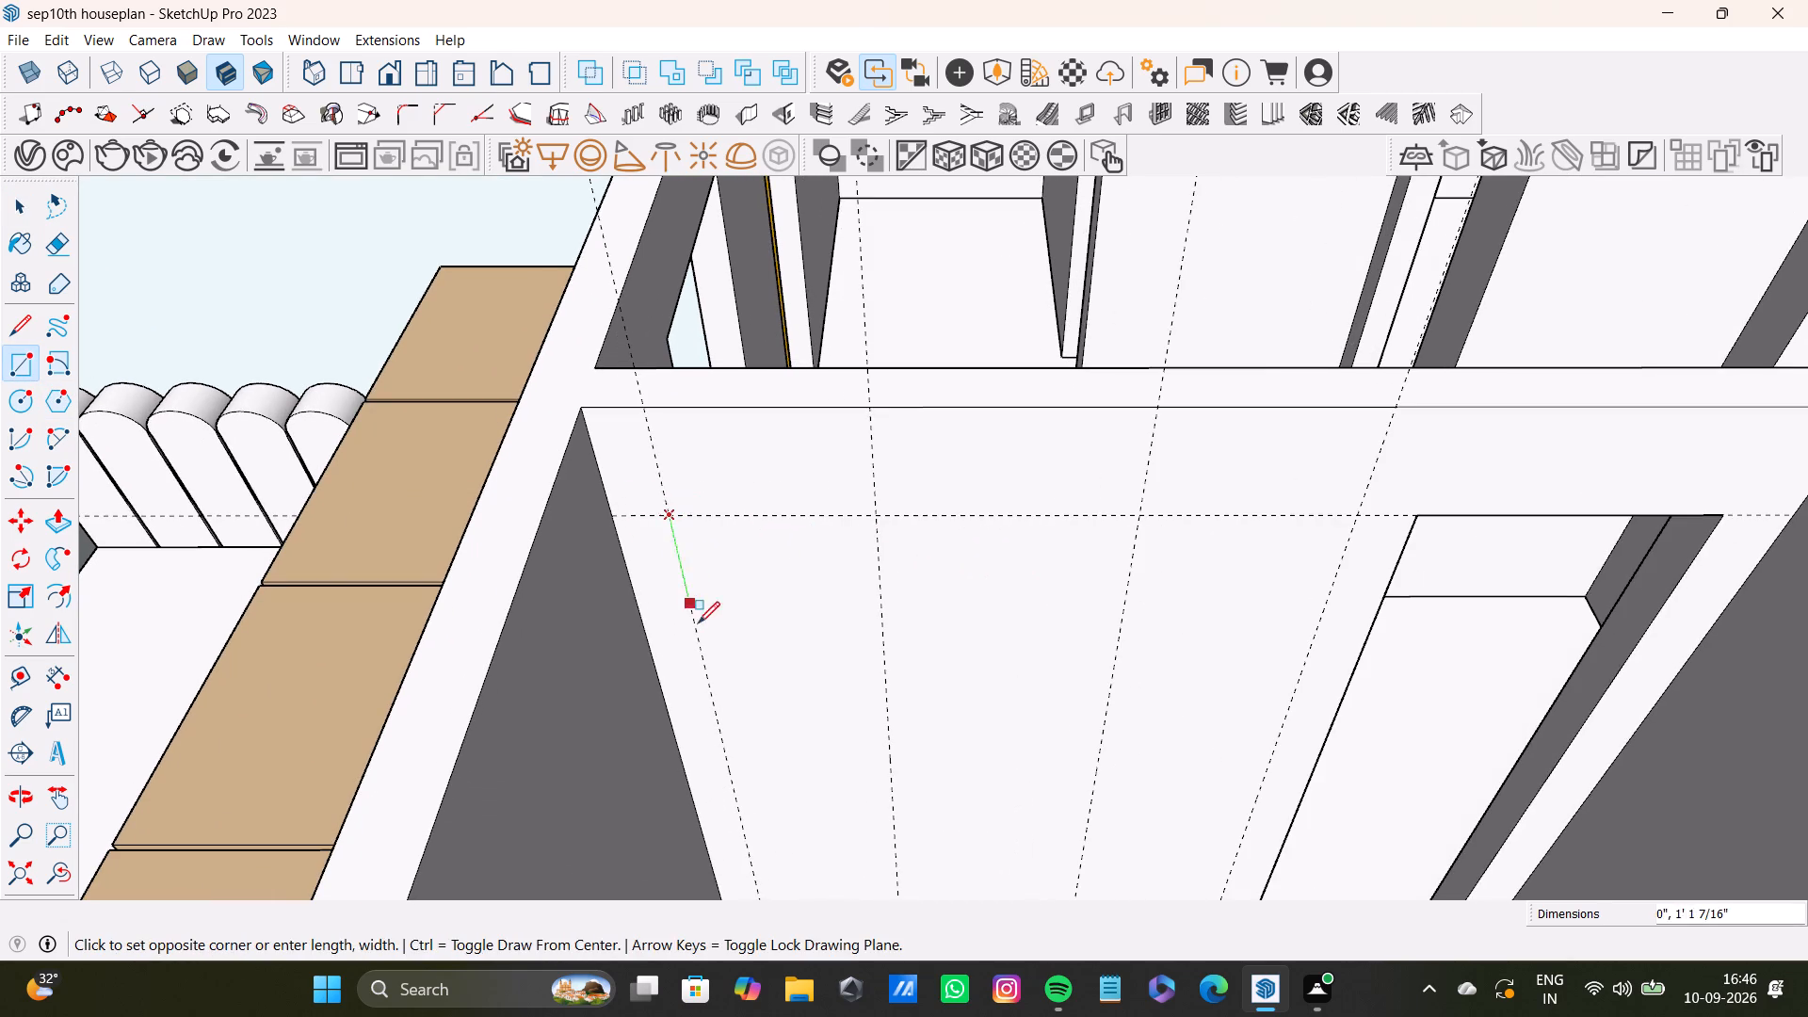
pyautogui.scroll(-4, 702, 630)
pyautogui.keyDown('shift'); pyautogui.moveTo(765, 668); pyautogui.dragTo(746, 567, button='middle'); pyautogui.keyUp('shift')
pyautogui.moveTo(779, 651); pyautogui.dragTo(774, 695, button='middle')
pyautogui.scroll(3, 824, 773)
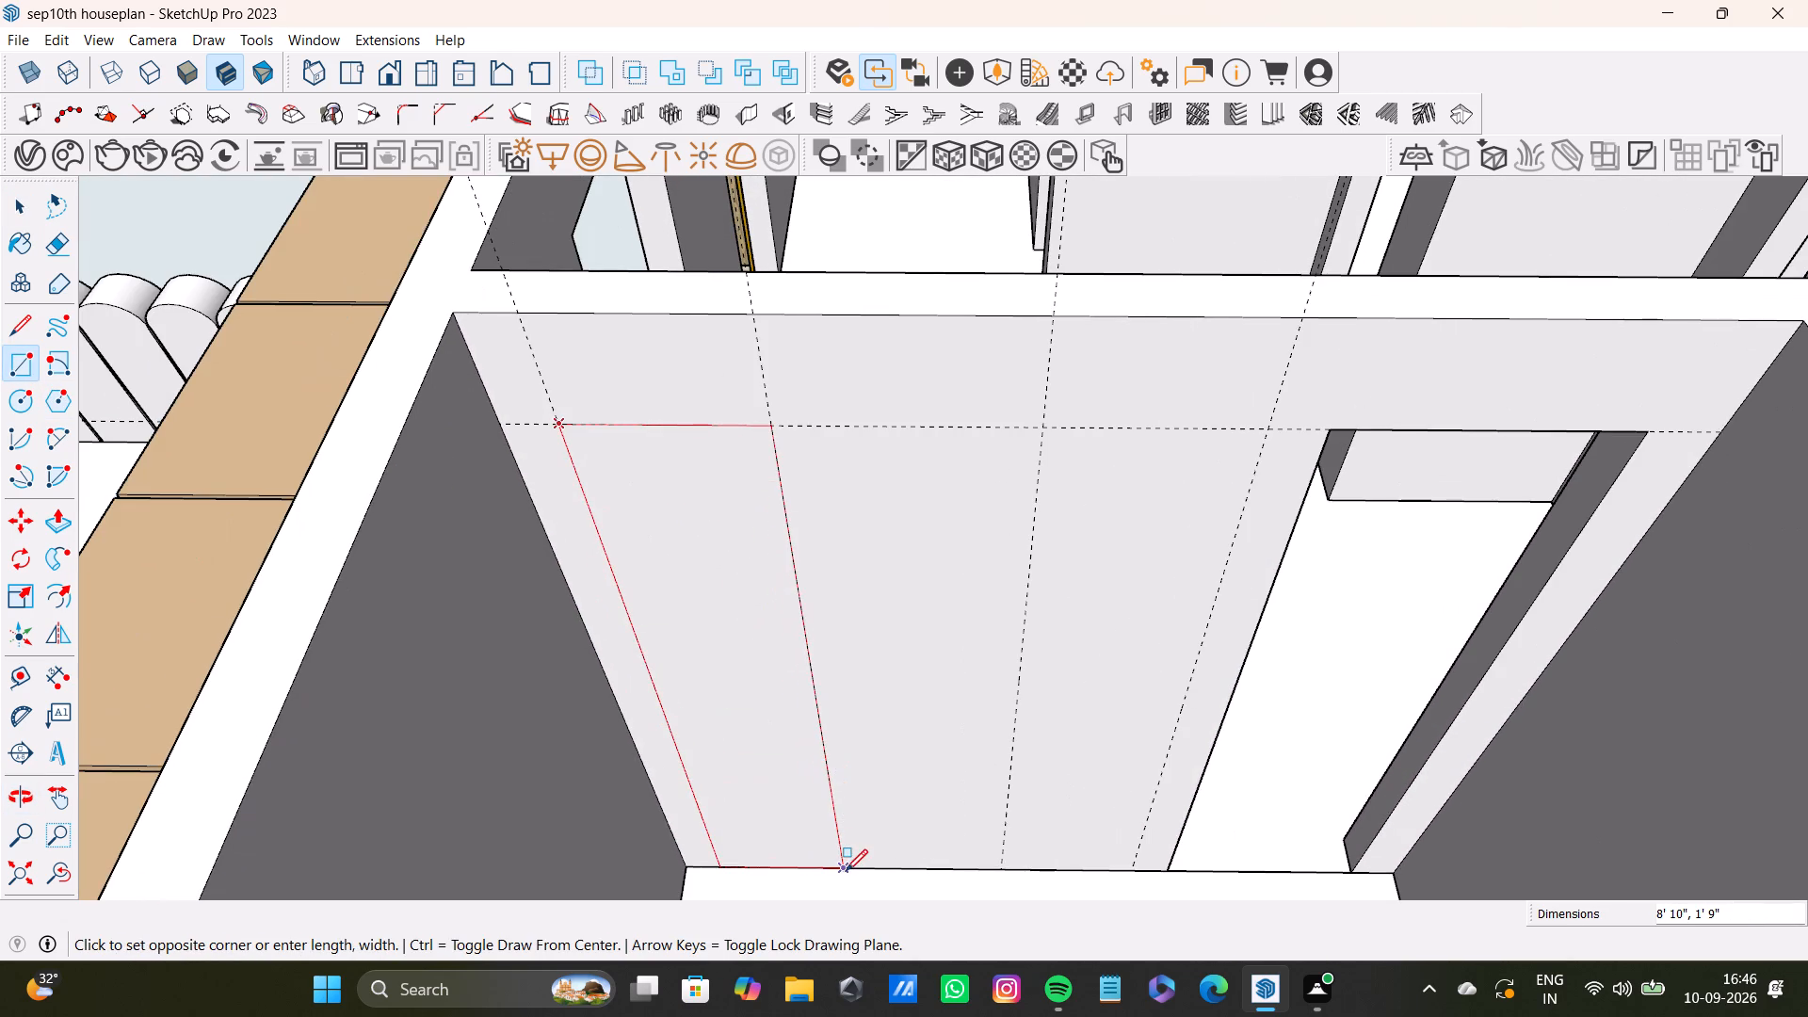
pyautogui.click(846, 871)
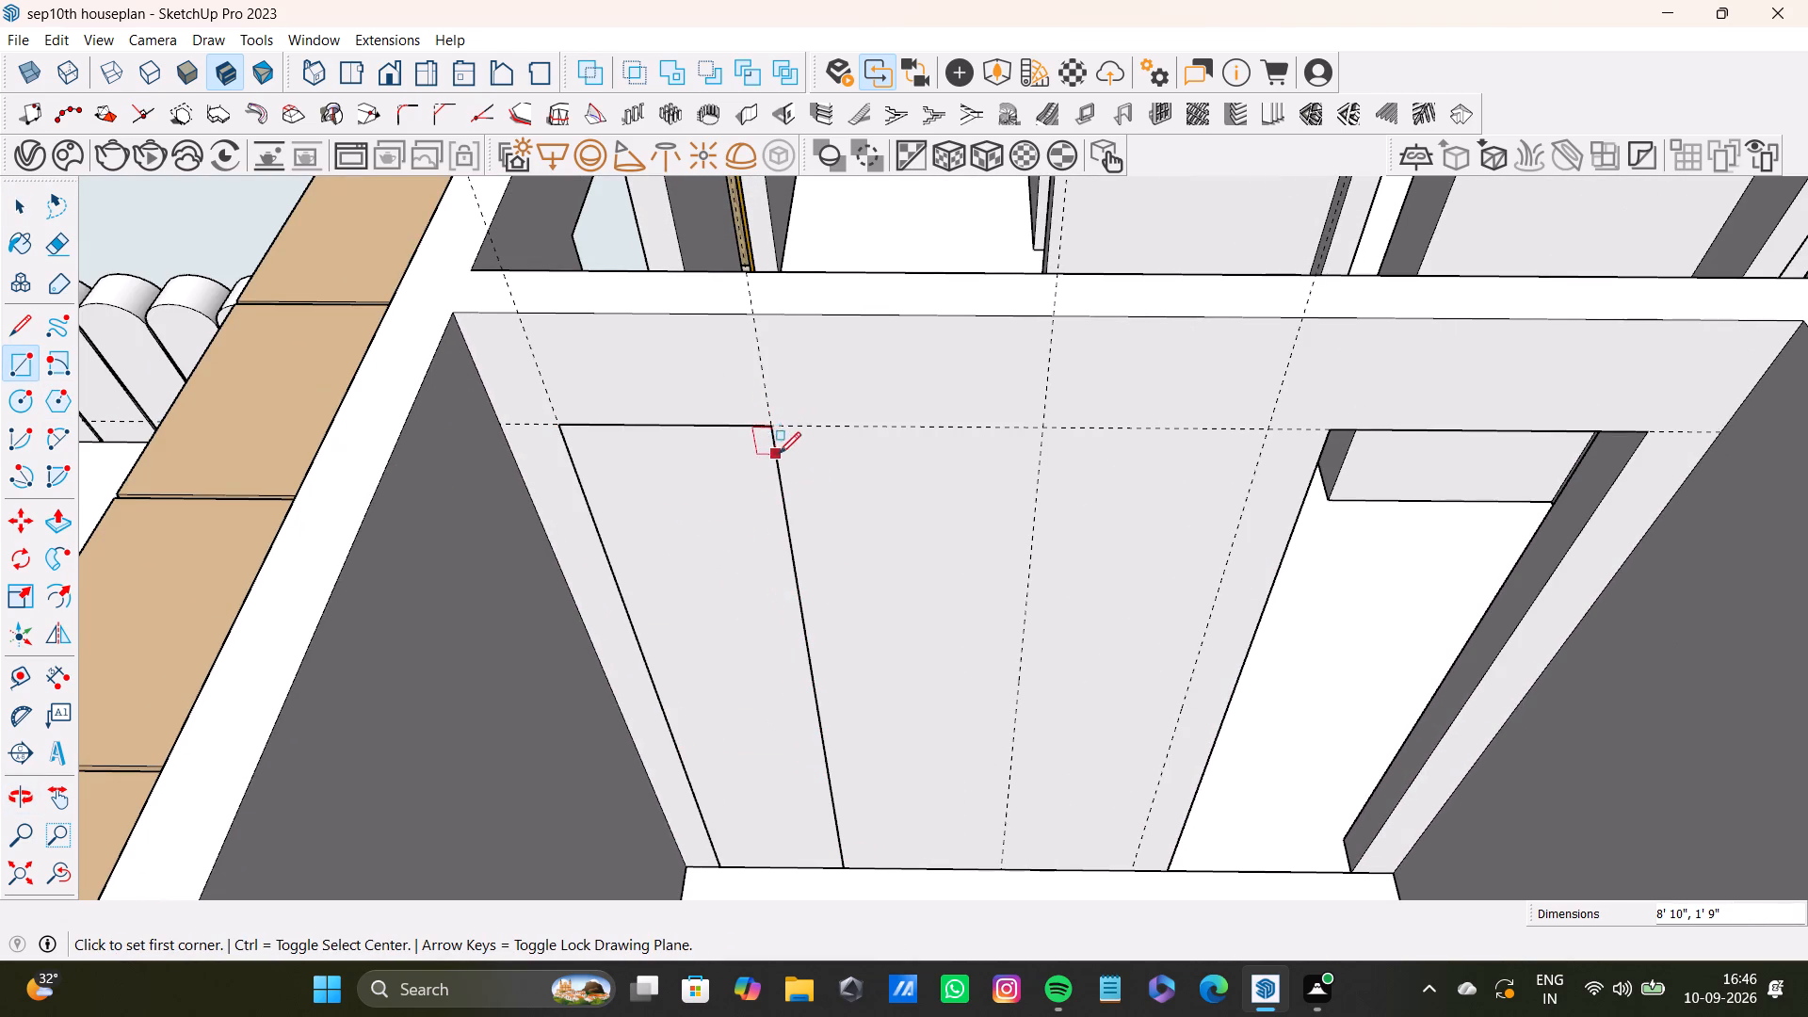
# Place a vertical guide offset 0.5" from the first panel rectangle's door-side edge, leaving a gap before the middle bay.
pyautogui.press('t')
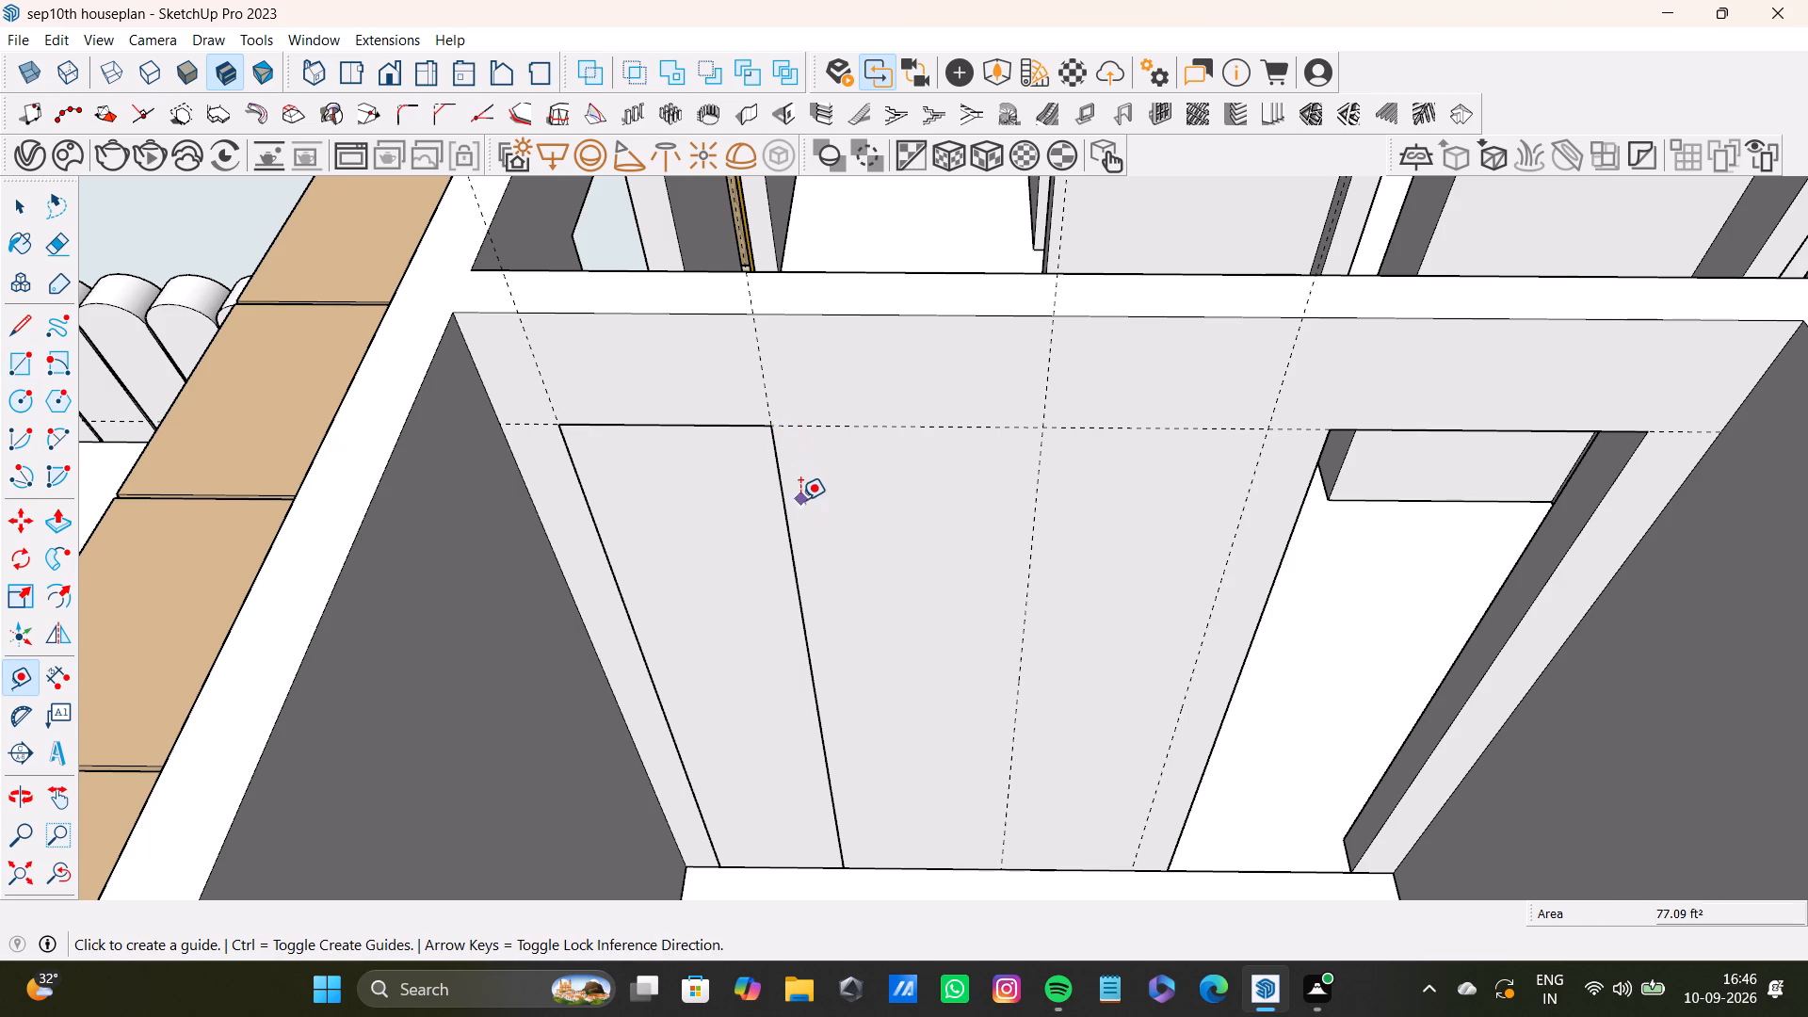
pyautogui.click(791, 541)
pyautogui.write('0.5')
pyautogui.hotkey('shift', '"')
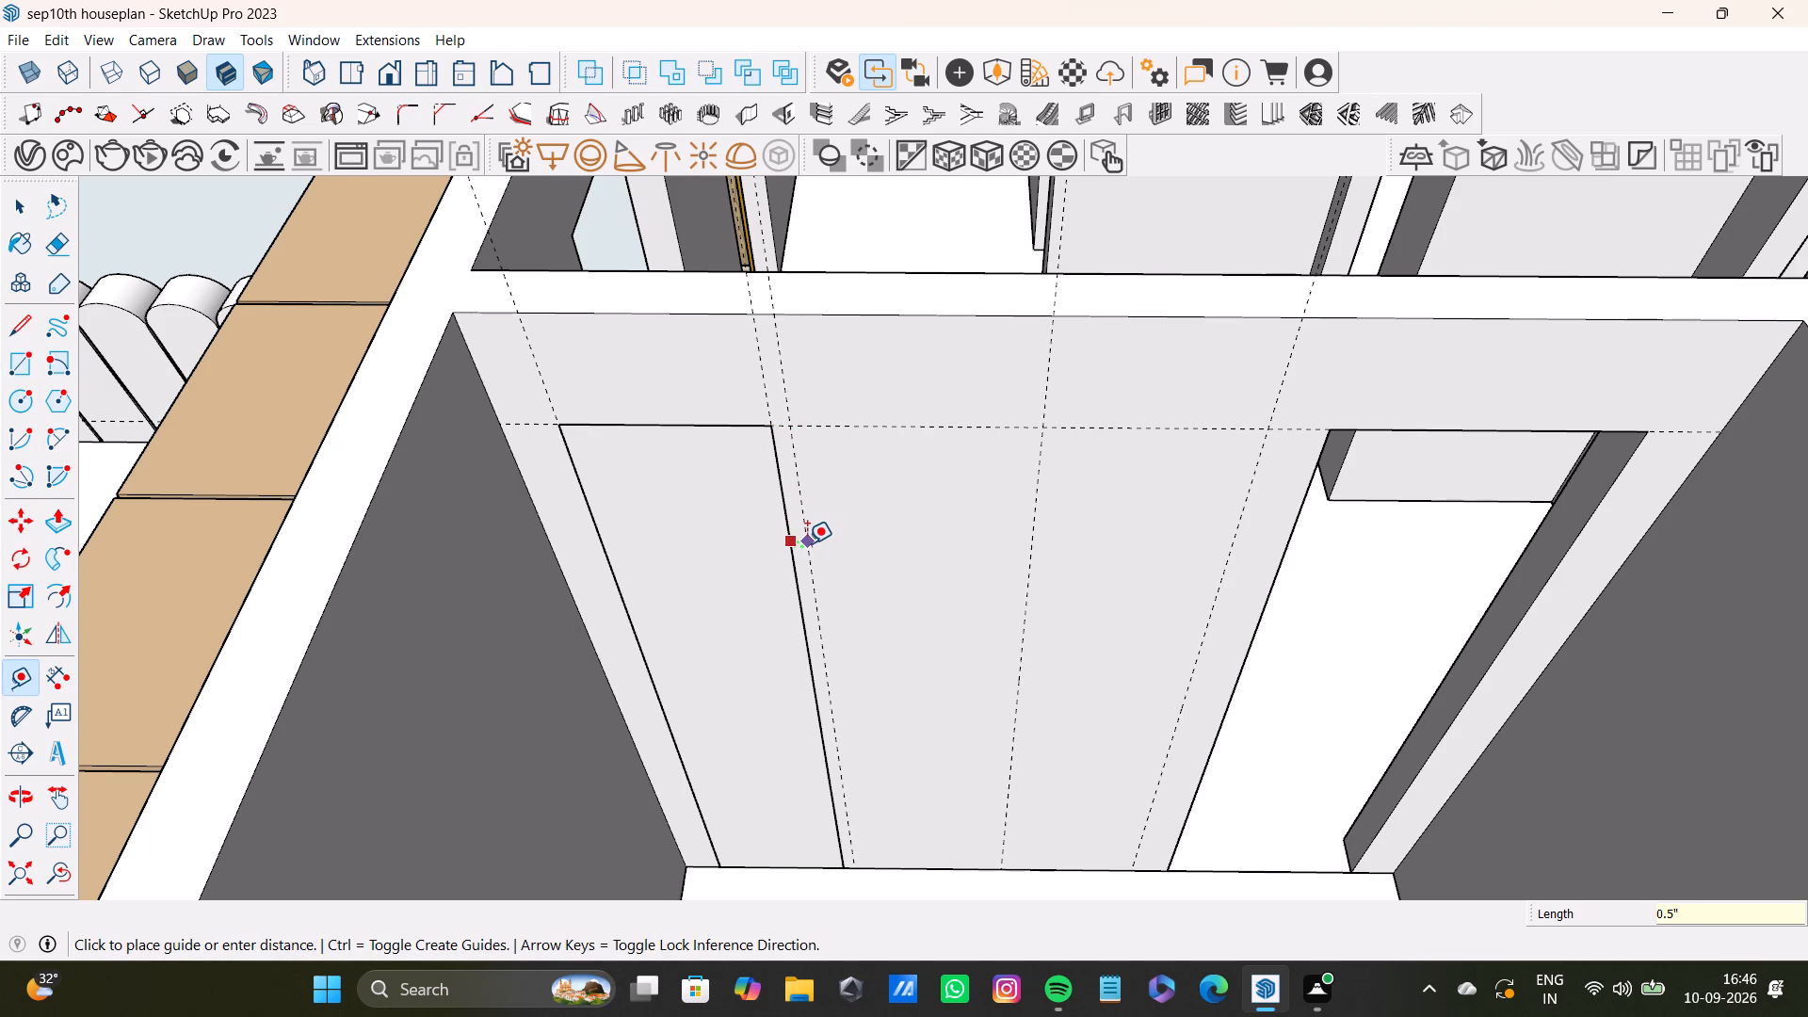
pyautogui.press('Return')
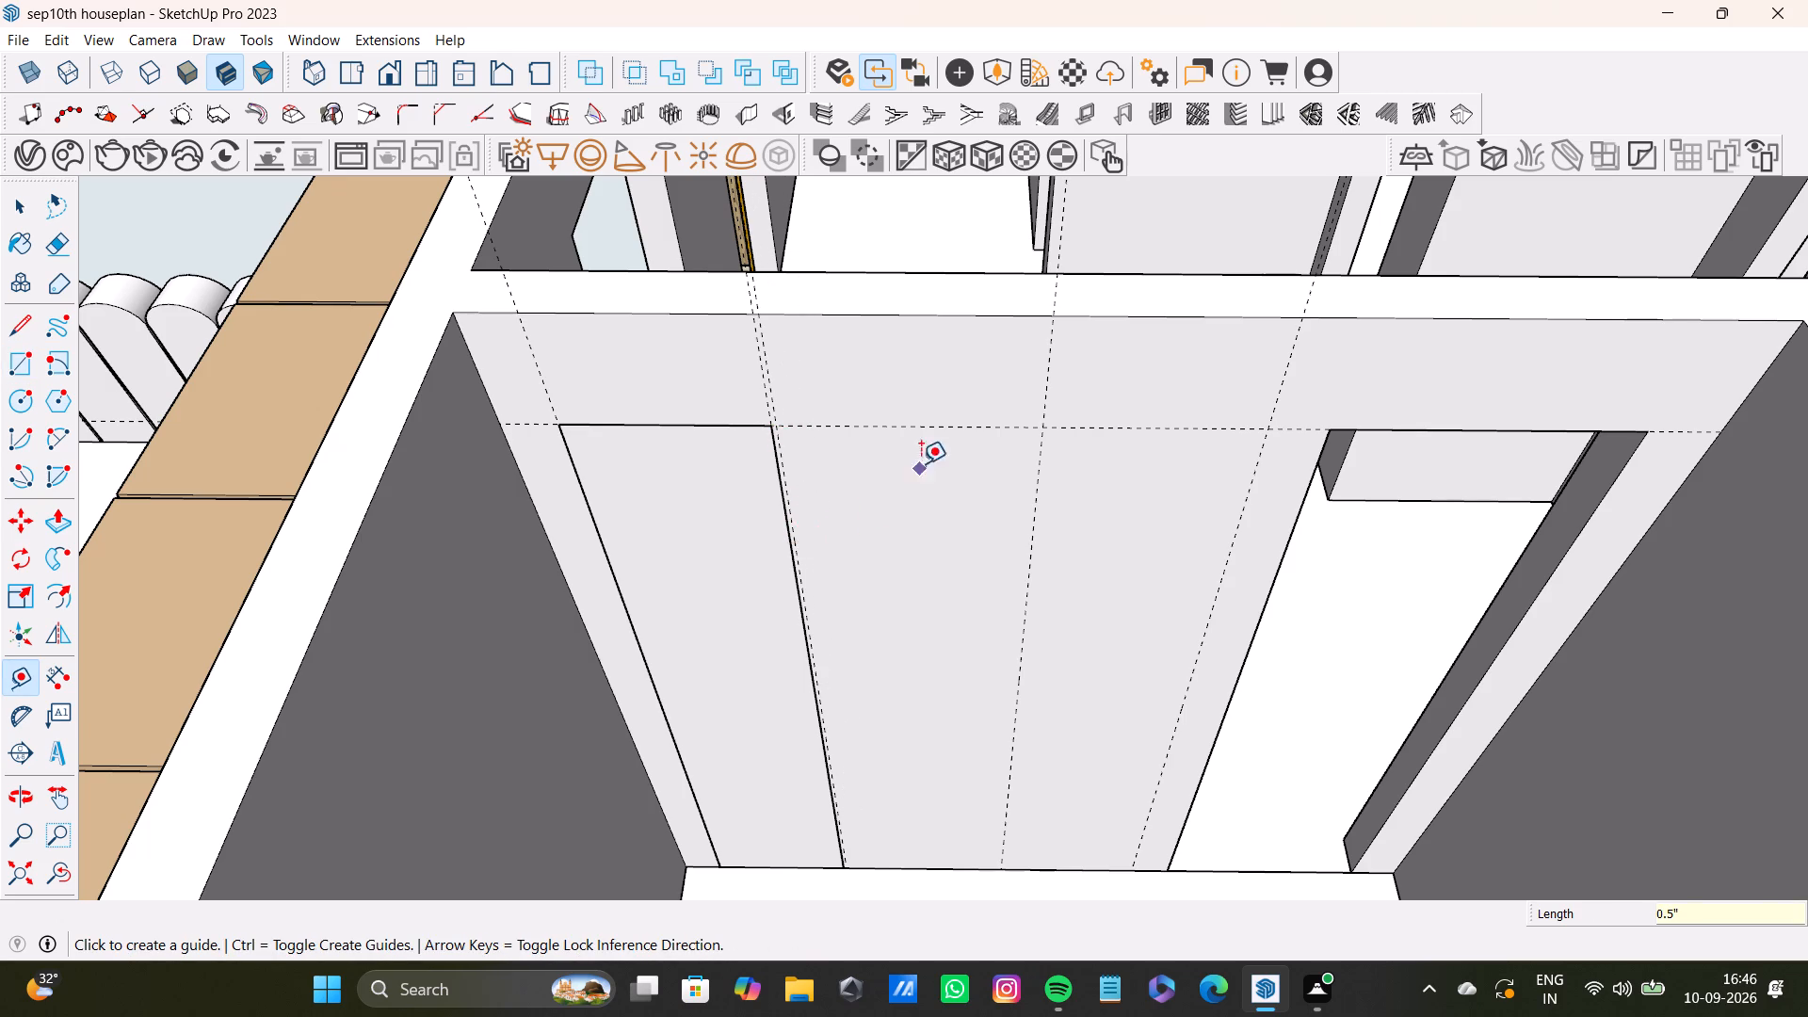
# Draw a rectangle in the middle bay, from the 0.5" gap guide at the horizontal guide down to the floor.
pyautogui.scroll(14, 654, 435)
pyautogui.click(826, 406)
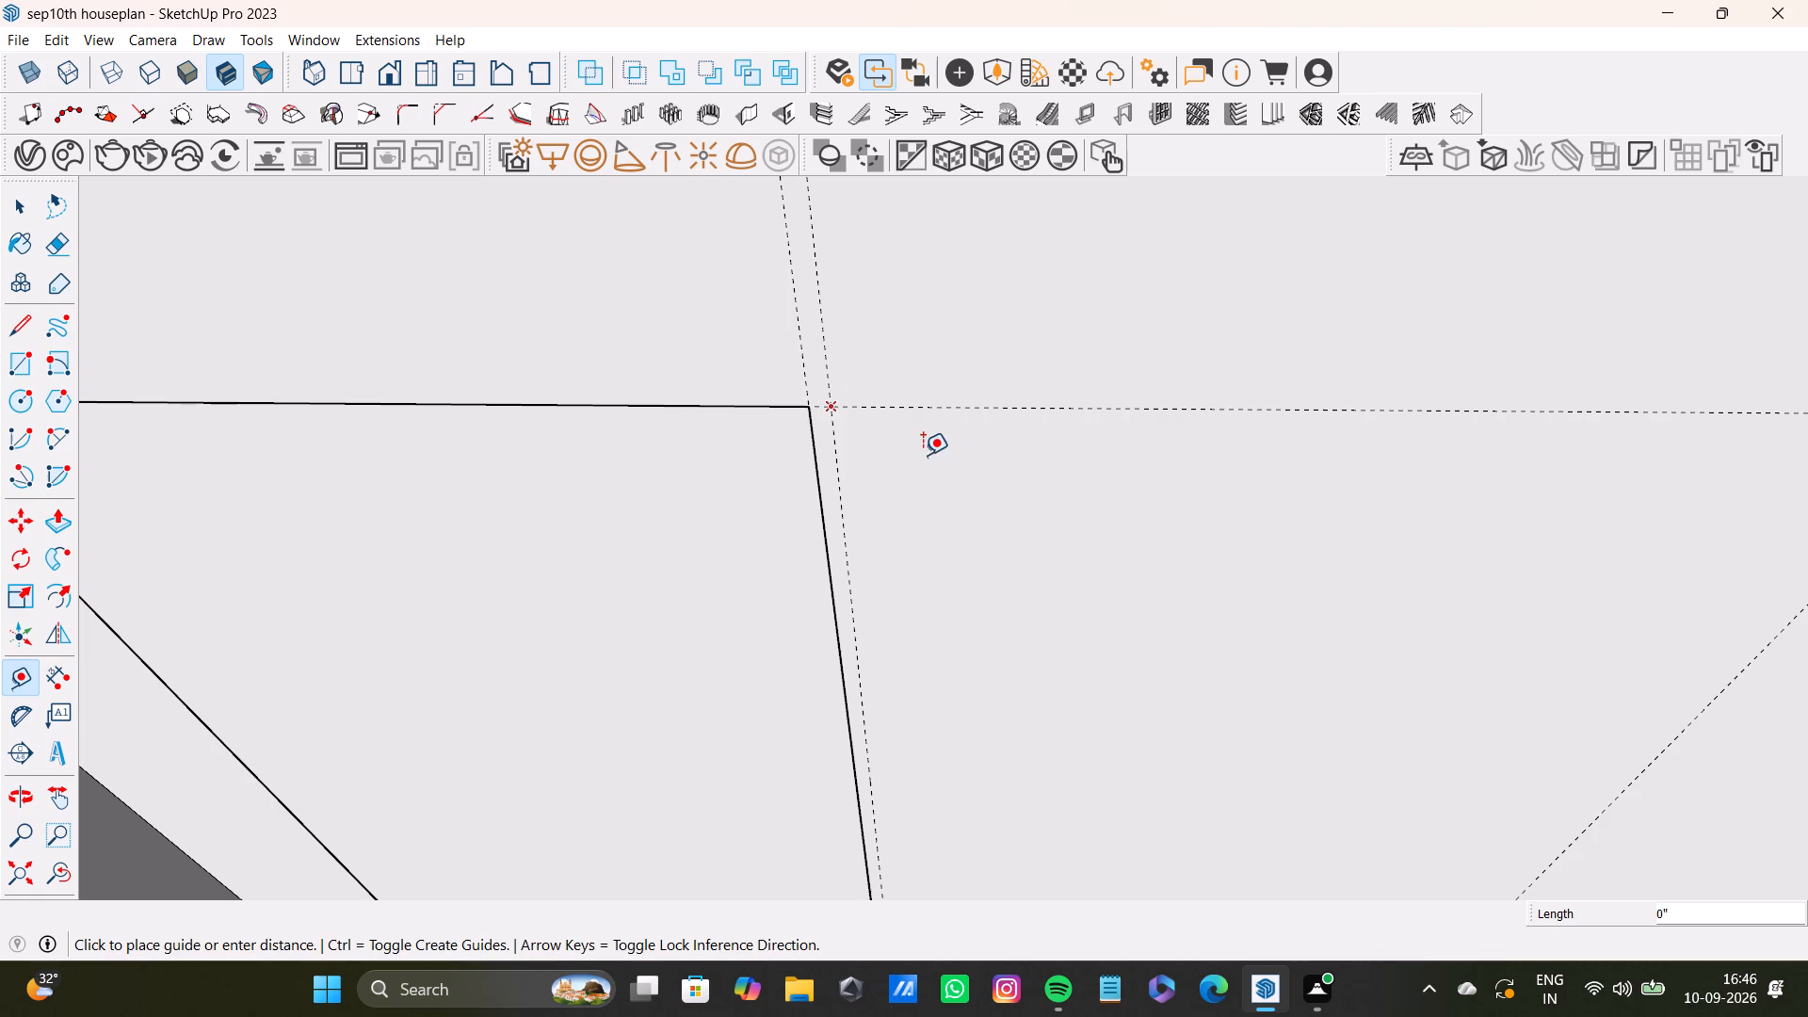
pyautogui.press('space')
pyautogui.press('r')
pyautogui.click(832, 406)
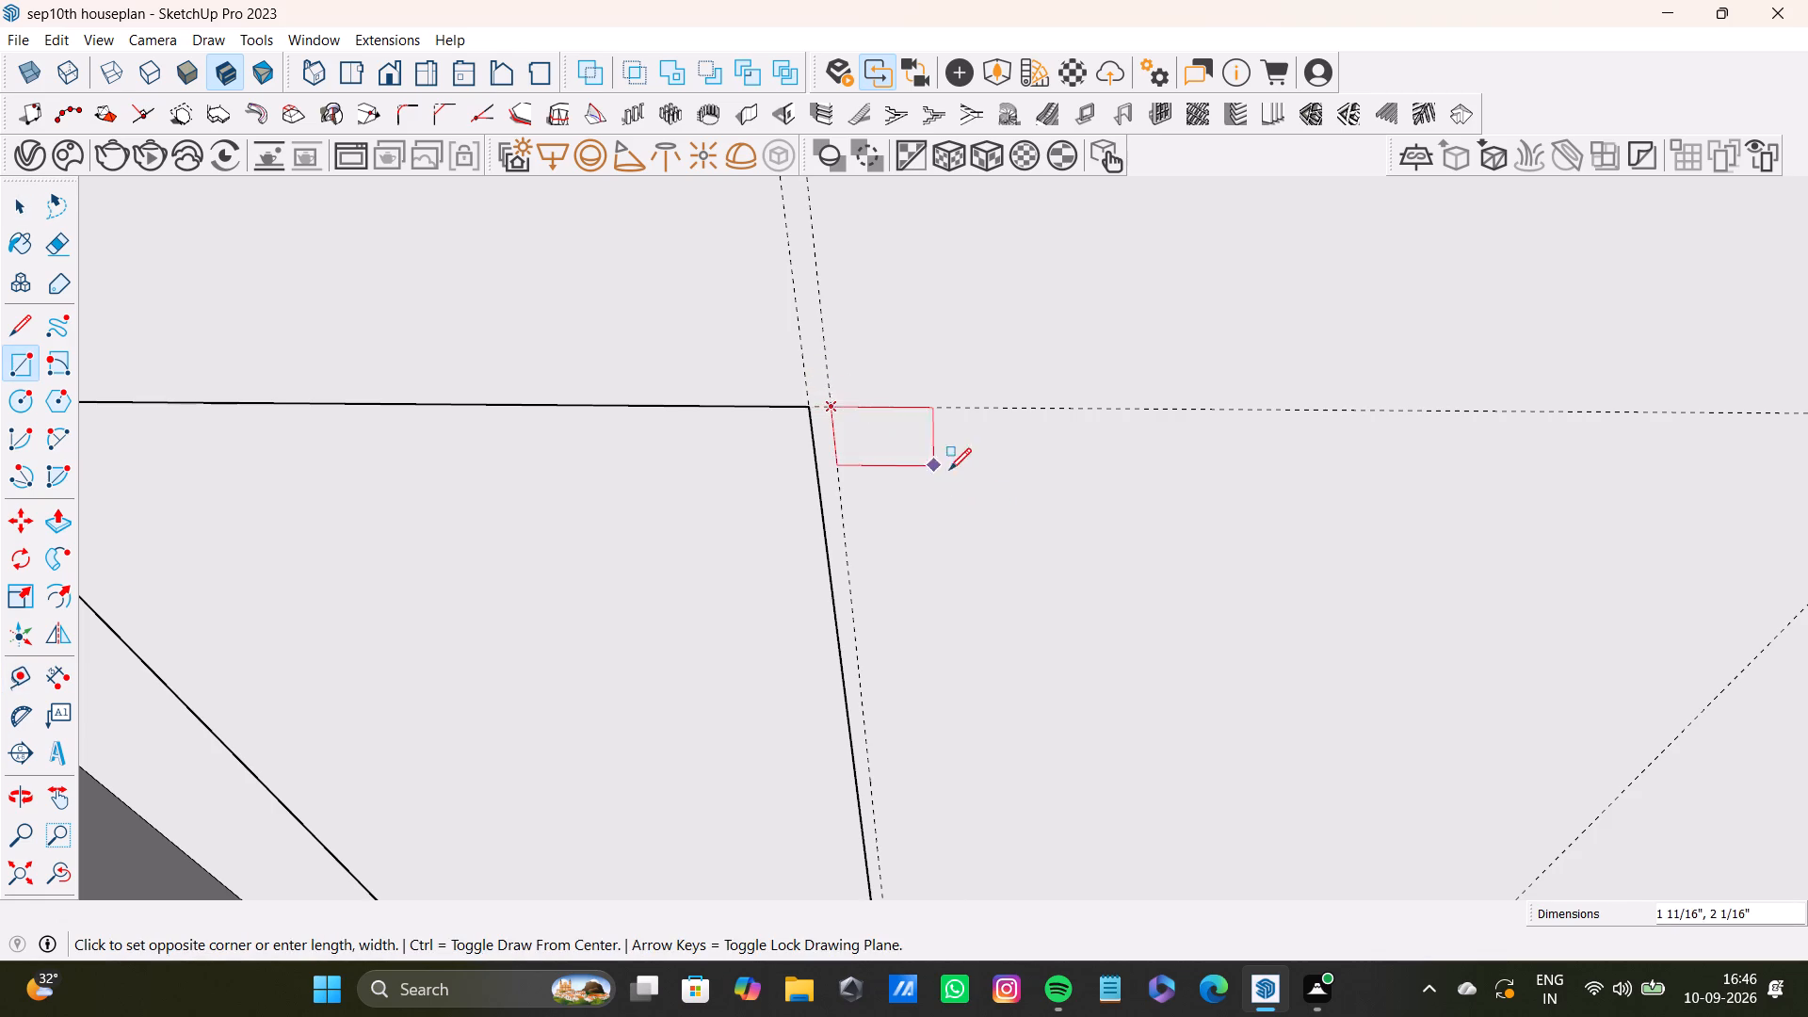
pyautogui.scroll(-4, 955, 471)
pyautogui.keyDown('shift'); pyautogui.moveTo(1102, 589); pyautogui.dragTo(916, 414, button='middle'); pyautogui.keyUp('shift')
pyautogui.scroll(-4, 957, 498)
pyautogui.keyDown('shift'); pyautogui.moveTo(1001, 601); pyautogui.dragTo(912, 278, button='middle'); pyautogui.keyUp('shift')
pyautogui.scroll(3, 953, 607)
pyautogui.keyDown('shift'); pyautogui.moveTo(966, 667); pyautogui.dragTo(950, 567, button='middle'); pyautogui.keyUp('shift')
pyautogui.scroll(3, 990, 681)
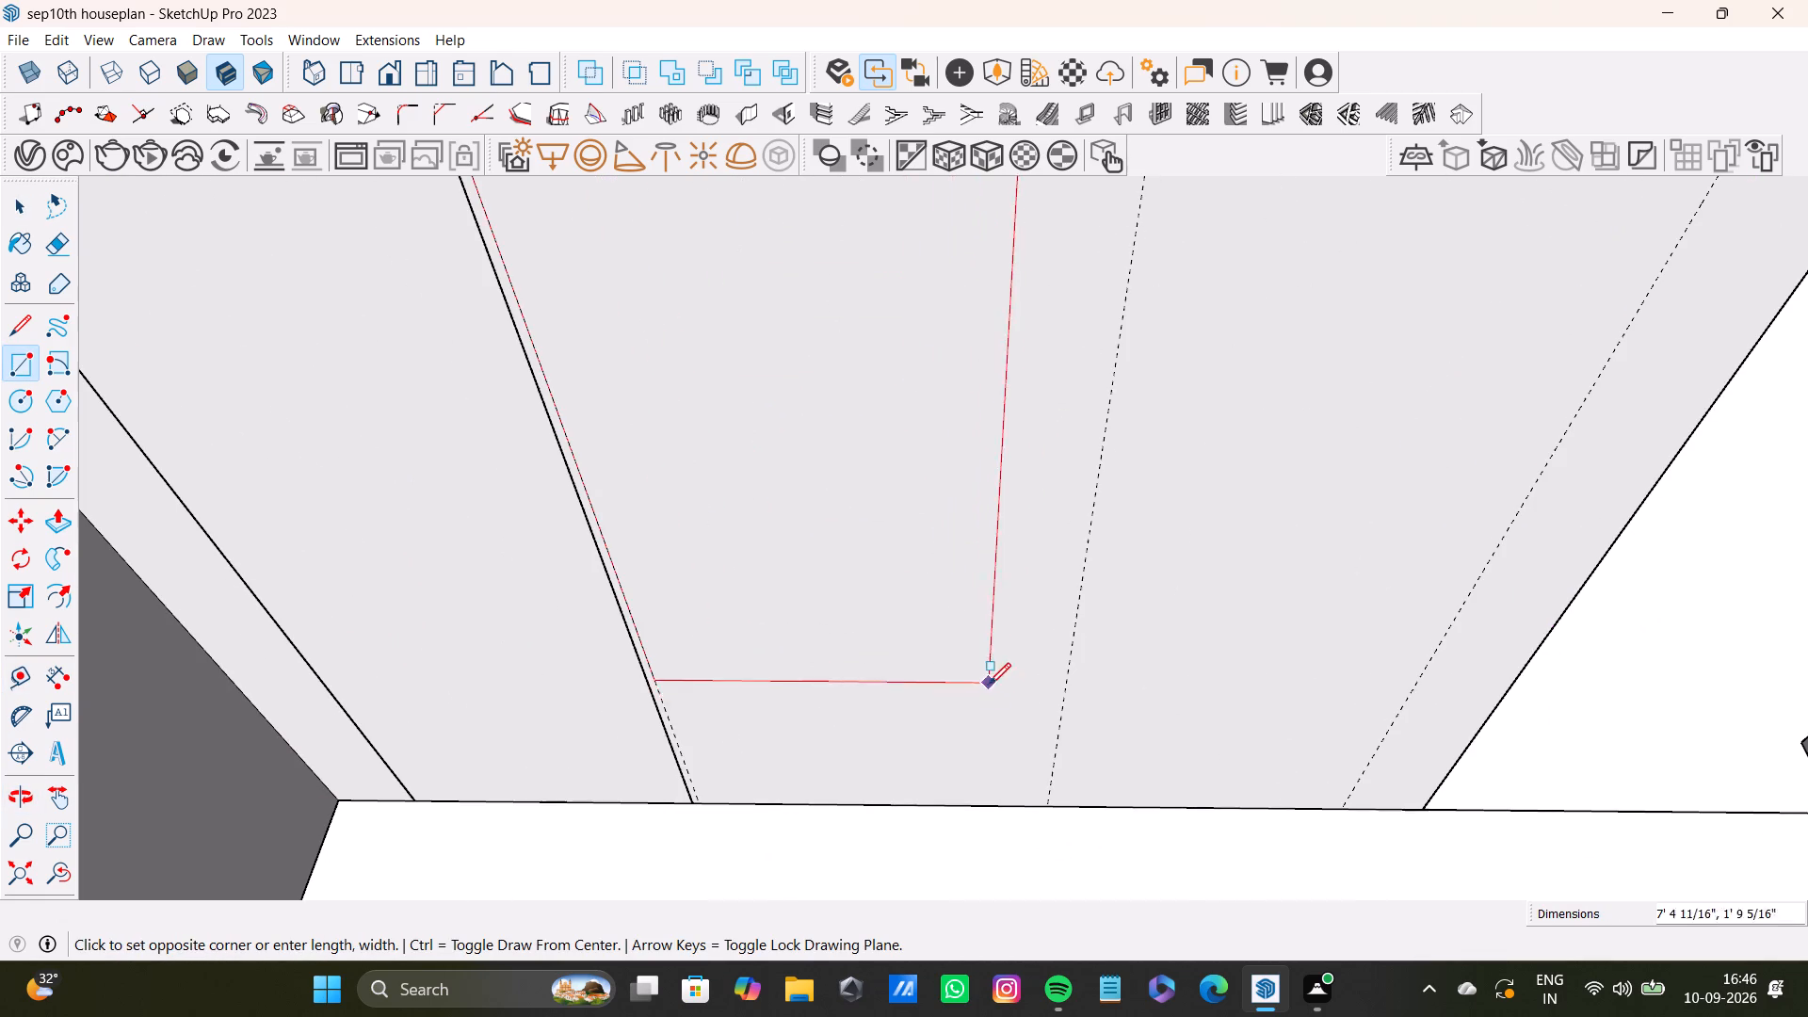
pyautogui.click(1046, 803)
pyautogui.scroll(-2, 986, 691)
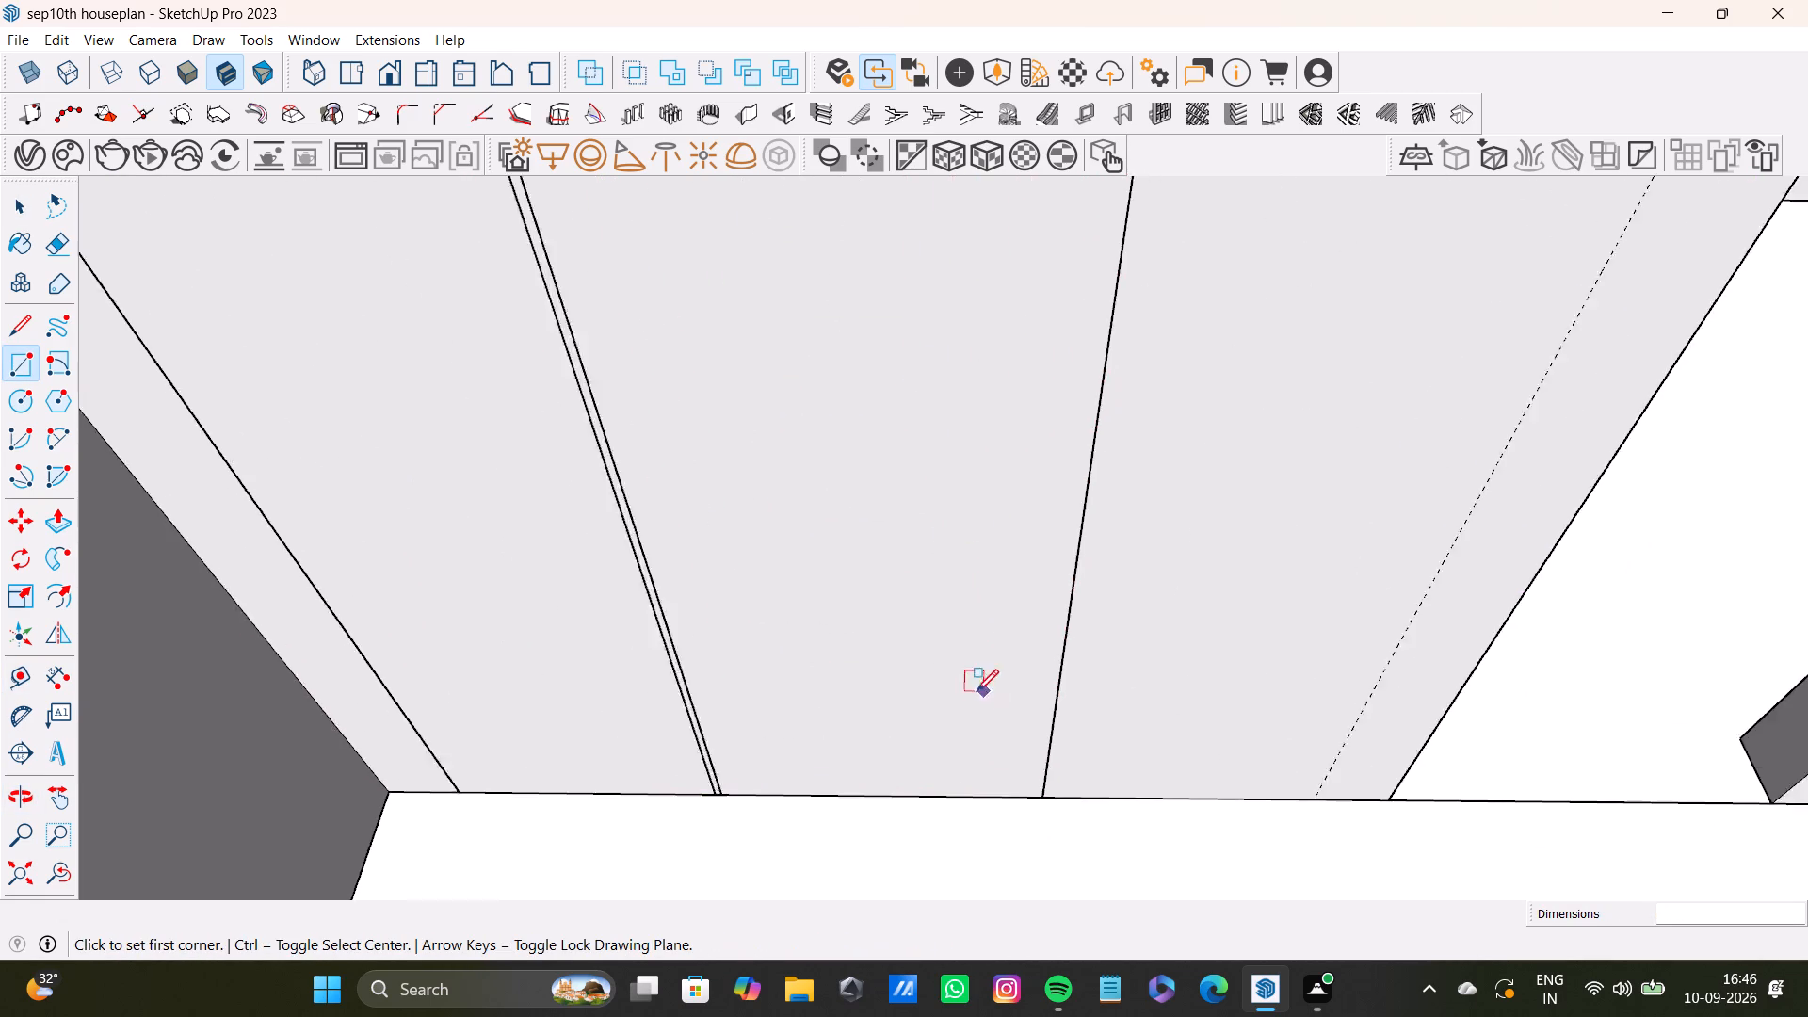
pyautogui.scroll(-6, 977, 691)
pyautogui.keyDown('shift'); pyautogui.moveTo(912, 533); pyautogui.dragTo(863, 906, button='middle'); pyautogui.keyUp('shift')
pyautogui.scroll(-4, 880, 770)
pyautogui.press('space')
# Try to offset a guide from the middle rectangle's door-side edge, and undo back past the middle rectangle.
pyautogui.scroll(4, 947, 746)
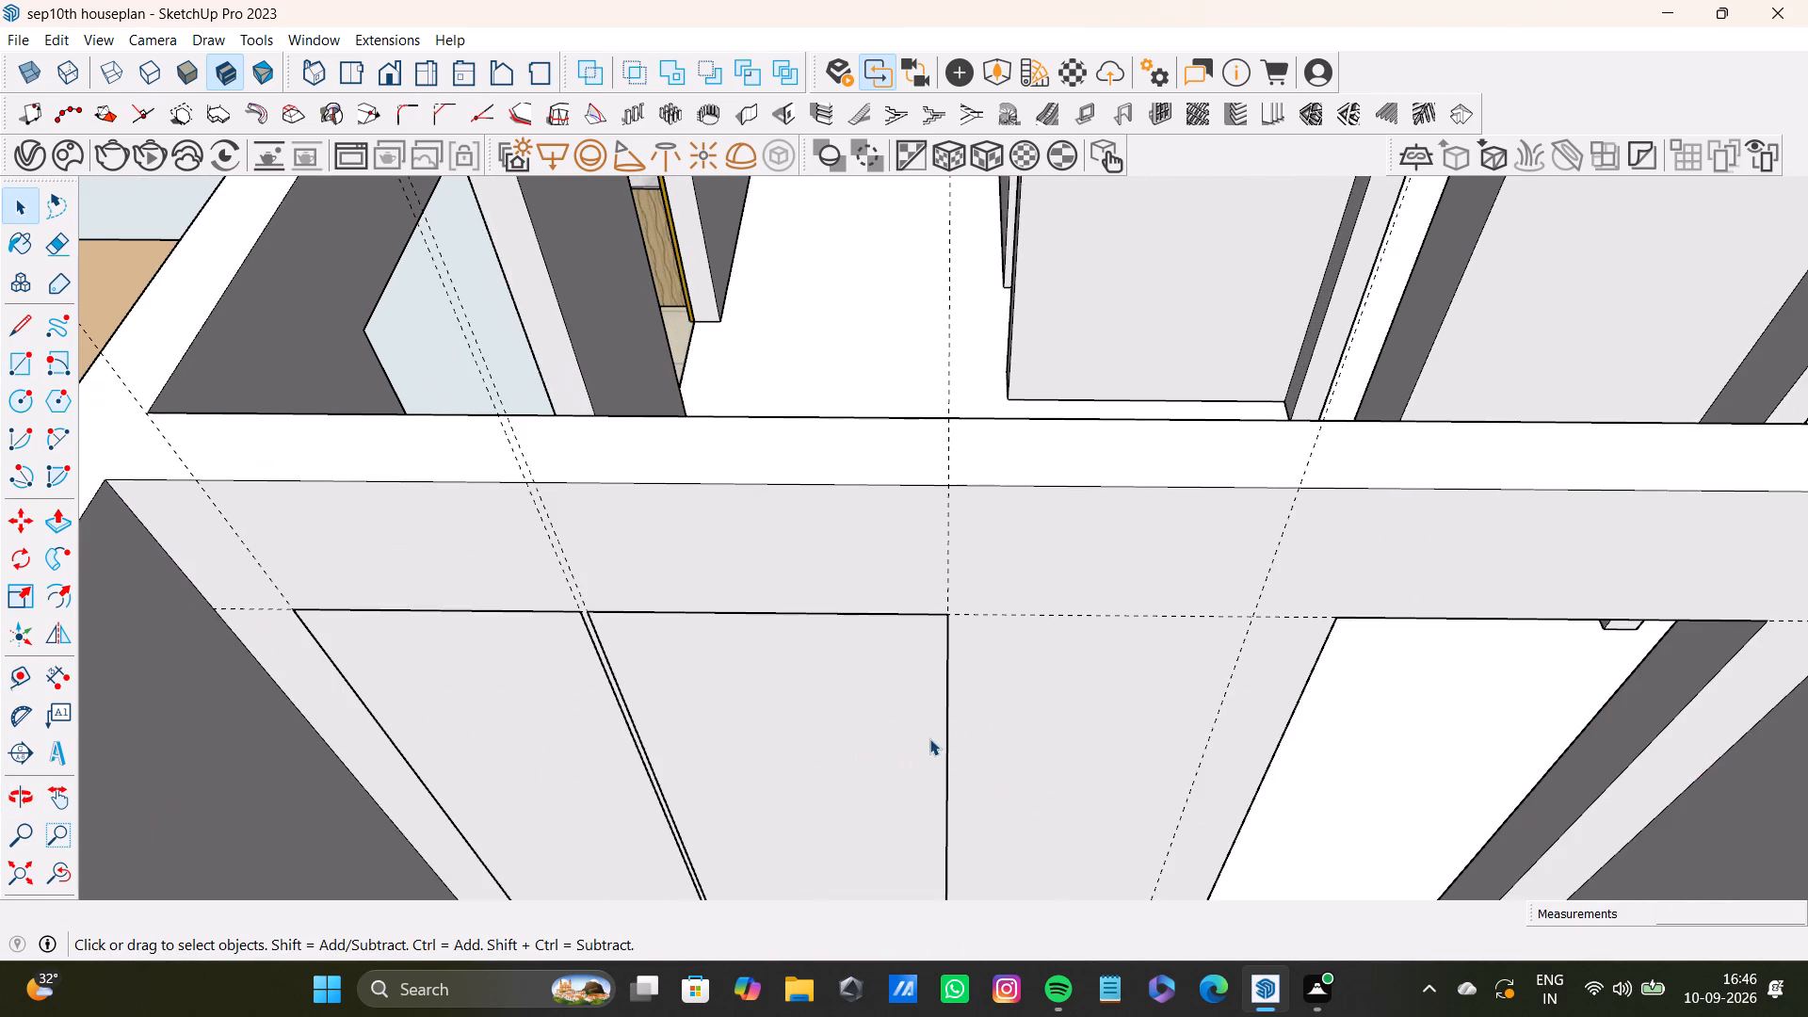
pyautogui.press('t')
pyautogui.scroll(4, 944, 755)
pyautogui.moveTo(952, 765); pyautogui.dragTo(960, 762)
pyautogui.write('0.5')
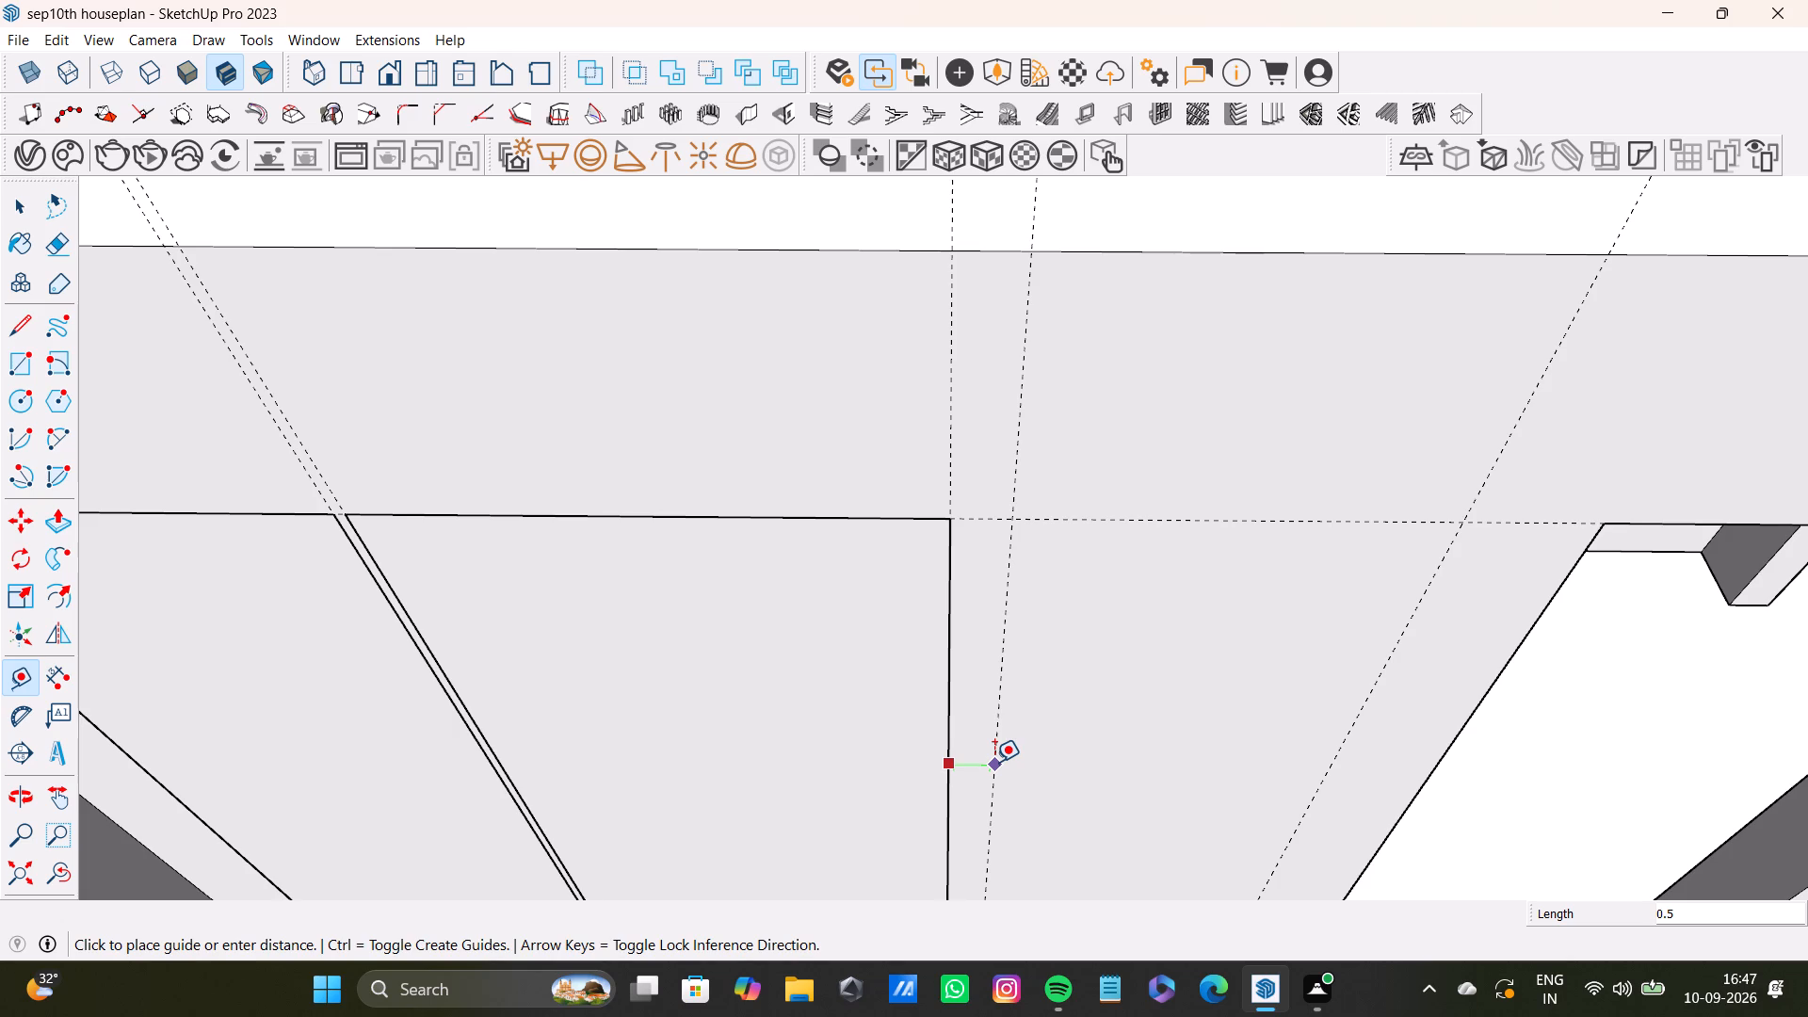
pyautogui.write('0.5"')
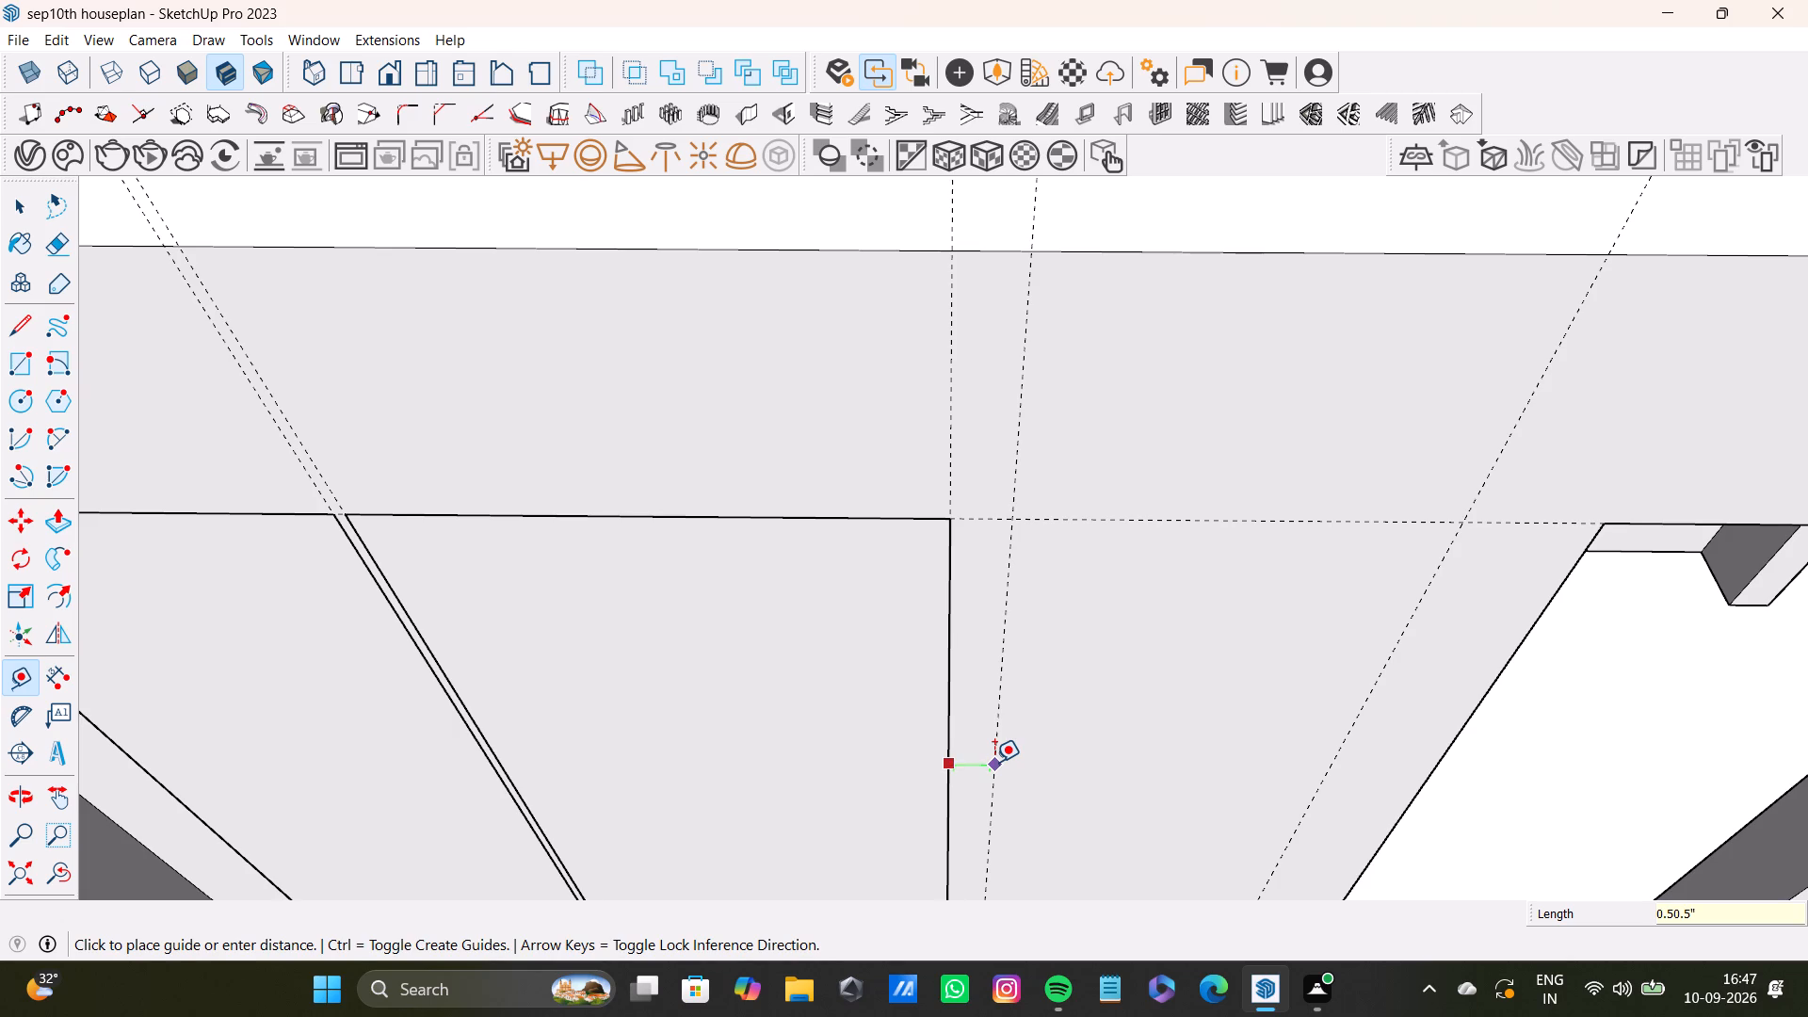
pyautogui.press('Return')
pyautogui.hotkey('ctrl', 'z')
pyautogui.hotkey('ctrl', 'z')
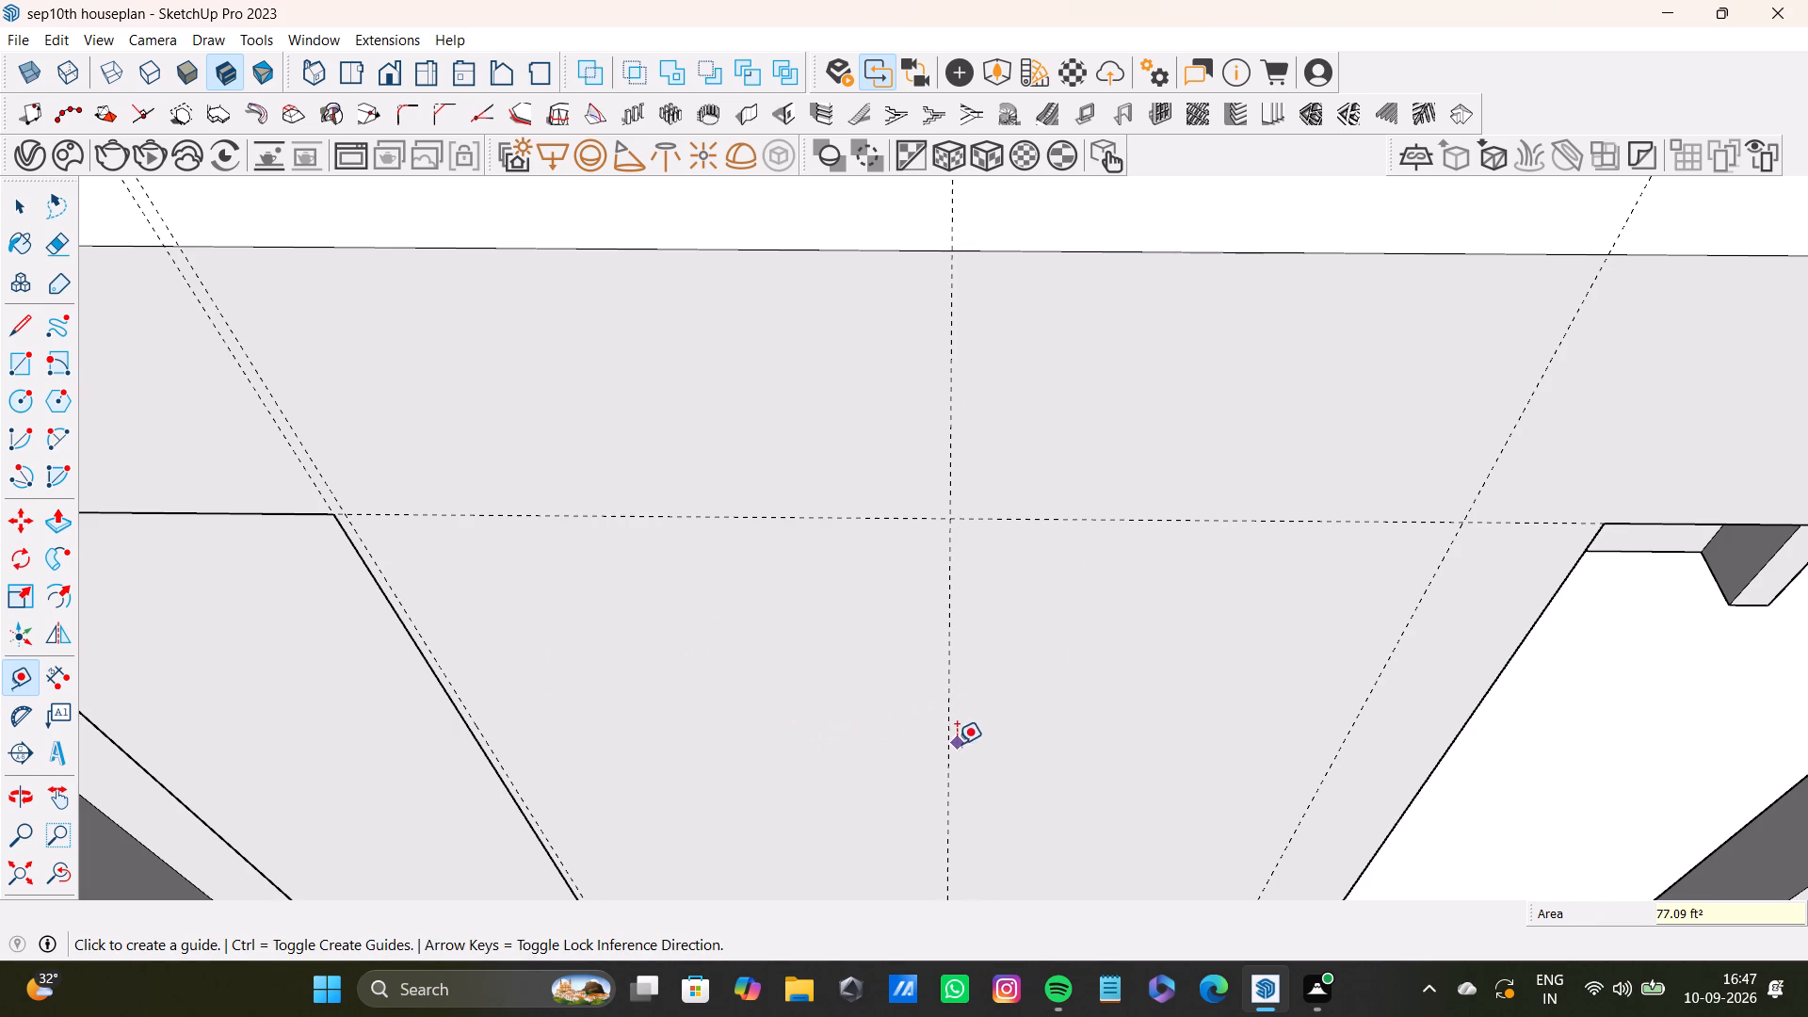
# Draw the middle panel rectangle from the 0.5" gap guide to the next vertical guide, horizontal guide down to floor.
pyautogui.scroll(-6, 859, 697)
pyautogui.keyDown('shift'); pyautogui.moveTo(788, 702); pyautogui.dragTo(779, 627, button='middle'); pyautogui.keyUp('shift')
pyautogui.scroll(10, 616, 541)
pyautogui.scroll(-1, 527, 483)
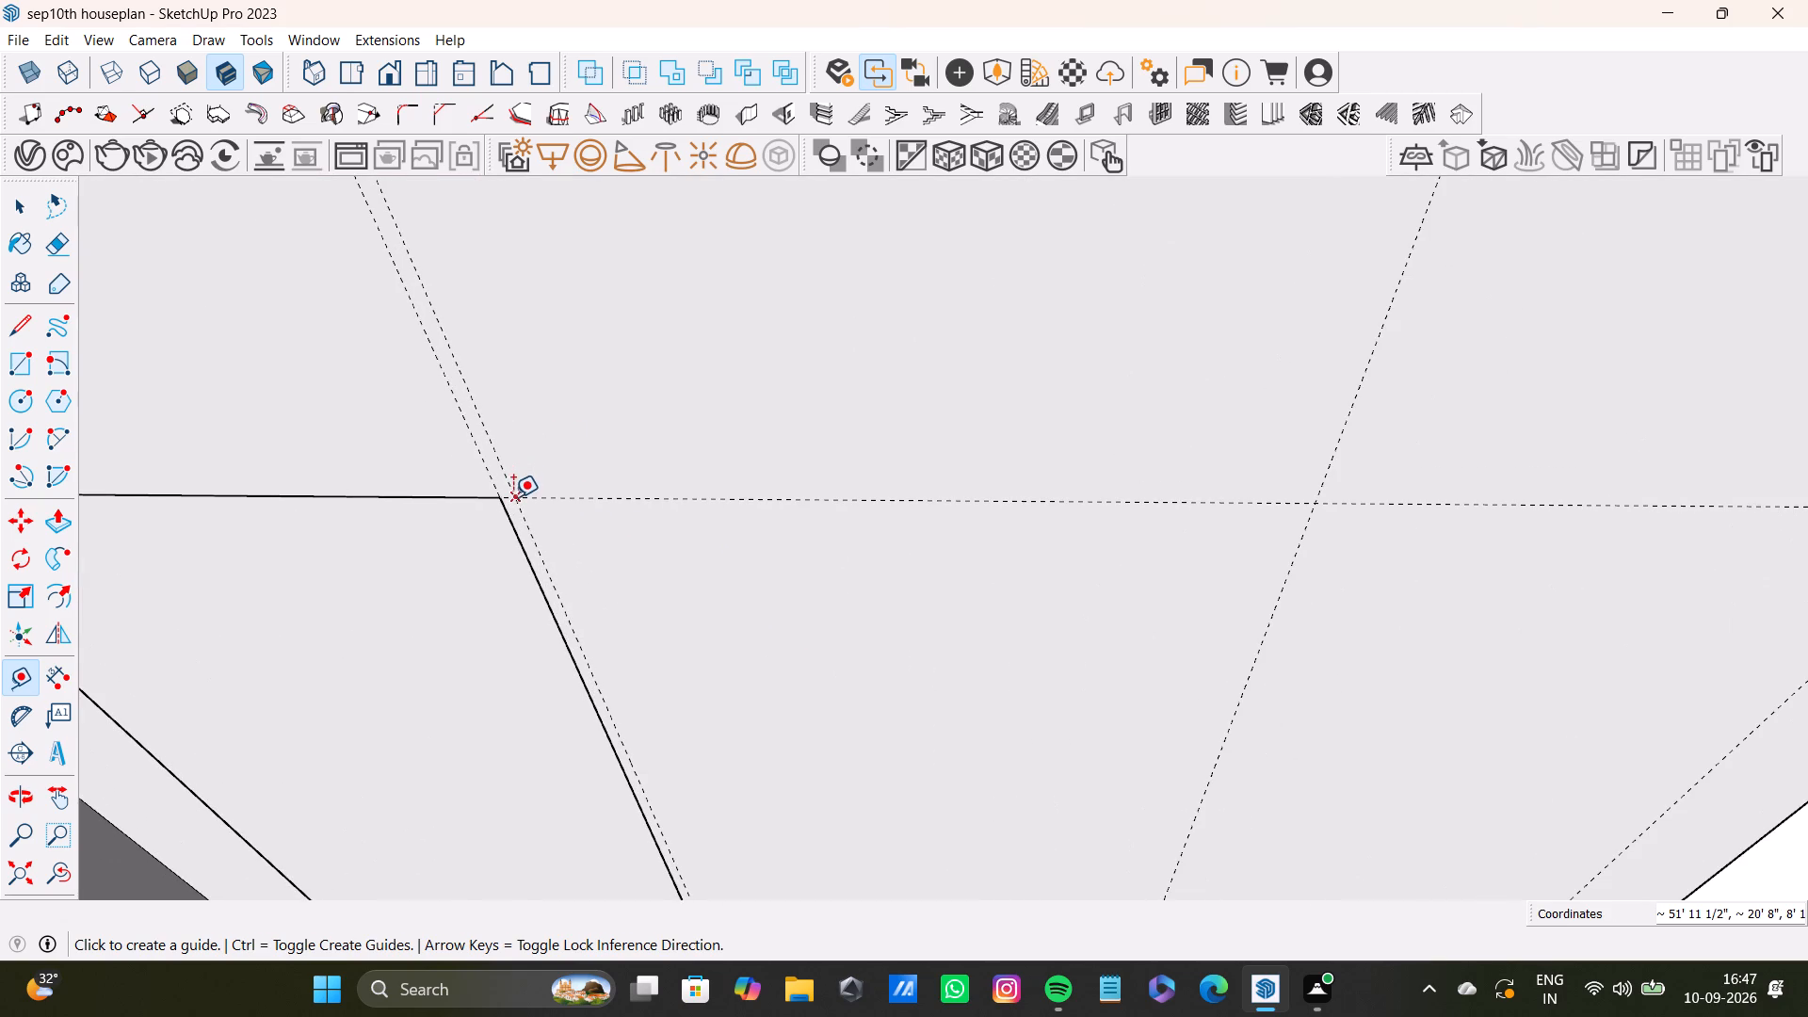
pyautogui.press('r')
pyautogui.click(513, 498)
pyautogui.scroll(-4, 920, 686)
pyautogui.keyDown('shift'); pyautogui.moveTo(1043, 799); pyautogui.dragTo(1035, 784, button='middle'); pyautogui.keyUp('shift')
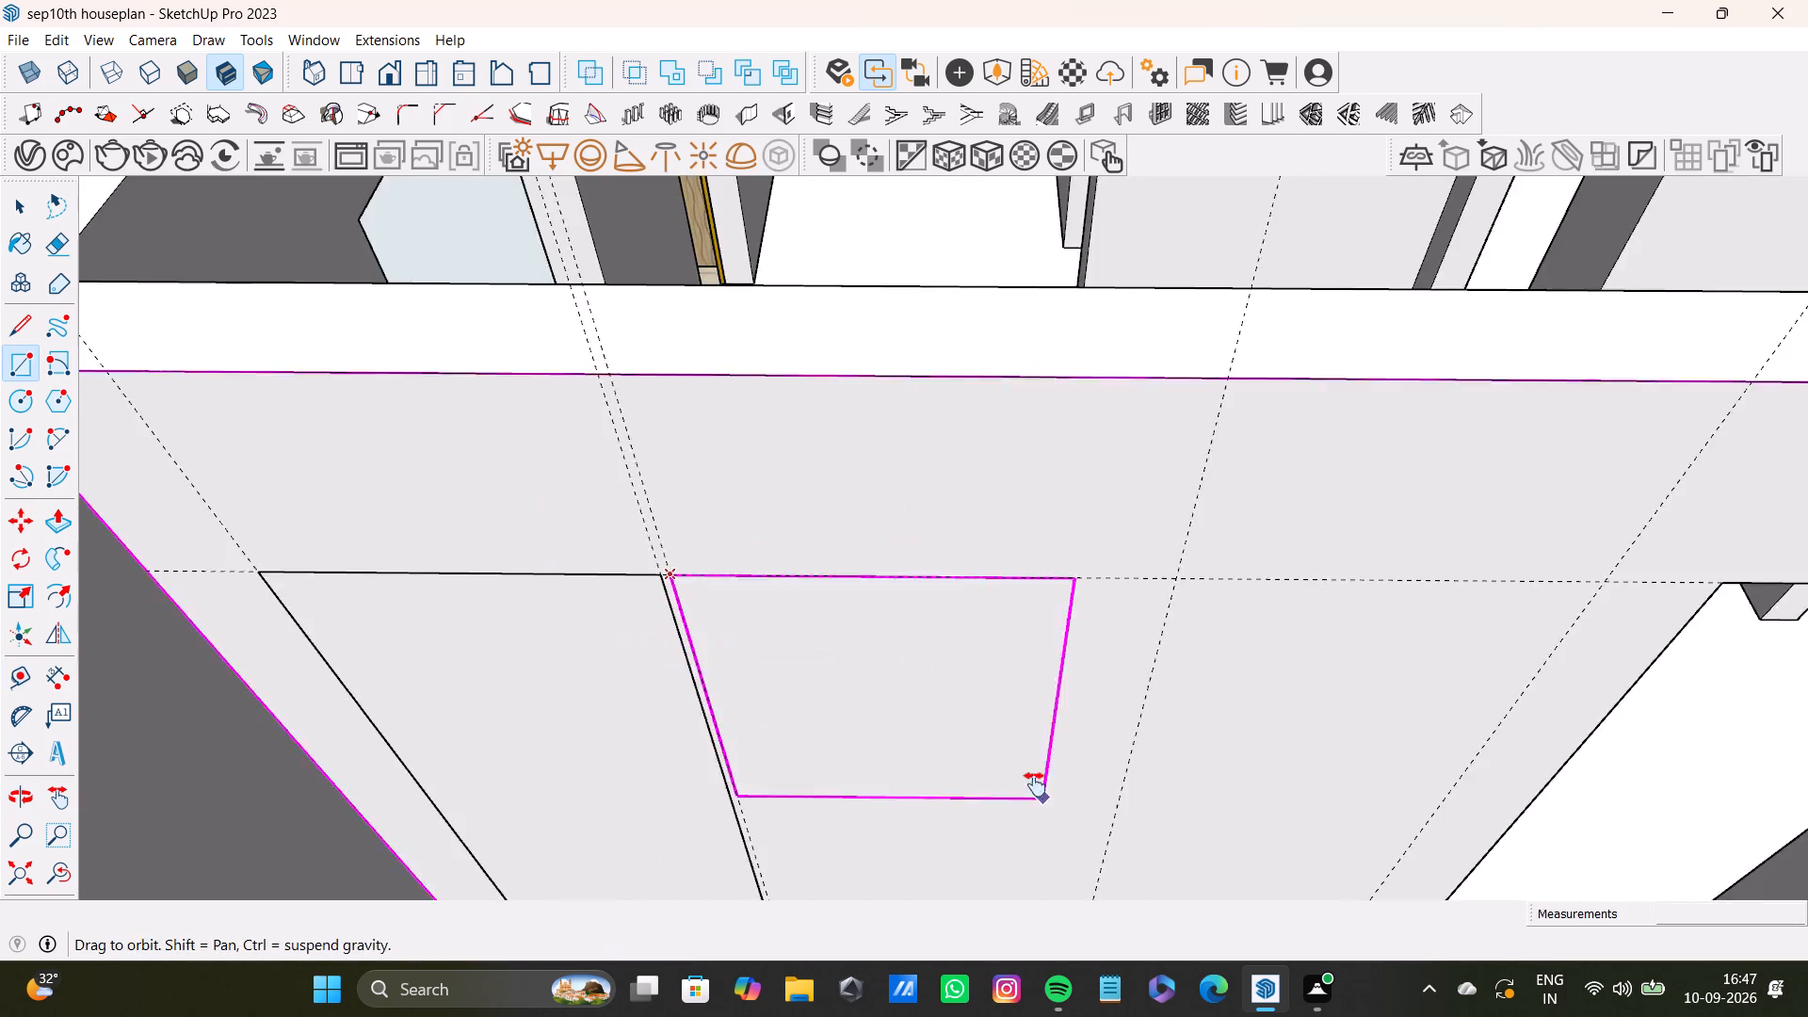
pyautogui.keyDown('shift'); pyautogui.moveTo(1035, 784); pyautogui.dragTo(949, 487, button='middle'); pyautogui.keyUp('shift')
pyautogui.scroll(-4, 949, 546)
pyautogui.keyDown('shift'); pyautogui.moveTo(963, 713); pyautogui.dragTo(947, 559, button='middle'); pyautogui.keyUp('shift')
pyautogui.scroll(8, 960, 662)
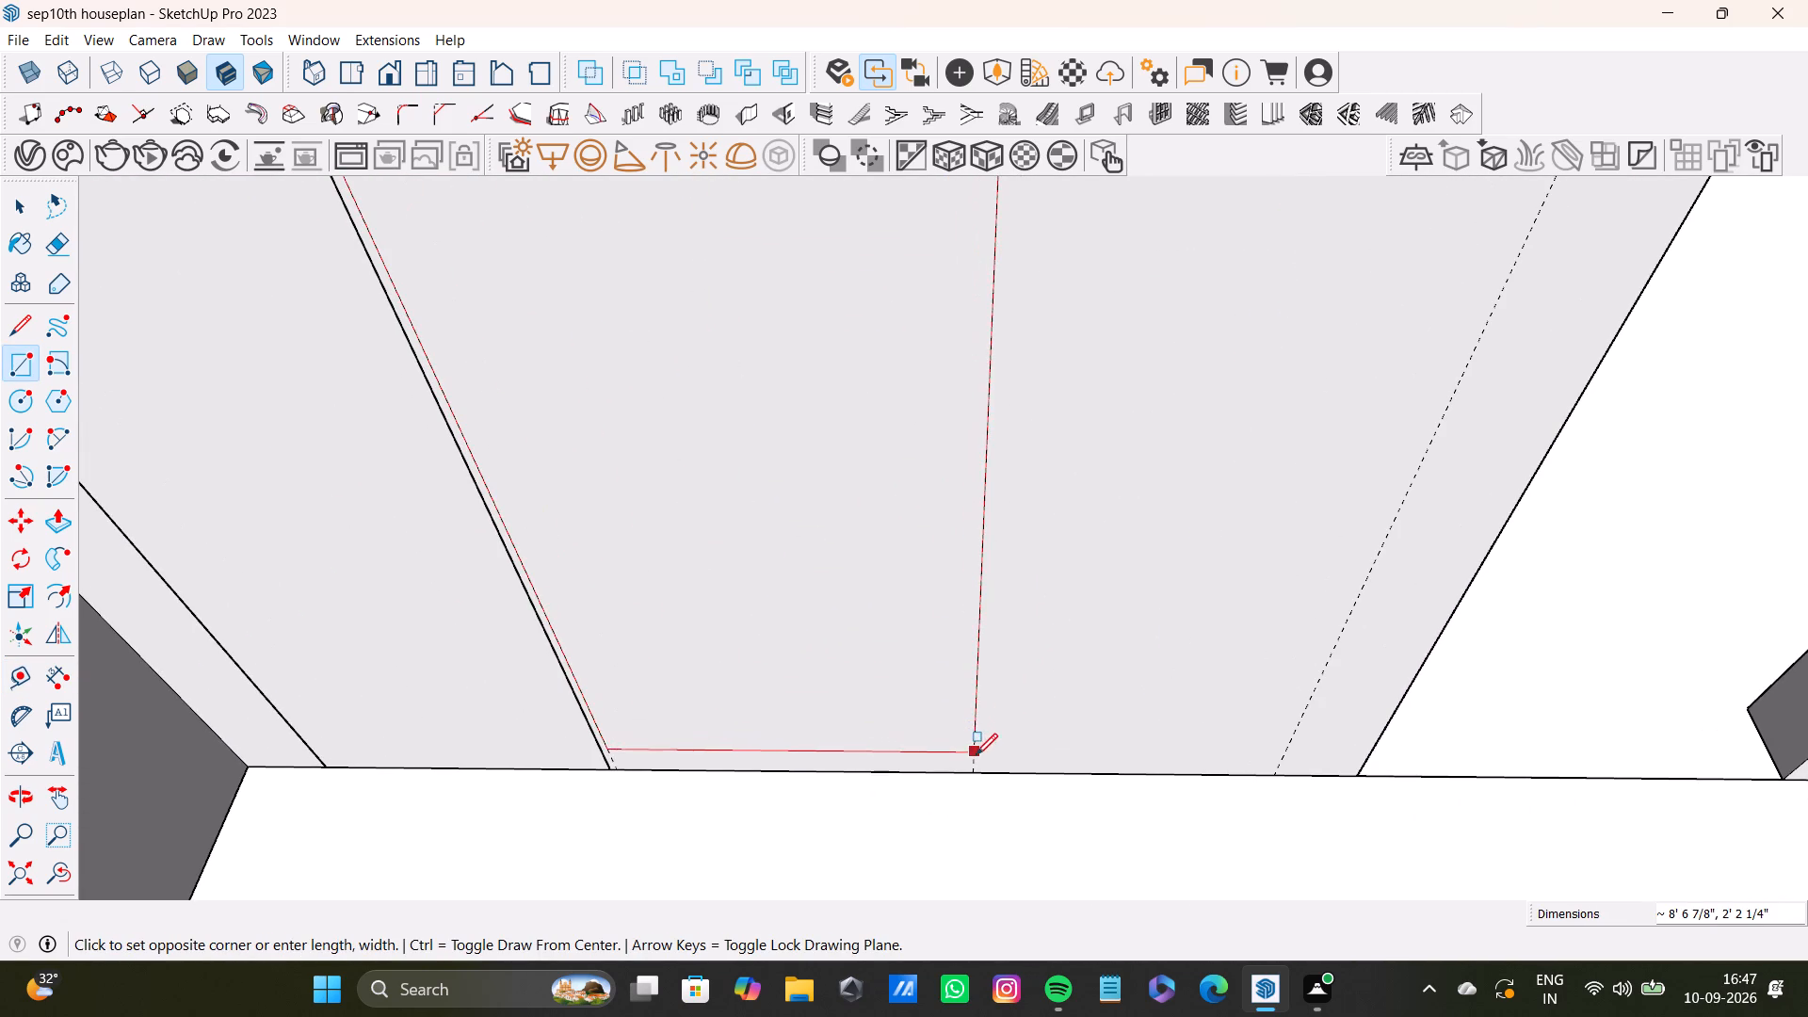
pyautogui.click(979, 774)
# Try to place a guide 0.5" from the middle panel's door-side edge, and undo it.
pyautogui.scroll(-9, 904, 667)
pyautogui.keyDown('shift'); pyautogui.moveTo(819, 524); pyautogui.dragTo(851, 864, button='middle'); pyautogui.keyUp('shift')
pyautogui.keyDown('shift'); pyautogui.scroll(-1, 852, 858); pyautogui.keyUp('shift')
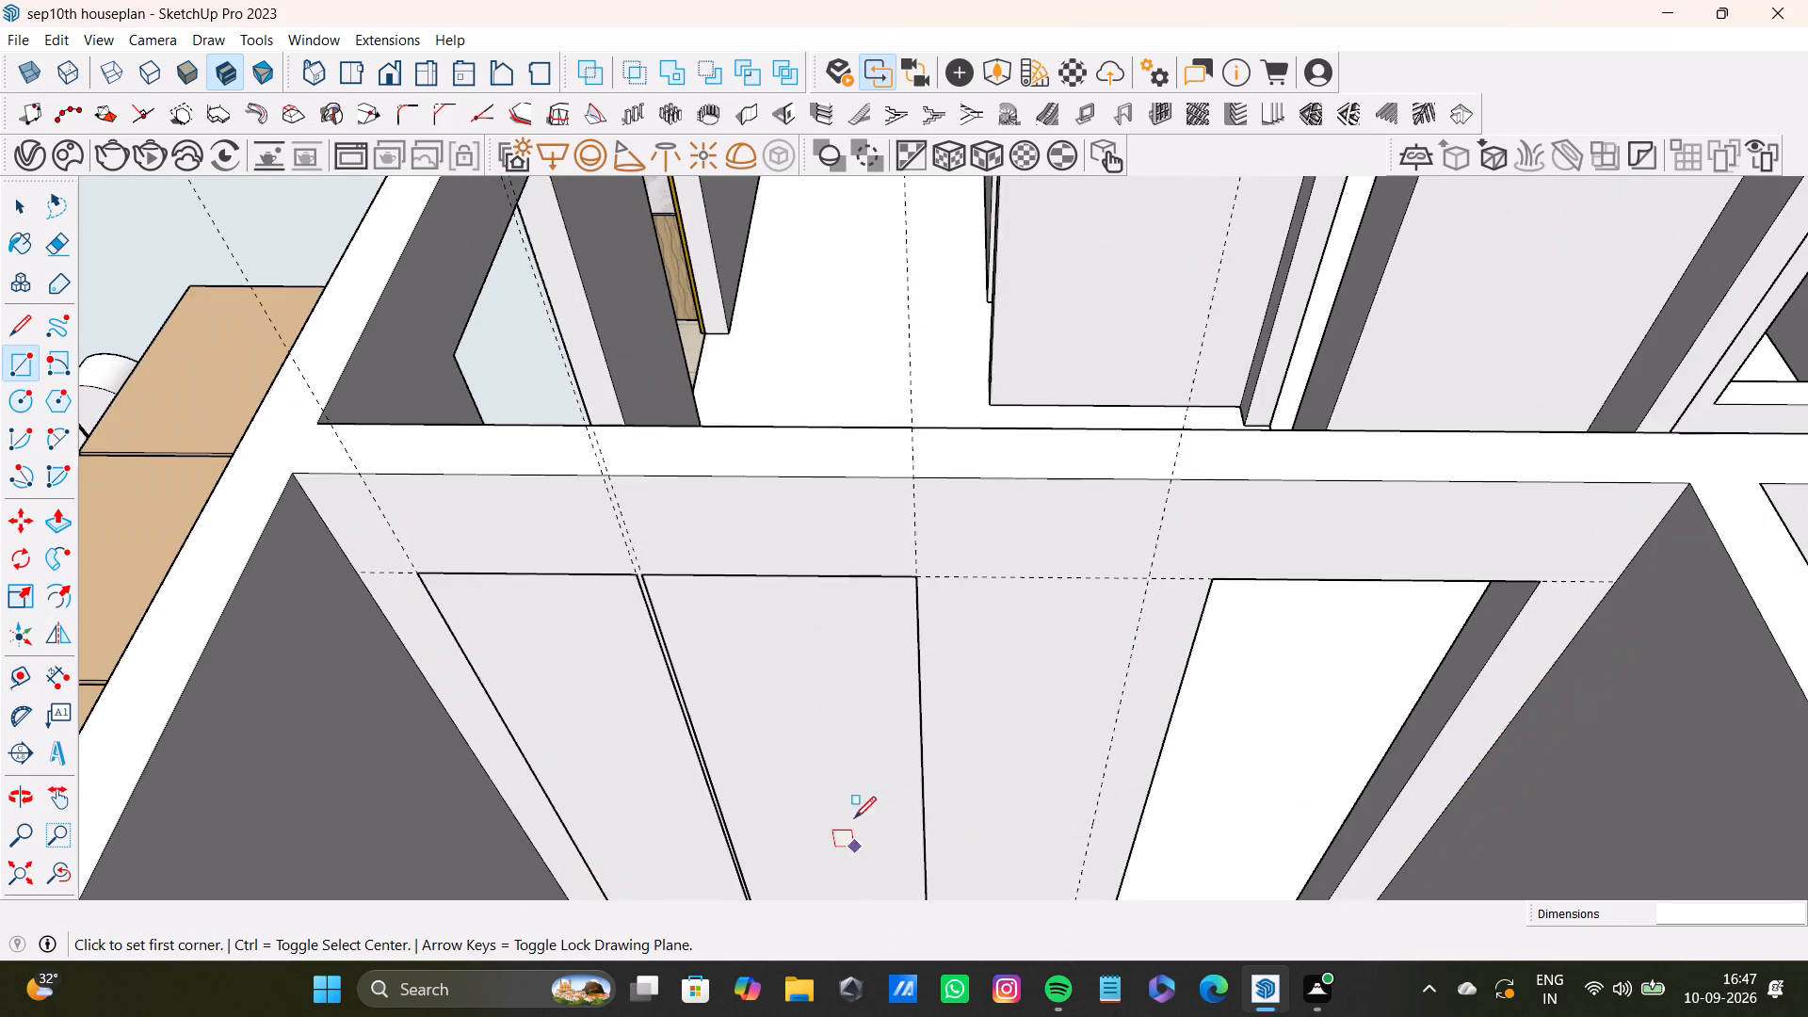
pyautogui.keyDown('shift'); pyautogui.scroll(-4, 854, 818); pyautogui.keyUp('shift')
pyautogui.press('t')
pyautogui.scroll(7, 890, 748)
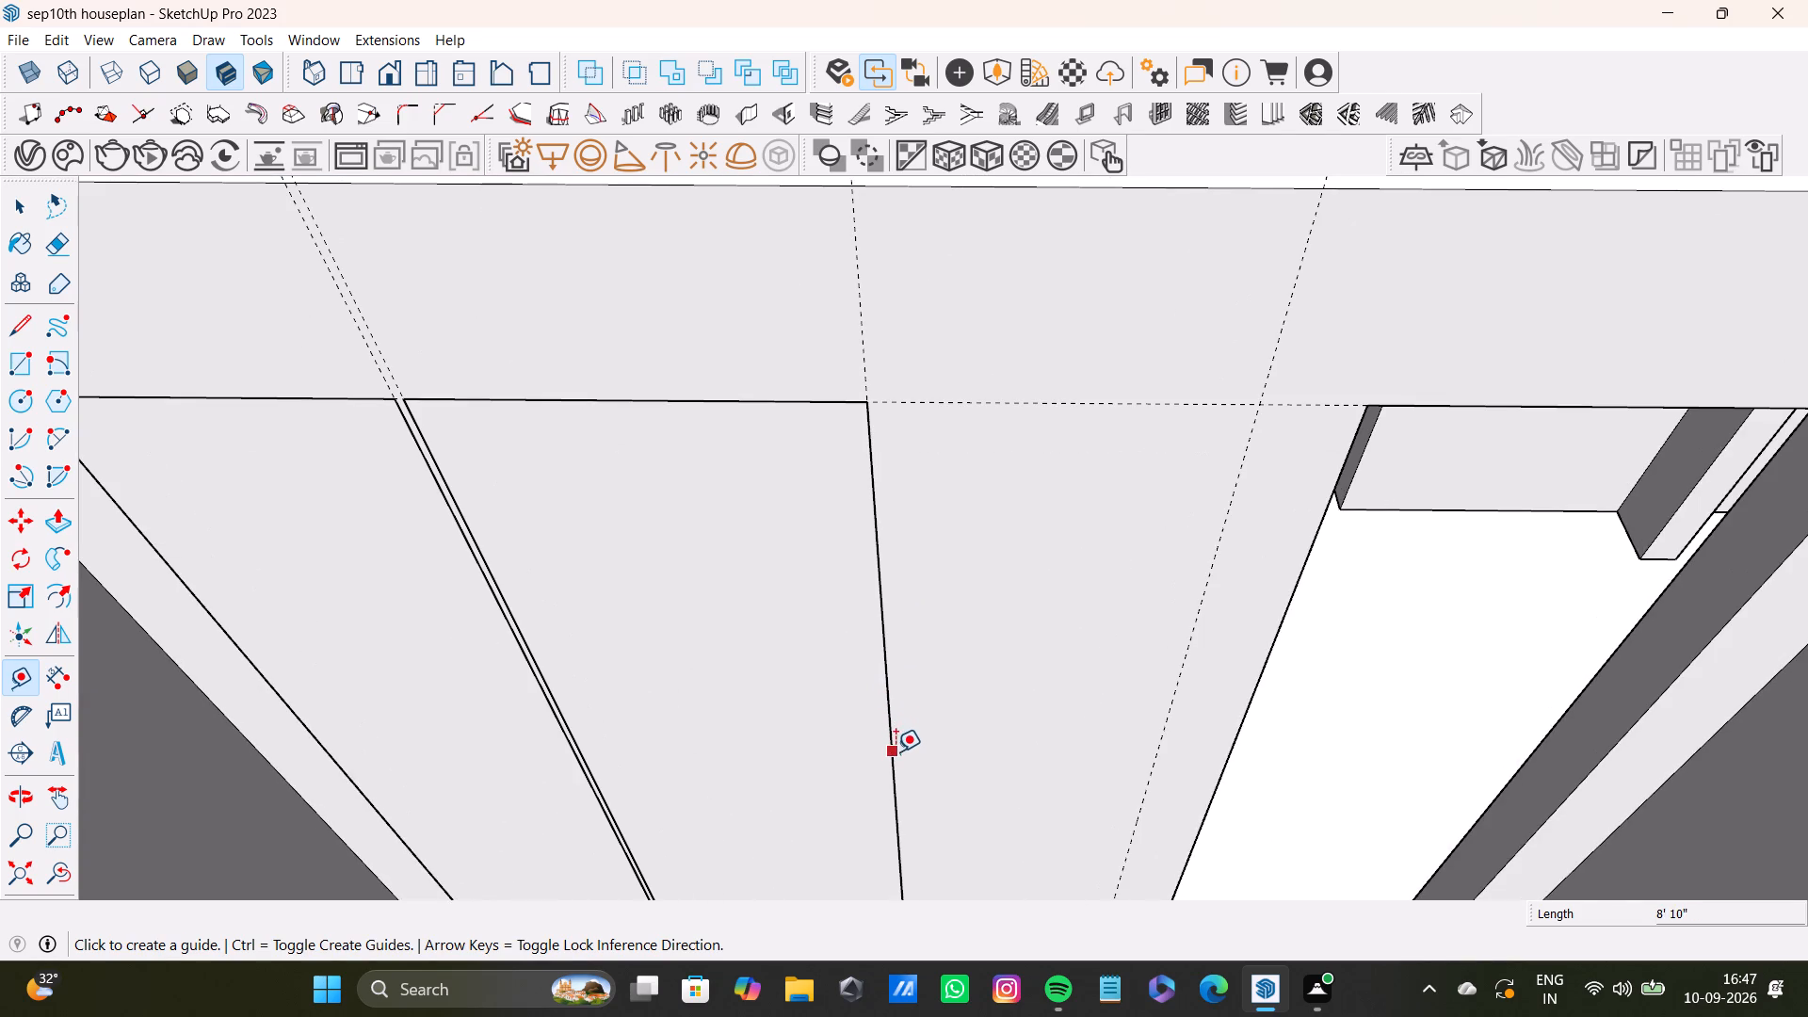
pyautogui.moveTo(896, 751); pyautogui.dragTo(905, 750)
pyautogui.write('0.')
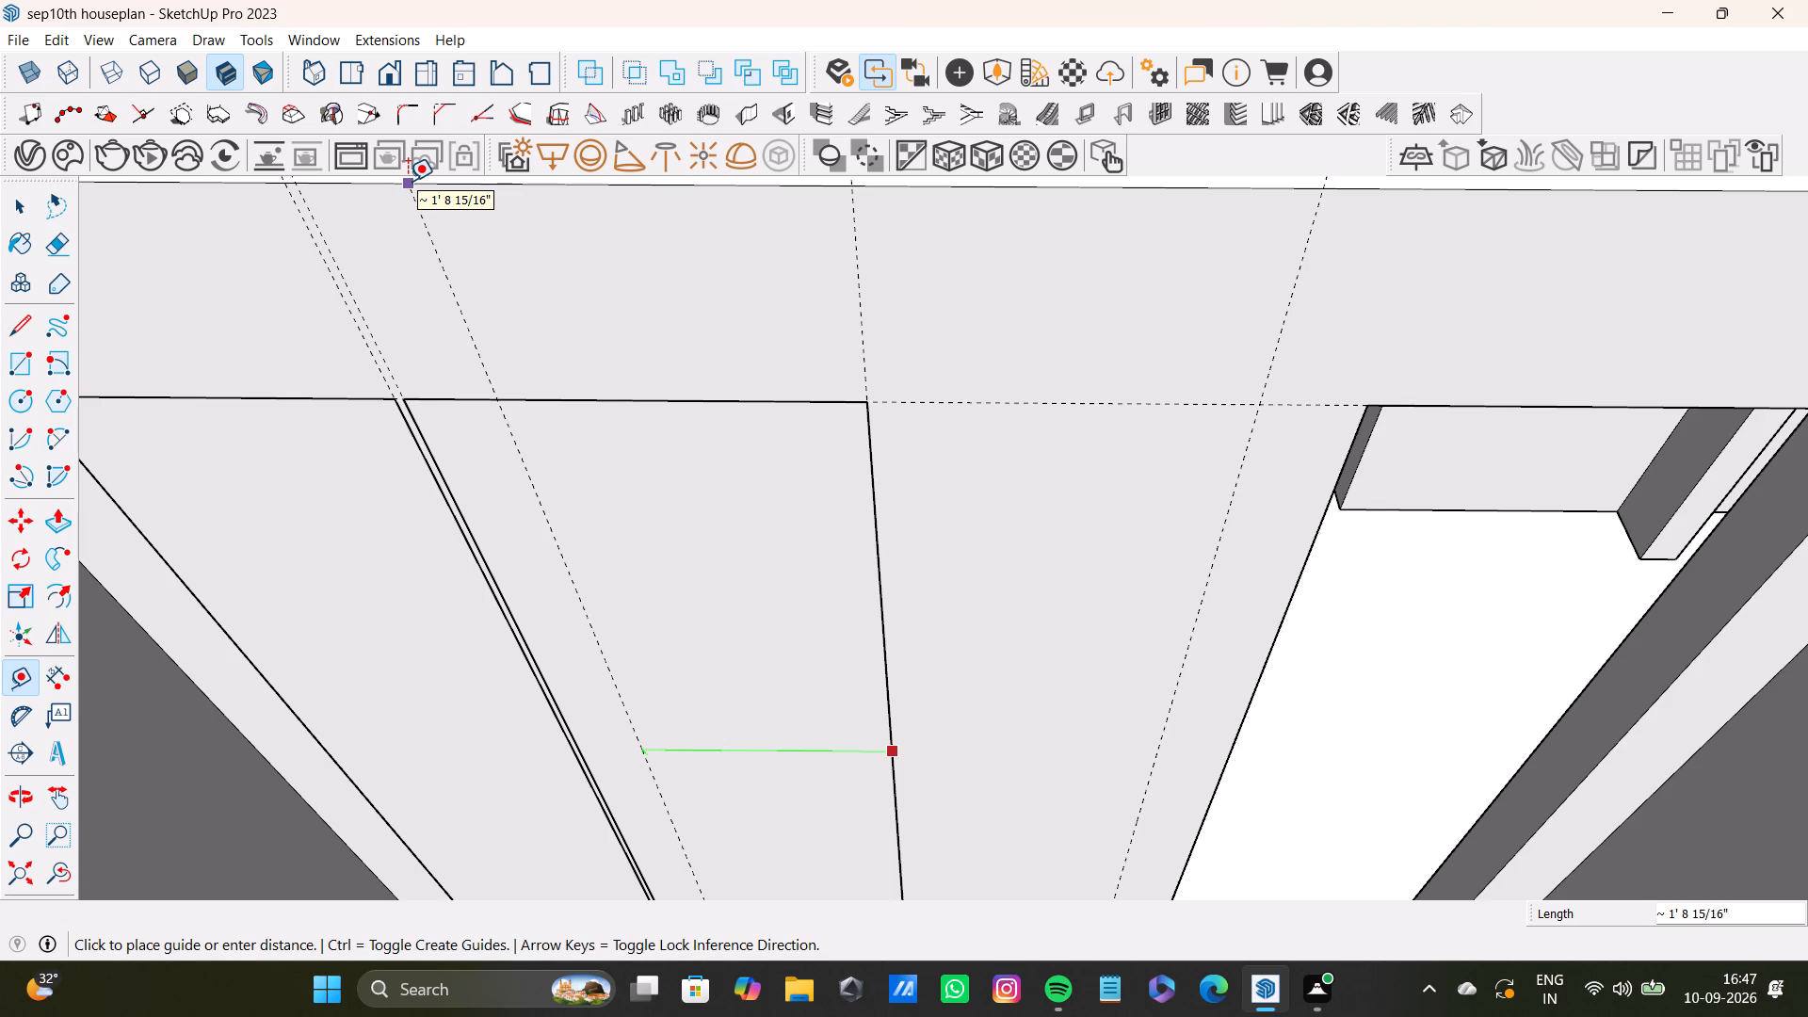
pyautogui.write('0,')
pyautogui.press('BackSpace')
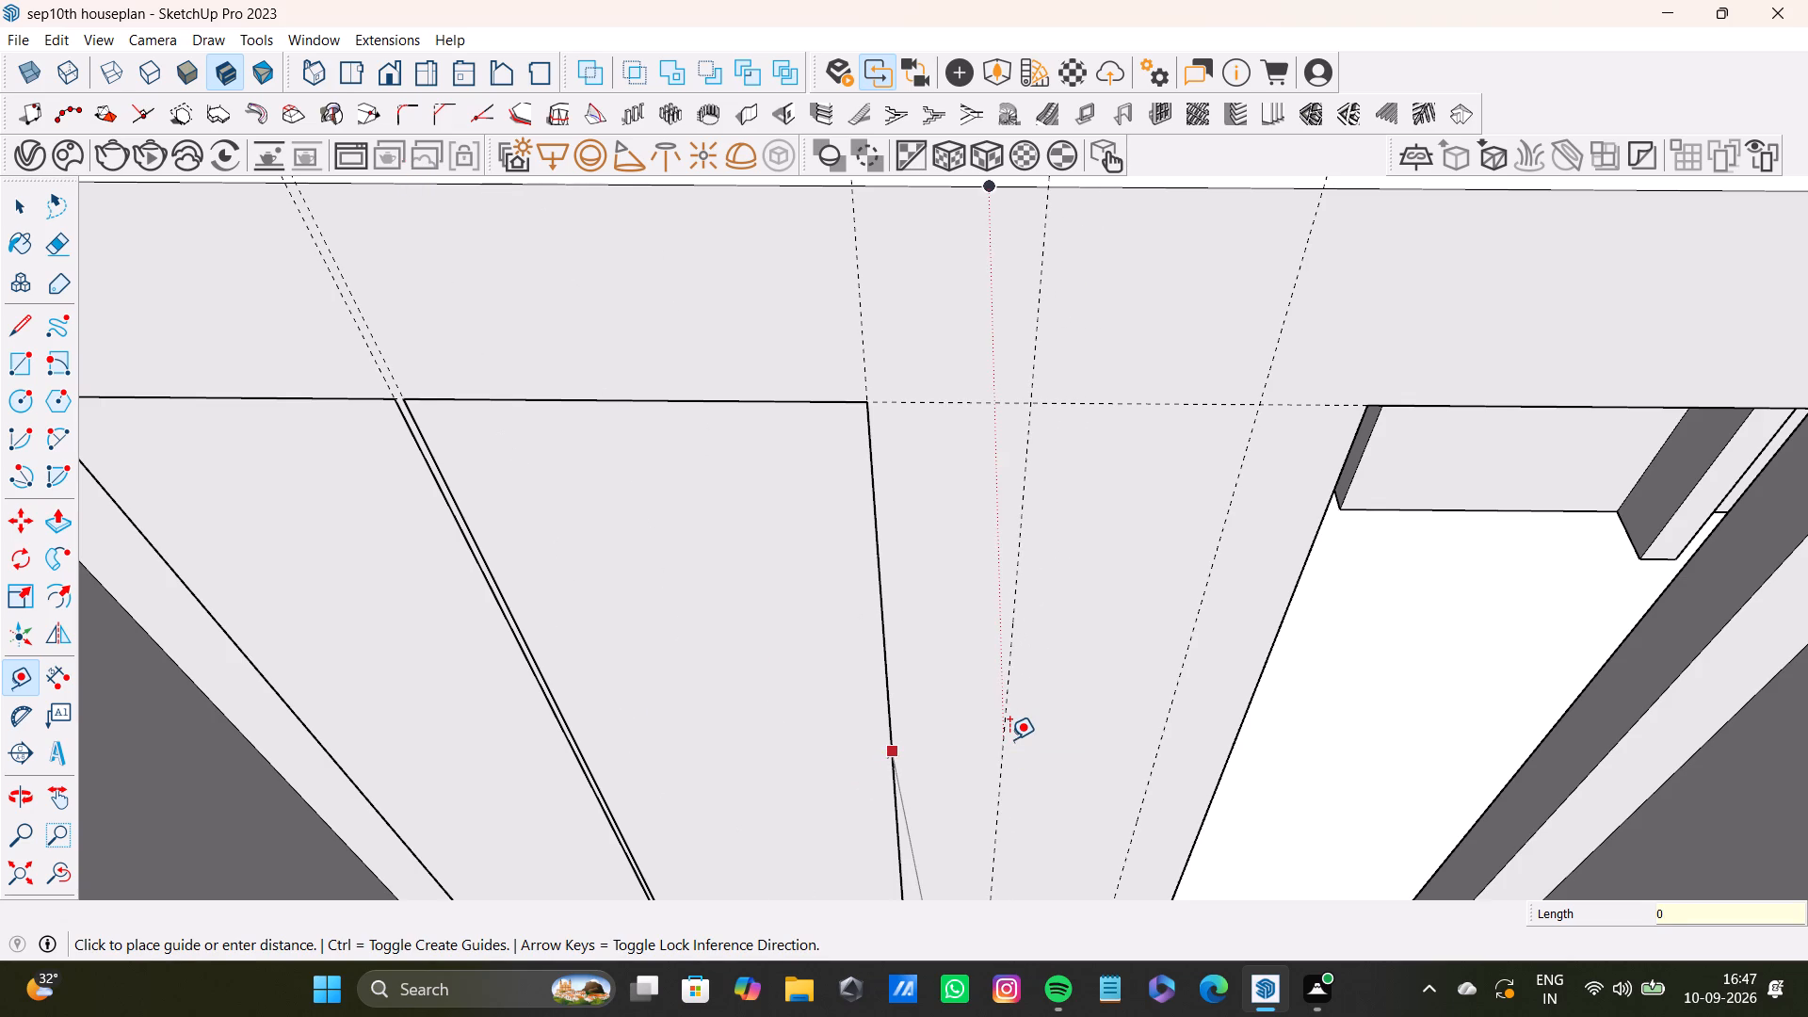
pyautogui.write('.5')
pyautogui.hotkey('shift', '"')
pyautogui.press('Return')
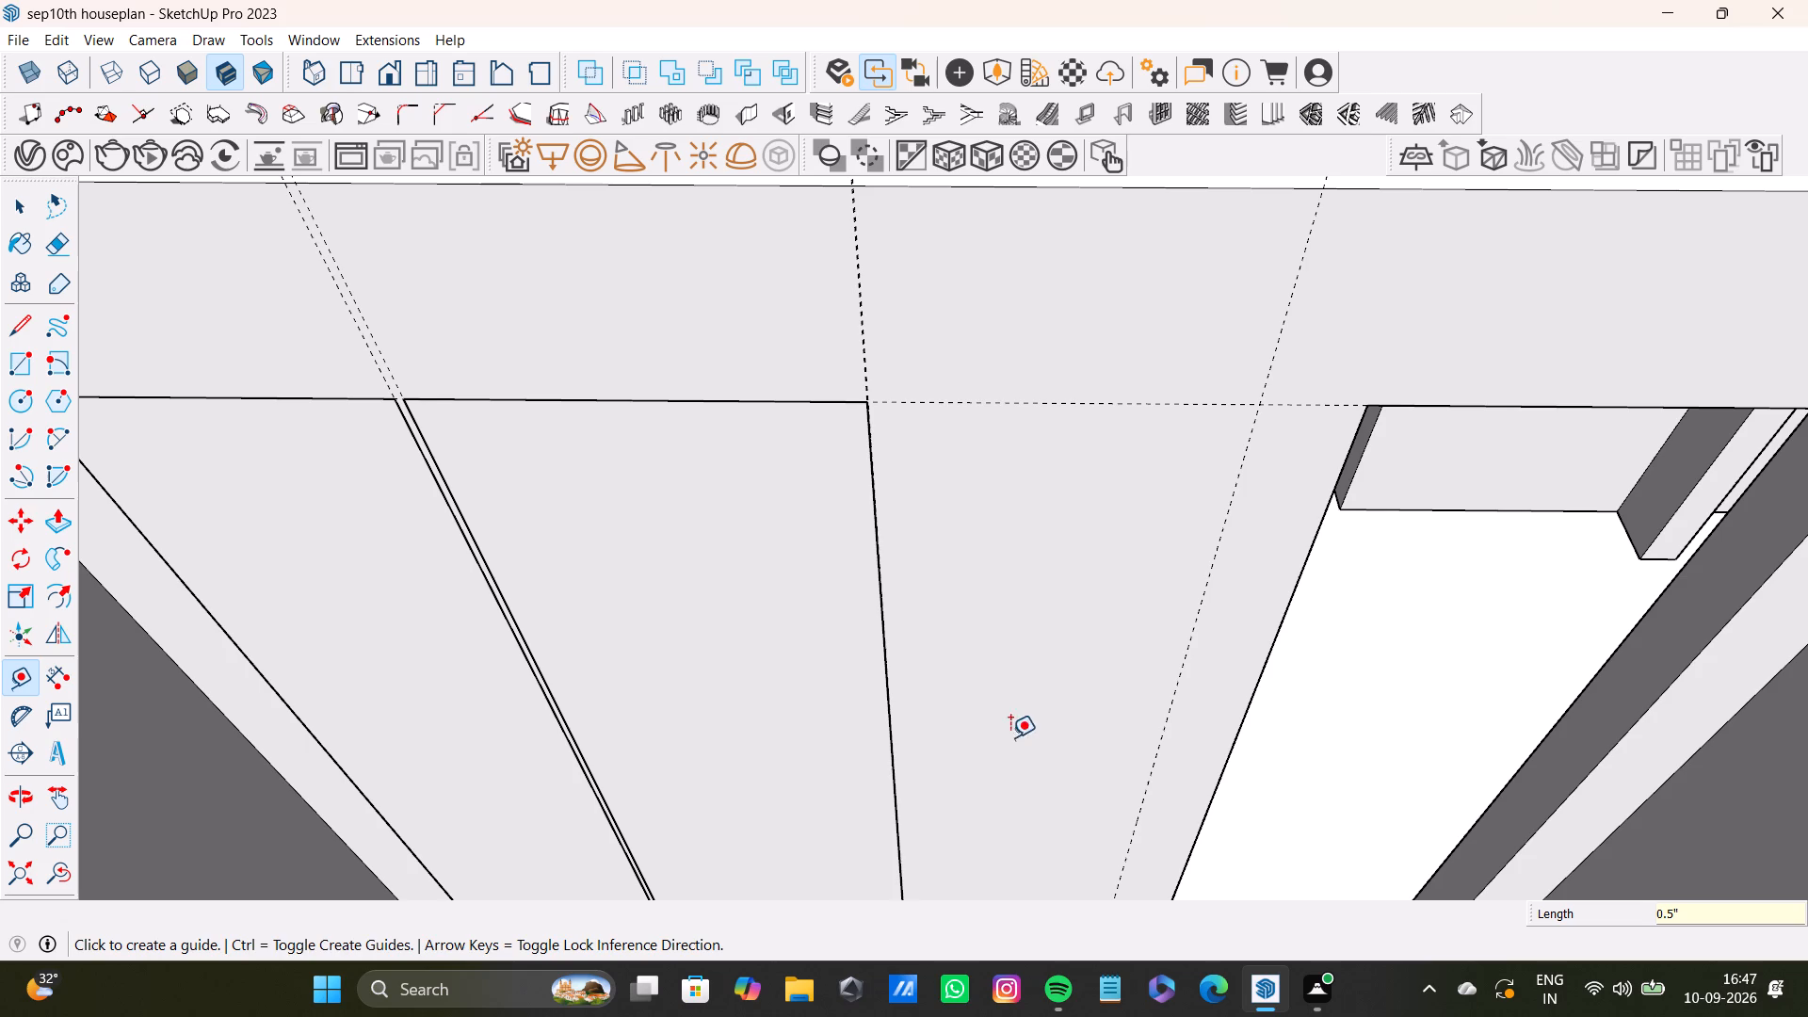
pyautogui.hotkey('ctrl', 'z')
# Place a vertical guide offset 0.5" from the middle panel's door-side edge, inside the last bay.
pyautogui.scroll(3, 876, 605)
pyautogui.click(888, 634)
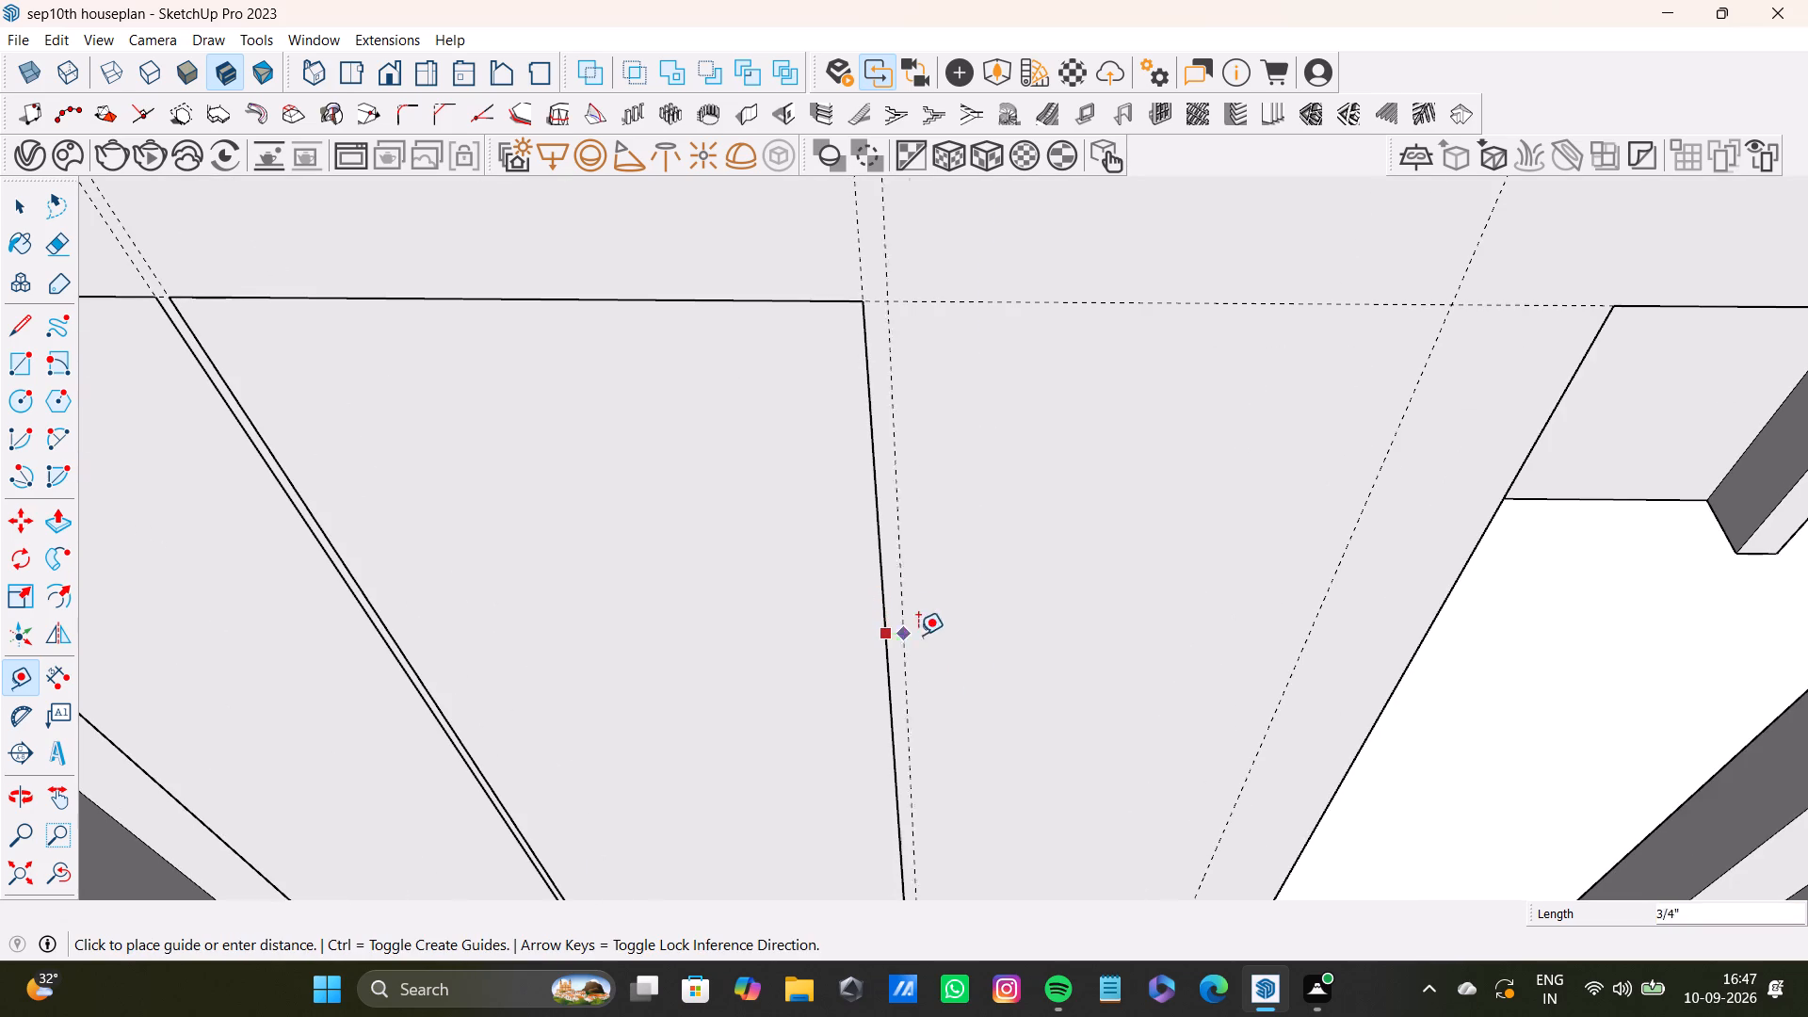
pyautogui.write('0.5')
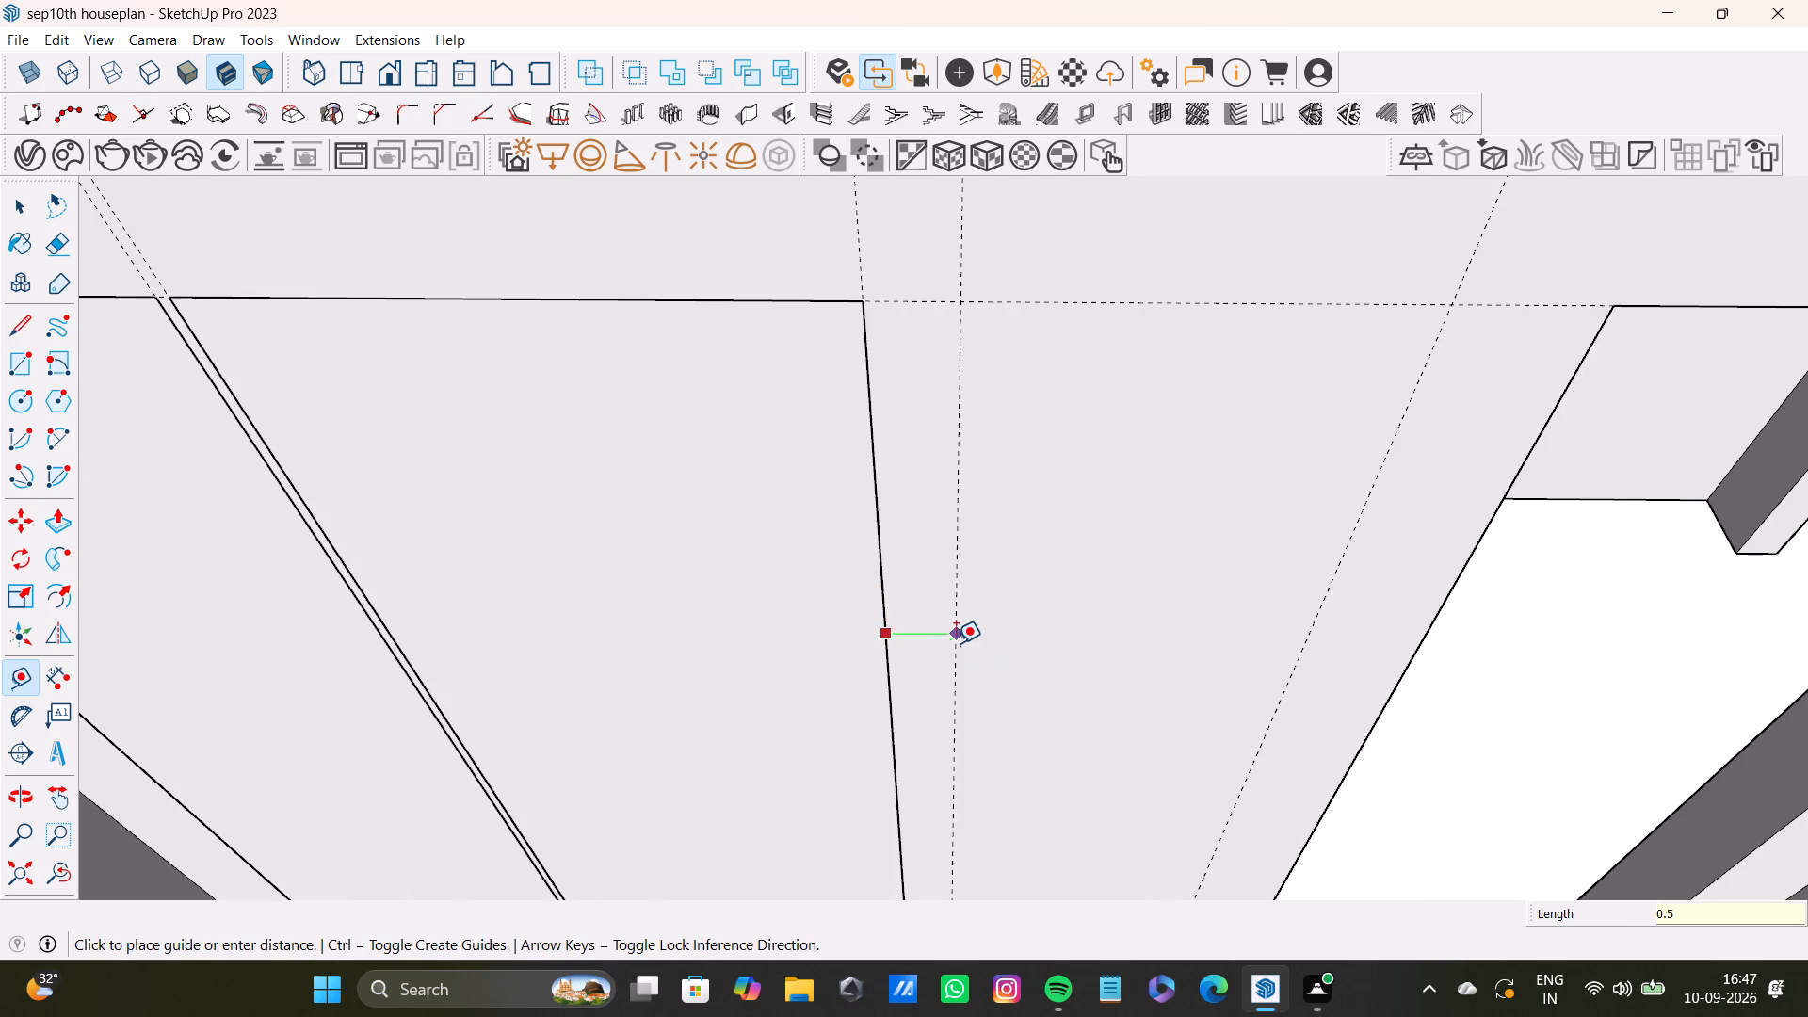
pyautogui.hotkey('shift', '"')
pyautogui.press('Return')
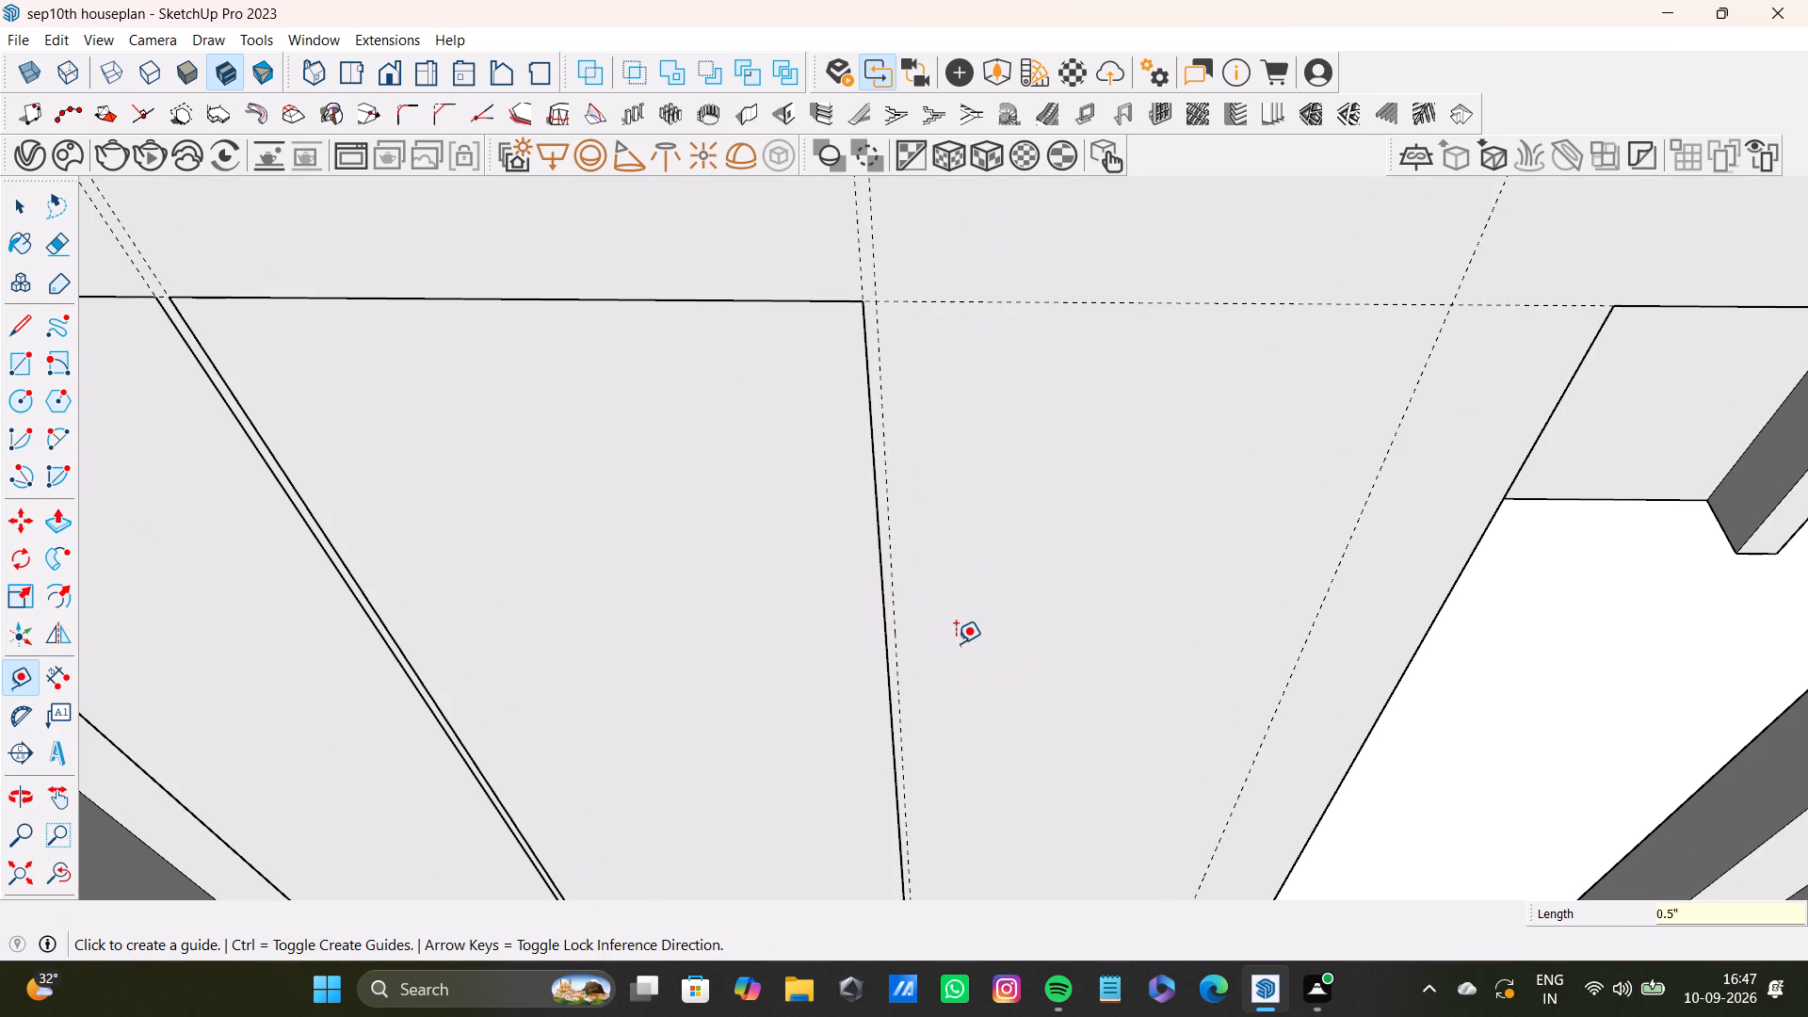
pyautogui.press('space')
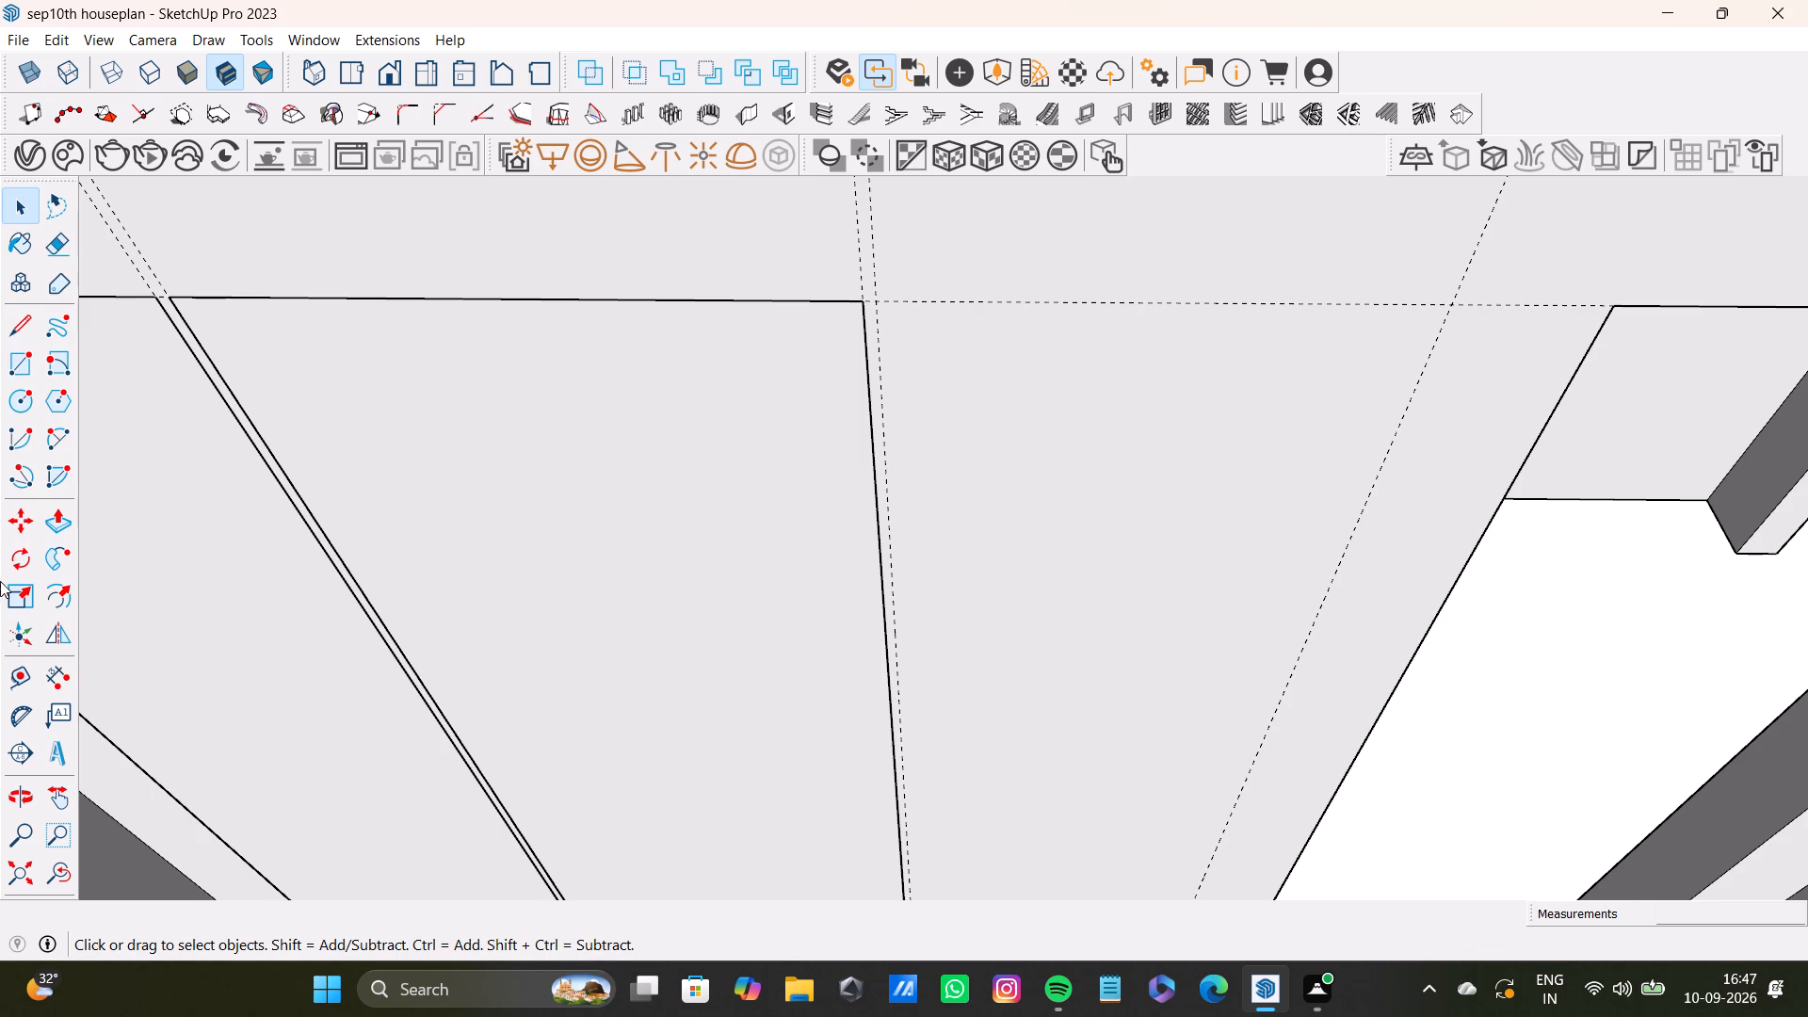
# Draw the third panel rectangle from the new 0.5" gap guide to the guide beside the door opening, down to the floor.
pyautogui.moveTo(24, 367); pyautogui.dragTo(34, 362)
pyautogui.scroll(3, 984, 350)
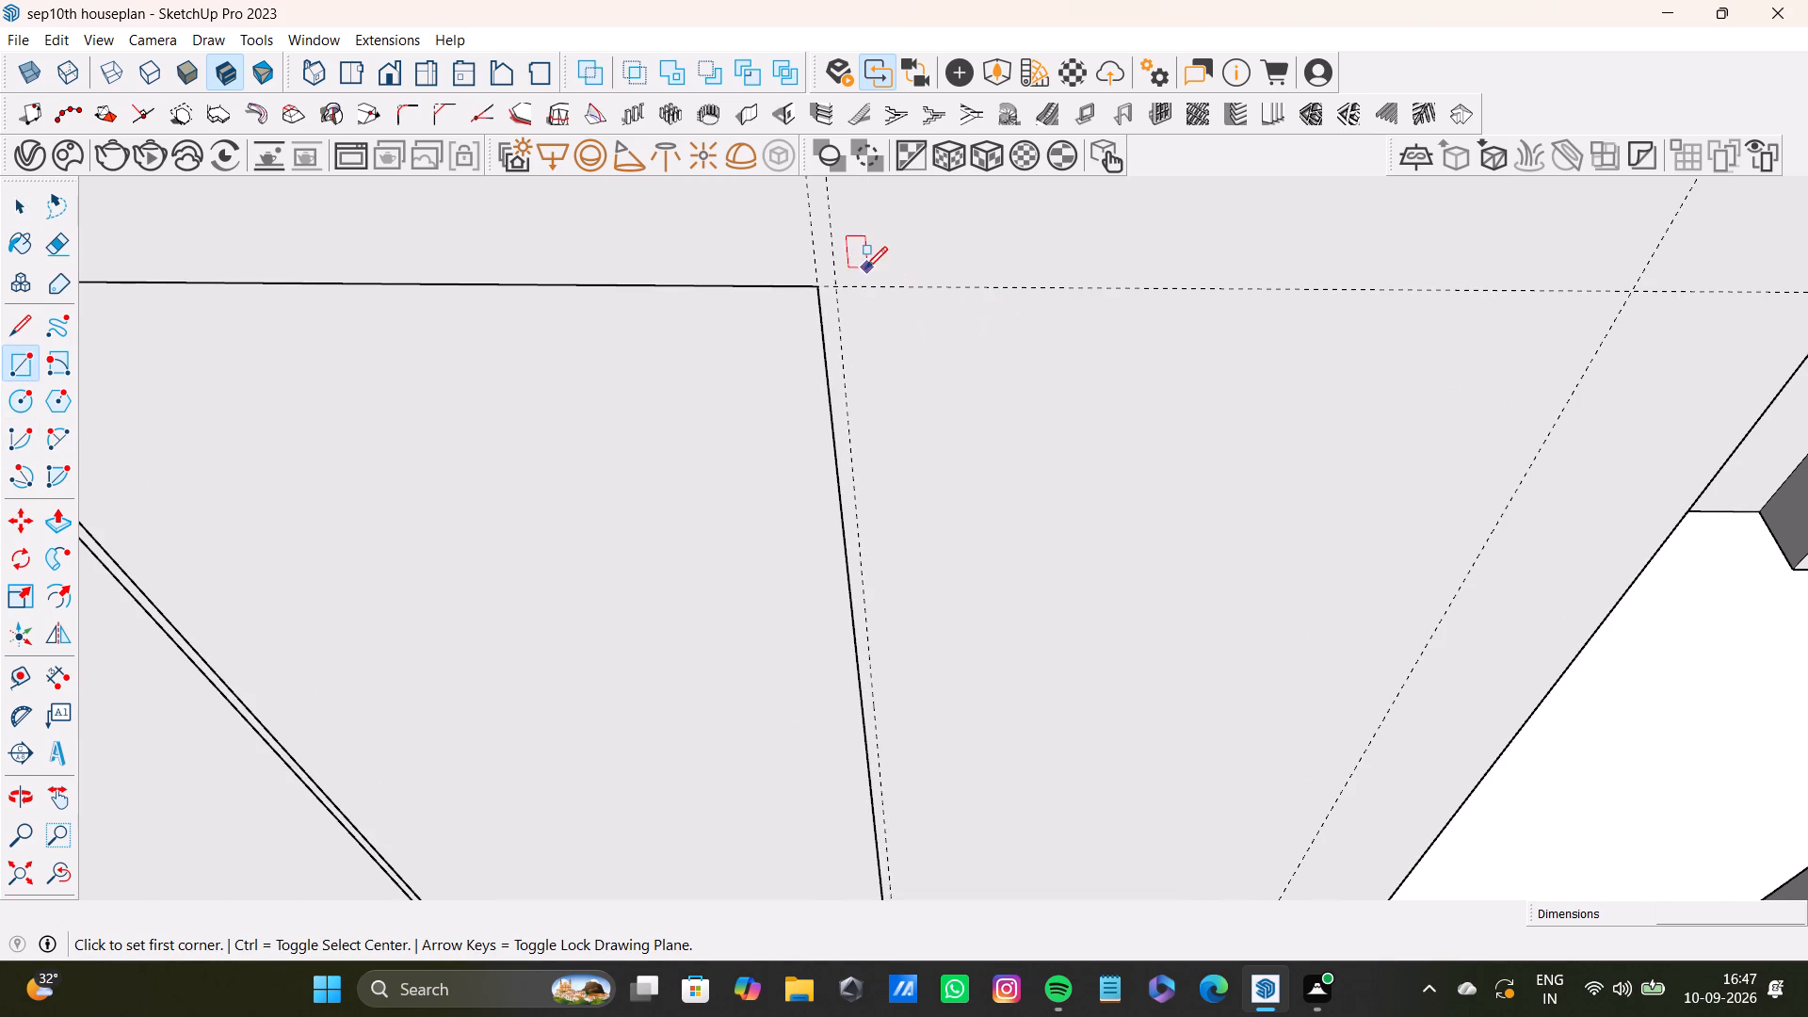
pyautogui.click(838, 284)
pyautogui.scroll(-4, 1189, 590)
pyautogui.keyDown('shift'); pyautogui.moveTo(1209, 650); pyautogui.dragTo(1047, 252, button='middle'); pyautogui.keyUp('shift')
pyautogui.scroll(-3, 1090, 352)
pyautogui.keyDown('shift'); pyautogui.moveTo(1093, 499); pyautogui.dragTo(1076, 443, button='middle'); pyautogui.keyUp('shift')
pyautogui.scroll(2, 1088, 607)
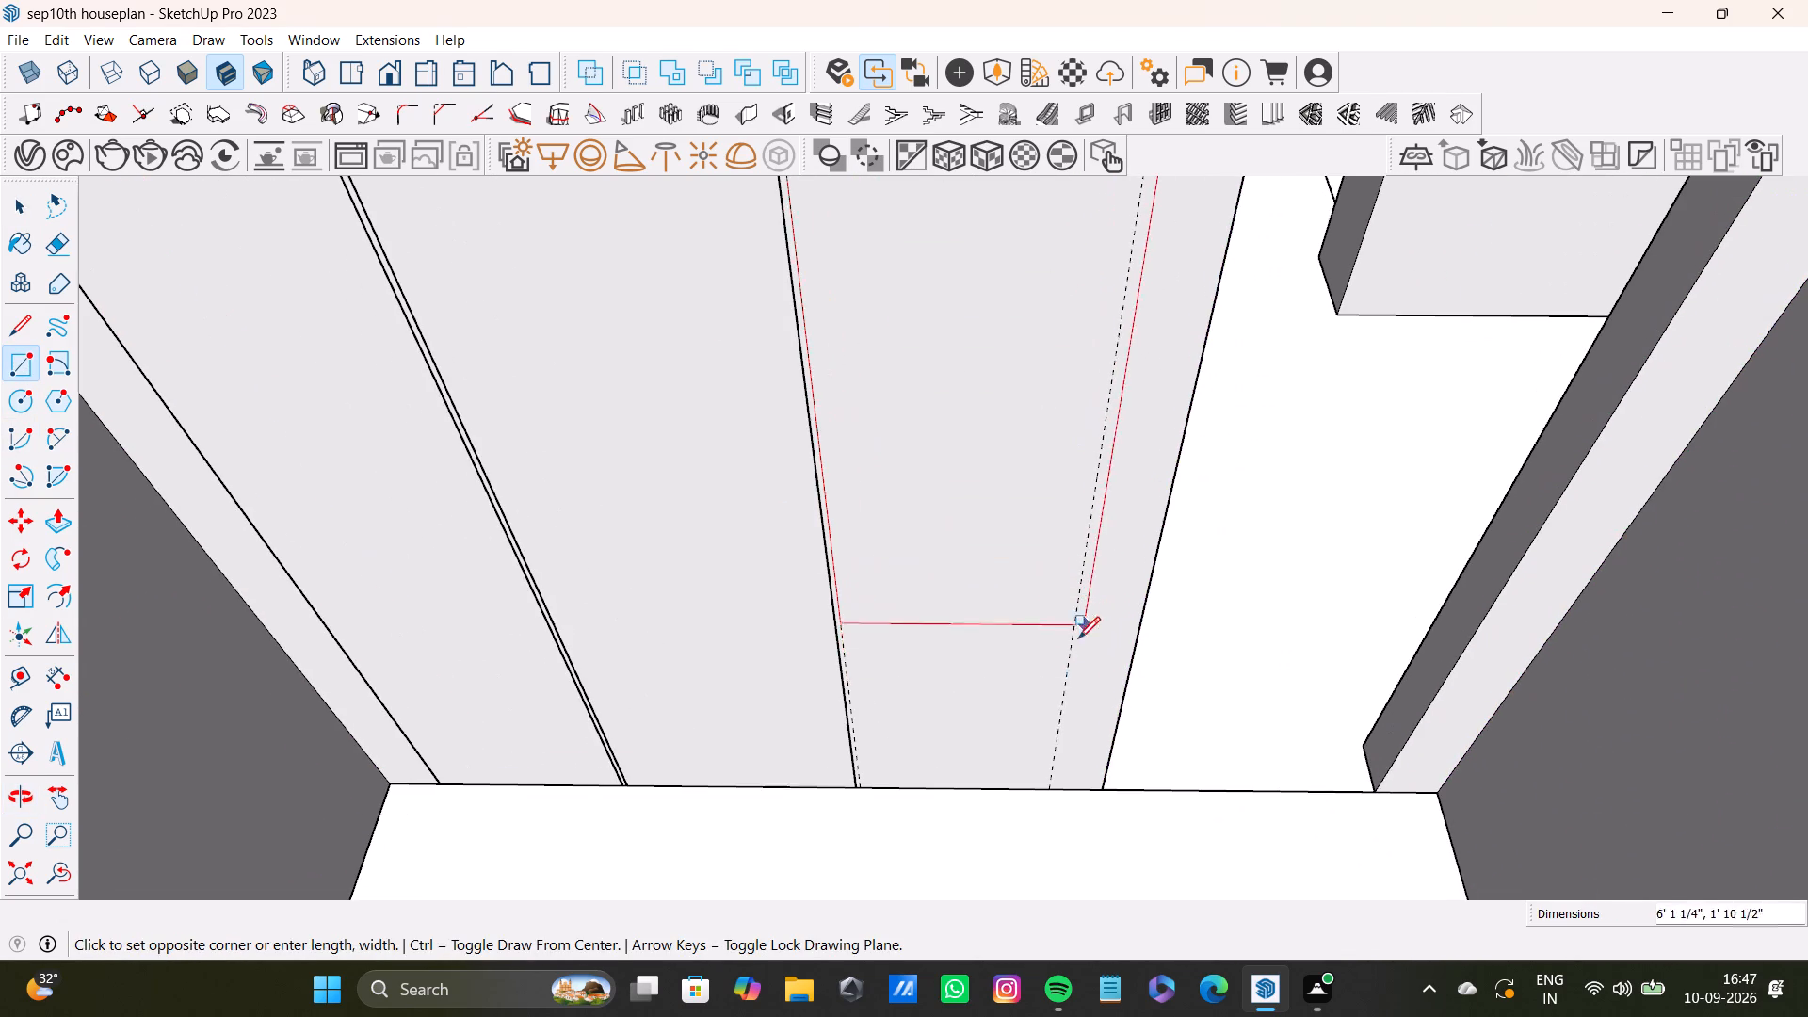
pyautogui.click(1056, 787)
pyautogui.scroll(-7, 976, 705)
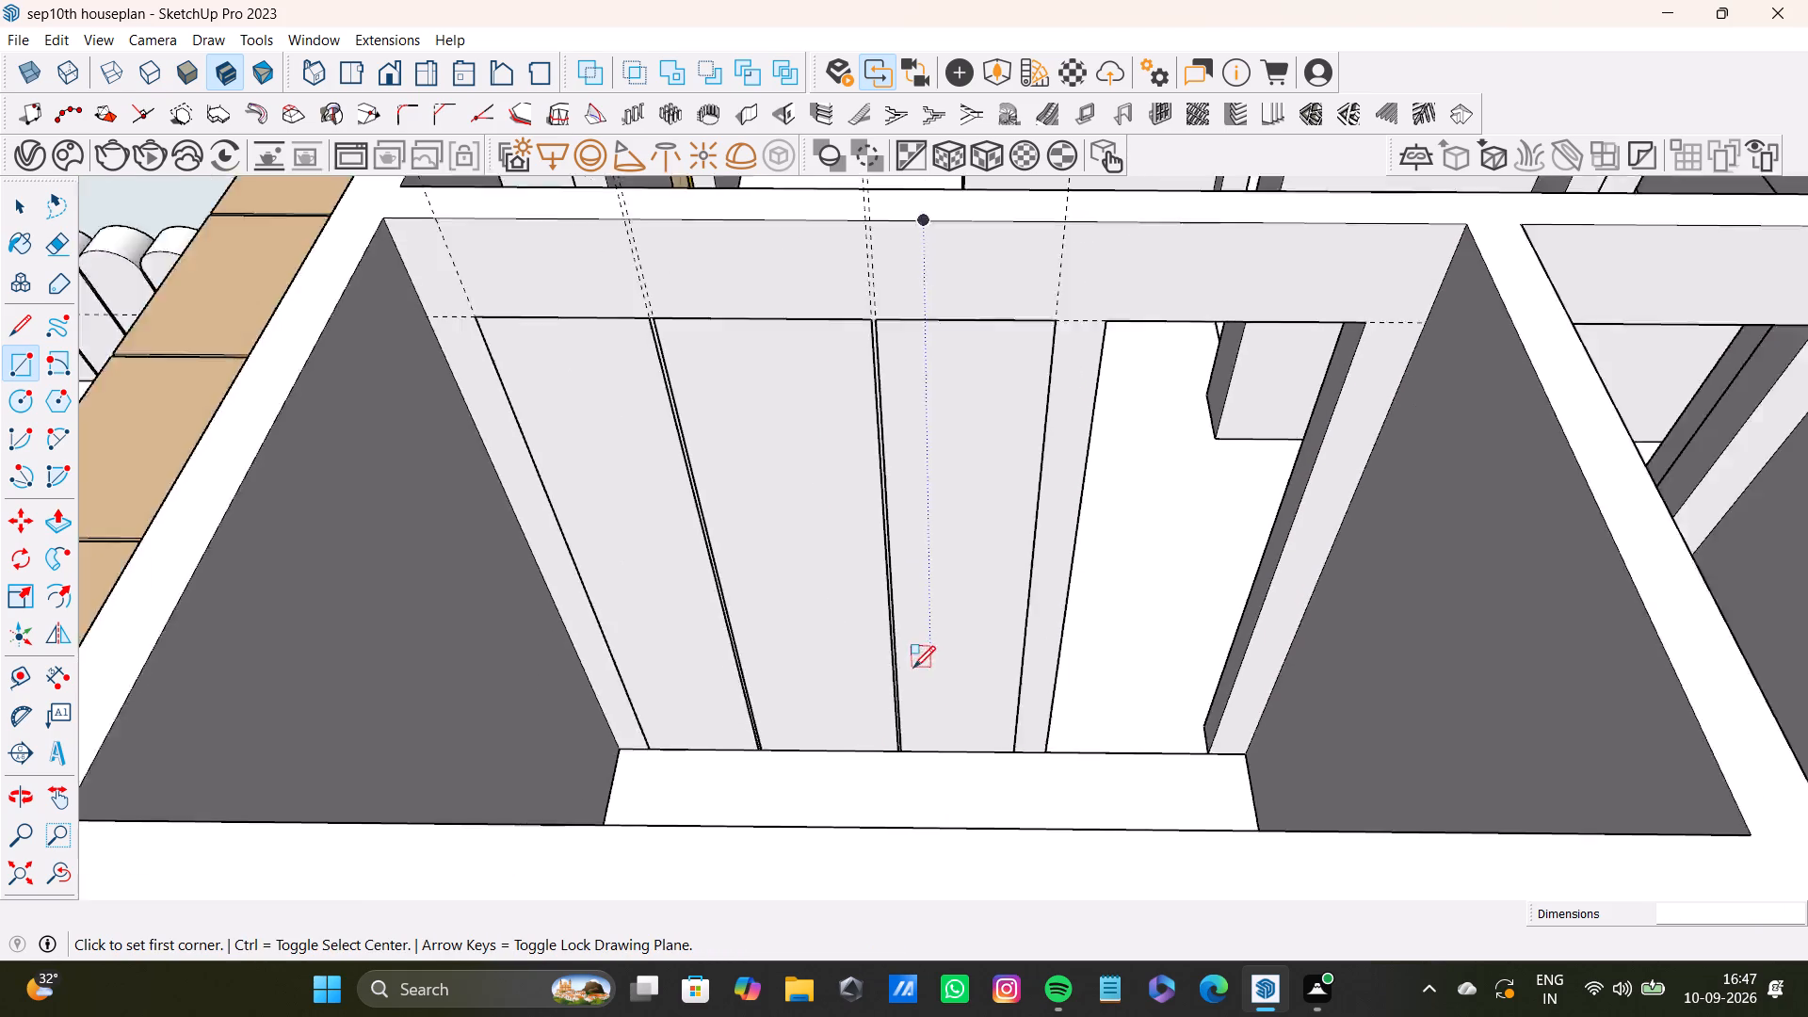
pyautogui.scroll(-1, 913, 668)
pyautogui.keyDown('shift'); pyautogui.moveTo(914, 663); pyautogui.dragTo(964, 750, button='middle'); pyautogui.keyUp('shift')
pyautogui.press('space')
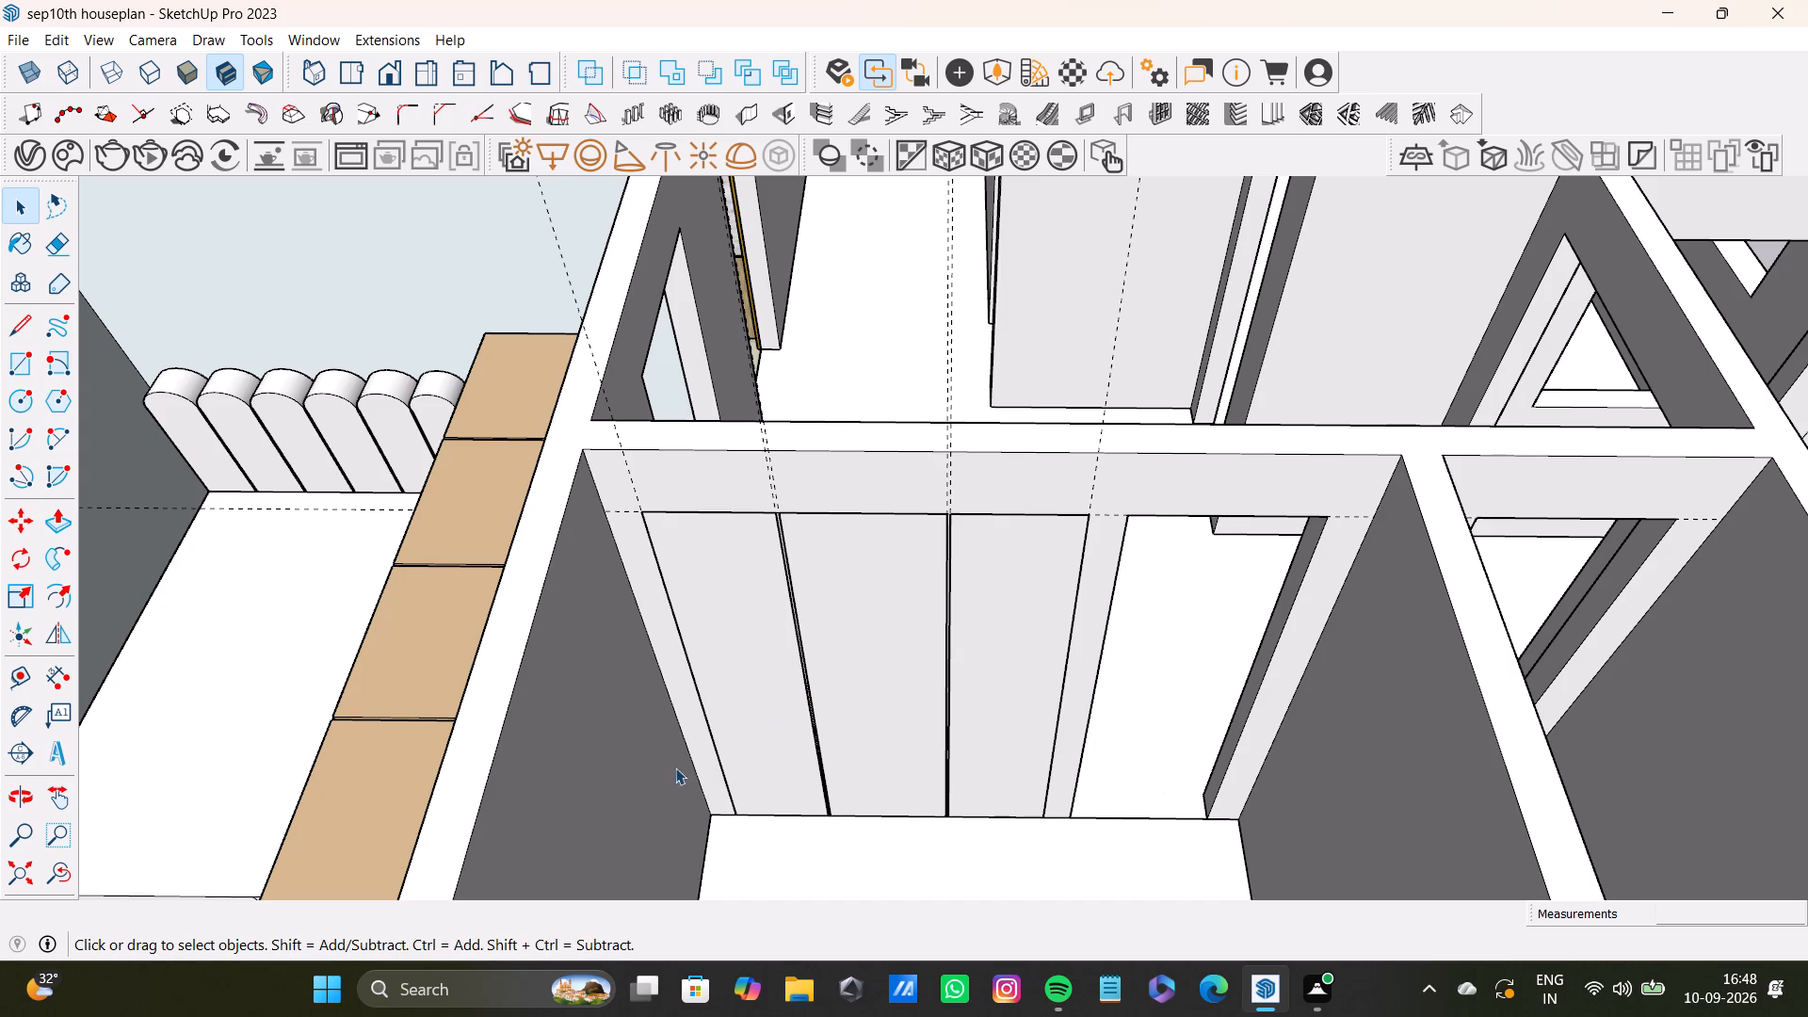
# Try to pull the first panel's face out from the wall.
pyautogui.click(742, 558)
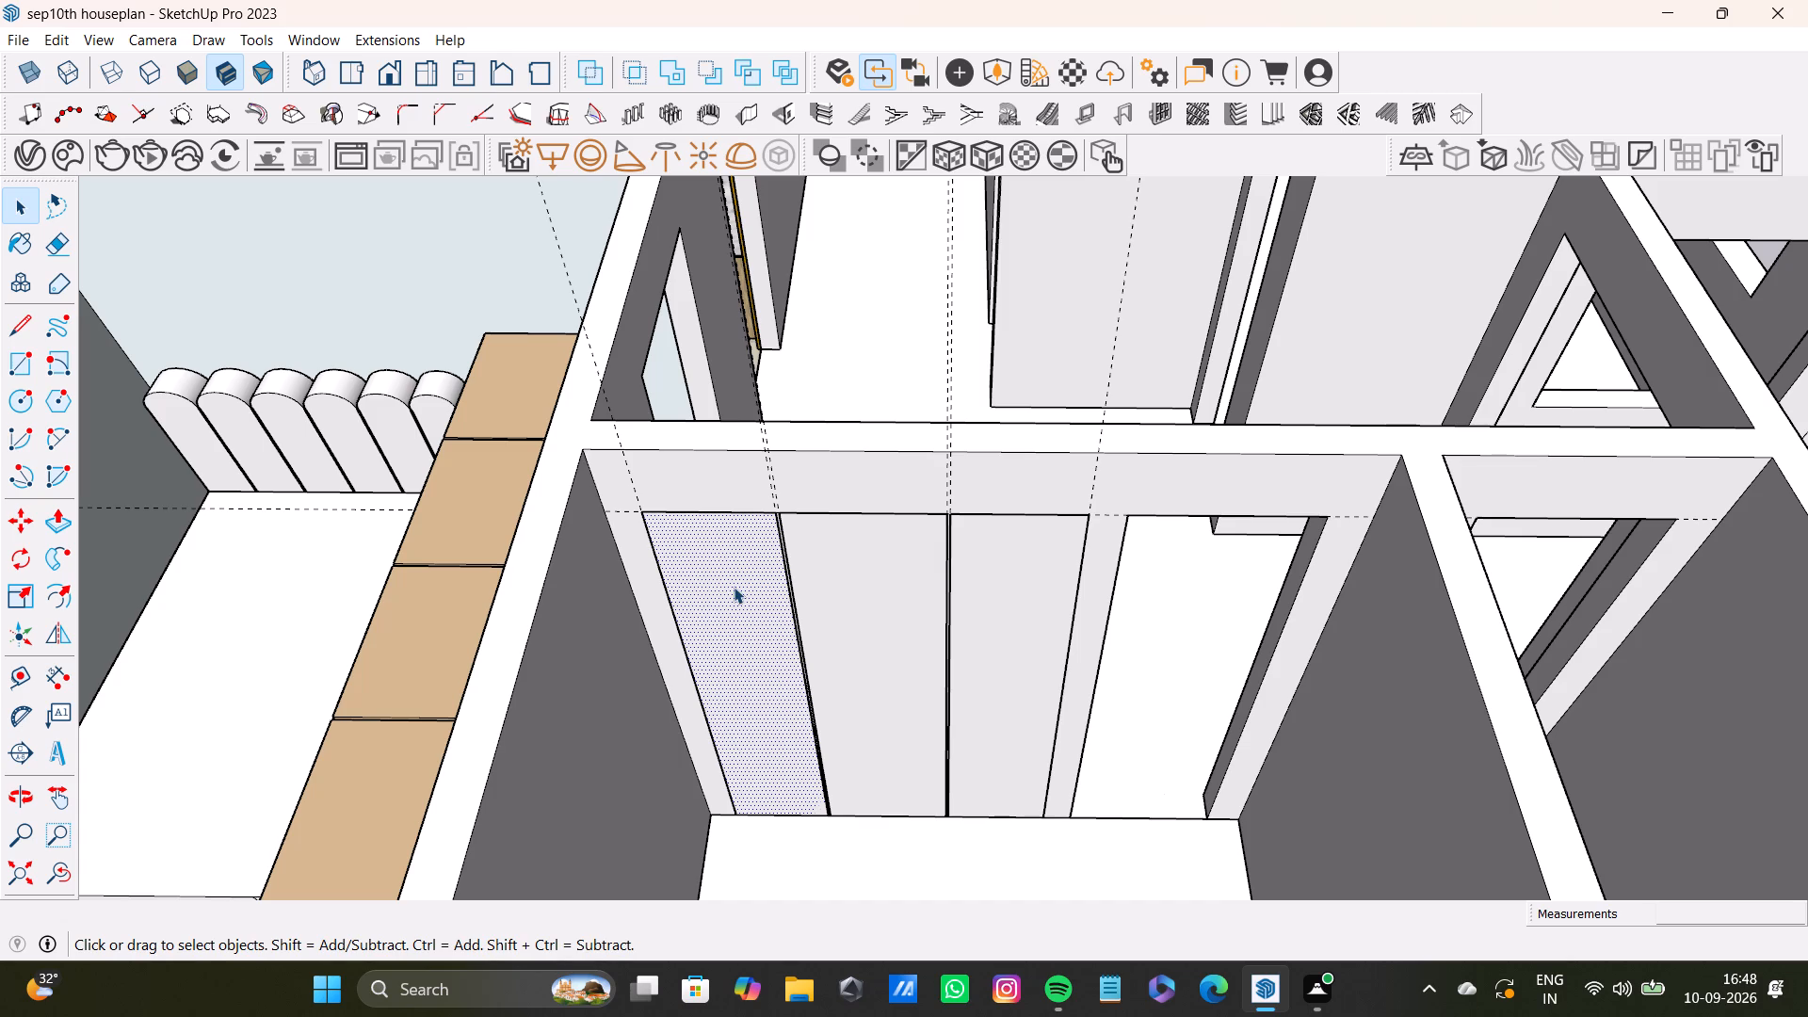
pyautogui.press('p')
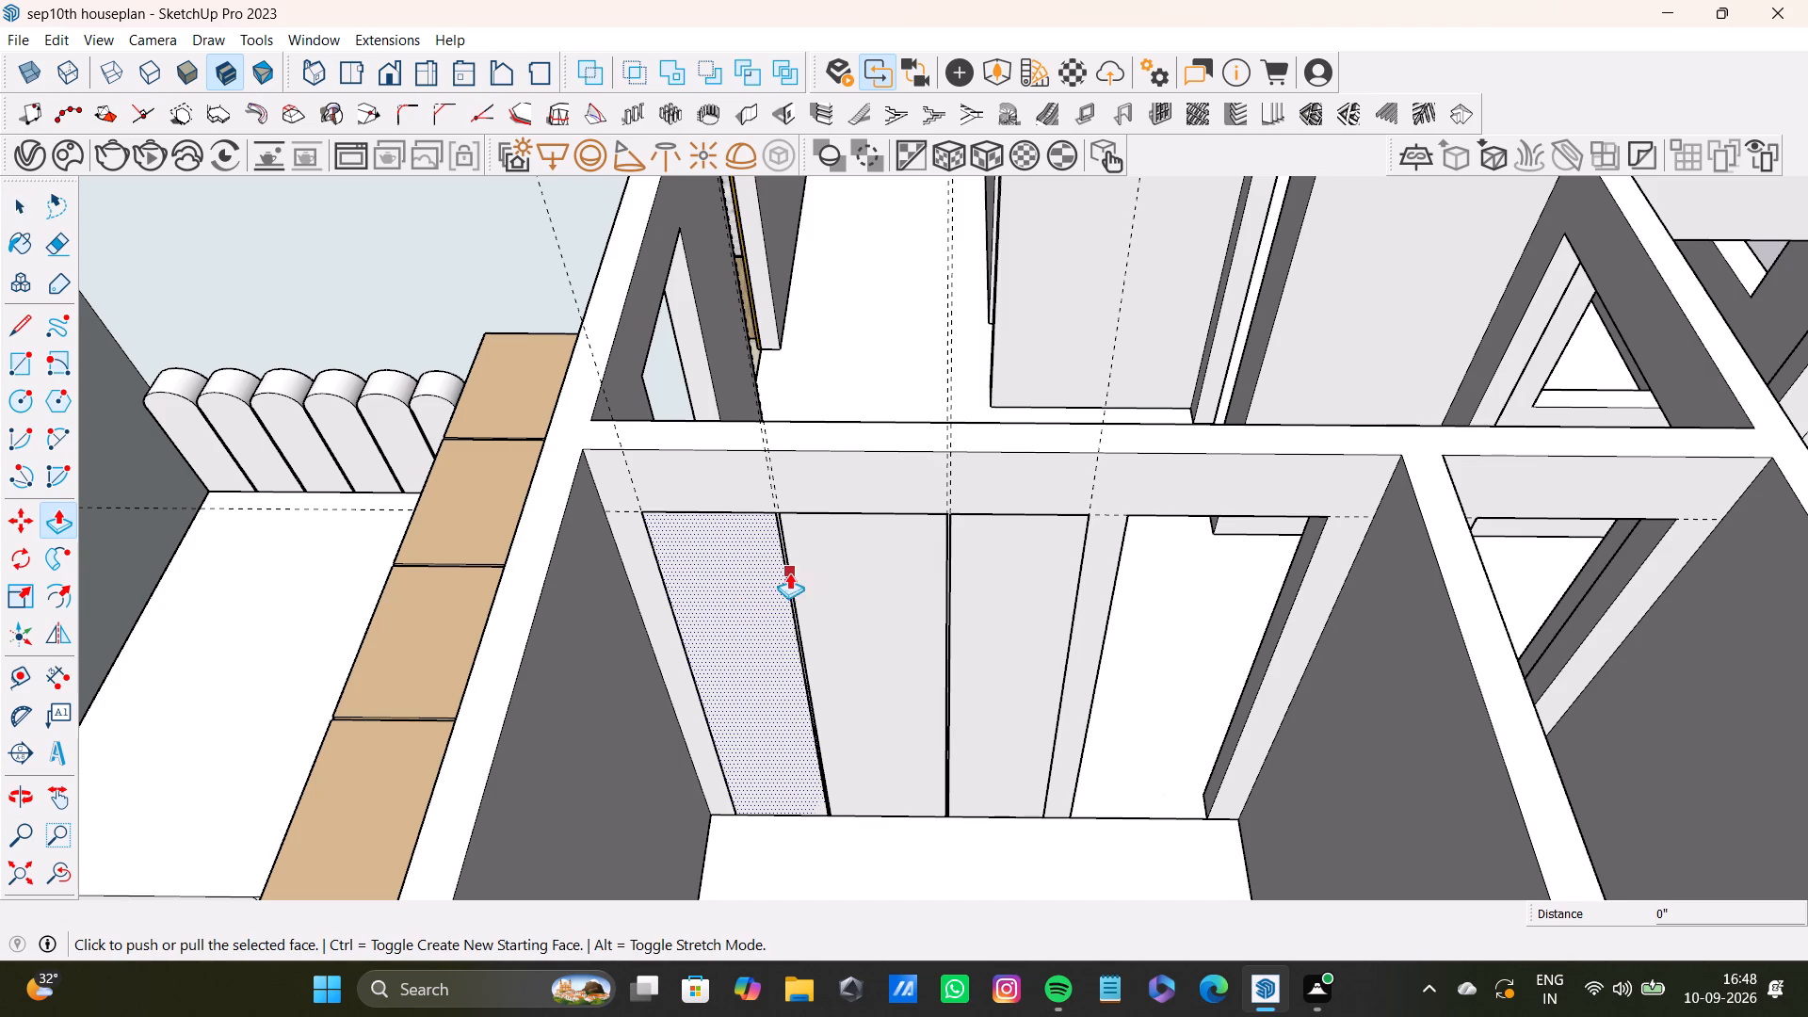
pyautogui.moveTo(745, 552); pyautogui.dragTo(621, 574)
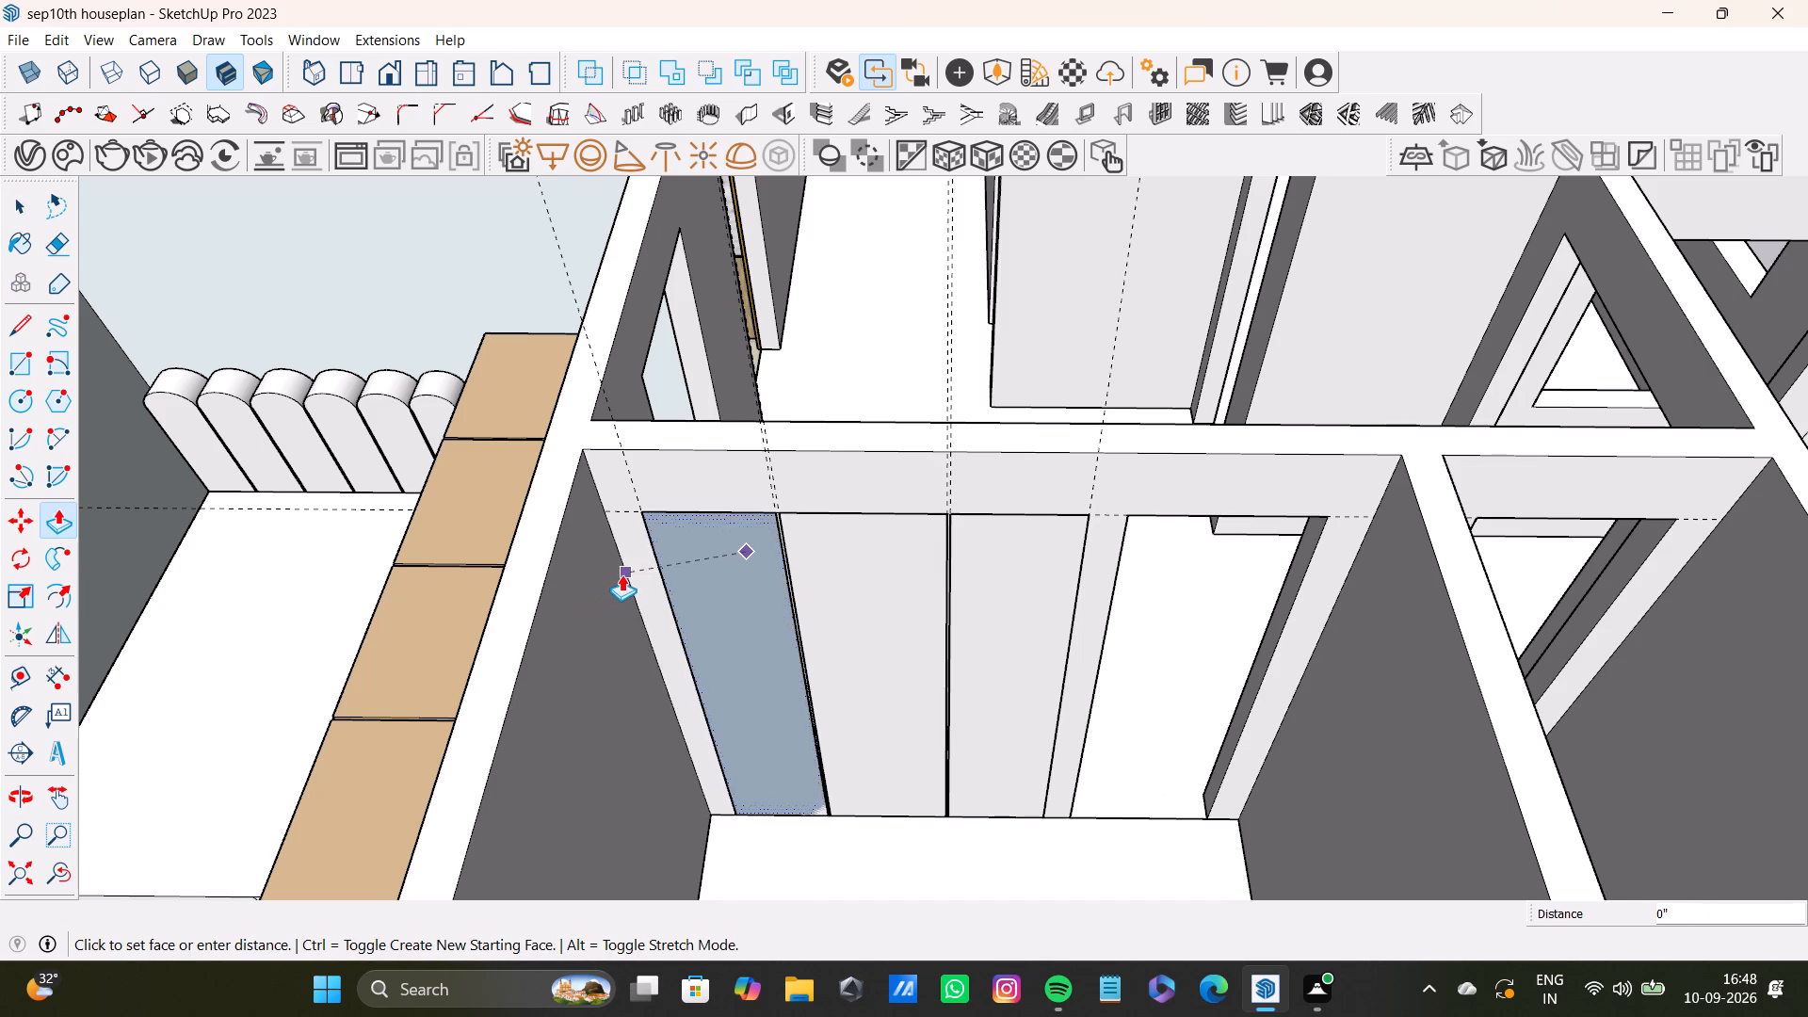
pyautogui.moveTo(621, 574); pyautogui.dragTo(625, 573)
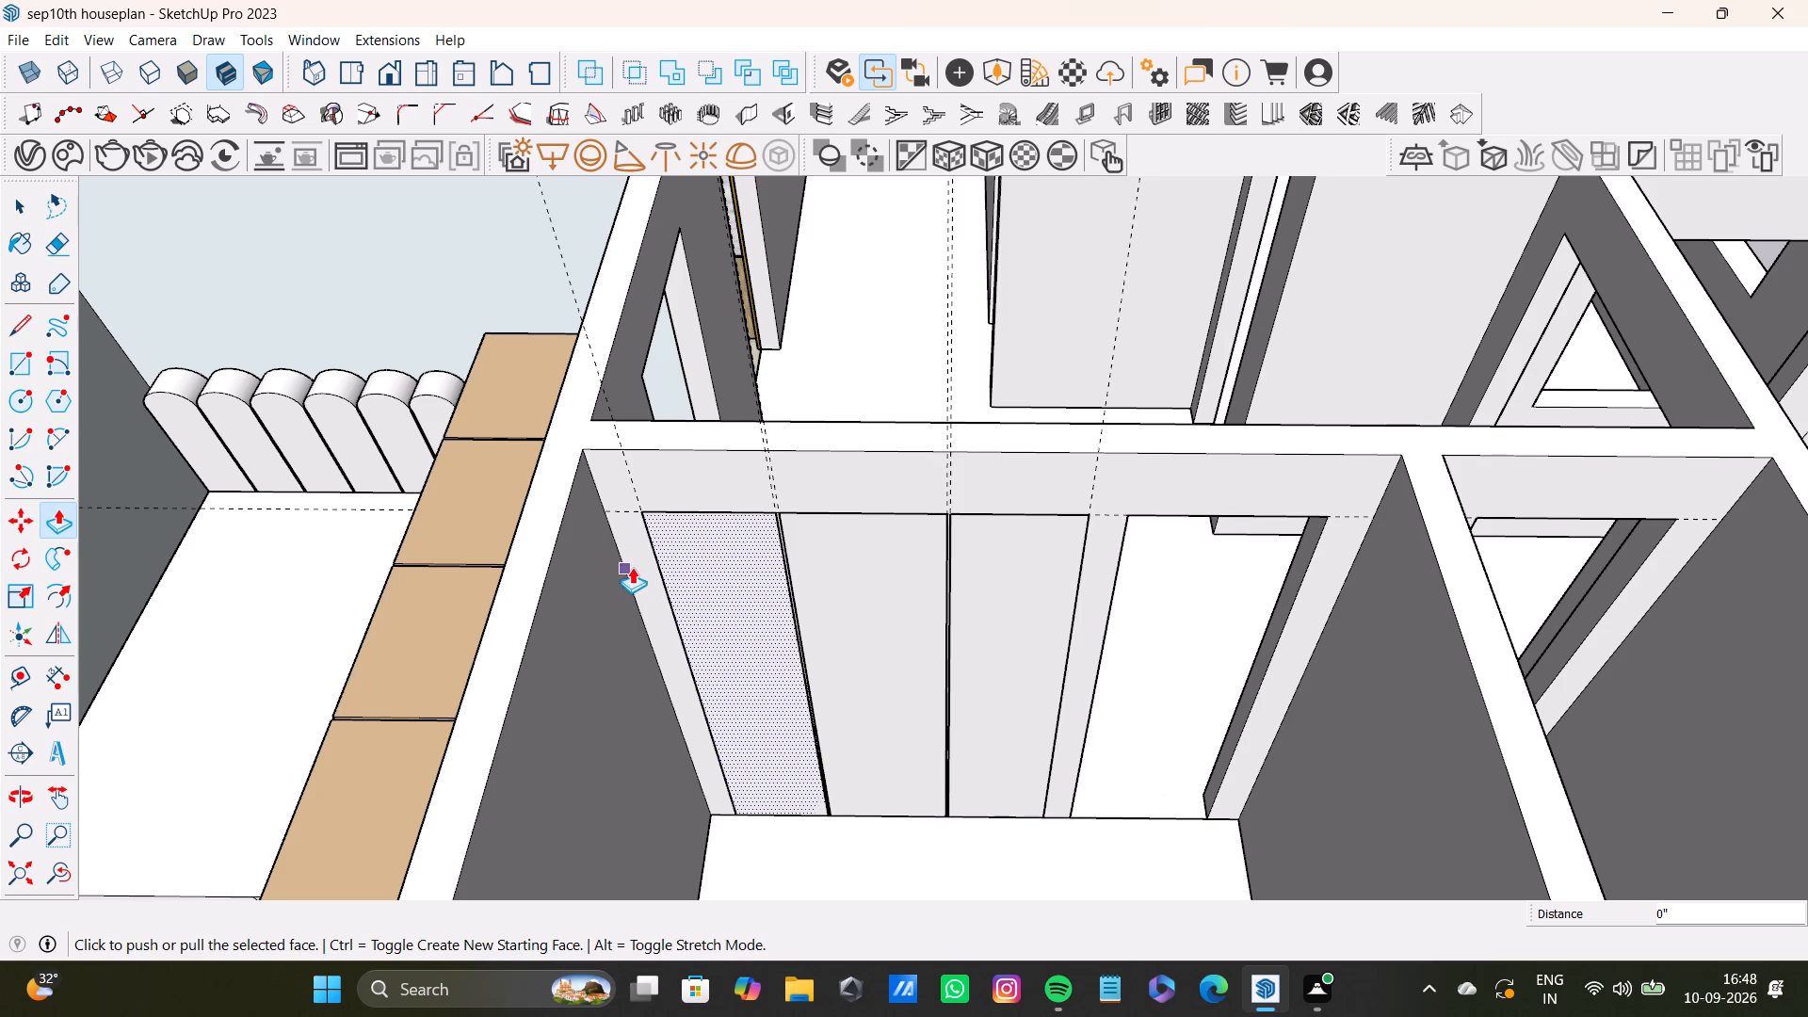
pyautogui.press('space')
# Extrude the first panel, farthest from the door, out from the wall into the room as a tall cabinet block.
pyautogui.moveTo(757, 584); pyautogui.dragTo(745, 611)
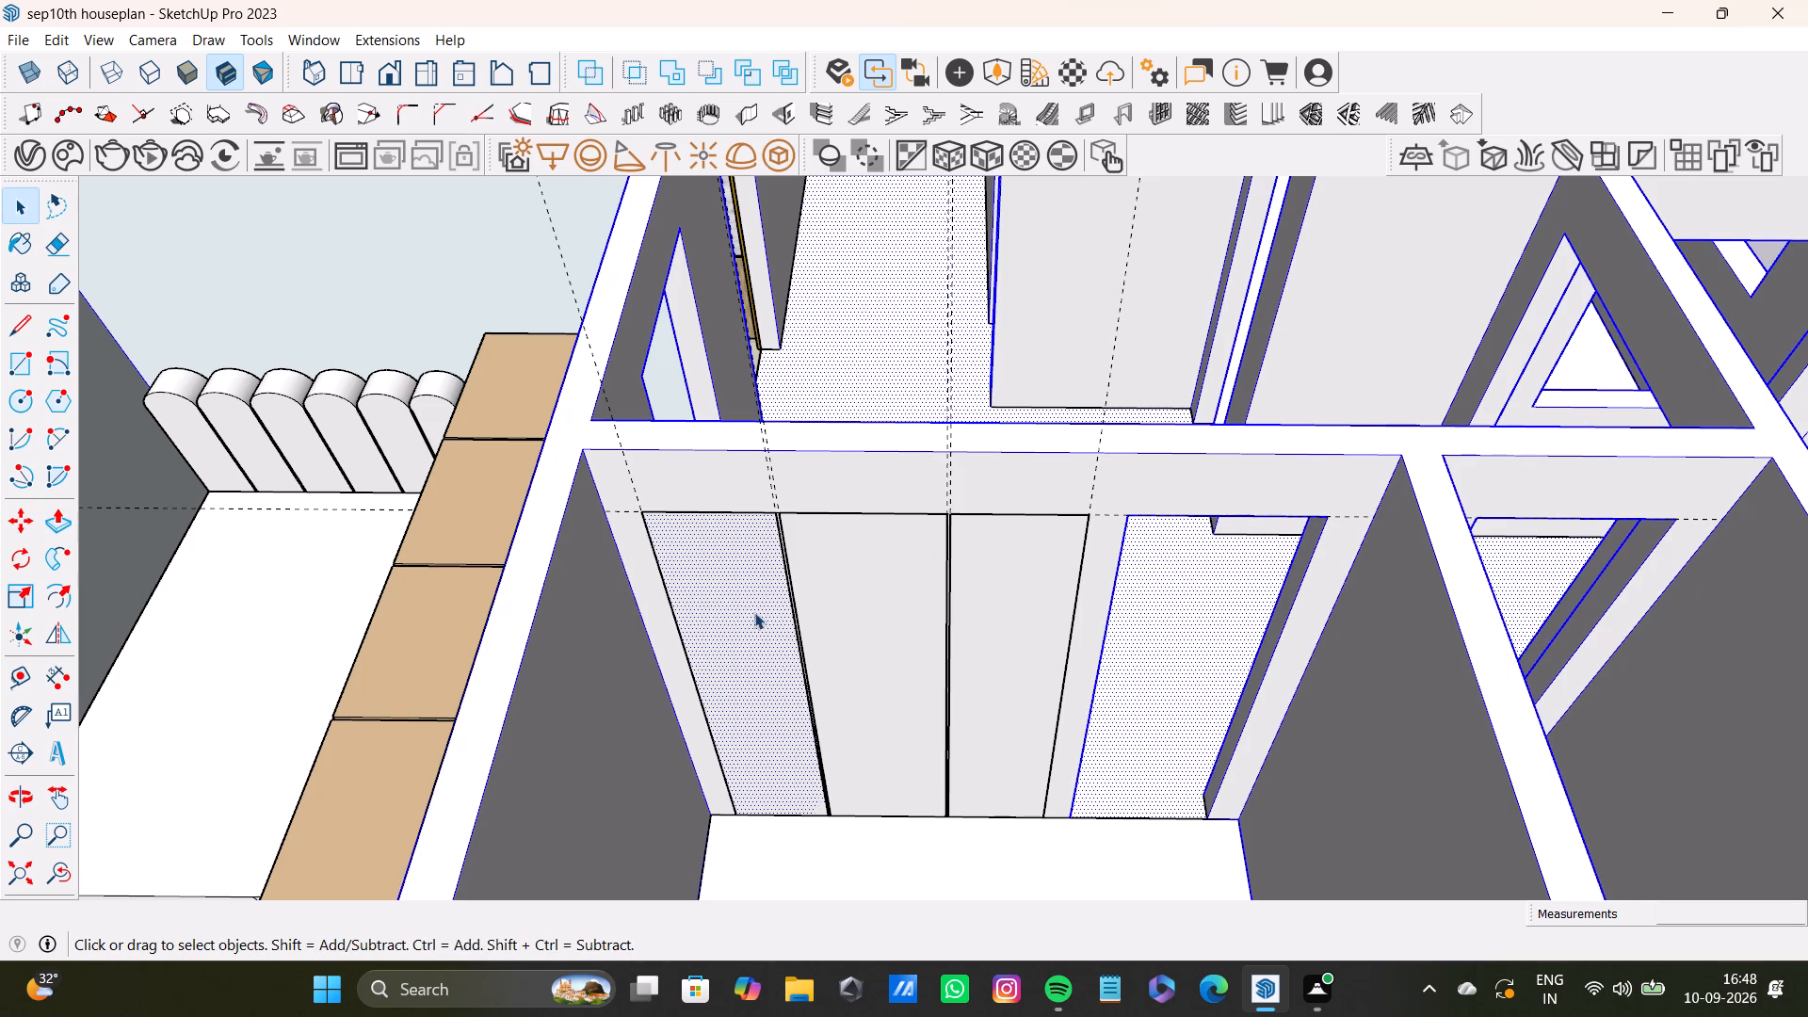
pyautogui.press('p')
pyautogui.moveTo(751, 567); pyautogui.dragTo(751, 599)
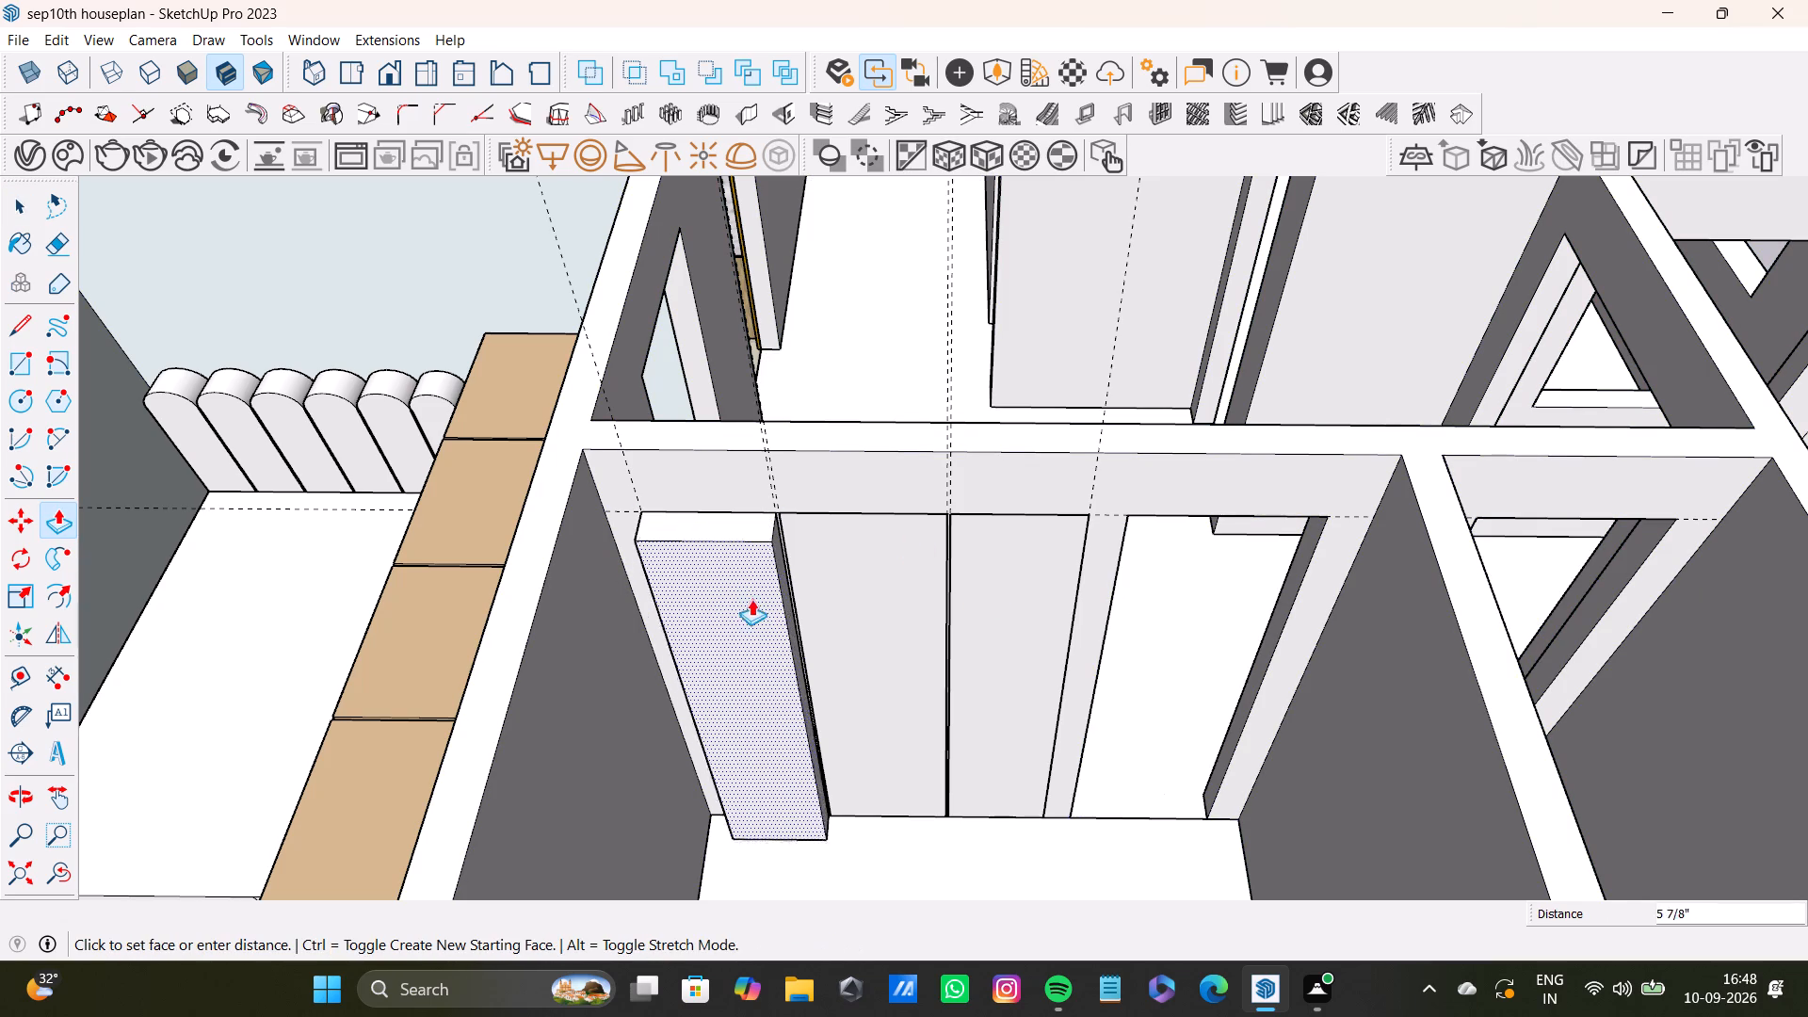
pyautogui.moveTo(751, 599); pyautogui.dragTo(697, 627)
pyautogui.press('space')
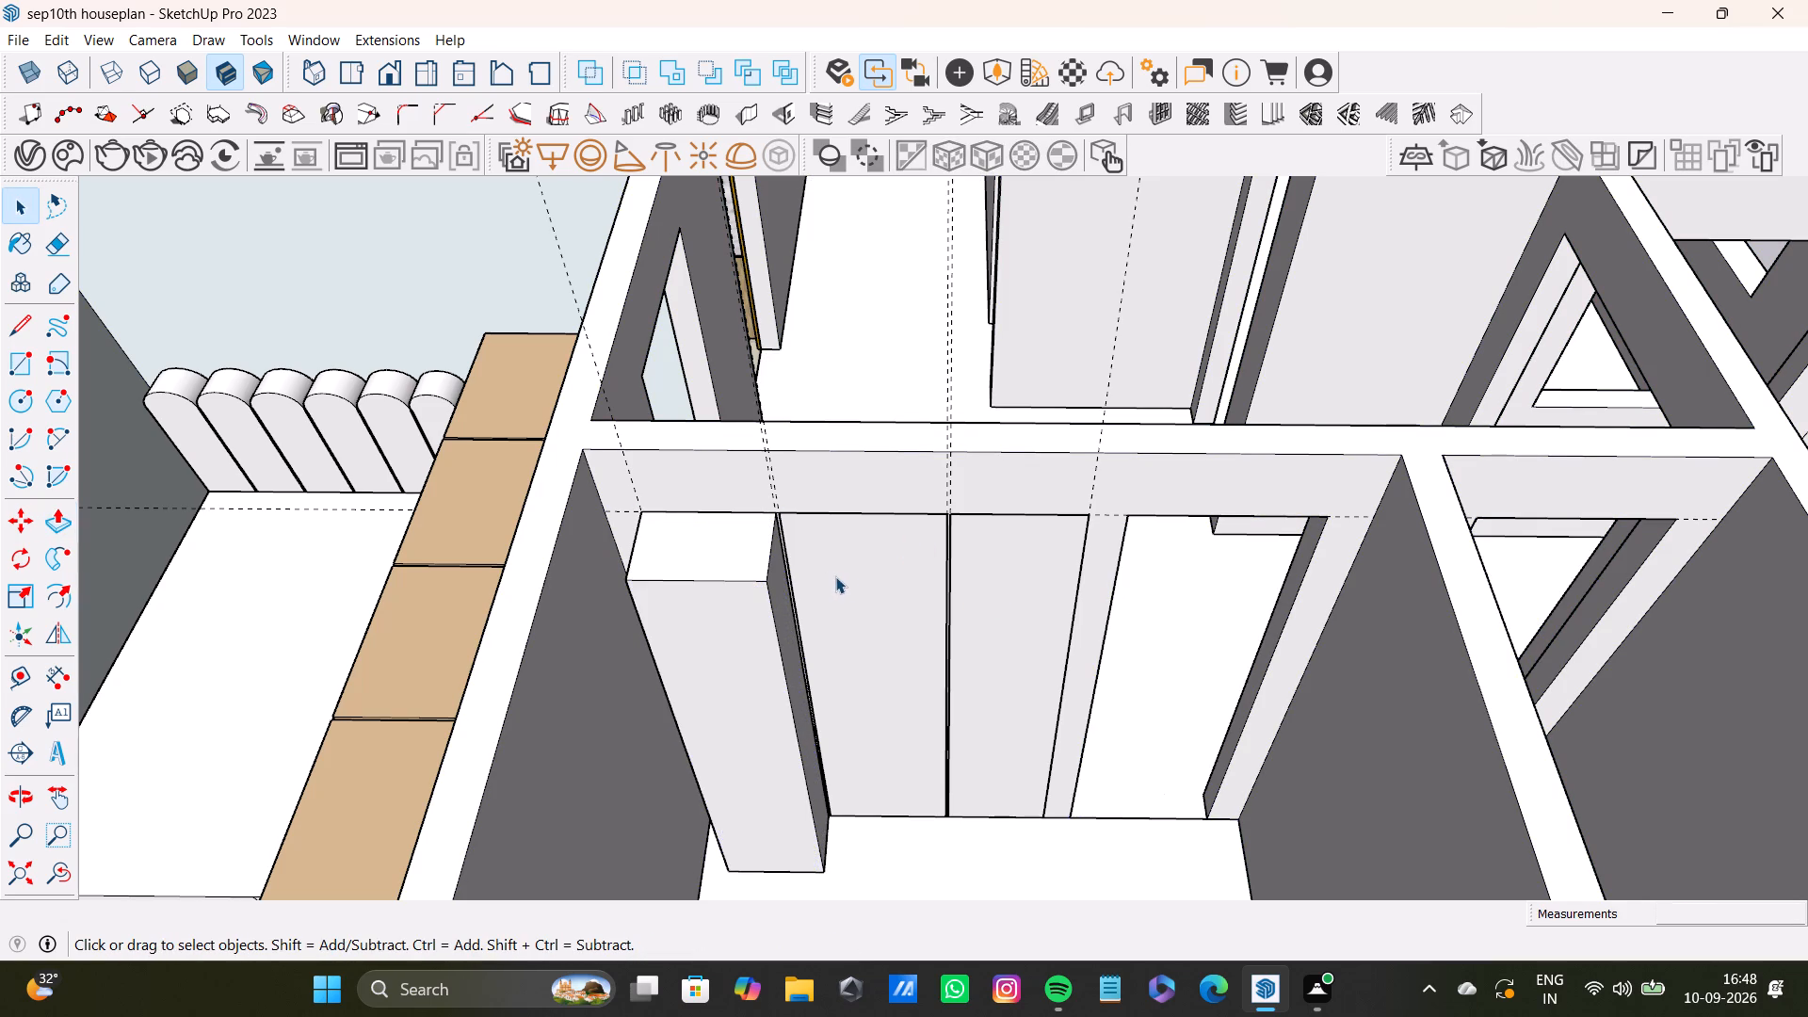
# Extrude the middle panel out from the wall to the same depth as the first block.
pyautogui.click(846, 579)
pyautogui.press('p')
pyautogui.moveTo(846, 579); pyautogui.dragTo(727, 591)
pyautogui.press('space')
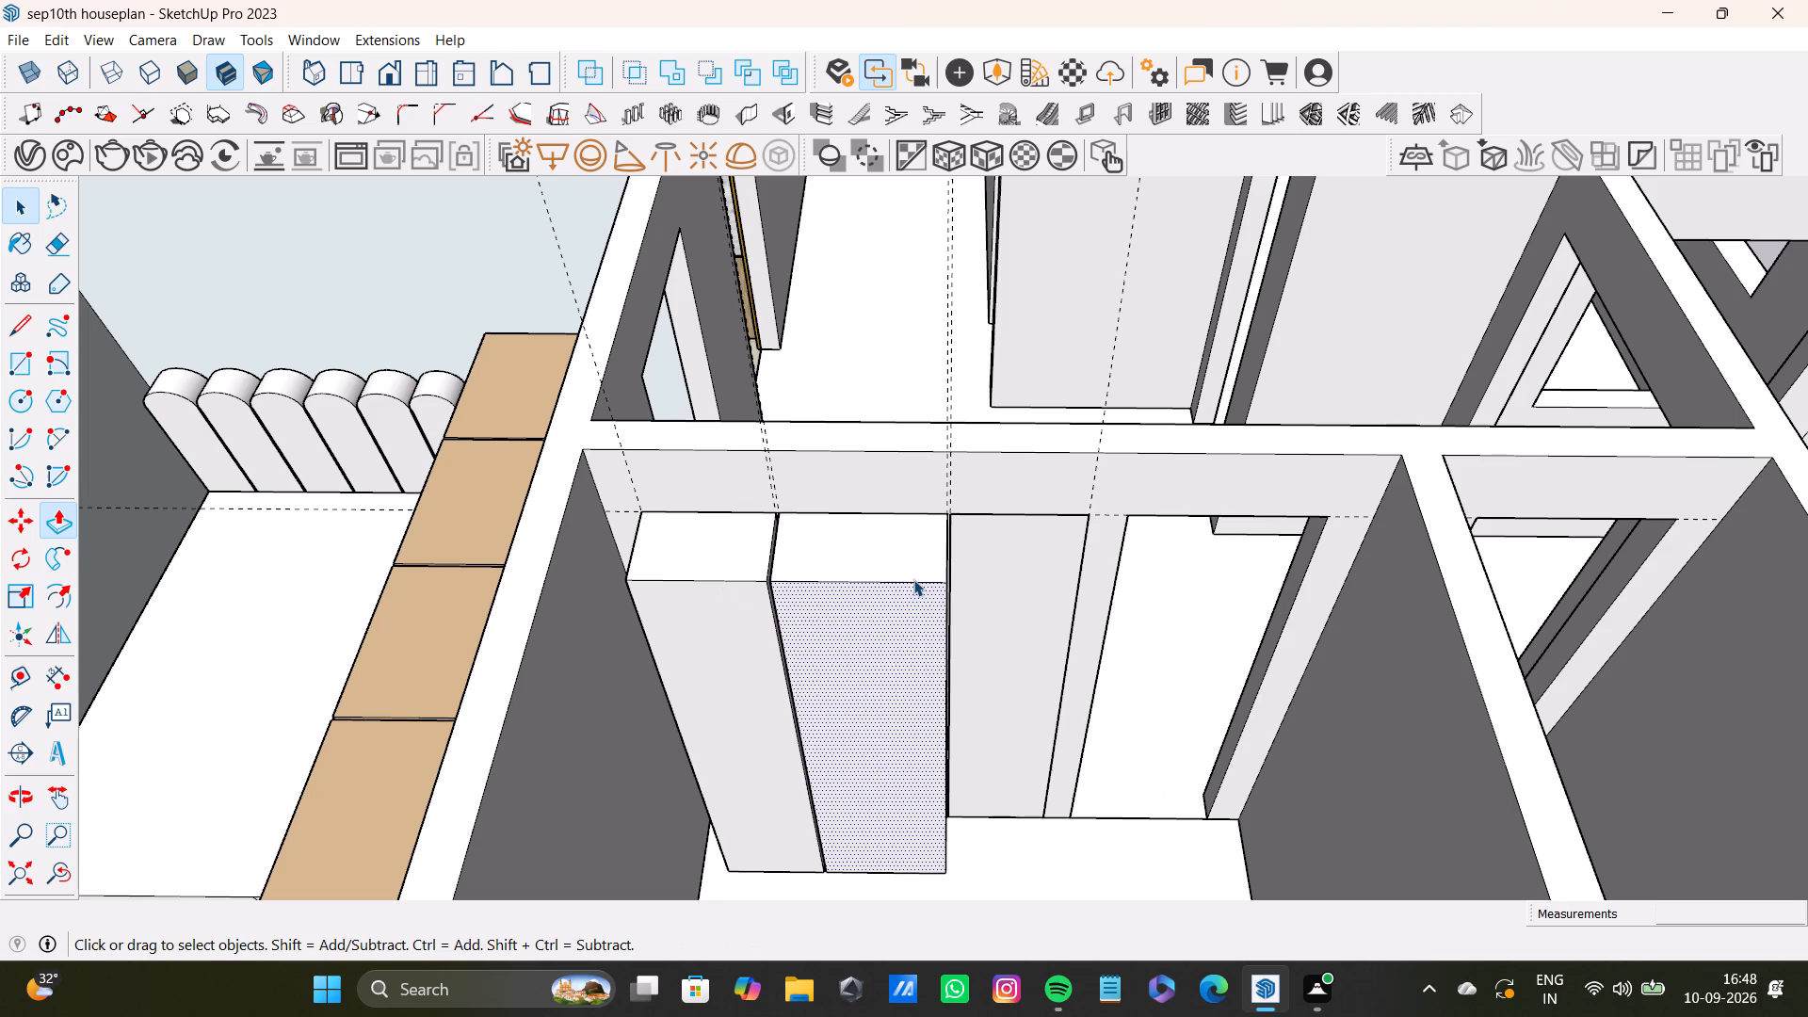
# Extrude the third panel, beside the door opening, out from the wall as a tall block matching the other two.
pyautogui.click(1021, 562)
pyautogui.press('p')
pyautogui.moveTo(1020, 557); pyautogui.dragTo(885, 621)
pyautogui.press('space')
# Examine the three tall cabinet blocks and how they sit in the small room and the overall house plan.
pyautogui.scroll(-5, 878, 616)
pyautogui.moveTo(1088, 660); pyautogui.dragTo(692, 677, button='middle')
pyautogui.scroll(1, 635, 649)
pyautogui.scroll(-5, 643, 631)
pyautogui.press('space')
pyautogui.moveTo(614, 591); pyautogui.dragTo(889, 579, button='middle')
pyautogui.scroll(4, 890, 600)
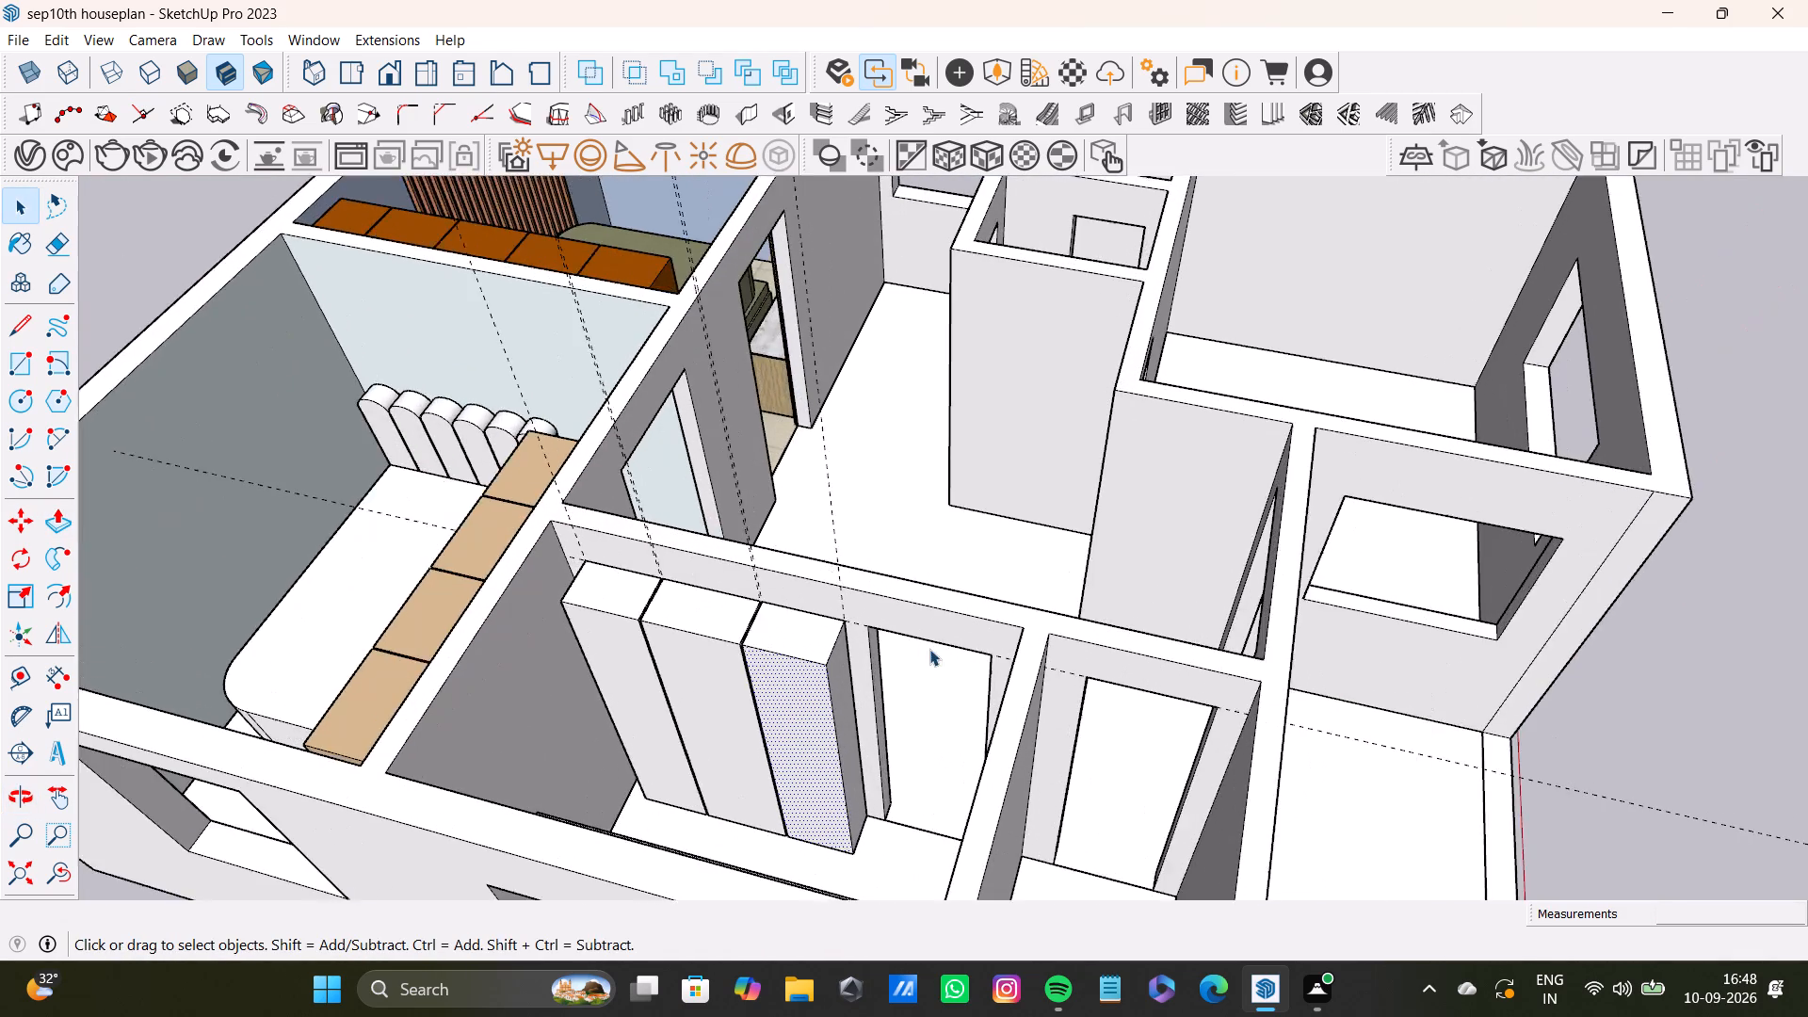
pyautogui.scroll(-7, 926, 654)
pyautogui.keyDown('shift'); pyautogui.moveTo(897, 658); pyautogui.dragTo(896, 595, button='middle'); pyautogui.keyUp('shift')
pyautogui.moveTo(875, 603); pyautogui.dragTo(1056, 860, button='middle')
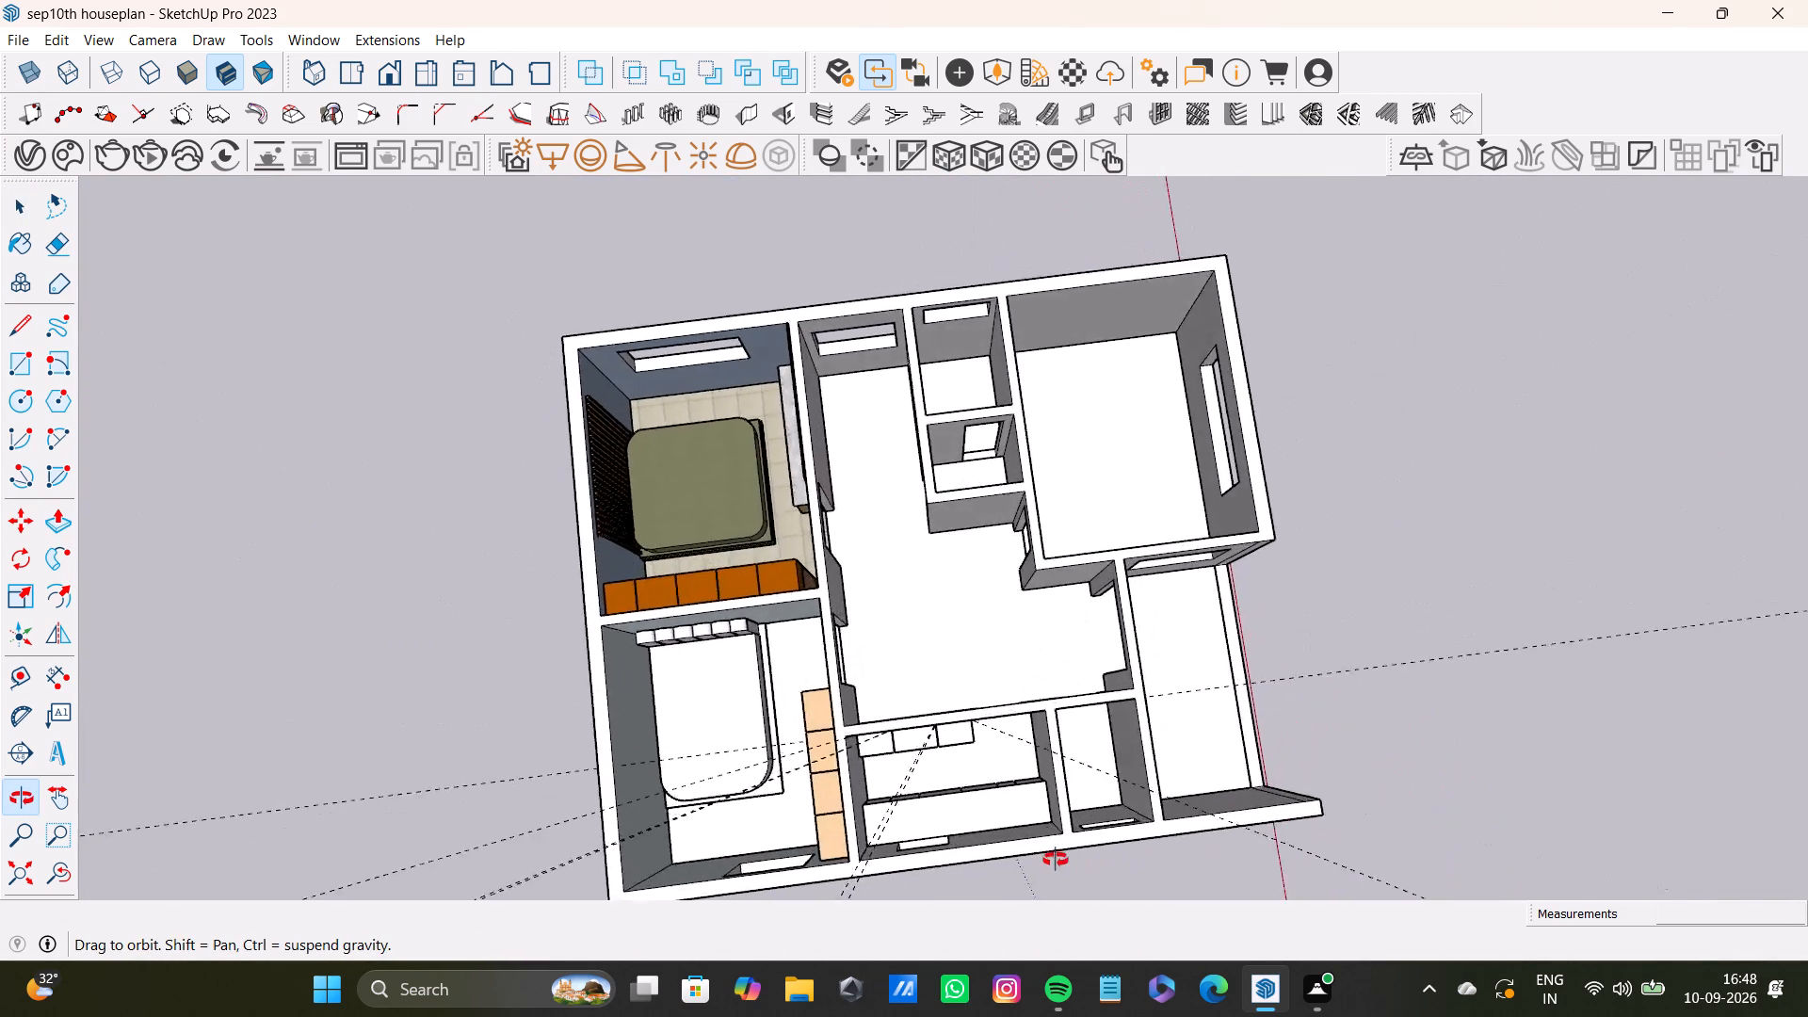
pyautogui.moveTo(1056, 860); pyautogui.dragTo(864, 783, button='middle')
pyautogui.scroll(7, 812, 739)
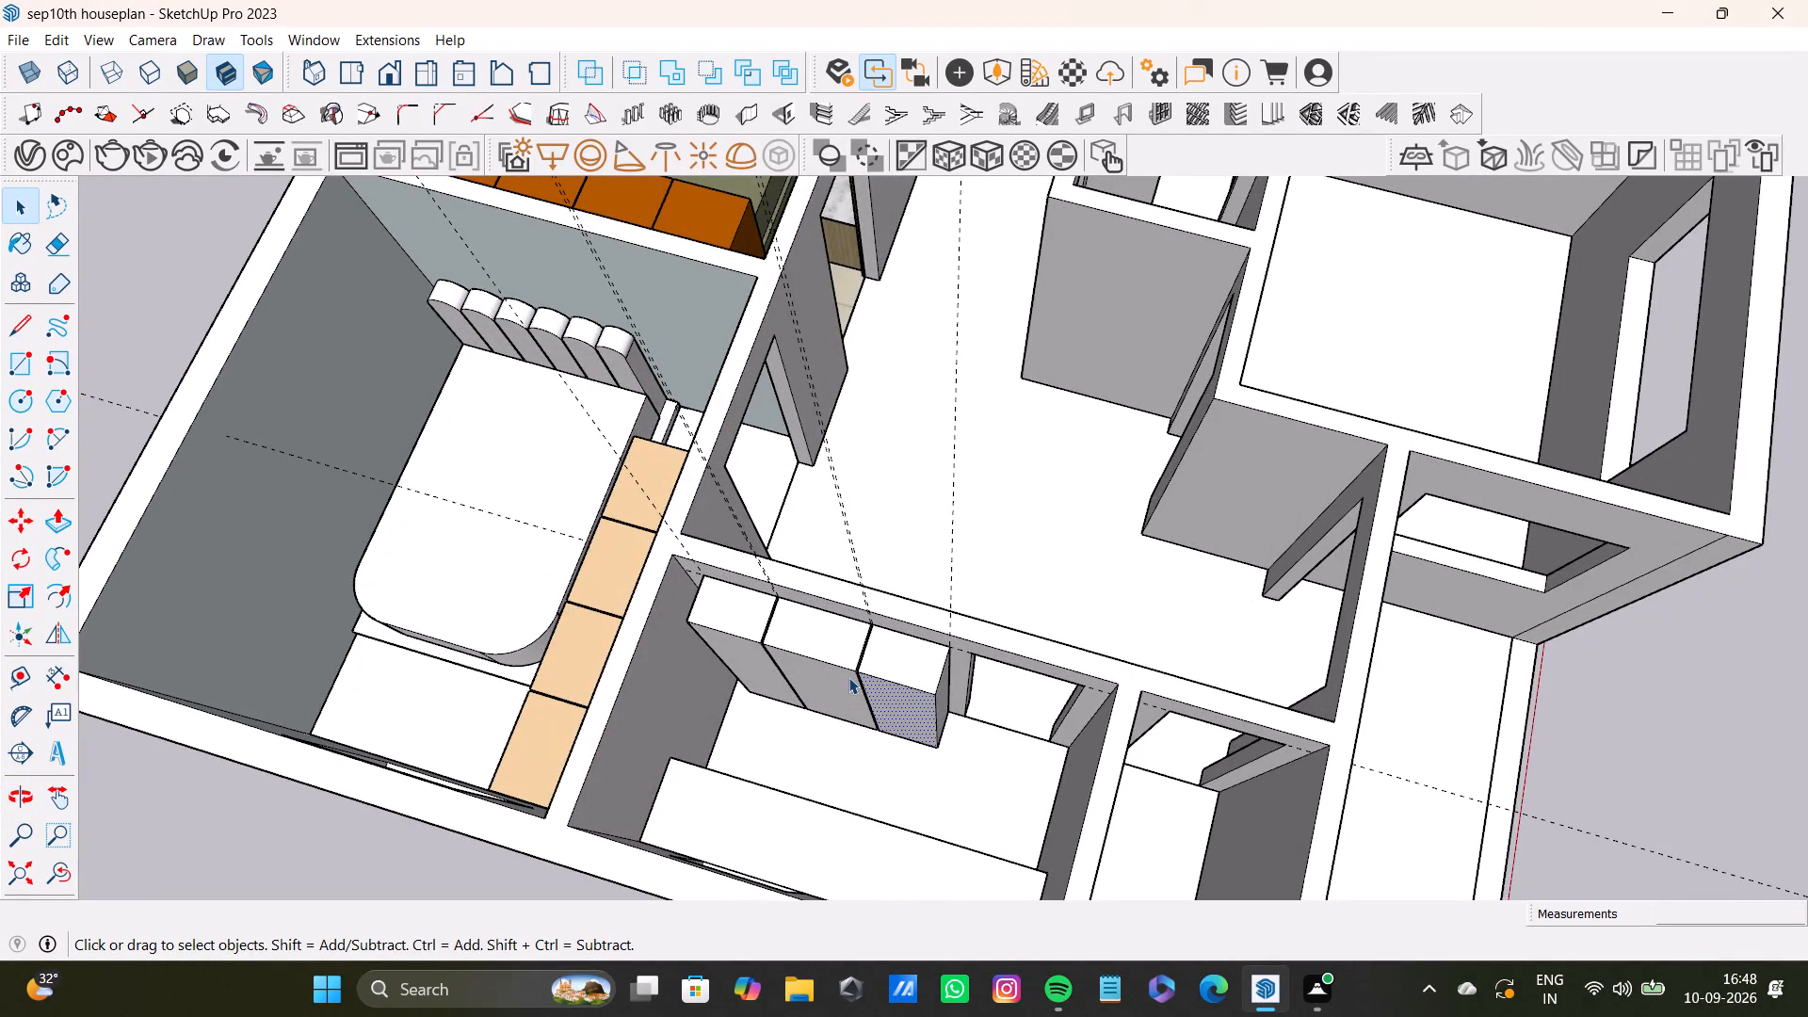
pyautogui.scroll(4, 854, 718)
pyautogui.scroll(-3, 864, 717)
pyautogui.keyDown('shift'); pyautogui.moveTo(887, 708); pyautogui.dragTo(889, 624, button='middle'); pyautogui.keyUp('shift')
pyautogui.scroll(1, 717, 576)
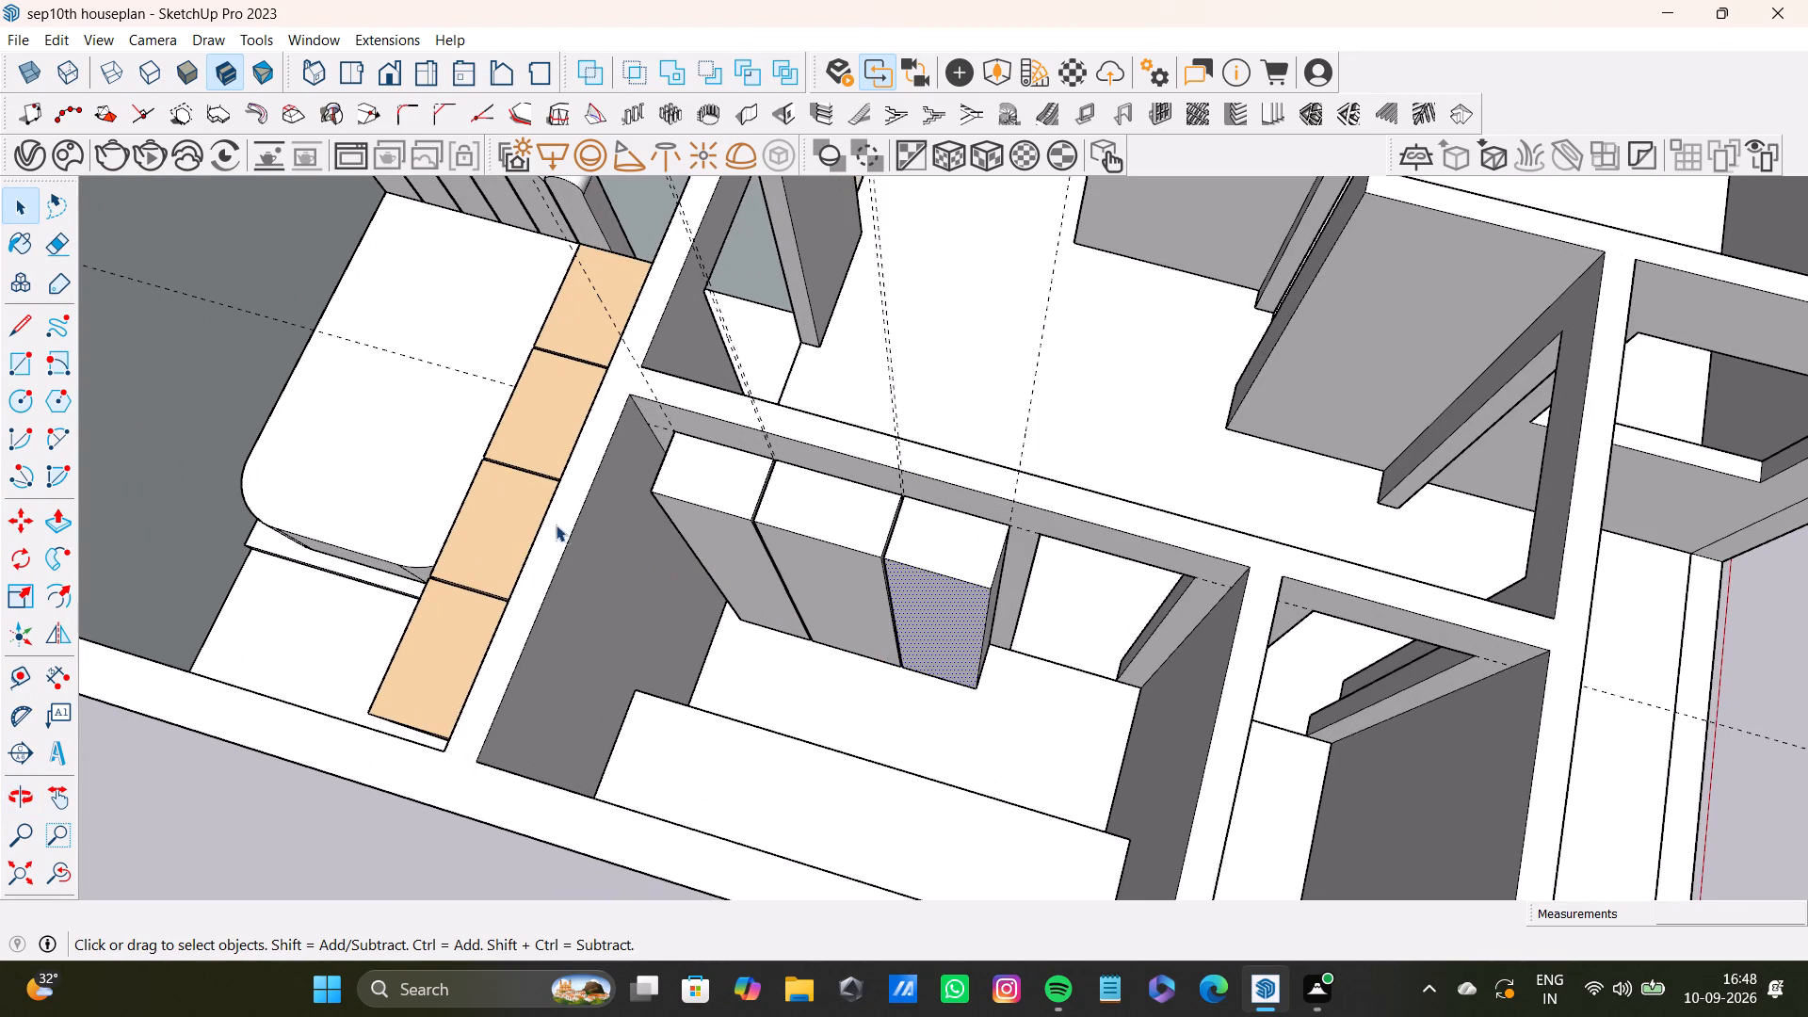
# Place a horizontal guide slightly below the top front edge of the tall blocks, running across all three faces.
pyautogui.click(13, 679)
pyautogui.scroll(3, 557, 649)
pyautogui.moveTo(825, 654); pyautogui.dragTo(865, 539, button='middle')
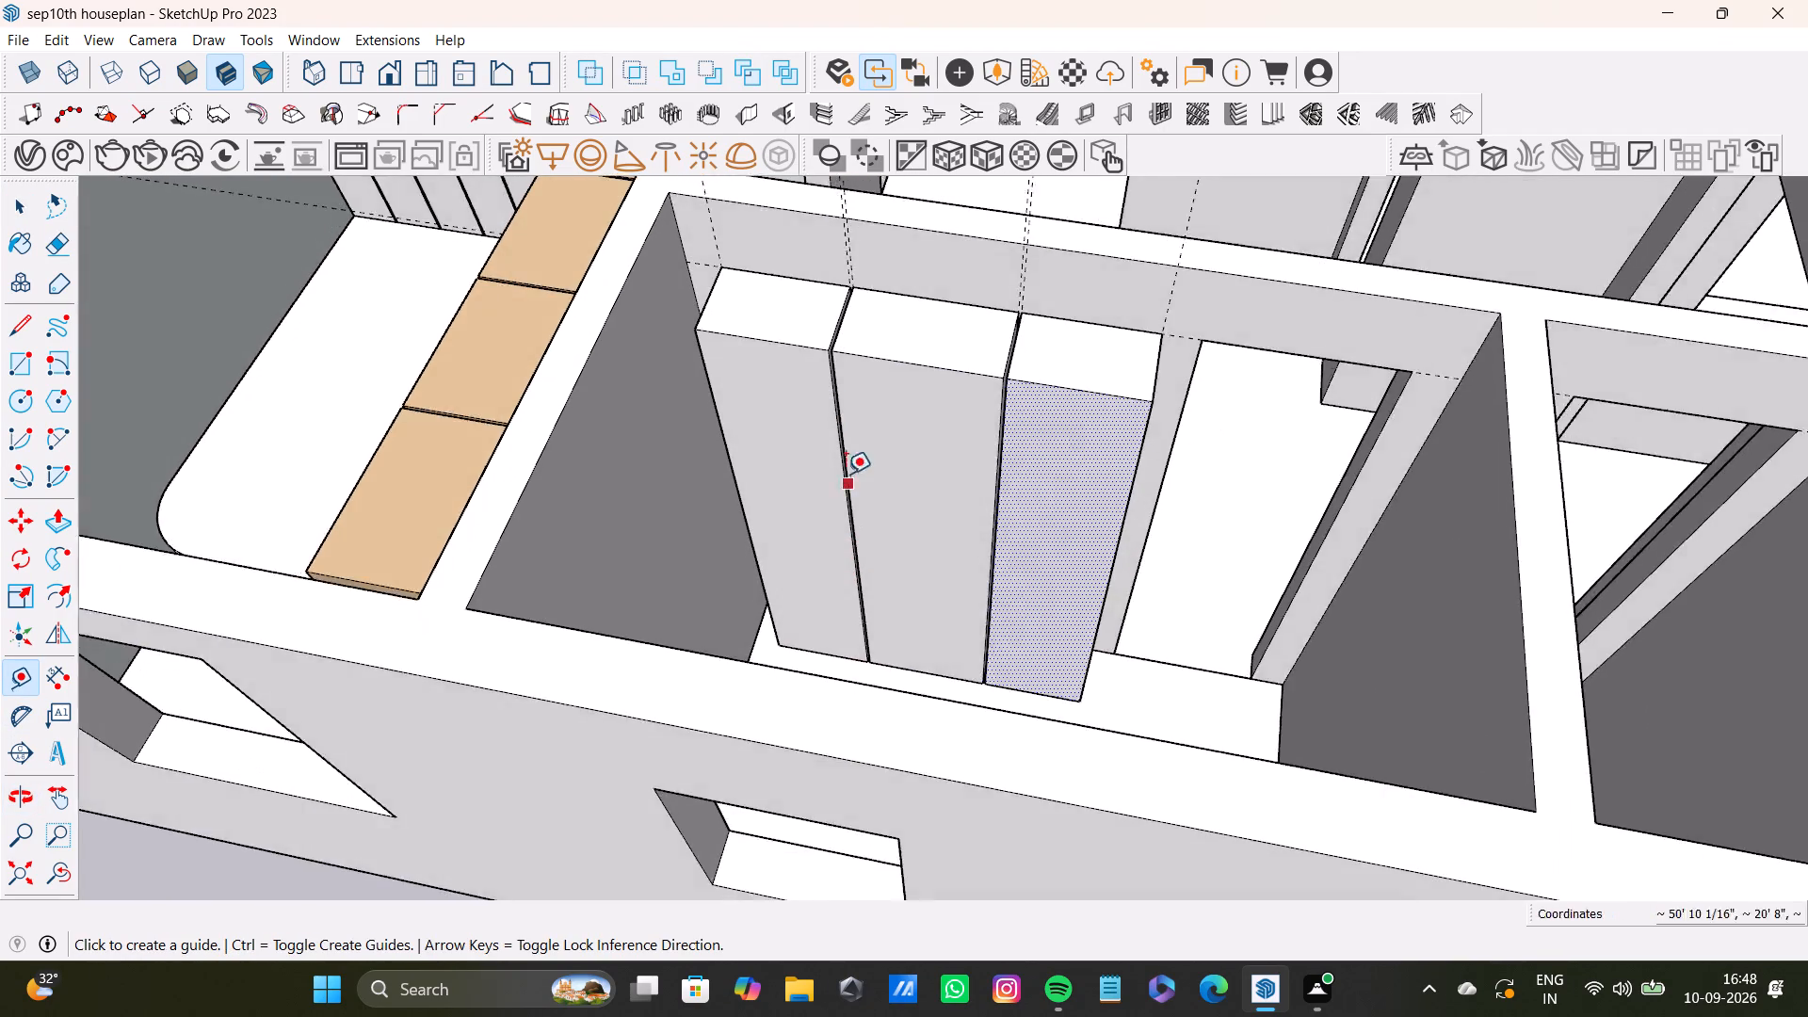
pyautogui.scroll(3, 824, 412)
pyautogui.click(793, 315)
pyautogui.scroll(-2, 793, 379)
pyautogui.moveTo(767, 353); pyautogui.dragTo(741, 284, button='middle')
pyautogui.scroll(3, 799, 314)
pyautogui.moveTo(823, 313); pyautogui.dragTo(896, 315, button='middle')
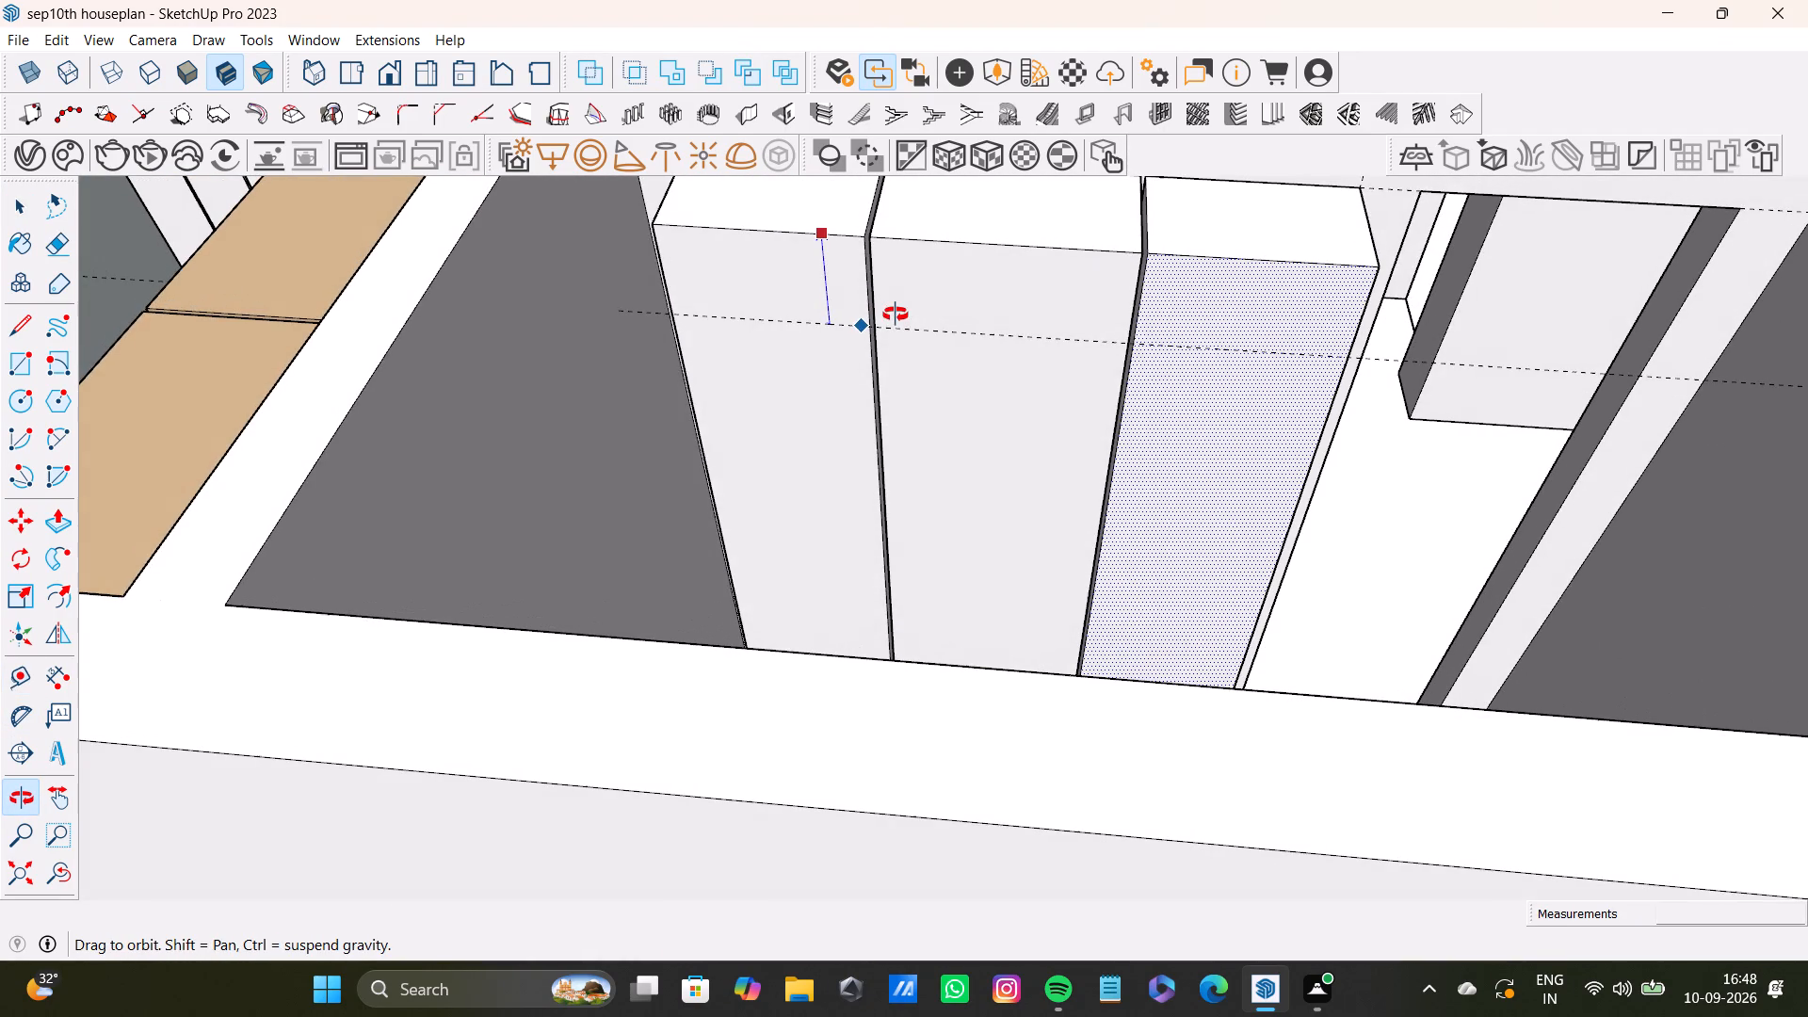
pyautogui.moveTo(896, 315); pyautogui.dragTo(904, 408, button='middle')
pyautogui.scroll(-3, 827, 403)
pyautogui.scroll(3, 790, 423)
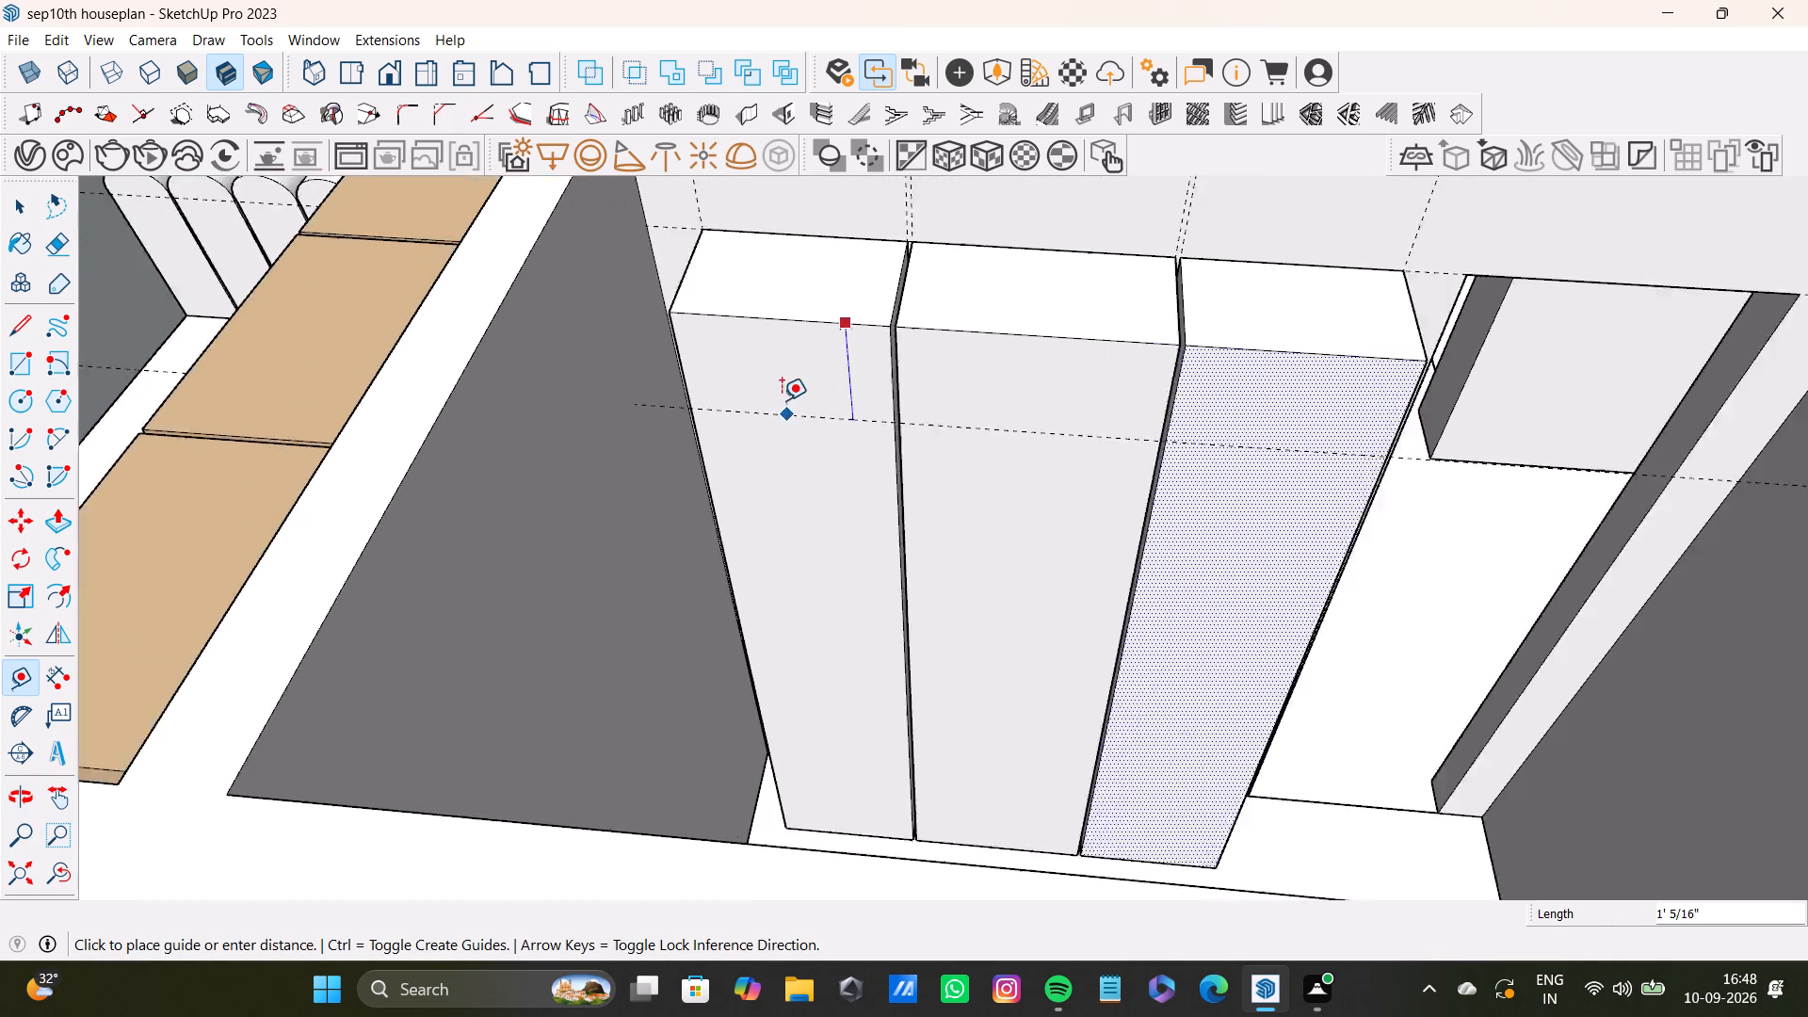
pyautogui.scroll(1, 782, 400)
pyautogui.moveTo(946, 449); pyautogui.dragTo(785, 404, button='middle')
pyautogui.scroll(1, 940, 443)
pyautogui.scroll(-1, 771, 390)
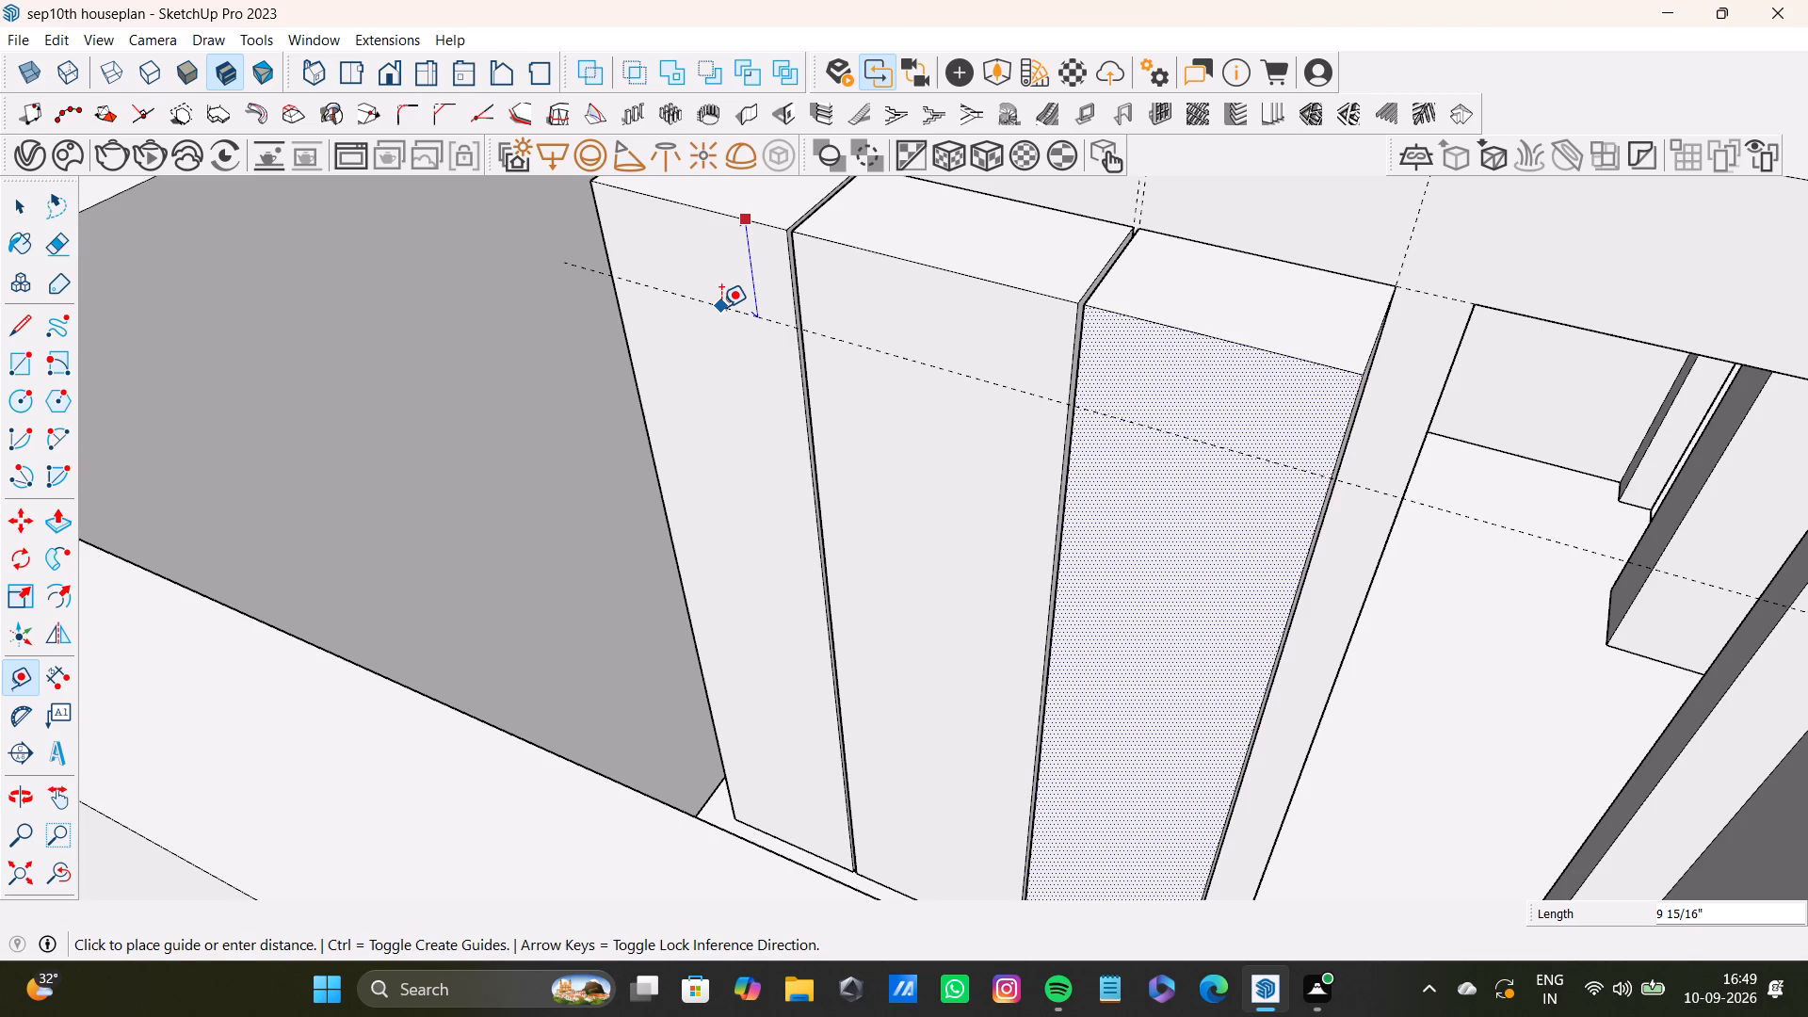
pyautogui.scroll(-5, 795, 426)
pyautogui.moveTo(802, 426); pyautogui.dragTo(827, 363, button='middle')
pyautogui.scroll(3, 739, 308)
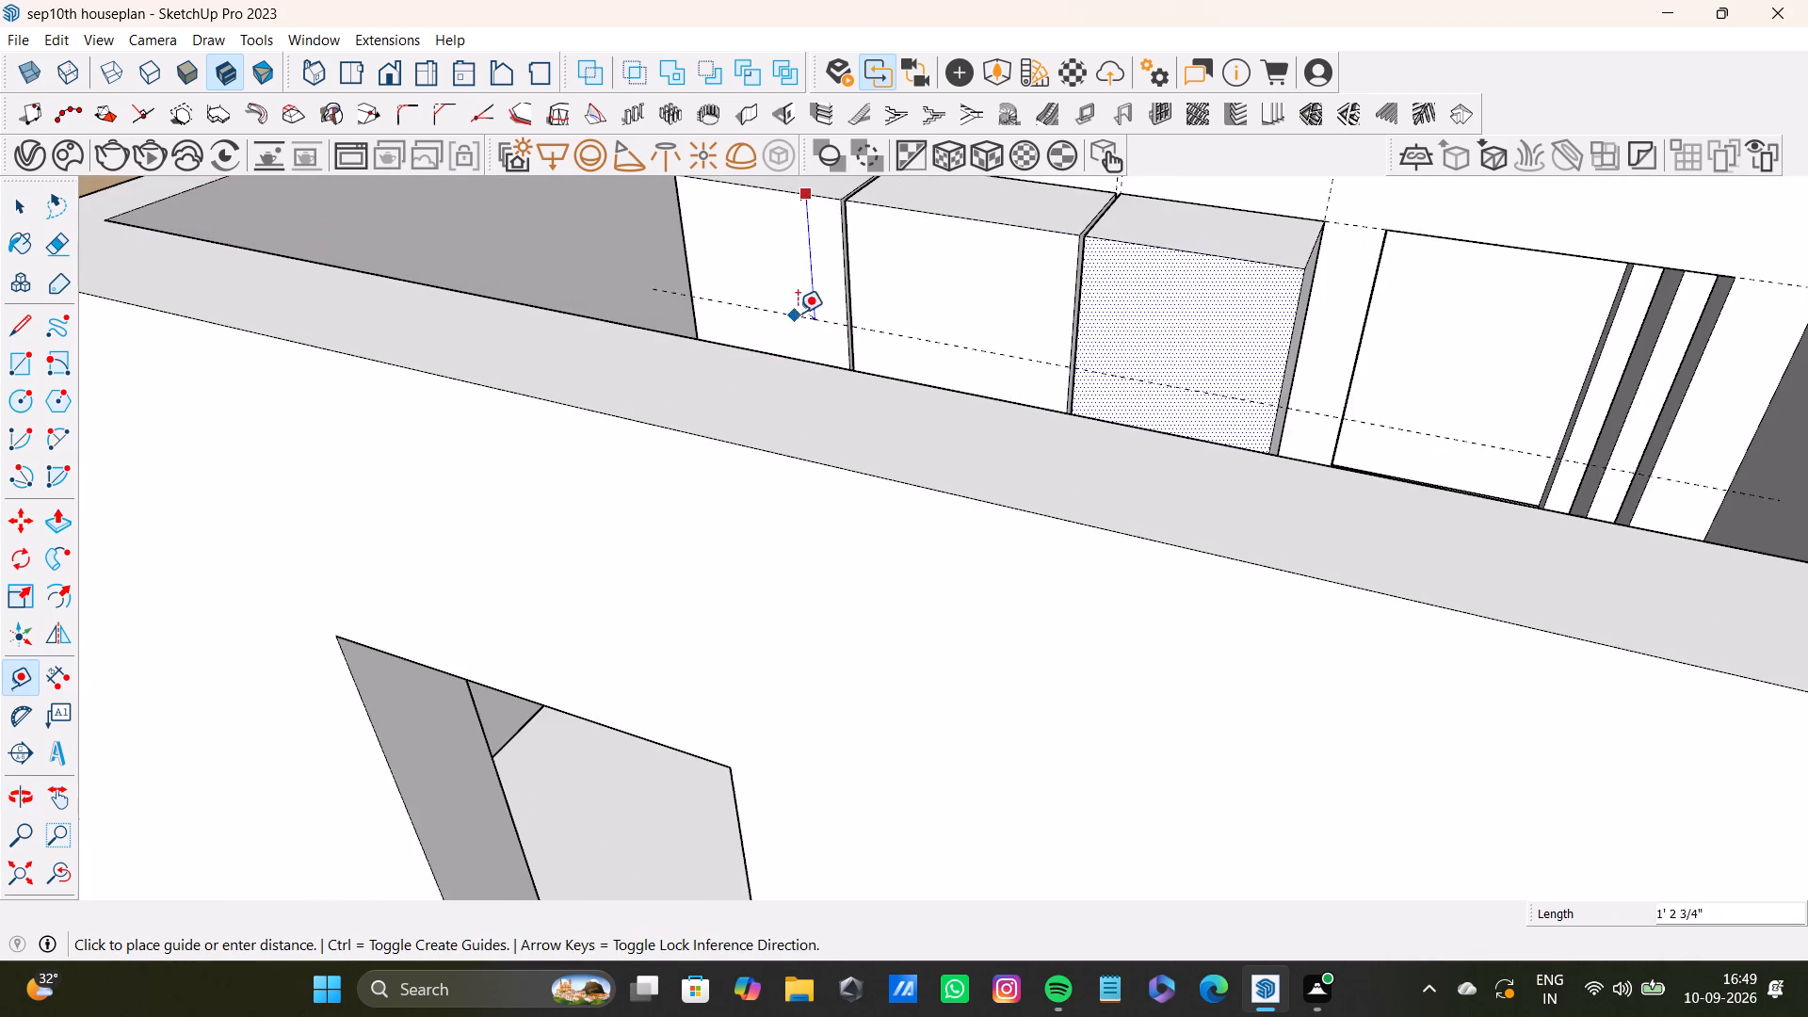
pyautogui.scroll(2, 753, 483)
pyautogui.scroll(-2, 721, 544)
pyautogui.moveTo(767, 571); pyautogui.dragTo(783, 550, button='middle')
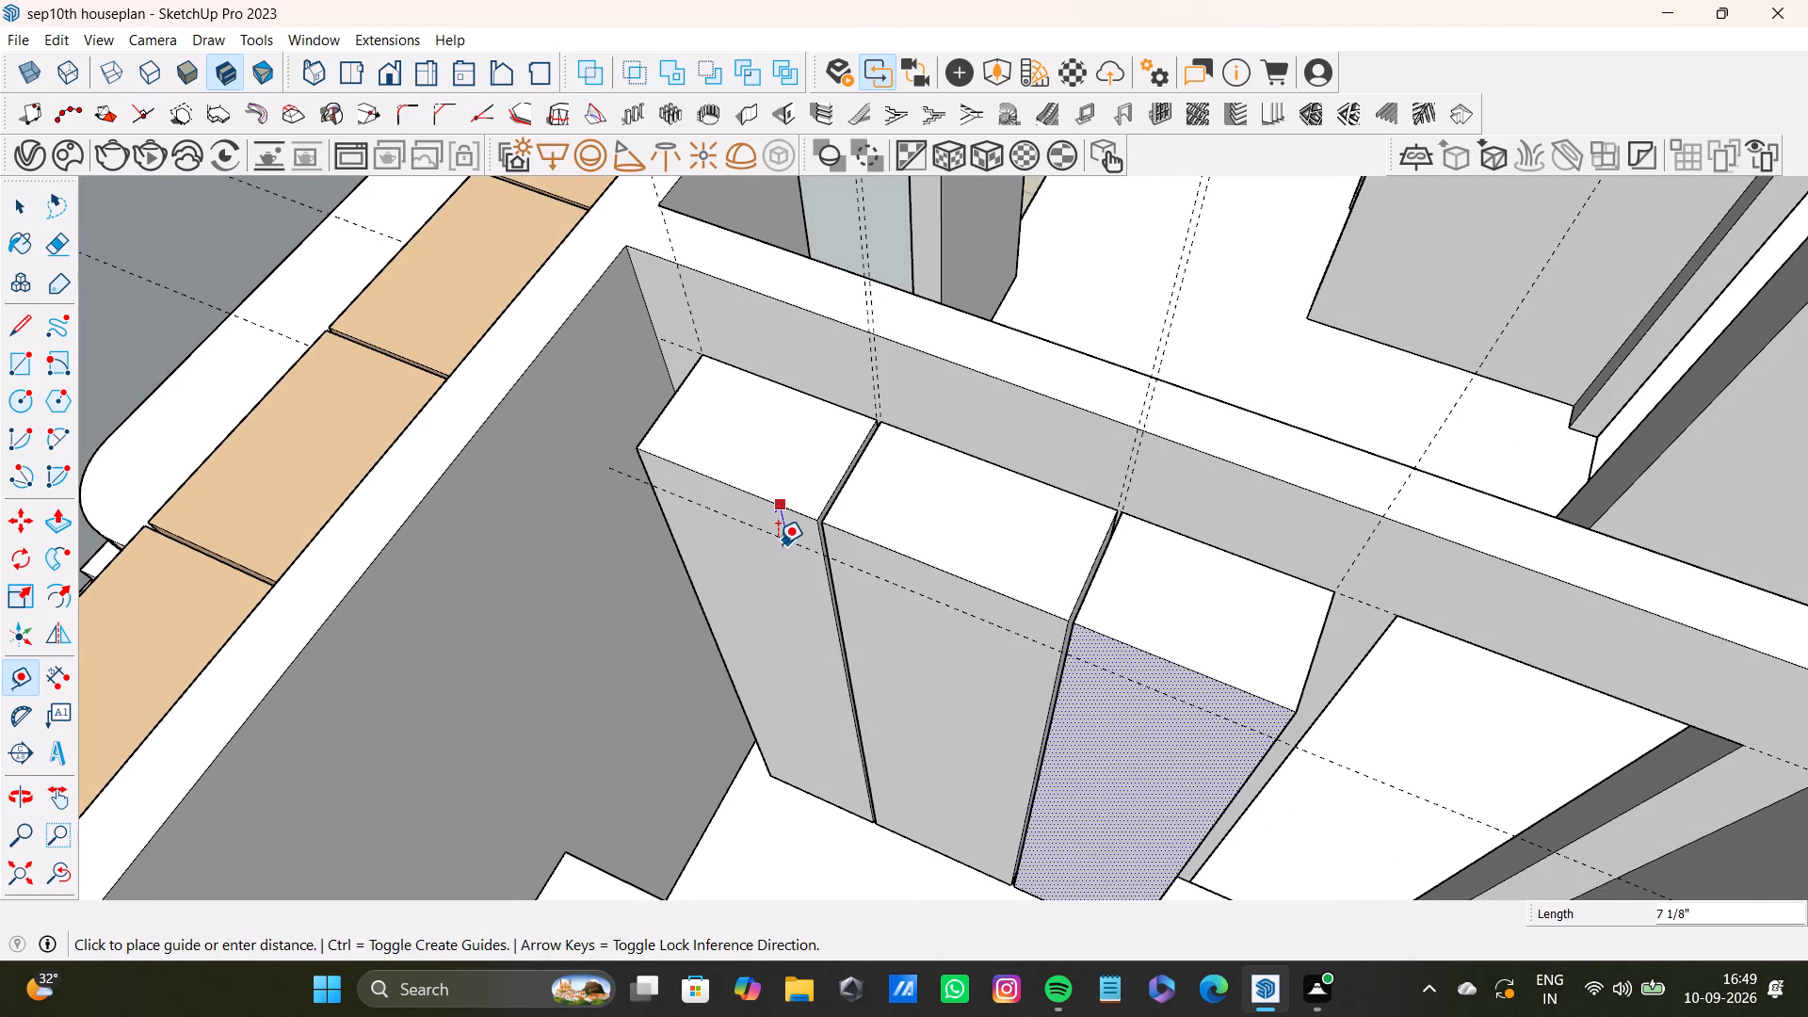
pyautogui.scroll(-3, 767, 552)
pyautogui.moveTo(791, 566); pyautogui.dragTo(790, 518, button='middle')
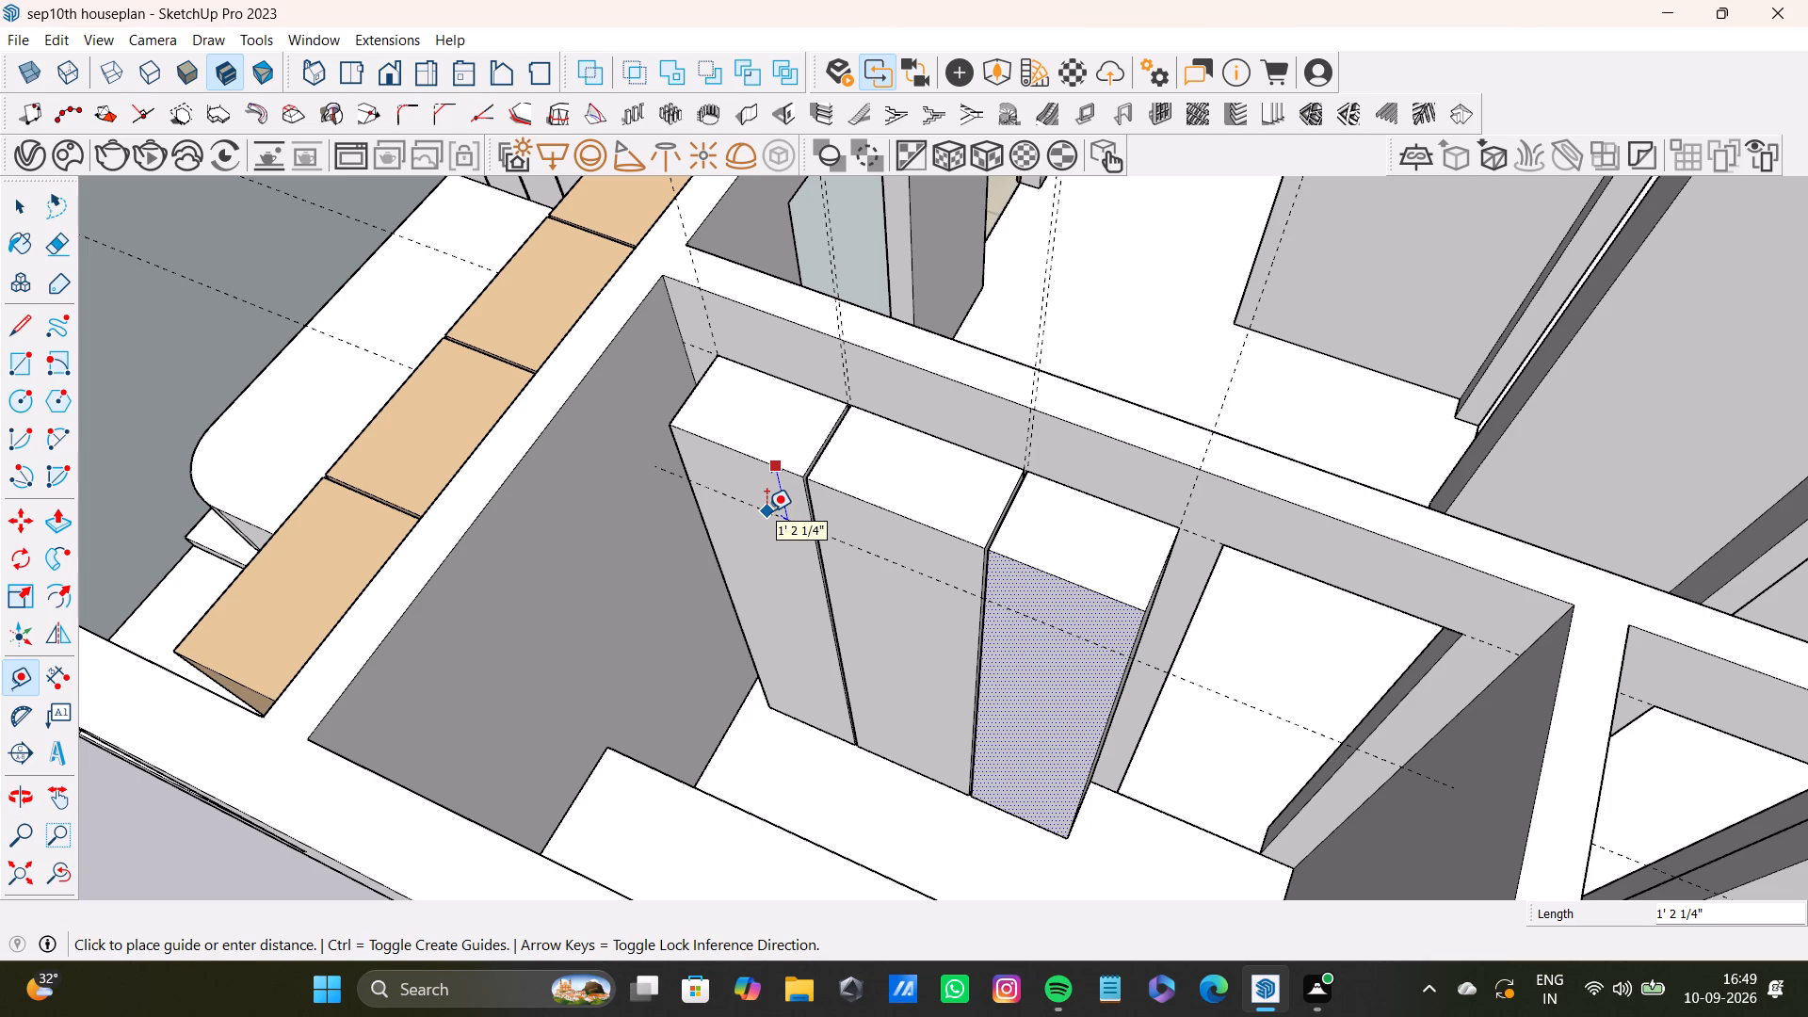
pyautogui.scroll(-2, 780, 510)
pyautogui.moveTo(800, 539); pyautogui.dragTo(749, 473, button='middle')
pyautogui.scroll(5, 778, 452)
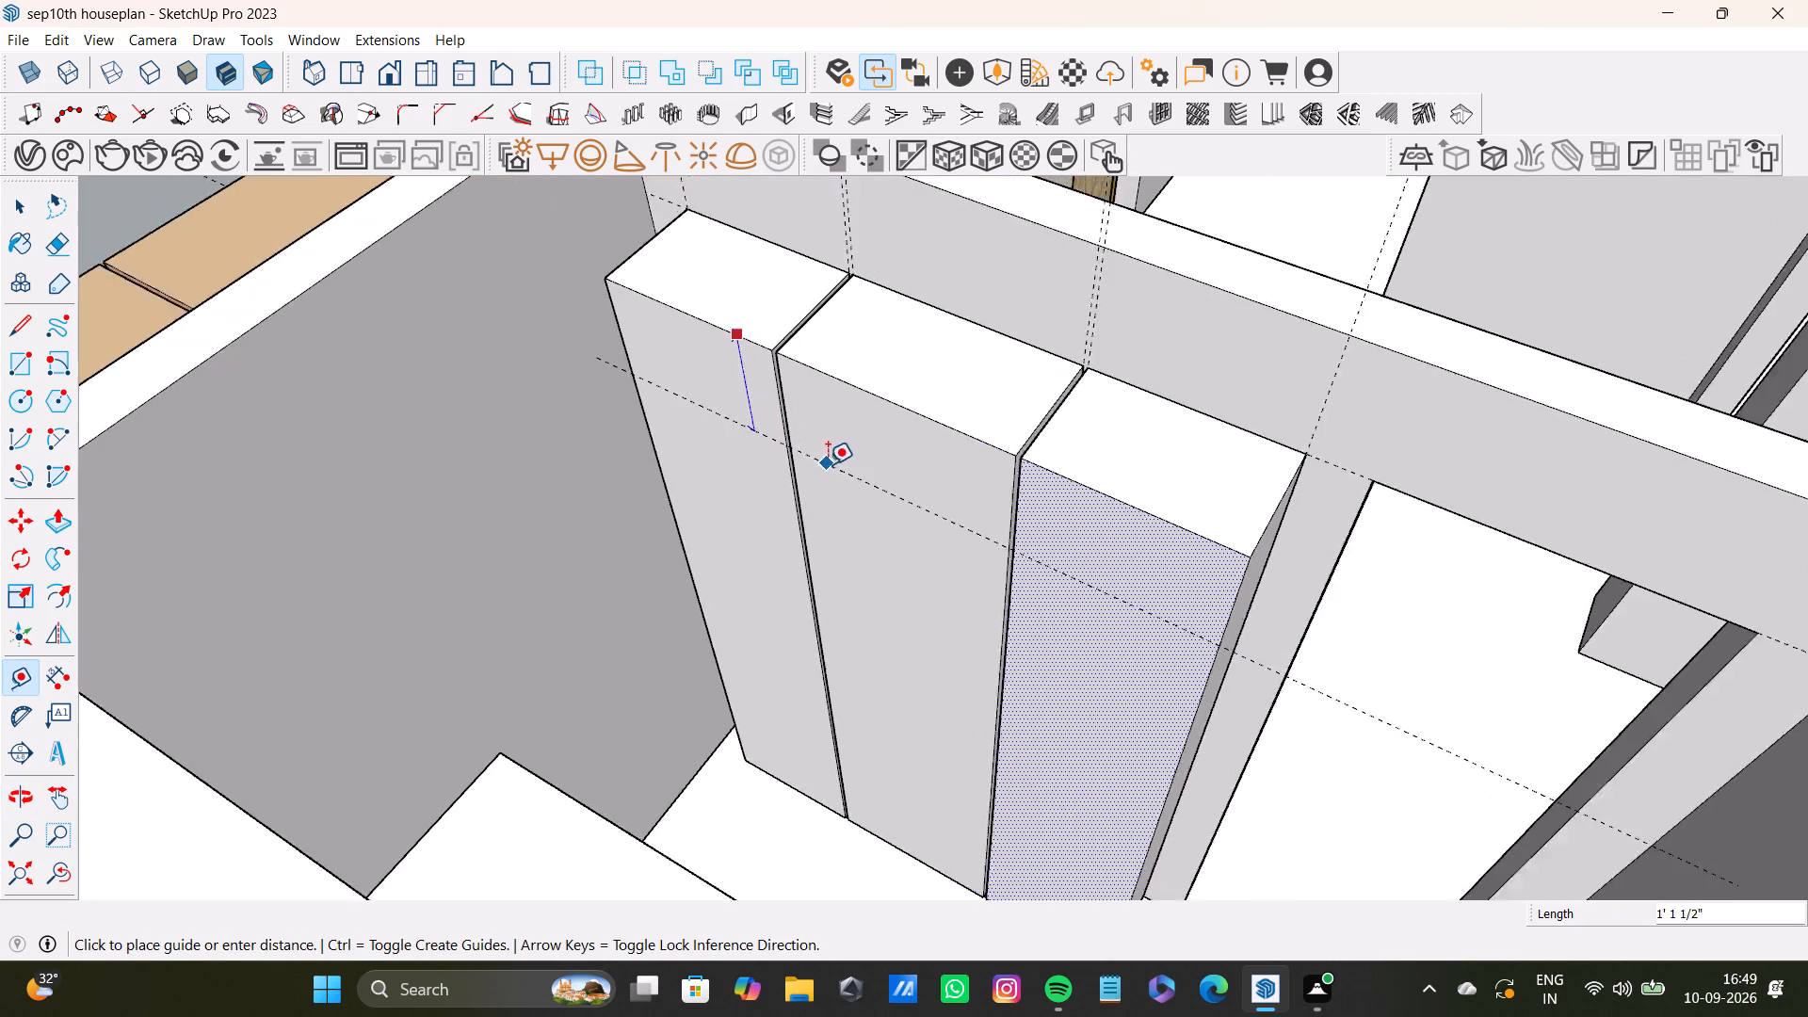
pyautogui.scroll(2, 828, 464)
pyautogui.moveTo(912, 480); pyautogui.dragTo(879, 409, button='middle')
pyautogui.scroll(-4, 889, 375)
pyautogui.moveTo(905, 500); pyautogui.dragTo(906, 484, button='middle')
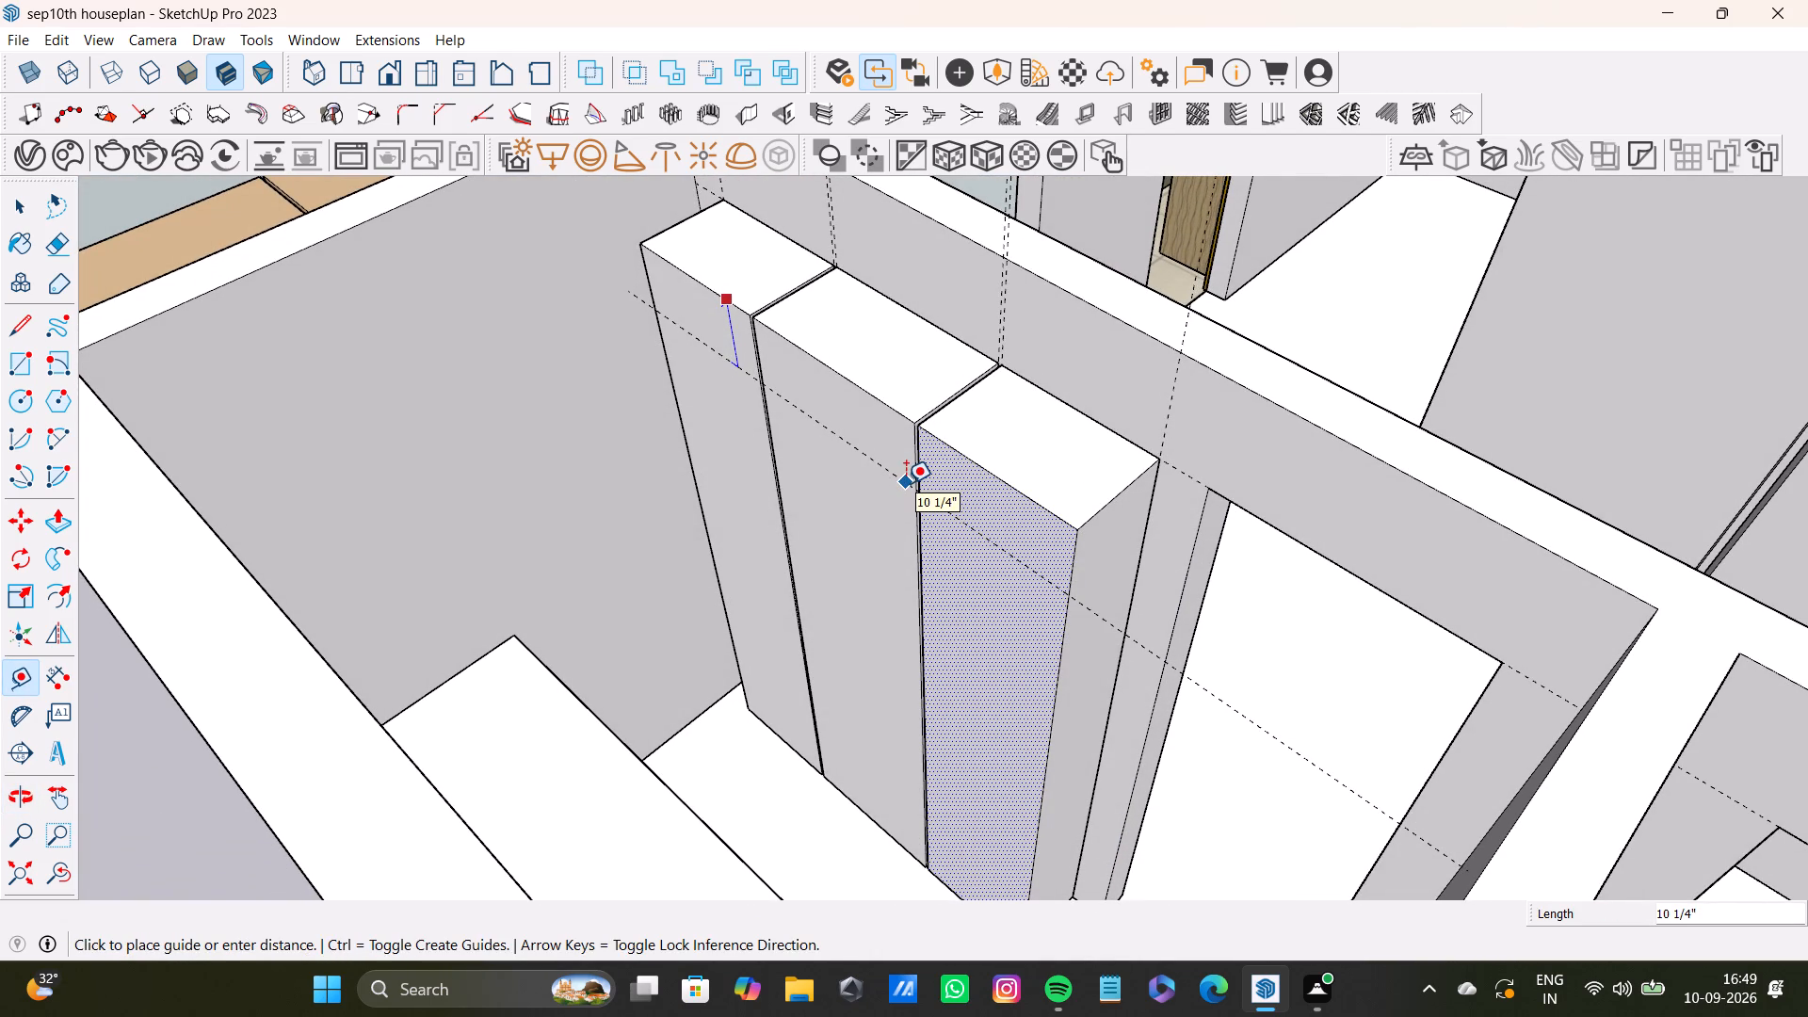
pyautogui.scroll(-2, 974, 501)
pyautogui.moveTo(1025, 514); pyautogui.dragTo(1015, 487, button='middle')
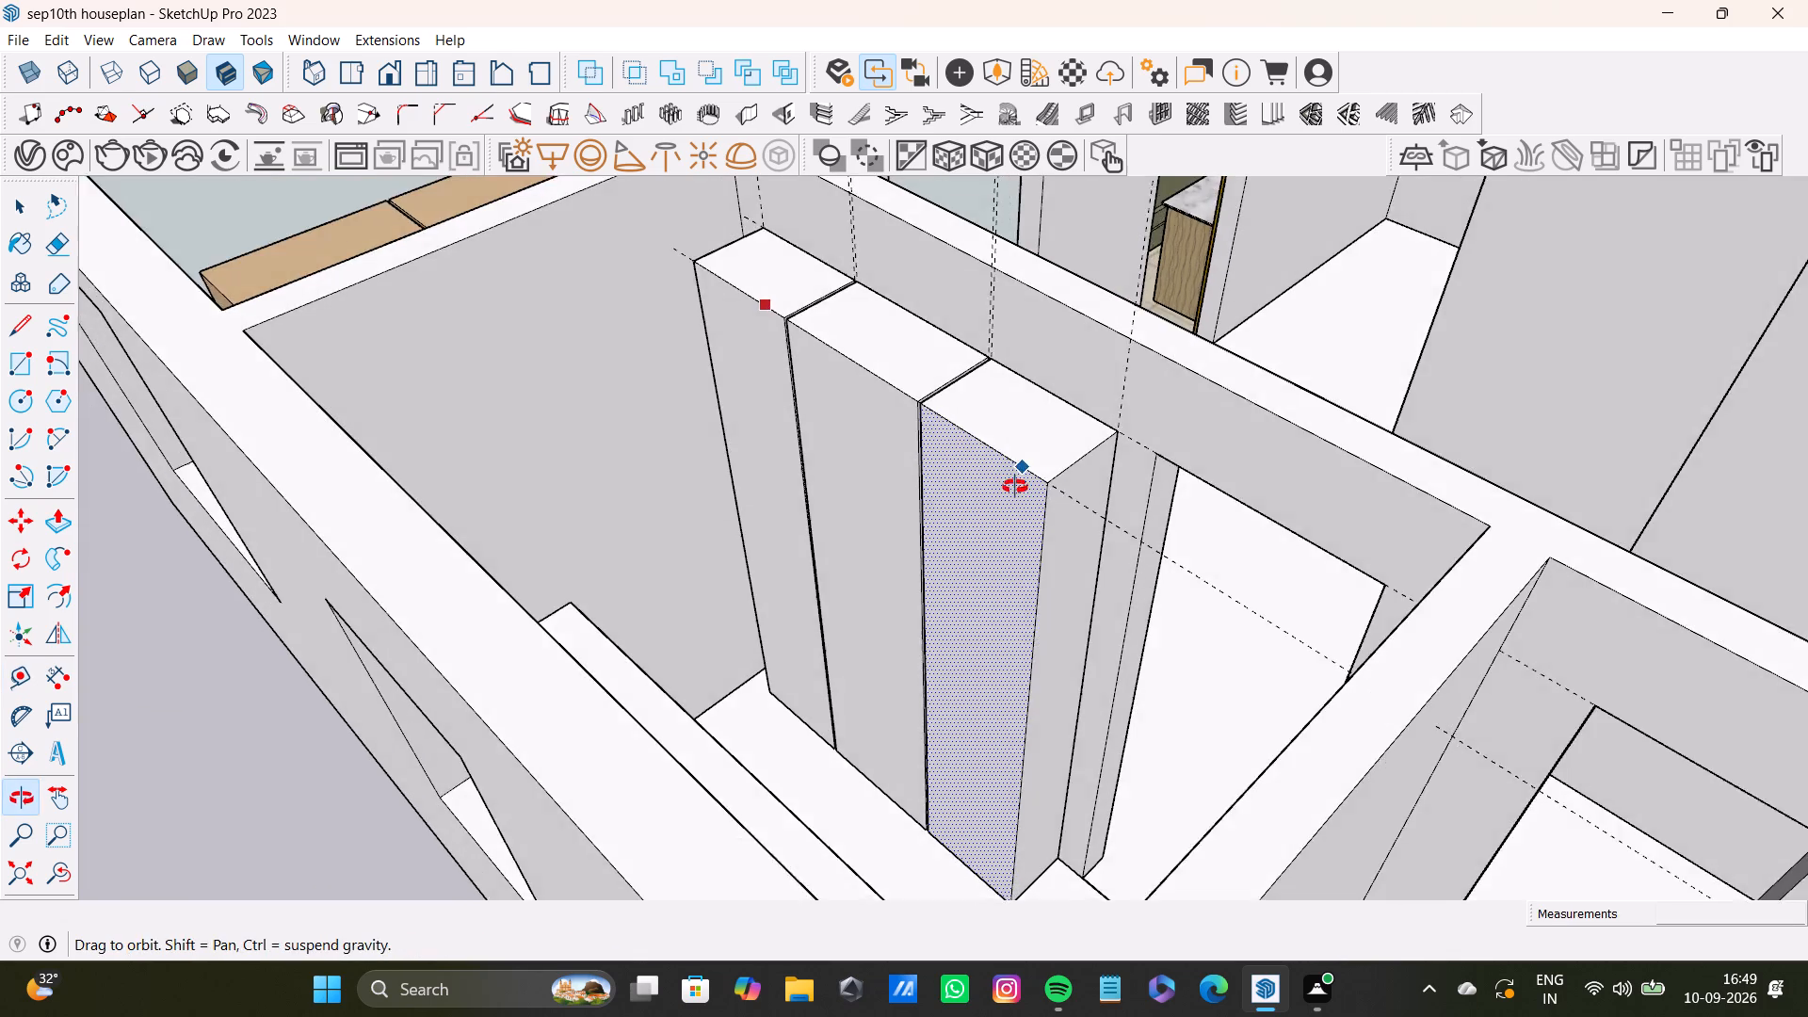
pyautogui.moveTo(1015, 487); pyautogui.dragTo(1009, 487, button='middle')
pyautogui.scroll(6, 977, 458)
pyautogui.moveTo(1001, 488); pyautogui.dragTo(989, 327, button='middle')
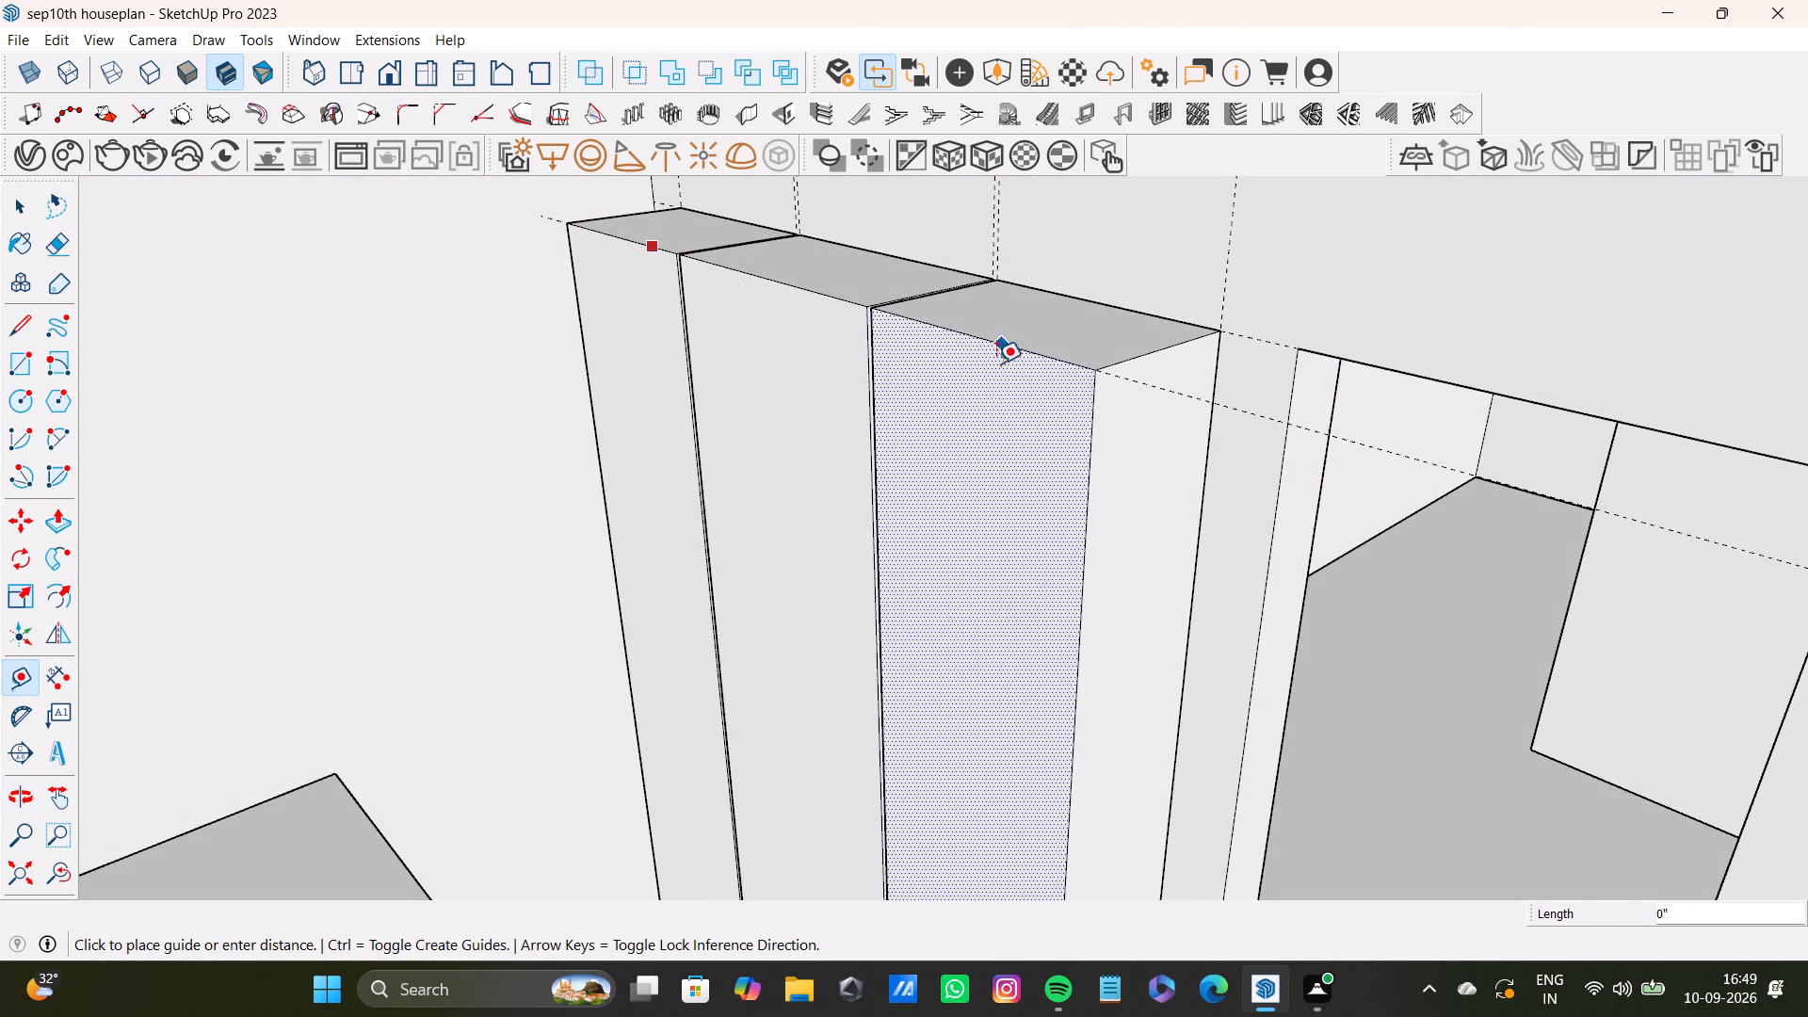
pyautogui.click(1087, 411)
# Add vertical guides on the first block's front face, about 2 1/8" inside its outer edge and 2 1/2" inside its gap-side edge.
pyautogui.scroll(4, 613, 427)
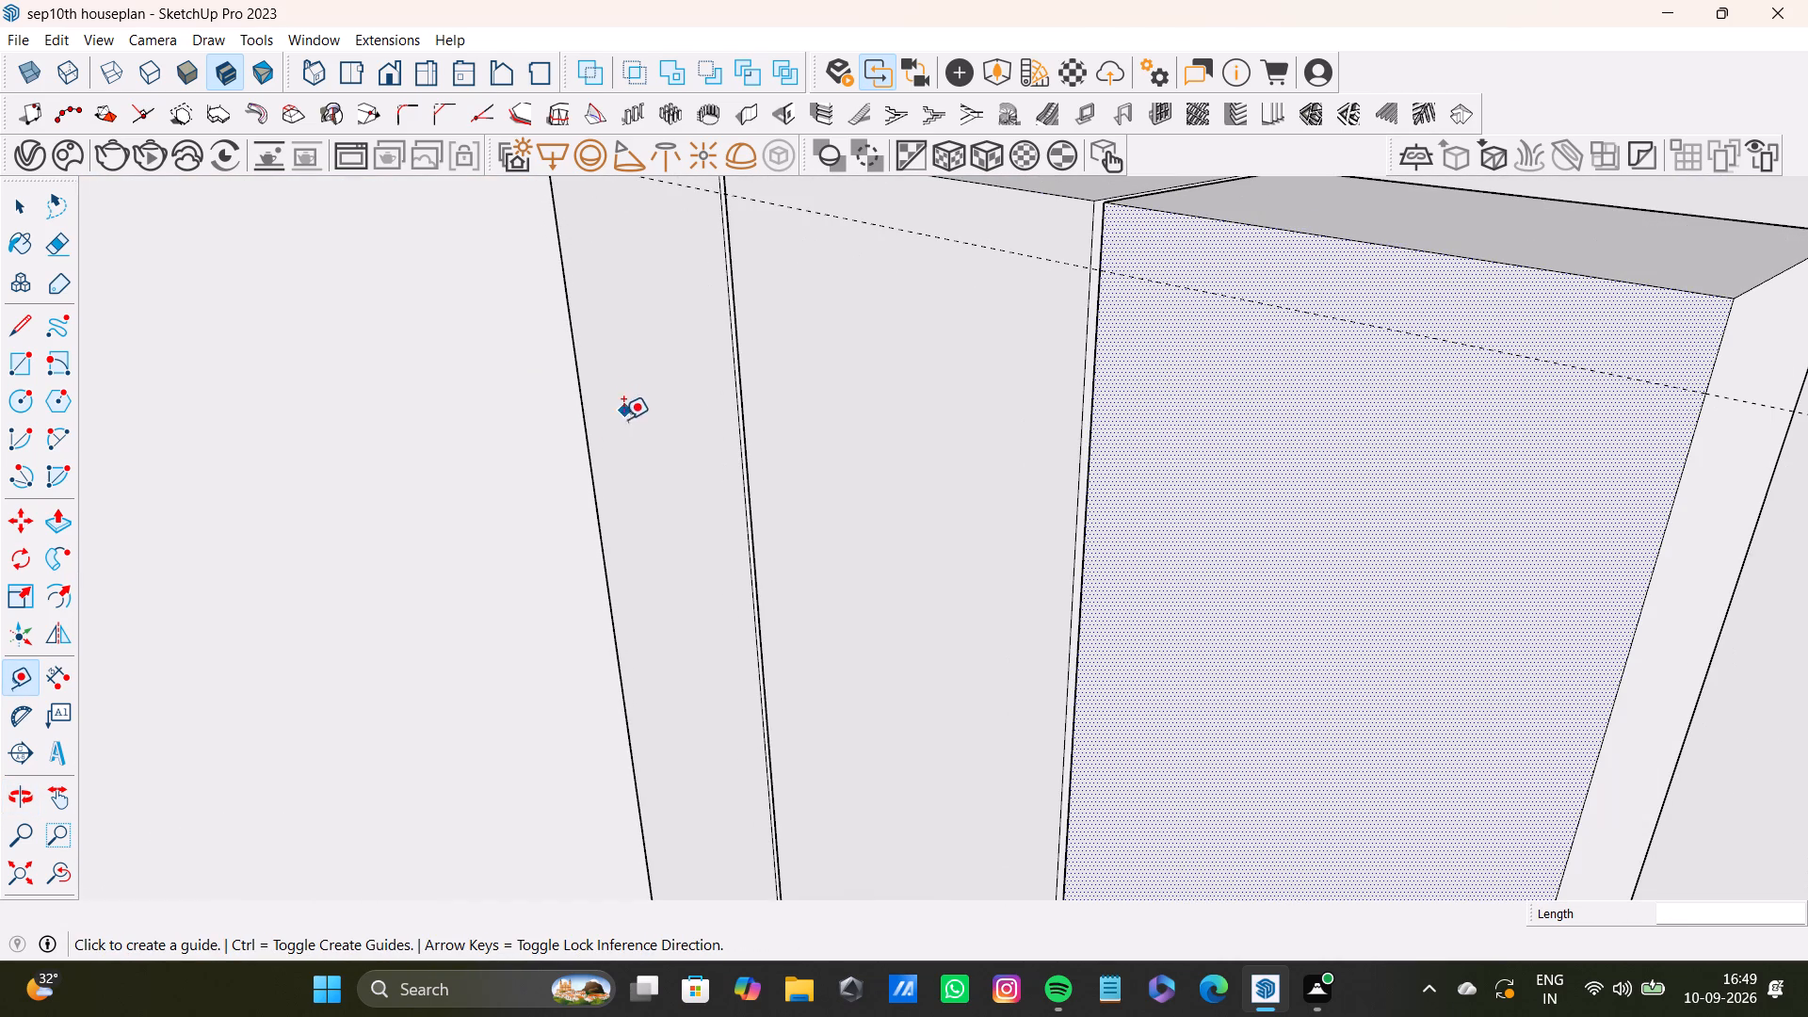
pyautogui.click(585, 427)
pyautogui.scroll(-2, 636, 451)
pyautogui.moveTo(621, 471); pyautogui.dragTo(838, 446, button='middle')
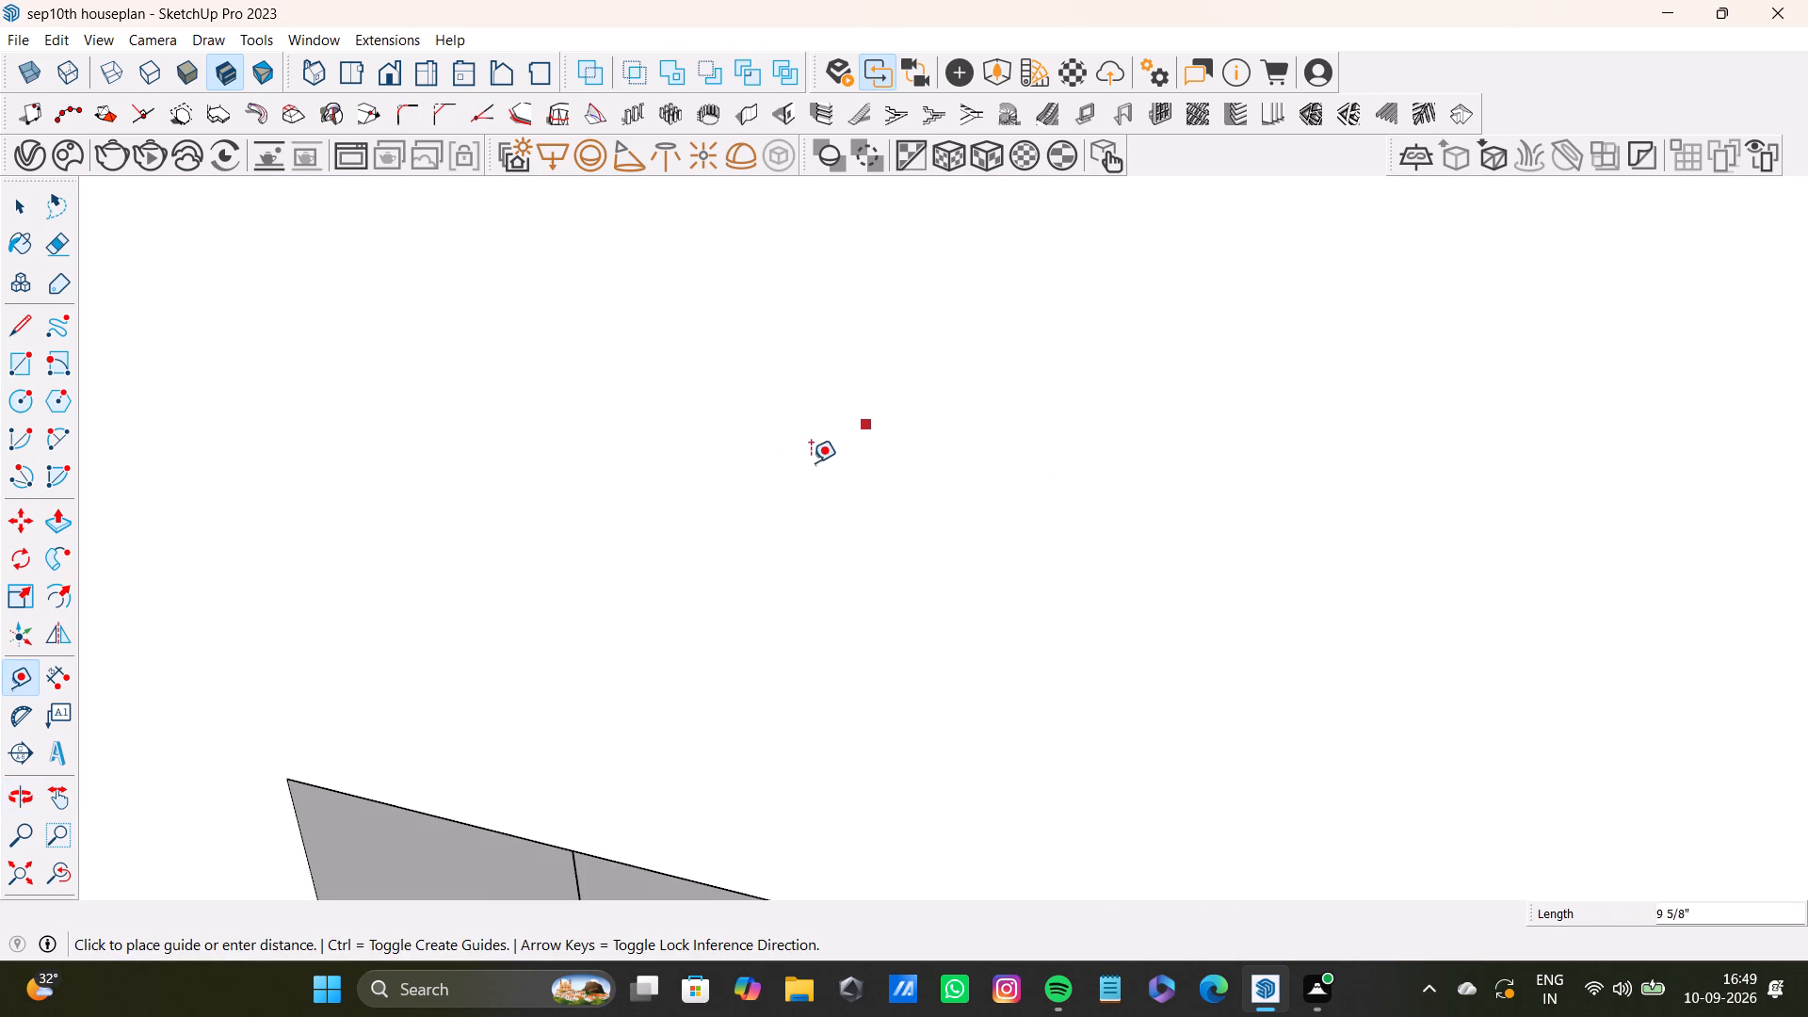
pyautogui.moveTo(56, 882); pyautogui.dragTo(73, 875)
pyautogui.moveTo(841, 533); pyautogui.dragTo(917, 733, button='middle')
pyautogui.scroll(3, 523, 475)
pyautogui.moveTo(509, 462); pyautogui.dragTo(661, 472, button='middle')
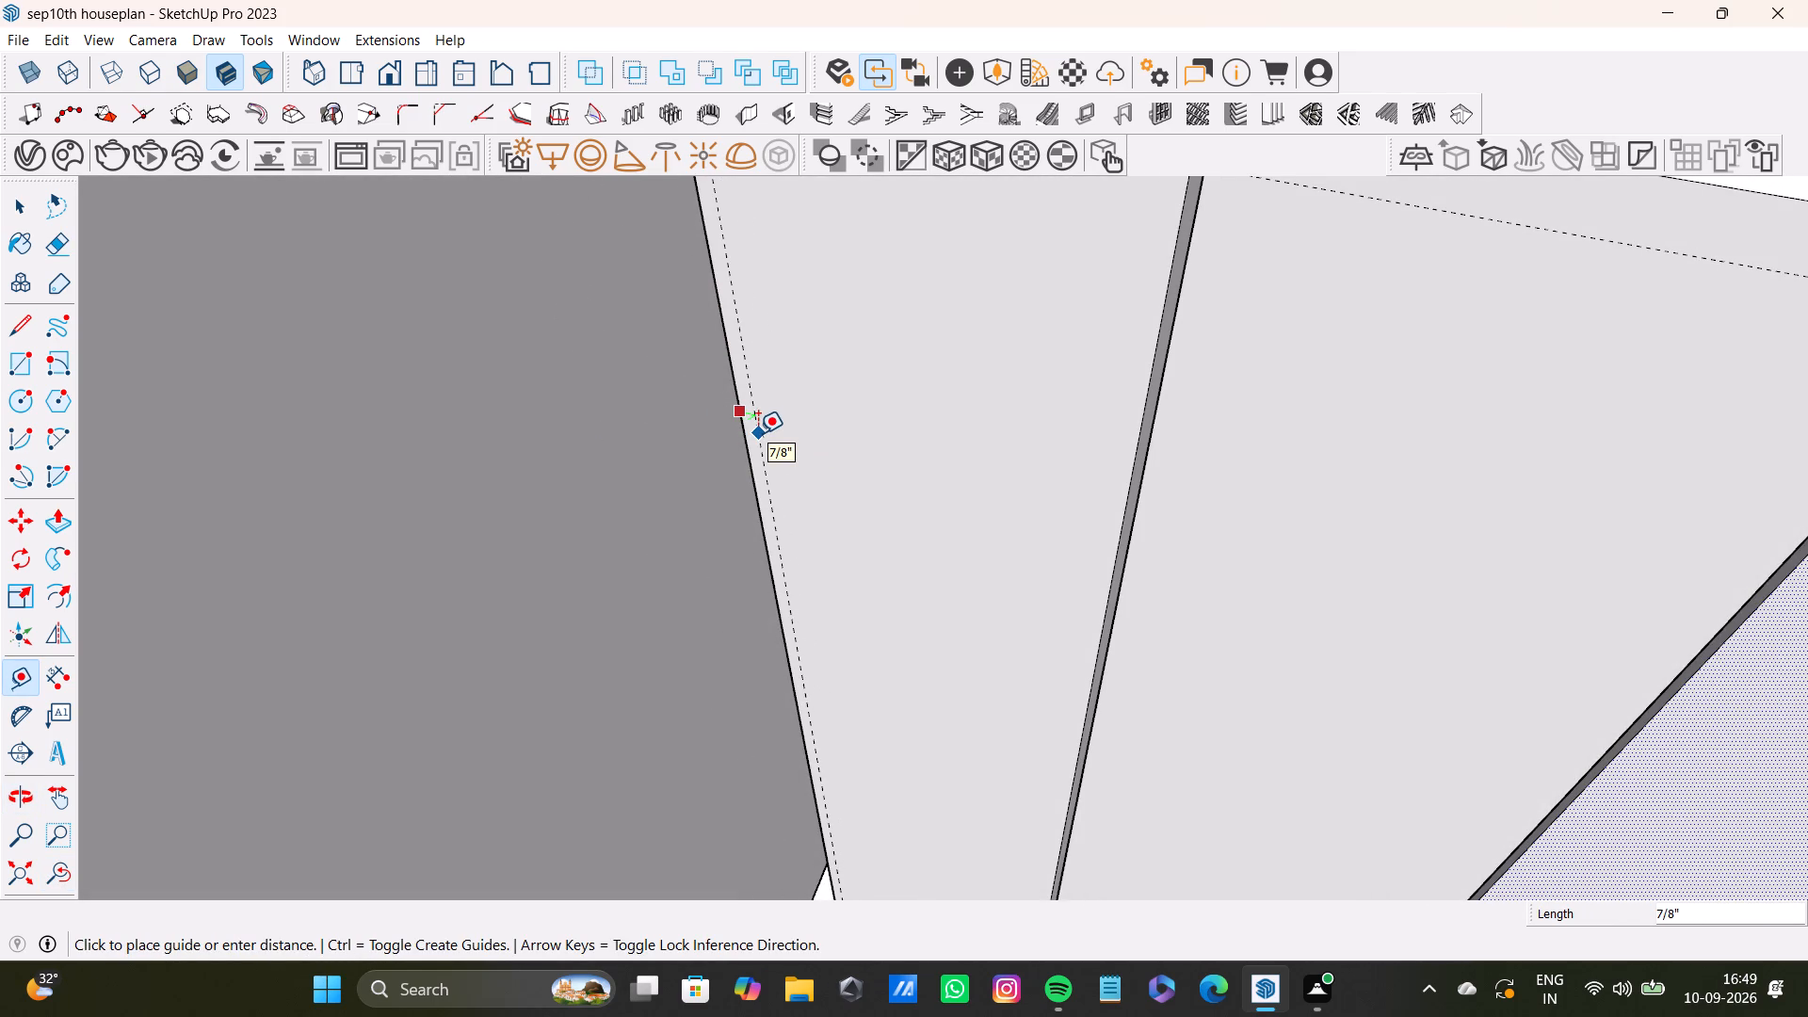
pyautogui.scroll(-5, 763, 431)
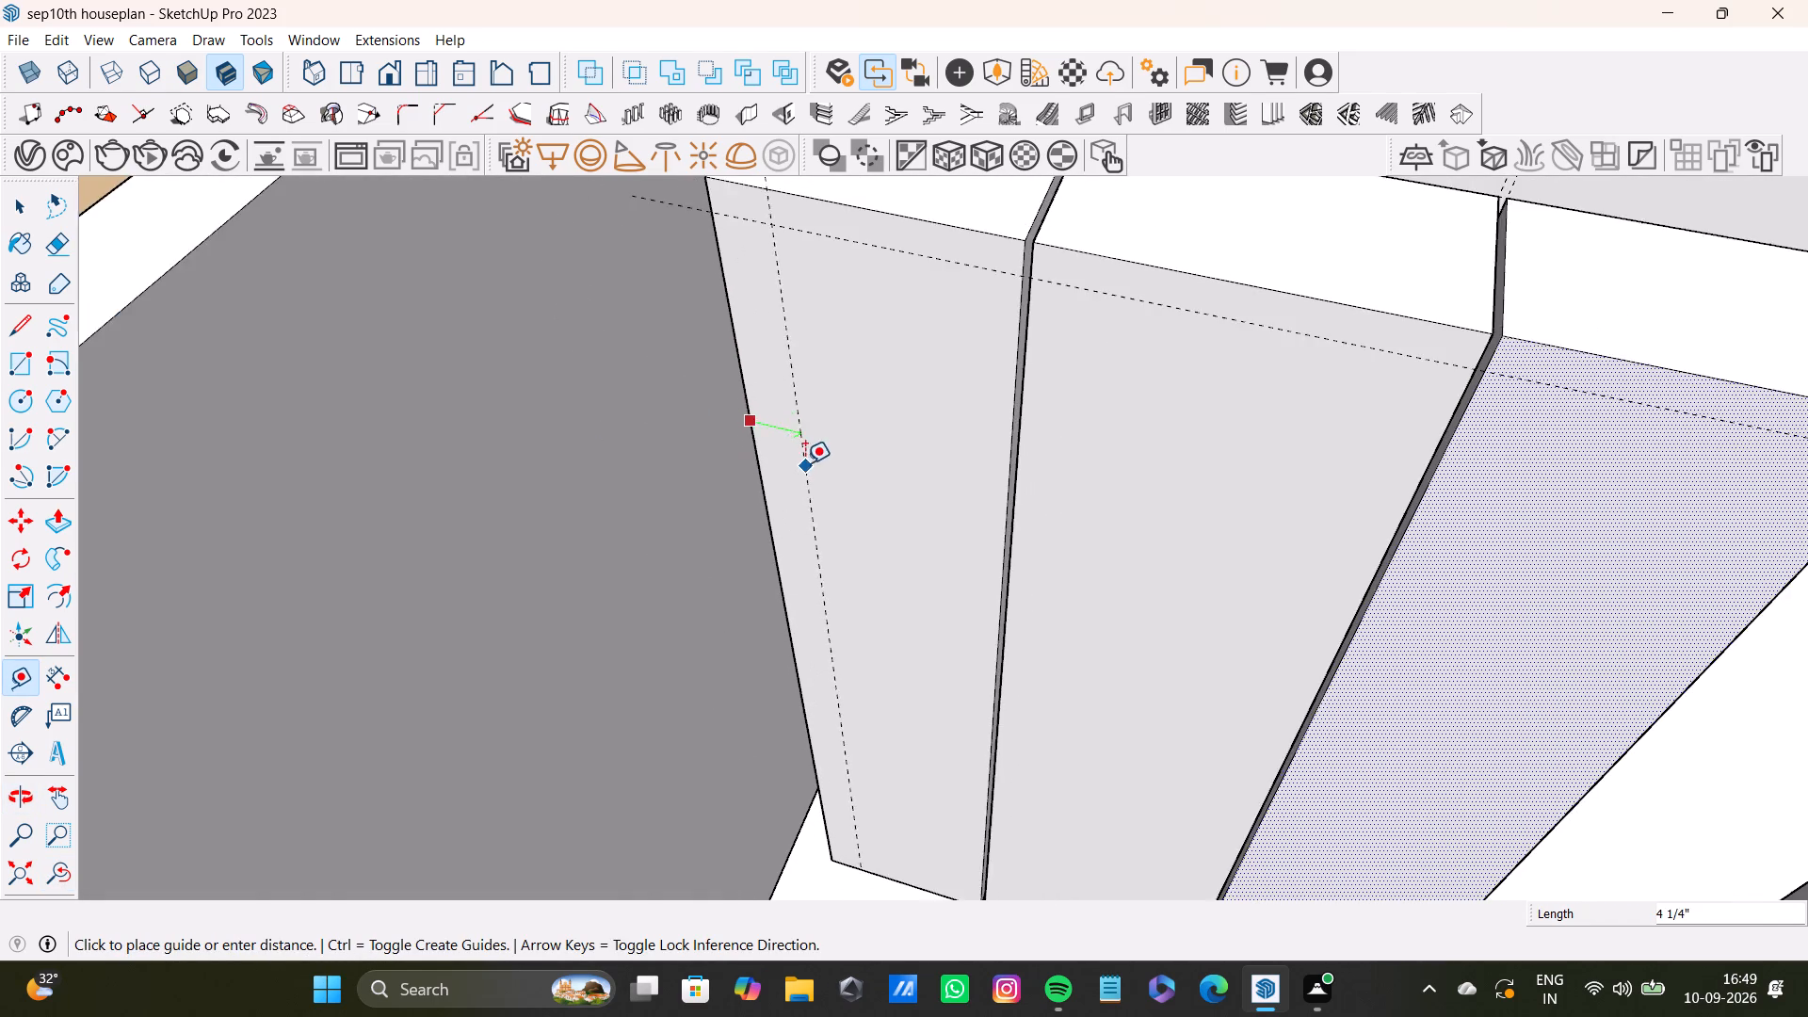
pyautogui.scroll(-1, 805, 463)
pyautogui.moveTo(805, 464); pyautogui.dragTo(871, 439, button='middle')
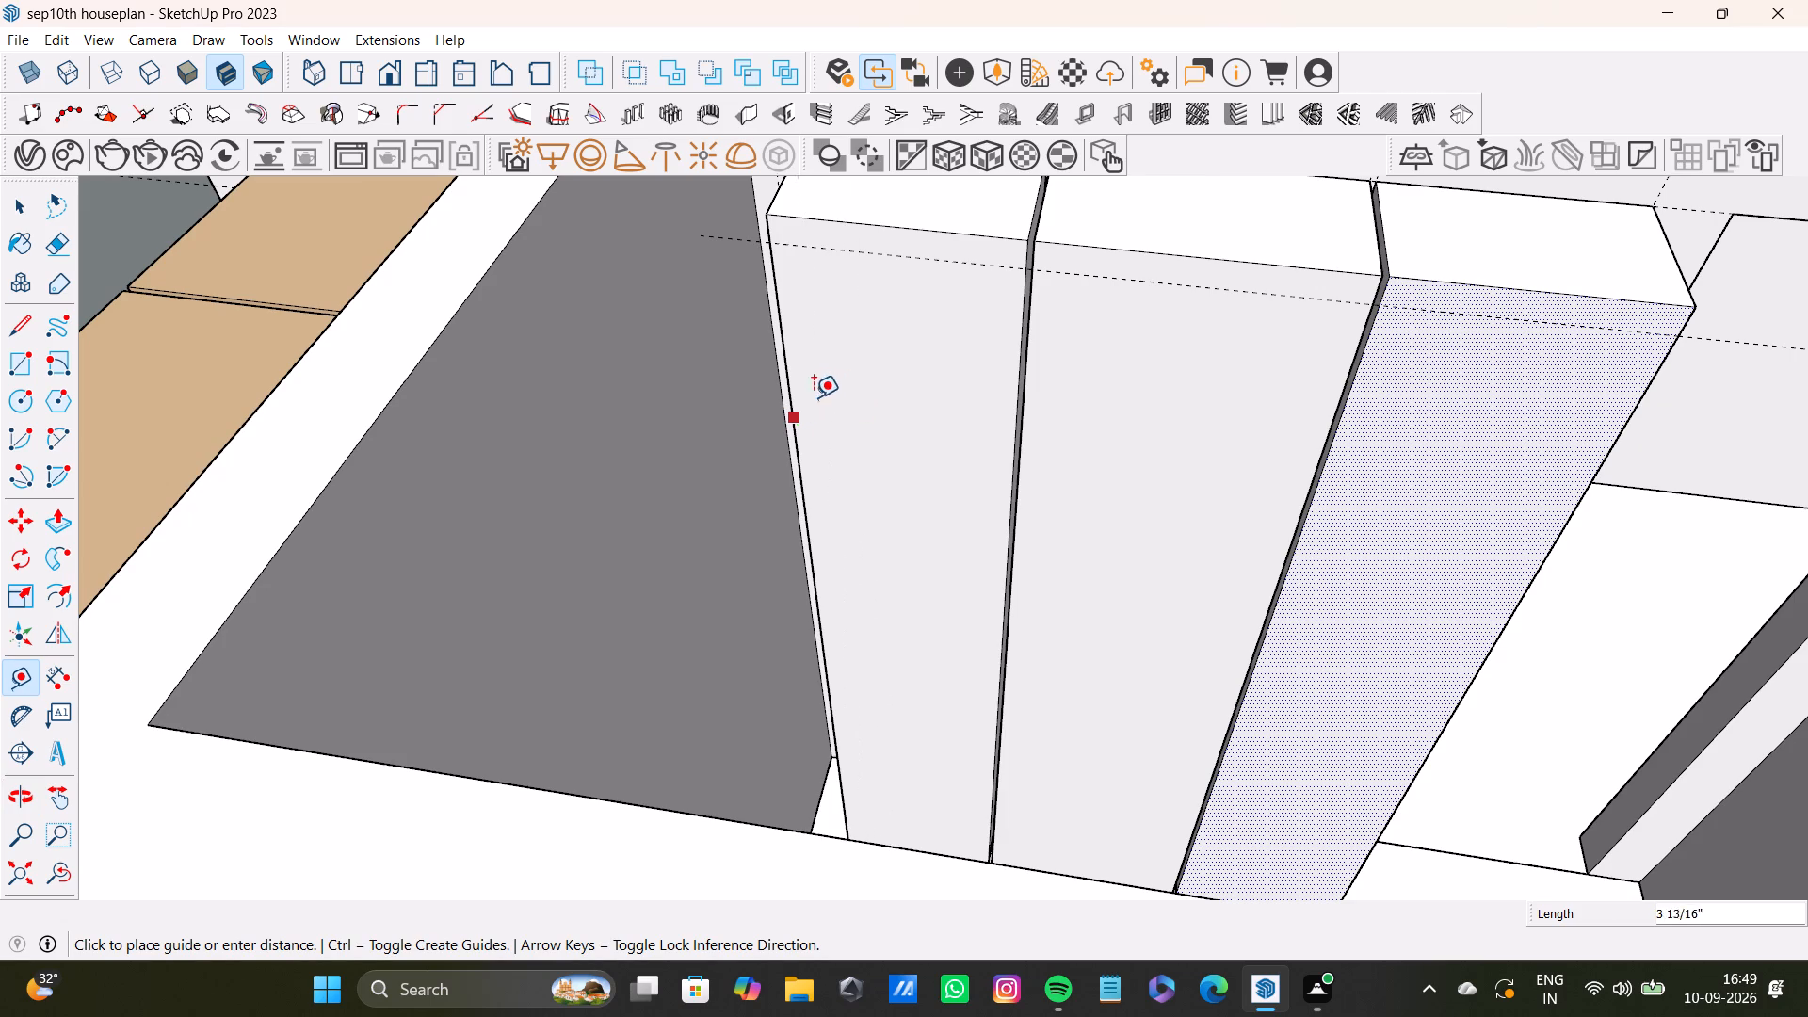
pyautogui.click(818, 449)
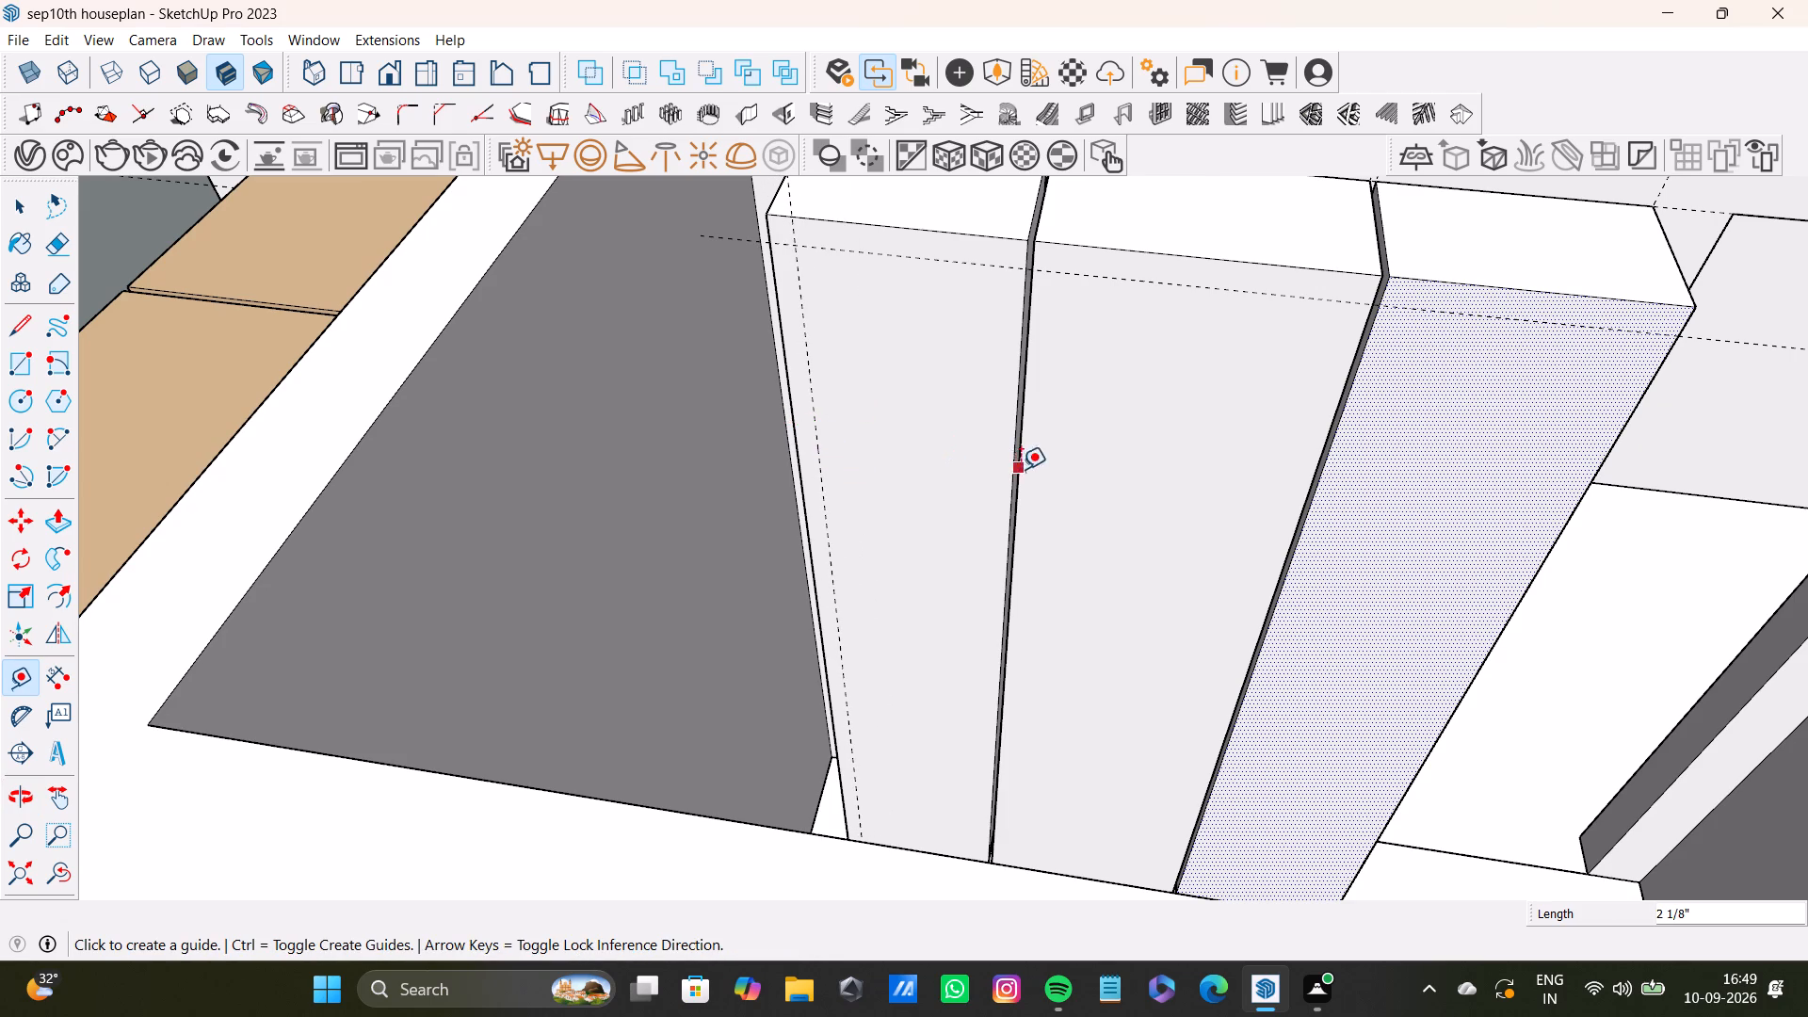
pyautogui.click(1009, 476)
pyautogui.click(987, 472)
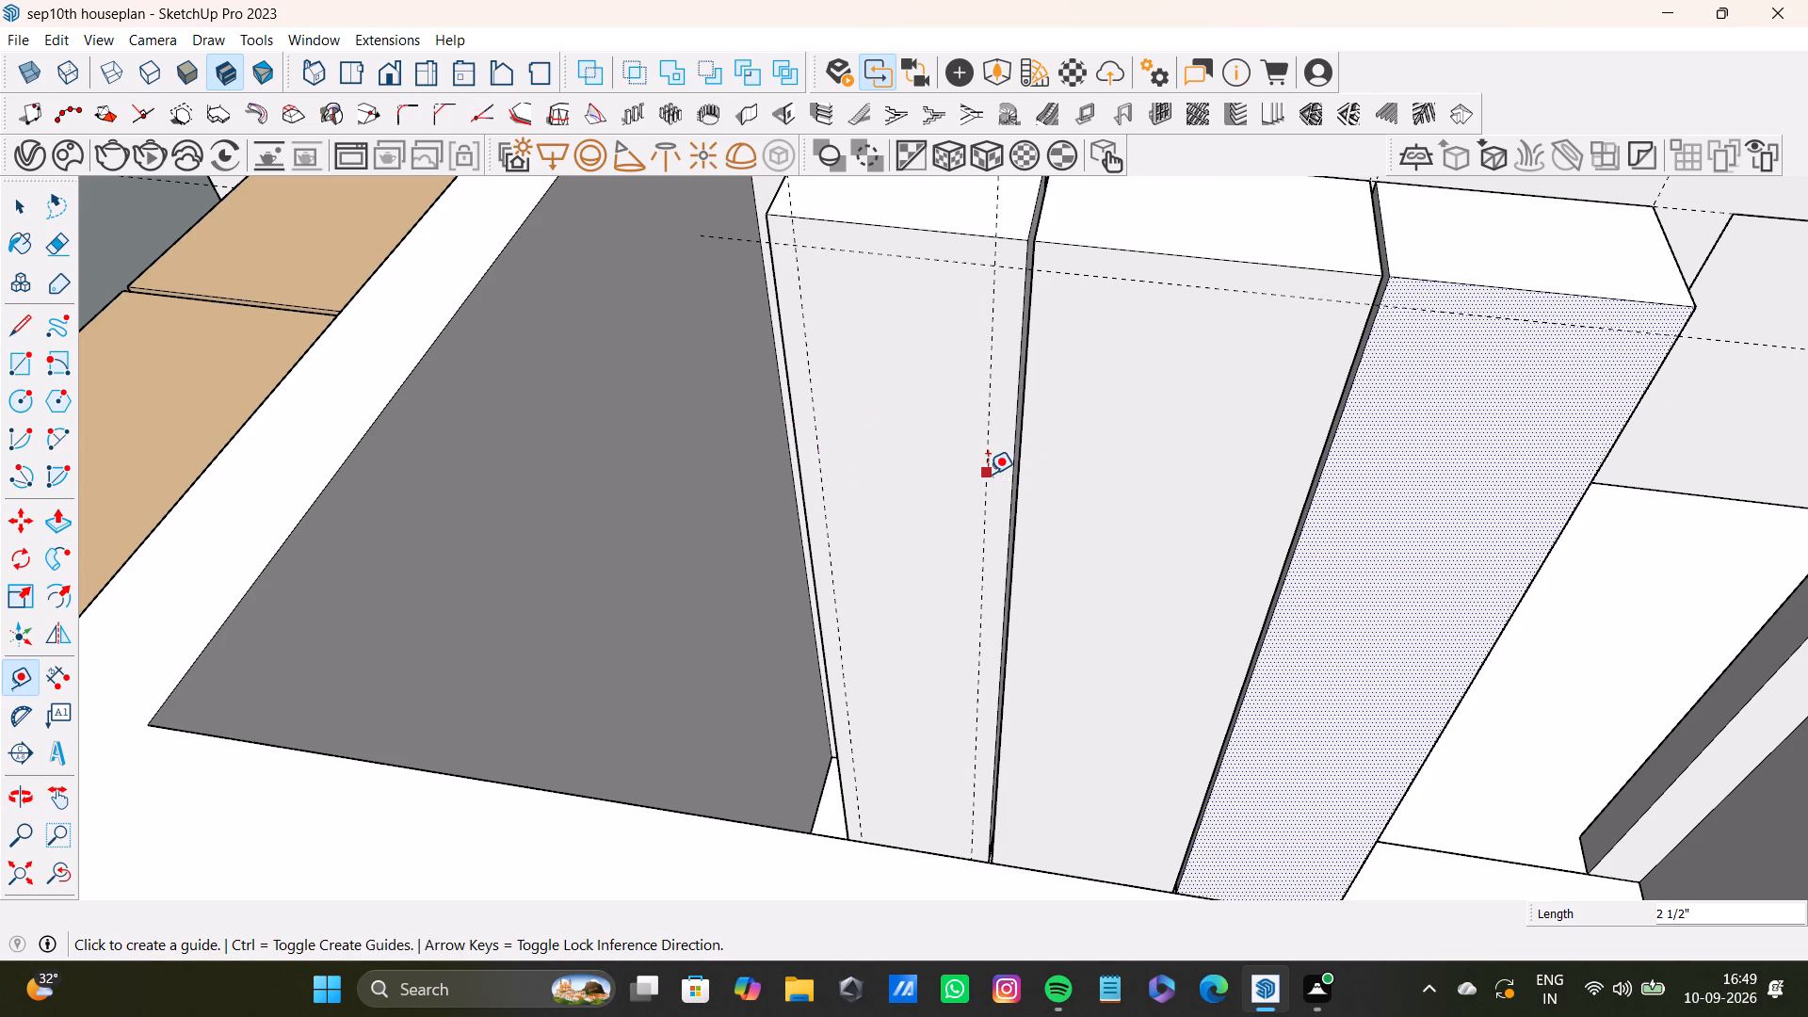
# Place a horizontal guide about 5 13/16" above the bottom front edge of the first block.
pyautogui.moveTo(952, 852); pyautogui.dragTo(944, 870, button='middle')
pyautogui.scroll(3, 913, 859)
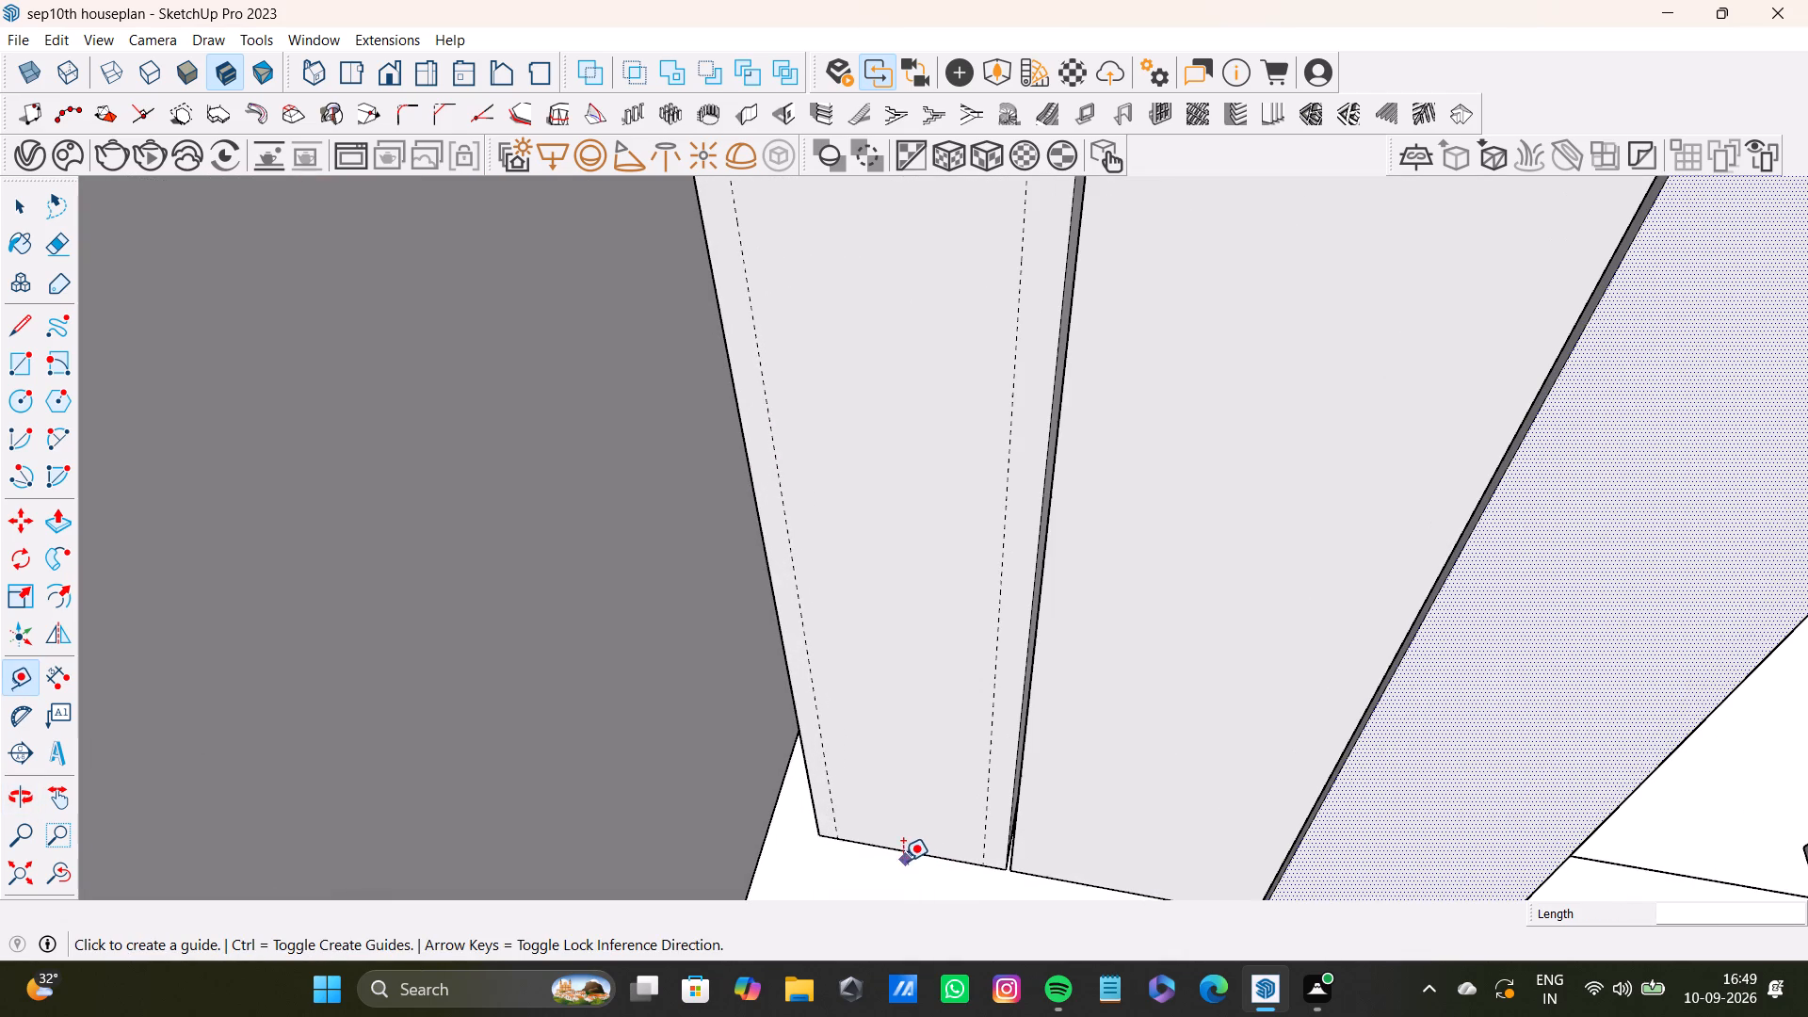
pyautogui.click(911, 852)
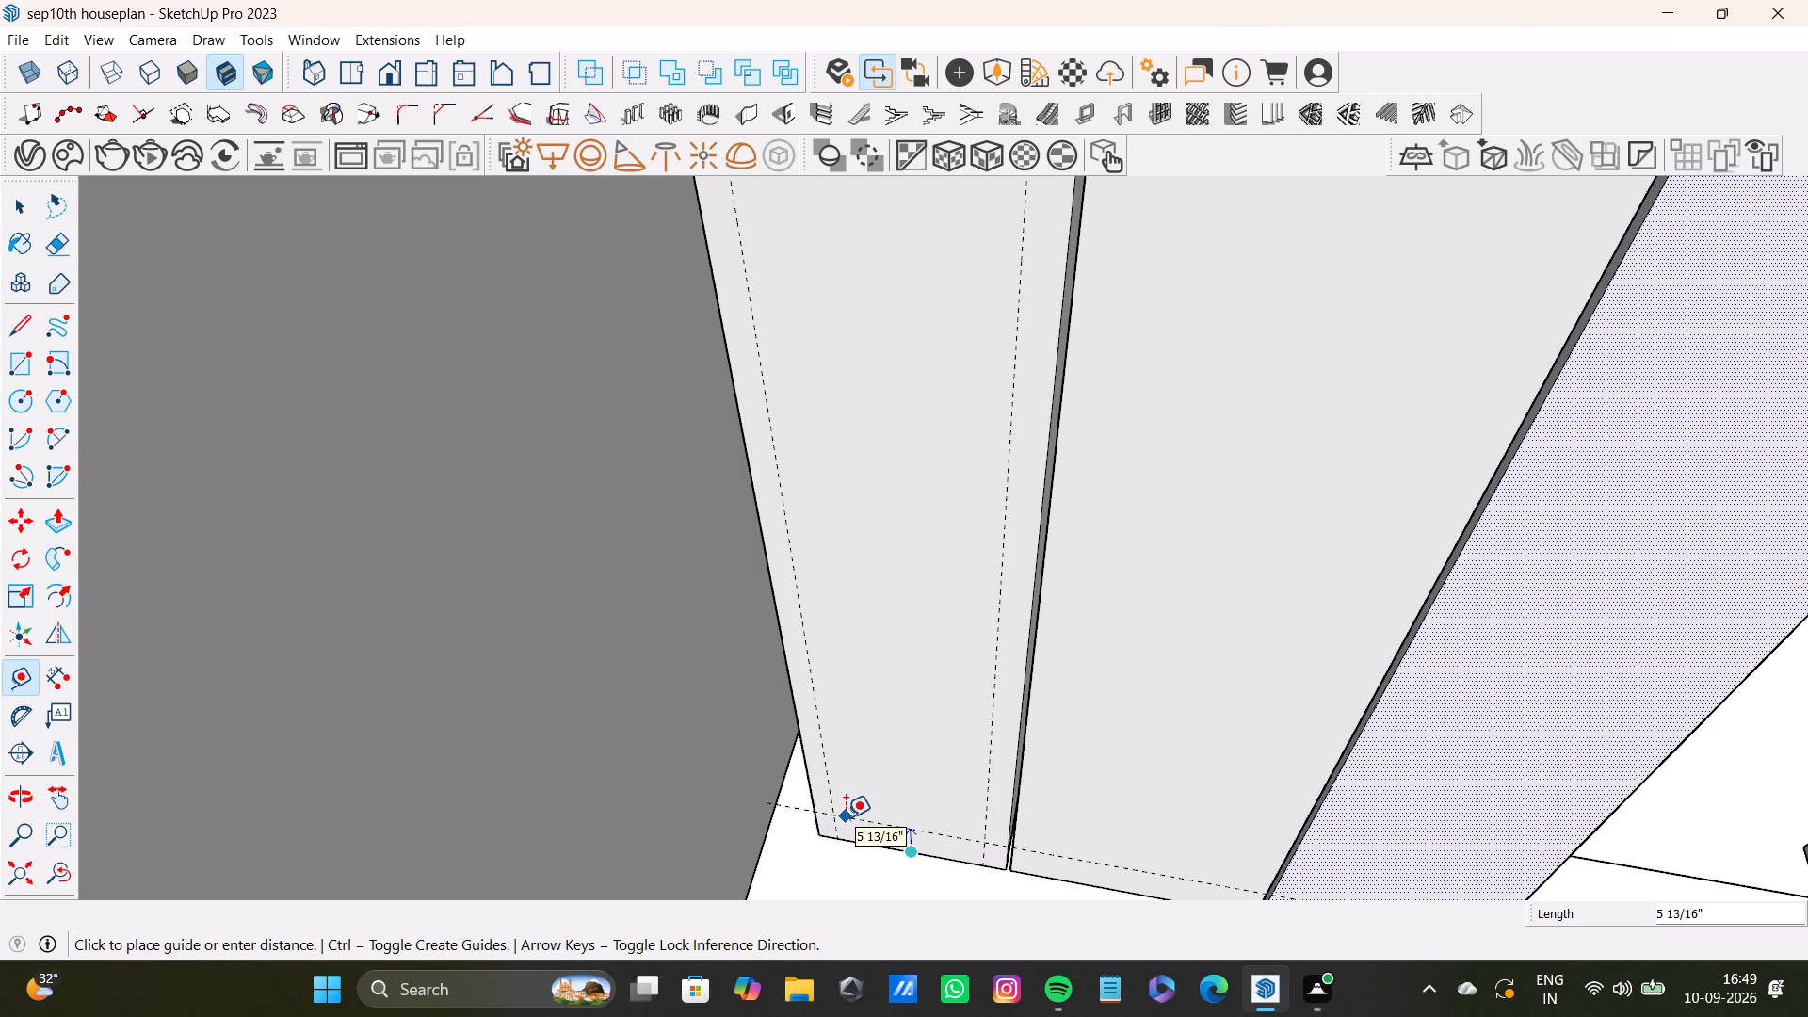
pyautogui.click(850, 814)
# Add vertical guides just inside both side edges of the middle block's front face, the one nearest the first block about 2 1/8" in.
pyautogui.scroll(-6, 864, 815)
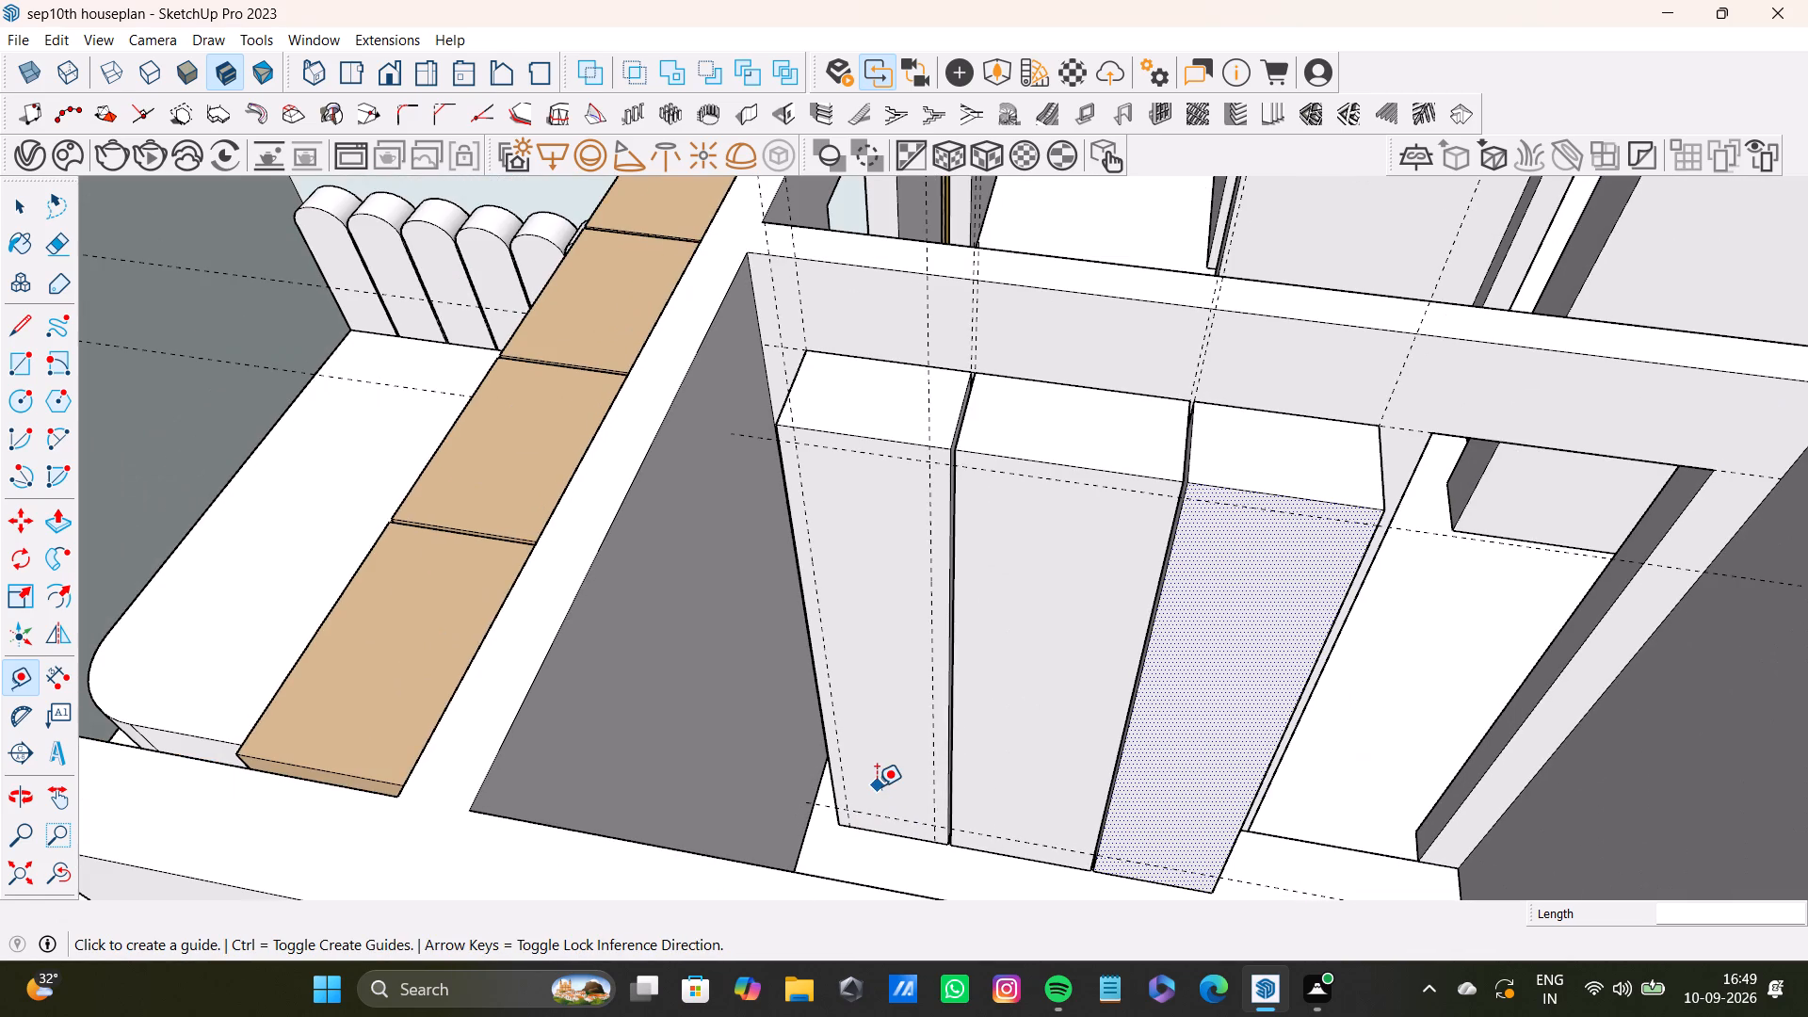
pyautogui.keyDown('shift'); pyautogui.moveTo(878, 766); pyautogui.dragTo(810, 812, button='middle'); pyautogui.keyUp('shift')
pyautogui.scroll(3, 876, 683)
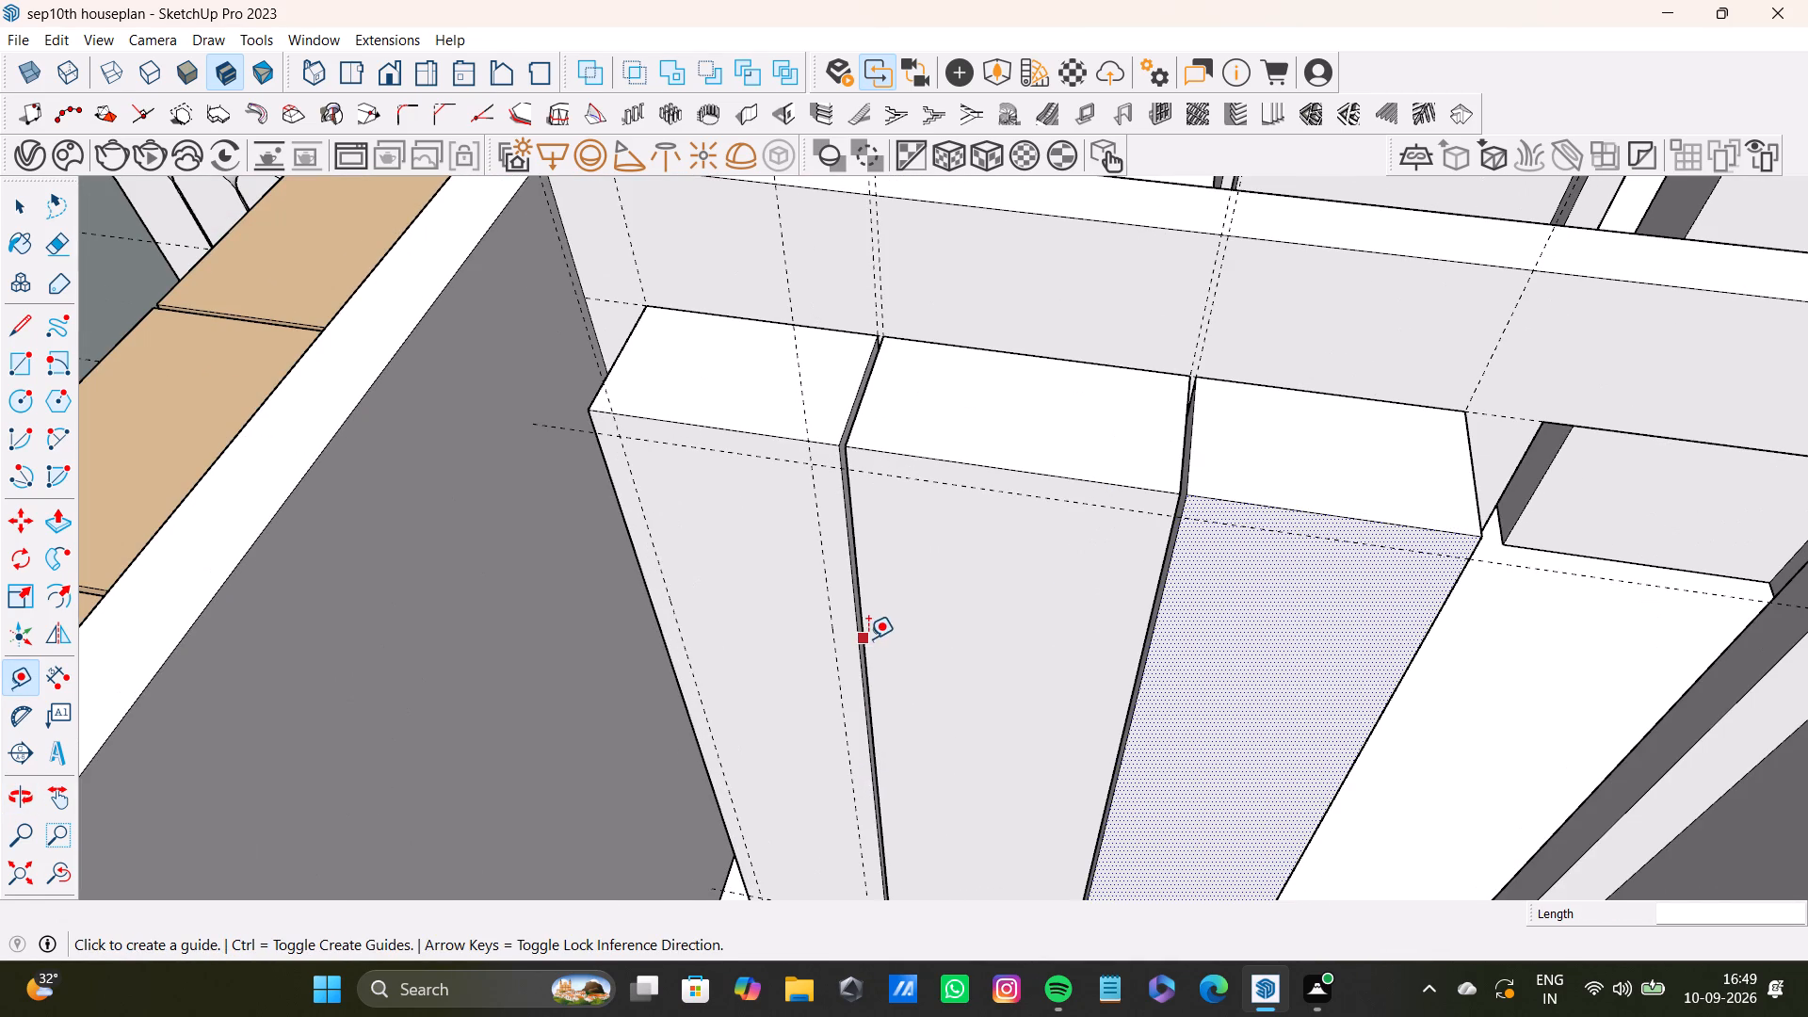
pyautogui.click(868, 638)
pyautogui.click(887, 630)
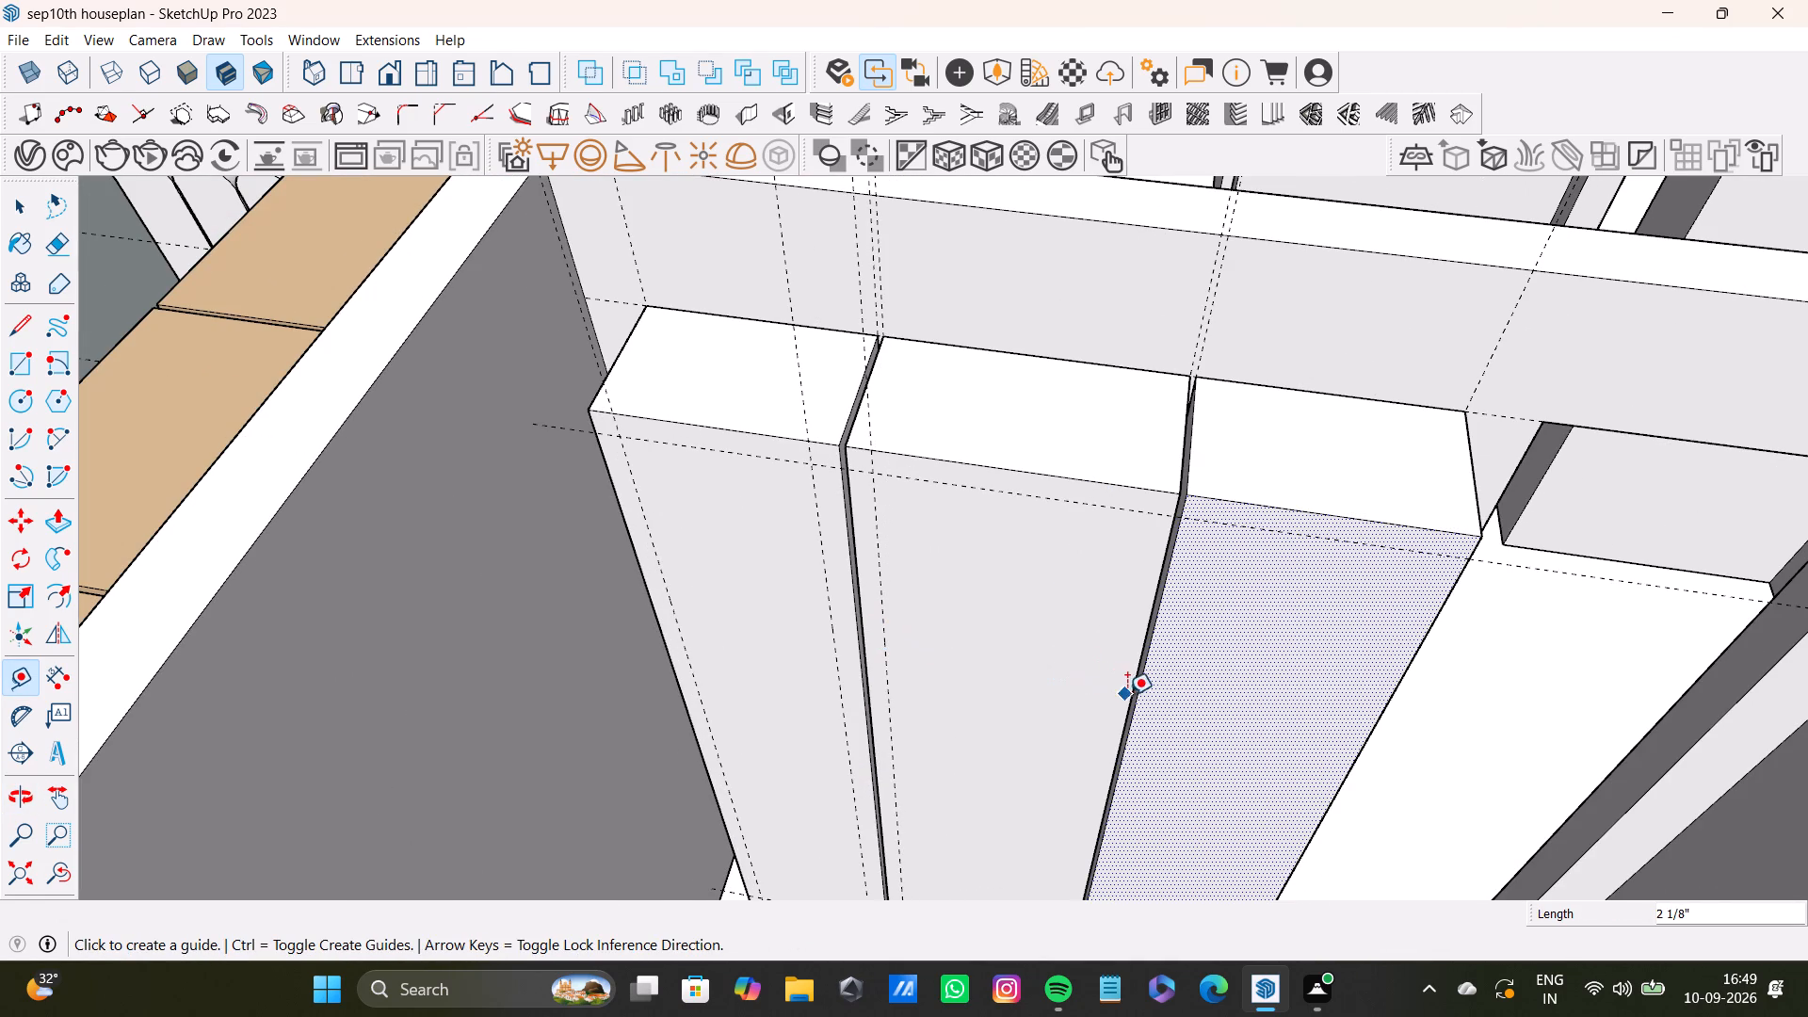
pyautogui.click(1129, 697)
pyautogui.click(1109, 693)
# Add vertical guides just inside both side edges of the third block's front face, the one nearest the middle block about 2 1/16" in.
pyautogui.scroll(-4, 1059, 717)
pyautogui.keyDown('shift'); pyautogui.moveTo(1090, 726); pyautogui.dragTo(1037, 701, button='middle'); pyautogui.keyUp('shift')
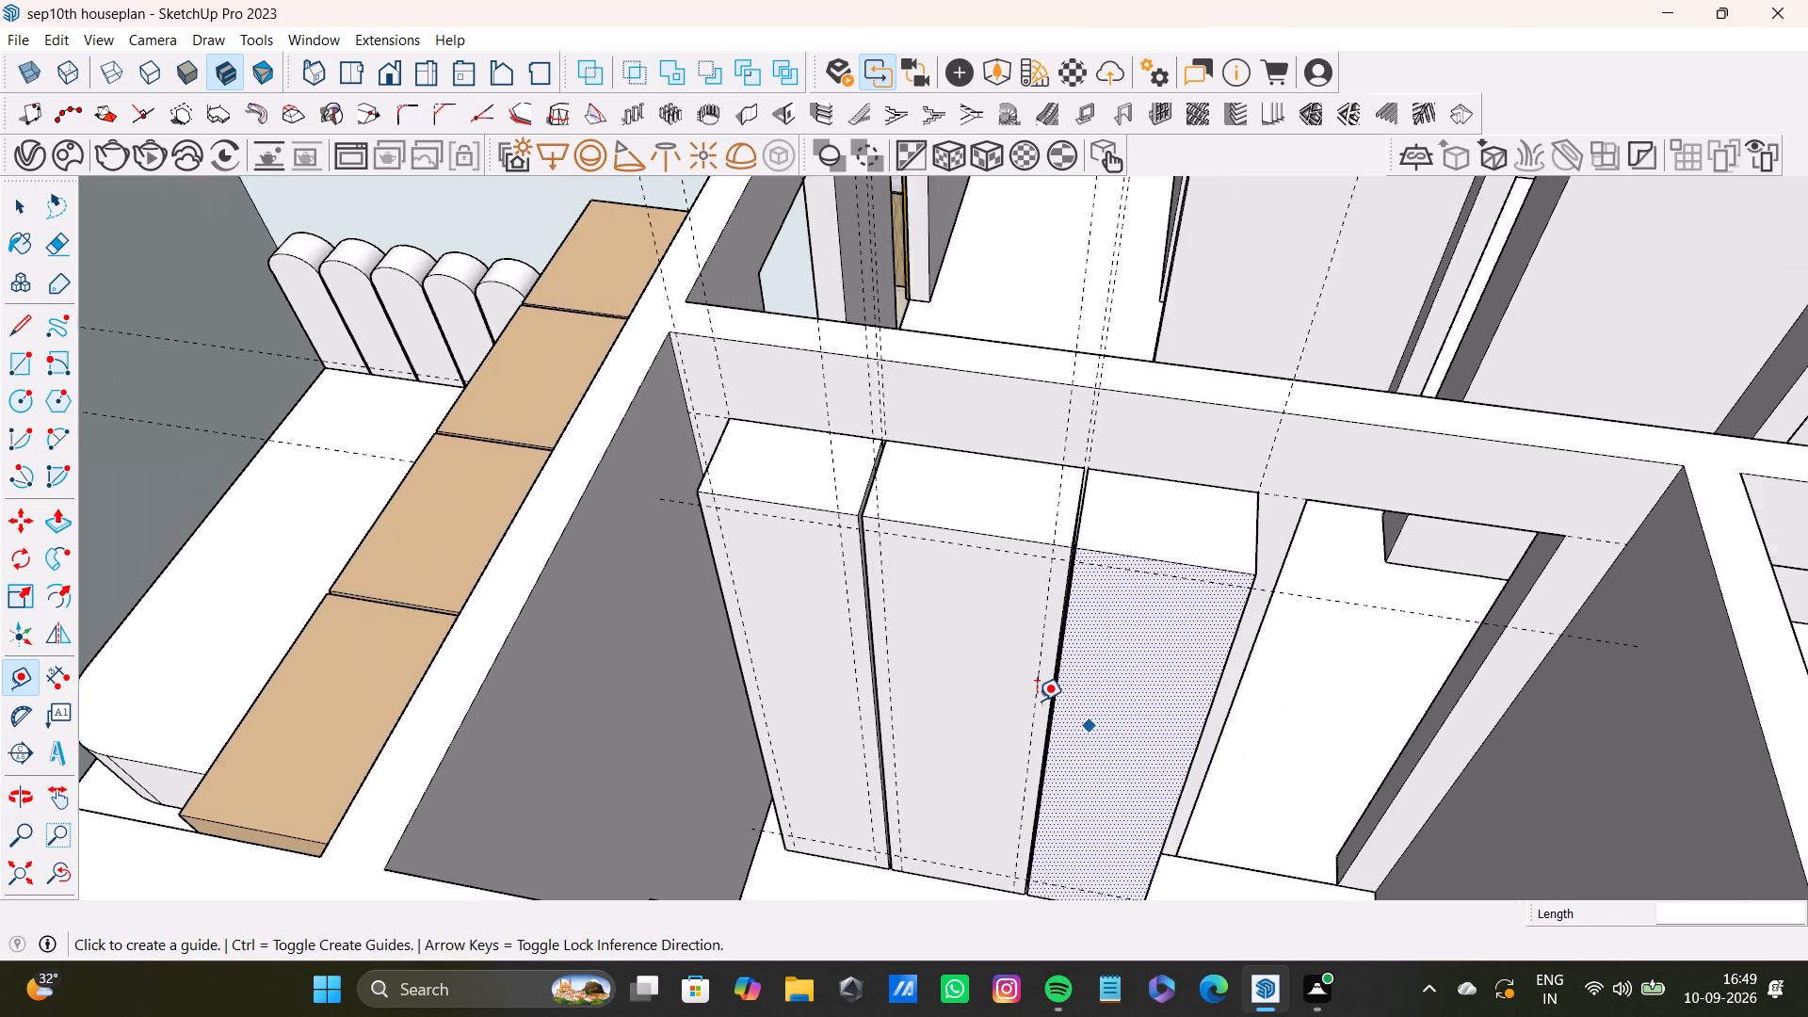
pyautogui.scroll(6, 1057, 698)
pyautogui.click(1055, 683)
pyautogui.click(1079, 681)
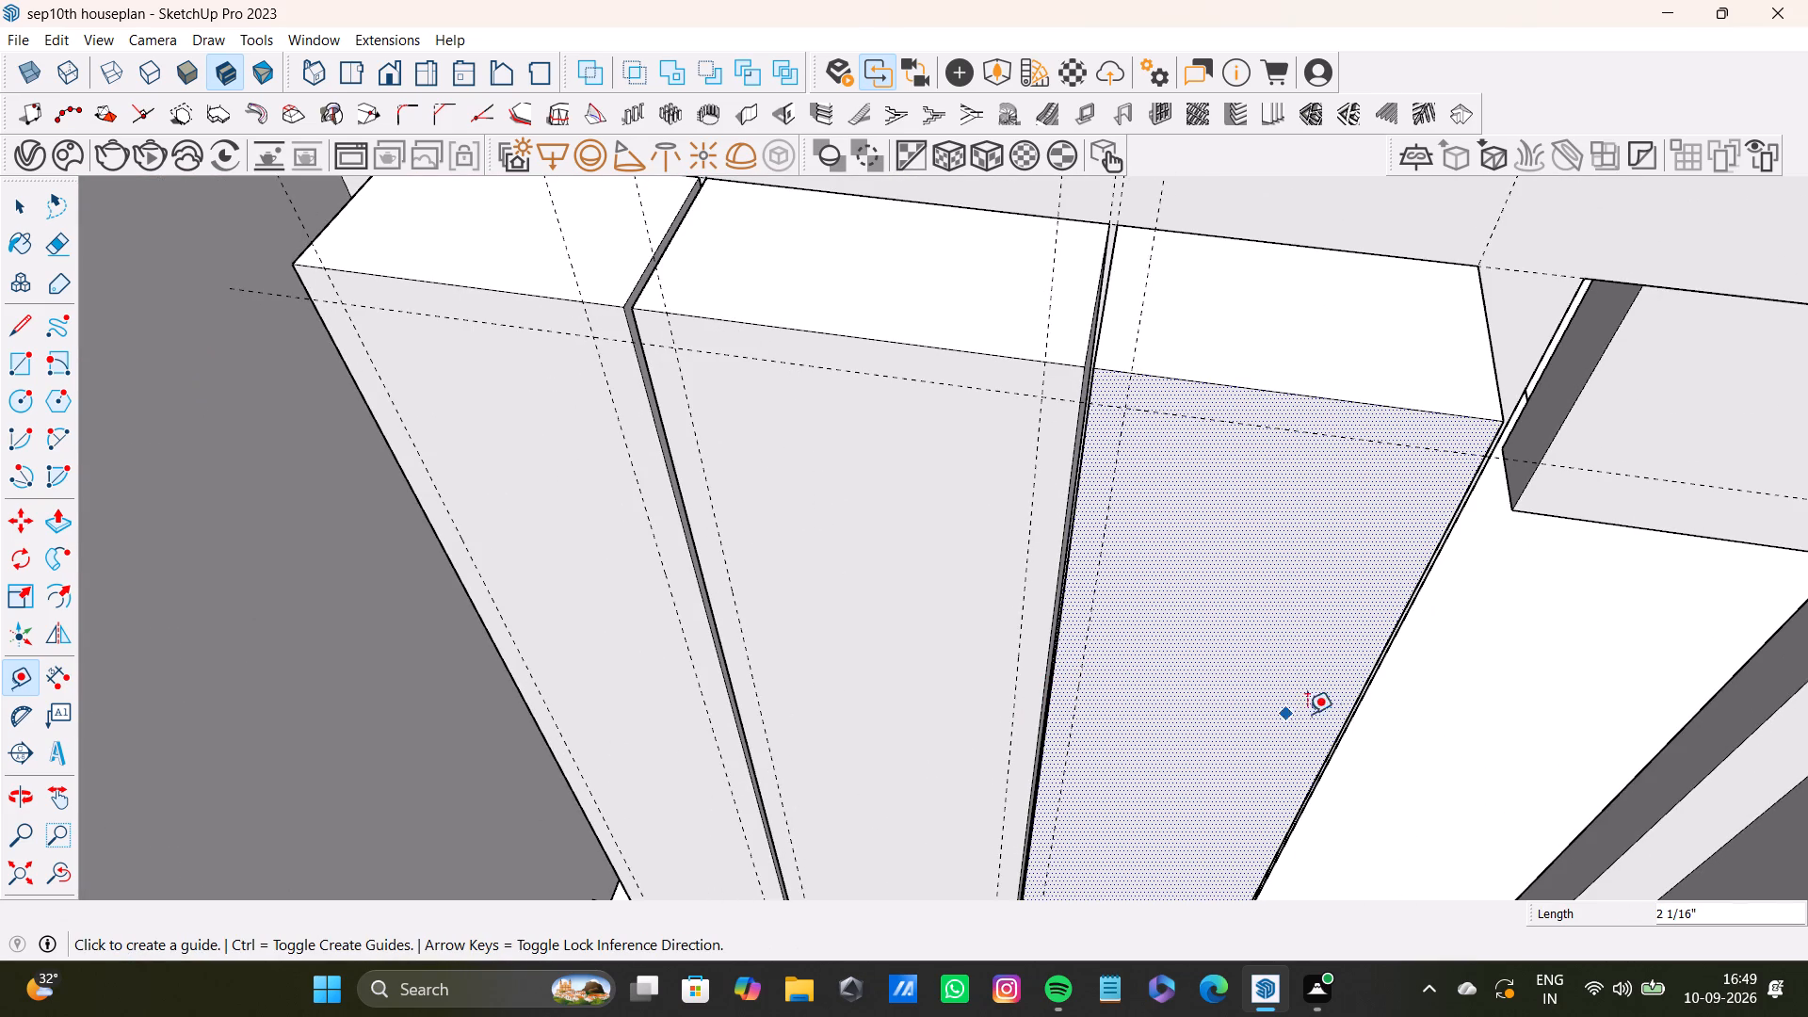
pyautogui.click(1342, 730)
pyautogui.click(1316, 720)
pyautogui.scroll(-4, 1296, 711)
pyautogui.keyDown('shift'); pyautogui.moveTo(1345, 705); pyautogui.dragTo(1247, 674, button='middle'); pyautogui.keyUp('shift')
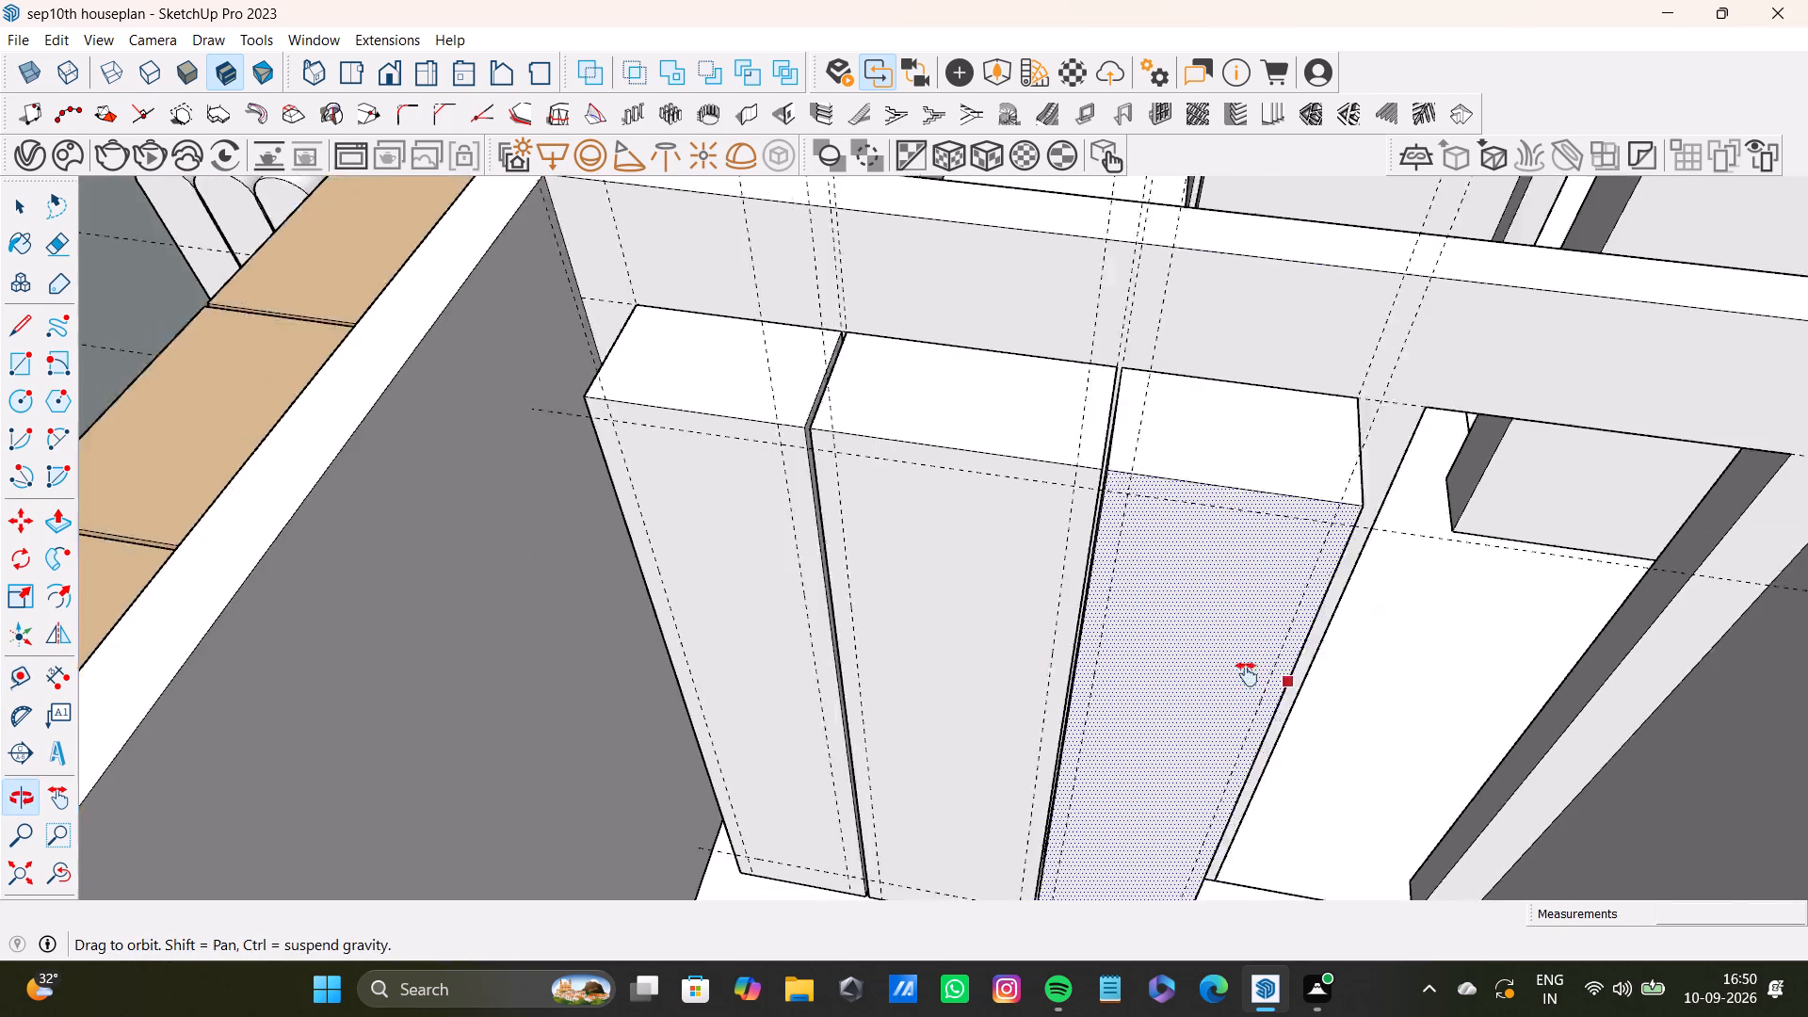
pyautogui.keyDown('shift'); pyautogui.moveTo(1247, 674); pyautogui.dragTo(1143, 664, button='middle'); pyautogui.keyUp('shift')
pyautogui.scroll(-7, 995, 767)
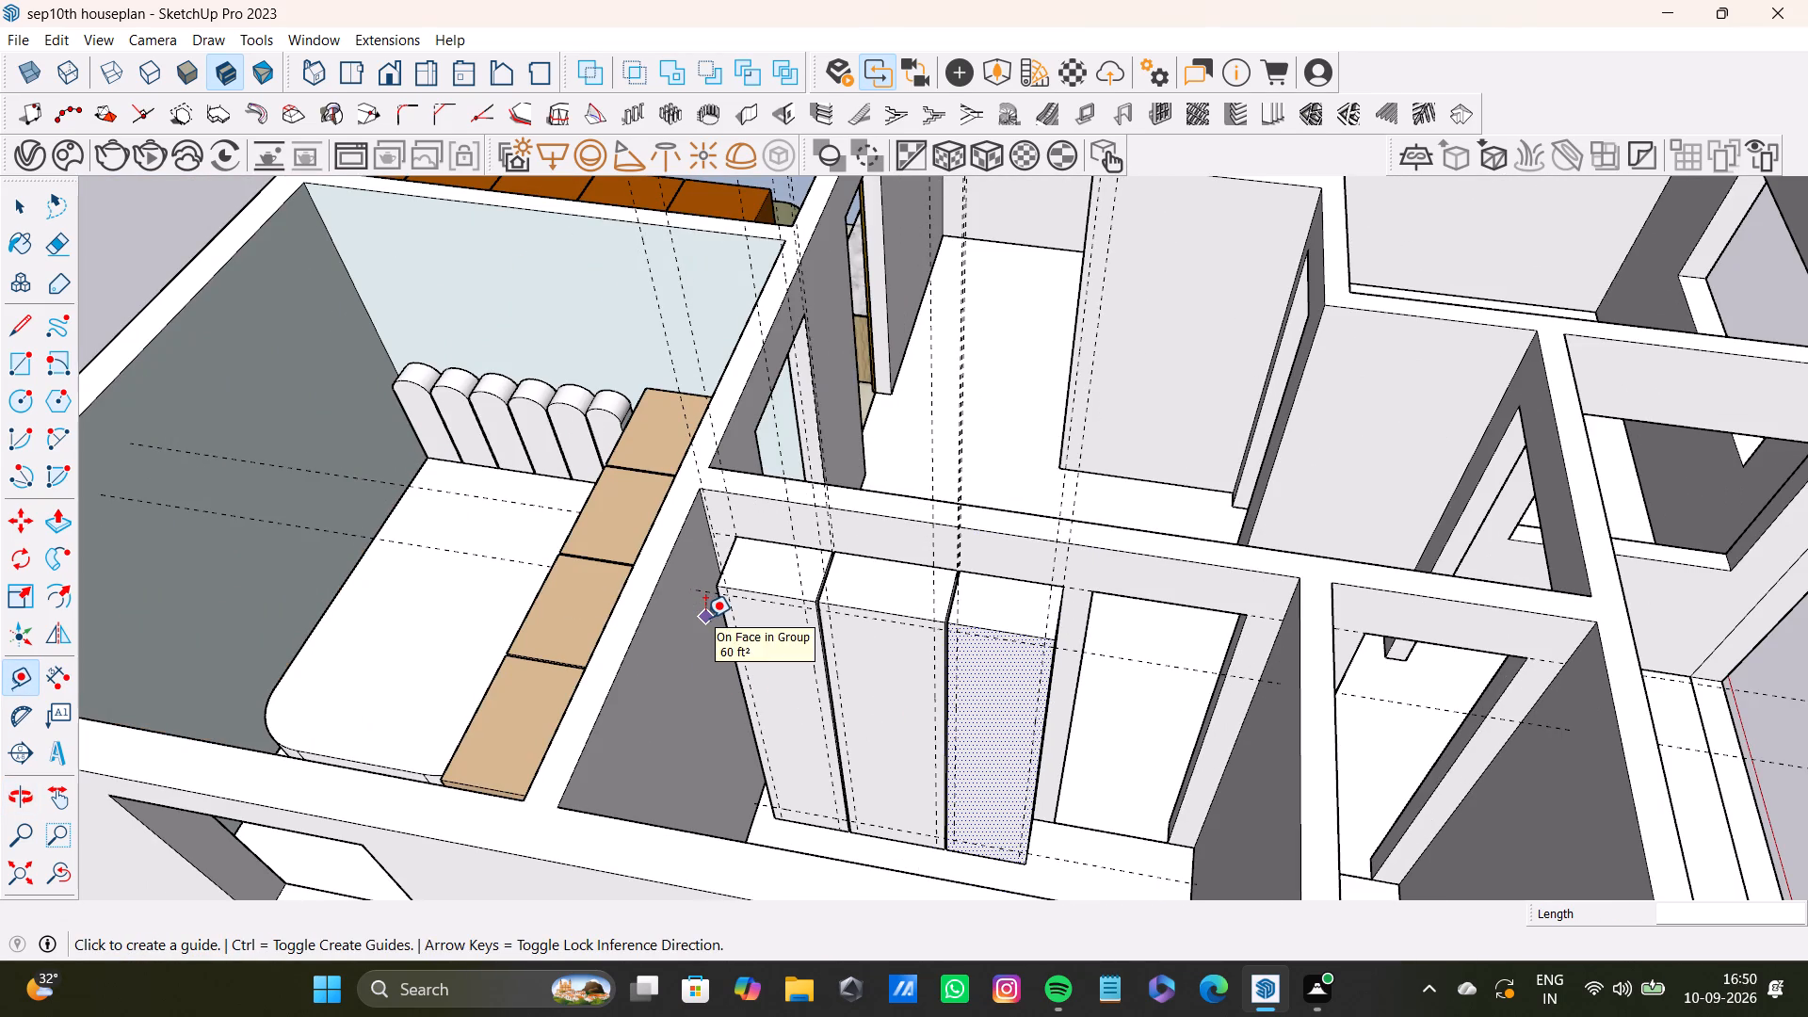
pyautogui.press('v')
pyautogui.press('space')
pyautogui.press('space')
# Draw a rectangle about 8' 7/16" by 1' 4 3/8" between the guides on the first tall block's front face.
pyautogui.scroll(-3, 739, 691)
pyautogui.moveTo(913, 698); pyautogui.dragTo(932, 693, button='middle')
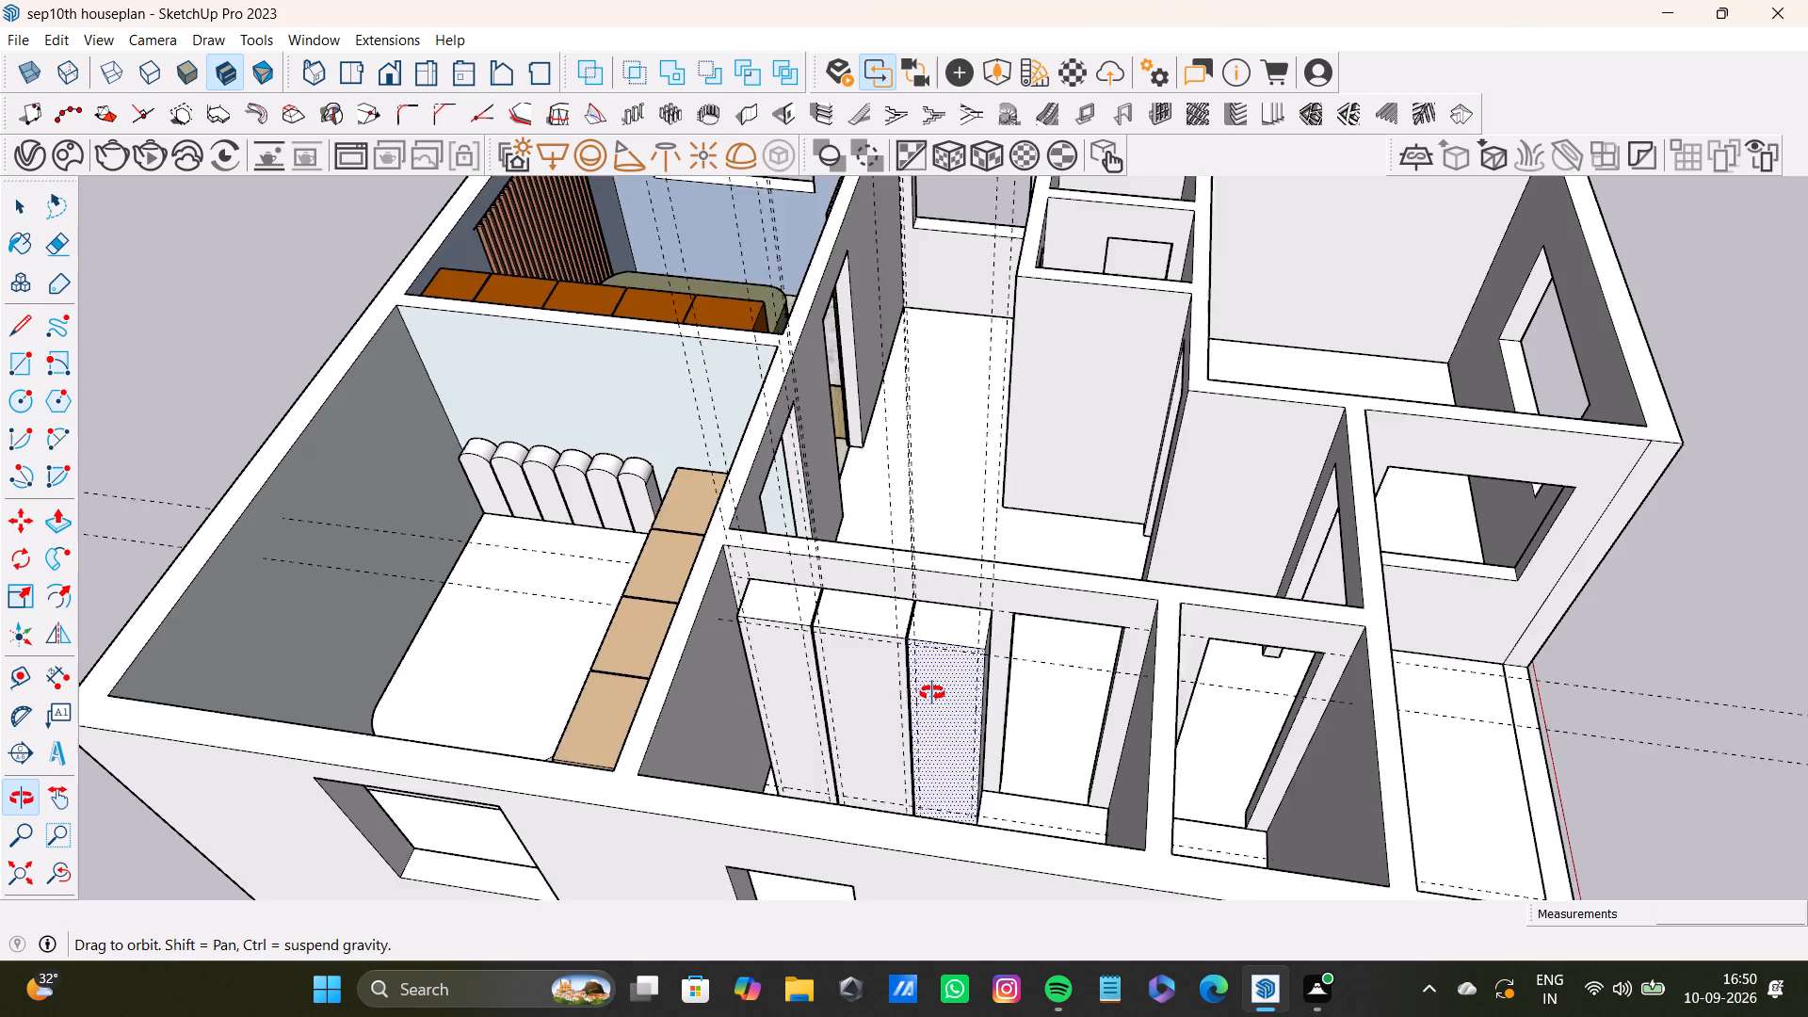
pyautogui.moveTo(932, 693); pyautogui.dragTo(946, 633, button='middle')
pyautogui.scroll(2, 718, 536)
pyautogui.moveTo(16, 368); pyautogui.dragTo(31, 368)
pyautogui.scroll(2, 1076, 640)
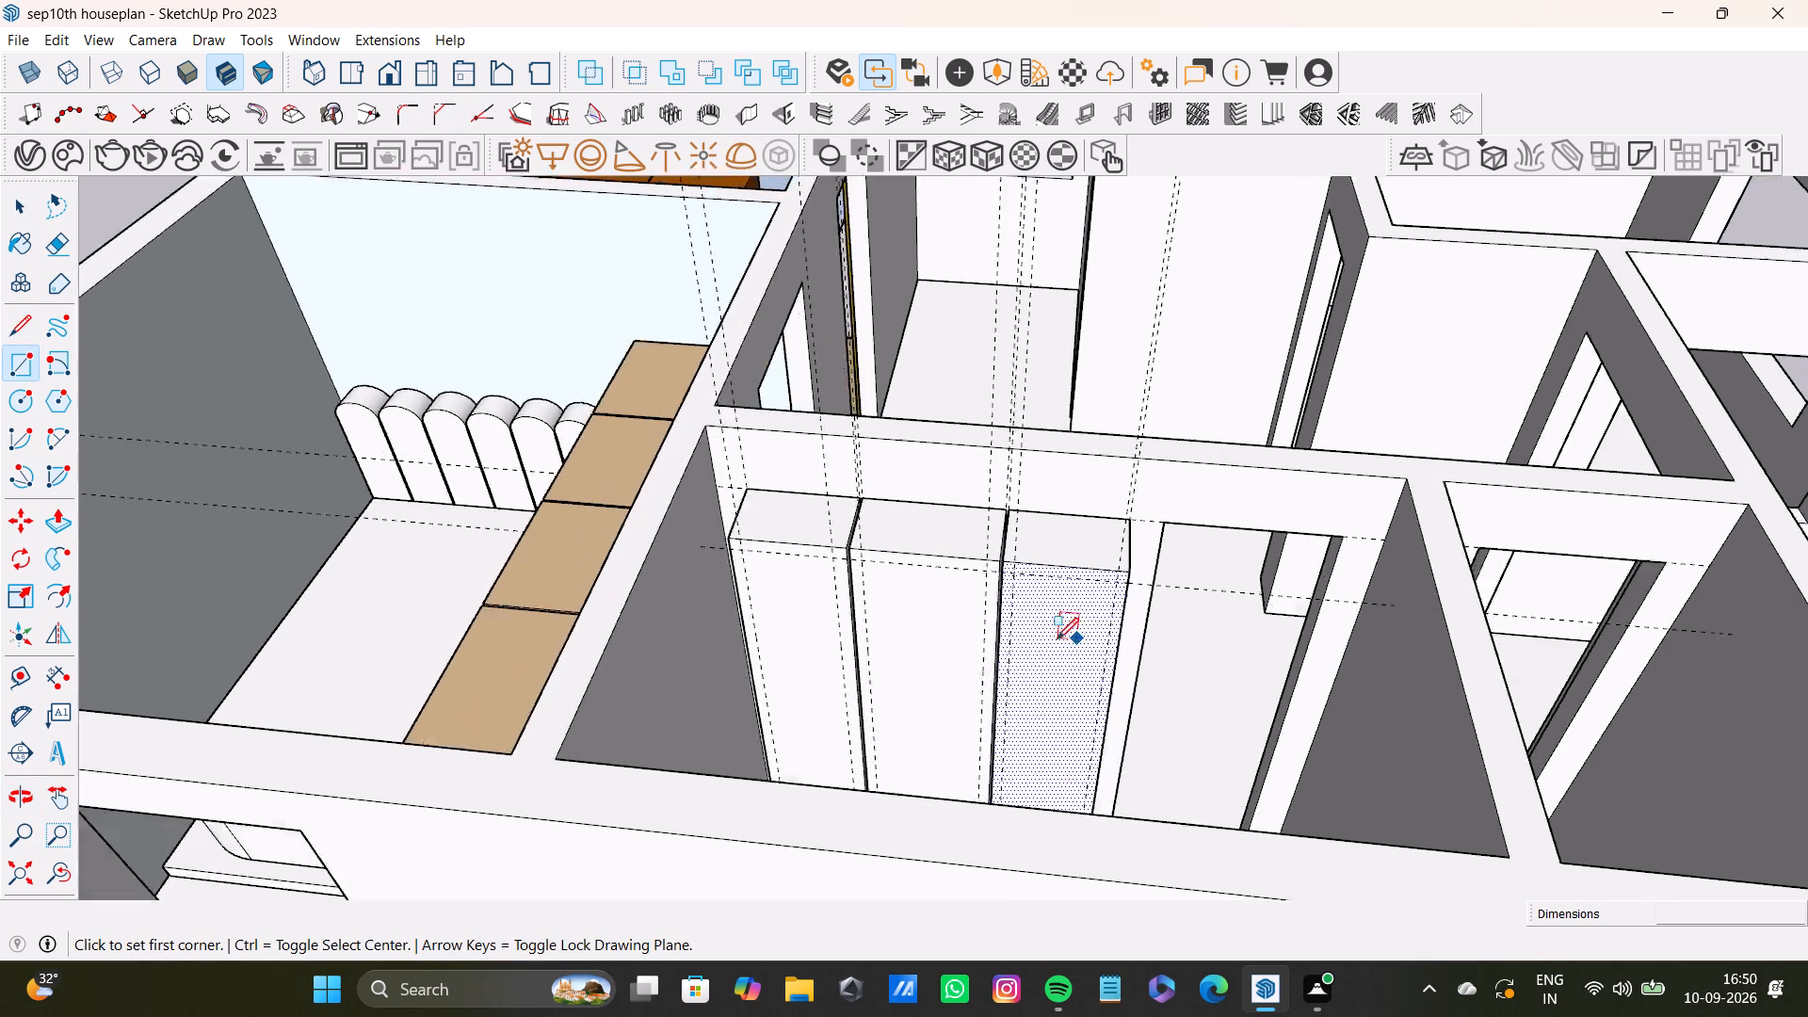
pyautogui.scroll(6, 1057, 639)
pyautogui.click(662, 522)
pyautogui.scroll(-3, 837, 670)
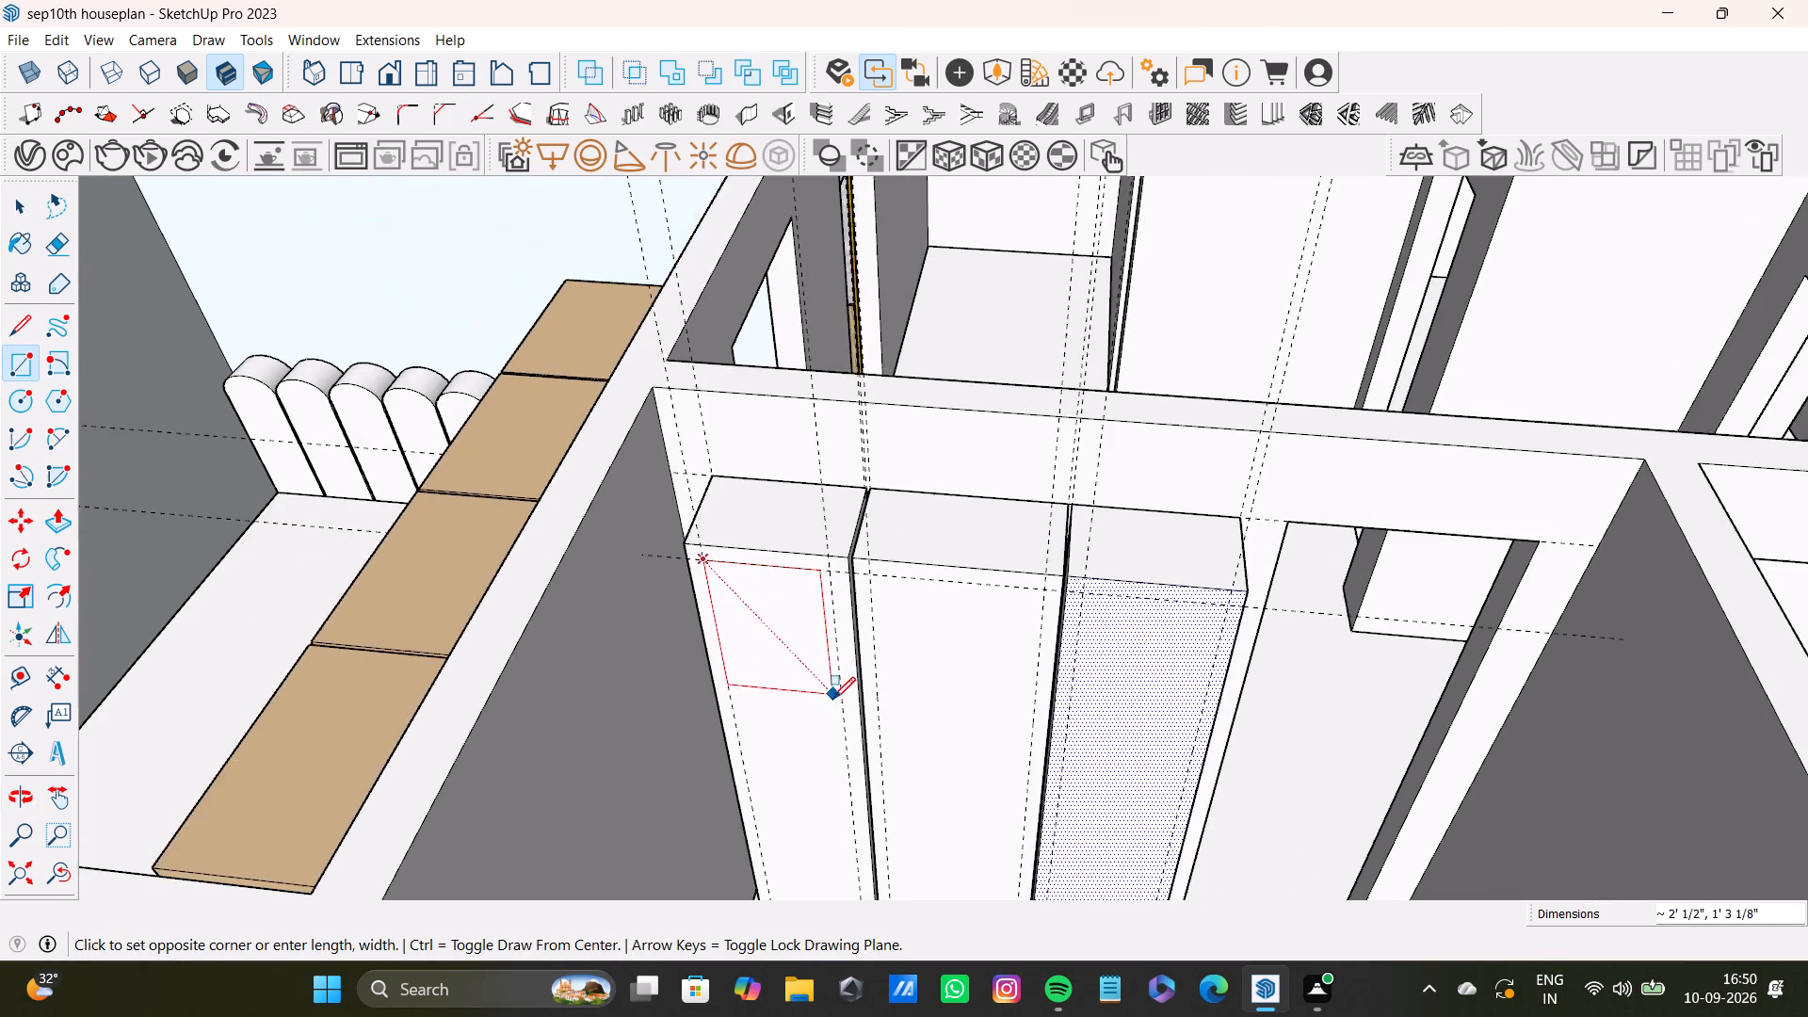
pyautogui.moveTo(833, 699); pyautogui.dragTo(838, 544, button='middle')
pyautogui.moveTo(839, 578); pyautogui.dragTo(839, 723, button='middle')
pyautogui.scroll(2, 852, 780)
pyautogui.keyDown('shift'); pyautogui.moveTo(848, 773); pyautogui.dragTo(825, 593, button='middle'); pyautogui.keyUp('shift')
pyautogui.scroll(2, 829, 657)
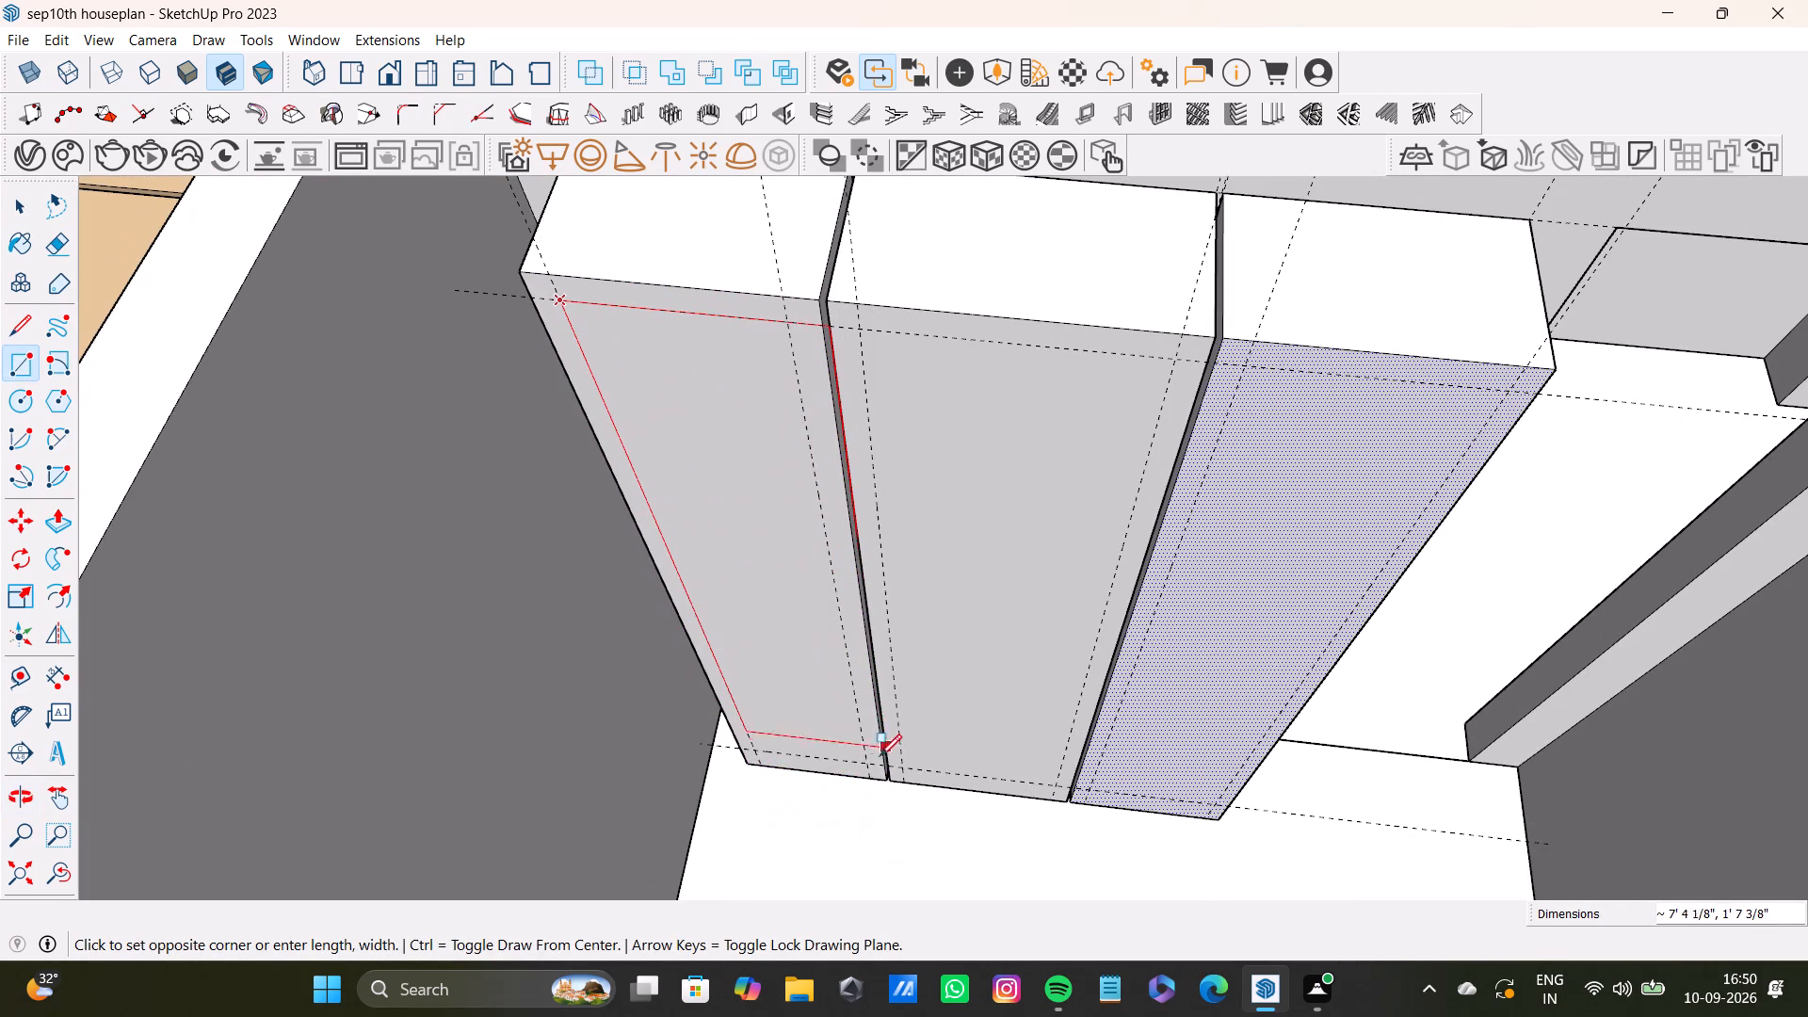
pyautogui.click(865, 763)
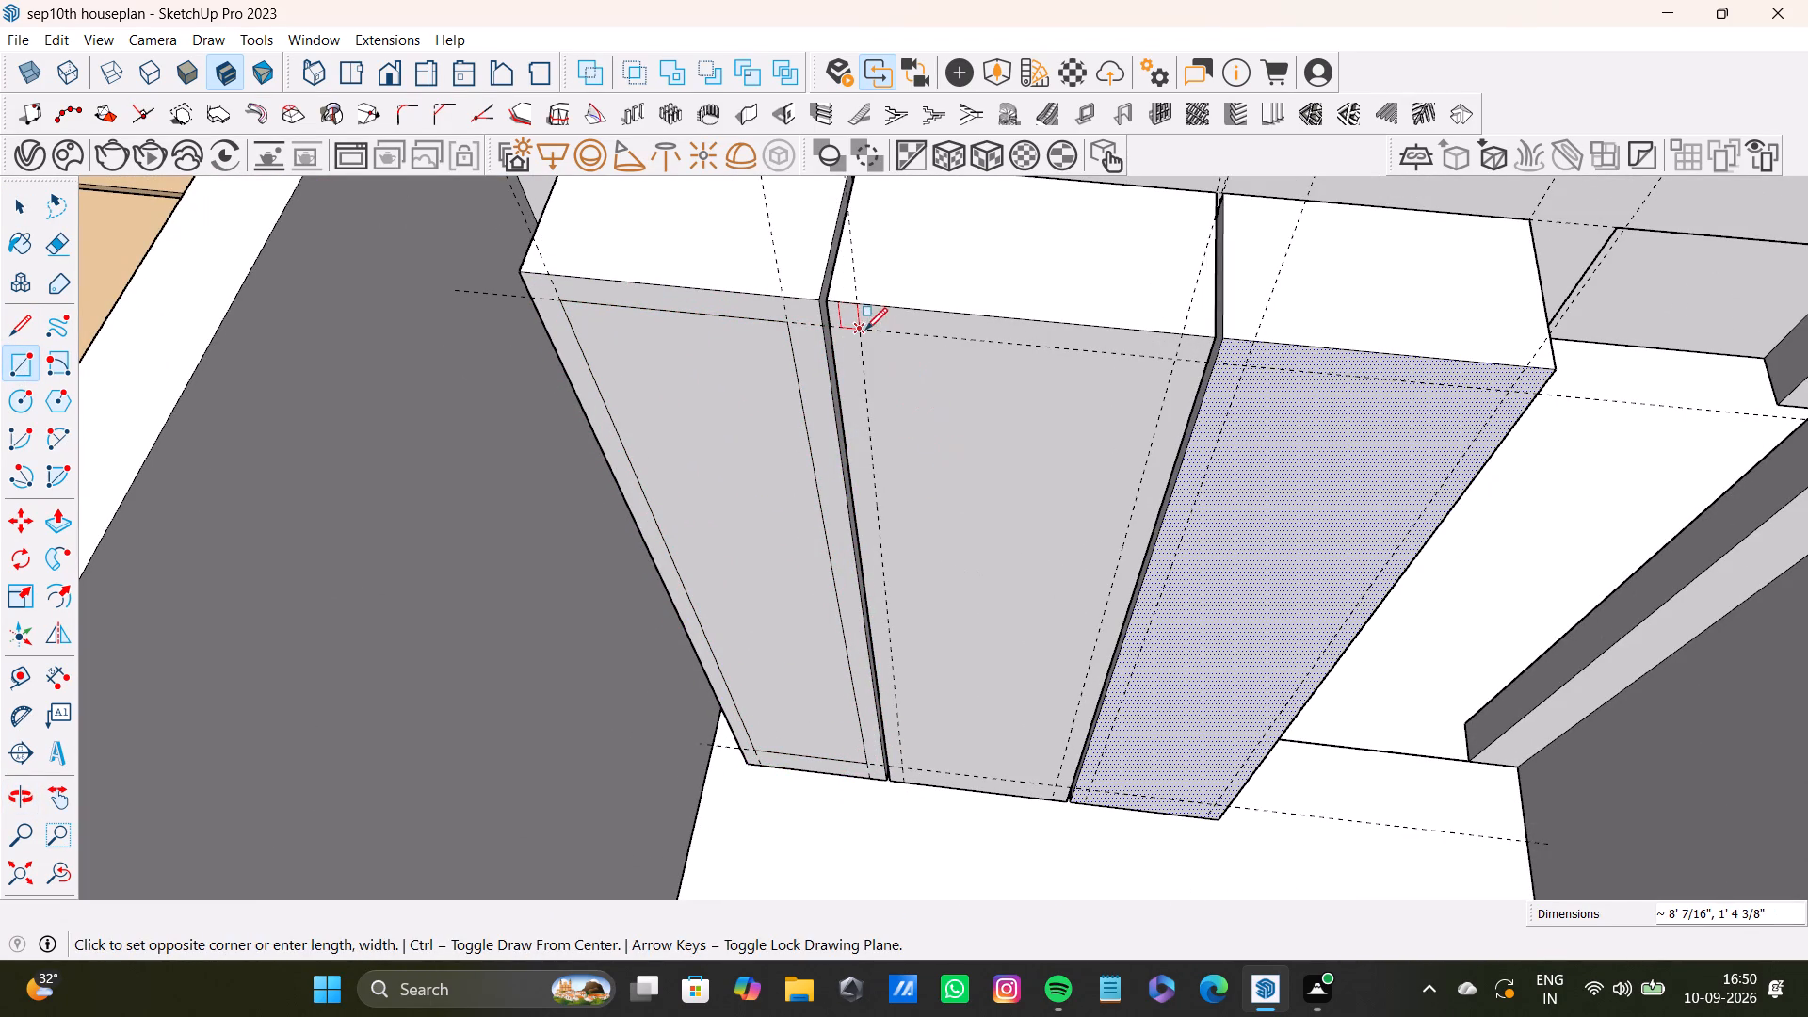
# Draw a rectangle about 8' 7/16" by 1' 9 15/16" between the guides on the middle block's front face.
pyautogui.click(865, 330)
pyautogui.scroll(-1, 1022, 742)
pyautogui.moveTo(1022, 742); pyautogui.dragTo(1006, 640, button='middle')
pyautogui.scroll(2, 1009, 670)
pyautogui.click(1044, 692)
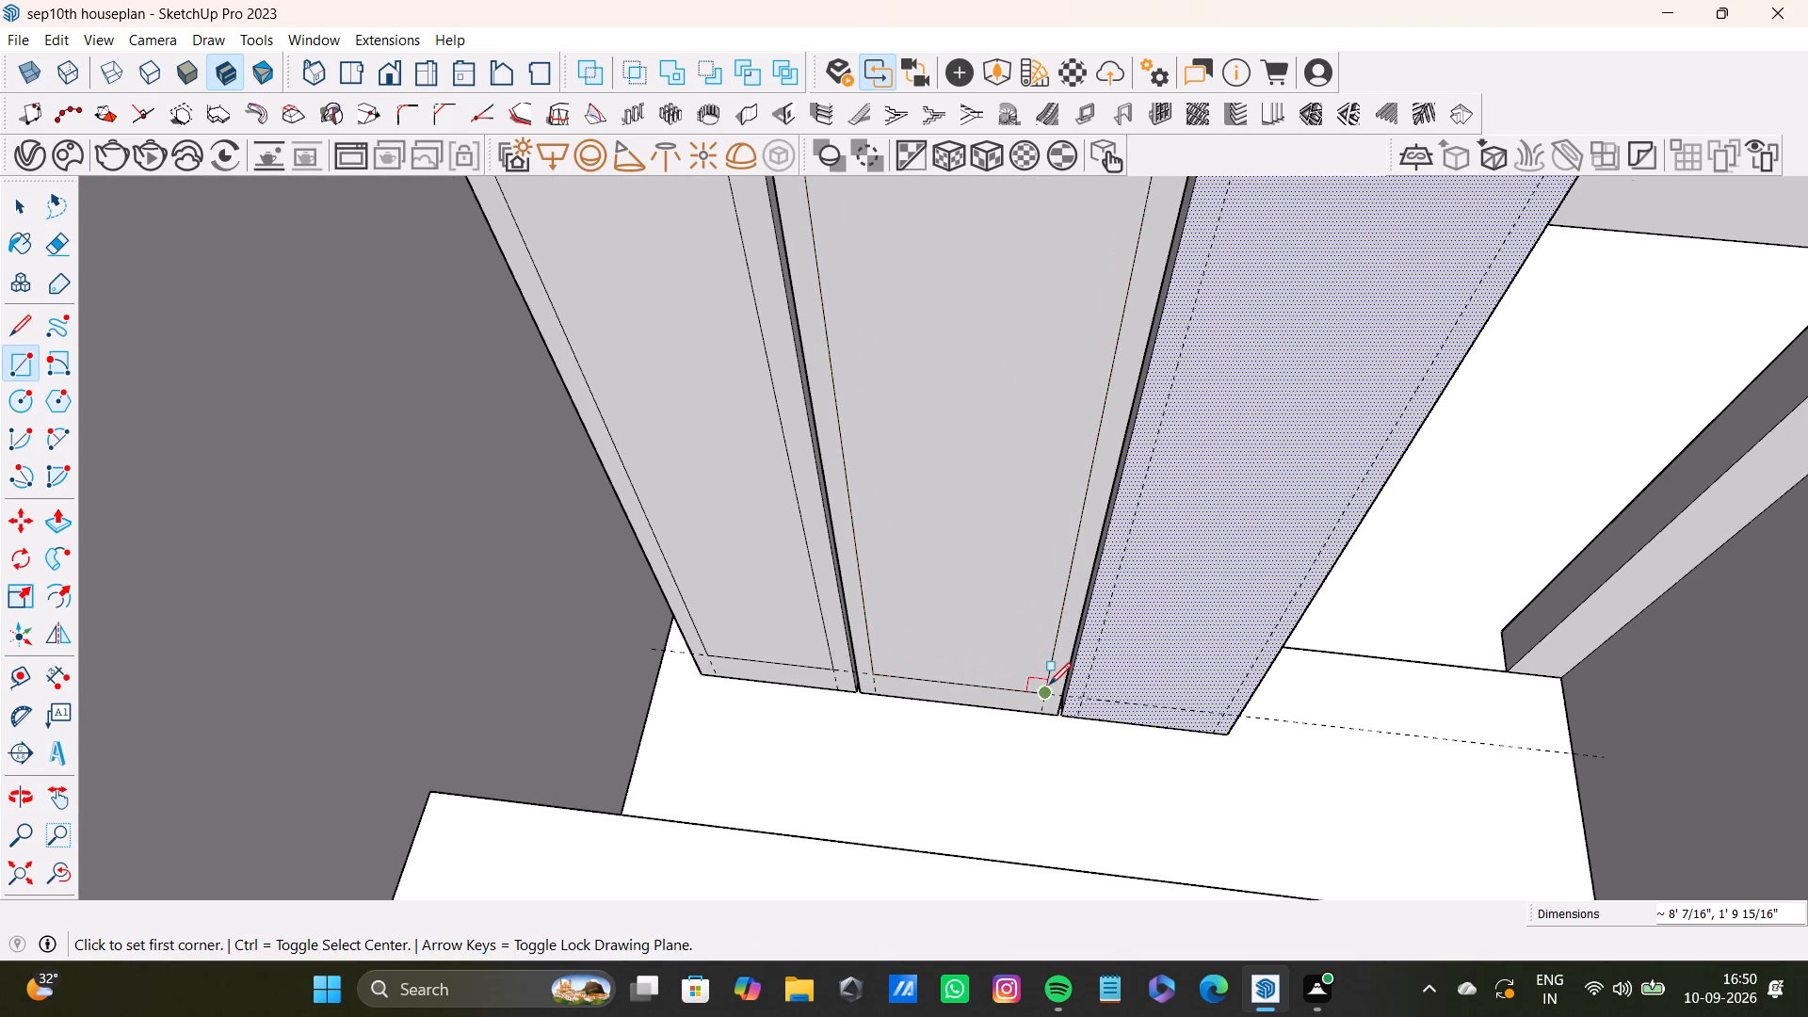
# Draw a rectangle about 8' 7/16" by 1' 5 11/16" between the guides on the third block's front face.
pyautogui.scroll(-4, 1049, 685)
pyautogui.keyDown('shift'); pyautogui.moveTo(1071, 625); pyautogui.dragTo(909, 688, button='middle'); pyautogui.keyUp('shift')
pyautogui.scroll(5, 944, 452)
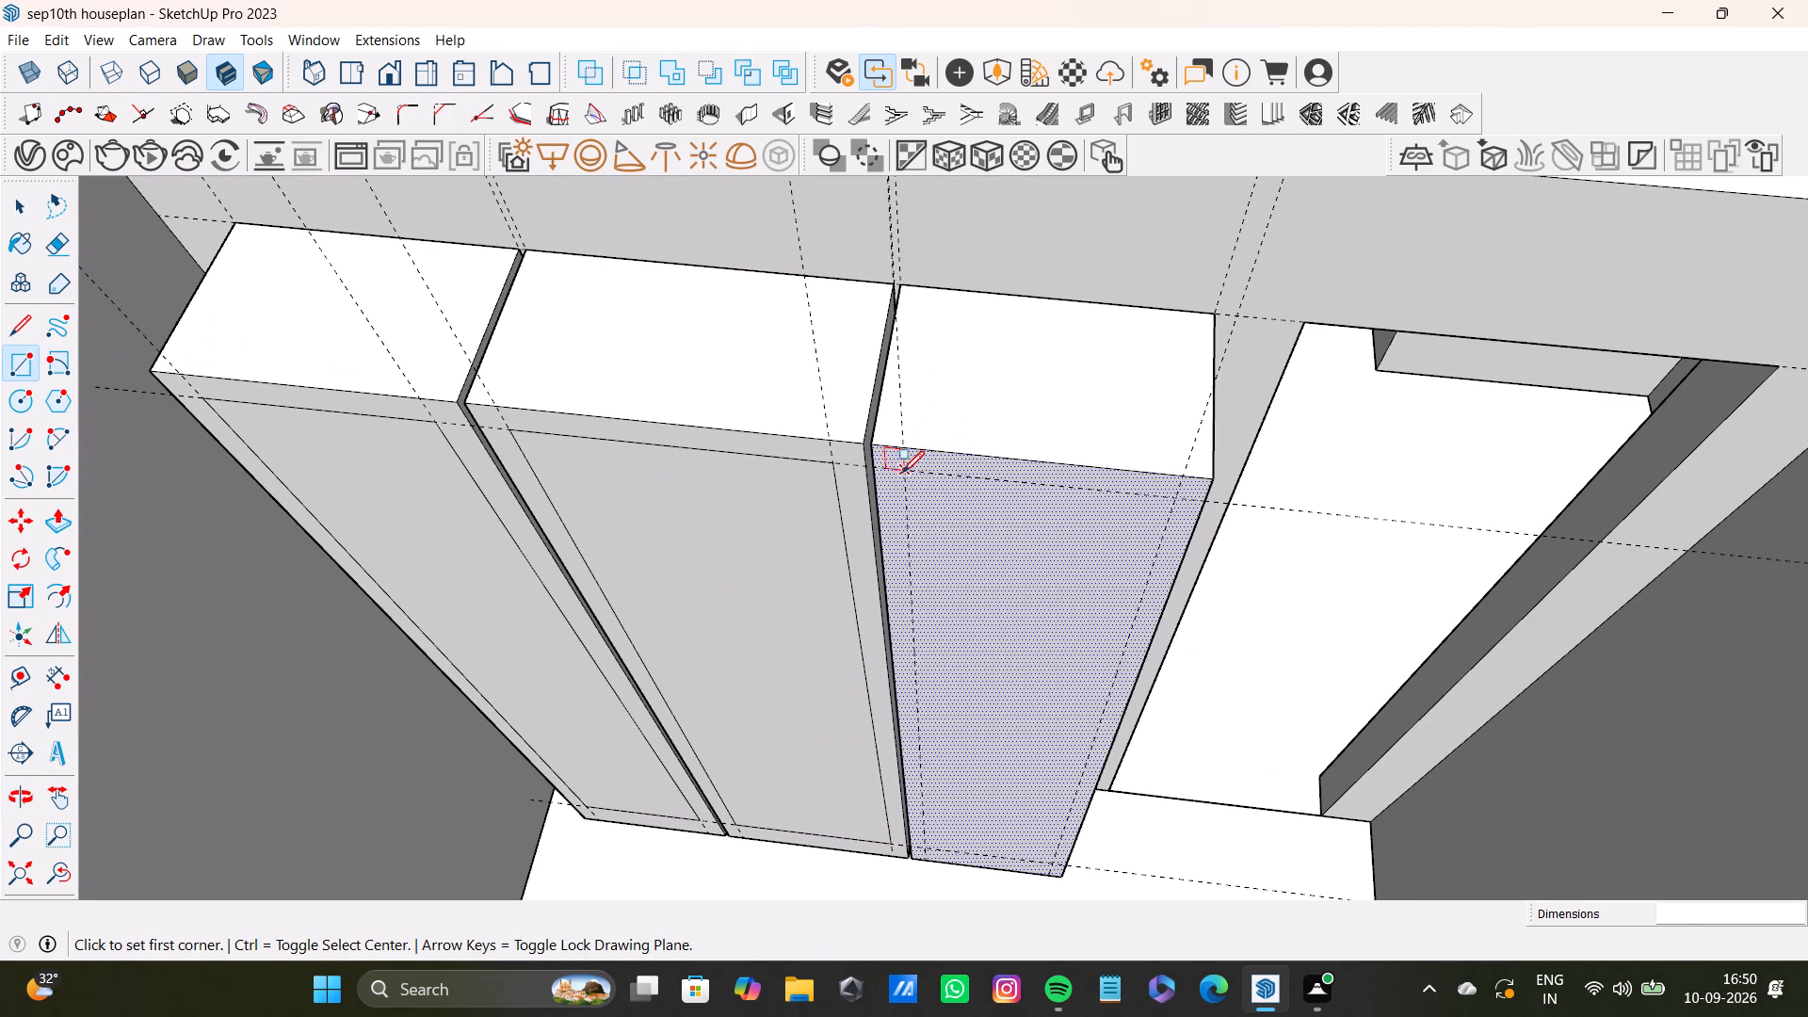
pyautogui.click(898, 474)
pyautogui.scroll(-3, 1052, 605)
pyautogui.keyDown('shift'); pyautogui.moveTo(1069, 672); pyautogui.dragTo(1065, 512, button='middle'); pyautogui.keyUp('shift')
pyautogui.scroll(3, 1061, 644)
pyautogui.moveTo(1052, 698); pyautogui.dragTo(1052, 647, button='middle')
pyautogui.scroll(1, 1042, 701)
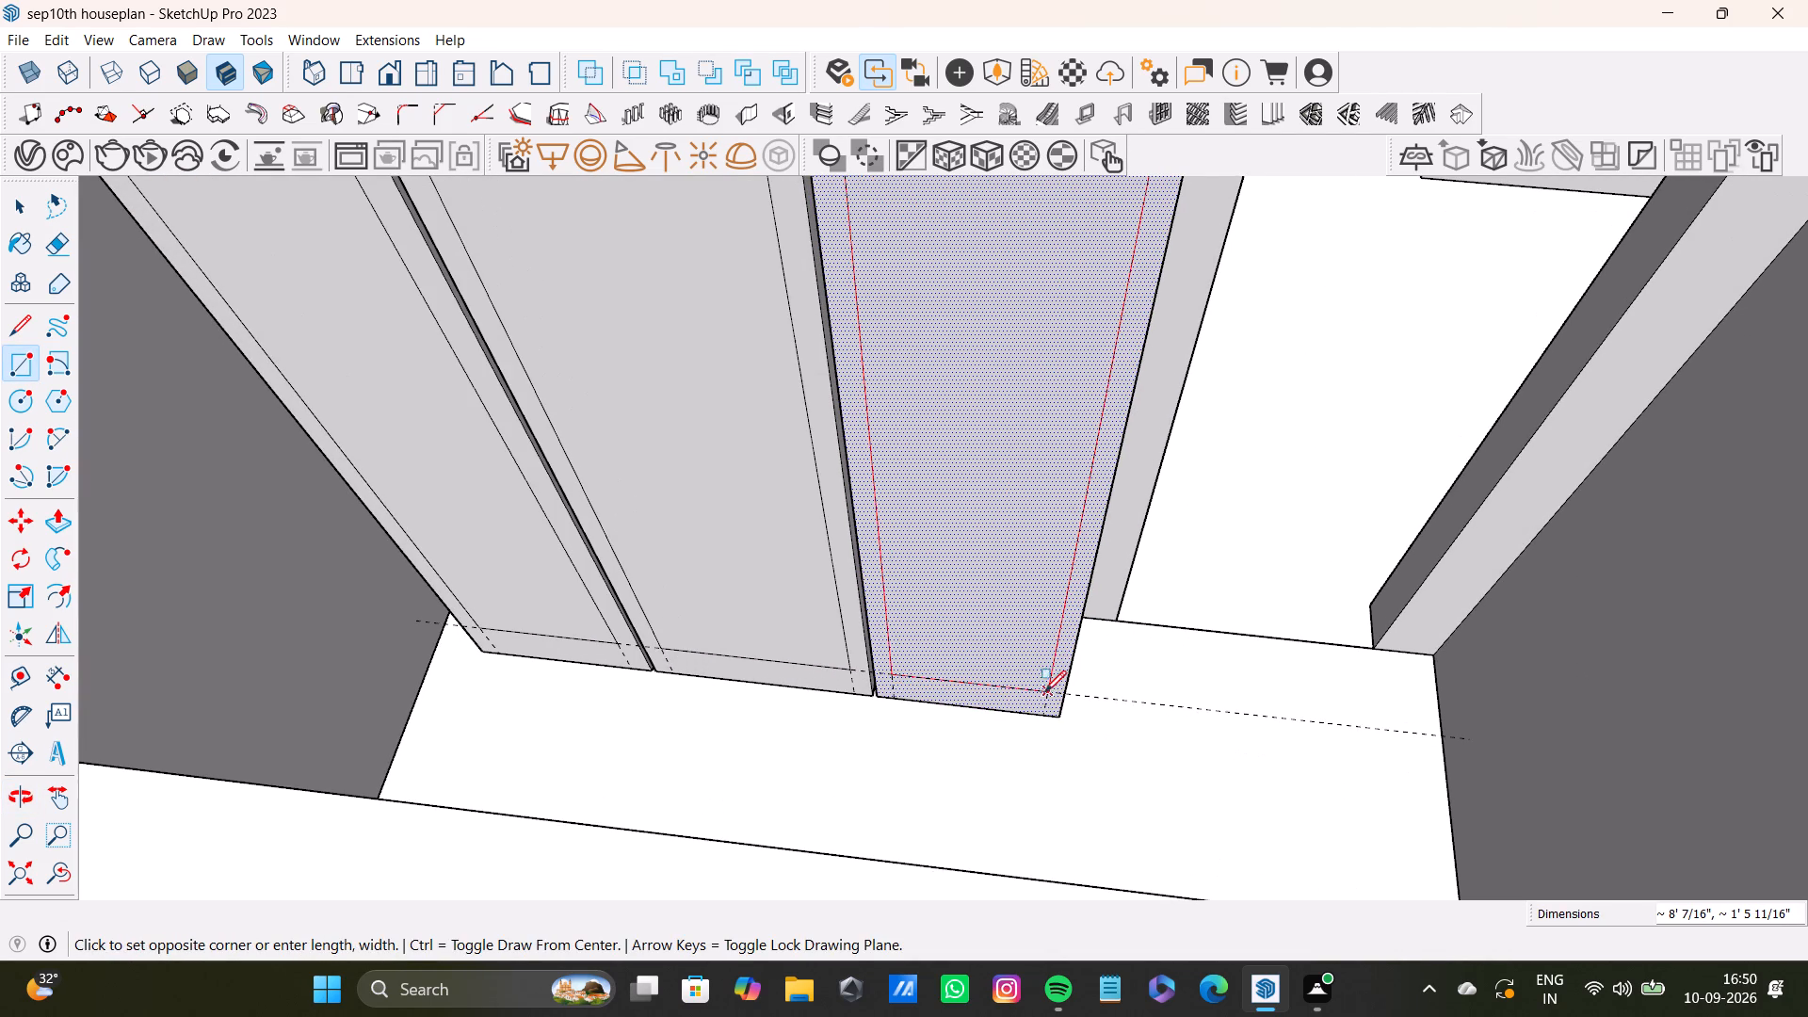
pyautogui.click(1051, 691)
pyautogui.press('space')
# Push the border around the first block's front rectangle back so its centre panel stands proud.
pyautogui.scroll(-8, 1041, 657)
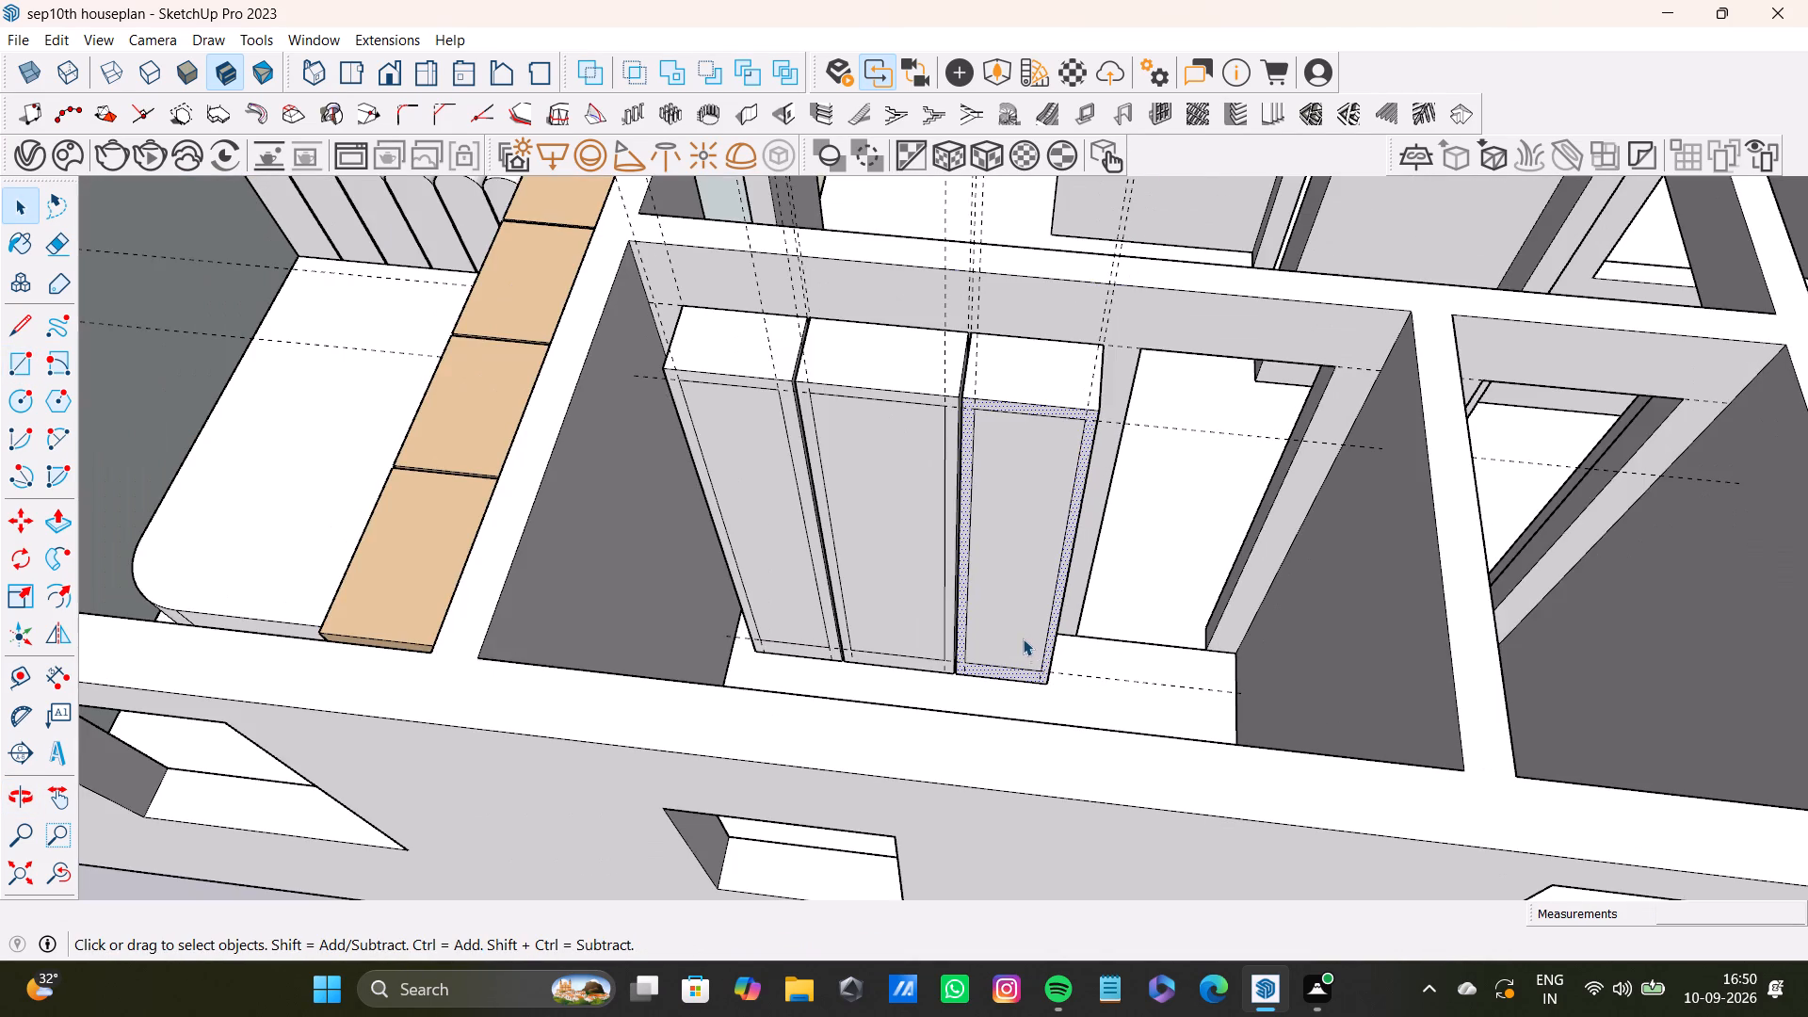
pyautogui.scroll(5, 807, 546)
pyautogui.click(821, 529)
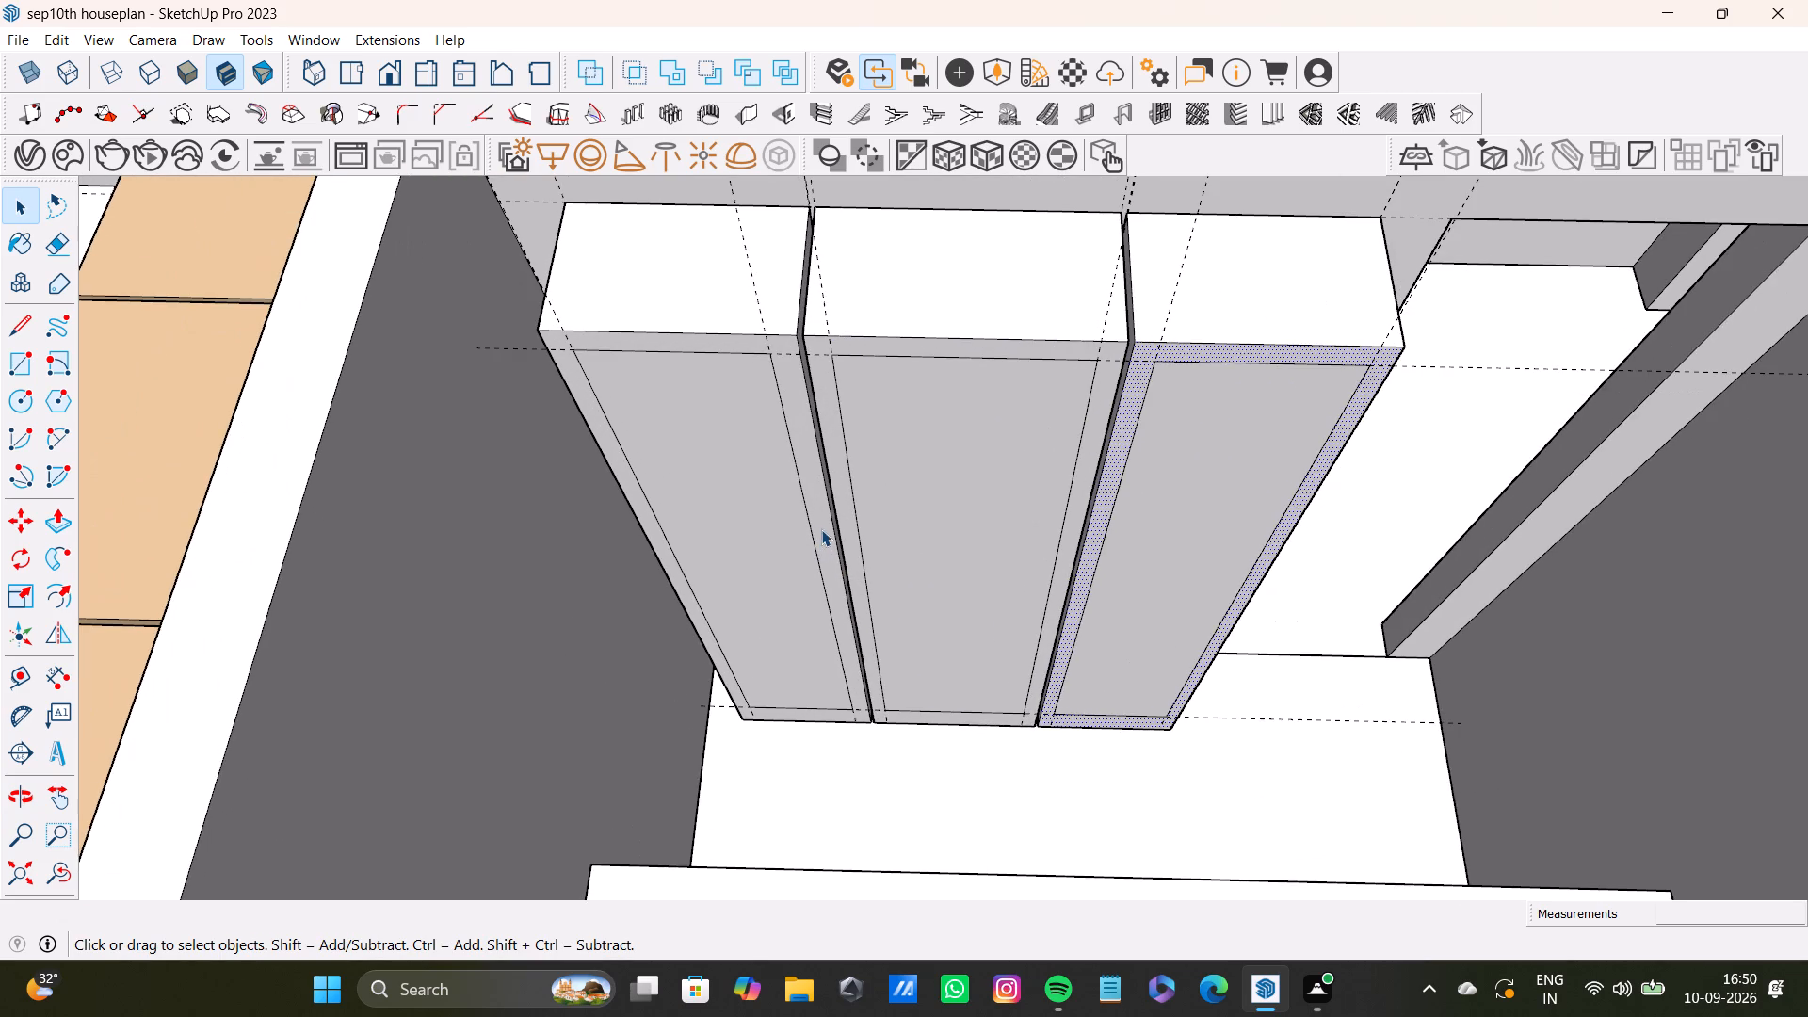
pyautogui.press('p')
pyautogui.moveTo(821, 529); pyautogui.dragTo(810, 542)
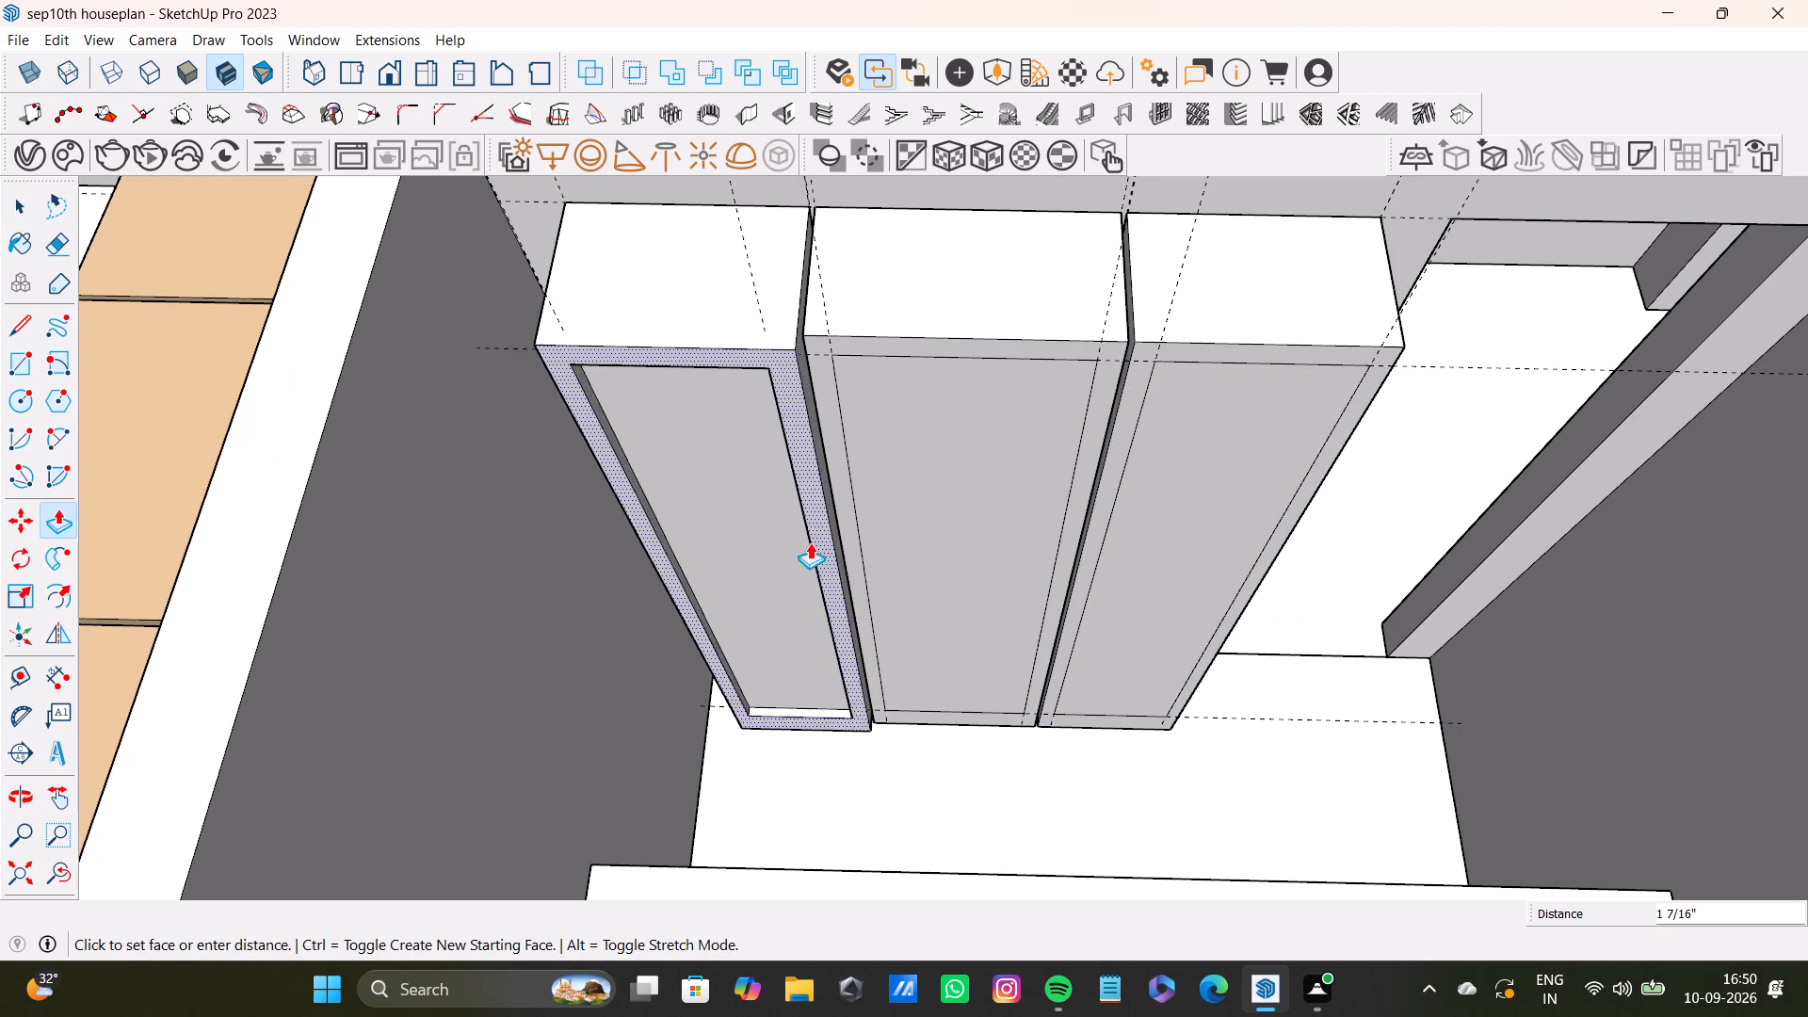
pyautogui.moveTo(810, 542); pyautogui.dragTo(818, 504)
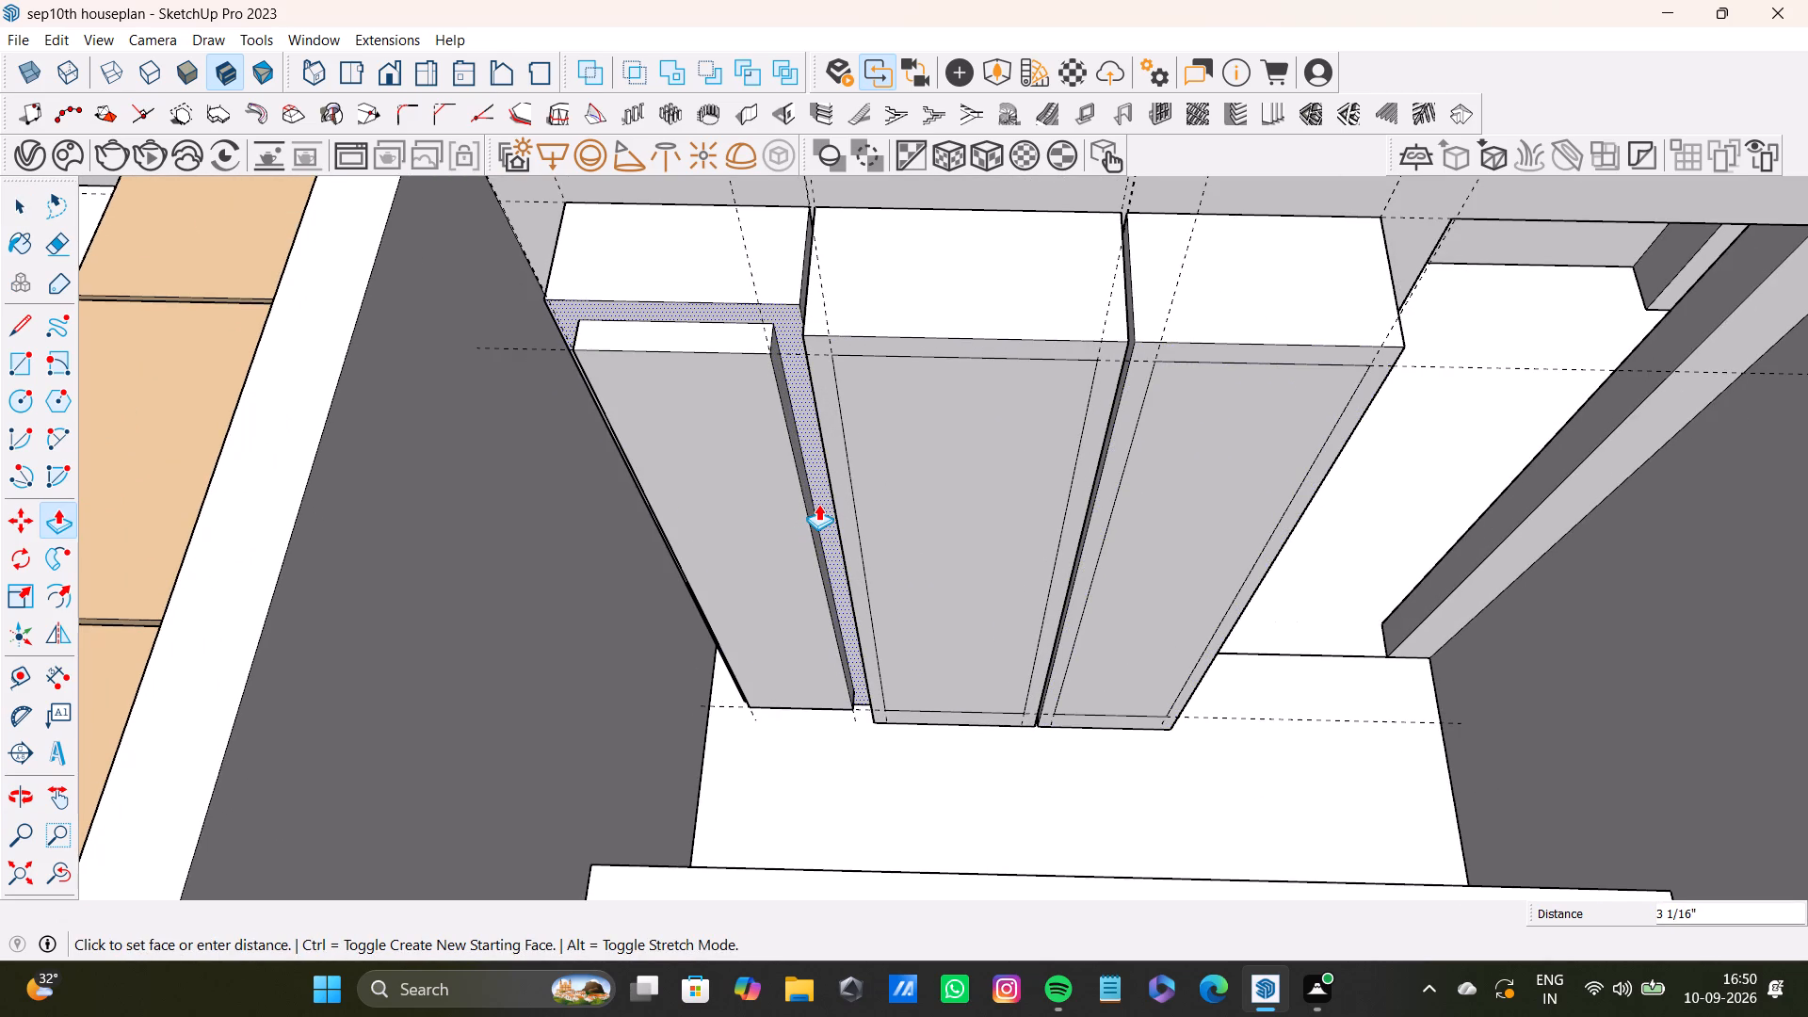
pyautogui.moveTo(818, 504); pyautogui.dragTo(818, 512)
pyautogui.press('space')
# Push the front borders of the middle and third blocks back to match the first block's border depth.
pyautogui.click(843, 502)
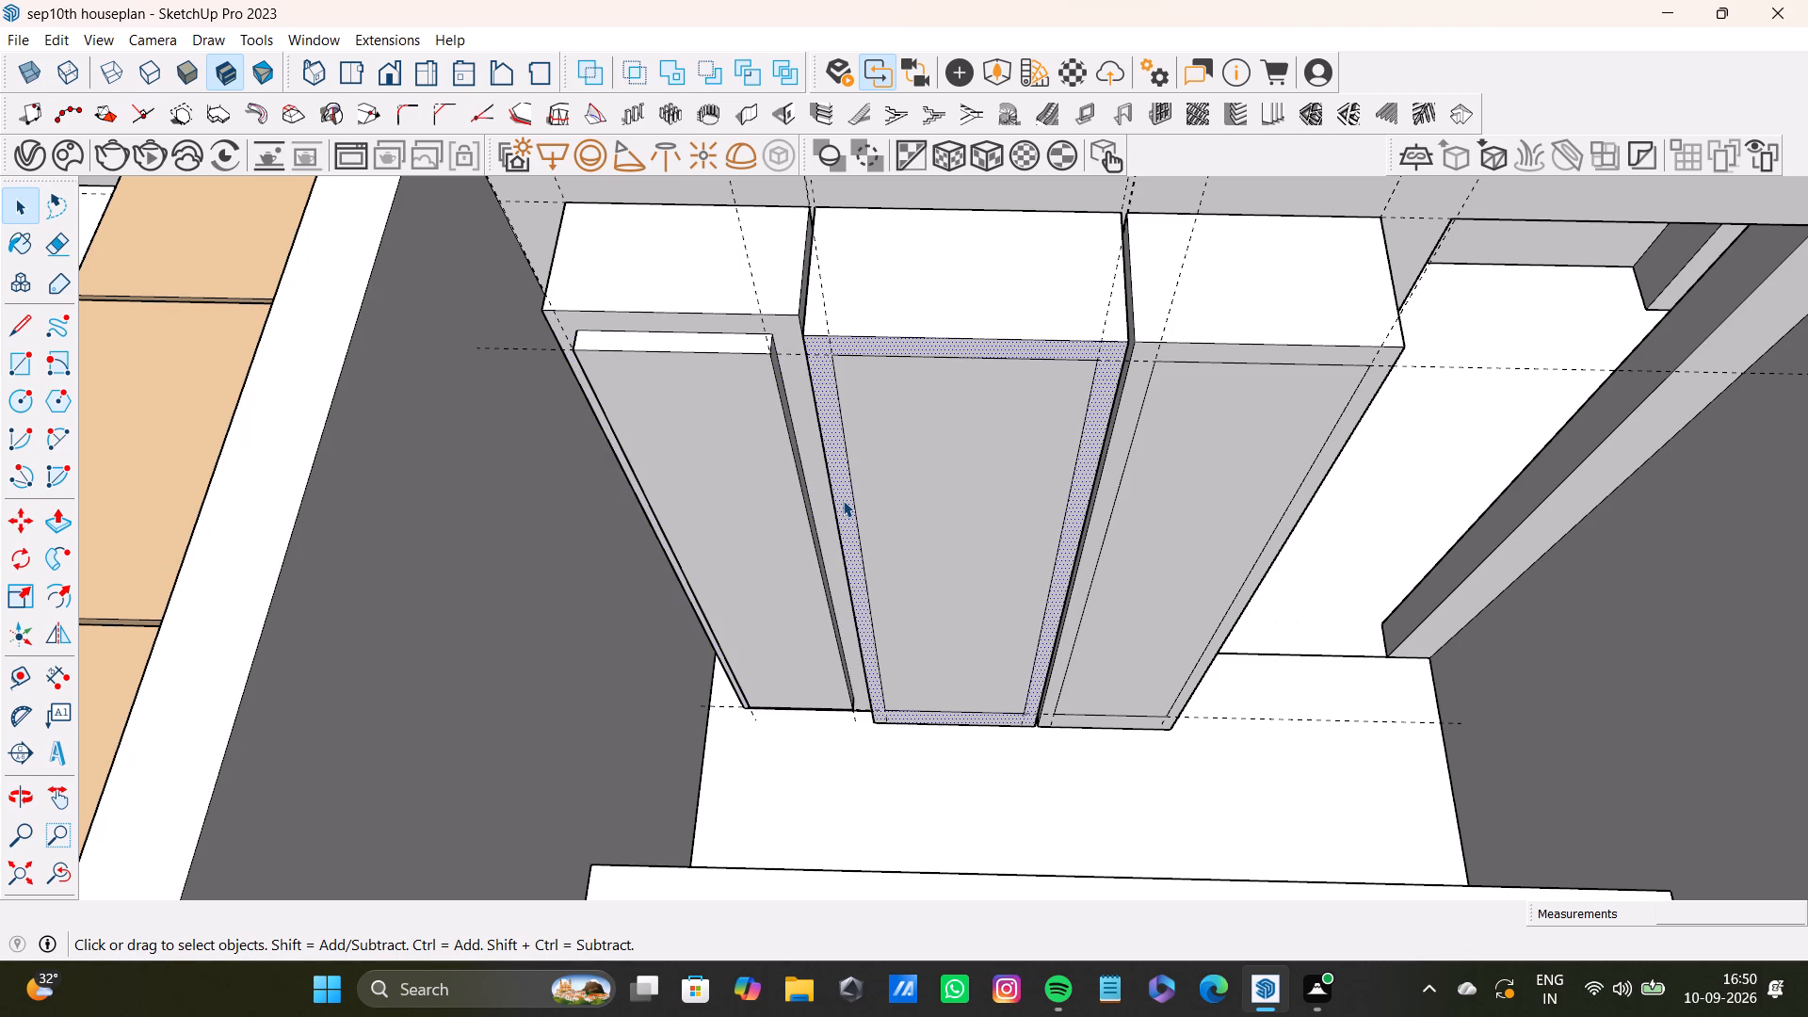
pyautogui.press('p')
pyautogui.moveTo(843, 500); pyautogui.dragTo(822, 473)
pyautogui.press('space')
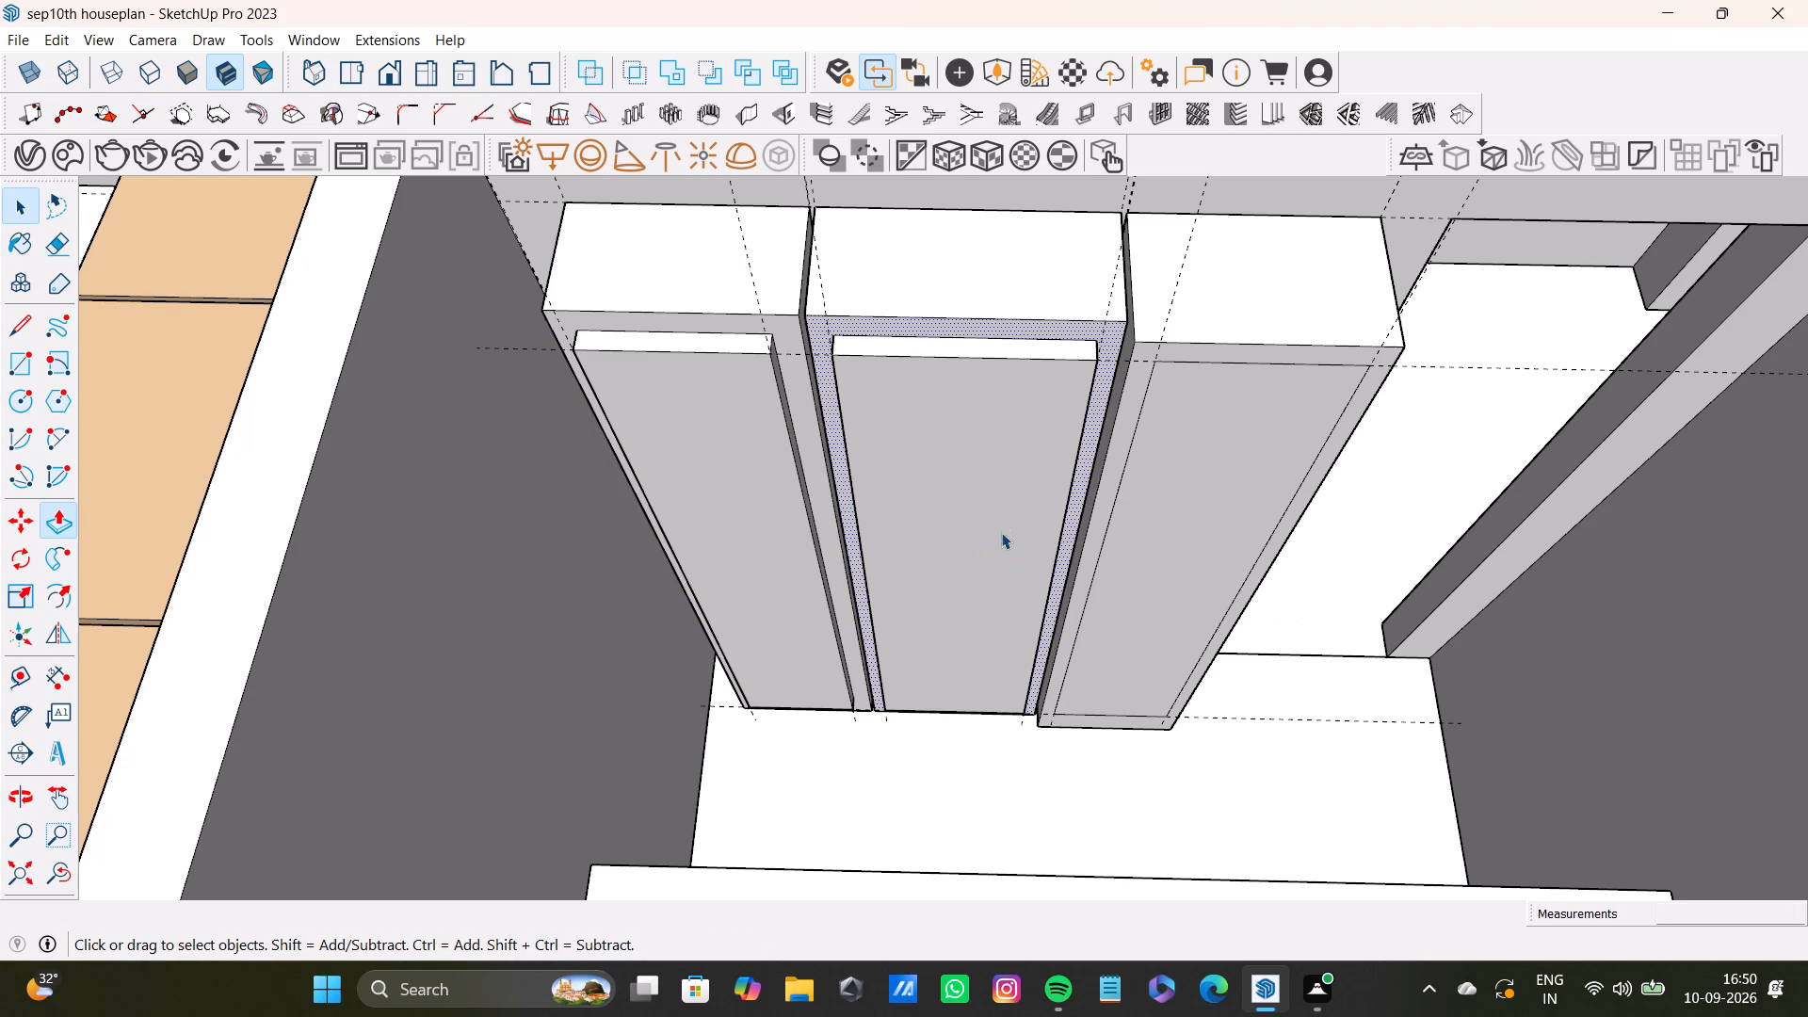
pyautogui.click(1091, 525)
pyautogui.click(1092, 537)
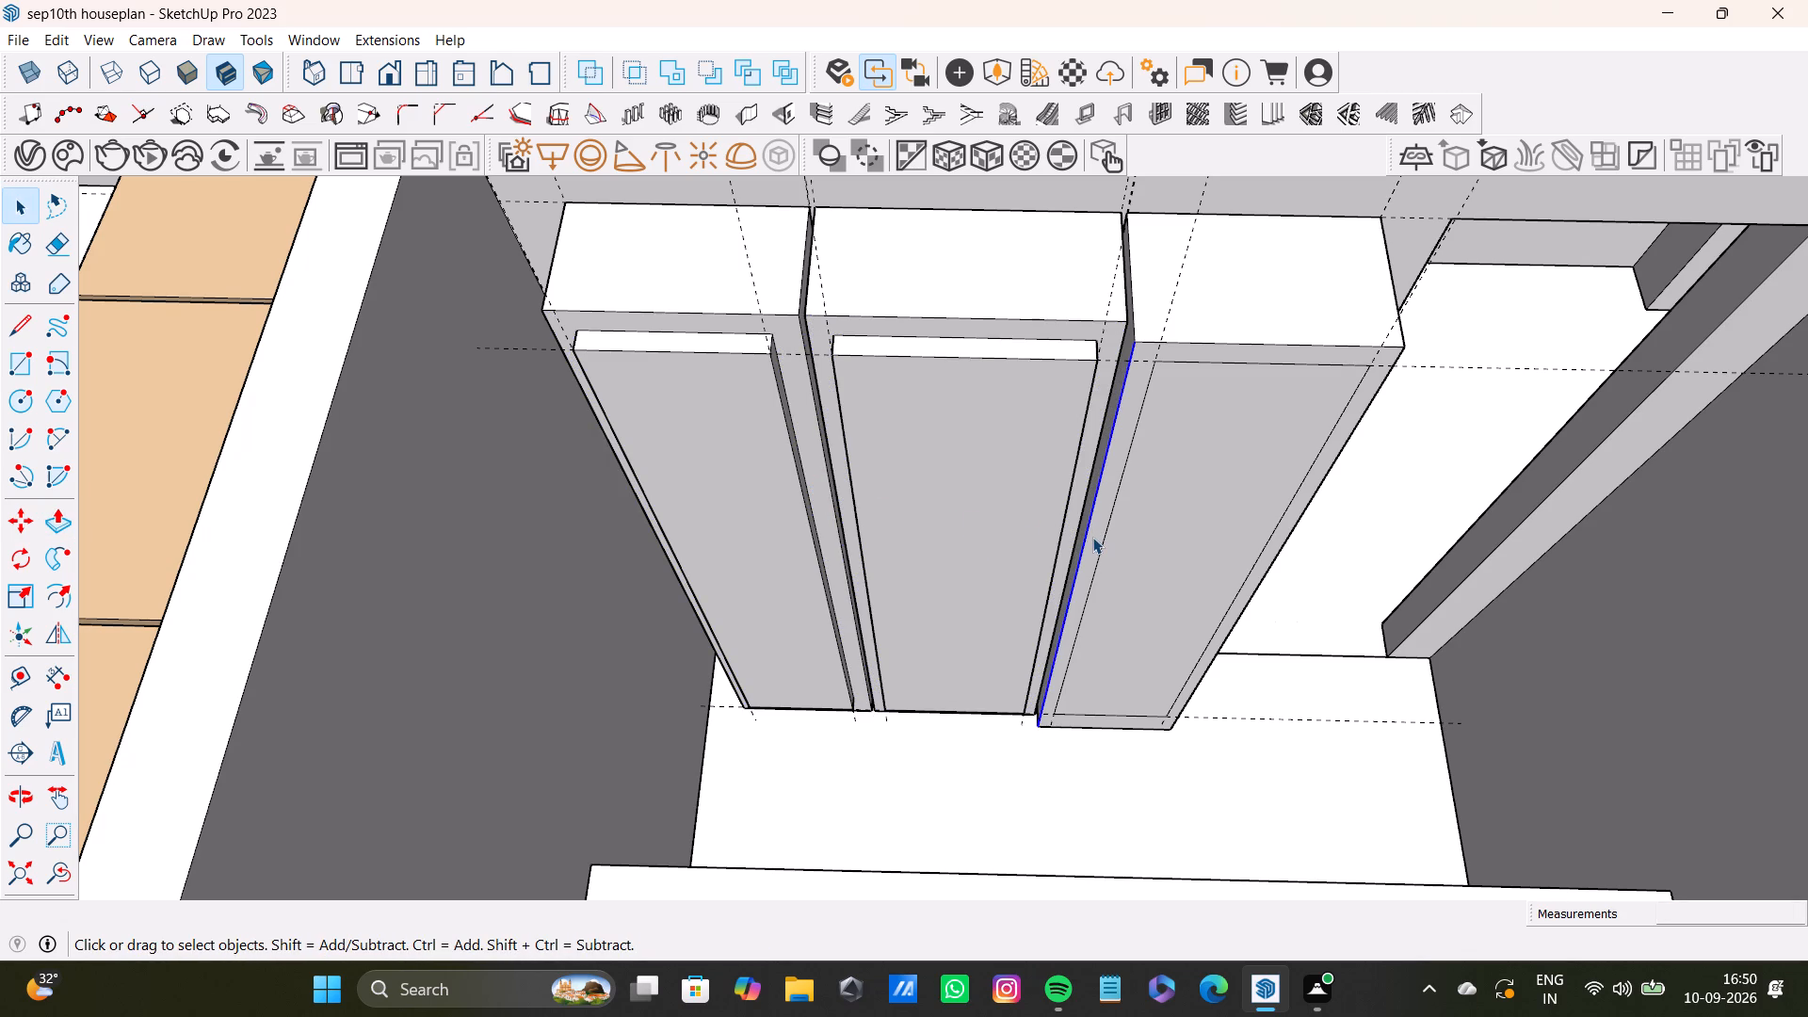
pyautogui.press('p')
pyautogui.moveTo(1094, 538); pyautogui.dragTo(1084, 478)
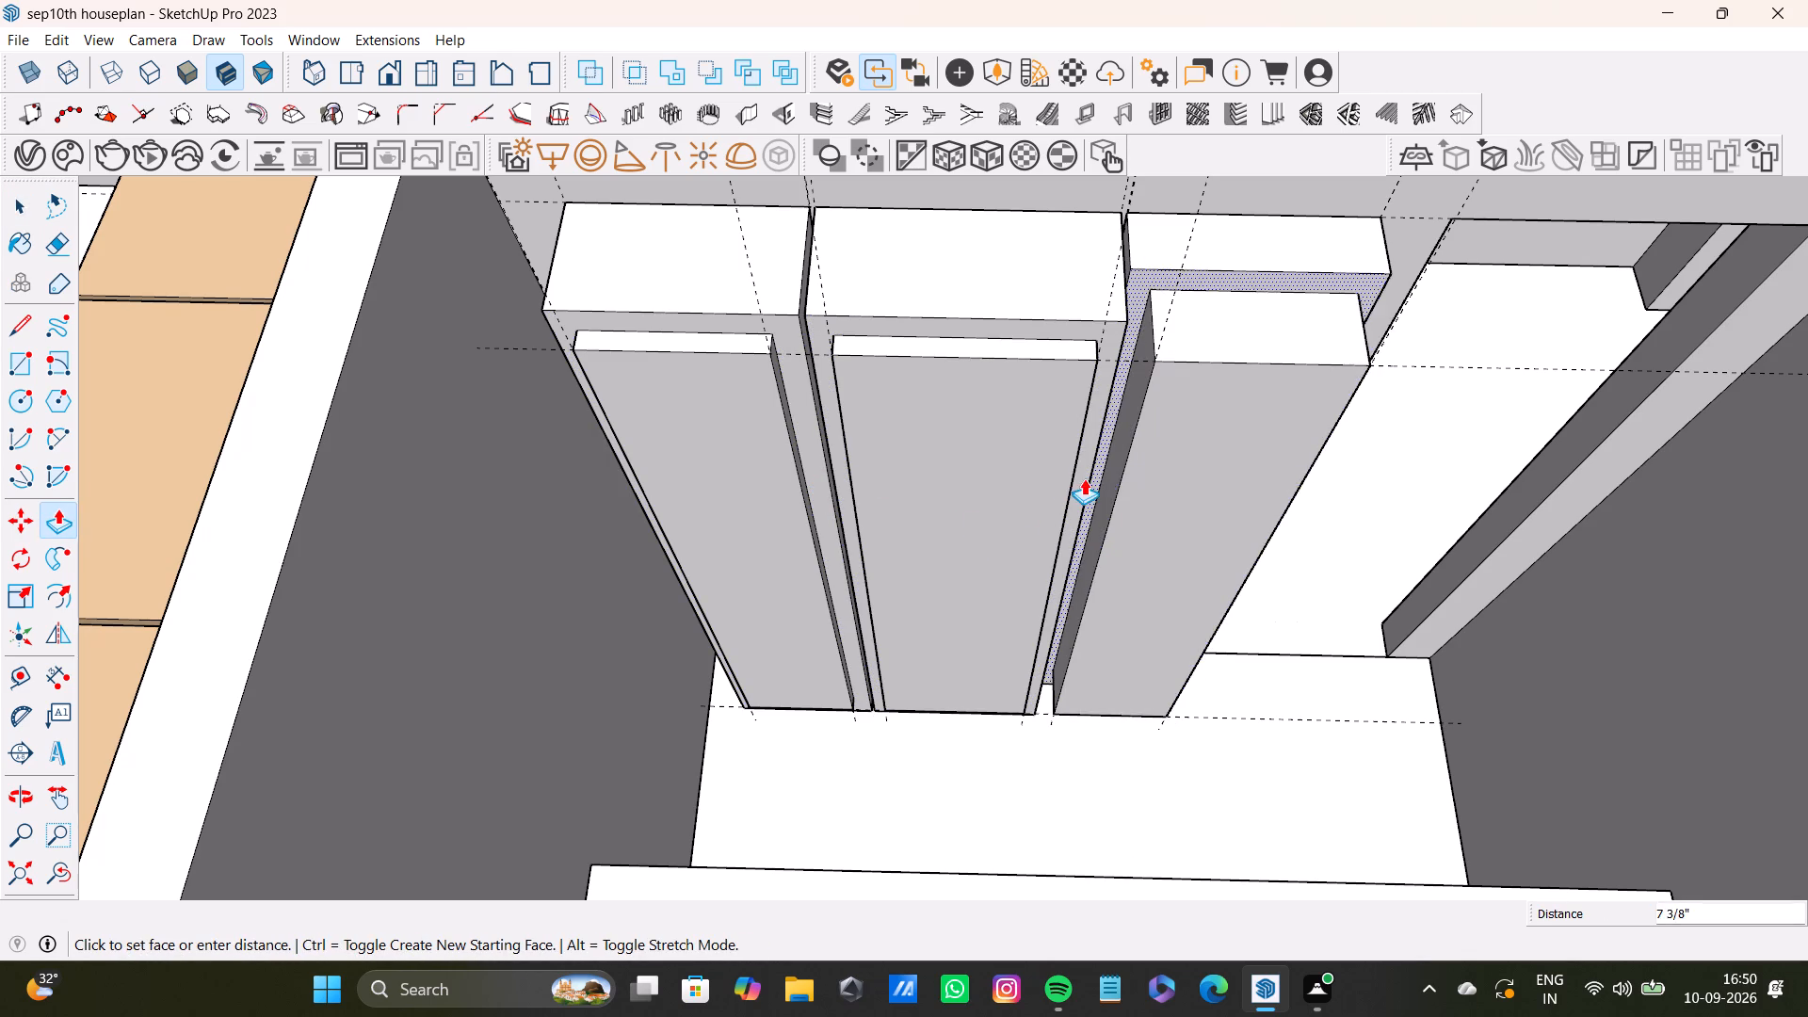
pyautogui.moveTo(1084, 478); pyautogui.dragTo(1115, 353)
pyautogui.press('space')
# Push the first block's raised centre panel in by about 15/16".
pyautogui.scroll(-7, 1007, 522)
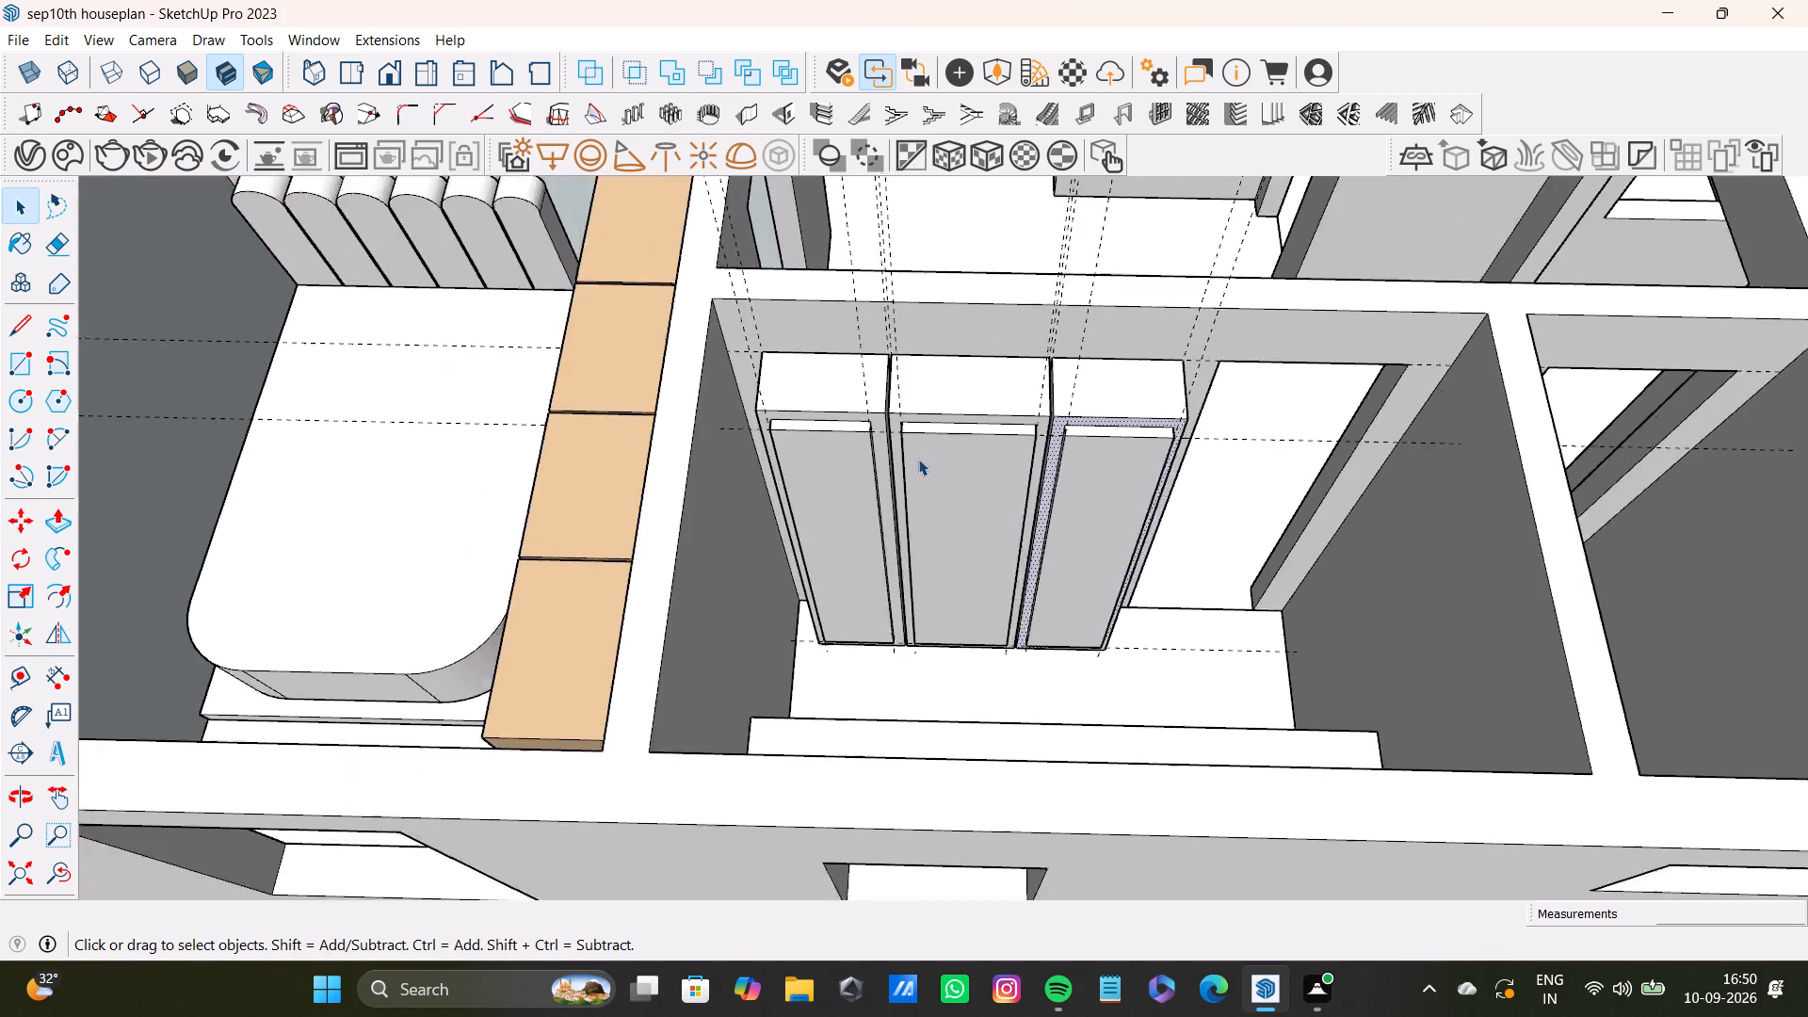
pyautogui.scroll(-7, 918, 459)
pyautogui.moveTo(1110, 496); pyautogui.dragTo(796, 435, button='middle')
pyautogui.scroll(7, 908, 416)
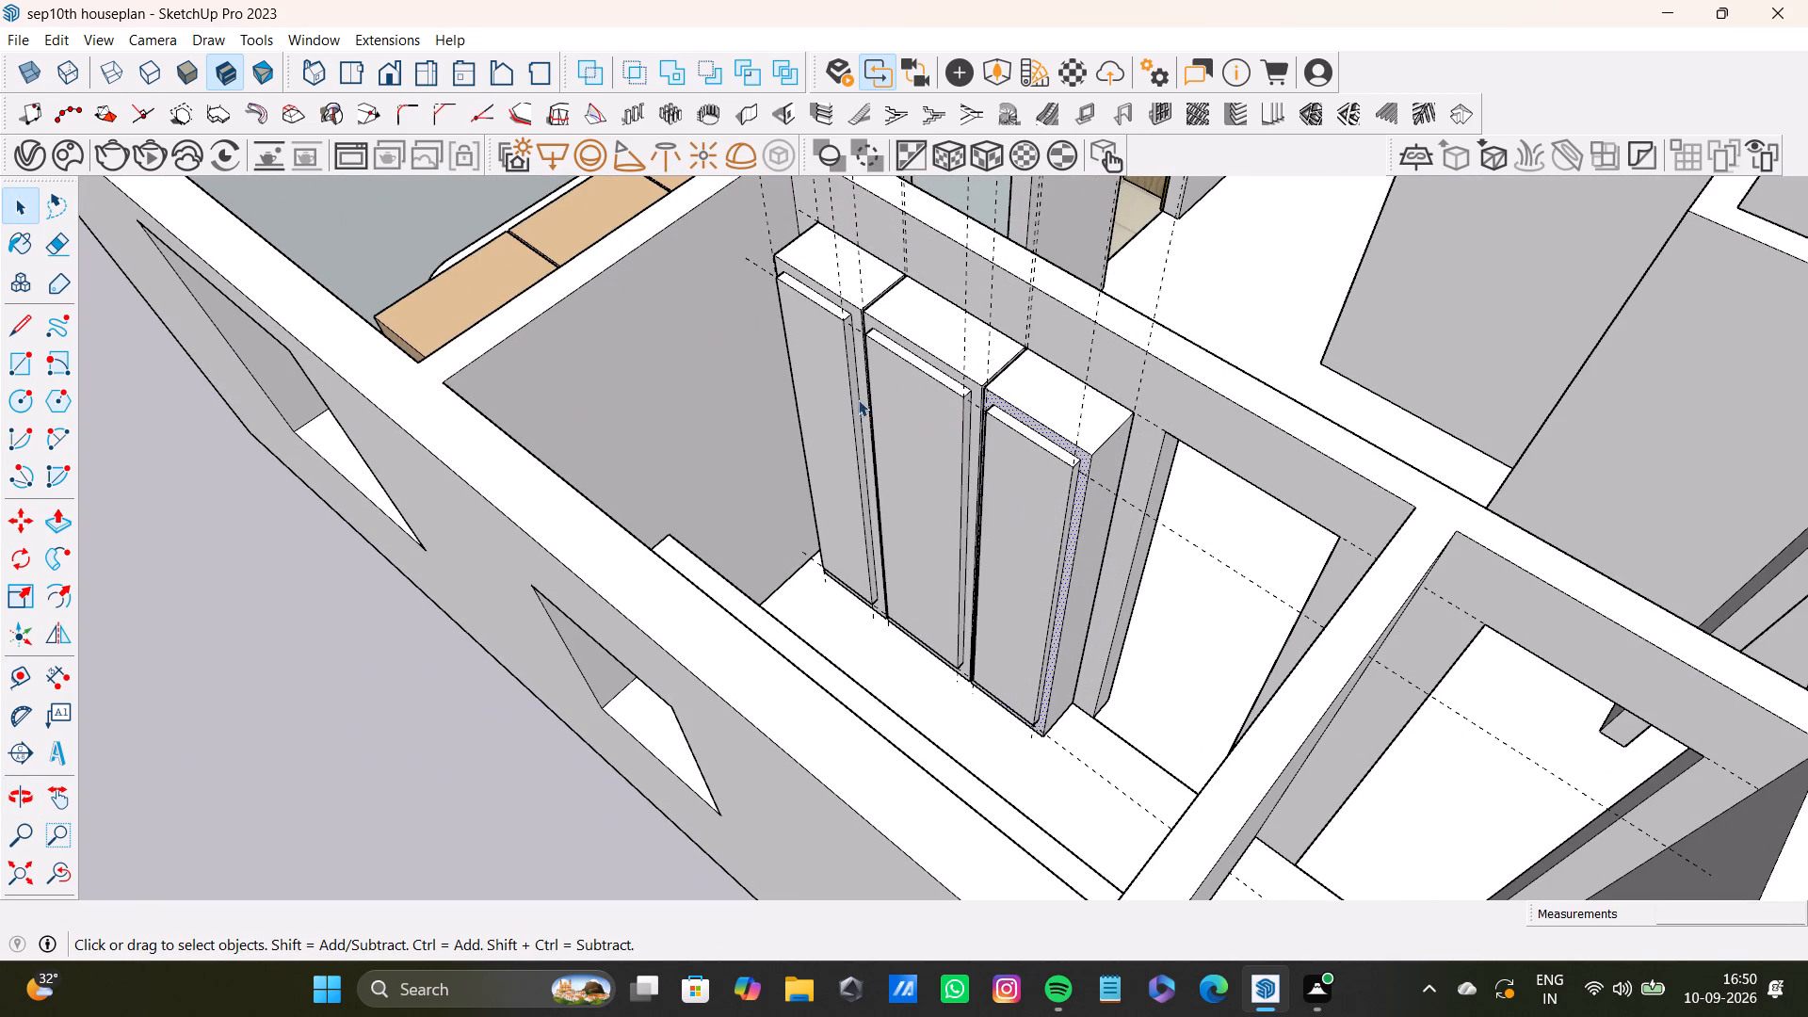
pyautogui.moveTo(861, 449); pyautogui.dragTo(1023, 453, button='middle')
pyautogui.scroll(5, 891, 413)
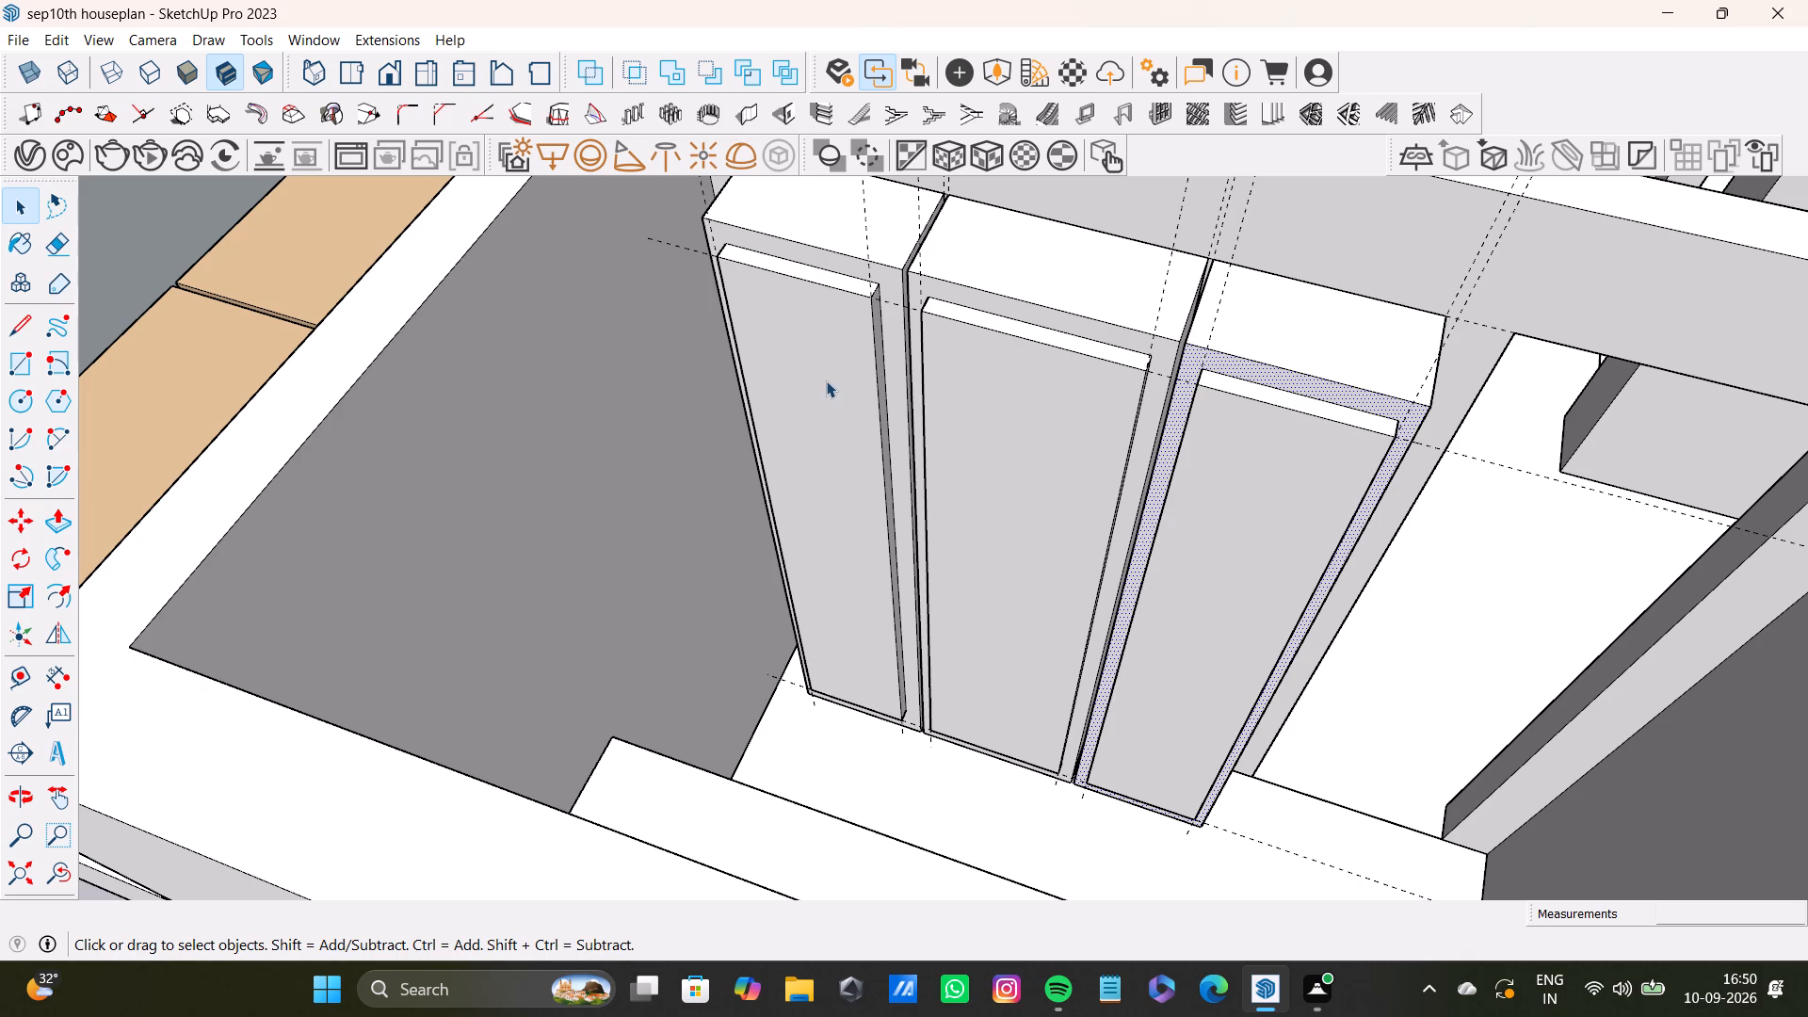
pyautogui.click(826, 380)
pyautogui.press('p')
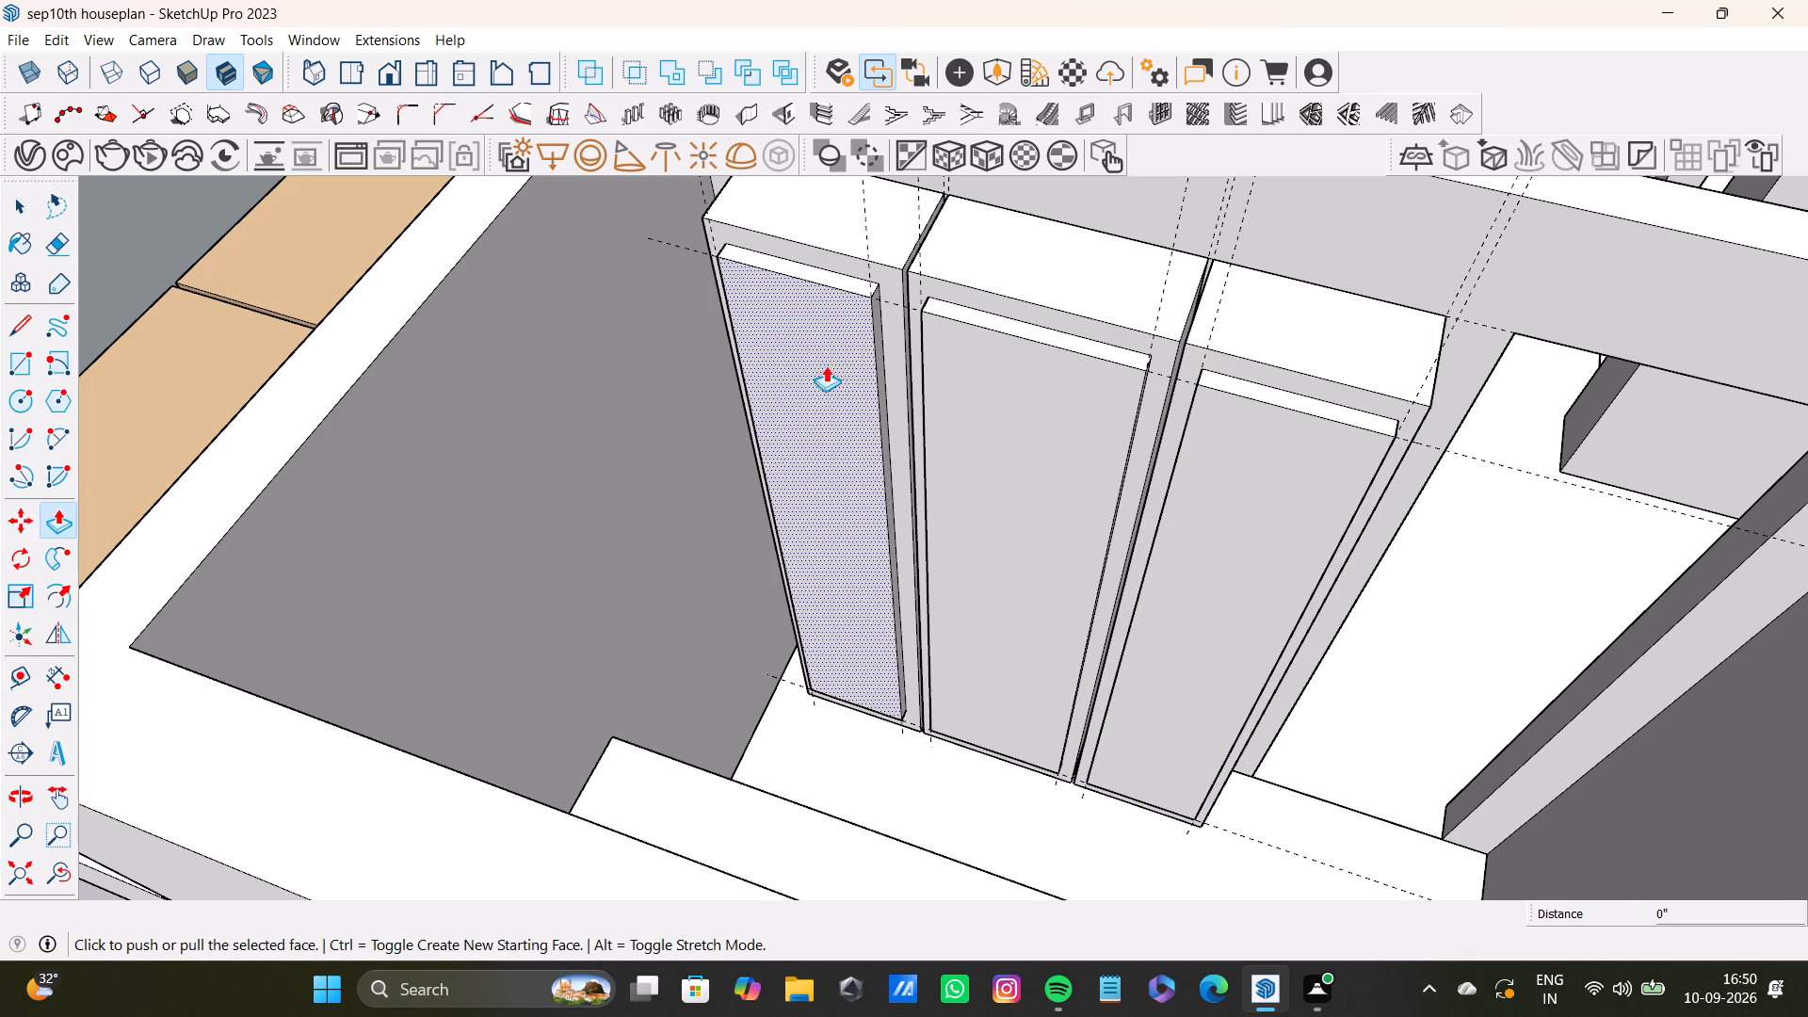
pyautogui.moveTo(826, 362); pyautogui.dragTo(826, 353)
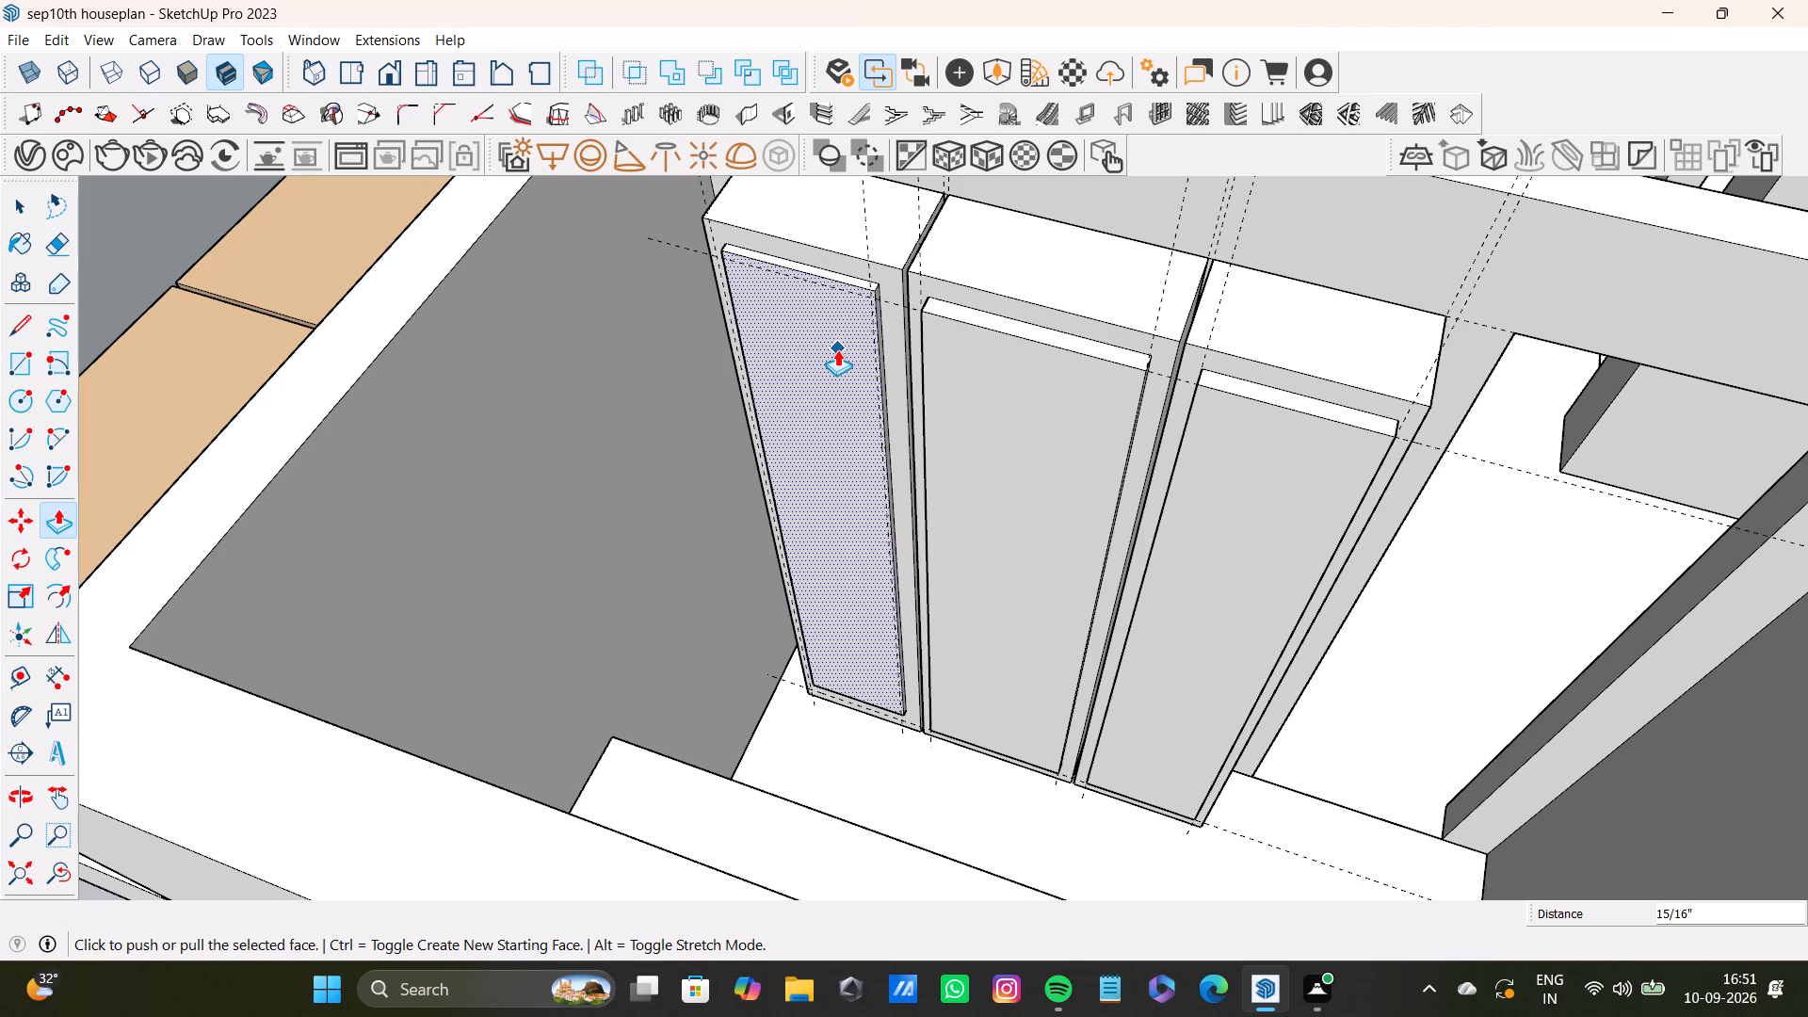
# Push the raised centre panels of the middle and third blocks in to line up with the first block's panel.
pyautogui.press('space')
pyautogui.click(977, 389)
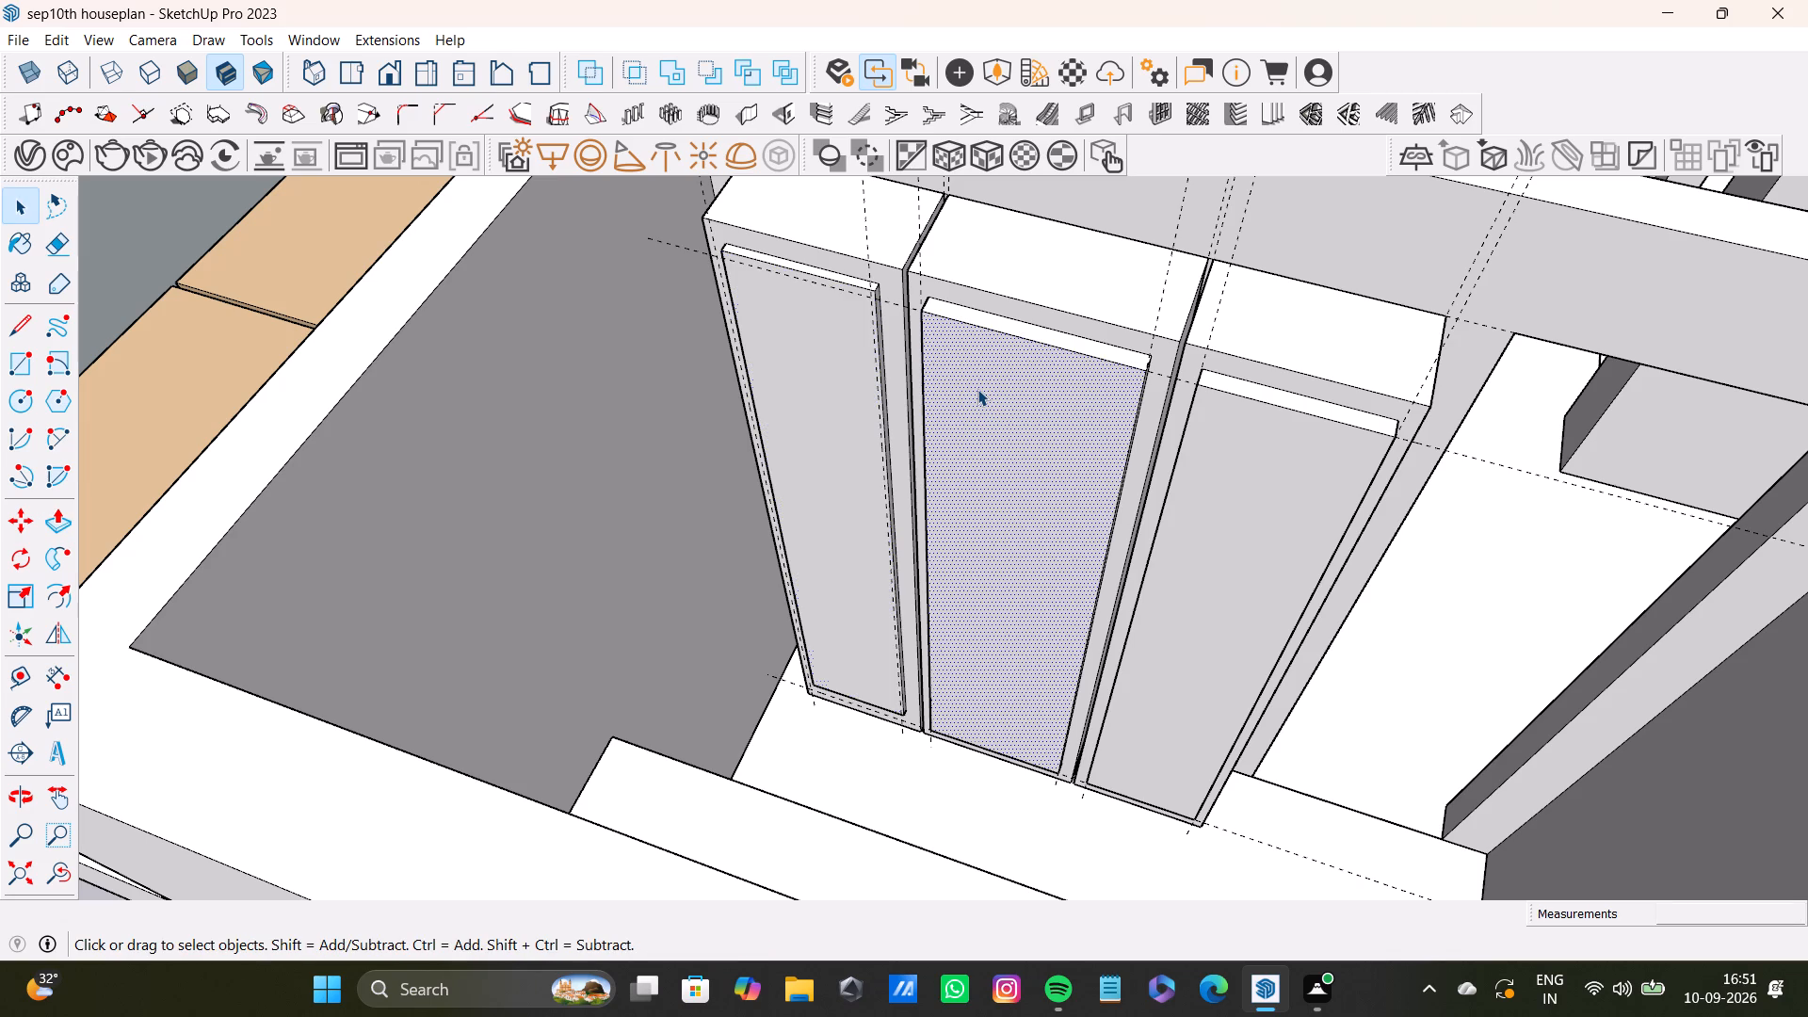
pyautogui.press('p')
pyautogui.moveTo(950, 379); pyautogui.dragTo(854, 345)
pyautogui.press('space')
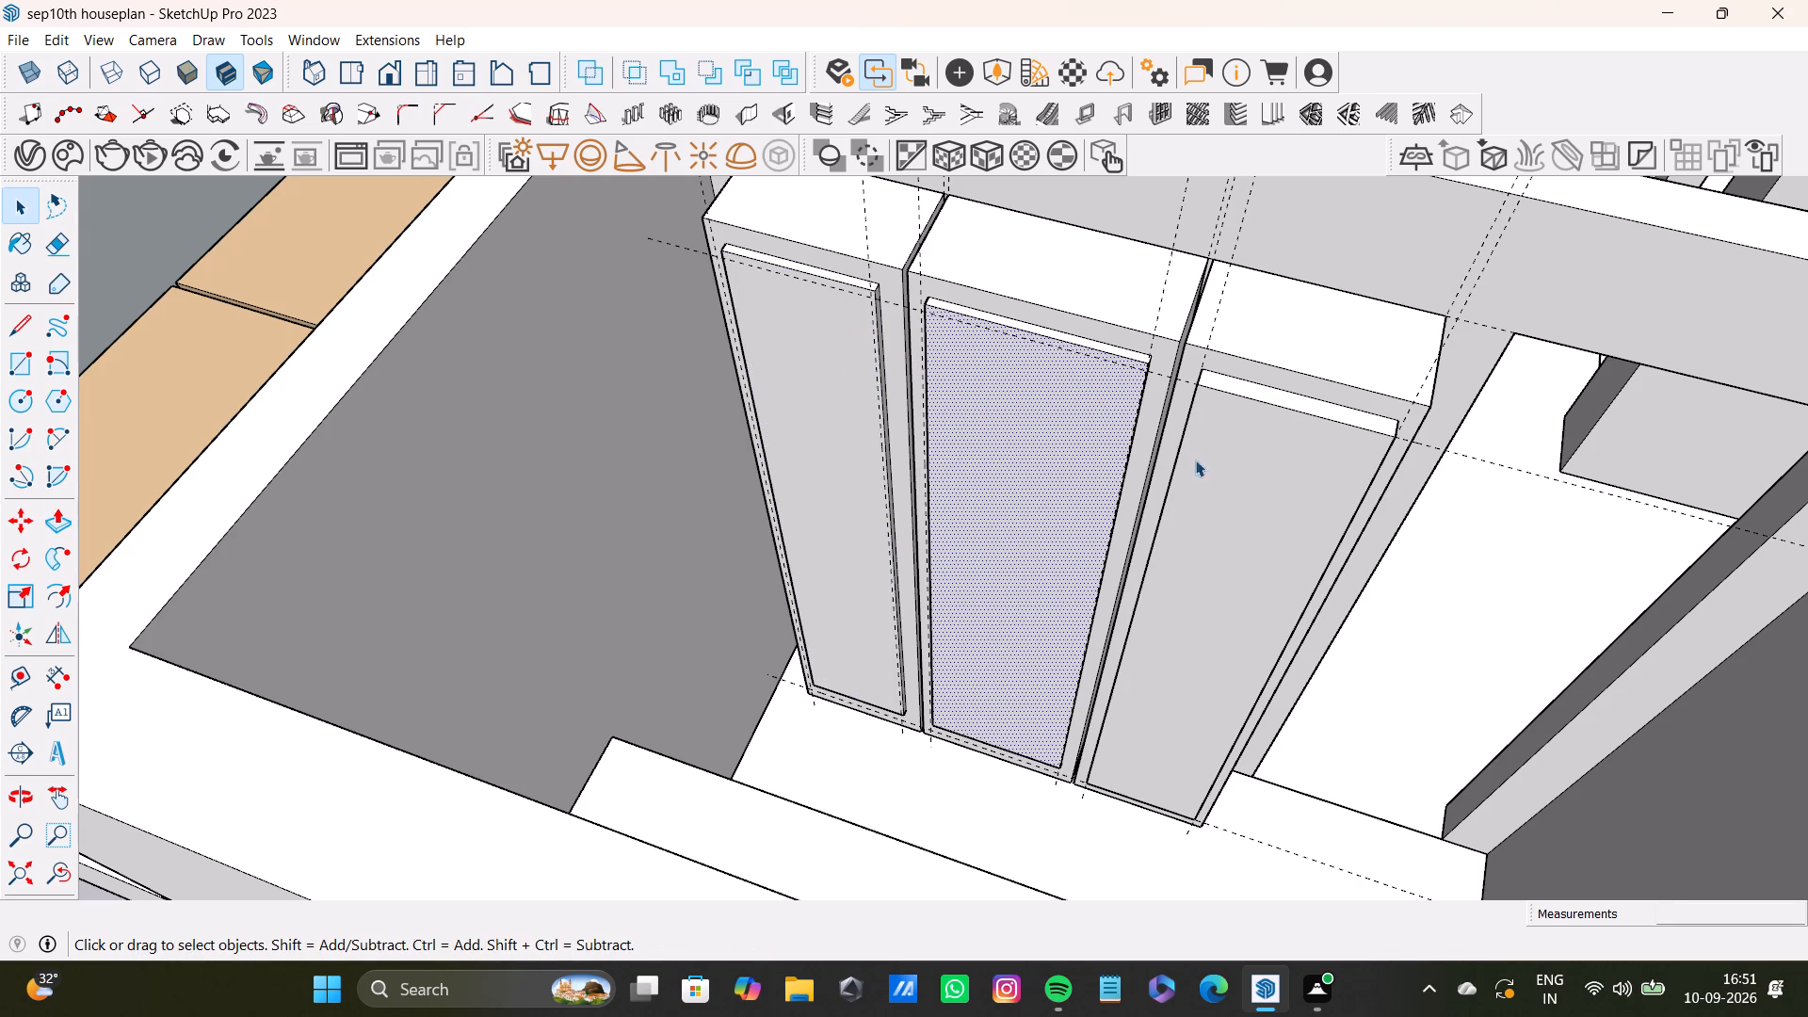
pyautogui.click(1211, 462)
pyautogui.press('p')
pyautogui.moveTo(1206, 461); pyautogui.dragTo(1060, 419)
pyautogui.press('space')
pyautogui.scroll(-4, 1094, 457)
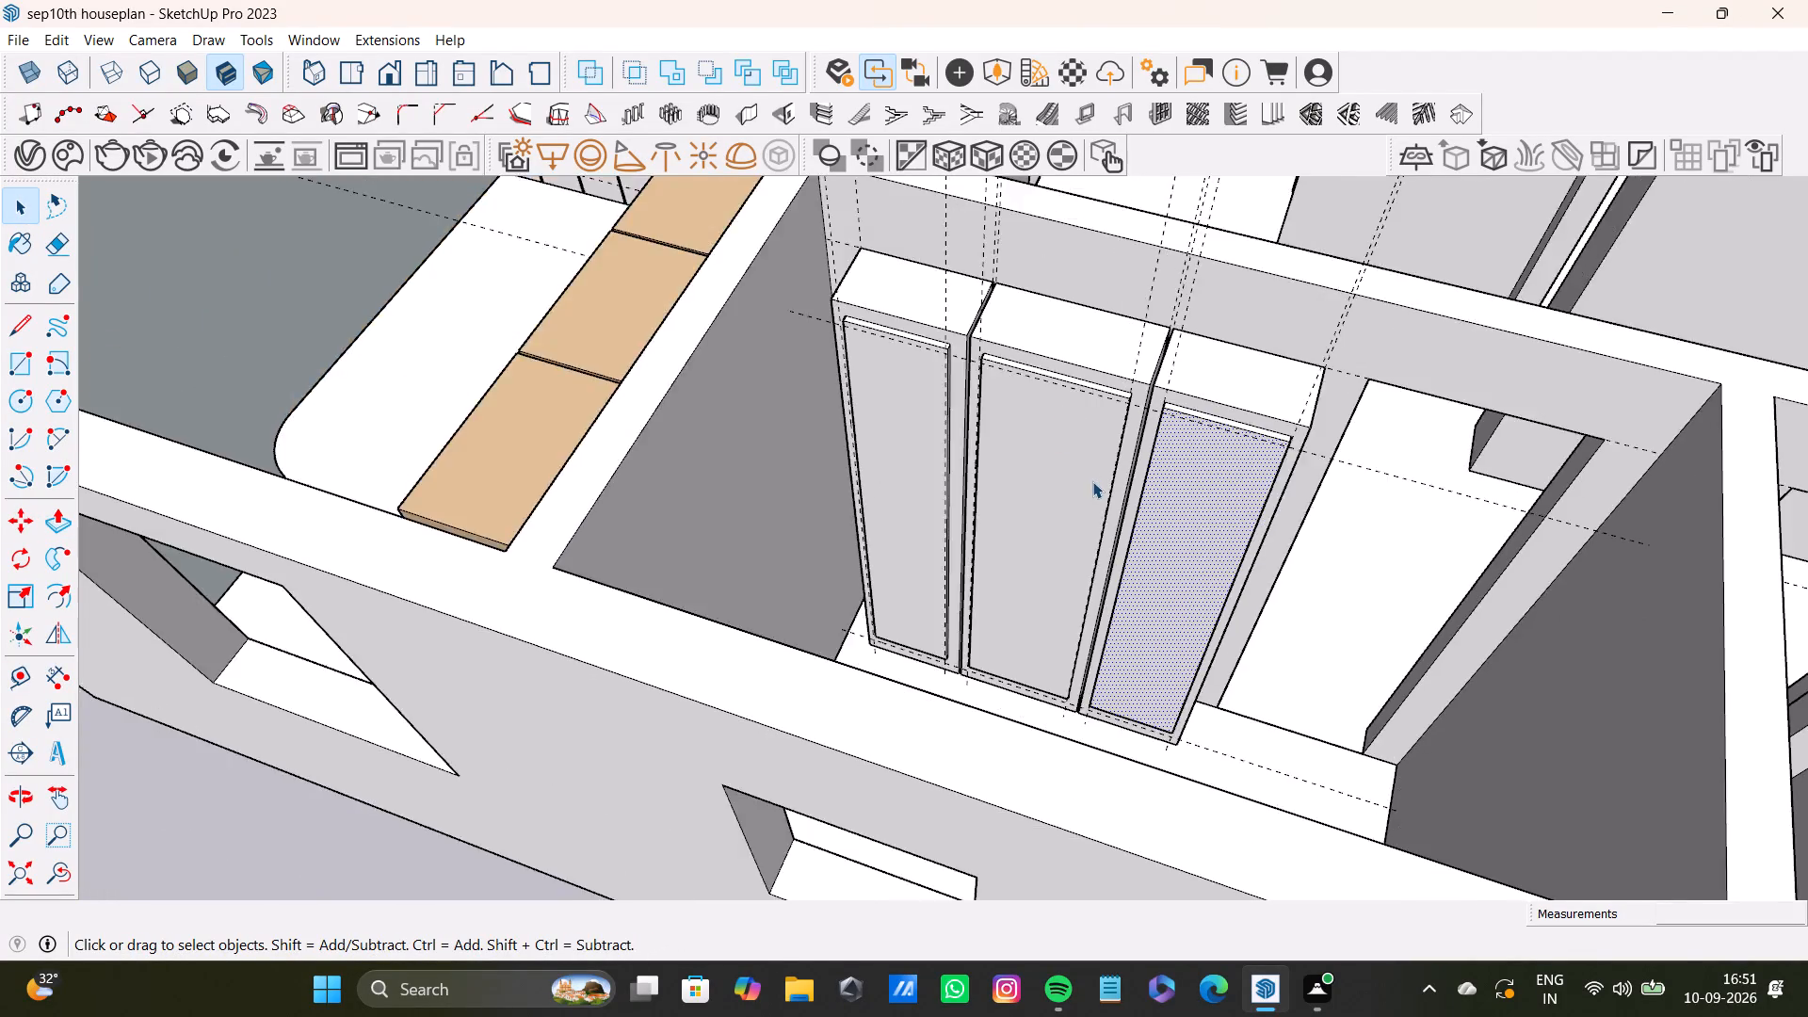
# Open the wall group for editing and raise the small room's window sill face about 1' 6 1/2" above the cabinet.
pyautogui.scroll(-11, 1092, 481)
pyautogui.moveTo(1220, 559); pyautogui.dragTo(503, 493, button='middle')
pyautogui.click(654, 227)
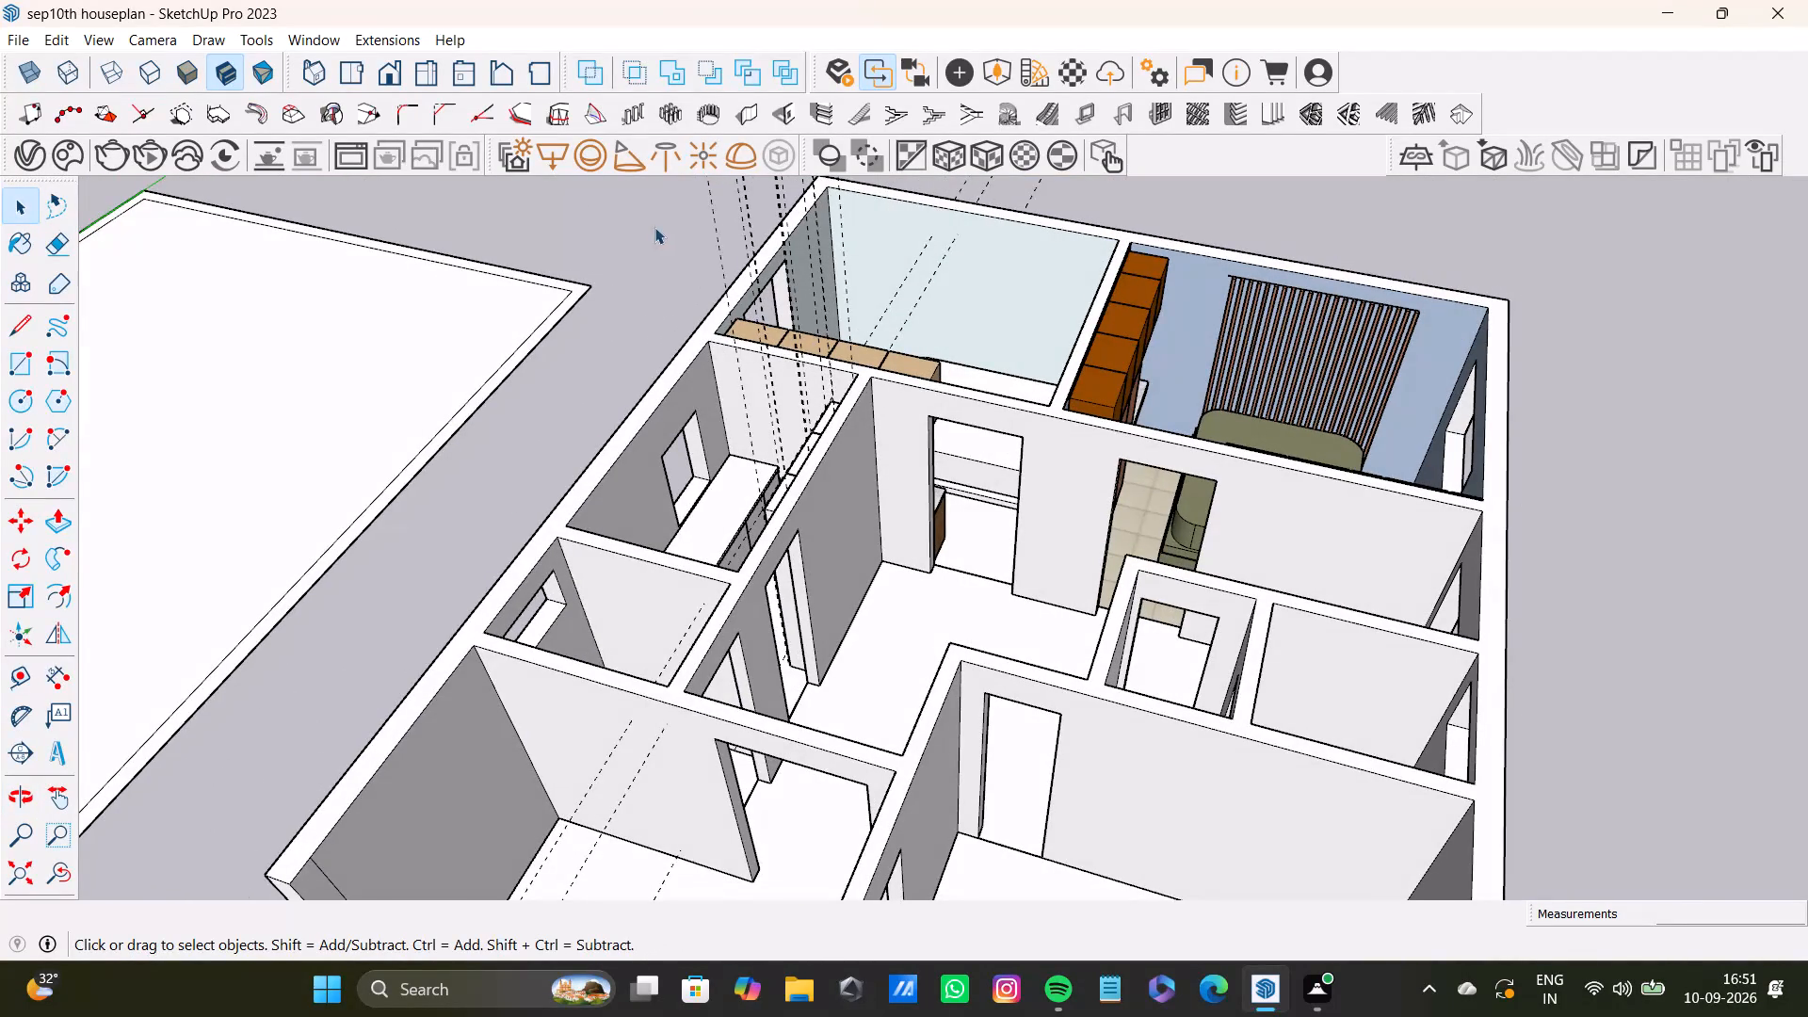
pyautogui.scroll(14, 776, 493)
pyautogui.scroll(-8, 744, 616)
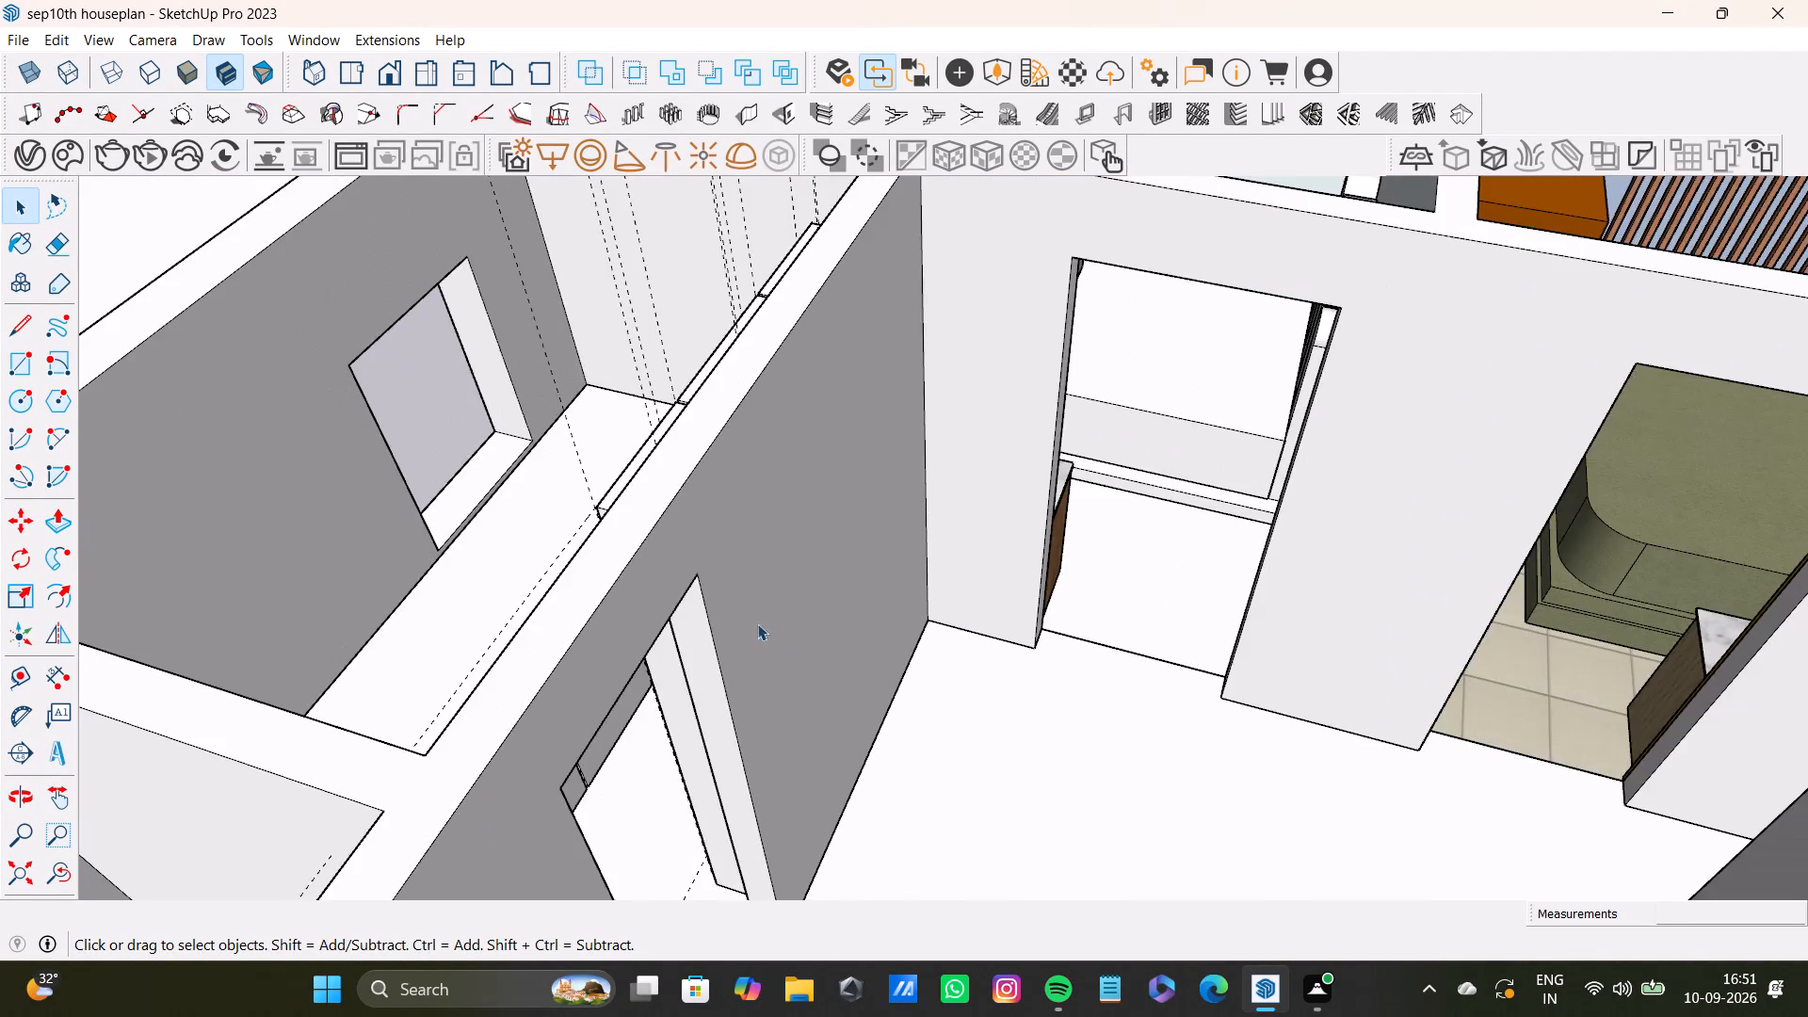
pyautogui.keyDown('shift'); pyautogui.moveTo(699, 620); pyautogui.dragTo(907, 608, button='middle'); pyautogui.keyUp('shift')
pyautogui.moveTo(975, 616); pyautogui.dragTo(616, 681, button='middle')
pyautogui.scroll(-4, 629, 511)
pyautogui.keyDown('shift'); pyautogui.moveTo(614, 465); pyautogui.dragTo(947, 573, button='middle'); pyautogui.keyUp('shift')
pyautogui.scroll(2, 854, 510)
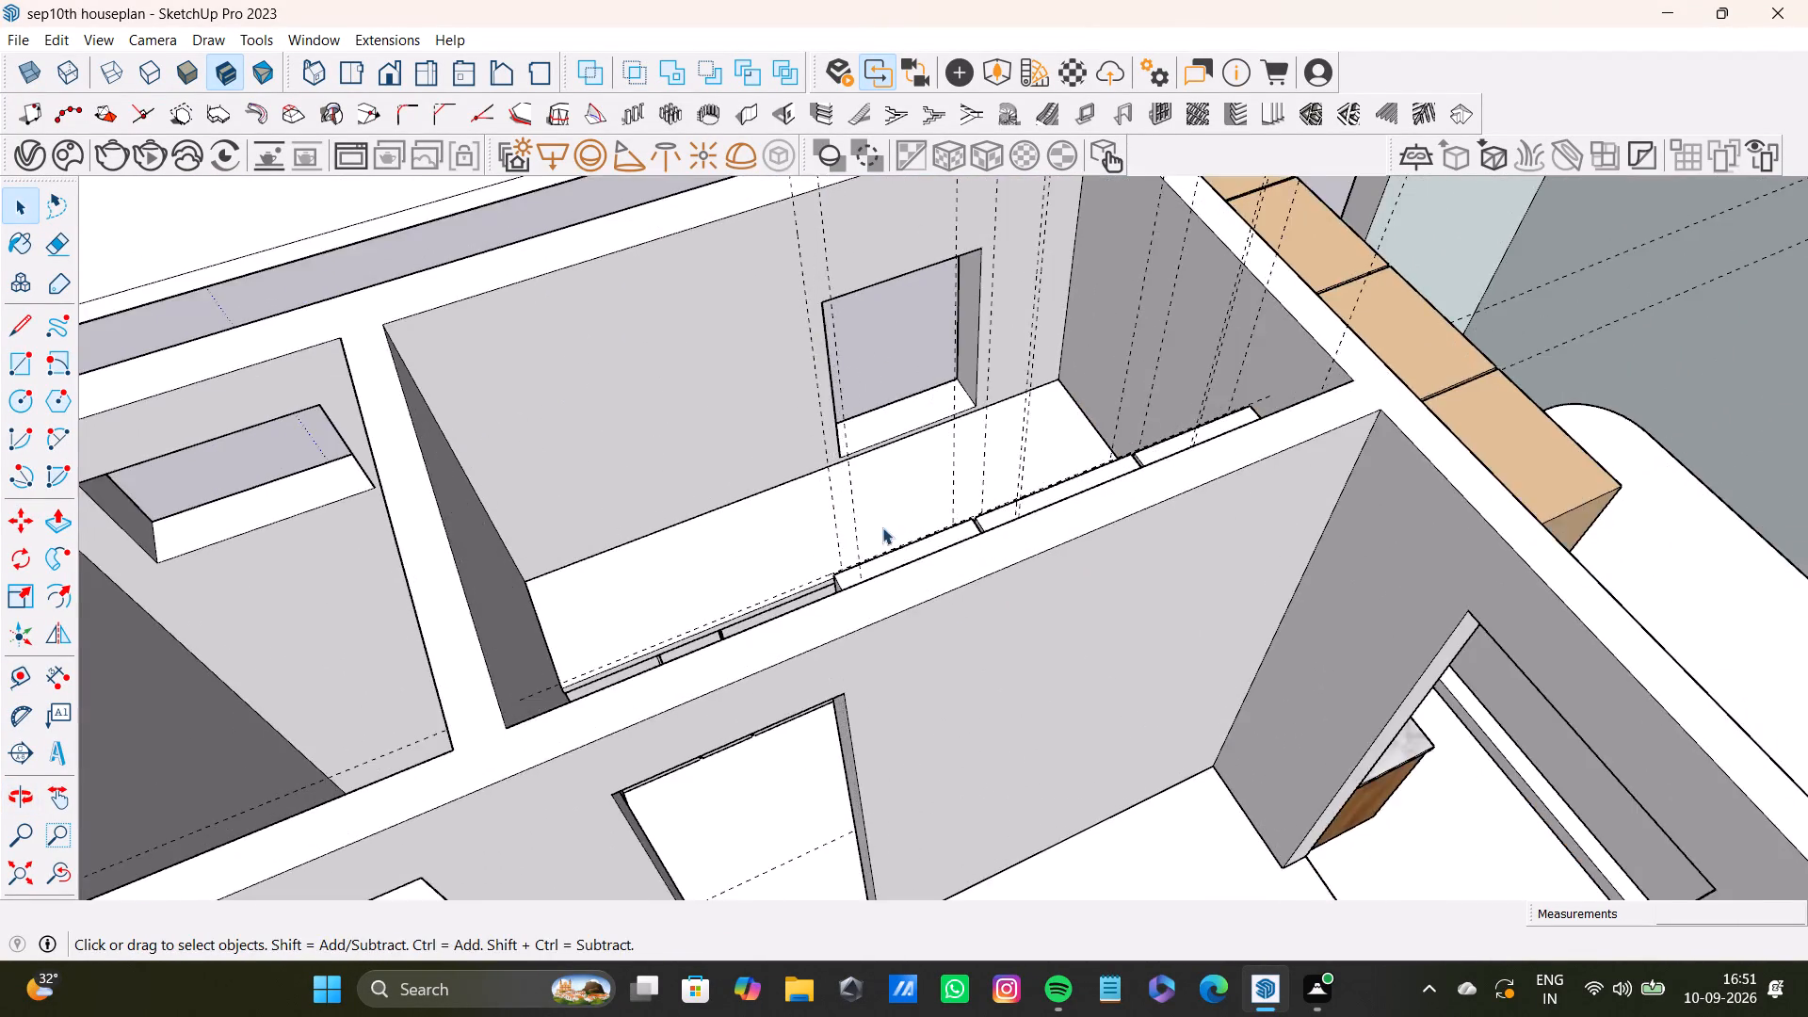
pyautogui.scroll(2, 882, 527)
pyautogui.moveTo(959, 534); pyautogui.dragTo(796, 566, button='middle')
pyautogui.scroll(-3, 832, 412)
pyautogui.keyDown('shift'); pyautogui.moveTo(838, 431); pyautogui.dragTo(924, 449, button='middle'); pyautogui.keyUp('shift')
pyautogui.scroll(6, 955, 390)
pyautogui.click(1082, 428)
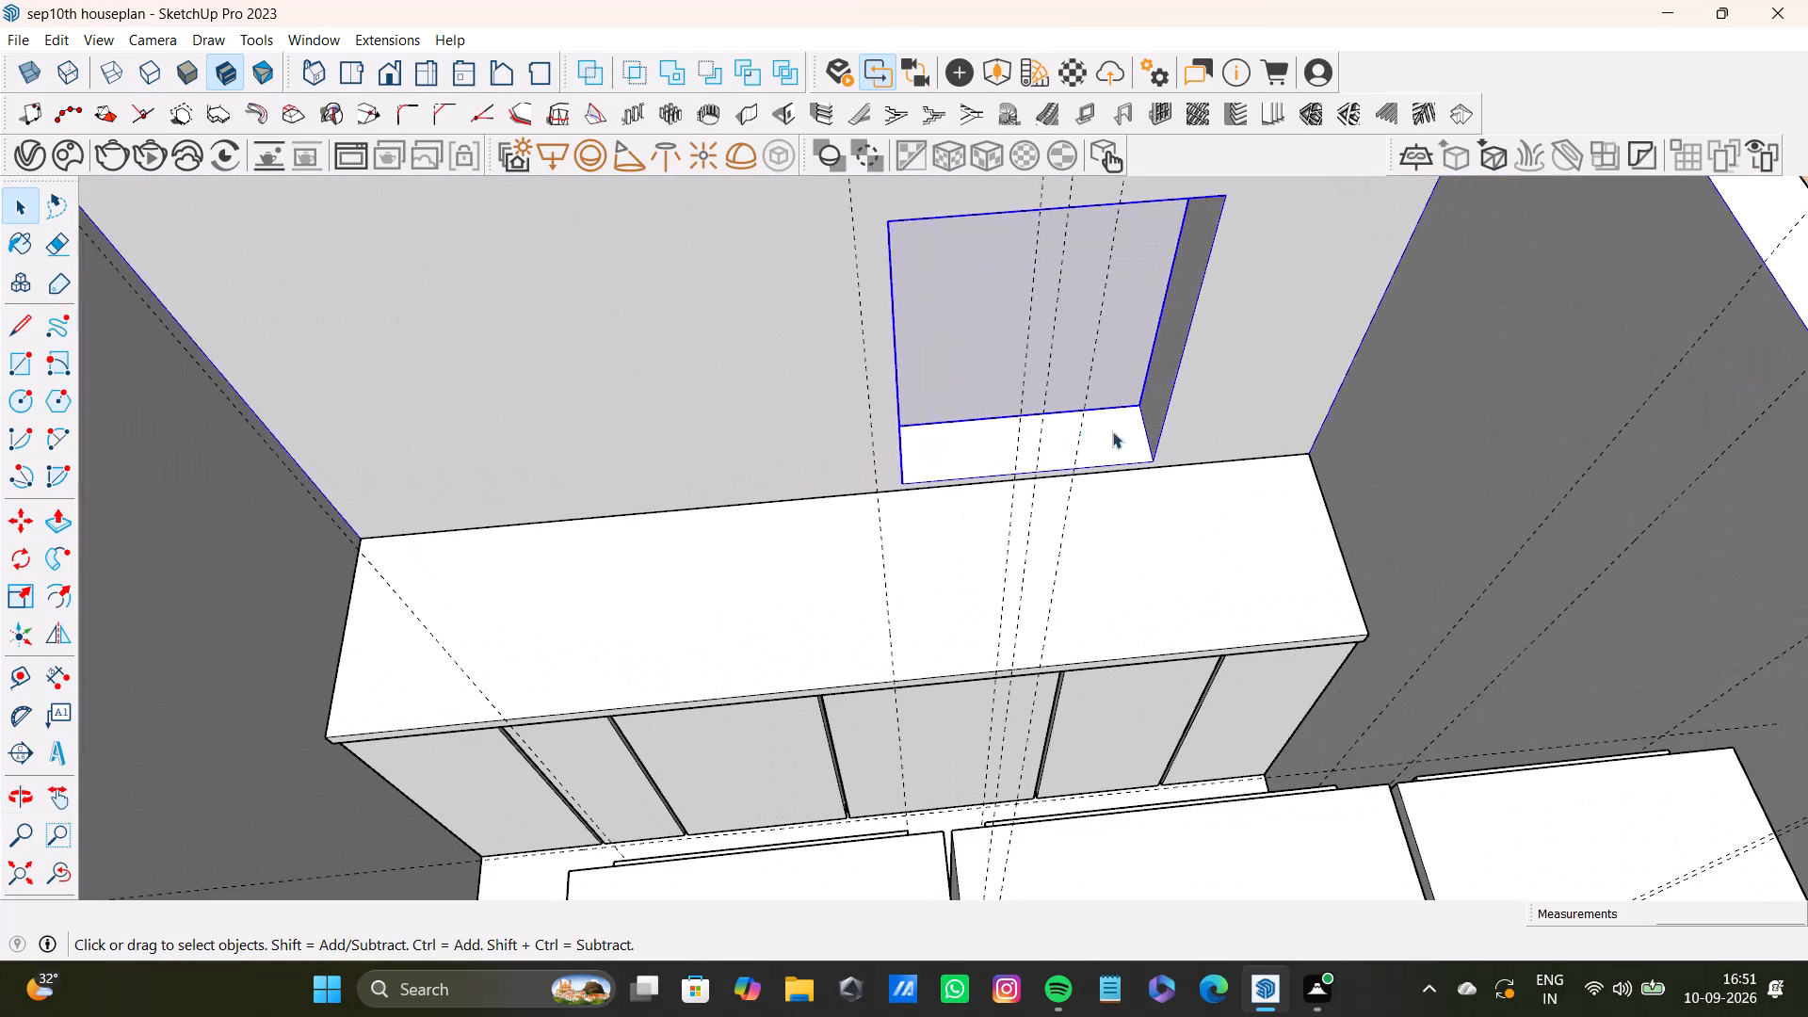
pyautogui.doubleClick(1117, 434)
pyautogui.click(1123, 437)
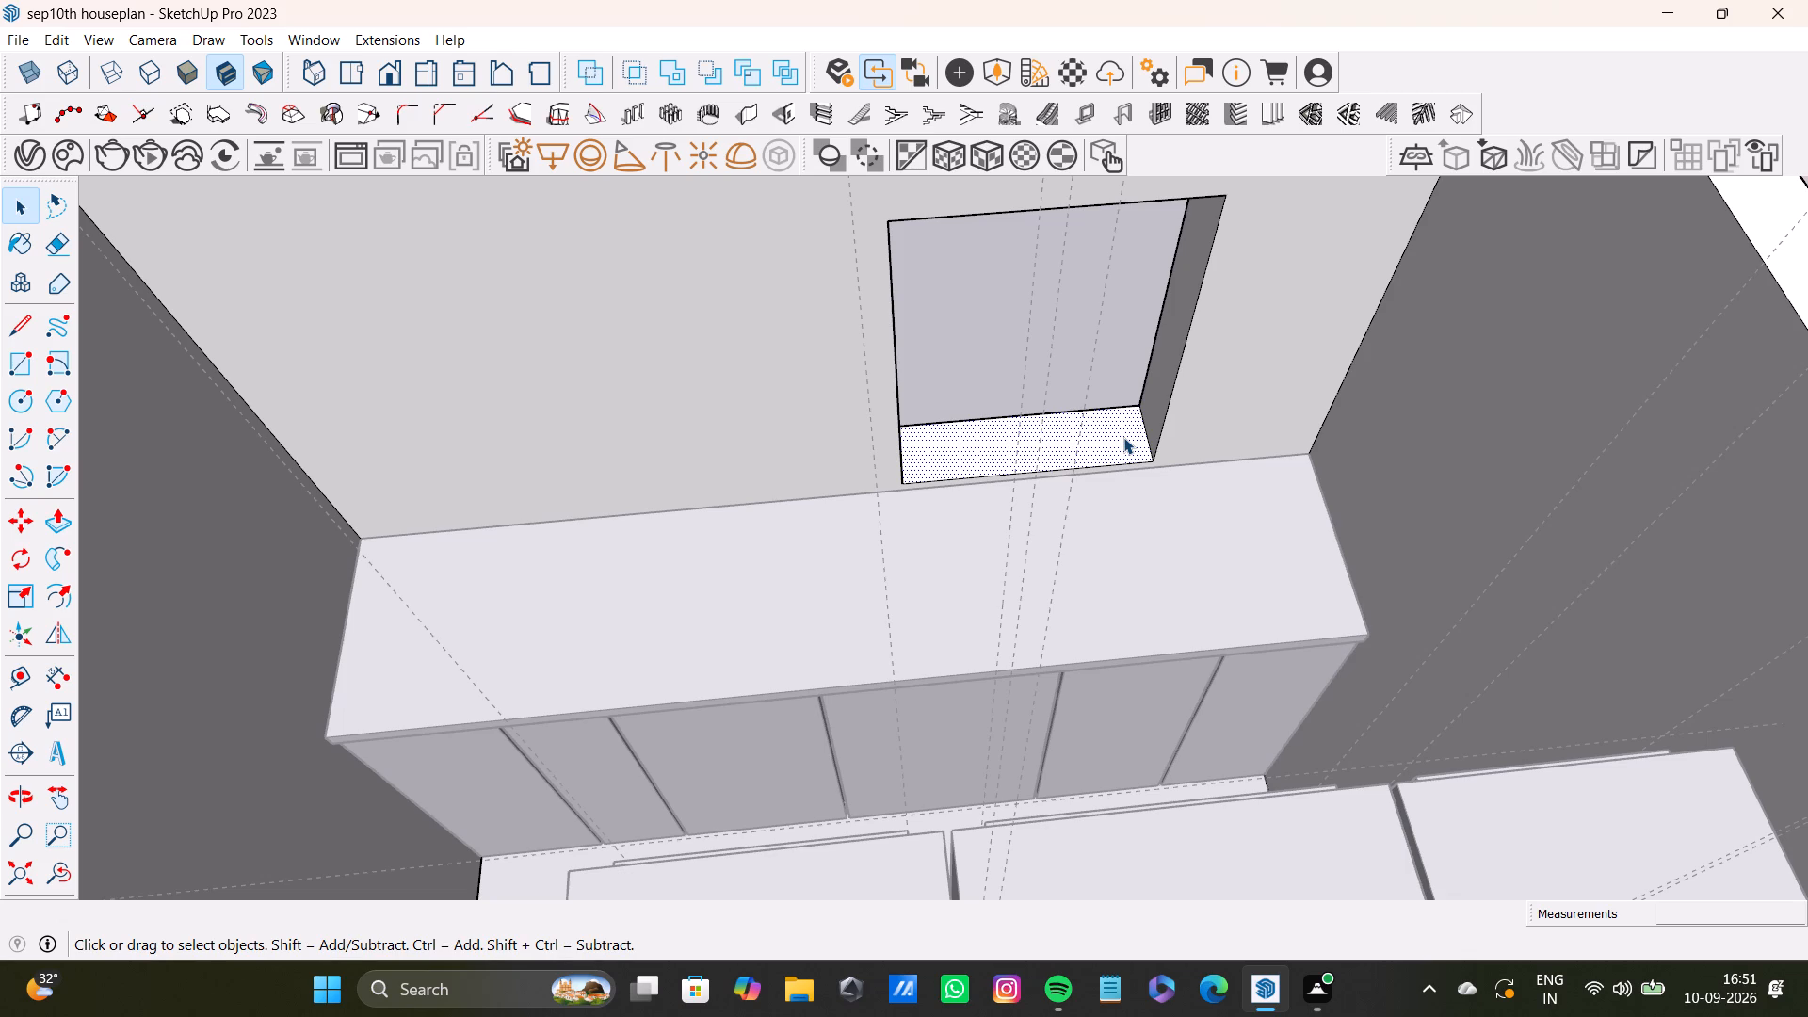
pyautogui.press('p')
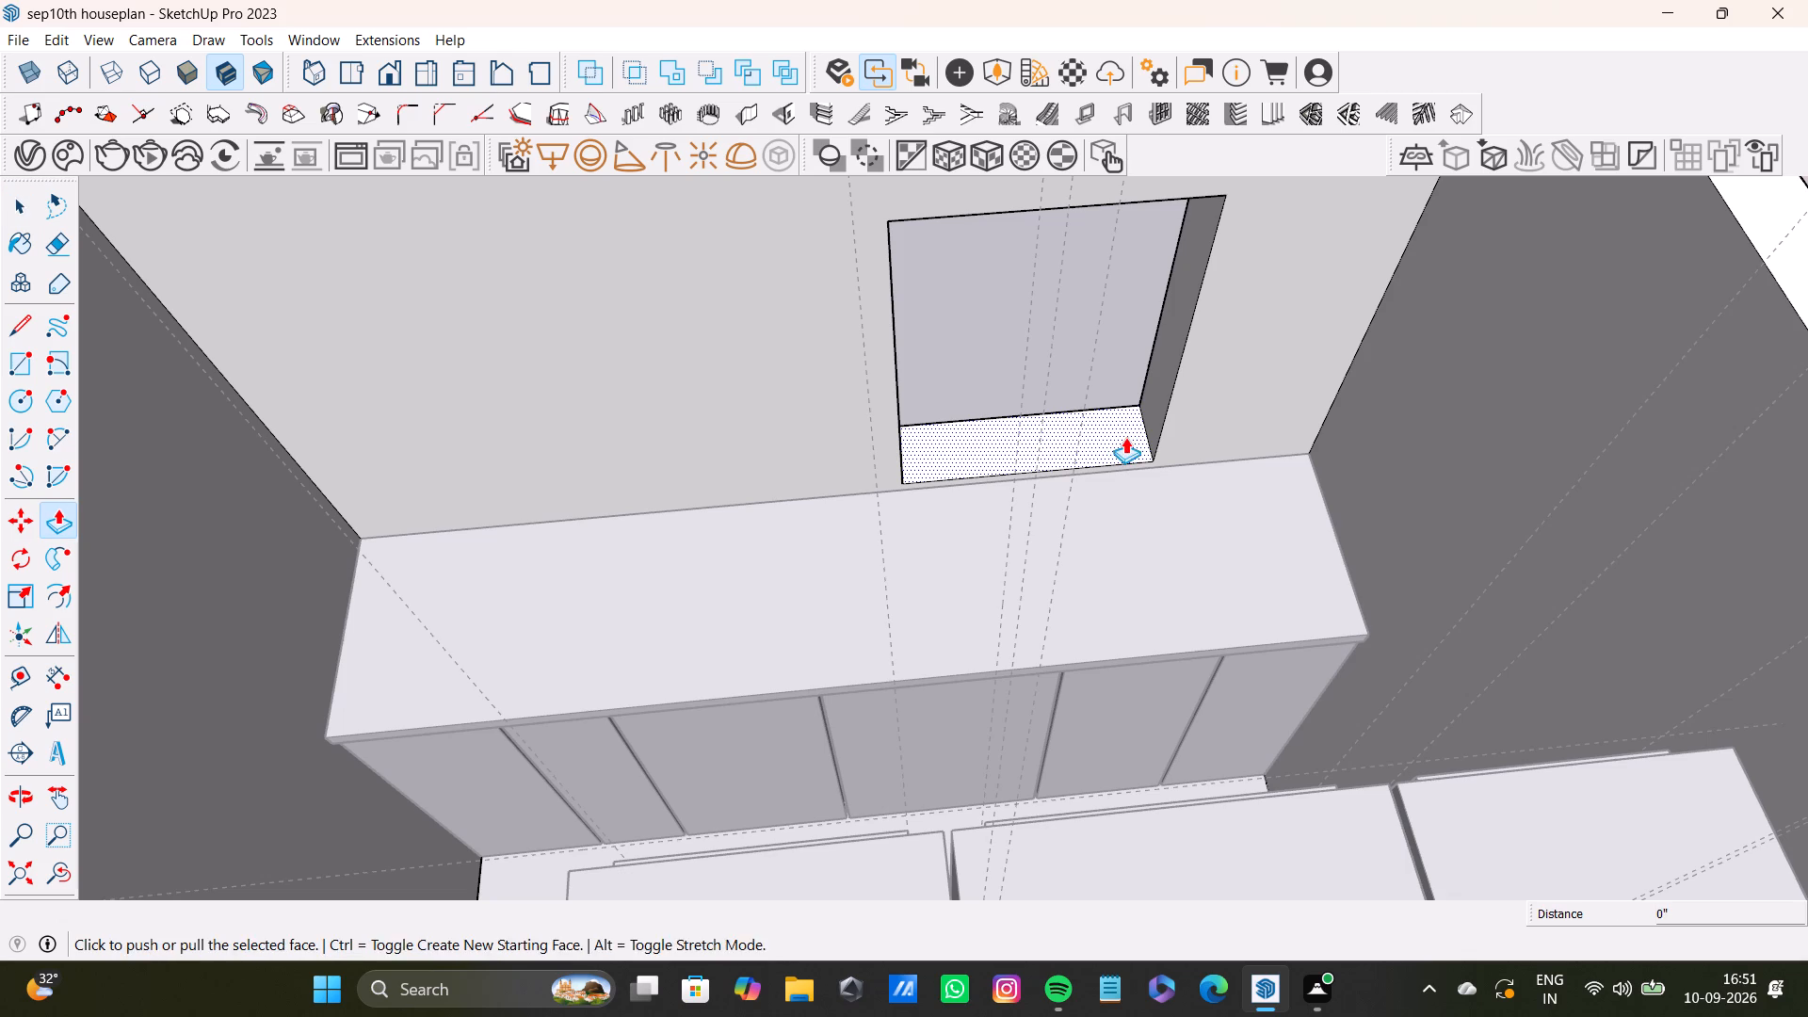
pyautogui.moveTo(1125, 437); pyautogui.dragTo(1085, 333)
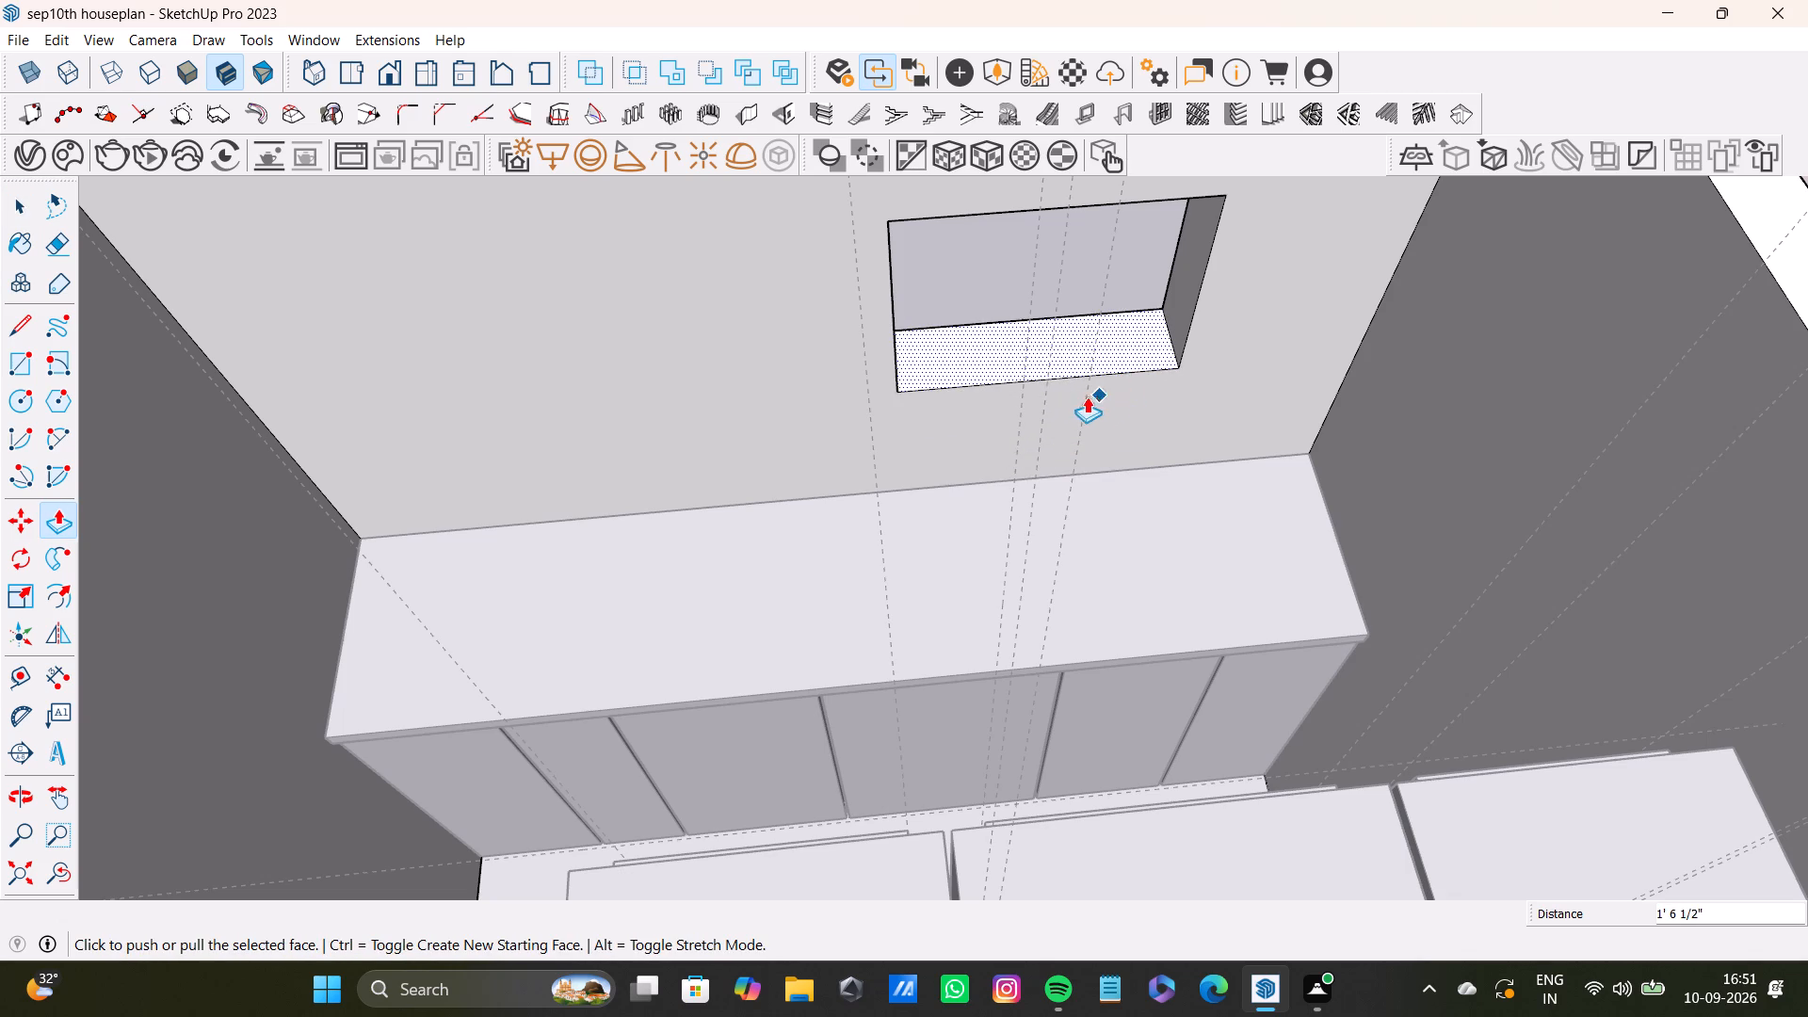
# Widen the small room's window opening by pushing one side jamb outward toward the nearer room corner.
pyautogui.scroll(-7, 1078, 398)
pyautogui.keyDown('shift'); pyautogui.moveTo(1097, 419); pyautogui.dragTo(1060, 535, button='middle'); pyautogui.keyUp('shift')
pyautogui.scroll(7, 1050, 522)
pyautogui.moveTo(1029, 466); pyautogui.dragTo(865, 427, button='middle')
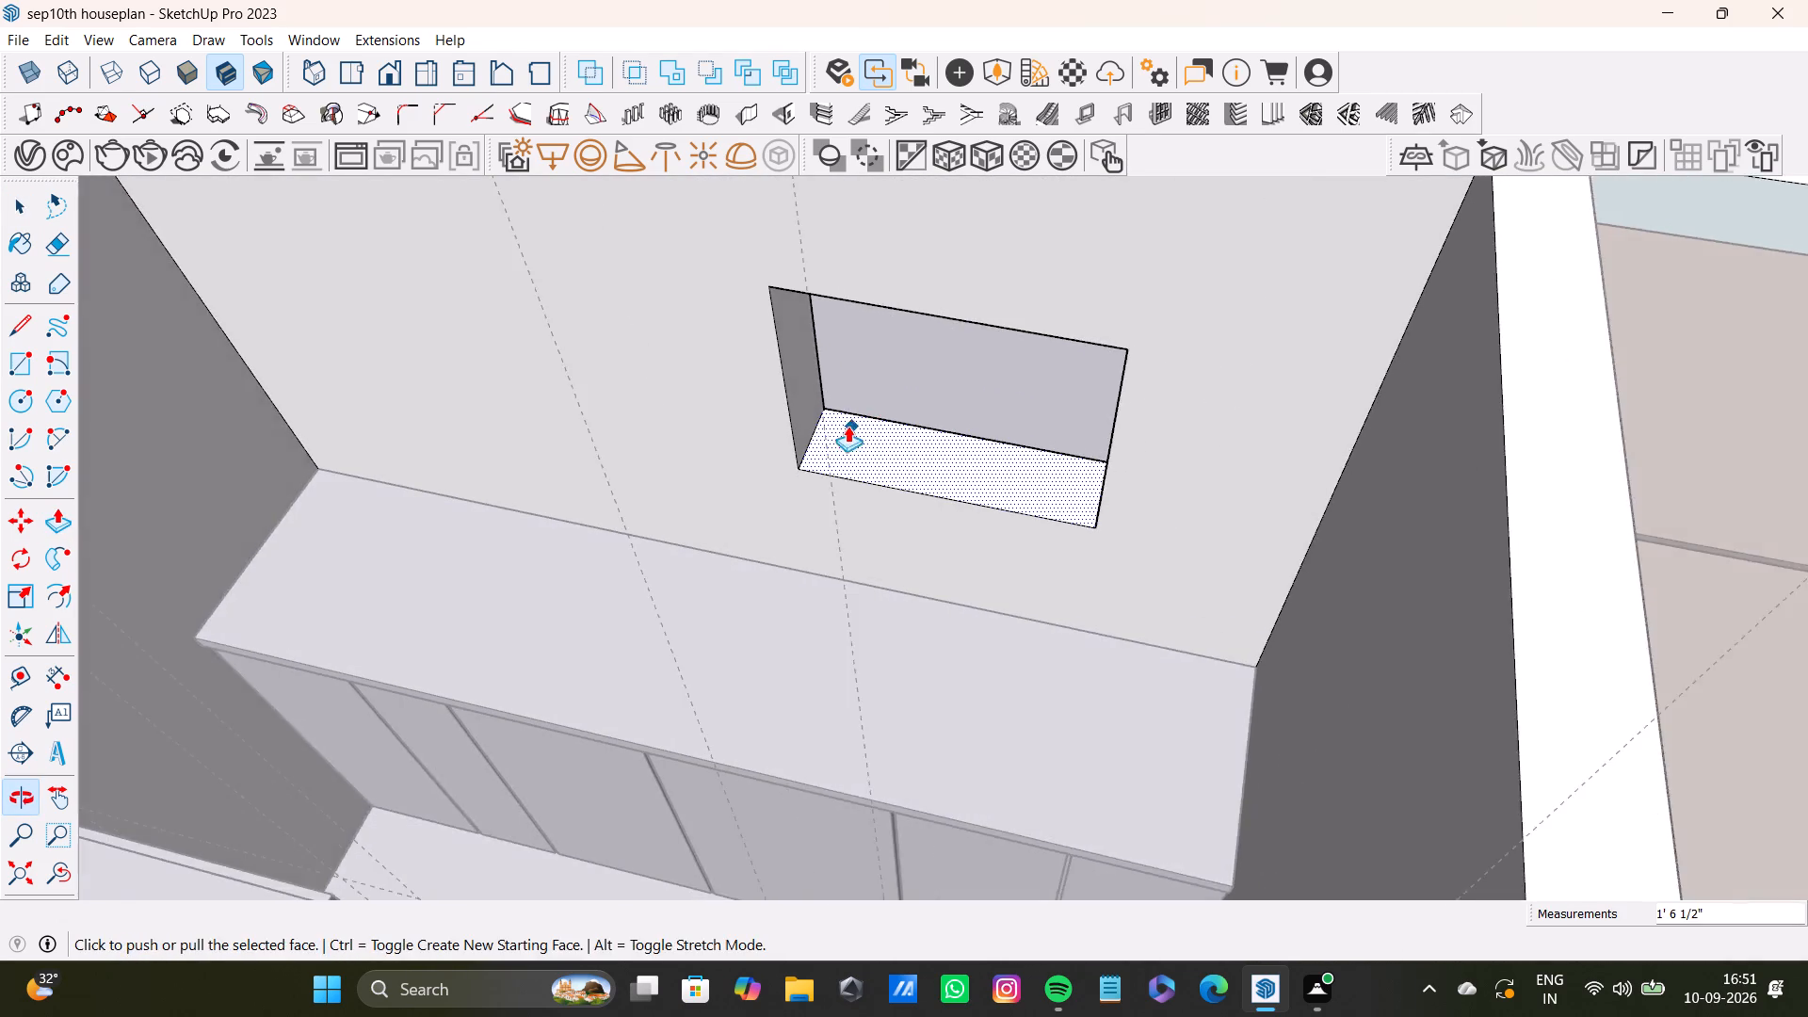
pyautogui.scroll(2, 832, 417)
pyautogui.keyDown('shift'); pyautogui.moveTo(1110, 477); pyautogui.dragTo(1148, 474, button='middle'); pyautogui.keyUp('shift')
pyautogui.moveTo(1123, 484); pyautogui.dragTo(1271, 466, button='middle')
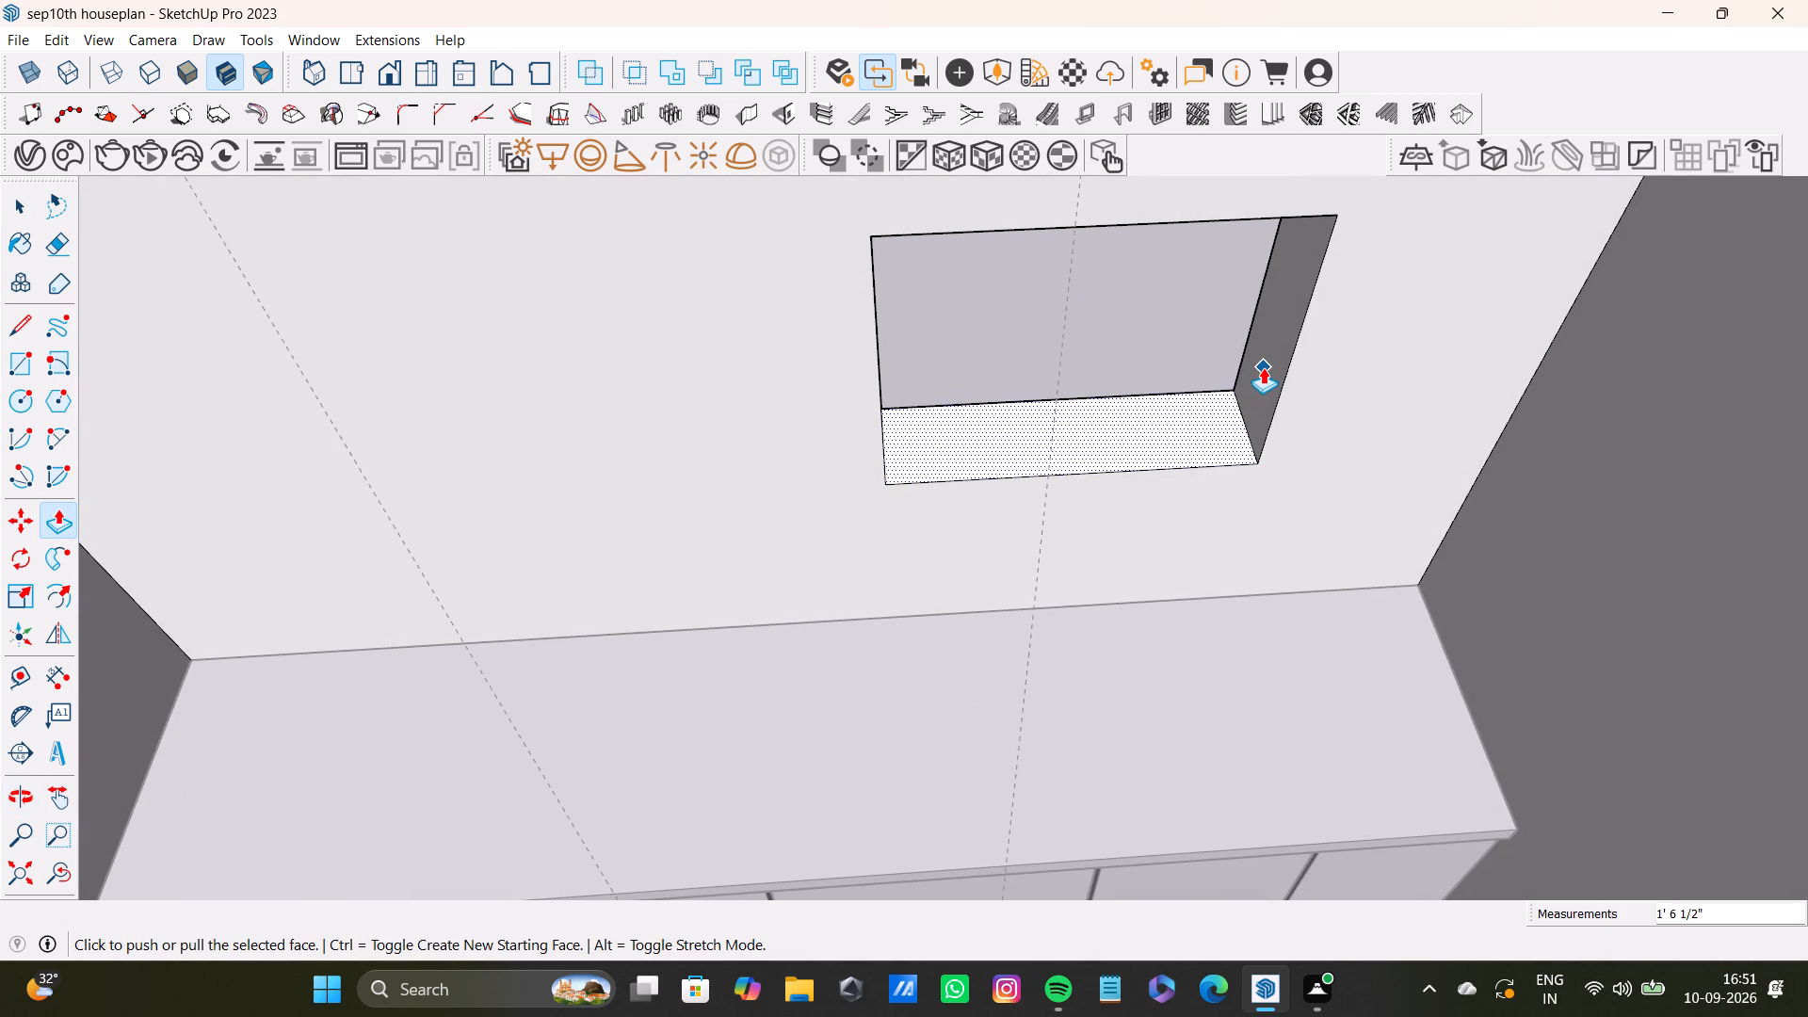
pyautogui.press('space')
pyautogui.click(1263, 367)
pyautogui.press('p')
pyautogui.moveTo(1269, 370); pyautogui.dragTo(1337, 364)
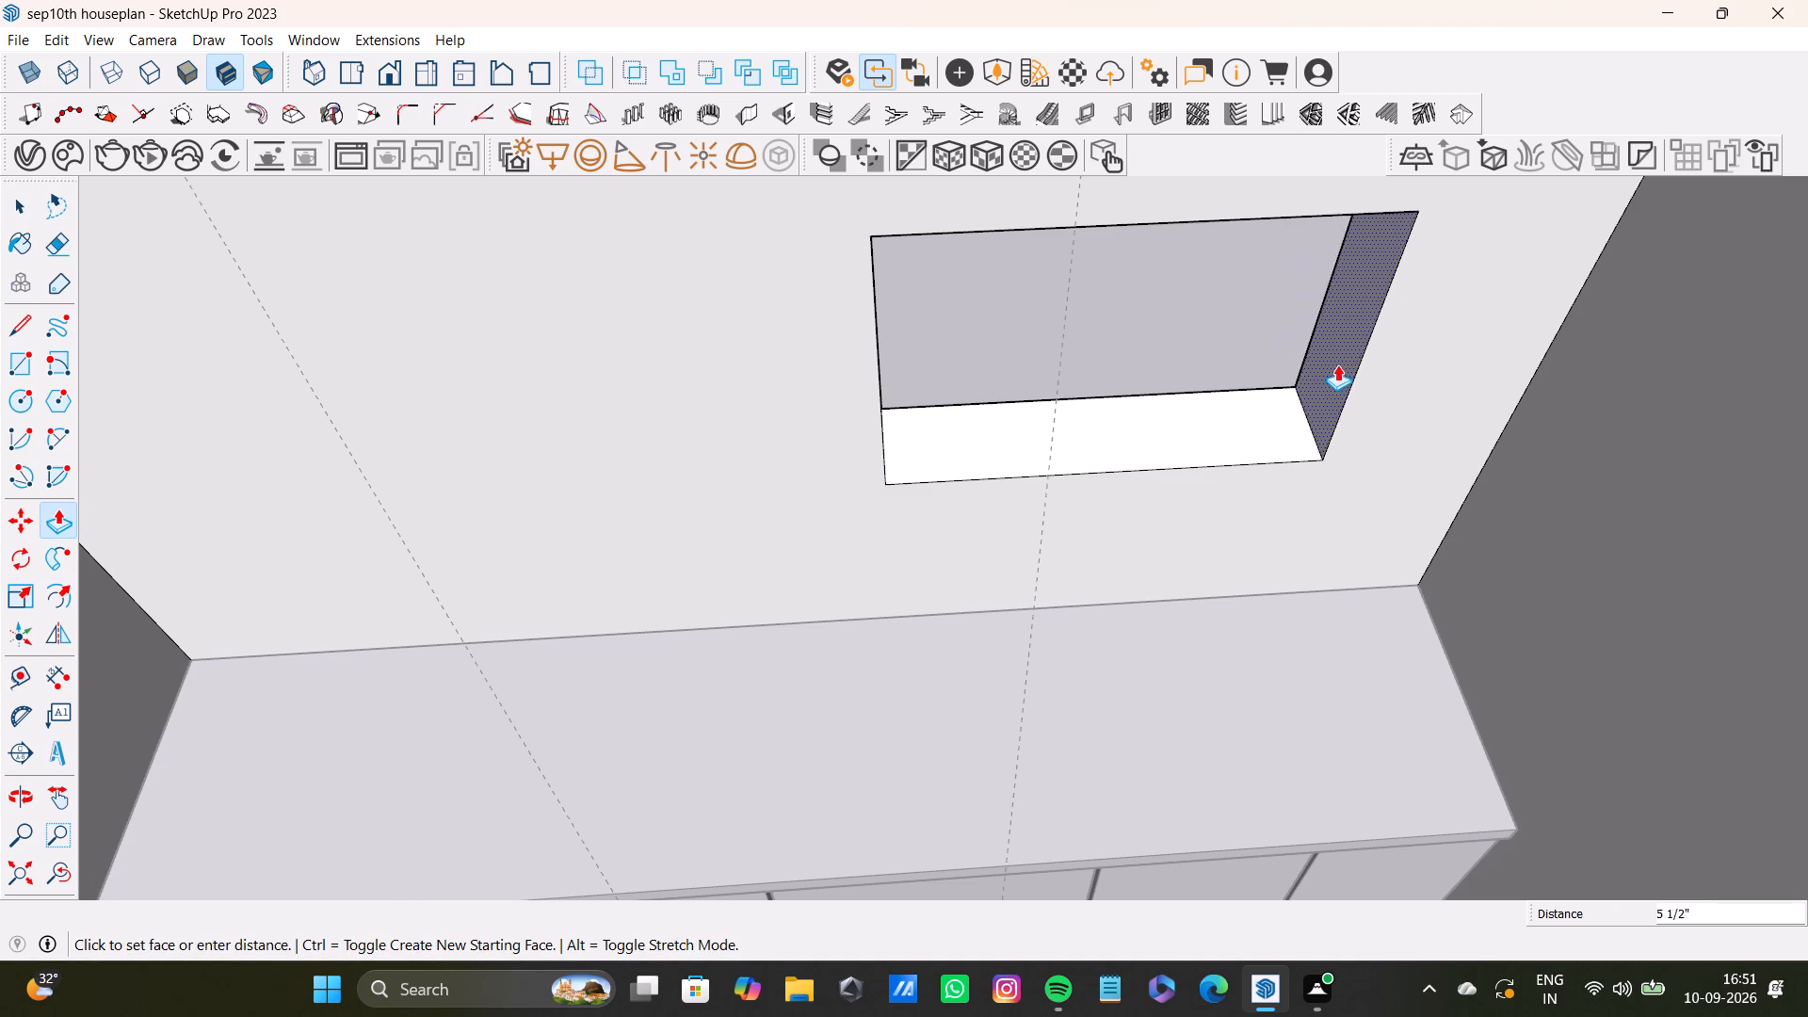
pyautogui.moveTo(1337, 364); pyautogui.dragTo(1400, 368)
pyautogui.scroll(-3, 1350, 381)
pyautogui.keyDown('shift'); pyautogui.moveTo(1293, 412); pyautogui.dragTo(1246, 715, button='middle'); pyautogui.keyUp('shift')
pyautogui.moveTo(1150, 692); pyautogui.dragTo(1041, 508, button='middle')
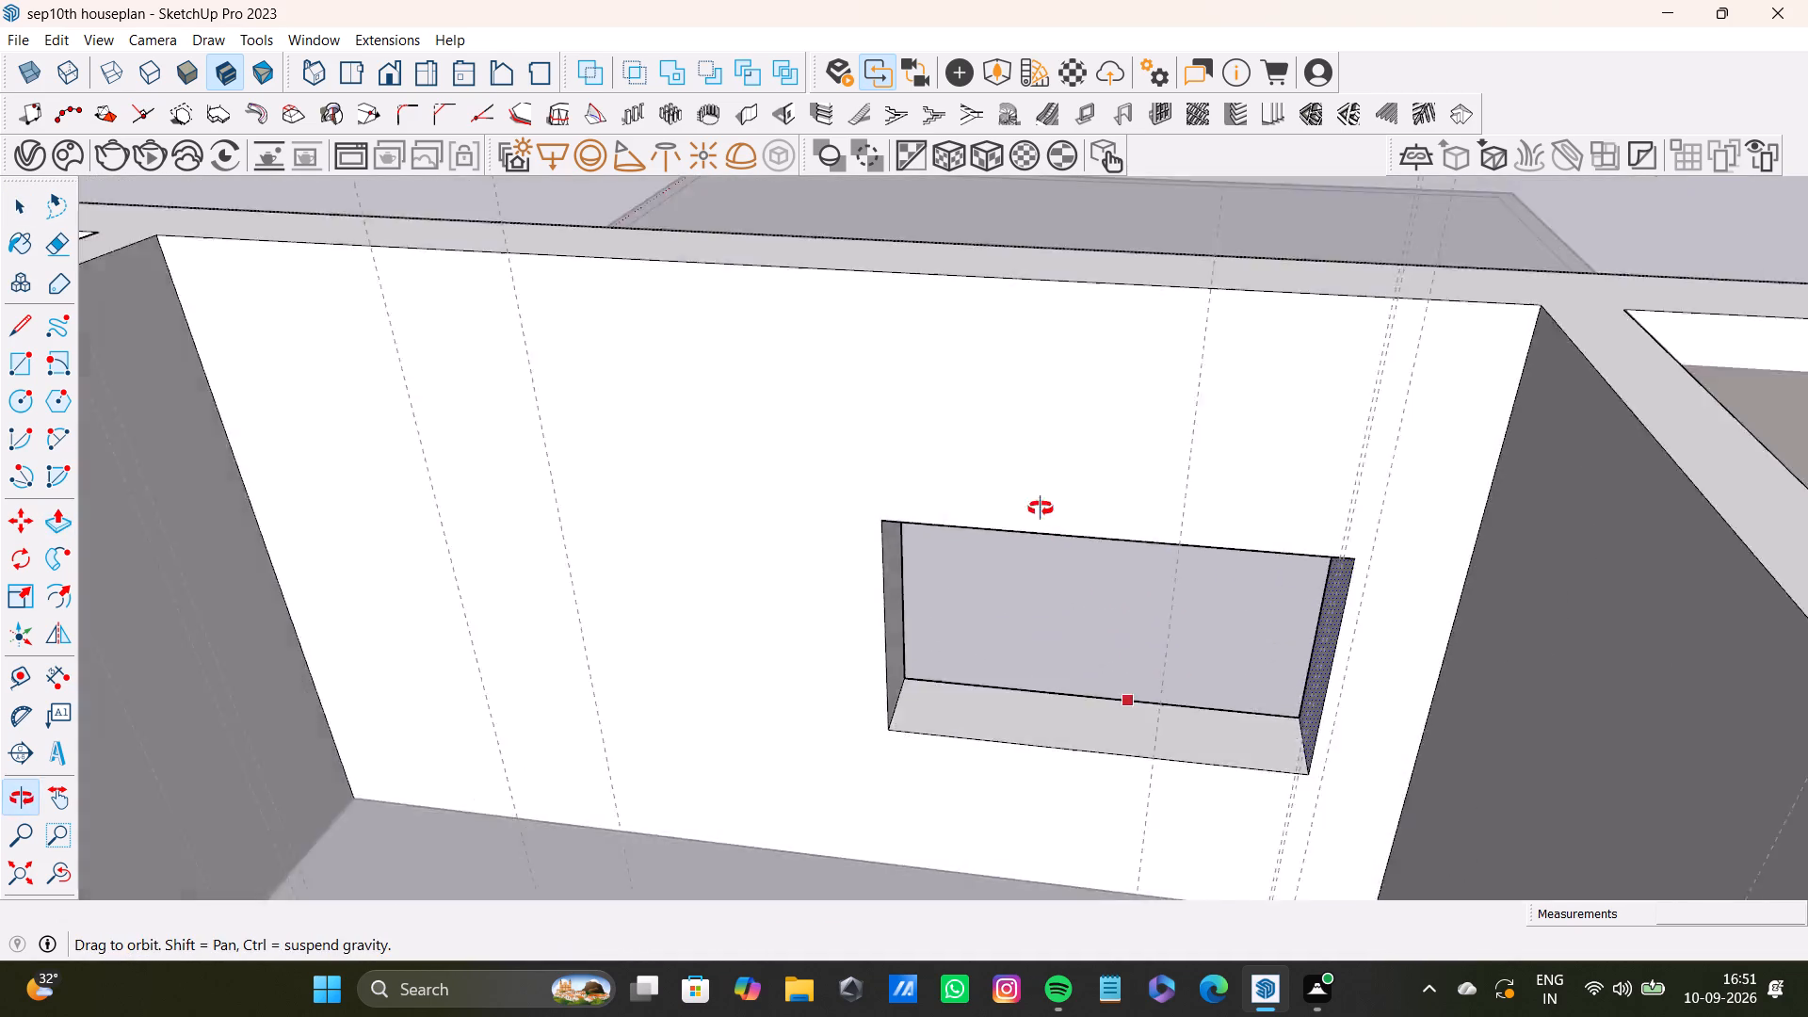
# Raise the head face of the small room's window opening by about 1' 3 13/16" with Push/Pull.
pyautogui.moveTo(1041, 508); pyautogui.dragTo(1035, 387, button='middle')
pyautogui.keyDown('shift'); pyautogui.moveTo(1016, 379); pyautogui.dragTo(1102, 891, button='middle'); pyautogui.keyUp('shift')
pyautogui.scroll(2, 1000, 504)
pyautogui.keyDown('shift'); pyautogui.moveTo(1014, 436); pyautogui.dragTo(1094, 898, button='middle'); pyautogui.keyUp('shift')
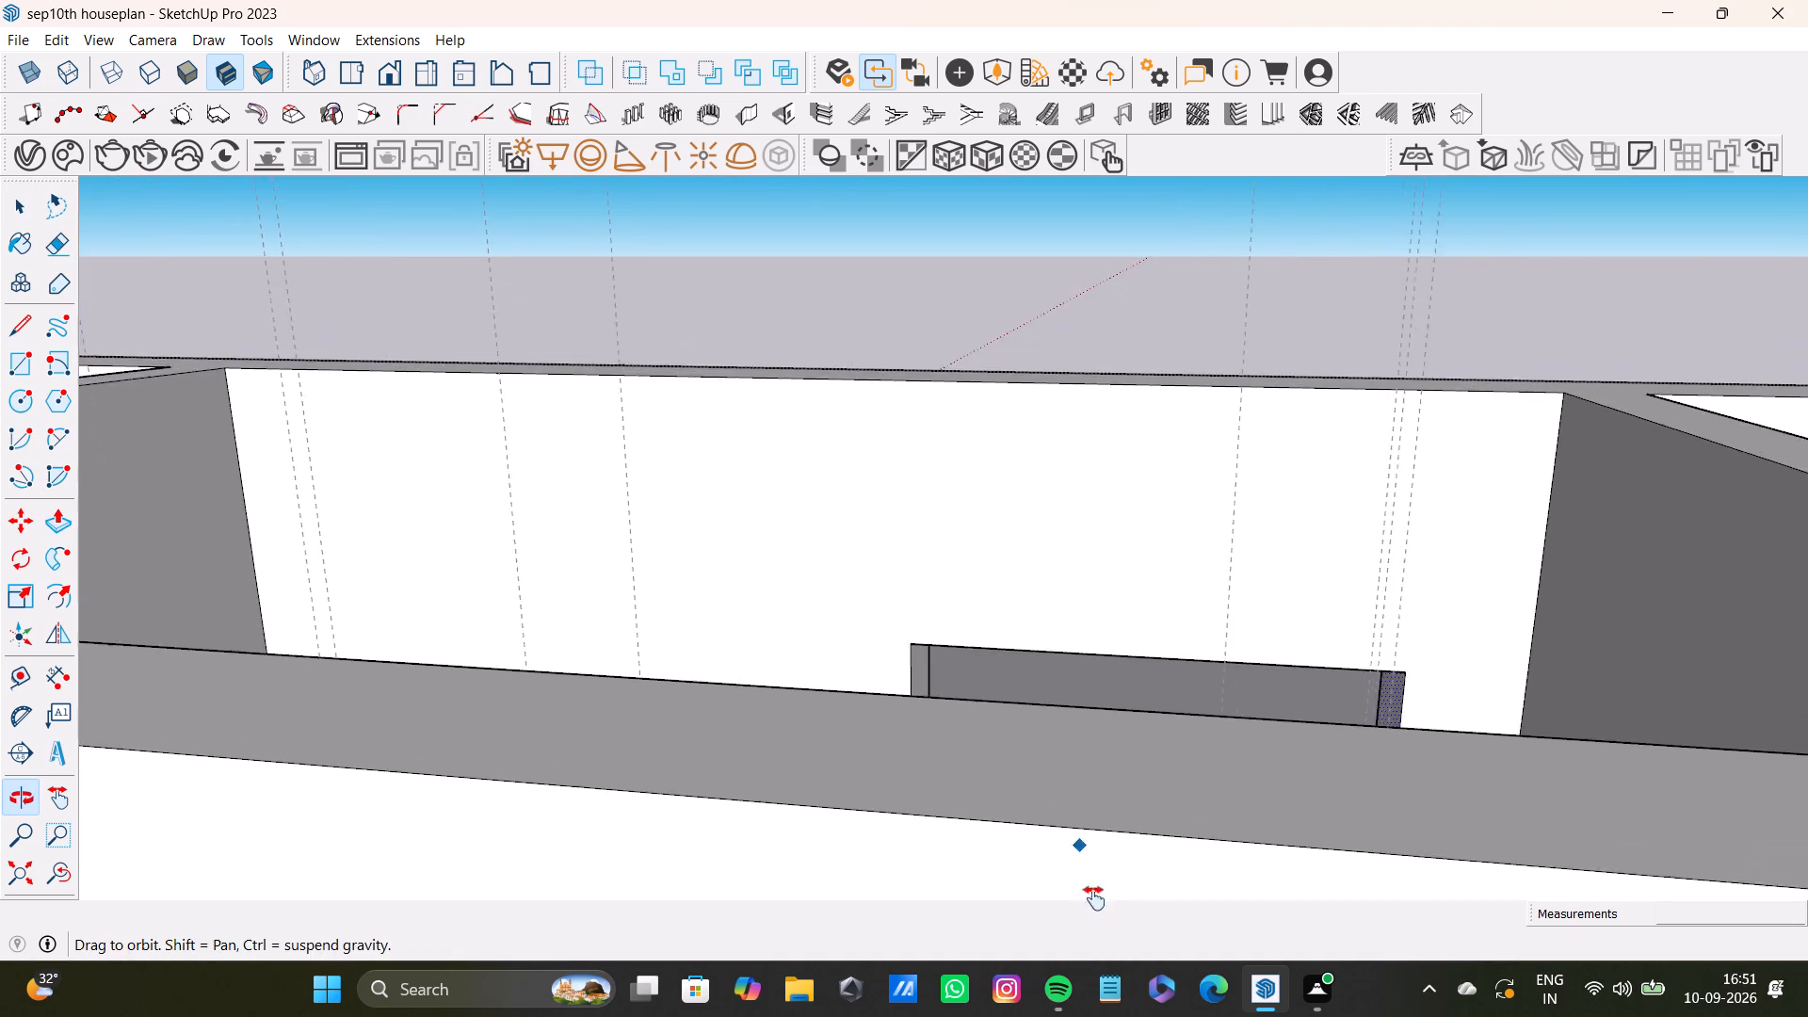
pyautogui.keyDown('shift'); pyautogui.moveTo(1094, 898); pyautogui.dragTo(1098, 914, button='middle'); pyautogui.keyUp('shift')
pyautogui.scroll(3, 1087, 671)
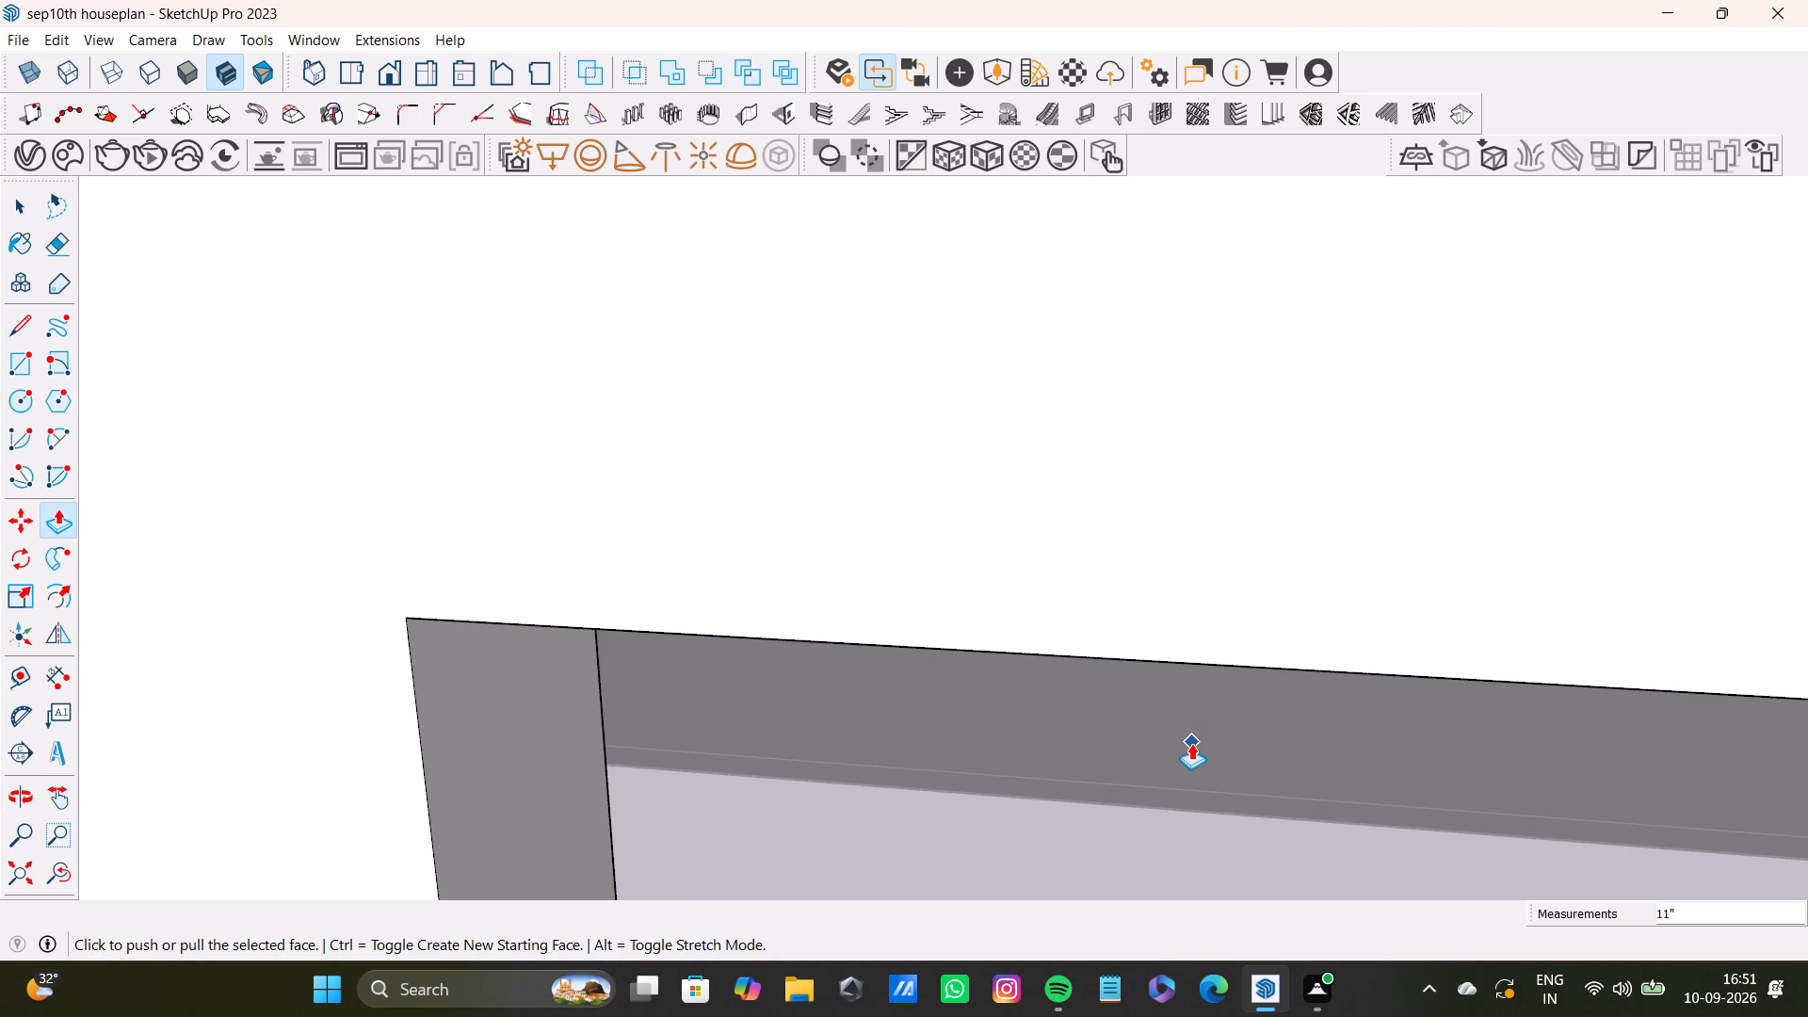
pyautogui.keyDown('shift'); pyautogui.moveTo(1206, 731); pyautogui.dragTo(1163, 759, button='middle'); pyautogui.keyUp('shift')
pyautogui.moveTo(1151, 757); pyautogui.dragTo(1286, 482, button='middle')
pyautogui.scroll(-2, 1348, 544)
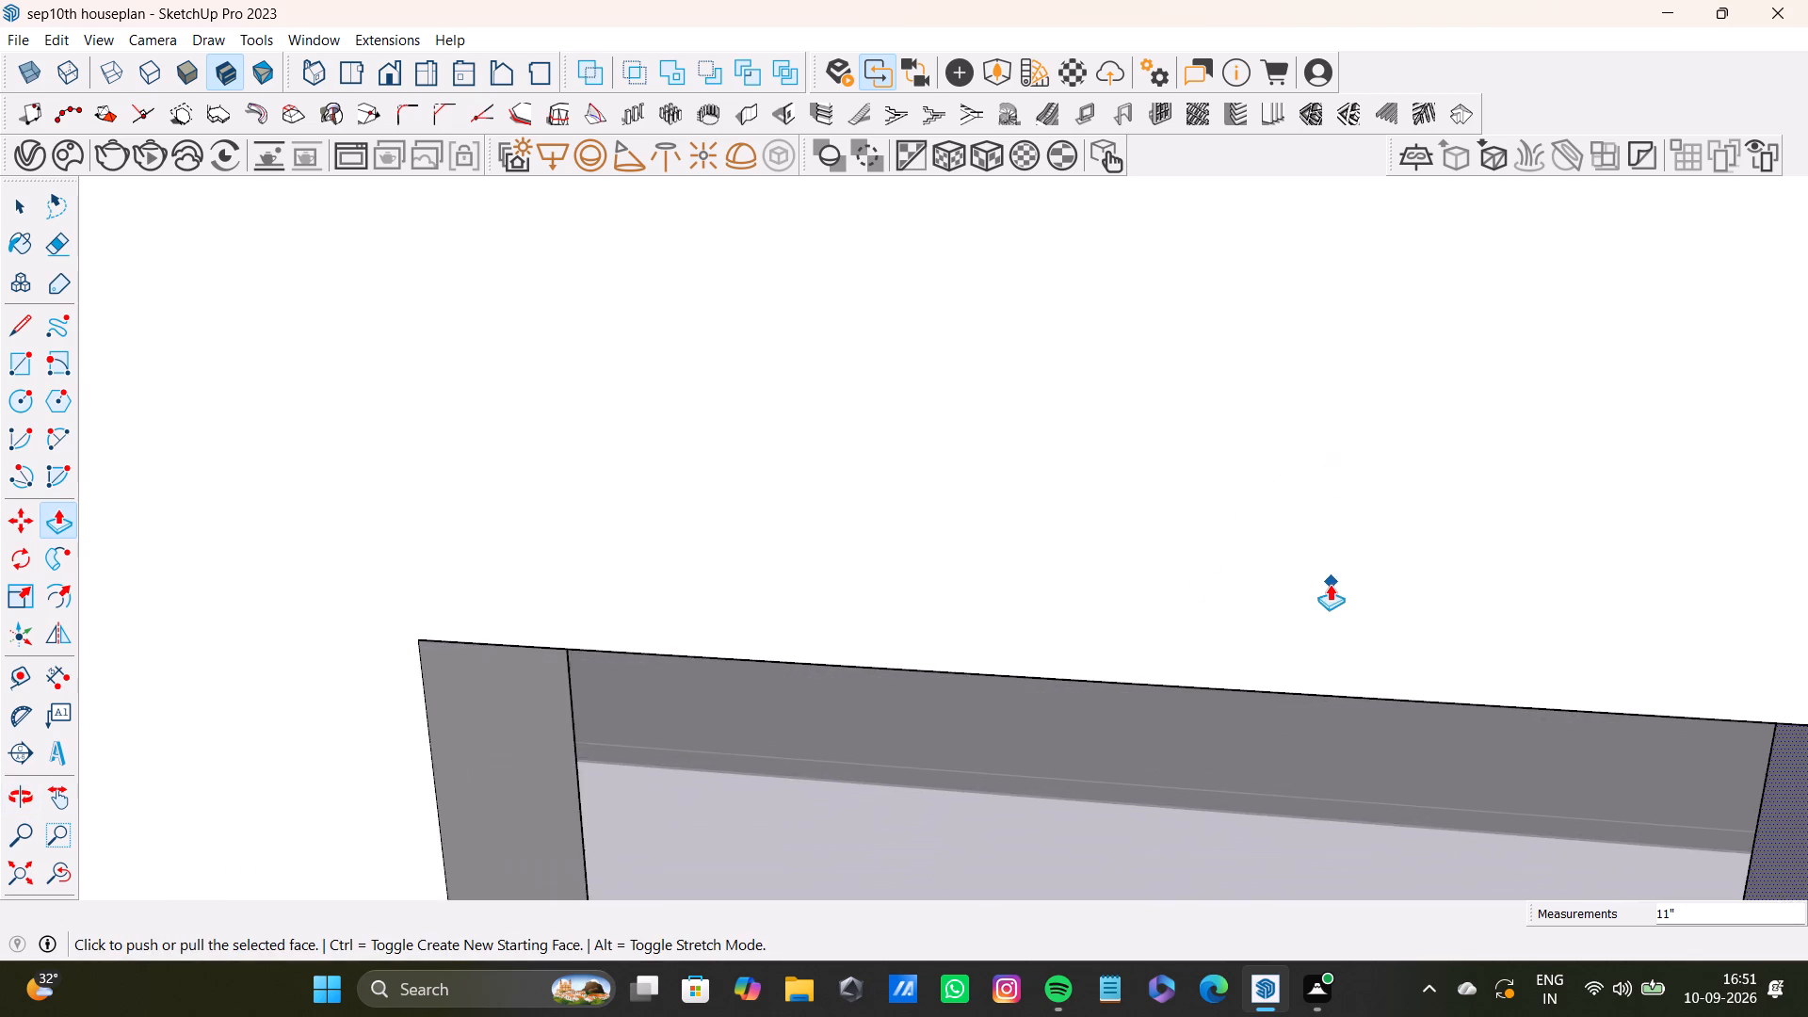
pyautogui.scroll(-8, 1330, 584)
pyautogui.moveTo(1331, 650); pyautogui.dragTo(1327, 684, button='middle')
pyautogui.moveTo(1322, 684); pyautogui.dragTo(1321, 514, button='middle')
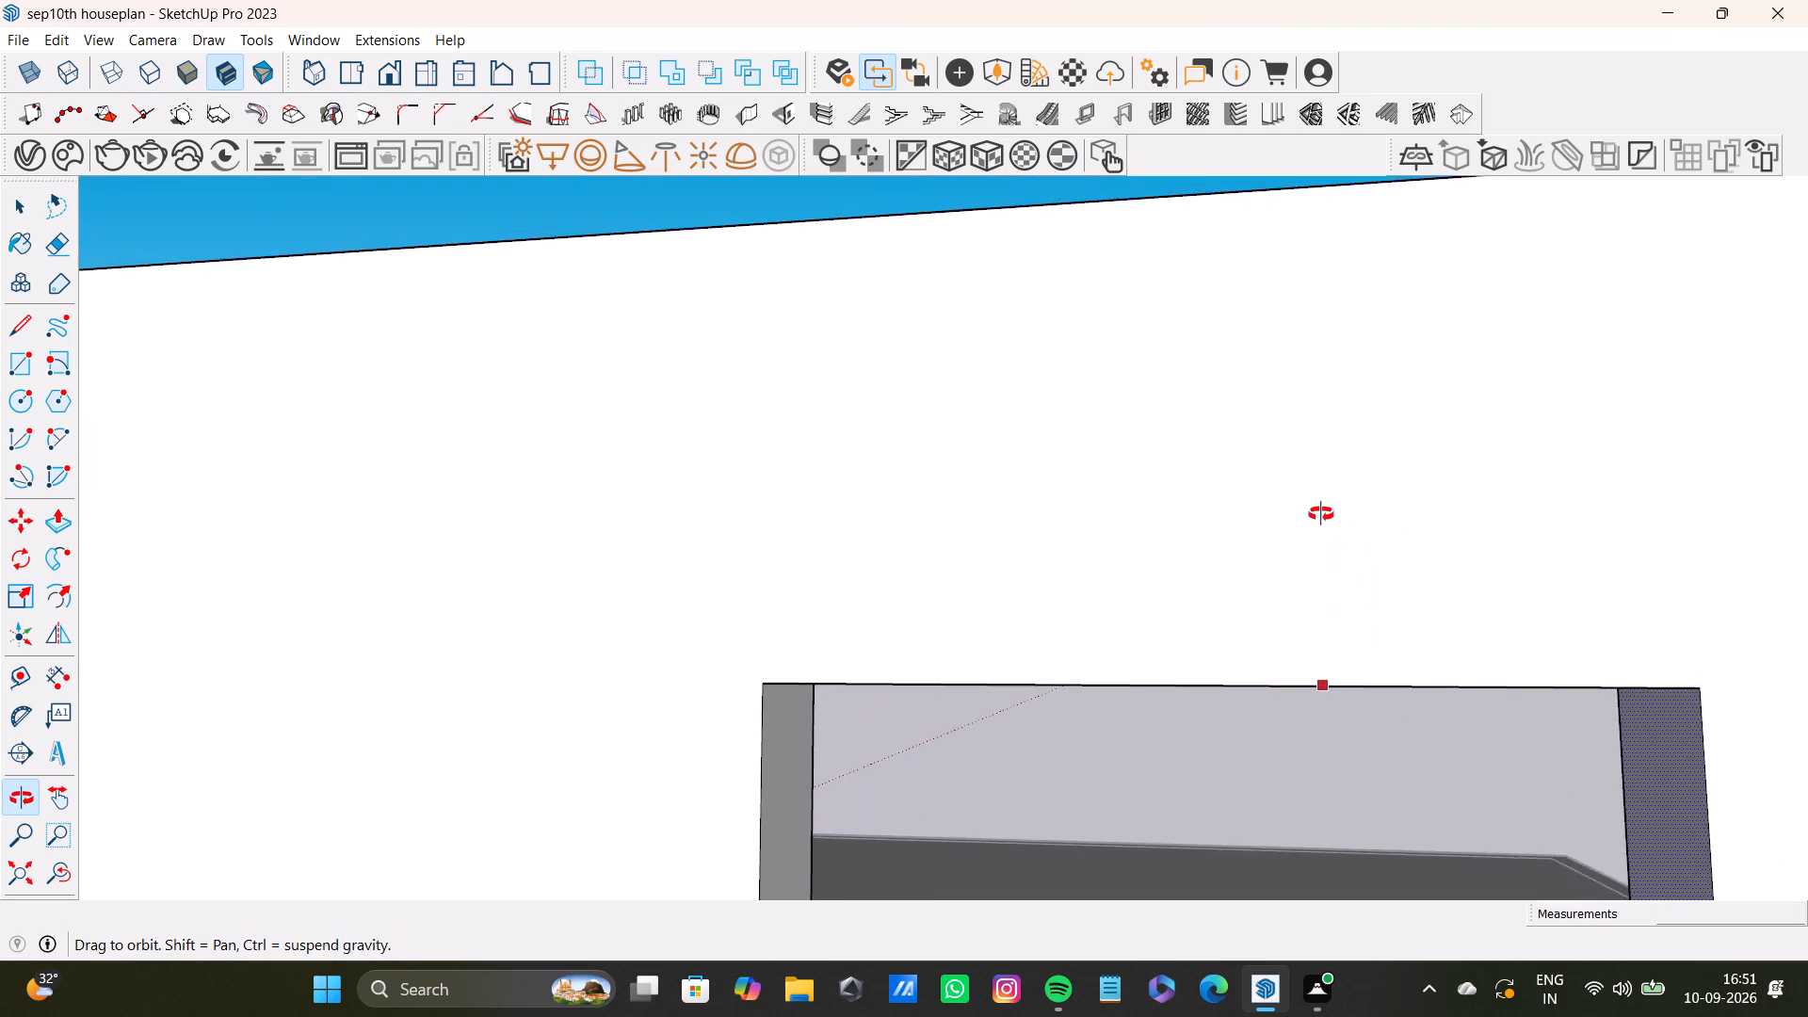
pyautogui.moveTo(1321, 514); pyautogui.dragTo(1311, 427, button='middle')
pyautogui.press('space')
pyautogui.click(1337, 692)
pyautogui.press('p')
pyautogui.moveTo(1335, 696); pyautogui.dragTo(1334, 690)
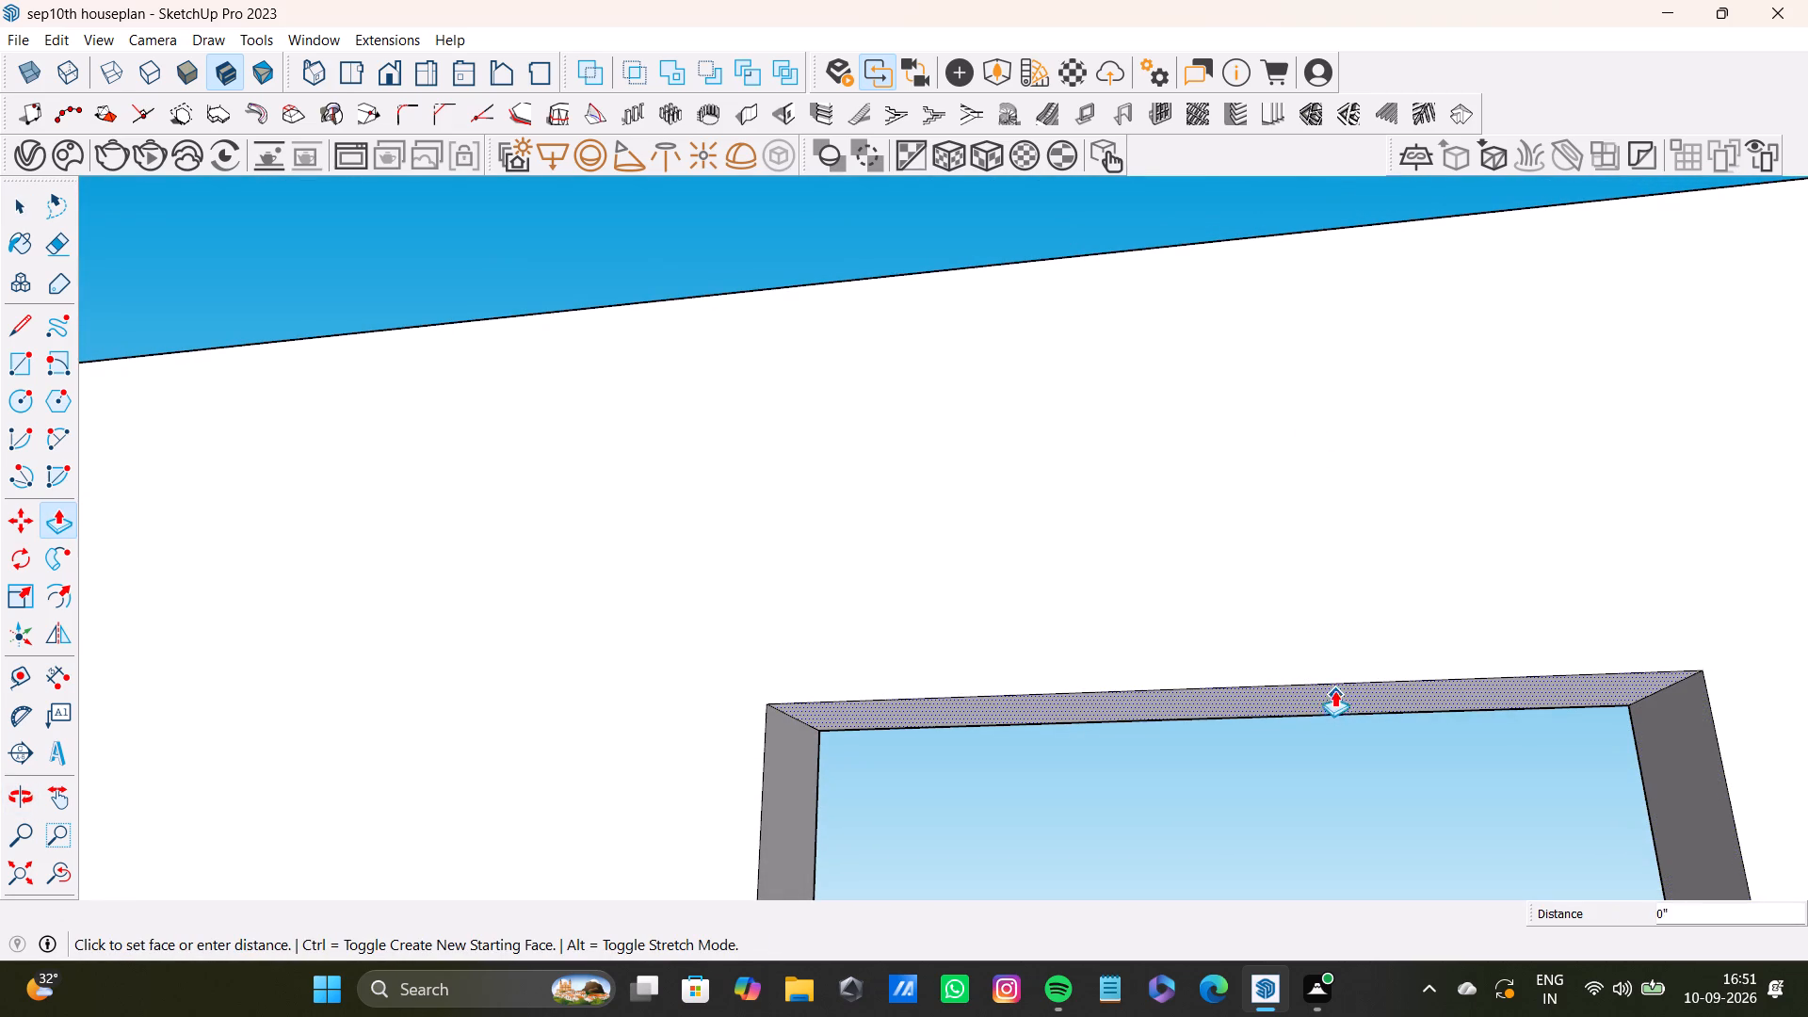
pyautogui.moveTo(1334, 690); pyautogui.dragTo(1306, 400)
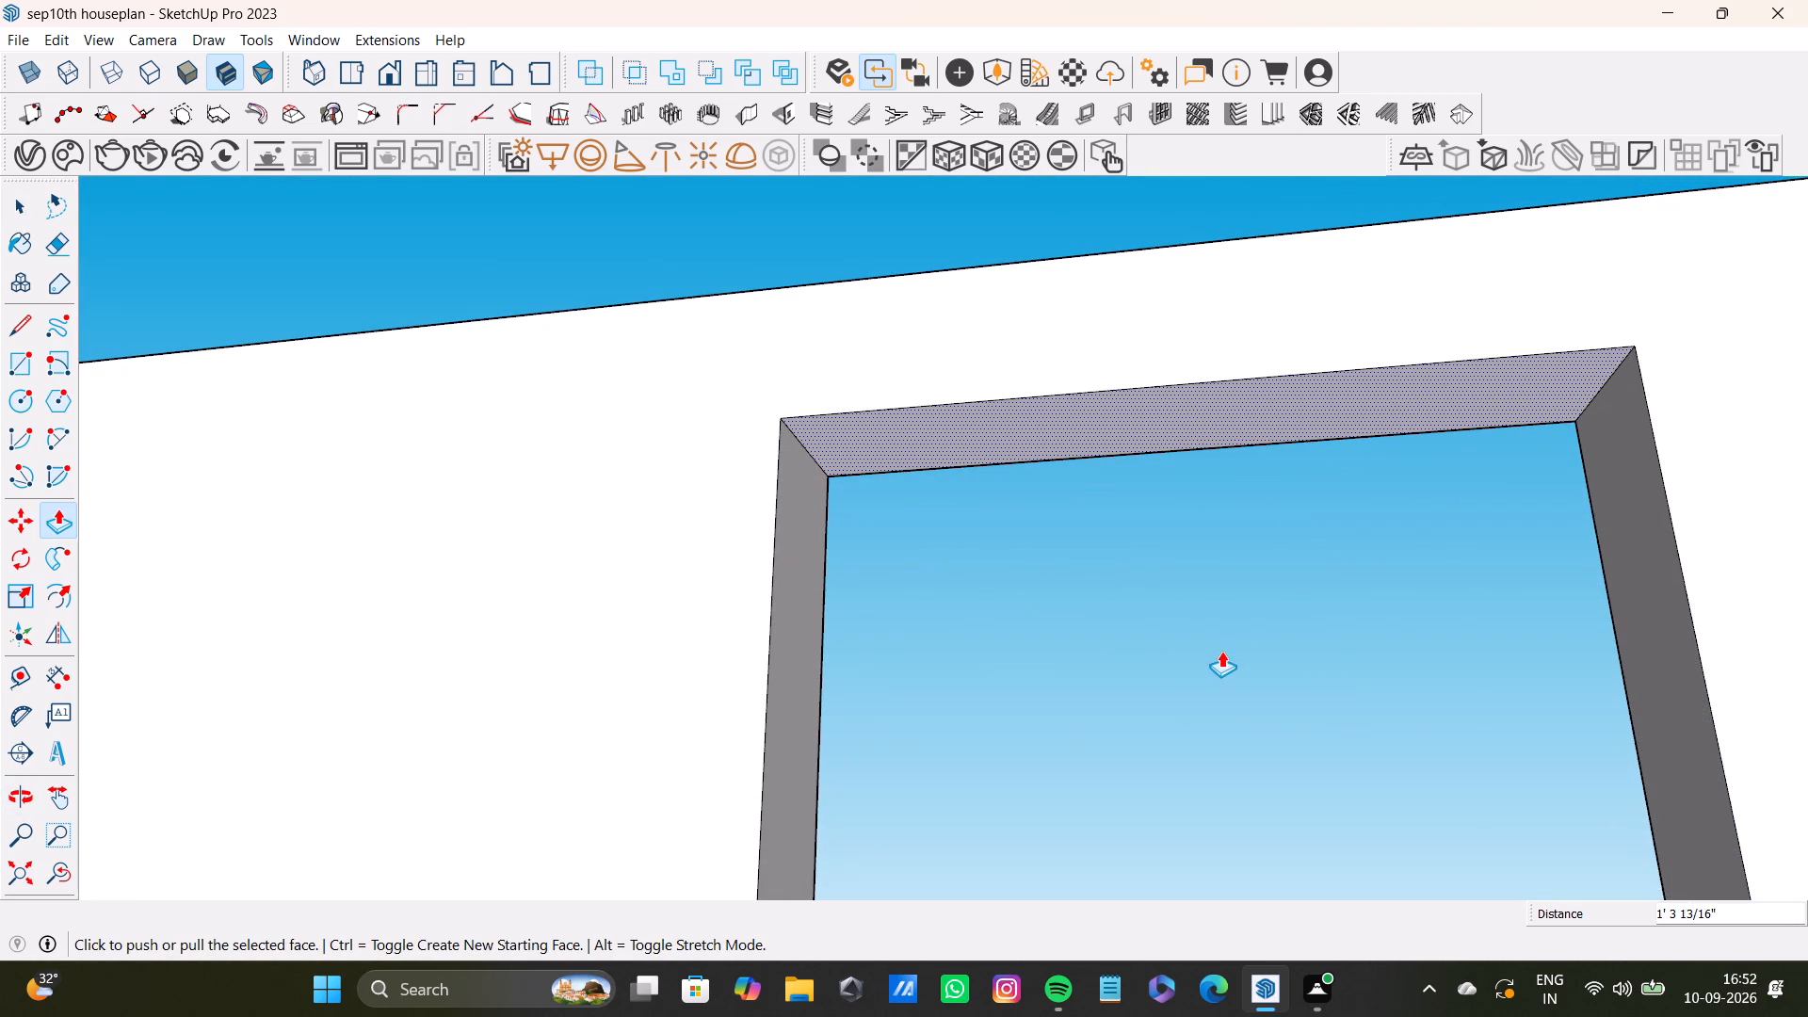
# Examine the resized window opening from above, including its position over the small room's window-side cabinet.
pyautogui.moveTo(1233, 636); pyautogui.dragTo(1283, 891, button='middle')
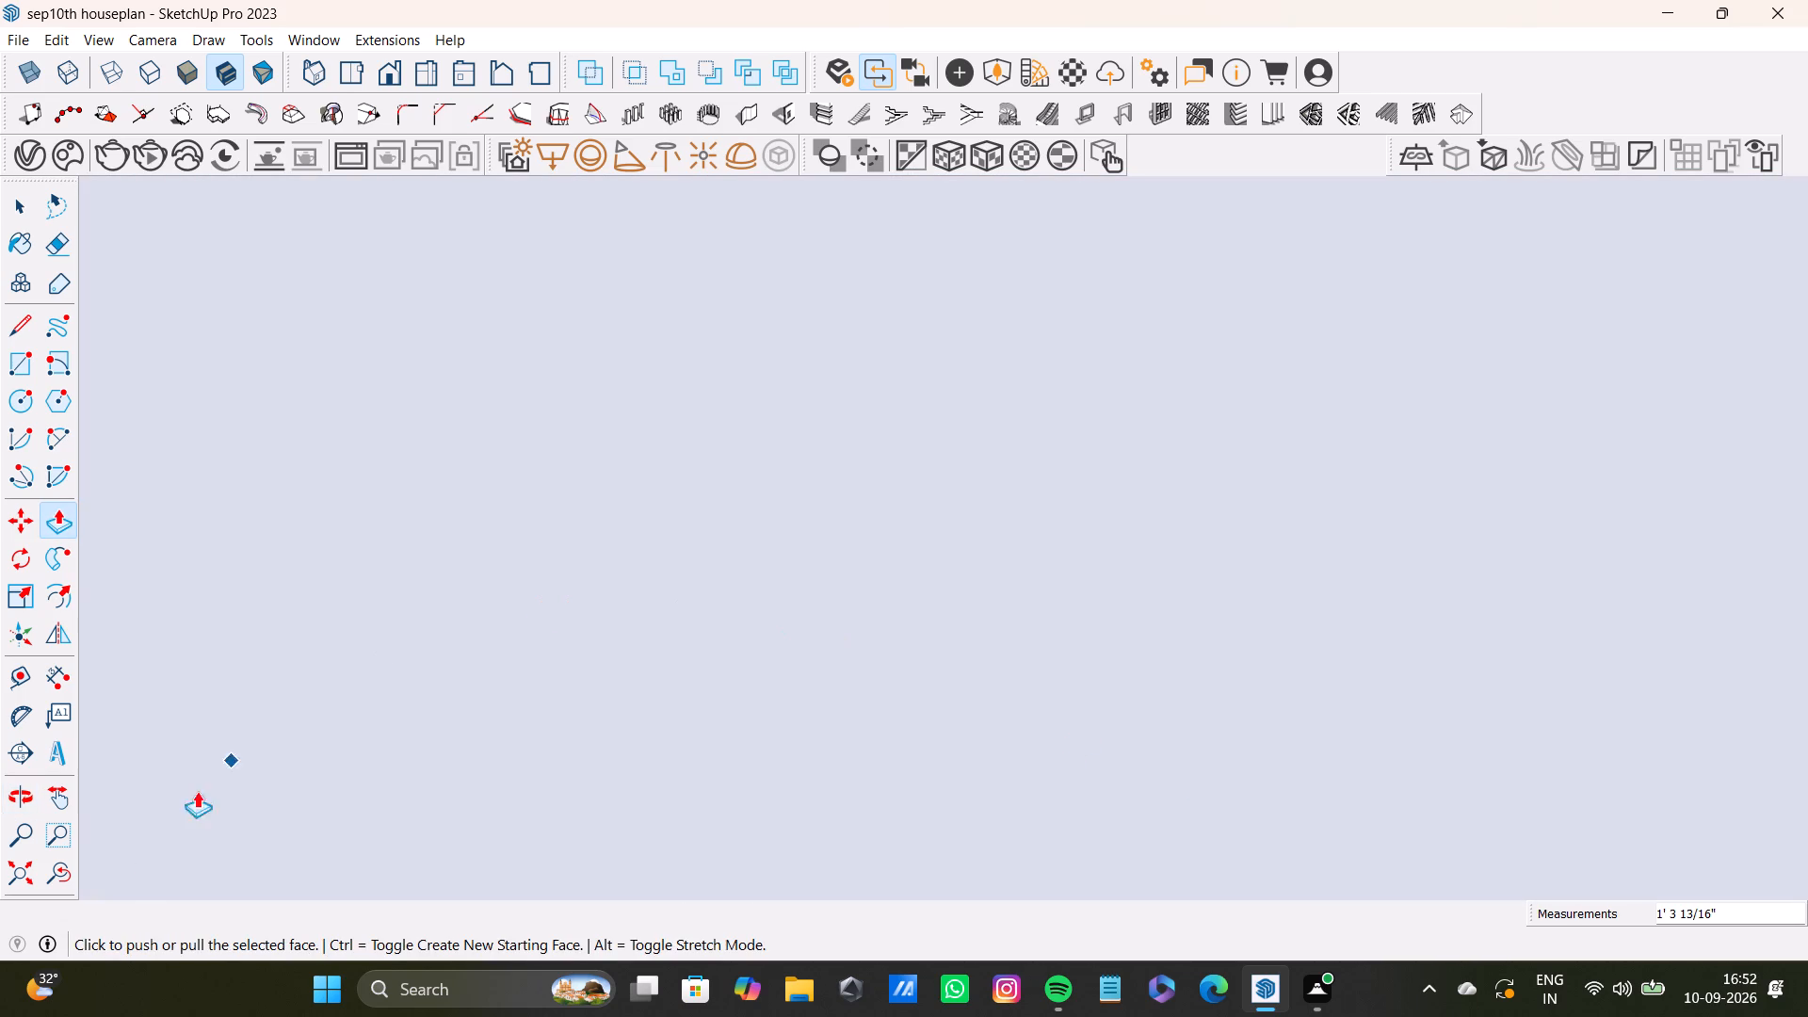
pyautogui.click(60, 862)
pyautogui.keyDown('shift'); pyautogui.moveTo(1089, 541); pyautogui.dragTo(1105, 571, button='middle'); pyautogui.keyUp('shift')
pyautogui.scroll(-5, 905, 553)
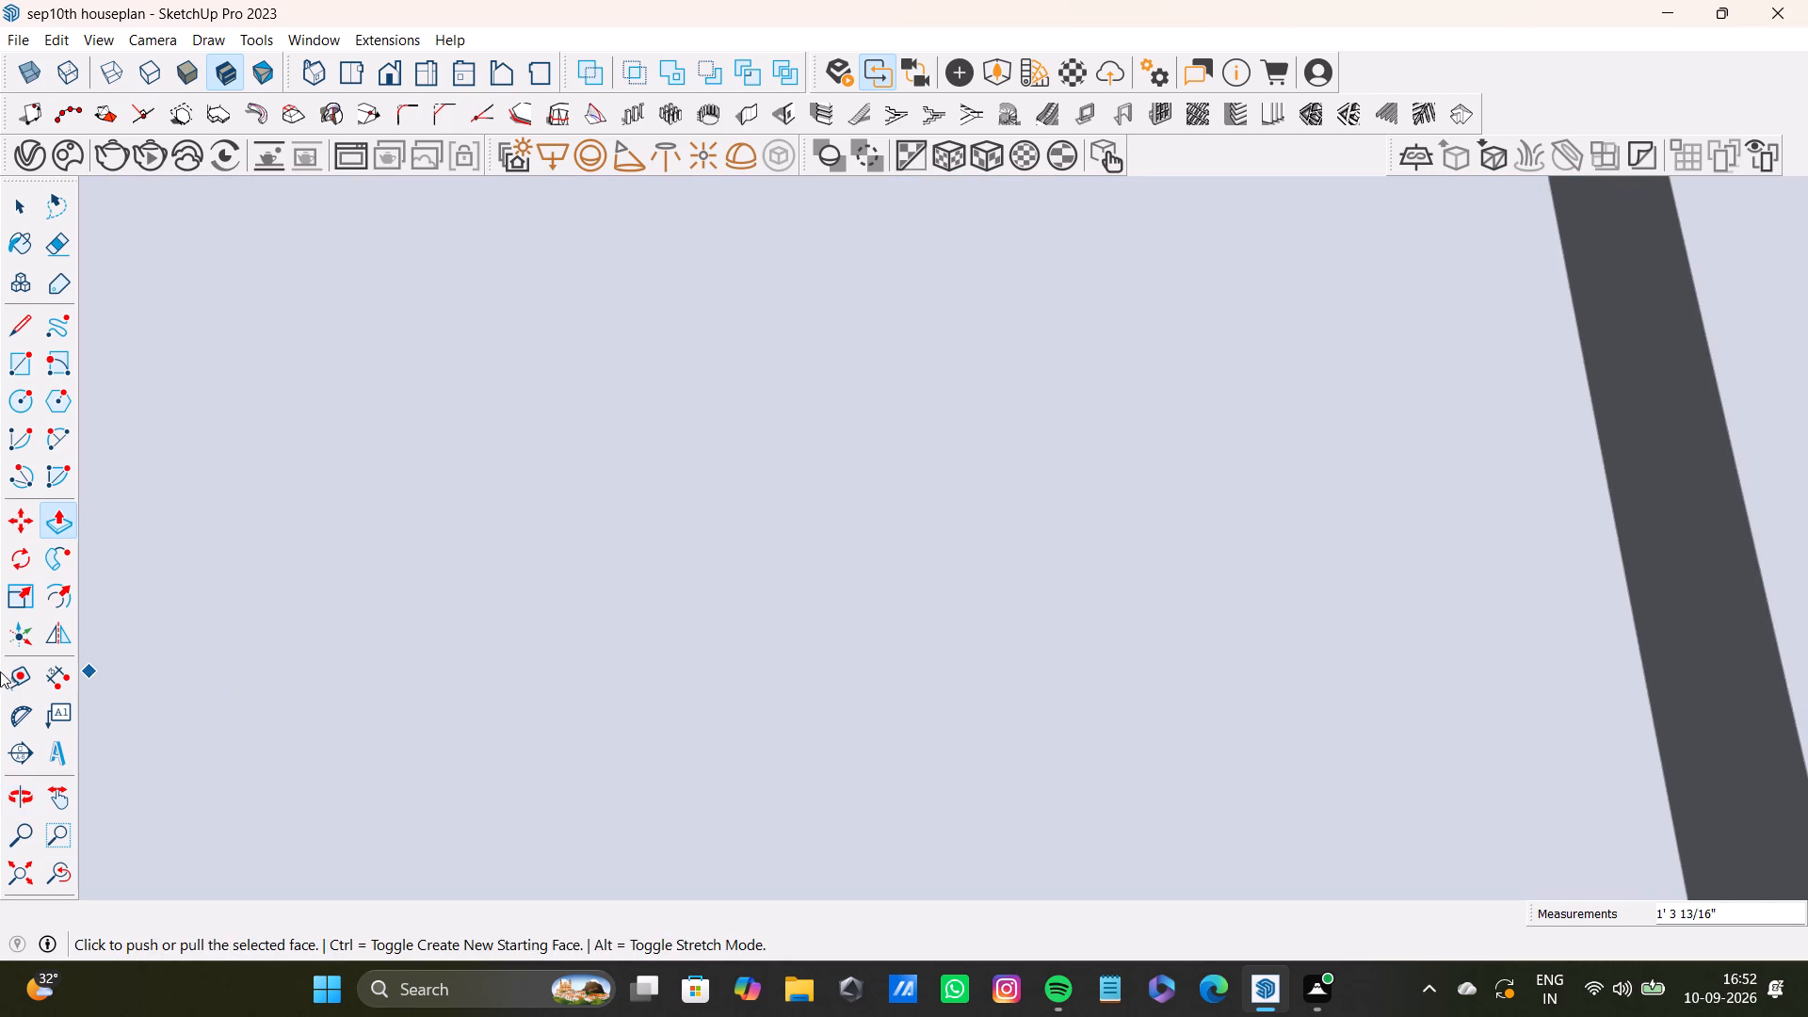
pyautogui.click(8, 871)
pyautogui.moveTo(1105, 586); pyautogui.dragTo(1166, 986, button='middle')
pyautogui.scroll(-1, 1156, 929)
pyautogui.scroll(4, 1005, 519)
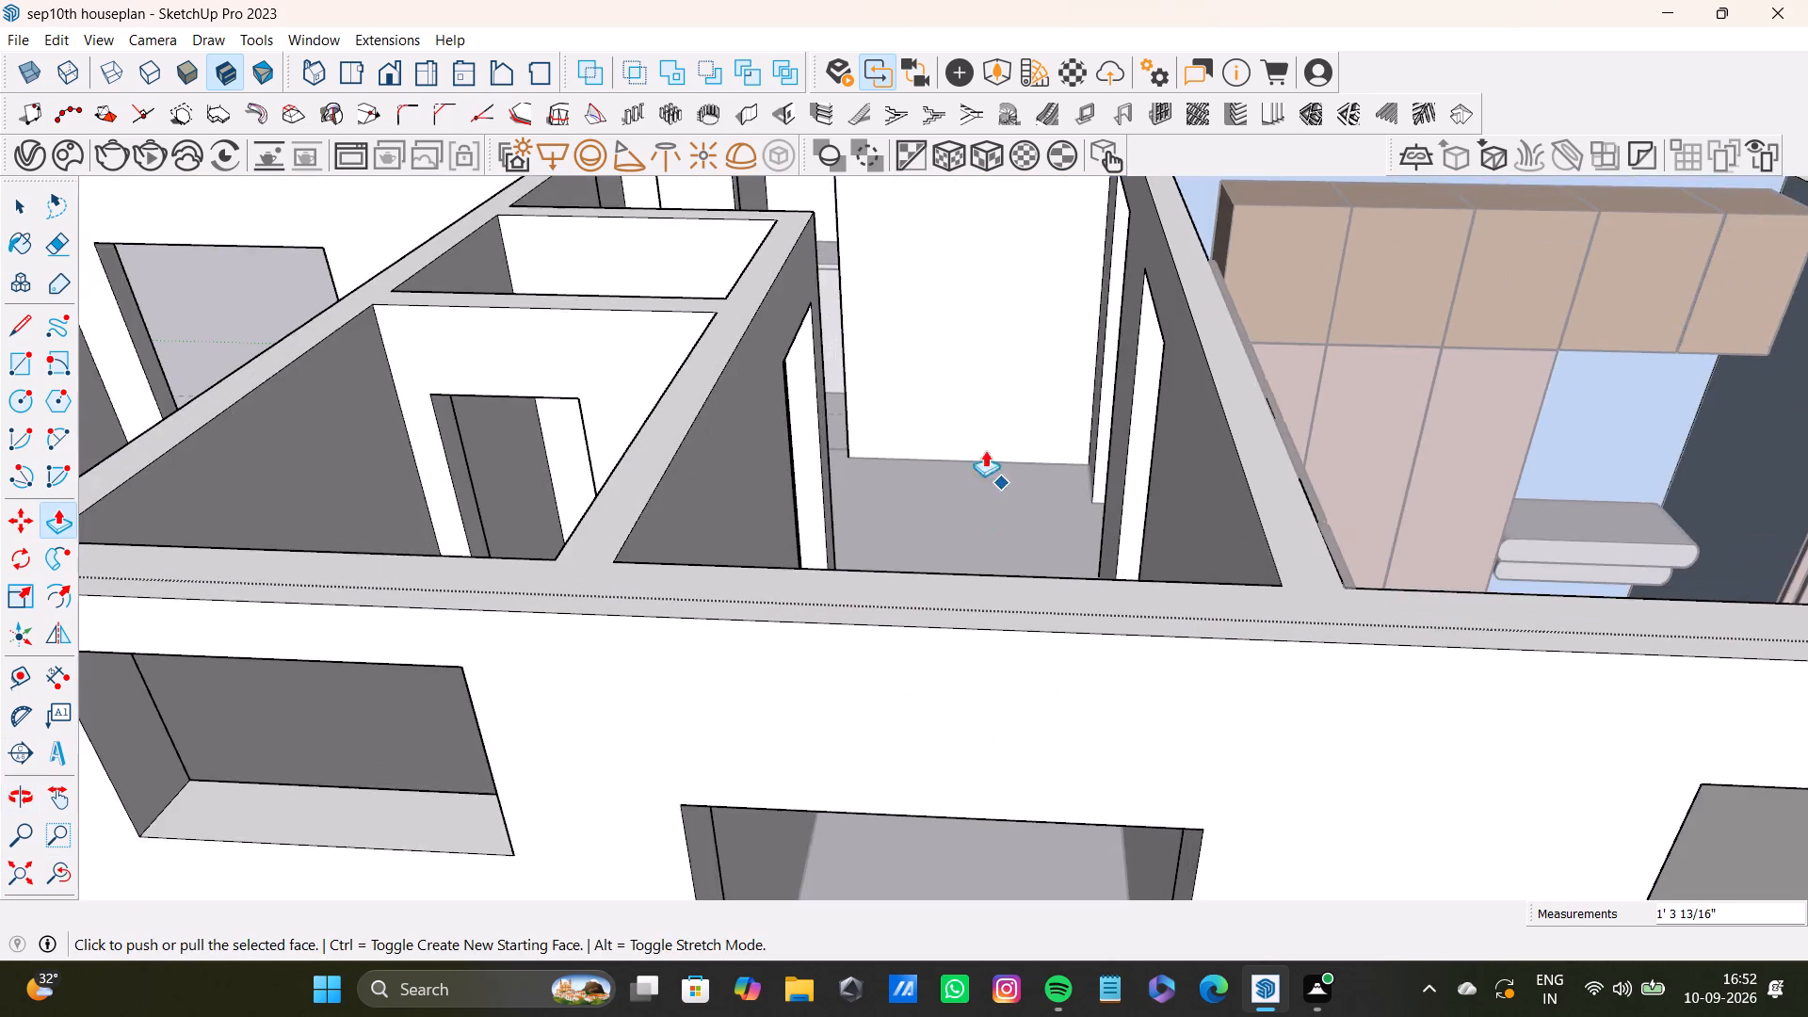
pyautogui.keyDown('shift'); pyautogui.moveTo(961, 404); pyautogui.dragTo(1031, 734, button='middle'); pyautogui.keyUp('shift')
pyautogui.moveTo(928, 743); pyautogui.dragTo(950, 936, button='middle')
pyautogui.scroll(-1, 961, 904)
pyautogui.scroll(10, 907, 618)
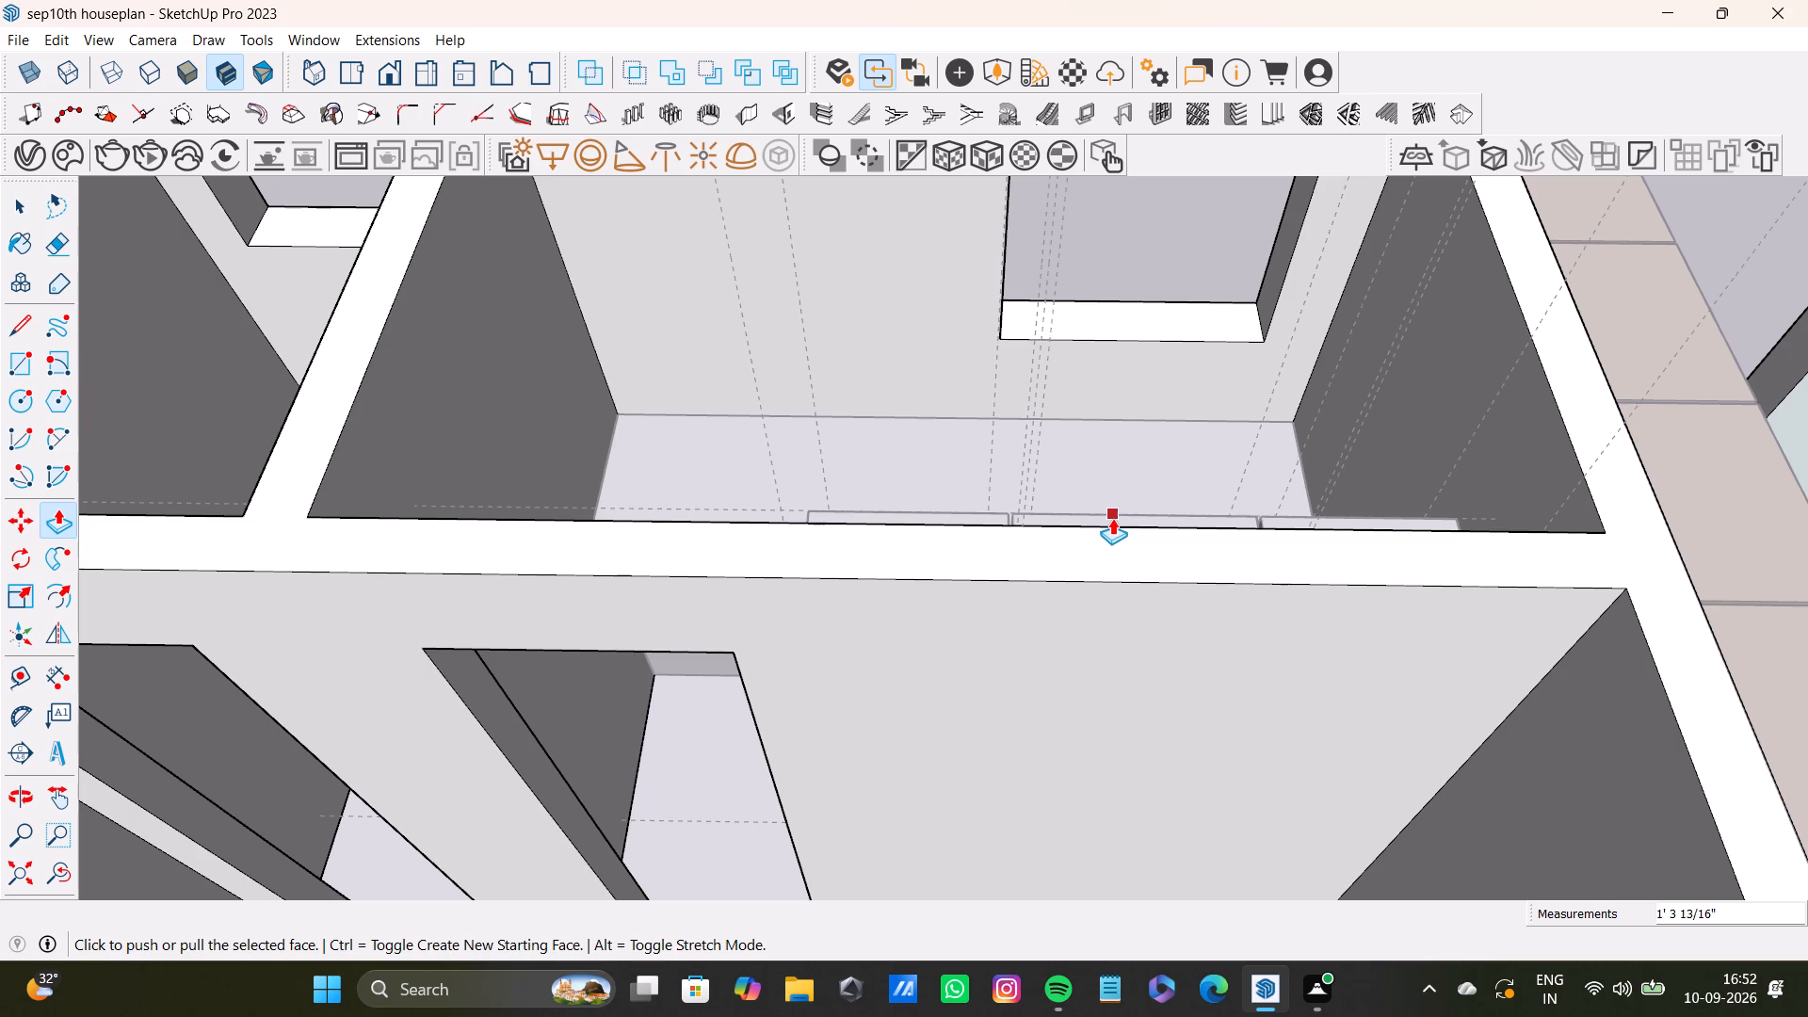
pyautogui.scroll(-4, 1112, 302)
pyautogui.keyDown('shift'); pyautogui.moveTo(1074, 294); pyautogui.dragTo(1066, 470, button='middle'); pyautogui.keyUp('shift')
pyautogui.keyDown('shift'); pyautogui.scroll(-1, 1066, 470); pyautogui.keyUp('shift')
pyautogui.scroll(3, 1067, 462)
pyautogui.moveTo(1075, 453); pyautogui.dragTo(1073, 425, button='middle')
pyautogui.scroll(5, 1176, 496)
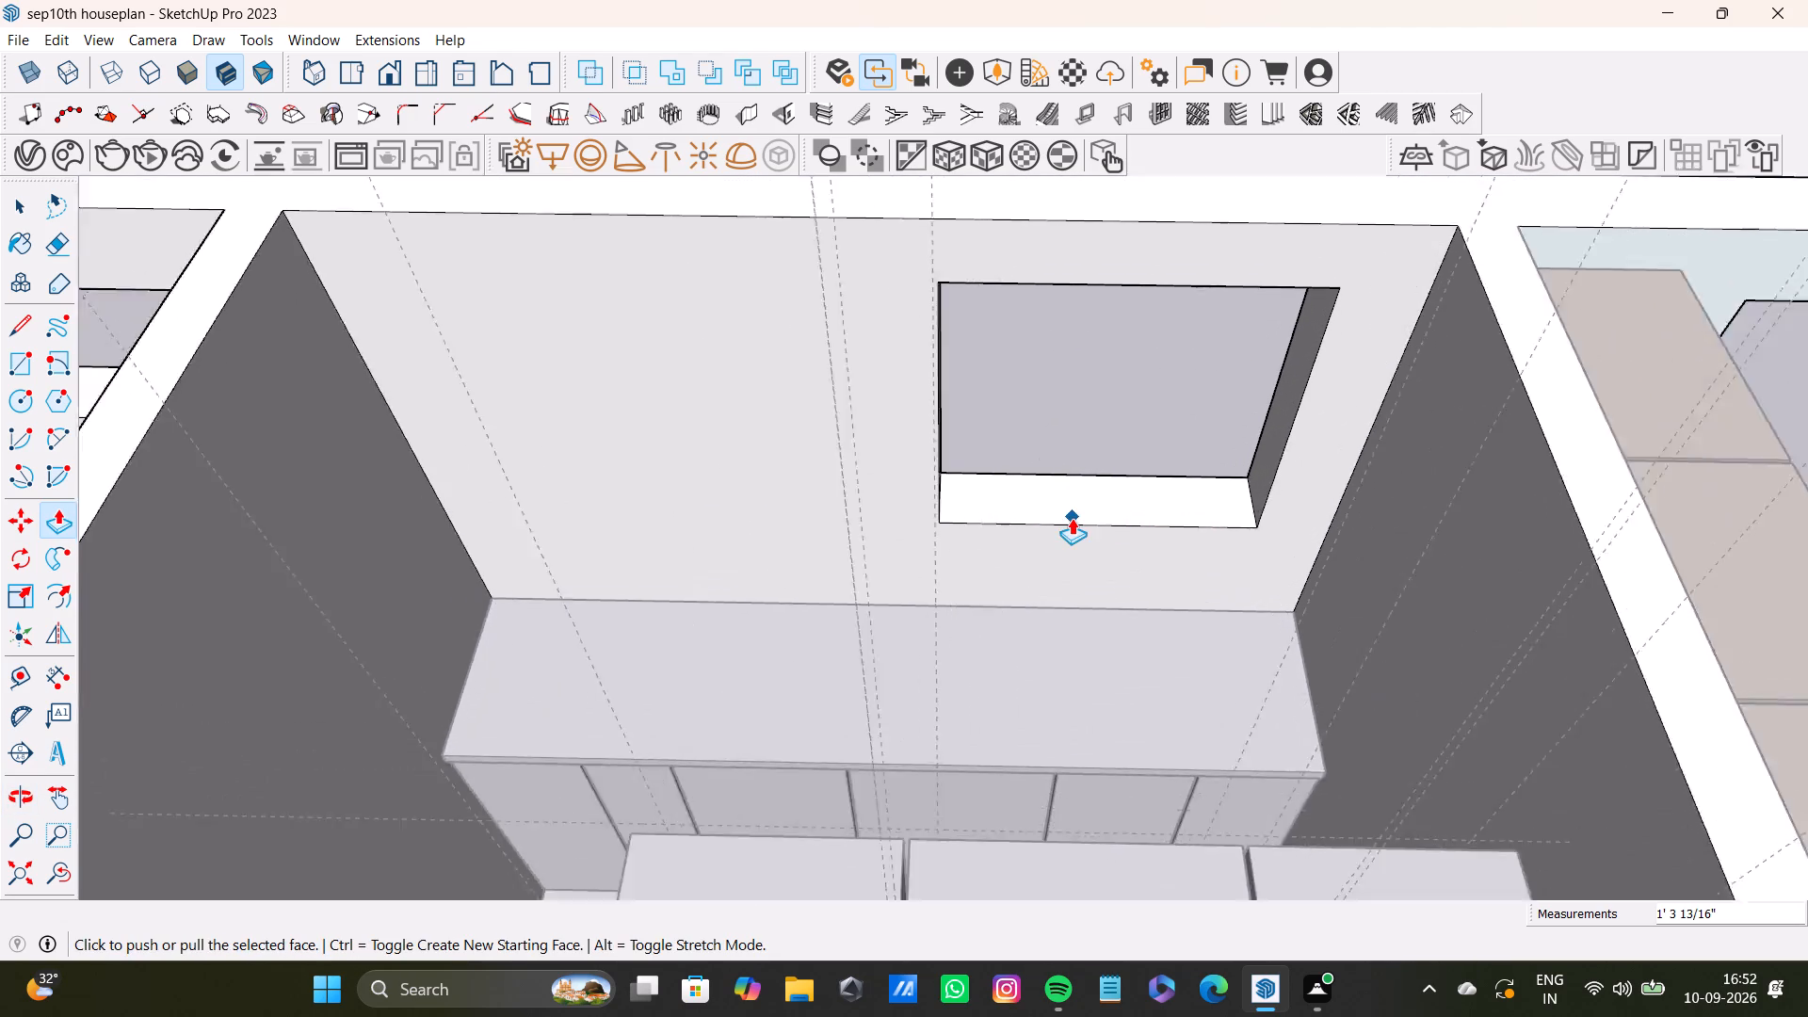
pyautogui.scroll(2, 1072, 518)
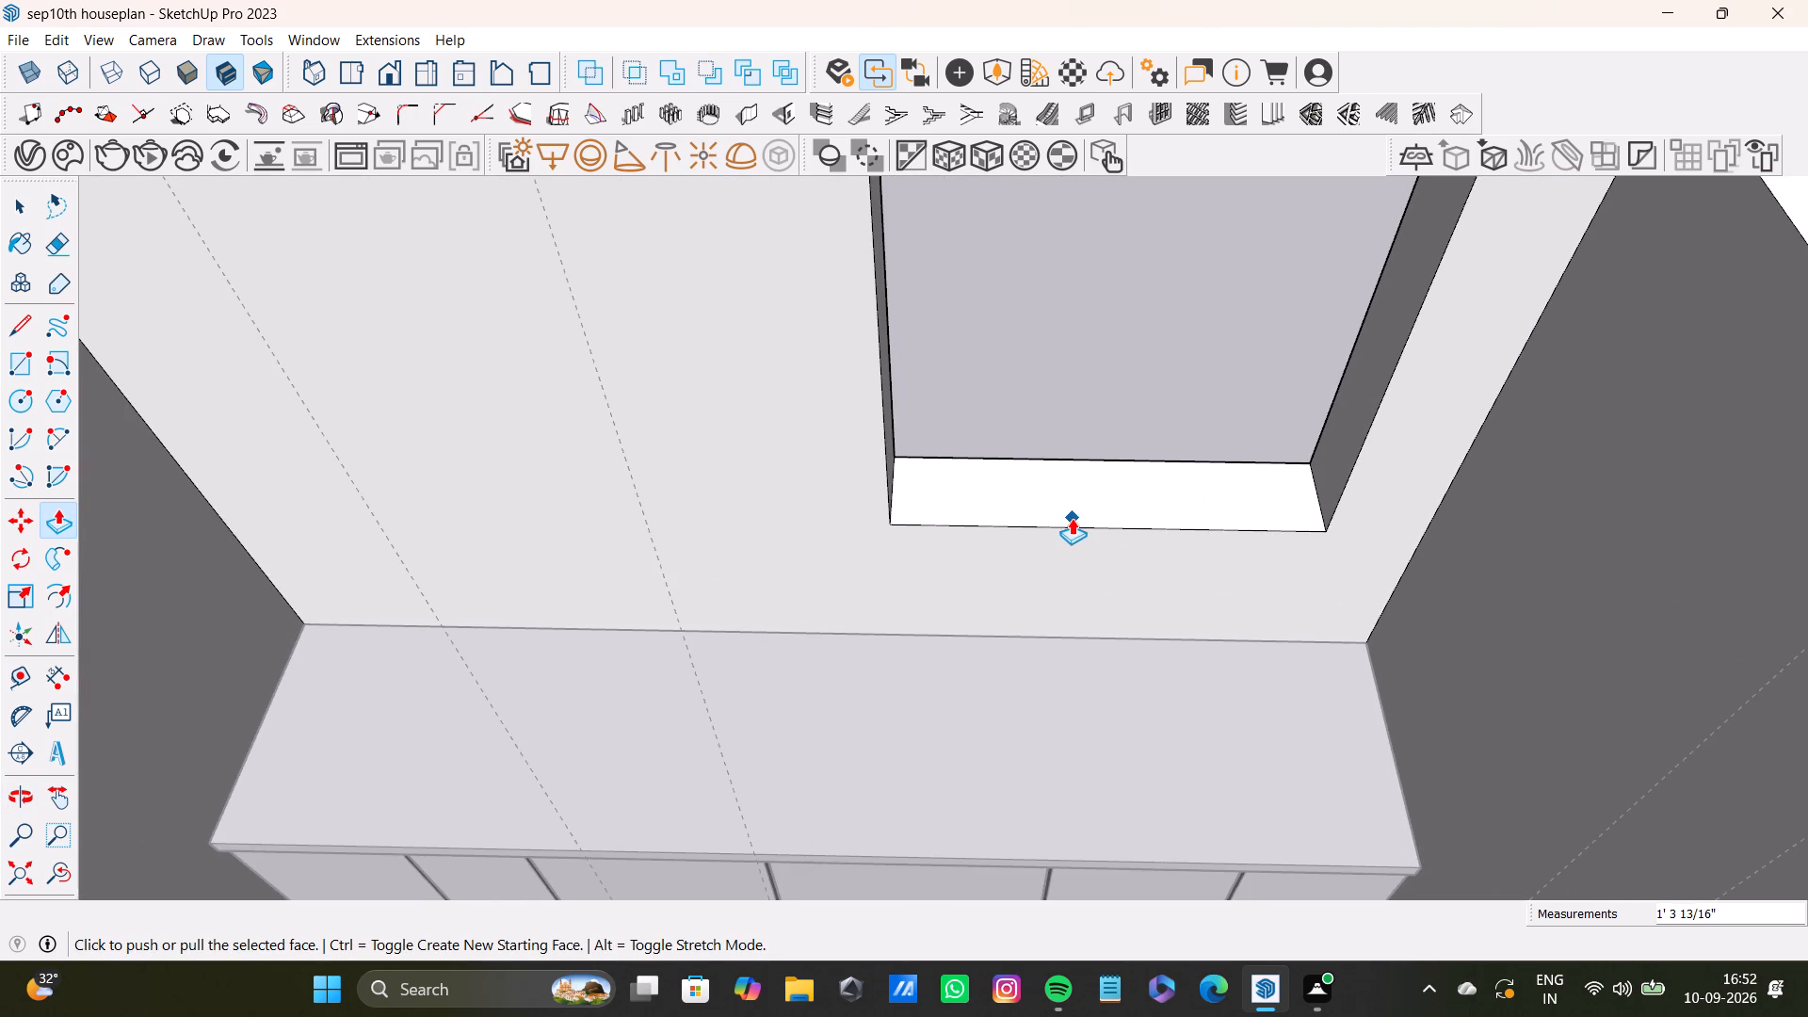
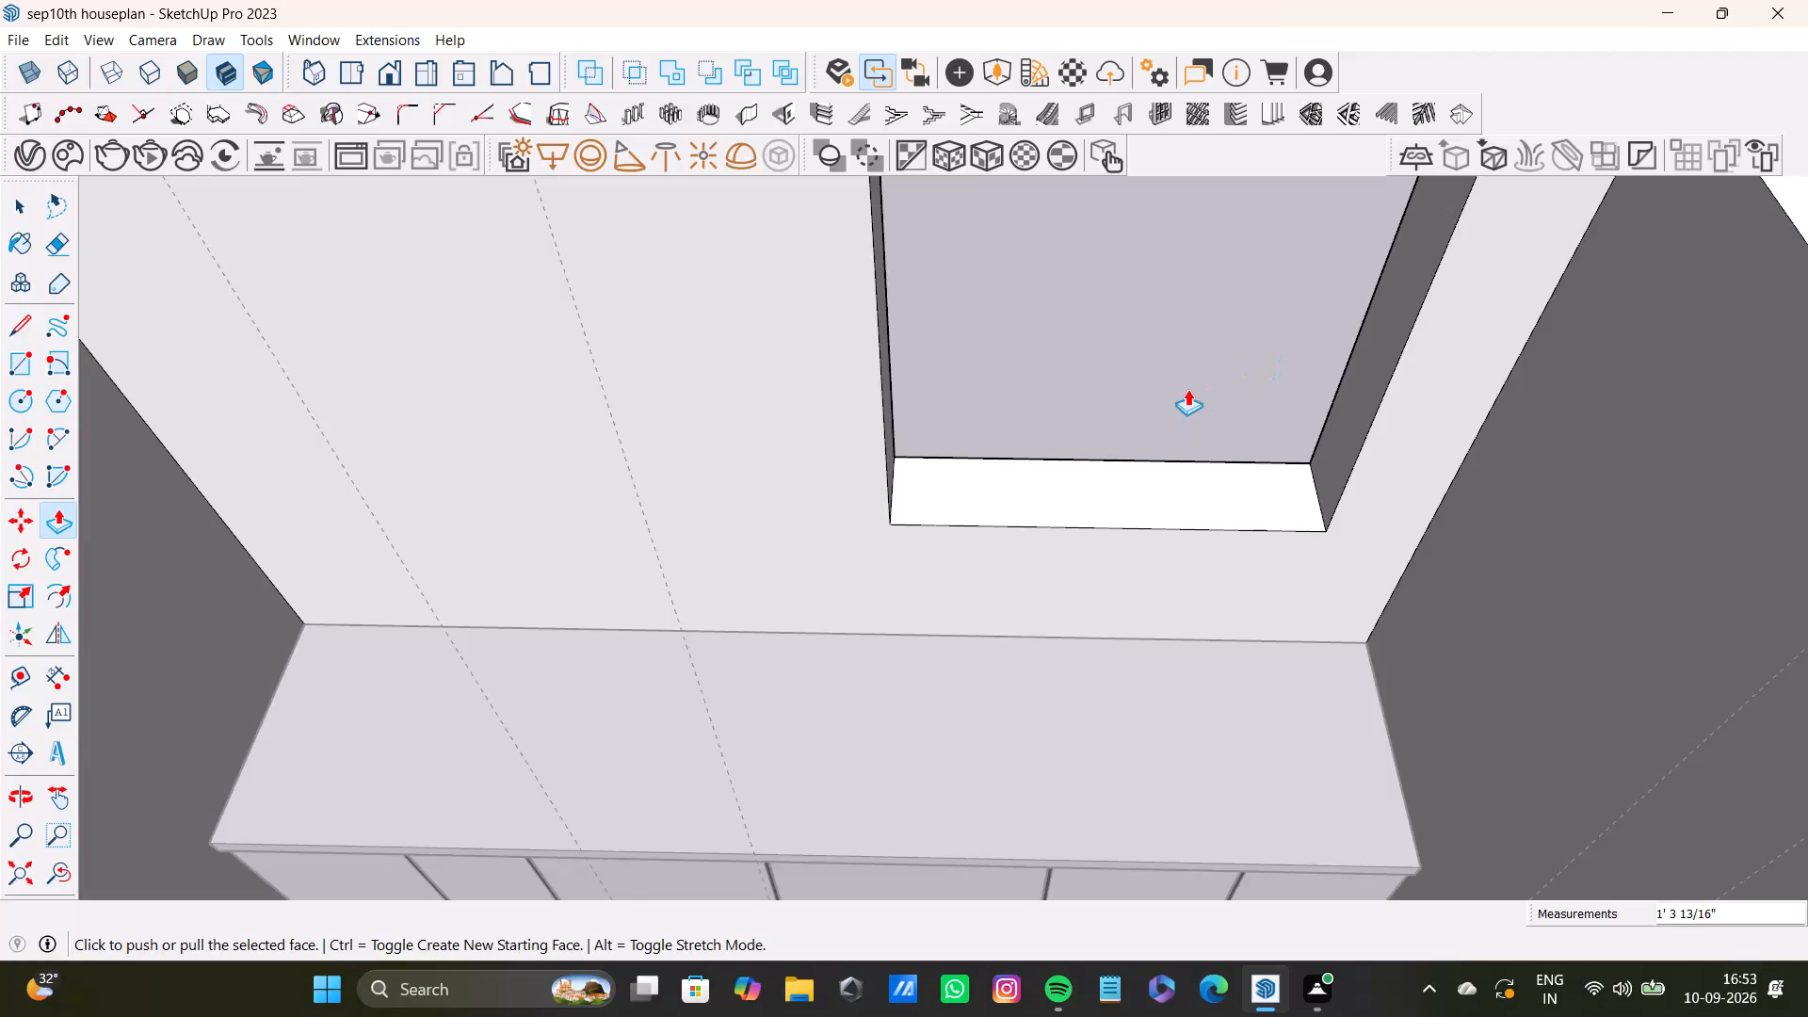
# Lower the sill face of the small room's window opening toward the cabinet with Push/Pull, and close the wall group.
pyautogui.scroll(-8, 1192, 360)
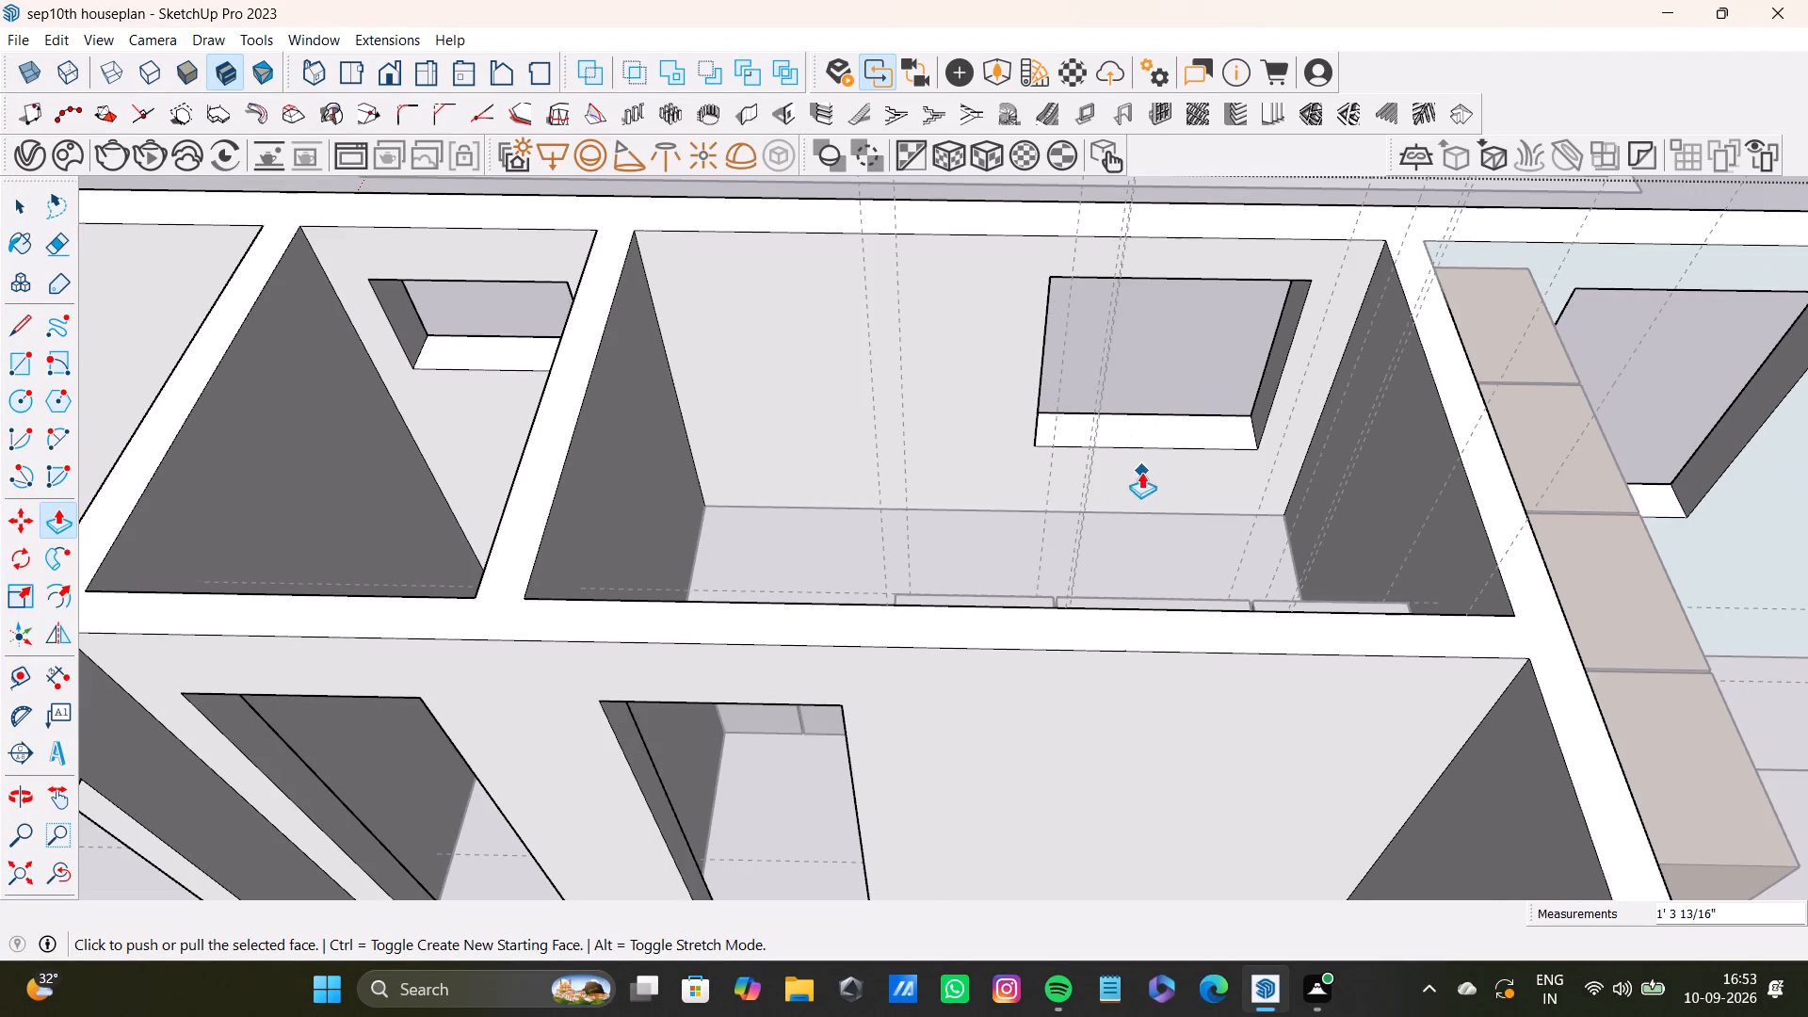
pyautogui.scroll(8, 1112, 468)
pyautogui.keyDown('shift'); pyautogui.moveTo(1135, 439); pyautogui.dragTo(1129, 450, button='middle'); pyautogui.keyUp('shift')
pyautogui.press('space')
pyautogui.moveTo(1177, 433); pyautogui.dragTo(1150, 425)
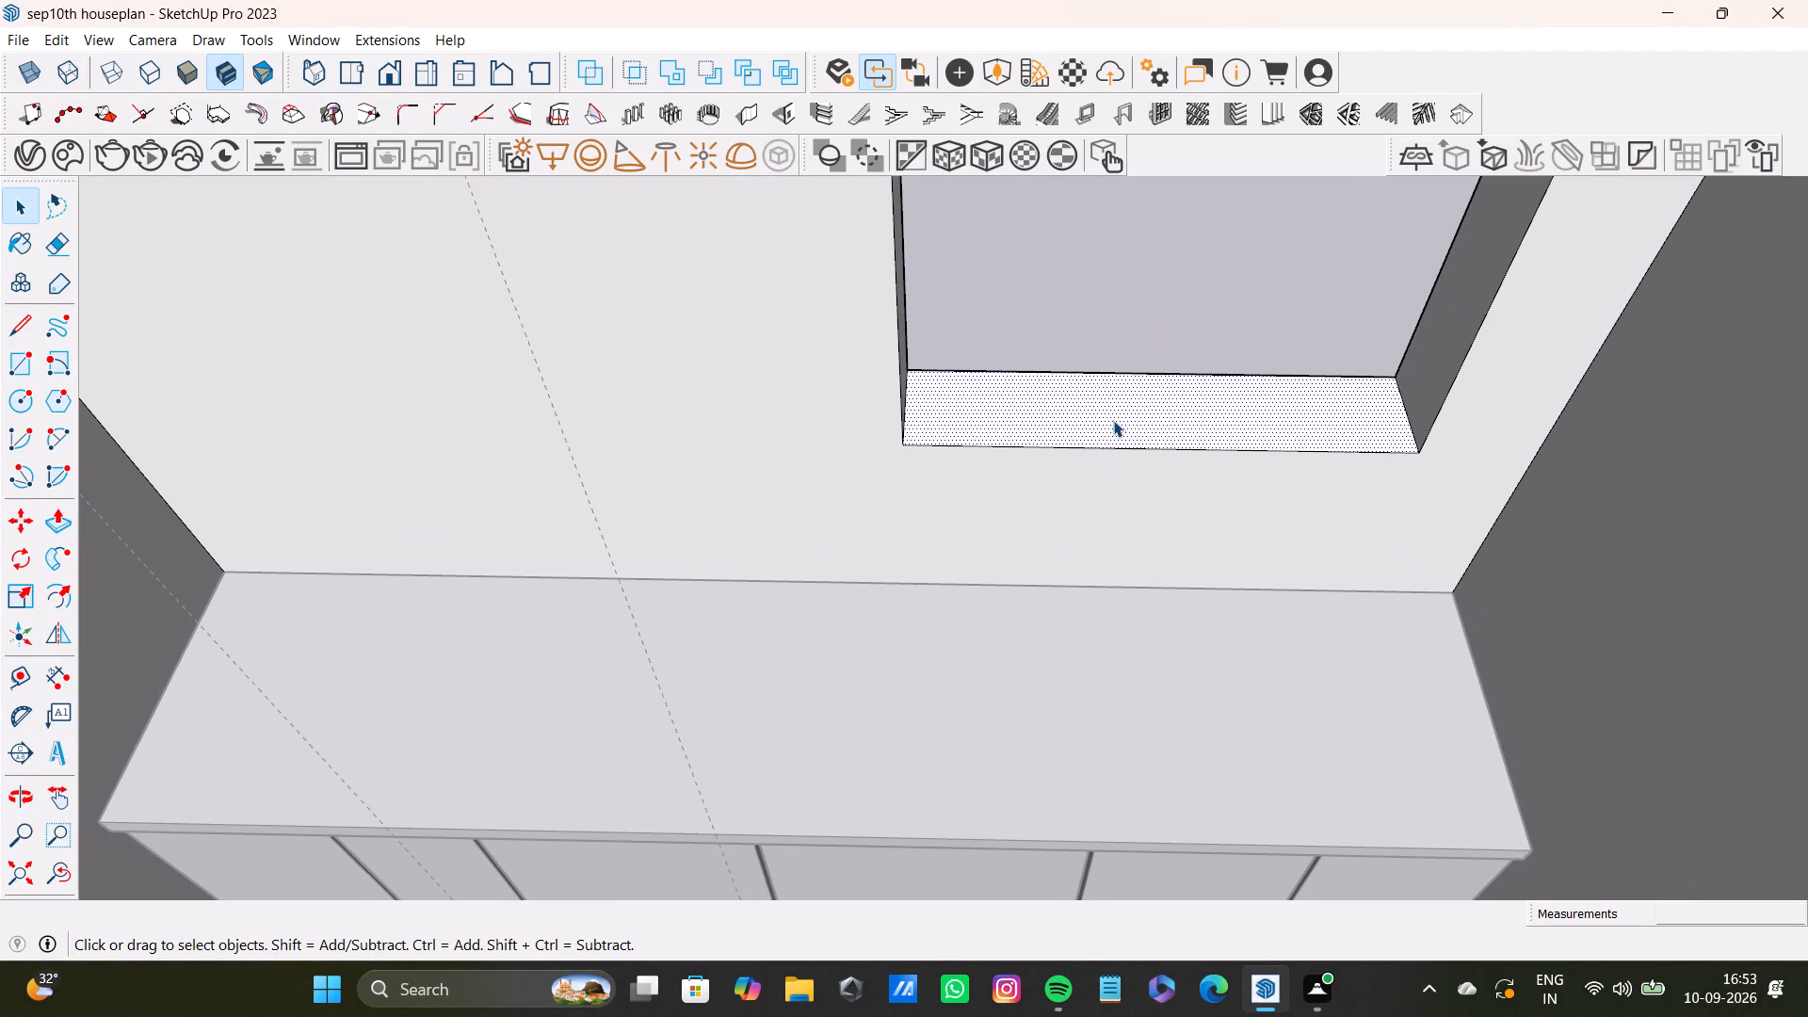
pyautogui.press('p')
pyautogui.moveTo(1110, 421); pyautogui.dragTo(1107, 491)
pyautogui.press('space')
pyautogui.scroll(-9, 1107, 469)
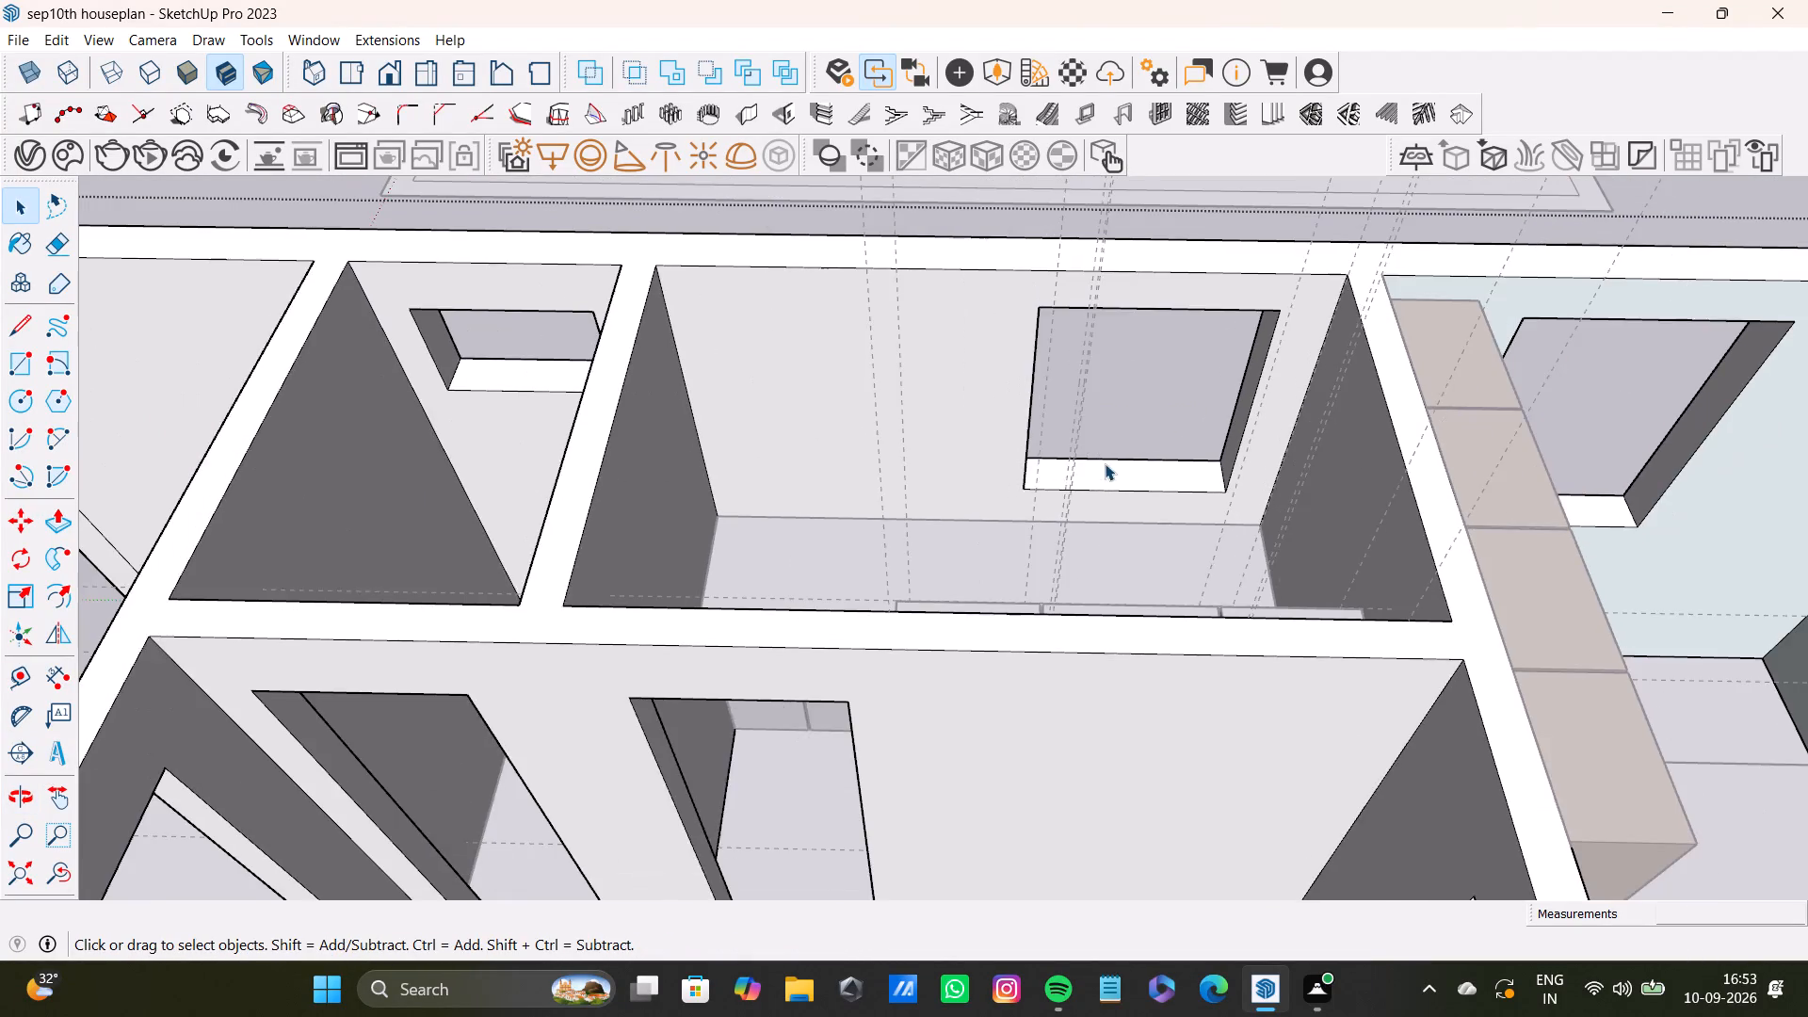
pyautogui.keyDown('shift'); pyautogui.moveTo(1113, 457); pyautogui.dragTo(1125, 504, button='middle'); pyautogui.keyUp('shift')
pyautogui.scroll(4, 1267, 469)
pyautogui.scroll(-7, 1193, 488)
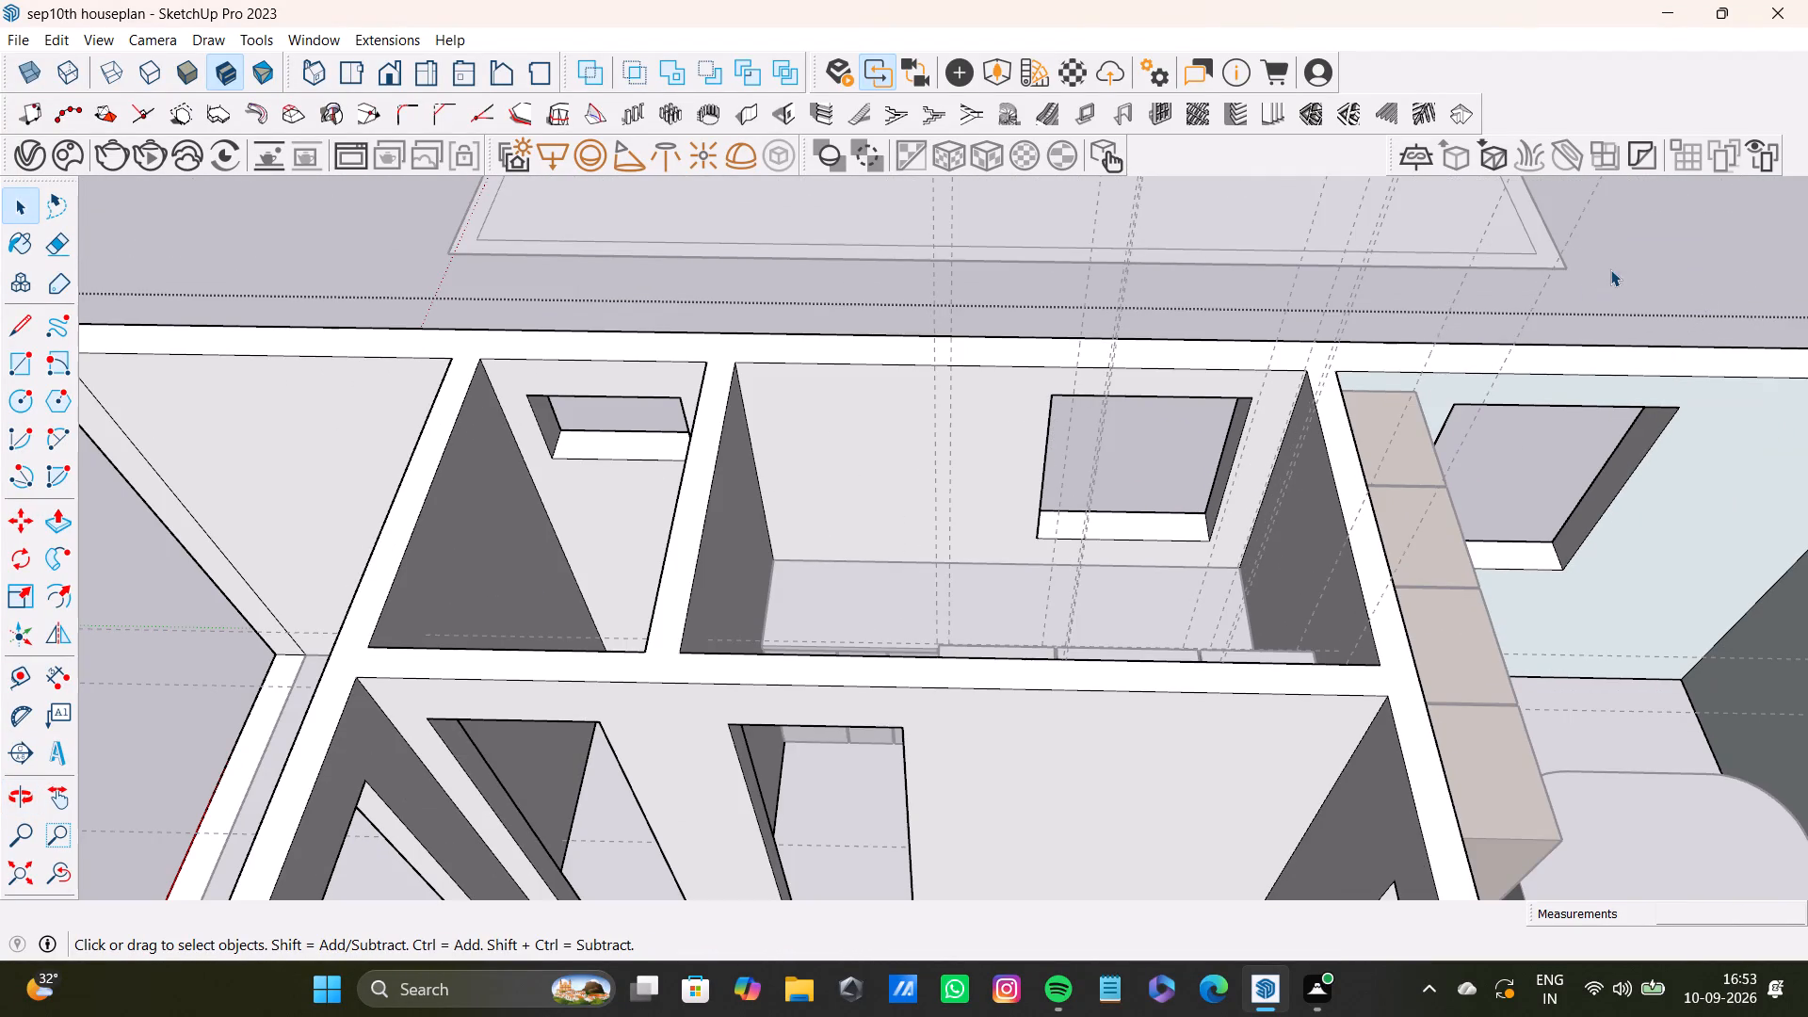
pyautogui.click(1611, 259)
# Place a vertical guide on the small room's window wall, 2" from the wall corner farther from the window.
pyautogui.scroll(-3, 1110, 501)
pyautogui.moveTo(1133, 481); pyautogui.dragTo(1215, 464, button='middle')
pyautogui.scroll(7, 1174, 487)
pyautogui.moveTo(1218, 500); pyautogui.dragTo(1075, 571, button='middle')
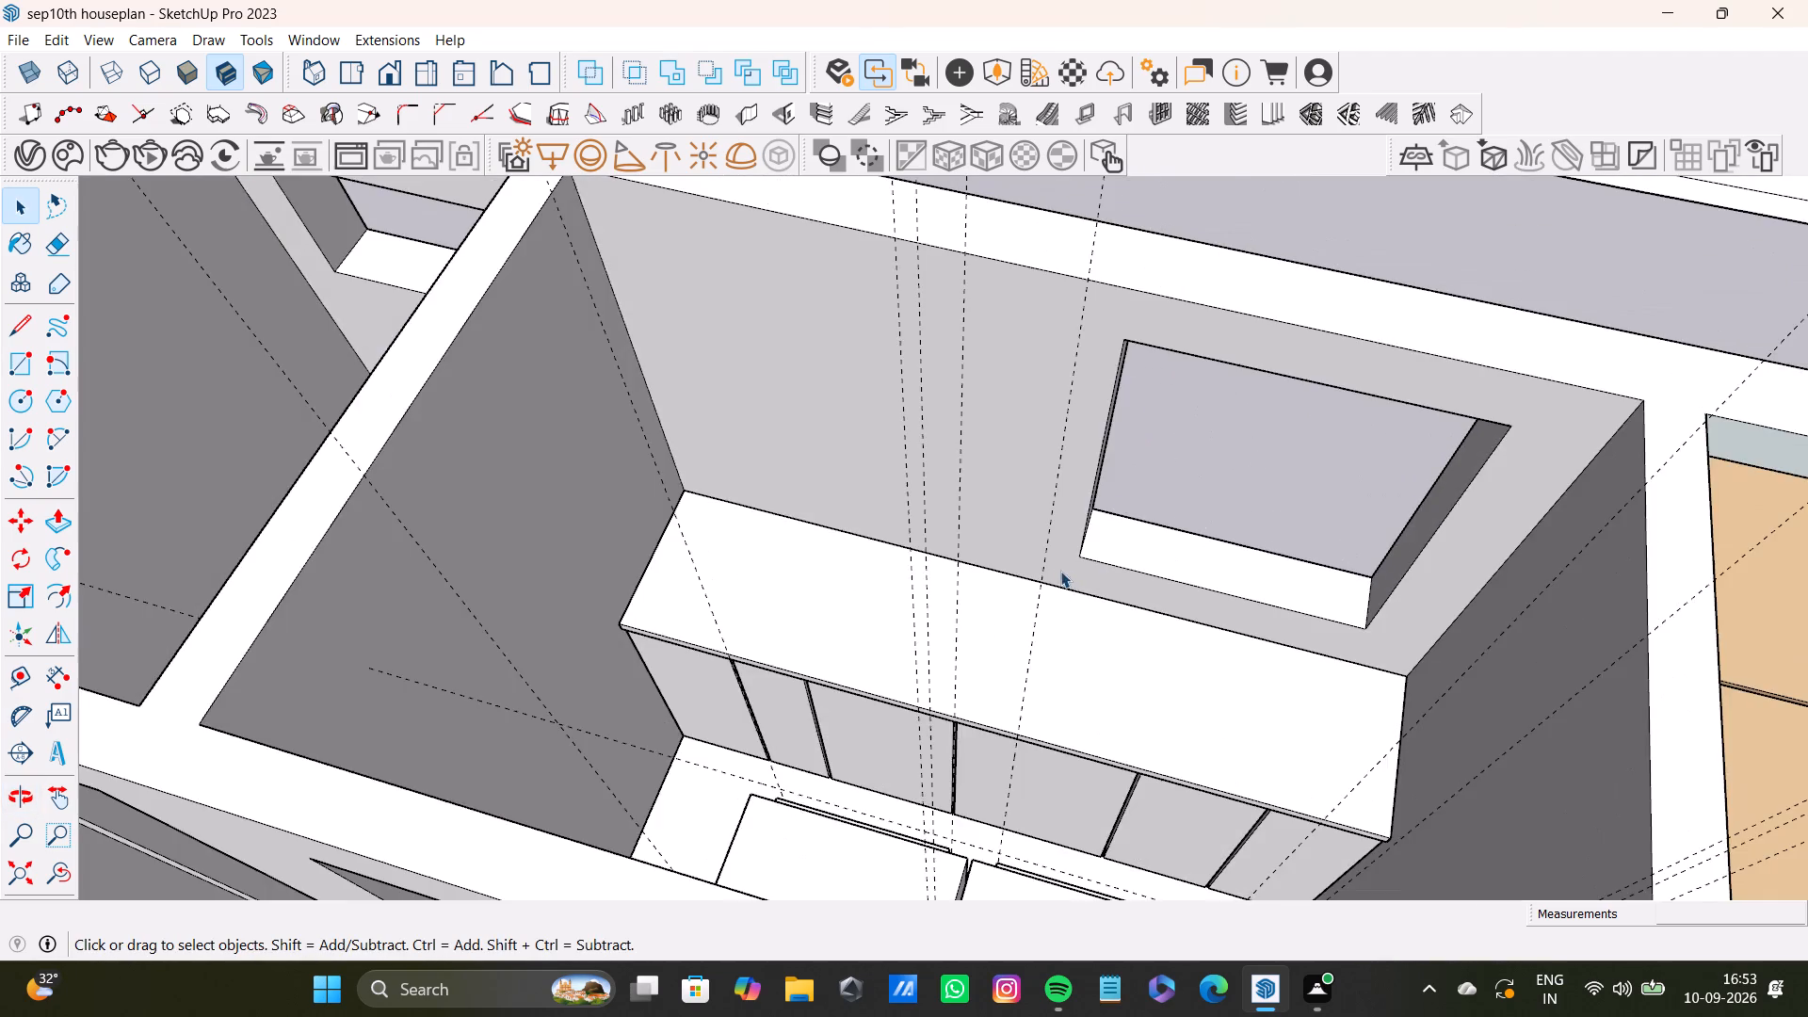
pyautogui.scroll(-5, 1062, 560)
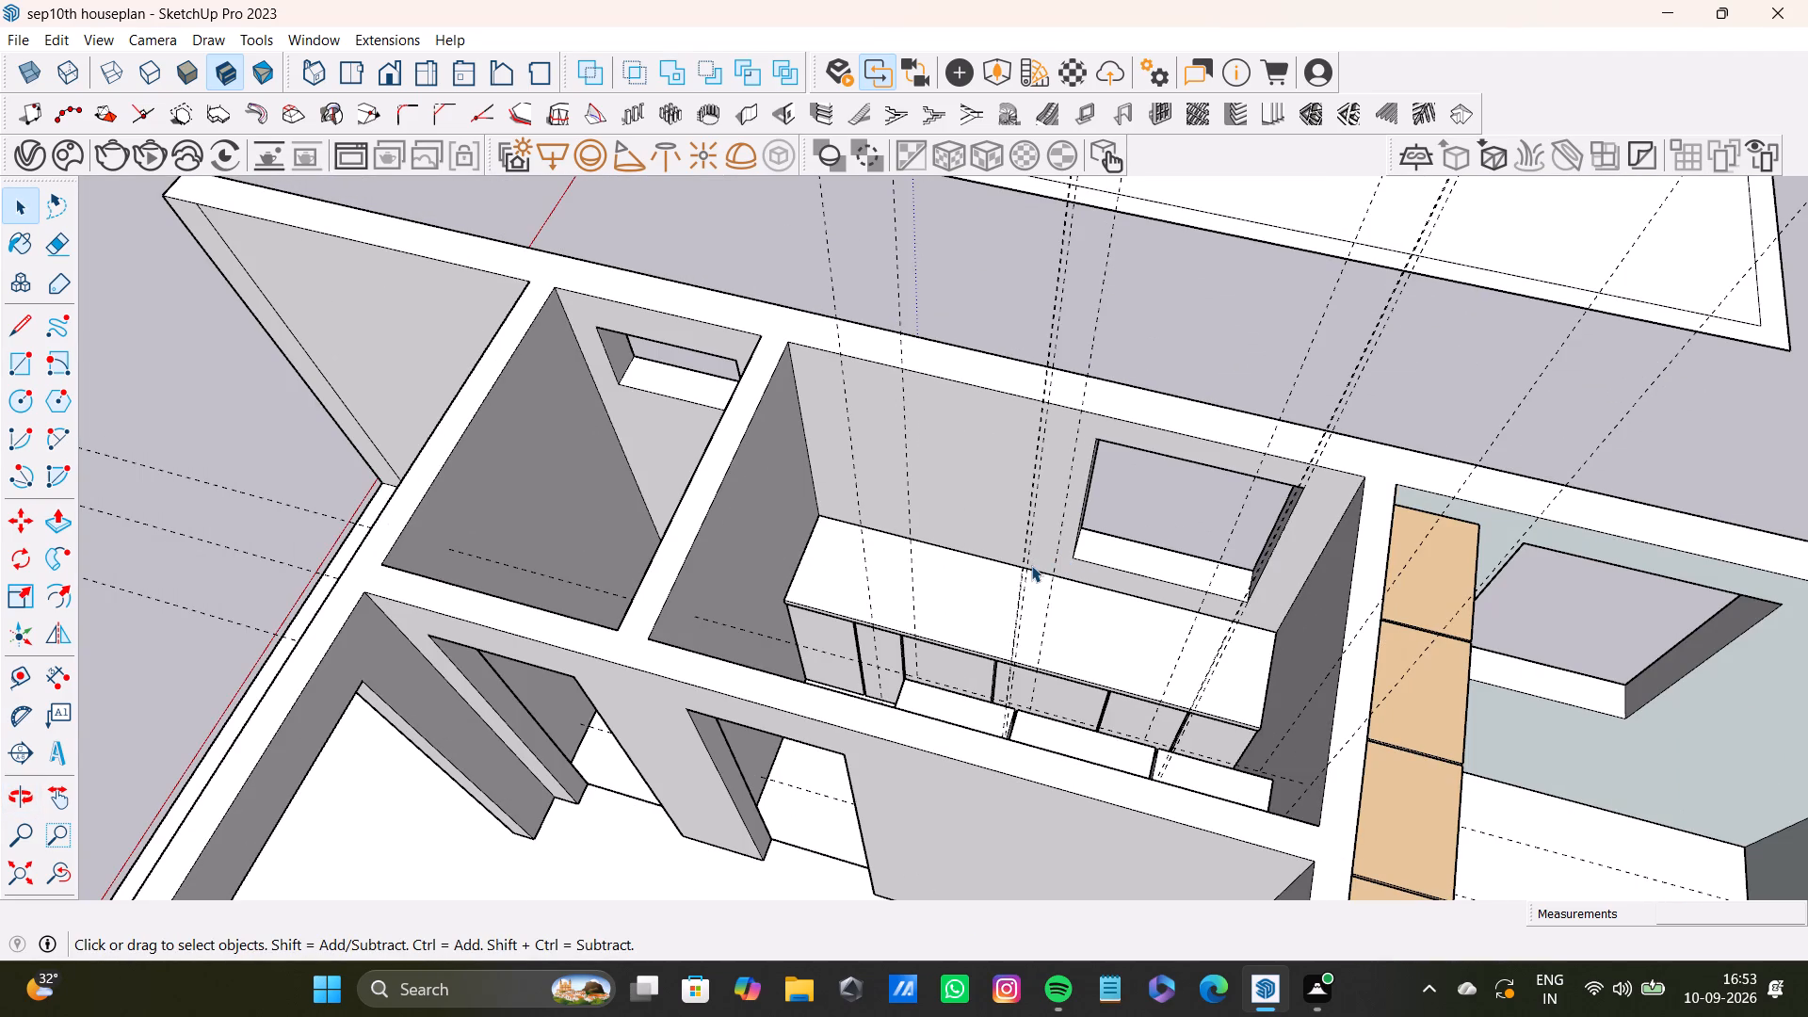
pyautogui.press('space')
pyautogui.scroll(-4, 1056, 524)
pyautogui.keyDown('shift'); pyautogui.moveTo(1040, 537); pyautogui.dragTo(1273, 630, button='middle'); pyautogui.keyUp('shift')
pyautogui.scroll(6, 1110, 593)
pyautogui.keyDown('shift'); pyautogui.moveTo(1228, 555); pyautogui.dragTo(1011, 636, button='middle'); pyautogui.keyUp('shift')
pyautogui.scroll(2, 990, 737)
pyautogui.moveTo(1032, 689); pyautogui.dragTo(1092, 559, button='middle')
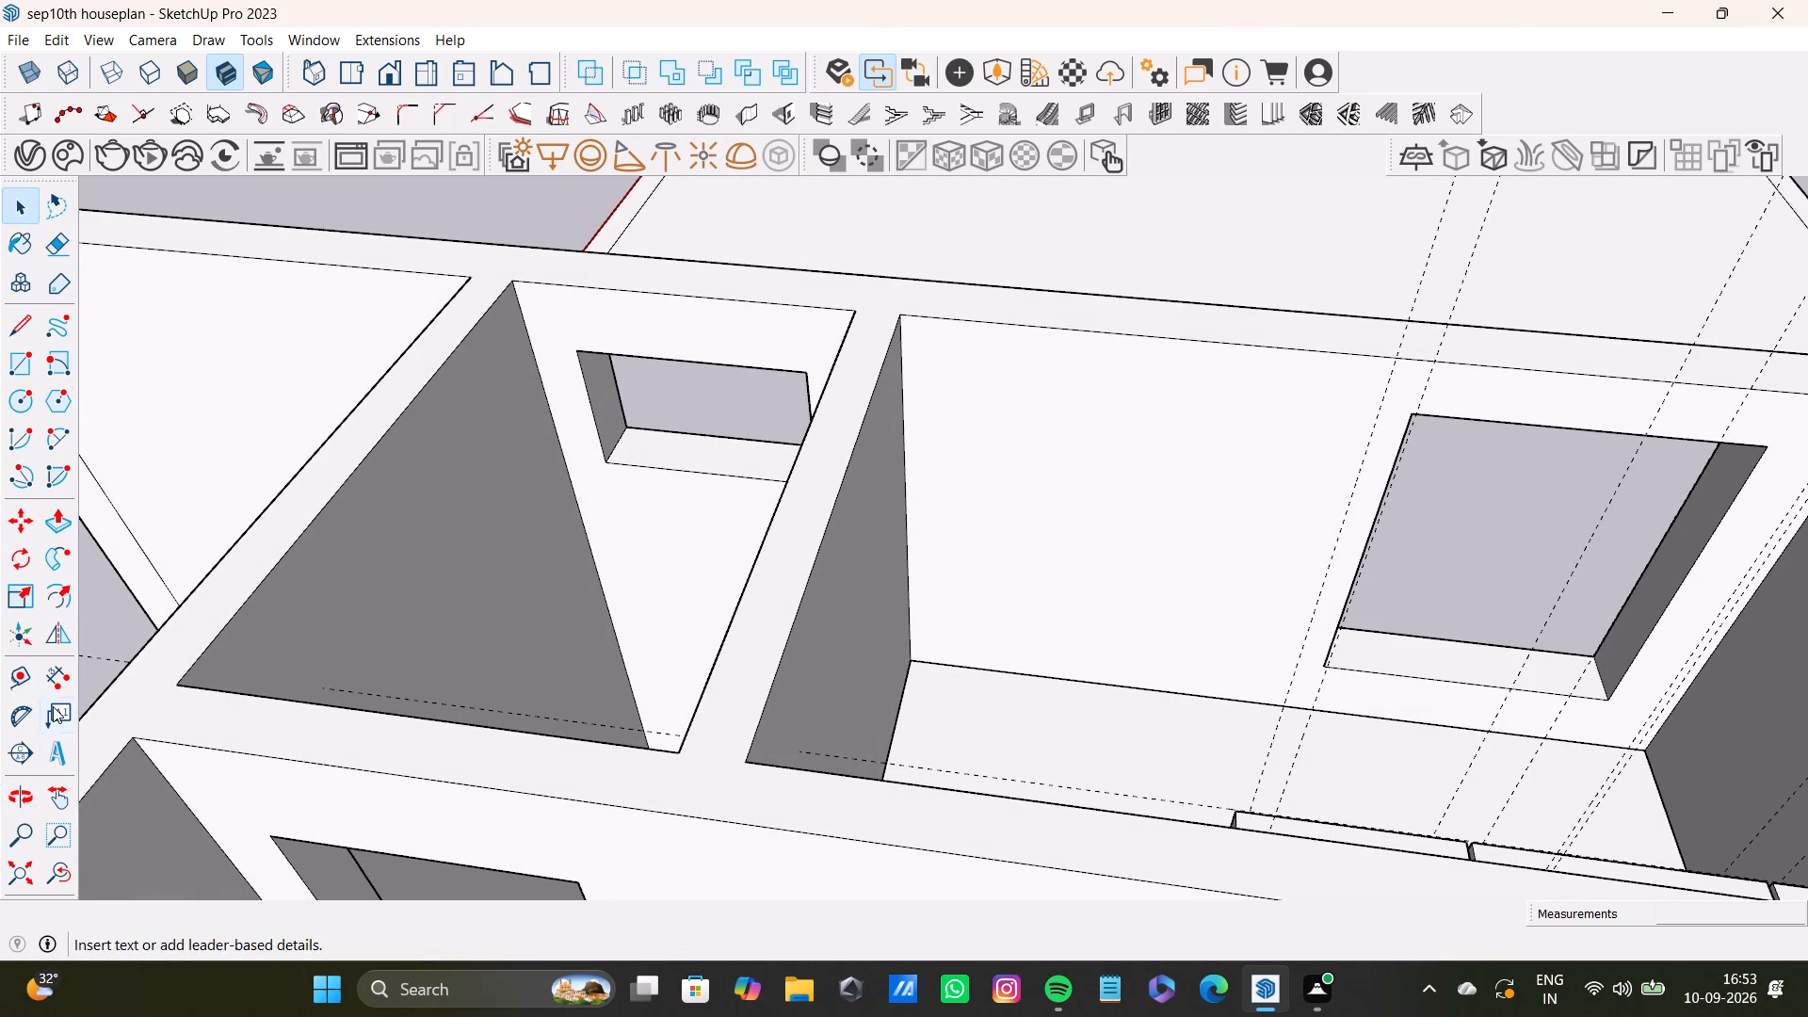
pyautogui.click(28, 674)
pyautogui.scroll(5, 1201, 403)
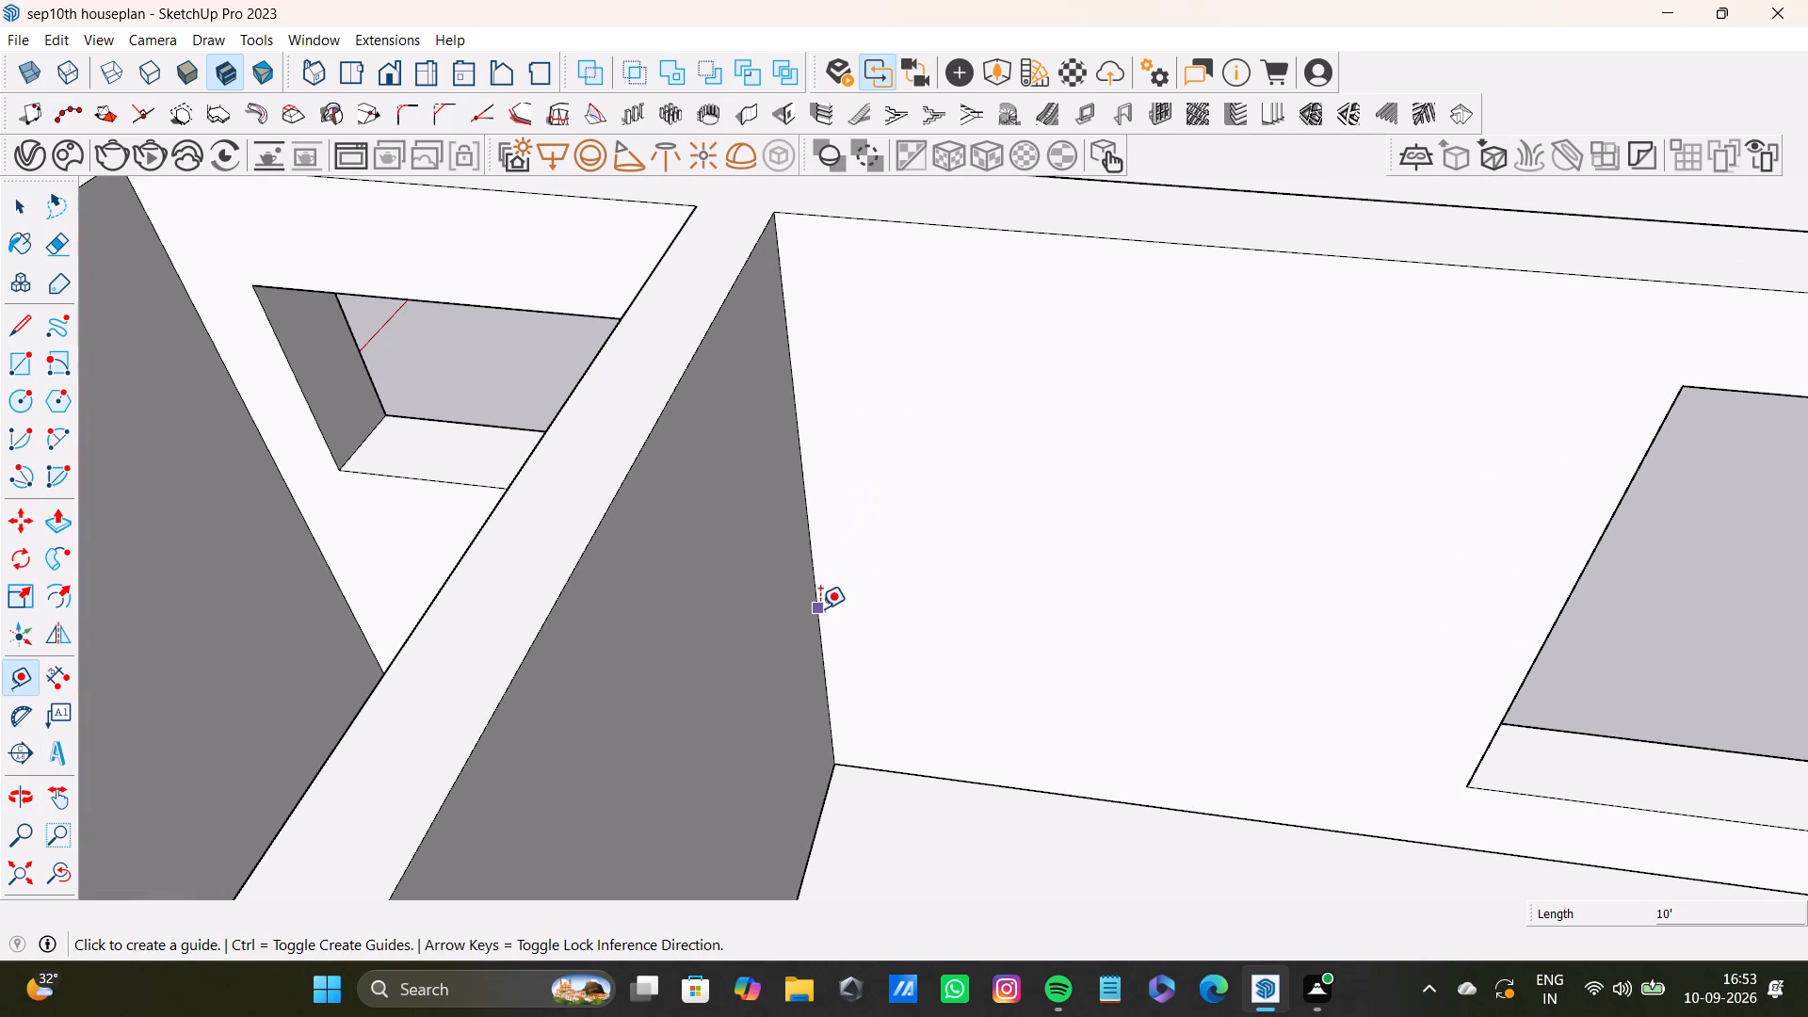
pyautogui.click(820, 608)
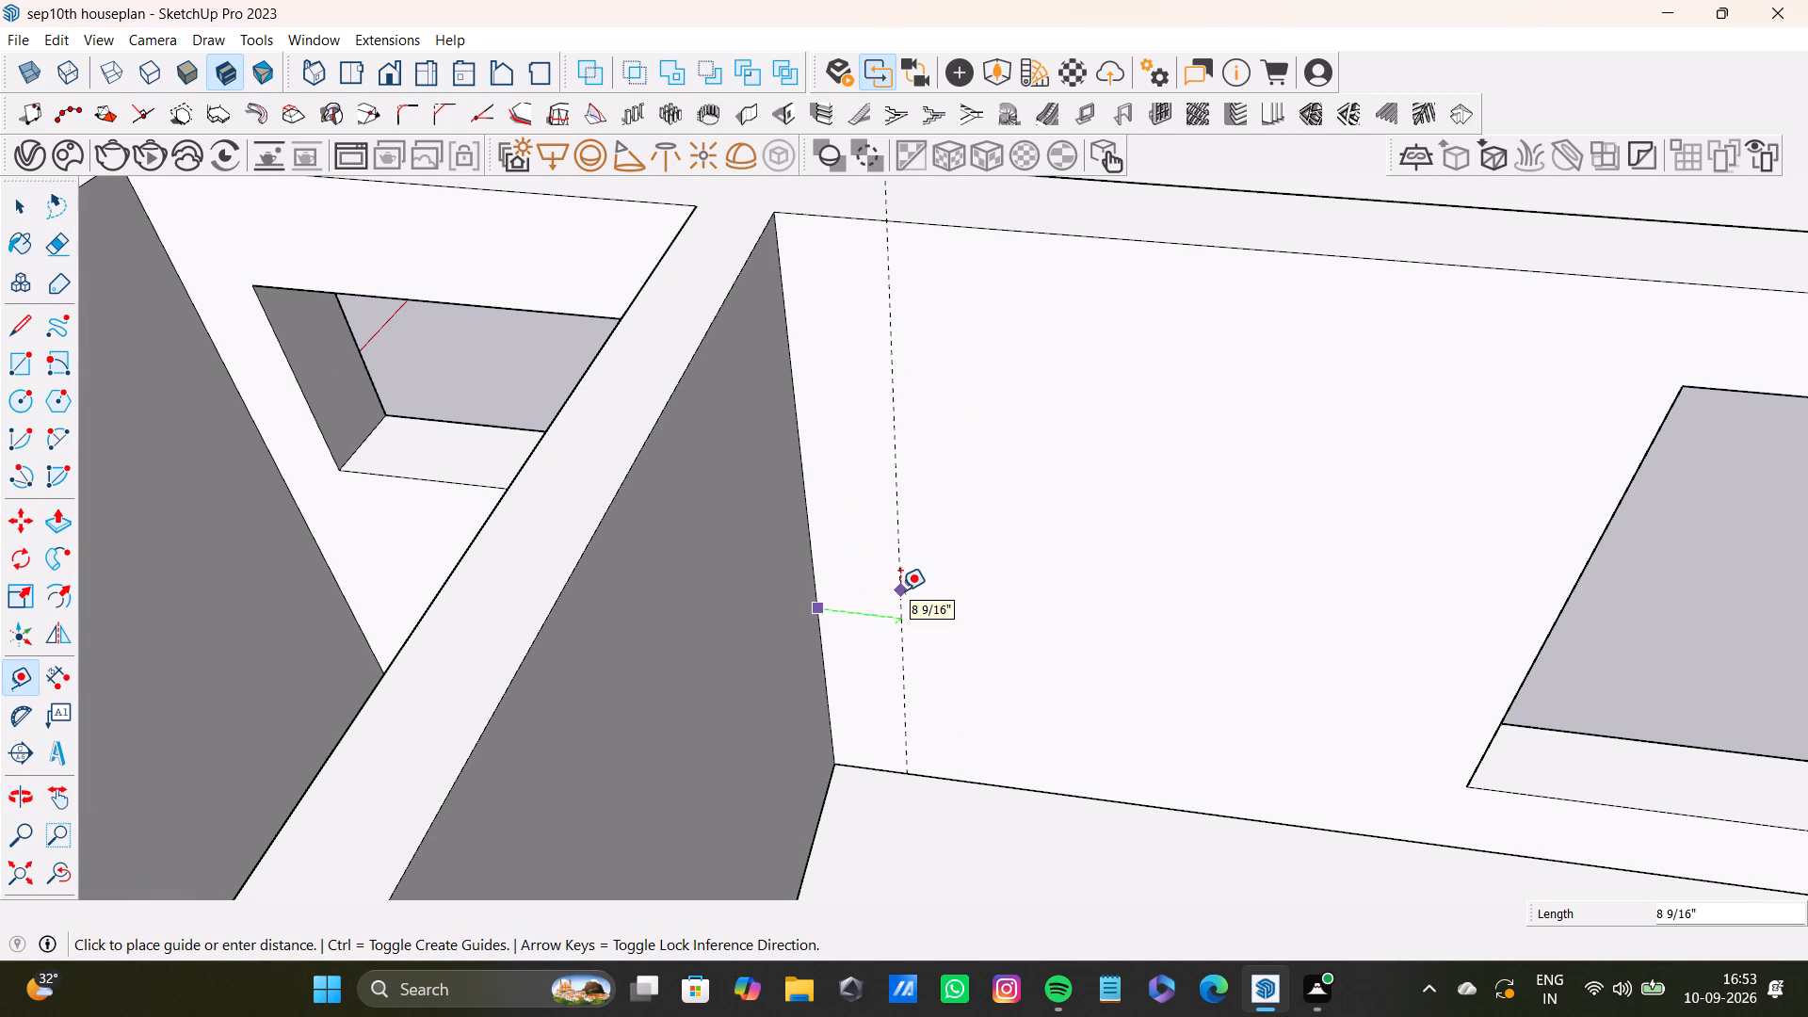
pyautogui.press('1')
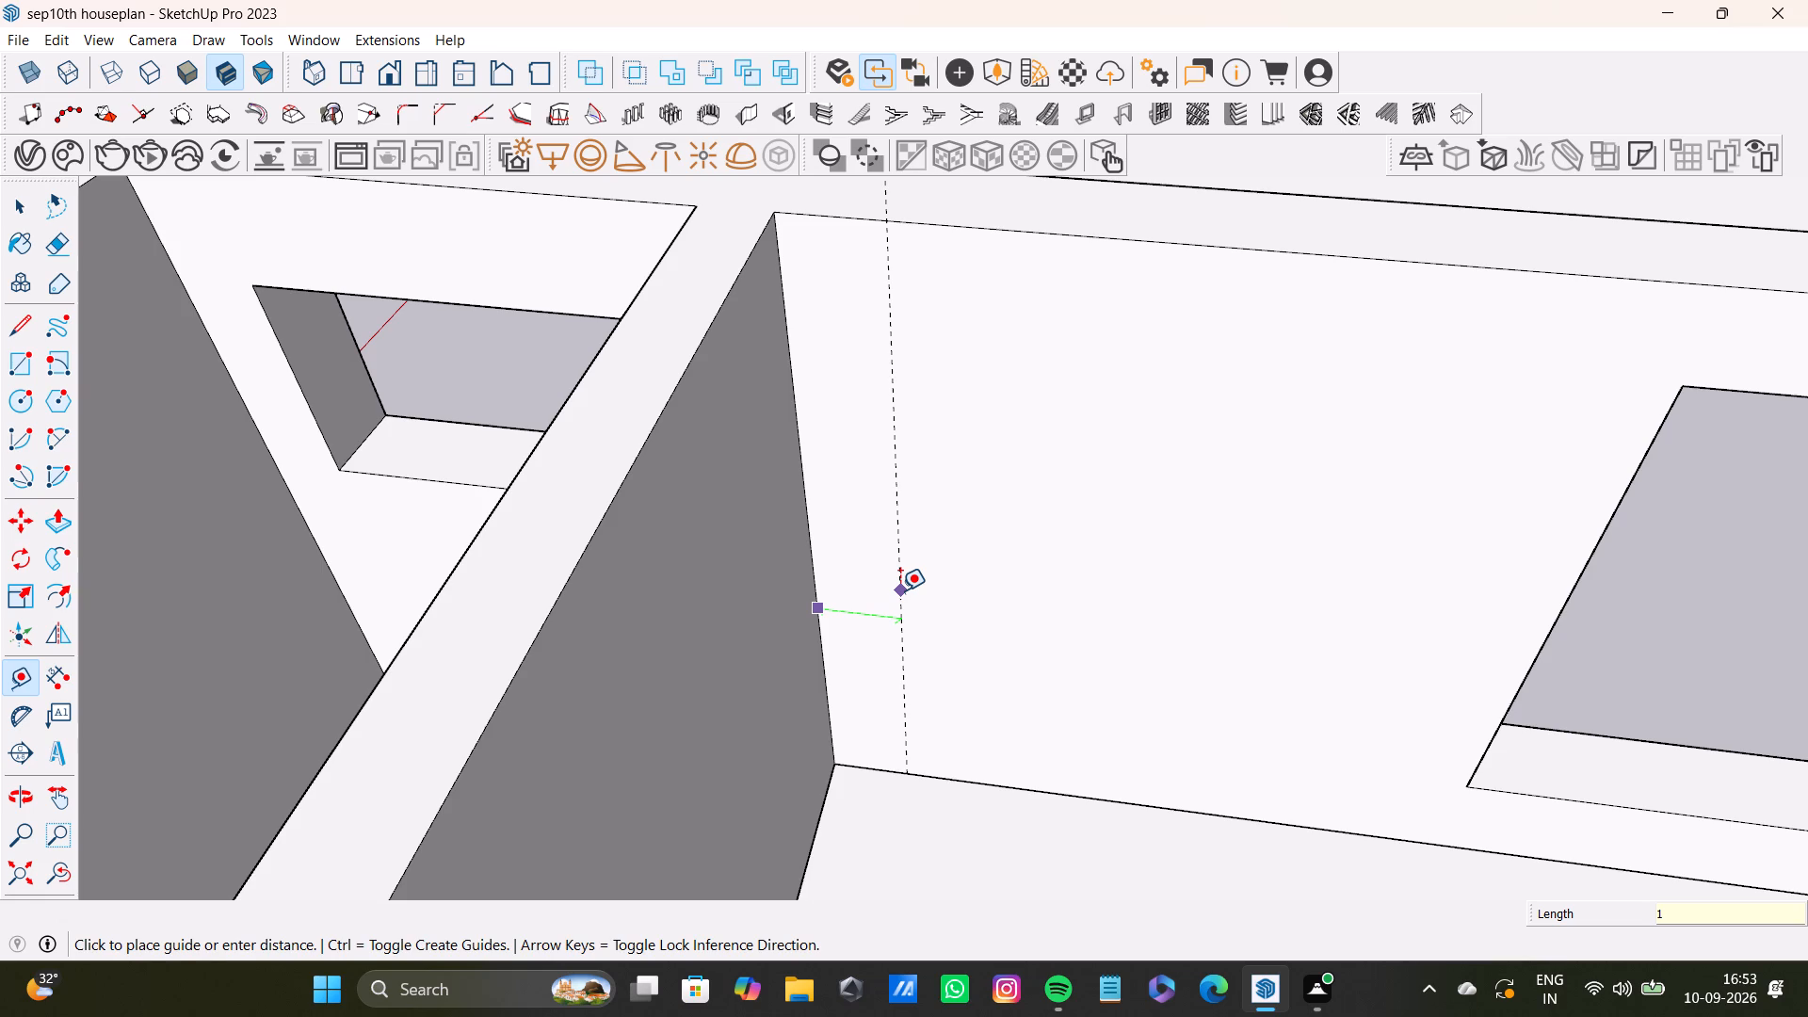
pyautogui.press('BackSpace')
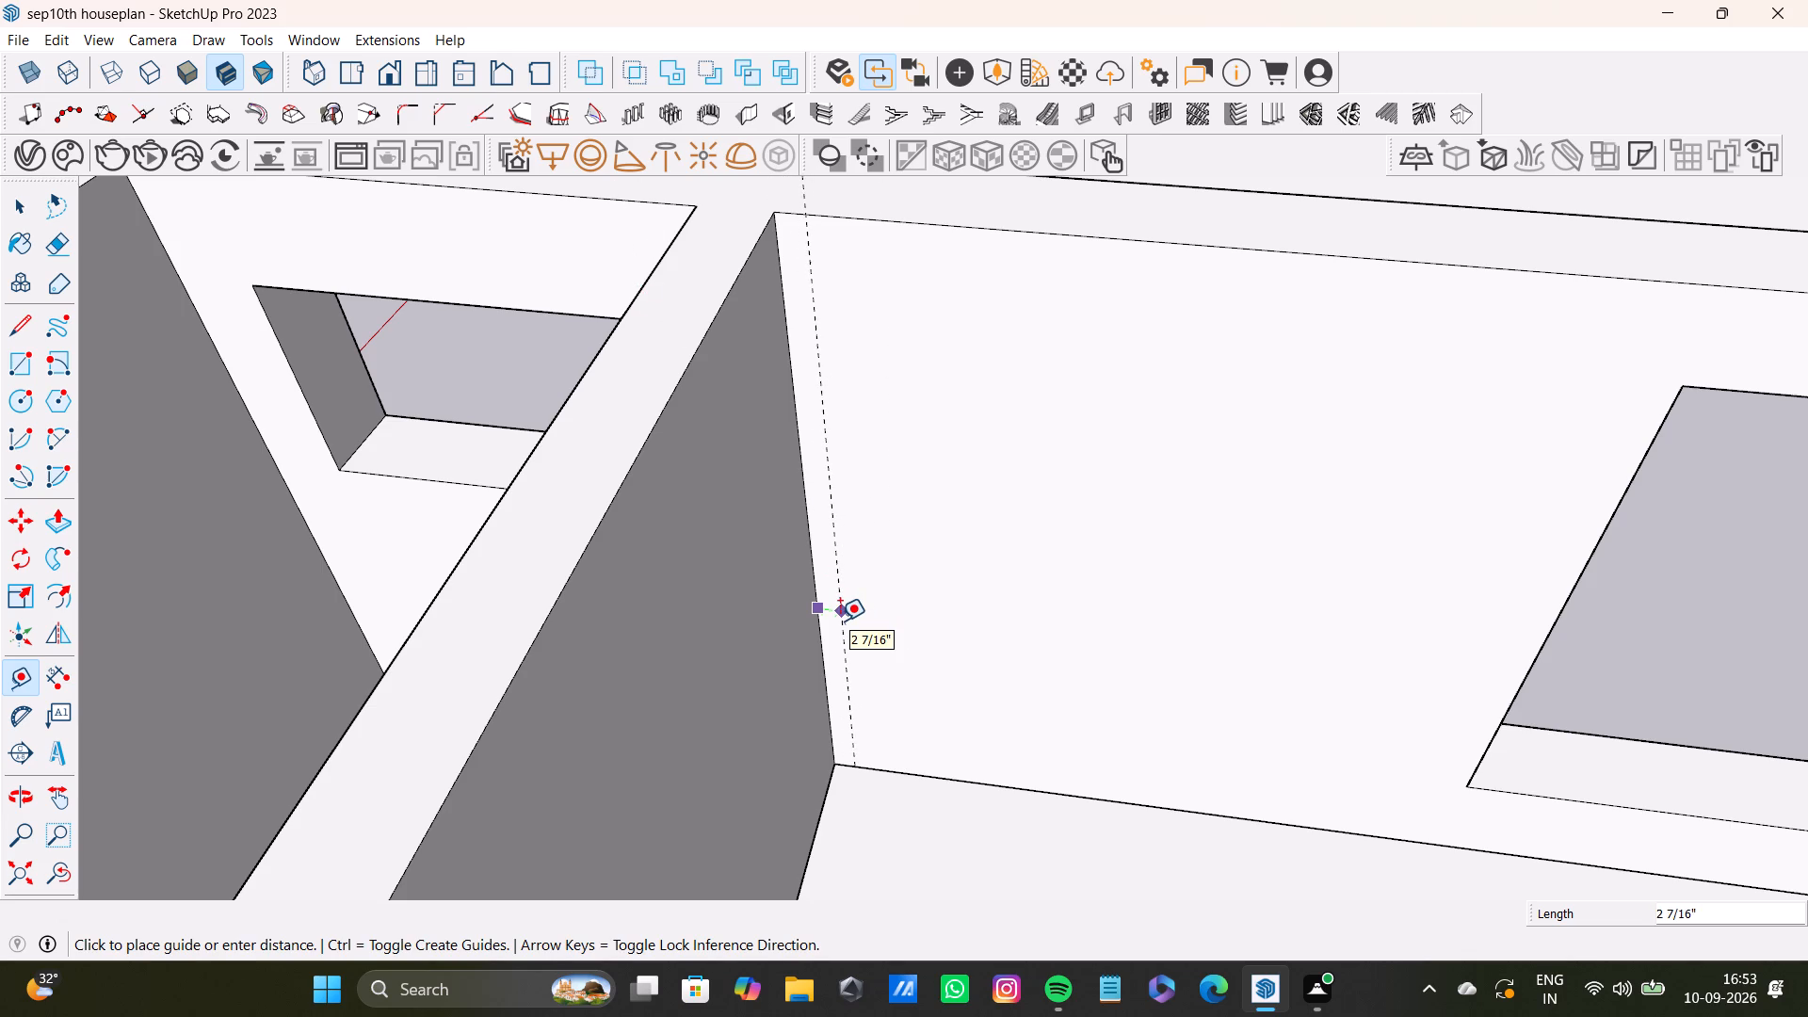
pyautogui.press('2')
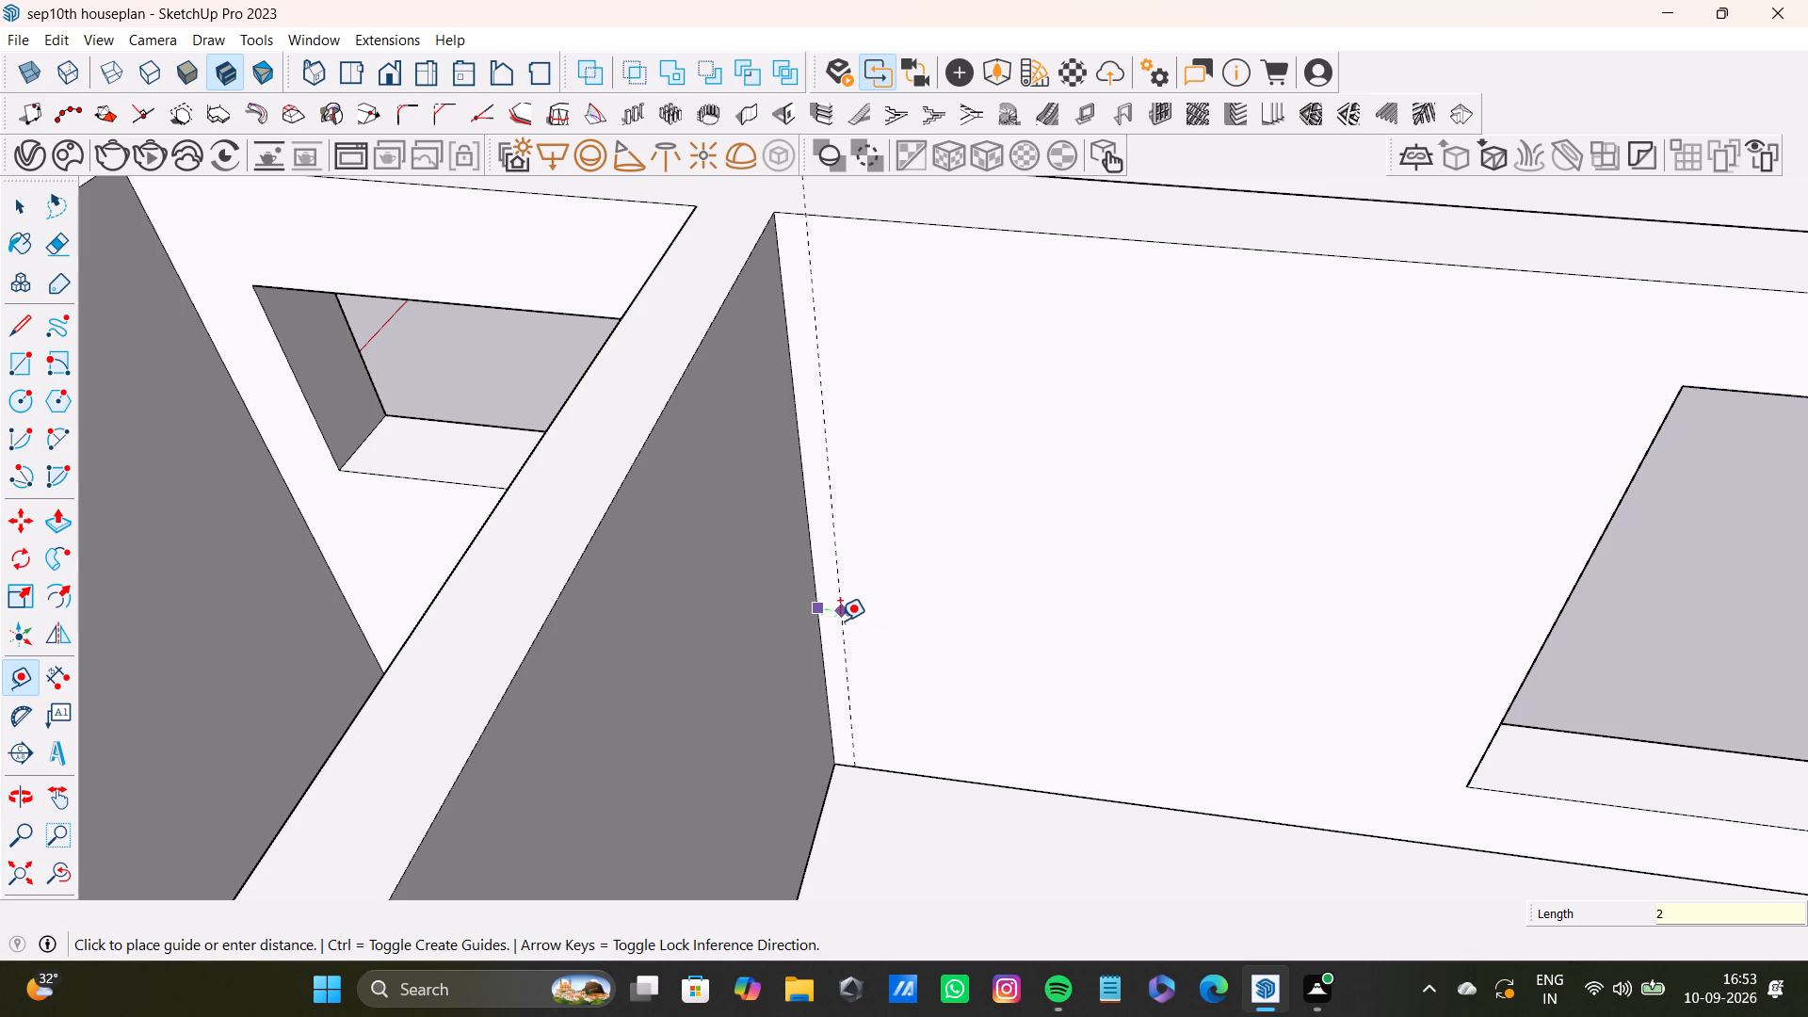
pyautogui.hotkey('shift', '"')
pyautogui.press('Return')
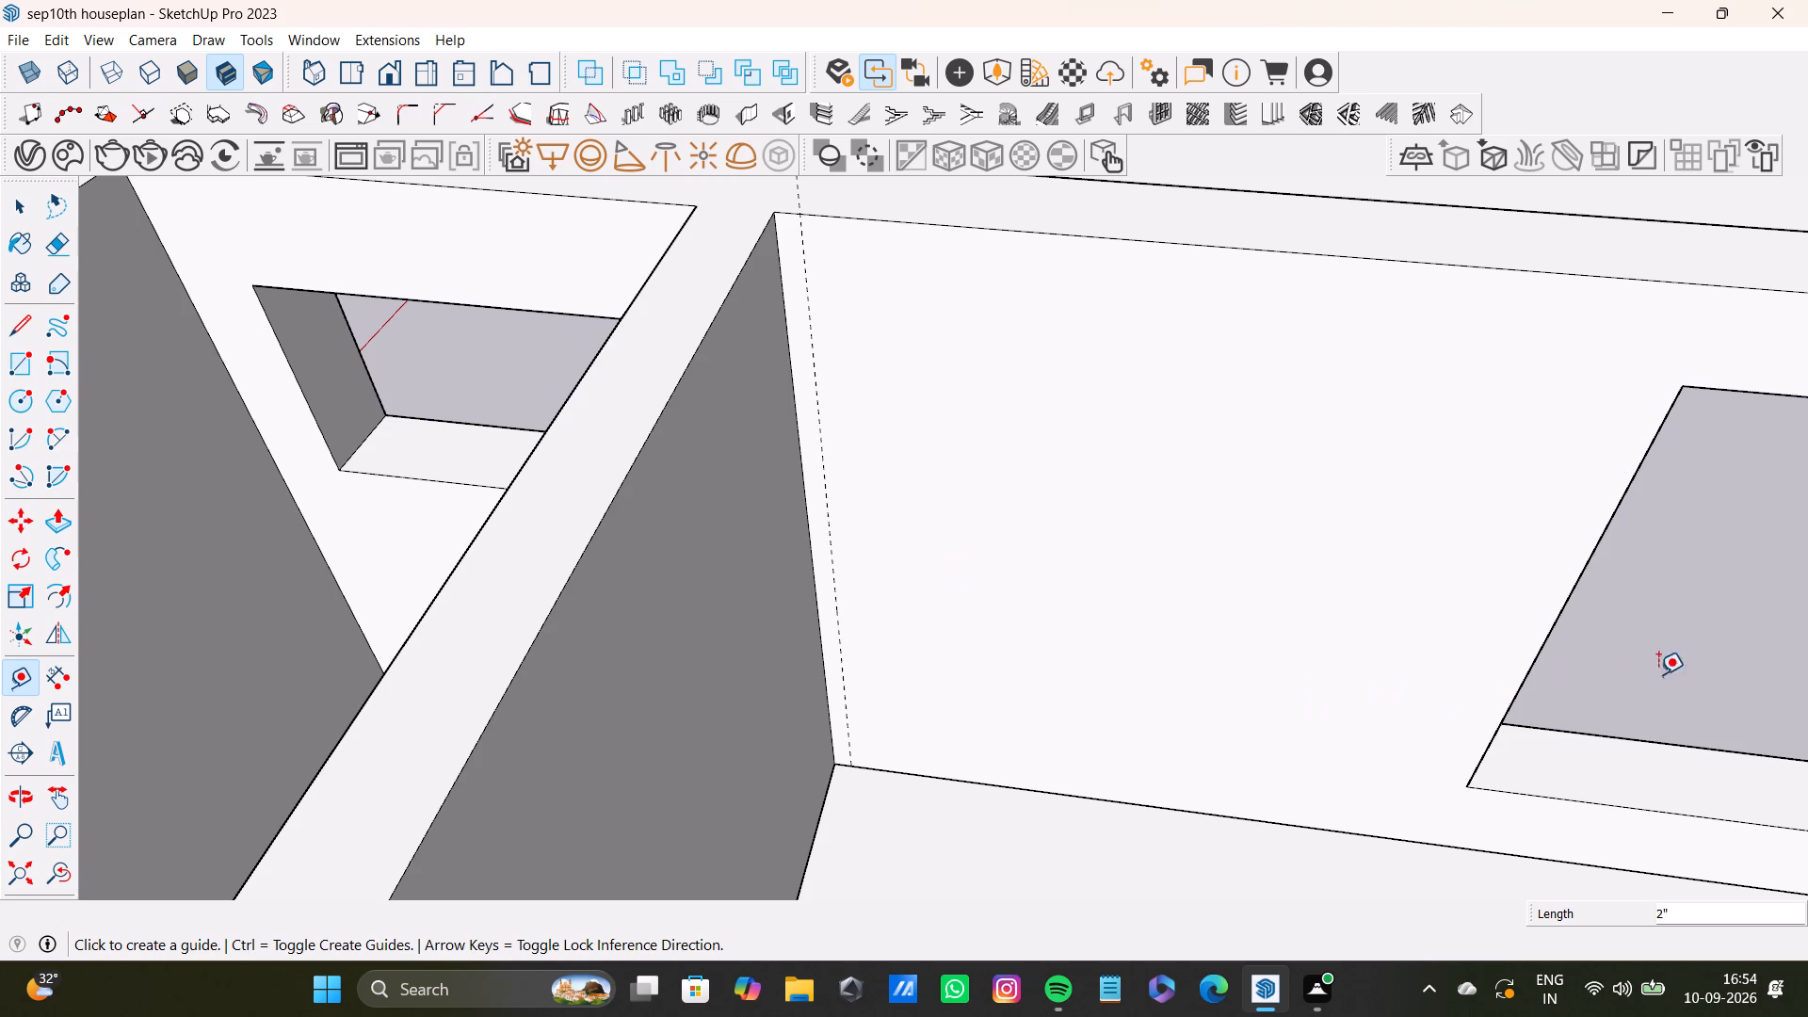
# Place a vertical guide 2" from the near jamb of the small room's window, on the blank wall beside it.
pyautogui.scroll(-4, 1416, 688)
pyautogui.keyDown('shift'); pyautogui.moveTo(1425, 689); pyautogui.dragTo(1372, 702, button='middle'); pyautogui.keyUp('shift')
pyautogui.scroll(5, 1374, 691)
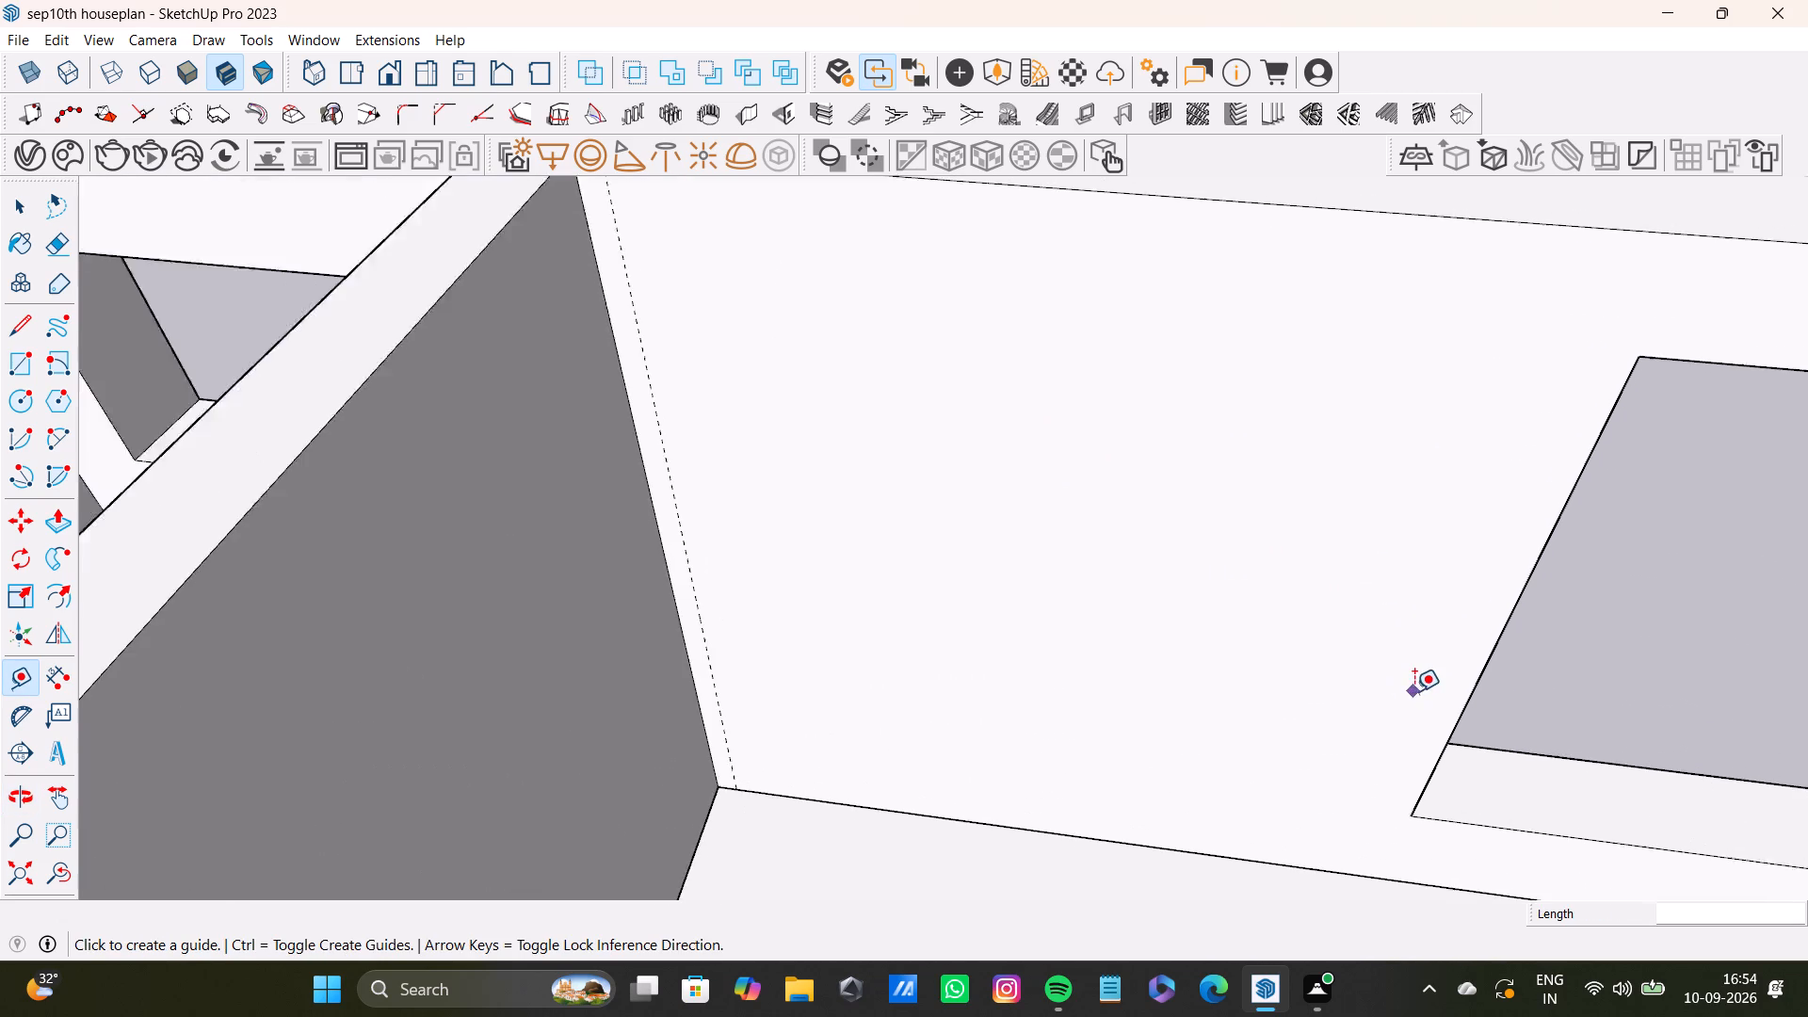
pyautogui.scroll(1, 1414, 691)
pyautogui.click(1475, 697)
pyautogui.press('2')
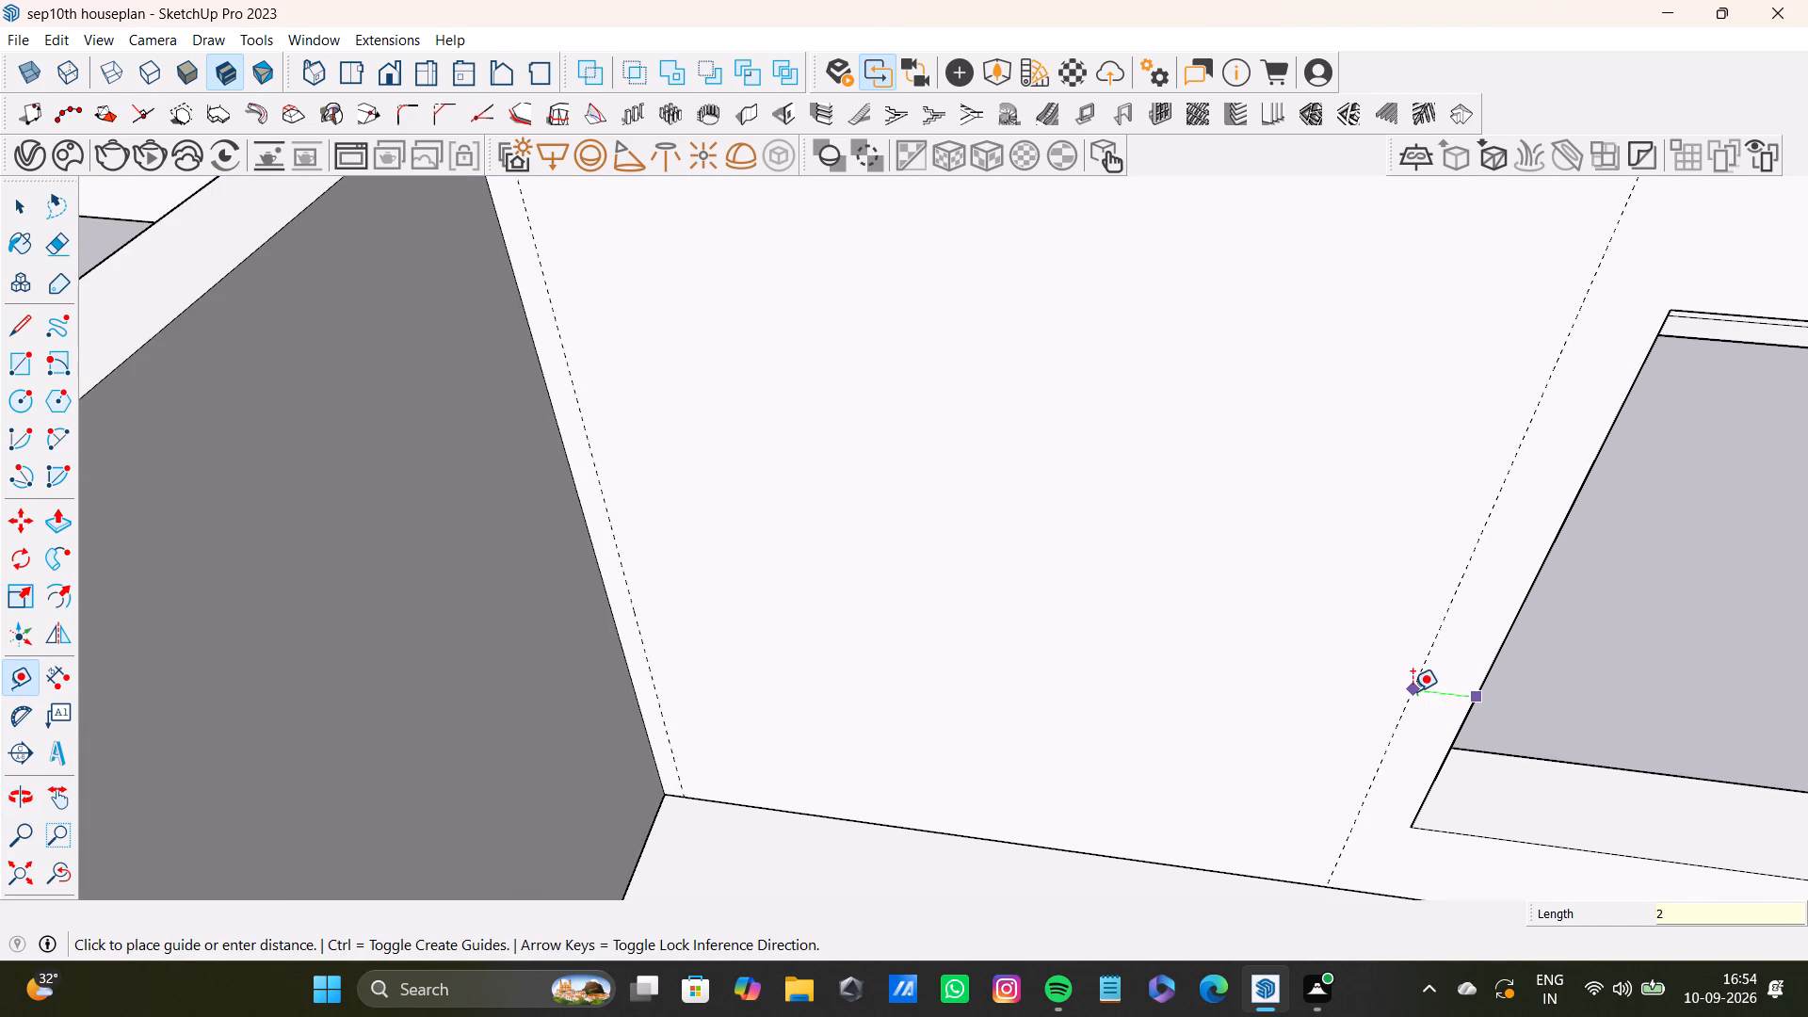
pyautogui.hotkey('shift', '"')
pyautogui.press('Return')
pyautogui.press('space')
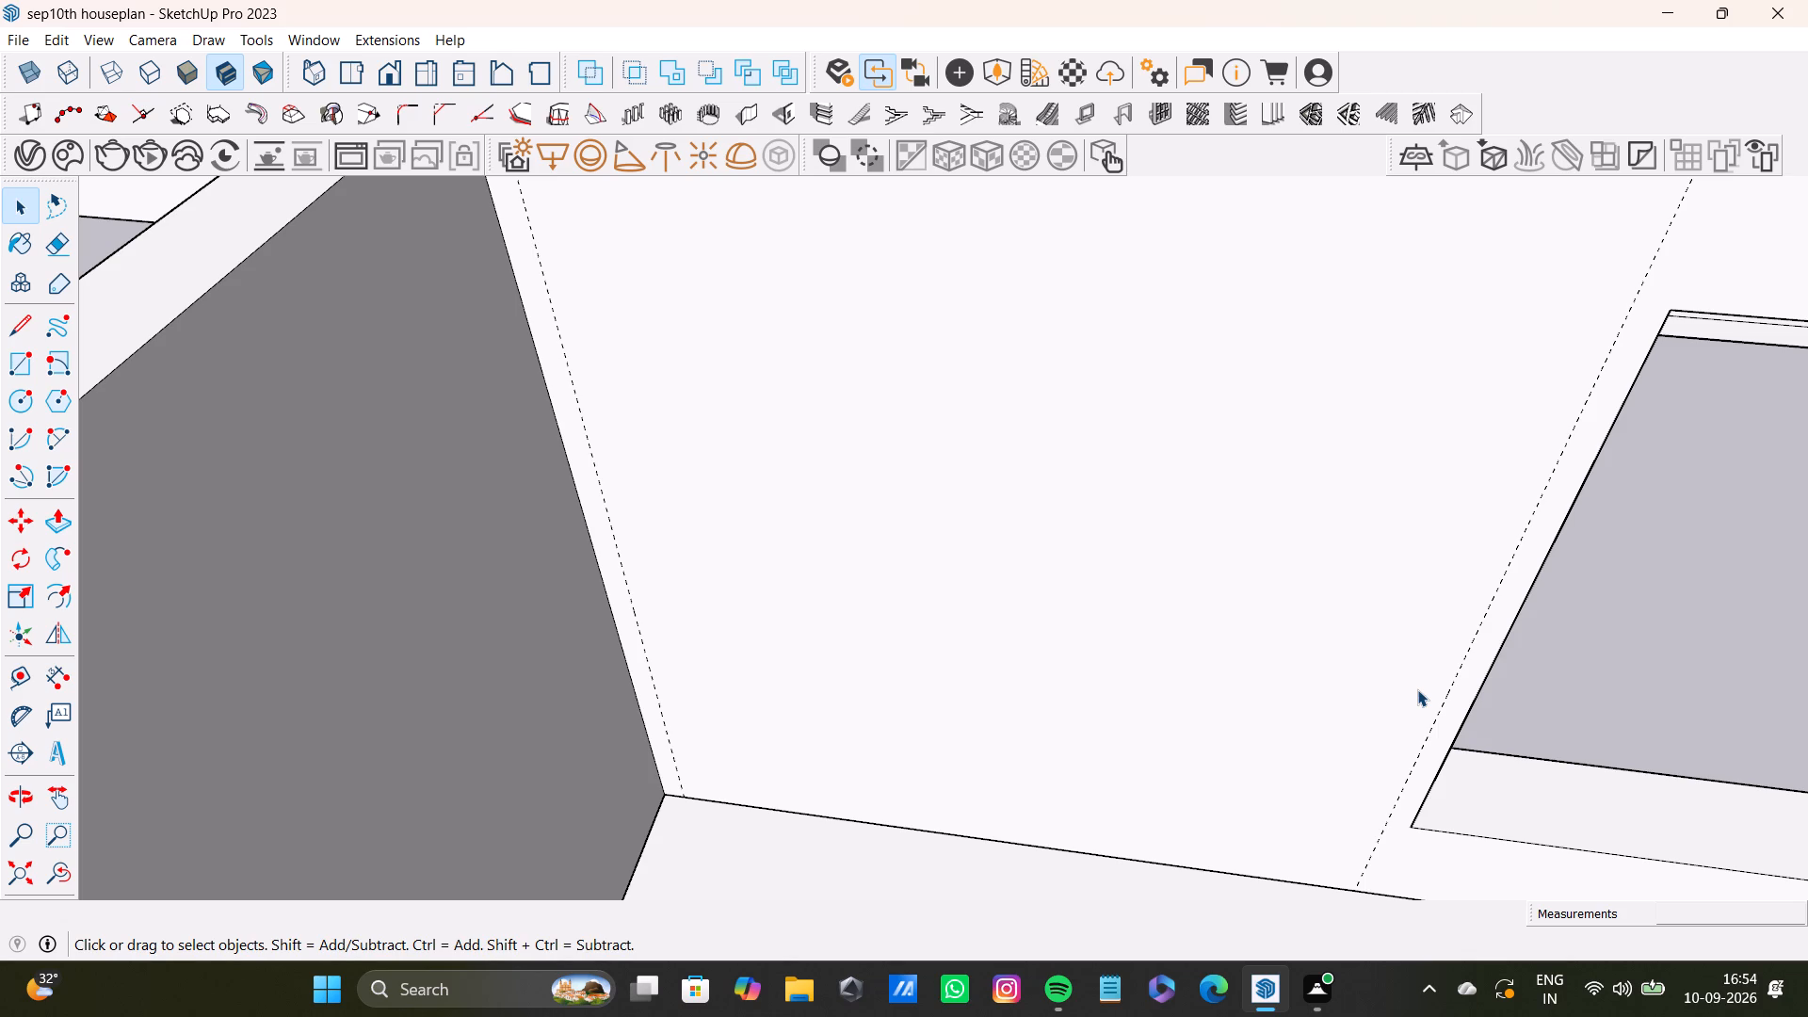
pyautogui.press('space')
# Place a horizontal guide on the small room's window wall, about 5 1/16" below its top edge.
pyautogui.scroll(-8, 819, 270)
pyautogui.keyDown('shift'); pyautogui.moveTo(857, 380); pyautogui.dragTo(867, 462, button='middle'); pyautogui.keyUp('shift')
pyautogui.scroll(6, 928, 492)
pyautogui.scroll(-9, 962, 495)
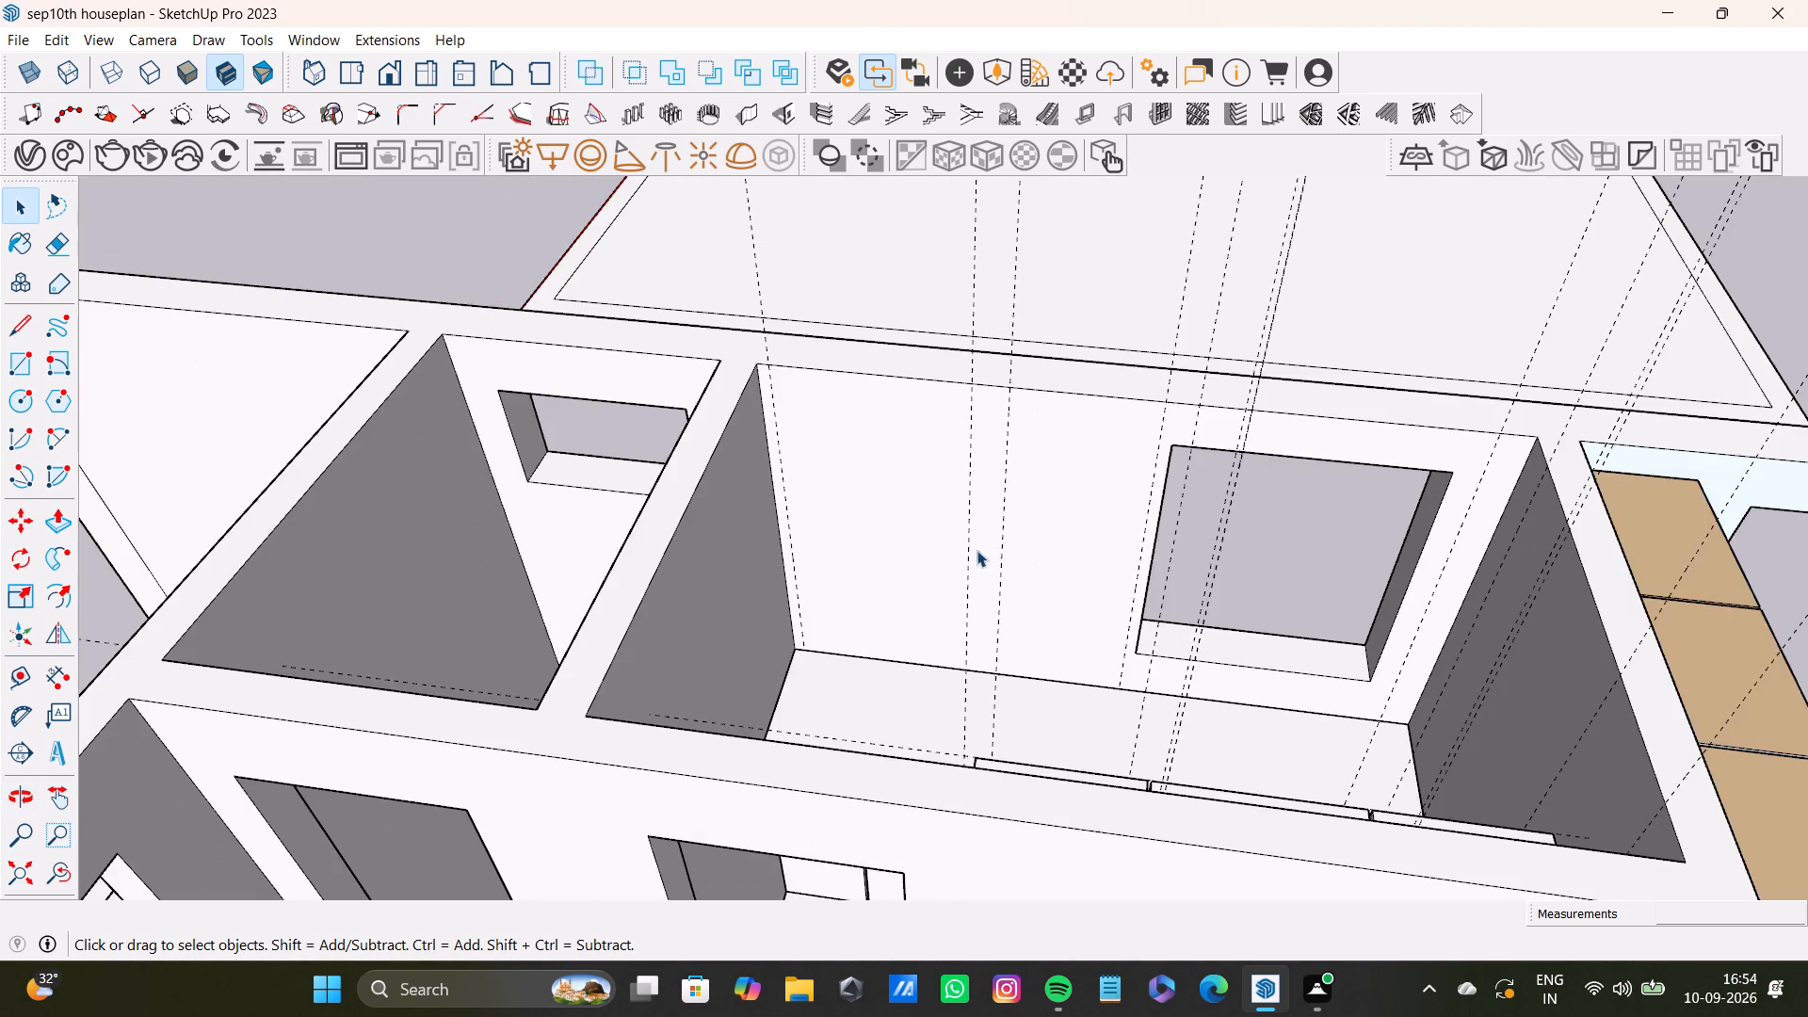
pyautogui.moveTo(960, 544); pyautogui.dragTo(1163, 560, button='middle')
pyautogui.scroll(3, 854, 470)
pyautogui.scroll(3, 750, 454)
pyautogui.press('t')
pyautogui.scroll(2, 682, 357)
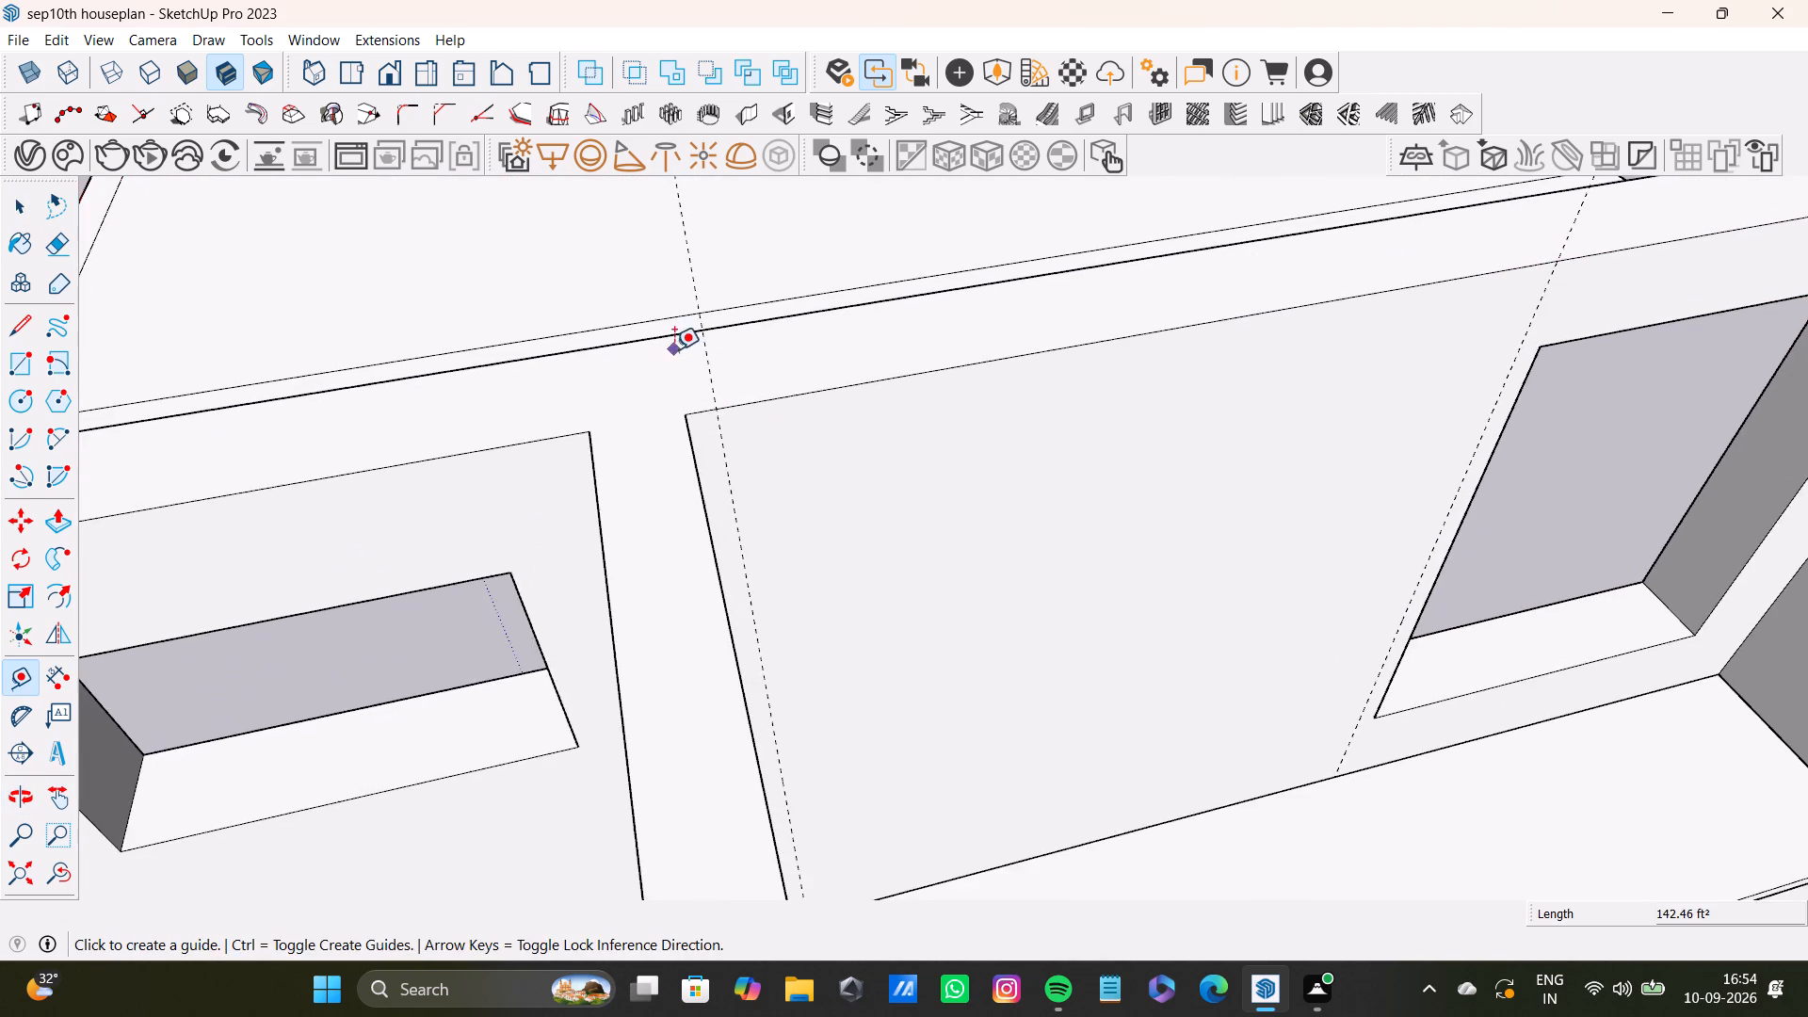
pyautogui.moveTo(884, 461); pyautogui.dragTo(849, 376, button='middle')
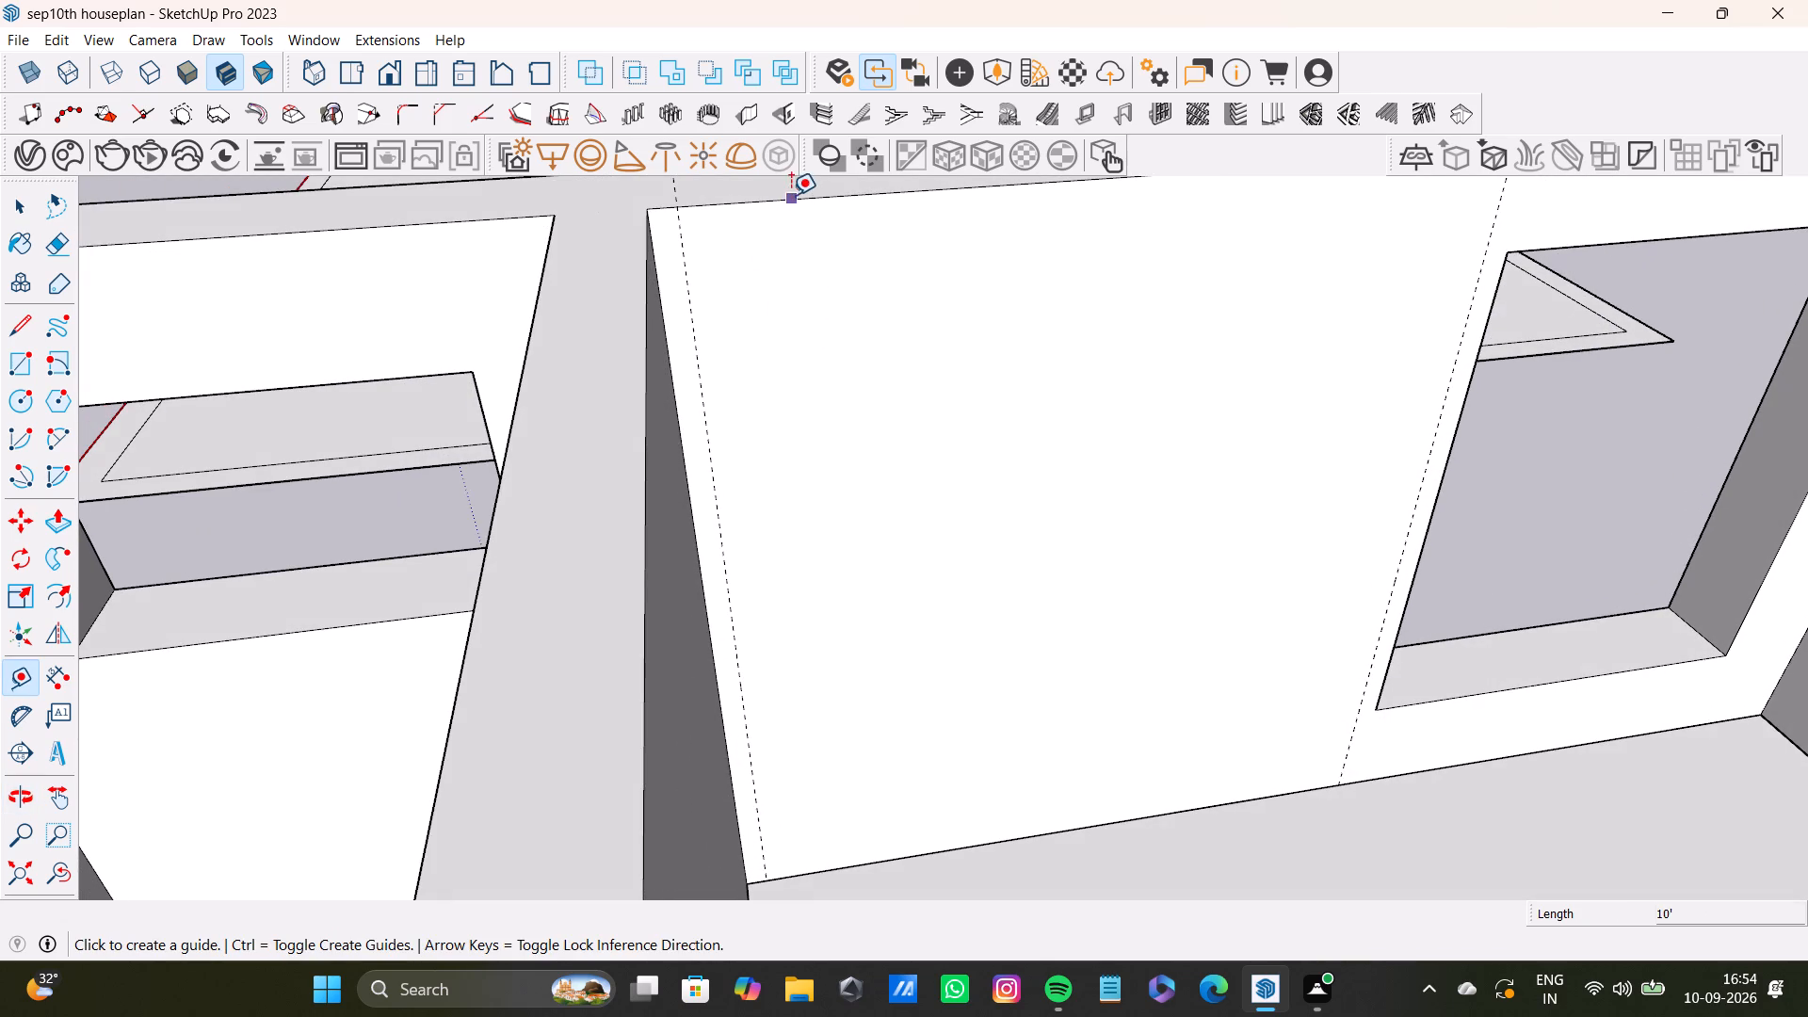
pyautogui.click(791, 195)
pyautogui.moveTo(780, 299); pyautogui.dragTo(615, 246, button='middle')
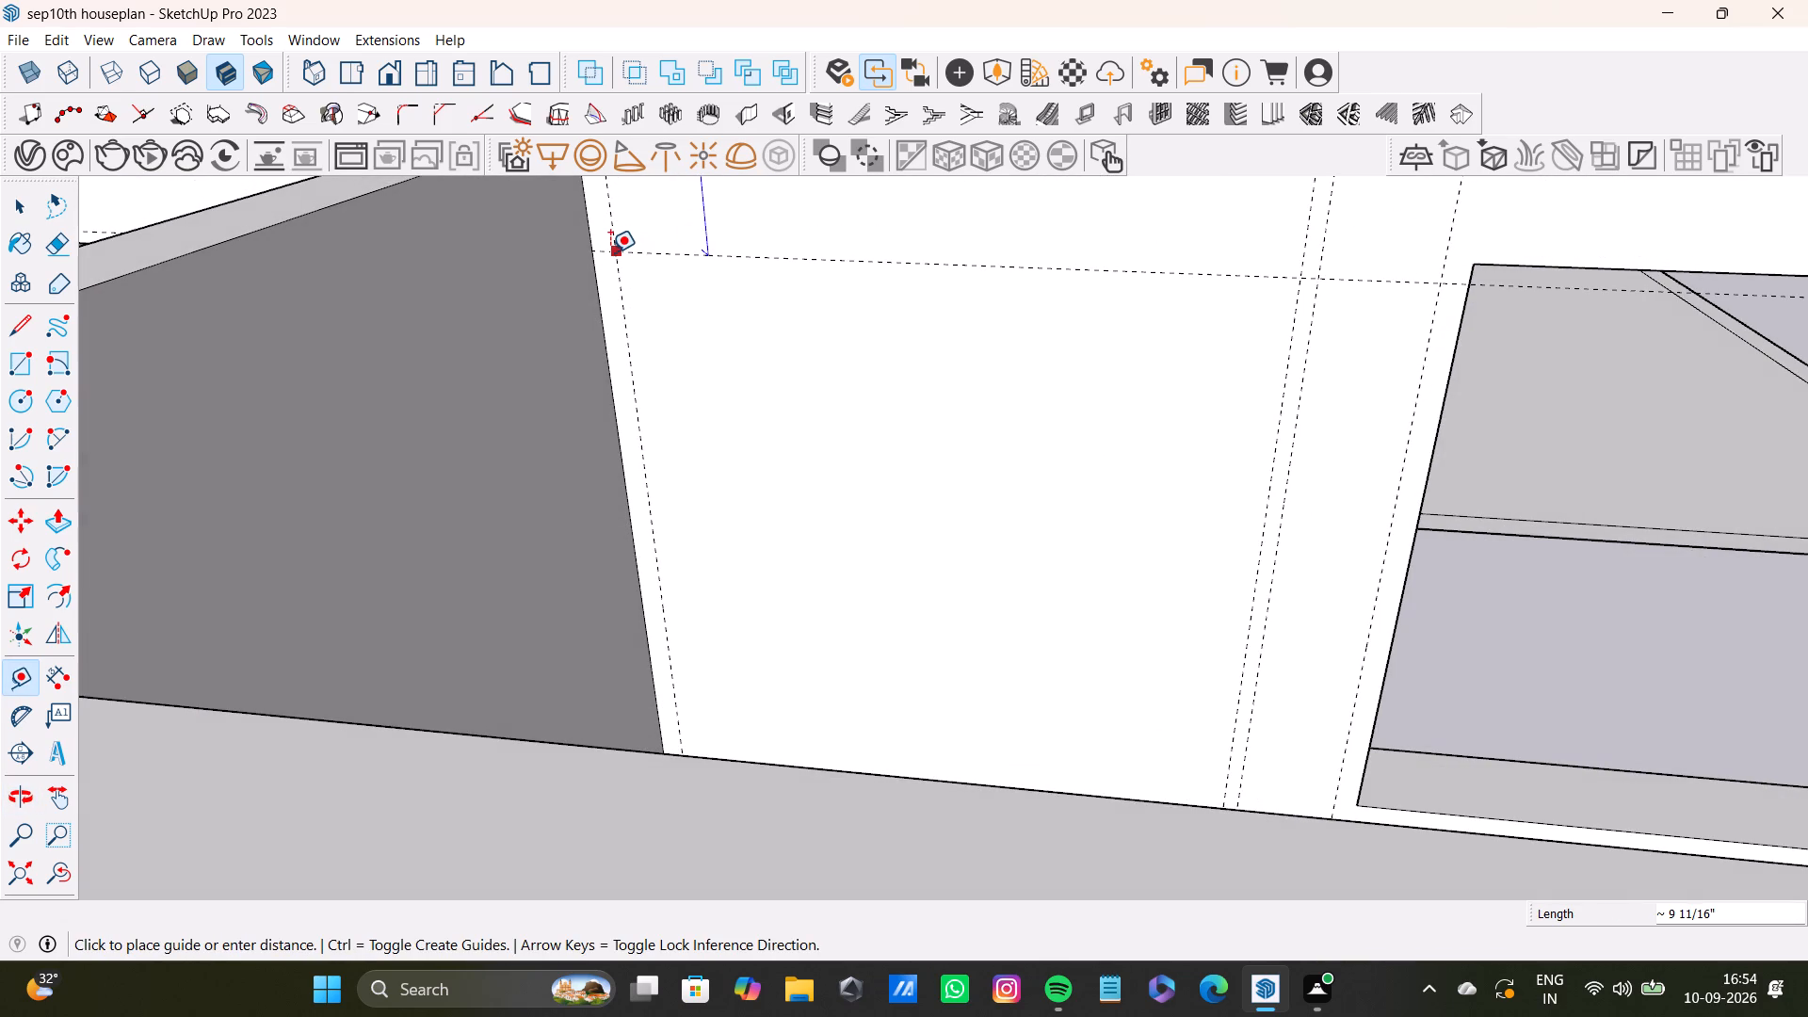
pyautogui.keyDown('shift'); pyautogui.moveTo(622, 249); pyautogui.dragTo(620, 424, button='middle'); pyautogui.keyUp('shift')
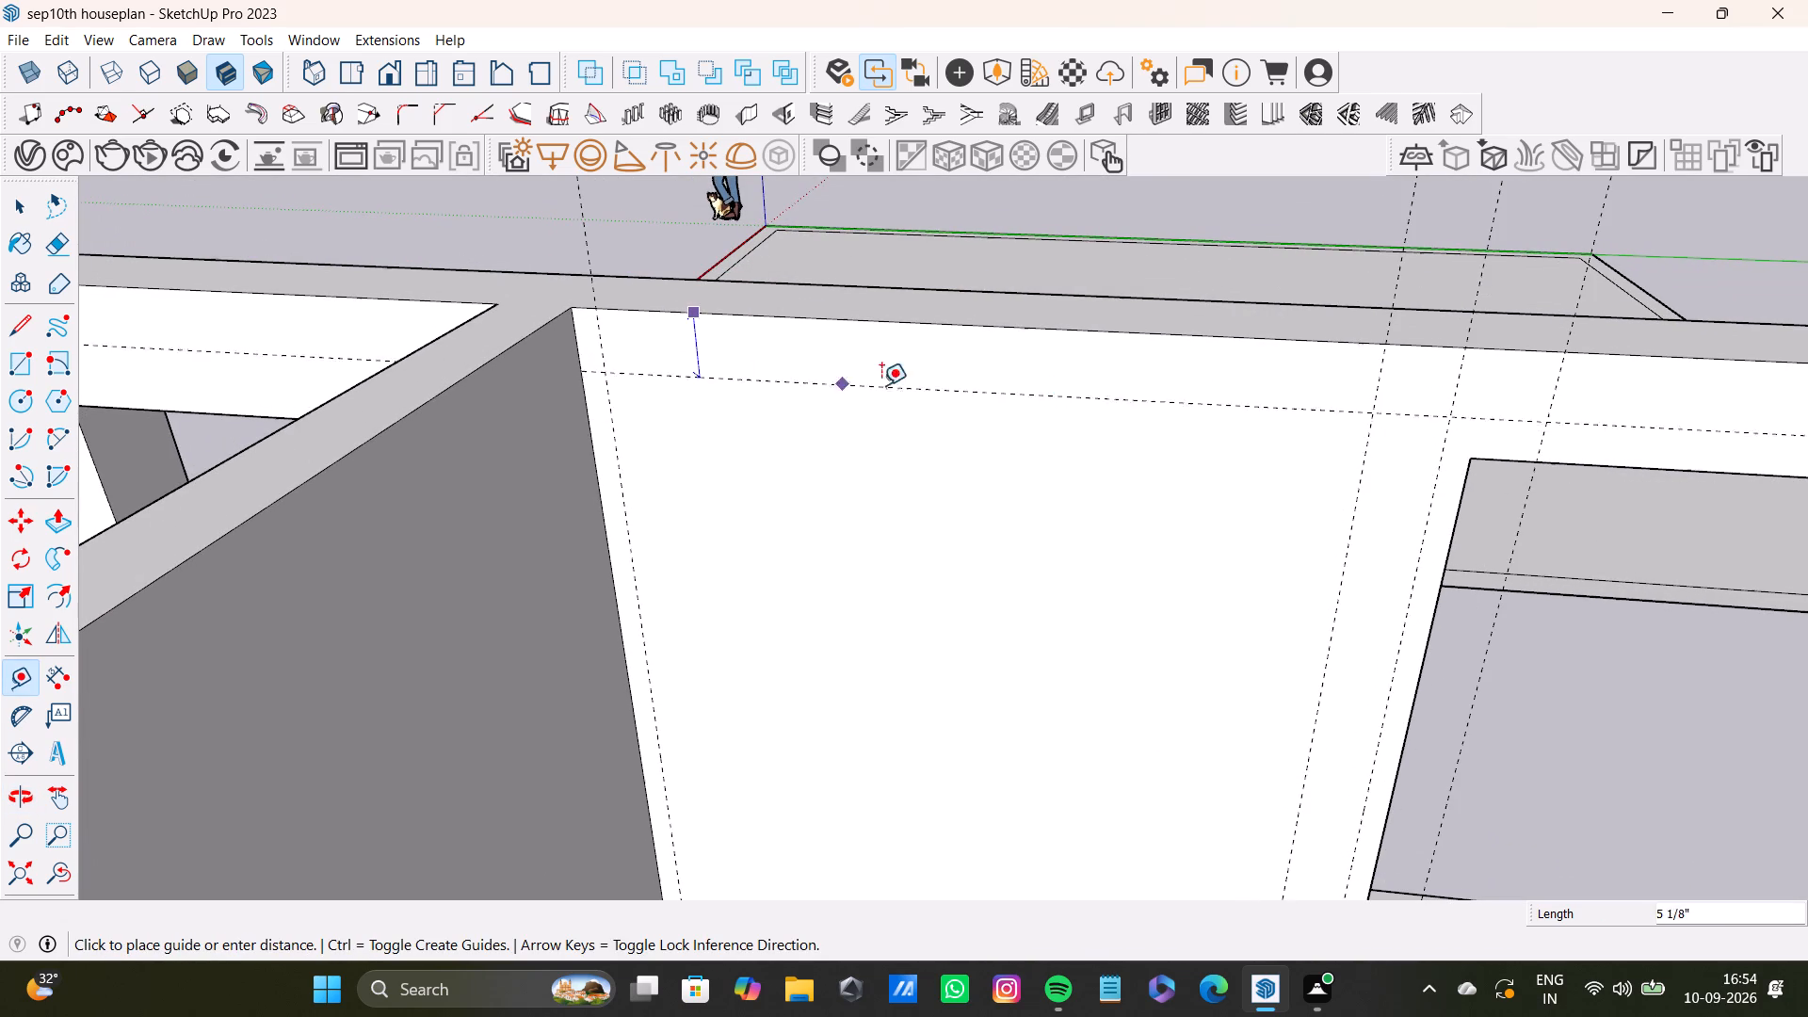
pyautogui.click(1436, 415)
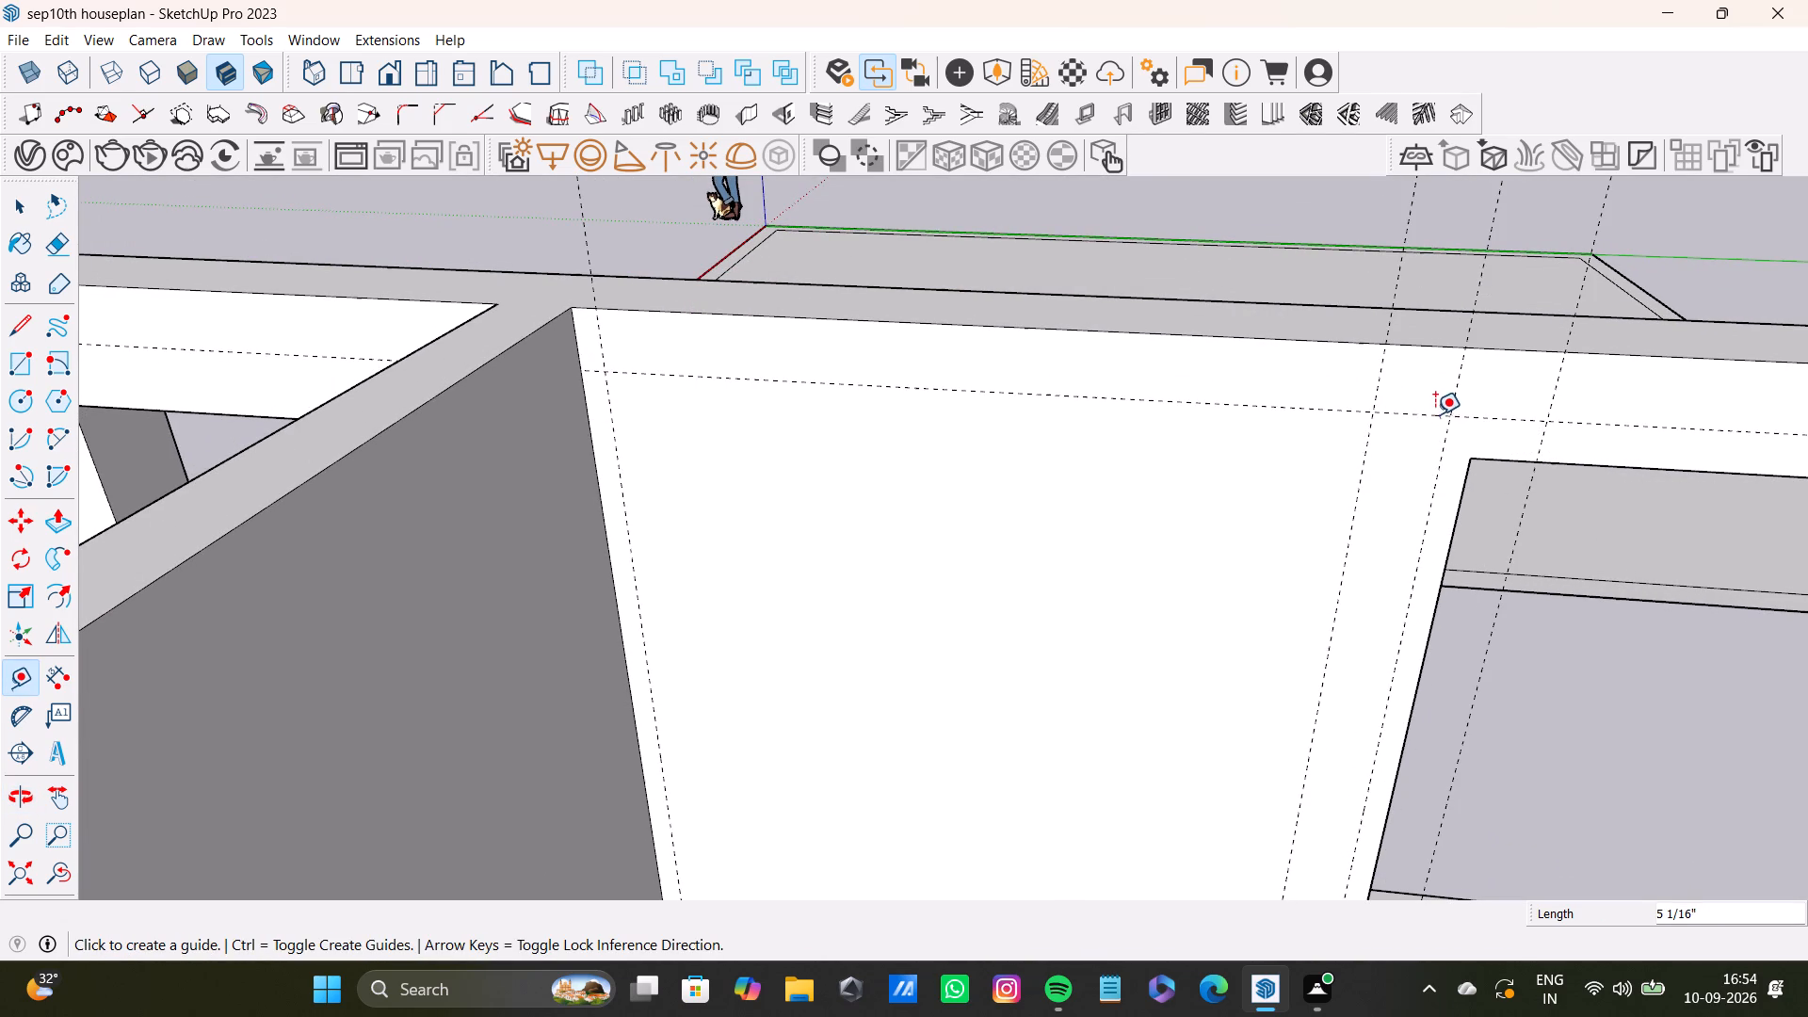
pyautogui.scroll(-3, 939, 607)
pyautogui.press('space')
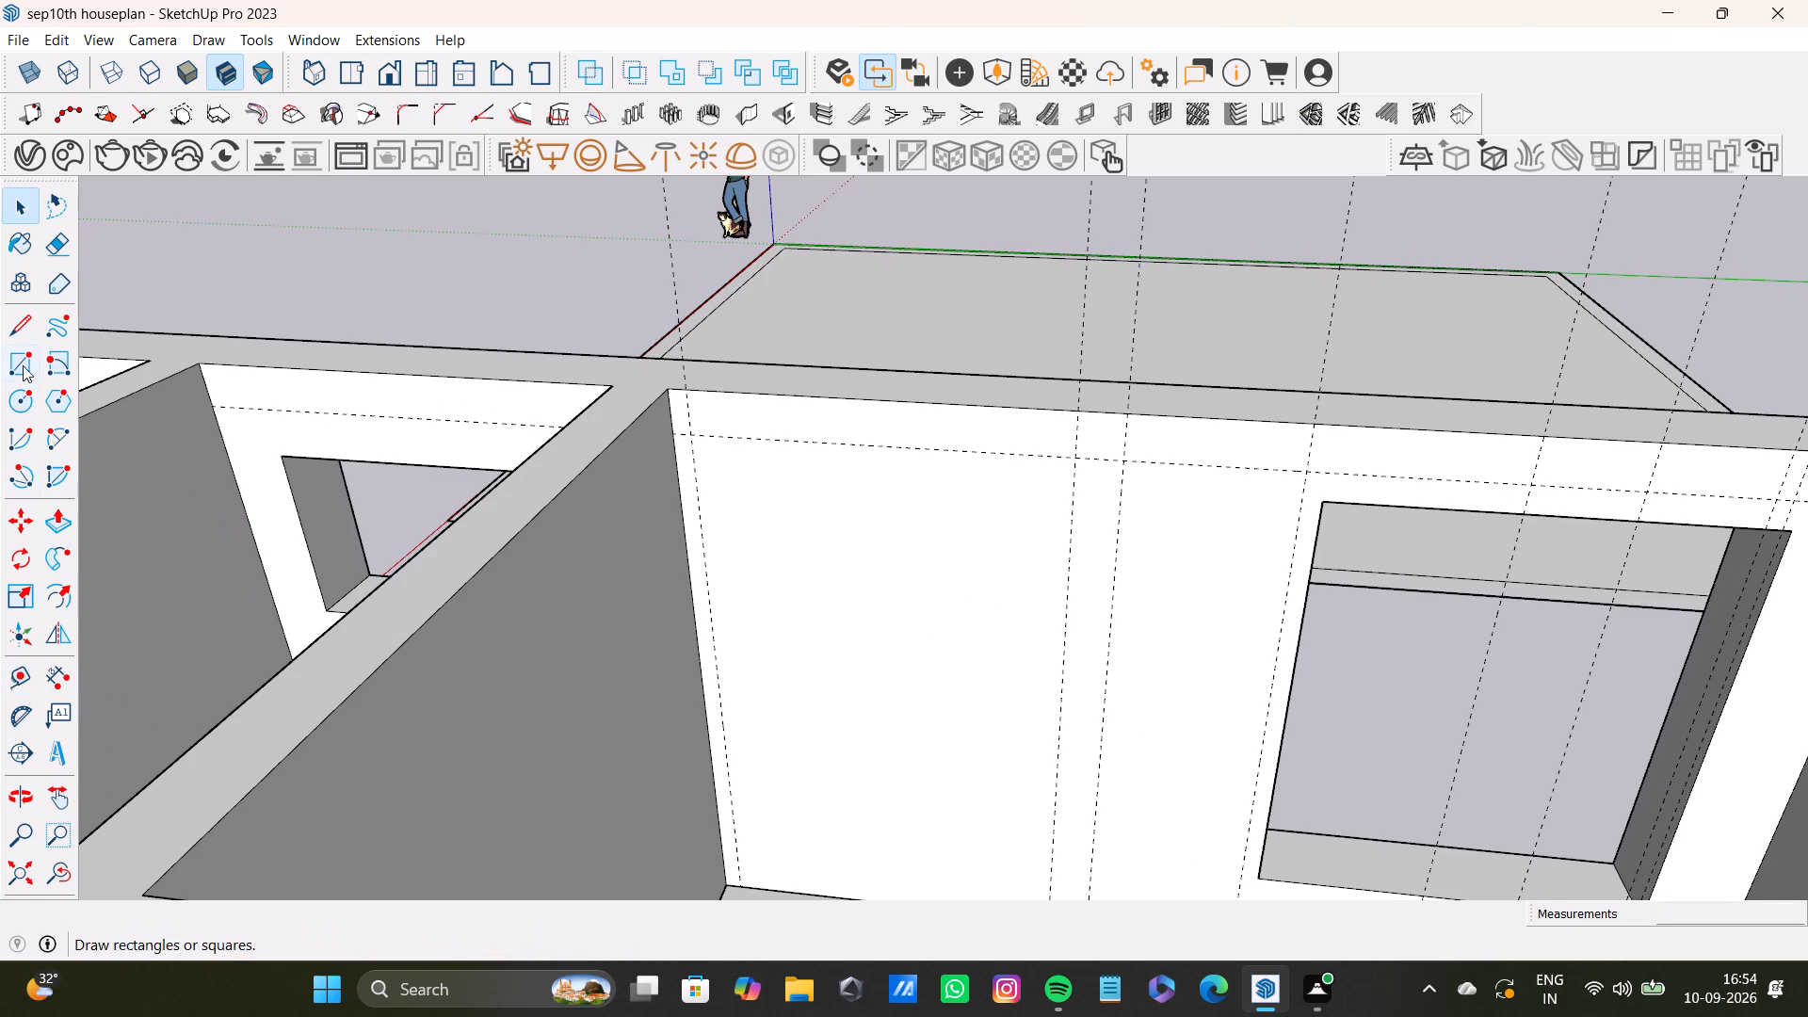
# Draw a rectangle on the wall beside the window, from the upper guide intersection across to the guide near the window jamb.
pyautogui.moveTo(24, 361); pyautogui.dragTo(56, 360)
pyautogui.scroll(3, 819, 496)
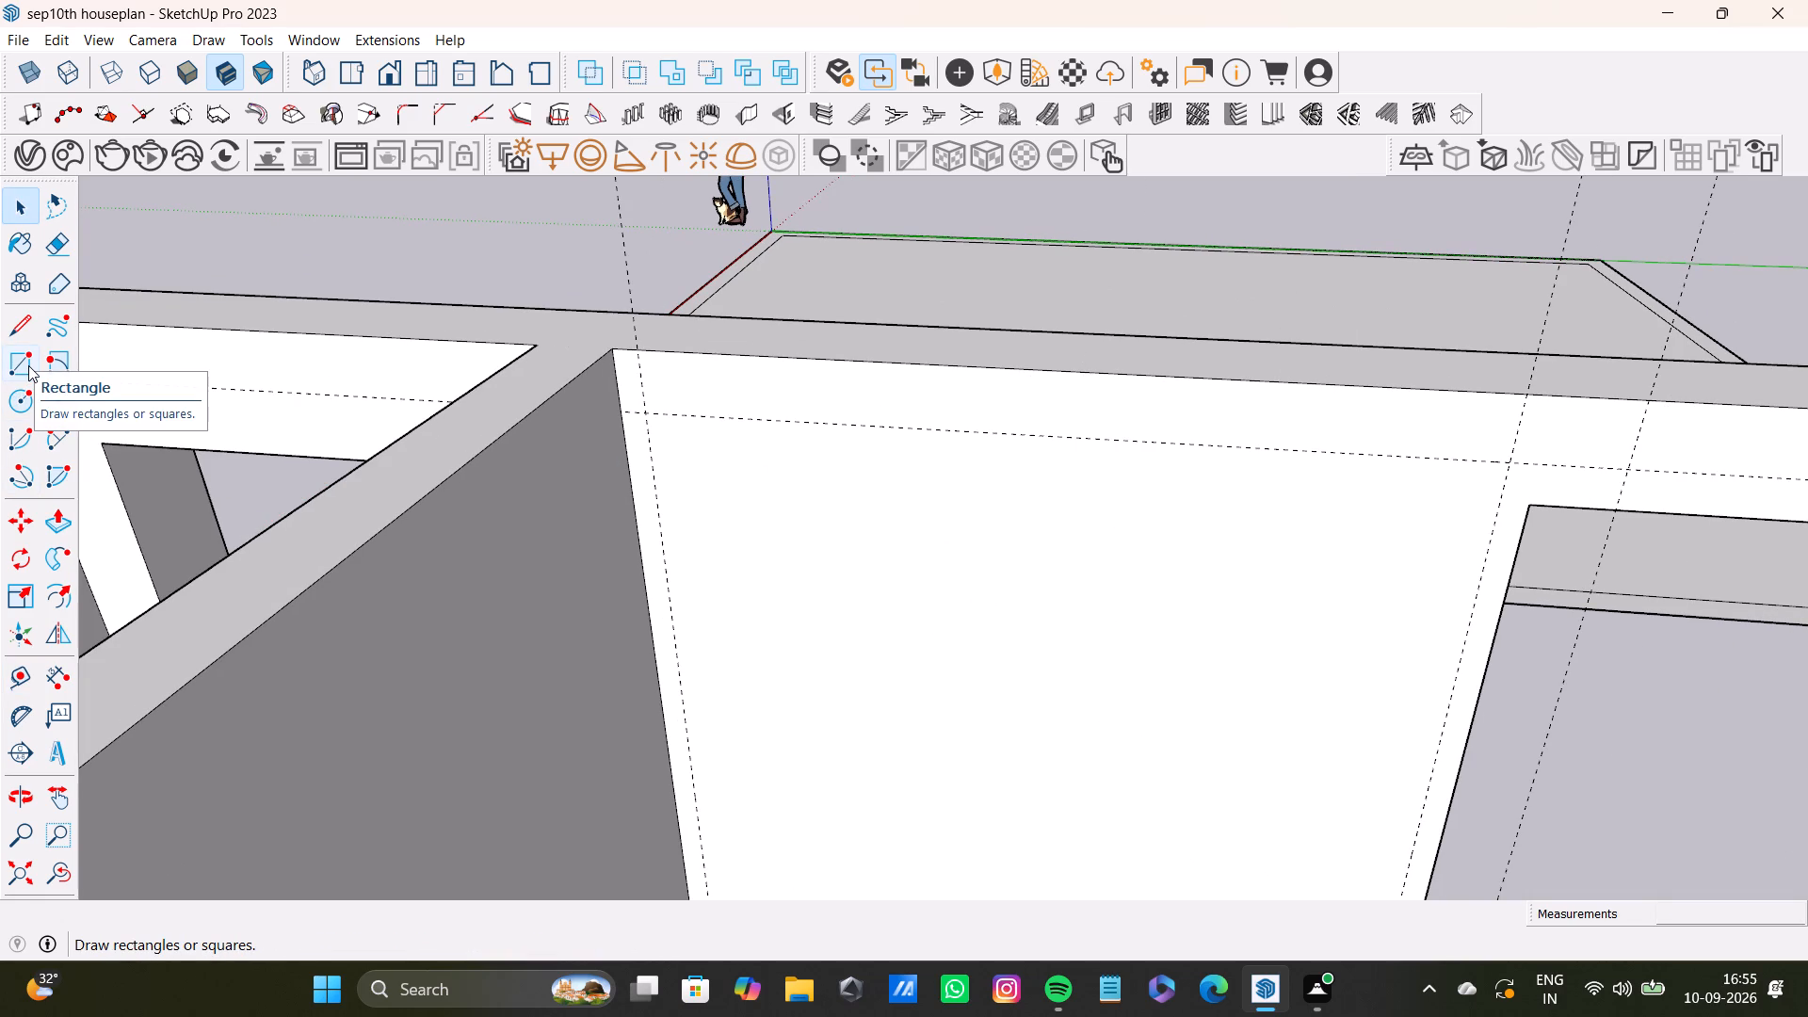
pyautogui.click(28, 365)
pyautogui.scroll(2, 697, 492)
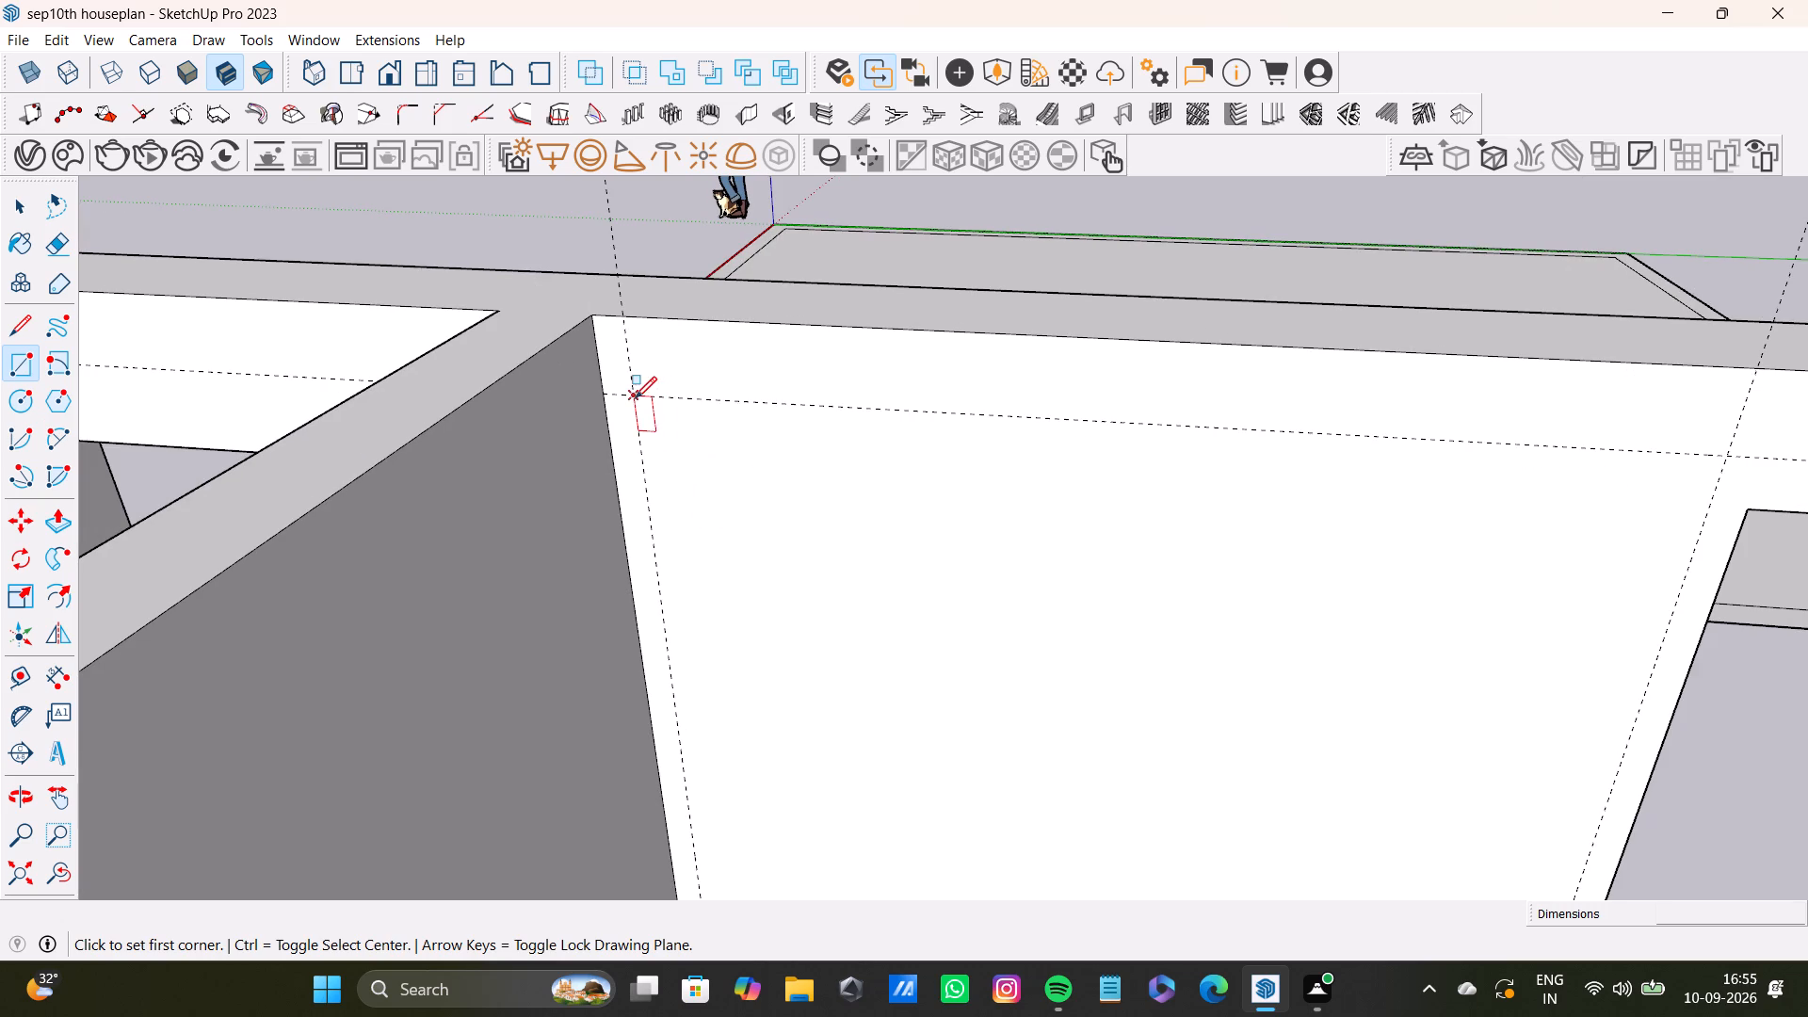
pyautogui.click(635, 398)
pyautogui.scroll(-10, 753, 509)
pyautogui.moveTo(1049, 726); pyautogui.dragTo(975, 757, button='middle')
pyautogui.scroll(4, 1102, 727)
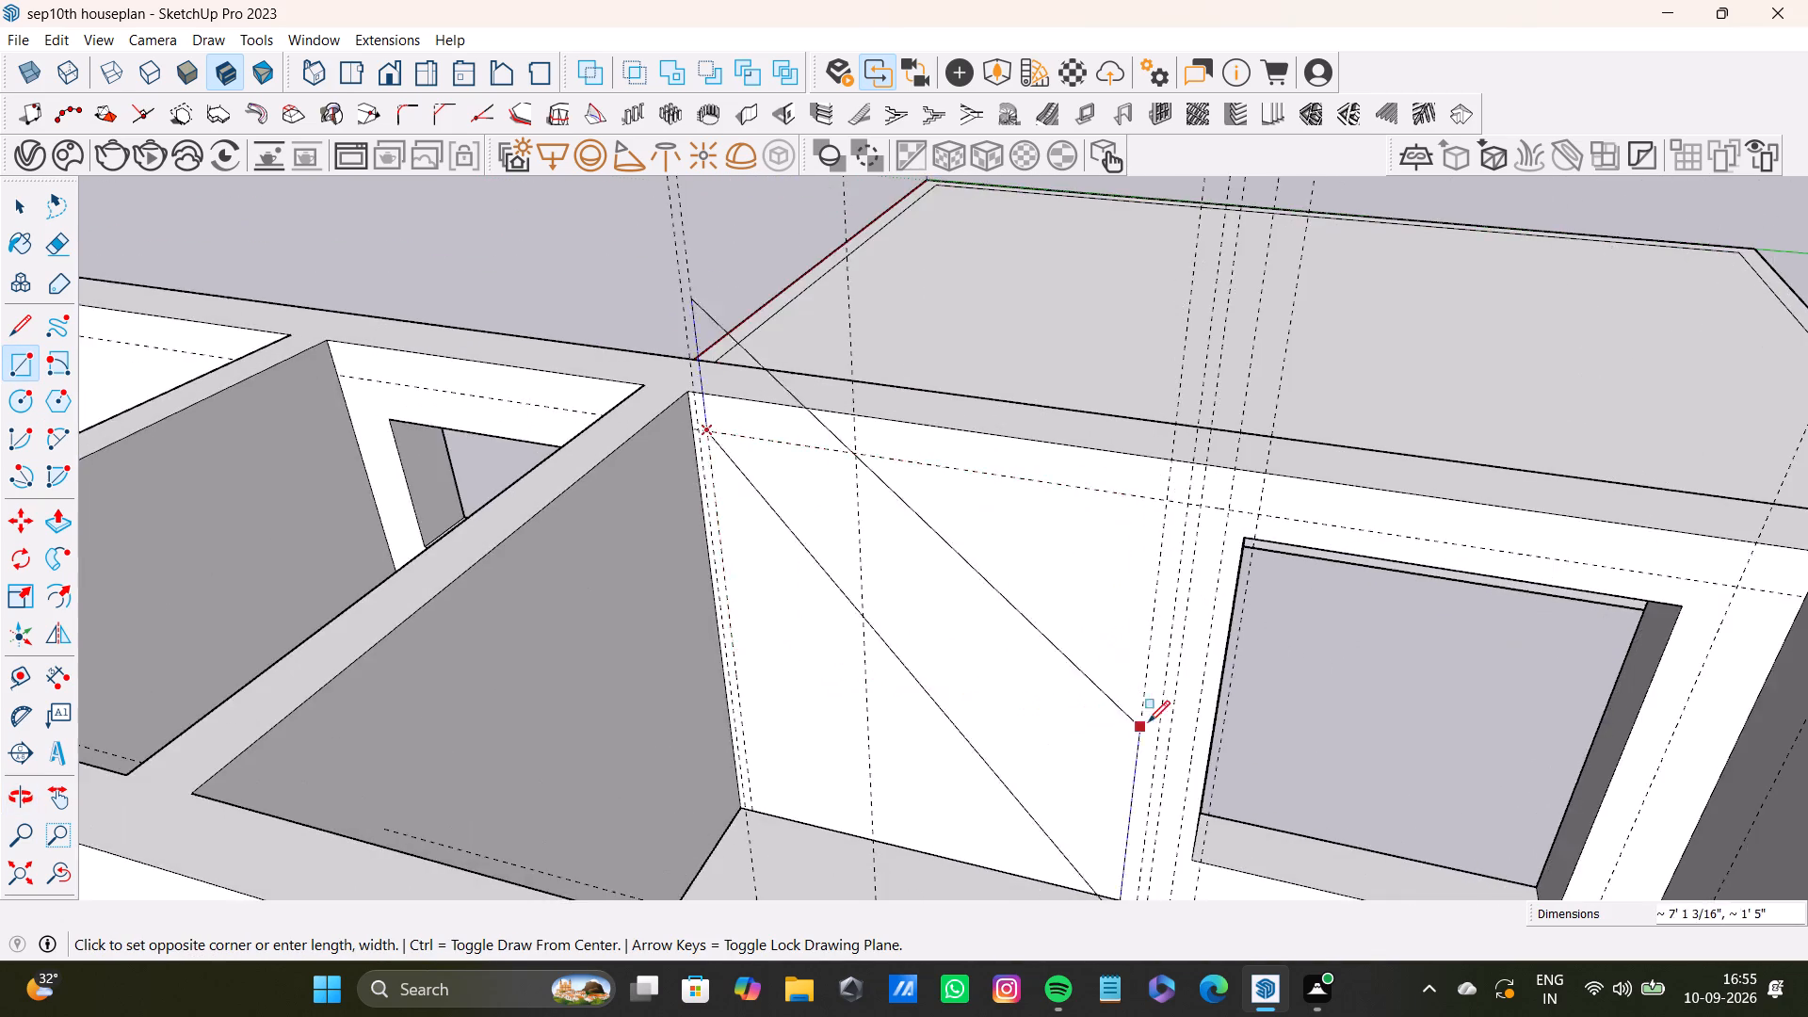
pyautogui.scroll(2, 1148, 722)
pyautogui.click(1220, 718)
pyautogui.scroll(-5, 1002, 696)
pyautogui.moveTo(864, 700); pyautogui.dragTo(1041, 718, button='middle')
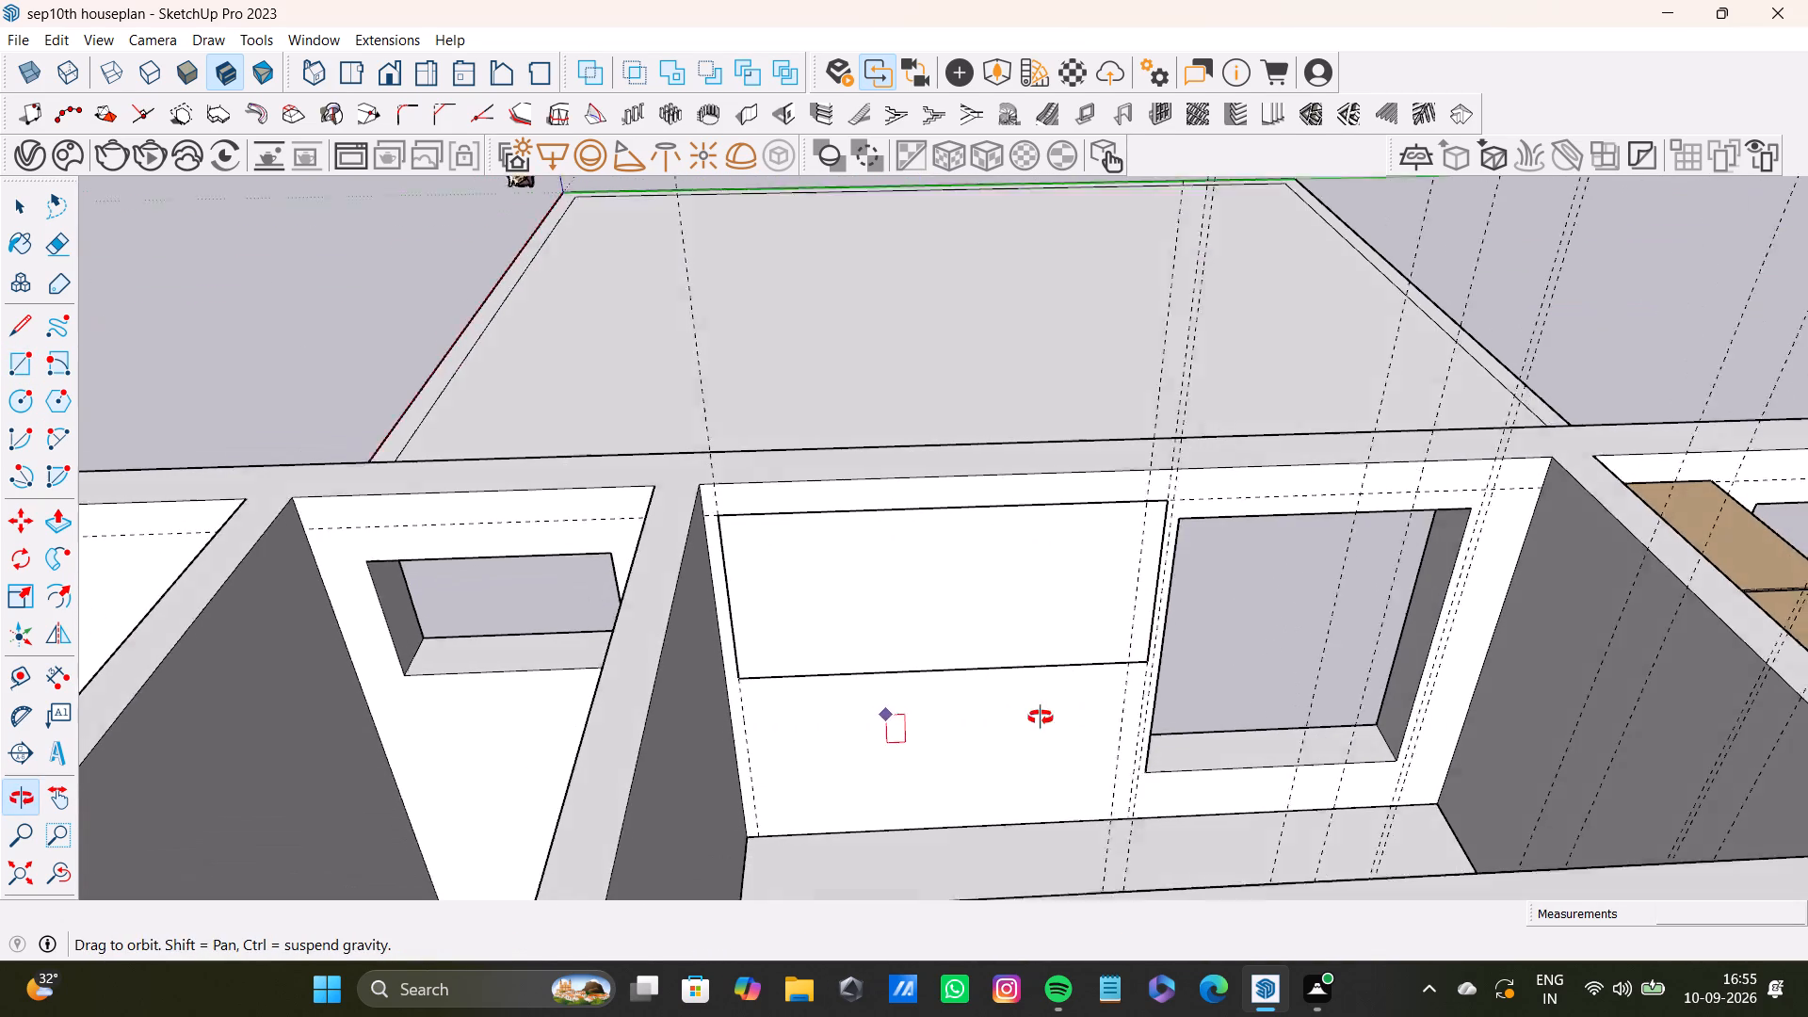
pyautogui.moveTo(1041, 718); pyautogui.dragTo(1041, 720, button='middle')
pyautogui.press('space')
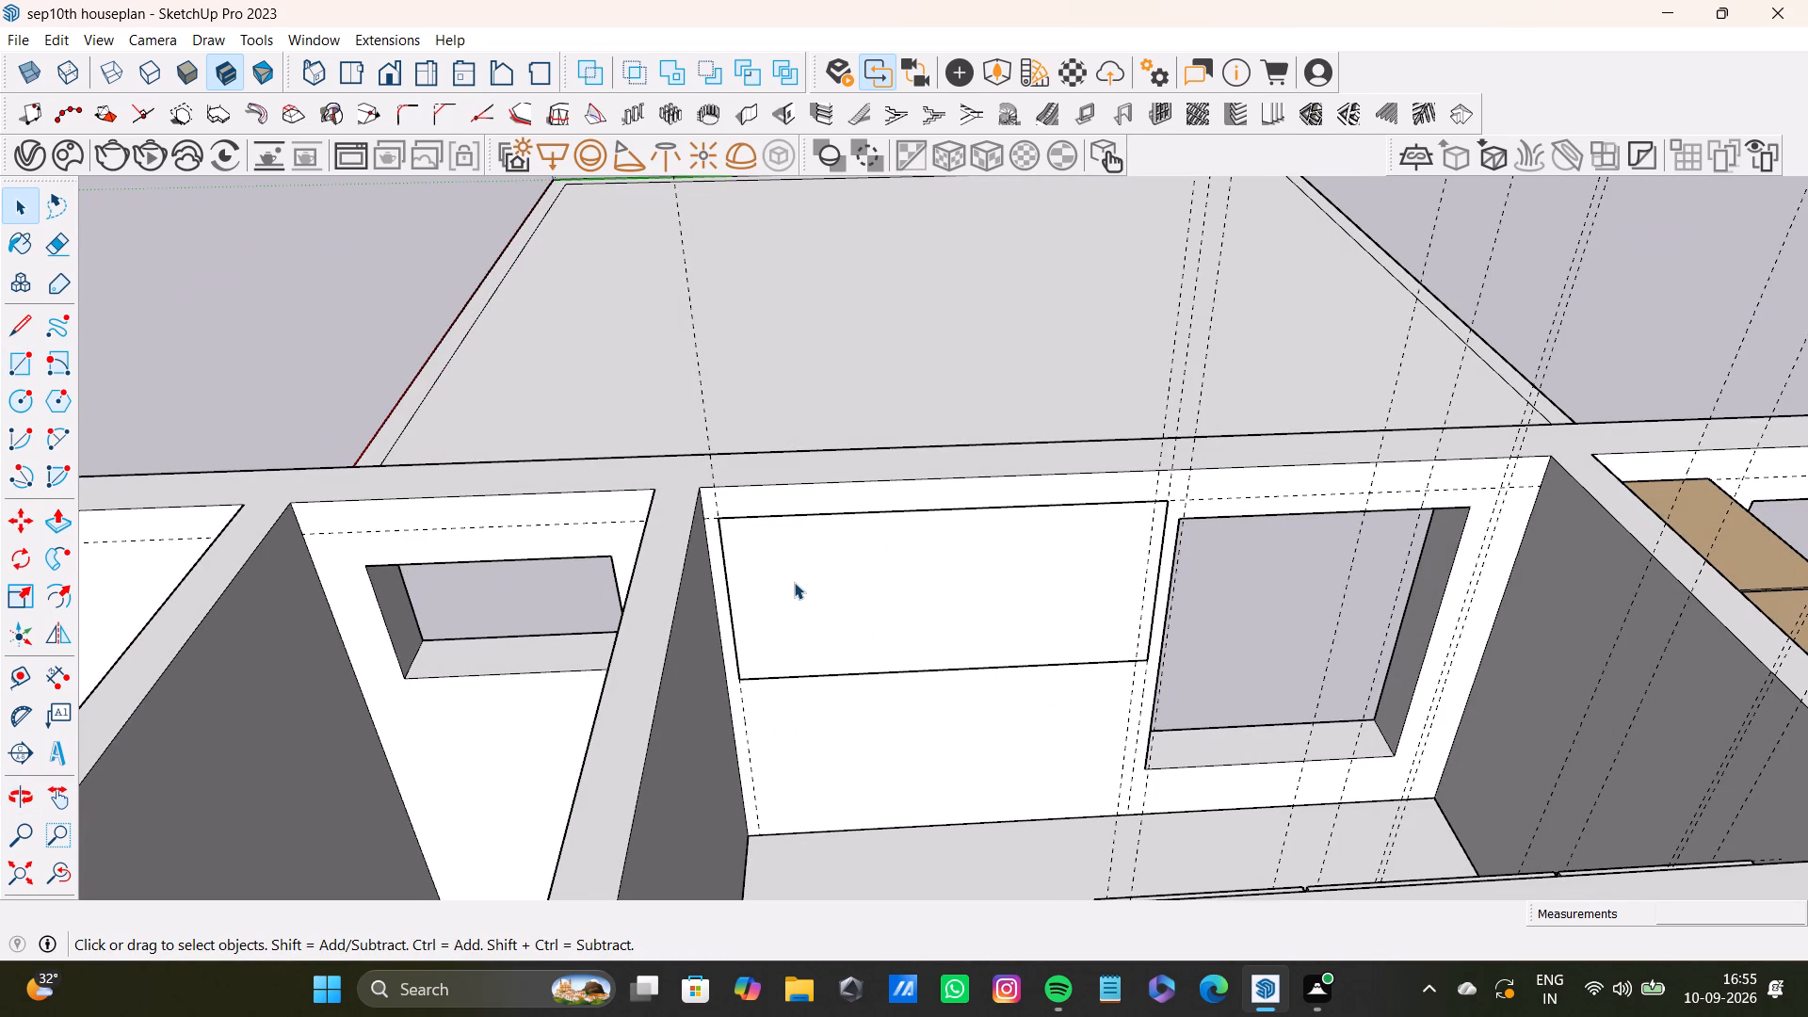
pyautogui.press('Return')
# Pull the wall rectangle out 1' 2" into the small room to form an overhead cabinet box.
pyautogui.press('p')
pyautogui.moveTo(919, 618); pyautogui.dragTo(920, 672)
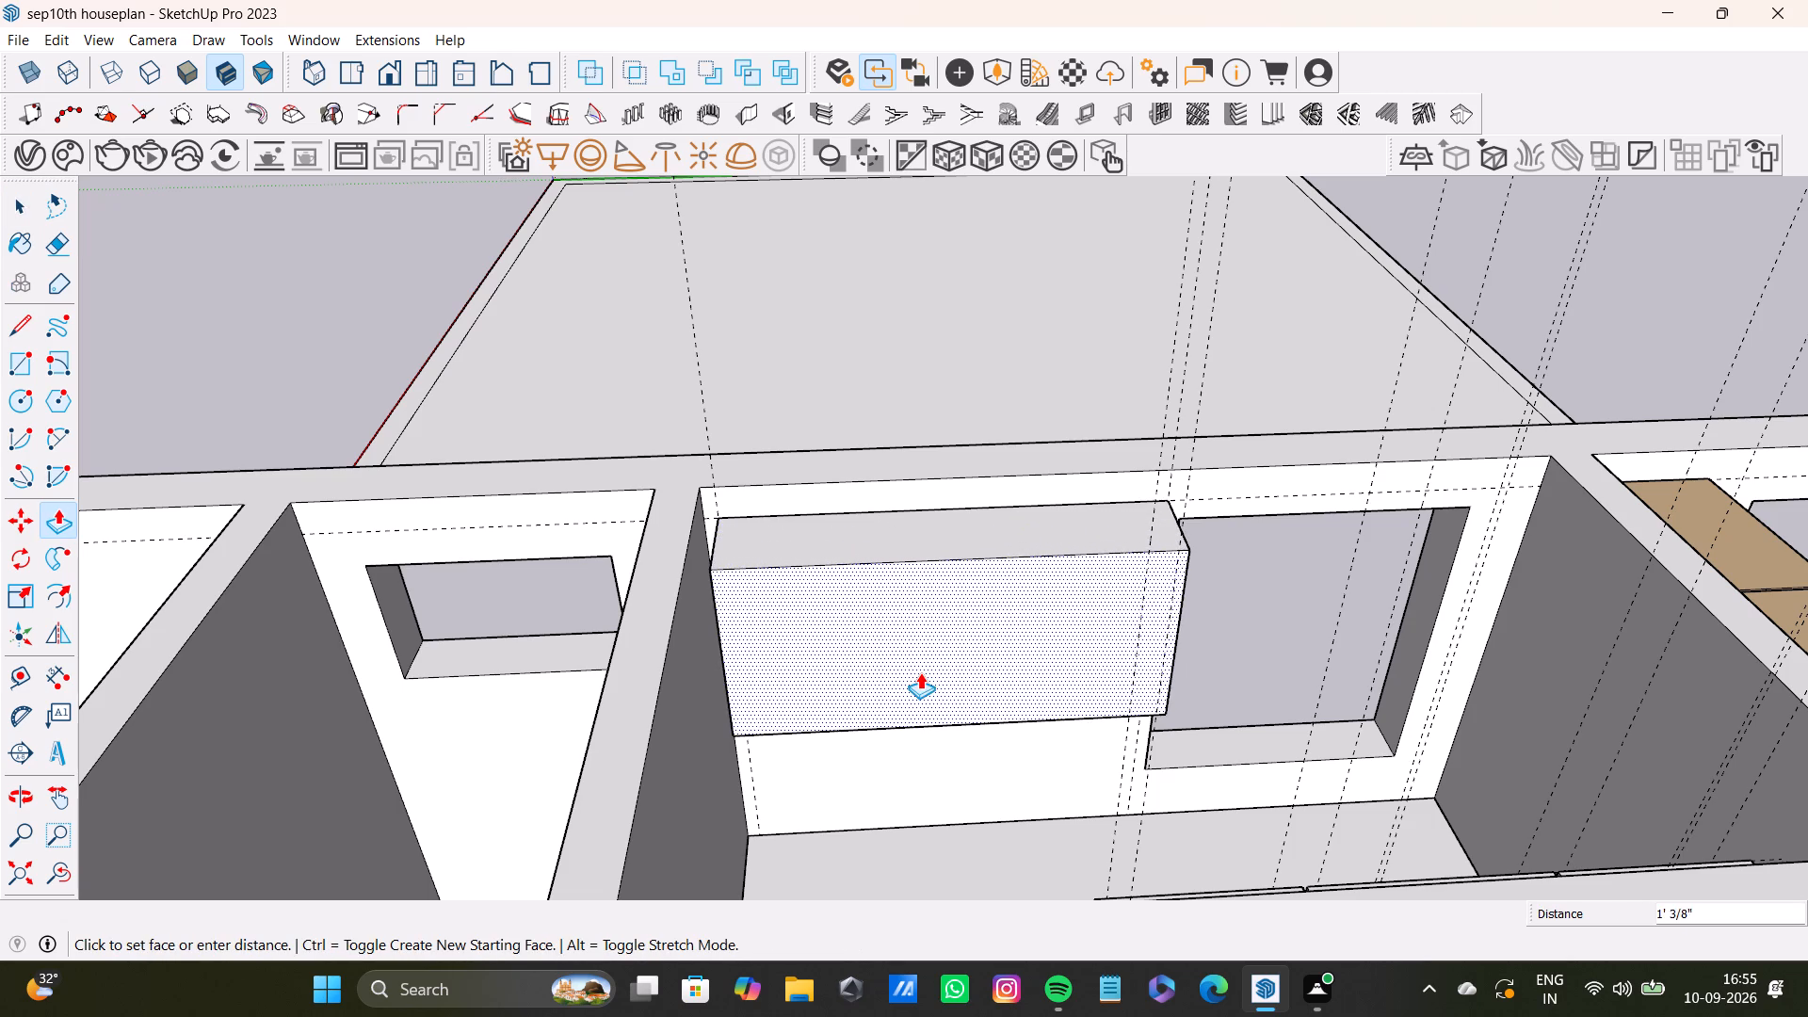
pyautogui.moveTo(920, 672); pyautogui.dragTo(909, 681)
pyautogui.scroll(-4, 956, 717)
pyautogui.moveTo(961, 722); pyautogui.dragTo(877, 879, button='middle')
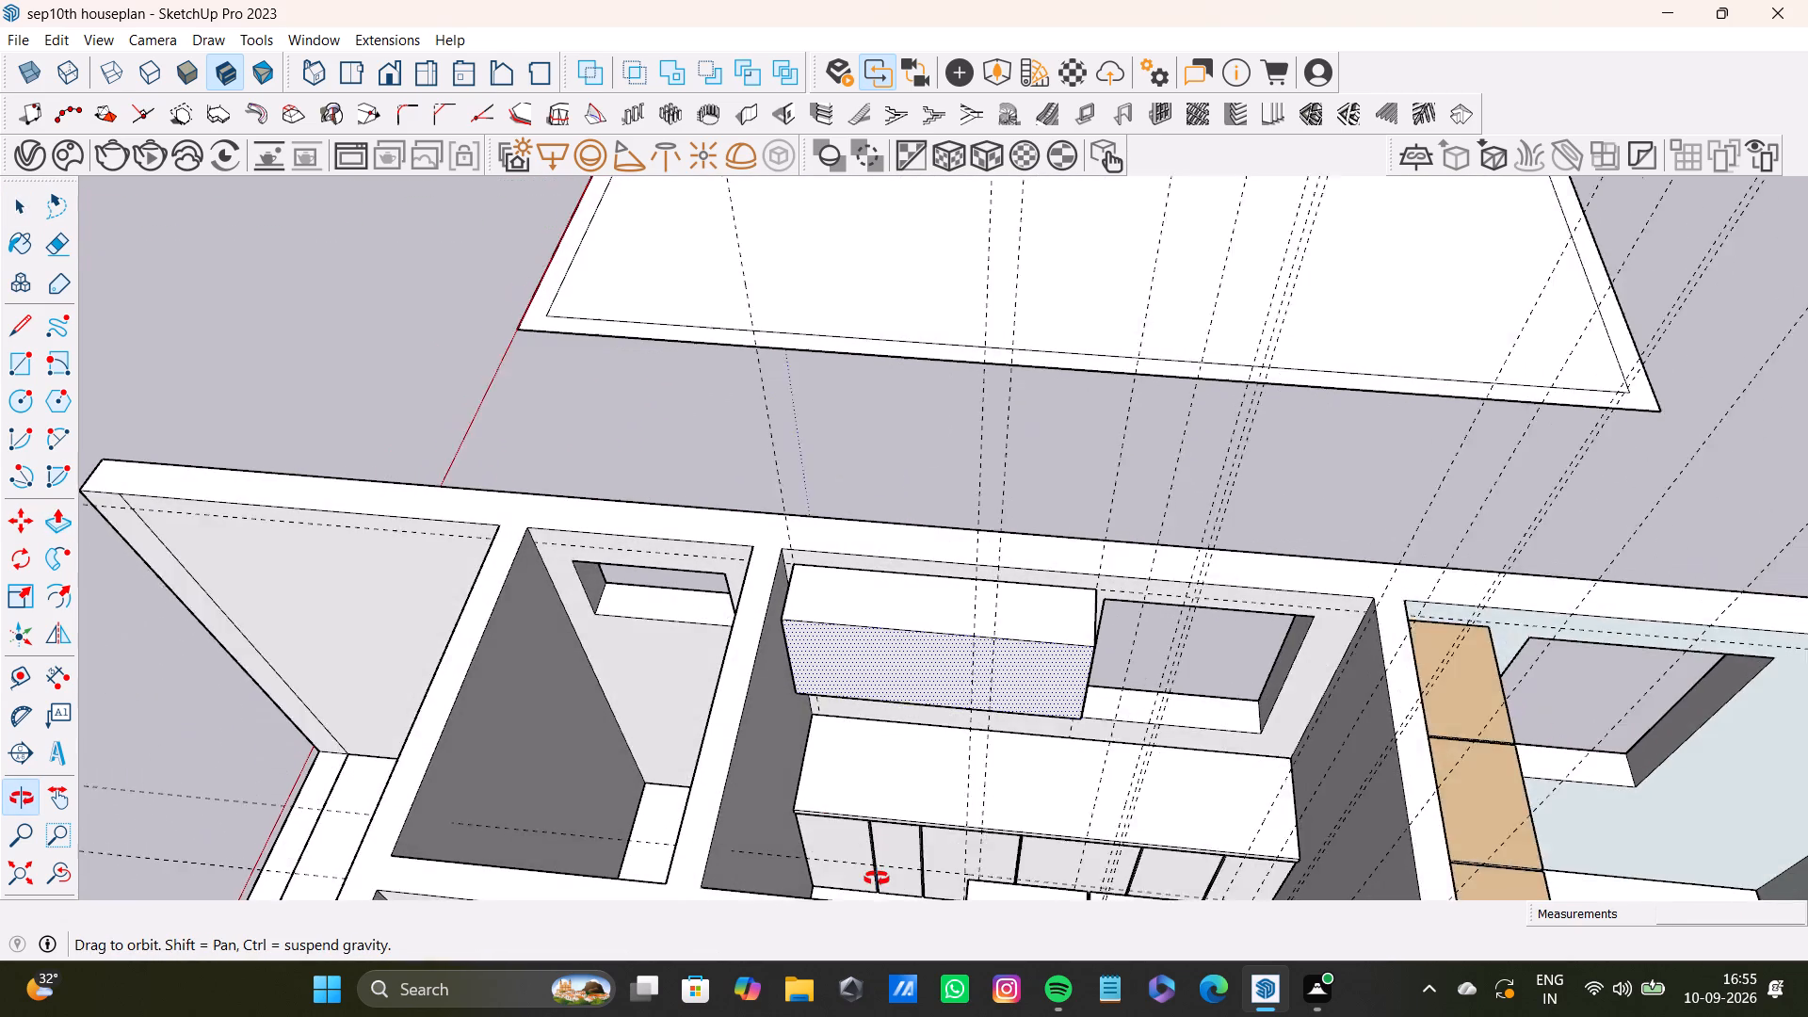
pyautogui.moveTo(877, 879); pyautogui.dragTo(873, 892, button='middle')
pyautogui.scroll(-3, 885, 844)
pyautogui.moveTo(856, 809); pyautogui.dragTo(723, 858, button='middle')
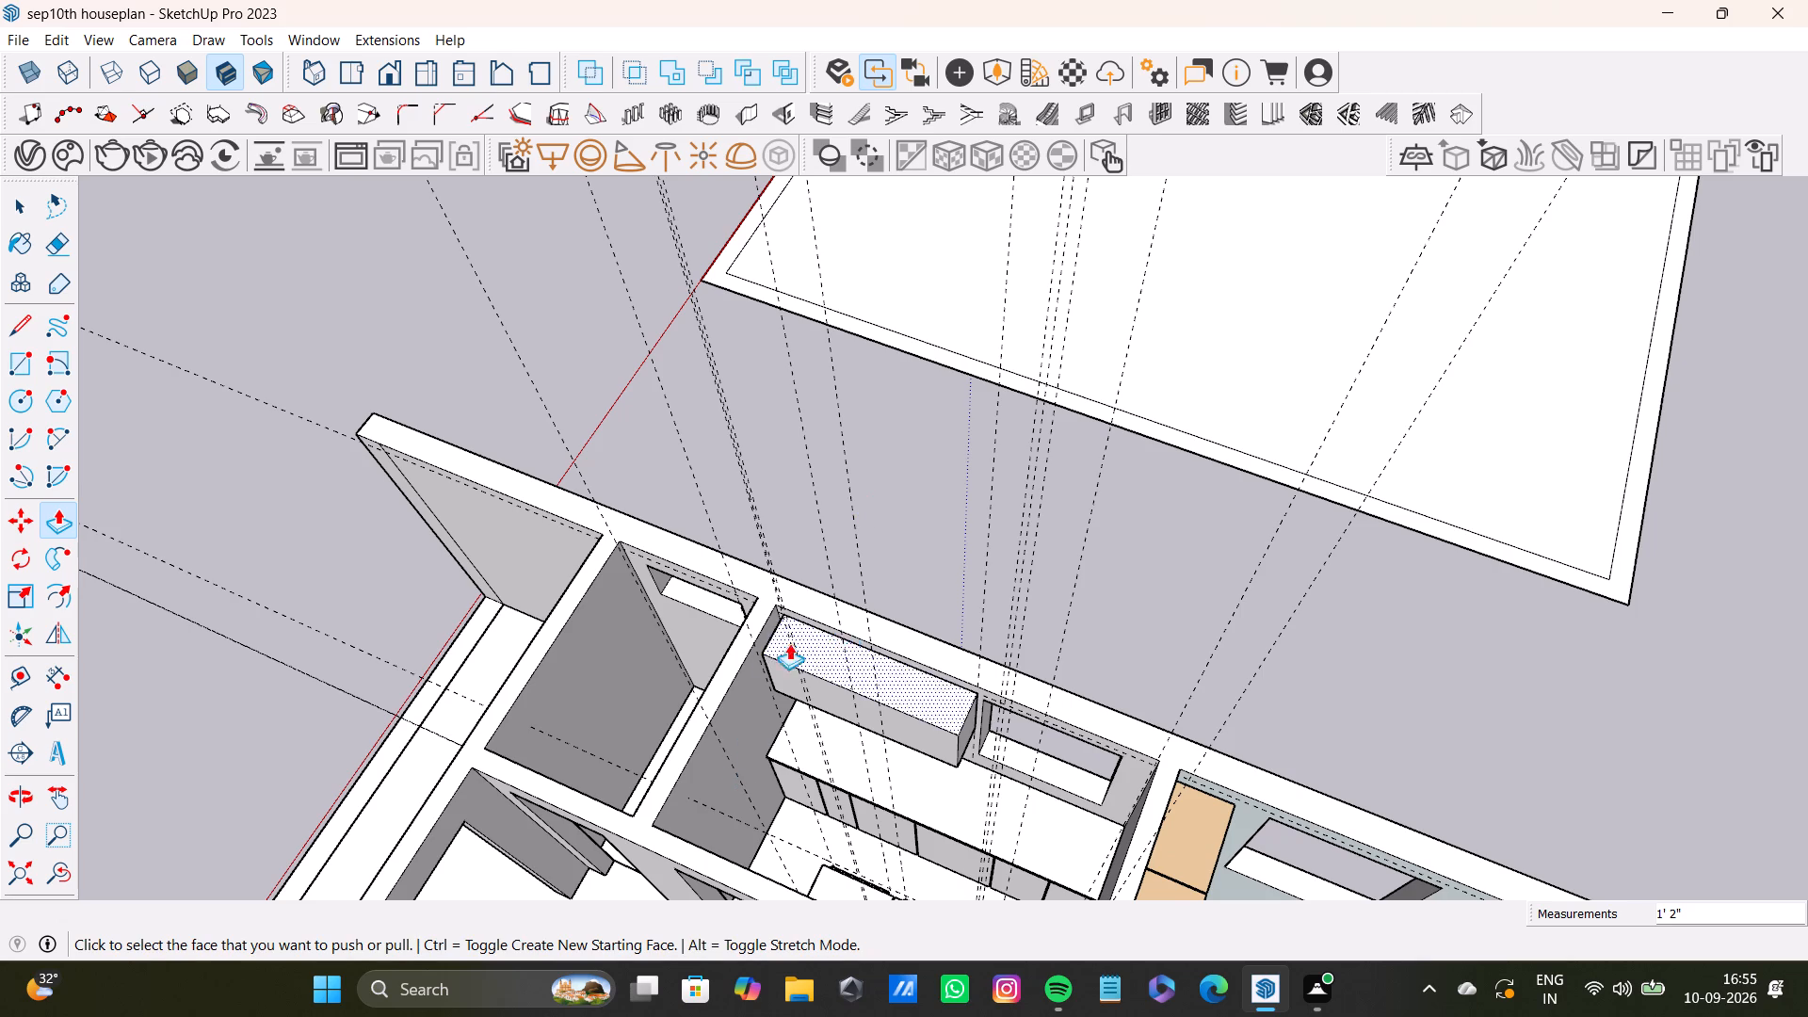
# Pull the overhead cabinet box's front face about 11 7/16" farther out over the window-side cabinet.
pyautogui.scroll(5, 860, 625)
pyautogui.keyDown('shift'); pyautogui.moveTo(910, 786); pyautogui.dragTo(929, 607, button='middle'); pyautogui.keyUp('shift')
pyautogui.scroll(2, 969, 533)
pyautogui.moveTo(993, 528); pyautogui.dragTo(915, 755)
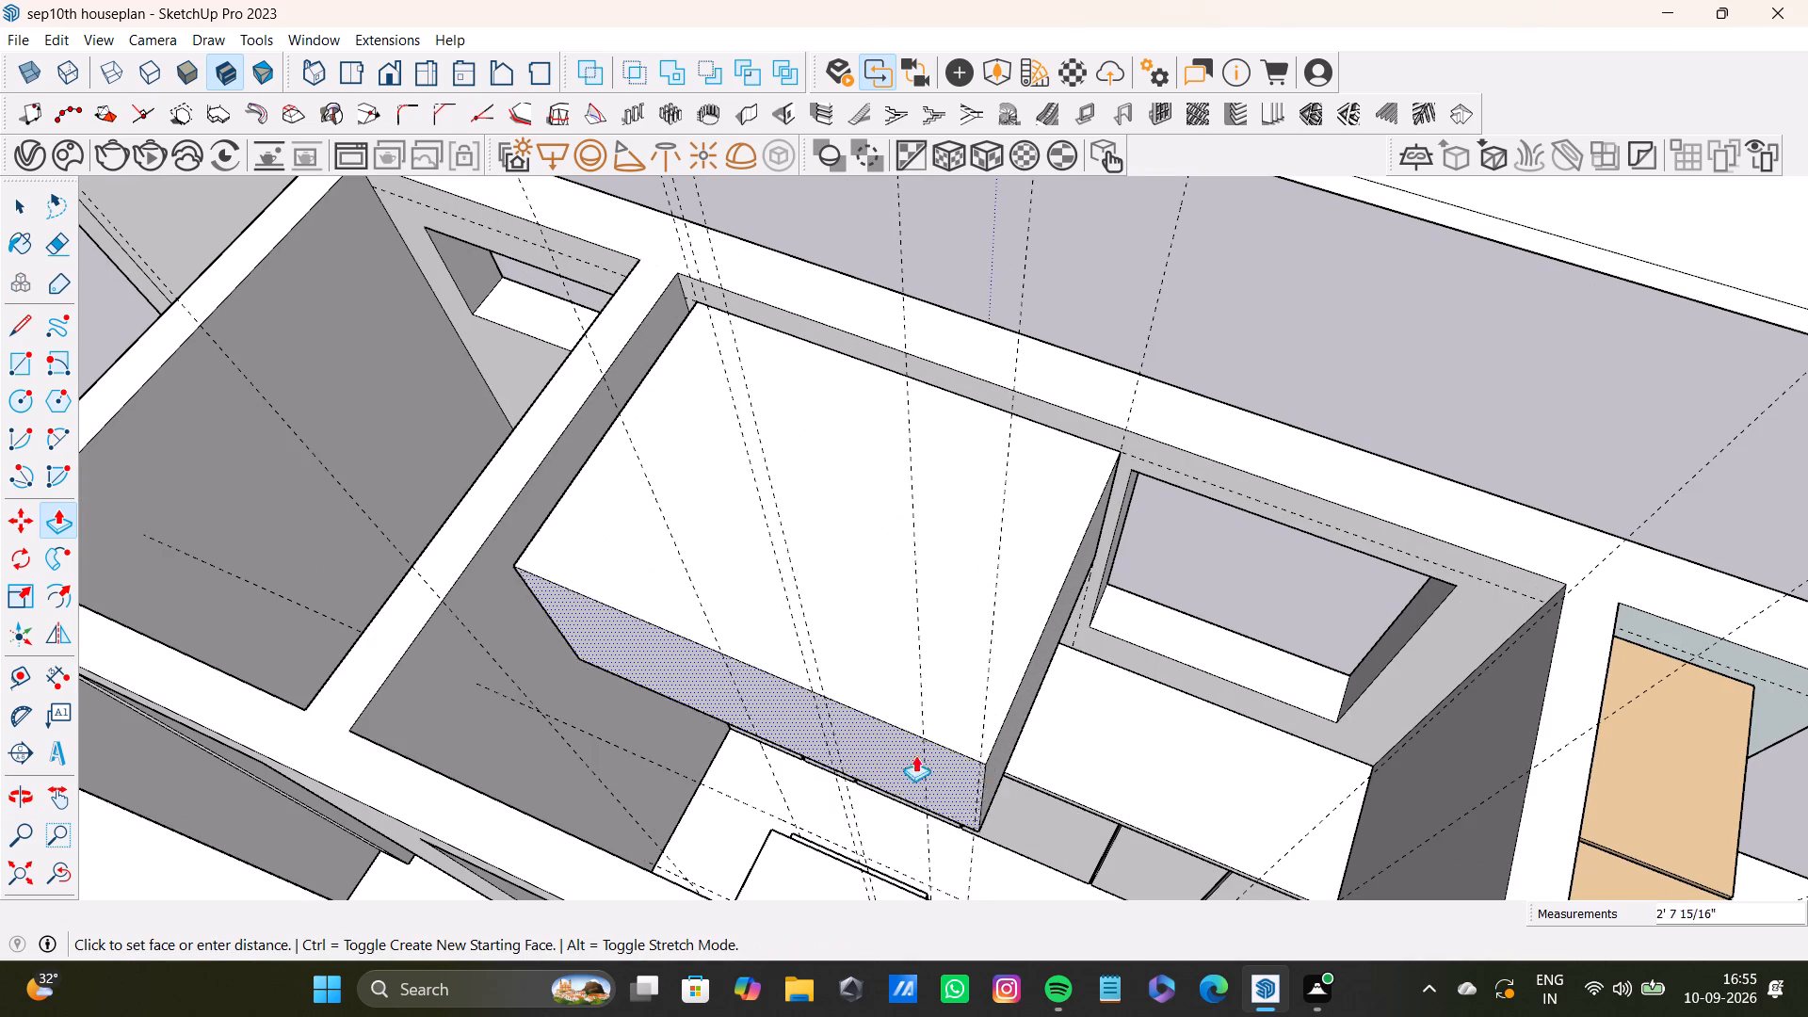
pyautogui.moveTo(915, 755); pyautogui.dragTo(1065, 823)
pyautogui.scroll(-4, 860, 596)
pyautogui.moveTo(914, 718); pyautogui.dragTo(1357, 537, button='middle')
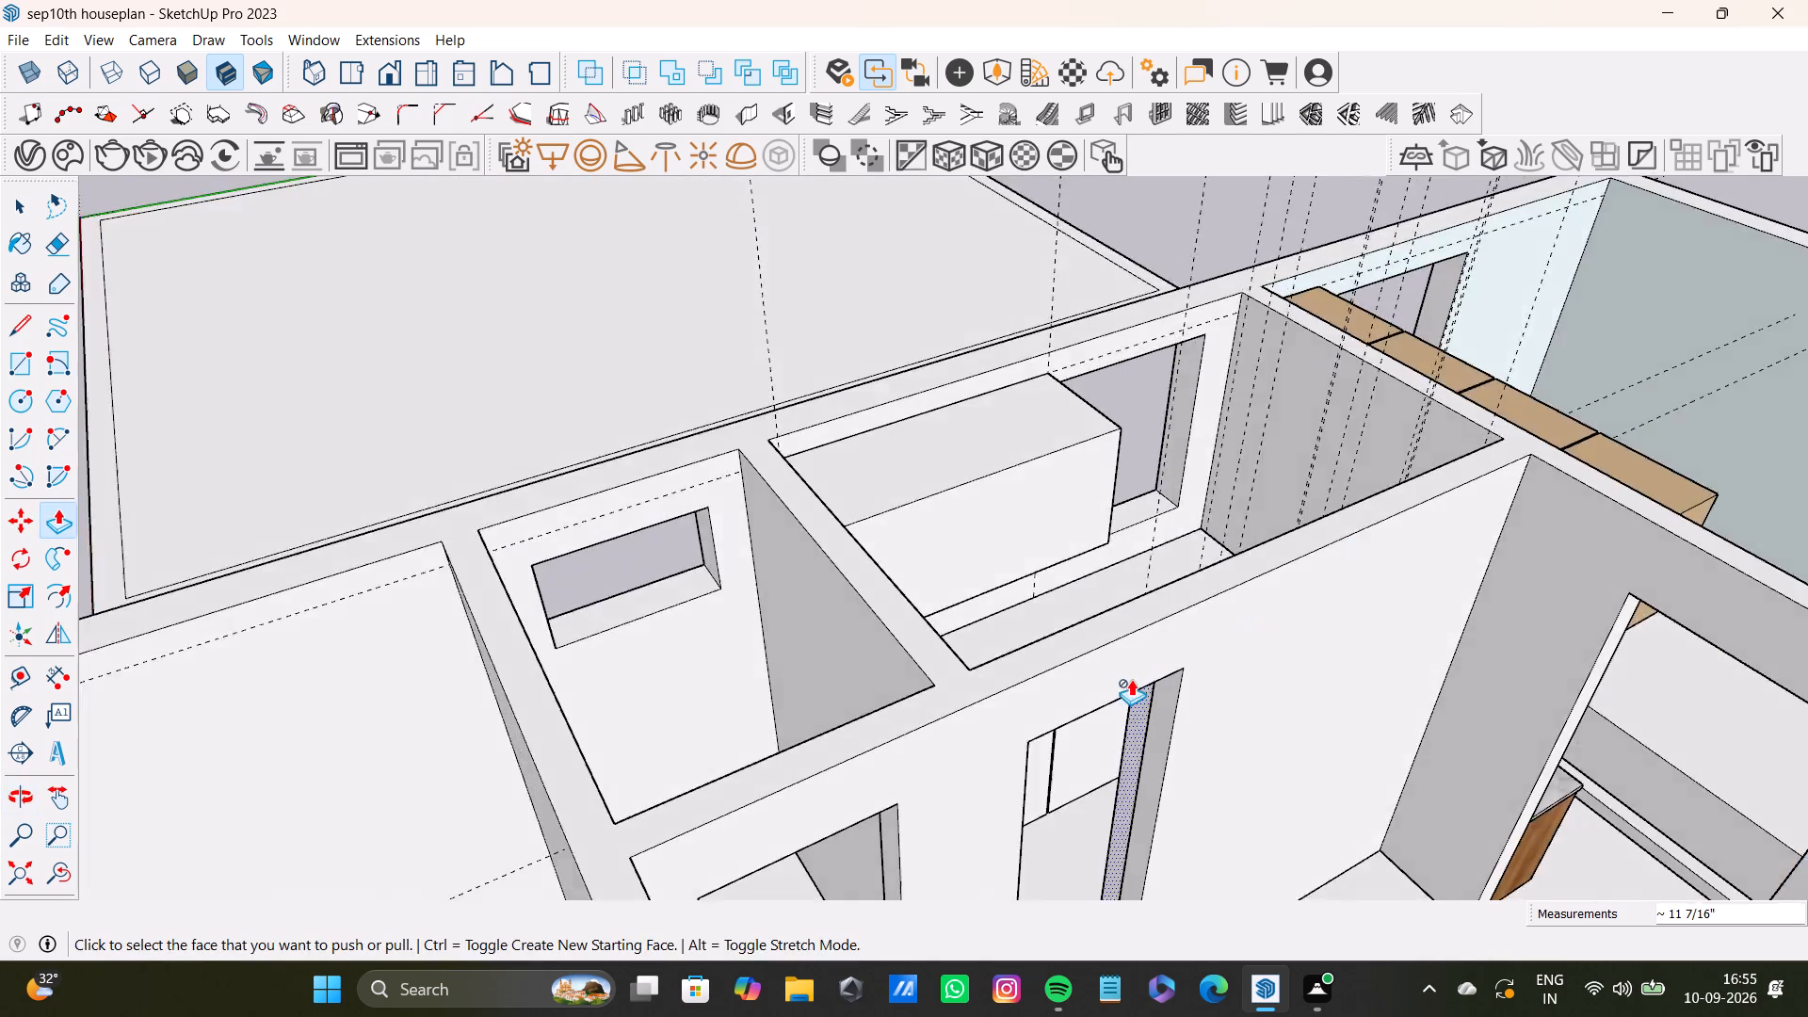
# Push the overhead cabinet box's front face back toward the window wall by 10 7/16".
pyautogui.scroll(5, 1131, 680)
pyautogui.moveTo(1046, 696); pyautogui.dragTo(623, 773, button='middle')
pyautogui.scroll(-5, 808, 637)
pyautogui.keyDown('shift'); pyautogui.moveTo(851, 579); pyautogui.dragTo(843, 604, button='middle'); pyautogui.keyUp('shift')
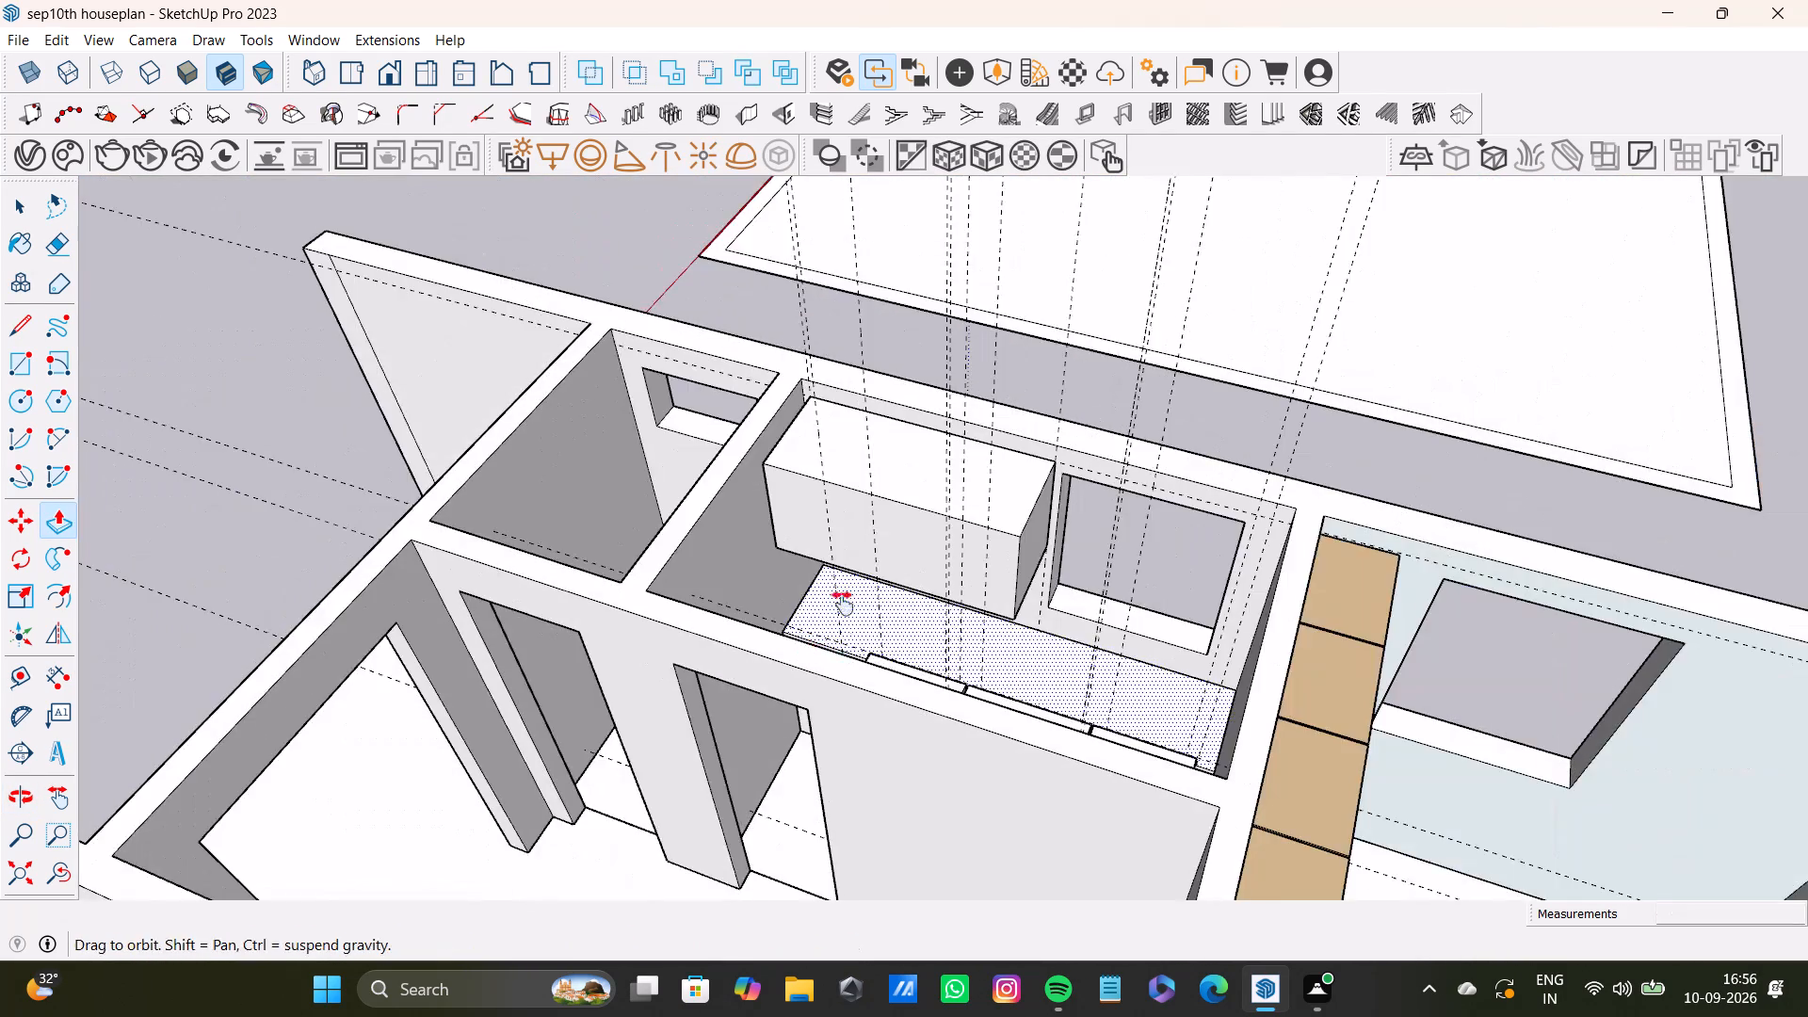
pyautogui.keyDown('shift'); pyautogui.moveTo(843, 604); pyautogui.dragTo(820, 734, button='middle'); pyautogui.keyUp('shift')
pyautogui.scroll(8, 861, 718)
pyautogui.moveTo(871, 737); pyautogui.dragTo(1117, 701, button='middle')
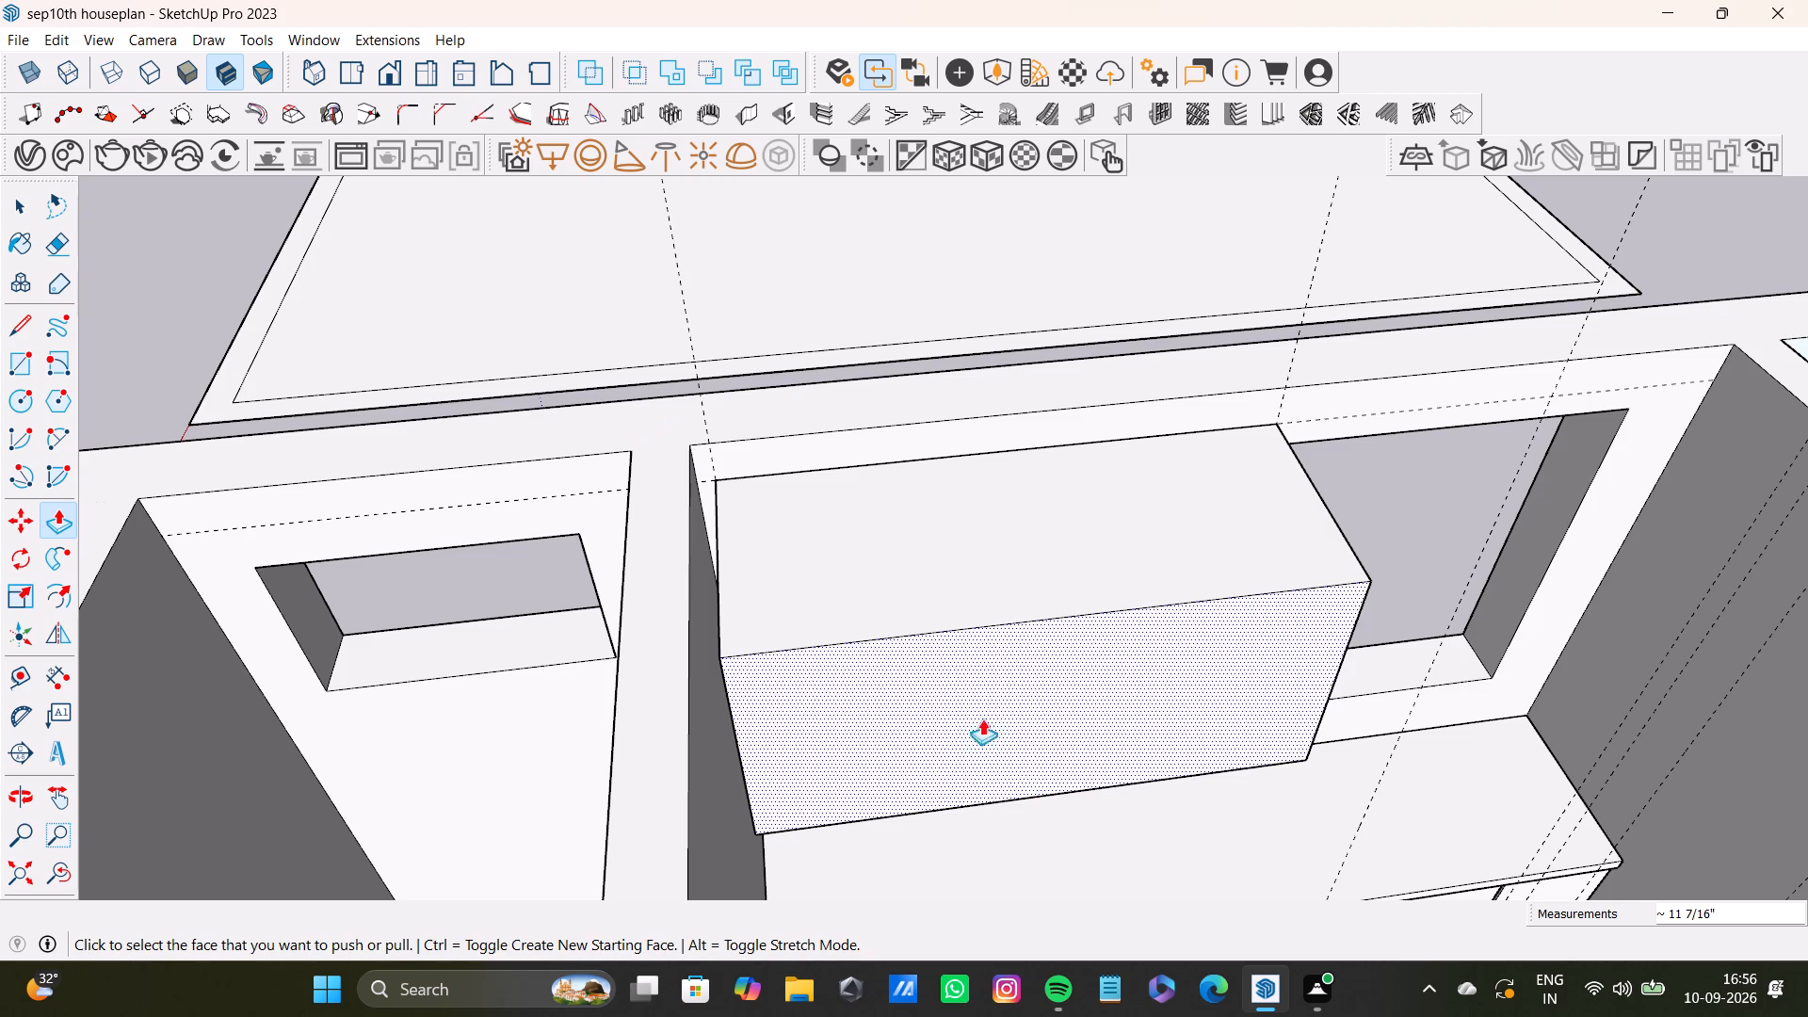
pyautogui.moveTo(953, 696); pyautogui.dragTo(923, 622)
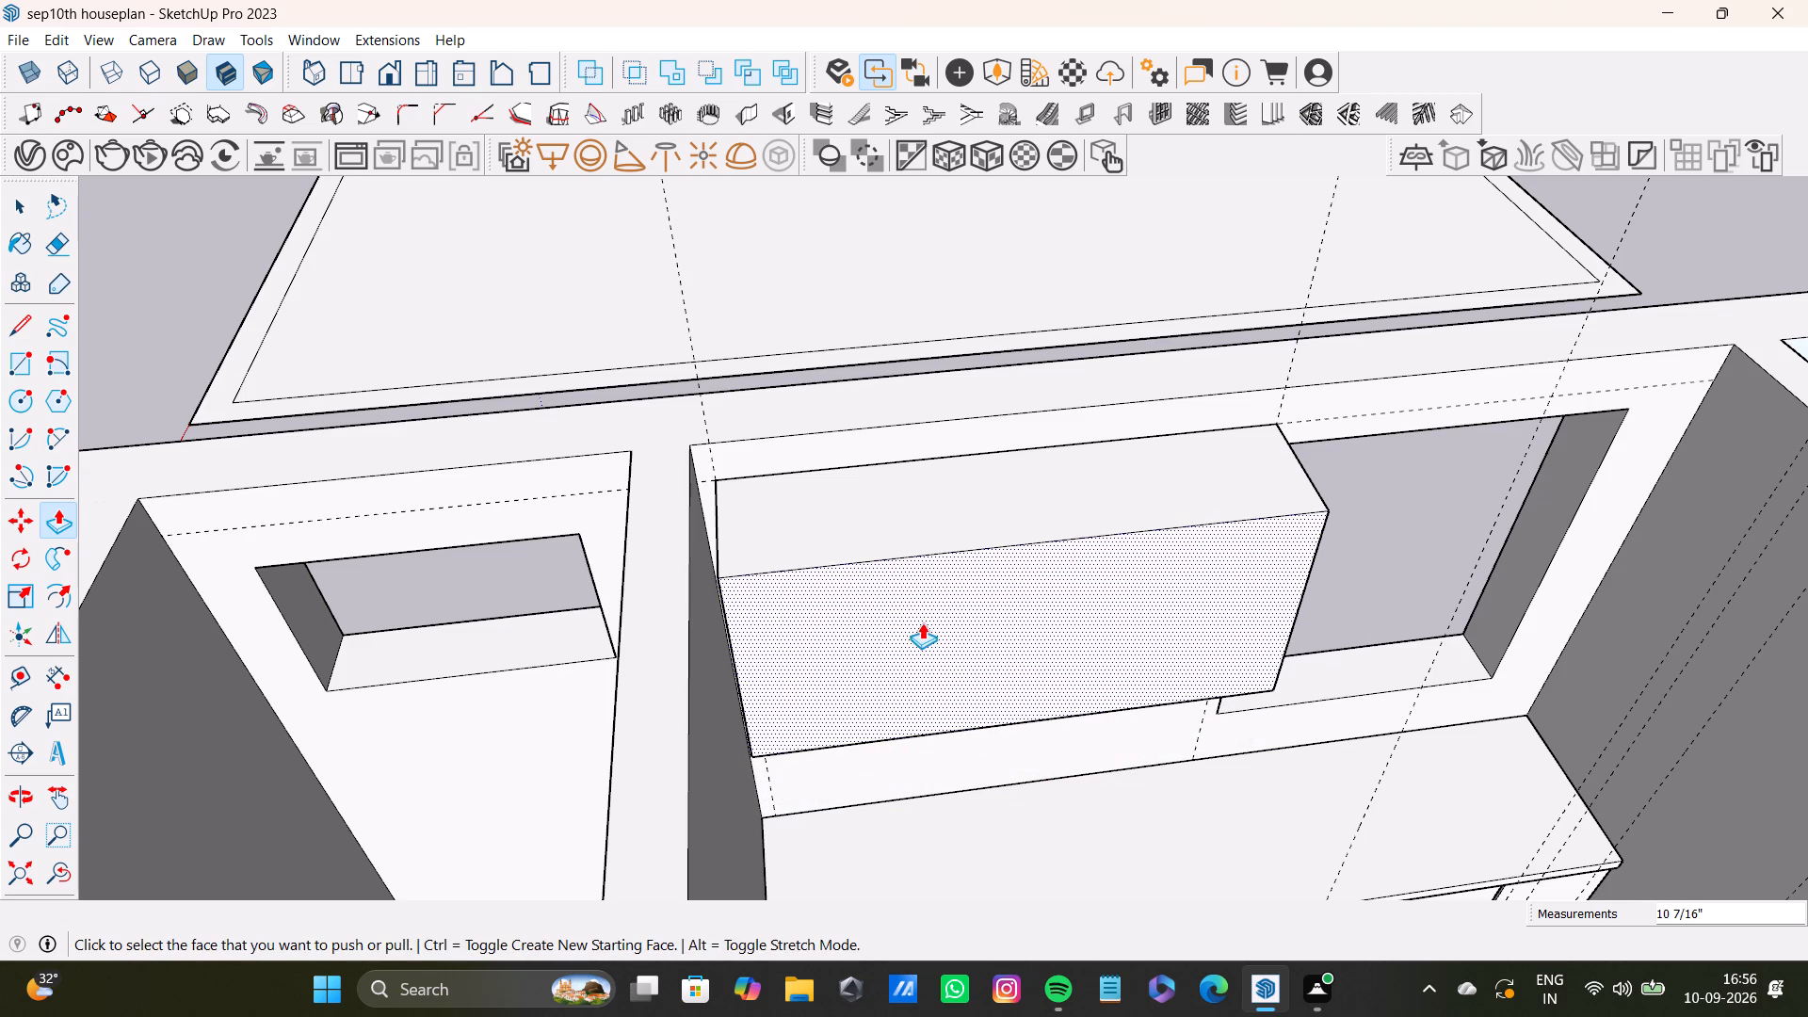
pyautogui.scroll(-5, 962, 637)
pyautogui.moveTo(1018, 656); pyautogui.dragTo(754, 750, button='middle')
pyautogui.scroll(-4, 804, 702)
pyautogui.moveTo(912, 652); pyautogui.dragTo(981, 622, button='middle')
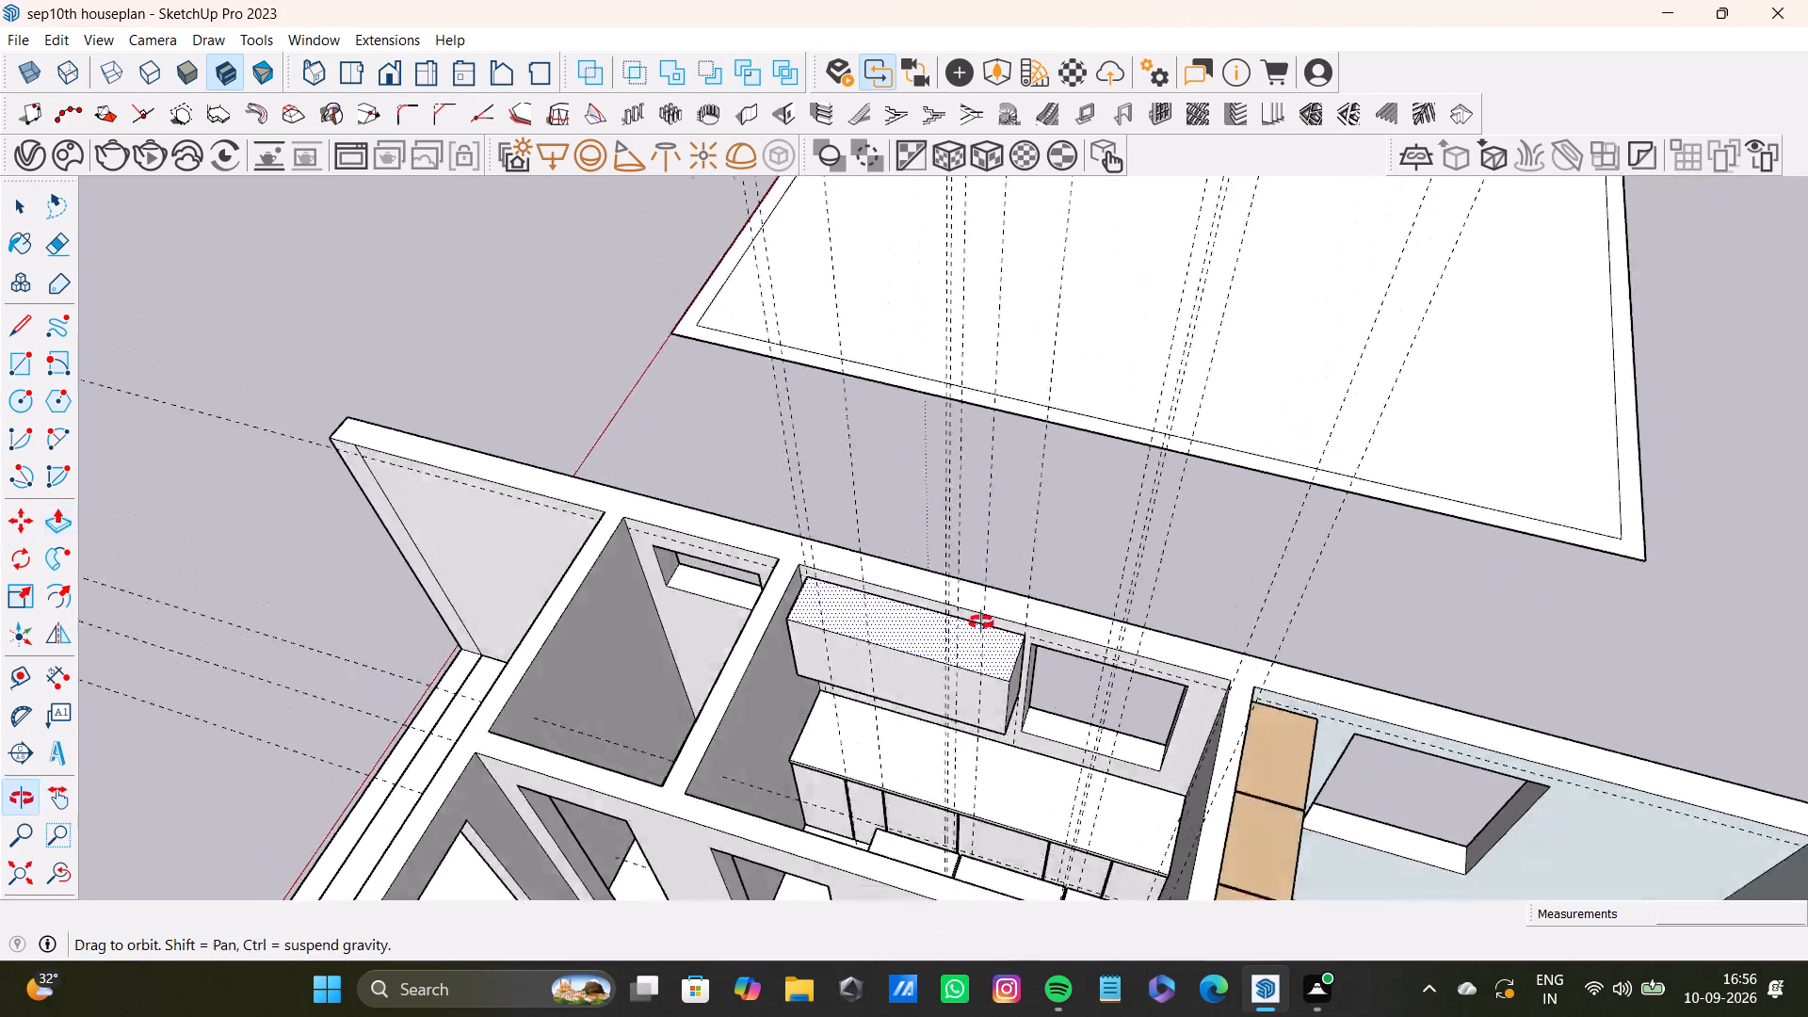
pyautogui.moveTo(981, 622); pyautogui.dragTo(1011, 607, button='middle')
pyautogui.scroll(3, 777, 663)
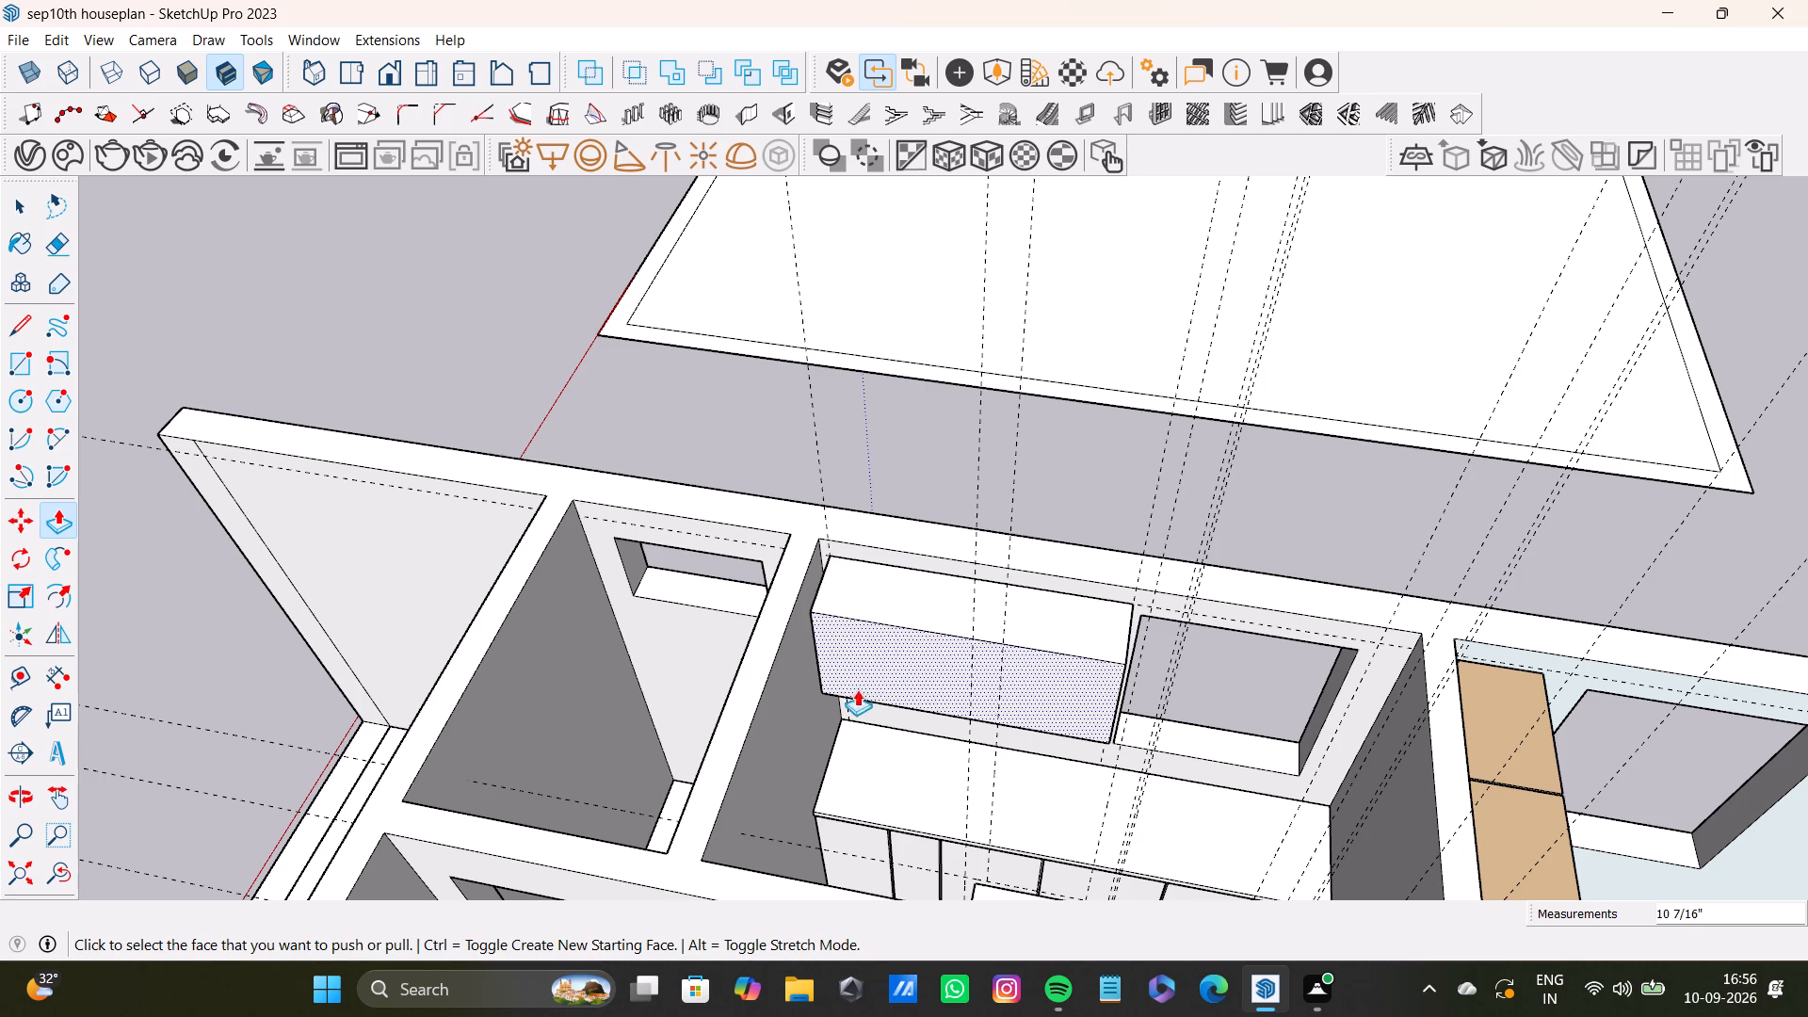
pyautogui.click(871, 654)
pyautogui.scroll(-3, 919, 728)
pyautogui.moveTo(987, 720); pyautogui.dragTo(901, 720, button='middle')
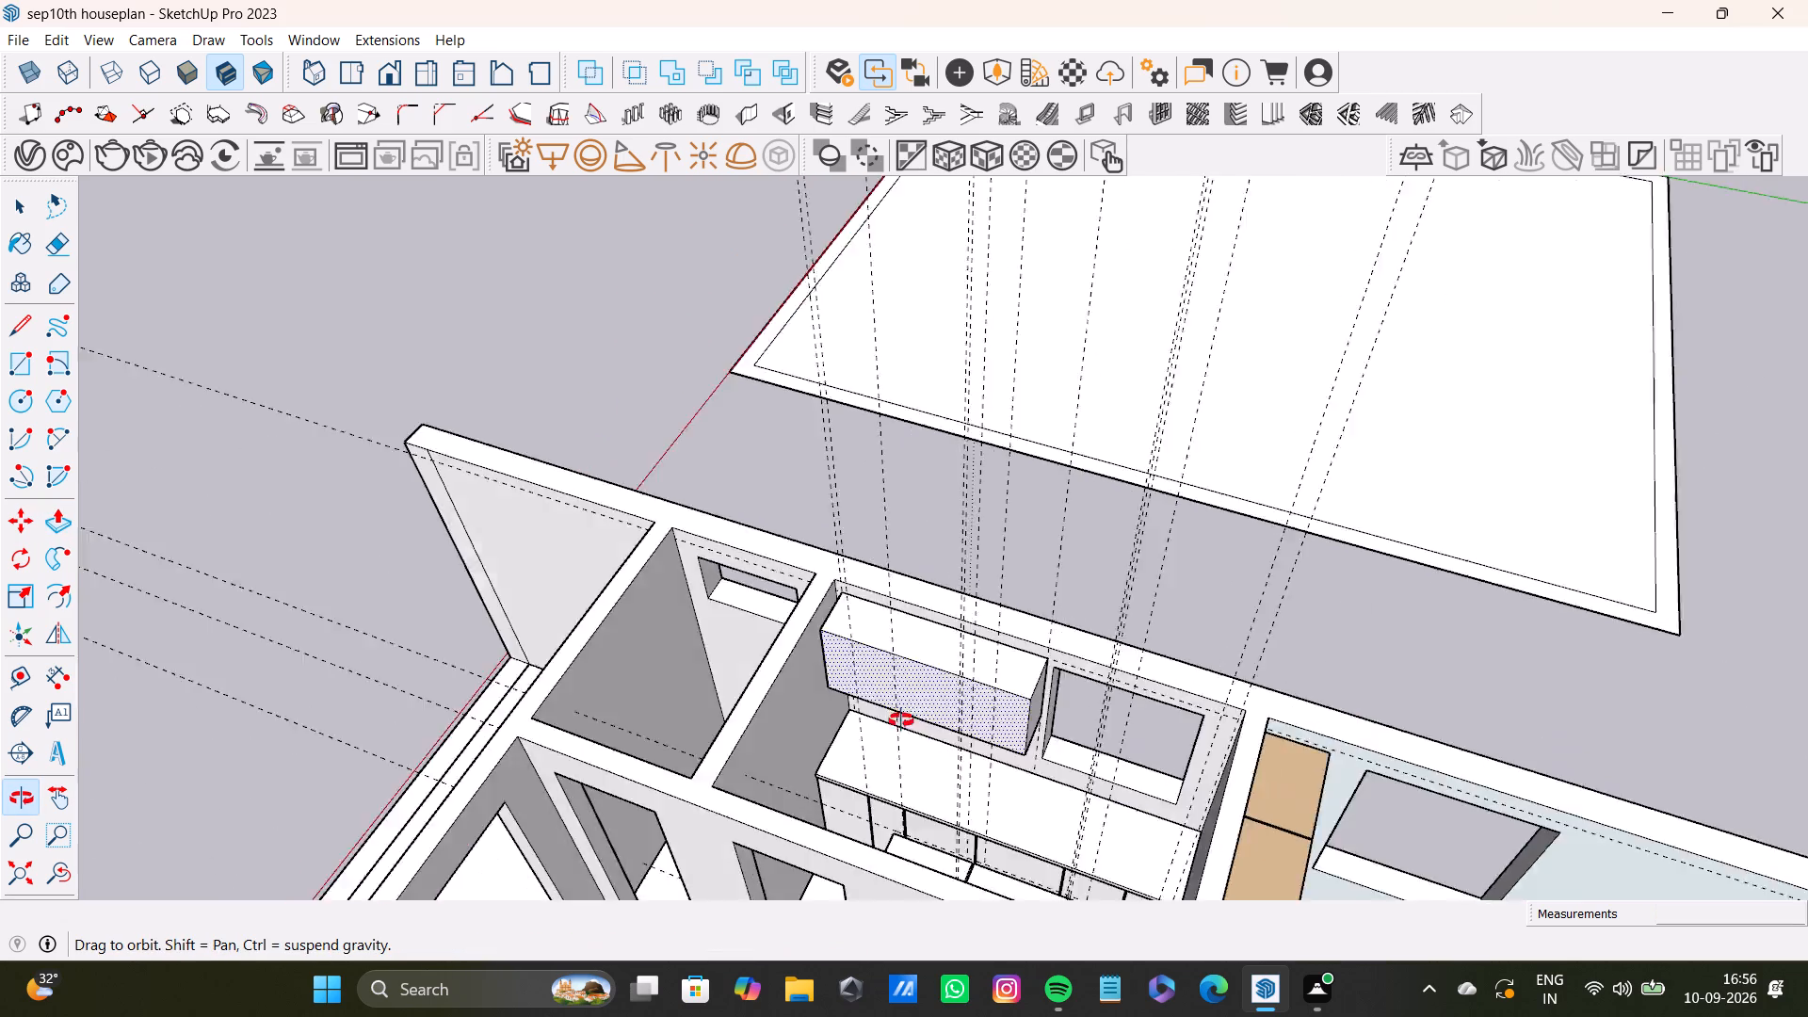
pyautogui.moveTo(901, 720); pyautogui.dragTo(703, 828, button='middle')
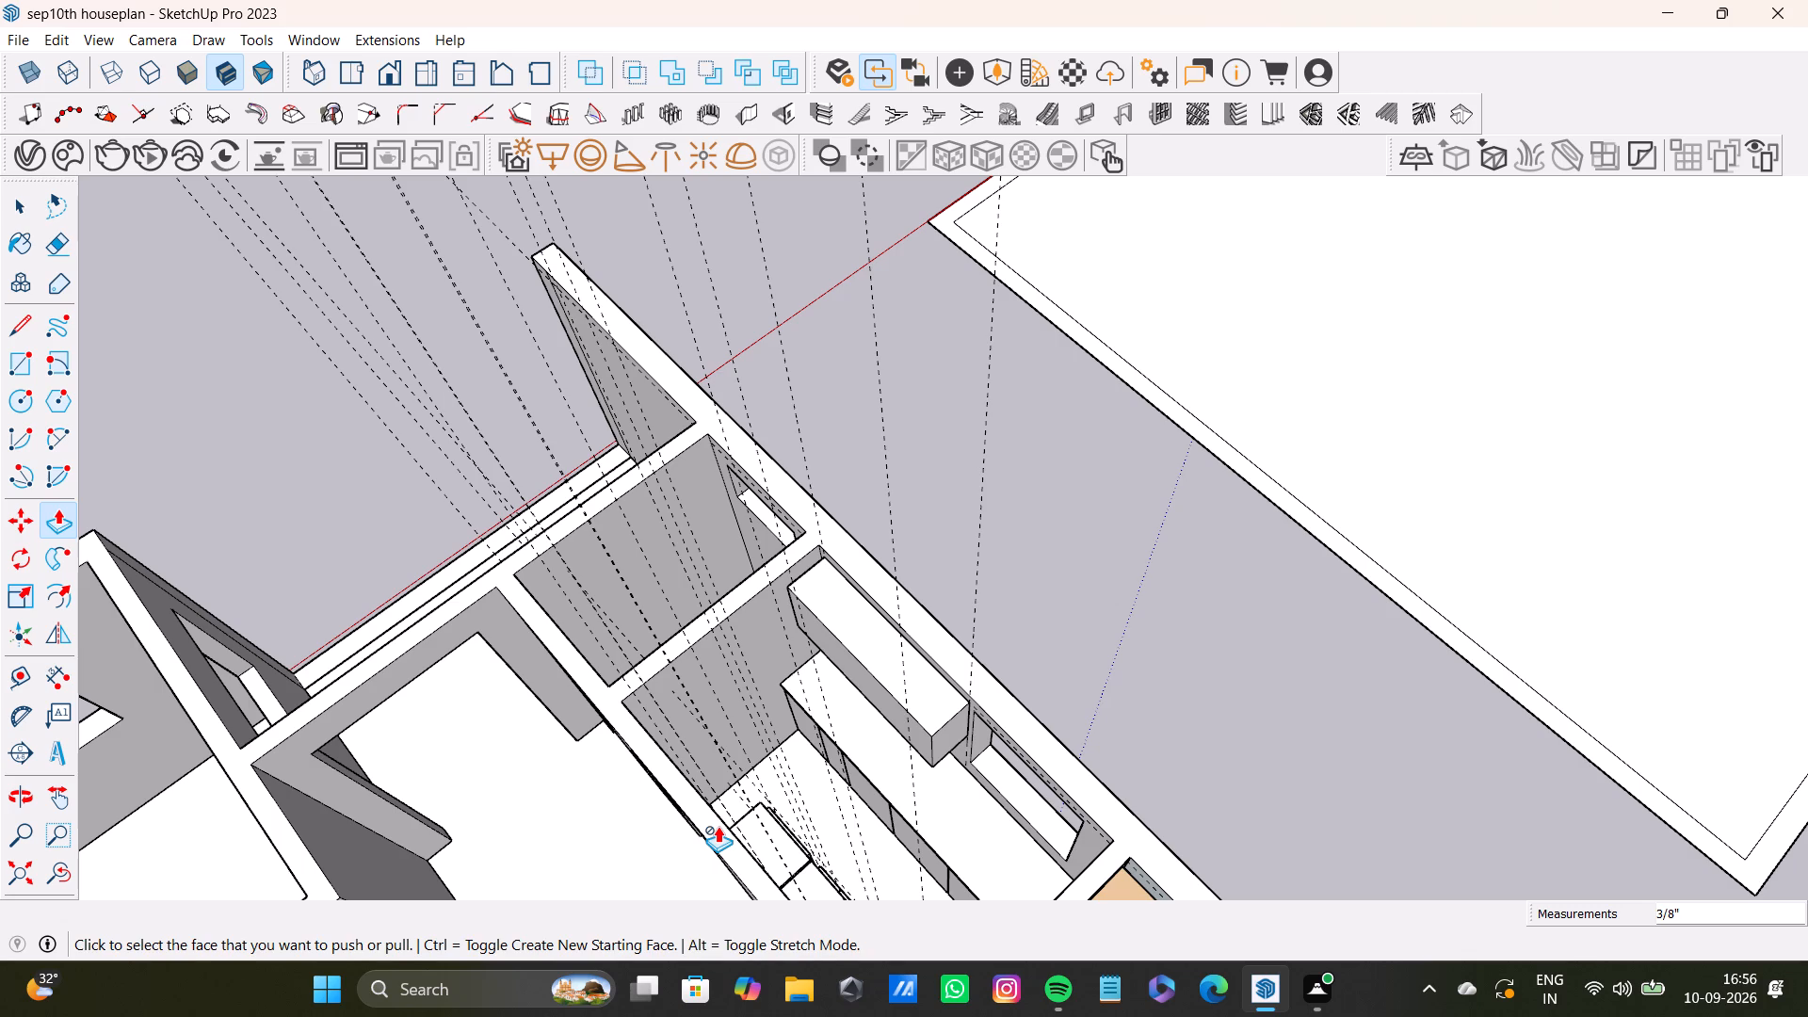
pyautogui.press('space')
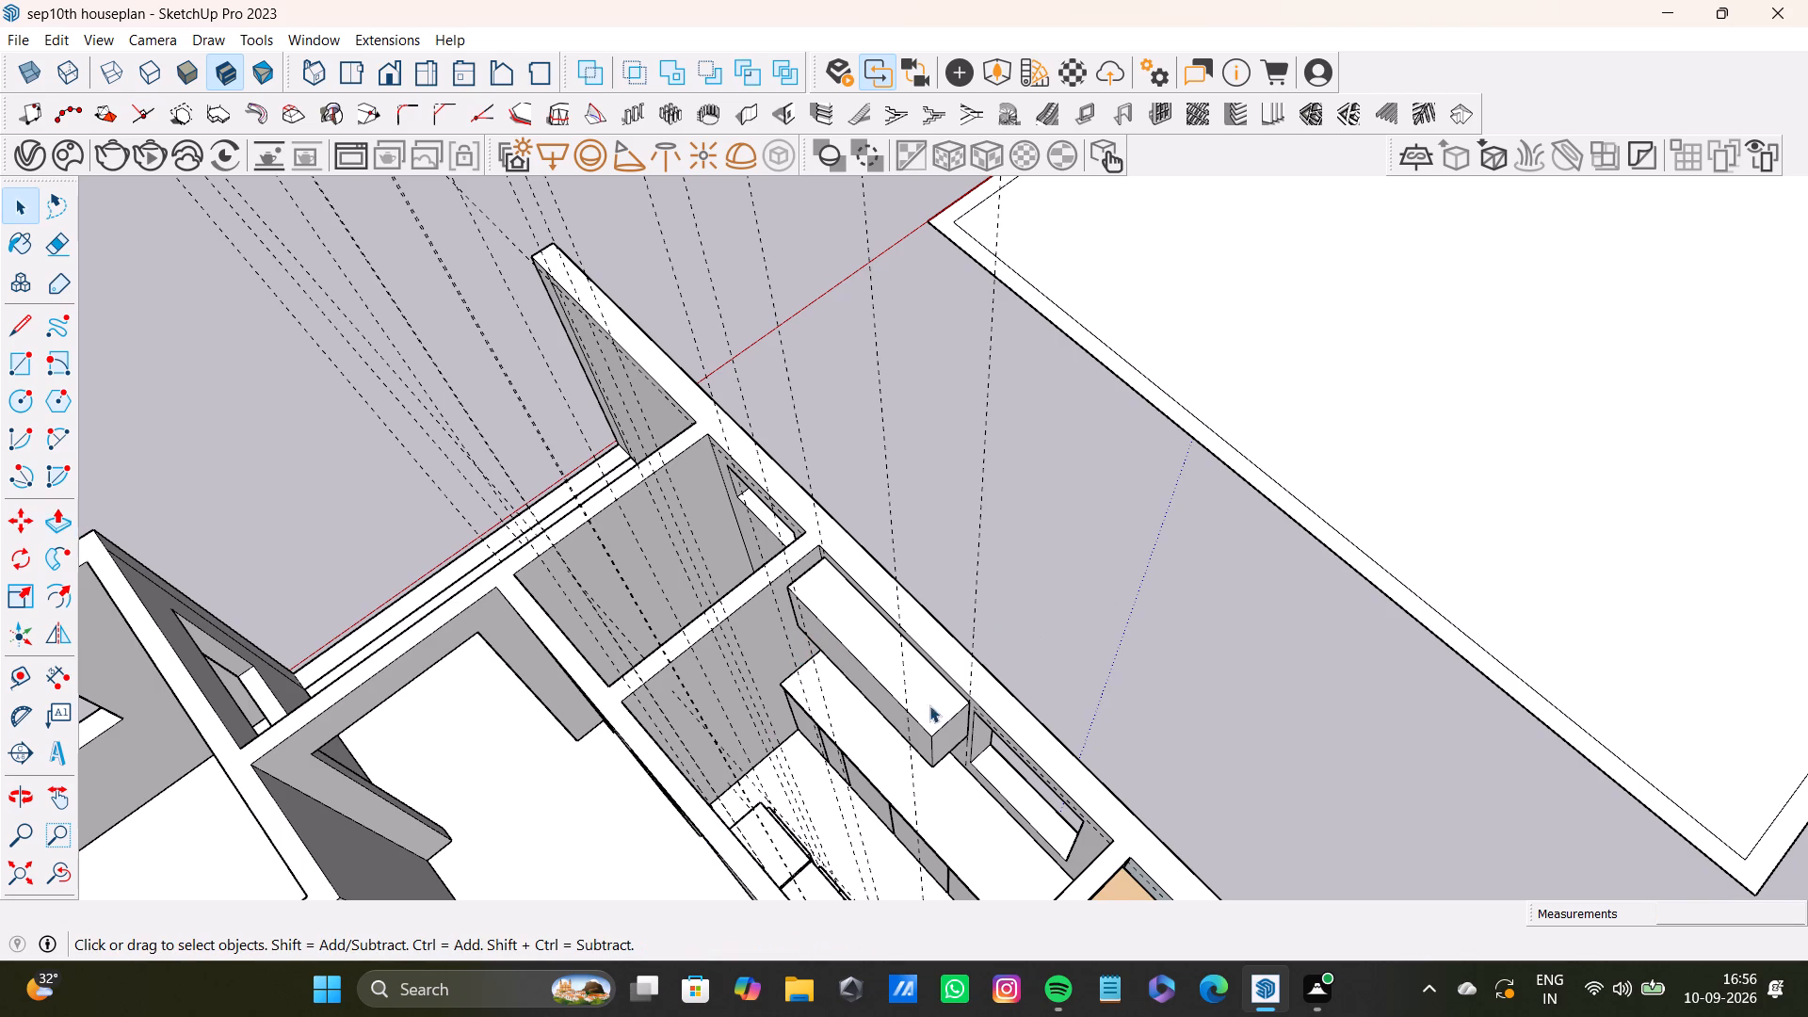
# Place a vertical guide on the overhead cabinet's front face 1' from its edge away from the window, and another 0.5" beyond it.
pyautogui.scroll(7, 871, 648)
pyautogui.moveTo(779, 763); pyautogui.dragTo(967, 763, button='middle')
pyautogui.scroll(4, 1028, 683)
pyautogui.keyDown('shift'); pyautogui.moveTo(1059, 790); pyautogui.dragTo(1059, 801, button='middle'); pyautogui.keyUp('shift')
pyautogui.moveTo(1059, 812); pyautogui.dragTo(1245, 691, button='middle')
pyautogui.scroll(-6, 1154, 655)
pyautogui.keyDown('shift'); pyautogui.moveTo(1090, 675); pyautogui.dragTo(945, 741, button='middle'); pyautogui.keyUp('shift')
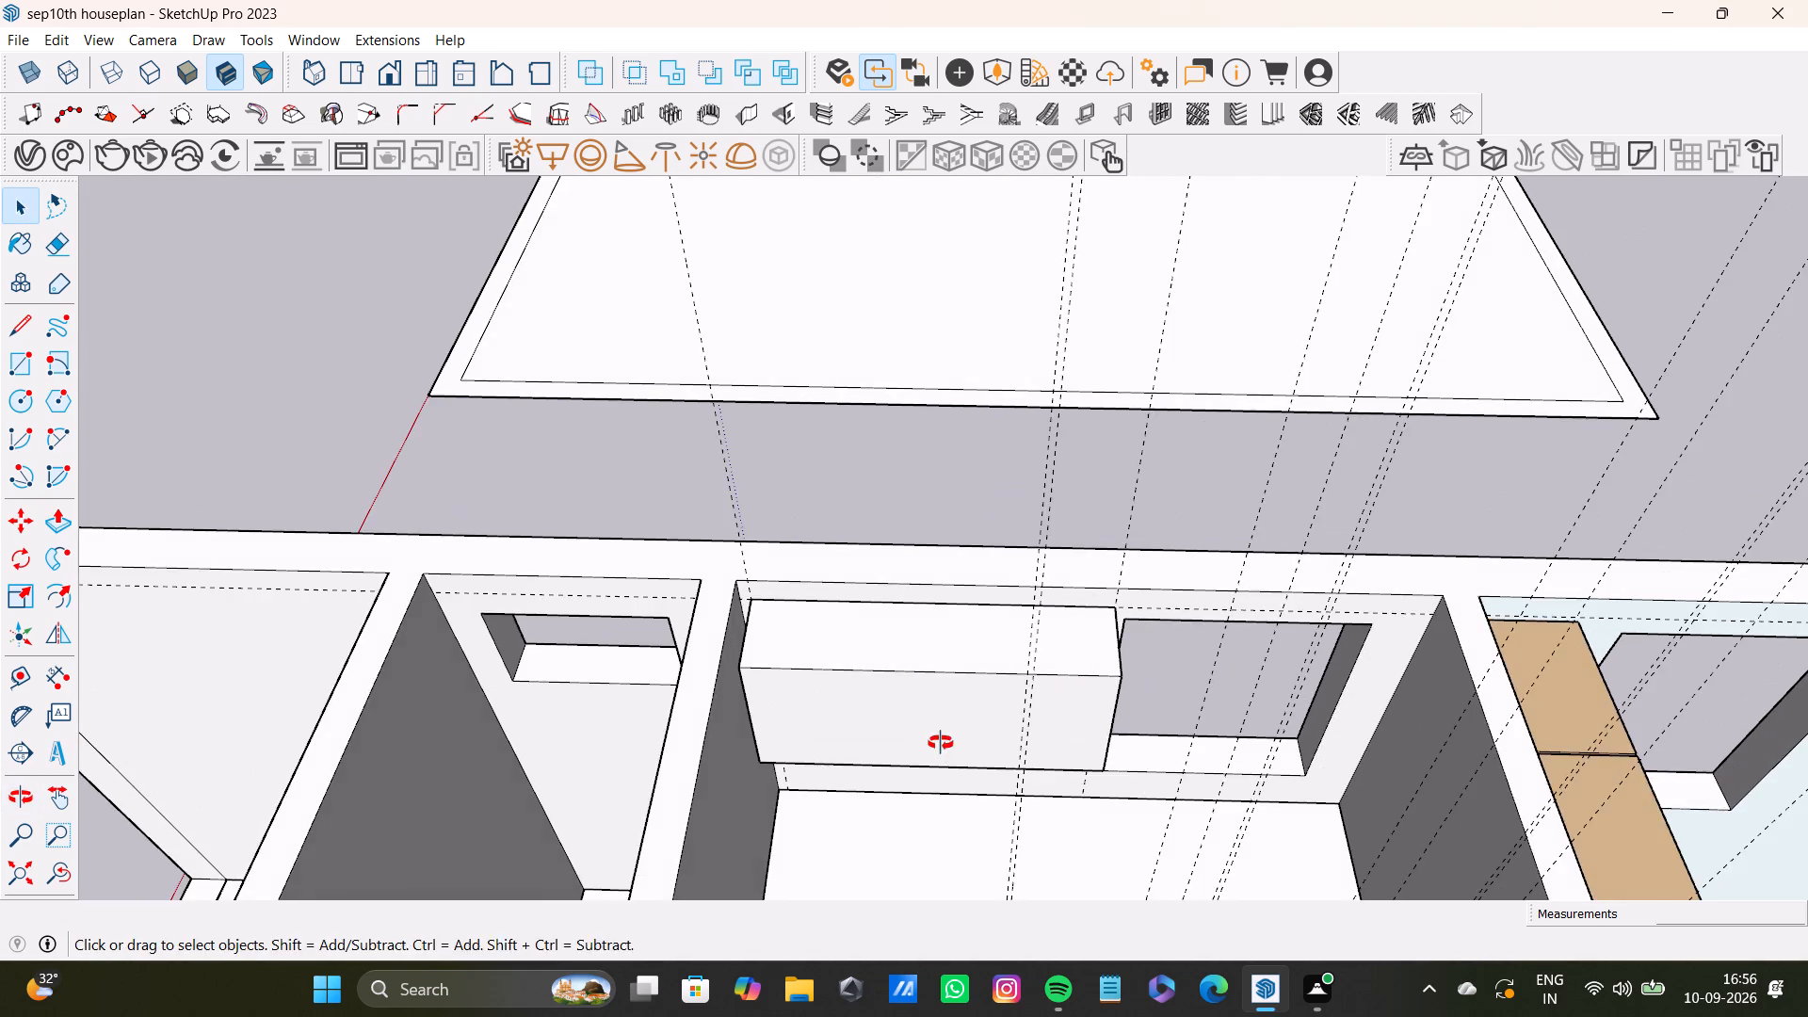
pyautogui.moveTo(941, 743); pyautogui.dragTo(961, 659, button='middle')
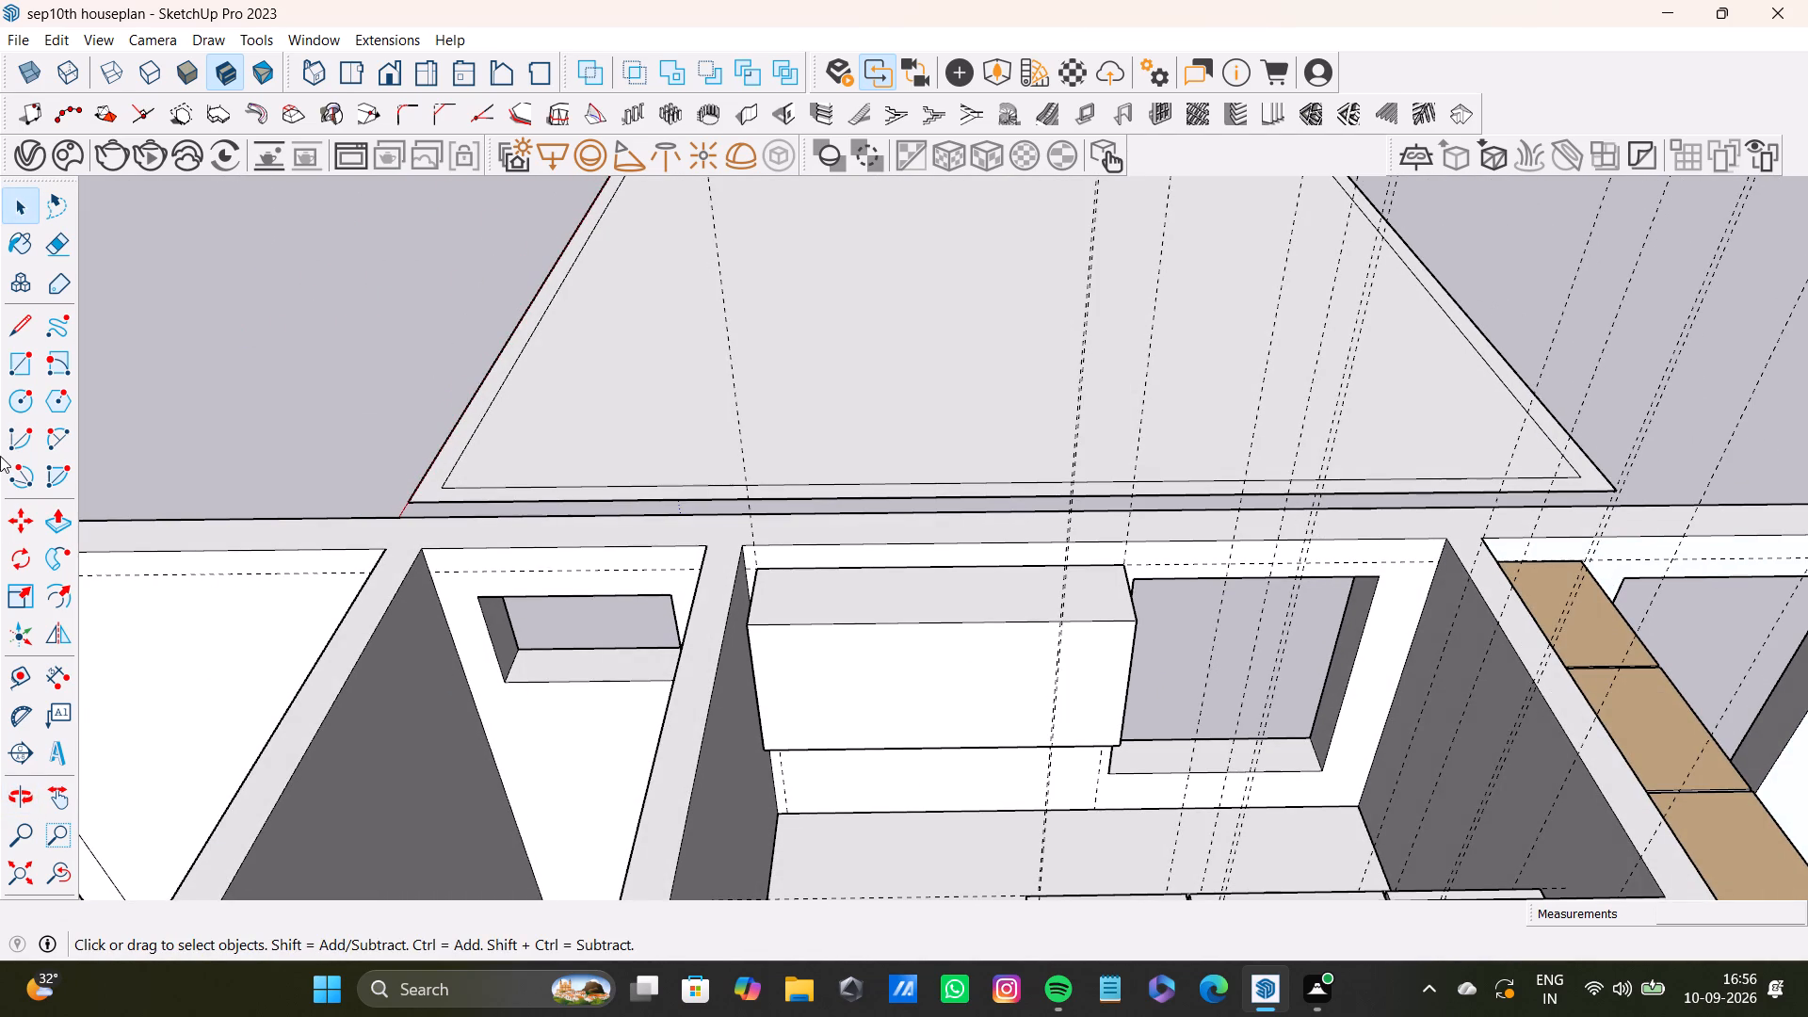
pyautogui.moveTo(11, 671); pyautogui.dragTo(51, 671)
pyautogui.scroll(6, 986, 681)
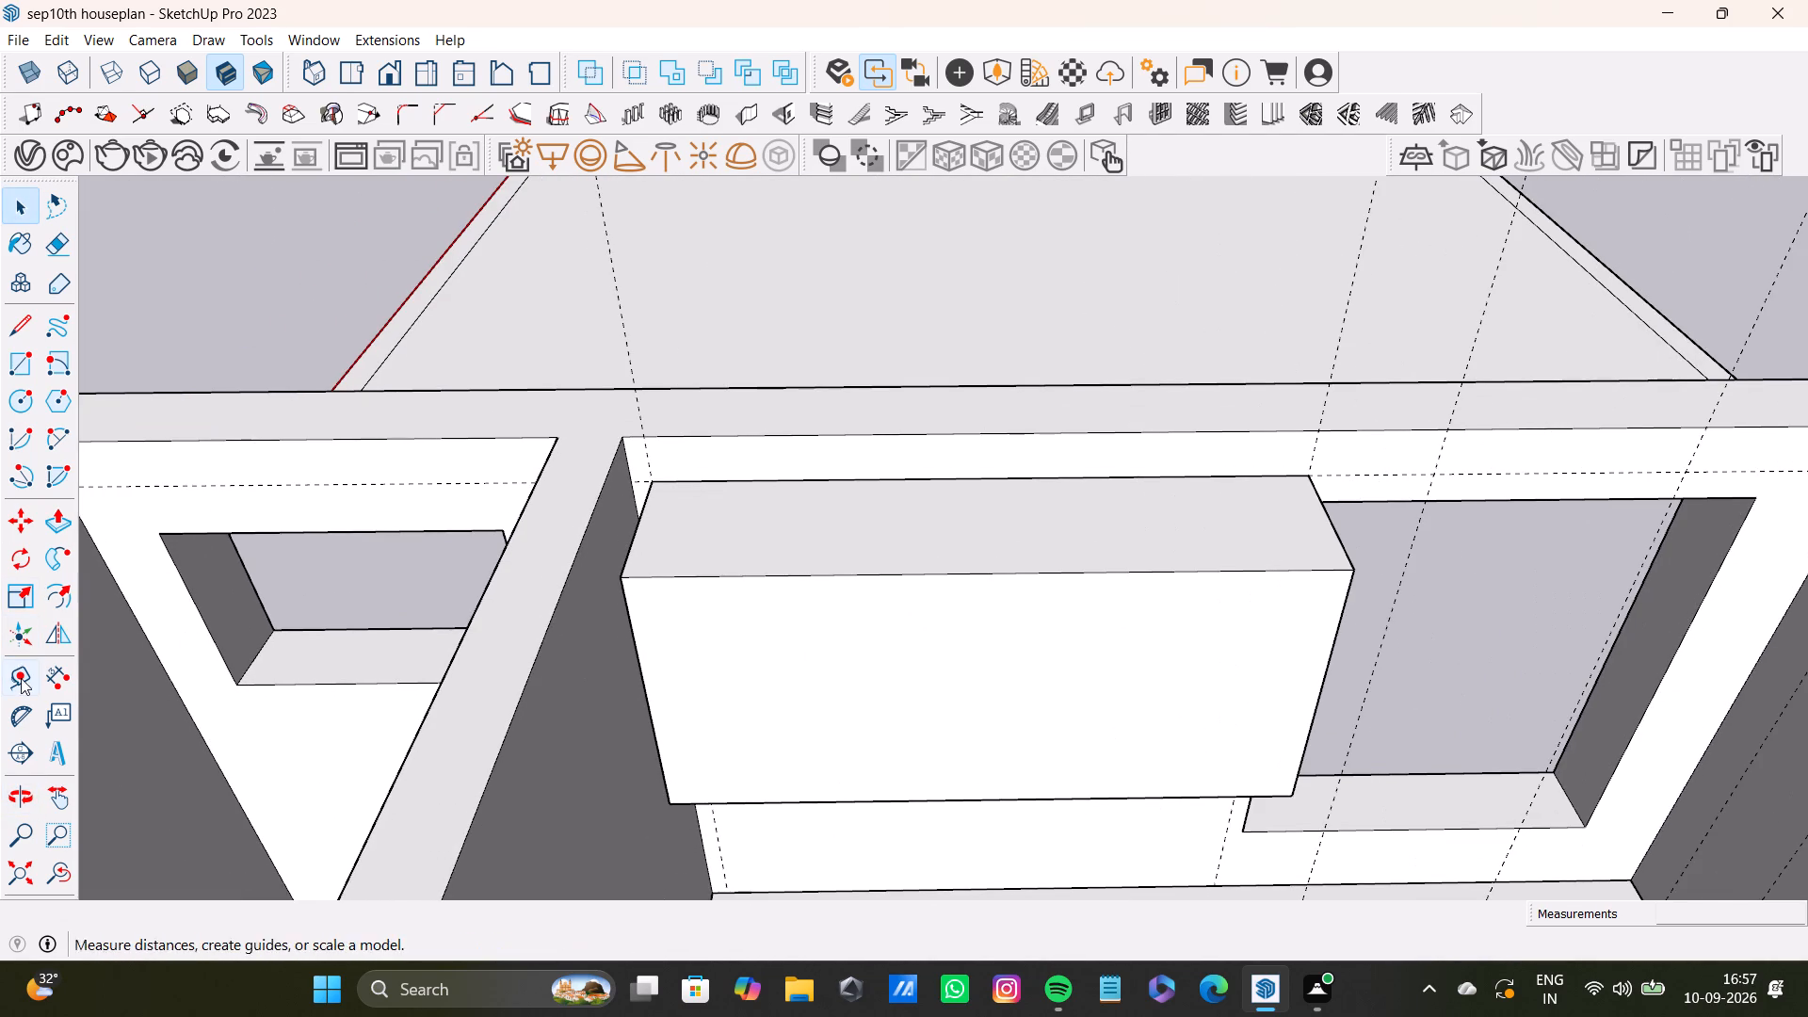
pyautogui.click(21, 678)
pyautogui.scroll(3, 620, 684)
pyautogui.click(665, 728)
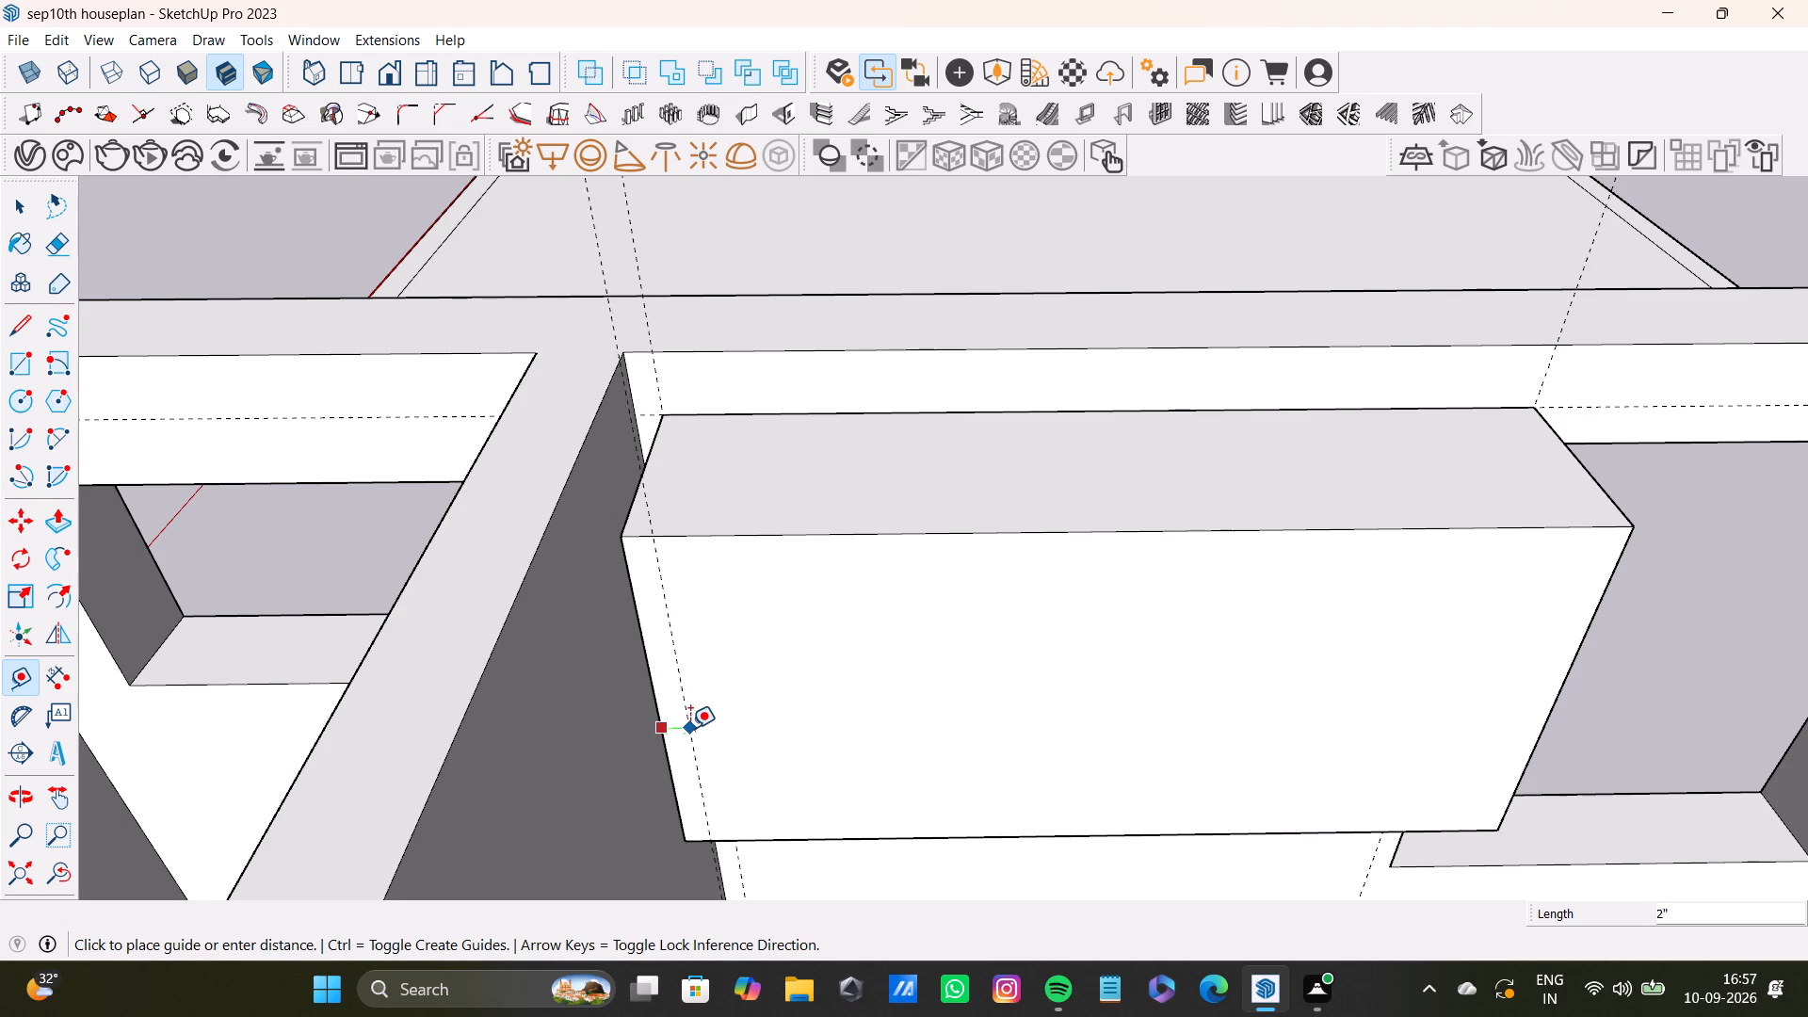
pyautogui.scroll(-4, 713, 733)
pyautogui.moveTo(826, 726); pyautogui.dragTo(904, 698, button='middle')
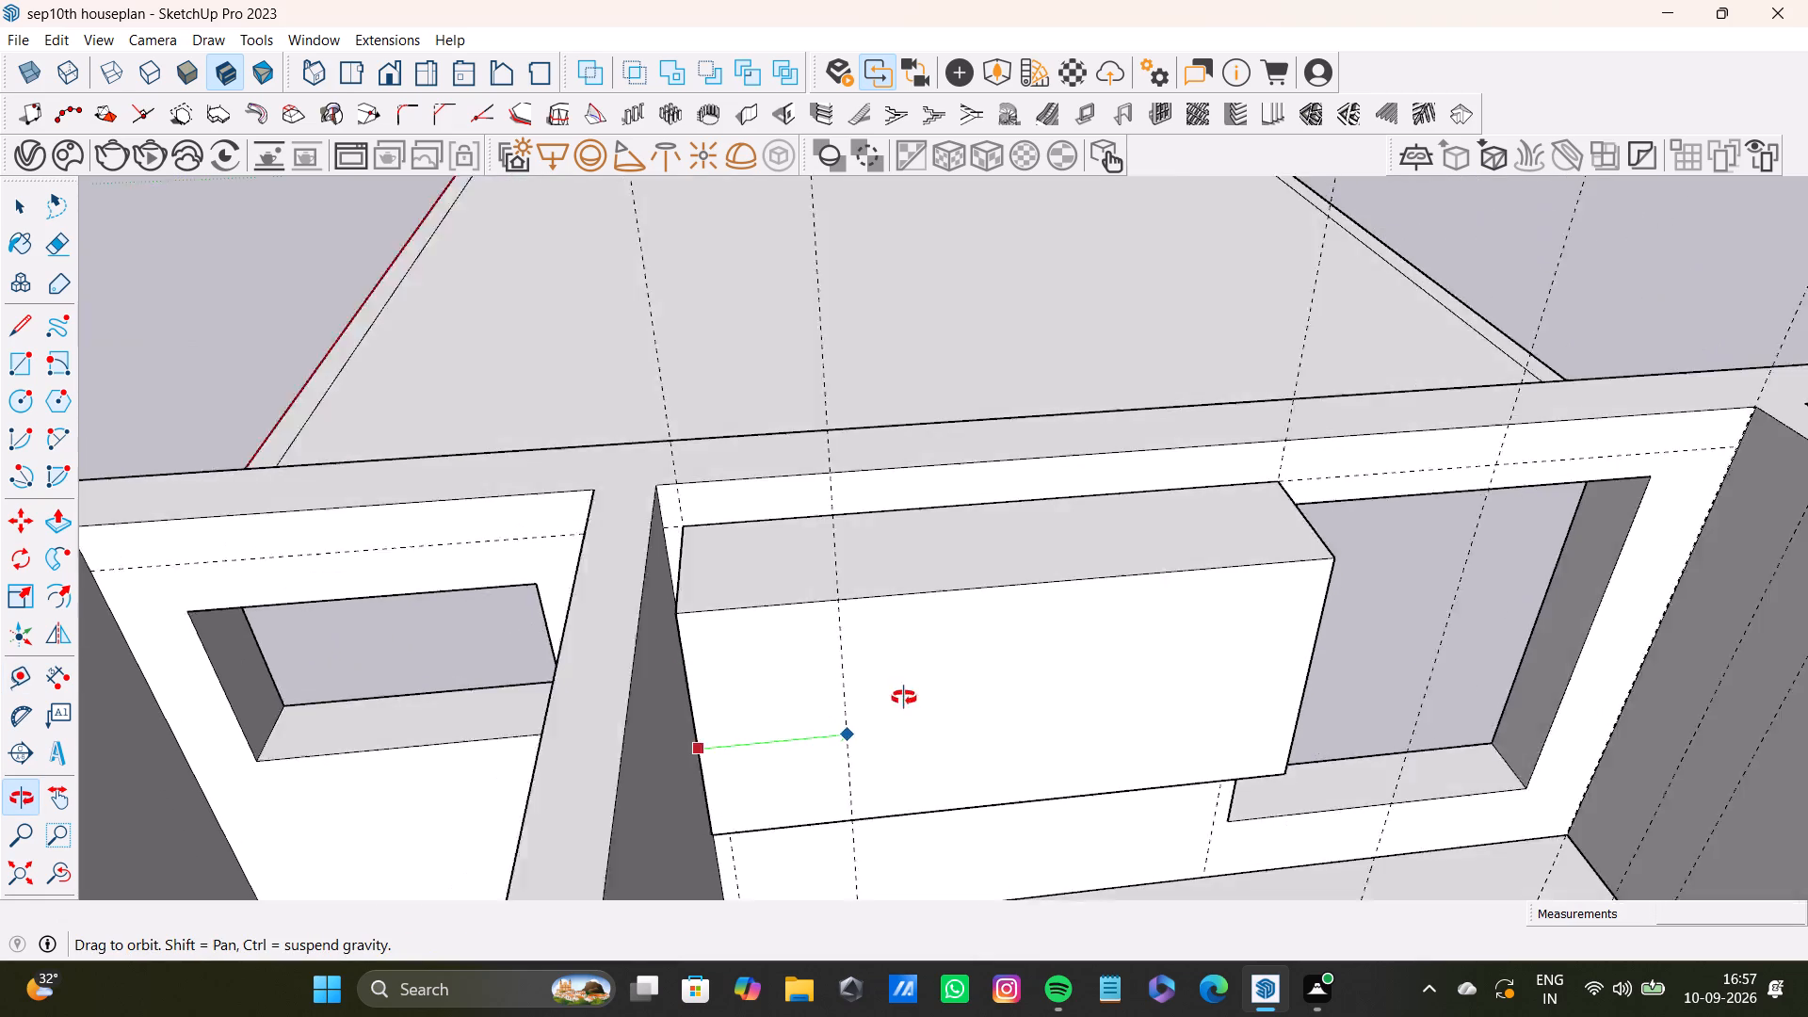
pyautogui.moveTo(904, 698); pyautogui.dragTo(798, 752, button='middle')
pyautogui.keyDown('shift'); pyautogui.moveTo(847, 770); pyautogui.dragTo(853, 683, button='middle'); pyautogui.keyUp('shift')
pyautogui.moveTo(788, 739); pyautogui.dragTo(809, 611, button='middle')
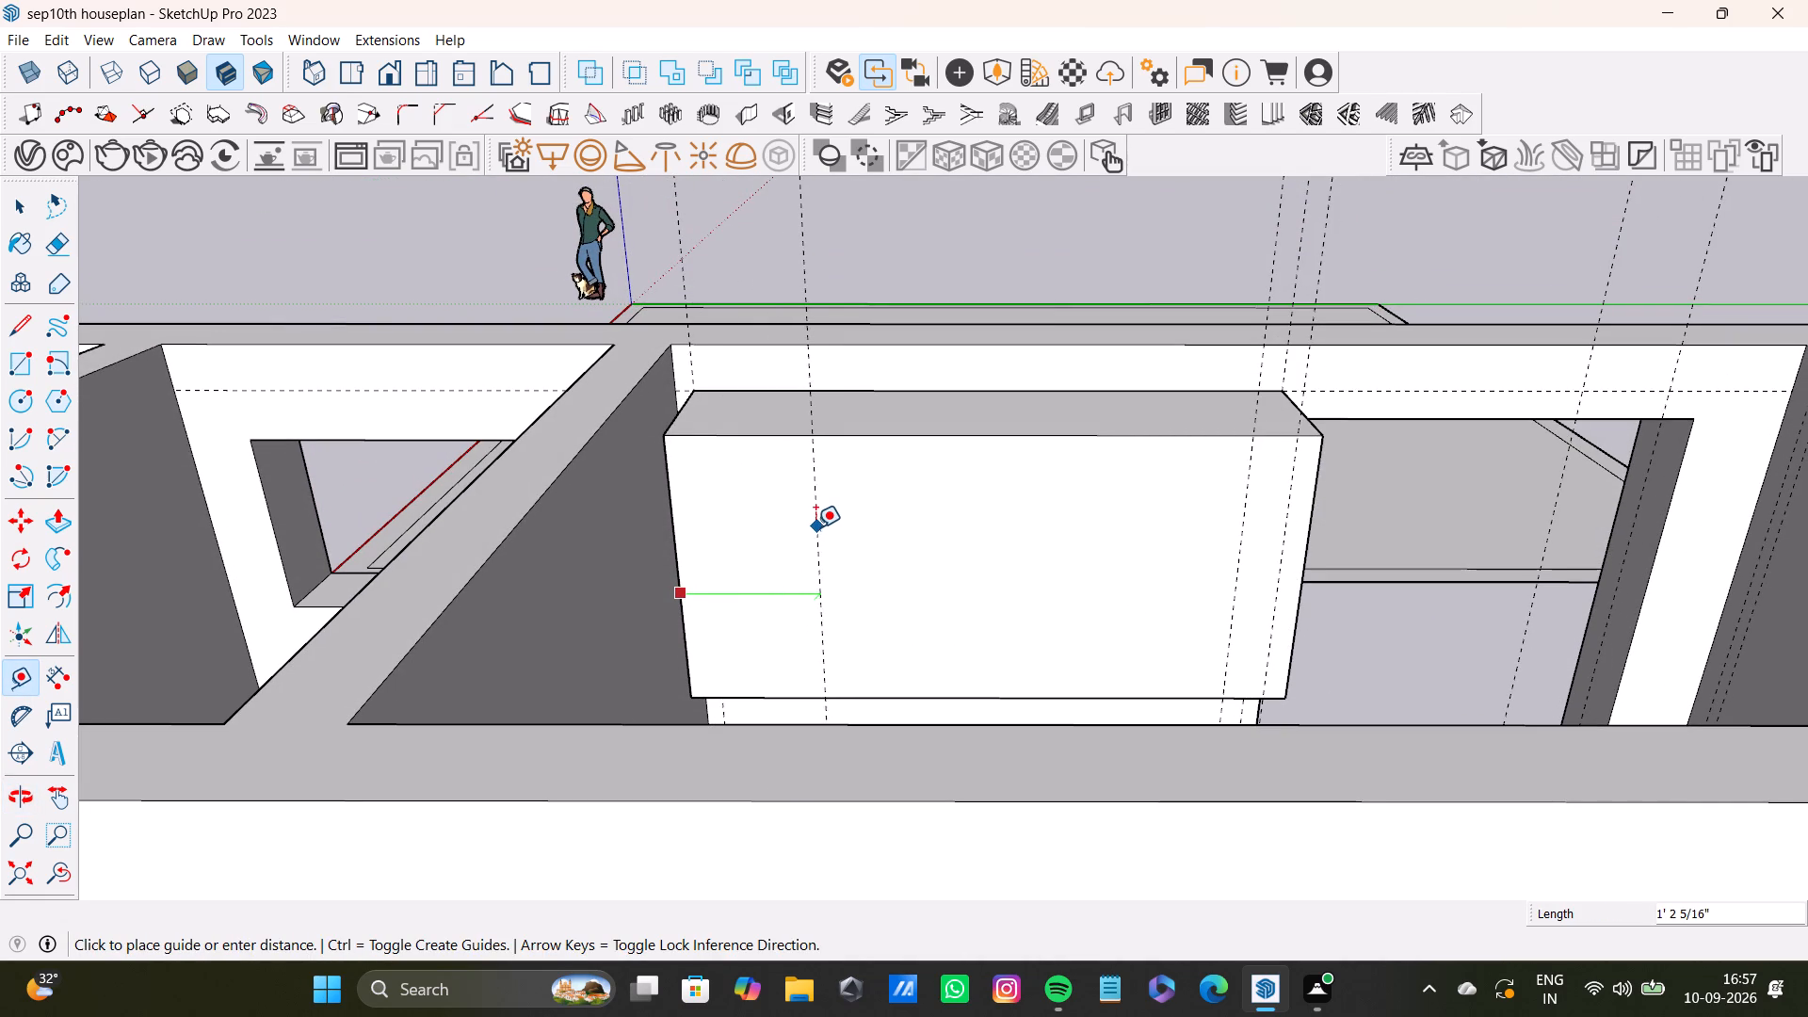
pyautogui.write("1'")
pyautogui.press('Return')
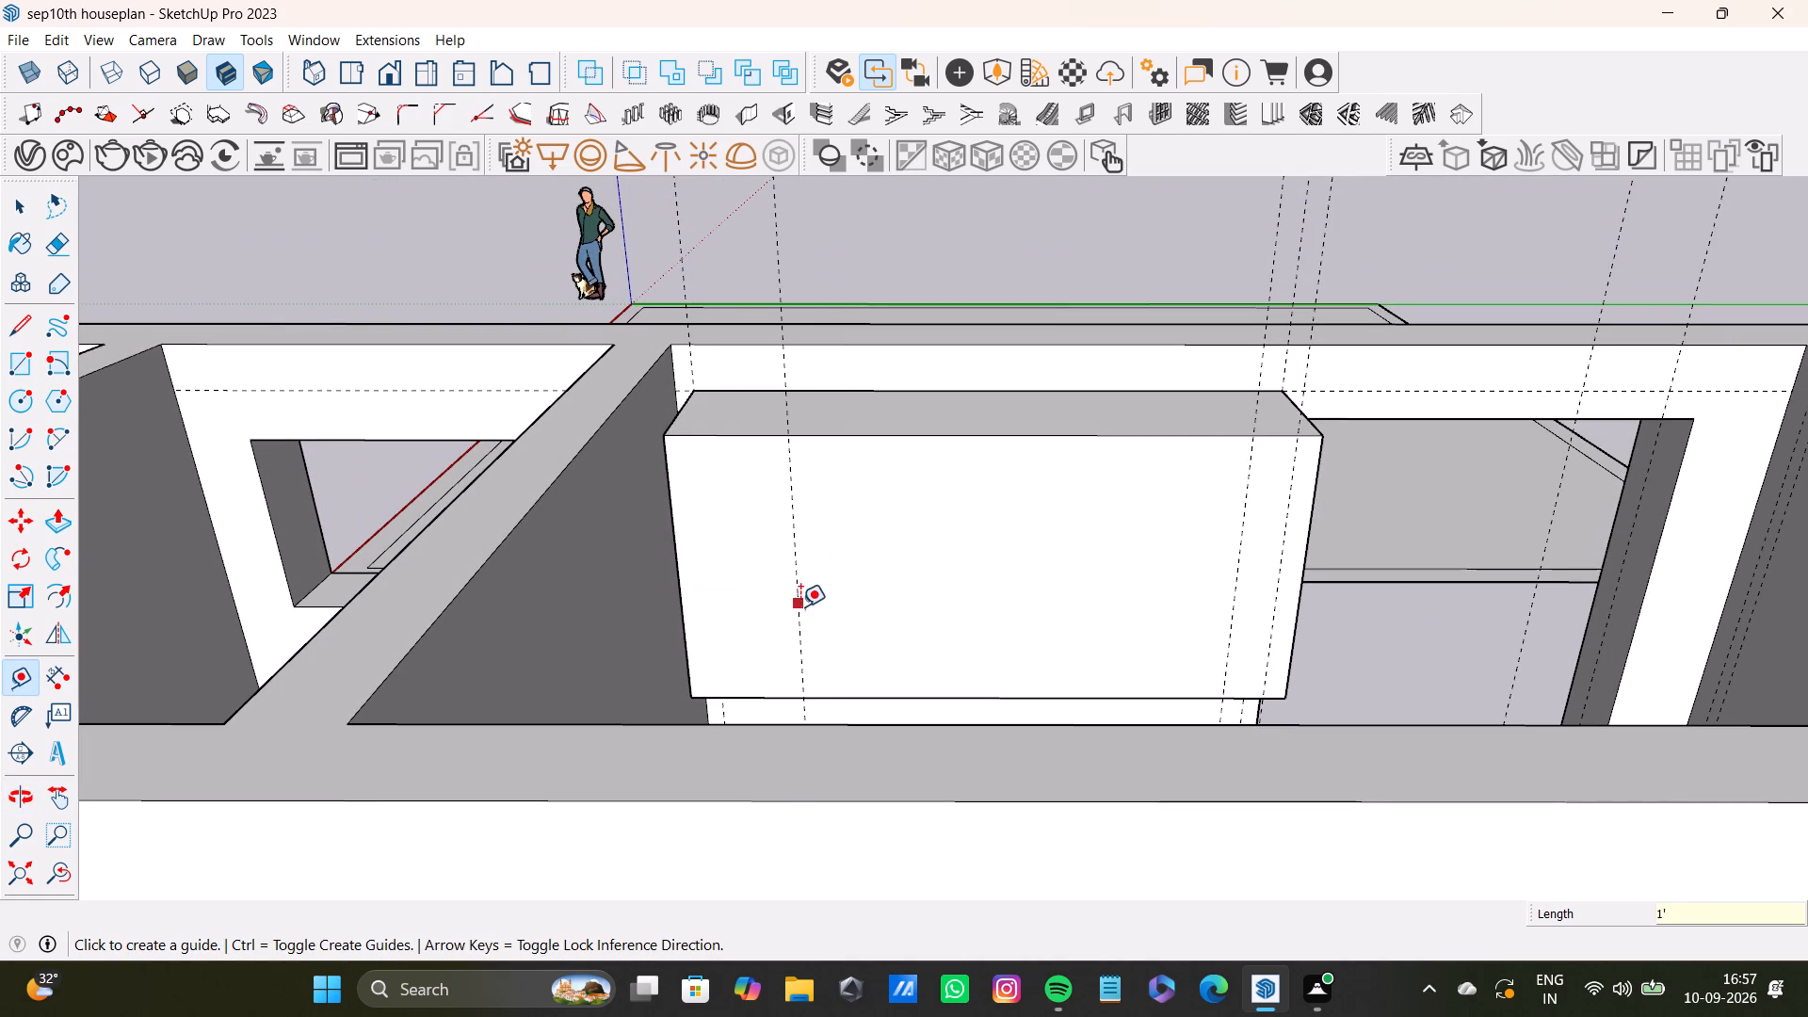
pyautogui.moveTo(800, 612); pyautogui.dragTo(817, 612)
pyautogui.write('0.5')
pyautogui.hotkey('shift', '"')
pyautogui.press('Return')
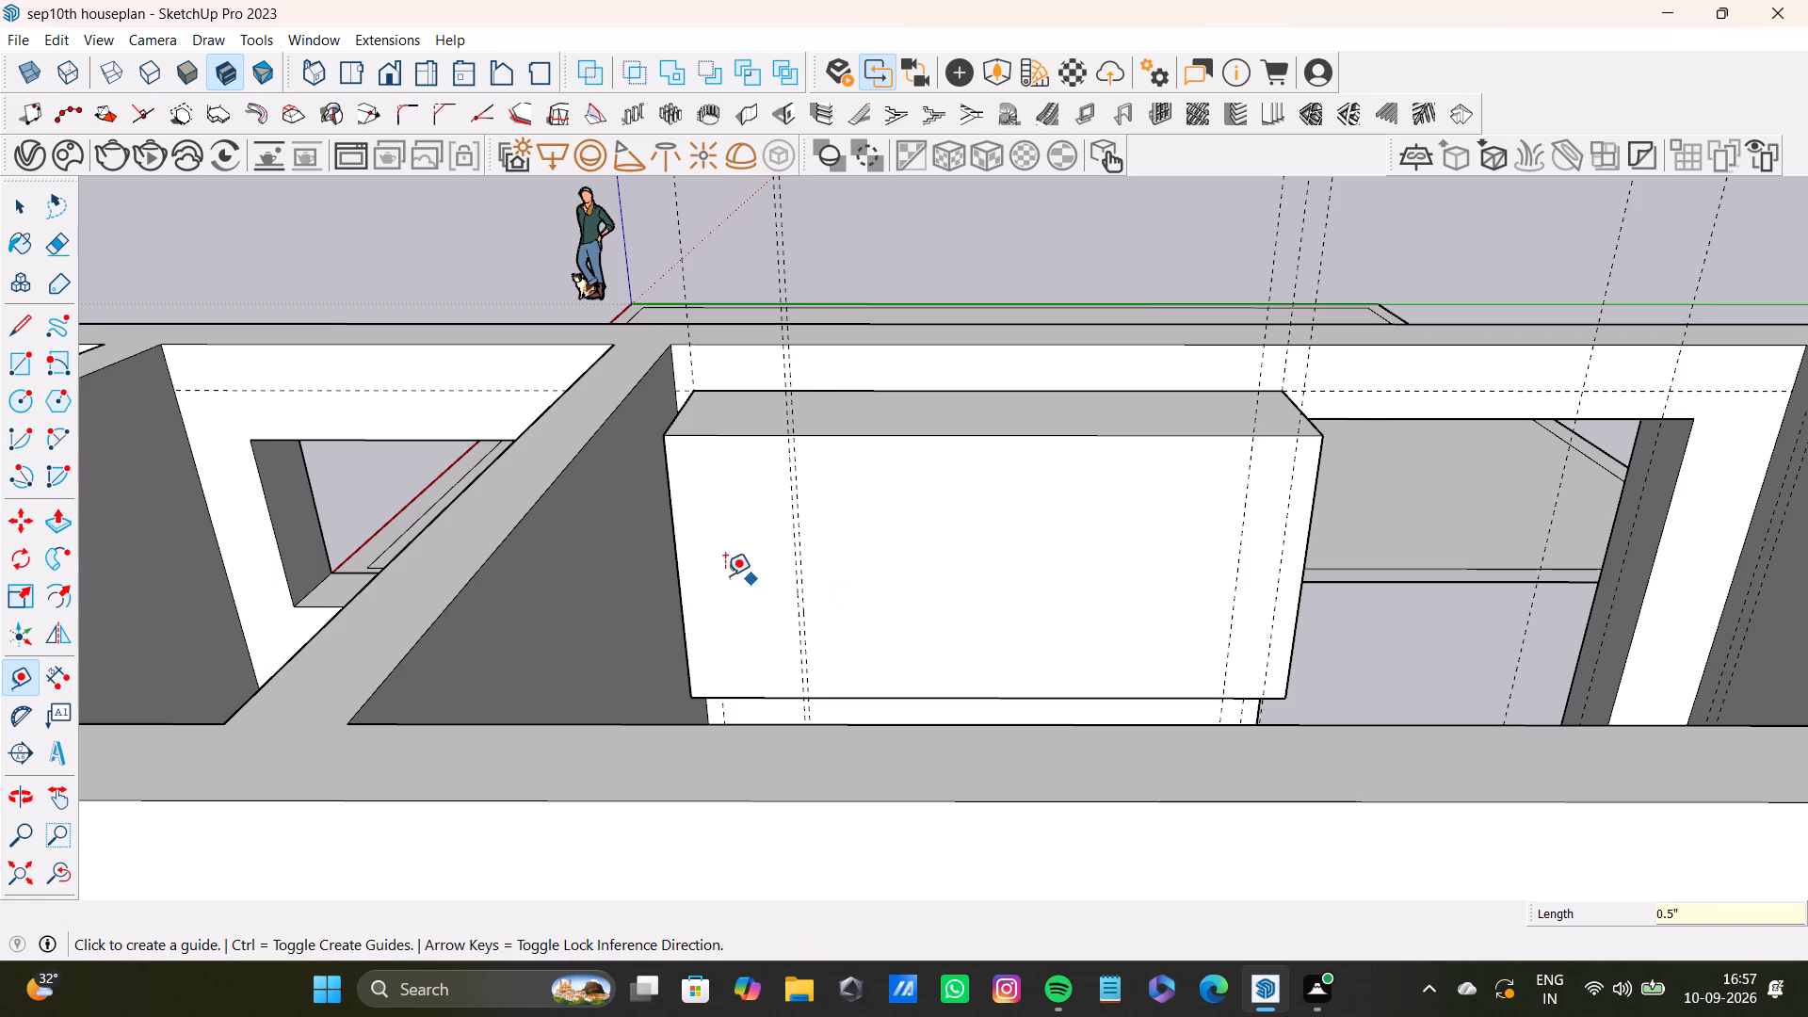
# Add a second pair of vertical guides on the cabinet front, 1' past the first pair and 0.5" apart.
pyautogui.scroll(7, 778, 589)
pyautogui.moveTo(820, 627); pyautogui.dragTo(829, 628)
pyautogui.write("1'")
pyautogui.press('Return')
pyautogui.click(1061, 676)
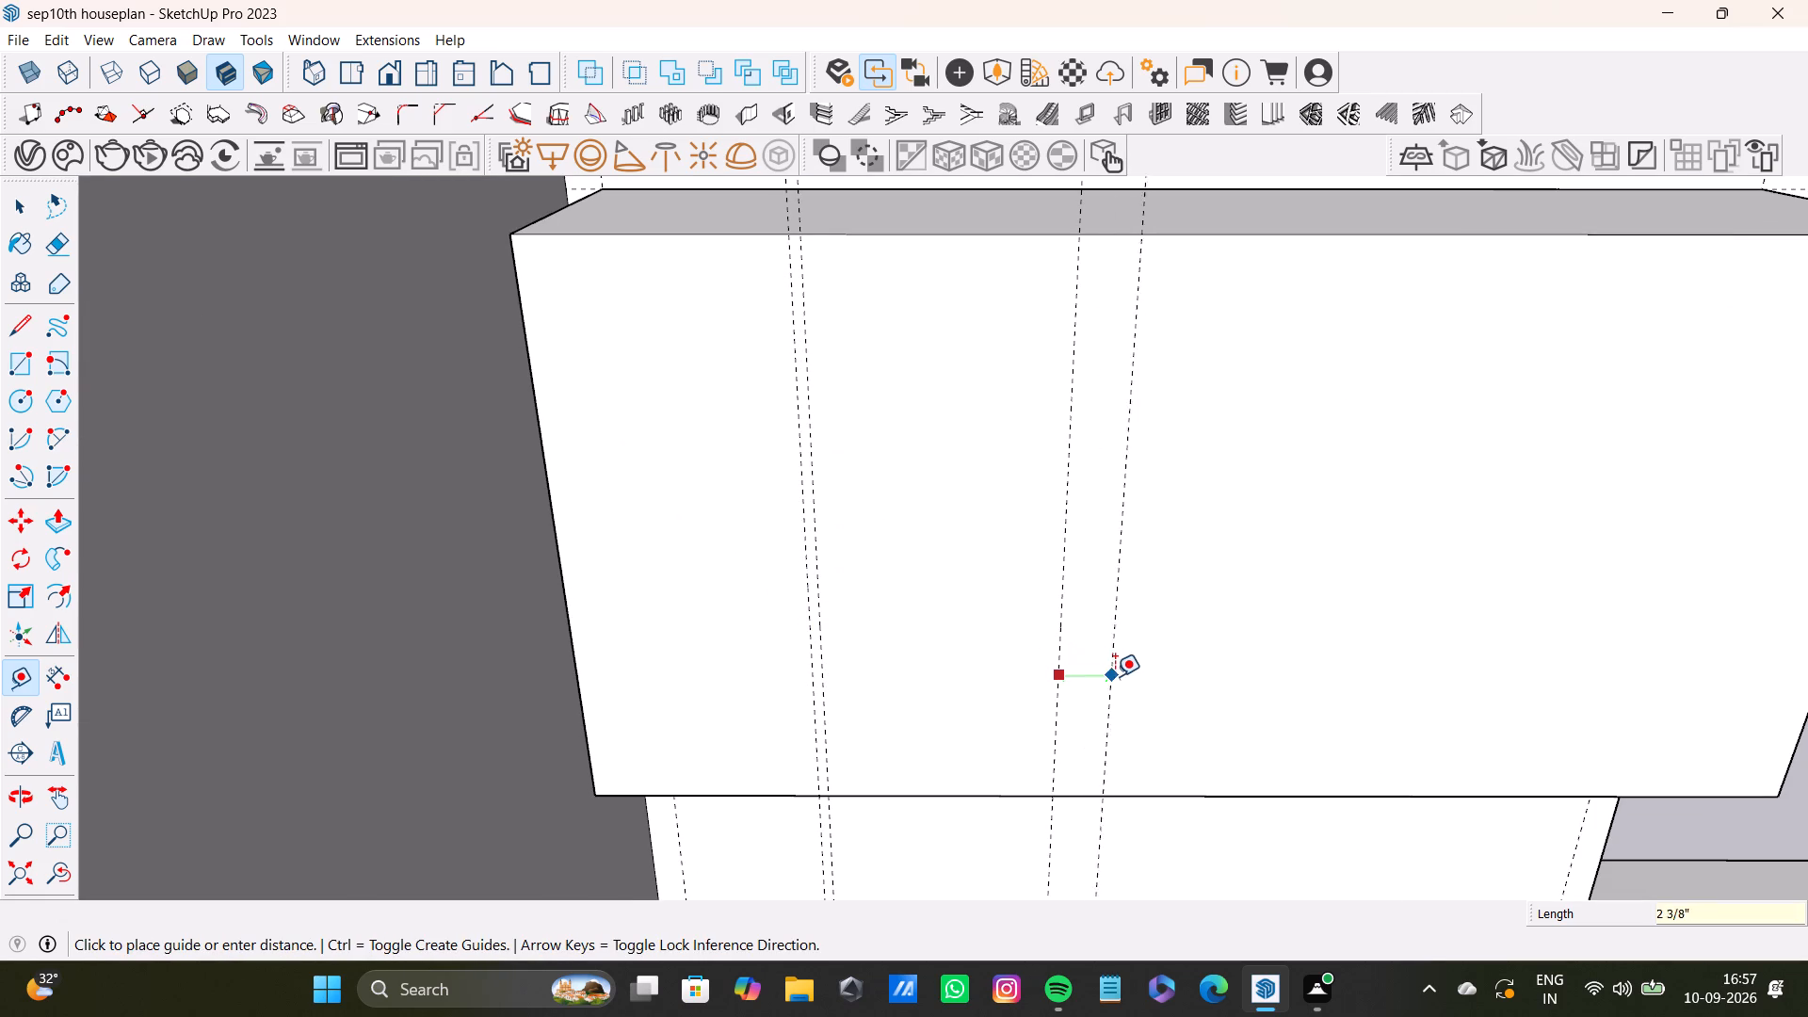
pyautogui.write('0.5')
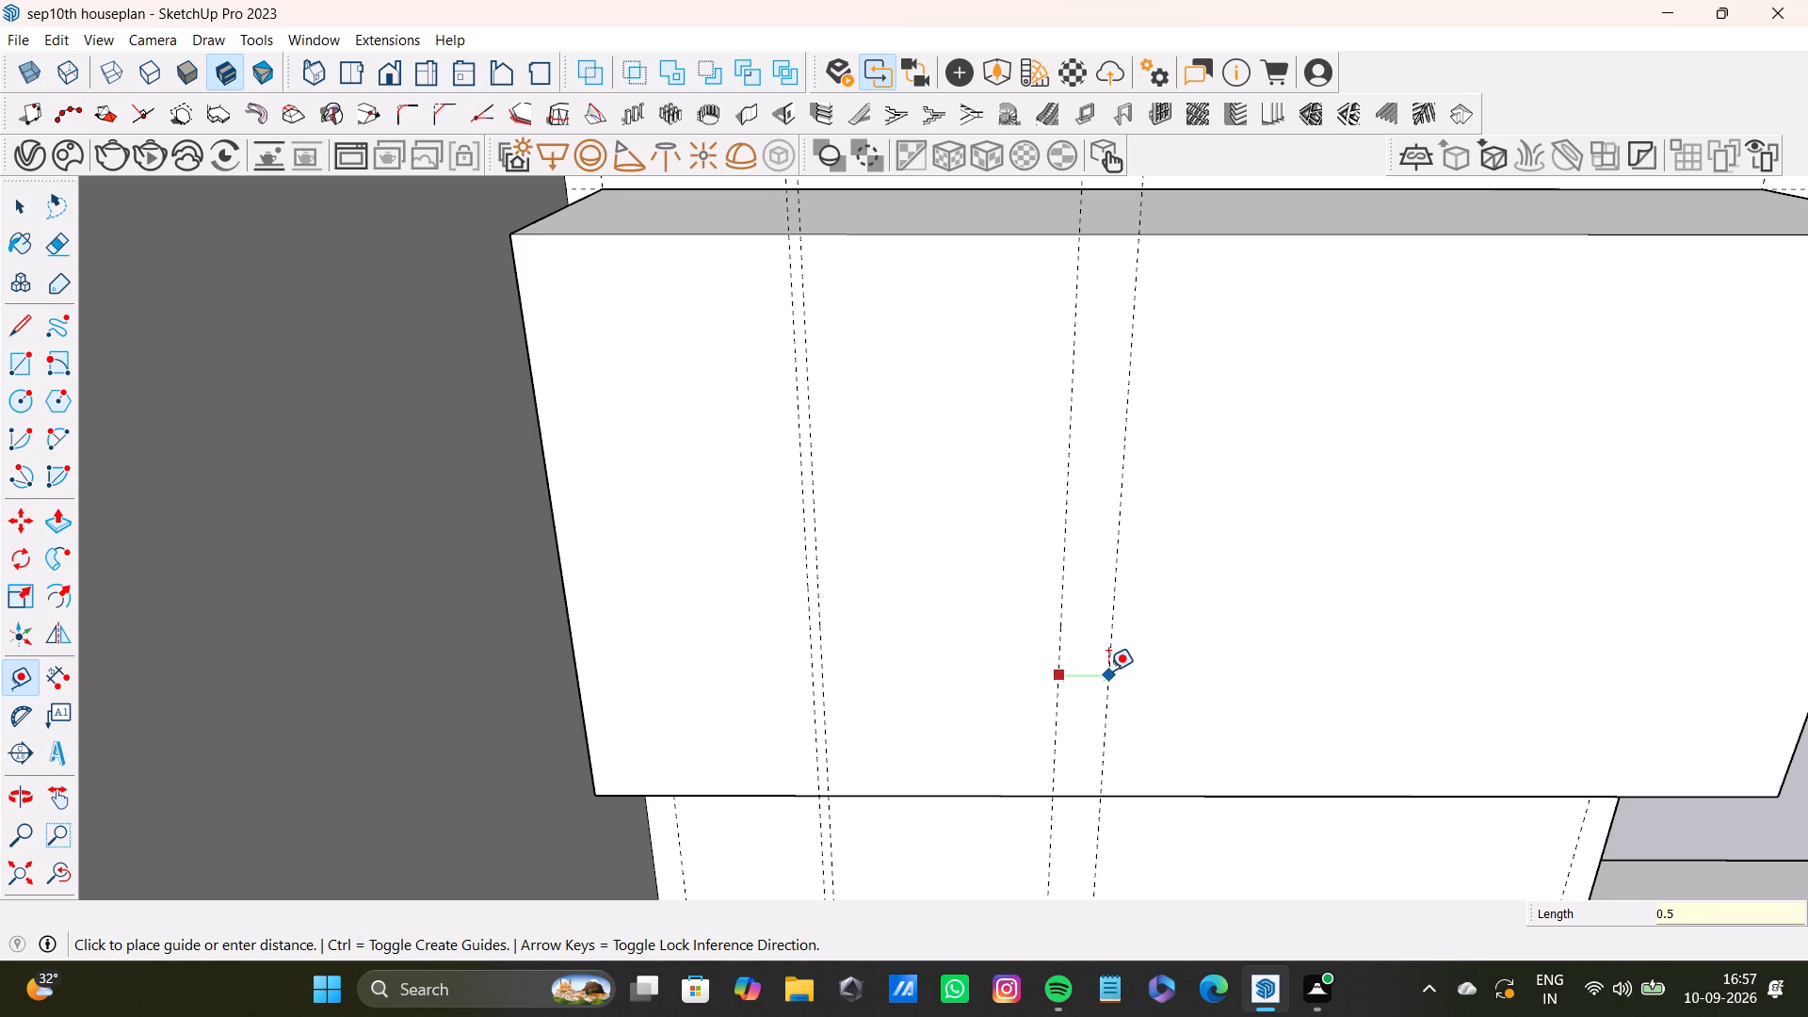
pyautogui.keyDown('shift'); pyautogui.click(1108, 670); pyautogui.keyUp('shift')
pyautogui.hotkey('shift', '"')
pyautogui.press('Return')
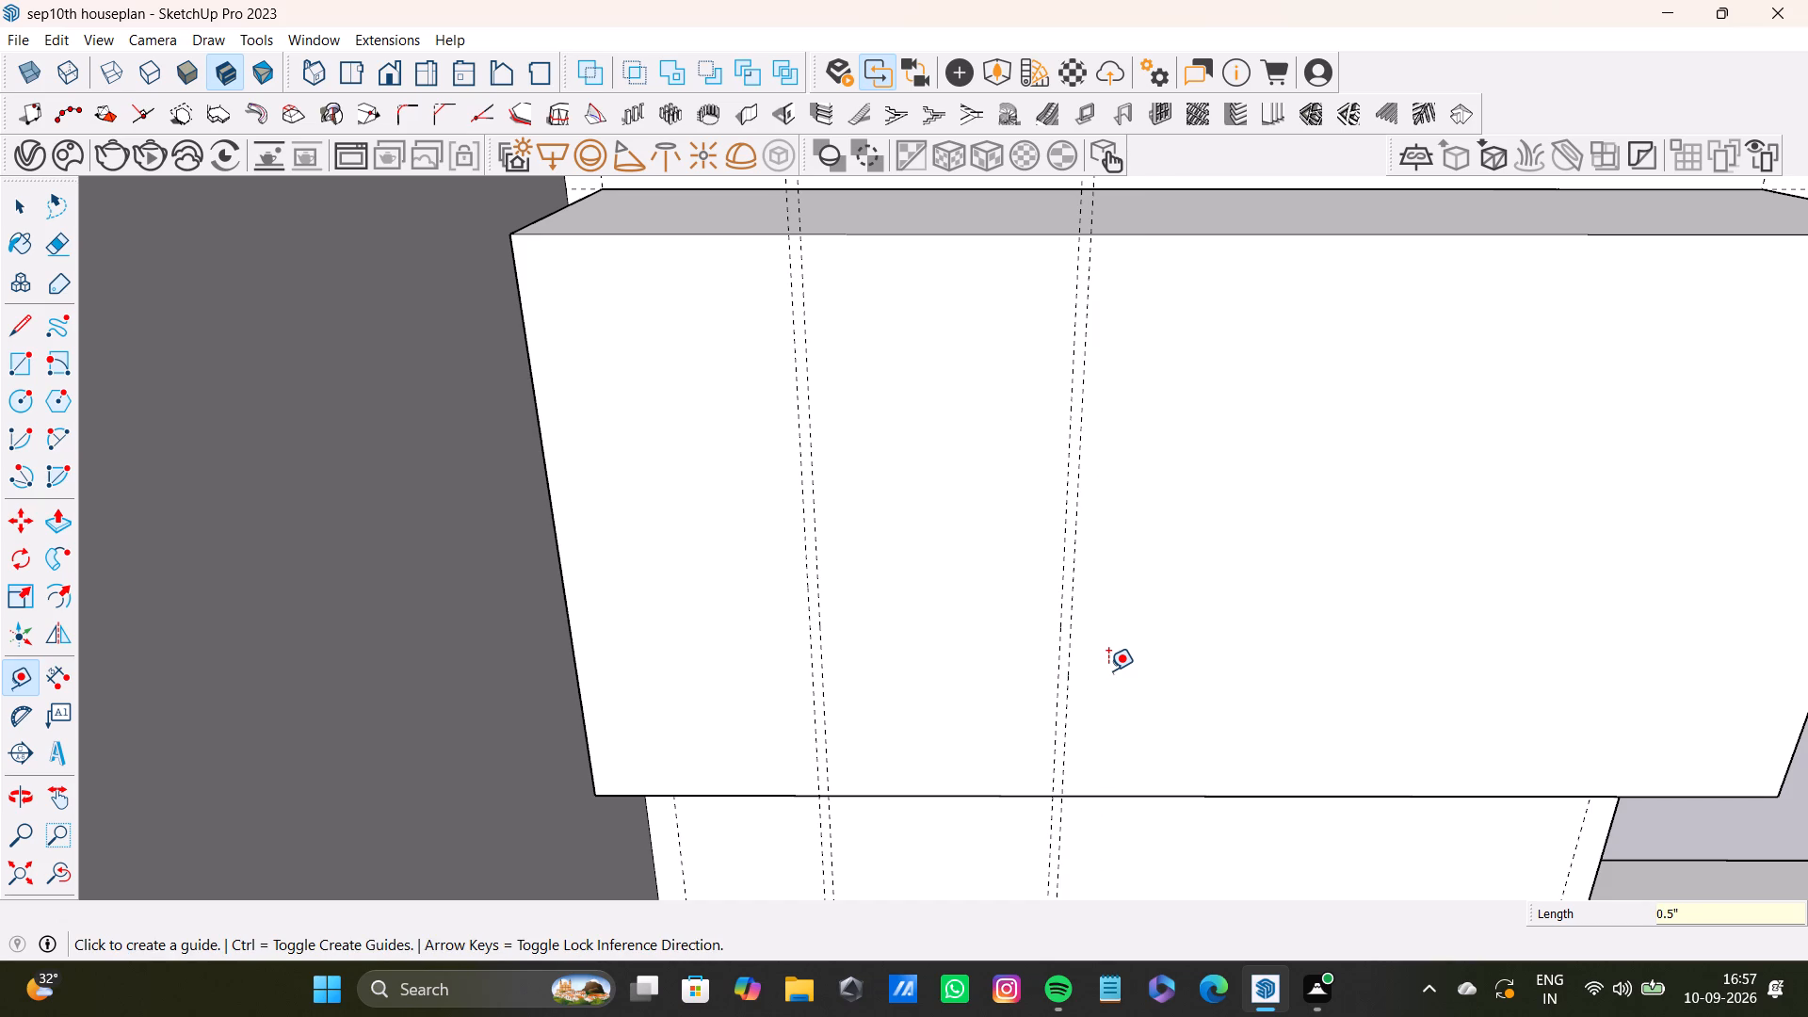
# Add a third pair of vertical guides on the cabinet front, 1' past the second pair and 0.5" apart.
pyautogui.click(1072, 620)
pyautogui.scroll(-3, 1390, 664)
pyautogui.keyDown('shift'); pyautogui.moveTo(1367, 671); pyautogui.dragTo(1187, 665, button='middle'); pyautogui.keyUp('shift')
pyautogui.moveTo(1192, 672); pyautogui.dragTo(1159, 693, button='middle')
pyautogui.press('1')
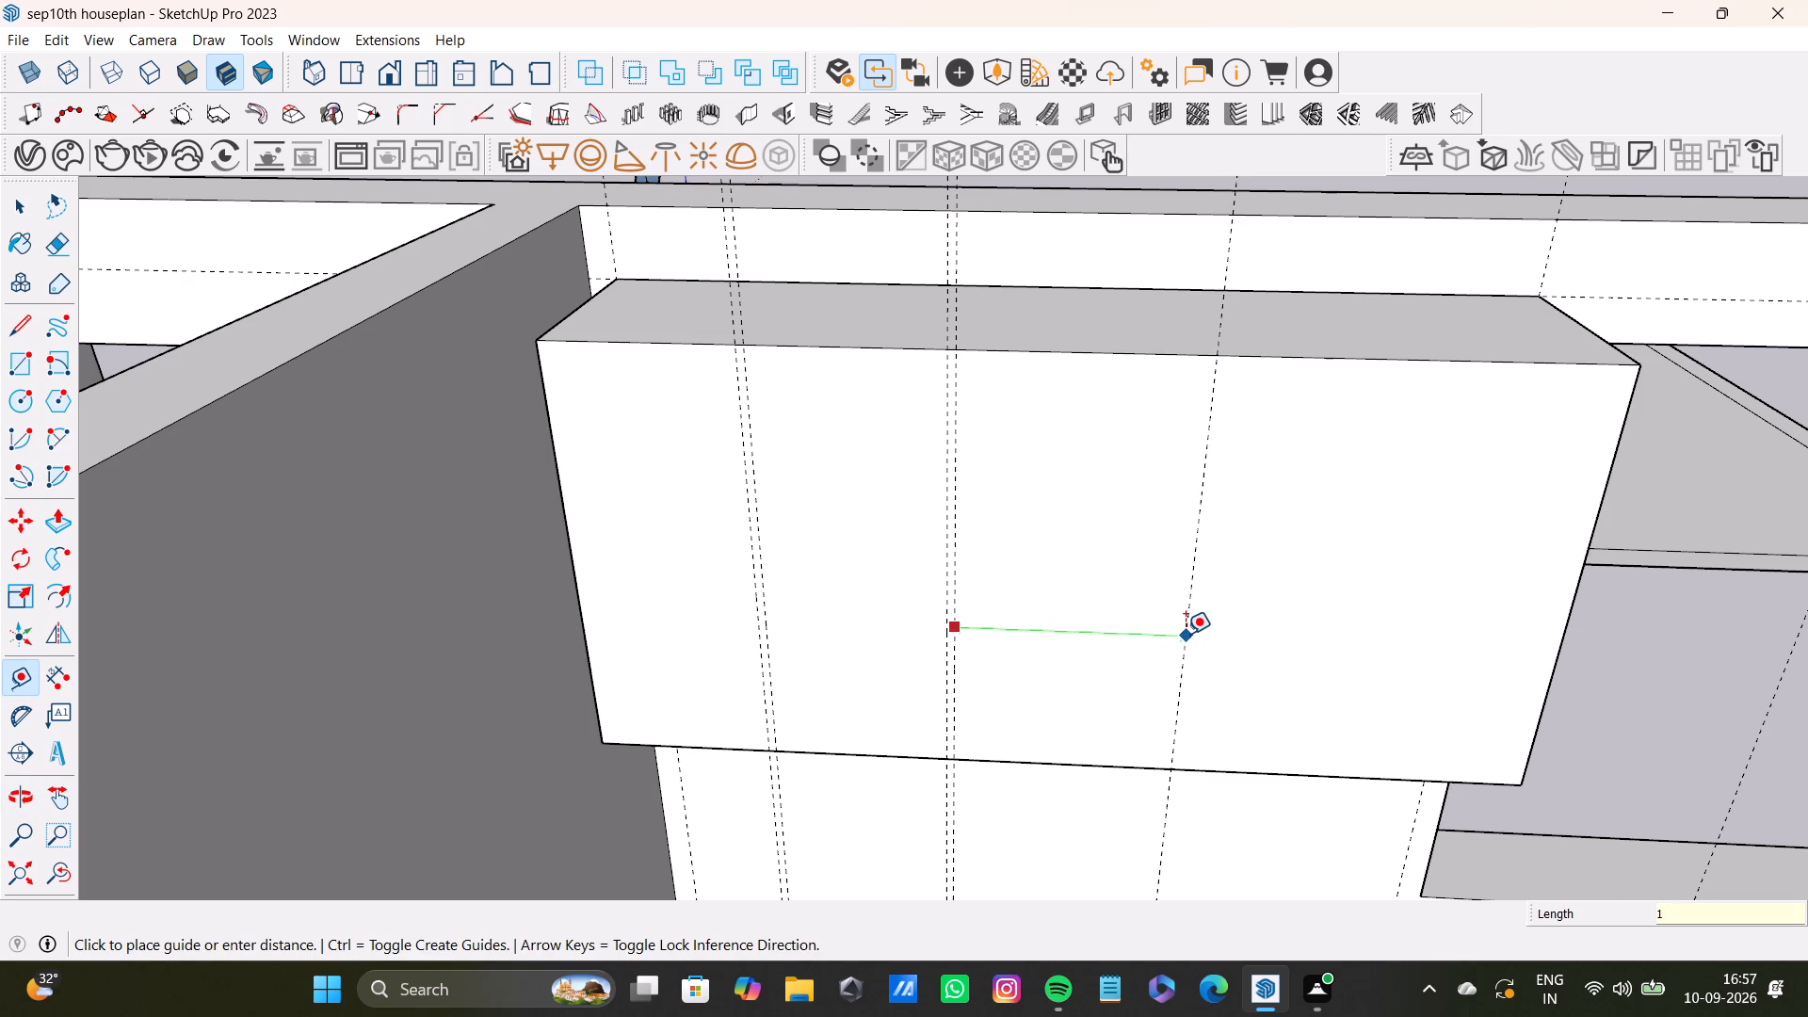
pyautogui.press("'")
pyautogui.press('Return')
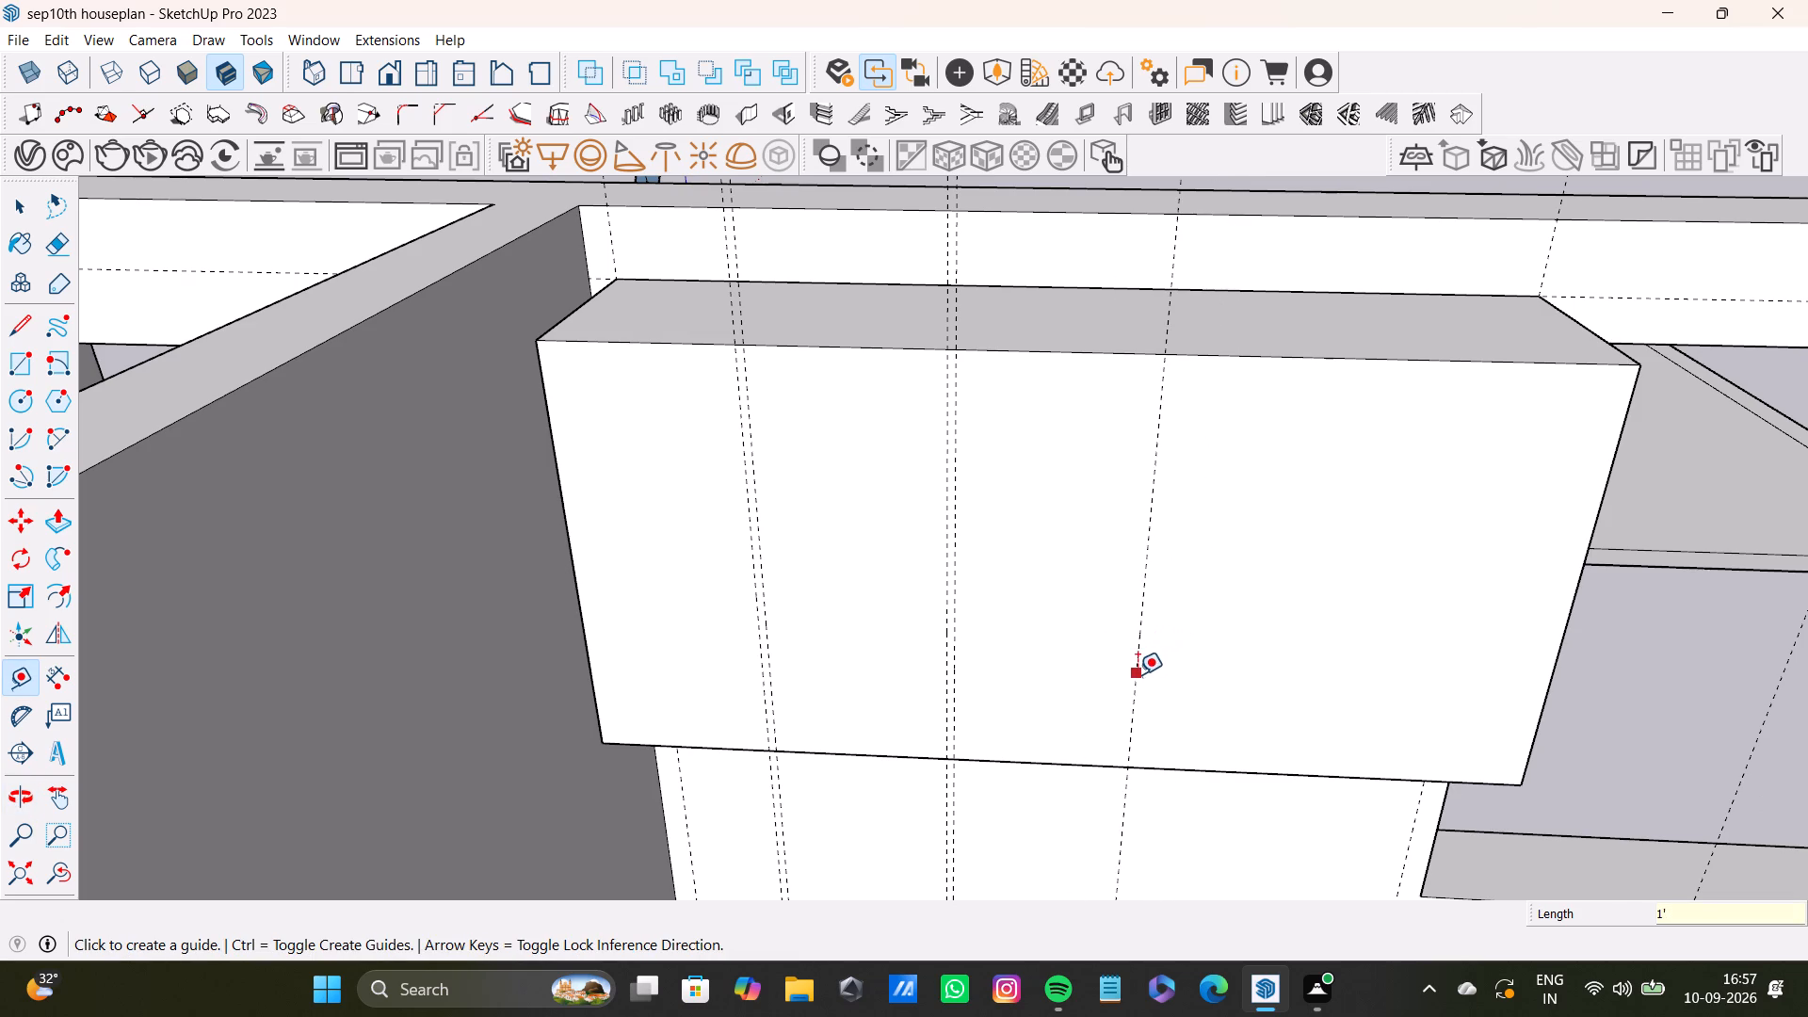
pyautogui.click(1138, 674)
pyautogui.write('0.')
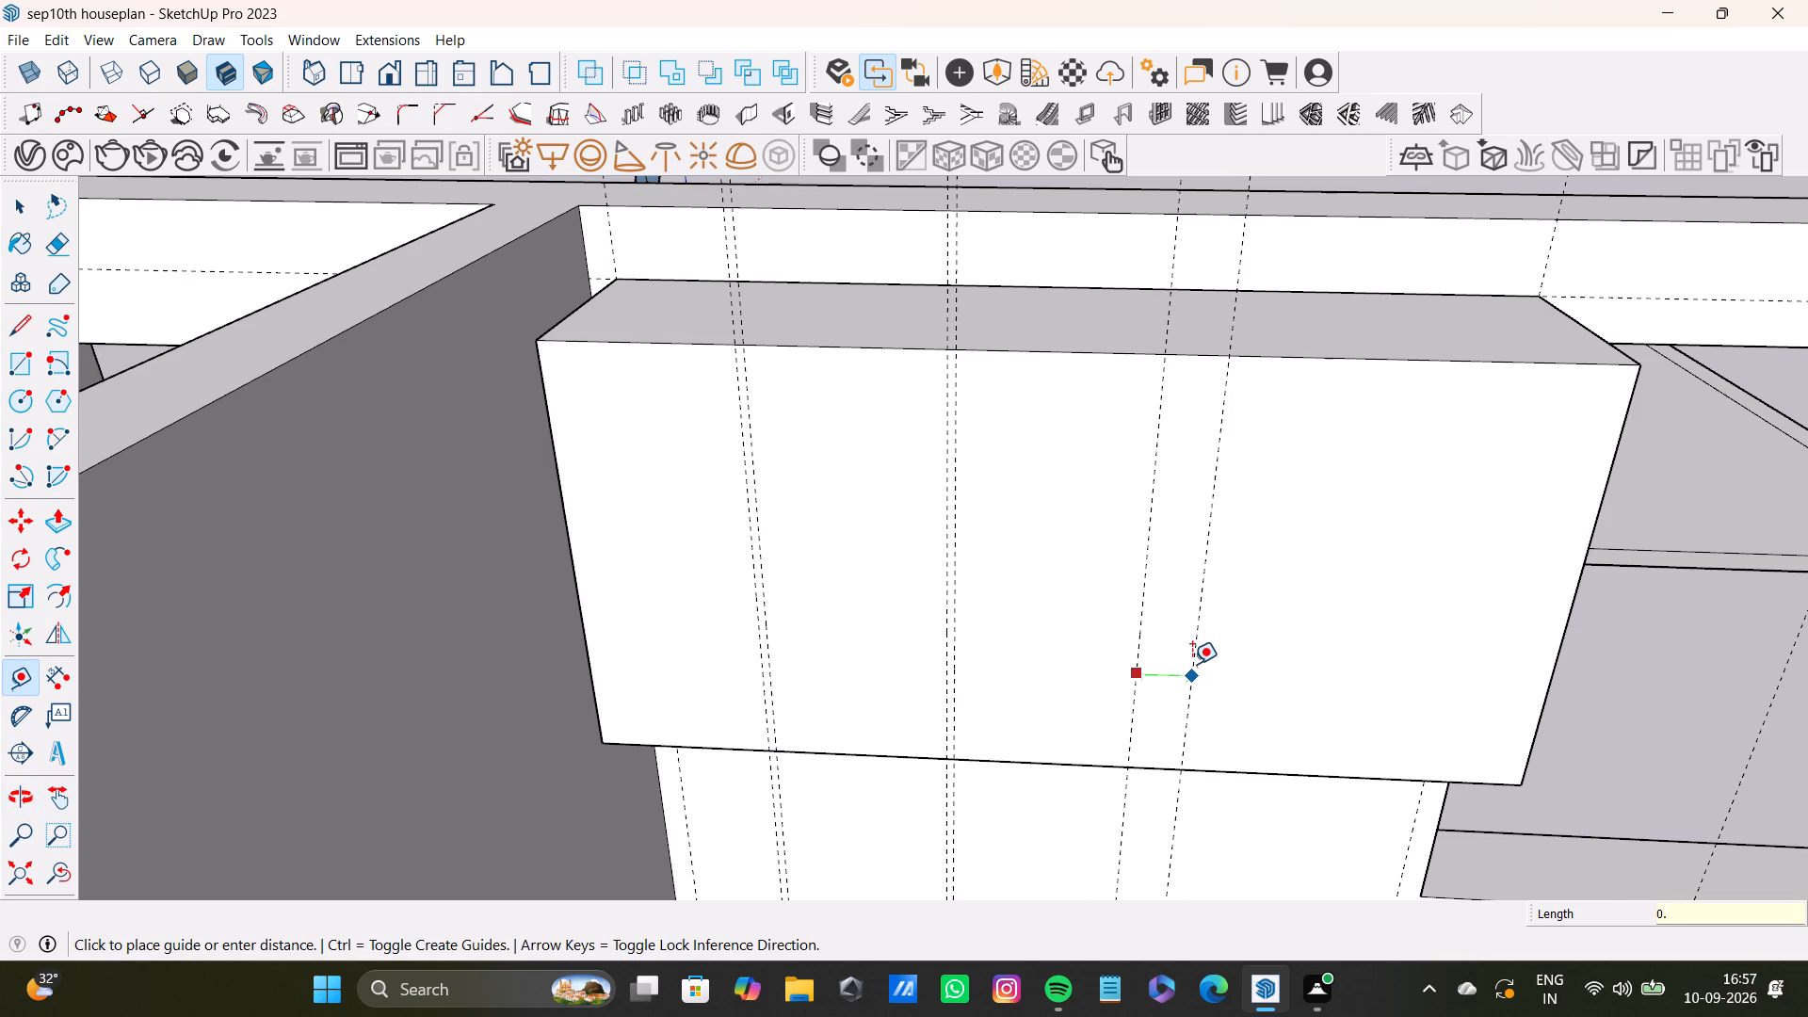
pyautogui.press('5')
pyautogui.hotkey('shift', '"')
pyautogui.press('Return')
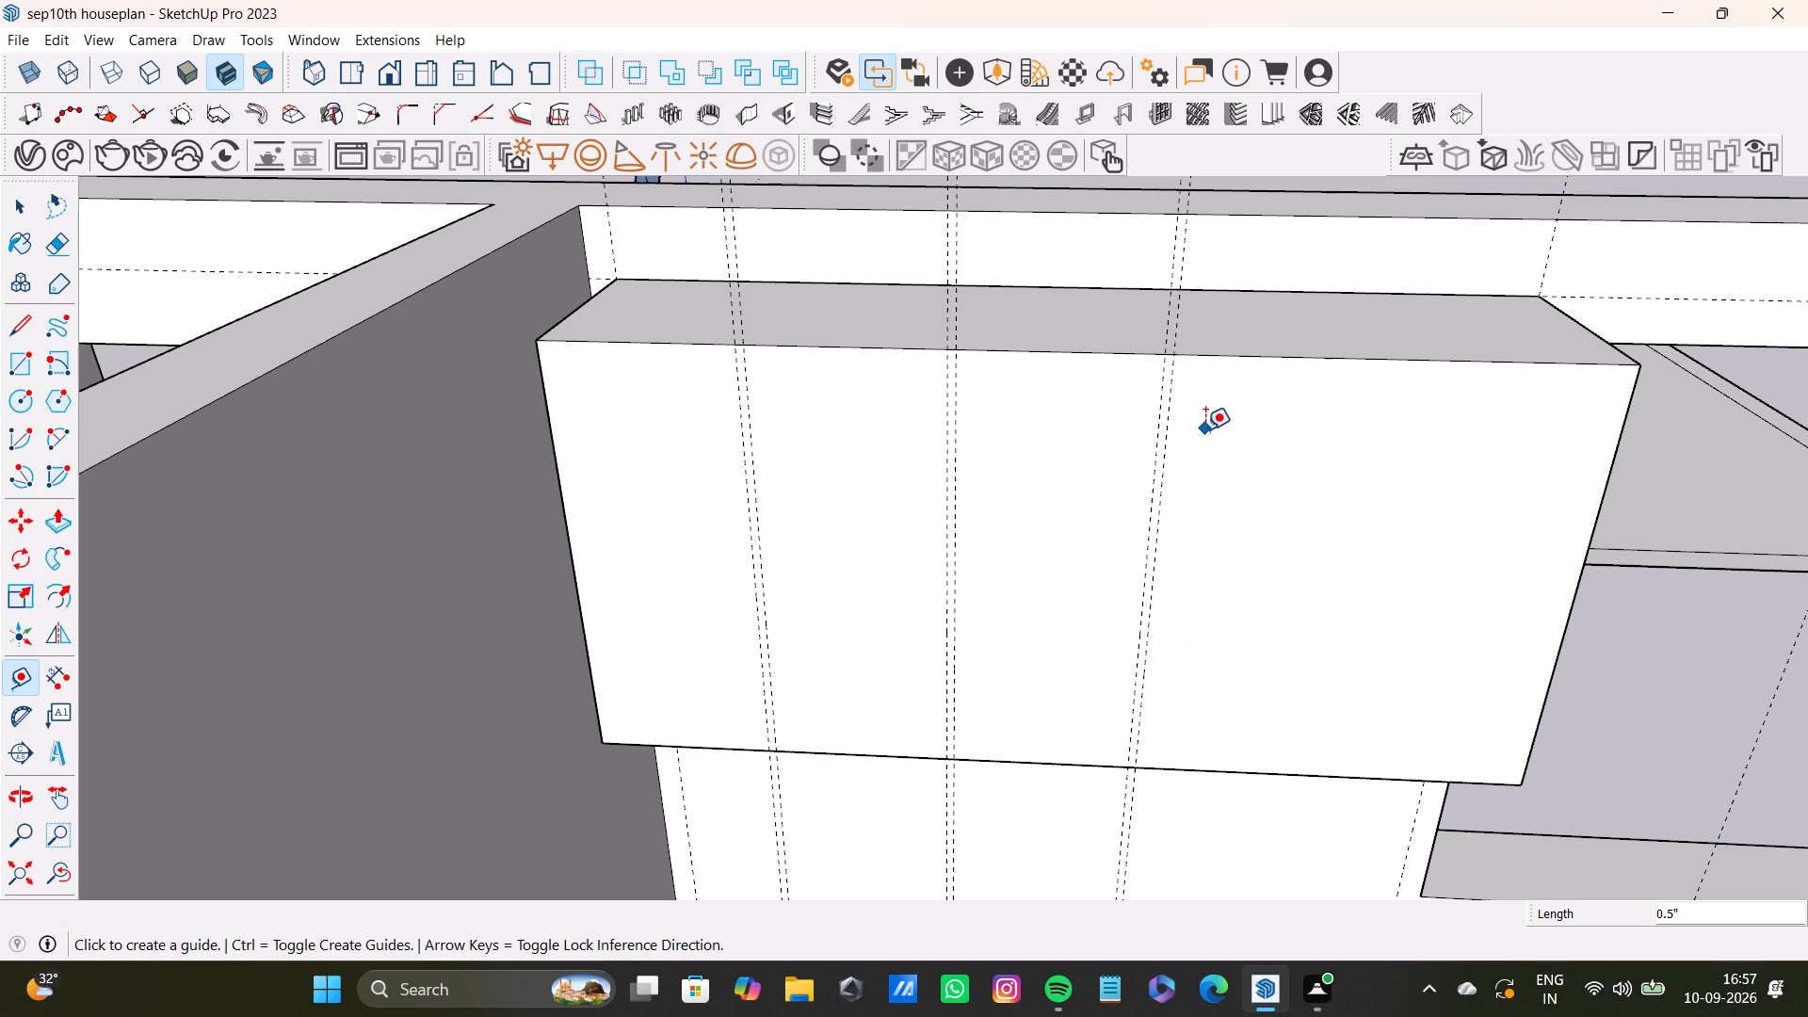
# Add a fourth pair of vertical guides near the cabinet front's window-side edge, about 1' 1 1/8" past the third pair and 0.5" apart.
pyautogui.scroll(4, 1148, 563)
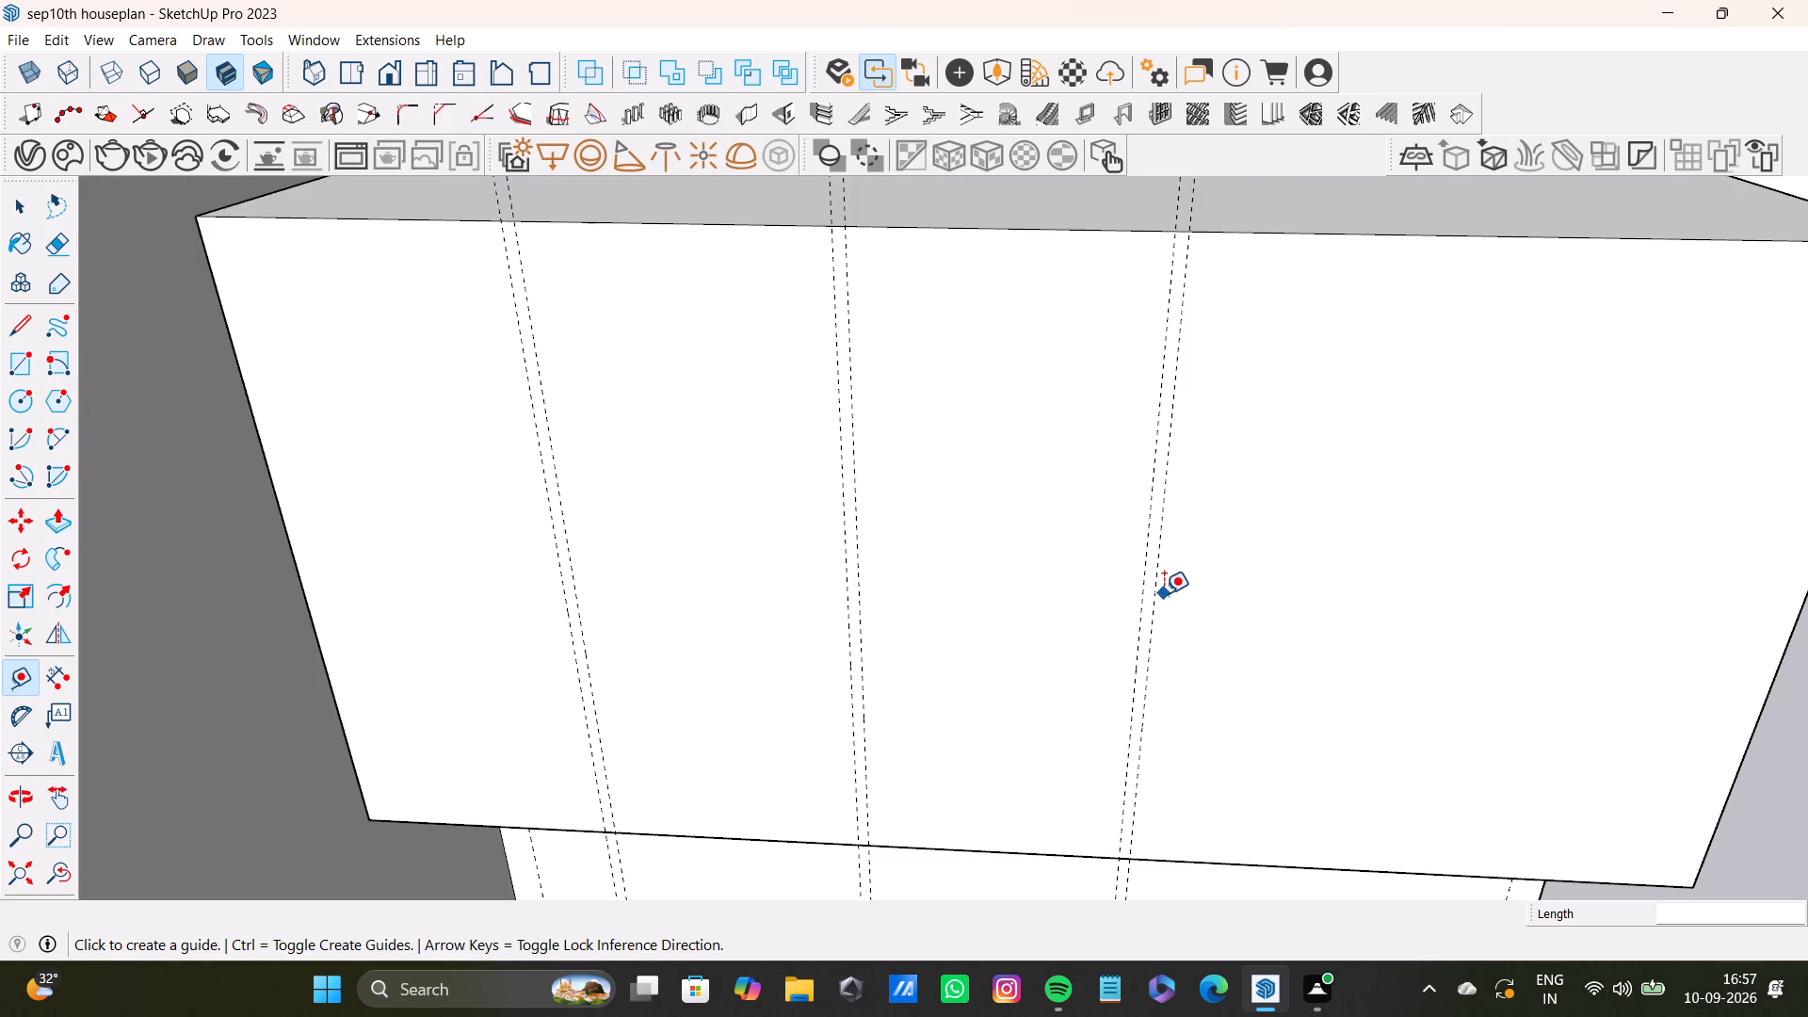
pyautogui.click(1153, 642)
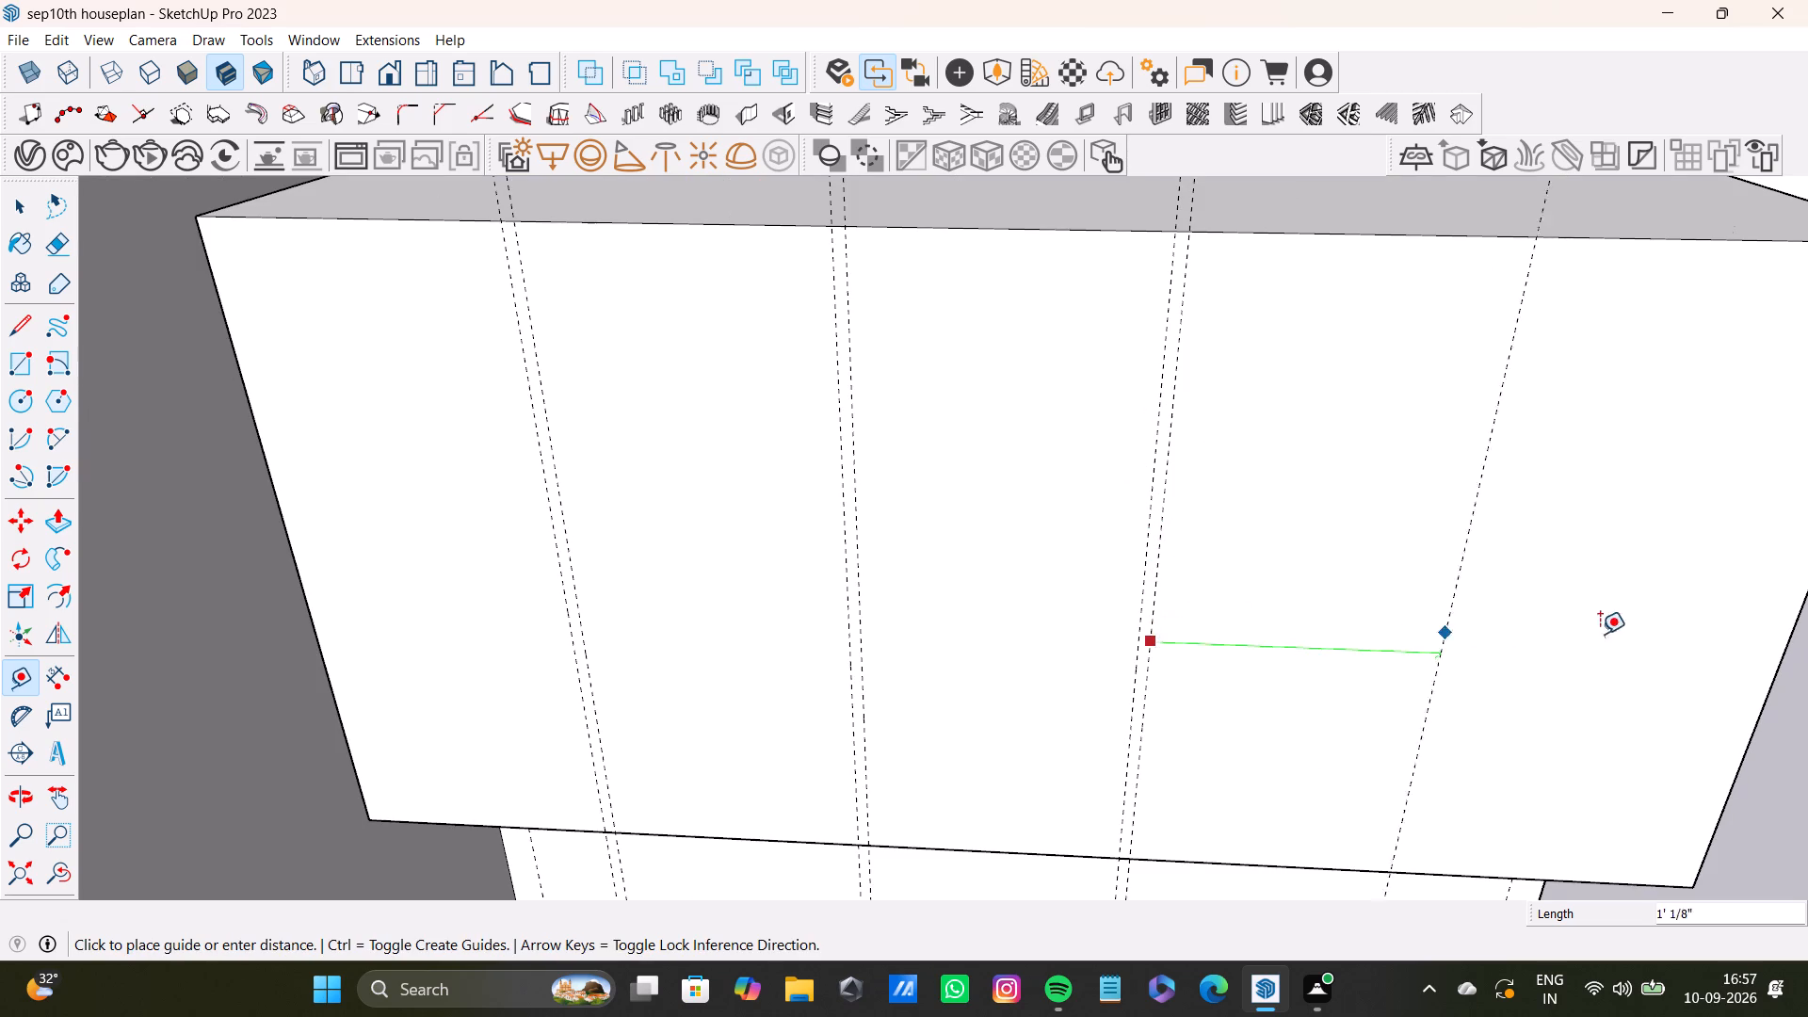
pyautogui.scroll(-8, 1590, 608)
pyautogui.keyDown('shift'); pyautogui.moveTo(1502, 608); pyautogui.dragTo(1243, 626, button='middle'); pyautogui.keyUp('shift')
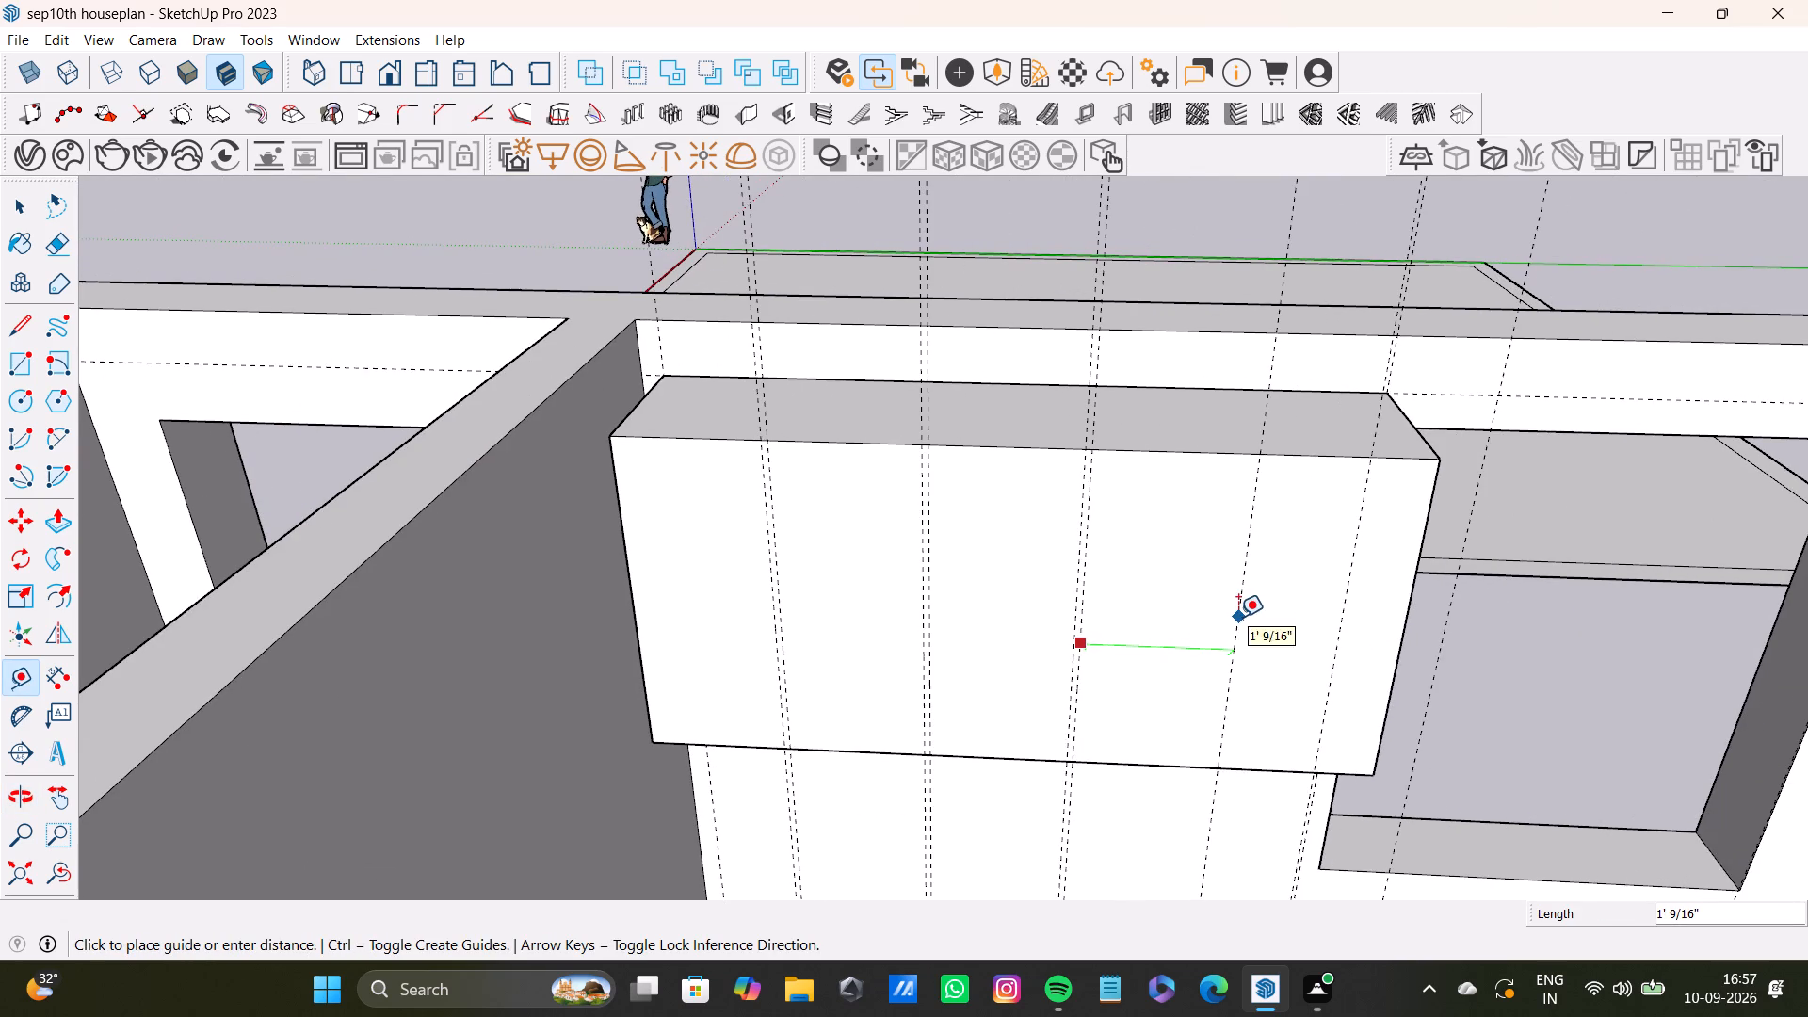
pyautogui.moveTo(1244, 611); pyautogui.dragTo(1246, 570, button='middle')
pyautogui.moveTo(1253, 601); pyautogui.dragTo(1267, 679, button='middle')
pyautogui.scroll(1, 1269, 655)
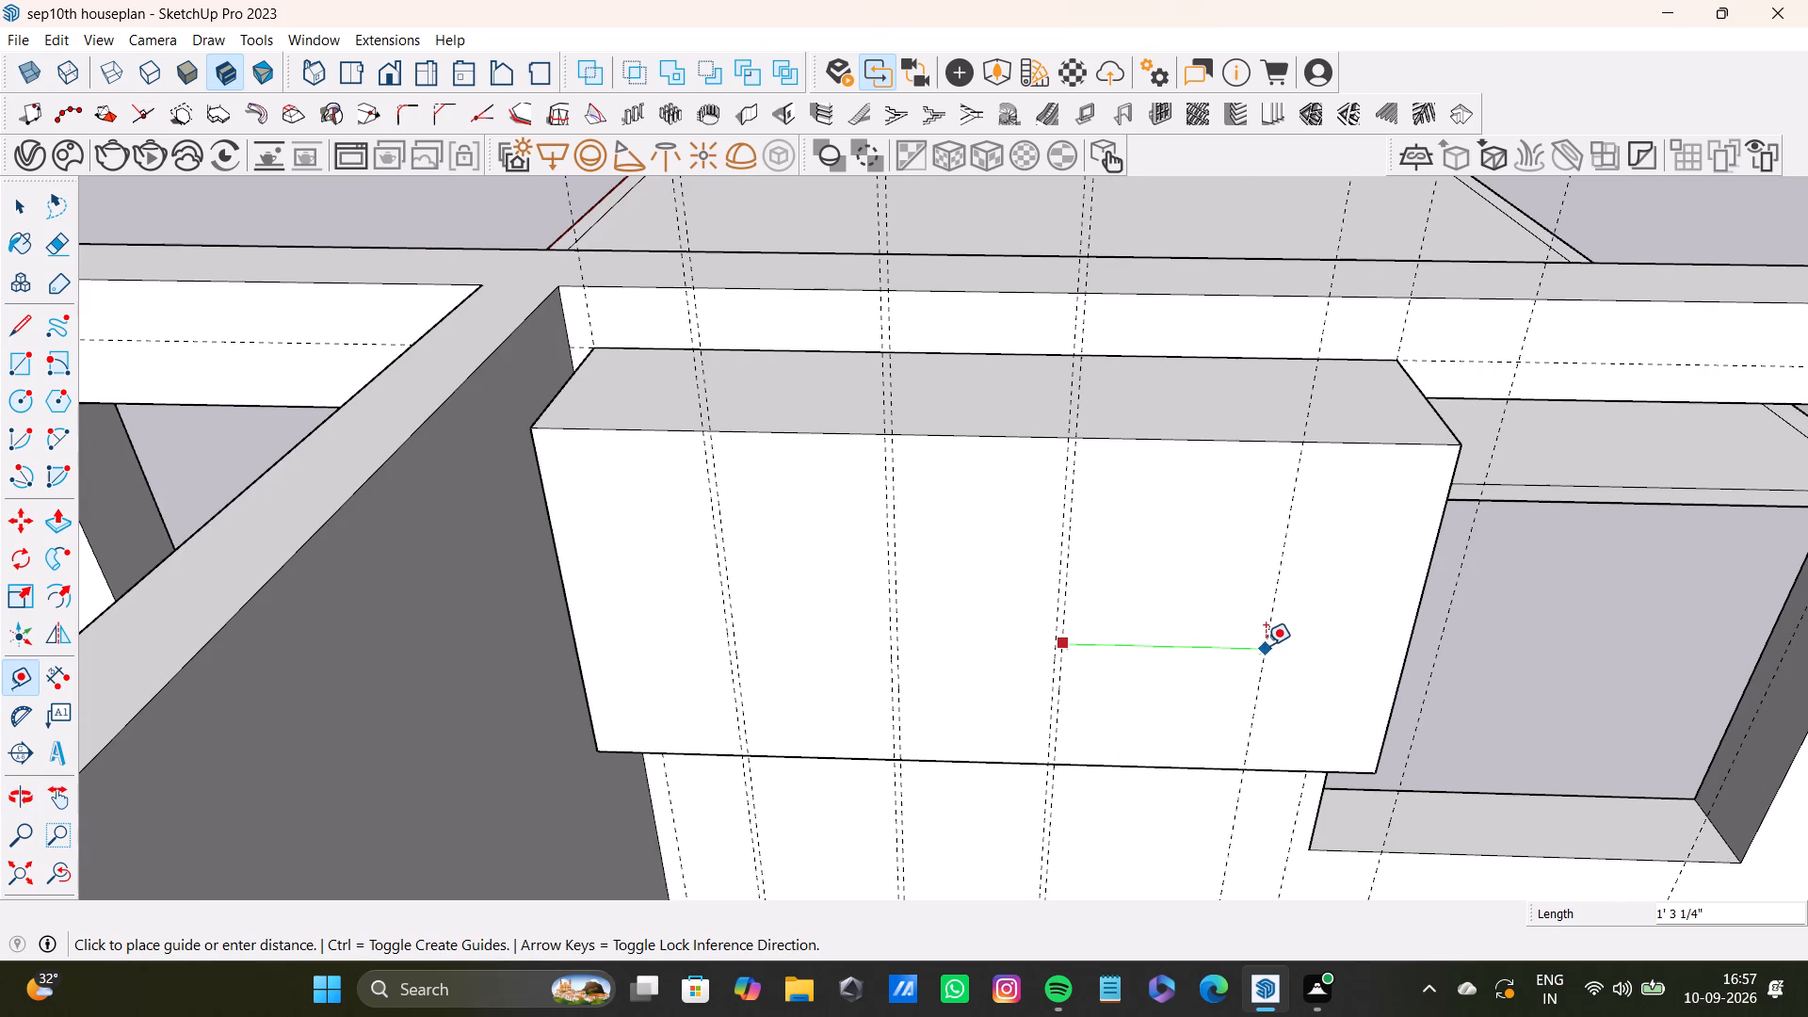
pyautogui.click(1237, 636)
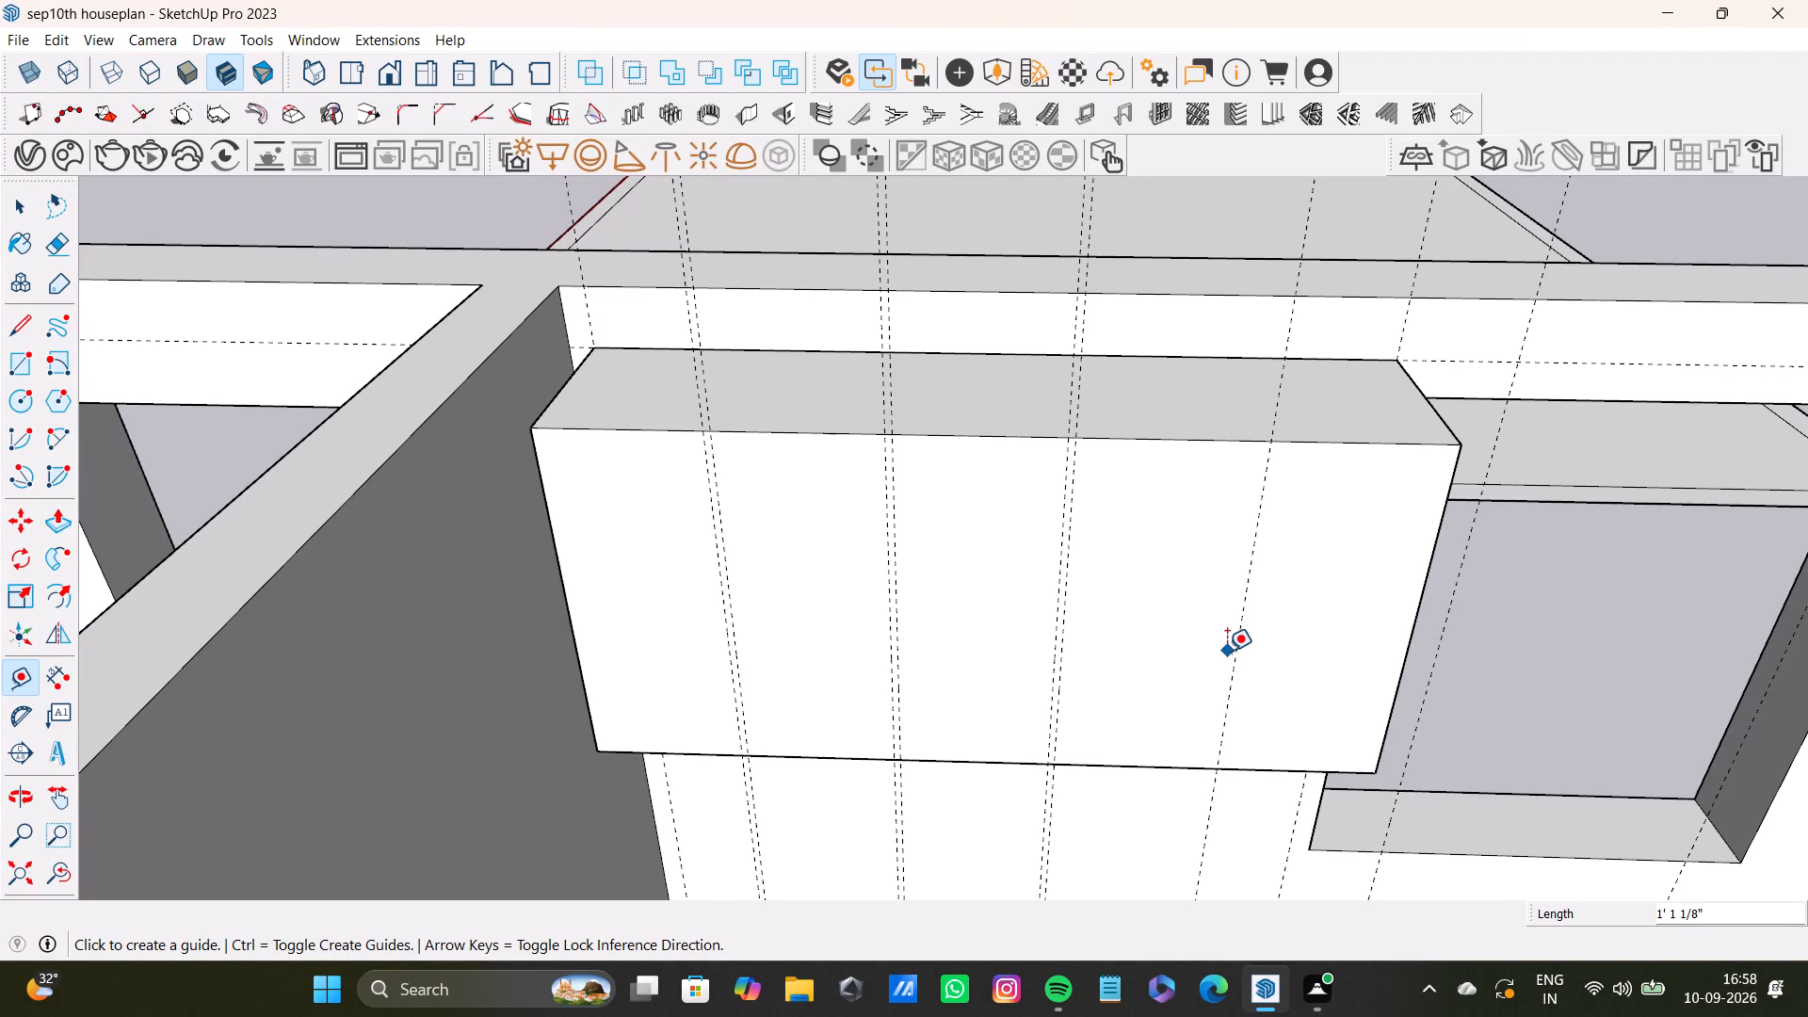
pyautogui.scroll(2, 1245, 688)
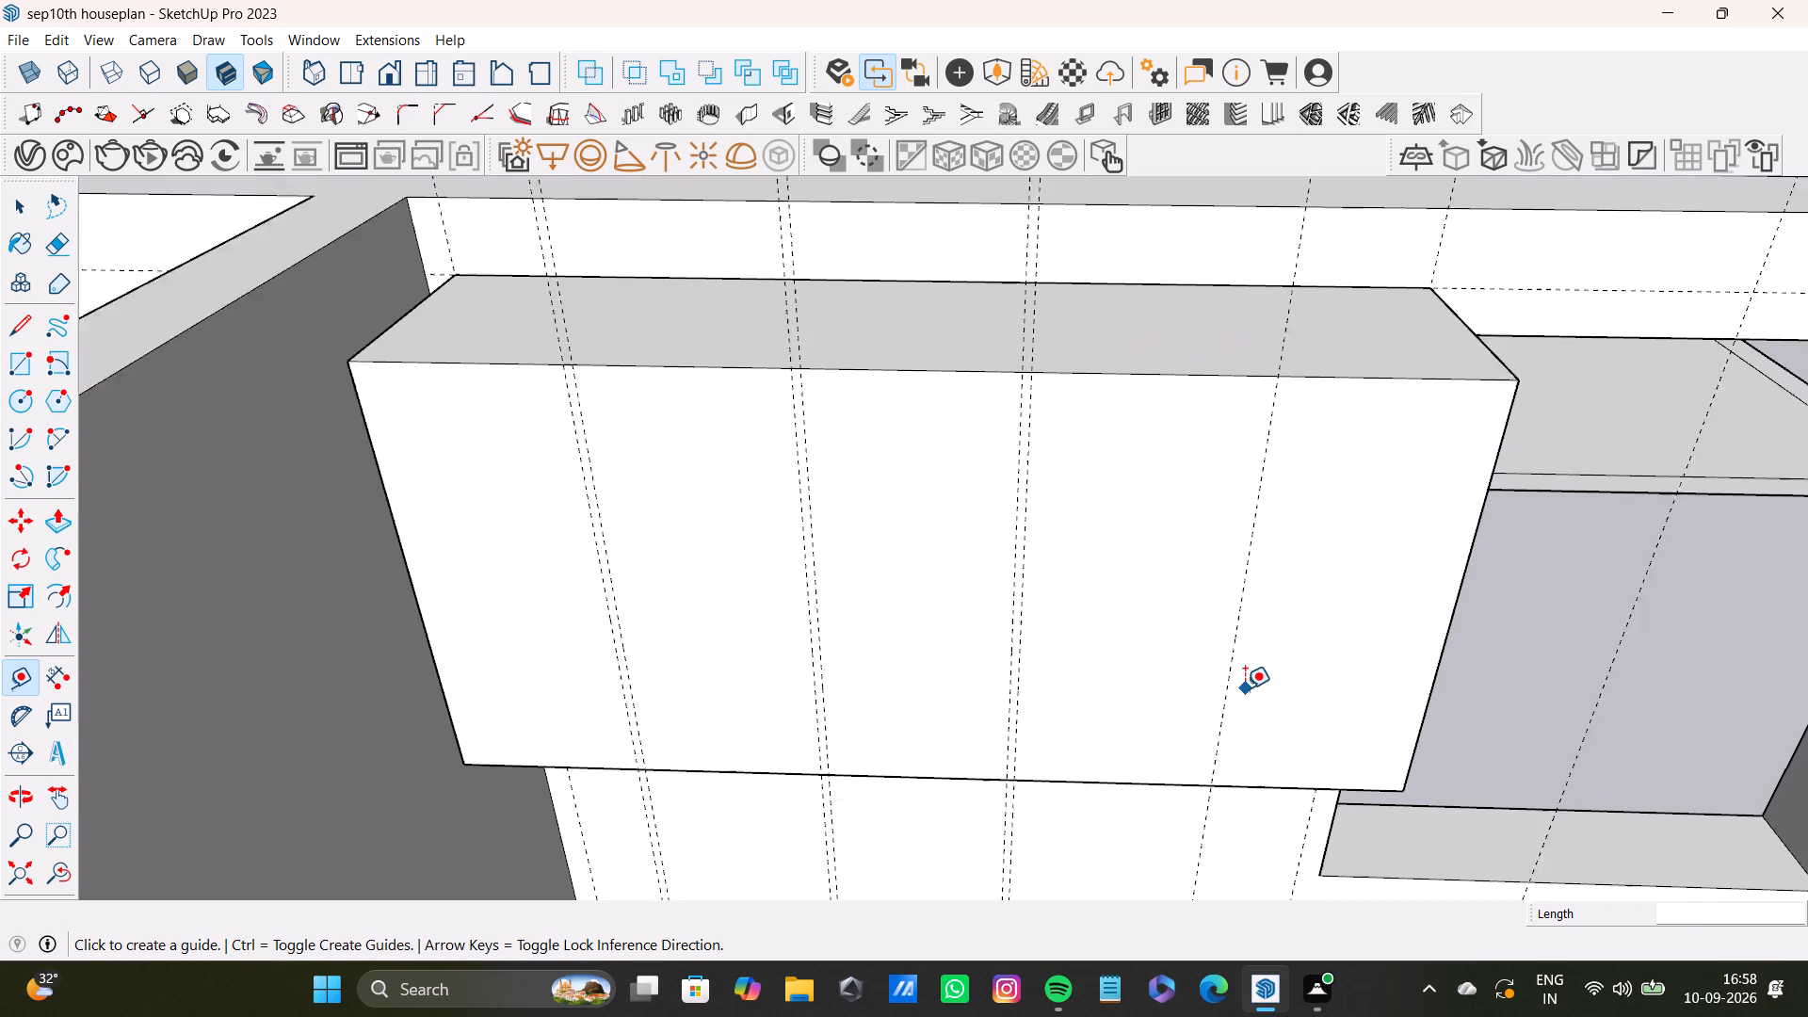
pyautogui.scroll(1, 1245, 688)
pyautogui.click(1222, 716)
pyautogui.write('0.6')
pyautogui.press('BackSpace')
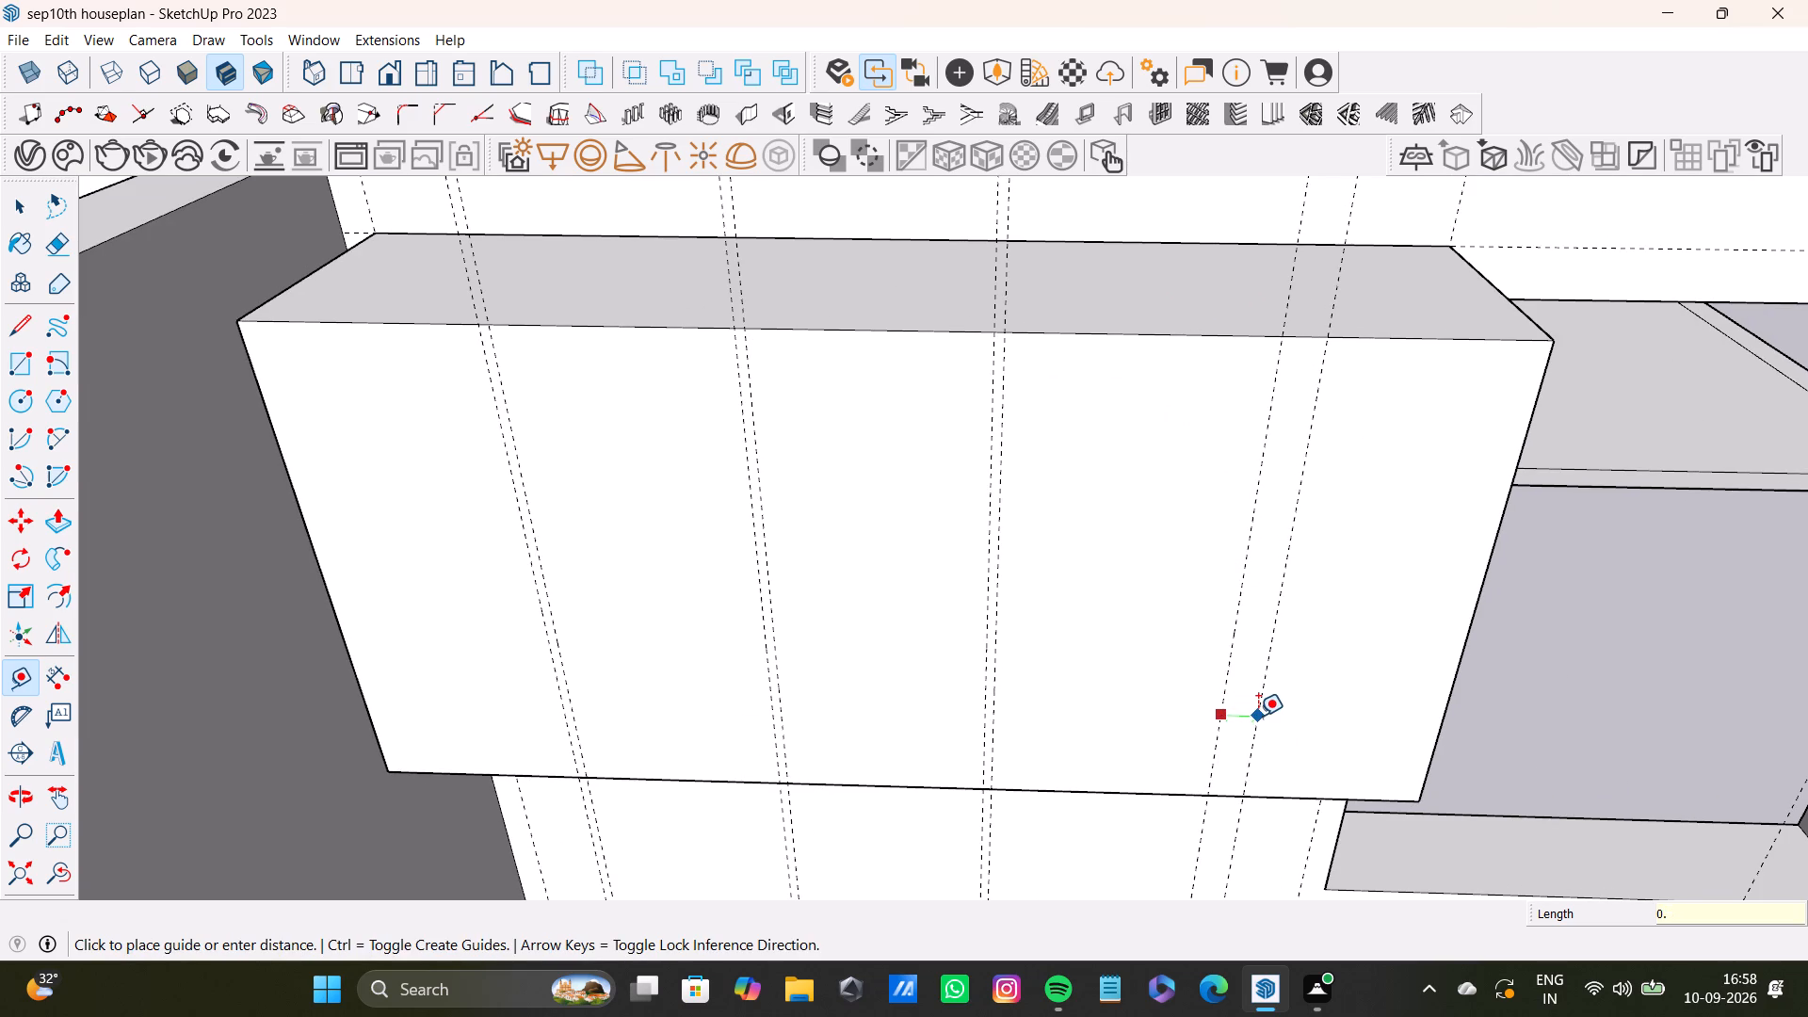
pyautogui.press('5')
pyautogui.hotkey('shift', '"')
pyautogui.press('Return')
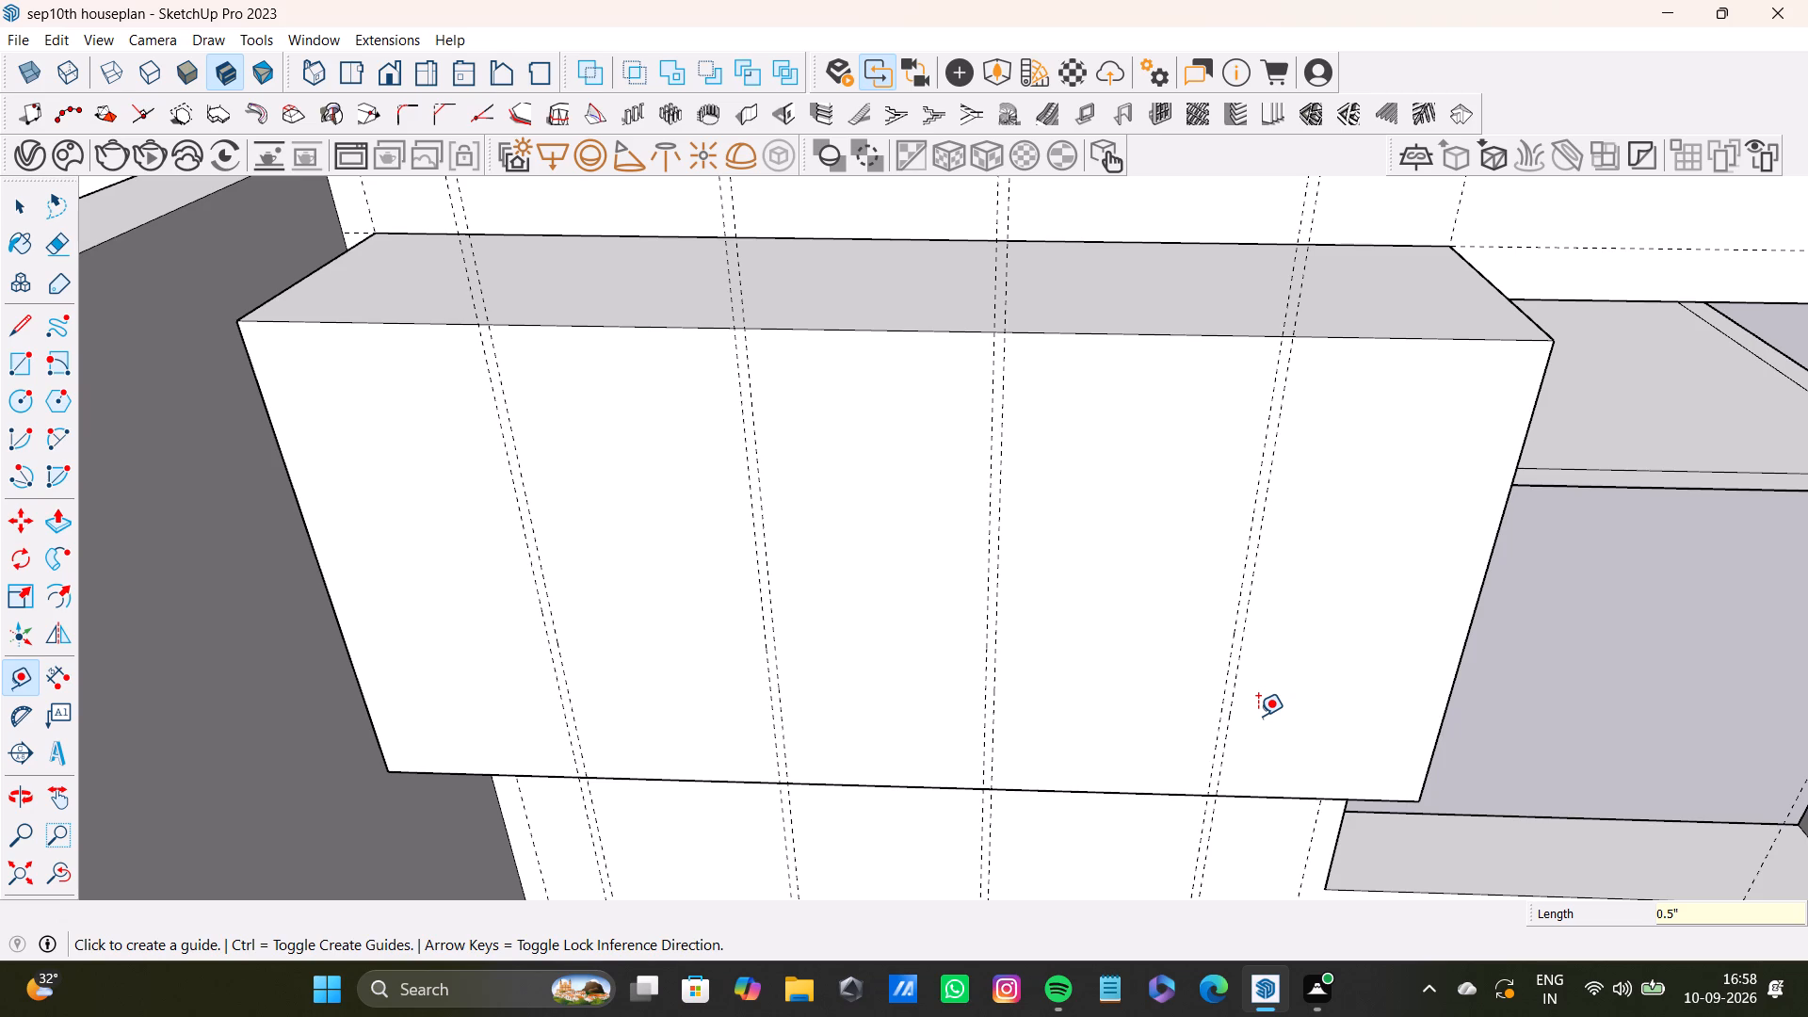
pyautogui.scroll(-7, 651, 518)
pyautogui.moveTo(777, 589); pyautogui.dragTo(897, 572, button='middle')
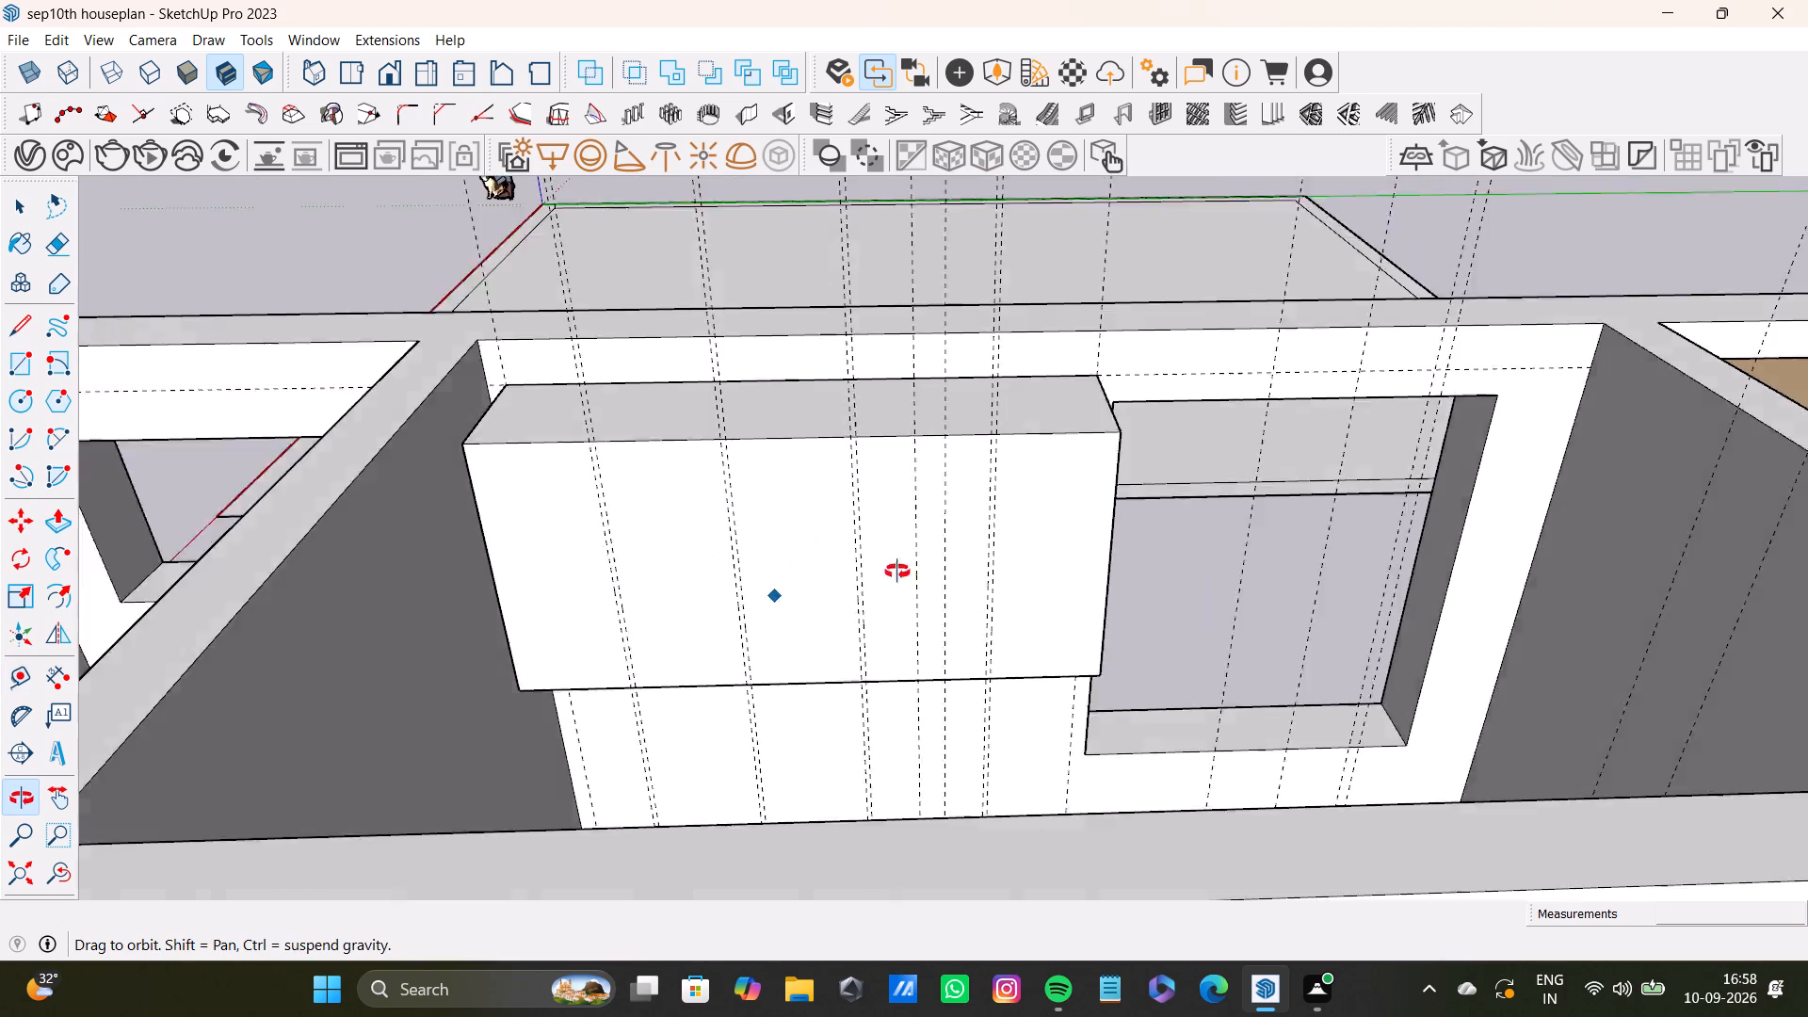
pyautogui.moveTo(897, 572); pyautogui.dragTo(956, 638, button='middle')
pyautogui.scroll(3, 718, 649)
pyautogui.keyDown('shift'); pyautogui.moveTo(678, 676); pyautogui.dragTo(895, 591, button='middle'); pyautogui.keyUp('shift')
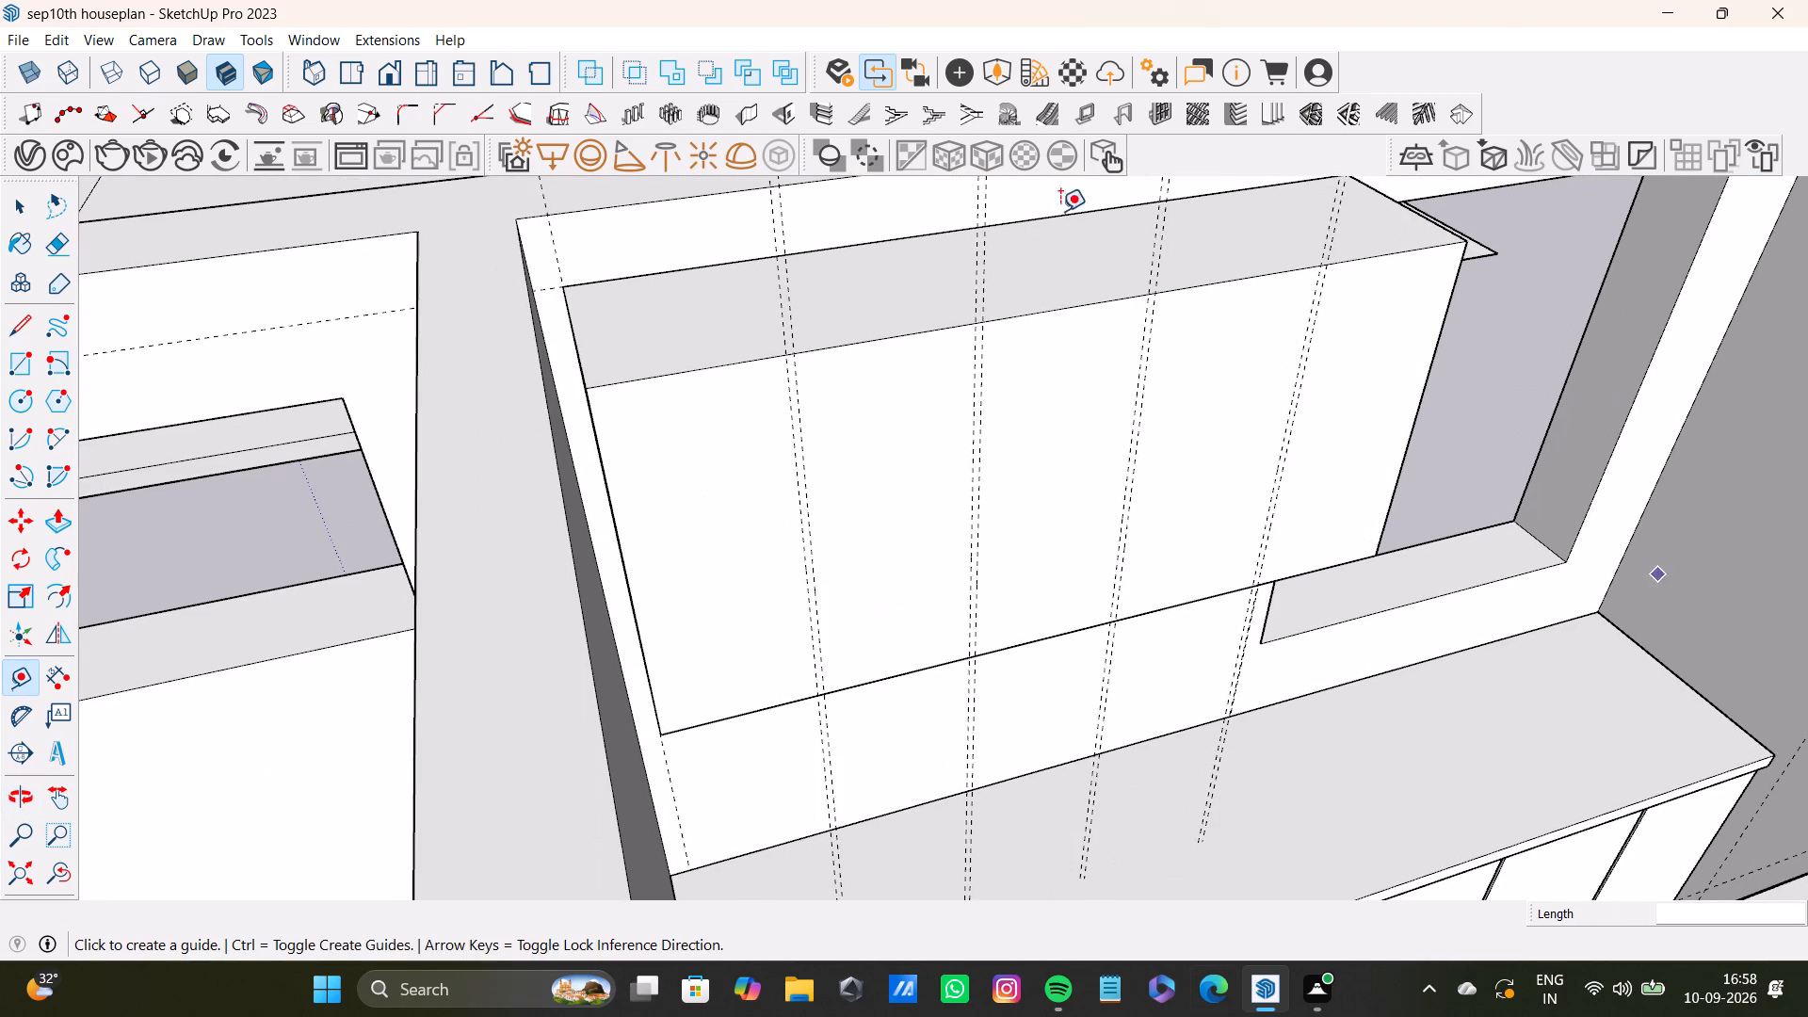
# Draw a rectangle on the overhead cabinet's front from its corner away from the window to the first guide, about 1' by 2' 5 7/16".
pyautogui.moveTo(21, 358); pyautogui.dragTo(31, 355)
pyautogui.scroll(6, 761, 402)
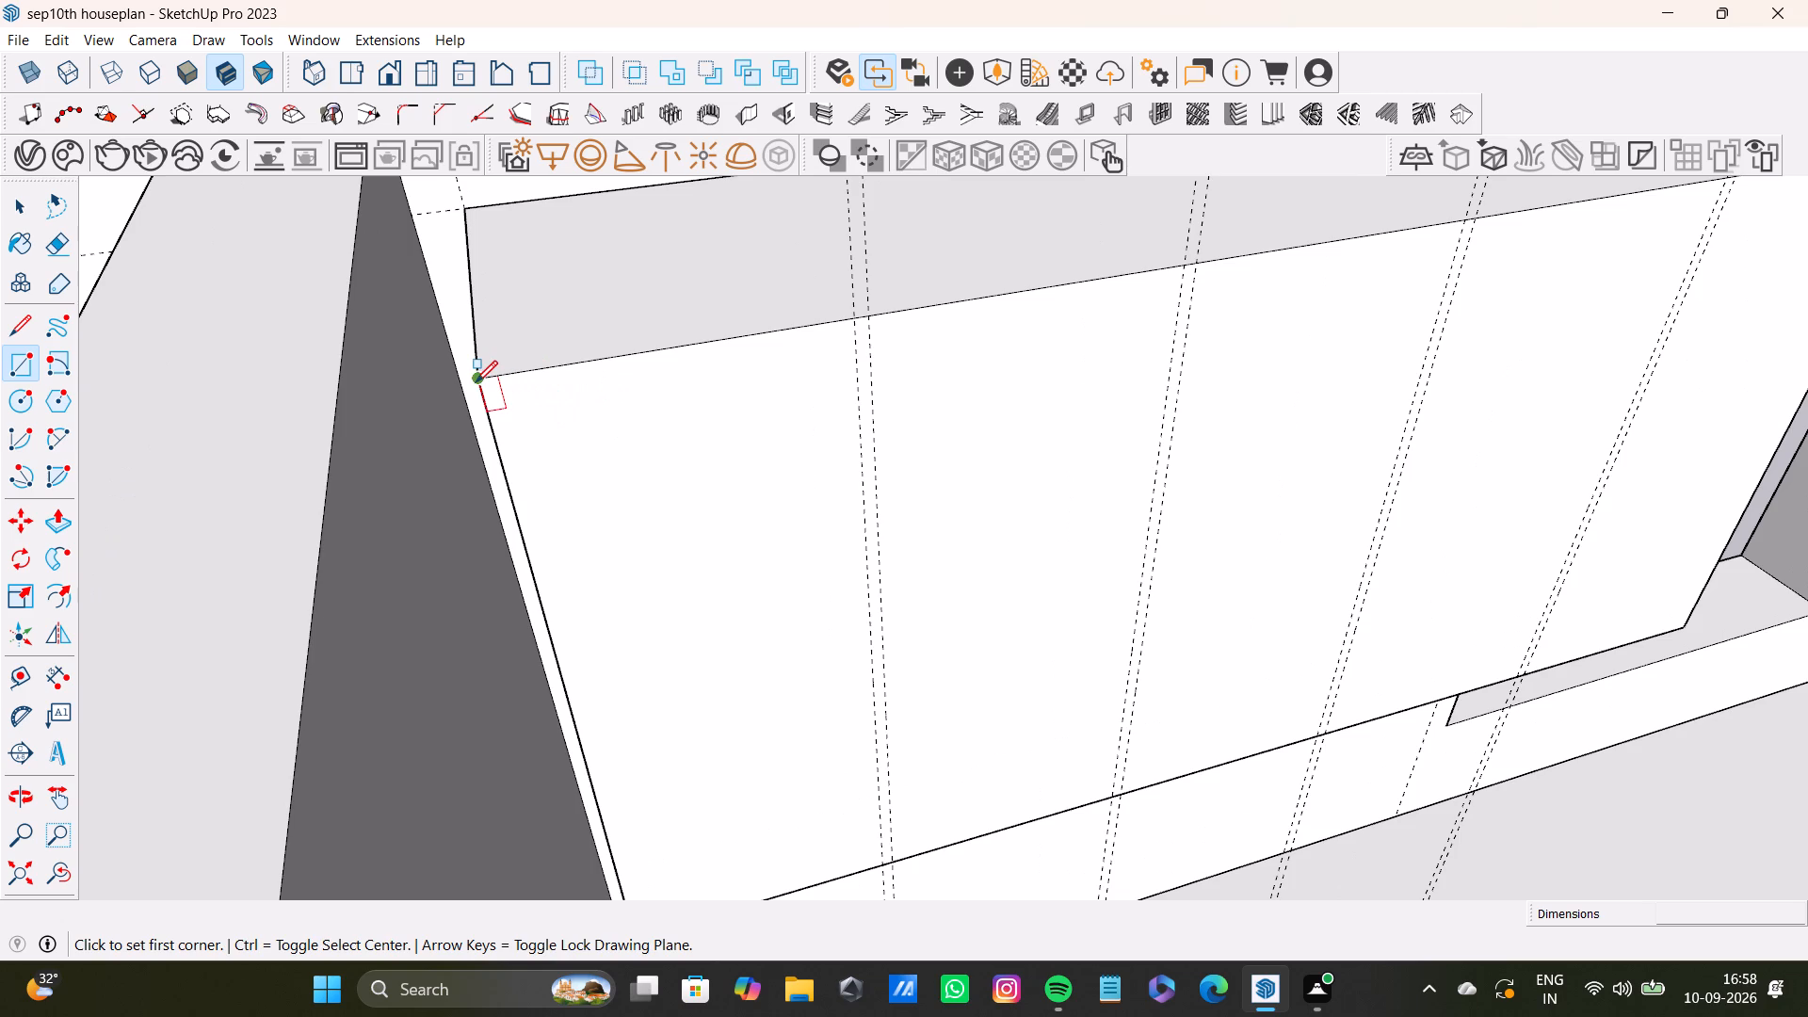
pyautogui.click(476, 382)
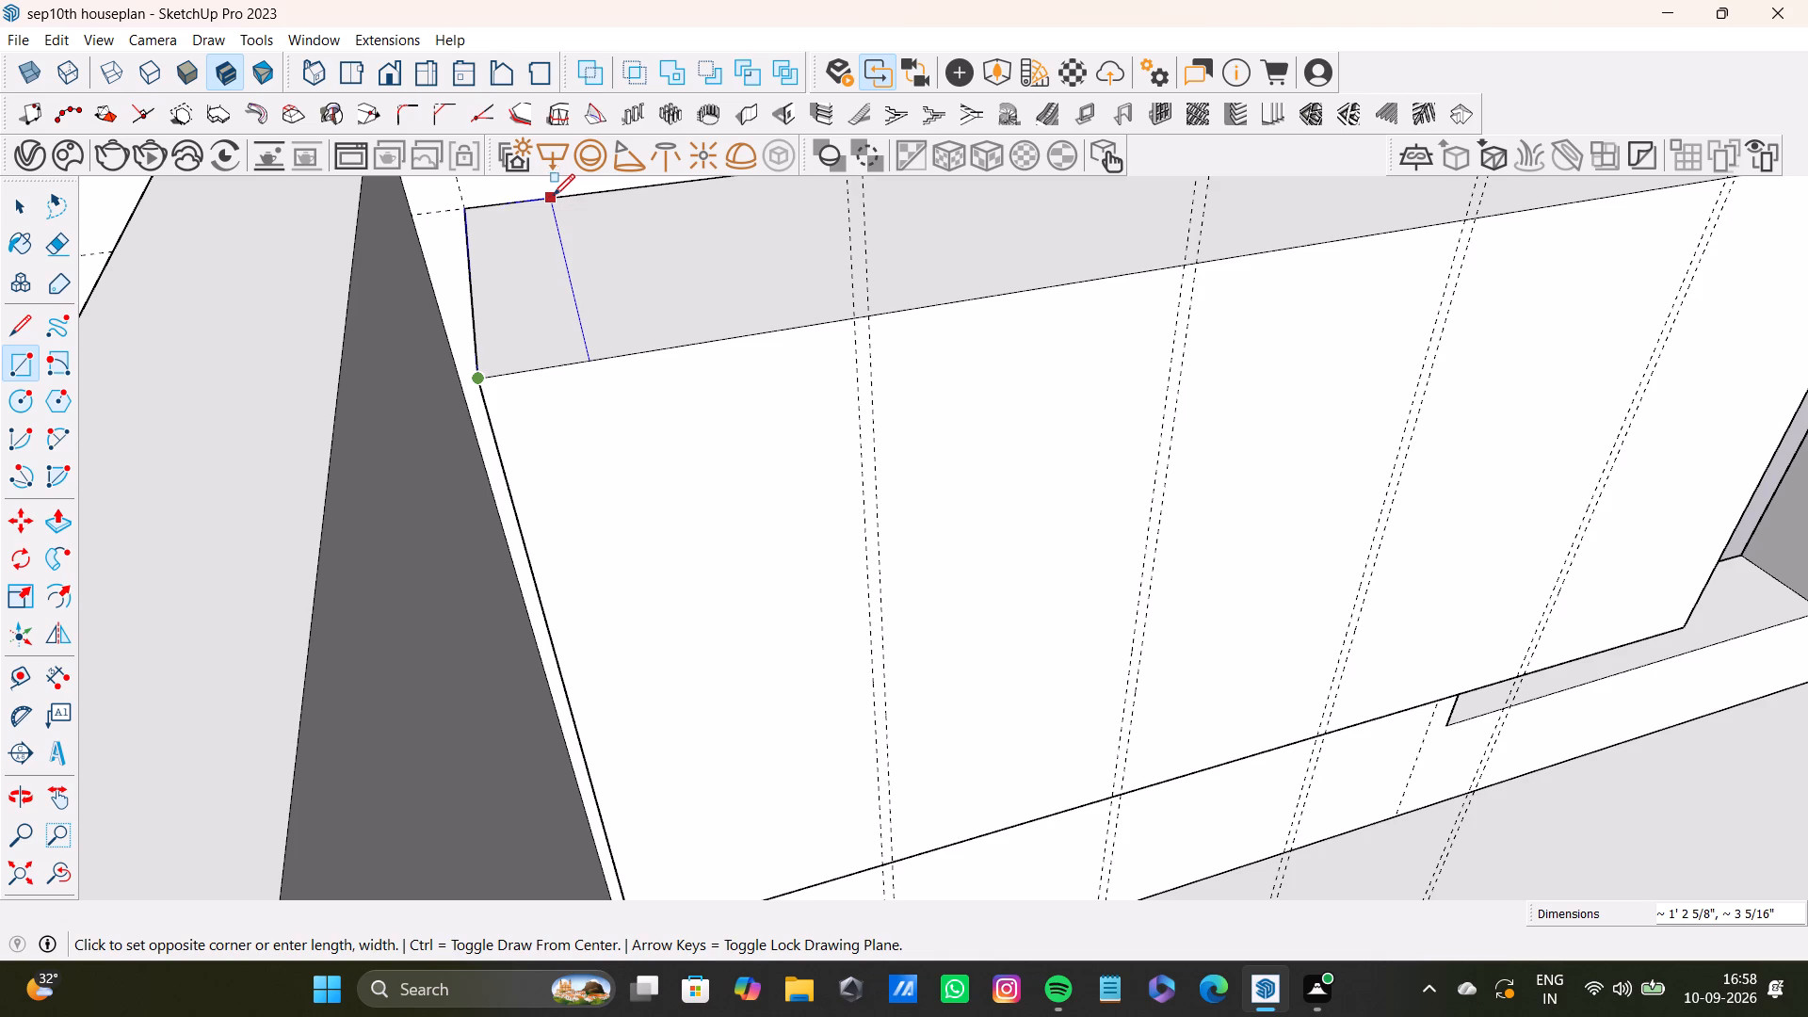
pyautogui.scroll(-4, 709, 556)
pyautogui.keyDown('shift'); pyautogui.moveTo(743, 740); pyautogui.dragTo(722, 680, button='middle'); pyautogui.keyUp('shift')
pyautogui.keyDown('shift'); pyautogui.scroll(1, 743, 740); pyautogui.keyUp('shift')
pyautogui.keyDown('shift'); pyautogui.scroll(-1, 725, 687); pyautogui.keyUp('shift')
pyautogui.scroll(5, 741, 715)
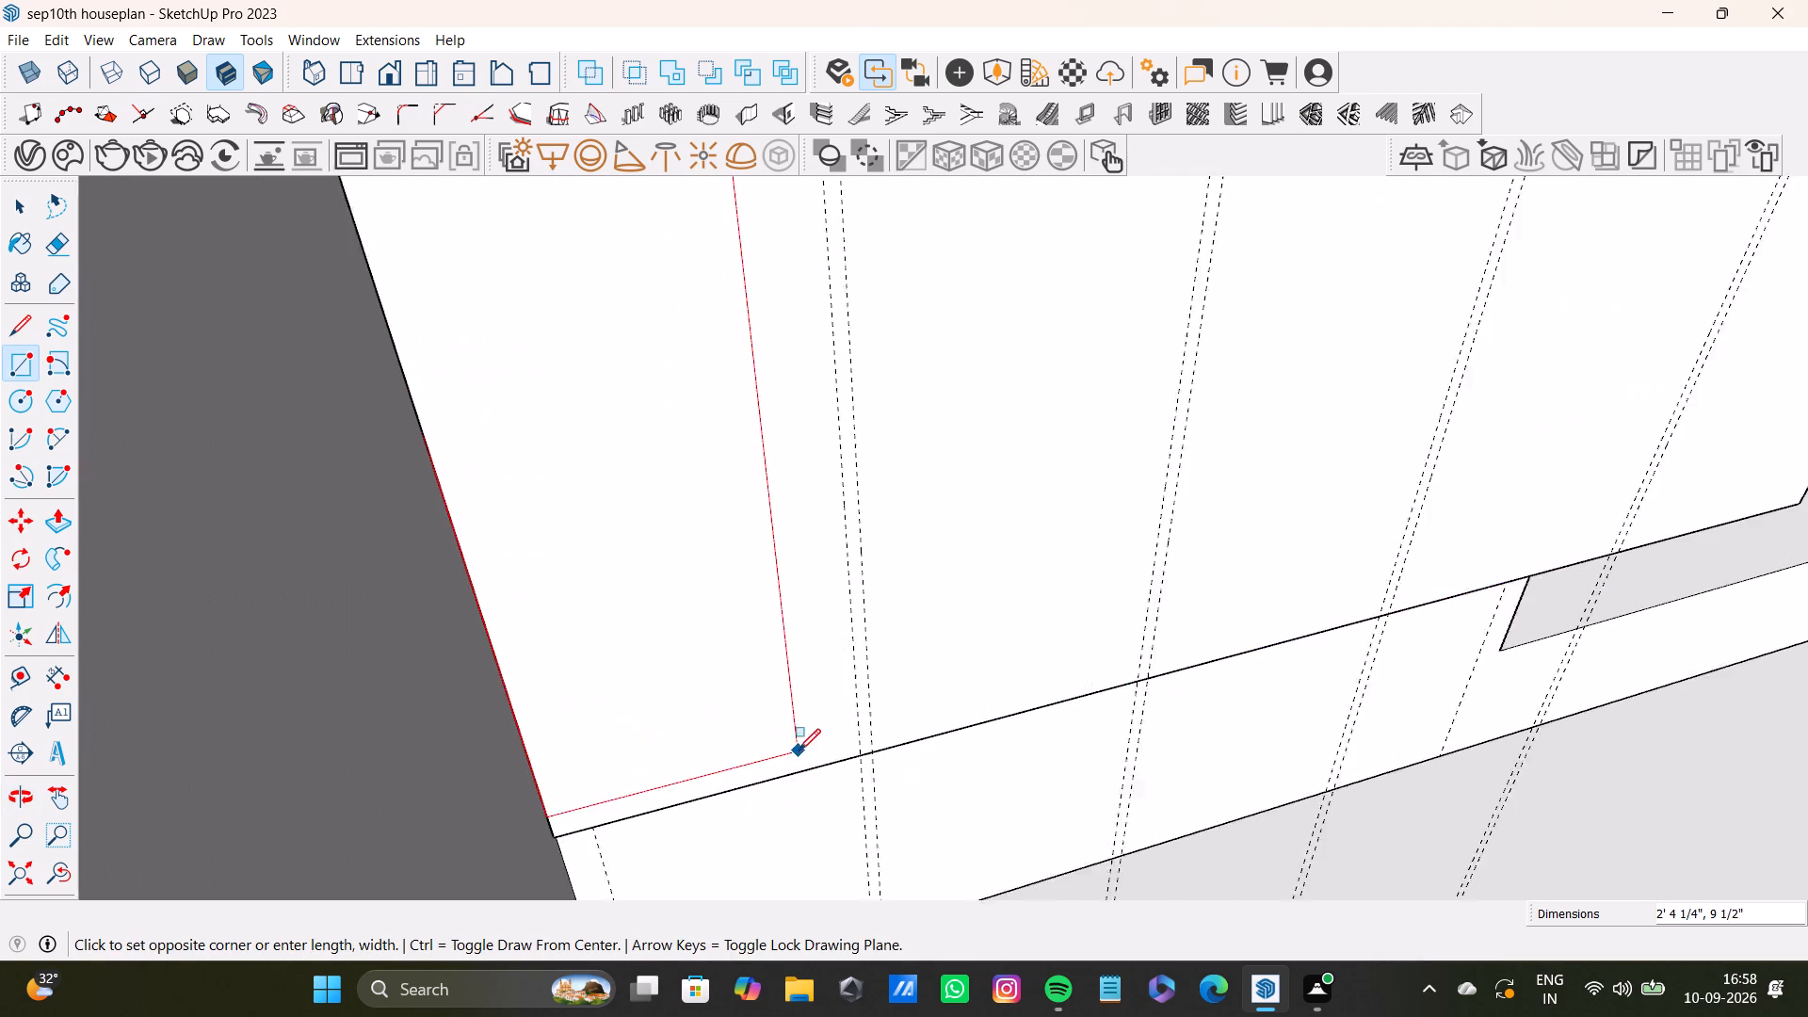
pyautogui.scroll(1, 799, 751)
pyautogui.click(866, 757)
# Draw a second full-height rectangle on the cabinet front between the first and second guide pairs, about 1' by 2' 5 7/16".
pyautogui.scroll(-9, 788, 573)
pyautogui.keyDown('shift'); pyautogui.moveTo(663, 425); pyautogui.dragTo(639, 621, button='middle'); pyautogui.keyUp('shift')
pyautogui.scroll(3, 708, 496)
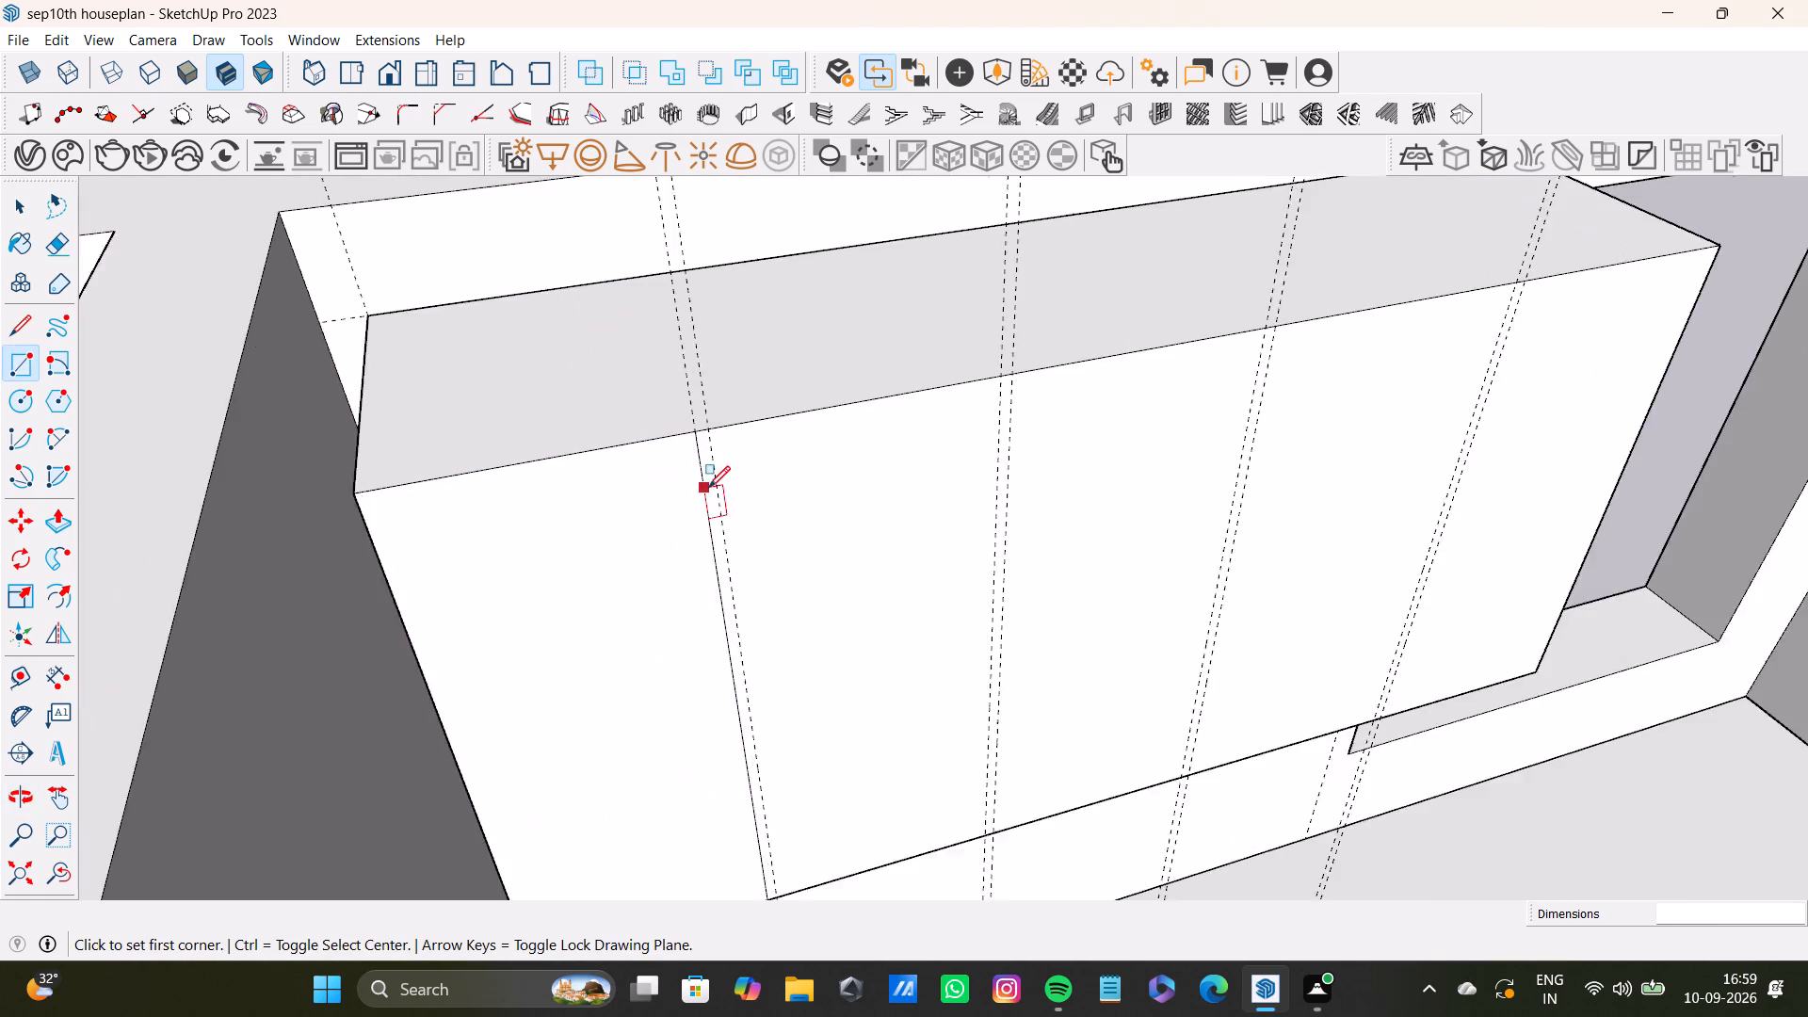
pyautogui.scroll(5, 708, 488)
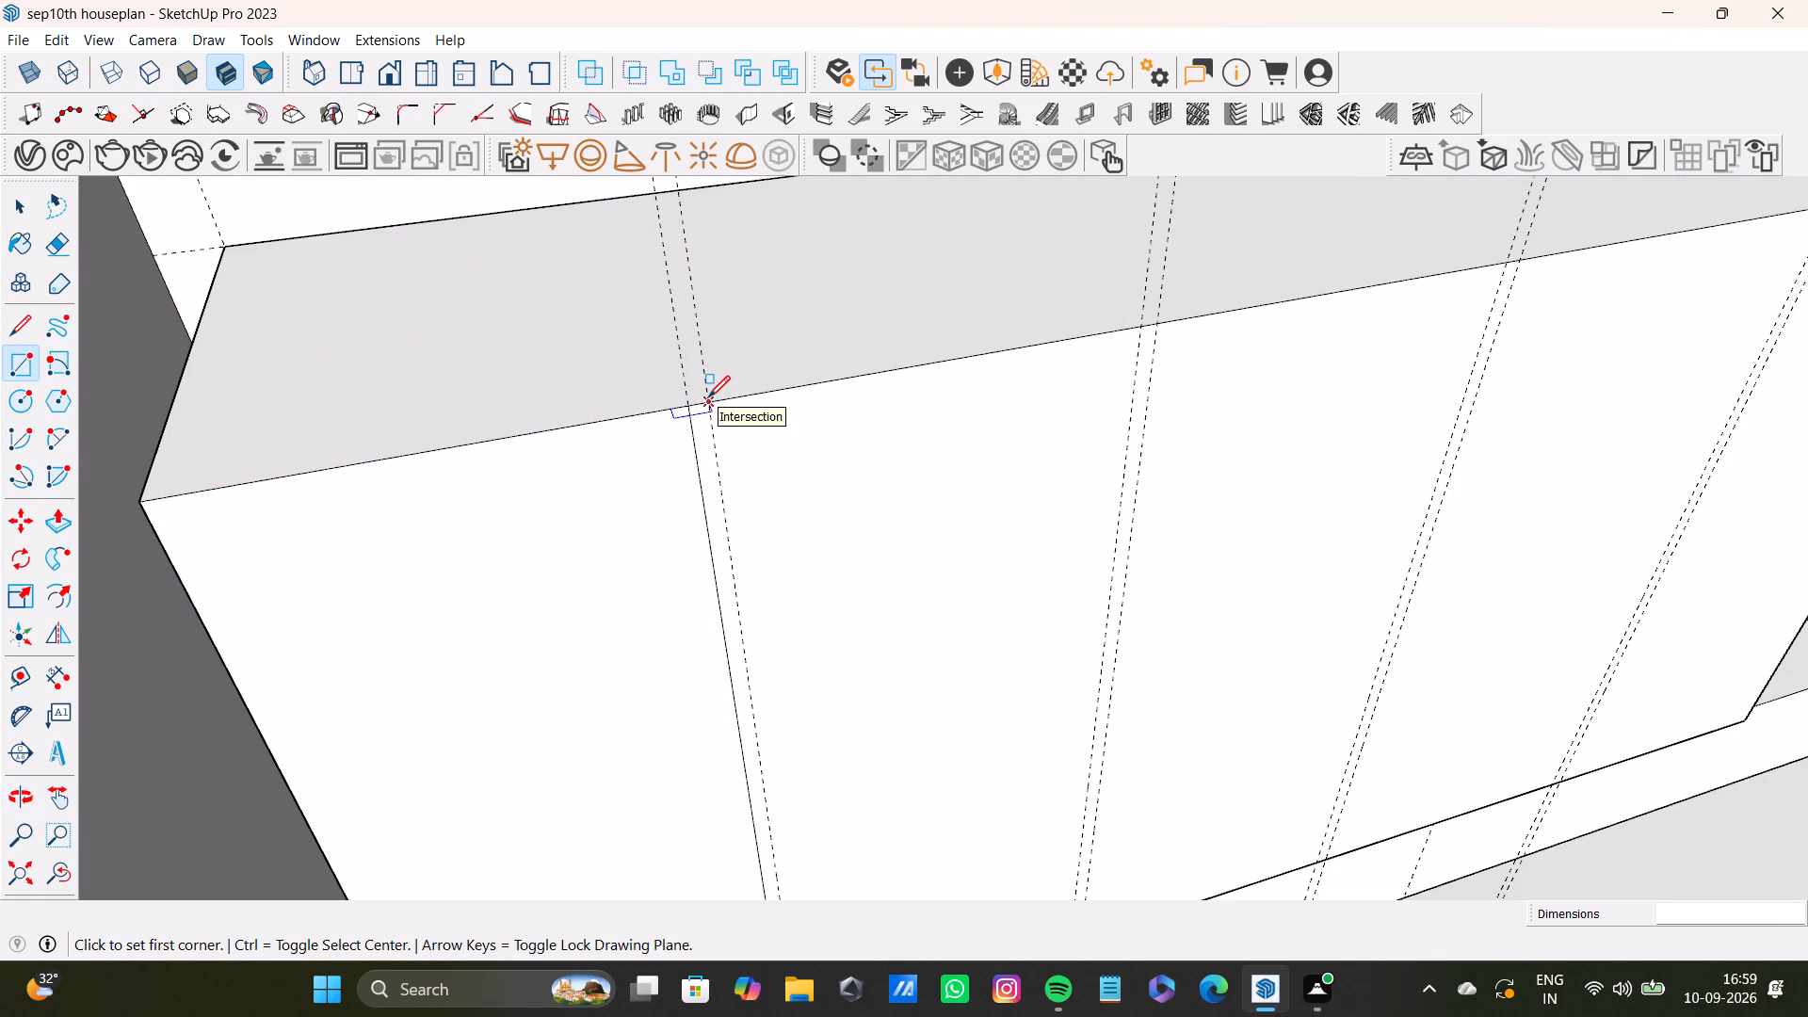
pyautogui.click(711, 397)
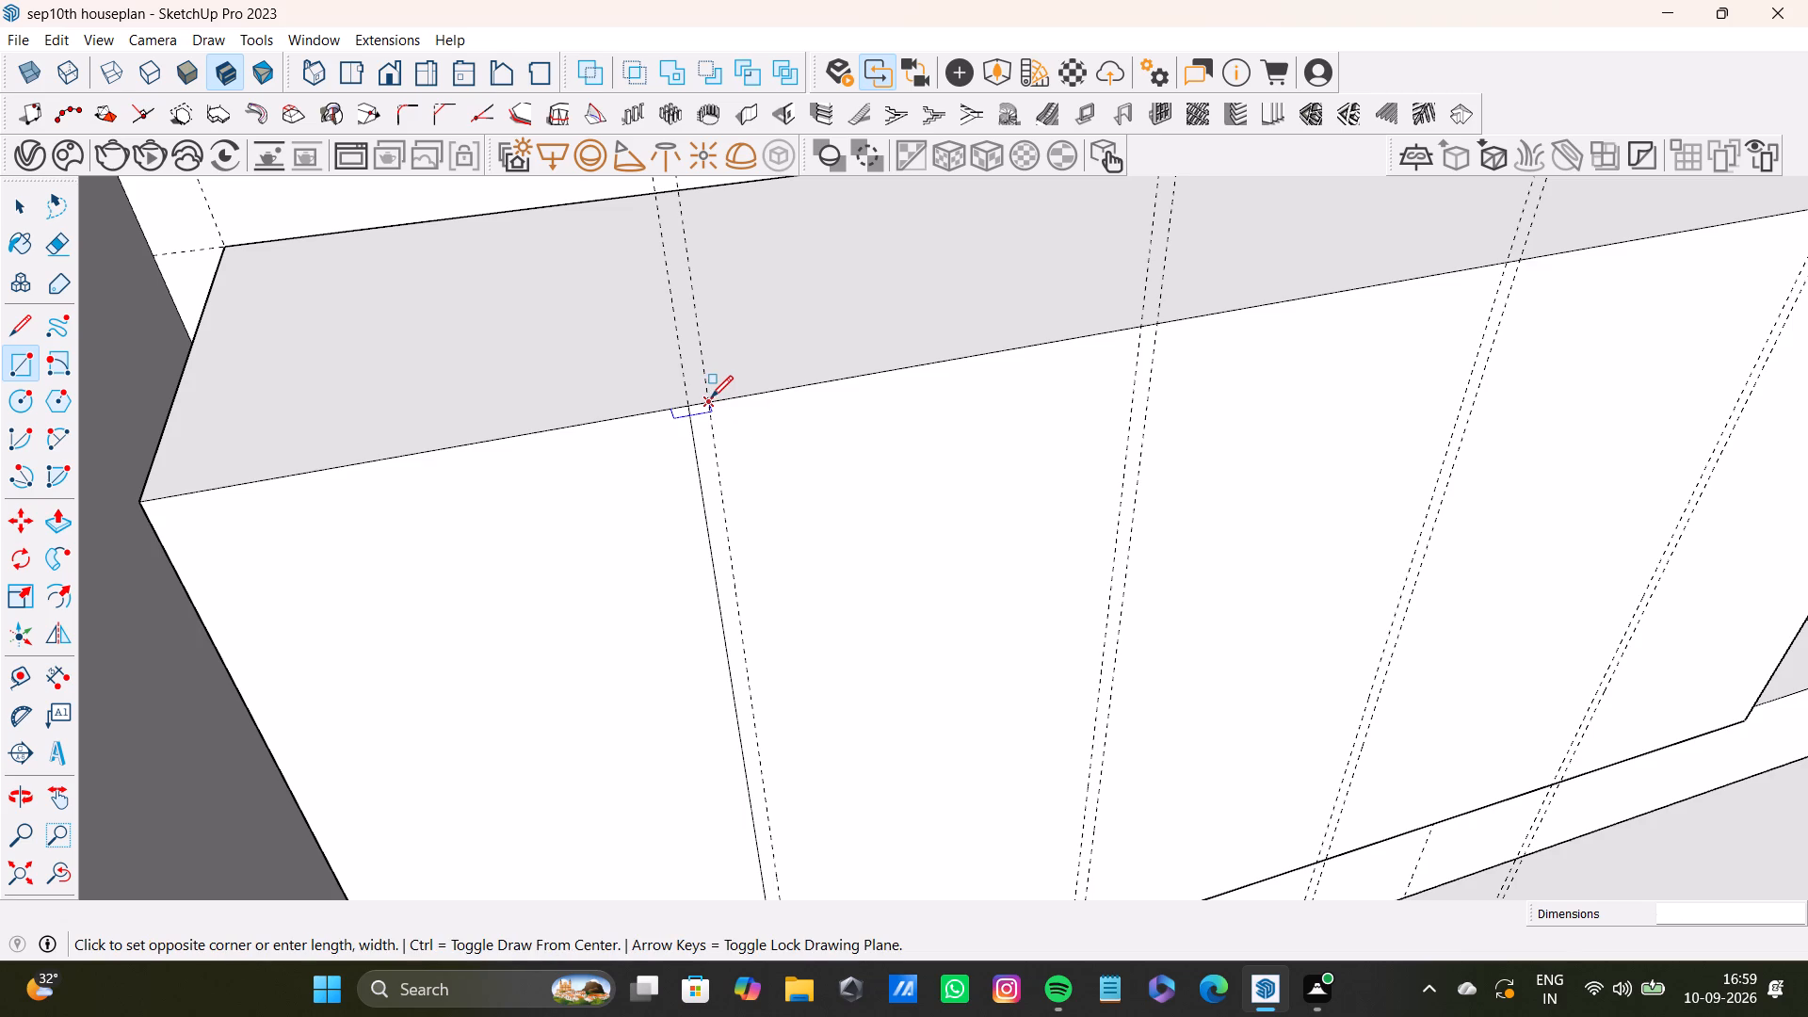
pyautogui.scroll(-6, 863, 723)
pyautogui.keyDown('shift'); pyautogui.moveTo(918, 748); pyautogui.dragTo(901, 603, button='middle'); pyautogui.keyUp('shift')
pyautogui.scroll(3, 915, 659)
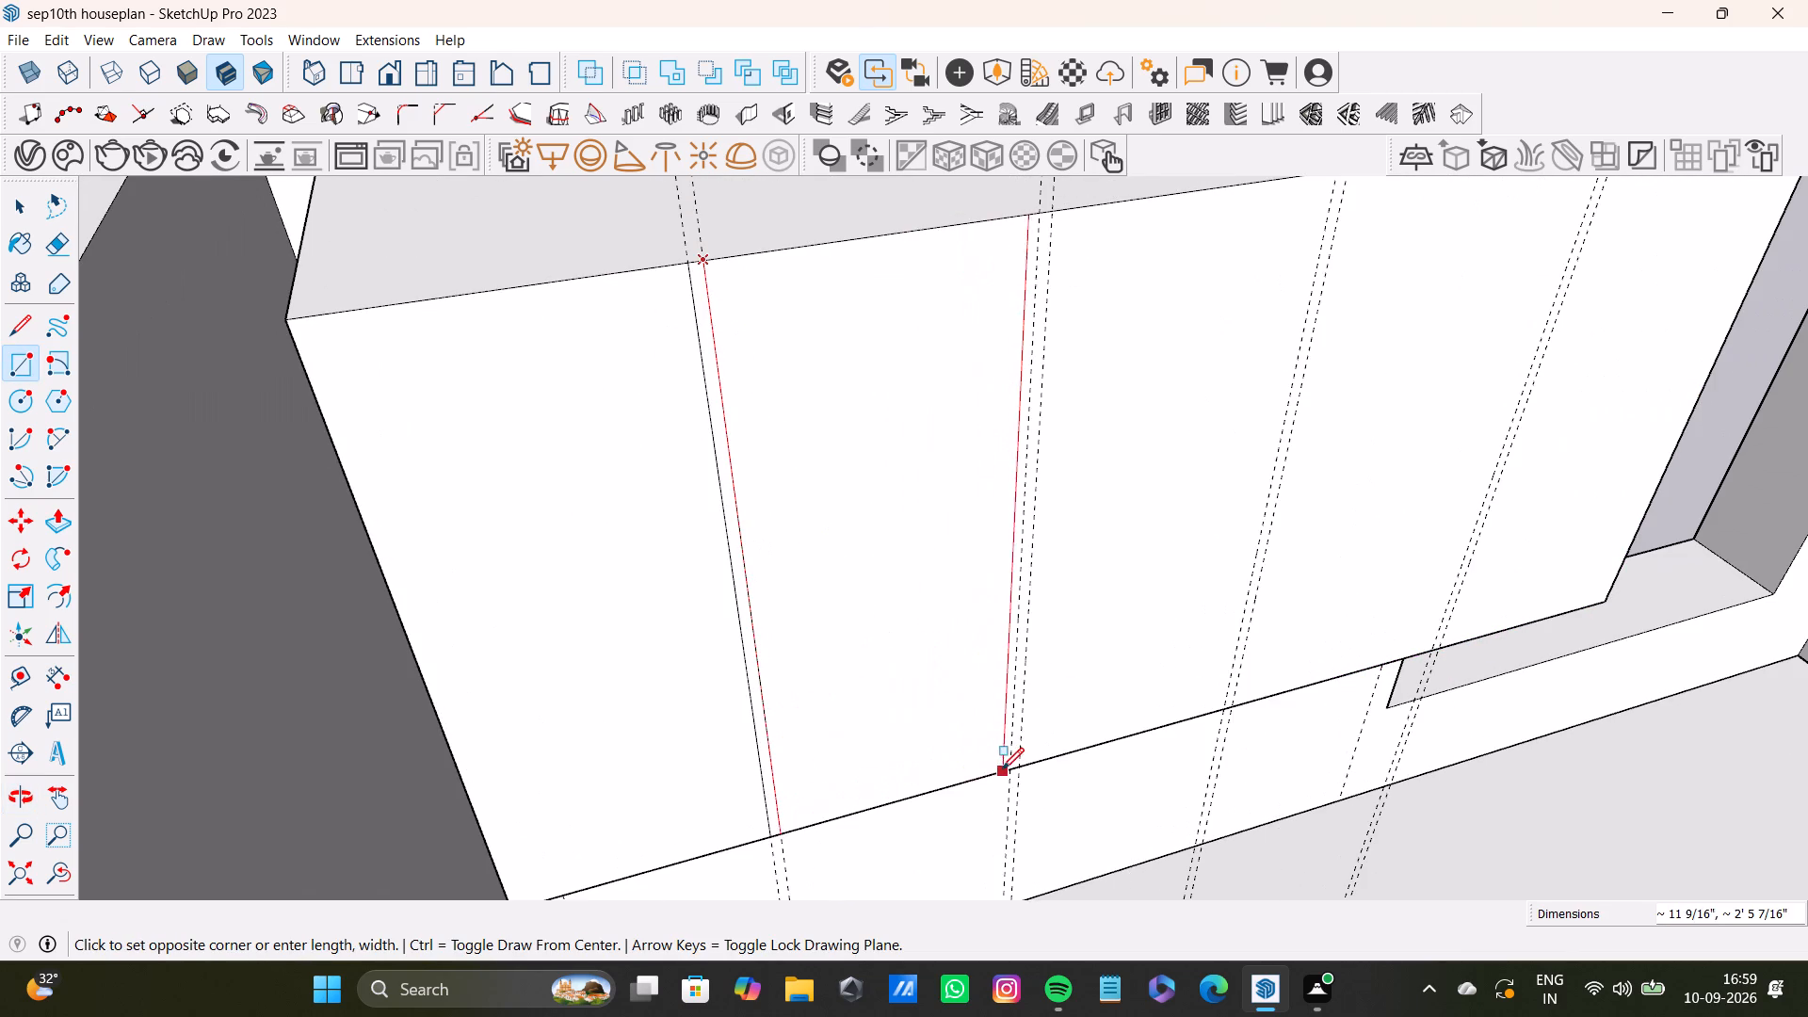
pyautogui.click(1009, 767)
# Draw a third full-height rectangle on the cabinet front, filling the space between the second and third guide pairs.
pyautogui.scroll(-4, 955, 702)
pyautogui.keyDown('shift'); pyautogui.moveTo(1003, 627); pyautogui.dragTo(872, 669, button='middle'); pyautogui.keyUp('shift')
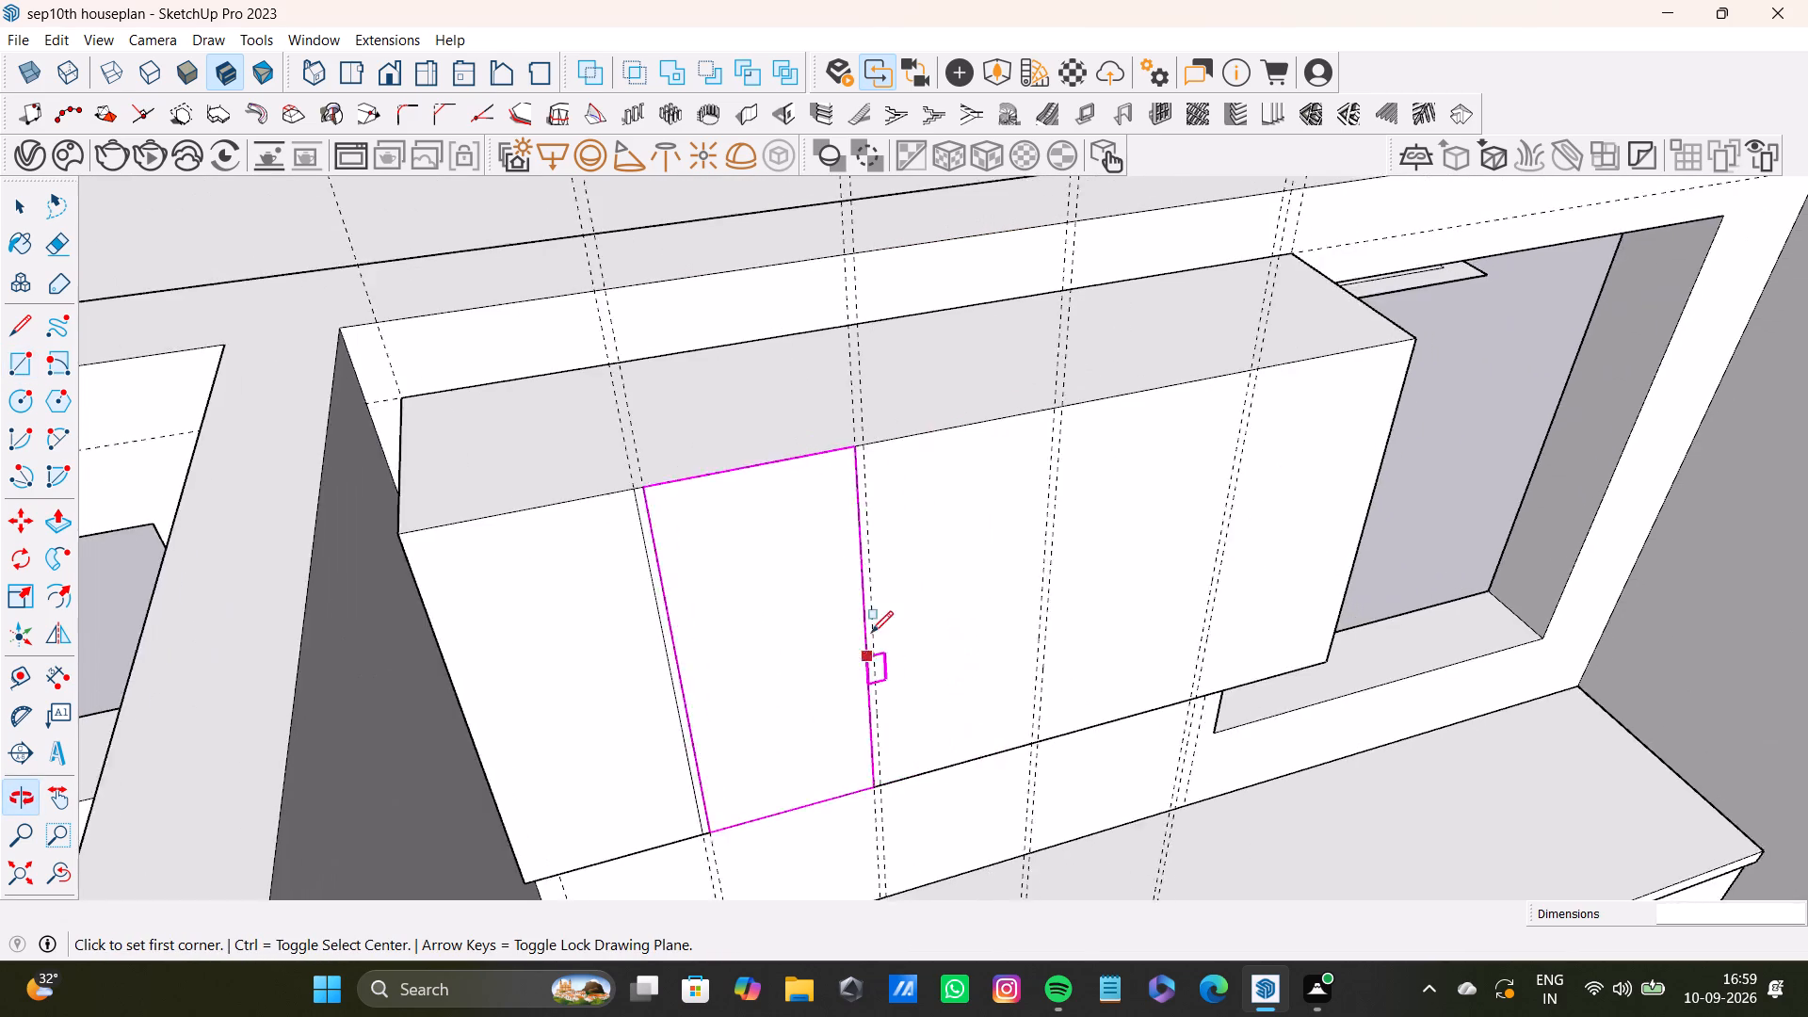
pyautogui.scroll(10, 905, 439)
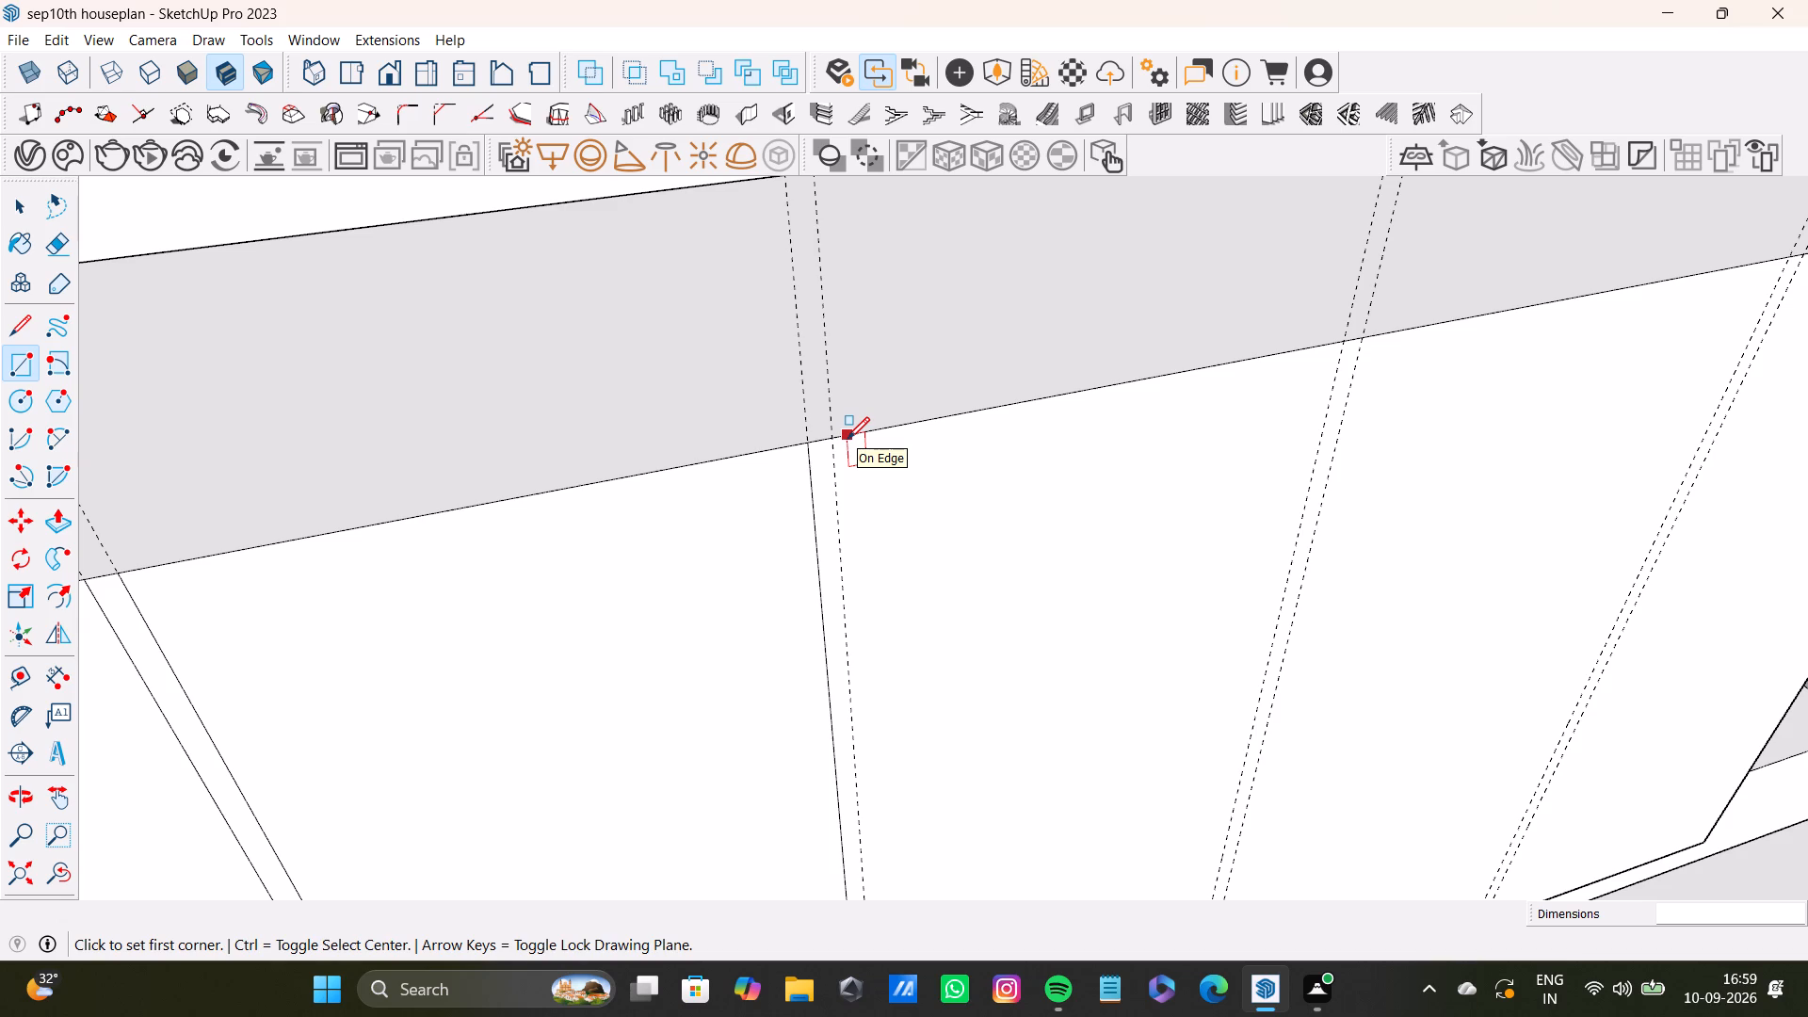
pyautogui.click(834, 432)
pyautogui.scroll(-4, 1057, 579)
pyautogui.keyDown('shift'); pyautogui.moveTo(1130, 636); pyautogui.dragTo(1046, 502, button='middle'); pyautogui.keyUp('shift')
pyautogui.scroll(3, 1077, 651)
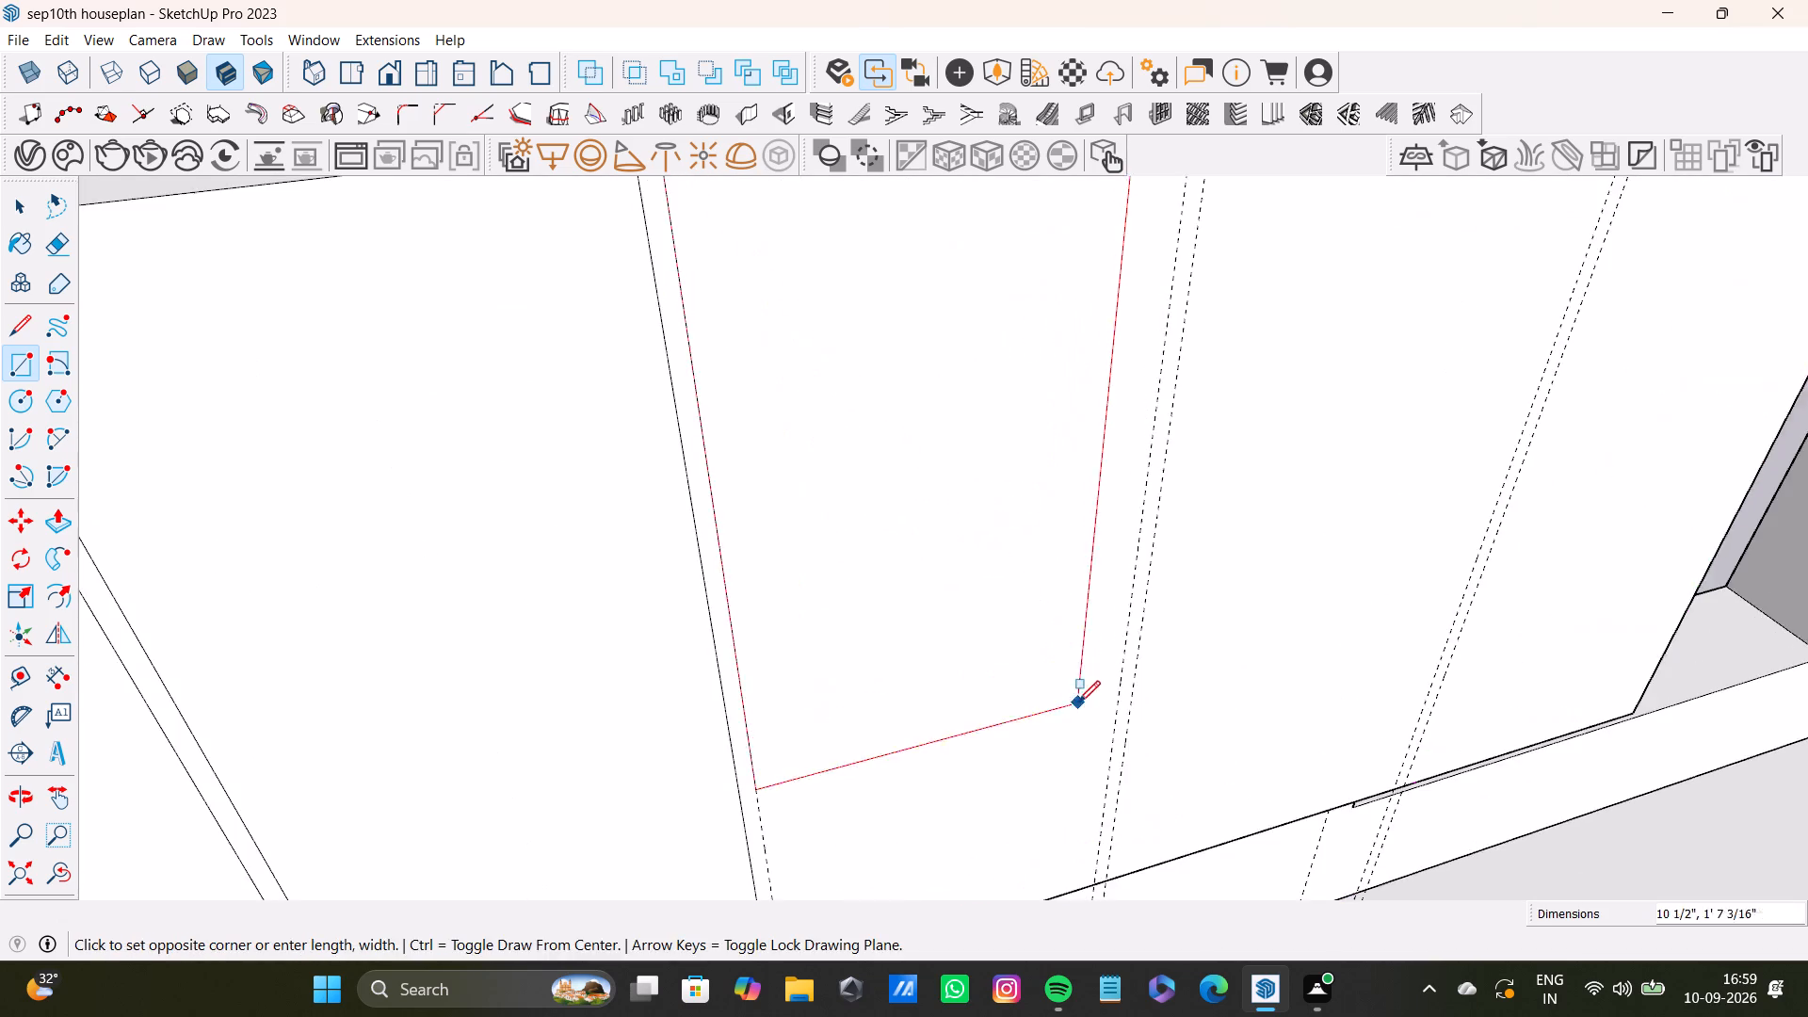
pyautogui.keyDown('shift'); pyautogui.moveTo(1078, 702); pyautogui.dragTo(1030, 578, button='middle'); pyautogui.keyUp('shift')
pyautogui.scroll(3, 1024, 711)
pyautogui.click(1064, 802)
# Draw a fourth full-height rectangle between the third and fourth guide pairs, 1' 1 1/8" by about 2' 5 7/16".
pyautogui.scroll(-7, 983, 747)
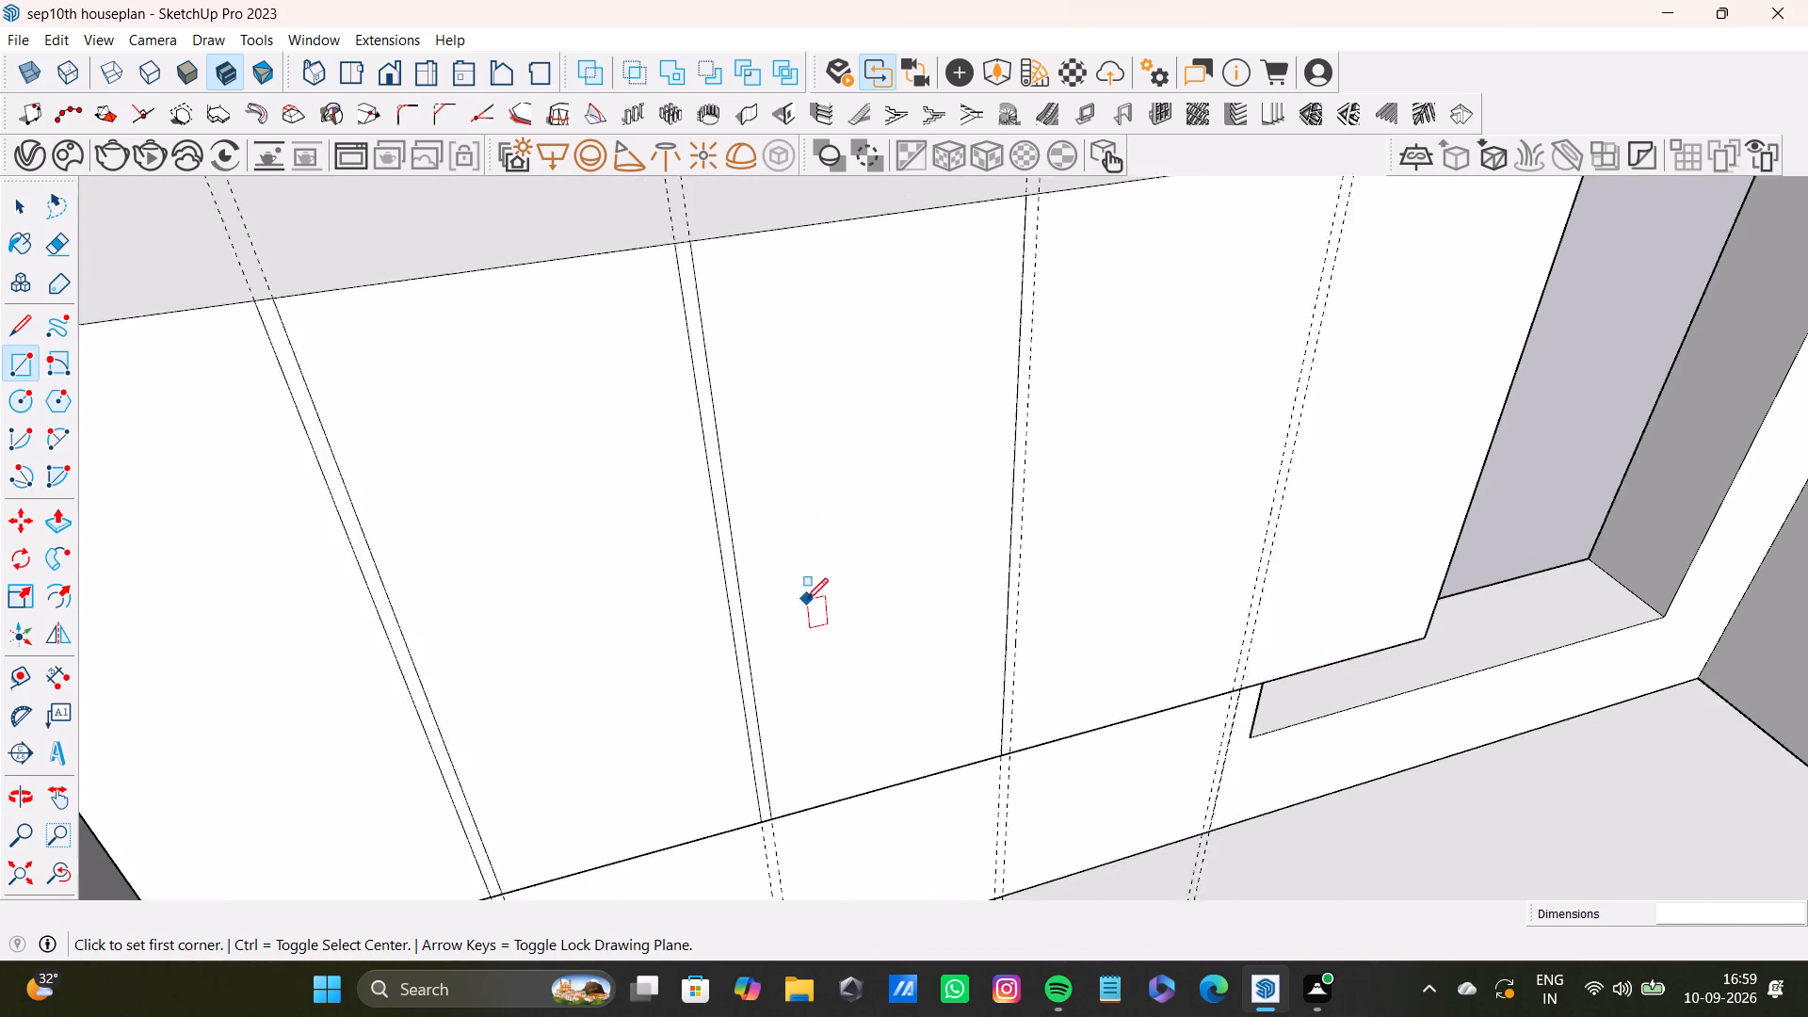
pyautogui.scroll(-1, 806, 600)
pyautogui.keyDown('shift'); pyautogui.moveTo(858, 536); pyautogui.dragTo(753, 863, button='middle'); pyautogui.keyUp('shift')
pyautogui.scroll(6, 900, 664)
pyautogui.click(896, 557)
pyautogui.scroll(-4, 1086, 730)
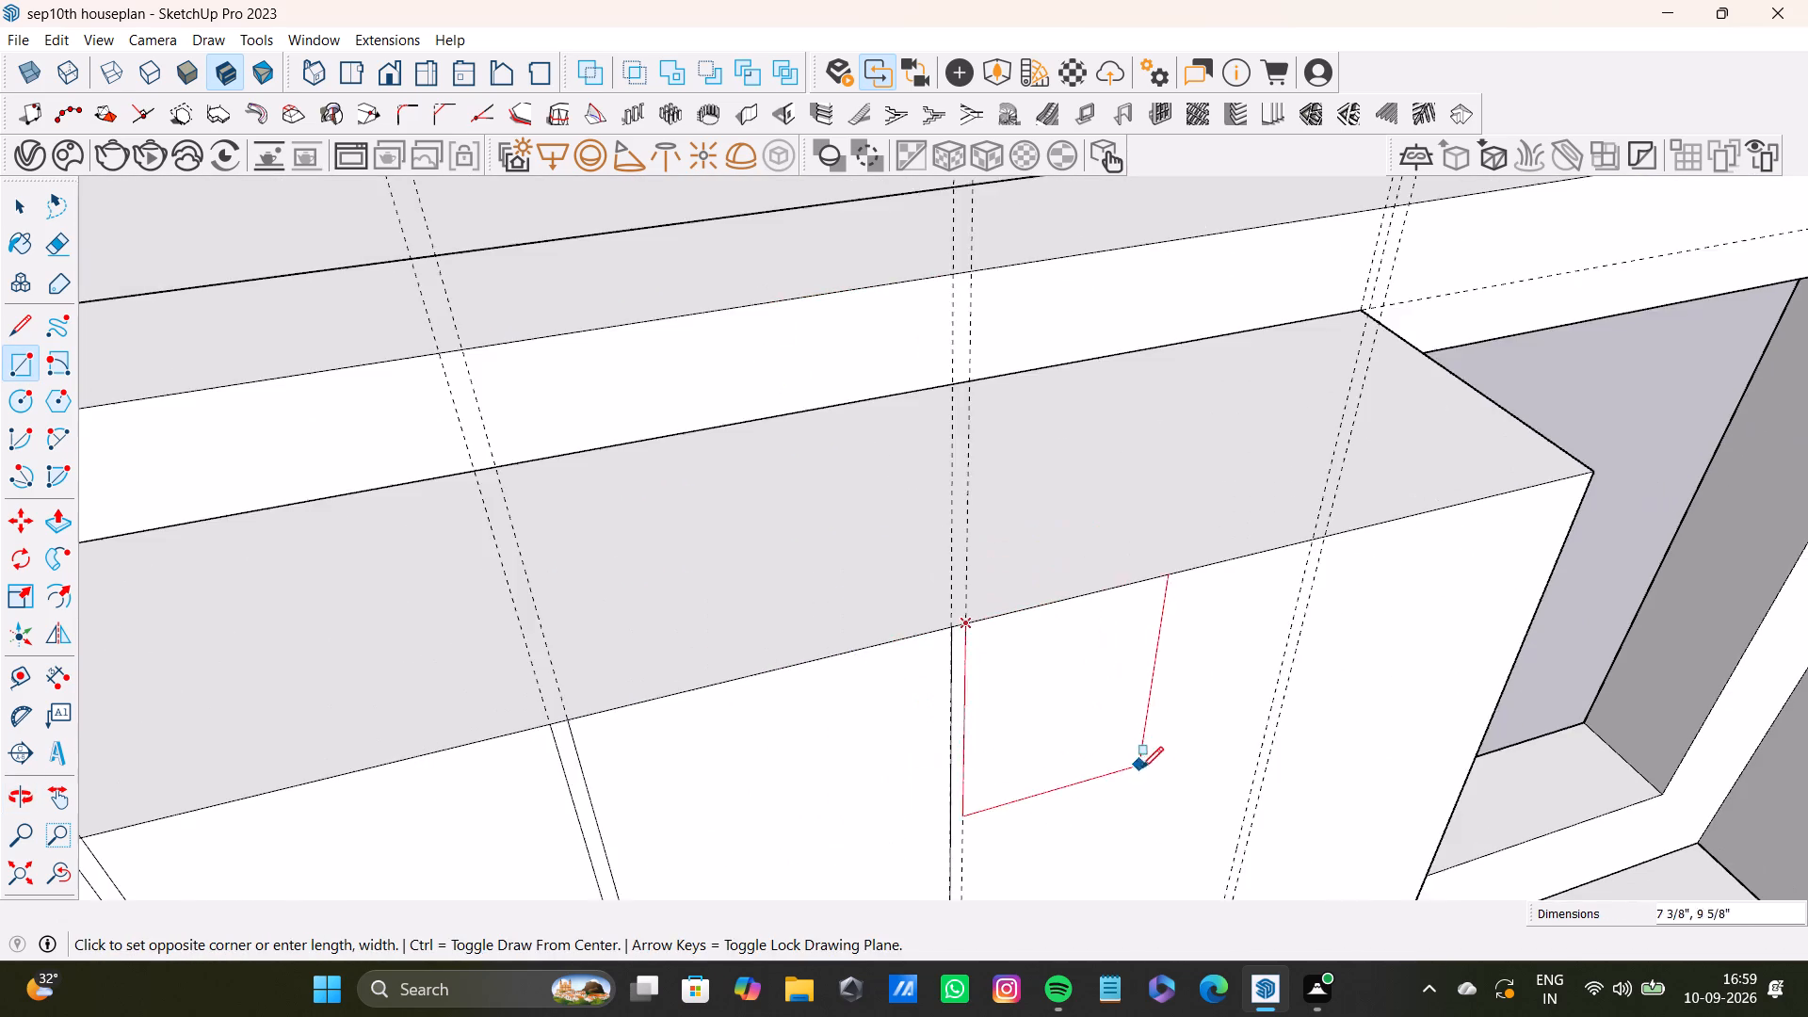
pyautogui.keyDown('shift'); pyautogui.moveTo(1151, 771); pyautogui.dragTo(1053, 573, button='middle'); pyautogui.keyUp('shift')
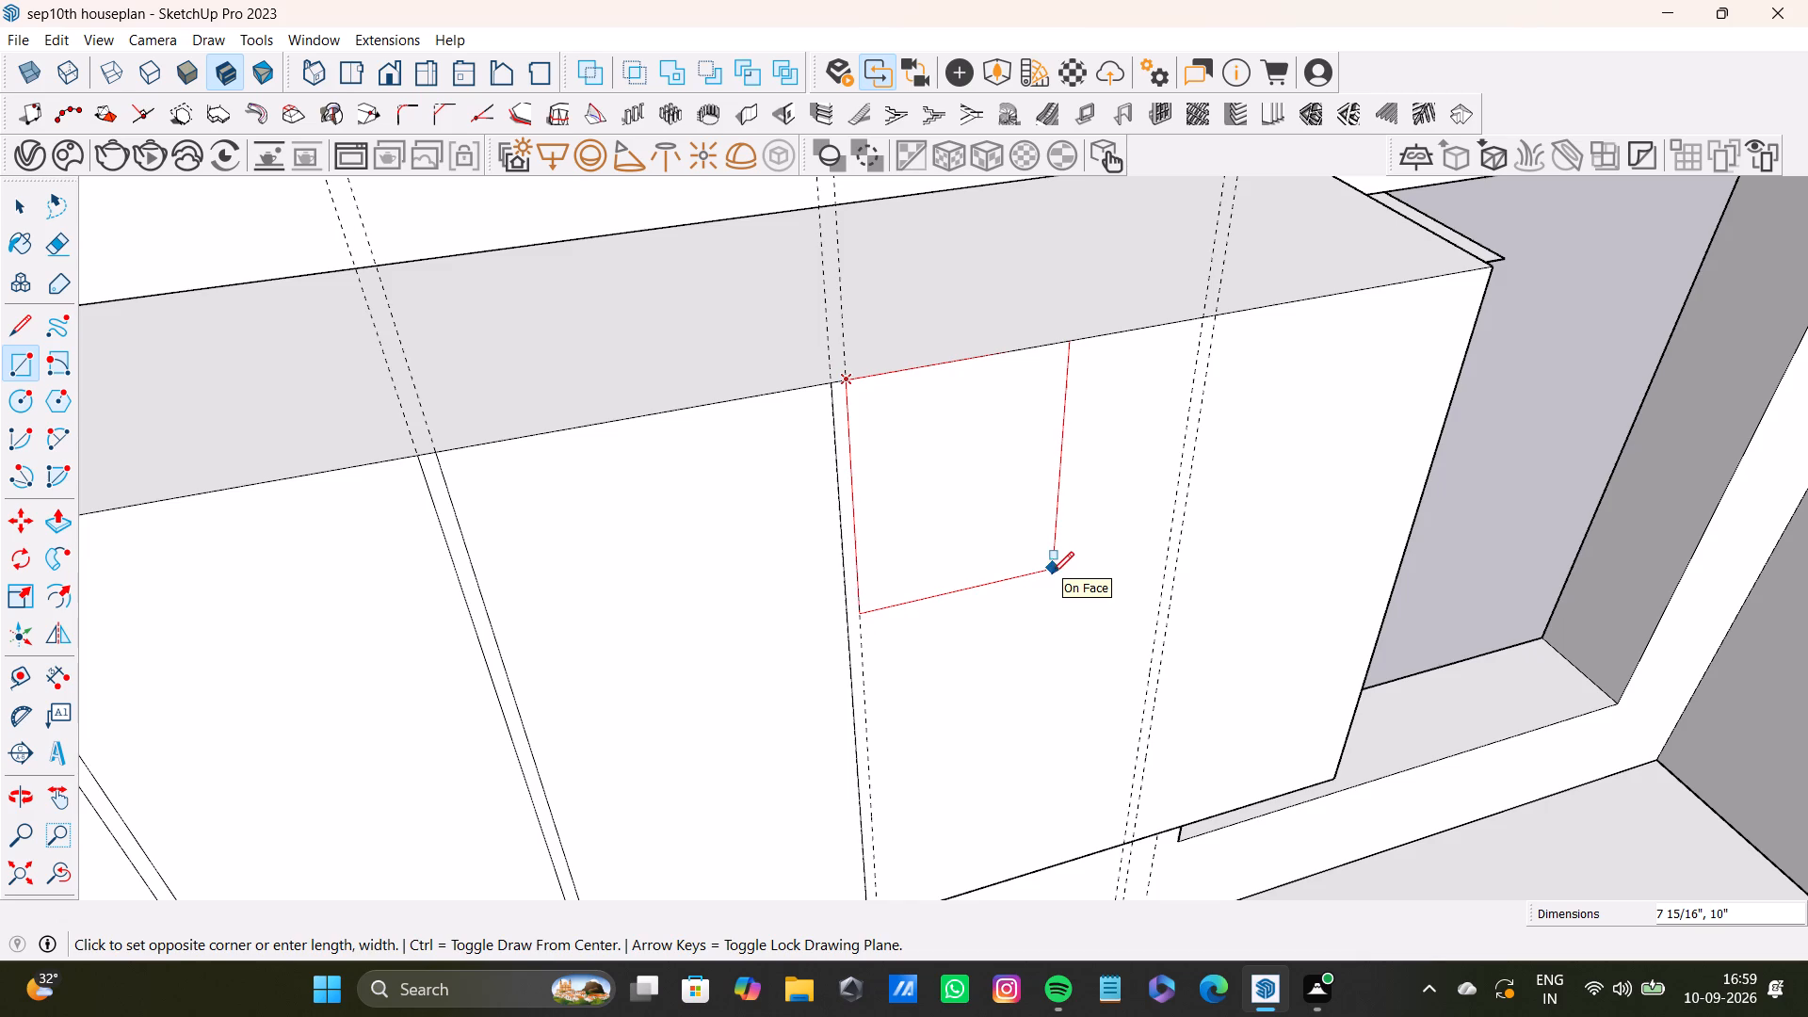
pyautogui.keyDown('shift'); pyautogui.moveTo(1052, 586); pyautogui.dragTo(1030, 500, button='middle'); pyautogui.keyUp('shift')
pyautogui.scroll(2, 1055, 611)
pyautogui.keyDown('shift'); pyautogui.moveTo(1104, 815); pyautogui.dragTo(1105, 753, button='middle'); pyautogui.keyUp('shift')
pyautogui.scroll(2, 1105, 746)
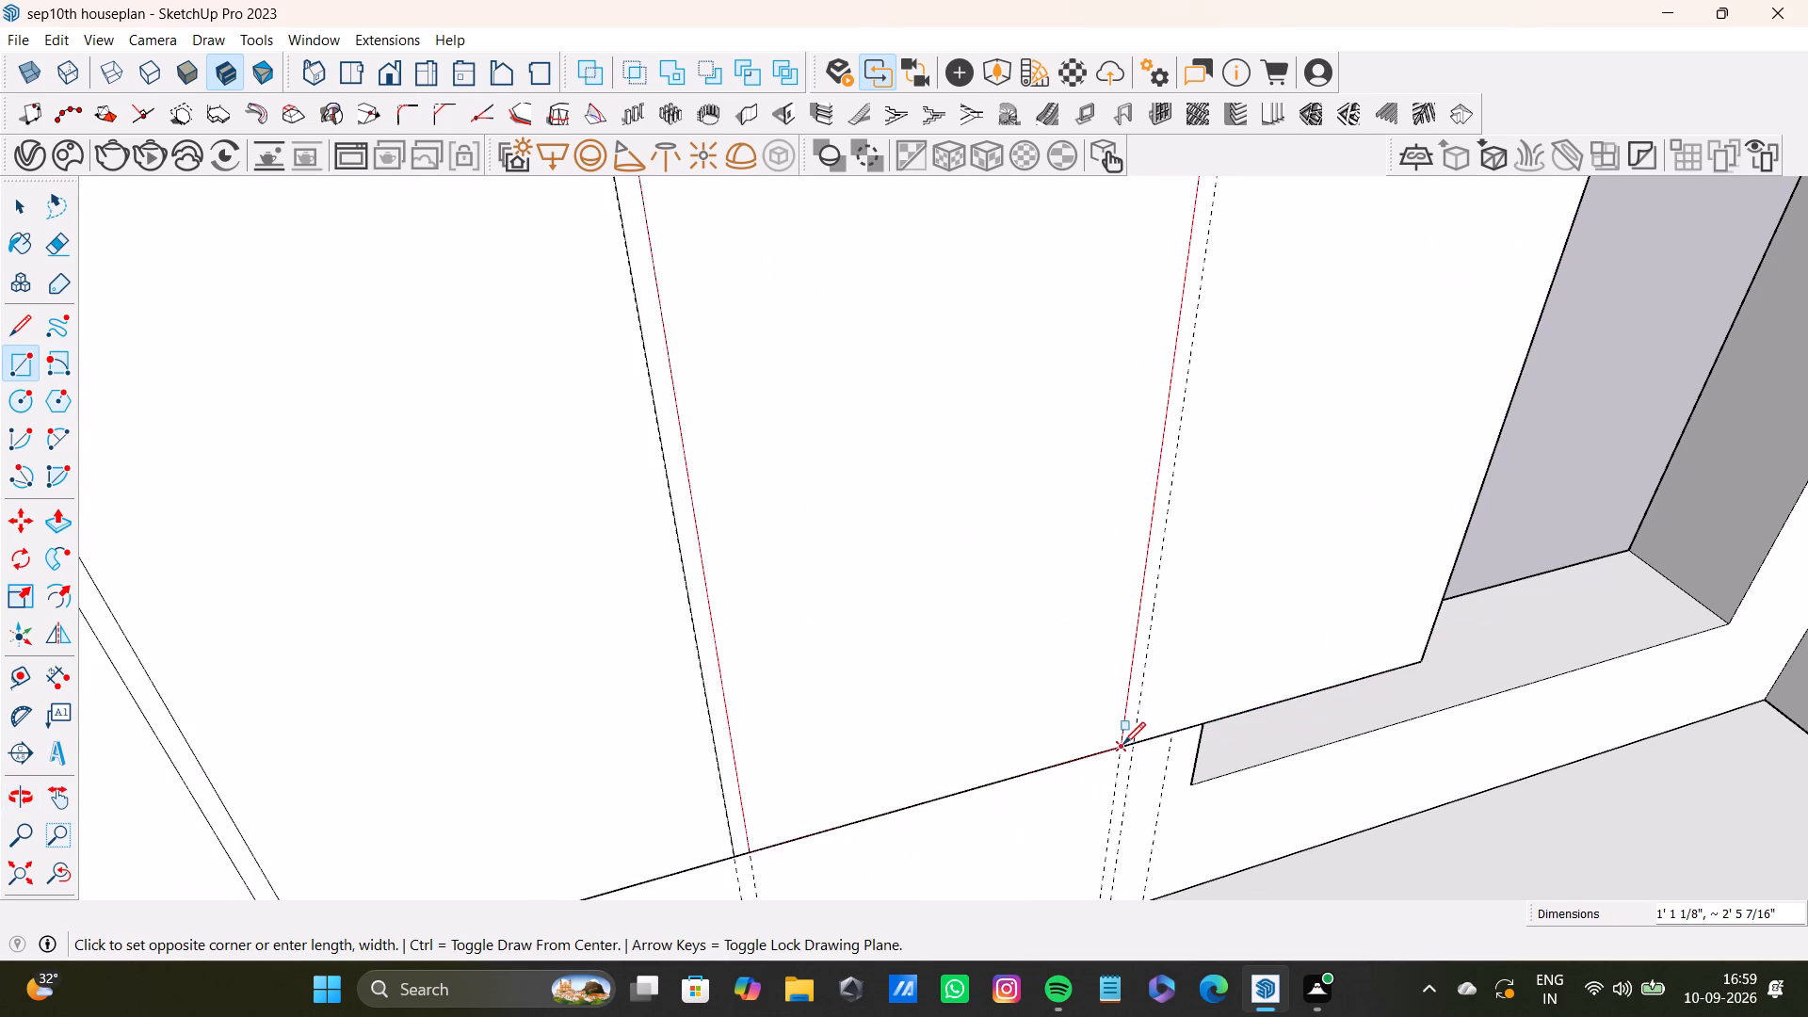
pyautogui.click(1123, 744)
# Draw a fifth rectangle from the last guide to the cabinet front's lower window-side corner, about 1' 1/8" by 2' 5 7/16".
pyautogui.scroll(-9, 1010, 676)
pyautogui.keyDown('shift'); pyautogui.moveTo(926, 549); pyautogui.dragTo(928, 736, button='middle'); pyautogui.keyUp('shift')
pyautogui.scroll(7, 1041, 616)
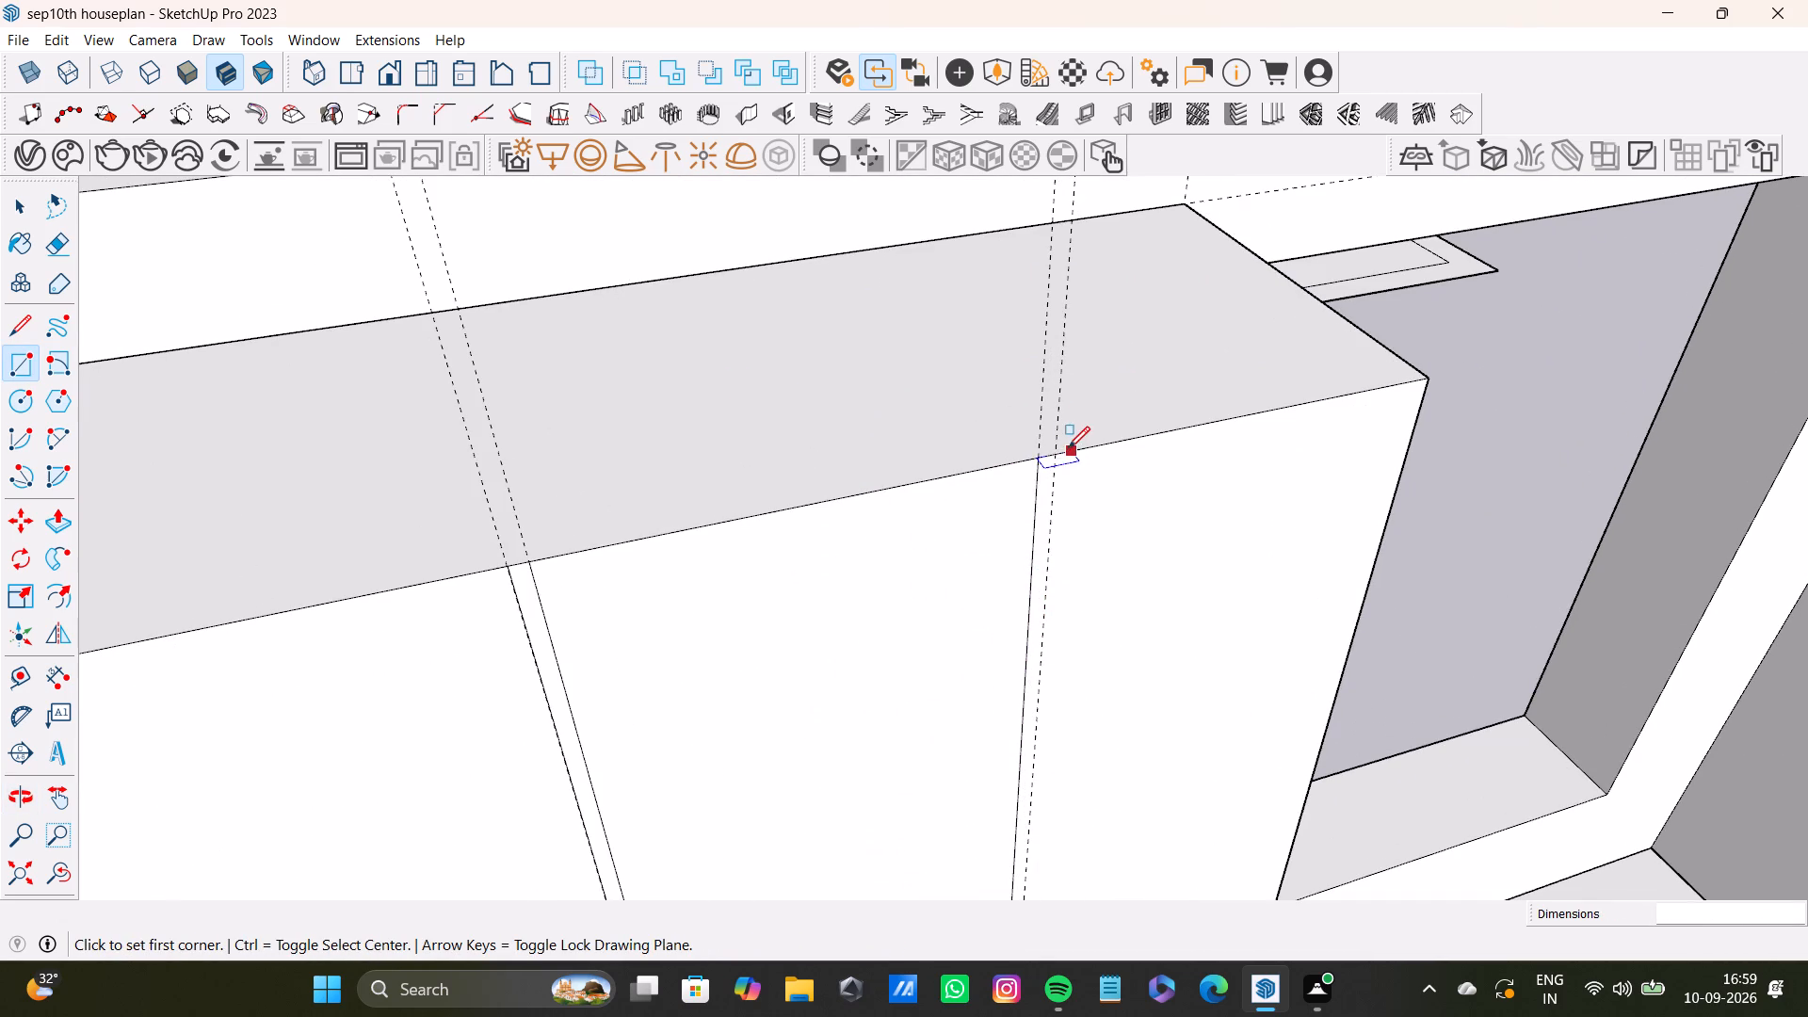
pyautogui.click(1056, 454)
pyautogui.scroll(-4, 1424, 654)
pyautogui.keyDown('shift'); pyautogui.moveTo(1360, 700); pyautogui.dragTo(1286, 629, button='middle'); pyautogui.keyUp('shift')
pyautogui.scroll(2, 1242, 670)
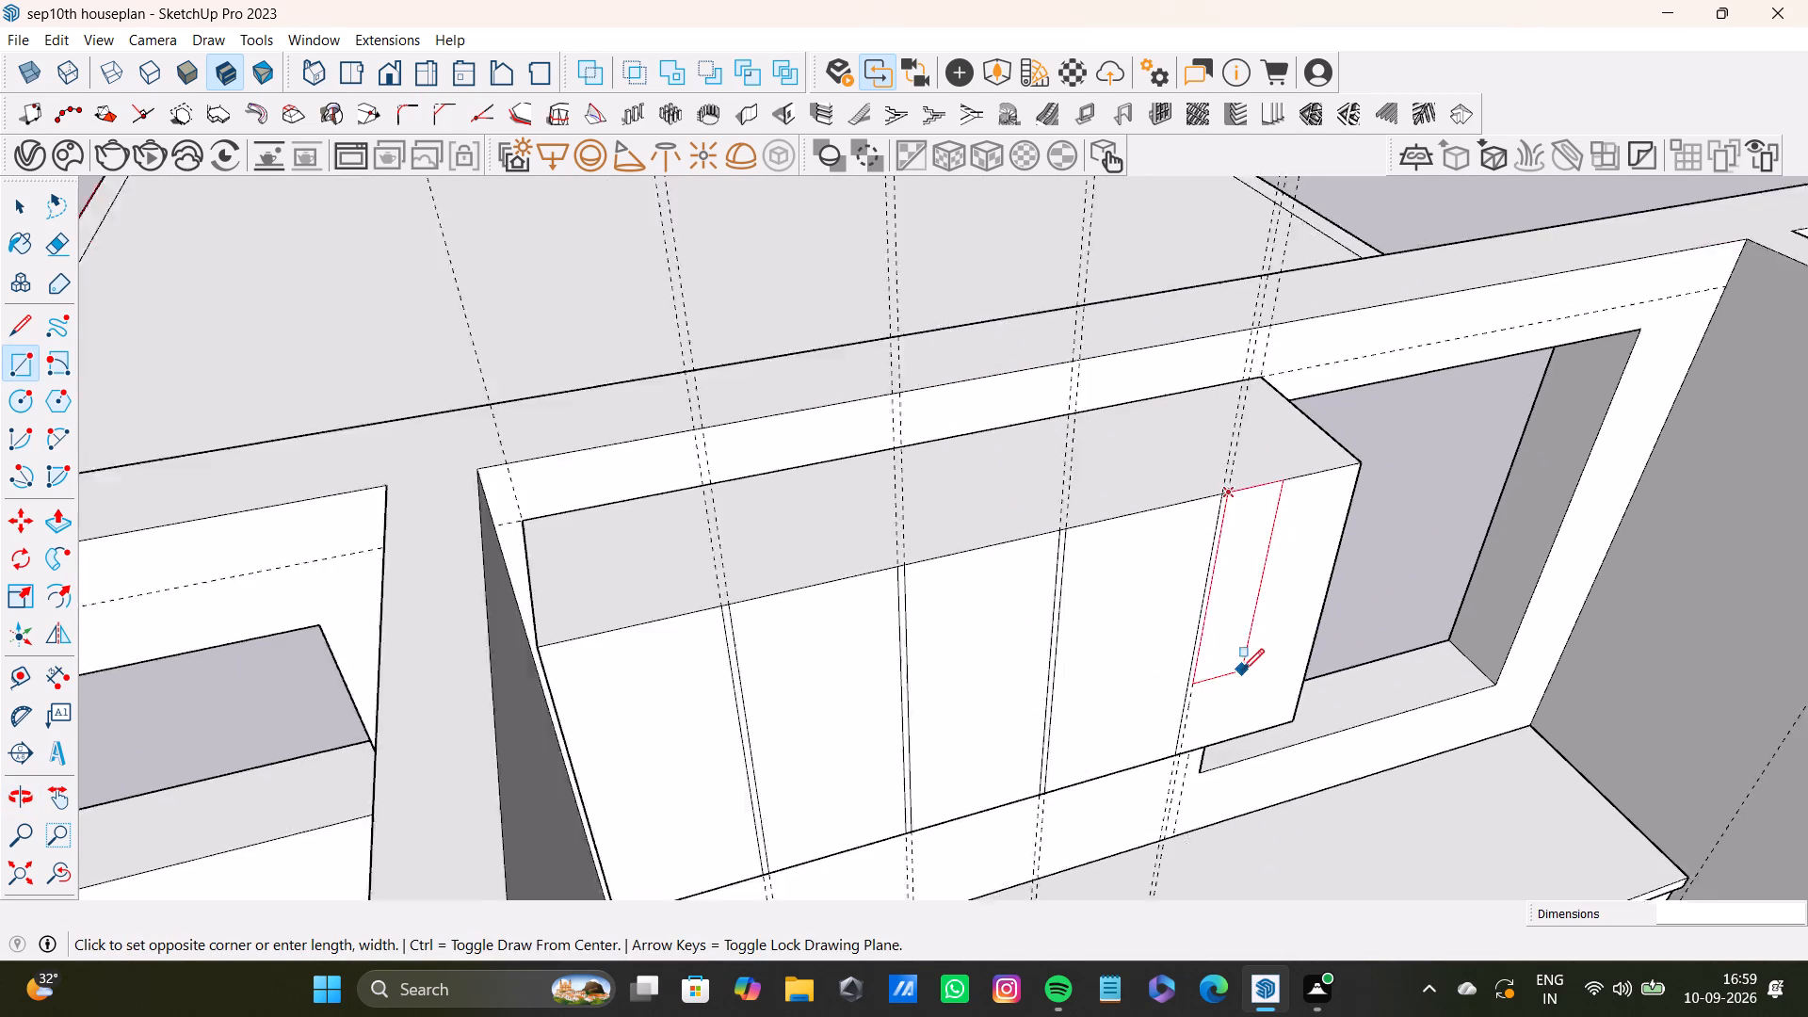
pyautogui.scroll(1, 1242, 670)
pyautogui.moveTo(1348, 721); pyautogui.dragTo(1208, 684, button='middle')
pyautogui.scroll(5, 1114, 732)
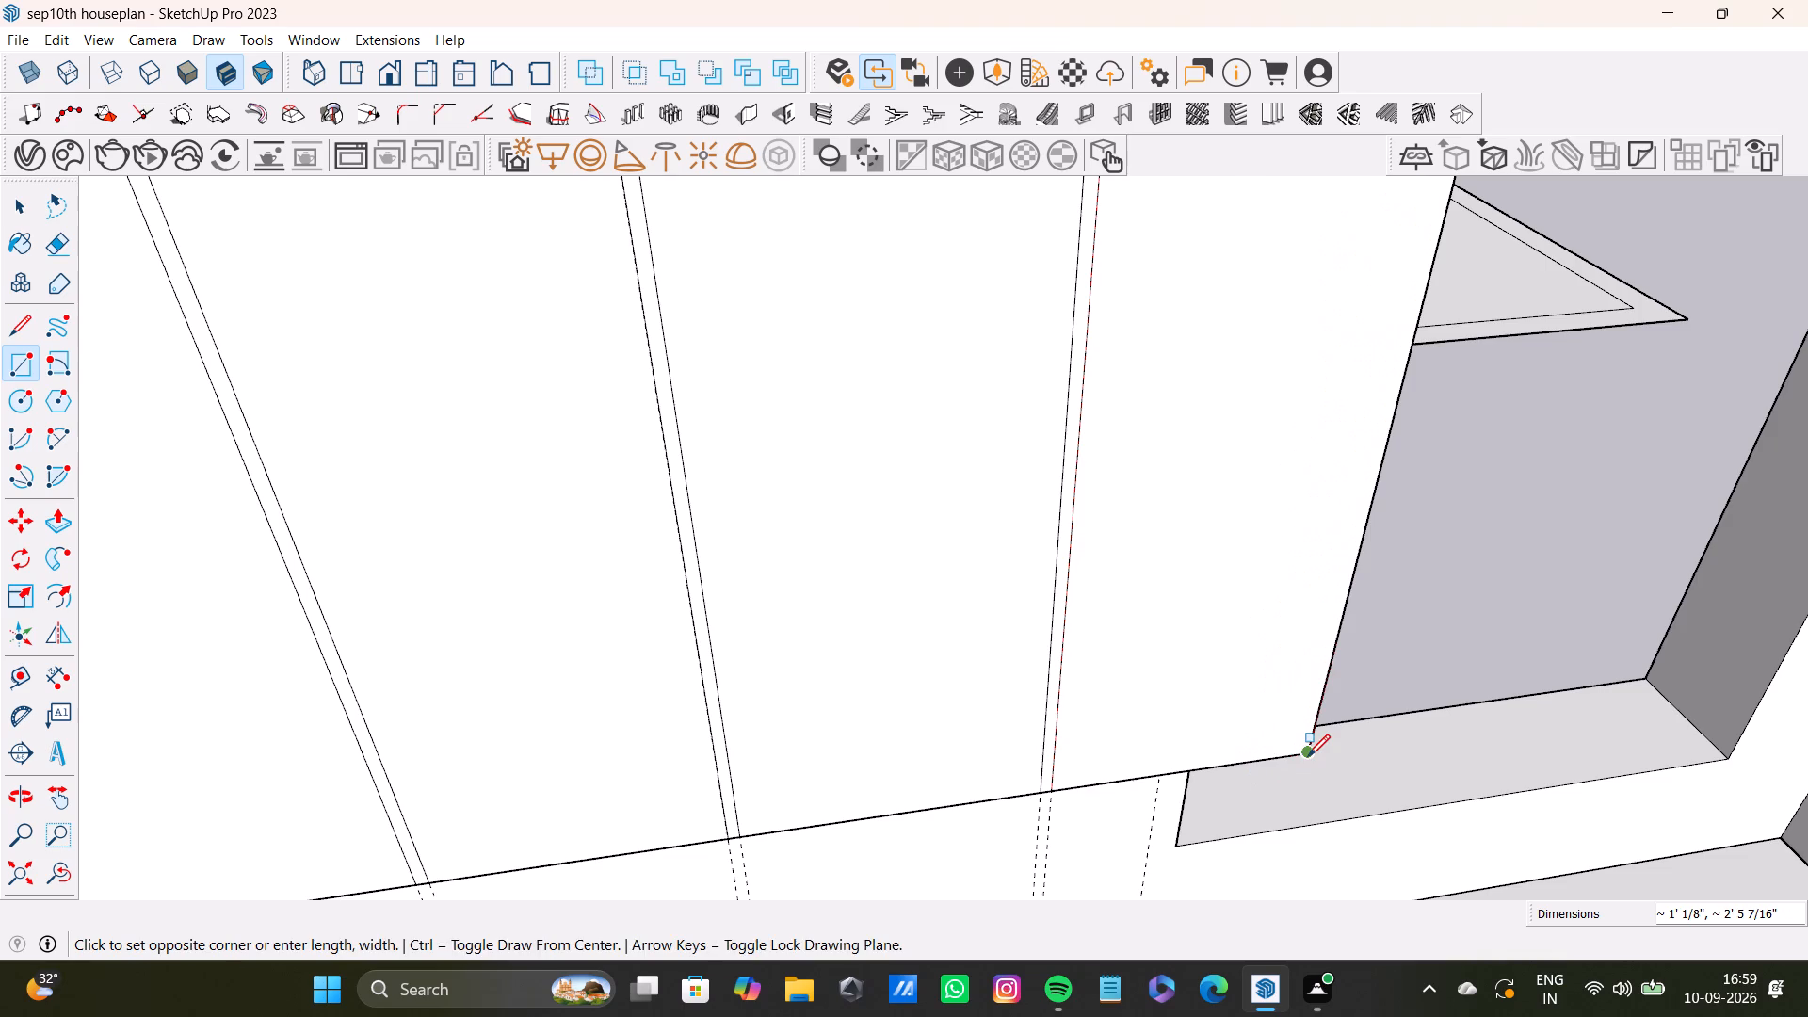
pyautogui.click(1308, 756)
pyautogui.scroll(-7, 1161, 738)
pyautogui.press('space')
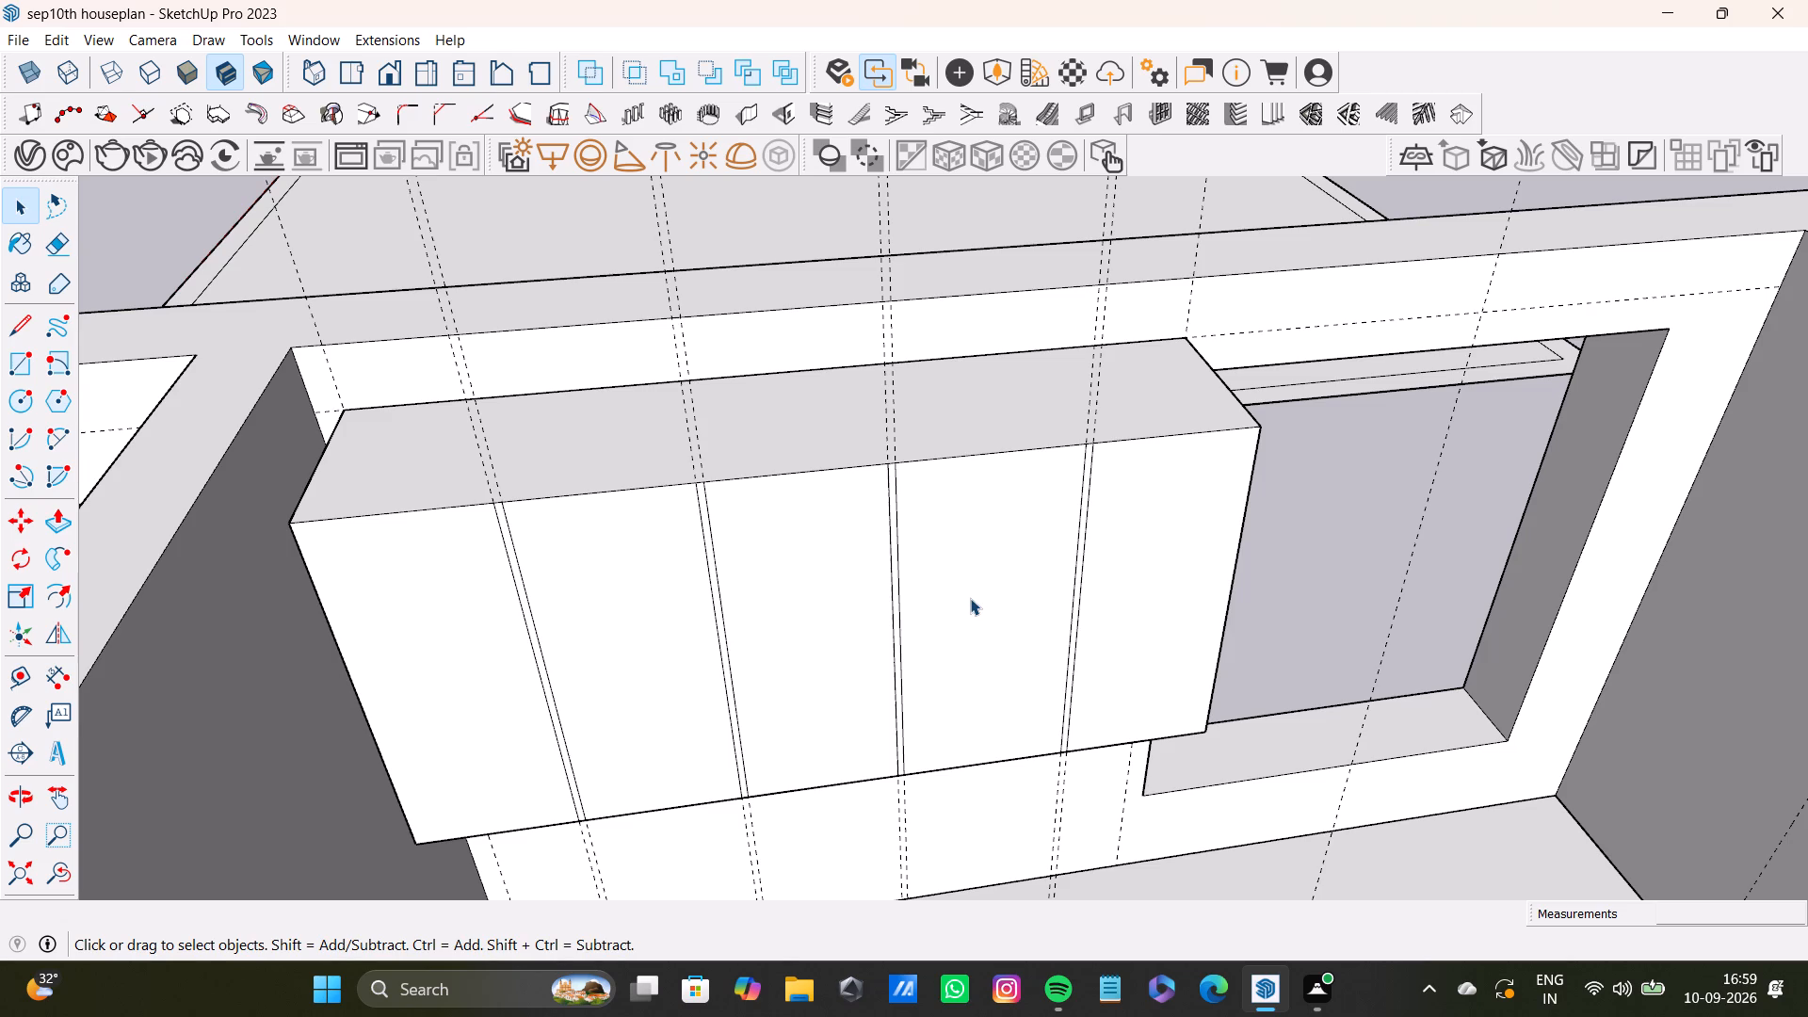
# Push/Pull the first two door panels, counted from the end away from the window, outward 1 5/8".
pyautogui.press('space')
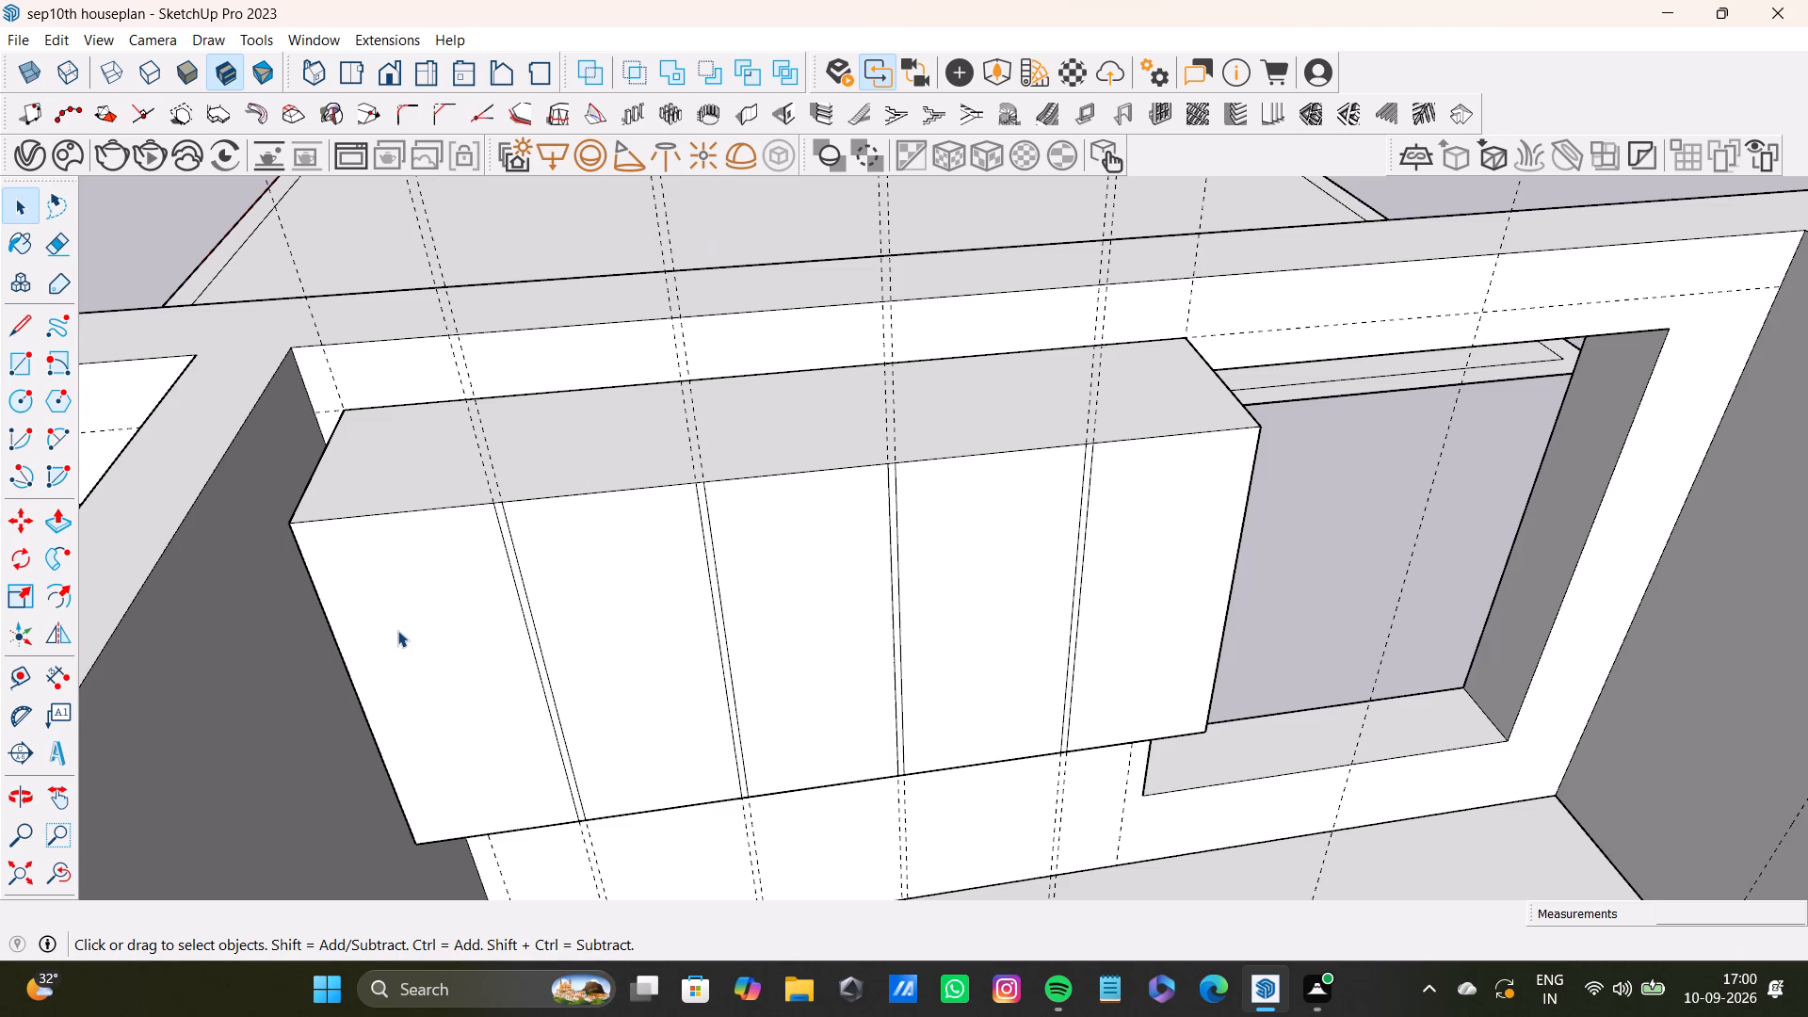
pyautogui.click(397, 630)
pyautogui.press('p')
pyautogui.moveTo(429, 558); pyautogui.dragTo(422, 573)
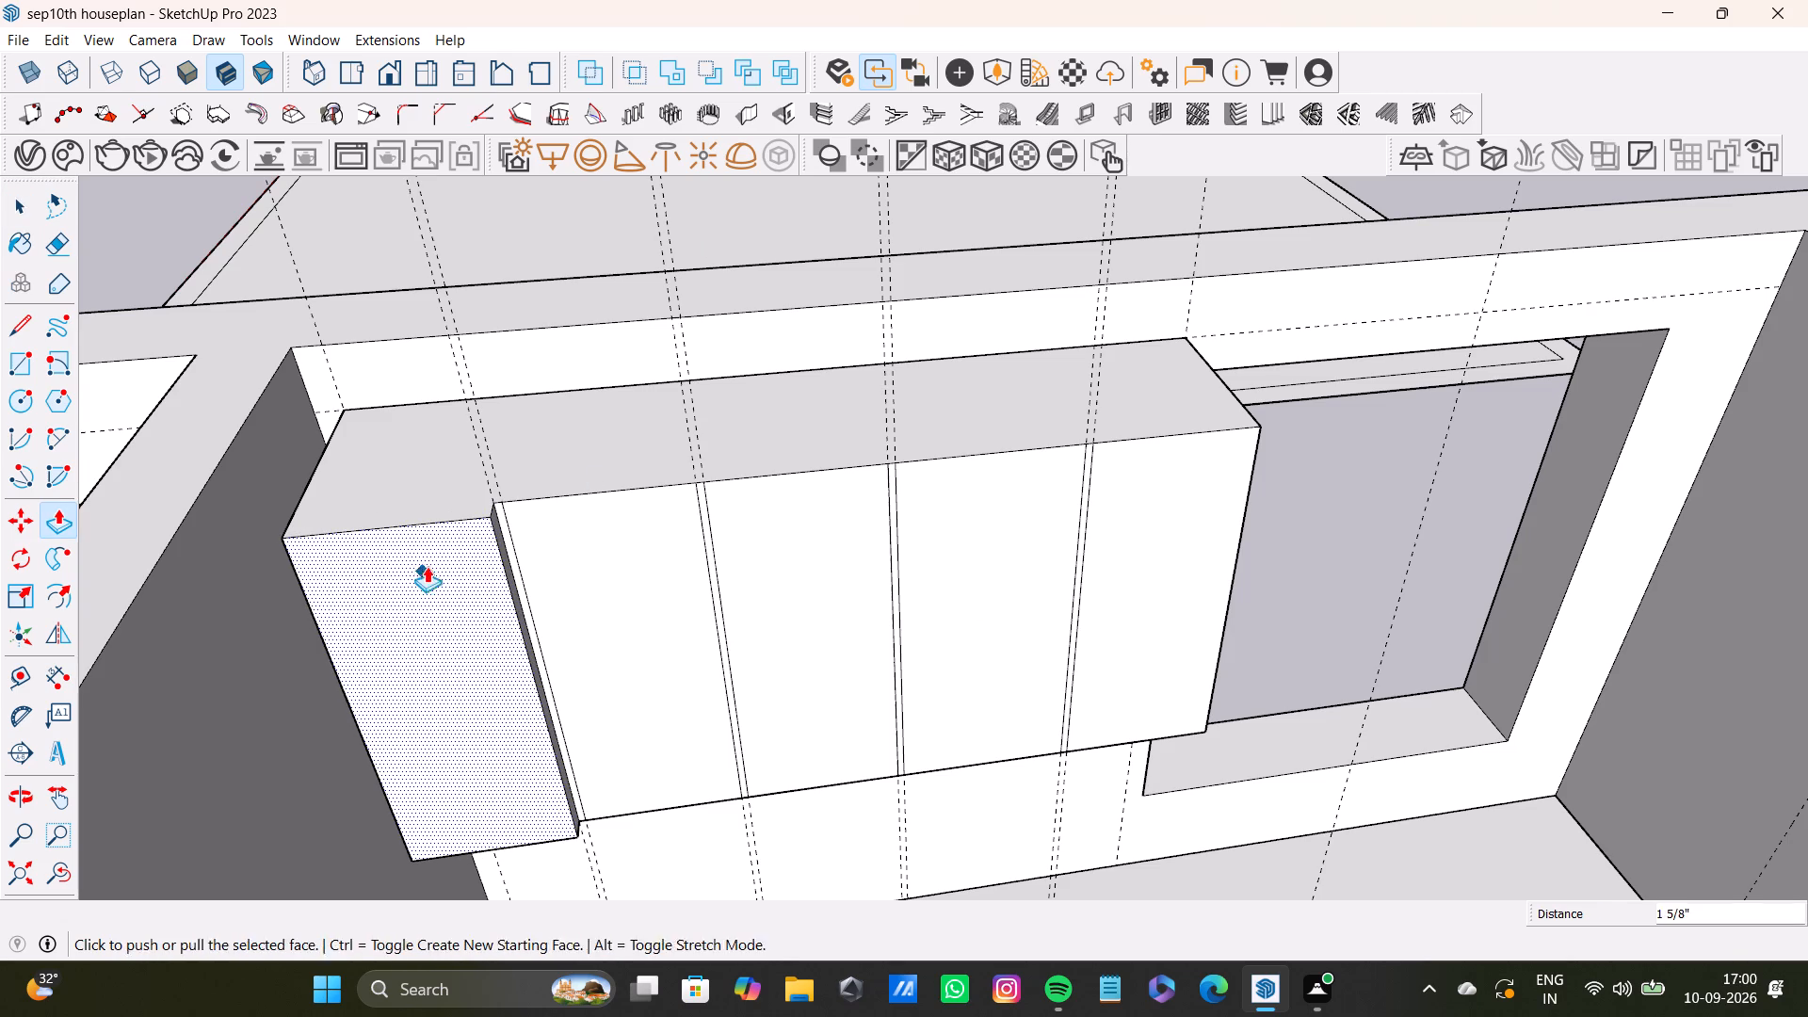
pyautogui.press('space')
pyautogui.click(544, 532)
pyautogui.press('p')
pyautogui.moveTo(544, 532); pyautogui.dragTo(426, 553)
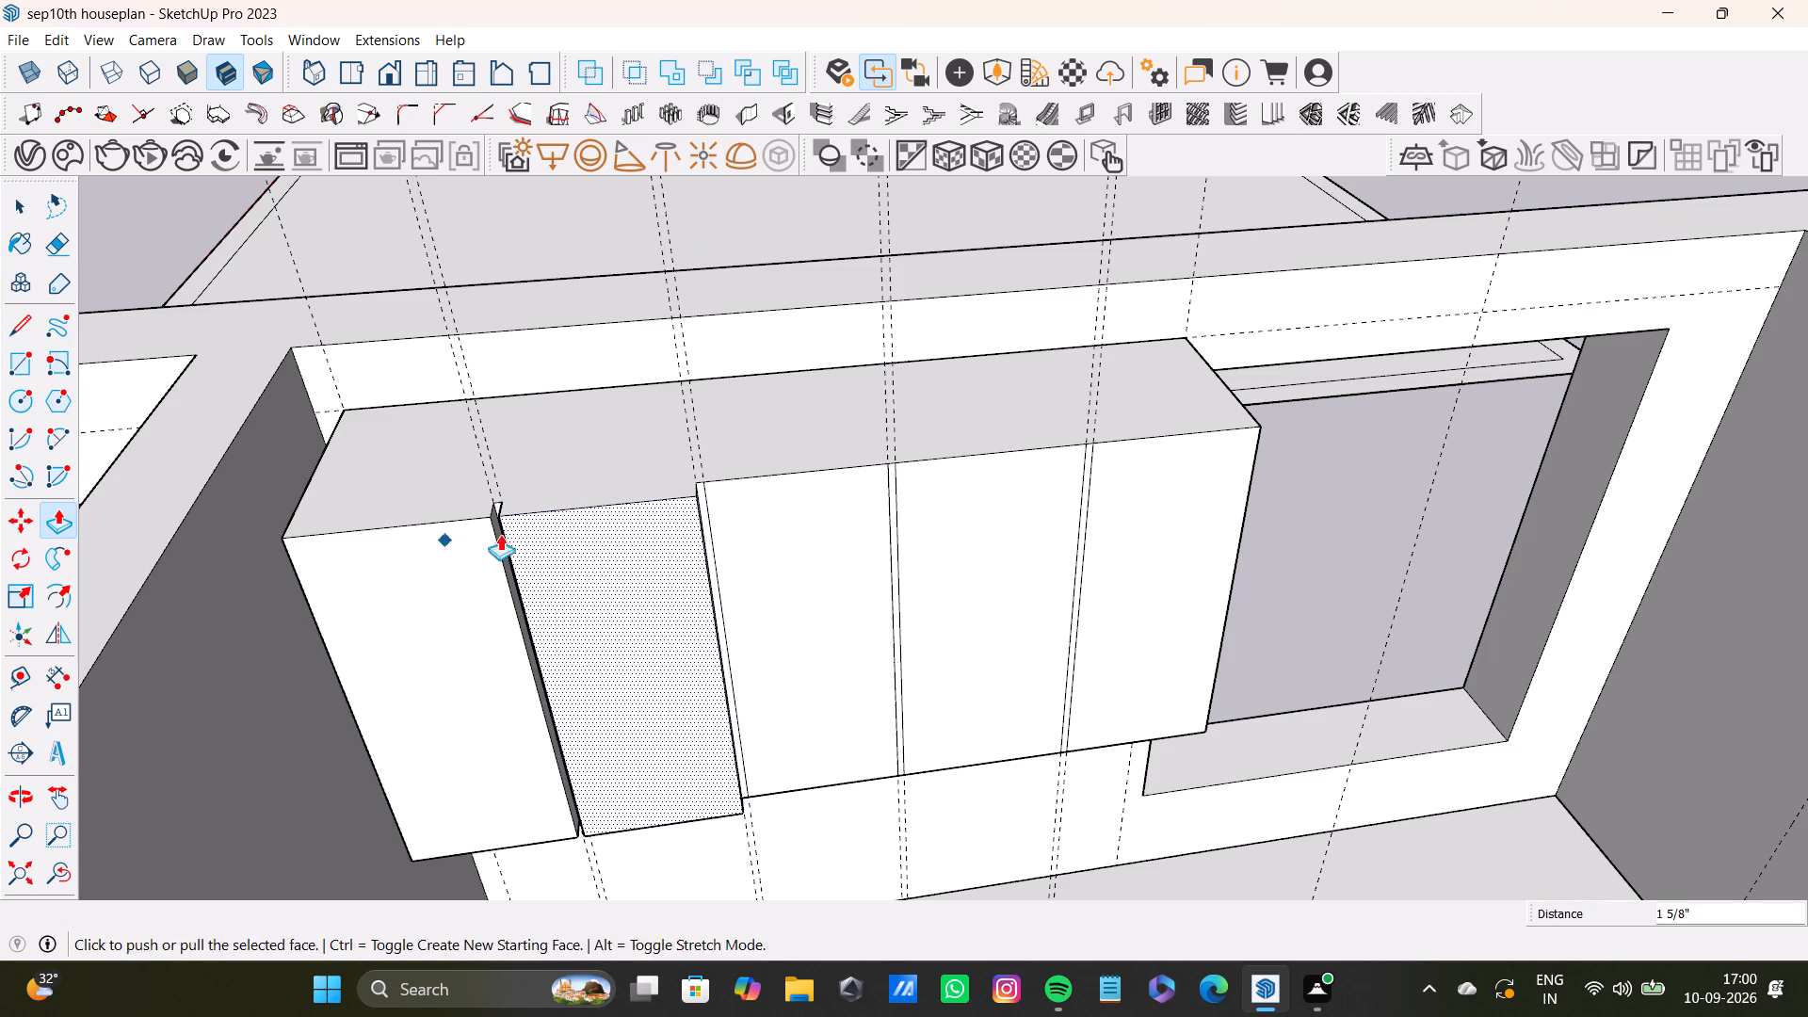
pyautogui.press('space')
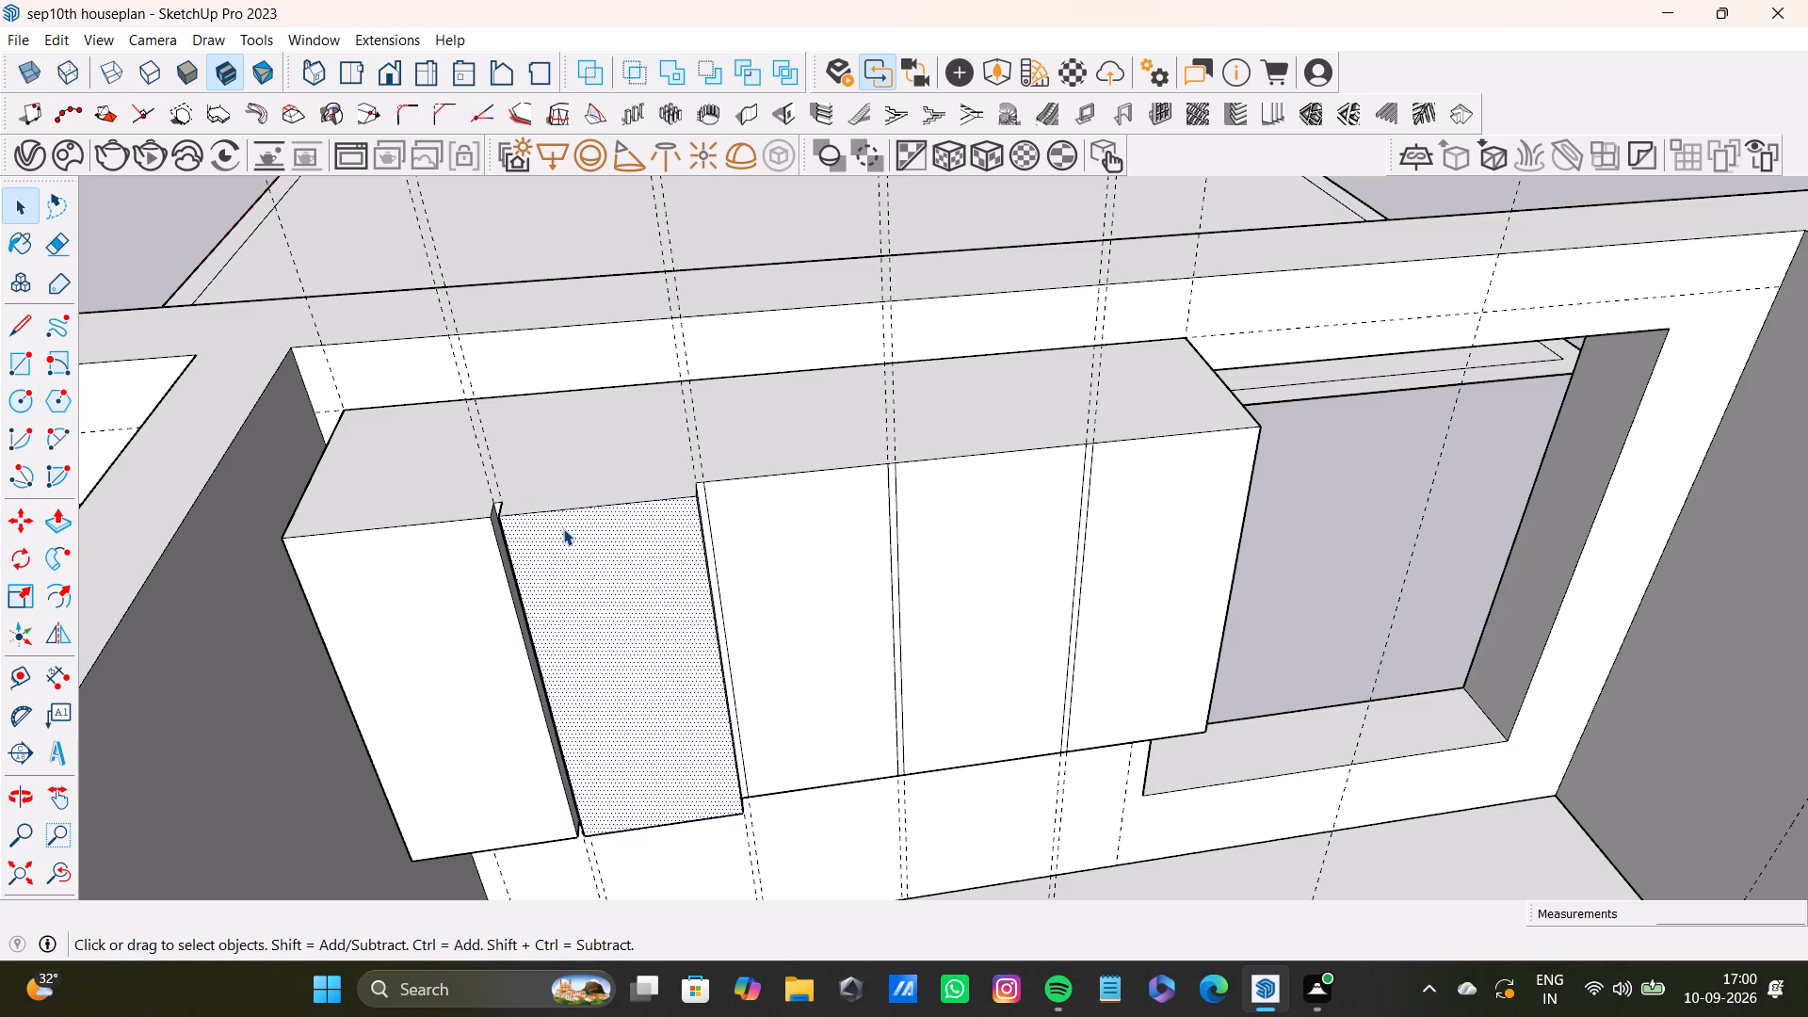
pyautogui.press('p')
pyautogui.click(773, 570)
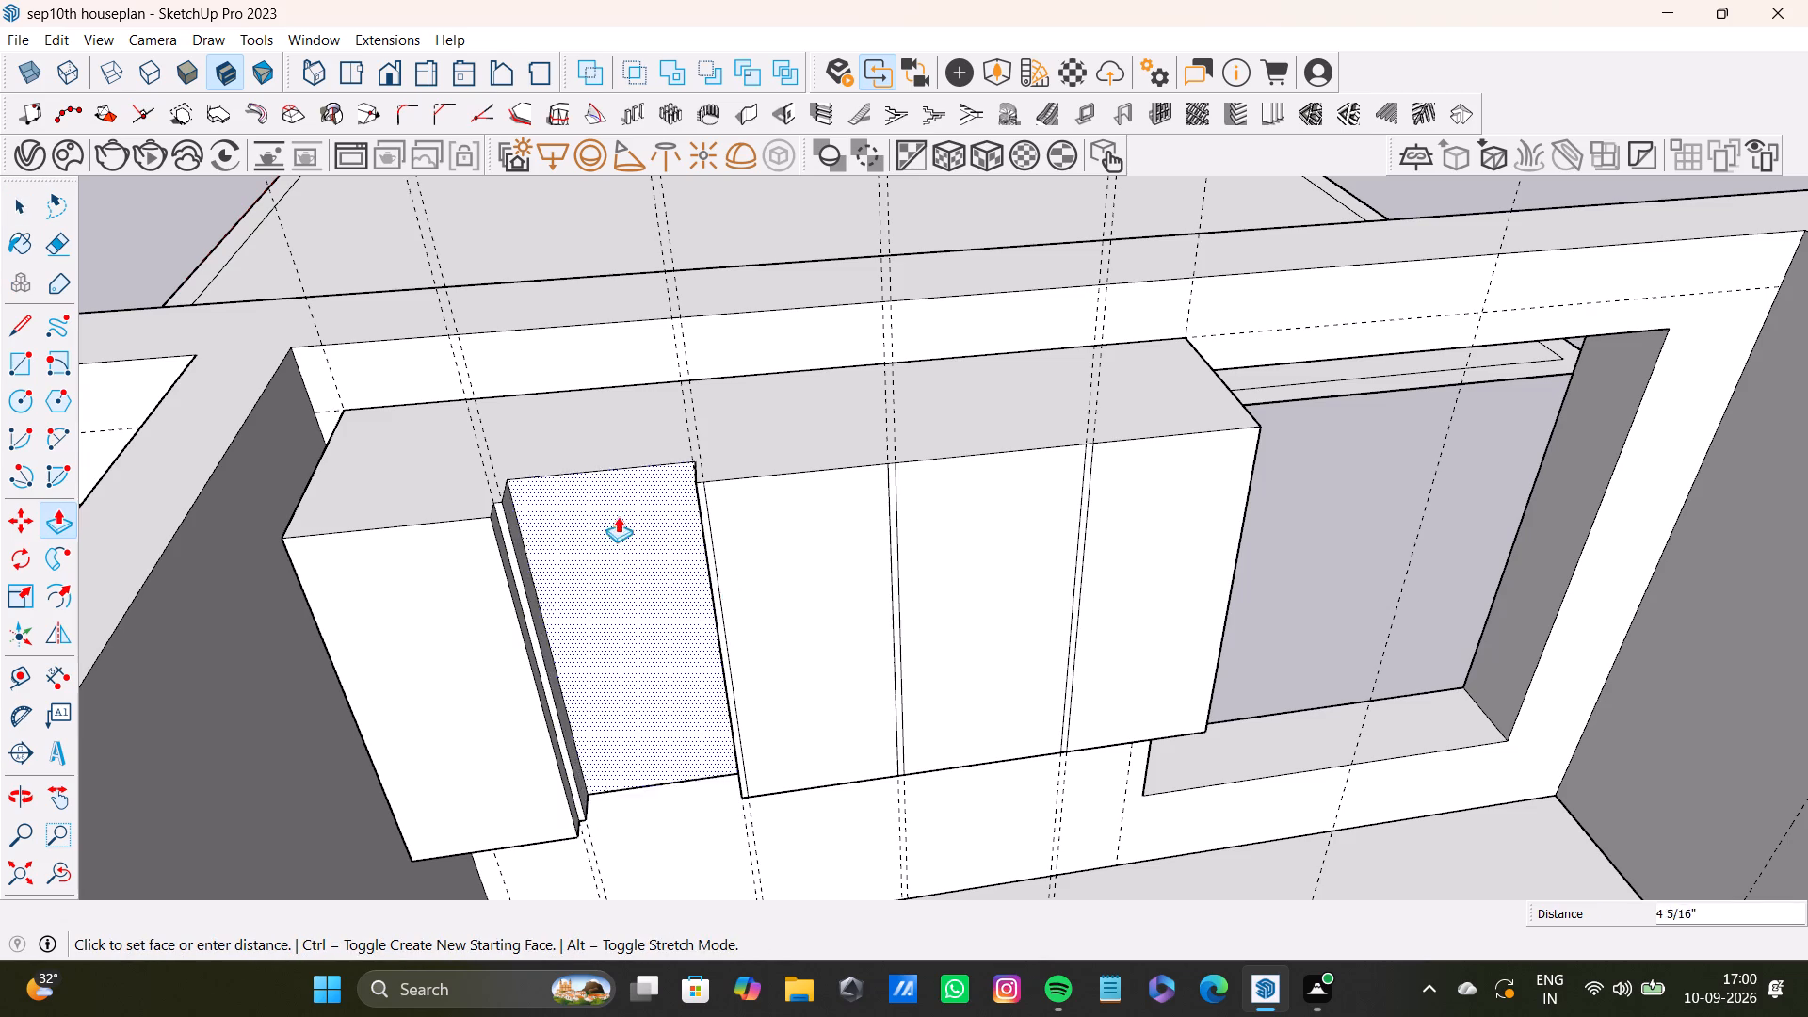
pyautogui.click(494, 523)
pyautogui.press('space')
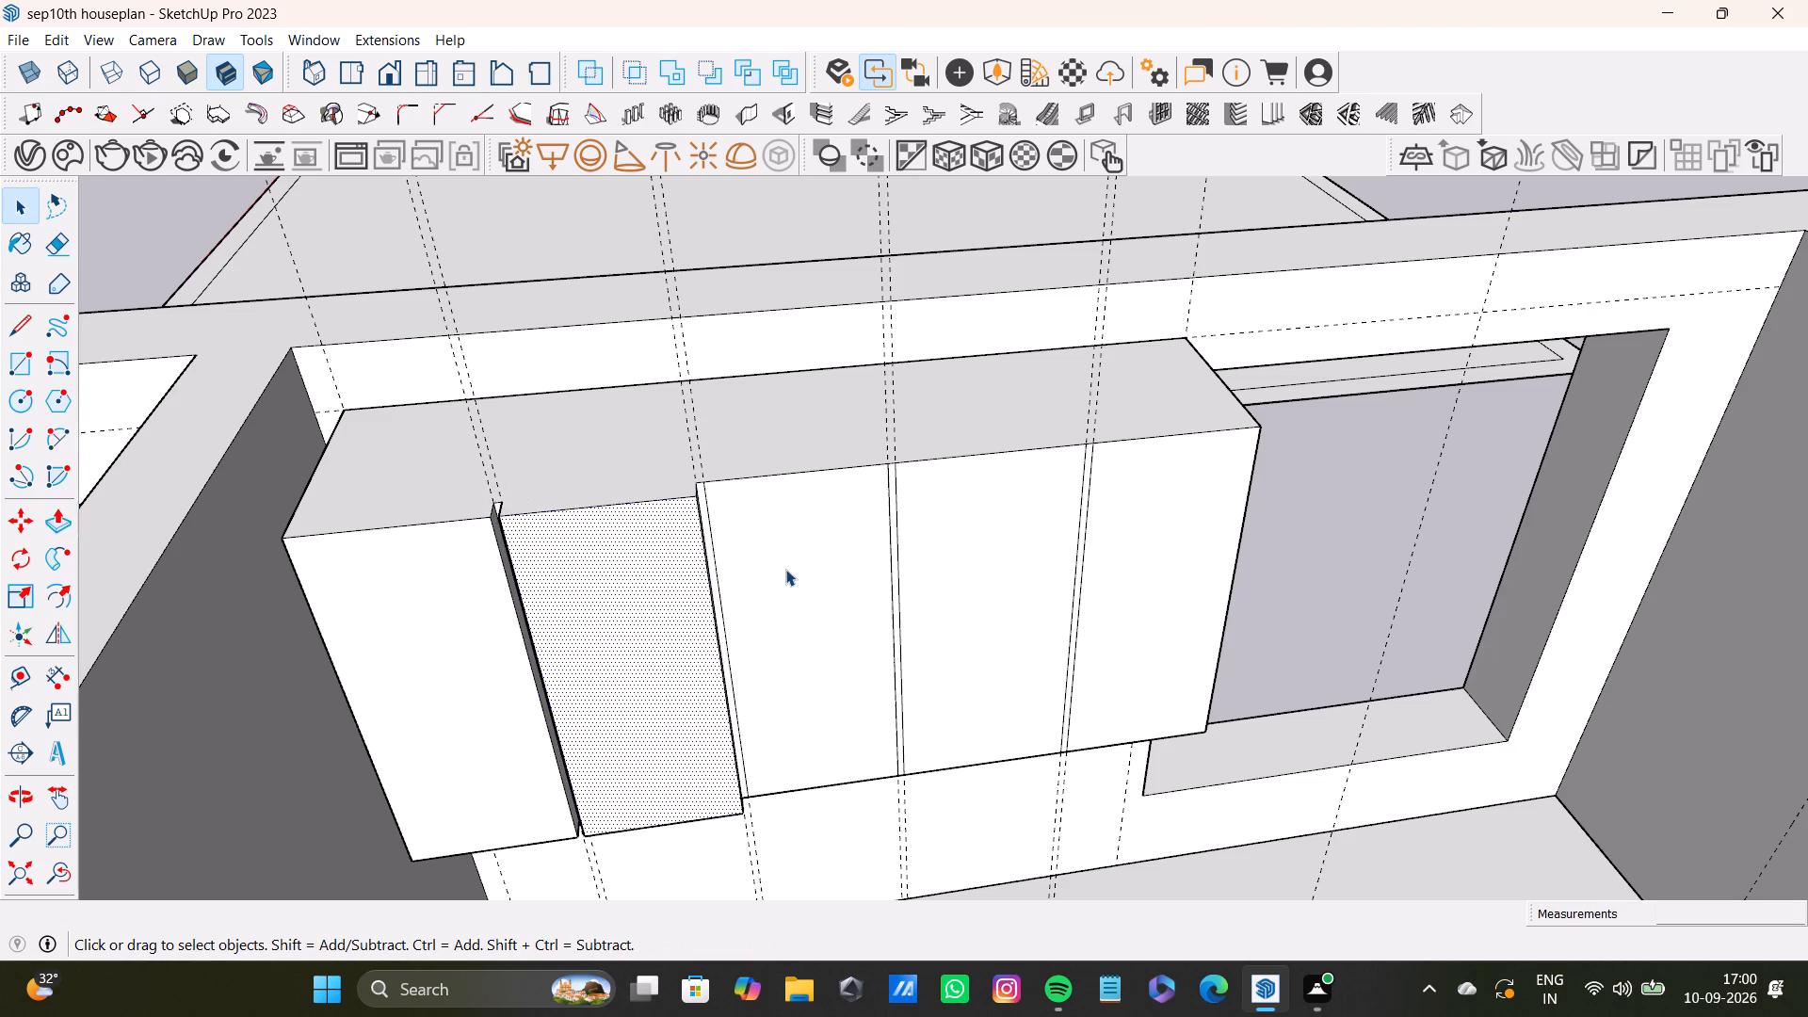
# Push/Pull the third and fourth door panels of the overhead cabinet outward 1 5/8", level with the first two.
pyautogui.click(785, 569)
pyautogui.press('p')
pyautogui.moveTo(785, 568); pyautogui.dragTo(686, 573)
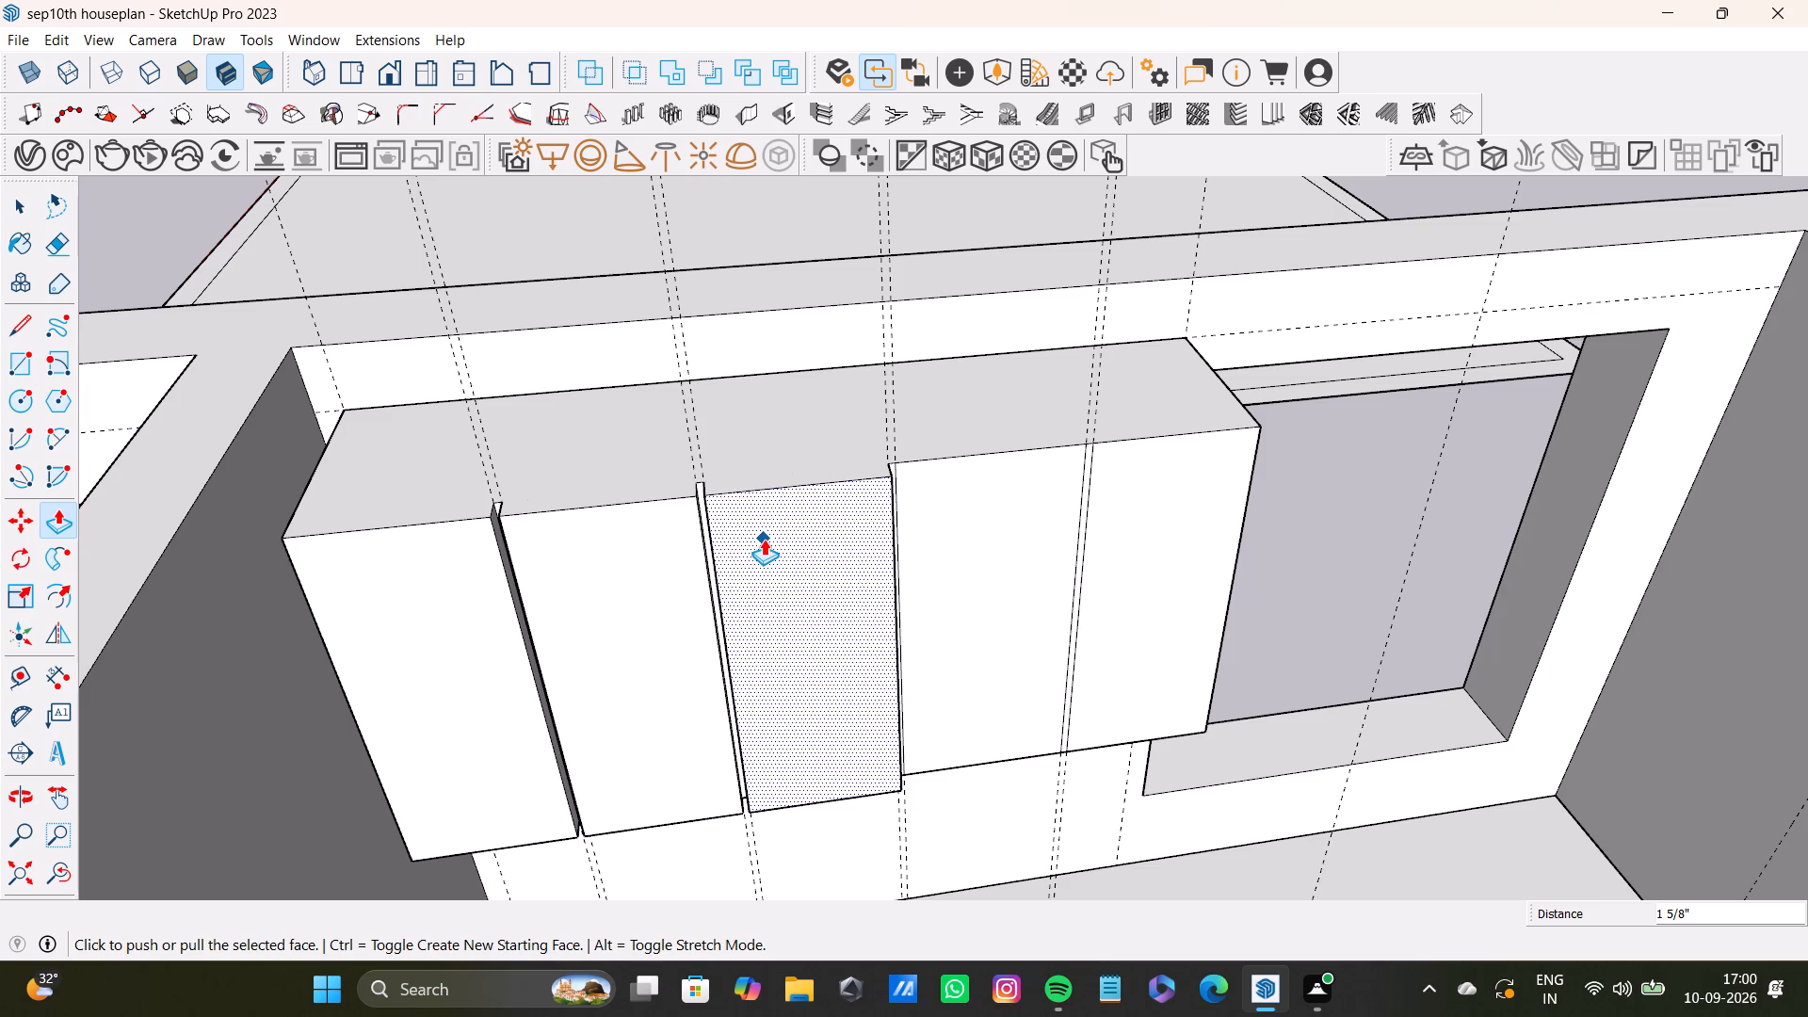
pyautogui.press('space')
pyautogui.click(1017, 586)
pyautogui.press('p')
pyautogui.moveTo(928, 578); pyautogui.dragTo(864, 574)
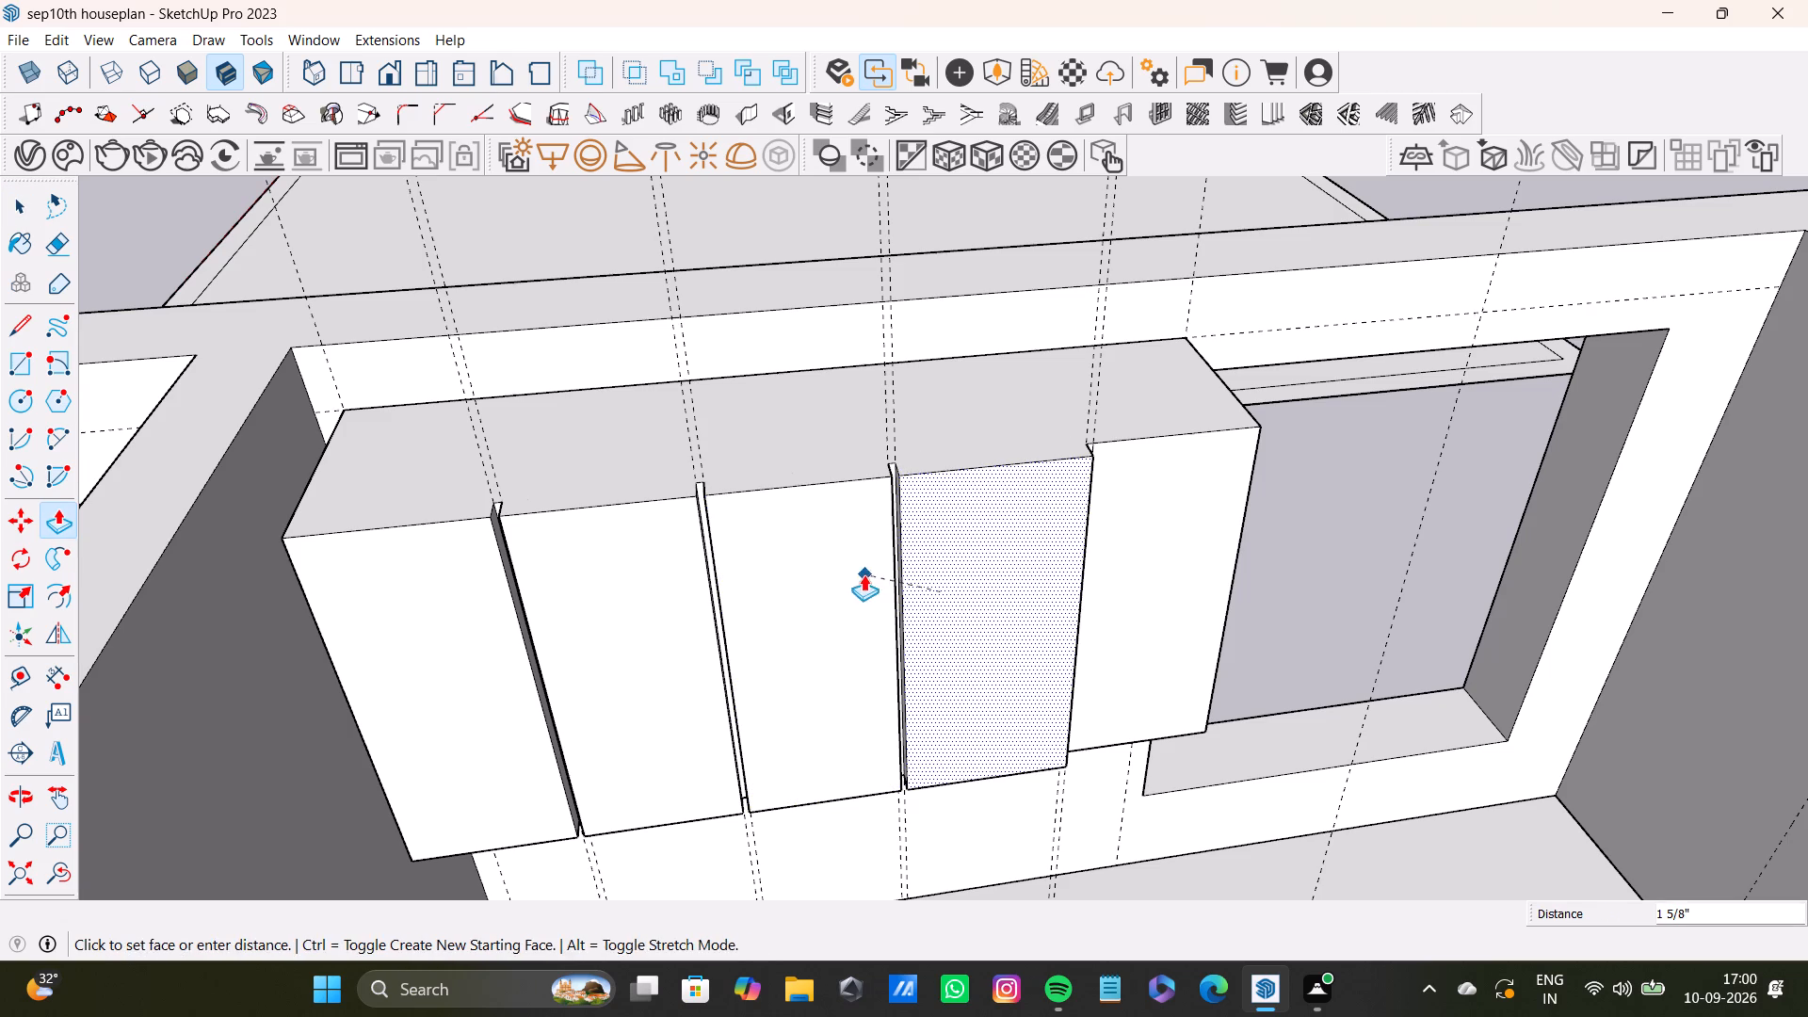
pyautogui.moveTo(864, 574); pyautogui.dragTo(864, 573)
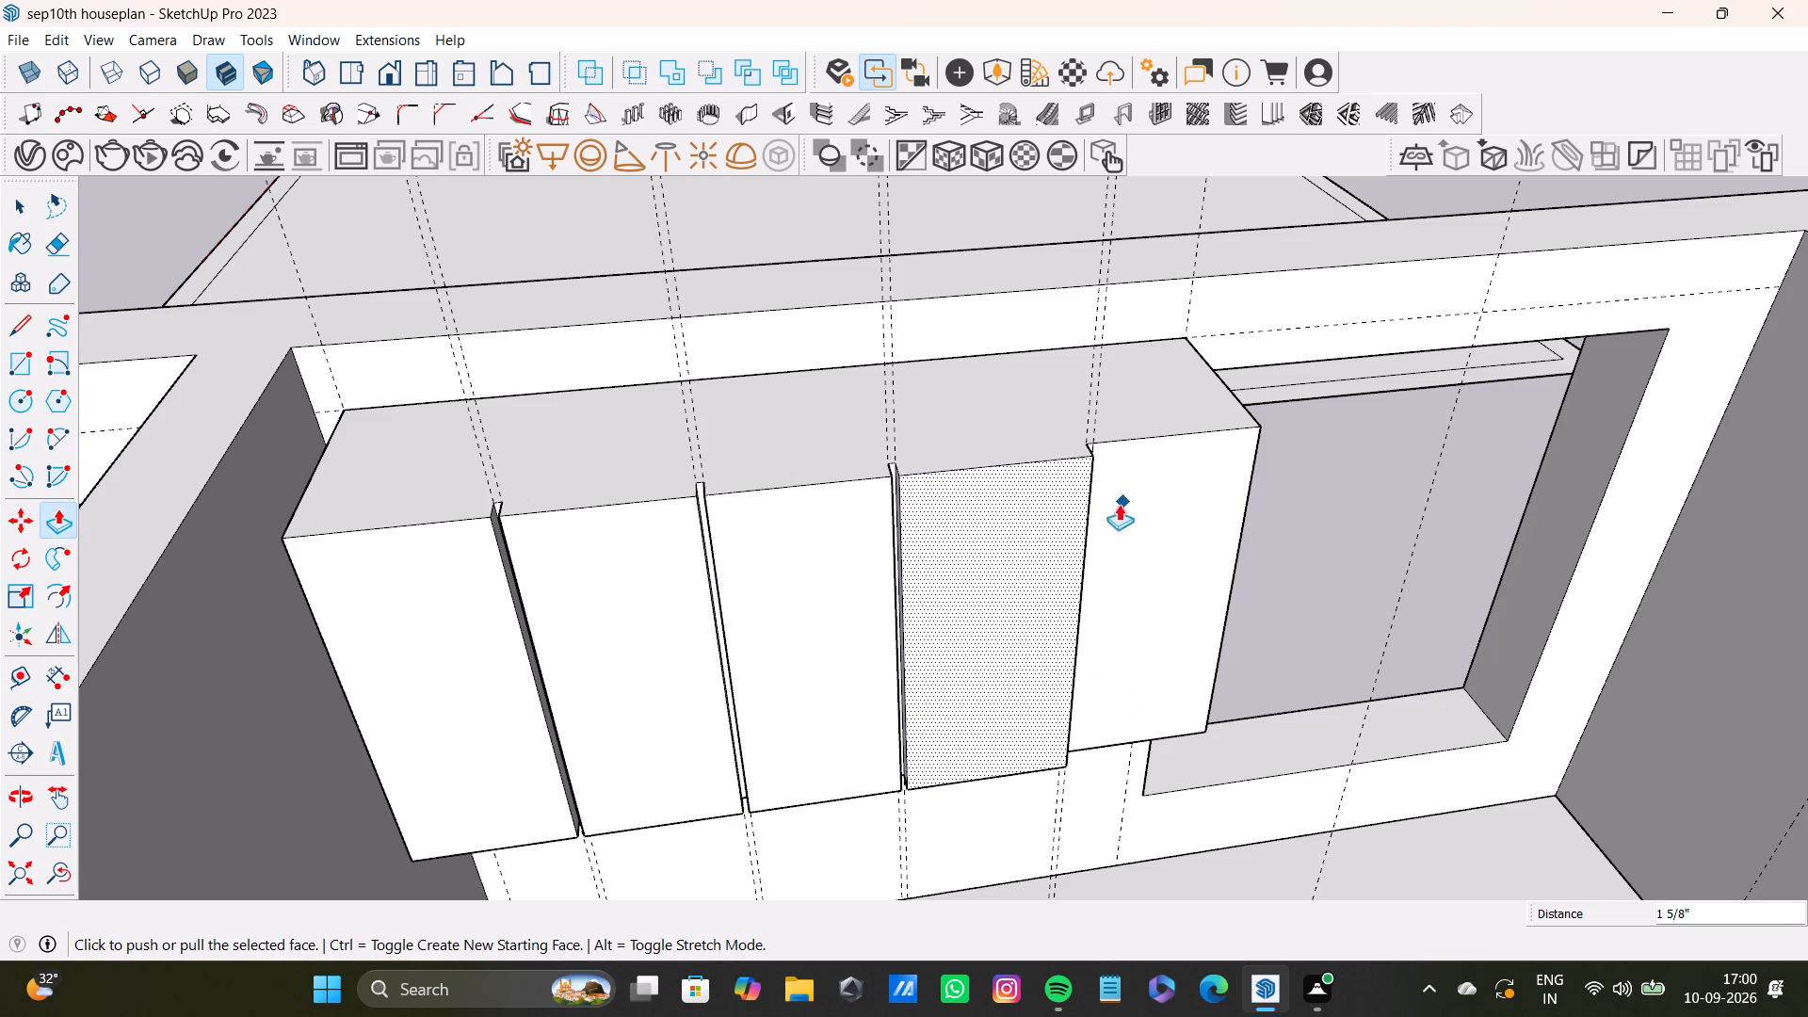
# Push/Pull the last, window-side door panel of the overhead cabinet outward to match the other panels.
pyautogui.press('p')
pyautogui.click(1135, 520)
pyautogui.press('space')
pyautogui.click(1135, 517)
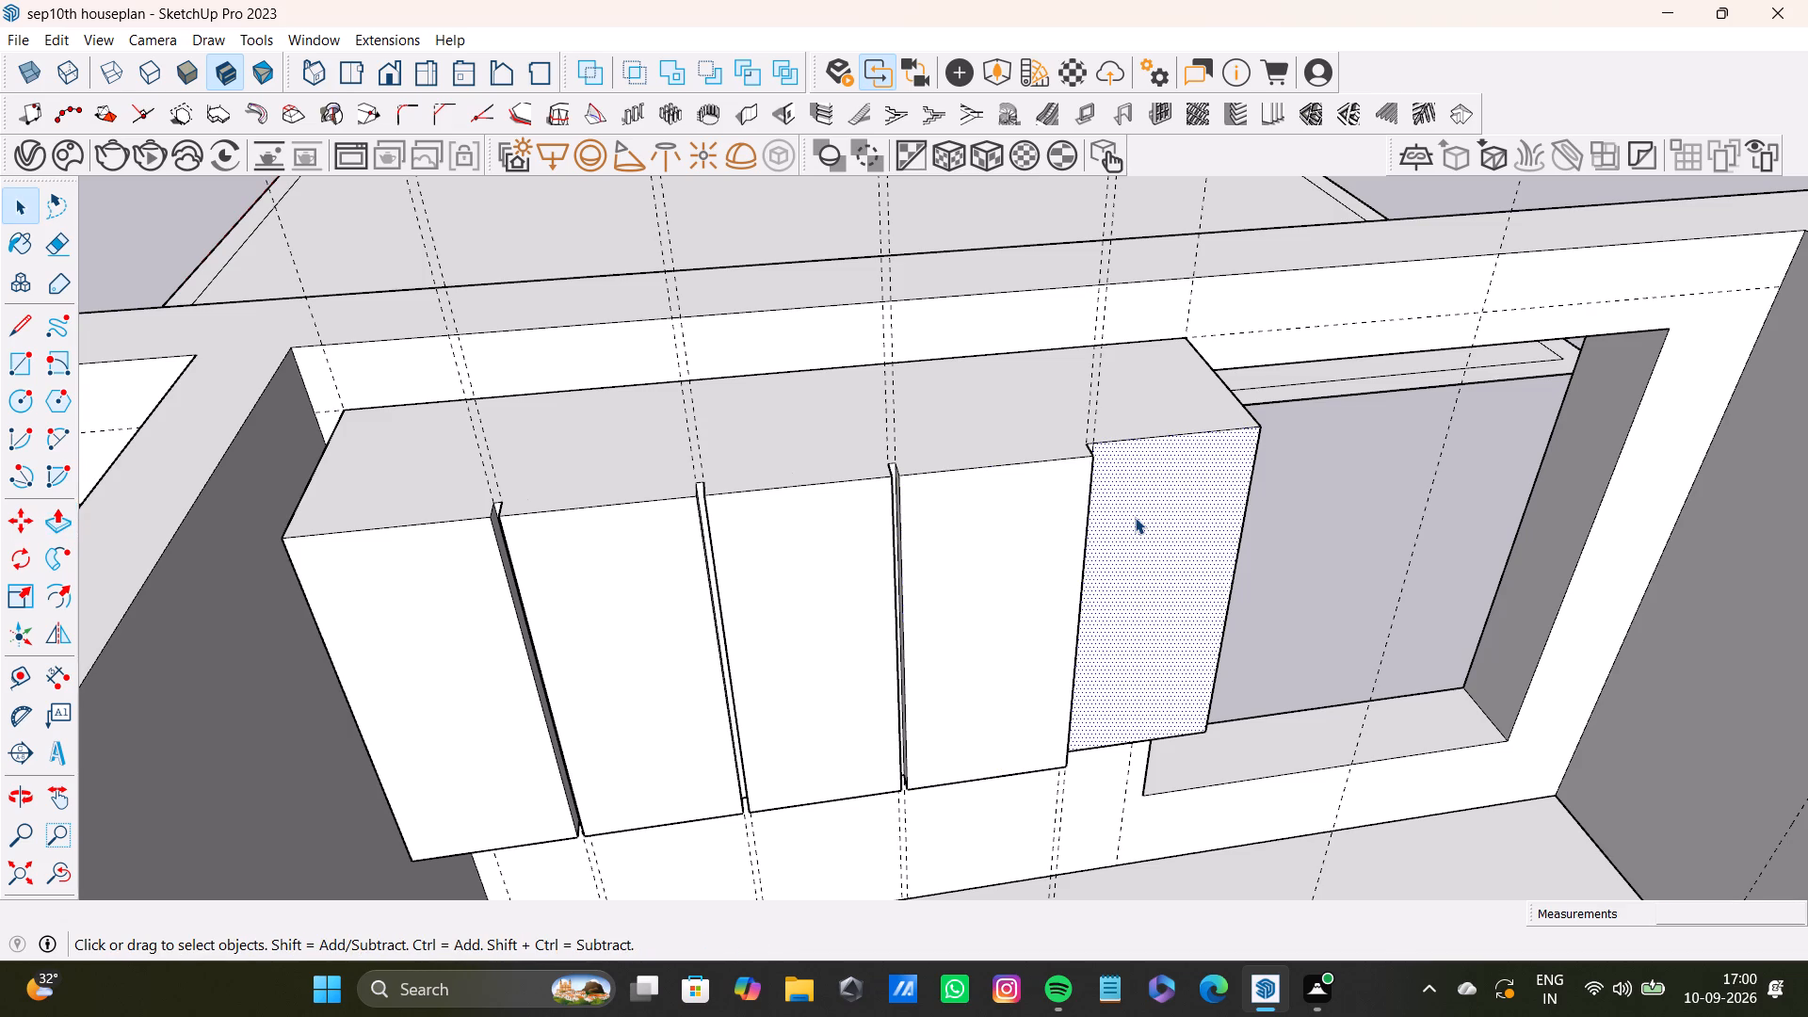
pyautogui.press('p')
pyautogui.moveTo(1138, 508); pyautogui.dragTo(993, 543)
pyautogui.press('space')
# Examine the overhead cabinet's door panels and the small room's other cabinets from several angles.
pyautogui.scroll(-9, 984, 532)
pyautogui.moveTo(1088, 539); pyautogui.dragTo(938, 598, button='middle')
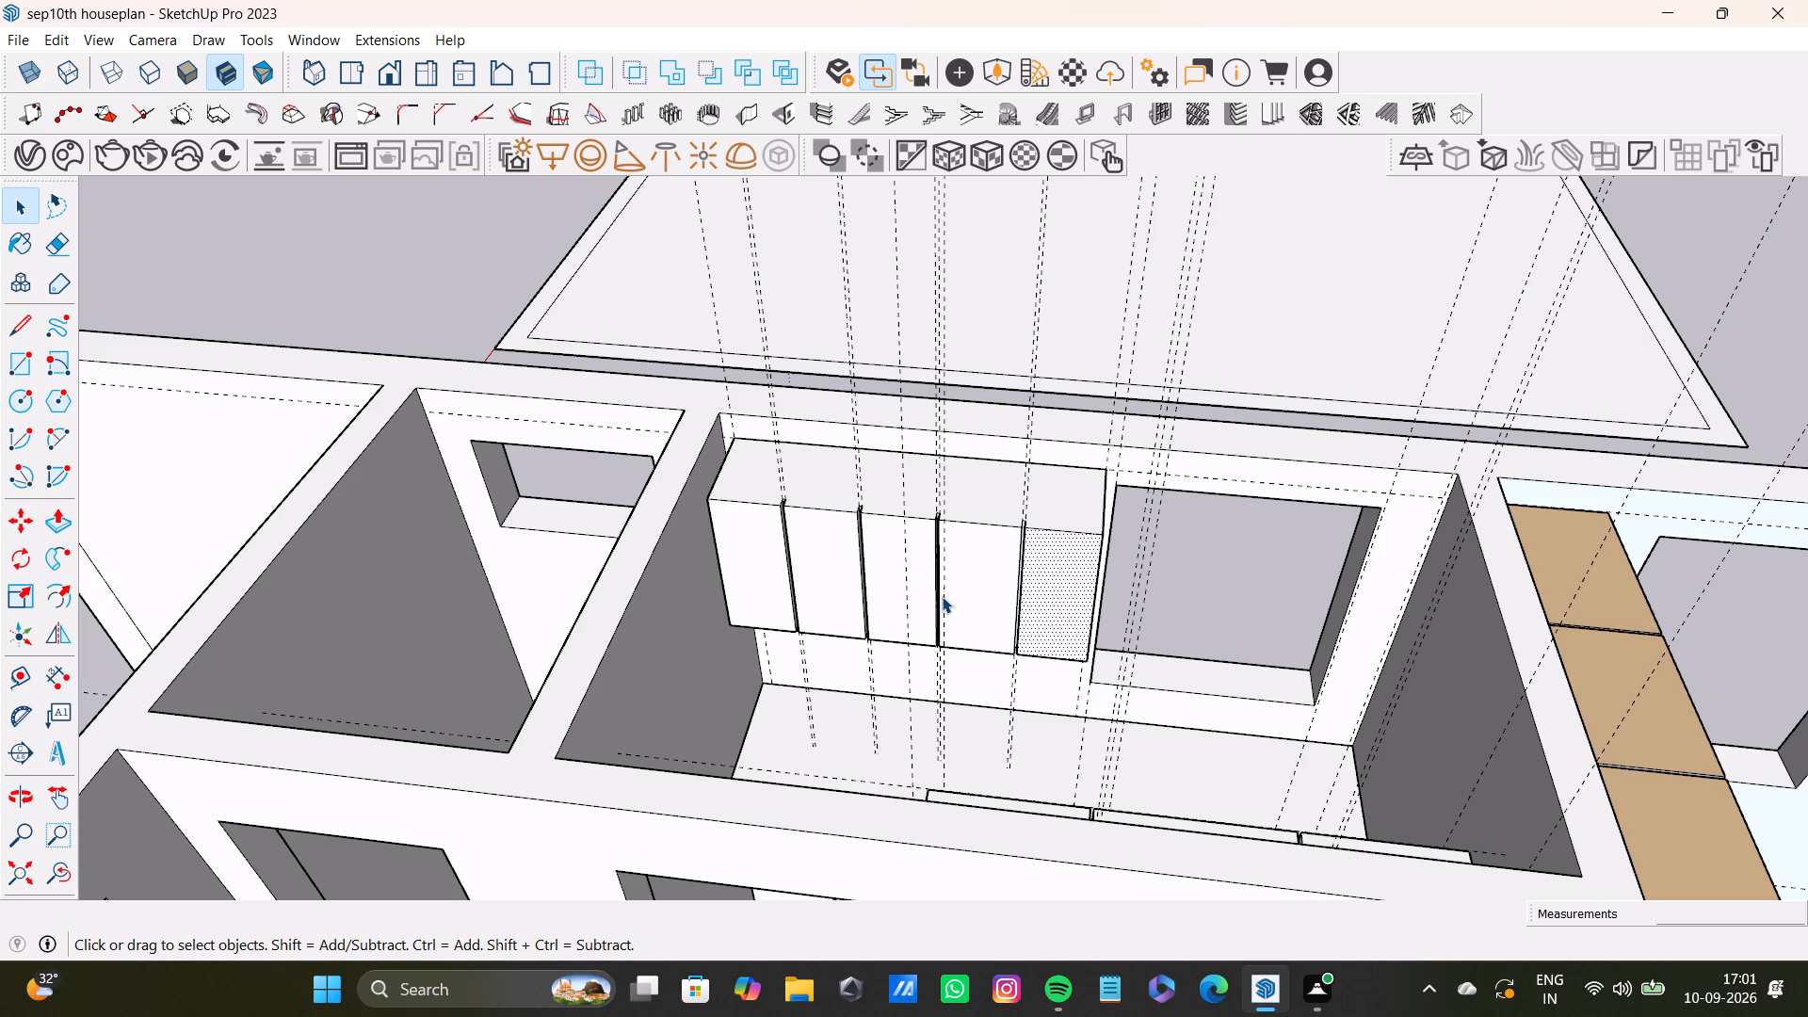
pyautogui.press('space')
pyautogui.scroll(-5, 932, 528)
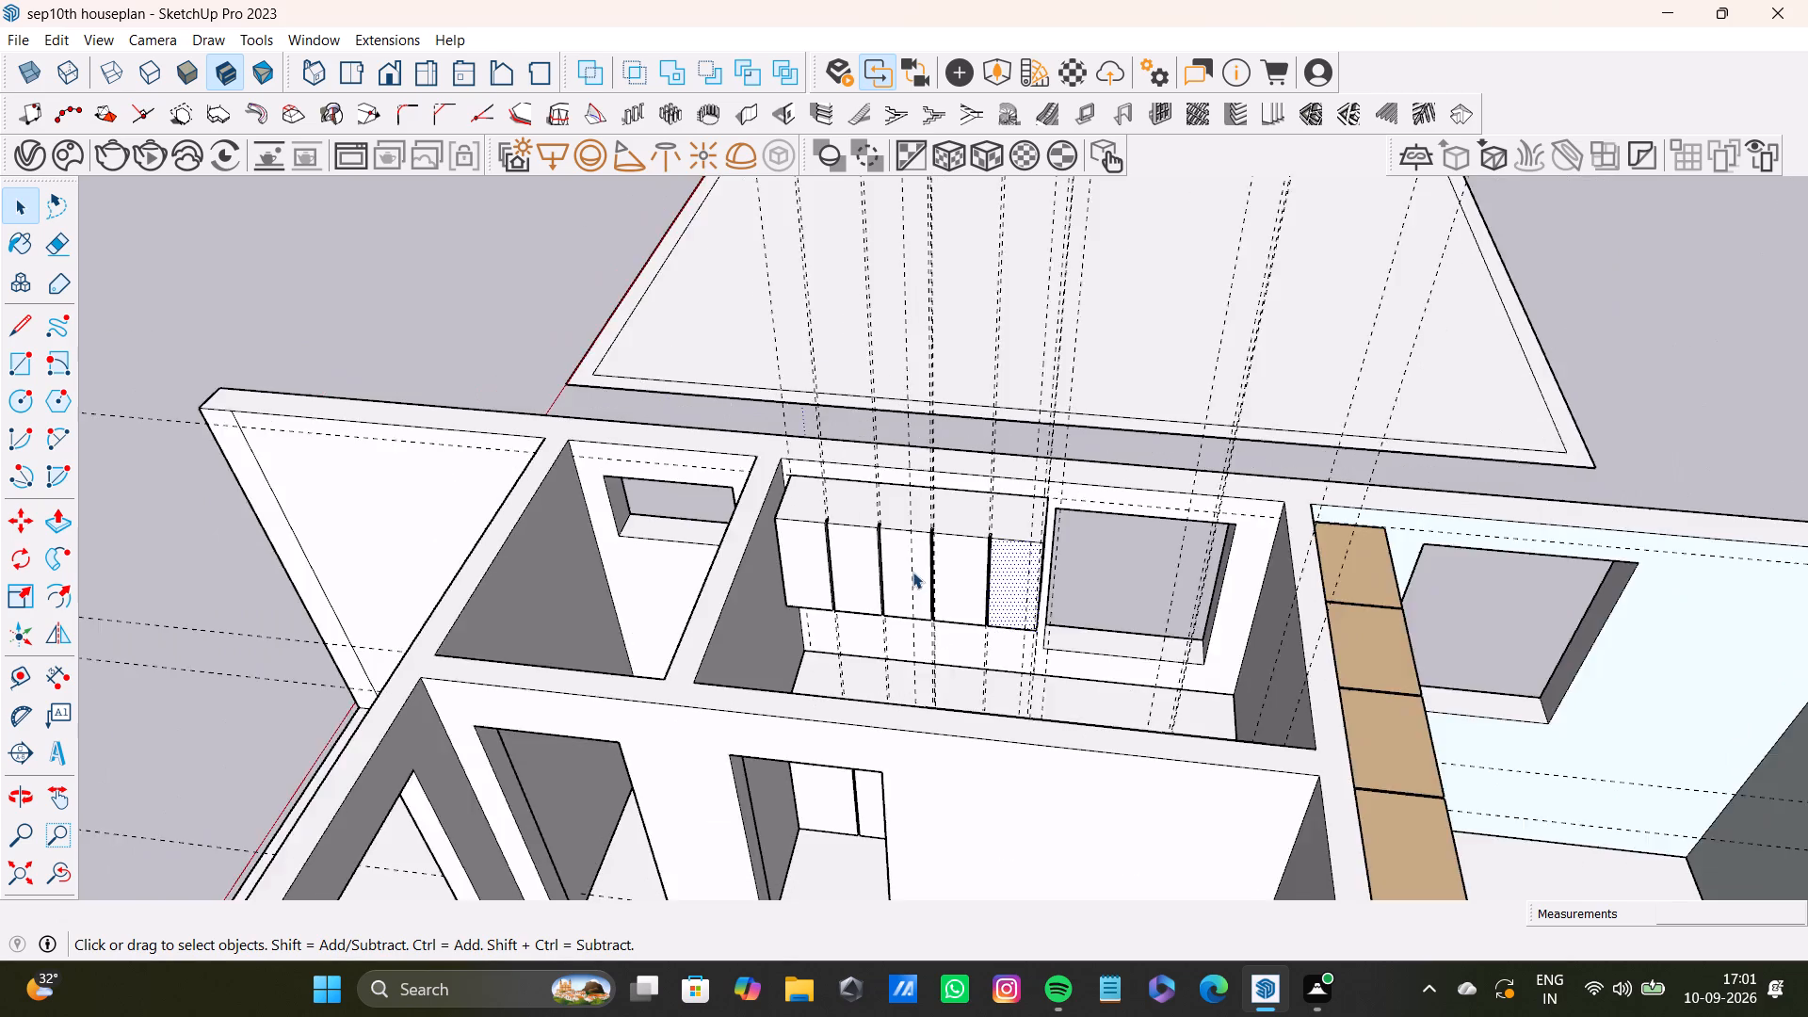
pyautogui.scroll(-3, 912, 572)
pyautogui.moveTo(985, 603); pyautogui.dragTo(1136, 621, button='middle')
pyautogui.scroll(8, 956, 593)
pyautogui.moveTo(1003, 650); pyautogui.dragTo(757, 803, button='middle')
pyautogui.scroll(-4, 789, 702)
pyautogui.keyDown('shift'); pyautogui.moveTo(809, 720); pyautogui.dragTo(882, 647, button='middle'); pyautogui.keyUp('shift')
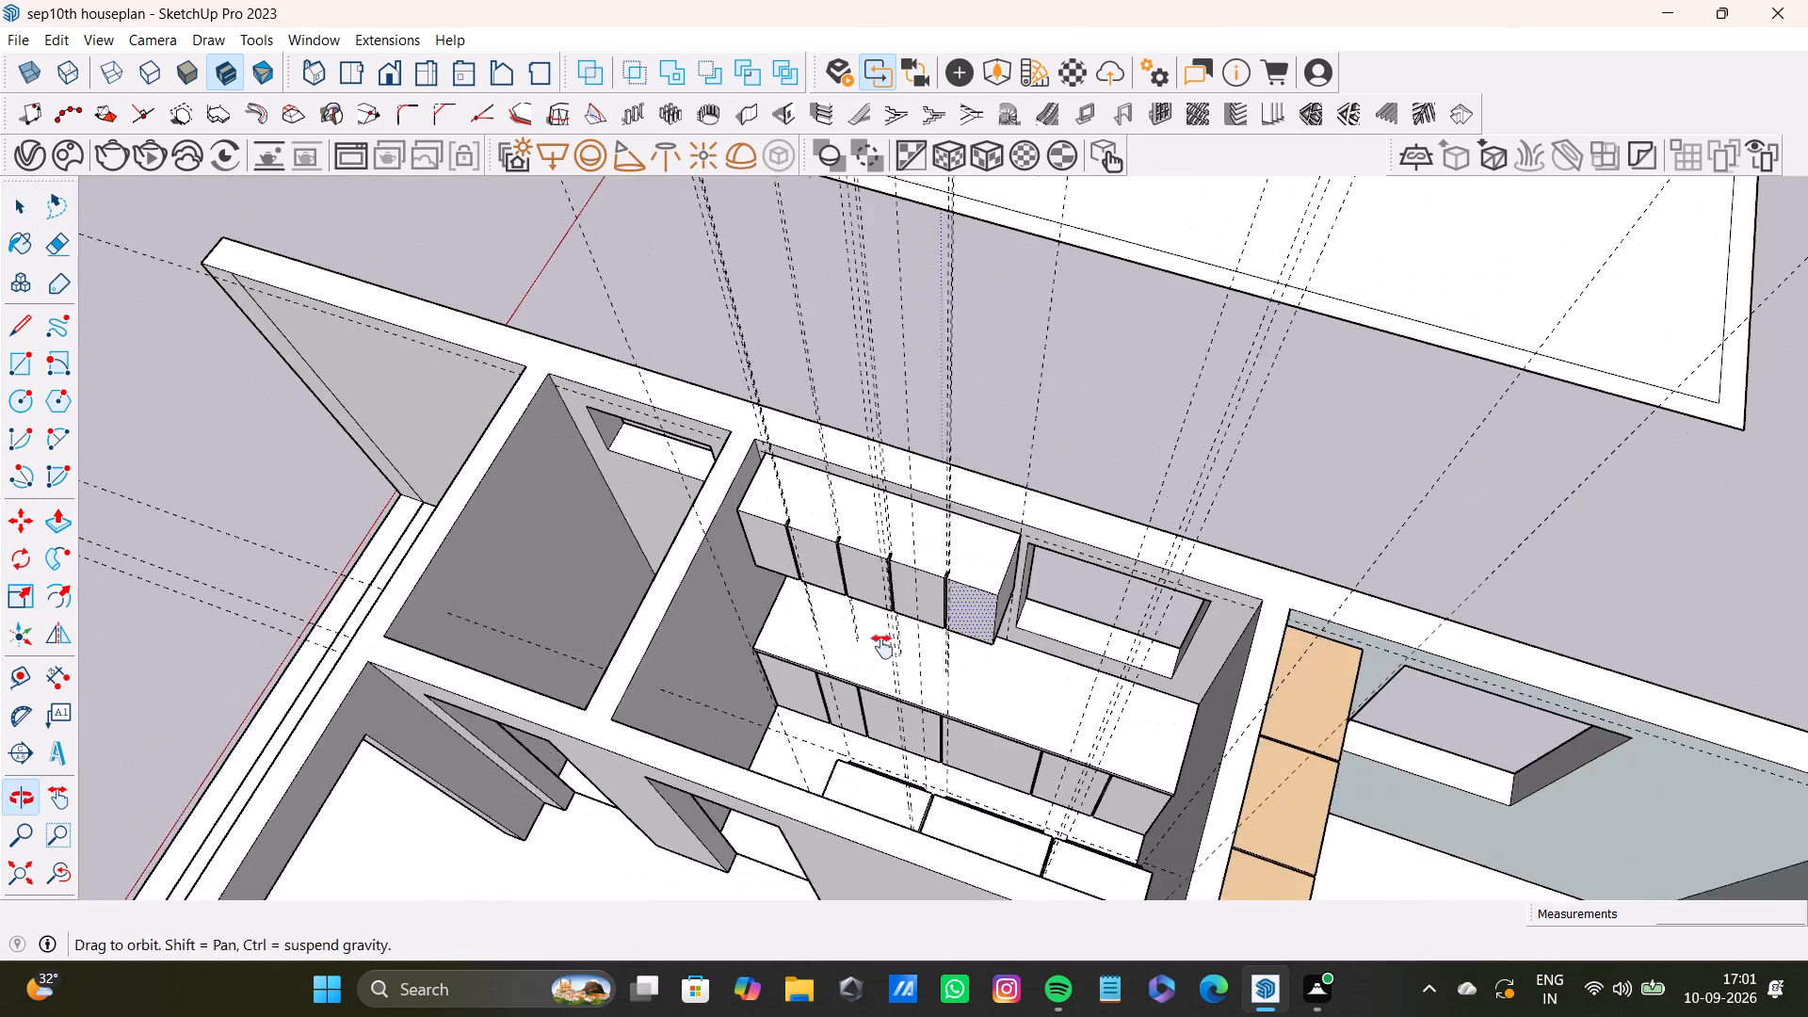
pyautogui.keyDown('shift'); pyautogui.moveTo(882, 647); pyautogui.dragTo(980, 595, button='middle'); pyautogui.keyUp('shift')
pyautogui.scroll(1, 1091, 589)
pyautogui.moveTo(1070, 589); pyautogui.dragTo(557, 786, button='middle')
pyautogui.scroll(-4, 702, 734)
pyautogui.keyDown('shift'); pyautogui.moveTo(740, 776); pyautogui.dragTo(765, 652, button='middle'); pyautogui.keyUp('shift')
pyautogui.scroll(5, 858, 687)
pyautogui.moveTo(870, 694); pyautogui.dragTo(1113, 534, button='middle')
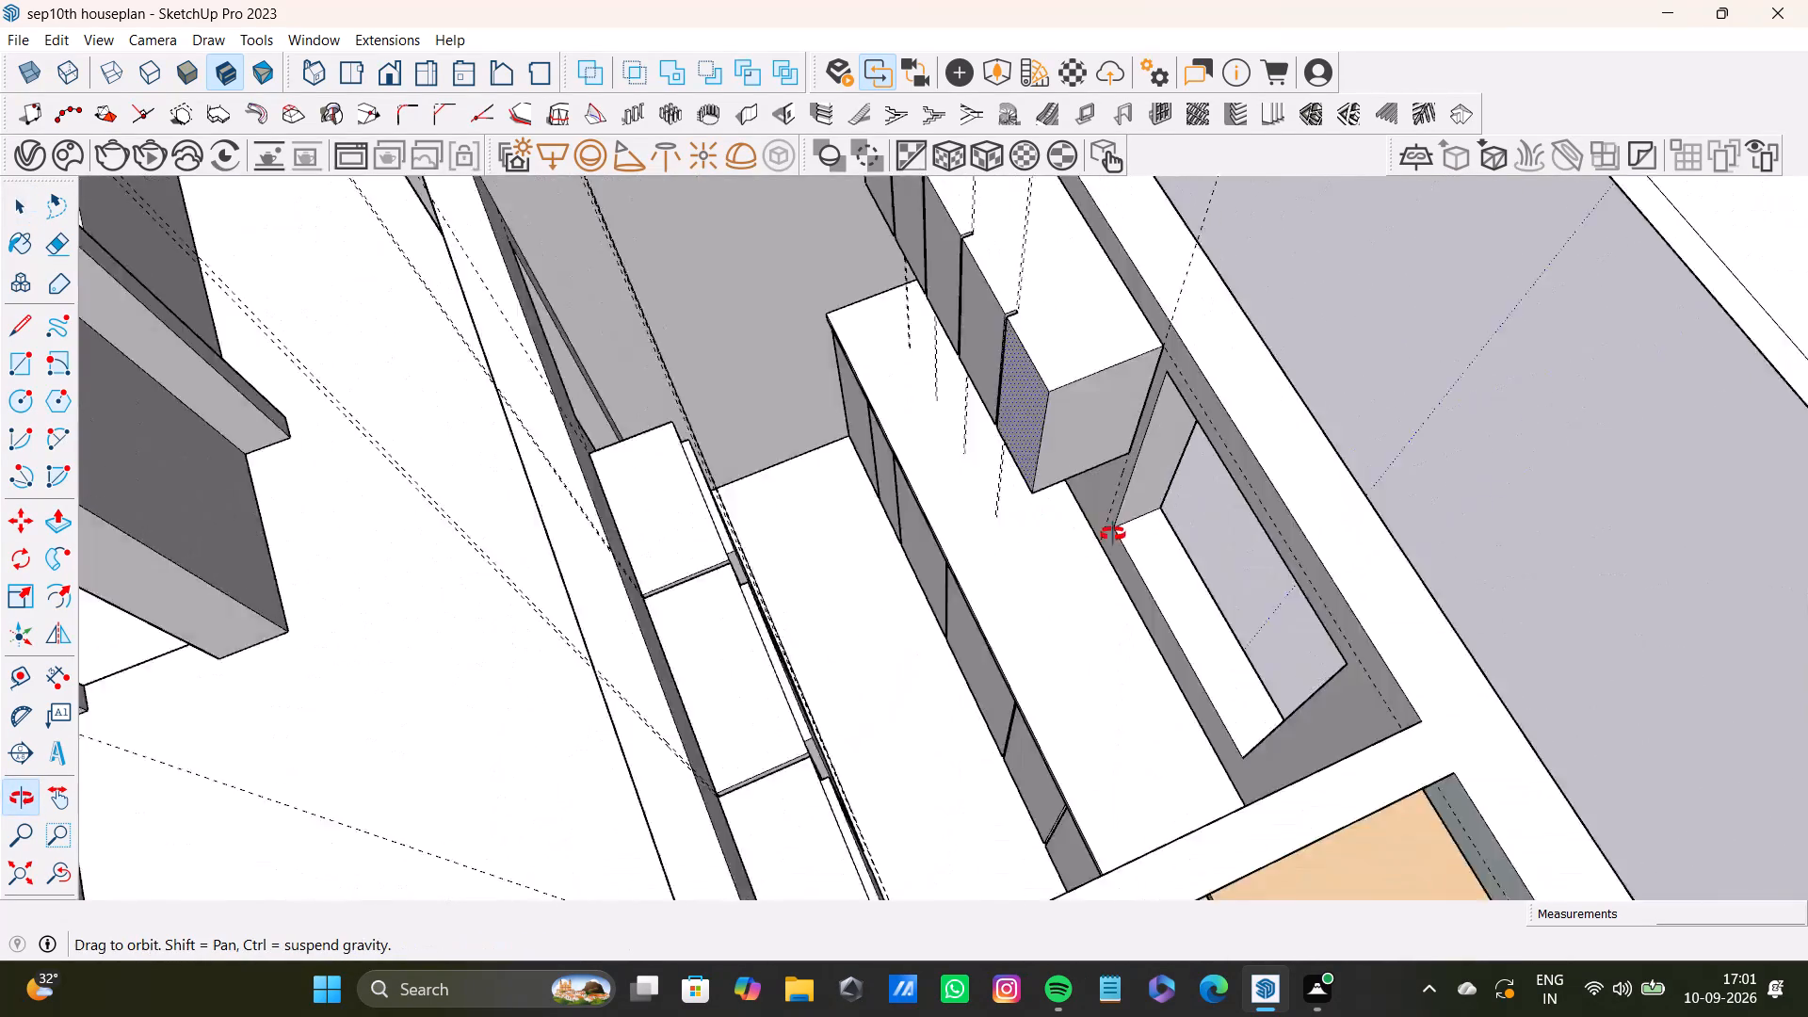
pyautogui.moveTo(1113, 534); pyautogui.dragTo(1489, 917, button='middle')
pyautogui.scroll(3, 1397, 826)
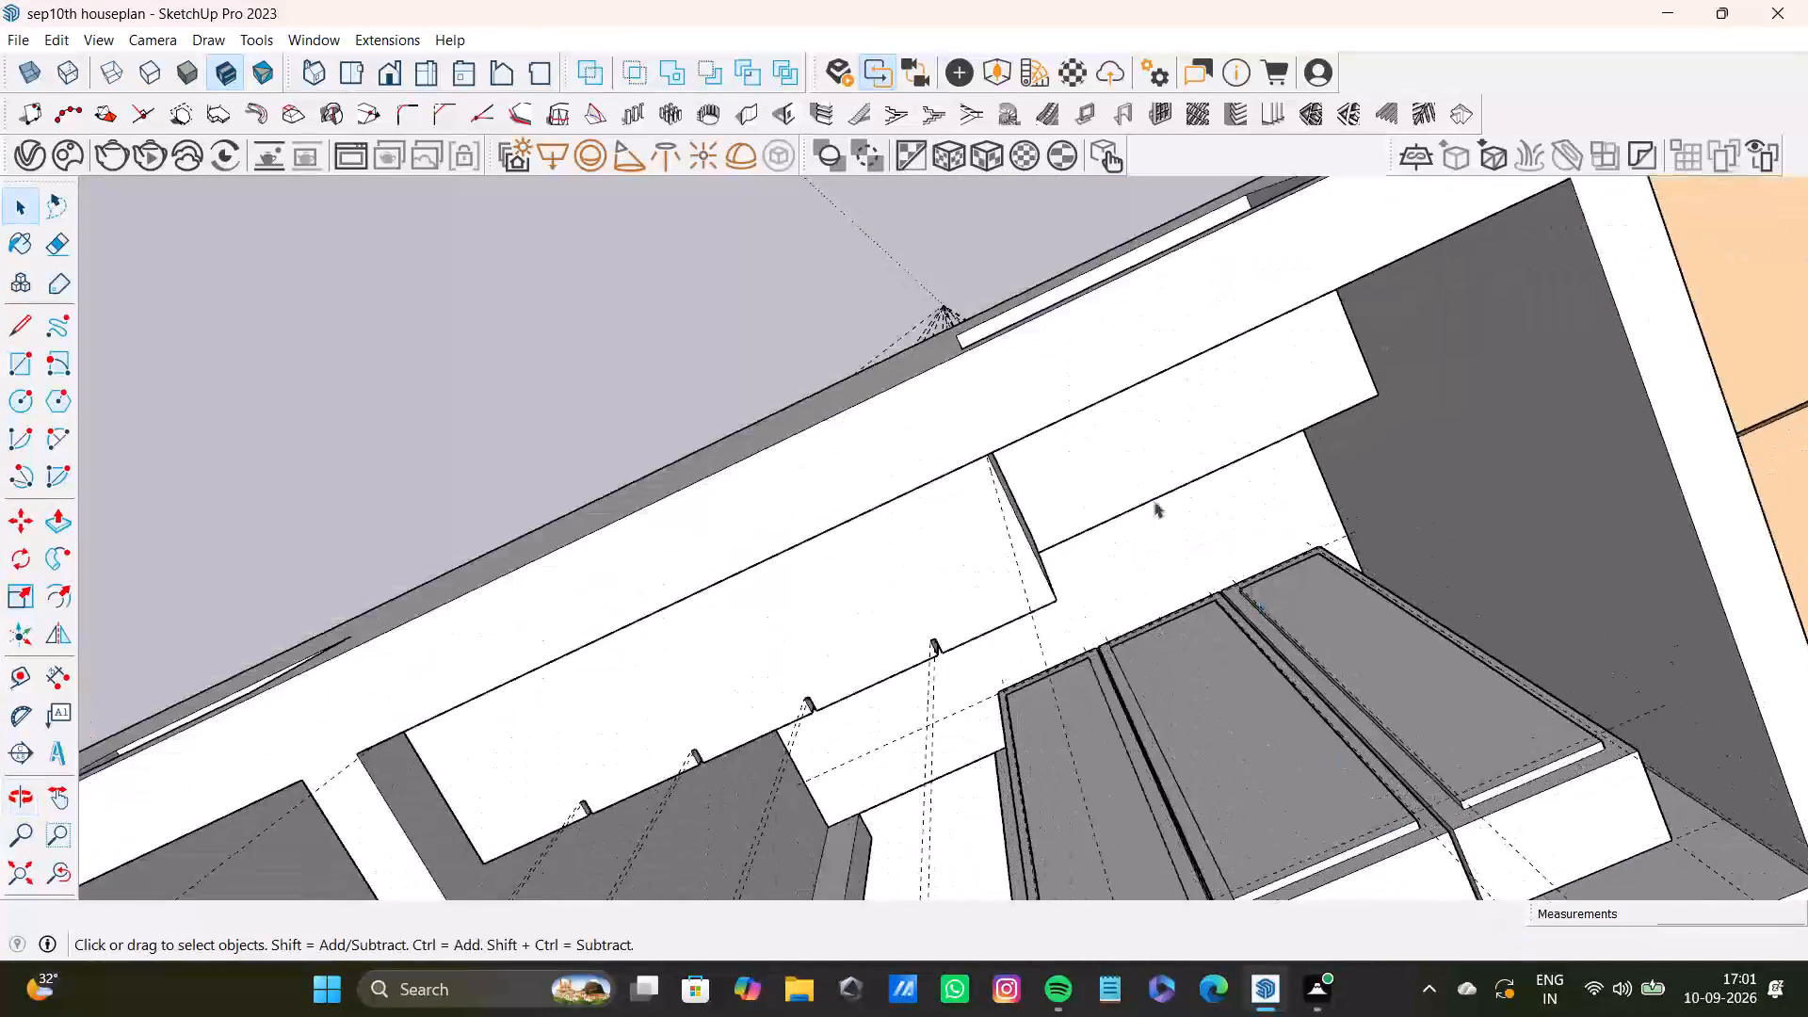
pyautogui.scroll(4, 1154, 501)
pyautogui.moveTo(1121, 578); pyautogui.dragTo(877, 266, button='middle')
pyautogui.scroll(-4, 1096, 336)
pyautogui.moveTo(1138, 375); pyautogui.dragTo(1175, 484, button='middle')
pyautogui.moveTo(1237, 489); pyautogui.dragTo(1193, 541, button='middle')
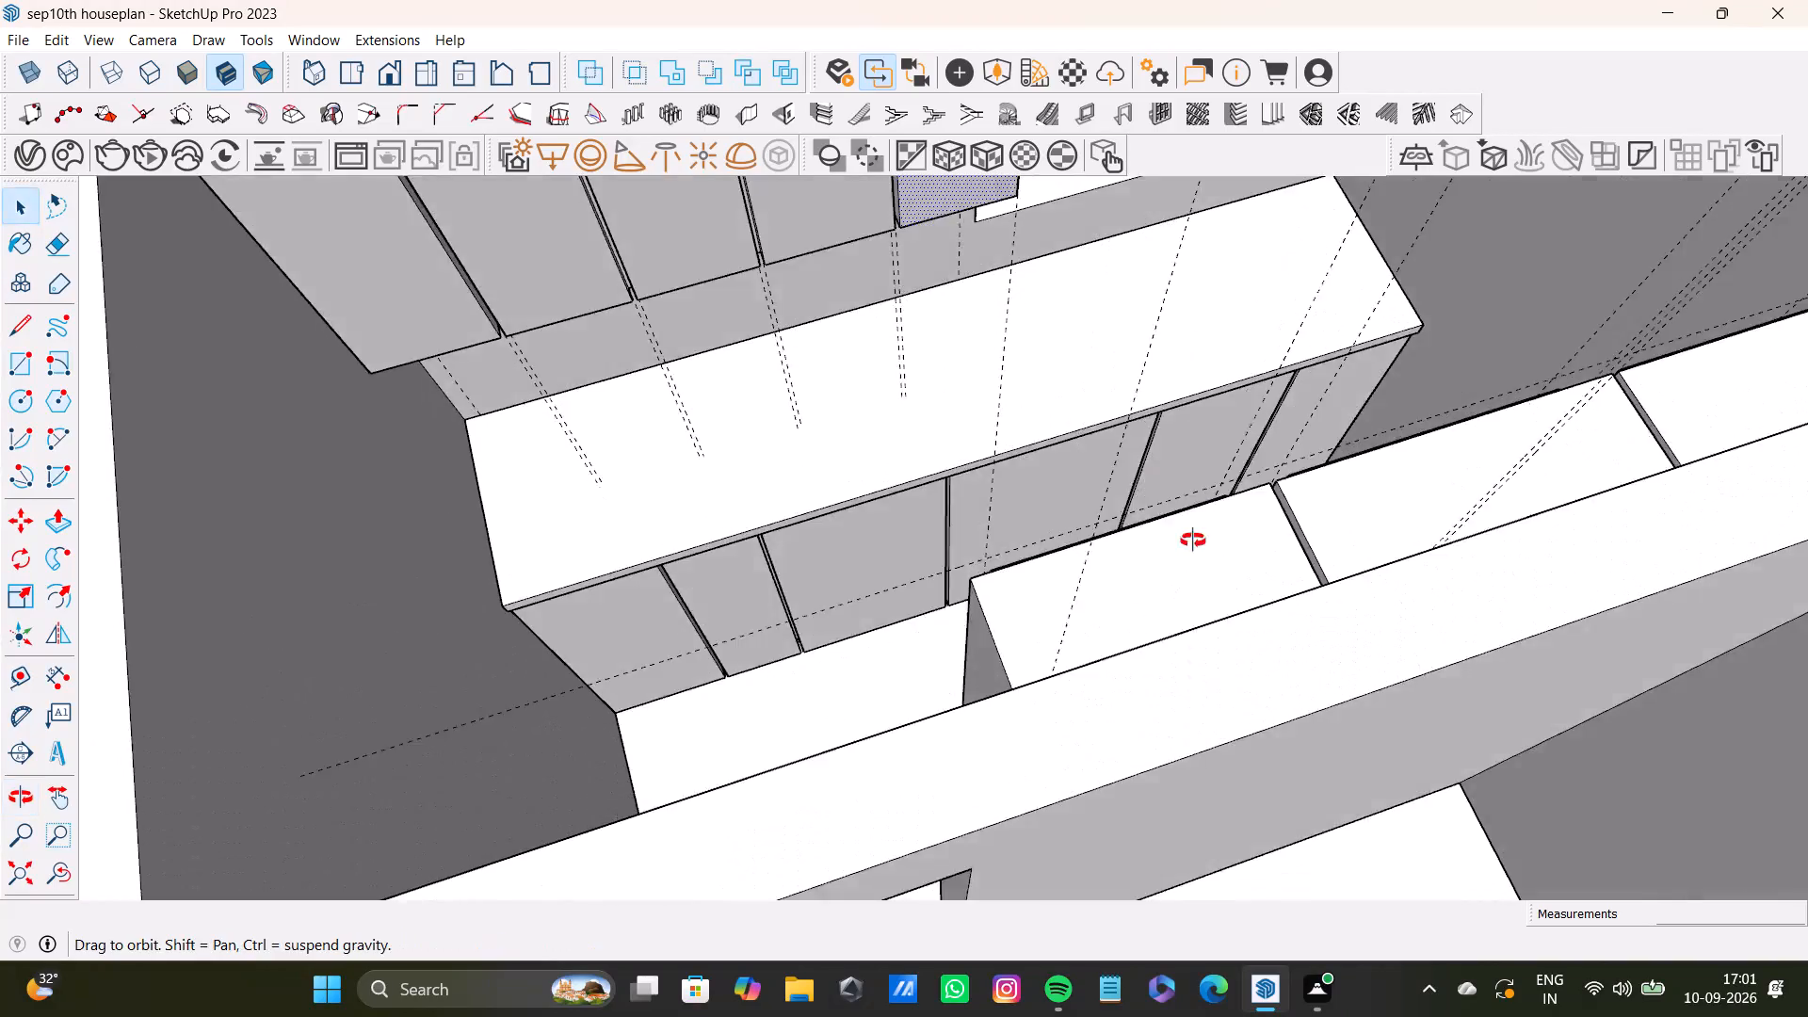
pyautogui.moveTo(1193, 541); pyautogui.dragTo(884, 498, button='middle')
pyautogui.scroll(-4, 1106, 395)
pyautogui.keyDown('shift'); pyautogui.moveTo(1142, 466); pyautogui.dragTo(979, 536, button='middle'); pyautogui.keyUp('shift')
pyautogui.scroll(3, 1144, 580)
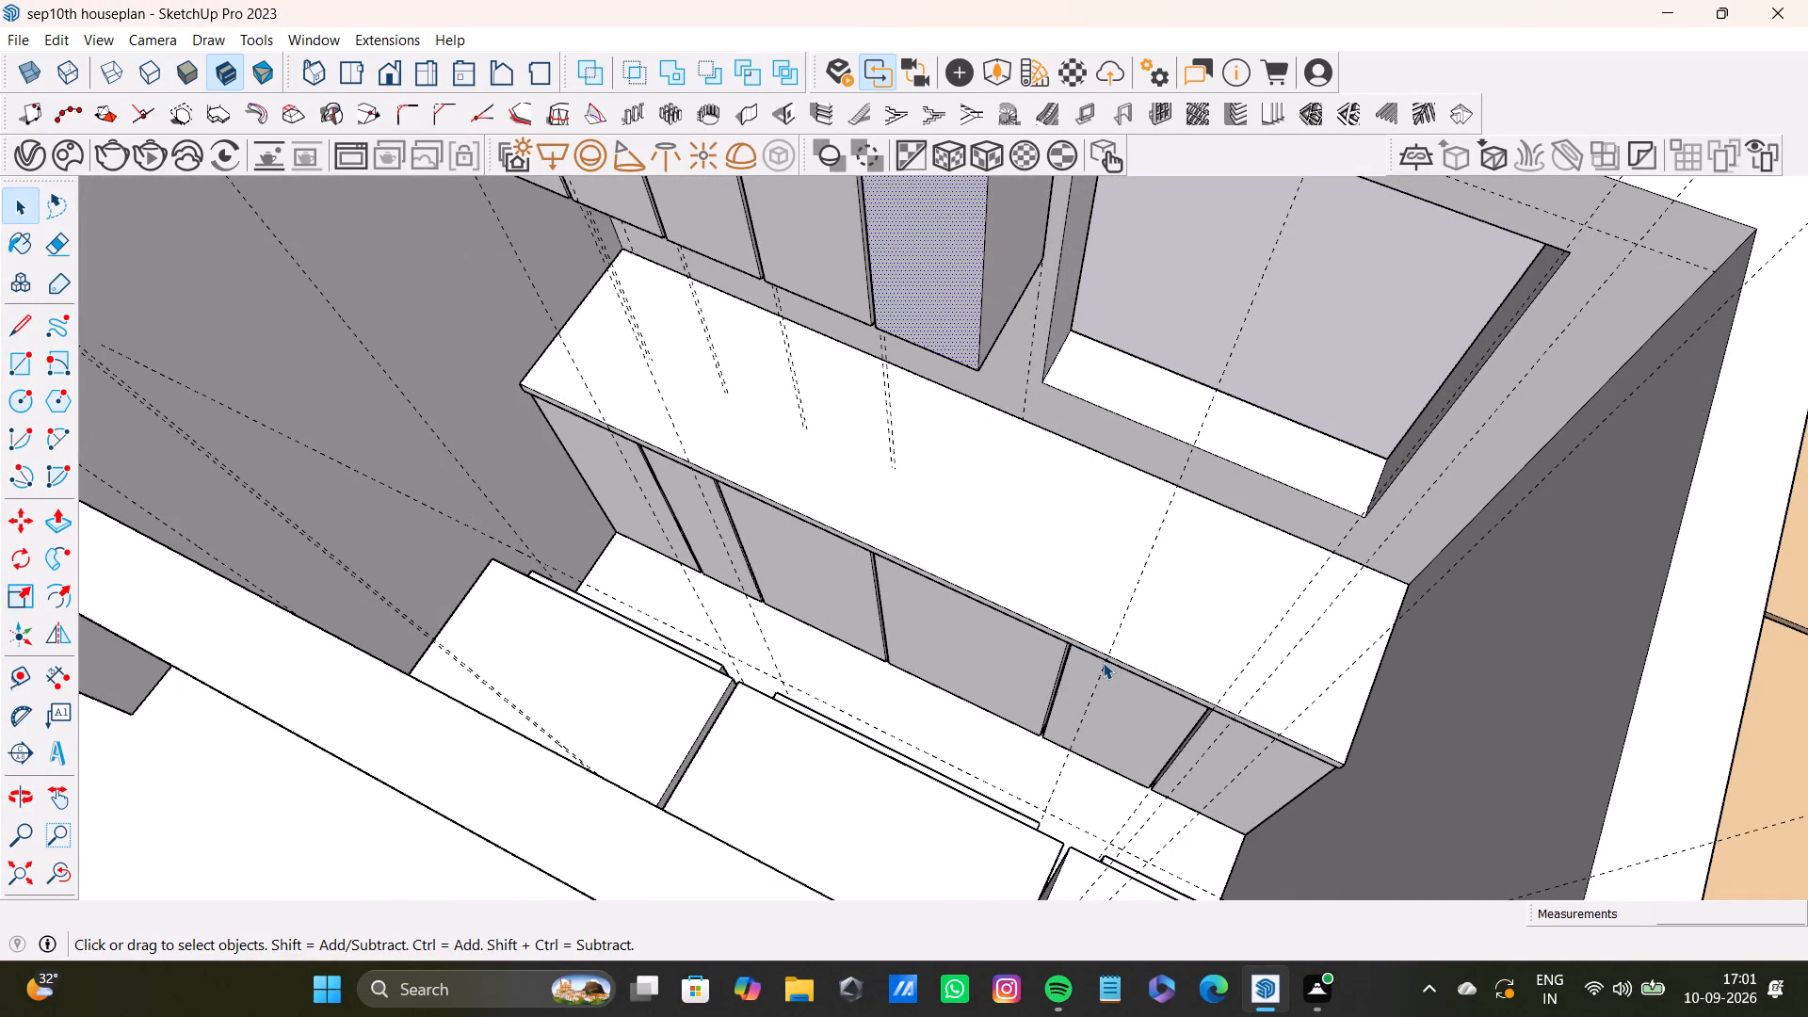
# Inspect the lower cabinet's countertop edge and door fronts up close at the end away from the window.
pyautogui.press('space')
pyautogui.scroll(-2, 895, 630)
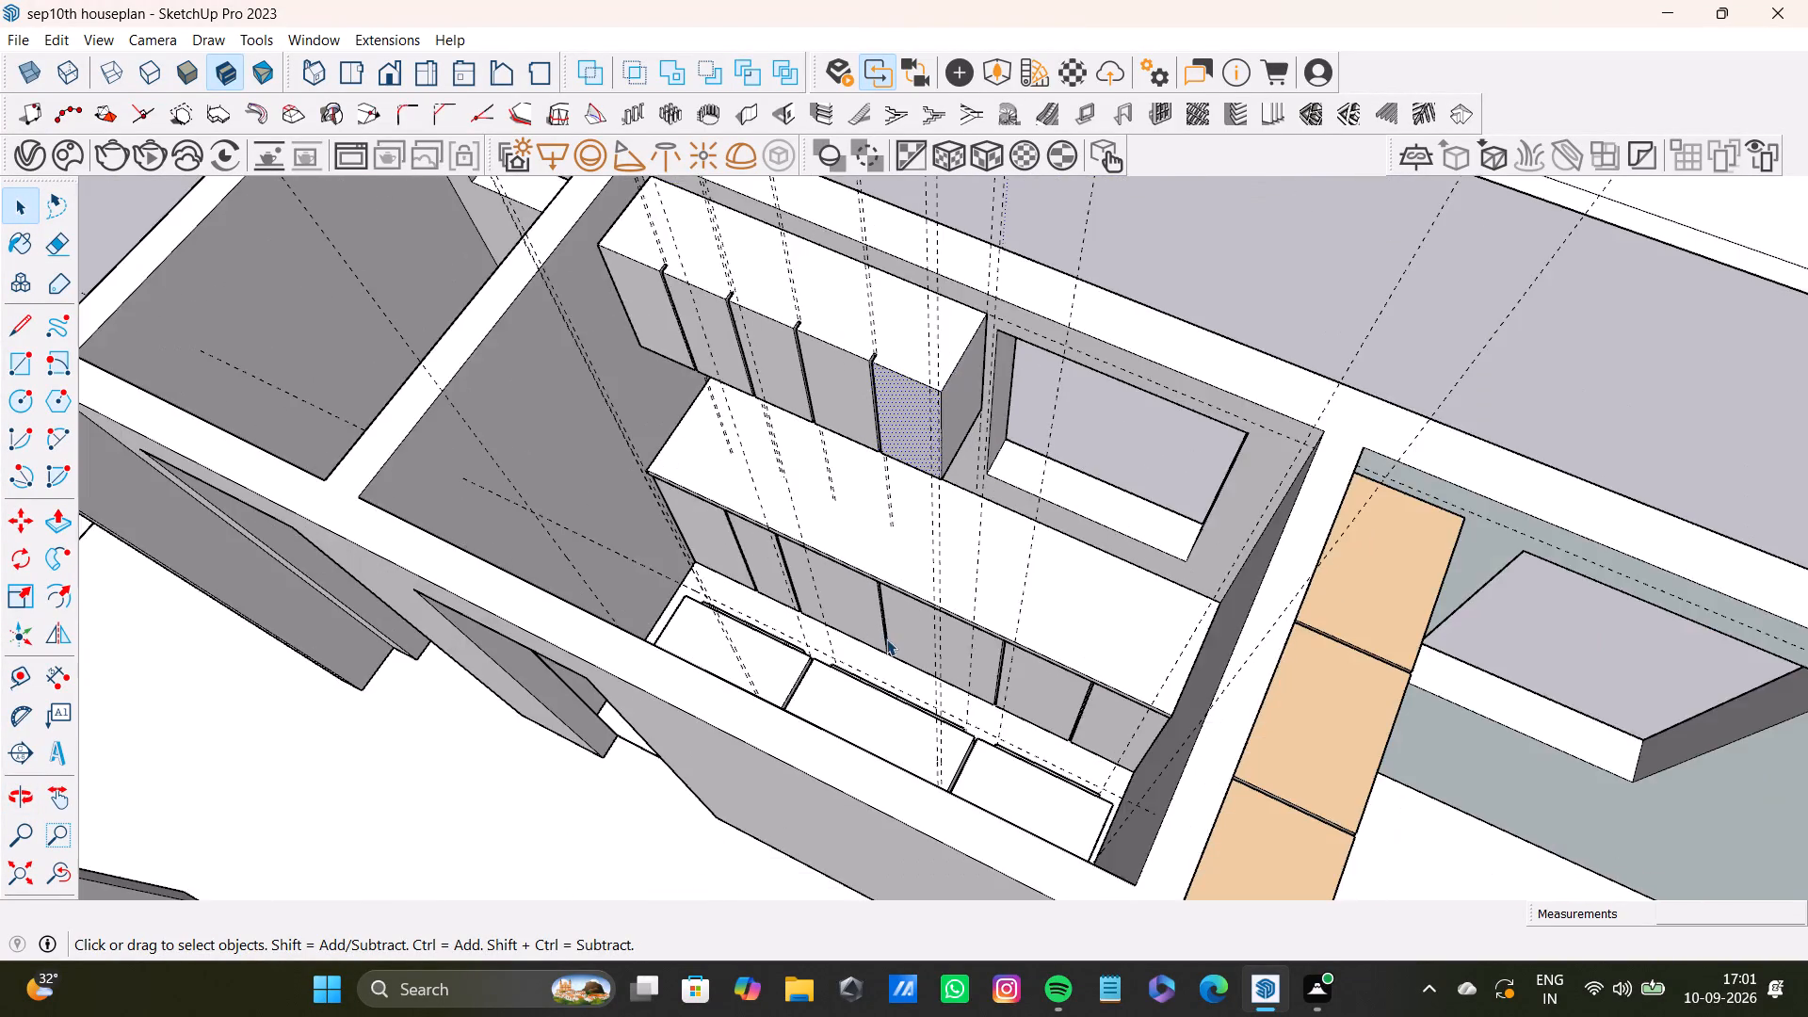
pyautogui.scroll(-3, 886, 638)
pyautogui.keyDown('shift'); pyautogui.moveTo(878, 614); pyautogui.dragTo(1165, 649, button='middle'); pyautogui.keyUp('shift')
pyautogui.scroll(5, 980, 597)
pyautogui.moveTo(1038, 613); pyautogui.dragTo(673, 635, button='middle')
pyautogui.scroll(-3, 889, 609)
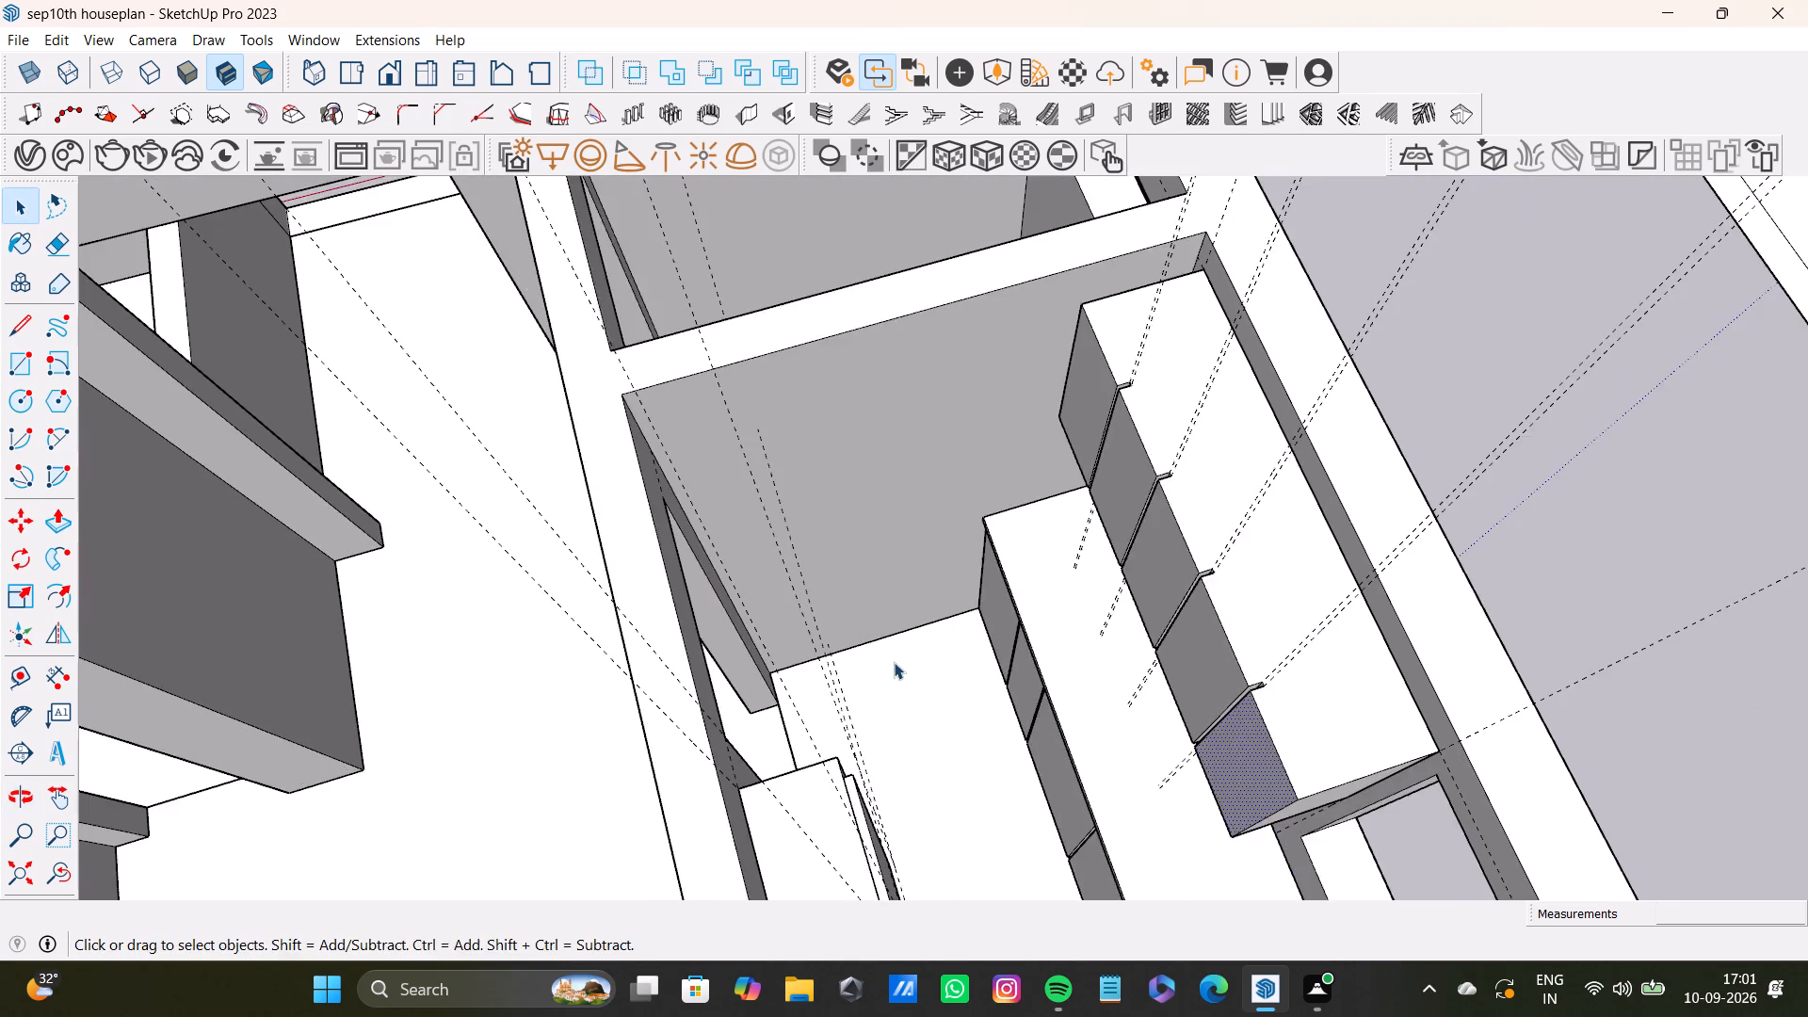
pyautogui.keyDown('shift'); pyautogui.moveTo(894, 664); pyautogui.dragTo(1002, 683, button='middle'); pyautogui.keyUp('shift')
pyautogui.scroll(7, 1149, 638)
pyautogui.moveTo(1140, 638); pyautogui.dragTo(1361, 559, button='middle')
pyautogui.moveTo(1178, 605); pyautogui.dragTo(1227, 735, button='middle')
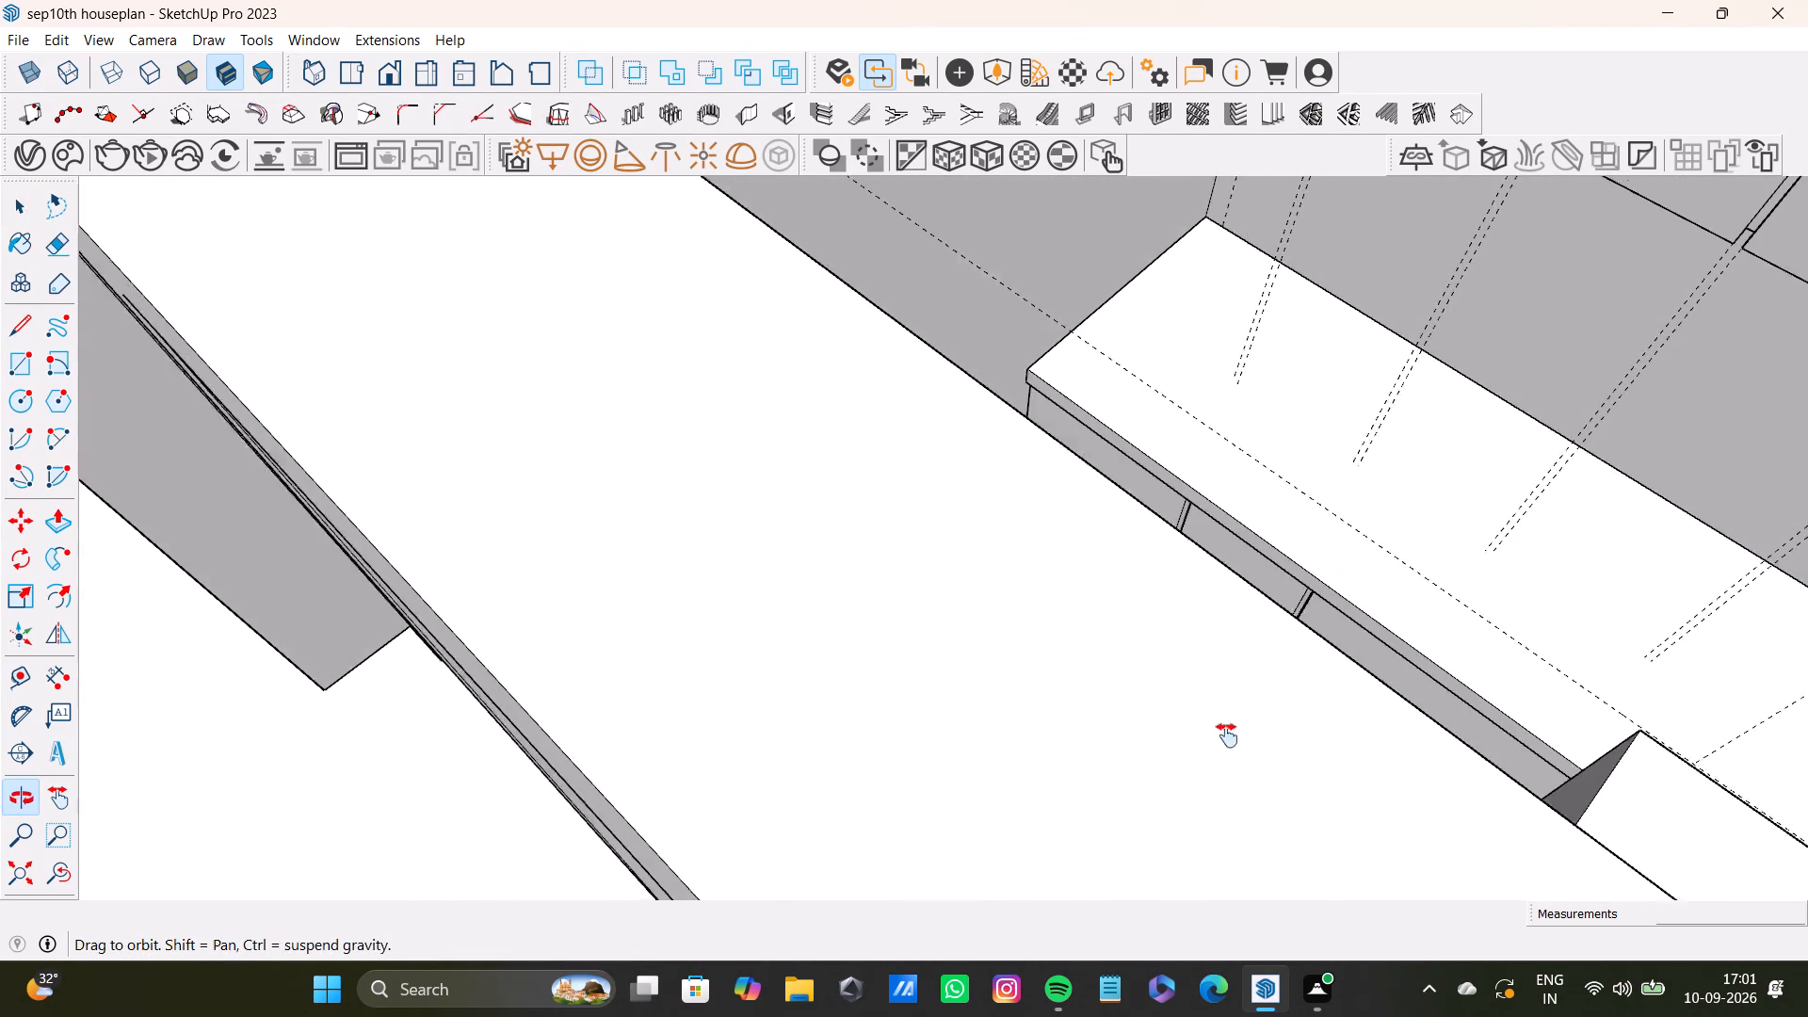
pyautogui.moveTo(1227, 735); pyautogui.dragTo(1226, 765, button='middle')
pyautogui.scroll(5, 1128, 499)
pyautogui.keyDown('shift'); pyautogui.moveTo(1018, 508); pyautogui.dragTo(888, 612, button='middle'); pyautogui.keyUp('shift')
pyautogui.moveTo(878, 615); pyautogui.dragTo(990, 591, button='middle')
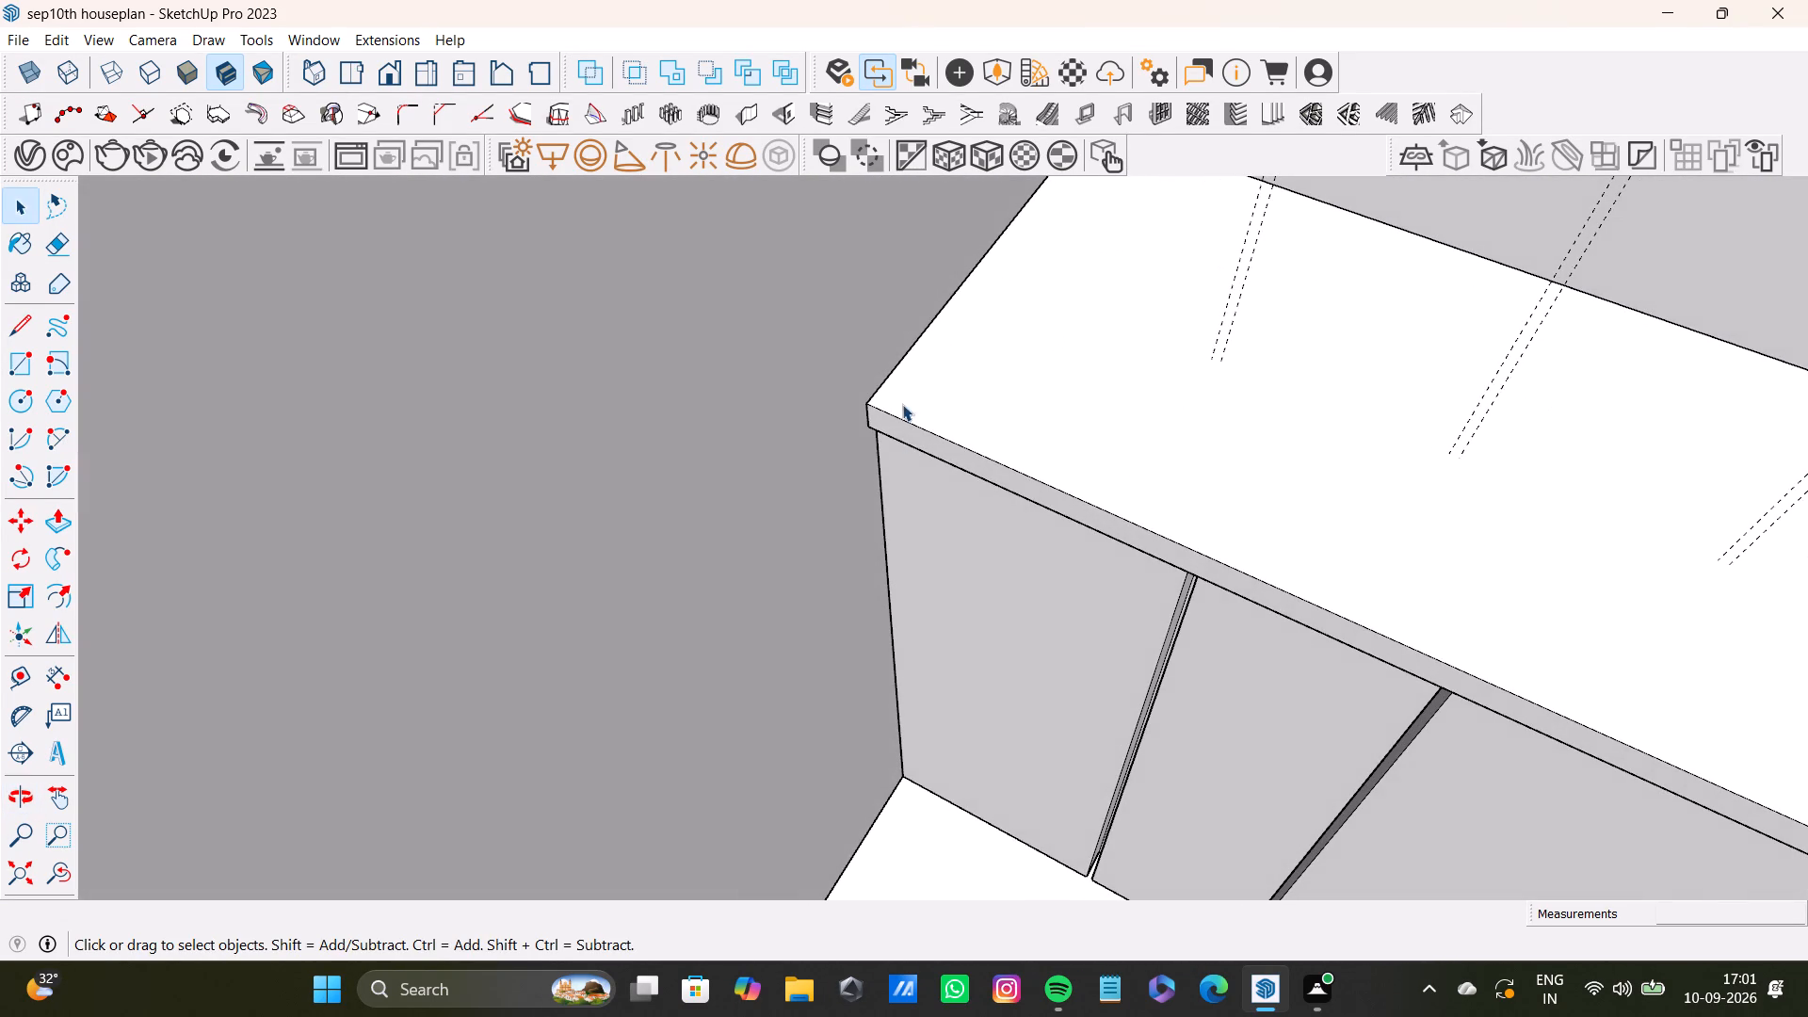
pyautogui.scroll(-3, 1039, 528)
pyautogui.keyDown('shift'); pyautogui.moveTo(1025, 546); pyautogui.dragTo(944, 484, button='middle'); pyautogui.keyUp('shift')
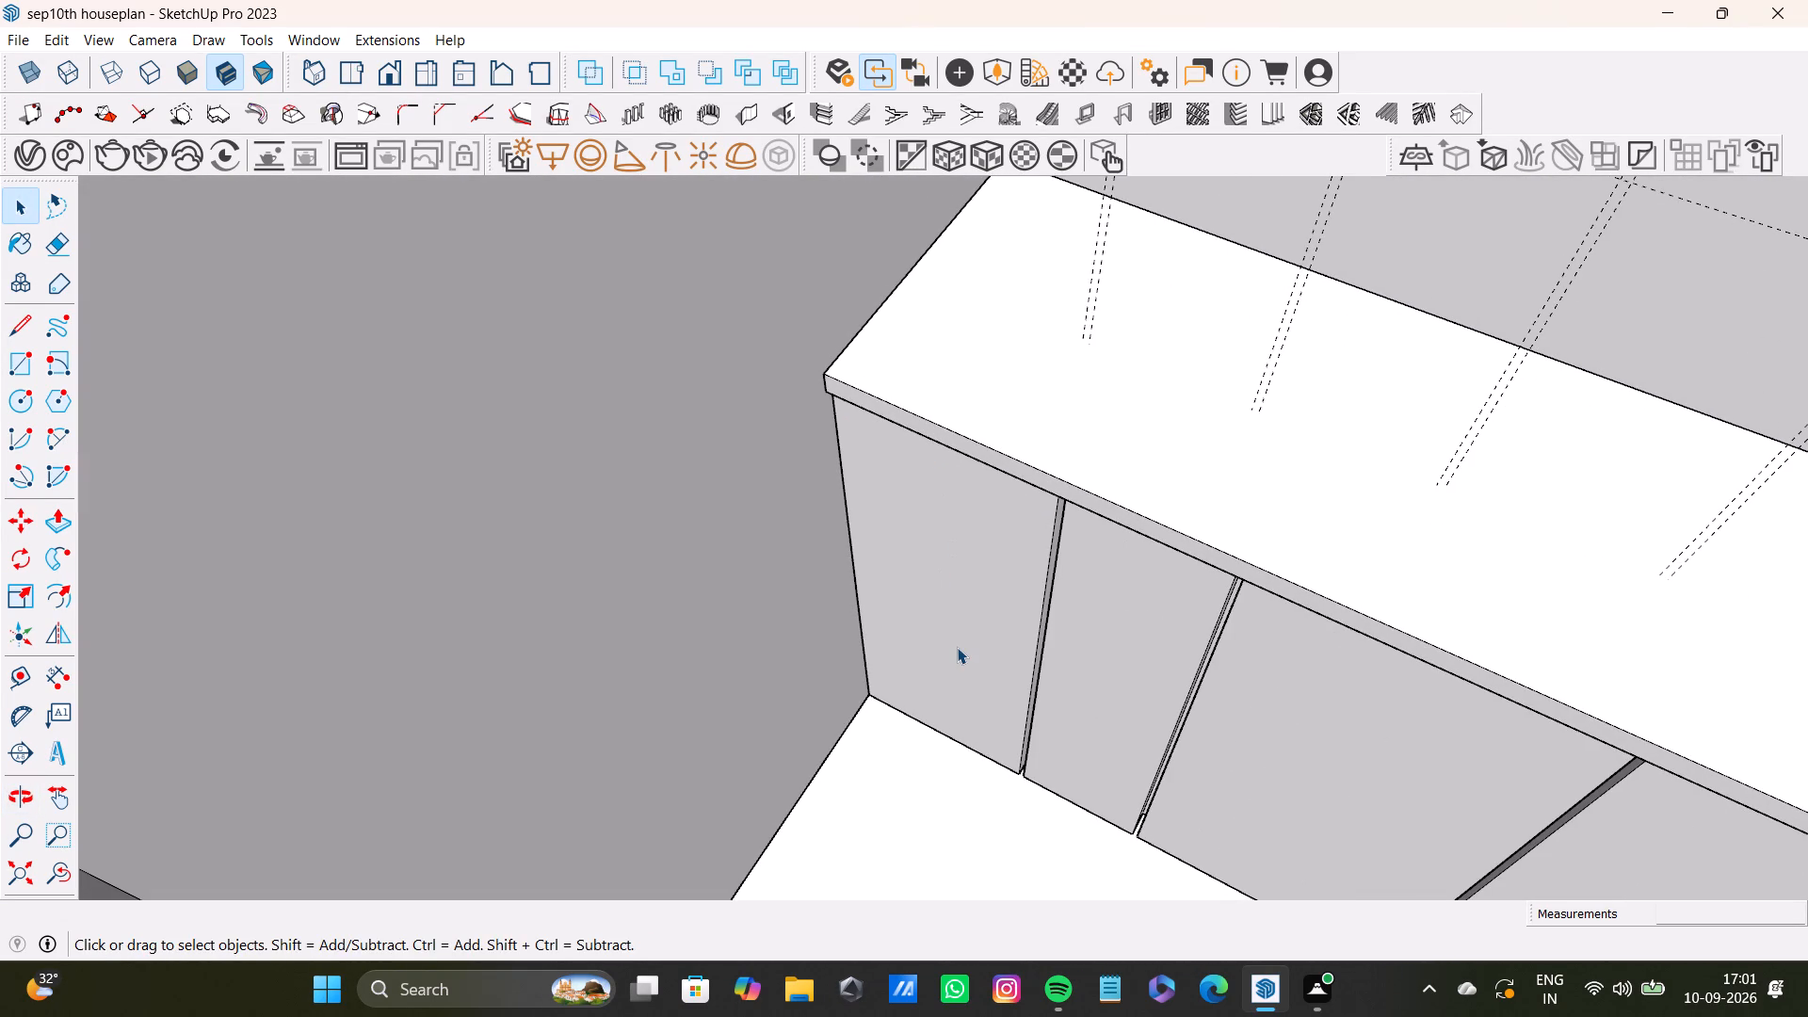
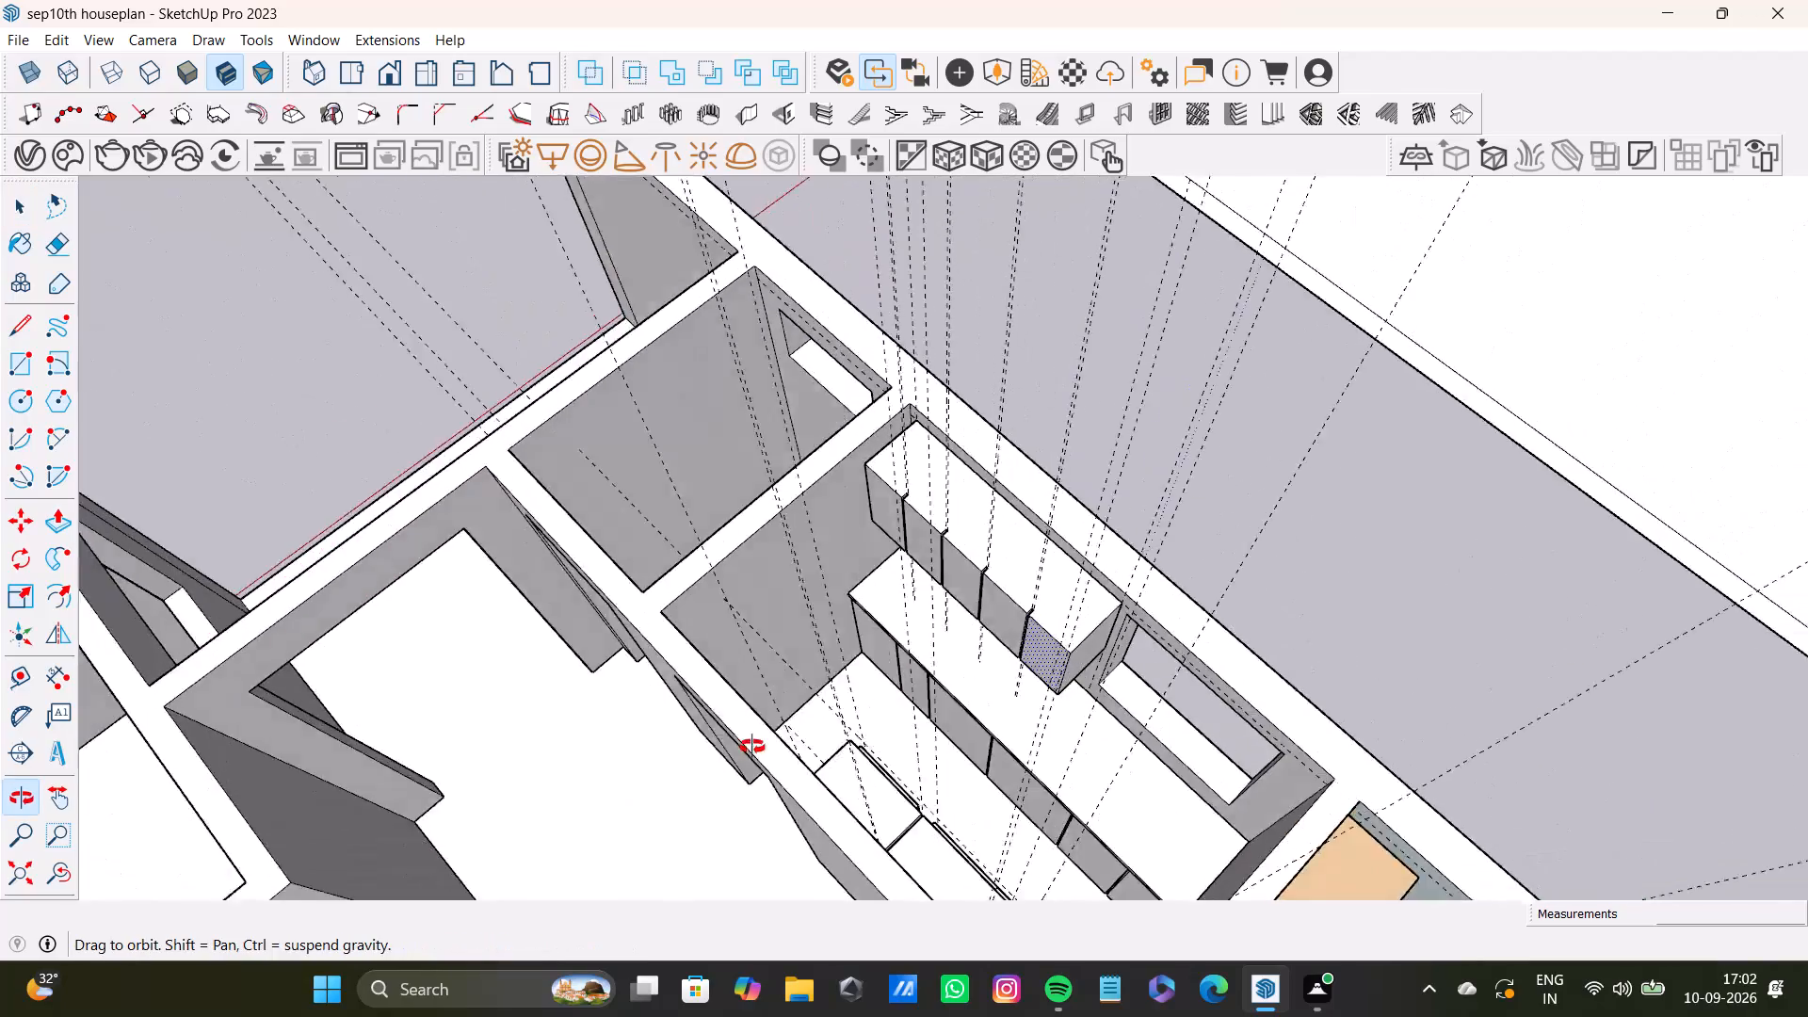
# Examine the lower cabinet's countertop edge, its door fronts and the small room's other cabinets from several angles.
pyautogui.scroll(5, 689, 751)
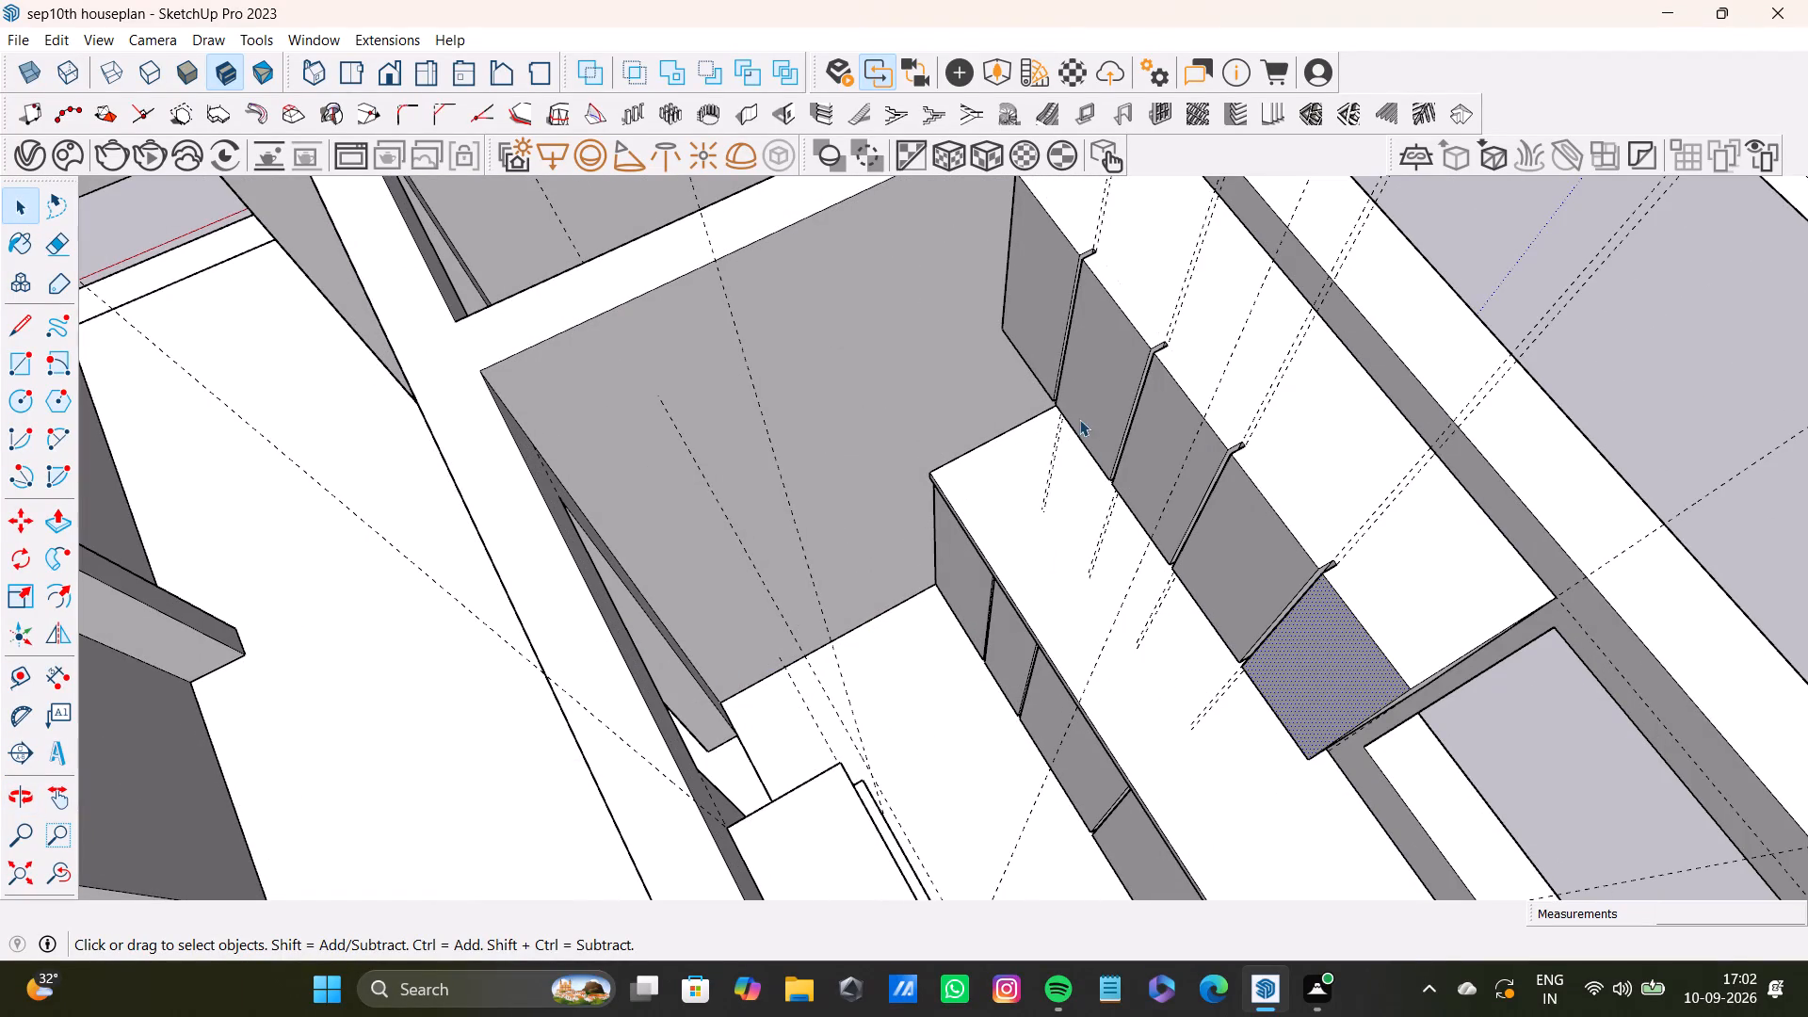
pyautogui.scroll(6, 1032, 620)
pyautogui.moveTo(1068, 627); pyautogui.dragTo(1037, 619, button='middle')
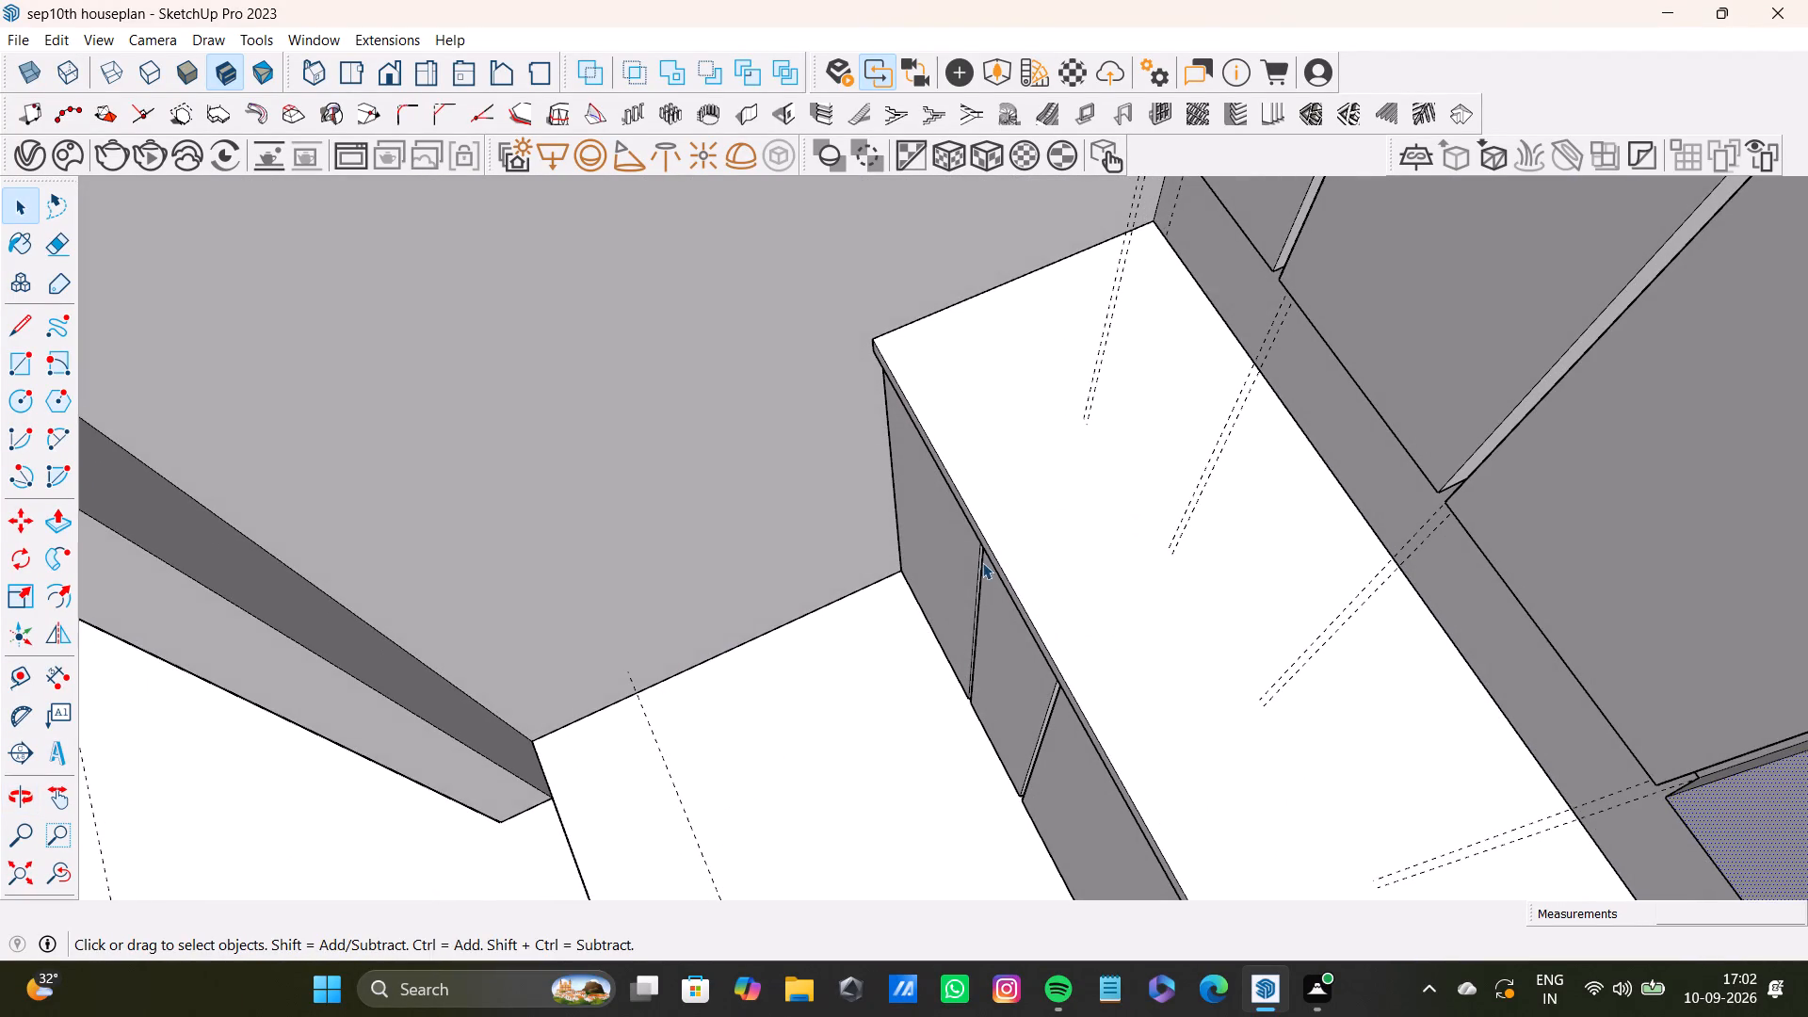
pyautogui.keyDown('shift'); pyautogui.moveTo(788, 512); pyautogui.dragTo(907, 520, button='middle'); pyautogui.keyUp('shift')
pyautogui.scroll(2, 1077, 557)
pyautogui.moveTo(1085, 555); pyautogui.dragTo(1340, 420, button='middle')
pyautogui.scroll(1, 1215, 383)
pyautogui.keyDown('shift'); pyautogui.moveTo(1198, 380); pyautogui.dragTo(1154, 722, button='middle'); pyautogui.keyUp('shift')
pyautogui.scroll(4, 1066, 678)
pyautogui.moveTo(1060, 661); pyautogui.dragTo(1067, 760, button='middle')
pyautogui.scroll(3, 1074, 705)
pyautogui.moveTo(1079, 687); pyautogui.dragTo(785, 706, button='middle')
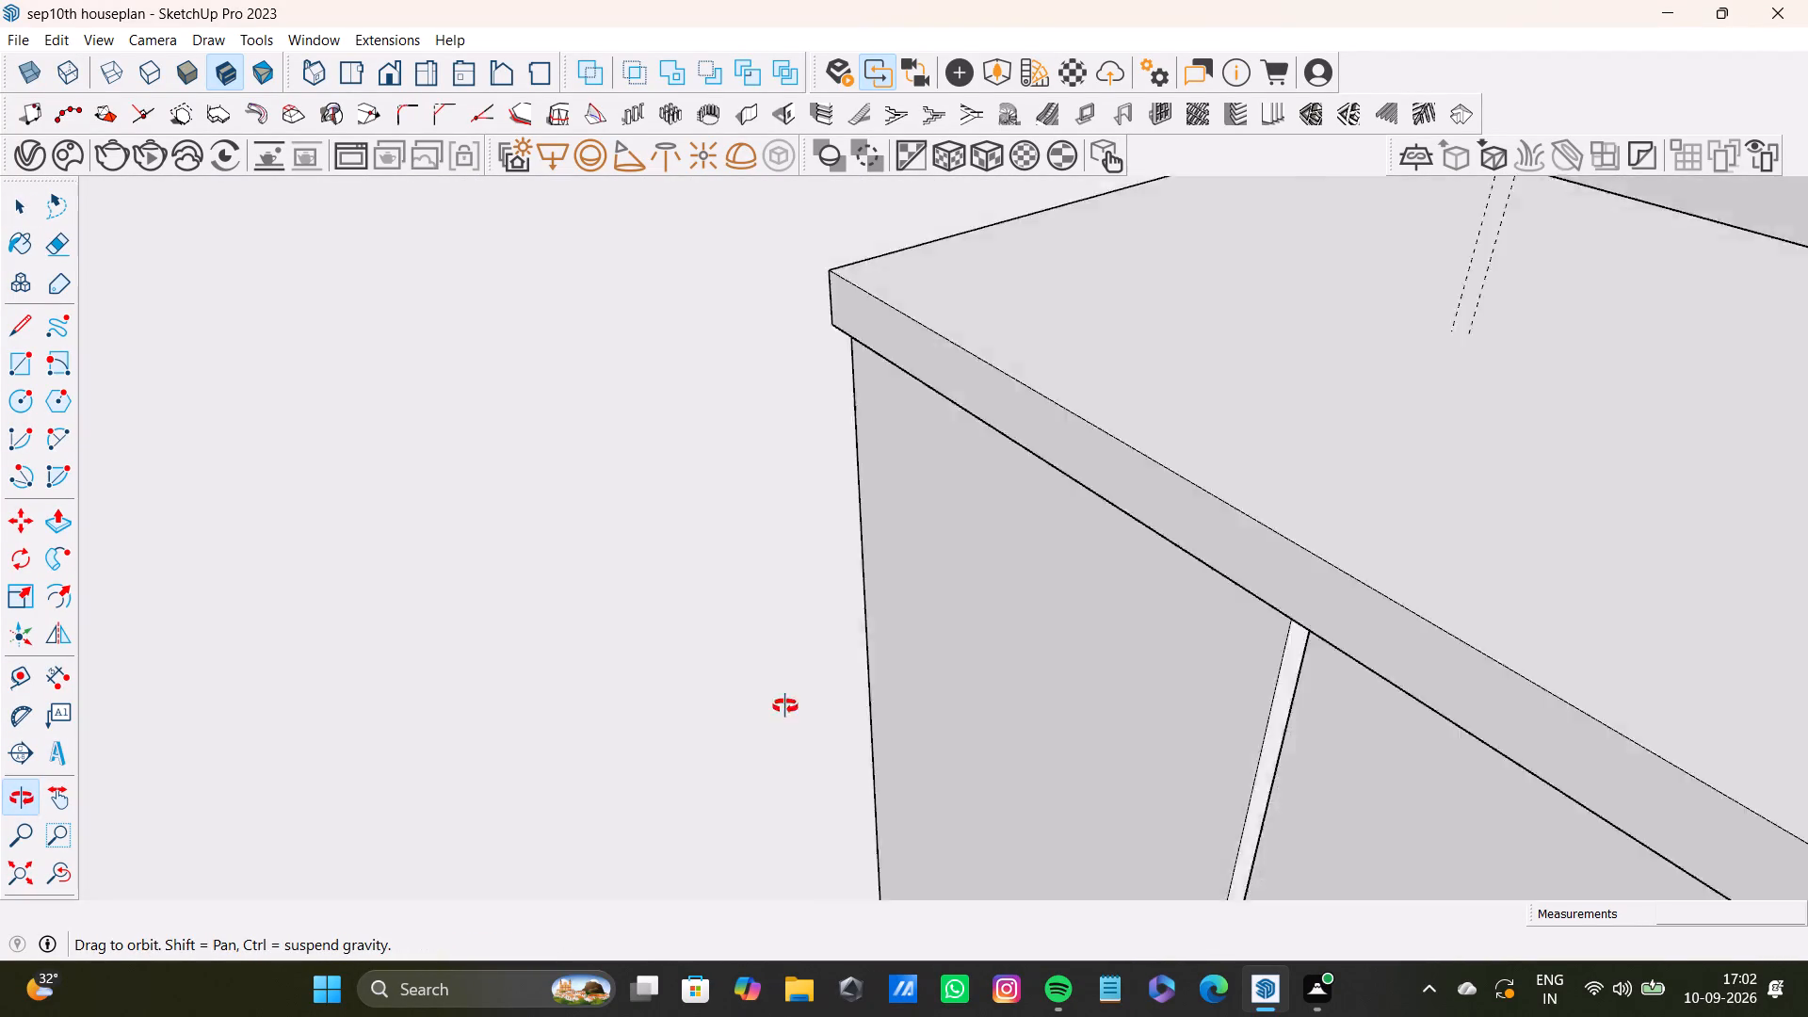
pyautogui.moveTo(785, 706); pyautogui.dragTo(650, 737, button='middle')
pyautogui.scroll(-5, 655, 708)
pyautogui.keyDown('shift'); pyautogui.moveTo(655, 708); pyautogui.dragTo(963, 661, button='middle'); pyautogui.keyUp('shift')
pyautogui.keyDown('shift'); pyautogui.scroll(1, 655, 708); pyautogui.keyUp('shift')
pyautogui.scroll(-4, 948, 663)
pyautogui.moveTo(945, 671); pyautogui.dragTo(784, 859, button='middle')
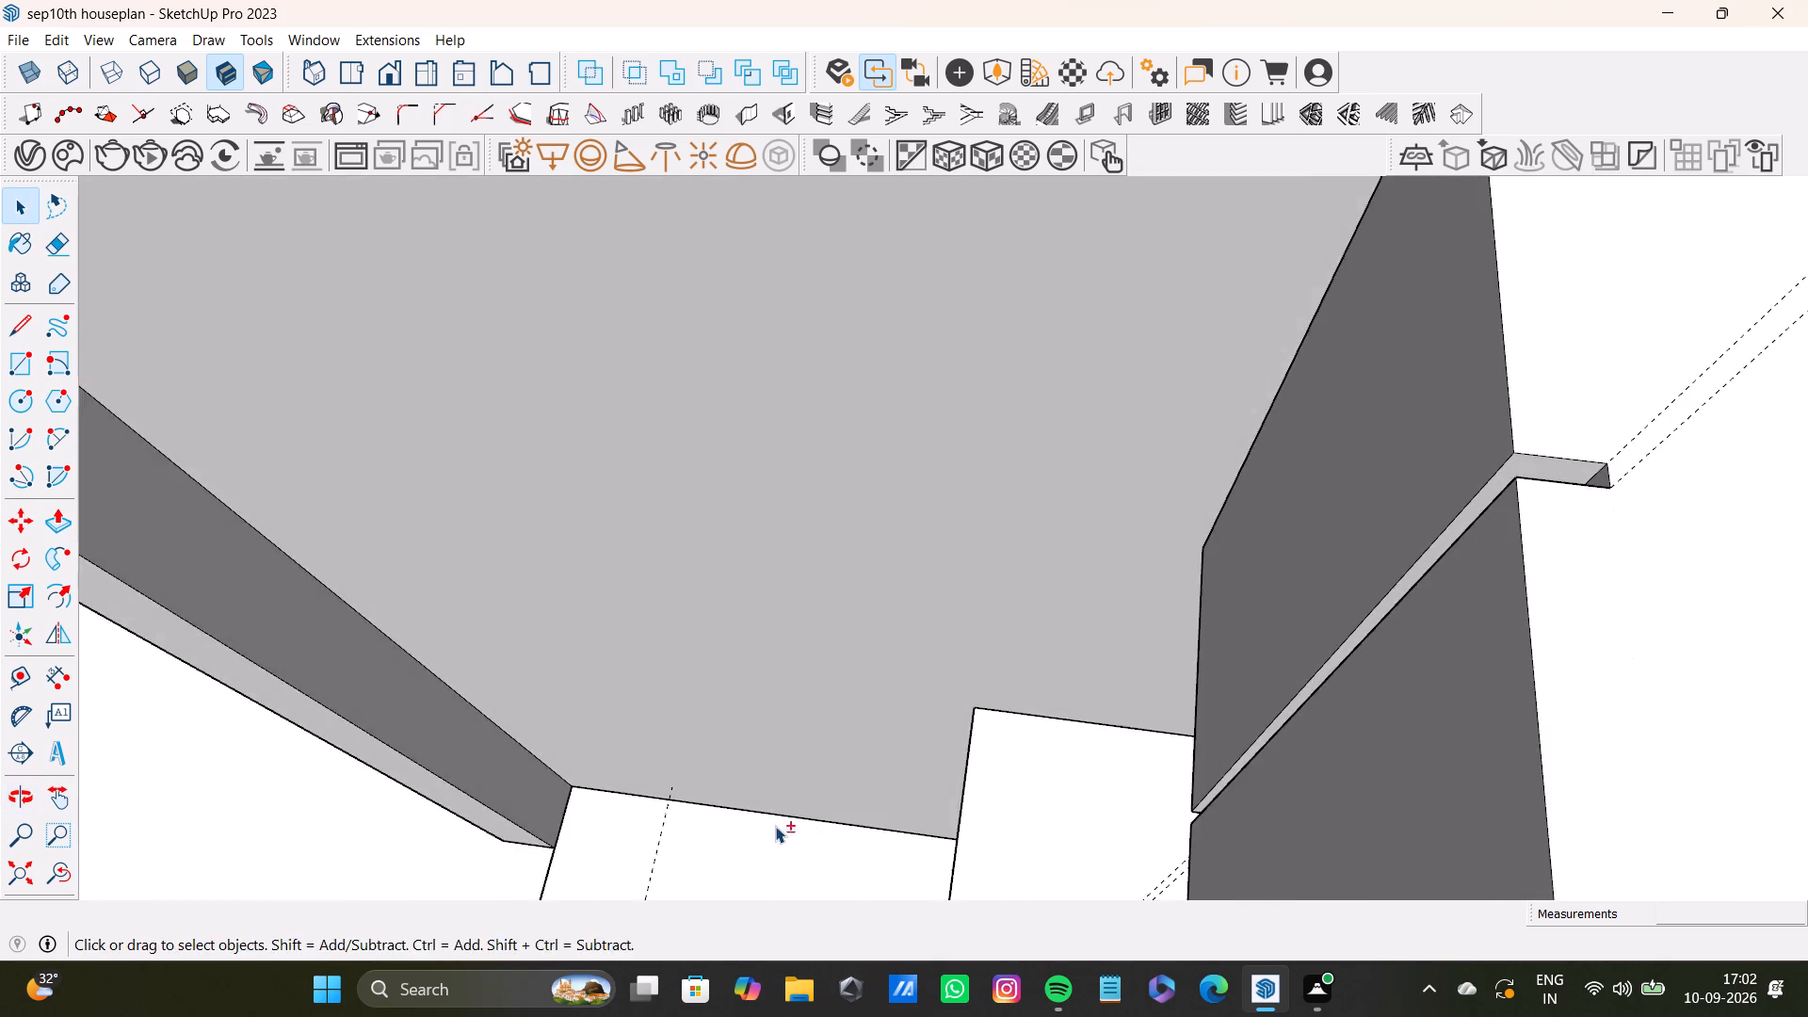
pyautogui.keyDown('shift'); pyautogui.moveTo(777, 823); pyautogui.dragTo(903, 614, button='middle'); pyautogui.keyUp('shift')
pyautogui.scroll(2, 1070, 597)
pyautogui.scroll(-13, 1049, 609)
pyautogui.keyDown('shift'); pyautogui.moveTo(1014, 692); pyautogui.dragTo(1017, 614, button='middle'); pyautogui.keyUp('shift')
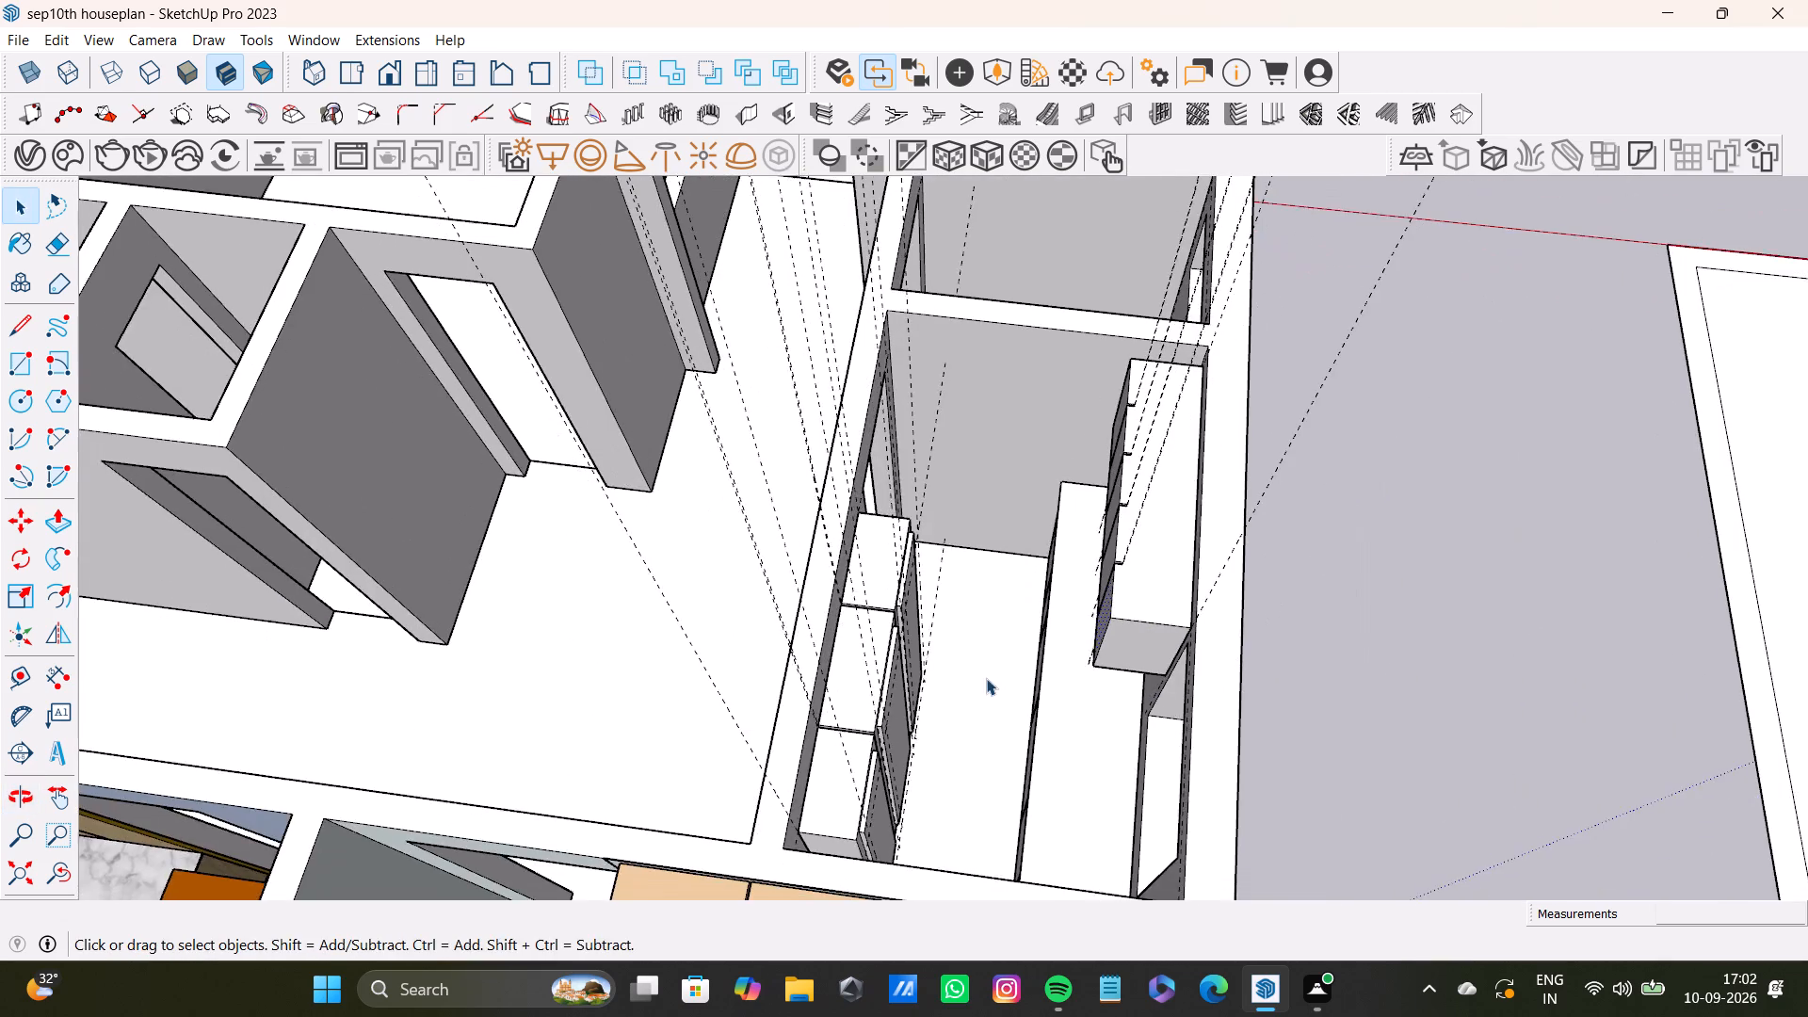
pyautogui.scroll(-4, 986, 696)
pyautogui.moveTo(983, 769); pyautogui.dragTo(1305, 744, button='middle')
pyautogui.scroll(4, 1269, 752)
pyautogui.keyDown('shift'); pyautogui.moveTo(1007, 745); pyautogui.dragTo(1292, 899, button='middle'); pyautogui.keyUp('shift')
pyautogui.scroll(4, 1158, 835)
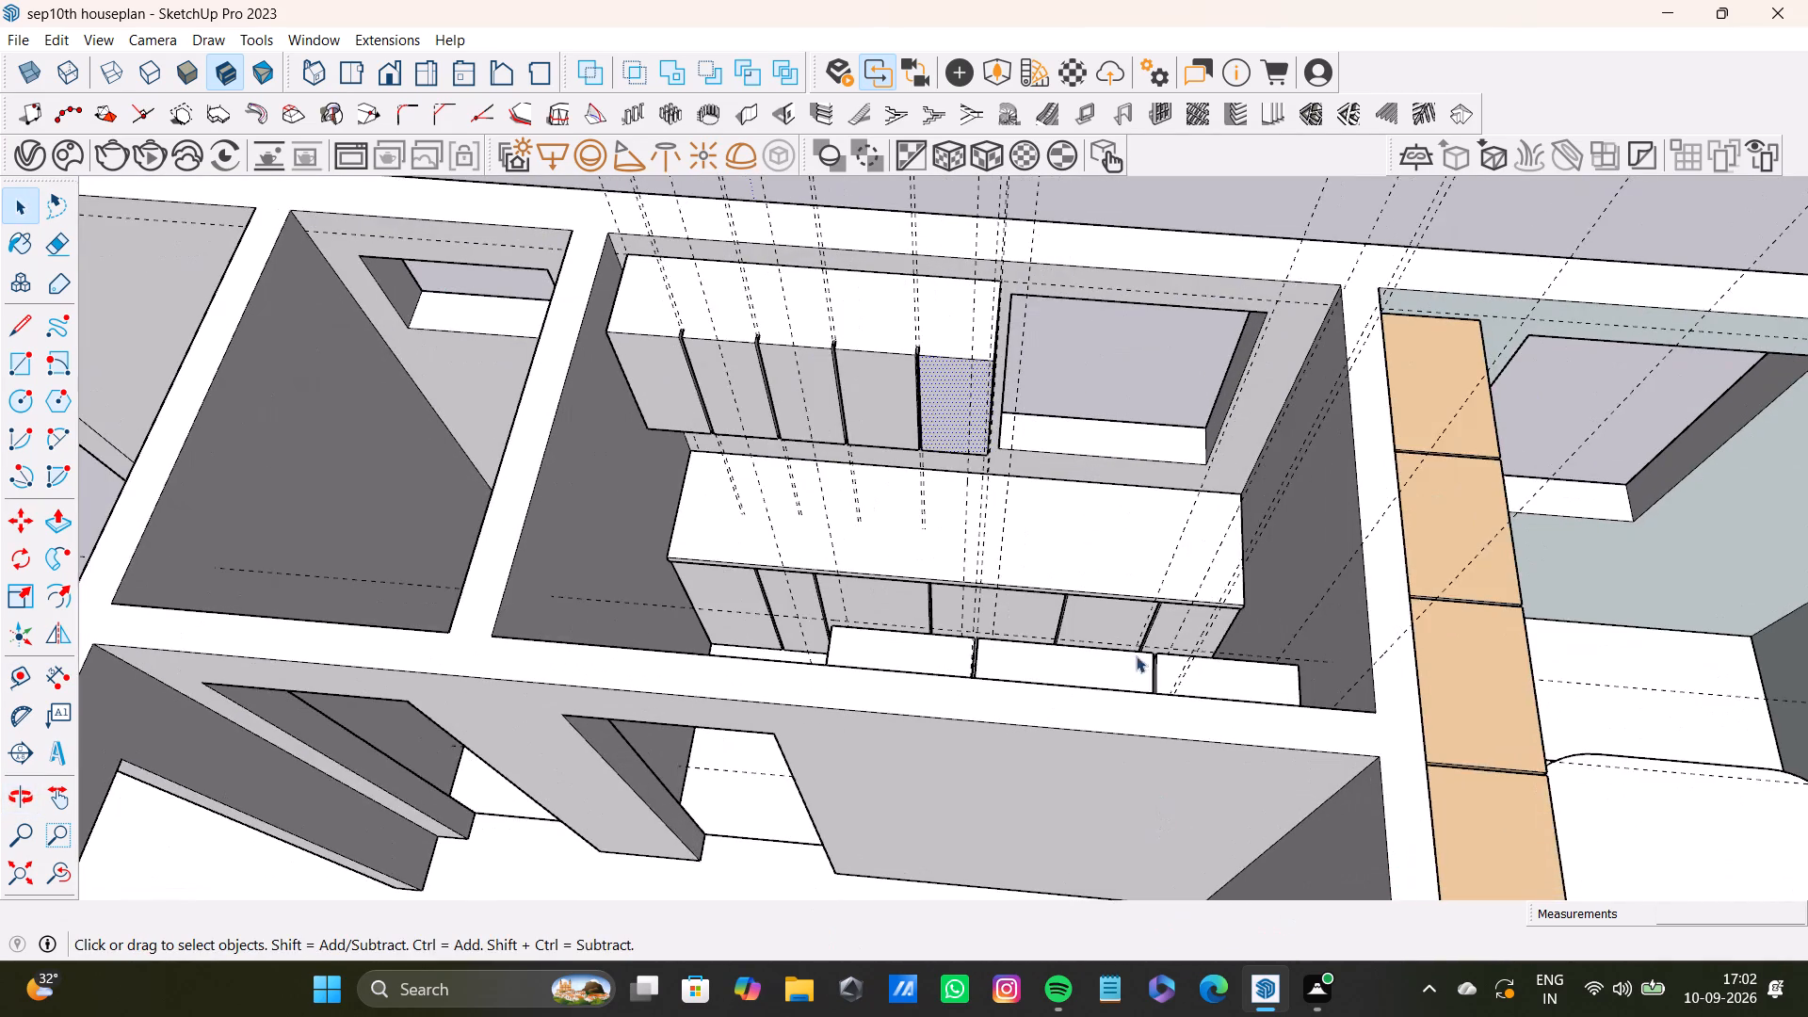
pyautogui.moveTo(1136, 655); pyautogui.dragTo(1131, 697, button='middle')
# Draw a rectangle about 1' 8" by 1' 7" on the lower cabinet's countertop, near its window-side end.
pyautogui.moveTo(29, 363); pyautogui.dragTo(70, 355)
pyautogui.scroll(6, 1095, 486)
pyautogui.moveTo(8, 363); pyautogui.dragTo(46, 356)
pyautogui.scroll(1, 1111, 647)
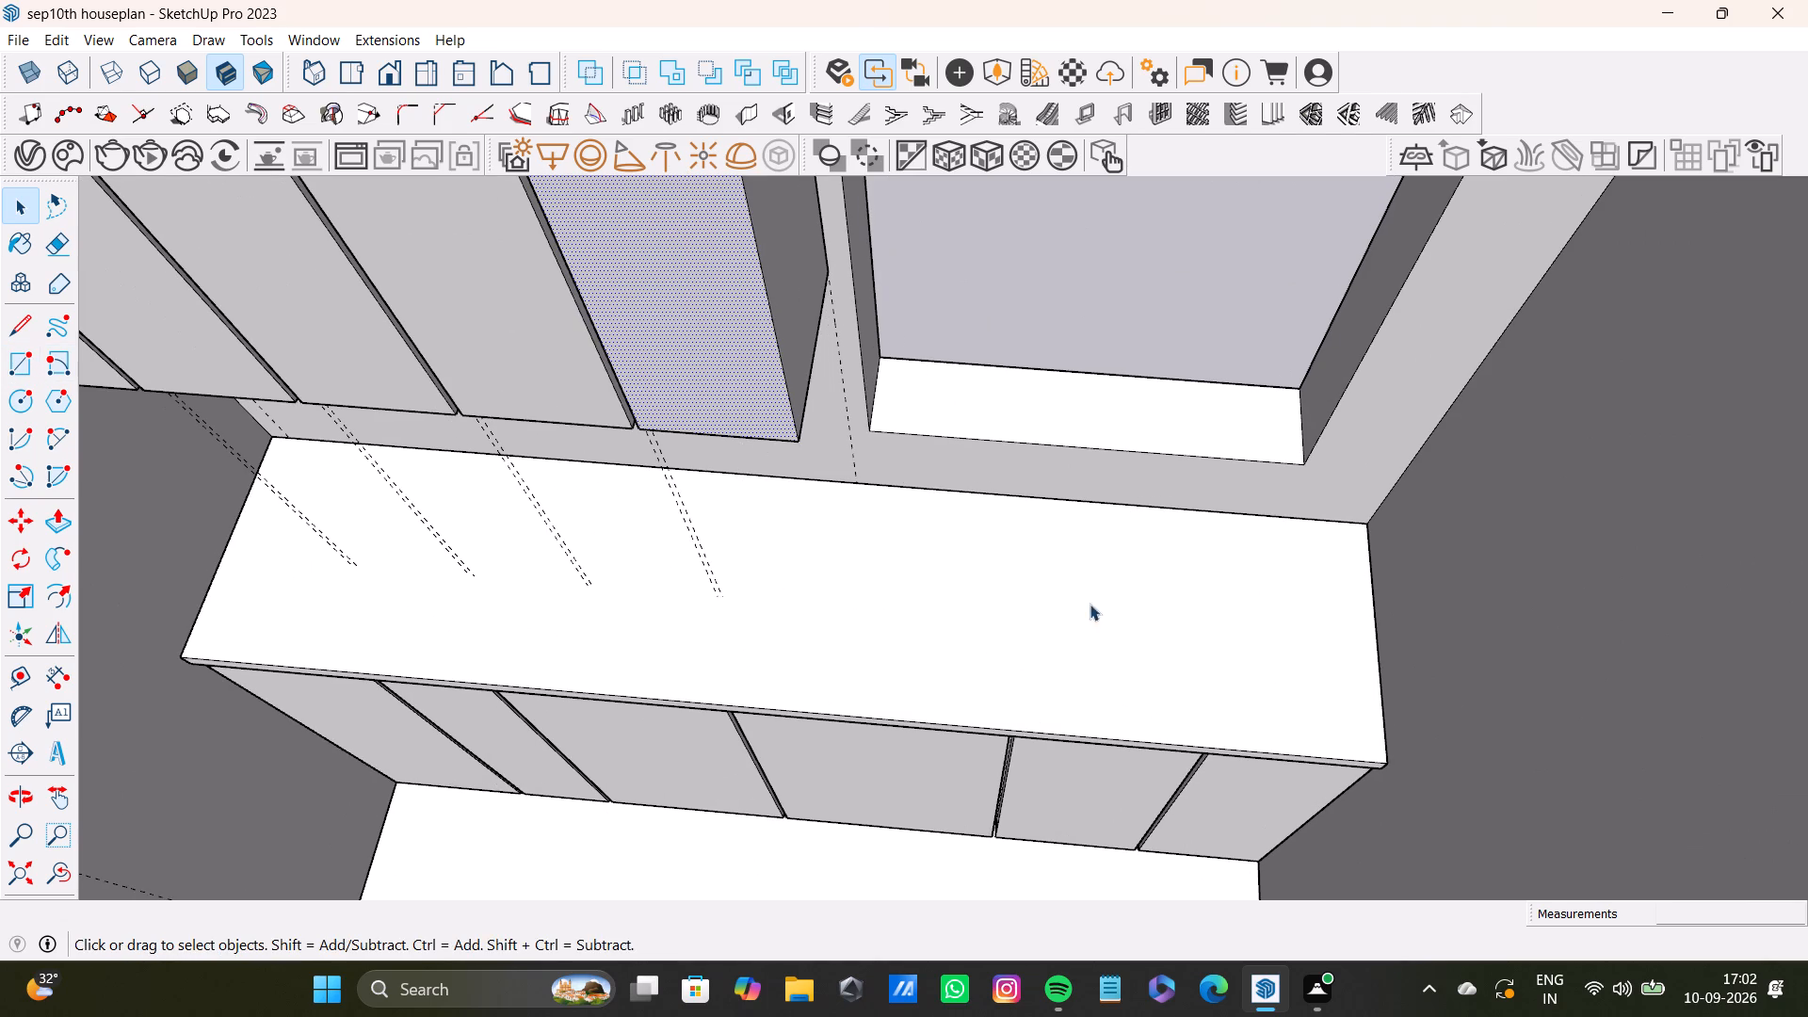
pyautogui.click(21, 368)
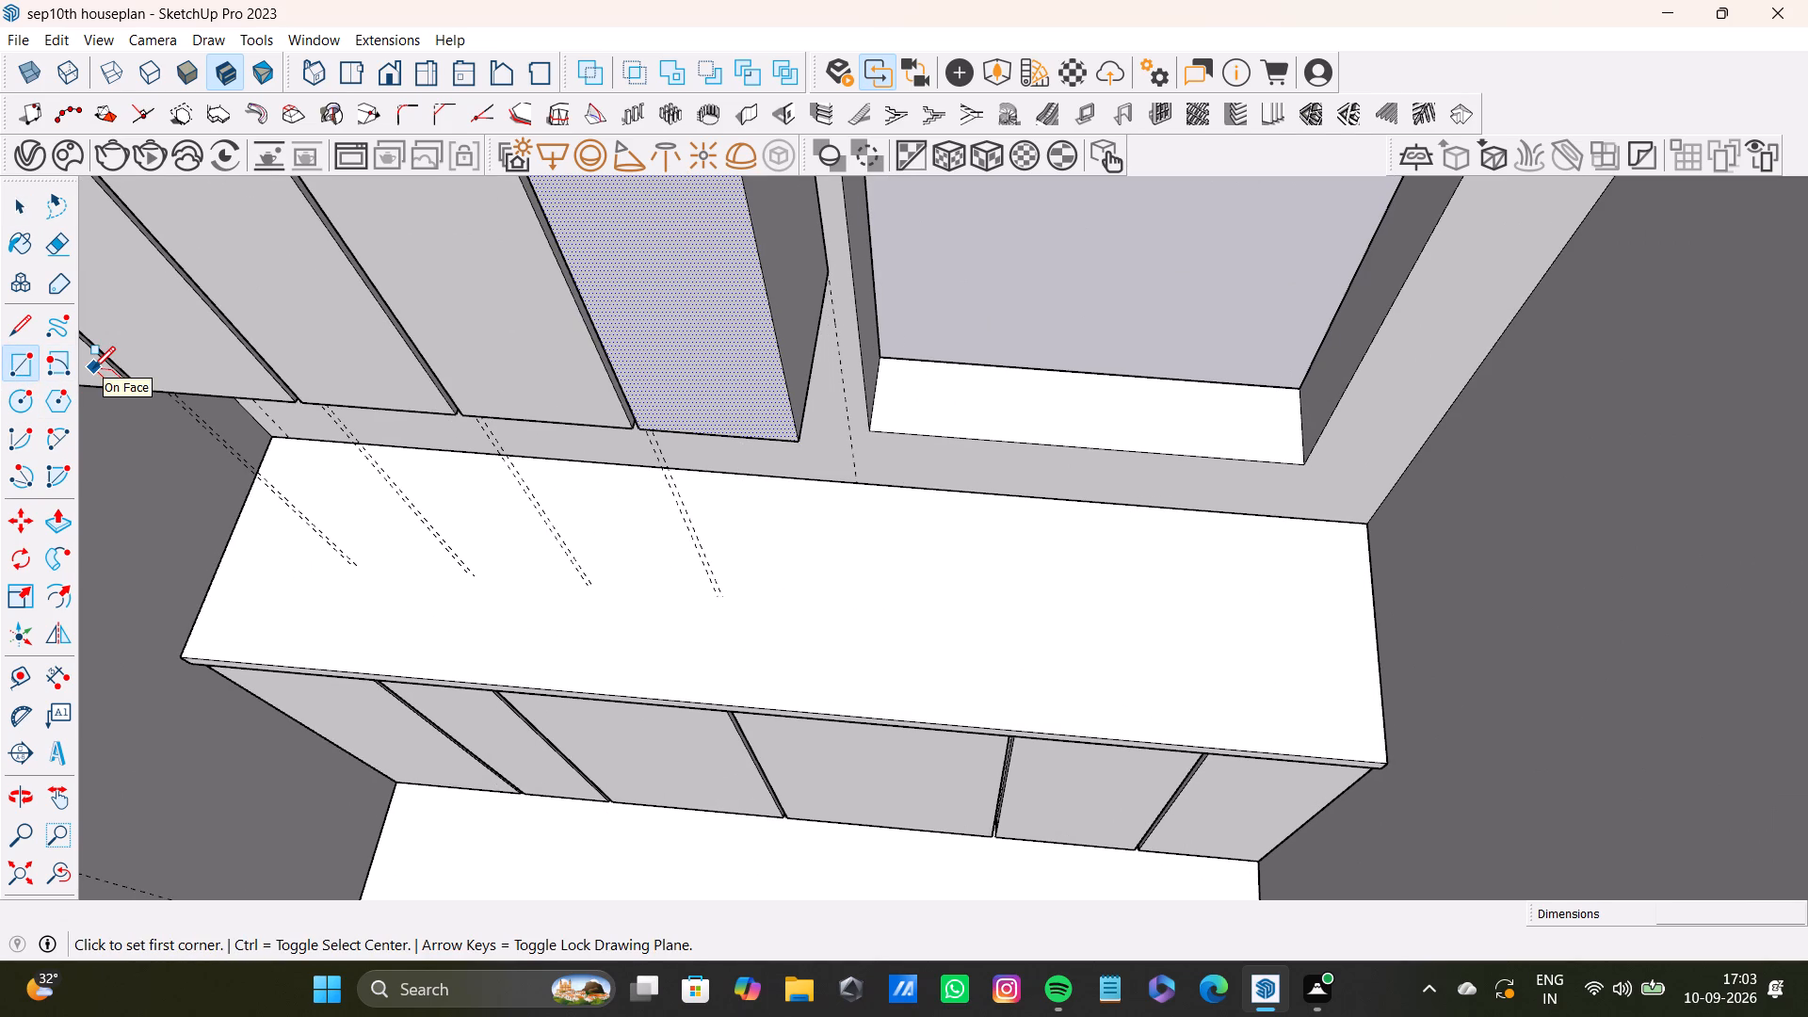
pyautogui.click(1163, 537)
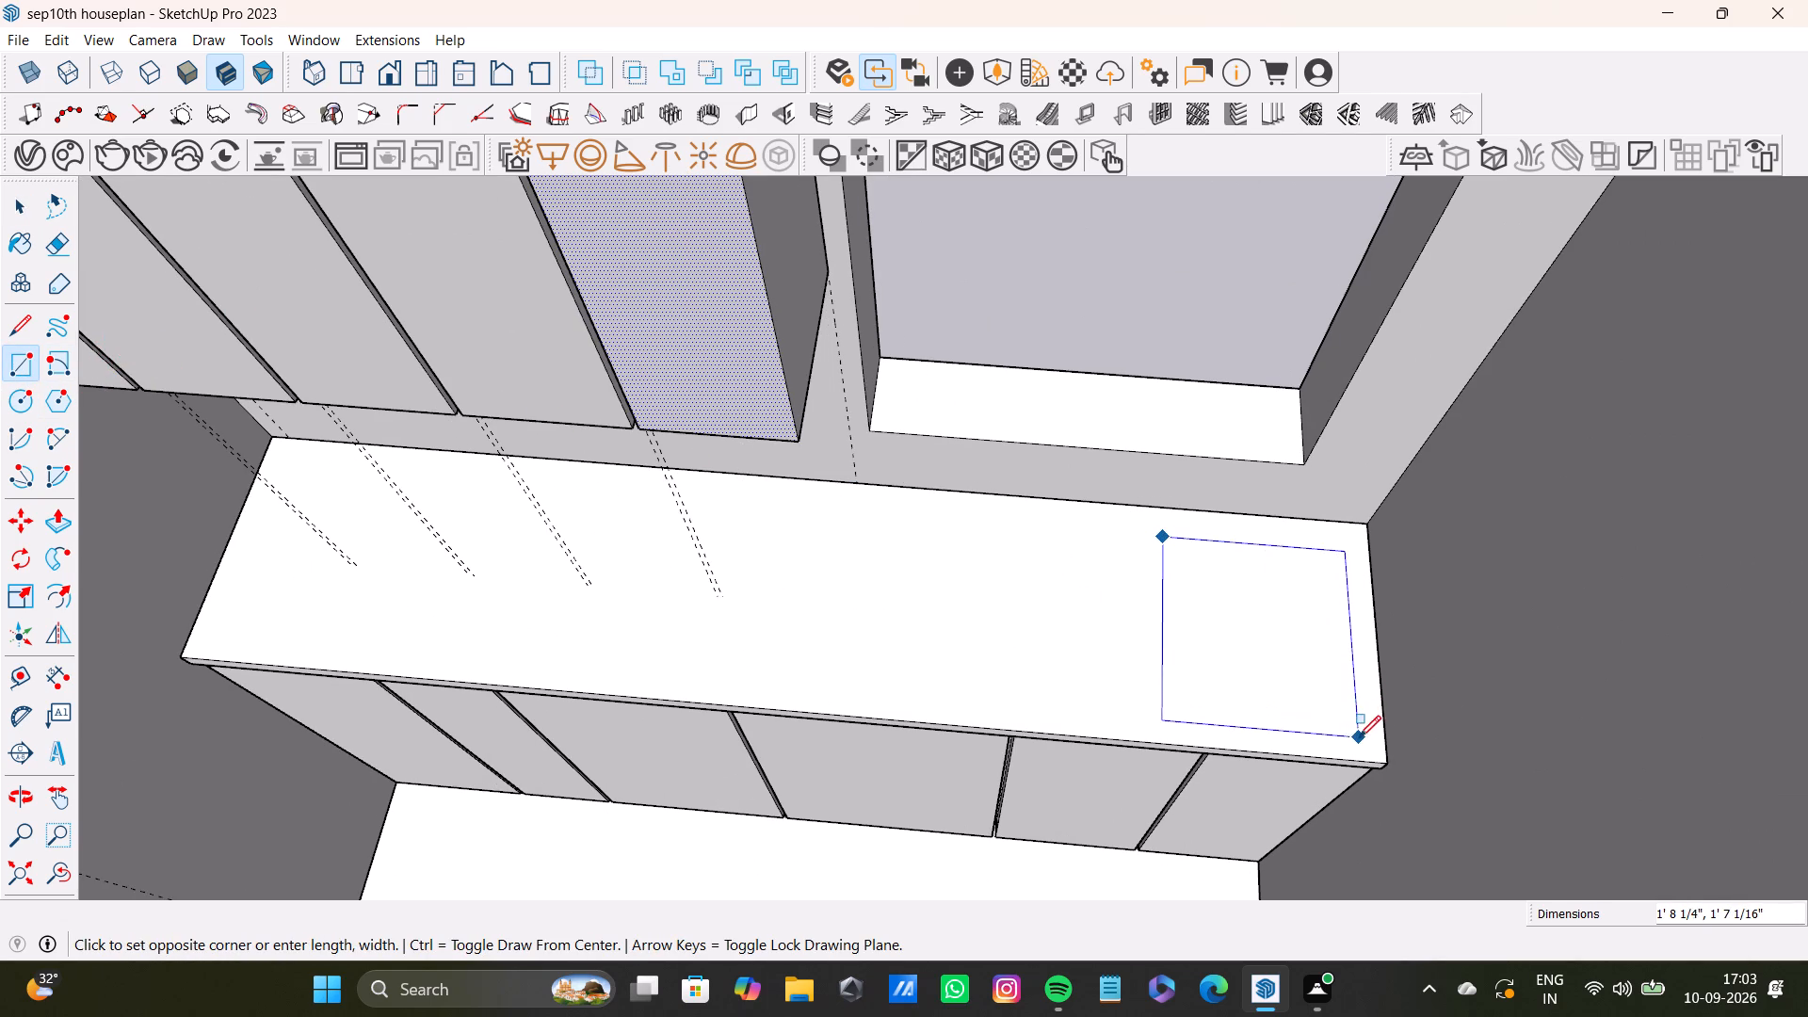
pyautogui.click(1362, 742)
# Push/Pull the countertop rectangle slightly downward to form a shallow recess.
pyautogui.press('space')
pyautogui.click(1228, 654)
pyautogui.press('p')
pyautogui.moveTo(1237, 649); pyautogui.dragTo(1237, 654)
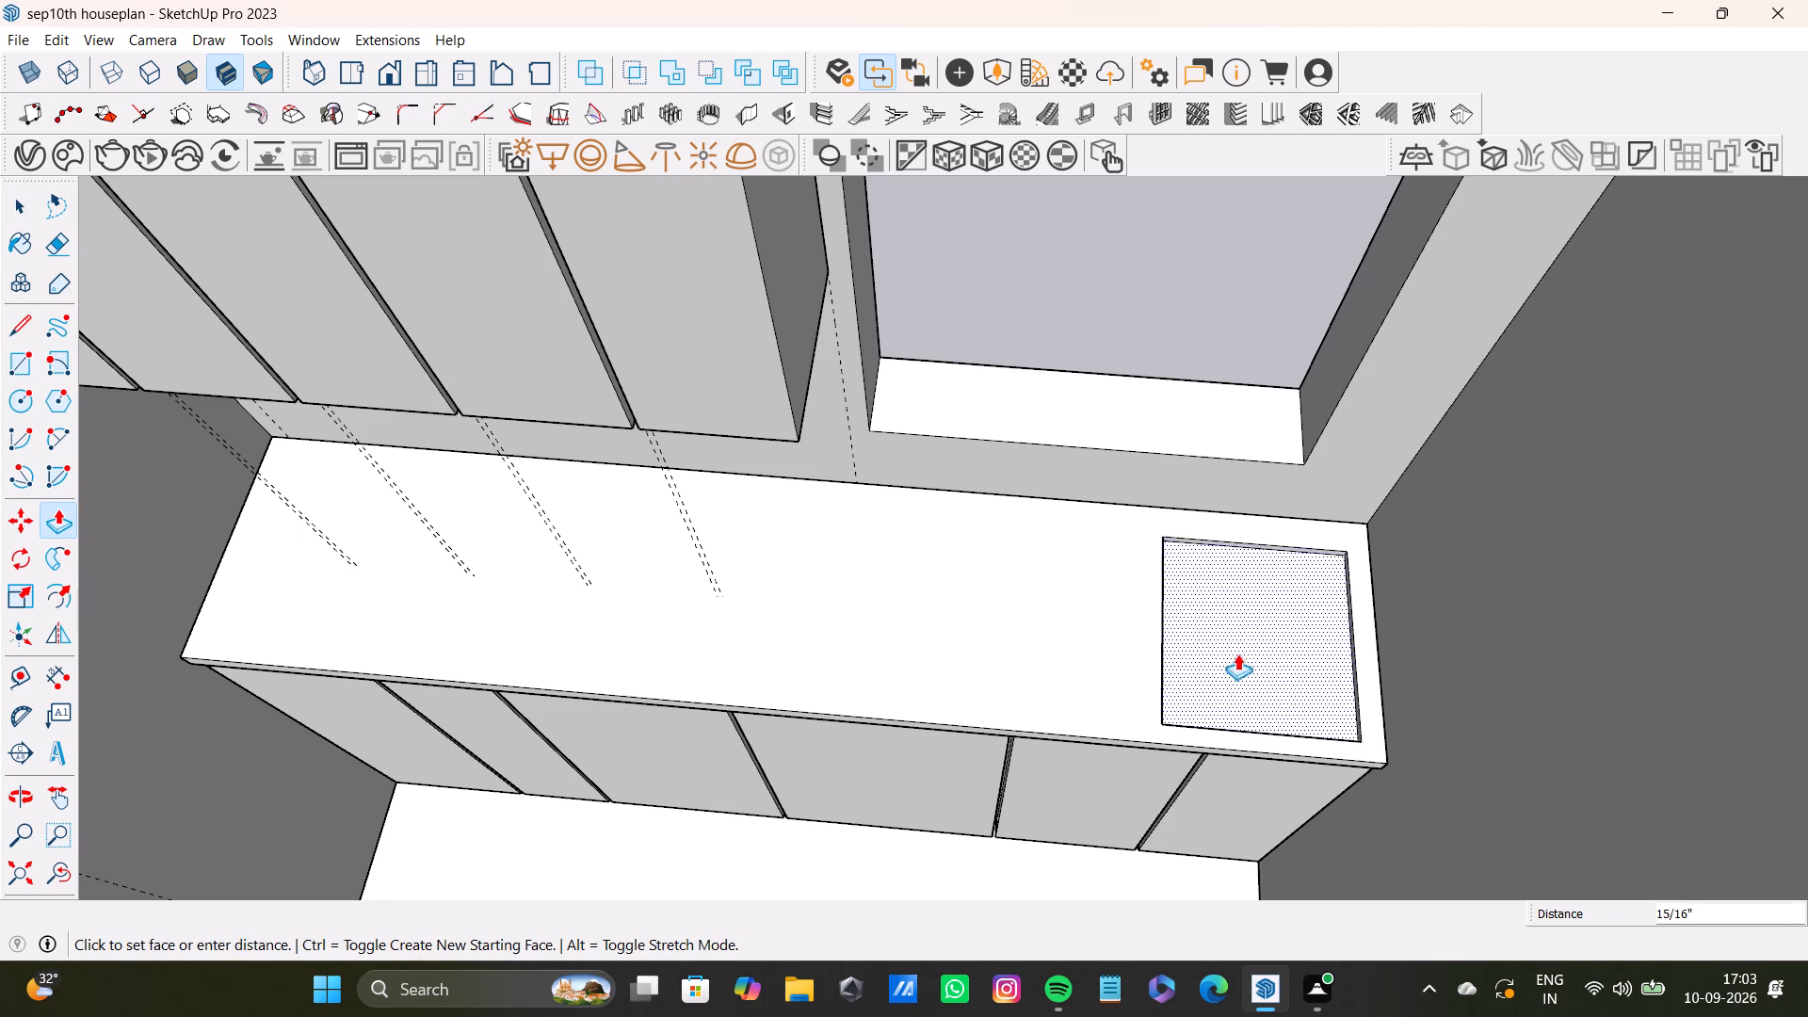
pyautogui.moveTo(1237, 654); pyautogui.dragTo(1237, 659)
pyautogui.press('space')
pyautogui.press('p')
pyautogui.click(1249, 663)
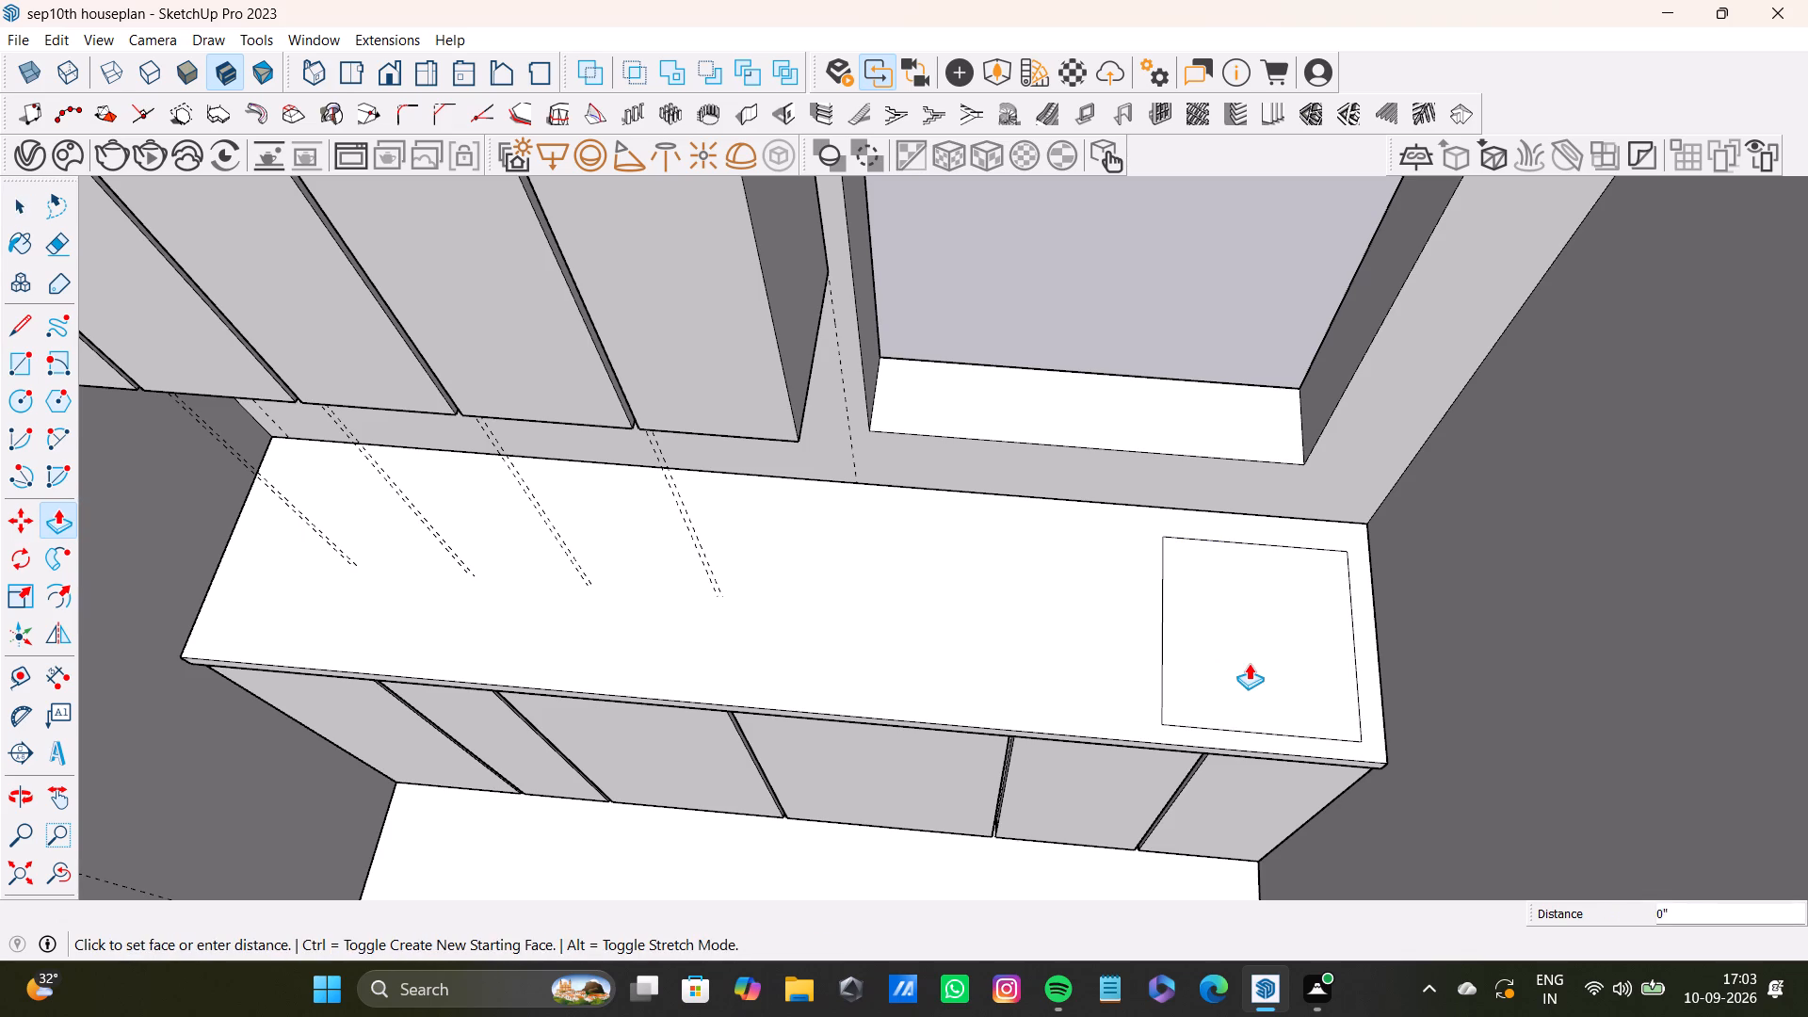
pyautogui.press('space')
# Inspect the recessed countertop and the surrounding cabinets and rooms from several angles.
pyautogui.scroll(-5, 1194, 672)
pyautogui.click(1086, 420)
pyautogui.scroll(-8, 1136, 482)
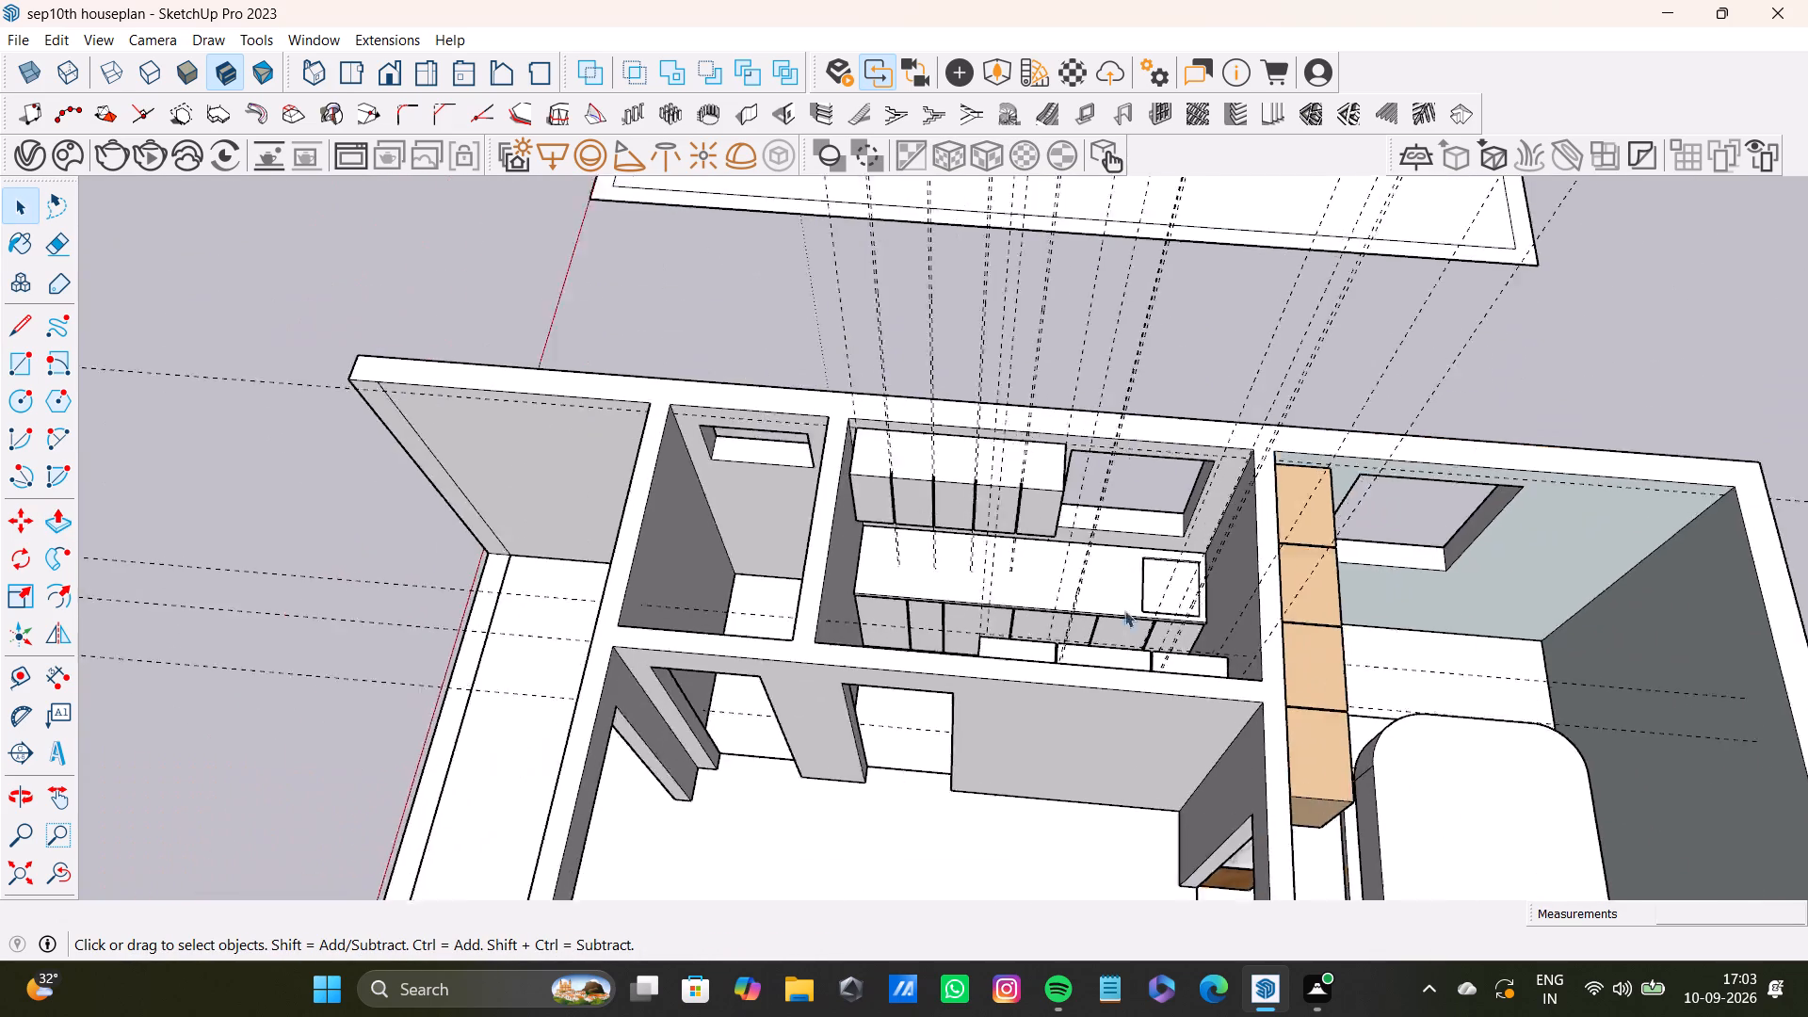
pyautogui.scroll(-1, 1124, 610)
pyautogui.moveTo(1124, 640); pyautogui.dragTo(1239, 440, button='middle')
pyautogui.press('space')
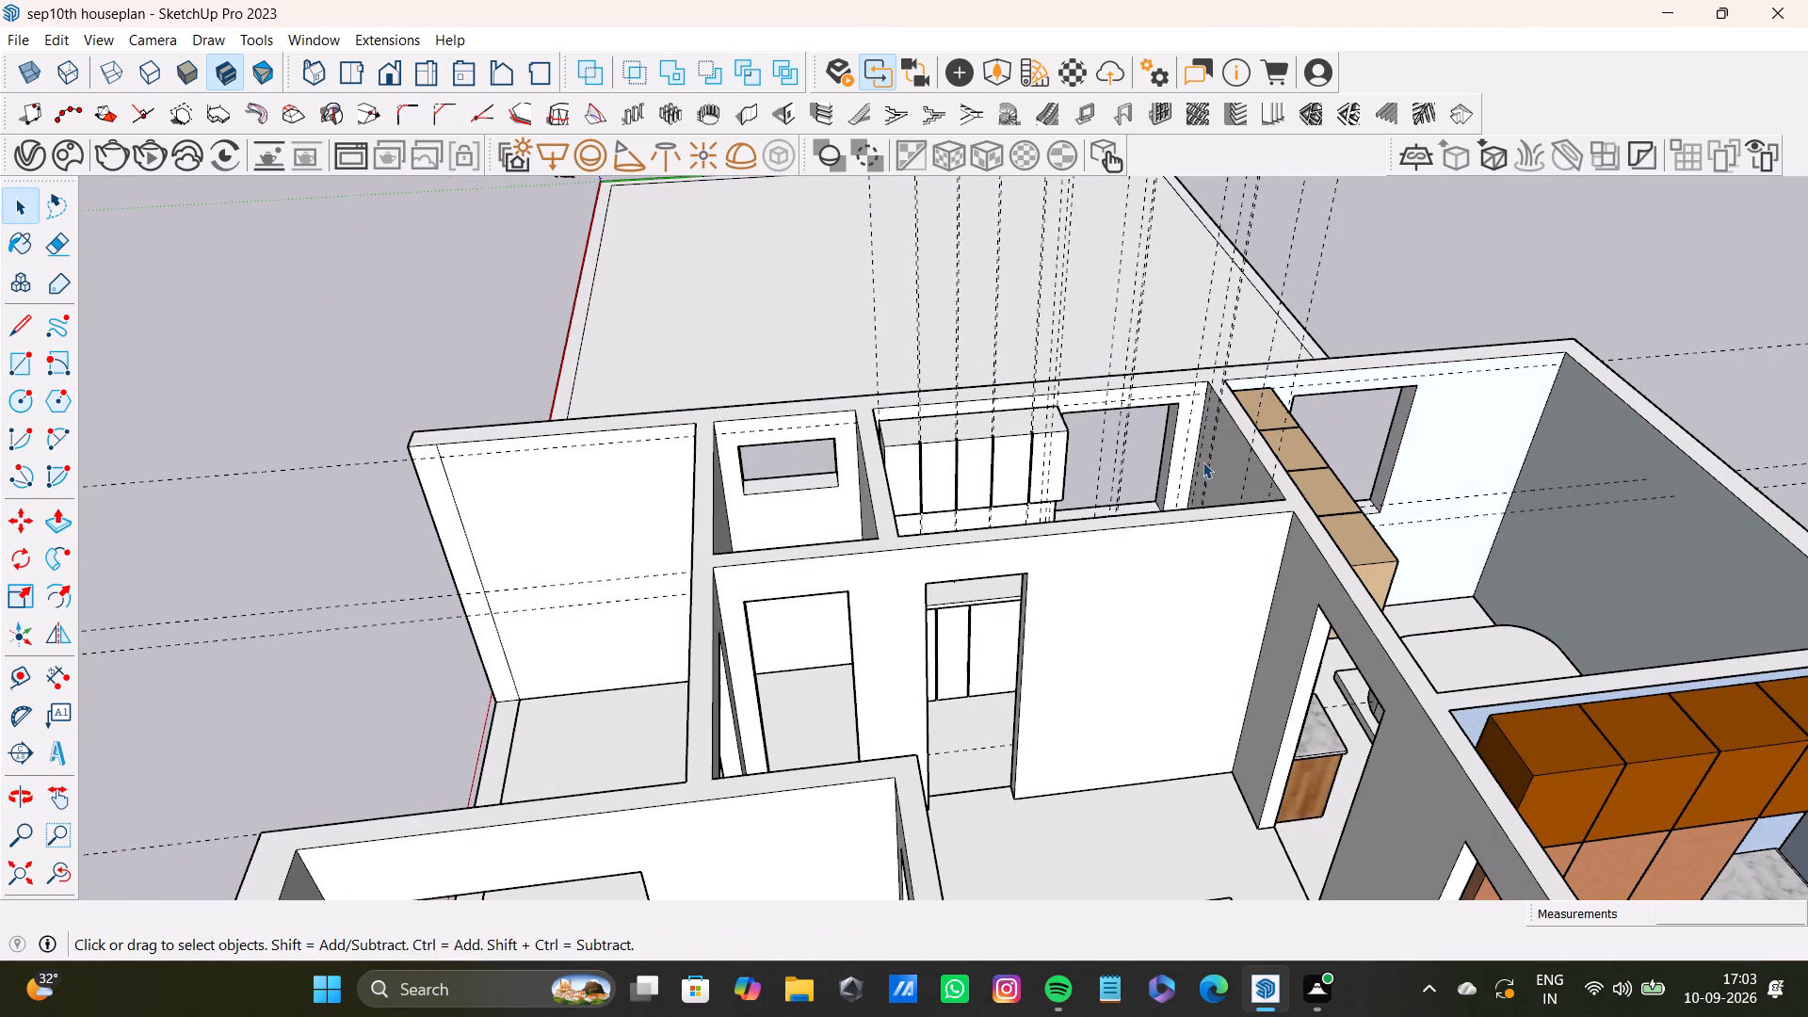
pyautogui.click(1270, 186)
pyautogui.scroll(7, 1271, 414)
pyautogui.moveTo(1190, 562); pyautogui.dragTo(1041, 749, button='middle')
pyautogui.scroll(1, 1128, 645)
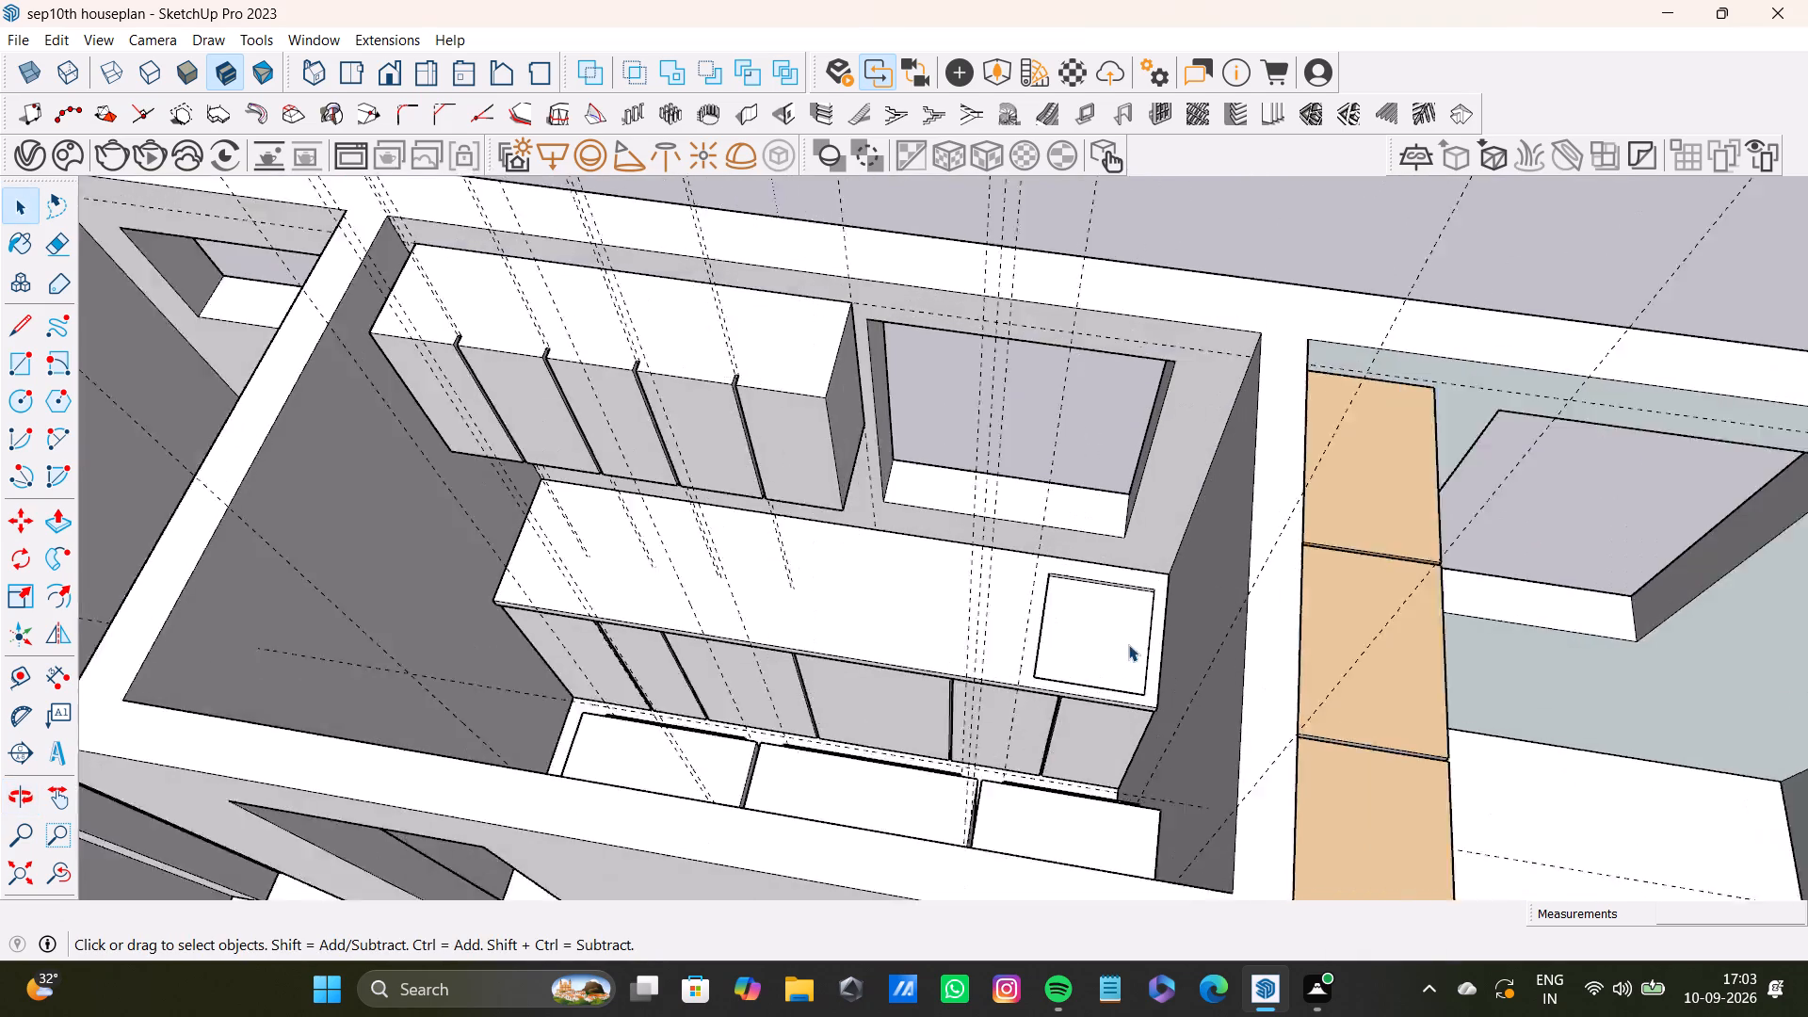
pyautogui.scroll(6, 1128, 644)
pyautogui.moveTo(1089, 667); pyautogui.dragTo(1176, 718, button='middle')
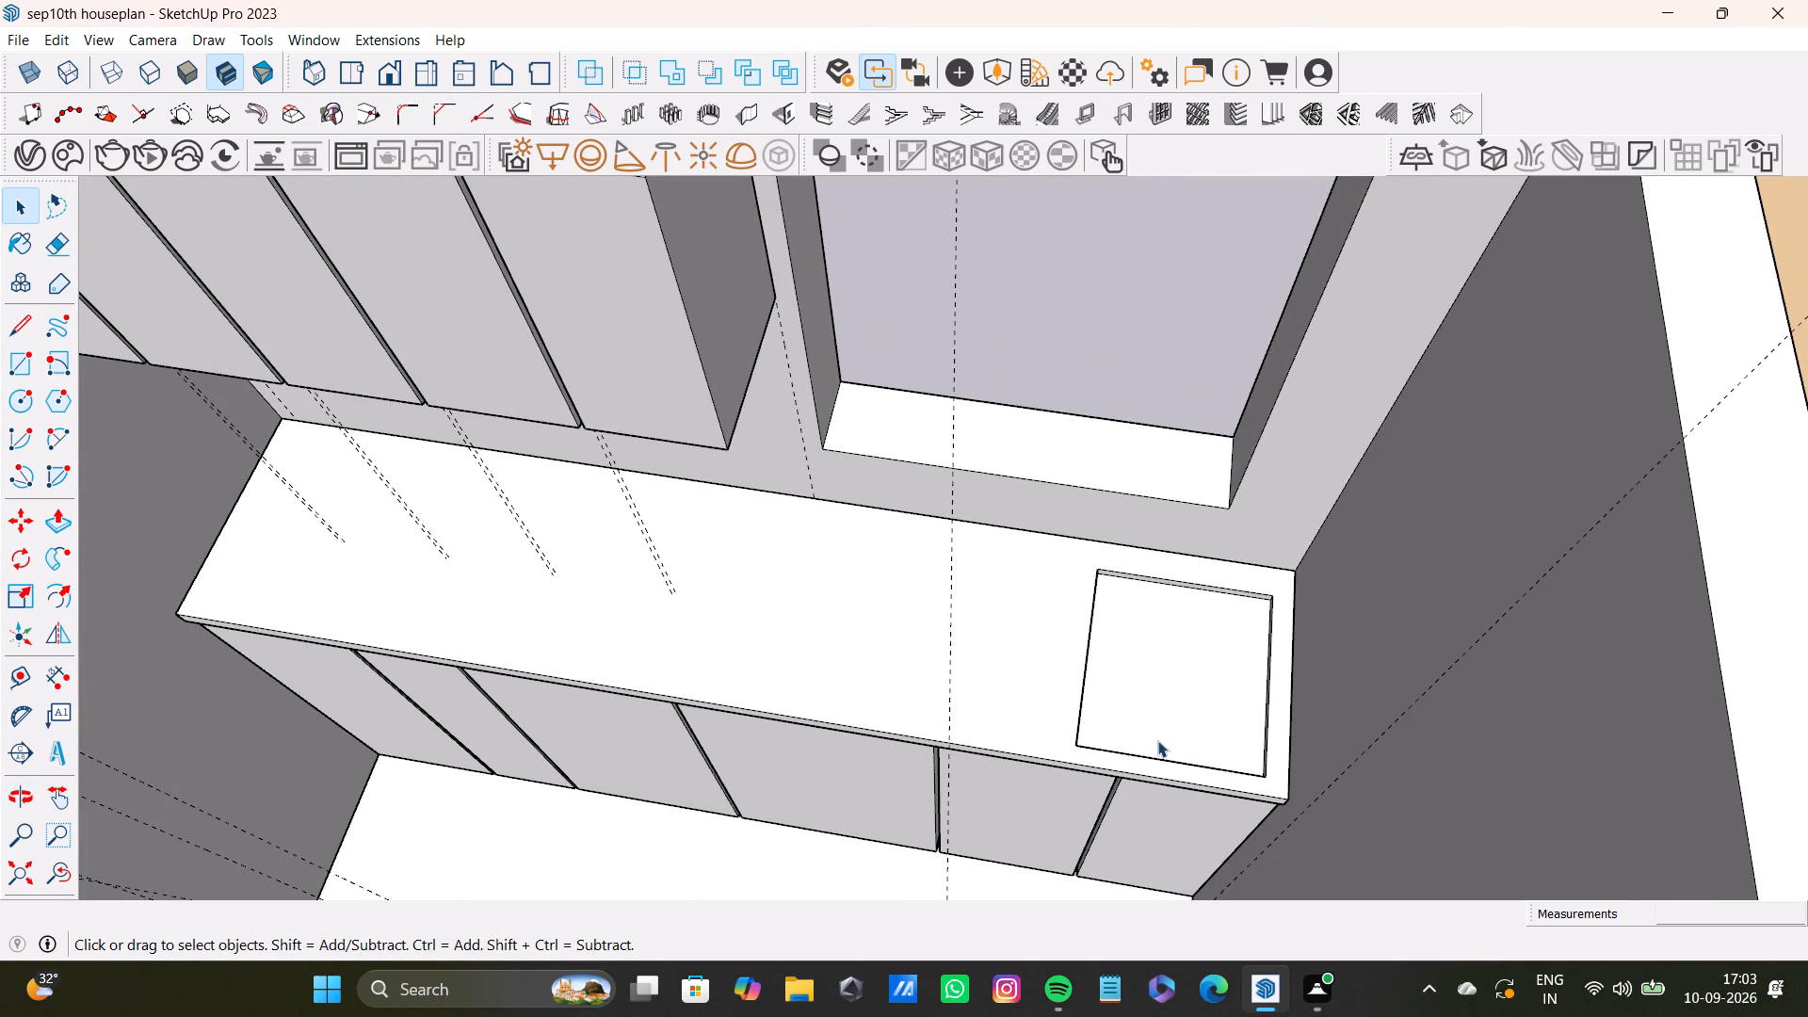
pyautogui.press('space')
pyautogui.scroll(-8, 1077, 650)
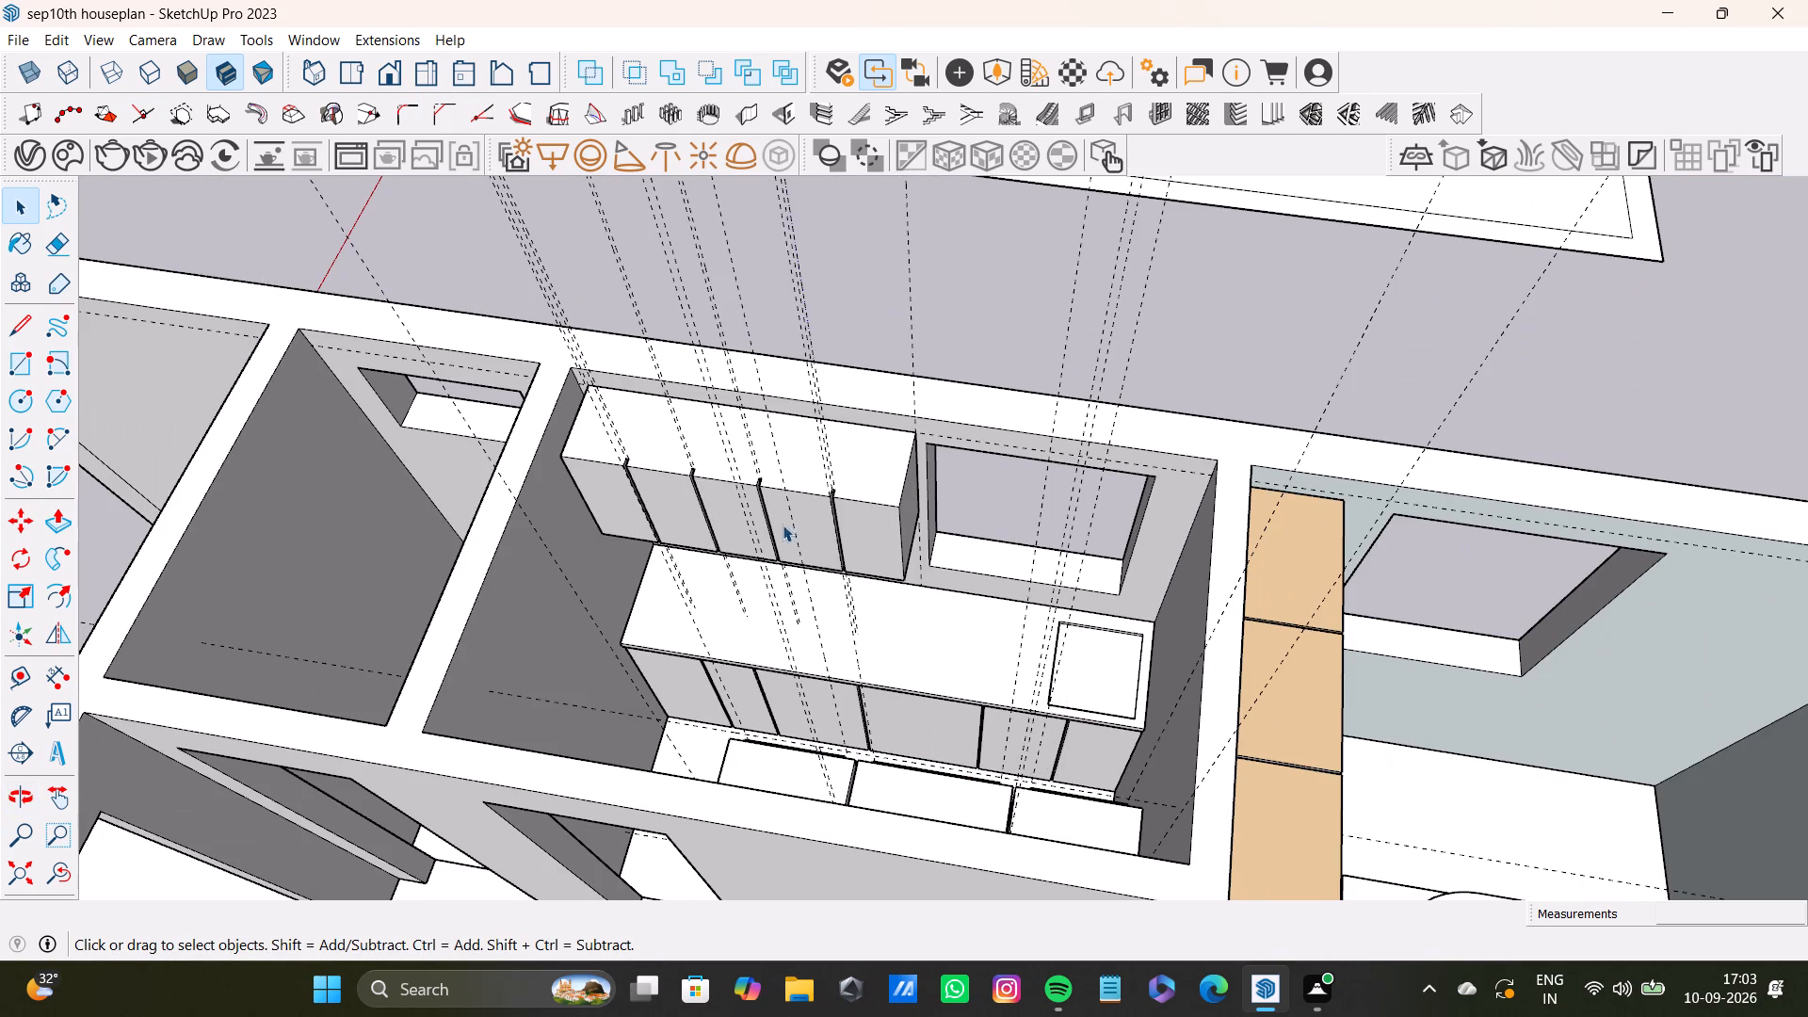
pyautogui.press('space')
pyautogui.click(911, 289)
pyautogui.scroll(3, 964, 347)
pyautogui.scroll(-11, 923, 463)
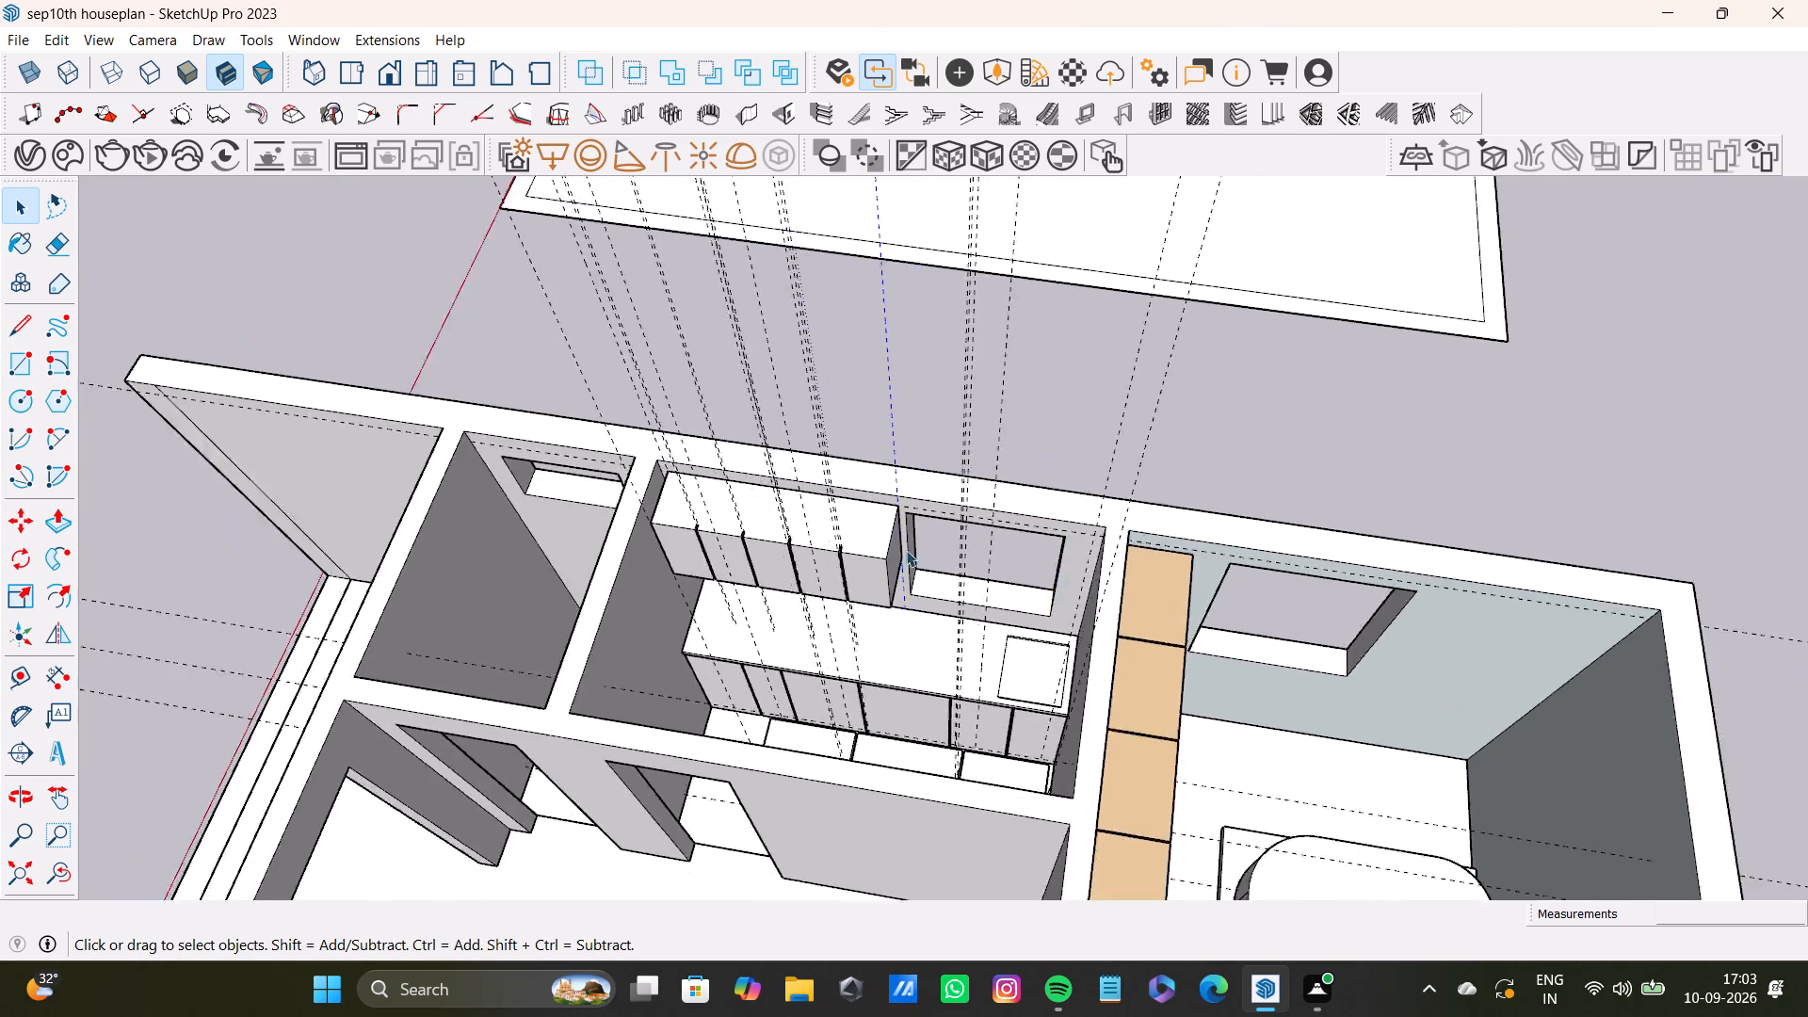
pyautogui.scroll(-2, 906, 550)
pyautogui.moveTo(907, 636); pyautogui.dragTo(1093, 606, button='middle')
pyautogui.scroll(3, 981, 675)
pyautogui.moveTo(892, 687); pyautogui.dragTo(1326, 686, button='middle')
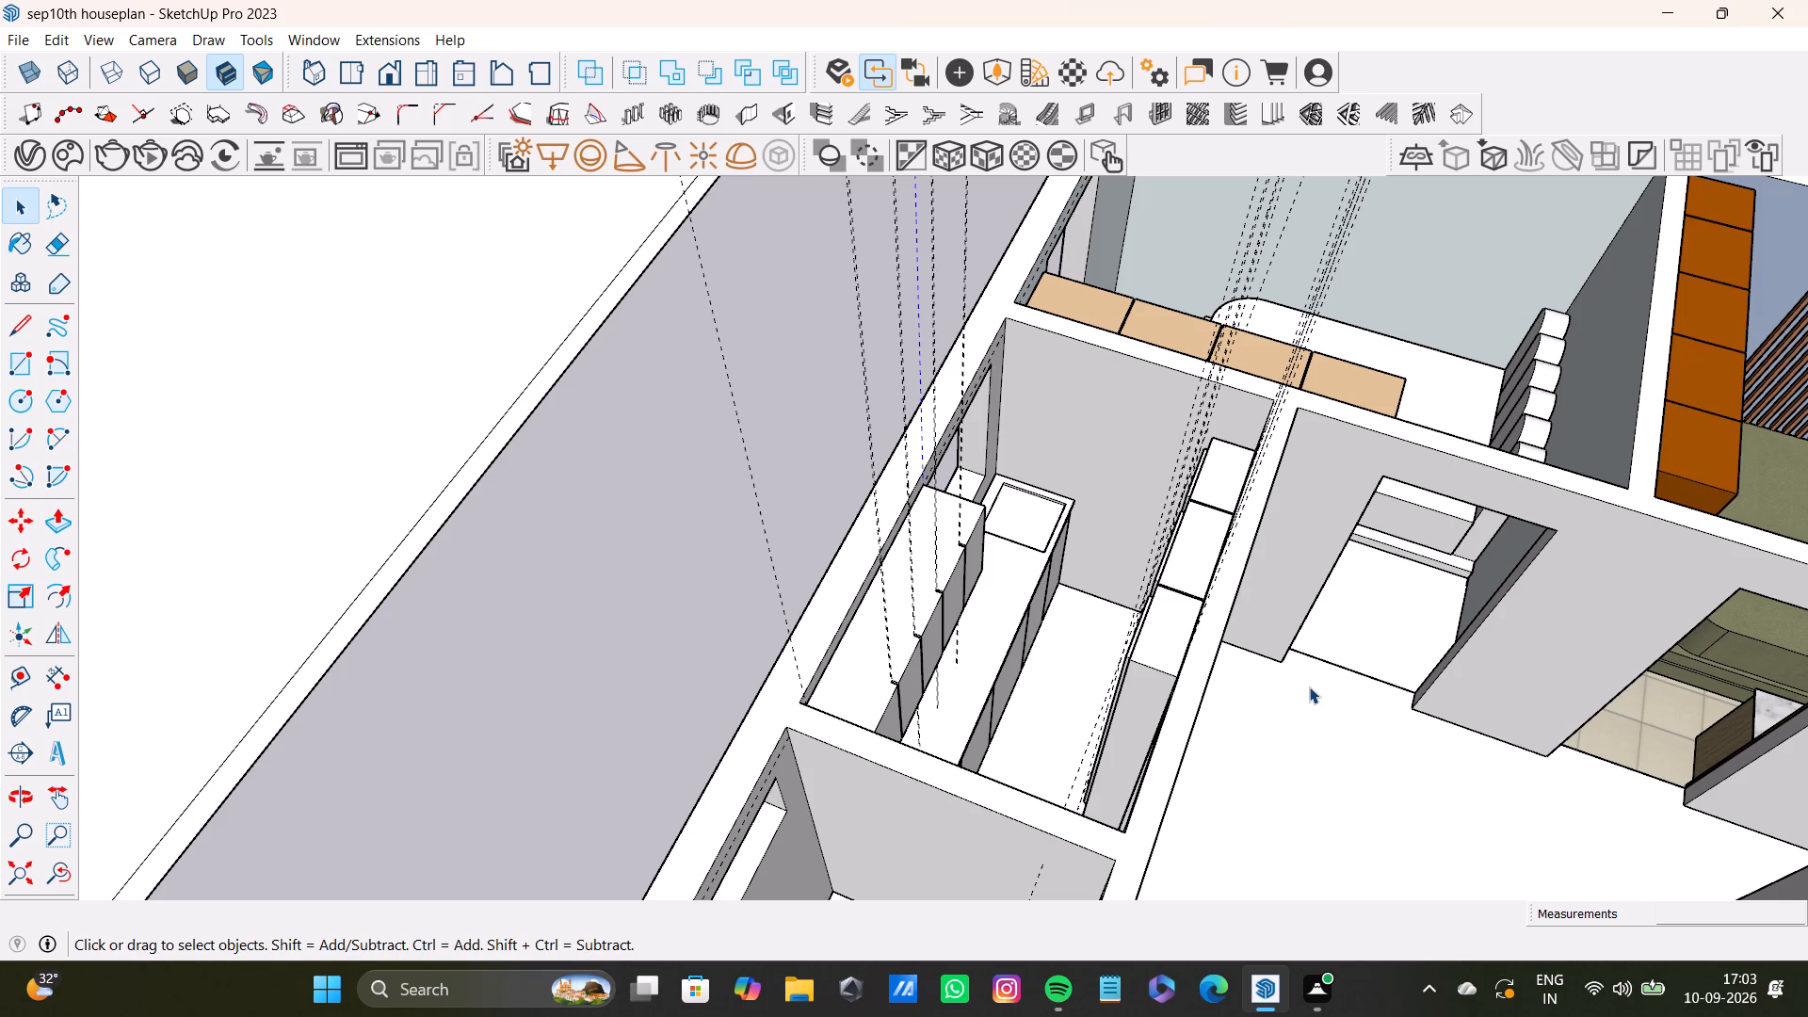
pyautogui.press('space')
pyautogui.press('space')
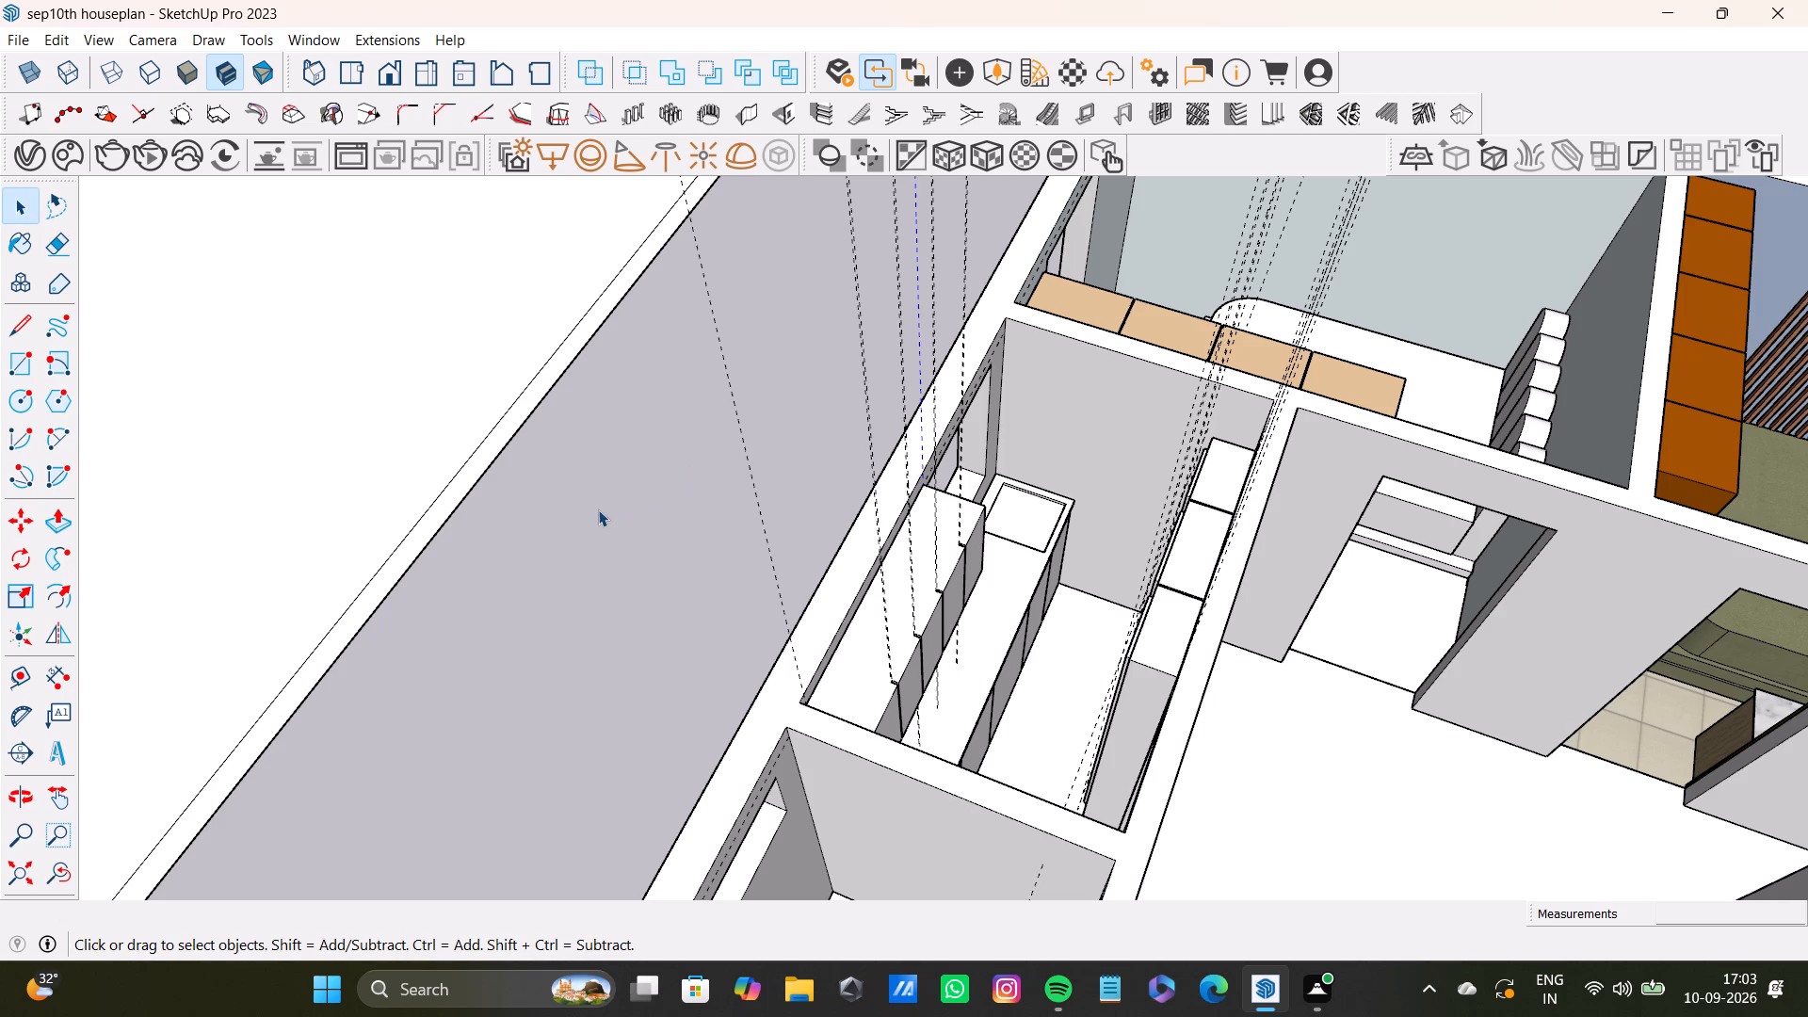
pyautogui.click(598, 509)
pyautogui.scroll(3, 752, 542)
pyautogui.moveTo(1117, 614); pyautogui.dragTo(699, 573, button='middle')
pyautogui.scroll(-4, 701, 460)
pyautogui.keyDown('shift'); pyautogui.moveTo(722, 551); pyautogui.dragTo(811, 521, button='middle'); pyautogui.keyUp('shift')
pyautogui.moveTo(906, 525); pyautogui.dragTo(713, 632, button='middle')
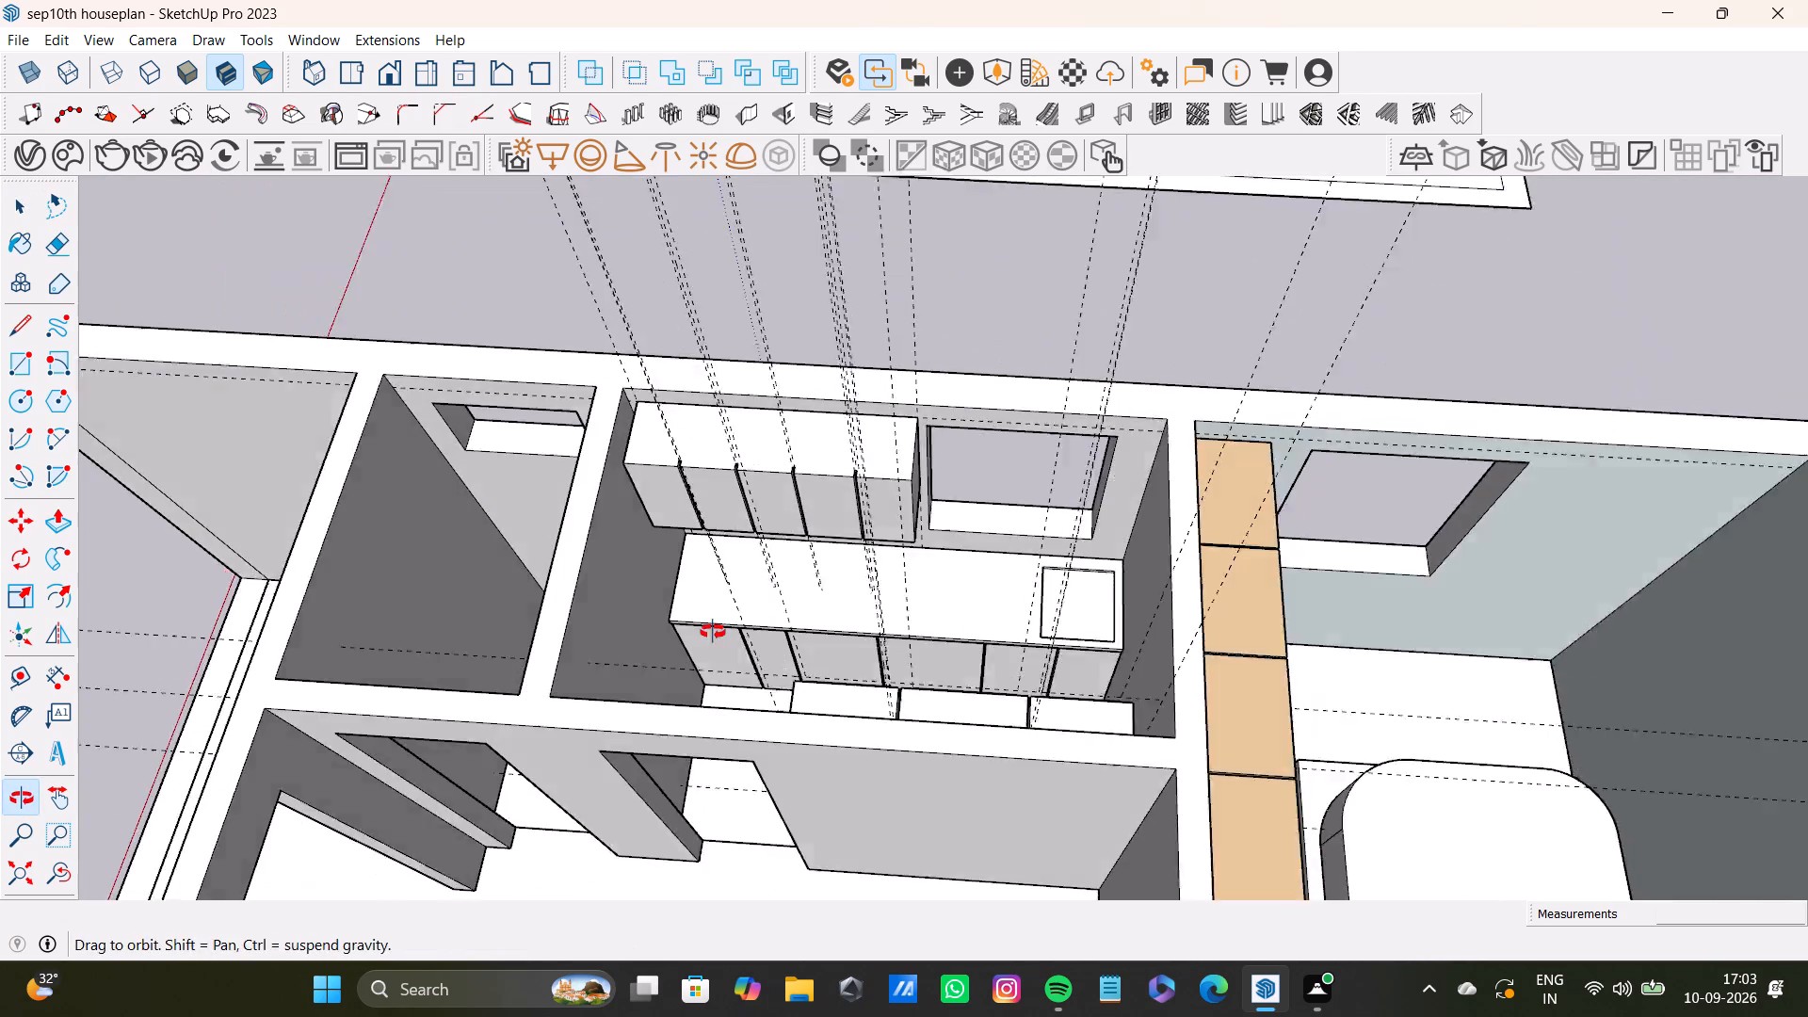
pyautogui.moveTo(713, 632); pyautogui.dragTo(712, 632, button='middle')
pyautogui.scroll(5, 733, 557)
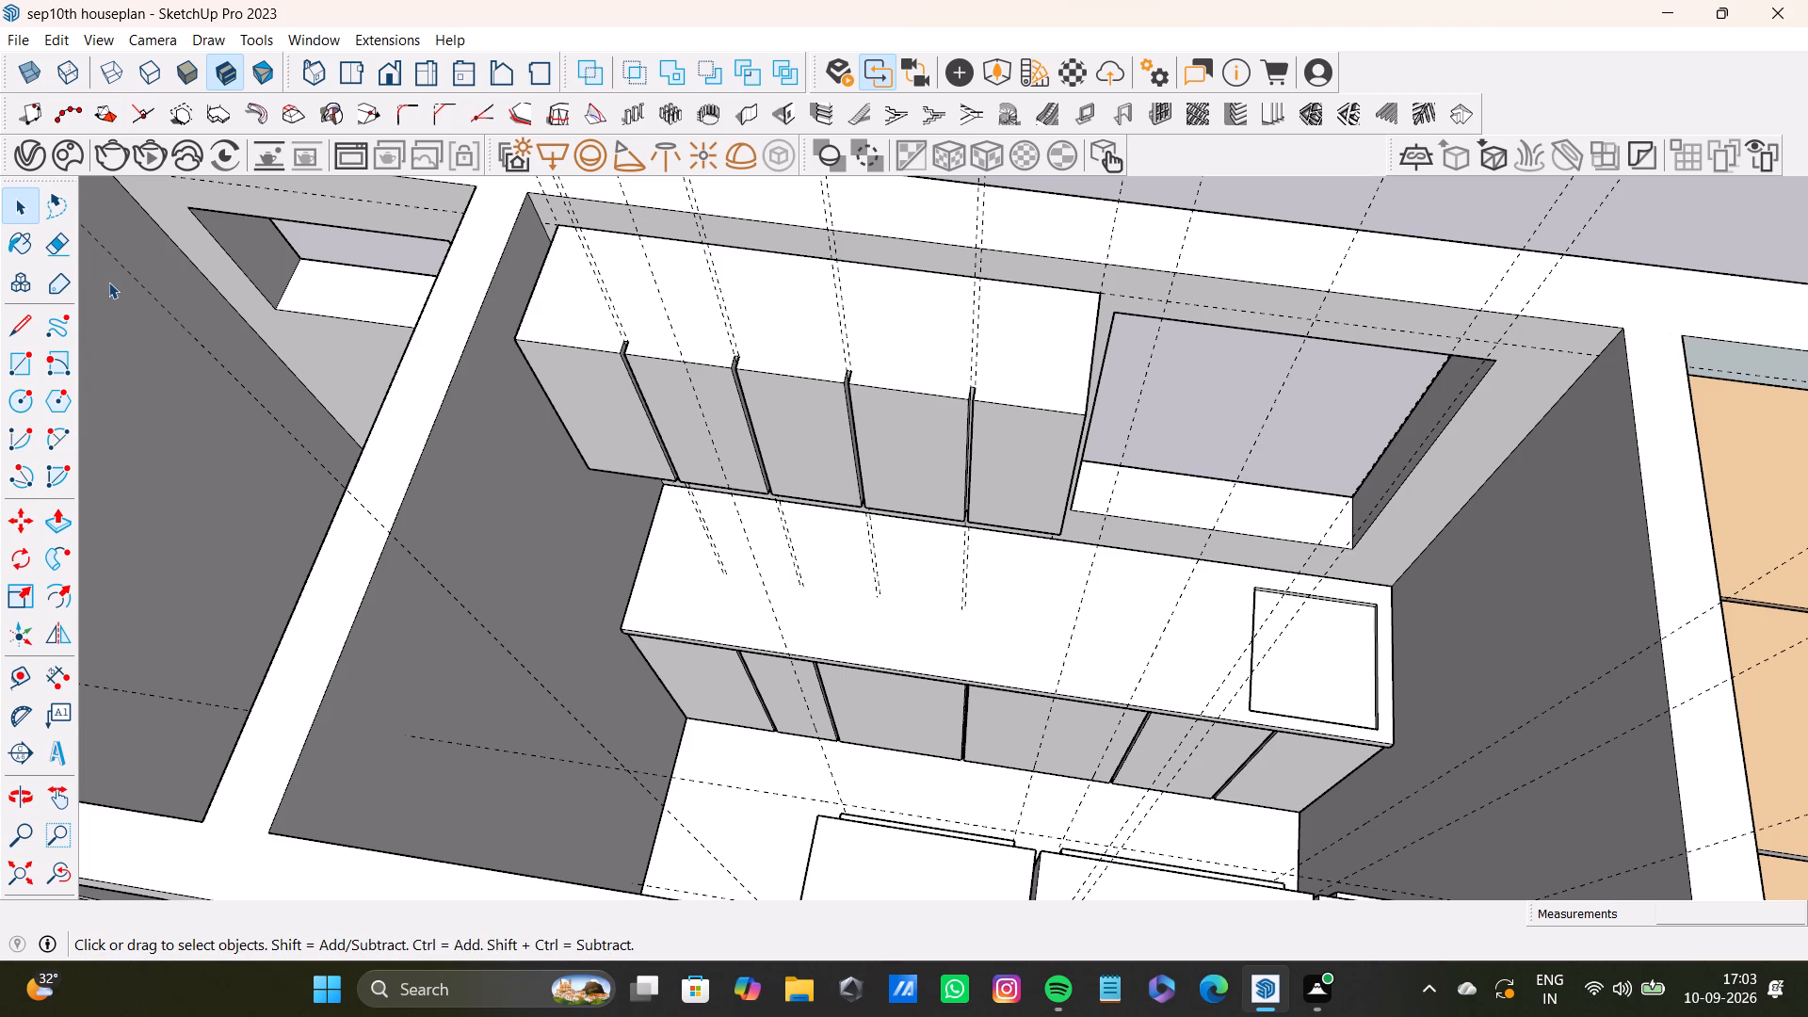
# Draw a rectangle about 4' 10" by 9 5/16" on the adjacent narrow room's floor, along the wall opposite the cabinet room.
pyautogui.scroll(-8, 977, 582)
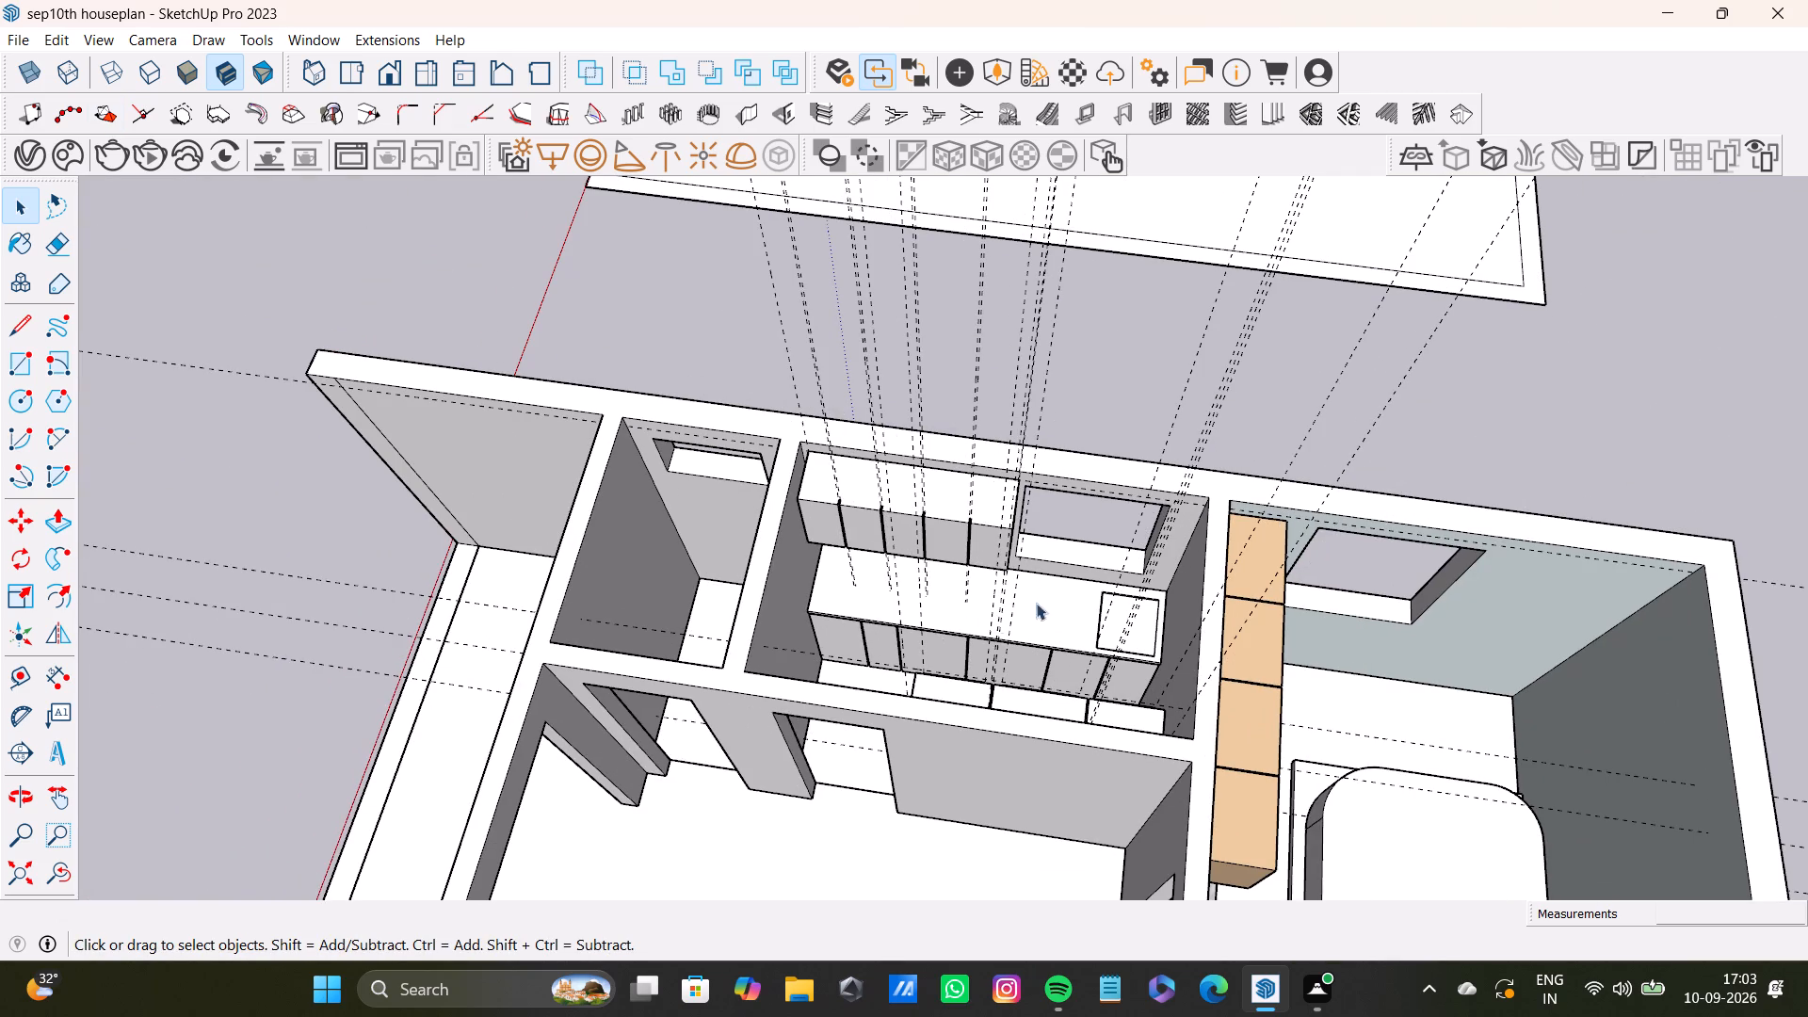
pyautogui.scroll(8, 660, 597)
pyautogui.keyDown('shift'); pyautogui.moveTo(714, 613); pyautogui.dragTo(877, 606, button='middle'); pyautogui.keyUp('shift')
pyautogui.moveTo(925, 606); pyautogui.dragTo(984, 644, button='middle')
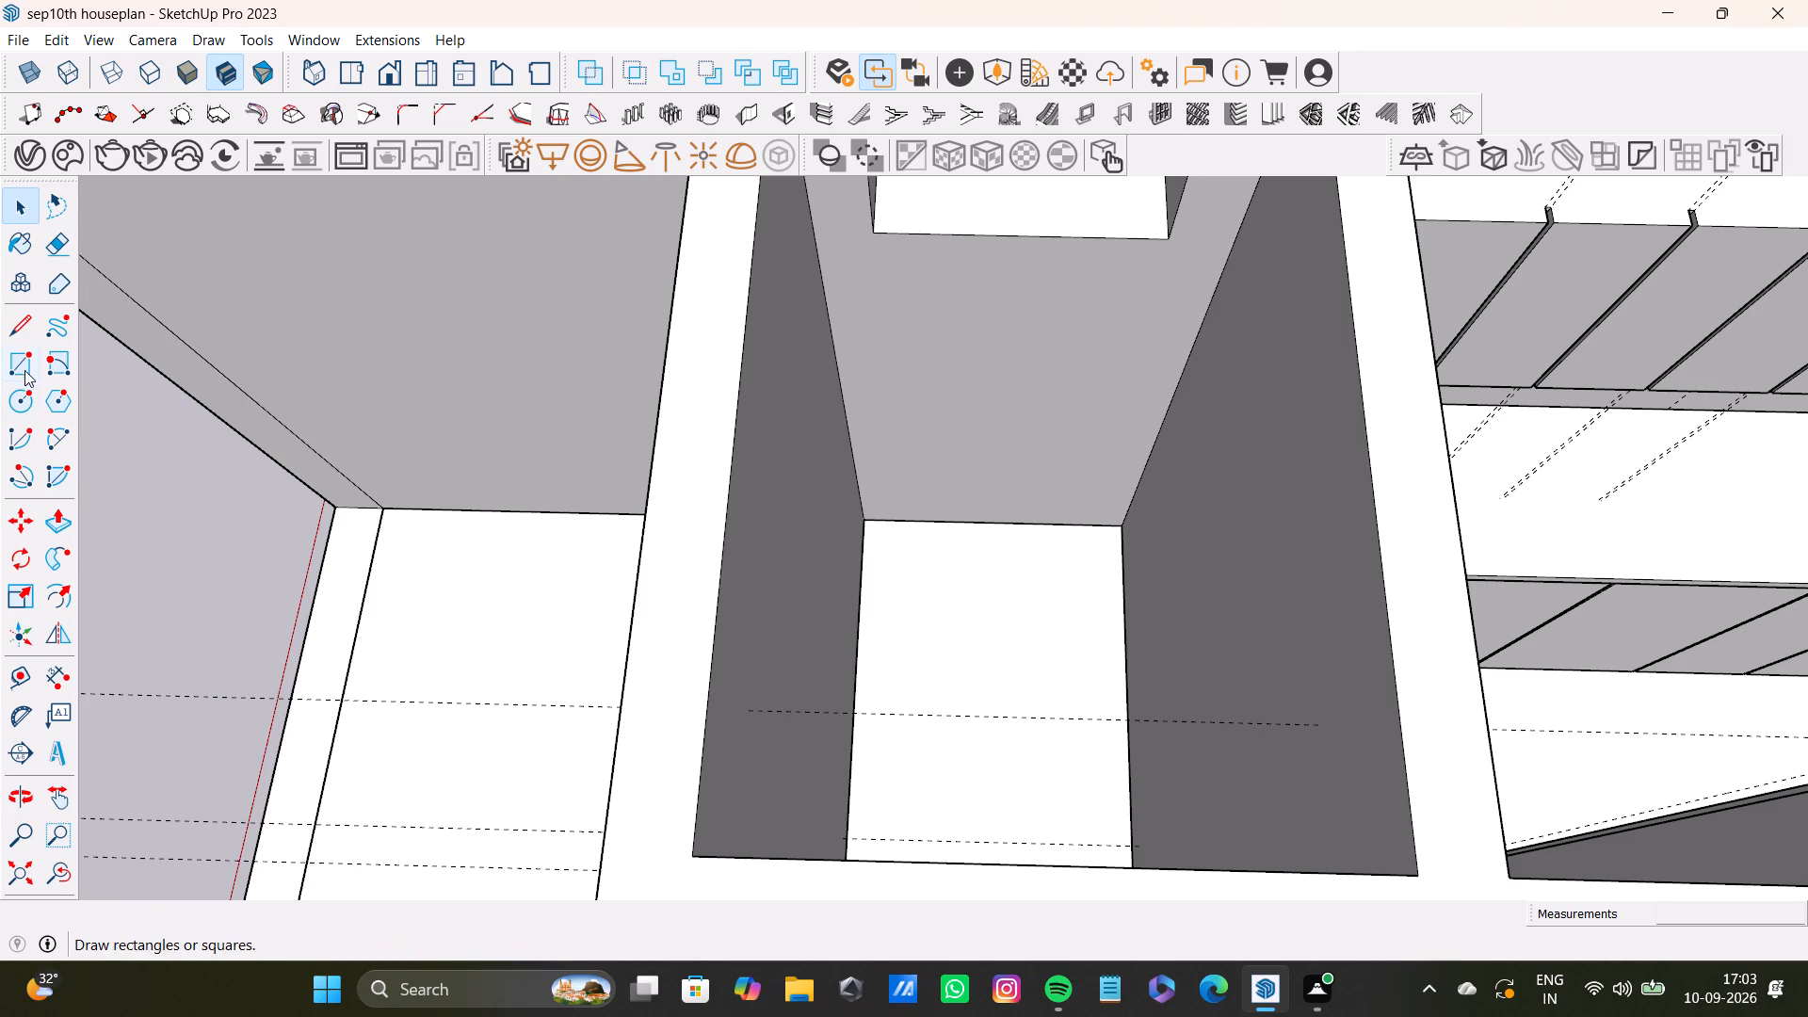
pyautogui.click(24, 364)
pyautogui.scroll(3, 898, 563)
pyautogui.moveTo(1025, 570); pyautogui.dragTo(976, 567, button='middle')
pyautogui.scroll(-7, 962, 543)
pyautogui.moveTo(1053, 617); pyautogui.dragTo(832, 632, button='middle')
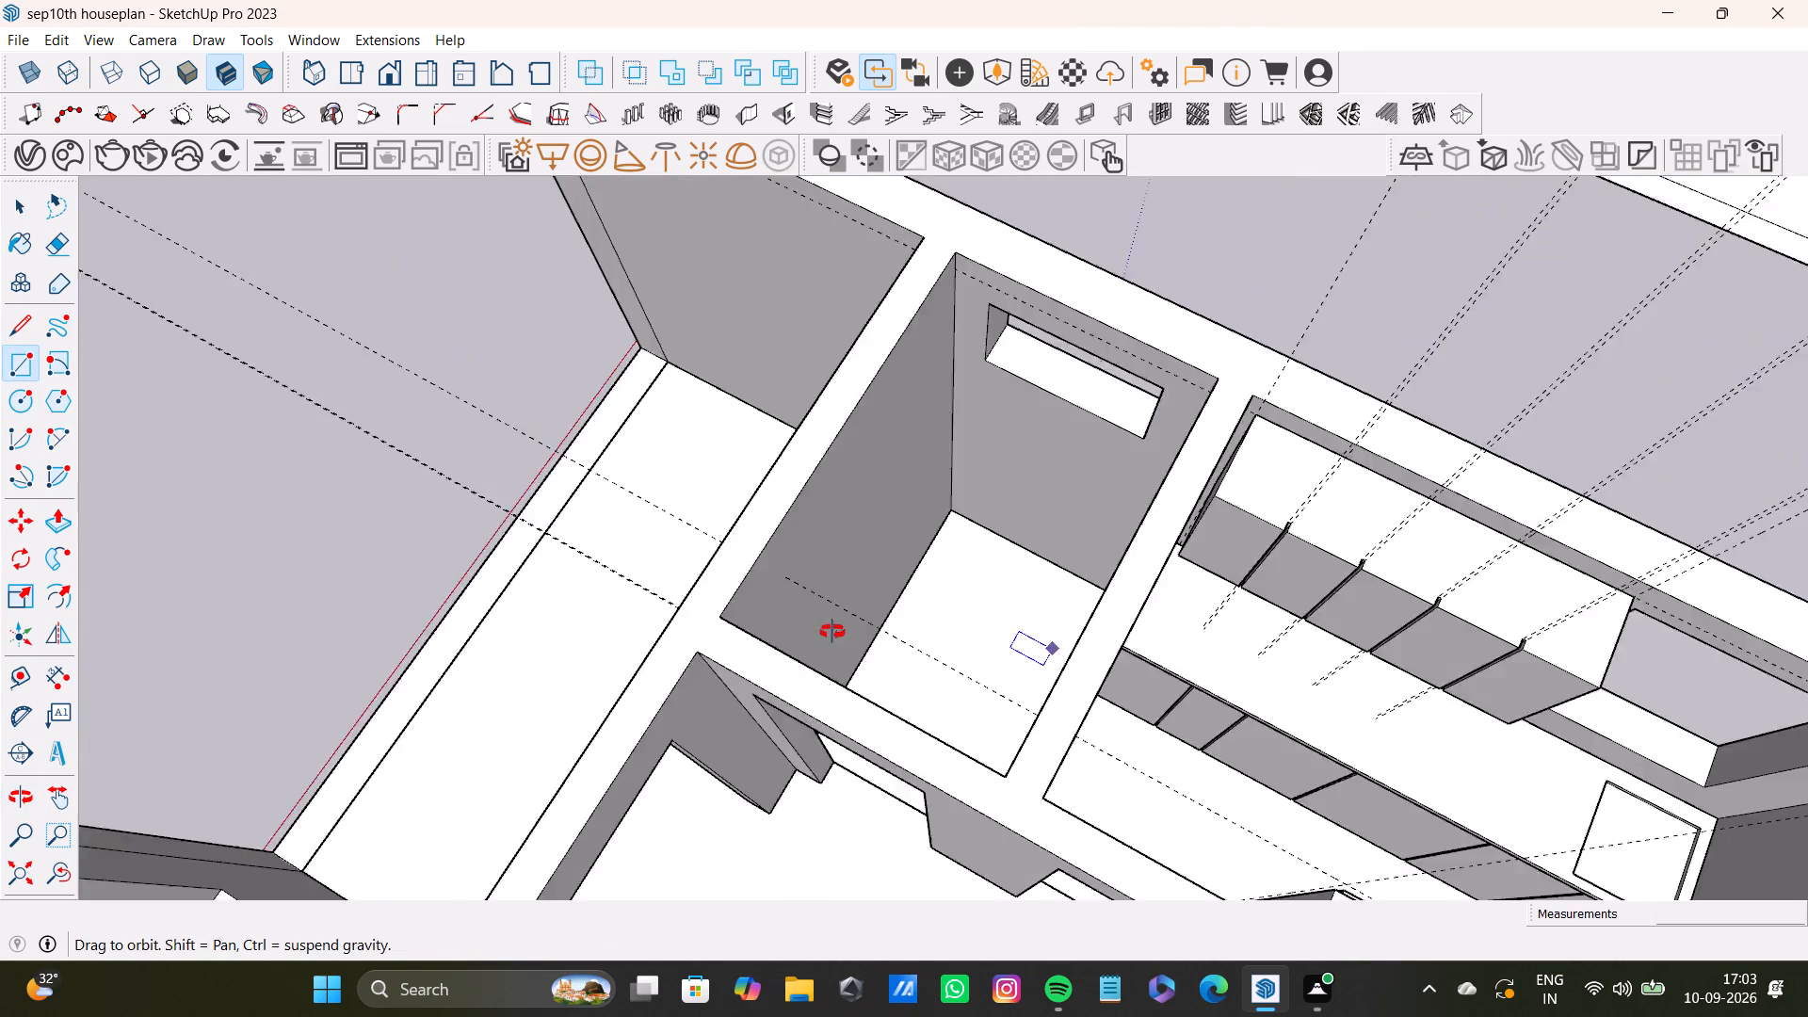
pyautogui.moveTo(832, 632); pyautogui.dragTo(706, 632, button='middle')
pyautogui.scroll(3, 834, 605)
pyautogui.keyDown('shift'); pyautogui.moveTo(943, 638); pyautogui.dragTo(1115, 725, button='middle'); pyautogui.keyUp('shift')
pyautogui.moveTo(1208, 735); pyautogui.dragTo(950, 707, button='middle')
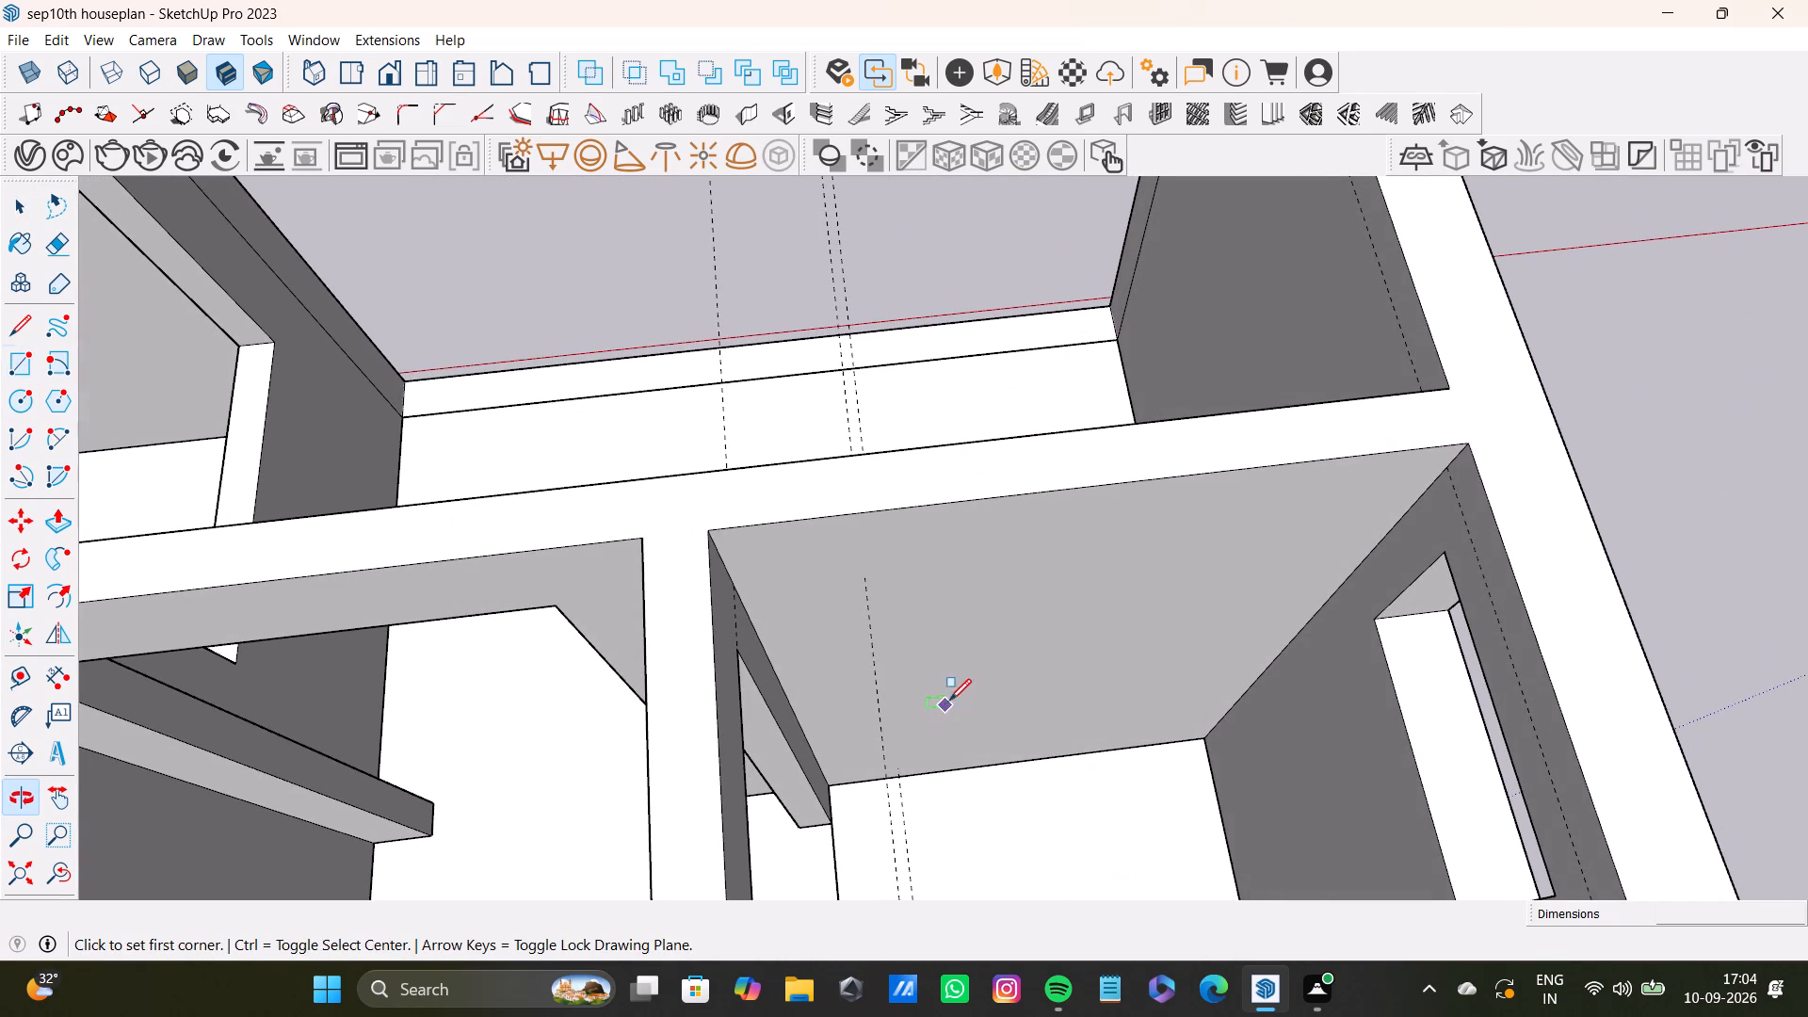
pyautogui.scroll(-7, 776, 659)
pyautogui.keyDown('shift'); pyautogui.moveTo(905, 707); pyautogui.dragTo(894, 734, button='middle'); pyautogui.keyUp('shift')
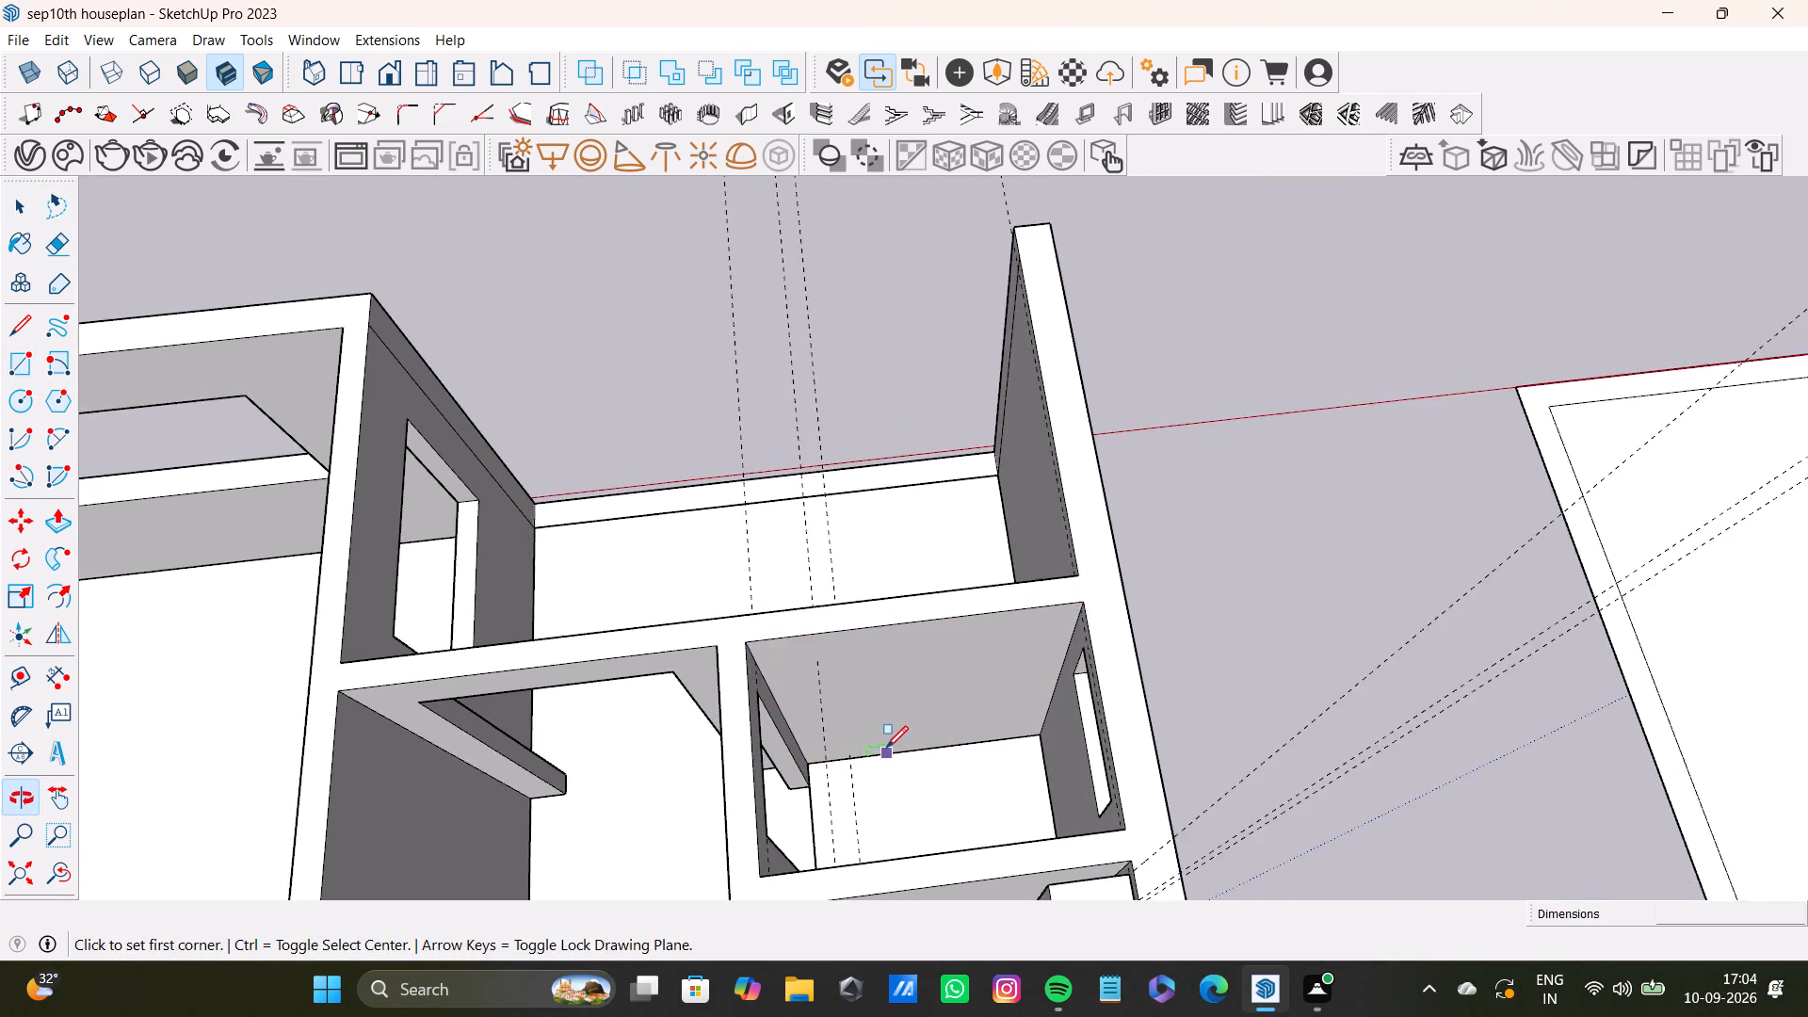
pyautogui.scroll(1, 886, 748)
pyautogui.moveTo(886, 748); pyautogui.dragTo(870, 702, button='middle')
pyautogui.scroll(6, 852, 751)
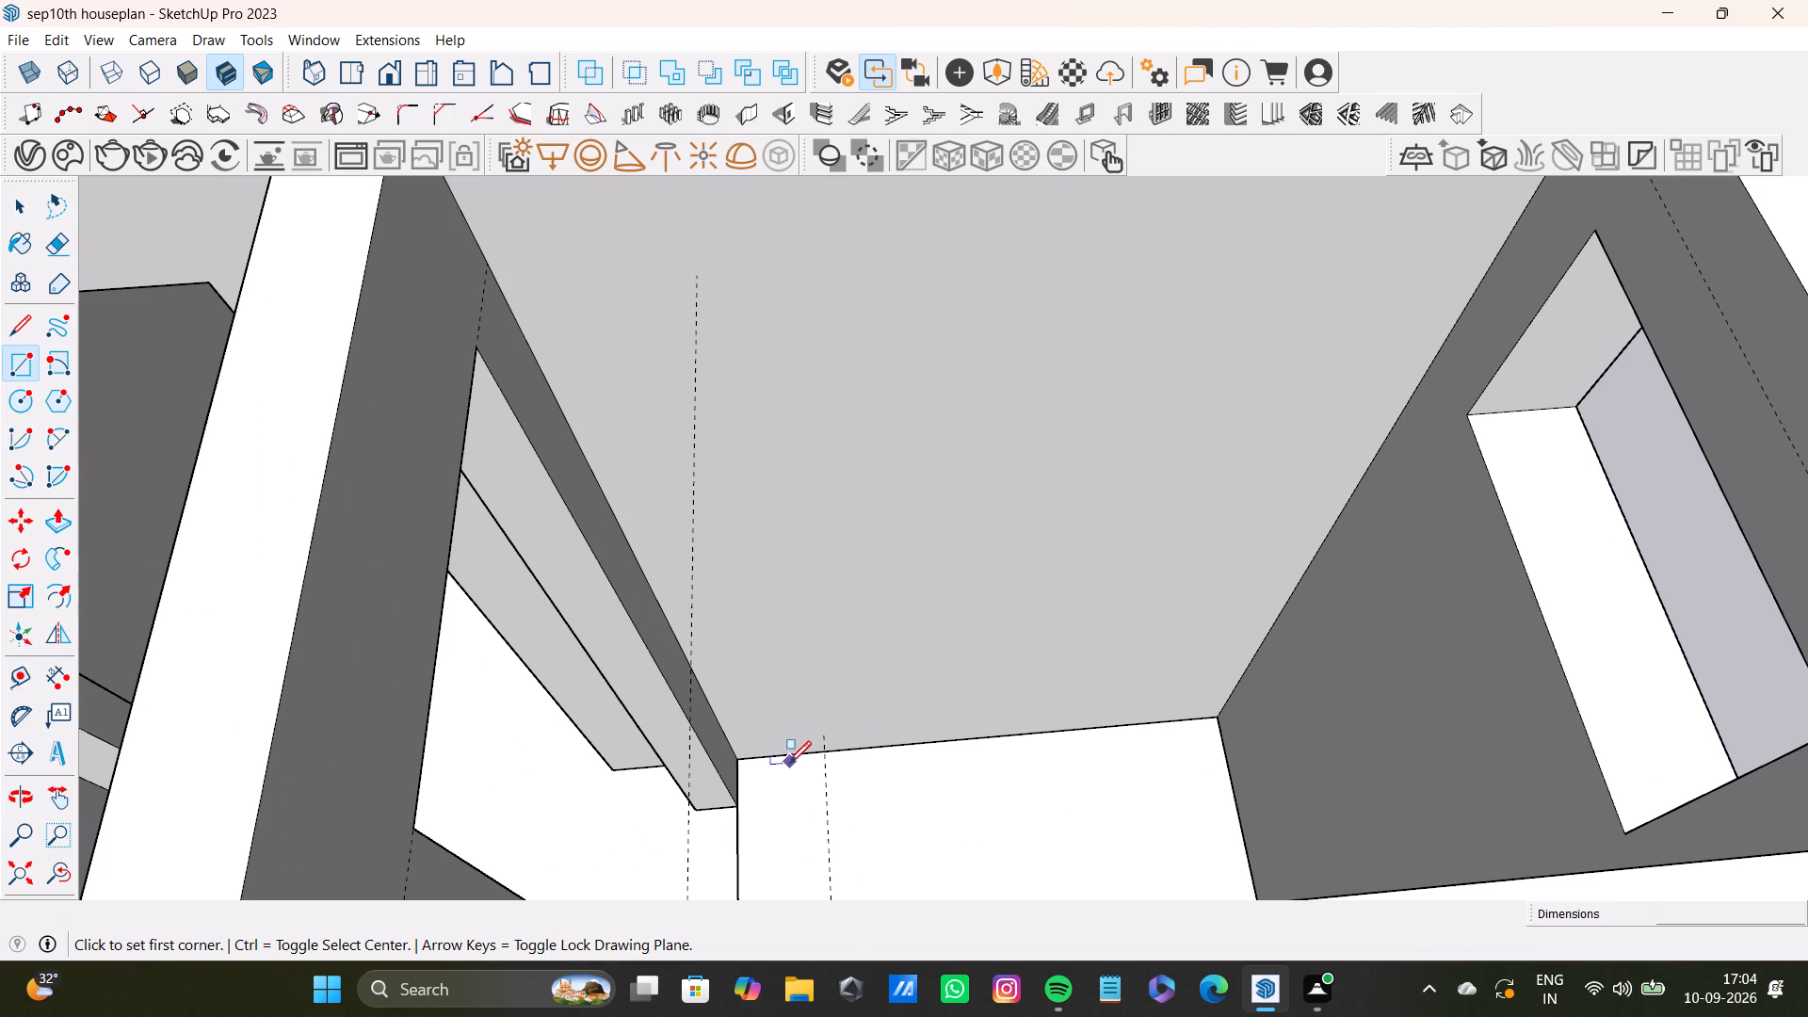
pyautogui.click(786, 756)
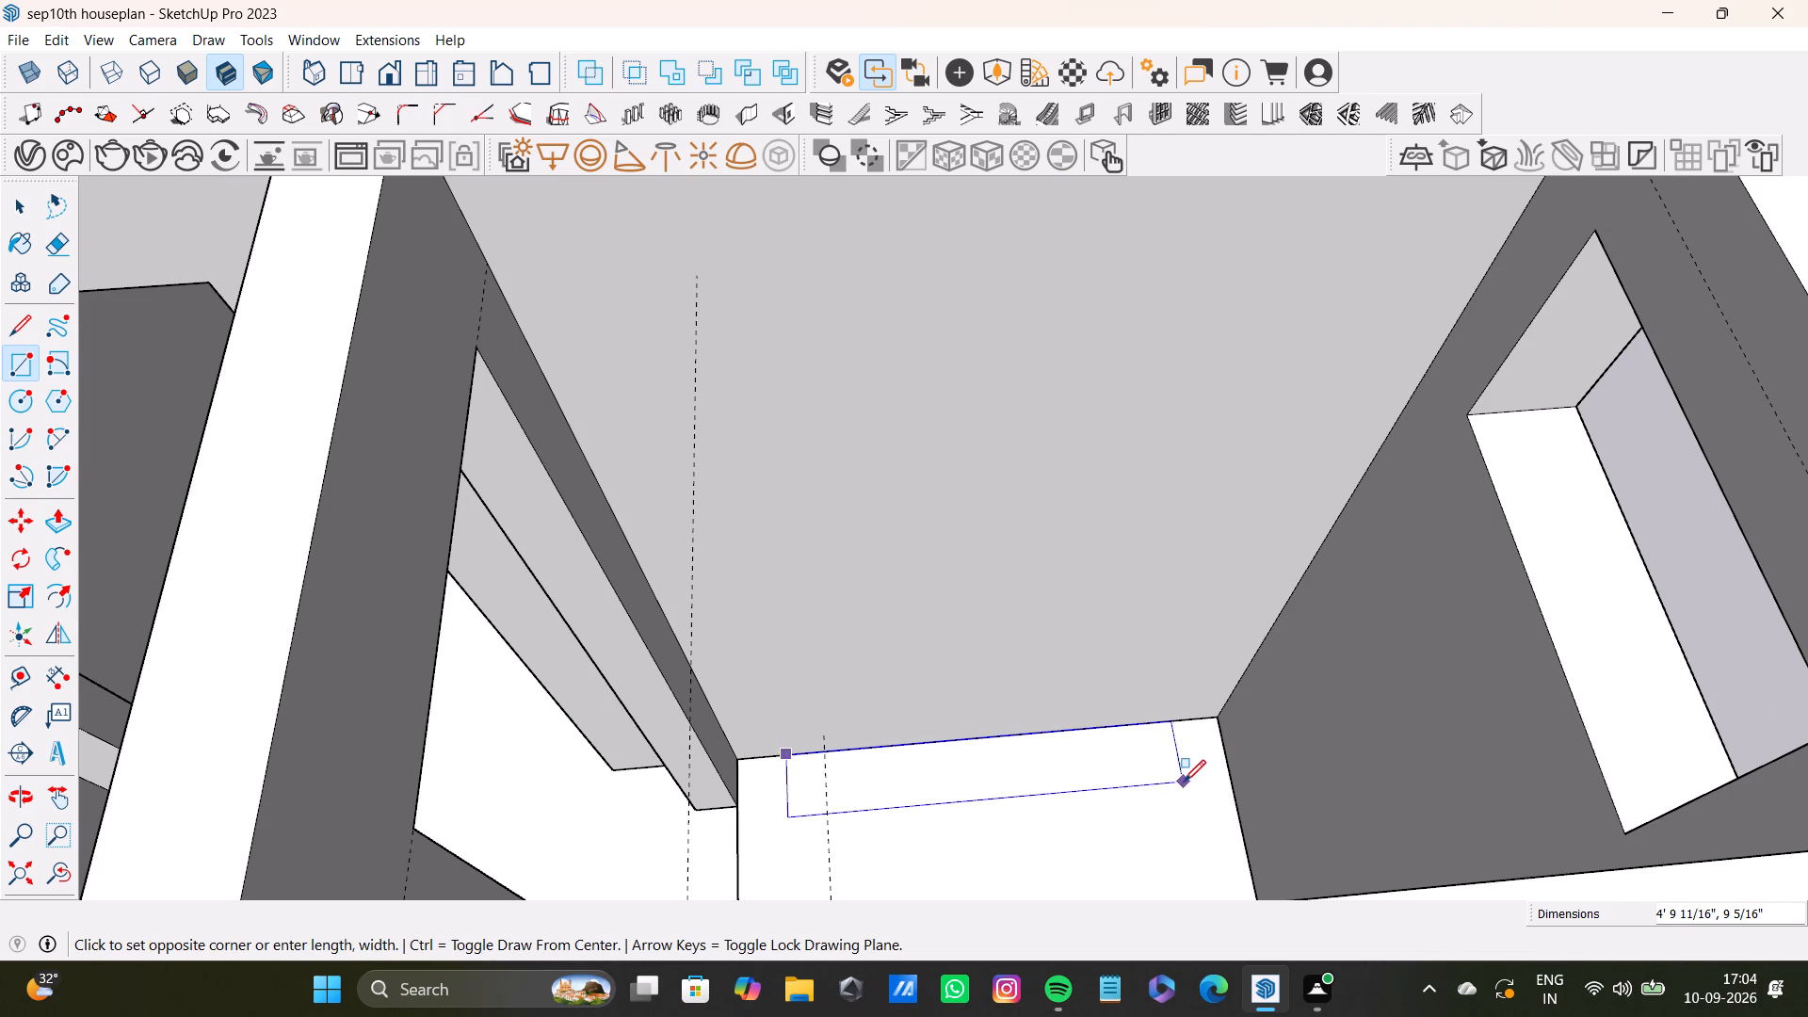
pyautogui.click(1185, 782)
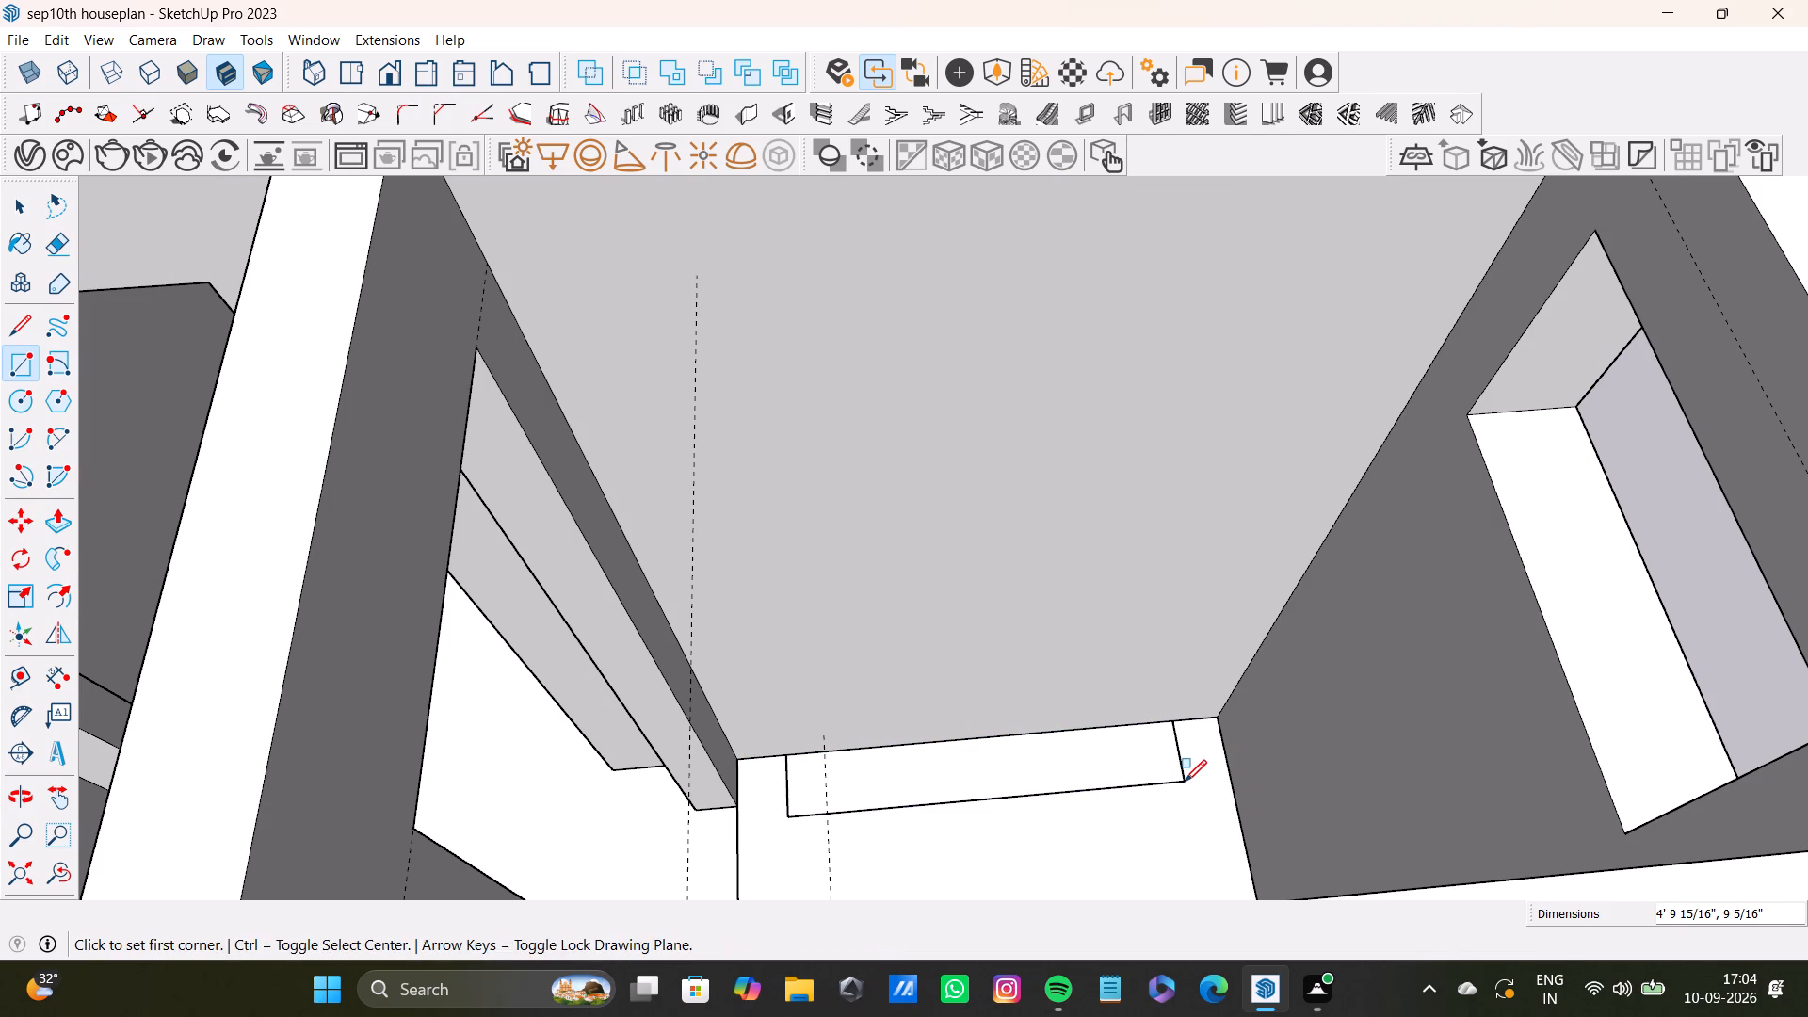
# Push/Pull the floor rectangle up about 9' into a tall block, and raise its top a further 4 13/16" or so.
pyautogui.press('space')
pyautogui.click(1124, 782)
pyautogui.press('p')
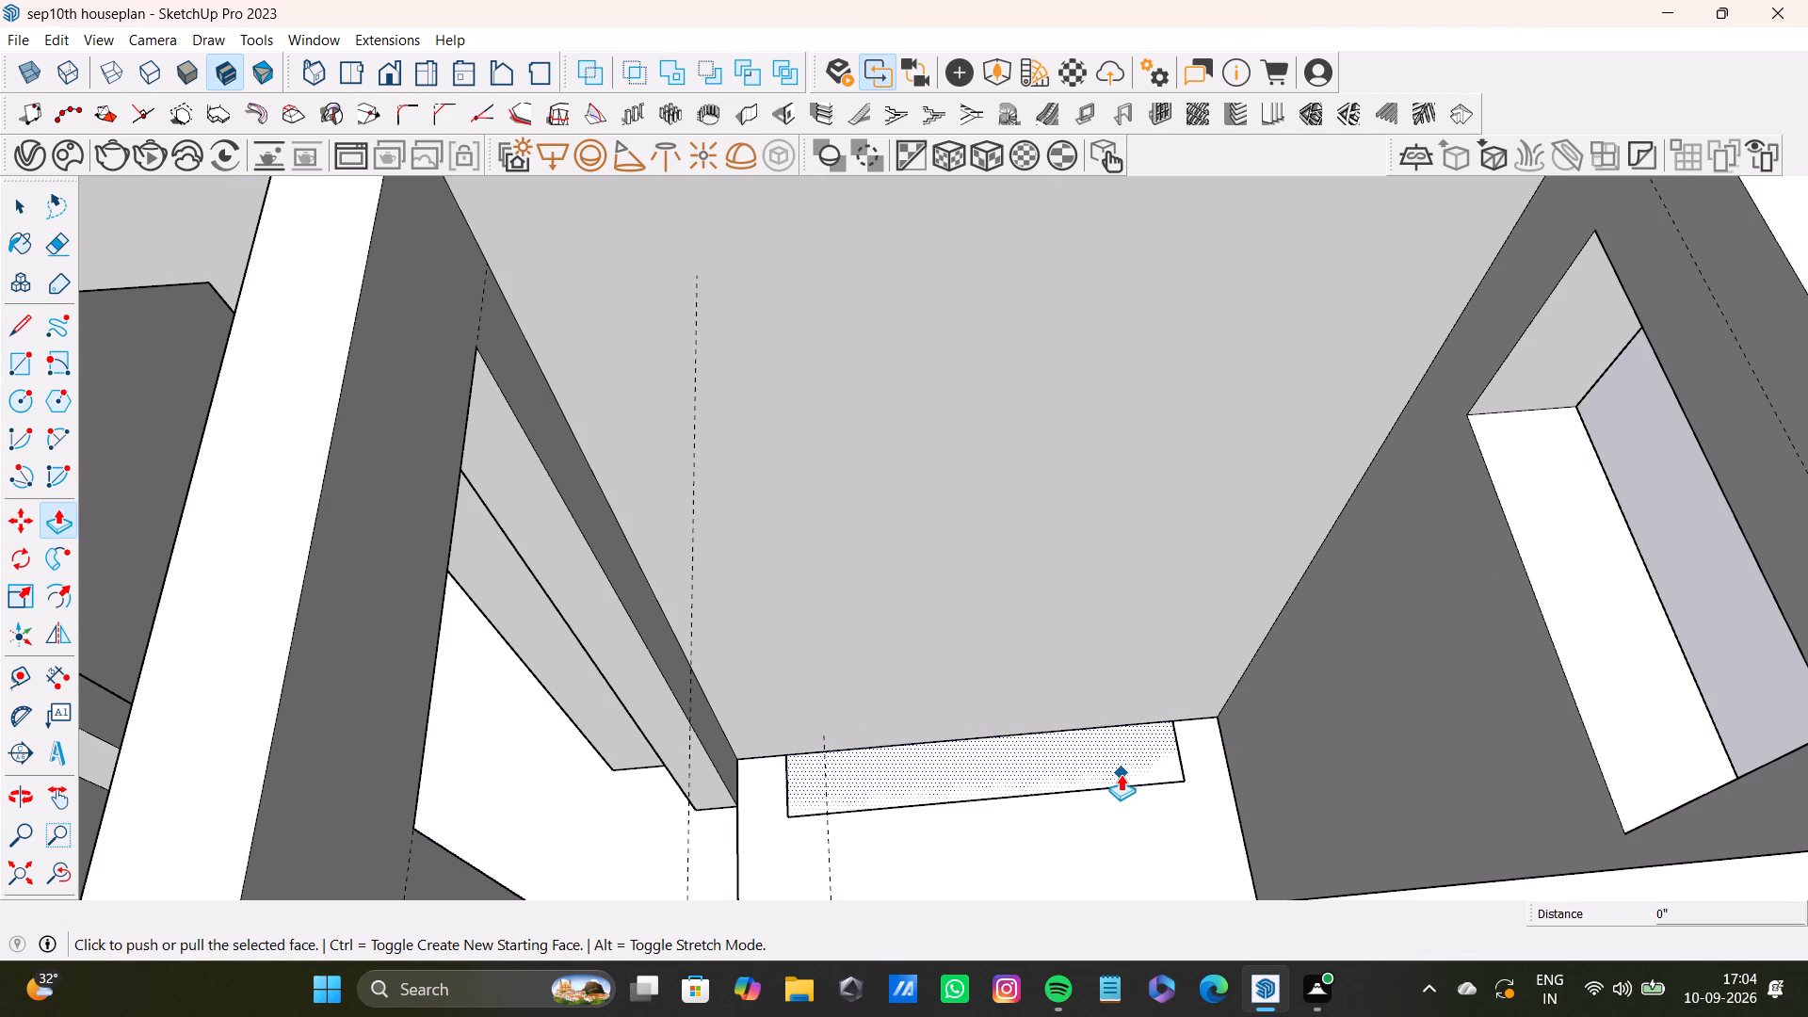
pyautogui.moveTo(1121, 774); pyautogui.dragTo(860, 281)
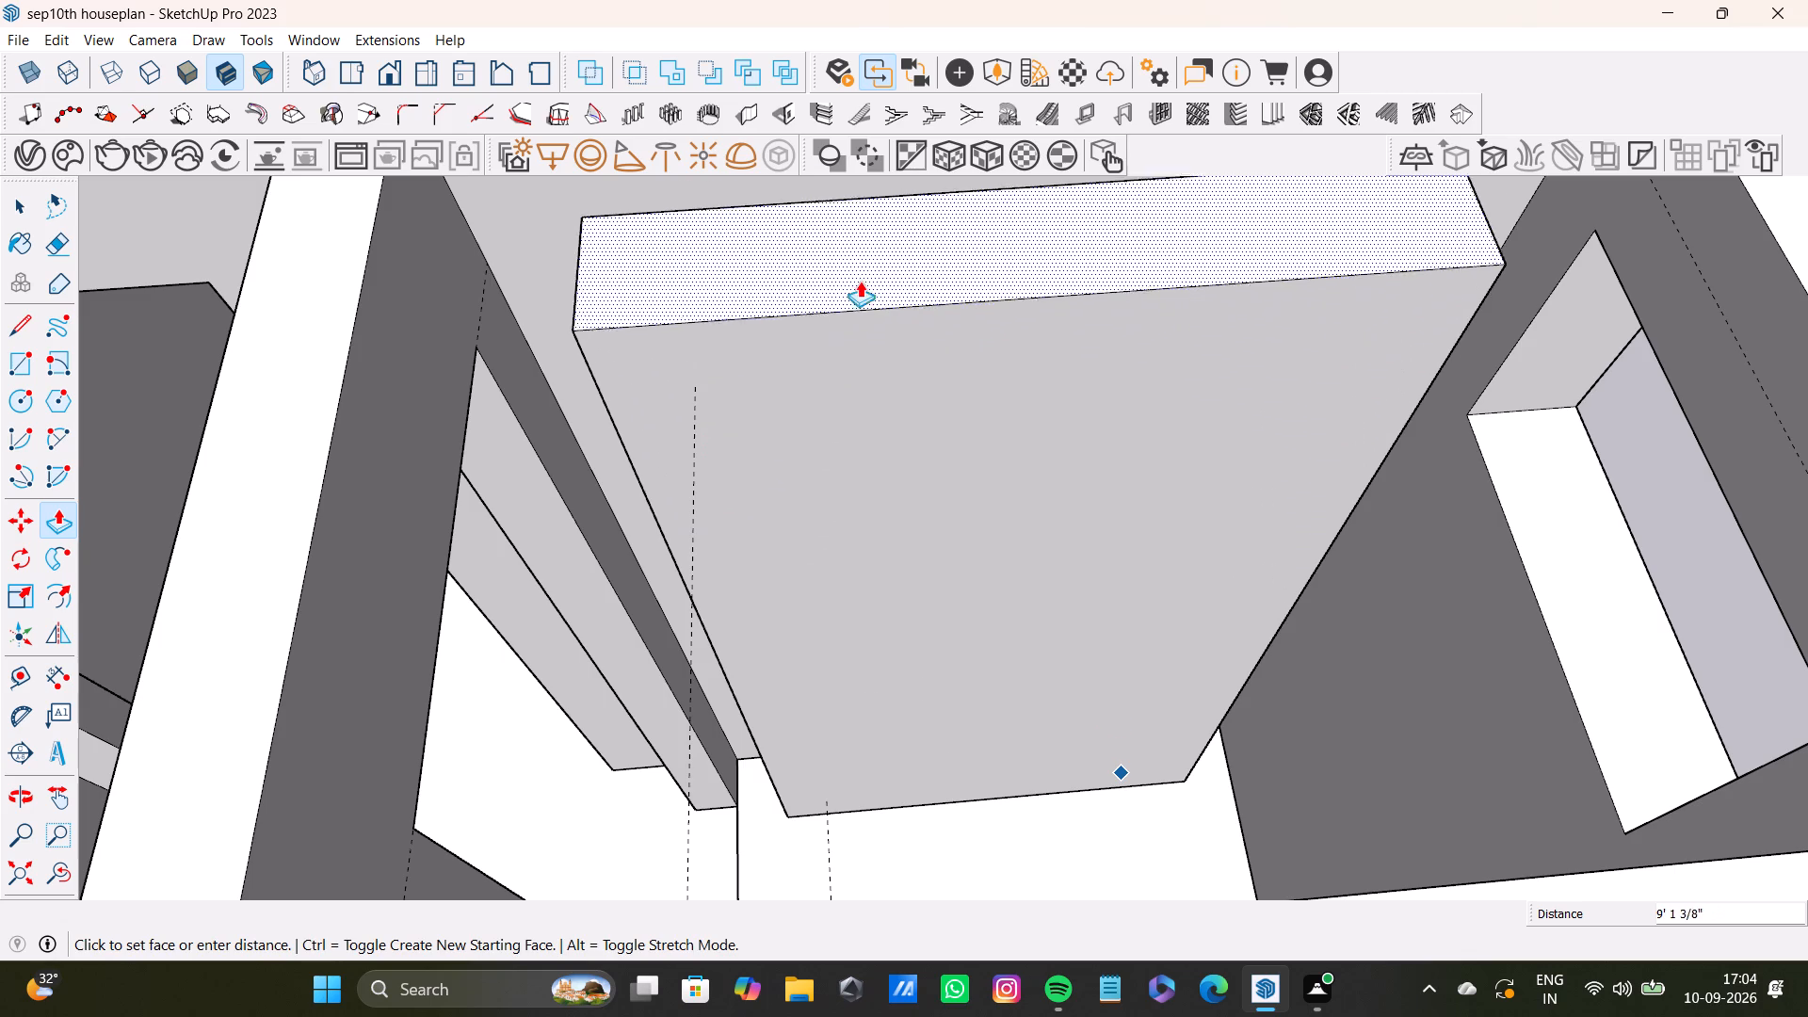
pyautogui.moveTo(860, 281); pyautogui.dragTo(851, 266)
pyautogui.scroll(-4, 799, 382)
pyautogui.keyDown('shift'); pyautogui.moveTo(816, 453); pyautogui.dragTo(817, 617, button='middle'); pyautogui.keyUp('shift')
pyautogui.moveTo(847, 645); pyautogui.dragTo(877, 589, button='middle')
pyautogui.moveTo(833, 396); pyautogui.dragTo(824, 378)
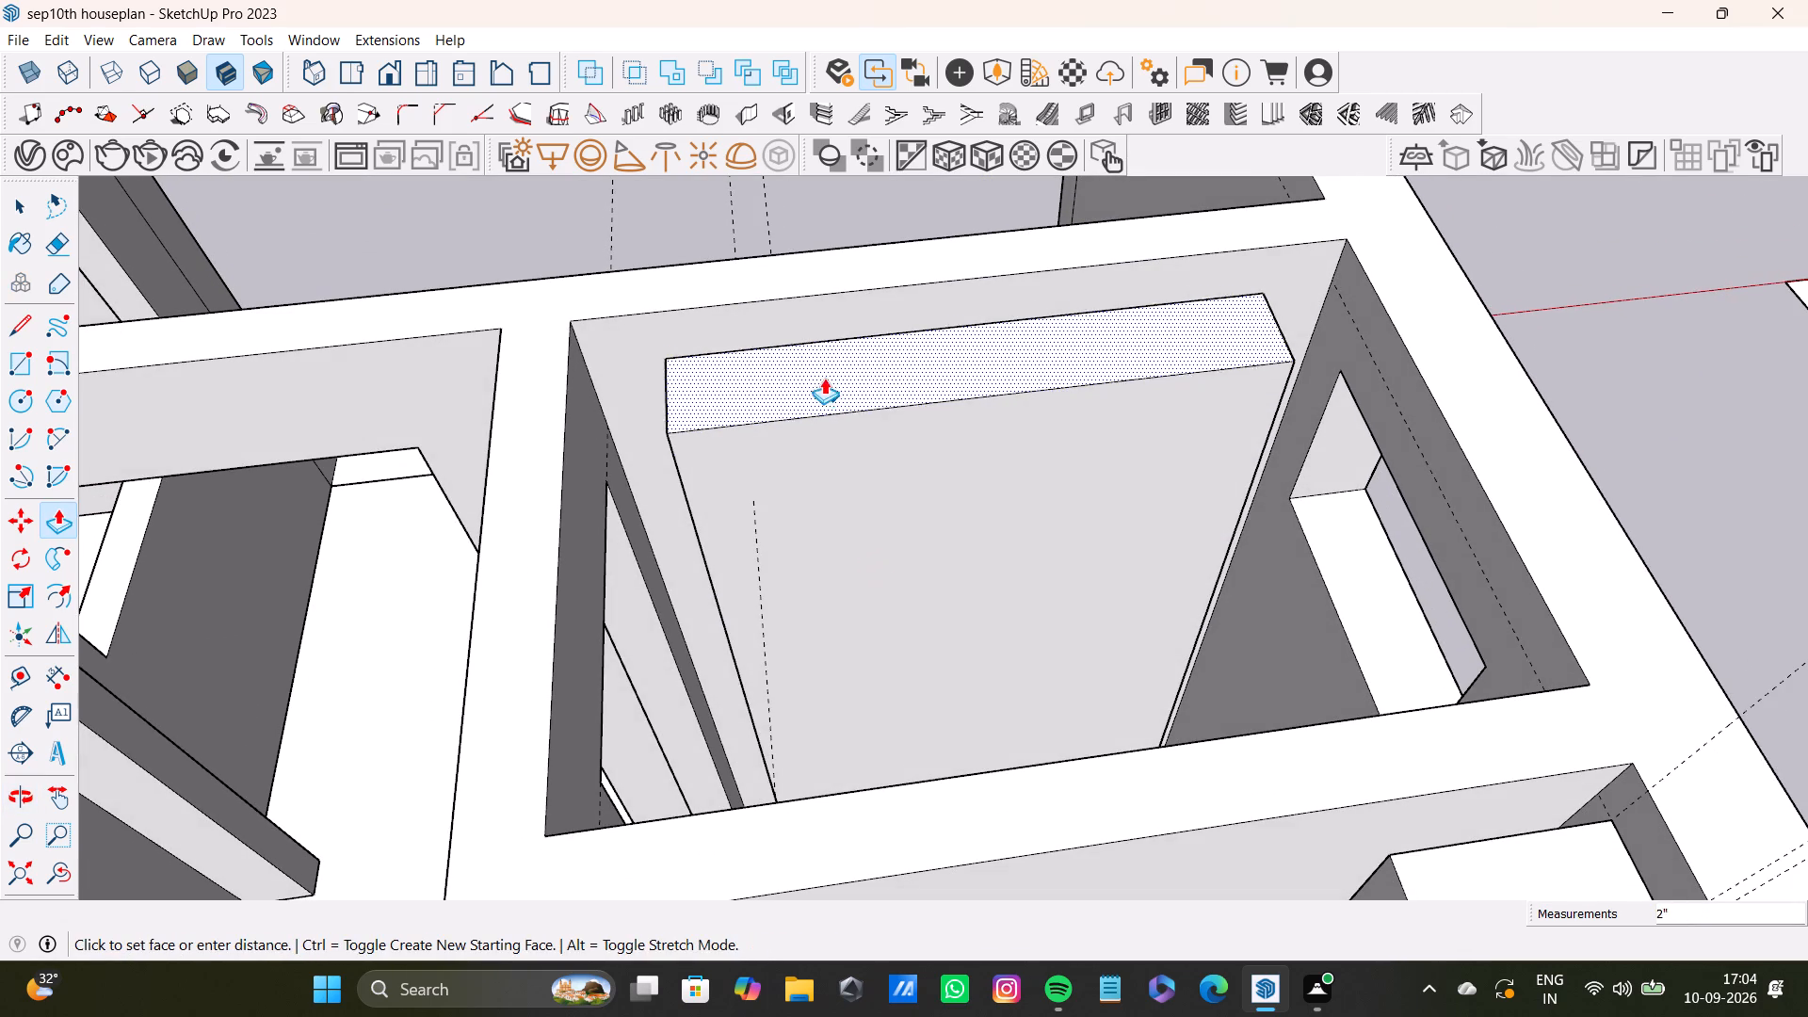
pyautogui.moveTo(824, 378); pyautogui.dragTo(815, 362)
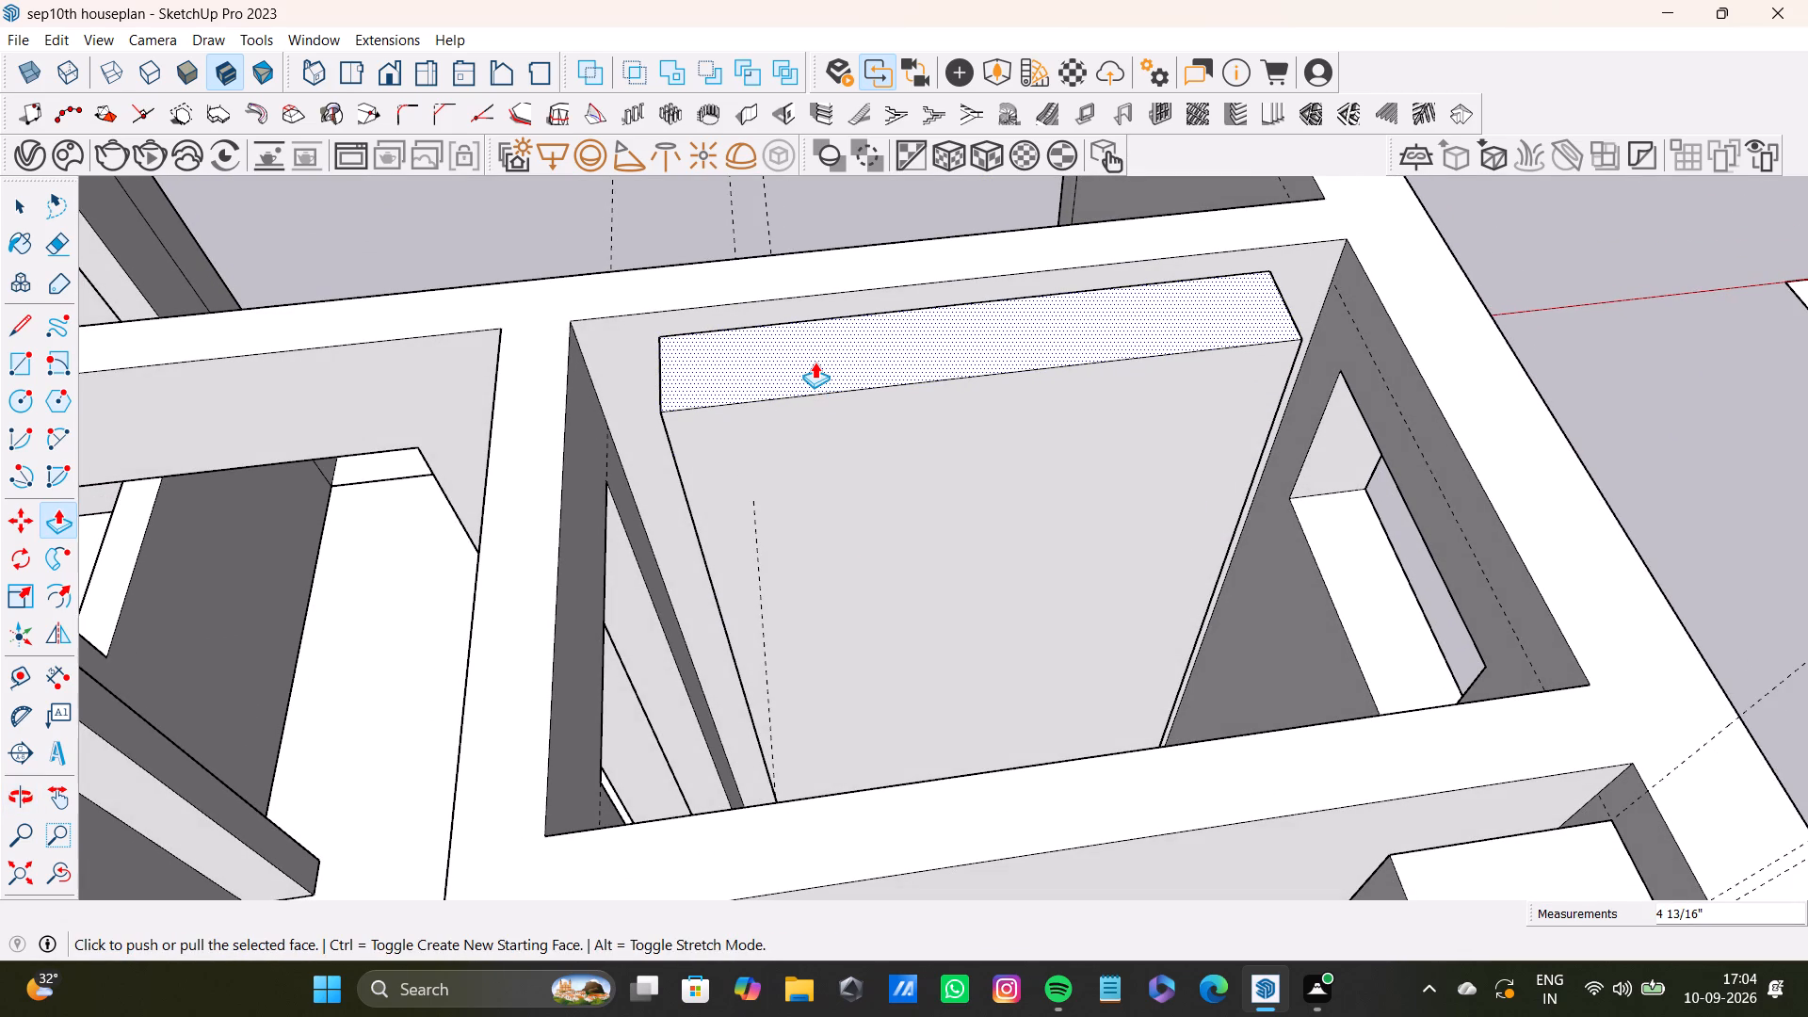
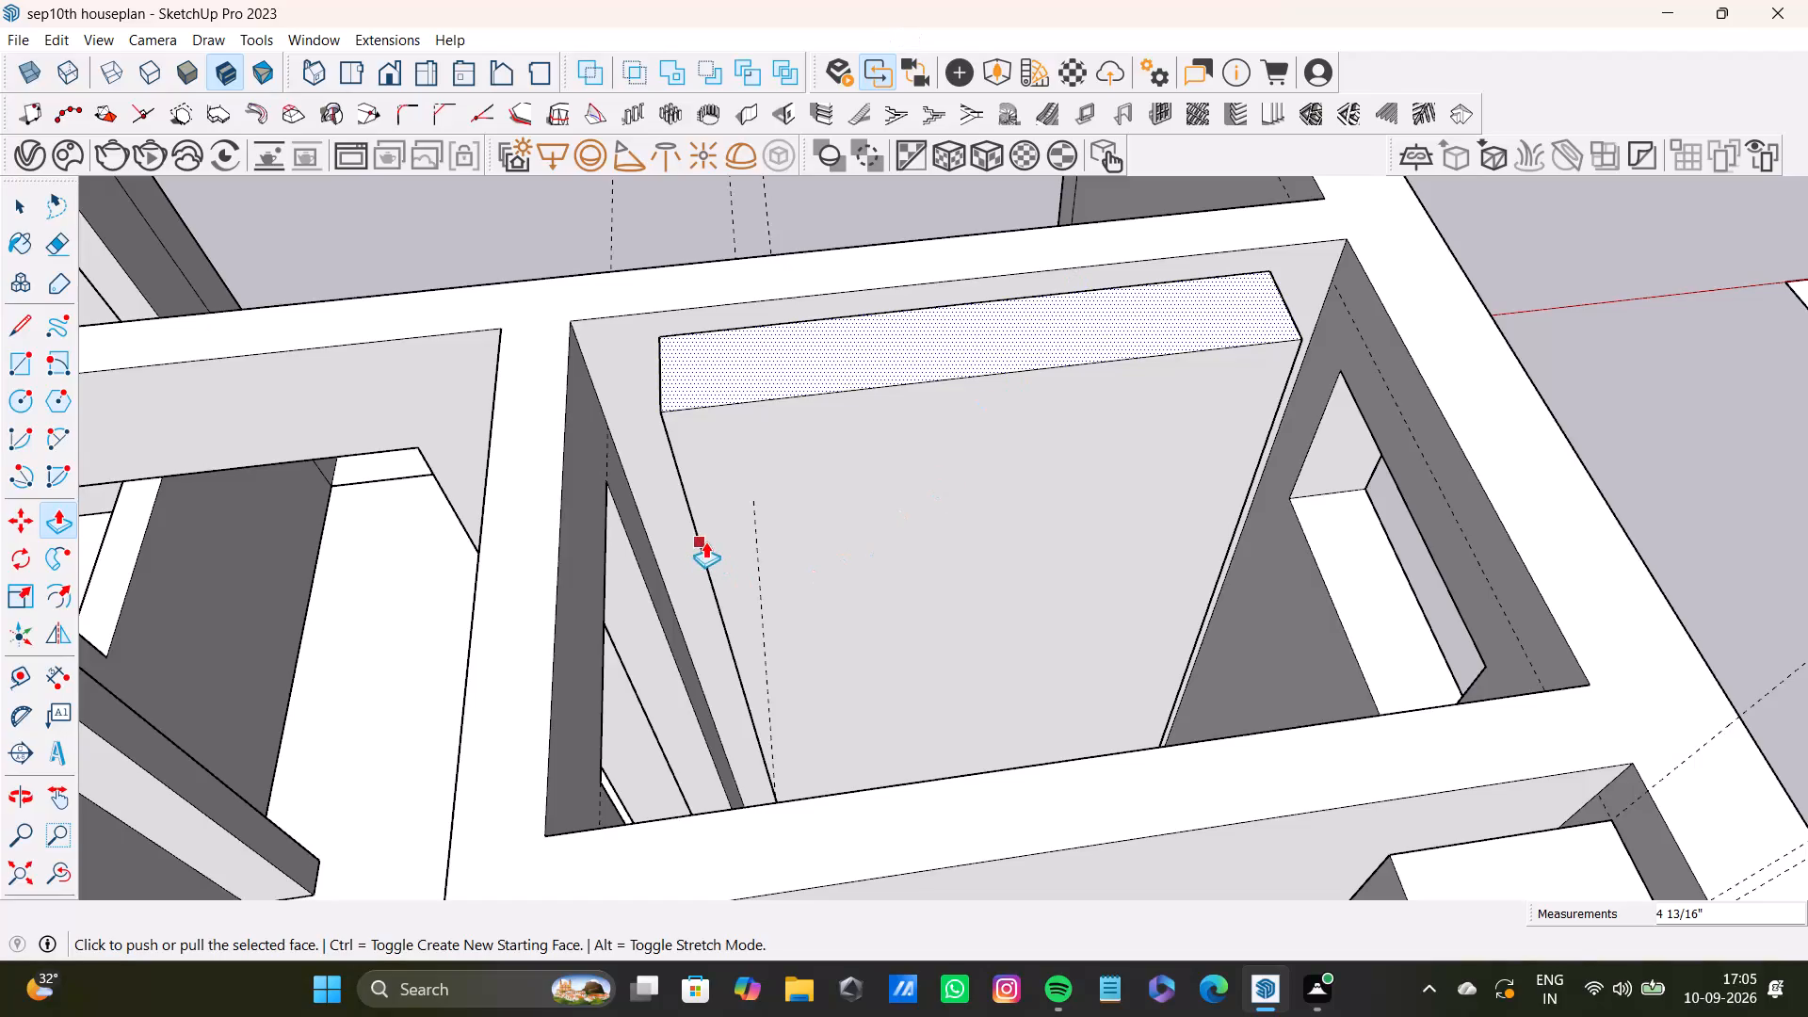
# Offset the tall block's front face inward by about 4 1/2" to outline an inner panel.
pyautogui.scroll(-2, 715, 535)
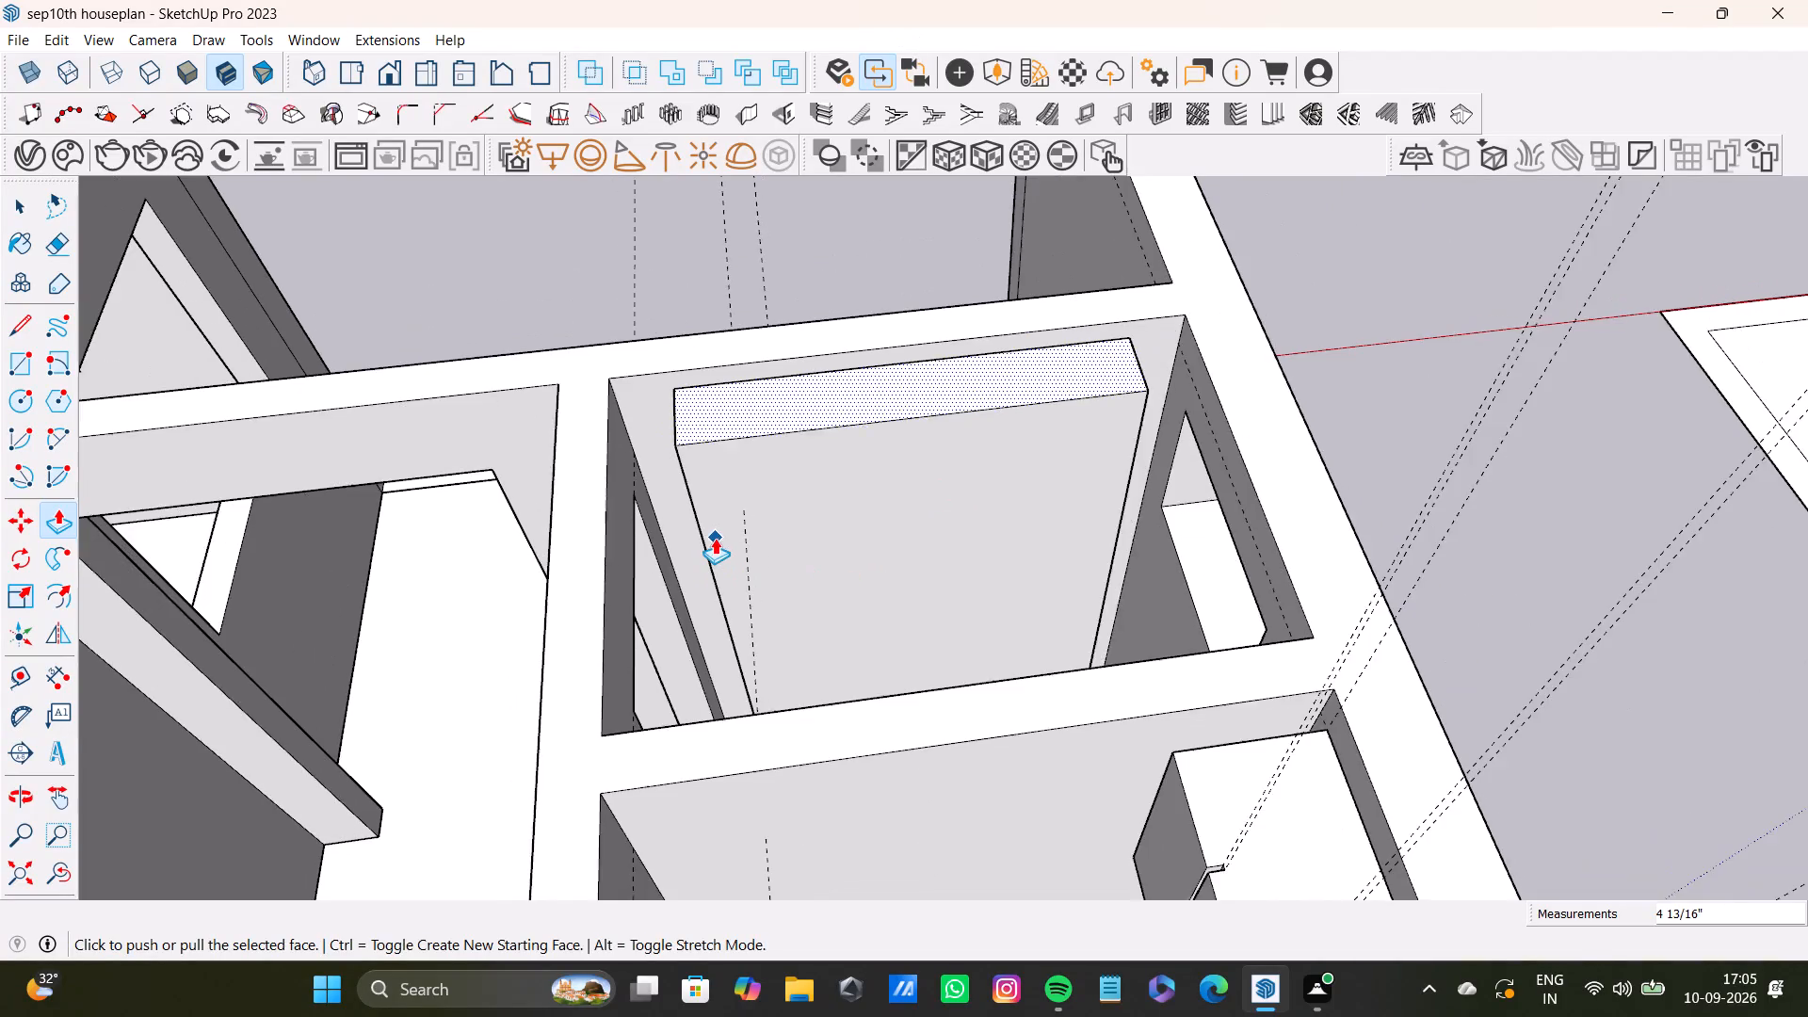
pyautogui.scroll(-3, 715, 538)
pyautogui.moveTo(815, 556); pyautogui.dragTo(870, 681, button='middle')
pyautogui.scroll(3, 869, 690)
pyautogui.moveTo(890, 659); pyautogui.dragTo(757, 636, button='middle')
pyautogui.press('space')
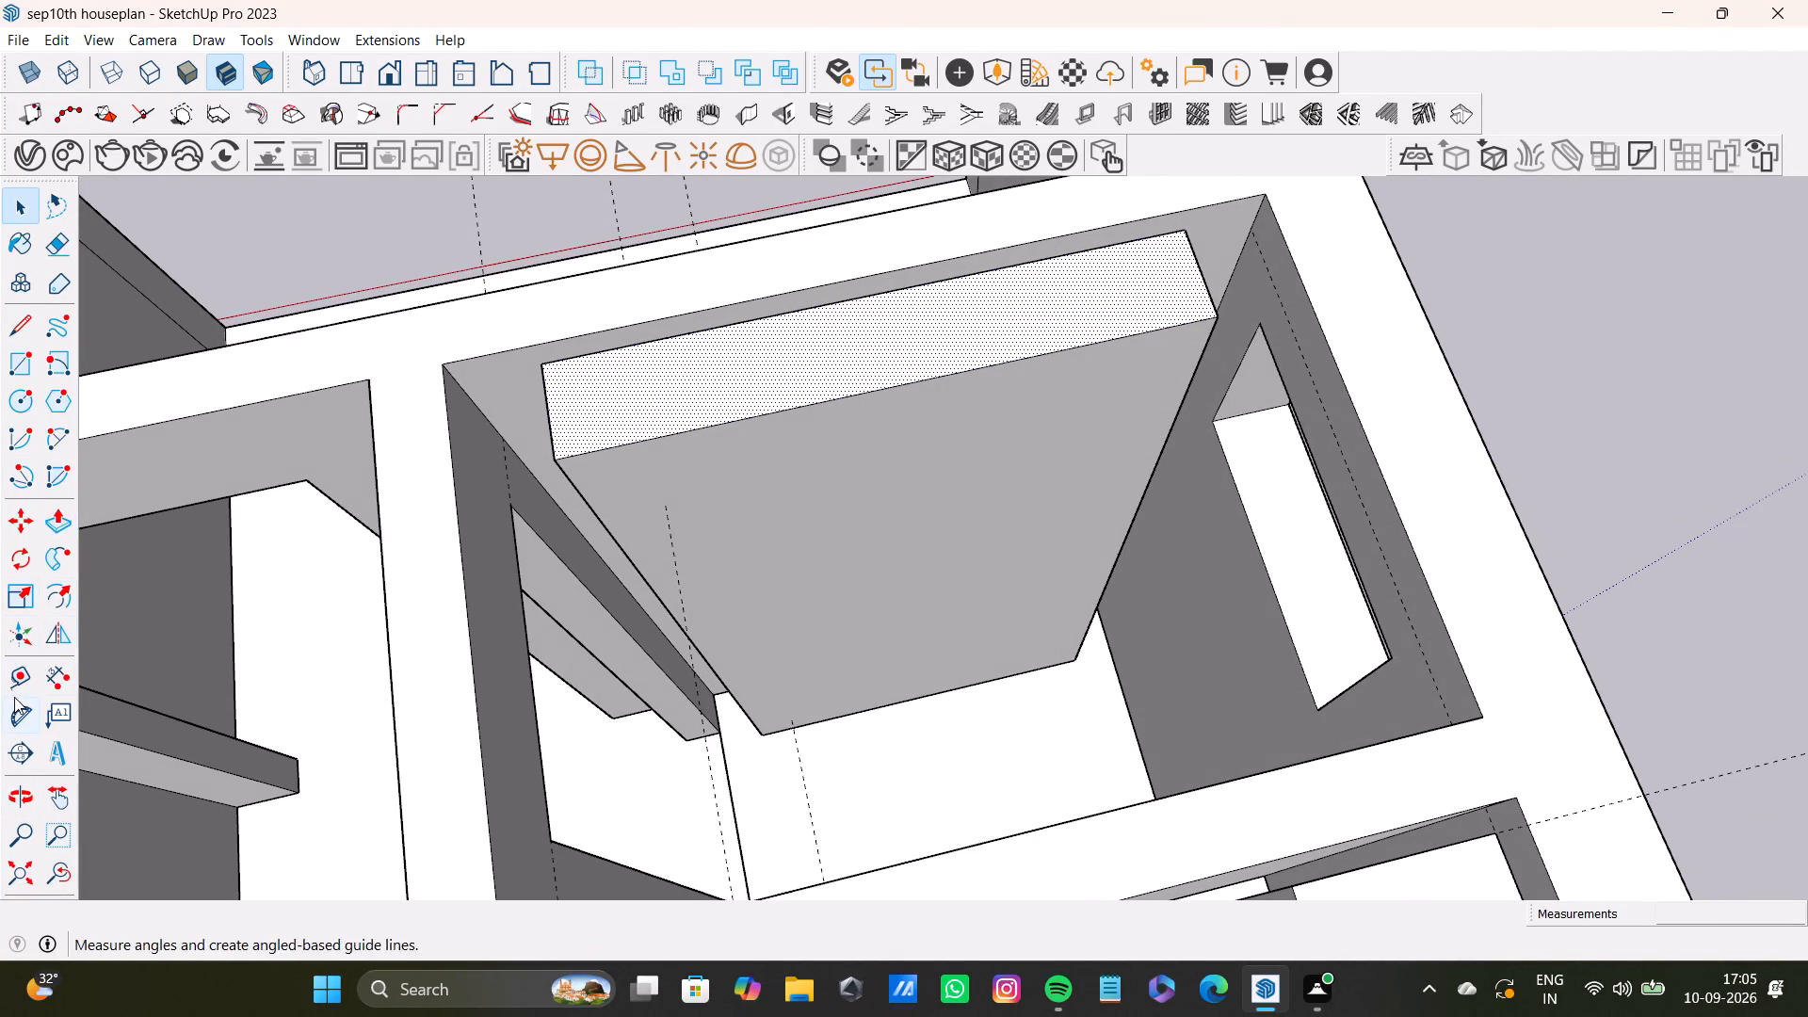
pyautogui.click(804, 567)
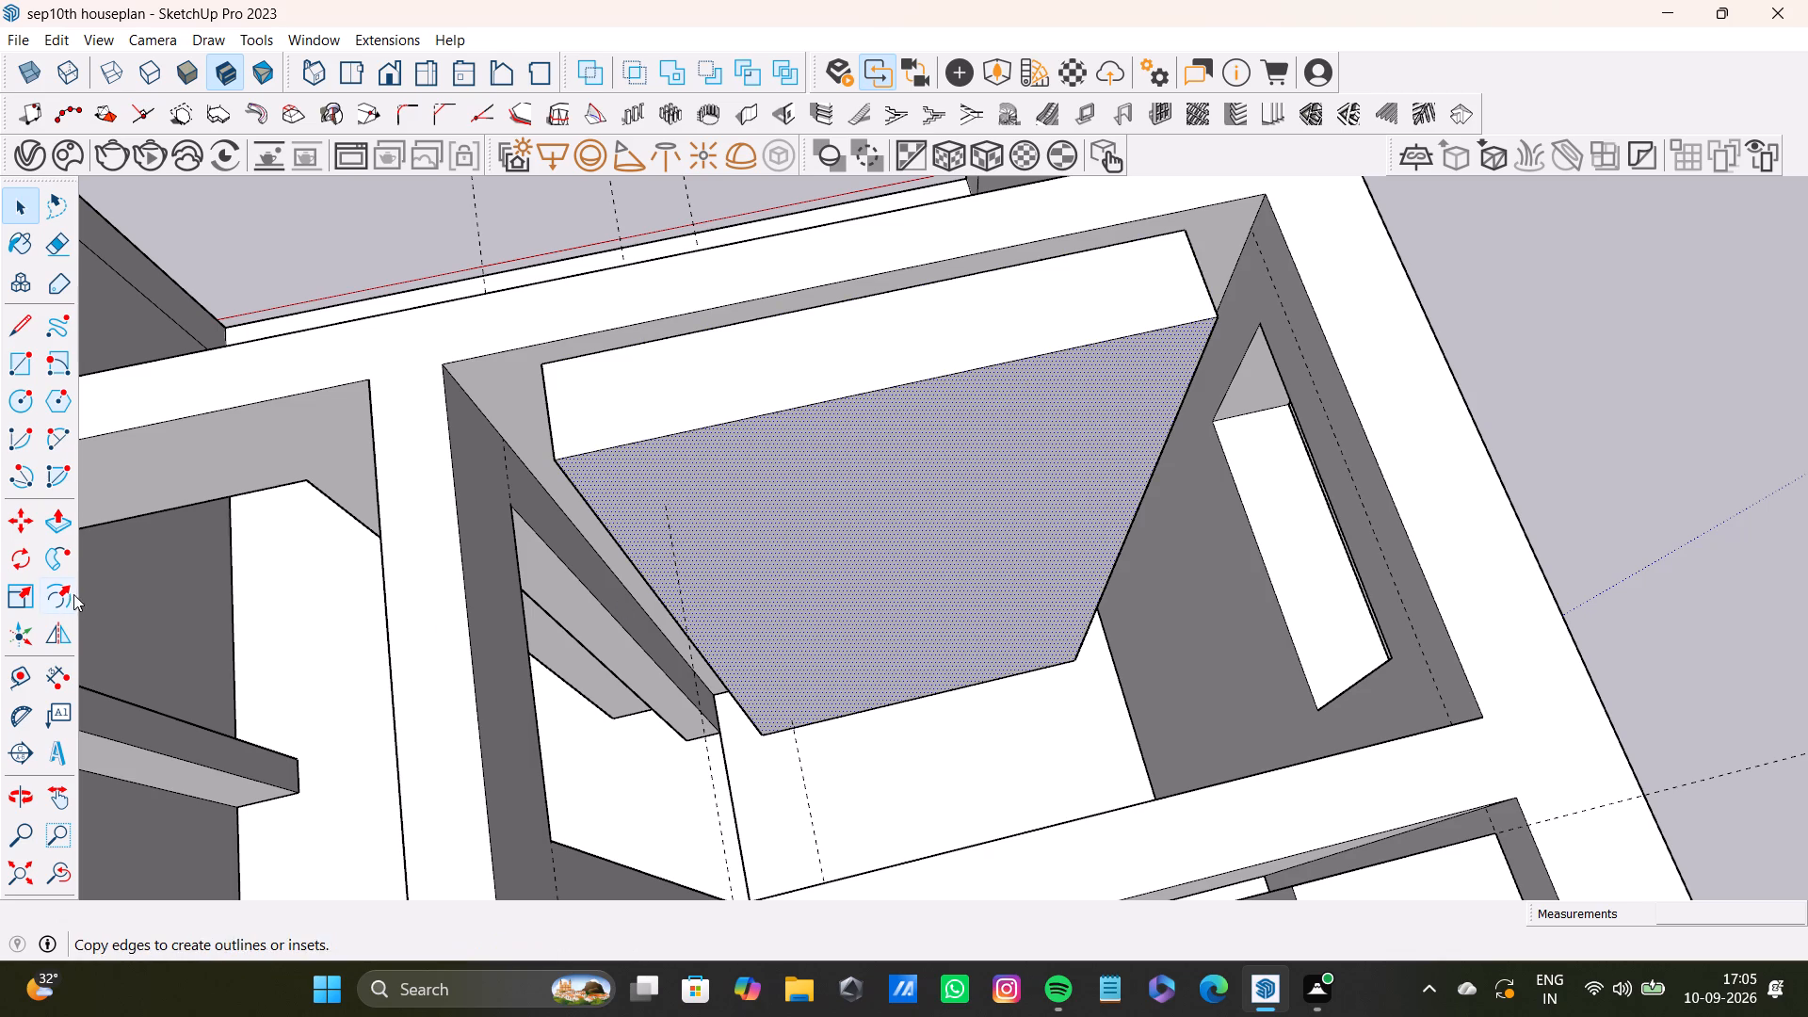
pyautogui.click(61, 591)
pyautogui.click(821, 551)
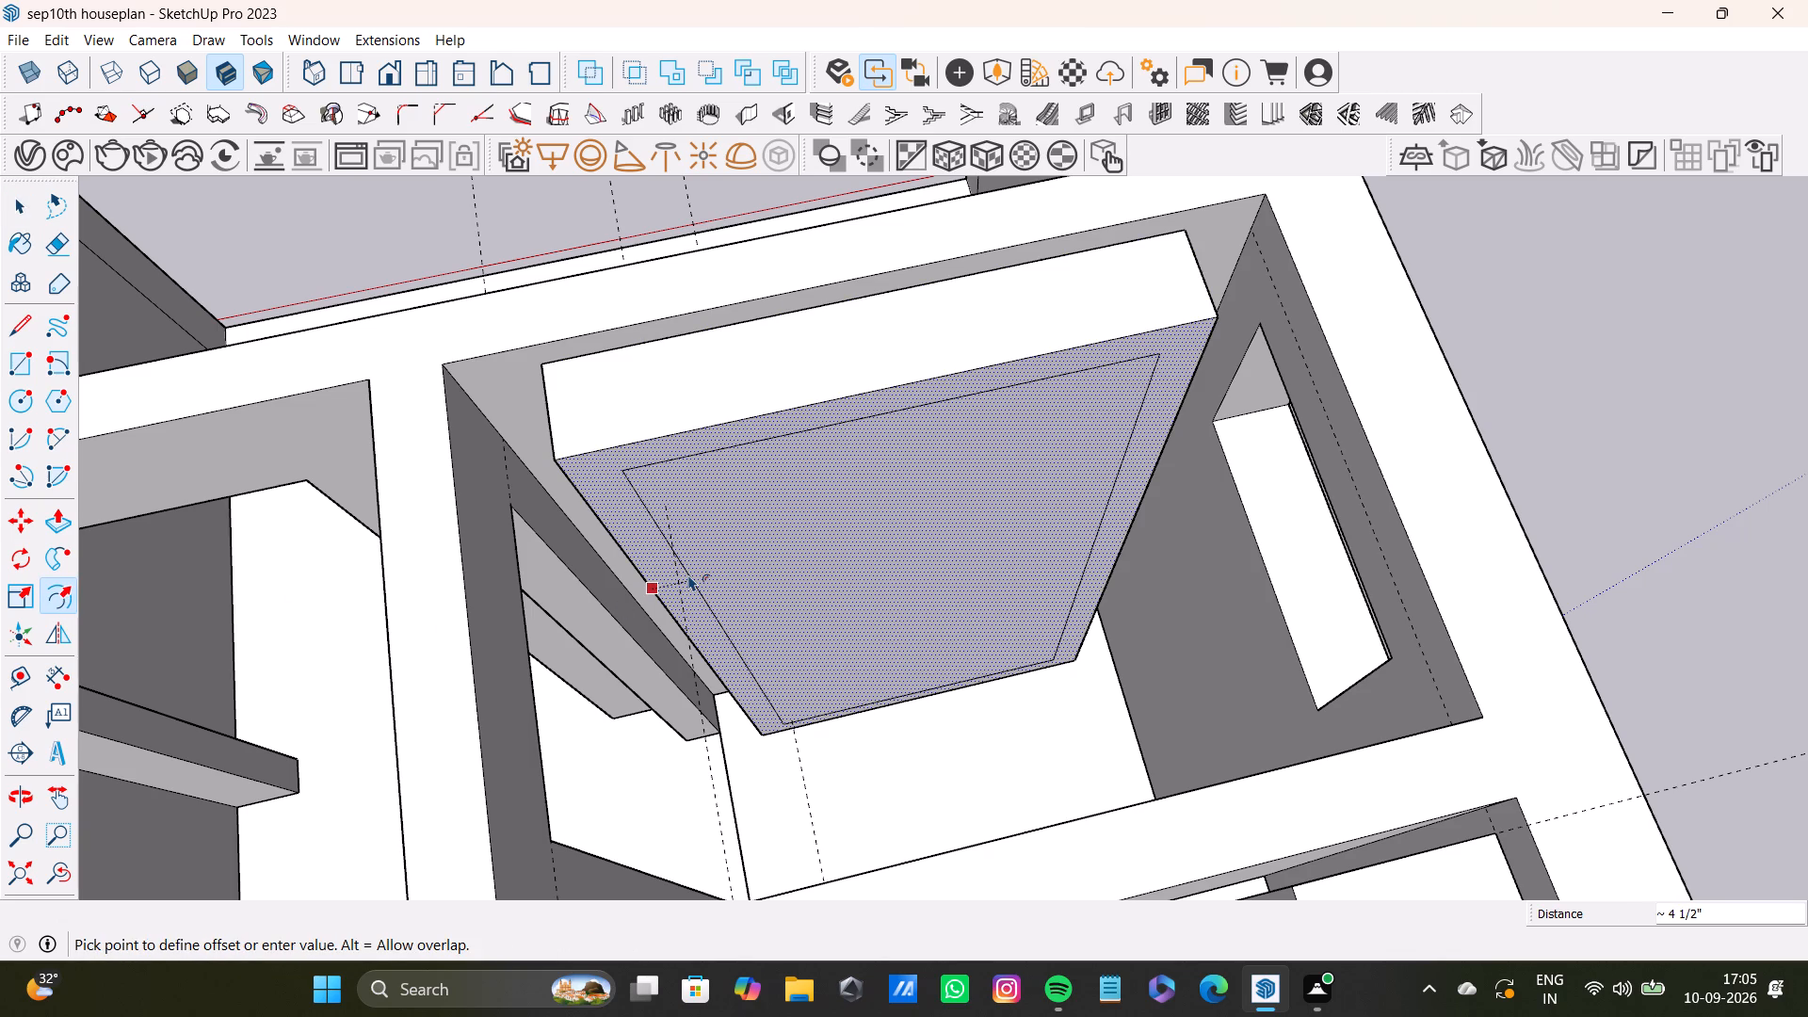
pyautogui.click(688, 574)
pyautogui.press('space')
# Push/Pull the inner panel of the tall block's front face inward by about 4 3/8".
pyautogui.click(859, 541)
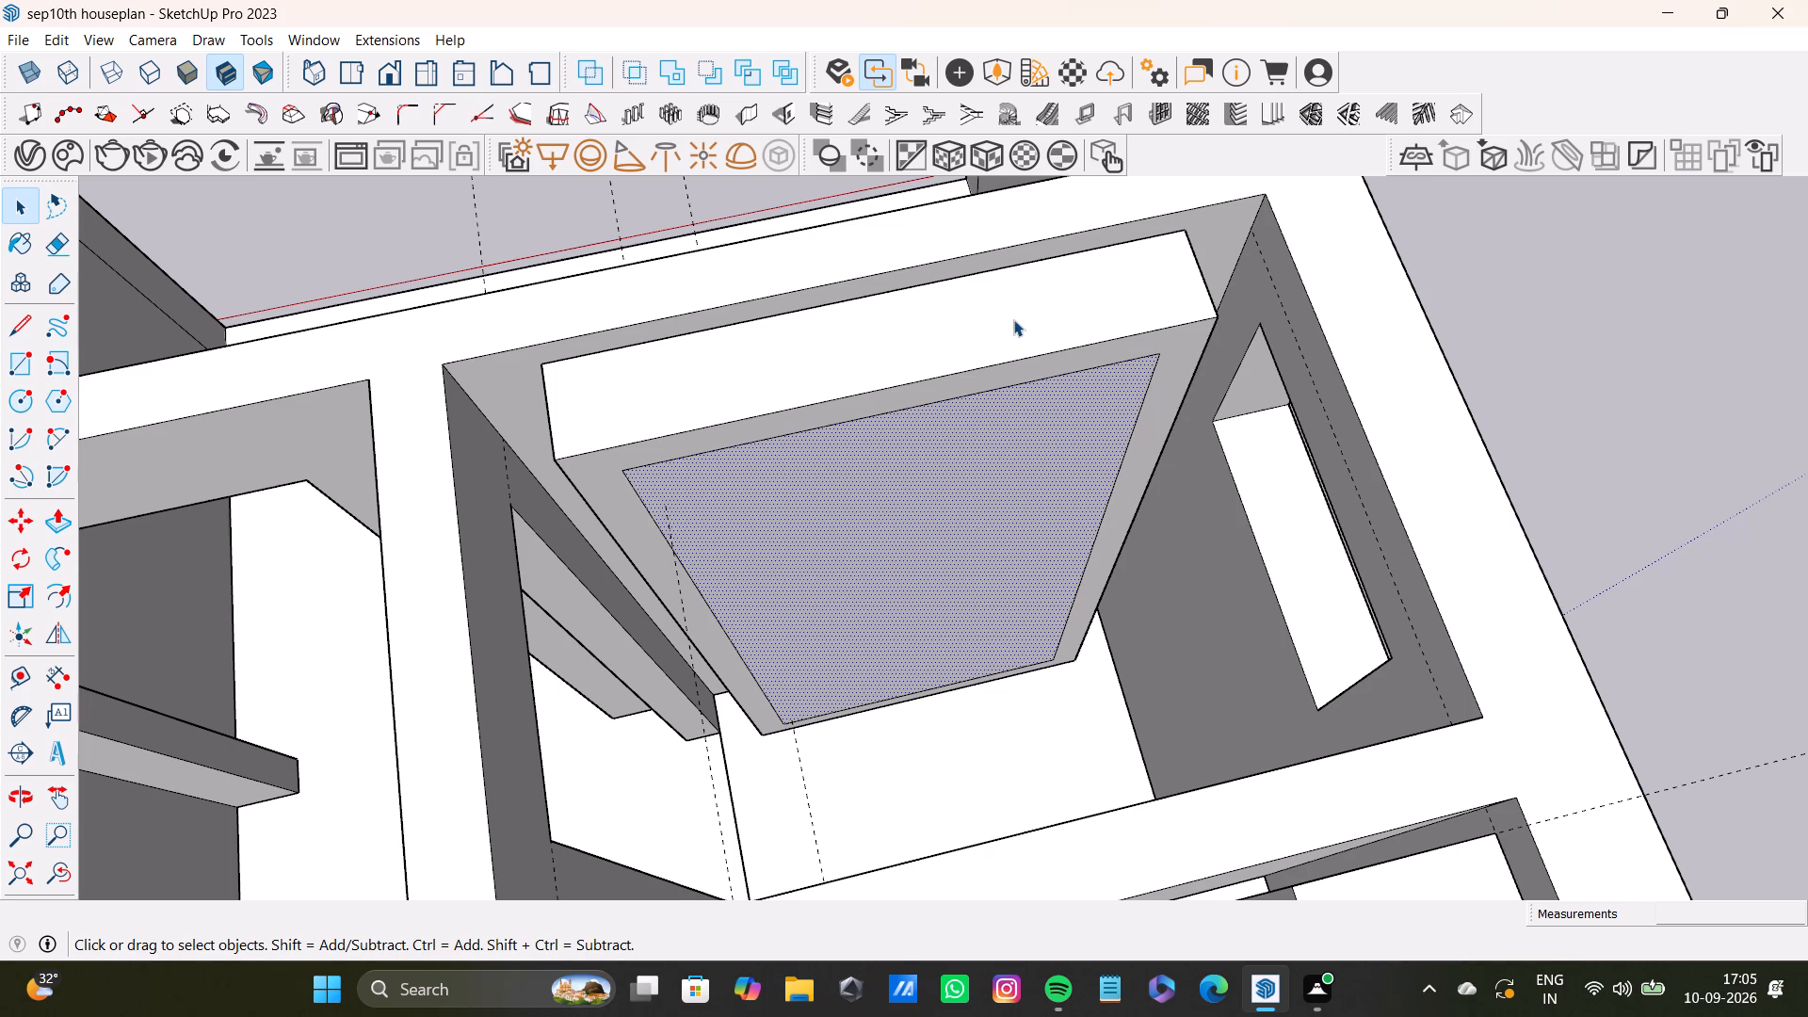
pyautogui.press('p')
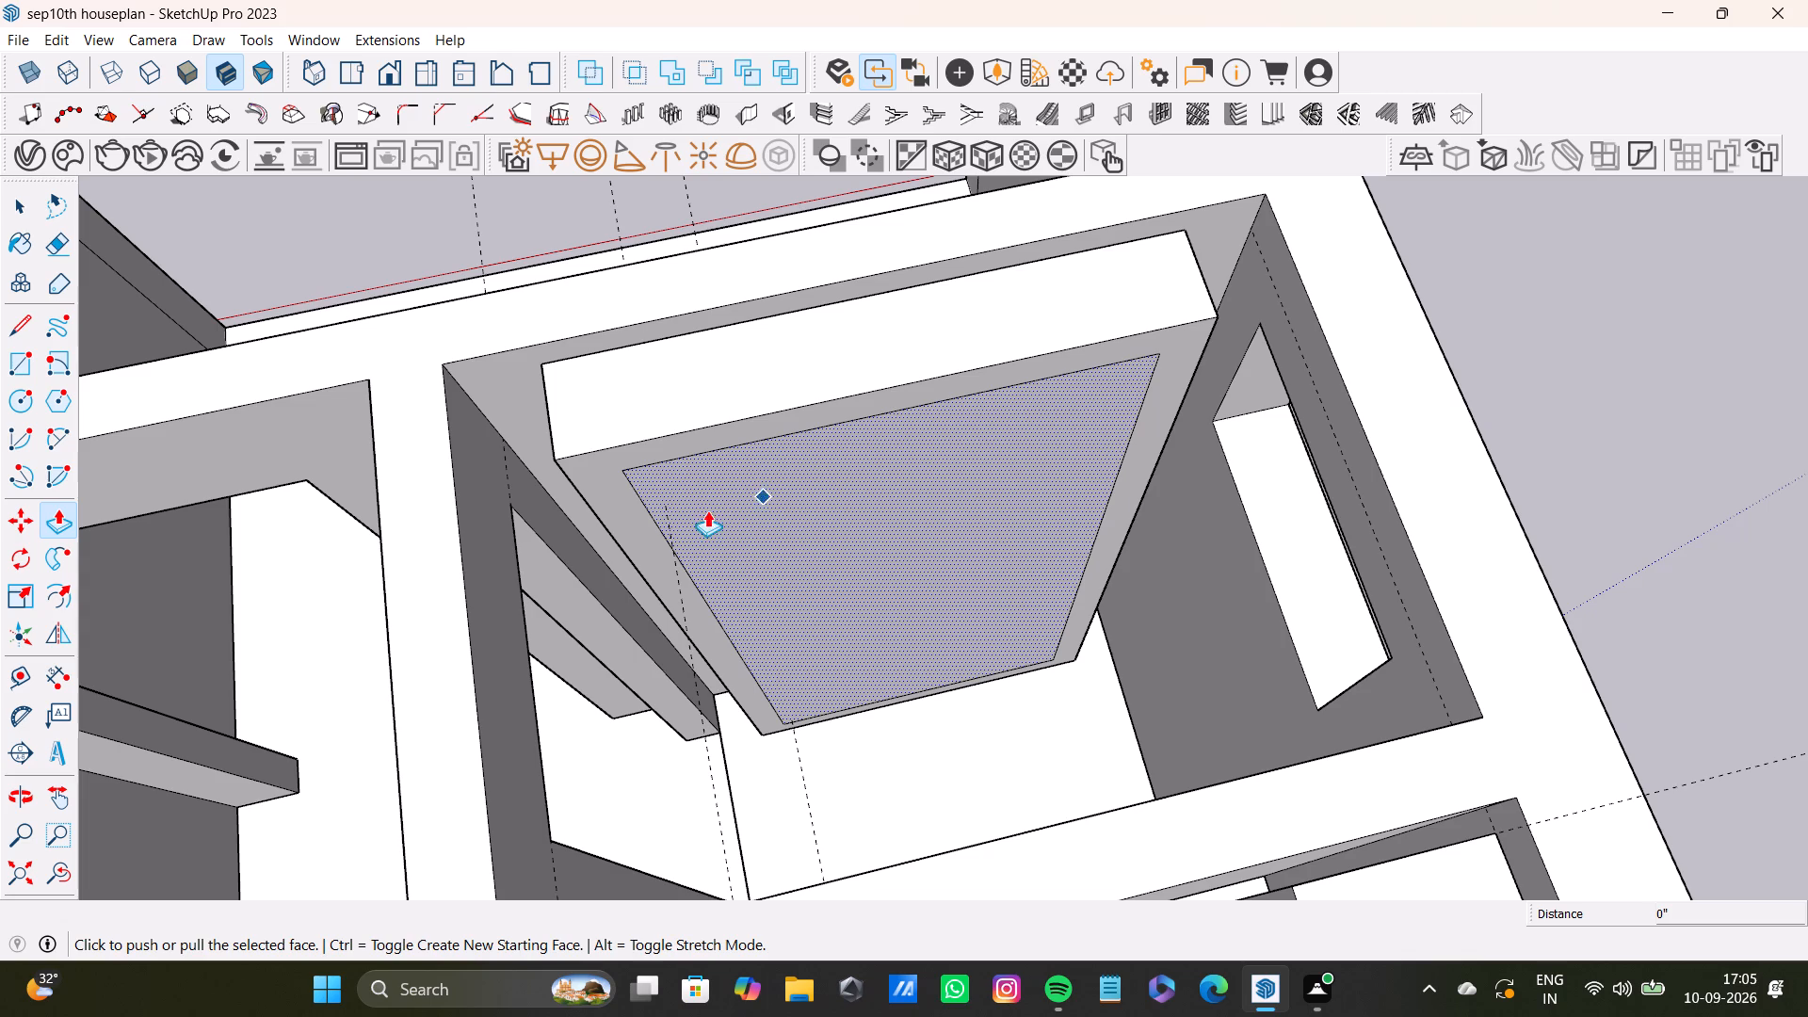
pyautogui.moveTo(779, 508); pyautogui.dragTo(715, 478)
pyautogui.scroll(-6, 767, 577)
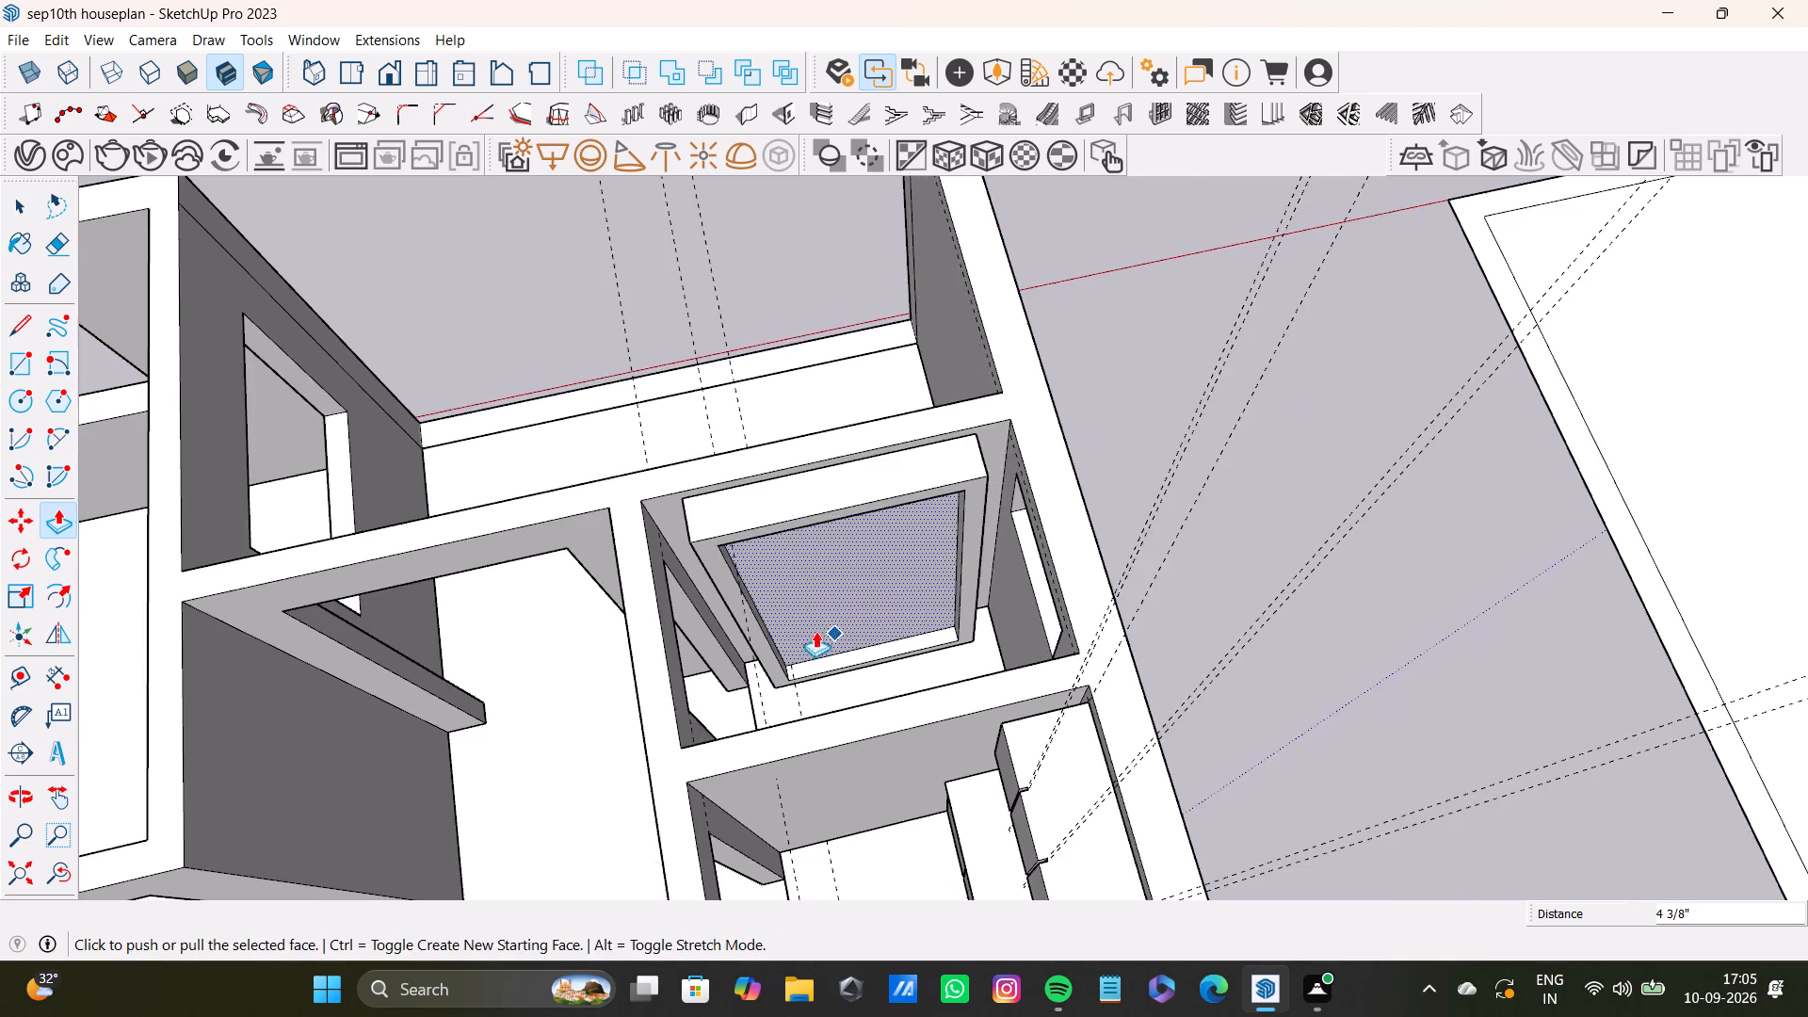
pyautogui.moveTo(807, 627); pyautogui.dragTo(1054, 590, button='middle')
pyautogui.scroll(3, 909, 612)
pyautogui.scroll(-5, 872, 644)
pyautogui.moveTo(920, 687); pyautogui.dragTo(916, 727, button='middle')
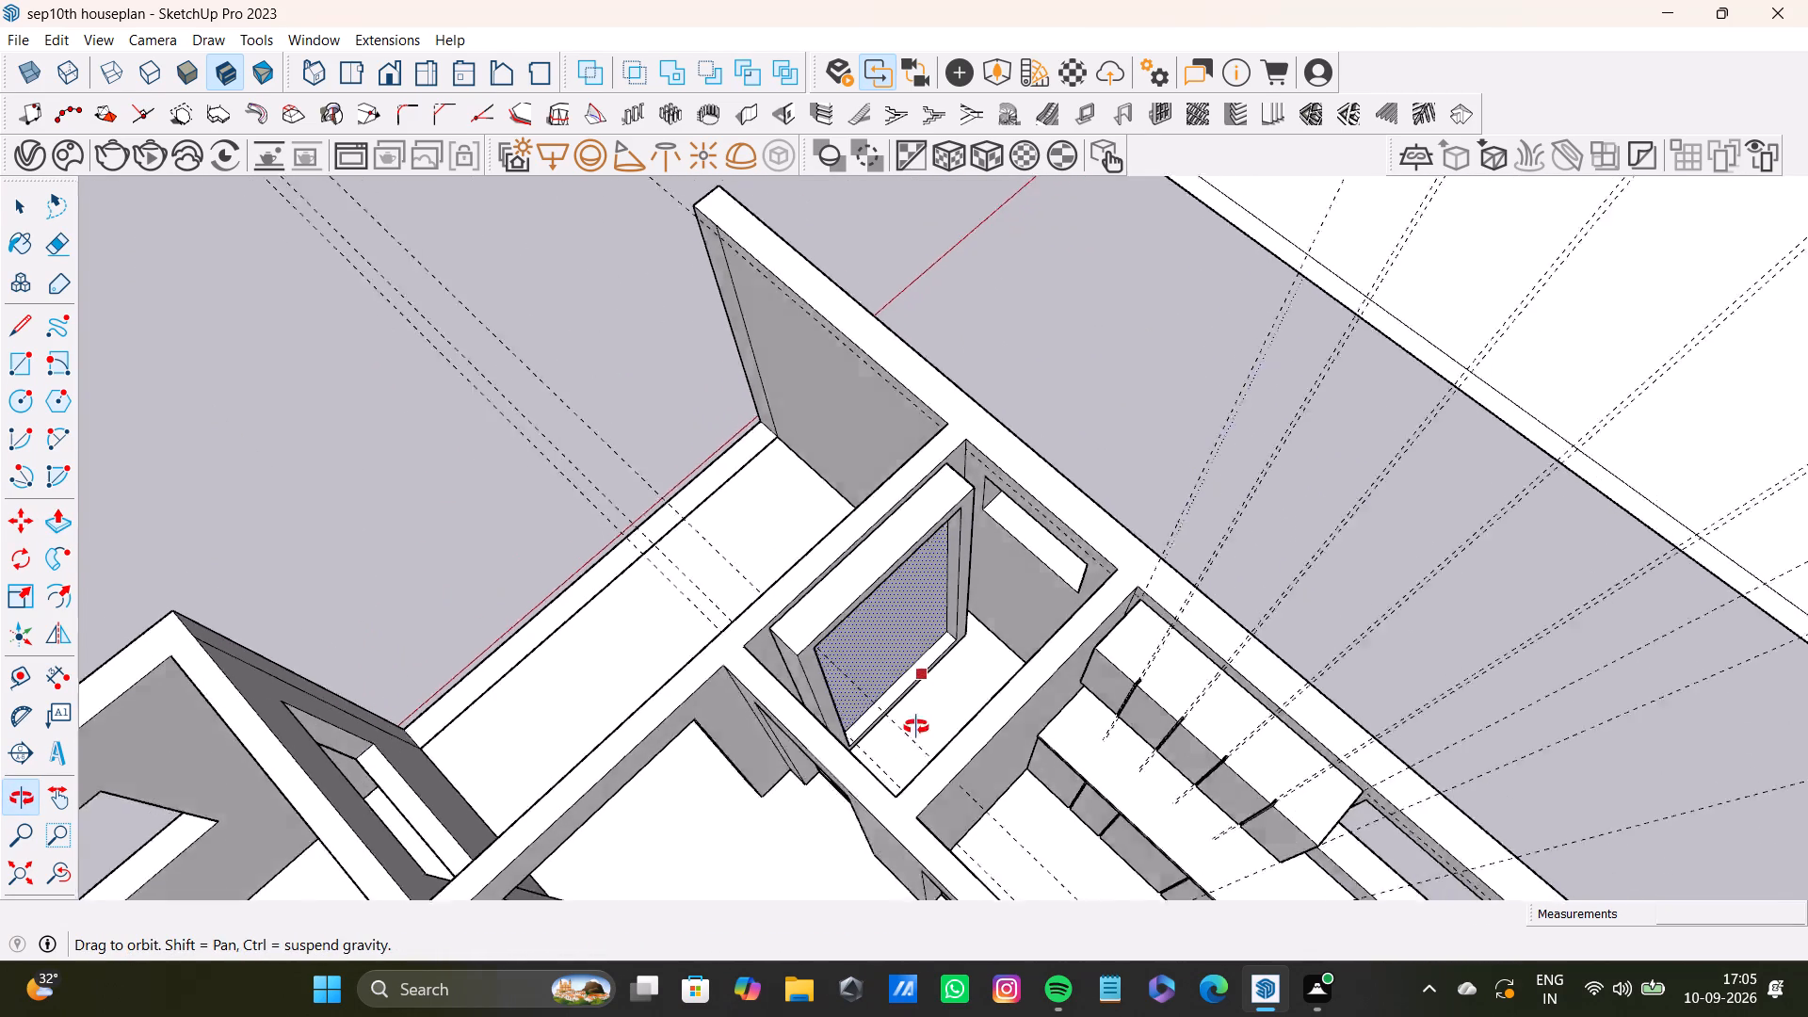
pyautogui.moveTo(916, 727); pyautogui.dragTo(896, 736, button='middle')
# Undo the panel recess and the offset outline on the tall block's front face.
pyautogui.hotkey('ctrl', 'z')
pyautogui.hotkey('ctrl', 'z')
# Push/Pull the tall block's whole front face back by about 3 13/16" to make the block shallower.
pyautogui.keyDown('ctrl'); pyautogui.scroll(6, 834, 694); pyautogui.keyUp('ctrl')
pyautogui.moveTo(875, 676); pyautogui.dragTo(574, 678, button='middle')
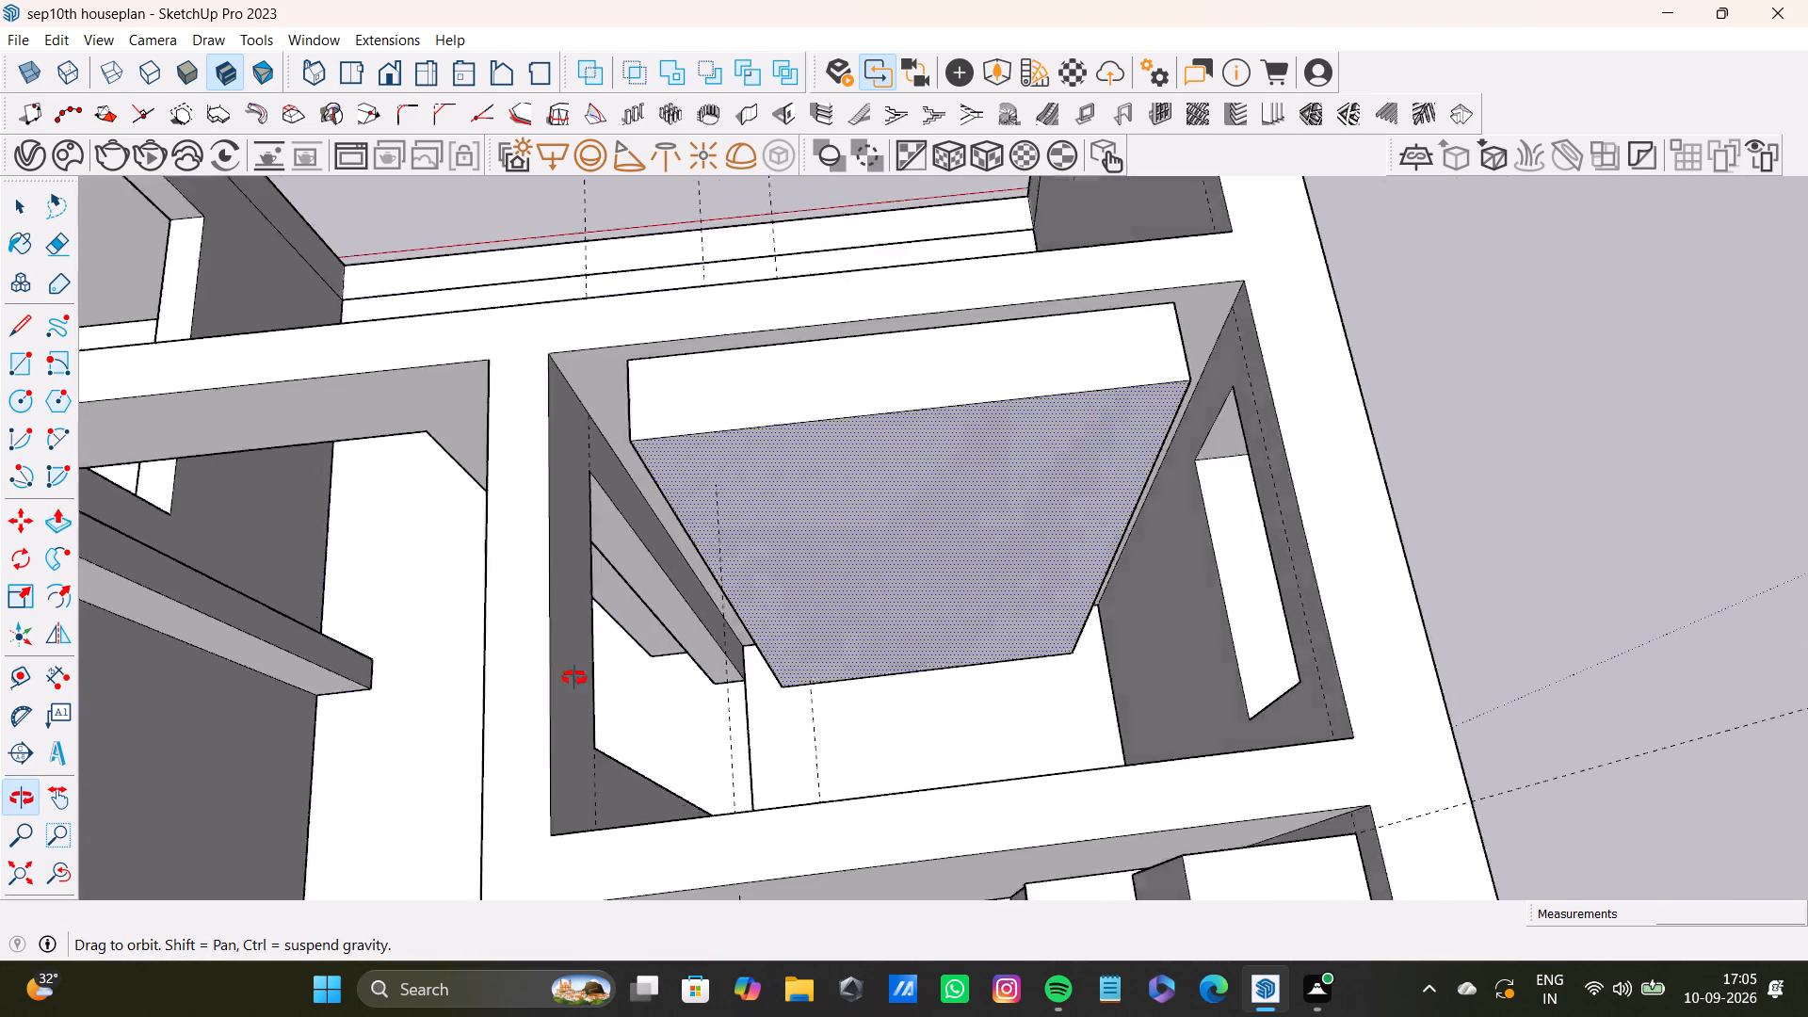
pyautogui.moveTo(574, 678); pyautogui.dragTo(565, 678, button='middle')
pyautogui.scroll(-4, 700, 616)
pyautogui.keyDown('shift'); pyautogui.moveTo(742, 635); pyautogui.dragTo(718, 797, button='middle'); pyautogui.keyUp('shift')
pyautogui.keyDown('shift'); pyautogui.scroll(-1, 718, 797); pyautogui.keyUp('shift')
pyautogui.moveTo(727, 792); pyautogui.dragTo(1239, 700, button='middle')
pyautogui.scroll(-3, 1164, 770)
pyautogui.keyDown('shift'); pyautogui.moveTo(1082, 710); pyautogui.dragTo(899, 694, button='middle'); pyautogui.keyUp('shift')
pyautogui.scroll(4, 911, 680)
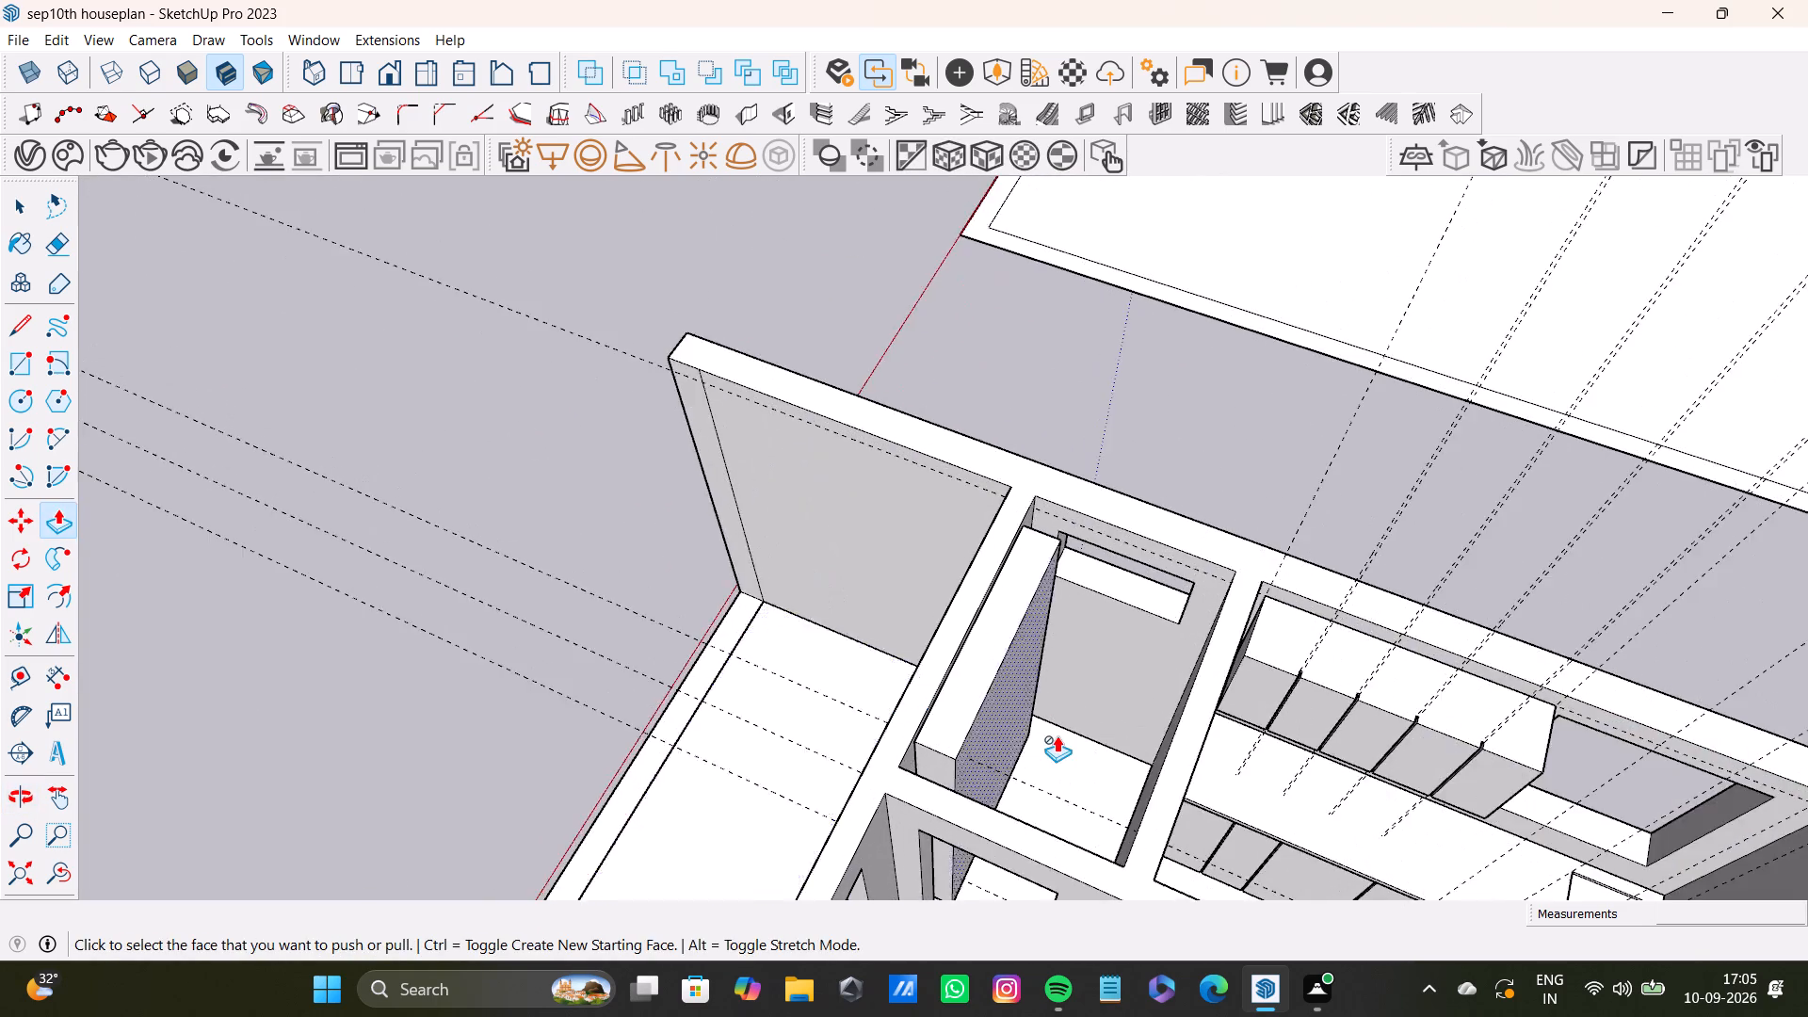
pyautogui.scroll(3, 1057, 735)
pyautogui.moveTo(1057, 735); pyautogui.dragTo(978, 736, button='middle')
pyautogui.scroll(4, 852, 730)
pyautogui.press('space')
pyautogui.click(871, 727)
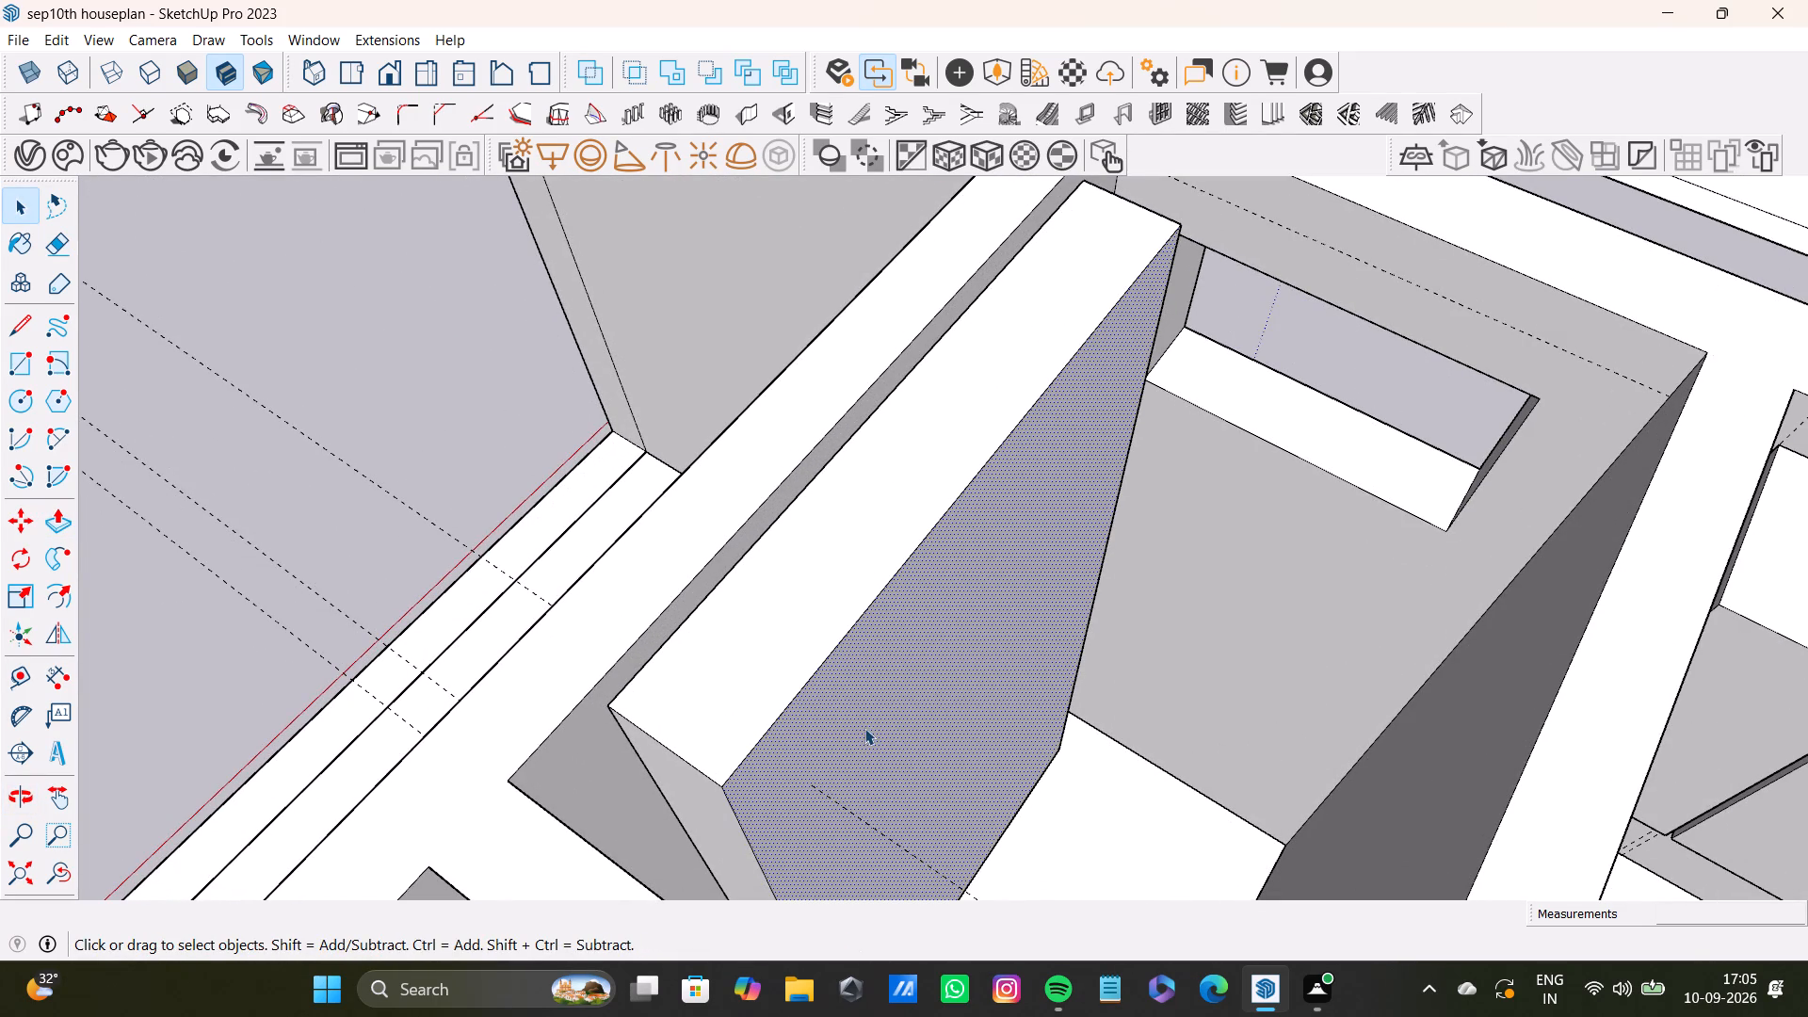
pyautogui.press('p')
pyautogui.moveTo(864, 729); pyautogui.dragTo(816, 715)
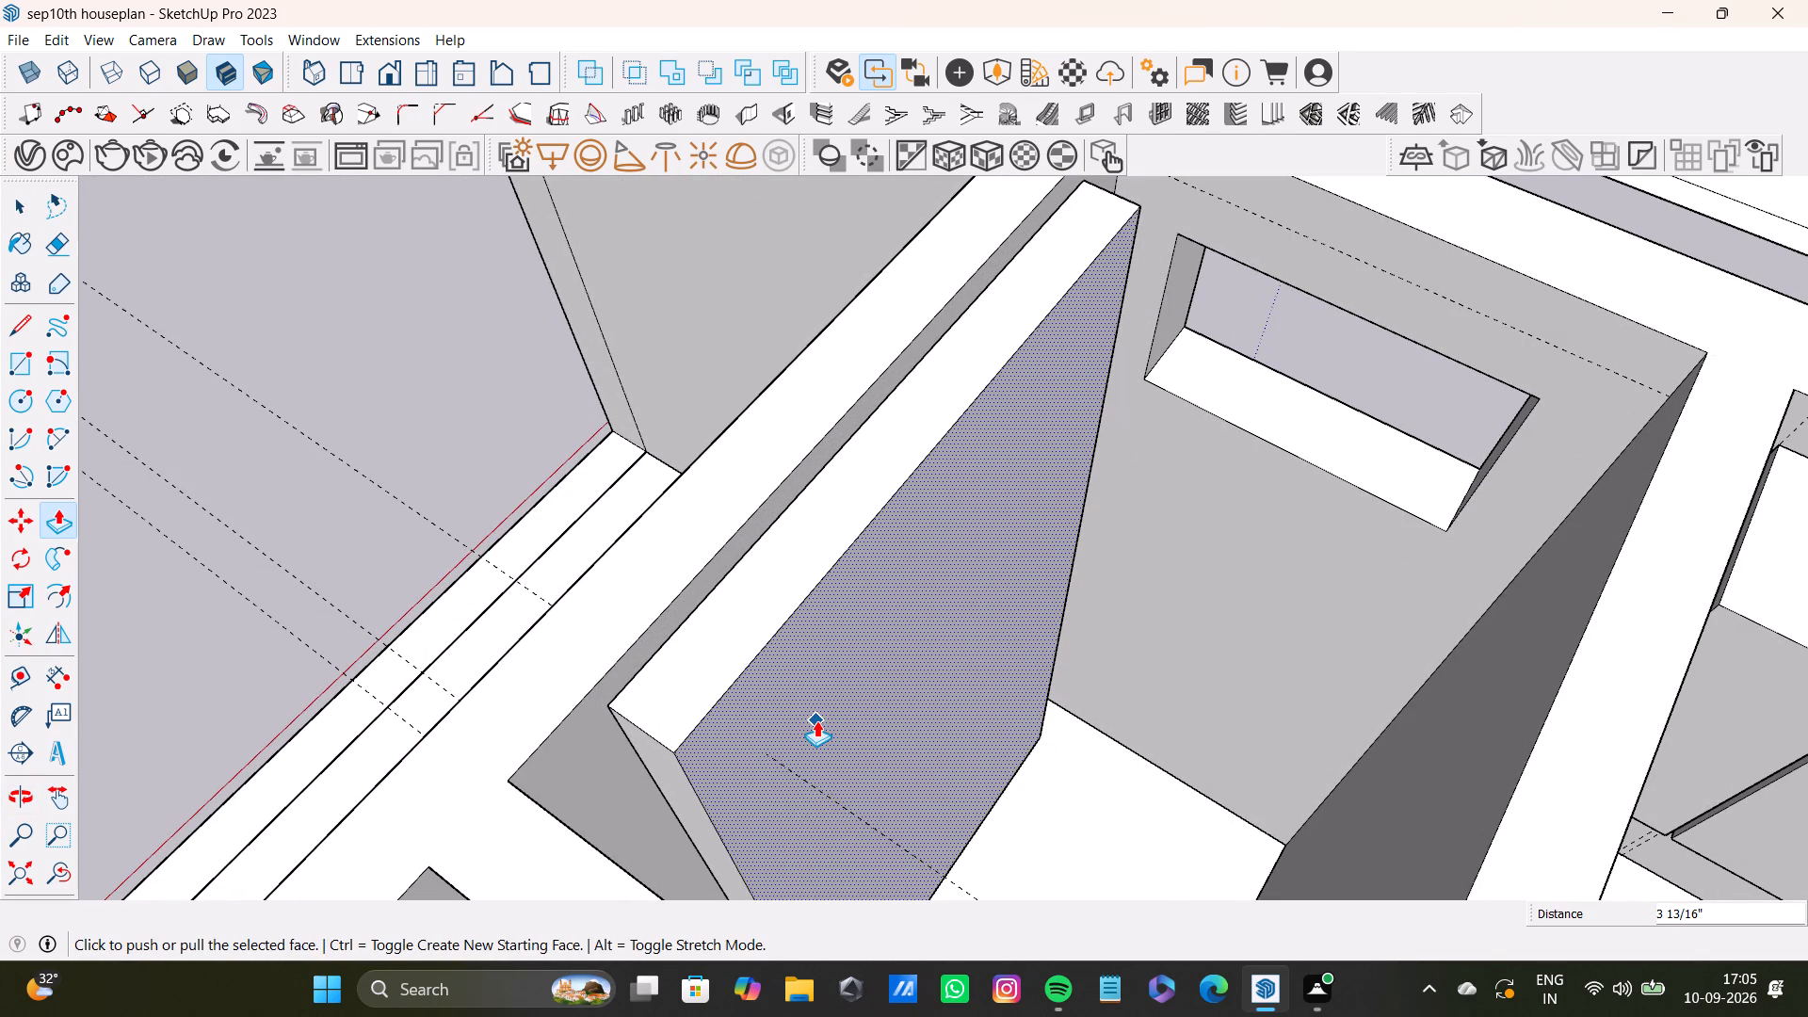
# Undo the tall block's depth change, its extrusions and its floor rectangle, clearing the narrow room.
pyautogui.press('space')
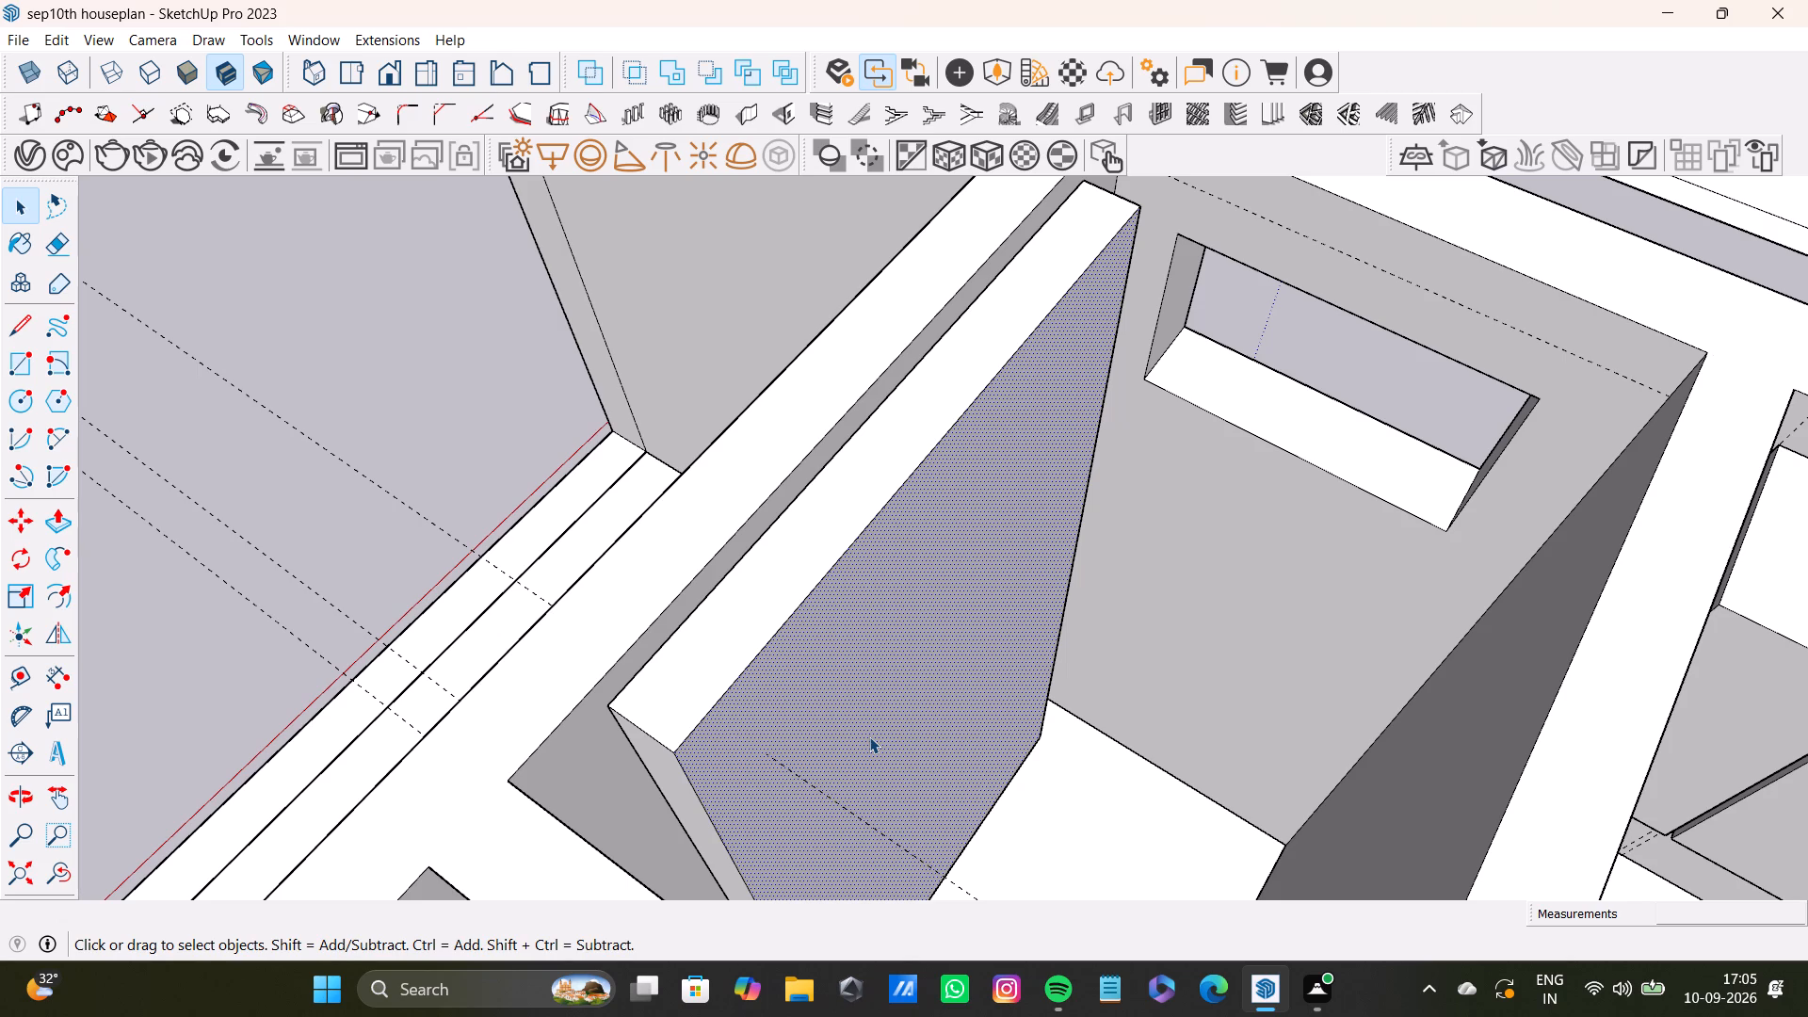
pyautogui.press('space')
pyautogui.scroll(-9, 630, 343)
pyautogui.keyDown('shift'); pyautogui.moveTo(857, 471); pyautogui.dragTo(1003, 585, button='middle'); pyautogui.keyUp('shift')
pyautogui.scroll(5, 1017, 607)
pyautogui.moveTo(1009, 600); pyautogui.dragTo(389, 689, button='middle')
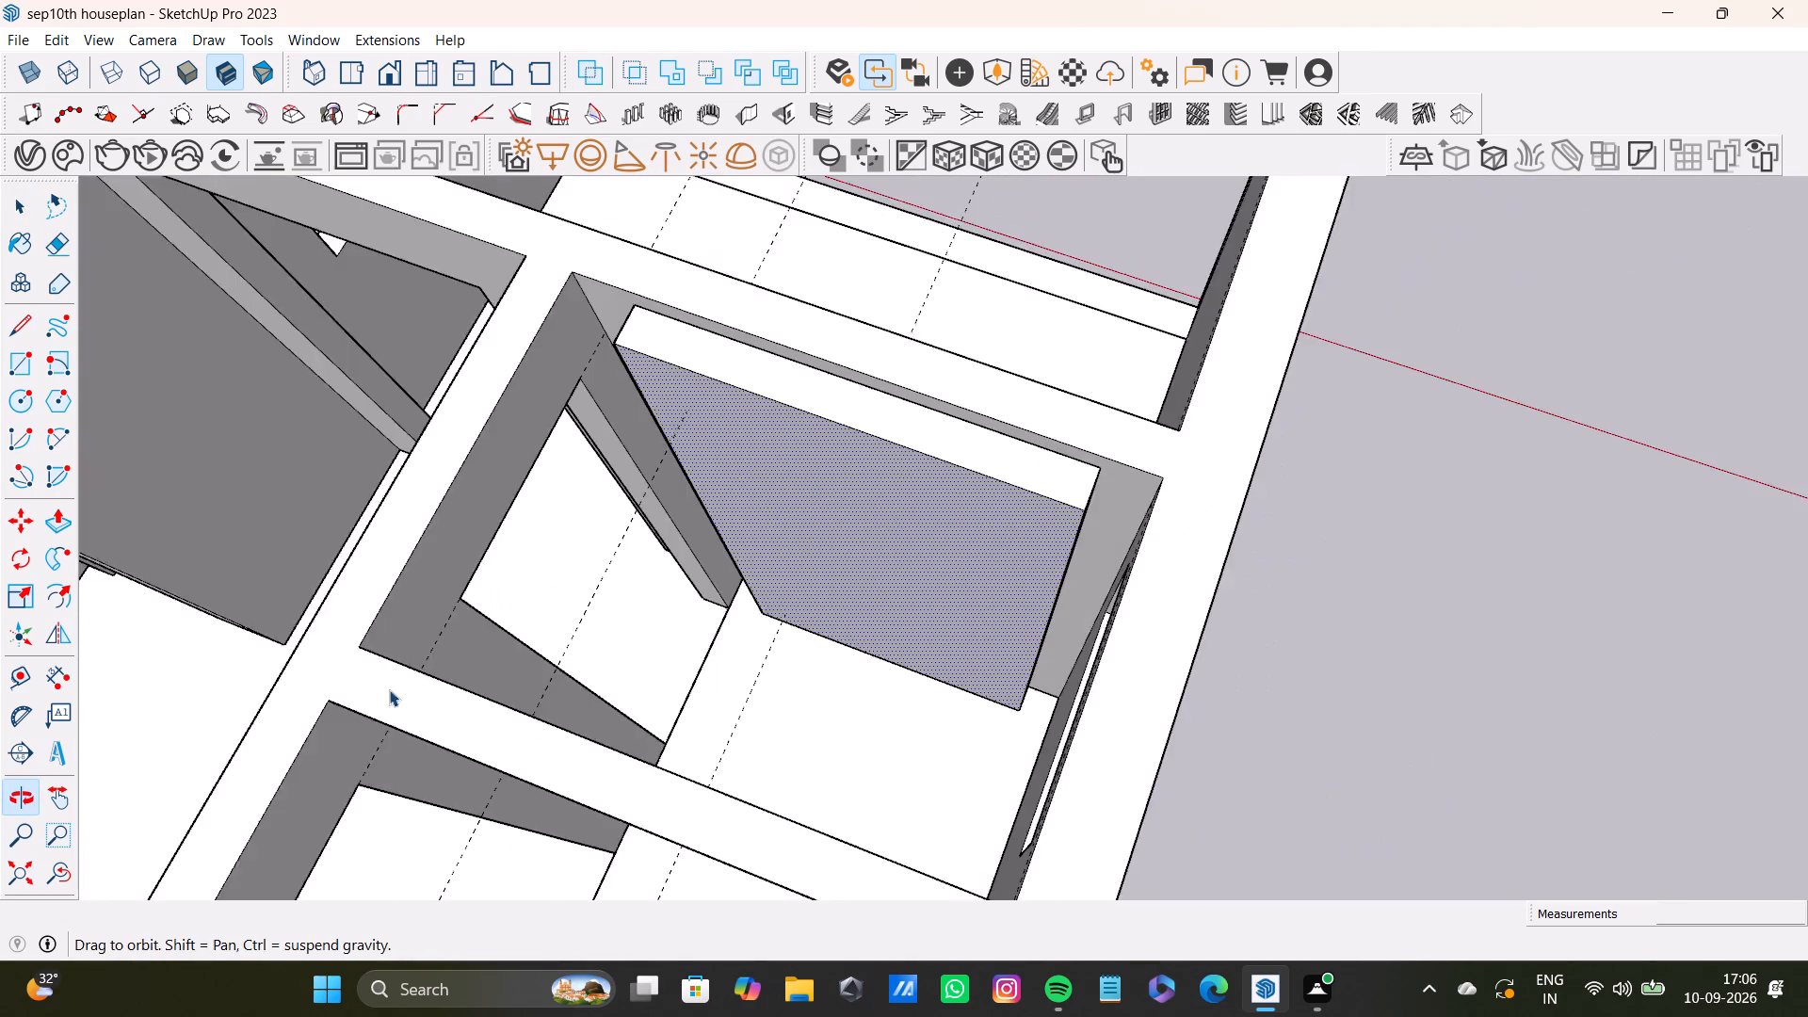
pyautogui.moveTo(389, 689); pyautogui.dragTo(389, 698, button='middle')
pyautogui.scroll(3, 880, 645)
pyautogui.moveTo(923, 637); pyautogui.dragTo(1220, 691, button='middle')
pyautogui.scroll(-3, 1154, 702)
pyautogui.keyDown('shift'); pyautogui.moveTo(1149, 702); pyautogui.dragTo(1015, 710, button='middle'); pyautogui.keyUp('shift')
pyautogui.scroll(2, 977, 690)
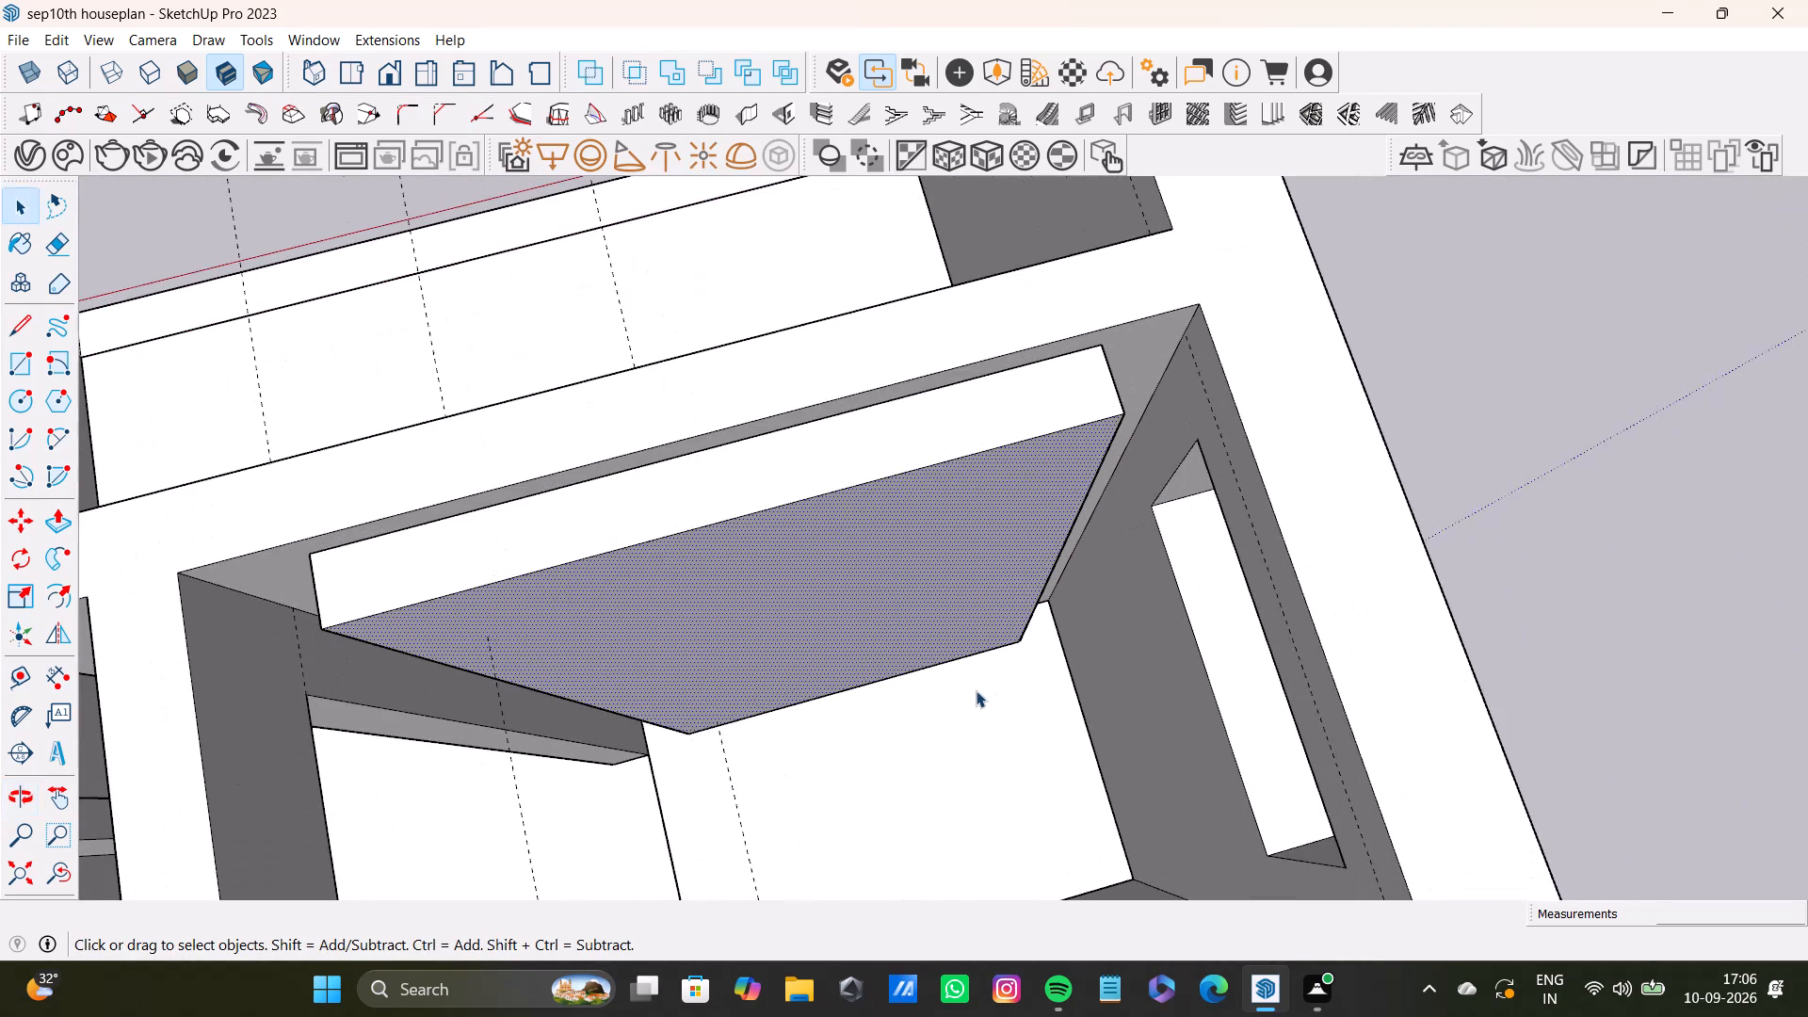
pyautogui.hotkey('ctrl', 'z')
pyautogui.hotkey('ctrl', 'z')
pyautogui.hotkey('ctrl', 'z')
pyautogui.hotkey('ctrl', 'z')
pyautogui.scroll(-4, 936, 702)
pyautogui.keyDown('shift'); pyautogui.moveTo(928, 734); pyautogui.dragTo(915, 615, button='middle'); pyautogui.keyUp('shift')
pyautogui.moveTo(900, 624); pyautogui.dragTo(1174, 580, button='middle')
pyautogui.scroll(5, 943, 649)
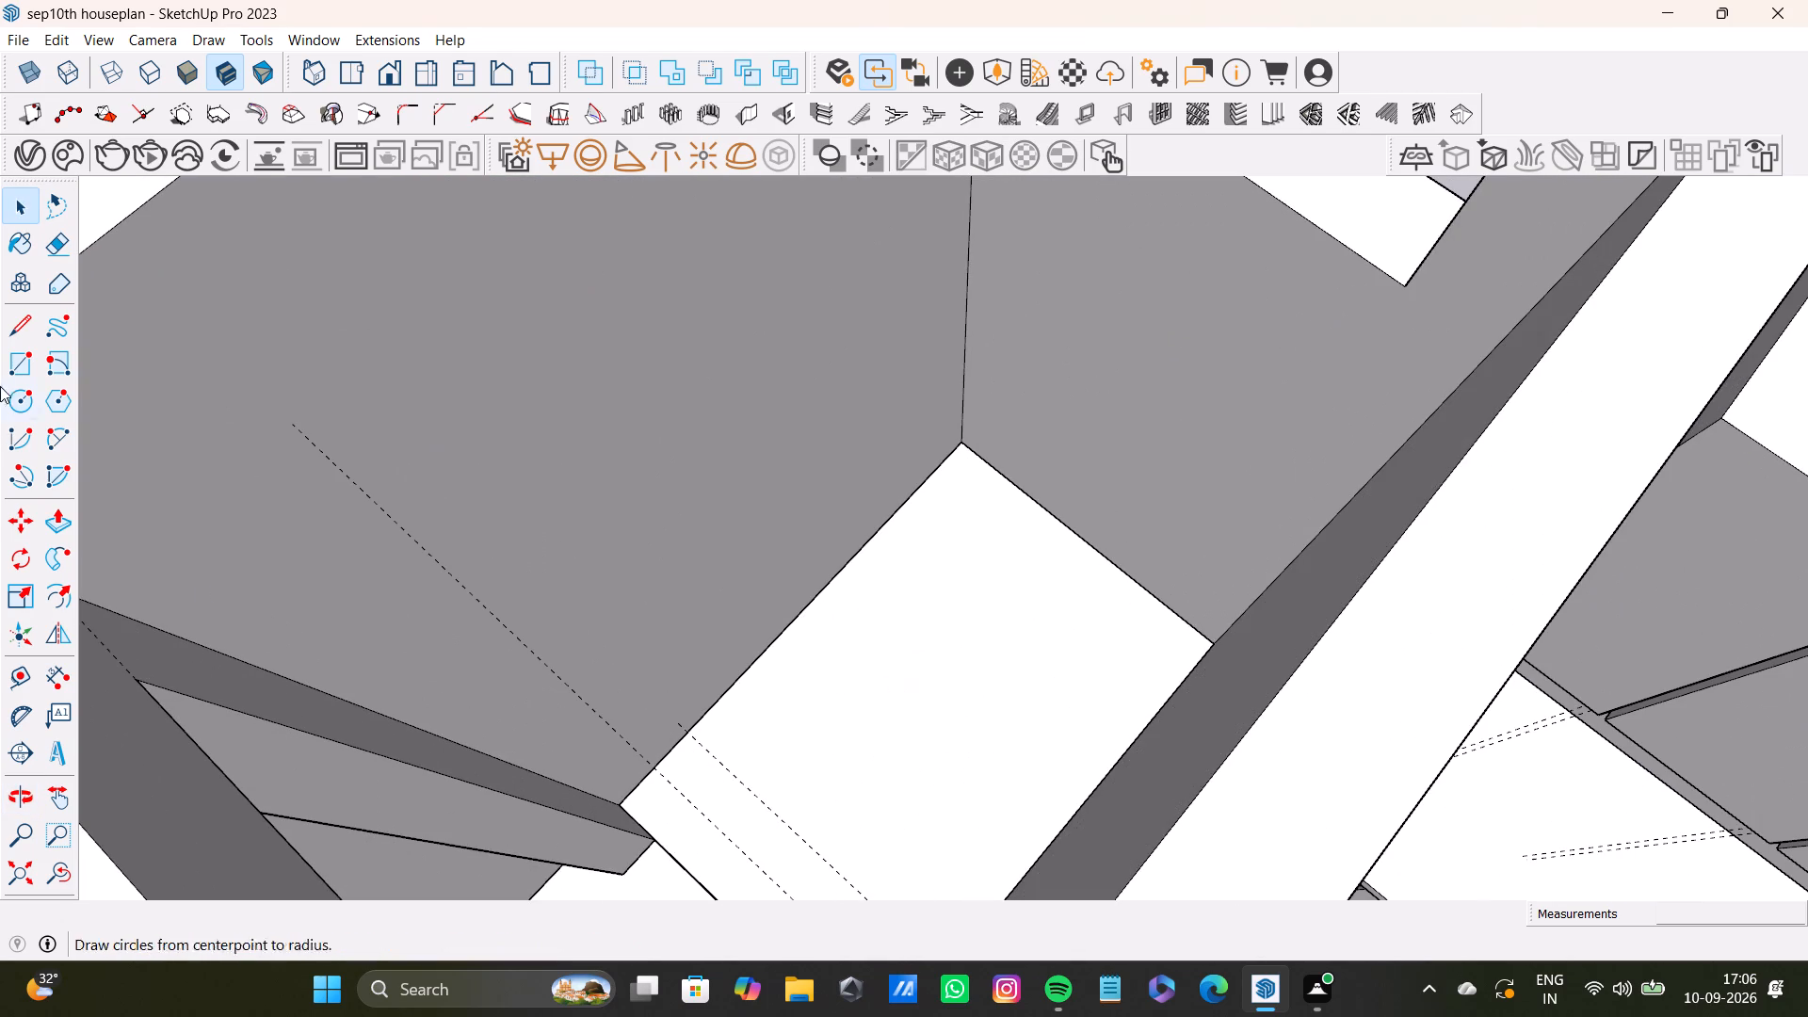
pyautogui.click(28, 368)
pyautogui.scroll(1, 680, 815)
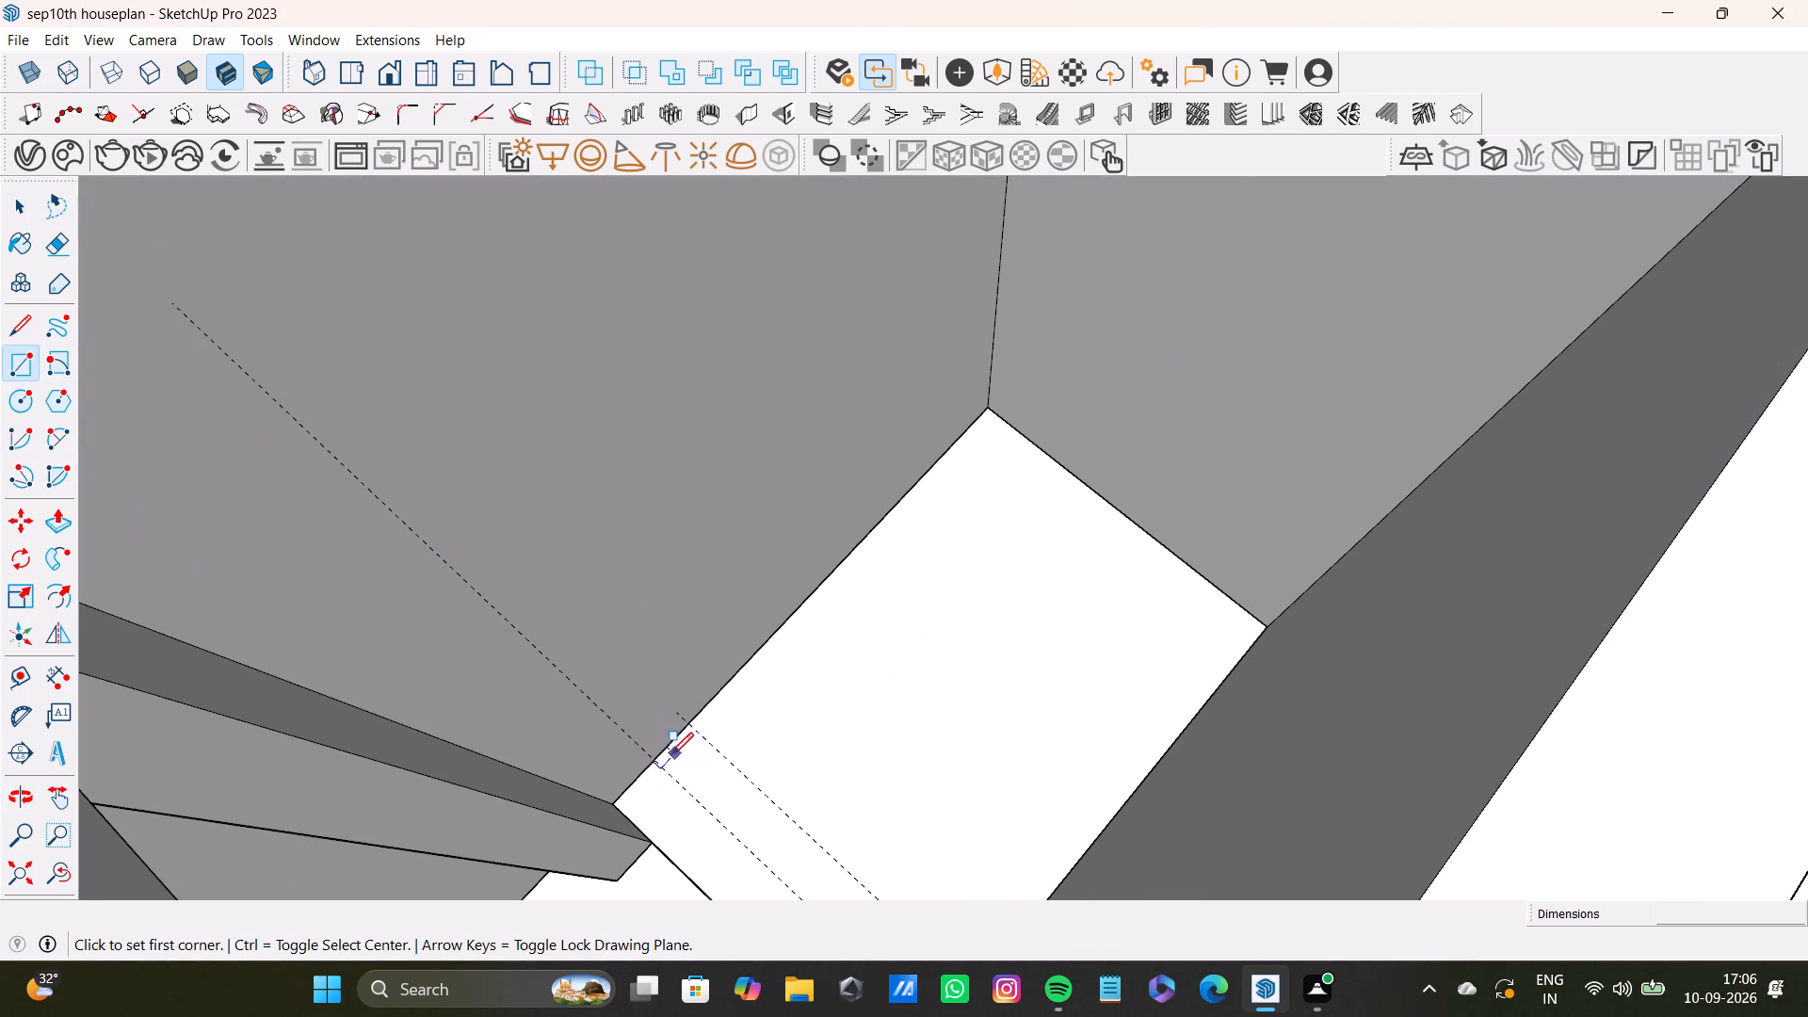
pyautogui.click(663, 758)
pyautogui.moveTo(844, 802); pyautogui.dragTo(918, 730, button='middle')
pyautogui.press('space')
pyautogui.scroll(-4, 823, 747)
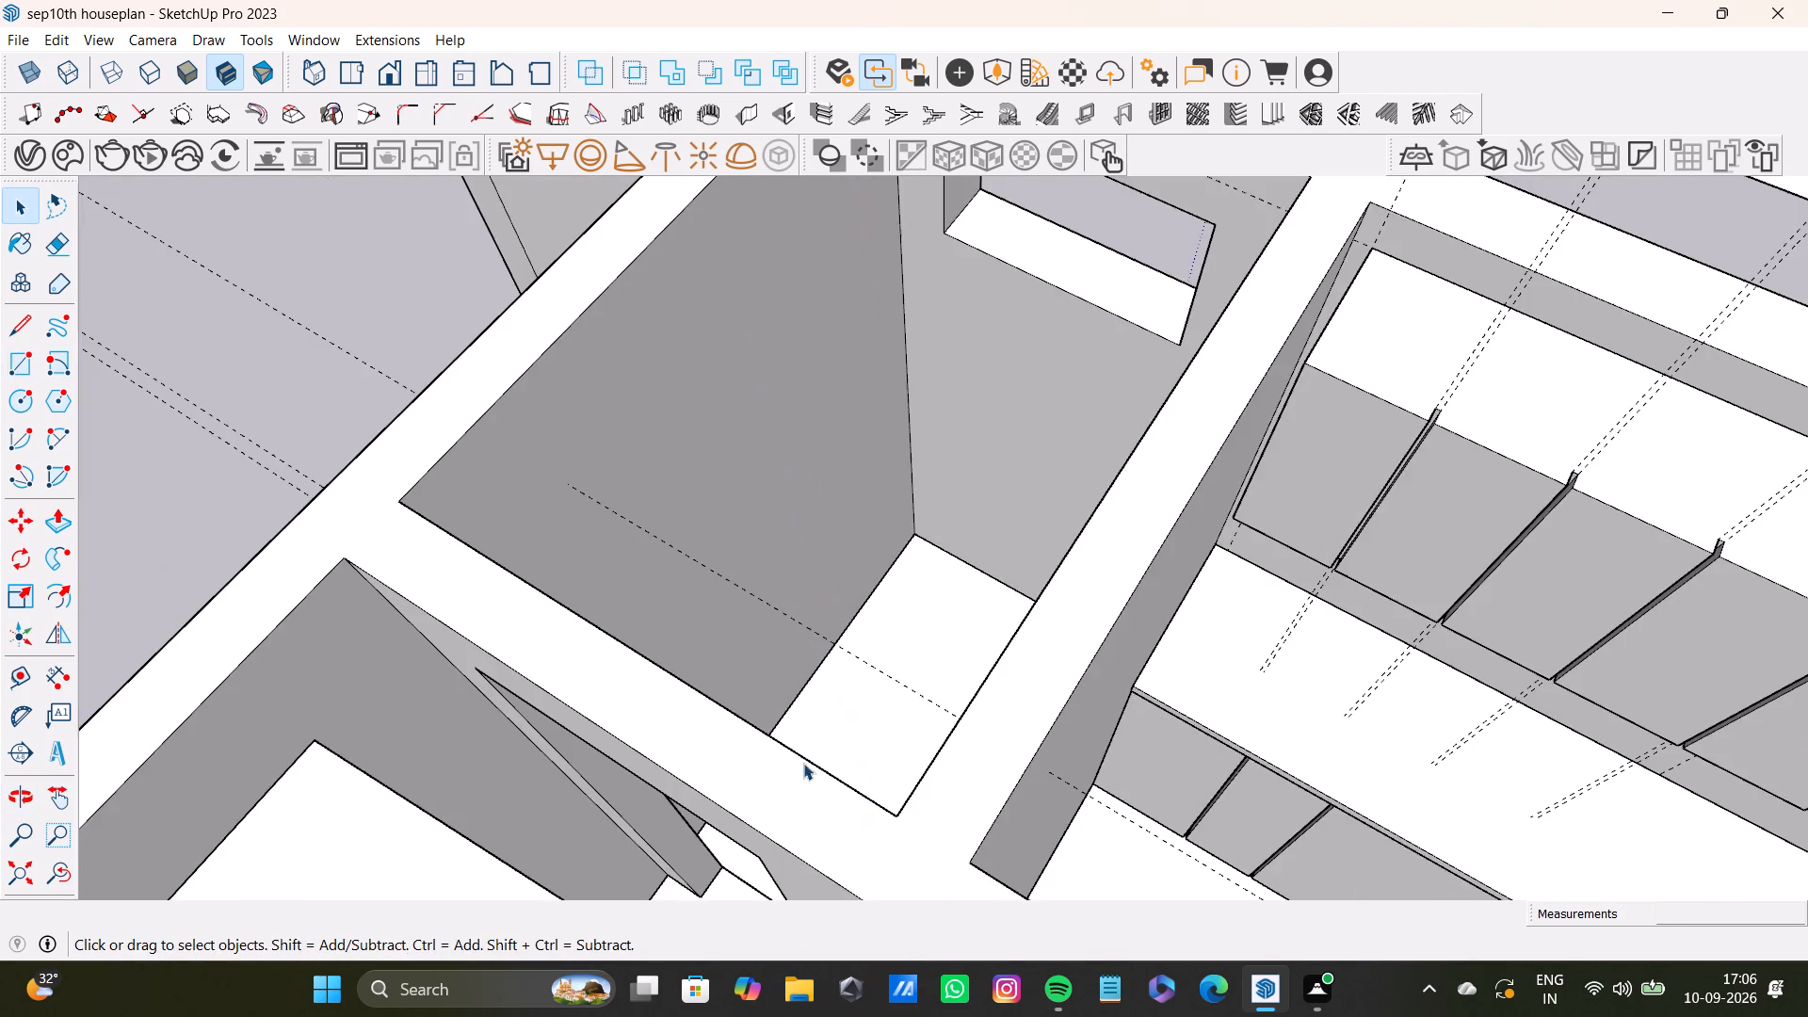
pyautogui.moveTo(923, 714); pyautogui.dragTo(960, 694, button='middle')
# Hide the guide lines throughout the model.
pyautogui.click(94, 42)
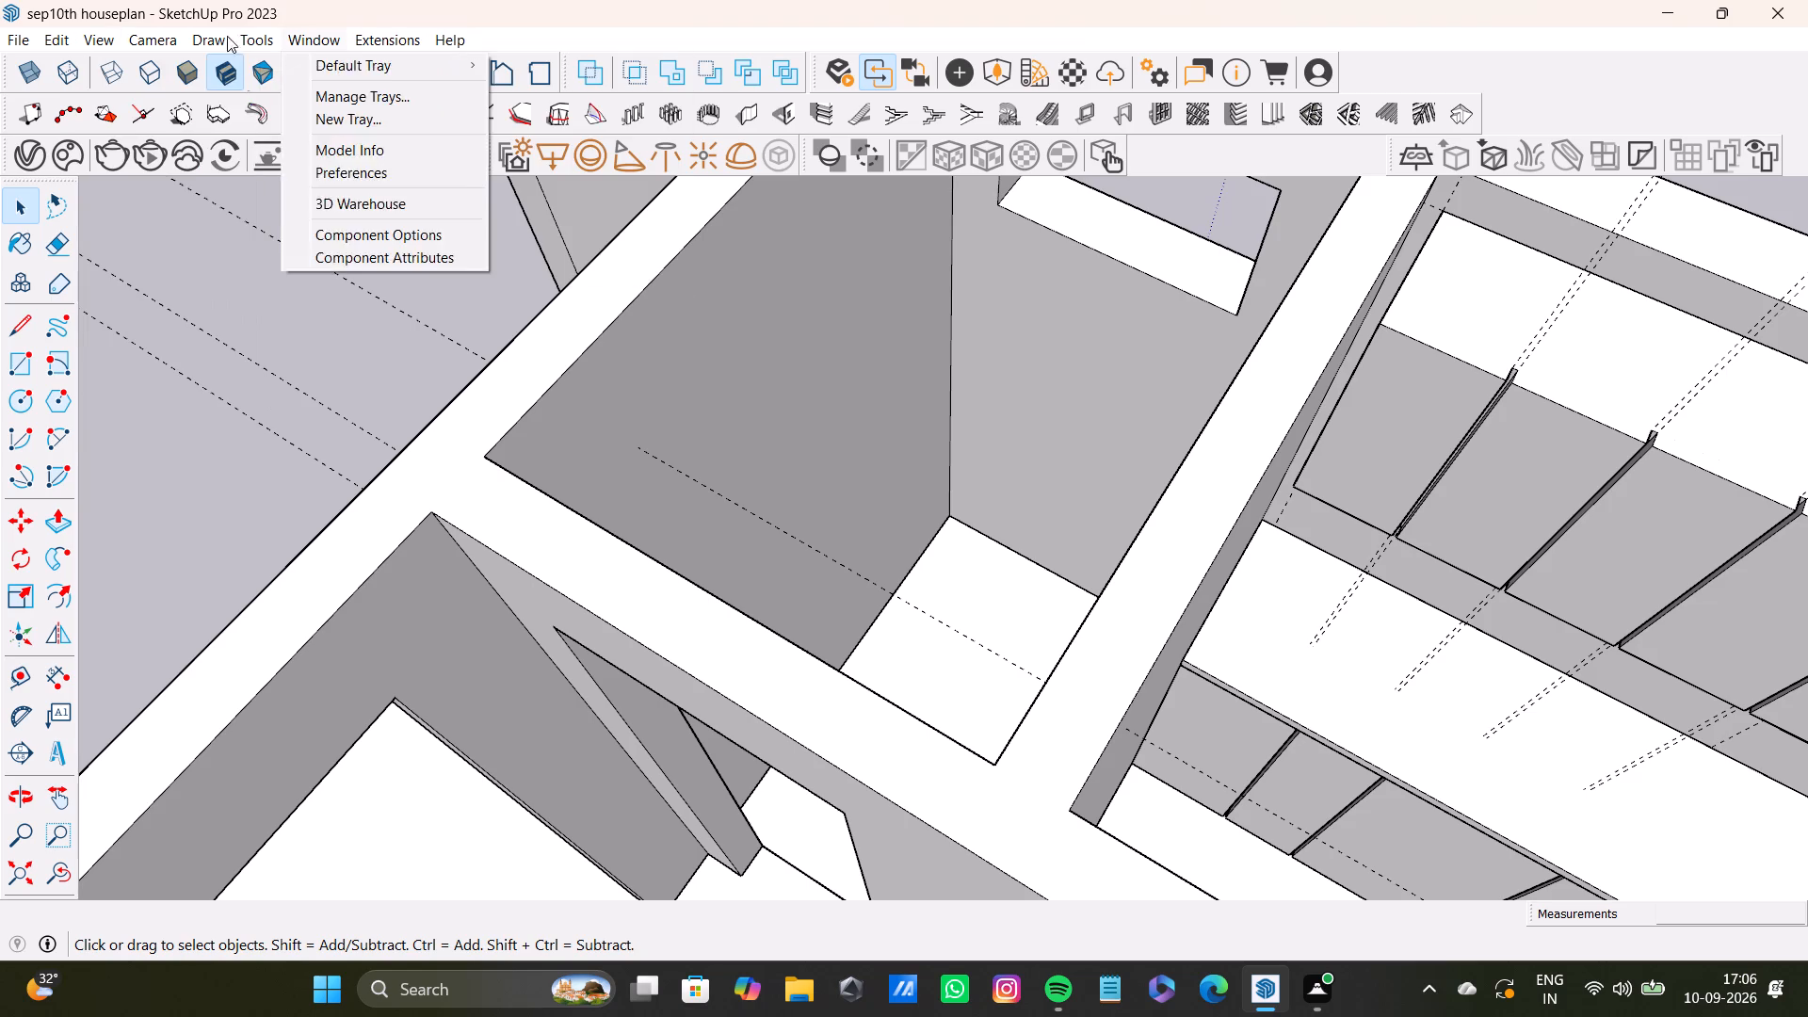
pyautogui.click(88, 40)
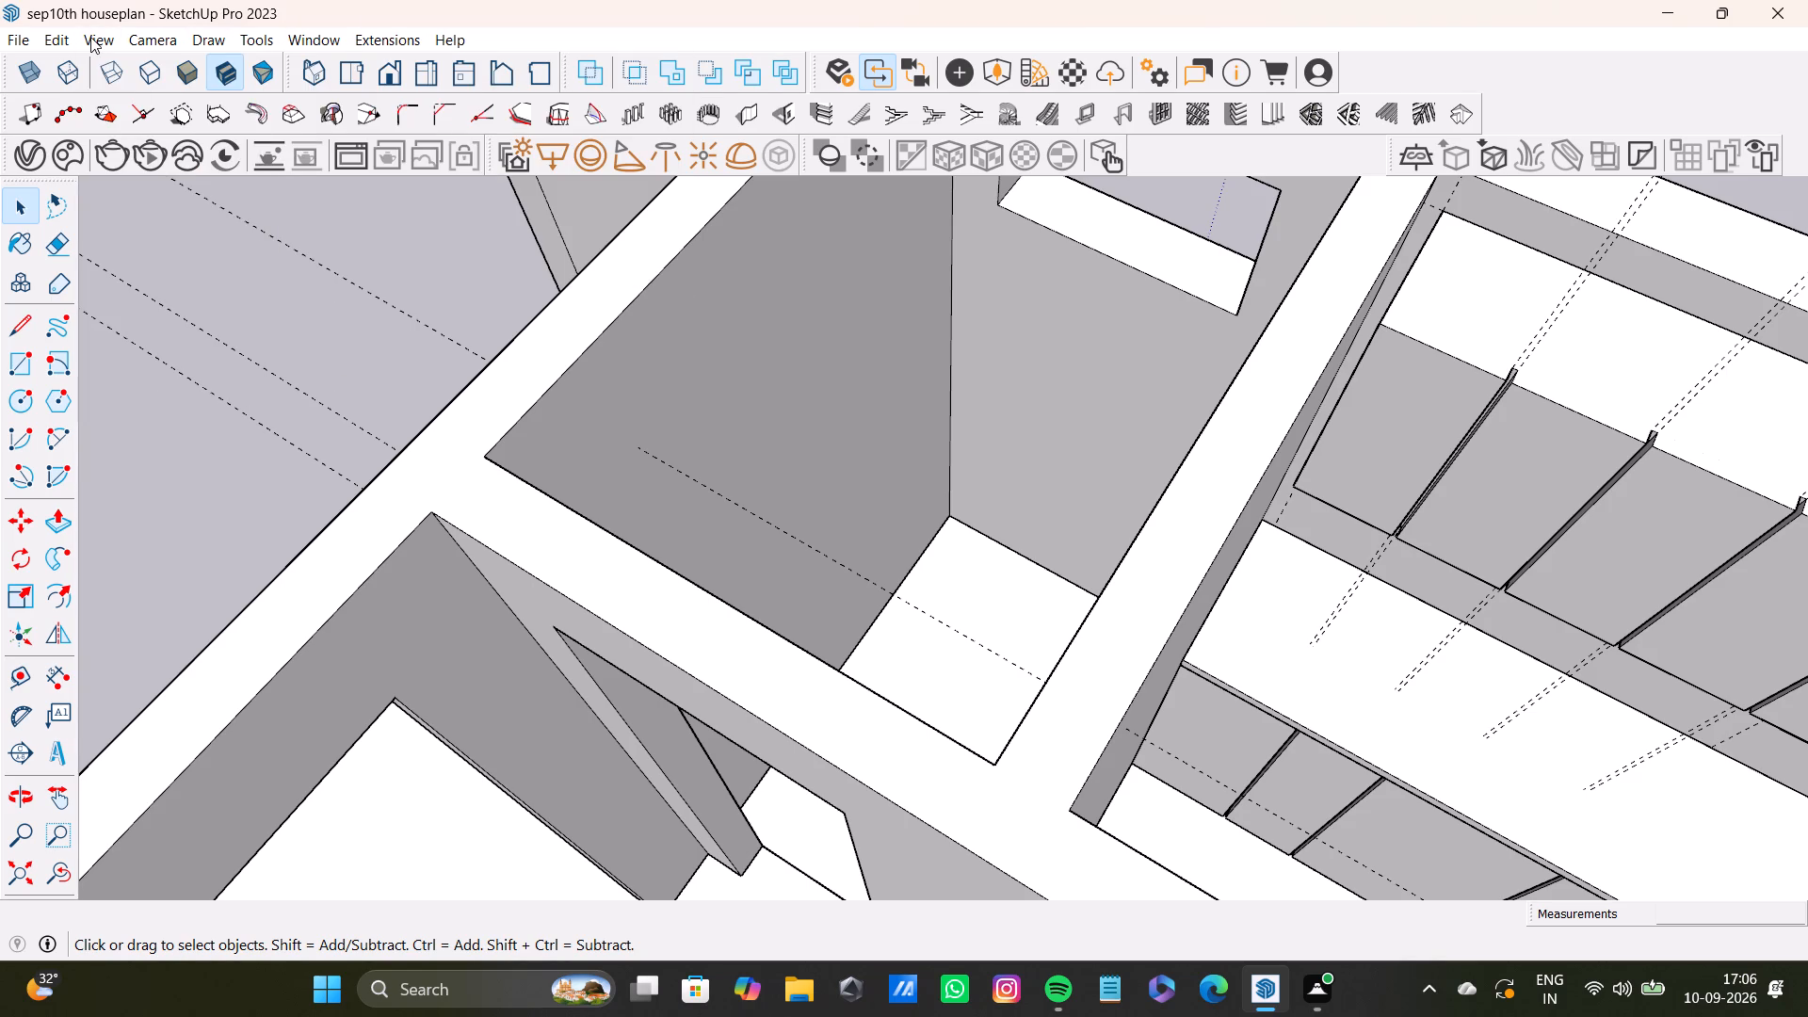
pyautogui.click(90, 37)
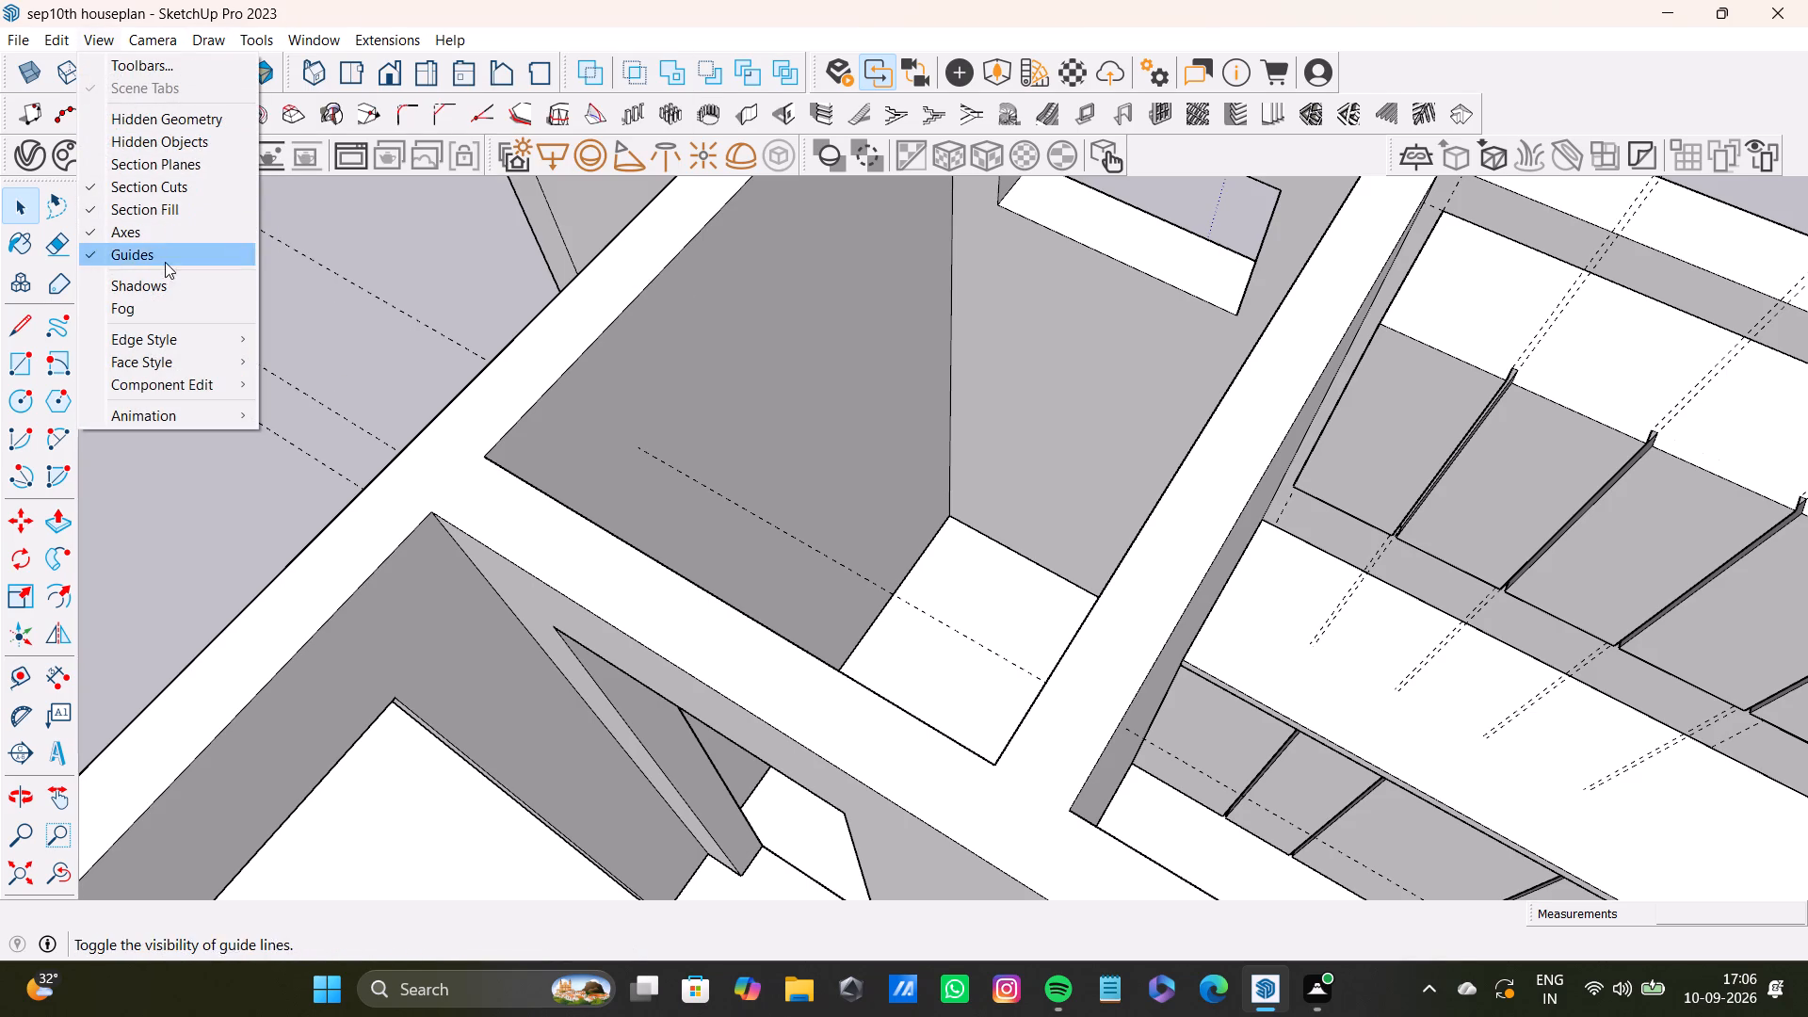
pyautogui.click(141, 237)
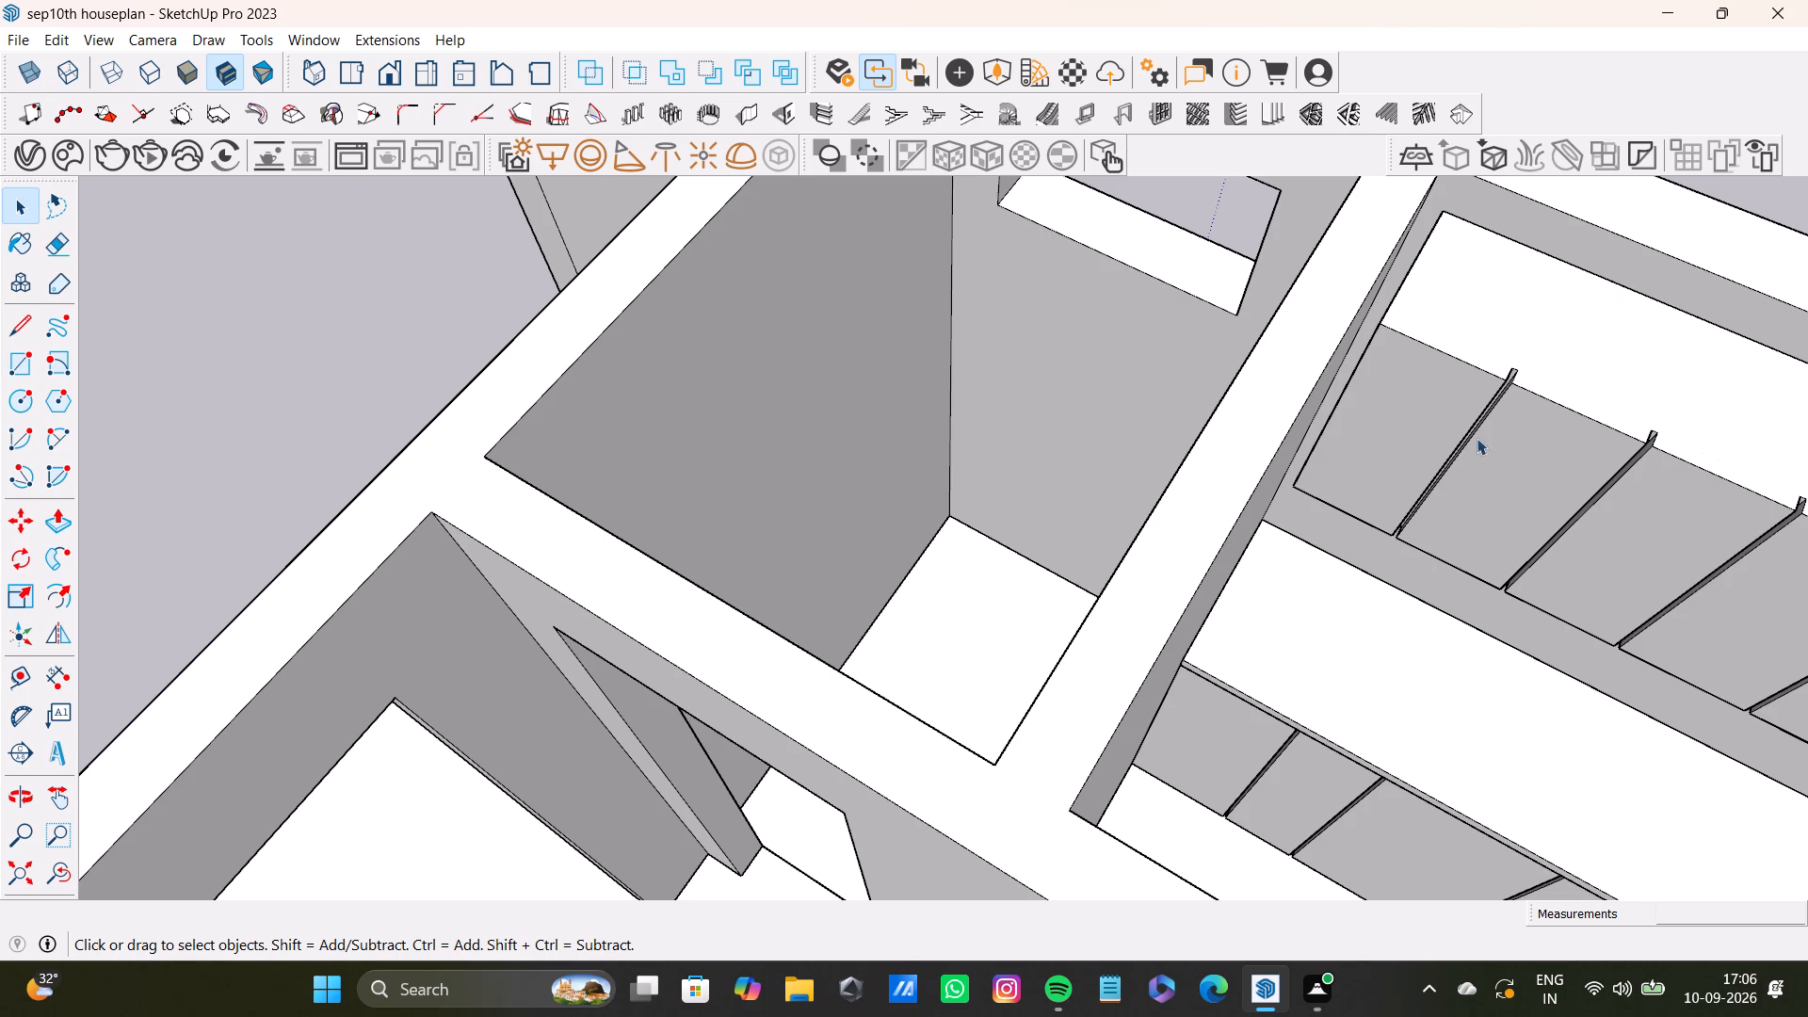
# Offset the front face of the end overhead cabinet door, beside the narrow room's wall, inward by 2".
pyautogui.press('space')
pyautogui.scroll(-8, 1327, 715)
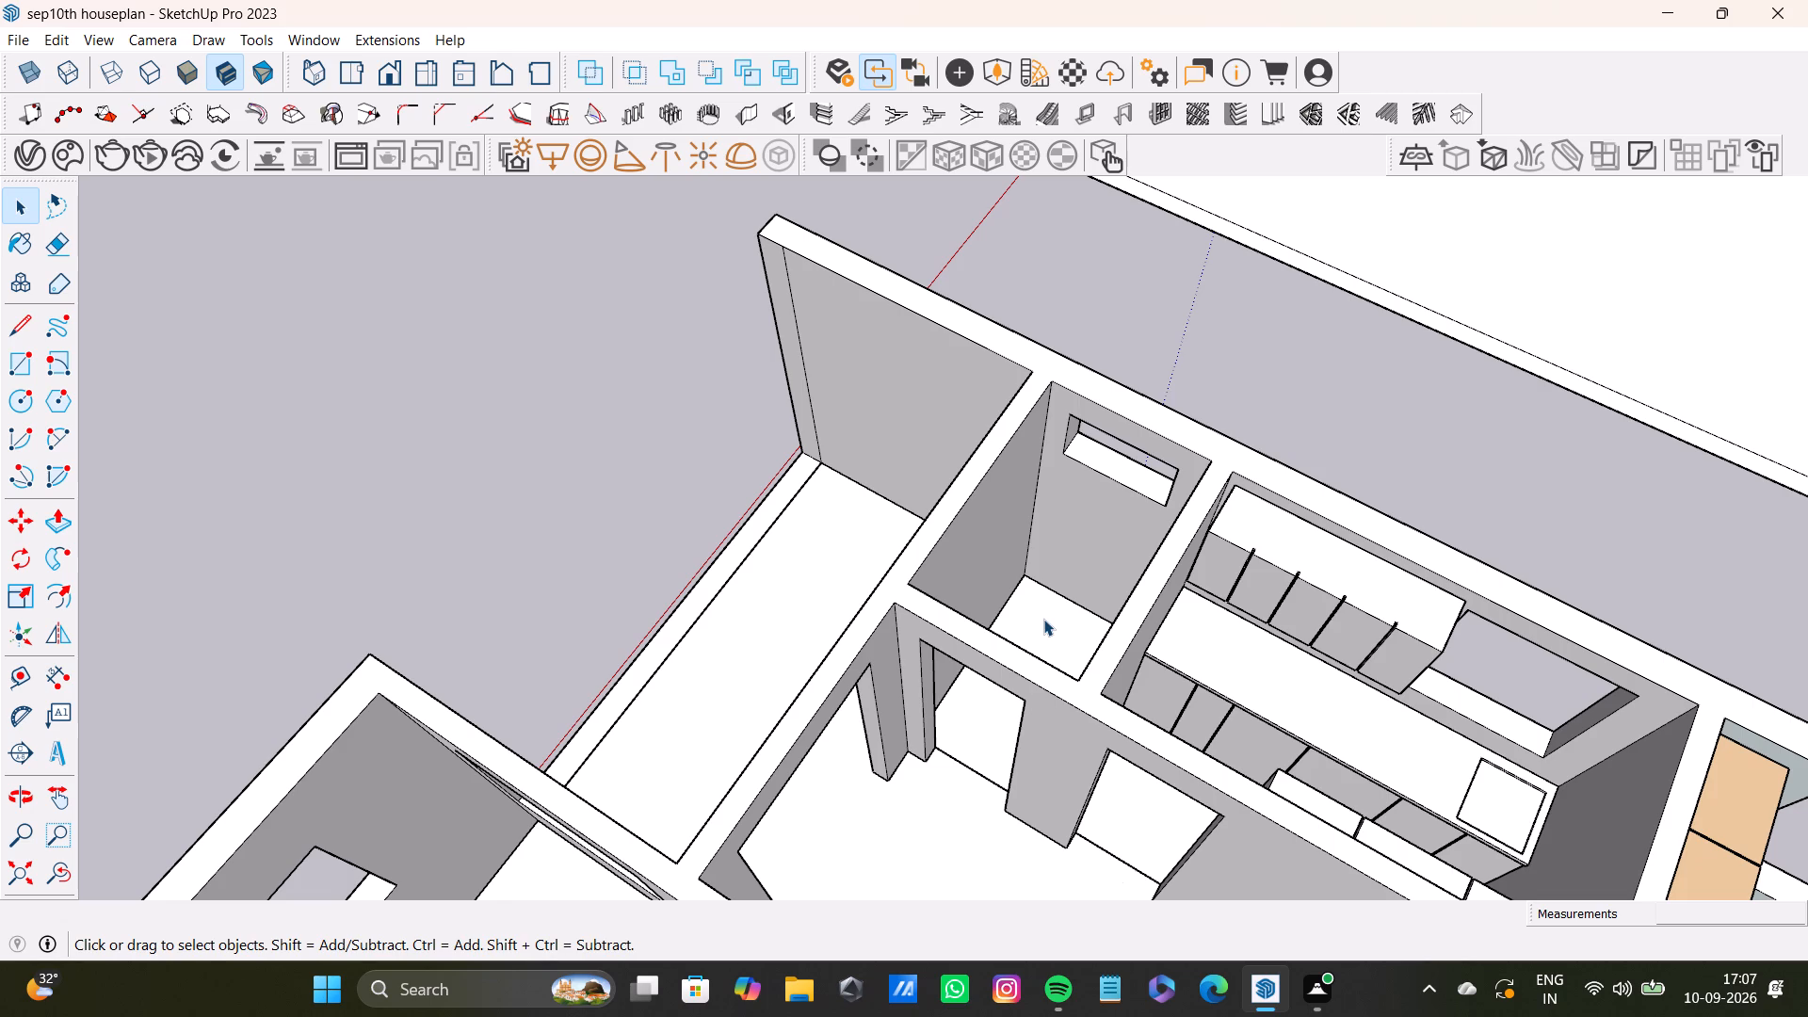
pyautogui.scroll(-3, 1167, 680)
pyautogui.keyDown('shift'); pyautogui.moveTo(1265, 627); pyautogui.dragTo(1153, 603, button='middle'); pyautogui.keyUp('shift')
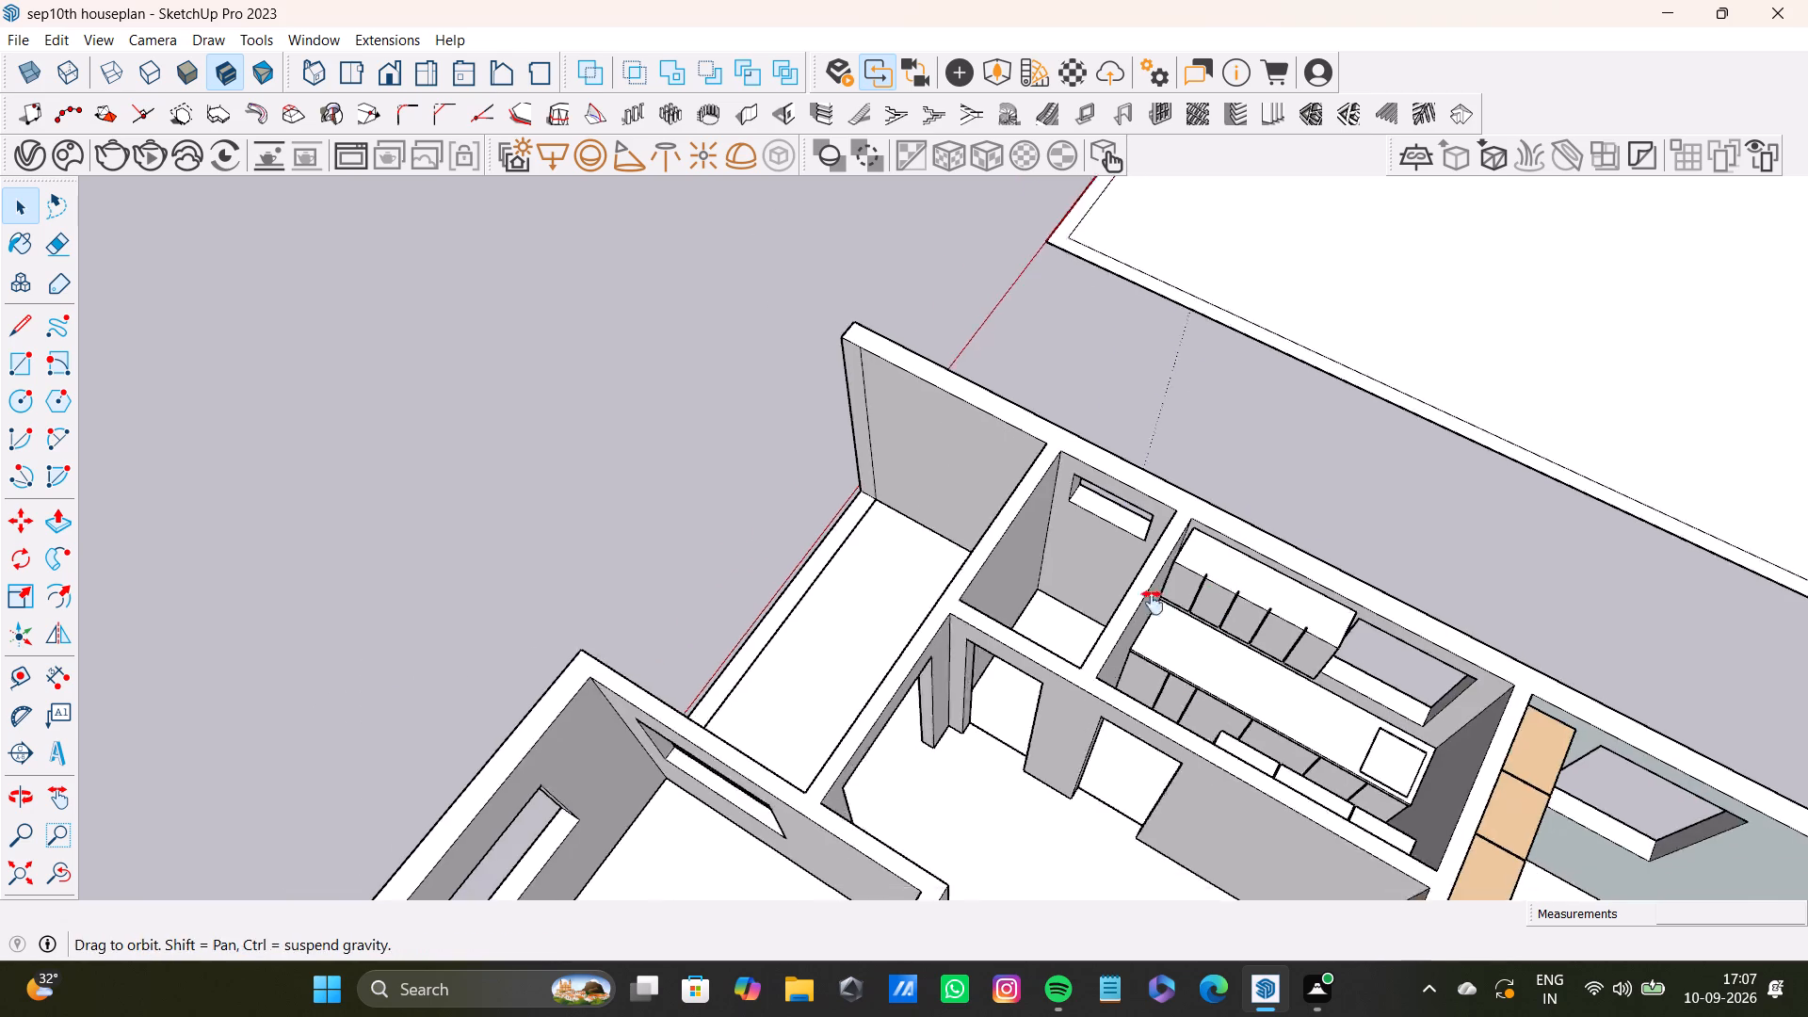
pyautogui.keyDown('shift'); pyautogui.moveTo(1153, 603); pyautogui.dragTo(1031, 624, button='middle'); pyautogui.keyUp('shift')
pyautogui.scroll(19, 1069, 617)
pyautogui.moveTo(993, 606); pyautogui.dragTo(1134, 402, button='middle')
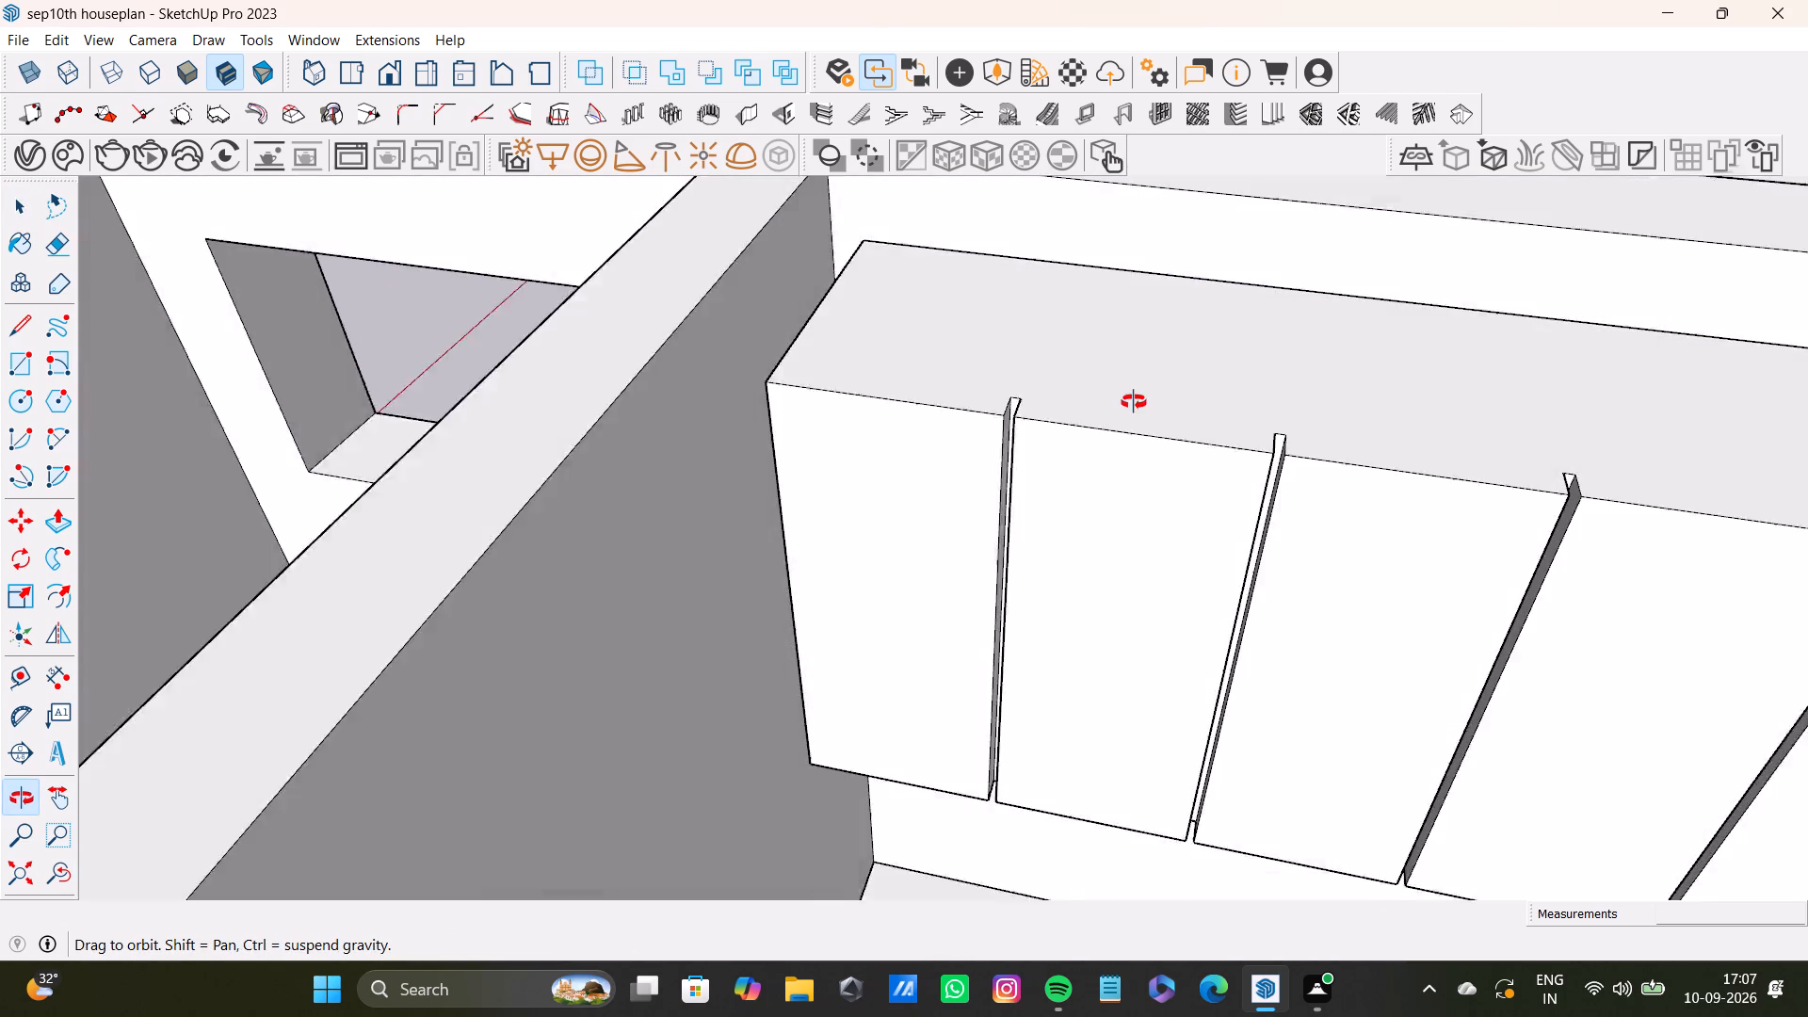
pyautogui.moveTo(1134, 402); pyautogui.dragTo(956, 538, button='middle')
pyautogui.scroll(6, 902, 493)
pyautogui.moveTo(900, 545); pyautogui.dragTo(583, 651, button='middle')
pyautogui.scroll(4, 732, 518)
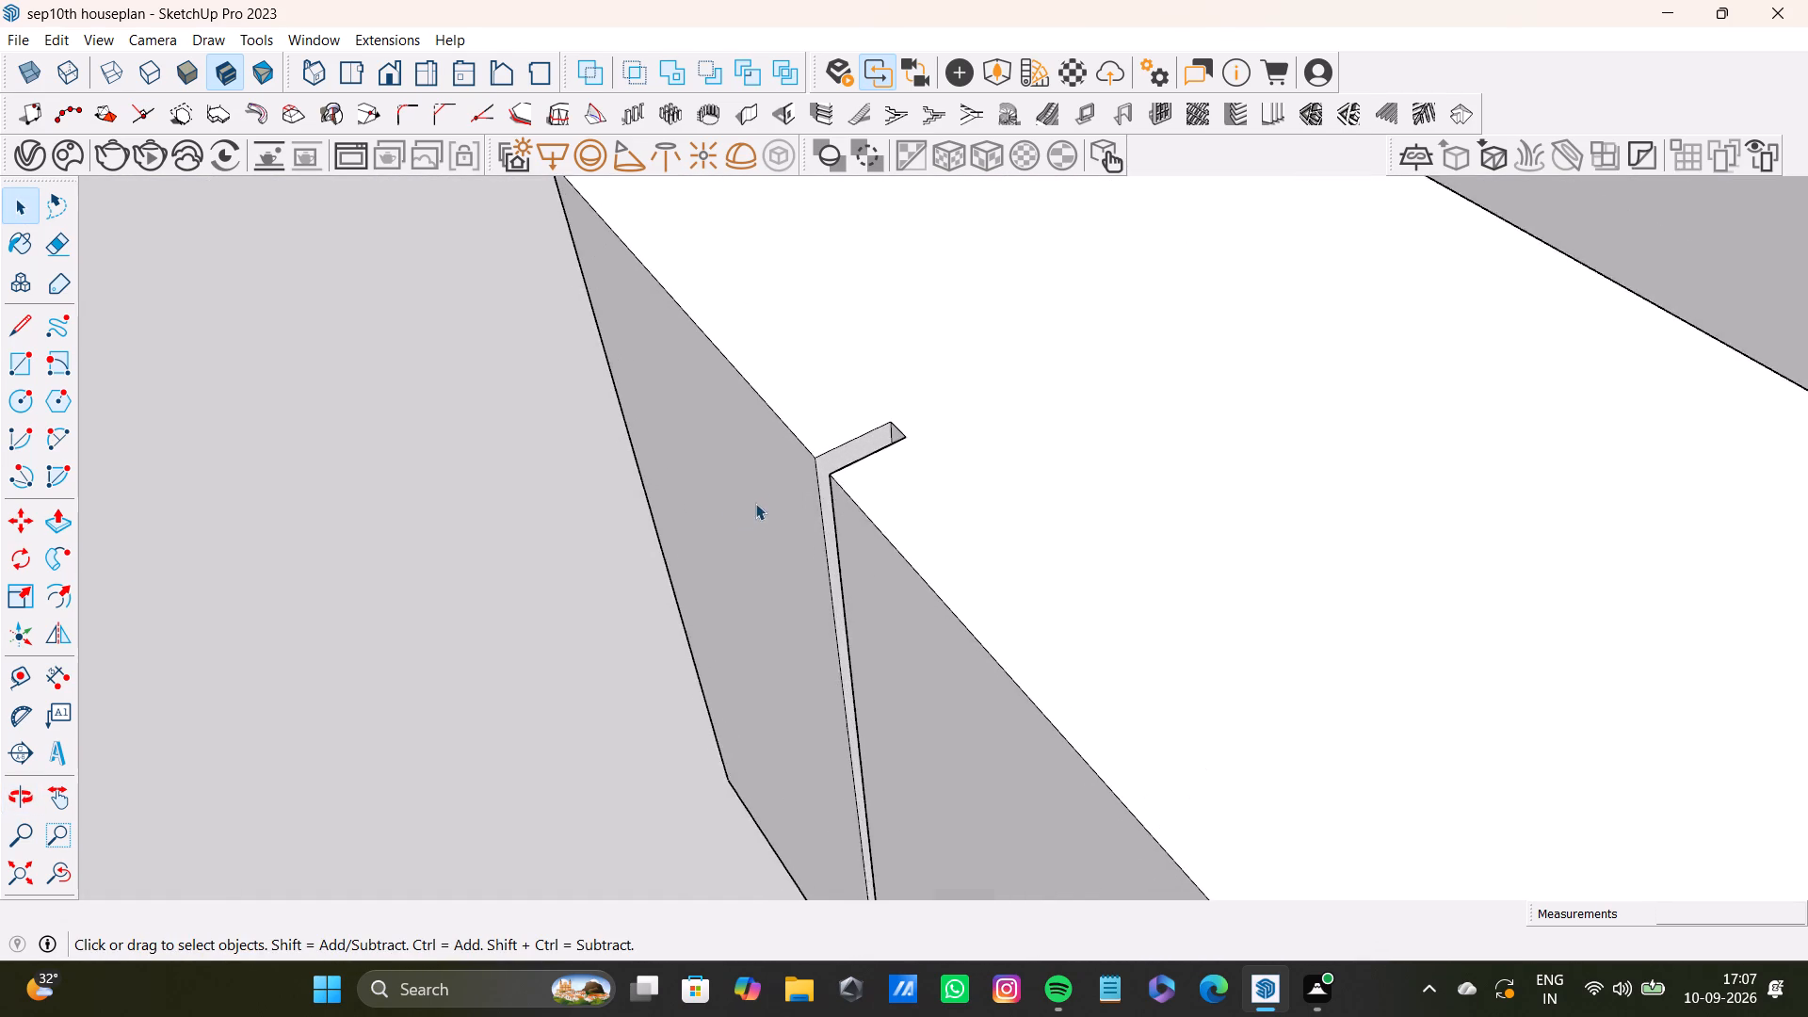
pyautogui.scroll(2, 755, 503)
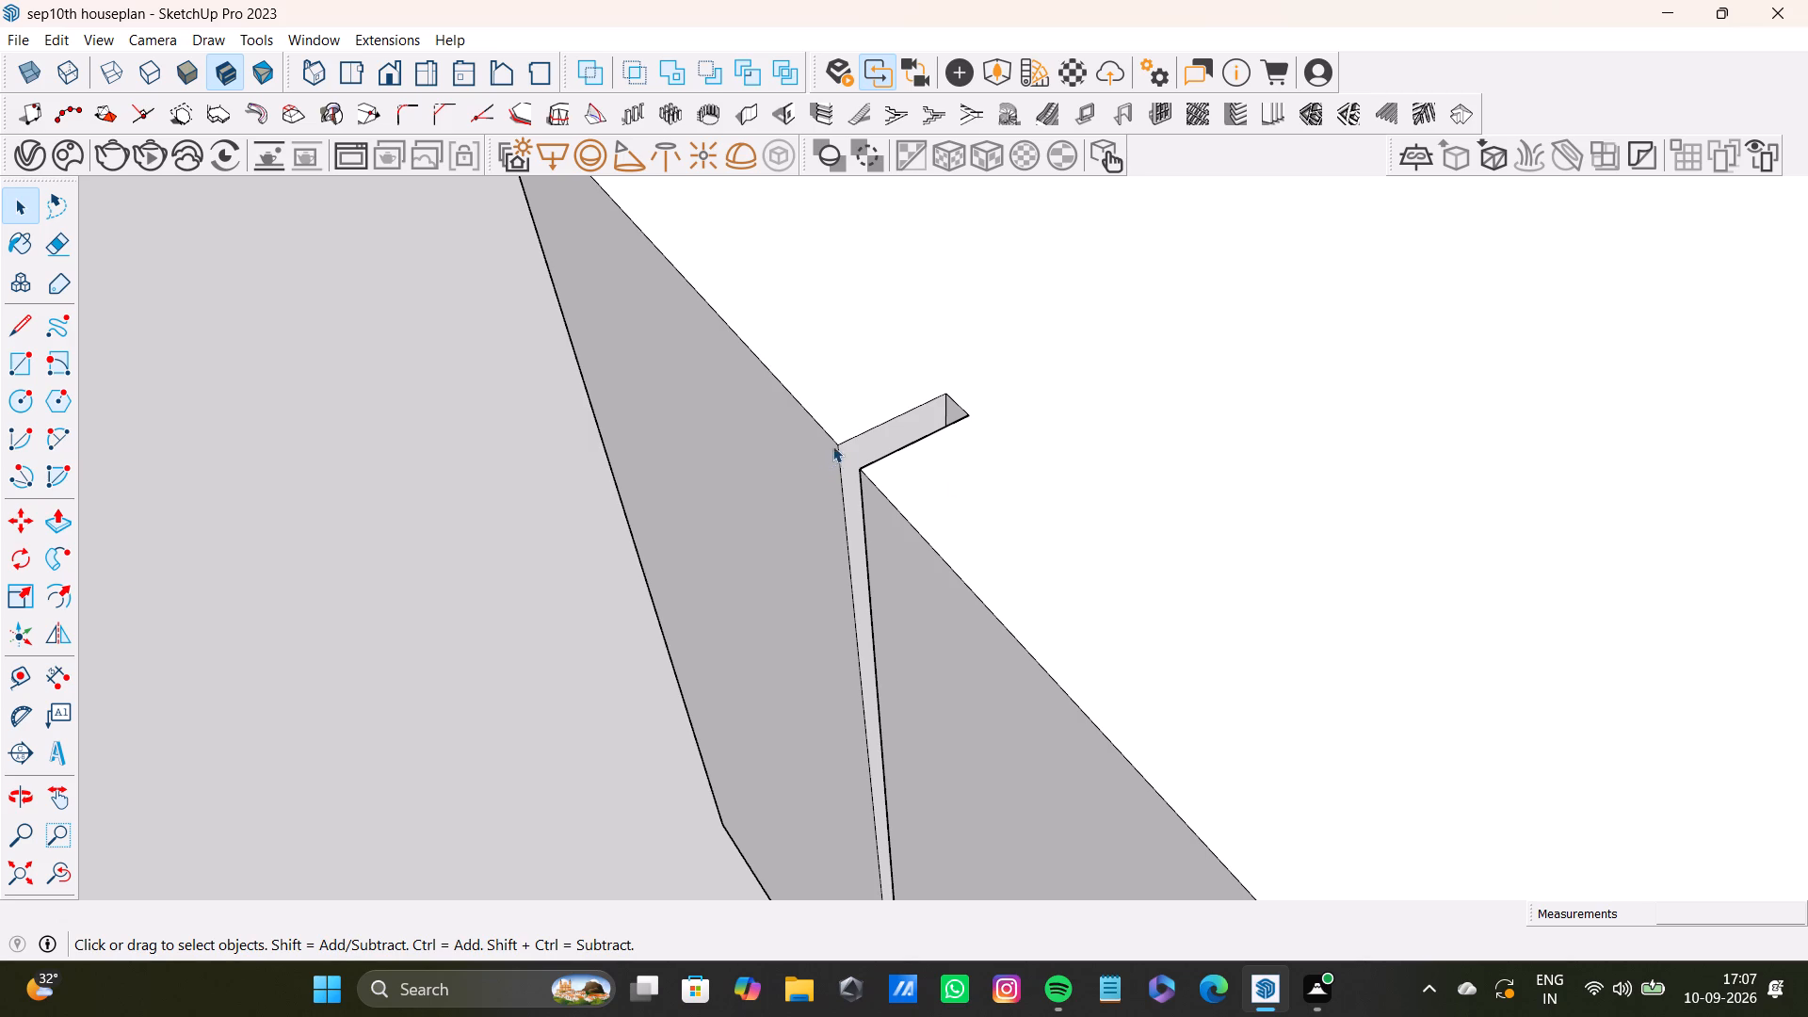
pyautogui.scroll(-3, 876, 437)
pyautogui.keyDown('shift'); pyautogui.moveTo(875, 441); pyautogui.dragTo(793, 670, button='middle'); pyautogui.keyUp('shift')
pyautogui.scroll(-2, 860, 687)
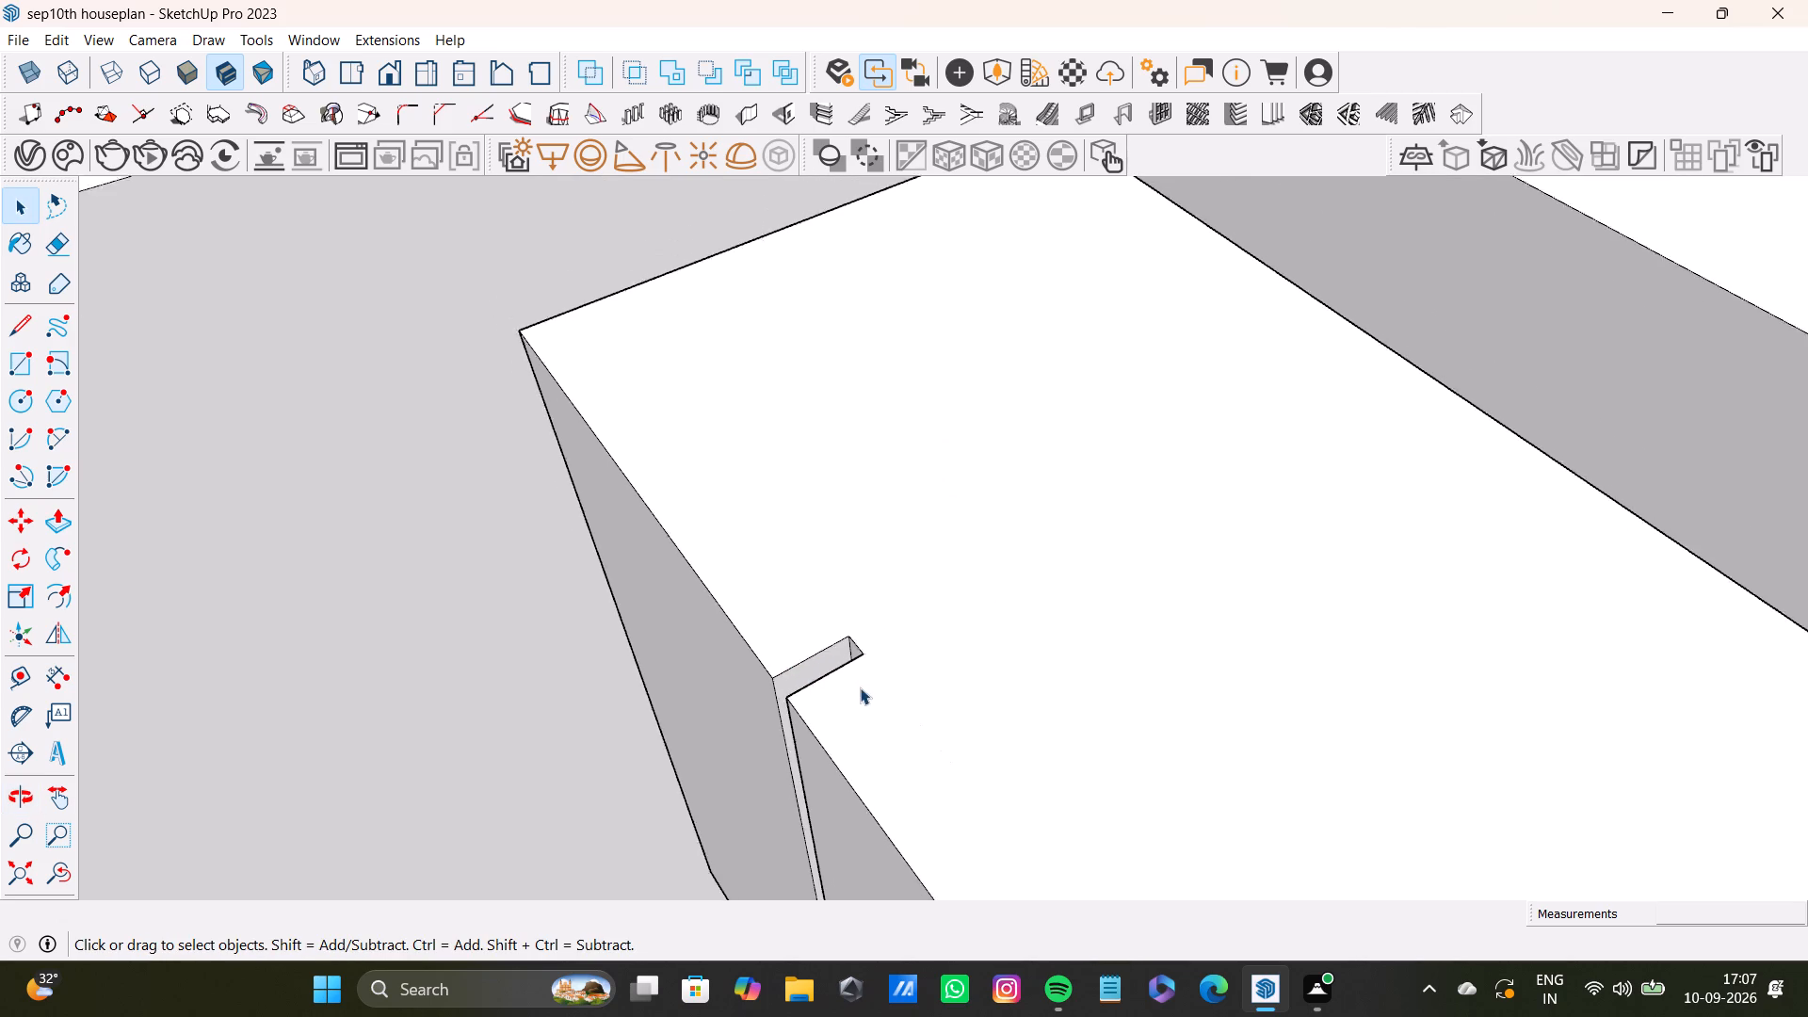
pyautogui.scroll(-2, 860, 687)
pyautogui.moveTo(855, 710); pyautogui.dragTo(1015, 647, button='middle')
pyautogui.scroll(7, 989, 685)
pyautogui.scroll(-4, 795, 684)
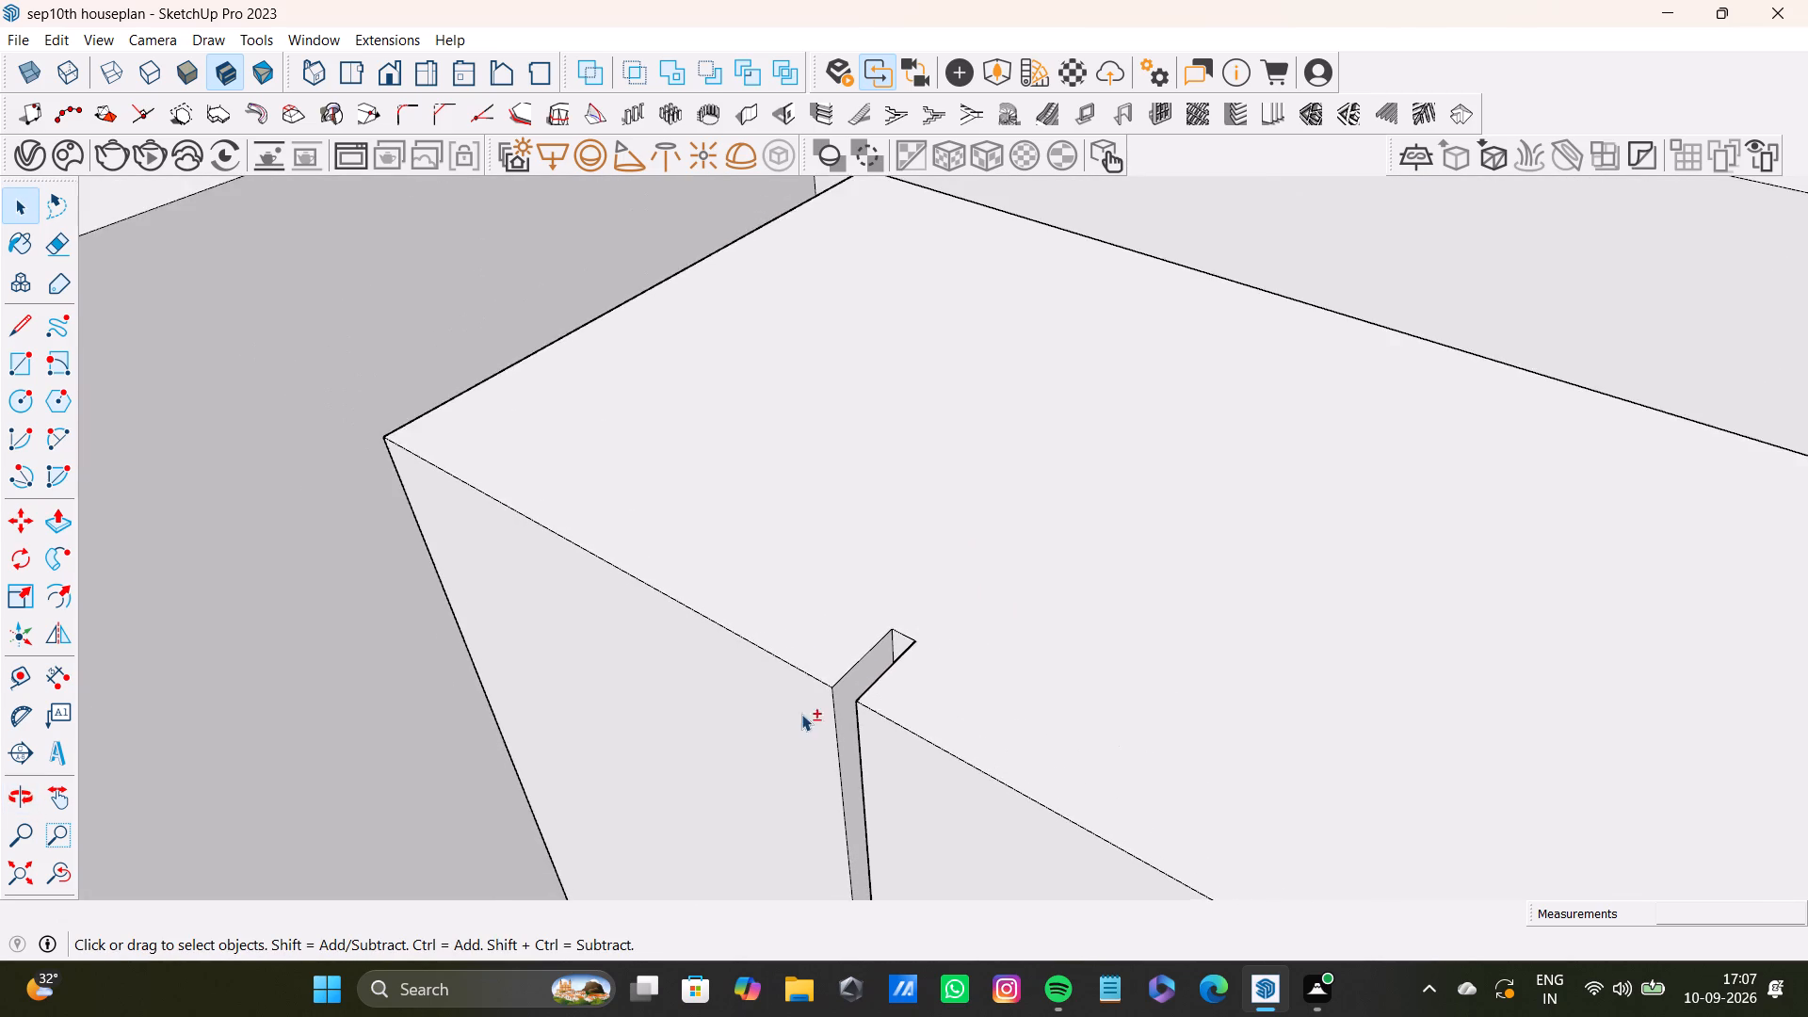
pyautogui.scroll(-1, 801, 714)
pyautogui.keyDown('shift'); pyautogui.moveTo(801, 740); pyautogui.dragTo(870, 782, button='middle'); pyautogui.keyUp('shift')
pyautogui.moveTo(919, 781); pyautogui.dragTo(1269, 698, button='middle')
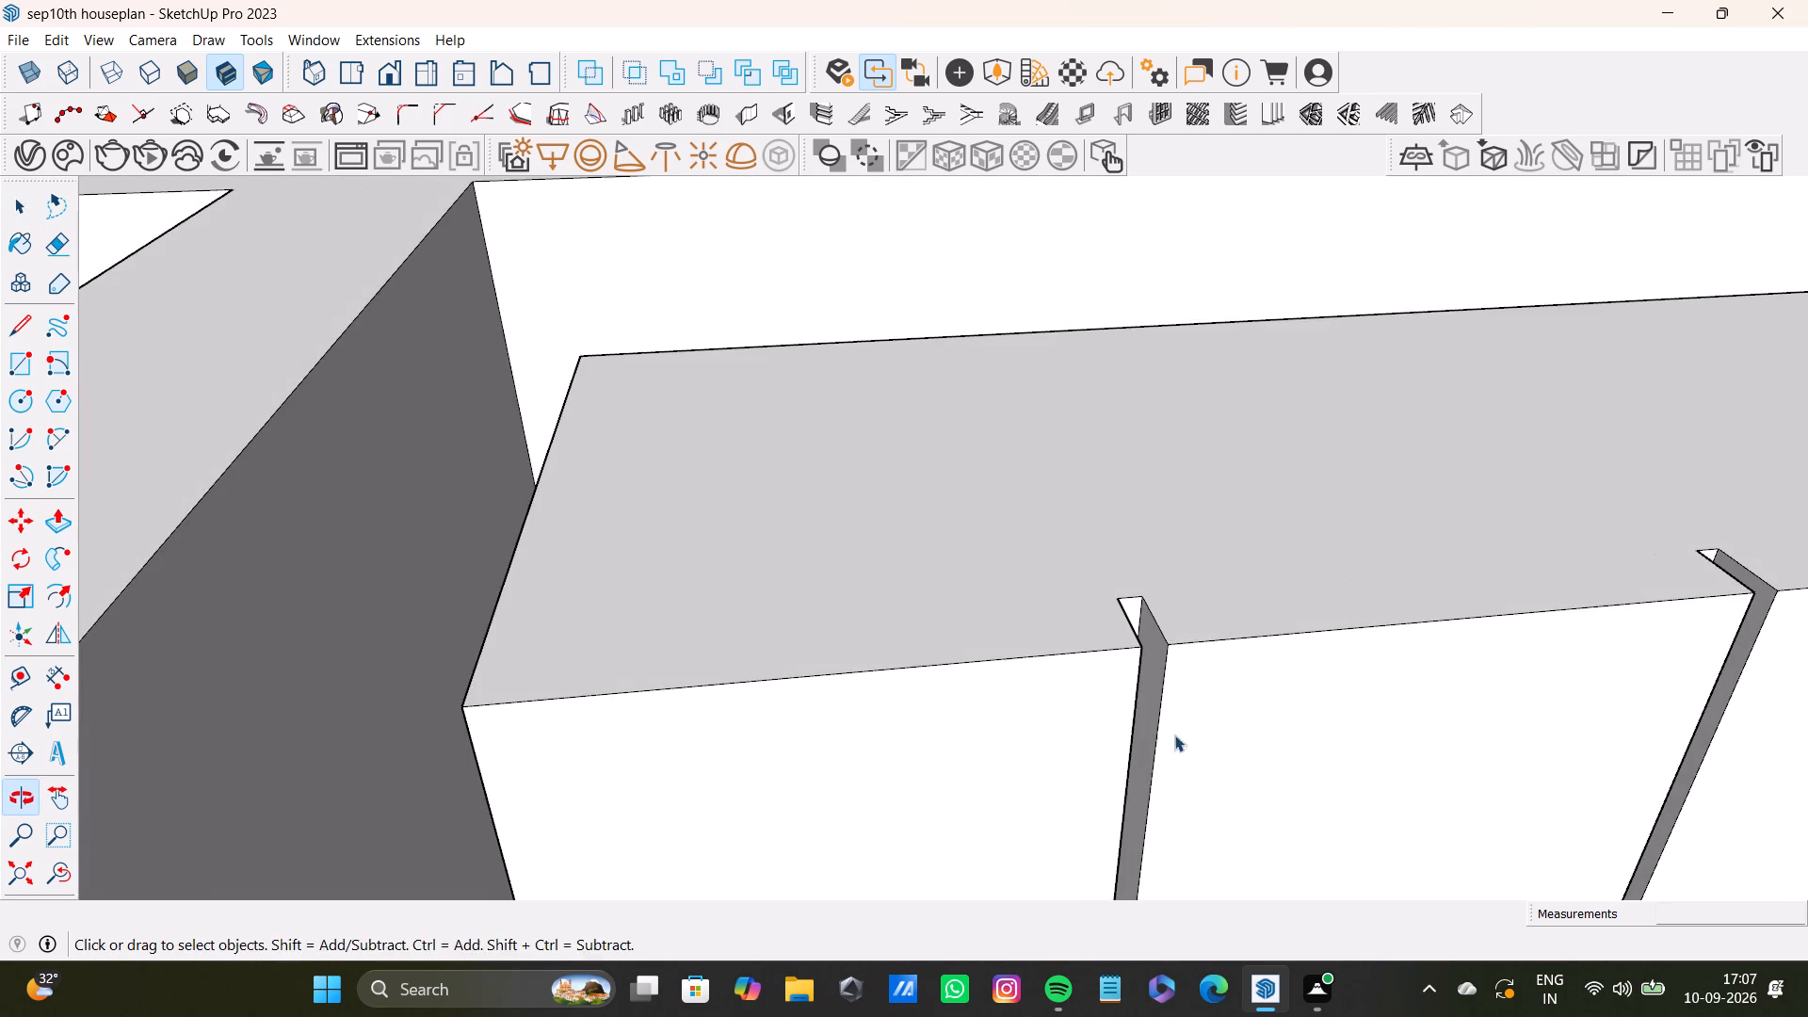
pyautogui.keyDown('shift'); pyautogui.moveTo(1121, 760); pyautogui.dragTo(1057, 561, button='middle'); pyautogui.keyUp('shift')
pyautogui.click(23, 357)
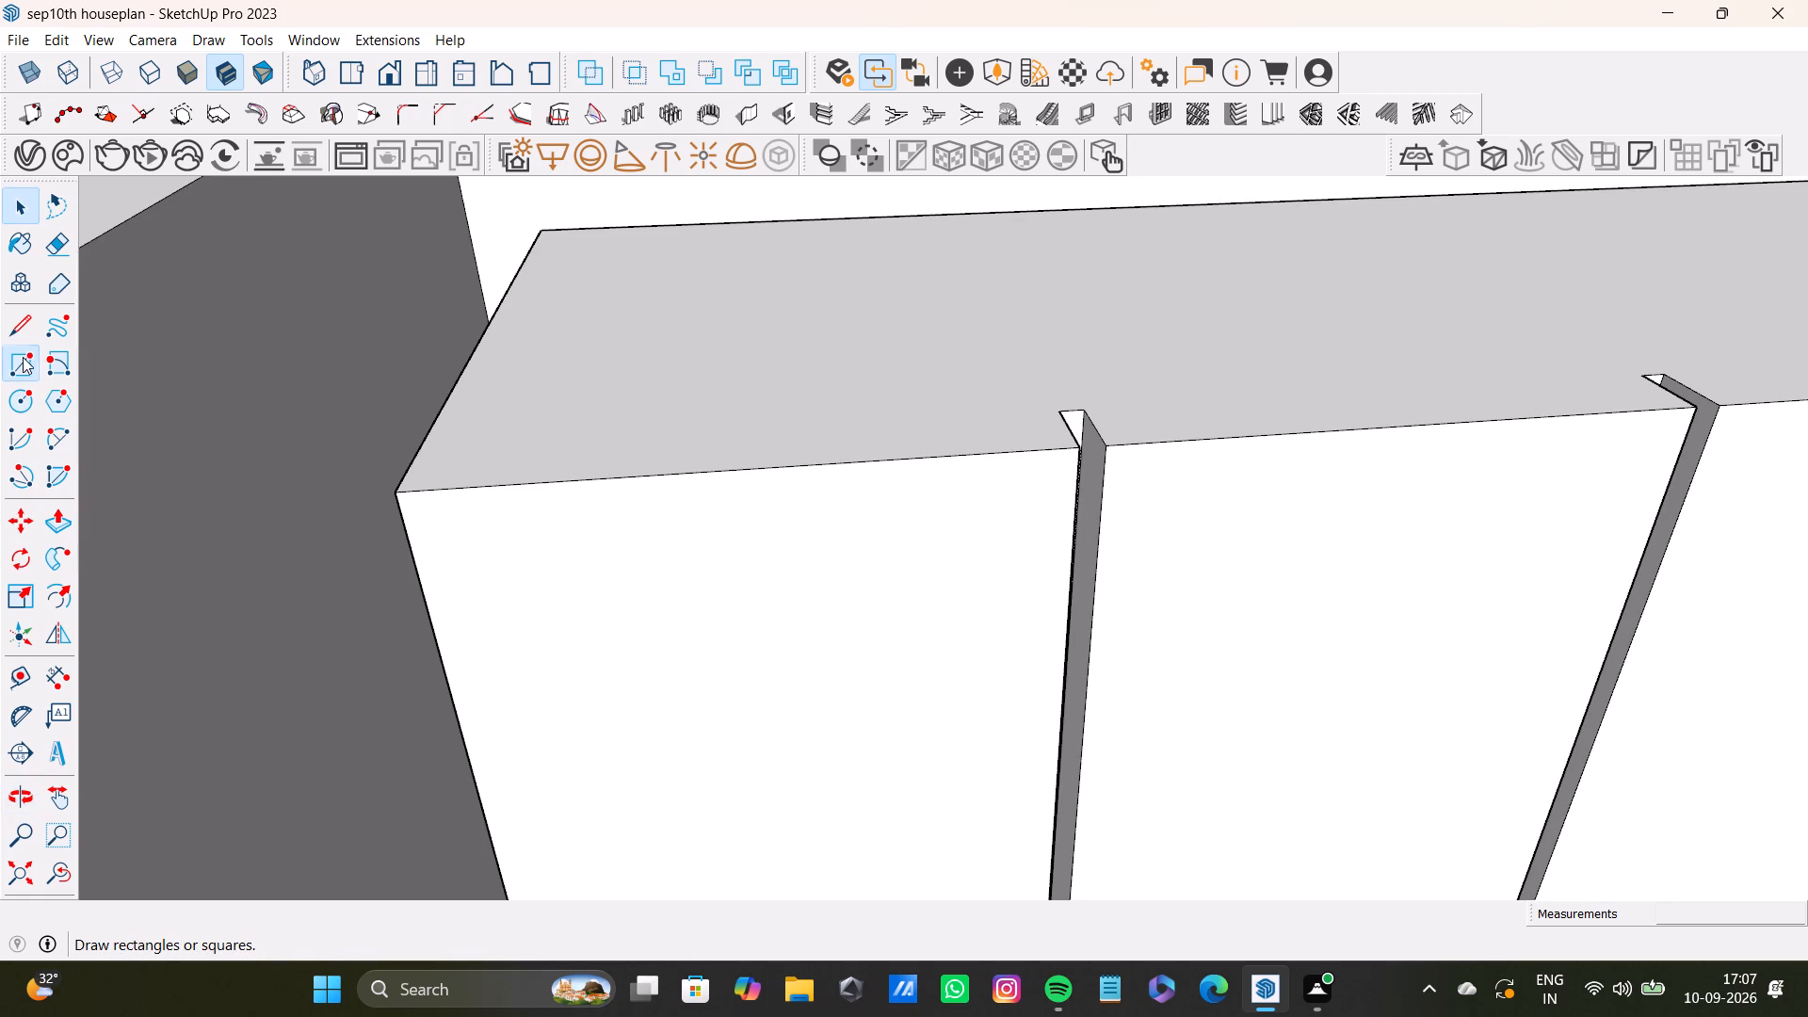
pyautogui.click(60, 597)
pyautogui.click(761, 733)
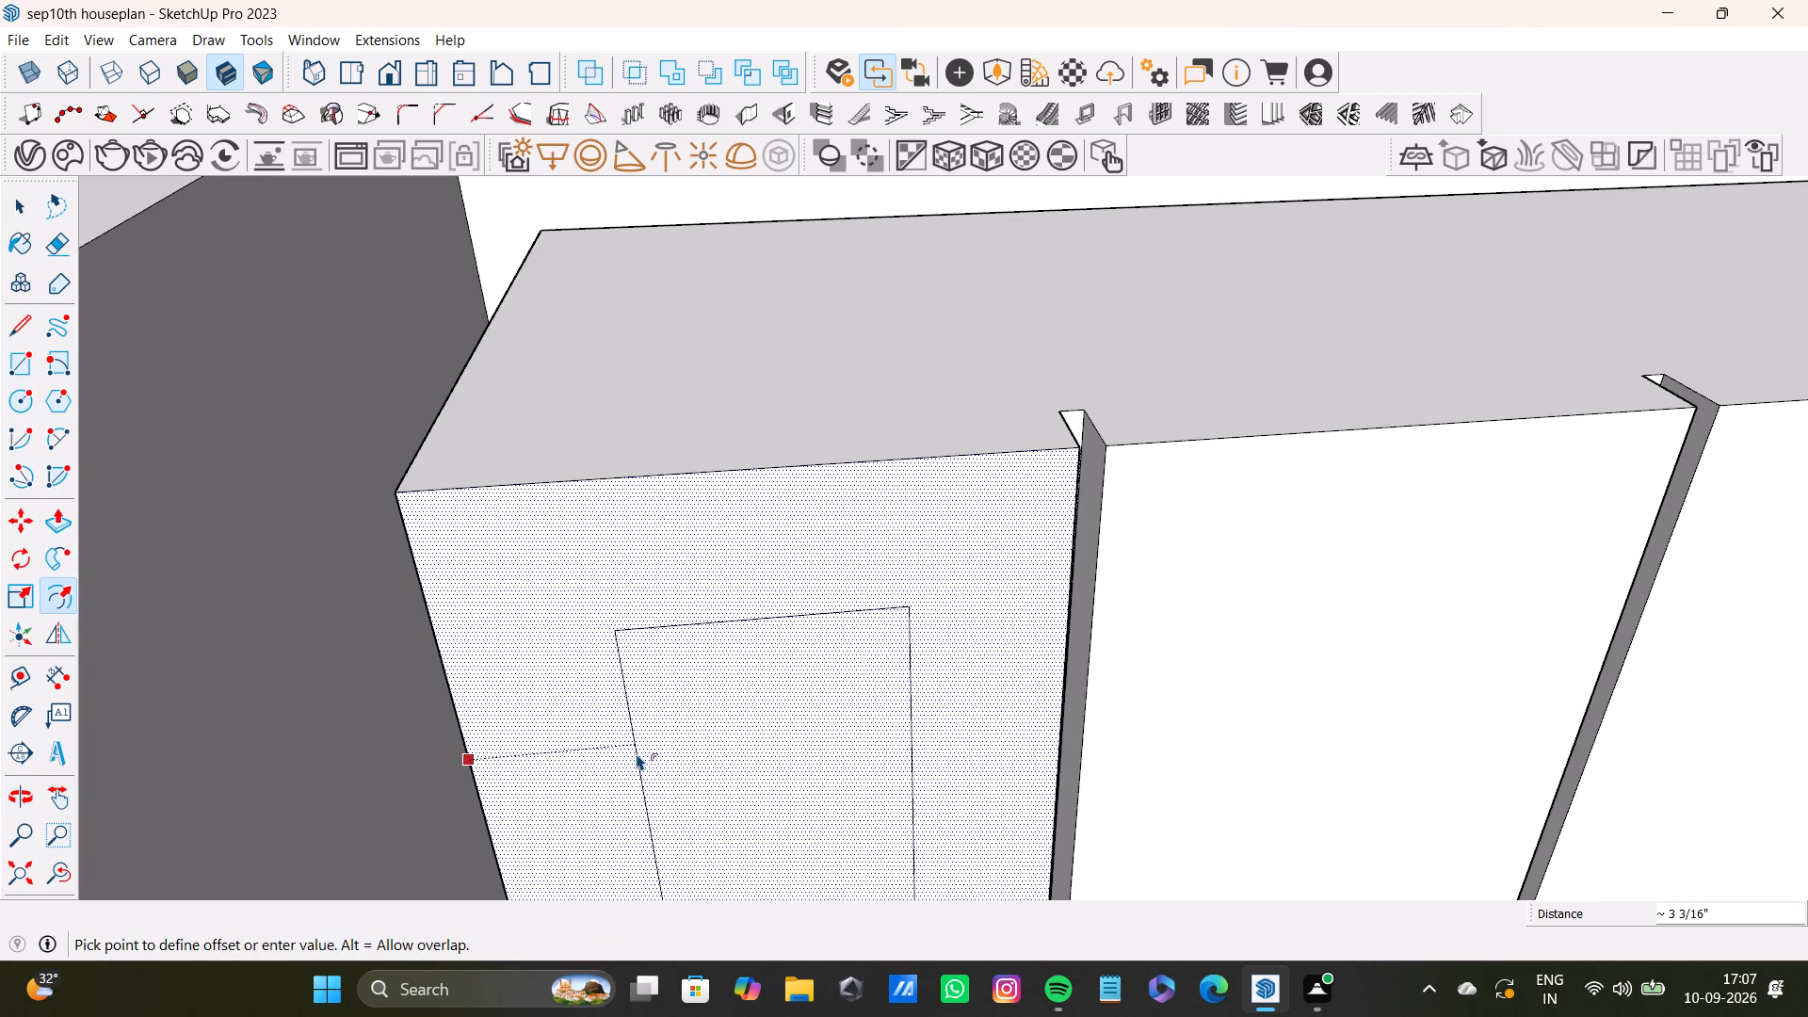
pyautogui.press('2')
pyautogui.hotkey('shift', '"')
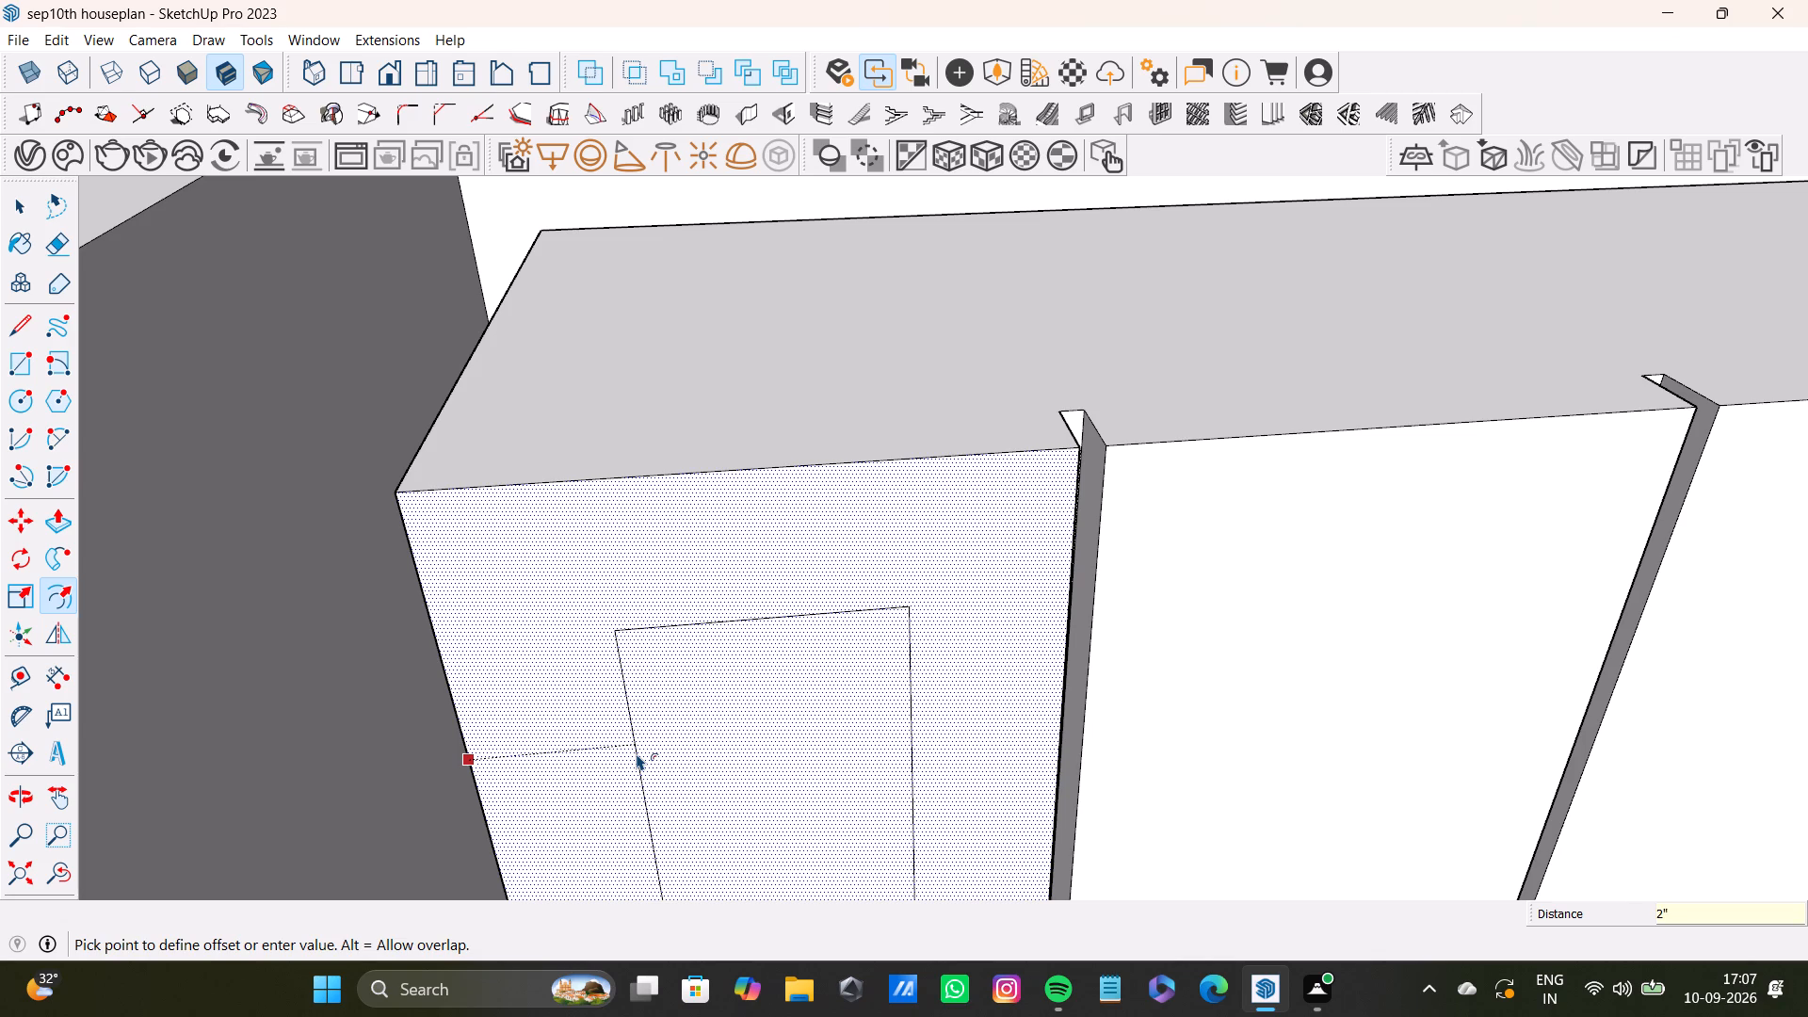
pyautogui.press('Return')
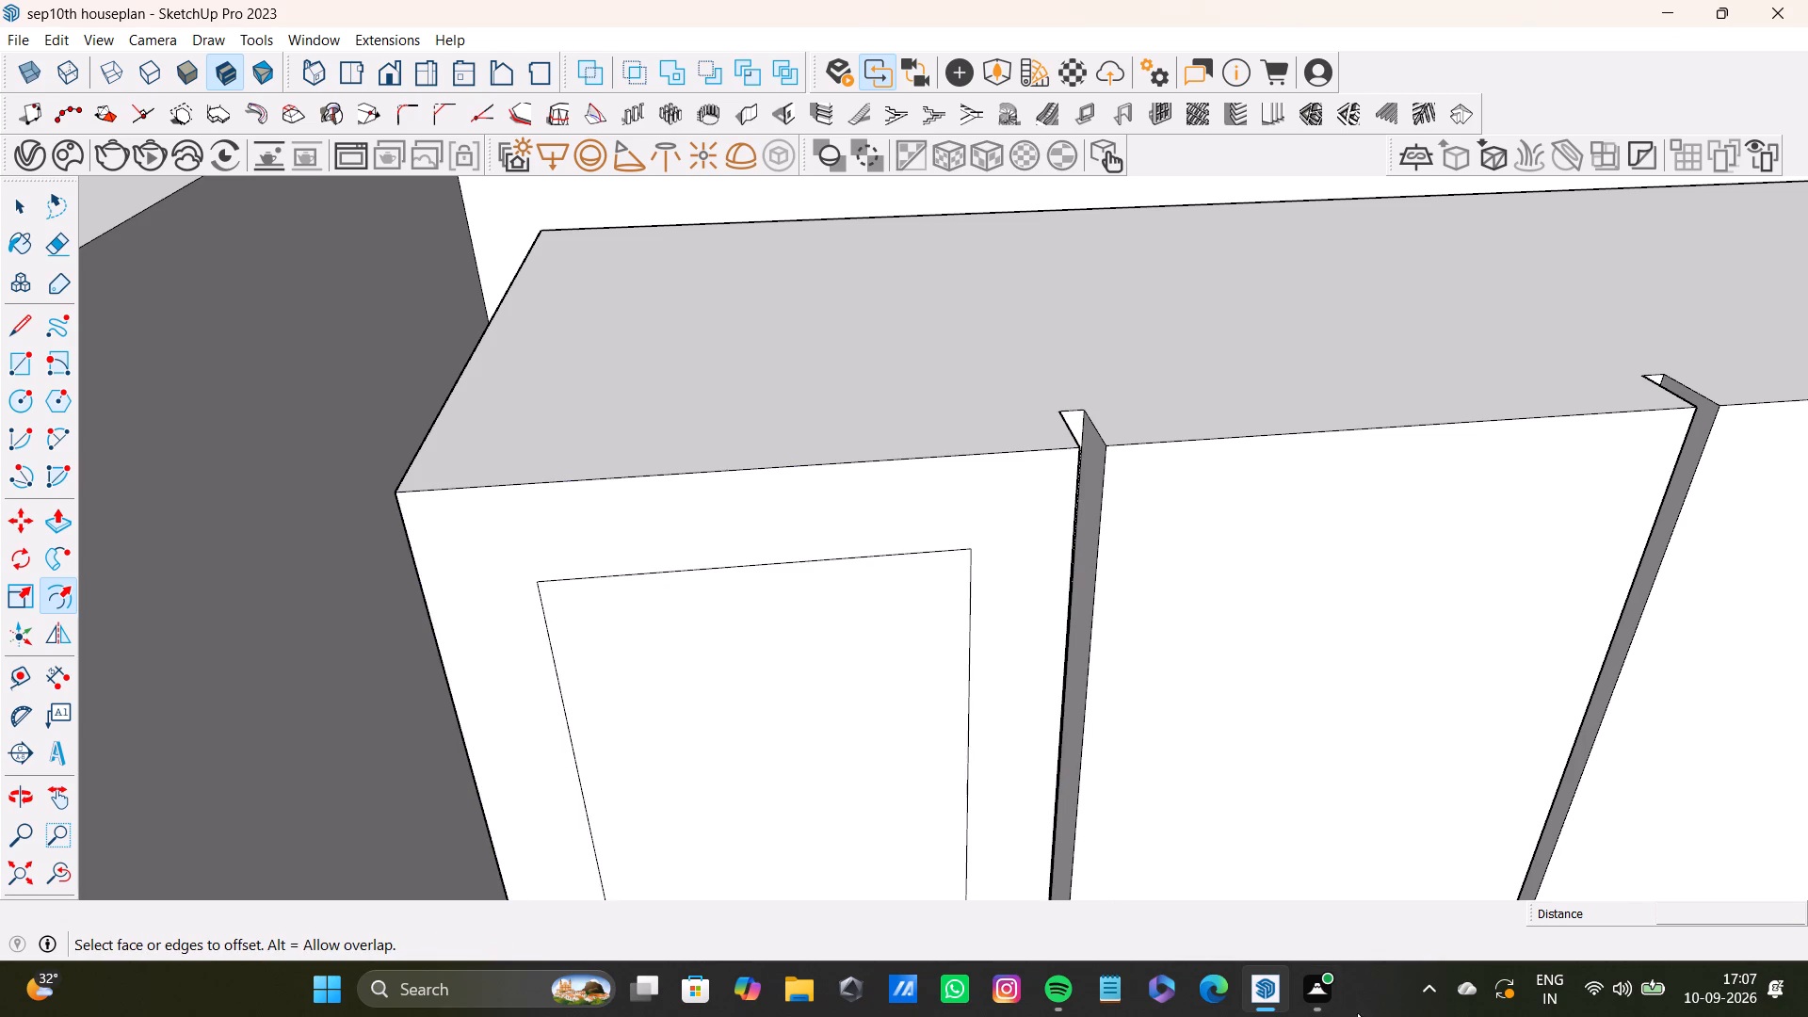
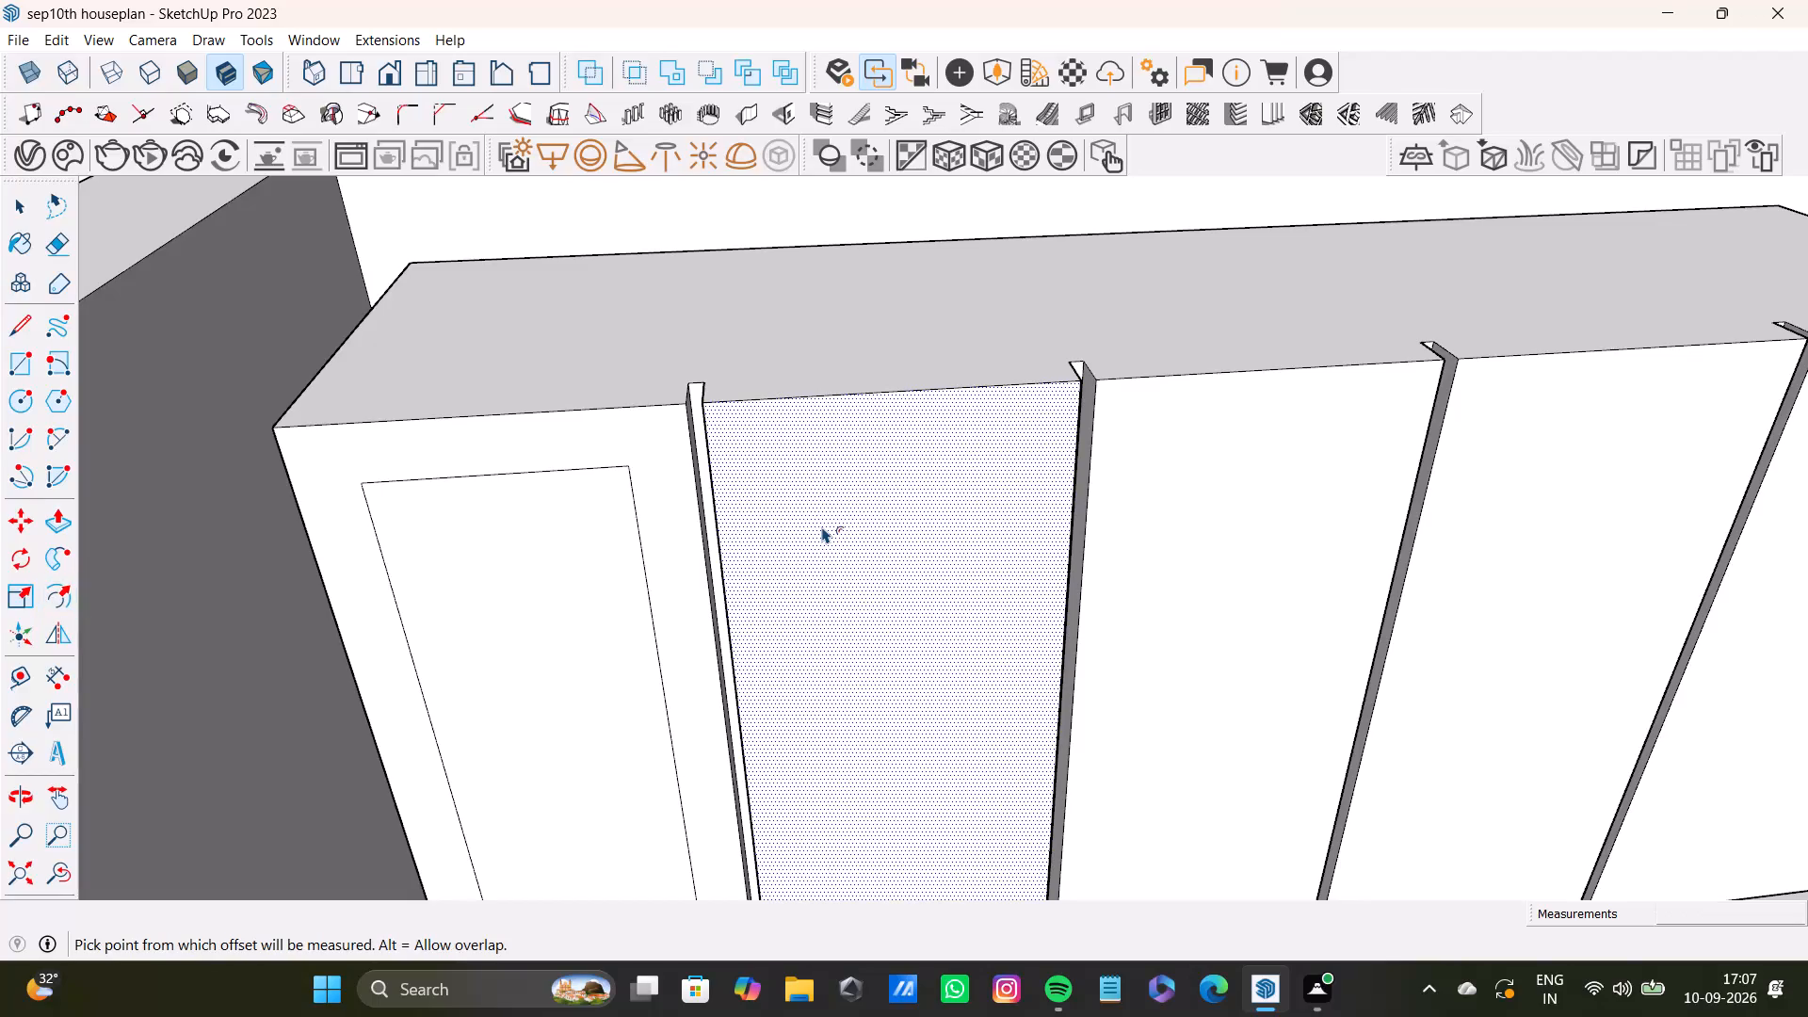
# Offset the front face of the second overhead cabinet door from the wall end inward by 2".
pyautogui.click(821, 558)
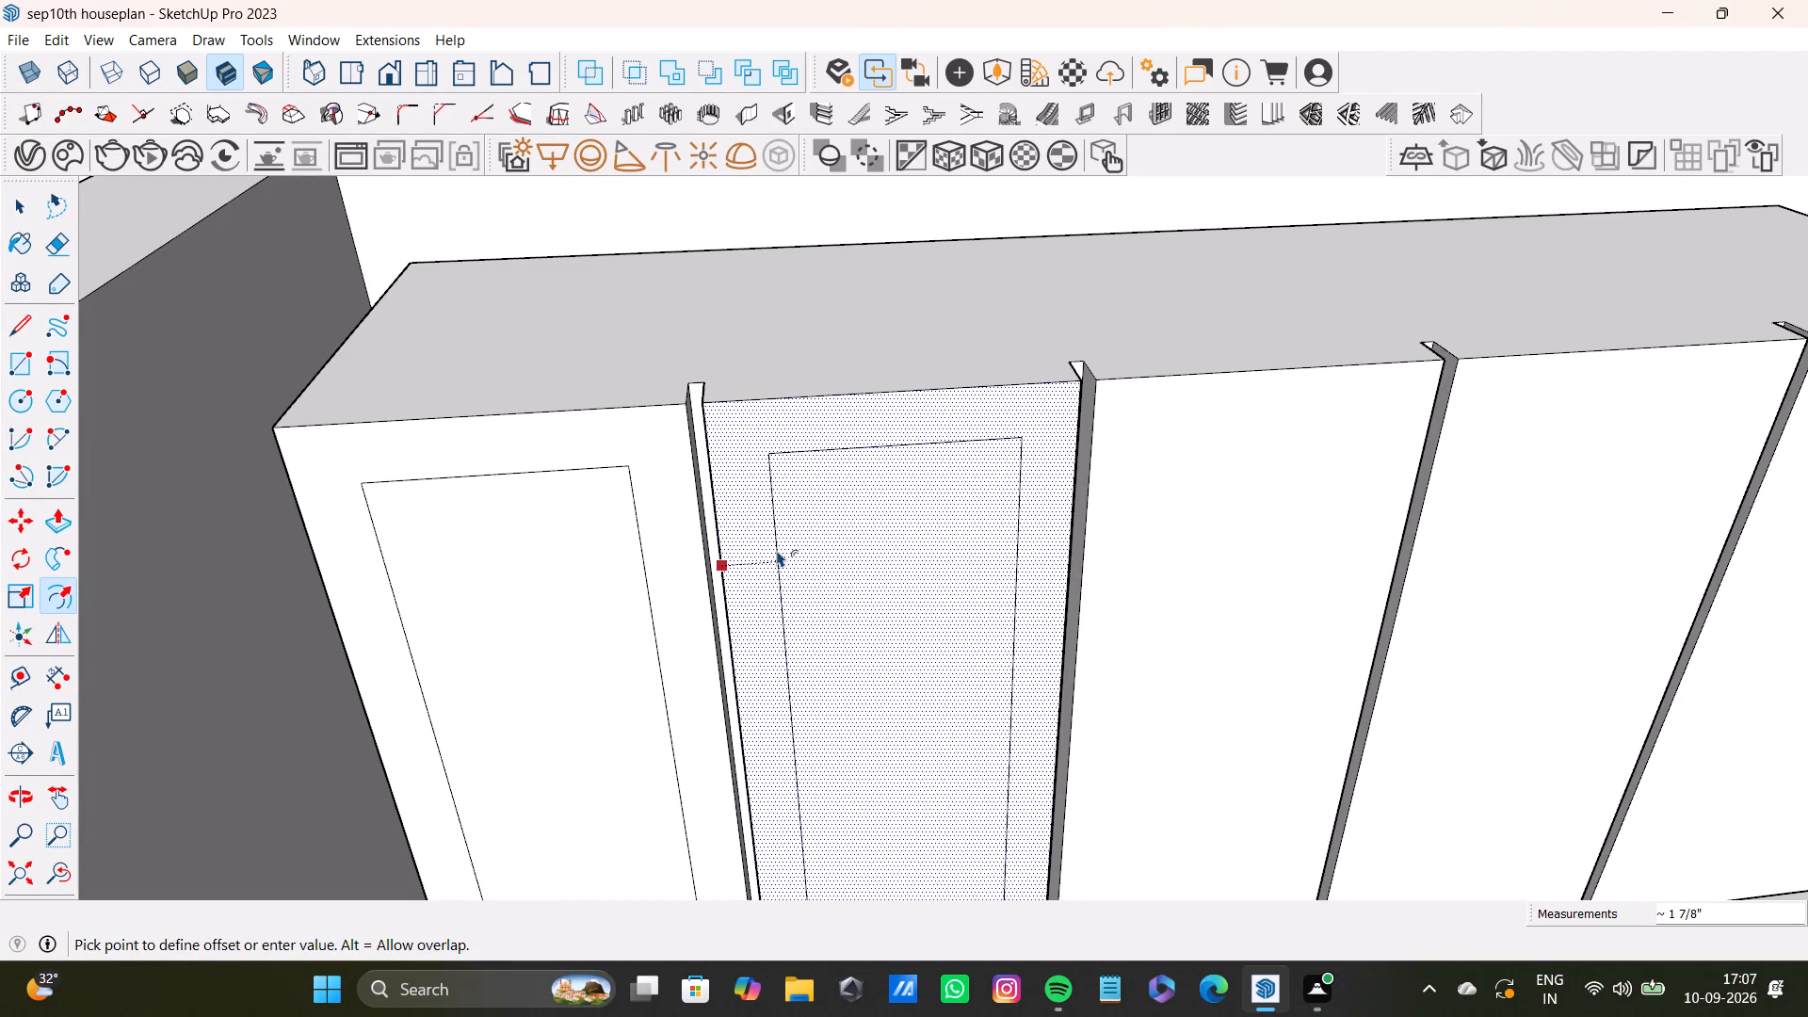
pyautogui.press('2')
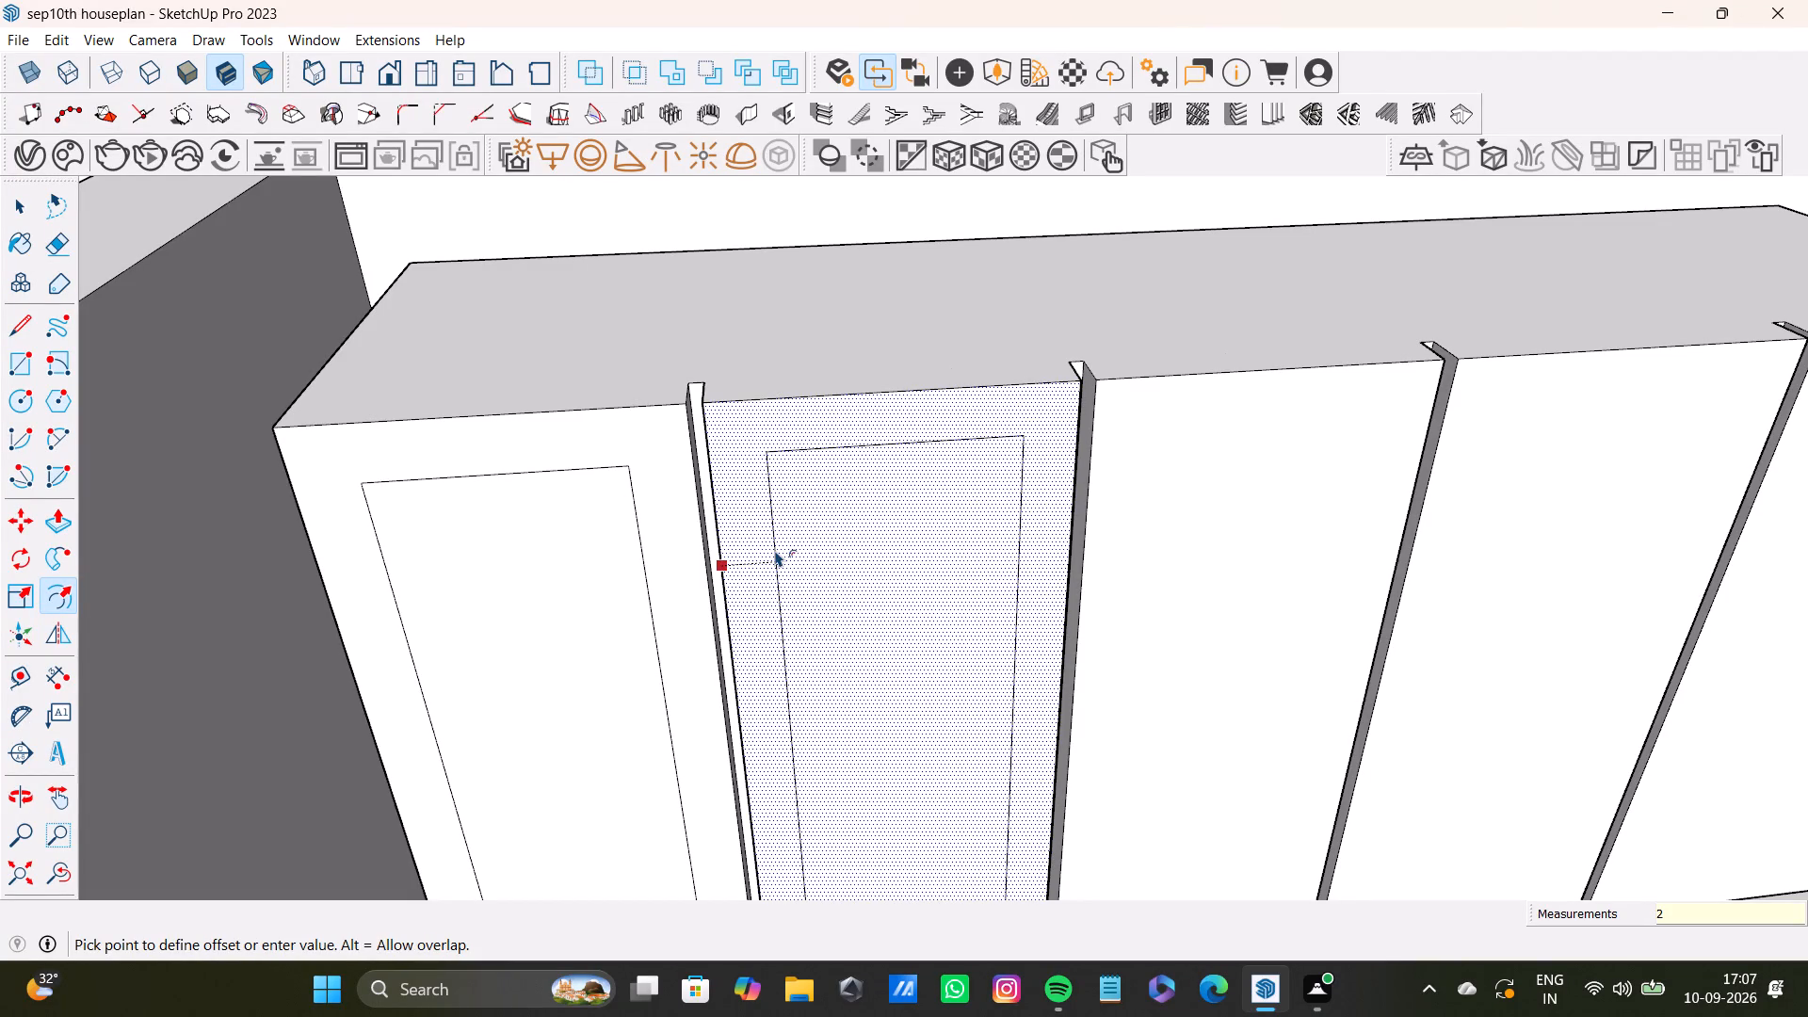
pyautogui.hotkey('shift', '"')
pyautogui.press('Return')
# Offset the front face of the third overhead cabinet door, the middle one of the row, inward by 2".
pyautogui.scroll(-2, 789, 657)
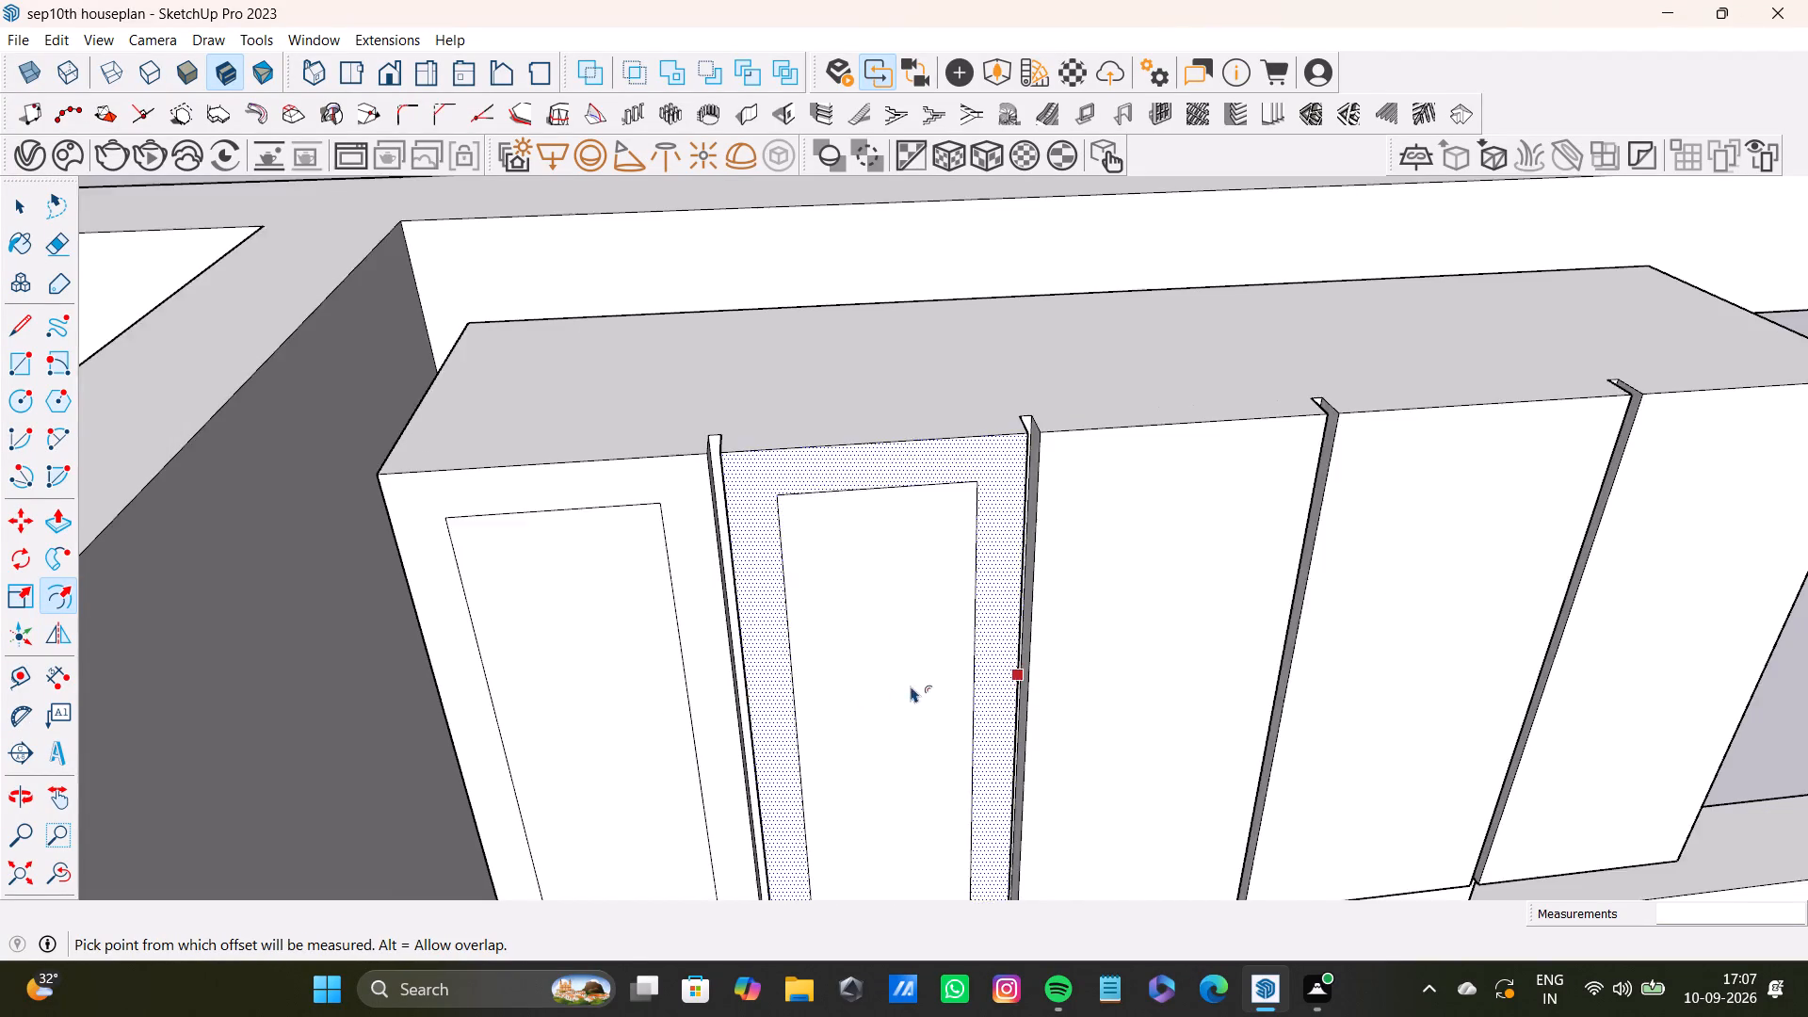
pyautogui.keyDown('shift'); pyautogui.moveTo(911, 686); pyautogui.dragTo(694, 675, button='middle'); pyautogui.keyUp('shift')
pyautogui.press('space')
pyautogui.click(897, 587)
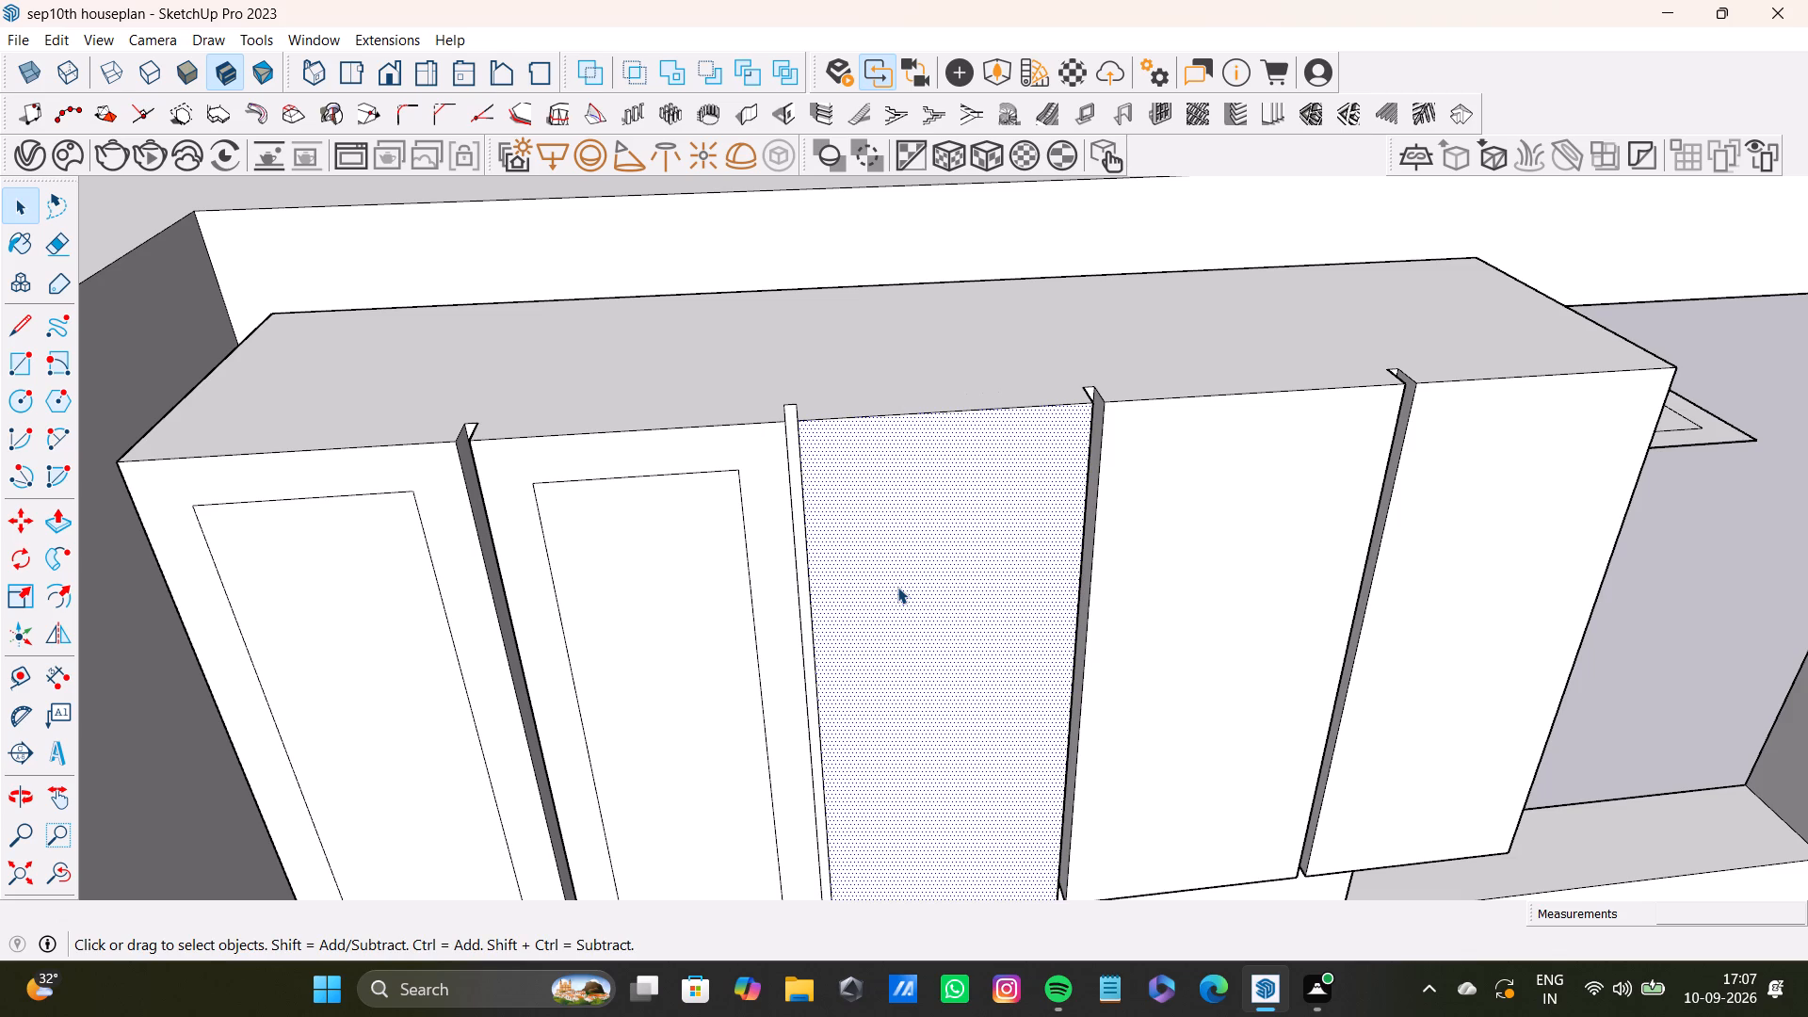
pyautogui.press('f')
pyautogui.moveTo(897, 587); pyautogui.dragTo(887, 586)
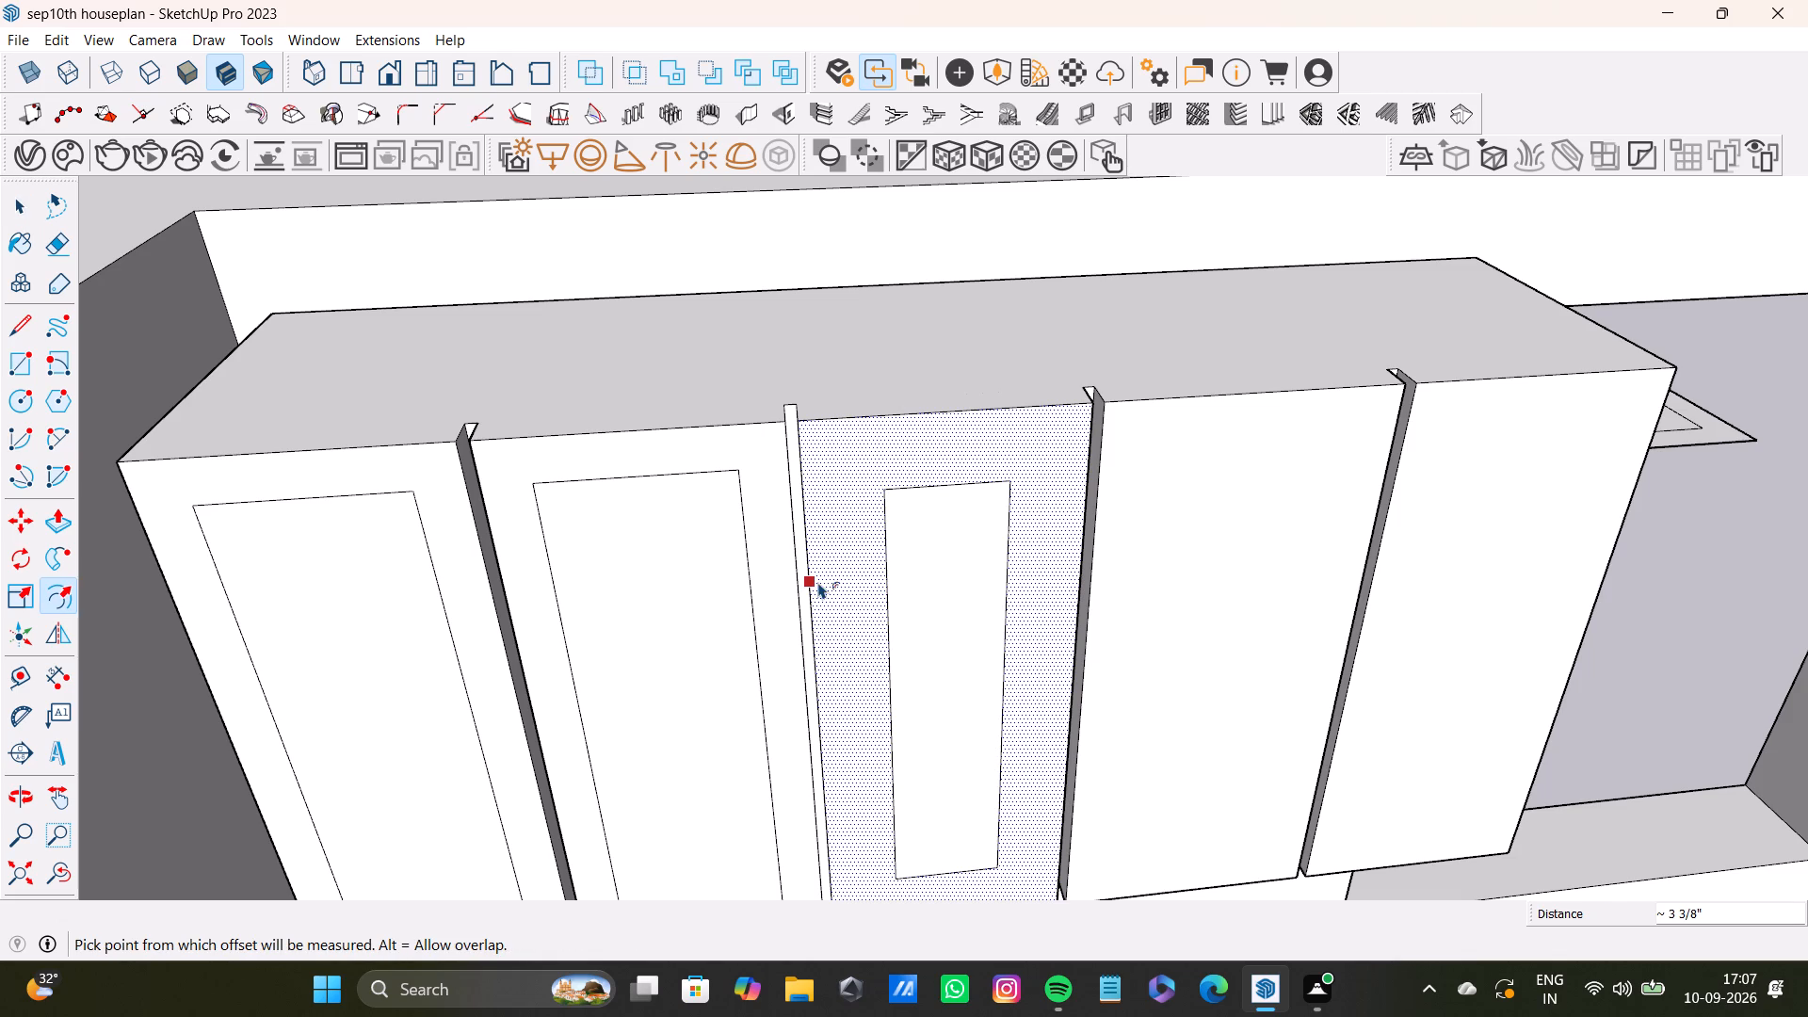
pyautogui.hotkey('ctrl', 'z')
pyautogui.click(905, 596)
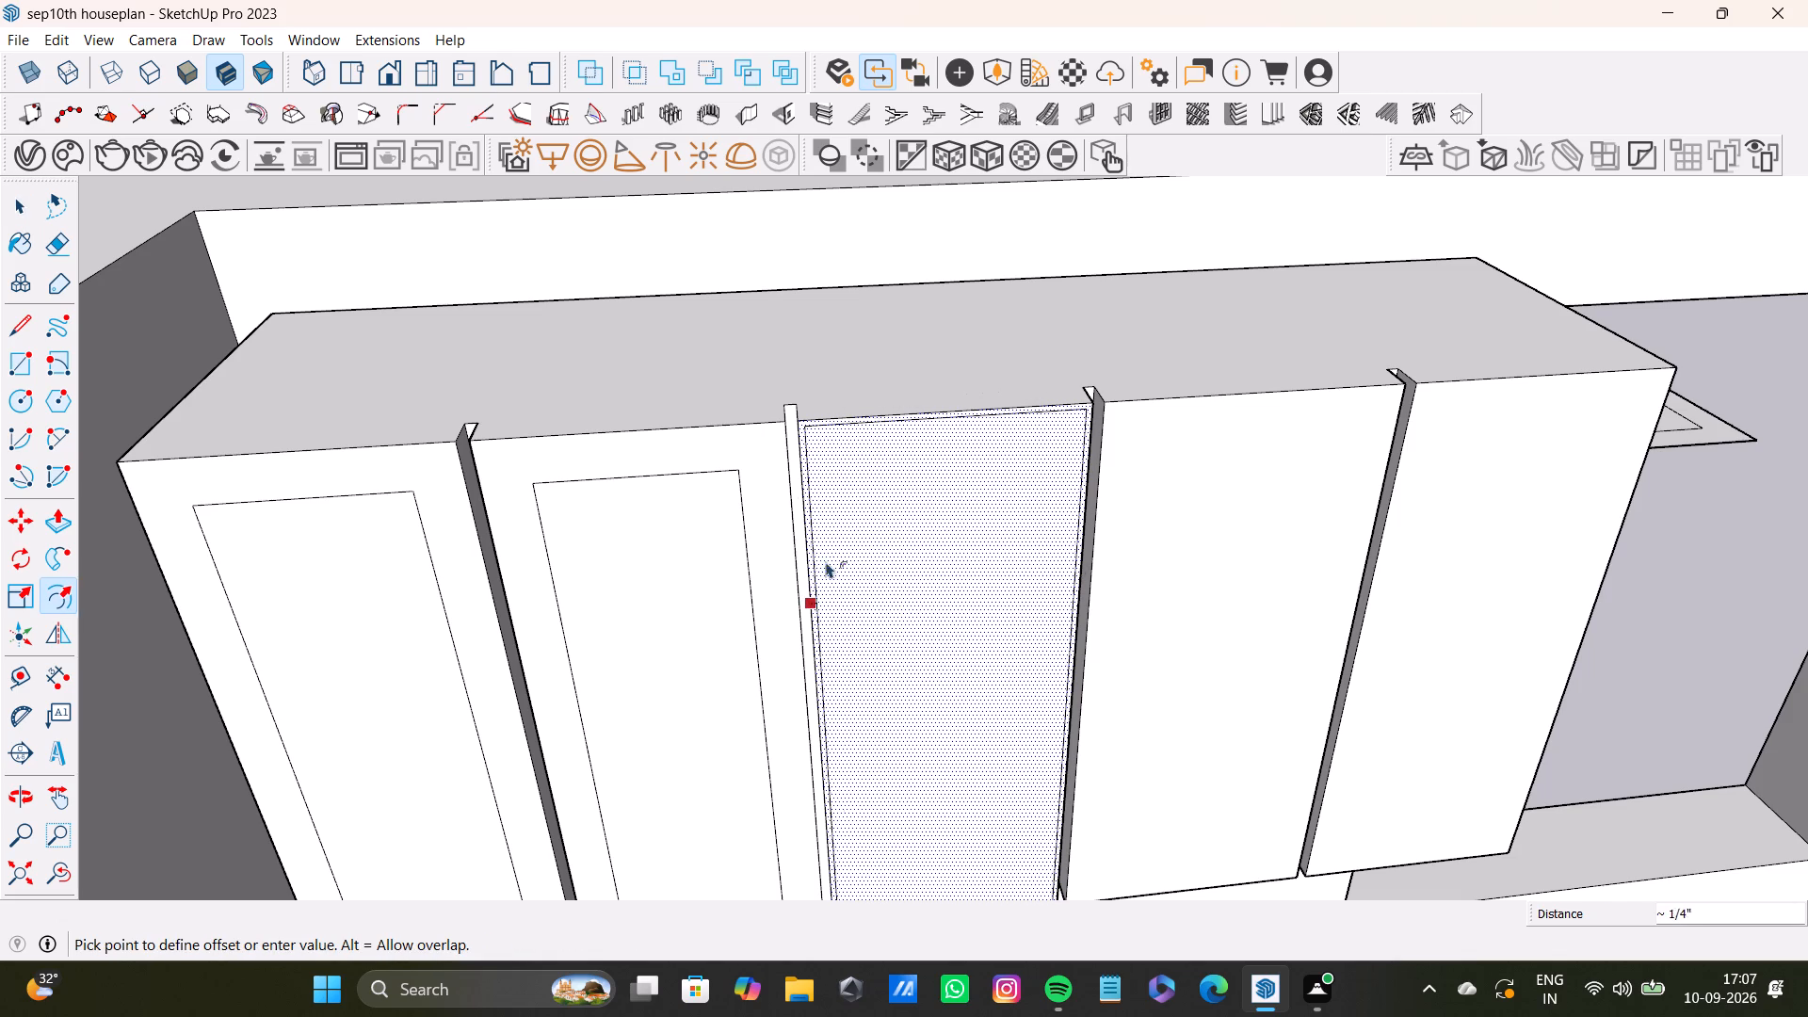
pyautogui.press('2')
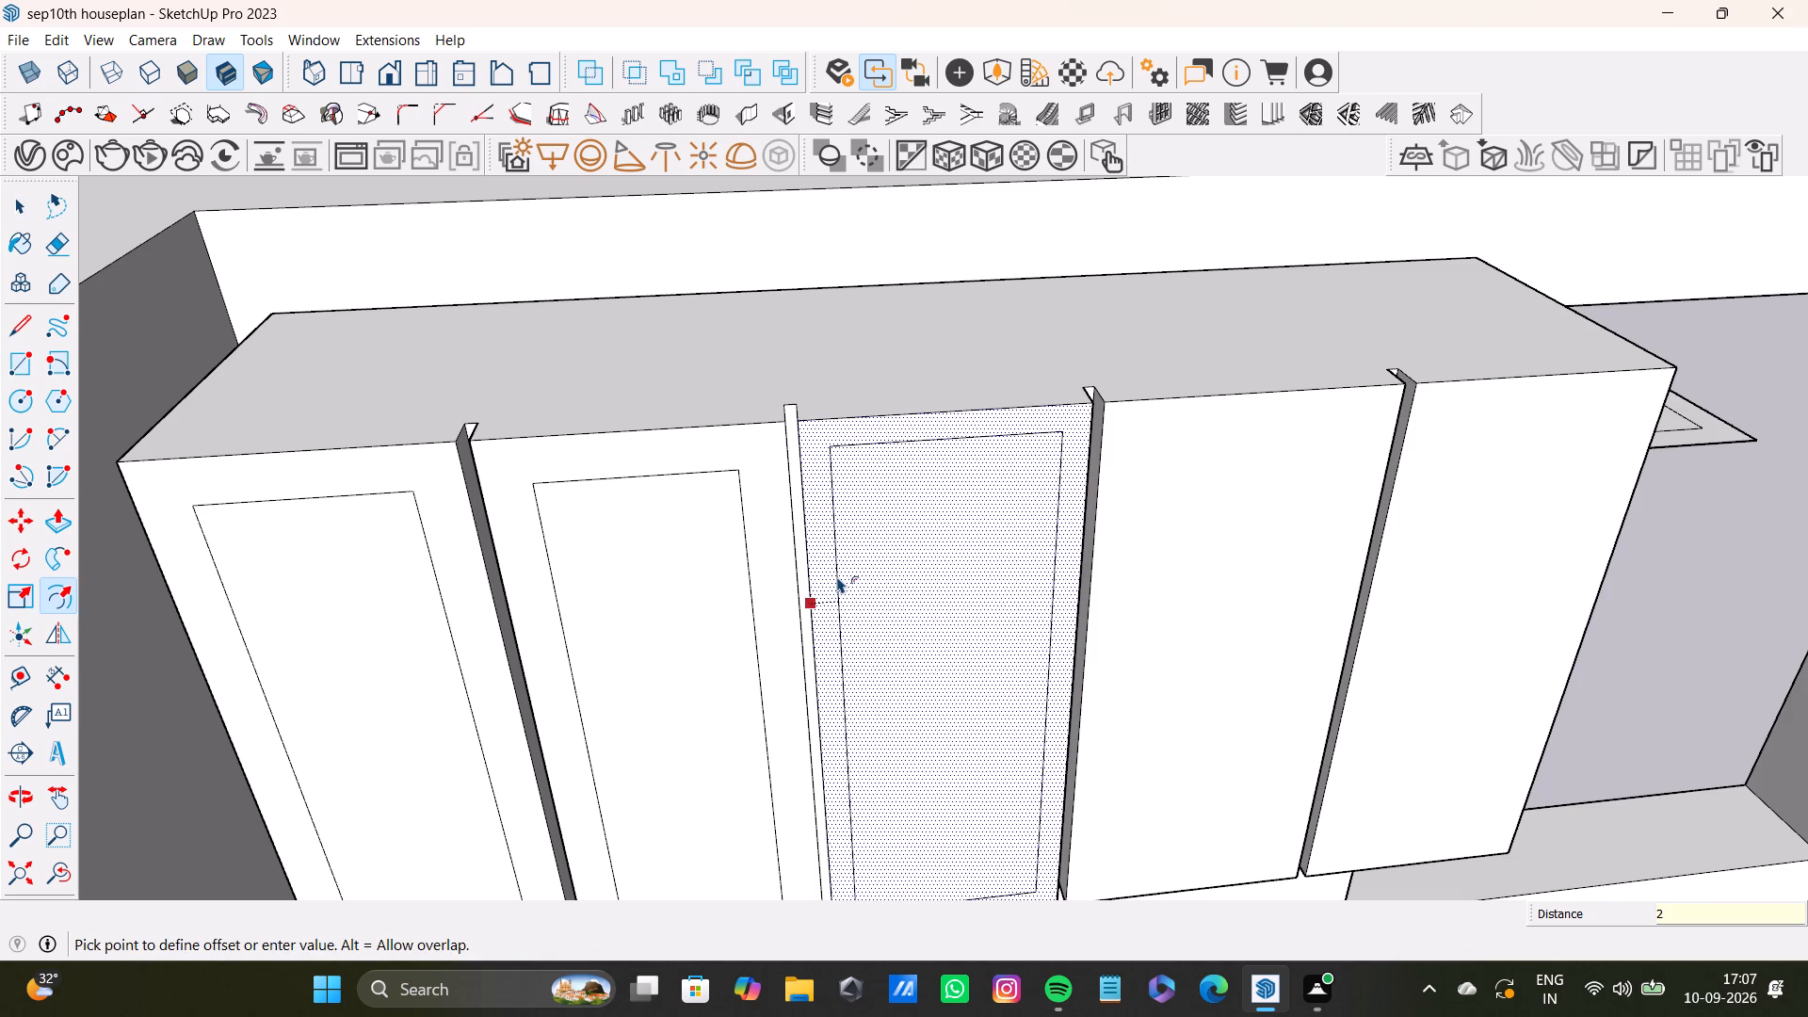
pyautogui.hotkey('shift', '"')
pyautogui.press('Return')
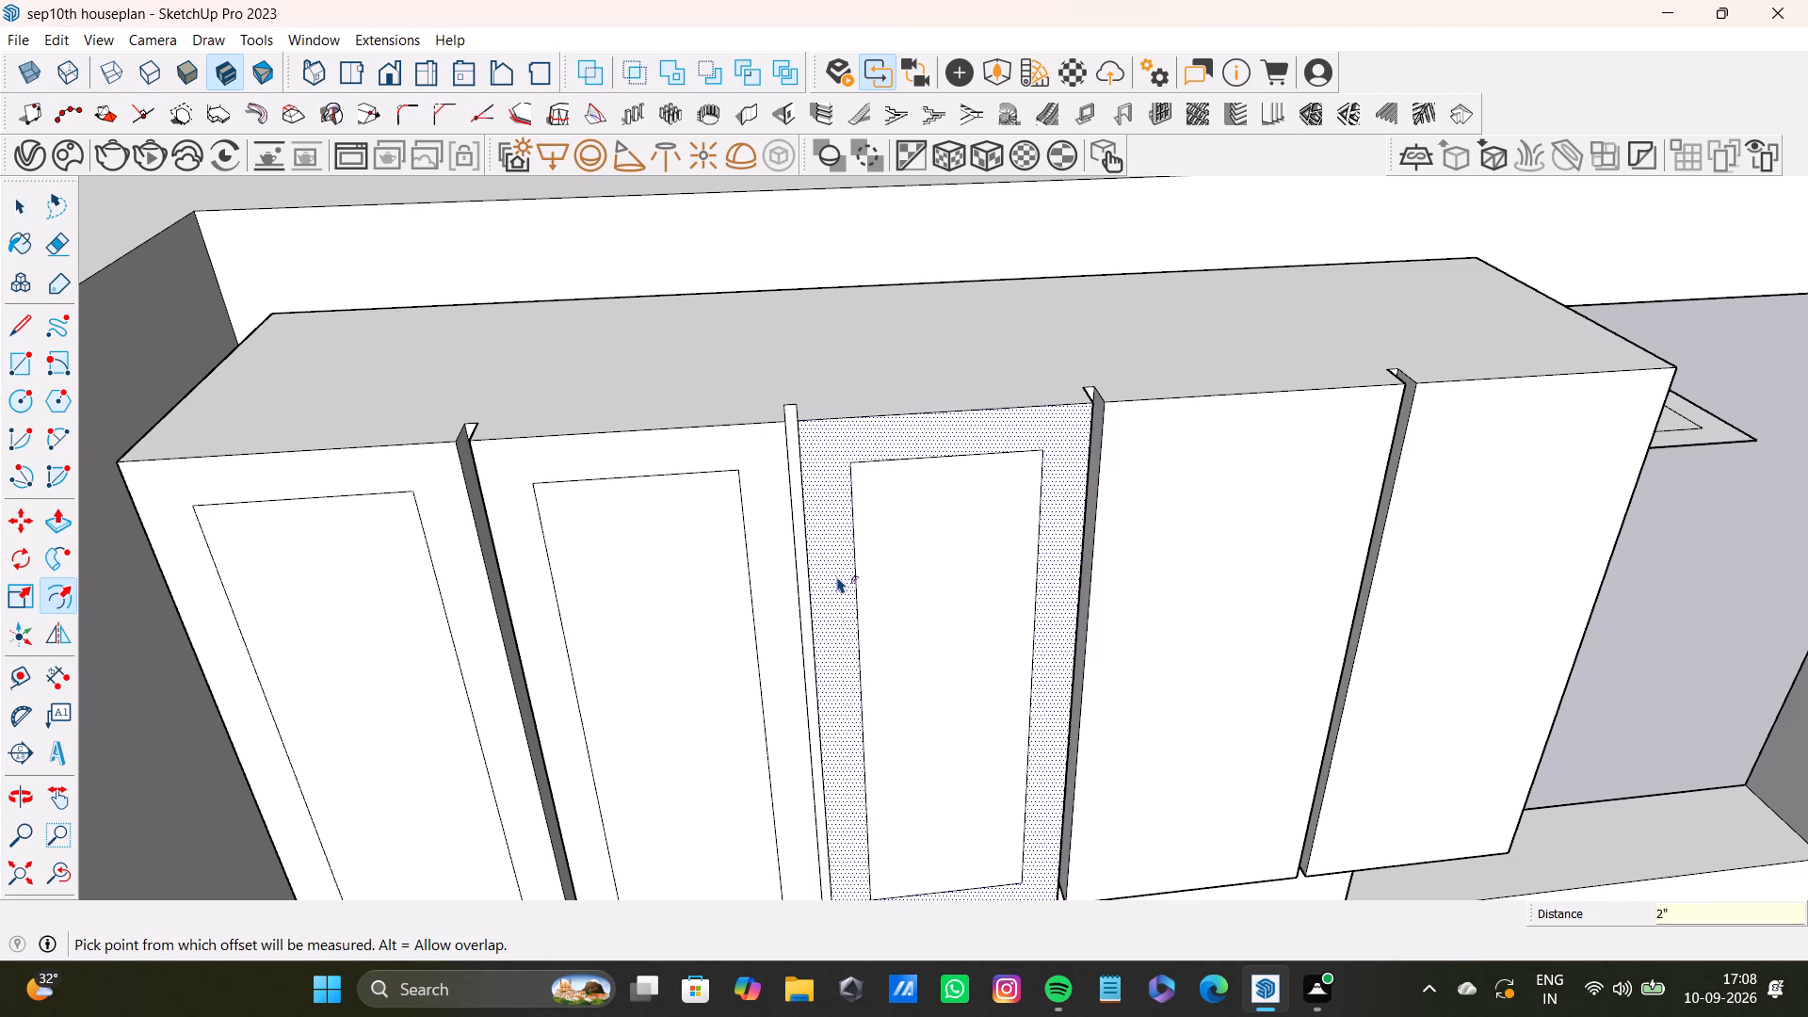
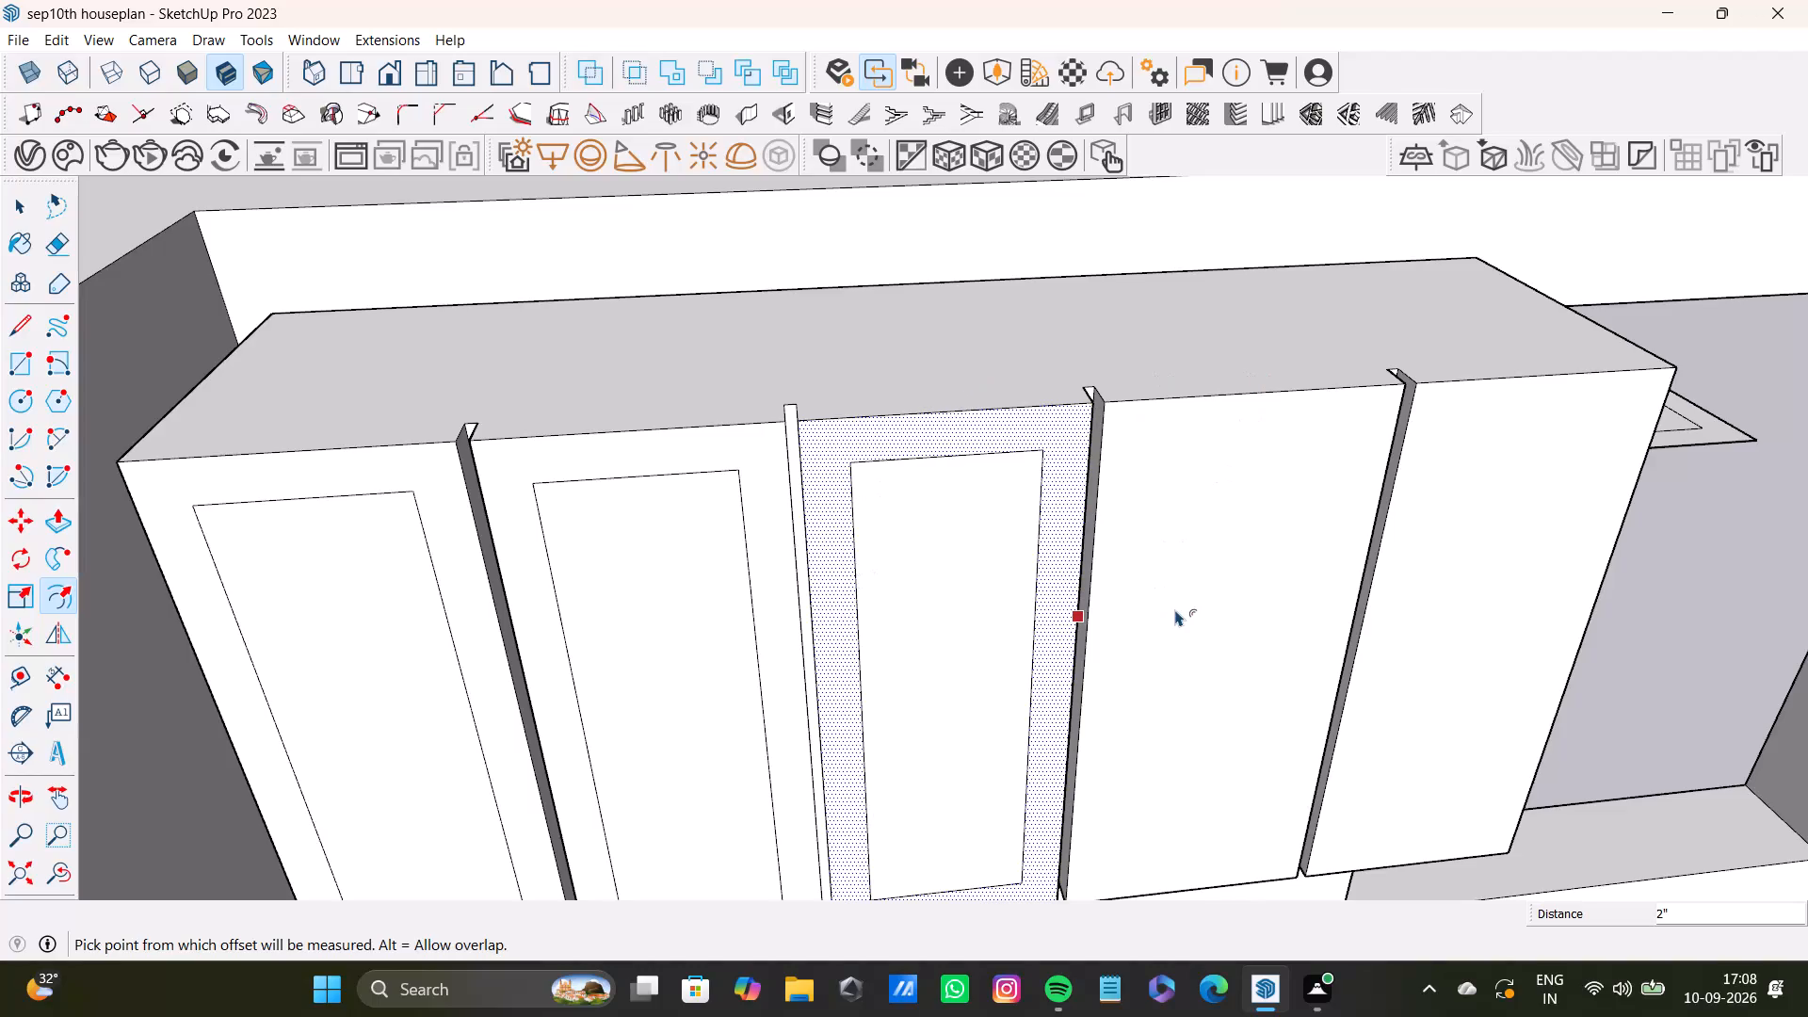
# Offset the front face of the fourth overhead cabinet door from the wall end inward by 2".
pyautogui.press('space')
pyautogui.click(1175, 609)
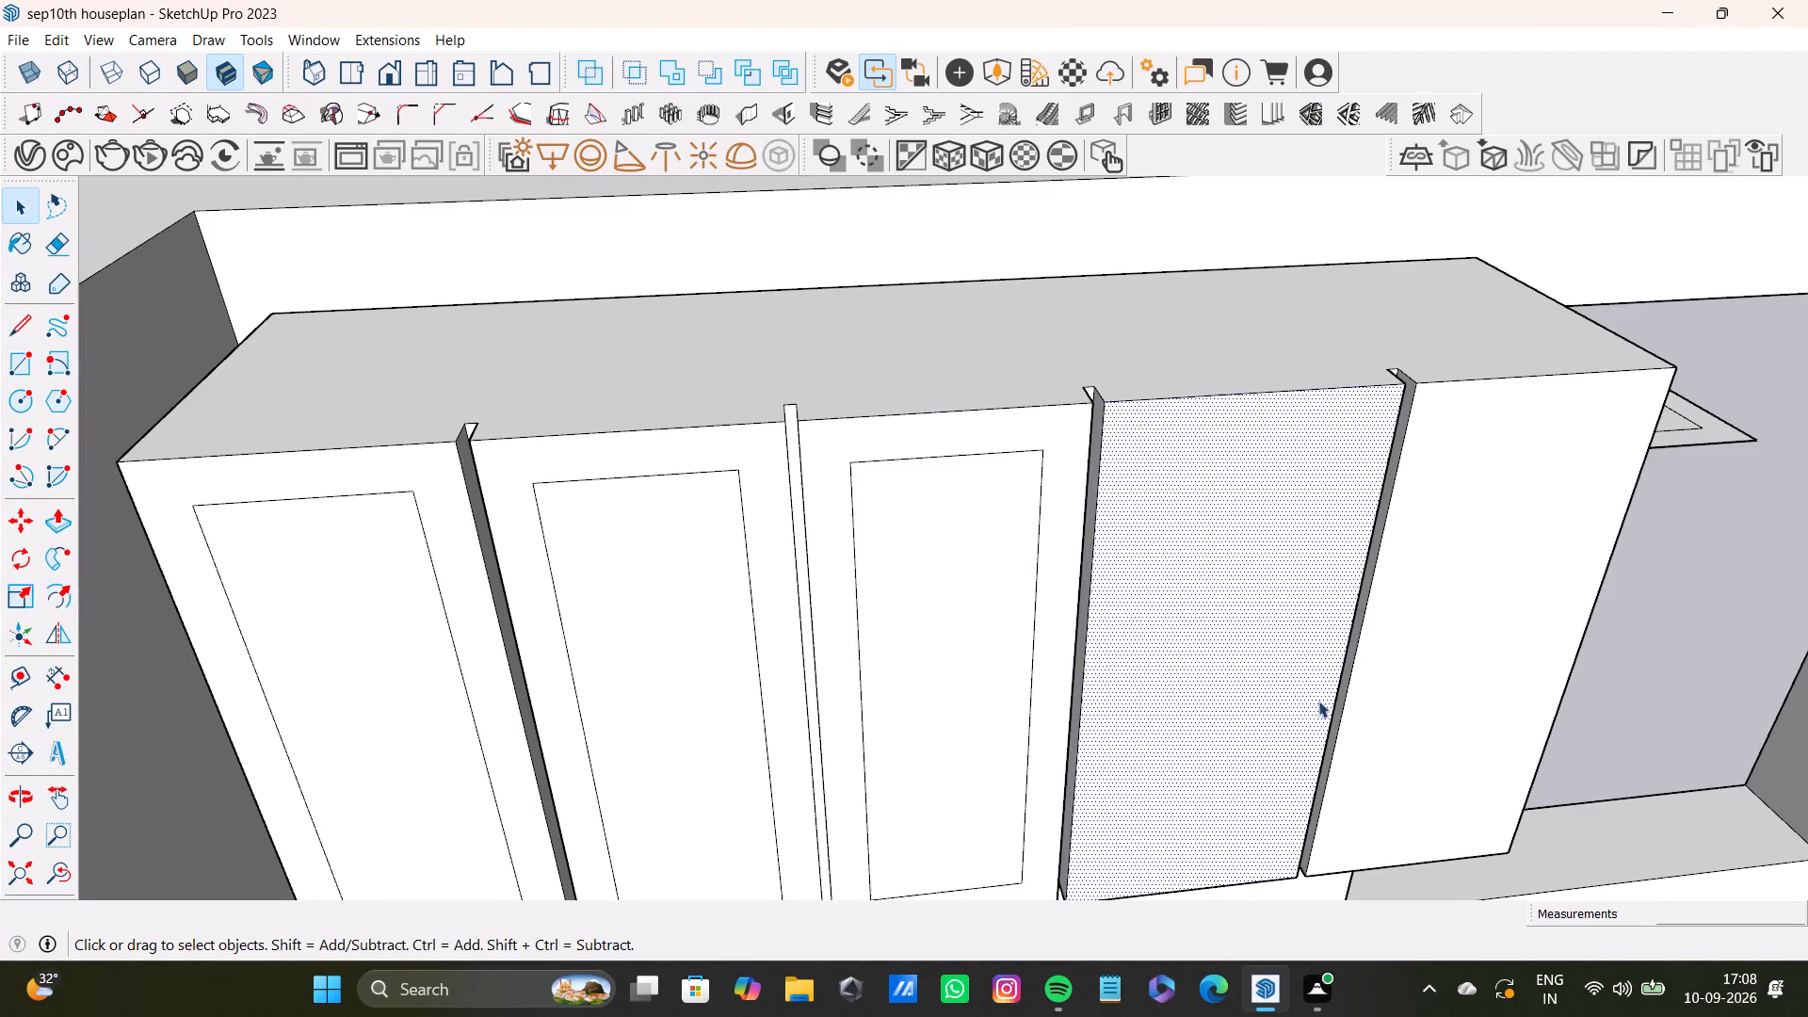
pyautogui.moveTo(1318, 701); pyautogui.dragTo(1199, 636, button='middle')
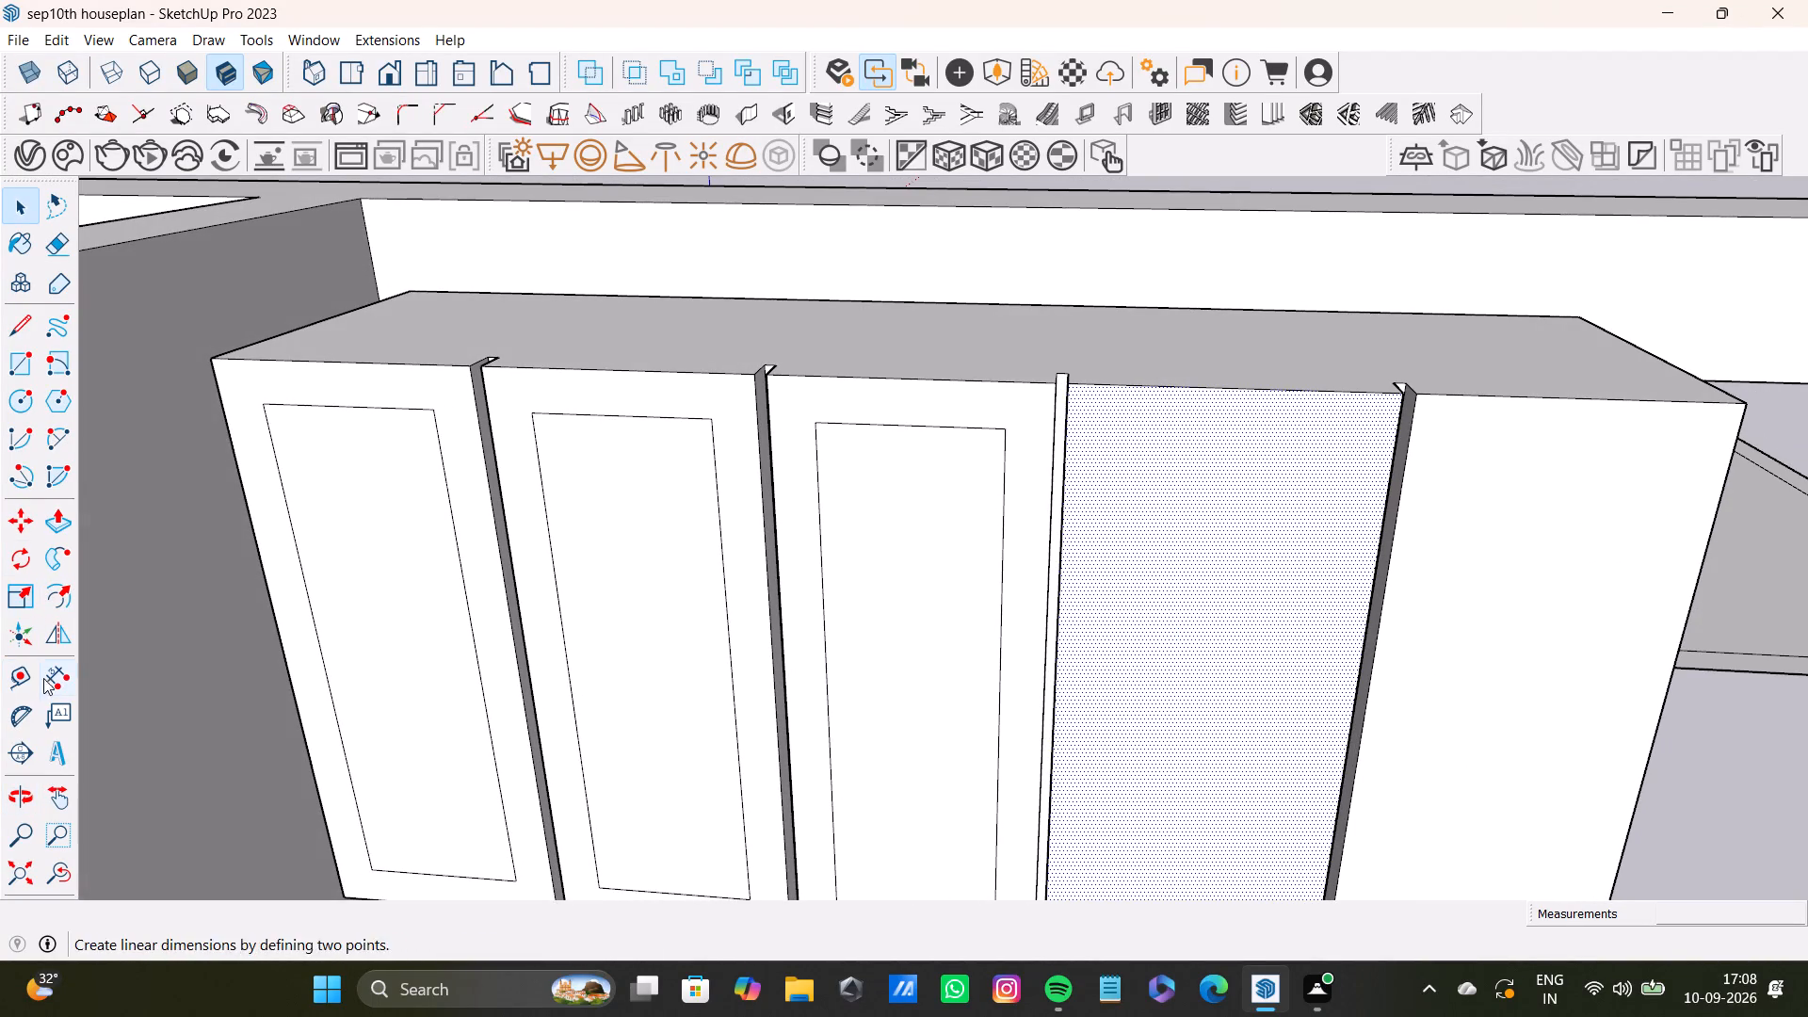
pyautogui.click(56, 588)
pyautogui.click(1184, 618)
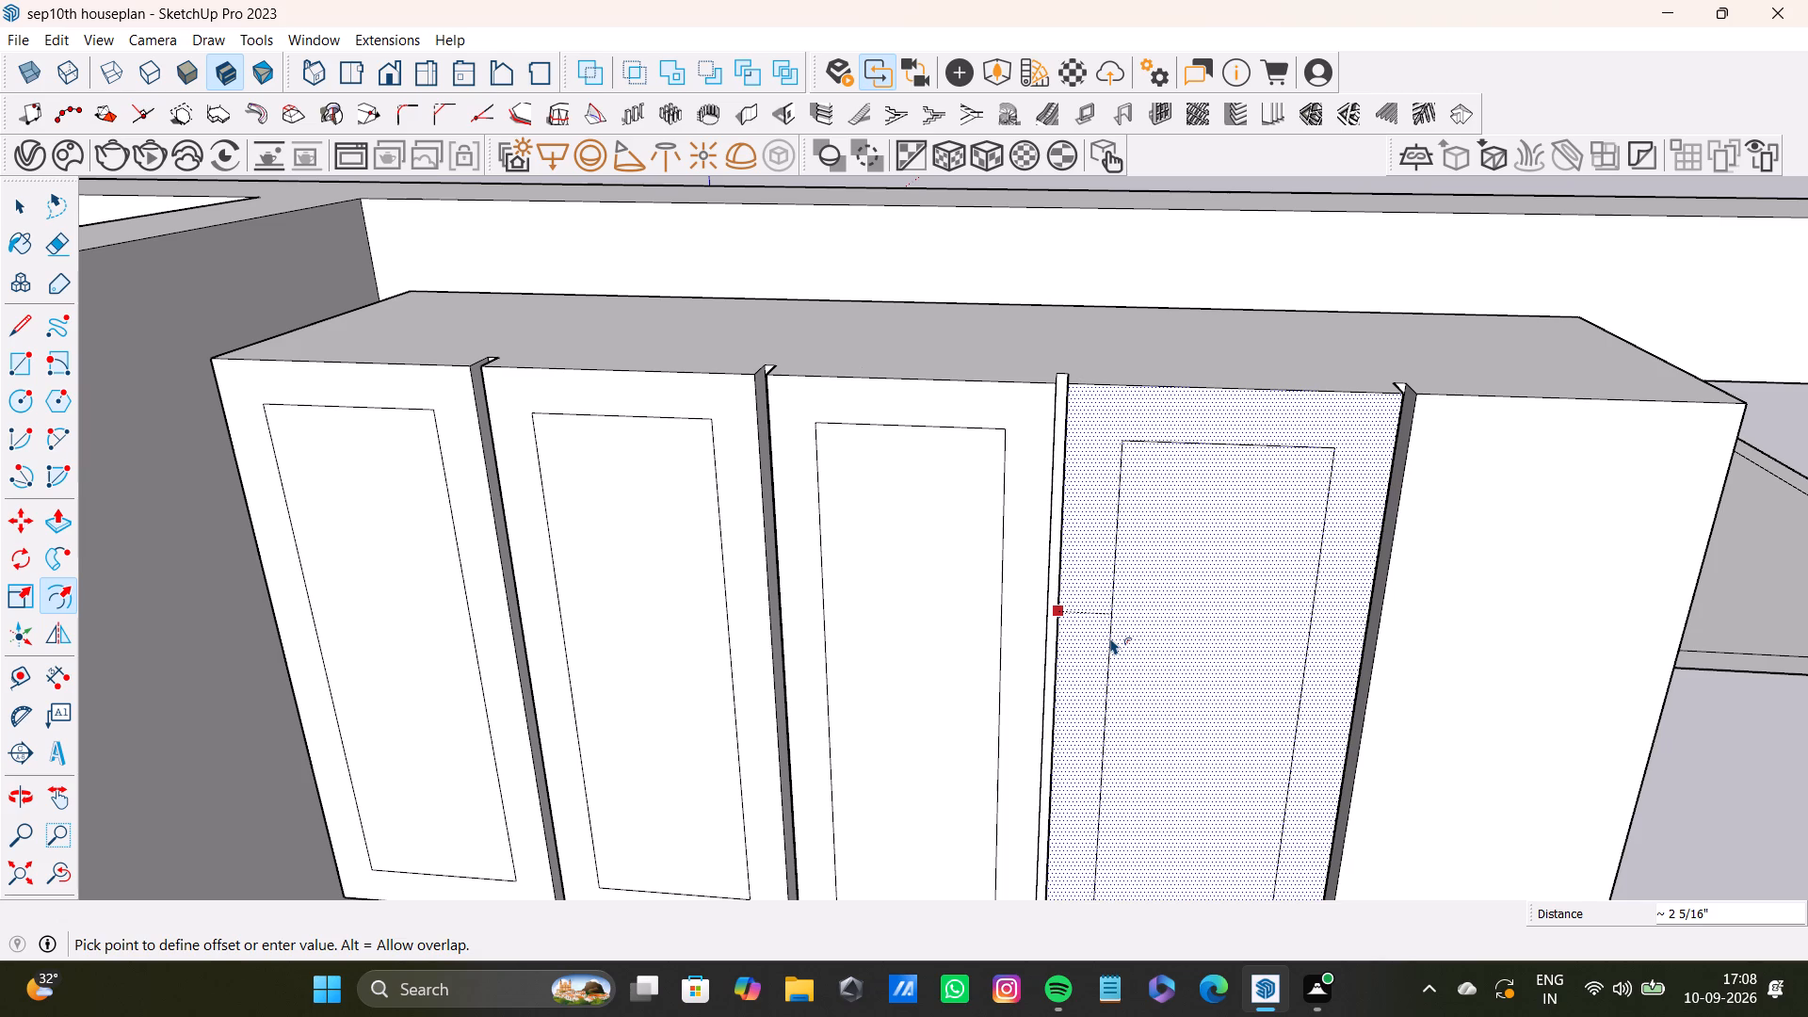
pyautogui.press('2')
pyautogui.hotkey('shift', '"')
pyautogui.press('Return')
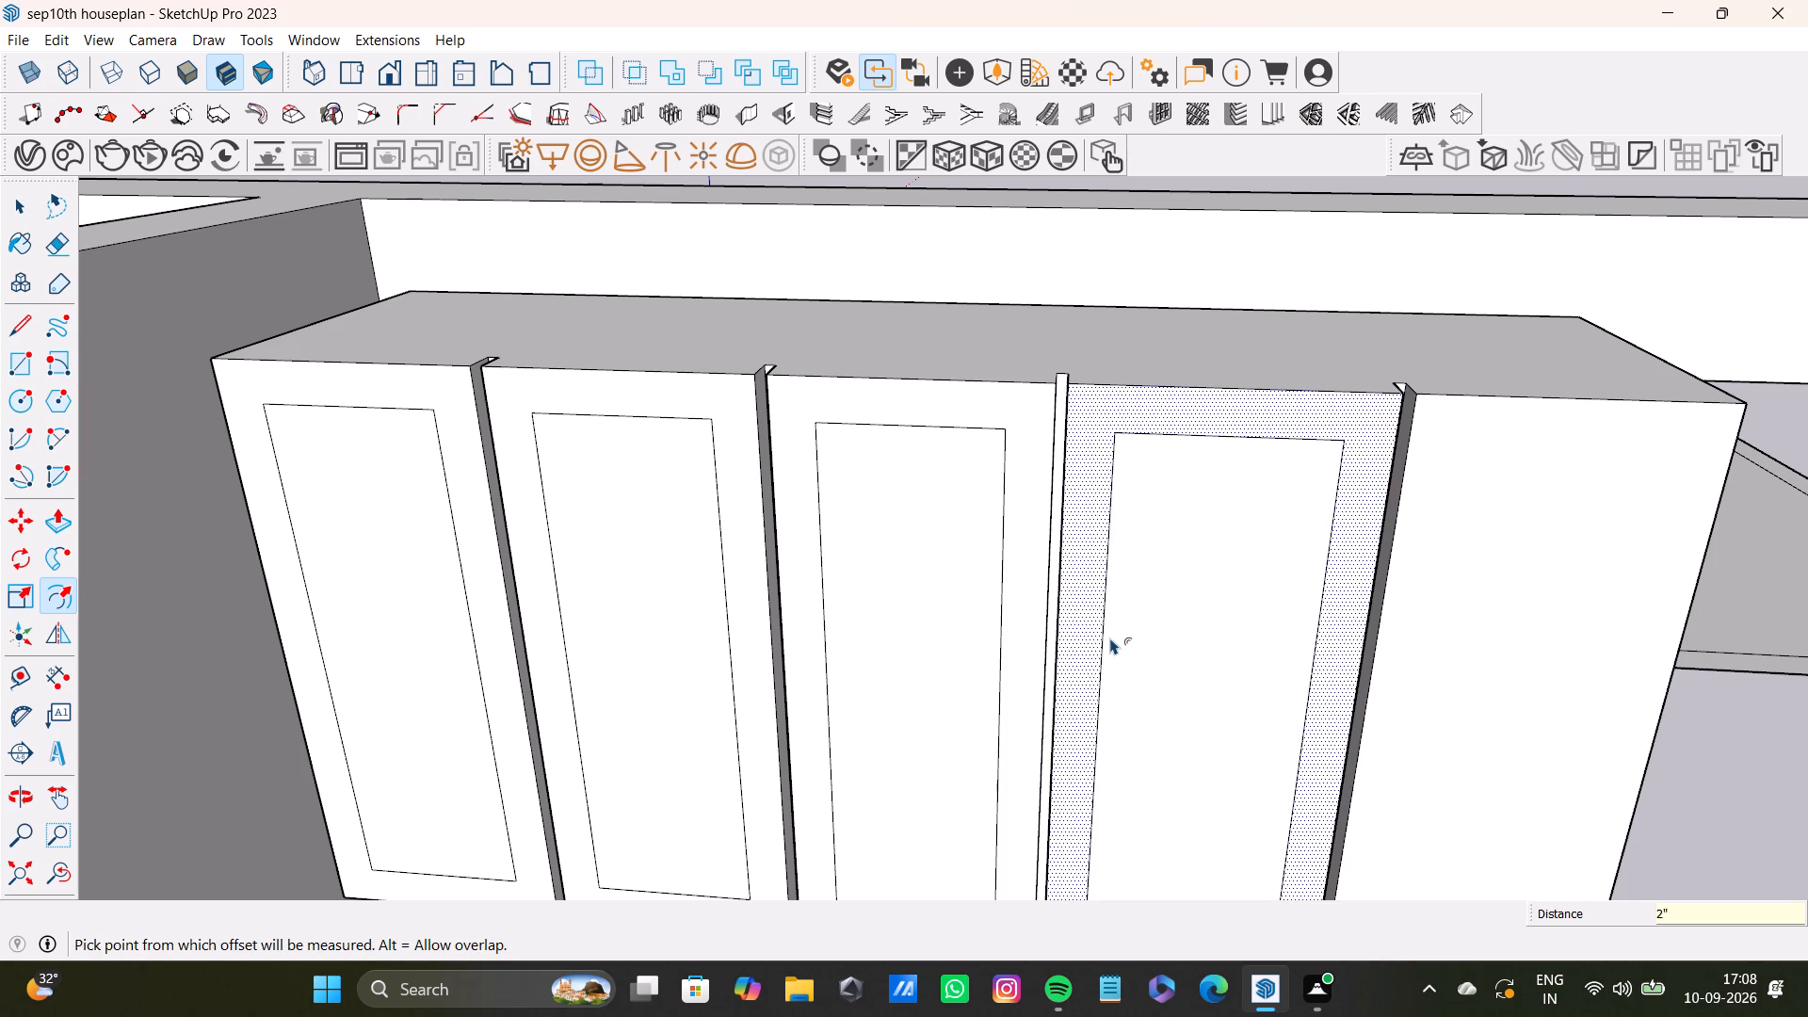
# Offset the front face of the fifth overhead cabinet door, the last in the row, inward by 2".
pyautogui.scroll(-3, 1099, 686)
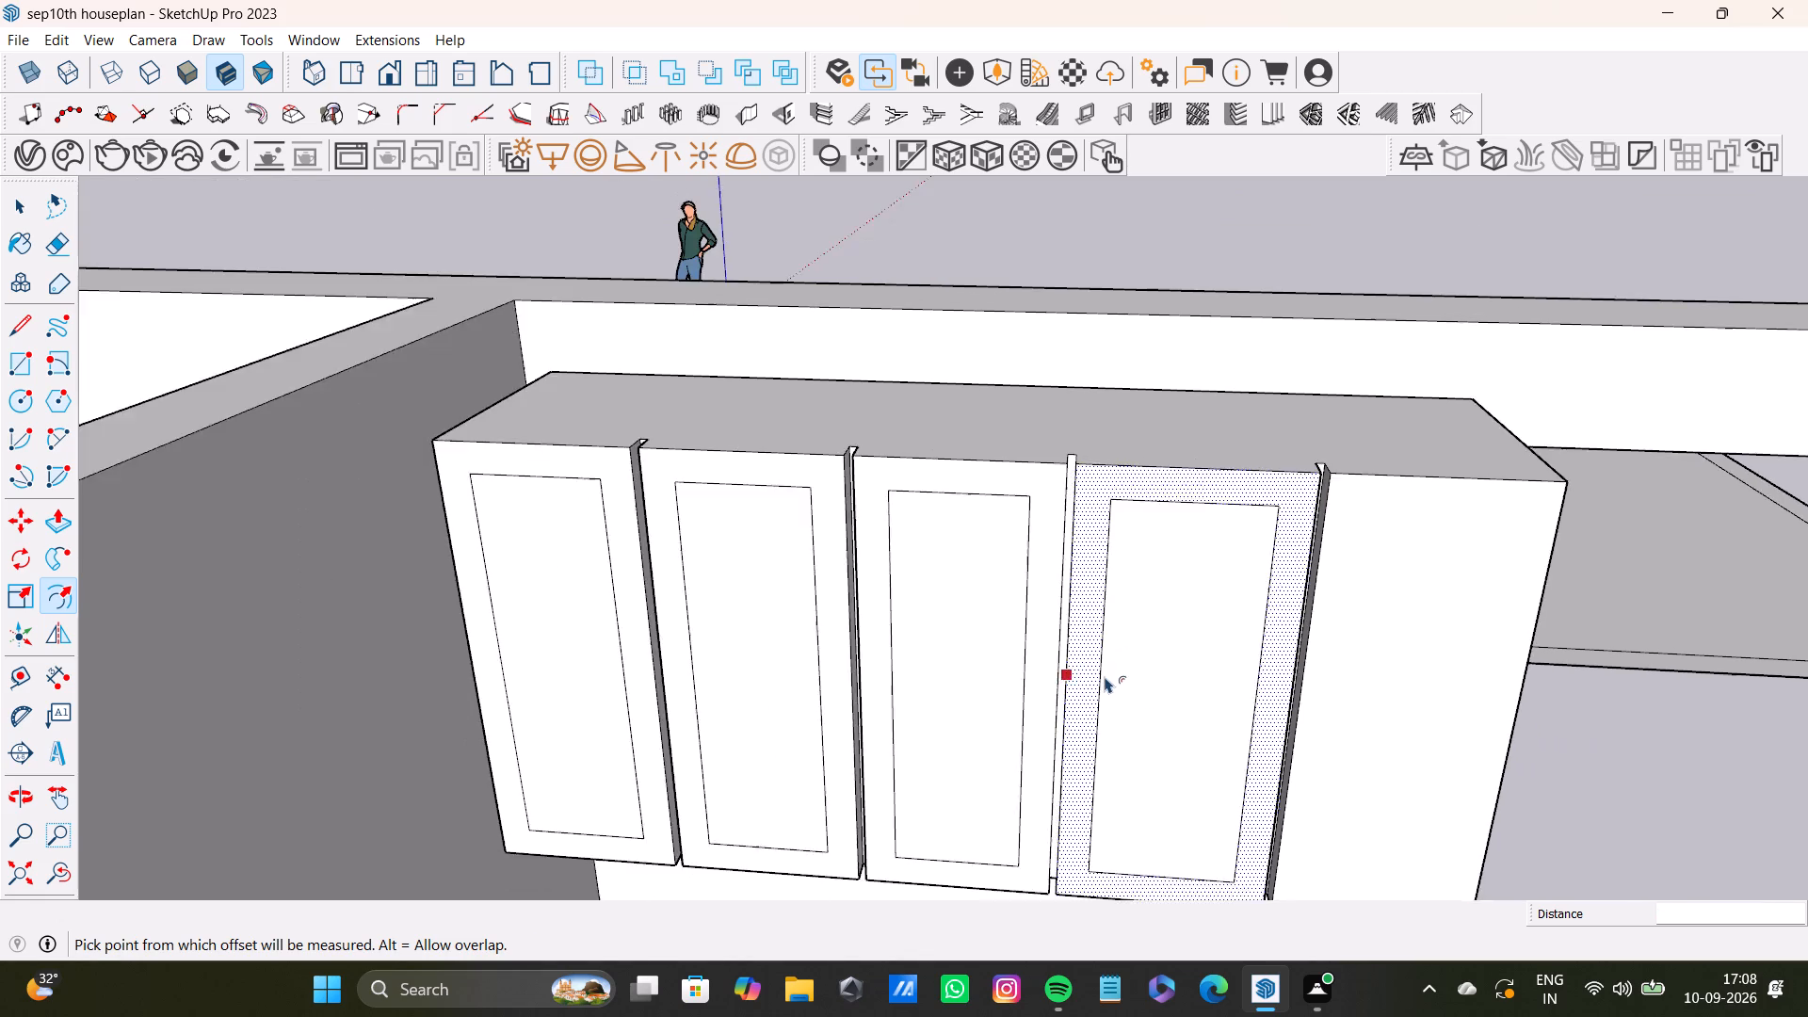
pyautogui.scroll(-2, 1105, 676)
pyautogui.keyDown('shift'); pyautogui.moveTo(1129, 627); pyautogui.dragTo(968, 614, button='middle'); pyautogui.keyUp('shift')
pyautogui.press('space')
pyautogui.click(1172, 618)
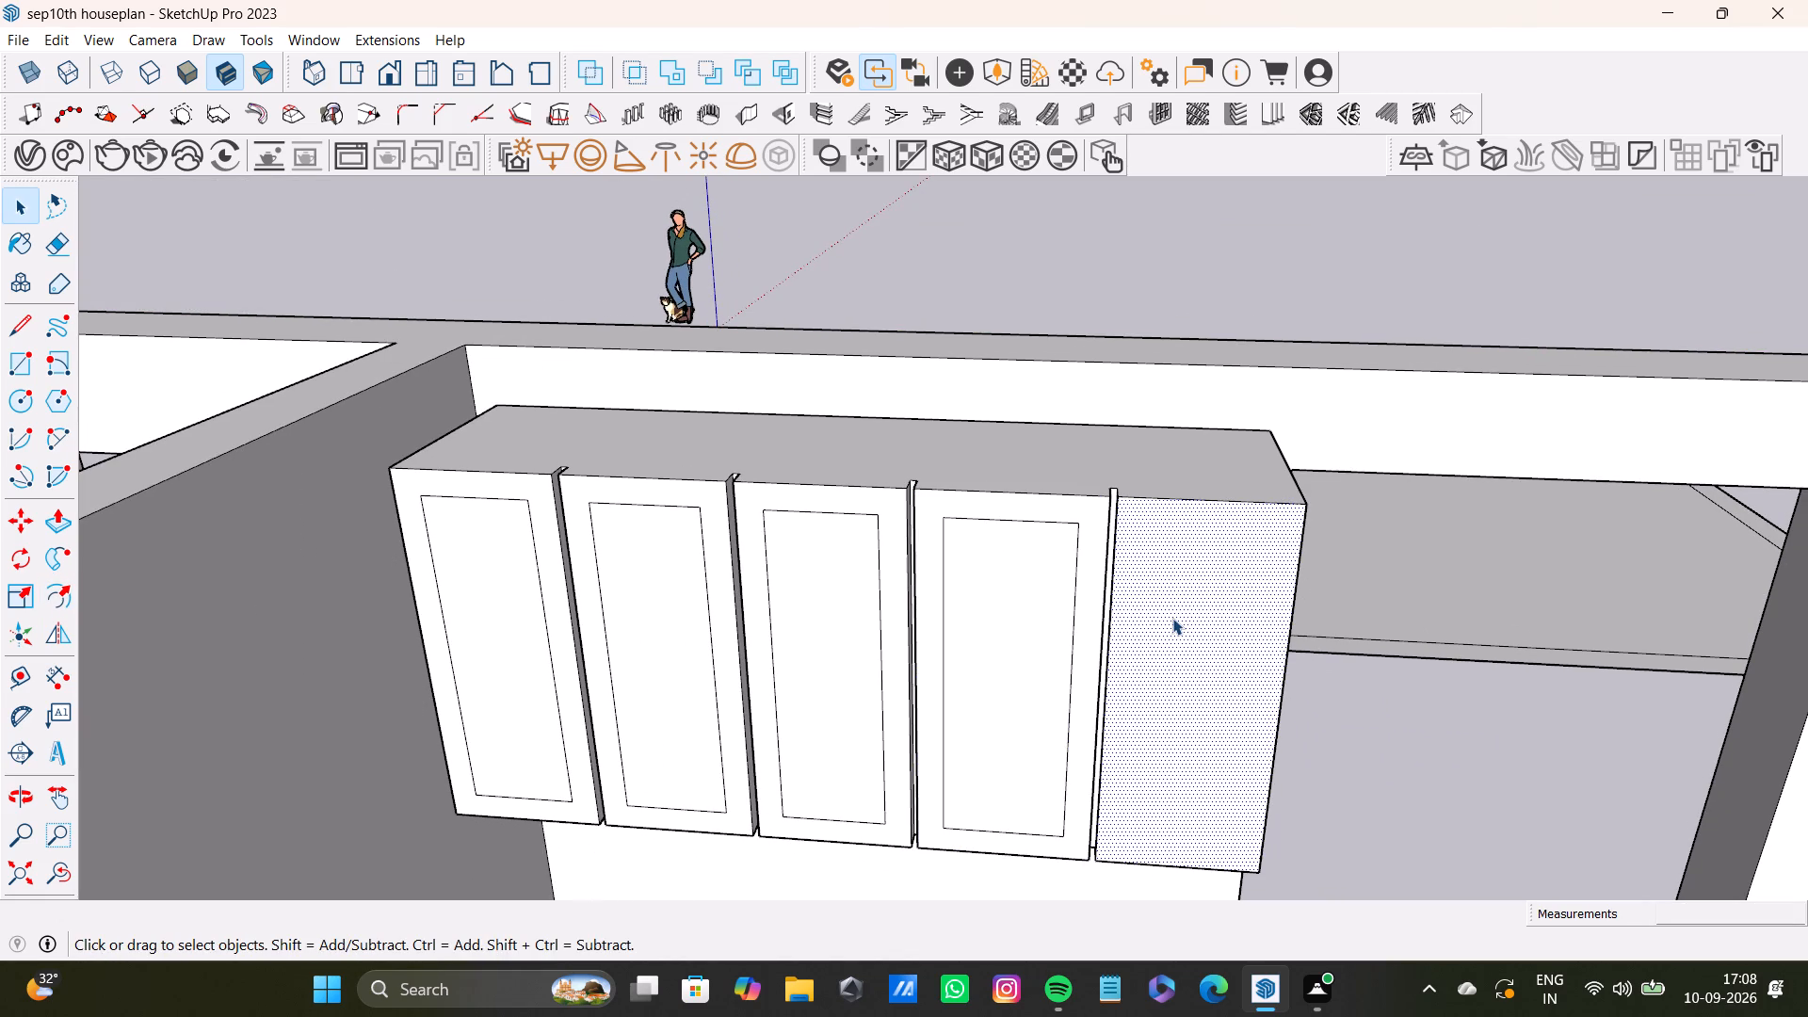
pyautogui.press('f')
pyautogui.click(1174, 618)
pyautogui.press('2')
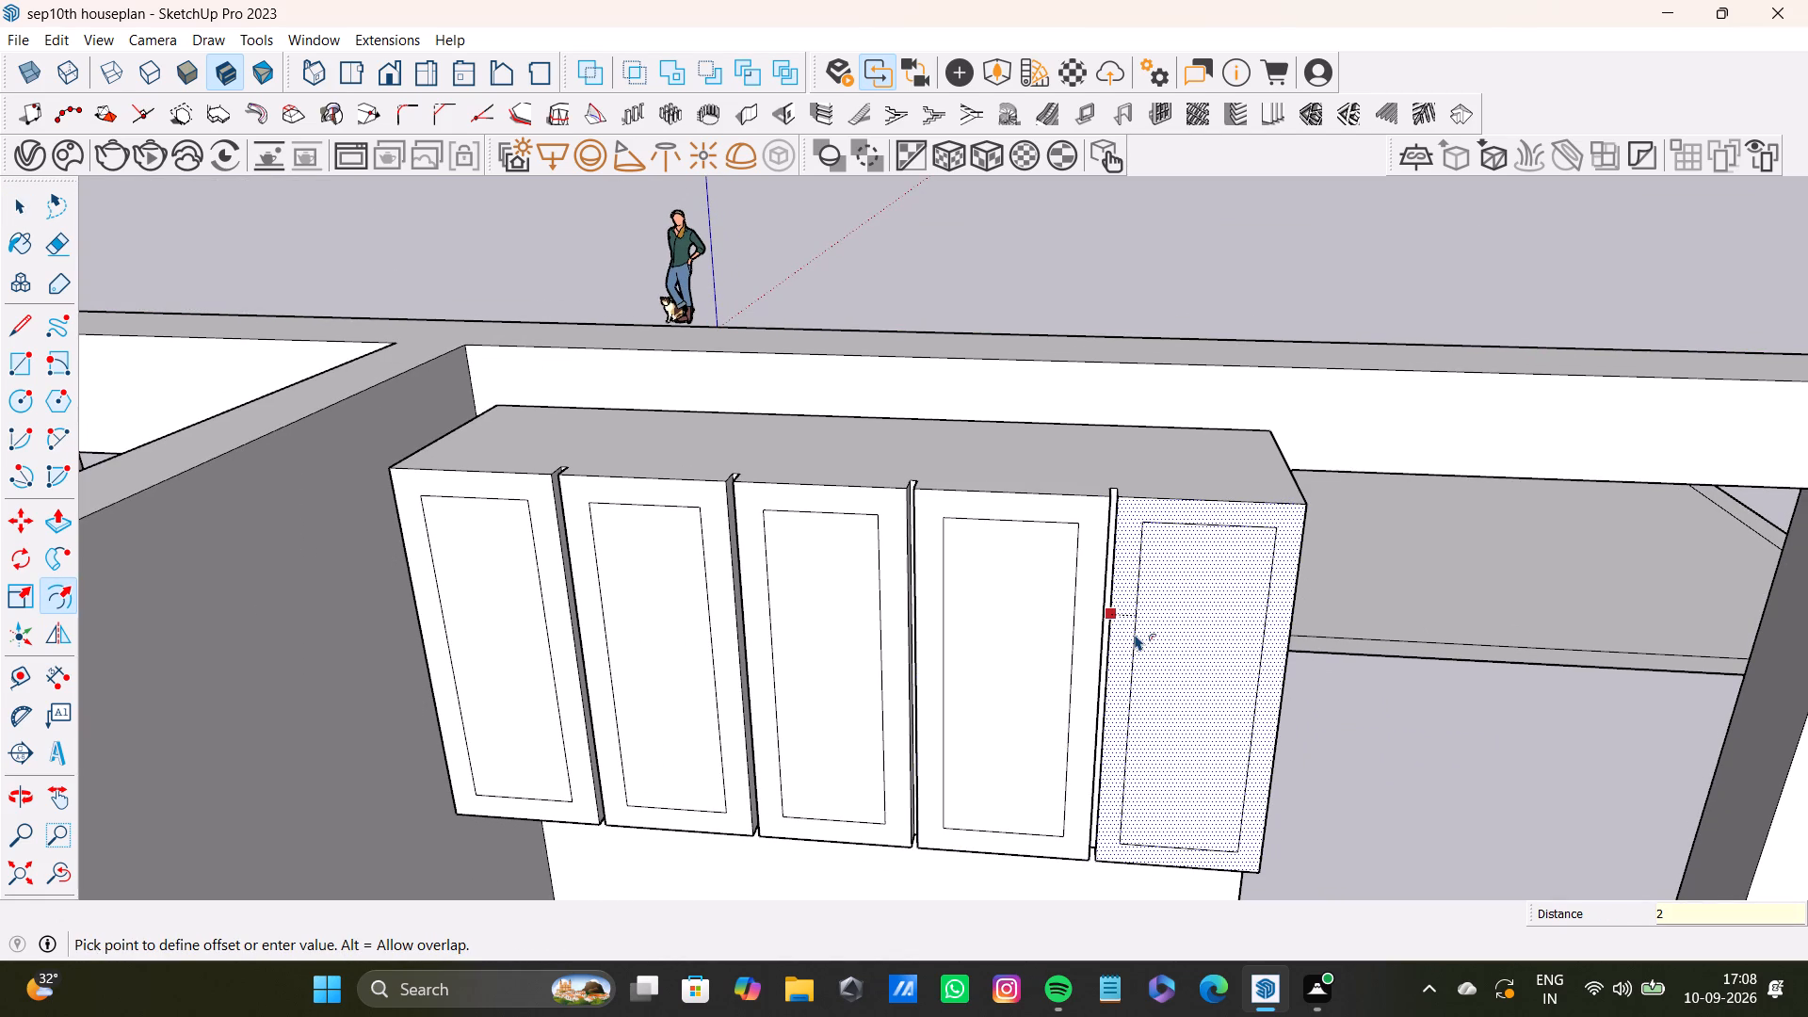
pyautogui.hotkey('shift', '"')
pyautogui.press('Return')
pyautogui.press('space')
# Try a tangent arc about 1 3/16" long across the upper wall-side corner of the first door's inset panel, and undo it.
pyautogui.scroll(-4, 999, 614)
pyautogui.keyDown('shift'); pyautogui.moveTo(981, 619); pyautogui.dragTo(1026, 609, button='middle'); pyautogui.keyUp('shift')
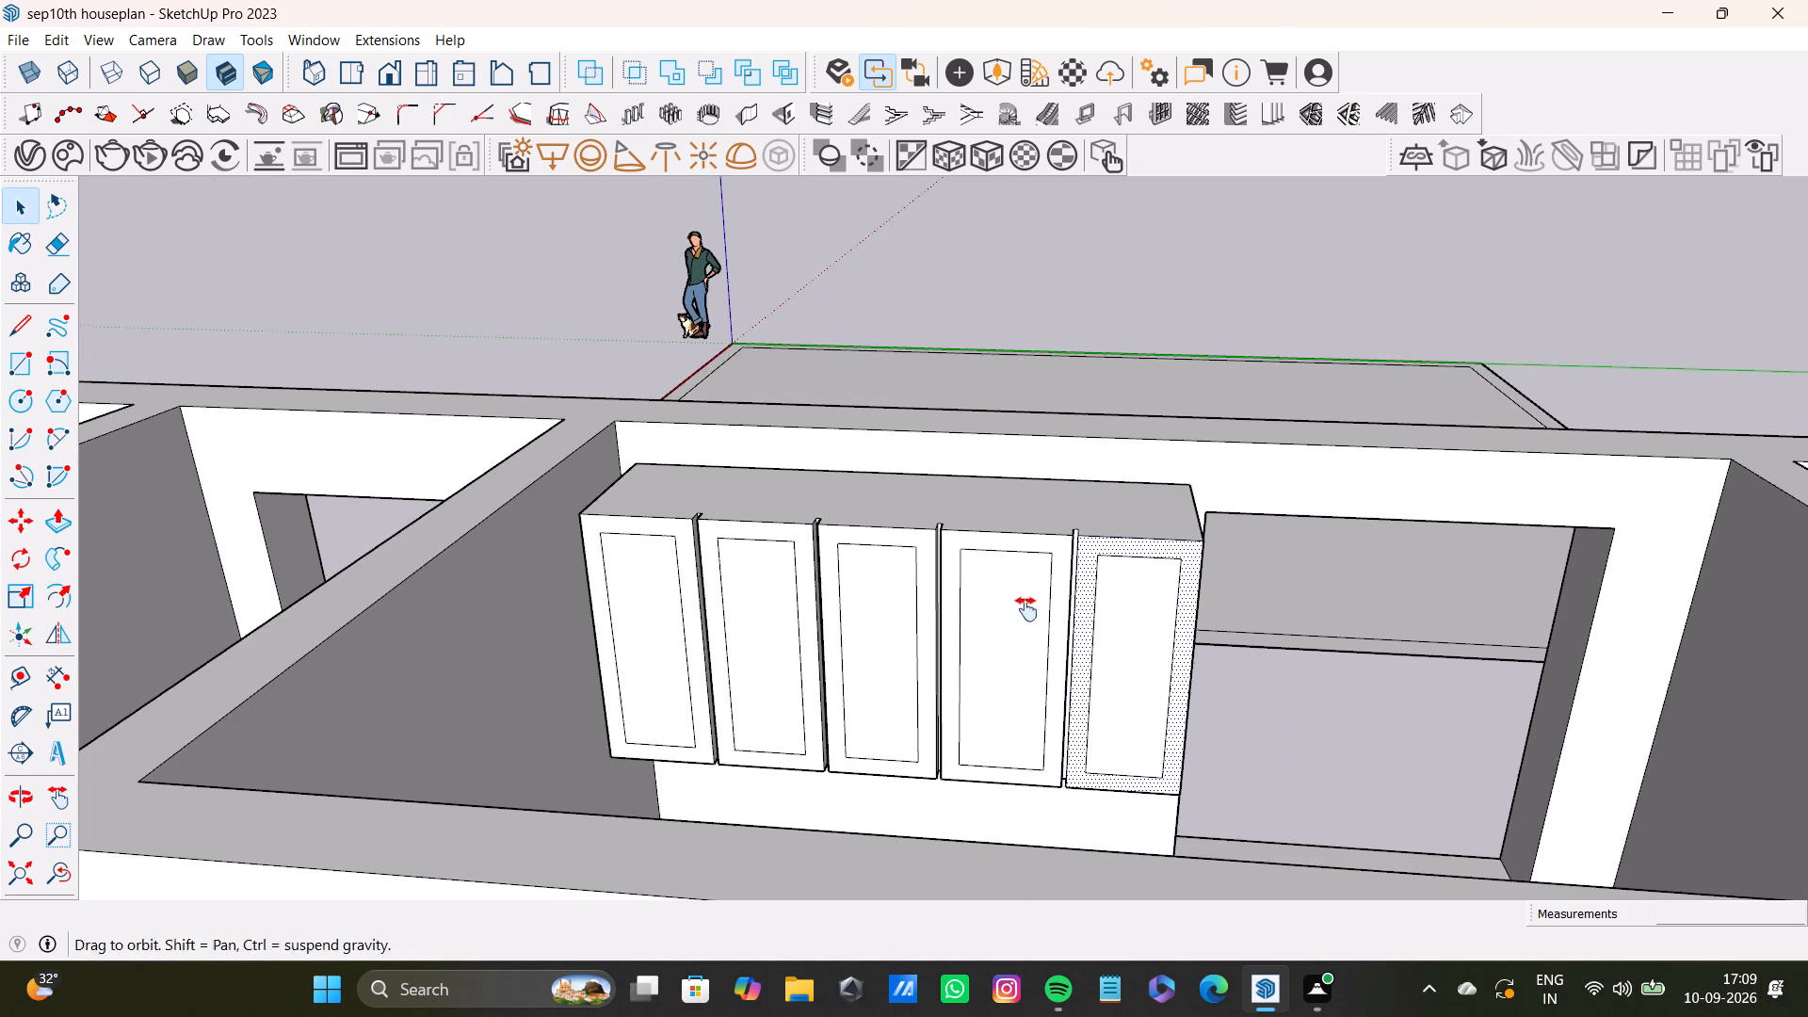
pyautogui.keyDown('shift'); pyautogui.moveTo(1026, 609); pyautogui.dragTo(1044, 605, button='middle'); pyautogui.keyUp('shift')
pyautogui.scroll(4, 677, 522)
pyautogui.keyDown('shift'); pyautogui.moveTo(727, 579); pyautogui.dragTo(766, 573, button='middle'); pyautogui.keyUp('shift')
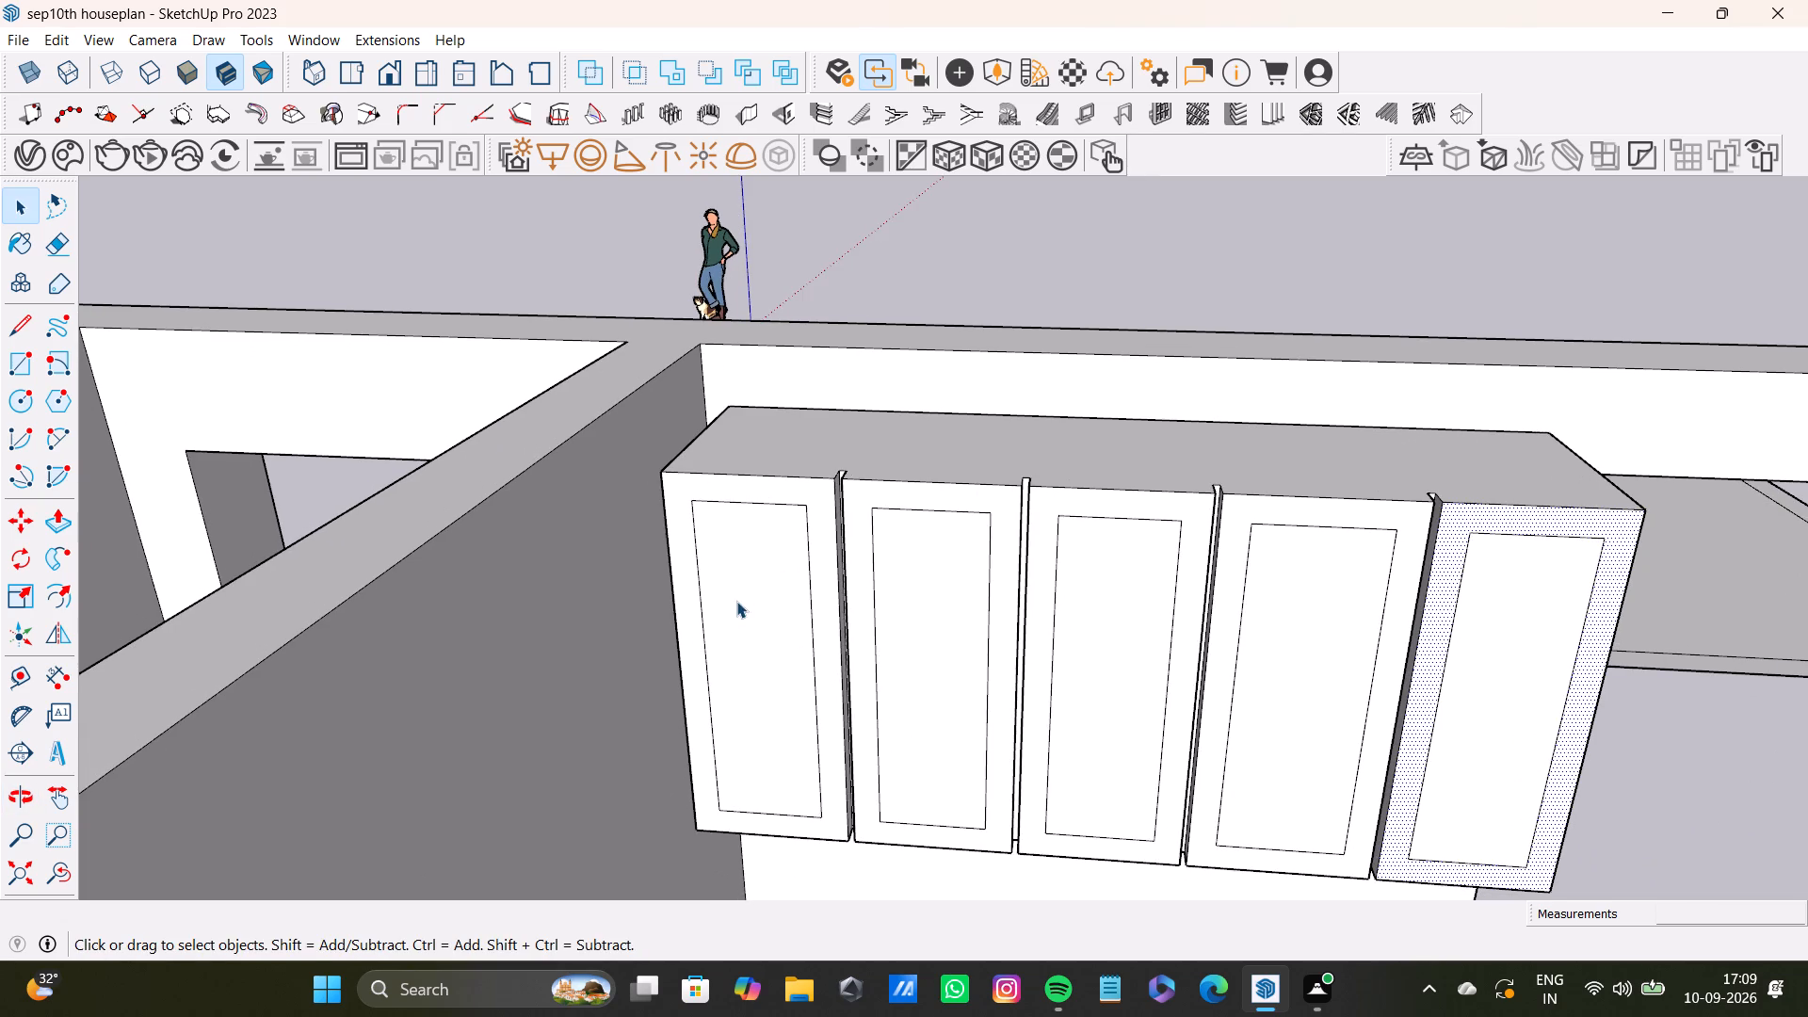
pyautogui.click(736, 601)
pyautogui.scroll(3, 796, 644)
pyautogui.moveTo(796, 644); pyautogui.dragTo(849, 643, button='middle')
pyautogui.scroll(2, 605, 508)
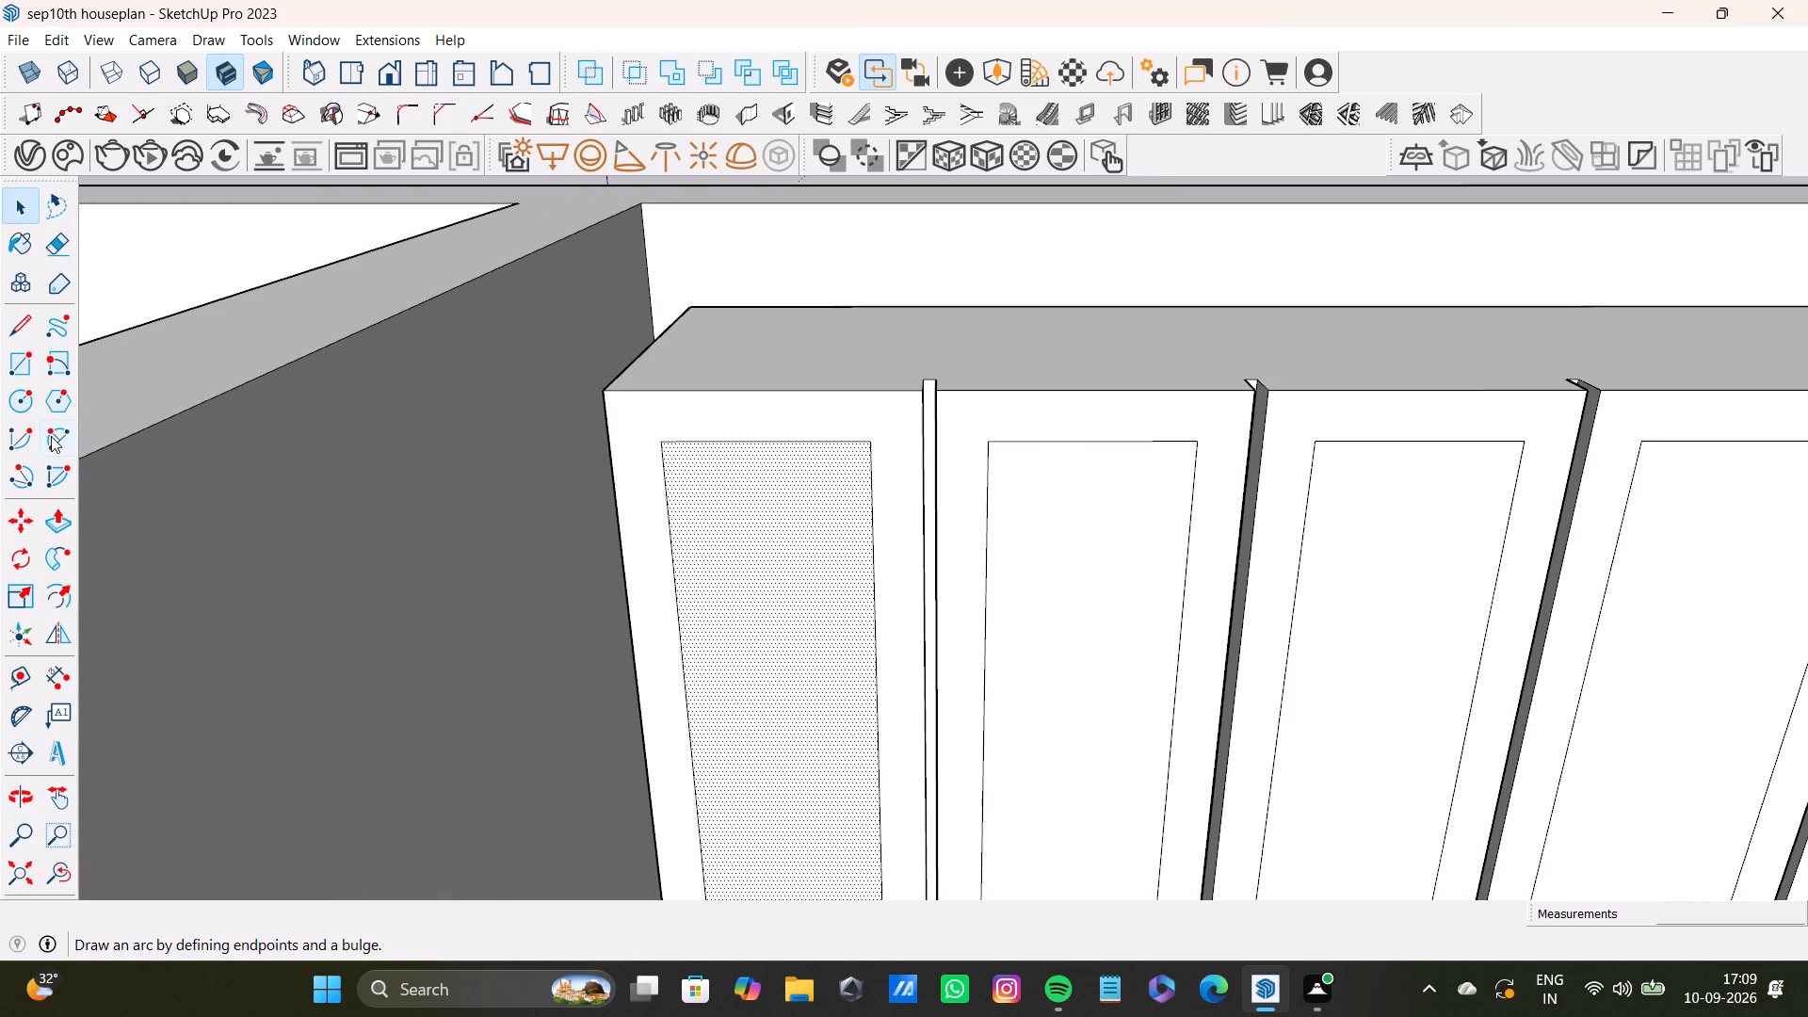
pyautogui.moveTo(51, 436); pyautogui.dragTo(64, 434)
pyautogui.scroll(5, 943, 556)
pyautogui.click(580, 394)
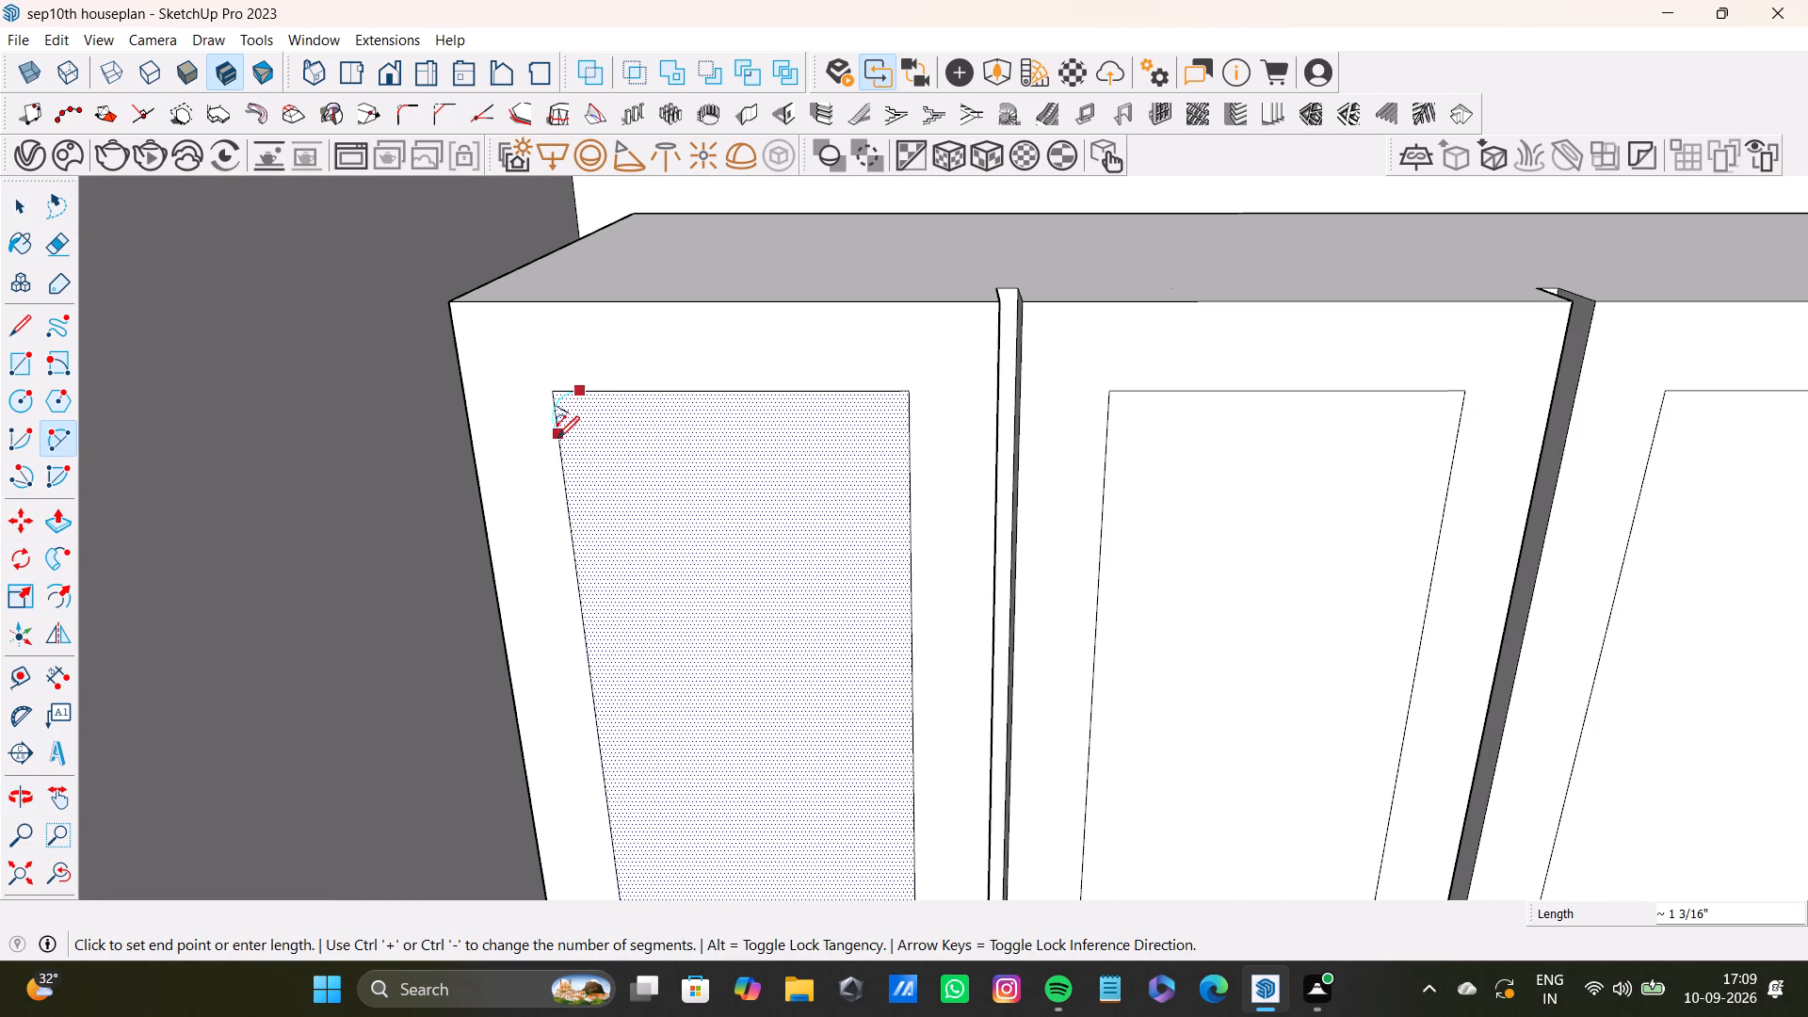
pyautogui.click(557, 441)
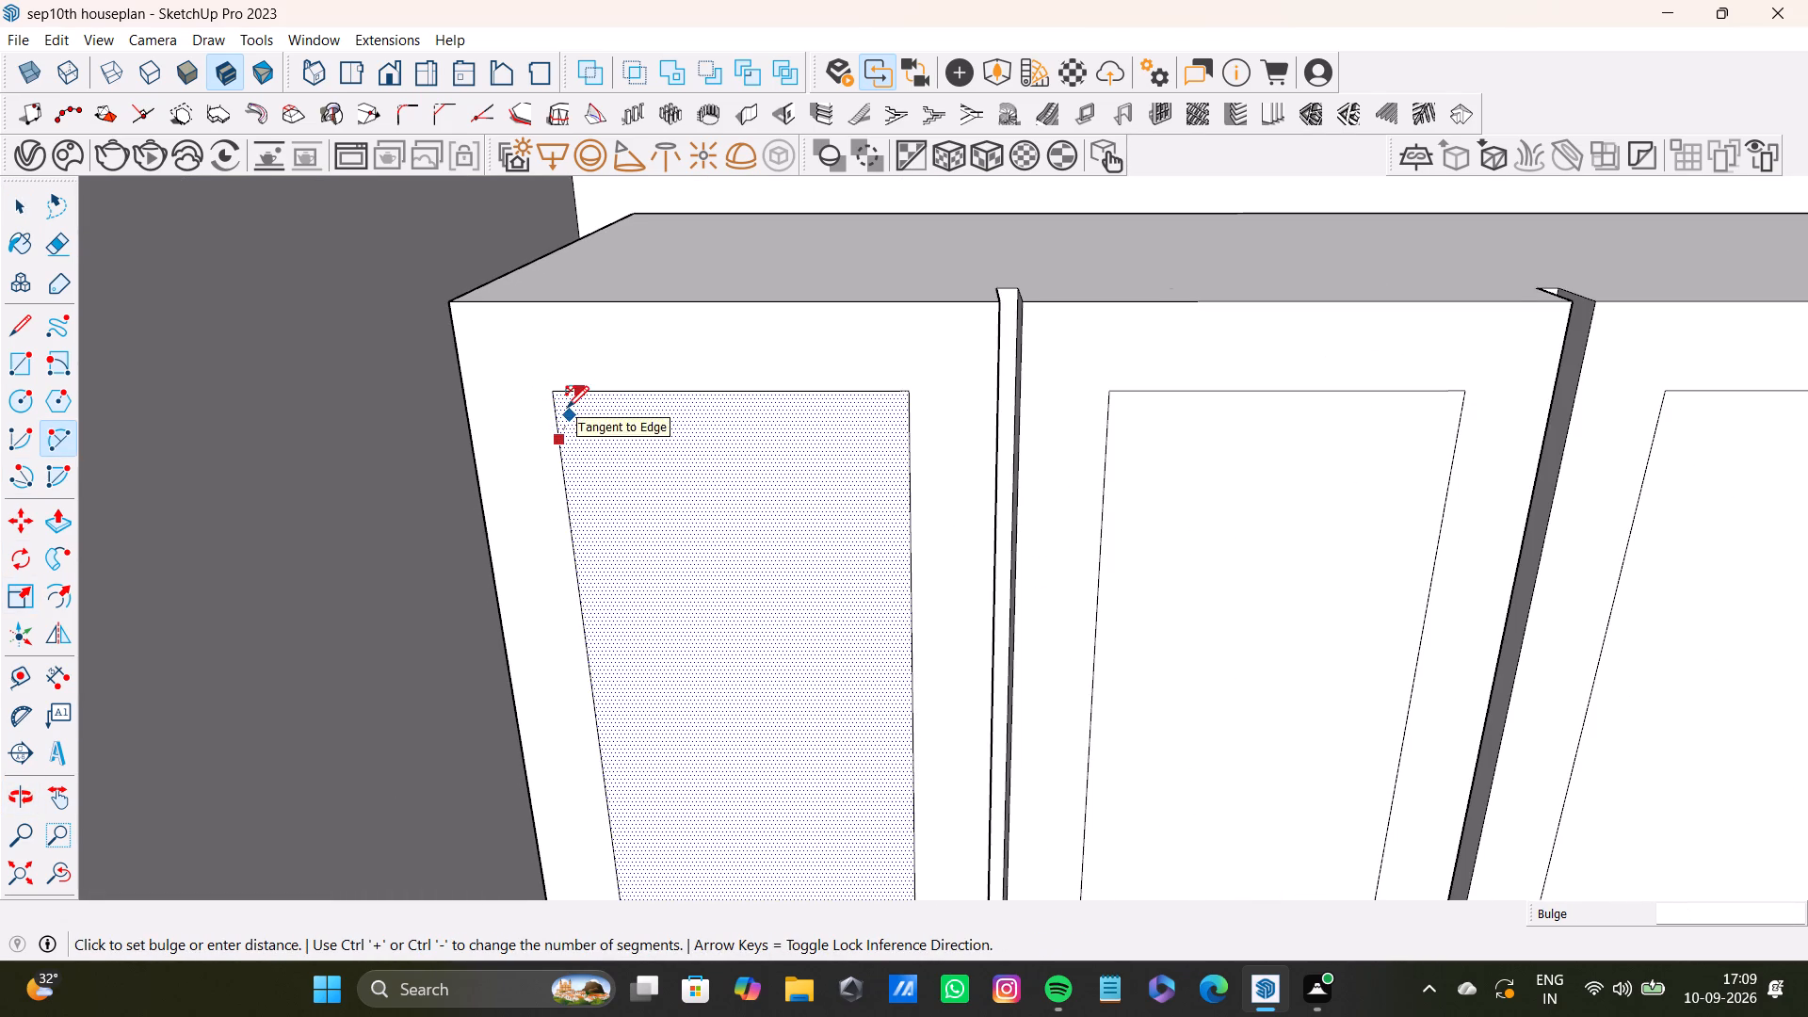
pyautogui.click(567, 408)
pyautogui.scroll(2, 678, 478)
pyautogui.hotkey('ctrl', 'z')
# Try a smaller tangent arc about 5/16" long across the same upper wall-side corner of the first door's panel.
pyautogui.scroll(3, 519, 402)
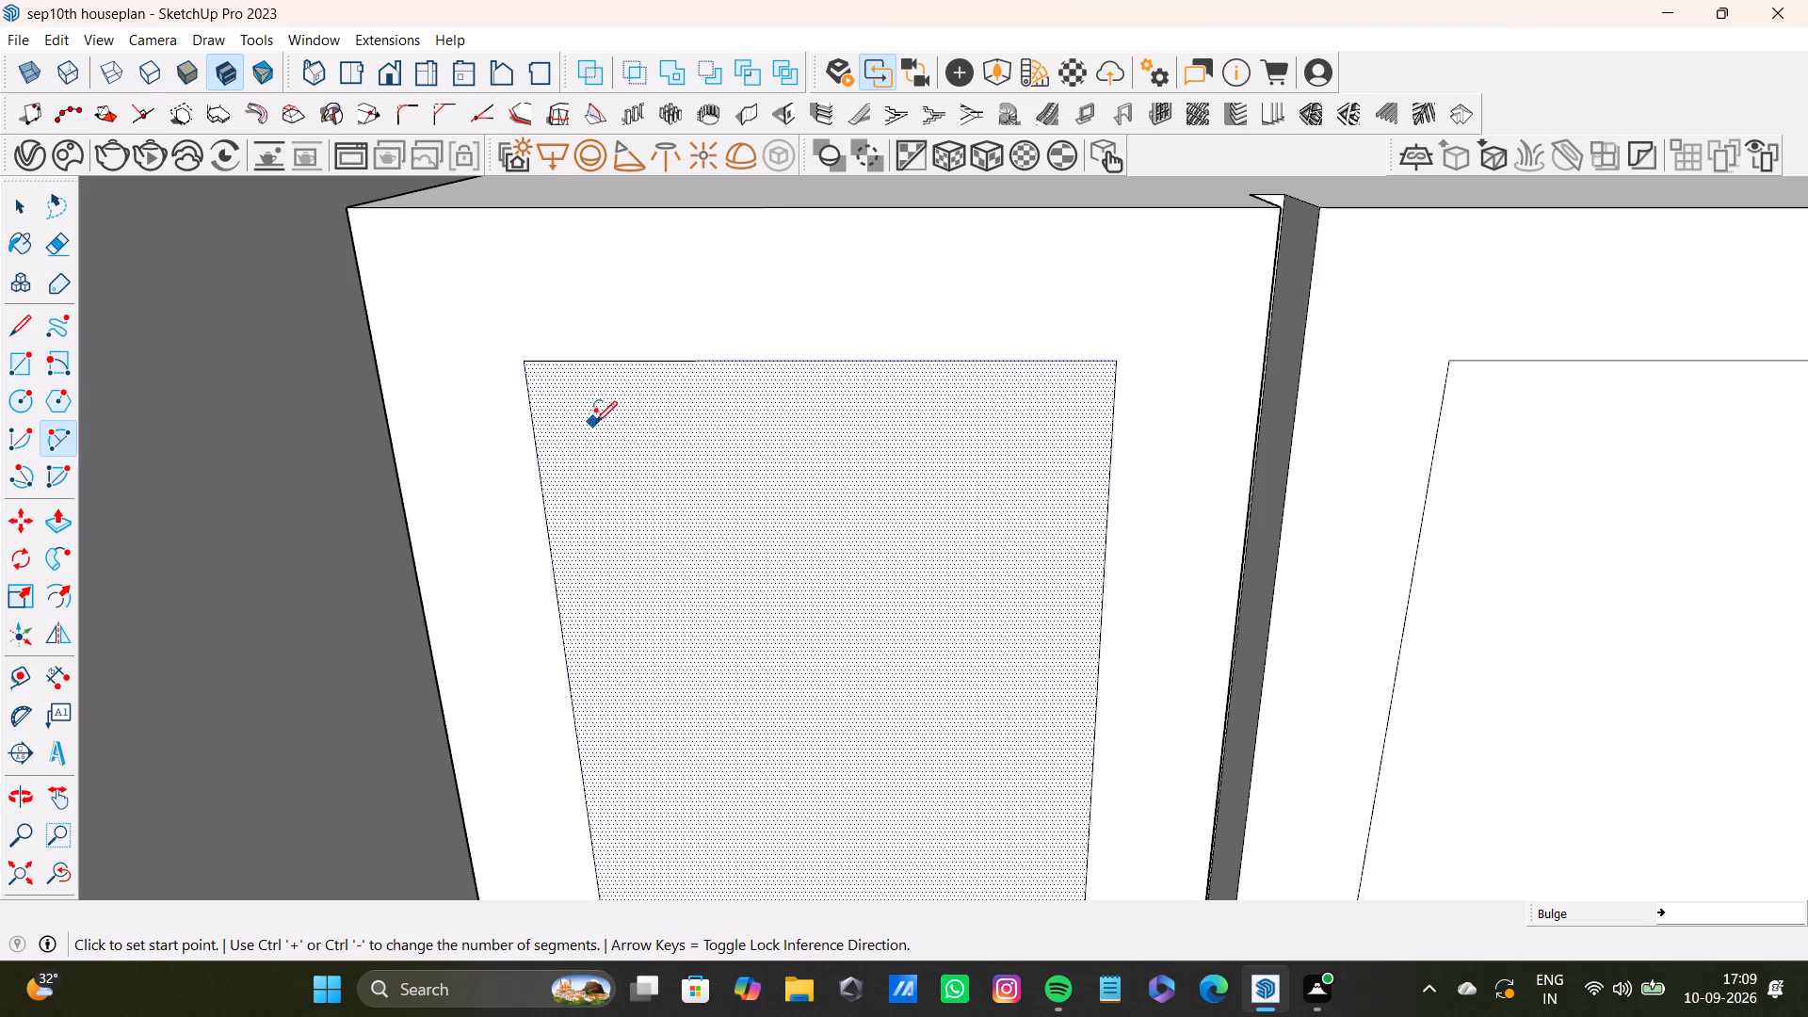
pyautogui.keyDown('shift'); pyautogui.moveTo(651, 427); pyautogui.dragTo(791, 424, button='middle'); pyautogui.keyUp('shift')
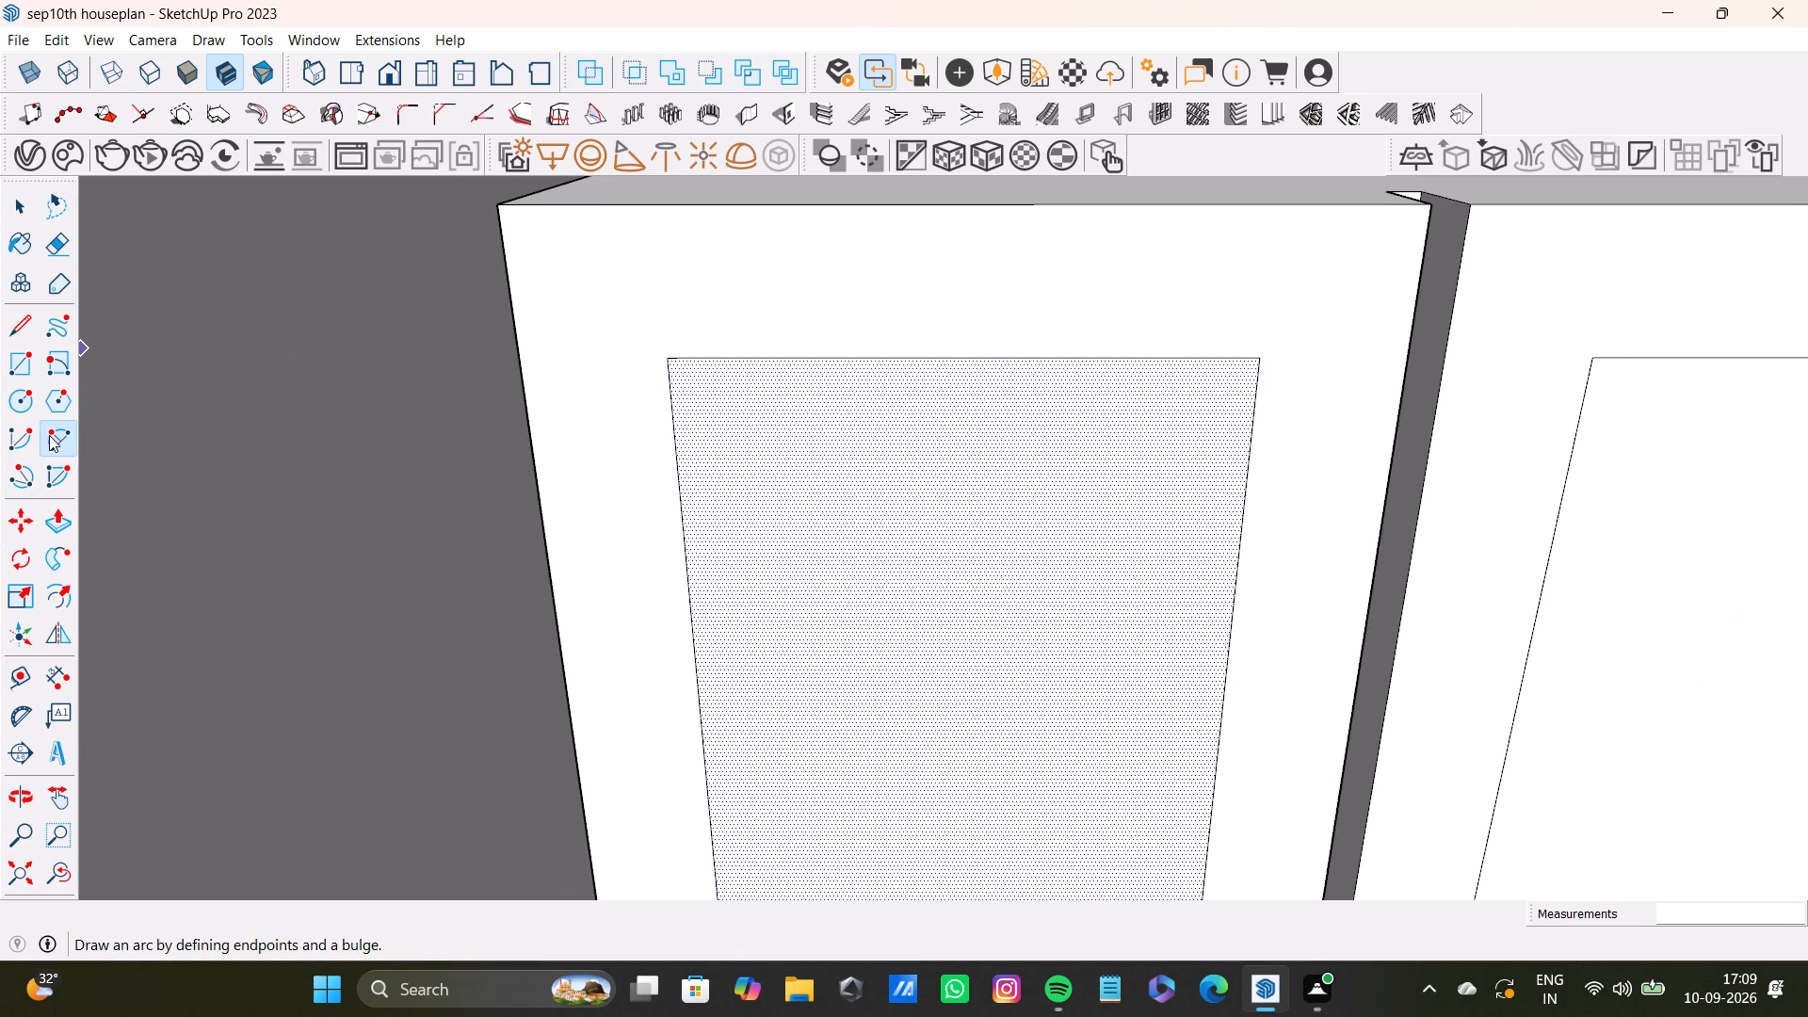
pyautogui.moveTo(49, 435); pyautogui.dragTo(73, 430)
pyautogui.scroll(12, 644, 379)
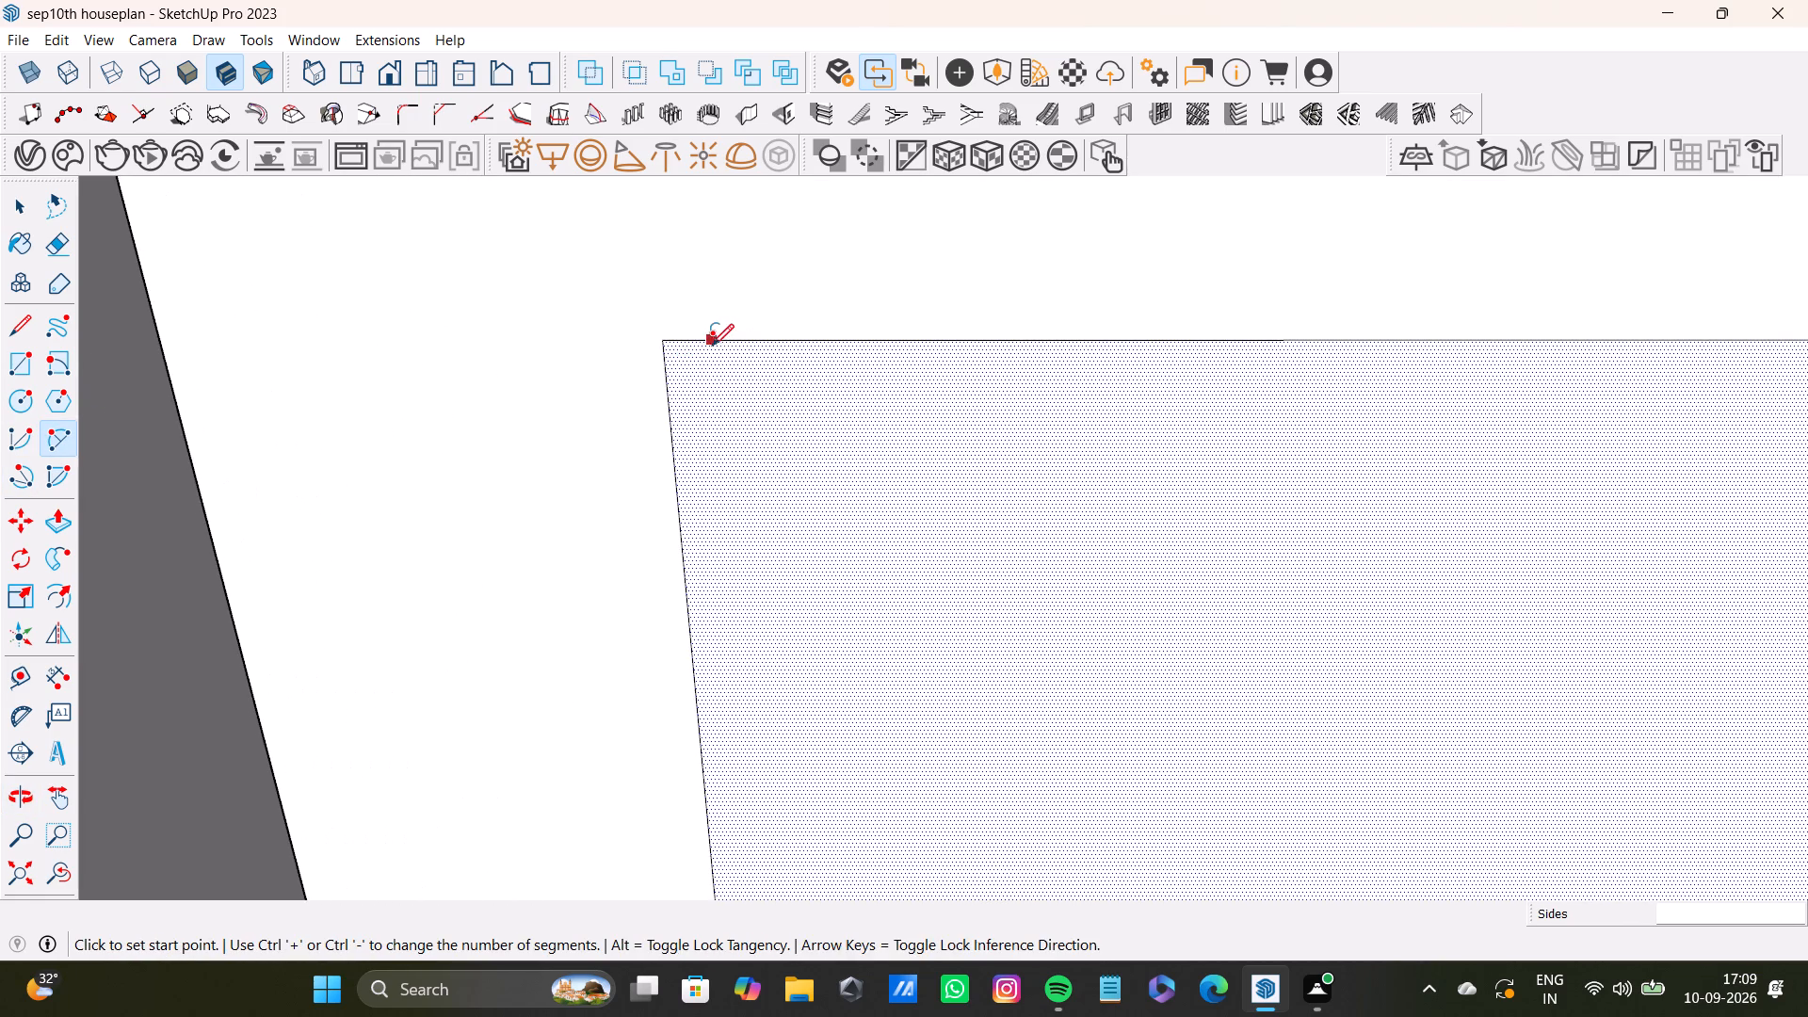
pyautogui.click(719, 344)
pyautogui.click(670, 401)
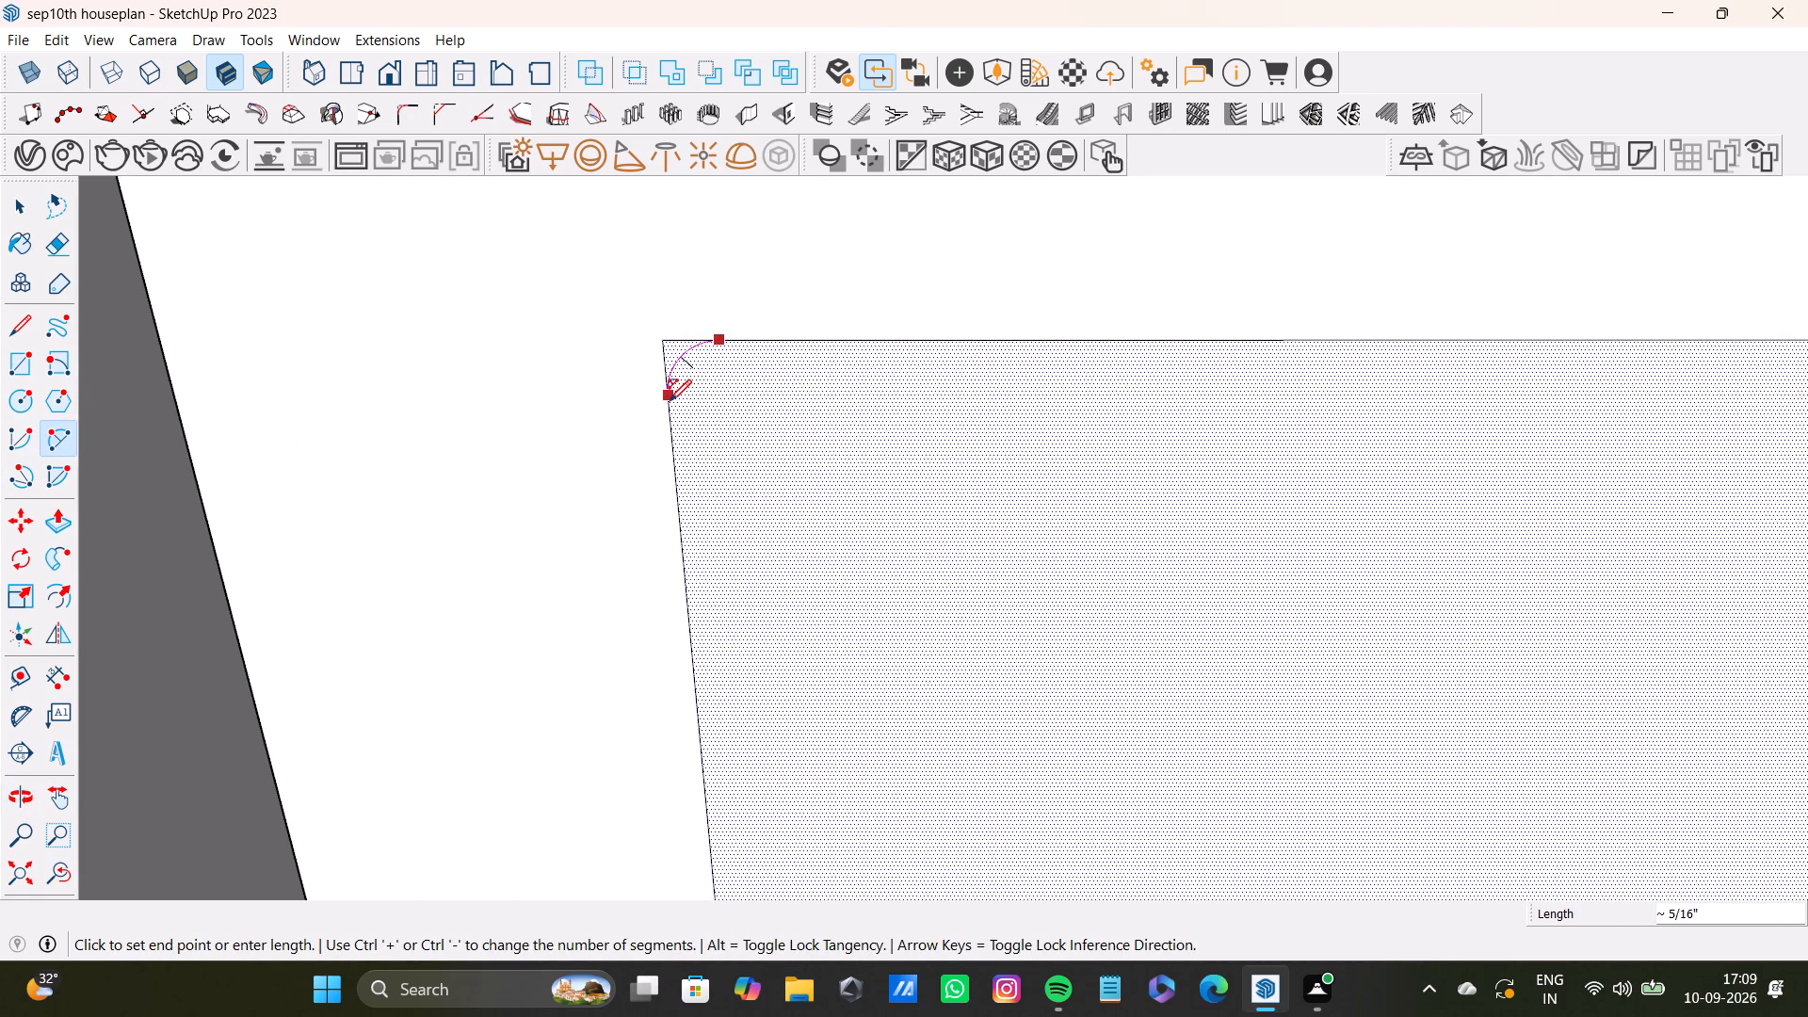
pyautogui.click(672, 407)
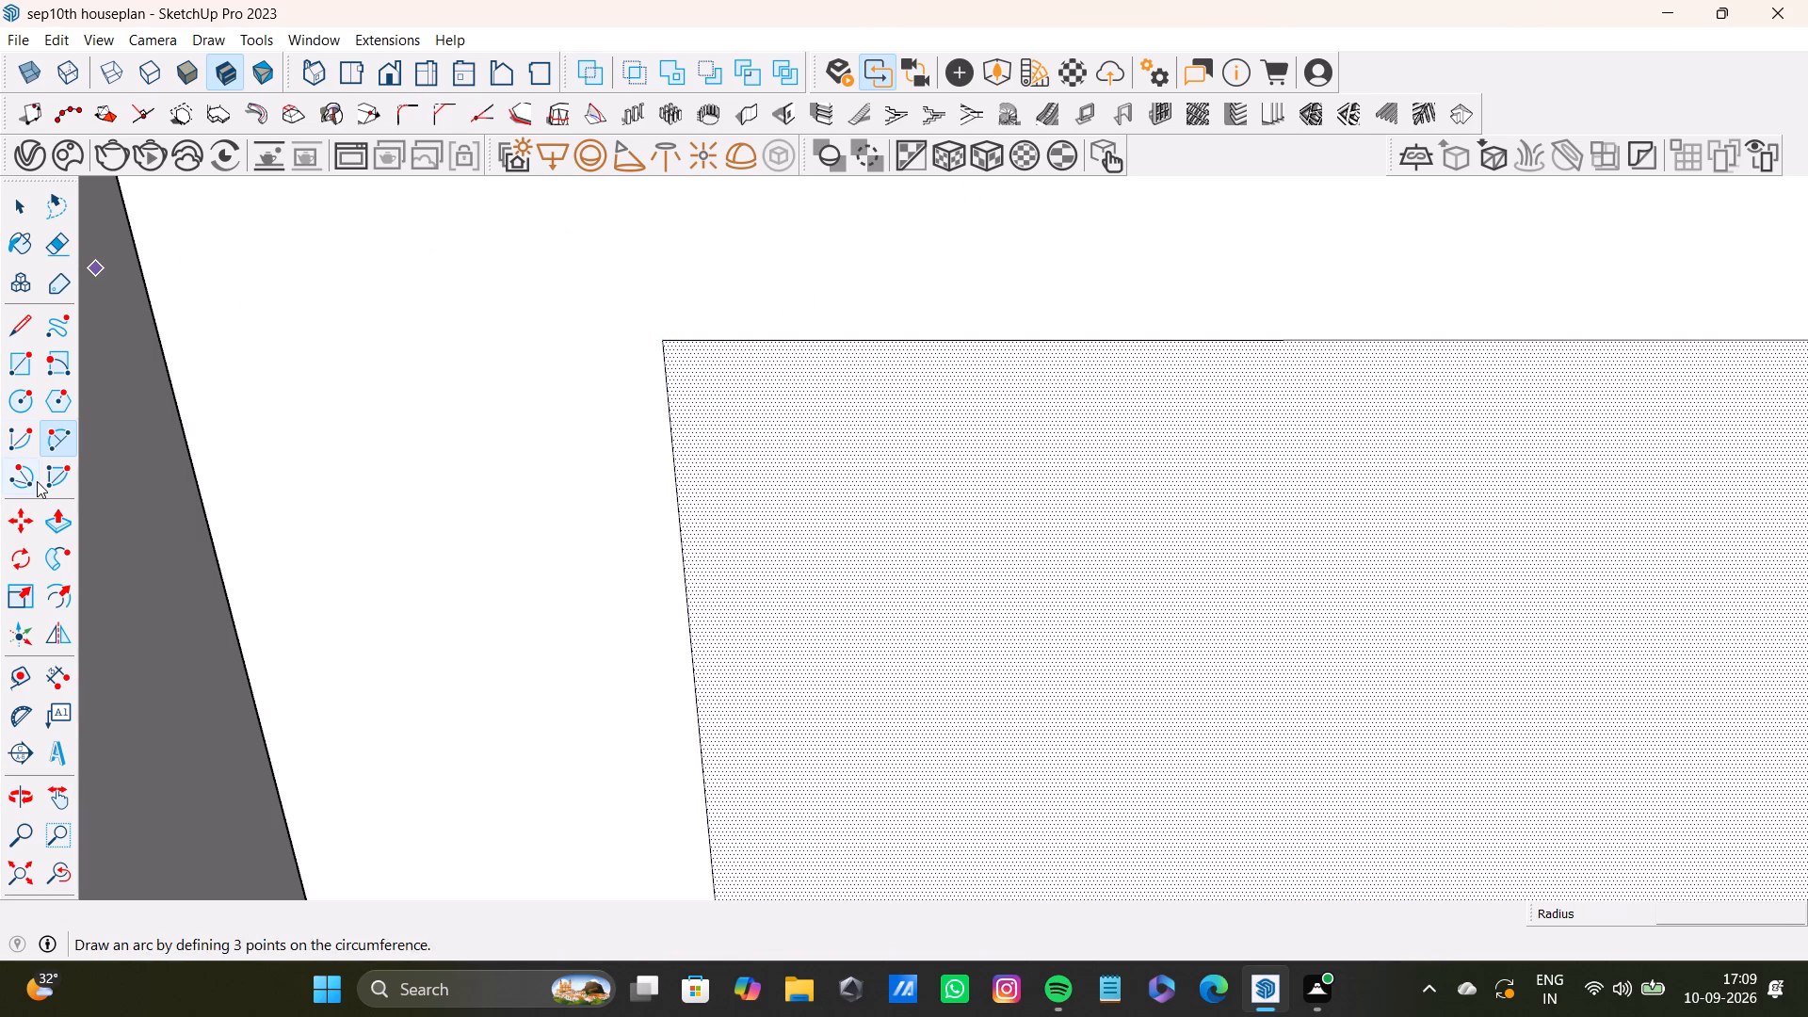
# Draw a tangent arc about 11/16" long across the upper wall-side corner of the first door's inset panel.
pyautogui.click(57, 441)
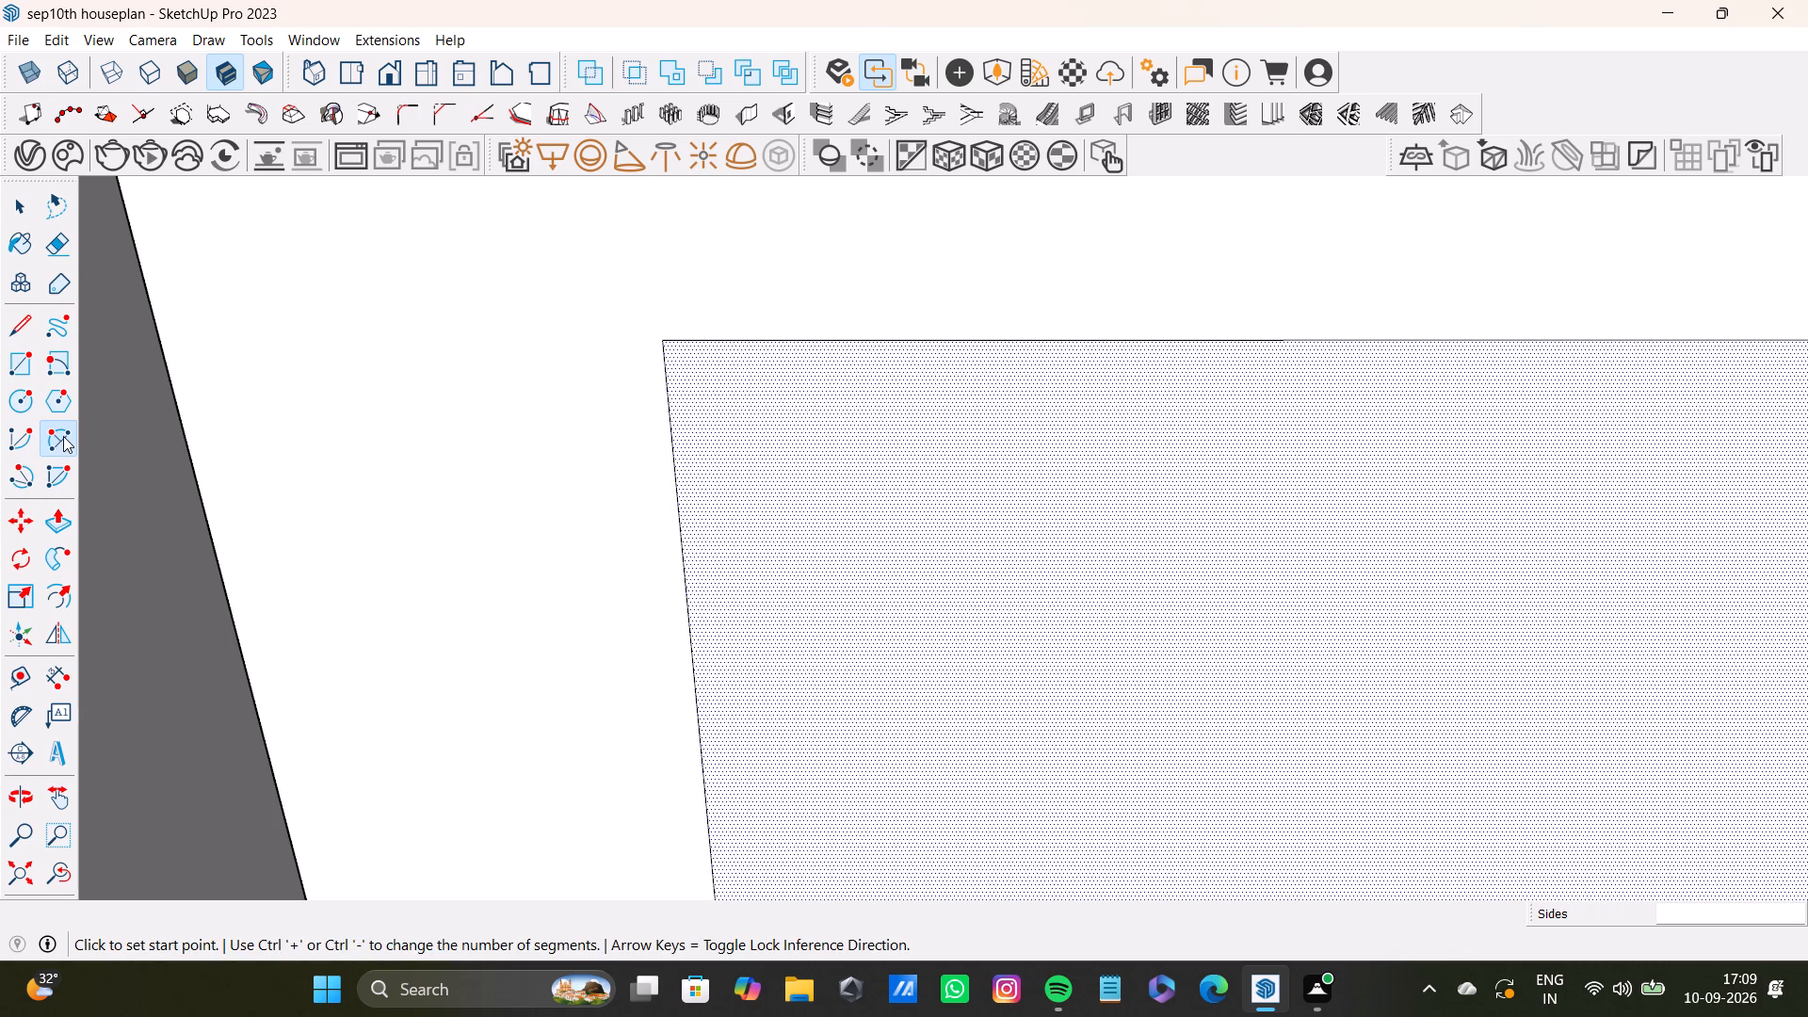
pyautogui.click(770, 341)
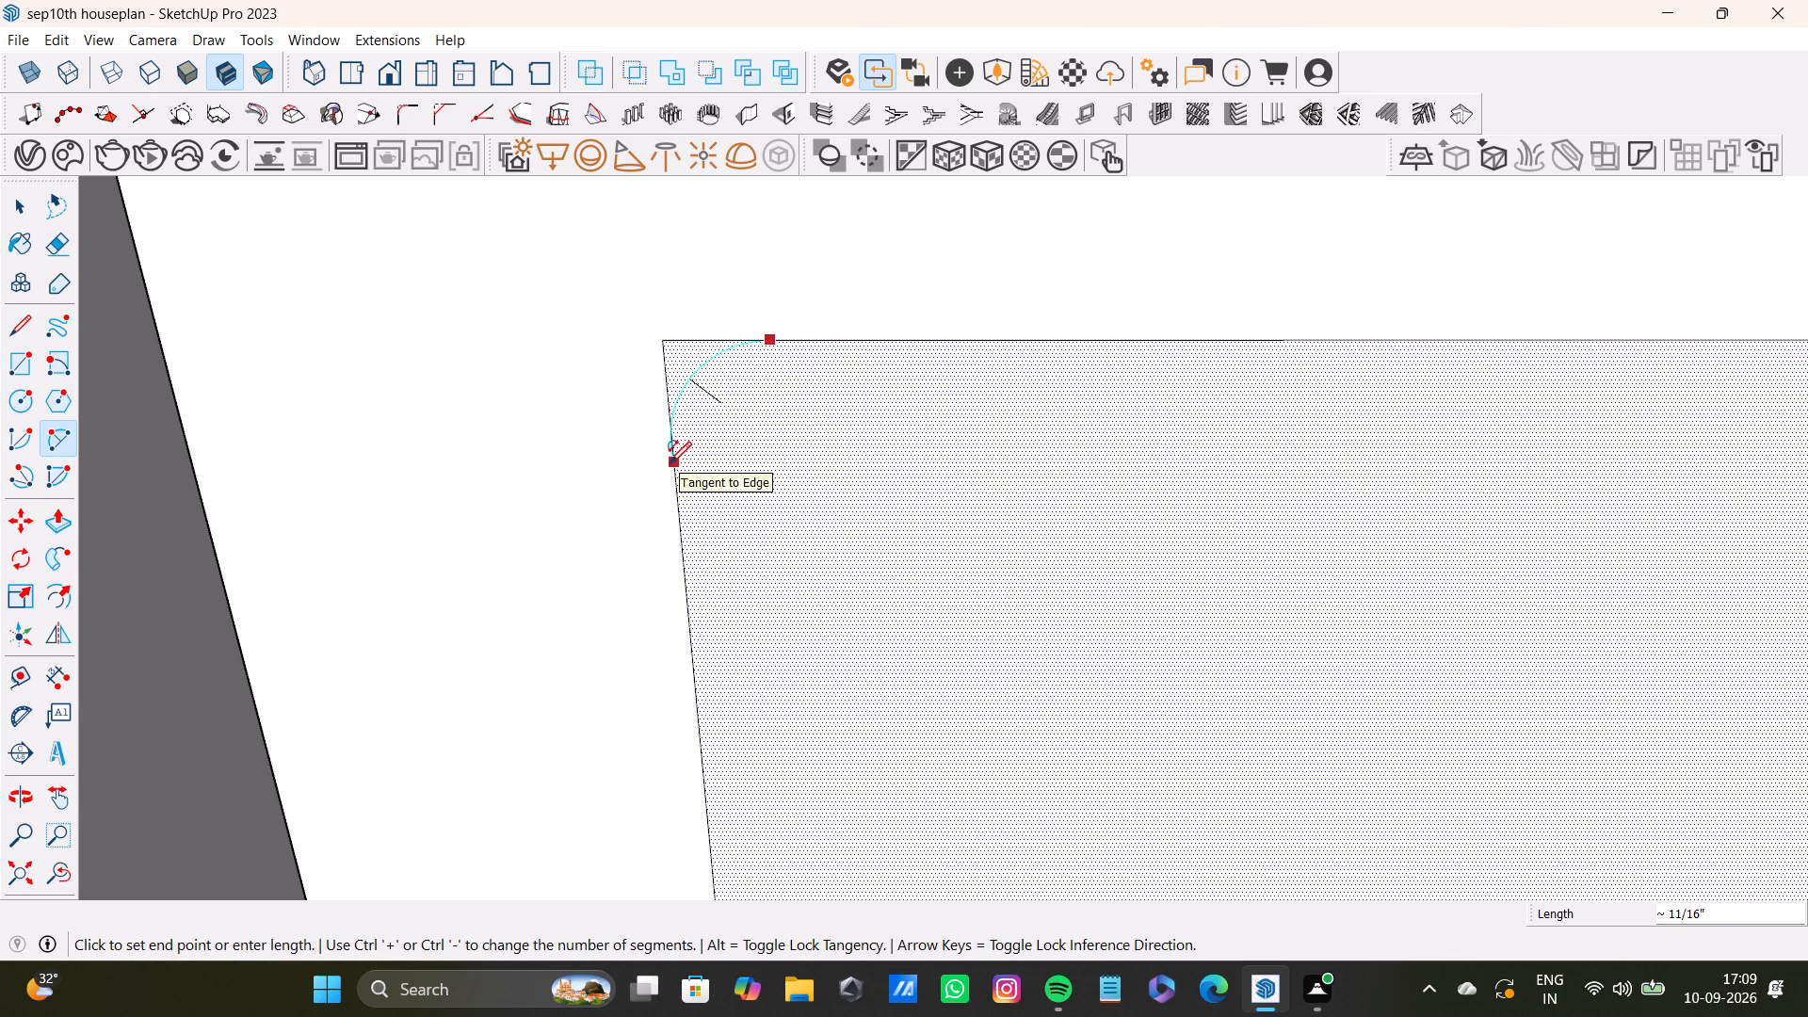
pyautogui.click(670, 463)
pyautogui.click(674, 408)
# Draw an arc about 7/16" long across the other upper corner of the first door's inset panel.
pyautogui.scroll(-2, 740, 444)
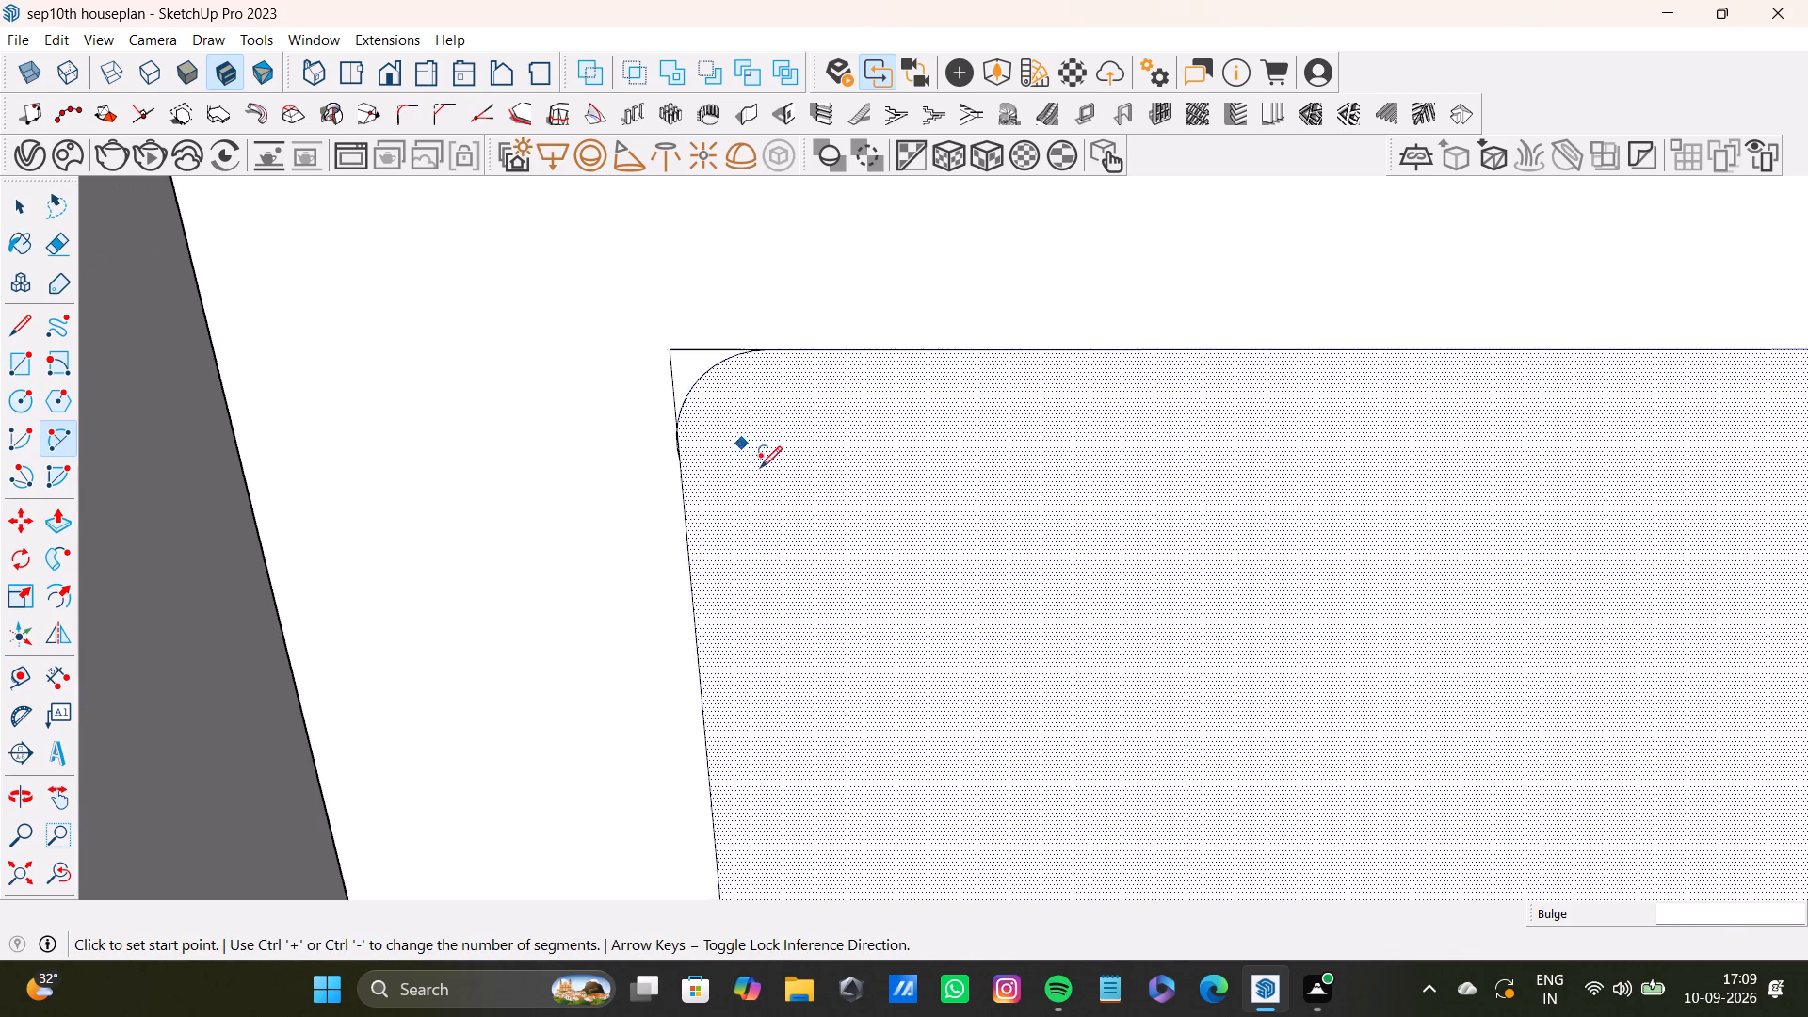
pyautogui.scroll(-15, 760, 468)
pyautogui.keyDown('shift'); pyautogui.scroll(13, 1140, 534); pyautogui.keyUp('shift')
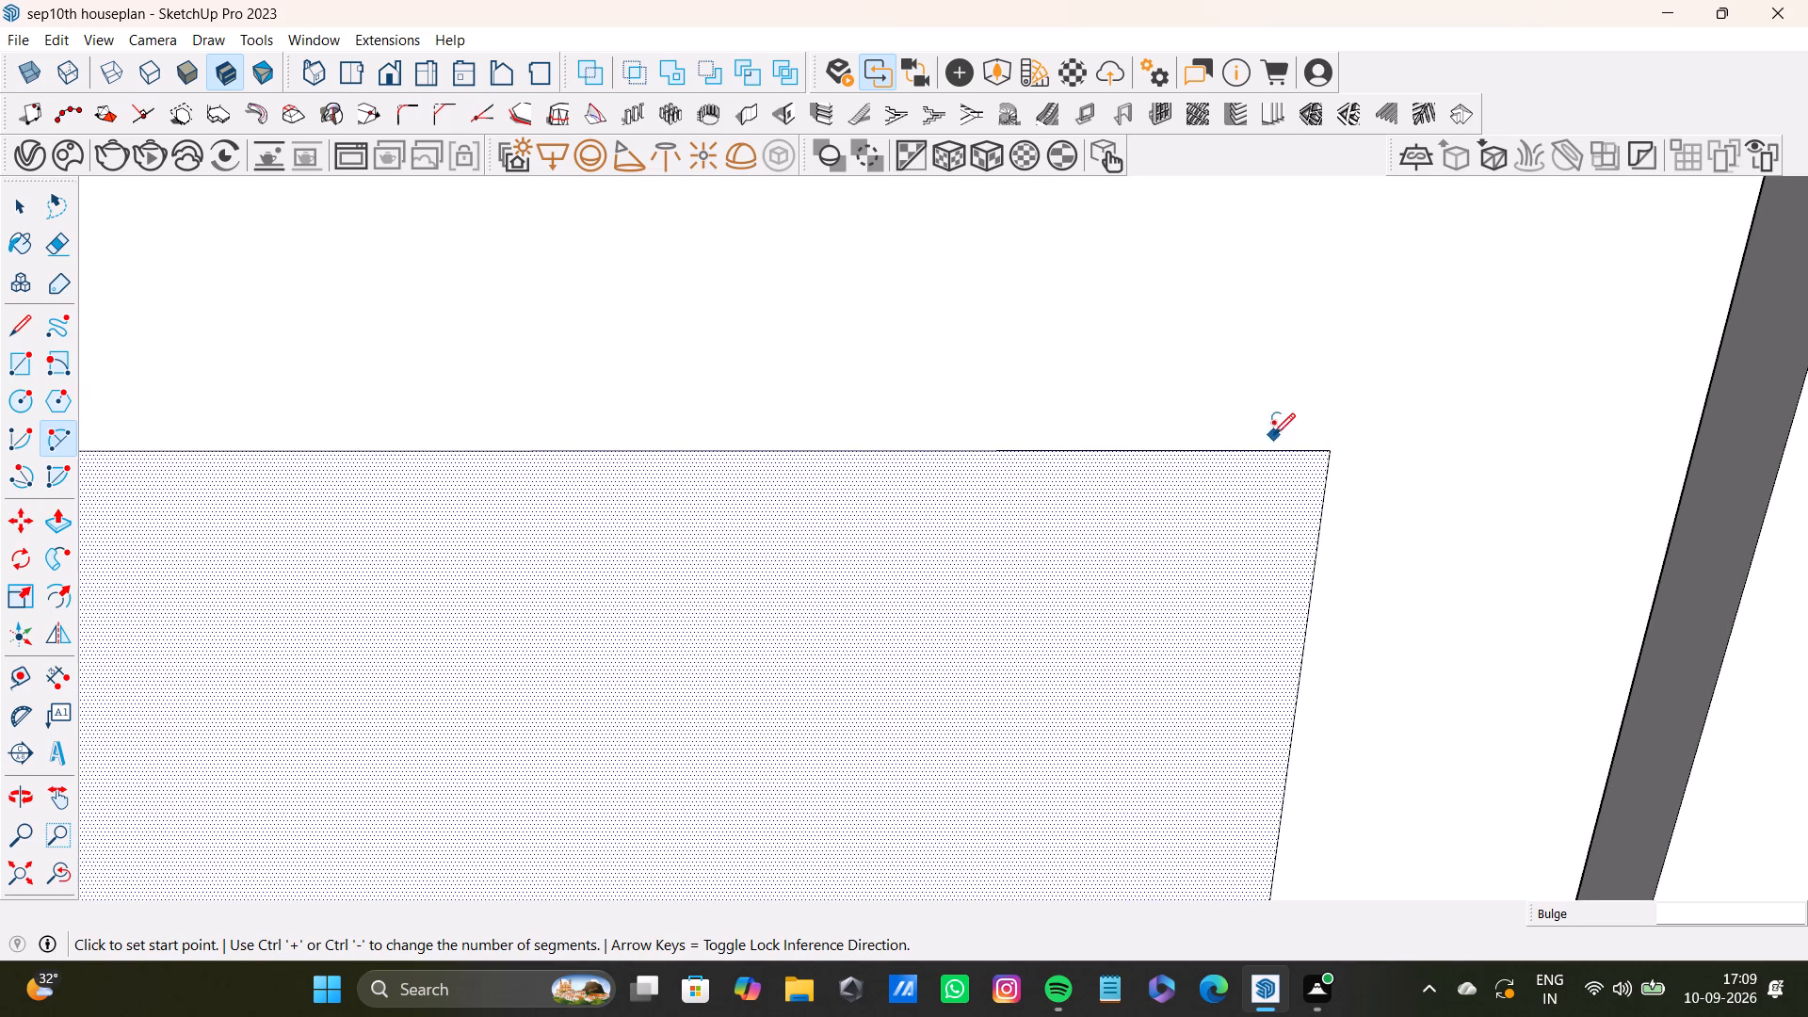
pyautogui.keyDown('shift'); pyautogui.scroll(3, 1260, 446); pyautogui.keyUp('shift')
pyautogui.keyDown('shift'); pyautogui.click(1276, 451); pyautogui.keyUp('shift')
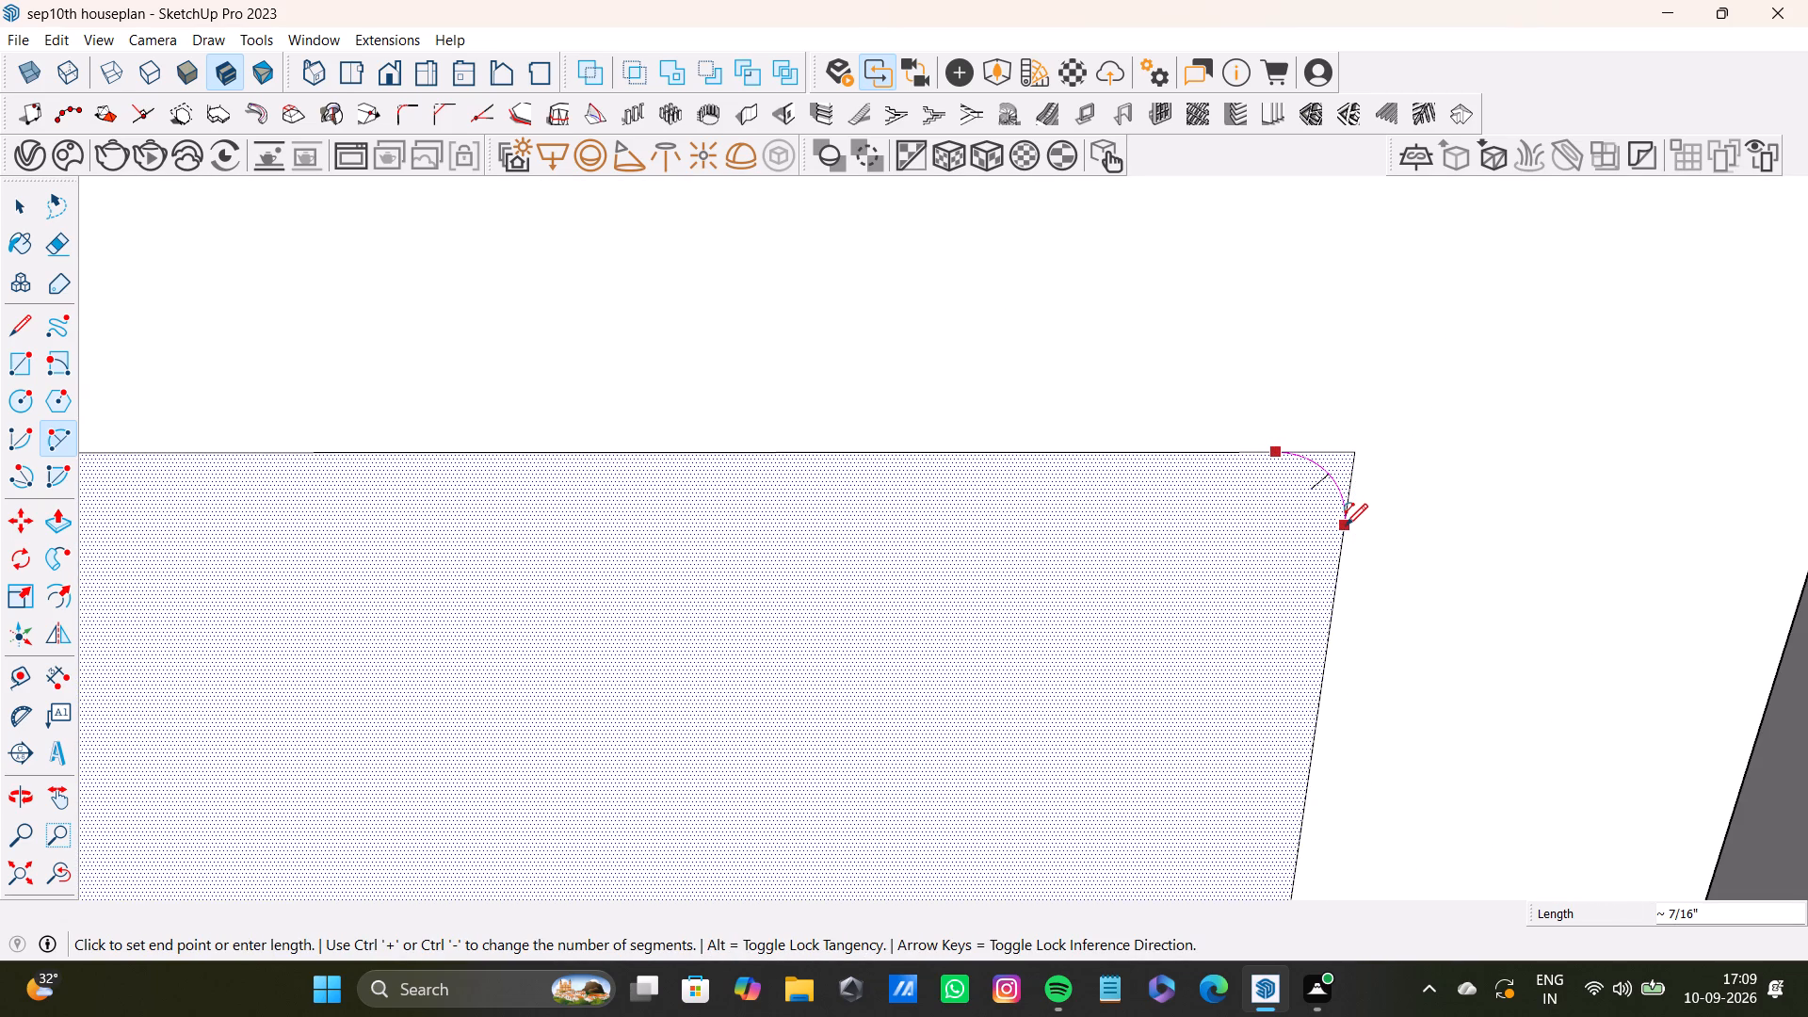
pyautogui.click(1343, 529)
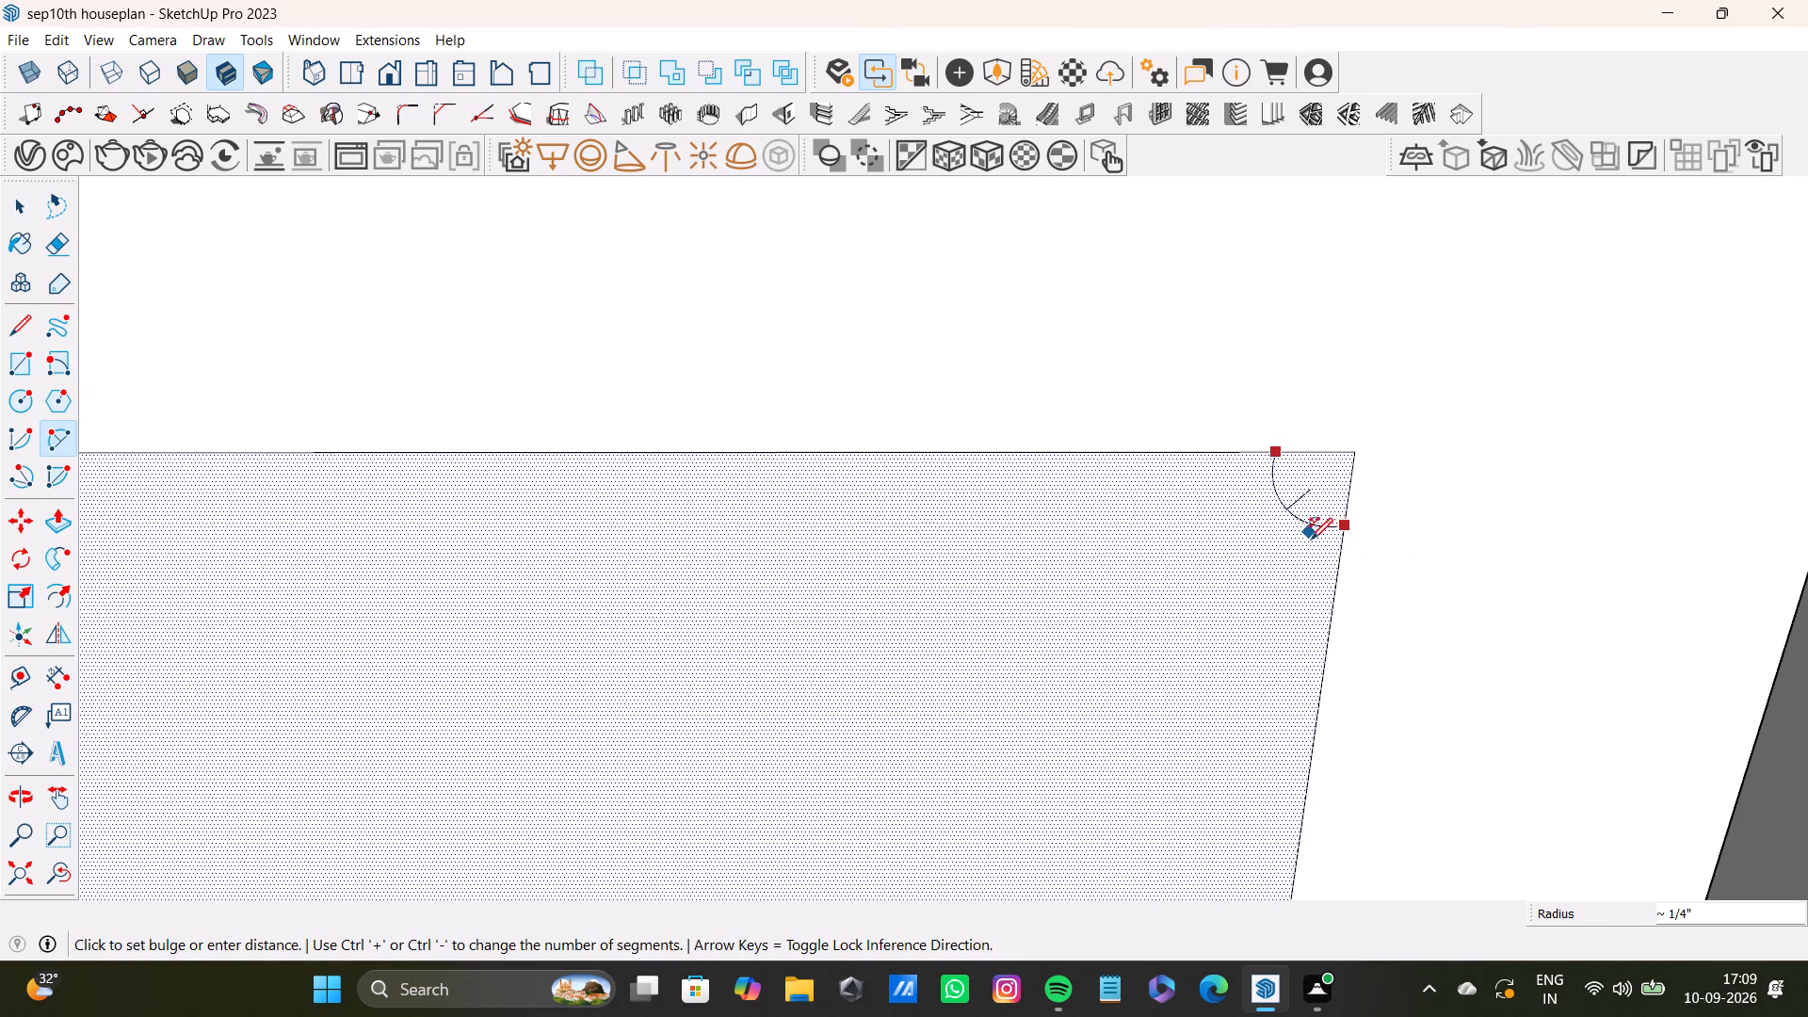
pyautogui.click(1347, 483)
# Examine the first overhead door's inset panel from its upper corners down to its lower end.
pyautogui.scroll(-8, 1265, 350)
pyautogui.keyDown('shift'); pyautogui.moveTo(1022, 712); pyautogui.dragTo(1040, 365, button='middle'); pyautogui.keyUp('shift')
pyautogui.keyDown('shift'); pyautogui.scroll(1, 1043, 346); pyautogui.keyUp('shift')
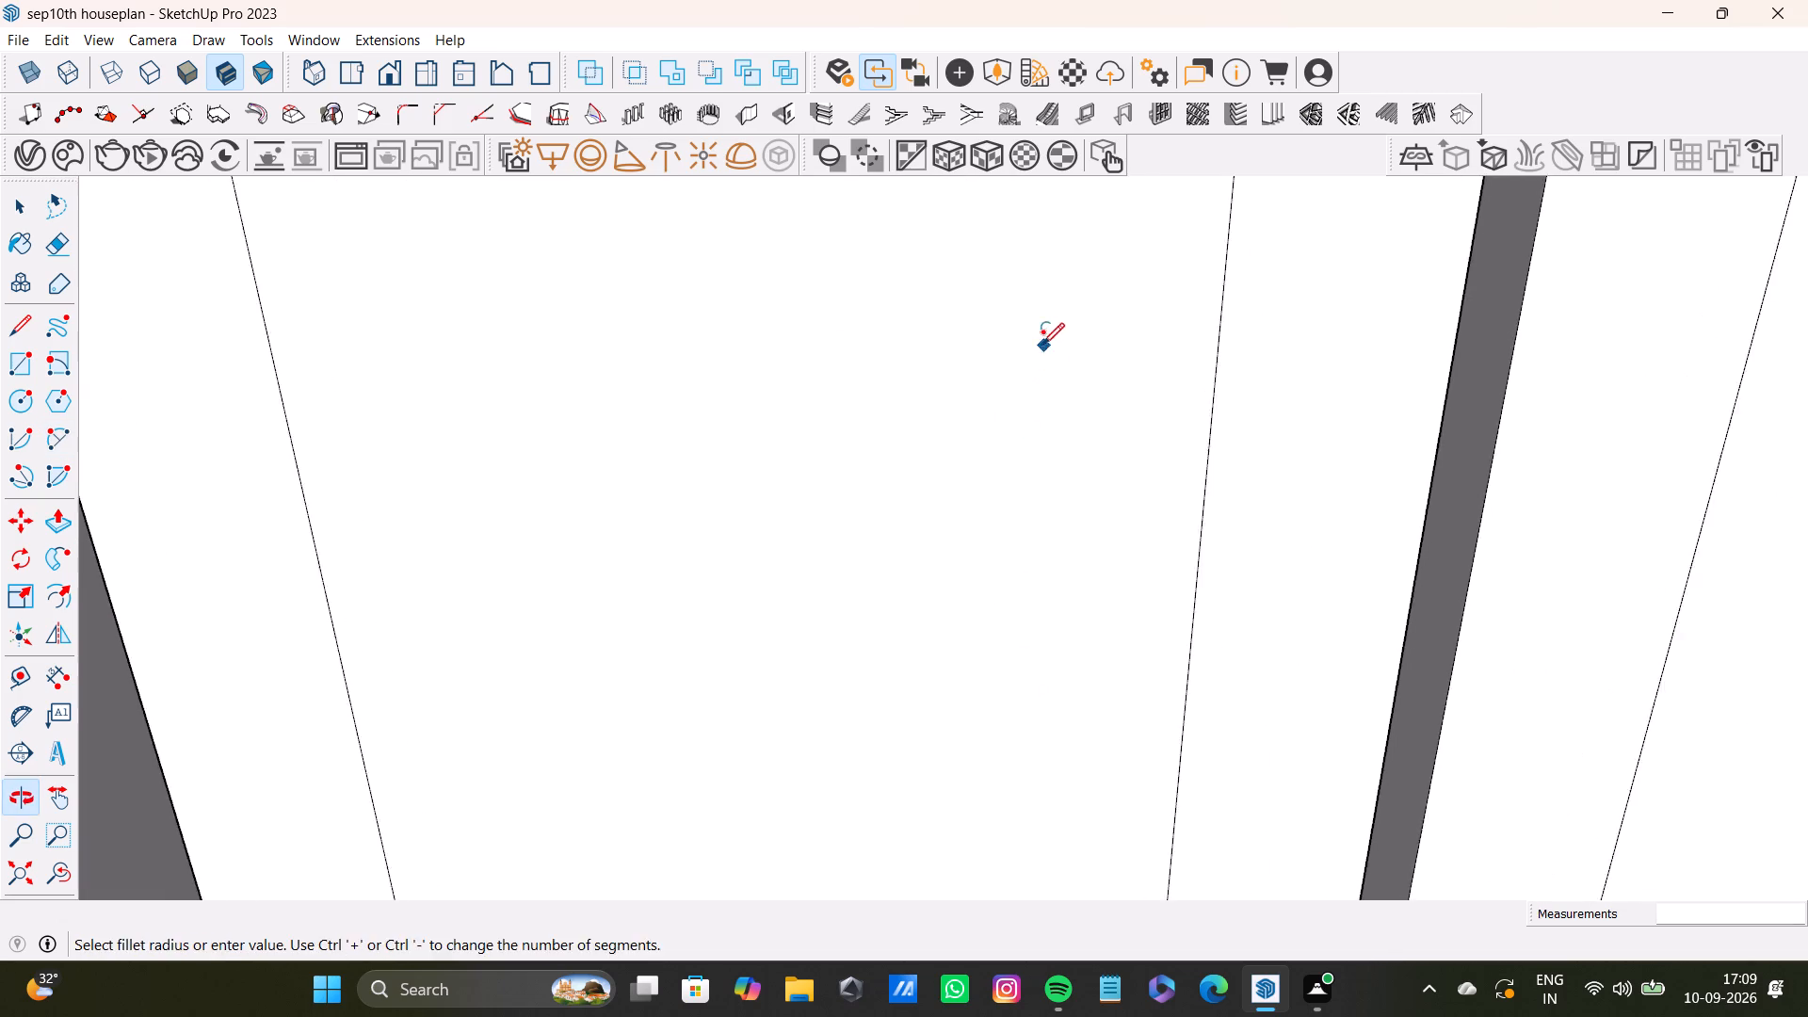
pyautogui.scroll(-3, 874, 555)
pyautogui.keyDown('shift'); pyautogui.moveTo(849, 633); pyautogui.dragTo(868, 475, button='middle'); pyautogui.keyUp('shift')
pyautogui.scroll(3, 768, 613)
pyautogui.keyDown('shift'); pyautogui.moveTo(762, 670); pyautogui.dragTo(783, 471, button='middle'); pyautogui.keyUp('shift')
pyautogui.scroll(-3, 730, 599)
pyautogui.keyDown('shift'); pyautogui.moveTo(703, 748); pyautogui.dragTo(701, 527, button='middle'); pyautogui.keyUp('shift')
pyautogui.scroll(3, 624, 672)
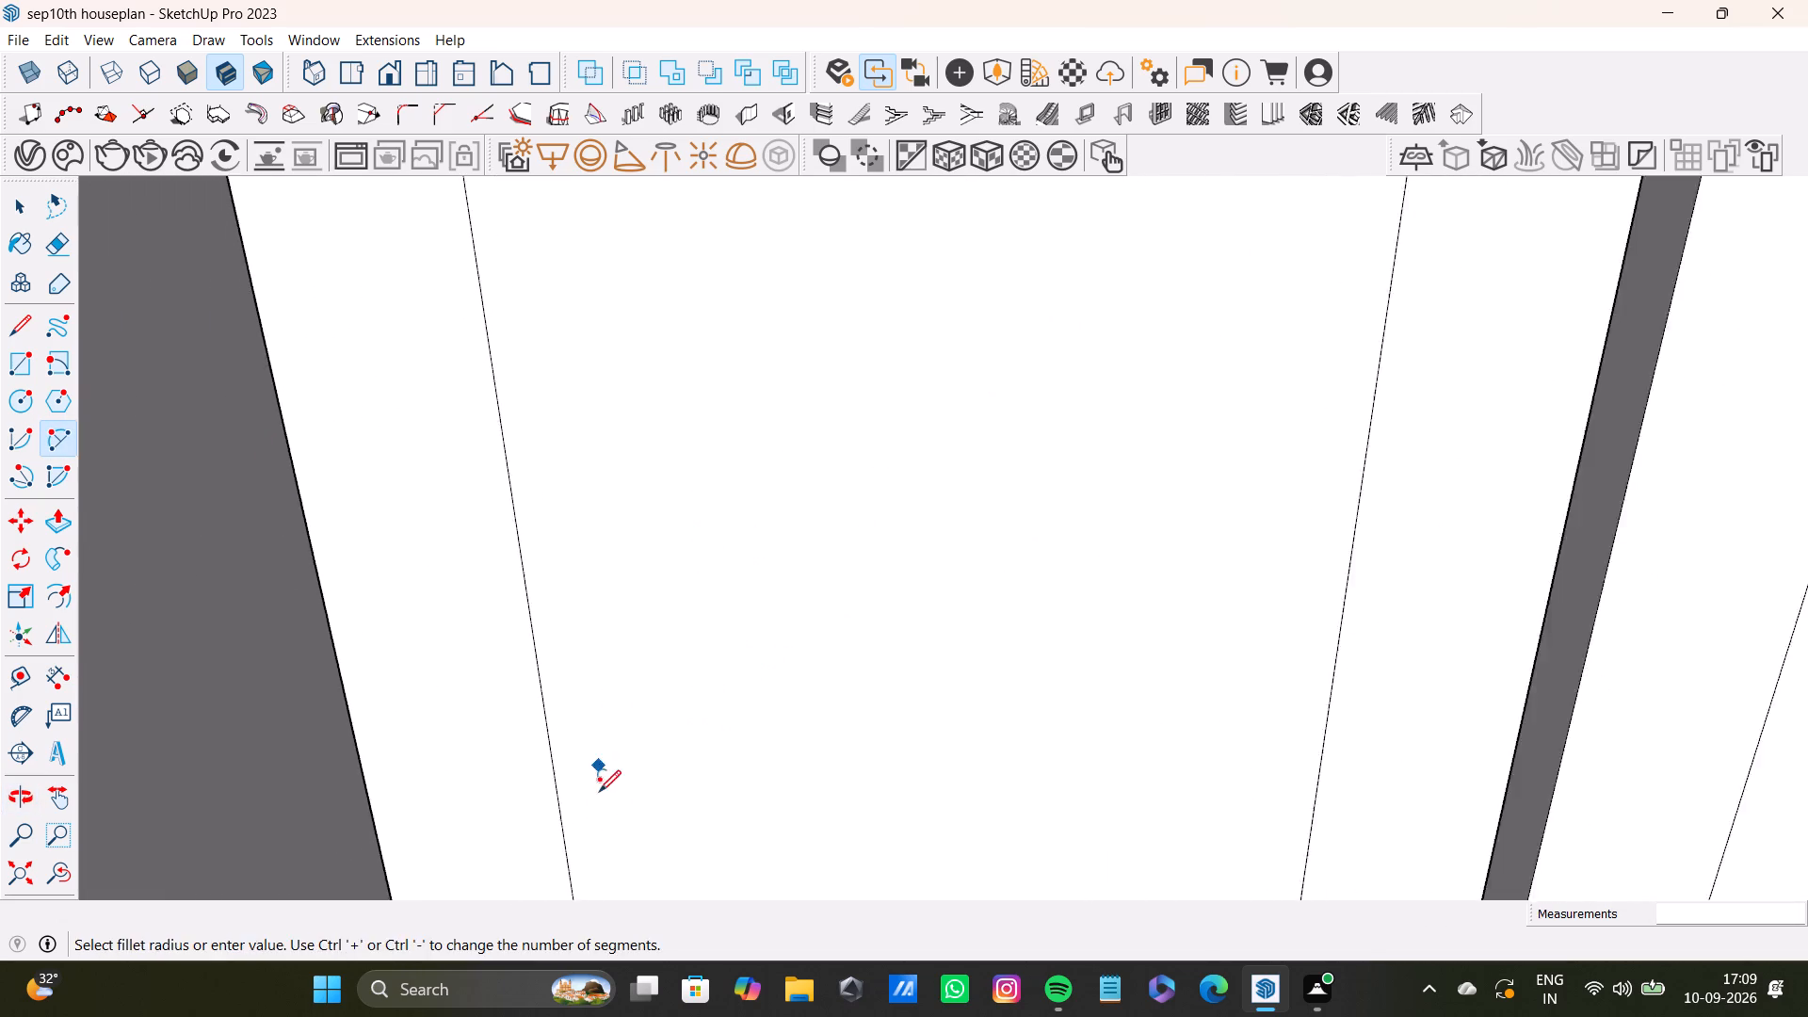
pyautogui.scroll(2, 599, 792)
pyautogui.moveTo(599, 817); pyautogui.dragTo(636, 597, button='middle')
pyautogui.scroll(-6, 621, 699)
pyautogui.moveTo(658, 772); pyautogui.dragTo(654, 865, button='middle')
pyautogui.scroll(-4, 641, 792)
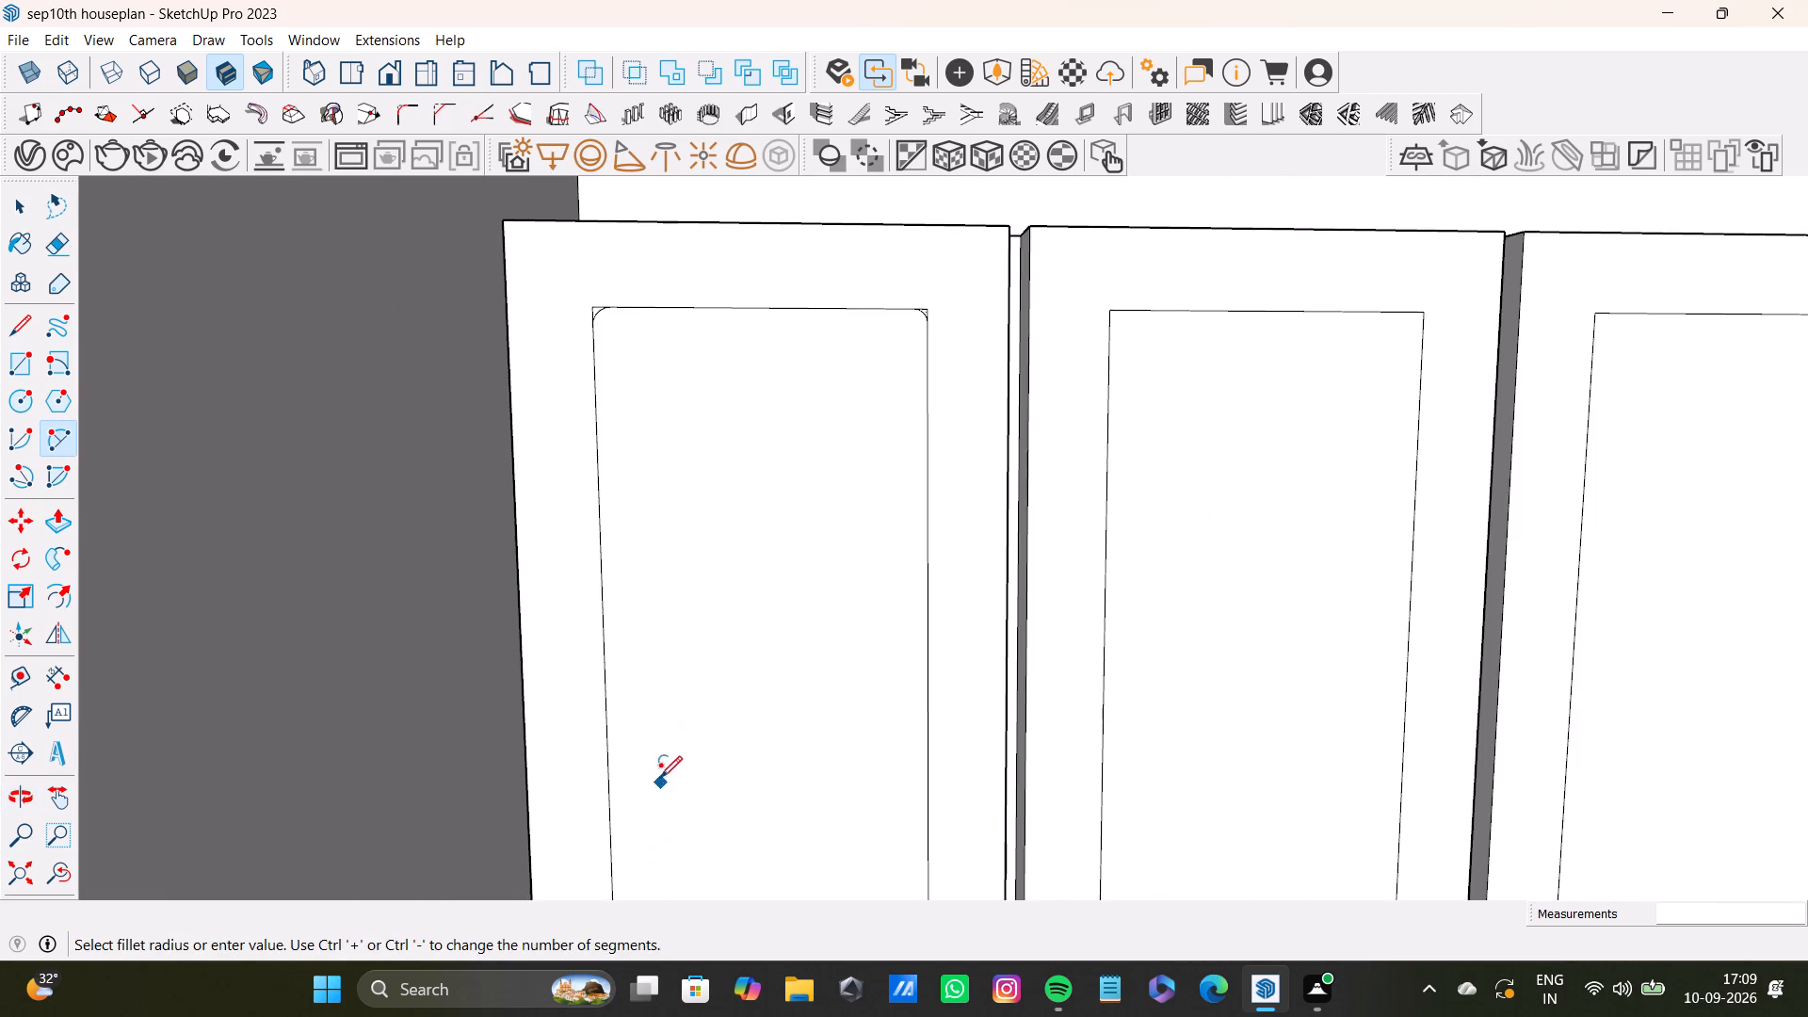
pyautogui.keyDown('shift'); pyautogui.moveTo(660, 753); pyautogui.dragTo(670, 650, button='middle'); pyautogui.keyUp('shift')
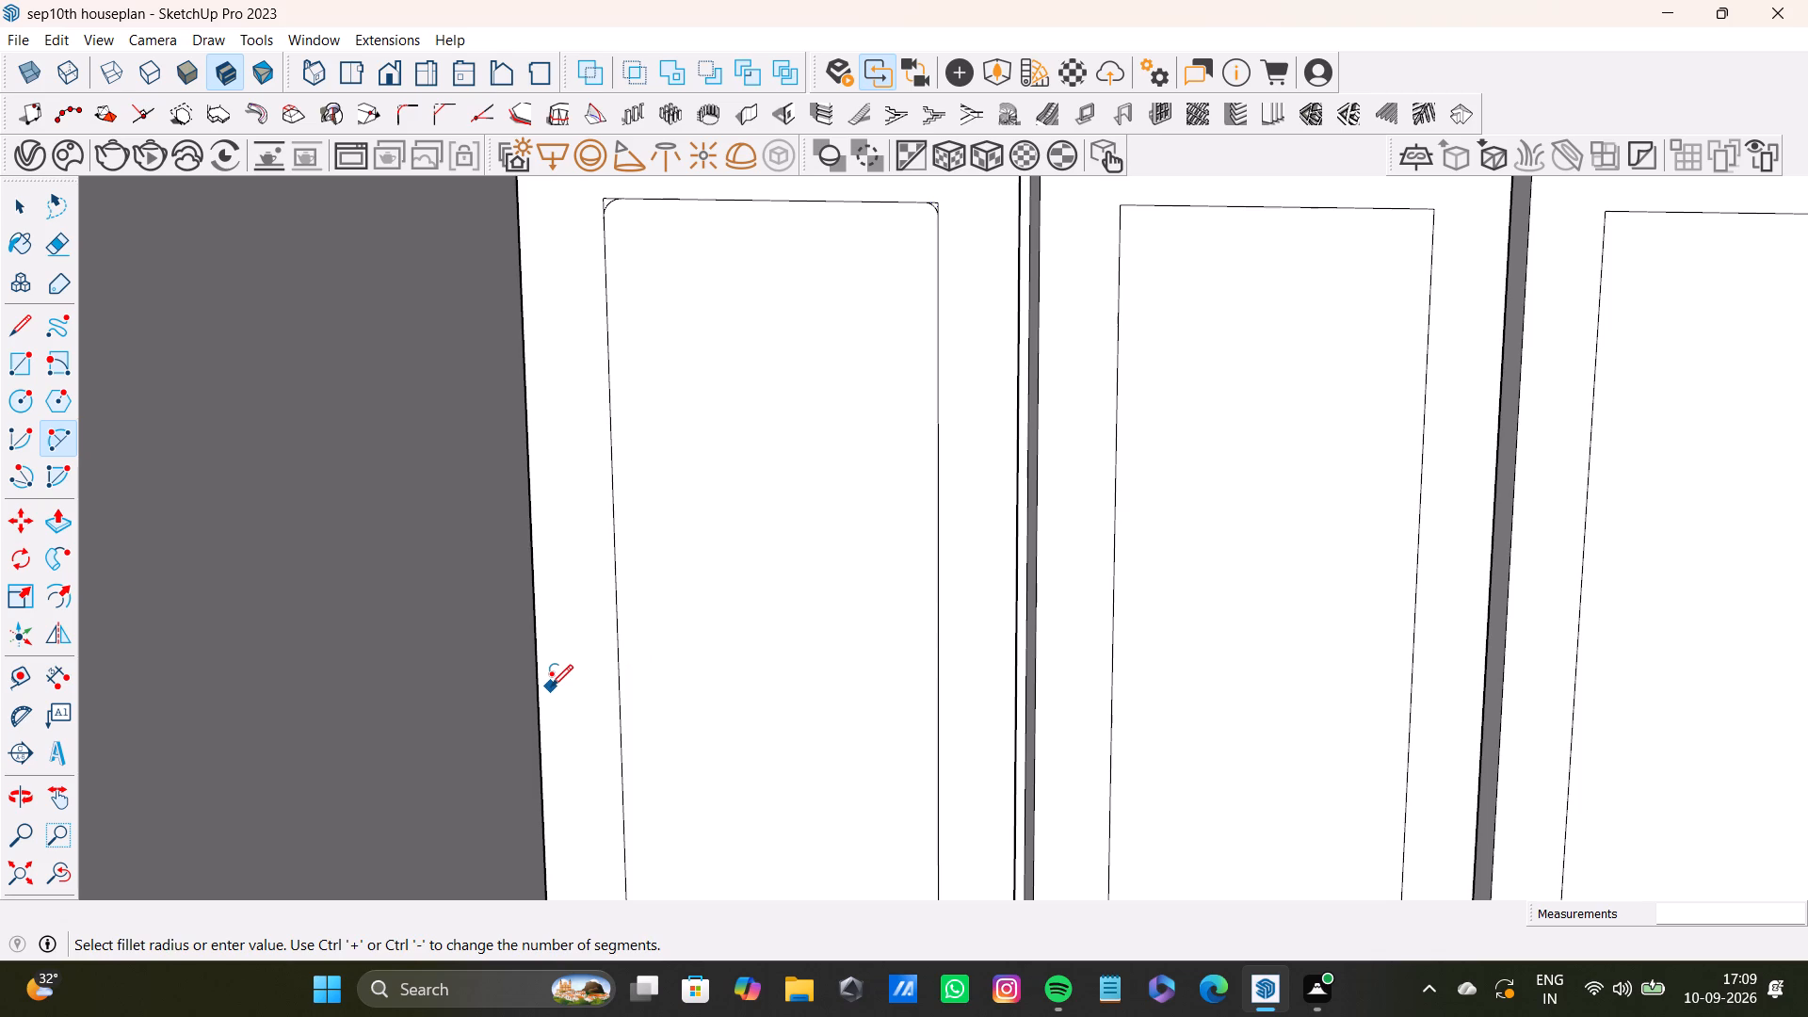
pyautogui.scroll(-3, 677, 470)
pyautogui.keyDown('shift'); pyautogui.moveTo(716, 565); pyautogui.dragTo(718, 441, button='middle'); pyautogui.keyUp('shift')
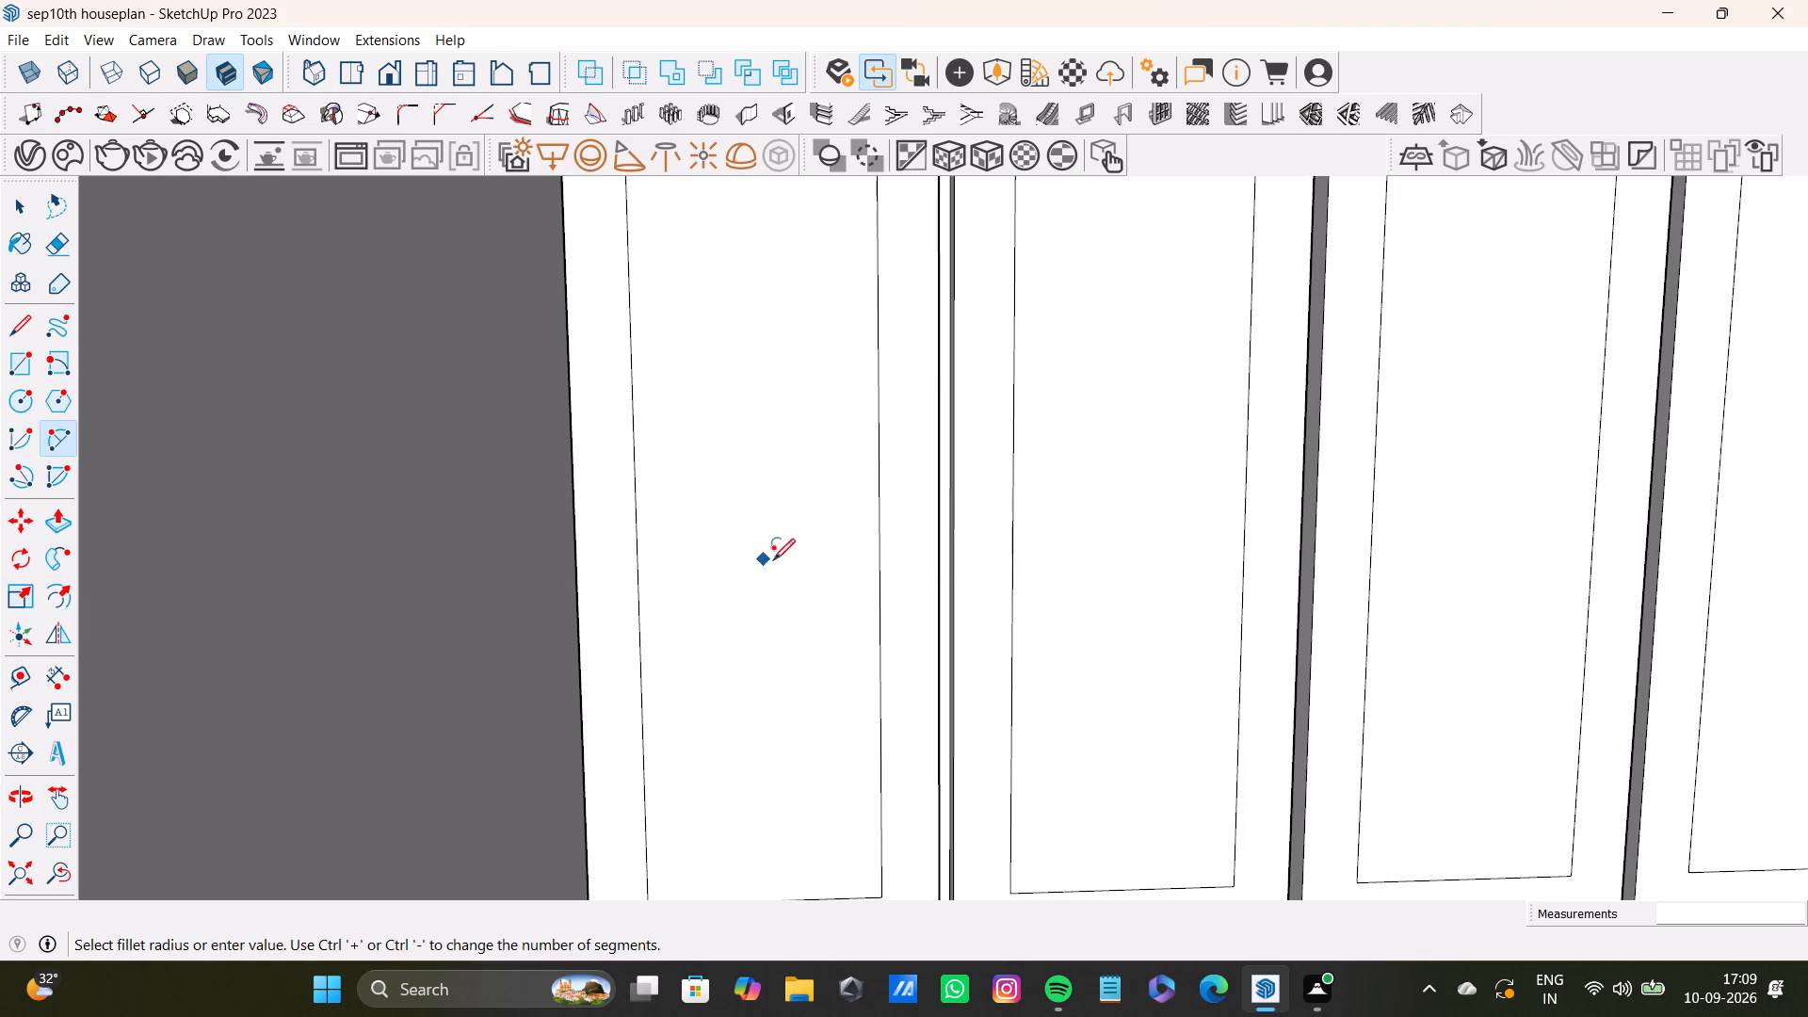
pyautogui.moveTo(774, 573); pyautogui.dragTo(741, 654, button='middle')
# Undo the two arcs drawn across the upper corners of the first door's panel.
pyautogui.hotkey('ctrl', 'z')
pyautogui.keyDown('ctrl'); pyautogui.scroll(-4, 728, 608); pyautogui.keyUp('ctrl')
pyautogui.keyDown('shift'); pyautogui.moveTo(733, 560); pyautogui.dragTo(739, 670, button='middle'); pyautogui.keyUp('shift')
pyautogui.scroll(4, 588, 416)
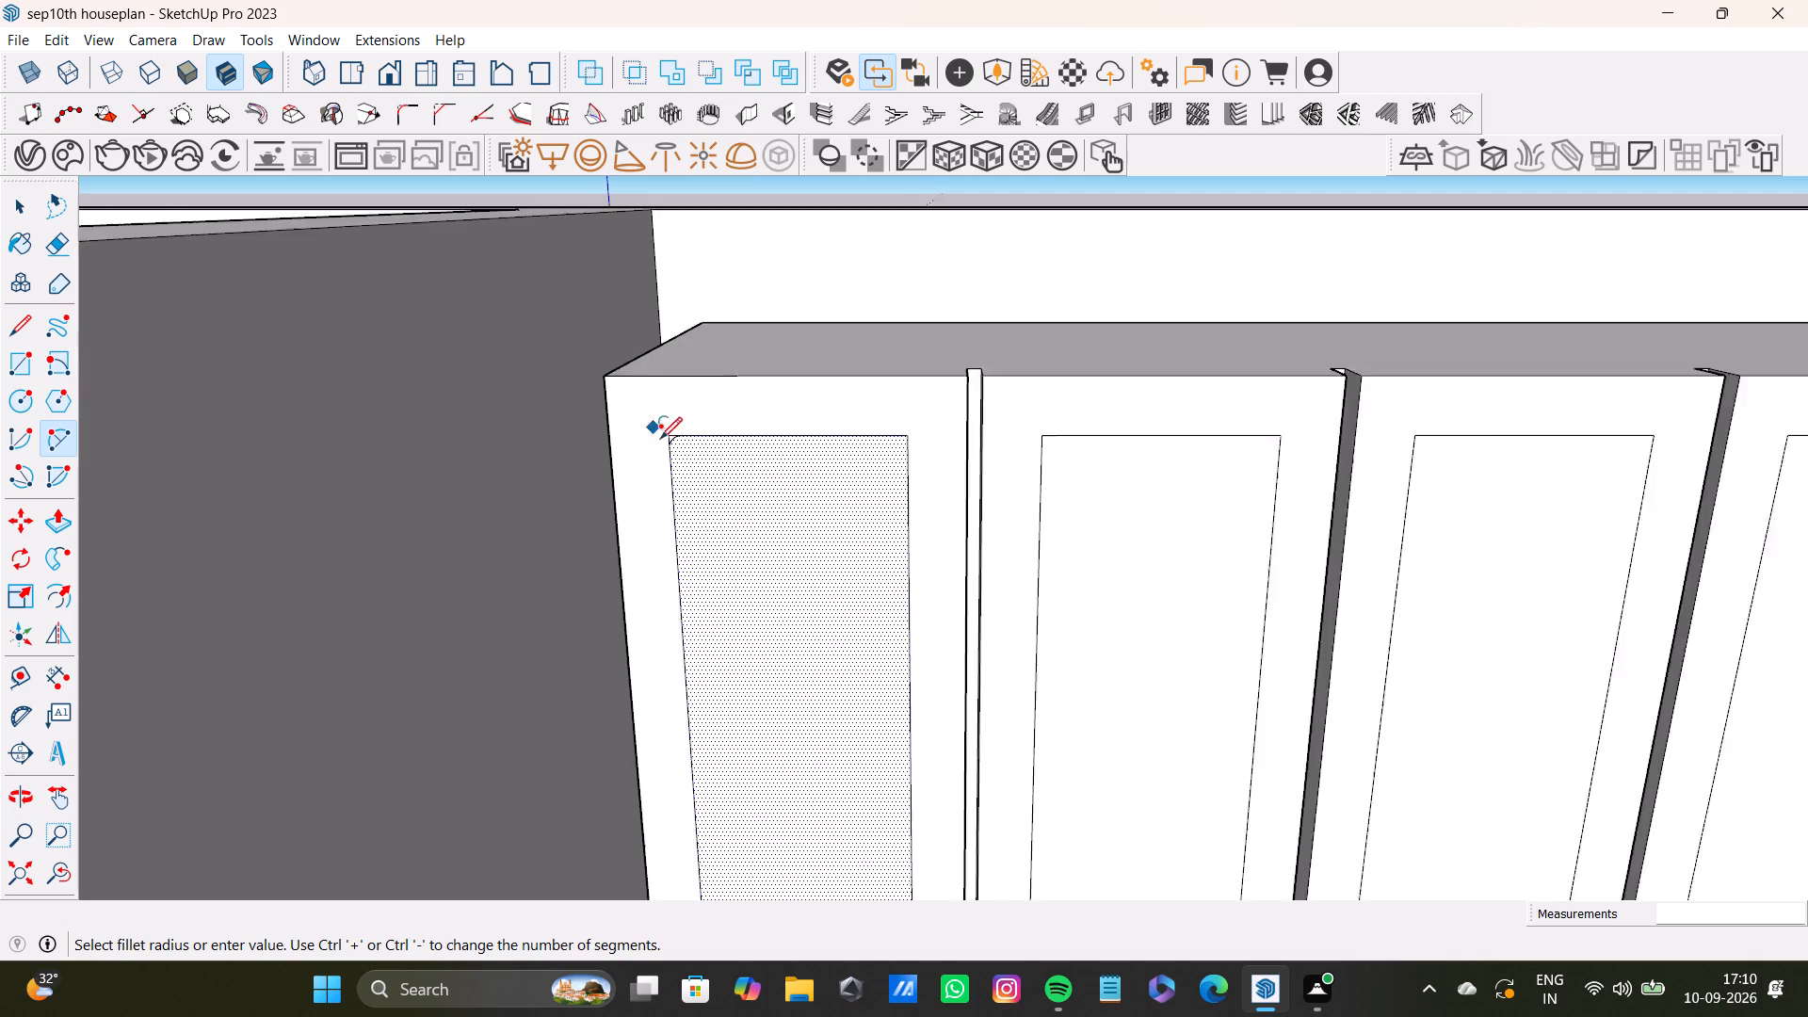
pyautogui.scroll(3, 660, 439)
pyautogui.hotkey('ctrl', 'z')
# Draw a tangent arc about 7/16" long across the upper wall-side corner of the first door's inset panel.
pyautogui.keyDown('ctrl'); pyautogui.scroll(14, 730, 467); pyautogui.keyUp('ctrl')
pyautogui.keyDown('shift'); pyautogui.moveTo(739, 381); pyautogui.dragTo(748, 461, button='middle'); pyautogui.keyUp('shift')
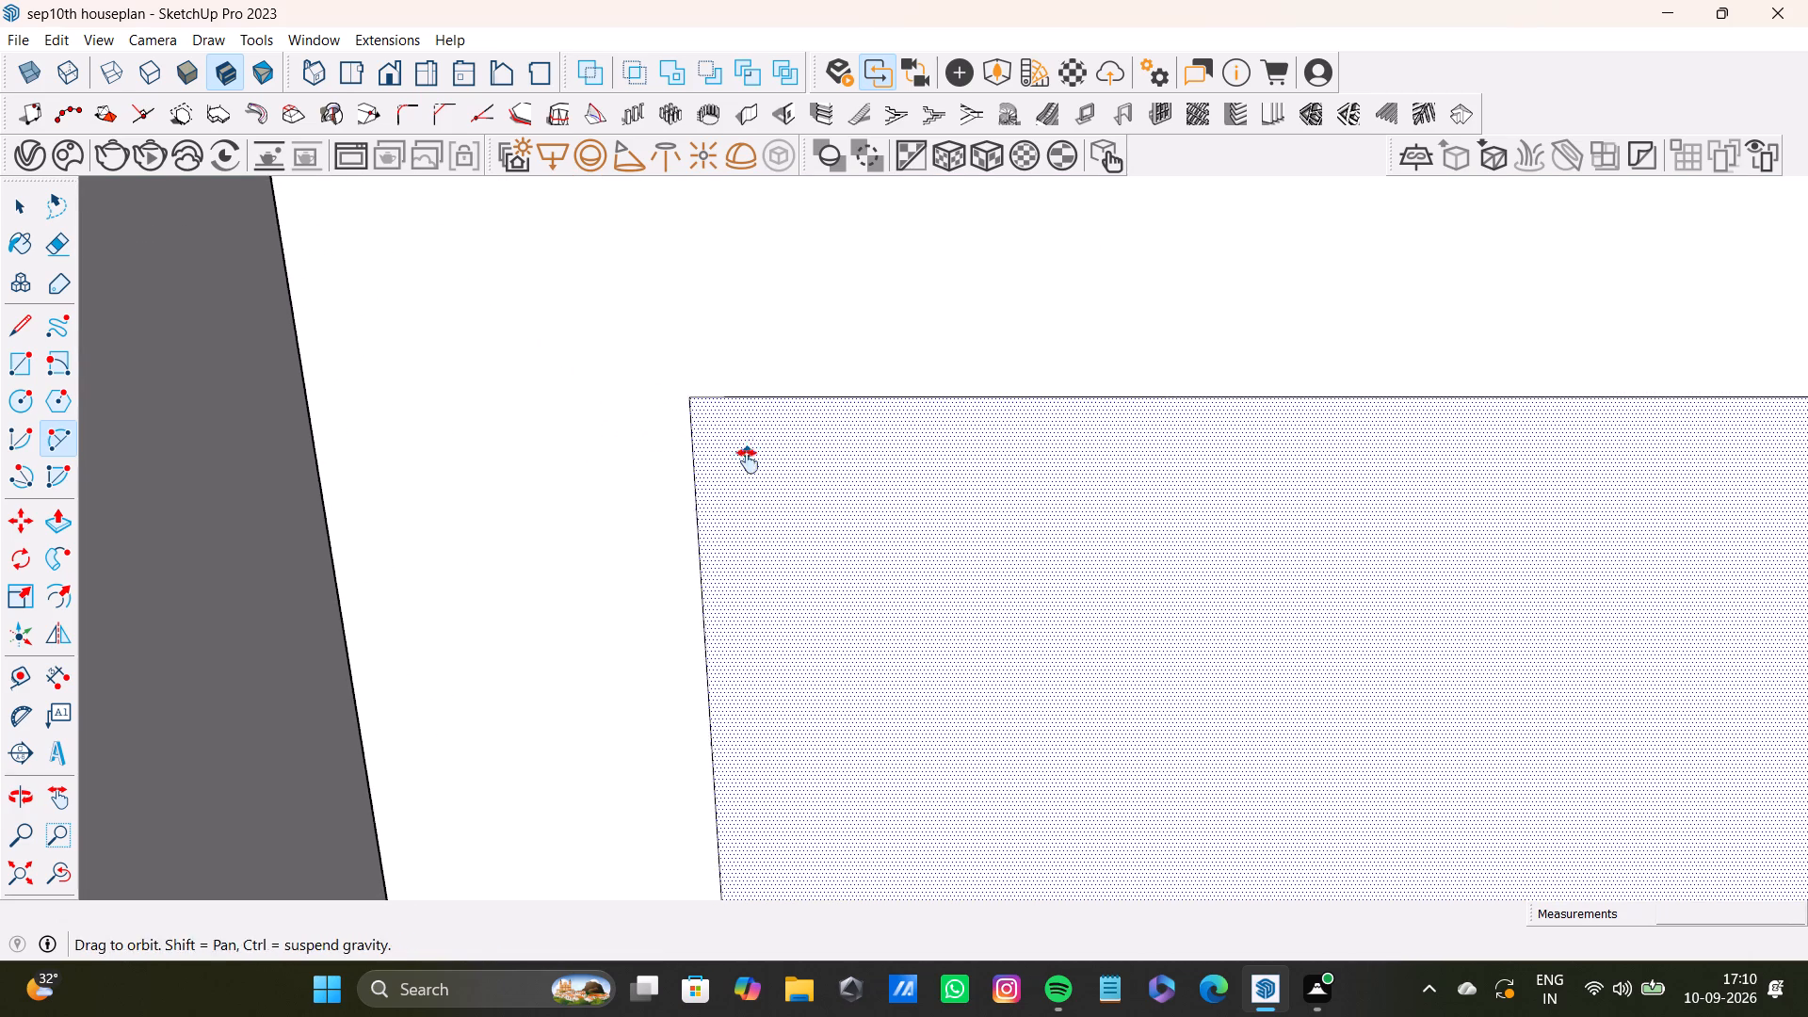
pyautogui.keyDown('shift'); pyautogui.moveTo(748, 461); pyautogui.dragTo(750, 461, button='middle'); pyautogui.keyUp('shift')
pyautogui.scroll(3, 681, 458)
pyautogui.click(695, 464)
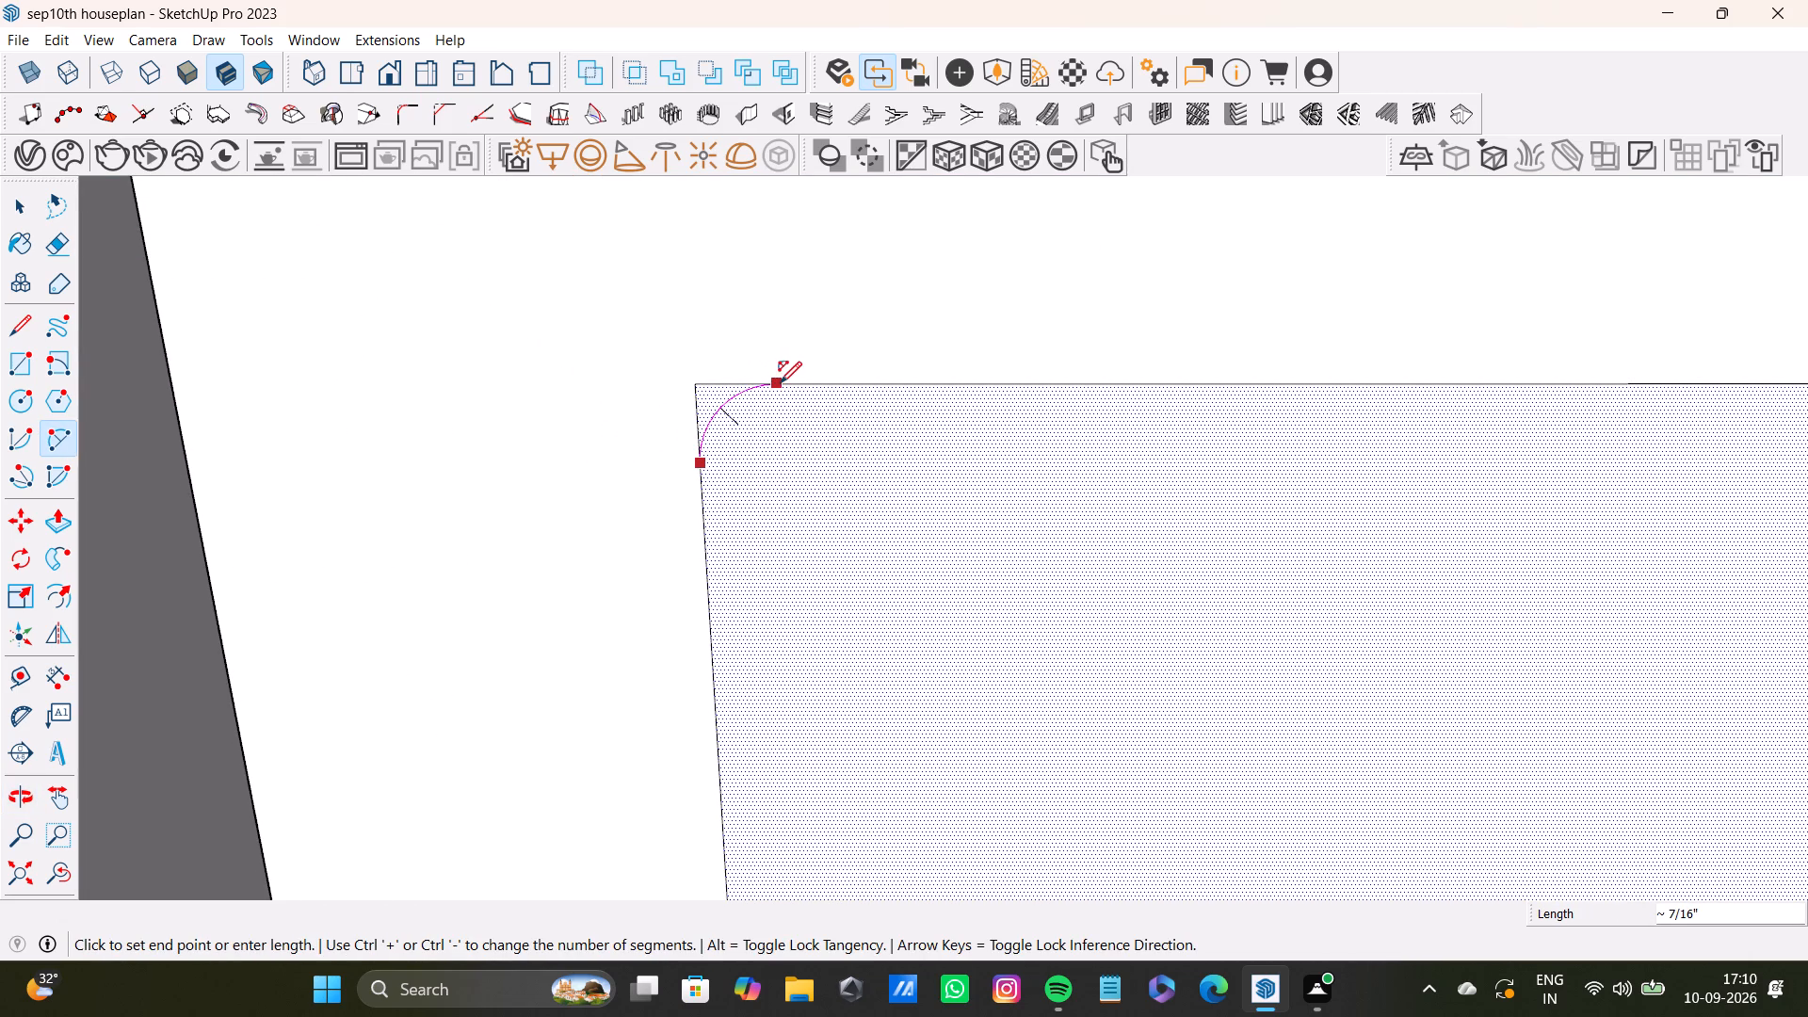
pyautogui.click(780, 383)
pyautogui.click(725, 402)
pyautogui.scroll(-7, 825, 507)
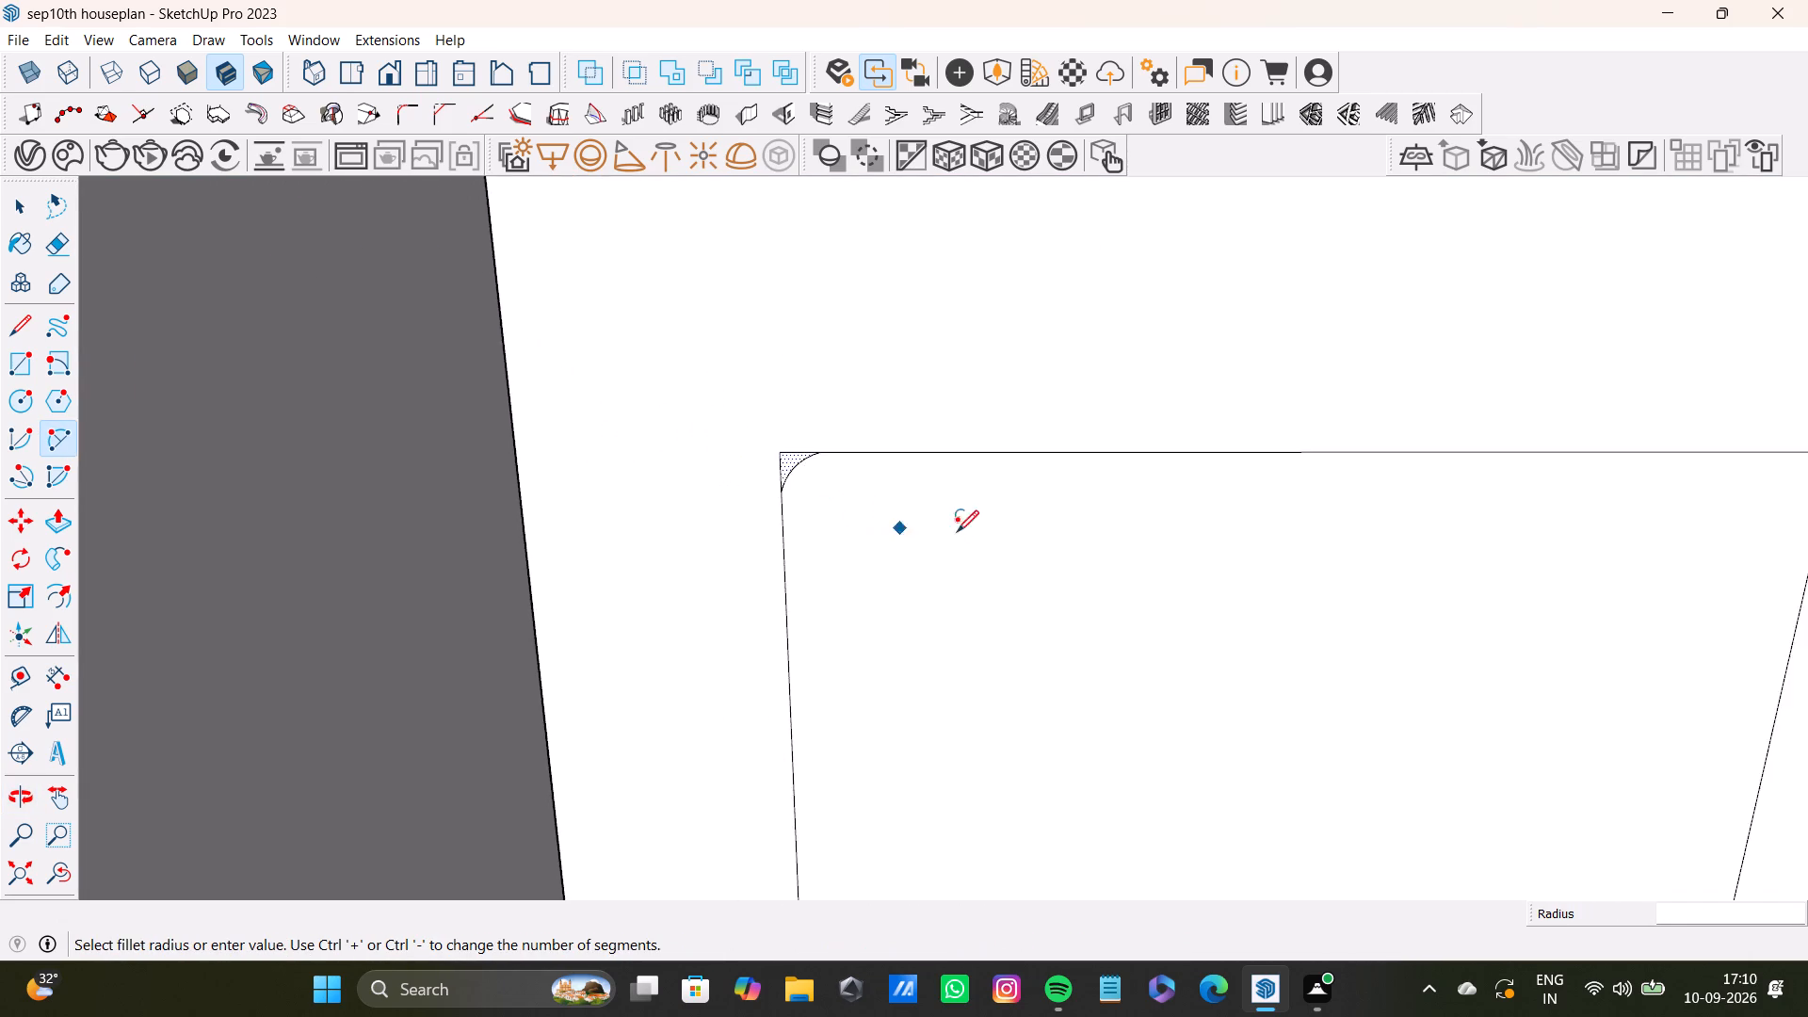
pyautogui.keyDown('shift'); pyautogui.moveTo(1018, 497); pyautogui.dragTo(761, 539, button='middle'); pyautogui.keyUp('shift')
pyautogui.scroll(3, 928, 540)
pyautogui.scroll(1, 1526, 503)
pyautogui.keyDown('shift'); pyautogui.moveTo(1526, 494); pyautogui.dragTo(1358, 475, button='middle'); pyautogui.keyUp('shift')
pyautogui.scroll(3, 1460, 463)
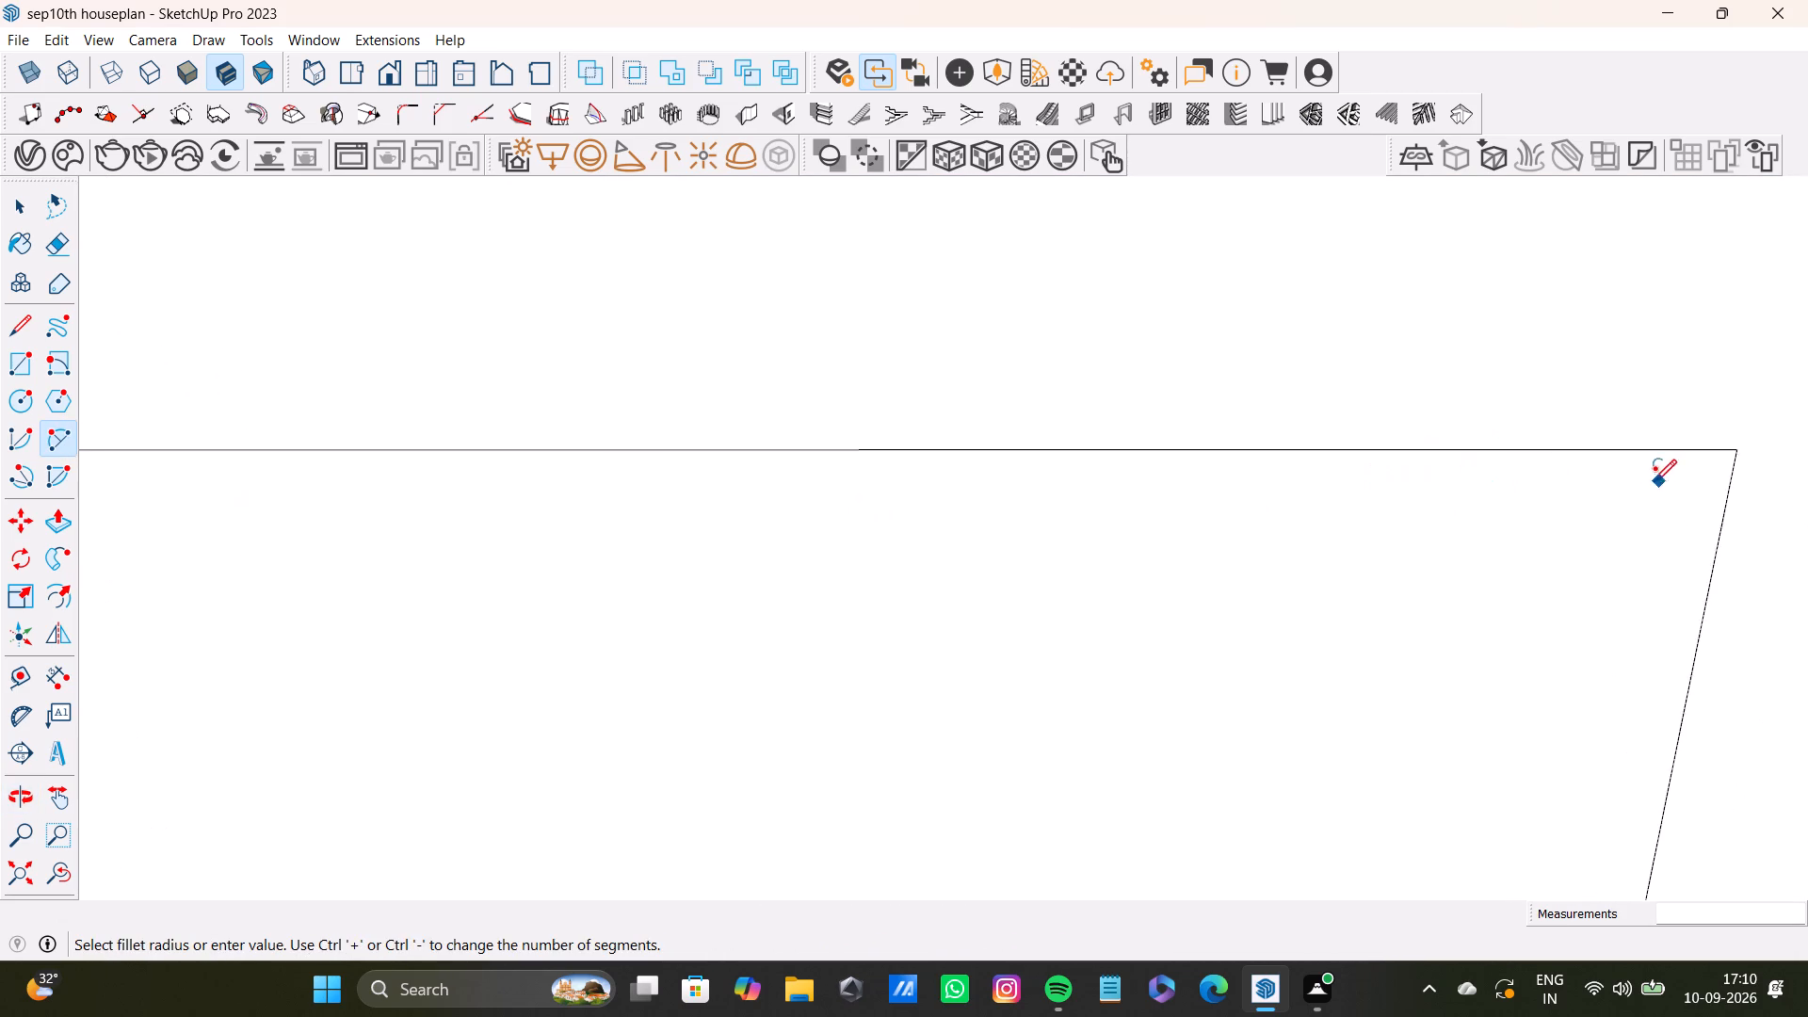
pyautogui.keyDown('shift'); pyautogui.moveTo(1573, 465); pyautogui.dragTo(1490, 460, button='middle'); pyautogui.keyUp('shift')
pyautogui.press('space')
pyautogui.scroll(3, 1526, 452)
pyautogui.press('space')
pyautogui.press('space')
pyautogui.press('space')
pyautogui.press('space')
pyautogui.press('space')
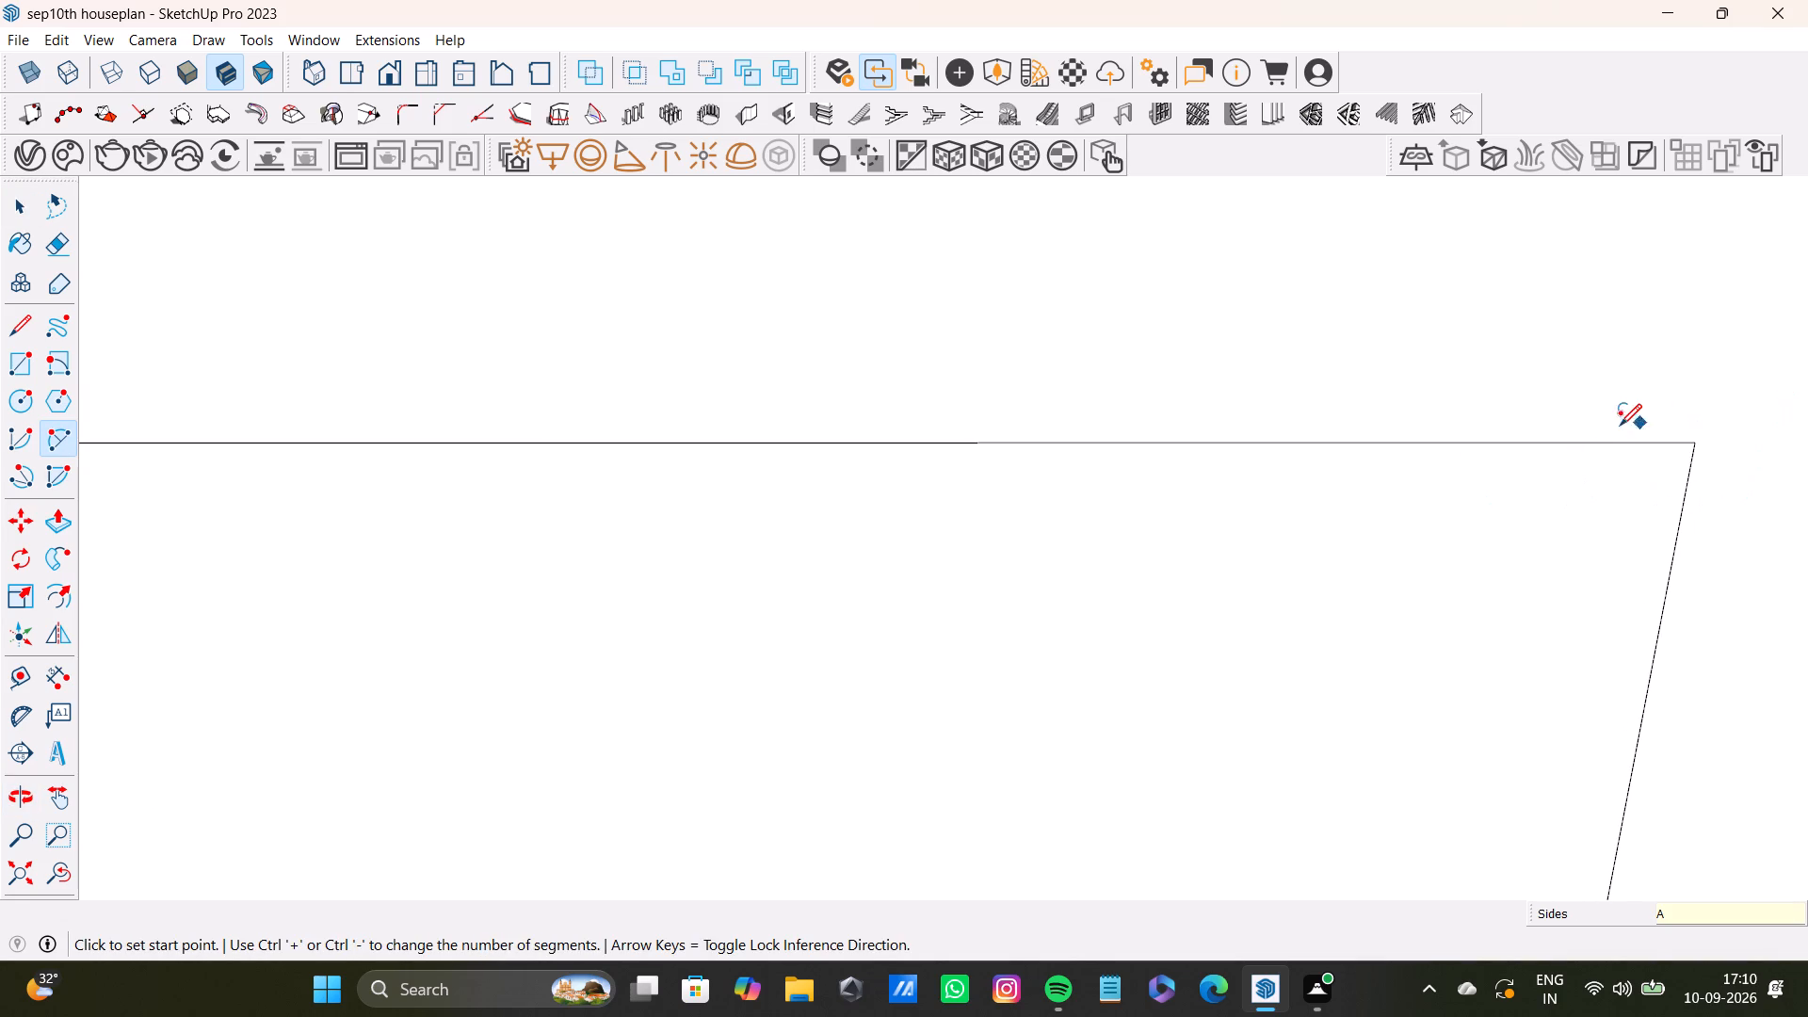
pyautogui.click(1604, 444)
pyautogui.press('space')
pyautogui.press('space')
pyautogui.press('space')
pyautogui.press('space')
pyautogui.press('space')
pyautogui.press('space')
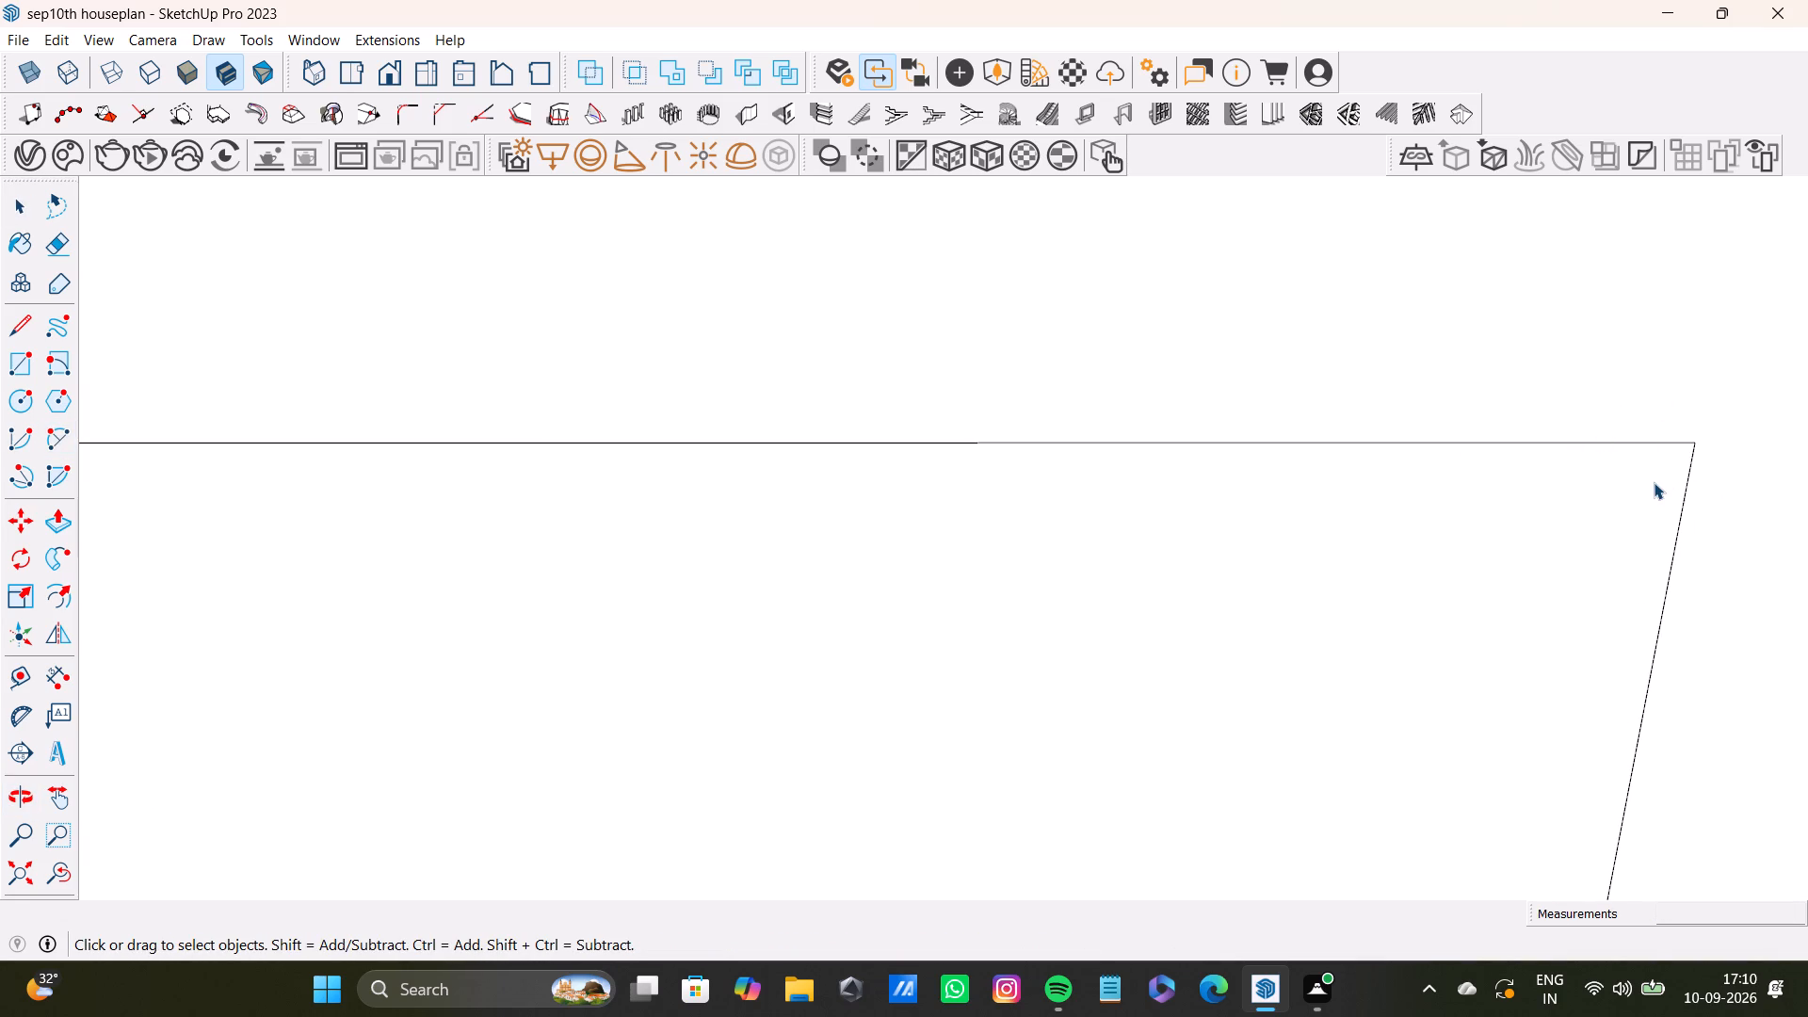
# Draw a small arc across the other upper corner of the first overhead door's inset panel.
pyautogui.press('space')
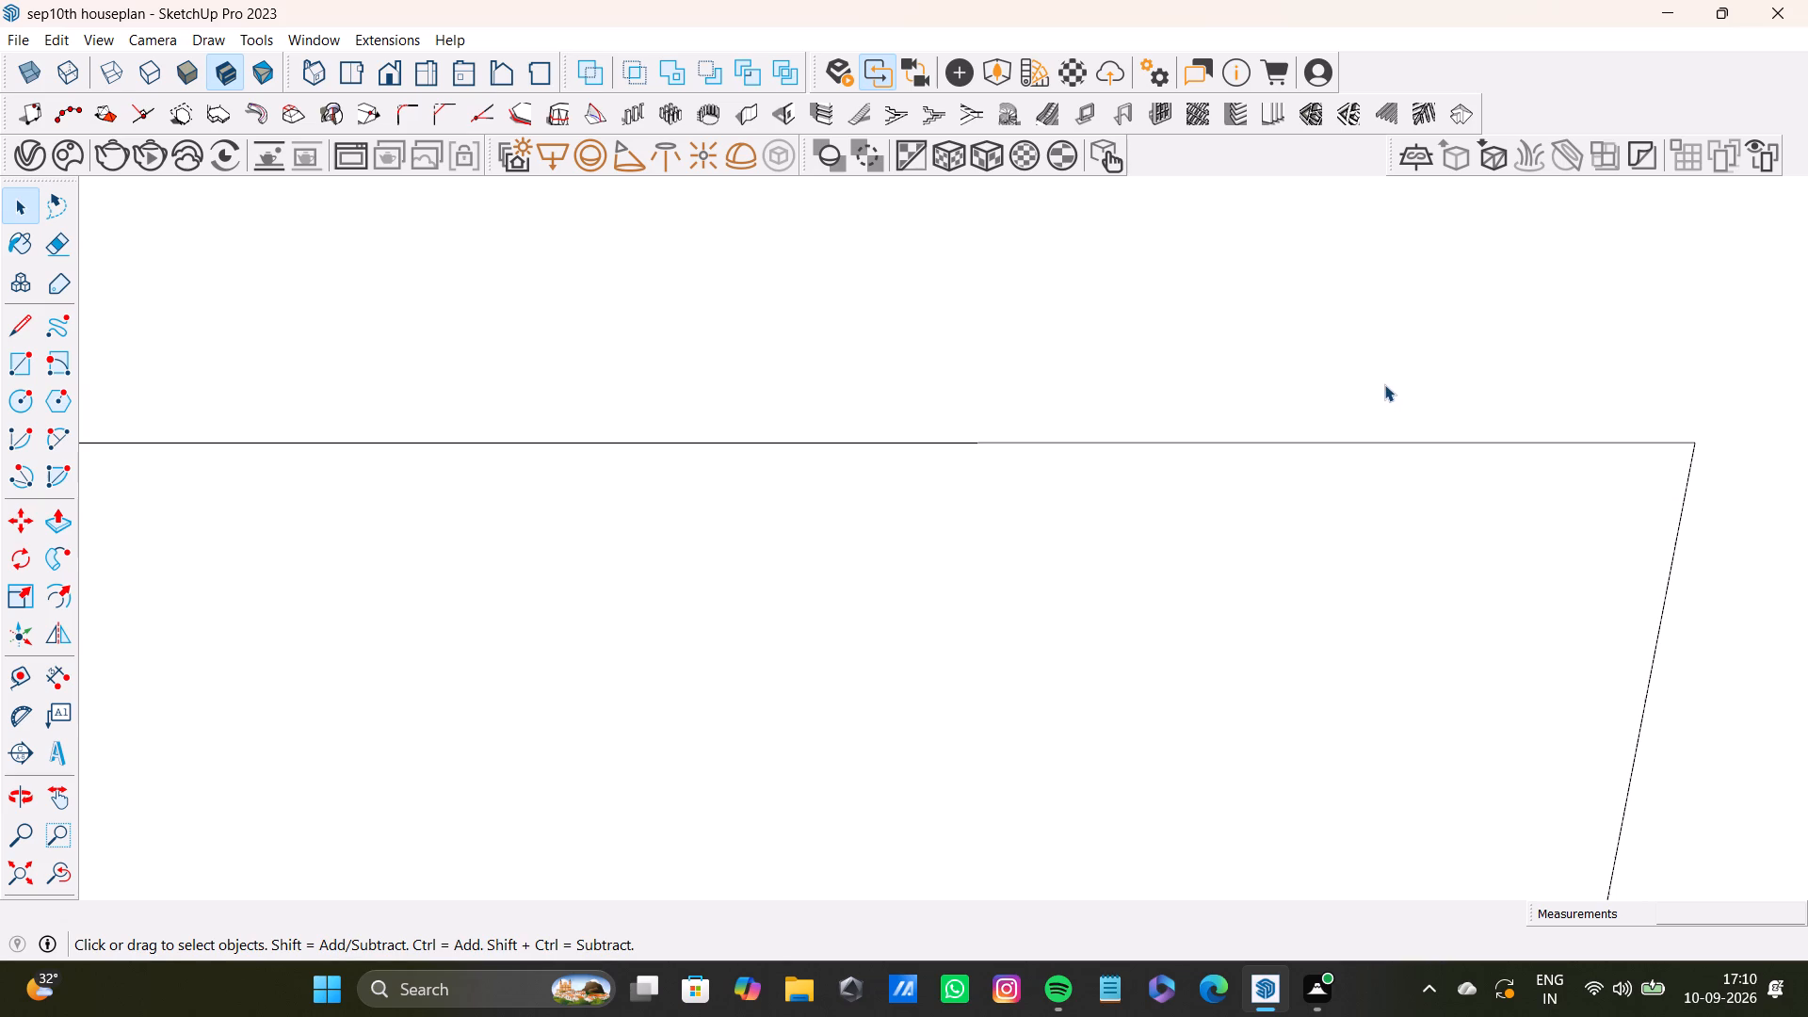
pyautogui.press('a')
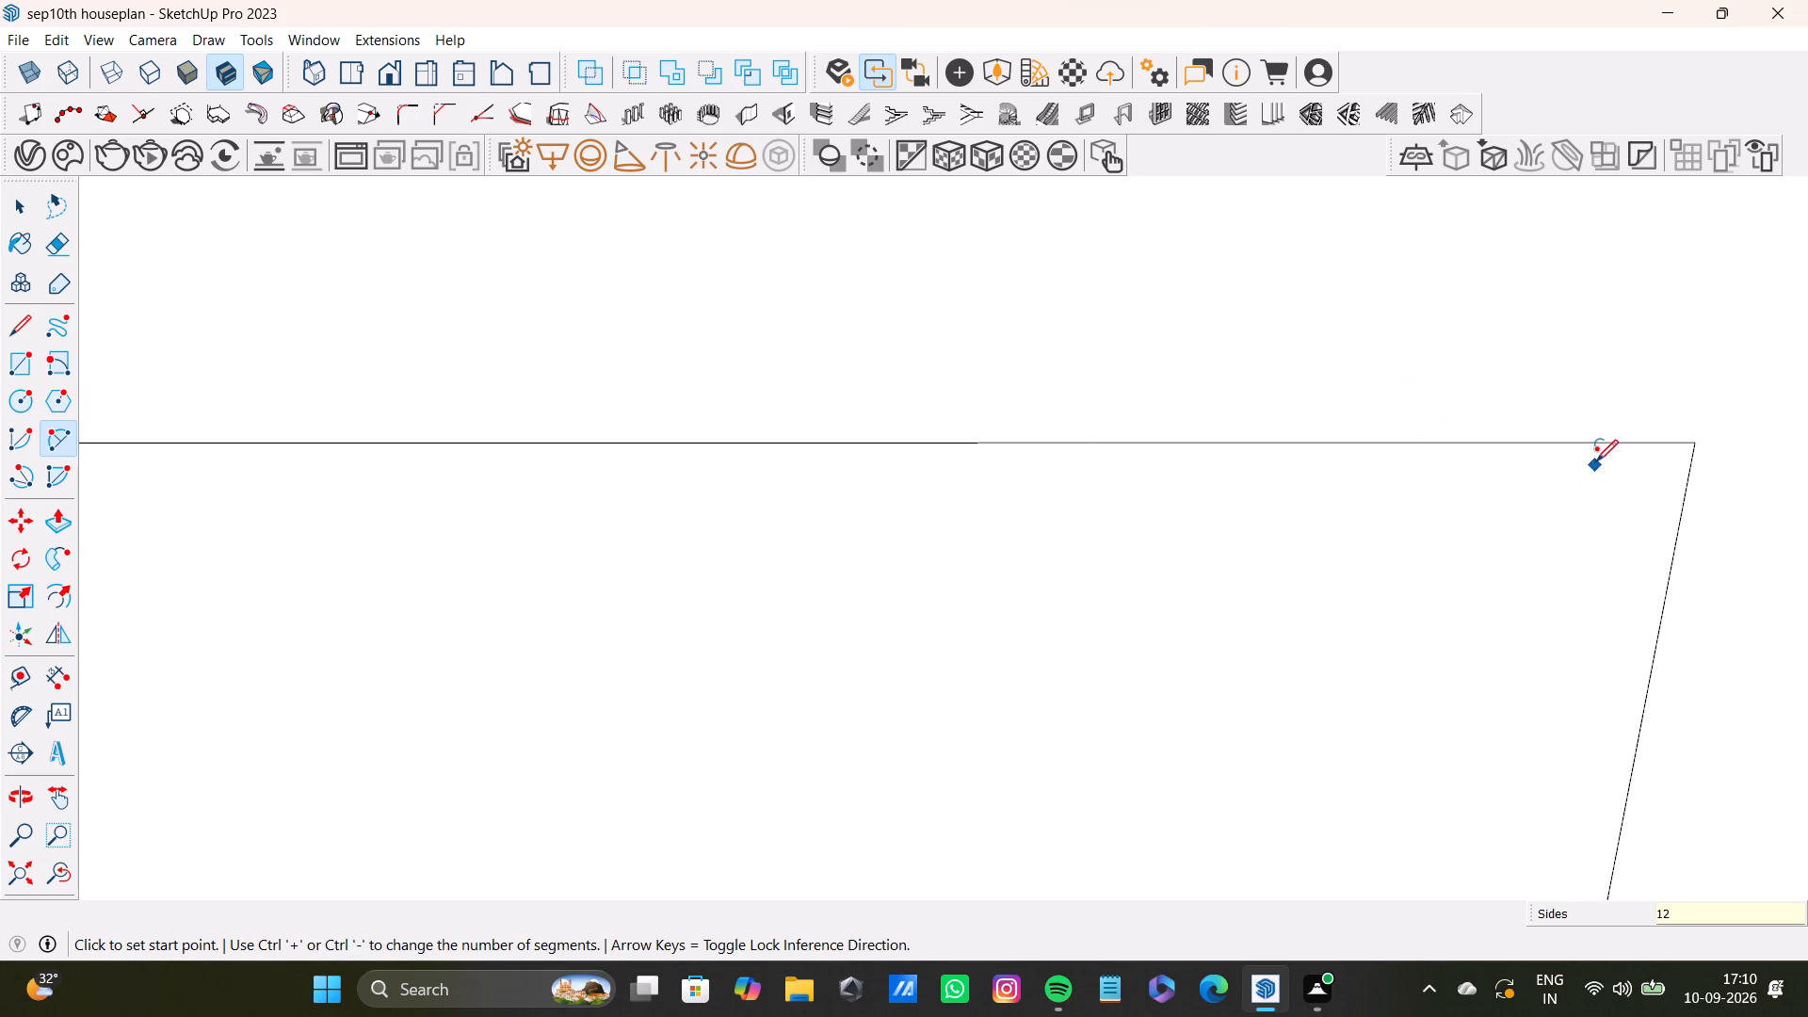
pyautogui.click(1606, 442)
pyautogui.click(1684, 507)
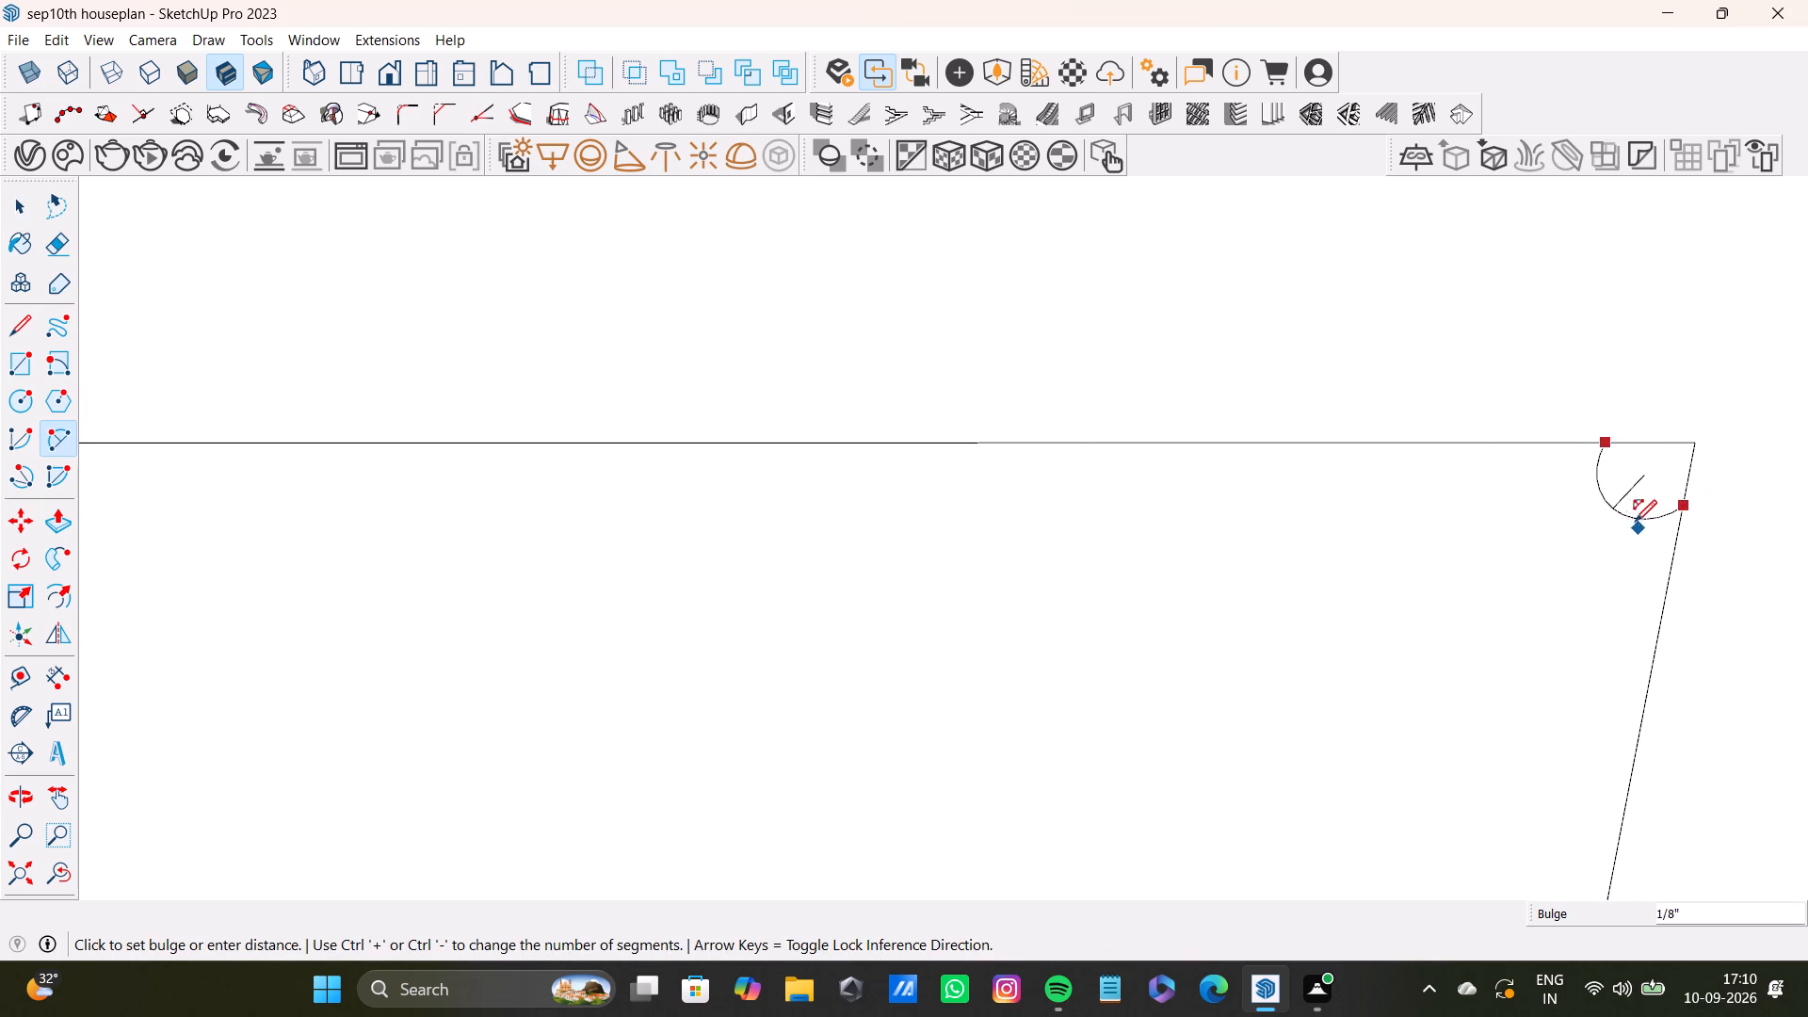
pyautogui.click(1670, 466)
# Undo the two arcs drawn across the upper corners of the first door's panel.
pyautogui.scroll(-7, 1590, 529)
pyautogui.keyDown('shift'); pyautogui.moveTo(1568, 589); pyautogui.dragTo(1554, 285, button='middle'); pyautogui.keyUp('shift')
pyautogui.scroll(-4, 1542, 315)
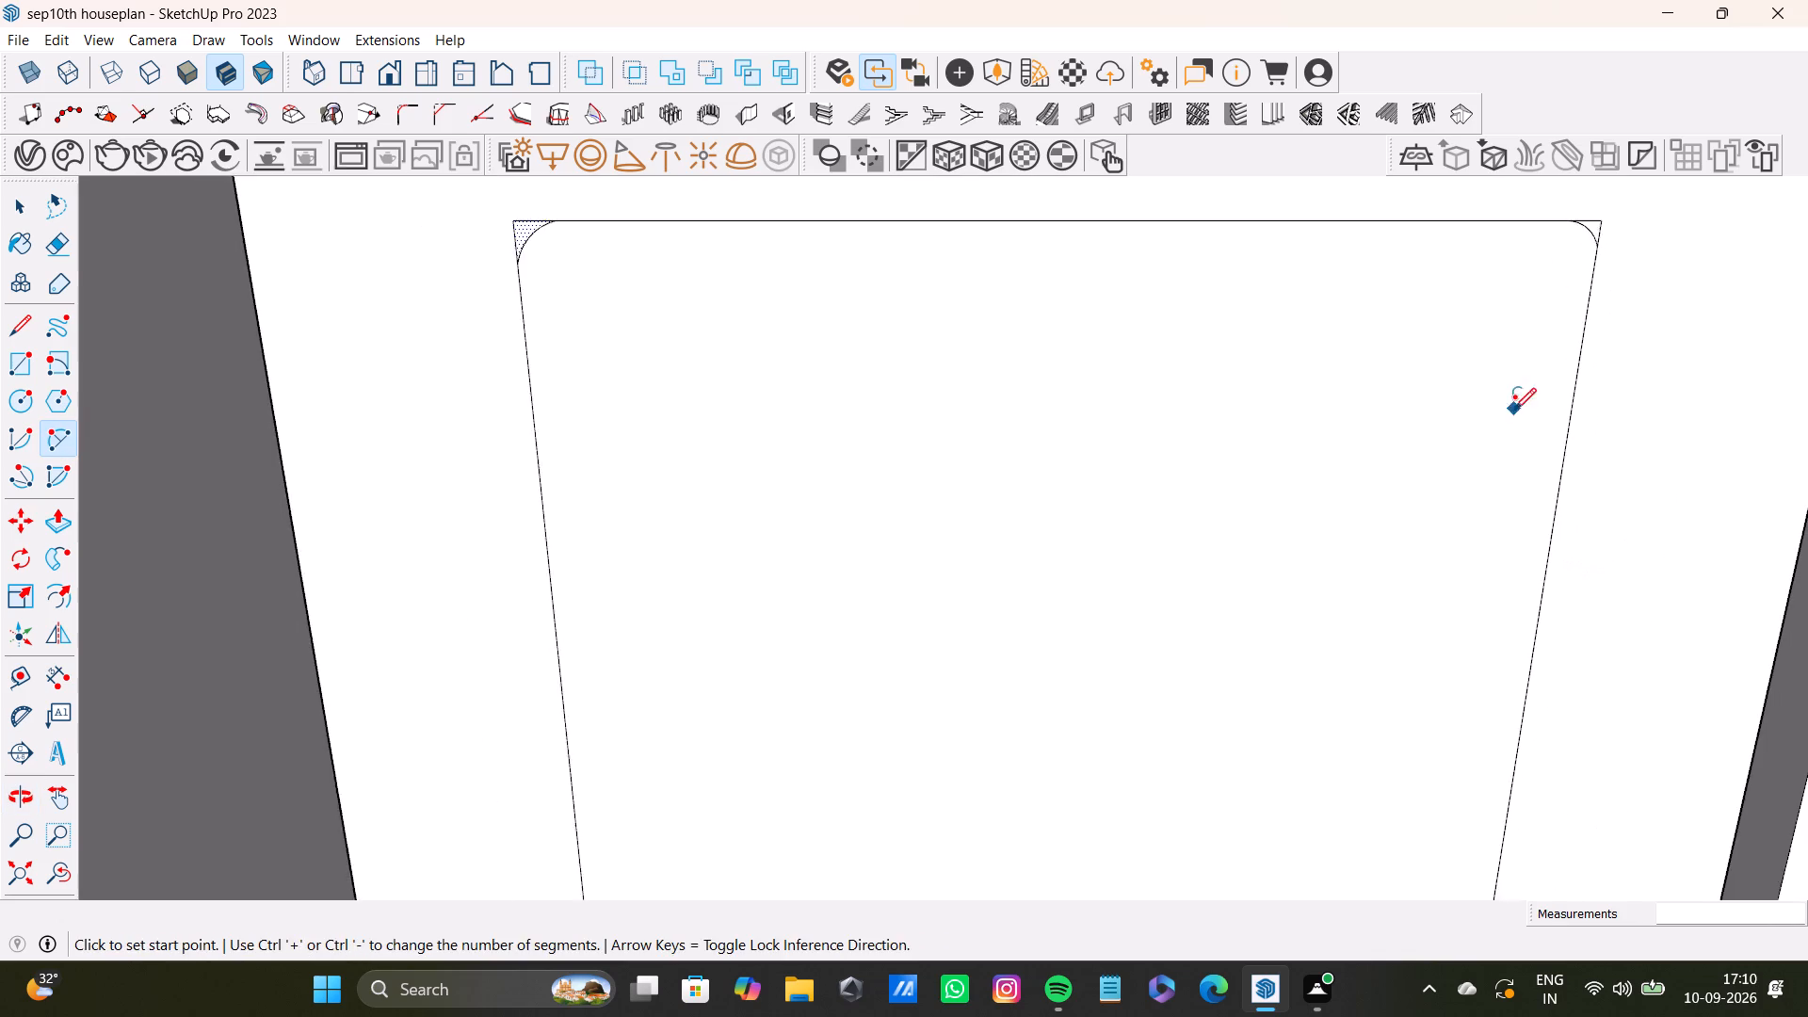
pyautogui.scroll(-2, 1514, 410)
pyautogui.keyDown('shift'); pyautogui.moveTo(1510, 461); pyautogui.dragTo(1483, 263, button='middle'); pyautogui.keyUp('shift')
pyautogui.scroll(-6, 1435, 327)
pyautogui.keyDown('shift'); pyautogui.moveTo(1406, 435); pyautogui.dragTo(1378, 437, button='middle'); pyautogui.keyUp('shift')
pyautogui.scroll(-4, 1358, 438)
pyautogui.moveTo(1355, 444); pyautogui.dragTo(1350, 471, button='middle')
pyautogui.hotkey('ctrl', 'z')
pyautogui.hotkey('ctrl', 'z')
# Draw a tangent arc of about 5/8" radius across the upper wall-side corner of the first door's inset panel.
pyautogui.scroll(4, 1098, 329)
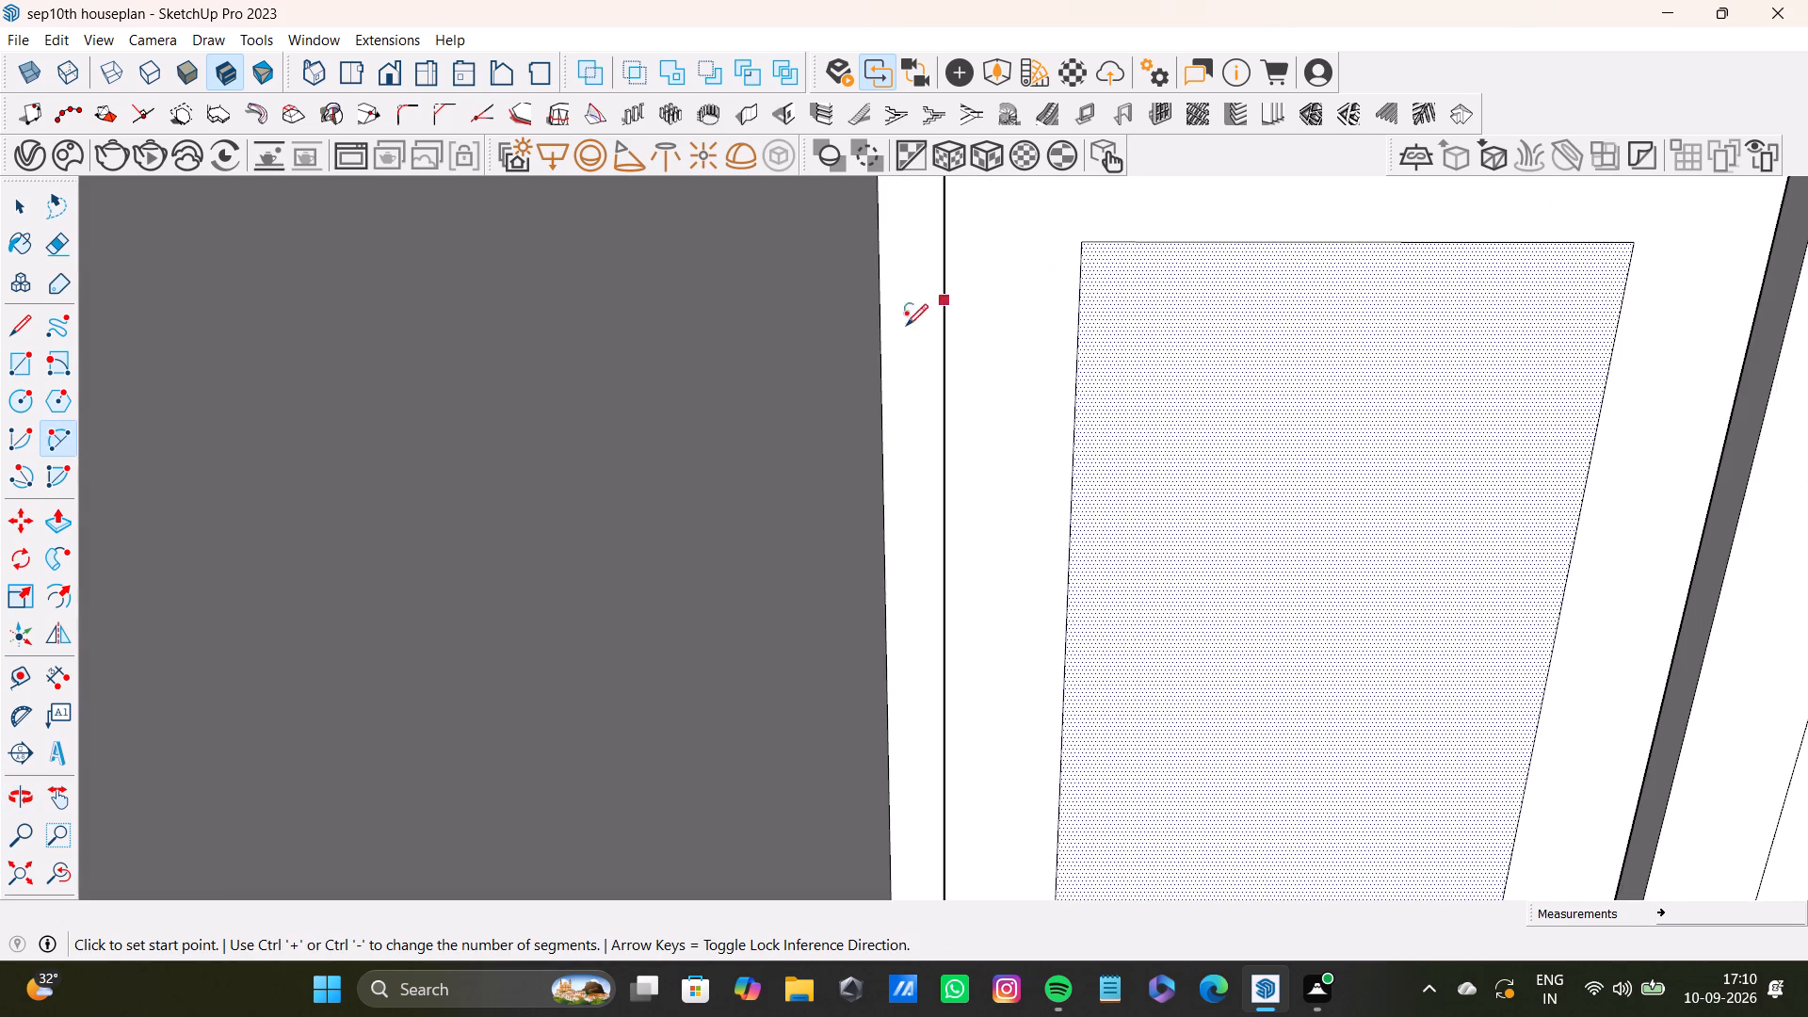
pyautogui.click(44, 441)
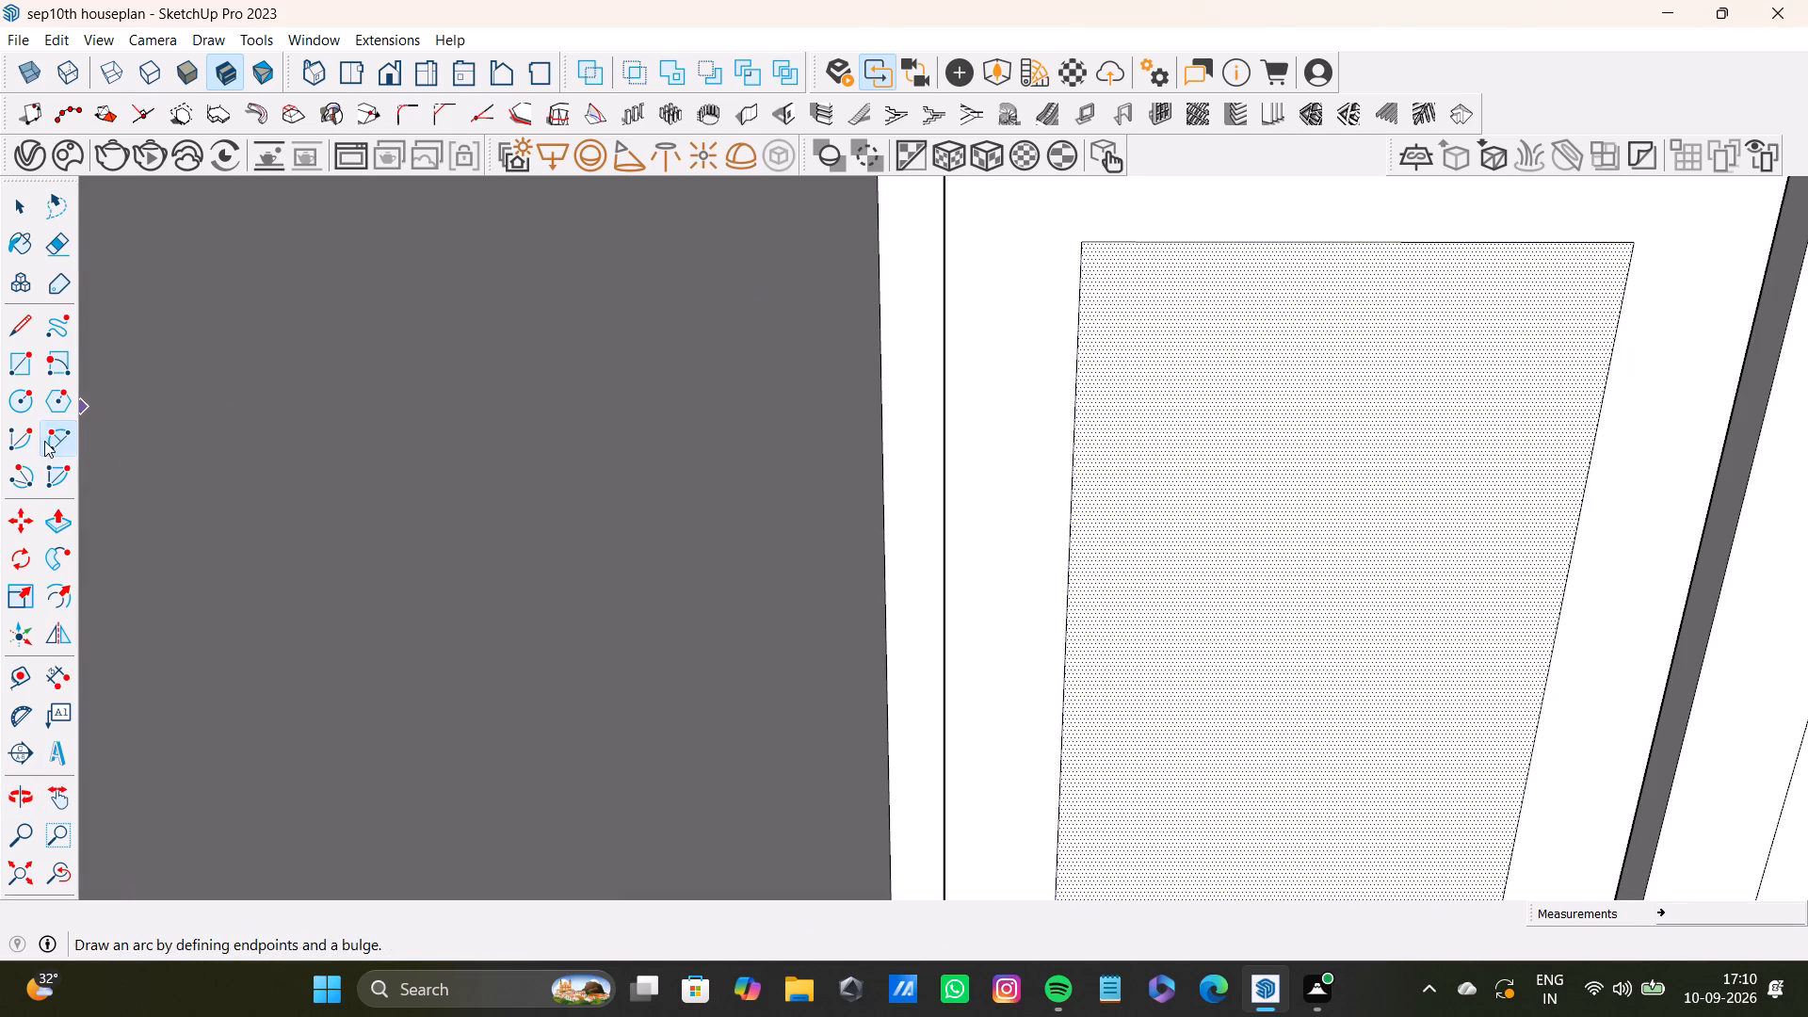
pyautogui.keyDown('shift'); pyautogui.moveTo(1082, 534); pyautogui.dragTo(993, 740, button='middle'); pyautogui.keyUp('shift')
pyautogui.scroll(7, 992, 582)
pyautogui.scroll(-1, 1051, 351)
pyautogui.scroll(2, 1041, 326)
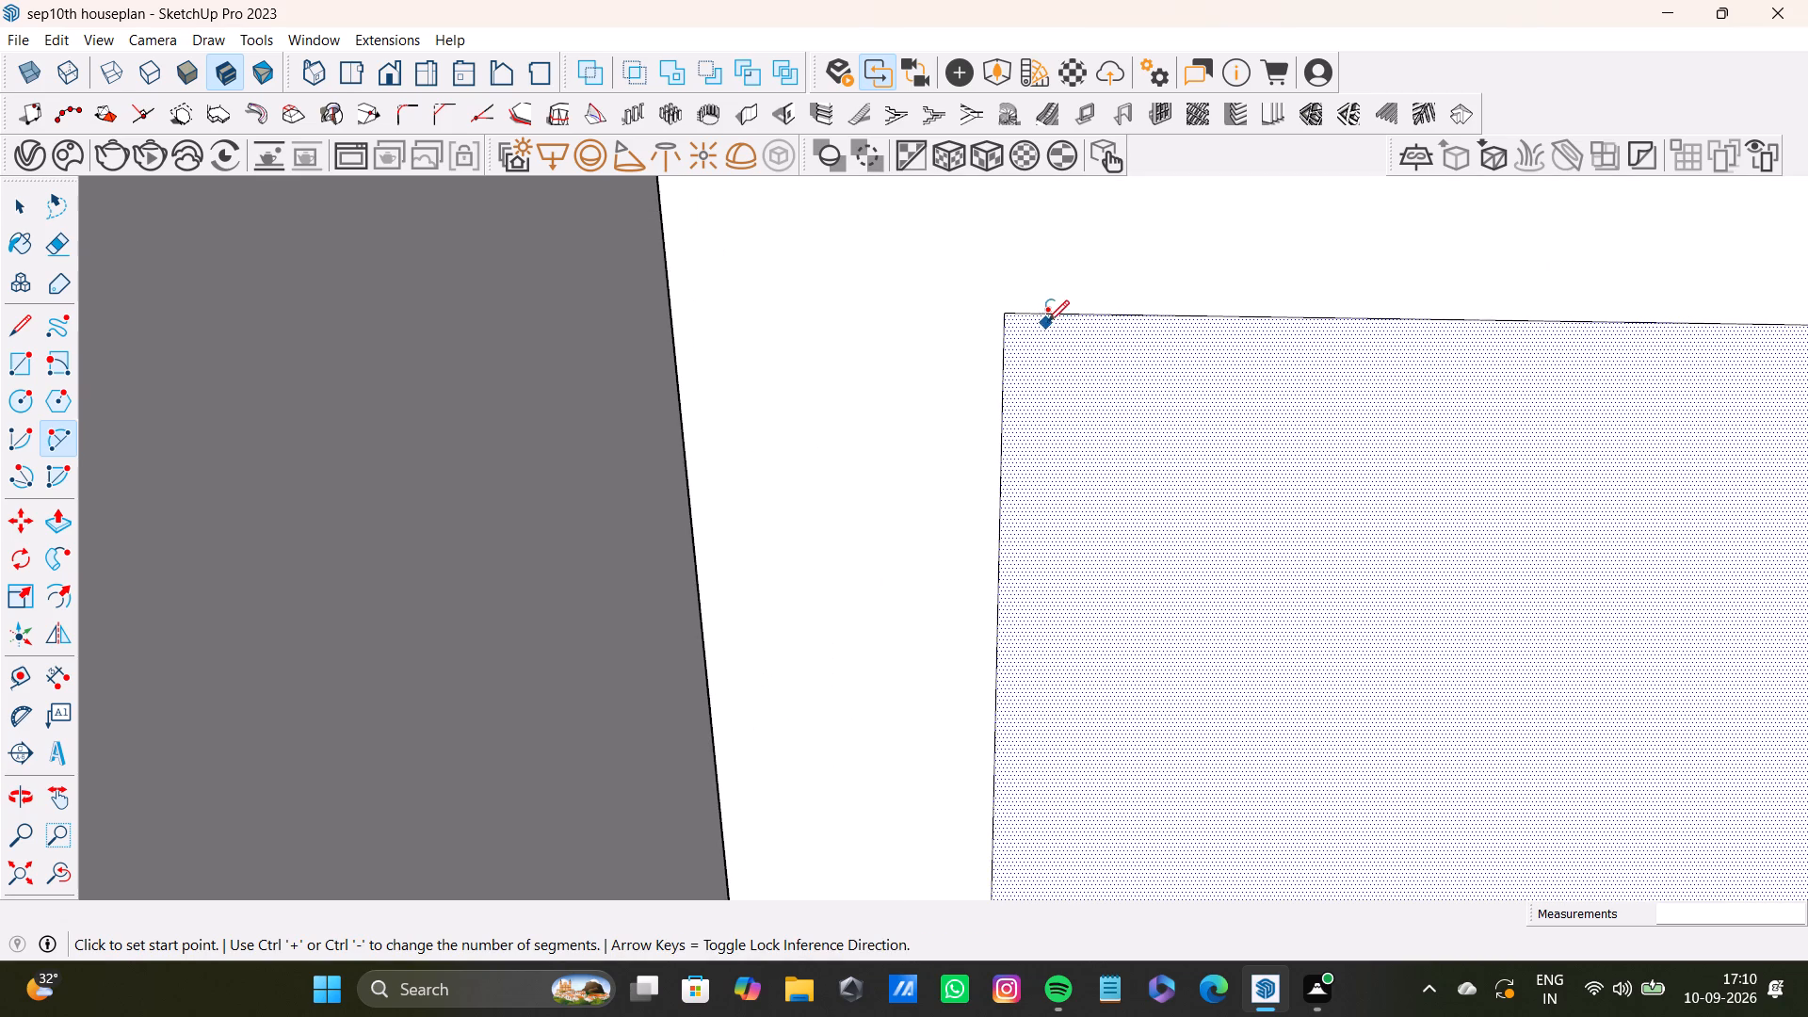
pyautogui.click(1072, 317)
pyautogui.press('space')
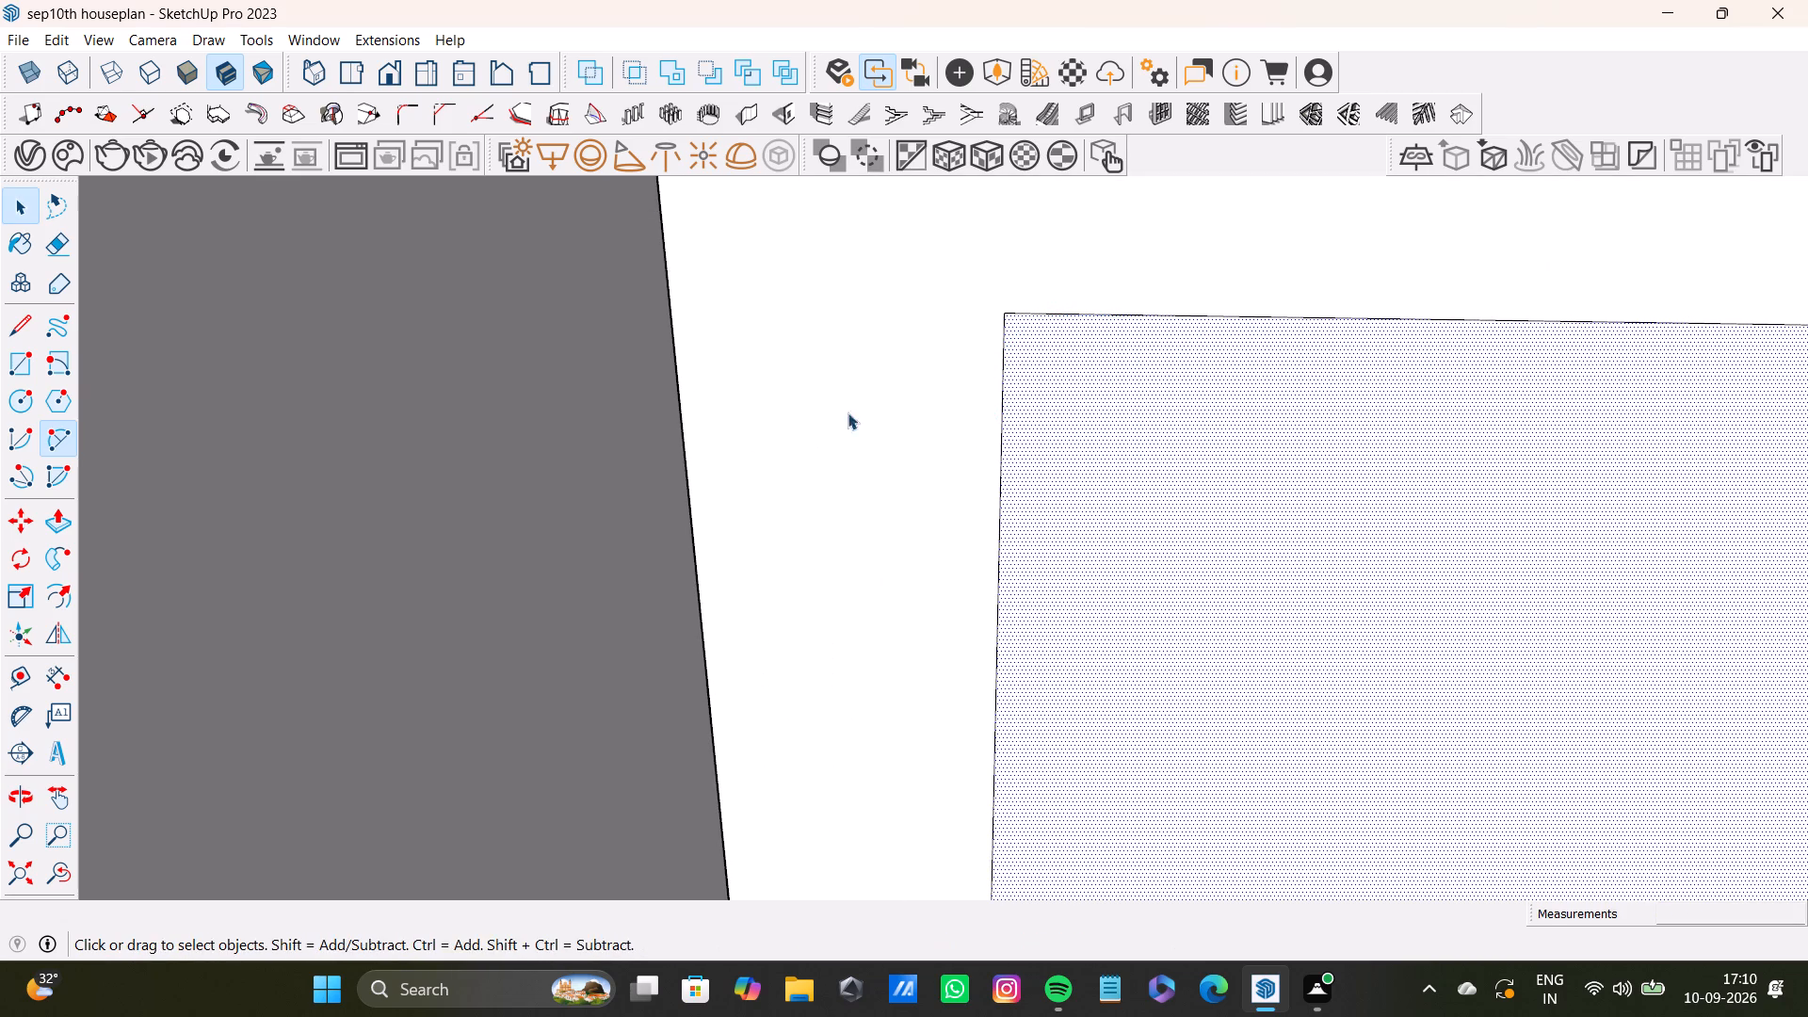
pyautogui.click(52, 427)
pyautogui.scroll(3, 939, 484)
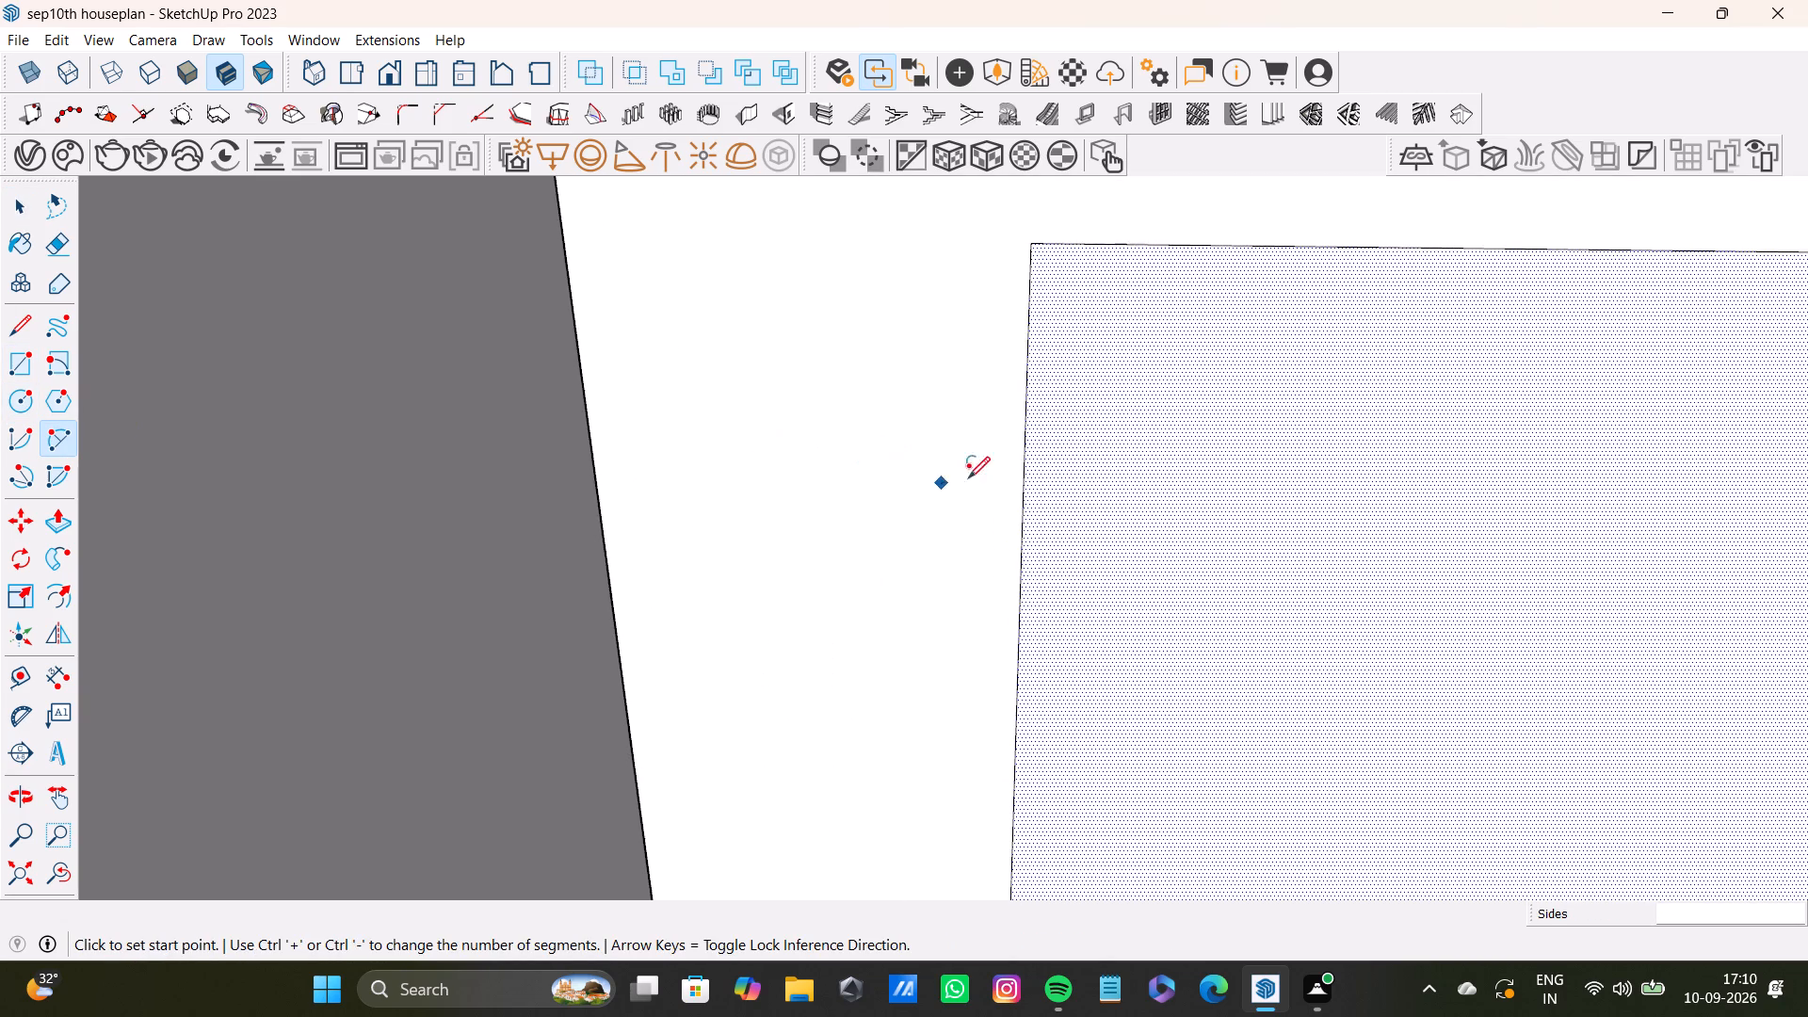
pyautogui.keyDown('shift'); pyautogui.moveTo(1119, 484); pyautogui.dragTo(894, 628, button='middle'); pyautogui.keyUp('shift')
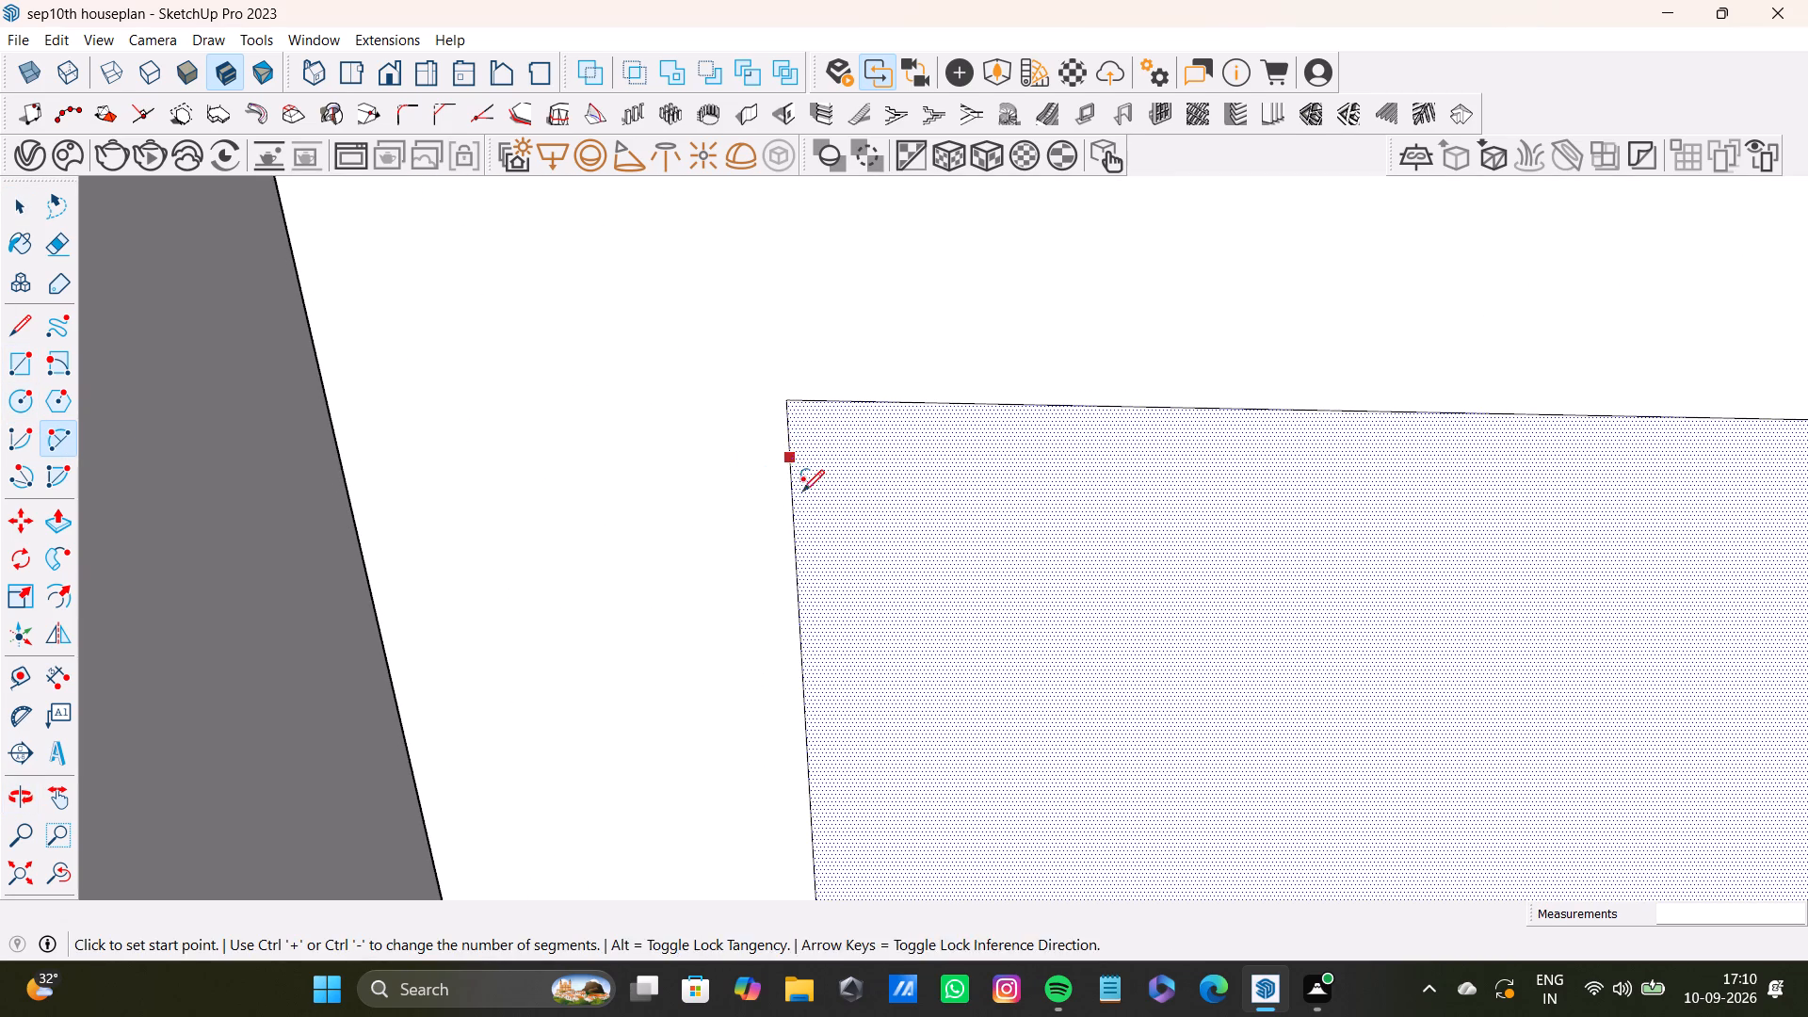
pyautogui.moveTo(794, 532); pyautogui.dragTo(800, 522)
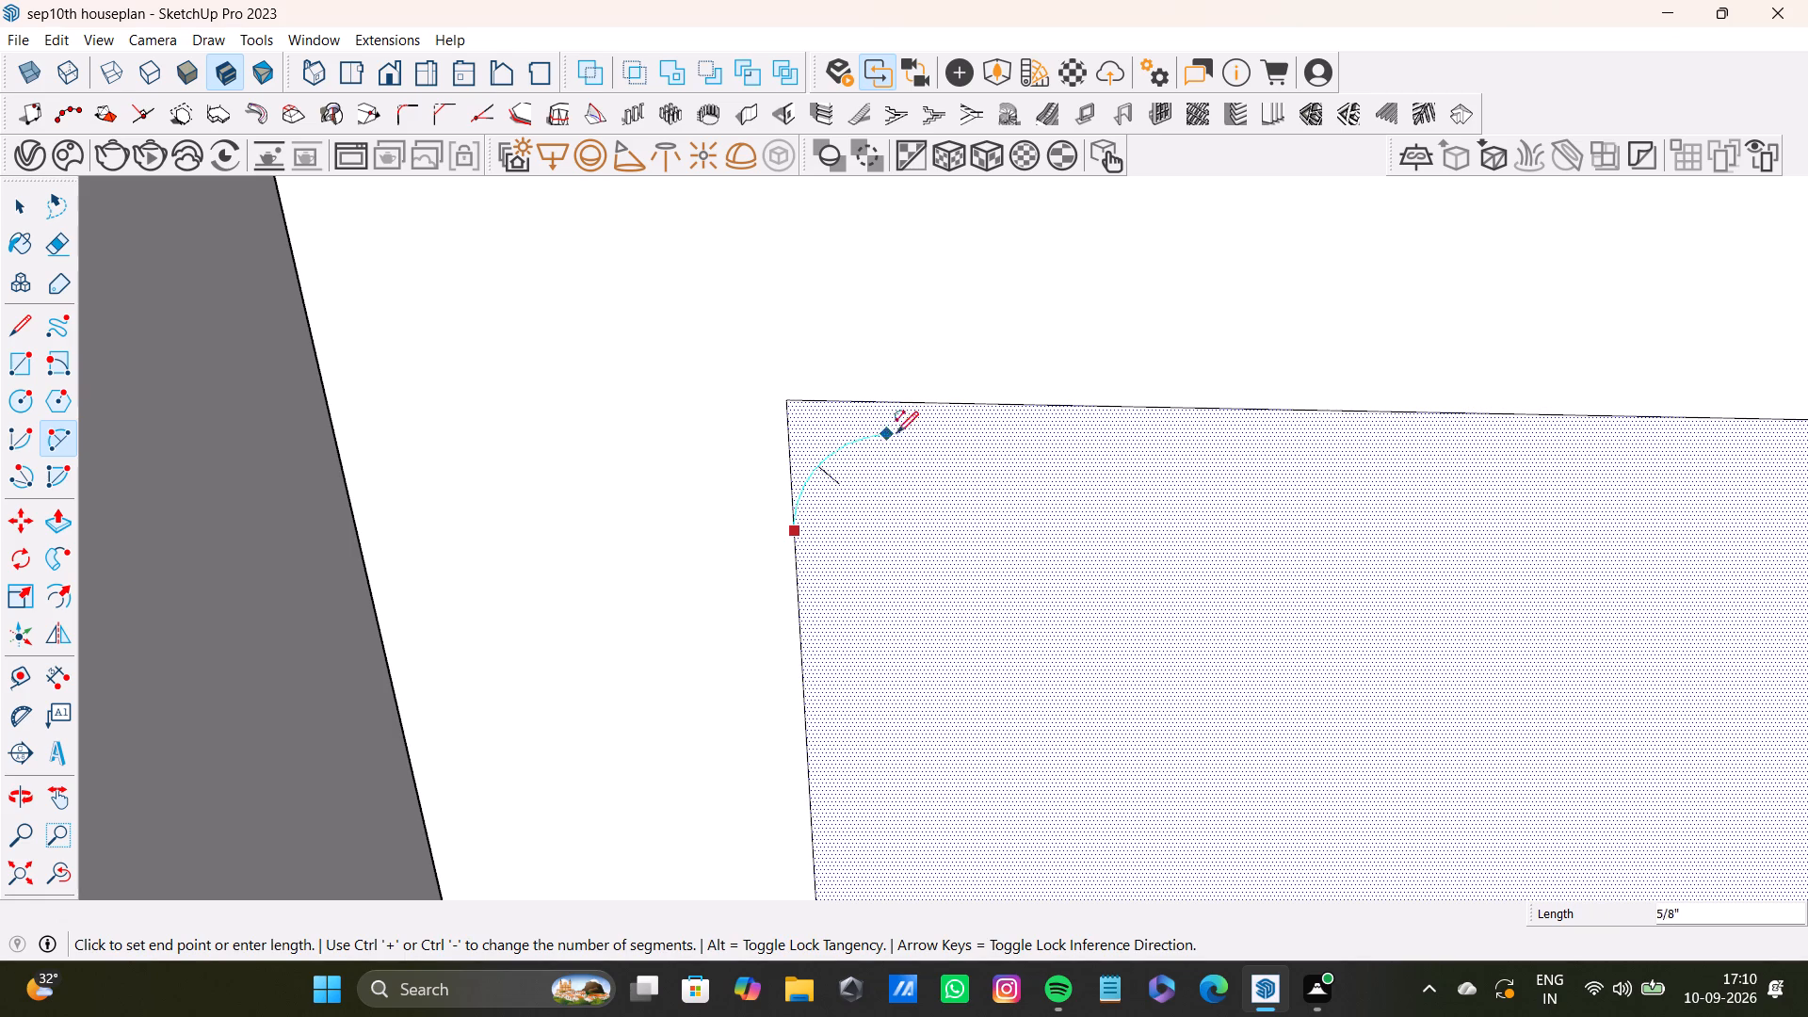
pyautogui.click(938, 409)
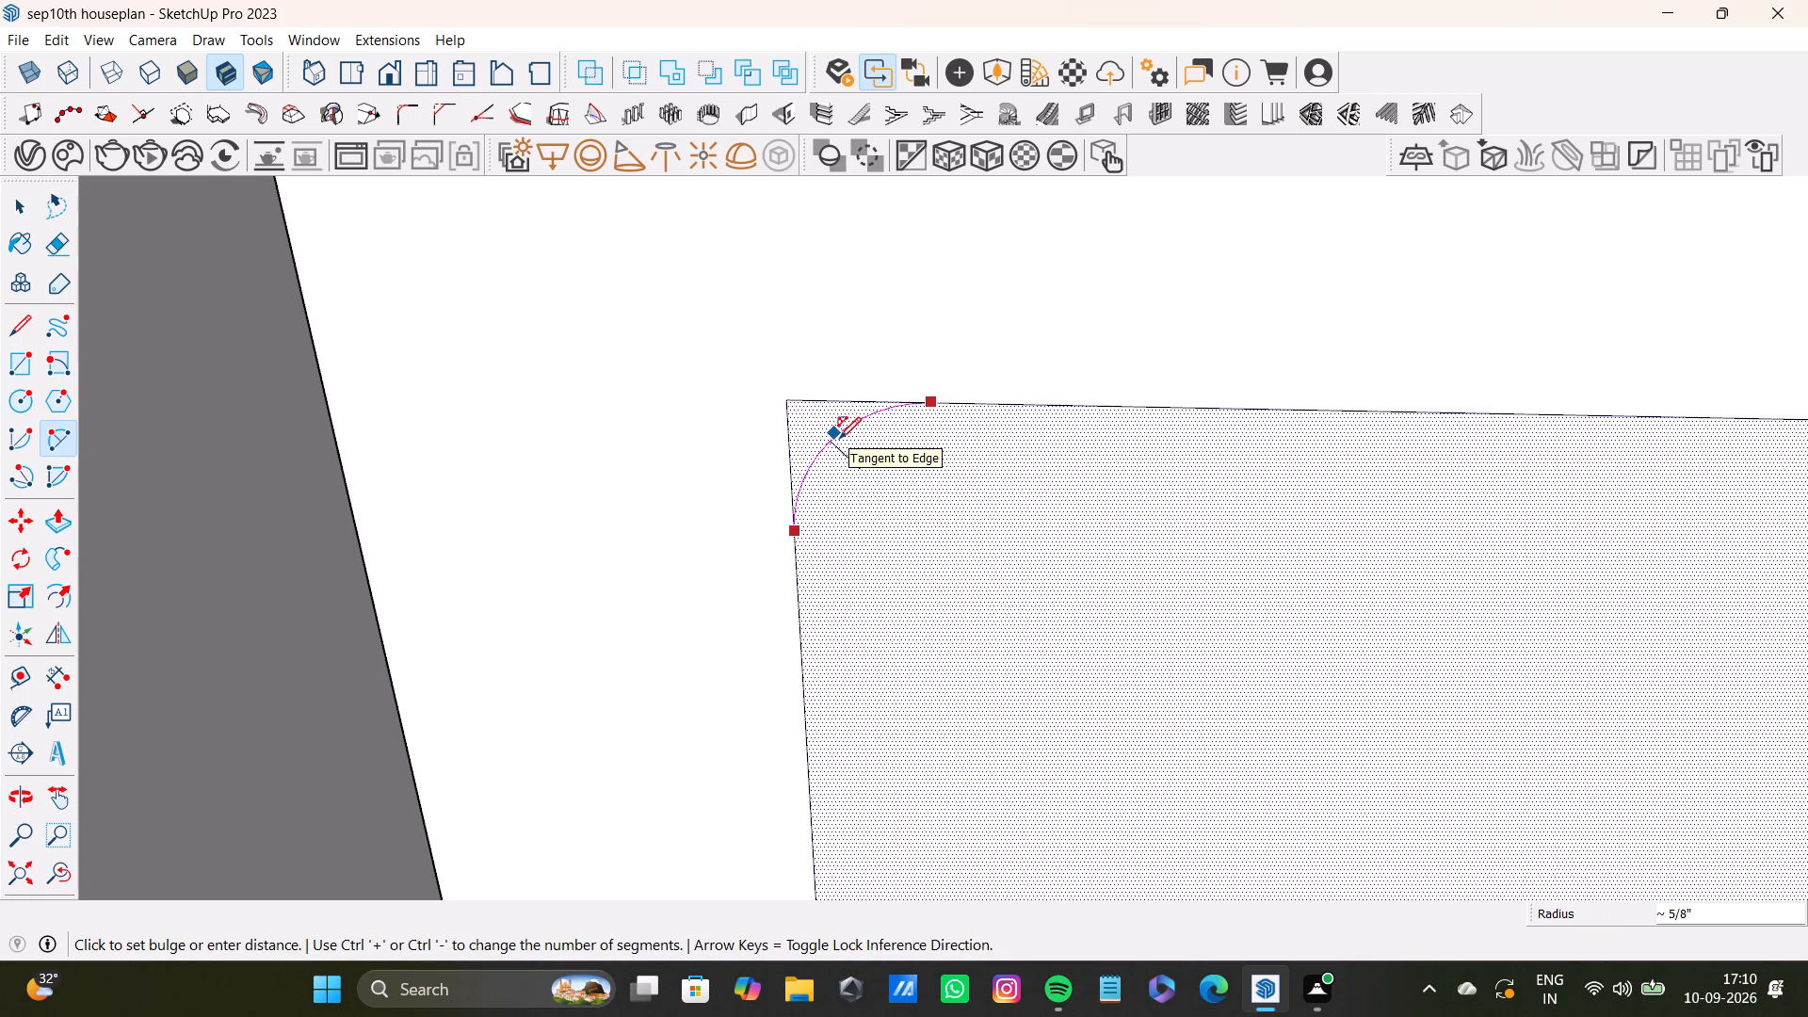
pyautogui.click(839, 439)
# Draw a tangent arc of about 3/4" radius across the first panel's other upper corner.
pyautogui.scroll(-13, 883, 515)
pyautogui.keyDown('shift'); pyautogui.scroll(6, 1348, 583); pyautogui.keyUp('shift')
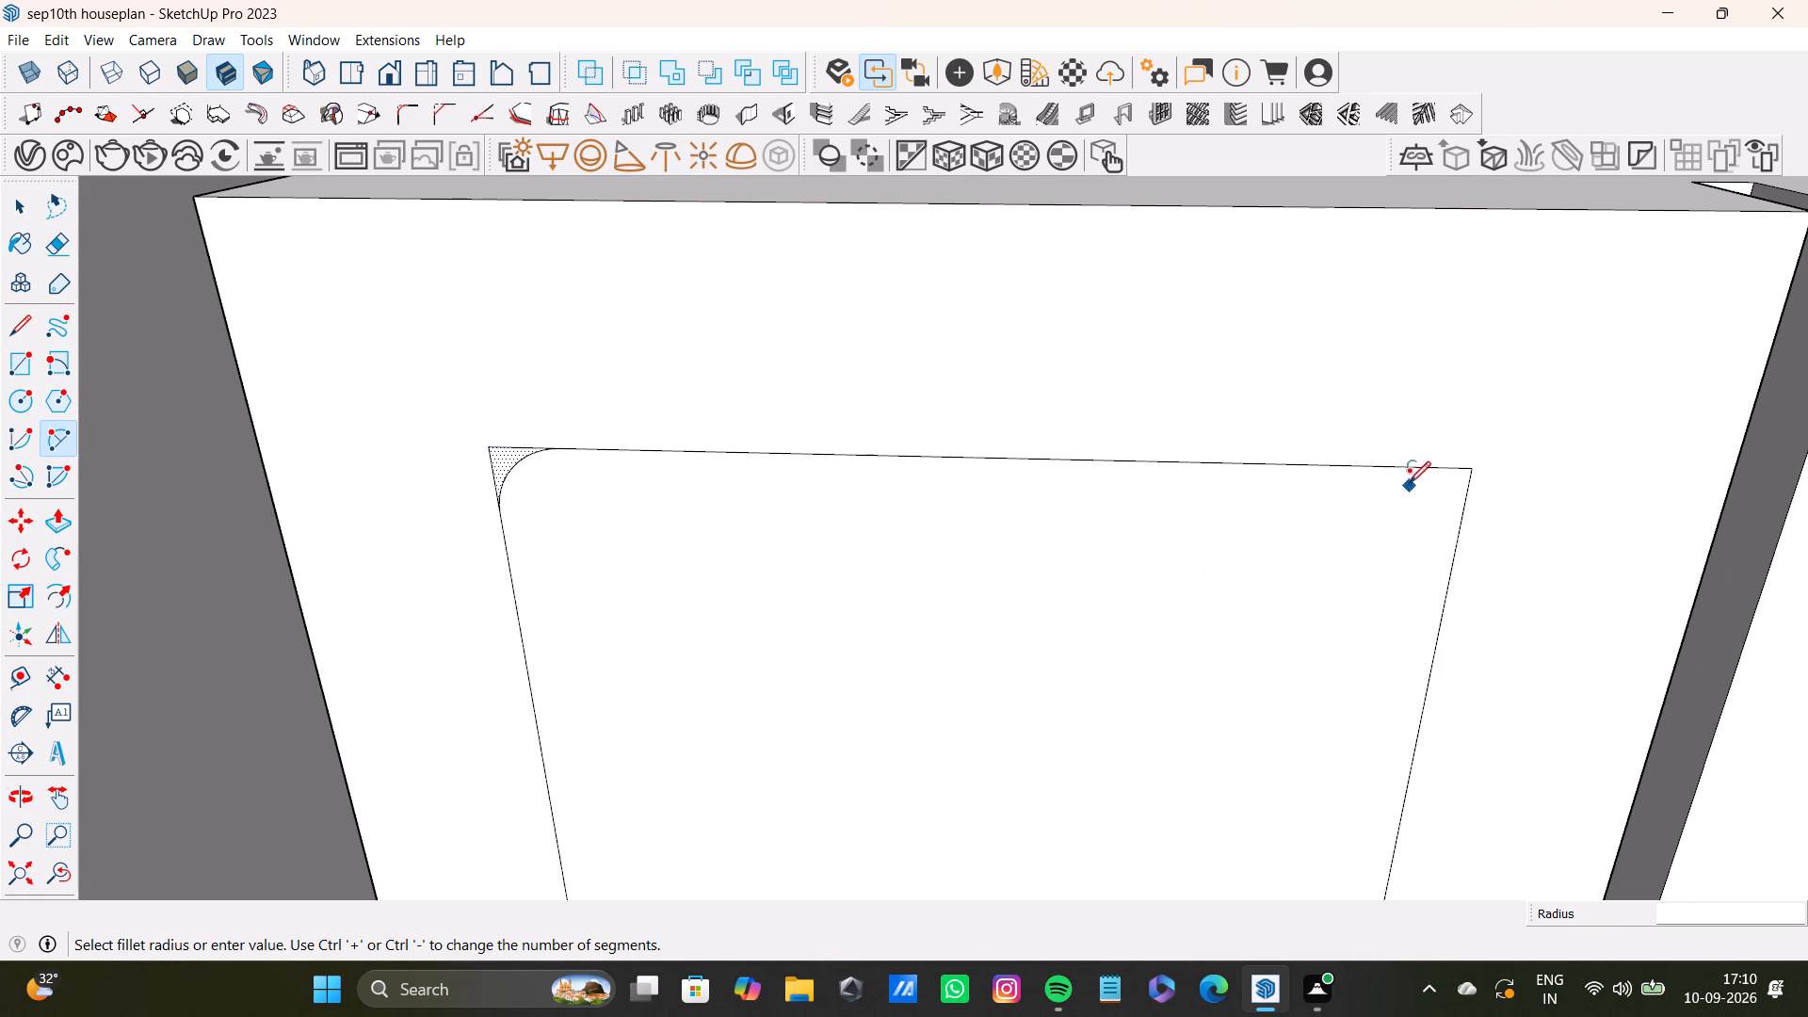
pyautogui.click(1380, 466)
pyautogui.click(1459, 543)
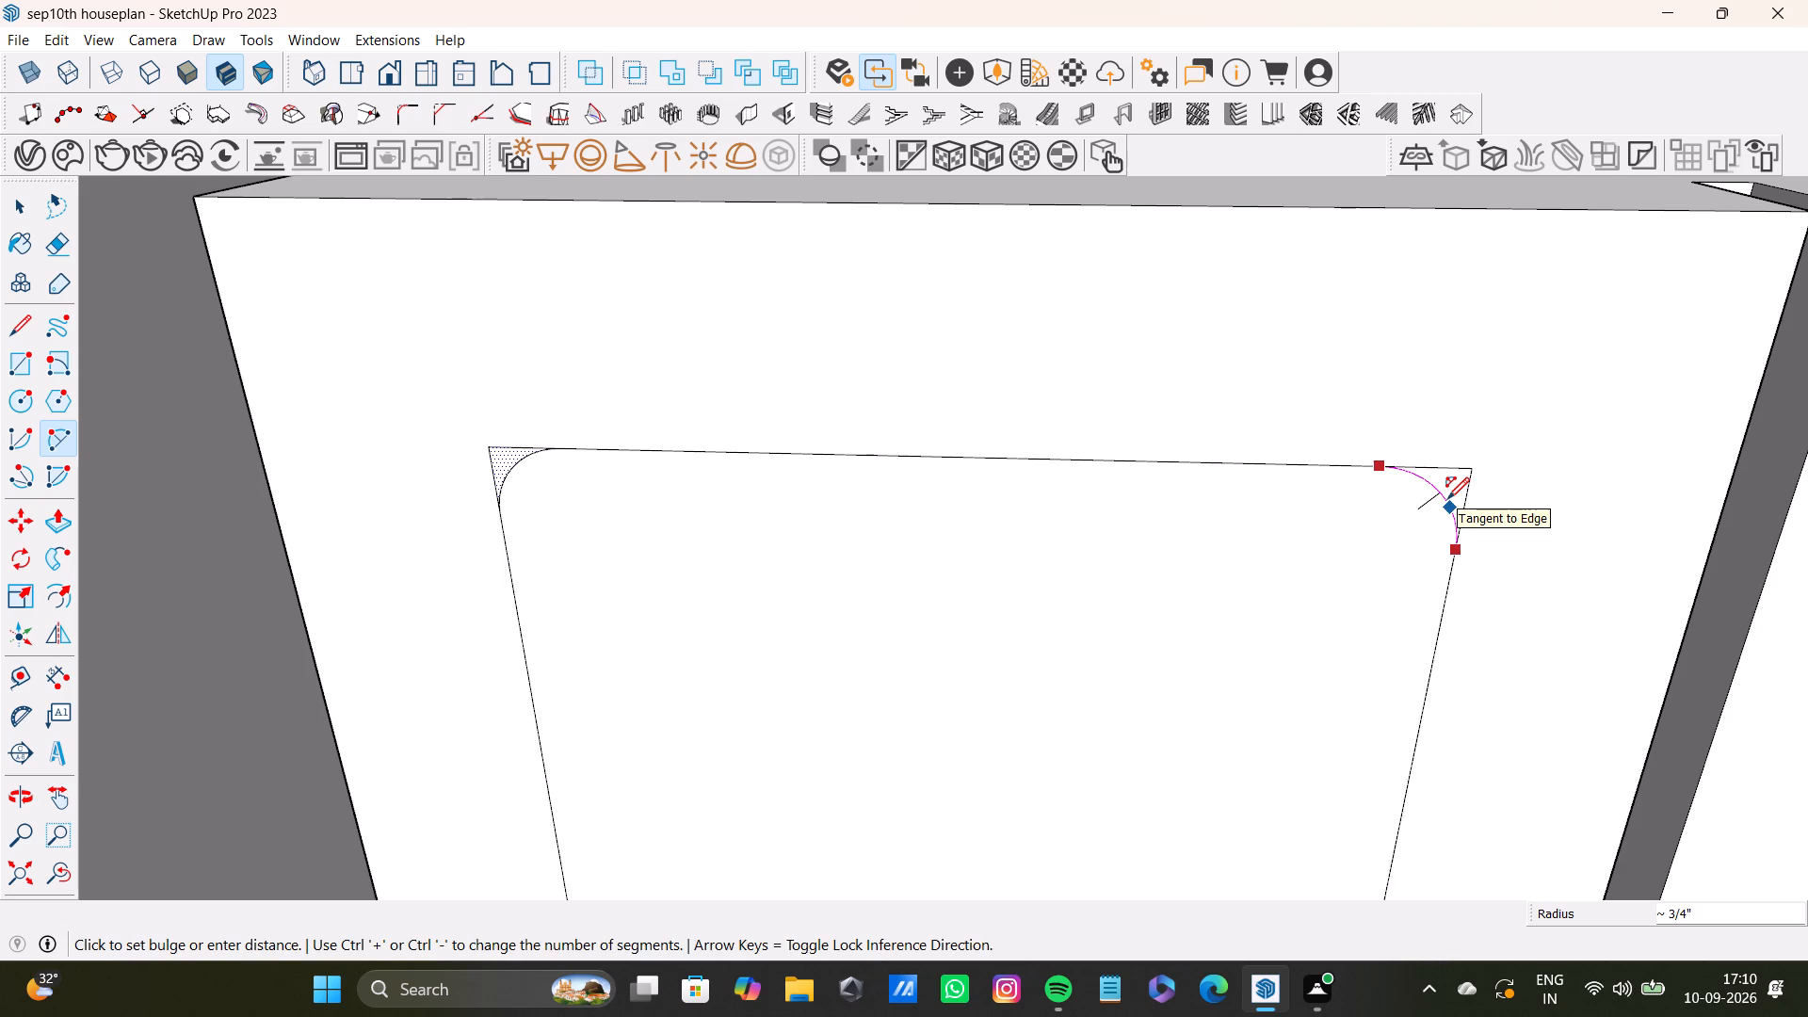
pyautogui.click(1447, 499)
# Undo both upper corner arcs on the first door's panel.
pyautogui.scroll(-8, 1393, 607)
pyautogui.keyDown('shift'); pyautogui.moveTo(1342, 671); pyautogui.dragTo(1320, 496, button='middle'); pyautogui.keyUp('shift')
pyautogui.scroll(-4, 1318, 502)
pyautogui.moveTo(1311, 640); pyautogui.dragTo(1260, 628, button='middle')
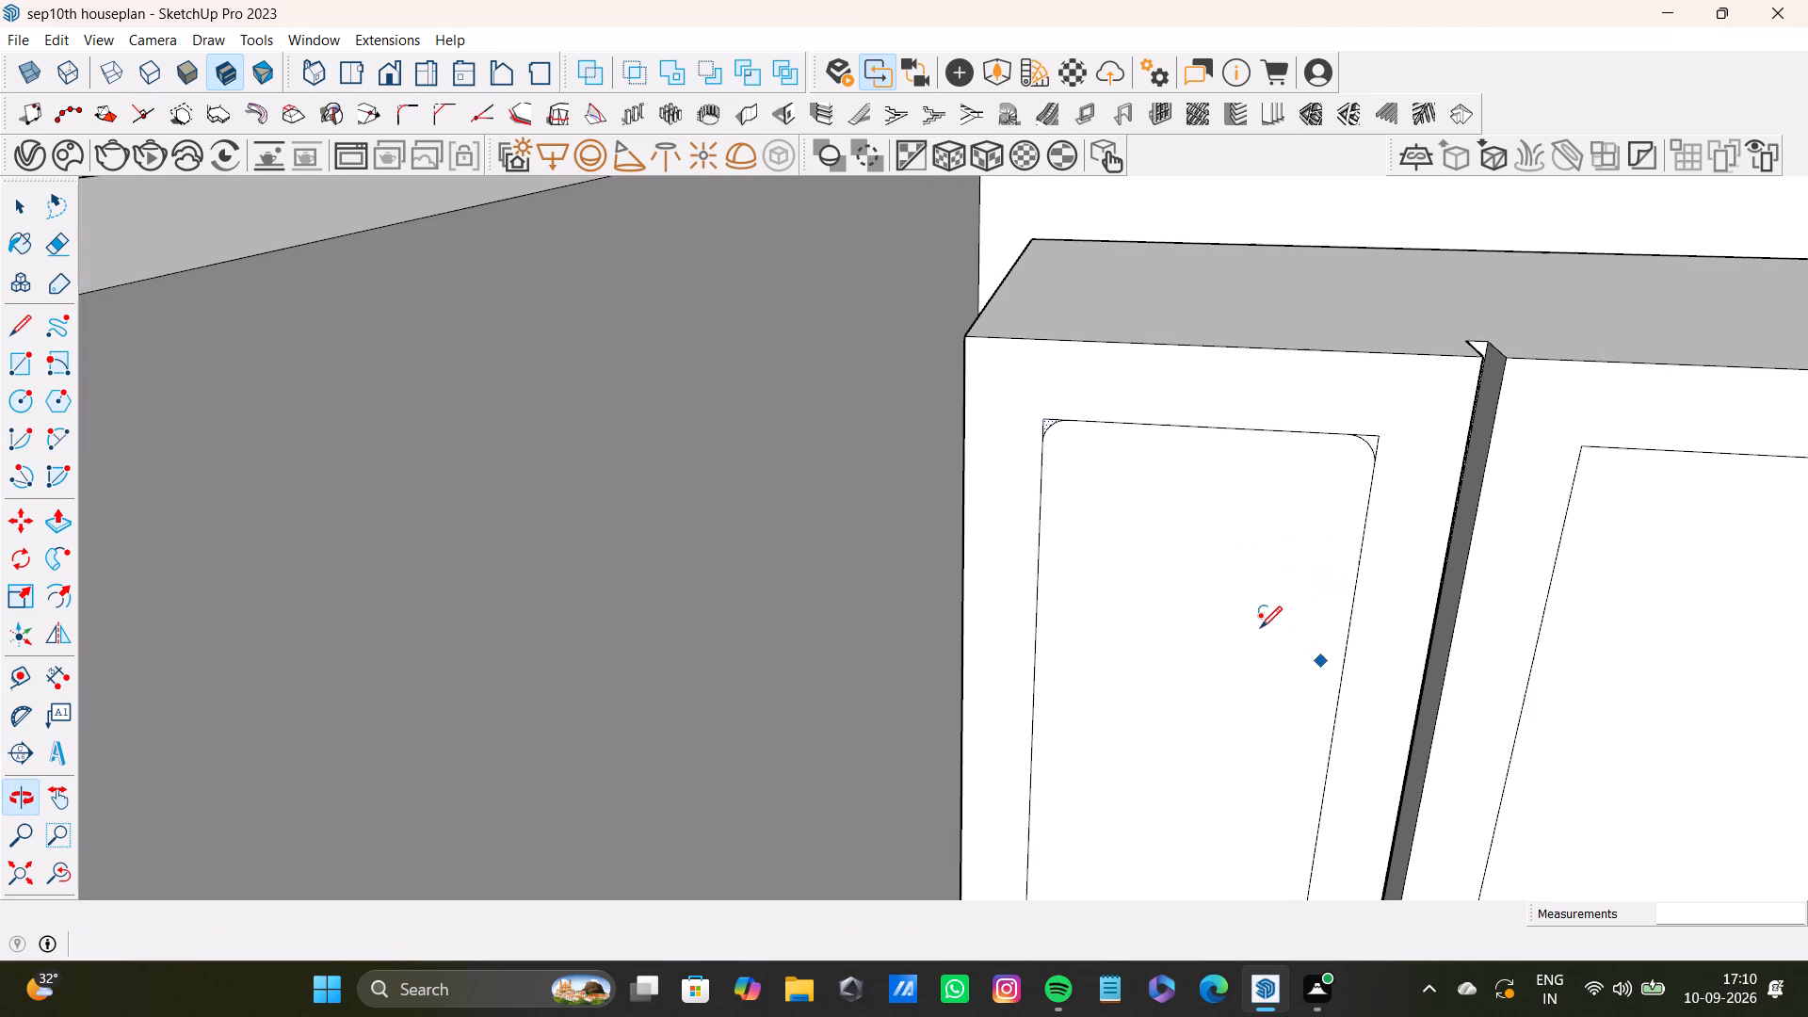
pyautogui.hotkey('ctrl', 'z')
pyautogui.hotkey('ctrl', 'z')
# Draw a larger tangent arc of about 1 5/16" radius across the upper wall-side corner of the first door's panel.
pyautogui.scroll(11, 1113, 494)
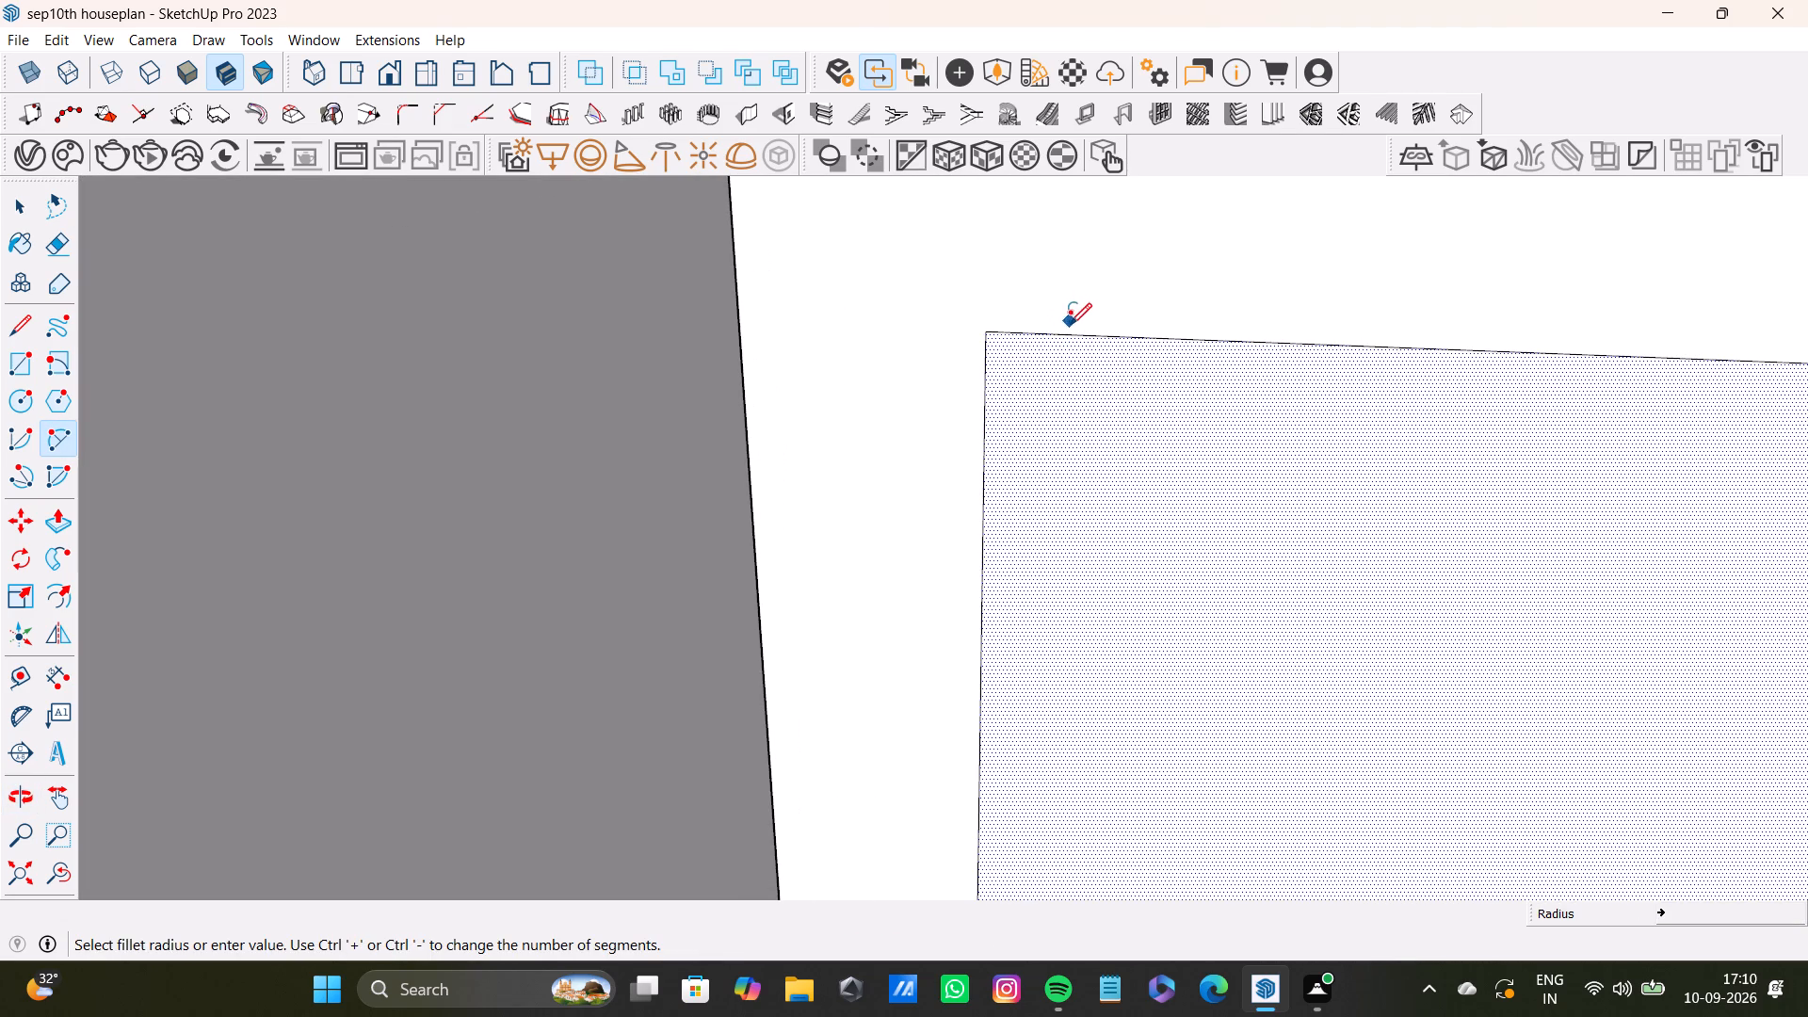
pyautogui.click(1159, 341)
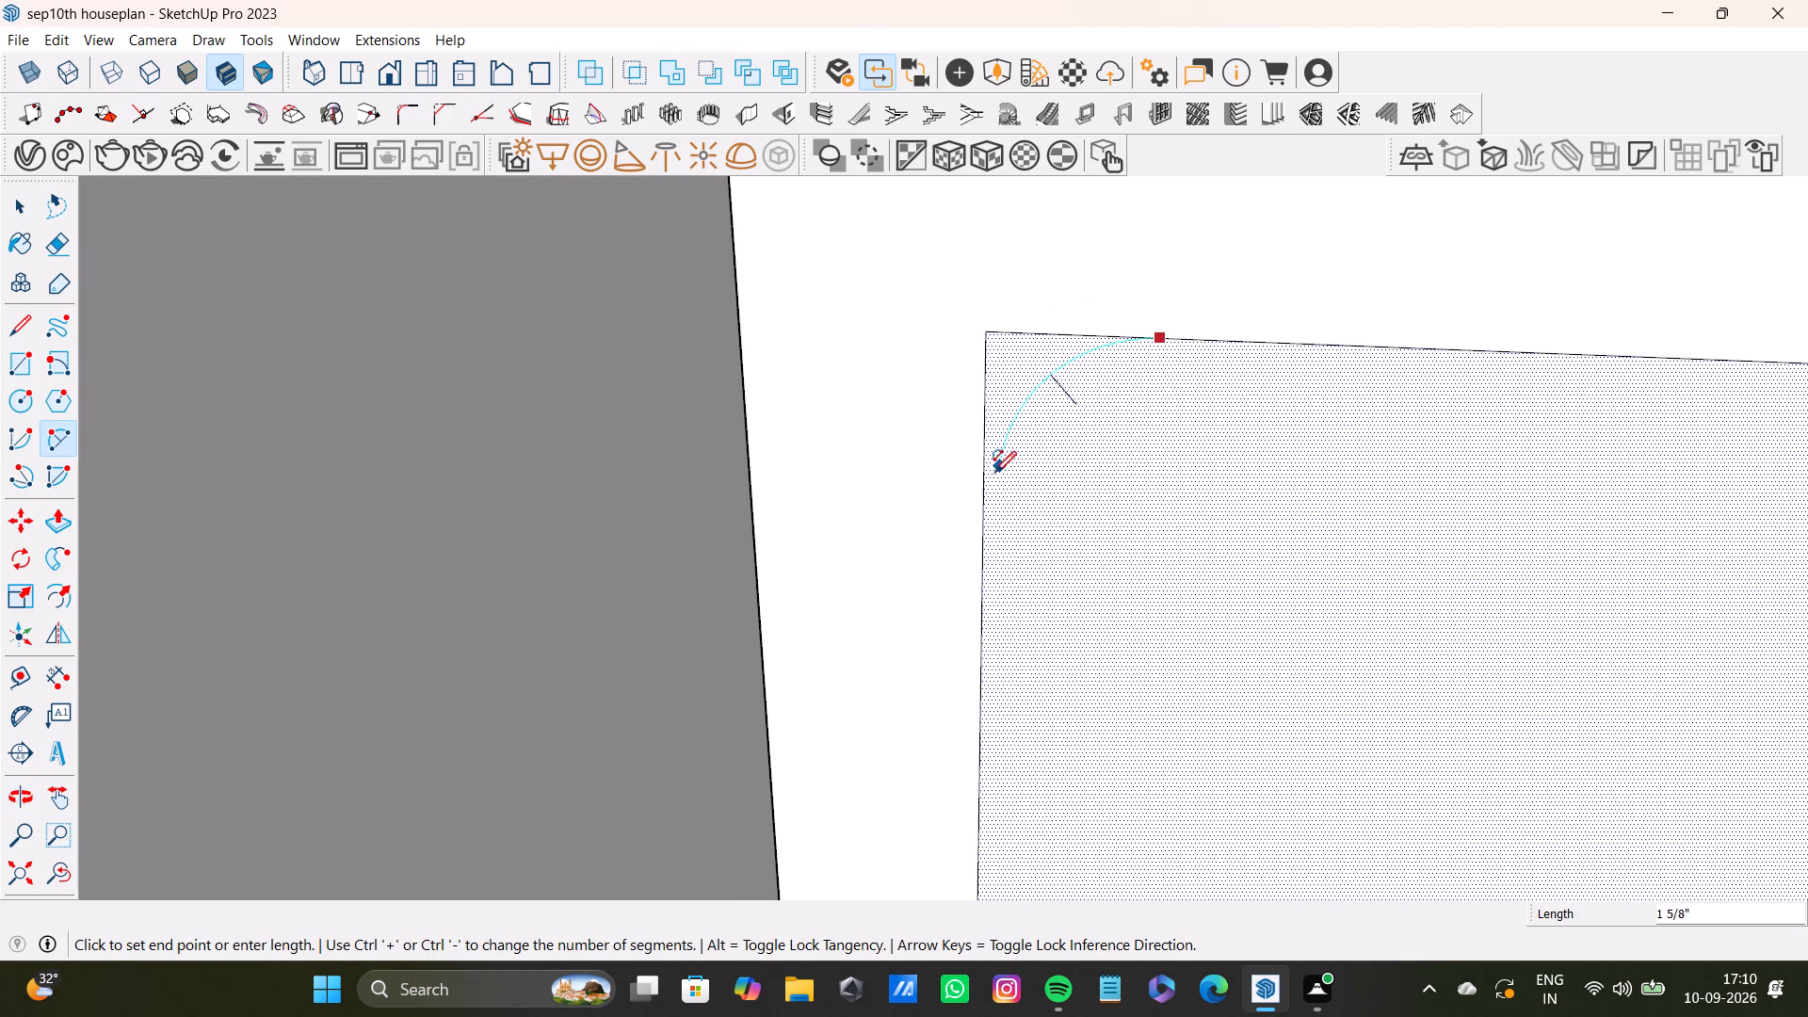
pyautogui.moveTo(987, 489); pyautogui.dragTo(995, 483)
pyautogui.click(1052, 368)
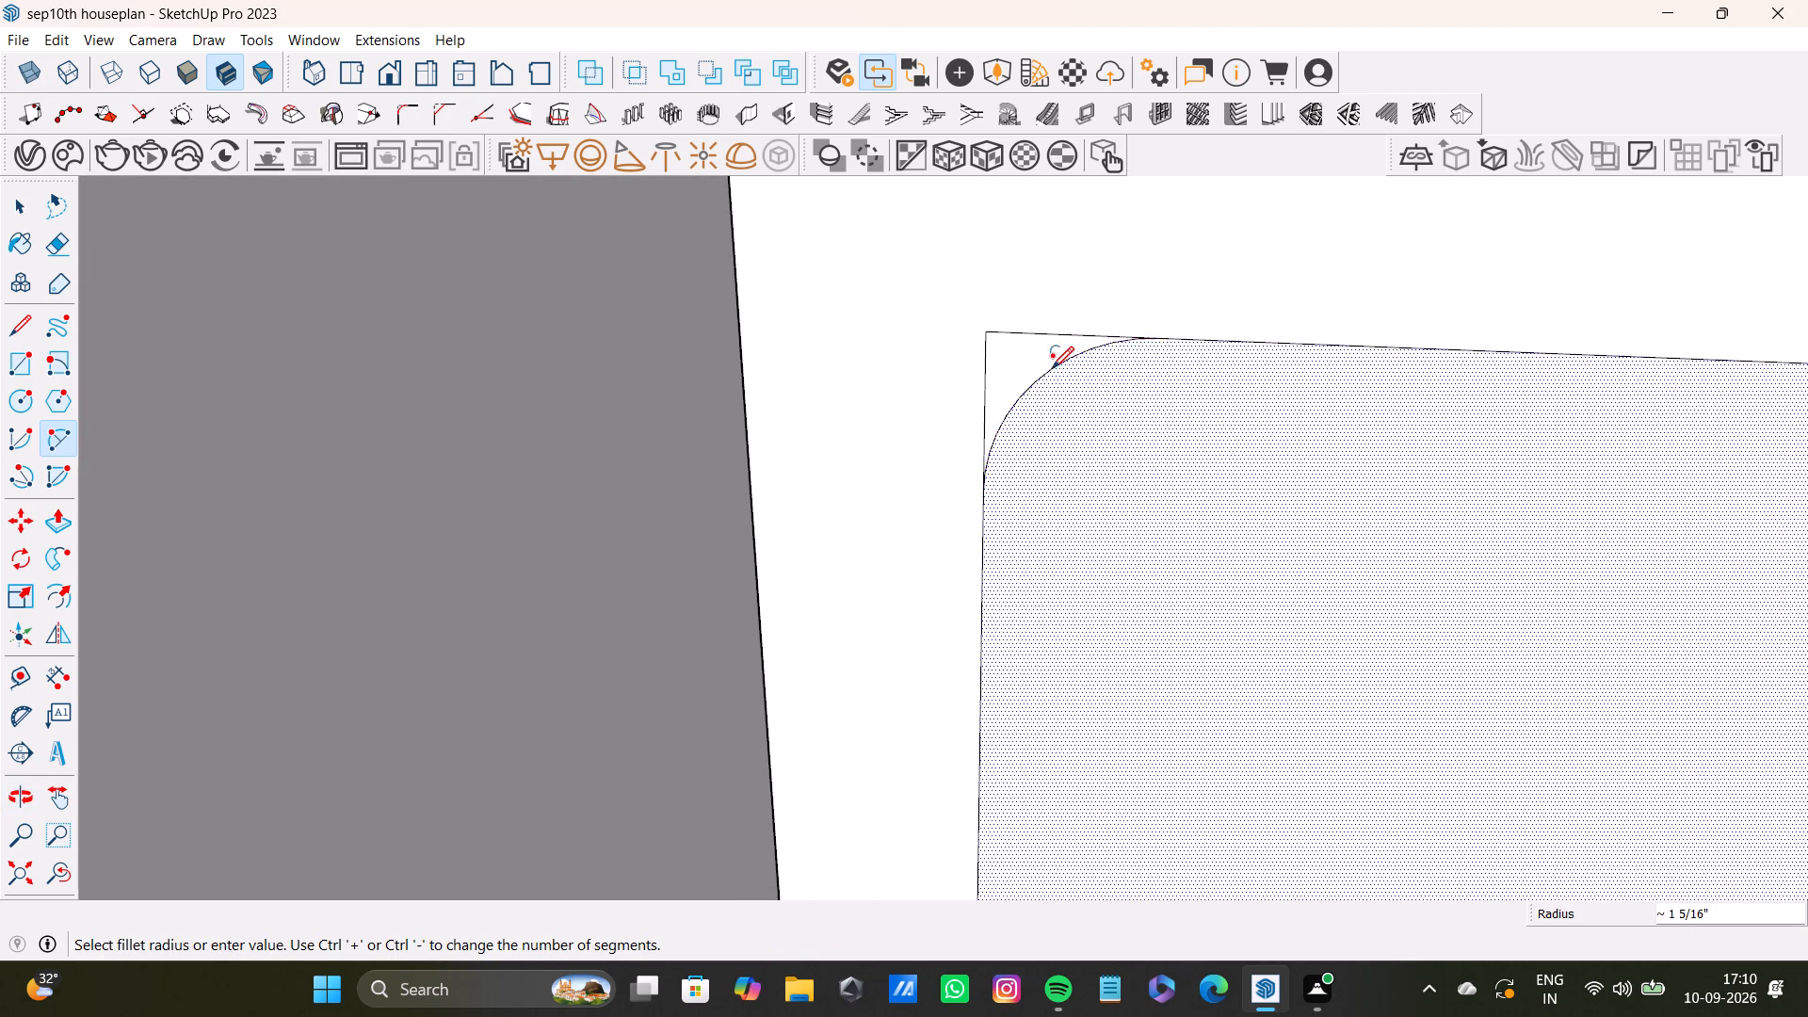
# Draw a matching tangent arc about 2 1/8" long across the first panel's other upper corner.
pyautogui.scroll(-8, 1170, 462)
pyautogui.keyDown('shift'); pyautogui.moveTo(1356, 525); pyautogui.dragTo(1105, 557, button='middle'); pyautogui.keyUp('shift')
pyautogui.scroll(3, 1209, 555)
pyautogui.moveTo(1212, 555); pyautogui.dragTo(1310, 535, button='middle')
pyautogui.scroll(3, 1345, 492)
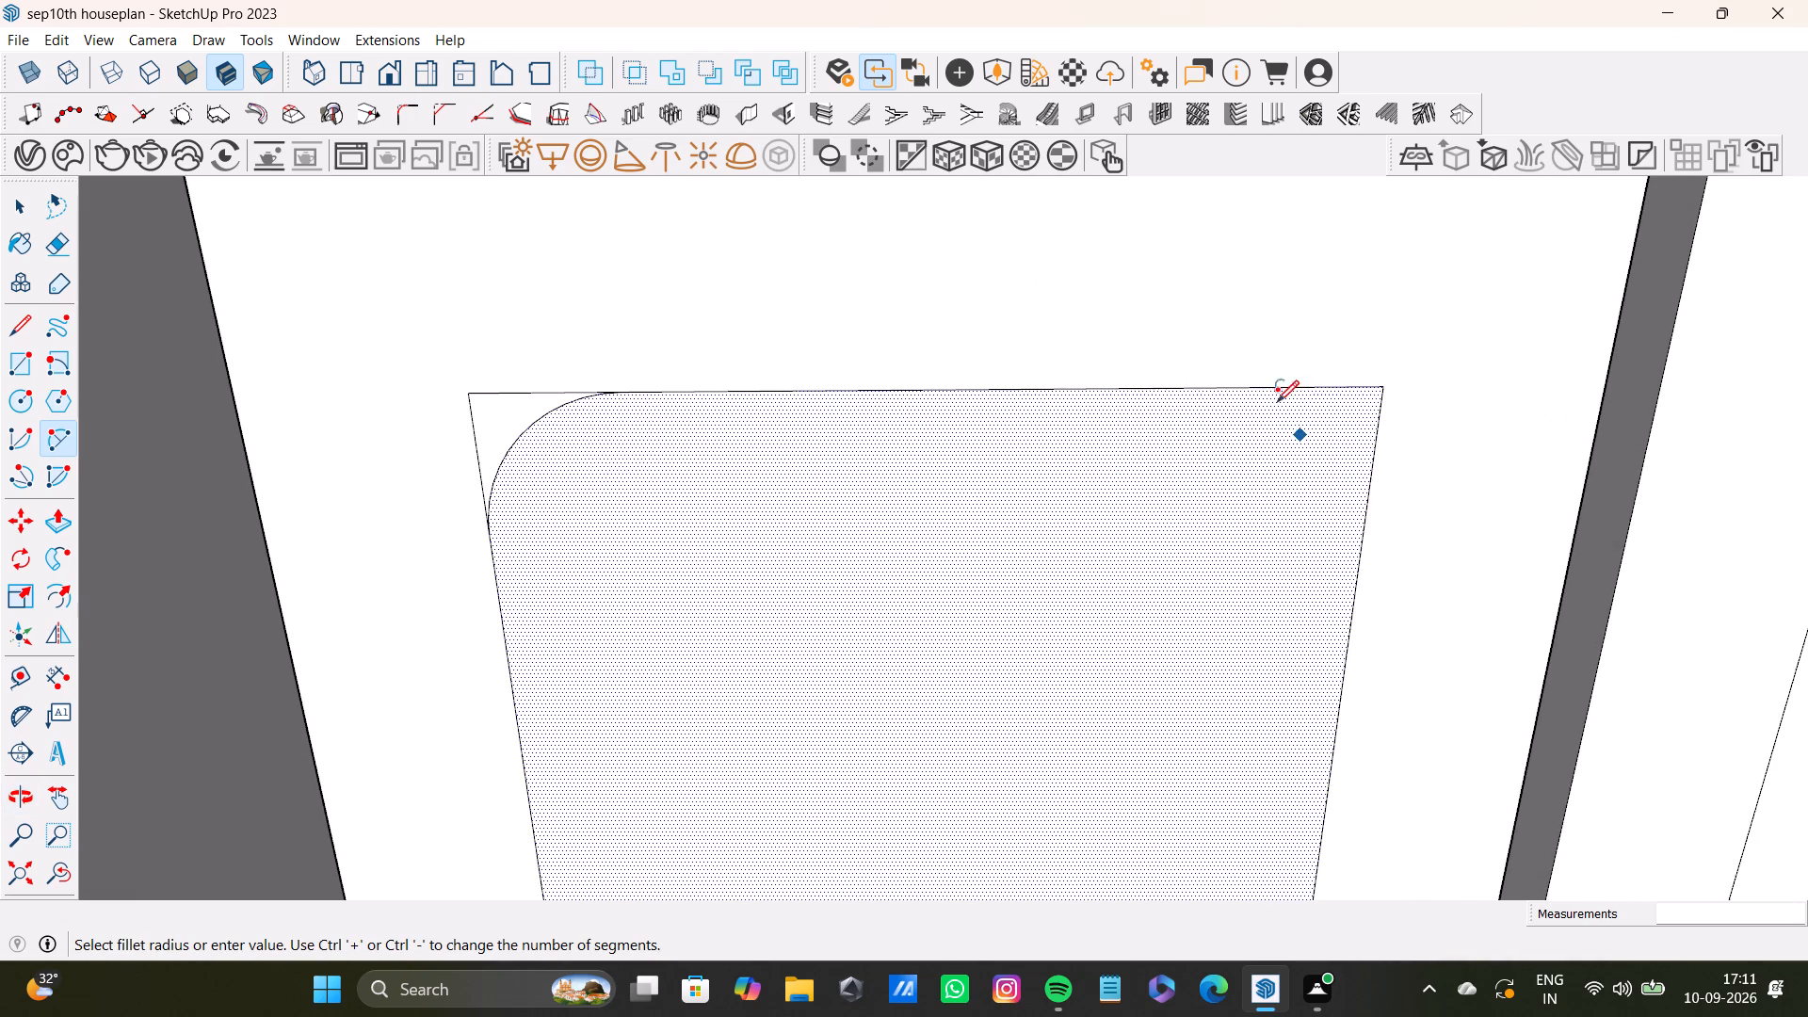
pyautogui.click(1215, 391)
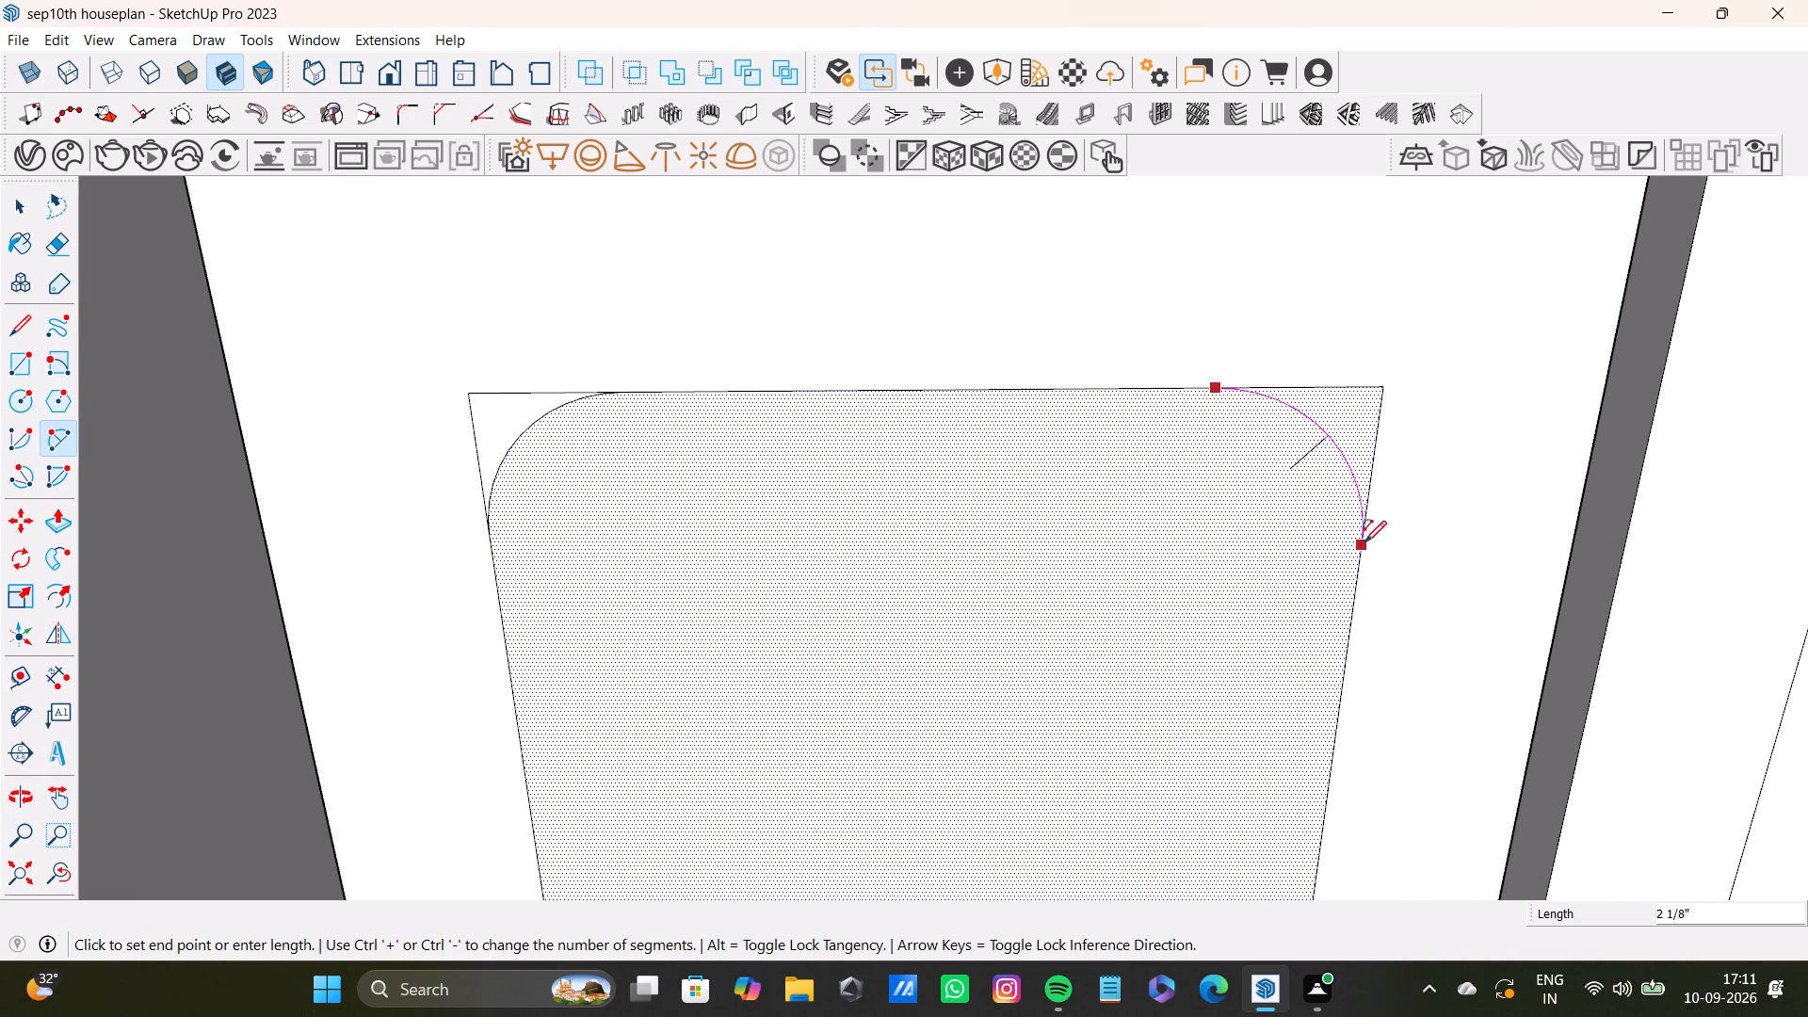
pyautogui.click(1364, 543)
pyautogui.click(1327, 428)
# Draw a tangent arc about 2 7/16" long across the lower wall-side corner of the first door's inset panel.
pyautogui.scroll(-6, 1251, 479)
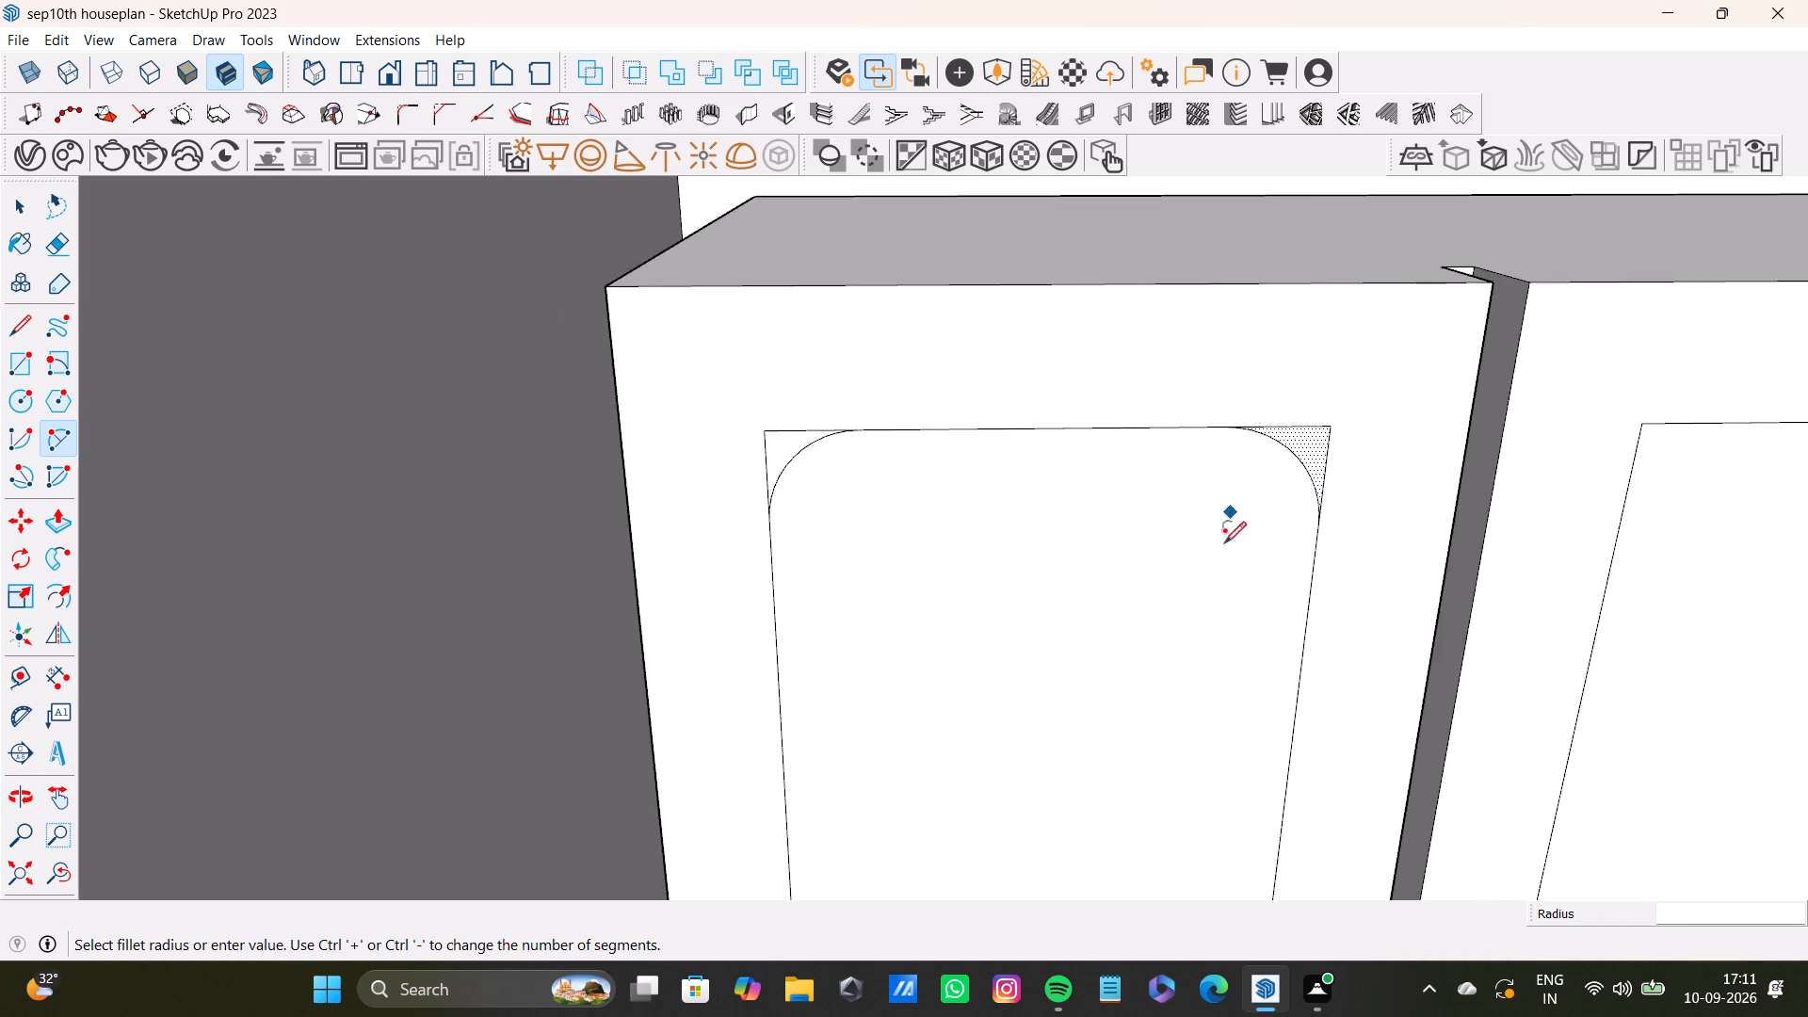
pyautogui.scroll(-2, 1224, 543)
pyautogui.keyDown('shift'); pyautogui.moveTo(1213, 606); pyautogui.dragTo(1182, 349, button='middle'); pyautogui.keyUp('shift')
pyautogui.scroll(-3, 1145, 501)
pyautogui.keyDown('shift'); pyautogui.moveTo(1171, 588); pyautogui.dragTo(1125, 262, button='middle'); pyautogui.keyUp('shift')
pyautogui.scroll(-3, 1110, 412)
pyautogui.keyDown('shift'); pyautogui.moveTo(1106, 504); pyautogui.dragTo(1076, 365, button='middle'); pyautogui.keyUp('shift')
pyautogui.scroll(5, 937, 522)
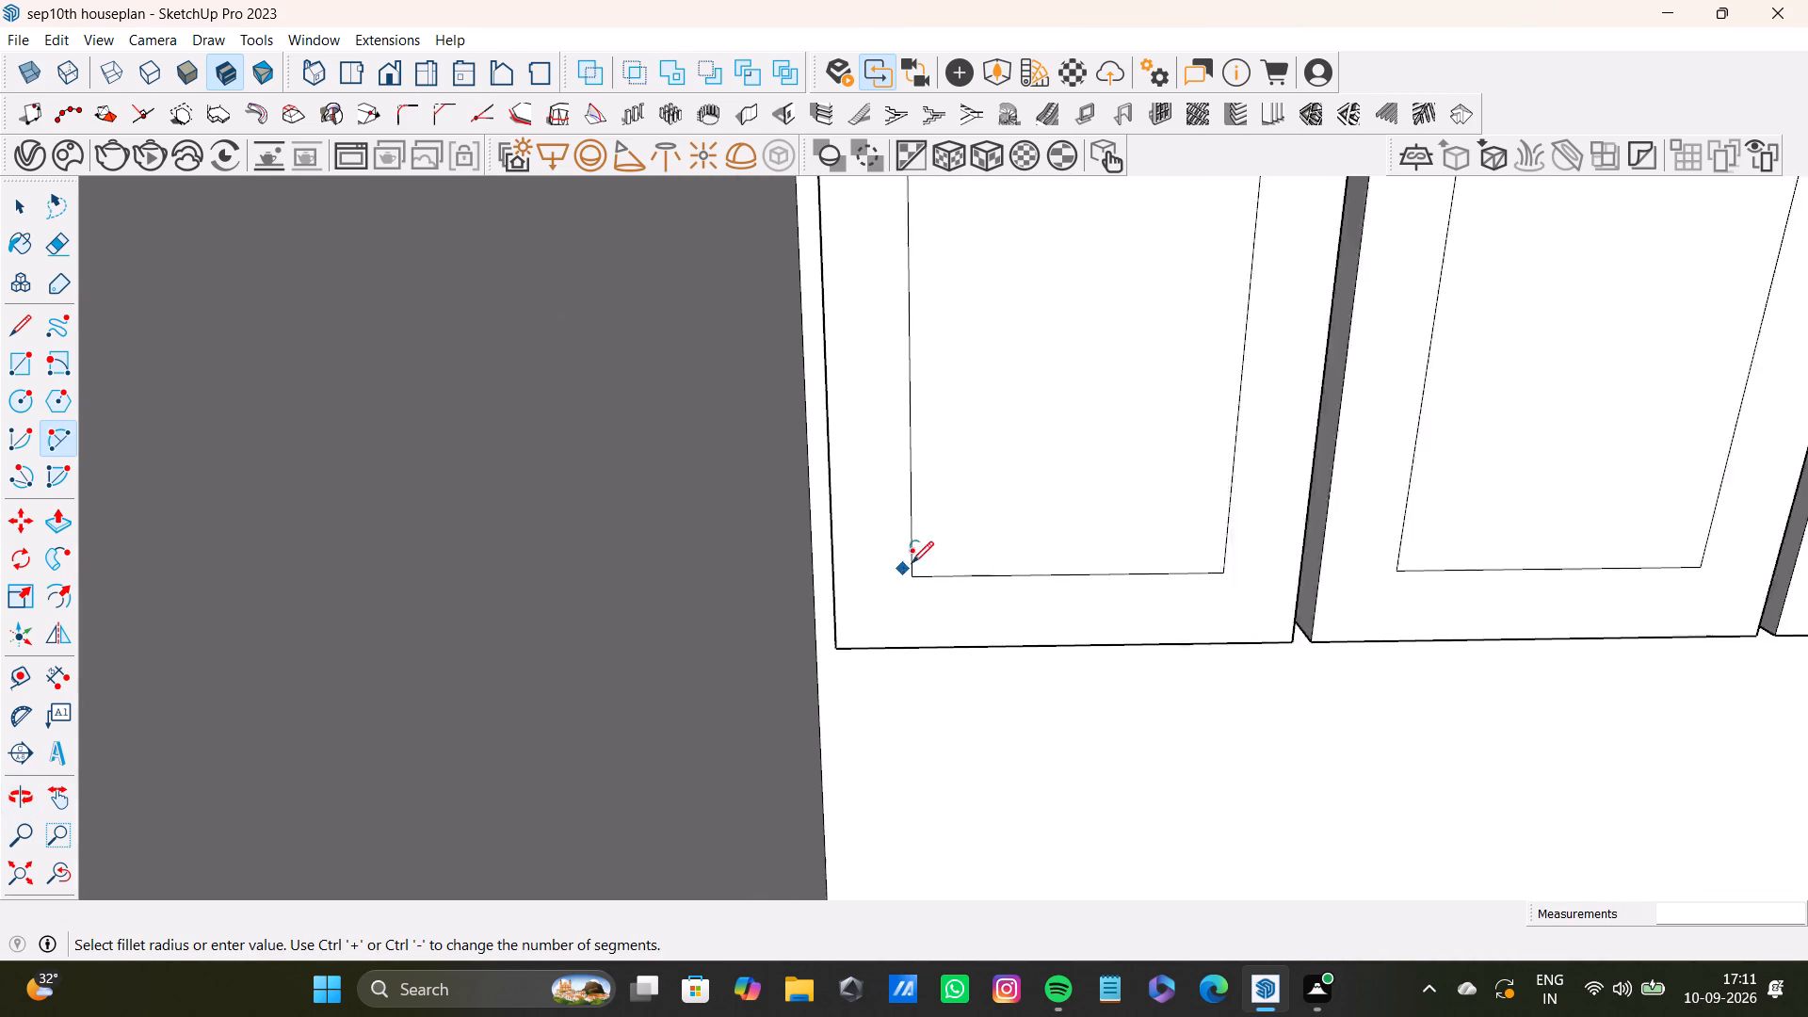
pyautogui.scroll(5, 912, 563)
pyautogui.click(917, 491)
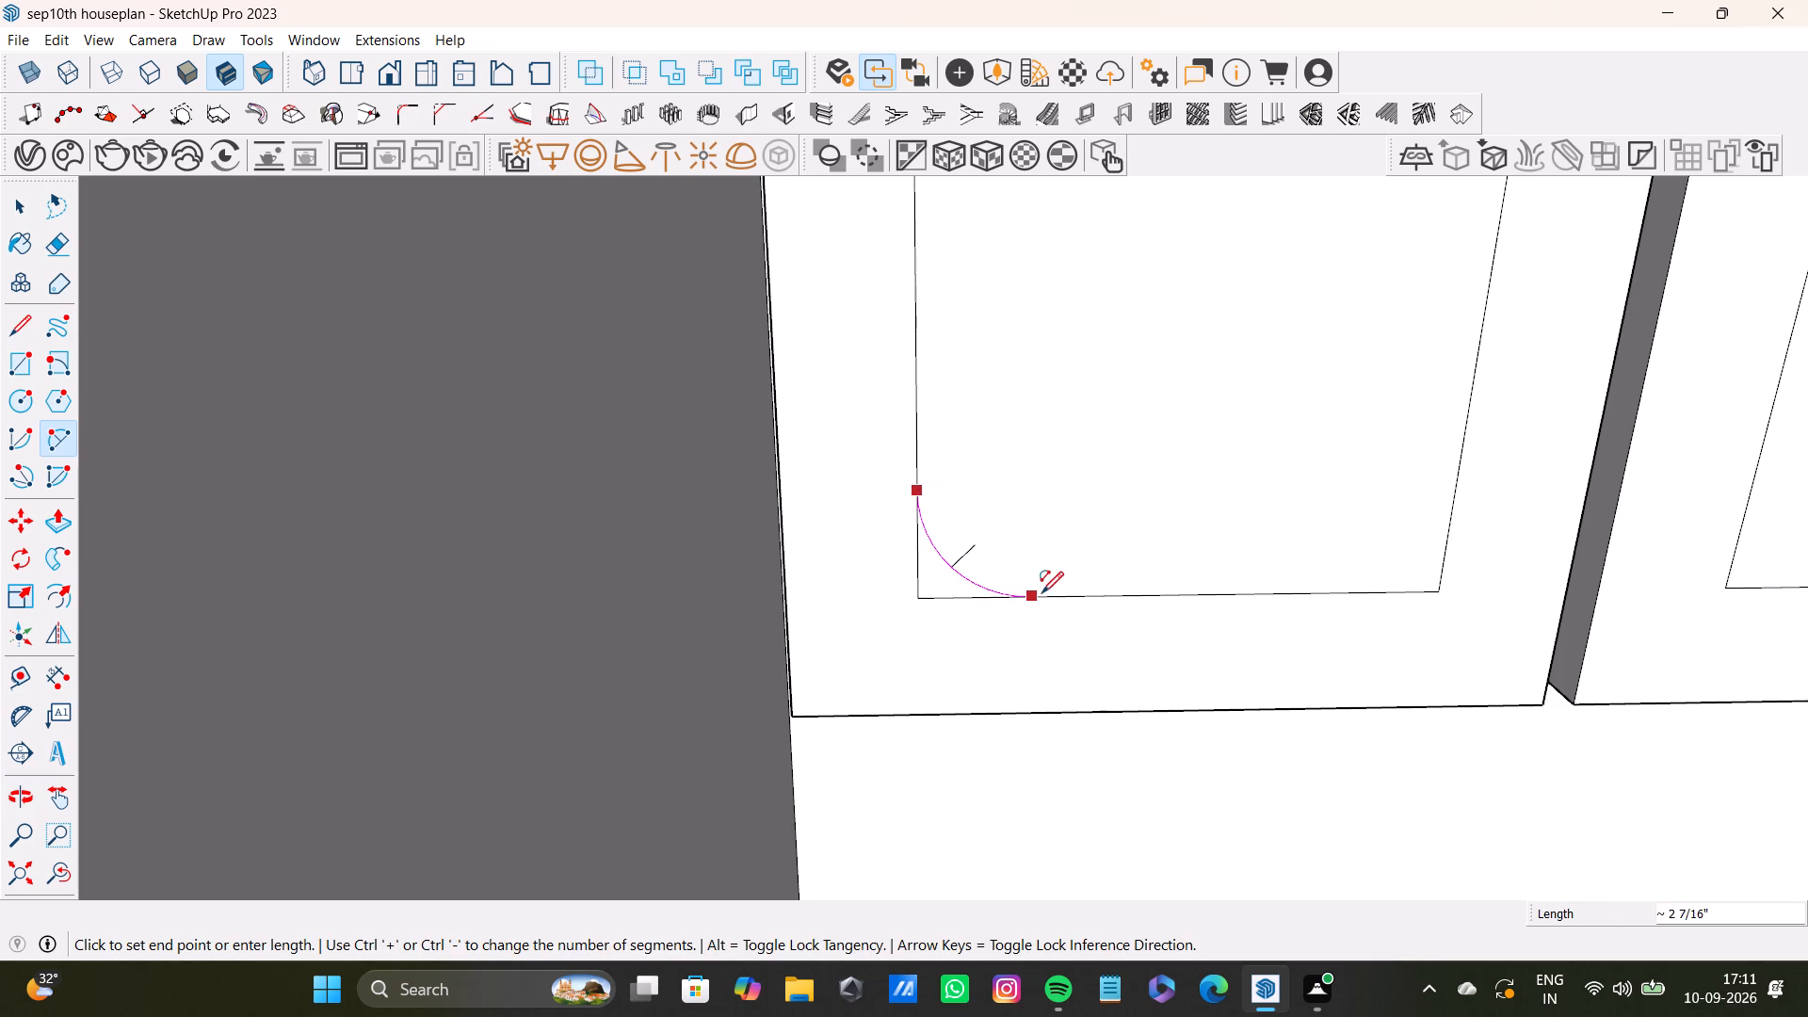
pyautogui.click(1041, 597)
pyautogui.click(949, 565)
# Draw an arc with a bulge of about 1/2" across the first panel's remaining lower corner.
pyautogui.scroll(-3, 1047, 574)
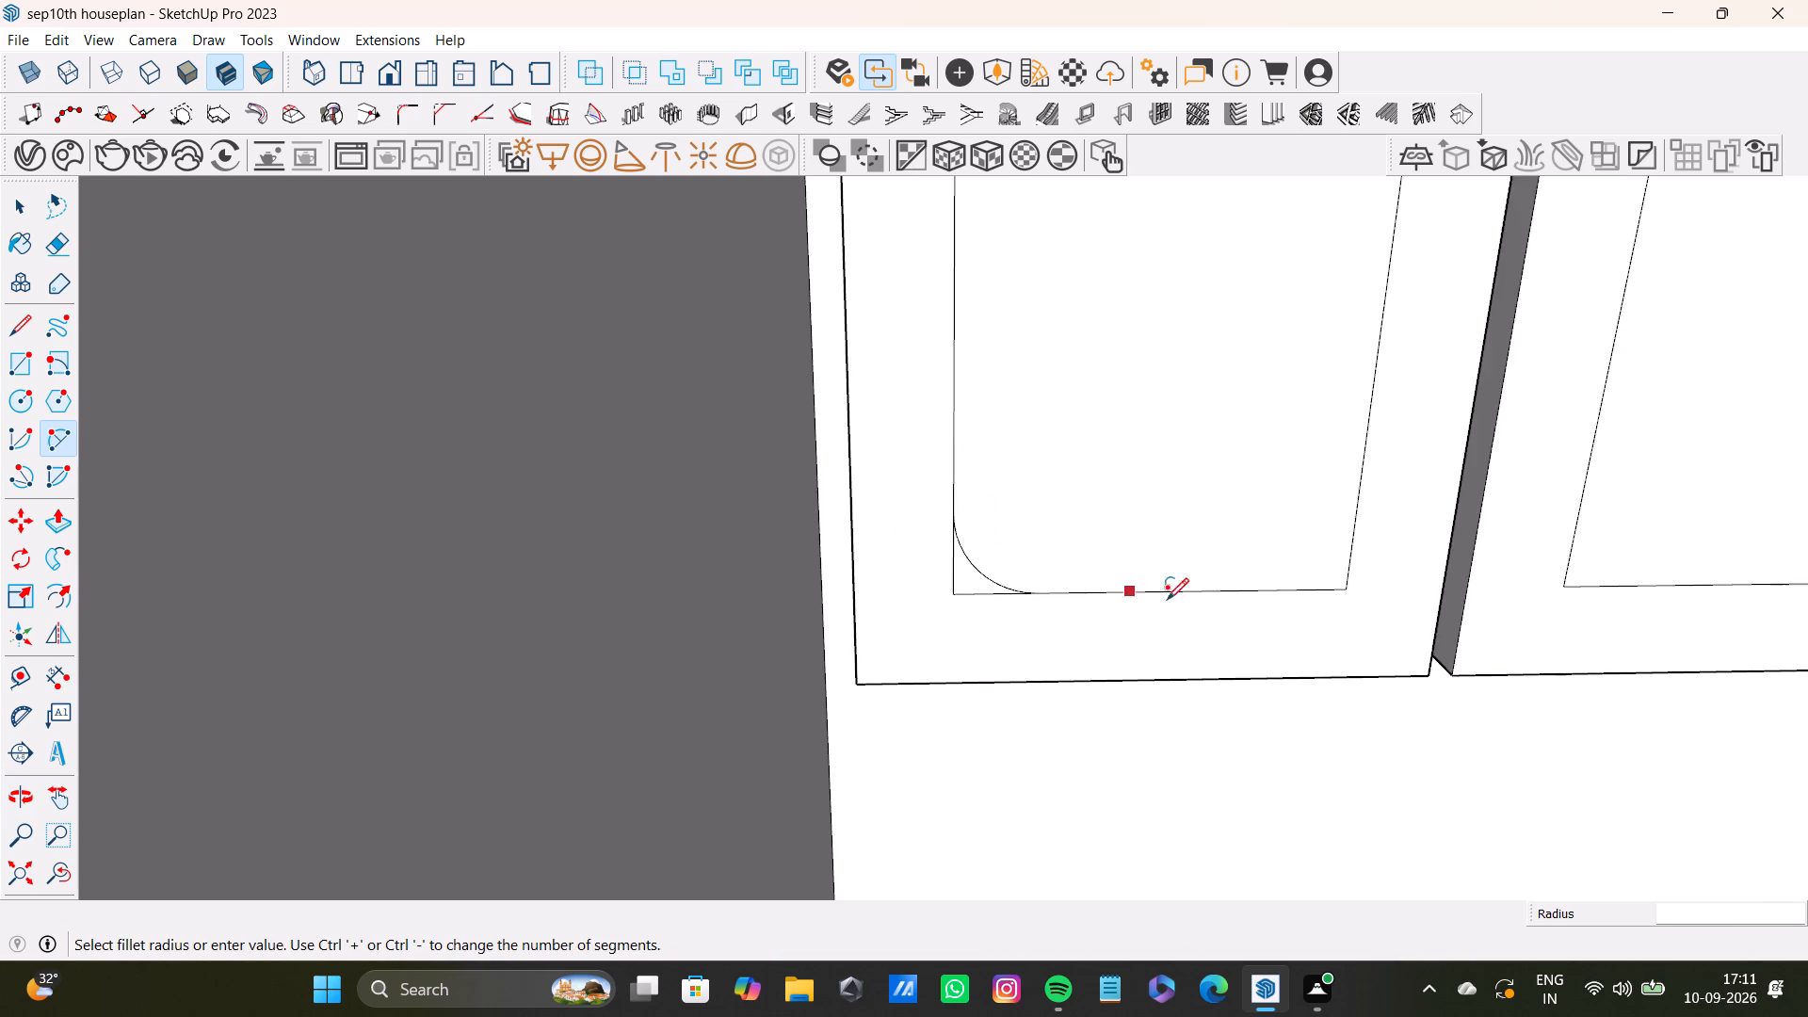
pyautogui.keyDown('shift'); pyautogui.moveTo(1222, 581); pyautogui.dragTo(1045, 642, button='middle'); pyautogui.keyUp('shift')
pyautogui.scroll(6, 1164, 653)
pyautogui.moveTo(1041, 657); pyautogui.dragTo(1050, 657)
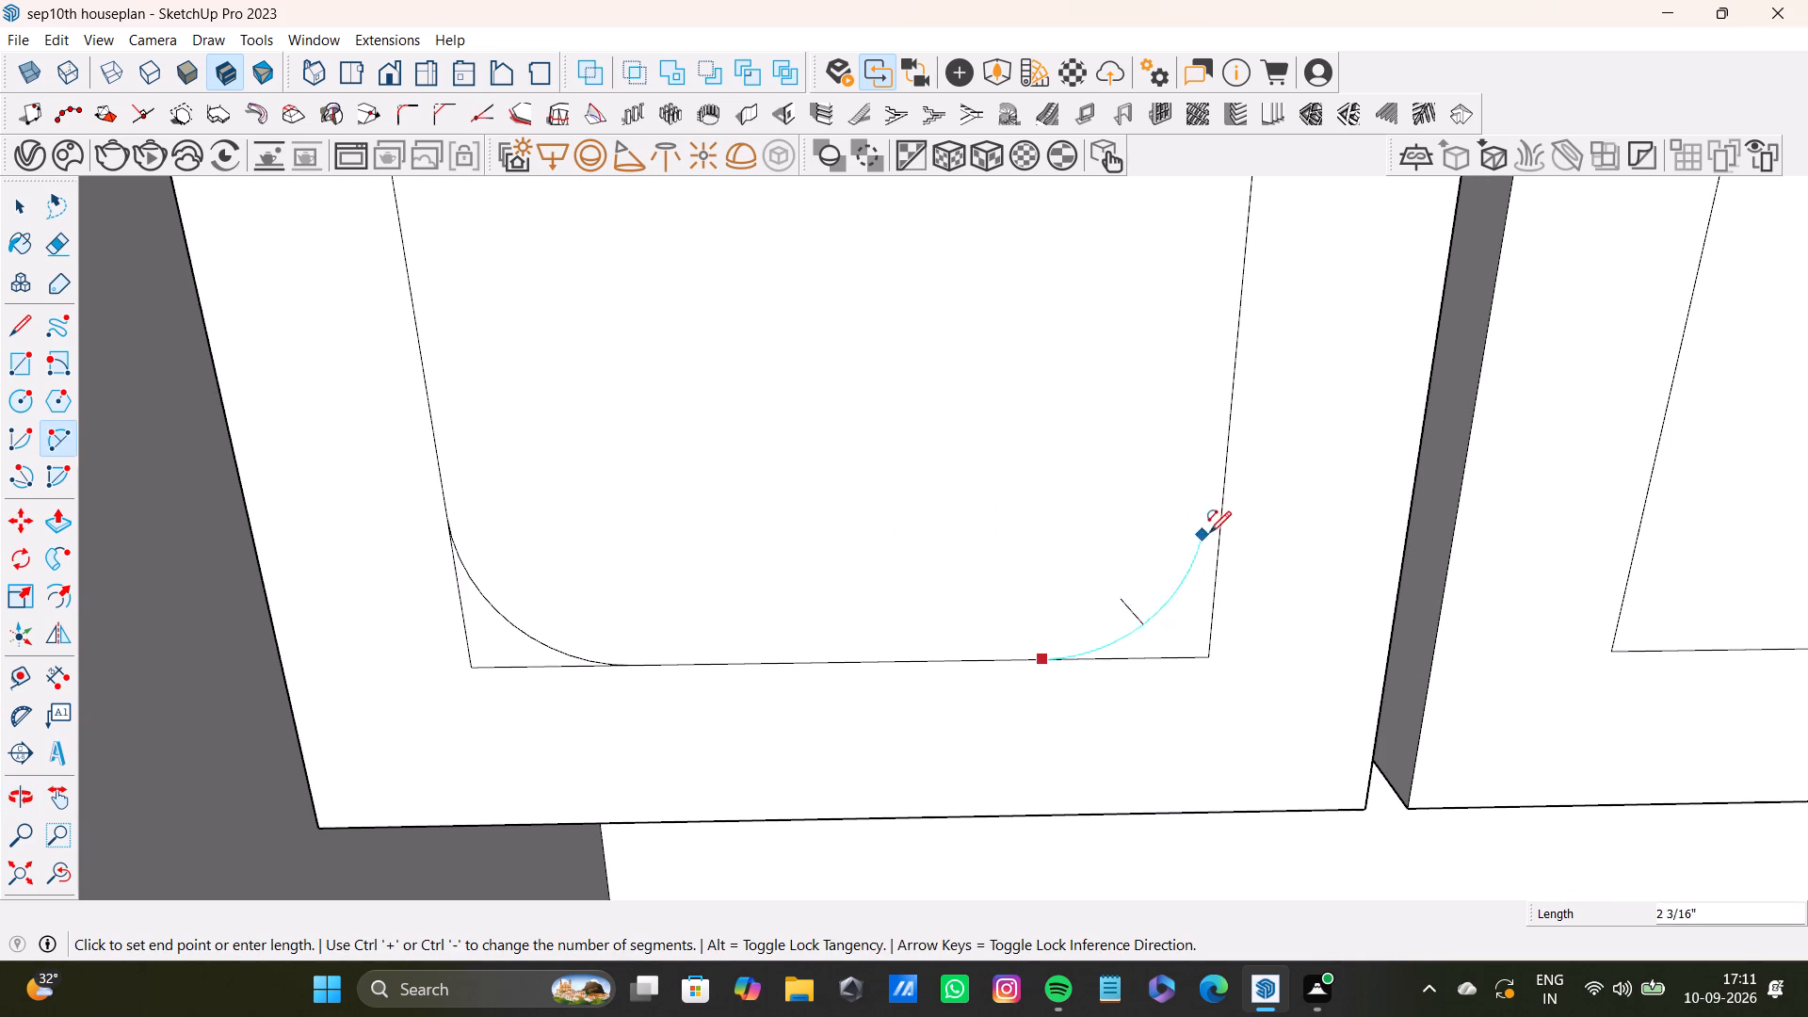
pyautogui.click(1221, 513)
pyautogui.click(1173, 608)
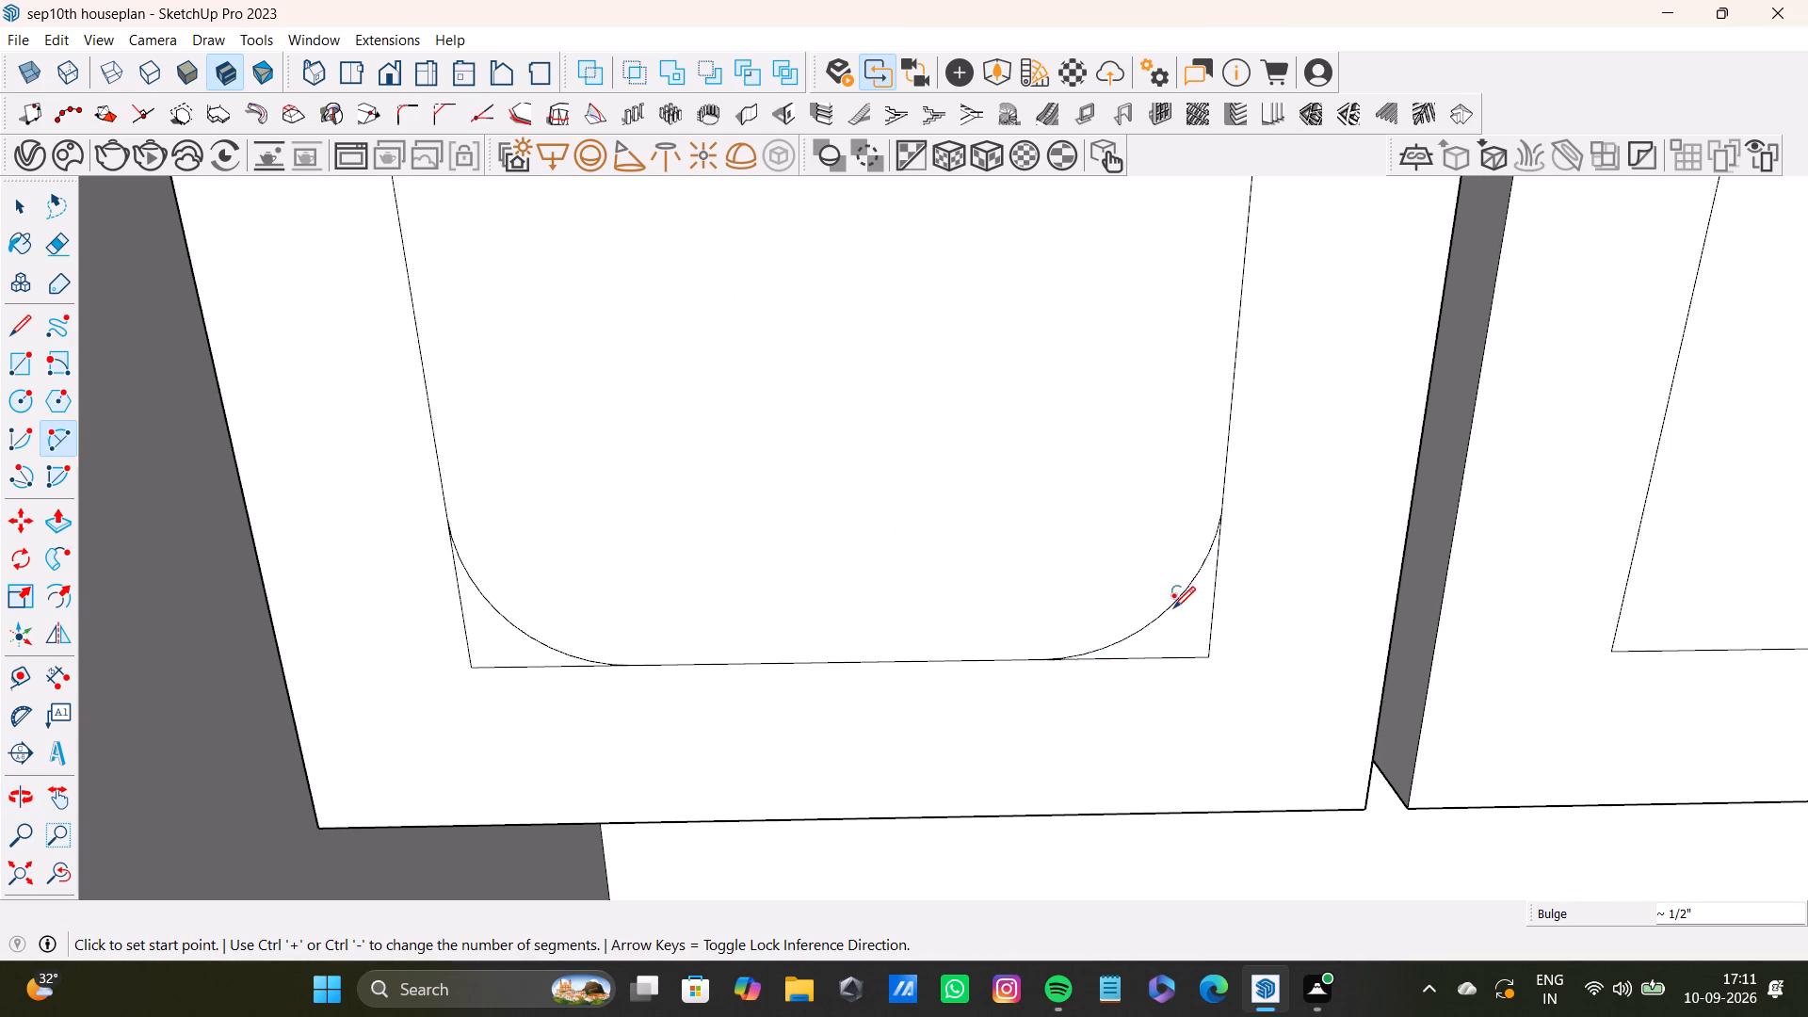
pyautogui.scroll(-5, 1071, 558)
pyautogui.press('space')
# Draw an arc across the second overhead door panel's upper corner nearest the first door.
pyautogui.keyDown('shift'); pyautogui.moveTo(1107, 452); pyautogui.dragTo(1125, 588, button='middle'); pyautogui.keyUp('shift')
pyautogui.scroll(-4, 1111, 592)
pyautogui.keyDown('shift'); pyautogui.moveTo(1161, 586); pyautogui.dragTo(1166, 646, button='middle'); pyautogui.keyUp('shift')
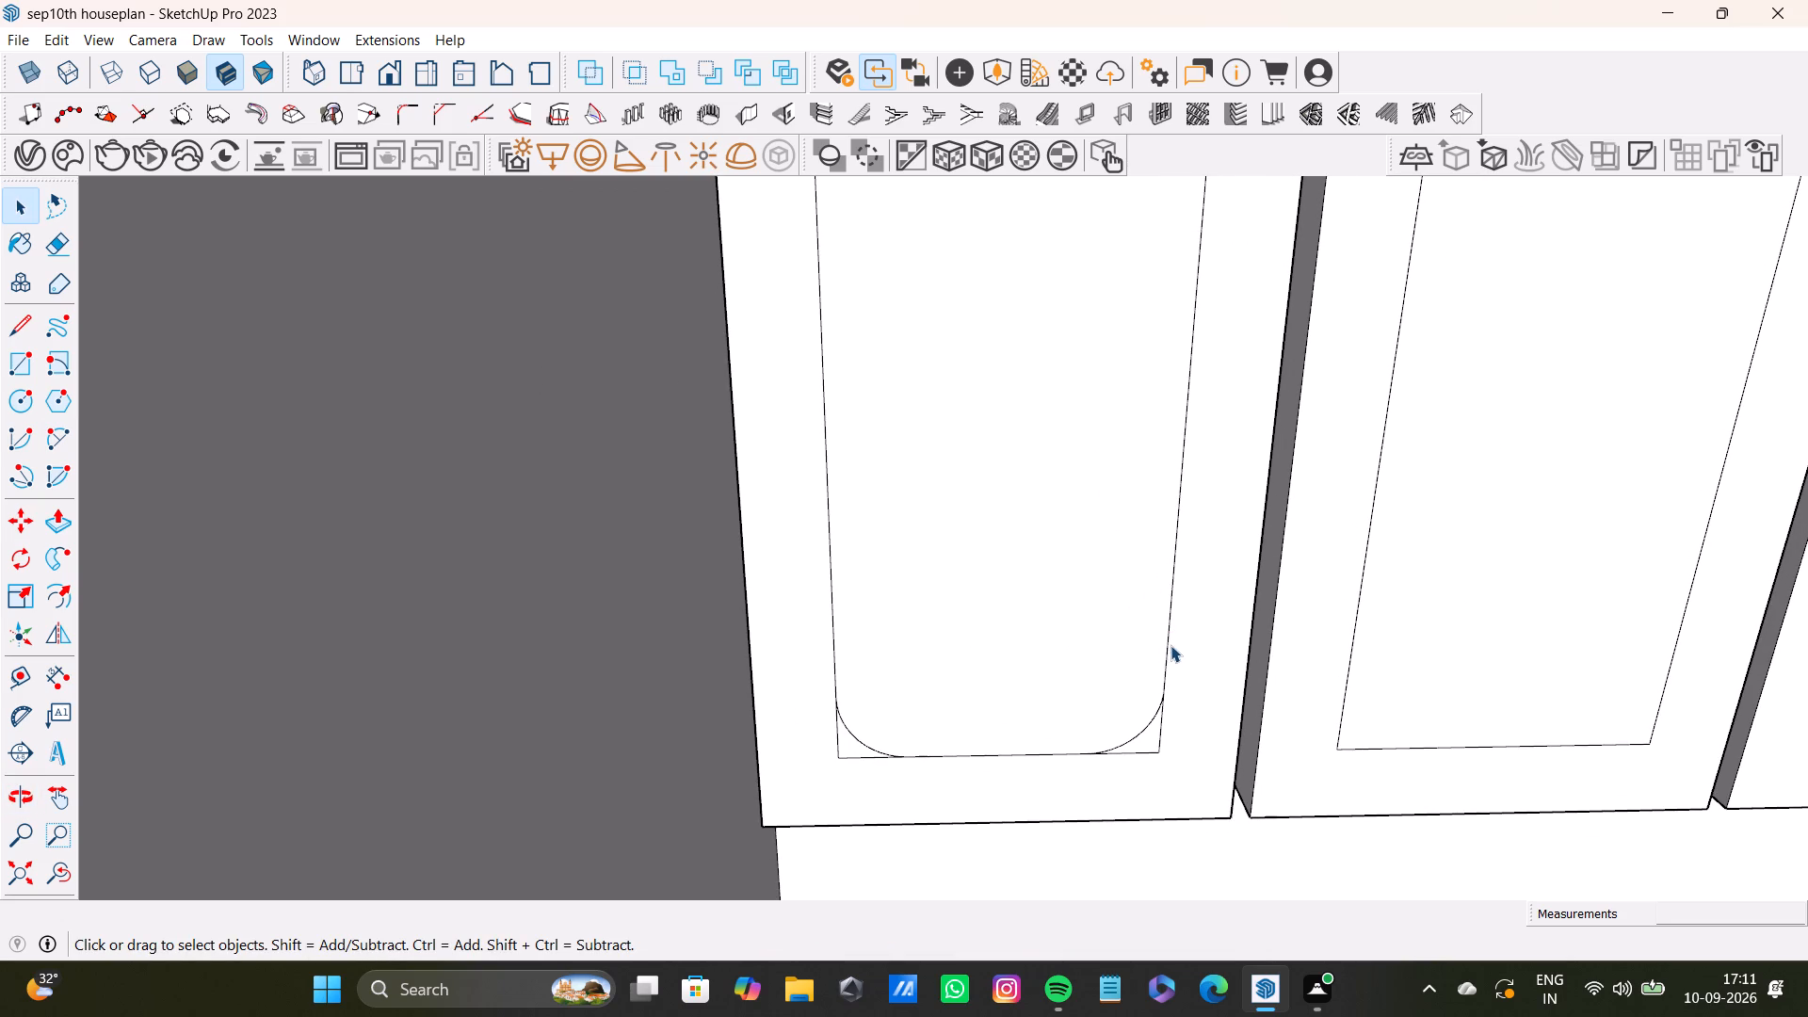
pyautogui.scroll(-3, 1150, 650)
pyautogui.keyDown('shift'); pyautogui.moveTo(995, 552); pyautogui.dragTo(990, 687, button='middle'); pyautogui.keyUp('shift')
pyautogui.scroll(-4, 1020, 676)
pyautogui.keyDown('shift'); pyautogui.moveTo(1118, 633); pyautogui.dragTo(1043, 767, button='middle'); pyautogui.keyUp('shift')
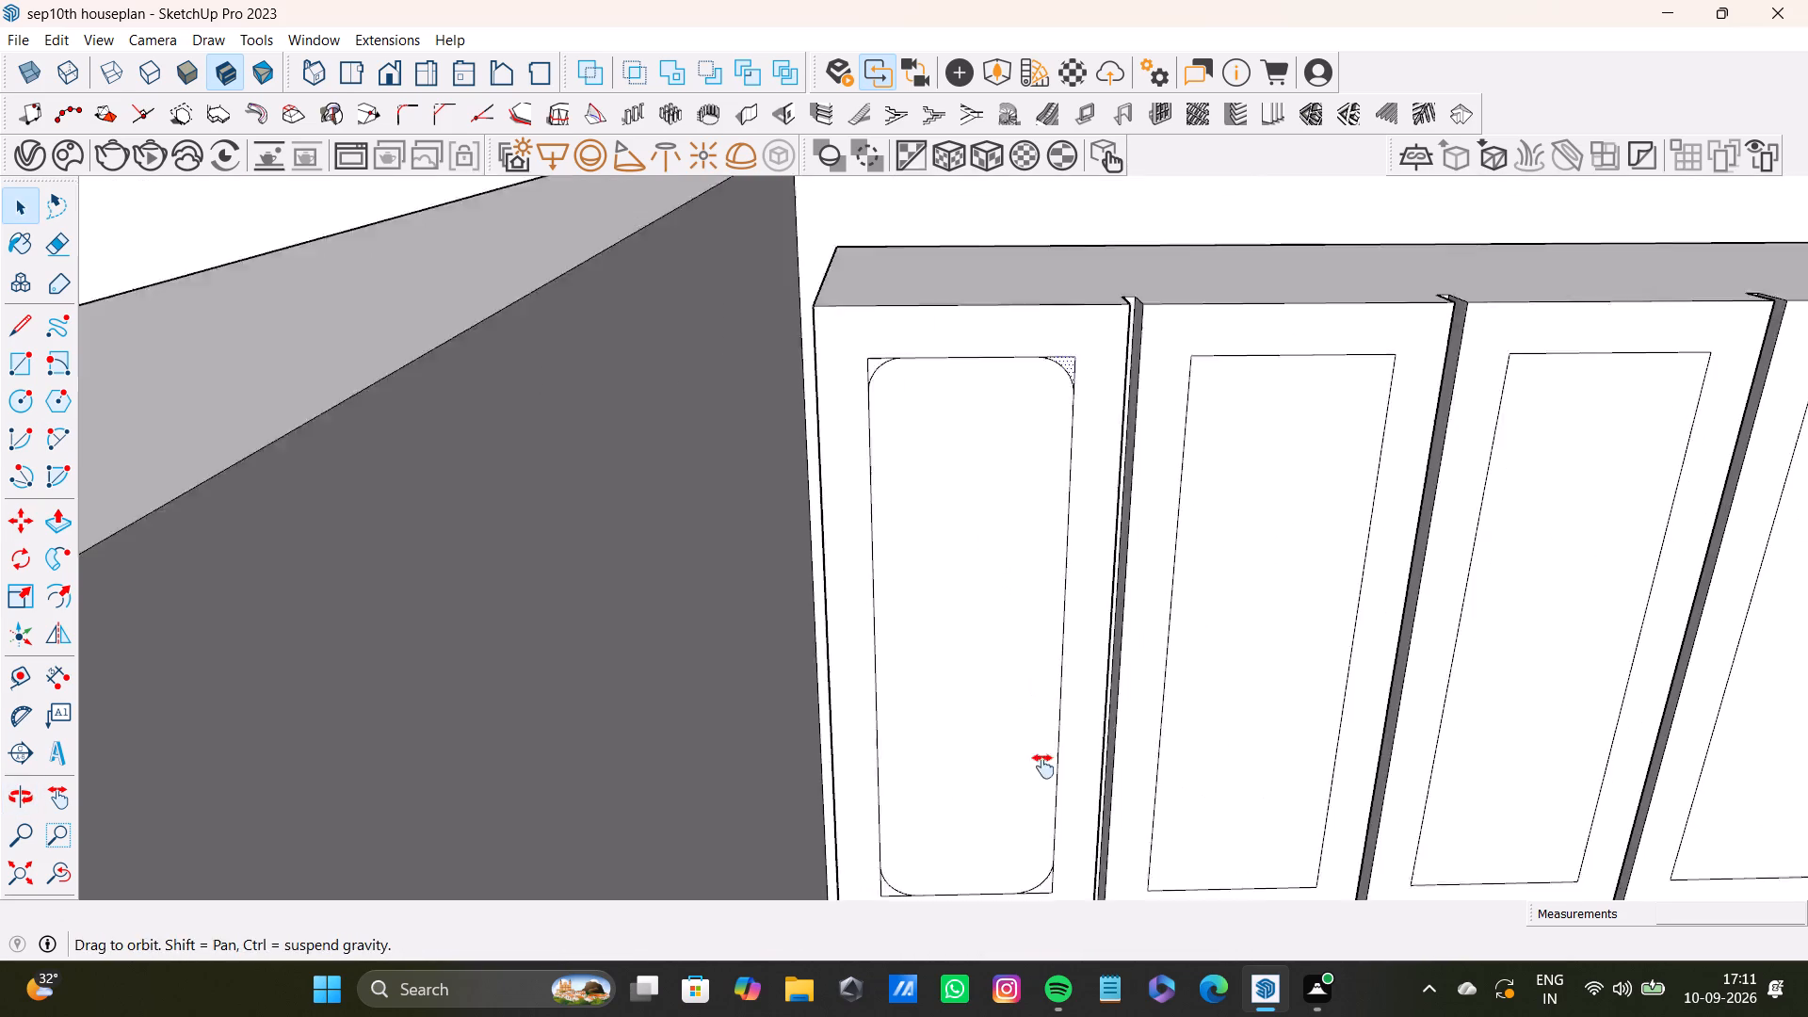
pyautogui.keyDown('shift'); pyautogui.moveTo(1043, 767); pyautogui.dragTo(1036, 804, button='middle'); pyautogui.keyUp('shift')
pyautogui.scroll(6, 1118, 525)
pyautogui.keyDown('shift'); pyautogui.moveTo(1178, 455); pyautogui.dragTo(1071, 513, button='middle'); pyautogui.keyUp('shift')
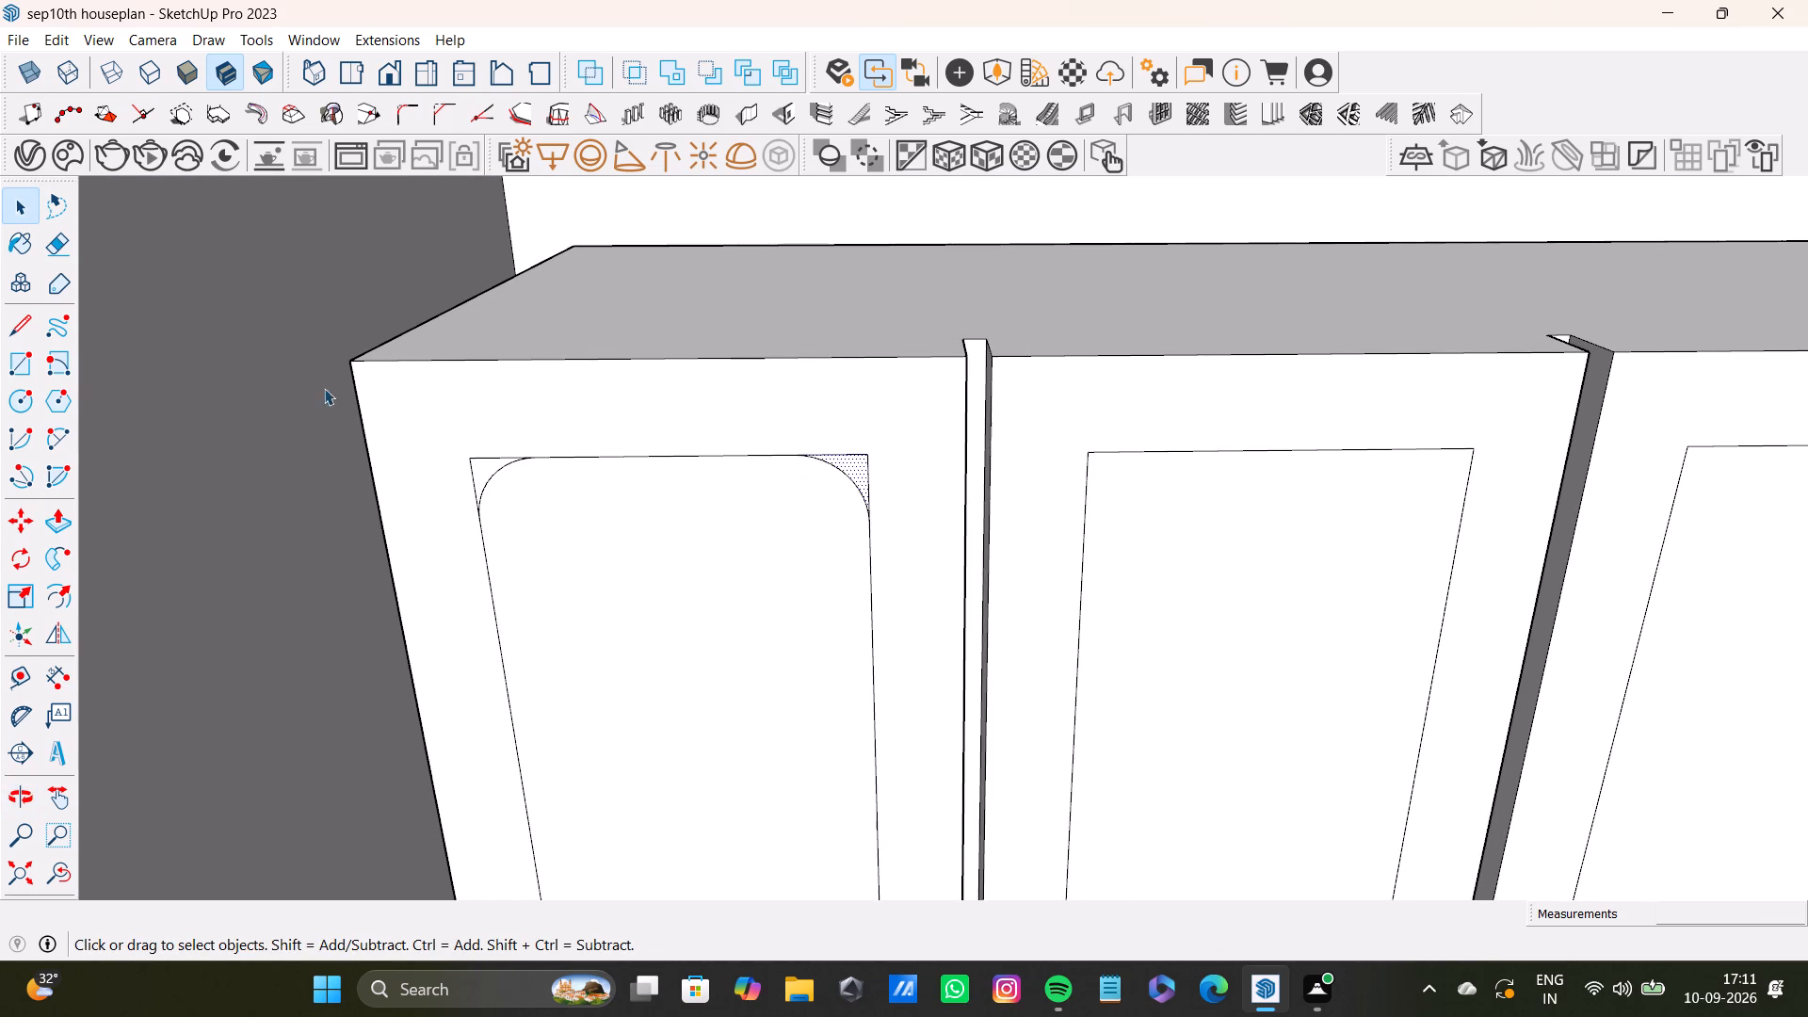
pyautogui.click(66, 429)
pyautogui.scroll(6, 1008, 462)
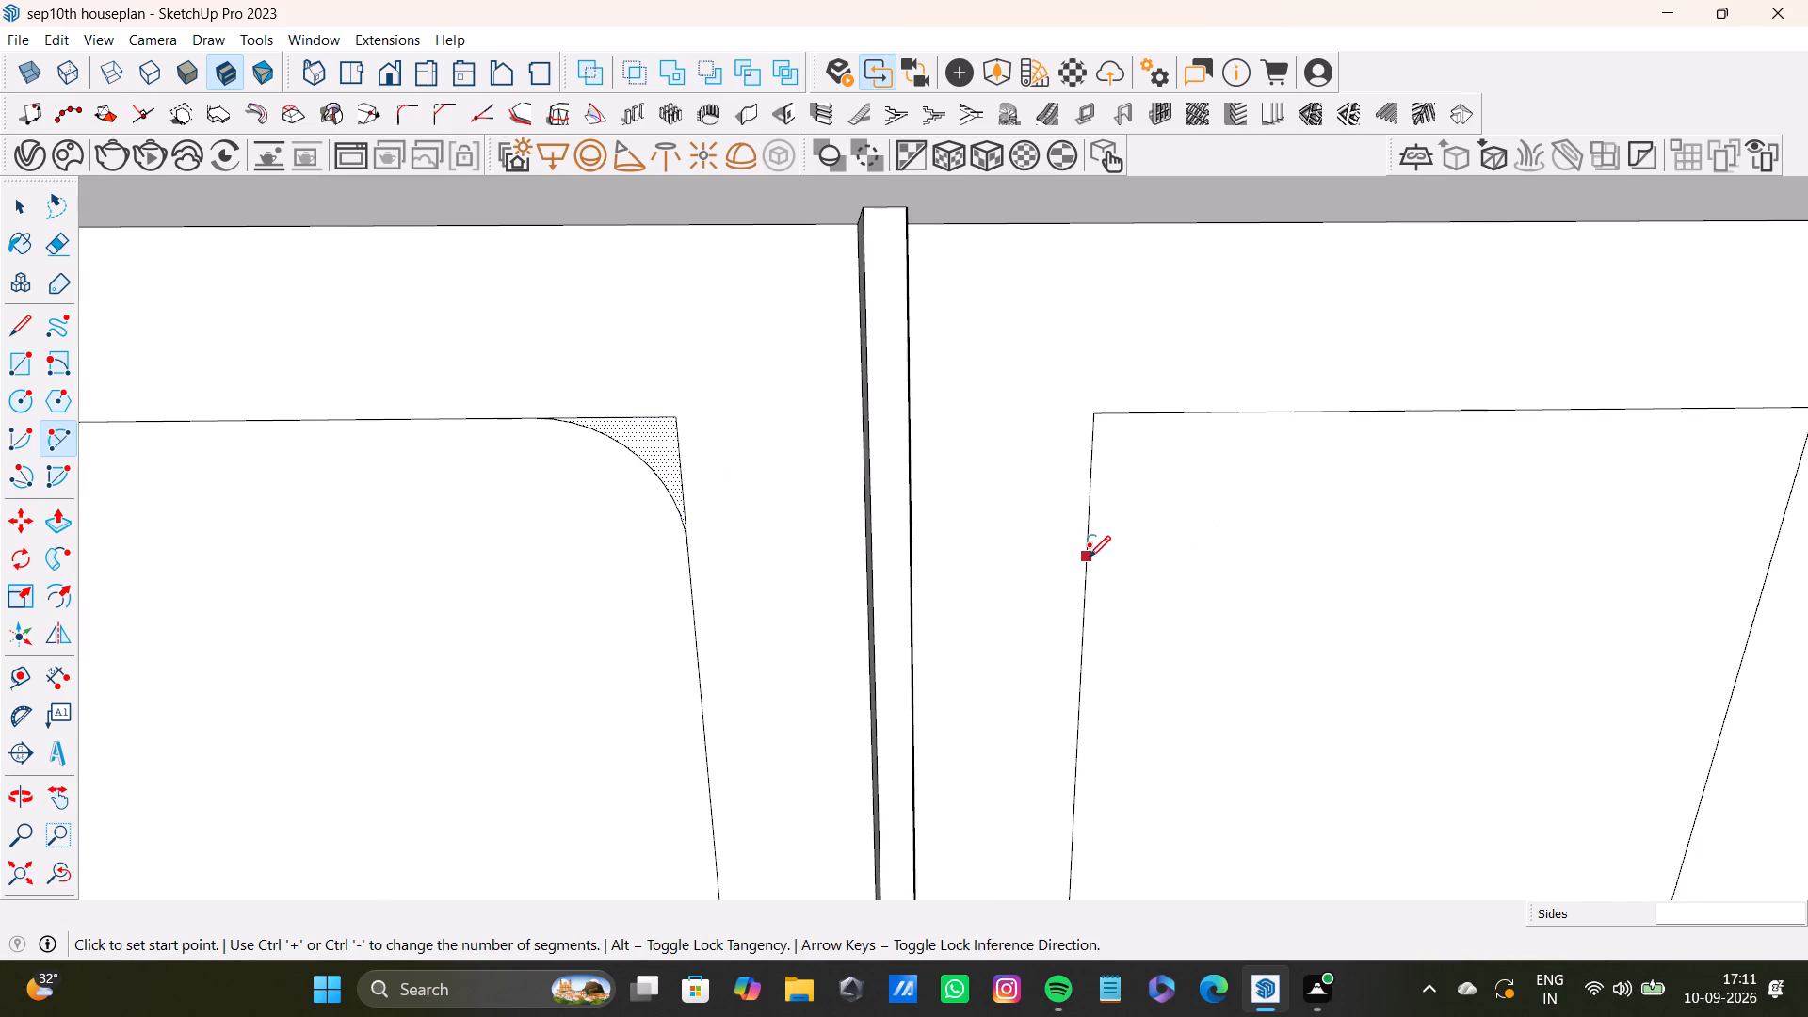
pyautogui.click(1089, 558)
pyautogui.click(1252, 416)
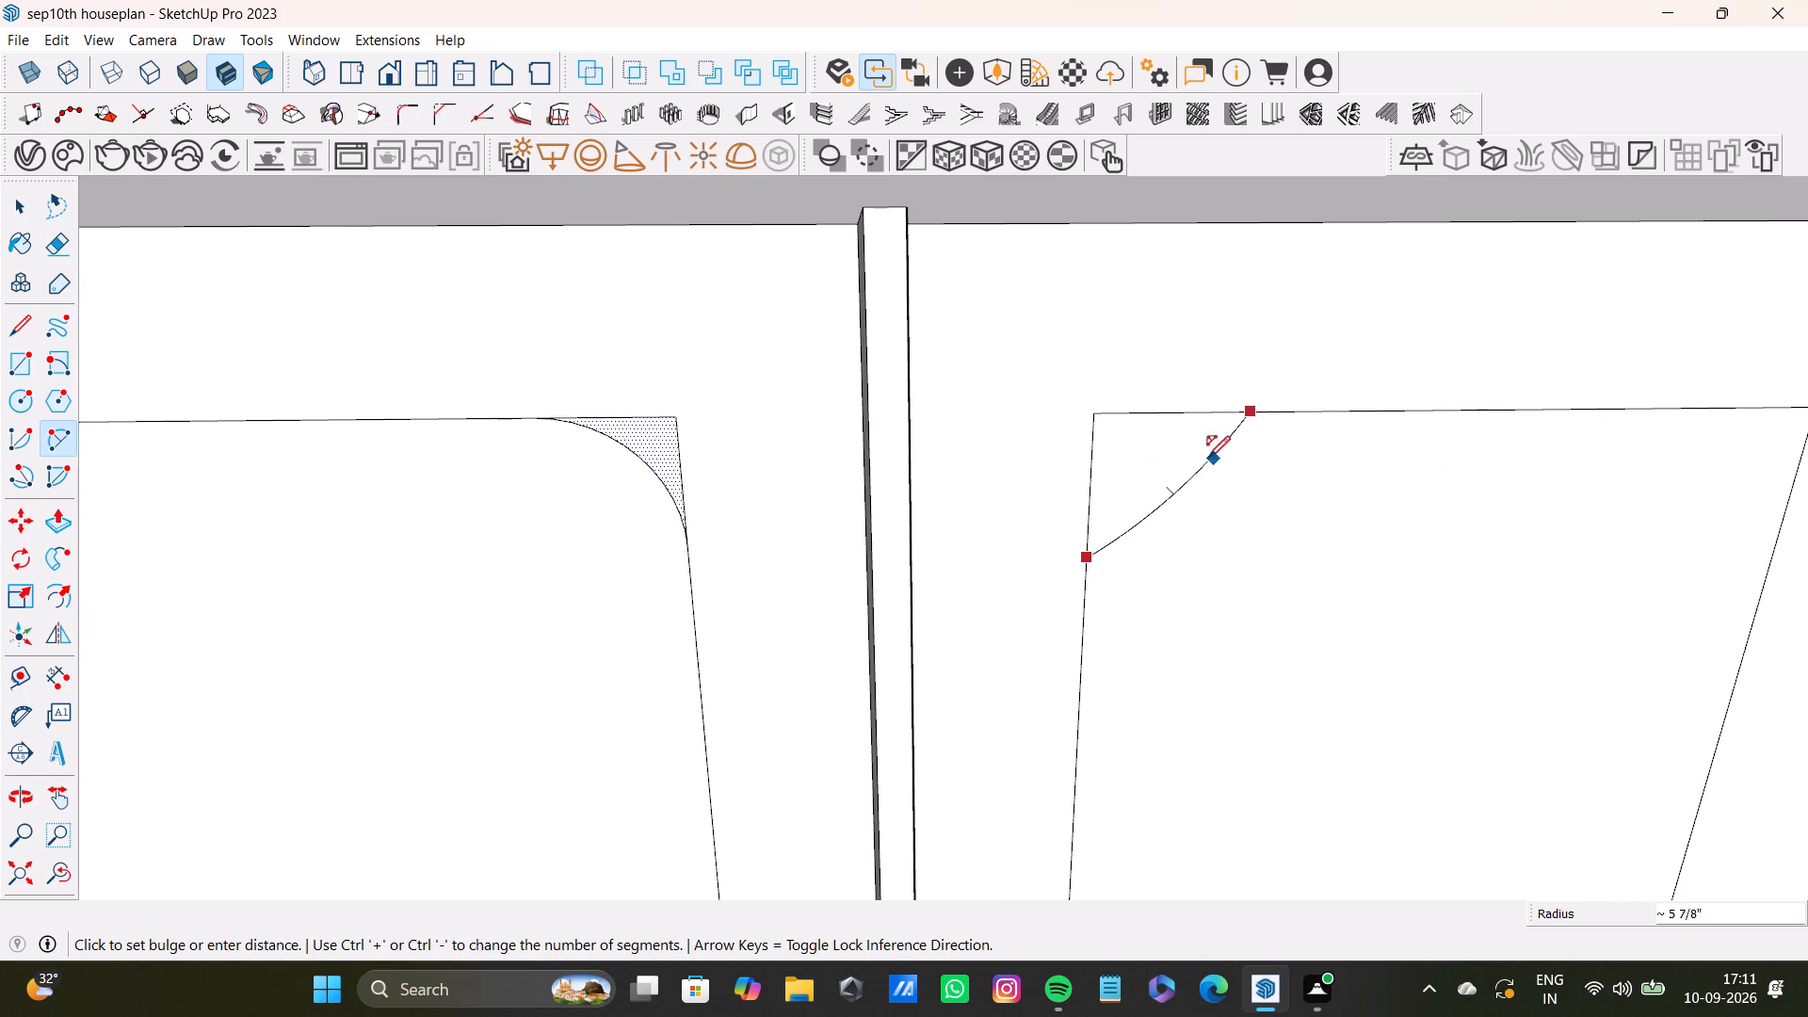
pyautogui.click(1166, 433)
# Draw an arc of about 2 1/8" radius across the second panel's other upper corner, beside the third door.
pyautogui.scroll(-8, 1198, 524)
pyautogui.keyDown('shift'); pyautogui.moveTo(1286, 560); pyautogui.dragTo(1121, 577, button='middle'); pyautogui.keyUp('shift')
pyautogui.scroll(3, 1248, 568)
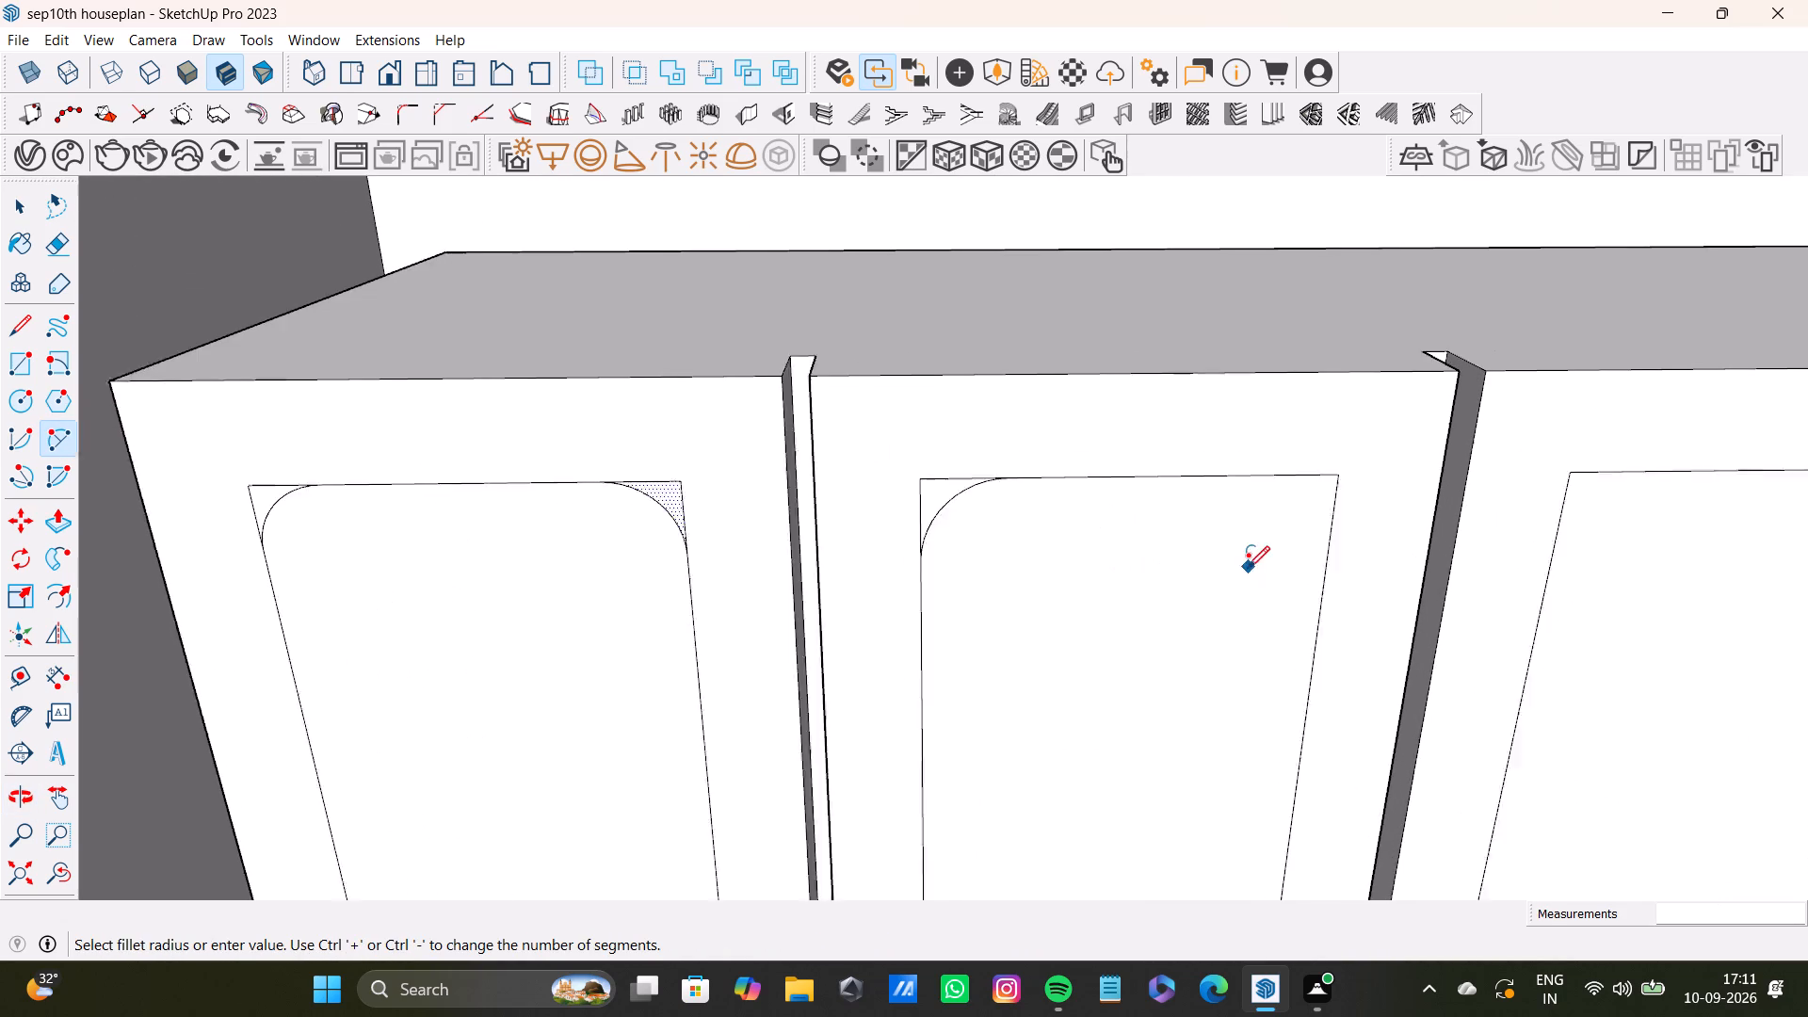
pyautogui.moveTo(1243, 556); pyautogui.dragTo(1275, 530, button='middle')
pyautogui.click(1219, 461)
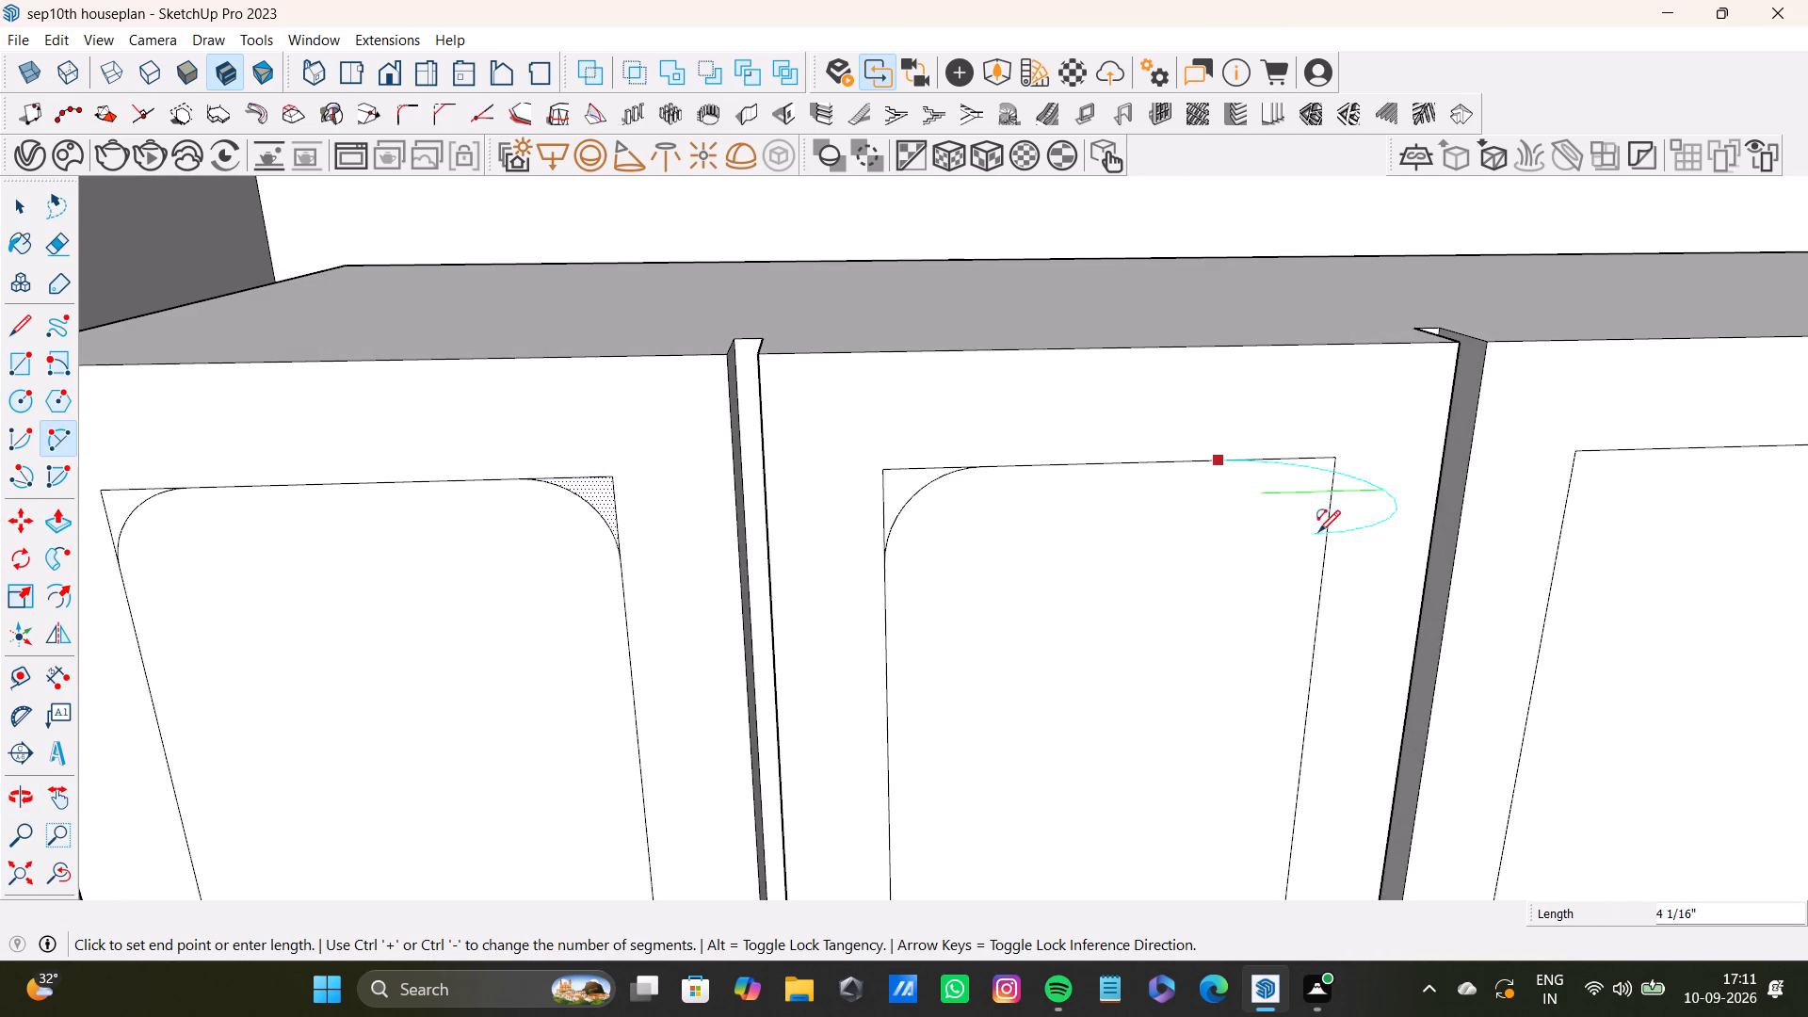
pyautogui.click(1323, 562)
pyautogui.click(1321, 503)
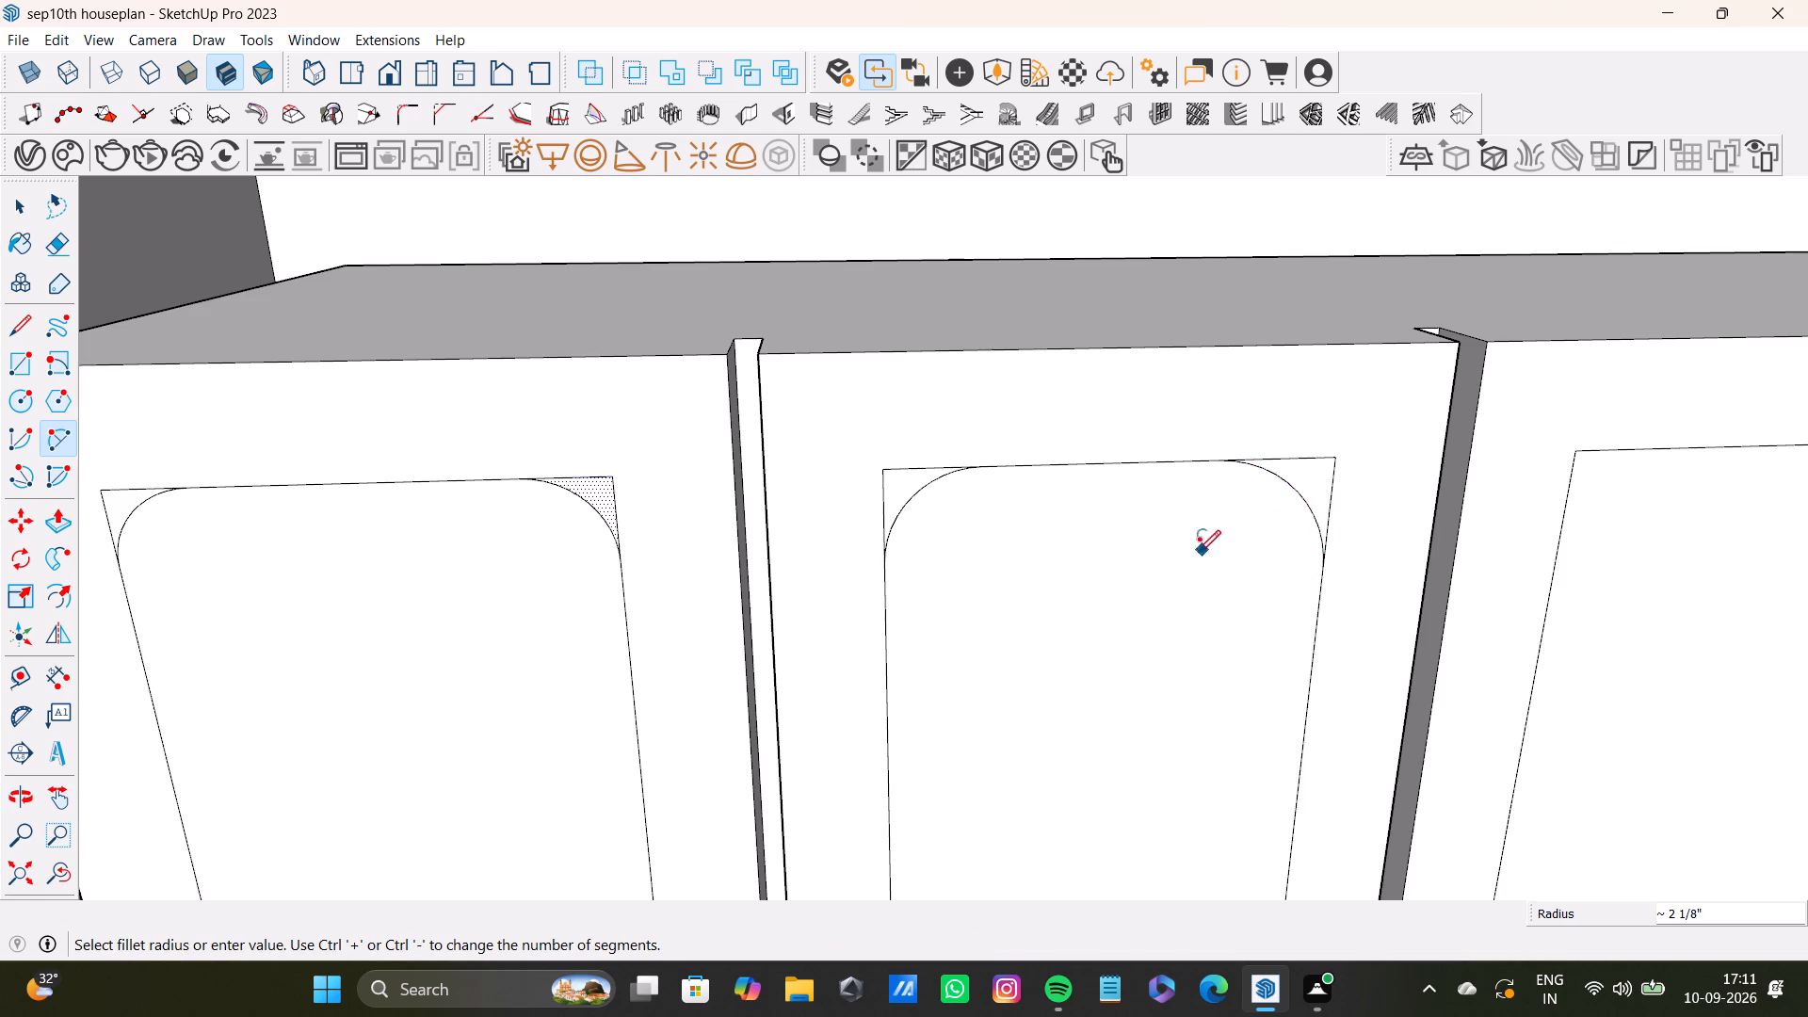
pyautogui.scroll(-4, 1194, 563)
pyautogui.keyDown('shift'); pyautogui.moveTo(1223, 630); pyautogui.dragTo(1163, 509, button='middle'); pyautogui.keyUp('shift')
pyautogui.moveTo(1179, 481); pyautogui.dragTo(1109, 492, button='middle')
pyautogui.press('space')
pyautogui.scroll(3, 942, 438)
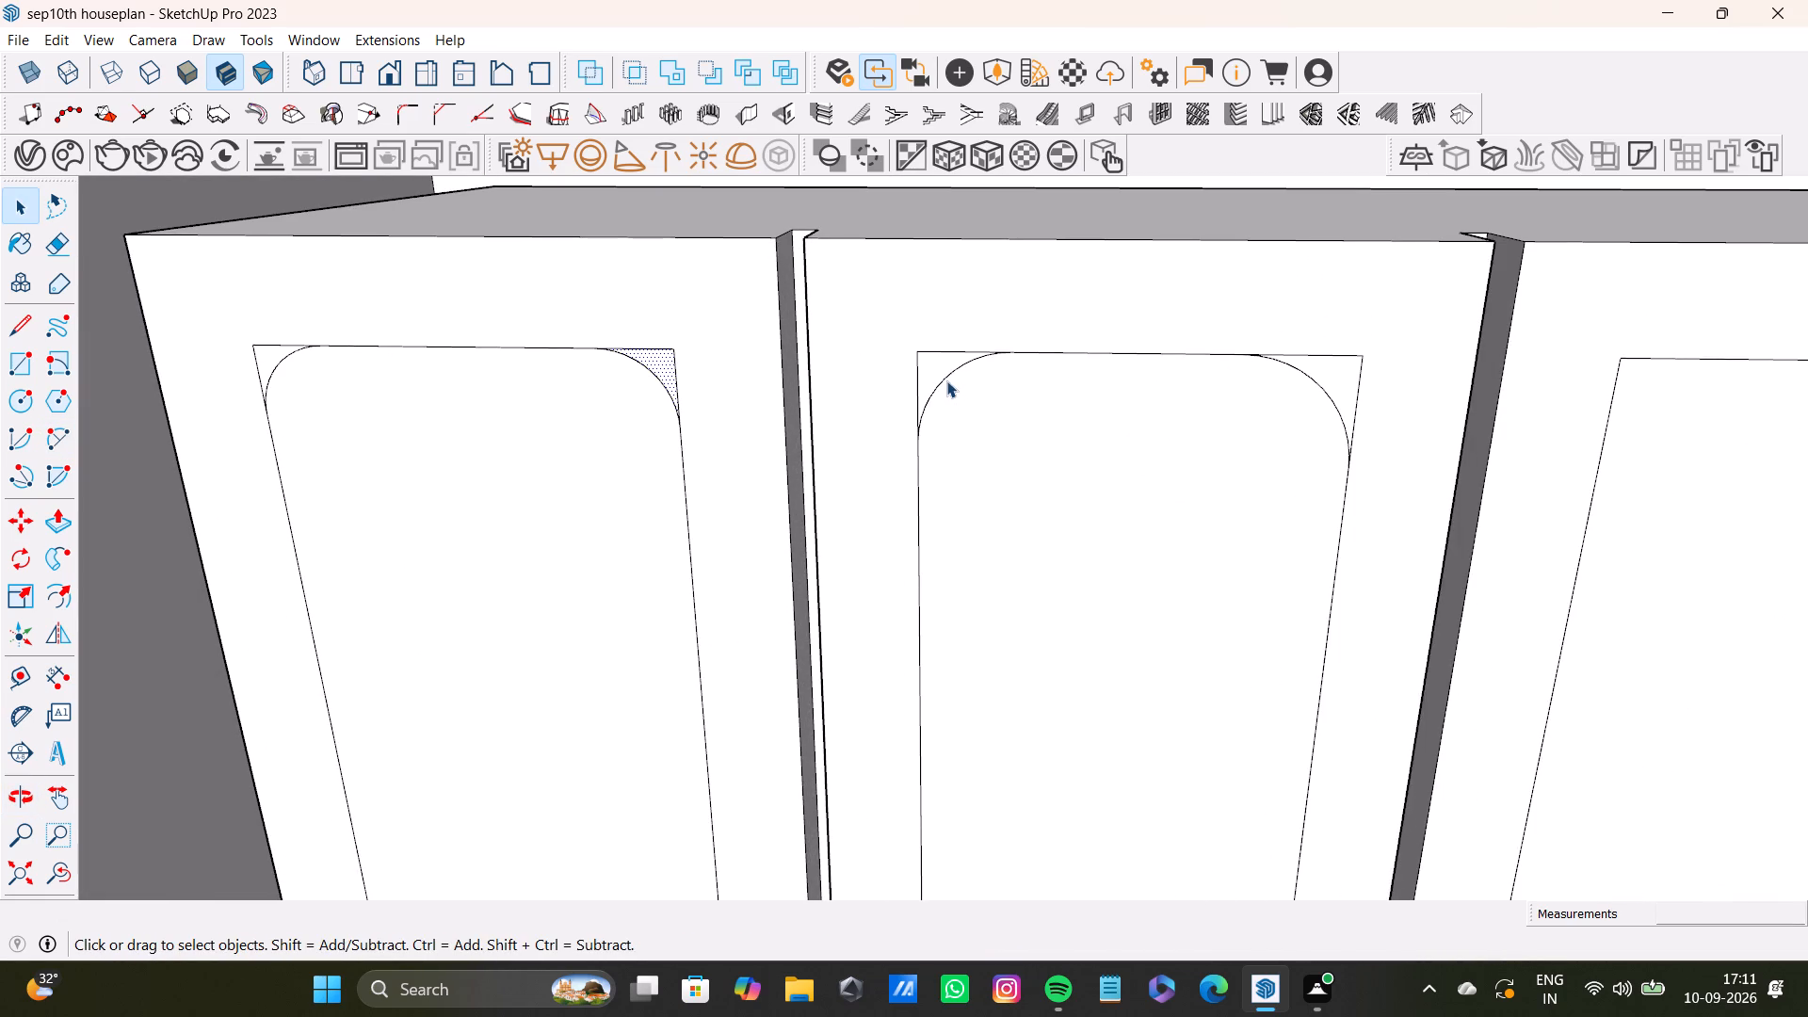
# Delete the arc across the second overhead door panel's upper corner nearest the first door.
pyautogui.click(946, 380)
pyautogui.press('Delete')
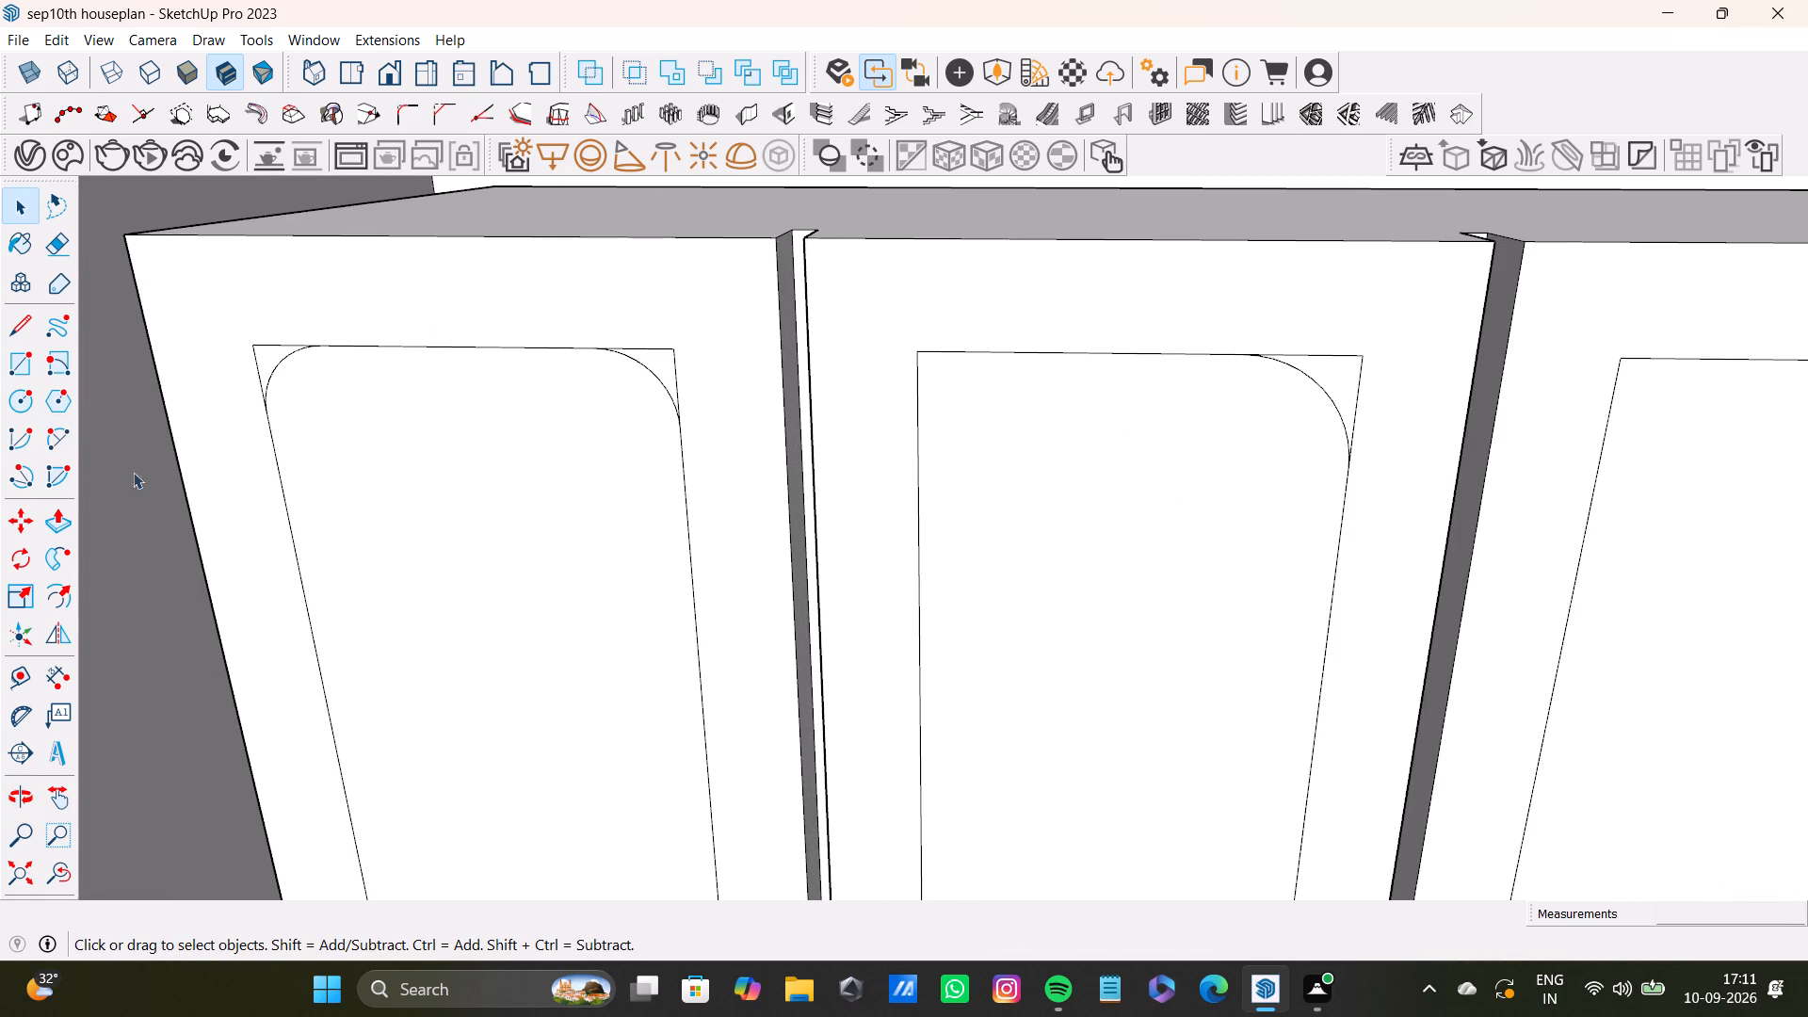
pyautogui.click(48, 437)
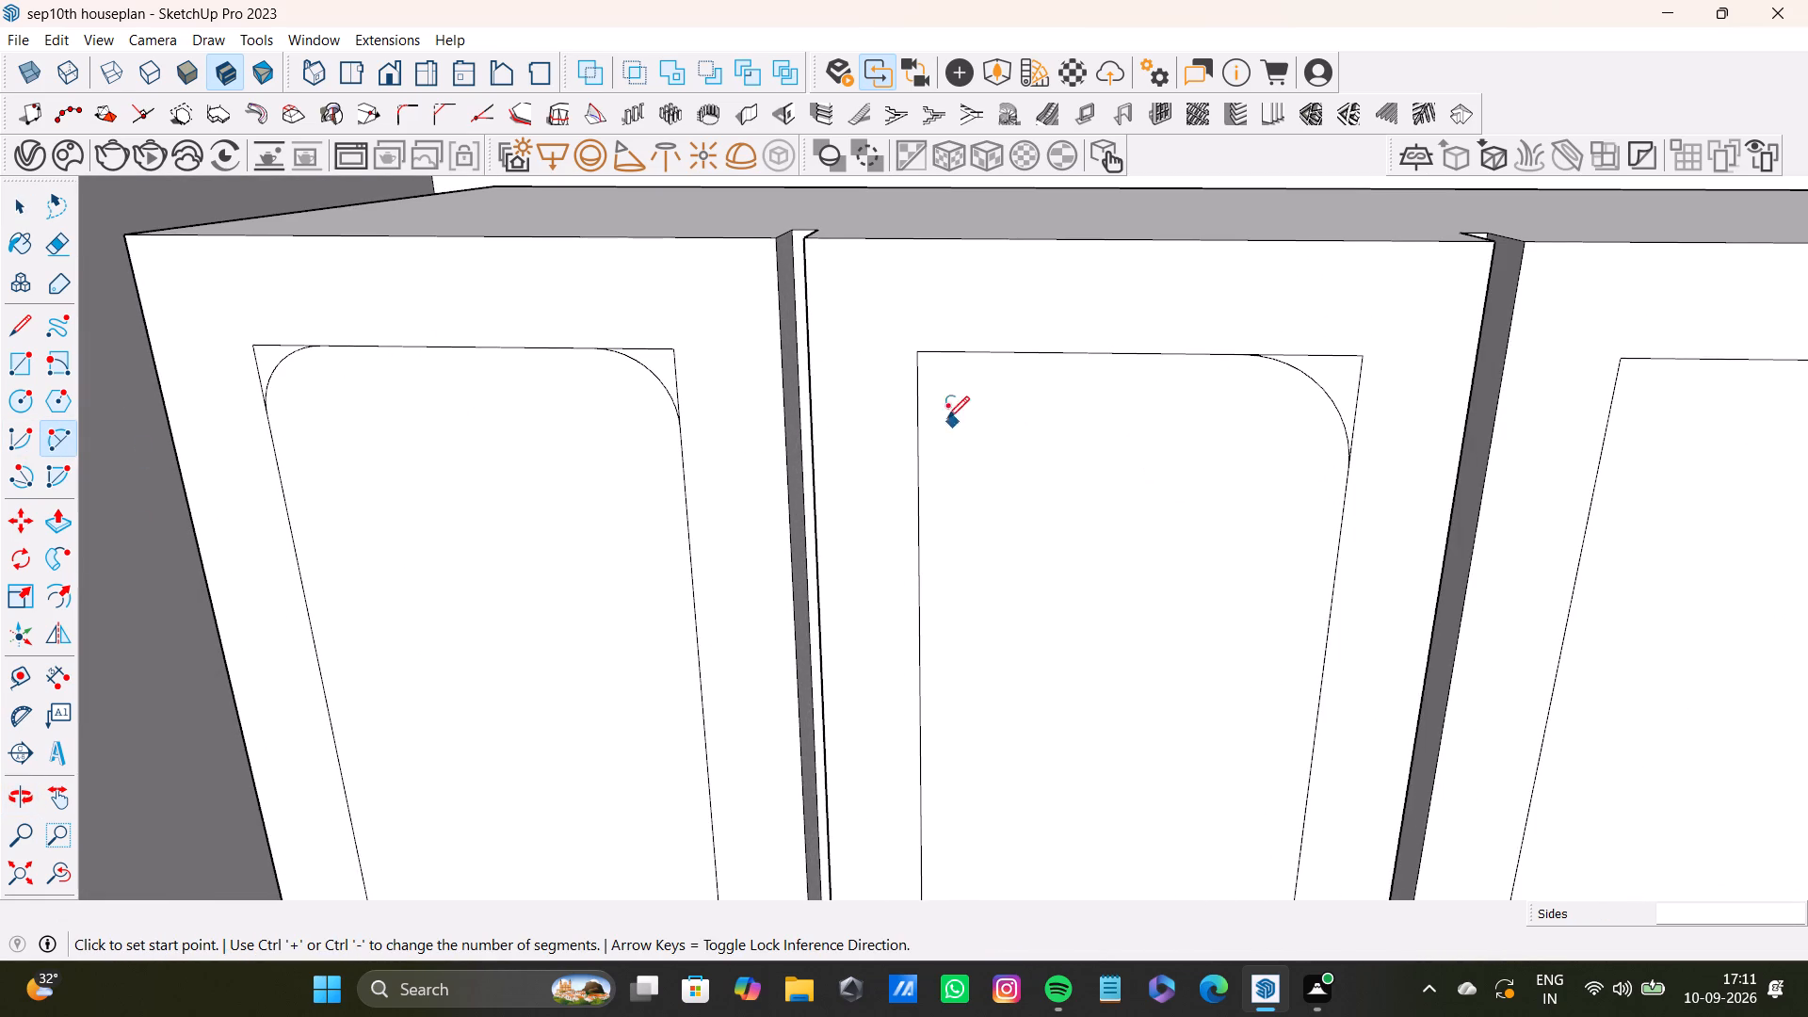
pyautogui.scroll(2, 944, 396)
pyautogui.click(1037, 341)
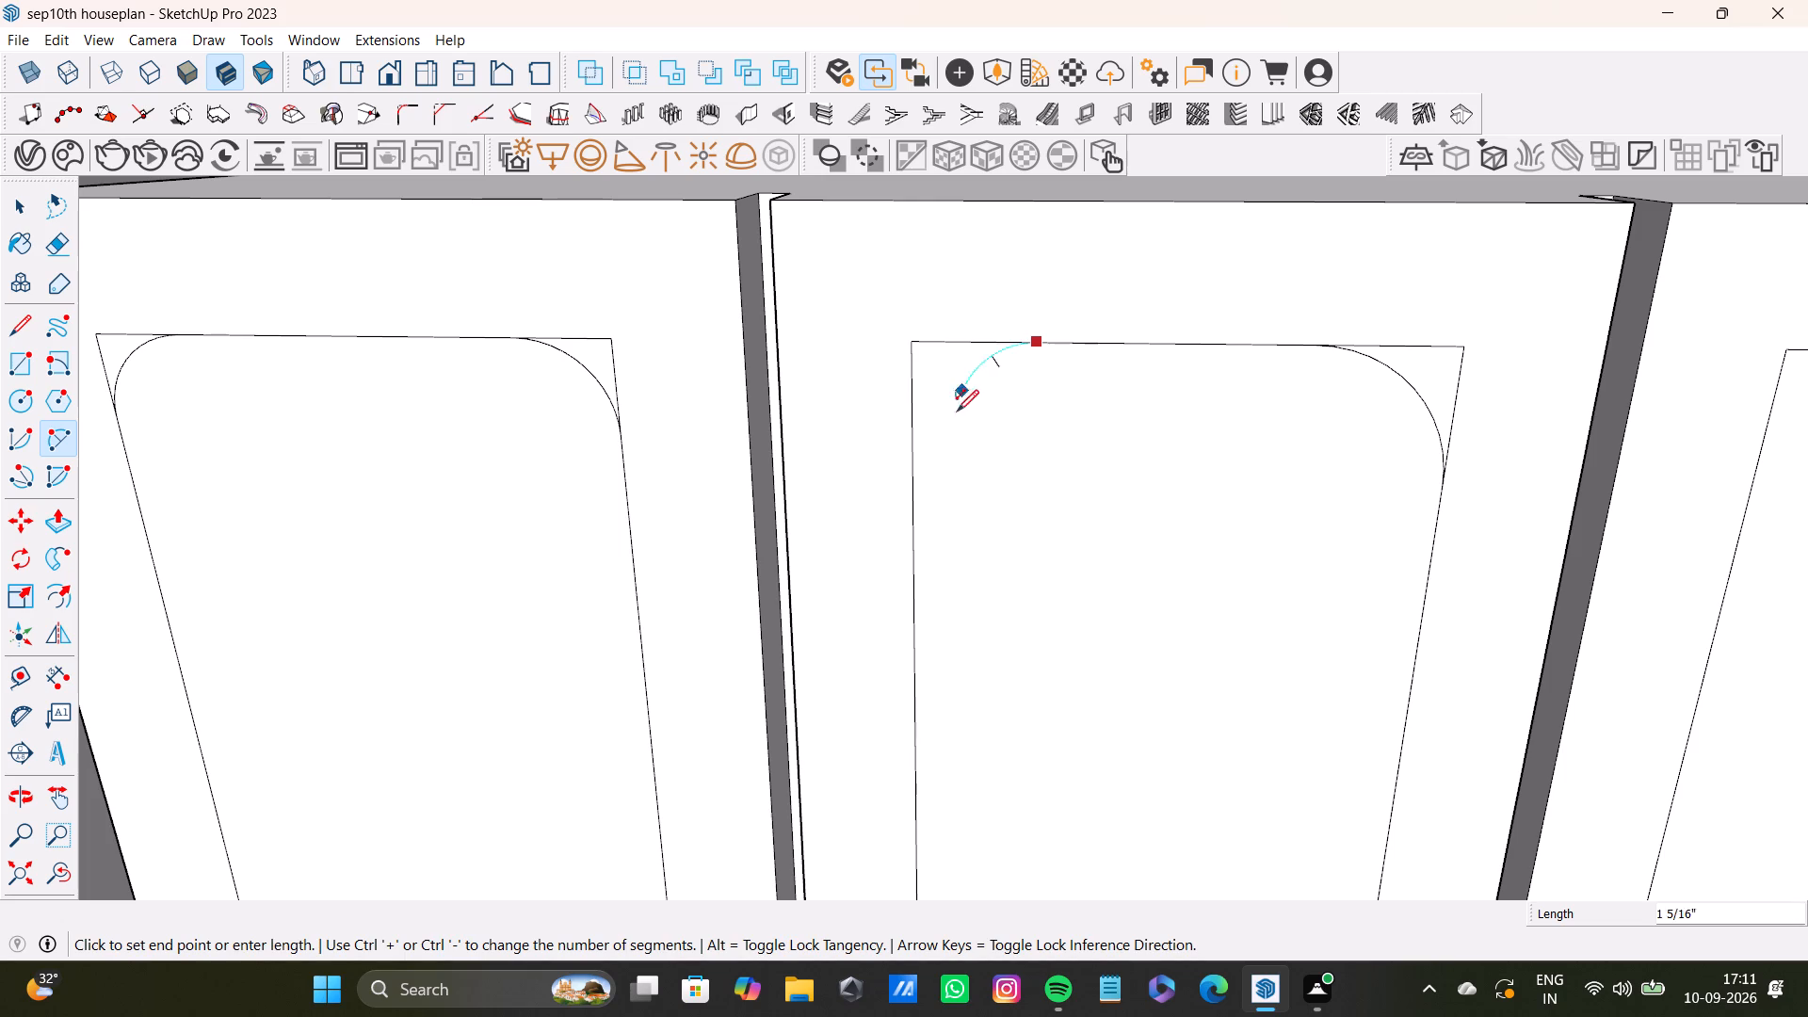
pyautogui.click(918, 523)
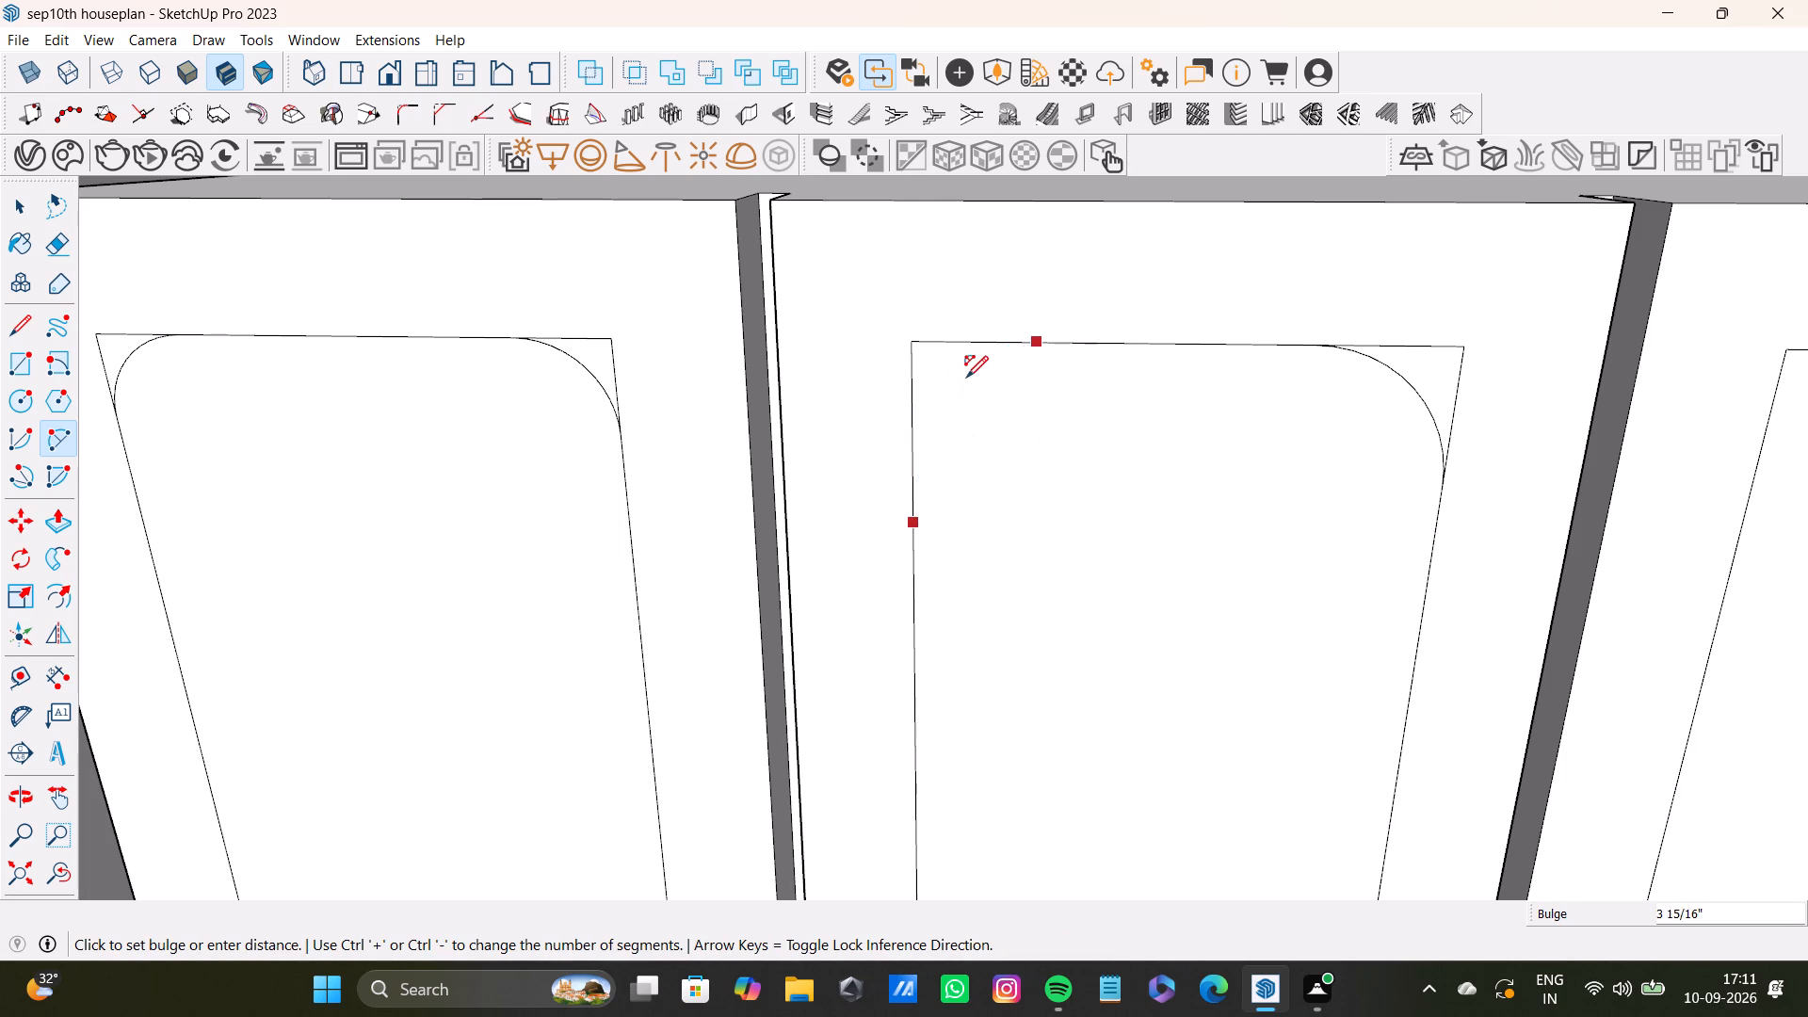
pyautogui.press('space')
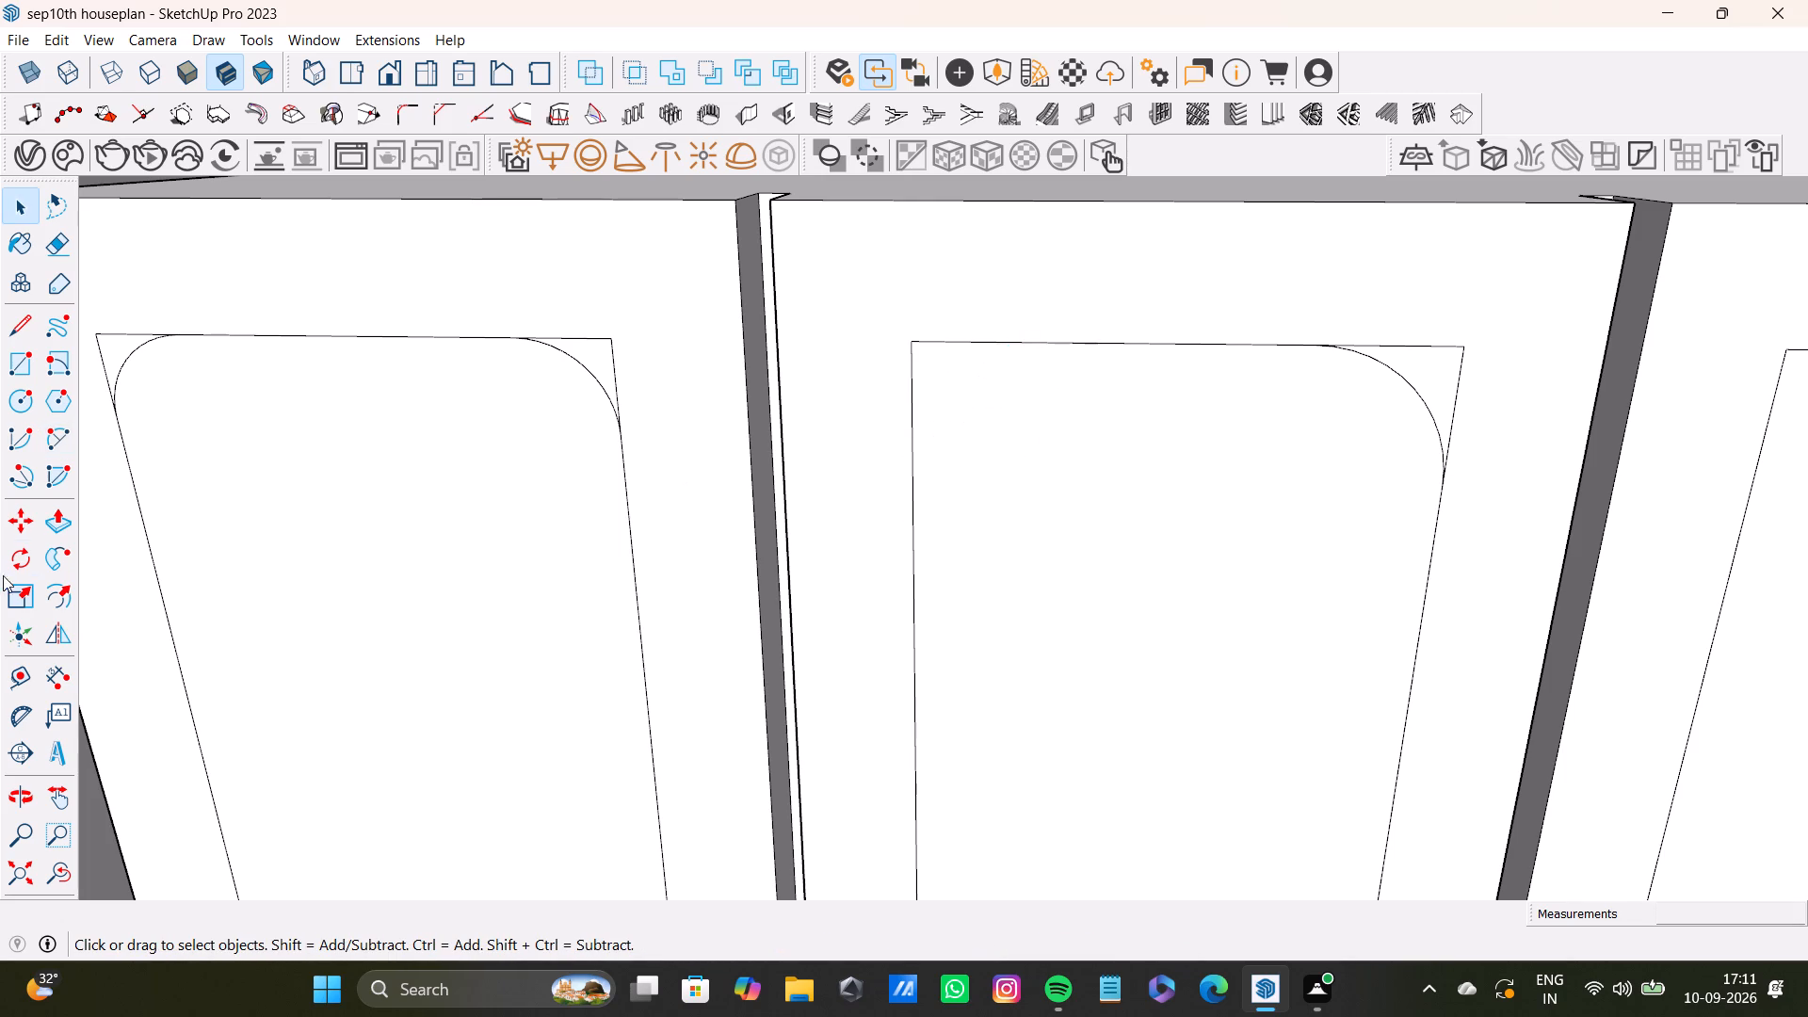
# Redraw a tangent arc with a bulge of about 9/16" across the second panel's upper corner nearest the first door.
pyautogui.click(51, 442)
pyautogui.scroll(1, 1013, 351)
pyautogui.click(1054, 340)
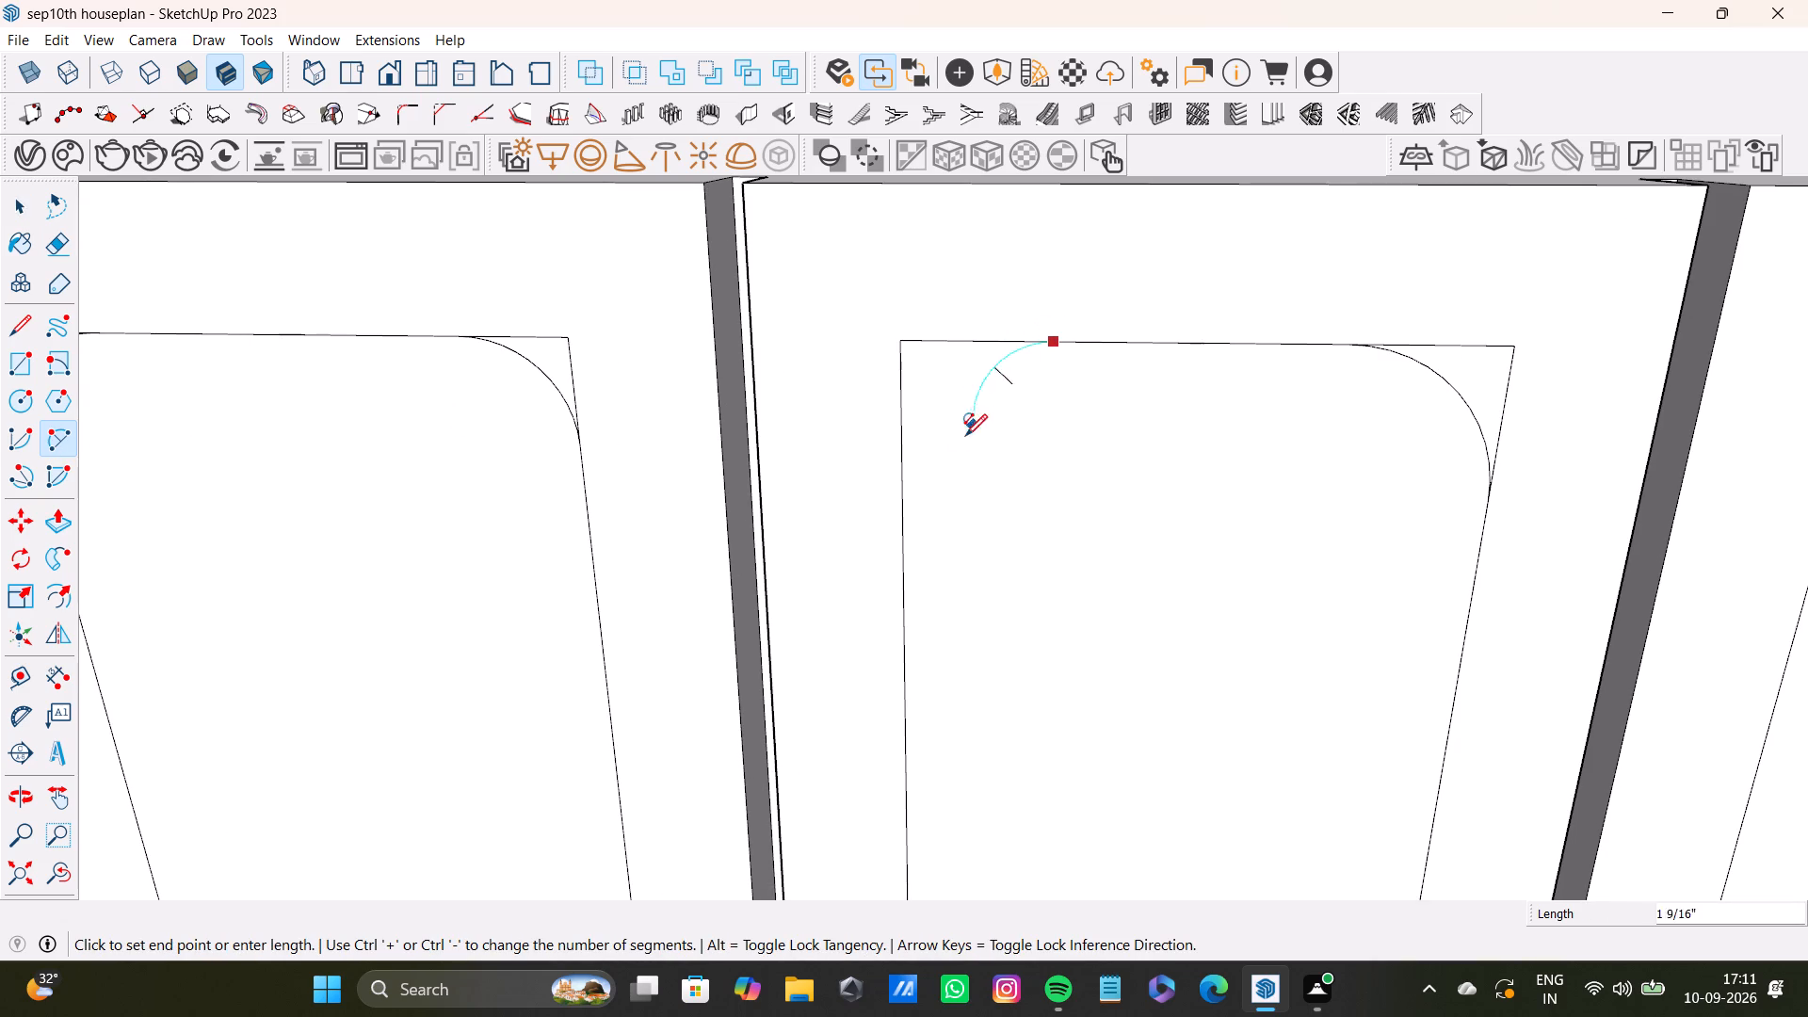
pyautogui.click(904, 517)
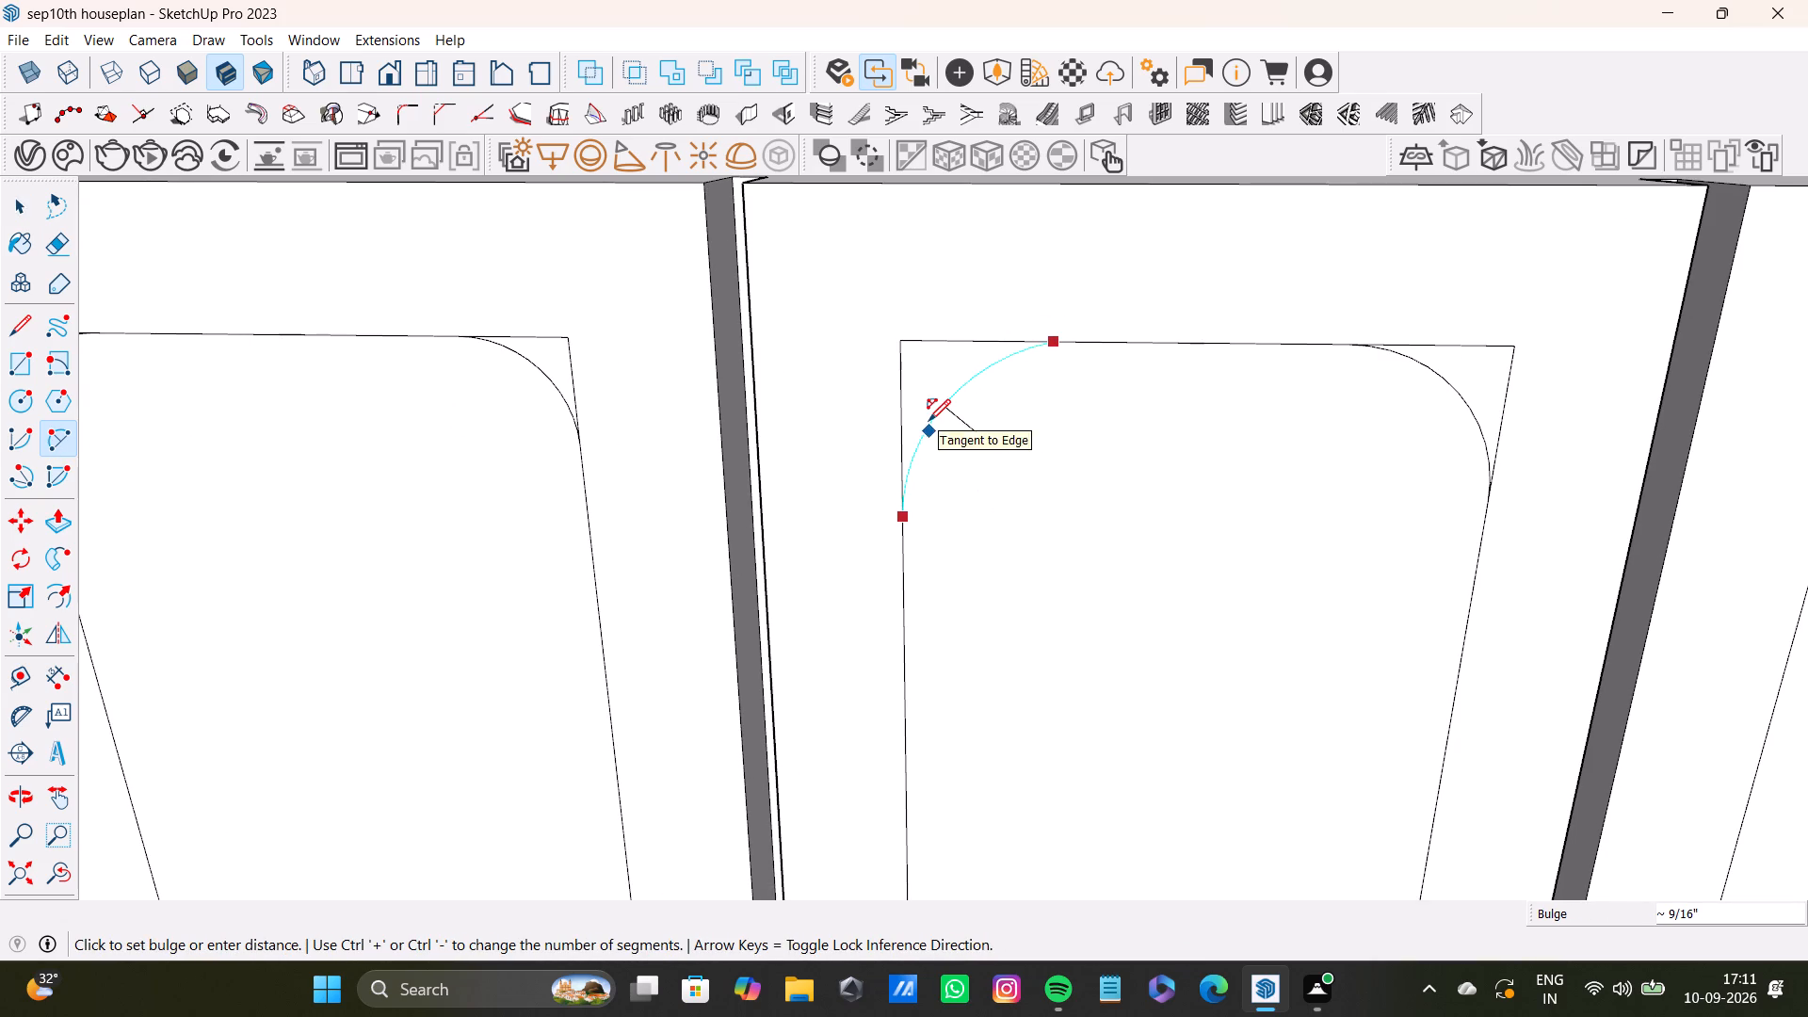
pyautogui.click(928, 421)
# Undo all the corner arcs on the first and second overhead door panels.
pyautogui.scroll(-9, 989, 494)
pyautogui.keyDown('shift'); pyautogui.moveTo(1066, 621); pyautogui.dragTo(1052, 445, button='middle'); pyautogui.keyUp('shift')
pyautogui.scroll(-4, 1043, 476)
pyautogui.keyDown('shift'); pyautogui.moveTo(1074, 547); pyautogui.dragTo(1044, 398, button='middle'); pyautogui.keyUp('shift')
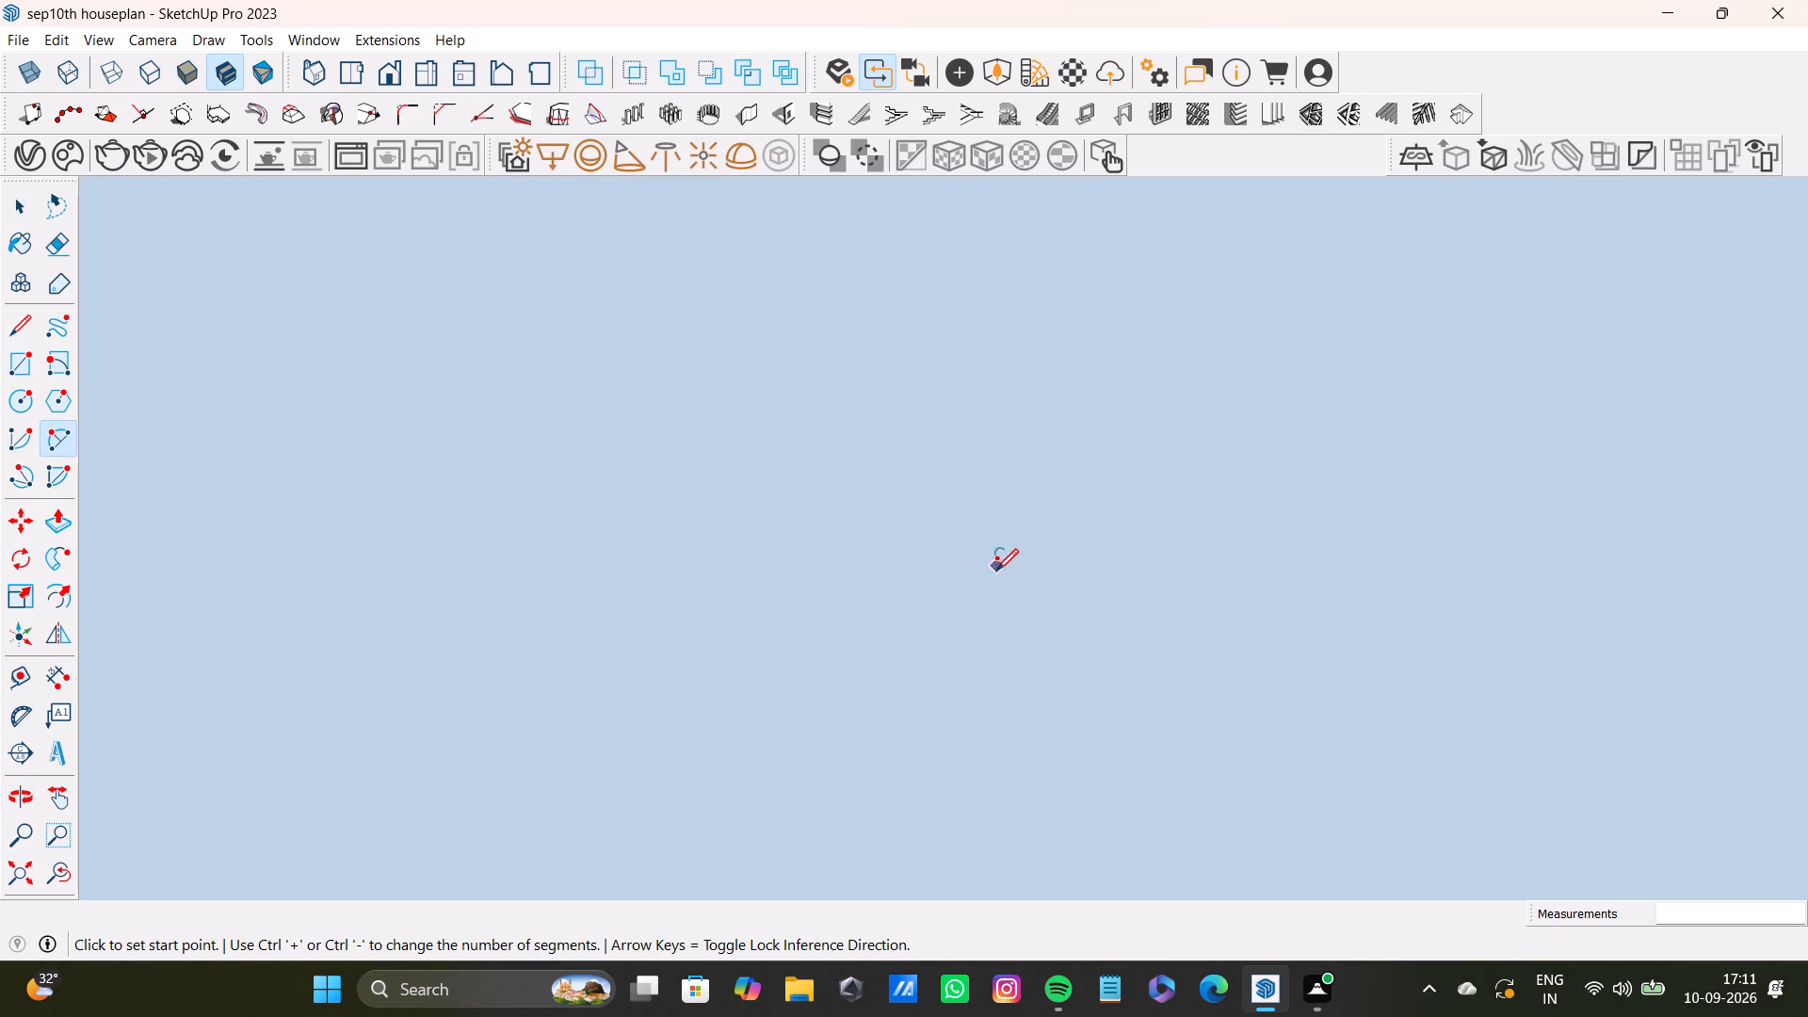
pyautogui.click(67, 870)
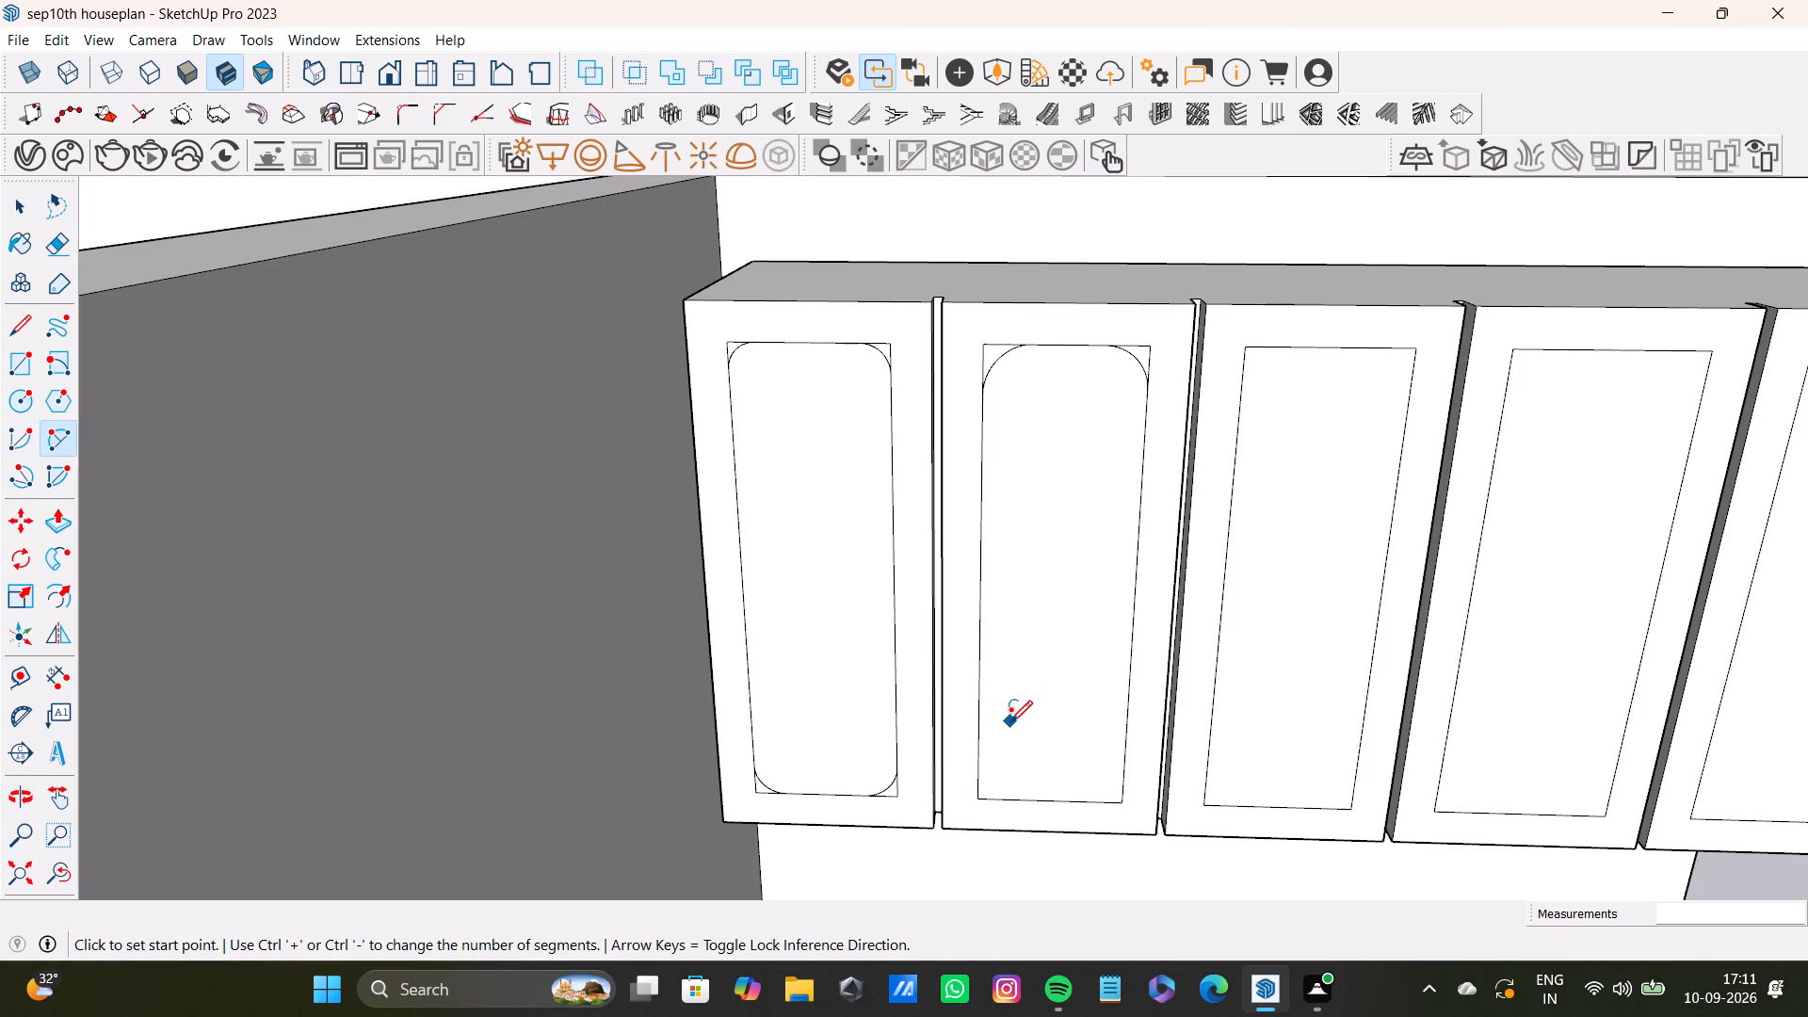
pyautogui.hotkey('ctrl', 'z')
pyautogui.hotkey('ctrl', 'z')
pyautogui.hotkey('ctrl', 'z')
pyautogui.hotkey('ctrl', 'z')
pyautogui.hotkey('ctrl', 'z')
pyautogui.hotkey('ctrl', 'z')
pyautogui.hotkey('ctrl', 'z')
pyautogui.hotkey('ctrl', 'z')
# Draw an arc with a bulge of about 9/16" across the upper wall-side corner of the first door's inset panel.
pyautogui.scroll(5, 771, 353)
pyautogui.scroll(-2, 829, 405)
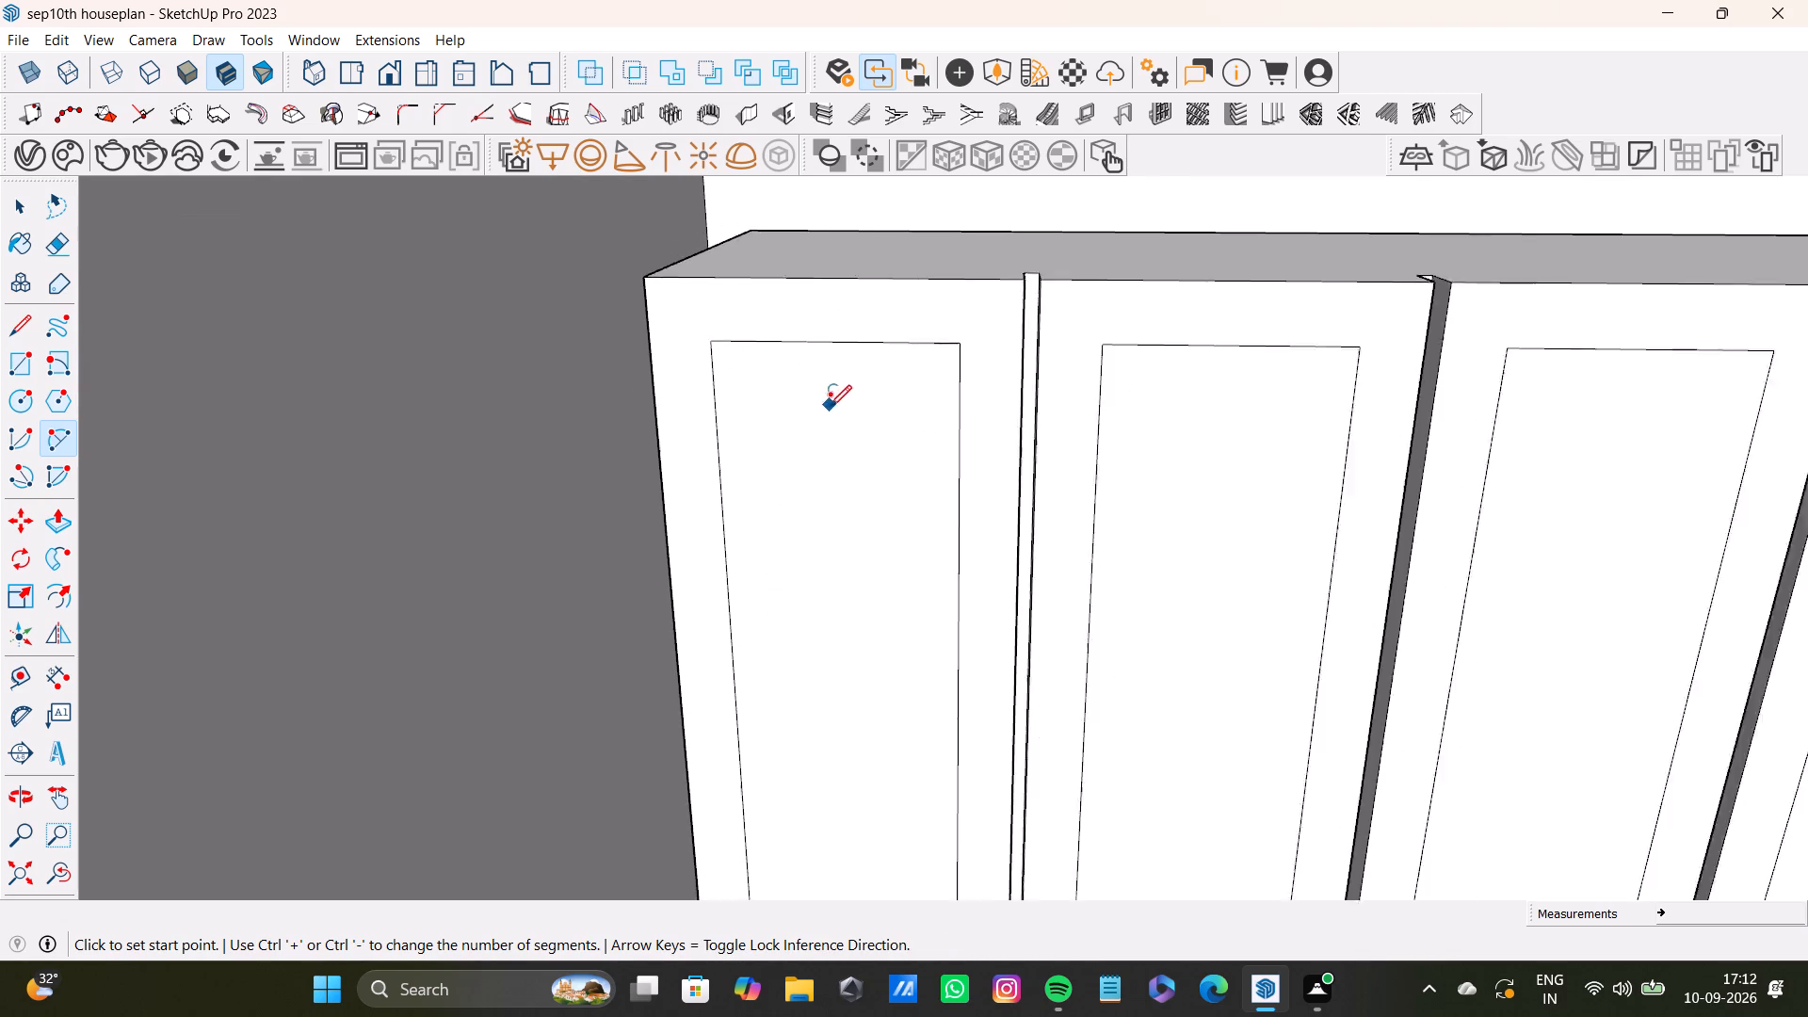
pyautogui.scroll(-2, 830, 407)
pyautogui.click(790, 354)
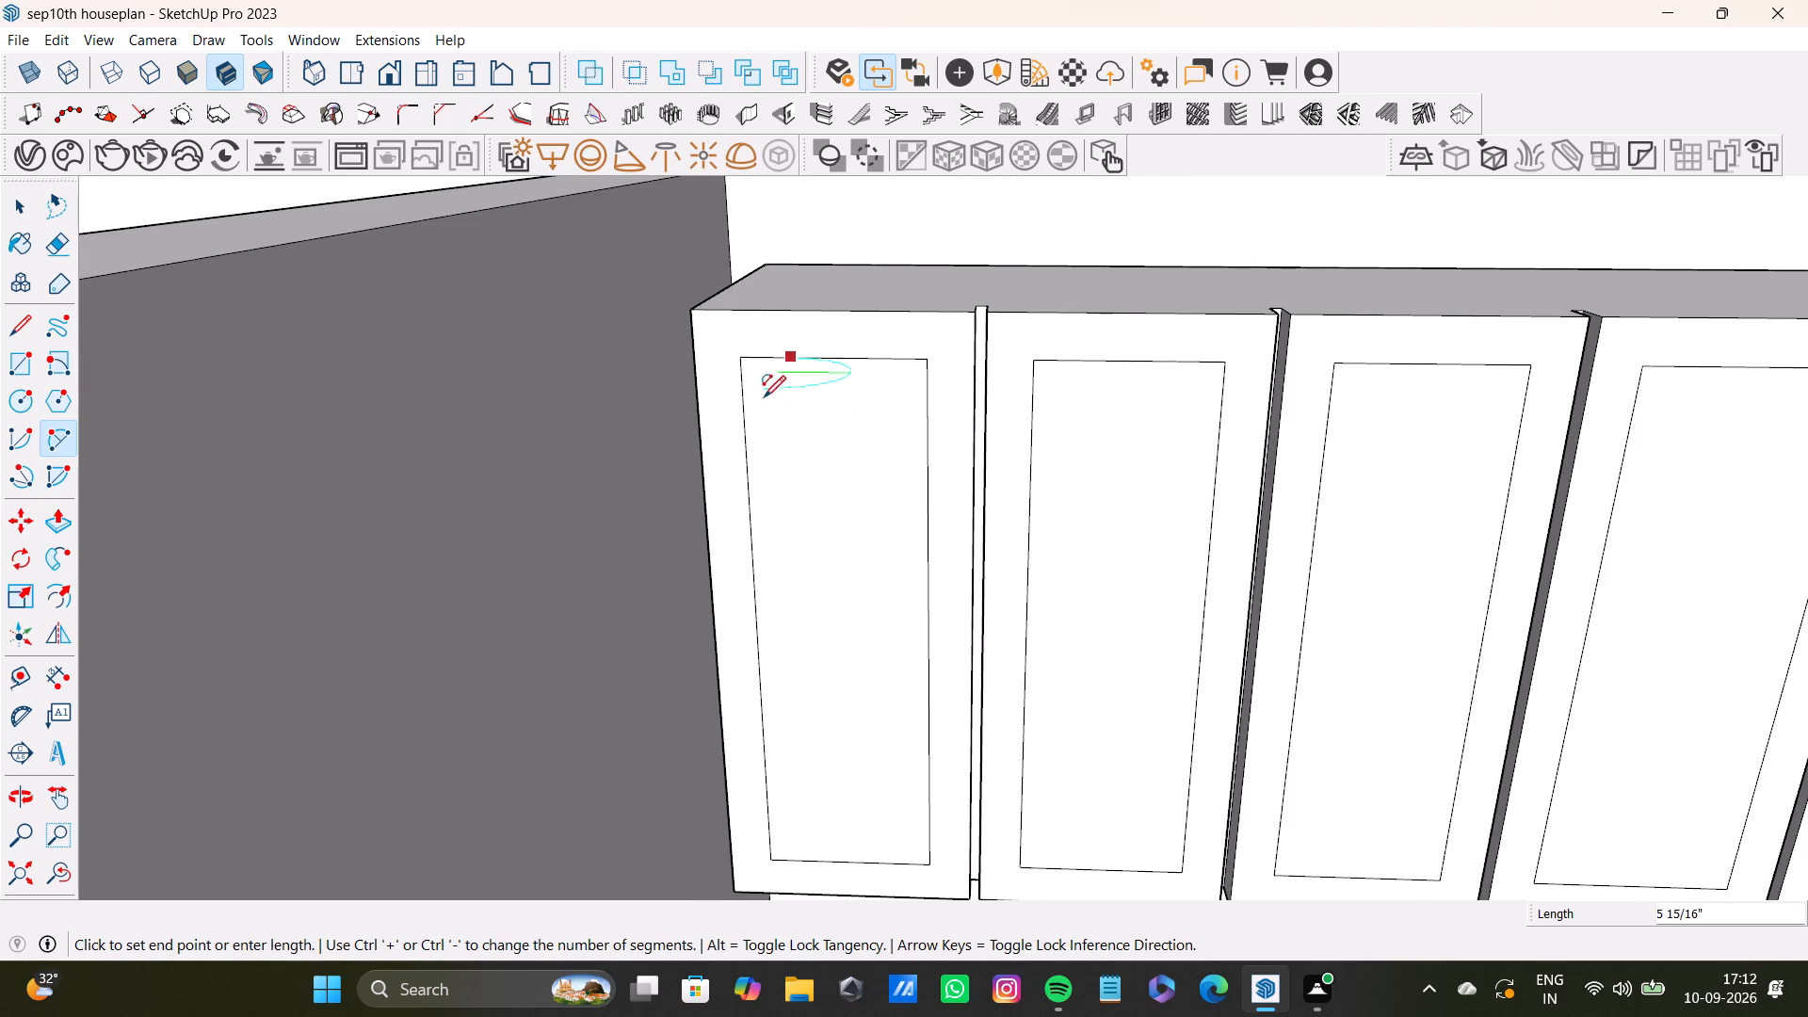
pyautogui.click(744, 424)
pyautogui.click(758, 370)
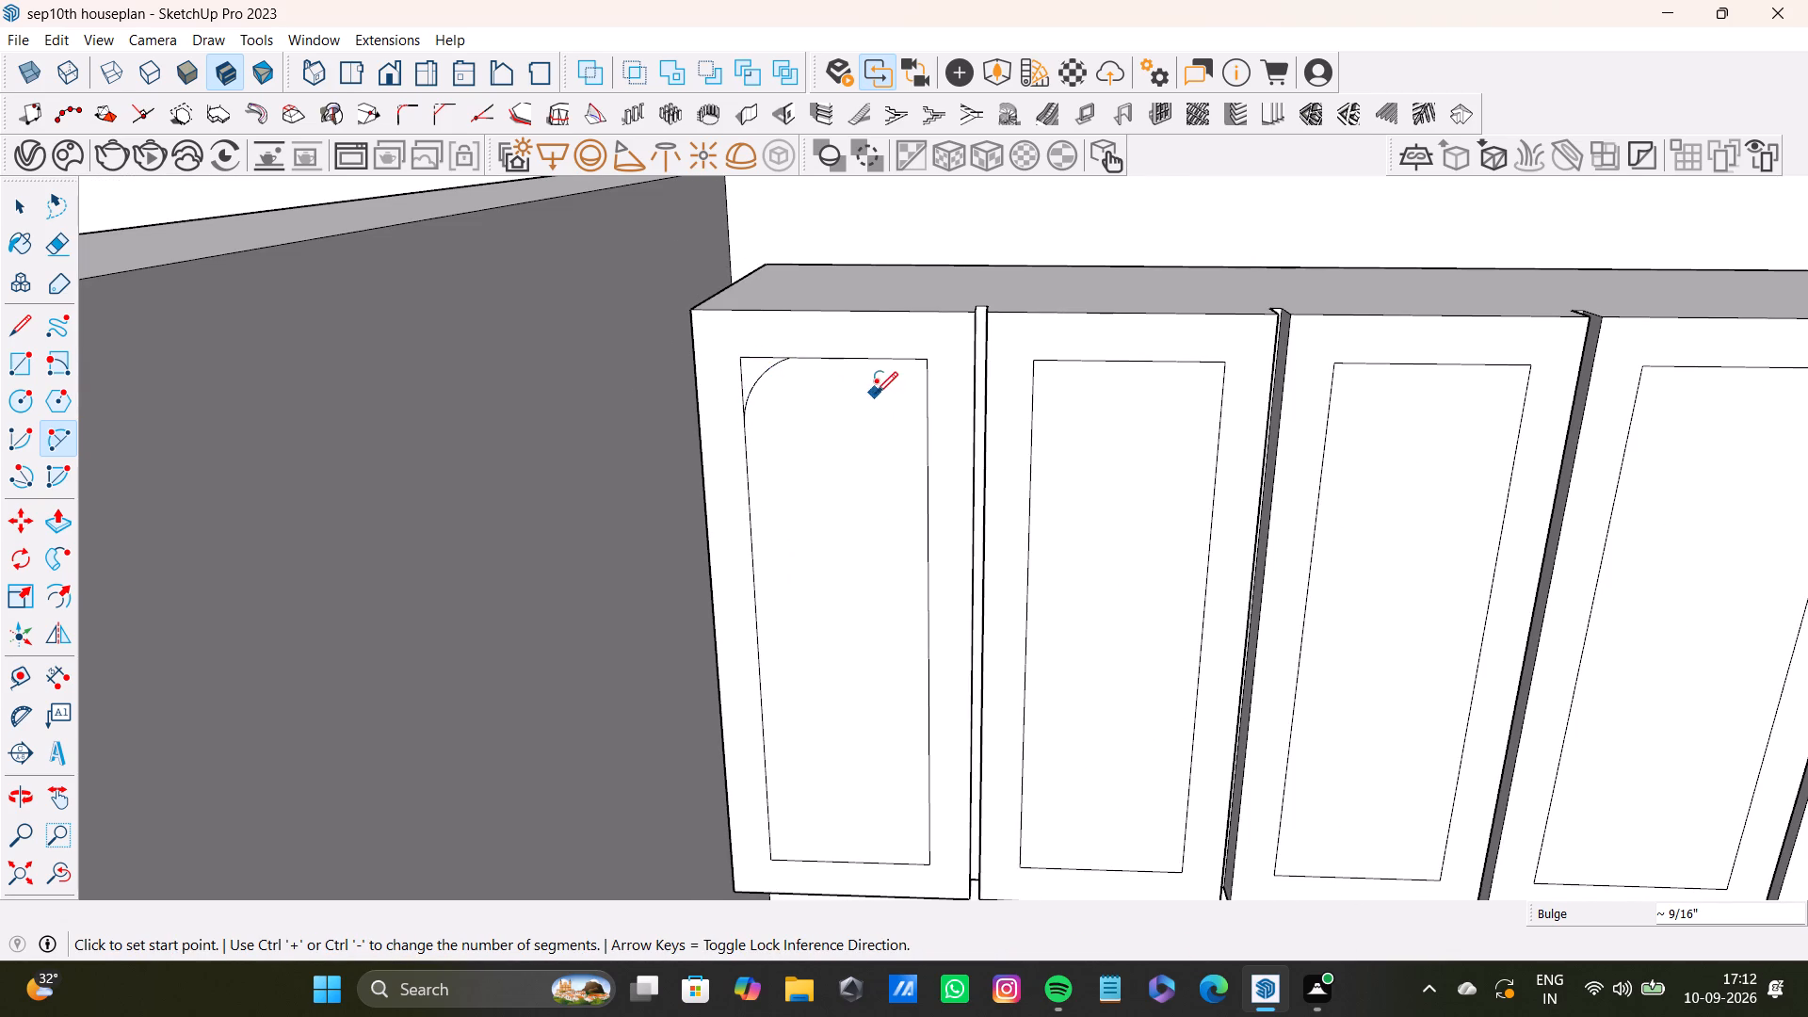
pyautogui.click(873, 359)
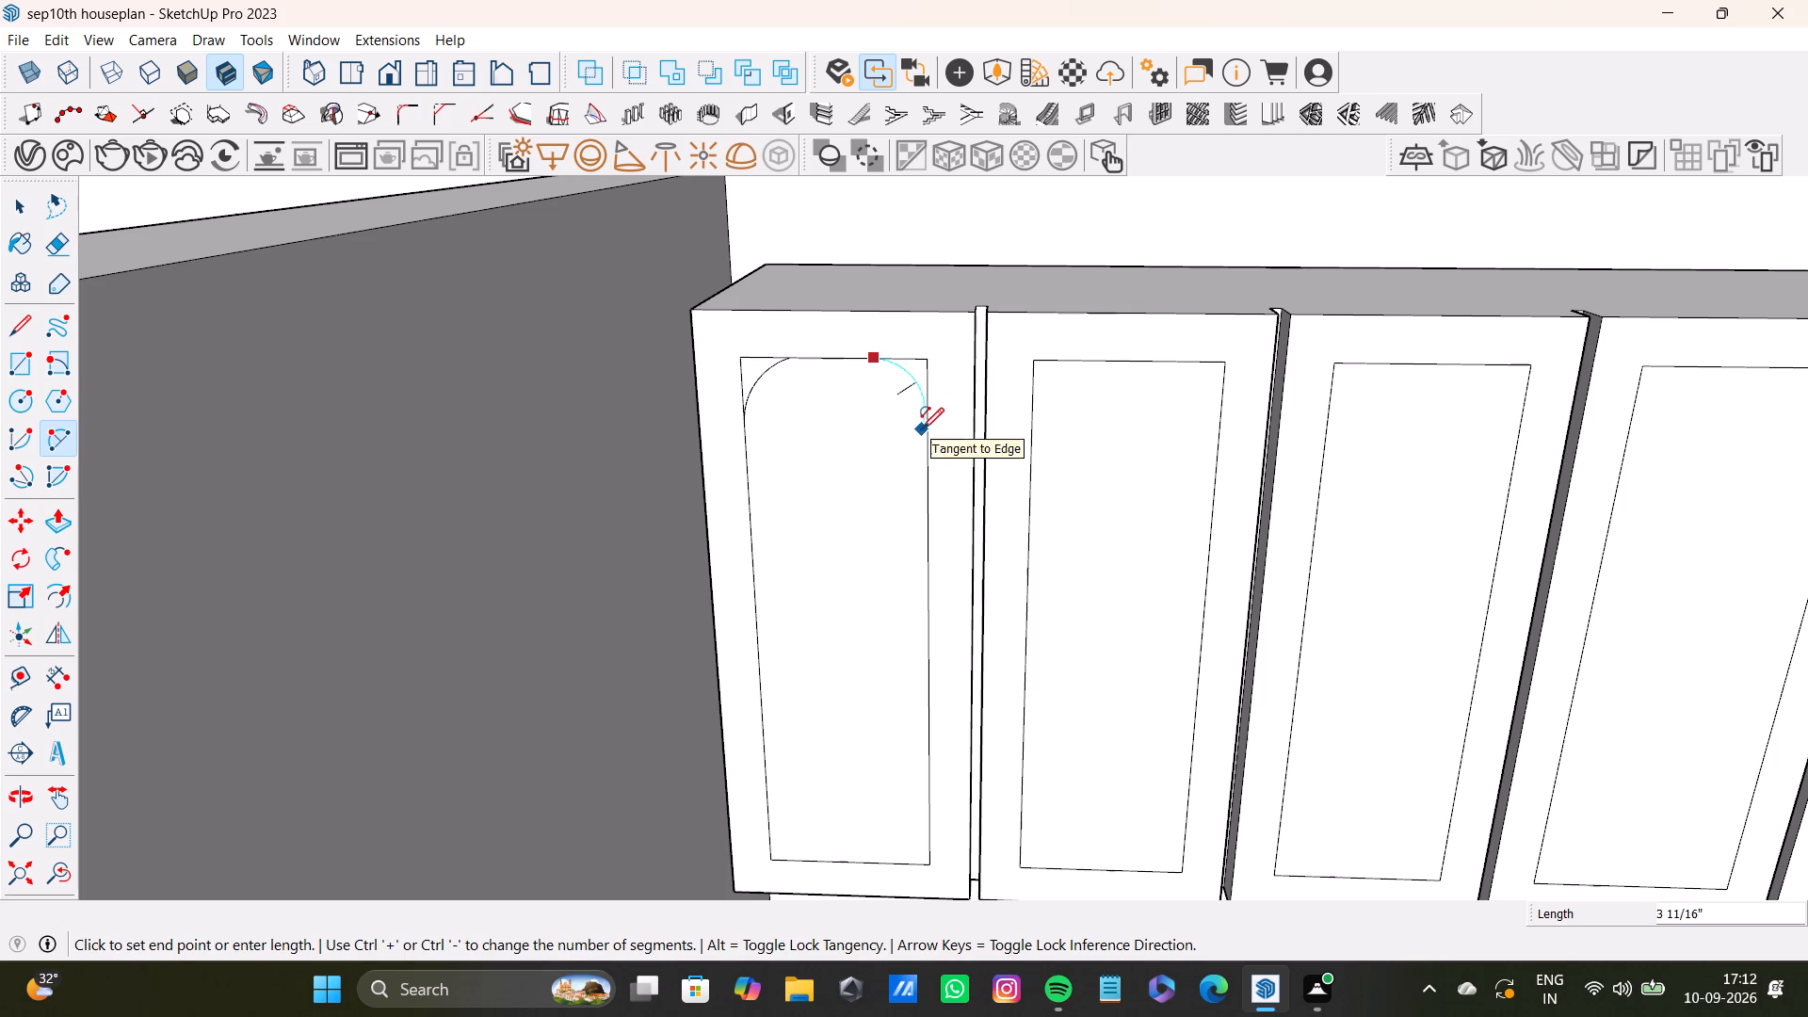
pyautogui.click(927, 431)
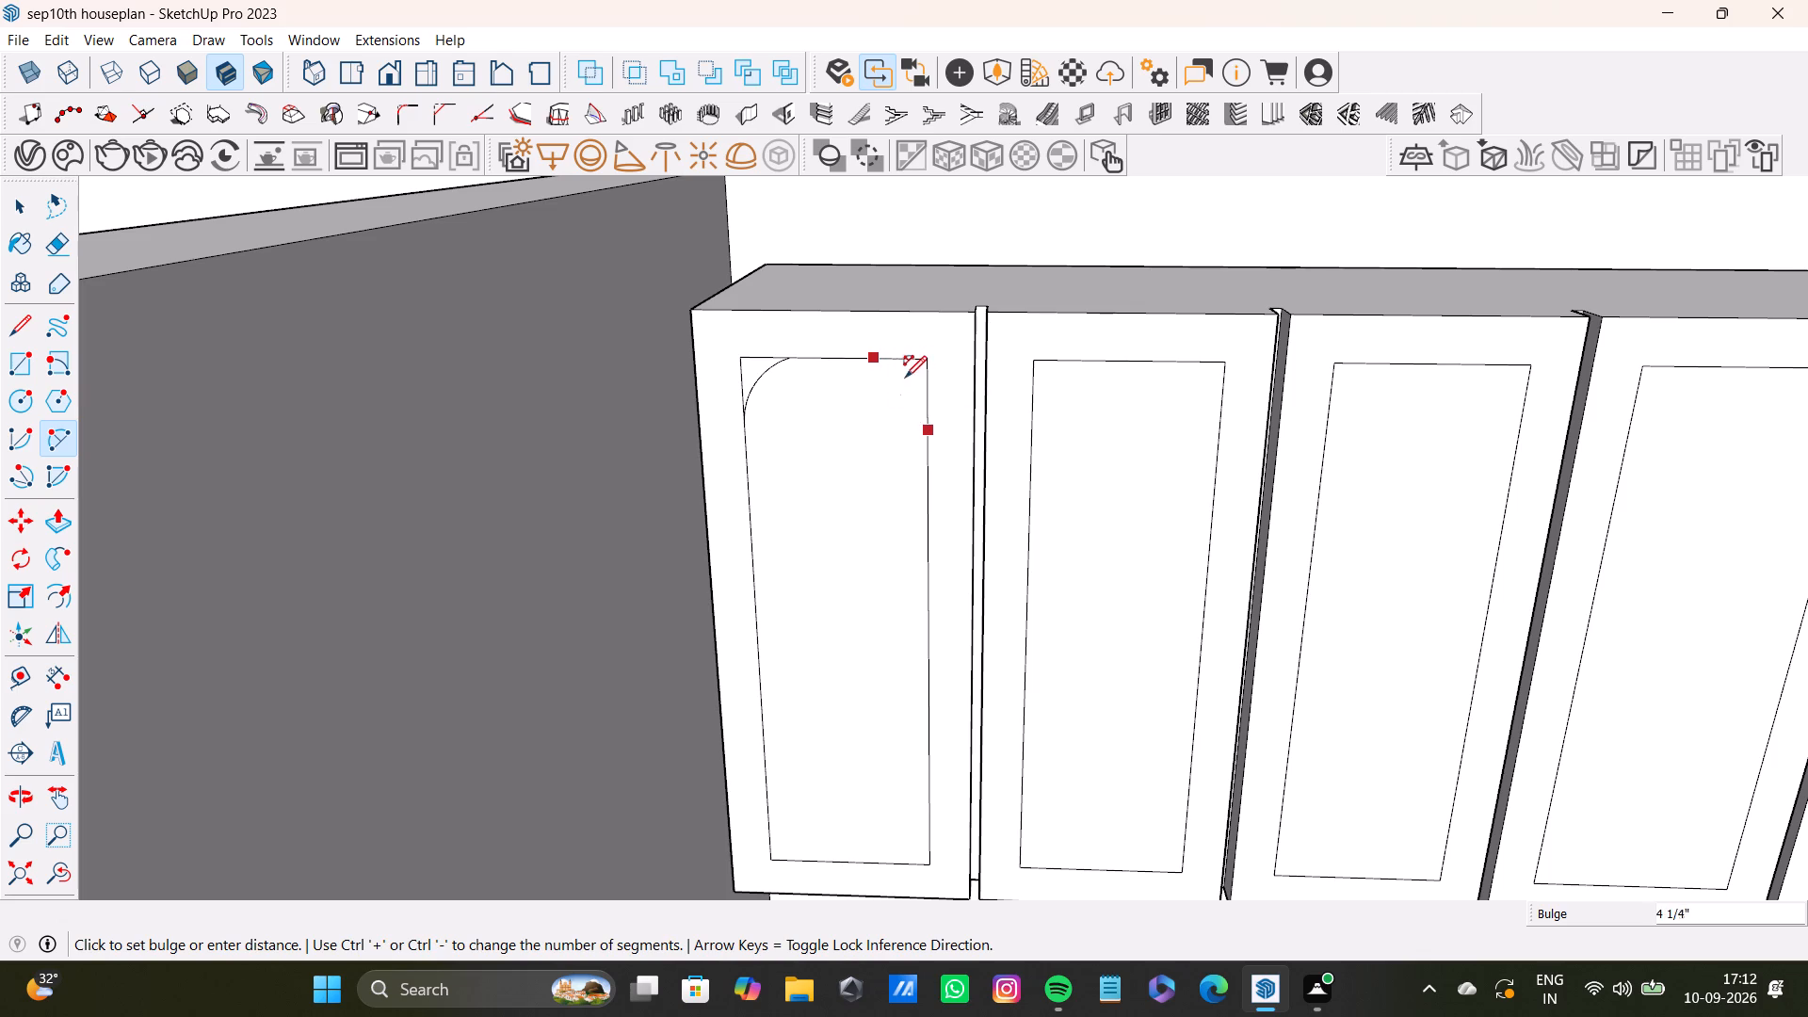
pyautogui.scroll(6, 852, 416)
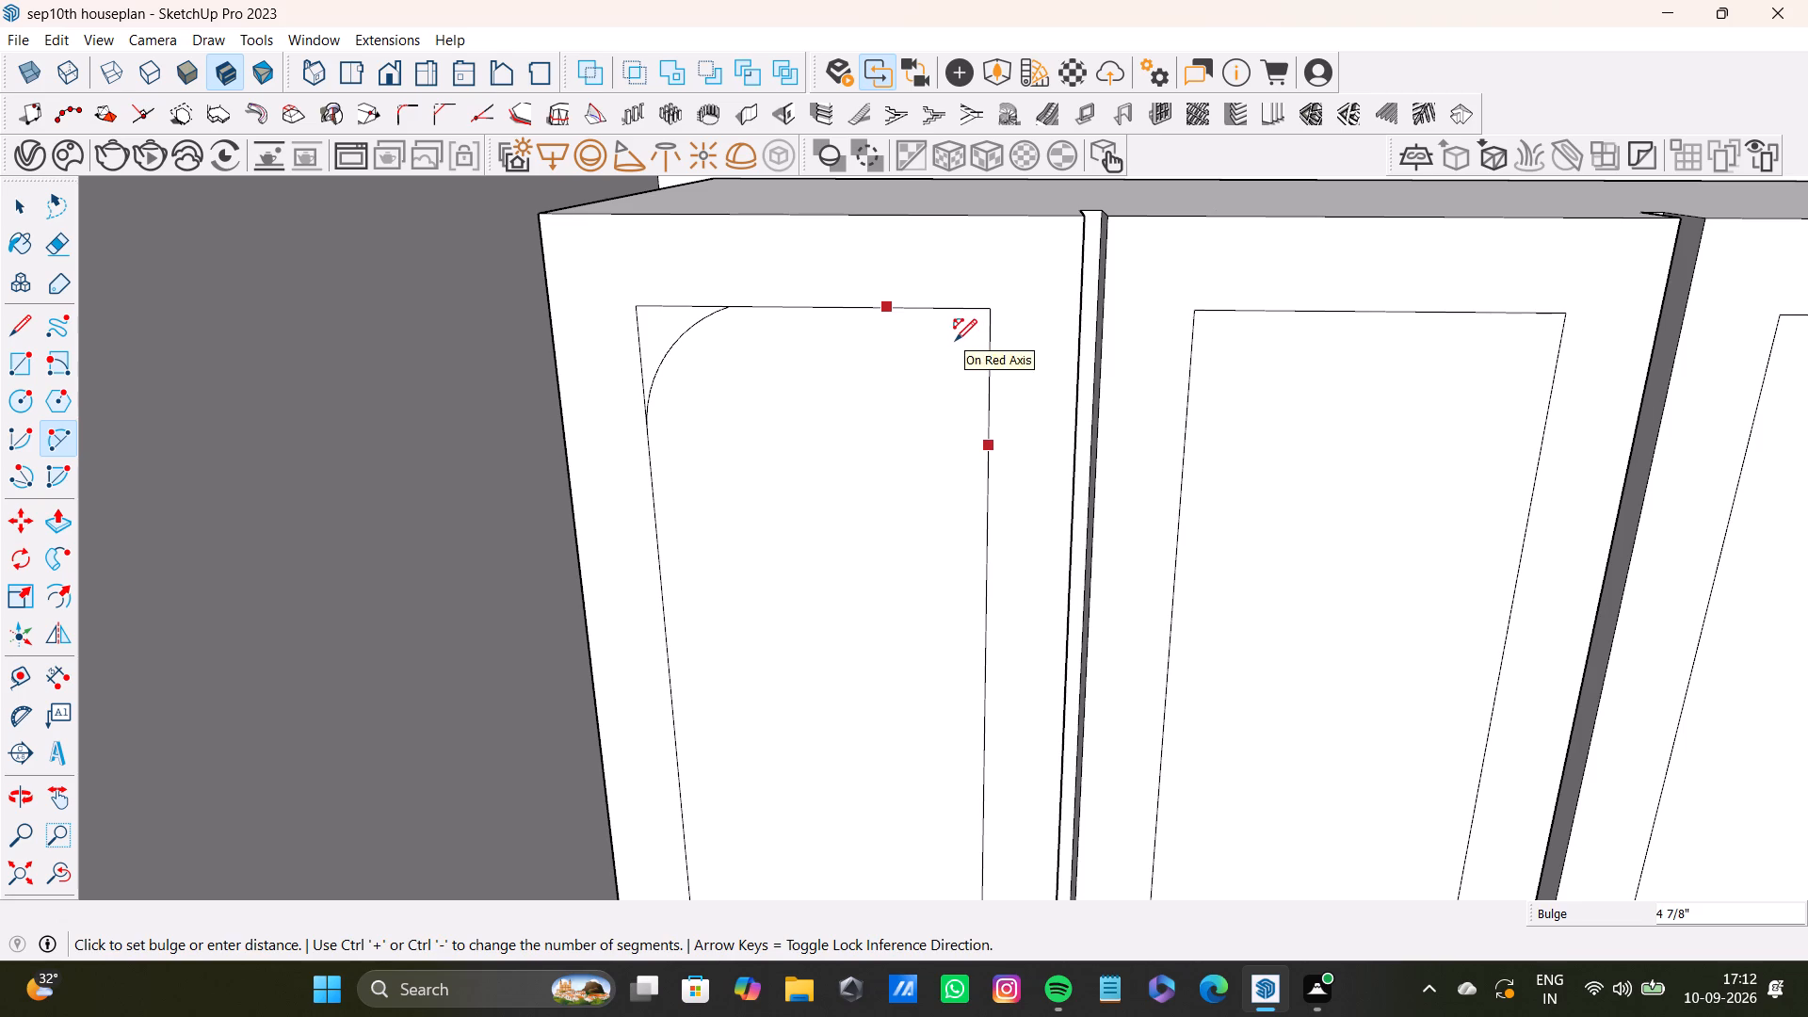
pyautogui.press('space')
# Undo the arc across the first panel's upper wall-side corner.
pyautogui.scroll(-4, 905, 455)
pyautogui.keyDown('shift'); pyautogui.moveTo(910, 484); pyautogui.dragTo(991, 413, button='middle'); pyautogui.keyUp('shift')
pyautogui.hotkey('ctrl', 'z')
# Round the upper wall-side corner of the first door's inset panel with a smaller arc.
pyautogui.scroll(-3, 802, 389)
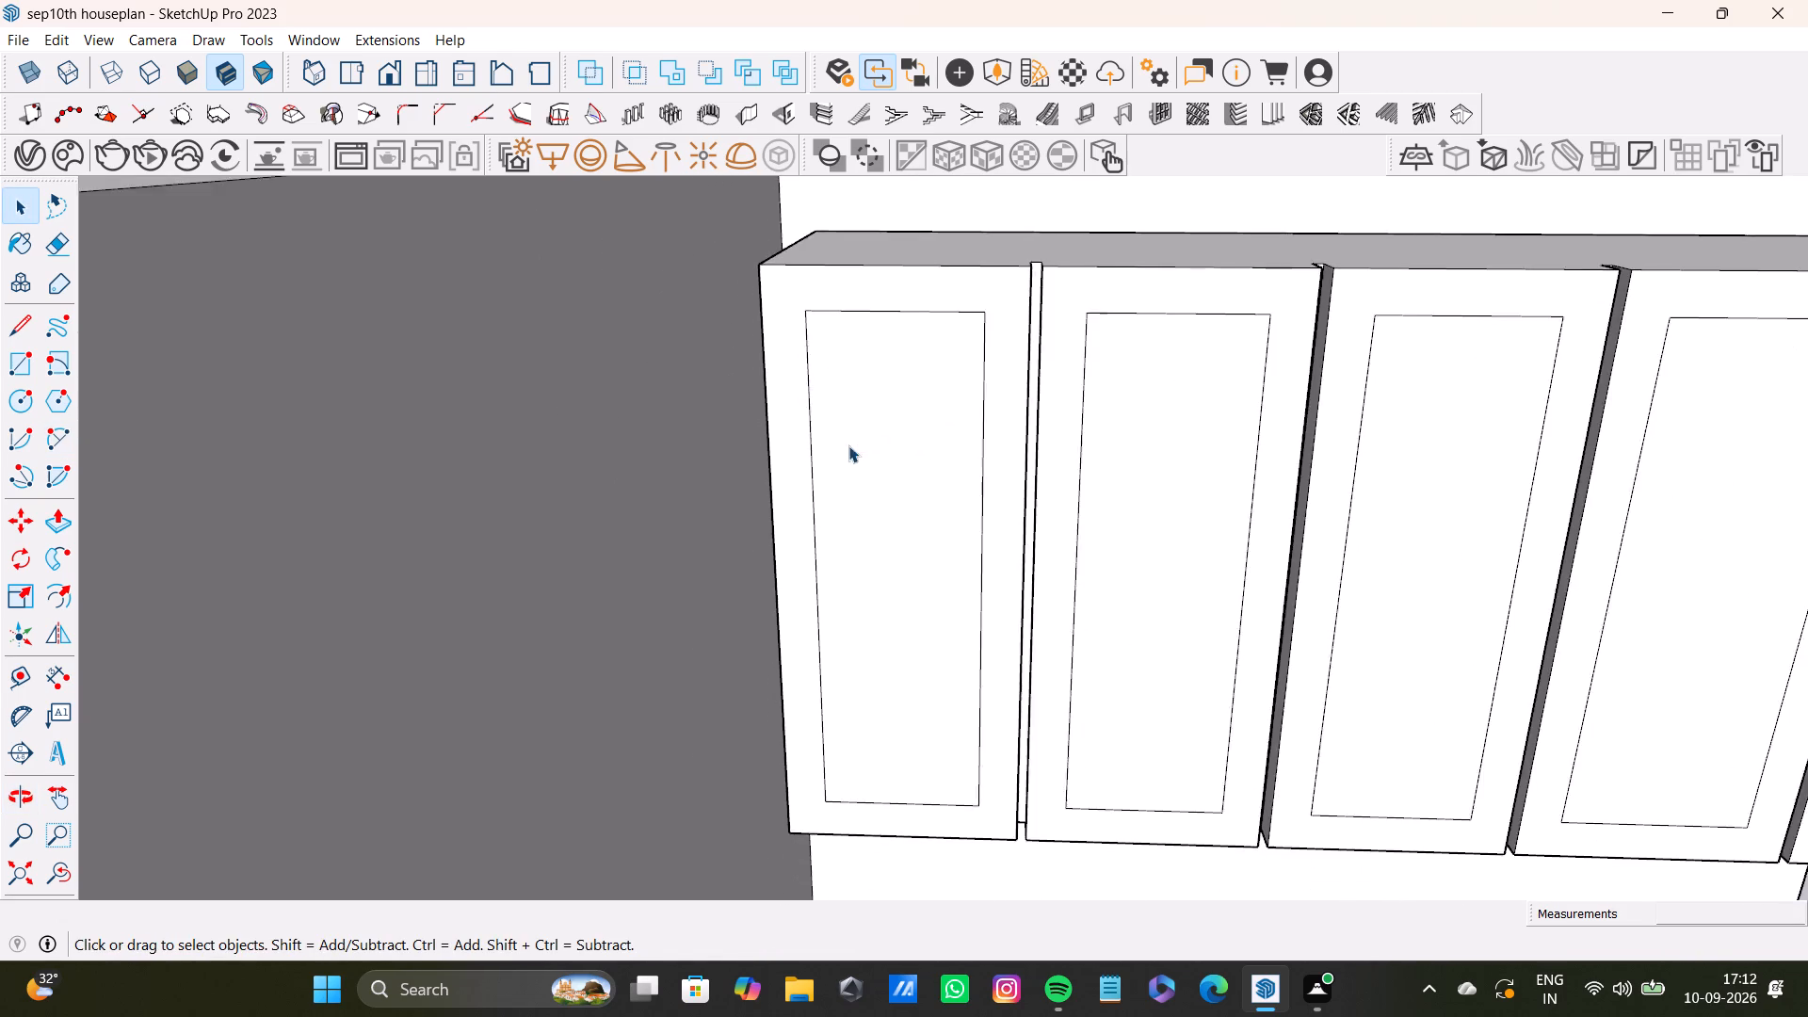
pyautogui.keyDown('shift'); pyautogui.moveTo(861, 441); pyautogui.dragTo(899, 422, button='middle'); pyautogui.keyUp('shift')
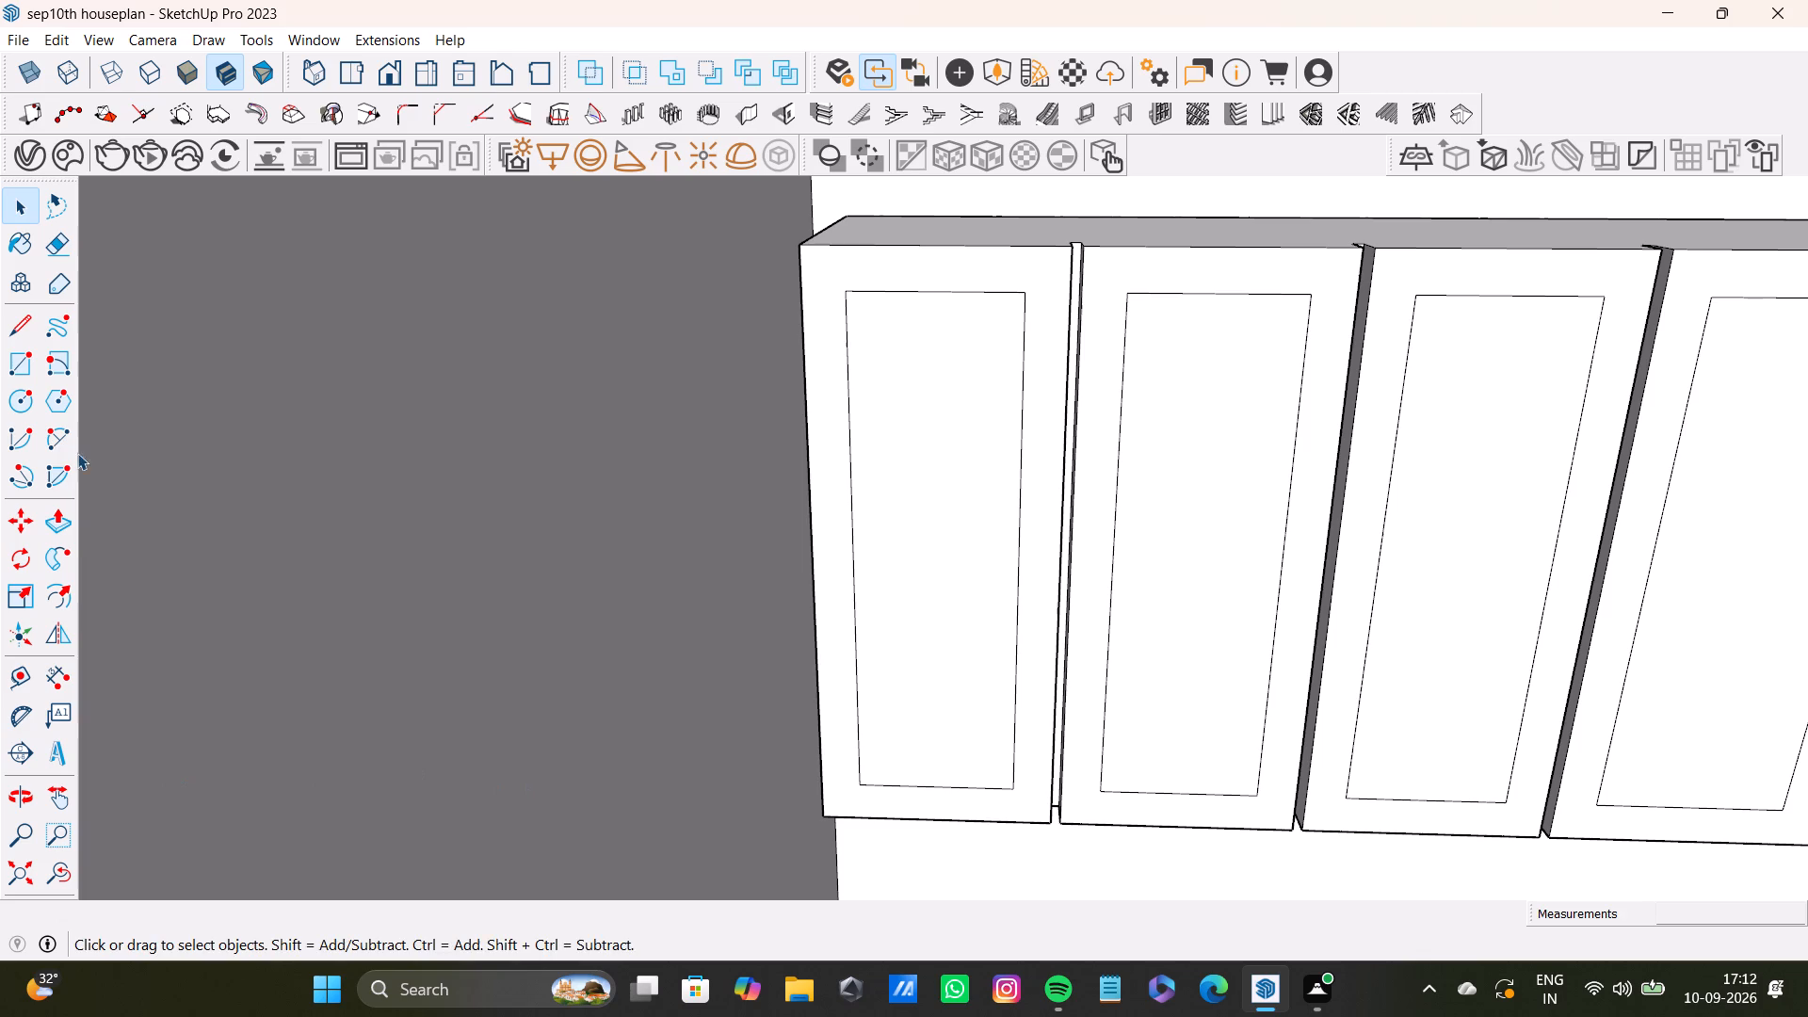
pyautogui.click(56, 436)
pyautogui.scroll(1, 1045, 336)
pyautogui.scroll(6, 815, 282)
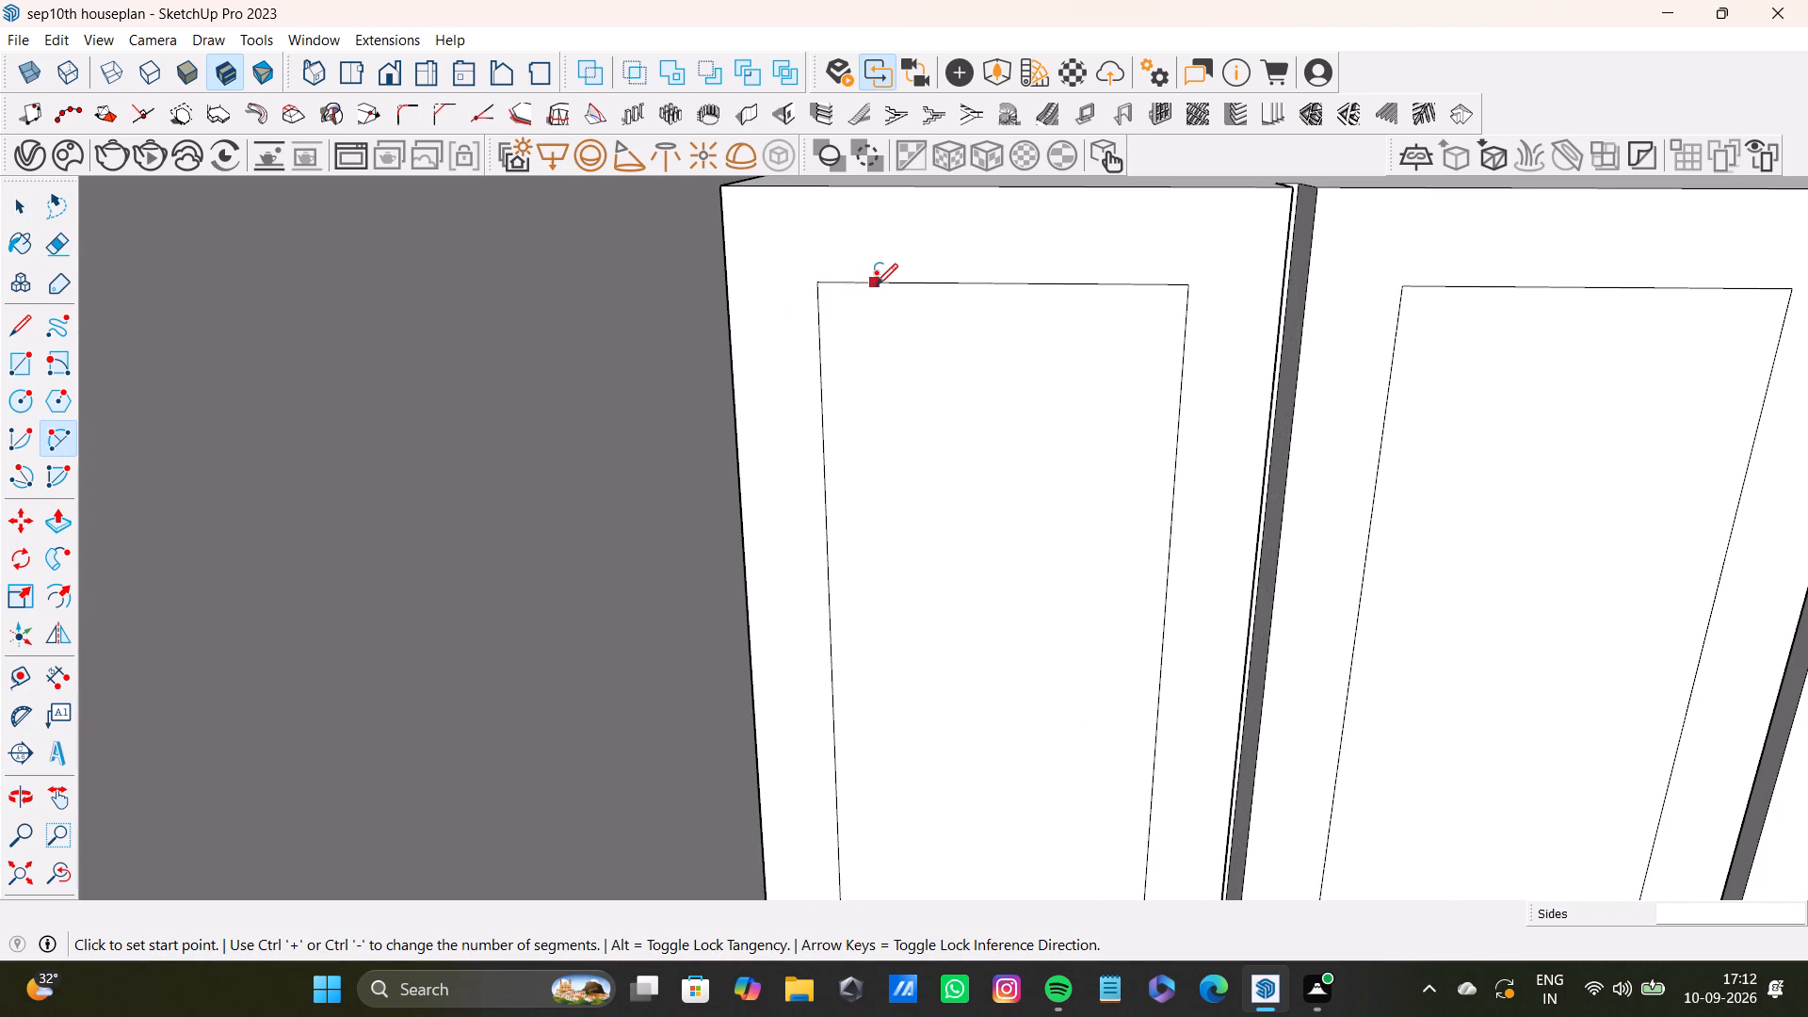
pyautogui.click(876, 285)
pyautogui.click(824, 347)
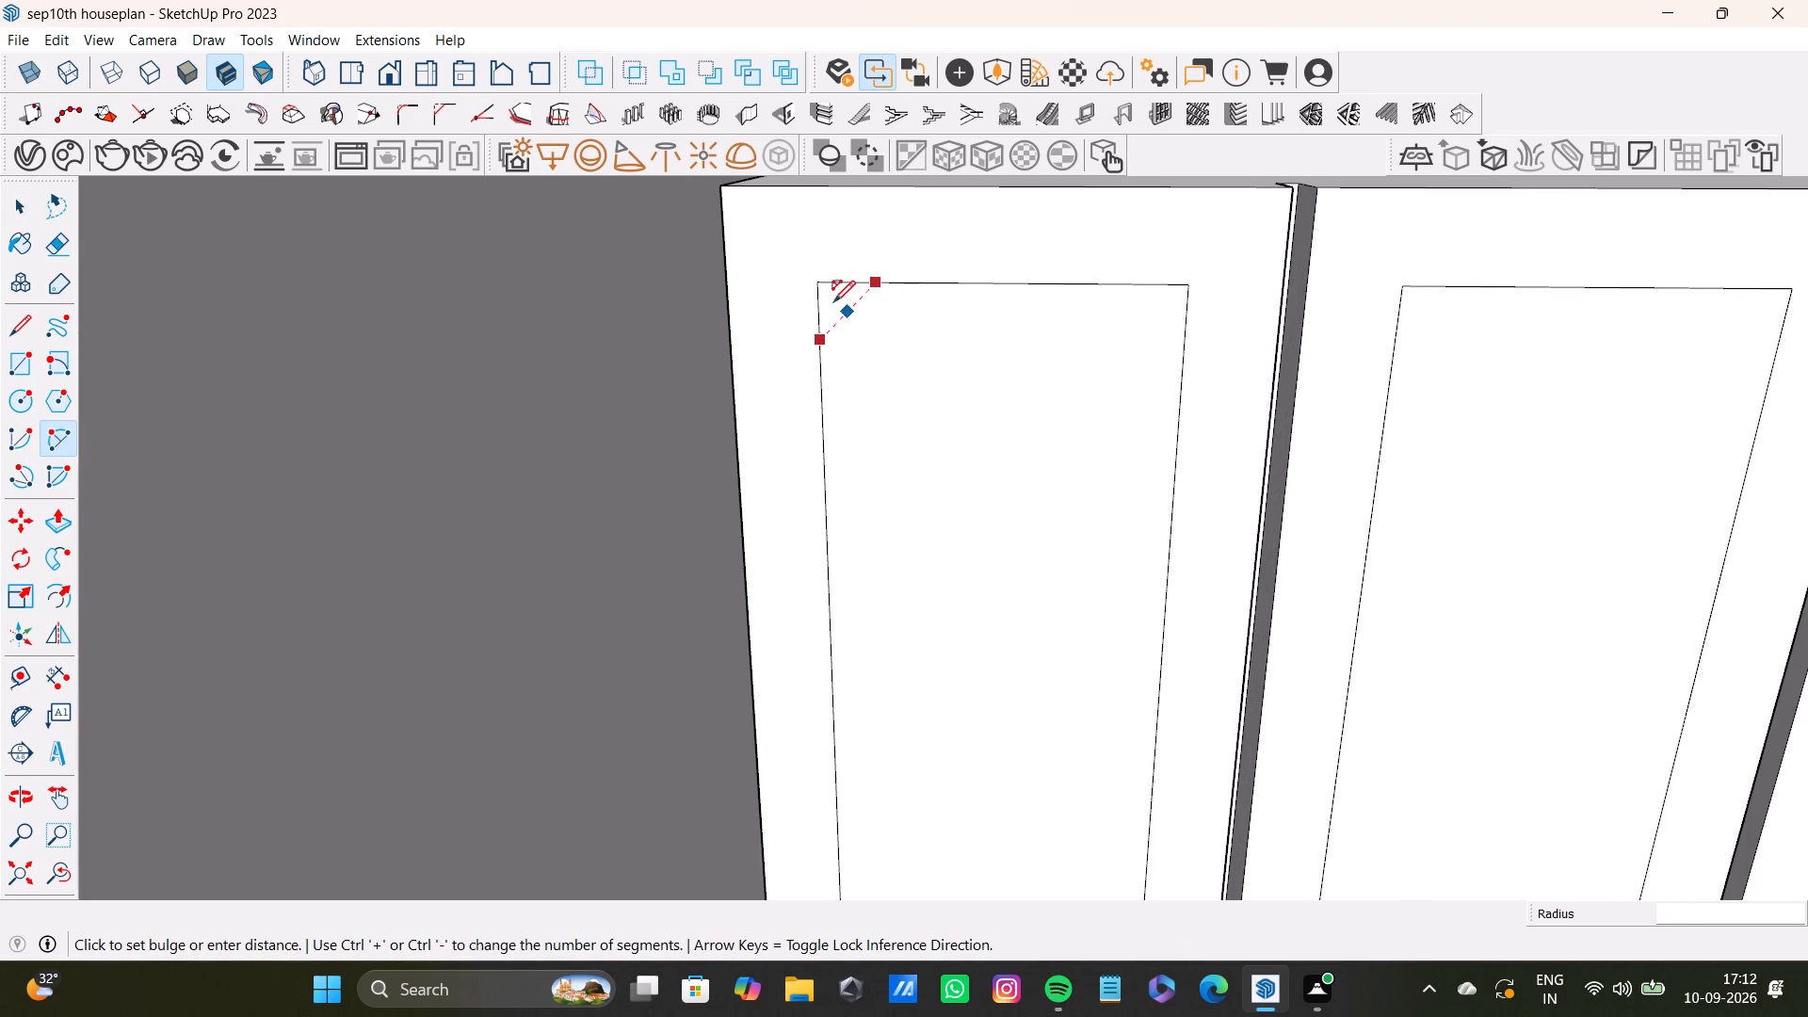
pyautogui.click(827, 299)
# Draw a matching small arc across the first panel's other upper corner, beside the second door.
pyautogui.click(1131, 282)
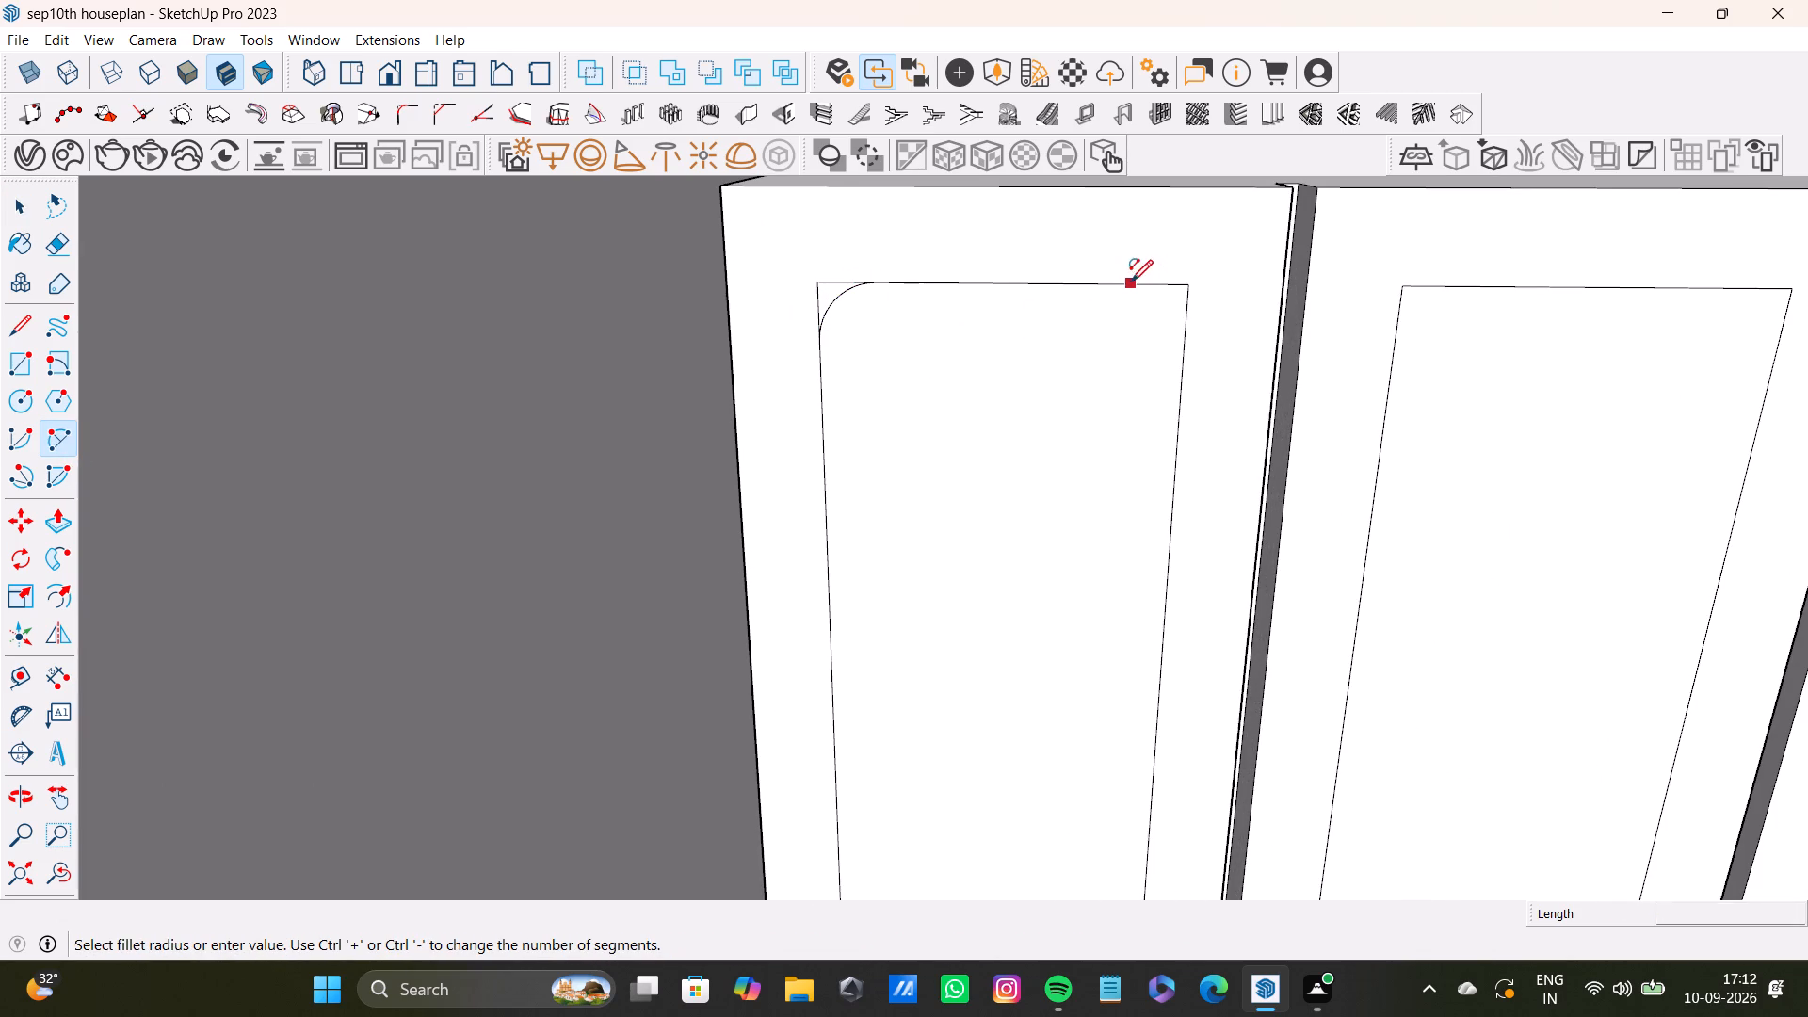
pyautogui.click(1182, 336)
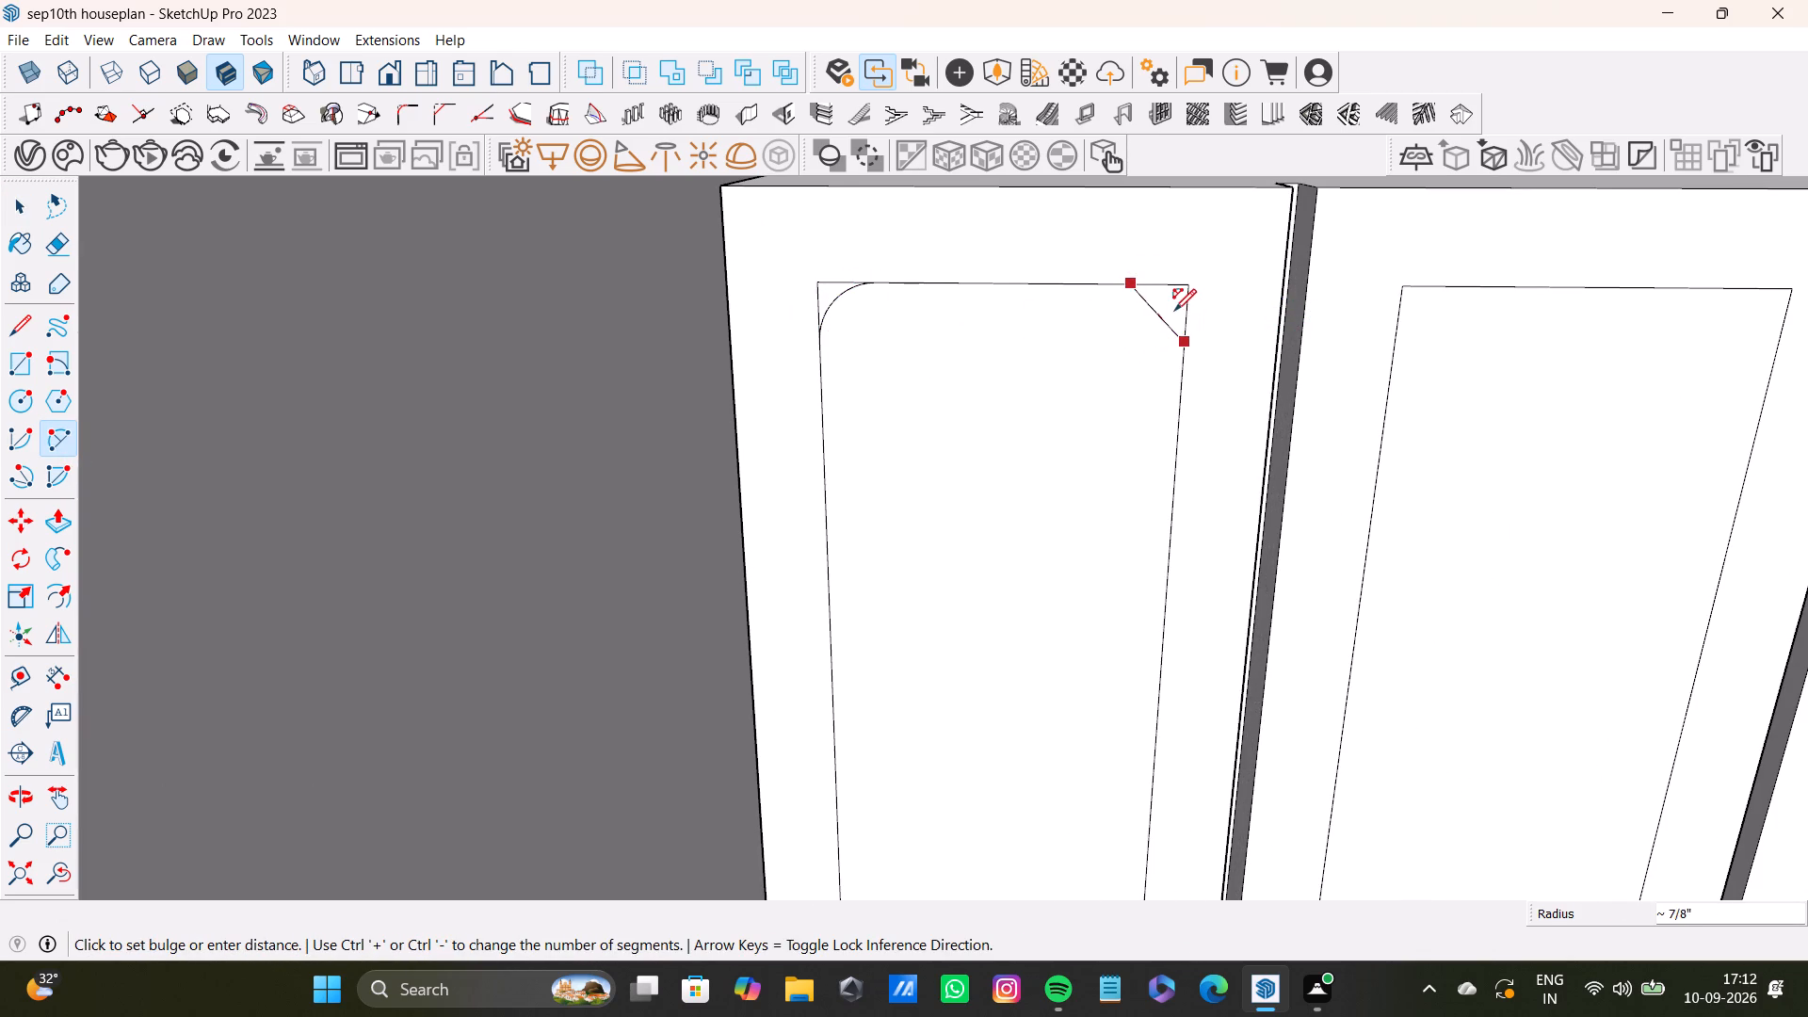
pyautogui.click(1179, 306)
# Examine the first overhead door's rounded panel corners, checking the cabinets from the whole house down to close range.
pyautogui.scroll(-8, 1027, 502)
pyautogui.keyDown('shift'); pyautogui.moveTo(1021, 681); pyautogui.dragTo(1016, 521, button='middle'); pyautogui.keyUp('shift')
pyautogui.scroll(1, 952, 636)
pyautogui.click(63, 876)
pyautogui.moveTo(1035, 479); pyautogui.dragTo(1044, 480, button='middle')
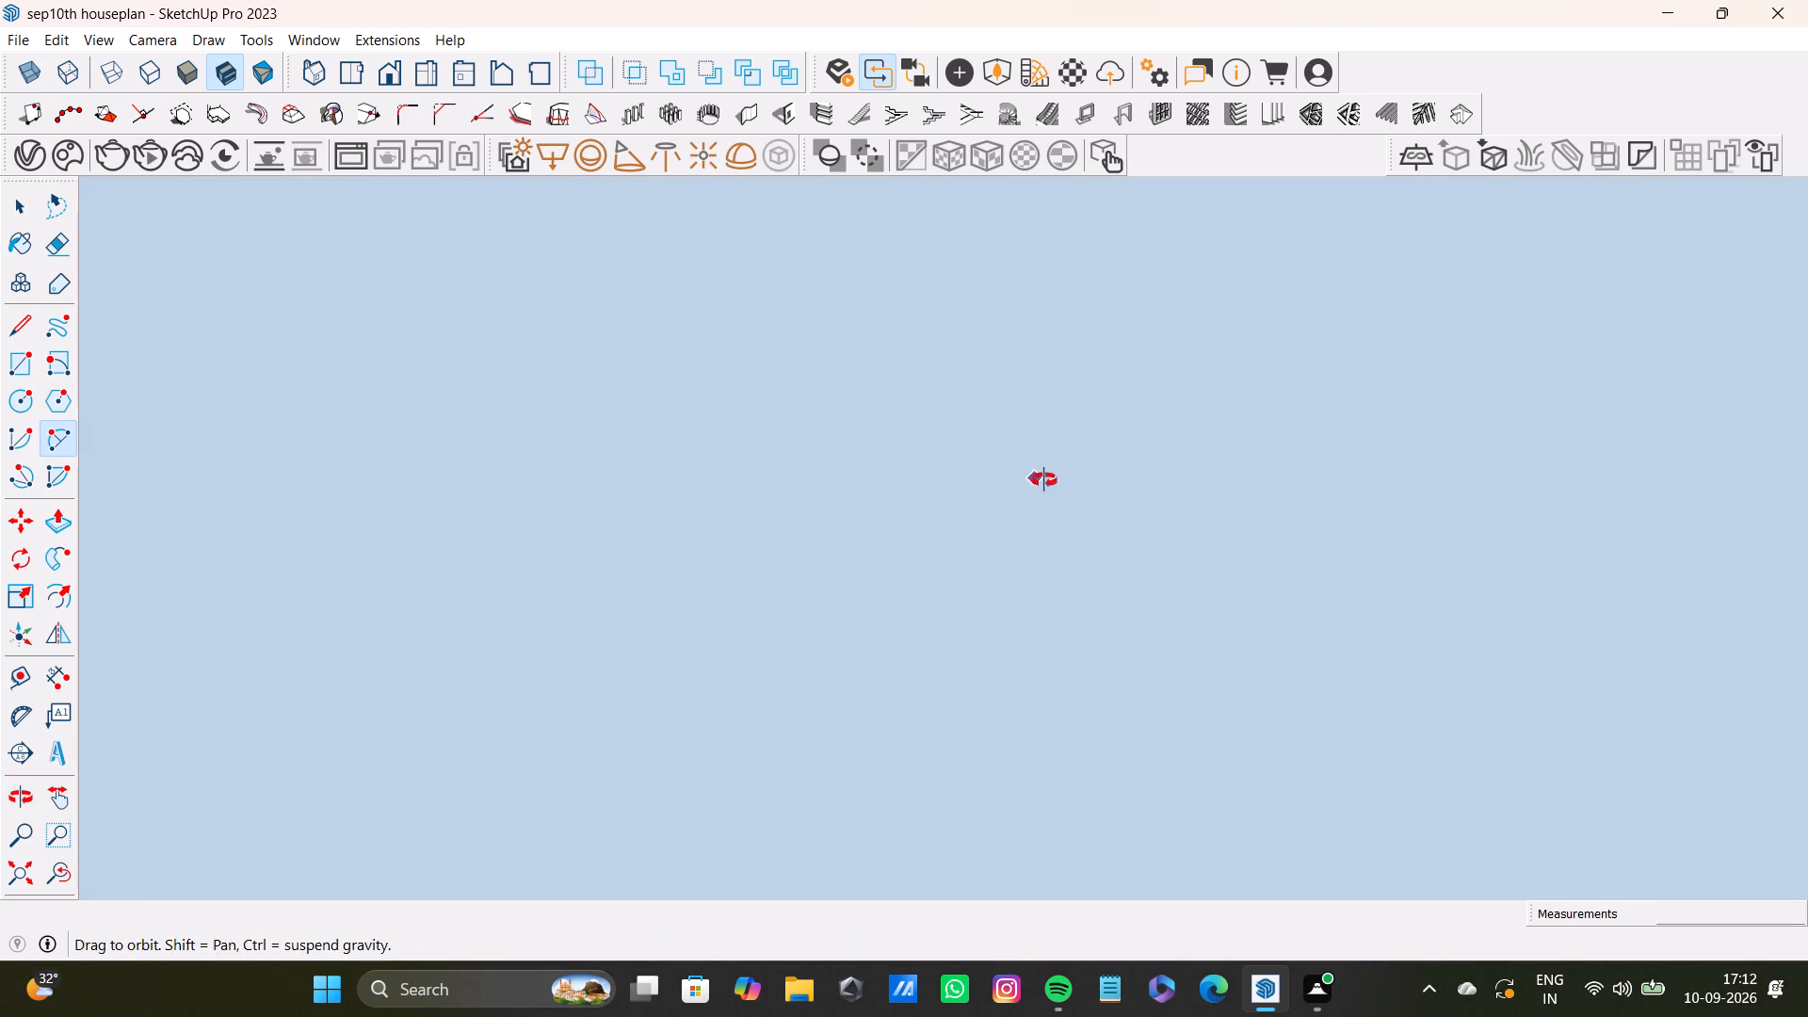
pyautogui.moveTo(1044, 480); pyautogui.dragTo(1307, 571, button='middle')
pyautogui.click(18, 864)
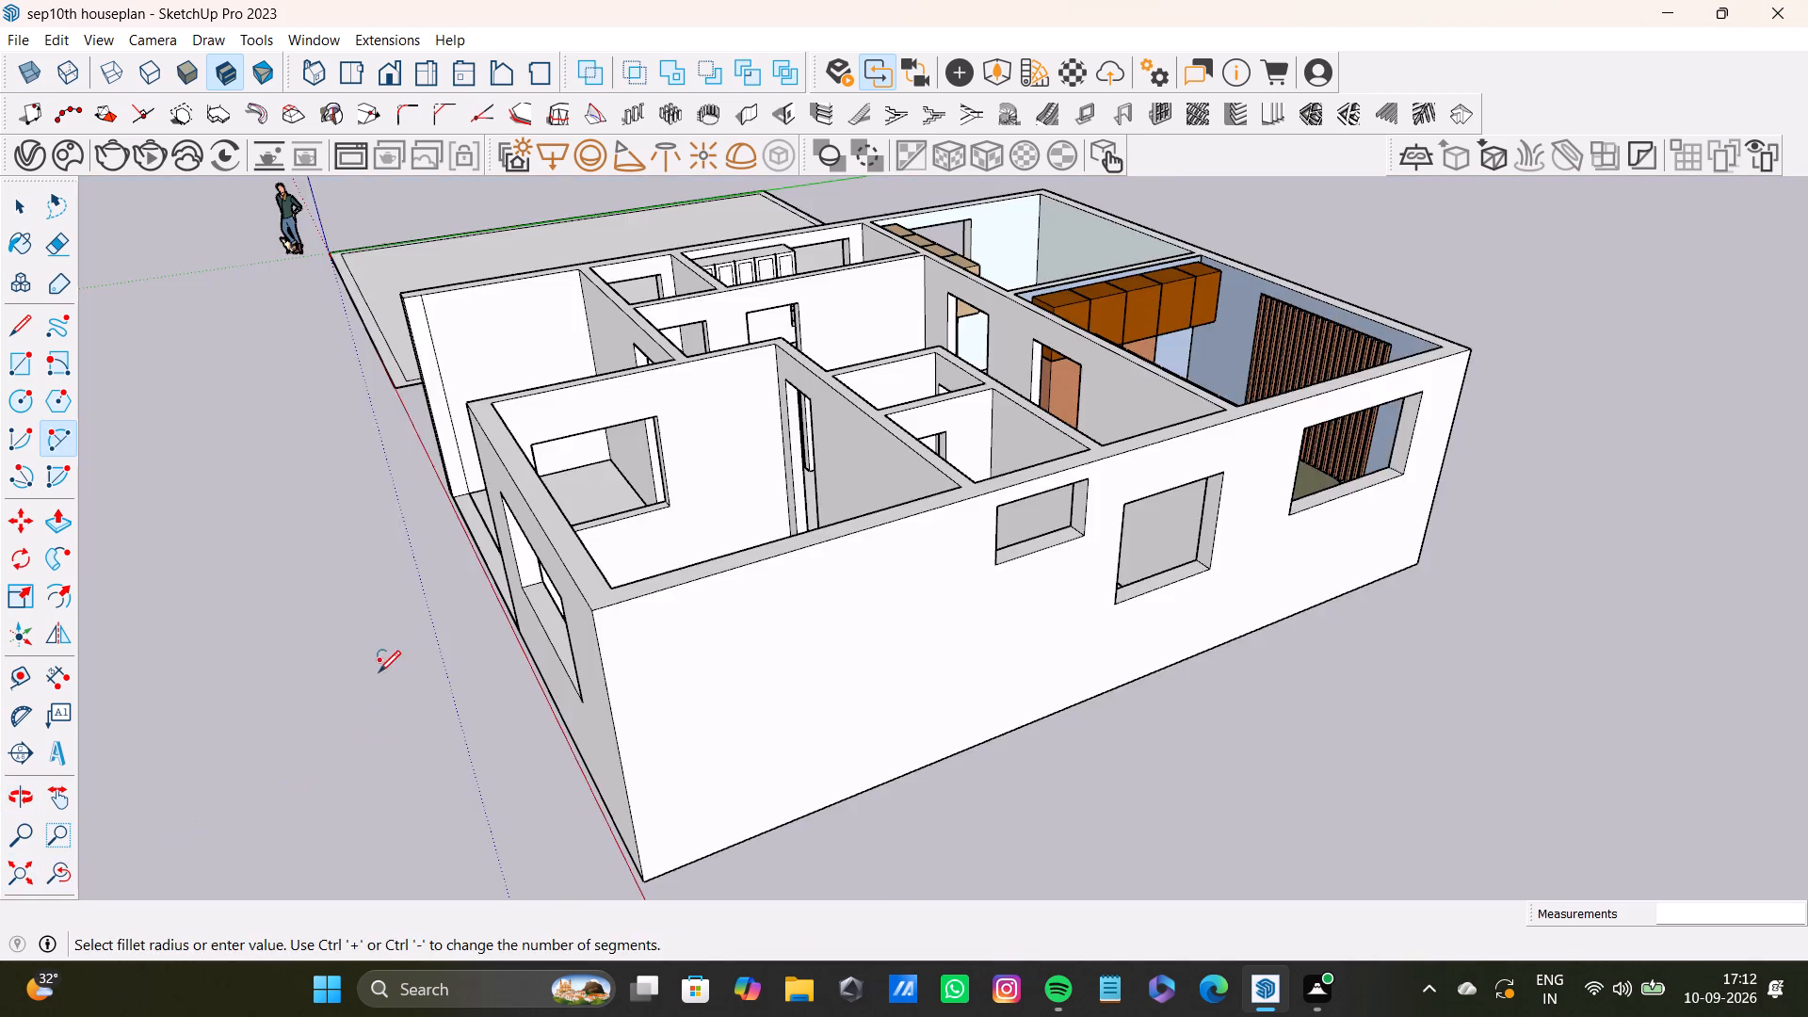
pyautogui.moveTo(379, 672); pyautogui.dragTo(378, 837, button='middle')
pyautogui.scroll(5, 1052, 460)
pyautogui.keyDown('shift'); pyautogui.moveTo(1059, 442); pyautogui.dragTo(1046, 732, button='middle'); pyautogui.keyUp('shift')
pyautogui.scroll(-5, 969, 620)
pyautogui.keyDown('shift'); pyautogui.moveTo(967, 621); pyautogui.dragTo(1185, 735, button='middle'); pyautogui.keyUp('shift')
pyautogui.keyDown('shift'); pyautogui.scroll(-1, 1154, 700); pyautogui.keyUp('shift')
pyautogui.scroll(1, 1161, 721)
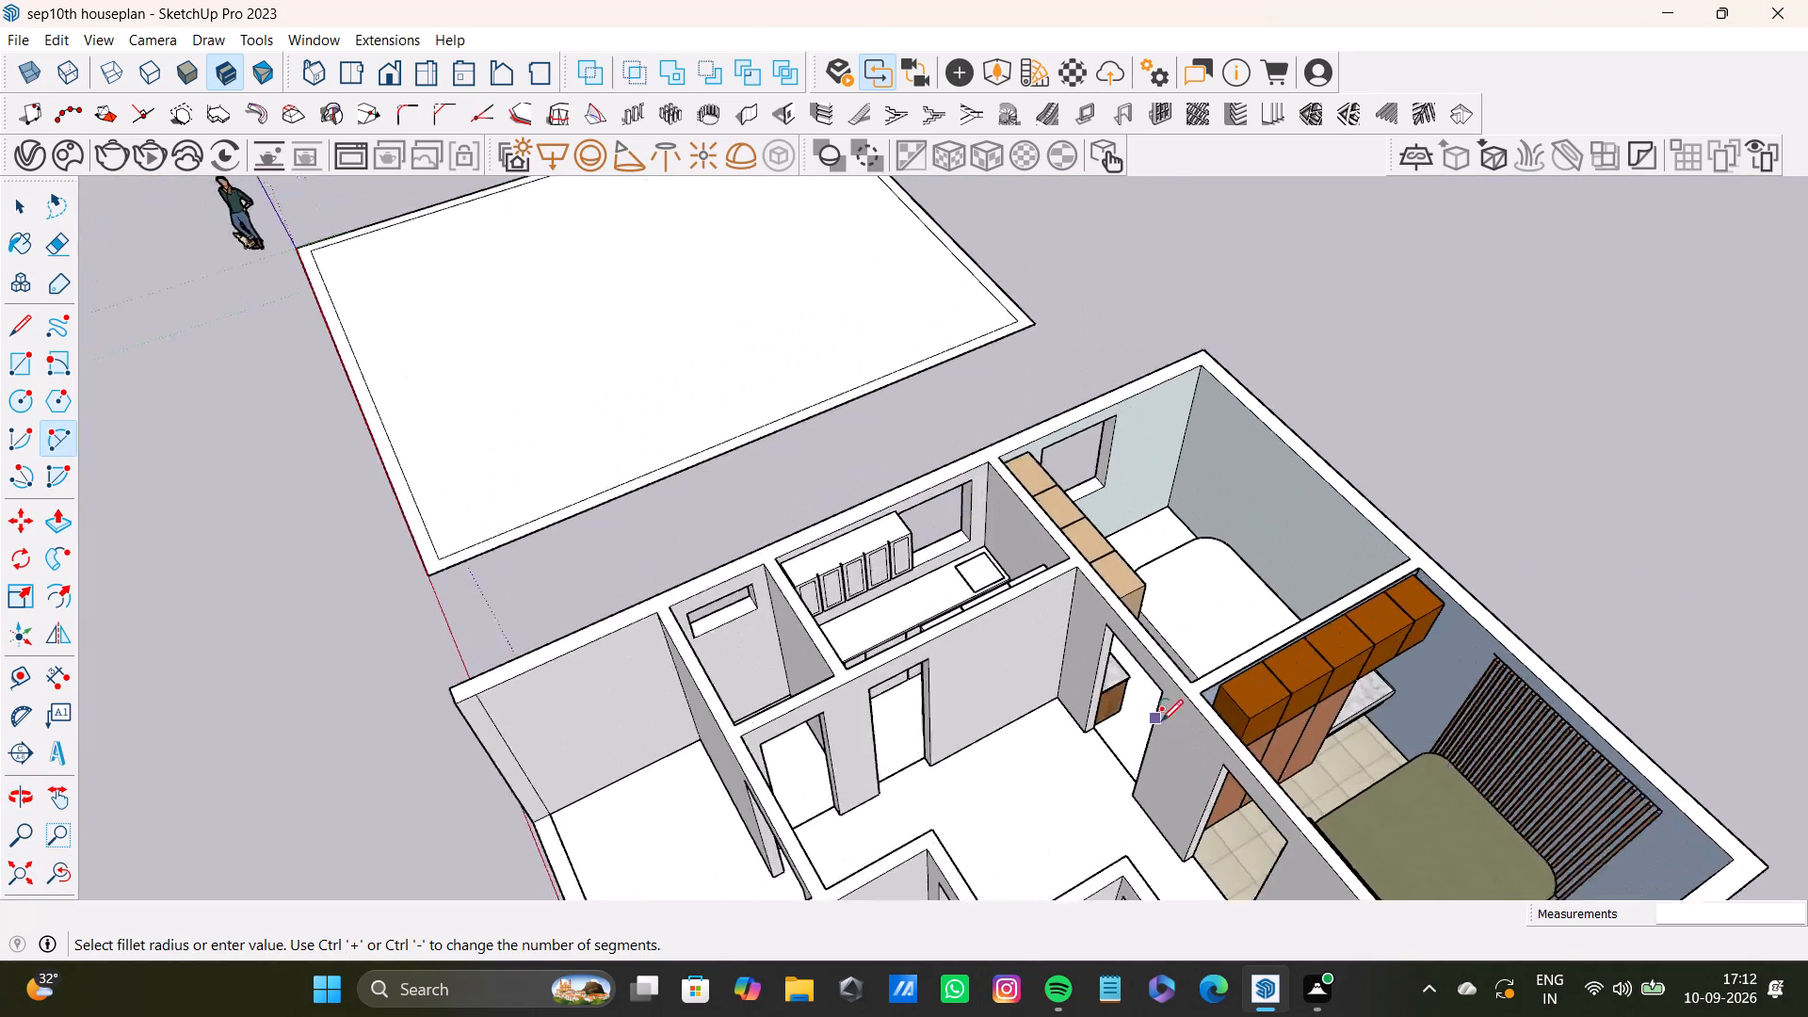
pyautogui.scroll(12, 1161, 721)
pyautogui.keyDown('shift'); pyautogui.moveTo(825, 633); pyautogui.dragTo(1396, 902, button='middle'); pyautogui.keyUp('shift')
pyautogui.scroll(8, 1063, 655)
pyautogui.keyDown('shift'); pyautogui.moveTo(1009, 661); pyautogui.dragTo(1179, 673, button='middle'); pyautogui.keyUp('shift')
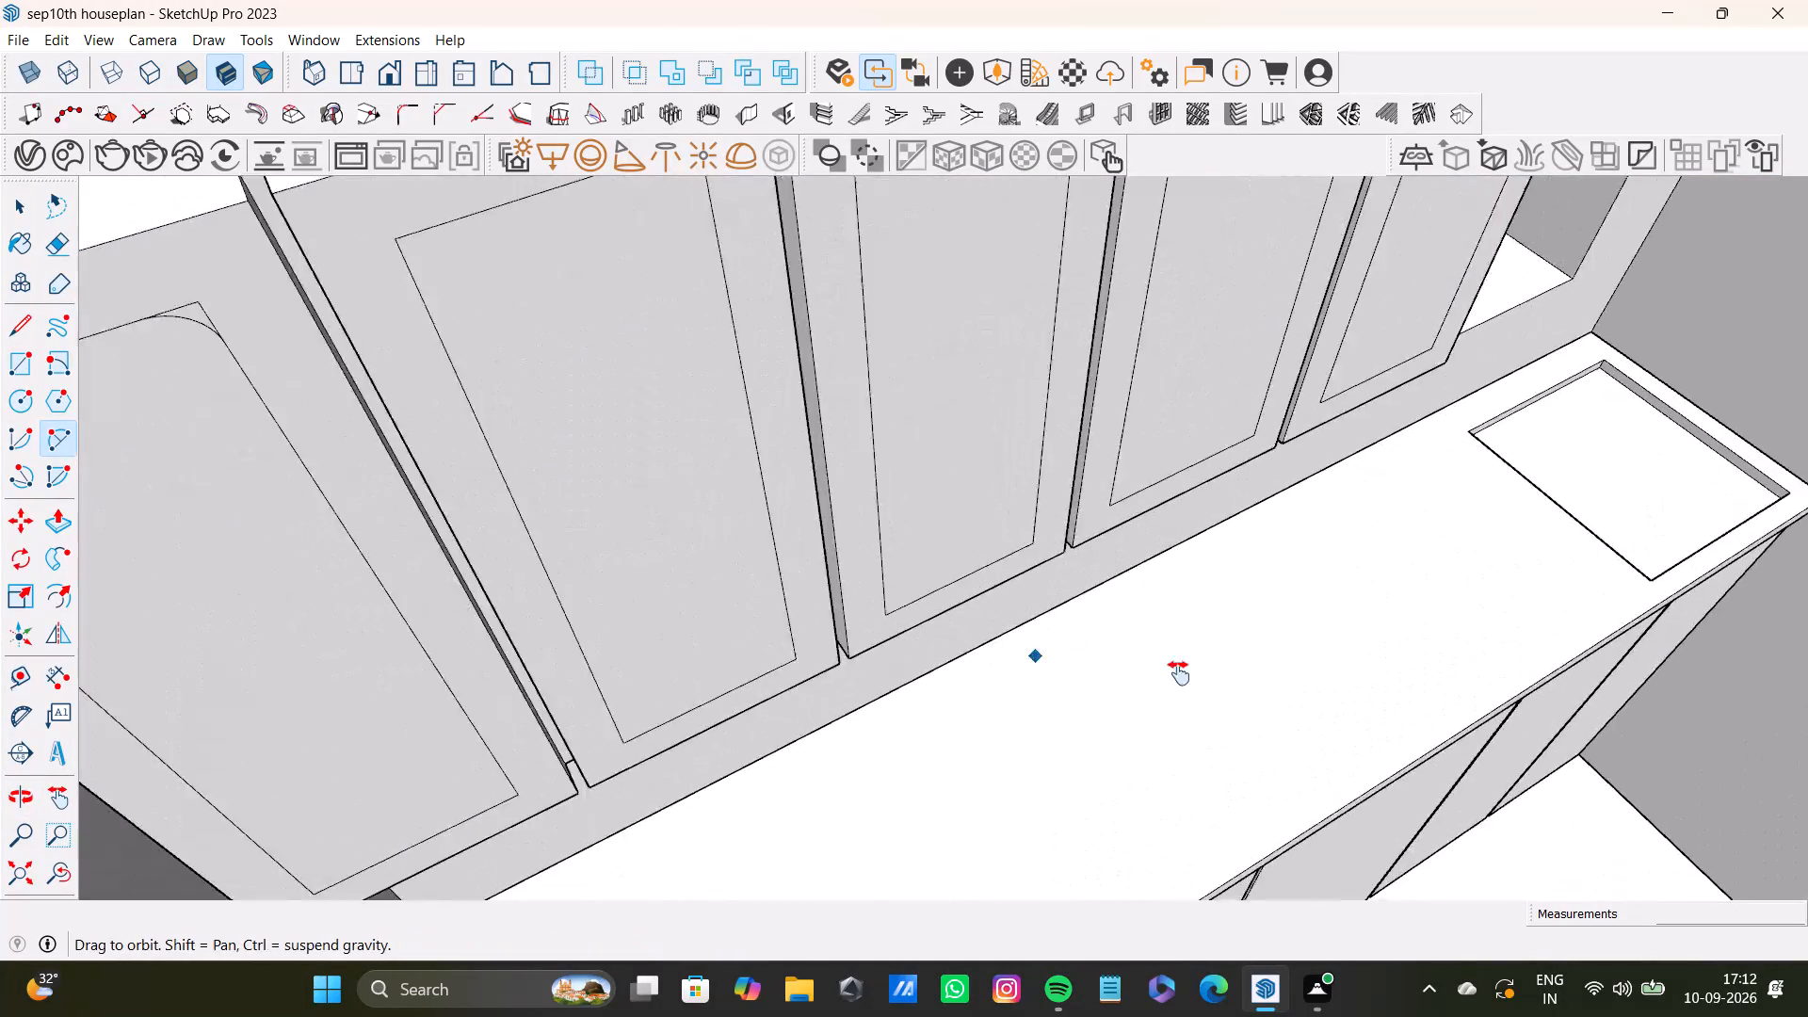
pyautogui.keyDown('shift'); pyautogui.moveTo(1179, 673); pyautogui.dragTo(1455, 816, button='middle'); pyautogui.keyUp('shift')
pyautogui.moveTo(1413, 813); pyautogui.dragTo(1056, 678, button='middle')
pyautogui.scroll(-4, 1058, 682)
pyautogui.keyDown('shift'); pyautogui.moveTo(1077, 751); pyautogui.dragTo(1087, 257, button='middle'); pyautogui.keyUp('shift')
pyautogui.keyDown('shift'); pyautogui.scroll(1, 1087, 237); pyautogui.keyUp('shift')
pyautogui.scroll(-3, 1082, 328)
pyautogui.scroll(4, 1068, 541)
pyautogui.scroll(-3, 1068, 541)
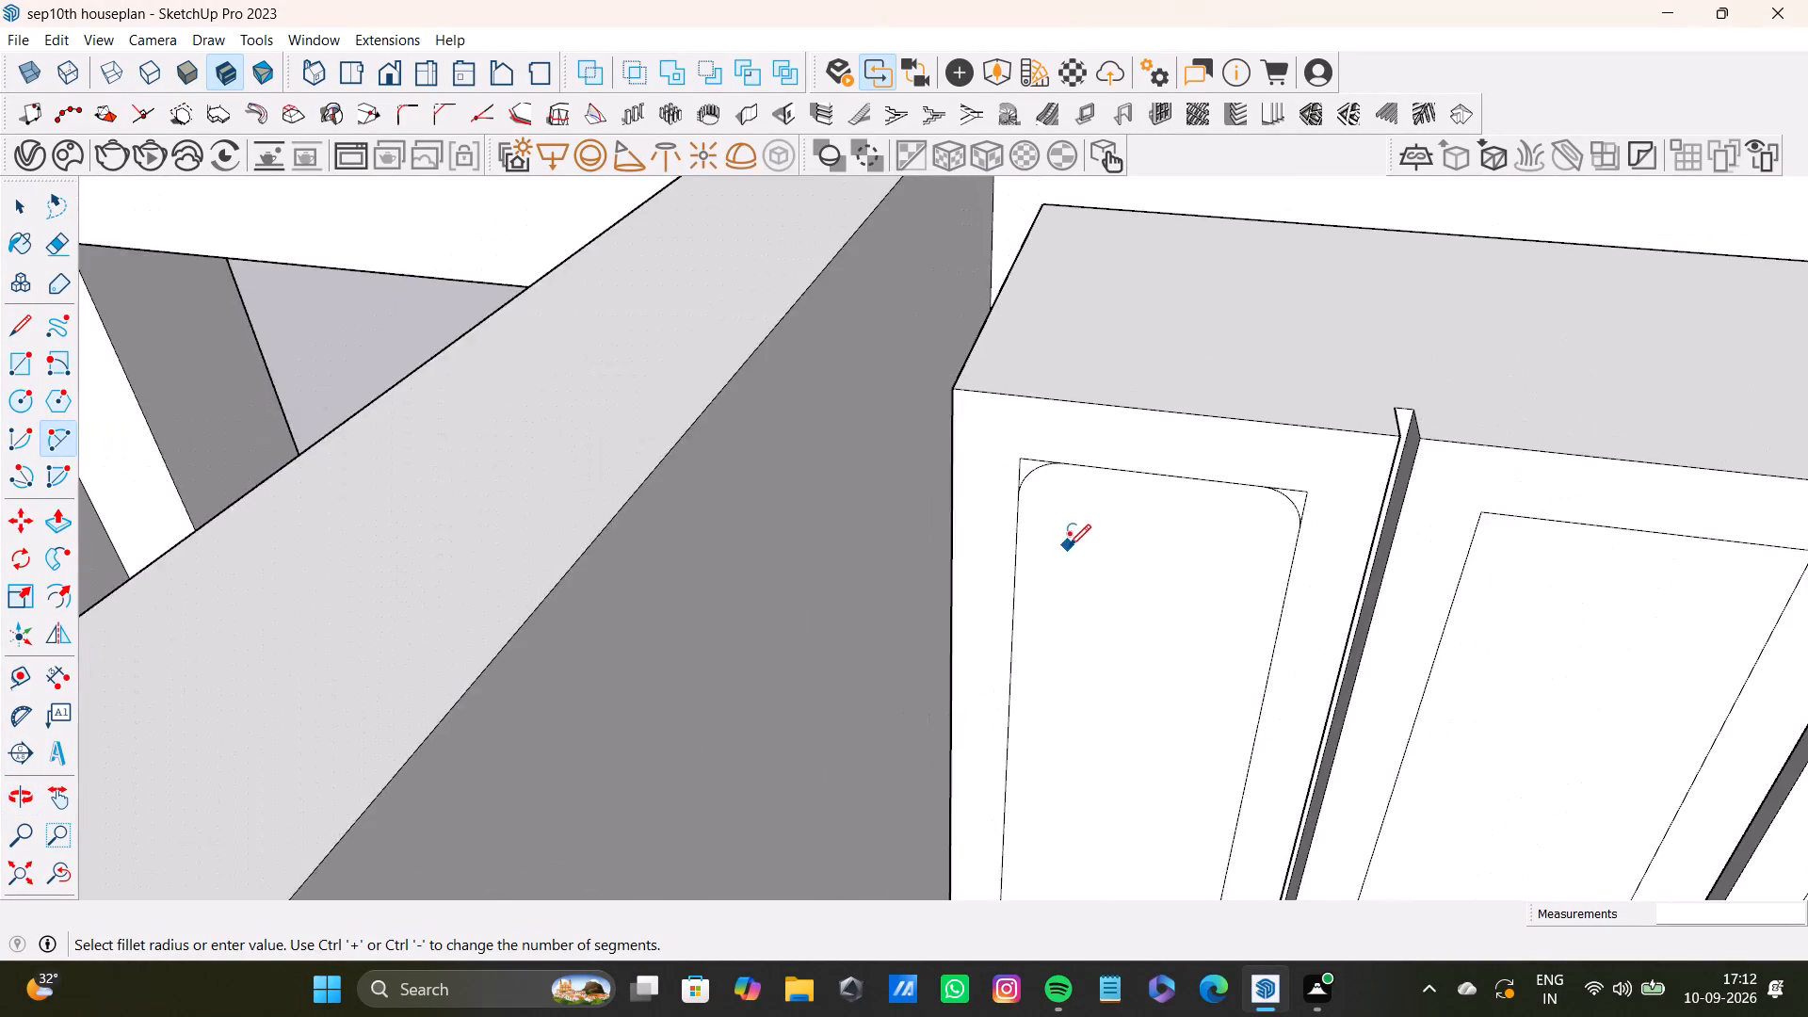
pyautogui.scroll(-5, 1069, 546)
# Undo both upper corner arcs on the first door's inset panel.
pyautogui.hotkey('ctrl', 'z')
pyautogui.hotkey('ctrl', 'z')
# Draw a rounding arc across the upper wall-side corner of the first overhead door's inset panel.
pyautogui.moveTo(1052, 655); pyautogui.dragTo(1143, 588, button='middle')
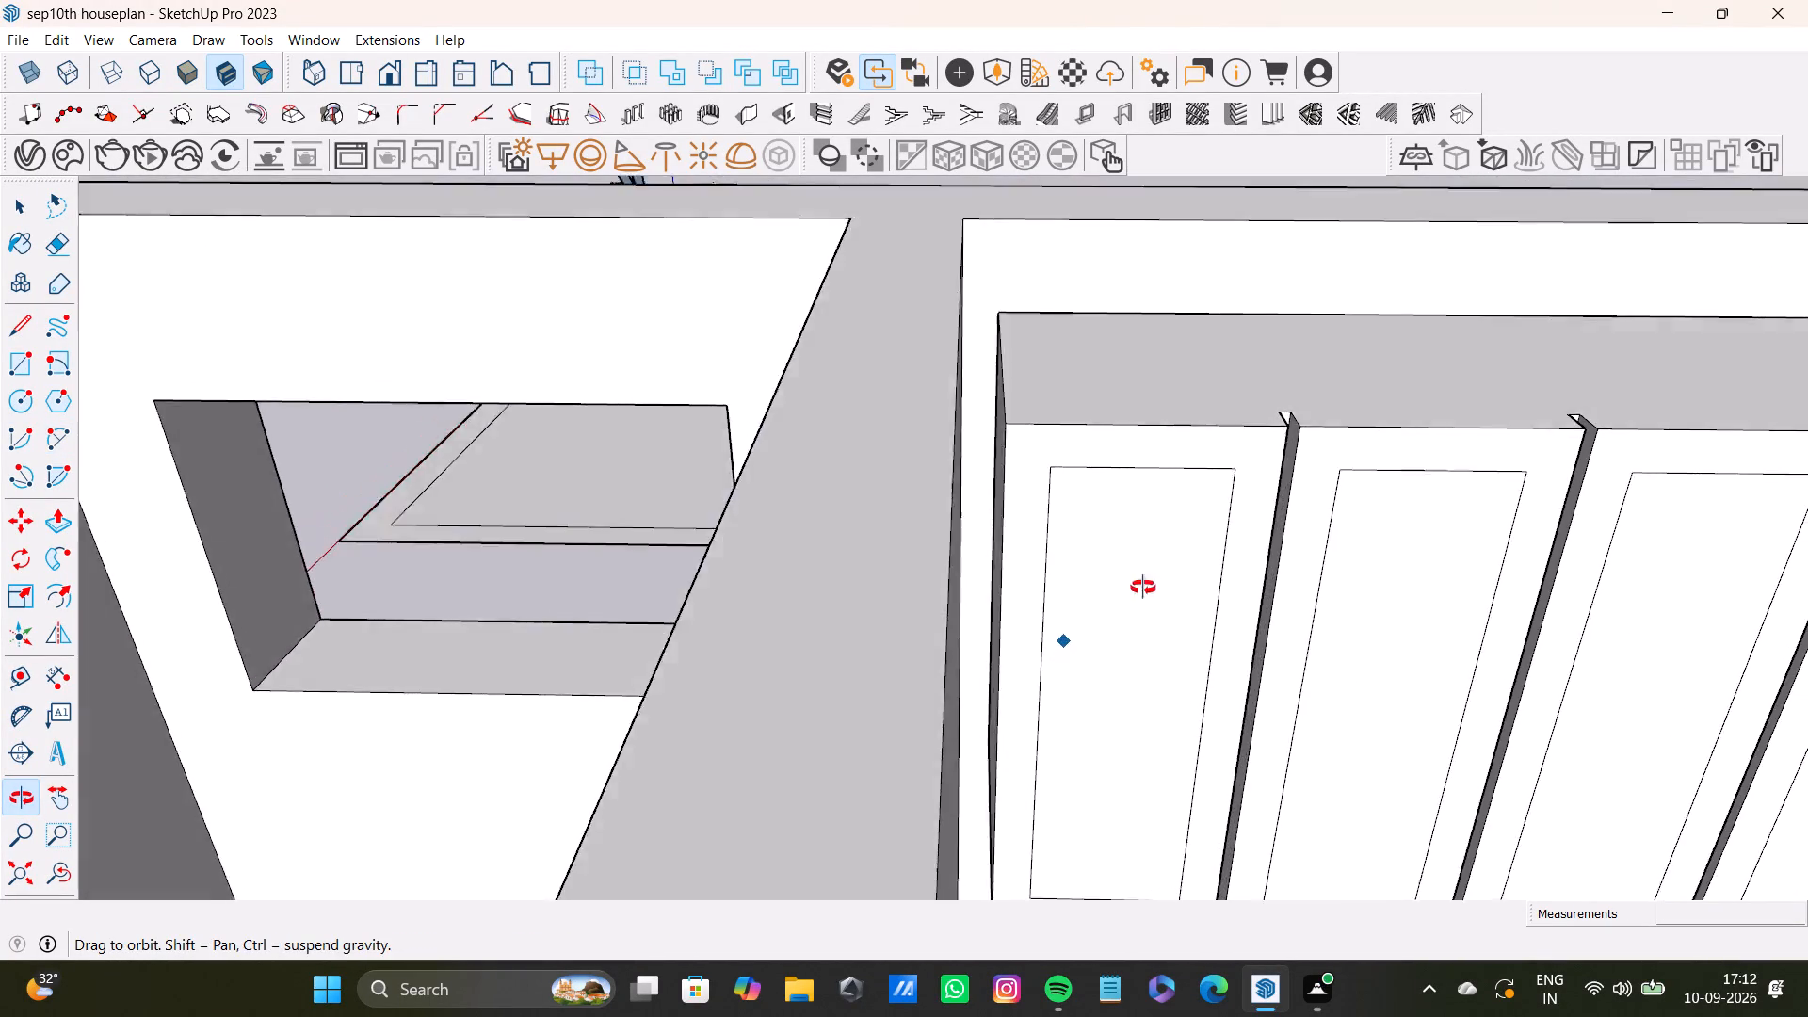
pyautogui.moveTo(1143, 588); pyautogui.dragTo(1099, 502, button='middle')
pyautogui.click(56, 425)
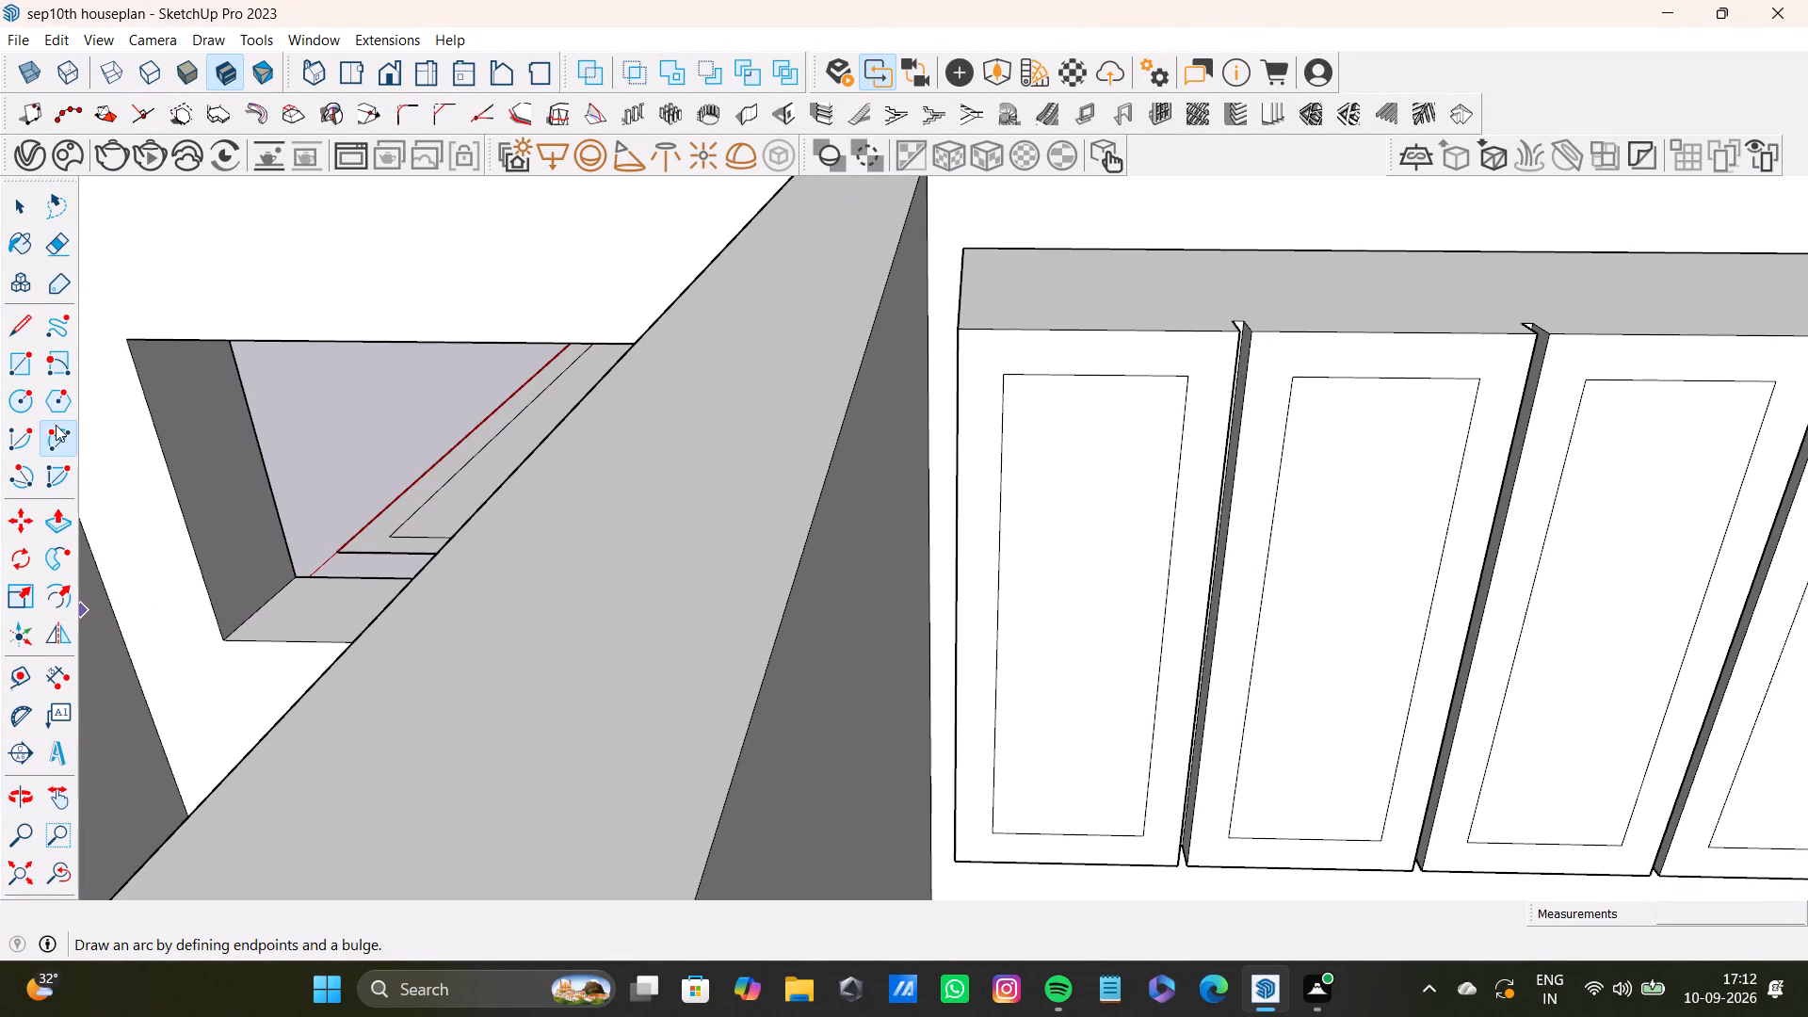
pyautogui.scroll(5, 1066, 366)
pyautogui.click(1071, 380)
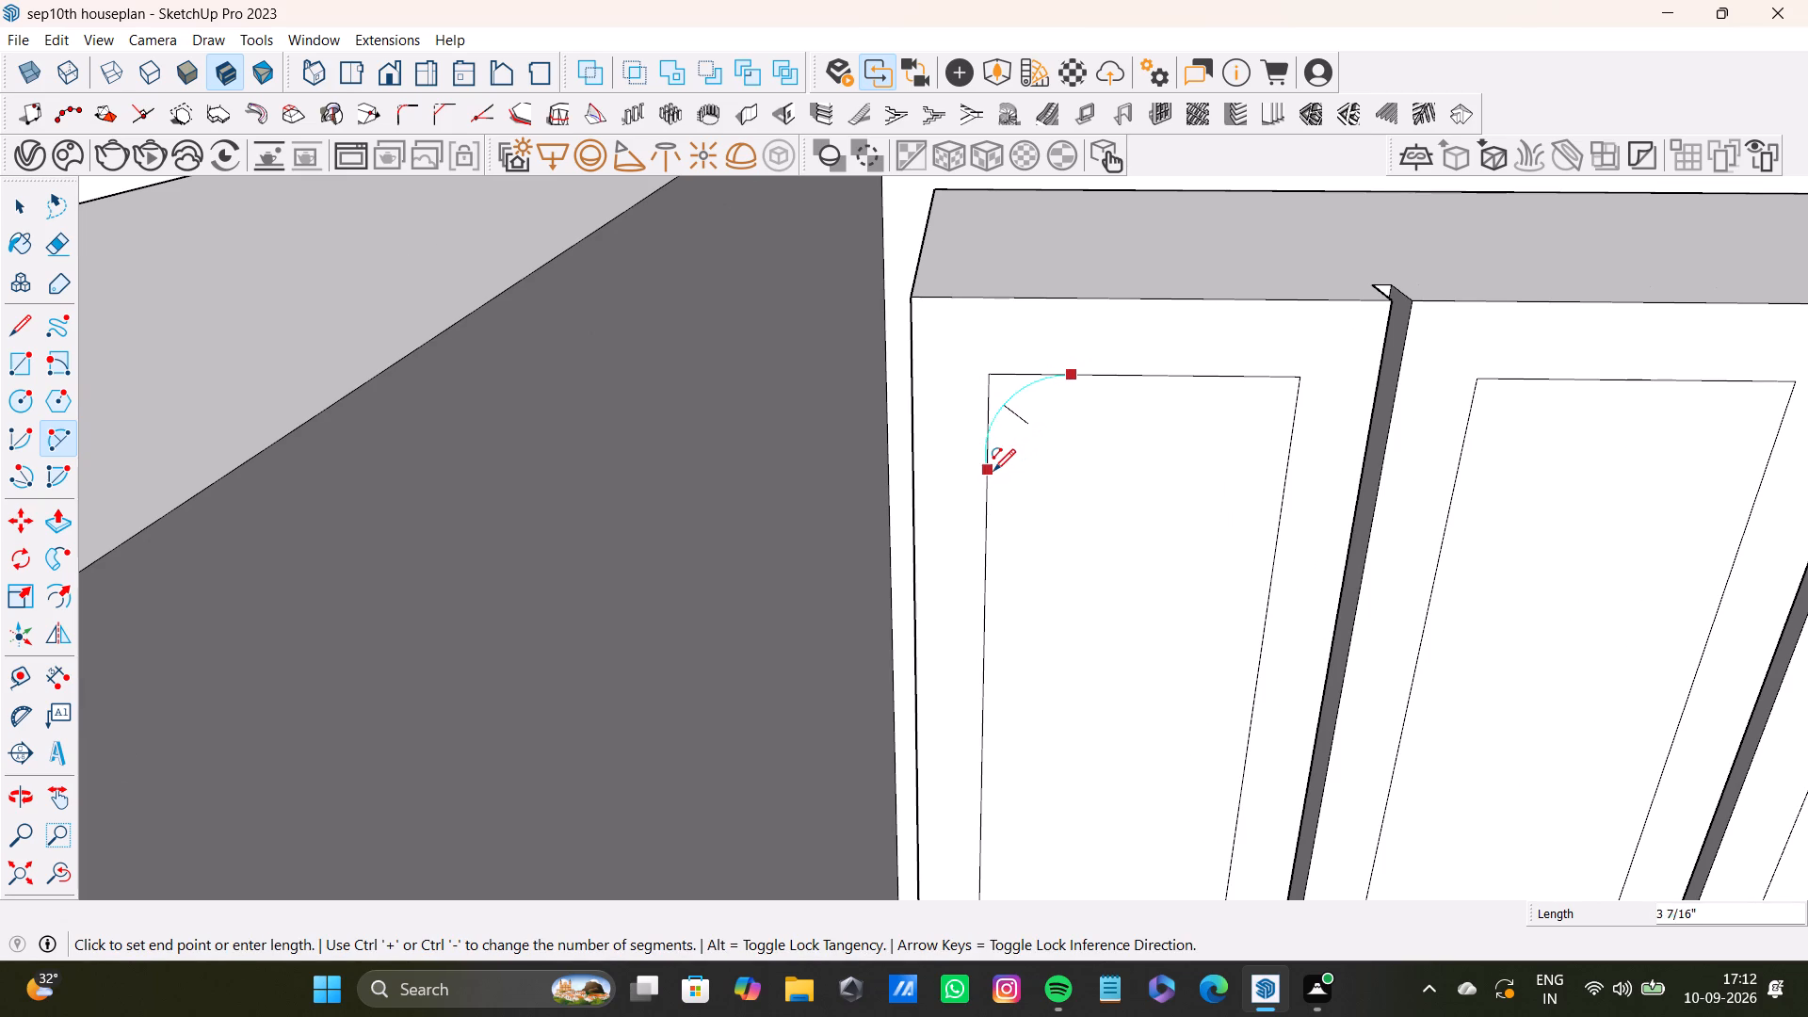
pyautogui.click(990, 462)
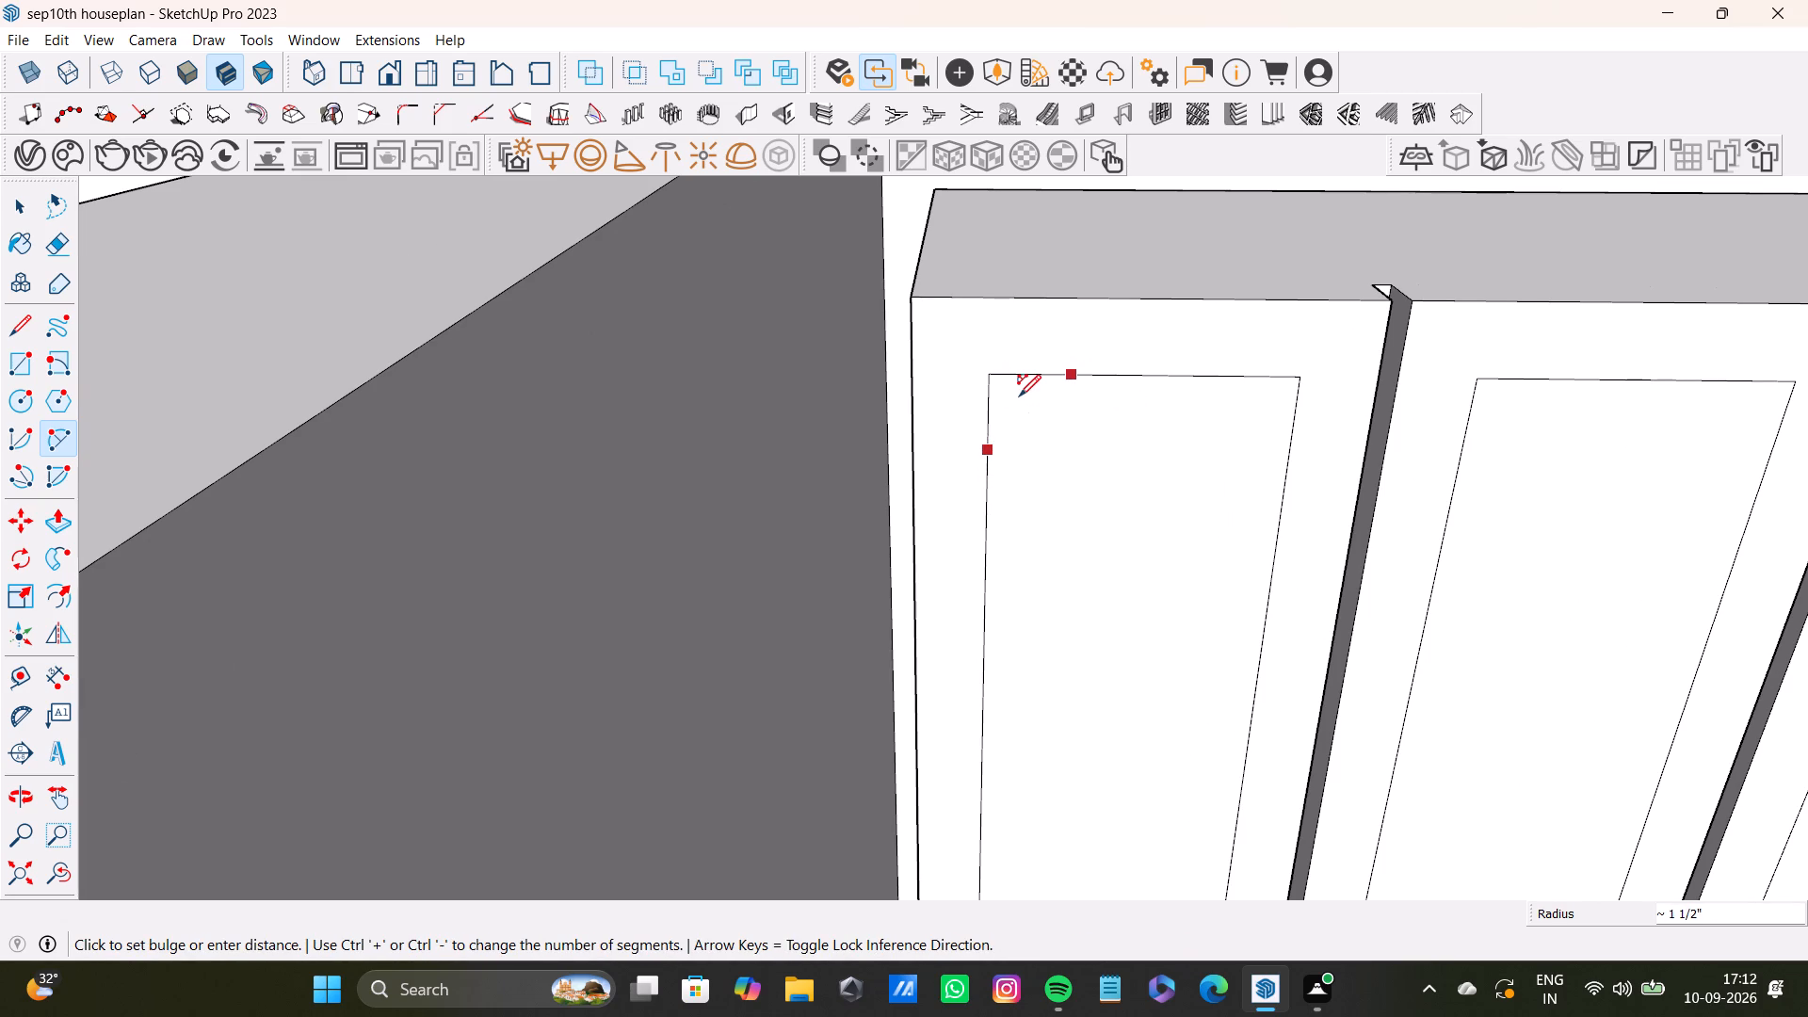
pyautogui.click(1010, 395)
# Draw a tangent arc about 2 11/16" long across the first panel's other upper corner, beside the second door.
pyautogui.scroll(-3, 1291, 541)
pyautogui.keyDown('shift'); pyautogui.moveTo(1221, 517); pyautogui.dragTo(1186, 517, button='middle'); pyautogui.keyUp('shift')
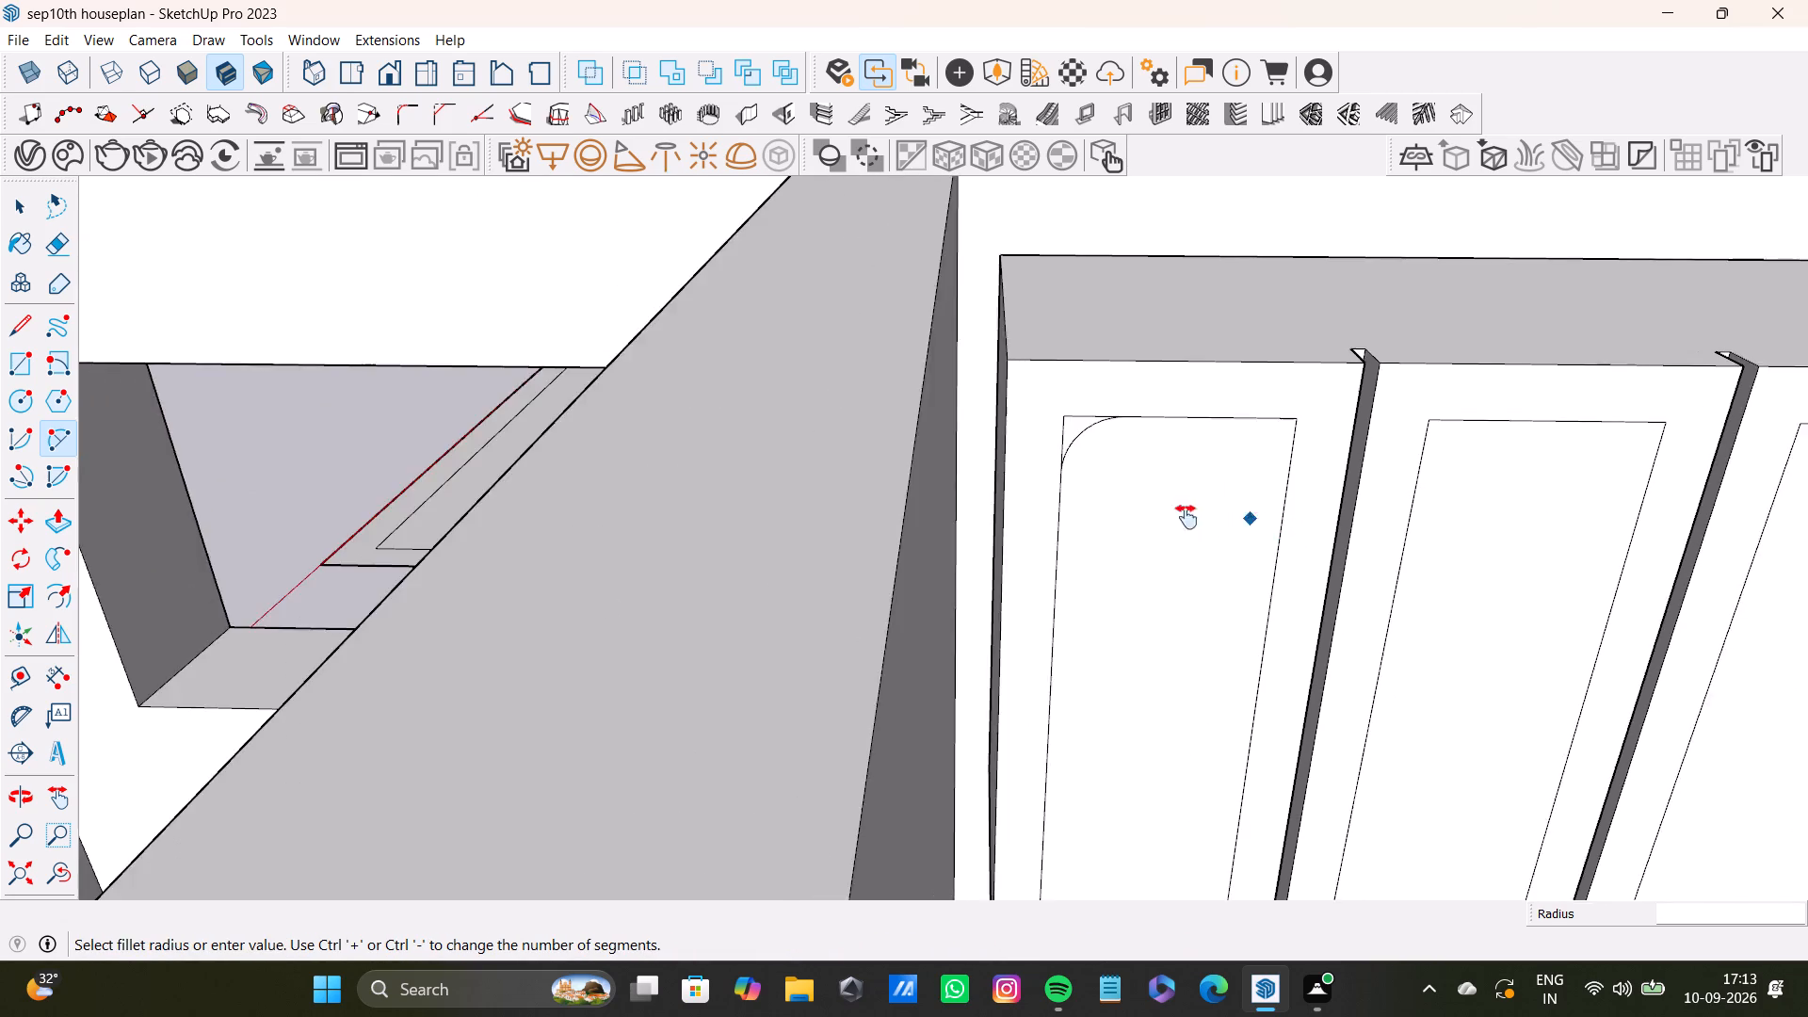
pyautogui.keyDown('shift'); pyautogui.moveTo(1186, 517); pyautogui.dragTo(1001, 514, button='middle'); pyautogui.keyUp('shift')
pyautogui.scroll(2, 990, 429)
pyautogui.click(1017, 410)
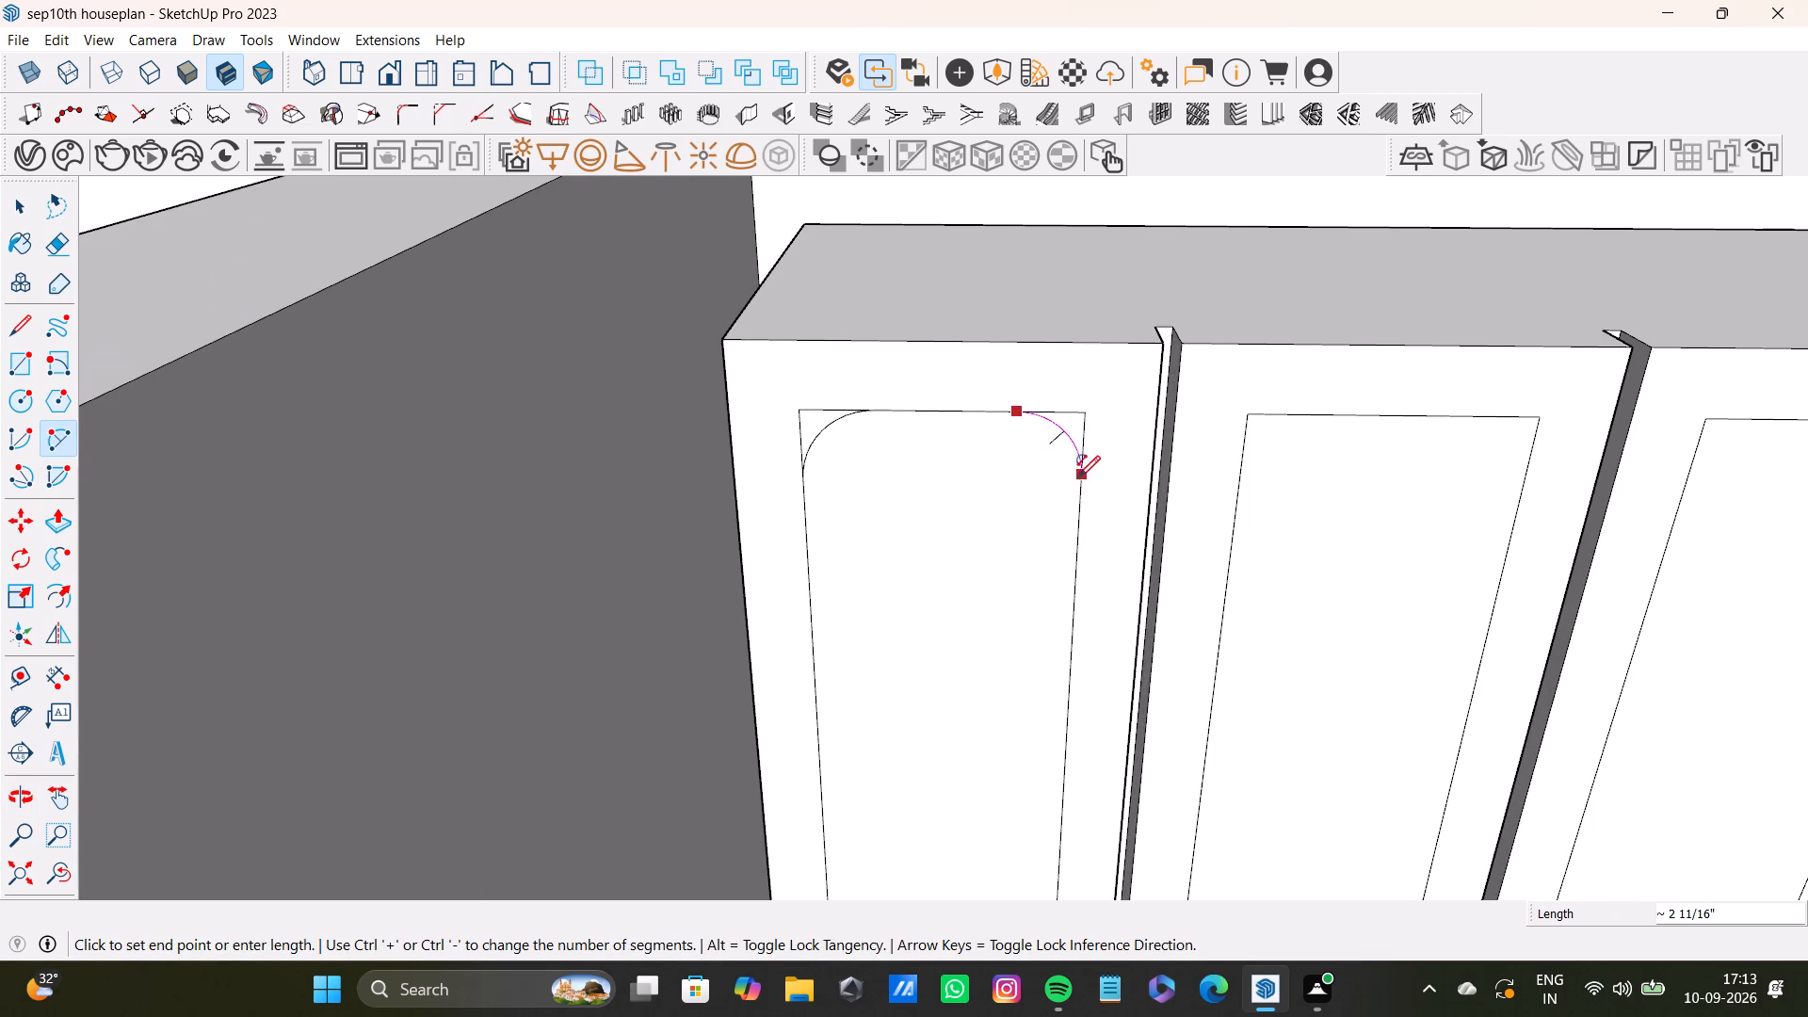
pyautogui.click(1080, 482)
pyautogui.click(1068, 435)
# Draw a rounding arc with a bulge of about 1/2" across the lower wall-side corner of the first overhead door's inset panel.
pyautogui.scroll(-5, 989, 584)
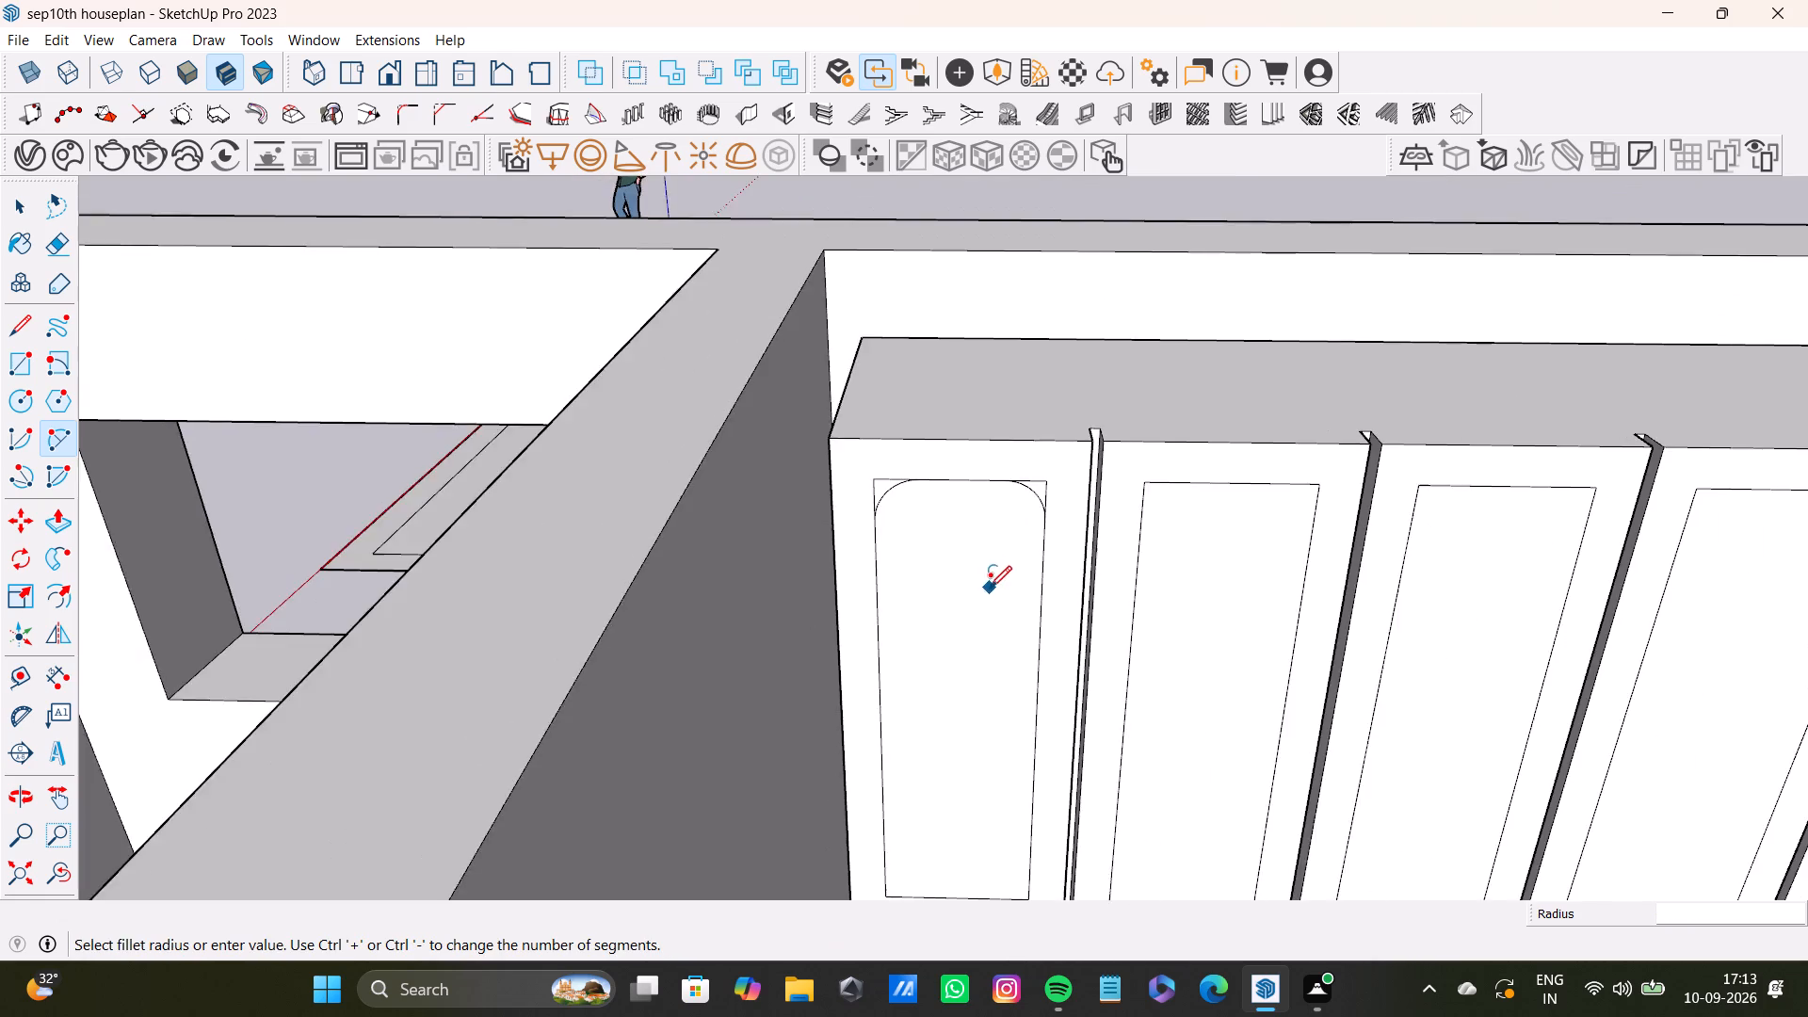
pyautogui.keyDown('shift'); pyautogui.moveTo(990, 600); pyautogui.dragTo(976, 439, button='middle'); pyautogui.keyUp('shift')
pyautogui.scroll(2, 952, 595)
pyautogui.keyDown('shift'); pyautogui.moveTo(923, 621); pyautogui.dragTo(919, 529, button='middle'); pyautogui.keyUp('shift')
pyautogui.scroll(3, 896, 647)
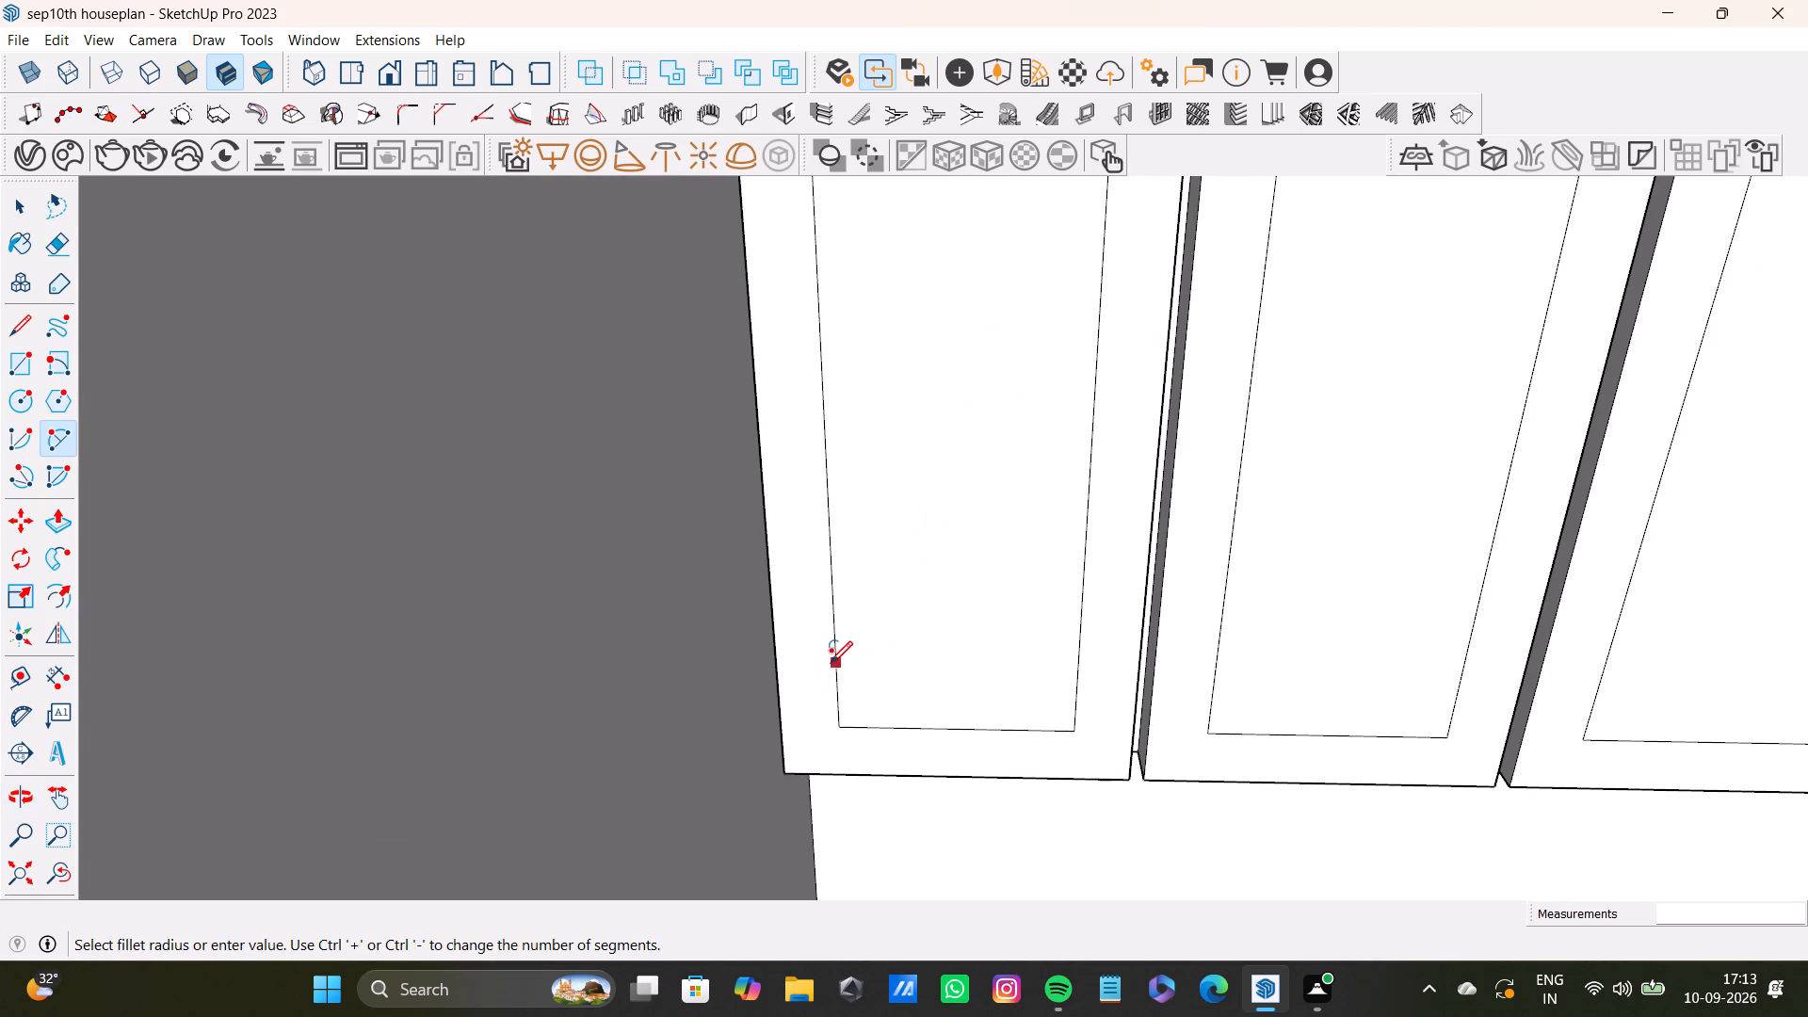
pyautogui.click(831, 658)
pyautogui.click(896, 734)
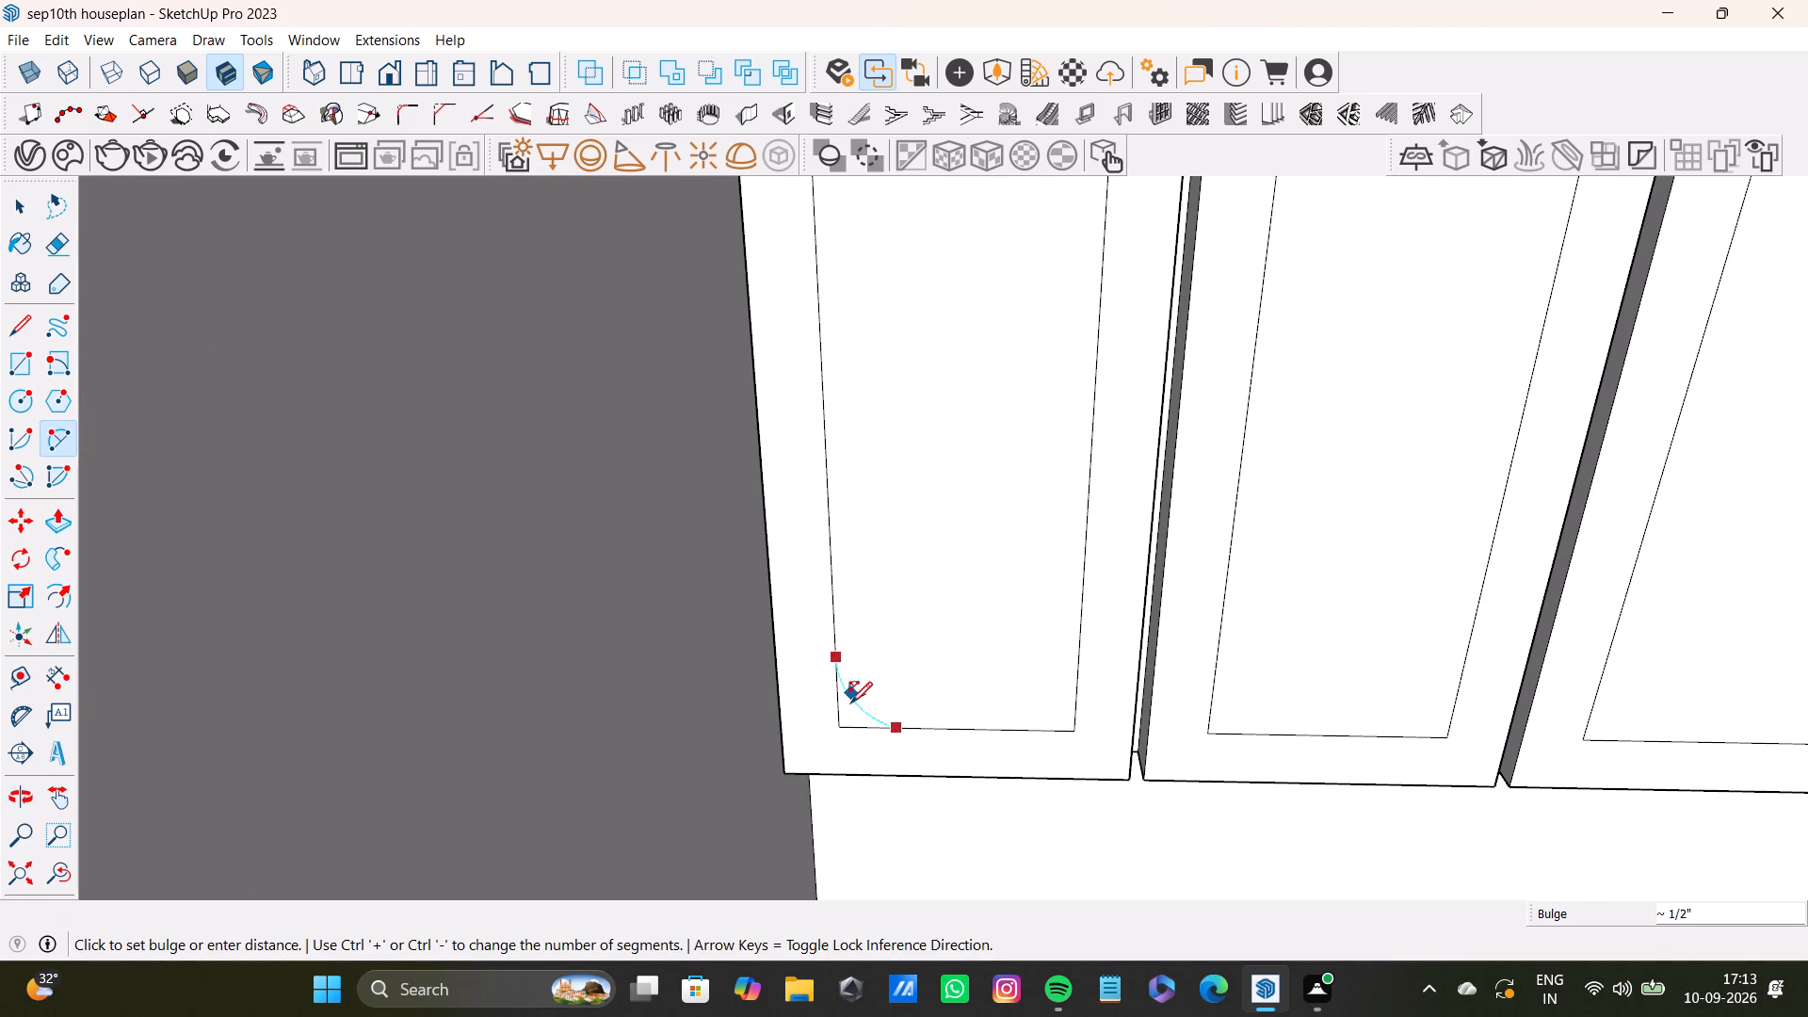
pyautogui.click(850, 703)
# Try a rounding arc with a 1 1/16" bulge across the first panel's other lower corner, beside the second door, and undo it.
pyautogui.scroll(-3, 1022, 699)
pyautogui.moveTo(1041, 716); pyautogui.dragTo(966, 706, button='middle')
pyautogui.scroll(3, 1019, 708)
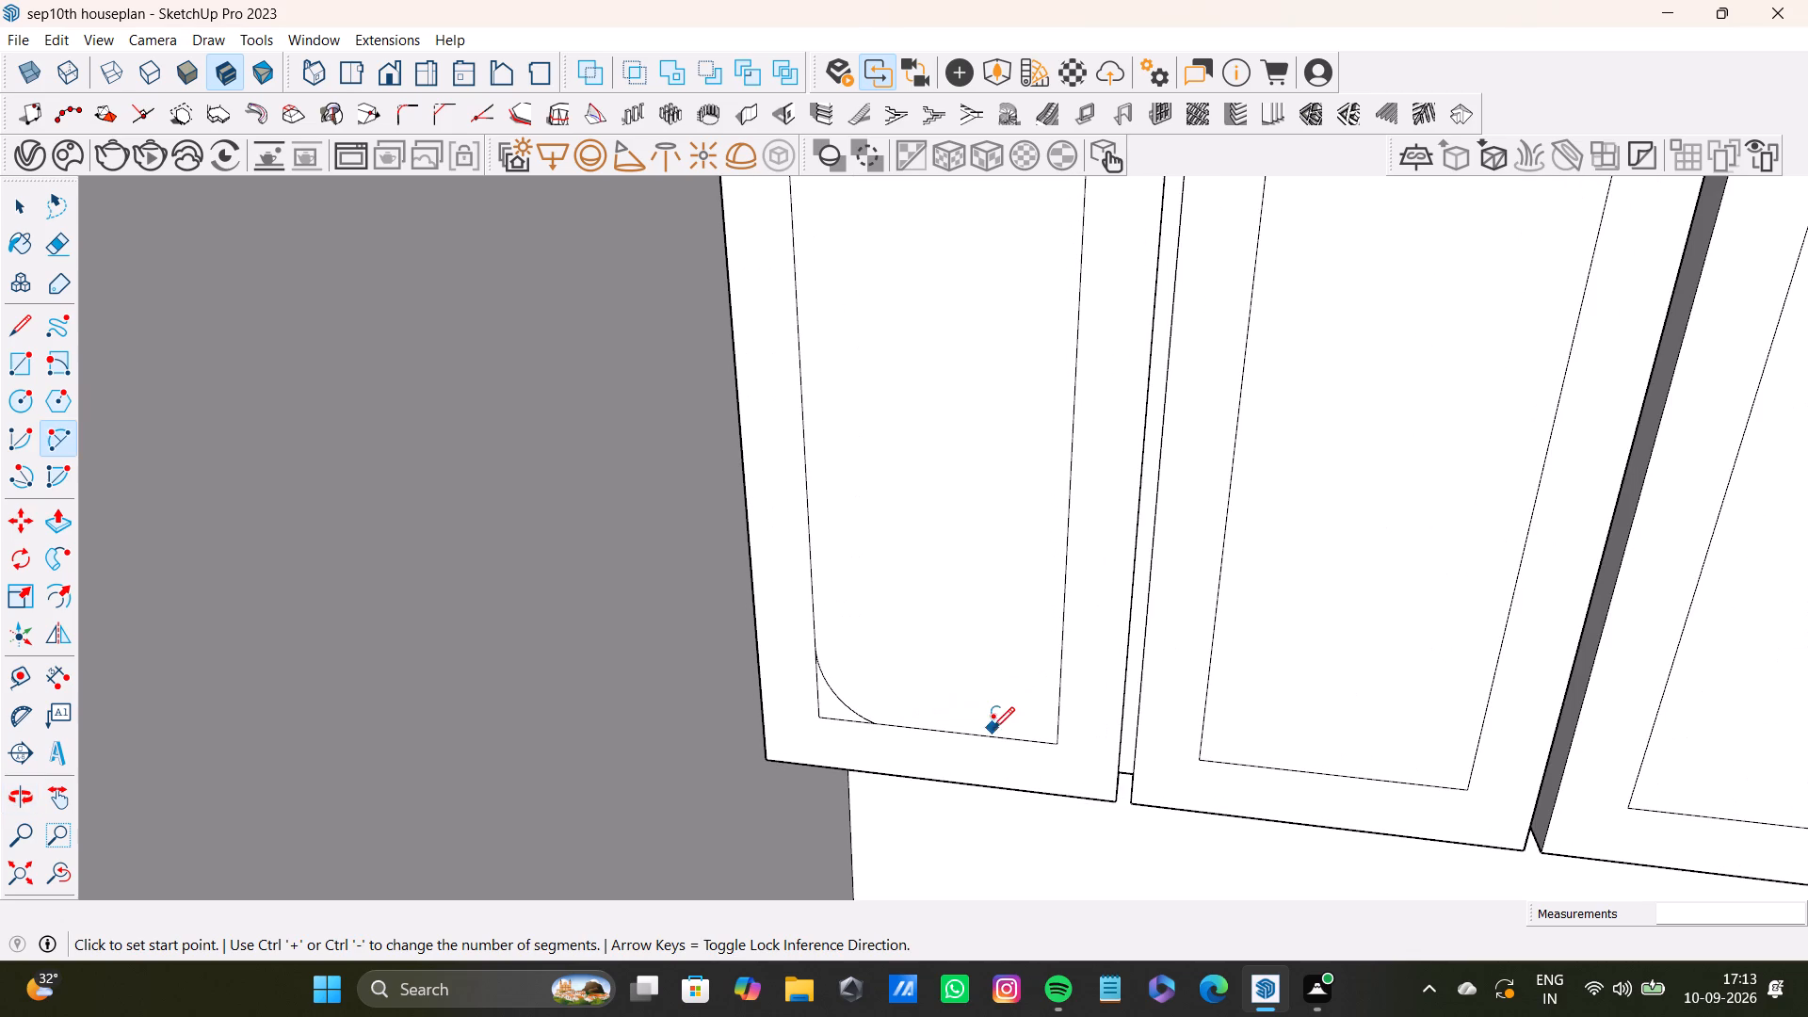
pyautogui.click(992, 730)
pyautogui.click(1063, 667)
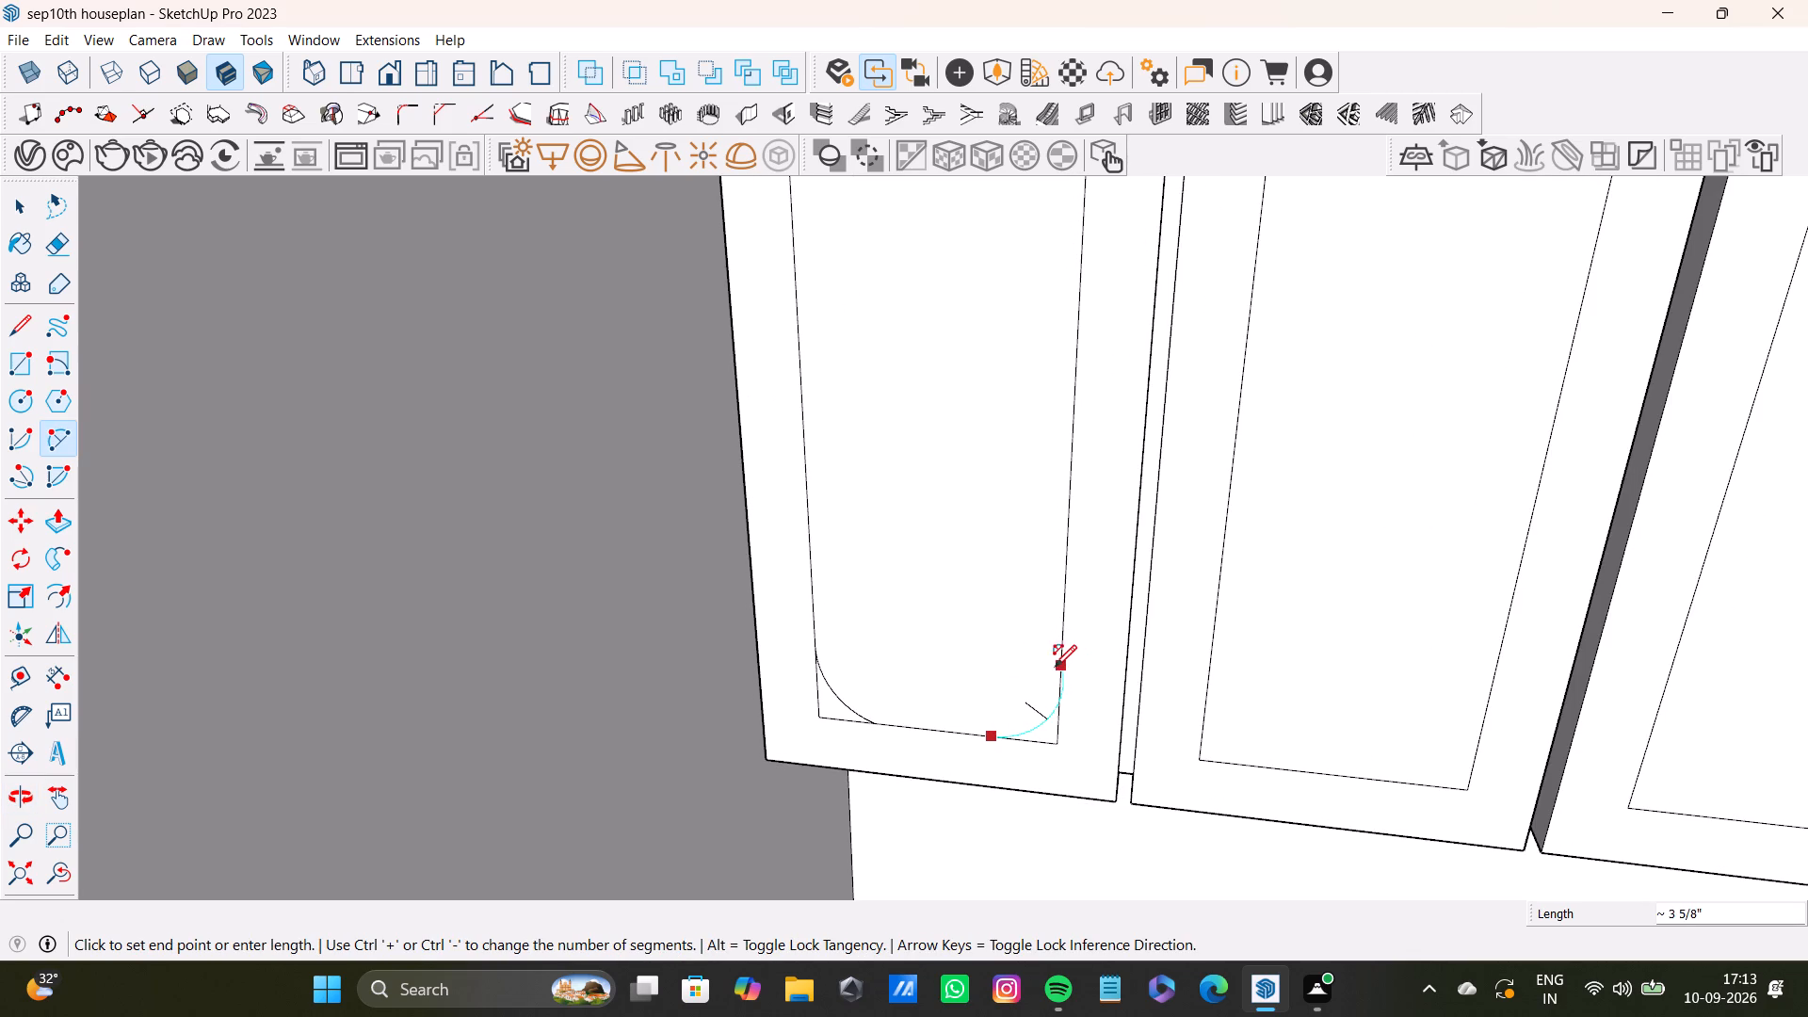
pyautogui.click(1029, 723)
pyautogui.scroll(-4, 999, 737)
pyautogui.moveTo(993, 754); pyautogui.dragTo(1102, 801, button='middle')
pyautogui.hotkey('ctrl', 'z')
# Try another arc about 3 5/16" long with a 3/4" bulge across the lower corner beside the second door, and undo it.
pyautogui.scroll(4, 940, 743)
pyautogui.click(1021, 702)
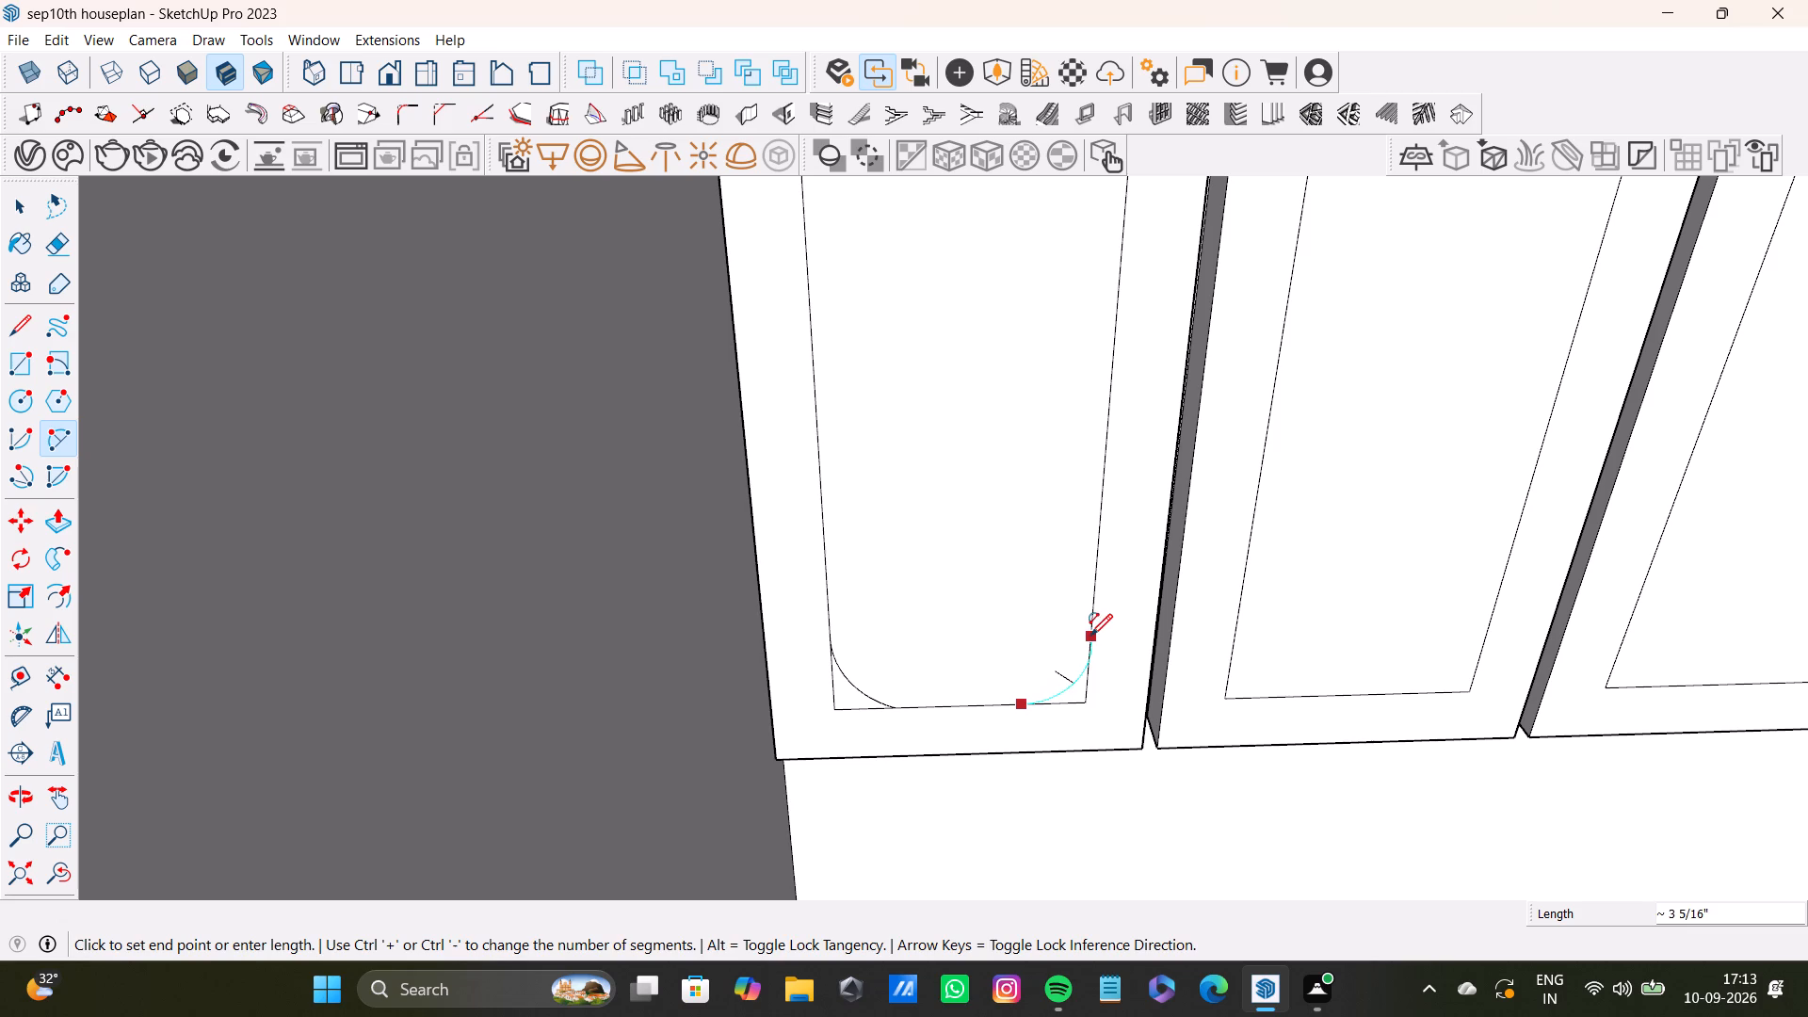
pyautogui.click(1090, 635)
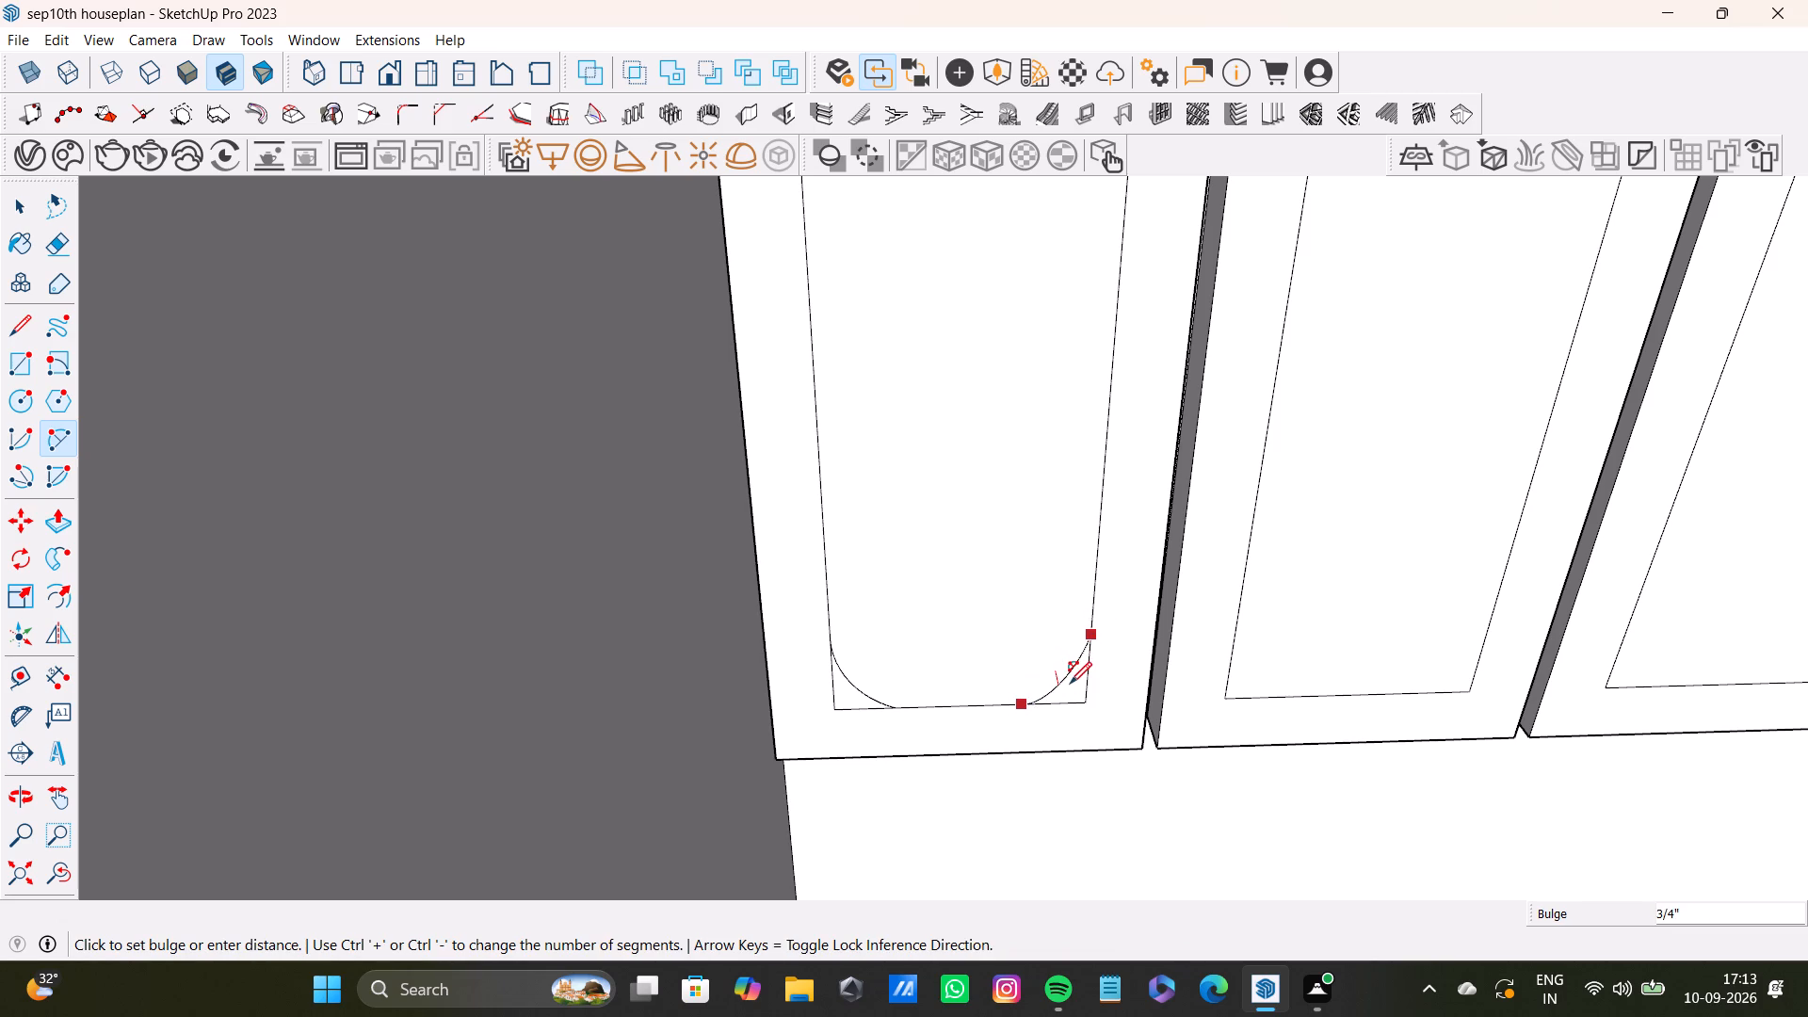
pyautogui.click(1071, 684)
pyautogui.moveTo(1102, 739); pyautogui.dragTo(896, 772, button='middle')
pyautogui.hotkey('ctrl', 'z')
# Undo the remaining lower wall-side arc and both upper corner arcs on the first overhead door's inset panel.
pyautogui.moveTo(891, 772); pyautogui.dragTo(1053, 733, button='middle')
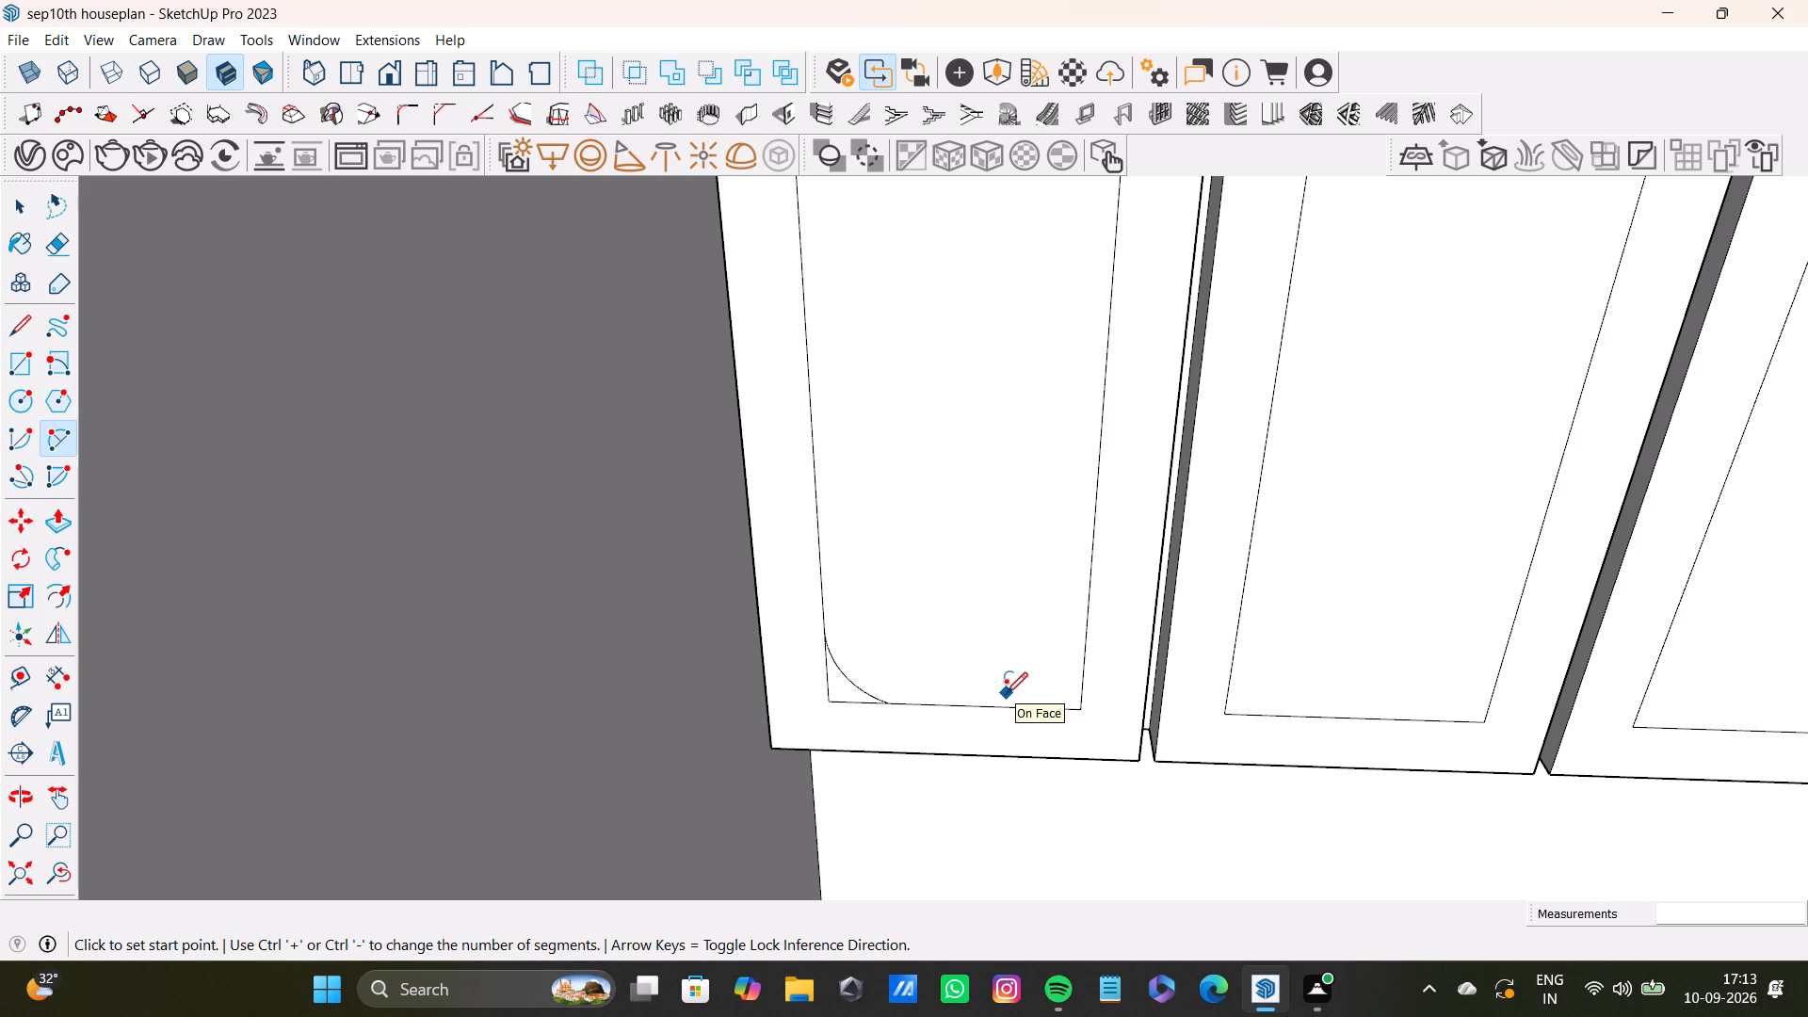
pyautogui.hotkey('ctrl', 'z')
pyautogui.hotkey('ctrl', 'z')
pyautogui.scroll(-4, 995, 667)
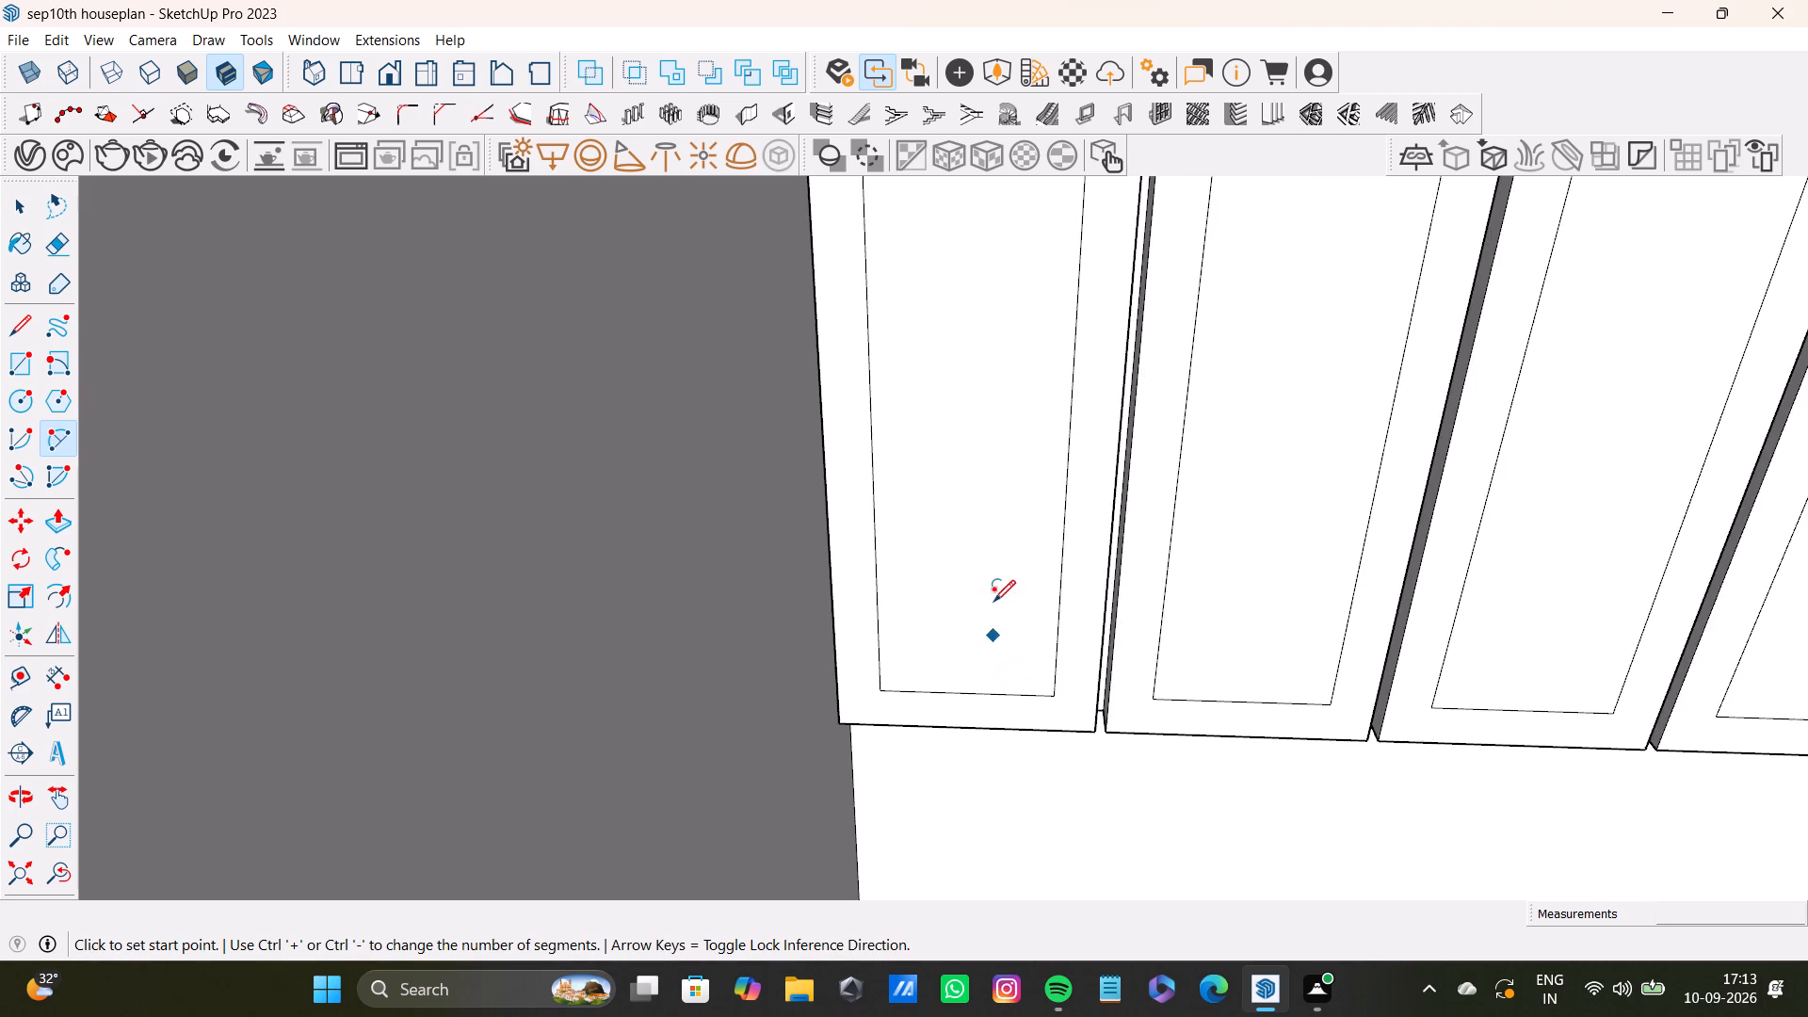
pyautogui.keyDown('shift'); pyautogui.moveTo(999, 497); pyautogui.dragTo(910, 881, button='middle'); pyautogui.keyUp('shift')
pyautogui.scroll(-3, 882, 790)
pyautogui.hotkey('ctrl', 'z')
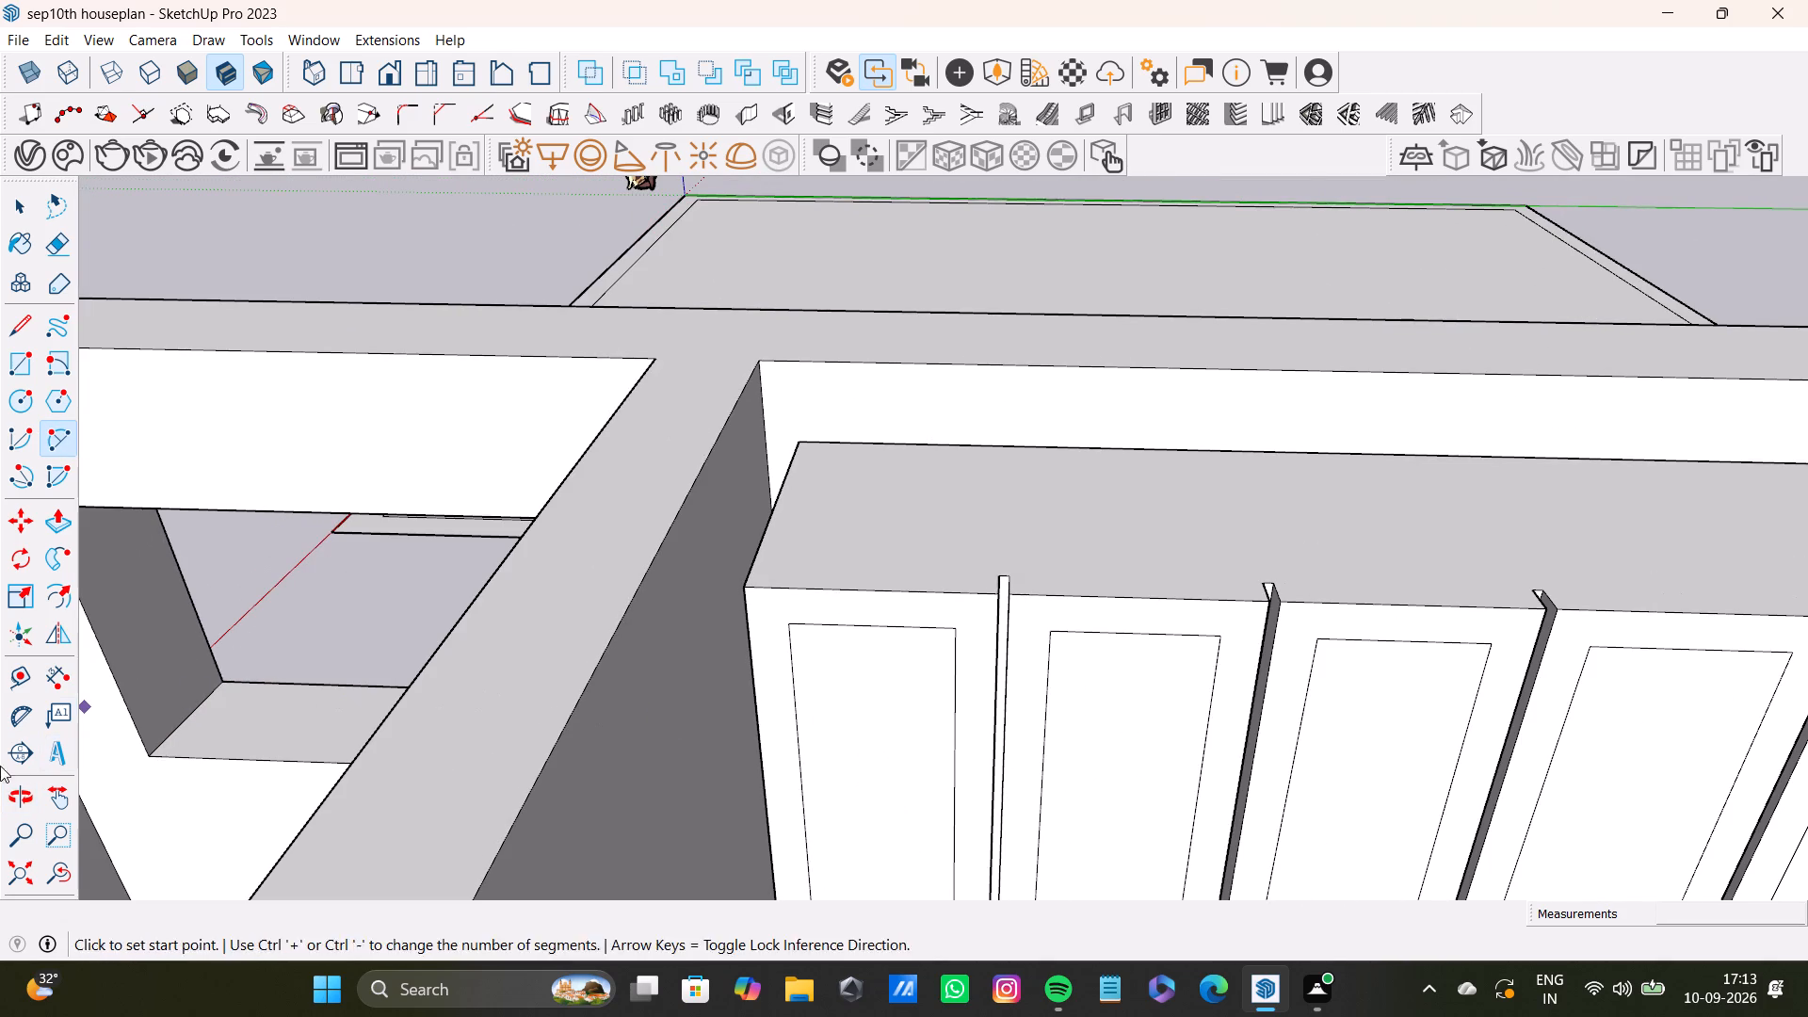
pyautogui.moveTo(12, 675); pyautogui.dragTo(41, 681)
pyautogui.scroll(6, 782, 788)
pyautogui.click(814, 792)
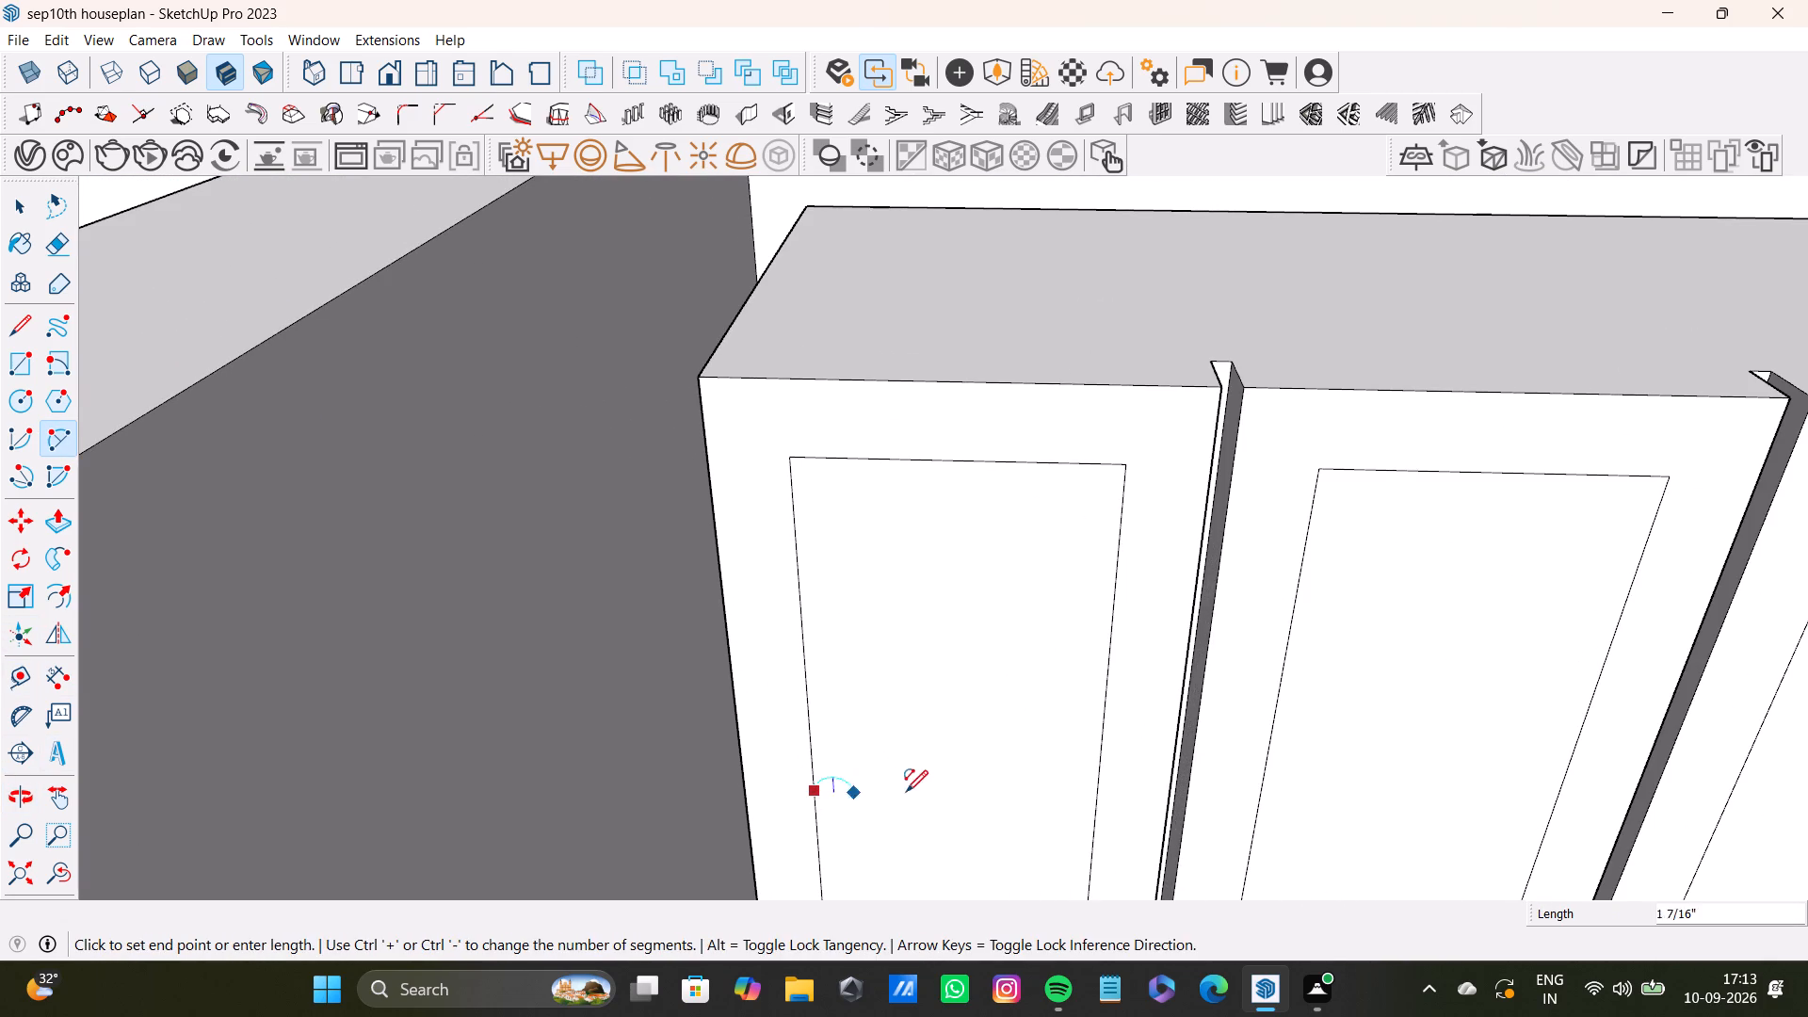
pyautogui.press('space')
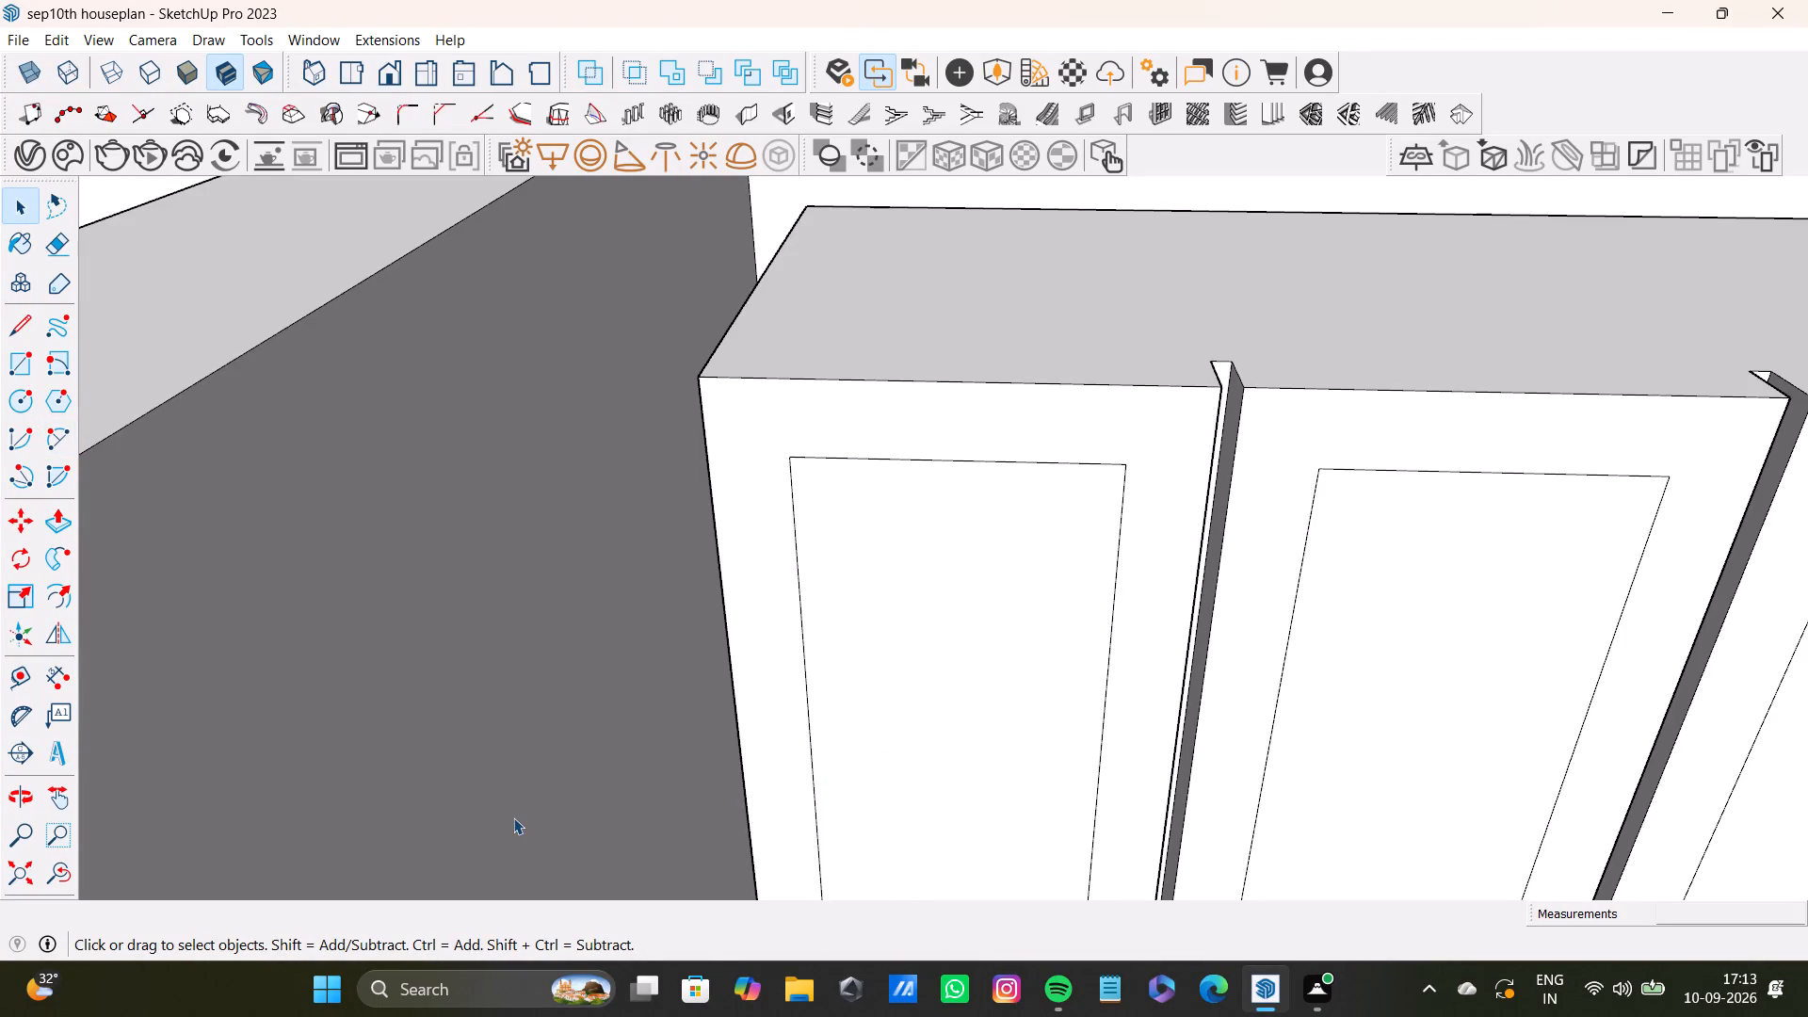
# Activate the Tape Measure tool for work on the first overhead door's inset panel.
pyautogui.press('t')
pyautogui.press('Return')
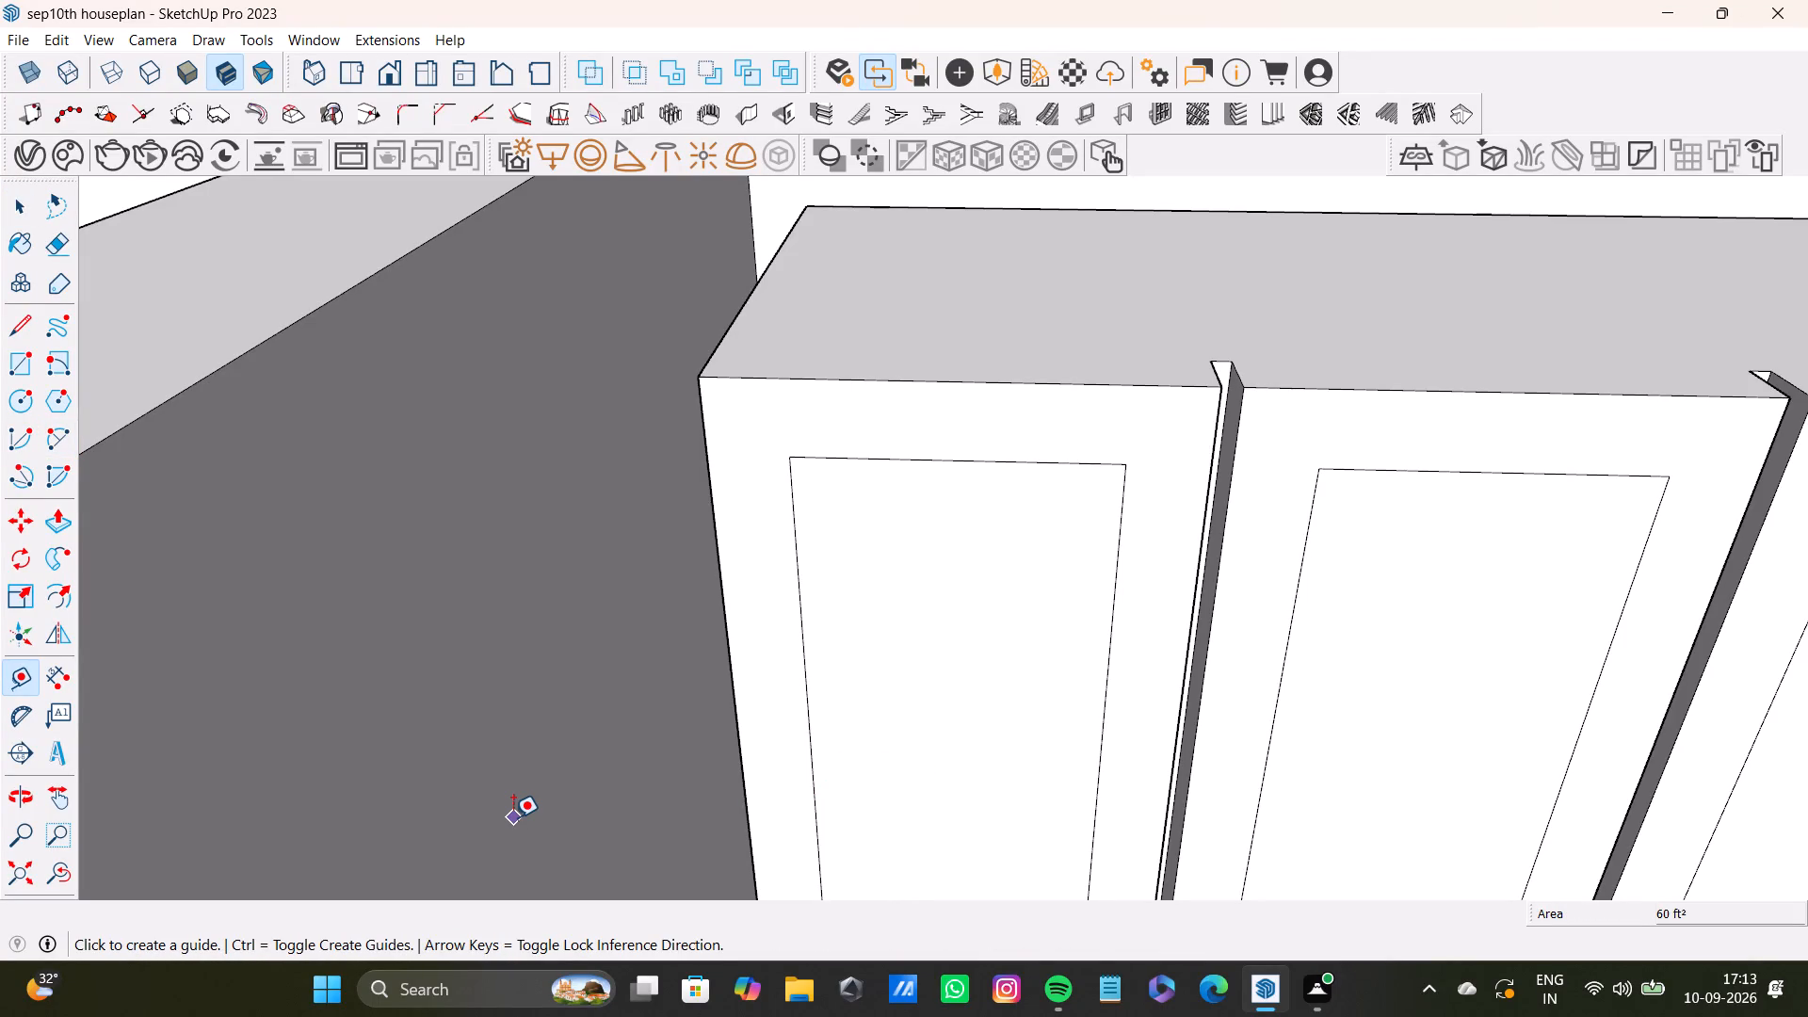
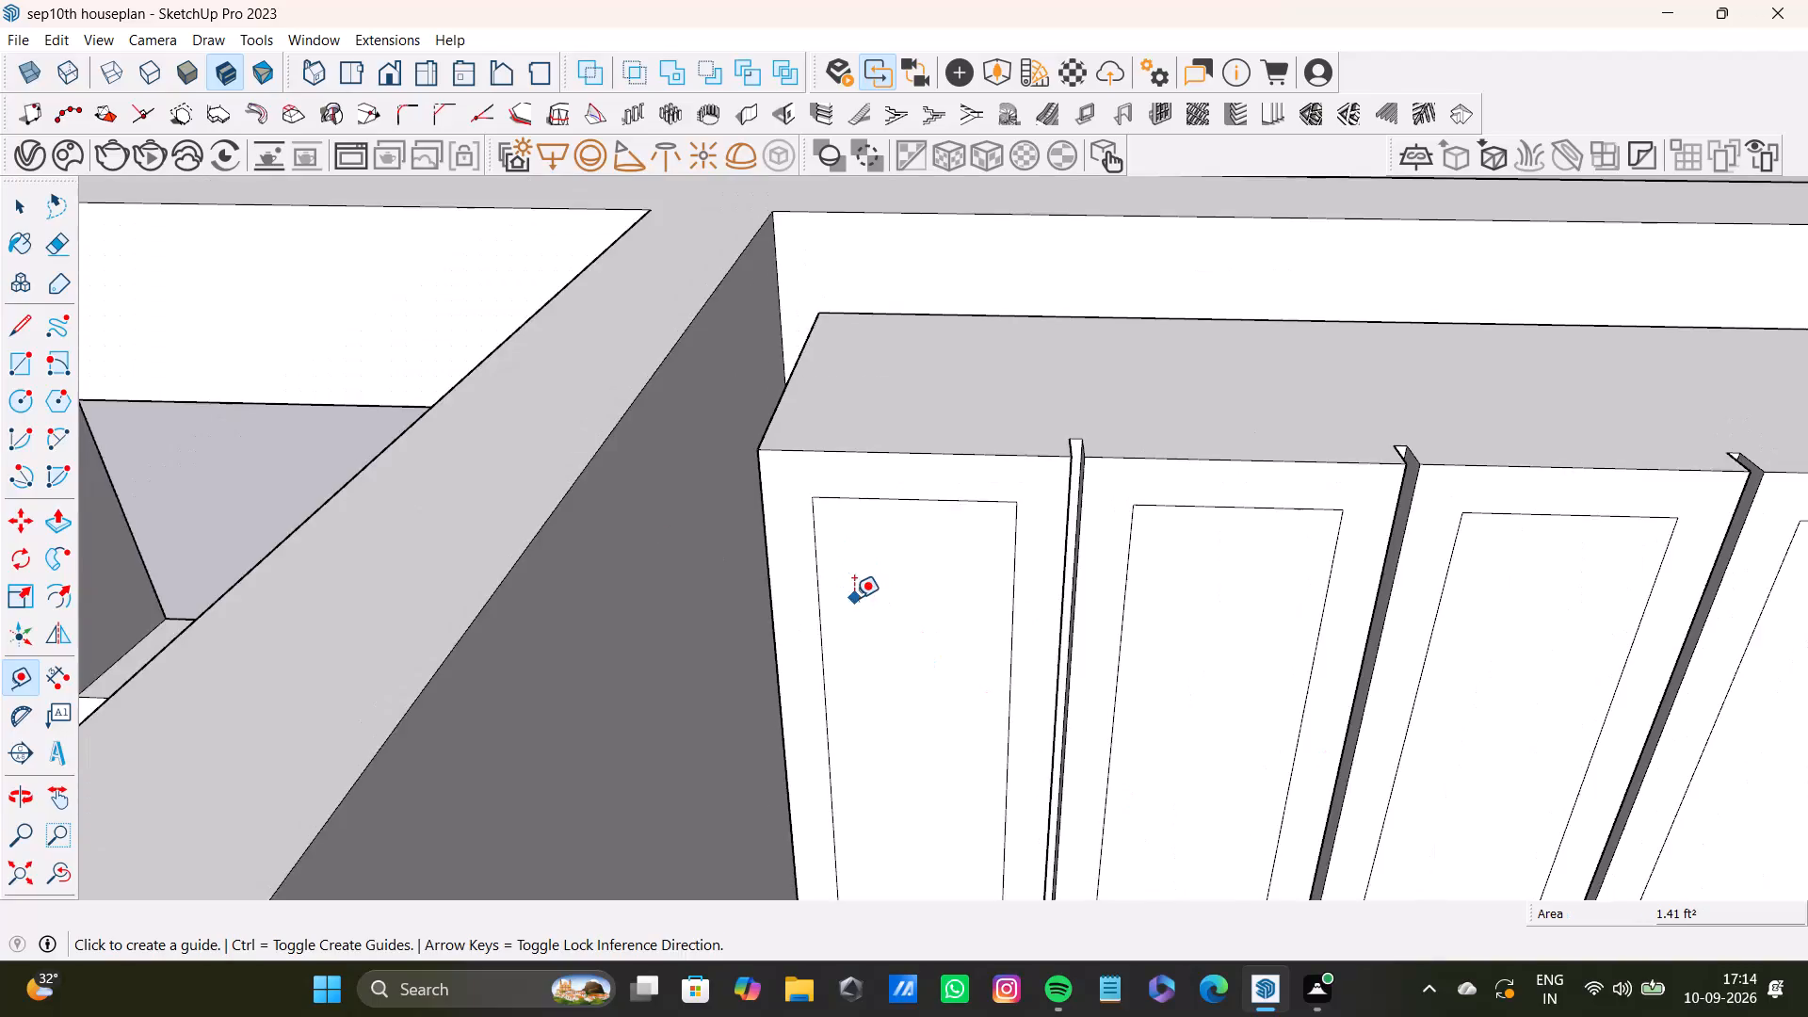
# Place vertical guides 1" inside both side edges of the first overhead door's inset panel.
pyautogui.keyDown('shift'); pyautogui.moveTo(808, 649); pyautogui.dragTo(723, 639, button='middle'); pyautogui.keyUp('shift')
pyautogui.moveTo(723, 653); pyautogui.dragTo(791, 572, button='middle')
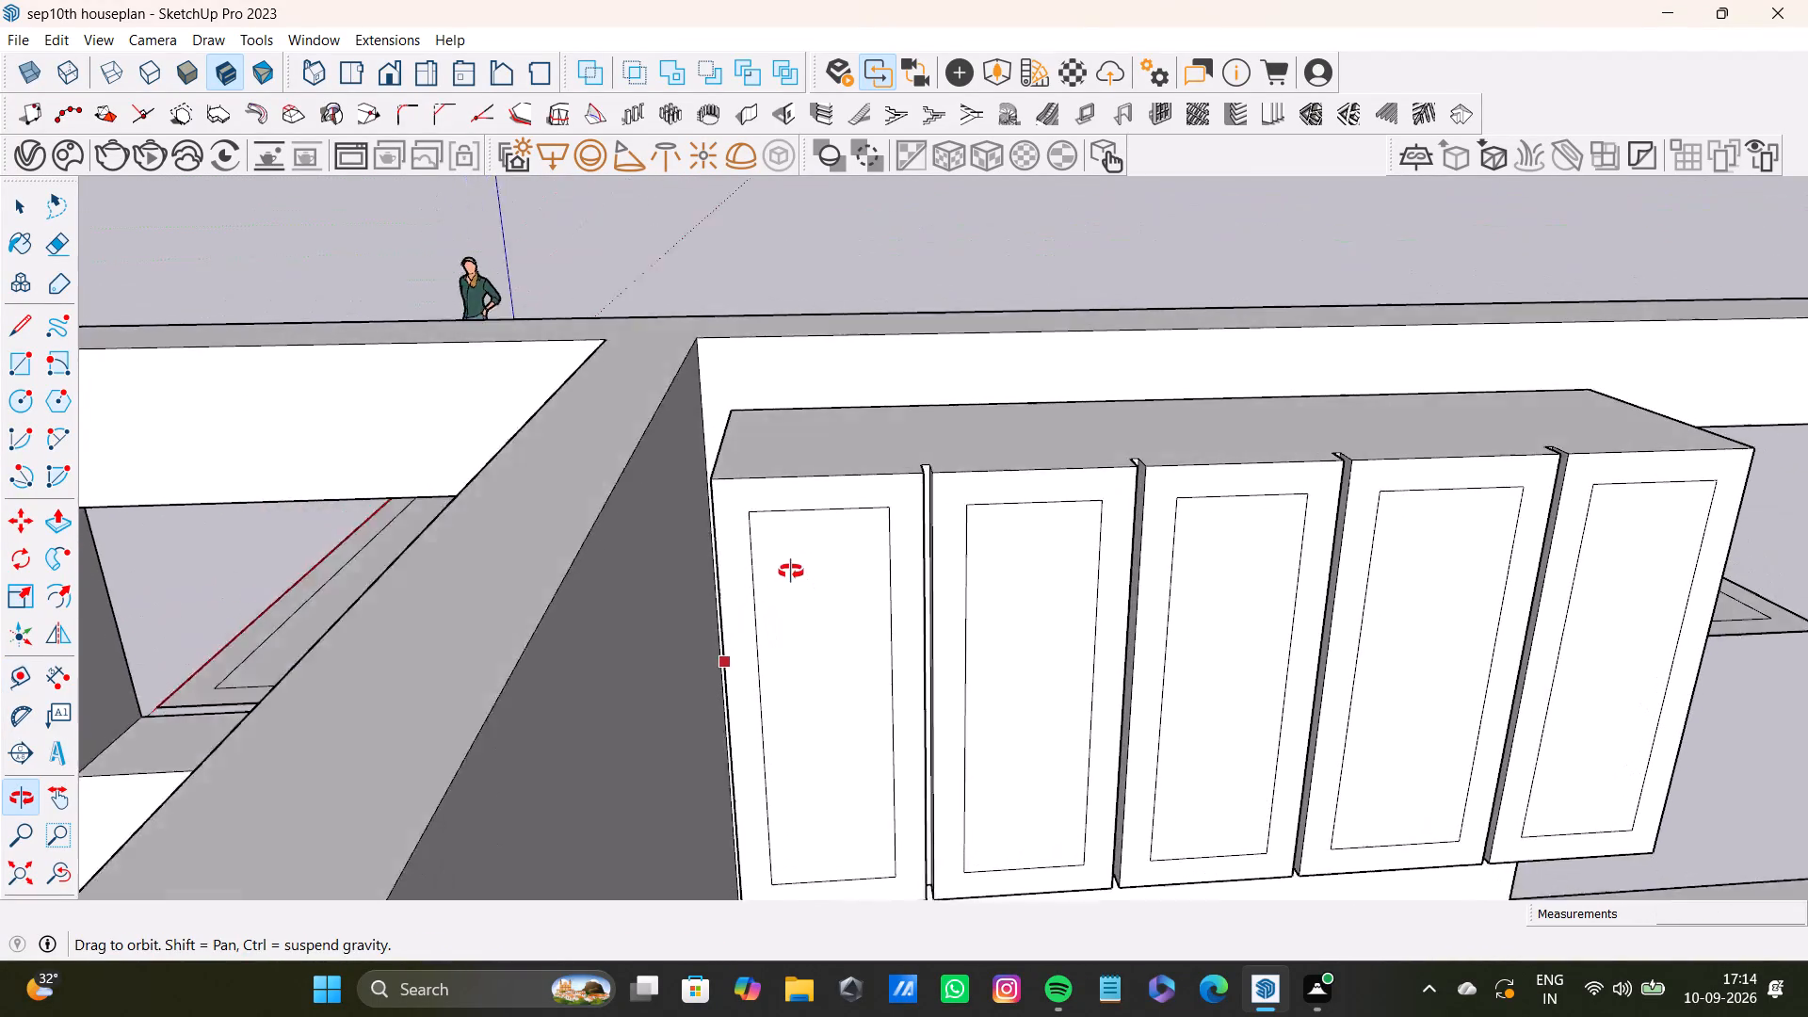
pyautogui.moveTo(791, 572); pyautogui.dragTo(772, 555, button='middle')
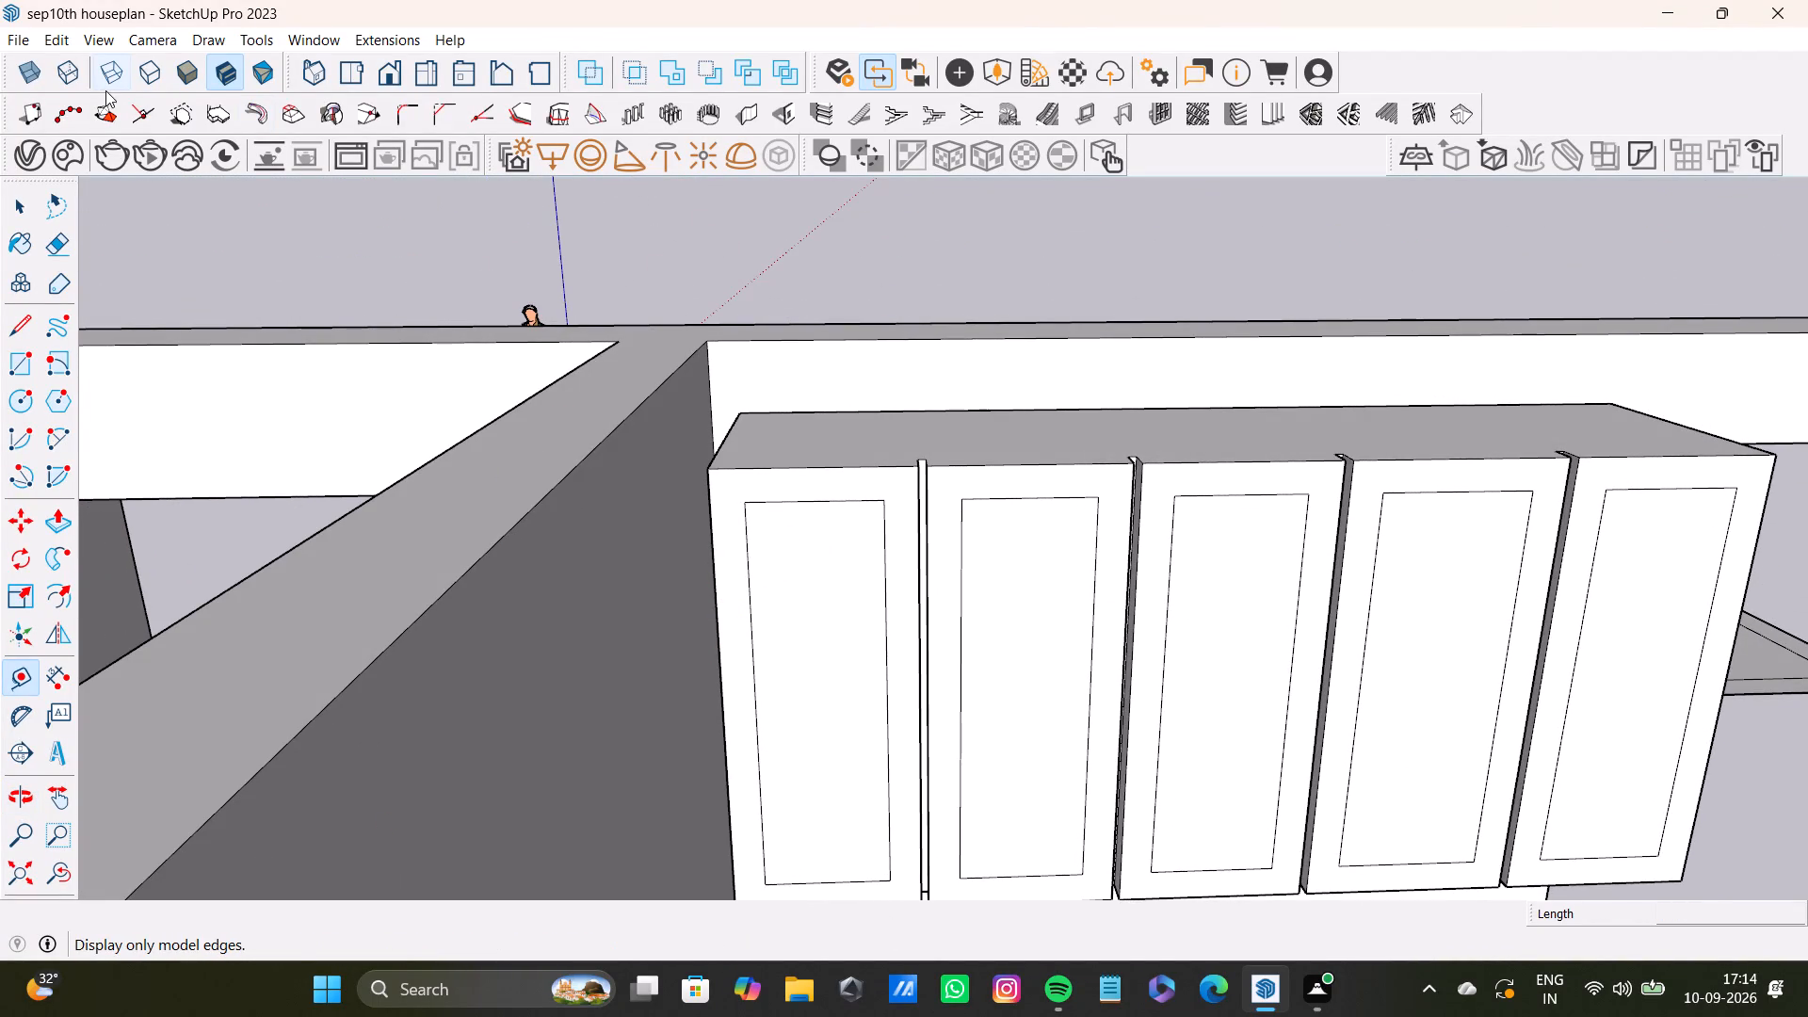
pyautogui.click(7, 664)
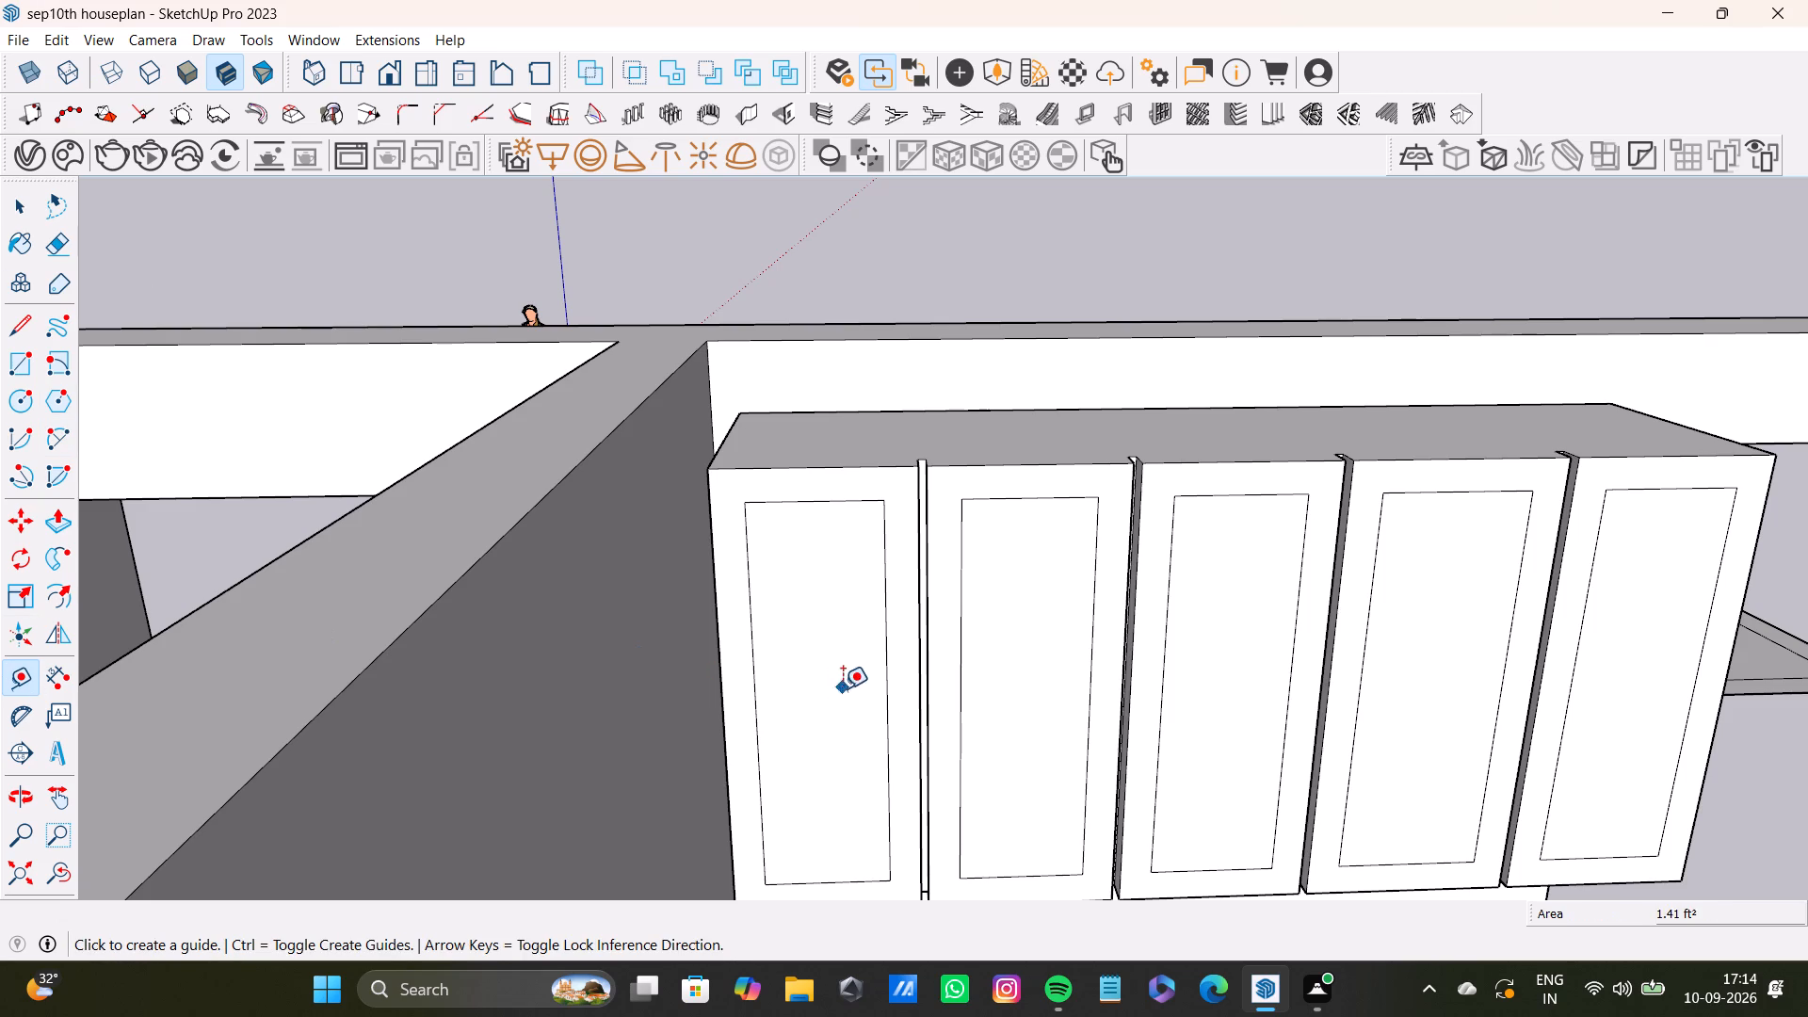
pyautogui.click(759, 722)
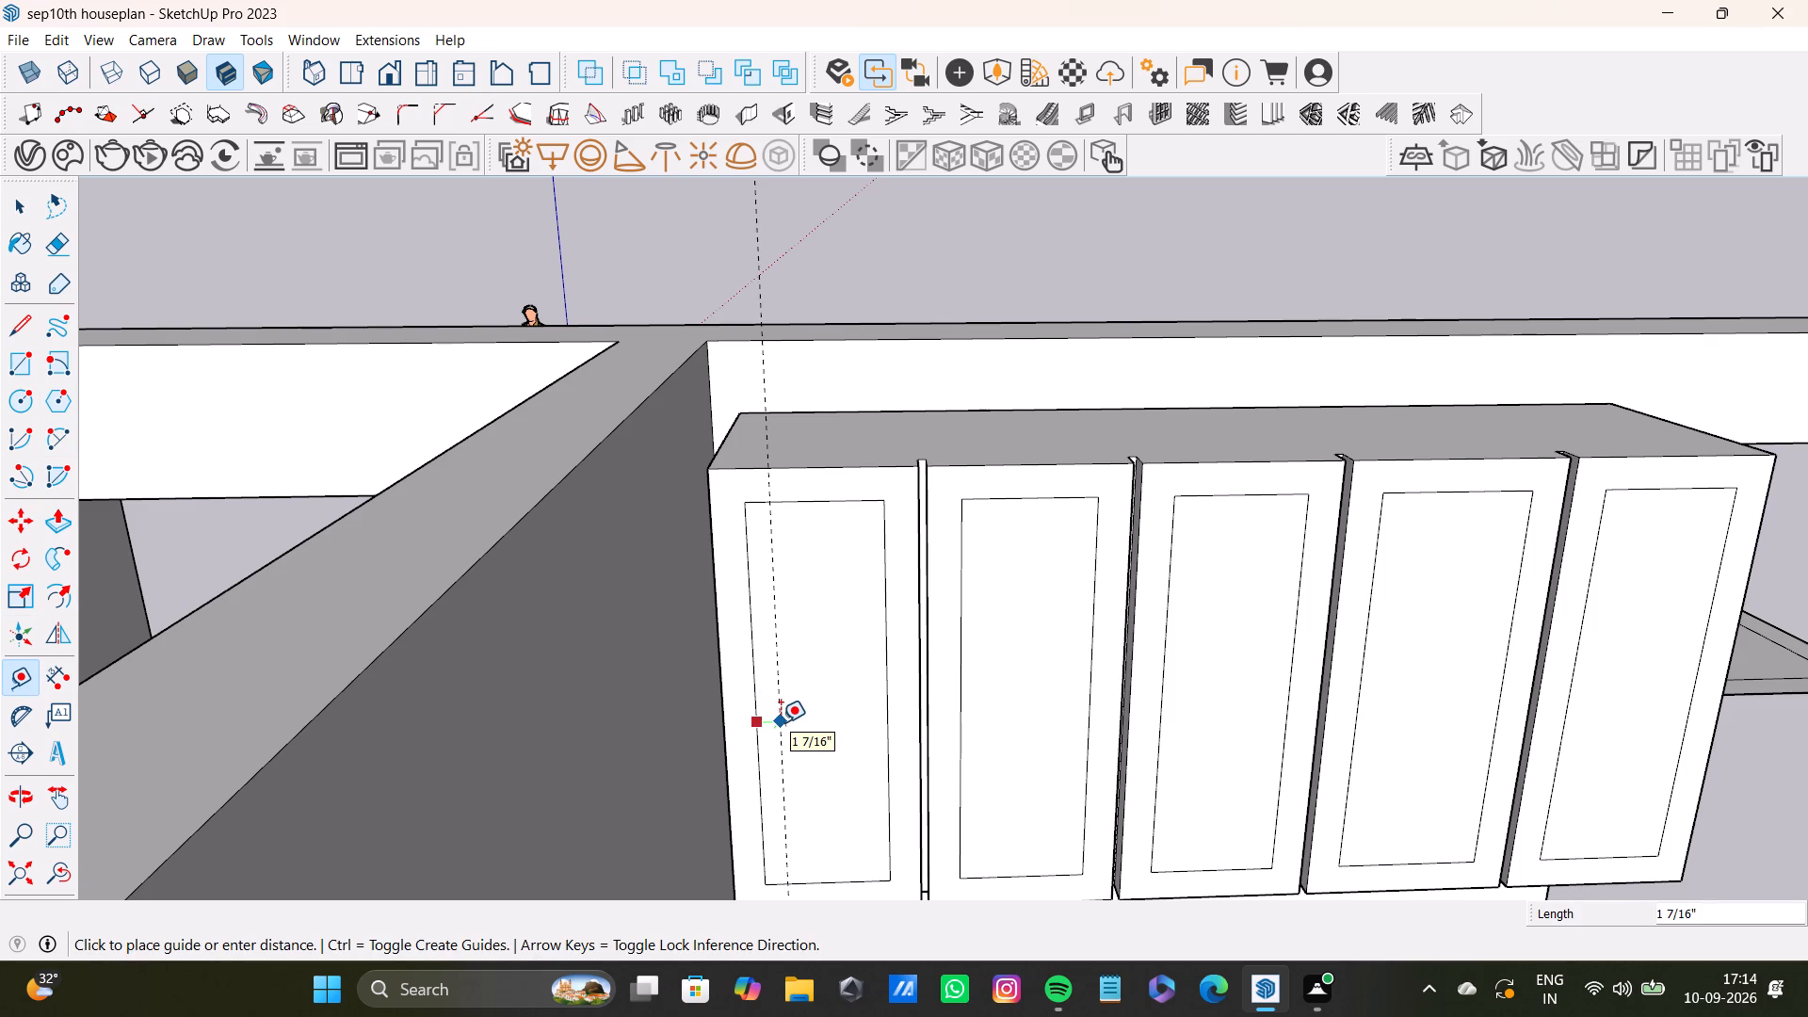
pyautogui.press('1')
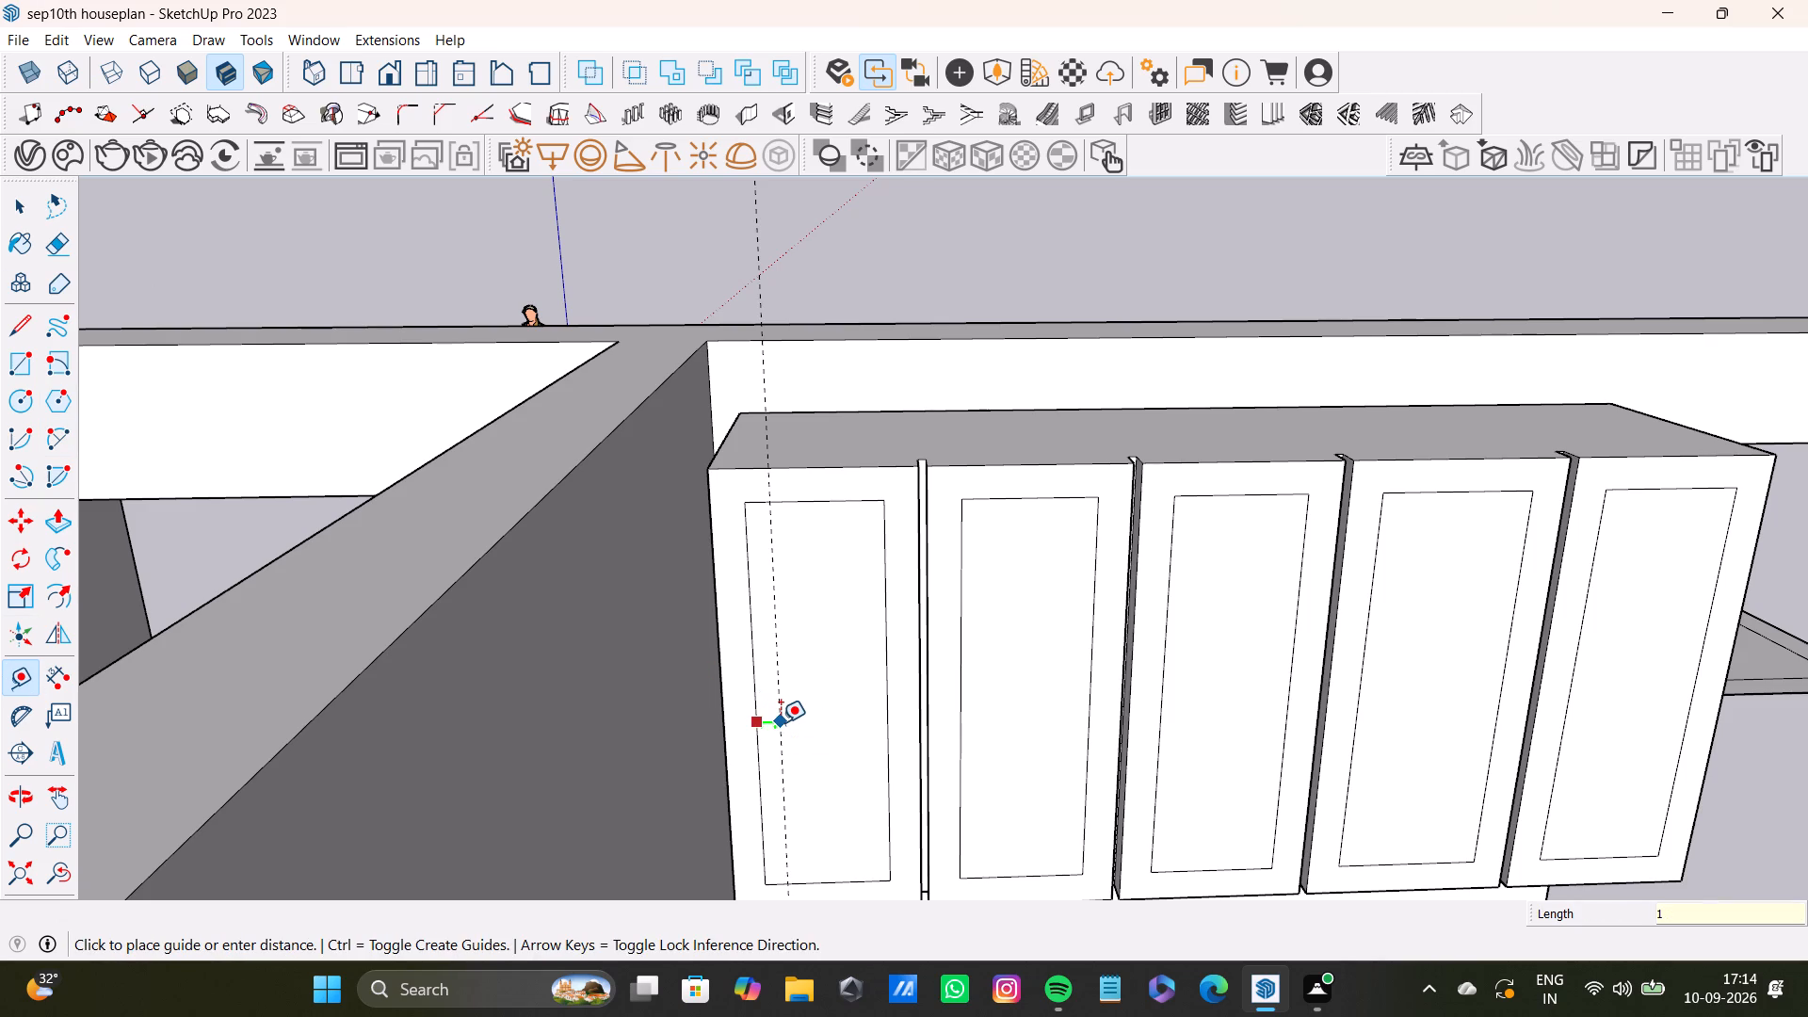
pyautogui.hotkey('shift', '"')
pyautogui.press('Return')
pyautogui.click(889, 704)
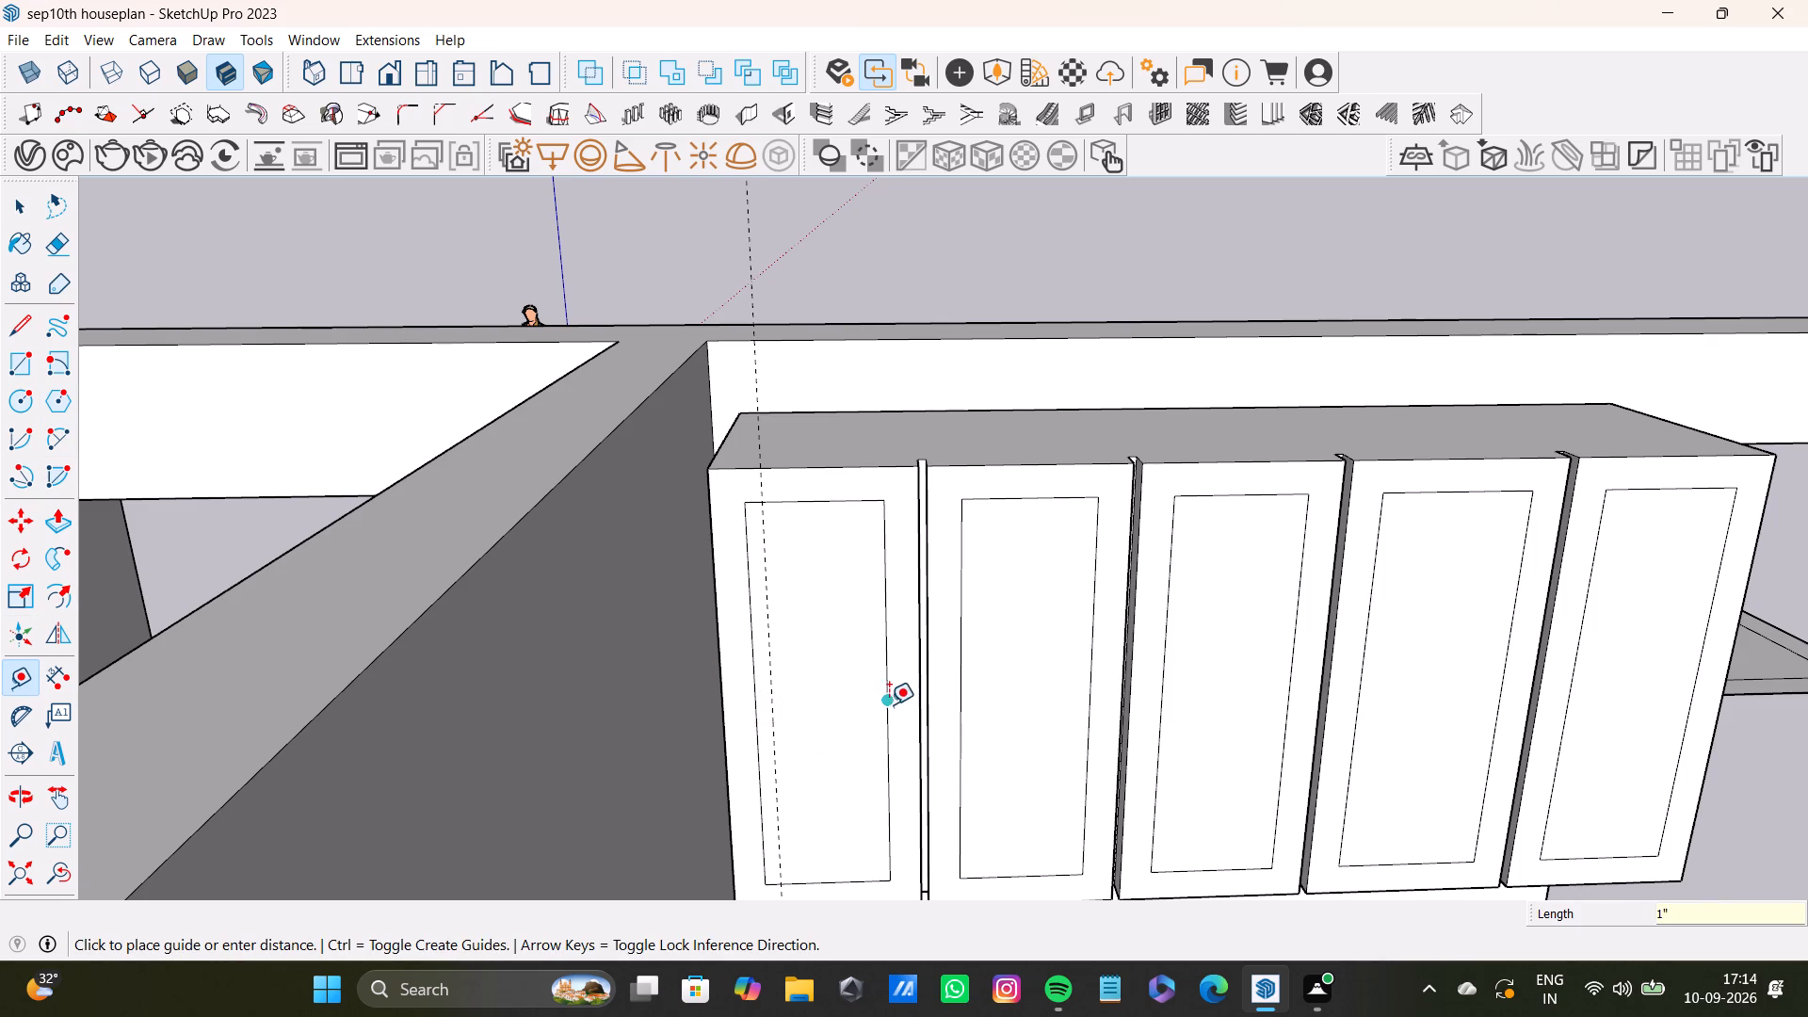
pyautogui.press('1')
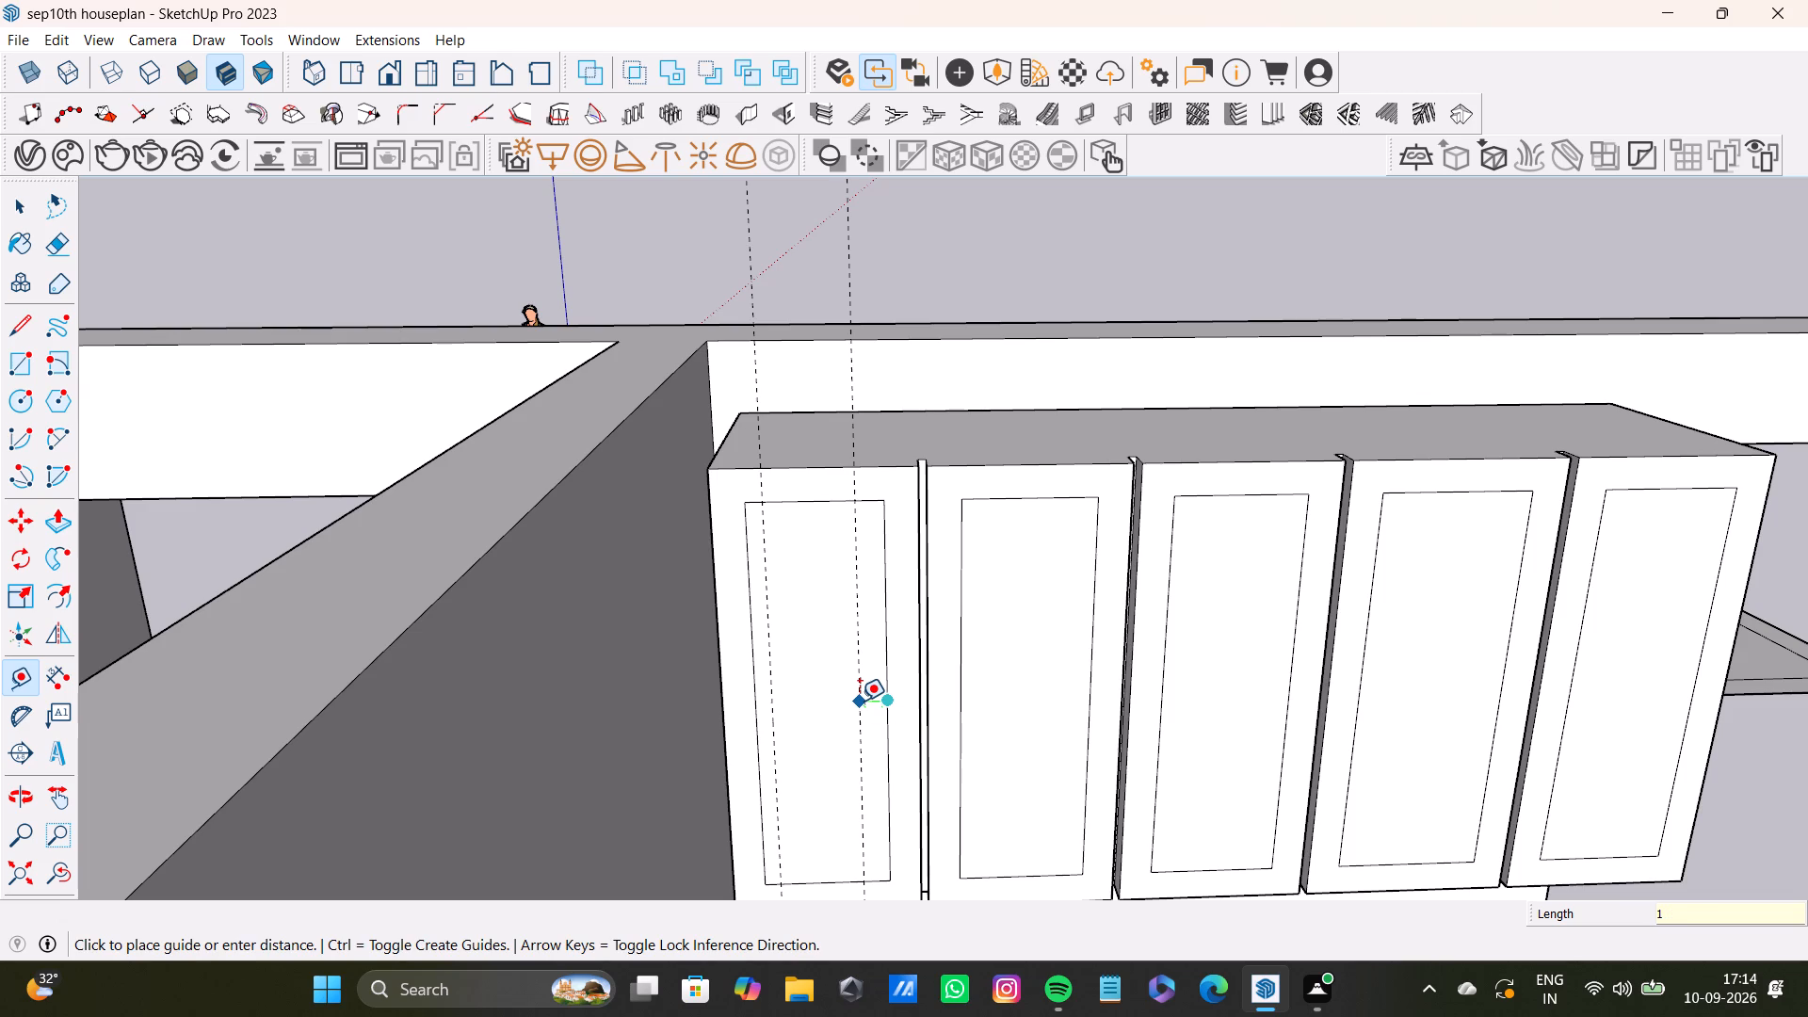
pyautogui.hotkey('shift', '"')
pyautogui.press('Return')
pyautogui.press('space')
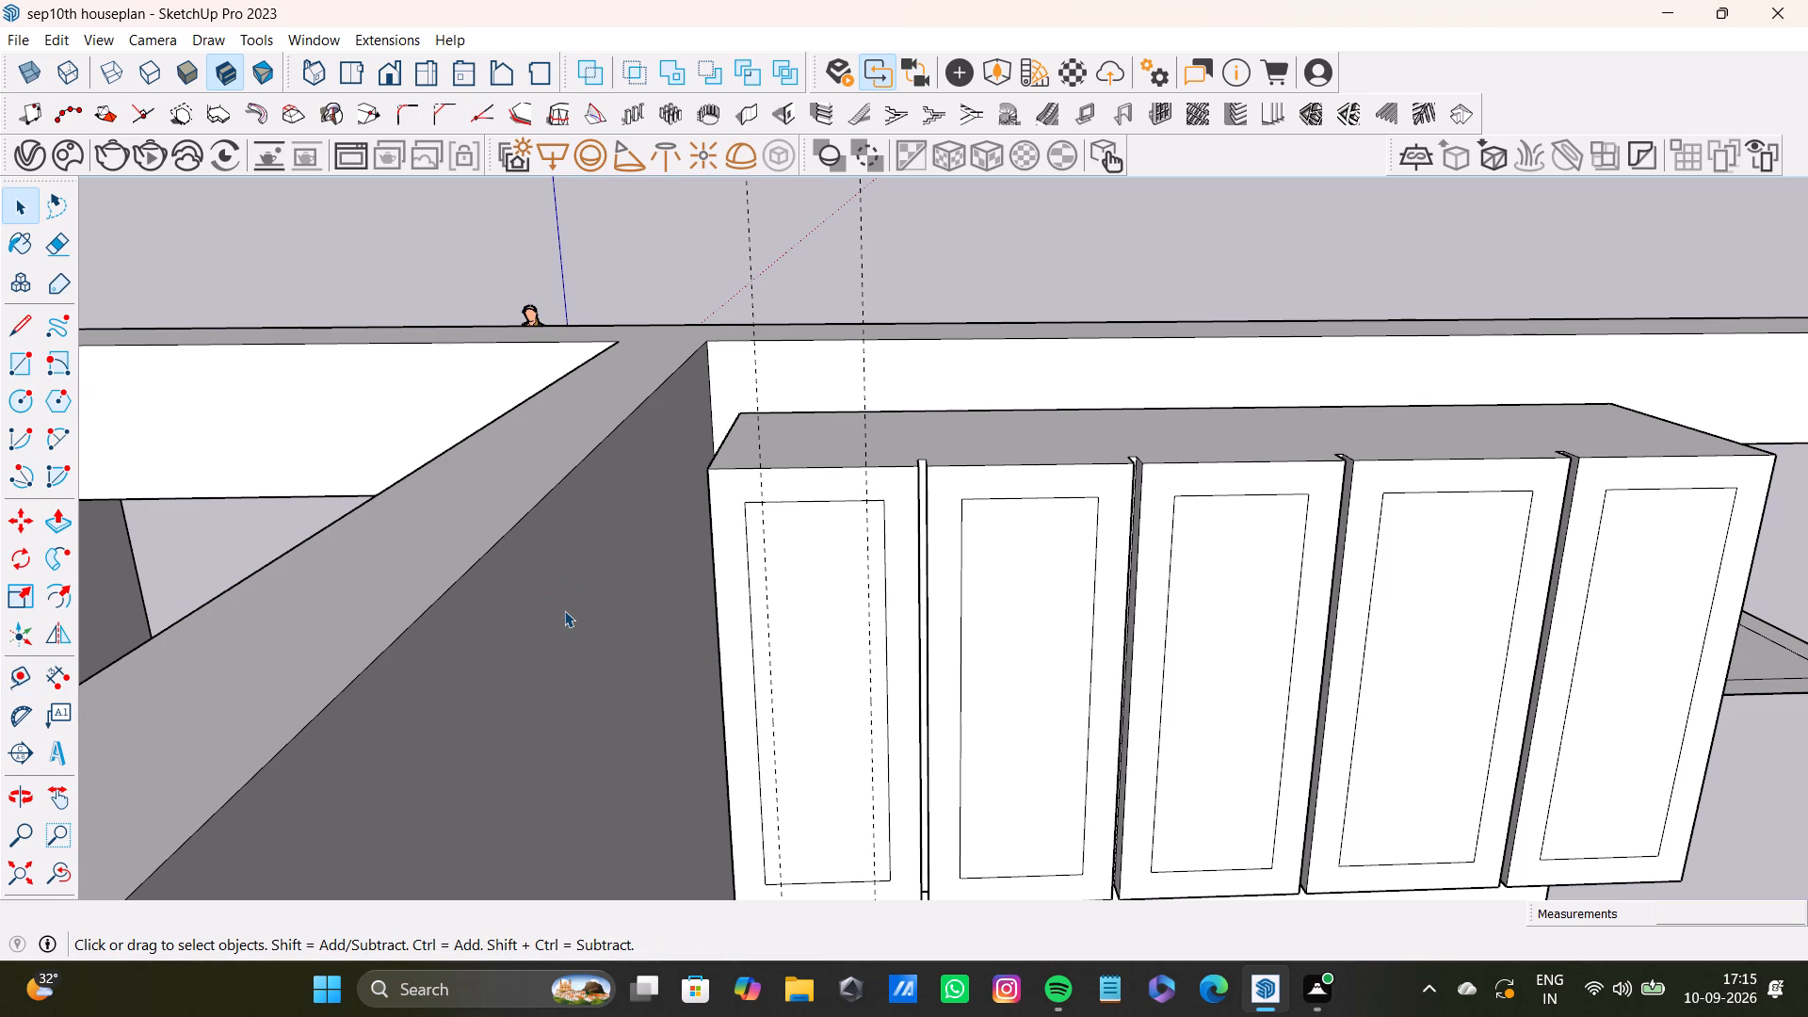
# Draw rounding arcs across both upper corners of the first door's inset panel, from each guide's intersection with the top edge to the adjacent side edge.
pyautogui.press('a')
pyautogui.scroll(7, 749, 557)
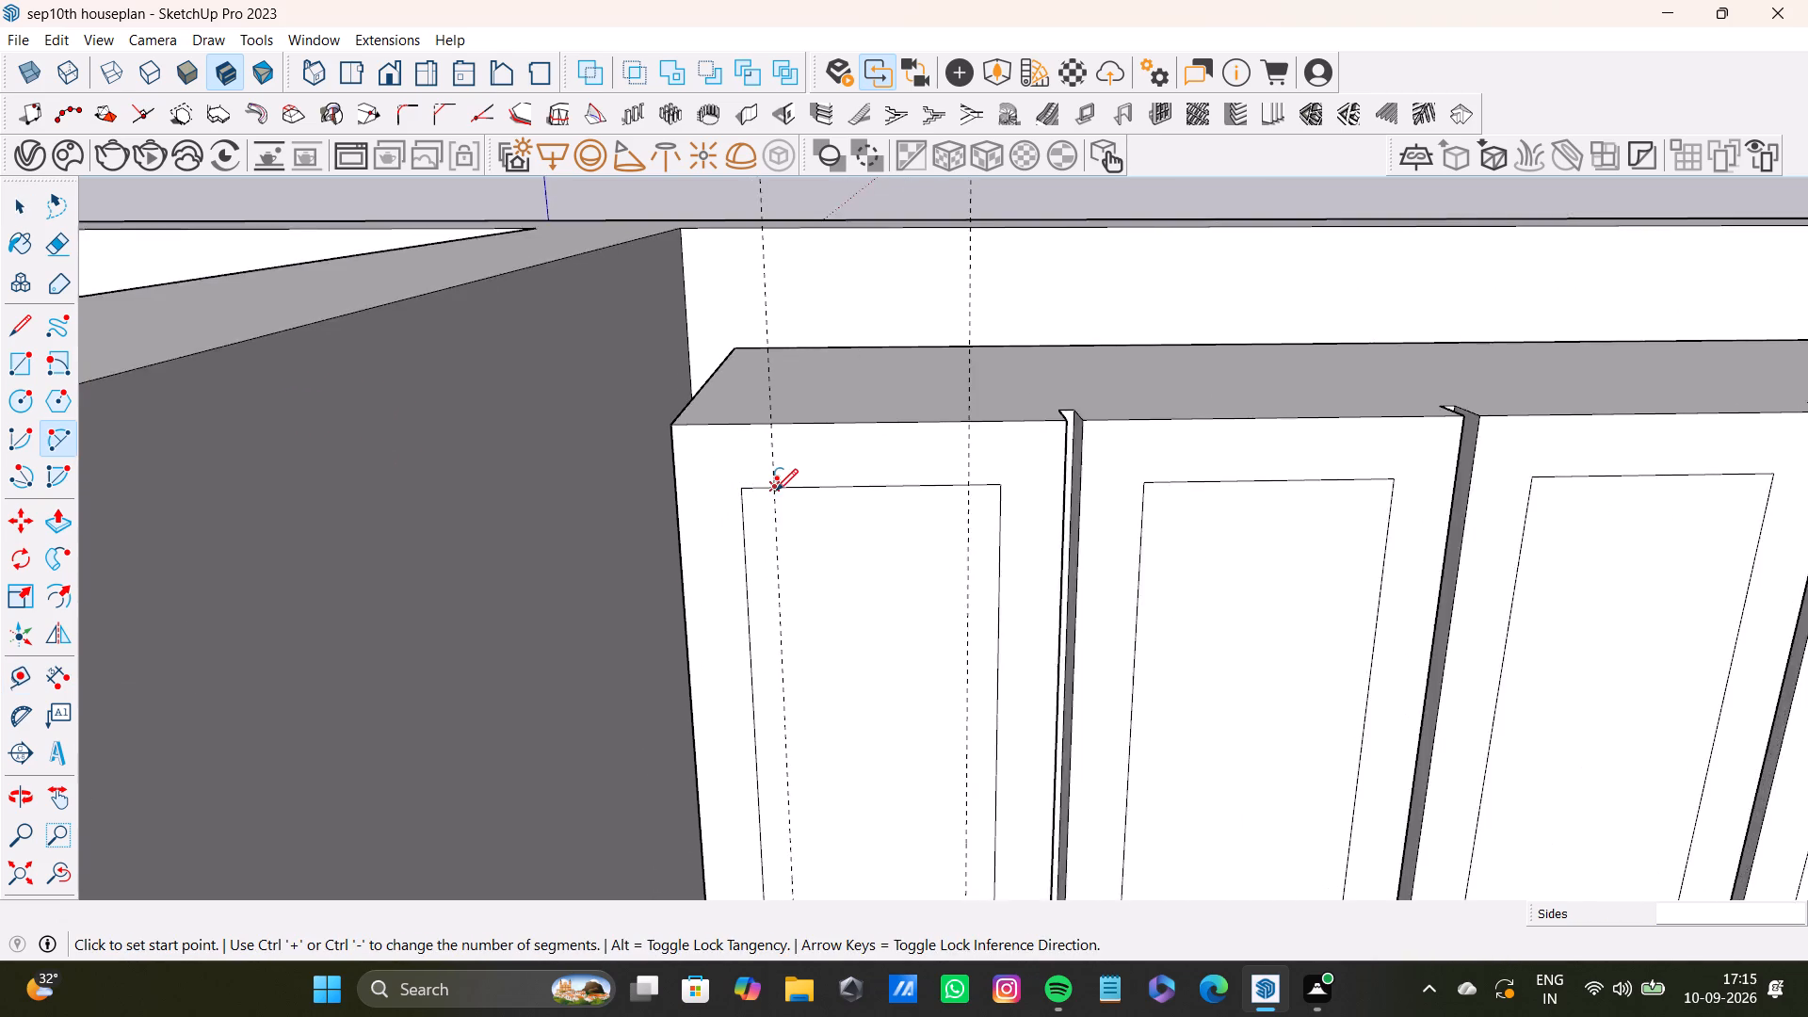
pyautogui.scroll(3, 776, 491)
pyautogui.click(771, 488)
pyautogui.click(727, 534)
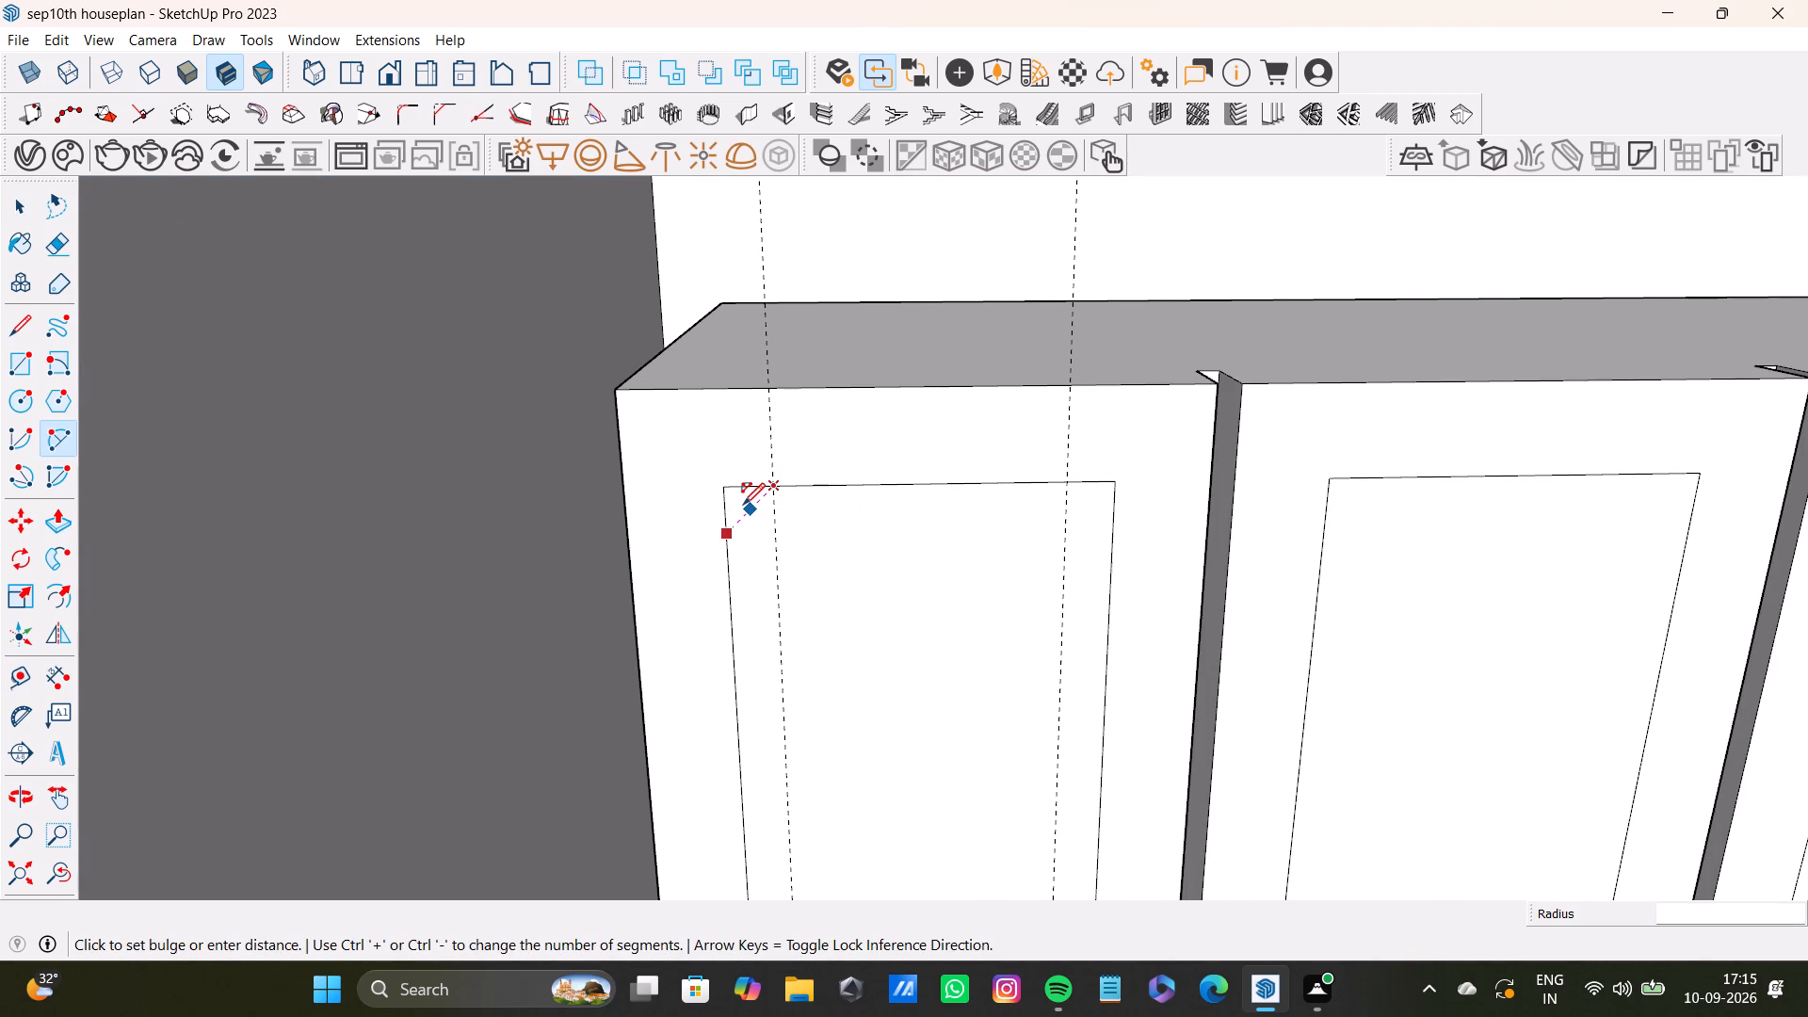
pyautogui.click(731, 502)
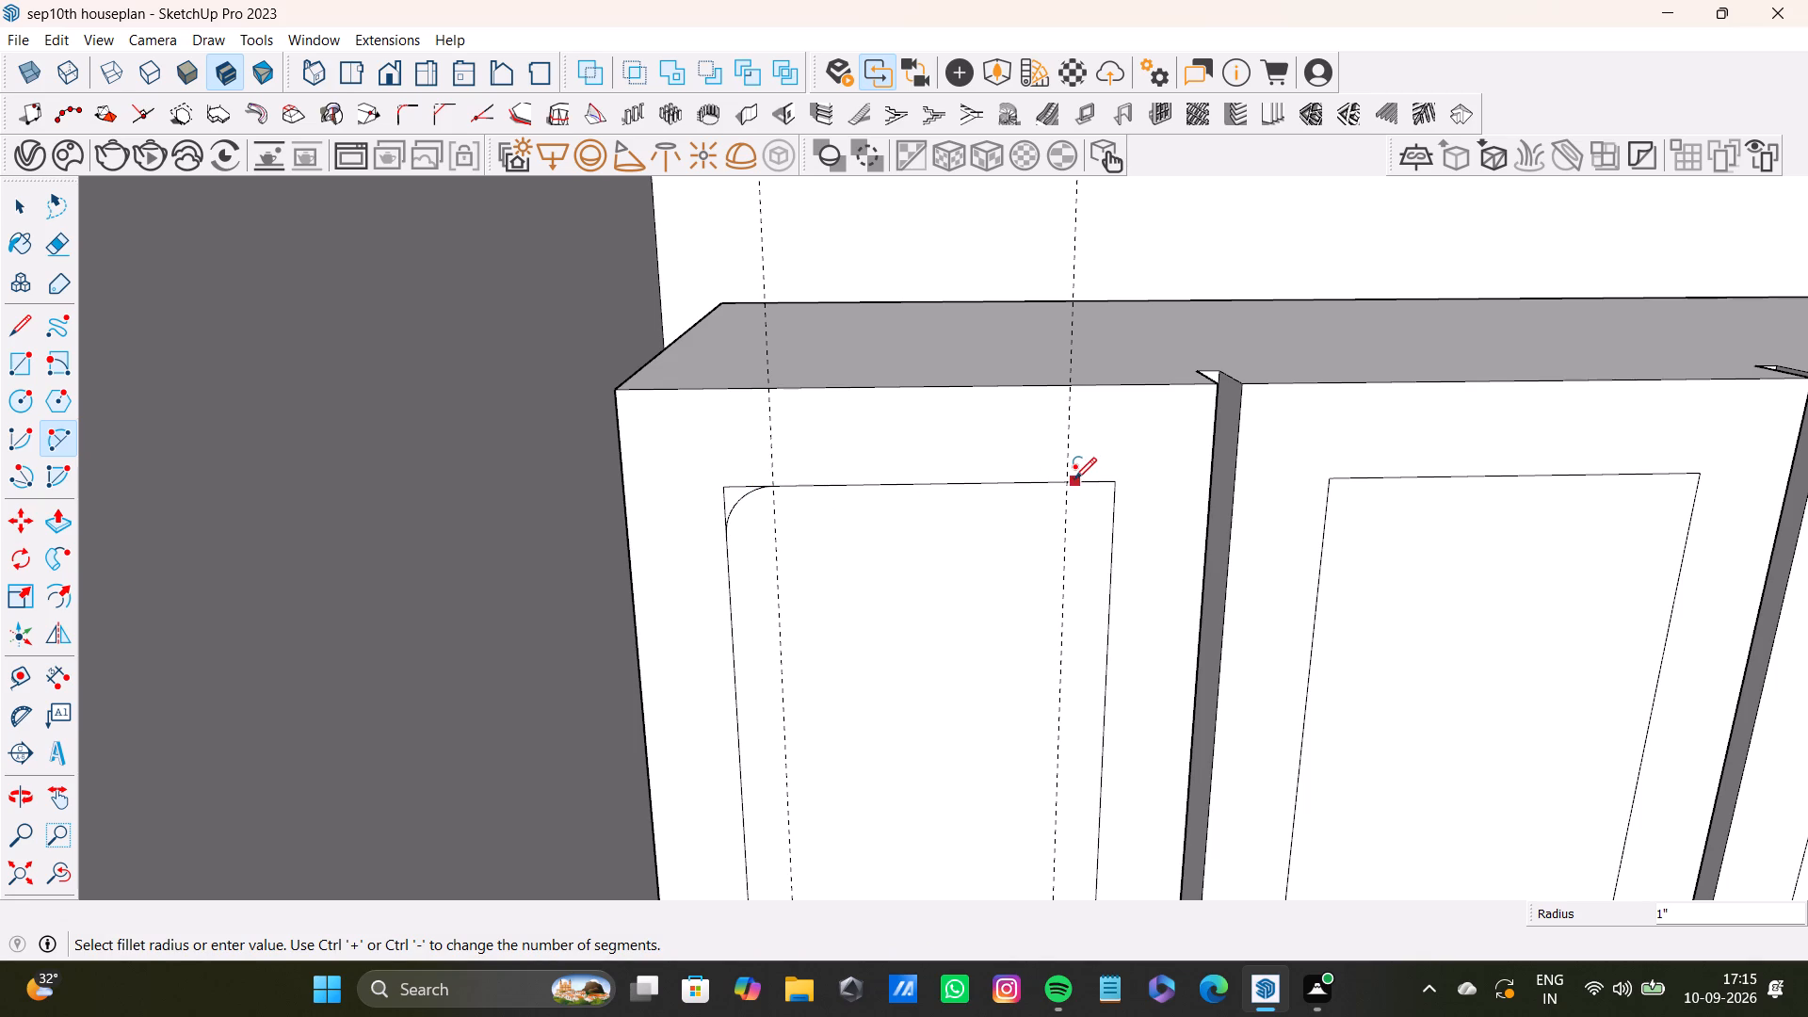
pyautogui.click(1067, 479)
pyautogui.click(1114, 529)
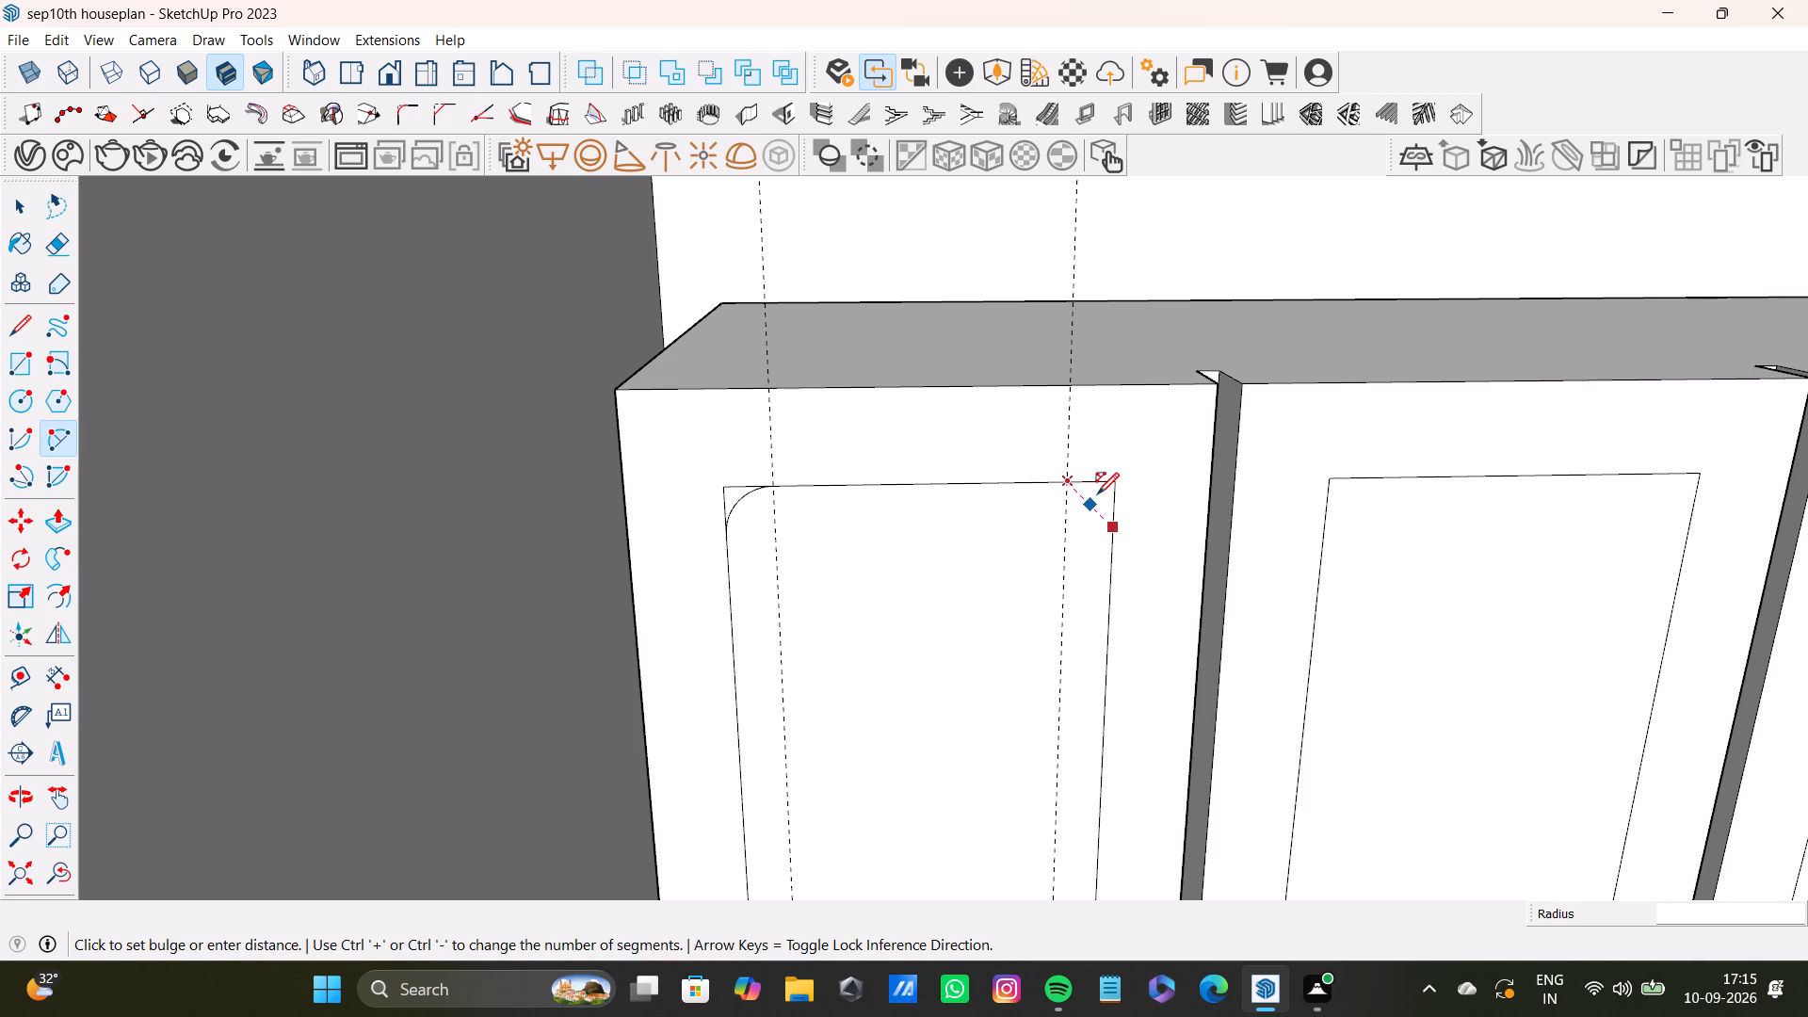
pyautogui.click(1101, 490)
# Draw a rounding arc across the panel's lower wall-side corner, from the side edge to the guide's intersection with the bottom edge.
pyautogui.scroll(-8, 1042, 584)
pyautogui.keyDown('shift'); pyautogui.moveTo(1027, 656); pyautogui.dragTo(952, 459, button='middle'); pyautogui.keyUp('shift')
pyautogui.scroll(1, 931, 554)
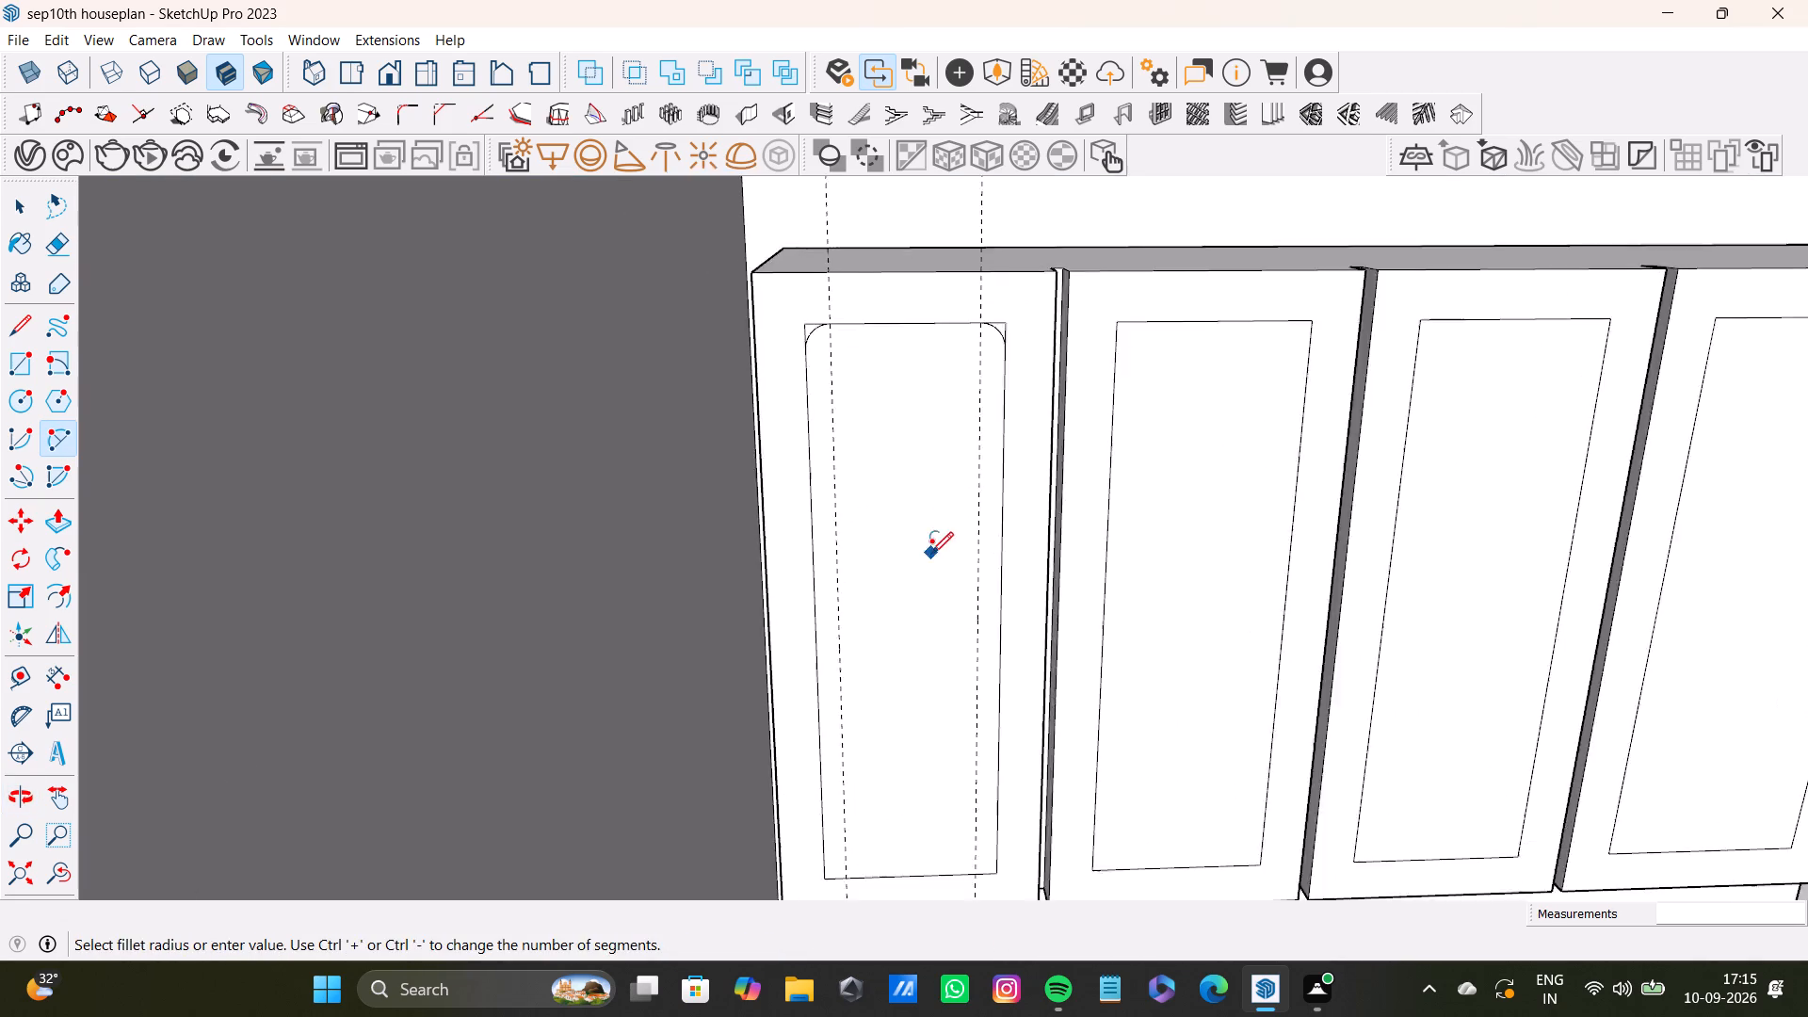
pyautogui.scroll(2, 931, 554)
pyautogui.moveTo(967, 605); pyautogui.dragTo(929, 435, button='middle')
pyautogui.scroll(4, 777, 651)
pyautogui.keyDown('shift'); pyautogui.moveTo(828, 817); pyautogui.dragTo(793, 690, button='middle'); pyautogui.keyUp('shift')
pyautogui.scroll(4, 729, 711)
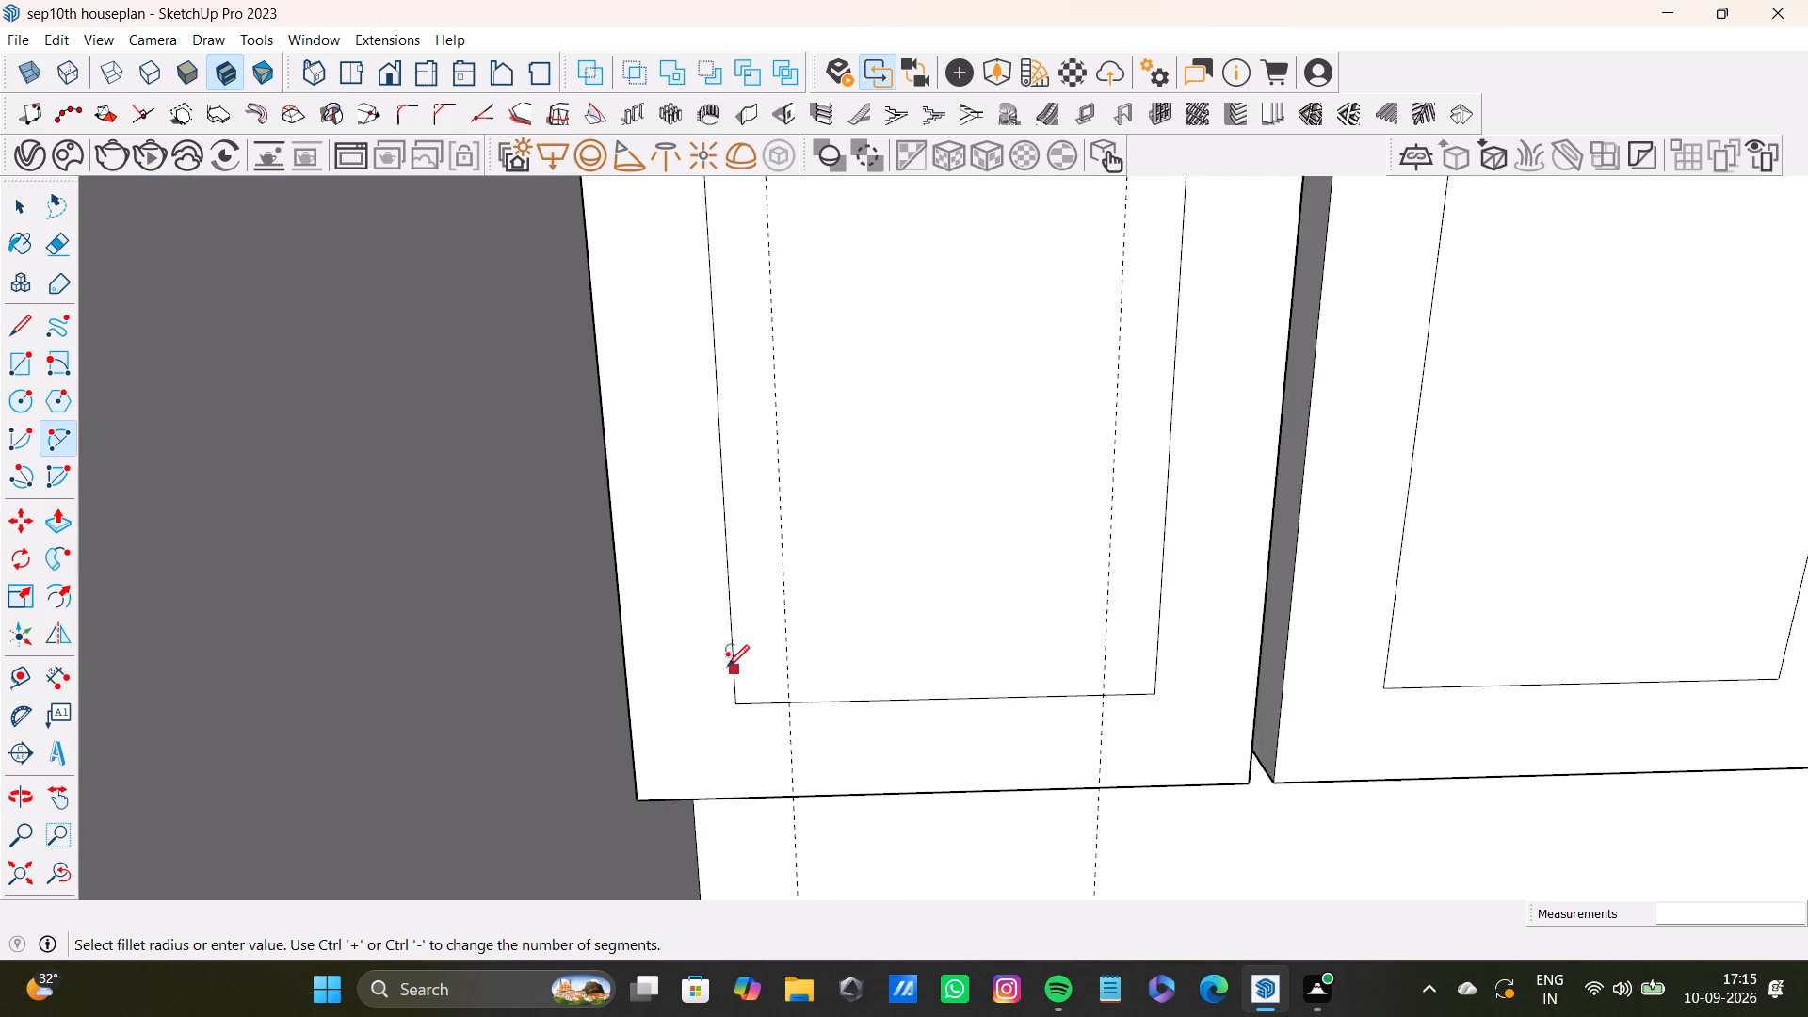
pyautogui.scroll(3, 727, 667)
pyautogui.click(735, 653)
pyautogui.click(820, 725)
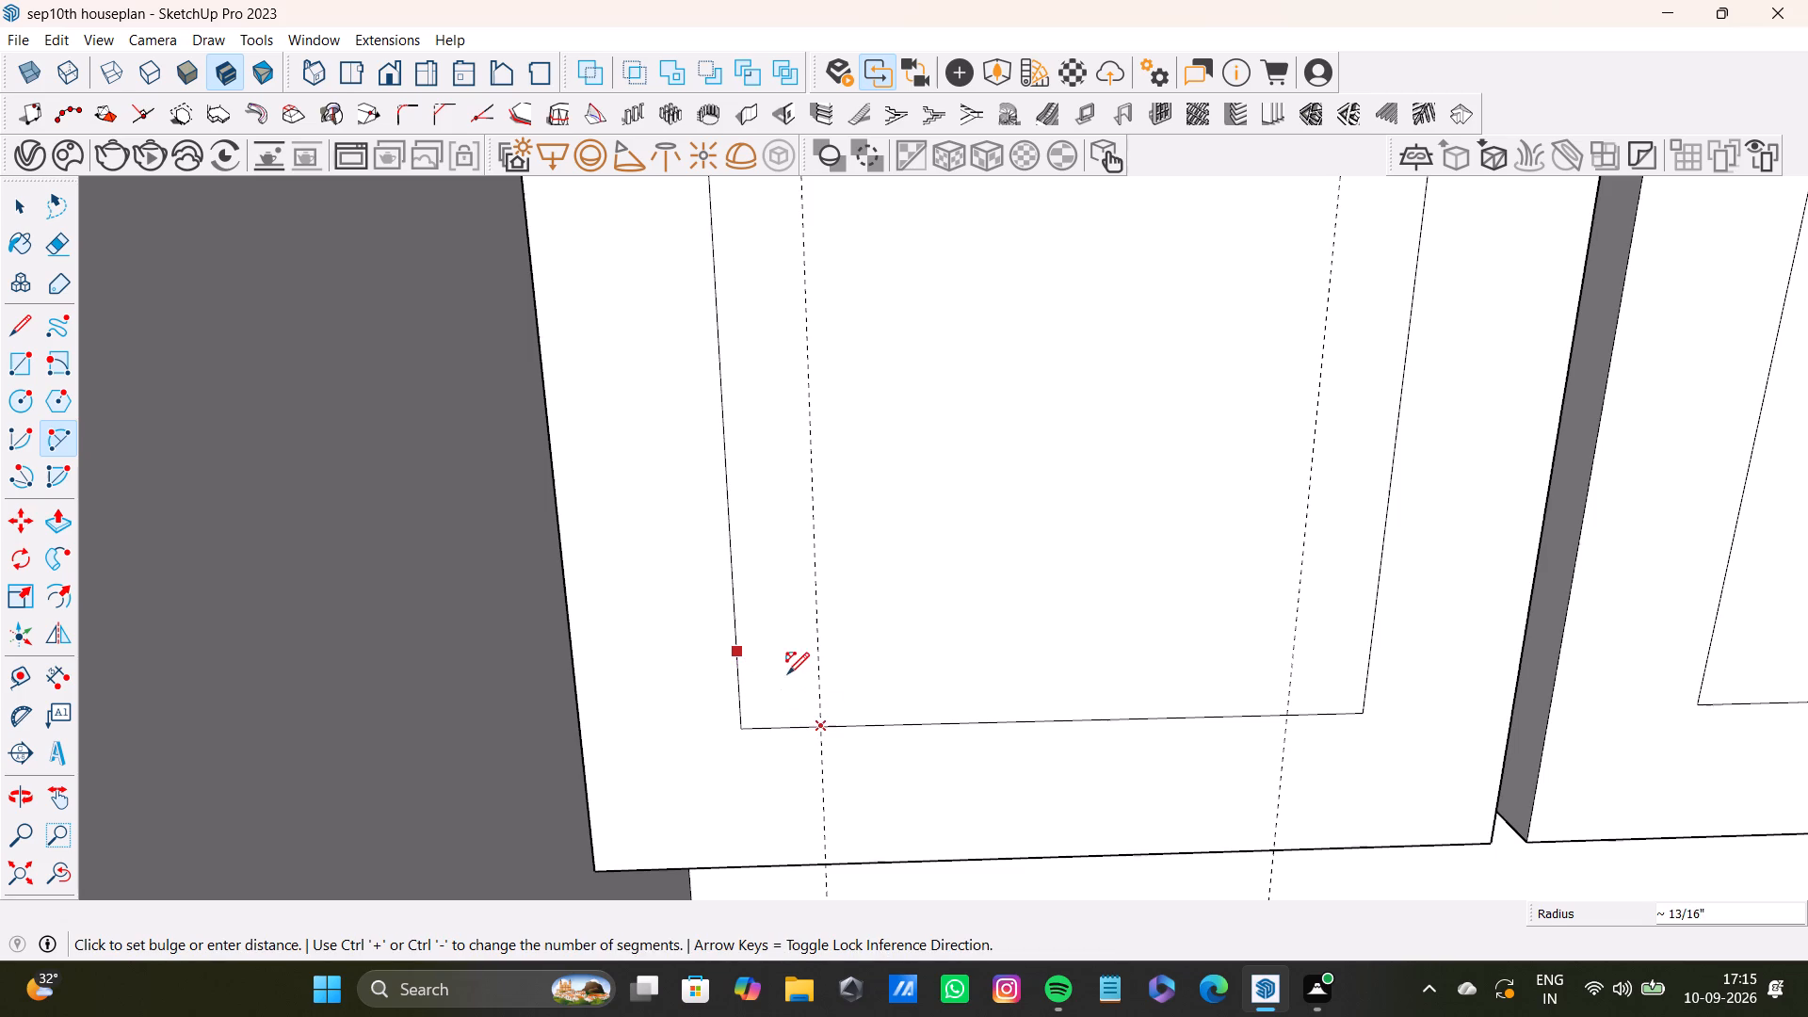
pyautogui.click(761, 708)
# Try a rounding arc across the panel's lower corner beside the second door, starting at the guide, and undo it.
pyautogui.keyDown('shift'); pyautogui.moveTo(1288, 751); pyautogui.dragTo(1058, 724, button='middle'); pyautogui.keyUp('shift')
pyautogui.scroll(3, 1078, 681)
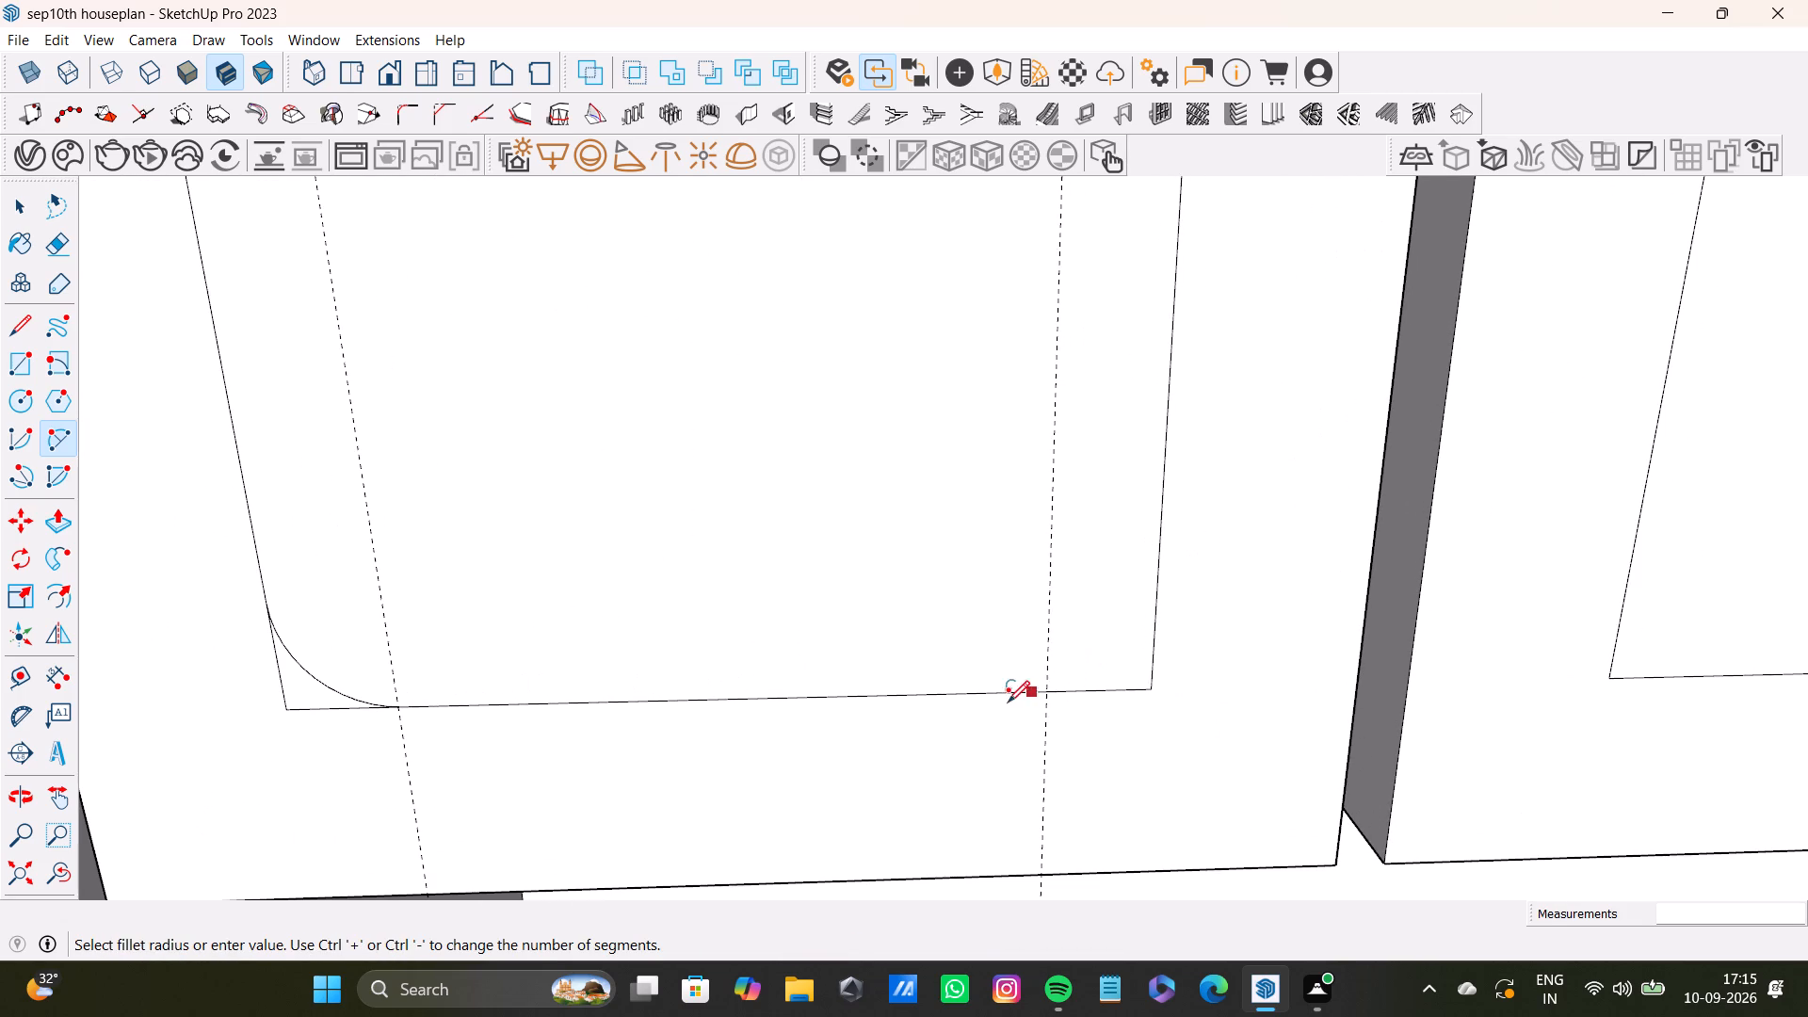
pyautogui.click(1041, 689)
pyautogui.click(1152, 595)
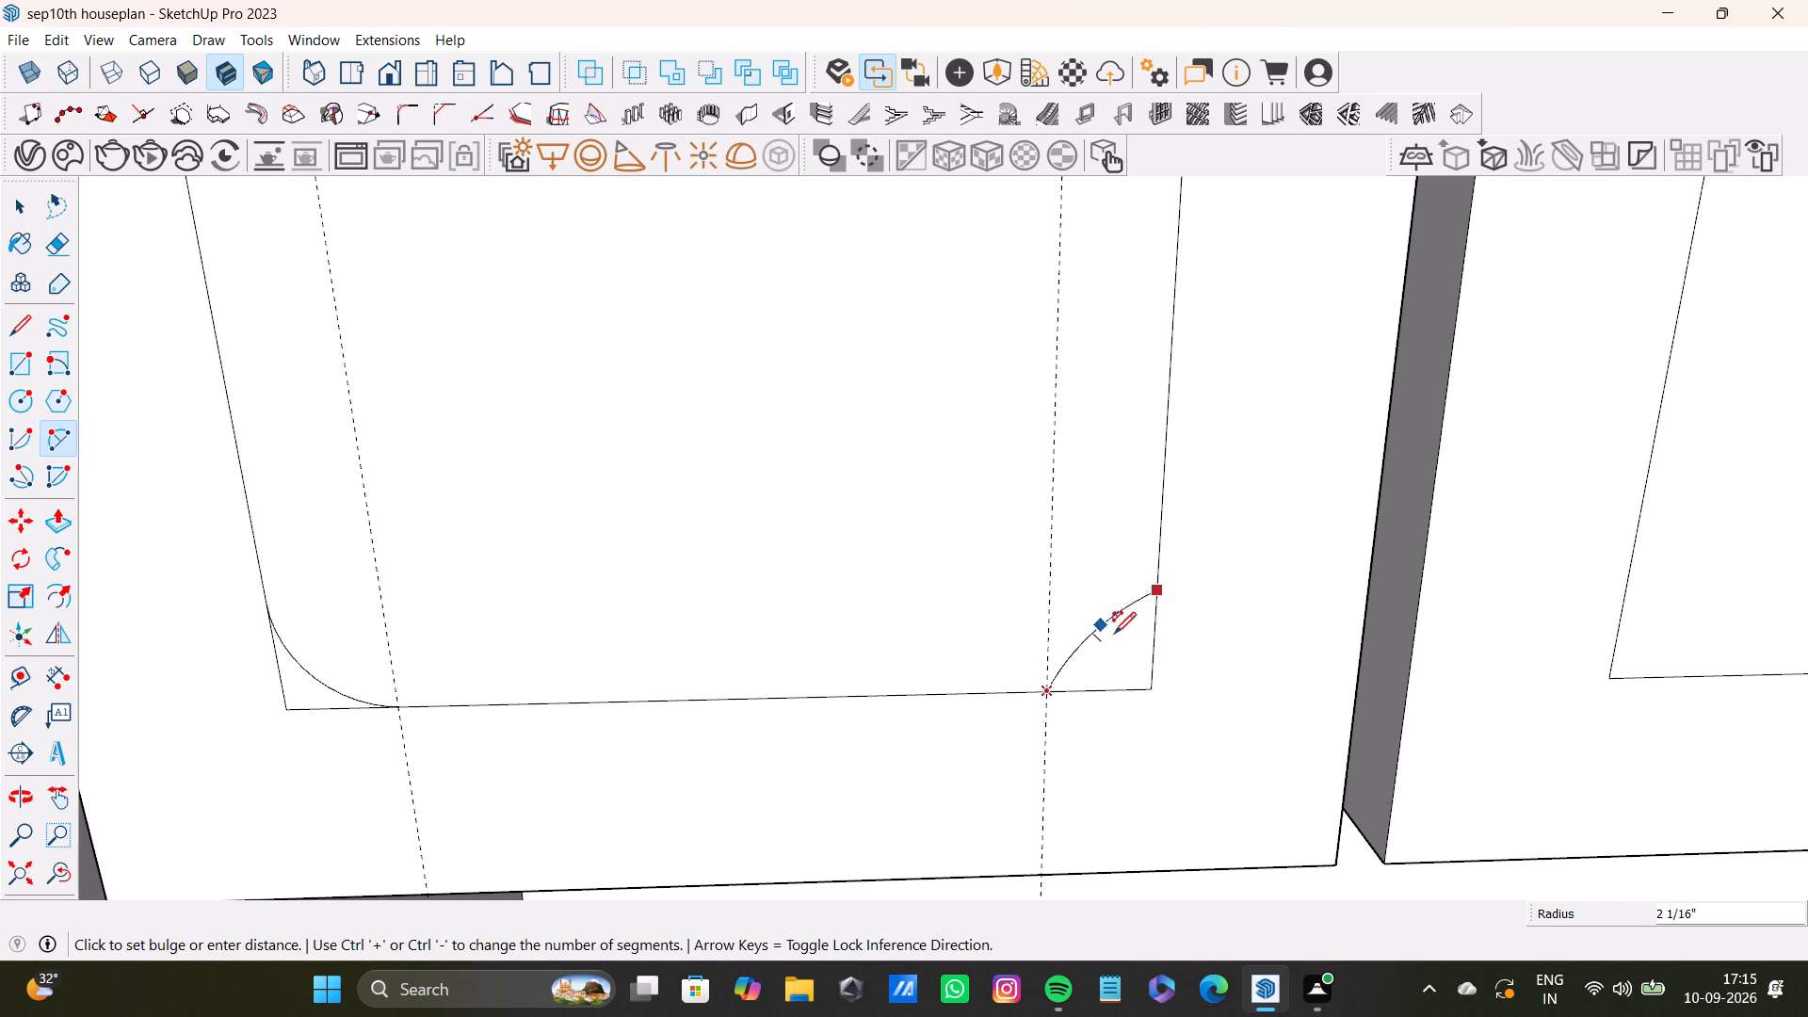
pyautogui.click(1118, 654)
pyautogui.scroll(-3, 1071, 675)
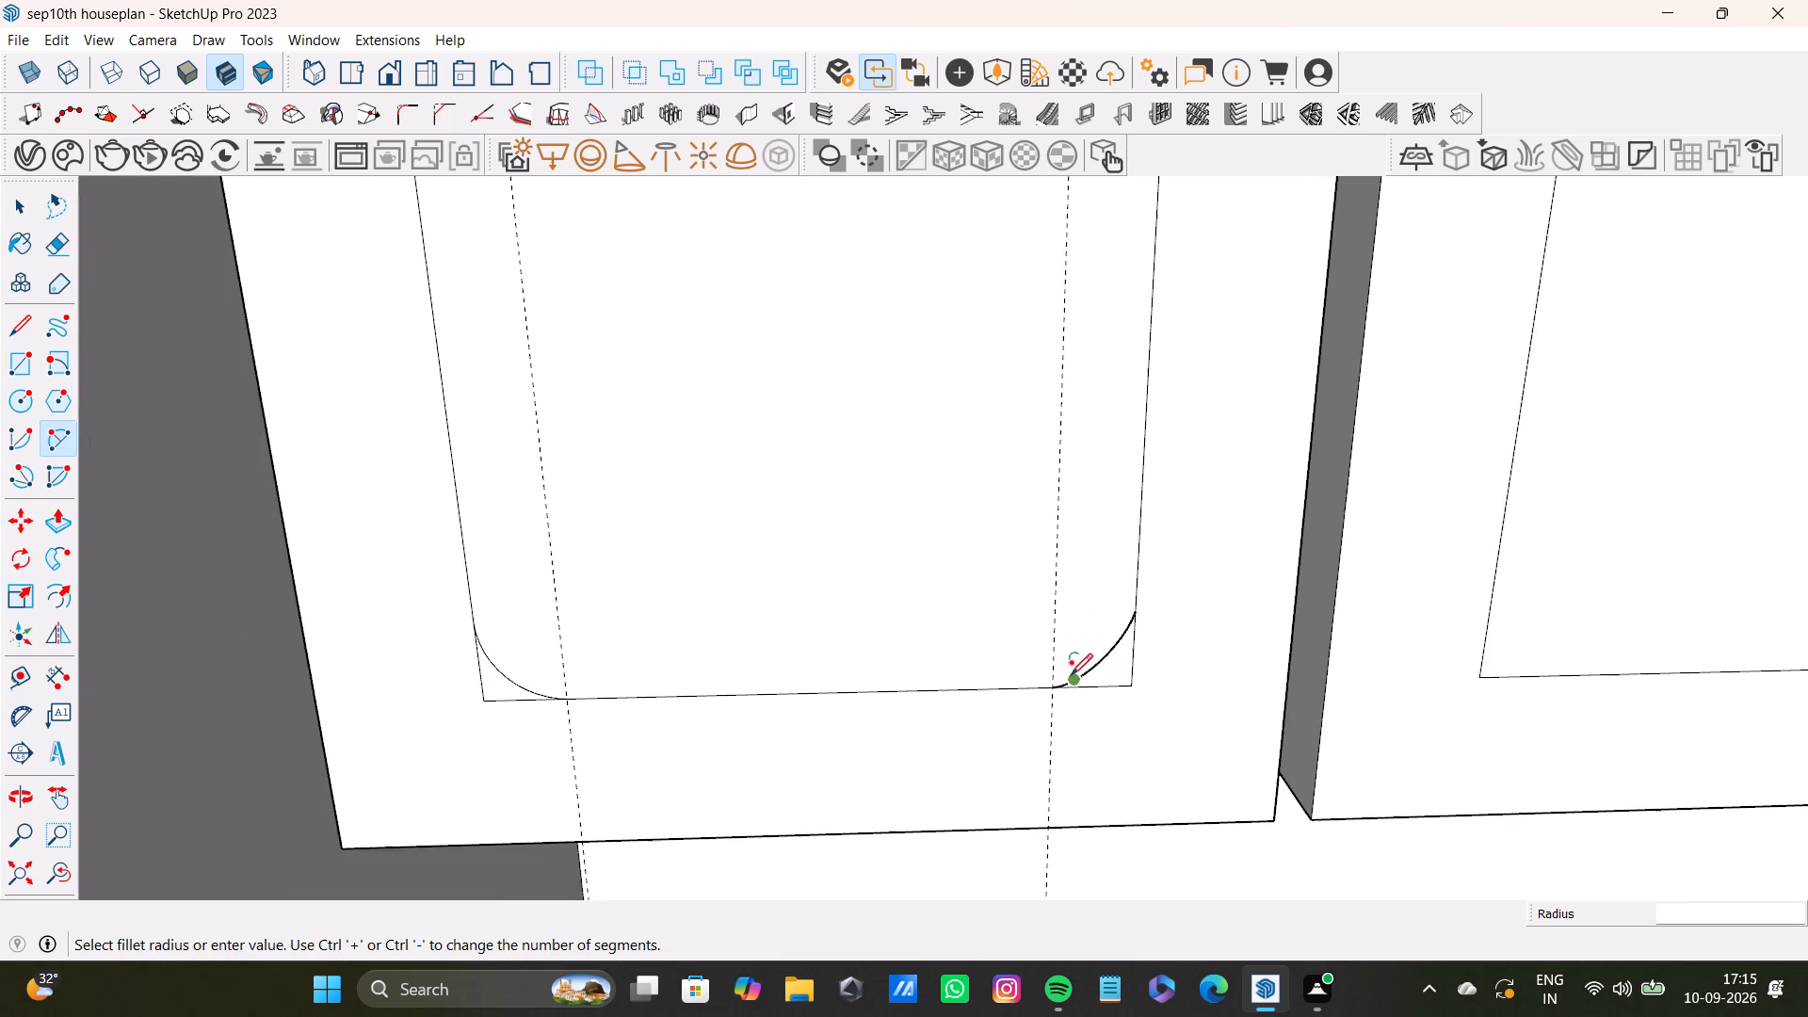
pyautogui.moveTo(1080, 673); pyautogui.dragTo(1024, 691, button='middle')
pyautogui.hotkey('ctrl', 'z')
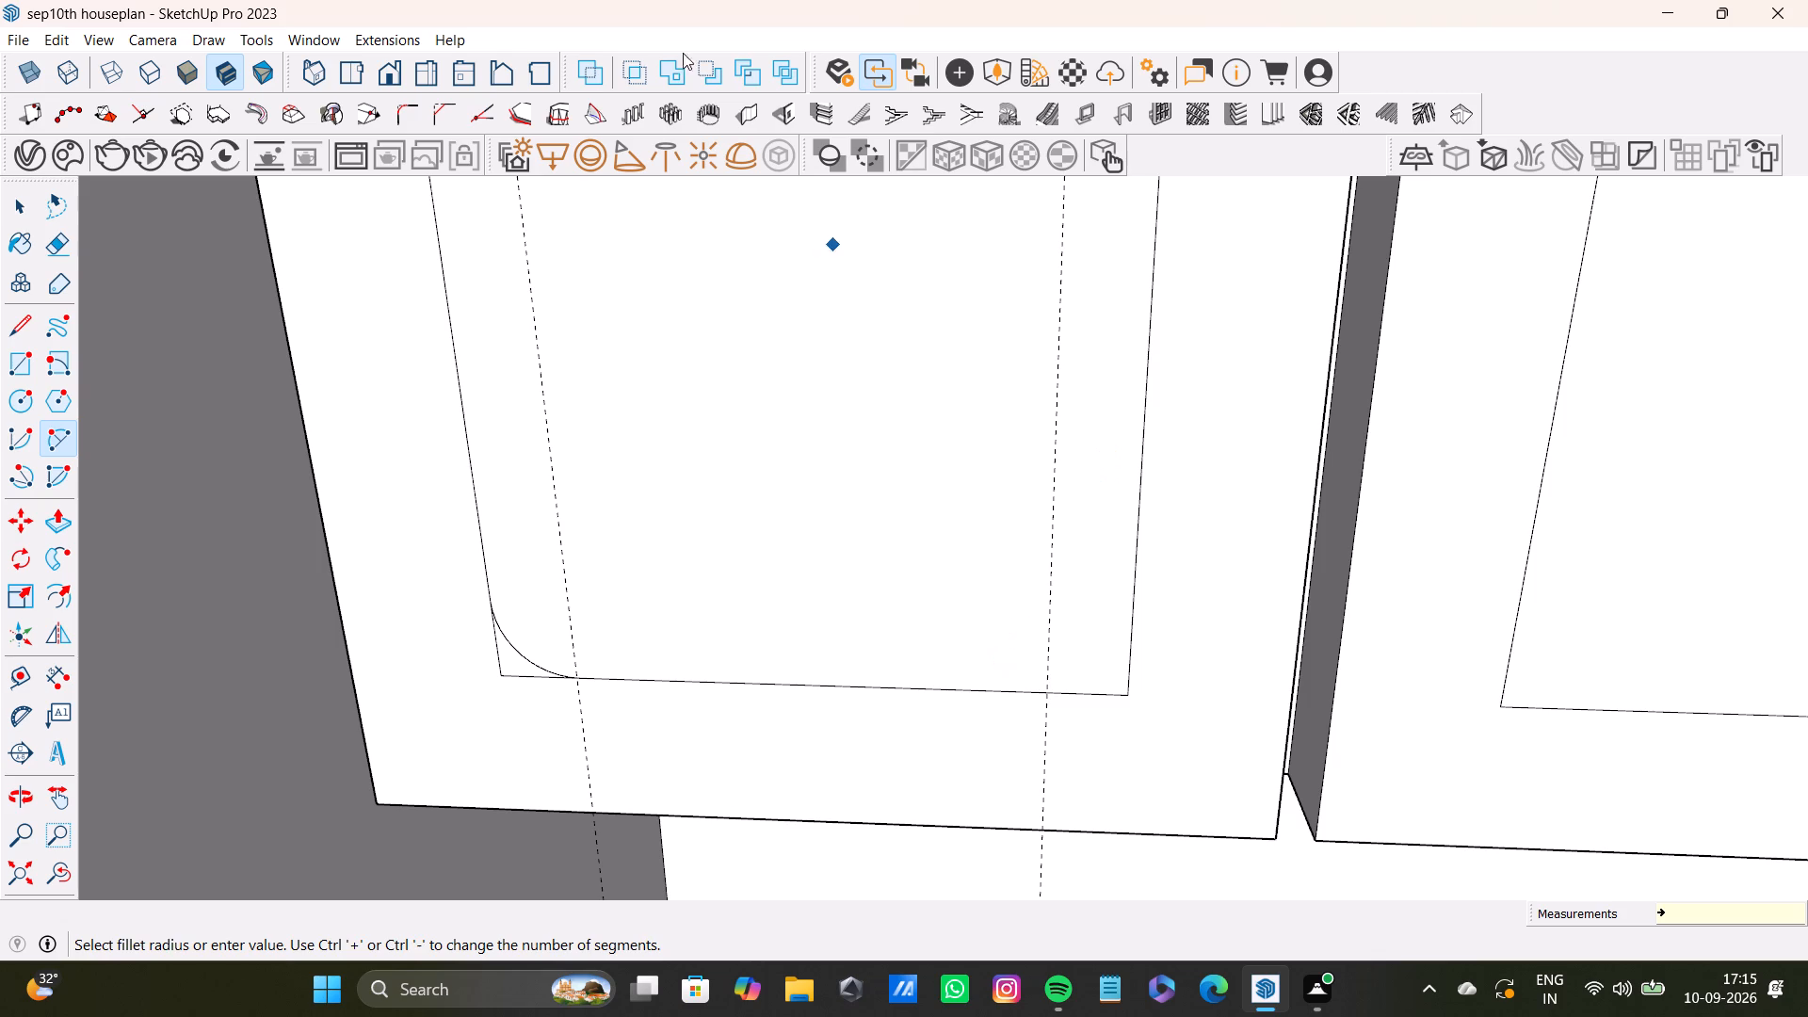
# Draw an arc of about 1 7/16" radius across the lower corner beside the second door, from the guide to the side edge.
pyautogui.click(1045, 693)
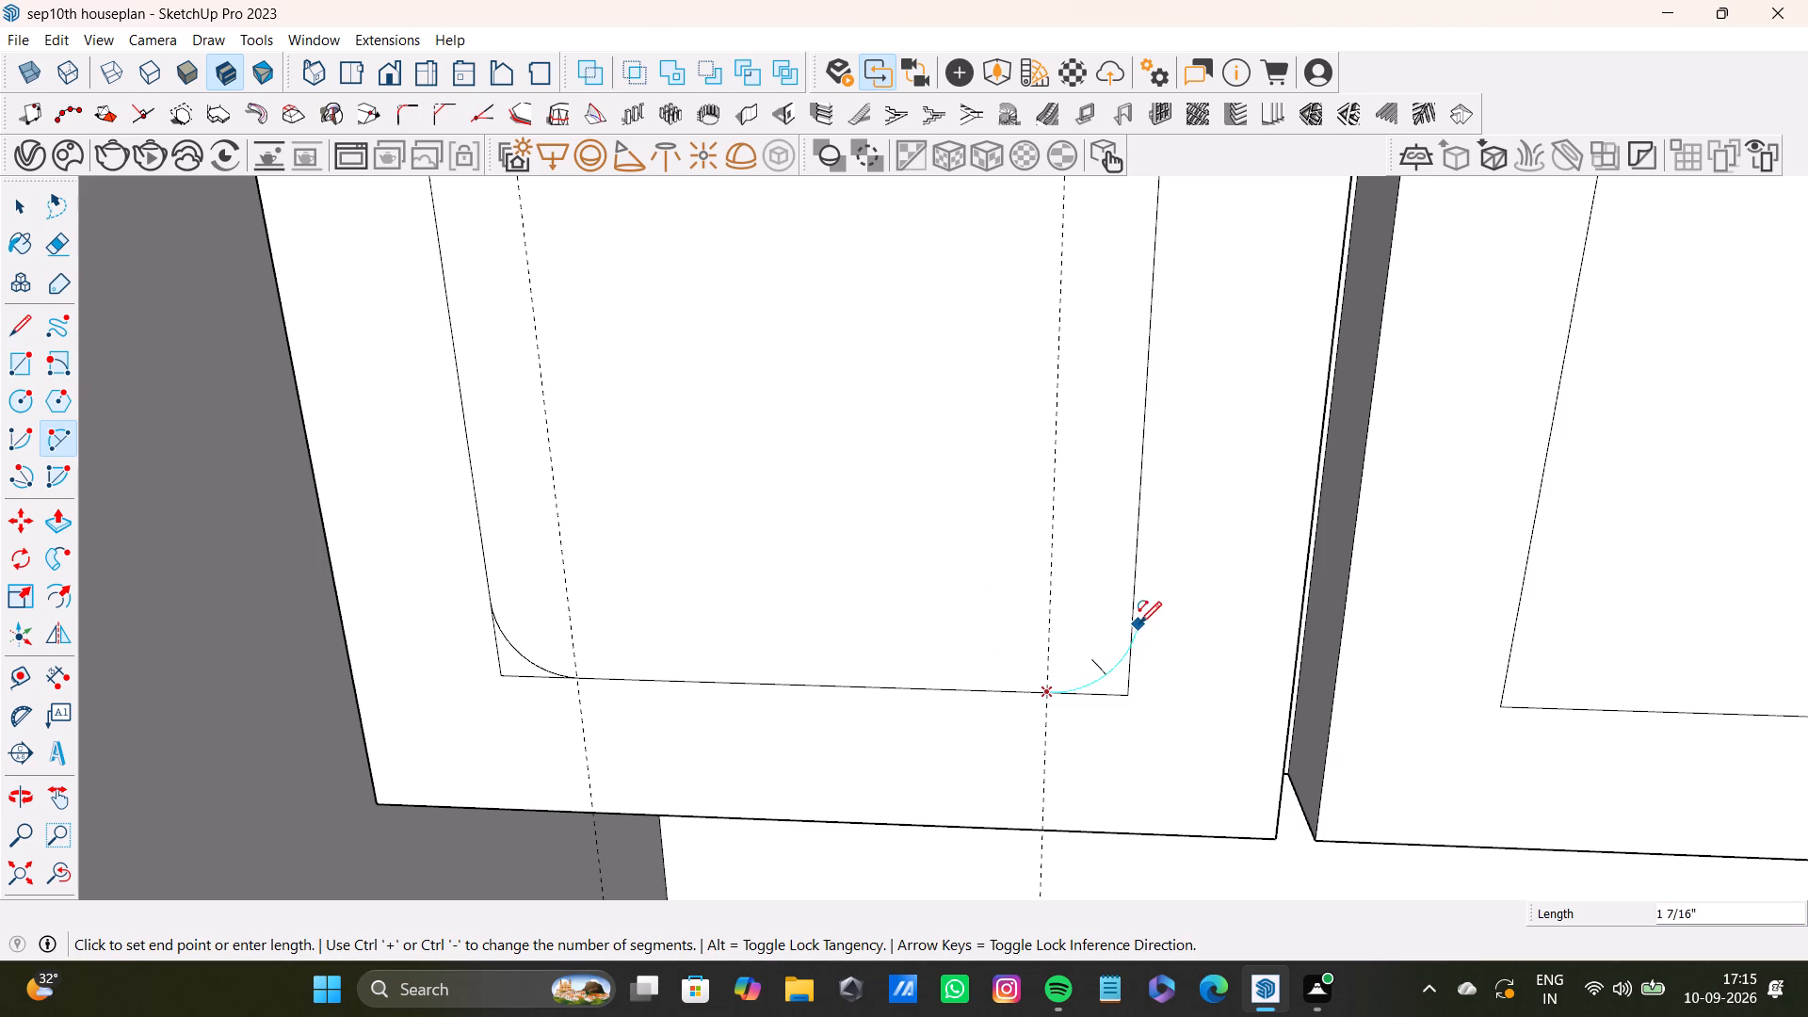
pyautogui.click(1127, 626)
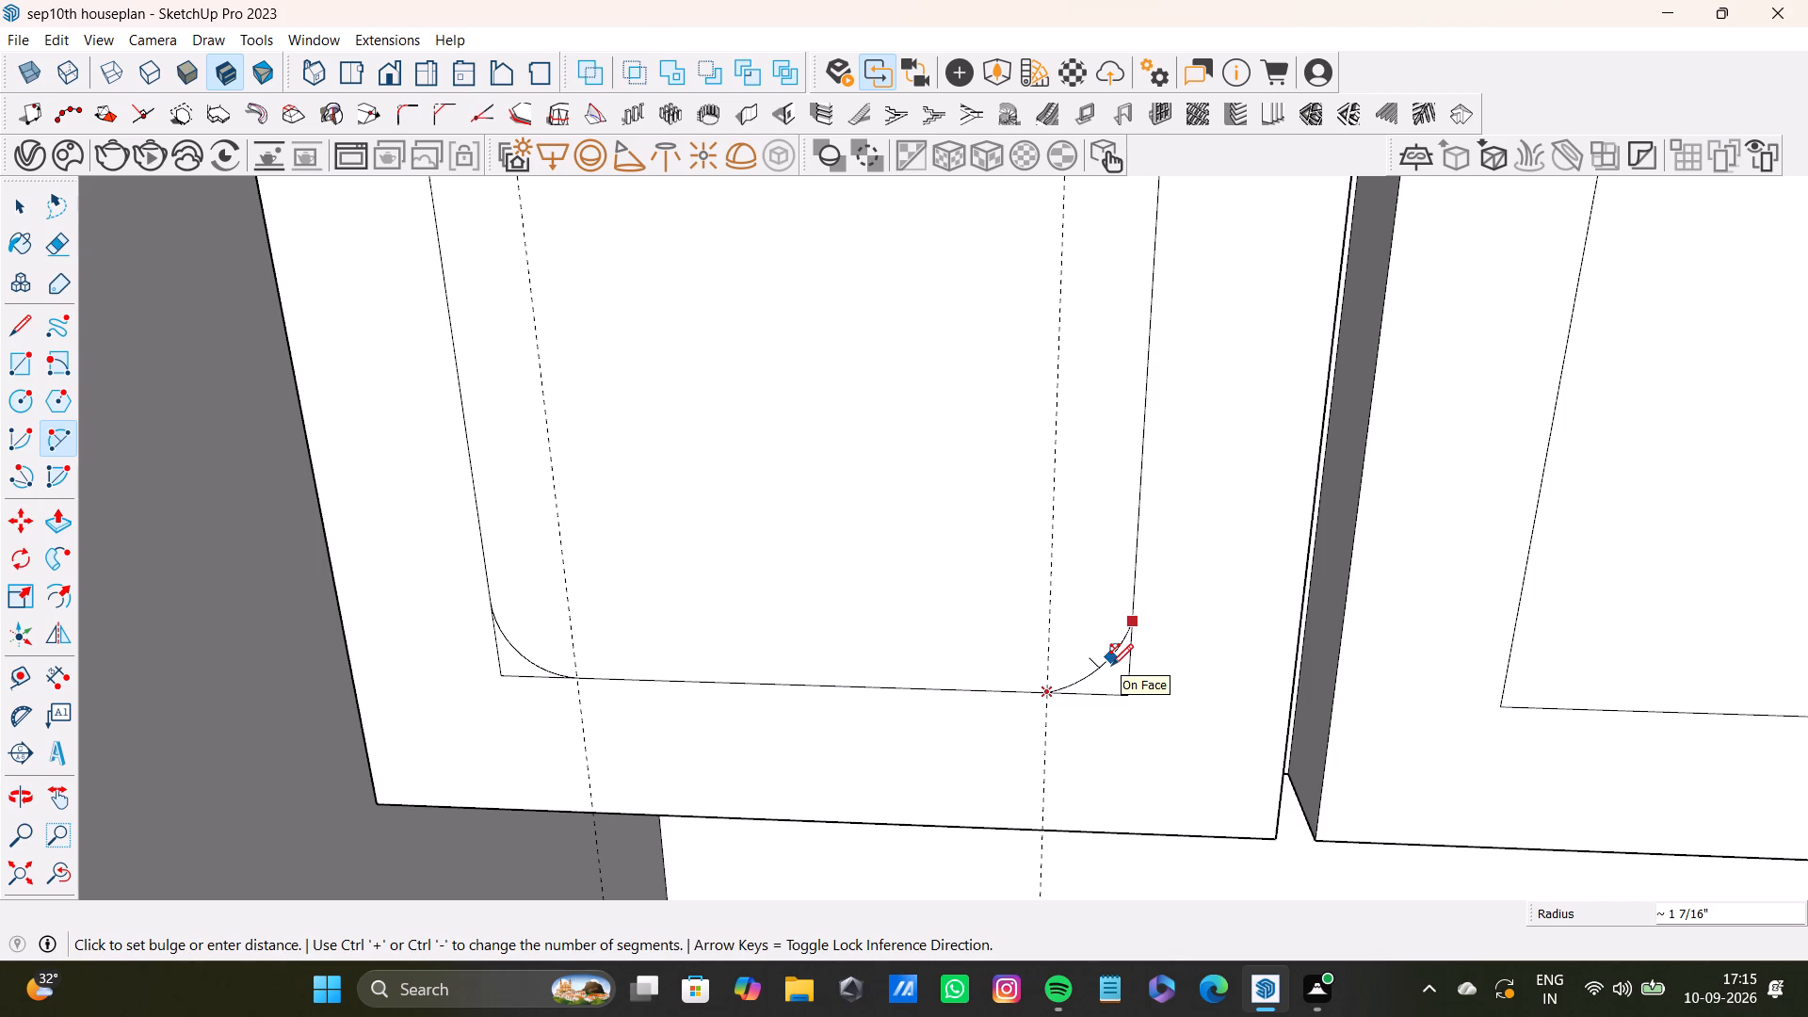
pyautogui.click(1111, 666)
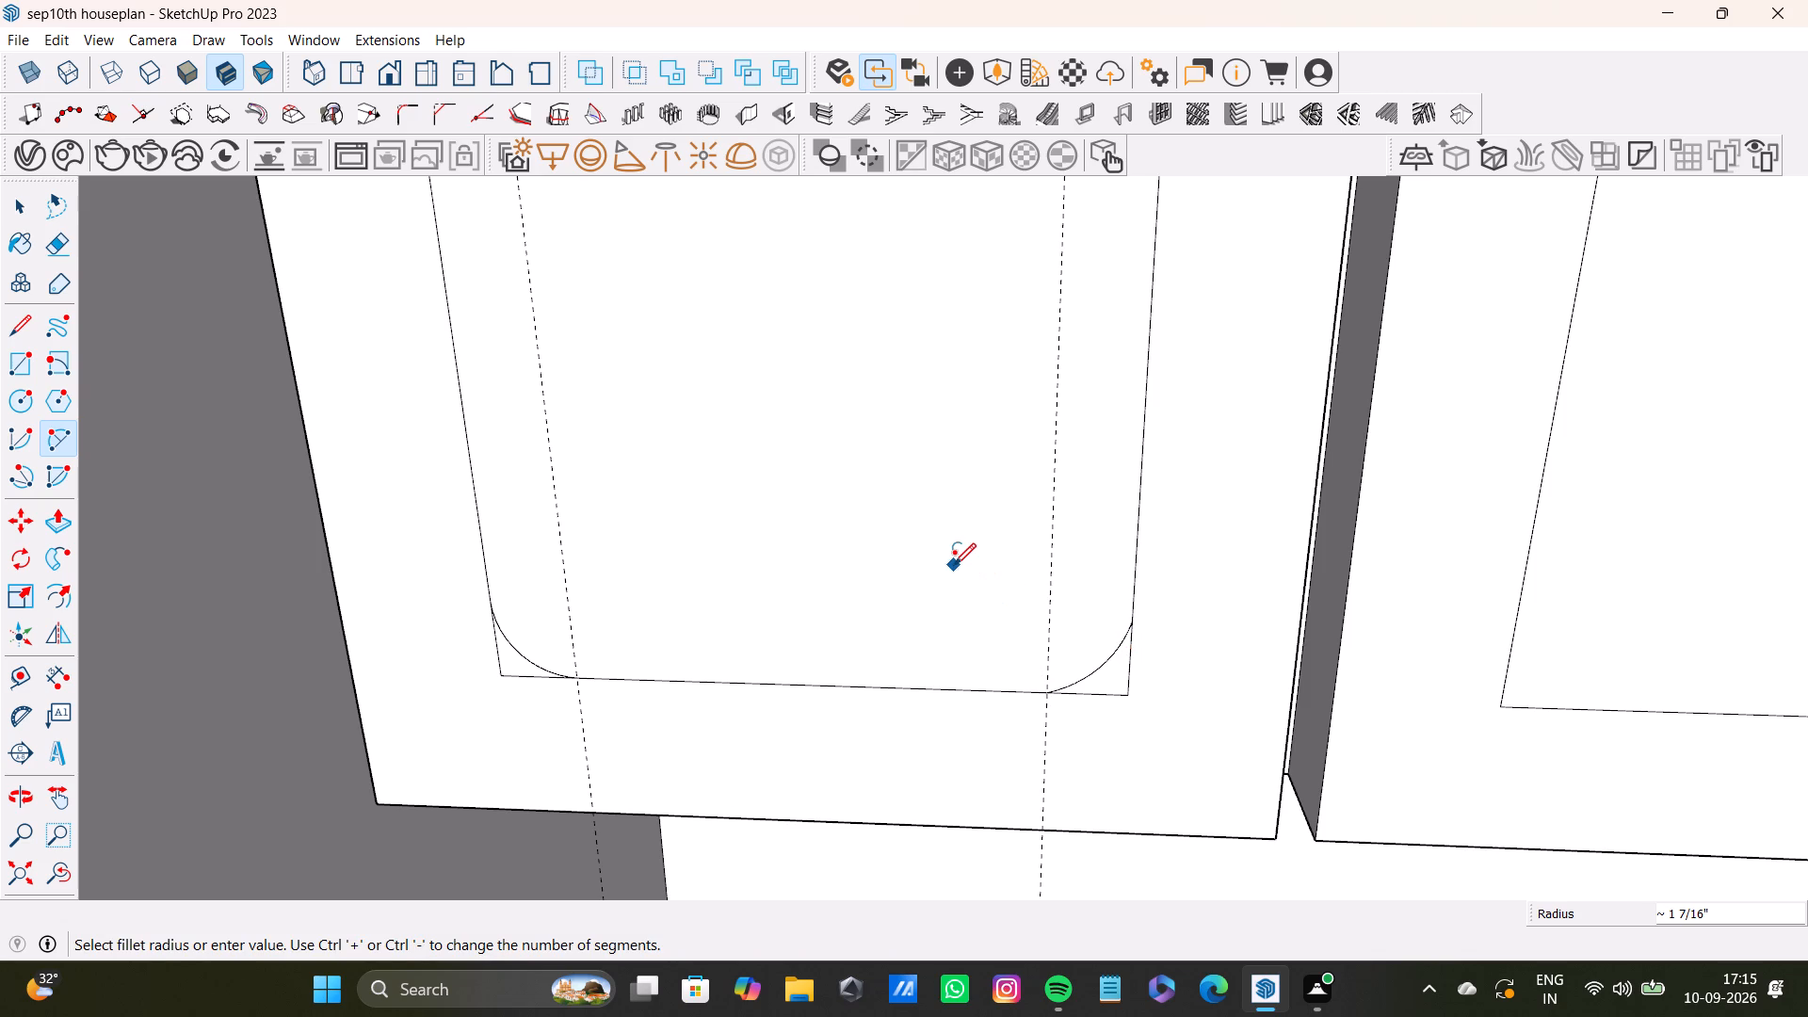
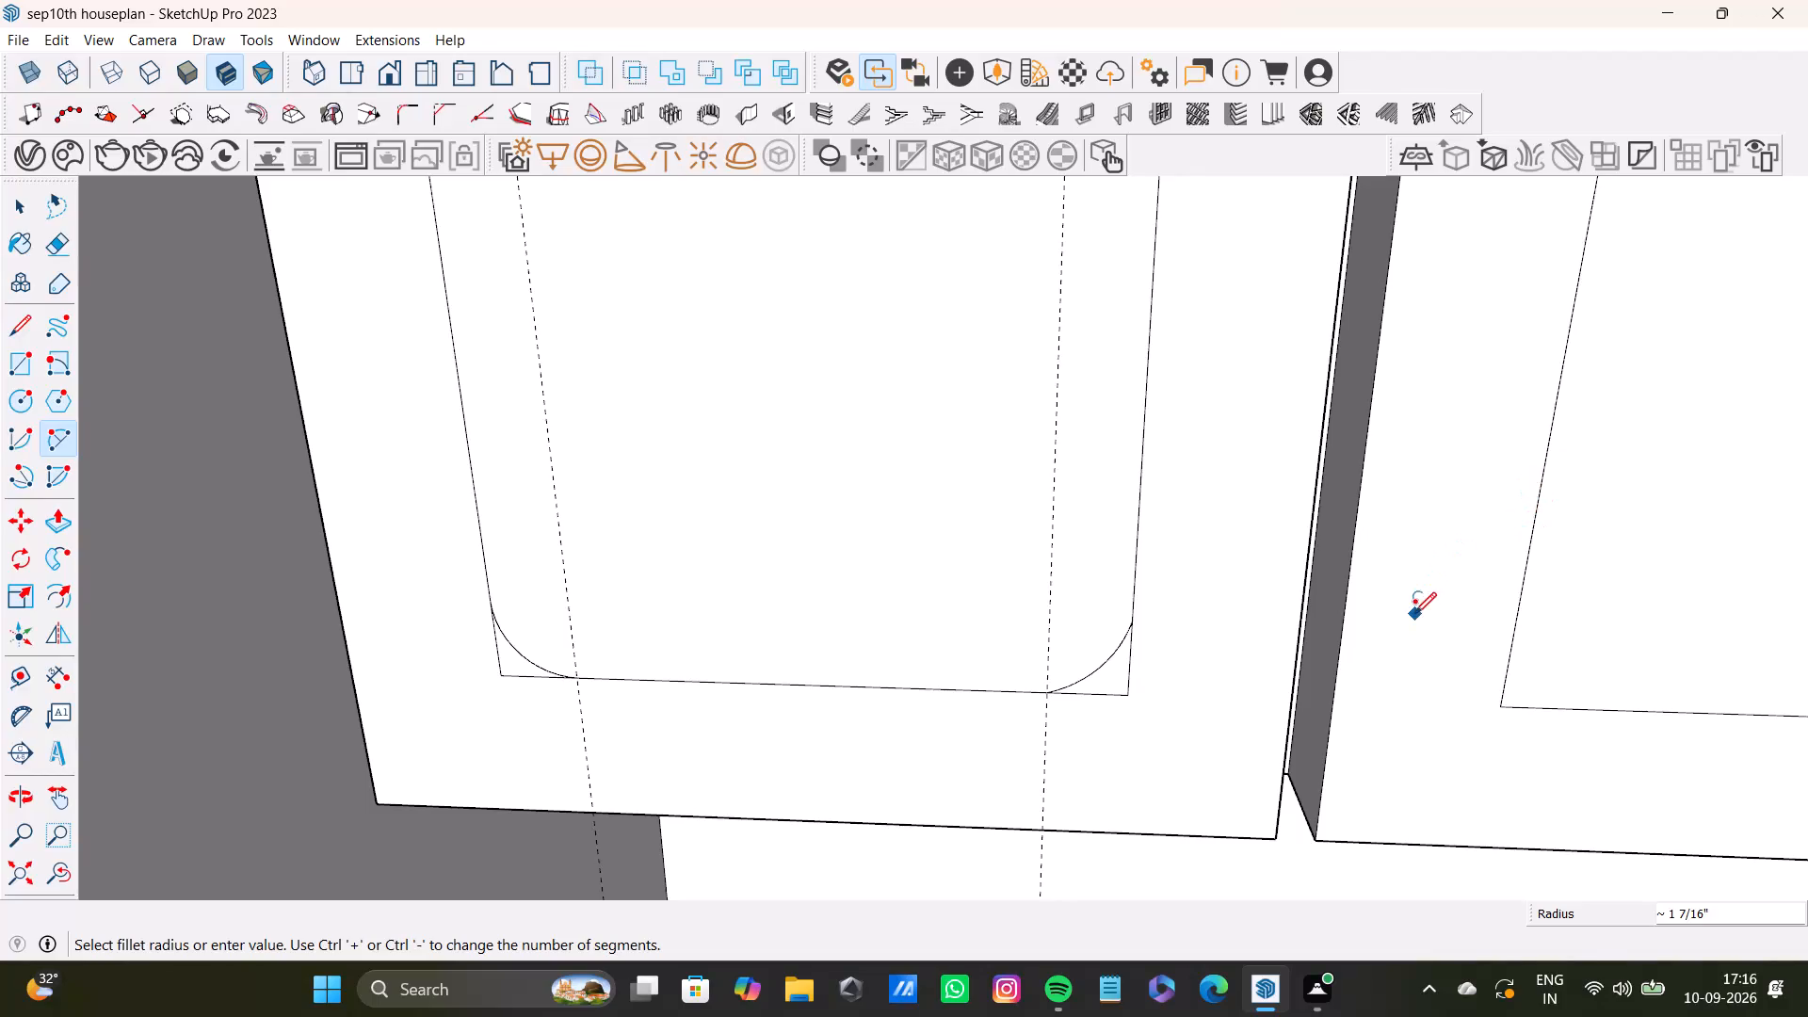
# Place vertical guides 1" inside both side edges of the second door's inset panel.
pyautogui.keyDown('shift'); pyautogui.scroll(-12, 1419, 604); pyautogui.keyUp('shift')
pyautogui.keyDown('shift'); pyautogui.moveTo(997, 450); pyautogui.dragTo(799, 912, button='middle'); pyautogui.keyUp('shift')
pyautogui.keyDown('shift'); pyautogui.scroll(-1, 799, 912); pyautogui.keyUp('shift')
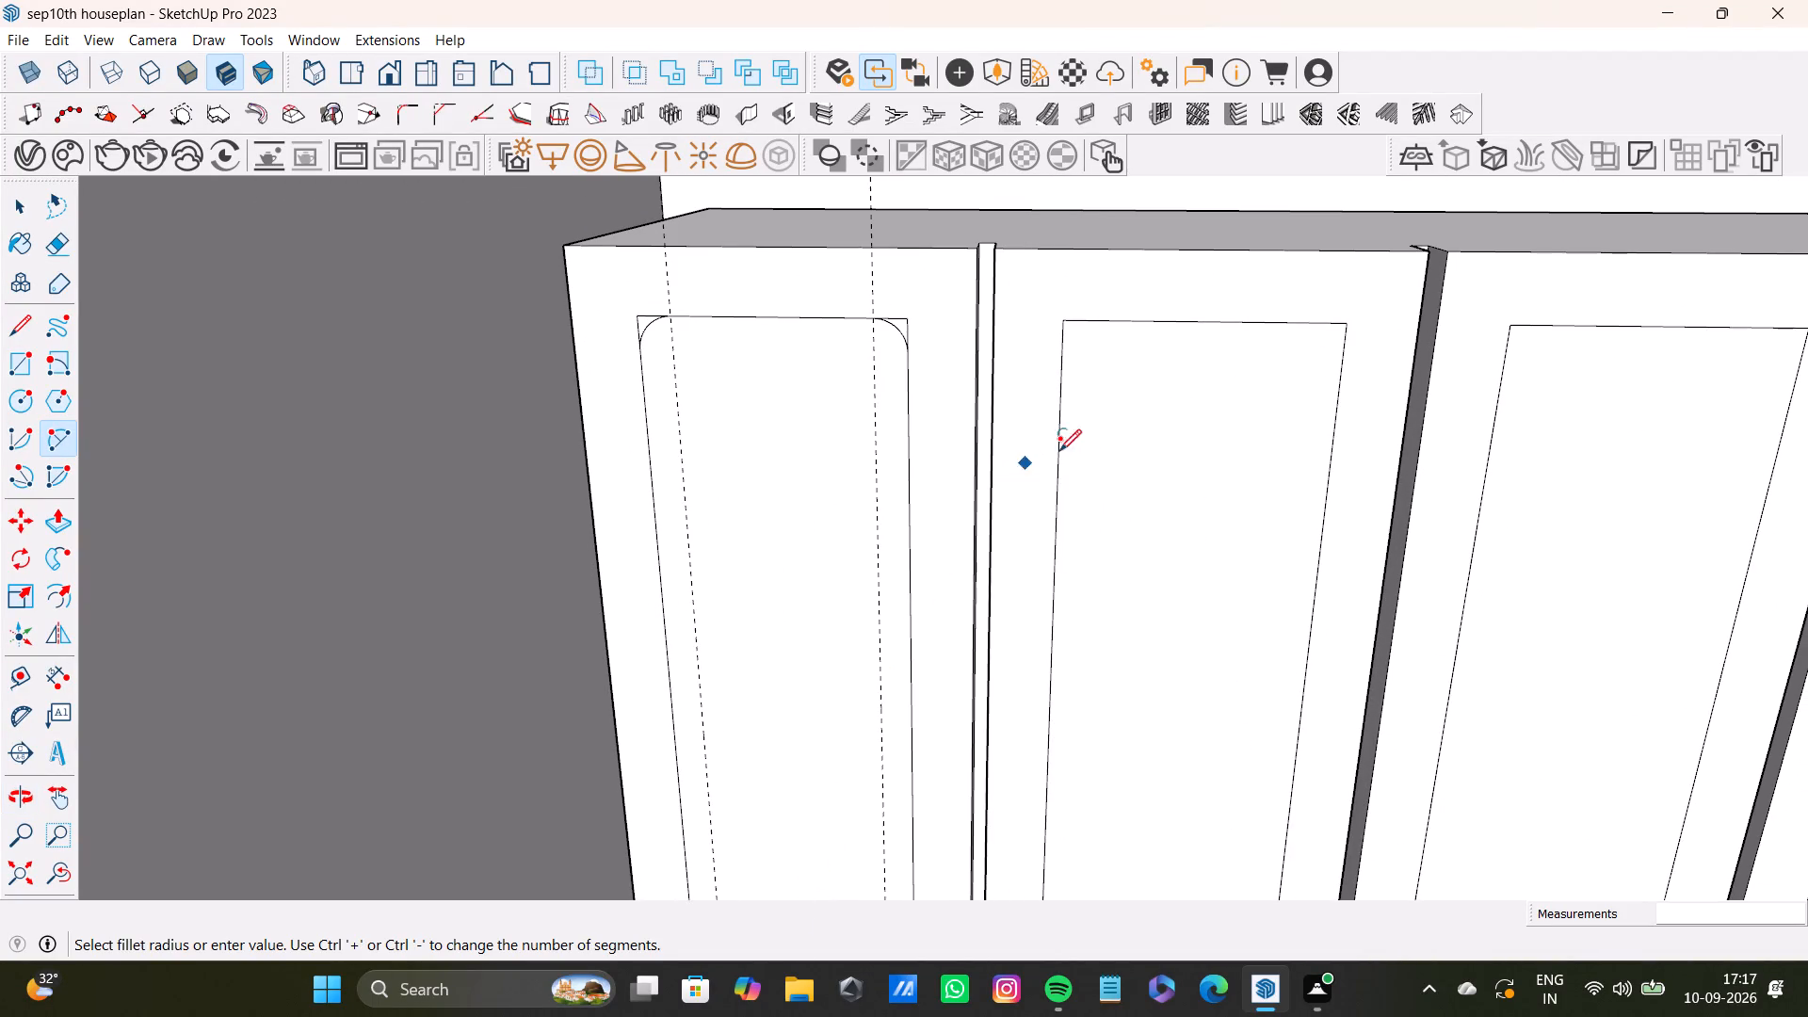
pyautogui.press('space')
pyautogui.press('t')
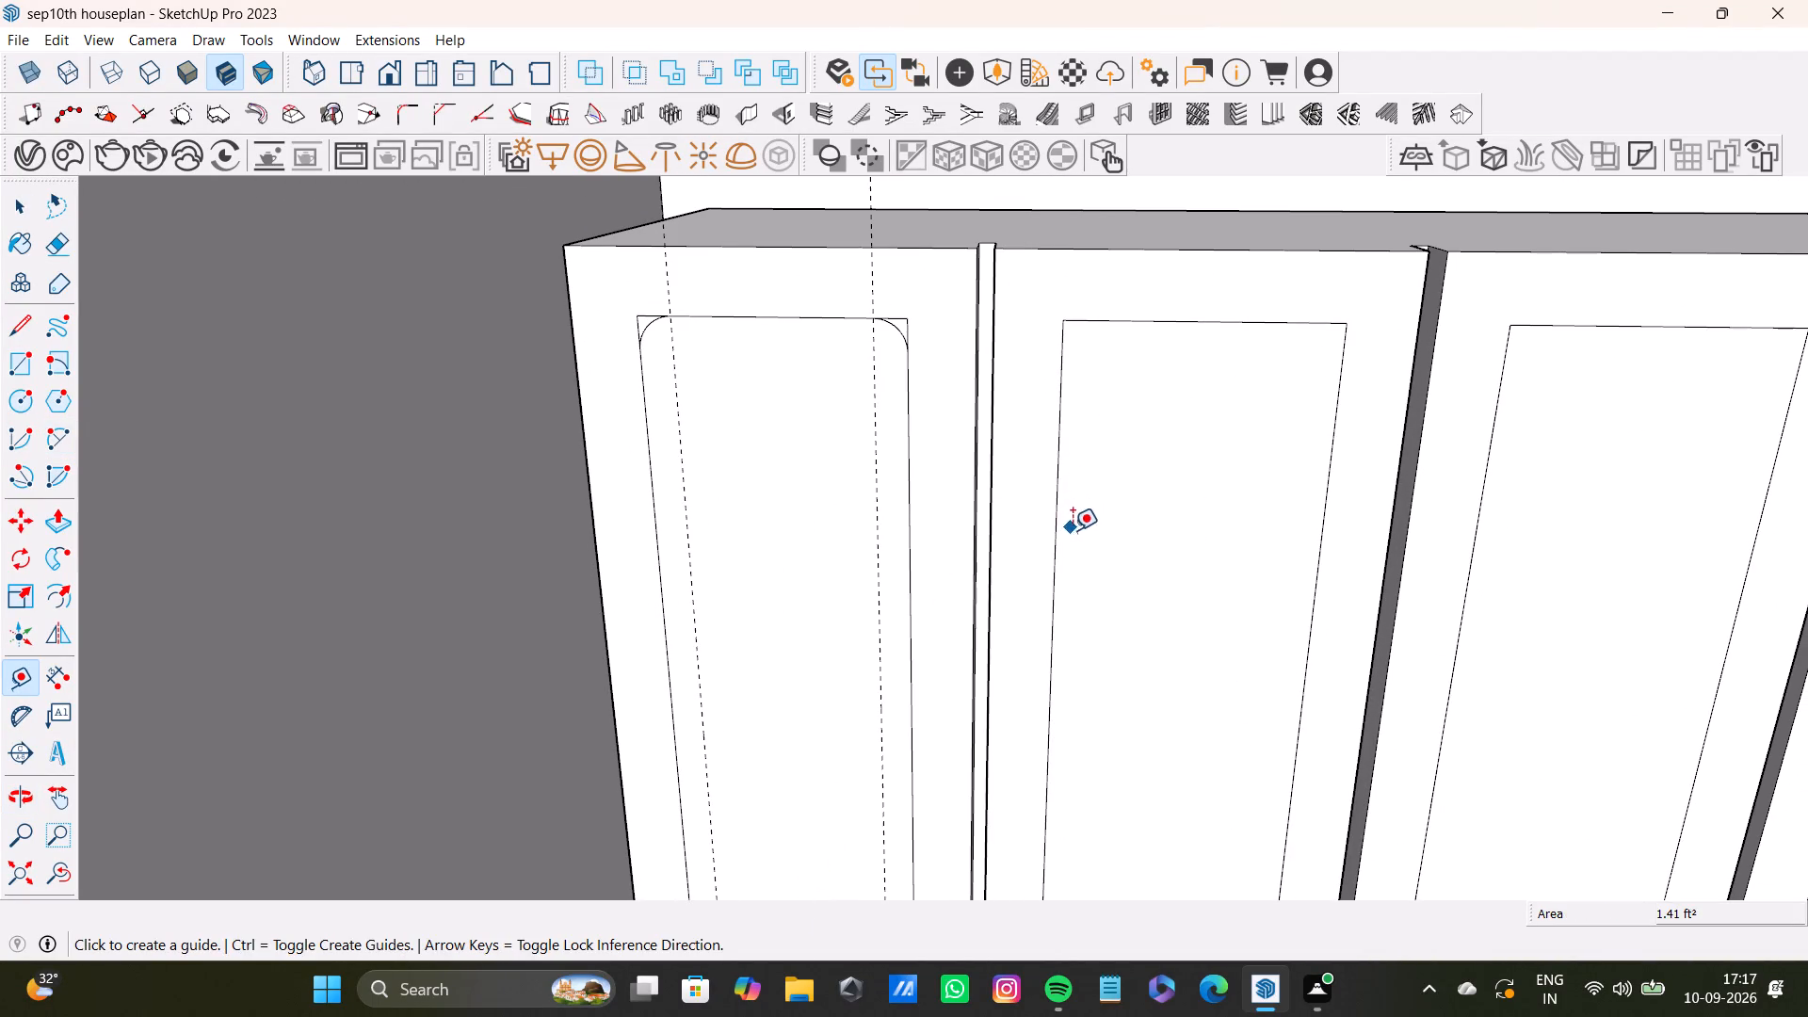
pyautogui.click(1057, 543)
pyautogui.press('1')
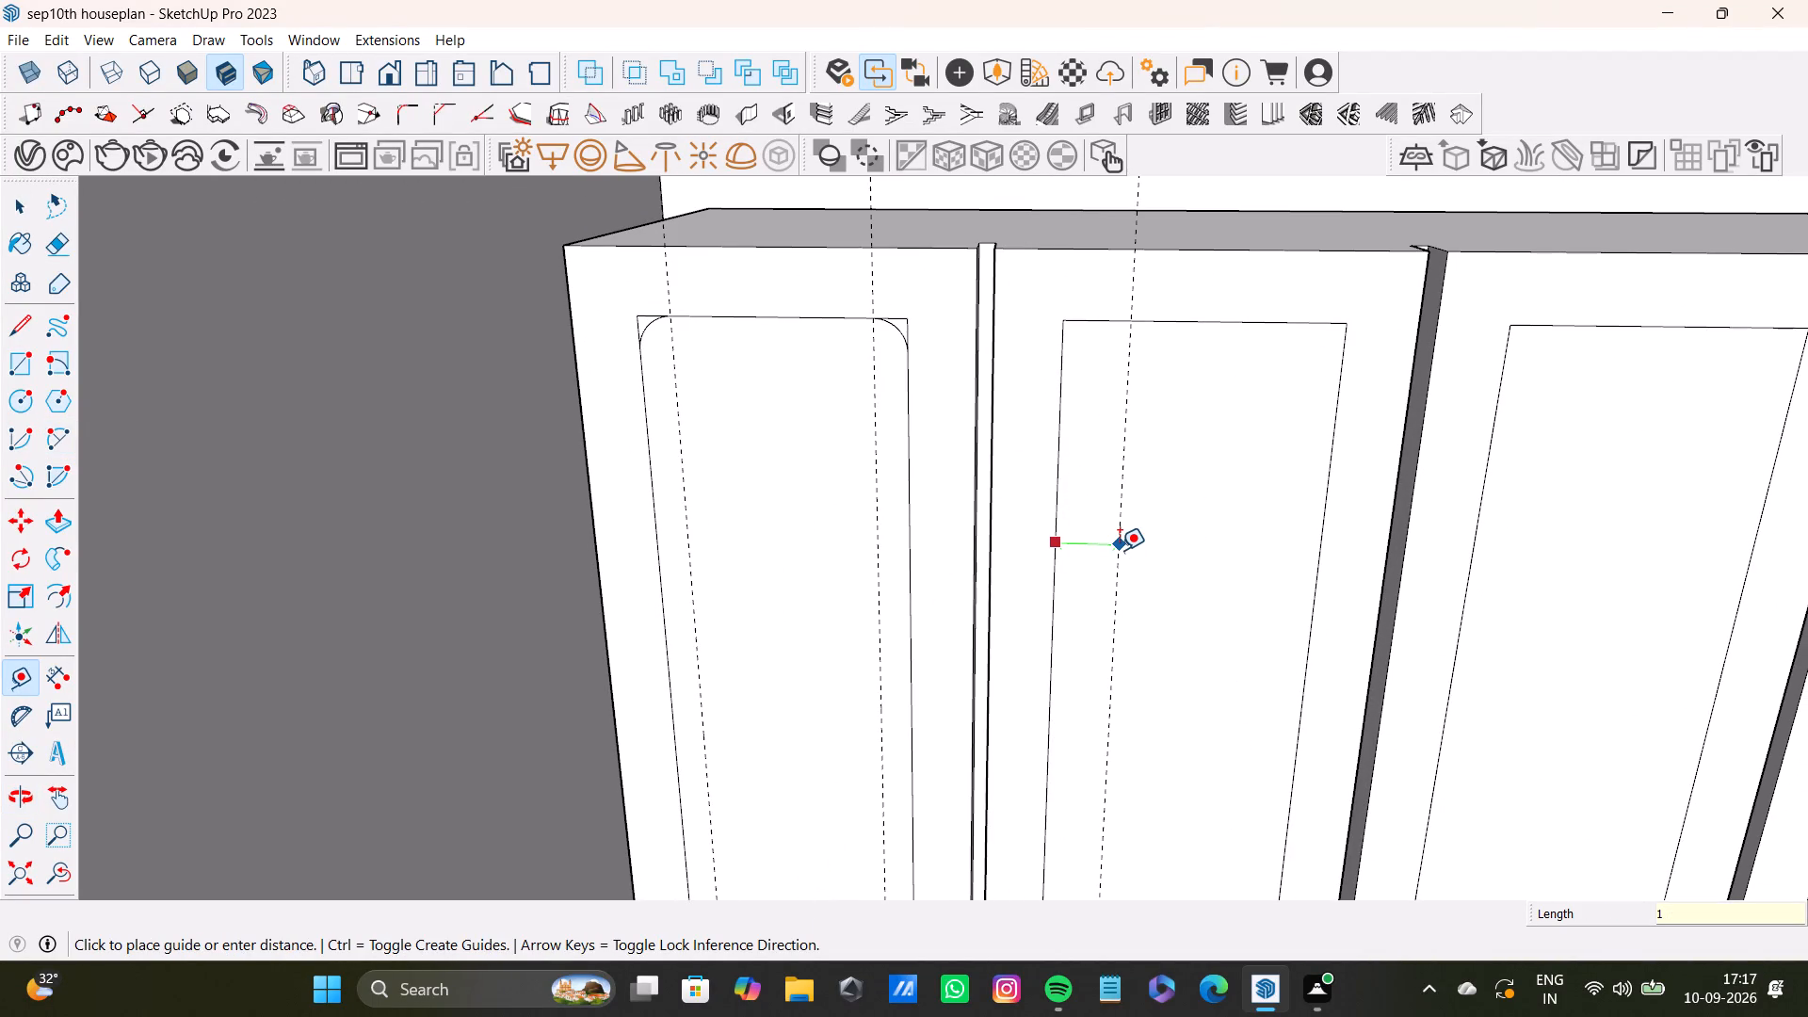
pyautogui.hotkey('shift', '"')
pyautogui.press('Return')
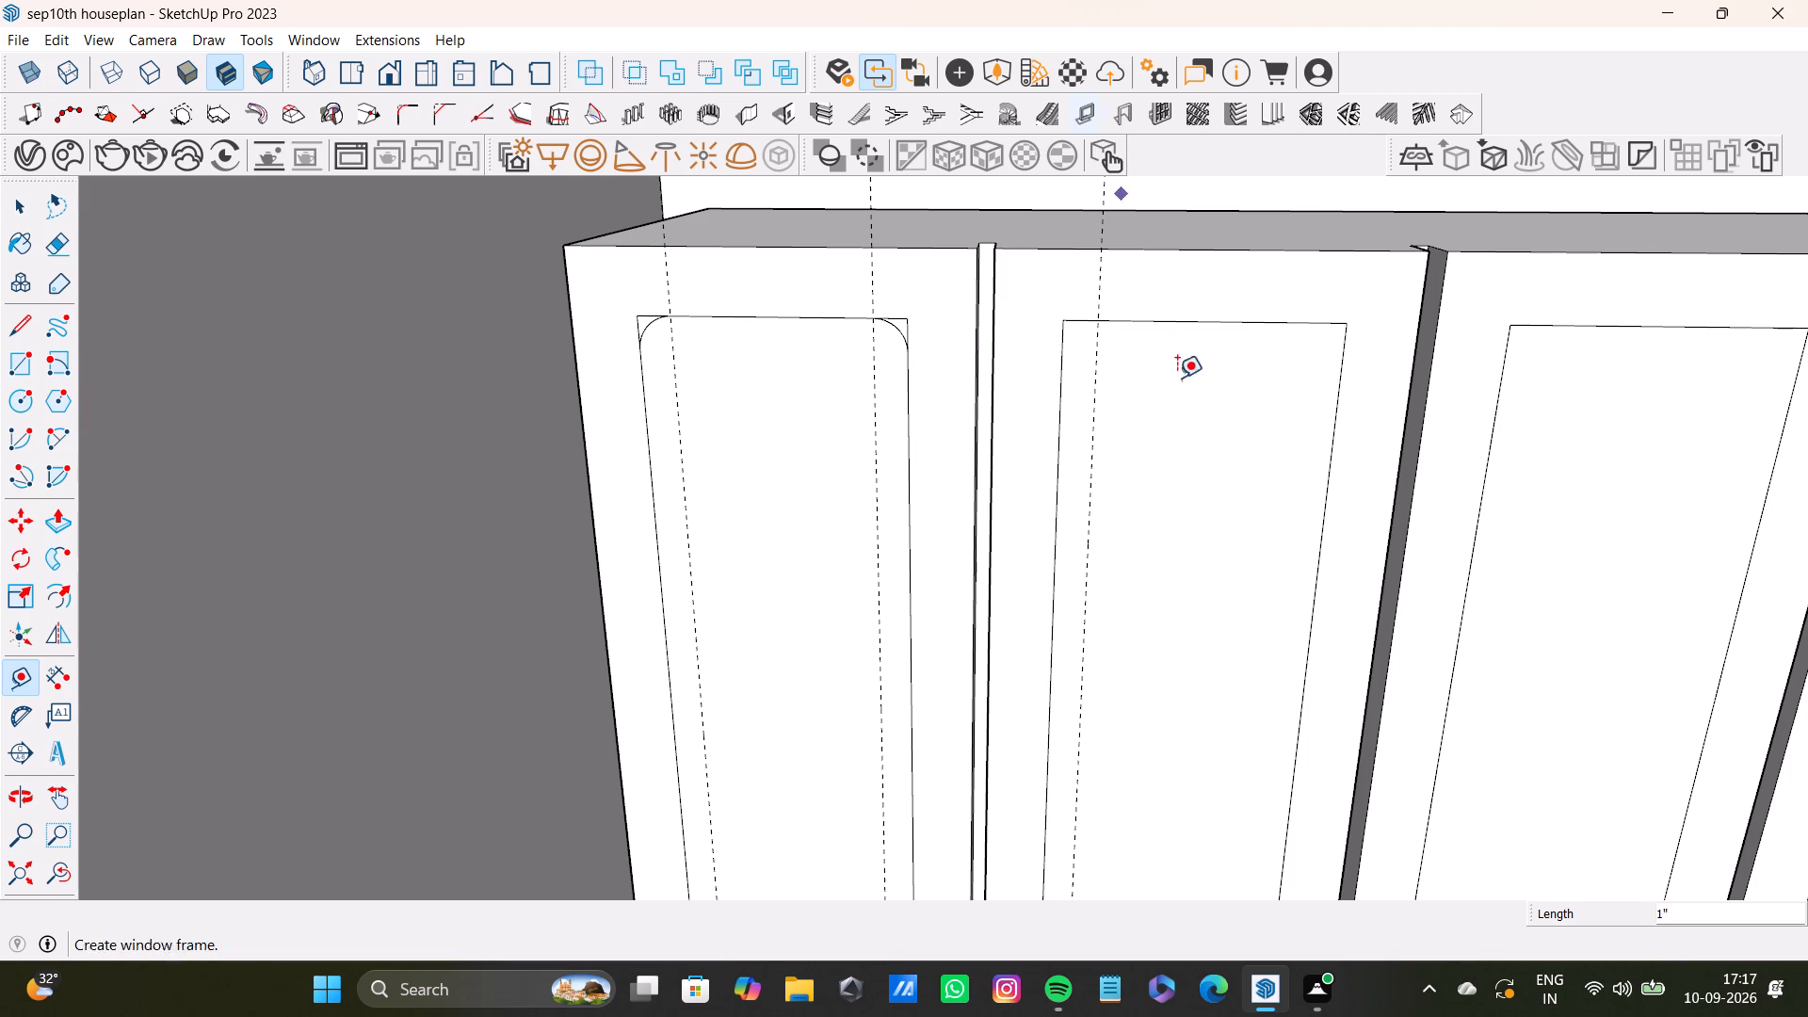
pyautogui.scroll(3, 1328, 755)
pyautogui.click(1282, 745)
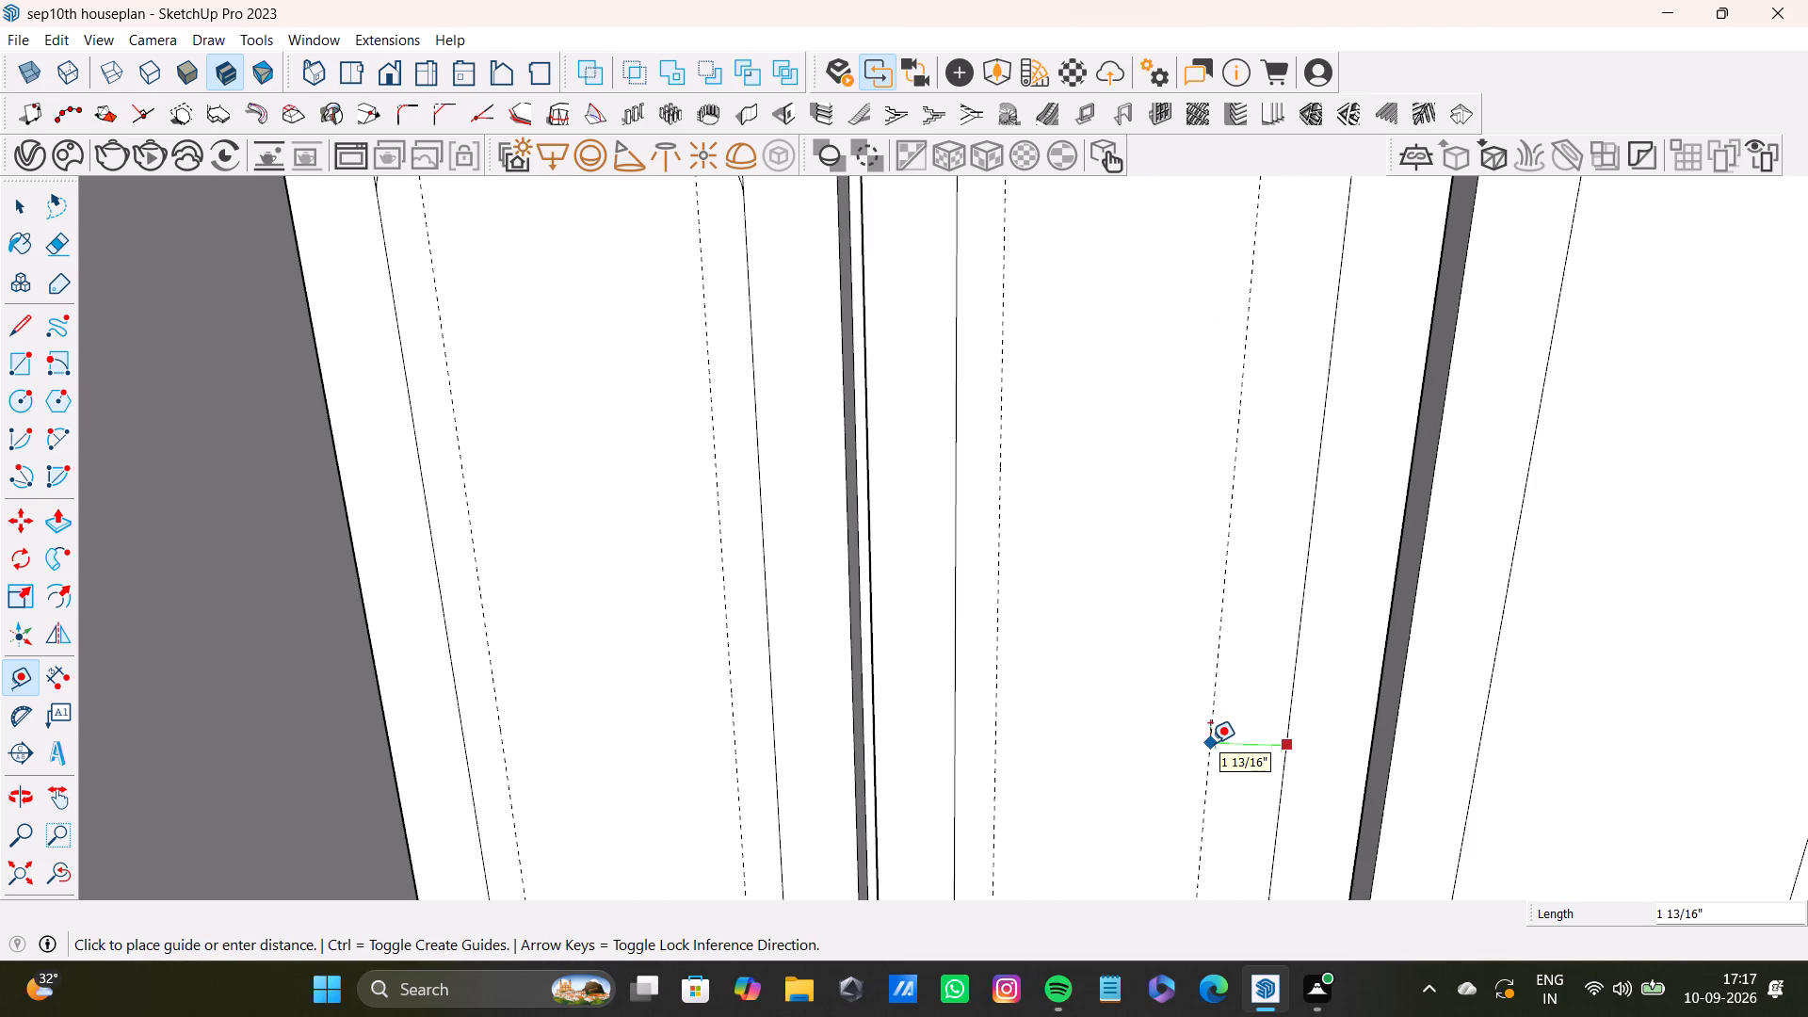
pyautogui.press('1')
pyautogui.hotkey('shift', '"')
pyautogui.press('Return')
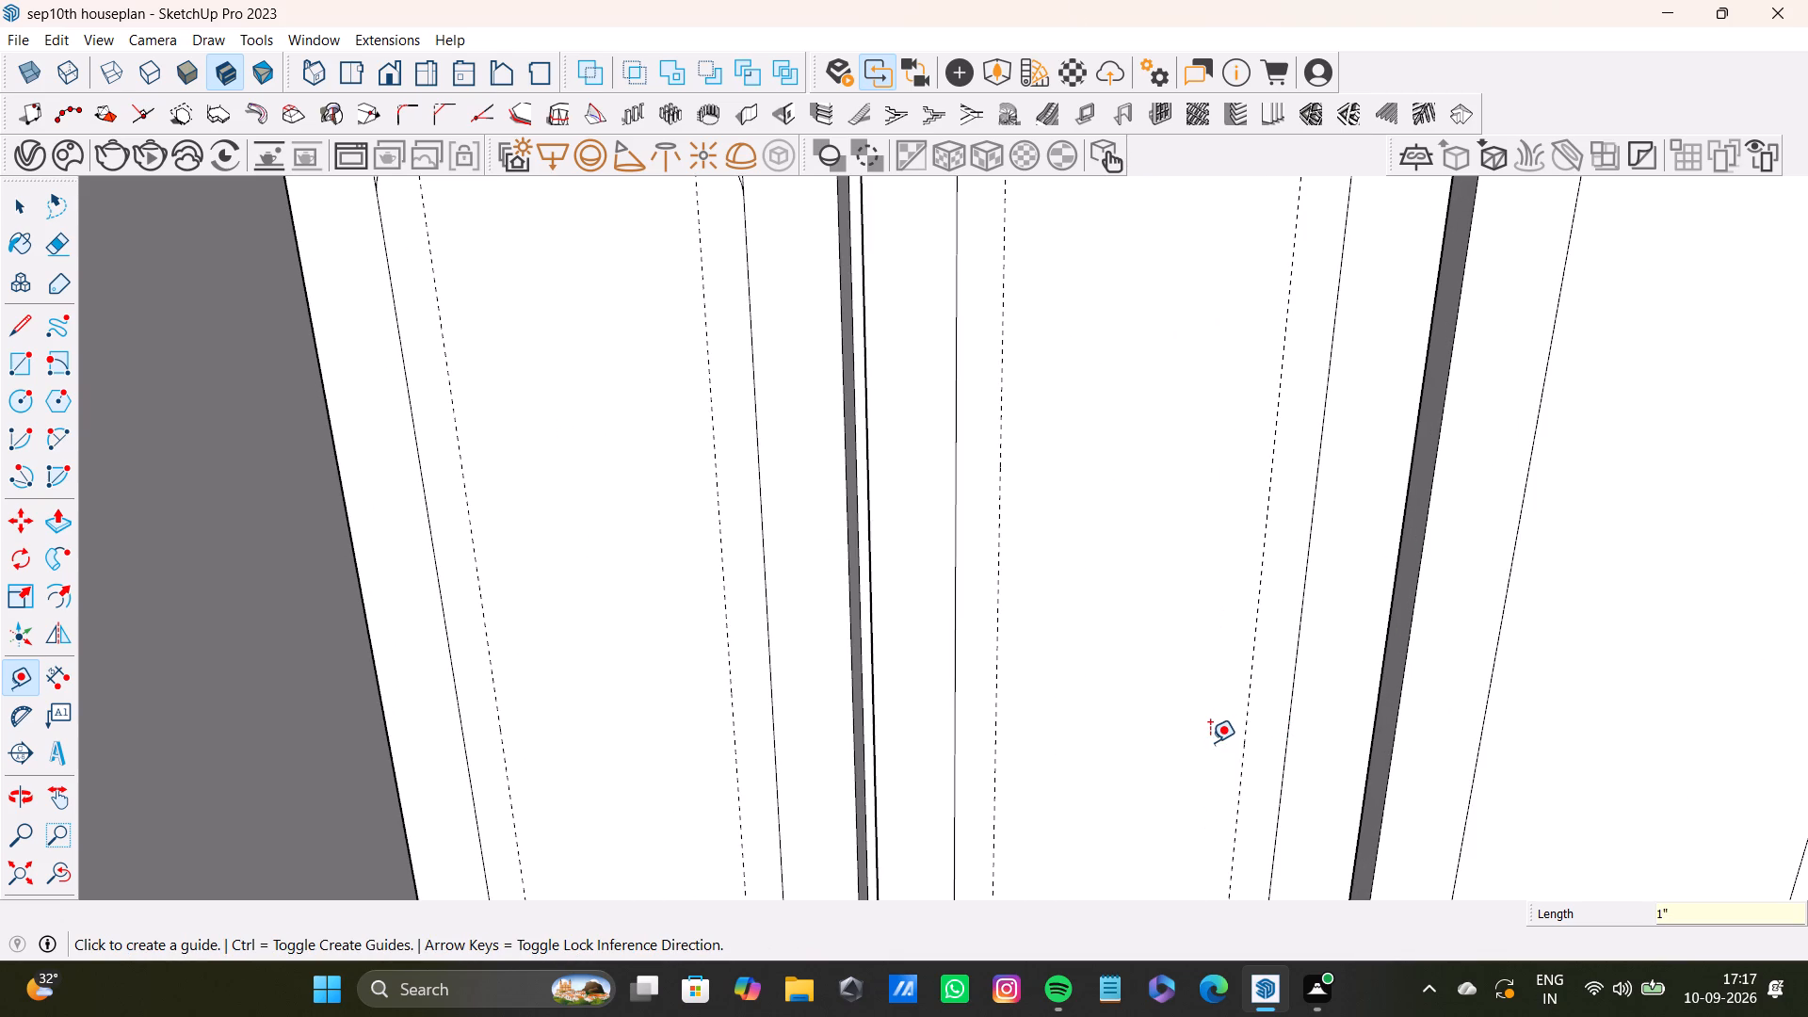
# Draw rounding arcs across both upper corners of the second door's inset panel, from each guide's intersection with the top edge to the adjacent side edge.
pyautogui.scroll(-7, 803, 492)
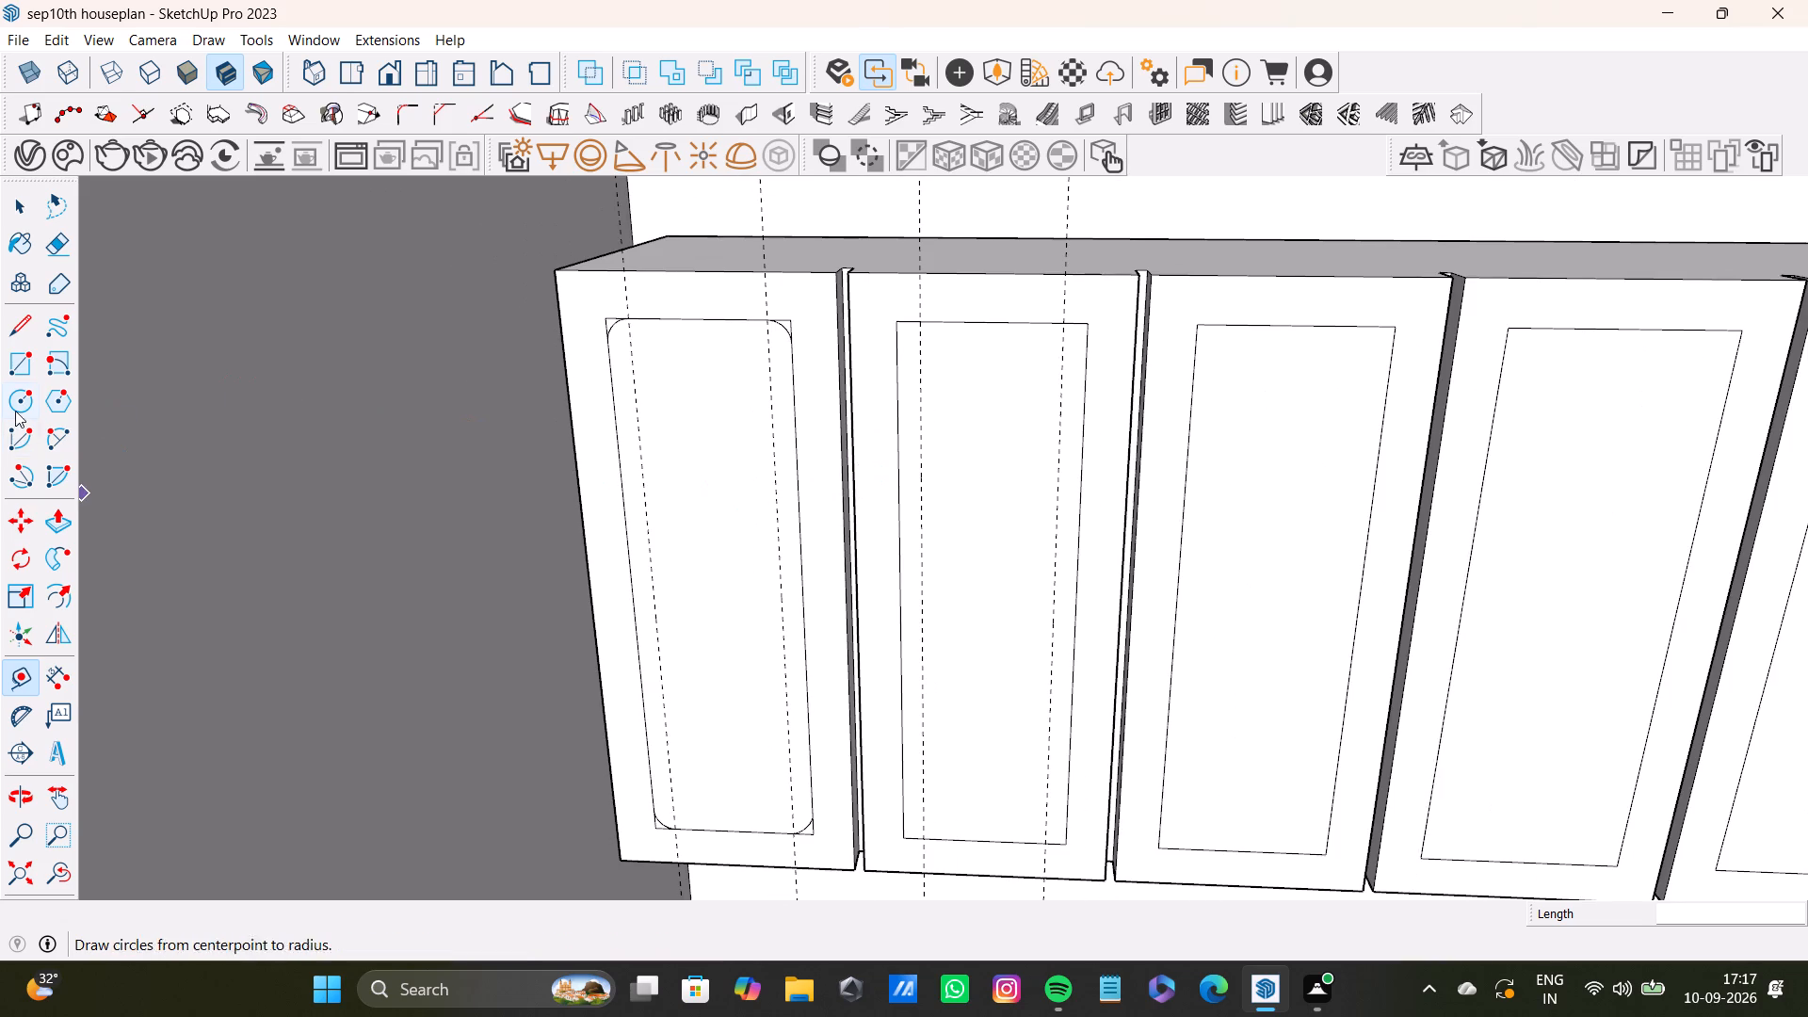
pyautogui.click(56, 430)
pyautogui.scroll(10, 1122, 383)
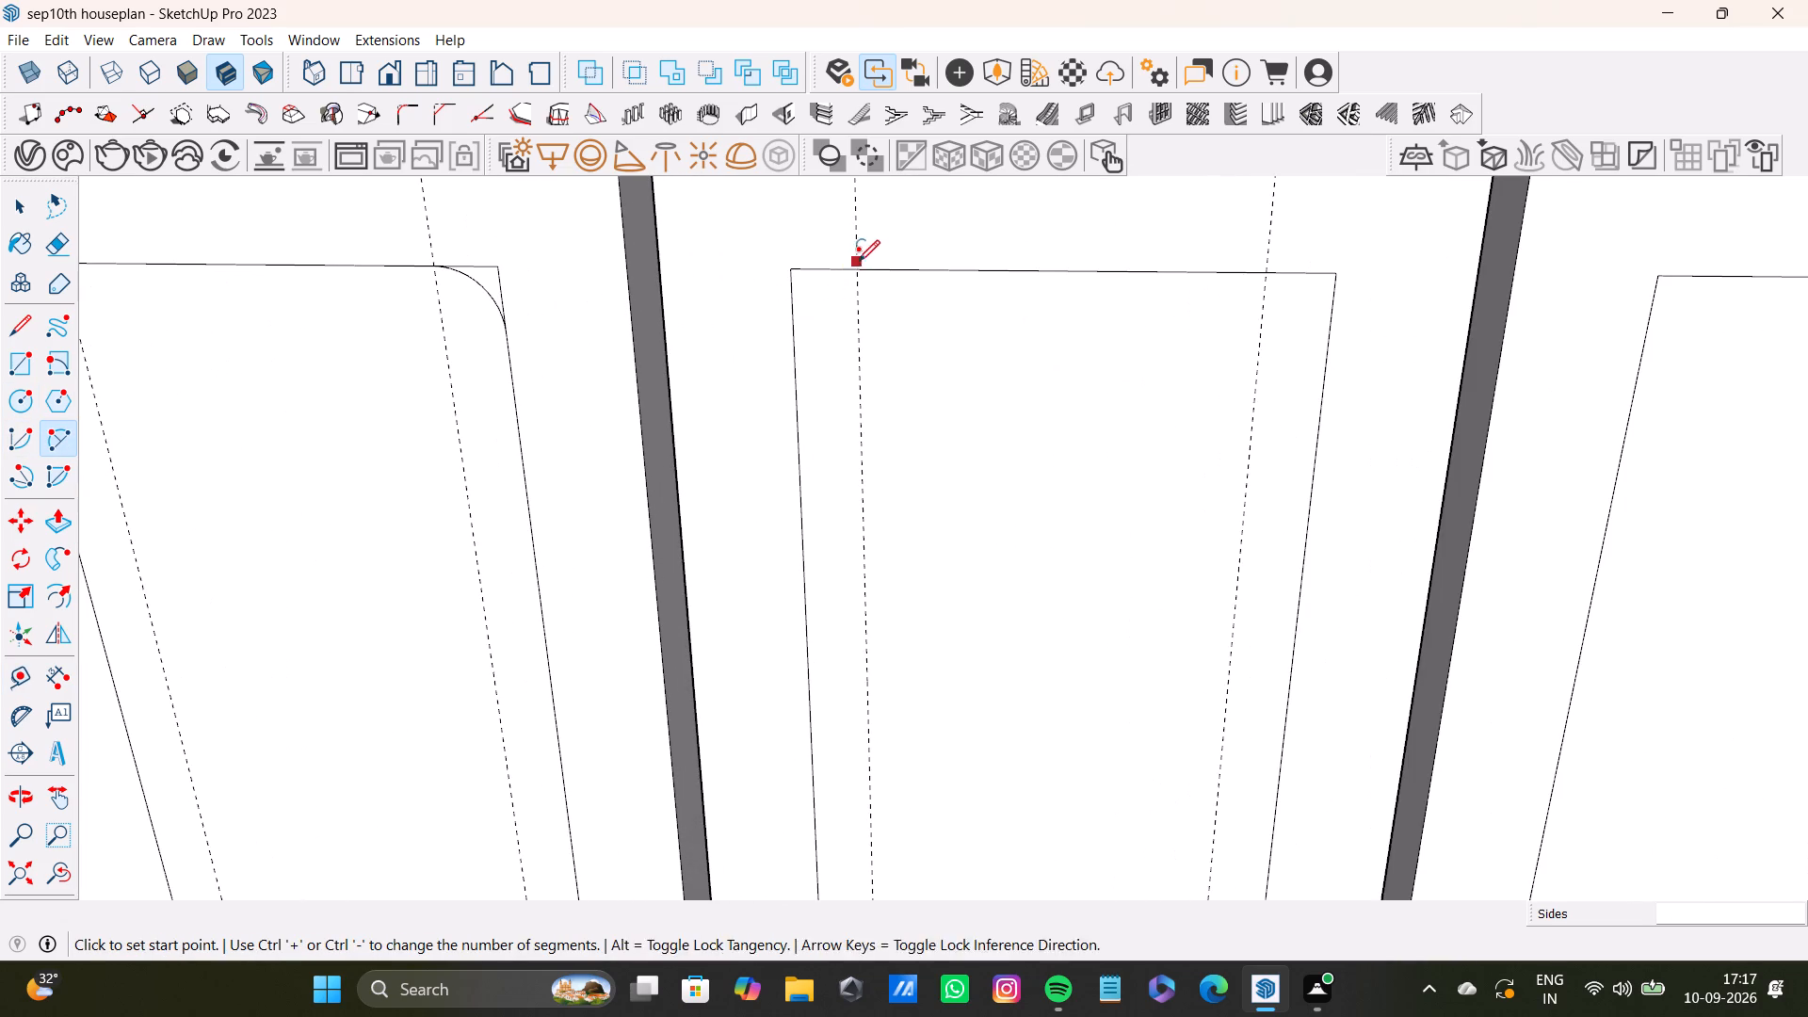
pyautogui.click(853, 270)
pyautogui.click(798, 348)
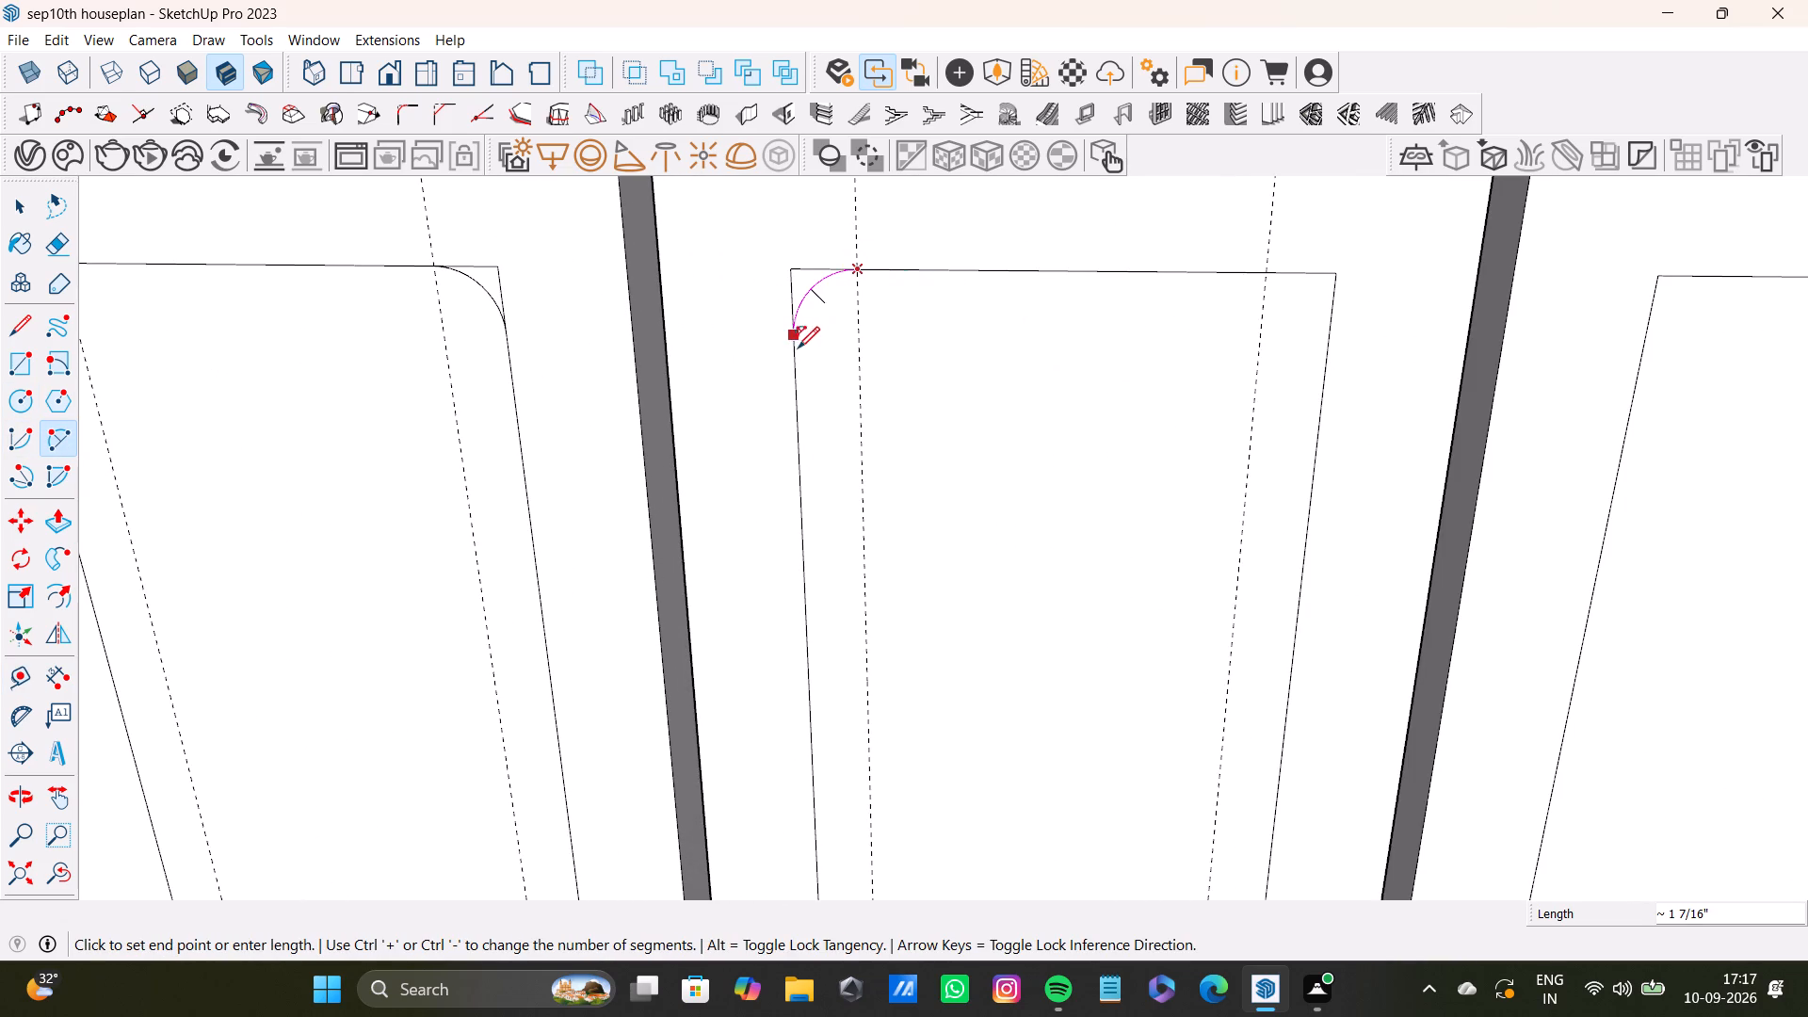
pyautogui.click(803, 293)
pyautogui.scroll(2, 1228, 321)
pyautogui.click(1272, 262)
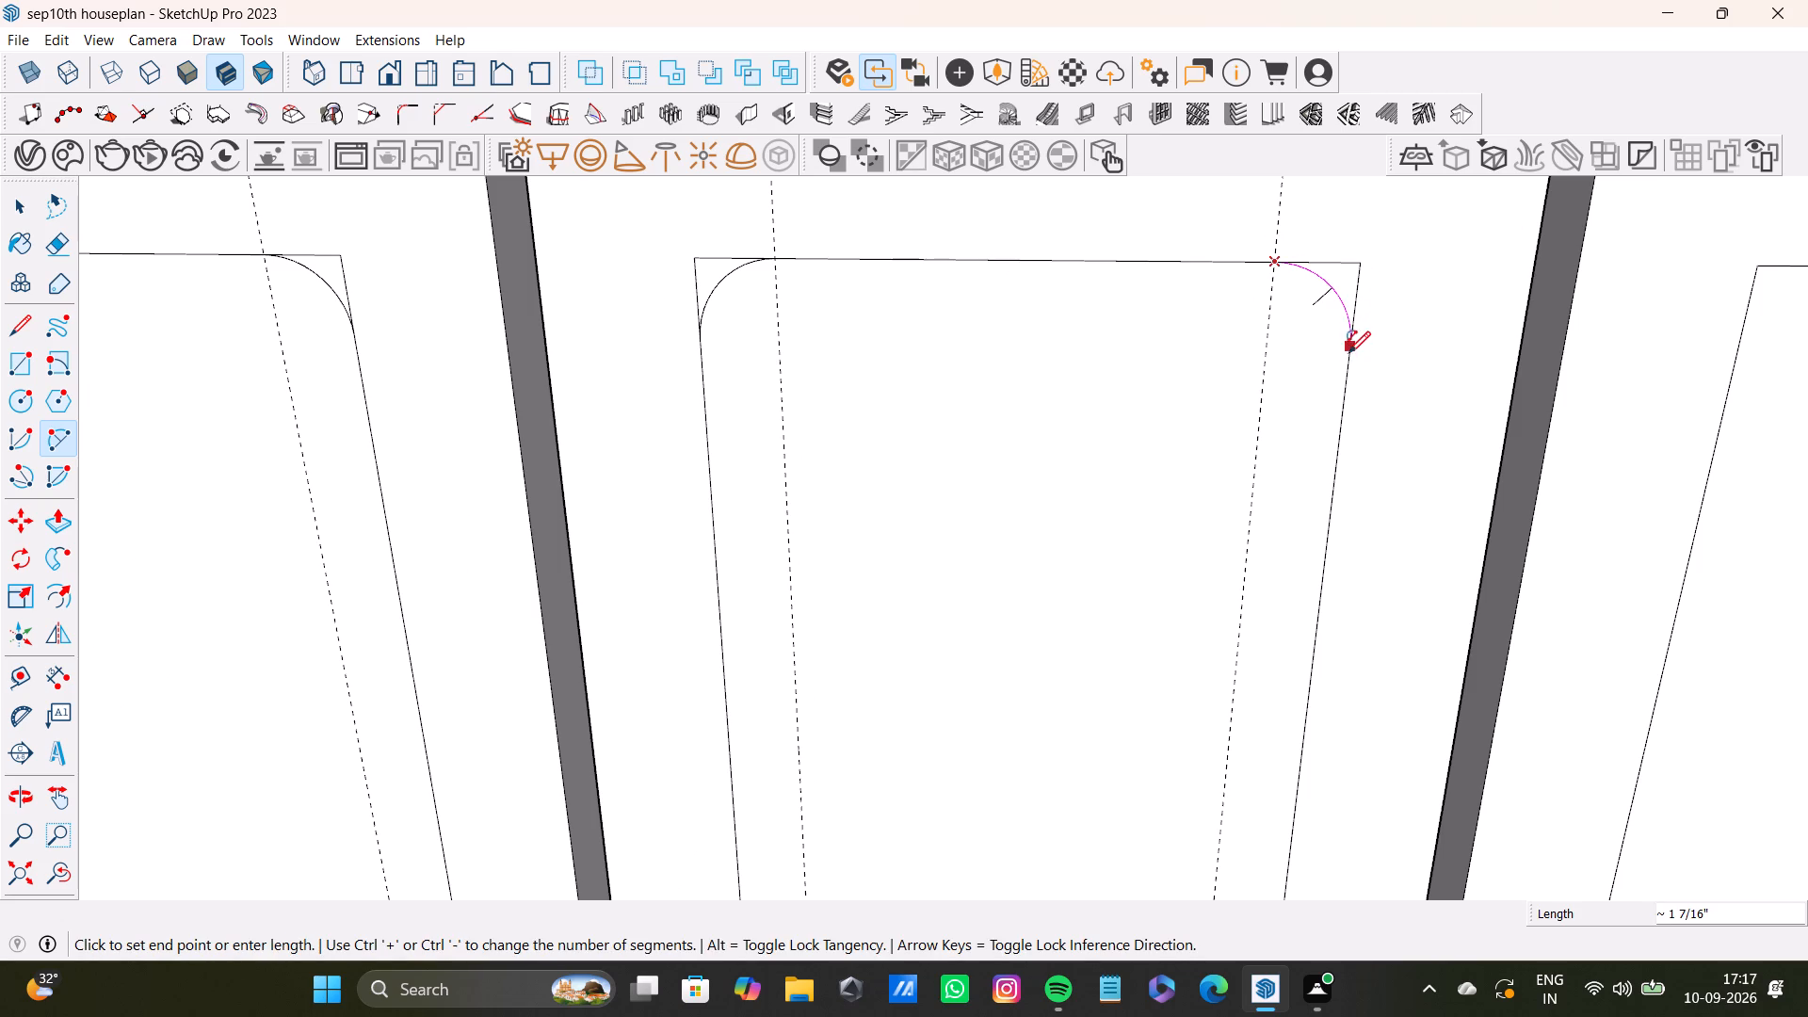
pyautogui.click(1348, 356)
pyautogui.click(1335, 290)
# Draw a 1" radius arc across the second panel's lower corner beside the first door, from the guide on the bottom edge to the side edge.
pyautogui.scroll(-6, 1298, 331)
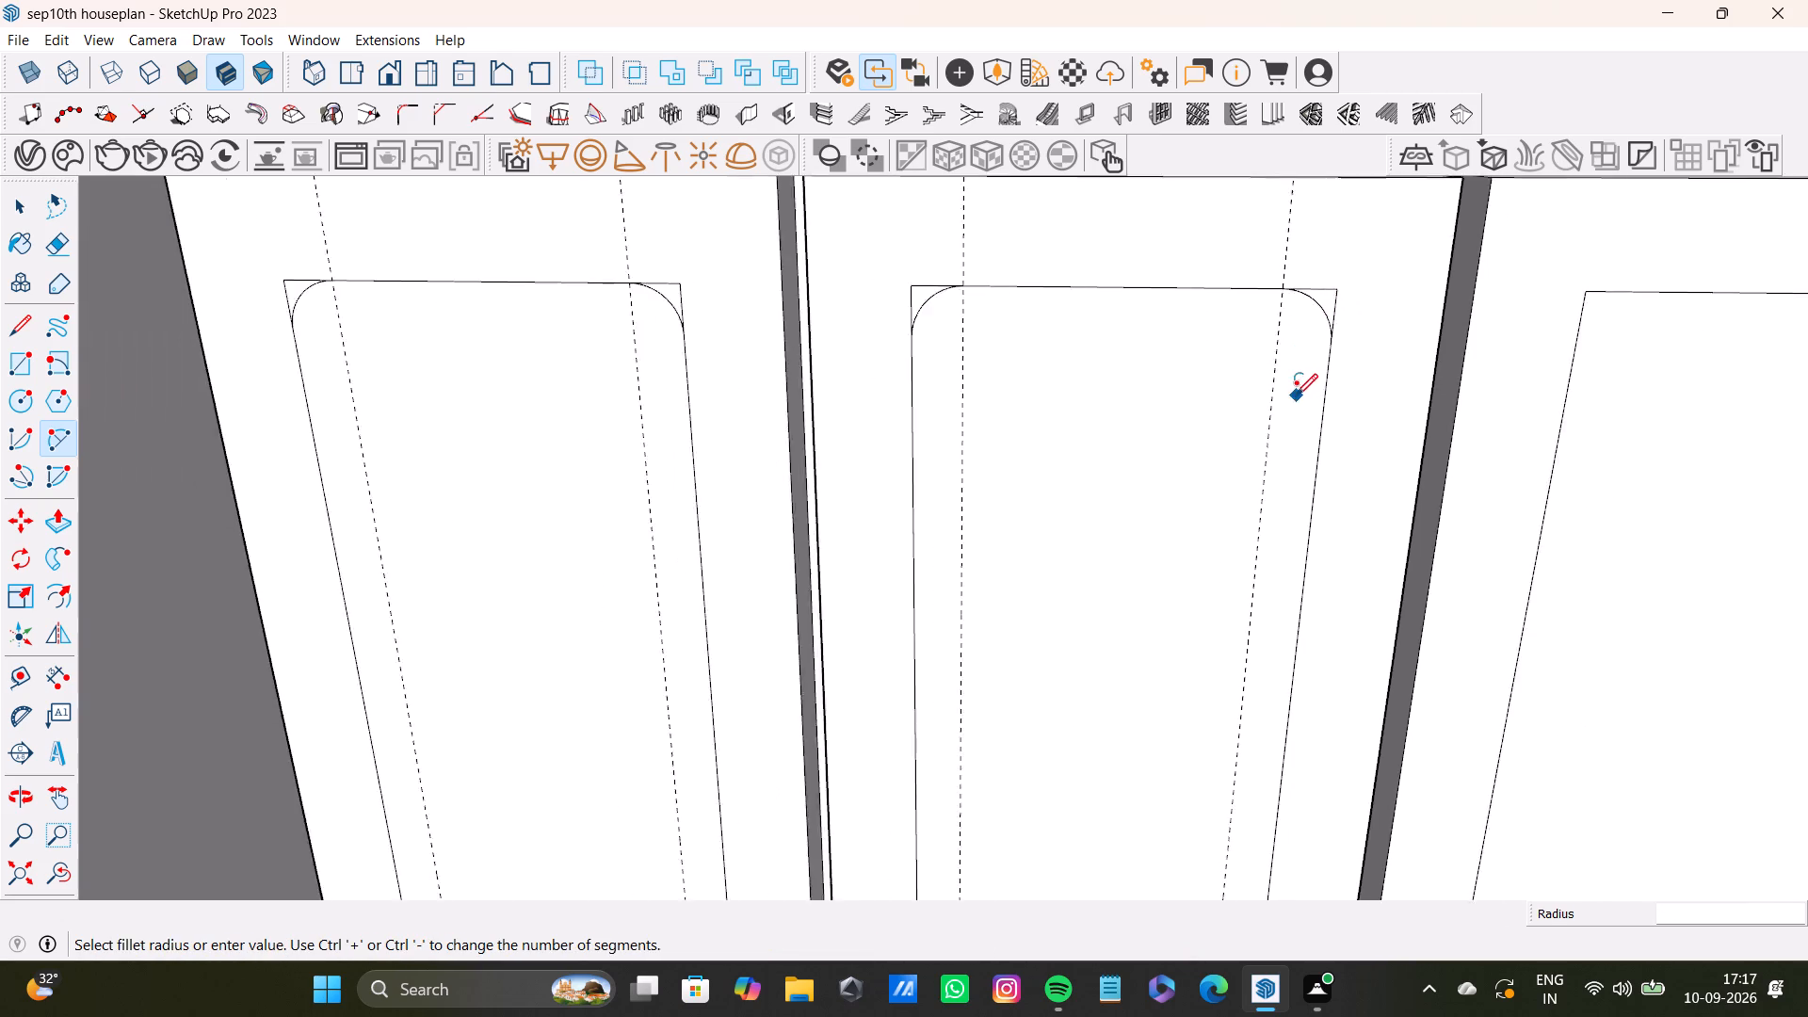
pyautogui.scroll(-3, 1296, 395)
pyautogui.keyDown('shift'); pyautogui.moveTo(1254, 518); pyautogui.dragTo(1227, 319, button='middle'); pyautogui.keyUp('shift')
pyautogui.scroll(-4, 1201, 652)
pyautogui.keyDown('shift'); pyautogui.moveTo(1175, 704); pyautogui.dragTo(1157, 556, button='middle'); pyautogui.keyUp('shift')
pyautogui.scroll(11, 1025, 706)
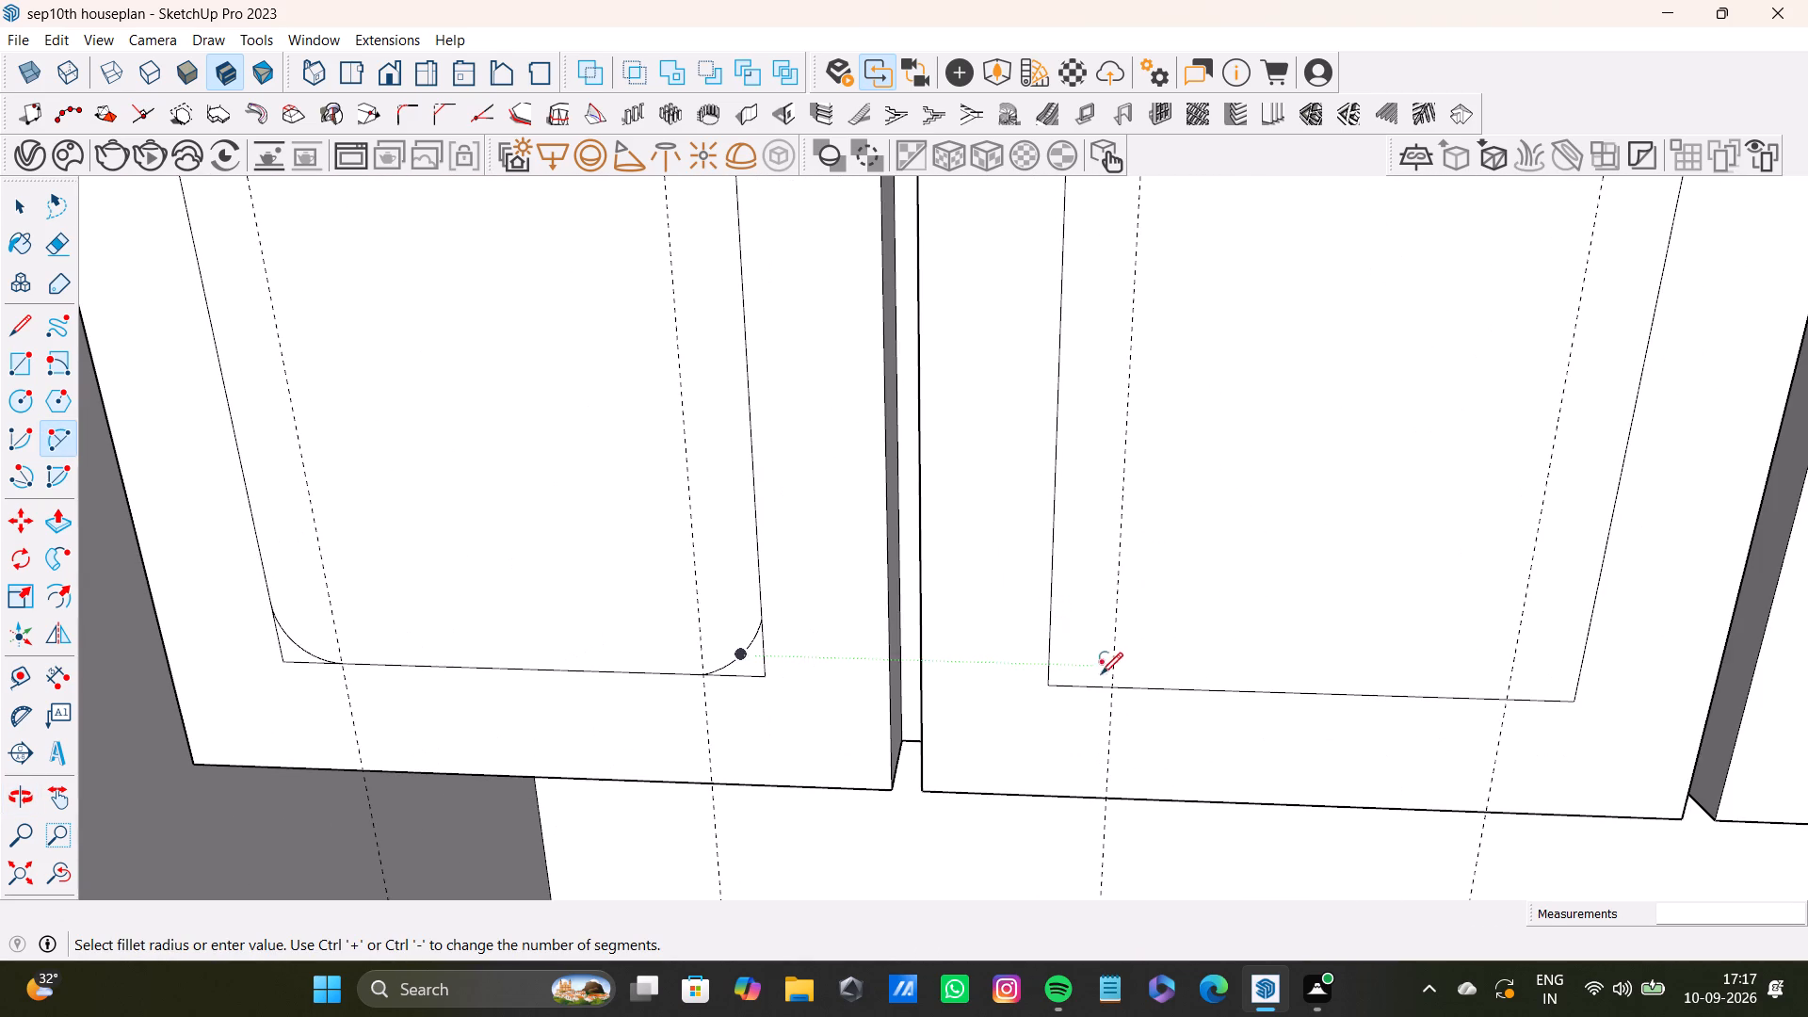
pyautogui.click(1113, 681)
pyautogui.press('space')
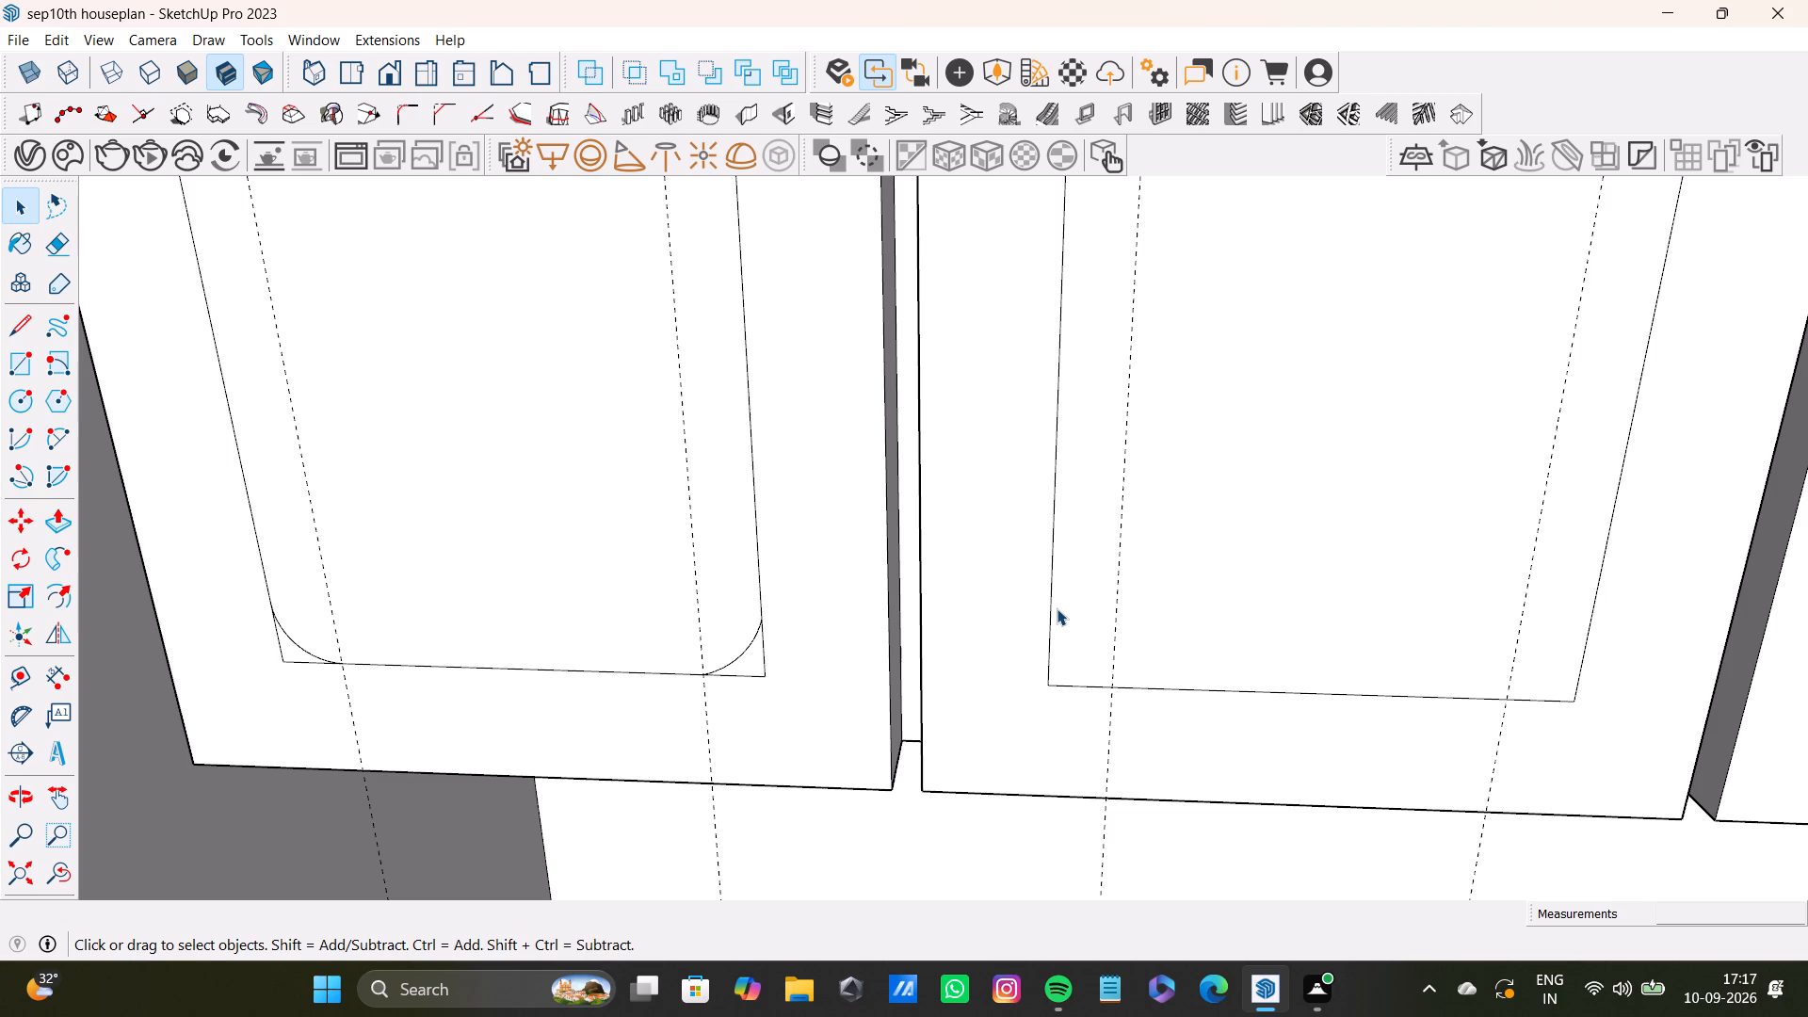
pyautogui.press('a')
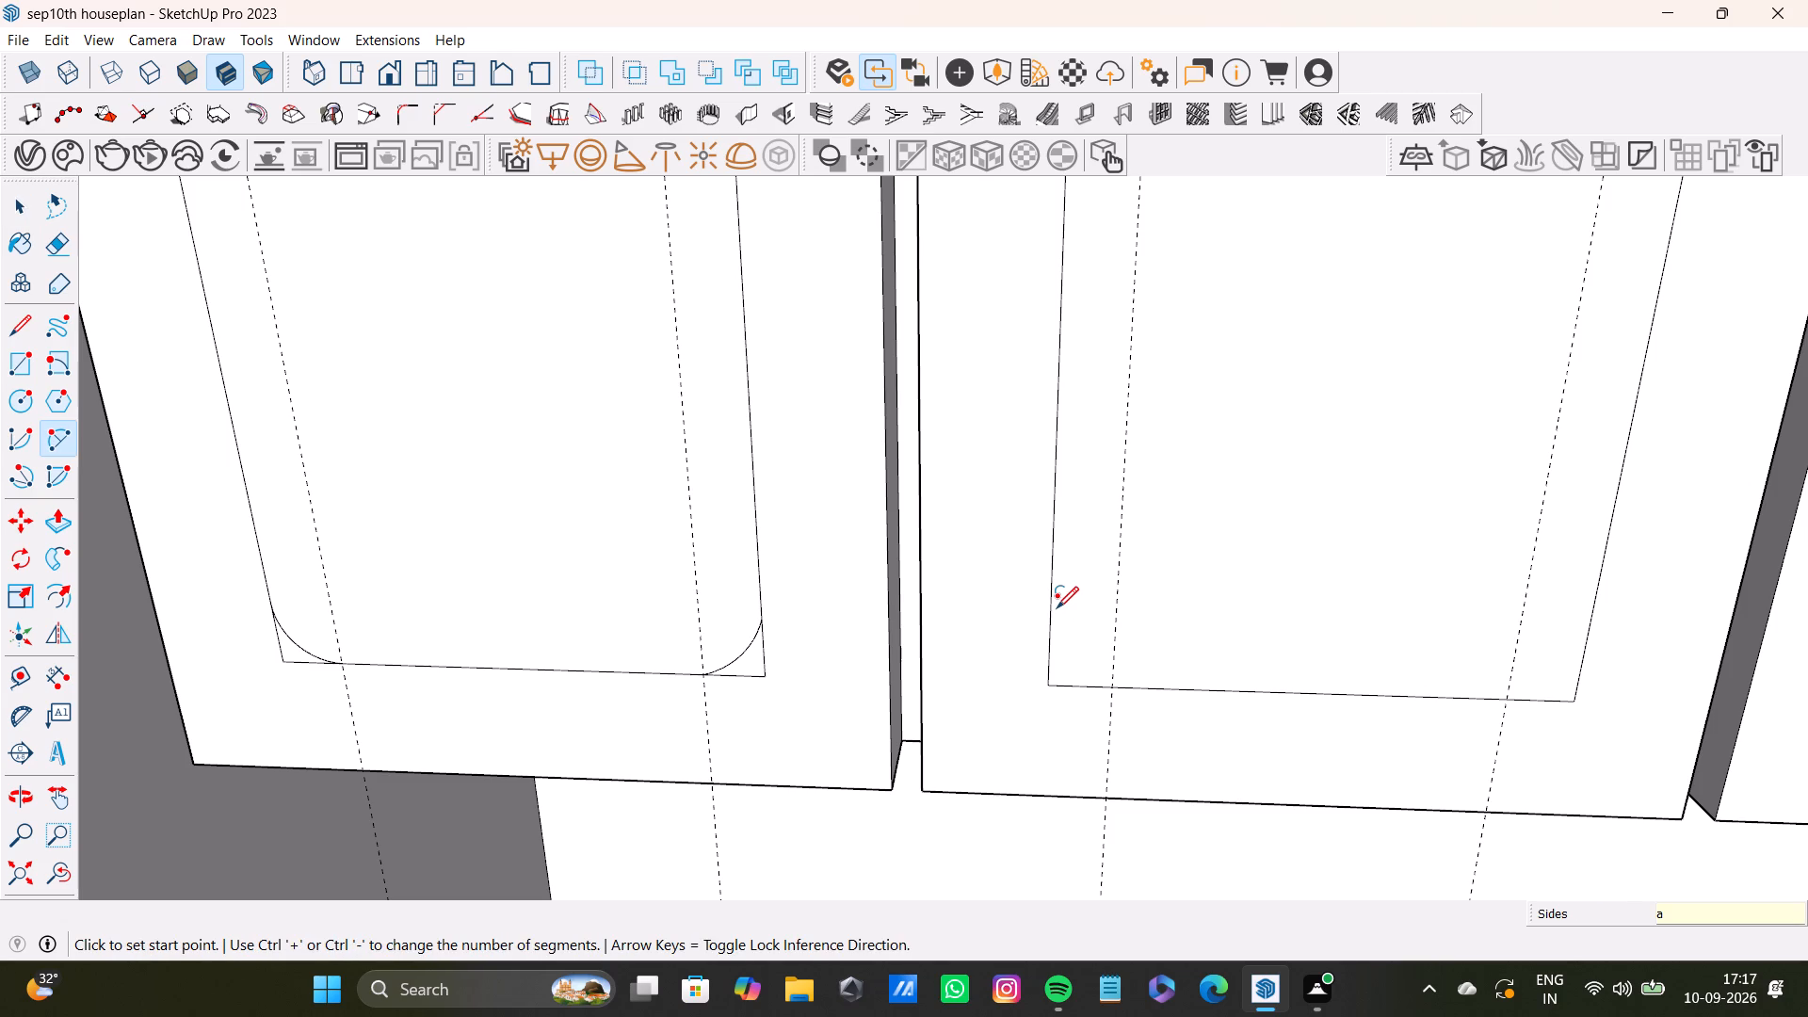
pyautogui.scroll(2, 1055, 686)
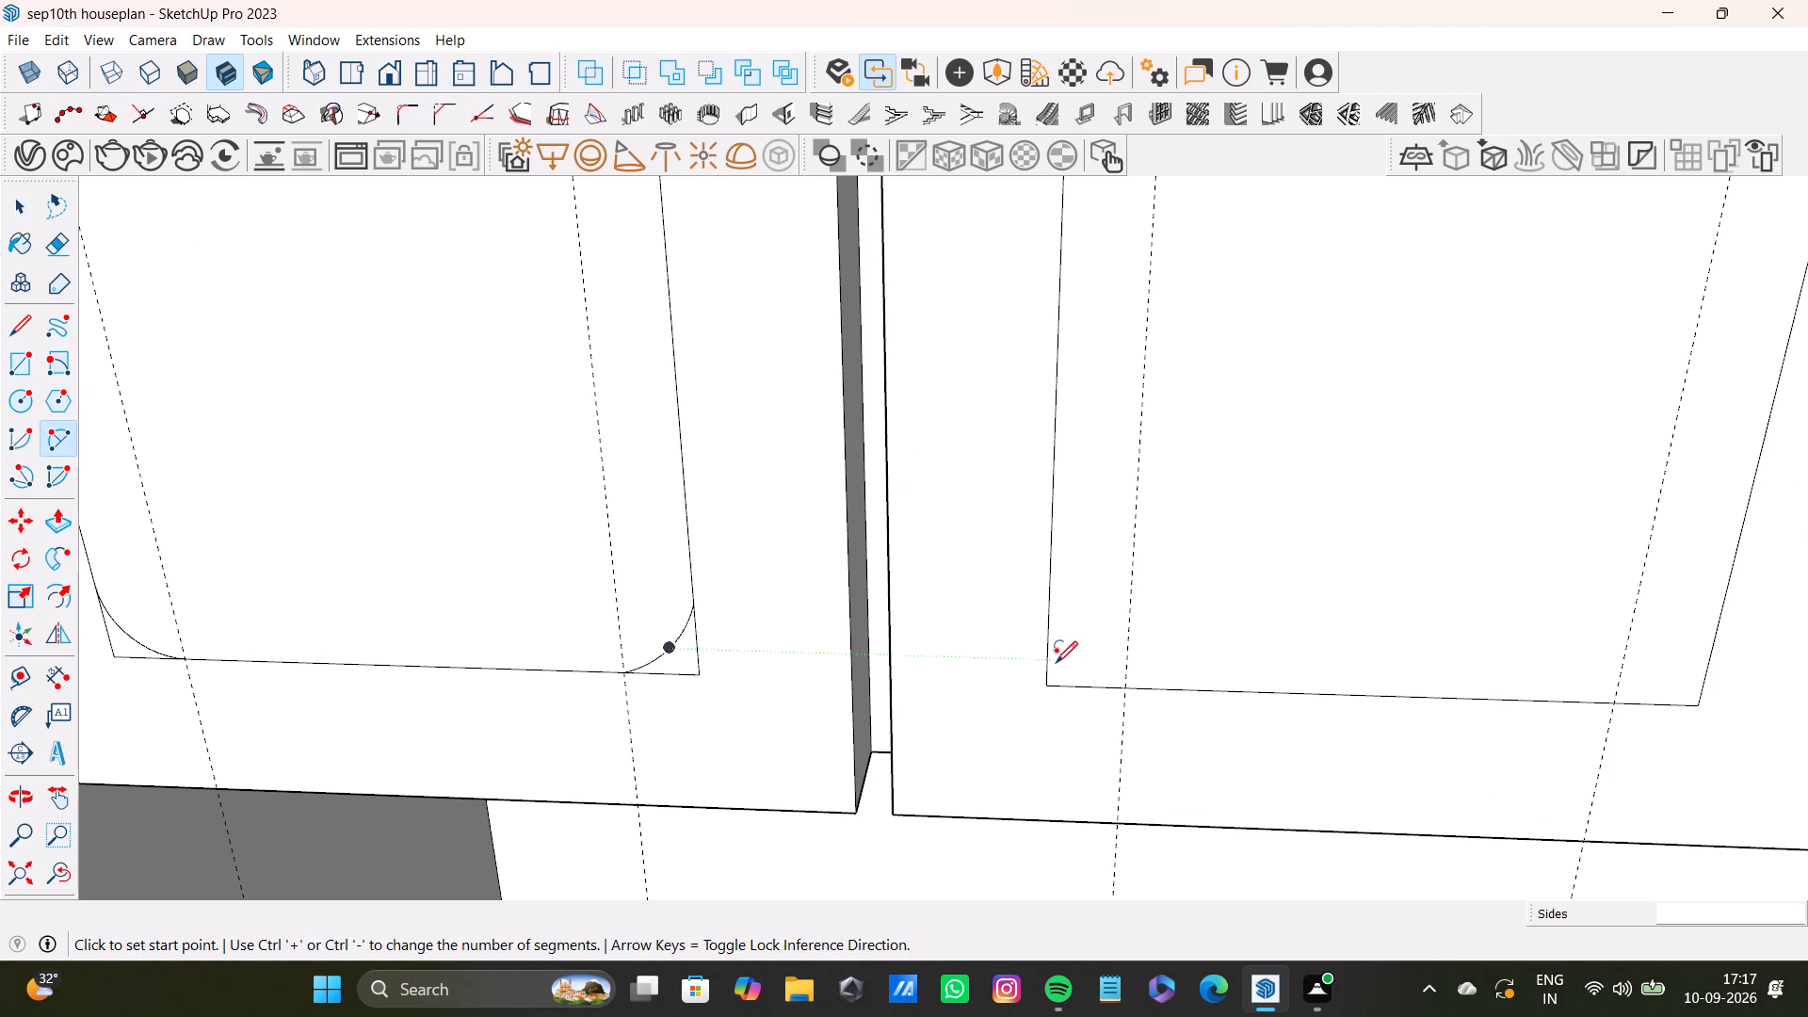
pyautogui.click(1124, 692)
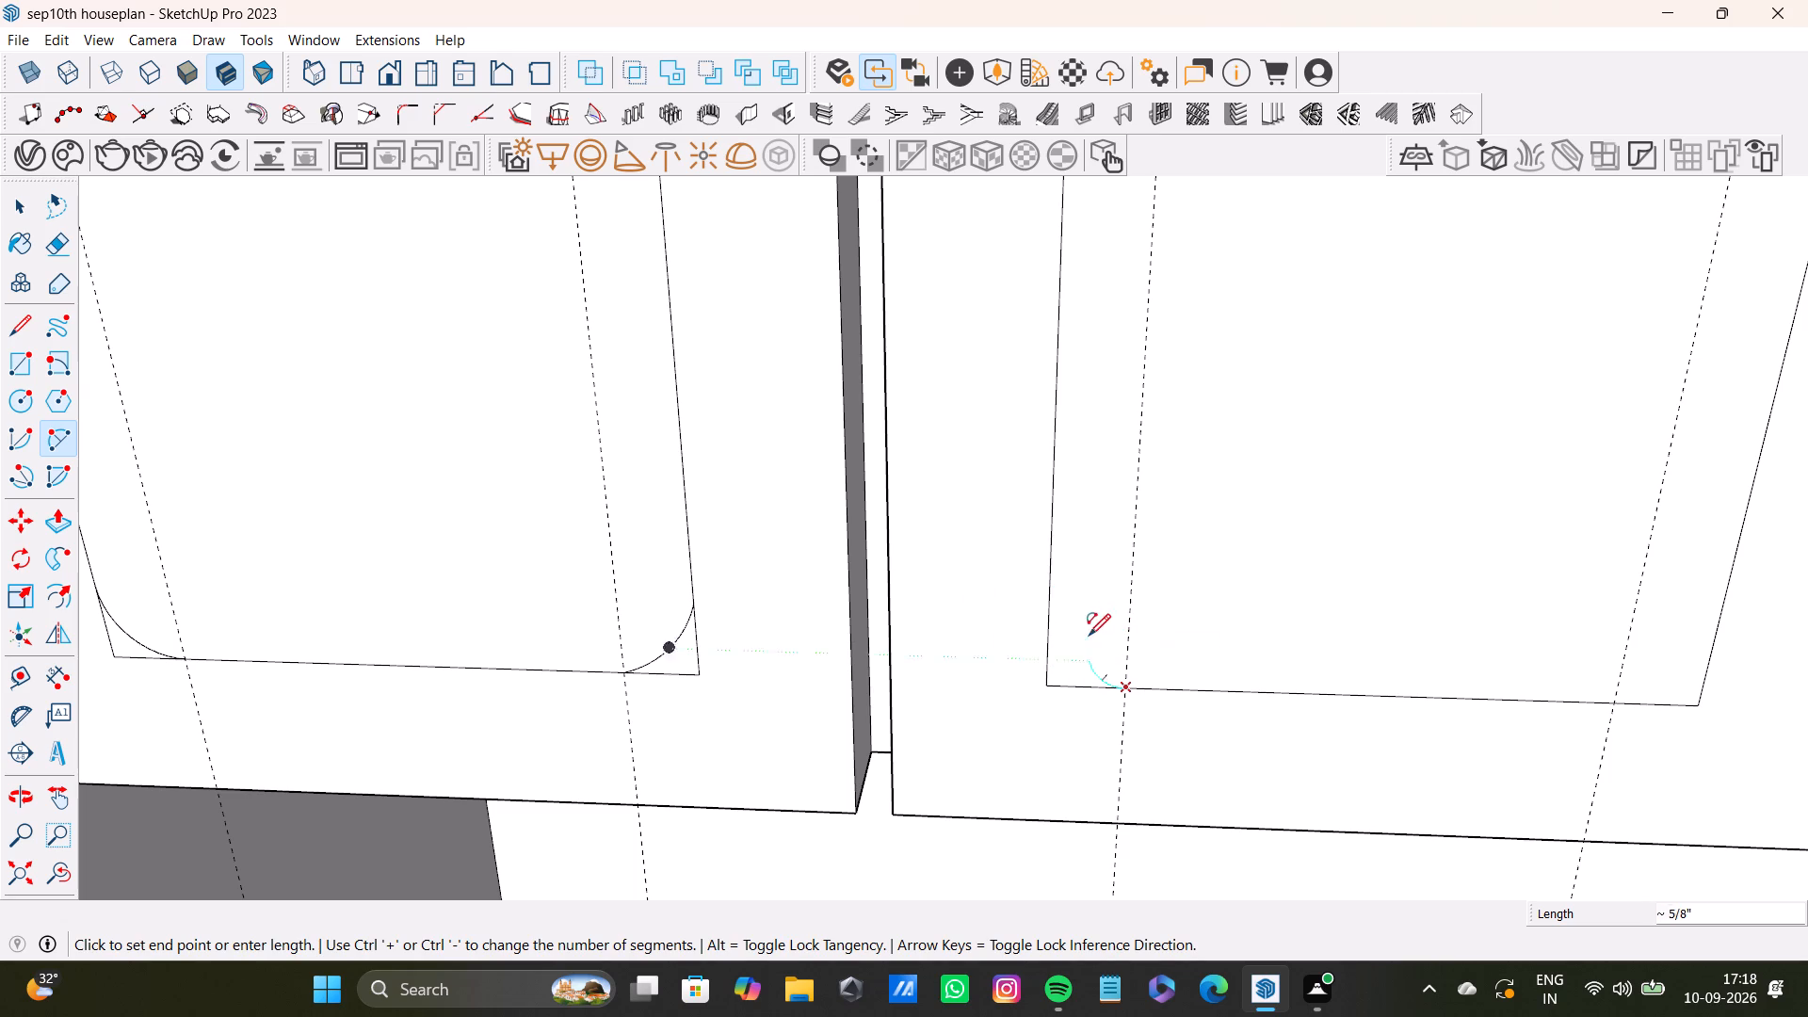
pyautogui.click(1046, 619)
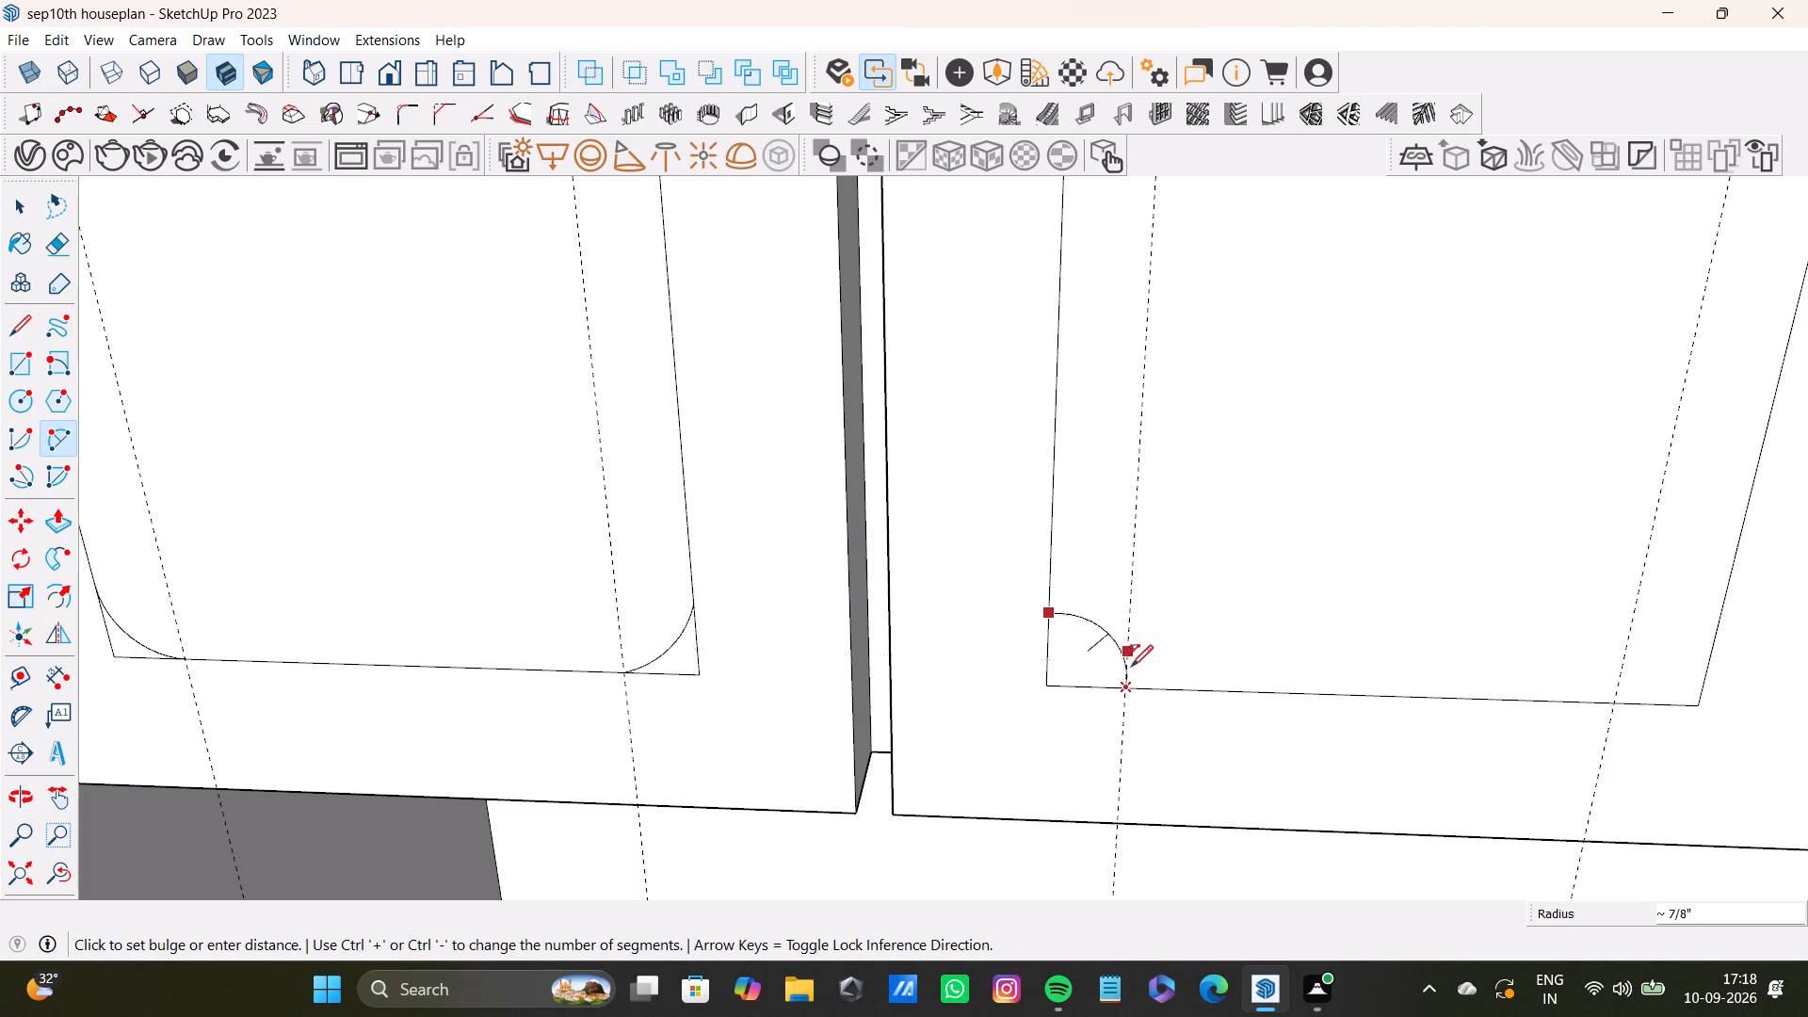
pyautogui.click(1055, 669)
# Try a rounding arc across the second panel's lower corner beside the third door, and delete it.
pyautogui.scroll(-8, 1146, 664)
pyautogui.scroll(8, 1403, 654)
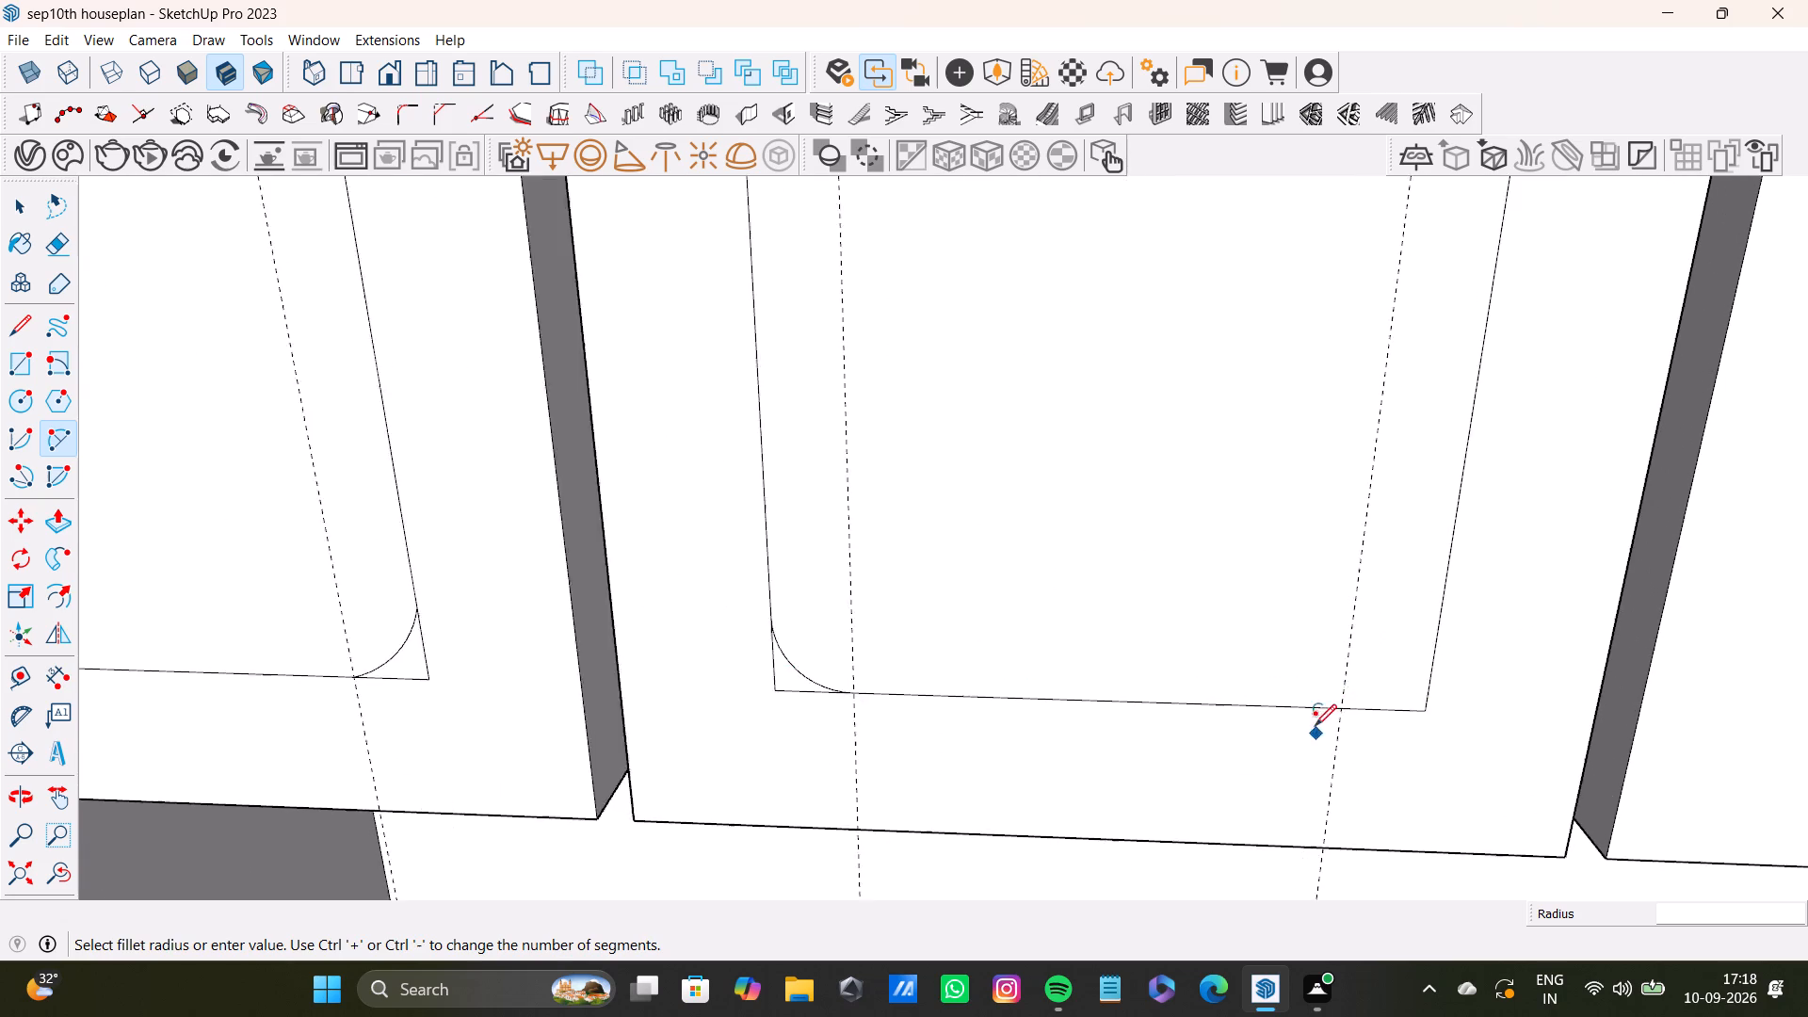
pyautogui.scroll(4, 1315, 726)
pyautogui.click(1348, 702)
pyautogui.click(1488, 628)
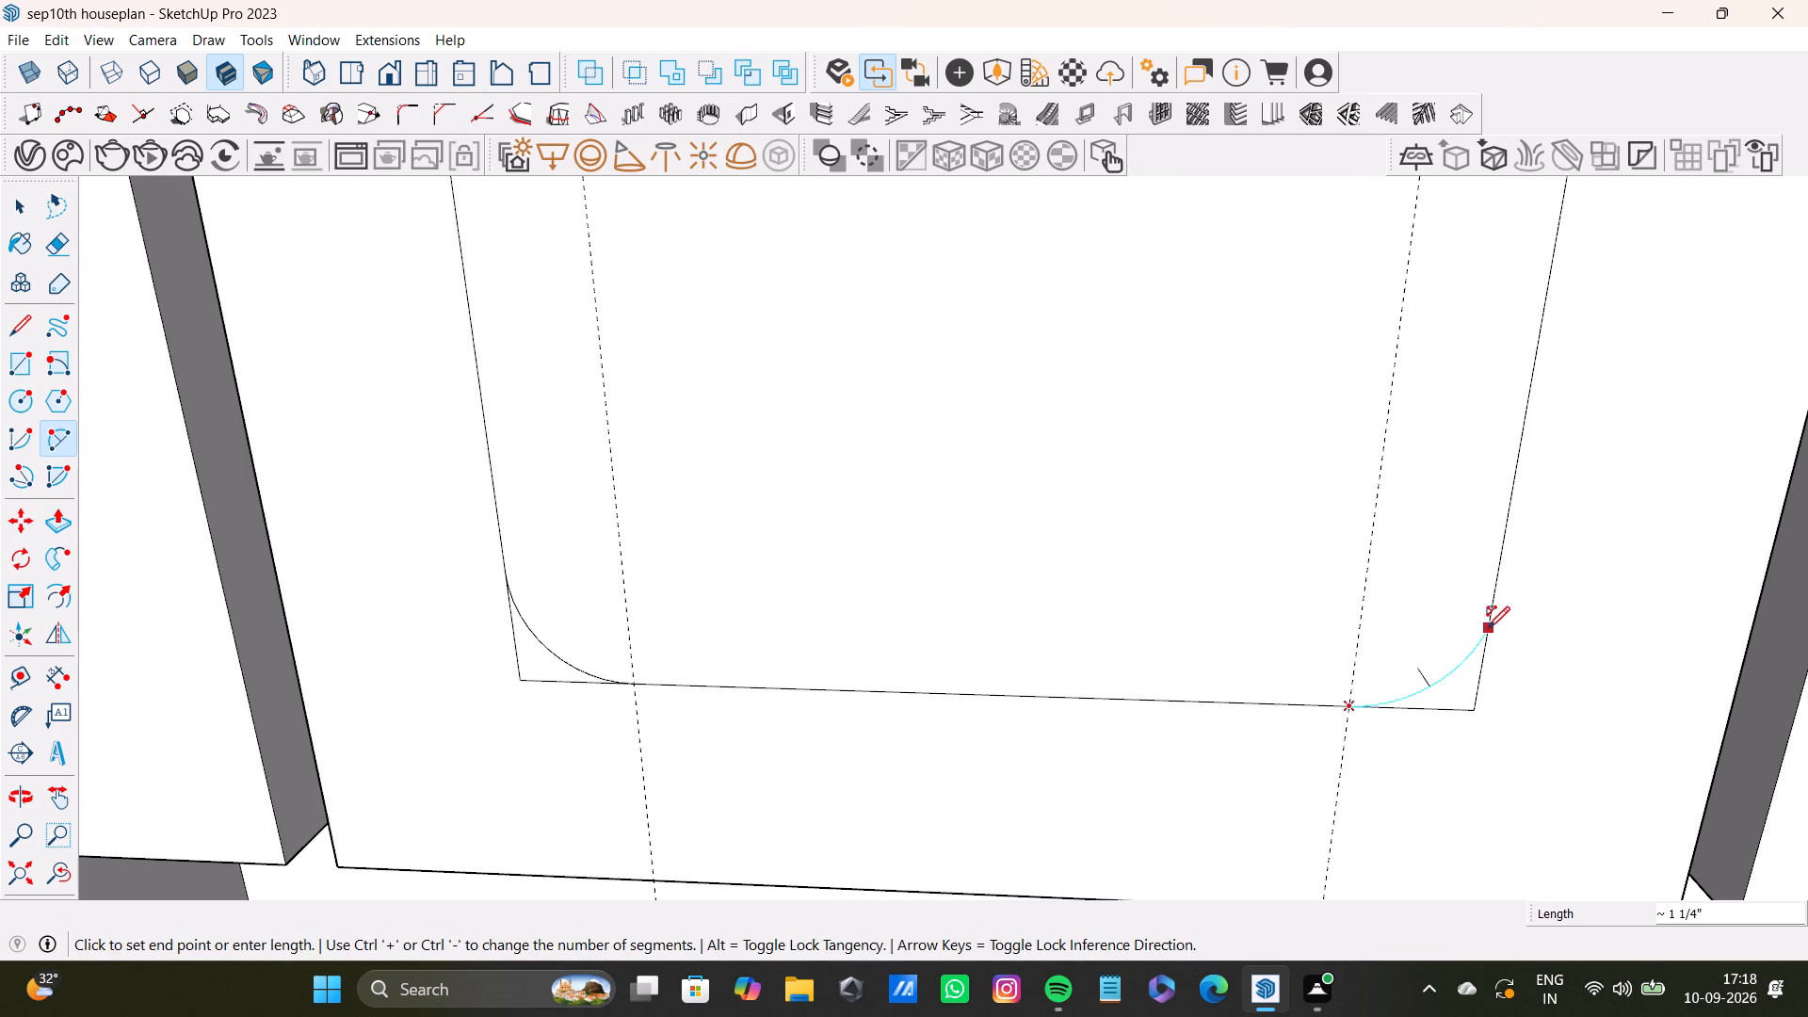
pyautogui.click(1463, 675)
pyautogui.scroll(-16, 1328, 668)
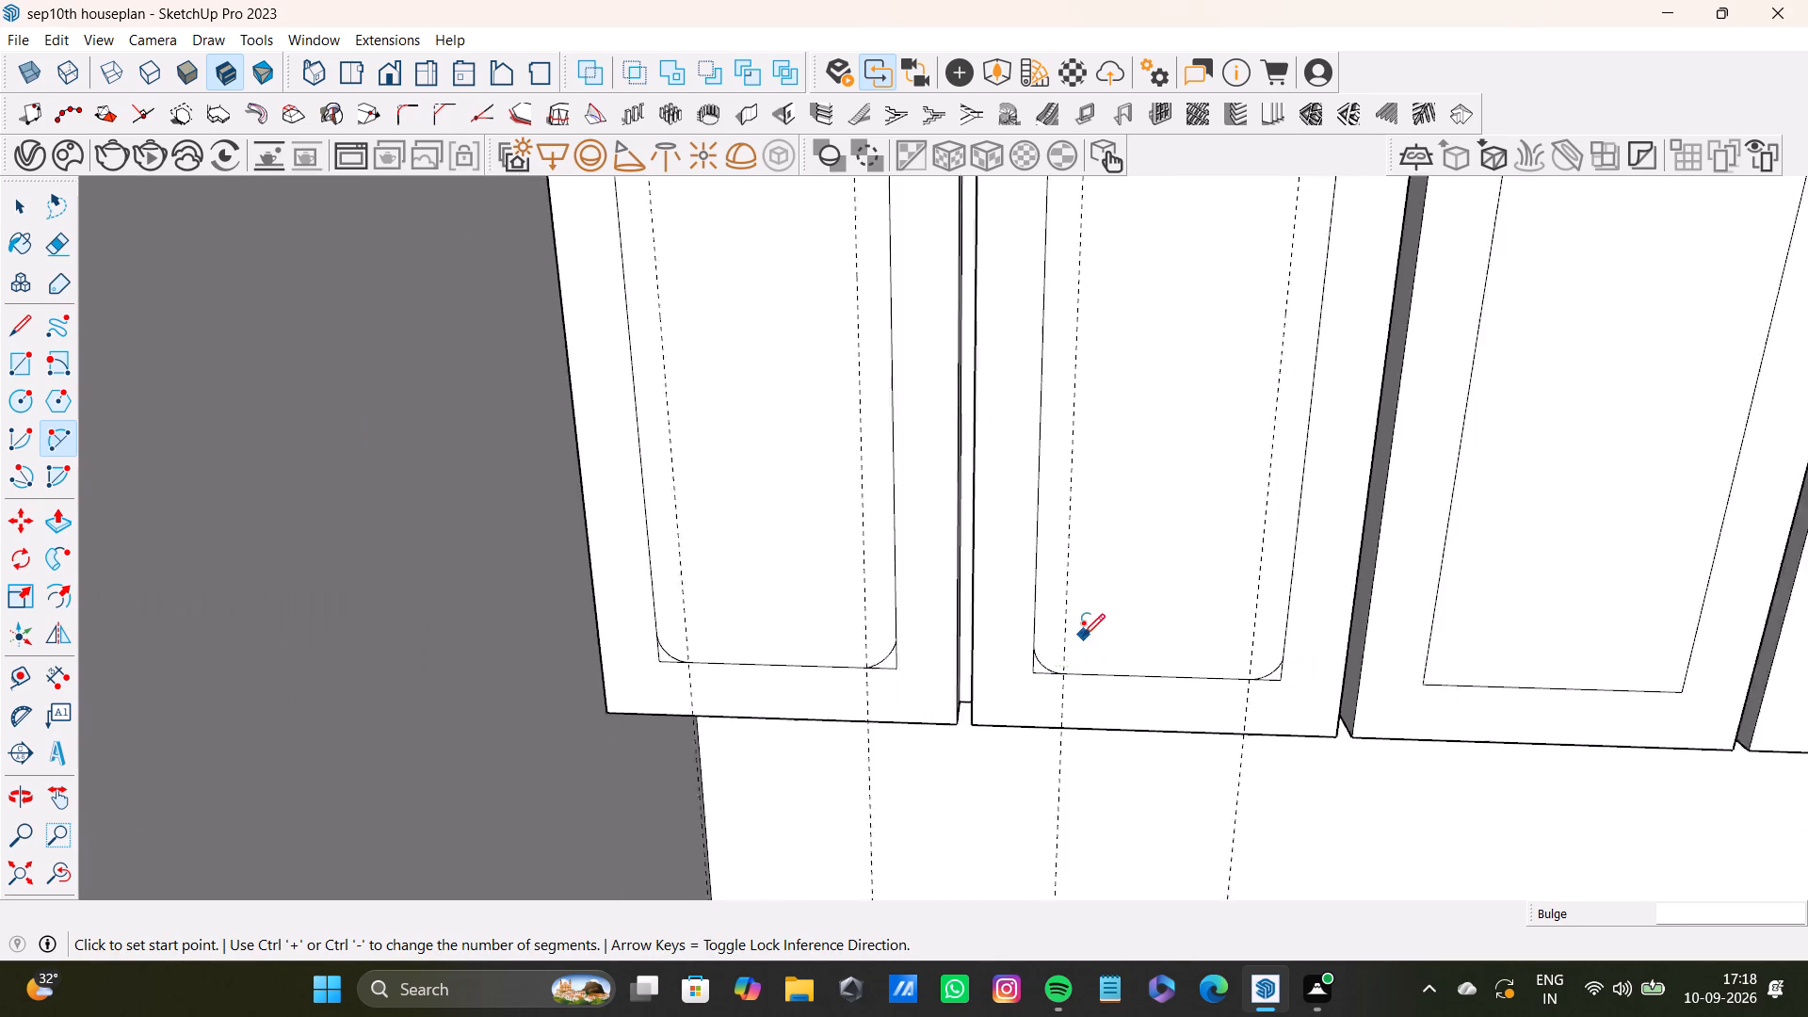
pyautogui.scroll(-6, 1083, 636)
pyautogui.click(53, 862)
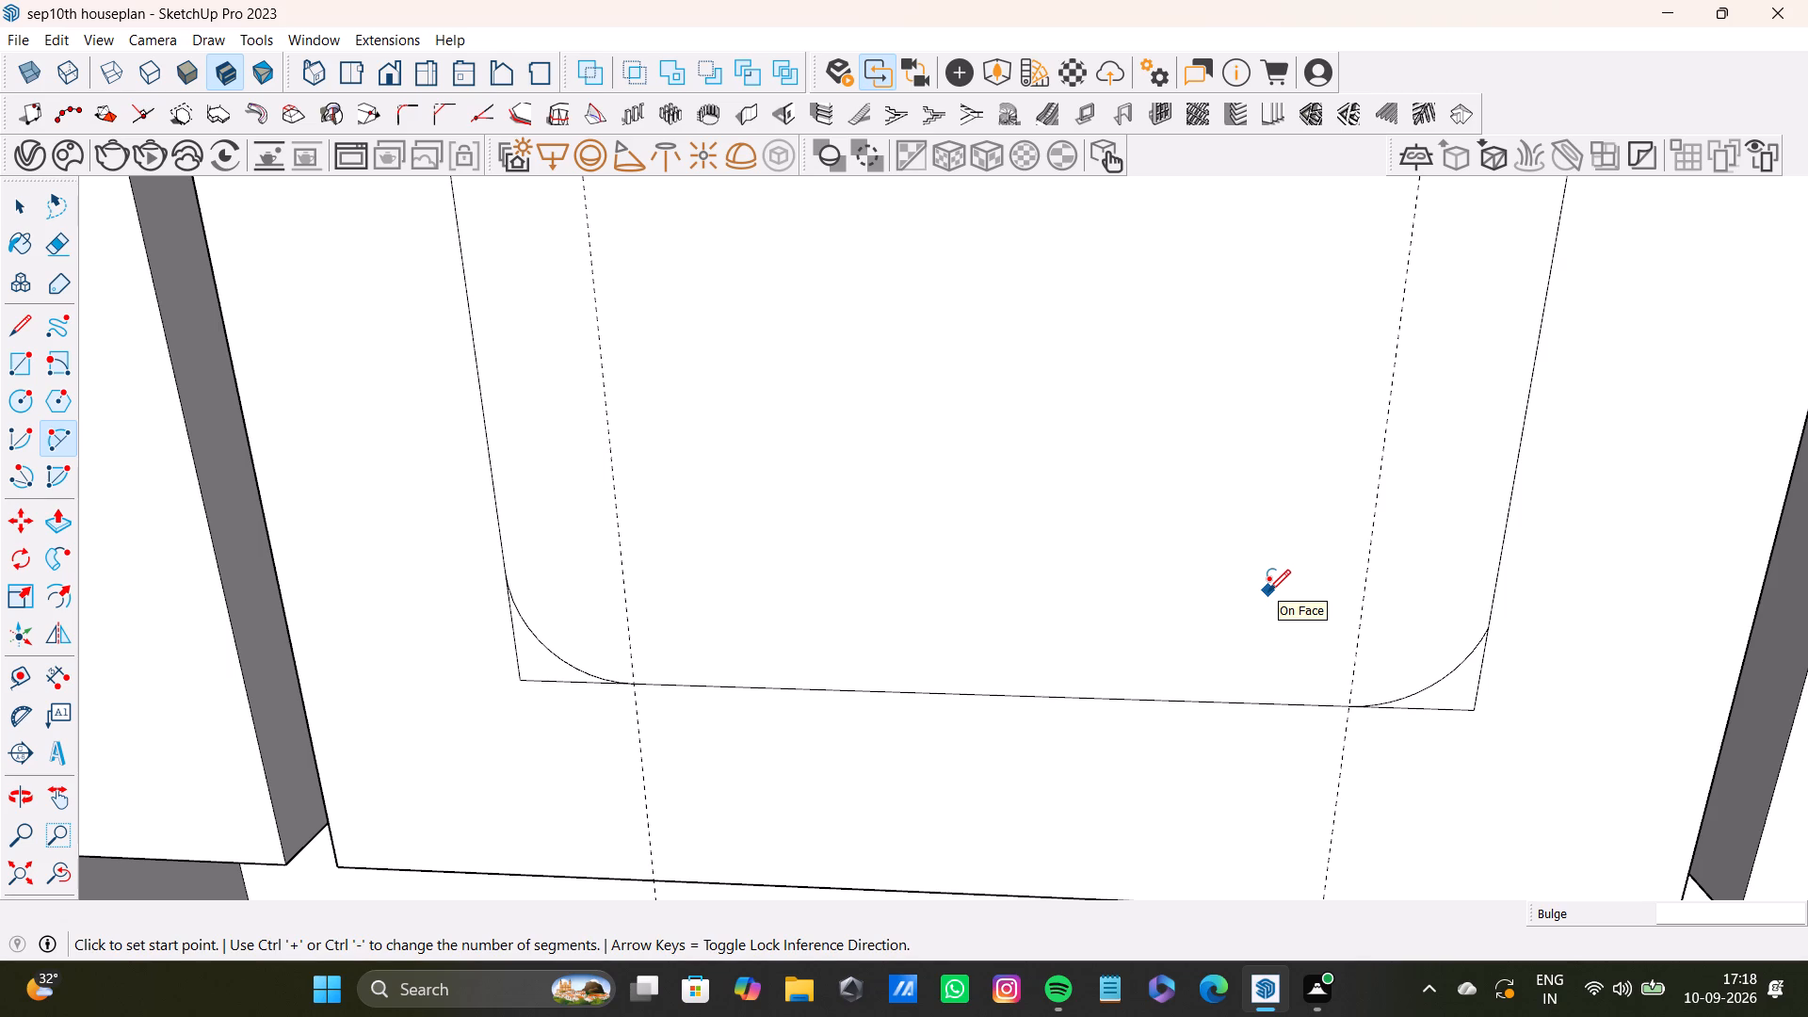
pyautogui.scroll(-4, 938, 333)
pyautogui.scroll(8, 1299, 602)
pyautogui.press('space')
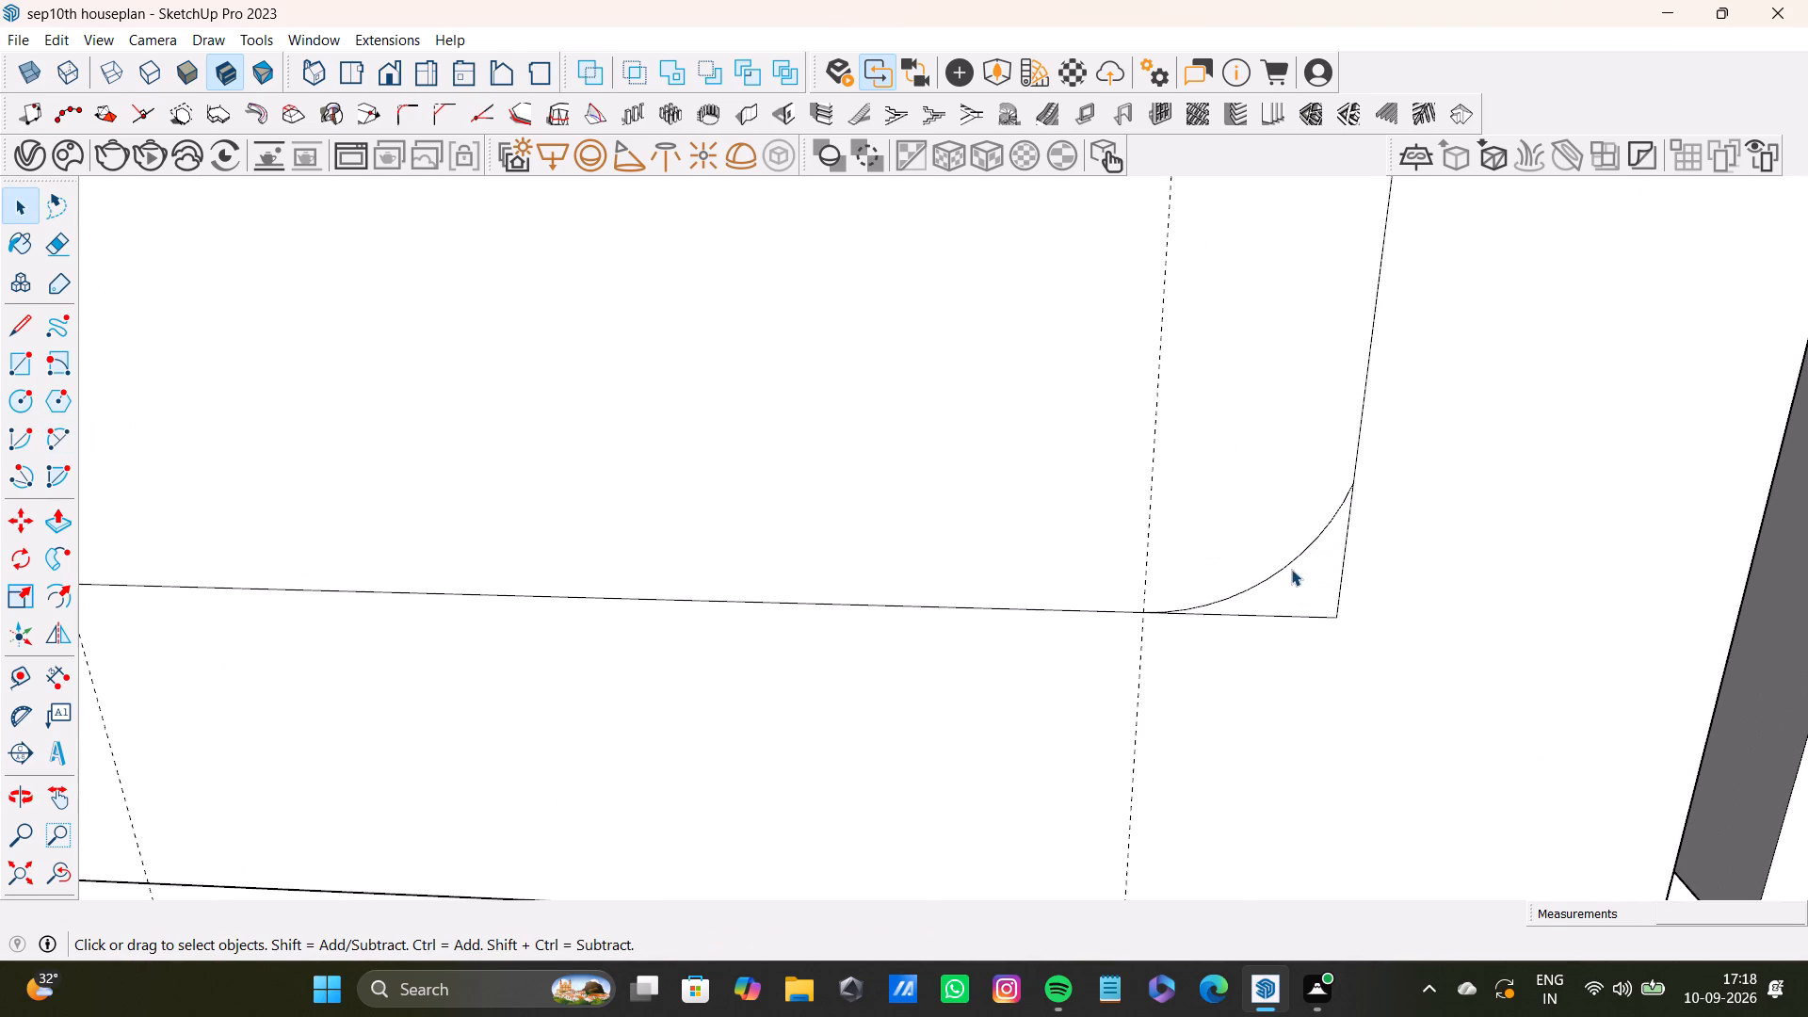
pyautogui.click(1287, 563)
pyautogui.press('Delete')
# Draw a rounding arc across the second panel's lower corner beside the third door, from the guide's intersection with the bottom edge to the side edge.
pyautogui.press('a')
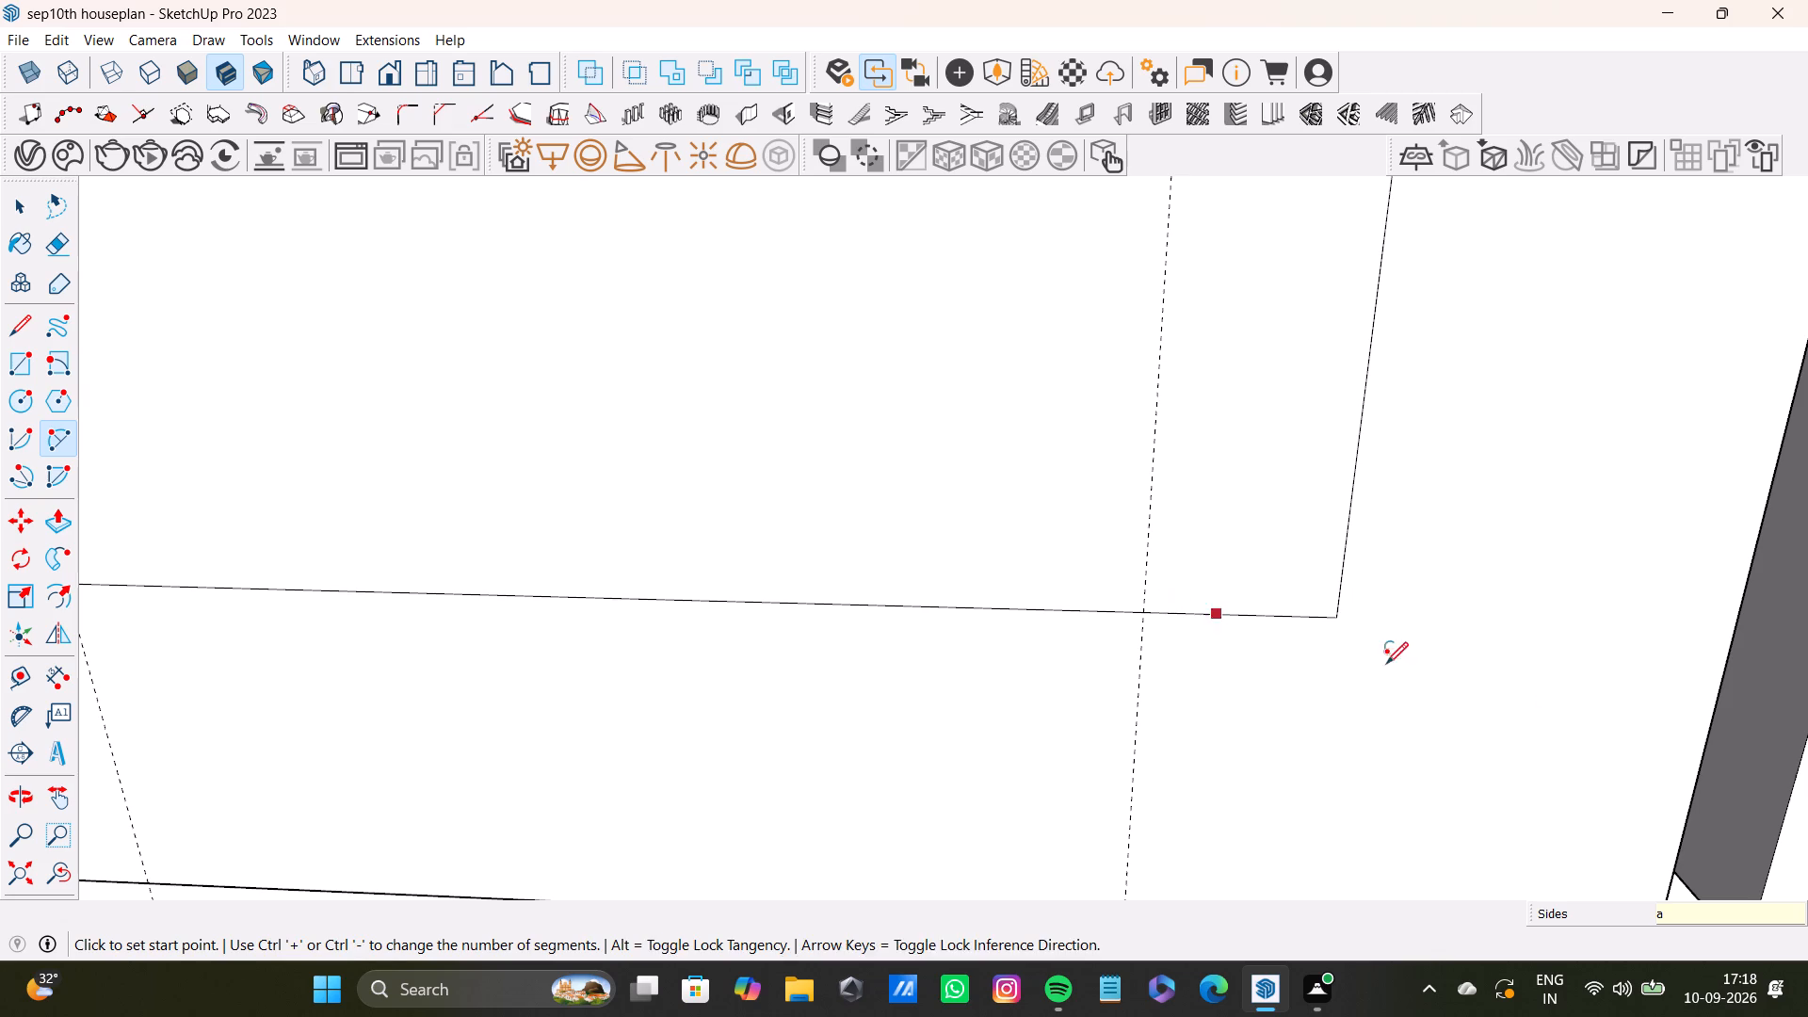
pyautogui.click(1144, 605)
pyautogui.press('space')
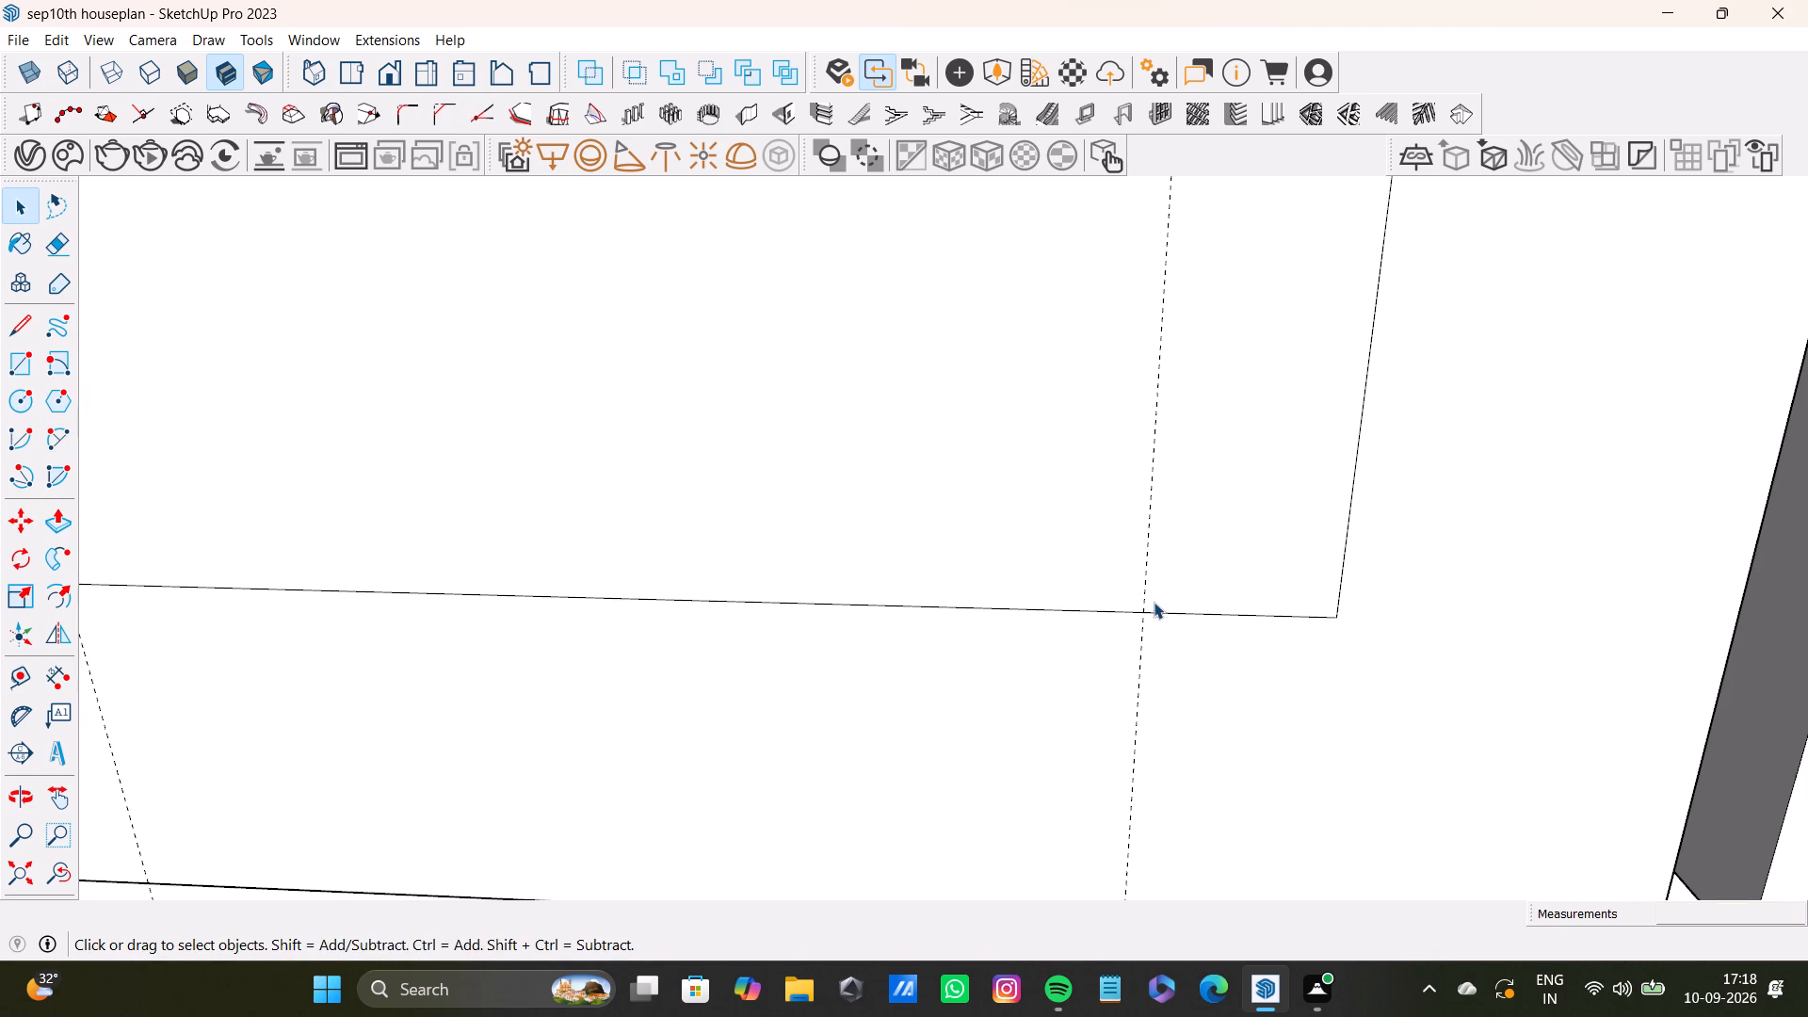
pyautogui.press('a')
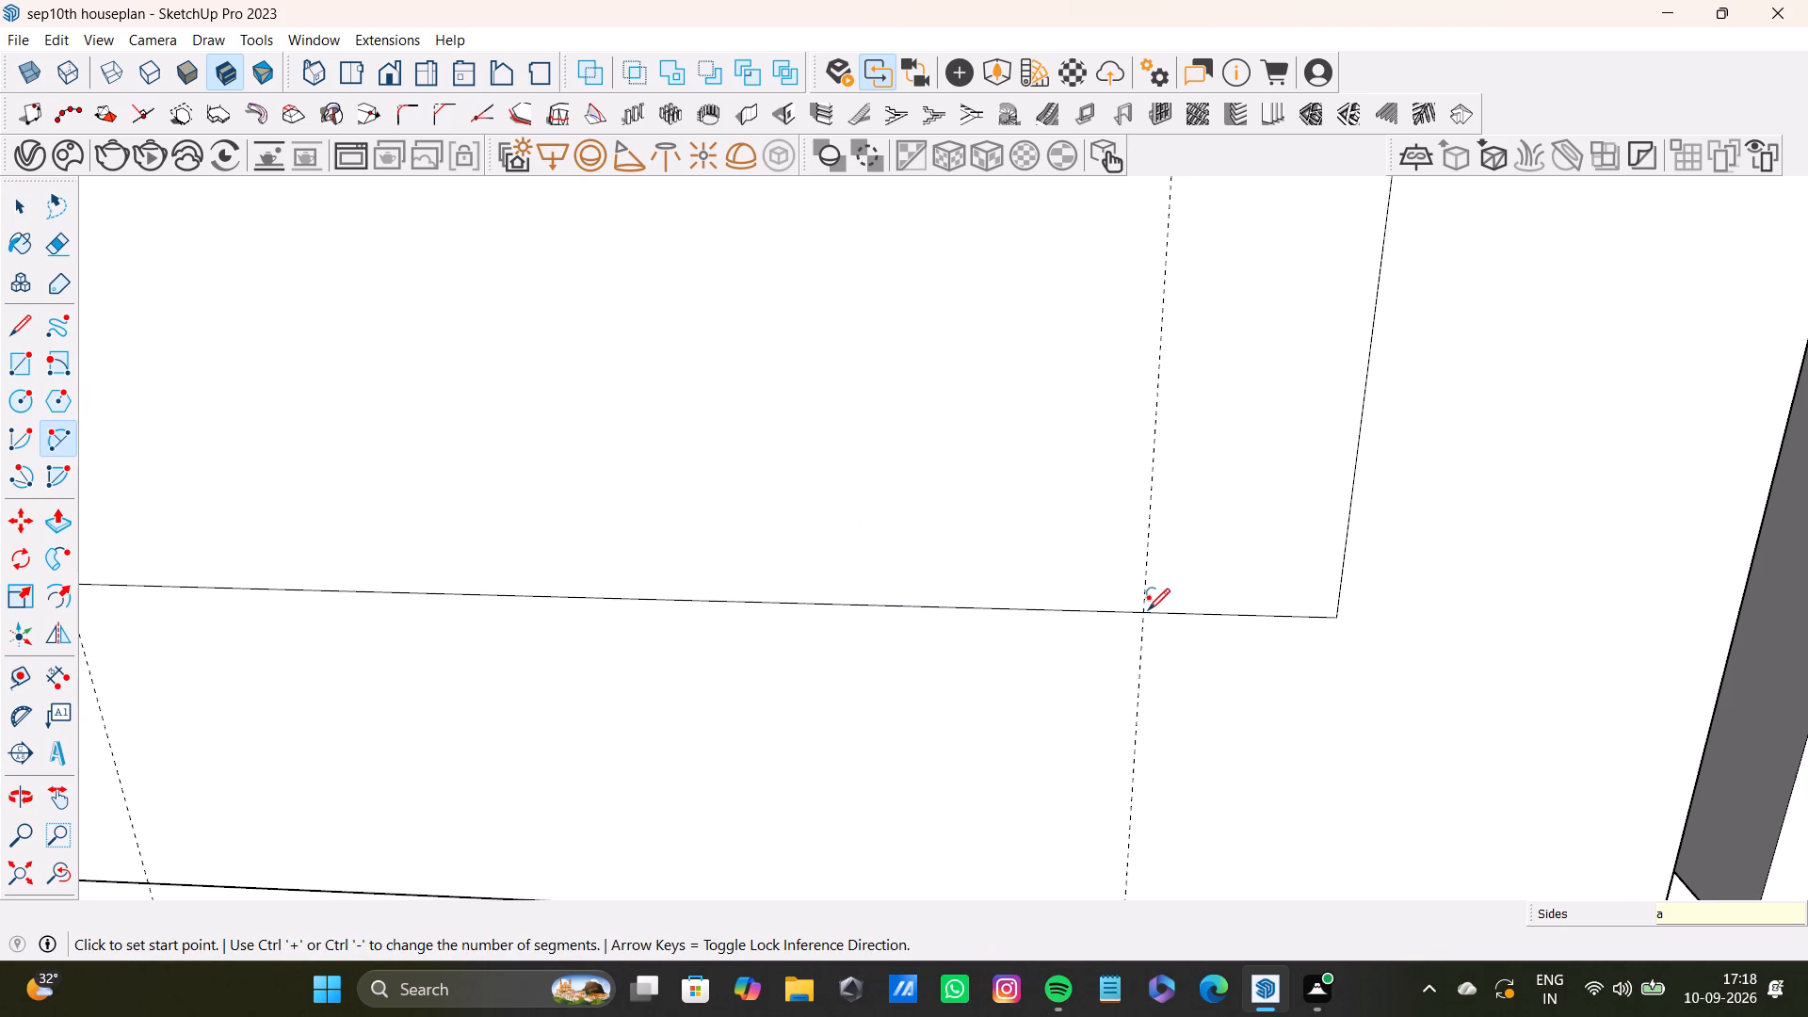
pyautogui.click(1148, 610)
pyautogui.click(1356, 429)
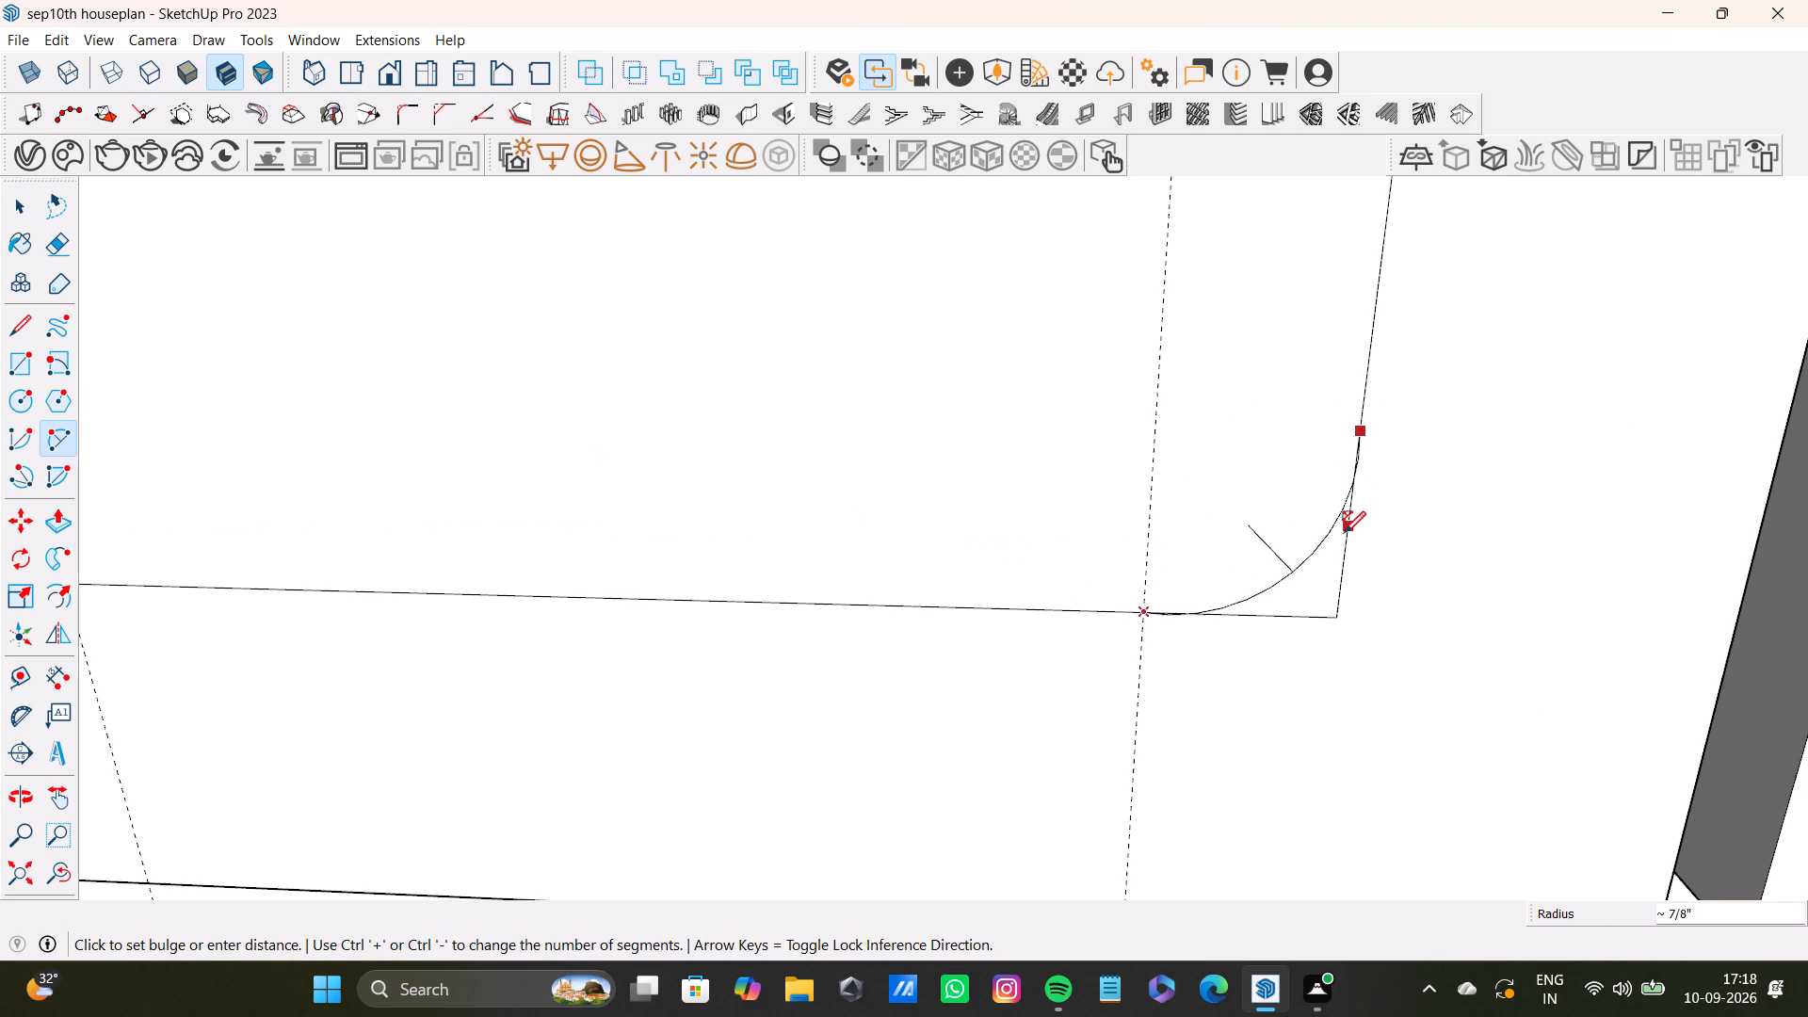
pyautogui.click(1334, 534)
# Place vertical guides 1" inside both side edges of the third door's inset panel.
pyautogui.scroll(-12, 1171, 569)
pyautogui.keyDown('shift'); pyautogui.moveTo(995, 504); pyautogui.dragTo(865, 711, button='middle'); pyautogui.keyUp('shift')
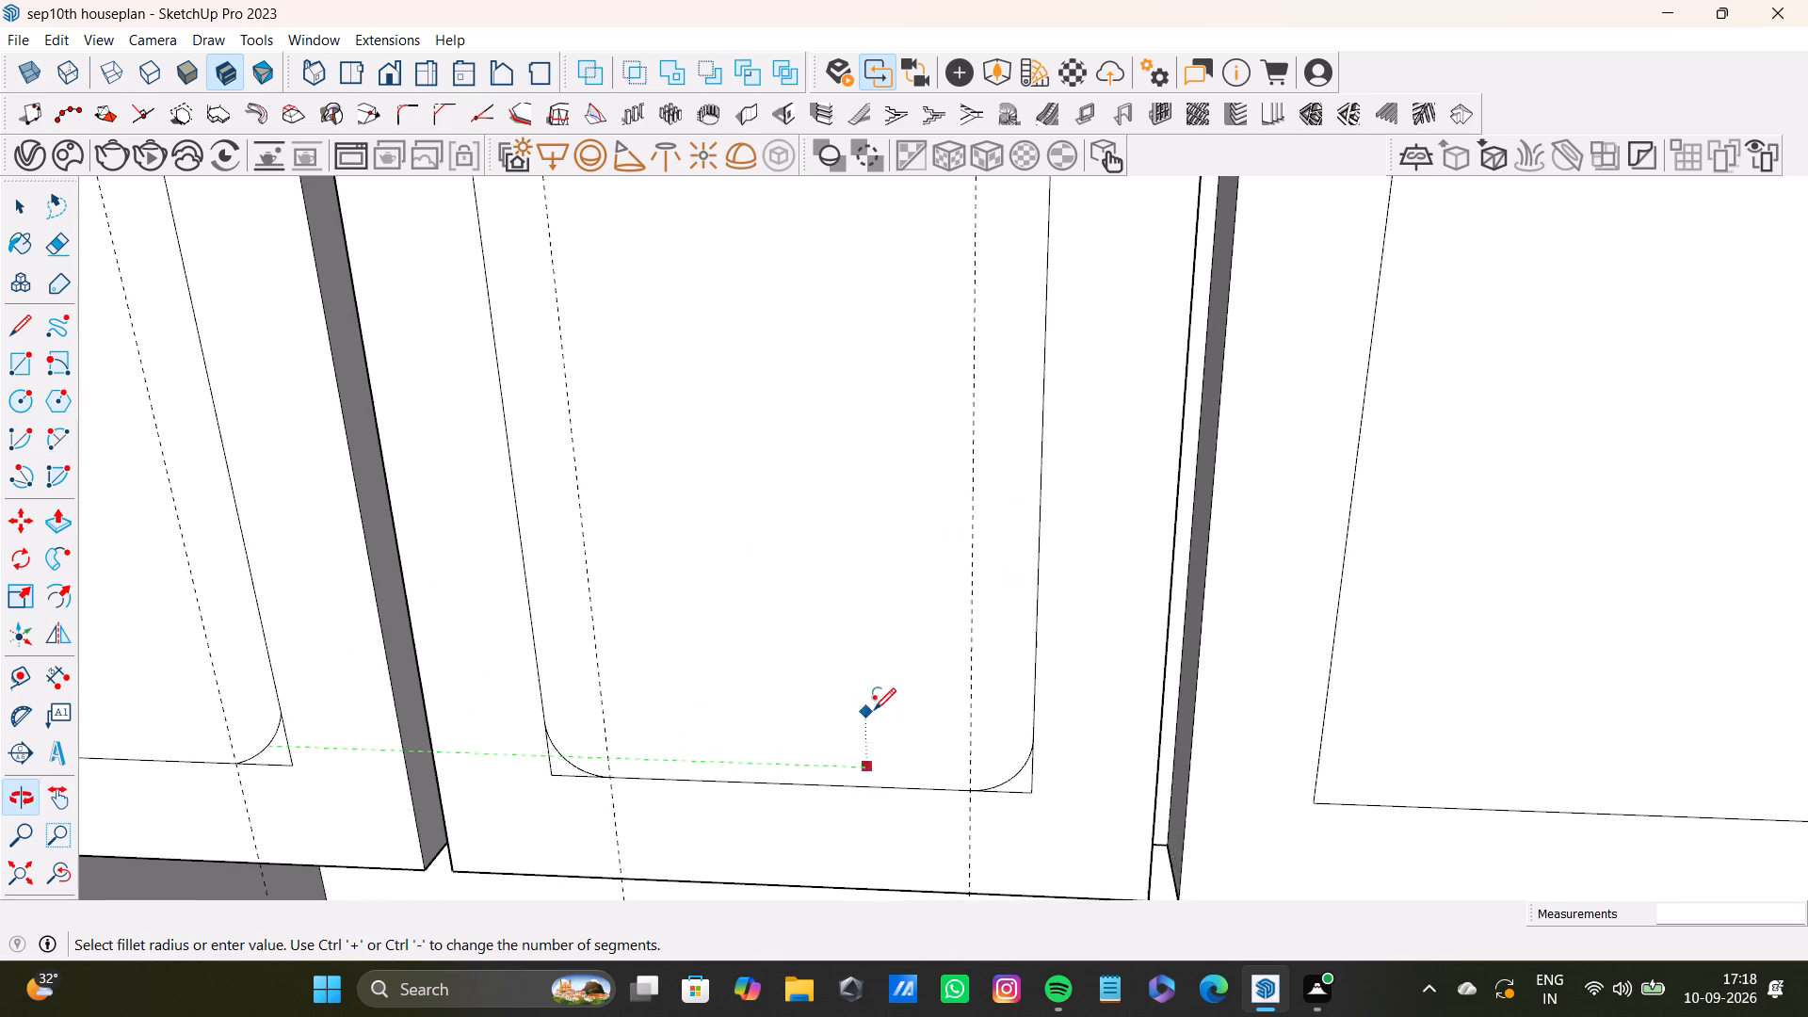
pyautogui.scroll(-8, 917, 666)
pyautogui.keyDown('shift'); pyautogui.moveTo(1001, 585); pyautogui.dragTo(930, 911, button='middle'); pyautogui.keyUp('shift')
pyautogui.scroll(4, 1081, 292)
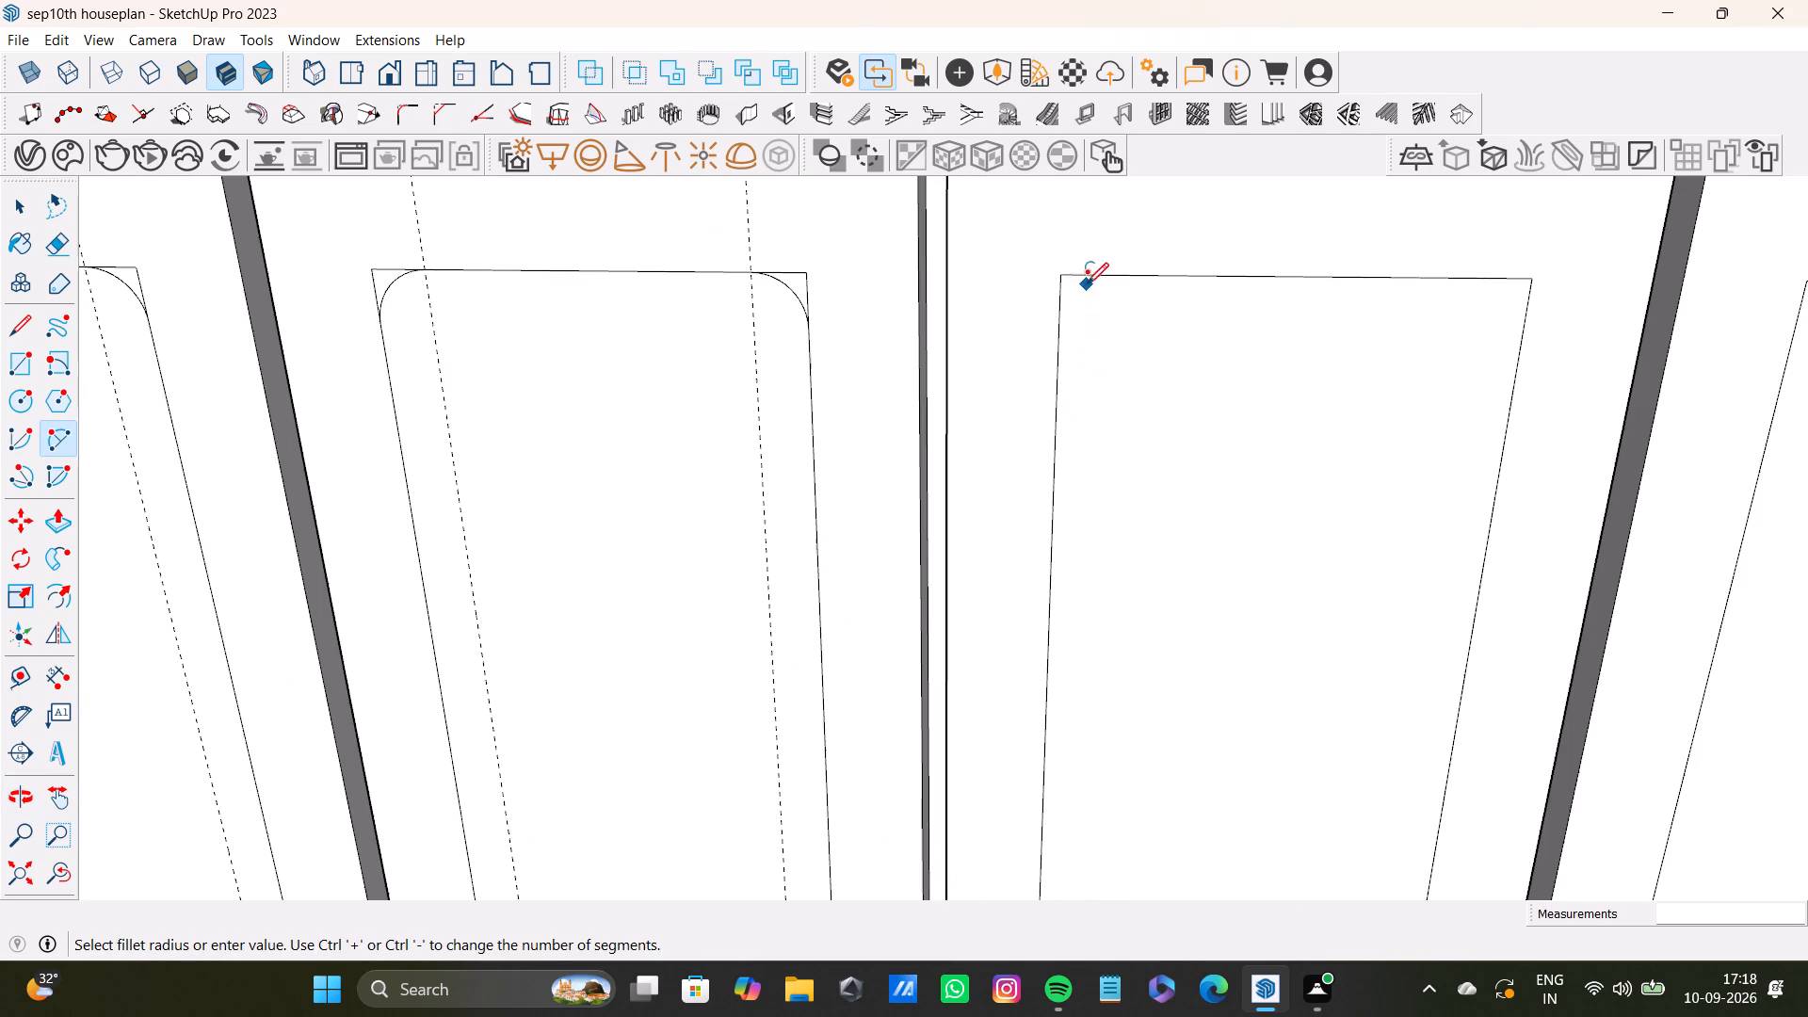
pyautogui.press('t')
pyautogui.scroll(3, 1029, 573)
pyautogui.click(1060, 608)
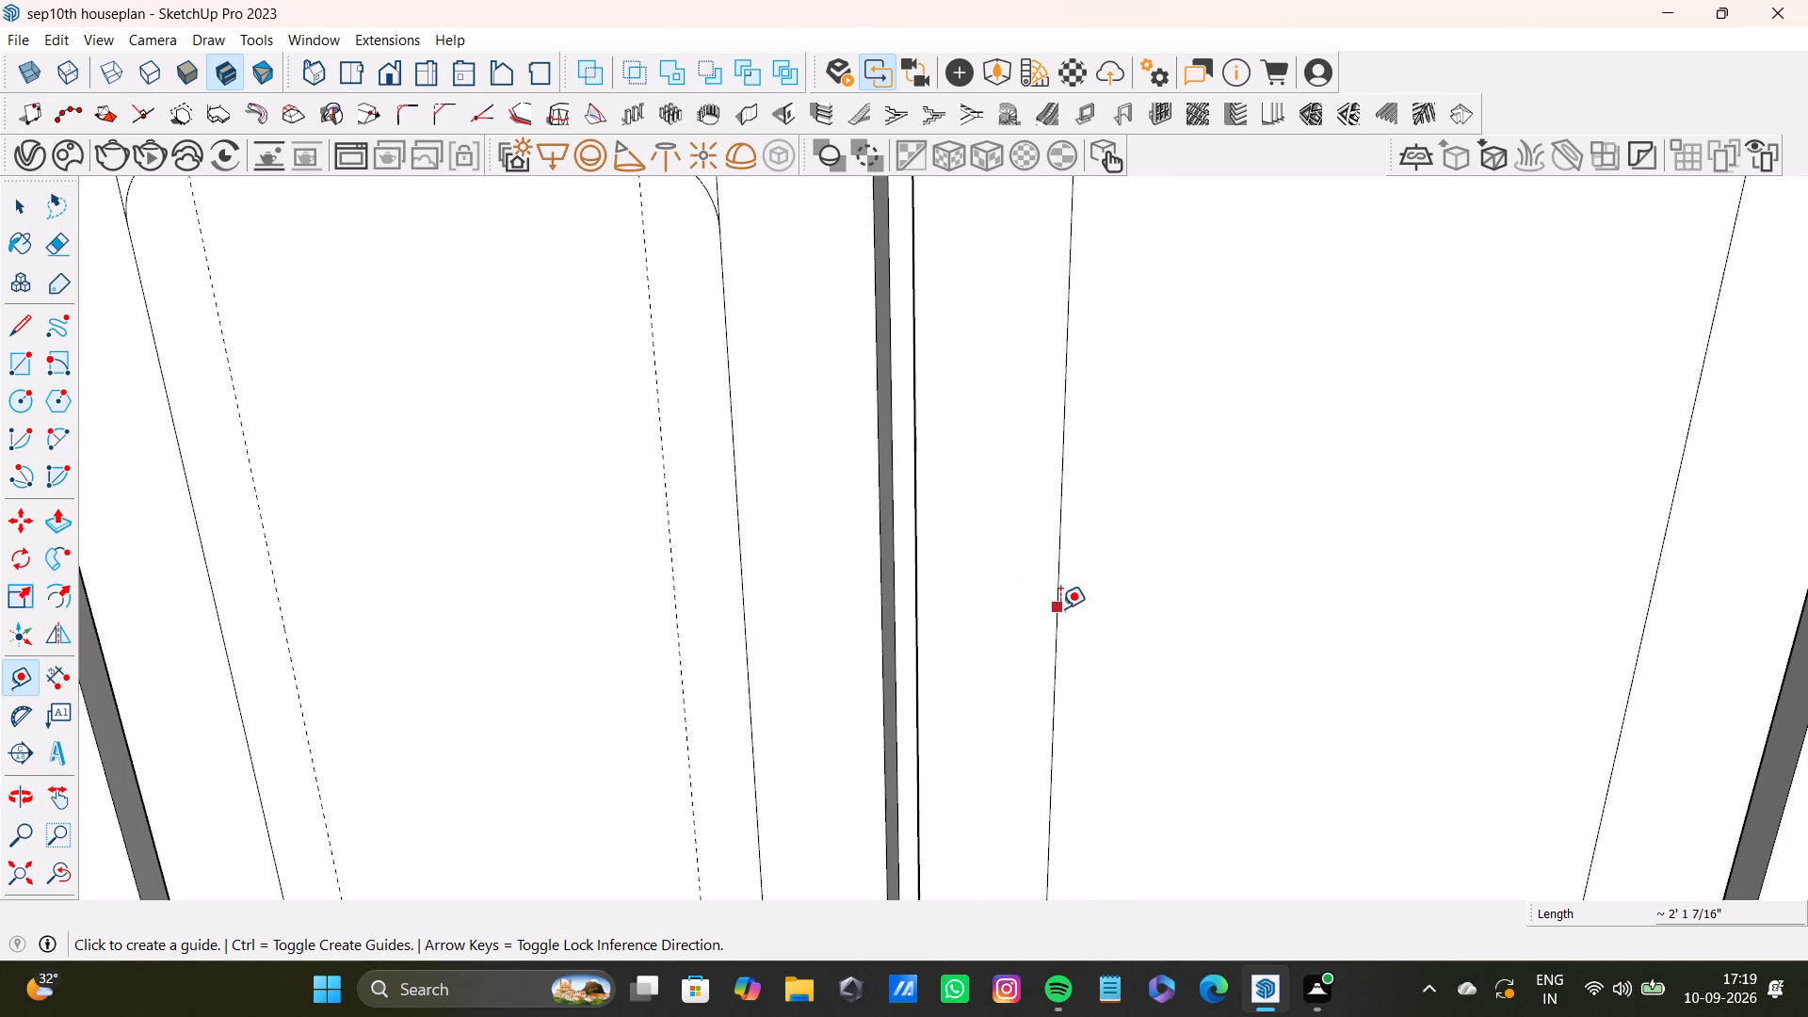
pyautogui.press('1')
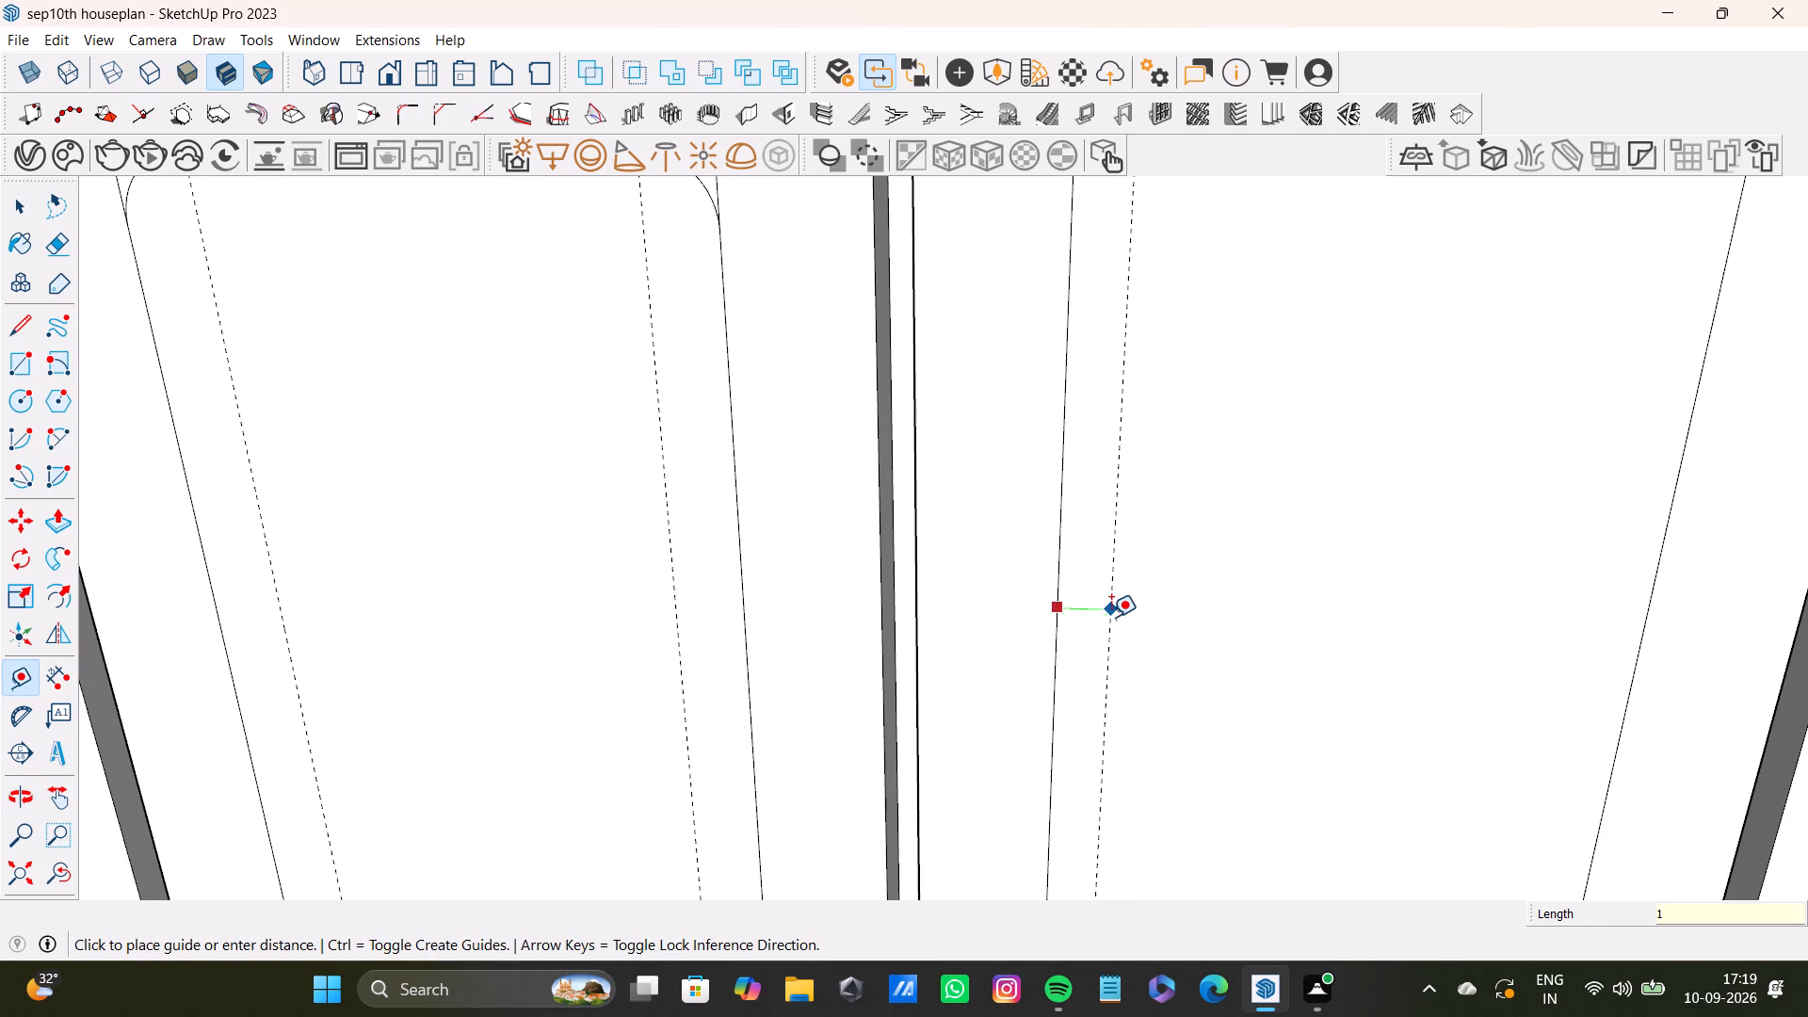
pyautogui.hotkey('shift', '"')
pyautogui.press('Return')
pyautogui.scroll(-9, 1073, 590)
pyautogui.keyDown('shift'); pyautogui.moveTo(1145, 628); pyautogui.dragTo(1006, 621, button='middle'); pyautogui.keyUp('shift')
pyautogui.scroll(3, 1209, 648)
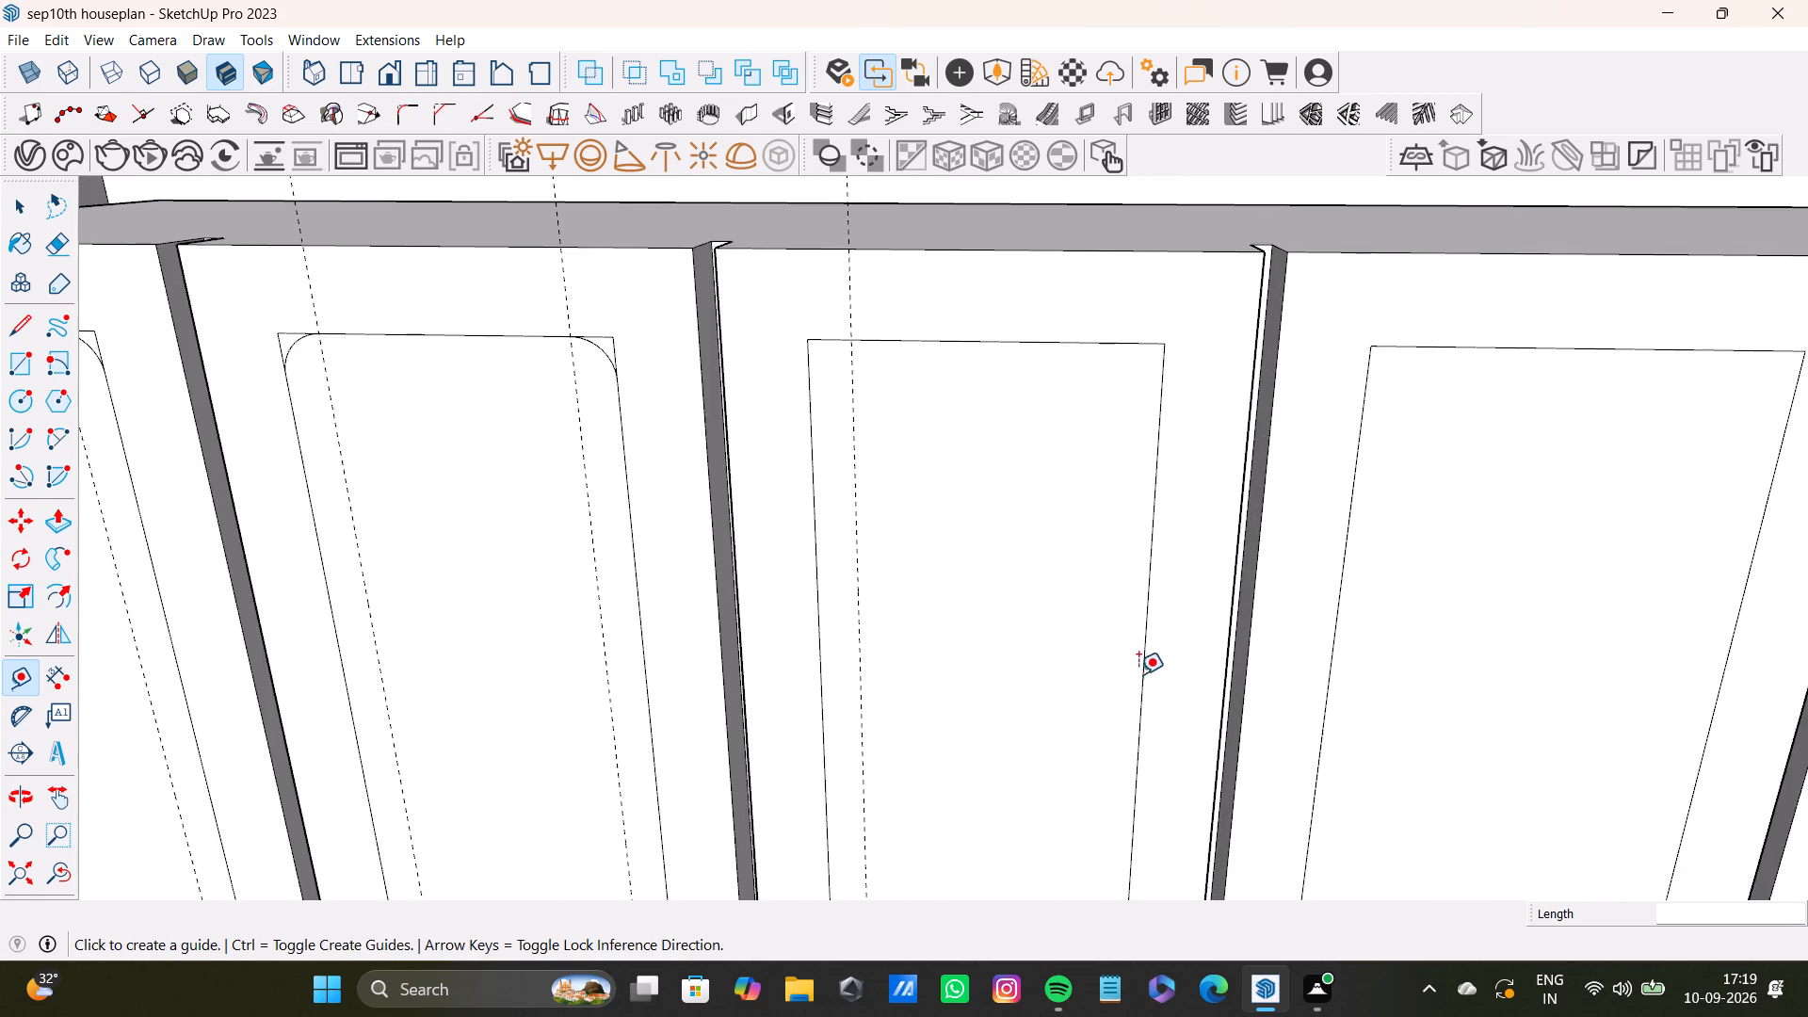
pyautogui.scroll(2, 1138, 674)
pyautogui.click(1144, 690)
pyautogui.write('1"')
pyautogui.press('Return')
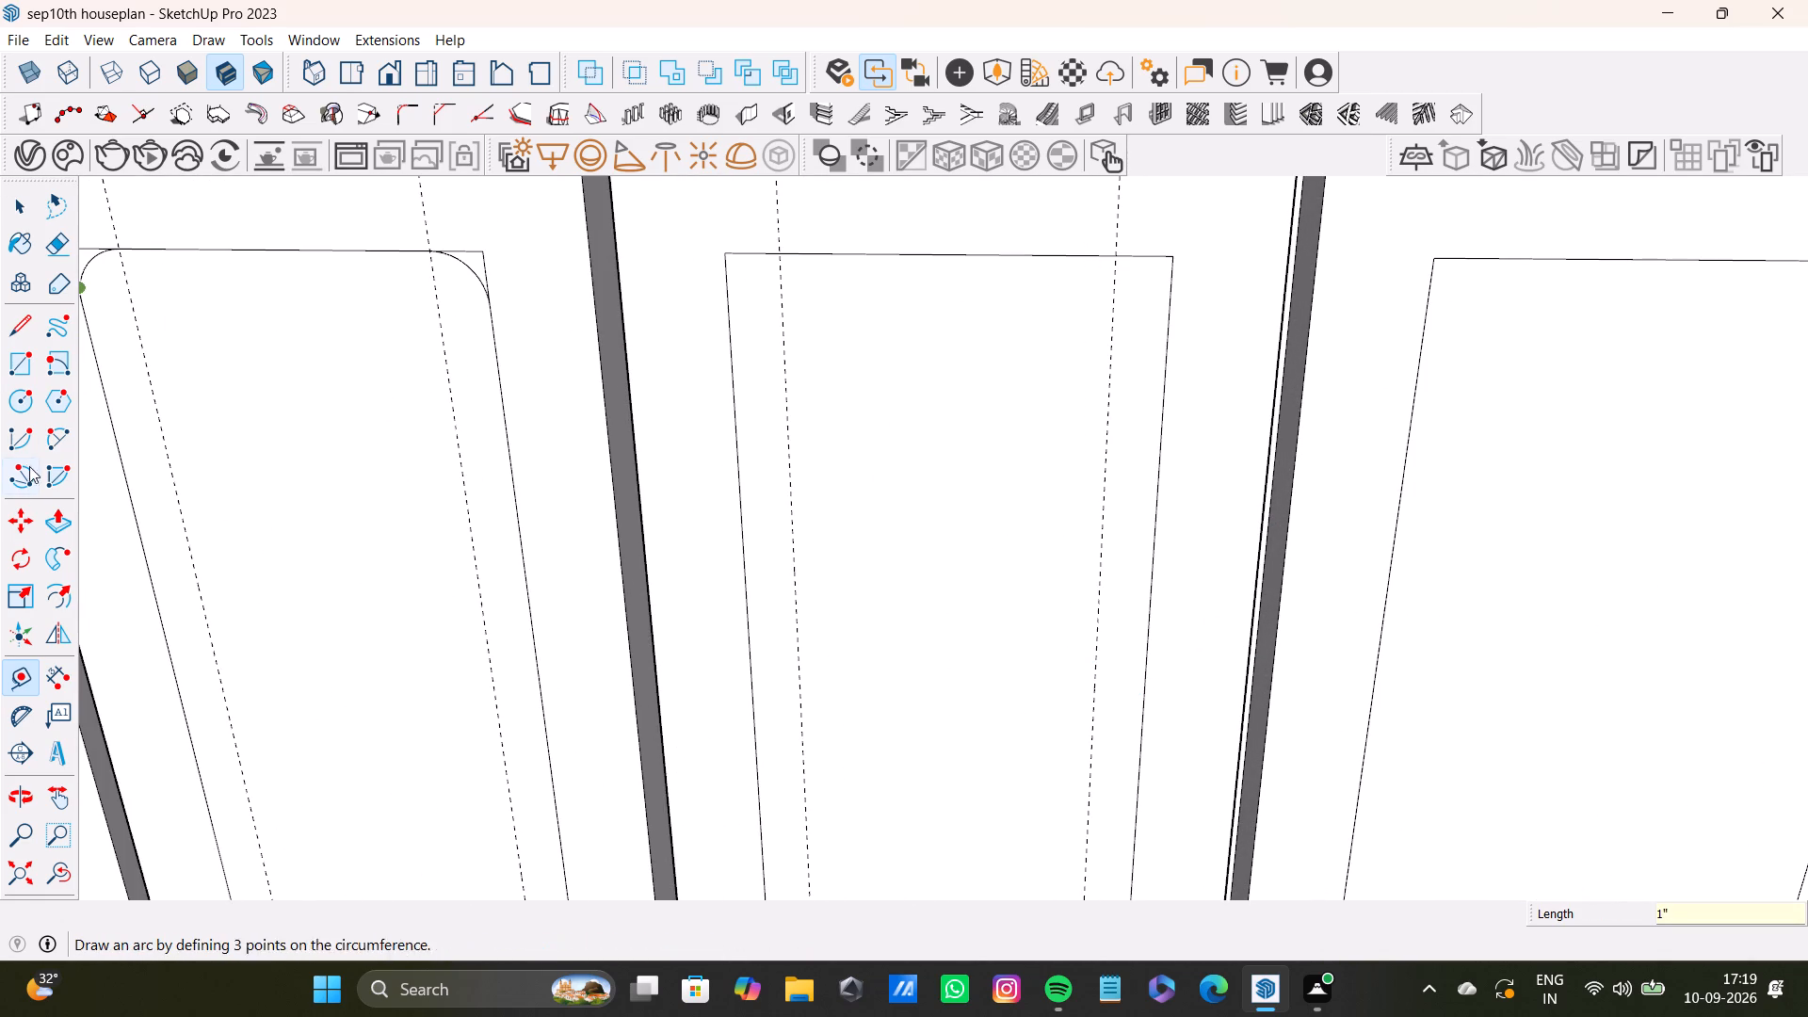
# Draw a rounding arc across the third panel's upper corner beside the second door, from the guide on the top edge to the side edge.
pyautogui.click(45, 444)
pyautogui.scroll(4, 481, 372)
pyautogui.moveTo(799, 272); pyautogui.dragTo(789, 399, button='middle')
pyautogui.scroll(2, 836, 384)
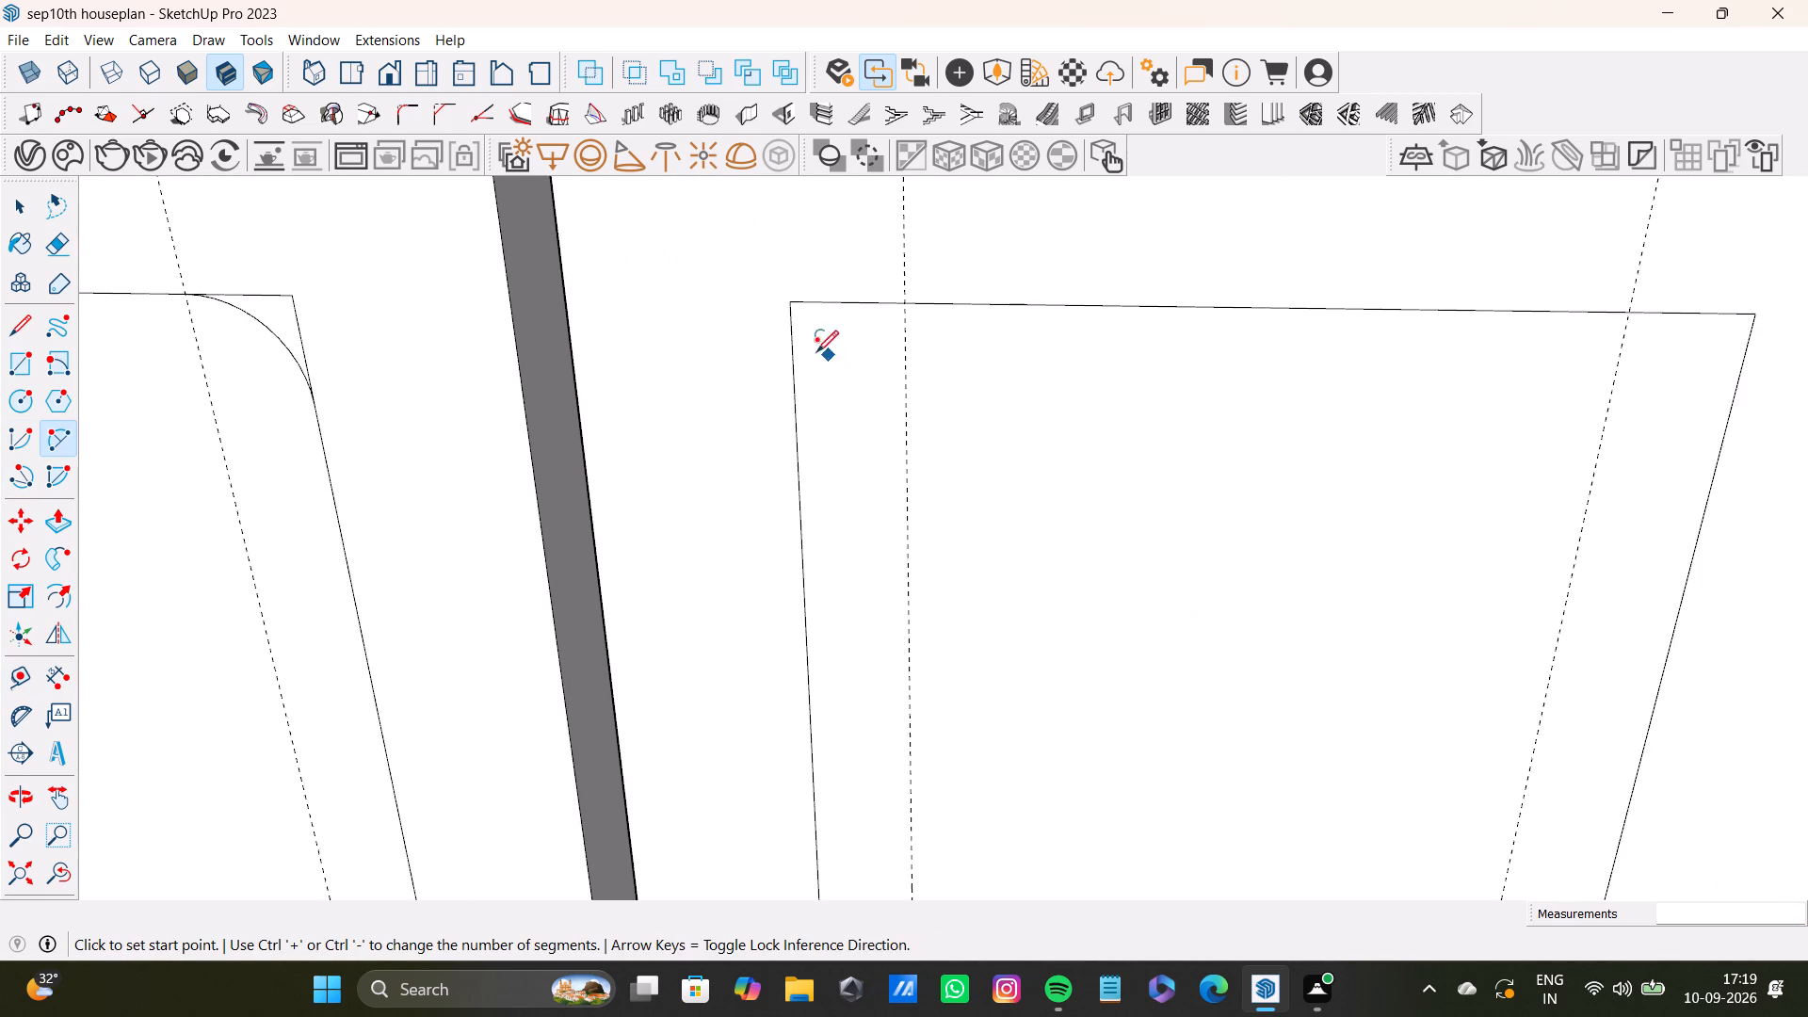
pyautogui.scroll(2, 816, 352)
pyautogui.click(916, 304)
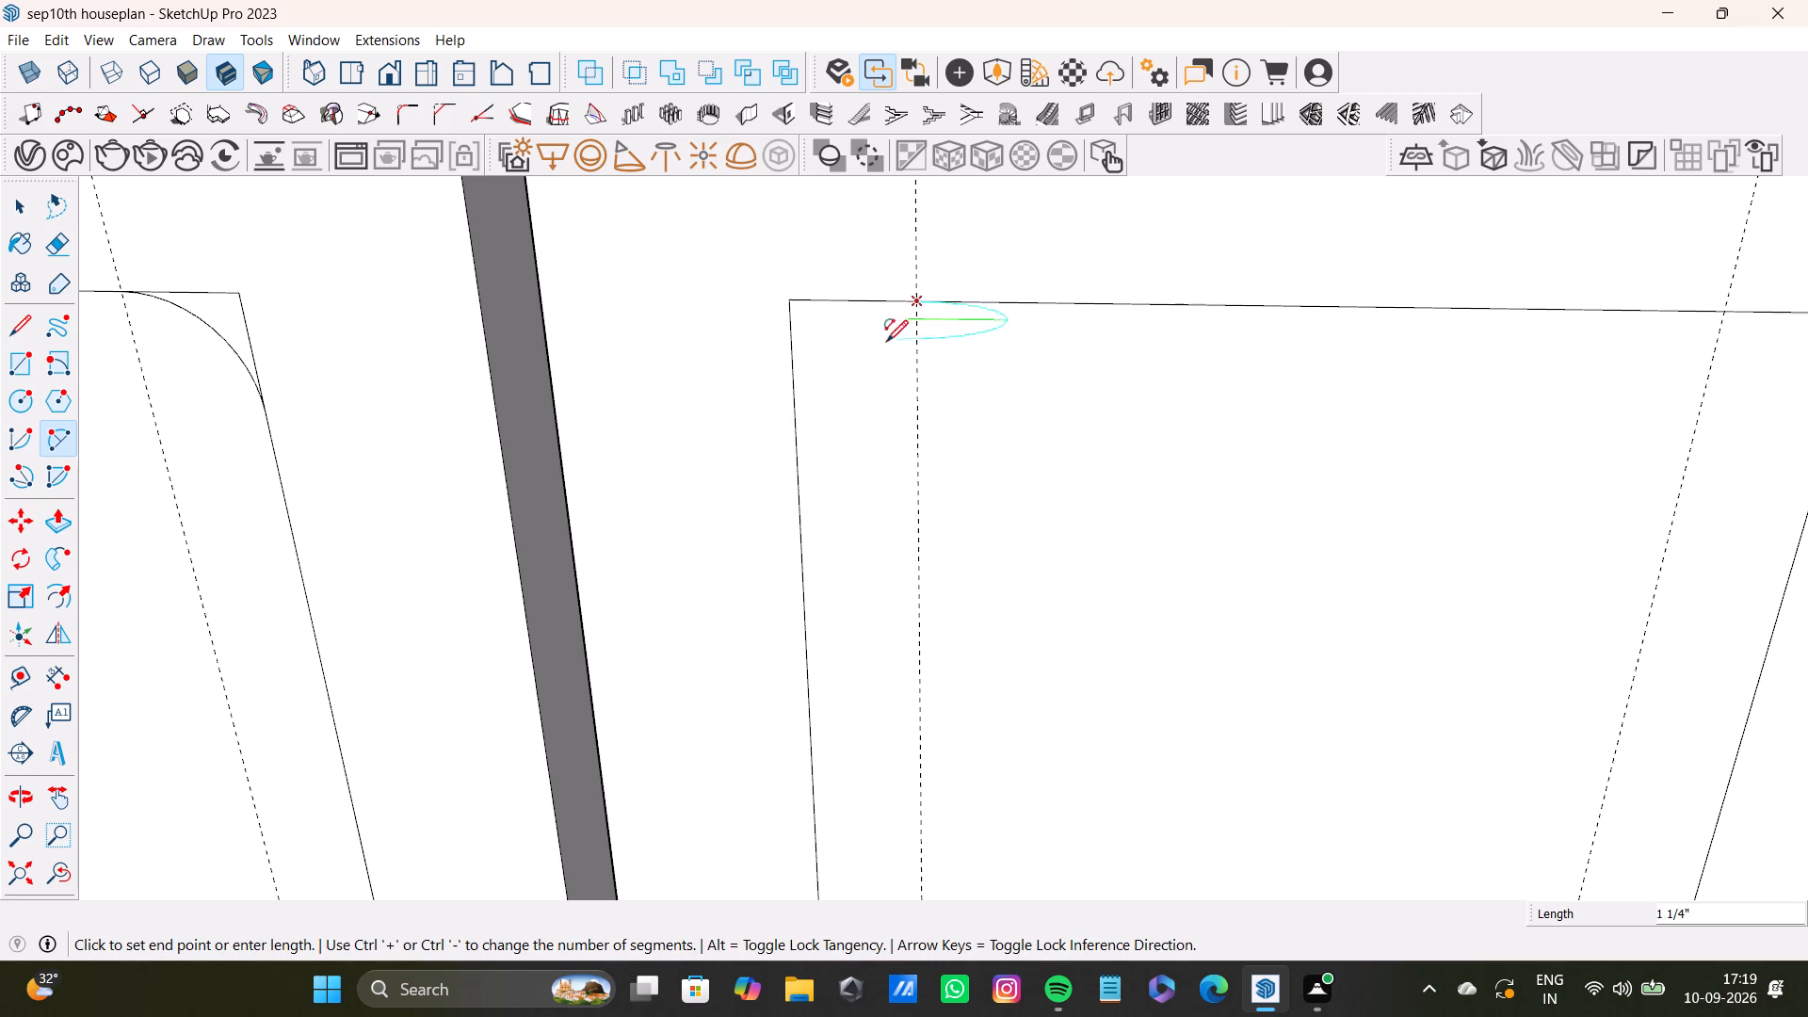
pyautogui.click(795, 438)
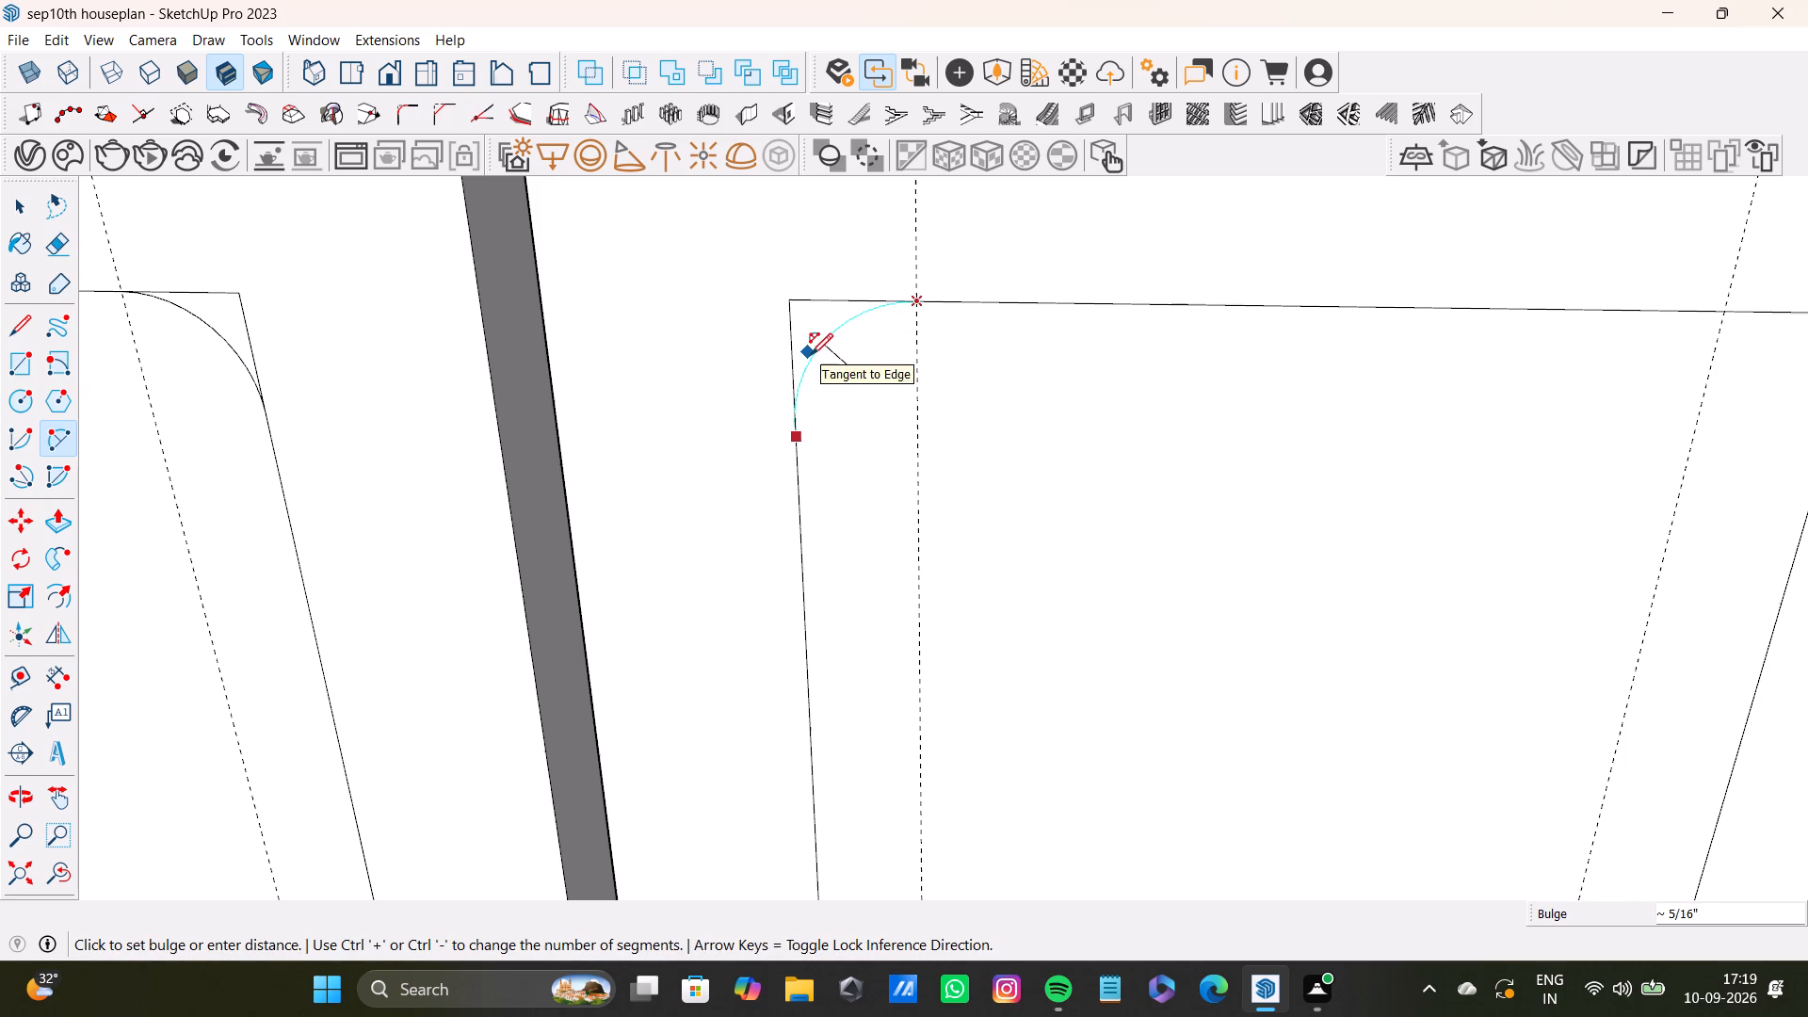
pyautogui.click(811, 355)
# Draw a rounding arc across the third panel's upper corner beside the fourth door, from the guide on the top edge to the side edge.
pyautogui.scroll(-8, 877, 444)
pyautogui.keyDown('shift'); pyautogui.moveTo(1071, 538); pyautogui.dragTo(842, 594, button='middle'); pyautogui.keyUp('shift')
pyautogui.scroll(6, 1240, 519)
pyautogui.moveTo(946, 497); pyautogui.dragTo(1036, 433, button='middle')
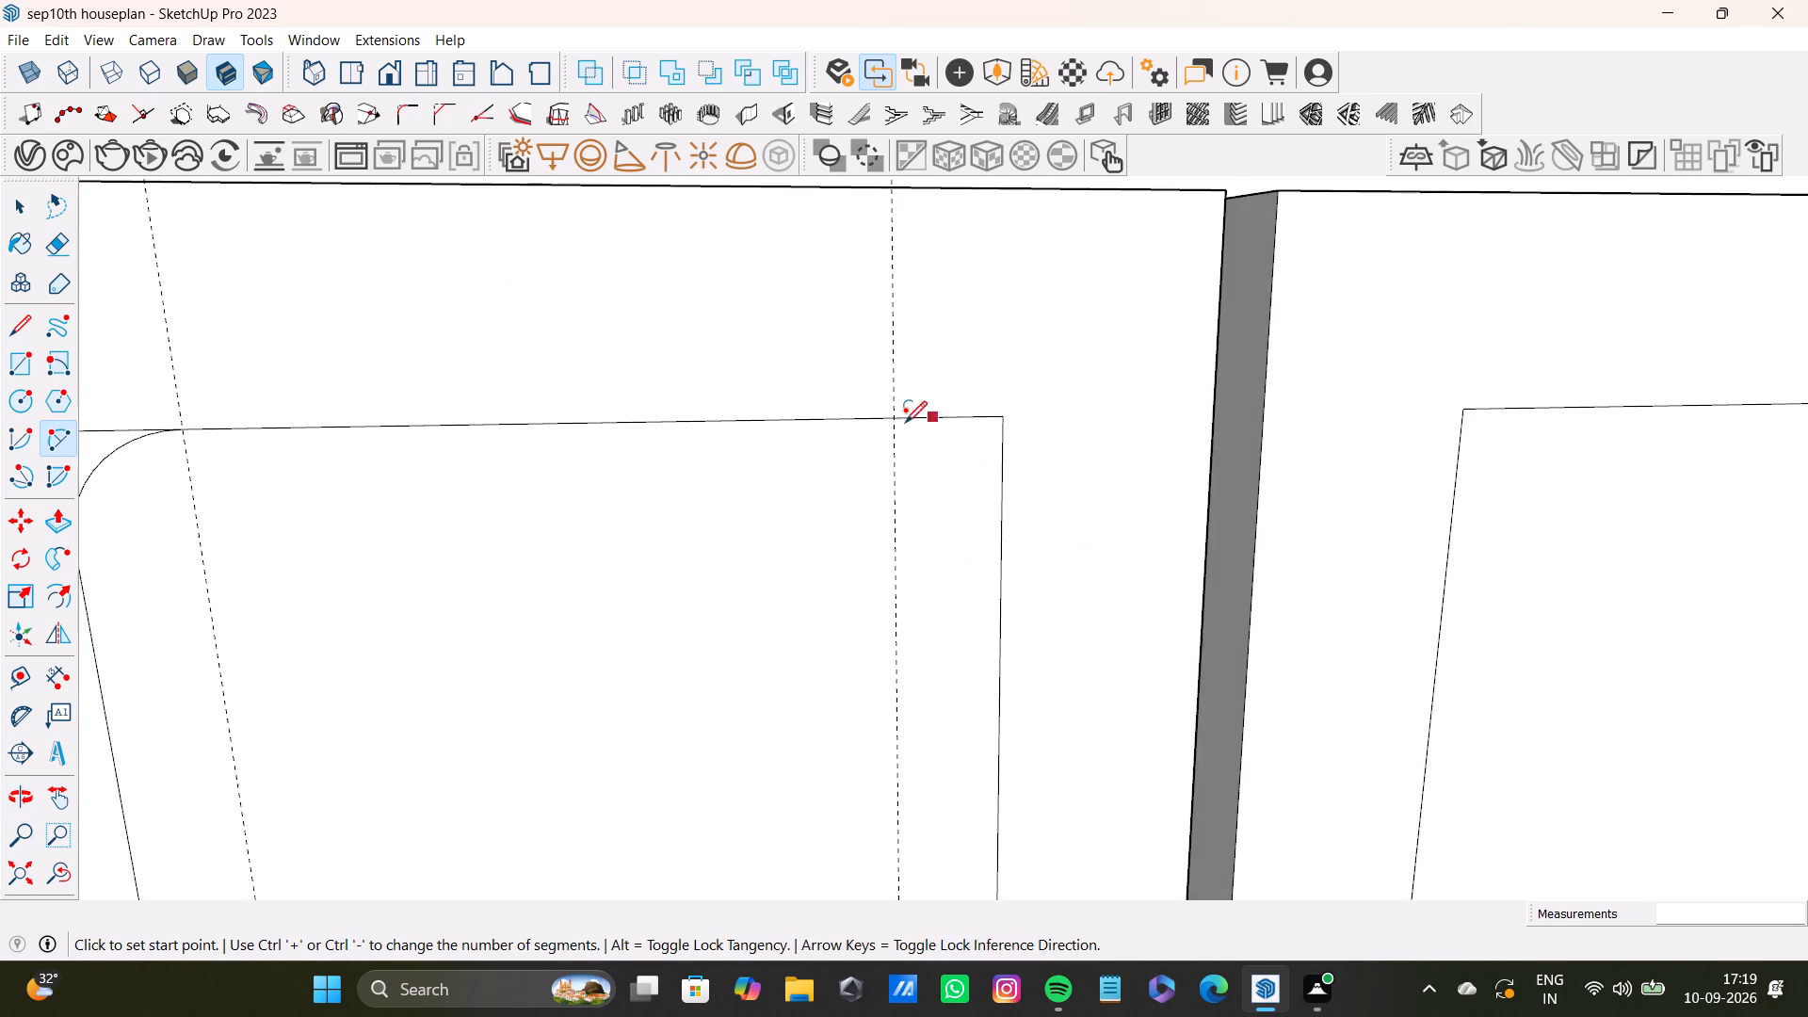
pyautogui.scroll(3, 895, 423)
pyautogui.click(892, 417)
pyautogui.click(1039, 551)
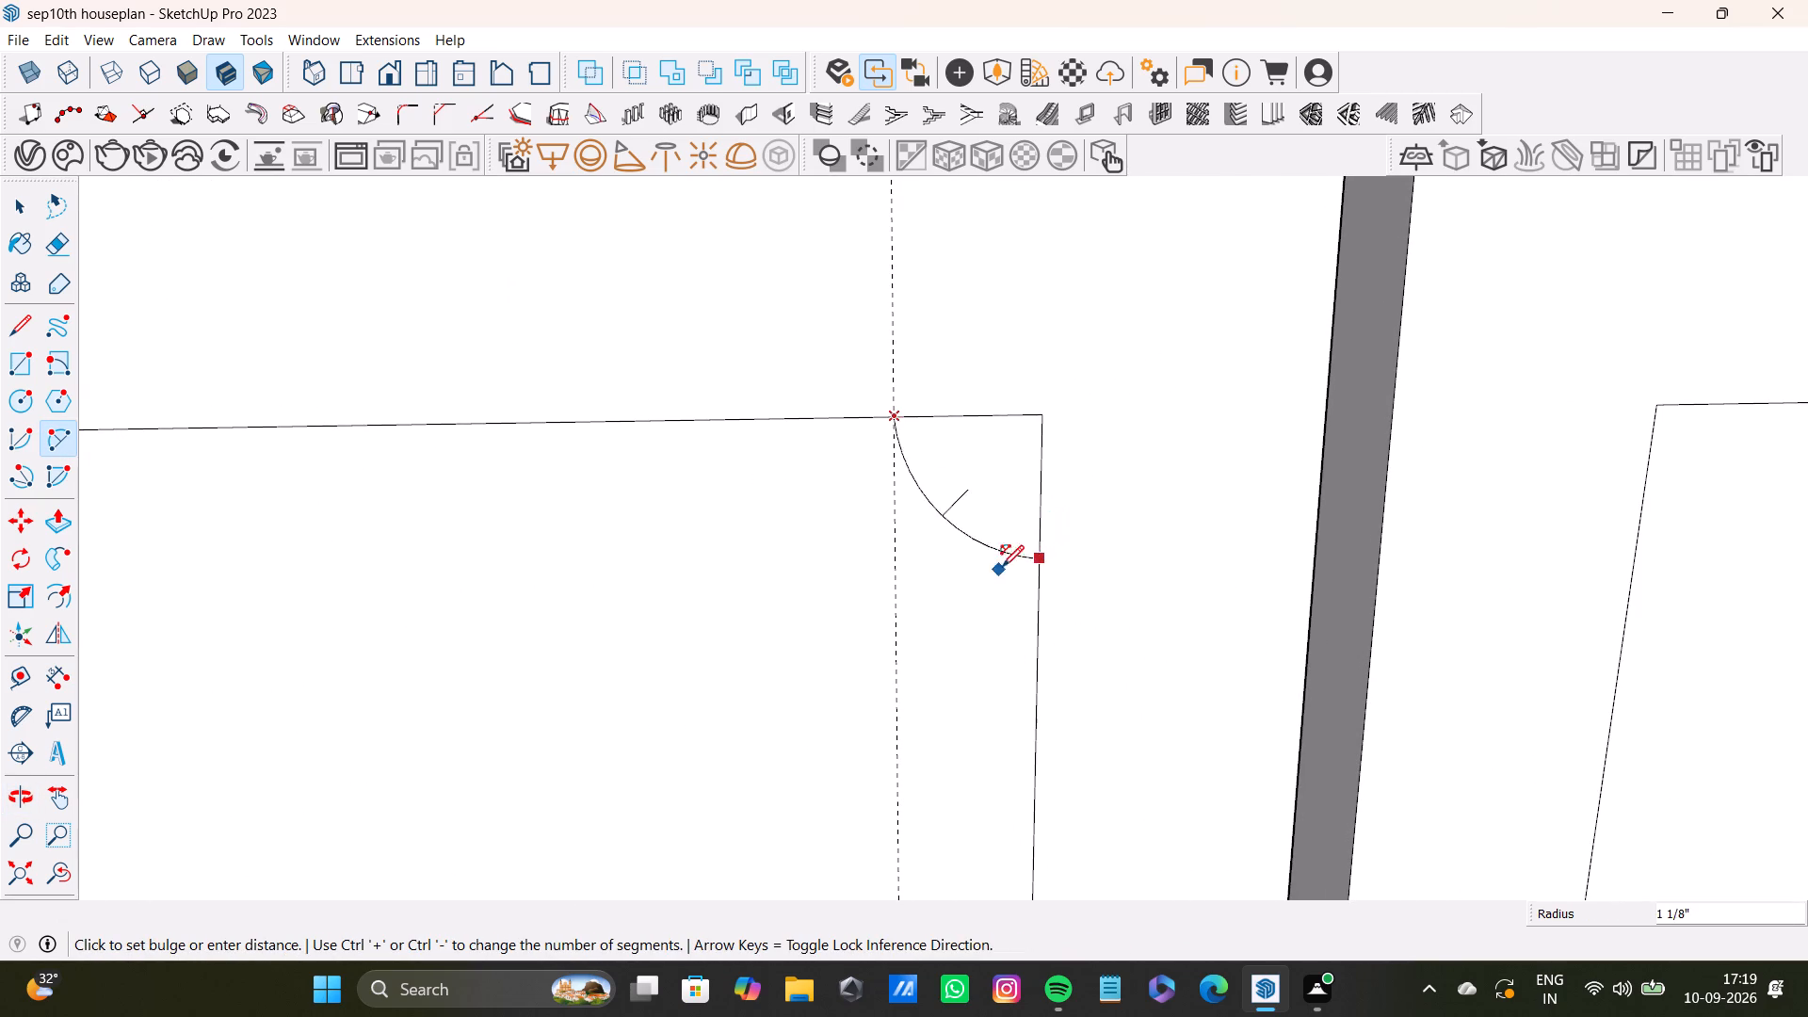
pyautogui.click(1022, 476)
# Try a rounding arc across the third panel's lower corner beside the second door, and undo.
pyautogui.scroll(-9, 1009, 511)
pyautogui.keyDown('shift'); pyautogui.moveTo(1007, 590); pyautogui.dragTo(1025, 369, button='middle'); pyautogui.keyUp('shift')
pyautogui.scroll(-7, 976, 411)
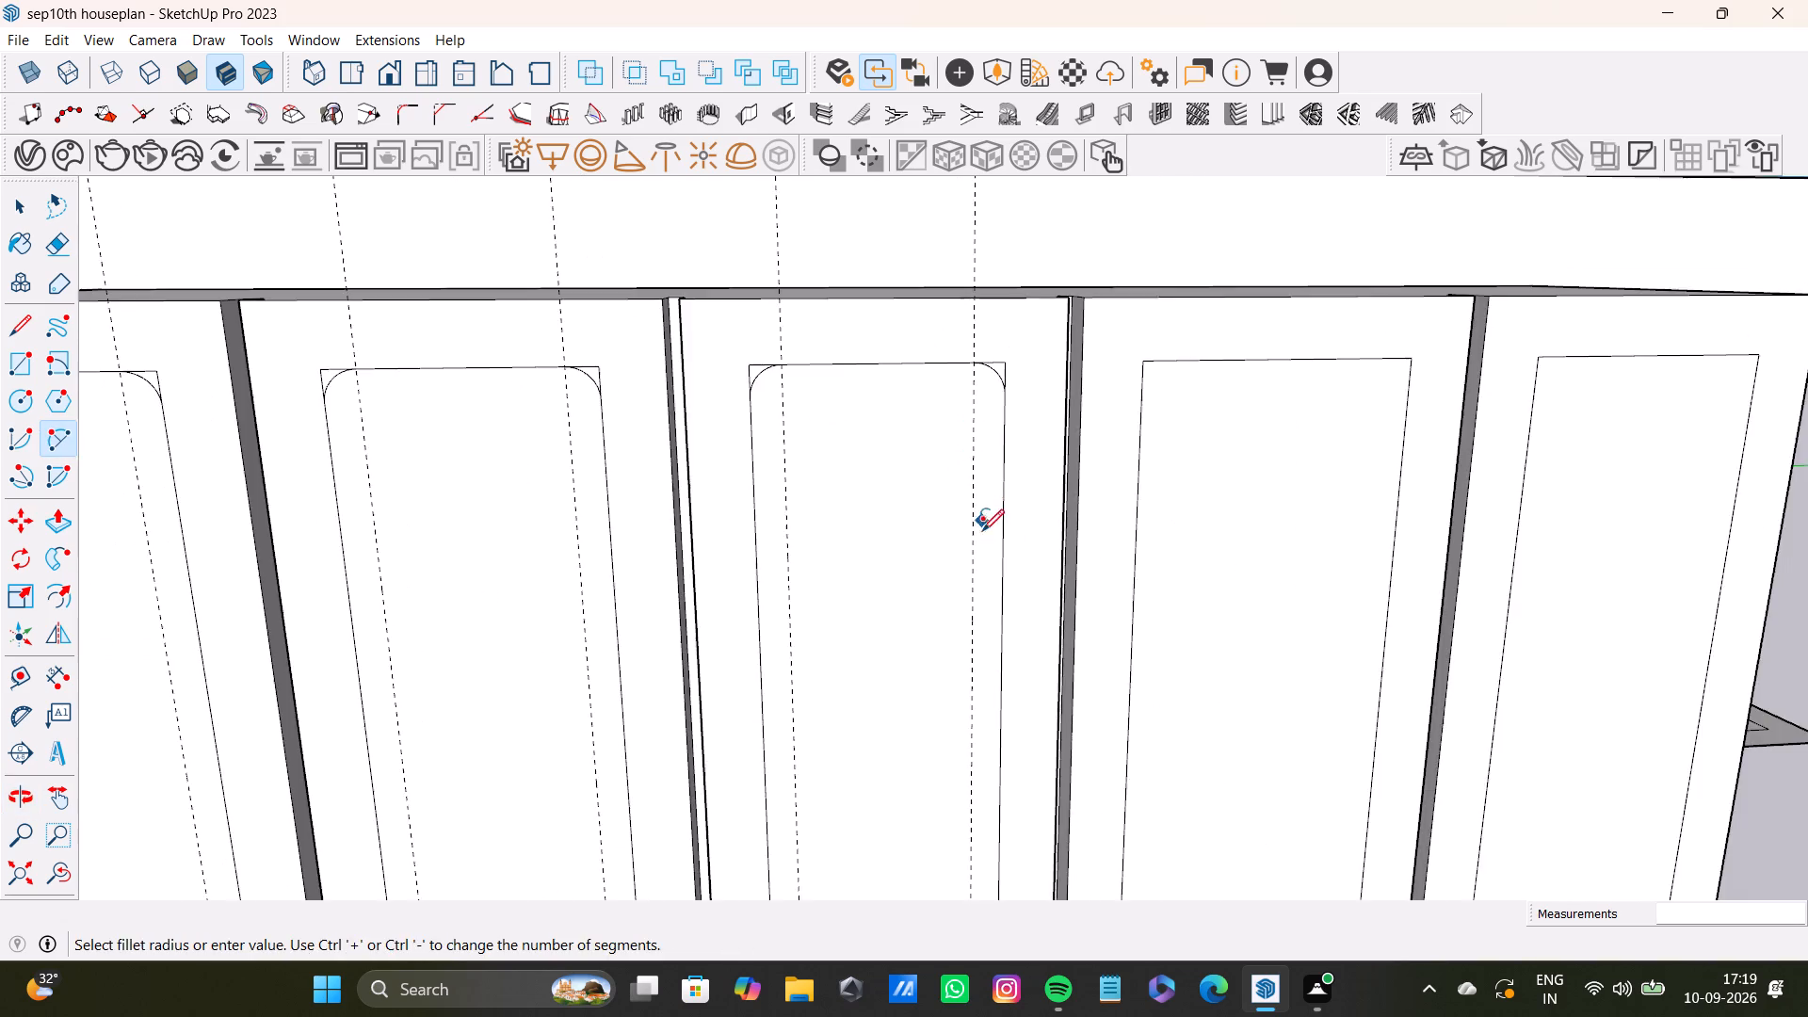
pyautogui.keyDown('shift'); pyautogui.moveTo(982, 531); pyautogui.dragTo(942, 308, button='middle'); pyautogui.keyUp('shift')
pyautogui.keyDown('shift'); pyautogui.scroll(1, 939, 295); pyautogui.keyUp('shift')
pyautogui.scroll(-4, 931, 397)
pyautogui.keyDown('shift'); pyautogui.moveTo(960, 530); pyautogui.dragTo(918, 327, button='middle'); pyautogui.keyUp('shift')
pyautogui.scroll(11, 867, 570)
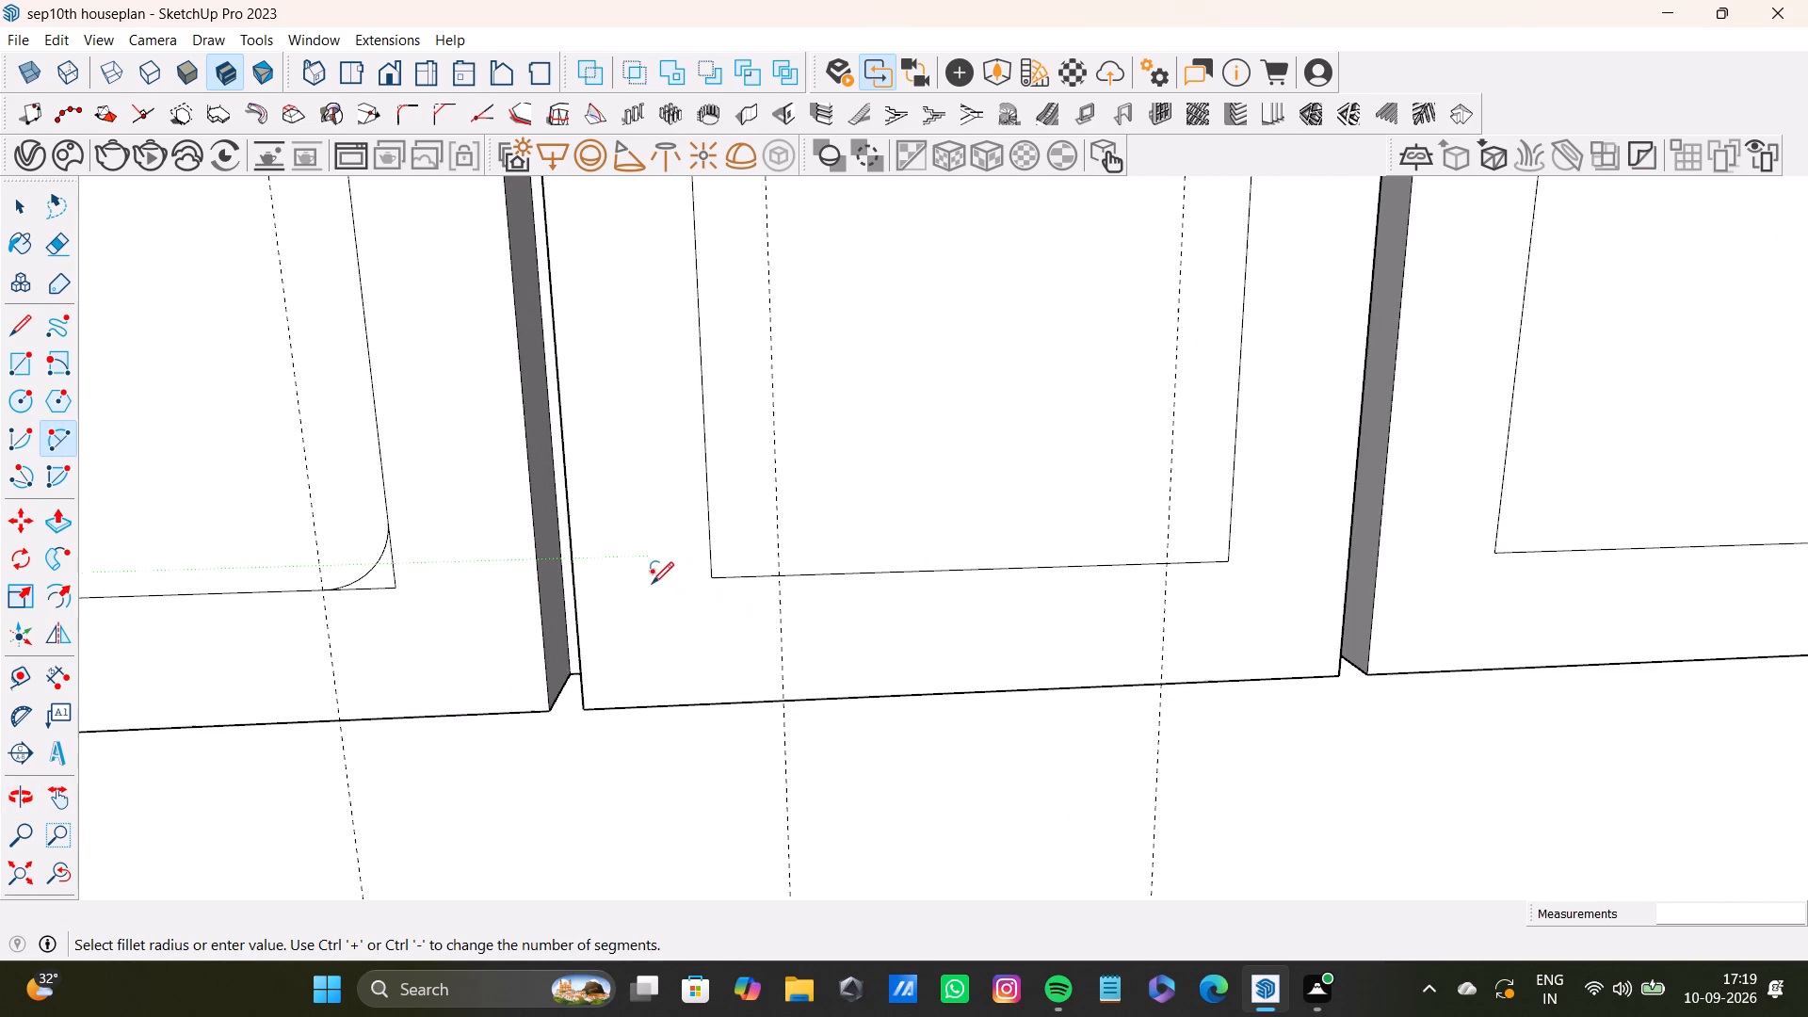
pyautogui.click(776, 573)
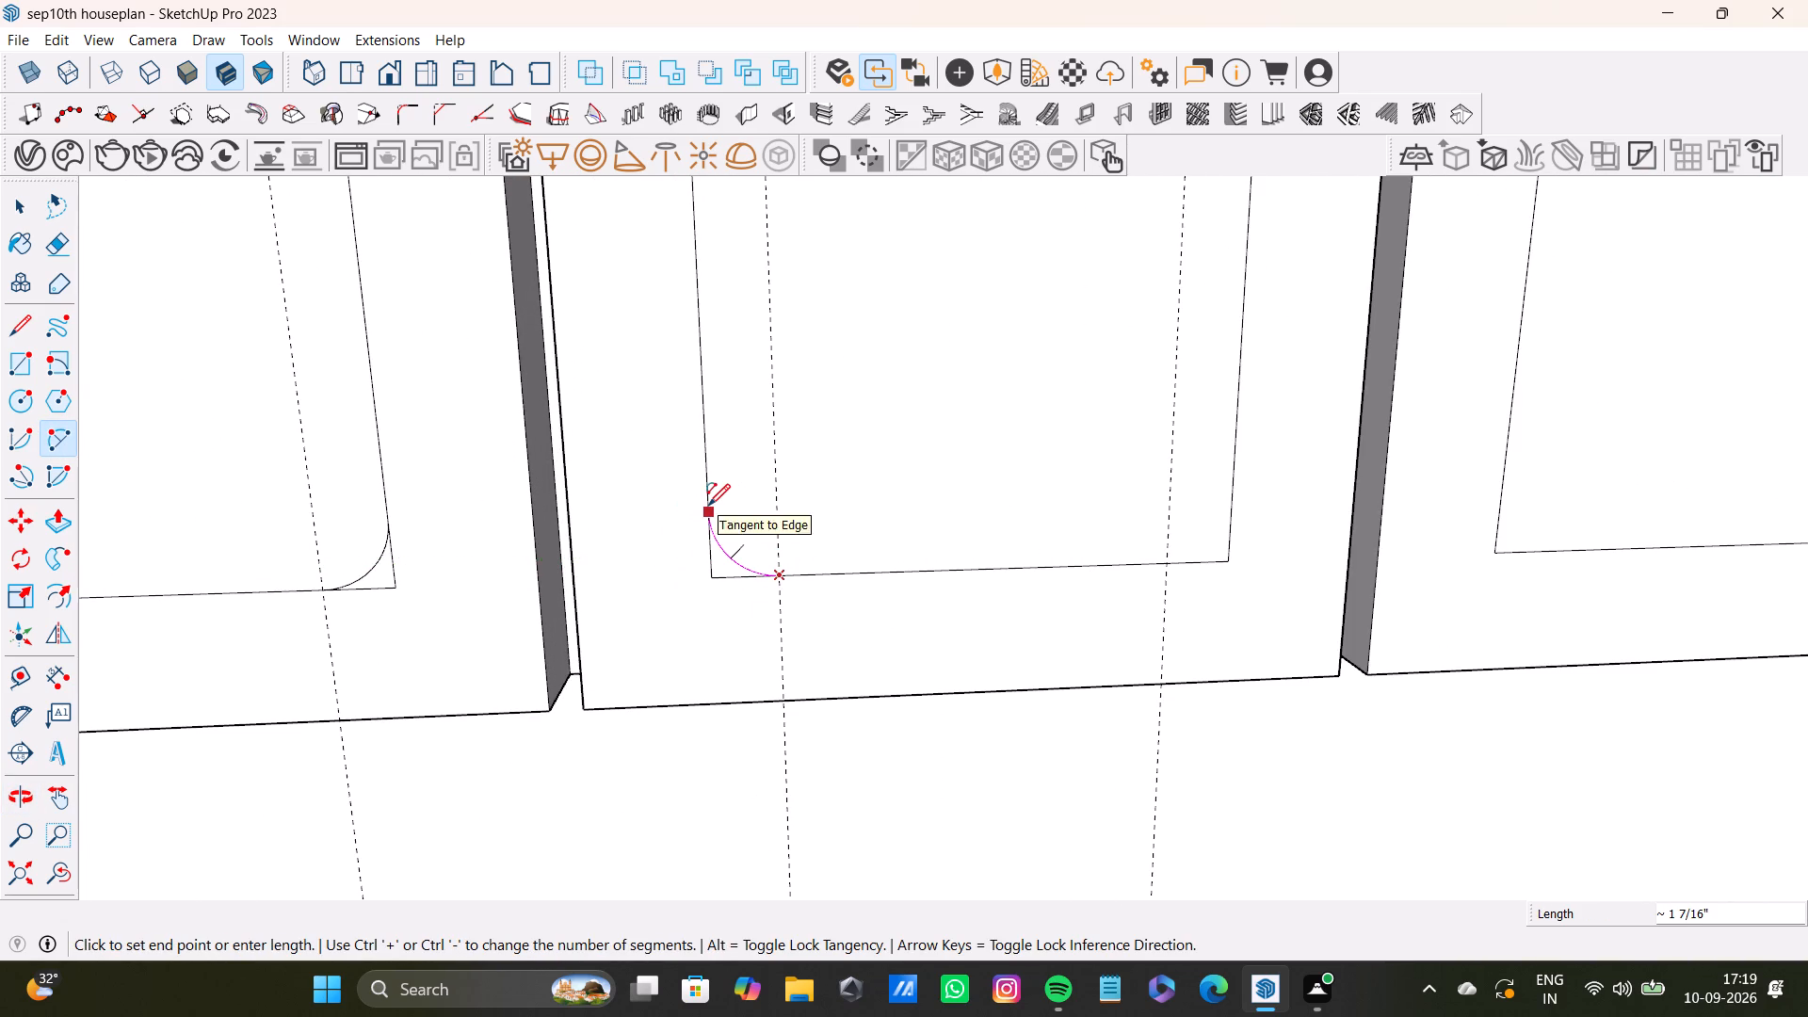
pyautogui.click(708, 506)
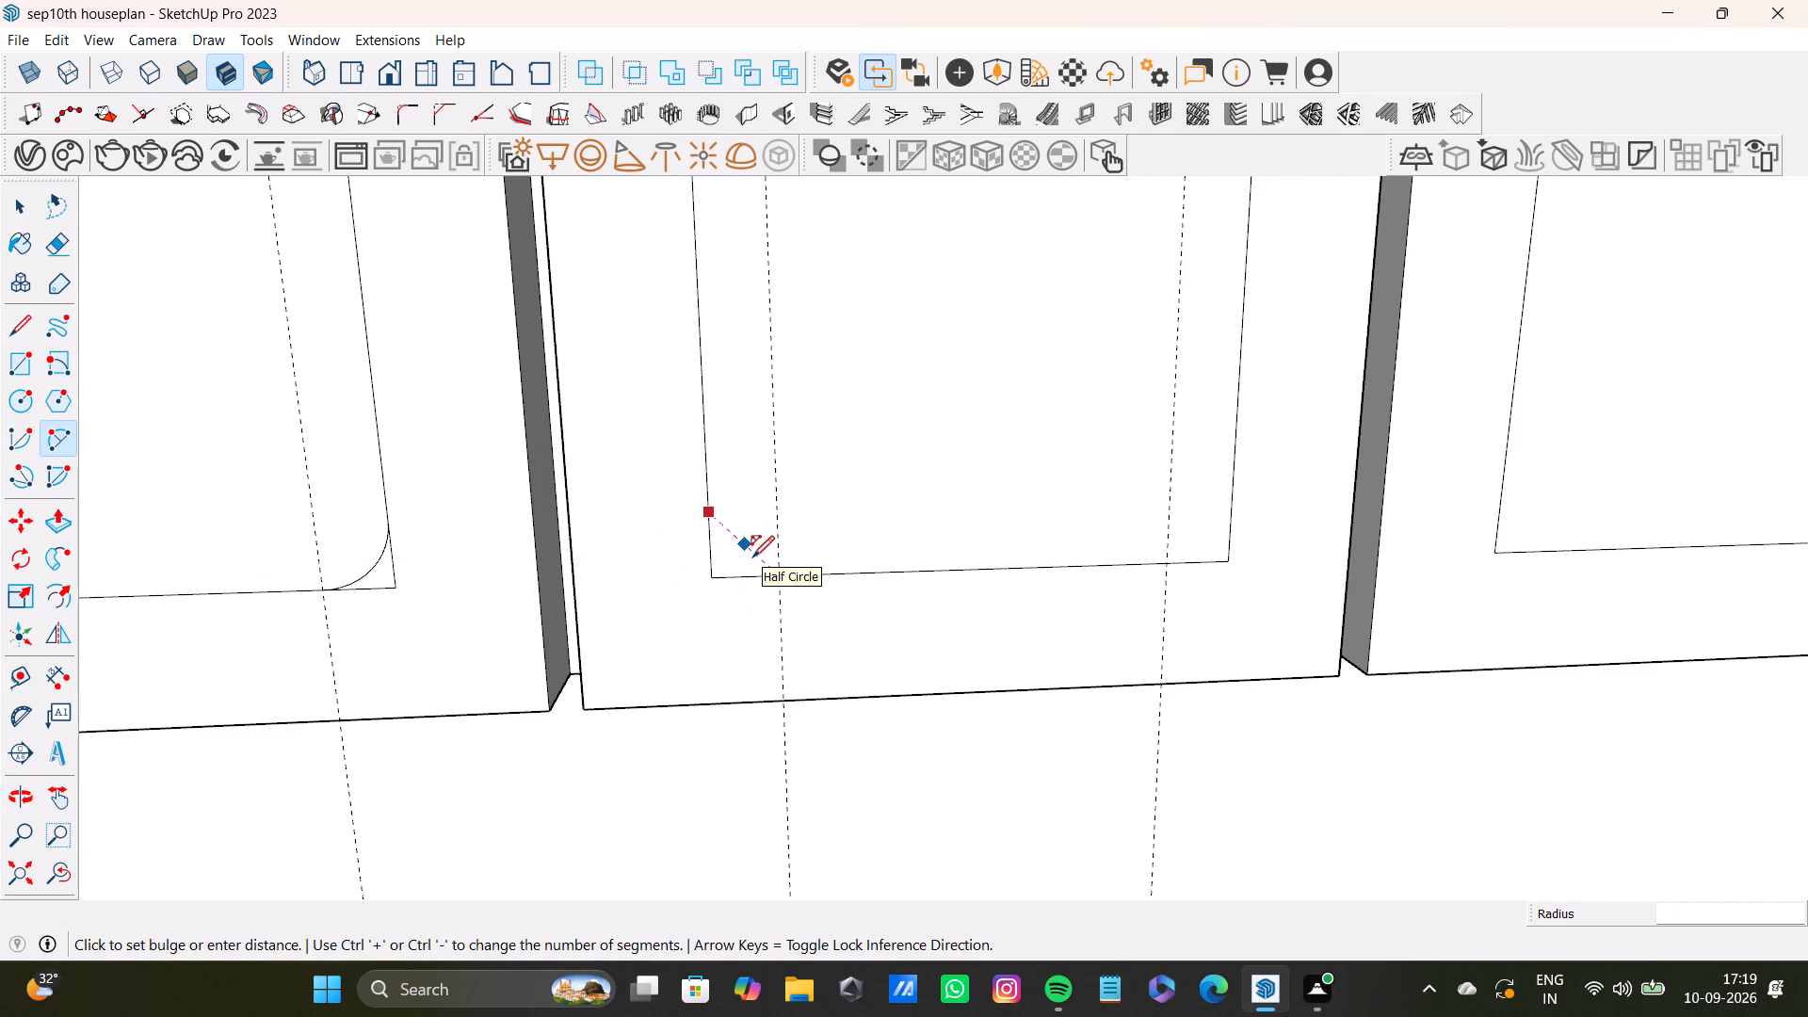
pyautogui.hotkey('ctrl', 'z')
# Draw a rounding arc across the third panel's lower corner beside the second door, from the guide on the bottom edge to the side edge.
pyautogui.press('a')
pyautogui.scroll(3, 722, 566)
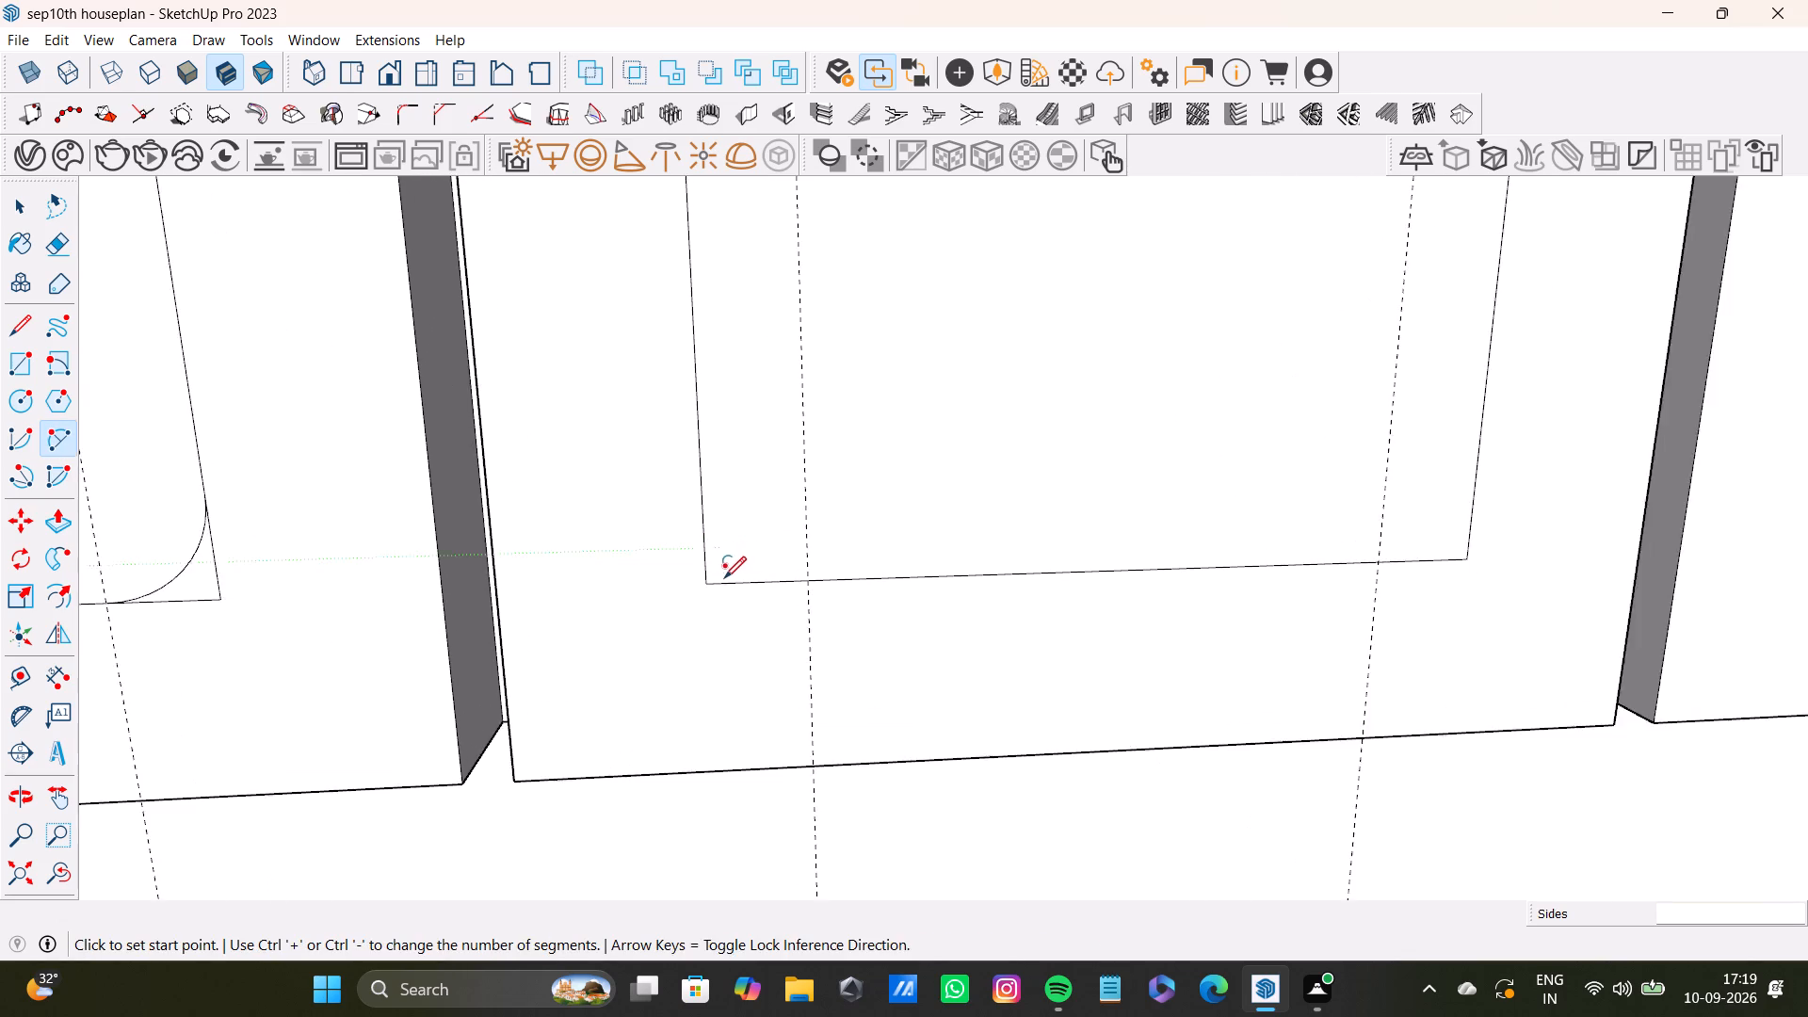
pyautogui.scroll(3, 724, 578)
pyautogui.click(826, 583)
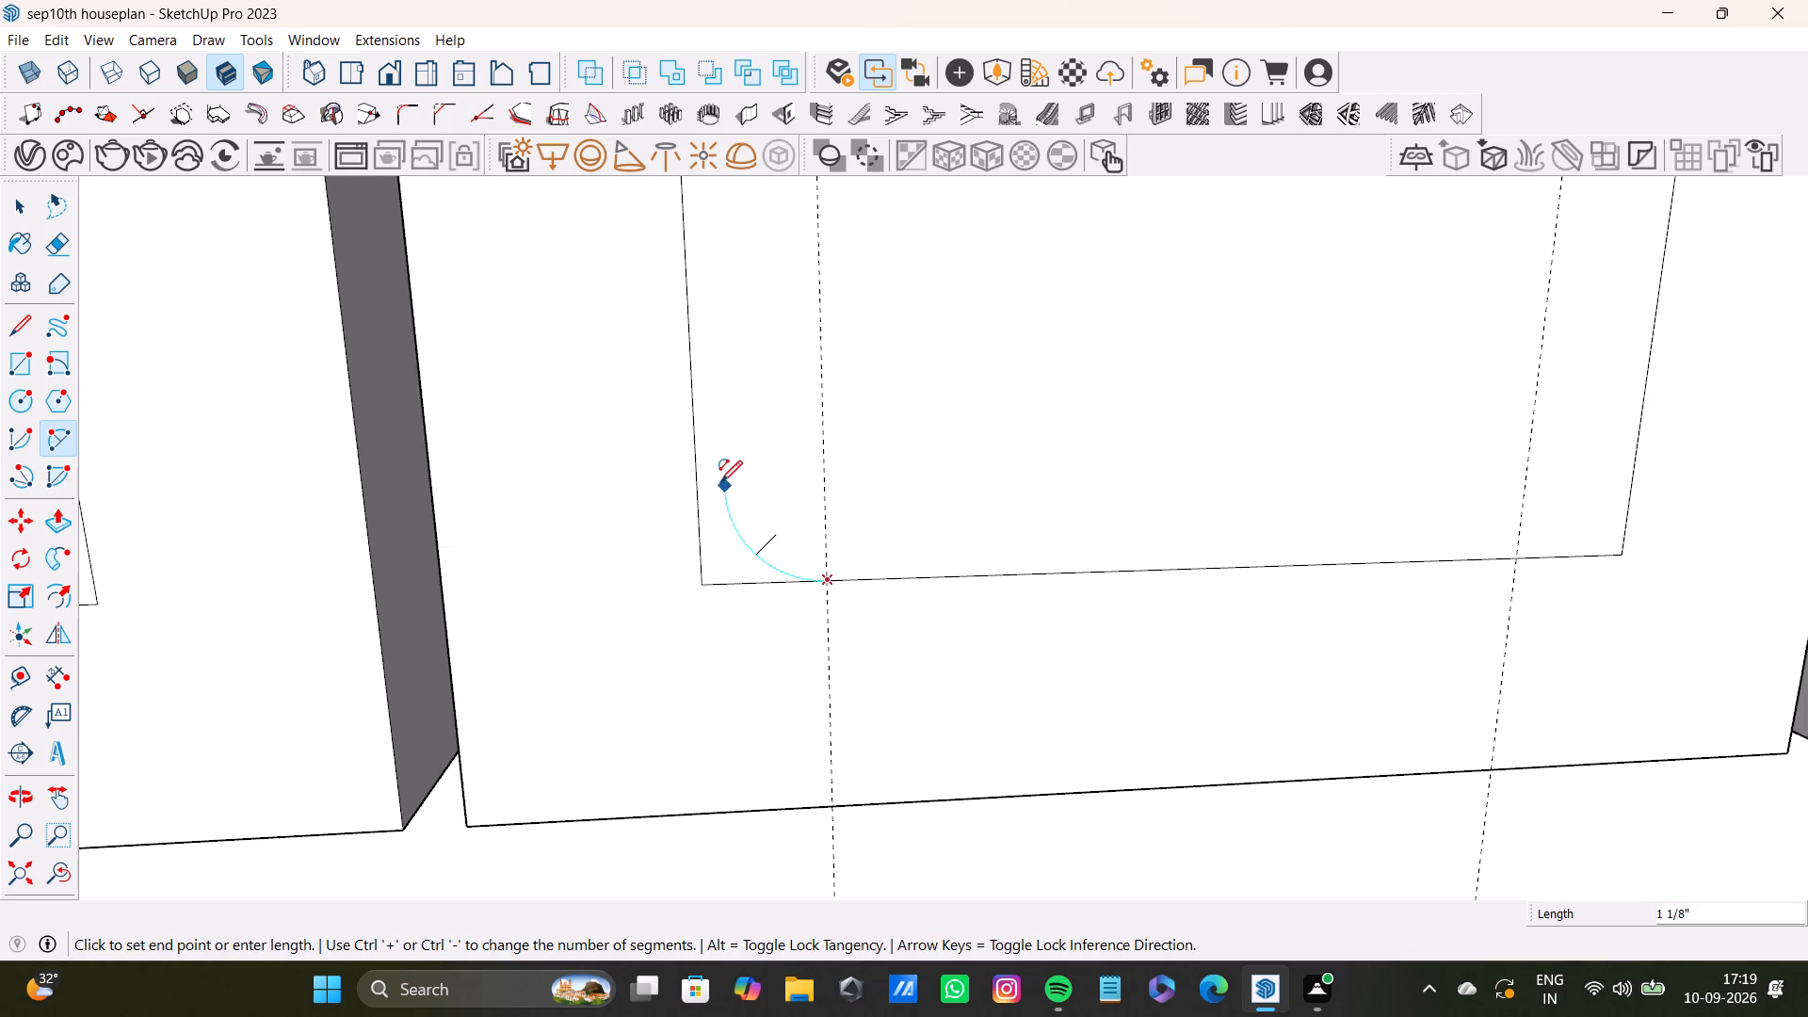
pyautogui.click(698, 470)
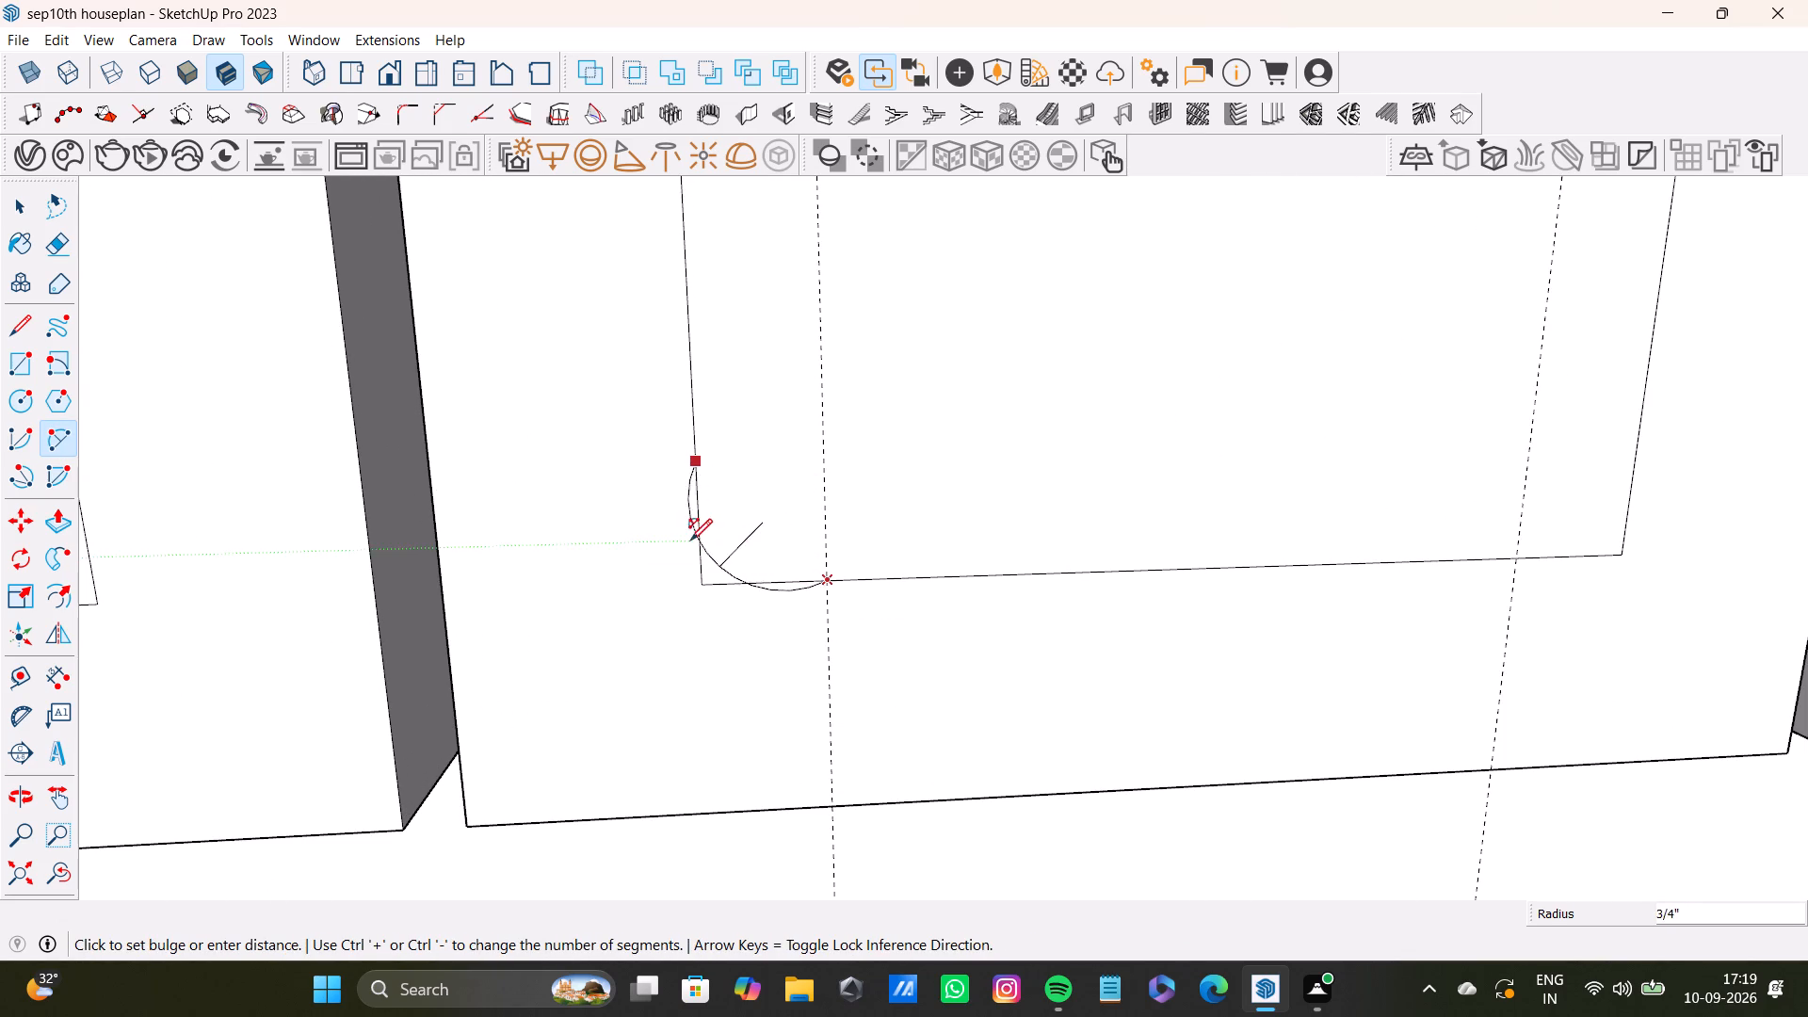
pyautogui.click(734, 532)
# Draw a rounding arc across the third panel's lower corner beside the fourth door, from the guide on the bottom edge to the side edge.
pyautogui.moveTo(842, 535); pyautogui.dragTo(607, 571, button='middle')
pyautogui.scroll(-3, 761, 599)
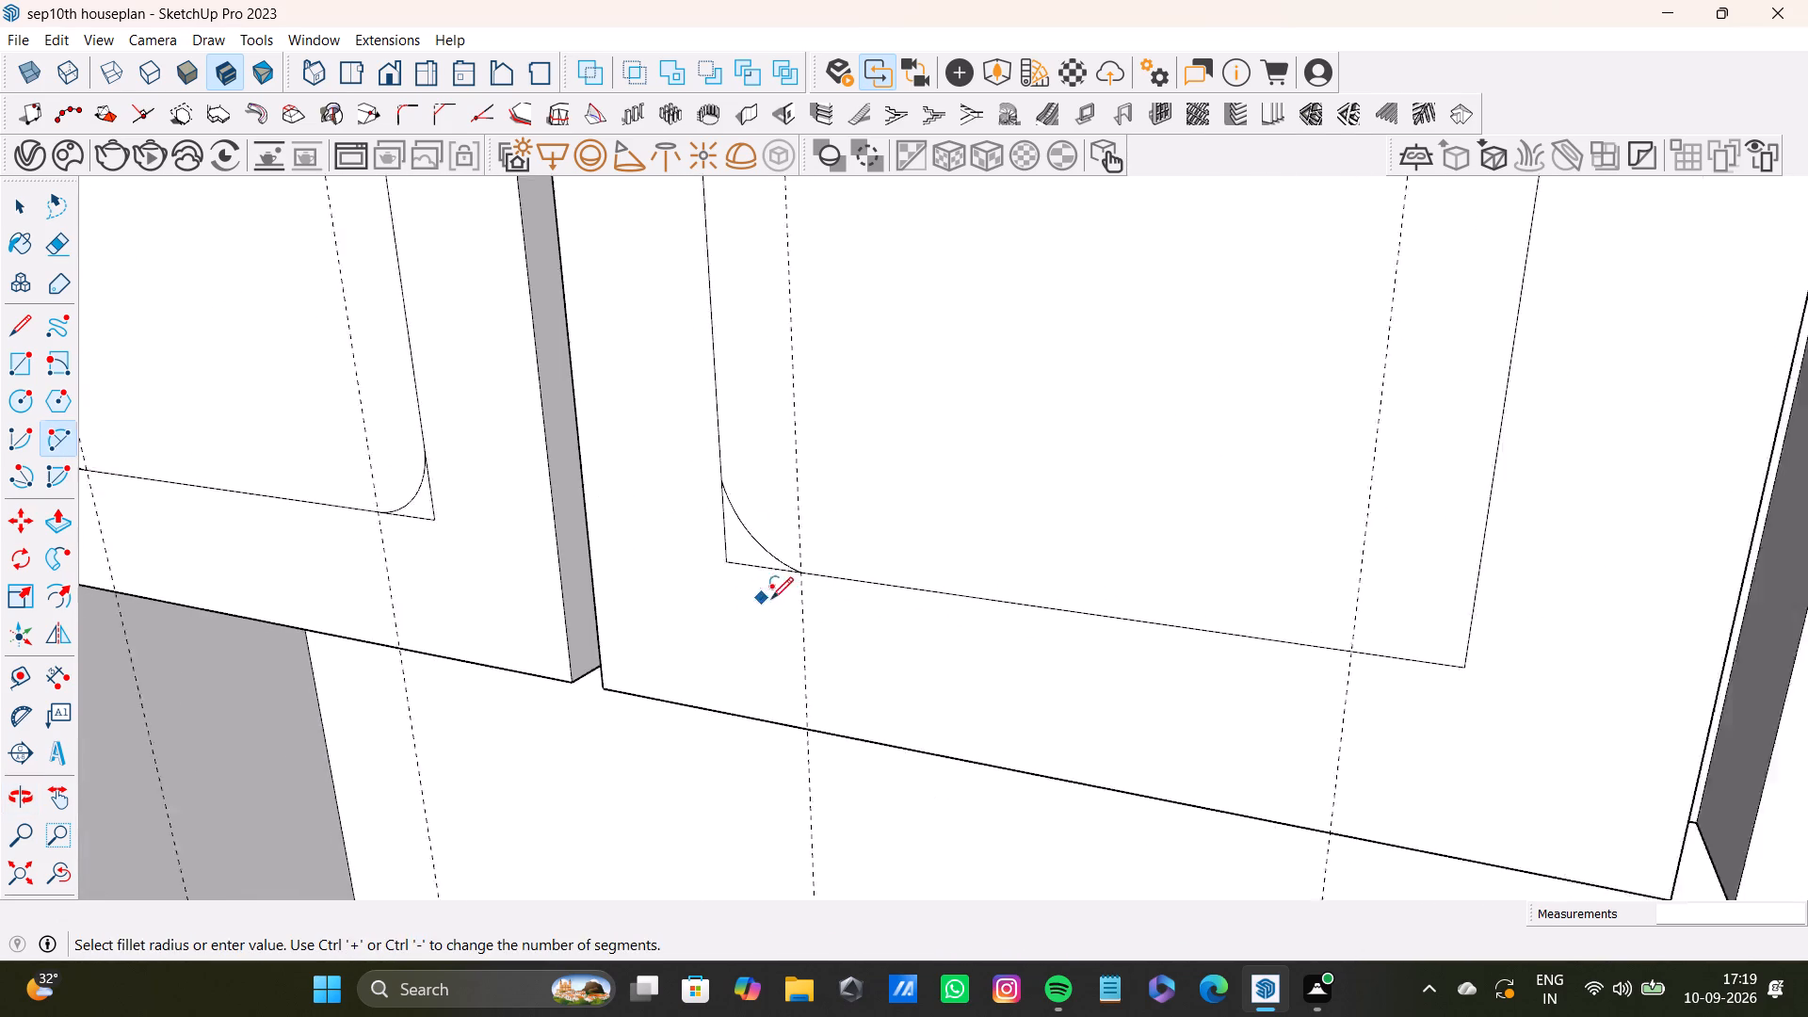
pyautogui.scroll(-1, 771, 599)
pyautogui.keyDown('shift'); pyautogui.moveTo(961, 630); pyautogui.dragTo(704, 619, button='middle'); pyautogui.keyUp('shift')
pyautogui.scroll(2, 1089, 670)
pyautogui.moveTo(1102, 660); pyautogui.dragTo(1216, 599, button='middle')
pyautogui.scroll(2, 1046, 582)
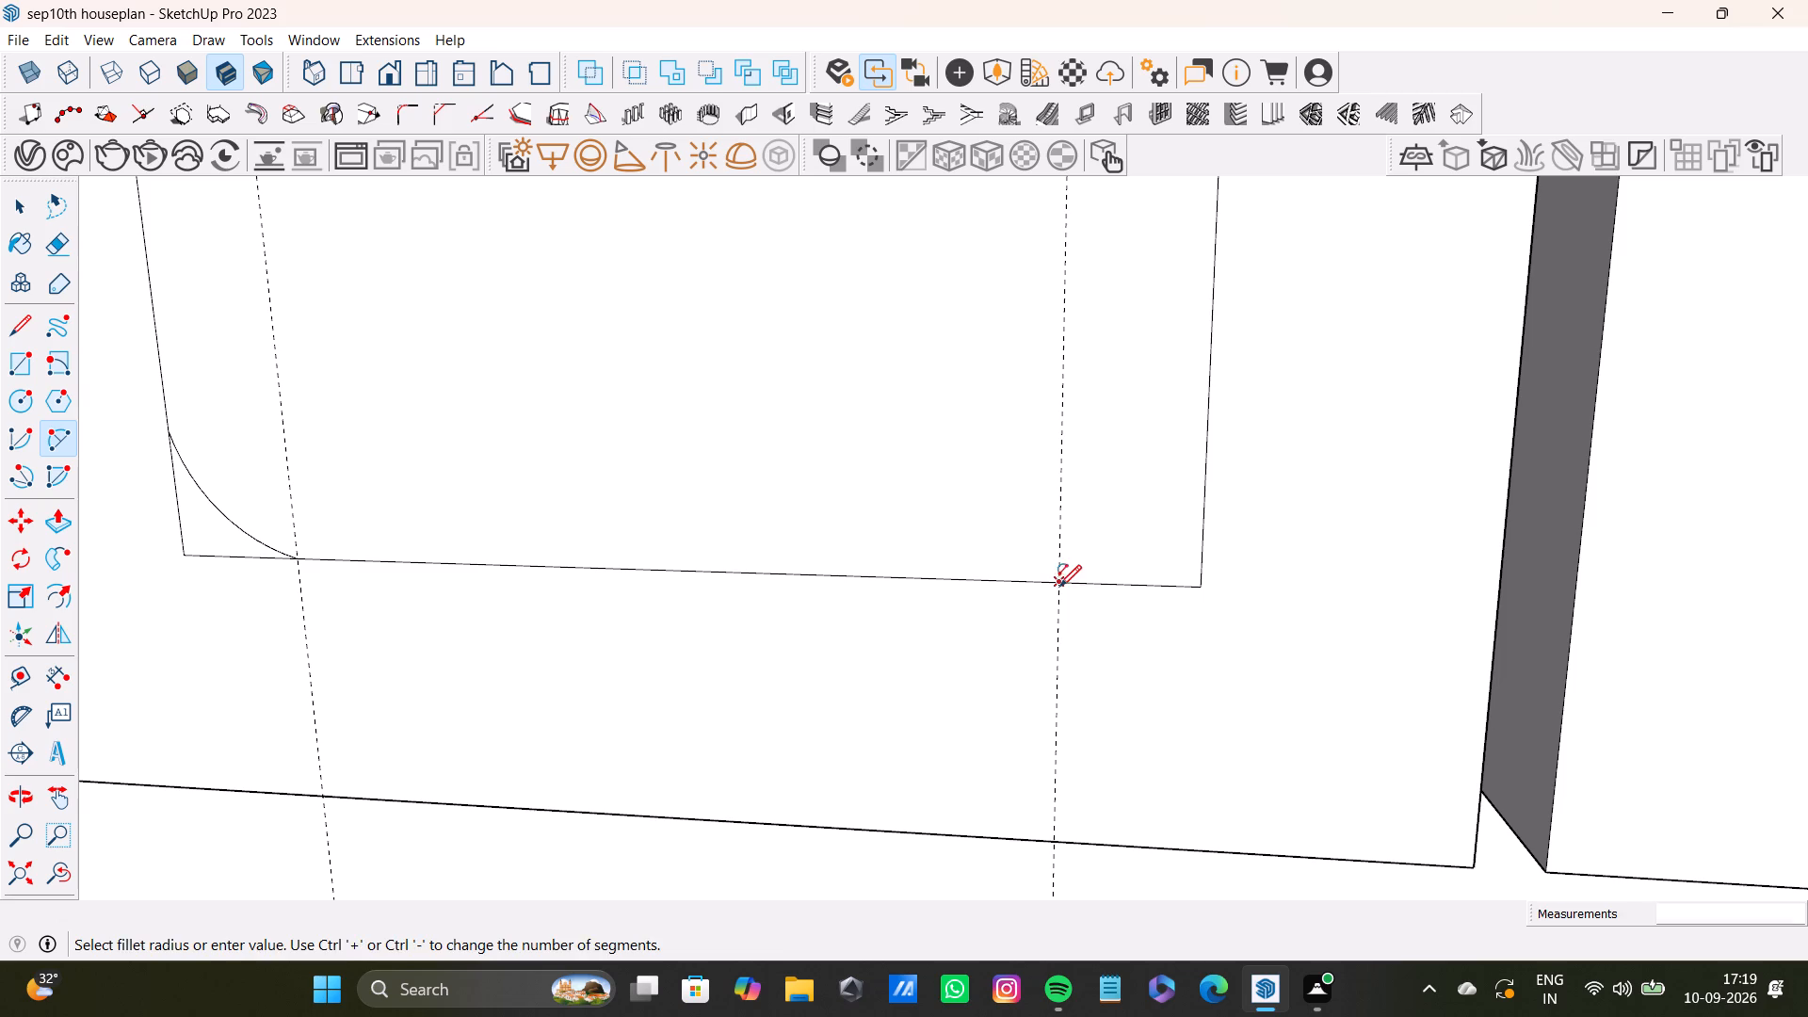
pyautogui.click(1059, 587)
pyautogui.click(1212, 456)
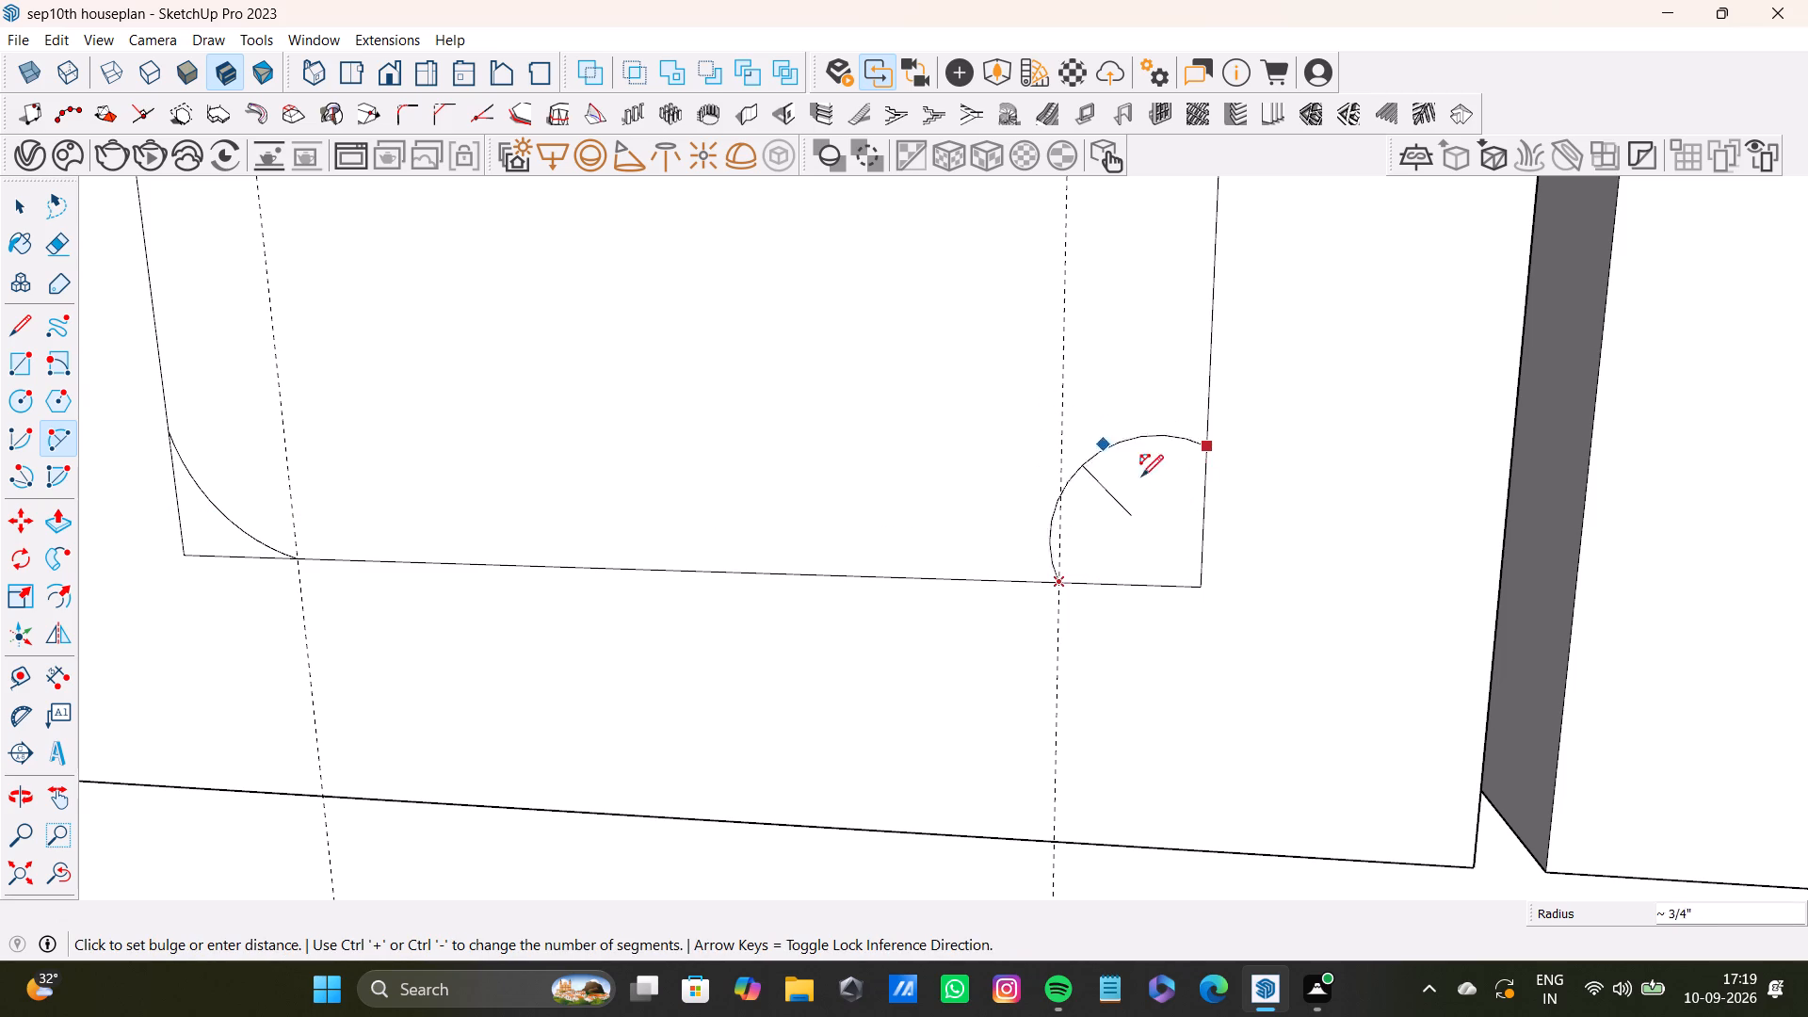
pyautogui.click(1174, 538)
# Redraw the rounding arc across the third panel's upper corner beside the fourth door, from the guide on the top edge to the side edge.
pyautogui.scroll(-9, 793, 545)
pyautogui.keyDown('shift'); pyautogui.moveTo(765, 554); pyautogui.dragTo(939, 581, button='middle'); pyautogui.keyUp('shift')
pyautogui.scroll(-2, 874, 555)
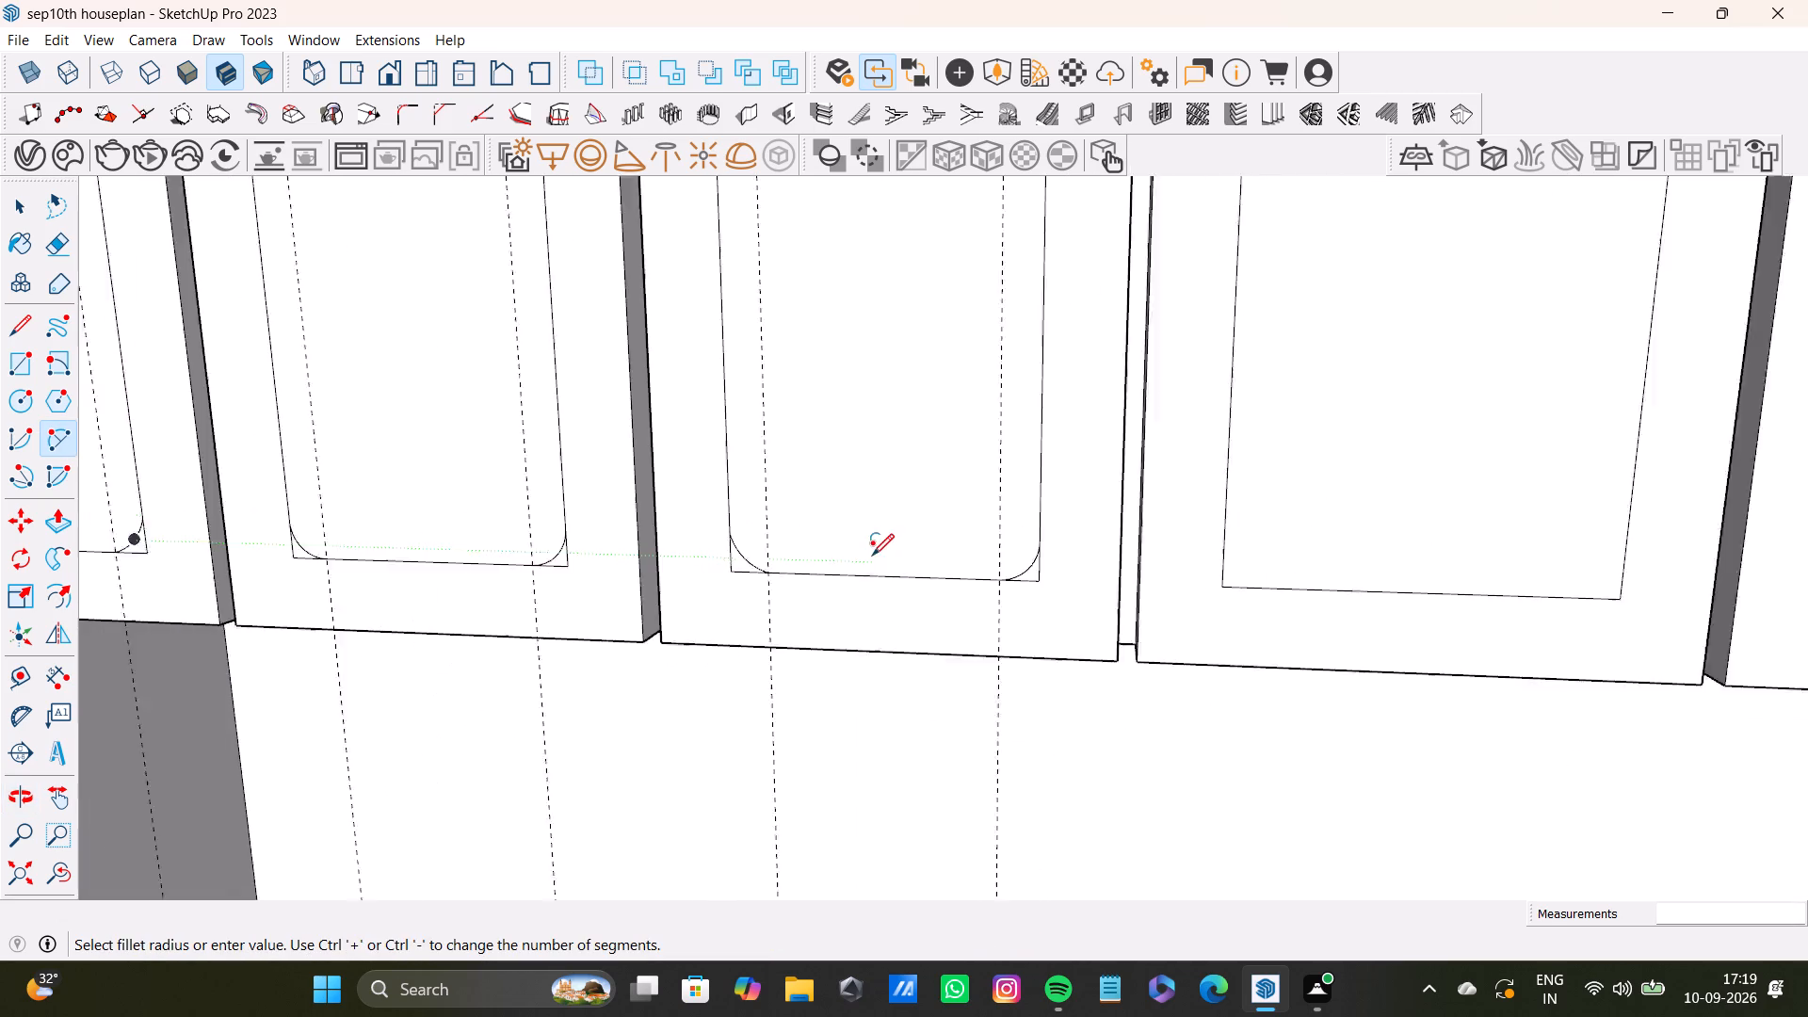
pyautogui.scroll(-5, 872, 556)
pyautogui.moveTo(881, 560); pyautogui.dragTo(1045, 598, button='middle')
pyautogui.scroll(-4, 723, 468)
pyautogui.keyDown('shift'); pyautogui.moveTo(704, 418); pyautogui.dragTo(721, 615, button='middle'); pyautogui.keyUp('shift')
pyautogui.scroll(8, 743, 664)
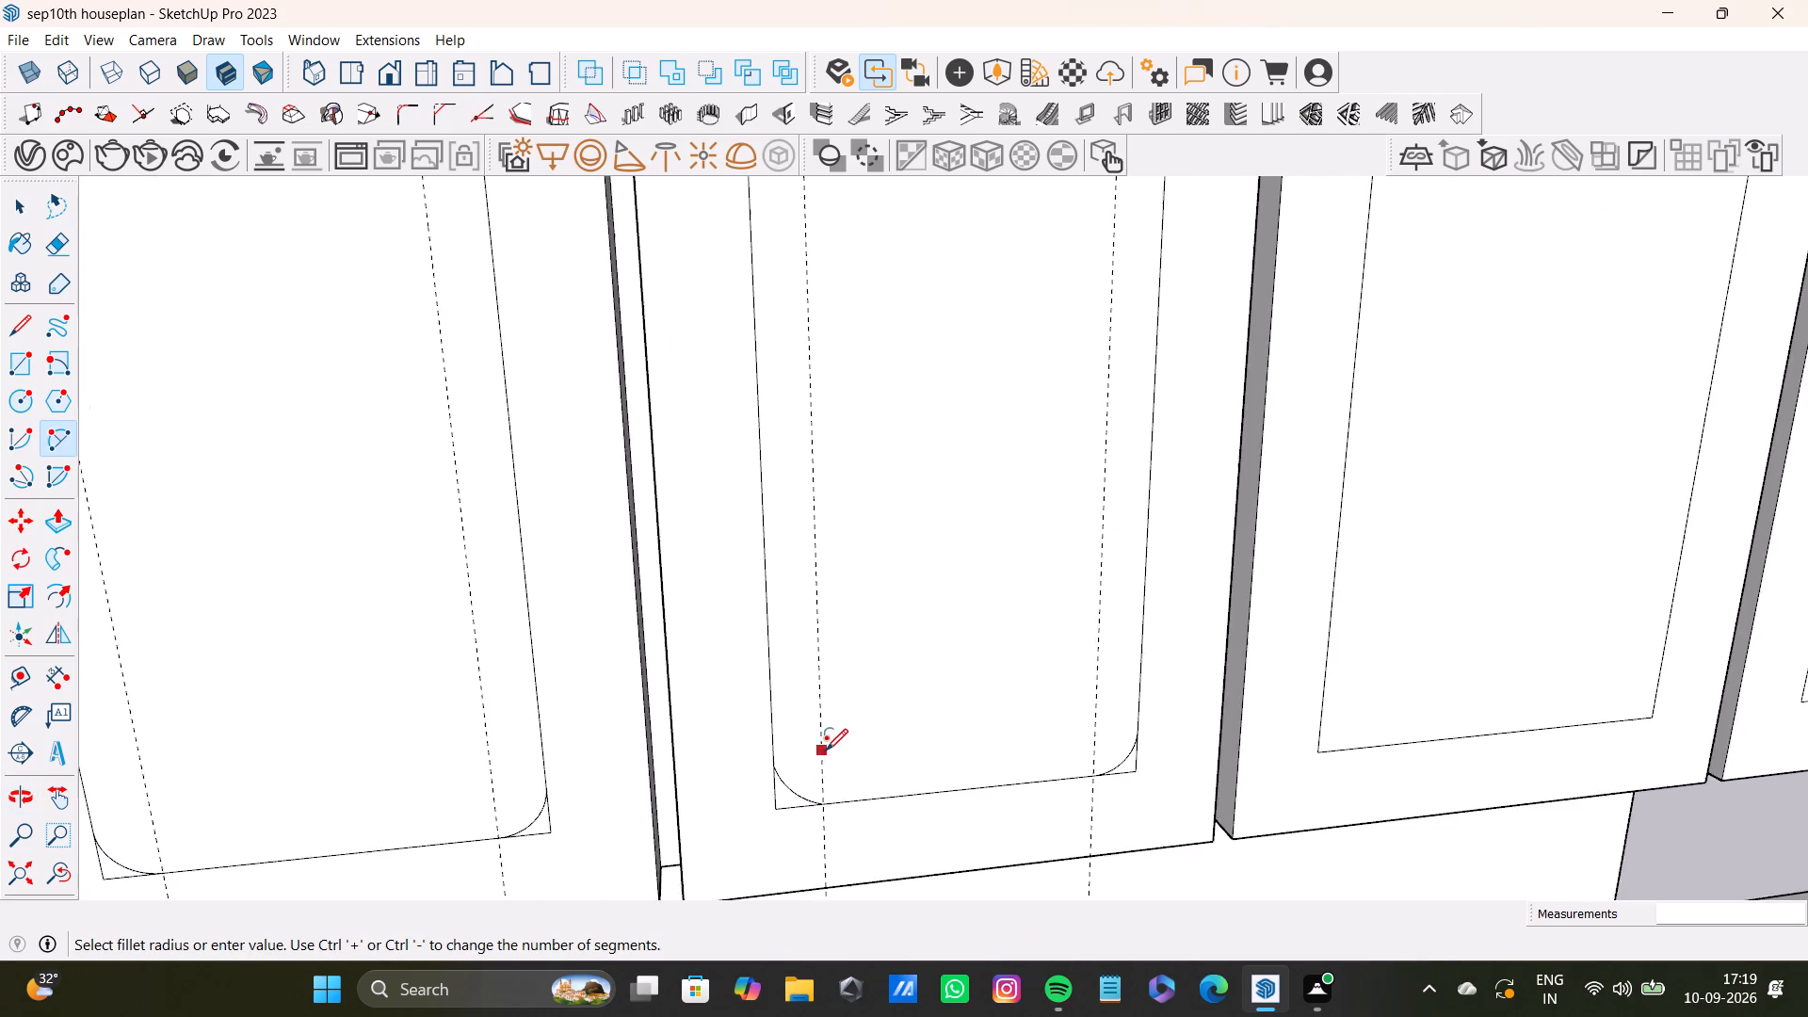
pyautogui.moveTo(831, 764); pyautogui.dragTo(666, 744, button='middle')
pyautogui.scroll(-9, 664, 722)
pyautogui.scroll(4, 743, 319)
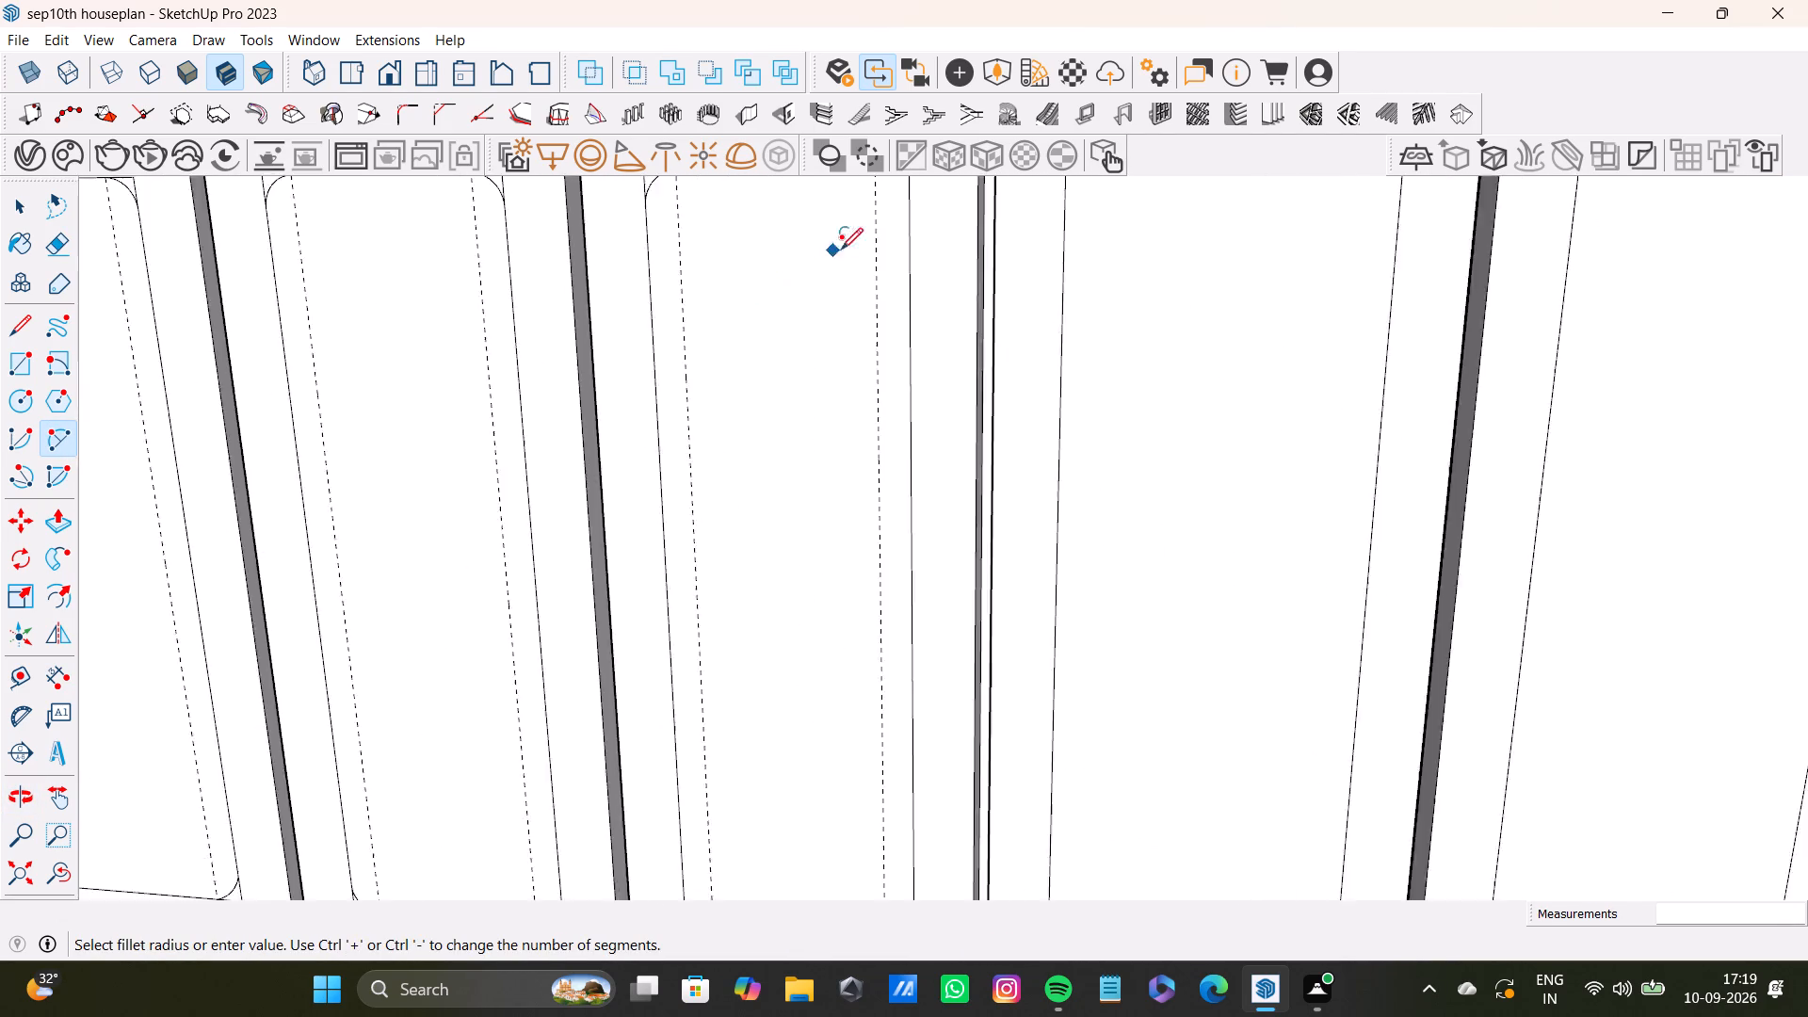
pyautogui.scroll(3, 841, 250)
pyautogui.keyDown('shift'); pyautogui.moveTo(861, 282); pyautogui.dragTo(864, 490, button='middle'); pyautogui.keyUp('shift')
pyautogui.scroll(3, 912, 439)
pyautogui.click(865, 319)
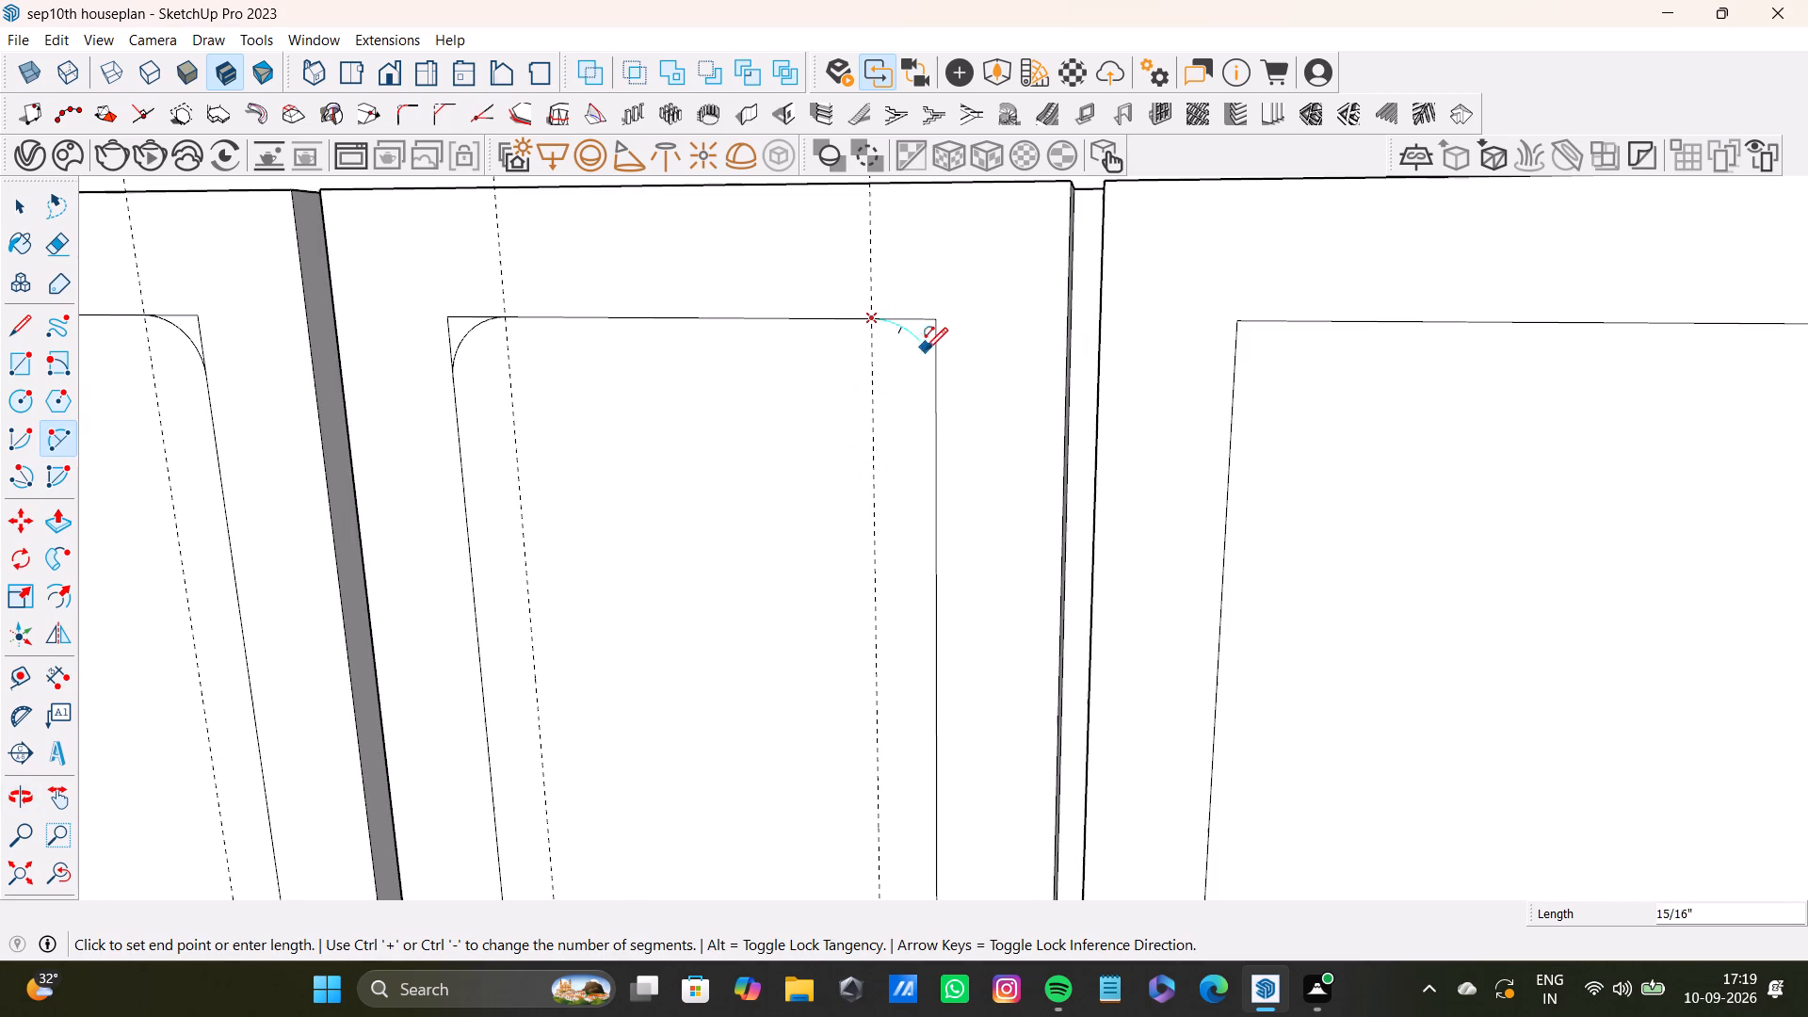
pyautogui.click(933, 379)
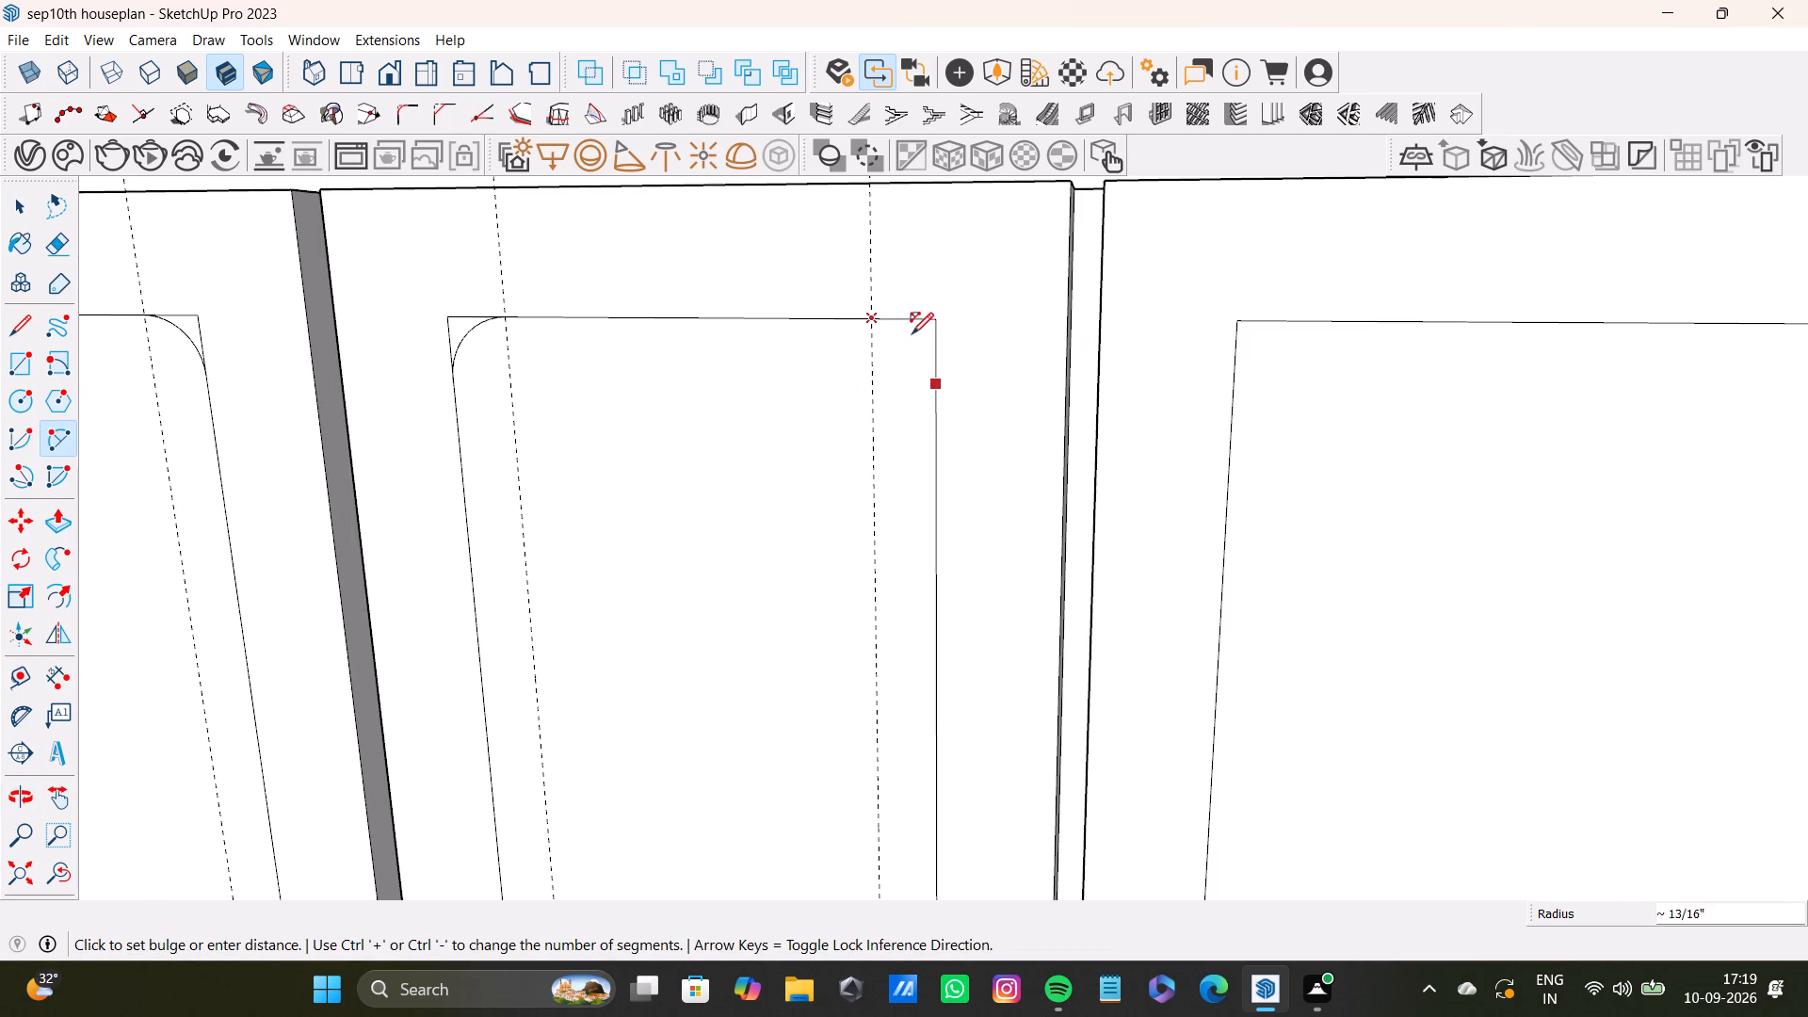
pyautogui.click(908, 333)
# Examine the inset panel corners across the overhead cabinet's five doors.
pyautogui.scroll(-13, 828, 545)
pyautogui.keyDown('shift'); pyautogui.moveTo(746, 631); pyautogui.dragTo(827, 369, button='middle'); pyautogui.keyUp('shift')
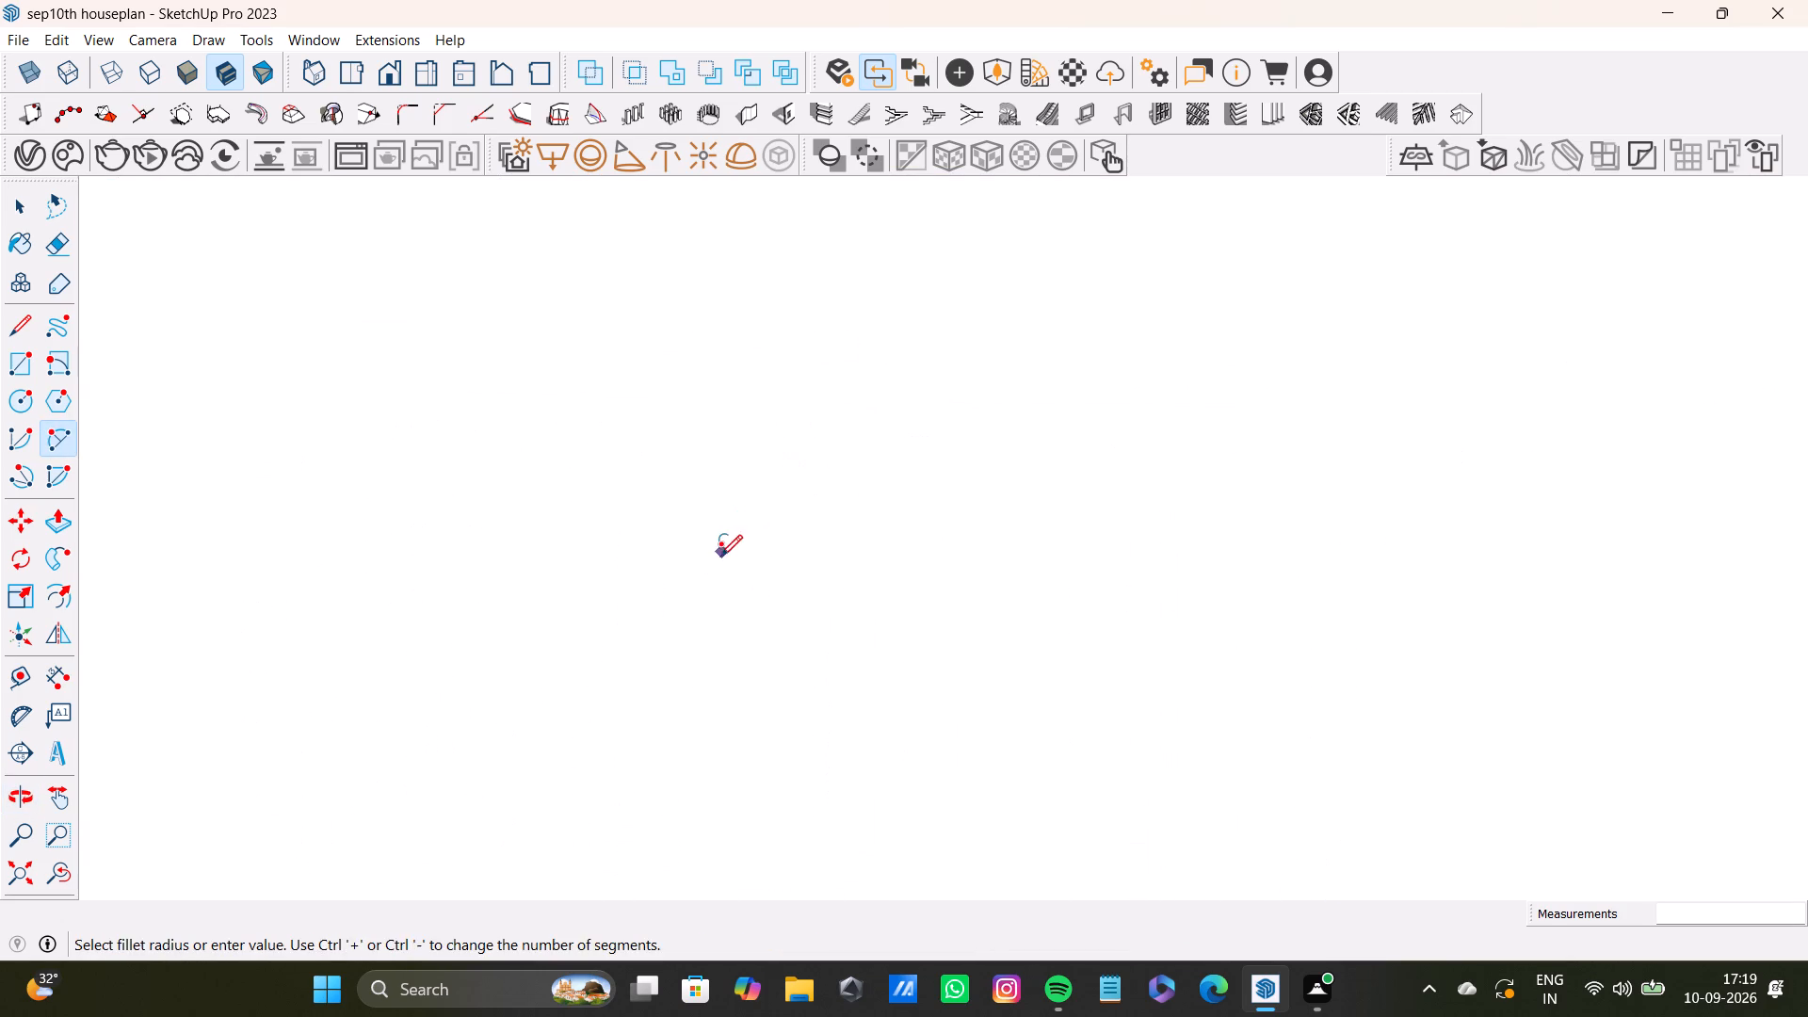
pyautogui.click(15, 864)
pyautogui.moveTo(696, 541); pyautogui.dragTo(851, 664, button='middle')
pyautogui.scroll(3, 892, 422)
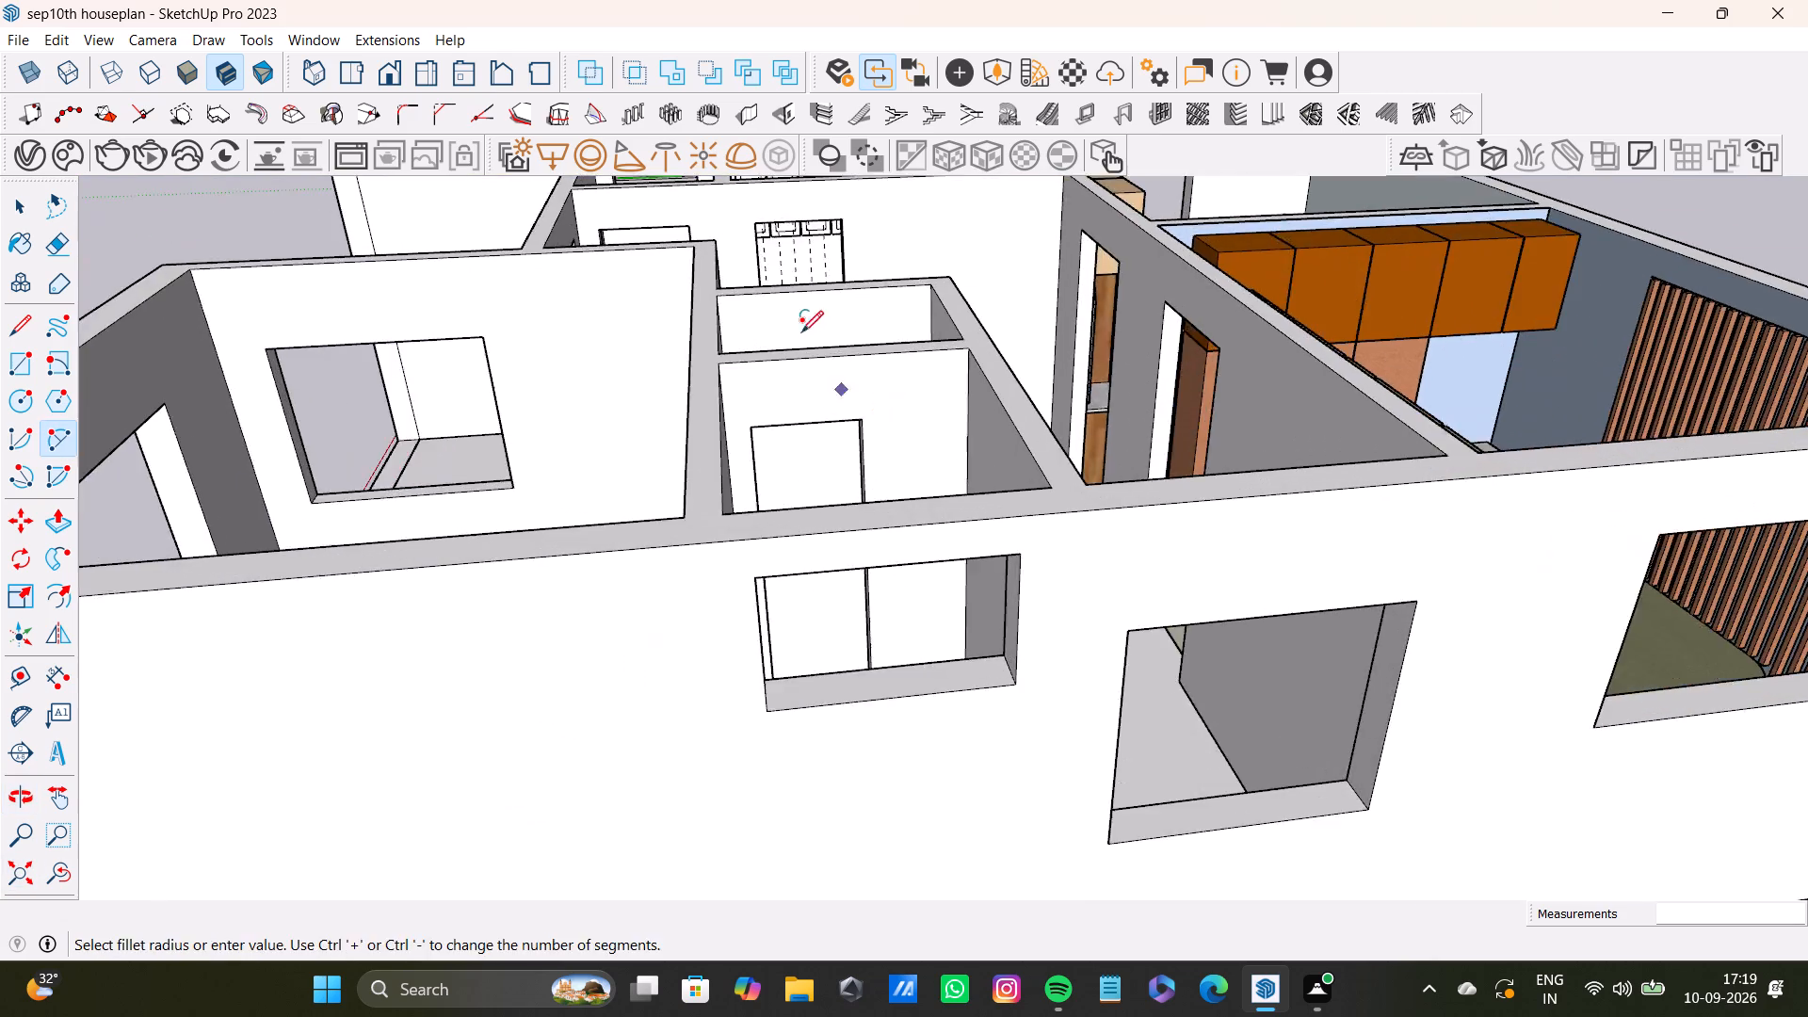
pyautogui.keyDown('shift'); pyautogui.moveTo(783, 279); pyautogui.dragTo(730, 874, button='middle'); pyautogui.keyUp('shift')
pyautogui.scroll(6, 716, 631)
pyautogui.keyDown('shift'); pyautogui.moveTo(734, 886); pyautogui.dragTo(708, 362, button='middle'); pyautogui.keyUp('shift')
pyautogui.scroll(4, 797, 508)
pyautogui.moveTo(796, 672); pyautogui.dragTo(770, 499, button='middle')
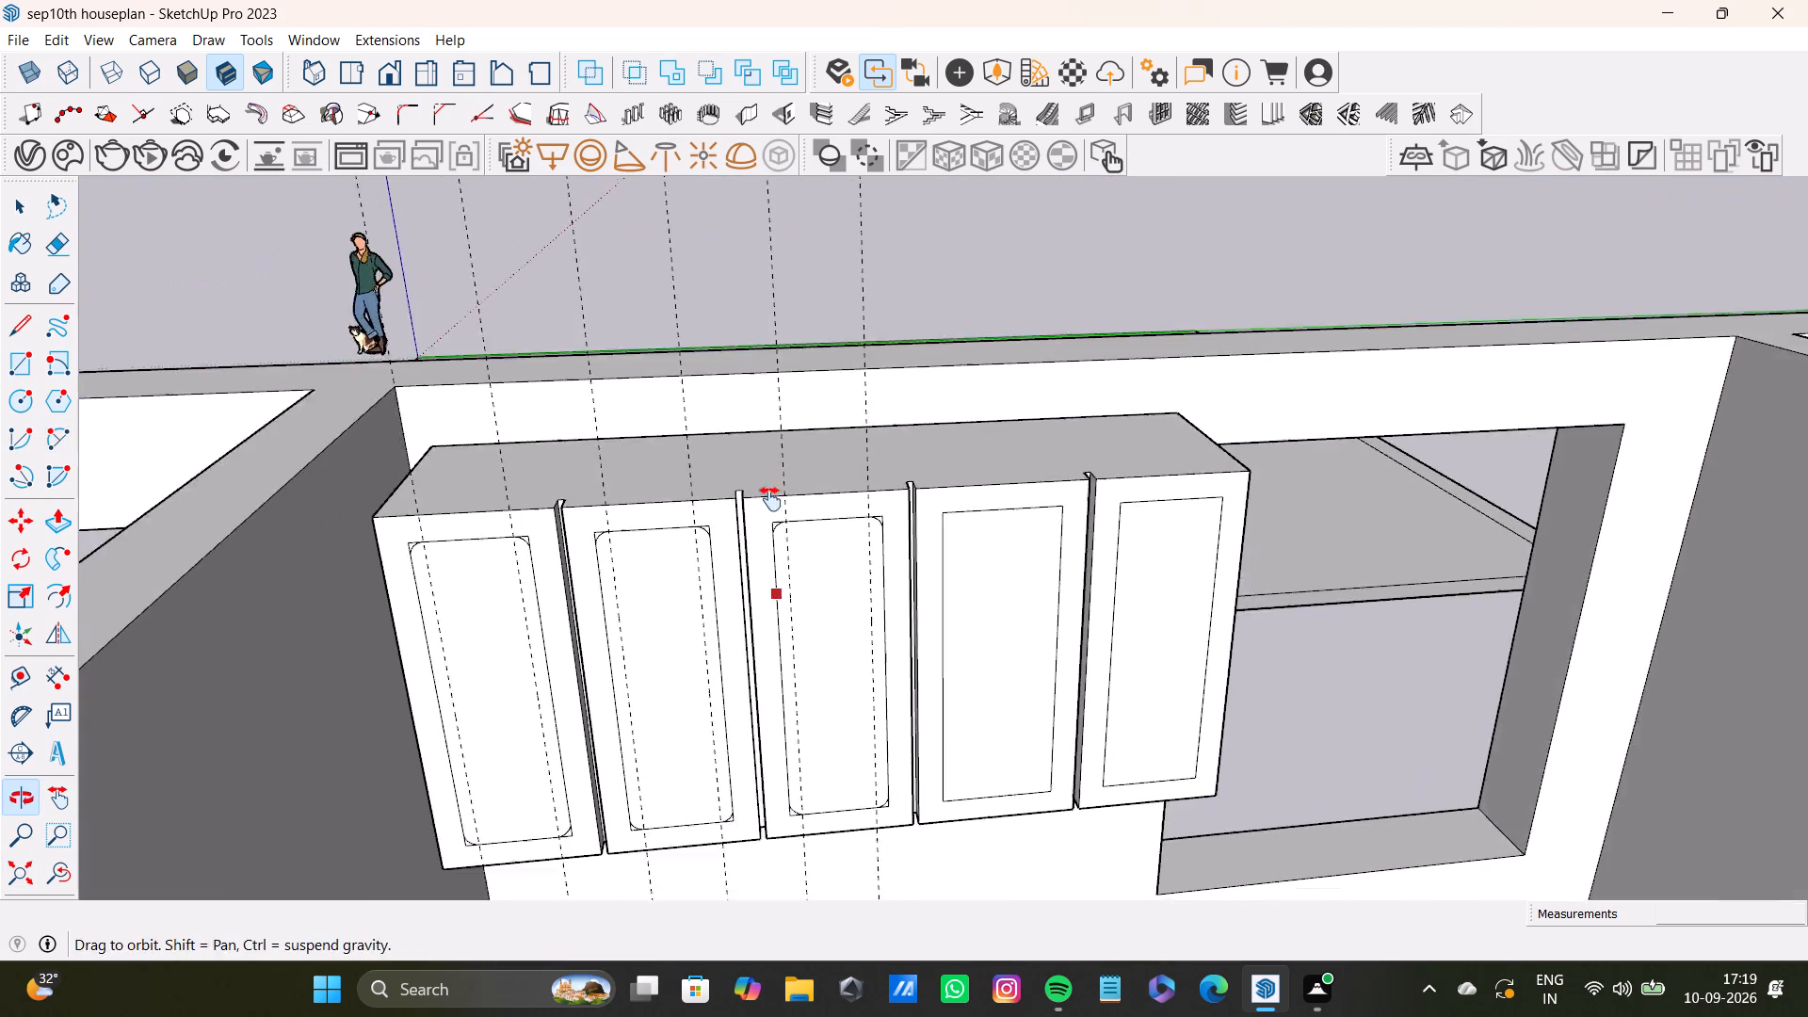
pyautogui.moveTo(770, 499); pyautogui.dragTo(761, 392, button='middle')
pyautogui.moveTo(824, 411); pyautogui.dragTo(755, 441, button='middle')
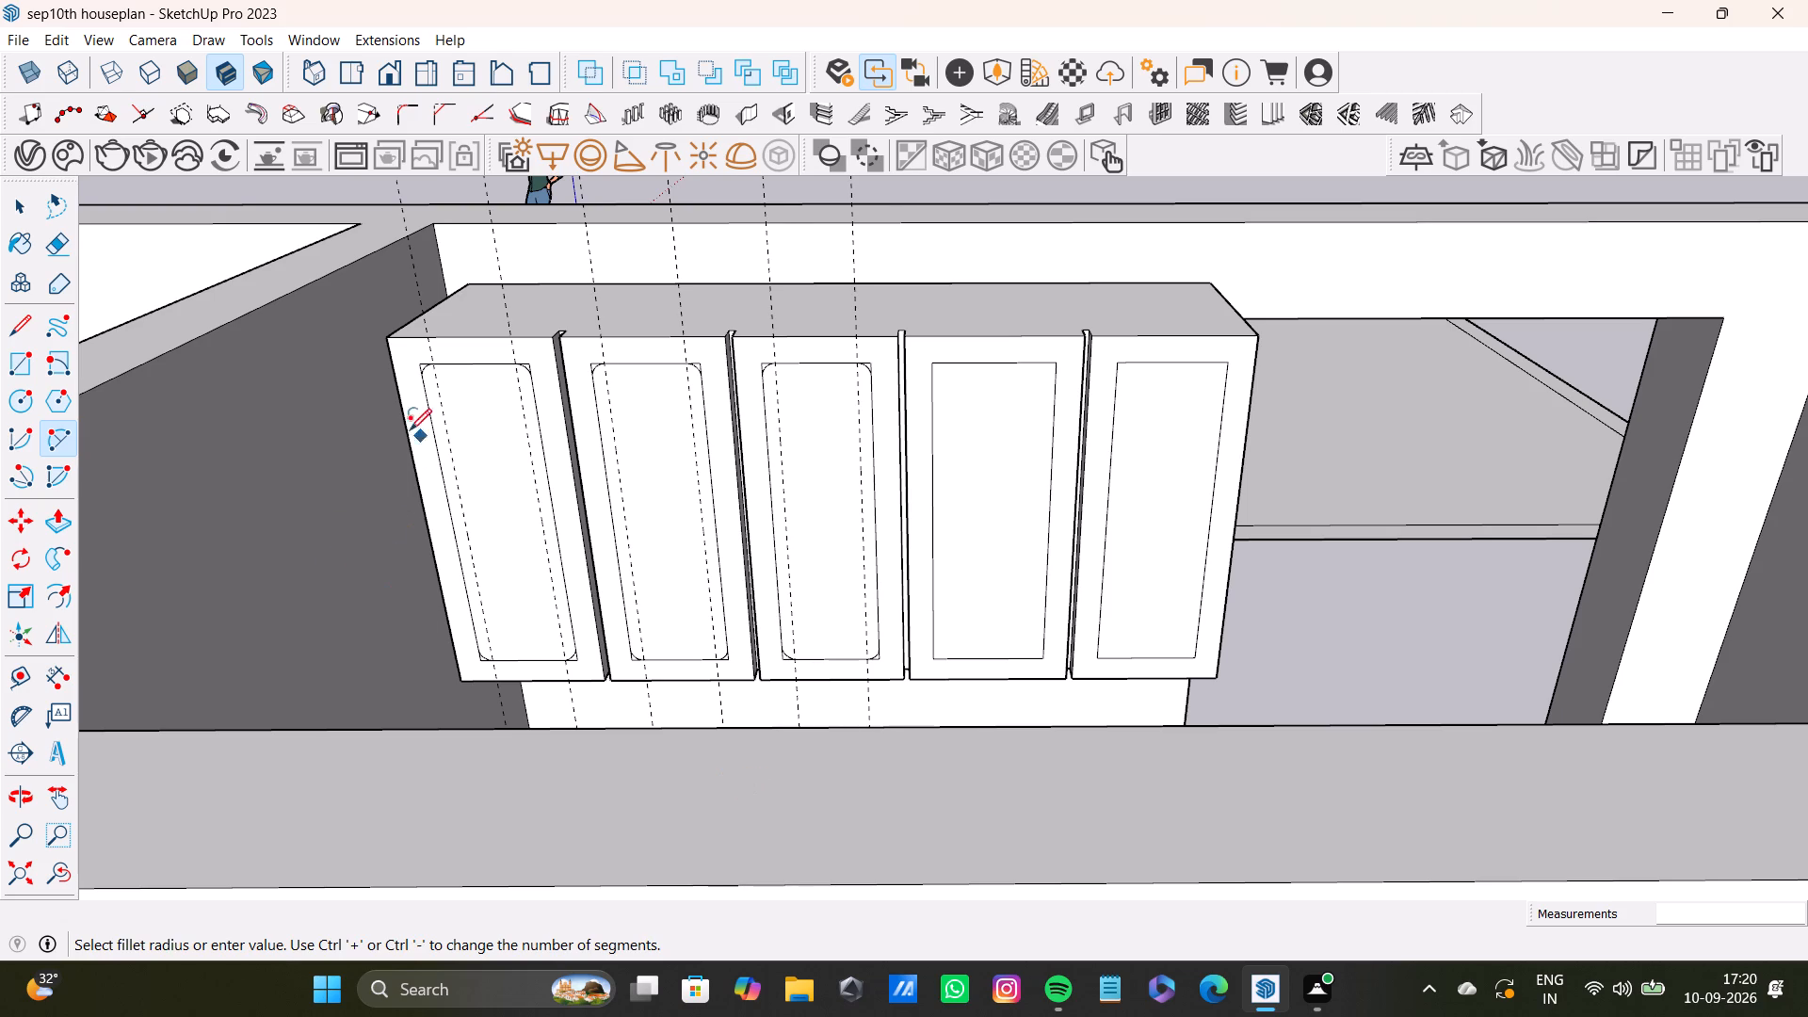
# Delete the rounding arcs at both upper corners of the first door's inset panel.
pyautogui.scroll(3, 369, 363)
pyautogui.press('space')
pyautogui.scroll(12, 371, 336)
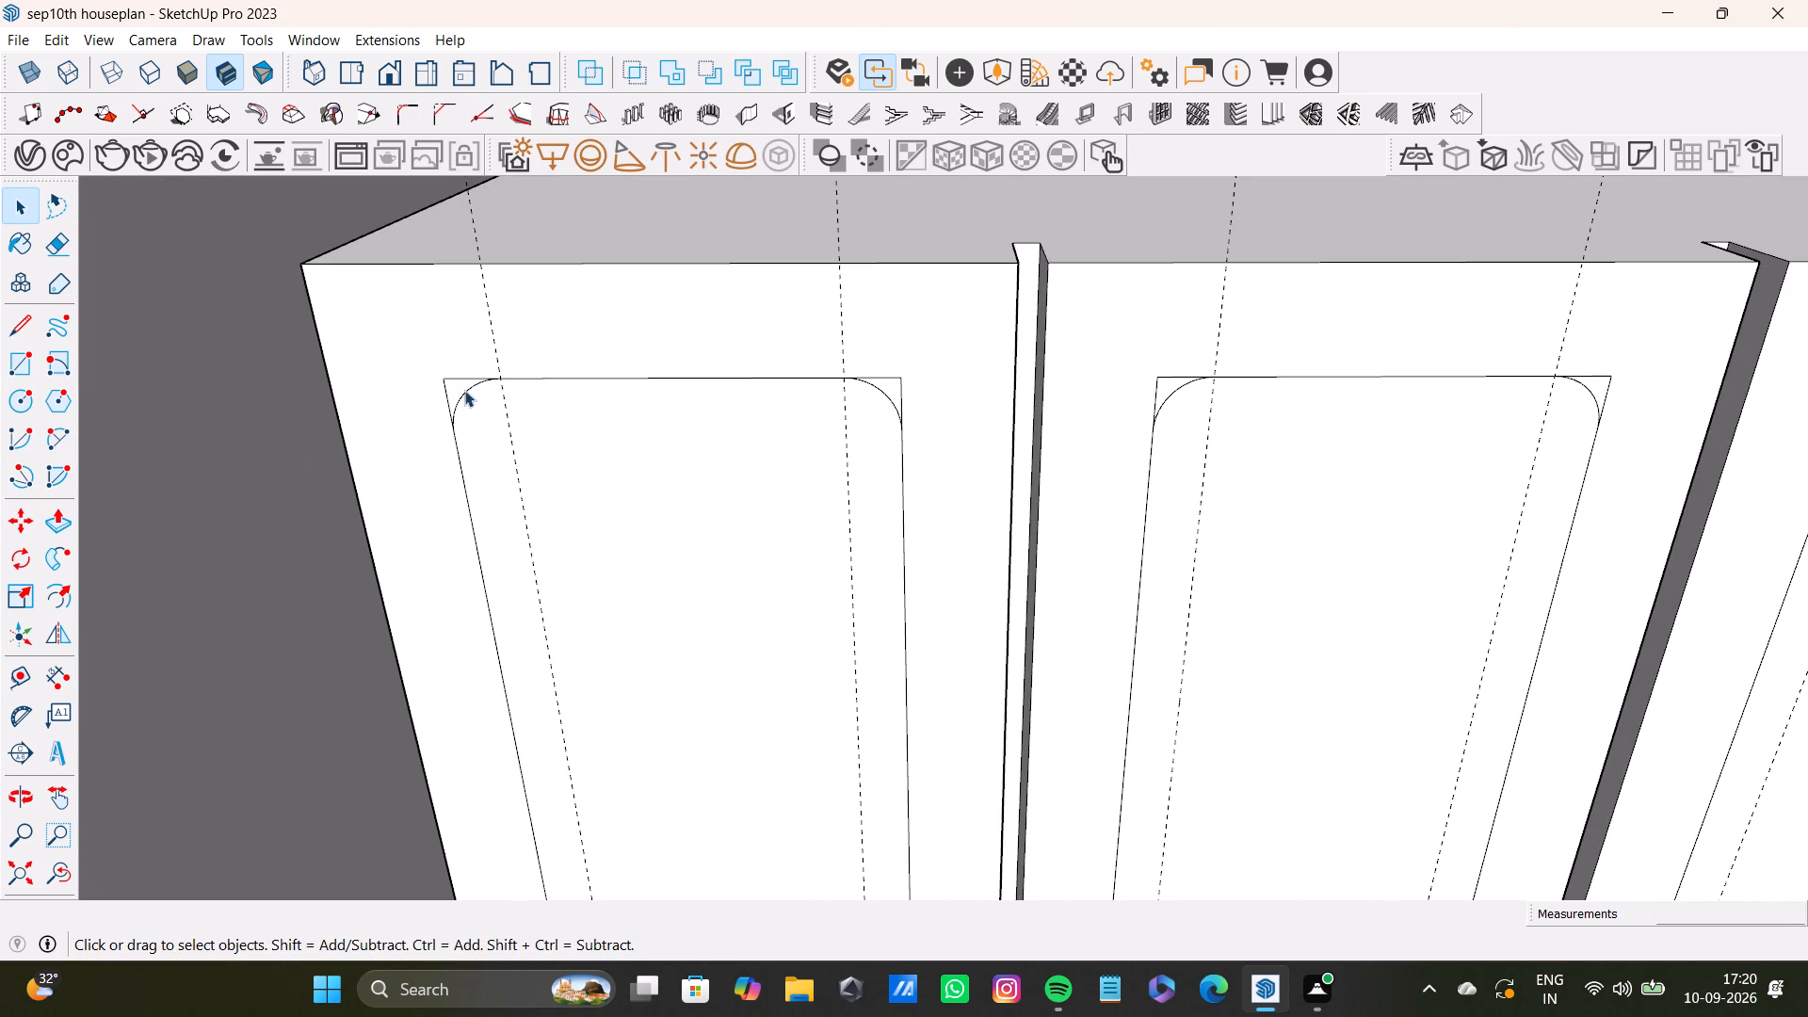
pyautogui.click(473, 395)
pyautogui.click(470, 387)
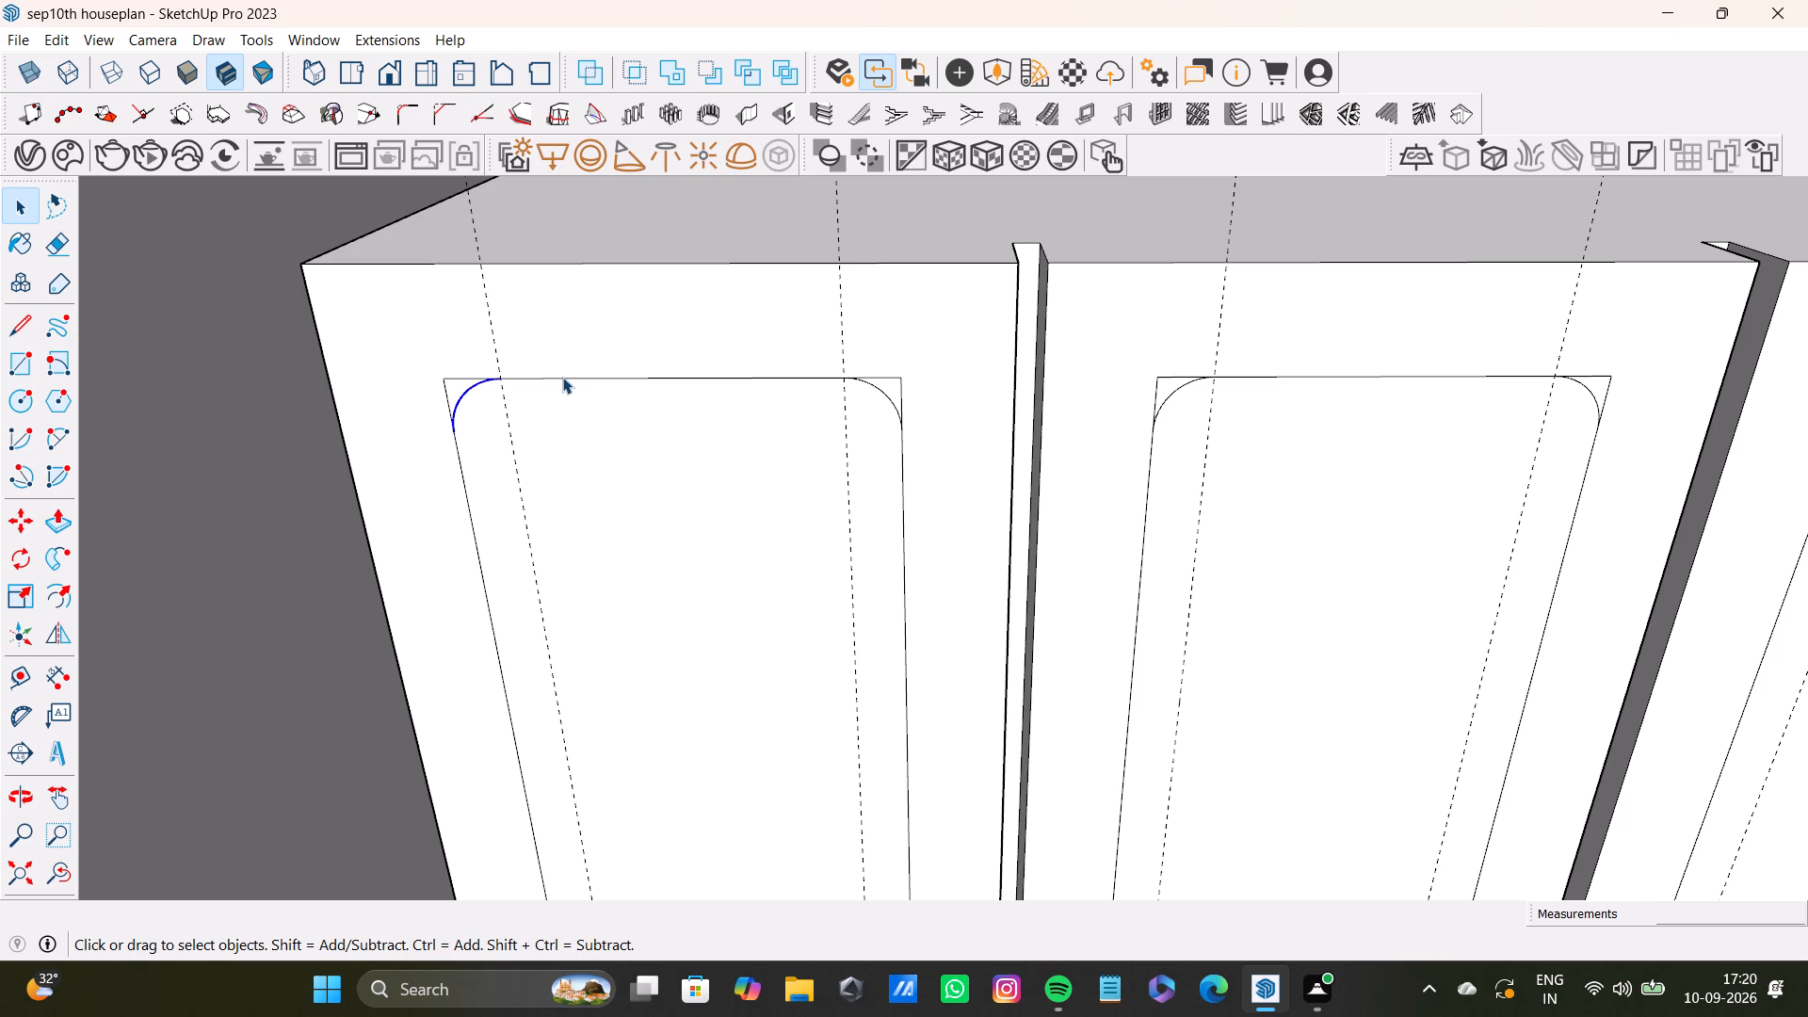
pyautogui.press('Delete')
pyautogui.click(880, 387)
pyautogui.press('Delete')
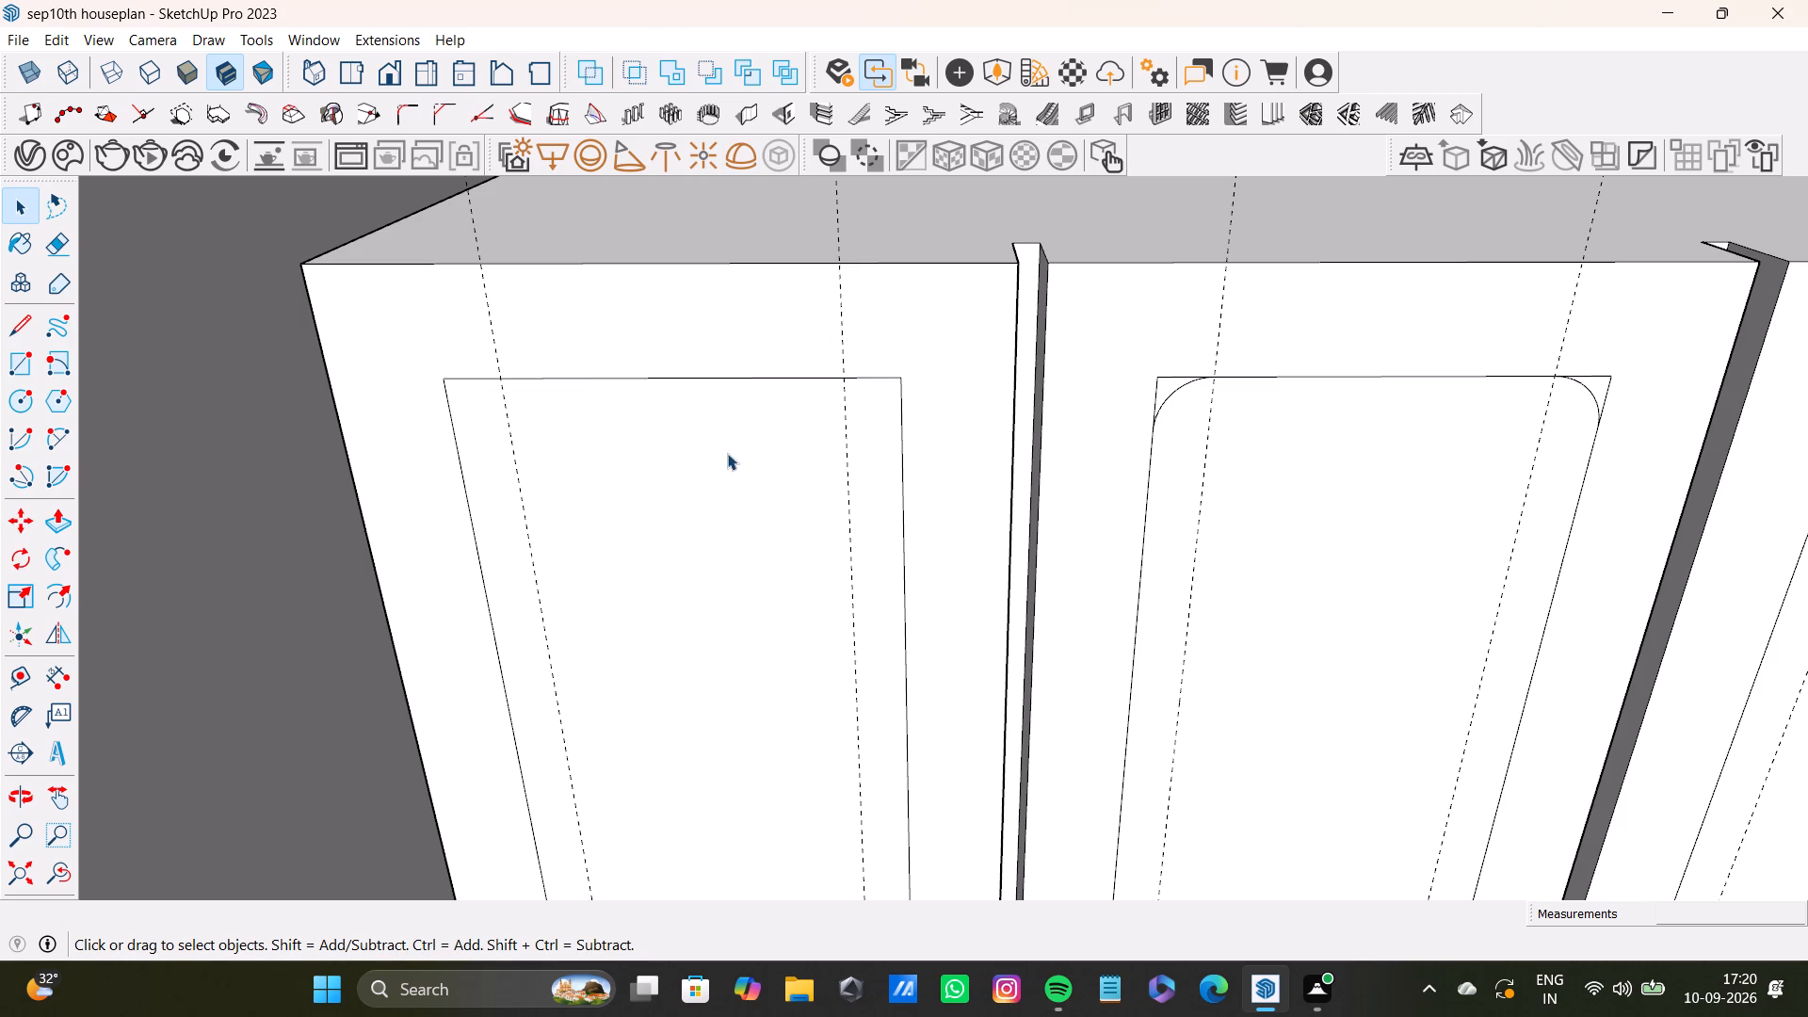
# Delete the rounding arcs at both lower corners of the first door's inset panel.
pyautogui.scroll(-4, 799, 390)
pyautogui.keyDown('shift'); pyautogui.moveTo(813, 422); pyautogui.dragTo(656, 181, button='middle'); pyautogui.keyUp('shift')
pyautogui.scroll(-4, 656, 424)
pyautogui.moveTo(674, 567); pyautogui.dragTo(649, 428, button='middle')
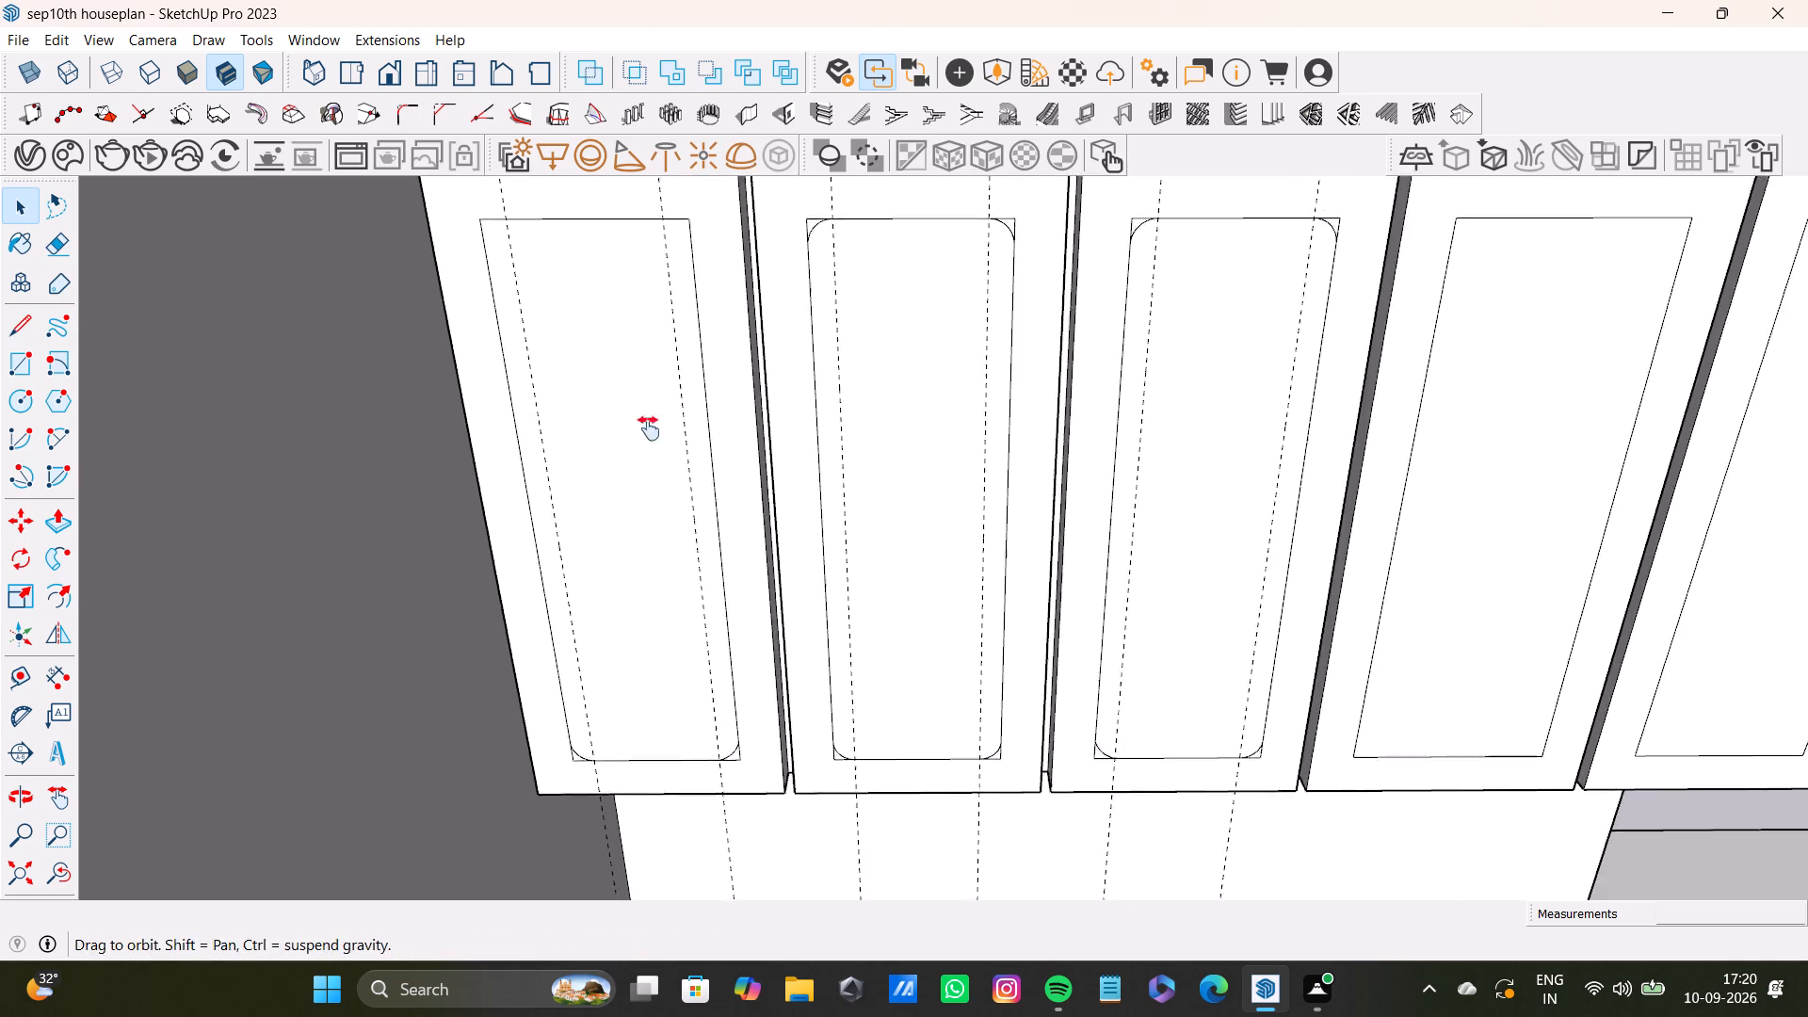
pyautogui.moveTo(649, 428); pyautogui.dragTo(632, 179, button='middle')
pyautogui.scroll(11, 583, 468)
pyautogui.click(534, 356)
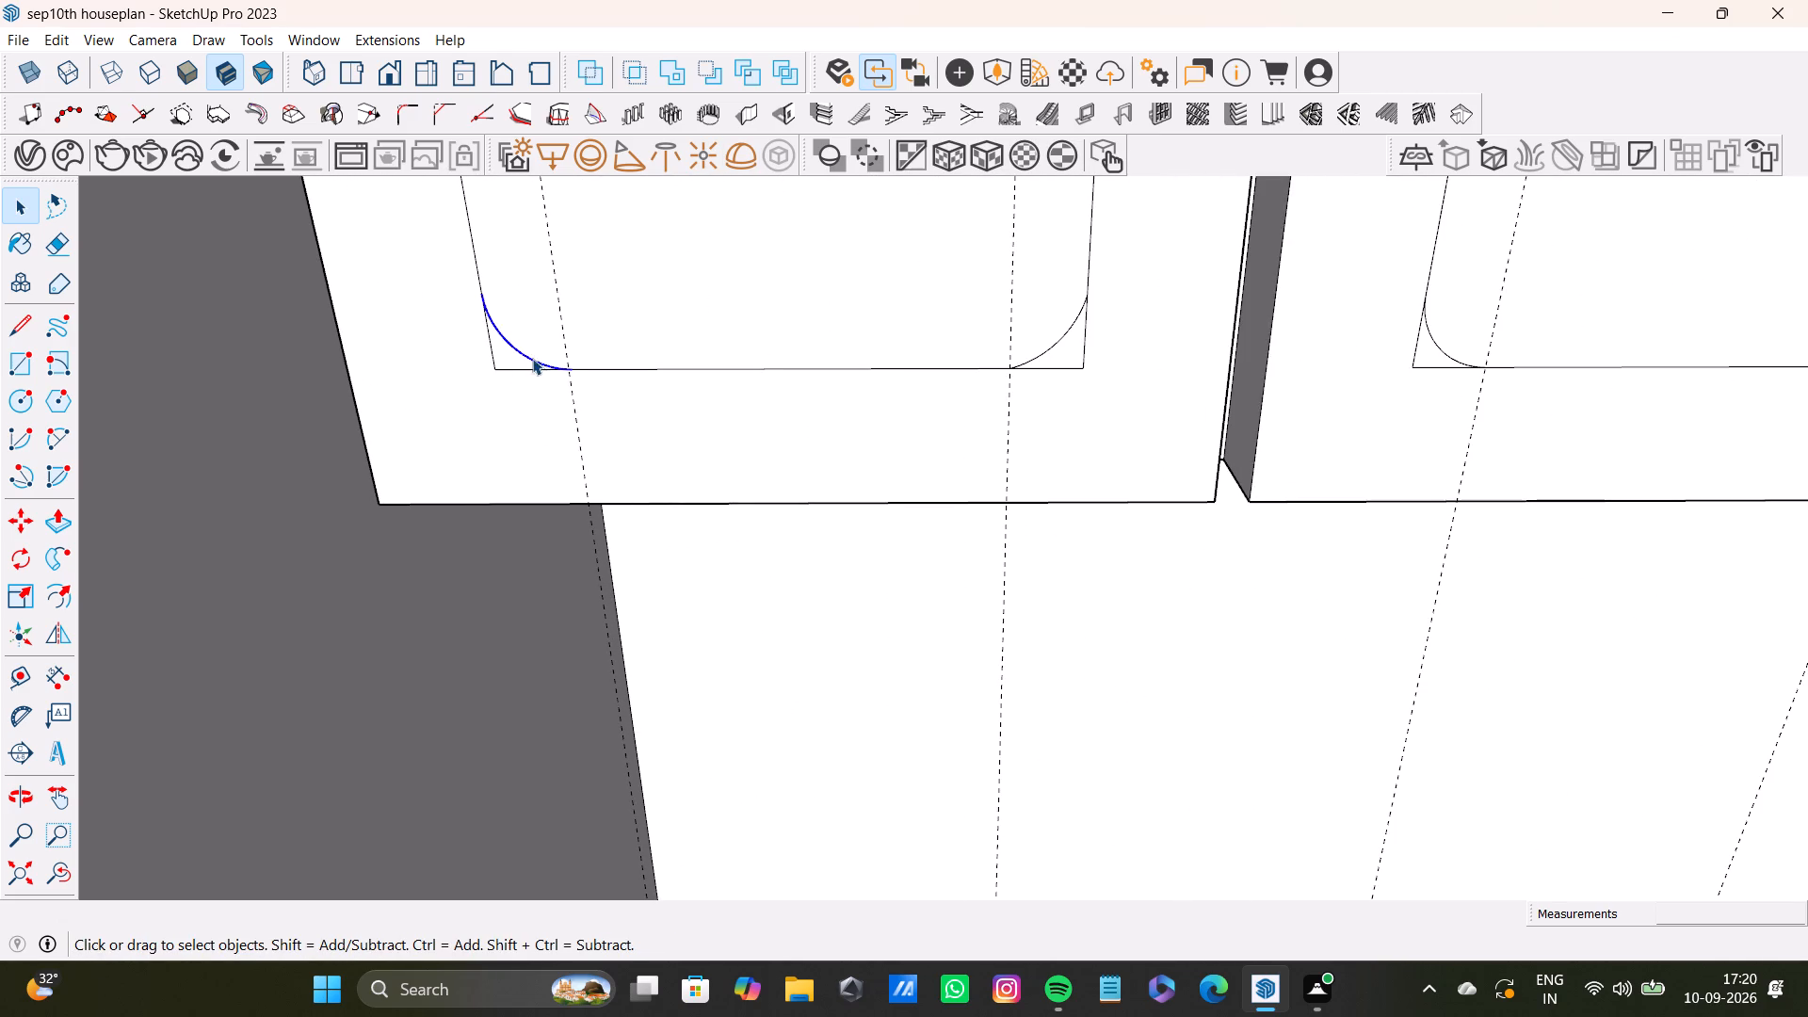
pyautogui.press('Delete')
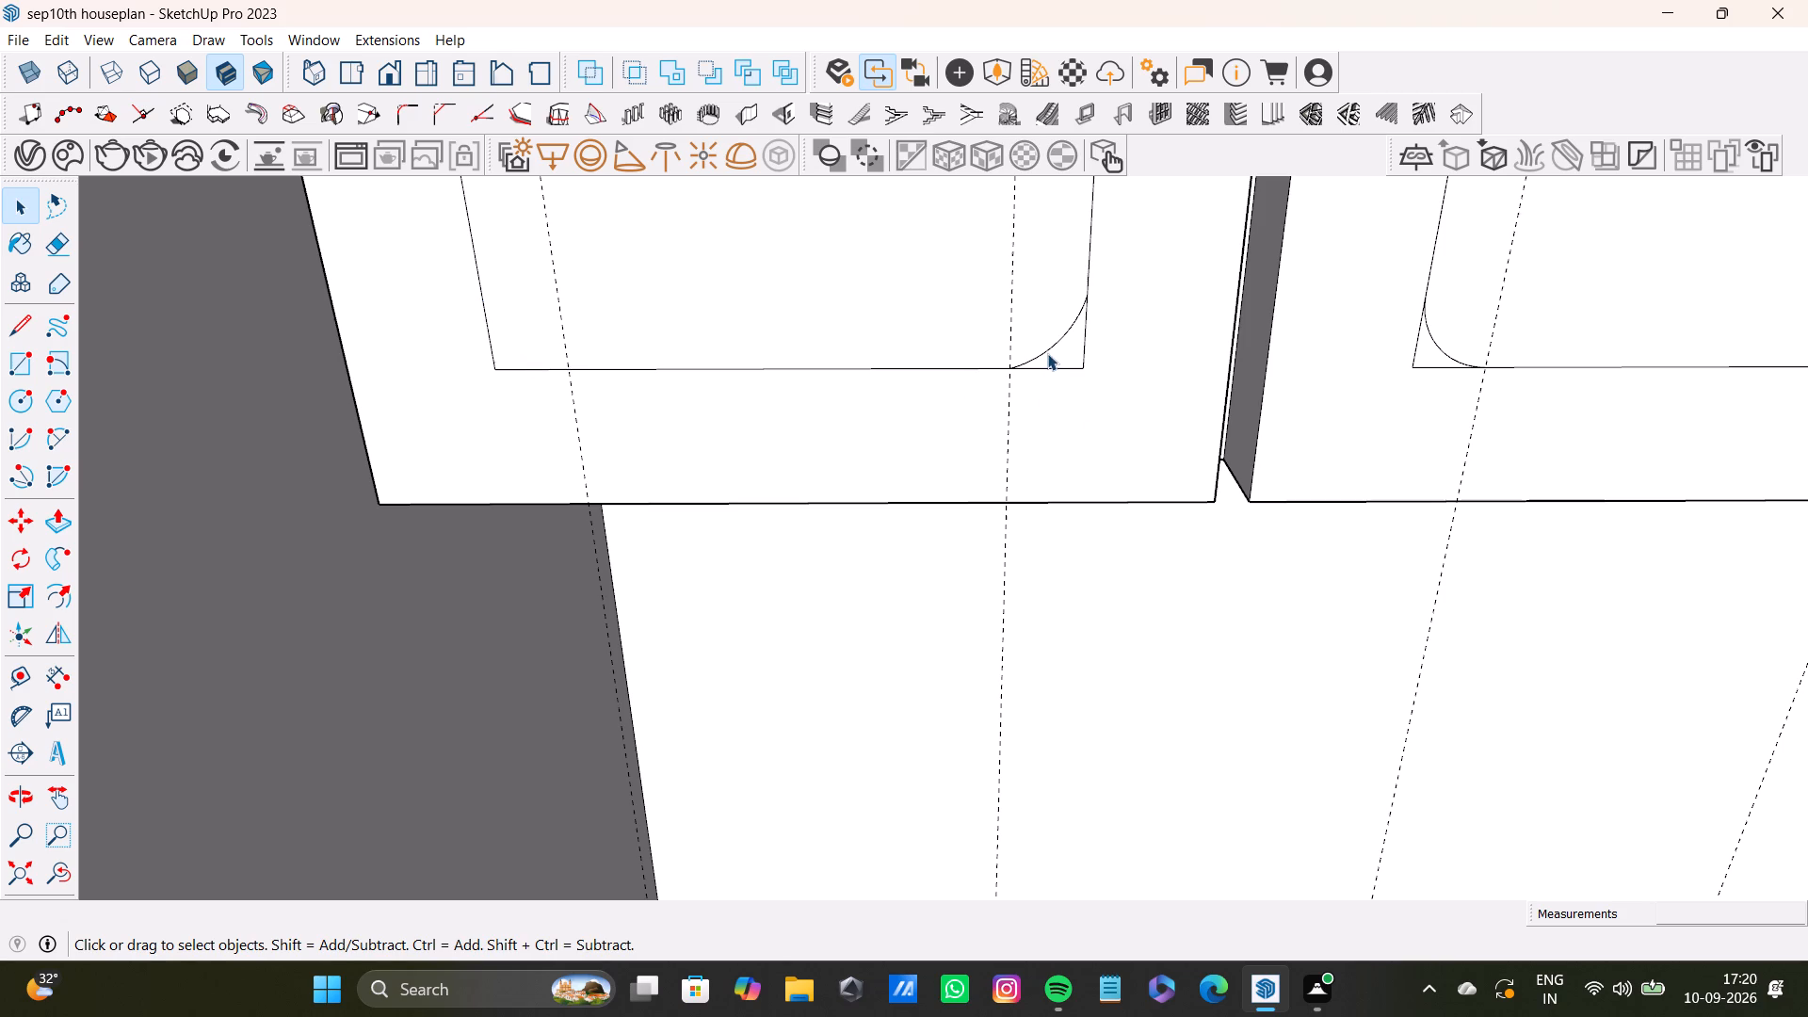
pyautogui.click(1048, 351)
pyautogui.press('Delete')
pyautogui.scroll(-6, 897, 257)
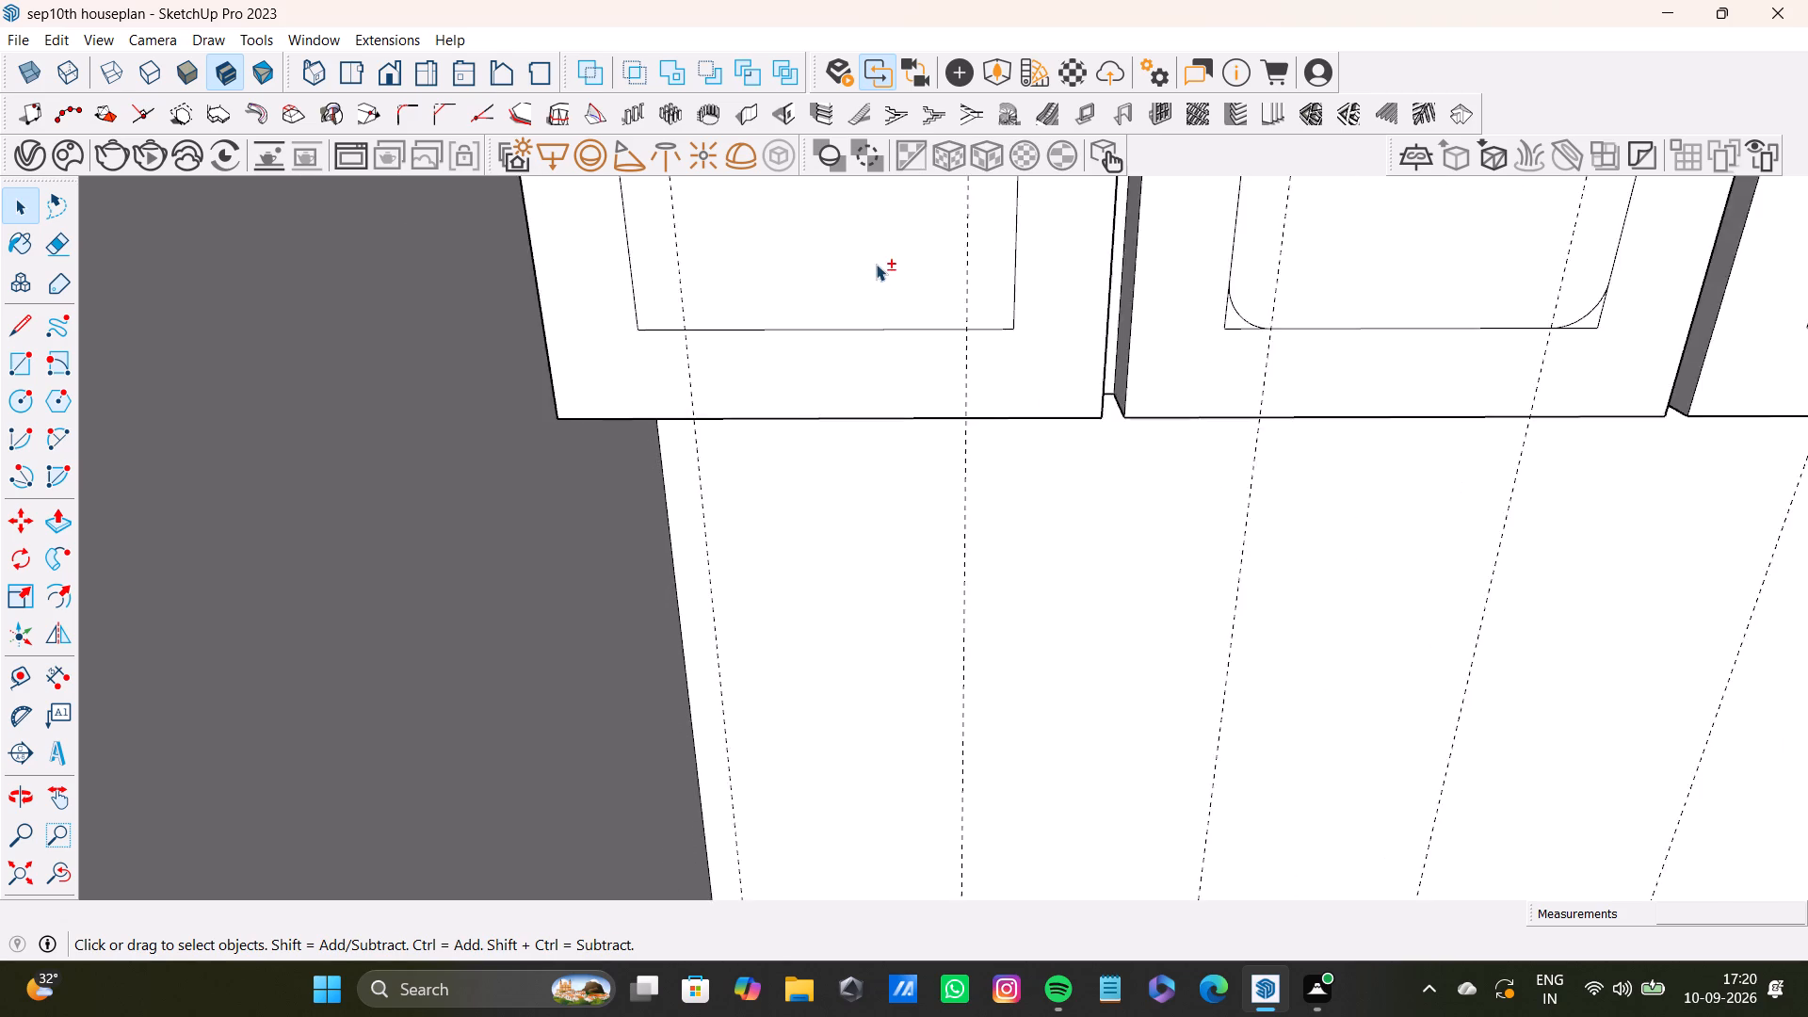
# Delete the rounding arcs at both upper corners of the second door's inset panel.
pyautogui.scroll(-3, 876, 264)
pyautogui.keyDown('shift'); pyautogui.moveTo(894, 225); pyautogui.dragTo(778, 734, button='middle'); pyautogui.keyUp('shift')
pyautogui.scroll(-8, 774, 634)
pyautogui.keyDown('shift'); pyautogui.scroll(11, 880, 325); pyautogui.keyUp('shift')
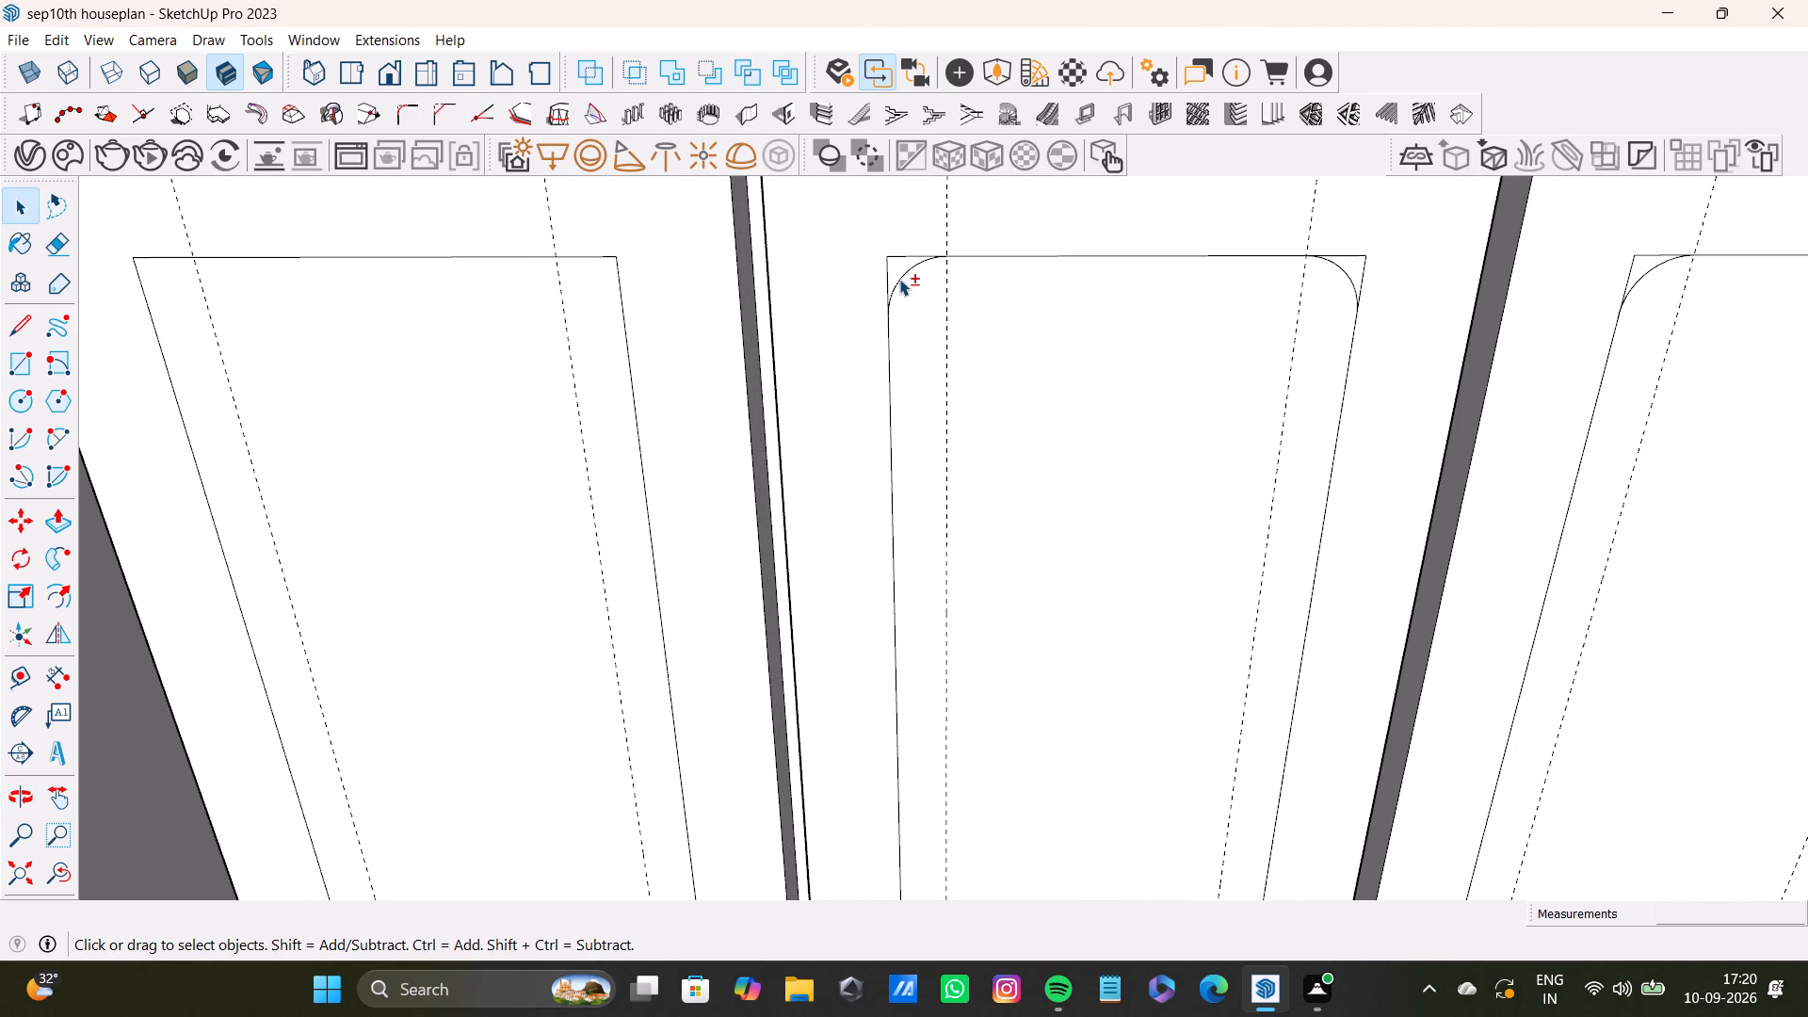
pyautogui.keyDown('shift'); pyautogui.click(899, 279); pyautogui.keyUp('shift')
pyautogui.press('Delete')
pyautogui.click(1348, 278)
pyautogui.press('Delete')
pyautogui.scroll(-14, 1317, 377)
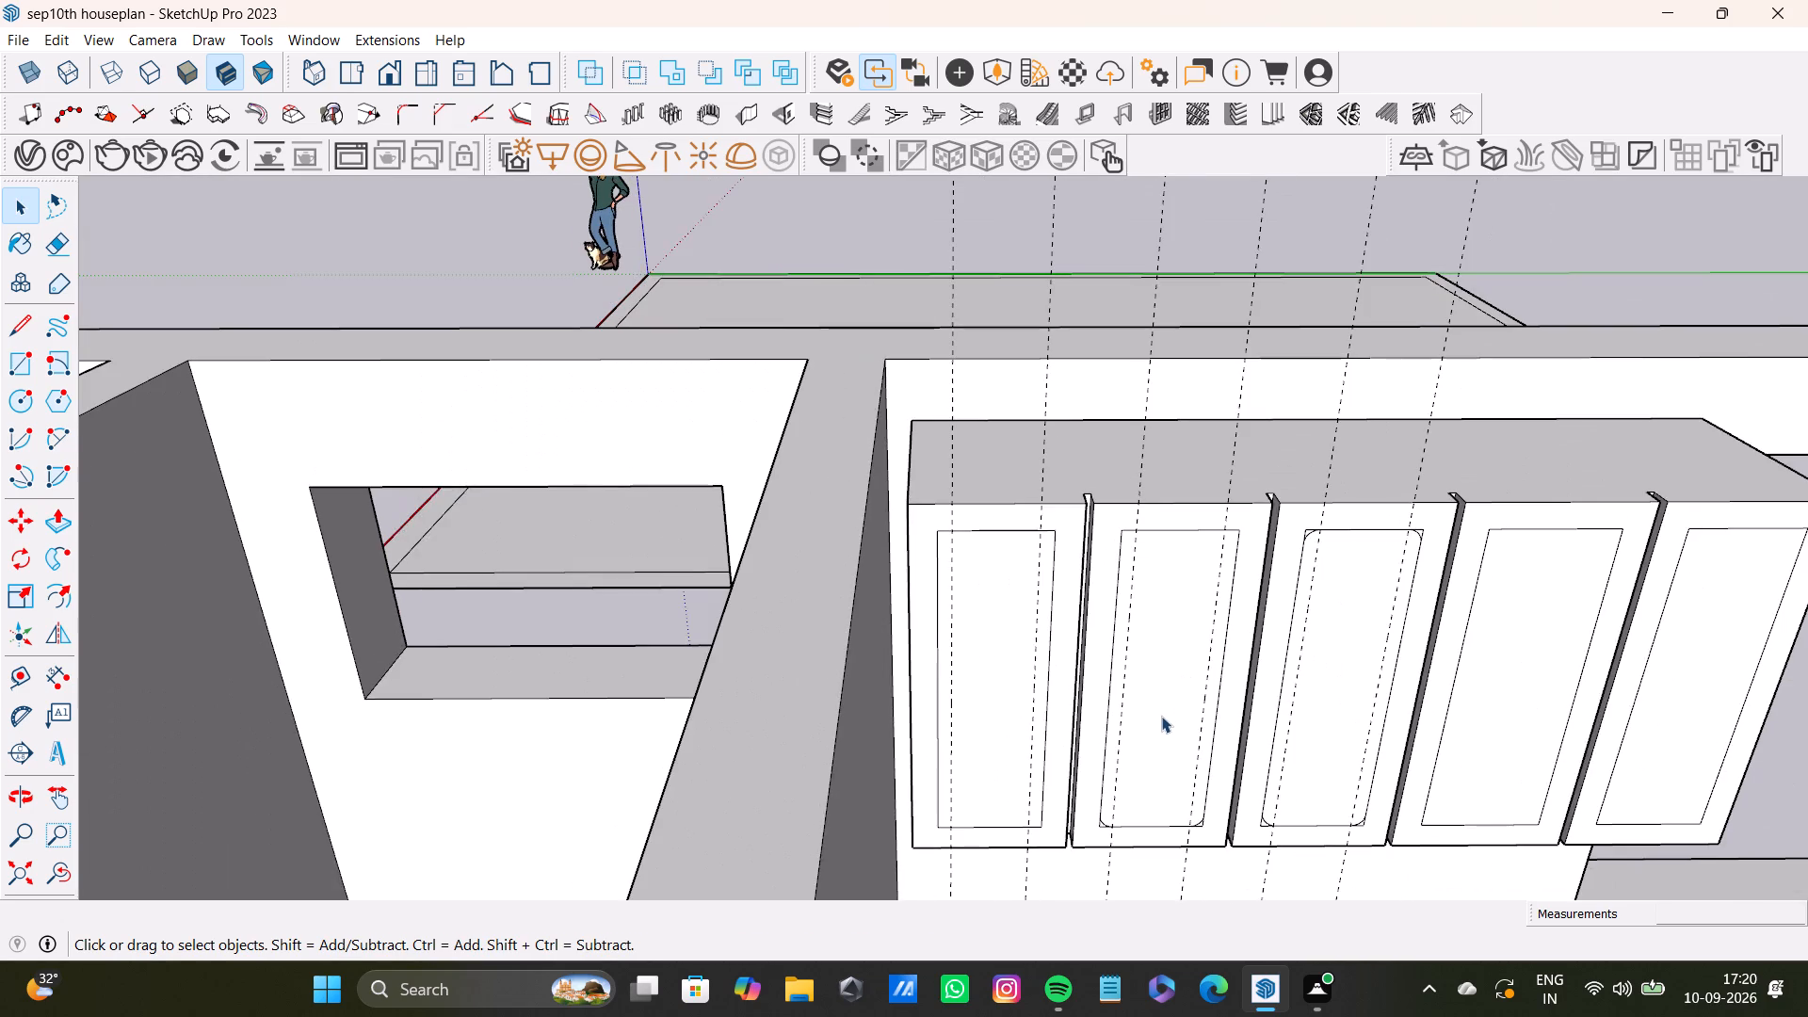
# Delete the rounding arcs at both lower corners of the second door's inset panel.
pyautogui.moveTo(1161, 716); pyautogui.dragTo(1133, 360, button='middle')
pyautogui.scroll(4, 1125, 454)
pyautogui.moveTo(1026, 412); pyautogui.dragTo(1176, 880, button='middle')
pyautogui.scroll(3, 1089, 399)
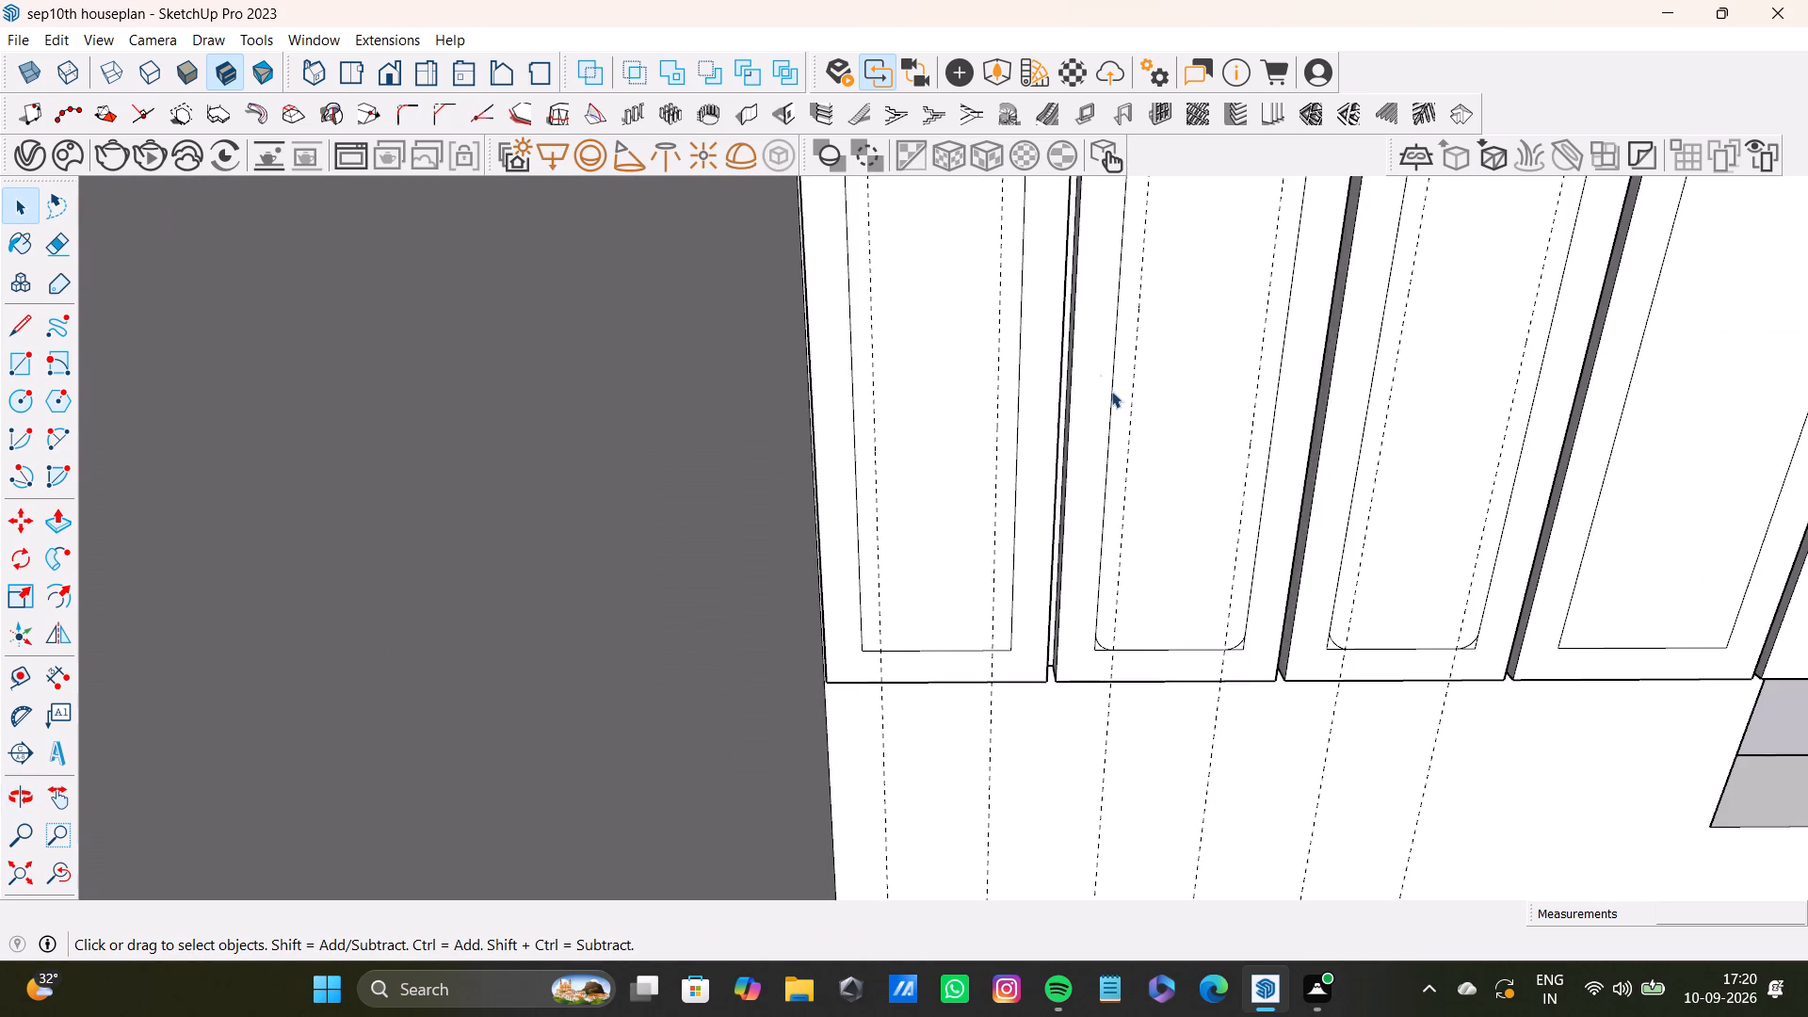
pyautogui.scroll(13, 1114, 650)
pyautogui.click(1101, 649)
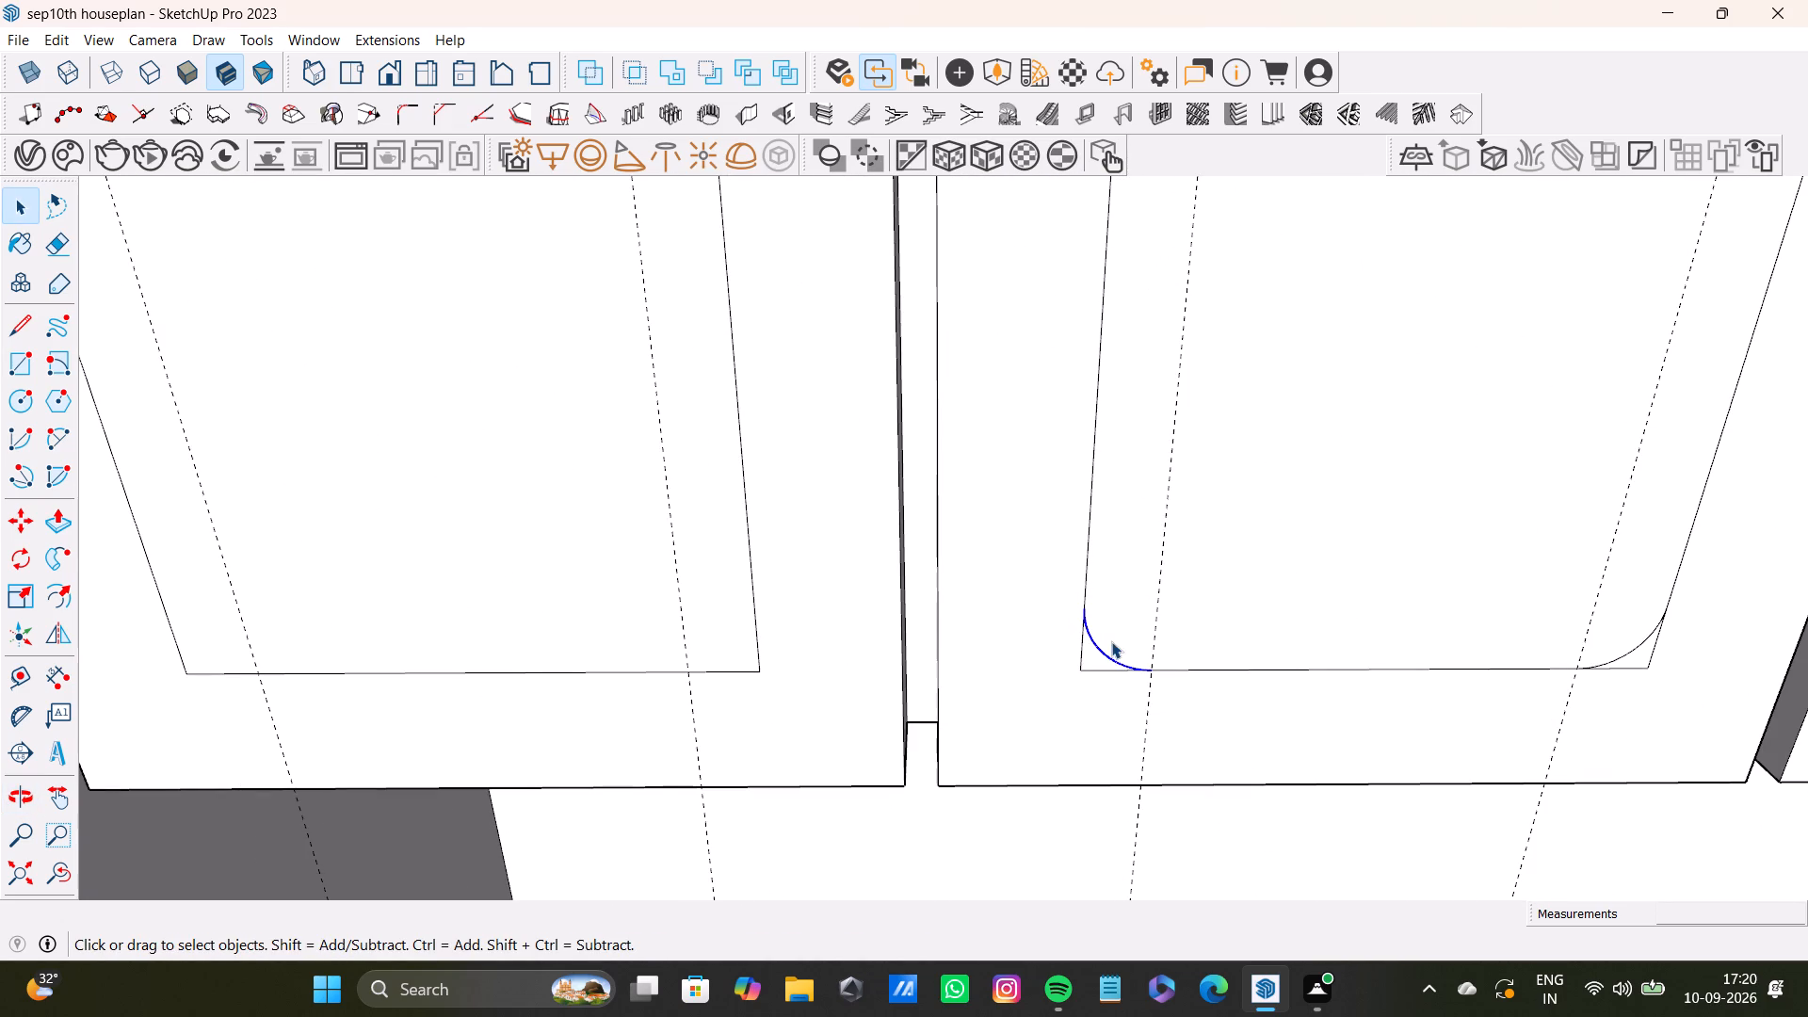
pyautogui.press('Delete')
pyautogui.click(1638, 648)
pyautogui.press('Delete')
# Delete the rounding arcs at both upper corners of the third door's inset panel.
pyautogui.scroll(-5, 1589, 637)
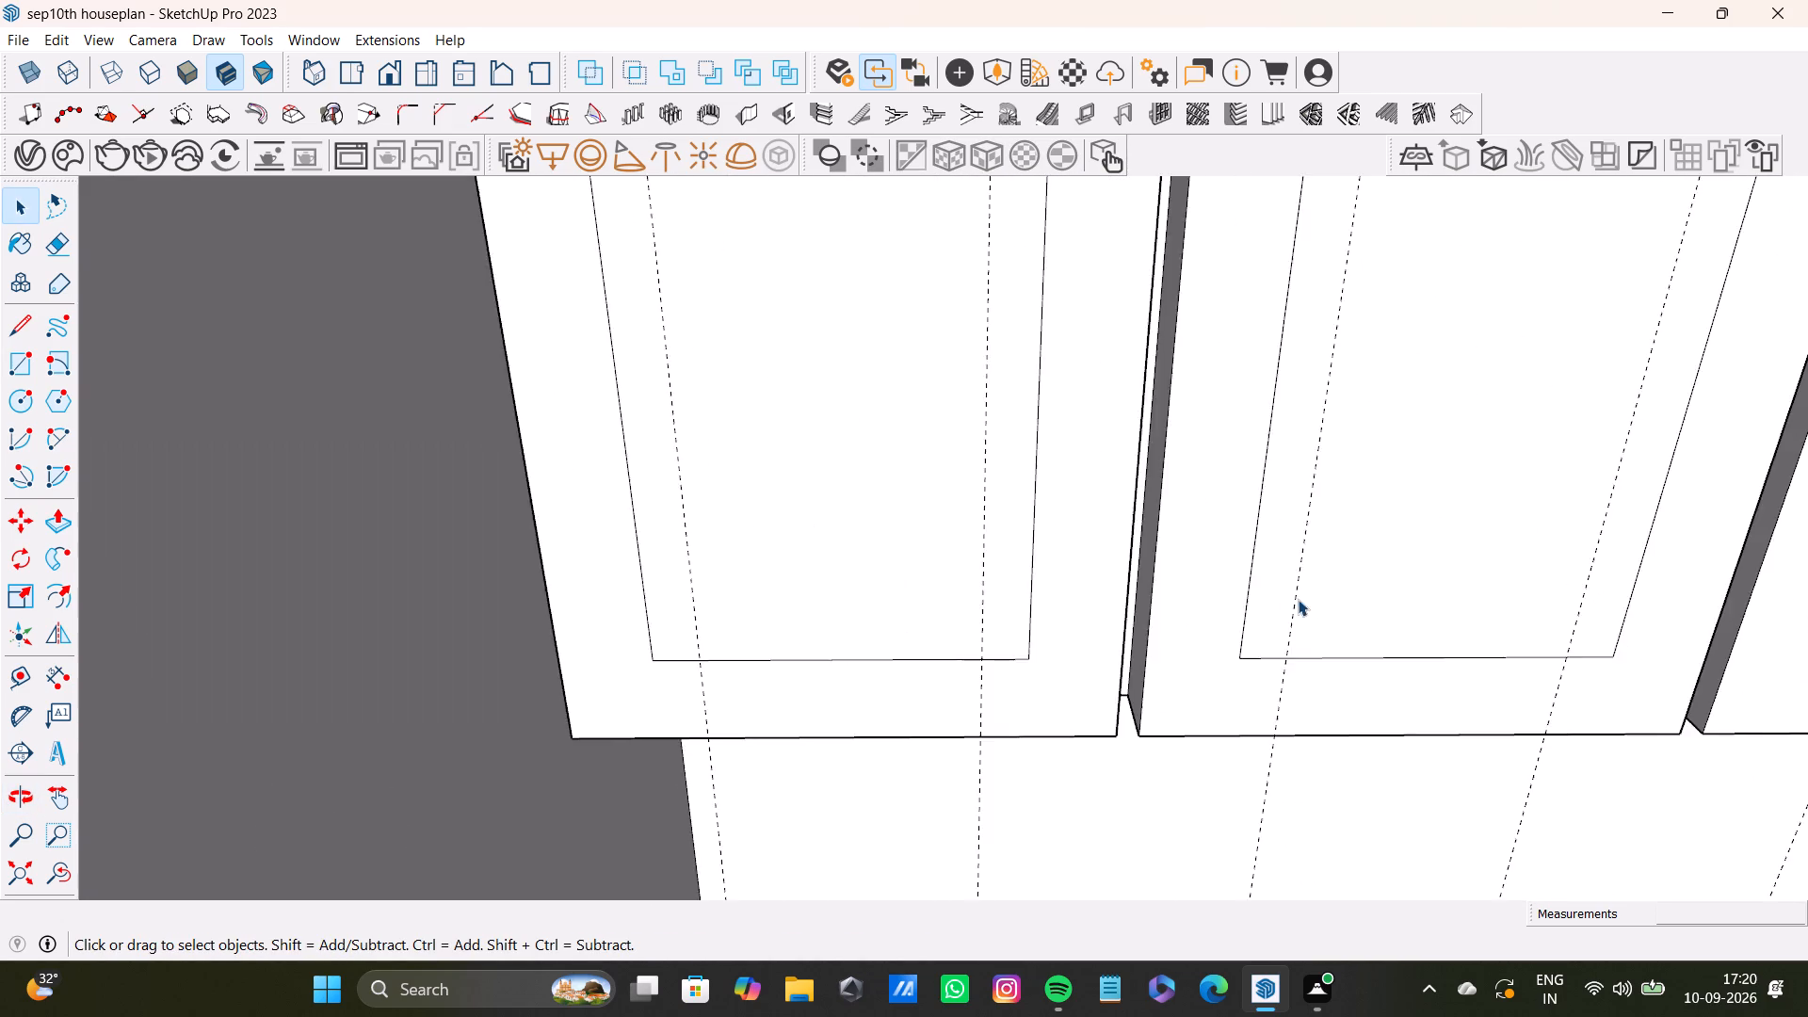
pyautogui.scroll(-10, 1298, 599)
pyautogui.keyDown('shift'); pyautogui.moveTo(1321, 442); pyautogui.dragTo(823, 545, button='middle'); pyautogui.keyUp('shift')
pyautogui.scroll(-5, 888, 476)
pyautogui.scroll(14, 973, 351)
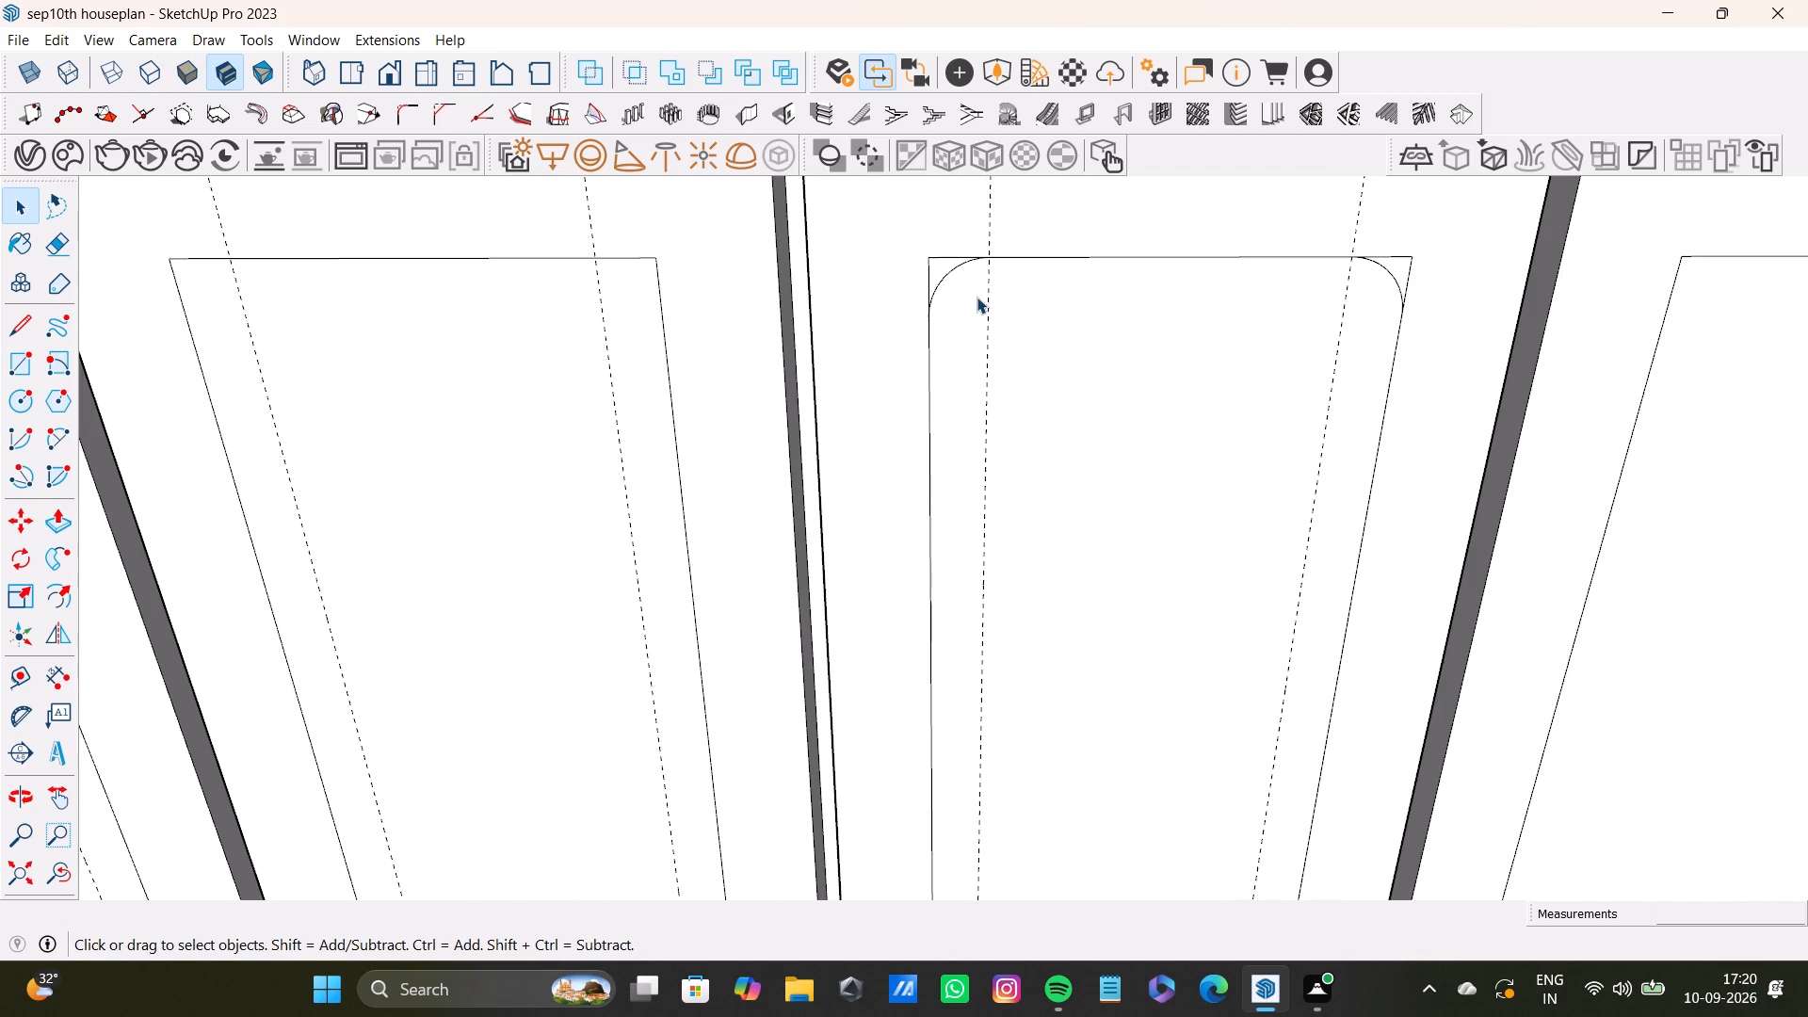
pyautogui.click(948, 278)
pyautogui.press('Delete')
pyautogui.click(1398, 284)
pyautogui.press('Delete')
# Delete the rounding arcs at both lower corners of the third door's inset panel.
pyautogui.scroll(-10, 1122, 518)
pyautogui.keyDown('shift'); pyautogui.moveTo(1047, 787); pyautogui.dragTo(1012, 486, button='middle'); pyautogui.keyUp('shift')
pyautogui.scroll(4, 919, 589)
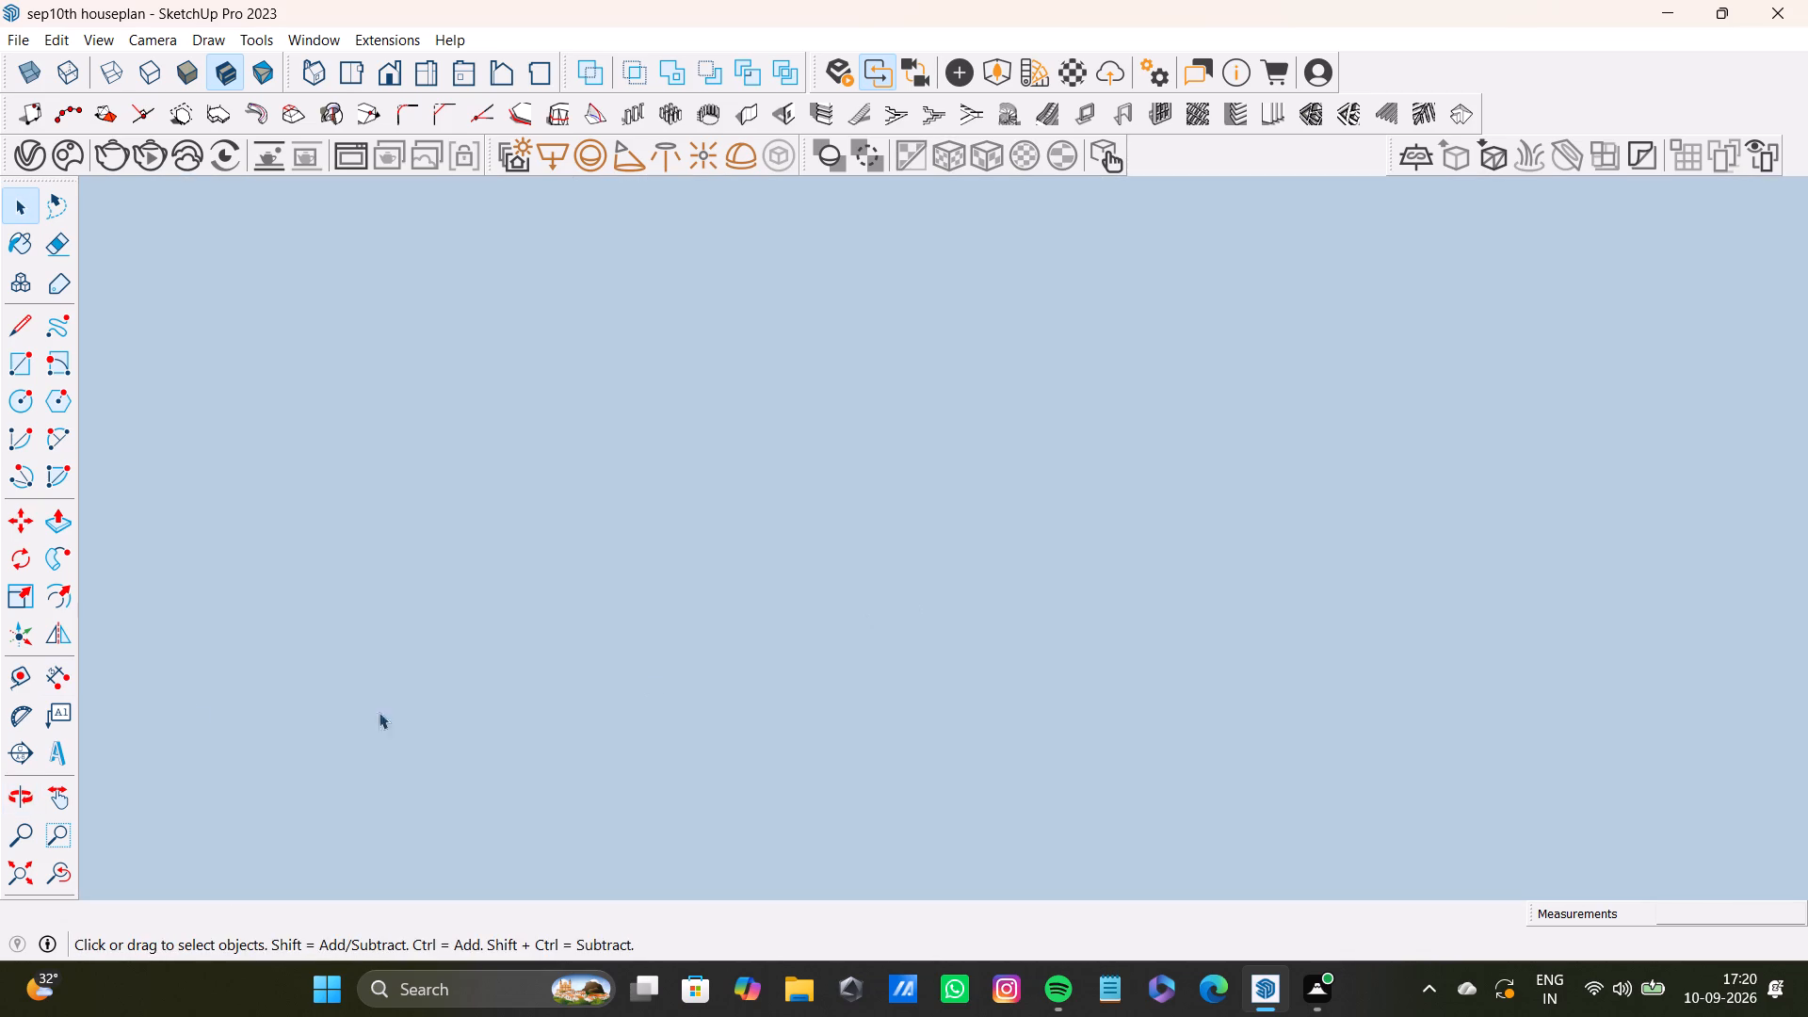
pyautogui.click(64, 880)
pyautogui.click(17, 875)
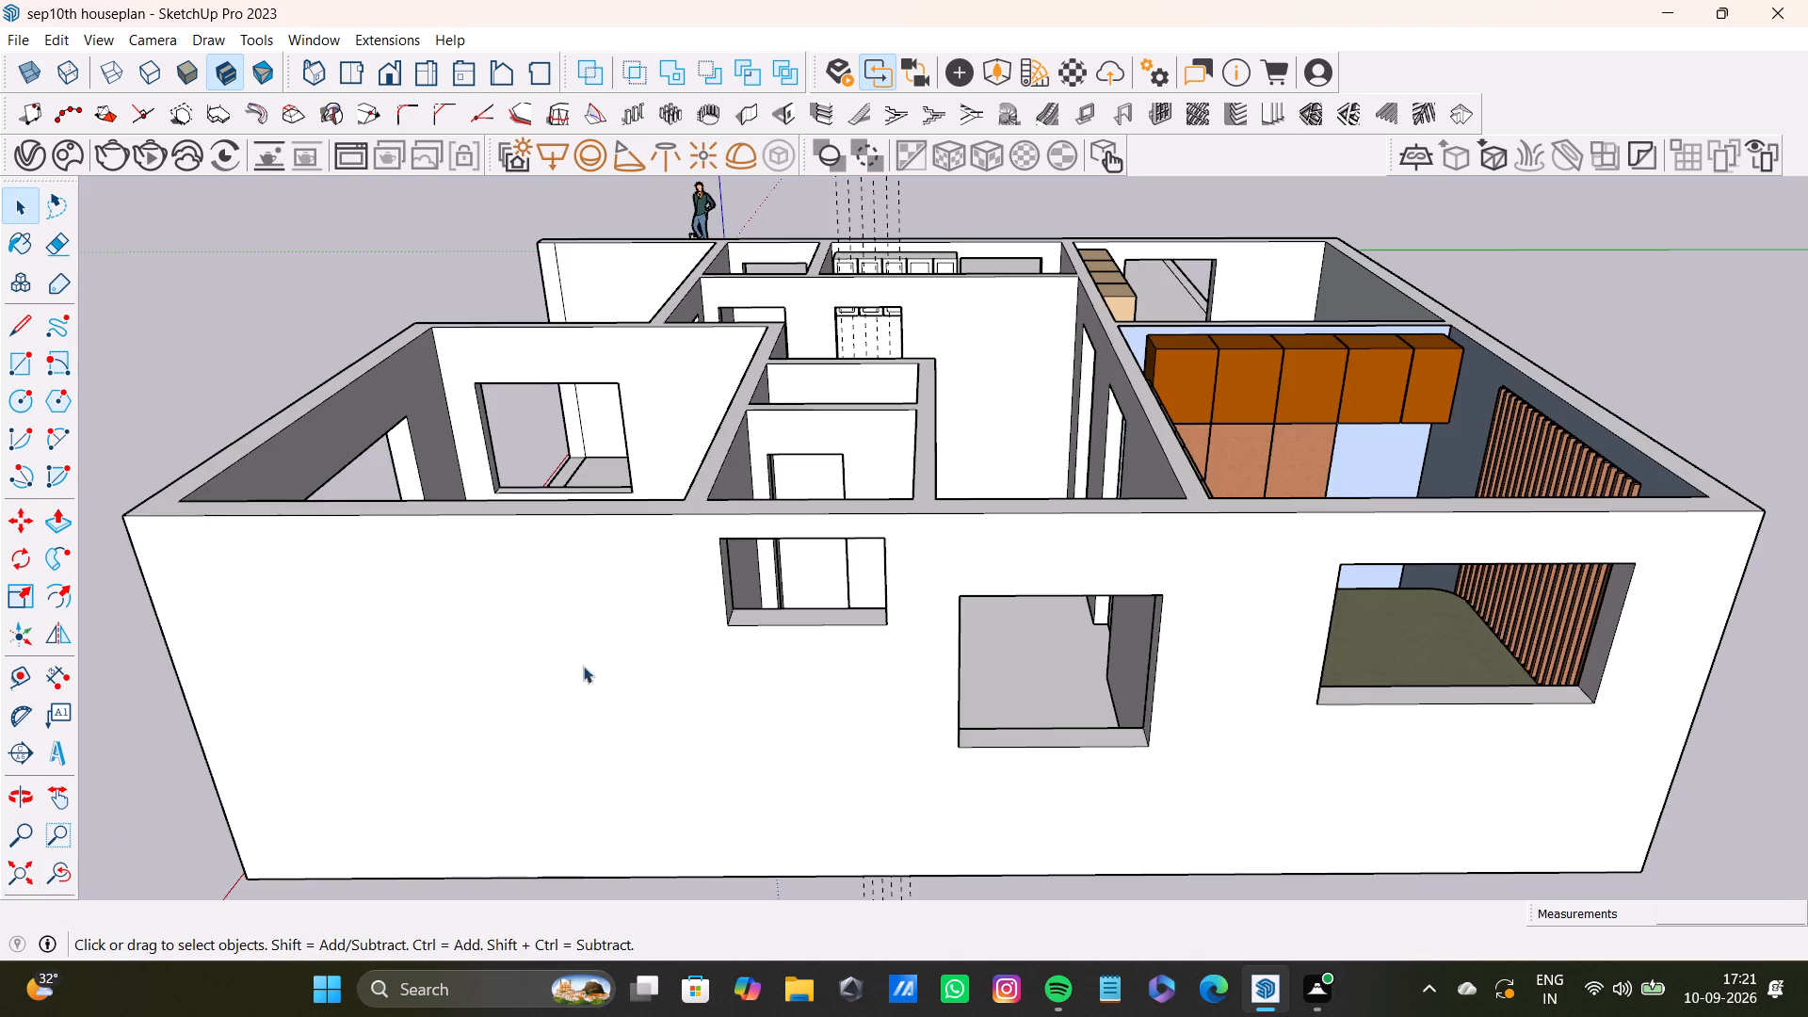
pyautogui.moveTo(847, 425); pyautogui.dragTo(845, 712, button='middle')
pyautogui.scroll(6, 879, 417)
pyautogui.keyDown('shift'); pyautogui.moveTo(888, 319); pyautogui.dragTo(928, 969, button='middle'); pyautogui.keyUp('shift')
pyautogui.keyDown('shift'); pyautogui.scroll(-1, 928, 969); pyautogui.keyUp('shift')
pyautogui.scroll(7, 924, 775)
pyautogui.scroll(6, 826, 460)
pyautogui.keyDown('shift'); pyautogui.moveTo(848, 442); pyautogui.dragTo(883, 552, button='middle'); pyautogui.keyUp('shift')
pyautogui.scroll(10, 1072, 624)
pyautogui.click(1002, 535)
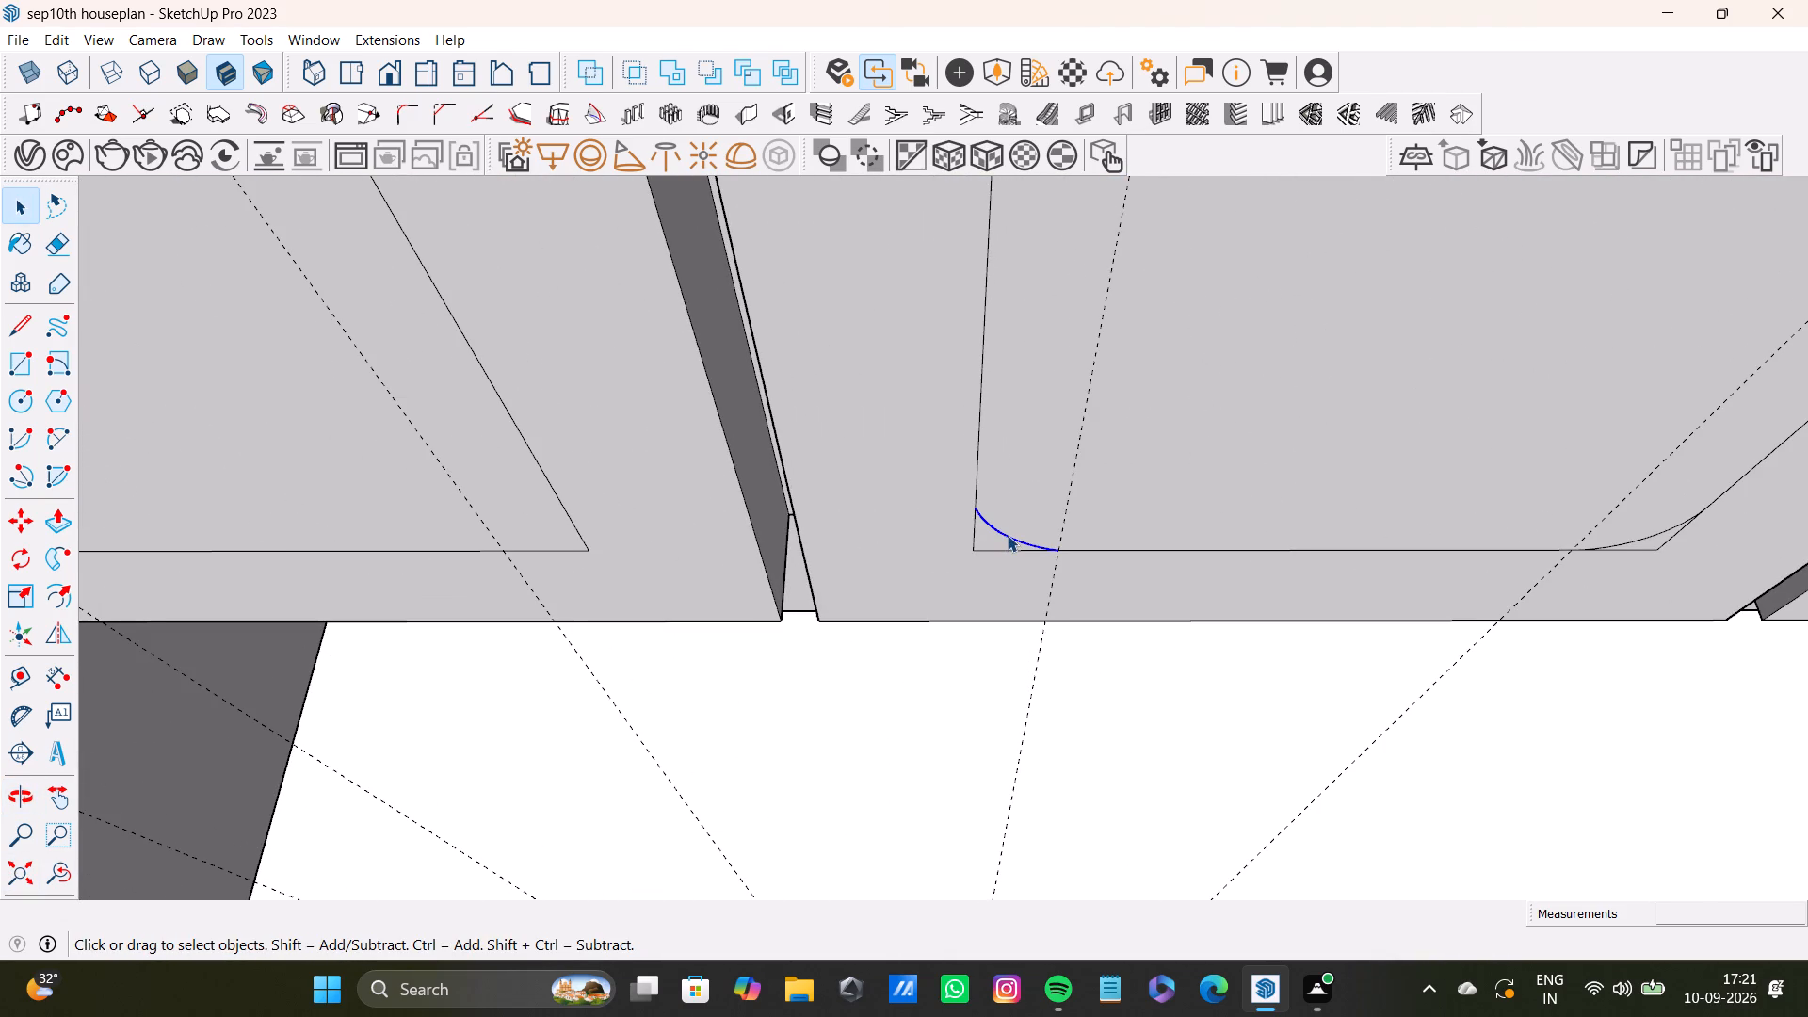
pyautogui.press('Delete')
pyautogui.click(1661, 532)
pyautogui.press('Delete')
# Examine the inset panel corners of all five overhead doors for leftover arcs.
pyautogui.scroll(-9, 1582, 540)
pyautogui.scroll(-4, 1462, 540)
pyautogui.keyDown('shift'); pyautogui.moveTo(1474, 426); pyautogui.dragTo(942, 637, button='middle'); pyautogui.keyUp('shift')
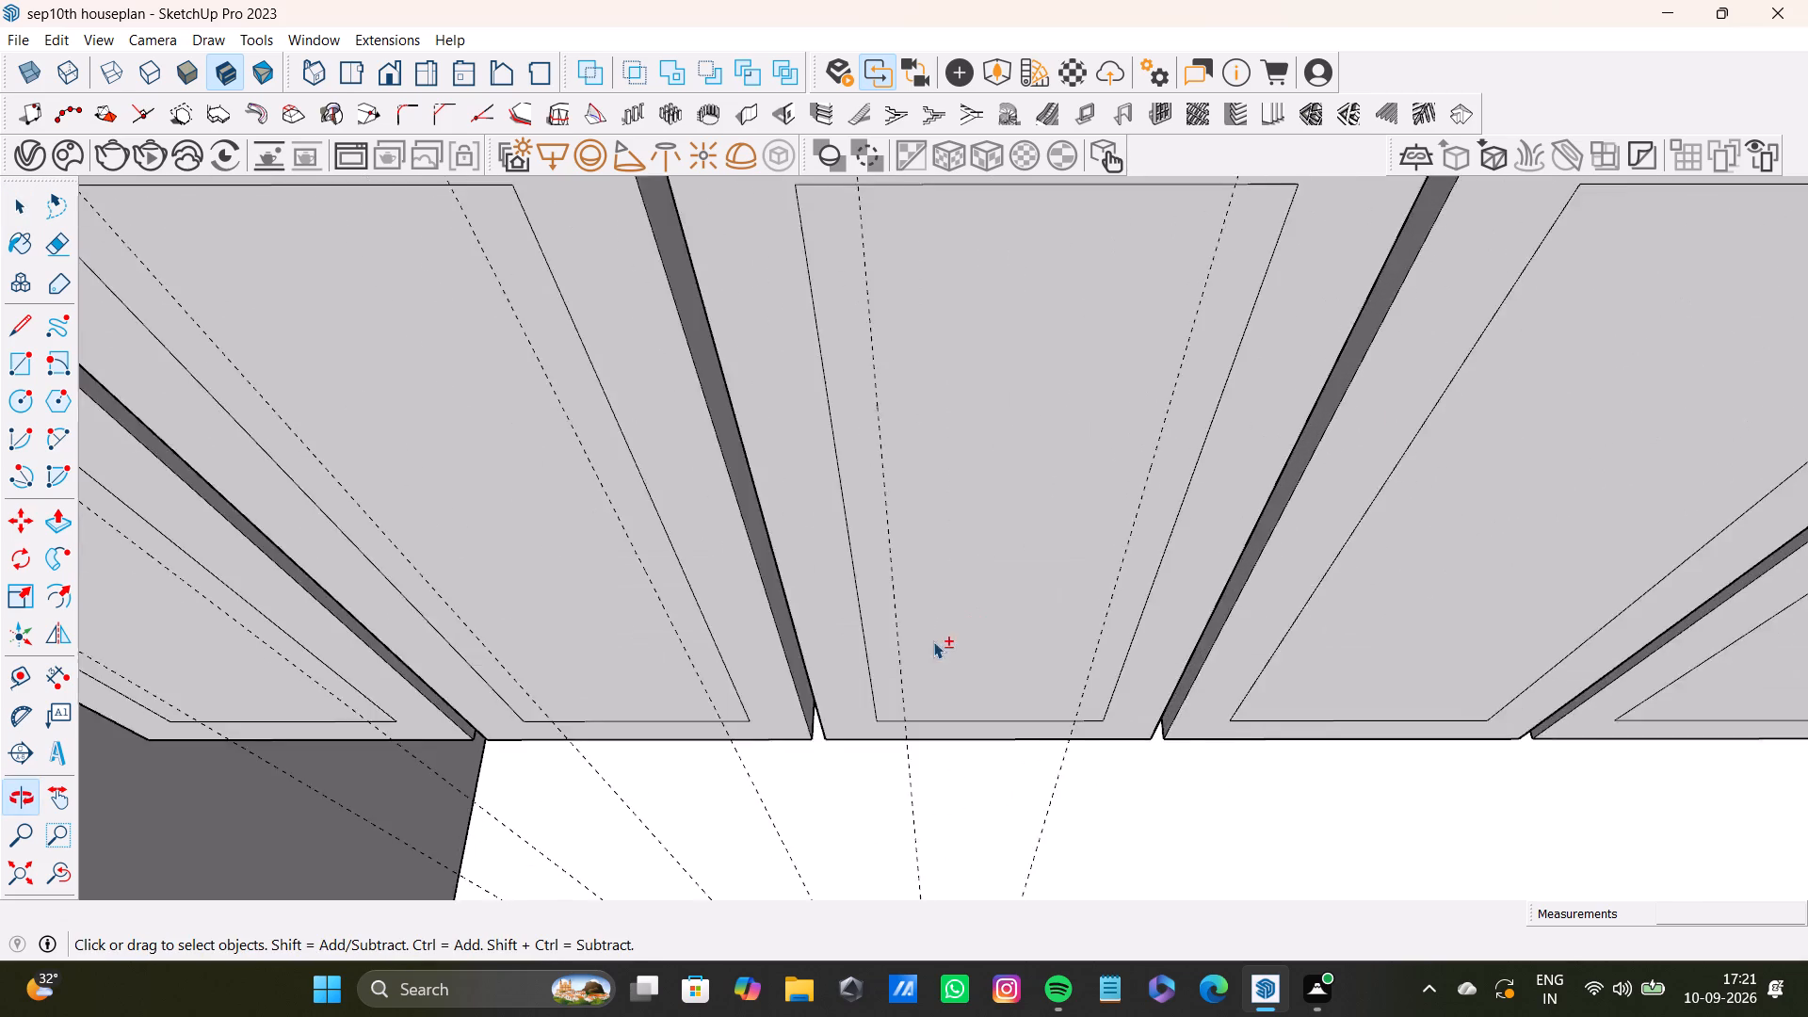
pyautogui.scroll(-13, 960, 605)
pyautogui.moveTo(984, 598); pyautogui.dragTo(1148, 585, button='middle')
pyautogui.scroll(4, 829, 536)
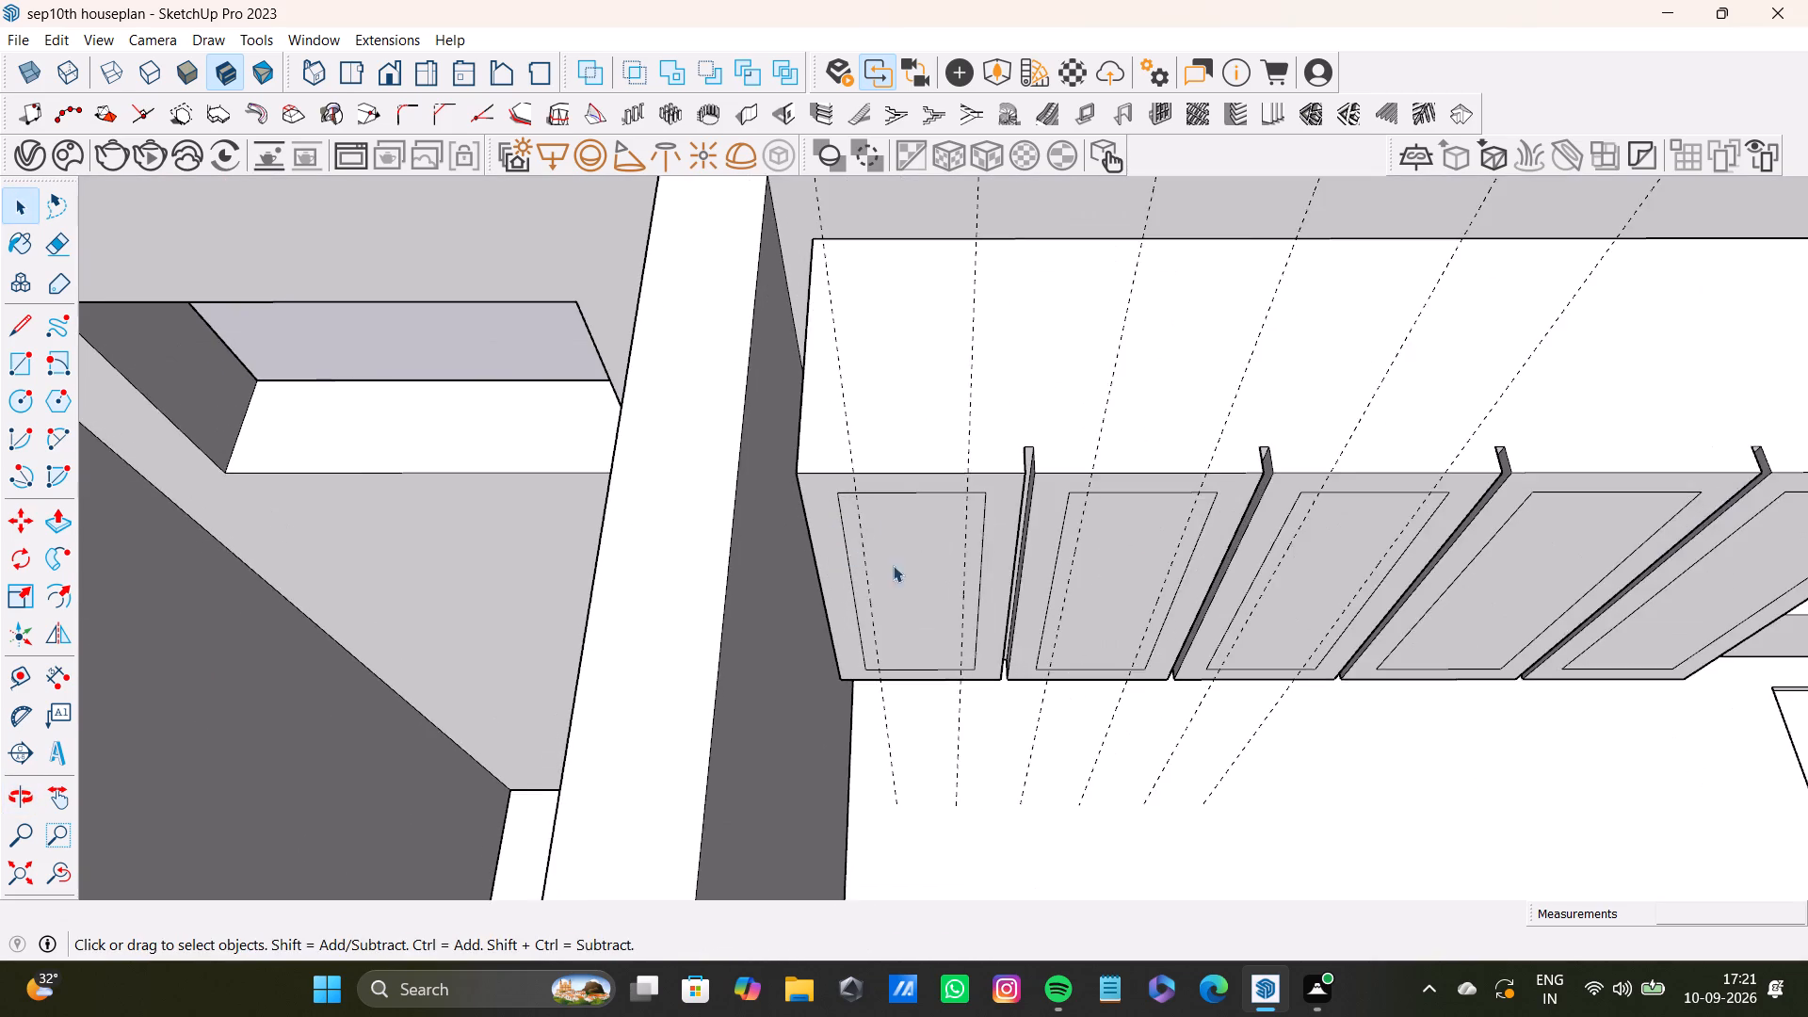
pyautogui.moveTo(894, 563); pyautogui.dragTo(596, 286, button='middle')
pyautogui.moveTo(1415, 557); pyautogui.dragTo(954, 538, button='middle')
pyautogui.moveTo(907, 560); pyautogui.dragTo(970, 560, button='middle')
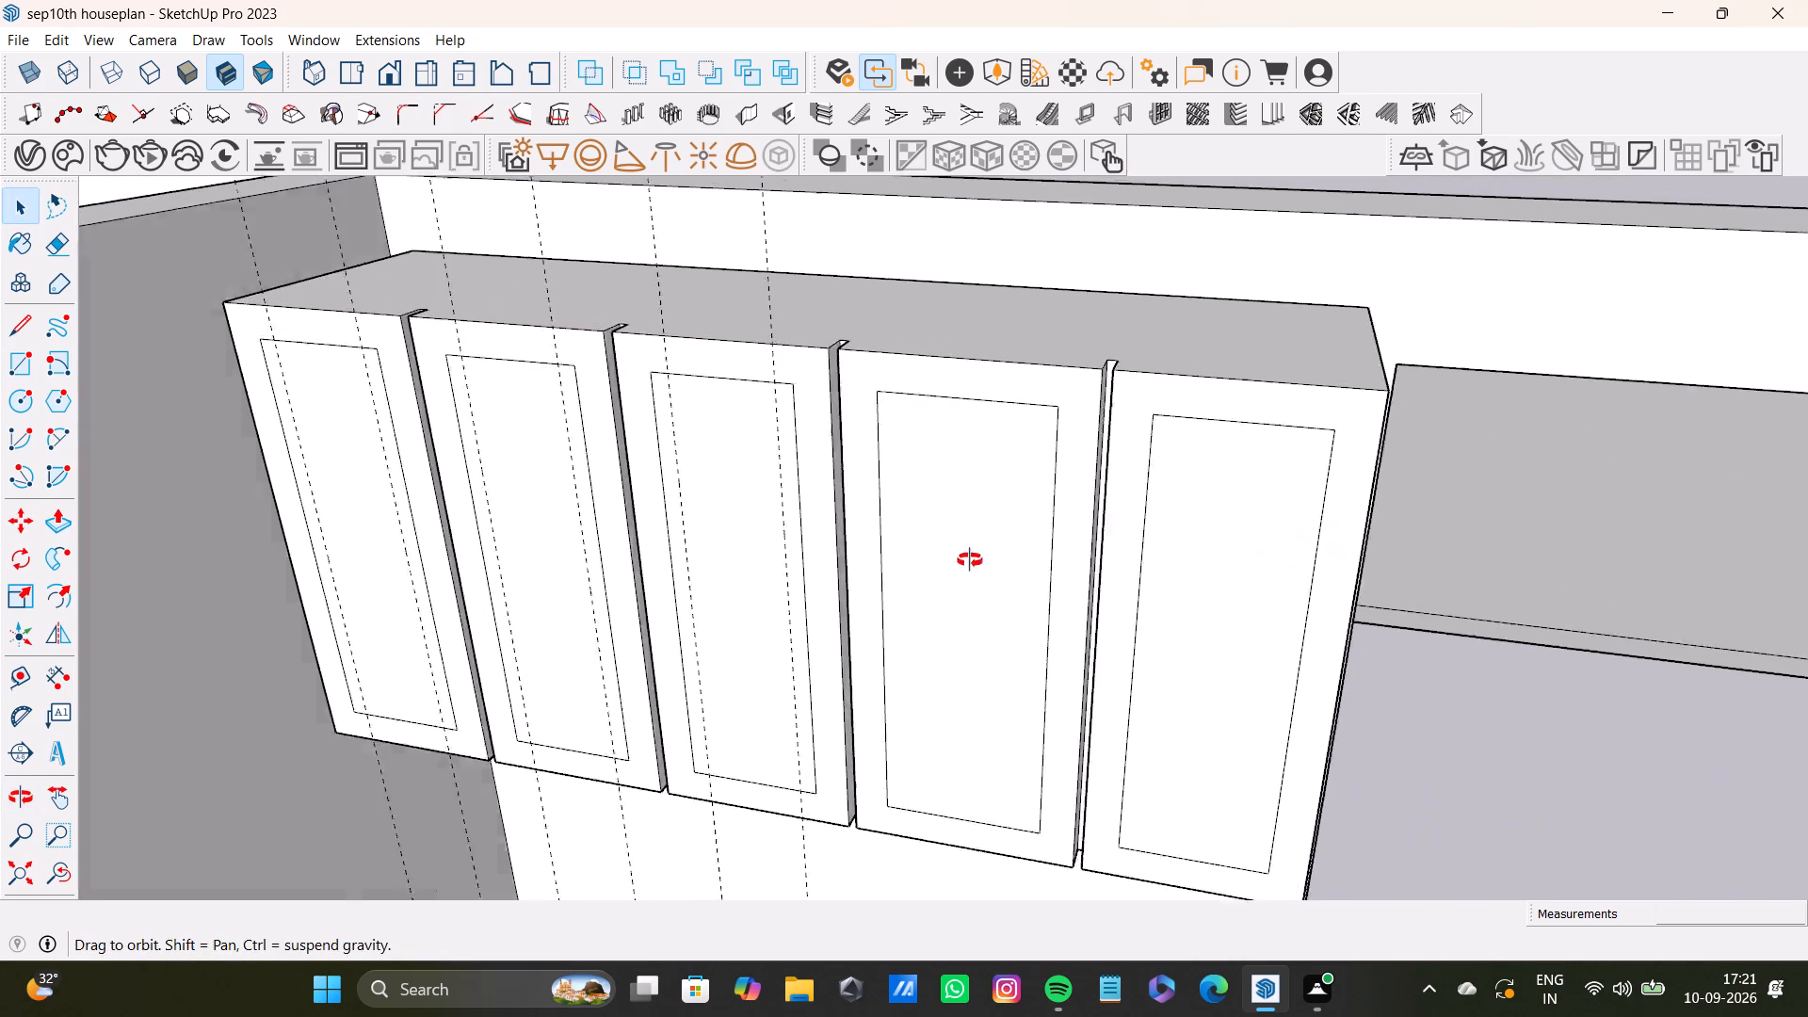
pyautogui.moveTo(970, 560); pyautogui.dragTo(1092, 496, button='middle')
# Add vertical guides 1" inside both side edges of the fourth door's inset panel.
pyautogui.press('t')
pyautogui.scroll(4, 896, 552)
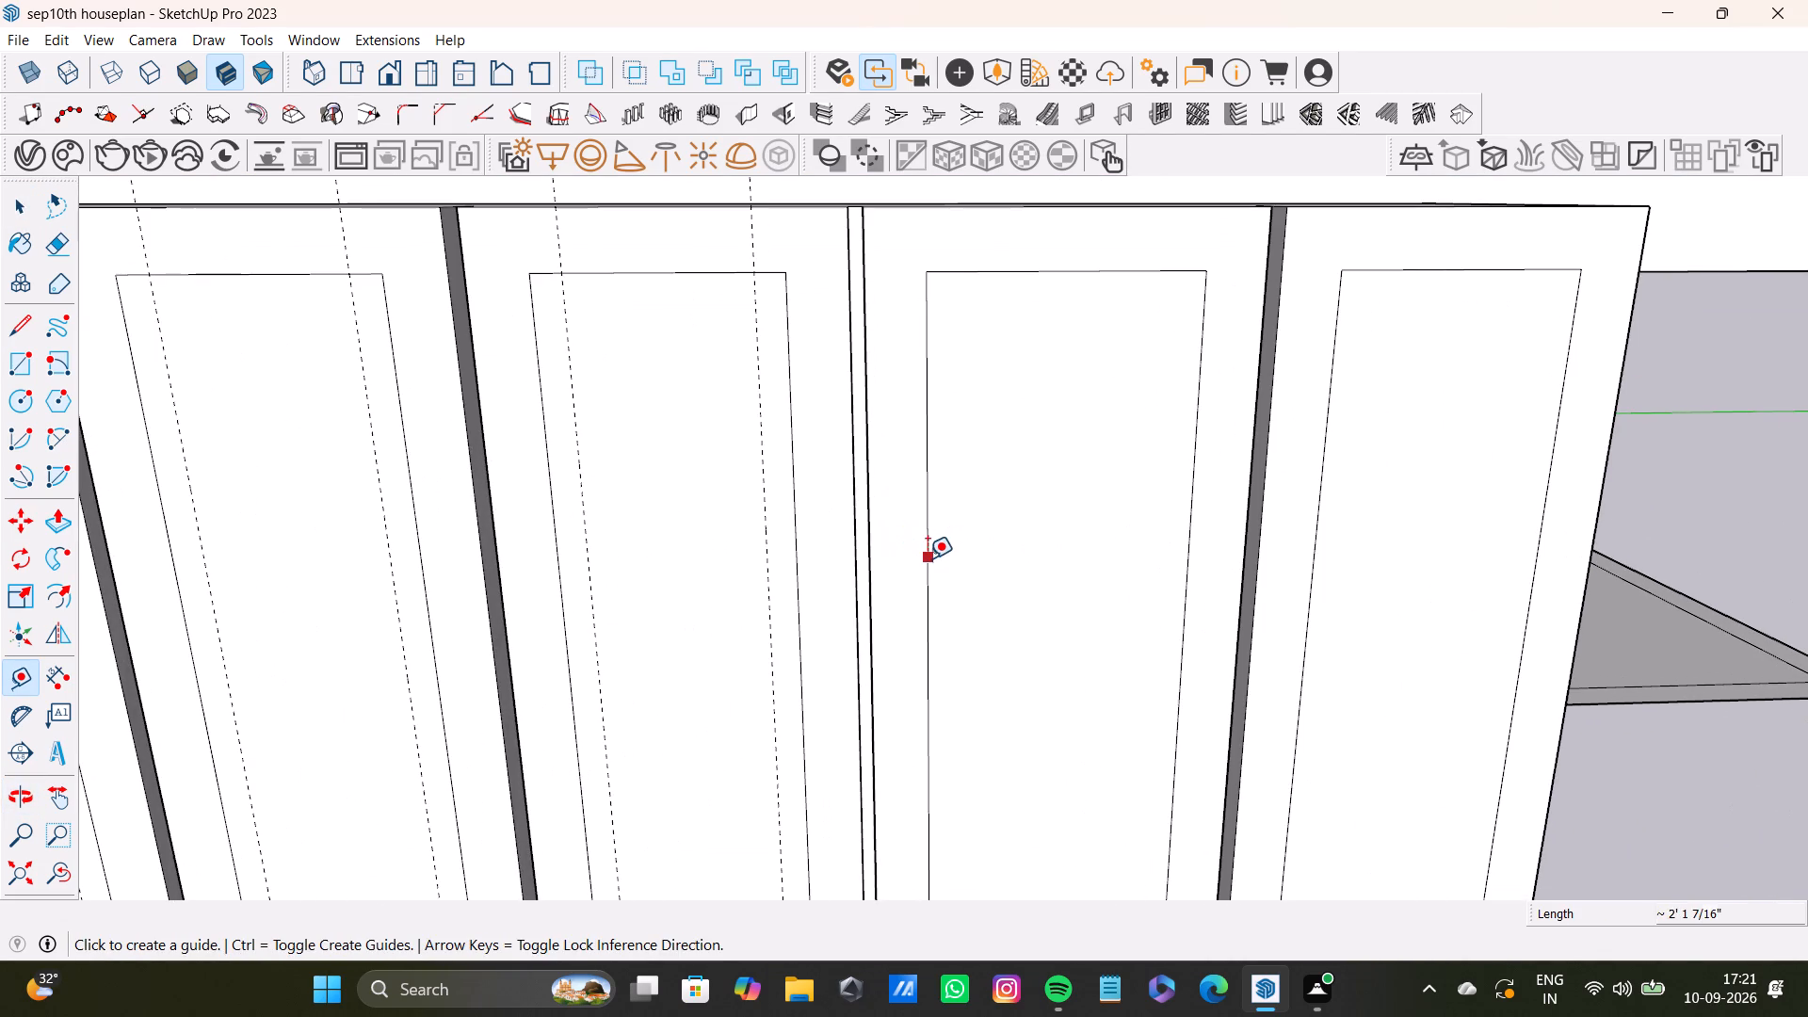
pyautogui.click(928, 558)
pyautogui.press('1')
pyautogui.hotkey('shift', '"')
pyautogui.press('Return')
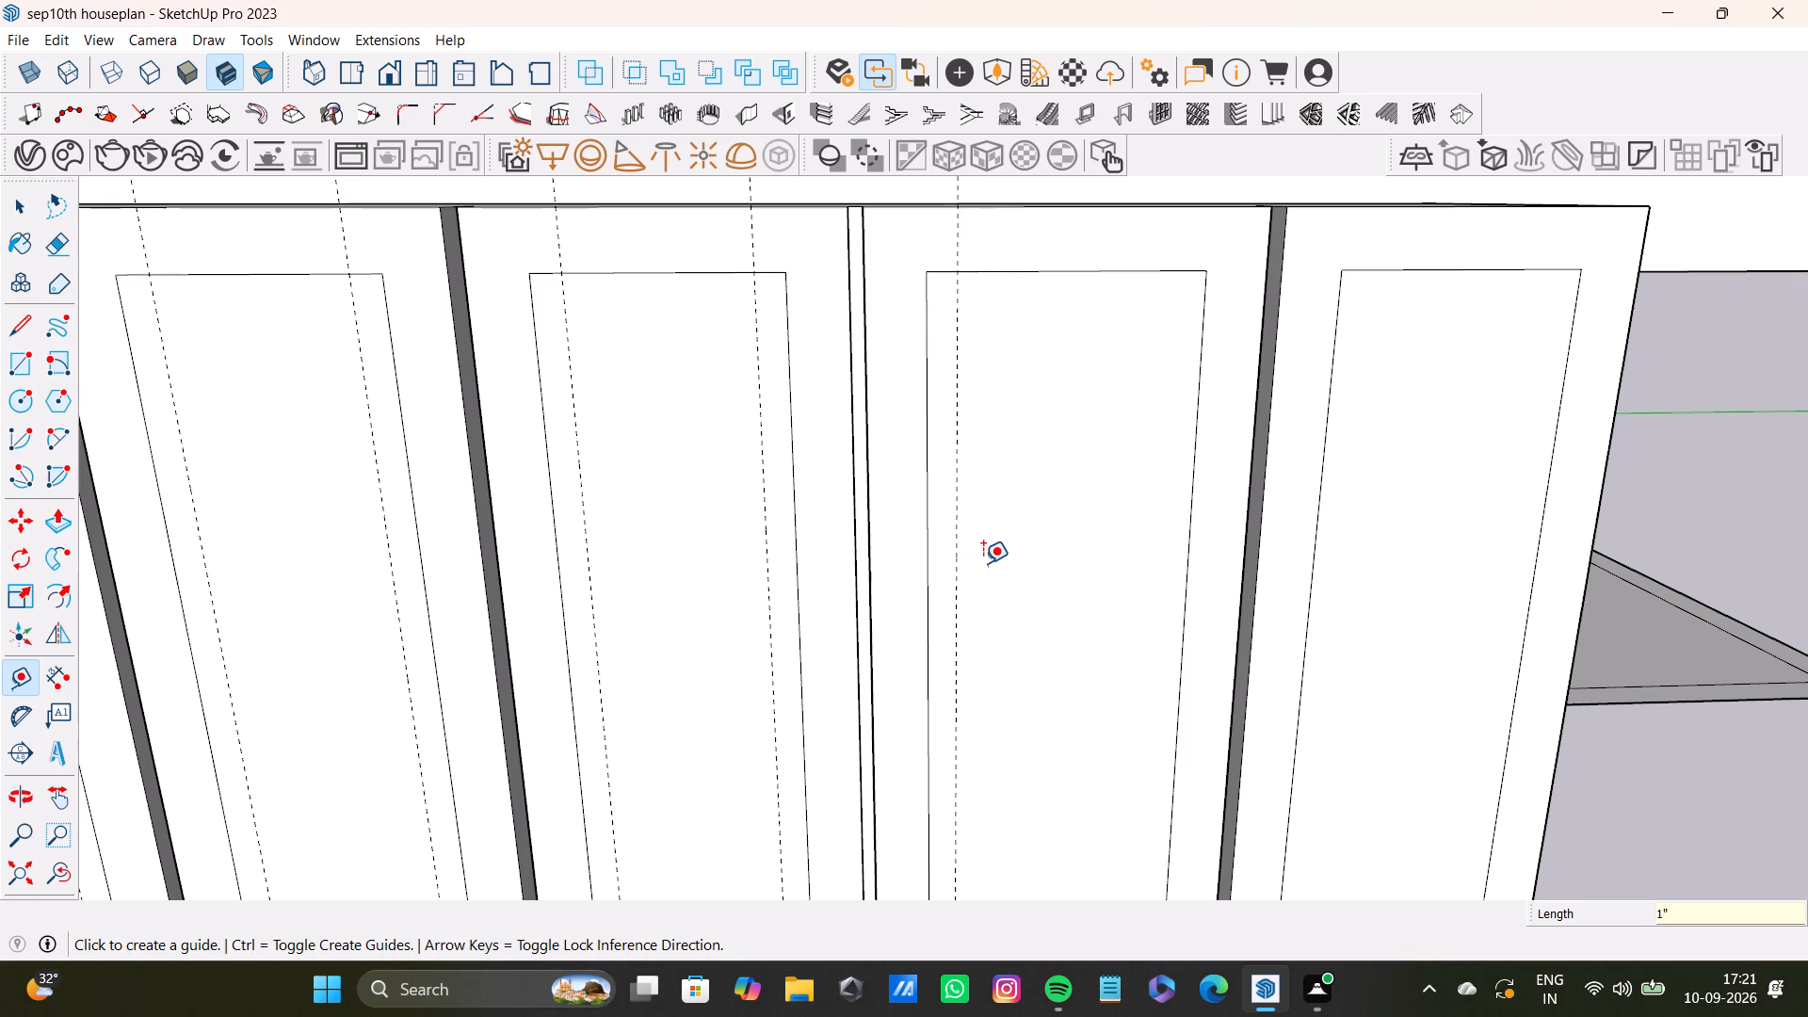
pyautogui.click(1187, 620)
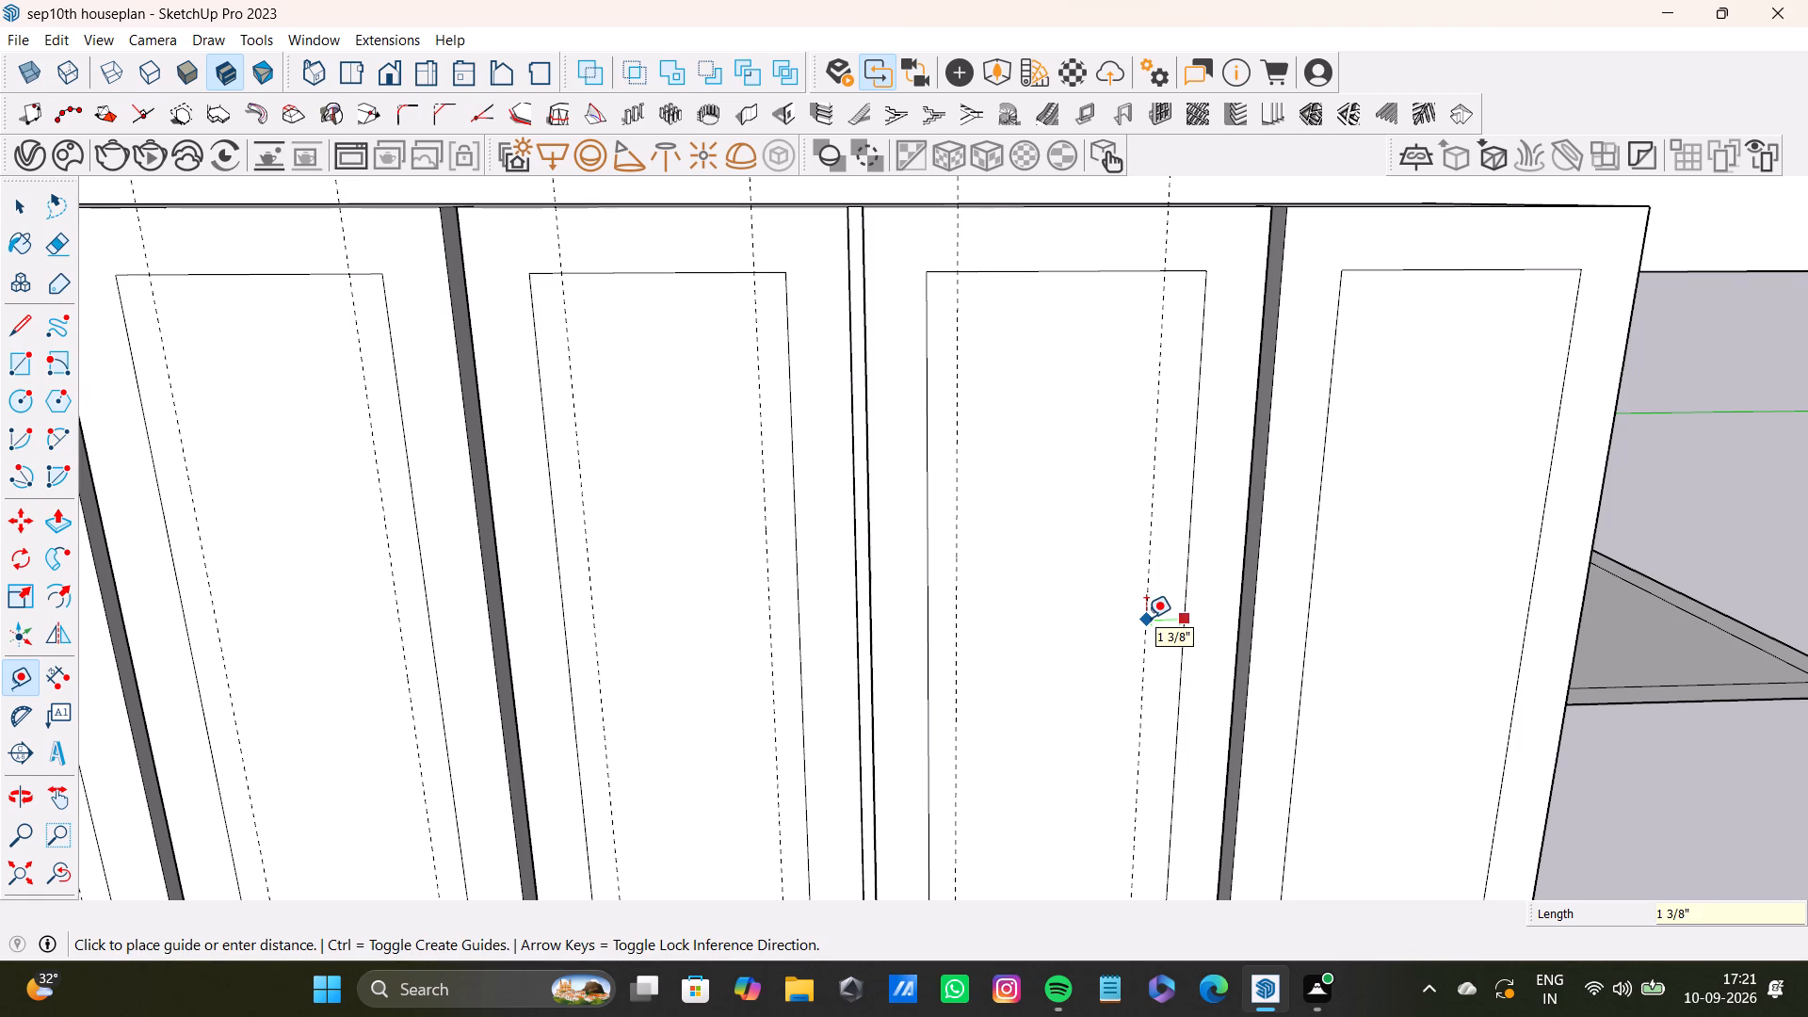
pyautogui.press('1')
pyautogui.hotkey('shift', '"')
pyautogui.press('Return')
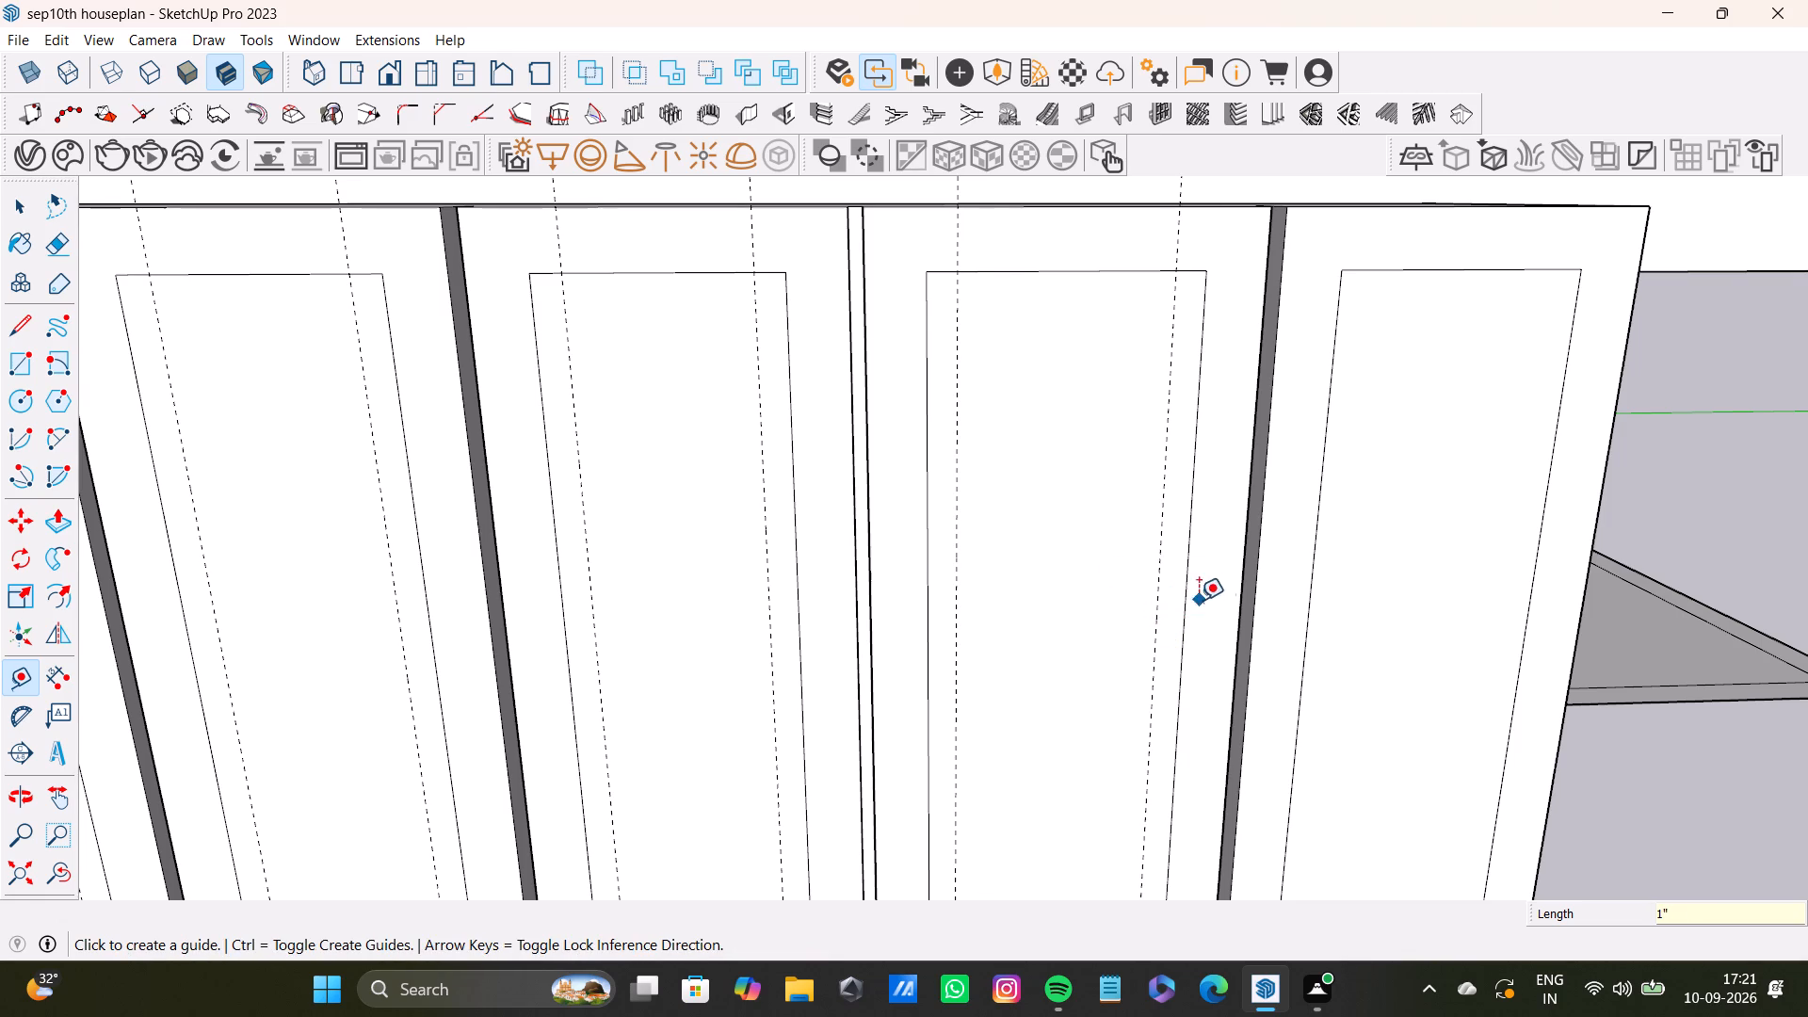
# Add vertical guides 1" inside both side edges of the fifth door's inset panel.
pyautogui.click(1303, 637)
pyautogui.press('1')
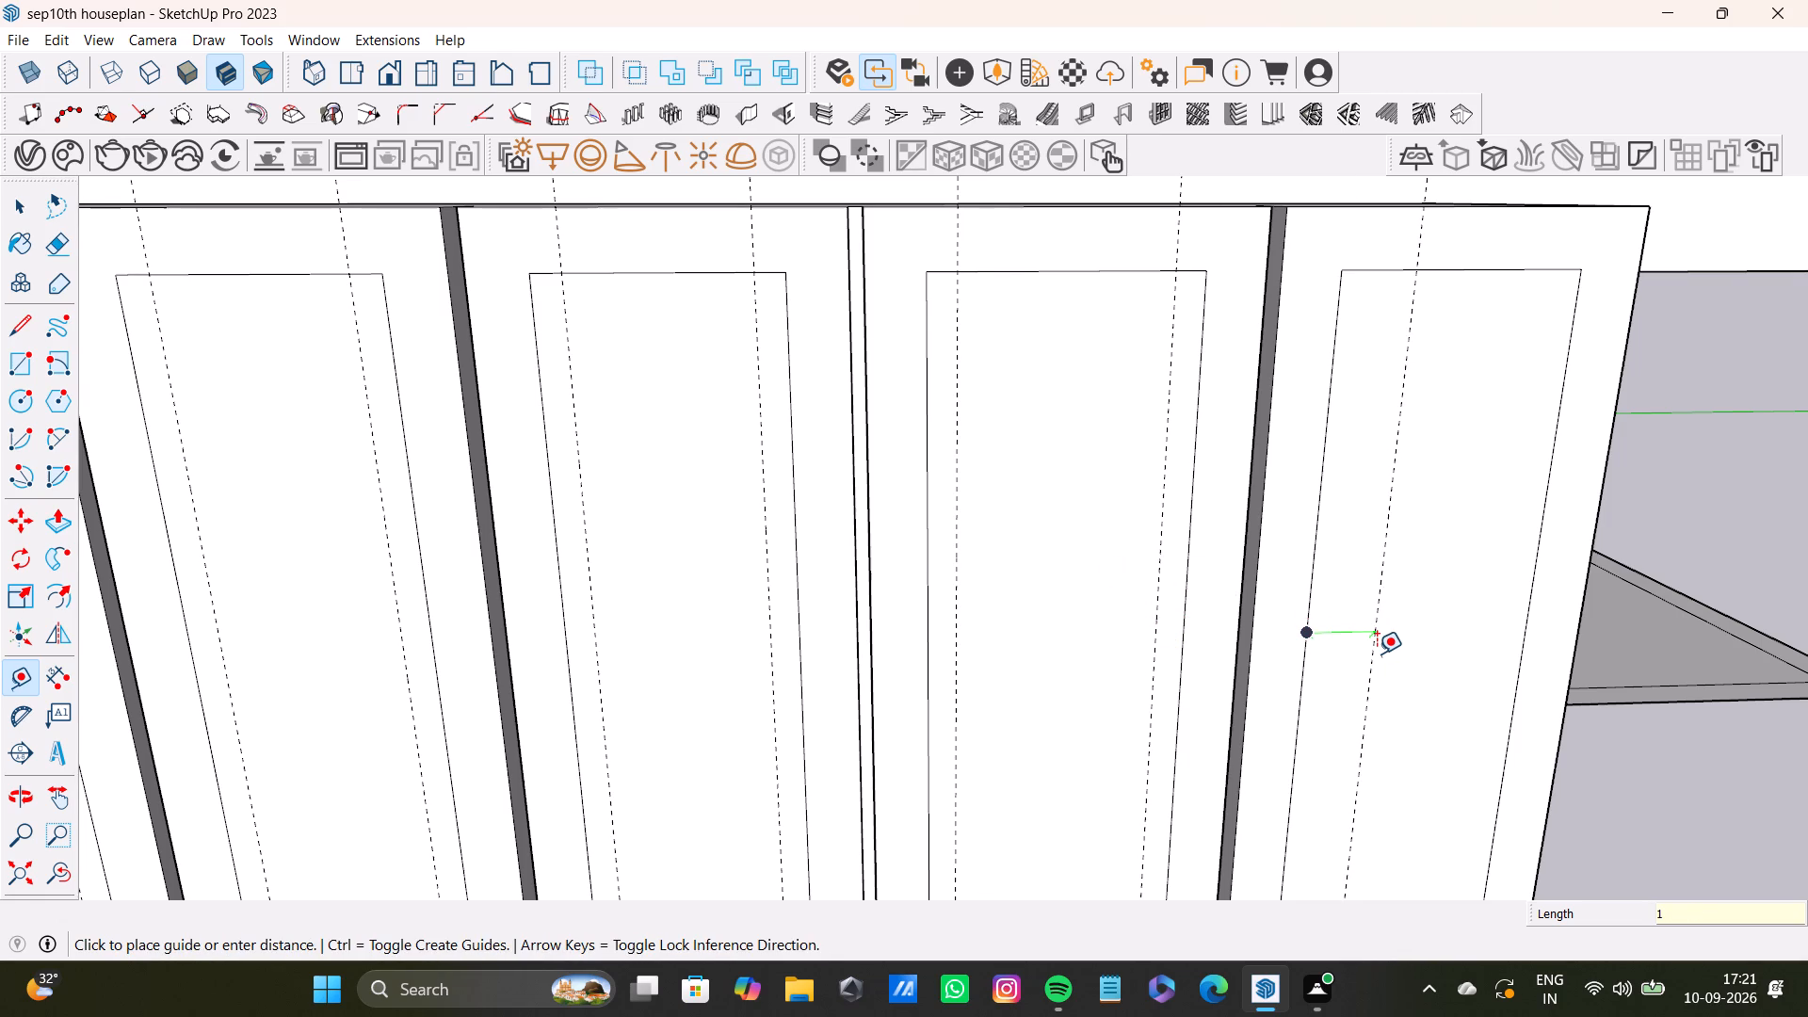
pyautogui.hotkey('shift', '"')
pyautogui.press('Return')
pyautogui.moveTo(1371, 655); pyautogui.dragTo(1321, 659, button='middle')
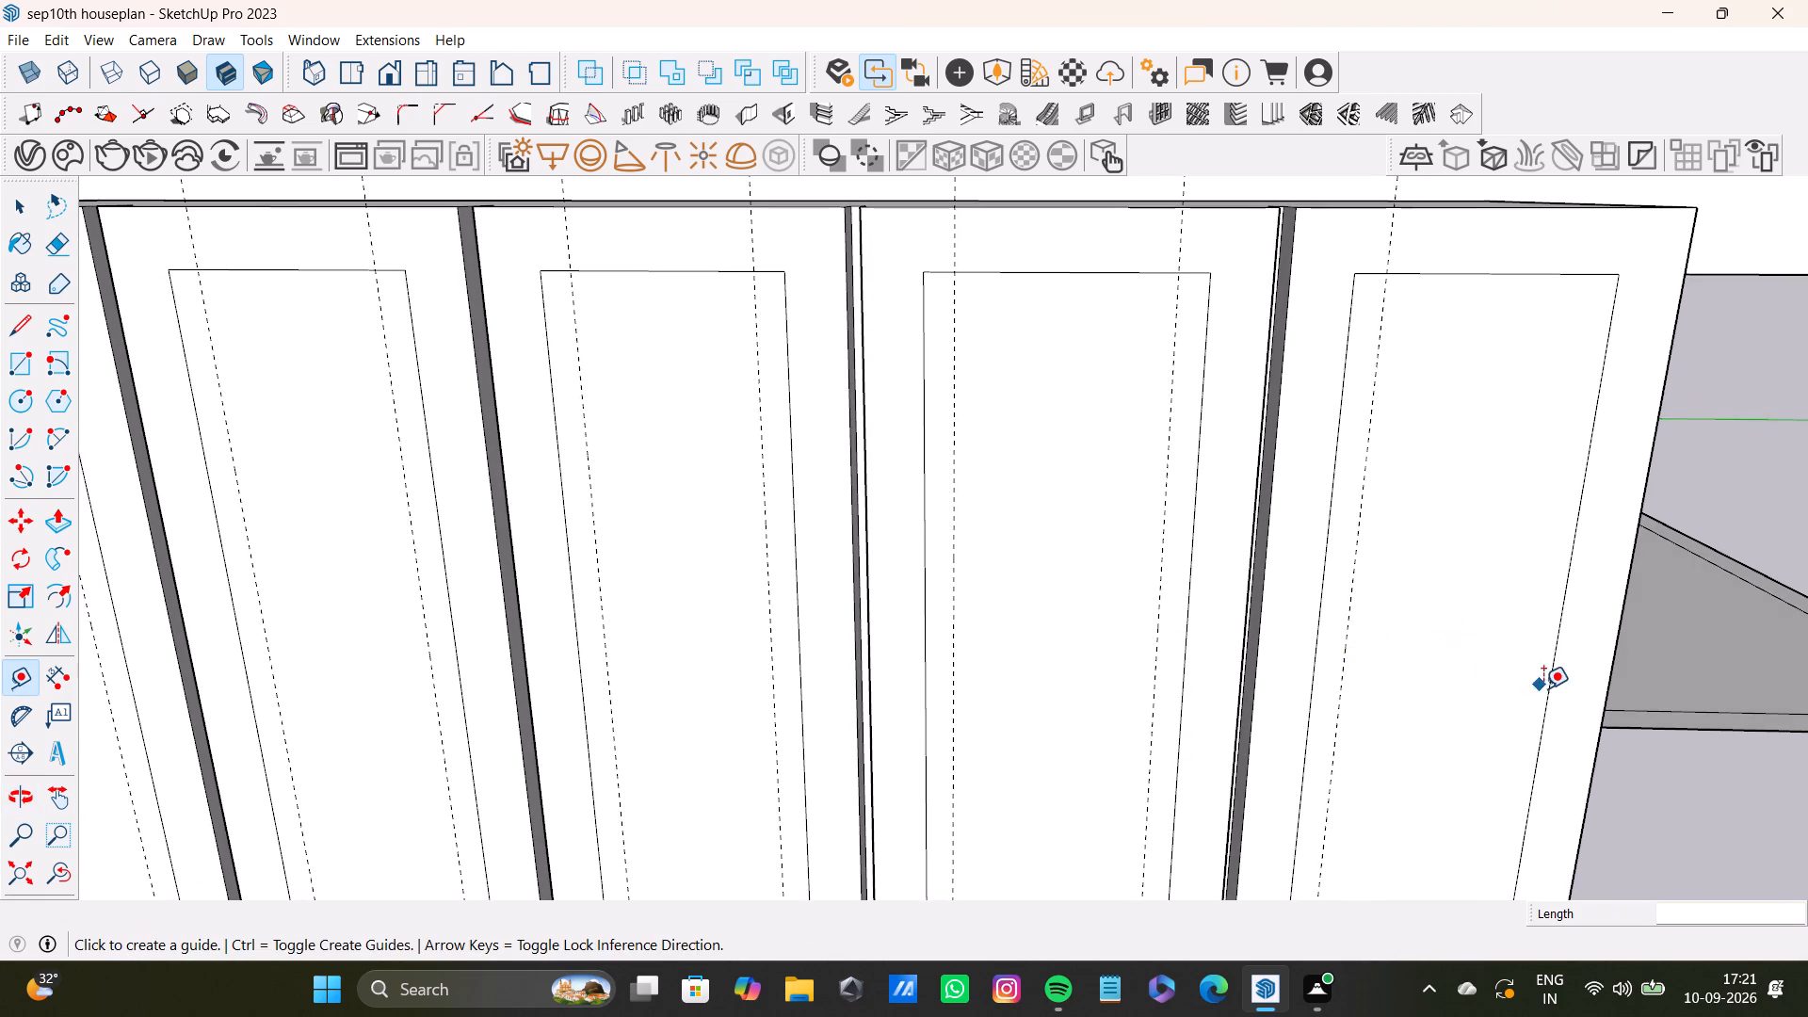
pyautogui.moveTo(1549, 700); pyautogui.dragTo(1541, 700)
pyautogui.press('1')
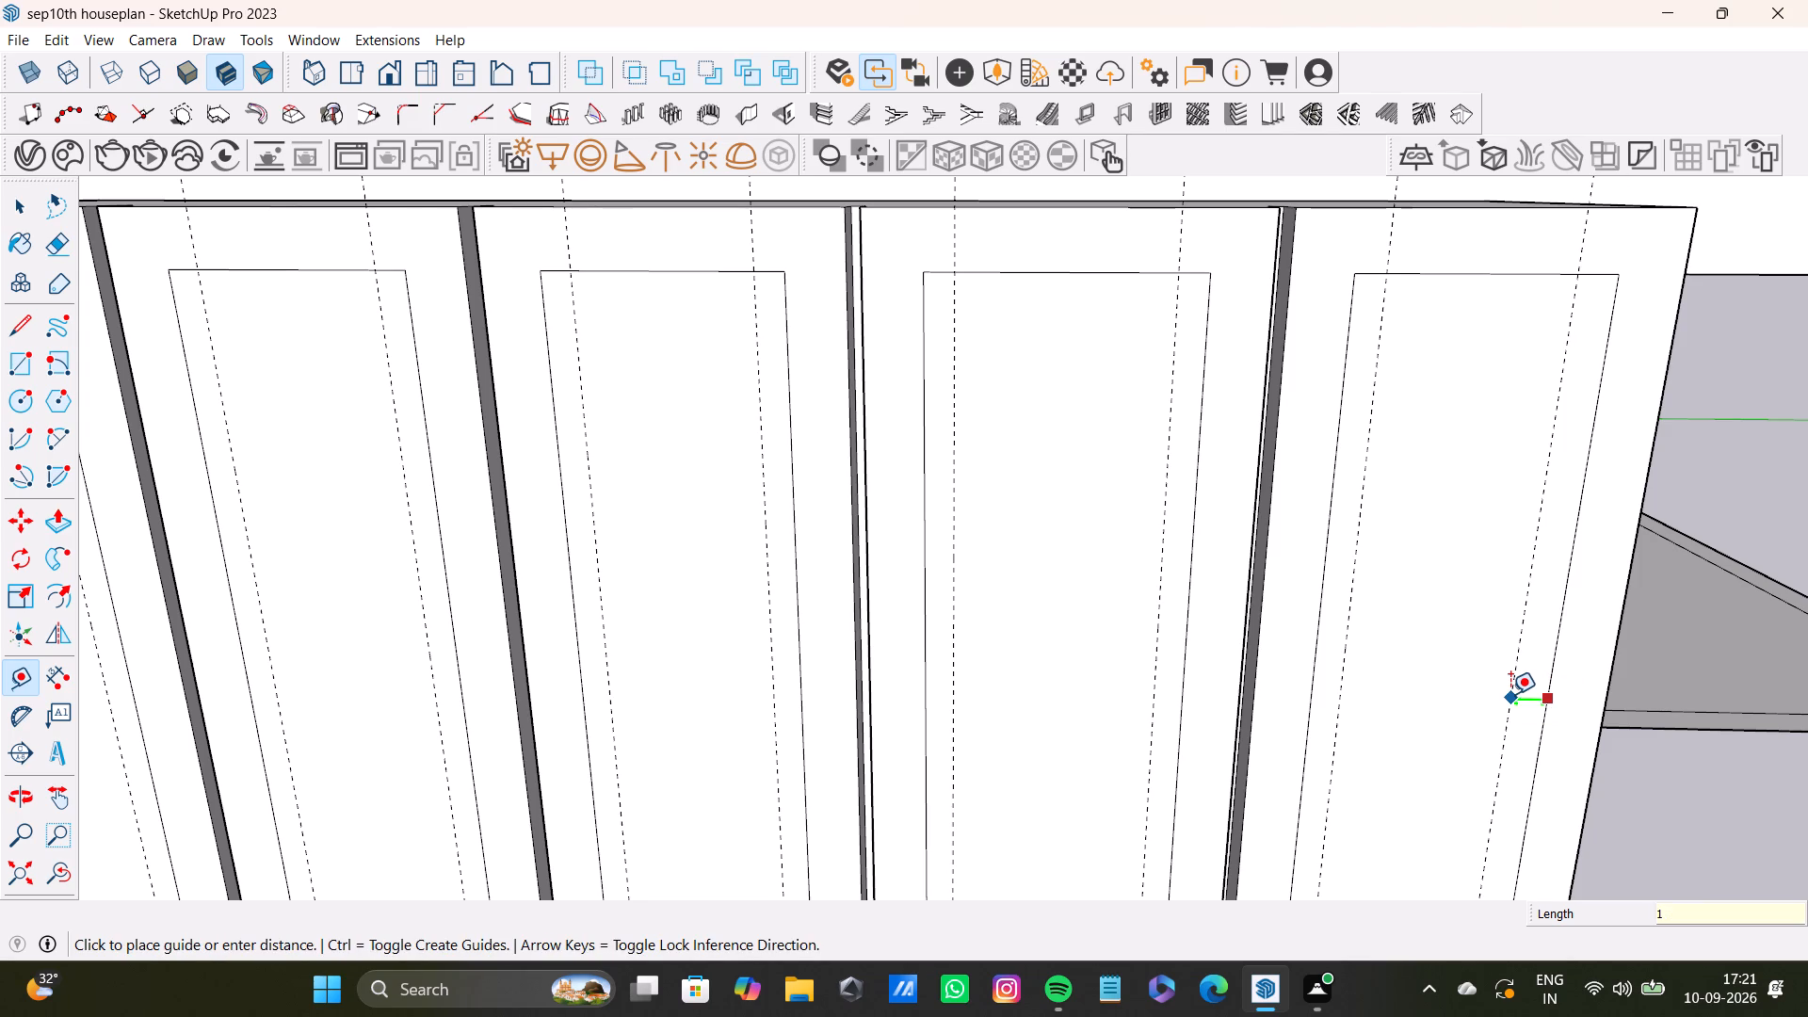
pyautogui.hotkey('shift', '"')
pyautogui.press('Return')
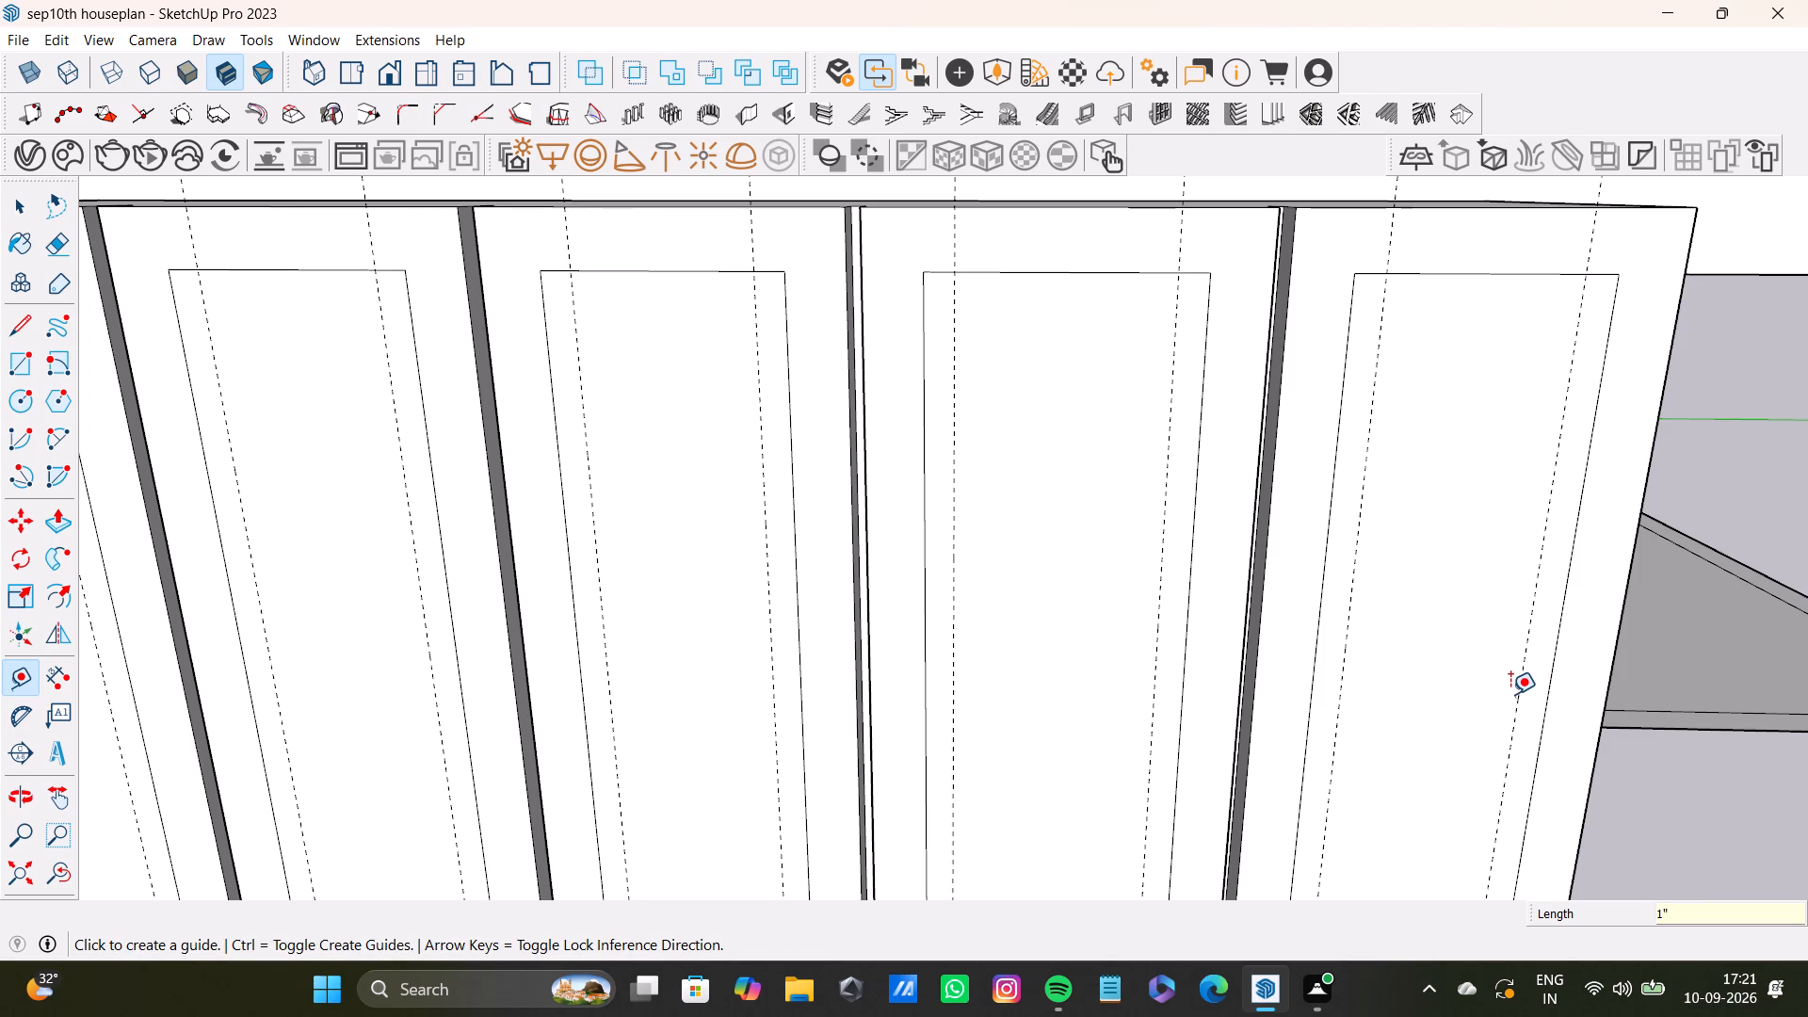
# Draw a line along the first door's left guide from the inset panel's top edge to its bottom edge.
pyautogui.scroll(-5, 1041, 689)
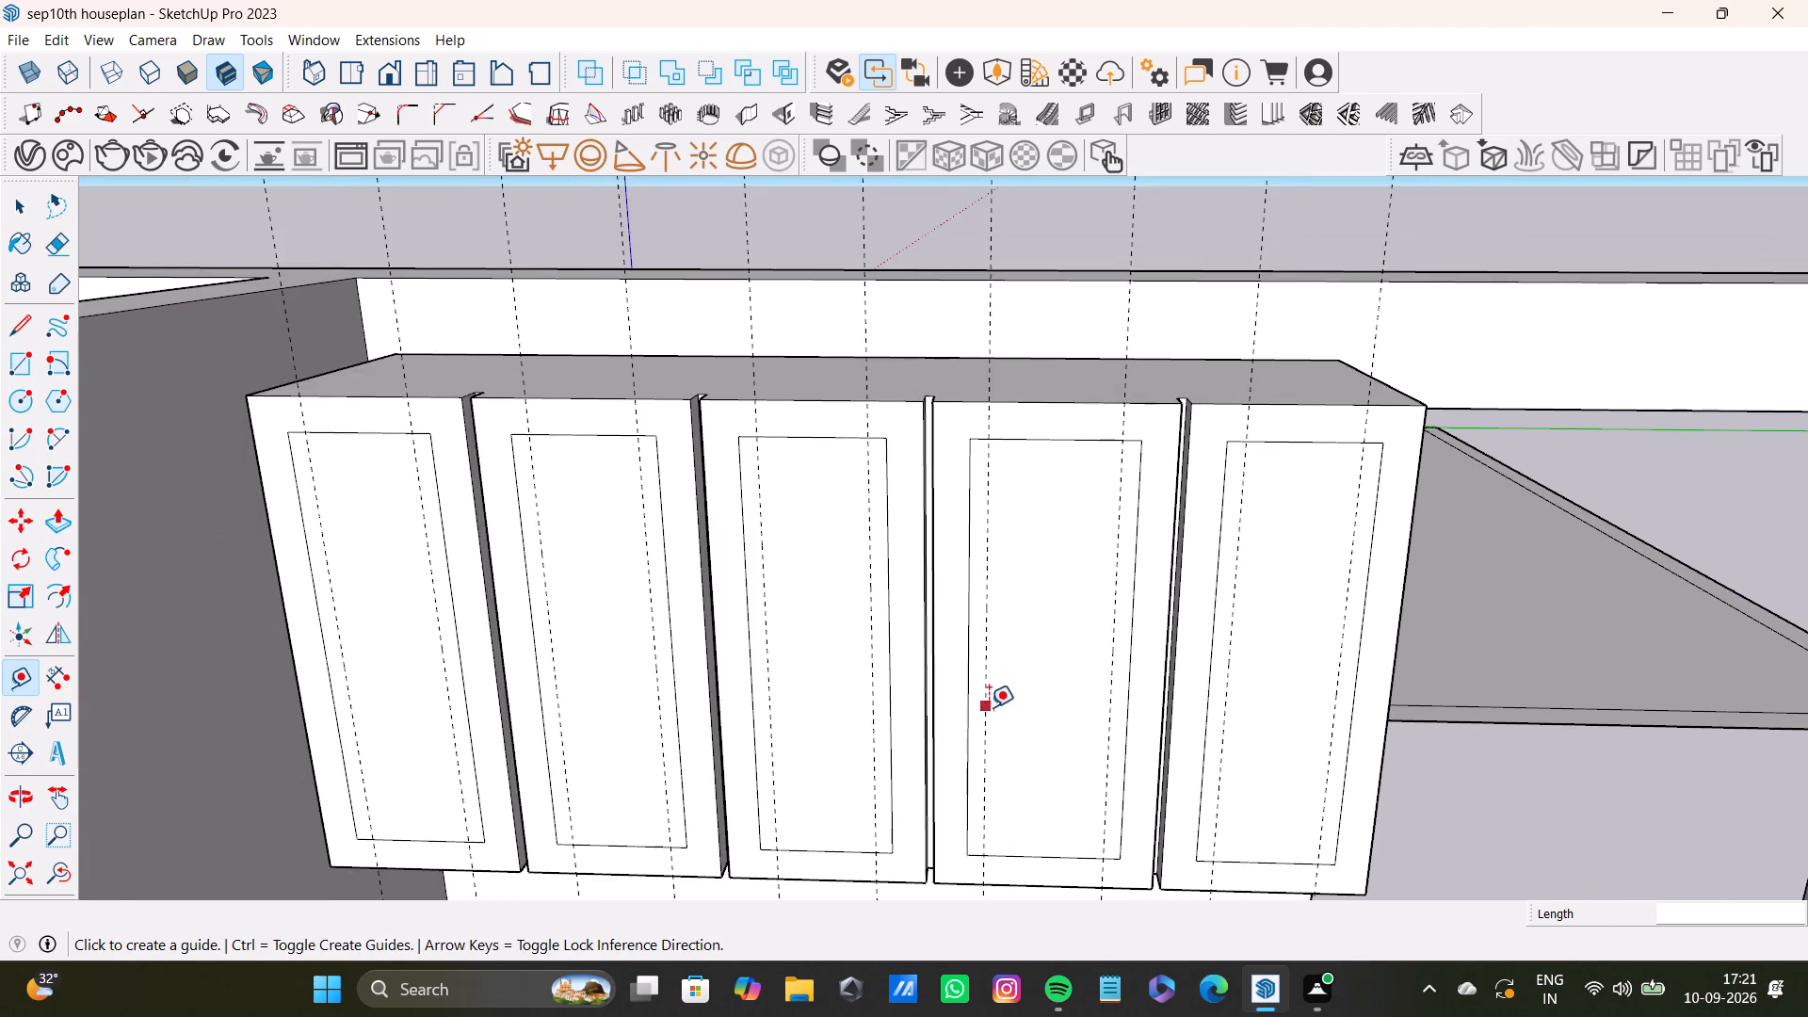
pyautogui.keyDown('shift'); pyautogui.moveTo(989, 707); pyautogui.dragTo(1129, 686, button='middle'); pyautogui.keyUp('shift')
pyautogui.press('space')
pyautogui.click(11, 331)
pyautogui.scroll(6, 499, 493)
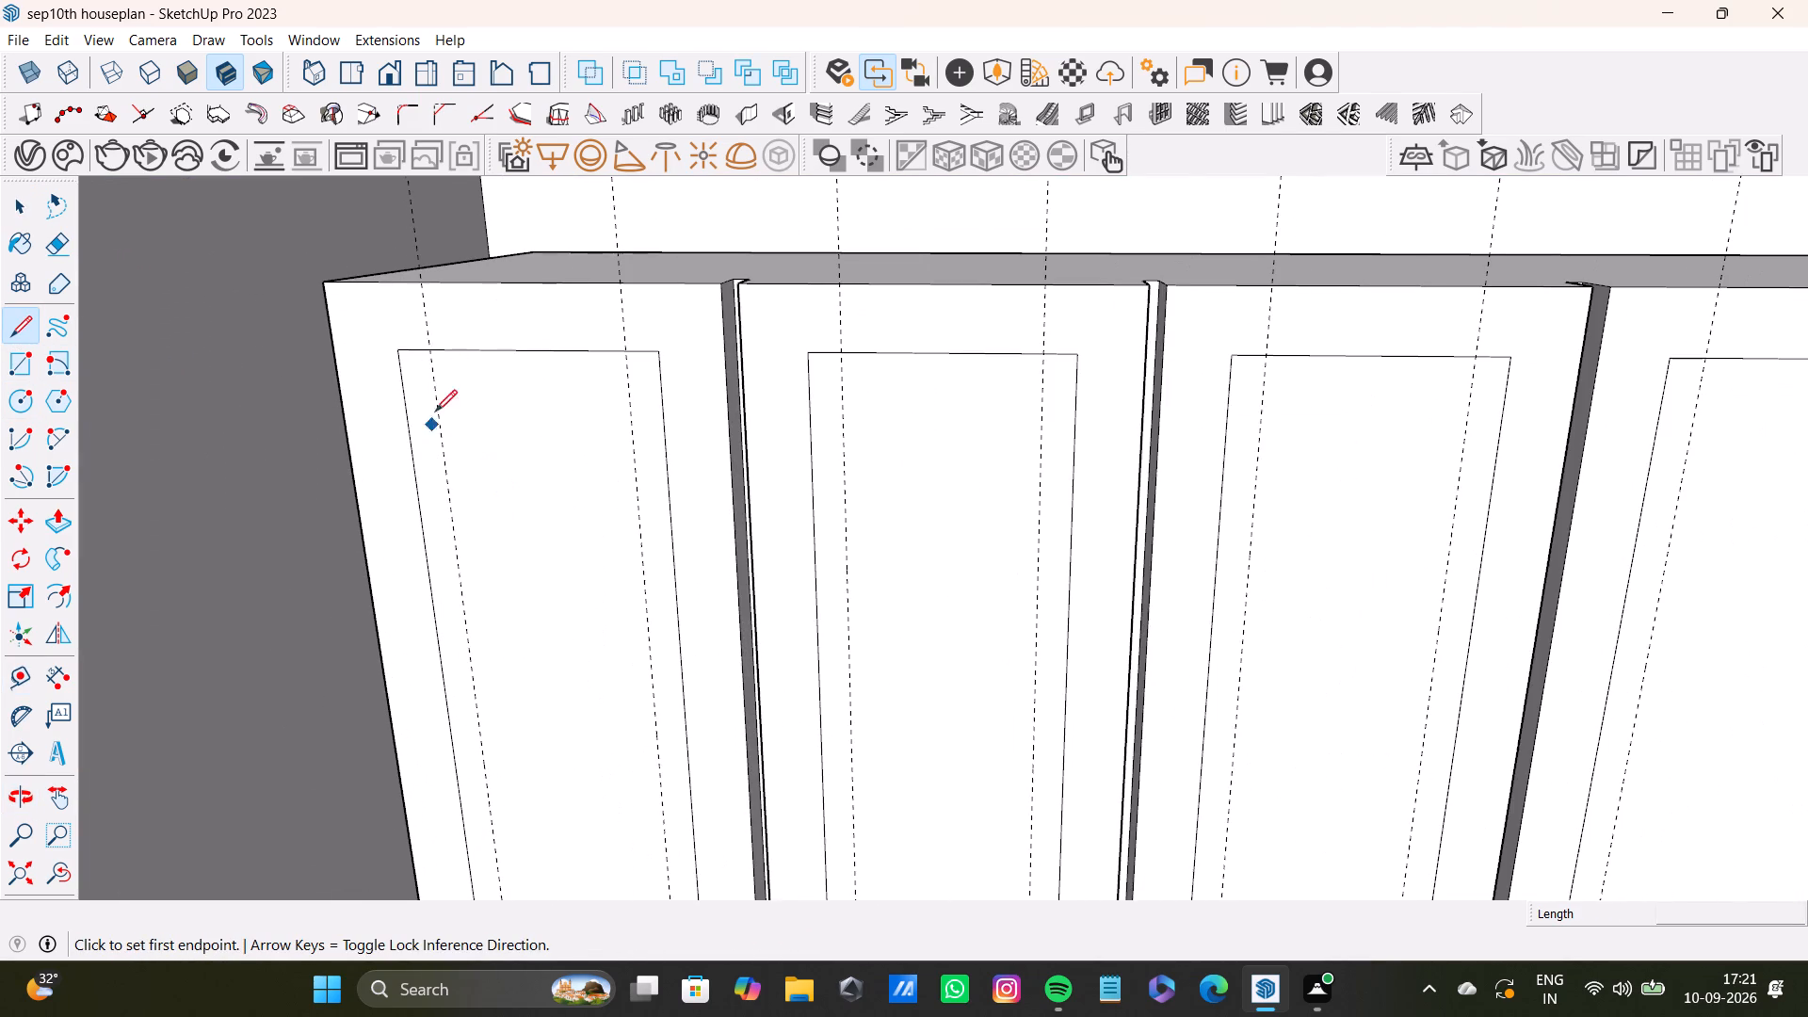
pyautogui.click(429, 351)
pyautogui.scroll(-4, 474, 589)
pyautogui.keyDown('shift'); pyautogui.moveTo(478, 605); pyautogui.dragTo(481, 528, button='middle'); pyautogui.keyUp('shift')
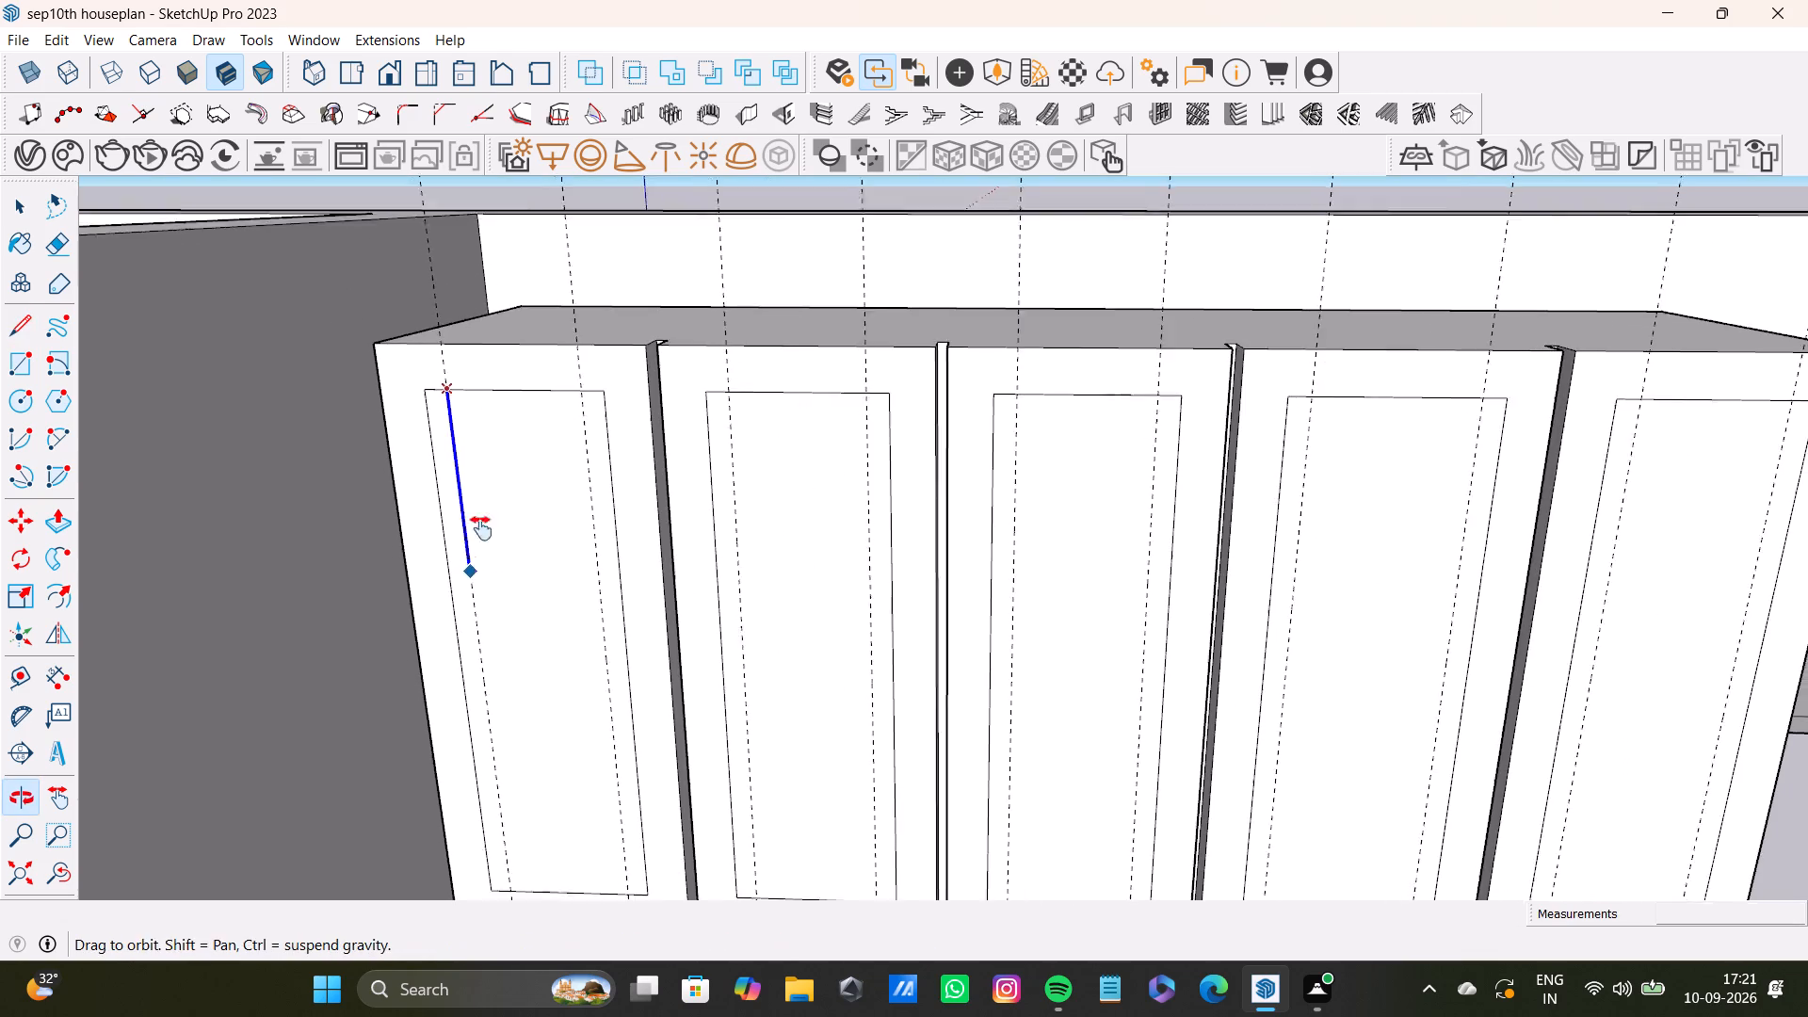
pyautogui.keyDown('shift'); pyautogui.moveTo(481, 528); pyautogui.dragTo(499, 387, button='middle'); pyautogui.keyUp('shift')
pyautogui.keyDown('shift'); pyautogui.scroll(1, 501, 374); pyautogui.keyUp('shift')
pyautogui.click(530, 755)
# Draw a line along the first door's right guide from the inset panel's top edge to its bottom edge.
pyautogui.scroll(-5, 581, 623)
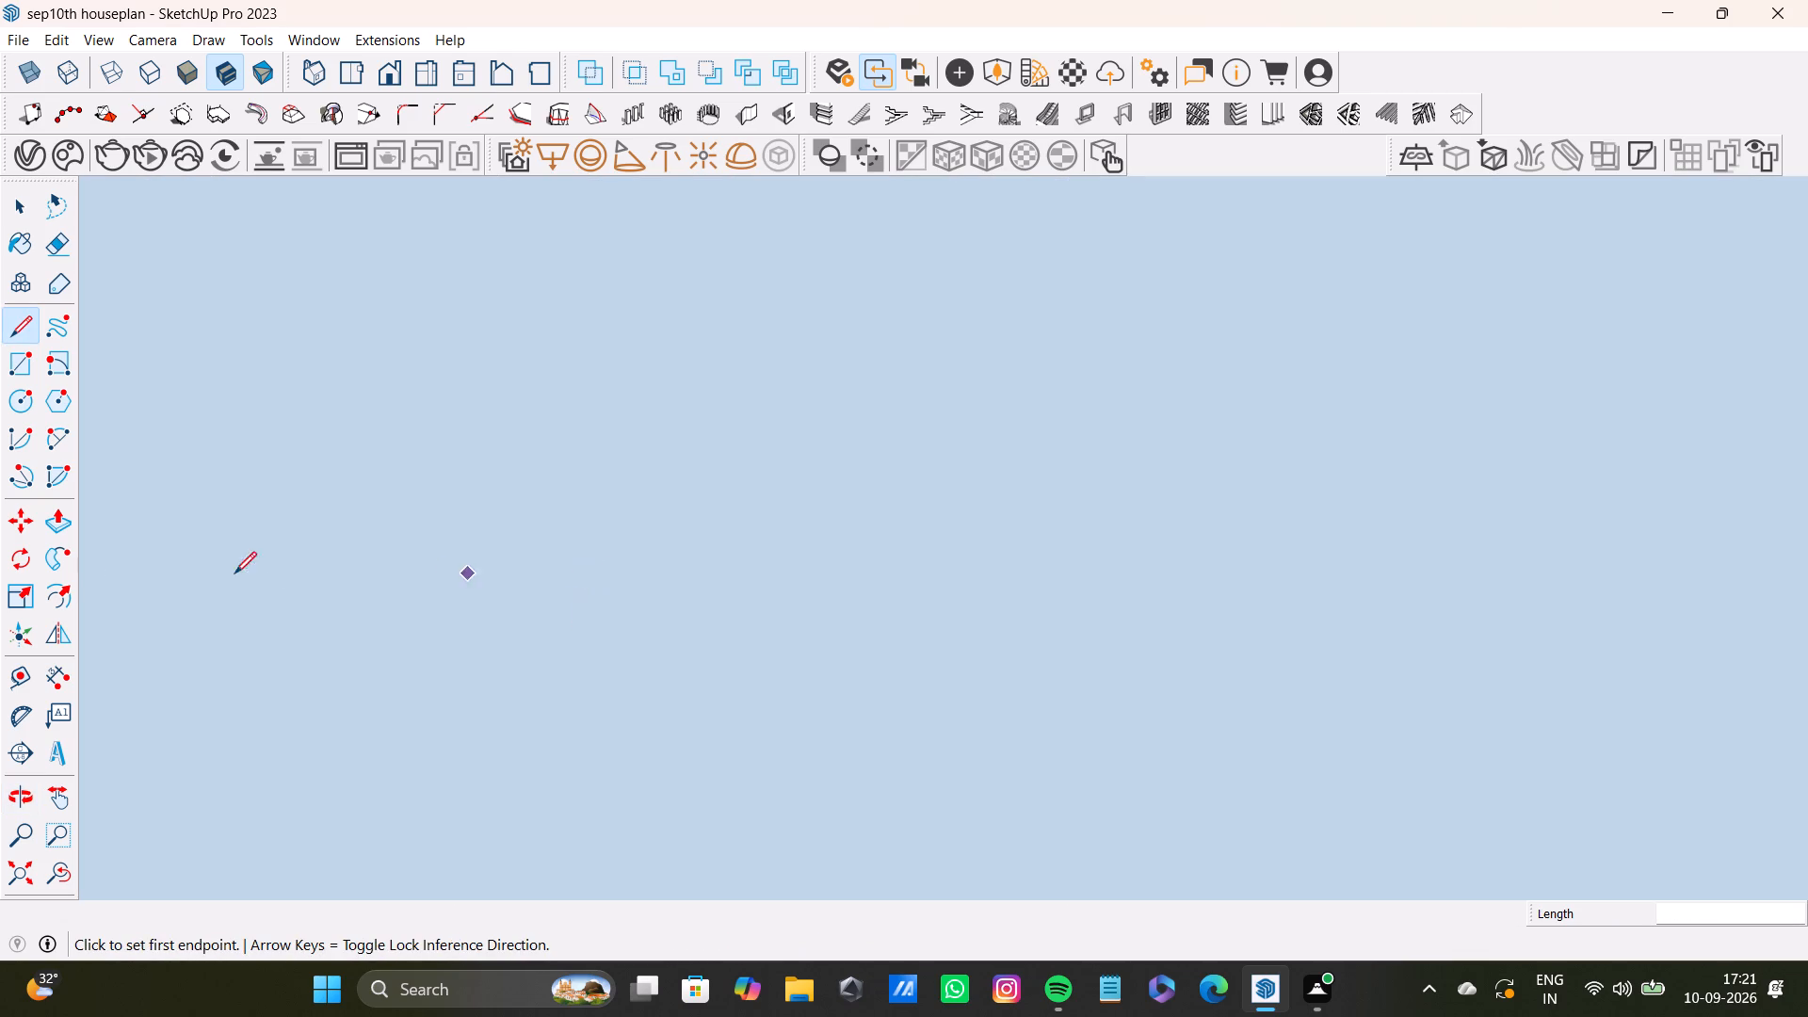
pyautogui.click(57, 874)
pyautogui.keyDown('shift'); pyautogui.moveTo(378, 650); pyautogui.dragTo(419, 858, button='middle'); pyautogui.keyUp('shift')
pyautogui.scroll(3, 629, 527)
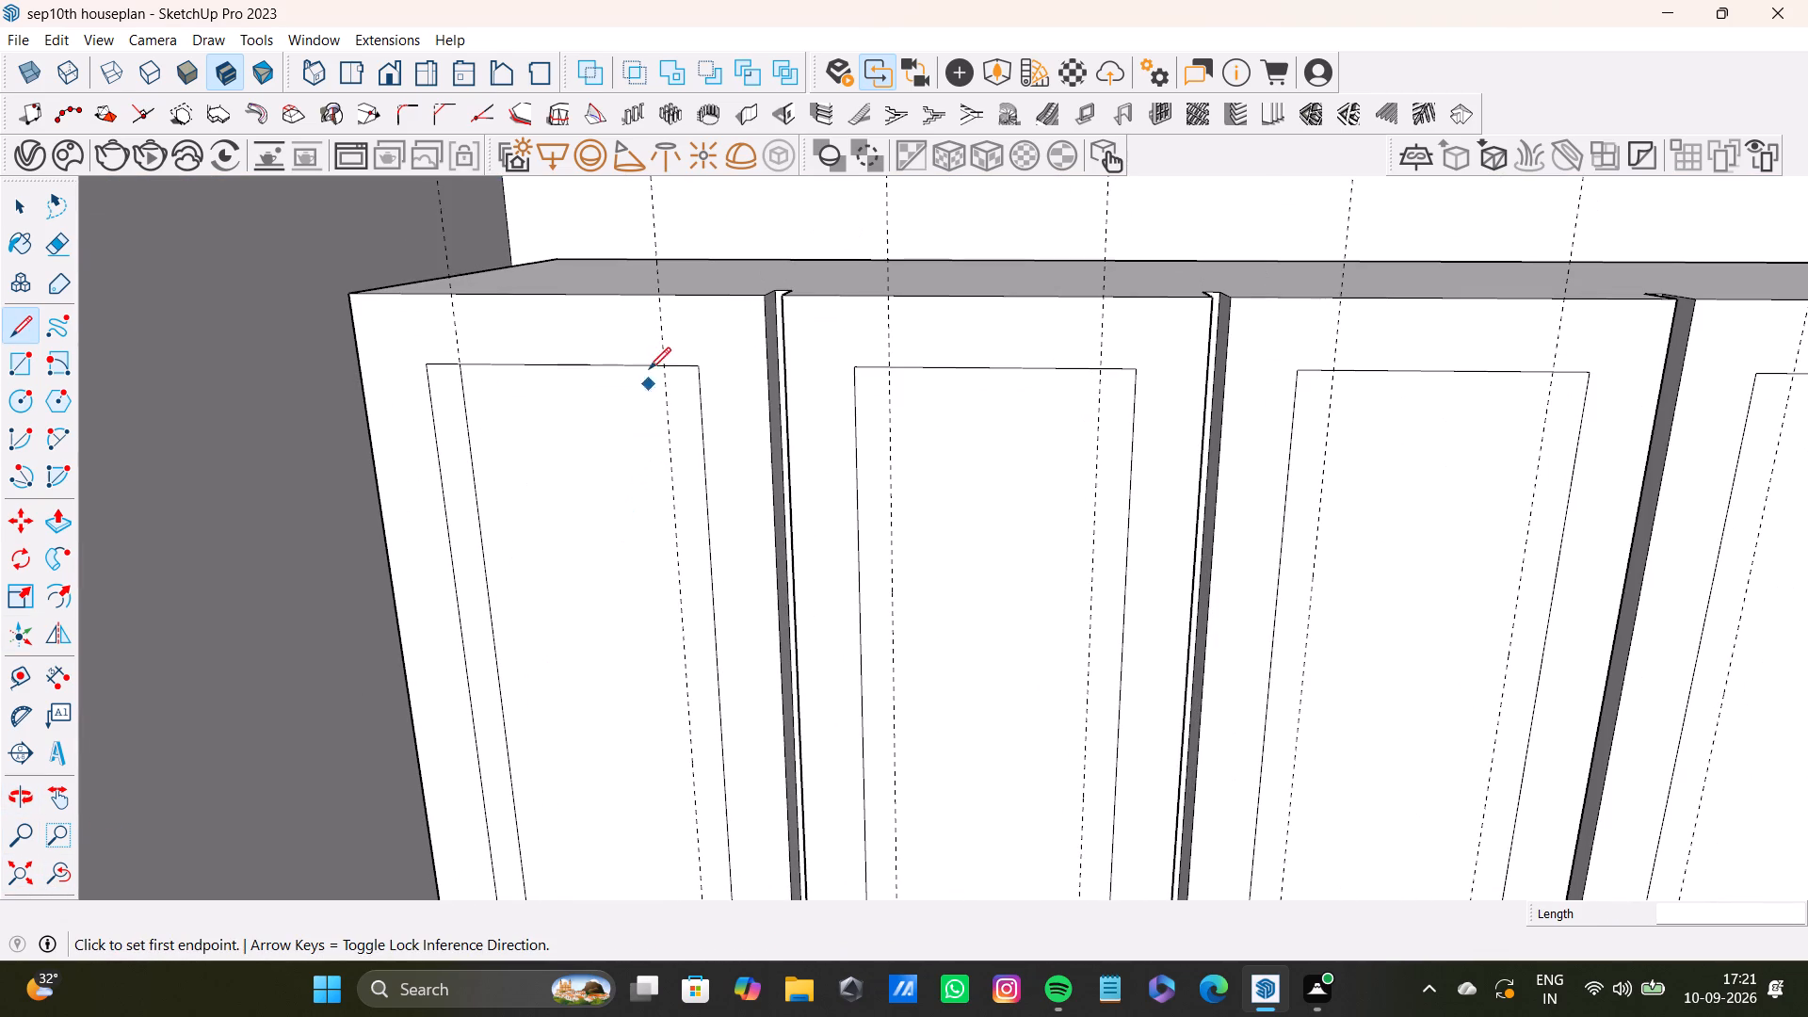
pyautogui.click(667, 371)
pyautogui.scroll(-4, 705, 706)
pyautogui.keyDown('shift'); pyautogui.moveTo(704, 729); pyautogui.dragTo(703, 487, button='middle'); pyautogui.keyUp('shift')
pyautogui.scroll(2, 704, 739)
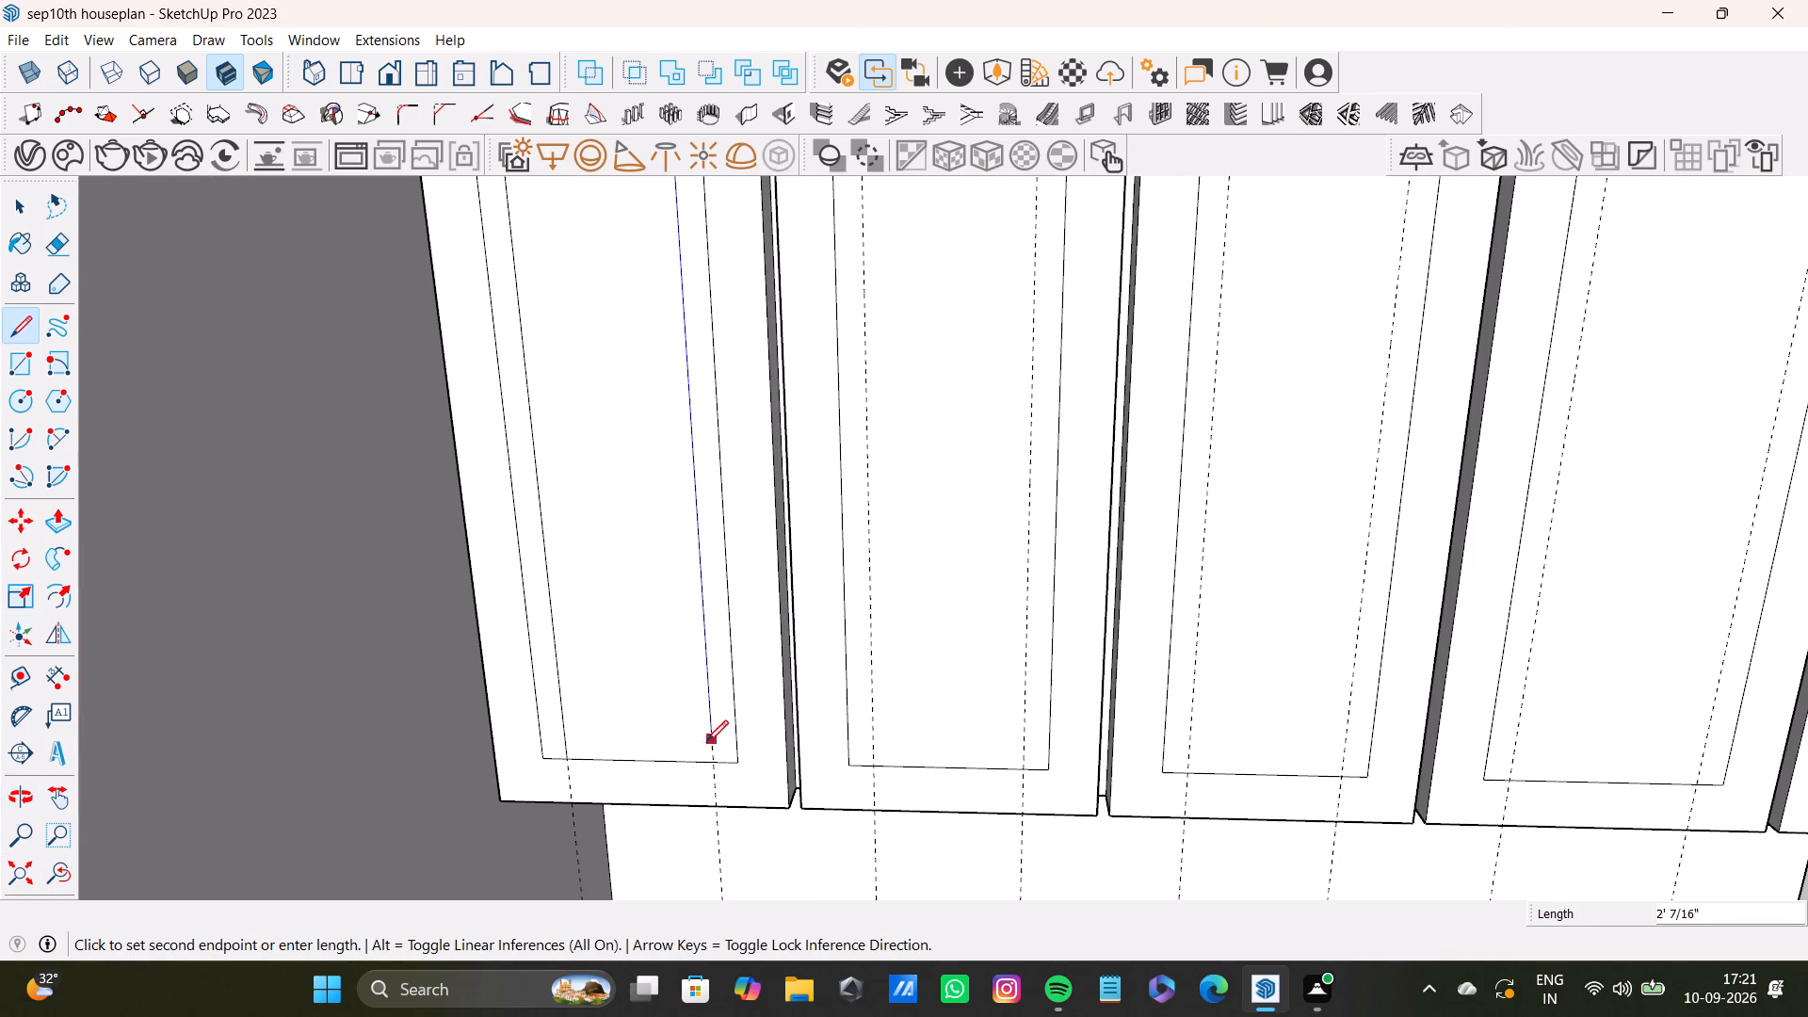
pyautogui.click(717, 759)
# Draw a line along the second door's left guide from the inset panel's top edge to its bottom edge.
pyautogui.keyDown('shift'); pyautogui.scroll(-4, 703, 646); pyautogui.keyUp('shift')
pyautogui.click(52, 869)
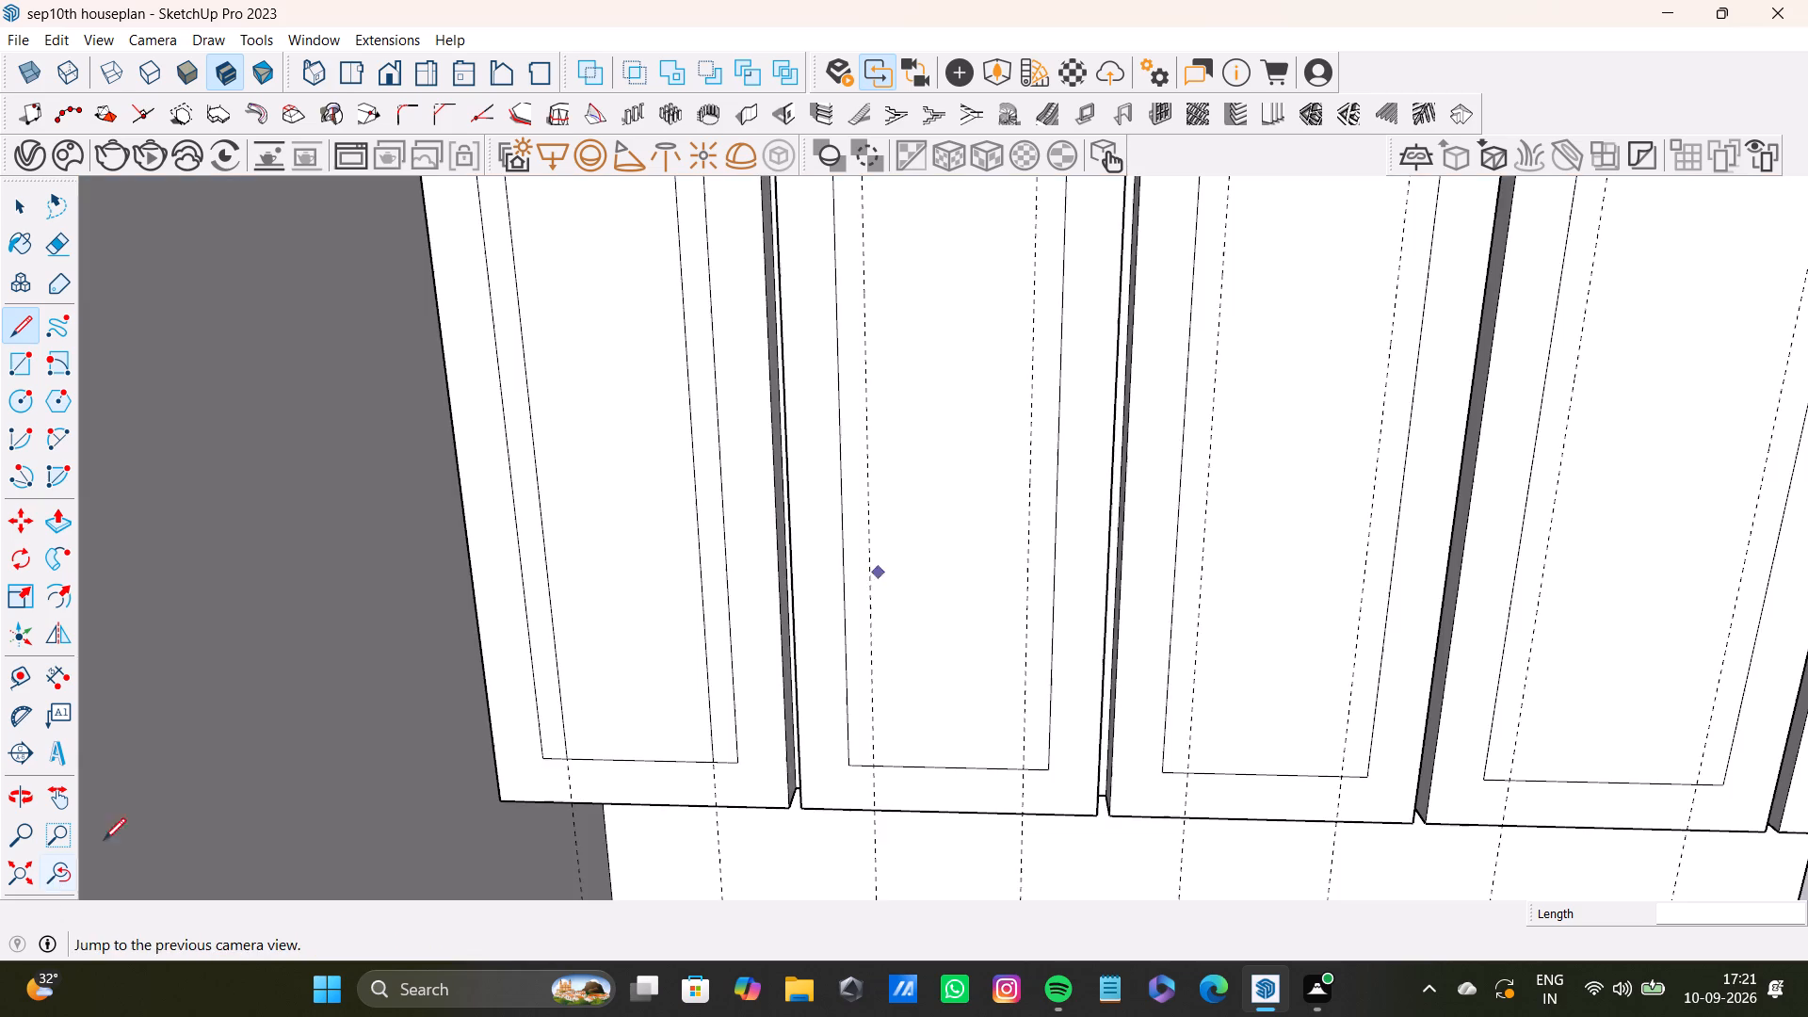
pyautogui.moveTo(601, 566); pyautogui.dragTo(486, 738, button='middle')
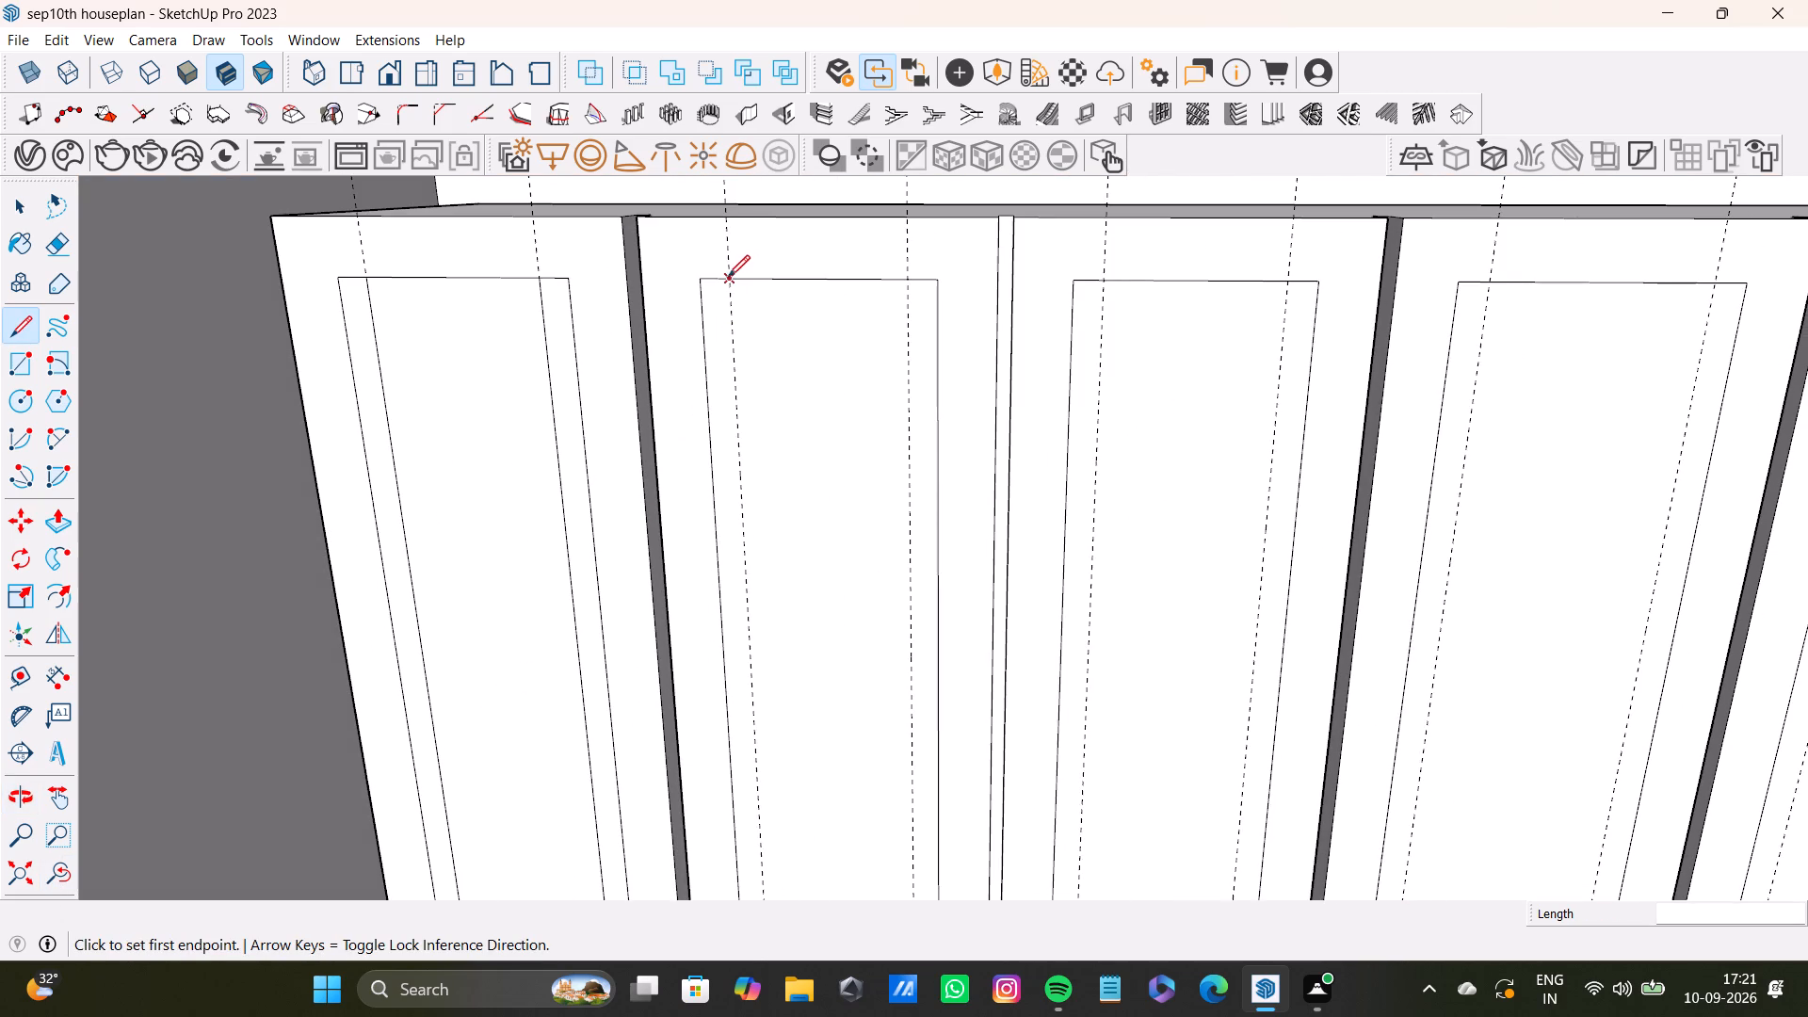
pyautogui.click(727, 277)
pyautogui.scroll(-7, 755, 440)
pyautogui.keyDown('shift'); pyautogui.moveTo(755, 603); pyautogui.dragTo(761, 433, button='middle'); pyautogui.keyUp('shift')
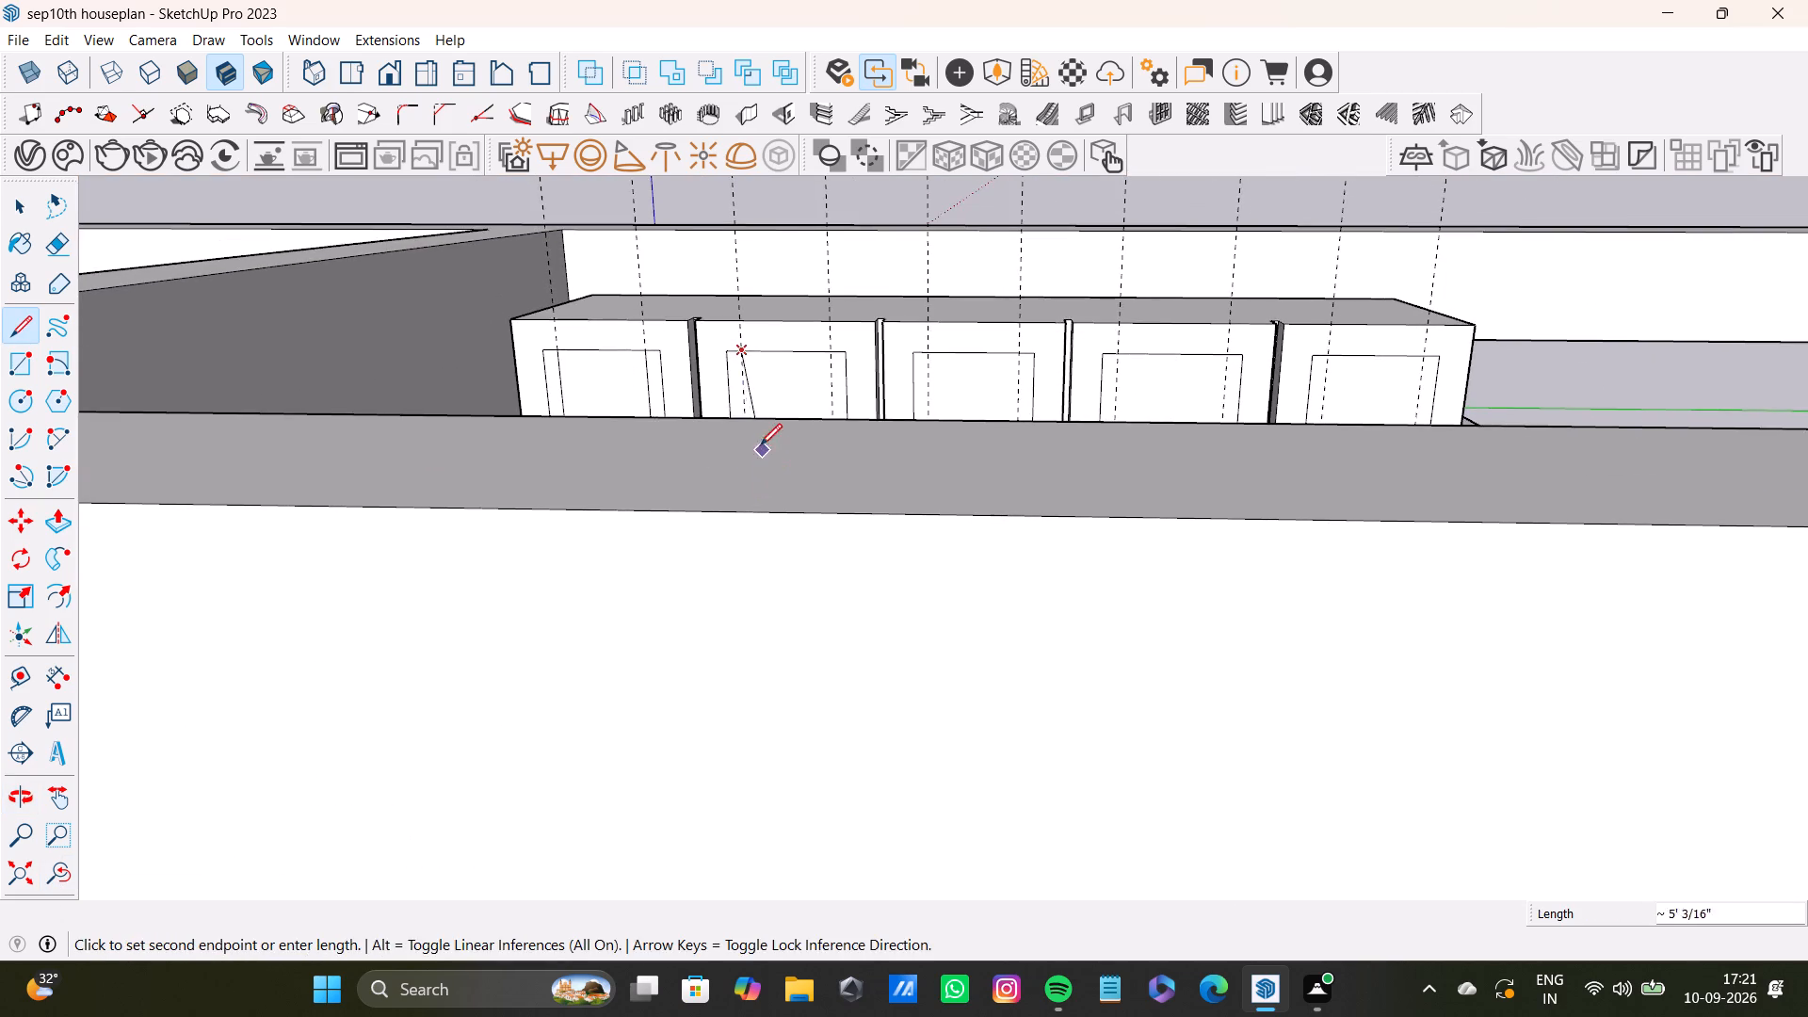
pyautogui.moveTo(751, 426); pyautogui.dragTo(733, 650, button='middle')
pyautogui.scroll(3, 748, 483)
pyautogui.click(809, 323)
# Draw a line along the second door's right guide from the inset panel's top edge to its bottom edge.
pyautogui.scroll(-4, 793, 356)
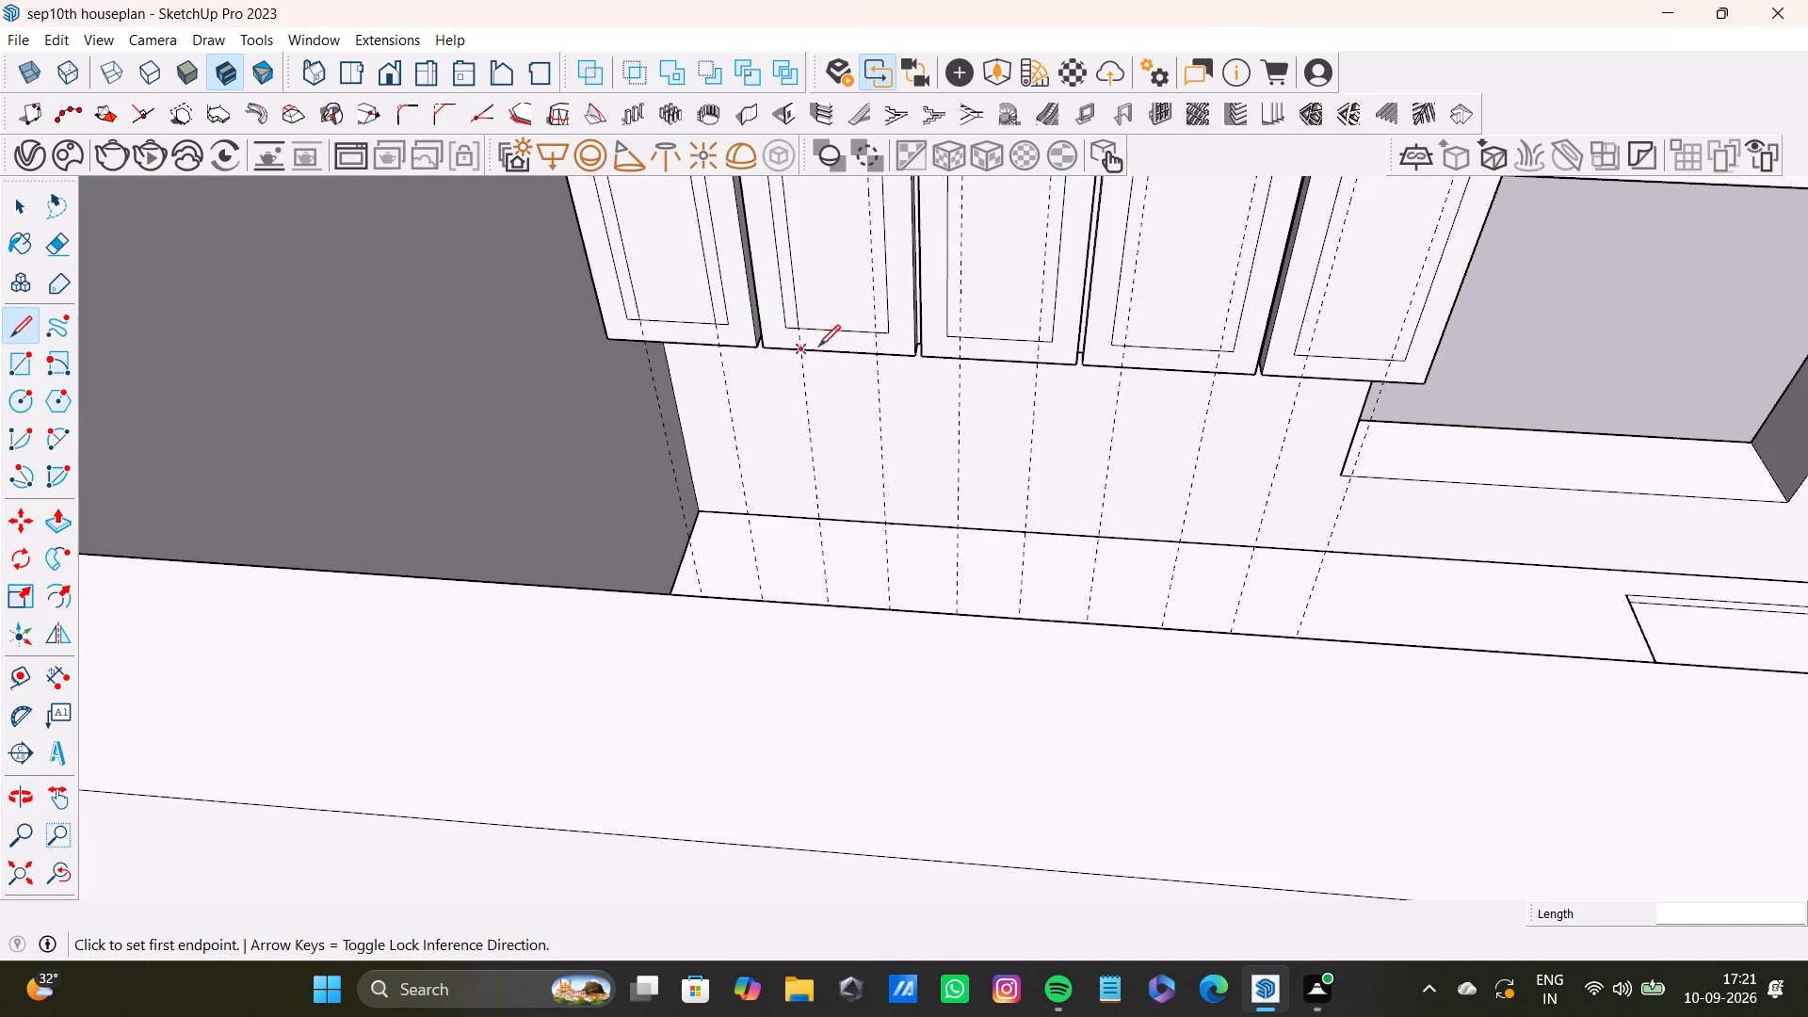
pyautogui.keyDown('shift'); pyautogui.moveTo(827, 340); pyautogui.dragTo(831, 721, button='middle'); pyautogui.keyUp('shift')
pyautogui.scroll(2, 845, 545)
pyautogui.click(865, 449)
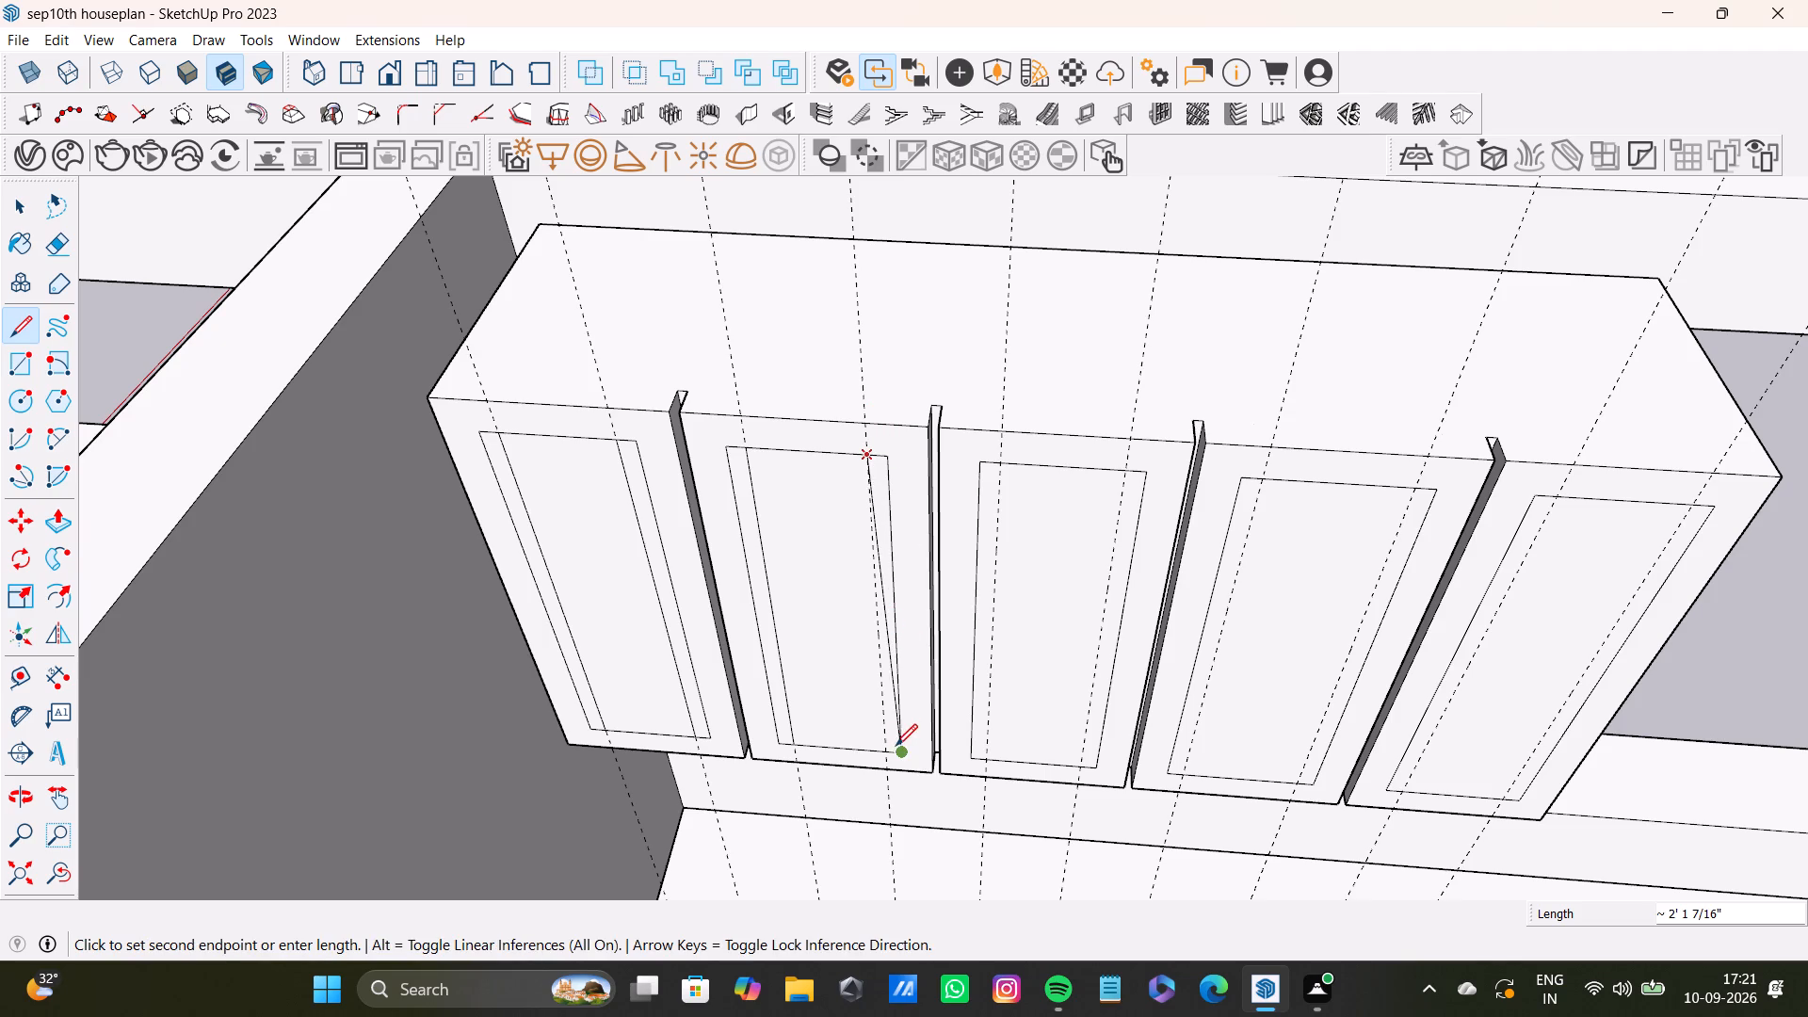
pyautogui.click(882, 745)
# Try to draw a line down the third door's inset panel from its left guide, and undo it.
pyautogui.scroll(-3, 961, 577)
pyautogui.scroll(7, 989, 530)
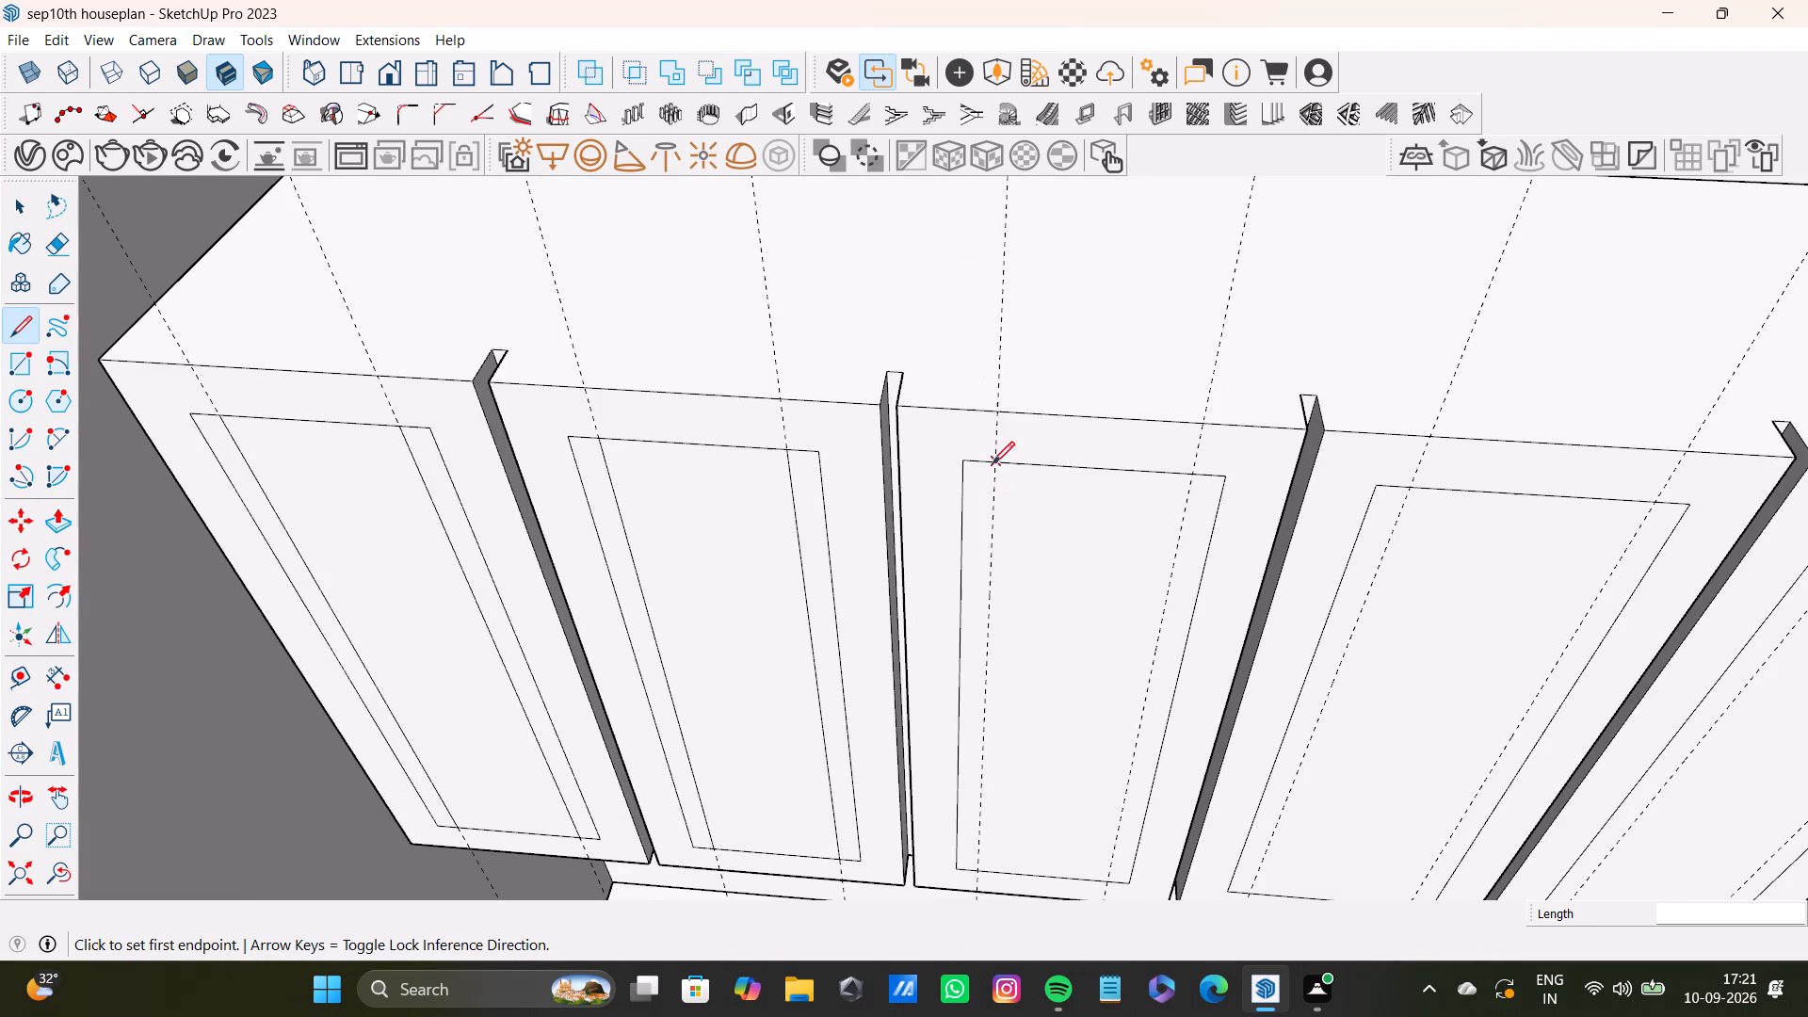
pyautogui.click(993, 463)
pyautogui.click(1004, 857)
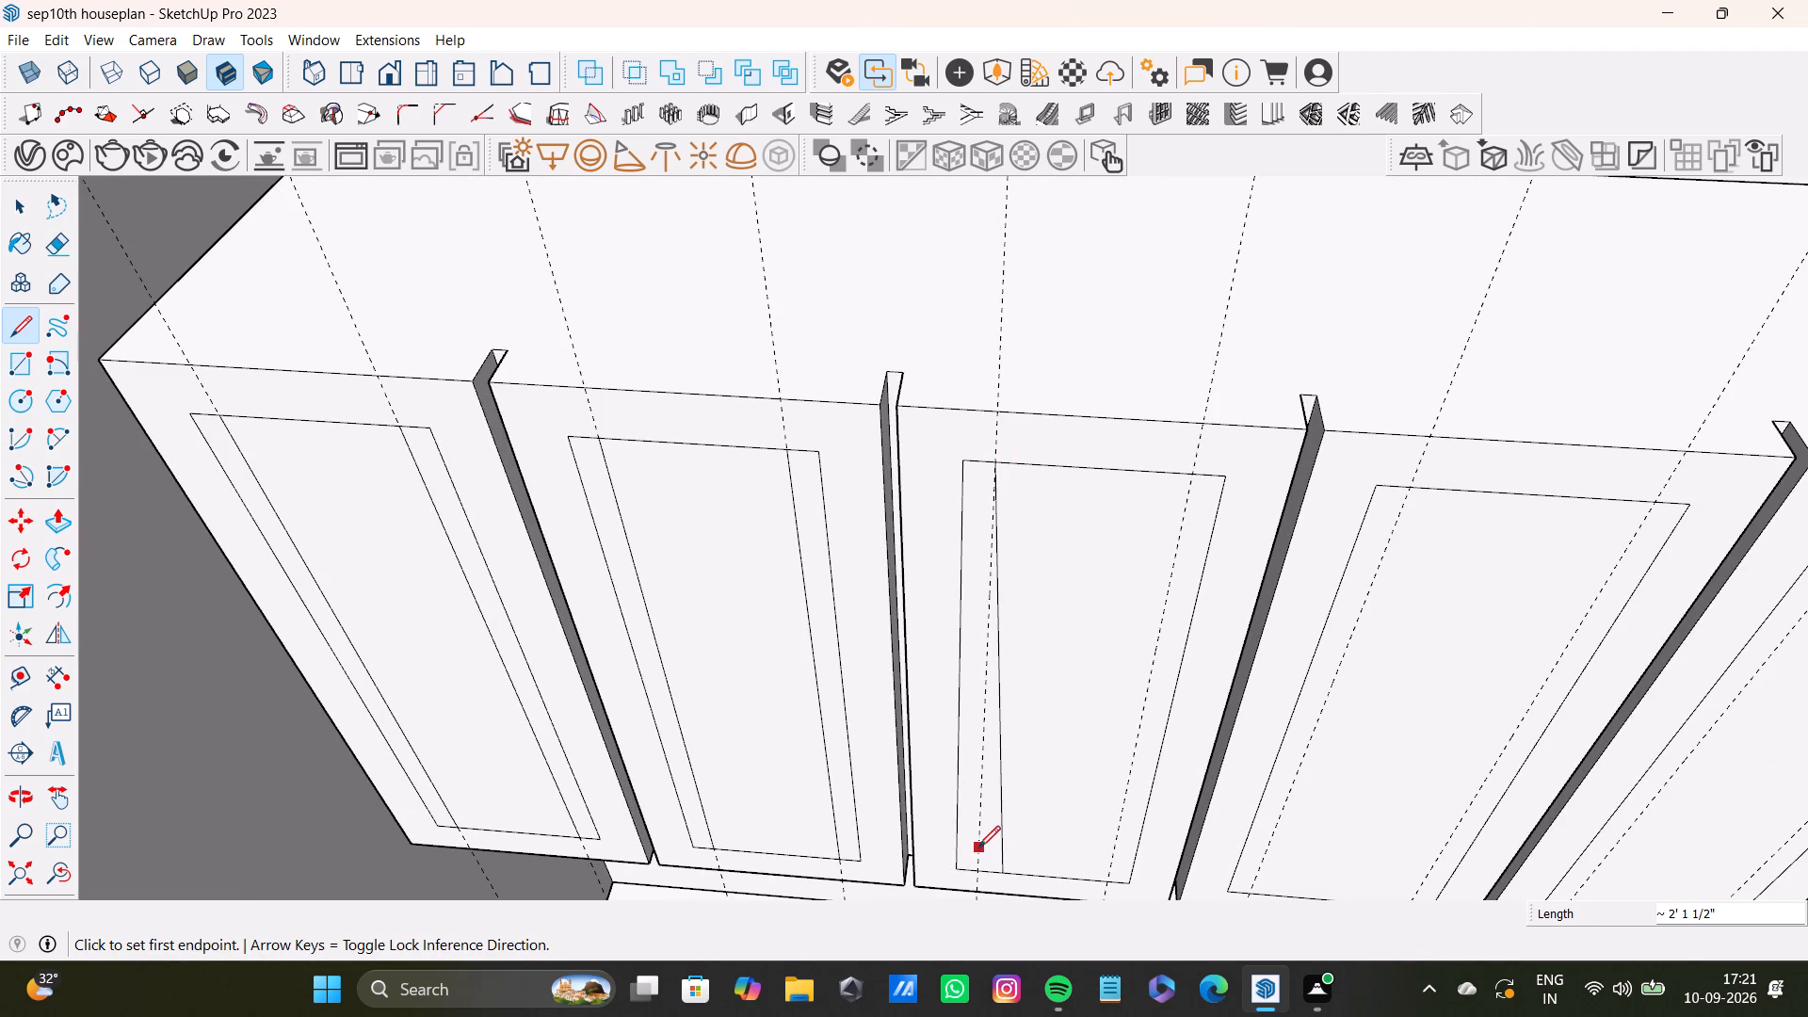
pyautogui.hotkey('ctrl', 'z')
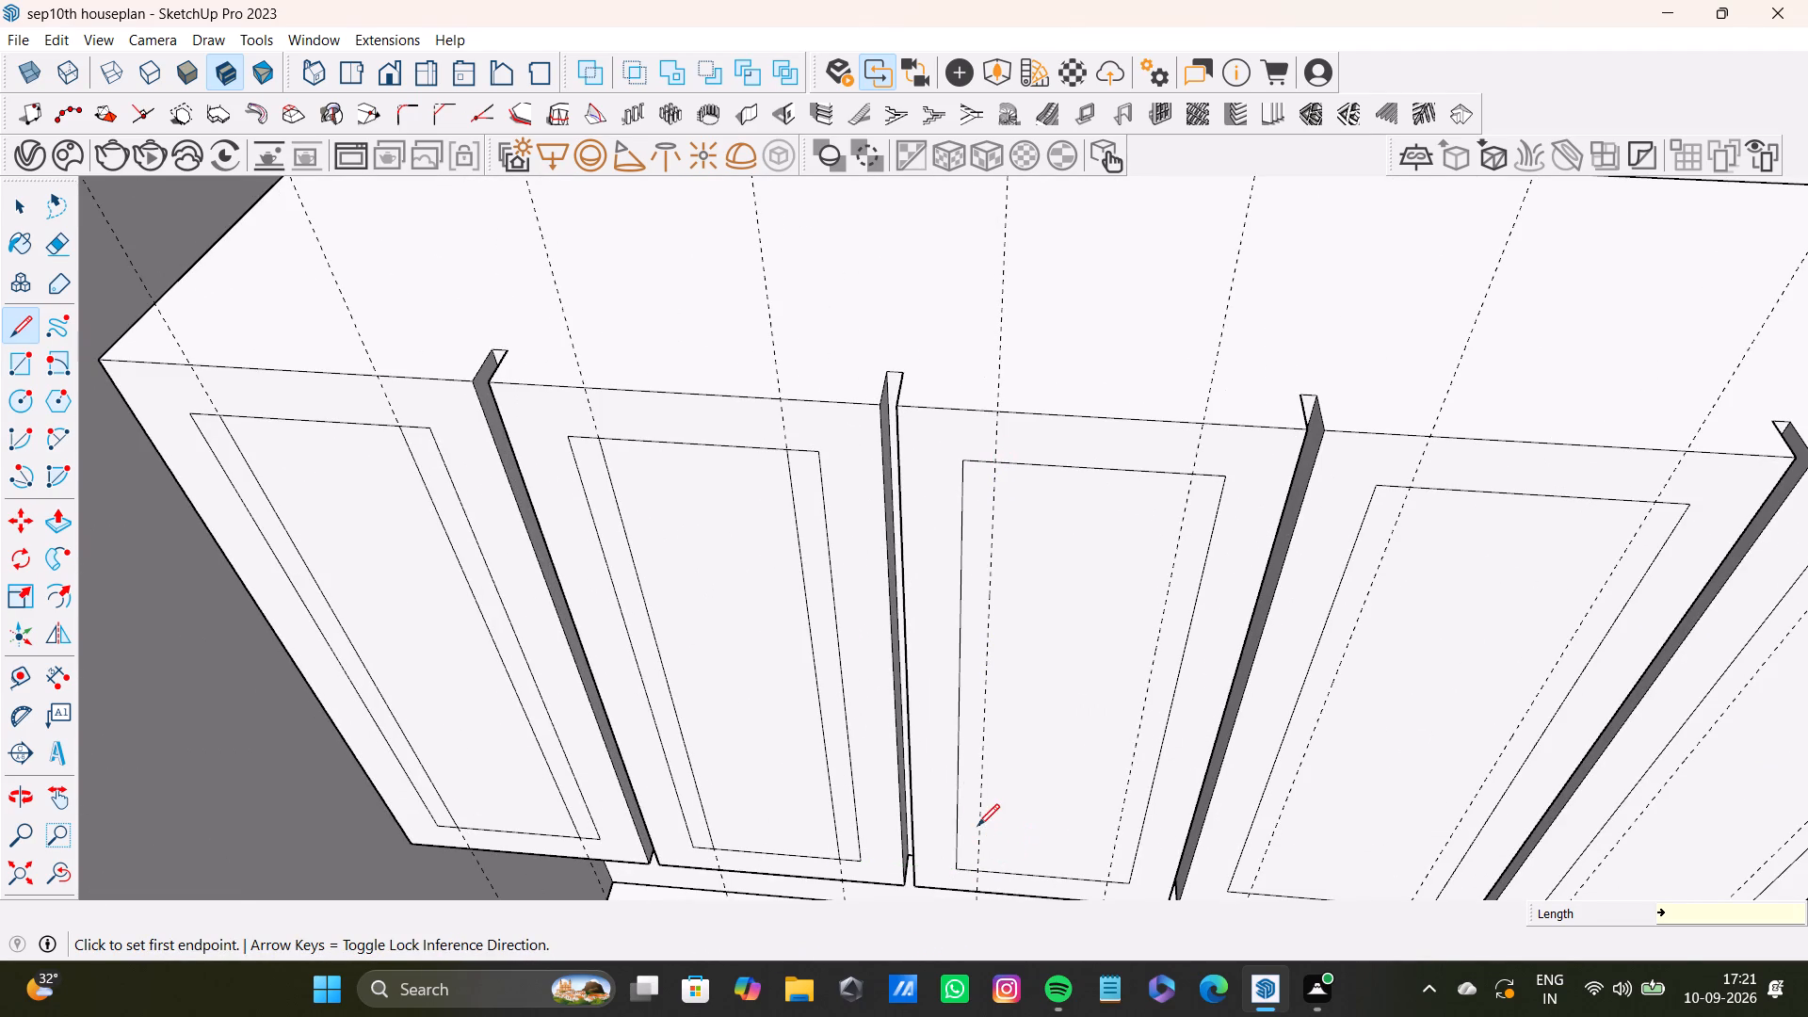
# Draw lines along the third door's left and right guides from the inset panel's top edge to its bottom edge.
pyautogui.click(992, 460)
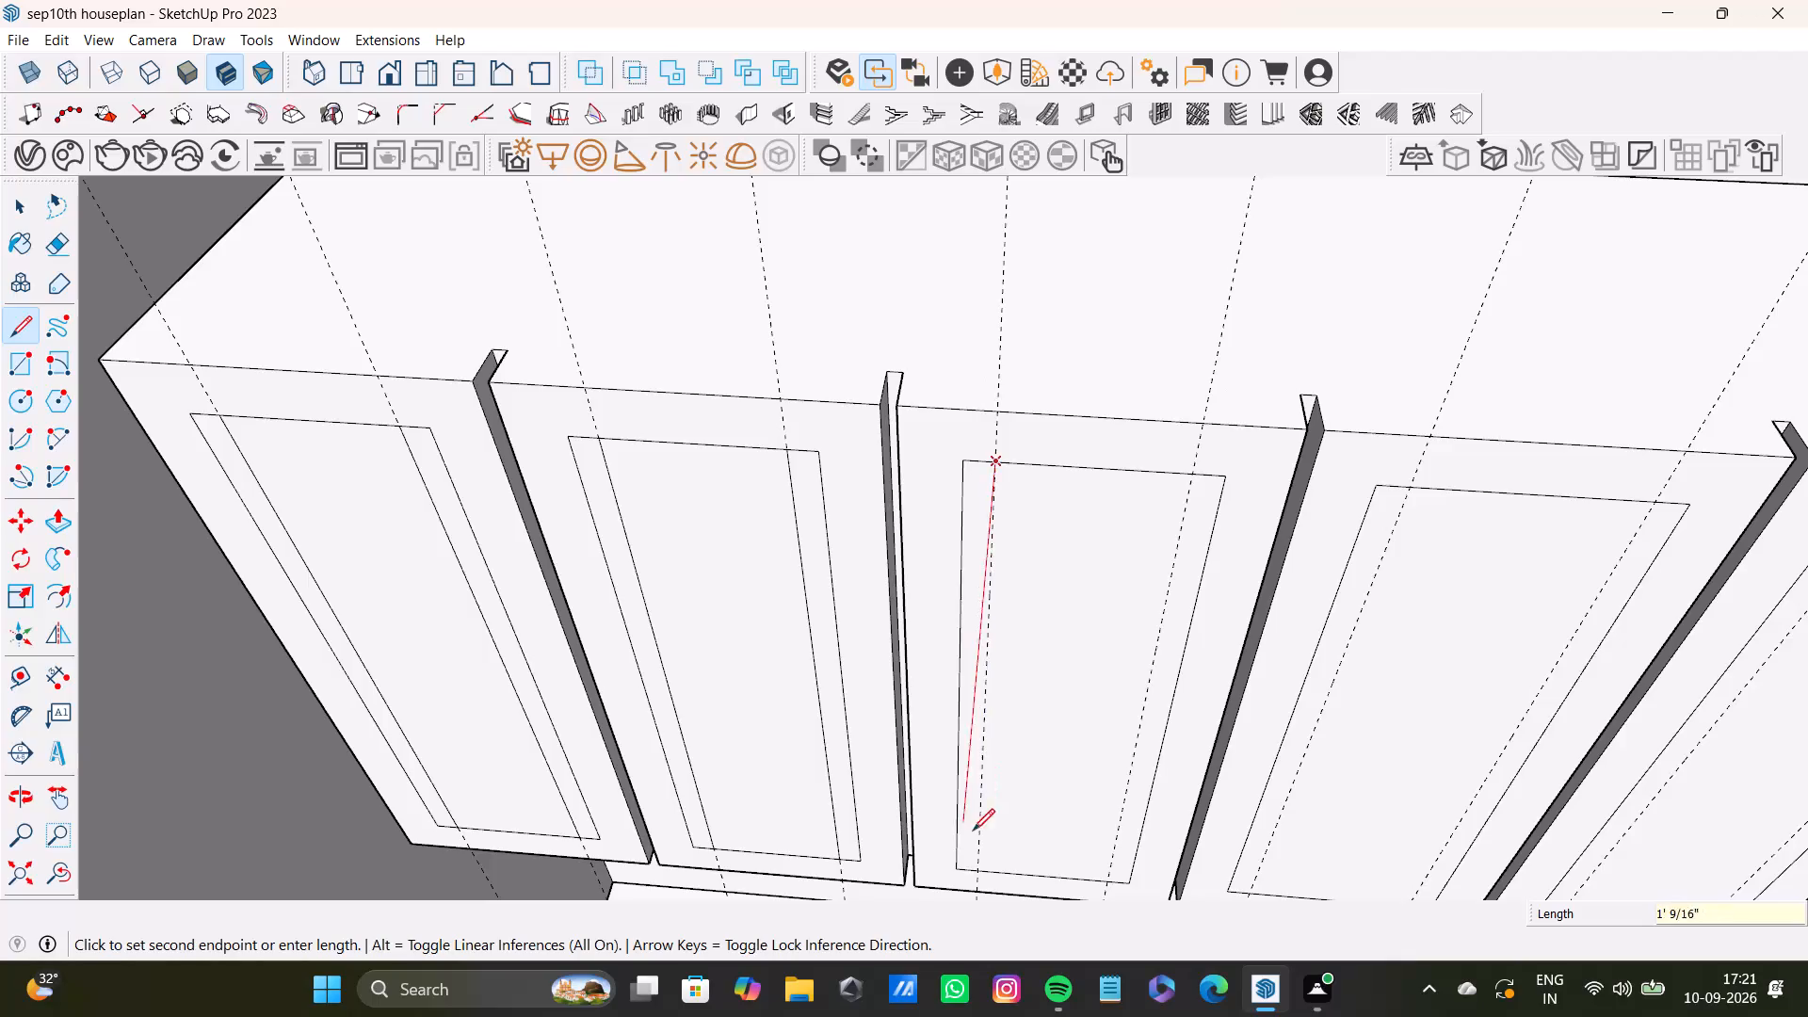
pyautogui.click(977, 873)
pyautogui.click(1192, 473)
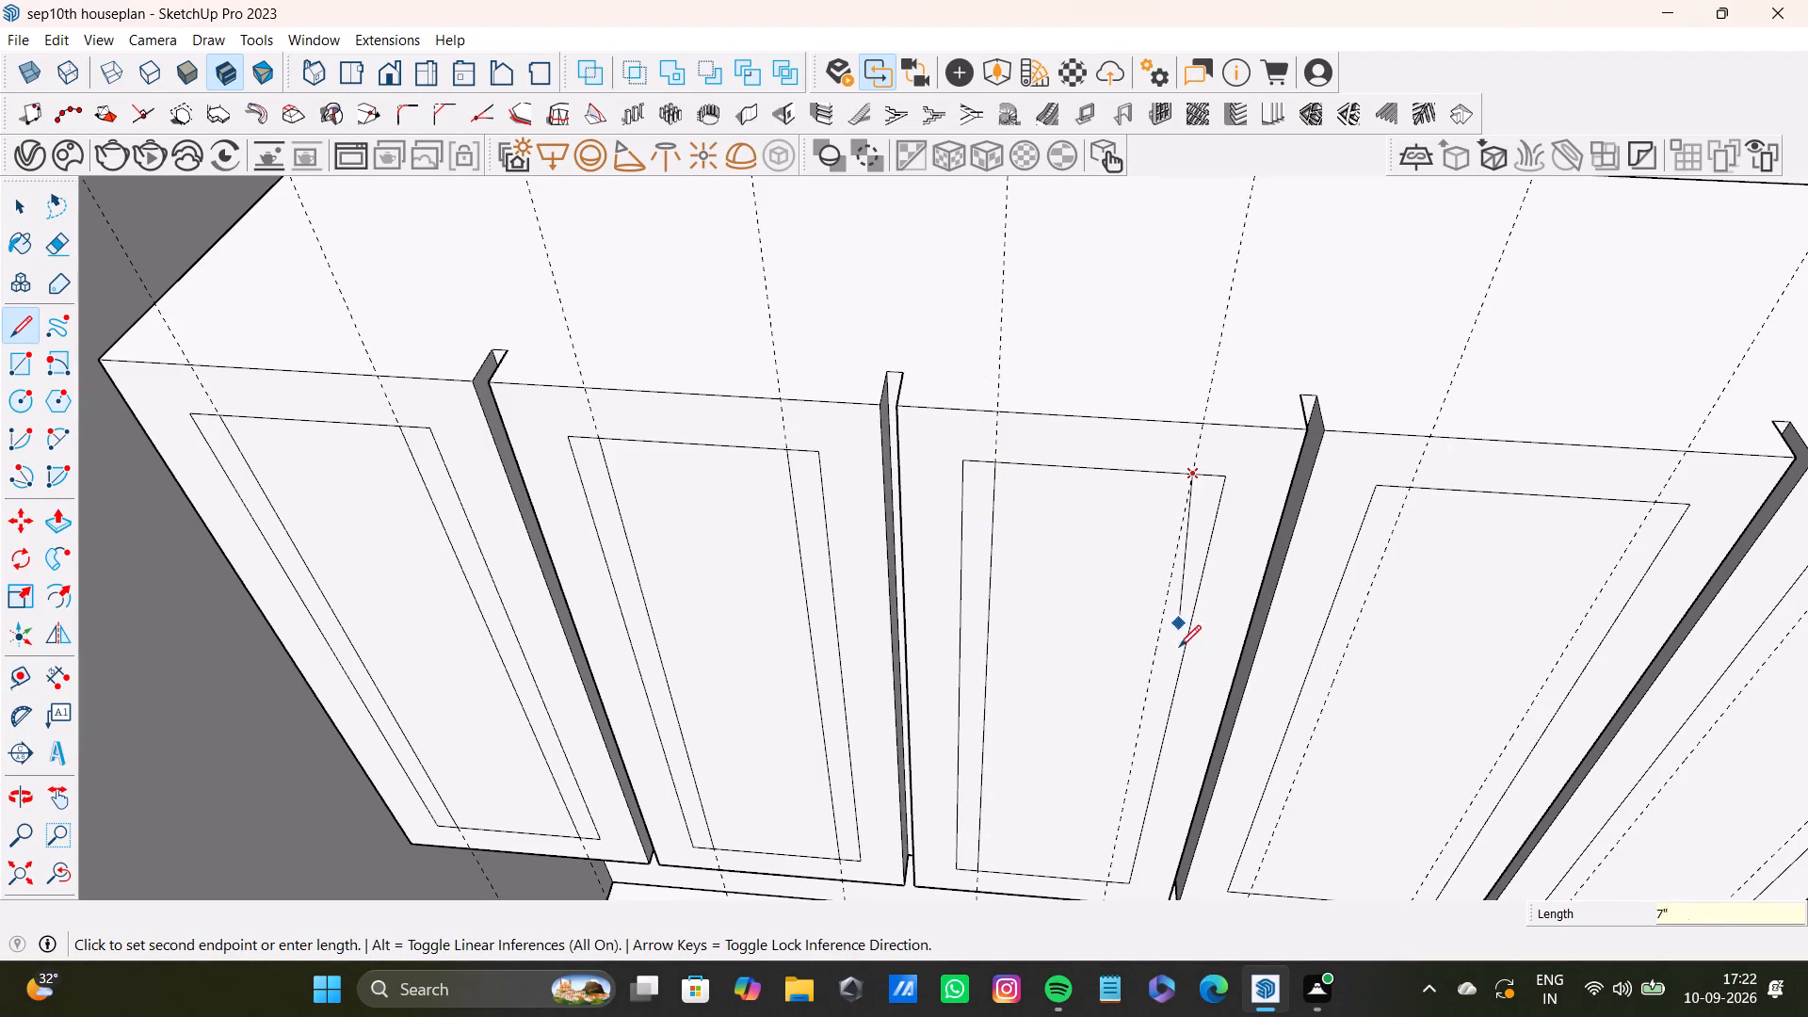
pyautogui.click(1110, 882)
# Draw lines along the fourth door's left and right guides from the inset panel's top edge to its bottom edge.
pyautogui.scroll(-5, 1085, 743)
pyautogui.keyDown('shift'); pyautogui.moveTo(1113, 732); pyautogui.dragTo(793, 706, button='middle'); pyautogui.keyUp('shift')
pyautogui.scroll(2, 917, 656)
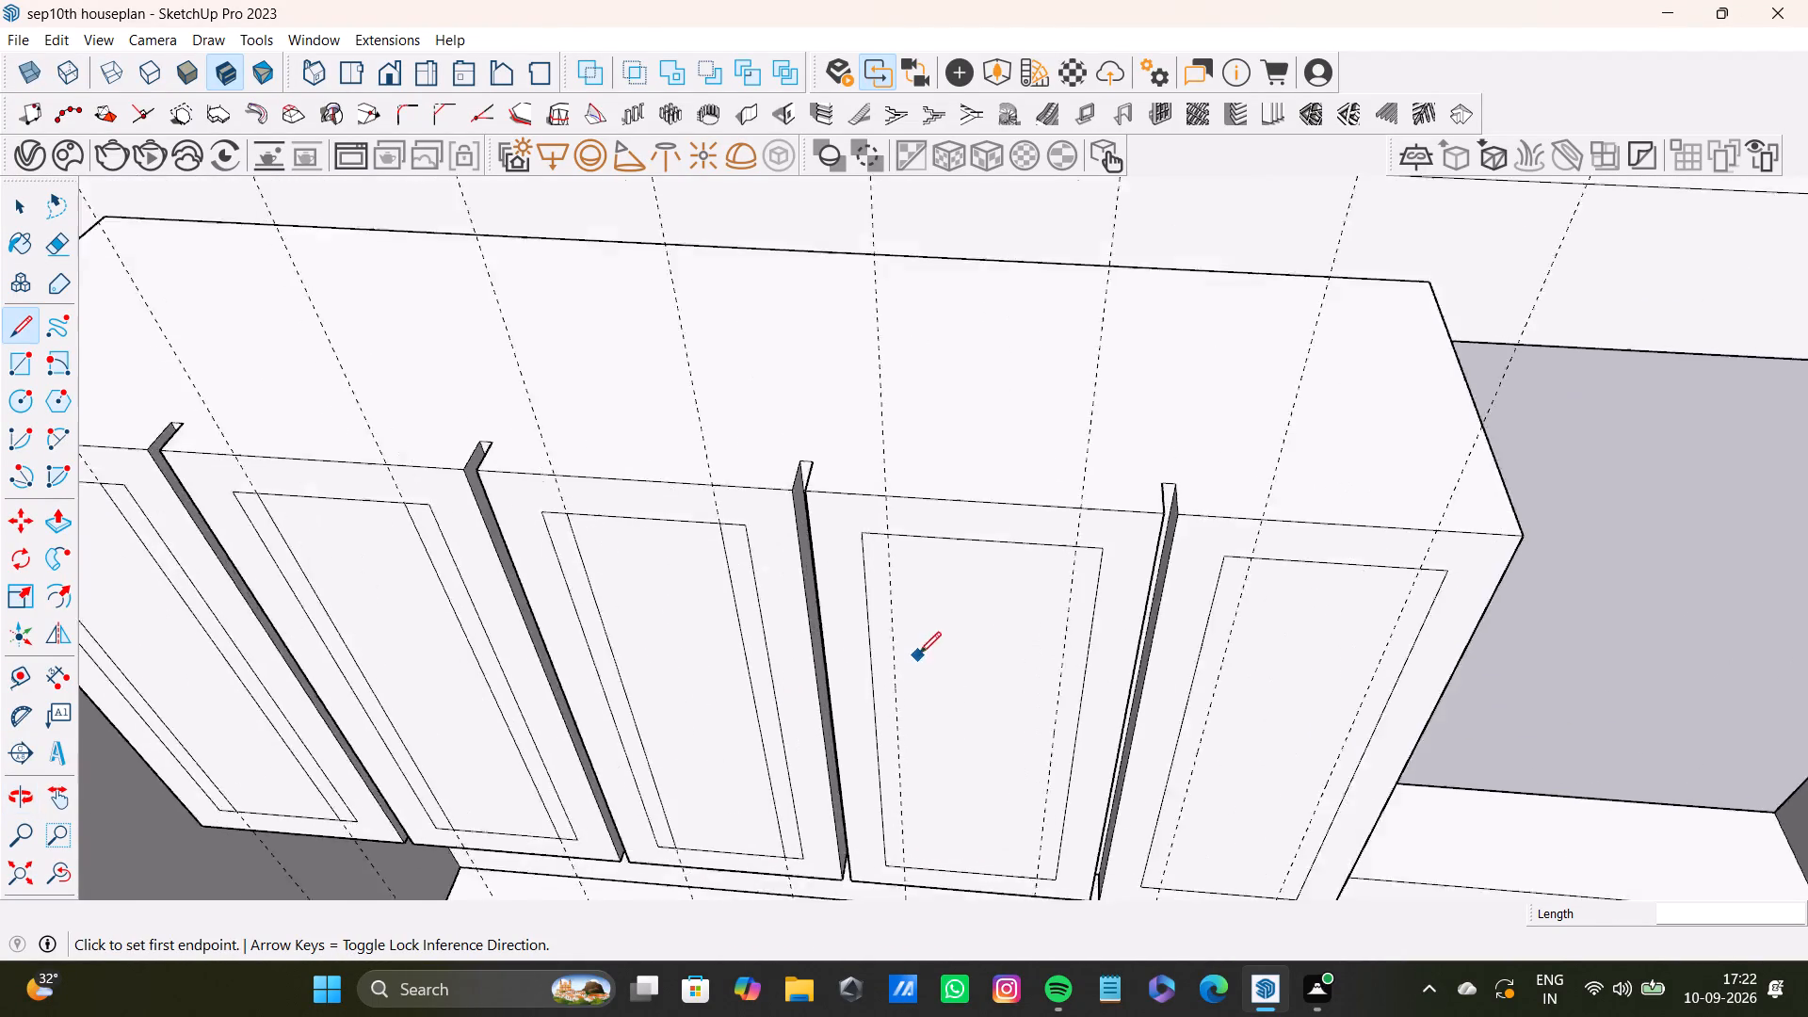
pyautogui.scroll(5, 919, 654)
pyautogui.click(890, 487)
pyautogui.scroll(-3, 896, 660)
pyautogui.keyDown('shift'); pyautogui.moveTo(899, 699); pyautogui.dragTo(899, 582, button='middle'); pyautogui.keyUp('shift')
pyautogui.keyDown('shift'); pyautogui.scroll(1, 899, 606); pyautogui.keyUp('shift')
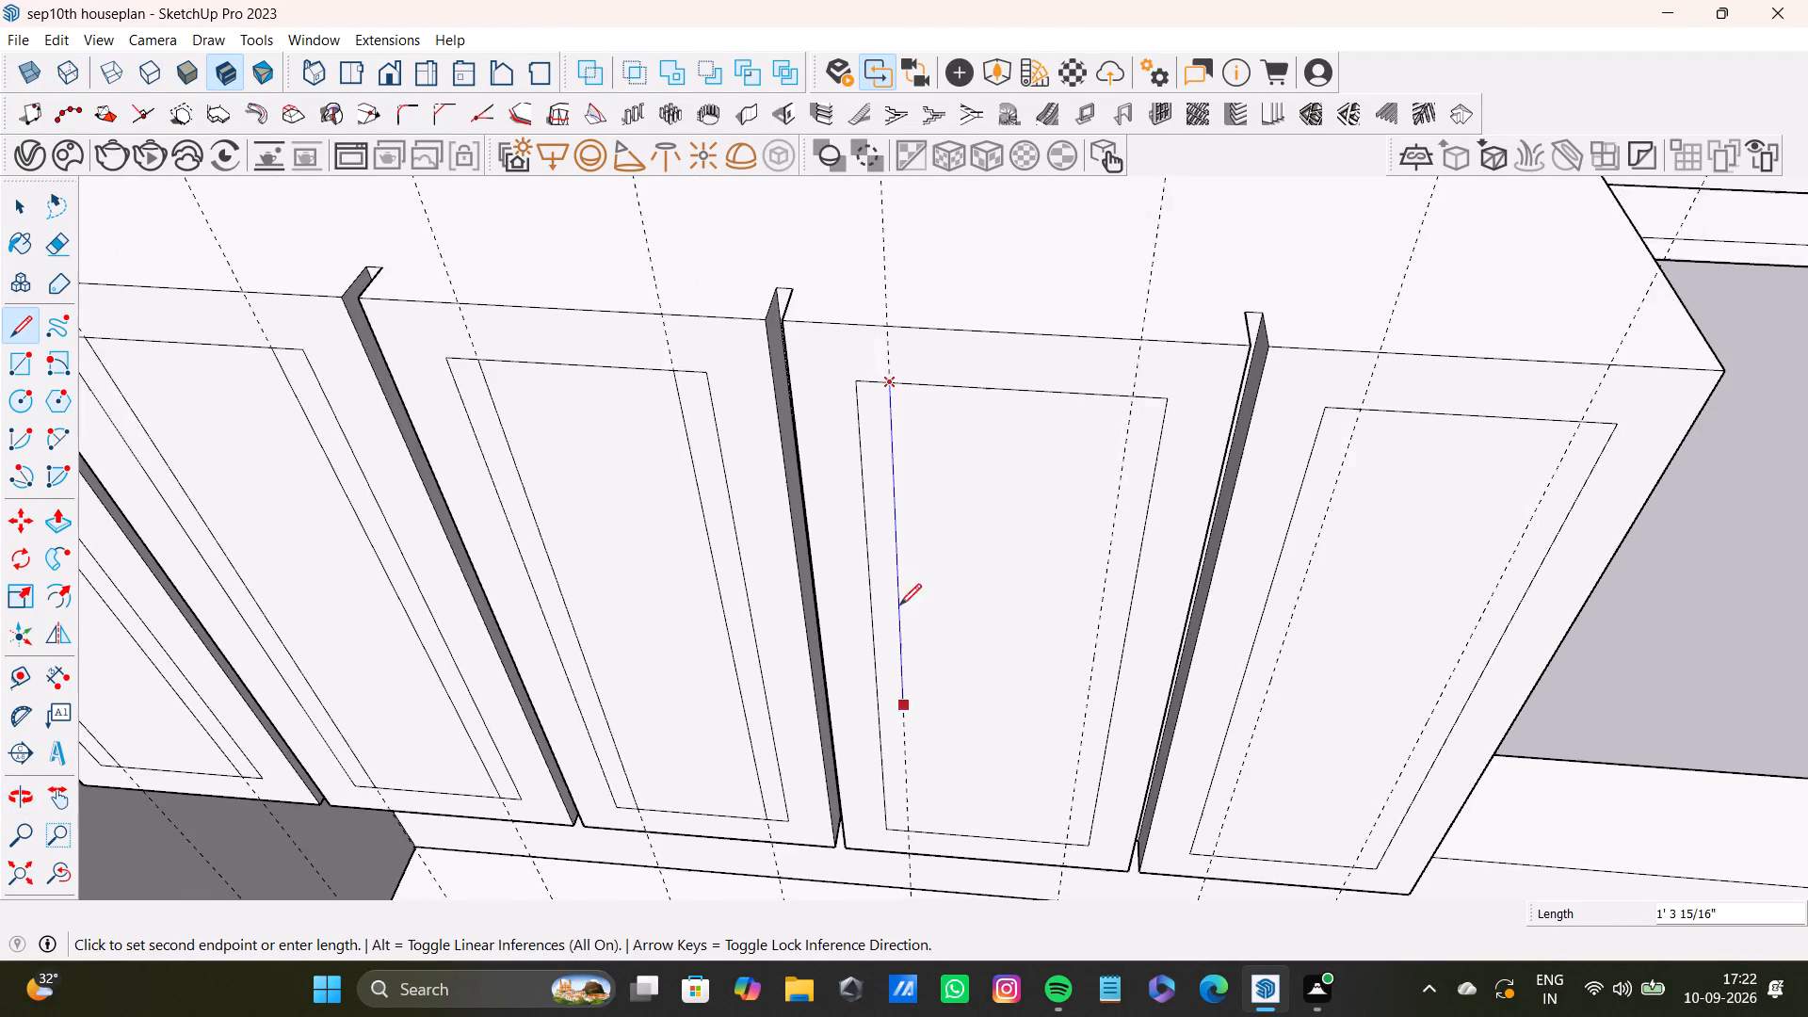
pyautogui.scroll(2, 911, 757)
pyautogui.click(906, 849)
pyautogui.click(1214, 264)
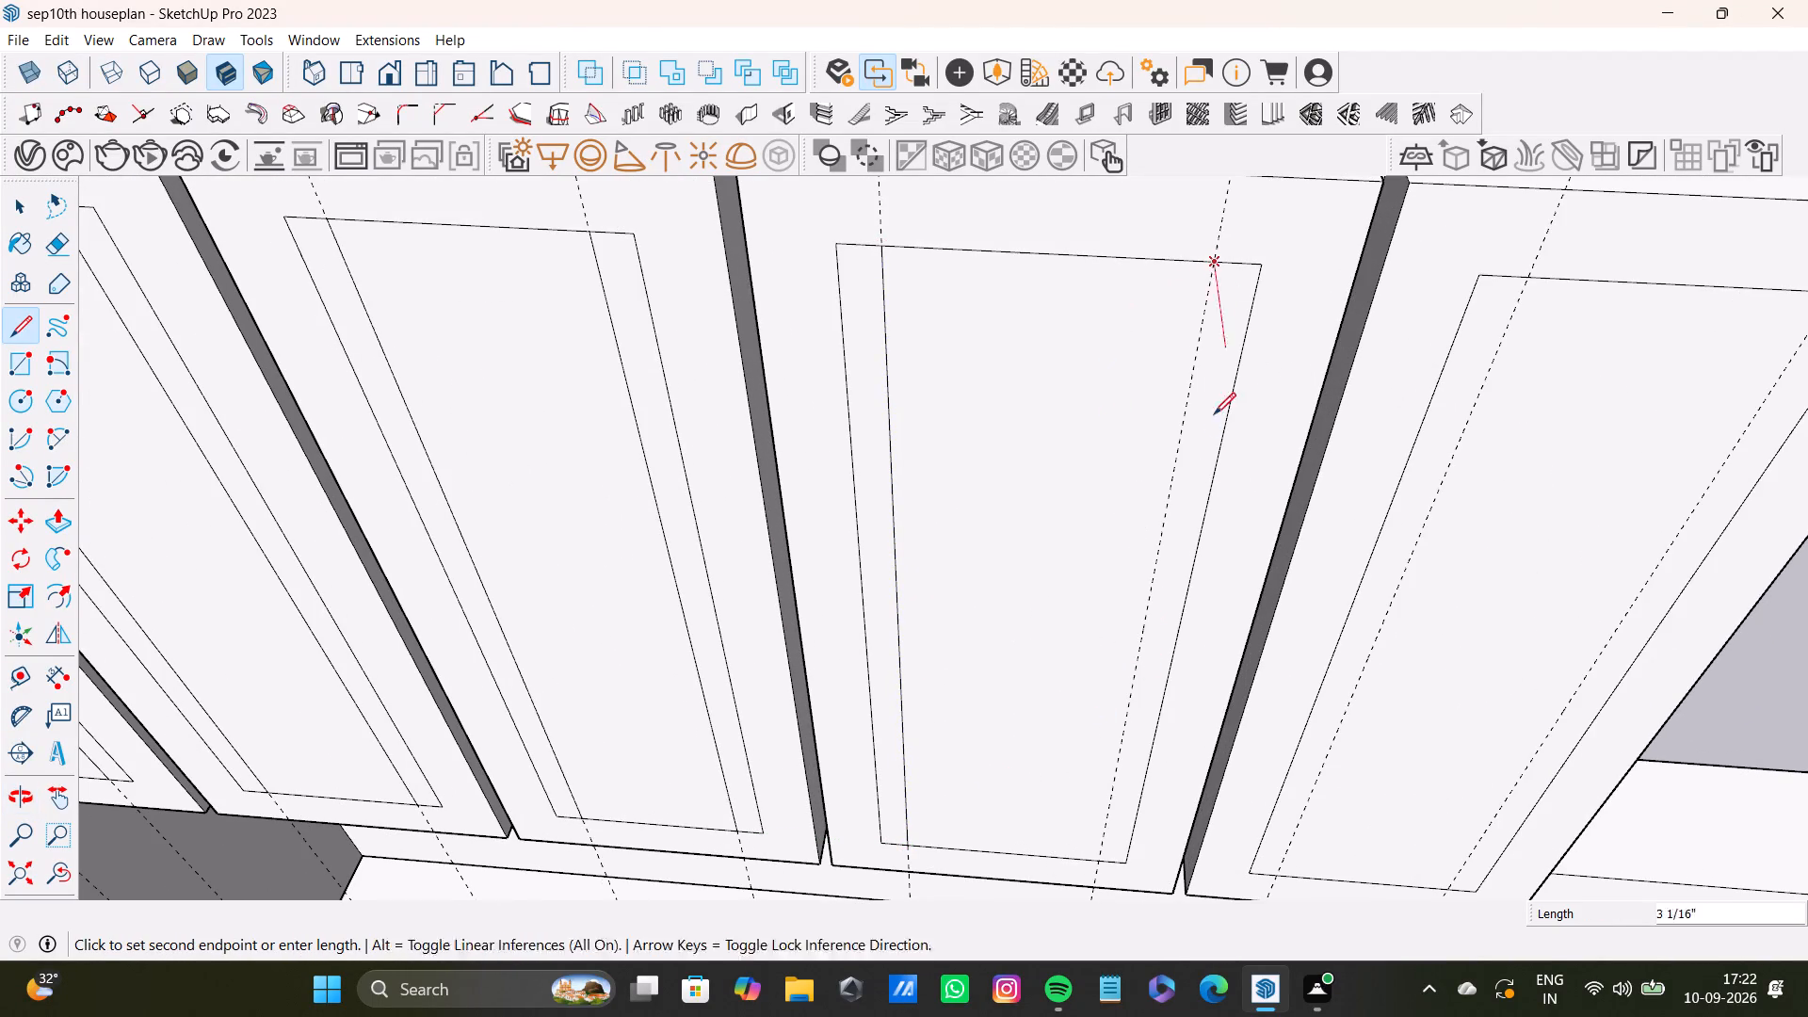
pyautogui.click(1100, 866)
# Draw a line along the fifth door's left guide from the inset panel's top edge to its bottom edge.
pyautogui.scroll(-4, 1104, 827)
pyautogui.keyDown('shift'); pyautogui.moveTo(1105, 788); pyautogui.dragTo(911, 787, button='middle'); pyautogui.keyUp('shift')
pyautogui.scroll(3, 962, 629)
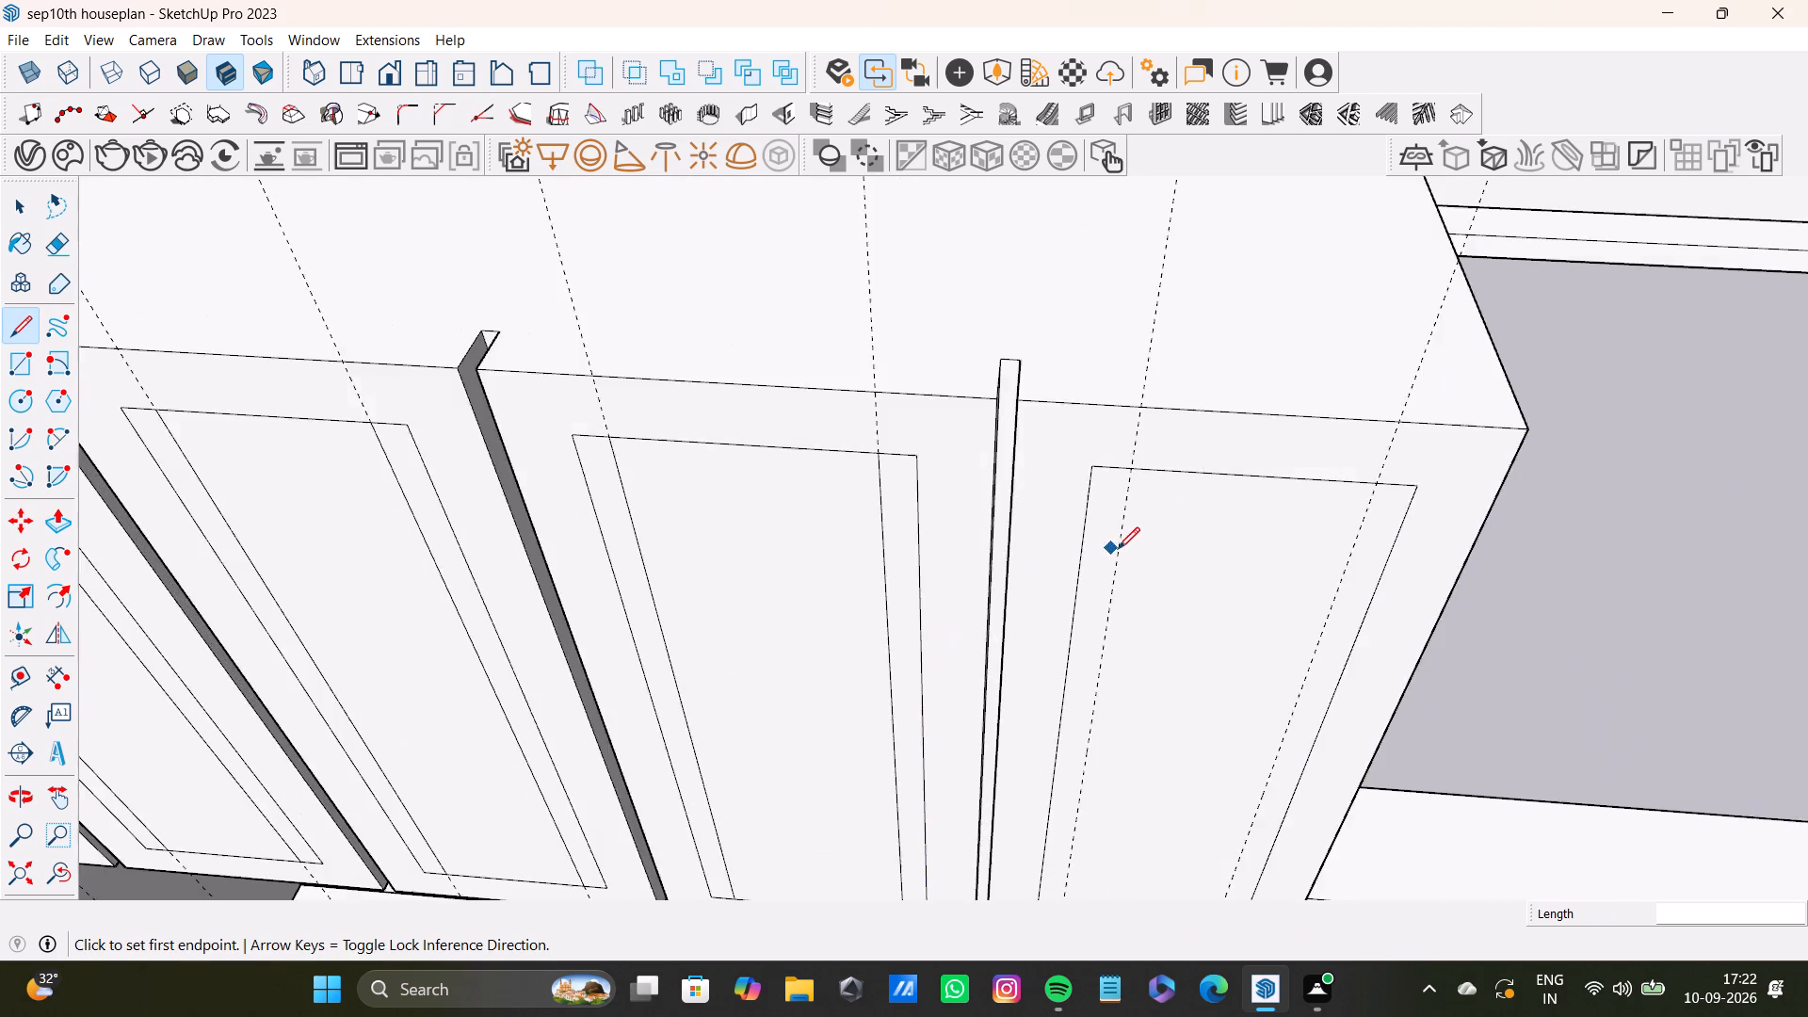
pyautogui.scroll(3, 1118, 549)
pyautogui.click(1132, 433)
pyautogui.scroll(-3, 1078, 788)
pyautogui.keyDown('shift'); pyautogui.moveTo(1087, 796); pyautogui.dragTo(1057, 502, button='middle'); pyautogui.keyUp('shift')
pyautogui.scroll(3, 1020, 602)
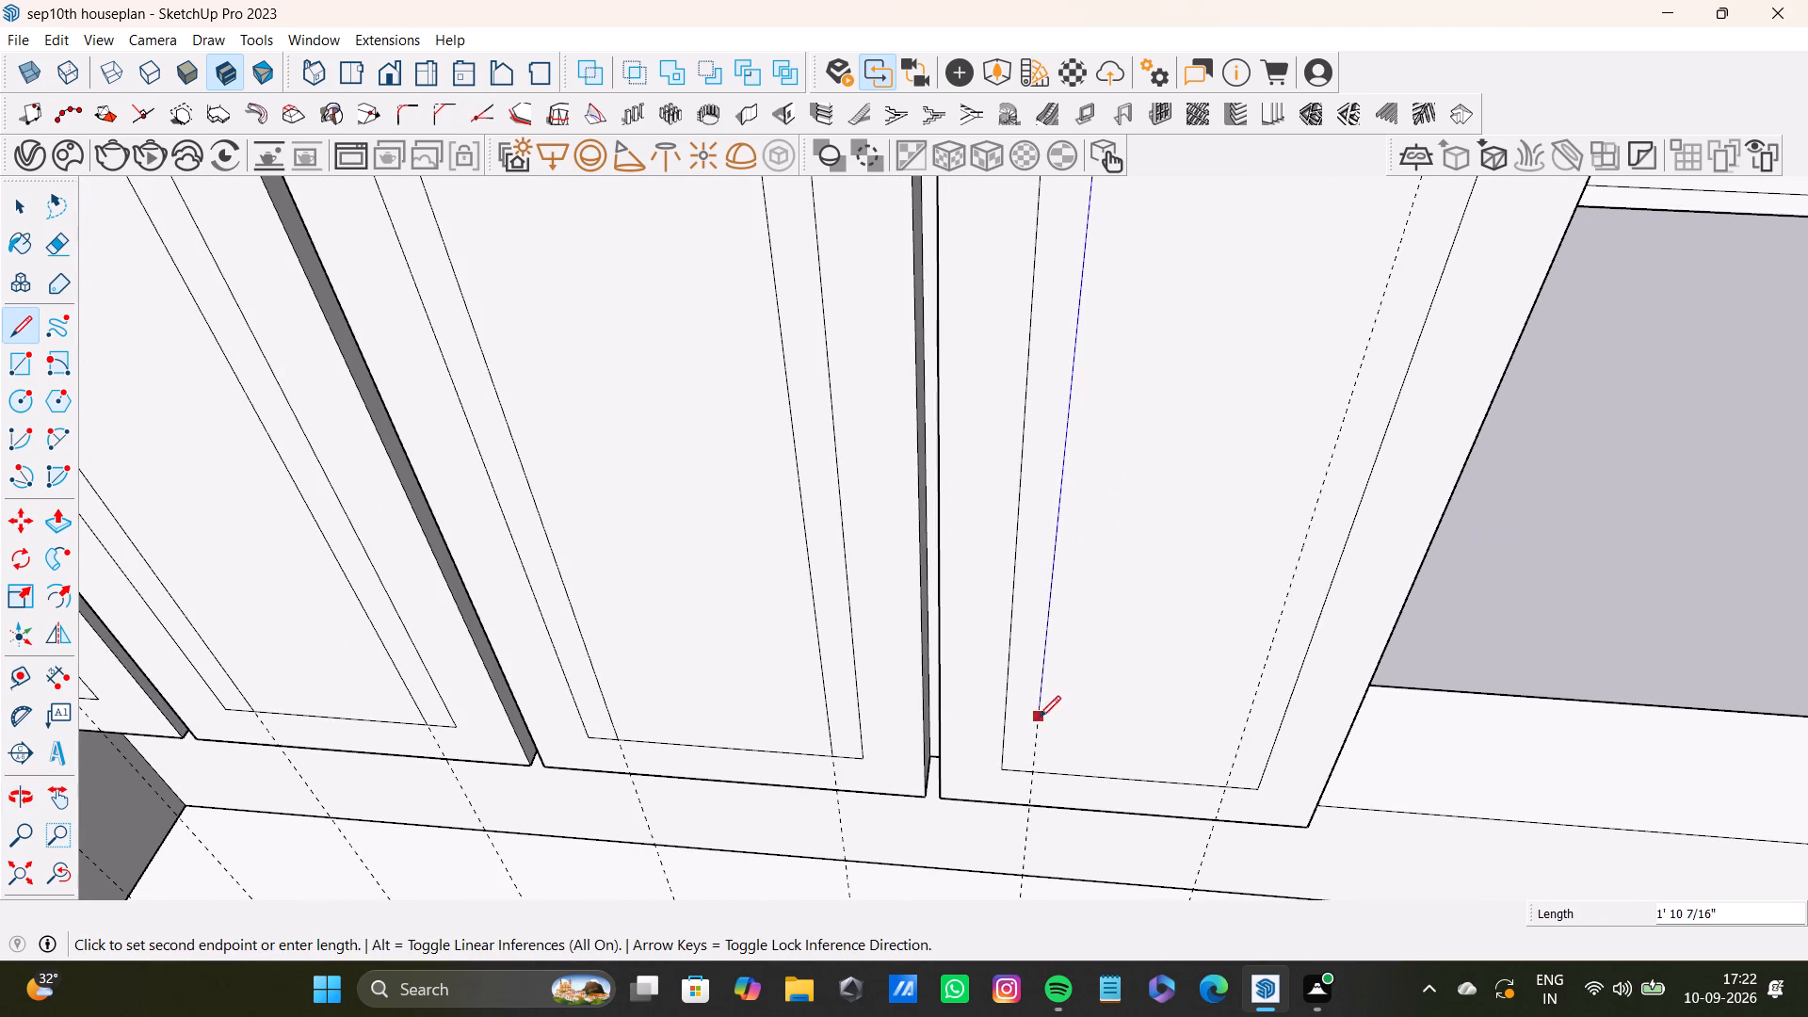
pyautogui.click(1038, 772)
# Draw a line along the fifth door's right guide from the inset panel's top edge to its bottom edge.
pyautogui.scroll(-4, 1057, 660)
pyautogui.moveTo(1146, 588); pyautogui.dragTo(1043, 720, button='middle')
pyautogui.scroll(6, 1139, 433)
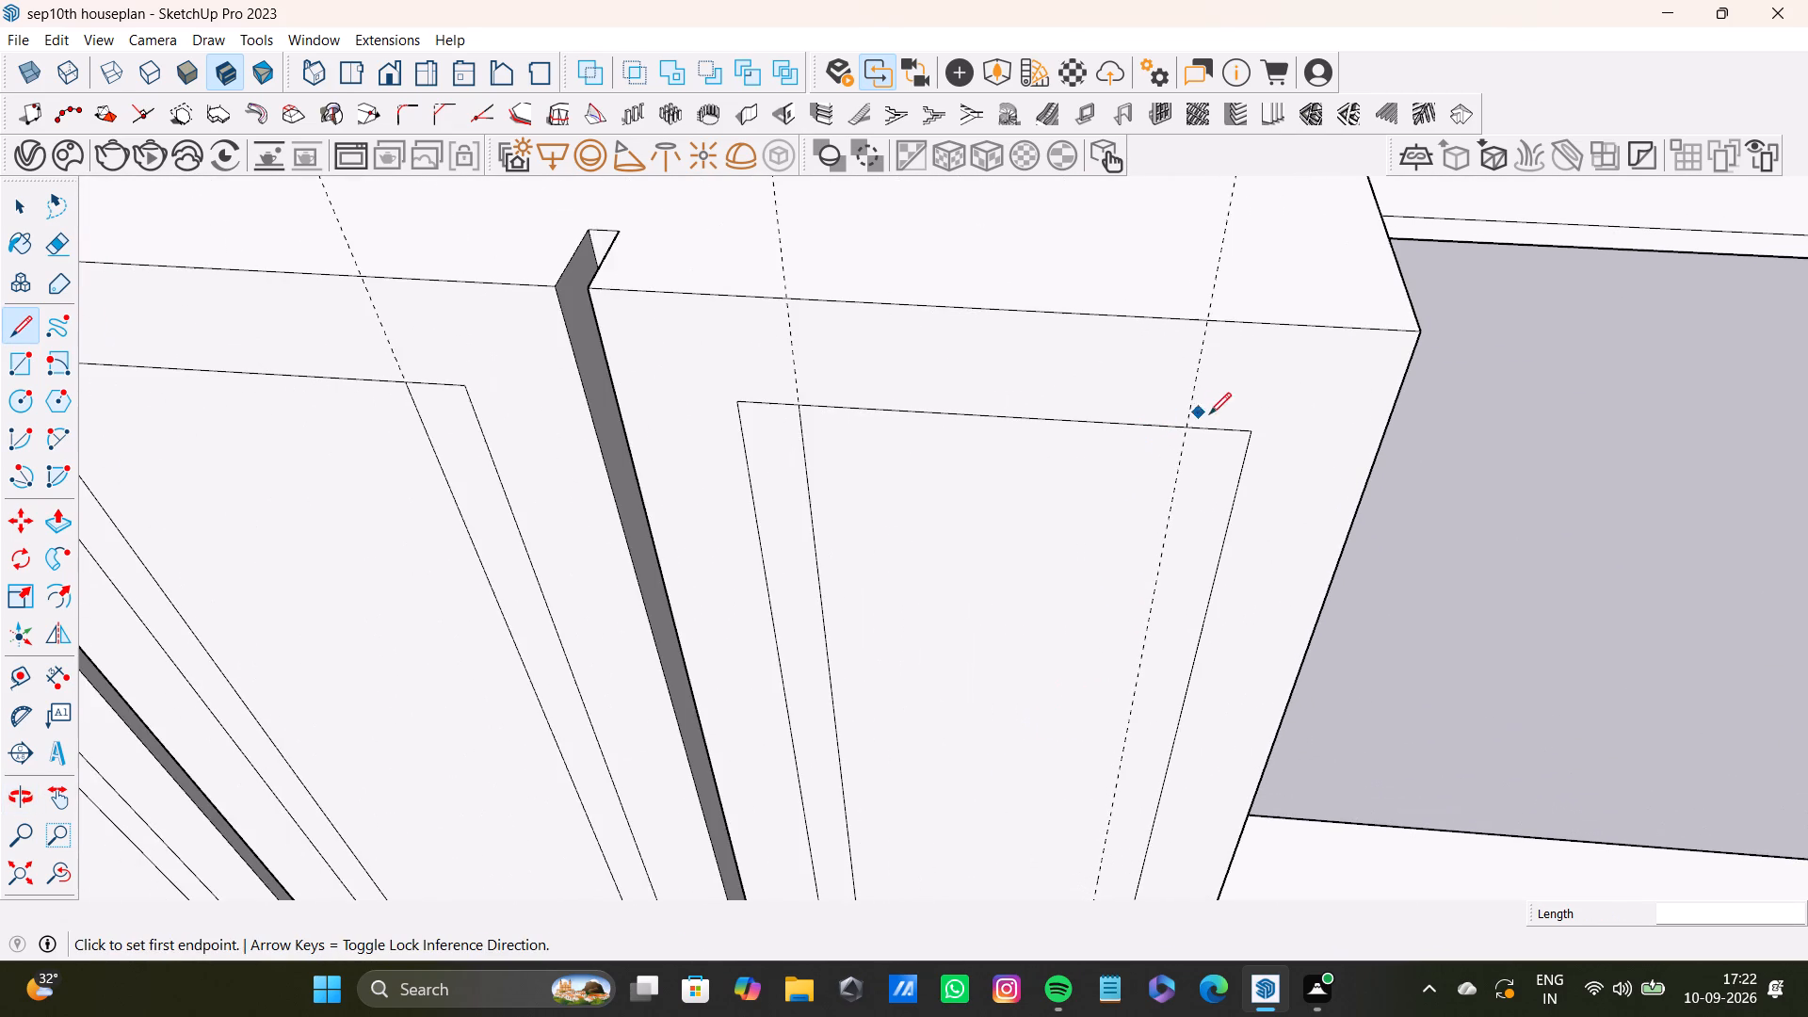
pyautogui.click(1182, 431)
pyautogui.scroll(-3, 1176, 571)
pyautogui.moveTo(1149, 572); pyautogui.dragTo(1149, 395, button='middle')
pyautogui.scroll(-2, 1136, 632)
pyautogui.moveTo(1122, 645); pyautogui.dragTo(1122, 426, button='middle')
pyautogui.keyDown('shift'); pyautogui.scroll(1, 1122, 430); pyautogui.keyUp('shift')
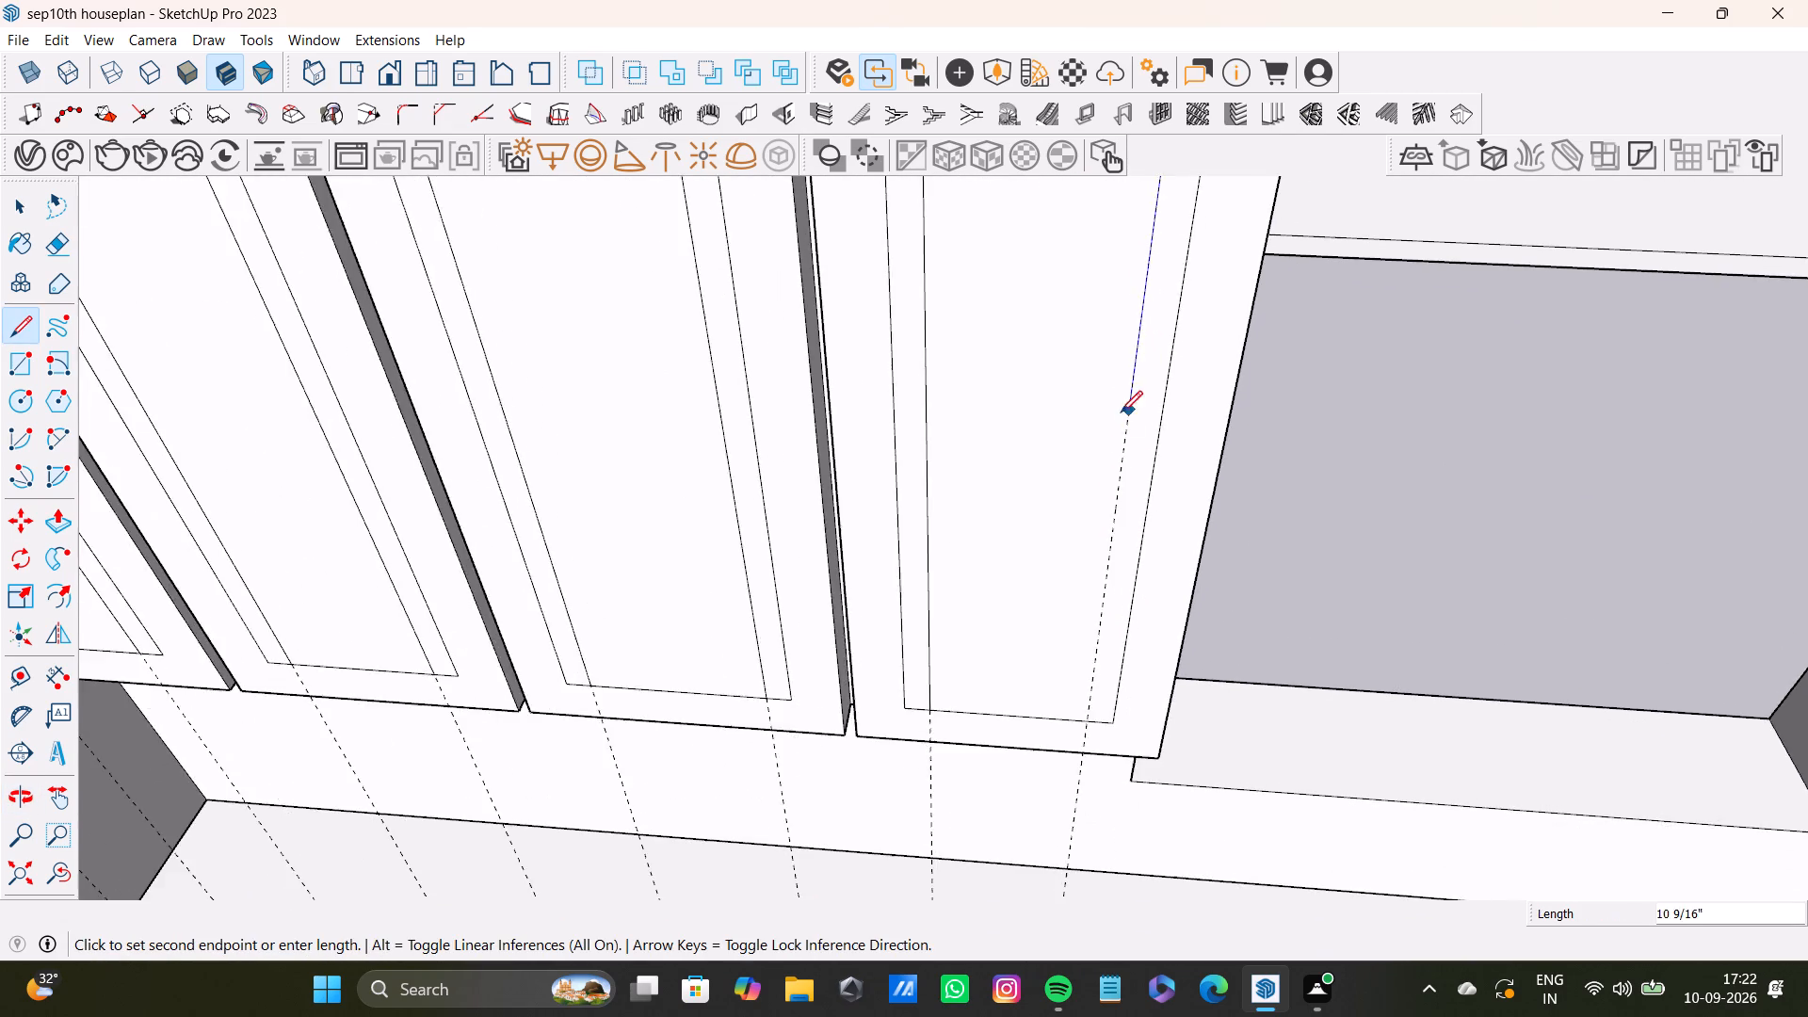
pyautogui.keyDown('shift'); pyautogui.scroll(2, 1121, 412); pyautogui.keyUp('shift')
pyautogui.click(1084, 768)
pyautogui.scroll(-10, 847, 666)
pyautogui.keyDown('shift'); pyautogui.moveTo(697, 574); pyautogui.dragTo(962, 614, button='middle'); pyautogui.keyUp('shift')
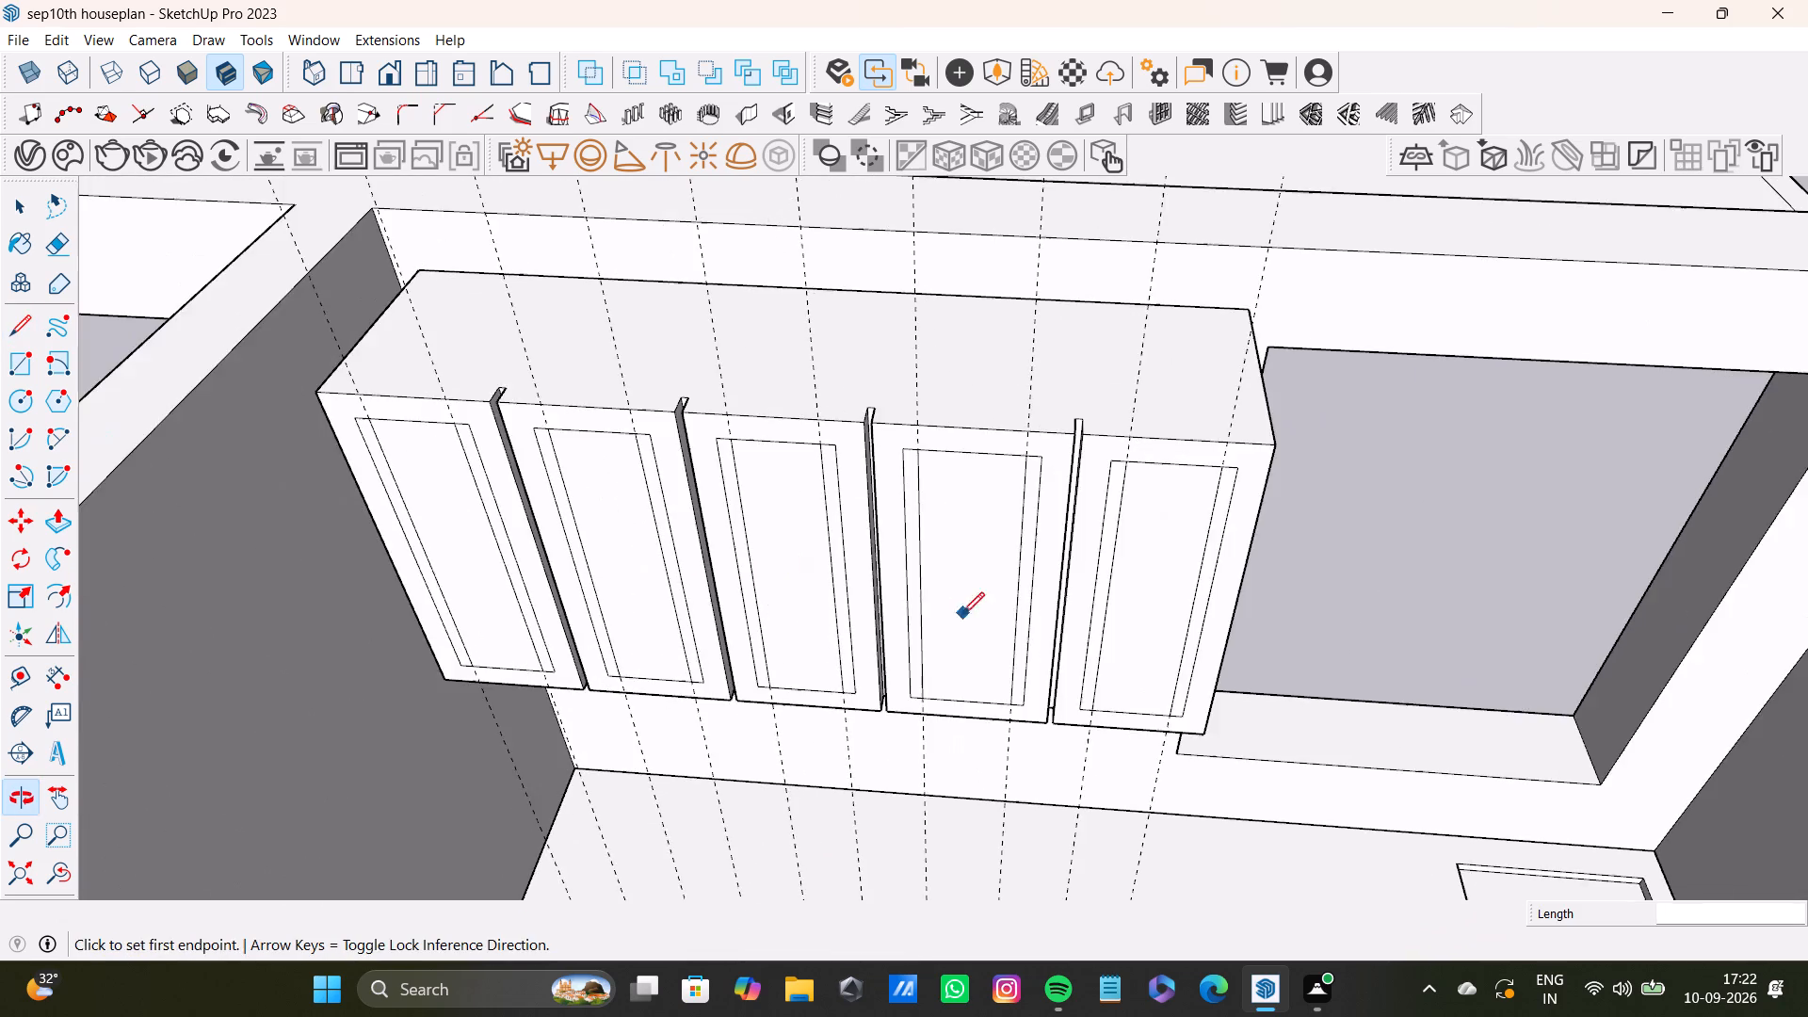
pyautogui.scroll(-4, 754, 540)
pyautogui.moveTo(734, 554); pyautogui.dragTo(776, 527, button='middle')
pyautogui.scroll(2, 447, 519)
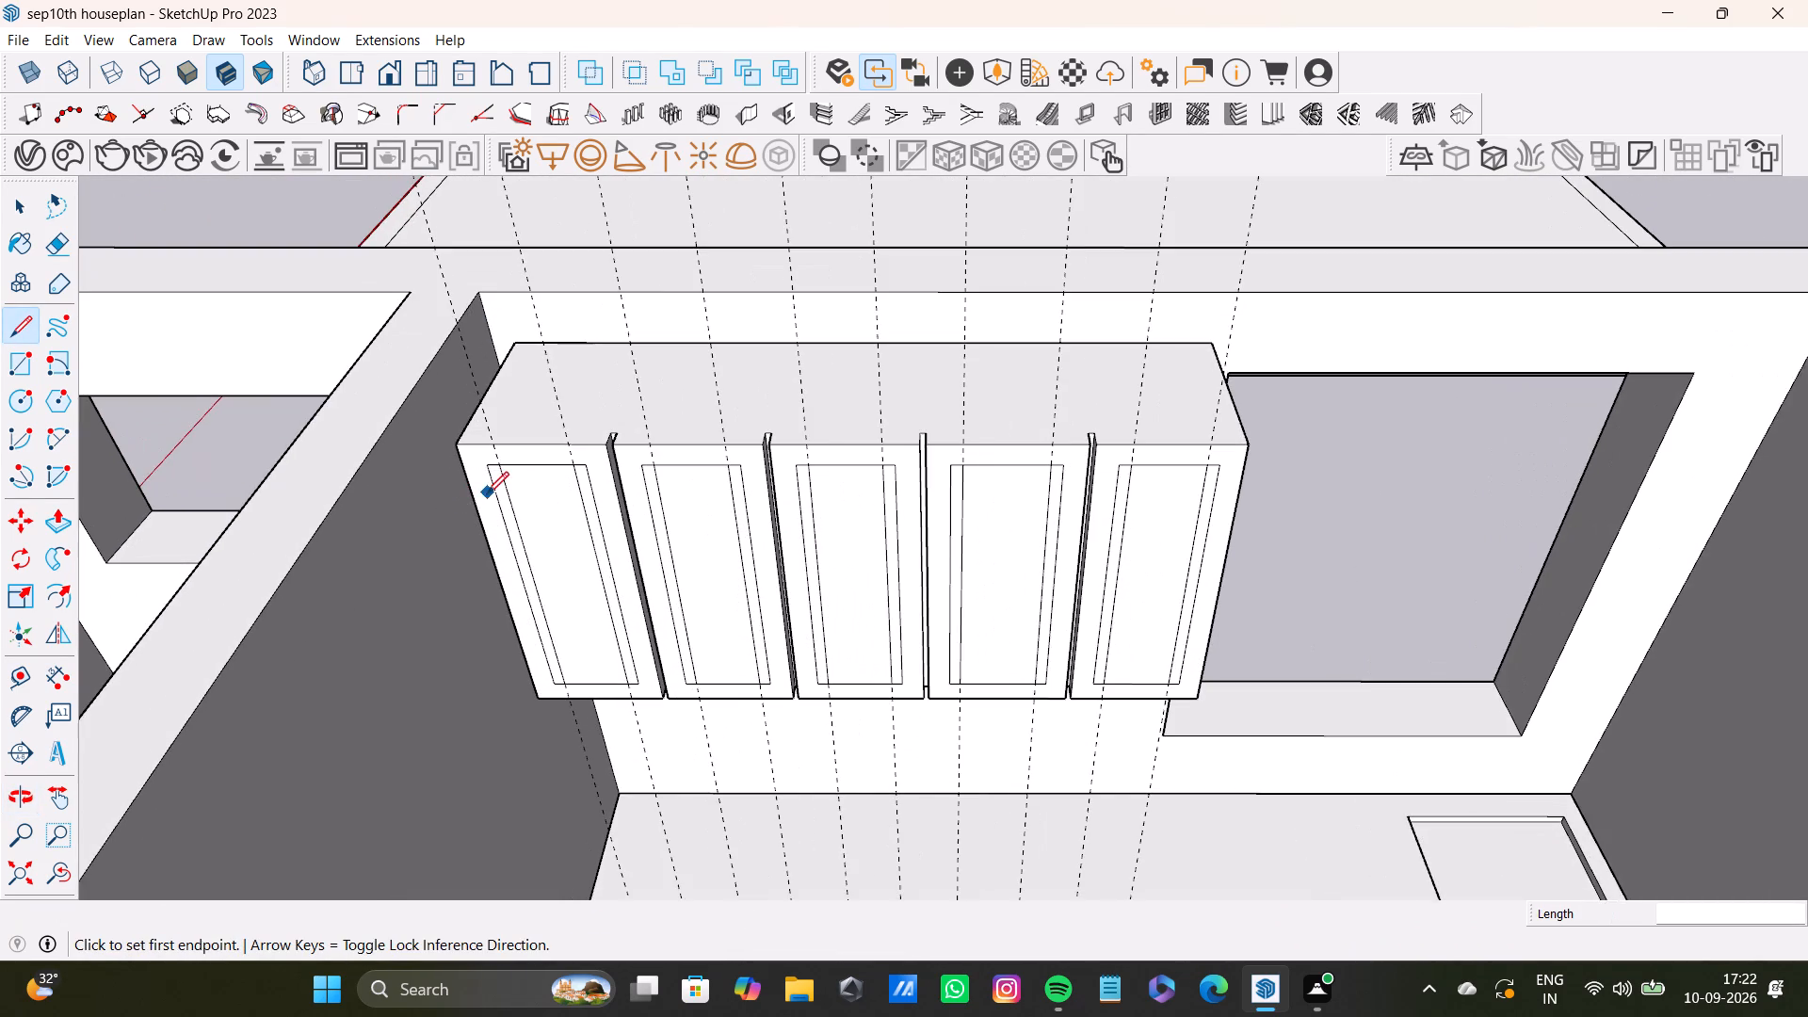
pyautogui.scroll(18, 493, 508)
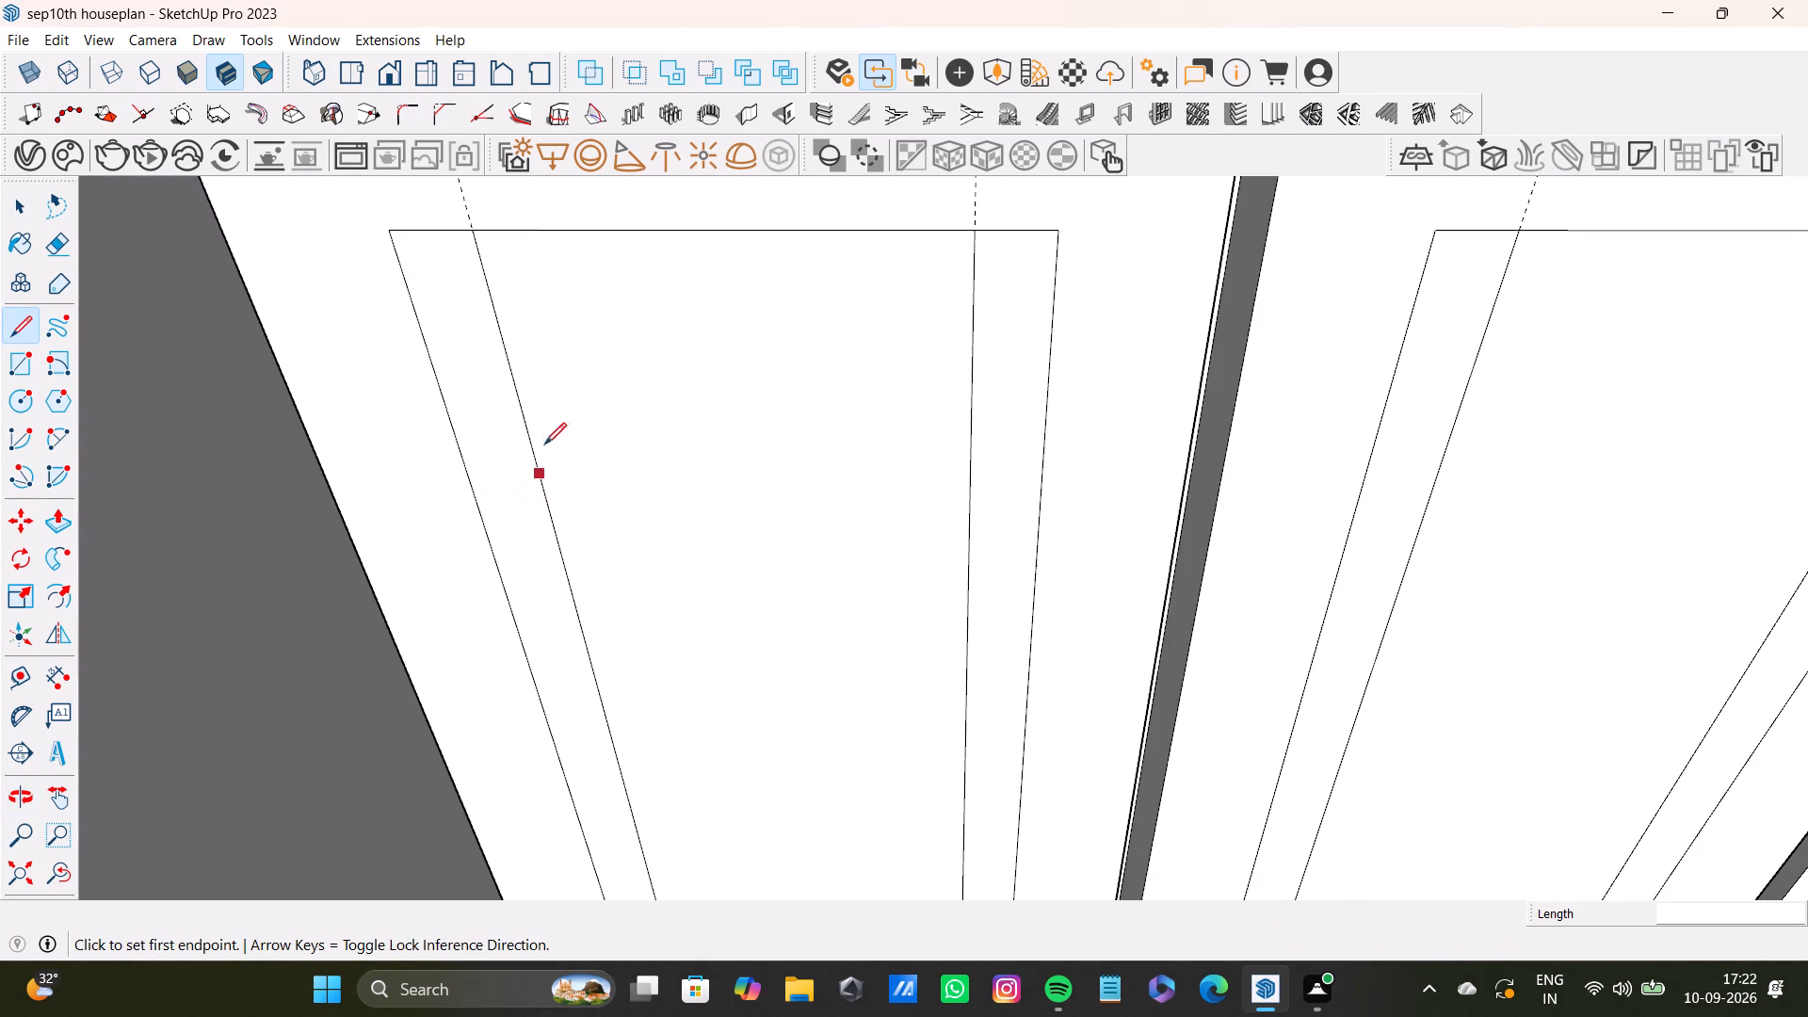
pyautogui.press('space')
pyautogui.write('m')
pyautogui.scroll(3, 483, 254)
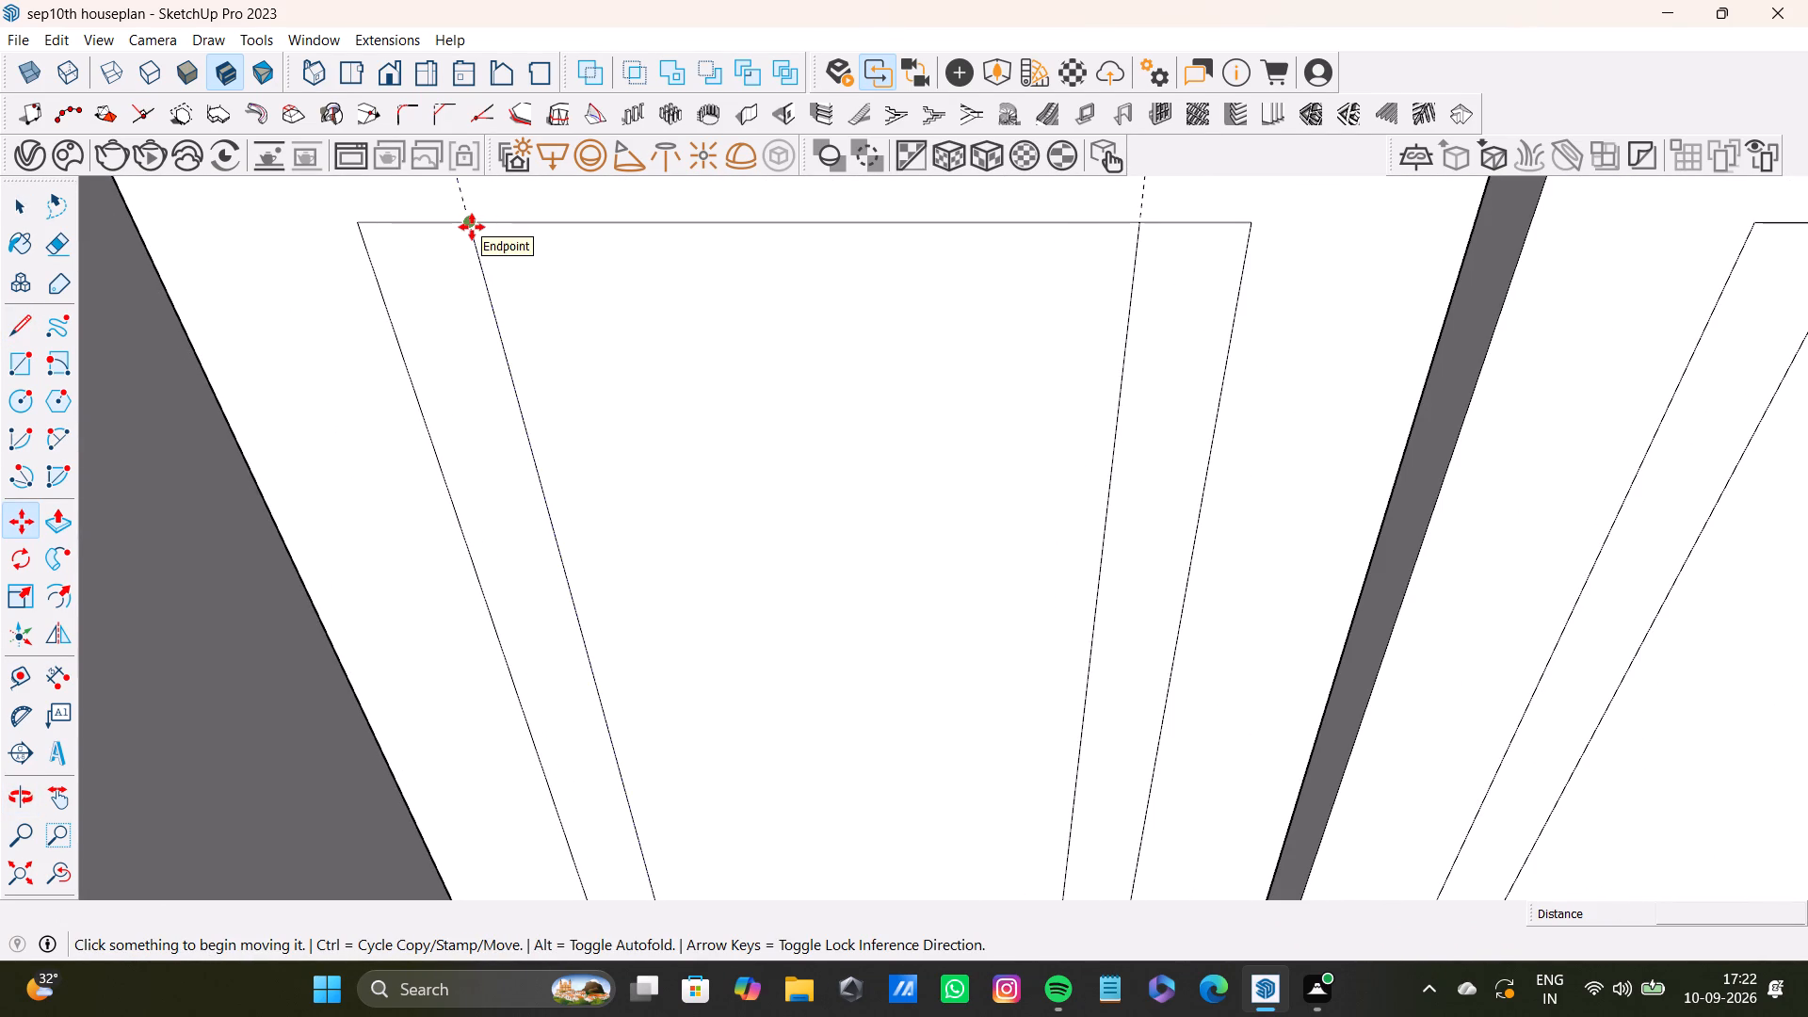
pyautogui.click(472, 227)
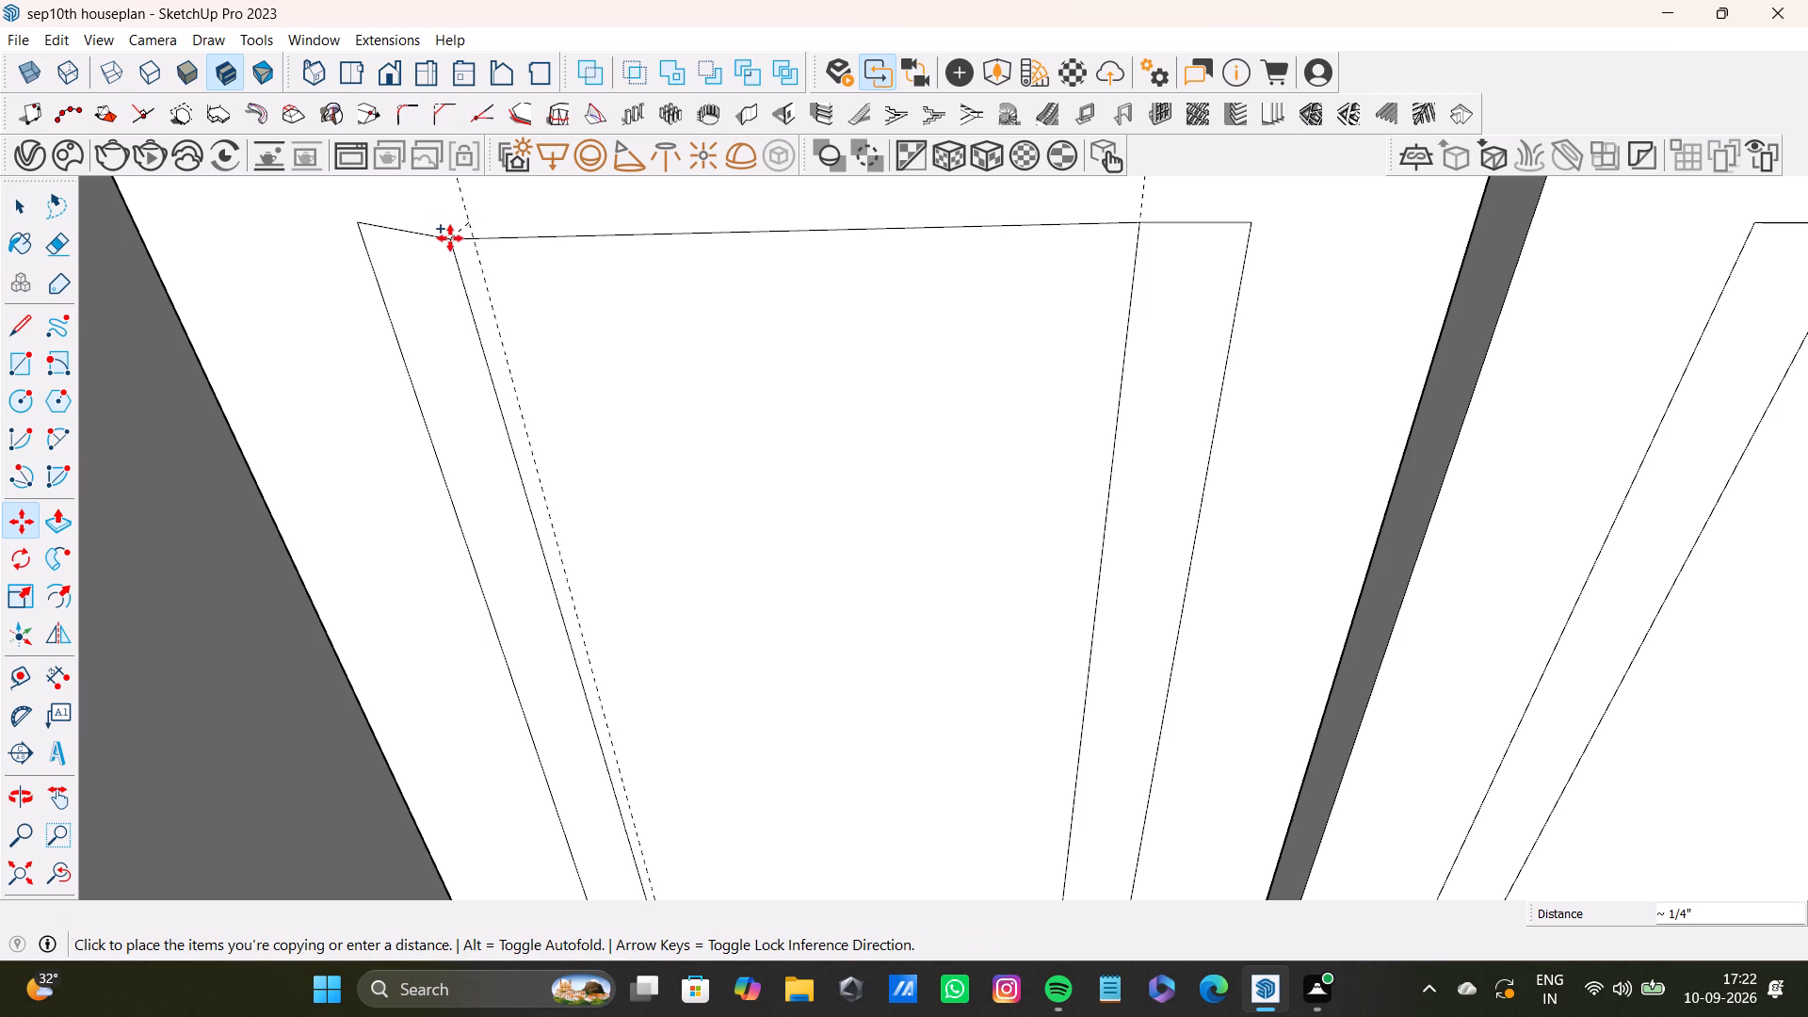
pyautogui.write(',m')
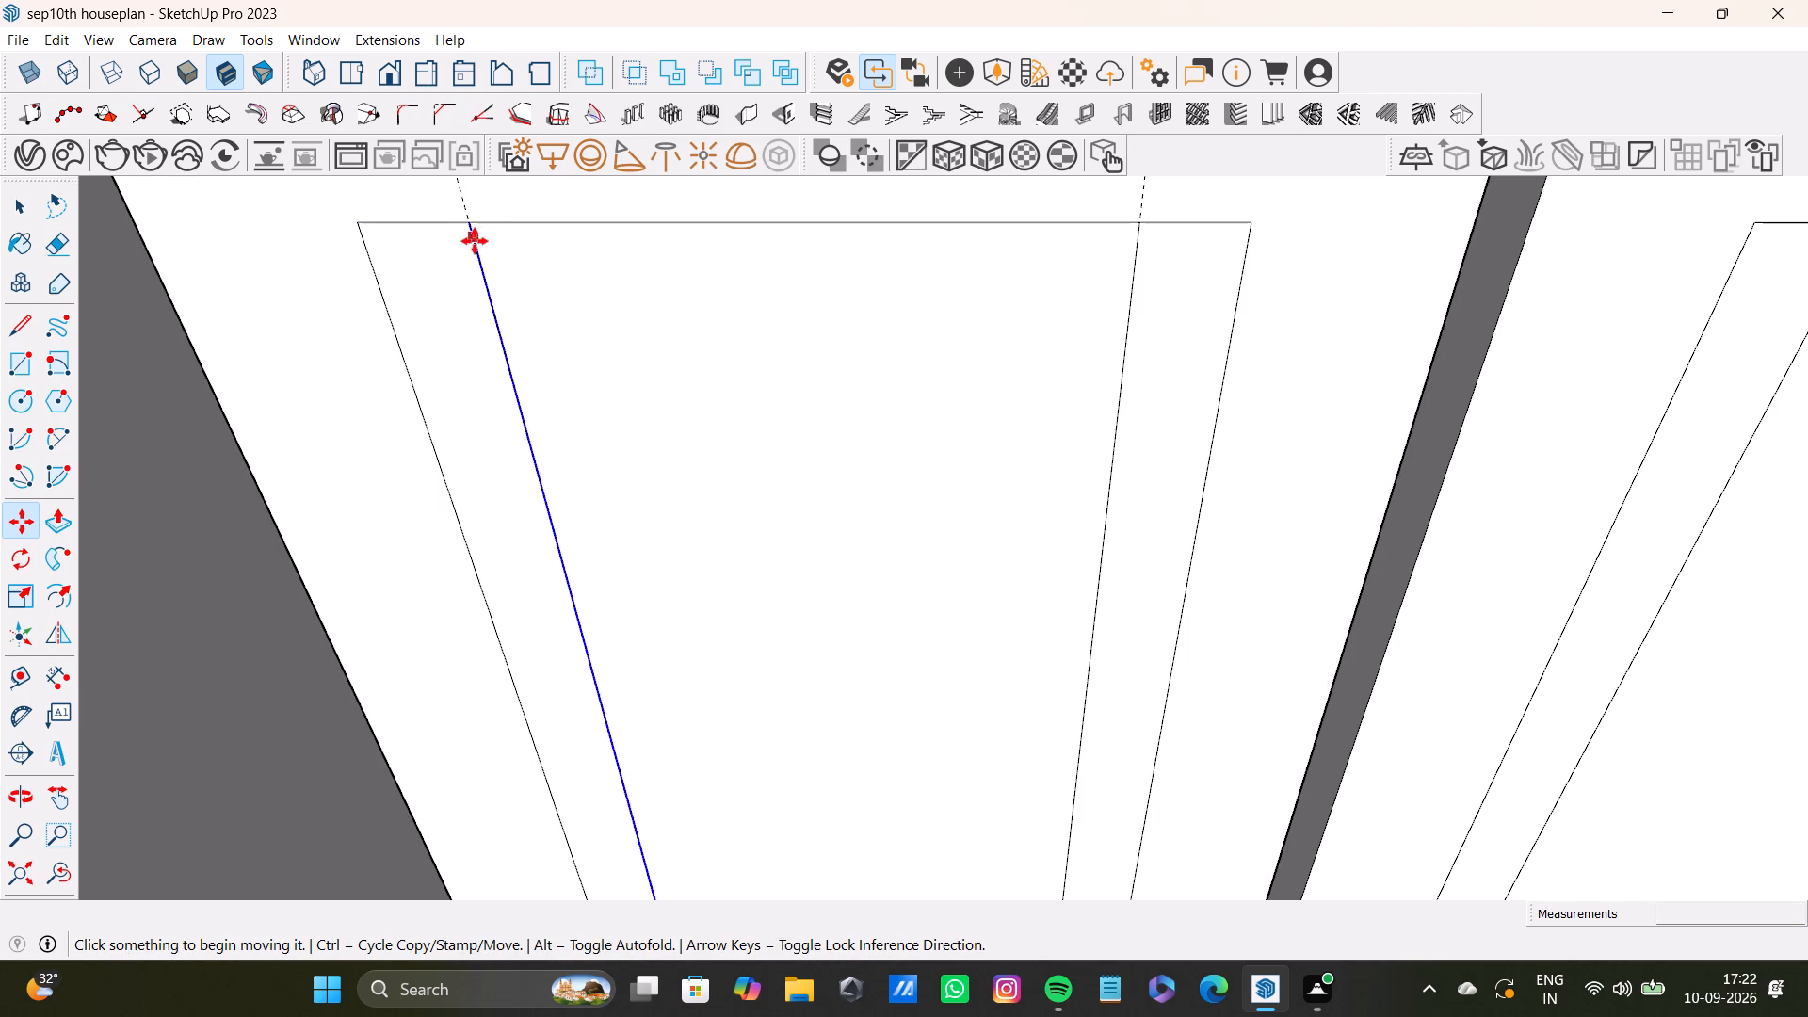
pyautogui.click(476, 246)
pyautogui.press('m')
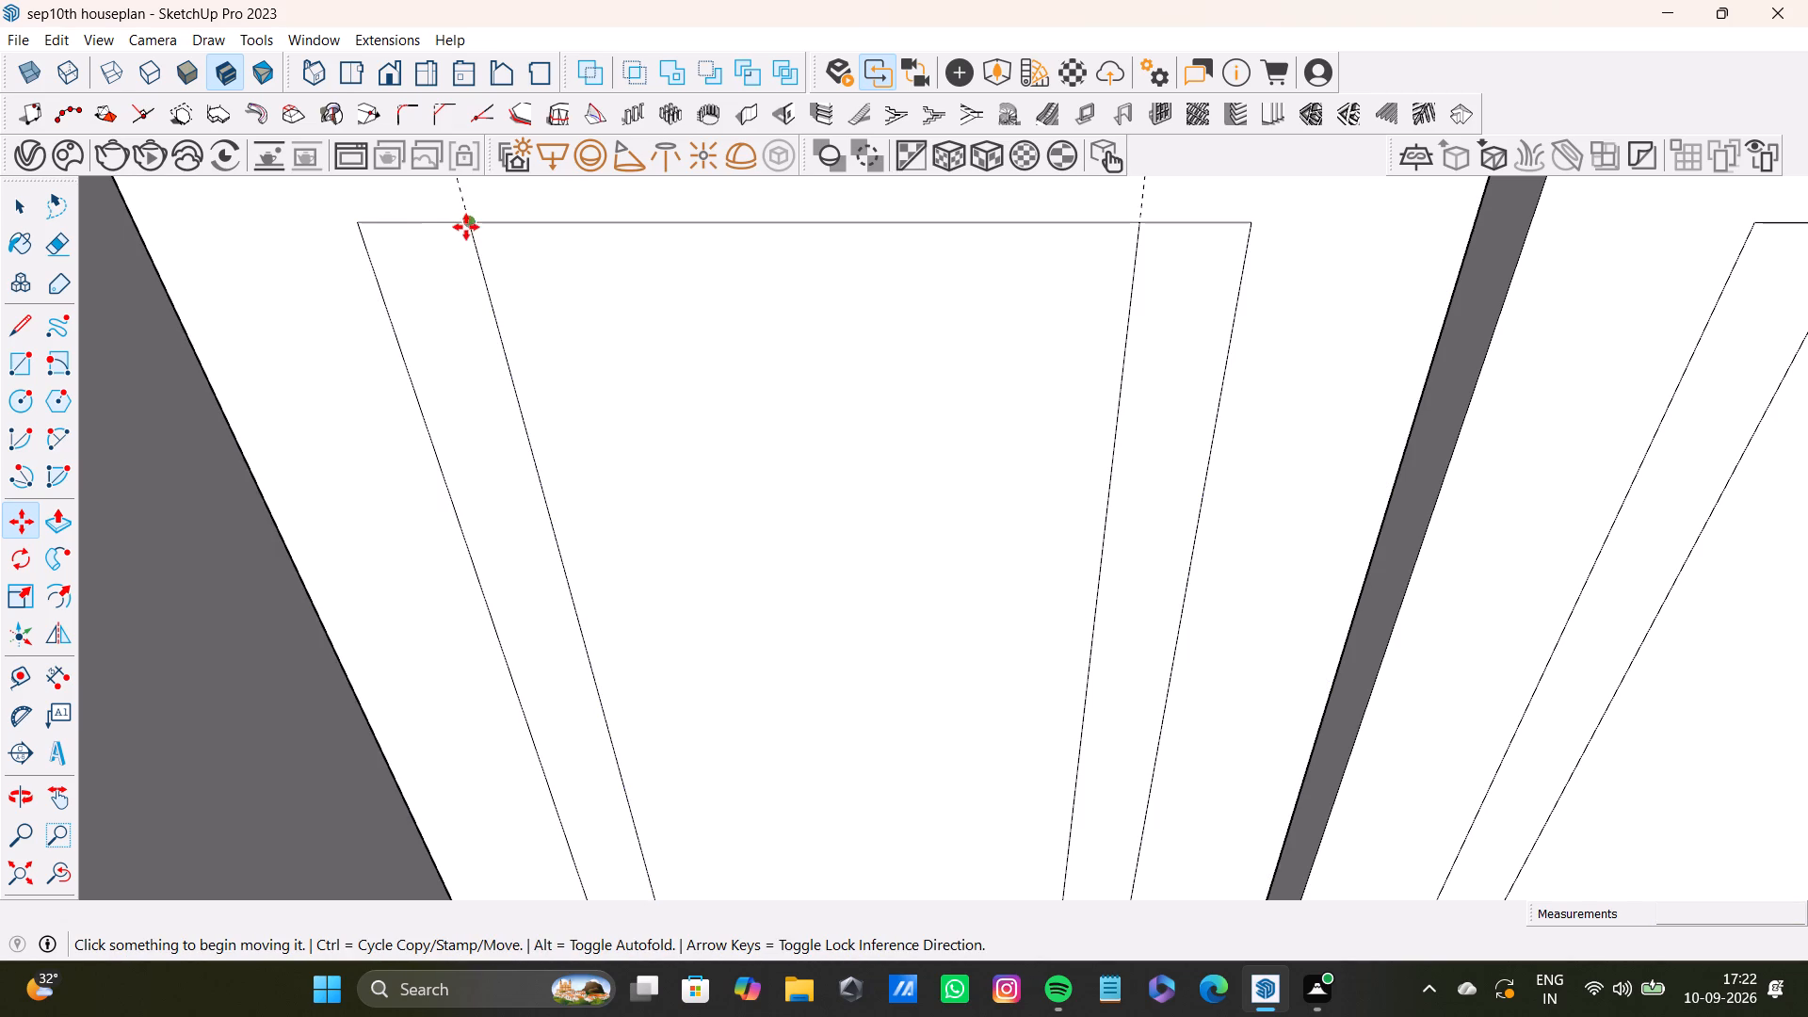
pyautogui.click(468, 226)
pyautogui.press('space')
# Copy the first door's left vertical line a small distance outward along the inset panel's top edge.
pyautogui.click(486, 294)
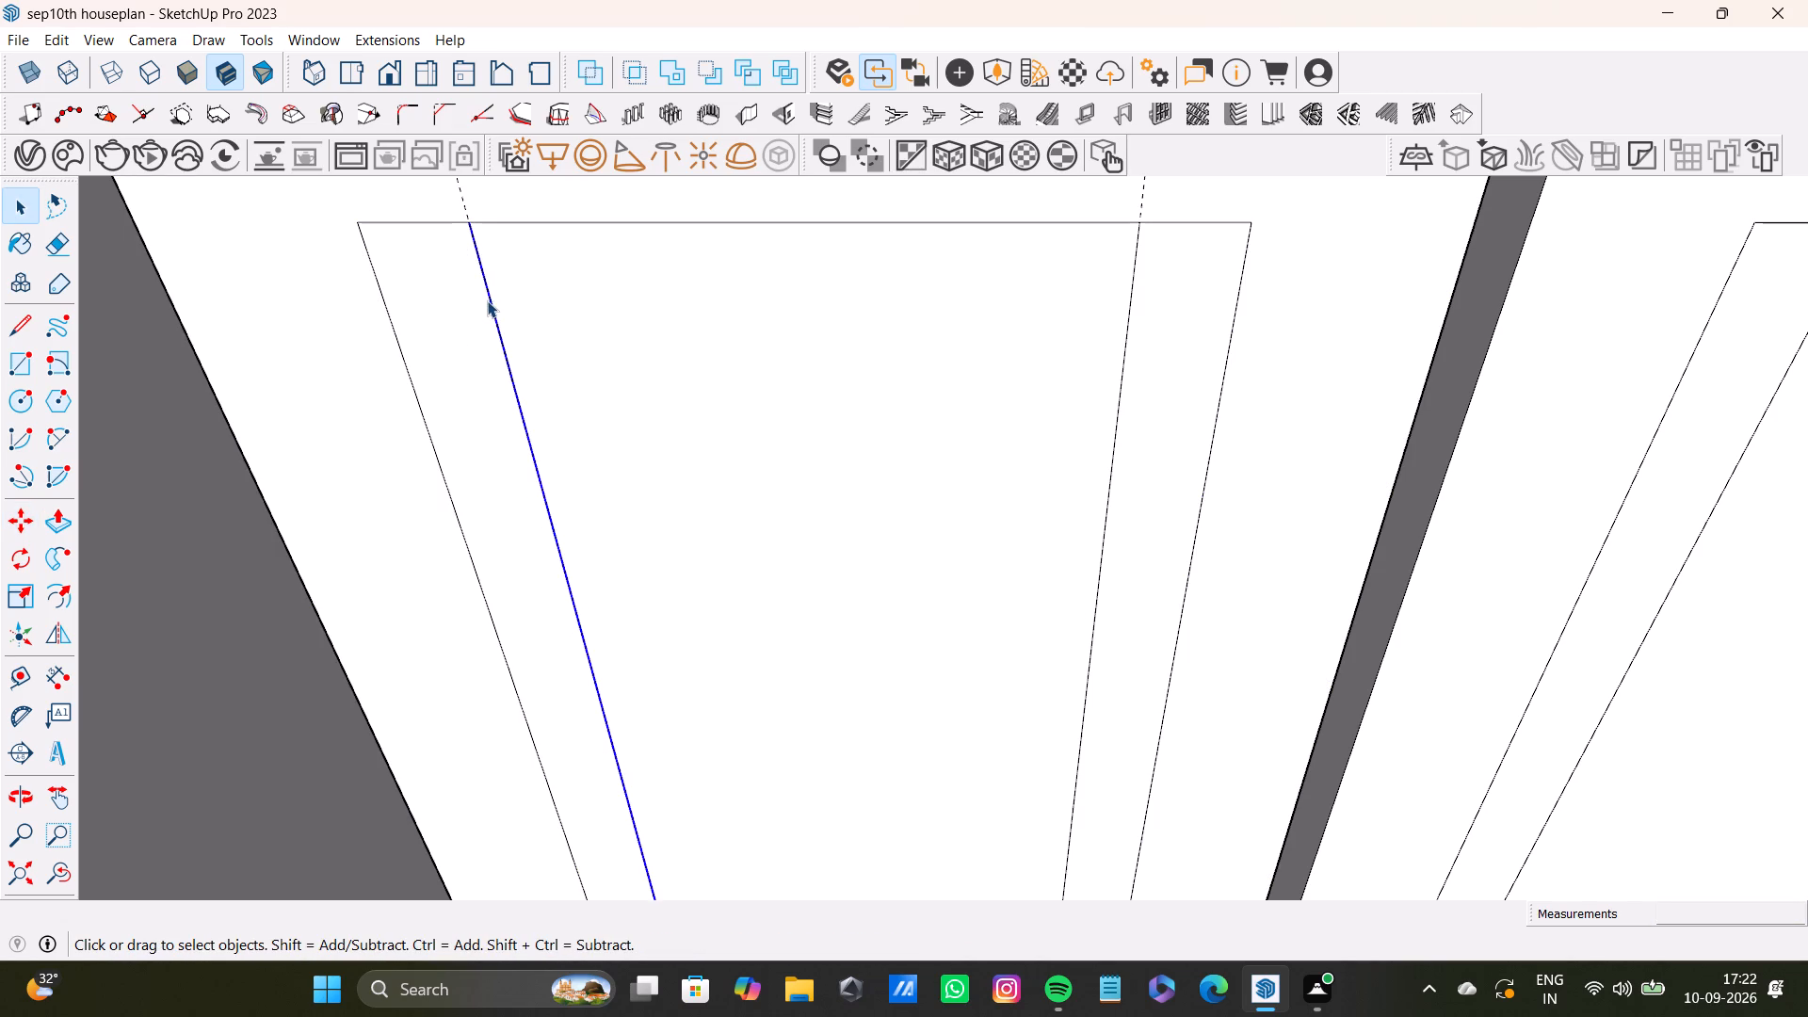
pyautogui.press('m')
pyautogui.click(472, 229)
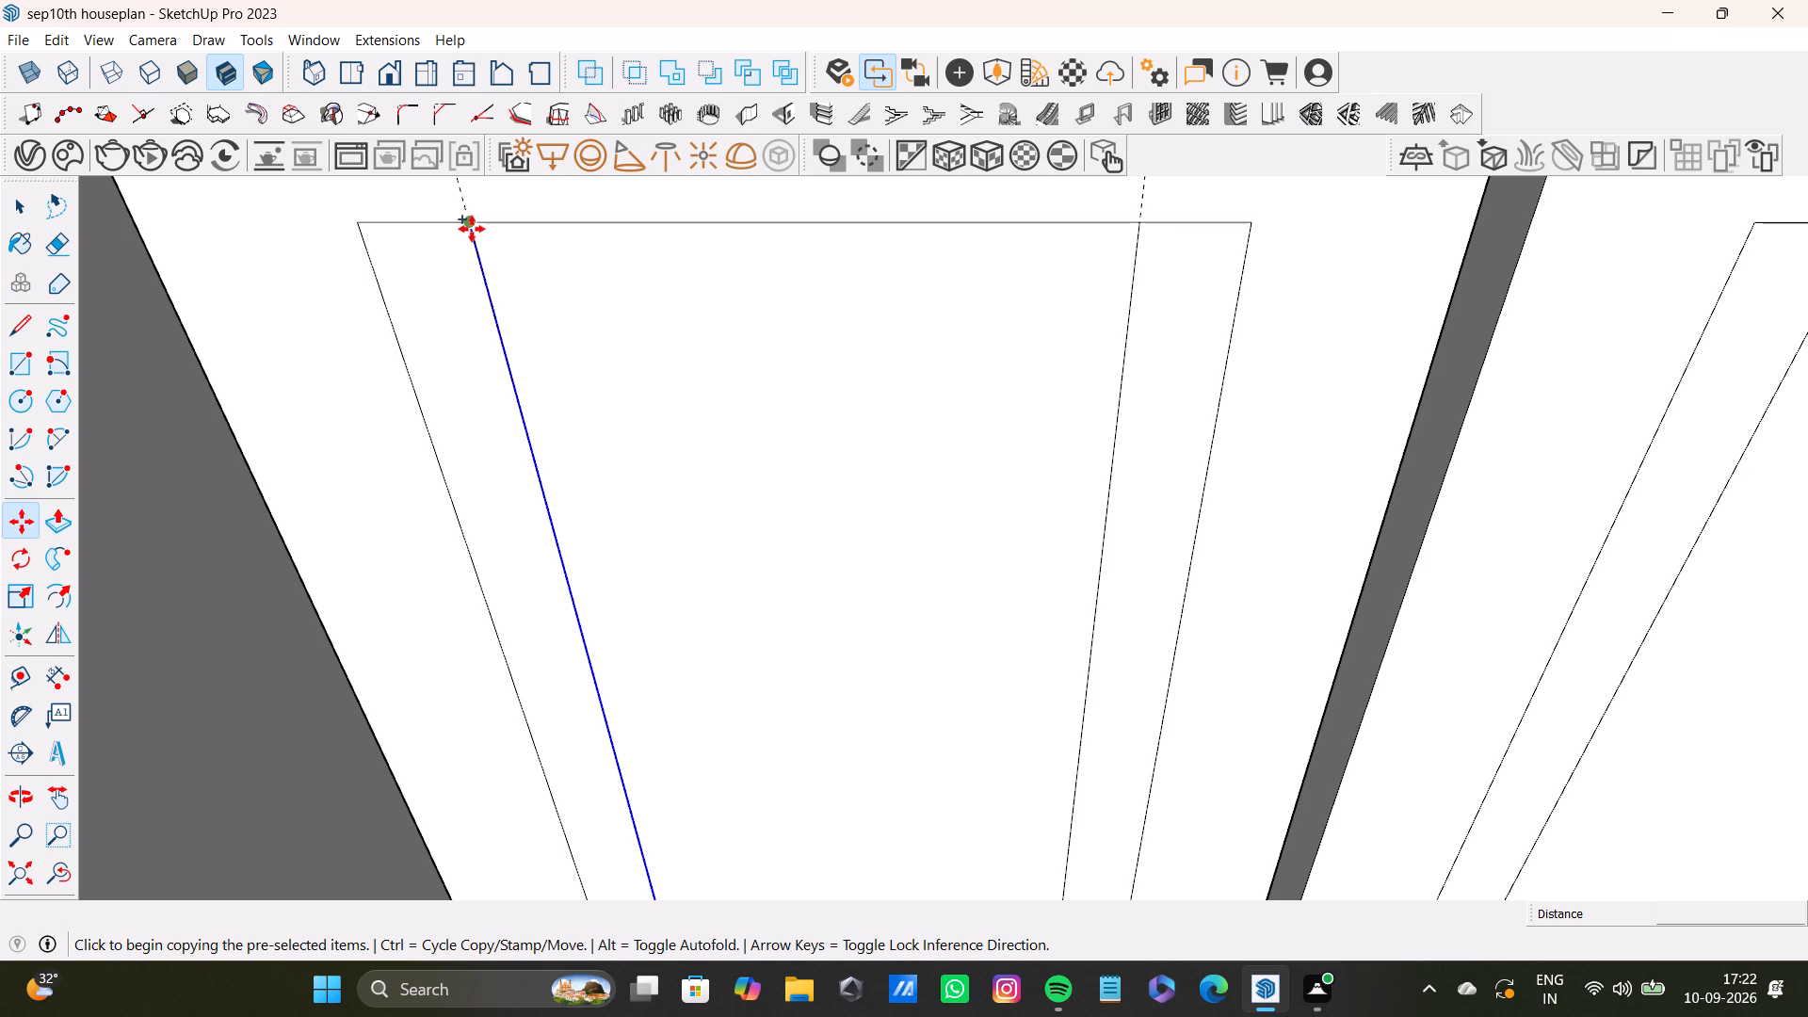
pyautogui.click(453, 227)
# Copy the first door's right vertical line about 1/8" outward along the inset panel's top edge.
pyautogui.scroll(1, 1149, 279)
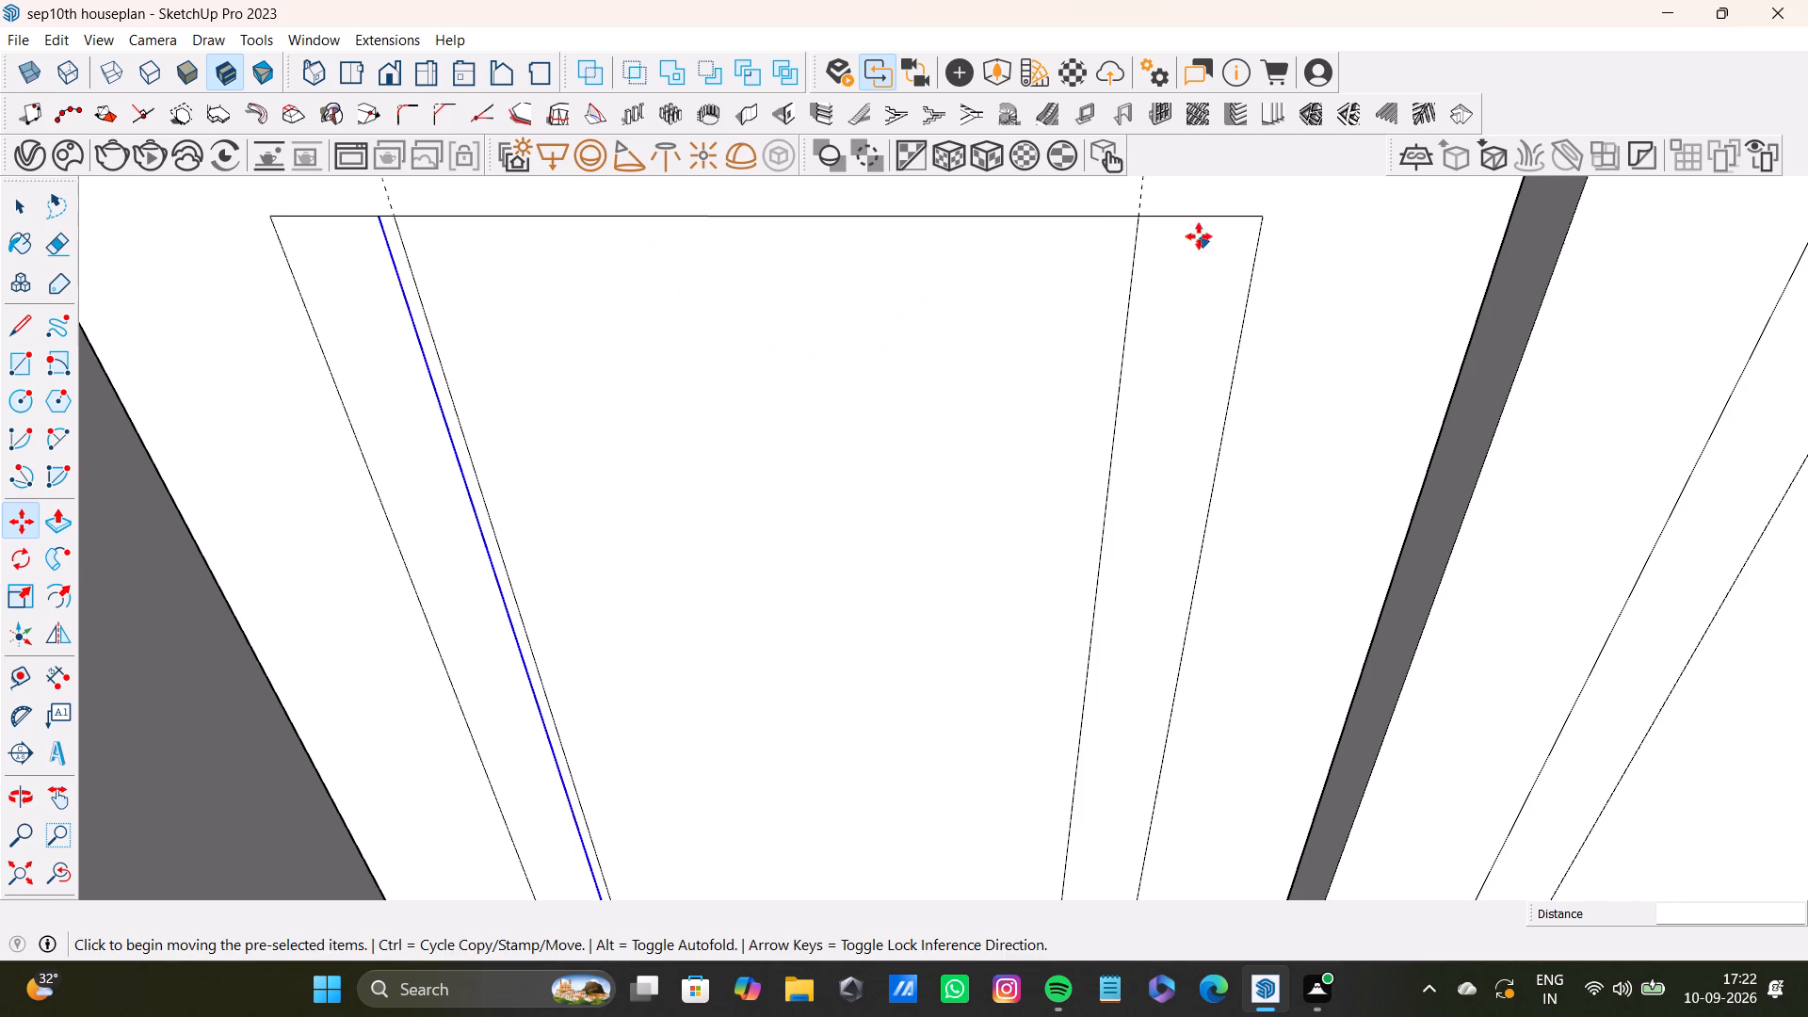
pyautogui.press('space')
pyautogui.click(1127, 273)
pyautogui.click(1129, 280)
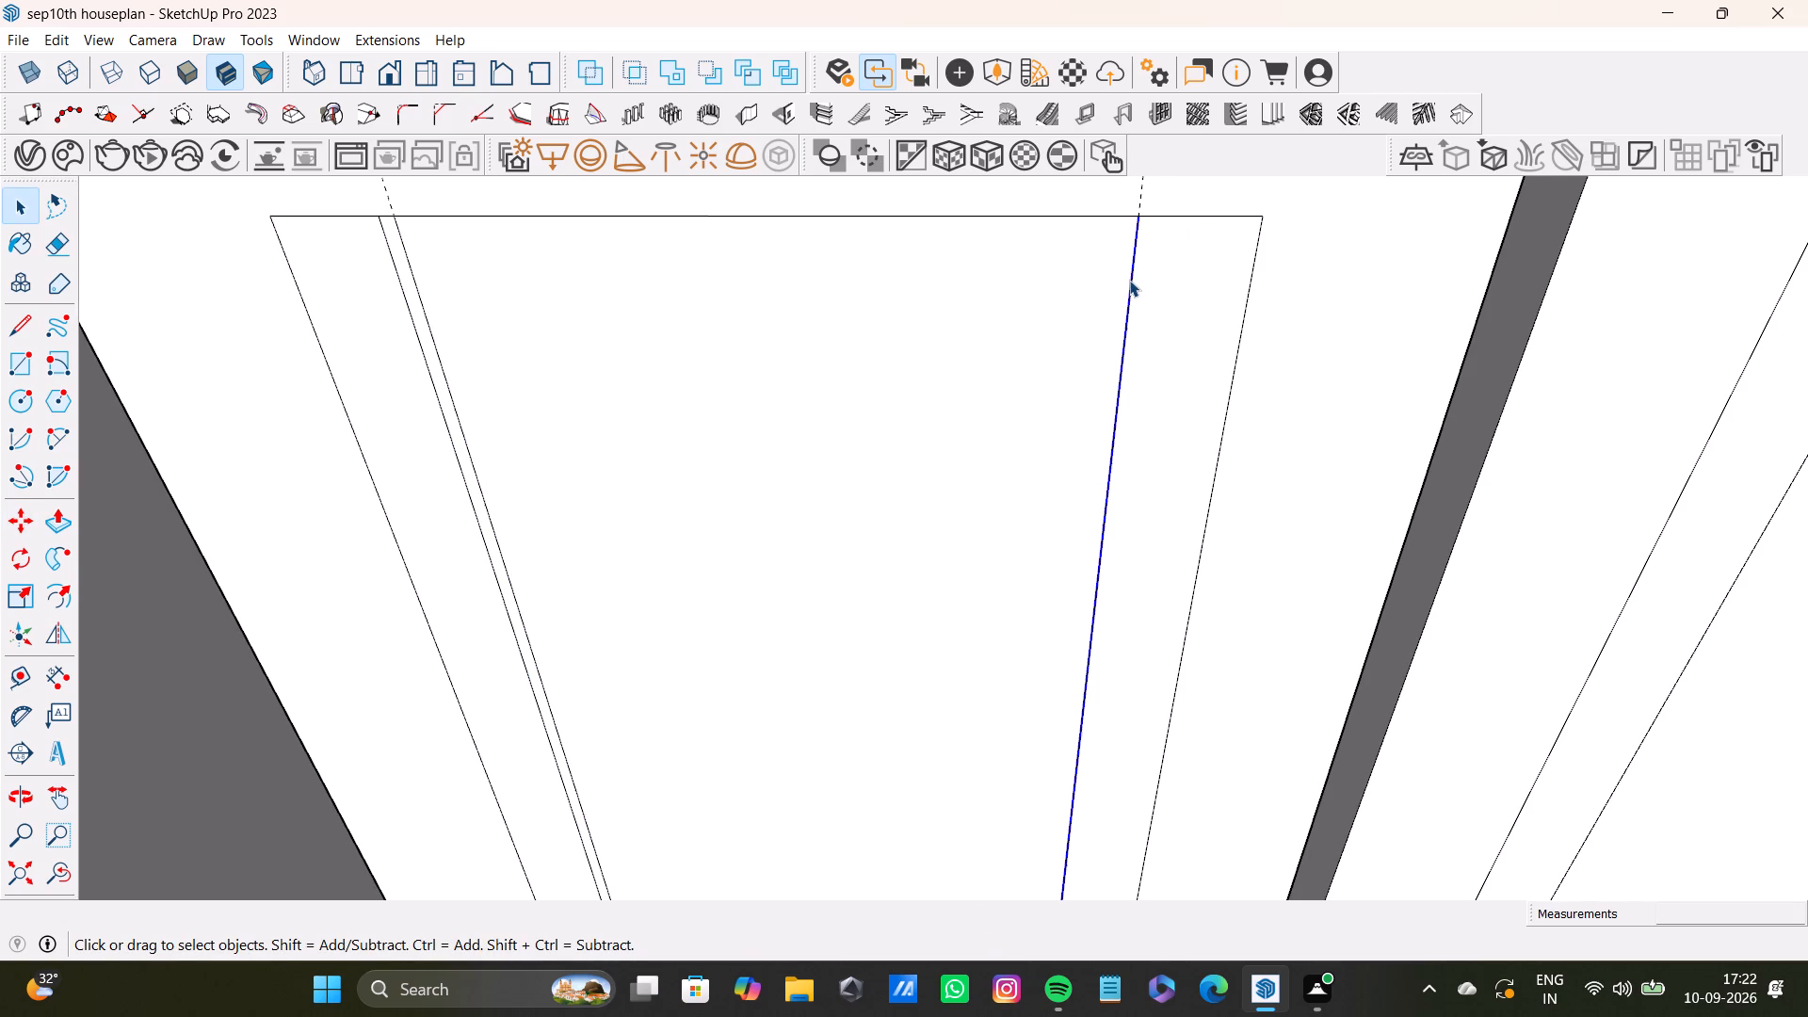
pyautogui.press('m')
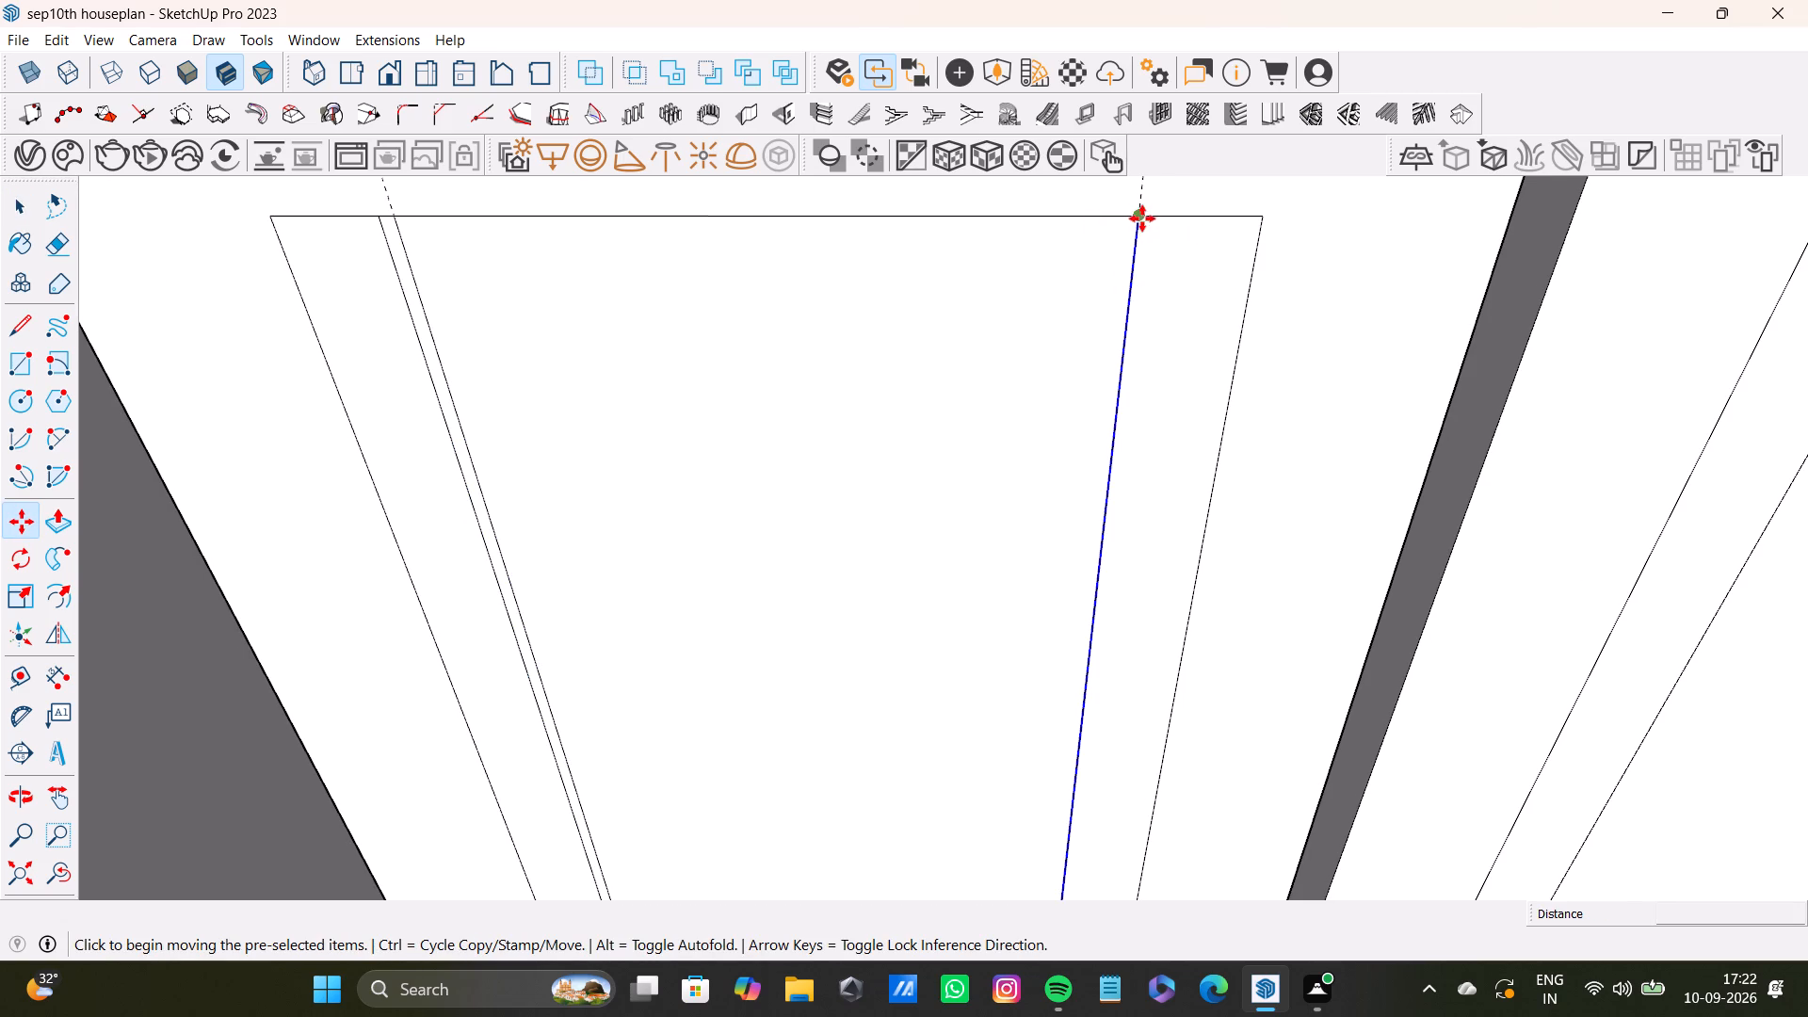
pyautogui.keyDown('ctrl'); pyautogui.click(1141, 218); pyautogui.keyUp('ctrl')
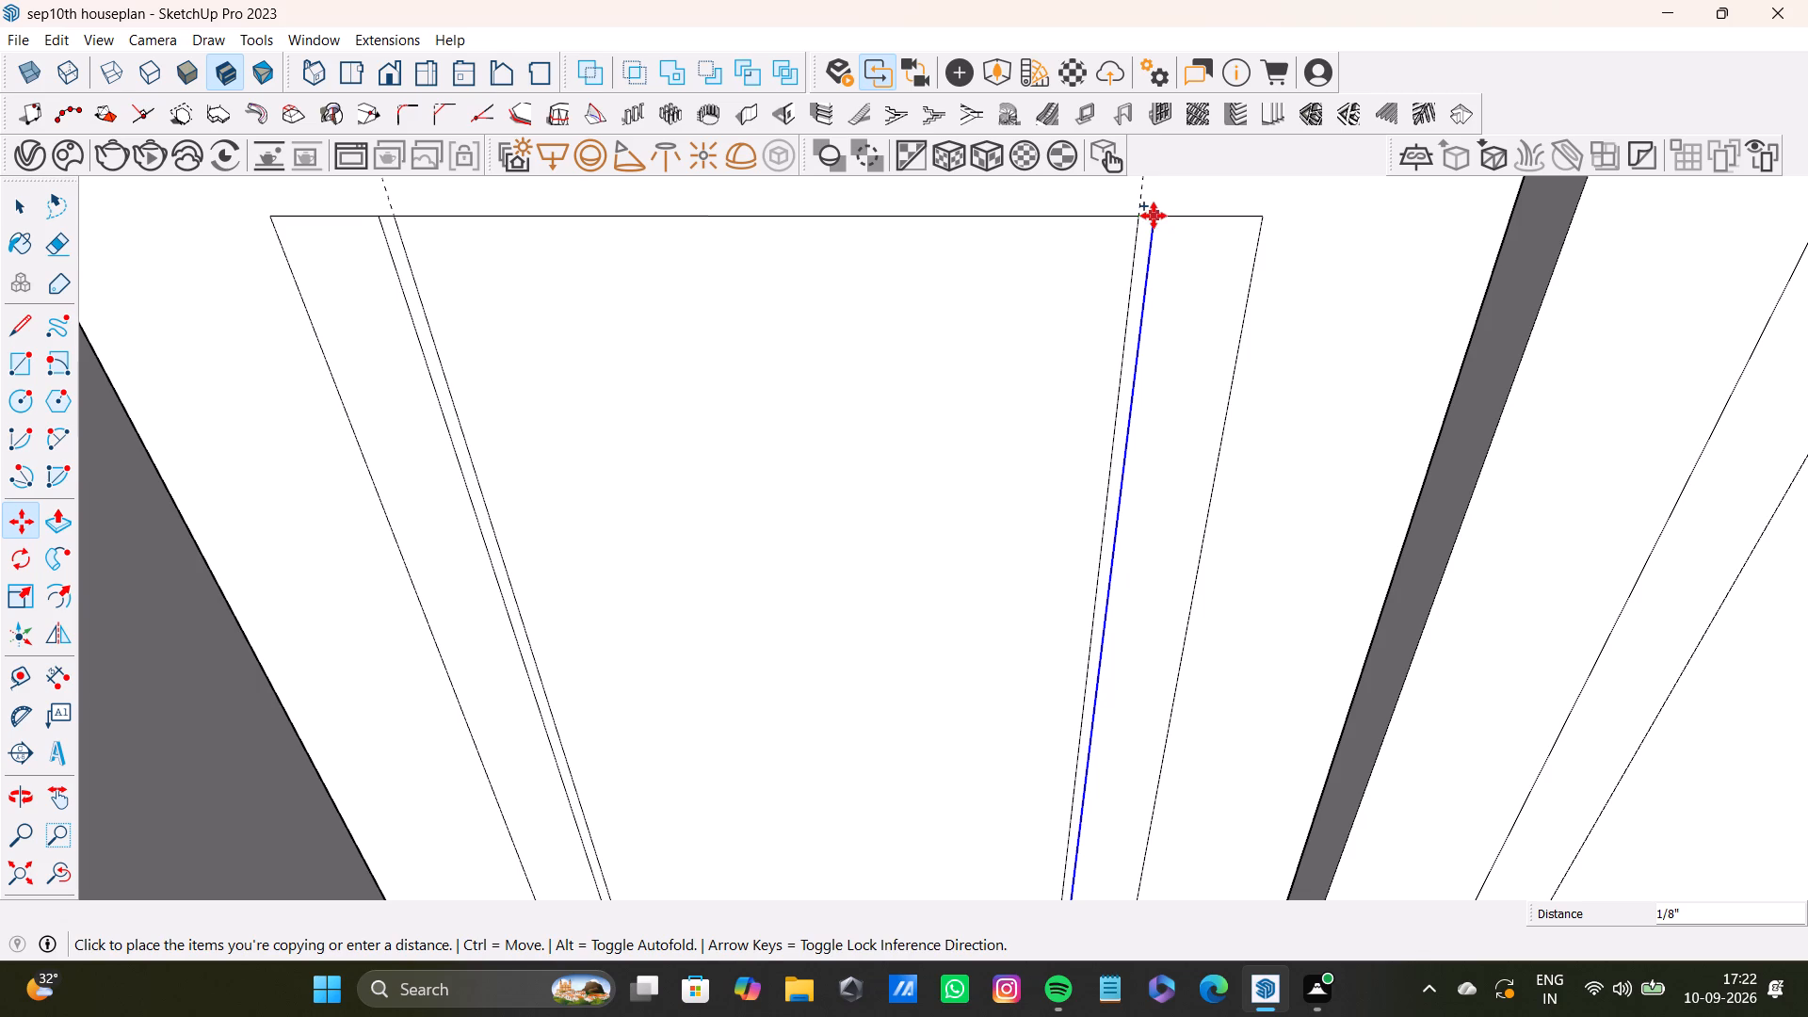
pyautogui.click(1154, 216)
# Copy the second door's left vertical line about 3/16" outward along the inset panel's top edge.
pyautogui.scroll(-13, 1084, 309)
pyautogui.keyDown('shift'); pyautogui.moveTo(1225, 373); pyautogui.dragTo(986, 365, button='middle'); pyautogui.keyUp('shift')
pyautogui.scroll(4, 990, 355)
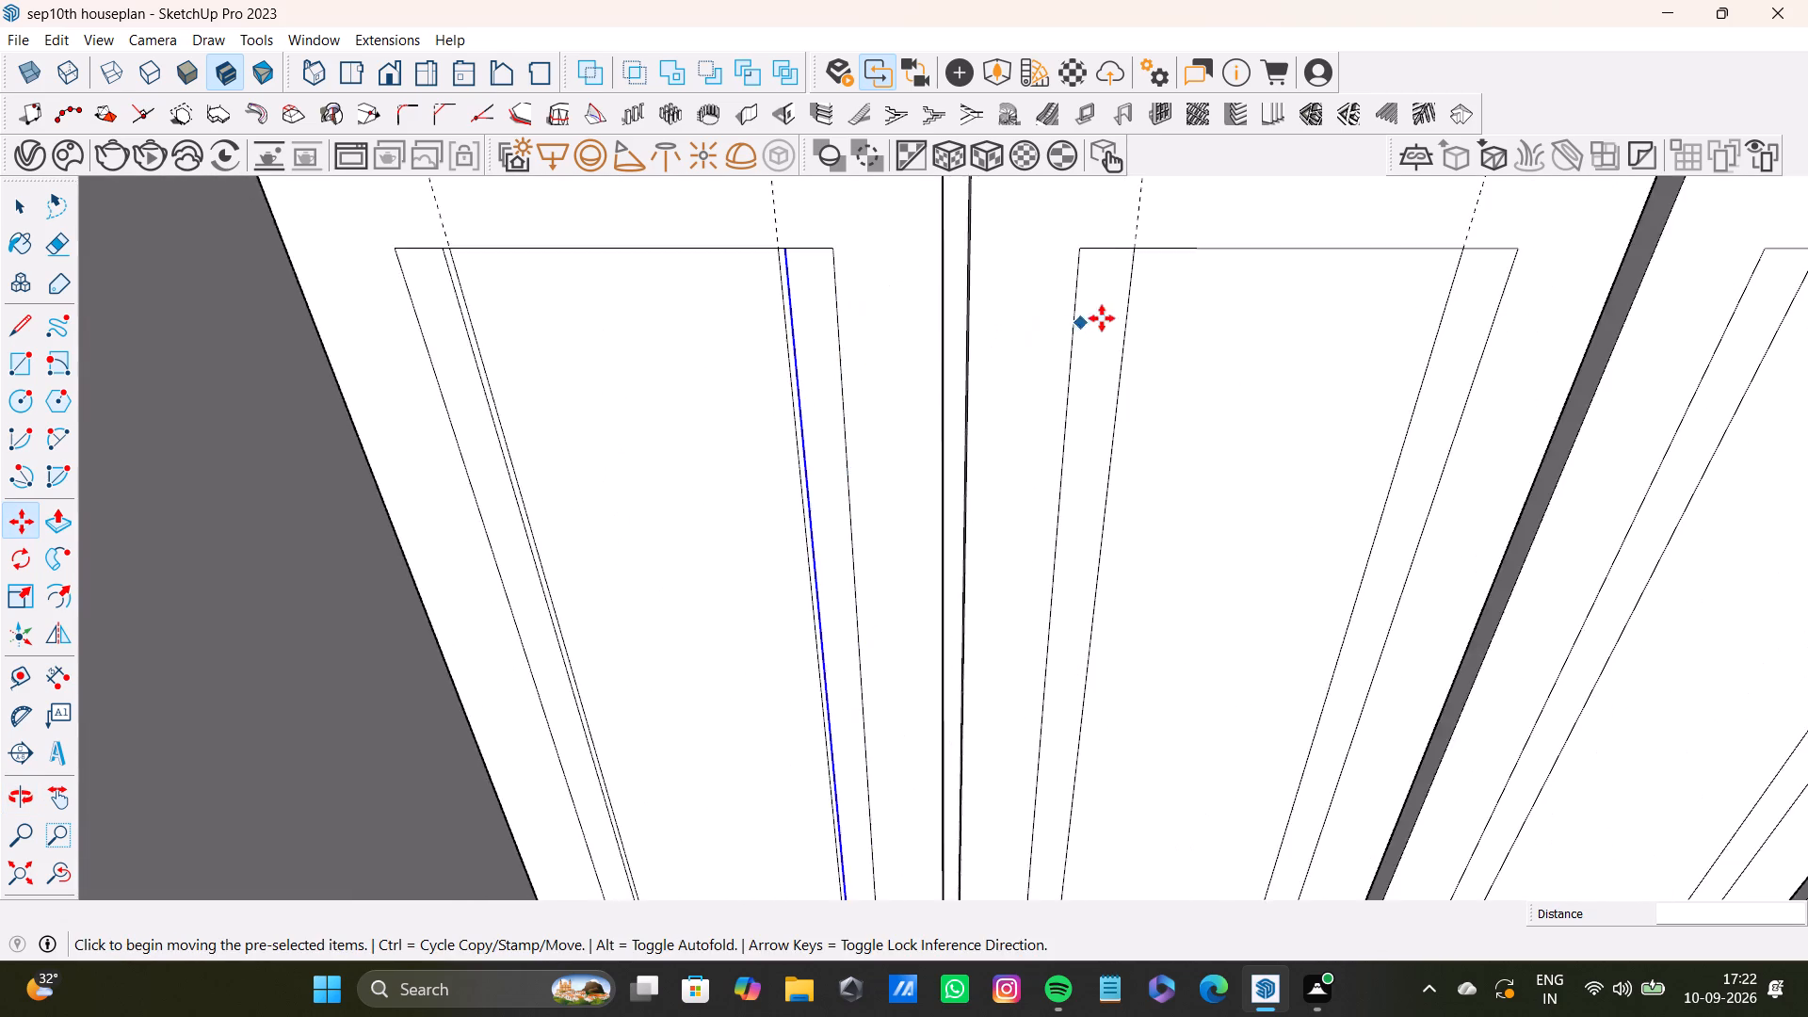
pyautogui.scroll(3, 1102, 318)
pyautogui.press('space')
pyautogui.click(1130, 328)
pyautogui.press('m')
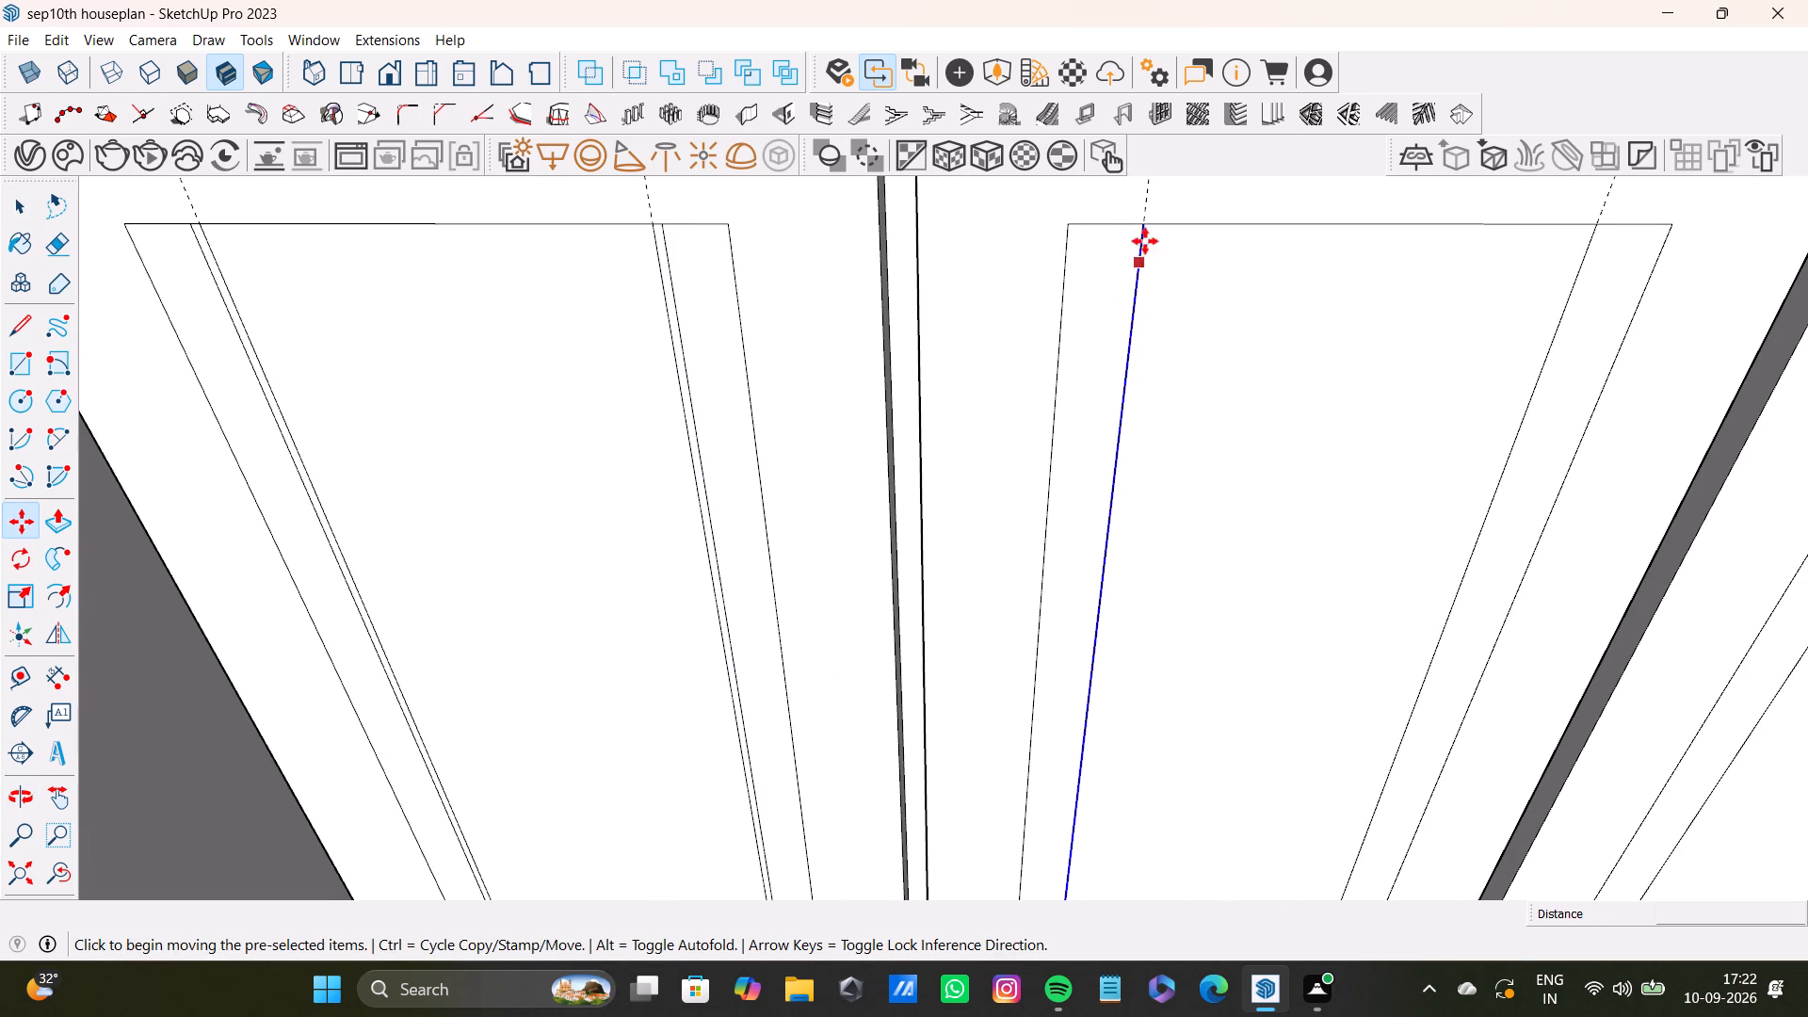
pyautogui.keyDown('ctrl'); pyautogui.click(1146, 229); pyautogui.keyUp('ctrl')
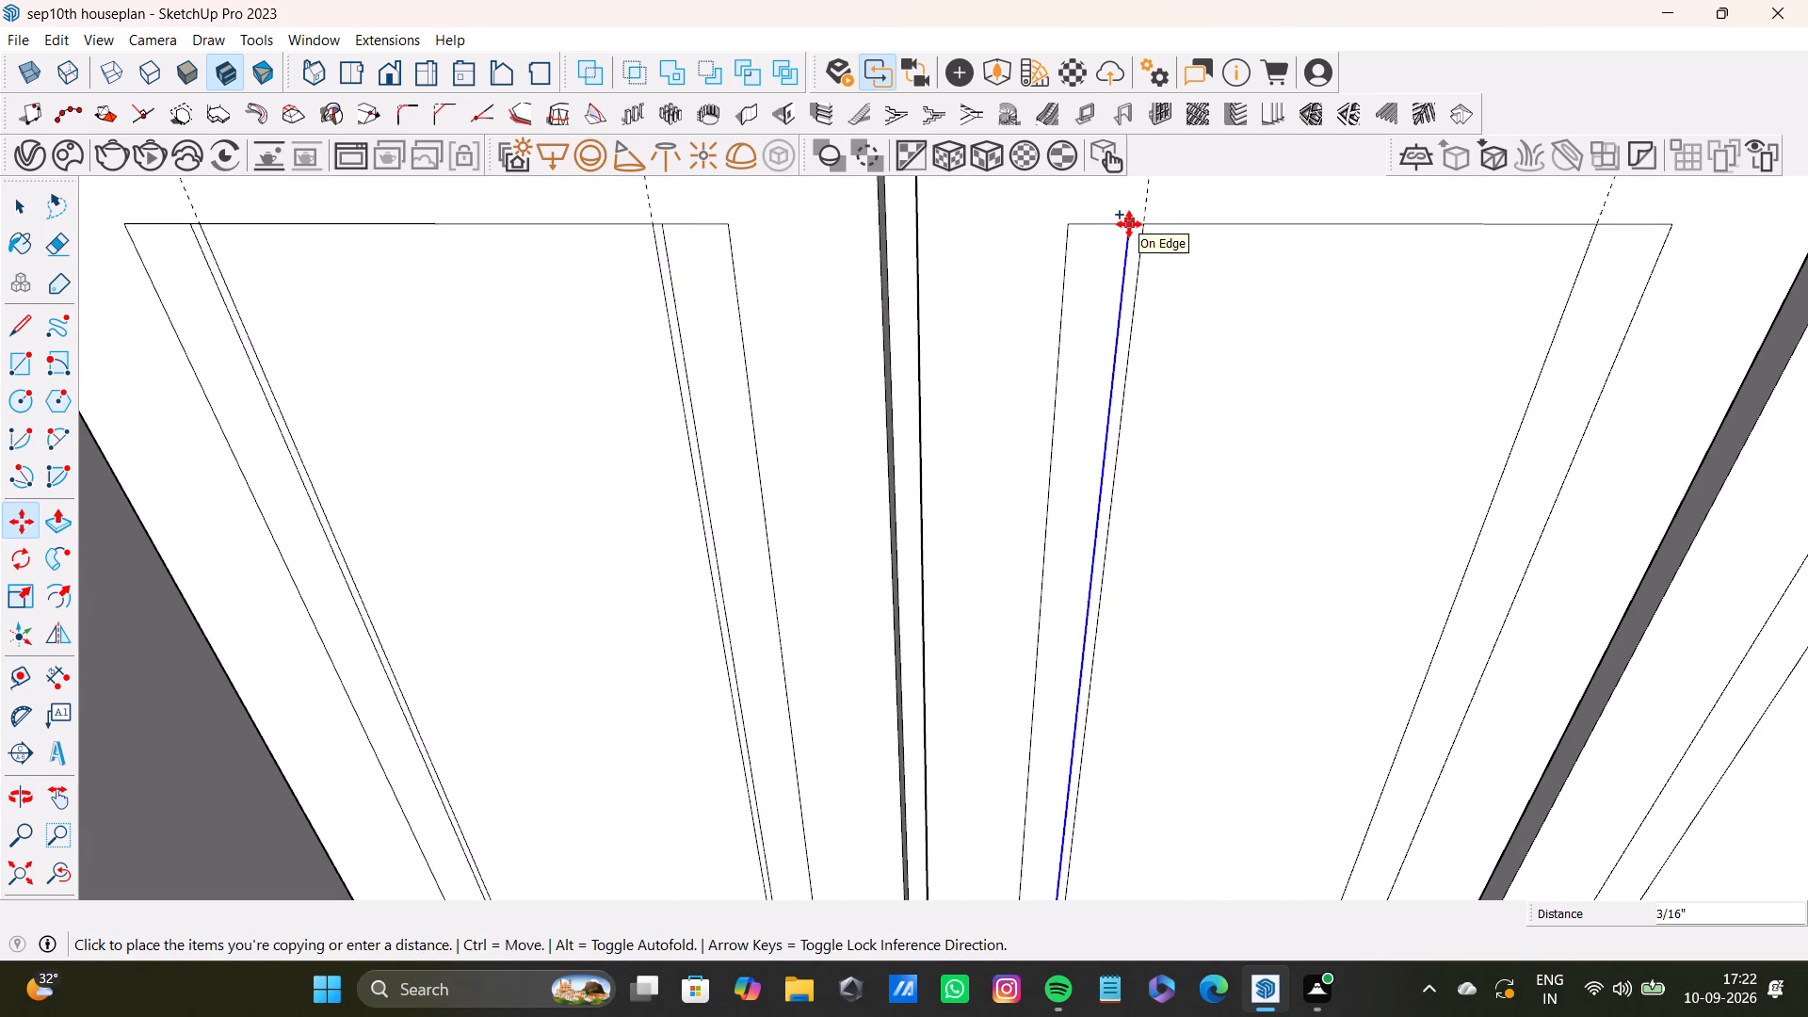
pyautogui.click(1129, 224)
# Copy the second door's right vertical line about 1/8" outward along the inset panel's top edge.
pyautogui.scroll(-5, 1197, 257)
pyautogui.keyDown('shift'); pyautogui.moveTo(1198, 256); pyautogui.dragTo(874, 350, button='middle'); pyautogui.keyUp('shift')
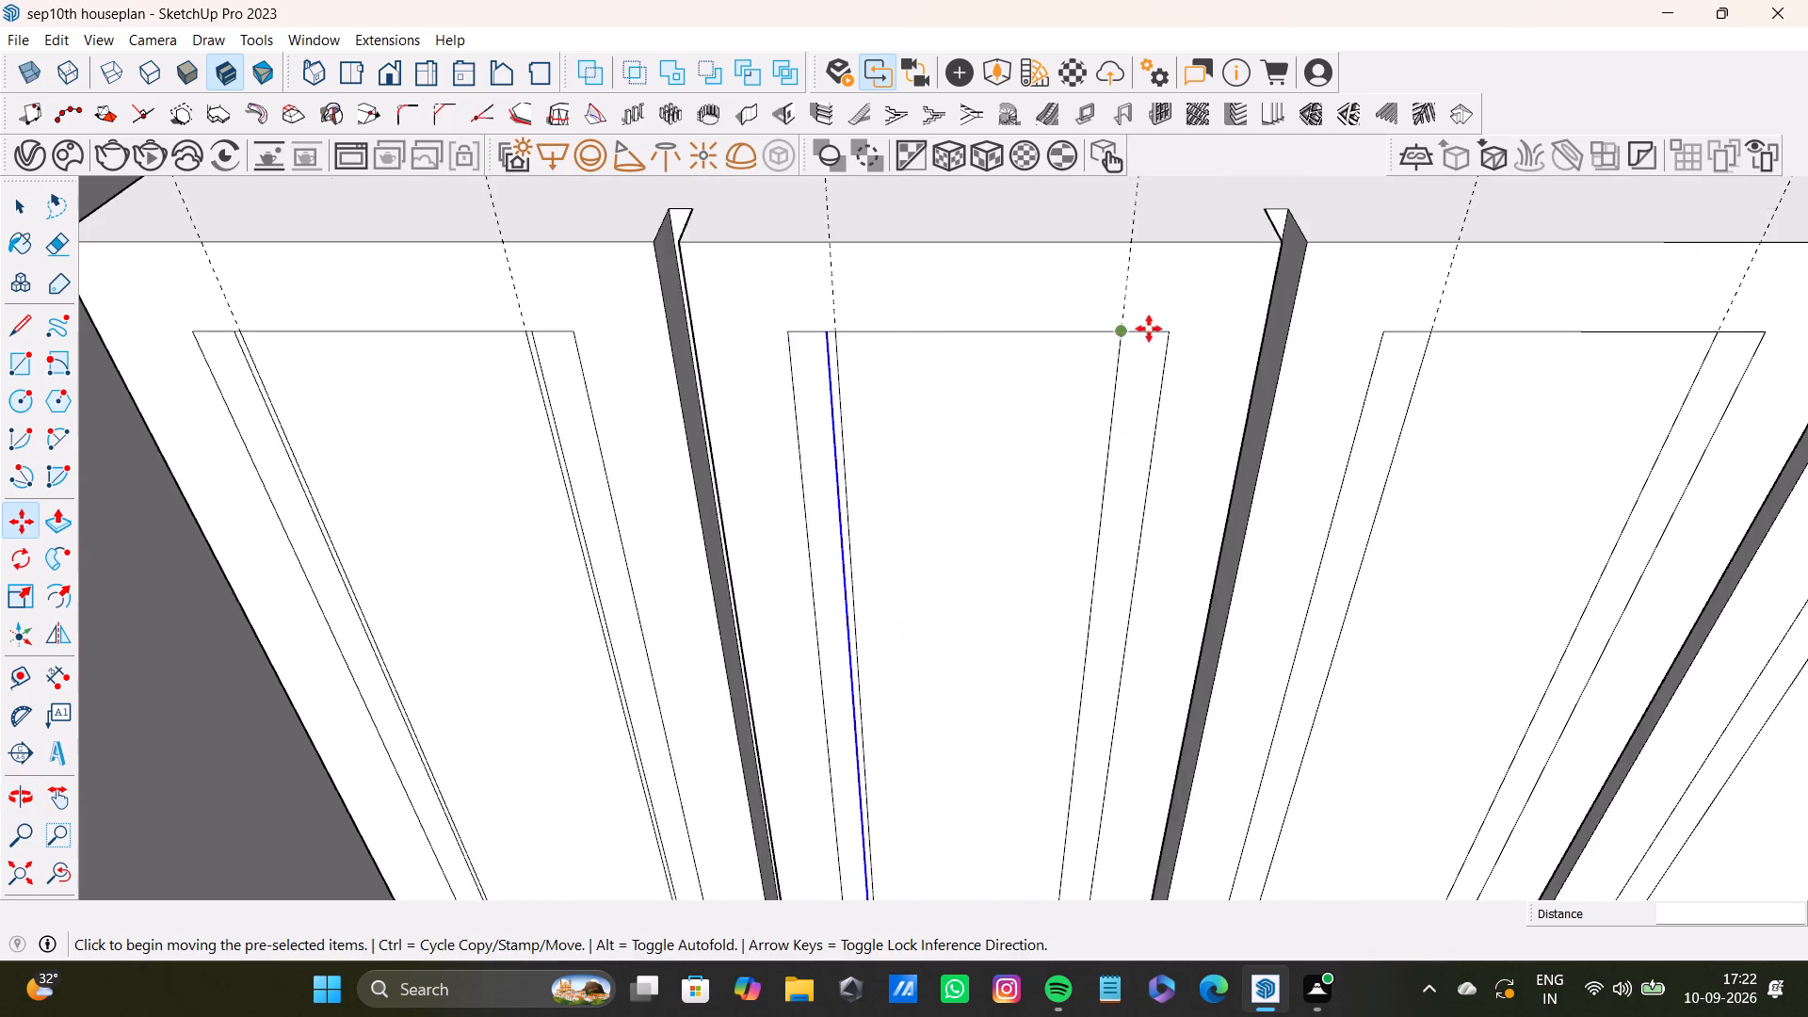
pyautogui.scroll(7, 1154, 323)
pyautogui.press('space')
pyautogui.click(1081, 371)
pyautogui.click(1082, 375)
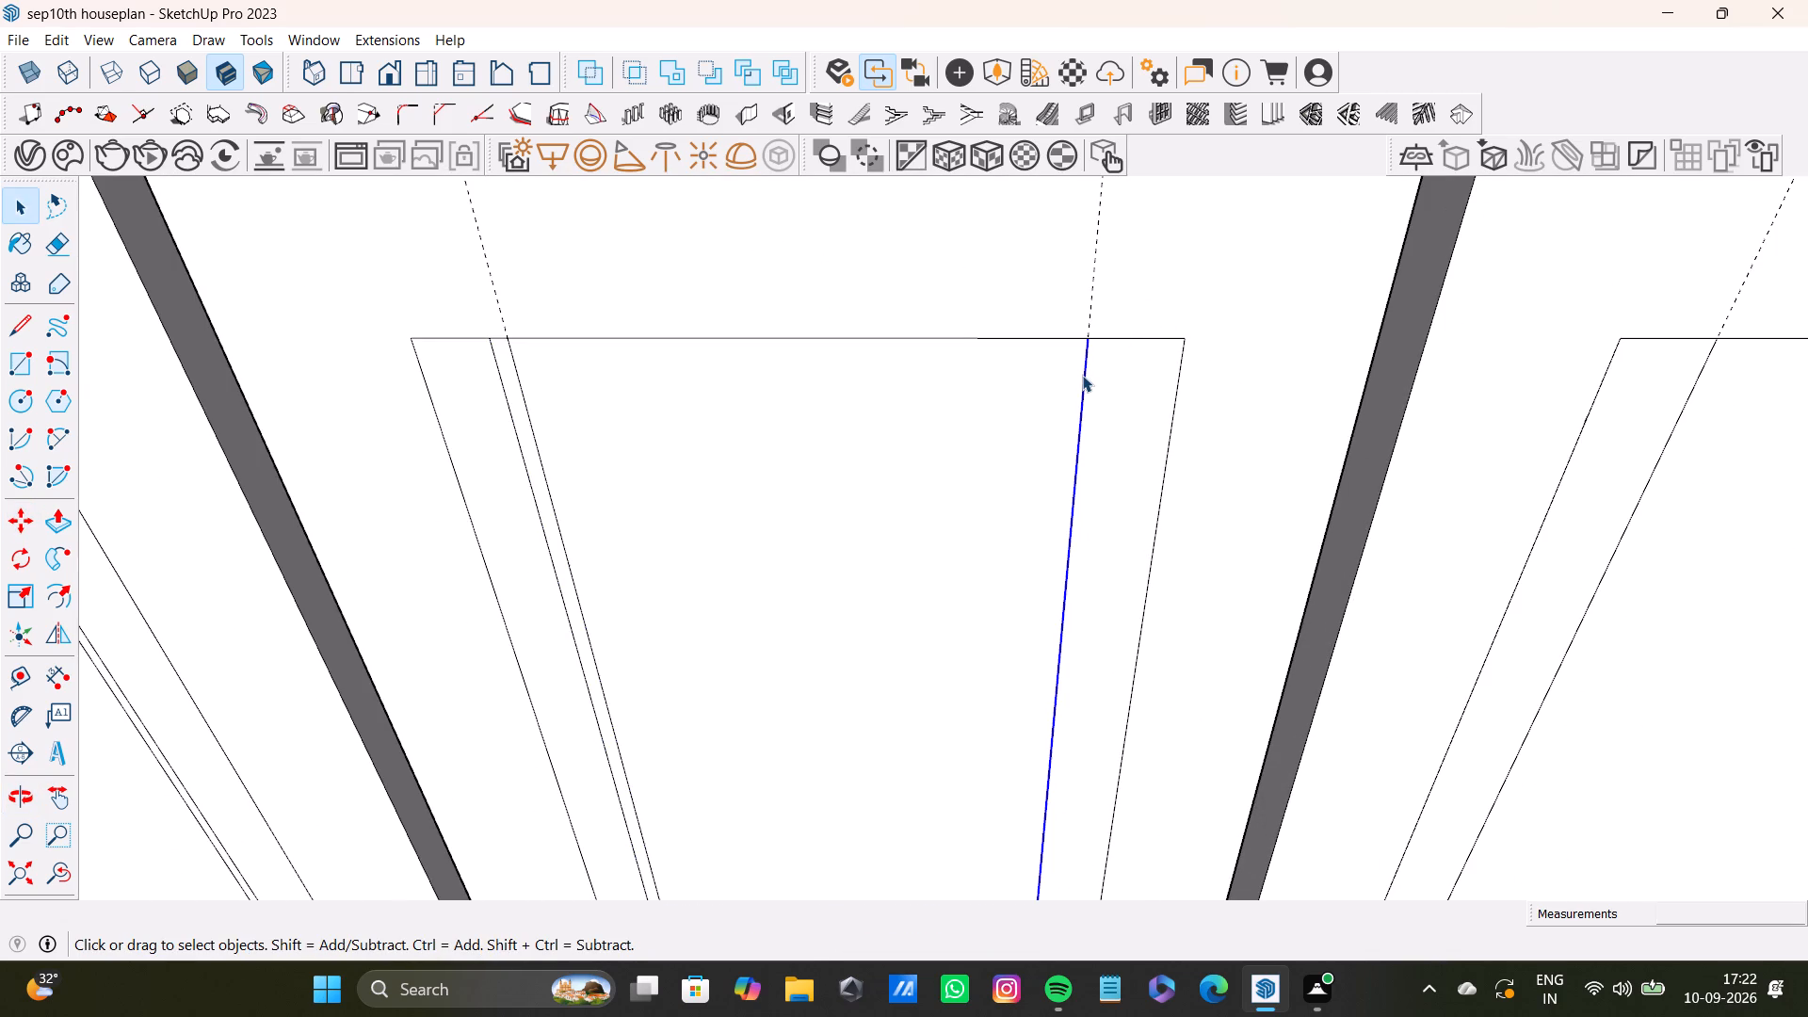
pyautogui.press('m')
pyautogui.keyDown('ctrl'); pyautogui.click(1089, 337); pyautogui.keyUp('ctrl')
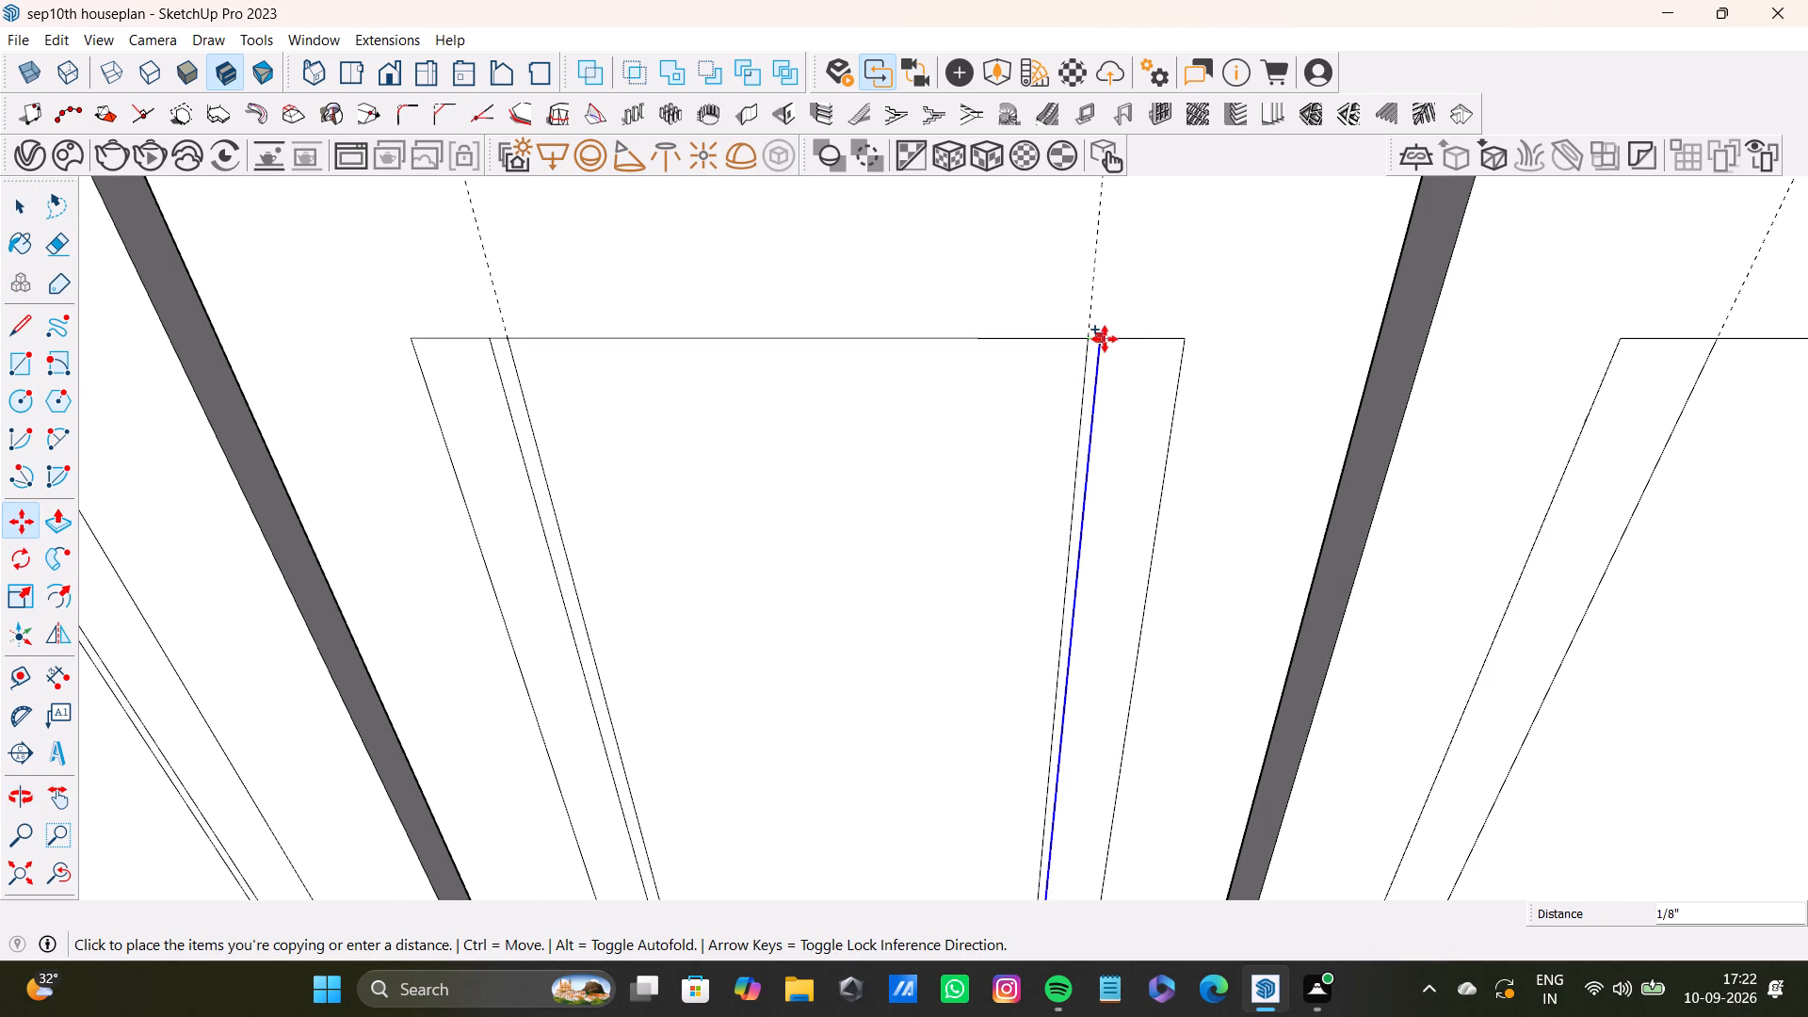
pyautogui.click(1103, 339)
# Copy the third door's left vertical line a small distance outward along the inset panel's top edge.
pyautogui.scroll(-7, 1095, 413)
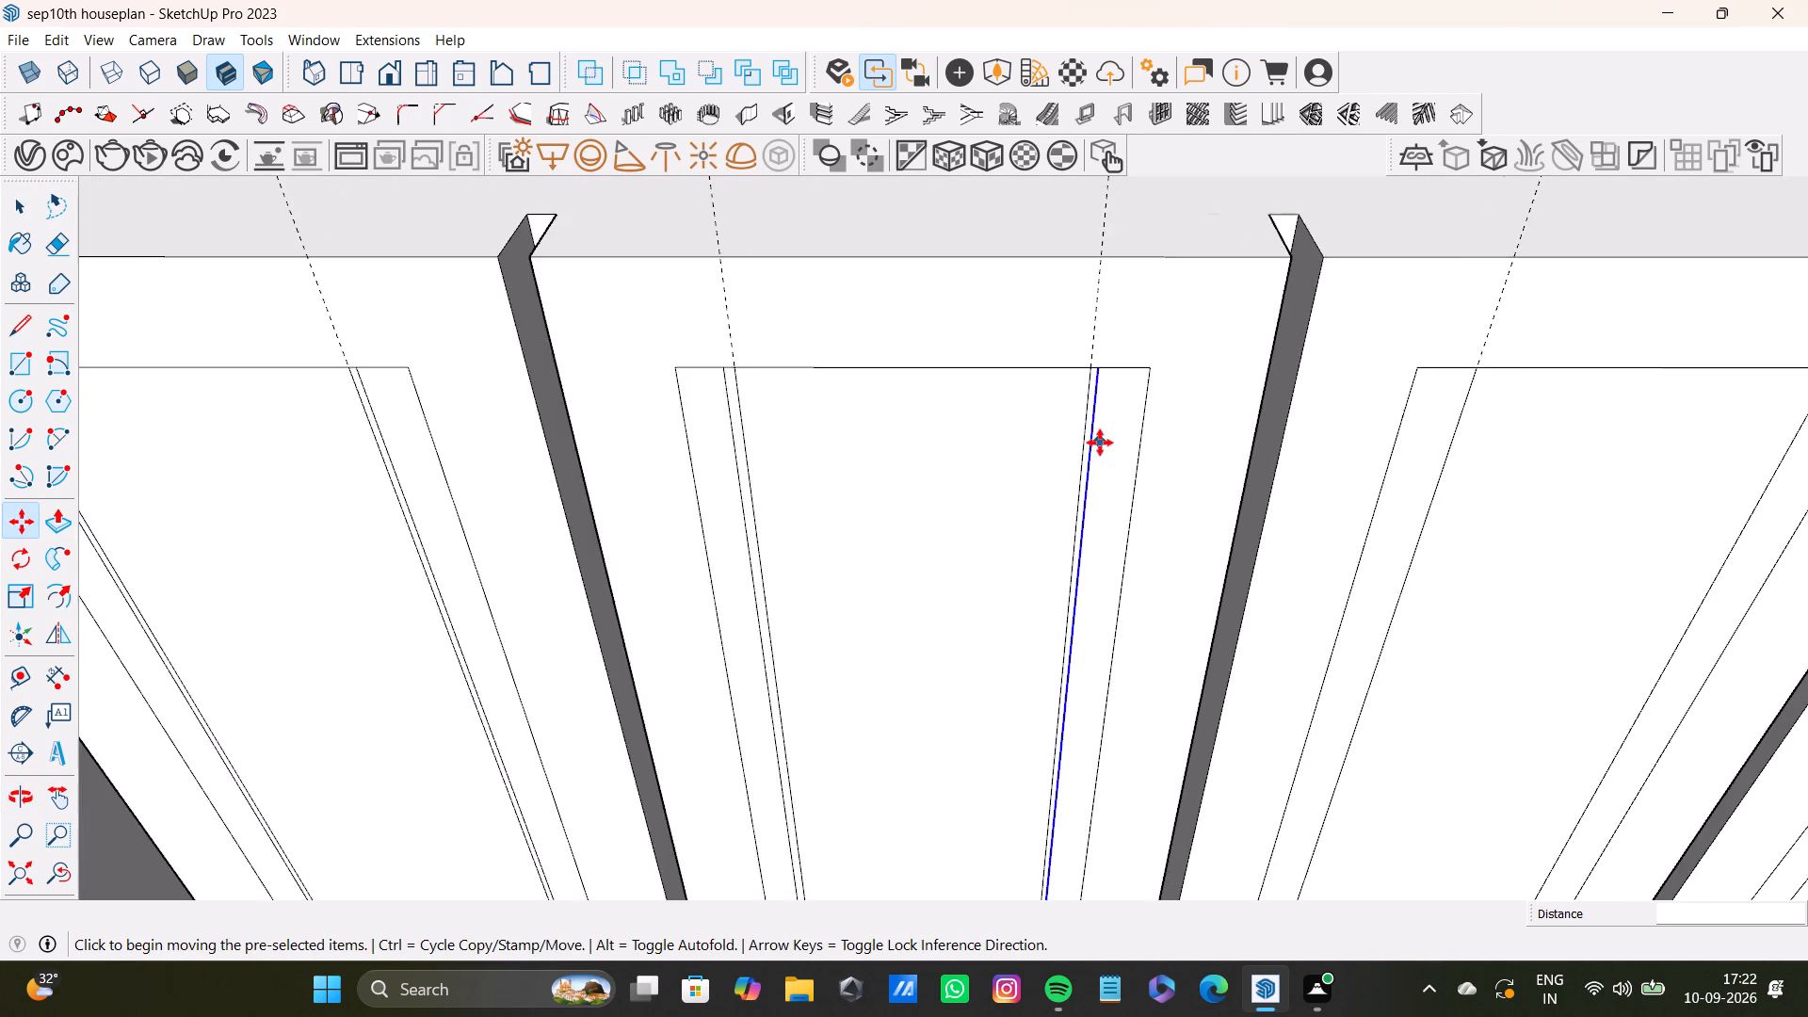
pyautogui.scroll(-3, 1100, 443)
pyautogui.keyDown('shift'); pyautogui.moveTo(1152, 441); pyautogui.dragTo(785, 490, button='middle'); pyautogui.keyUp('shift')
pyautogui.scroll(8, 916, 482)
pyautogui.press('space')
pyautogui.click(993, 502)
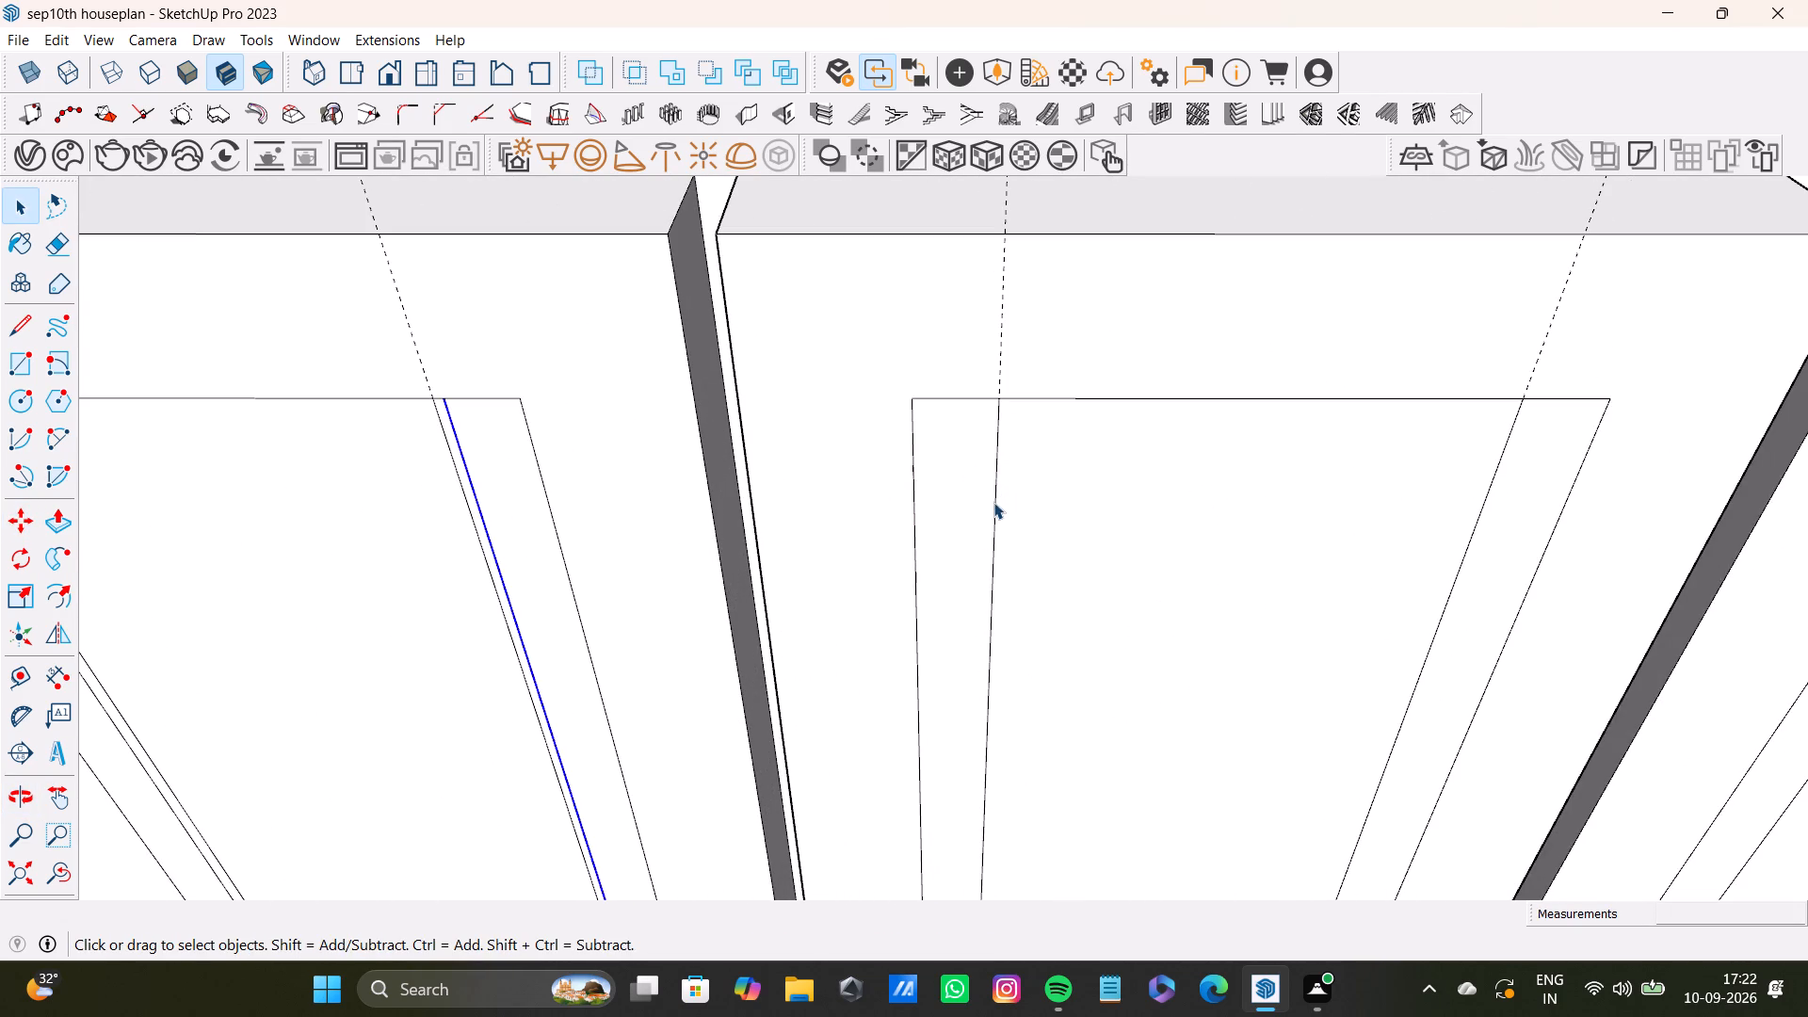
pyautogui.press('m')
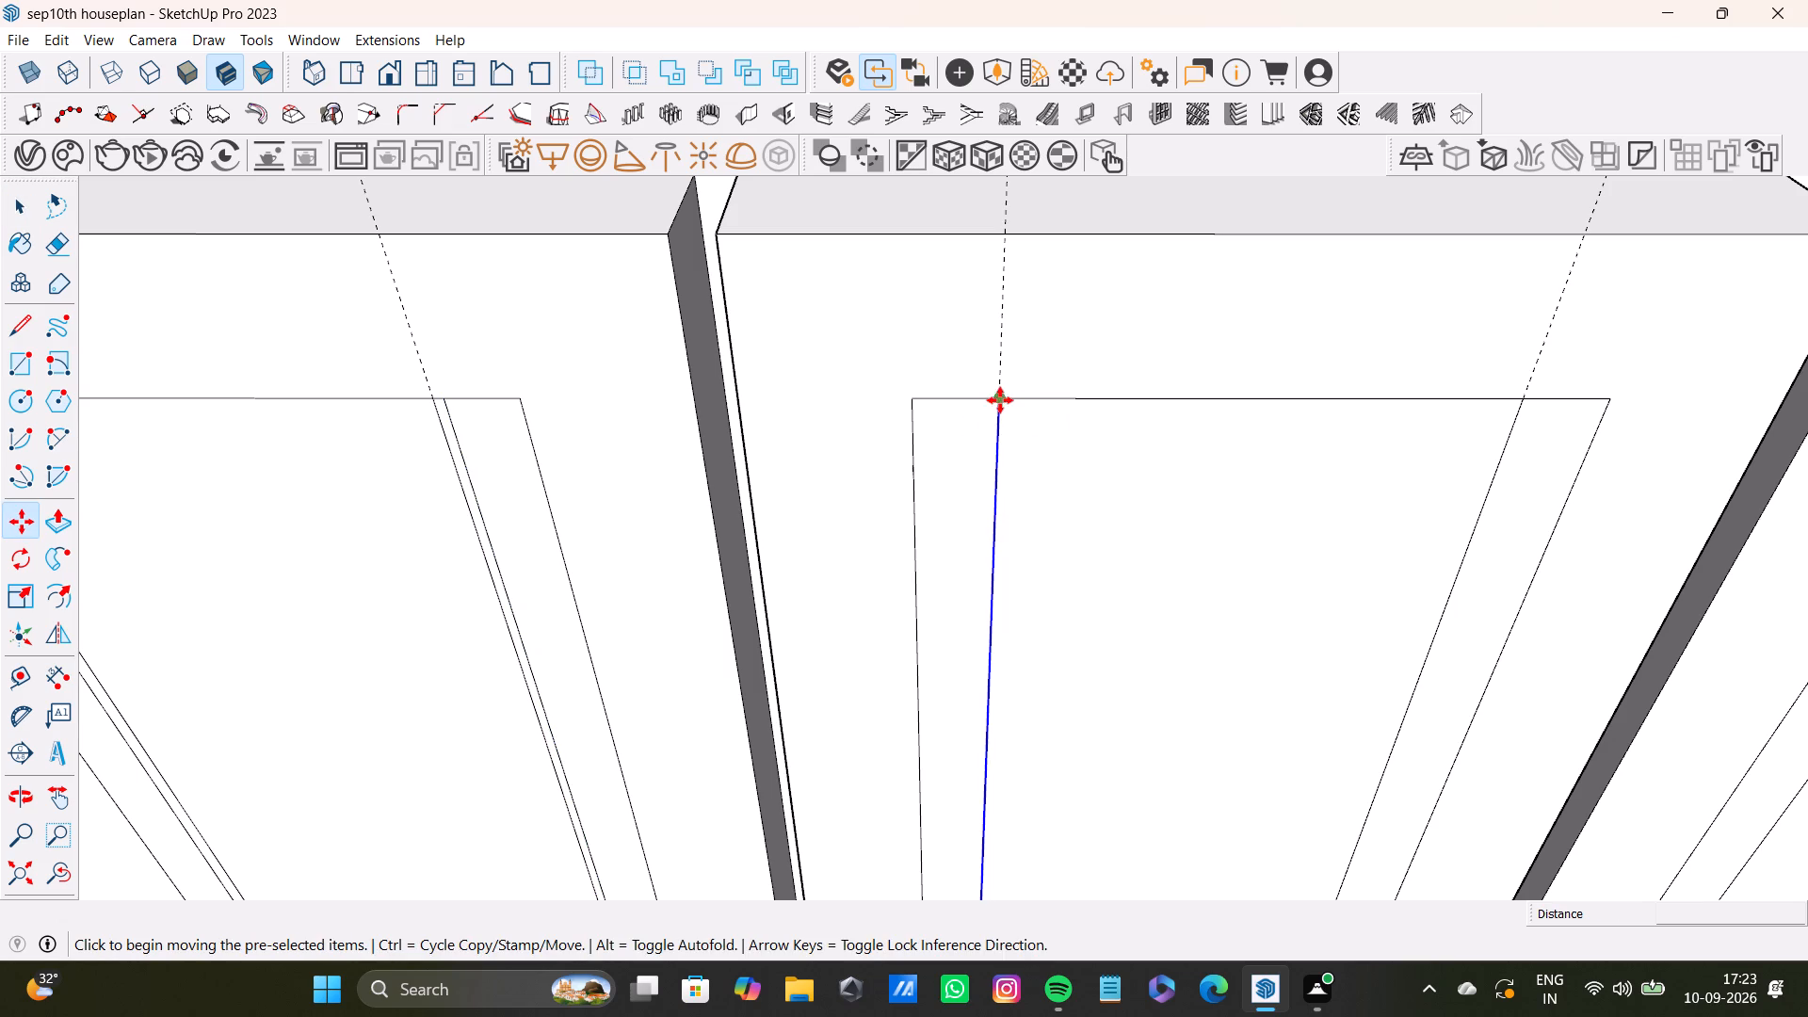
pyautogui.keyDown('ctrl'); pyautogui.click(1001, 401); pyautogui.keyUp('ctrl')
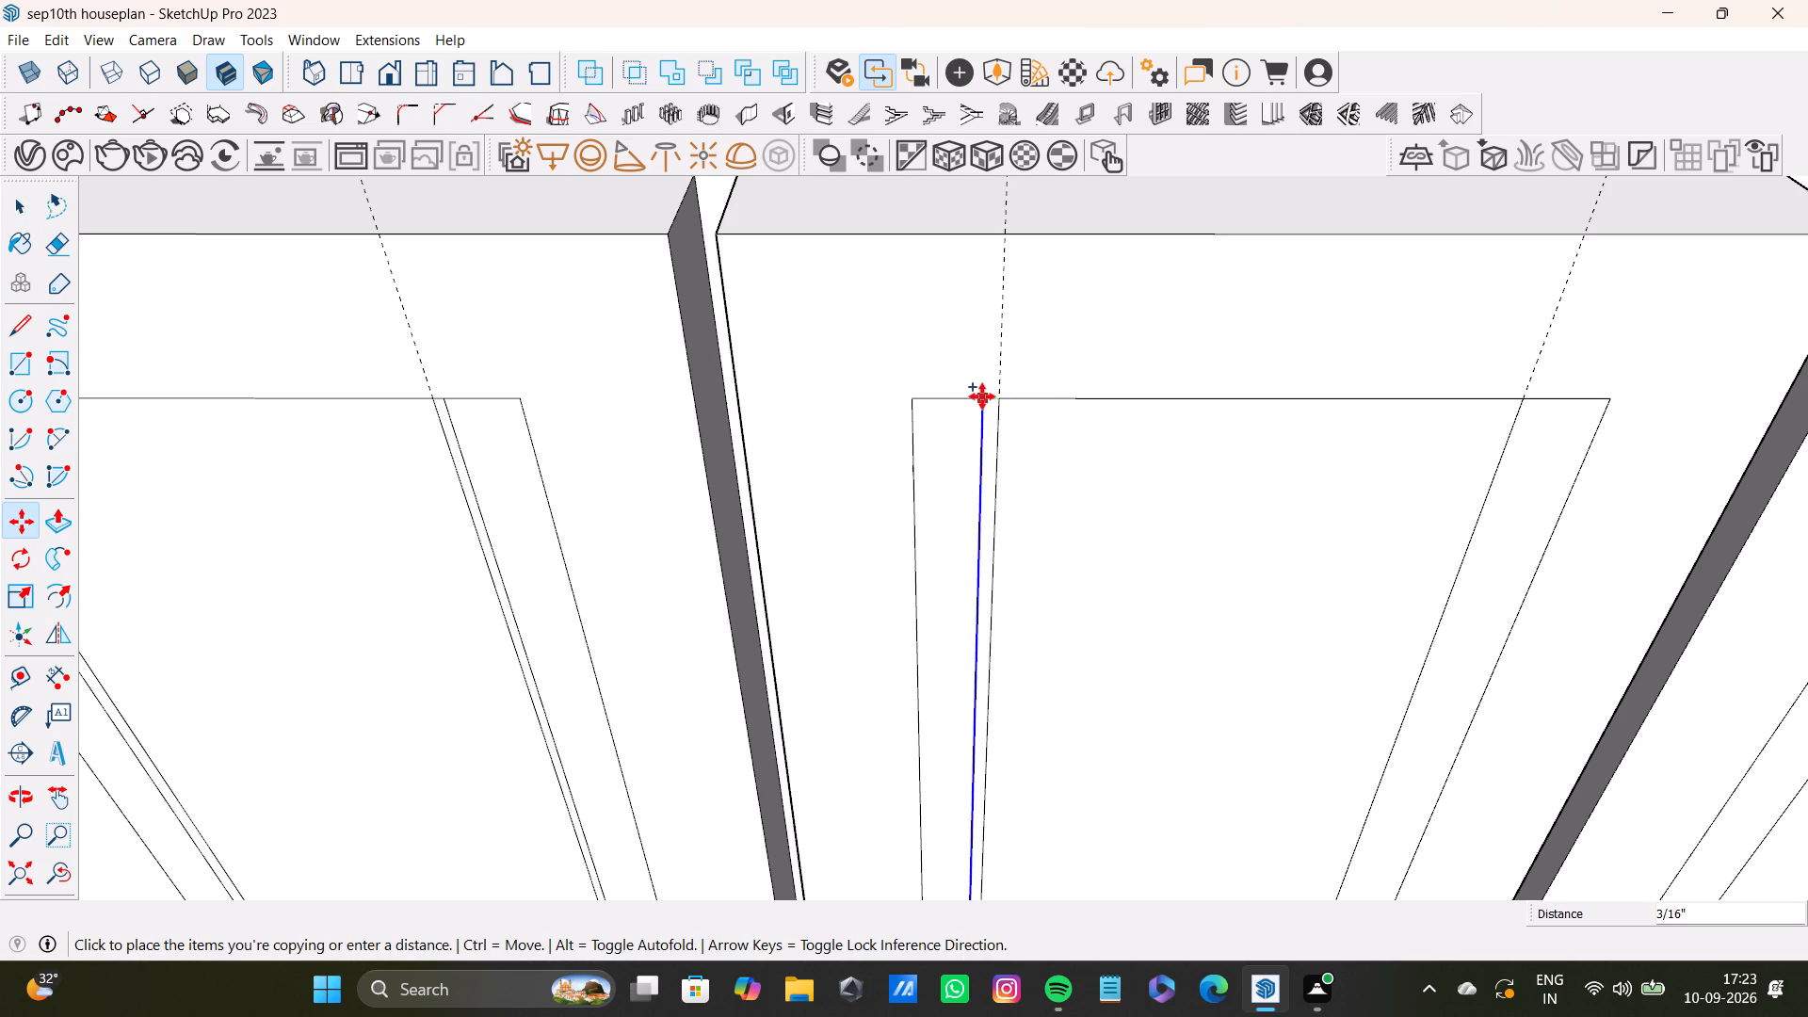
pyautogui.scroll(8, 982, 396)
pyautogui.click(990, 394)
# Copy the third door's right vertical line about 1/8" outward along the inset panel's top edge.
pyautogui.scroll(-15, 980, 418)
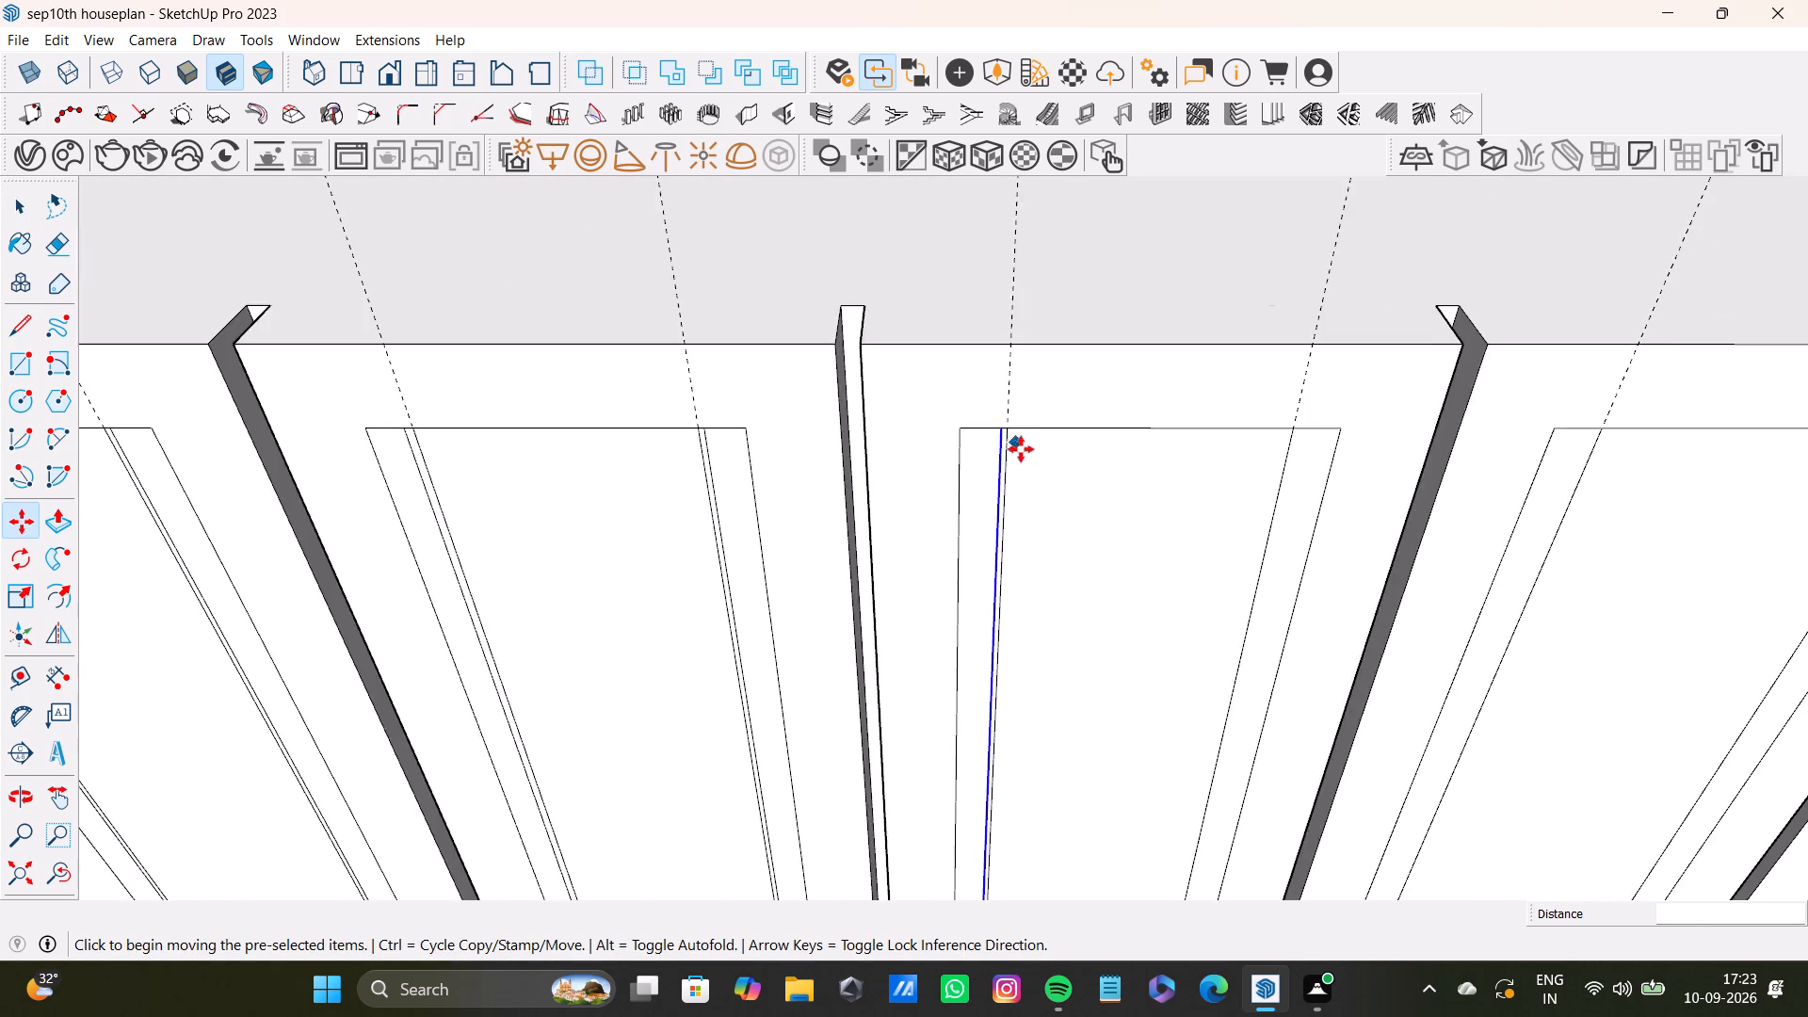
pyautogui.keyDown('shift'); pyautogui.moveTo(1044, 452); pyautogui.dragTo(880, 480, button='middle'); pyautogui.keyUp('shift')
pyautogui.scroll(8, 1080, 448)
pyautogui.press('space')
pyautogui.click(1164, 540)
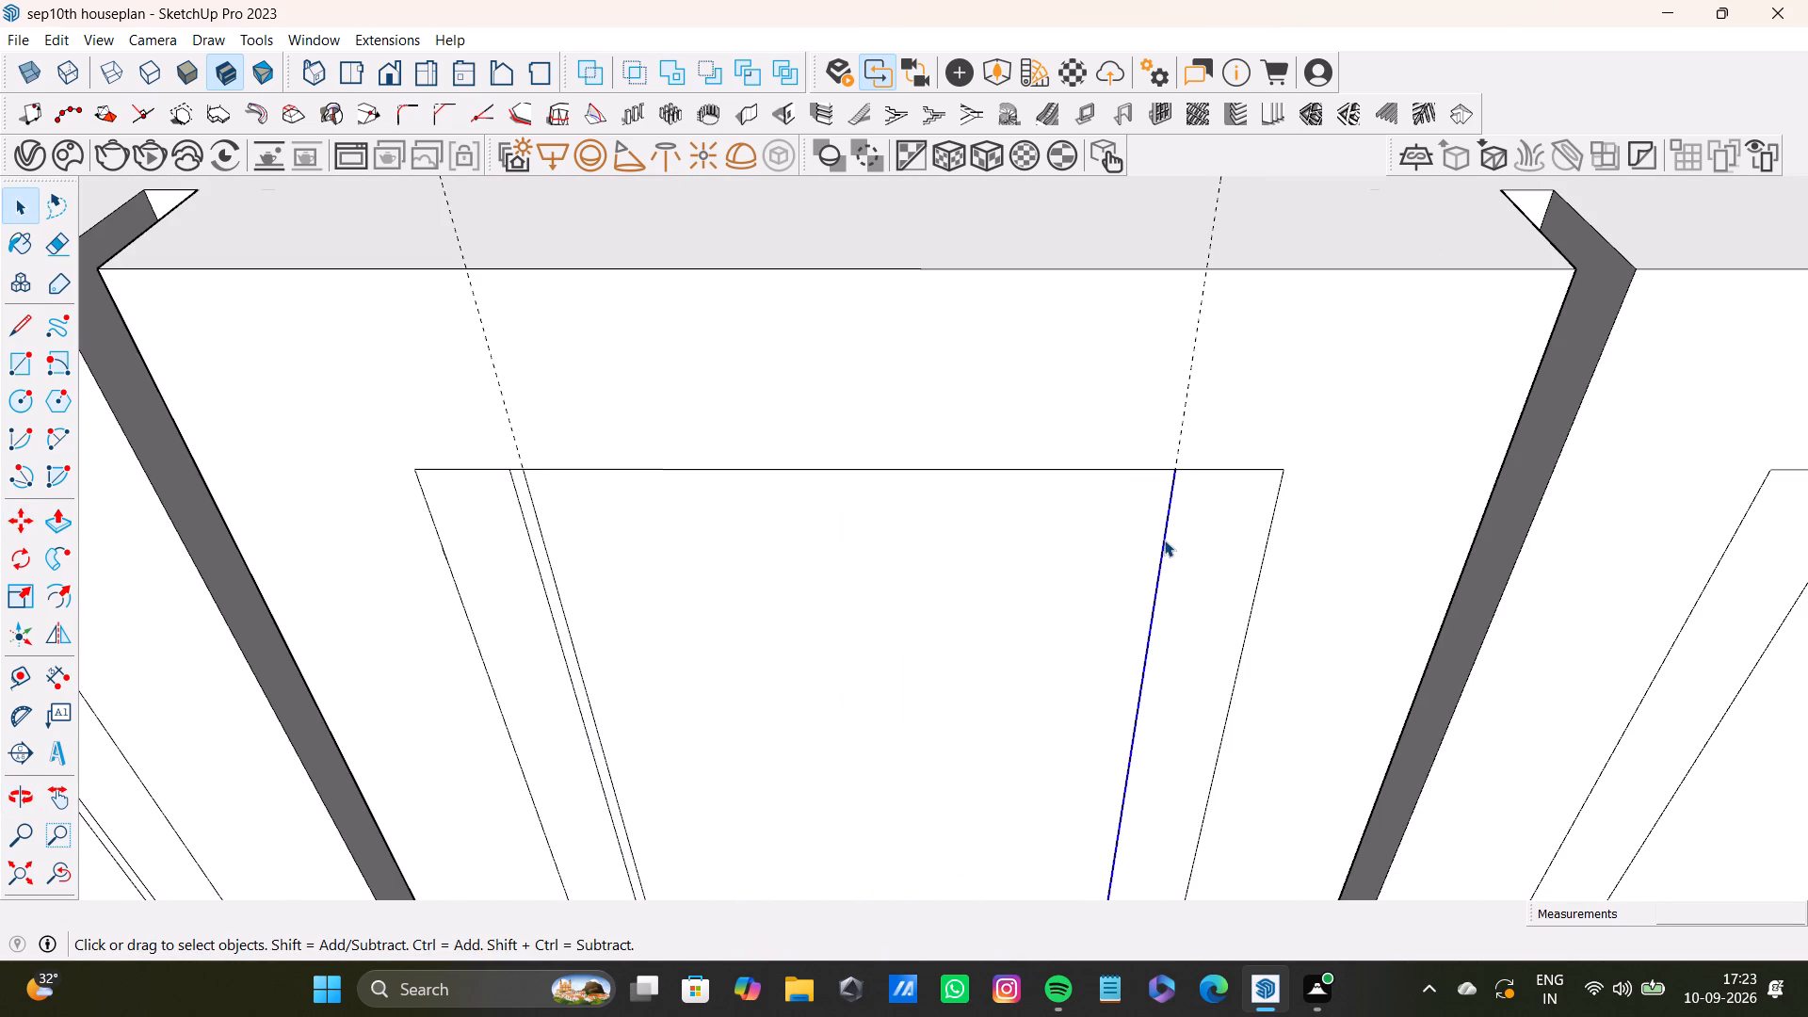
pyautogui.press('m')
pyautogui.keyDown('ctrl'); pyautogui.click(1176, 471); pyautogui.keyUp('ctrl')
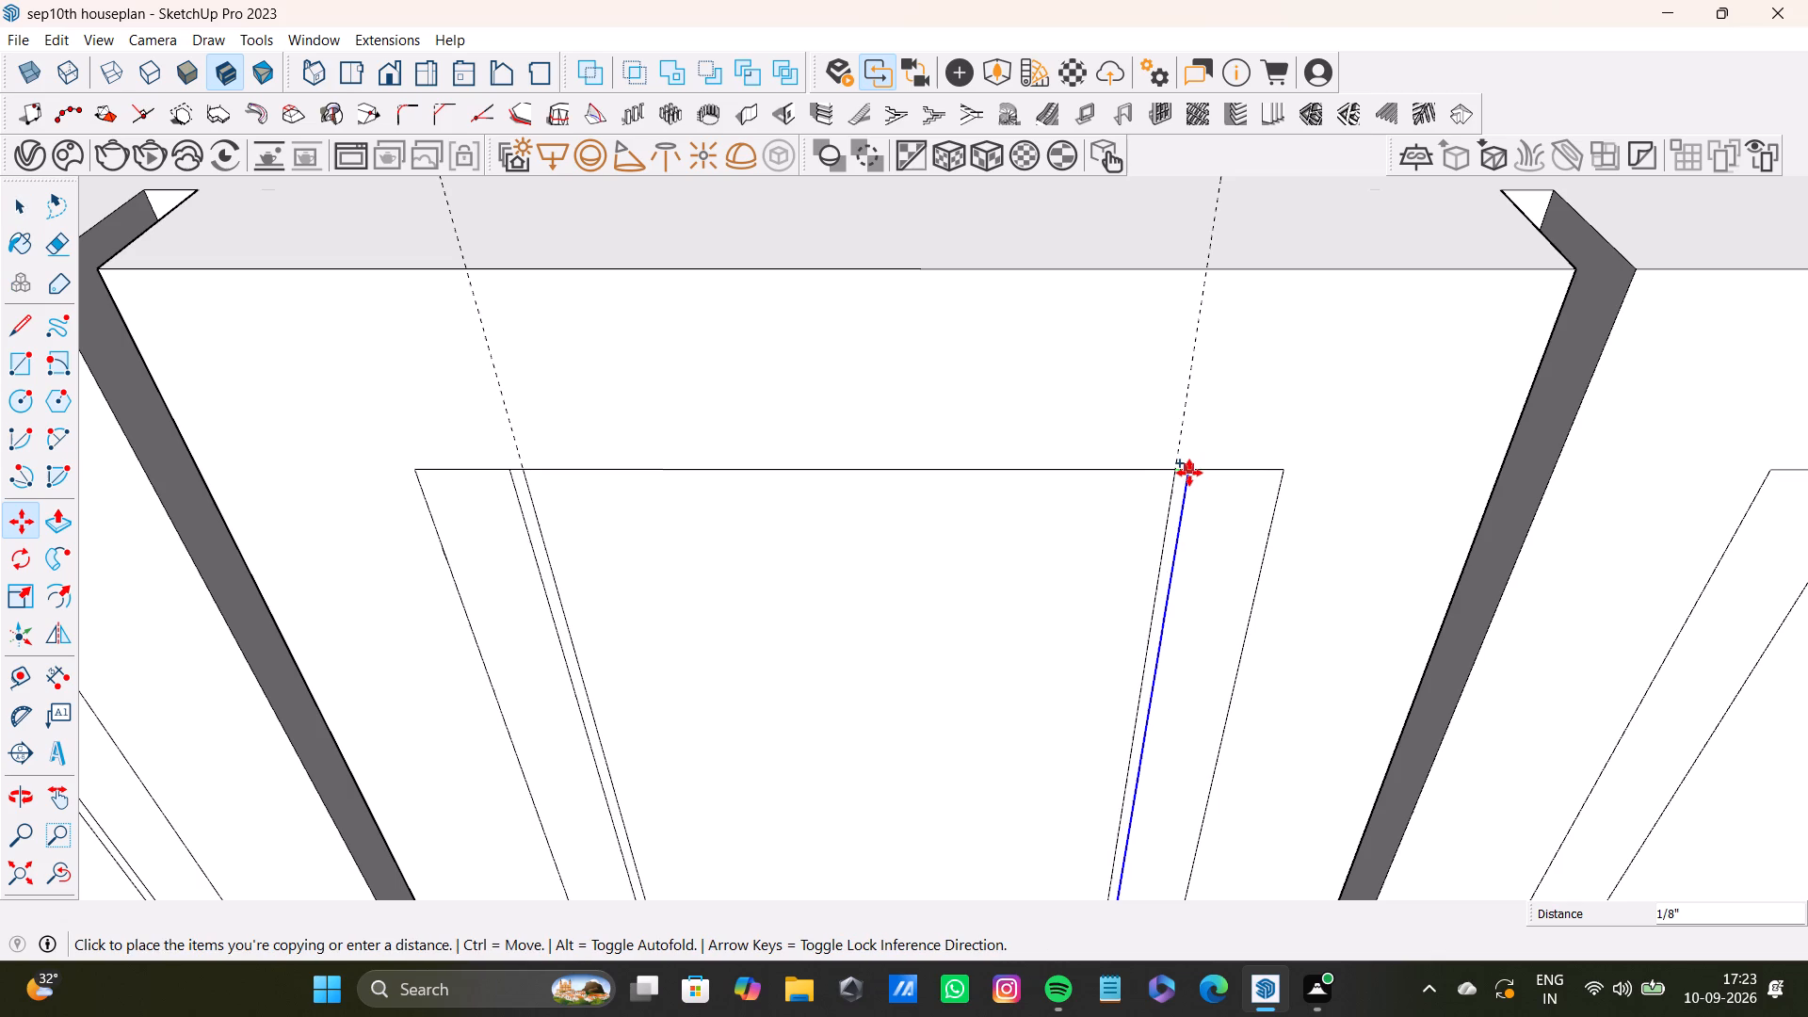
pyautogui.click(1189, 473)
# Copy the fourth door's left vertical line about 1/8" outward along the inset panel's top edge.
pyautogui.scroll(-13, 1122, 535)
pyautogui.keyDown('shift'); pyautogui.moveTo(1025, 524); pyautogui.dragTo(769, 551, button='middle'); pyautogui.keyUp('shift')
pyautogui.scroll(5, 1066, 535)
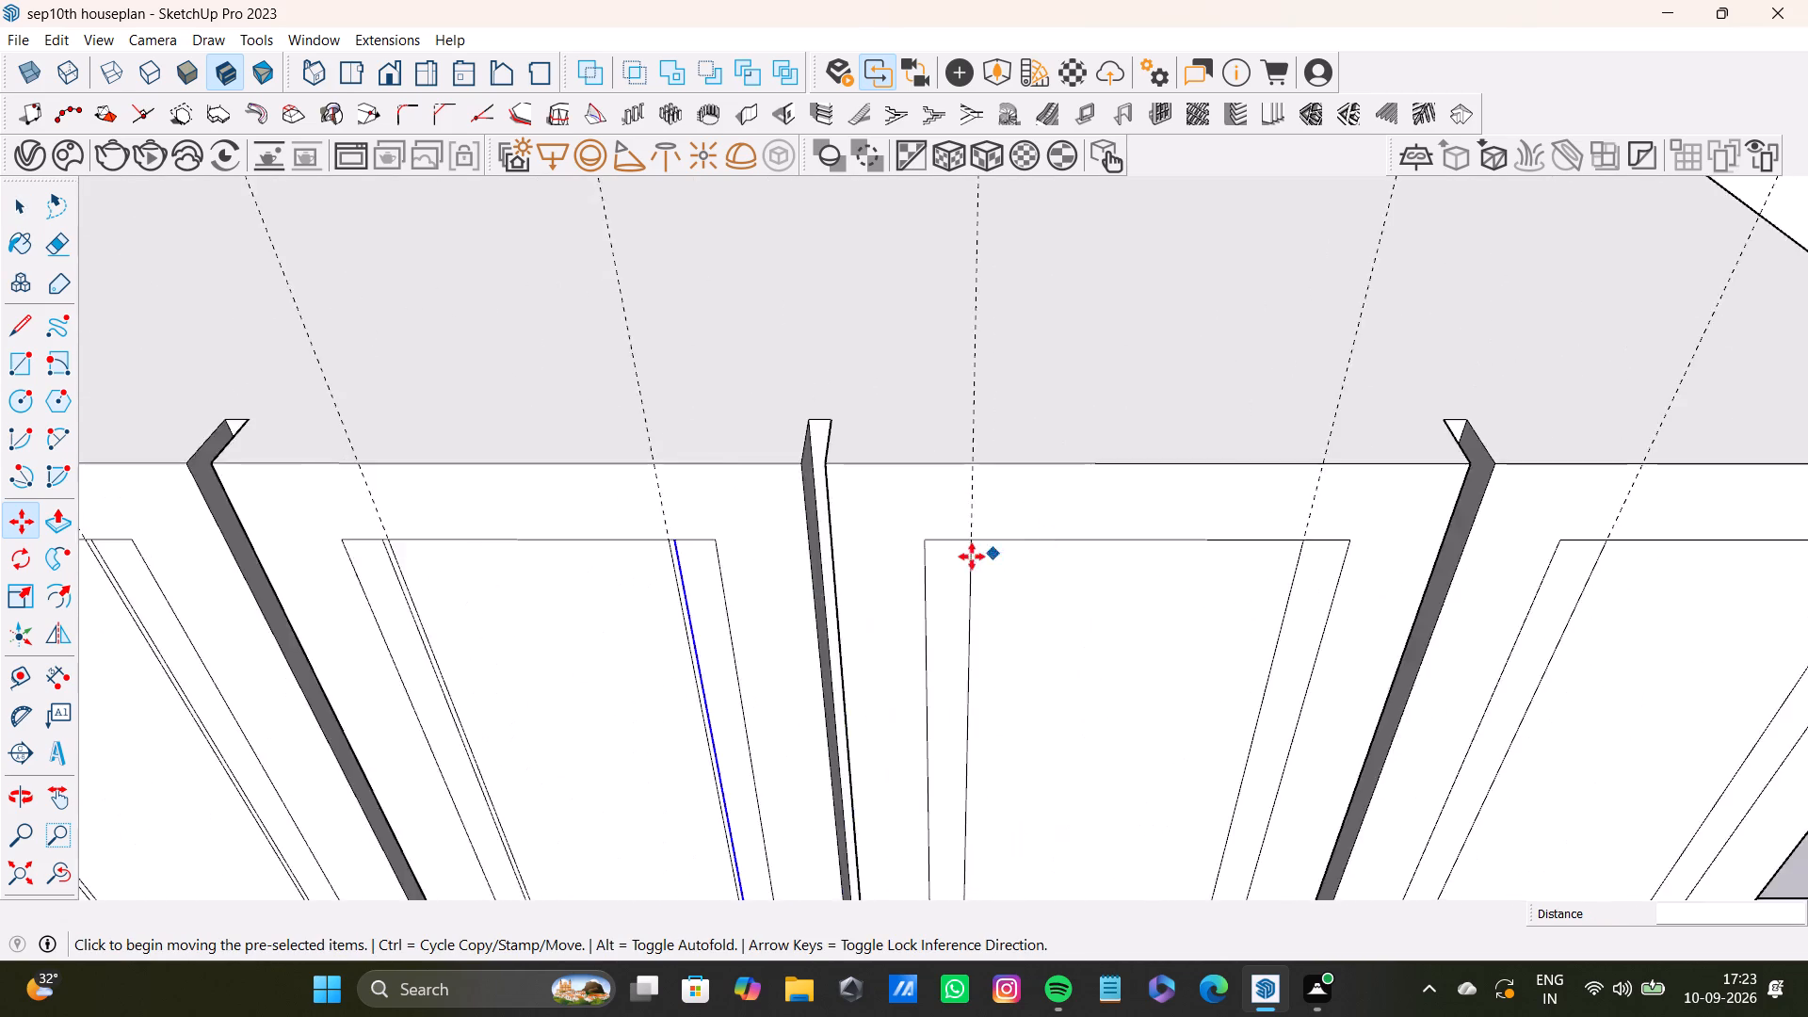
pyautogui.scroll(6, 972, 557)
pyautogui.scroll(-4, 908, 571)
pyautogui.scroll(10, 907, 571)
pyautogui.press('space')
pyautogui.click(1033, 559)
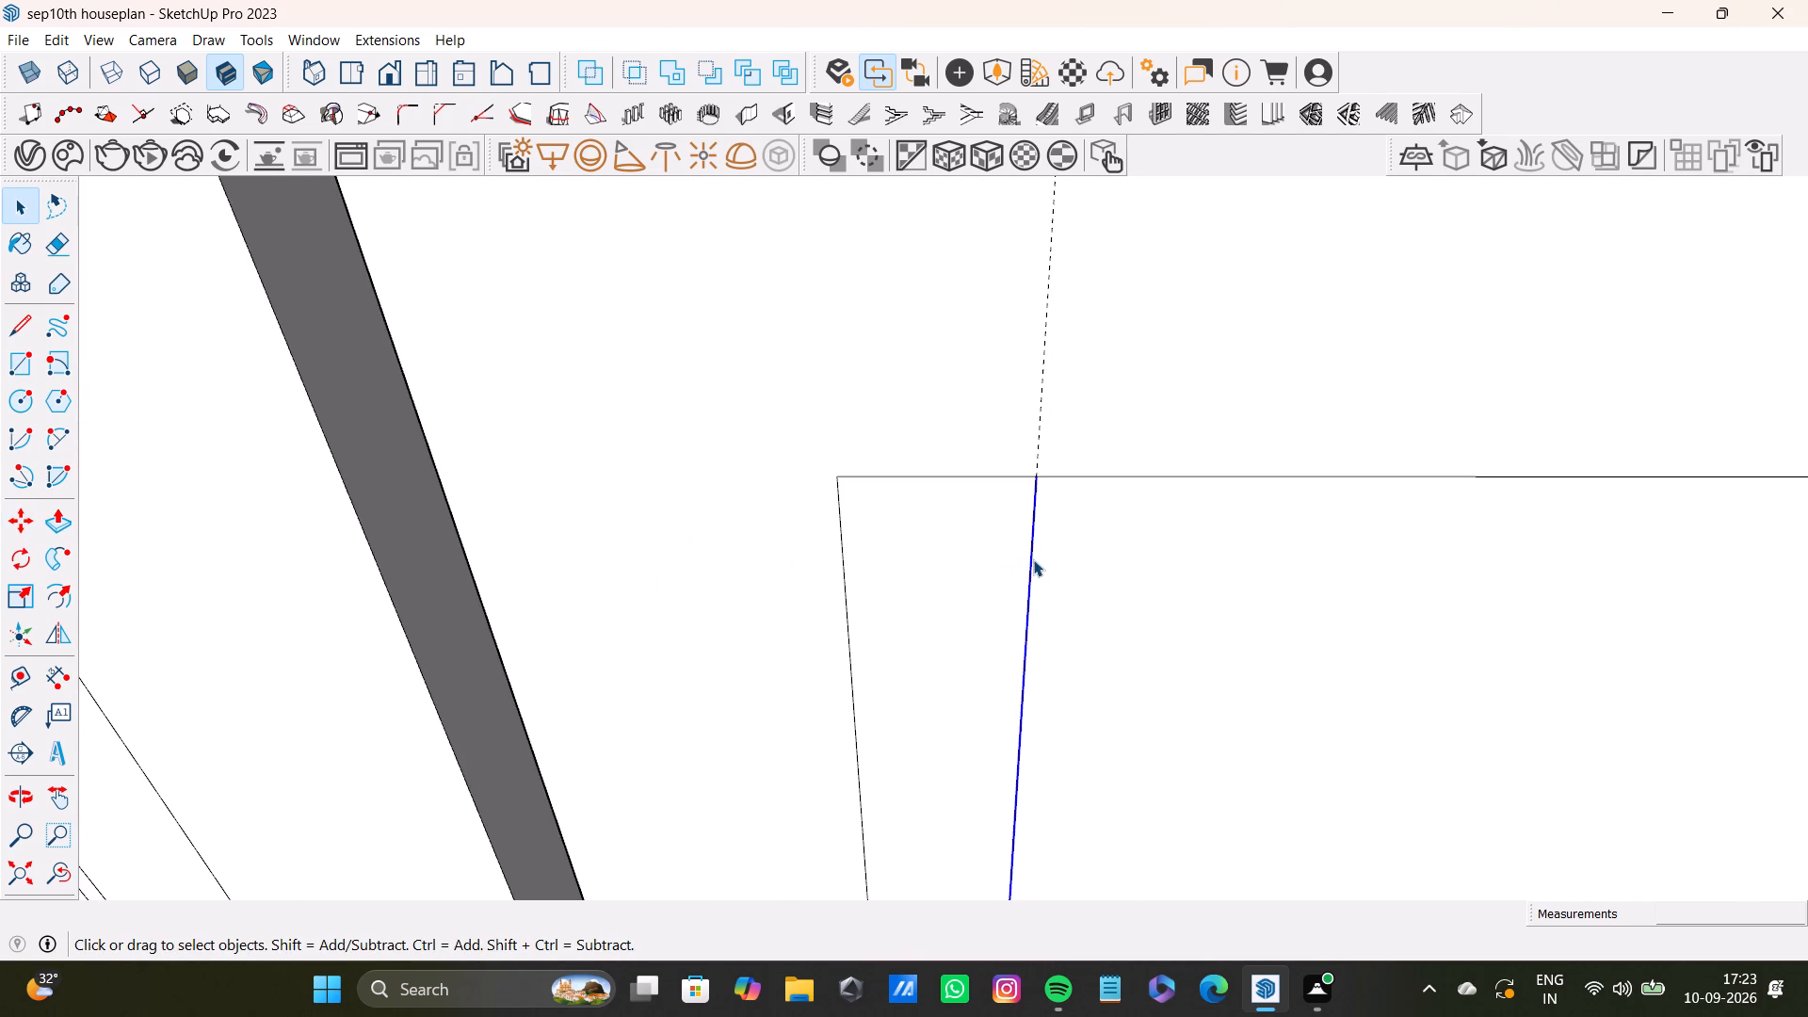
pyautogui.press('m')
pyautogui.keyDown('ctrl'); pyautogui.click(1037, 478); pyautogui.keyUp('ctrl')
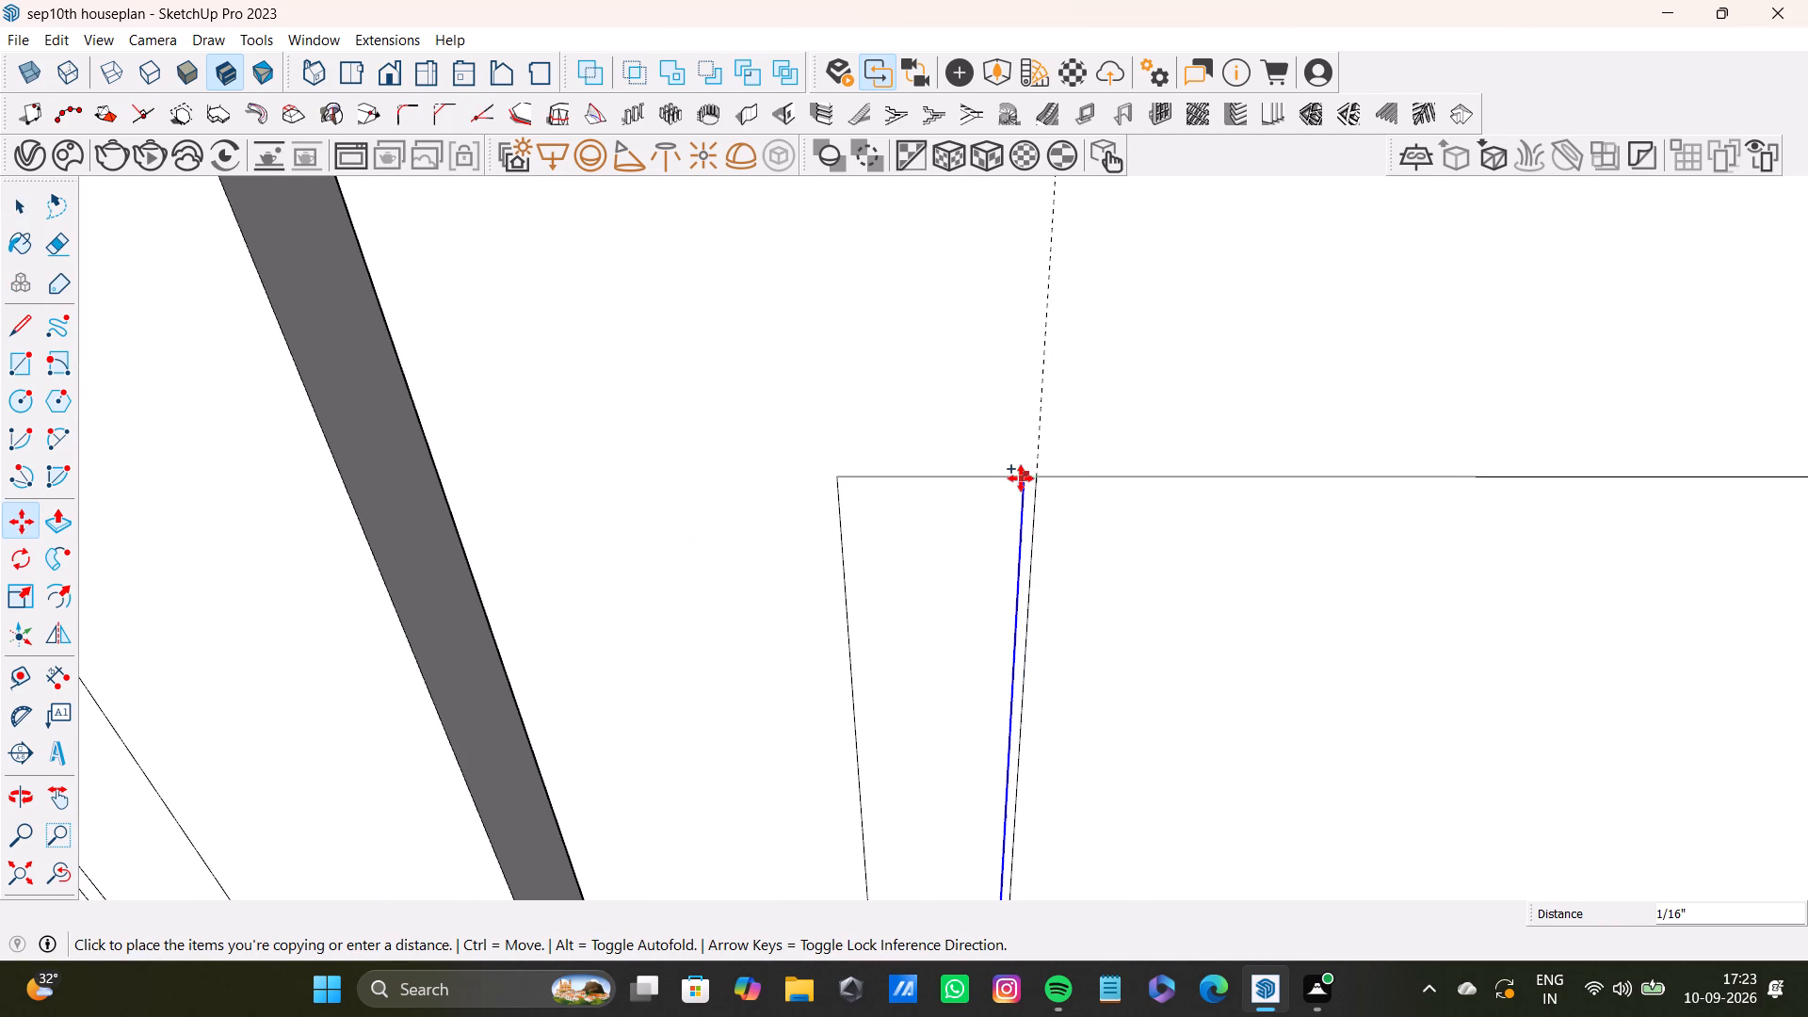
pyautogui.click(1016, 477)
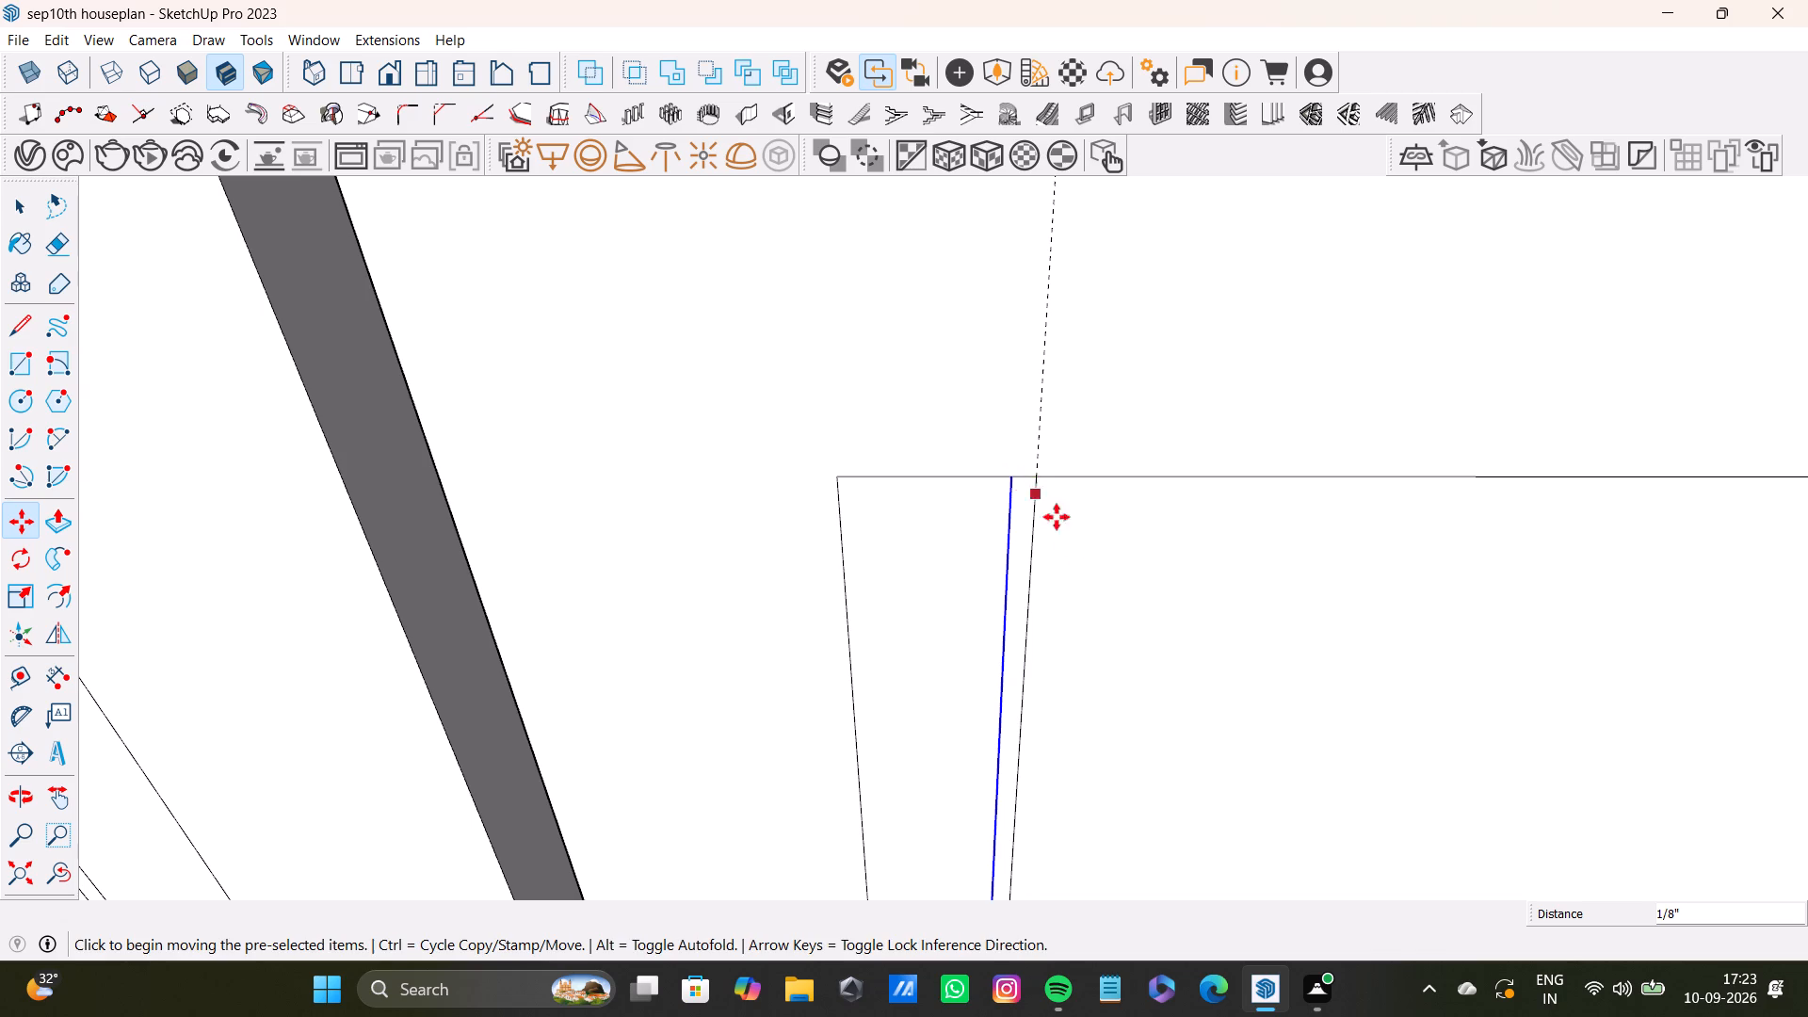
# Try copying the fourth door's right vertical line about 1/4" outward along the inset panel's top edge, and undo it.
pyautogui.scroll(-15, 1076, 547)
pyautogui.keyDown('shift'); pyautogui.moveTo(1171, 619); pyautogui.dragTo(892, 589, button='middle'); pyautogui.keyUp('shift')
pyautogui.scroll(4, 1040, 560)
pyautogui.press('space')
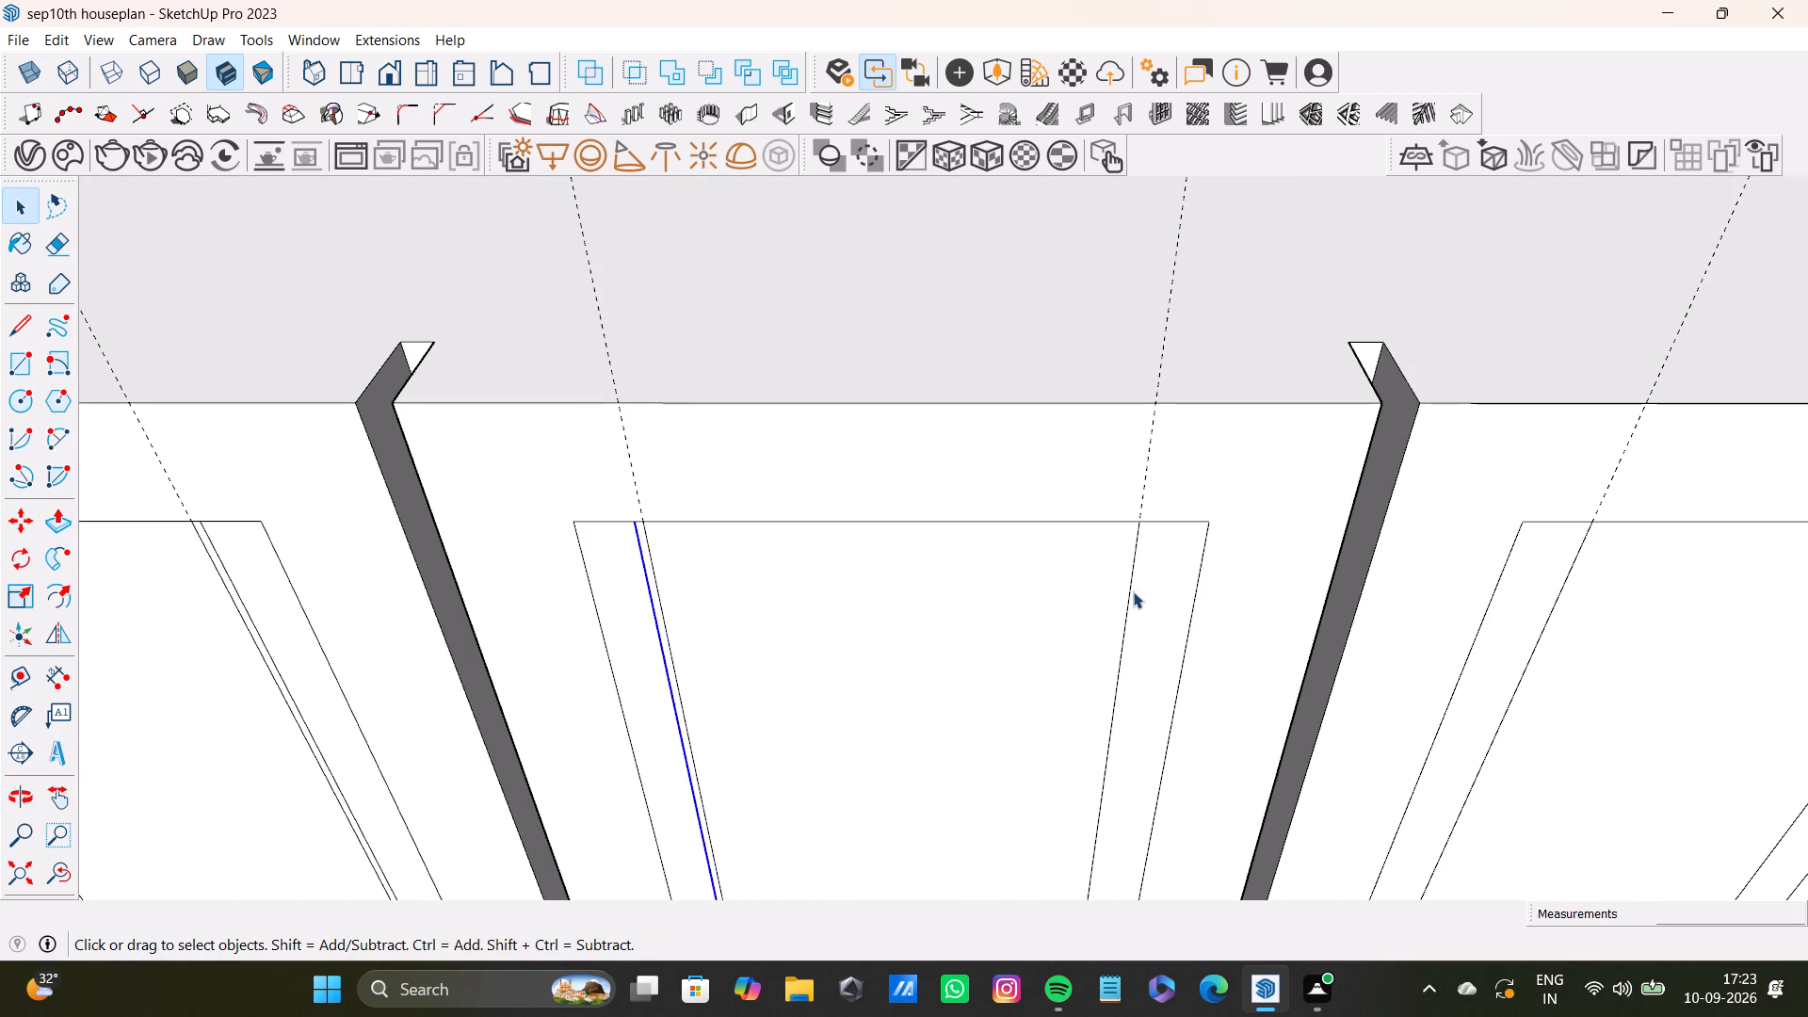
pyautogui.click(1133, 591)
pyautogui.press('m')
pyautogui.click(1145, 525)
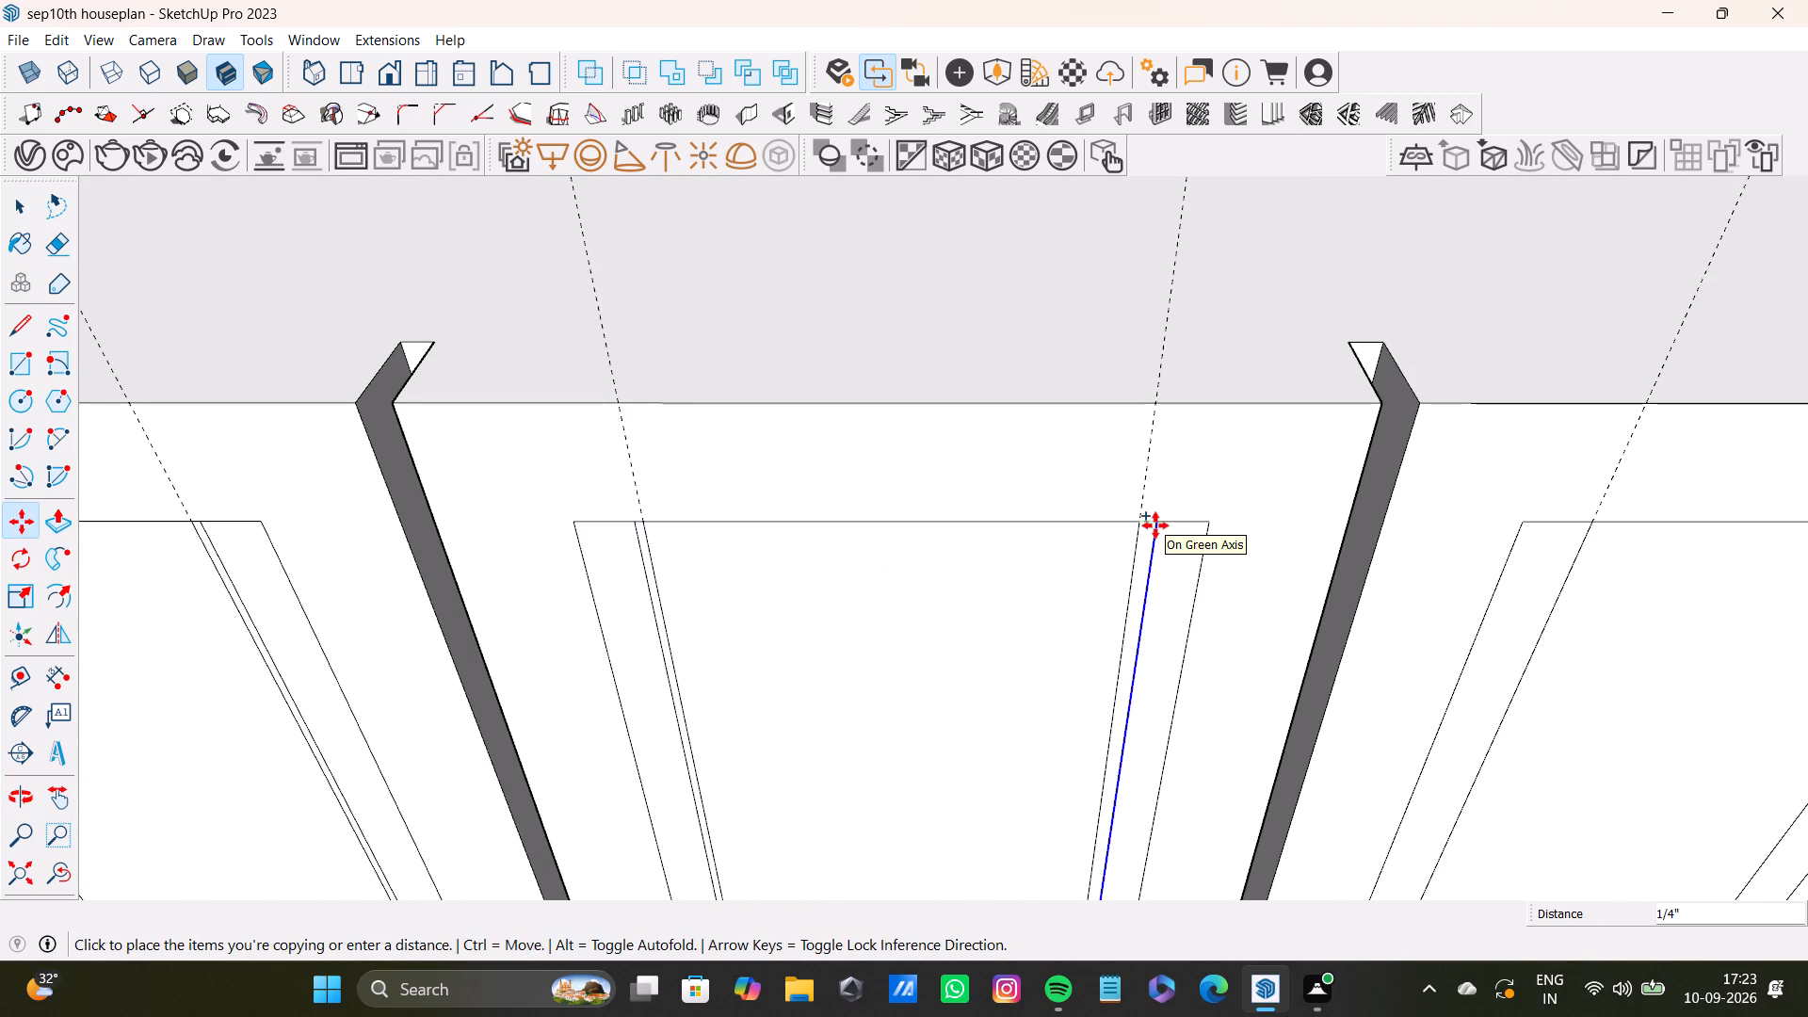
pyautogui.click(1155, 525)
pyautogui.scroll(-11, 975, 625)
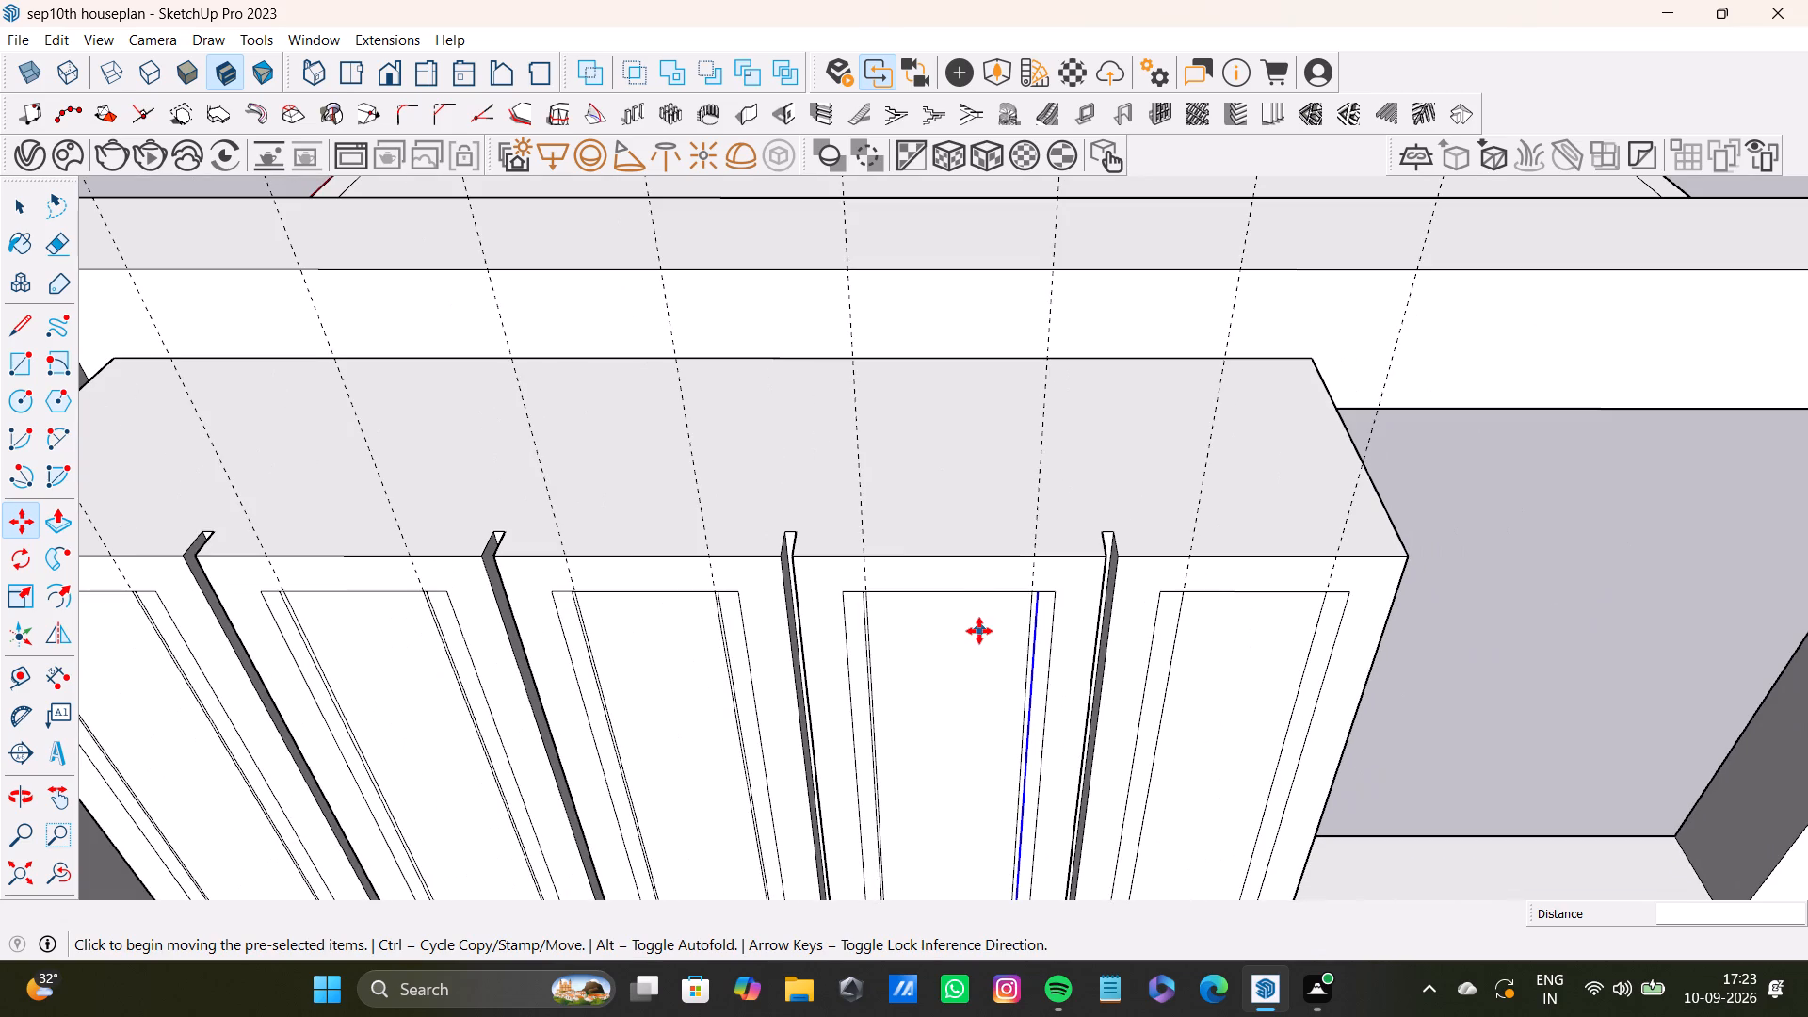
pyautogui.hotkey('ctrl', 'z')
# Copy the fourth door's right vertical line about 1/16" outward along the inset panel's top edge.
pyautogui.scroll(-3, 979, 631)
pyautogui.scroll(13, 976, 631)
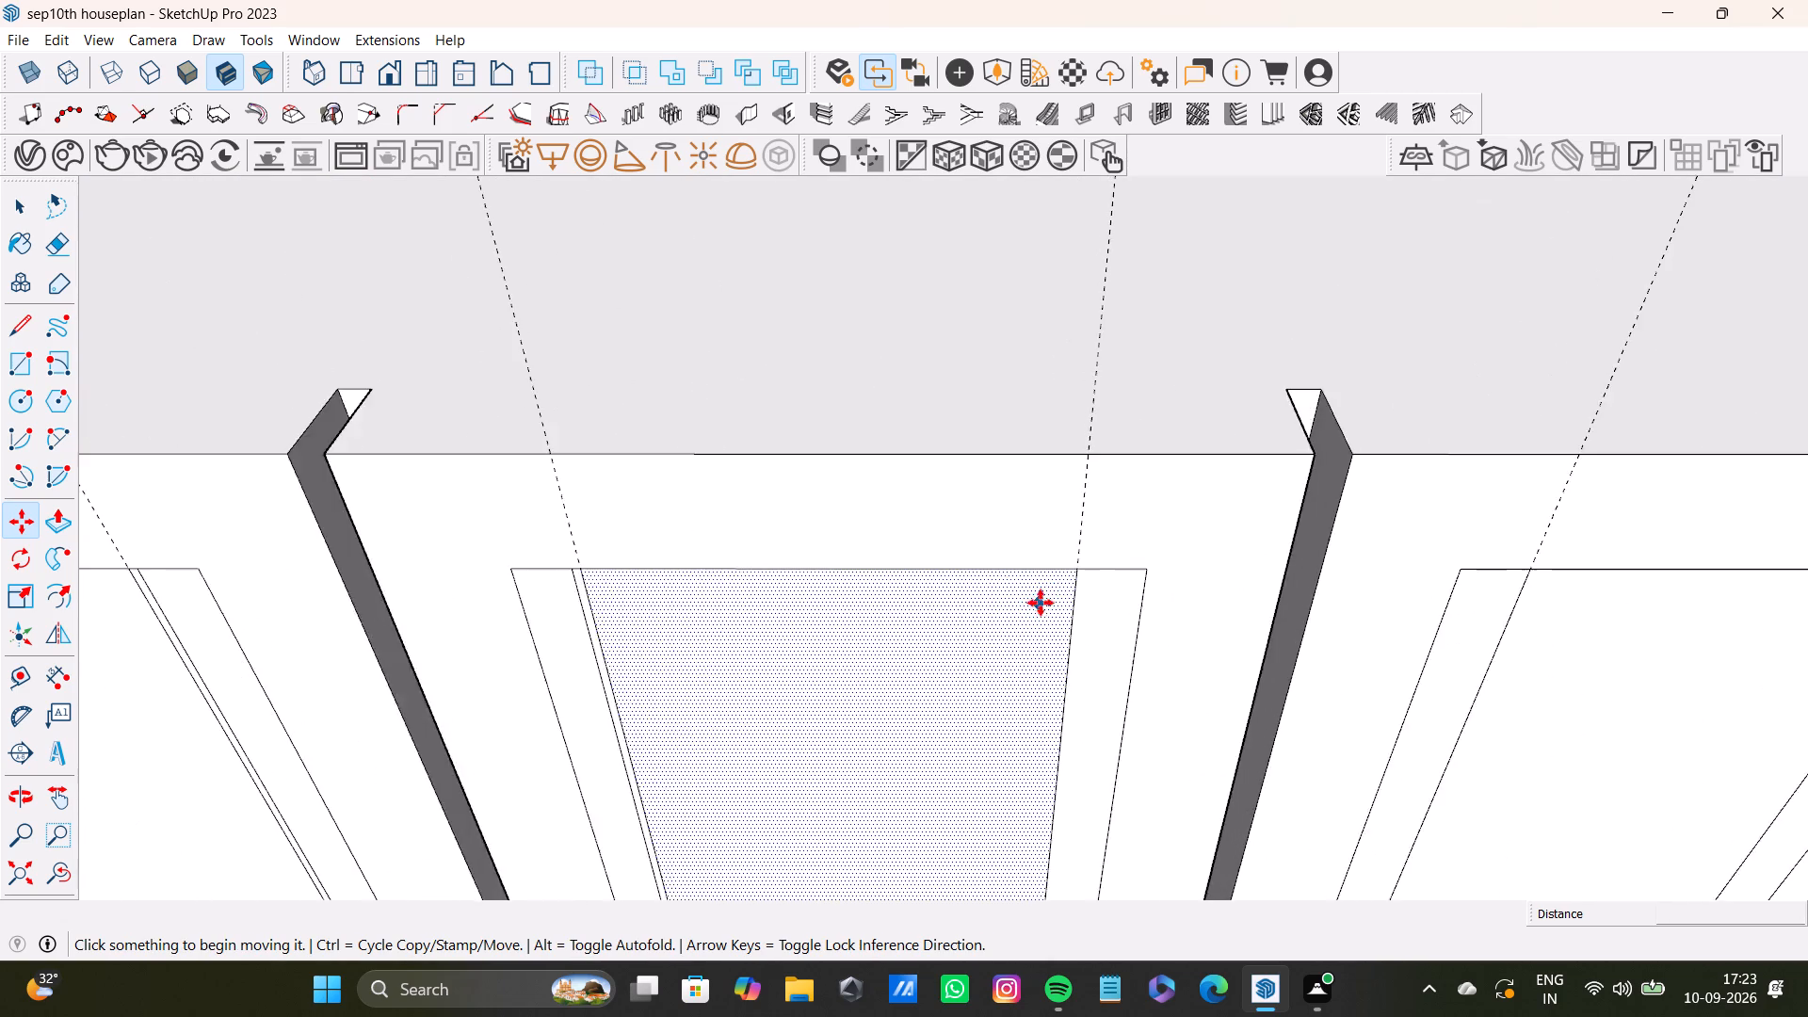
pyautogui.scroll(3, 1041, 603)
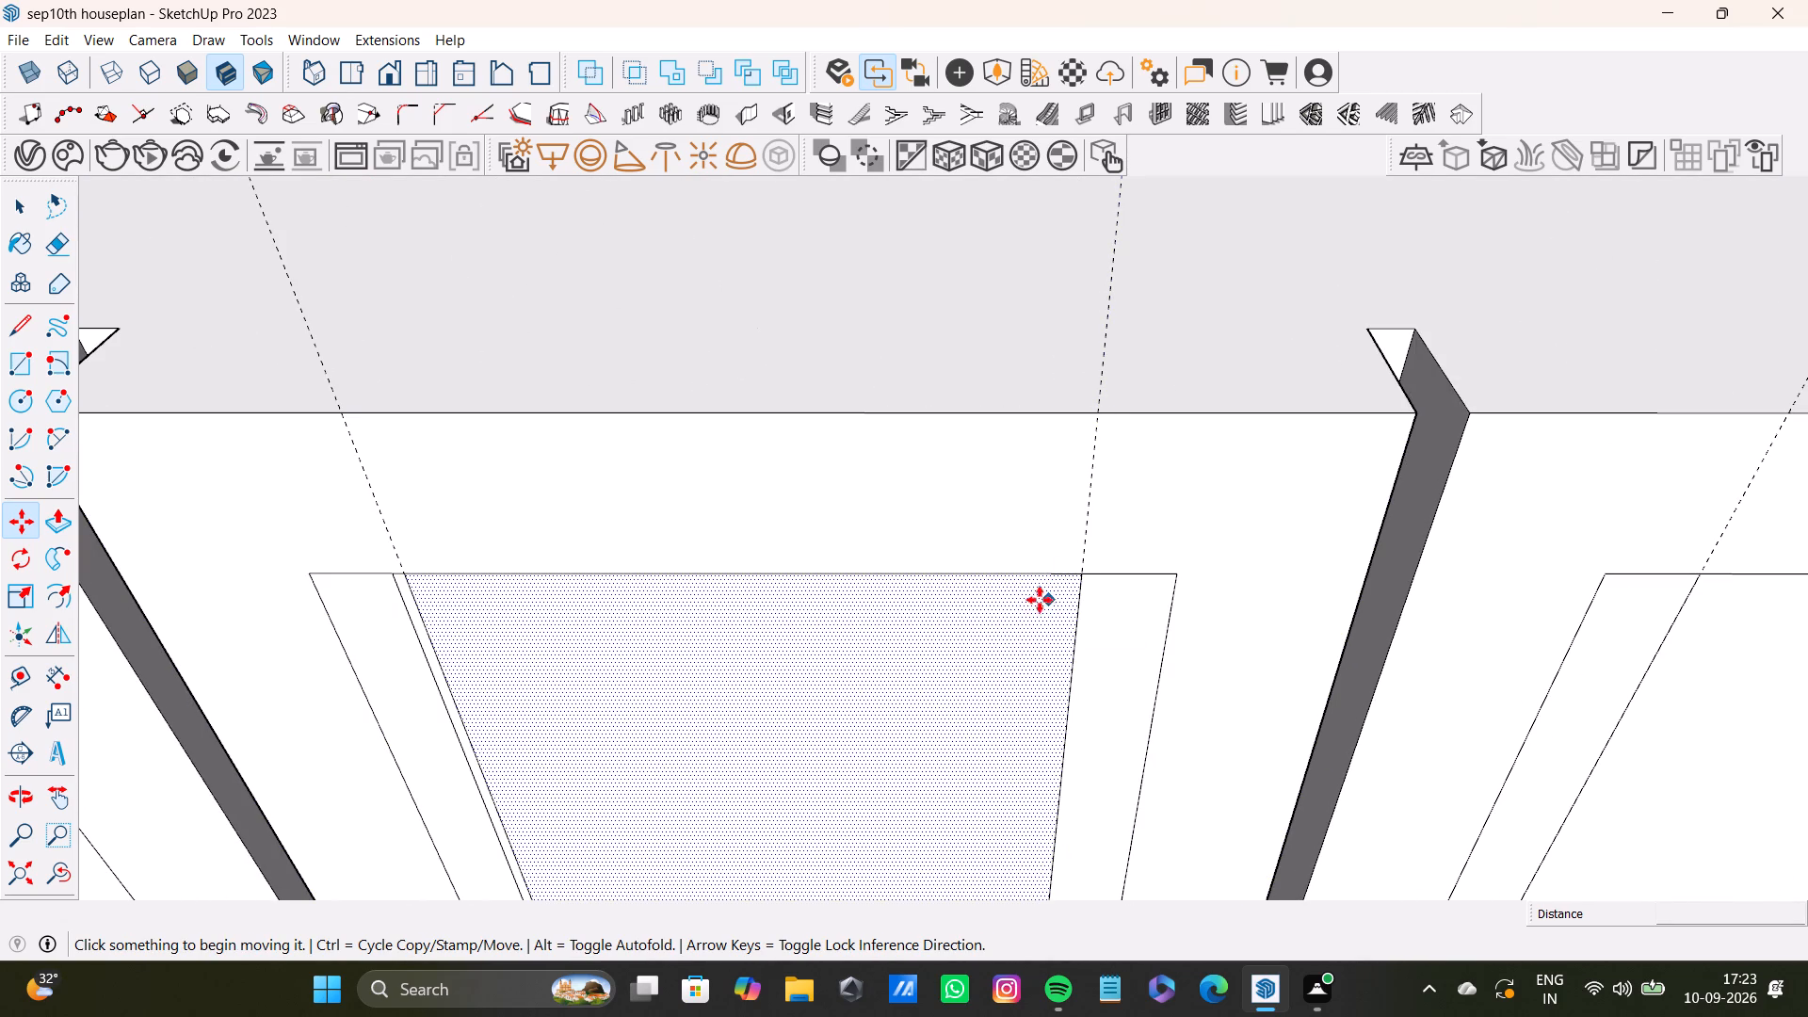
pyautogui.press('m')
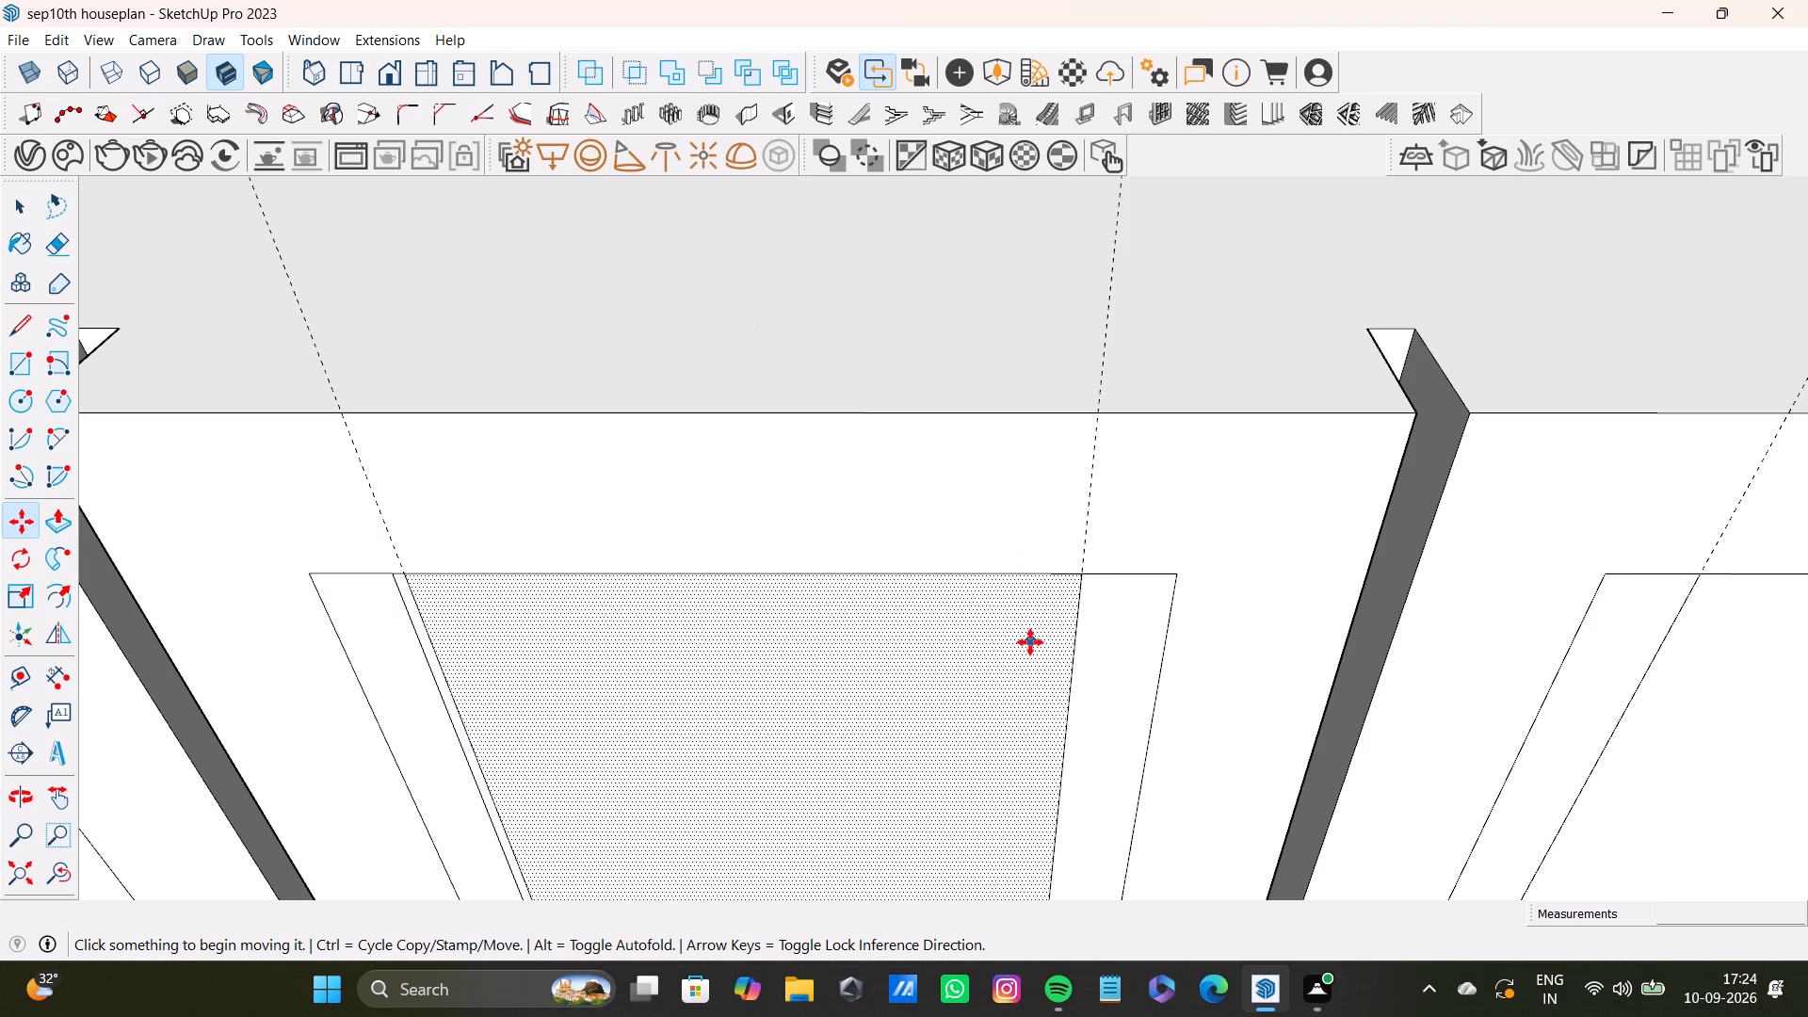
pyautogui.scroll(8, 1028, 639)
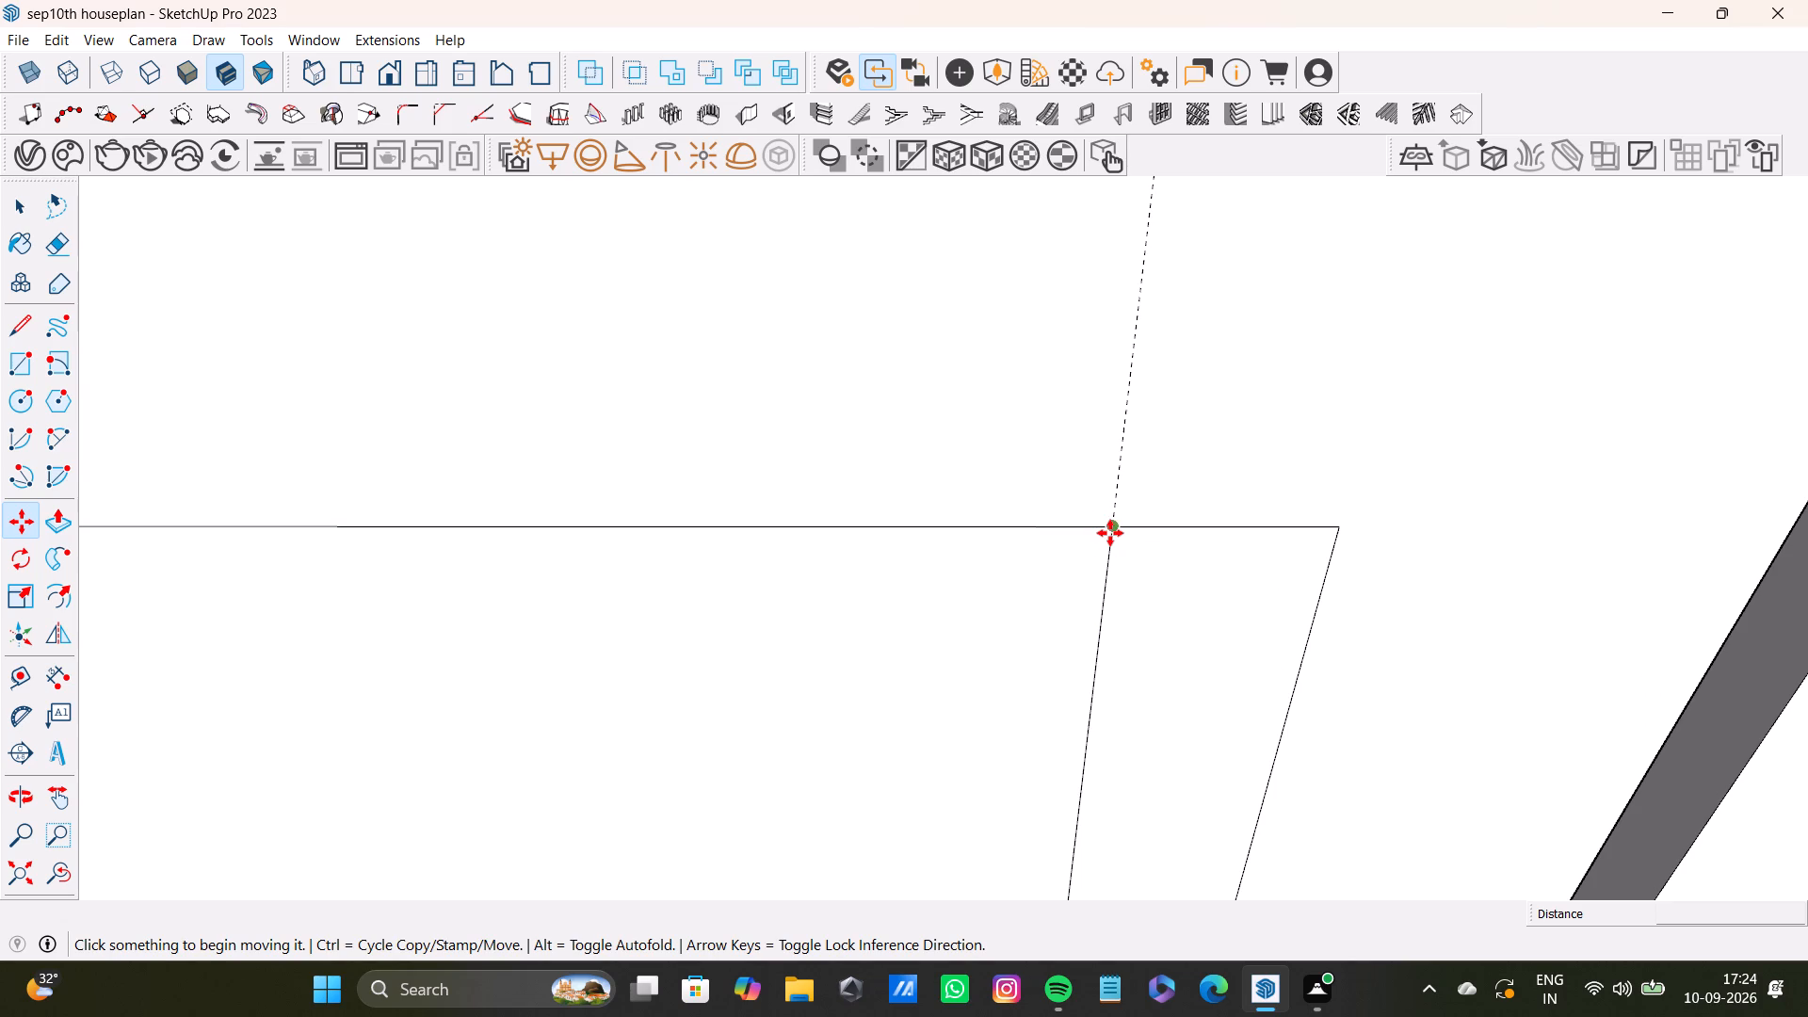
pyautogui.press('m')
pyautogui.click(1110, 533)
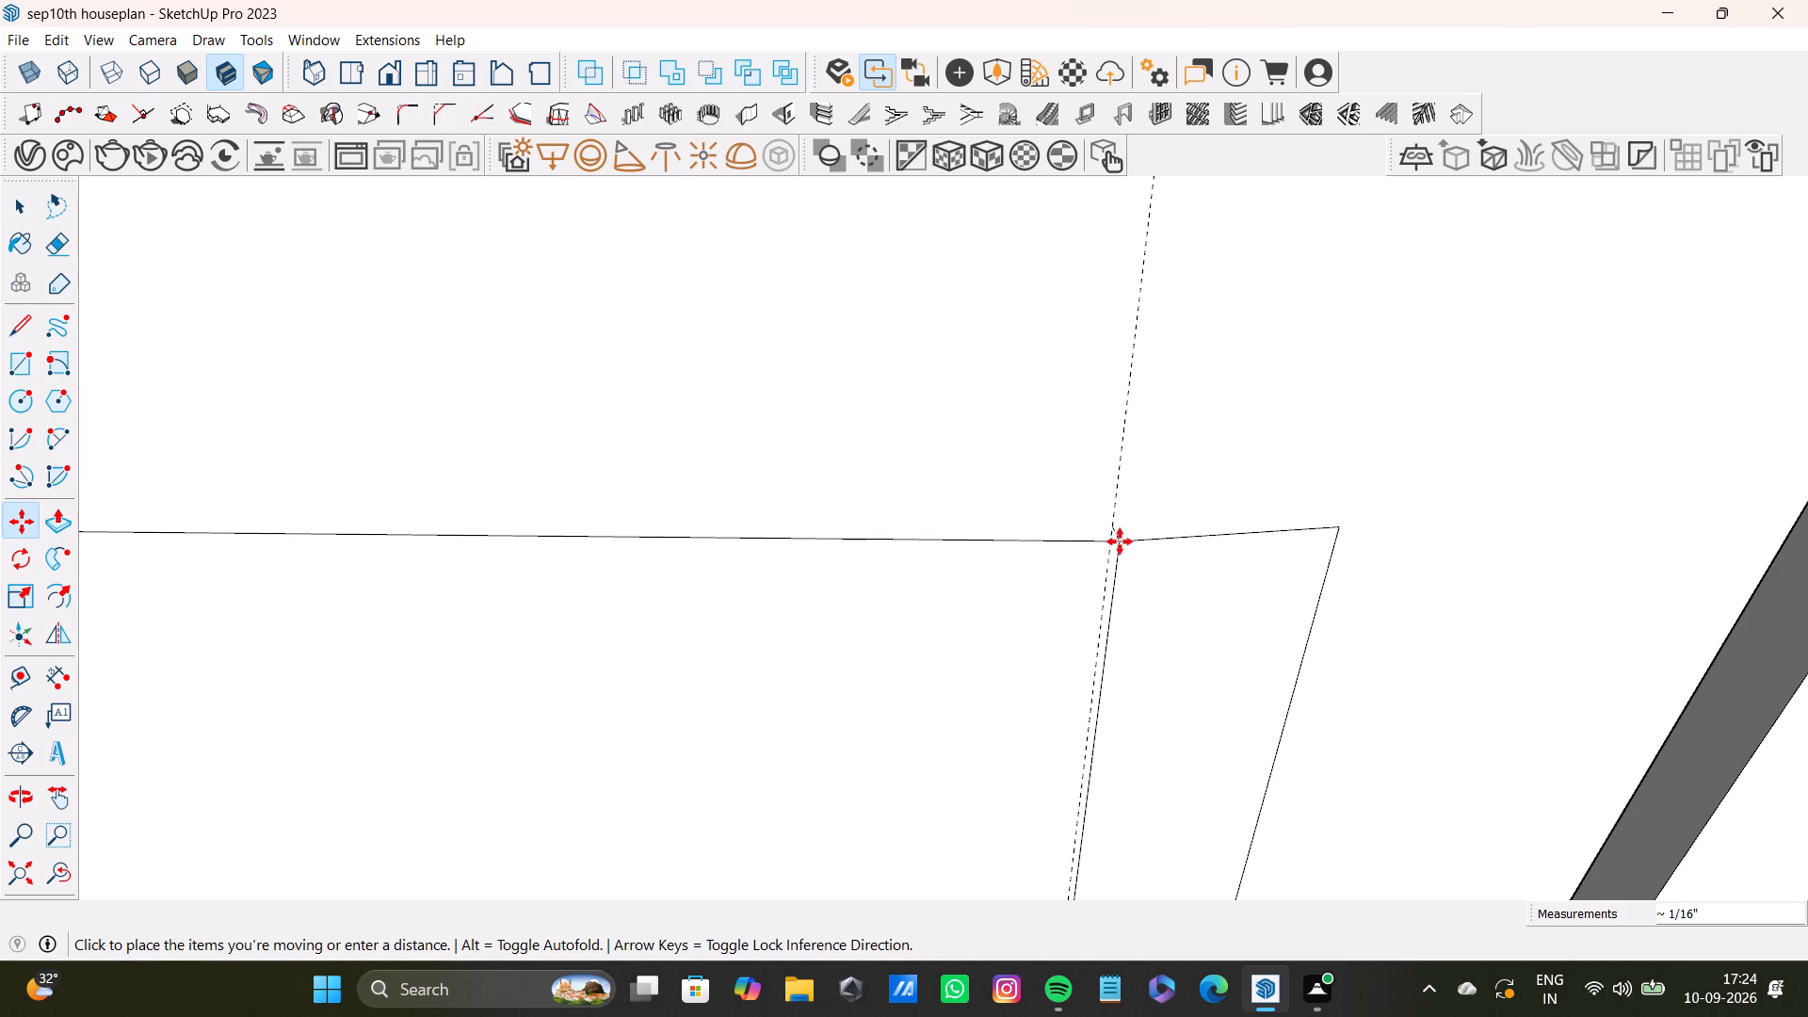
pyautogui.press('space')
pyautogui.click(1105, 601)
pyautogui.press('m')
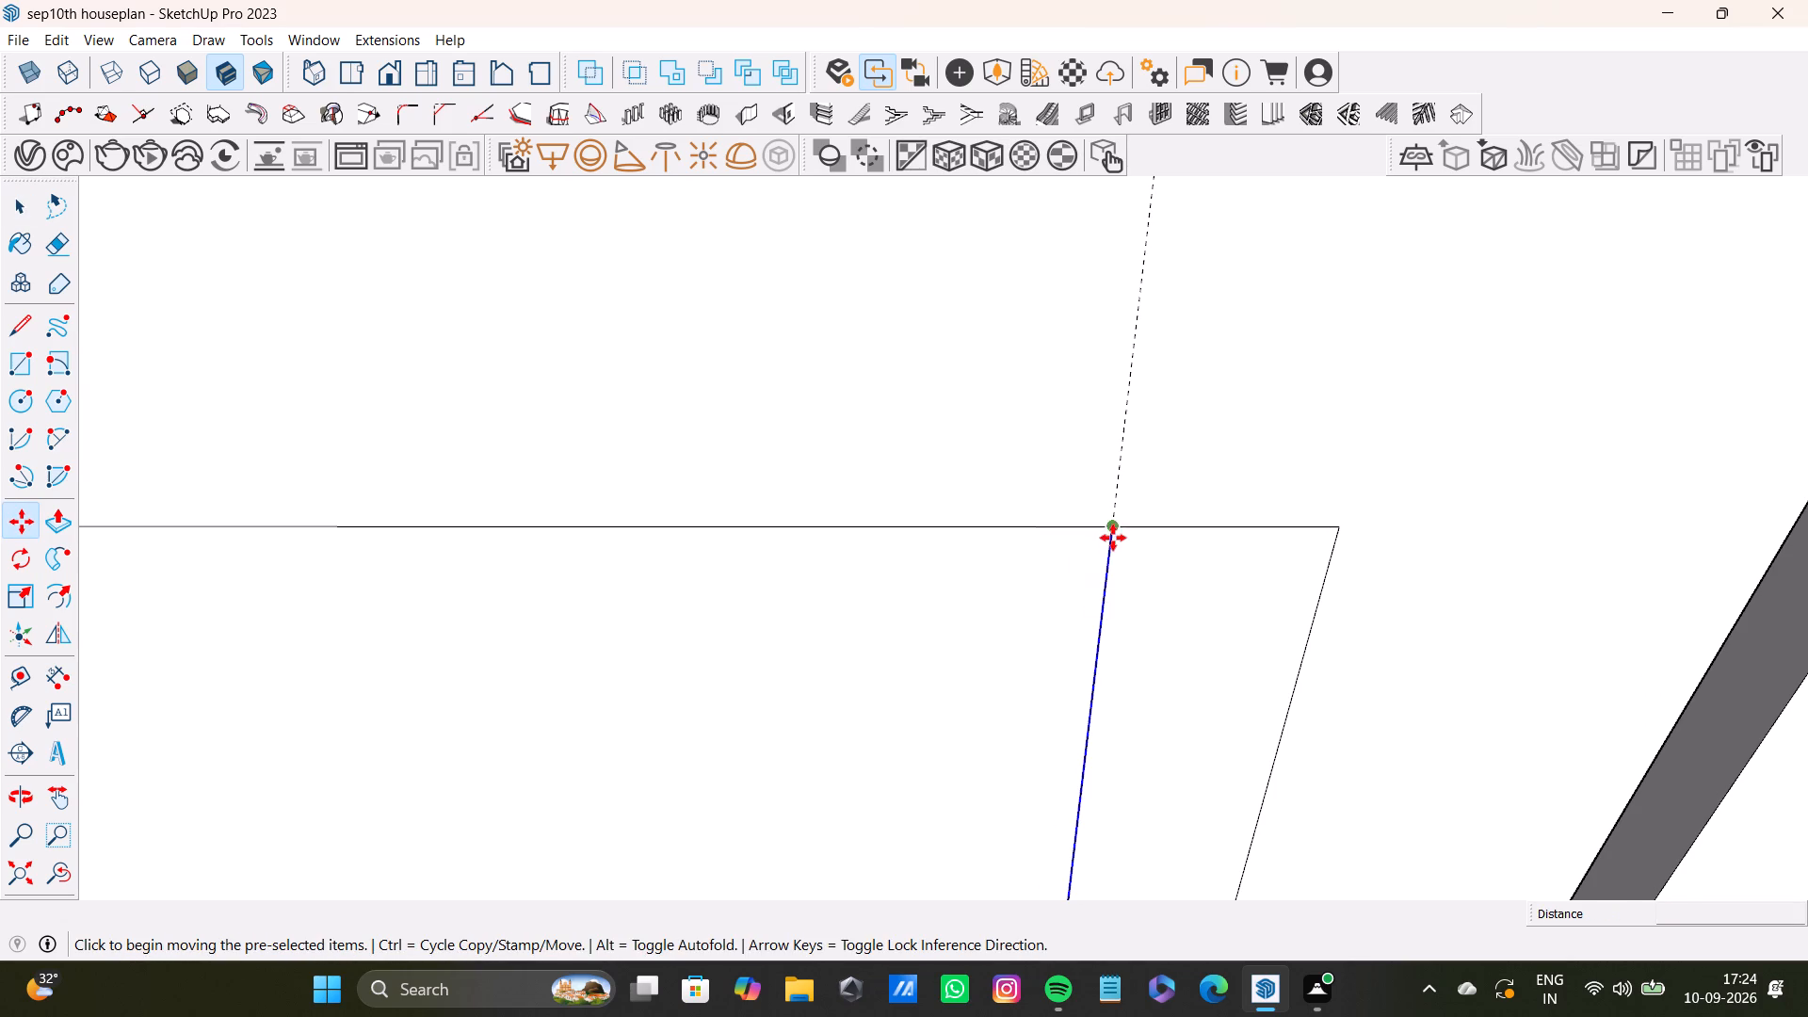
pyautogui.keyDown('ctrl'); pyautogui.click(1113, 537); pyautogui.keyUp('ctrl')
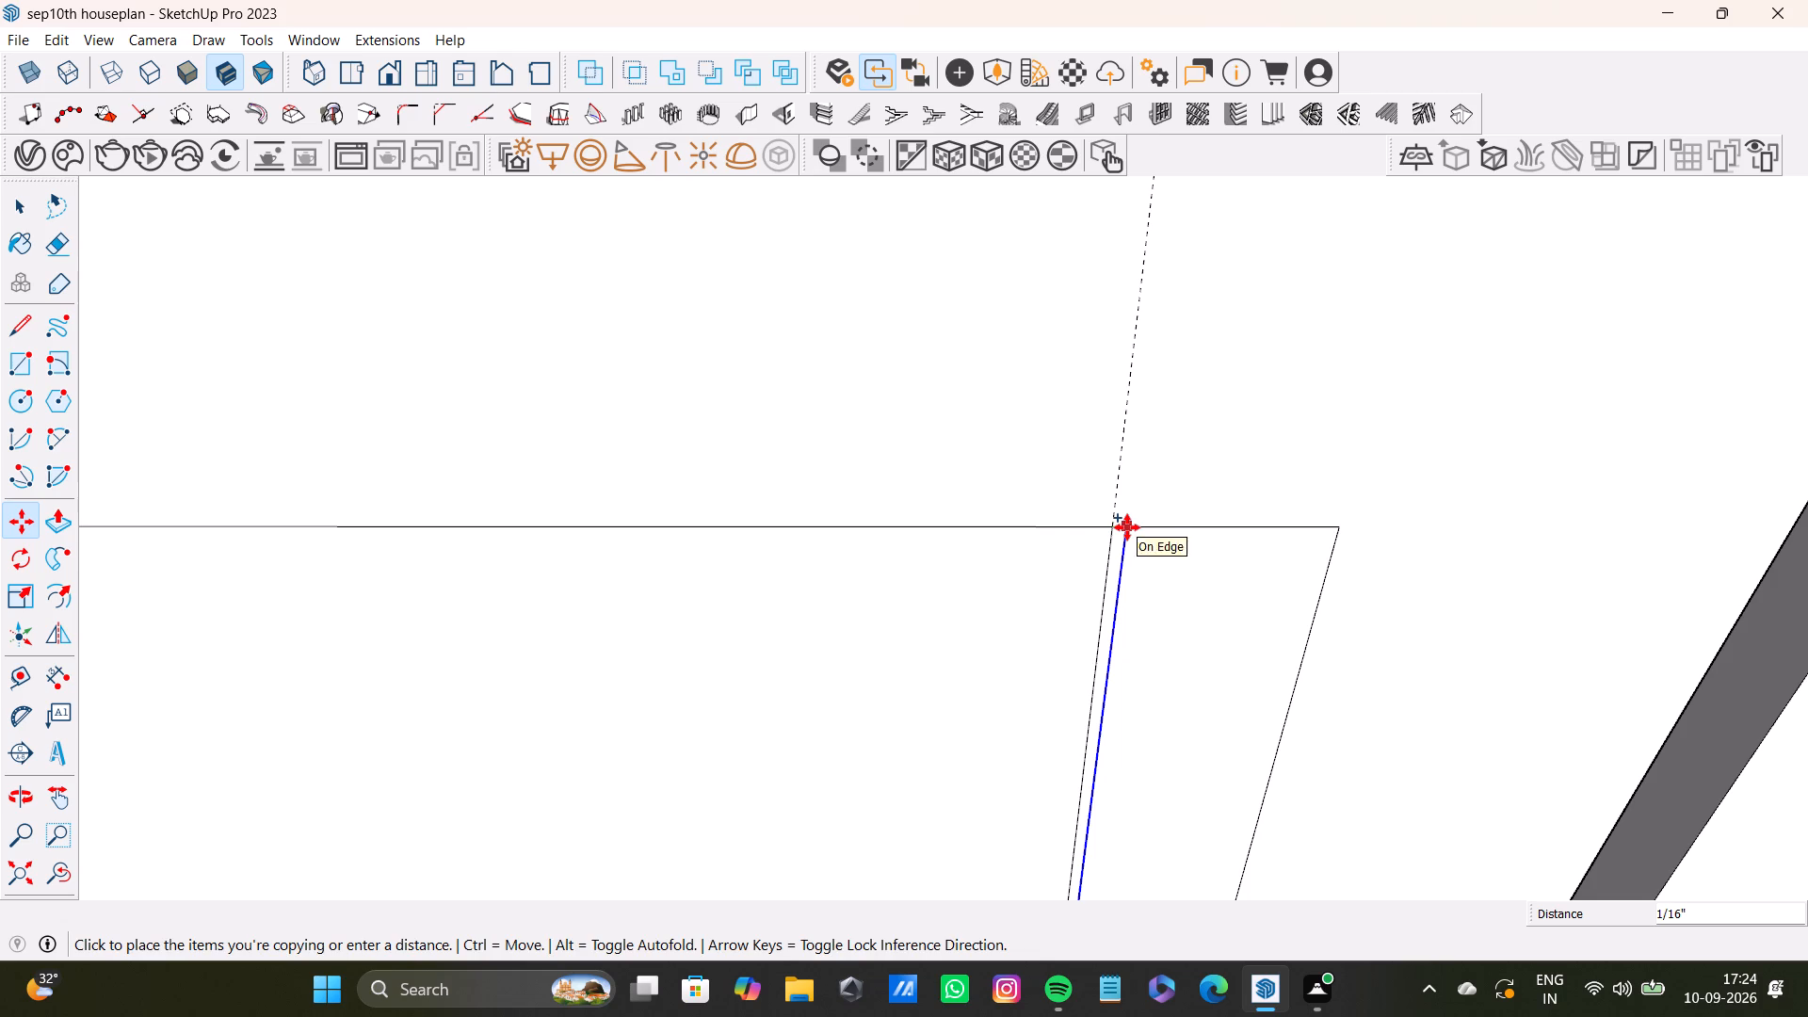
pyautogui.click(1127, 527)
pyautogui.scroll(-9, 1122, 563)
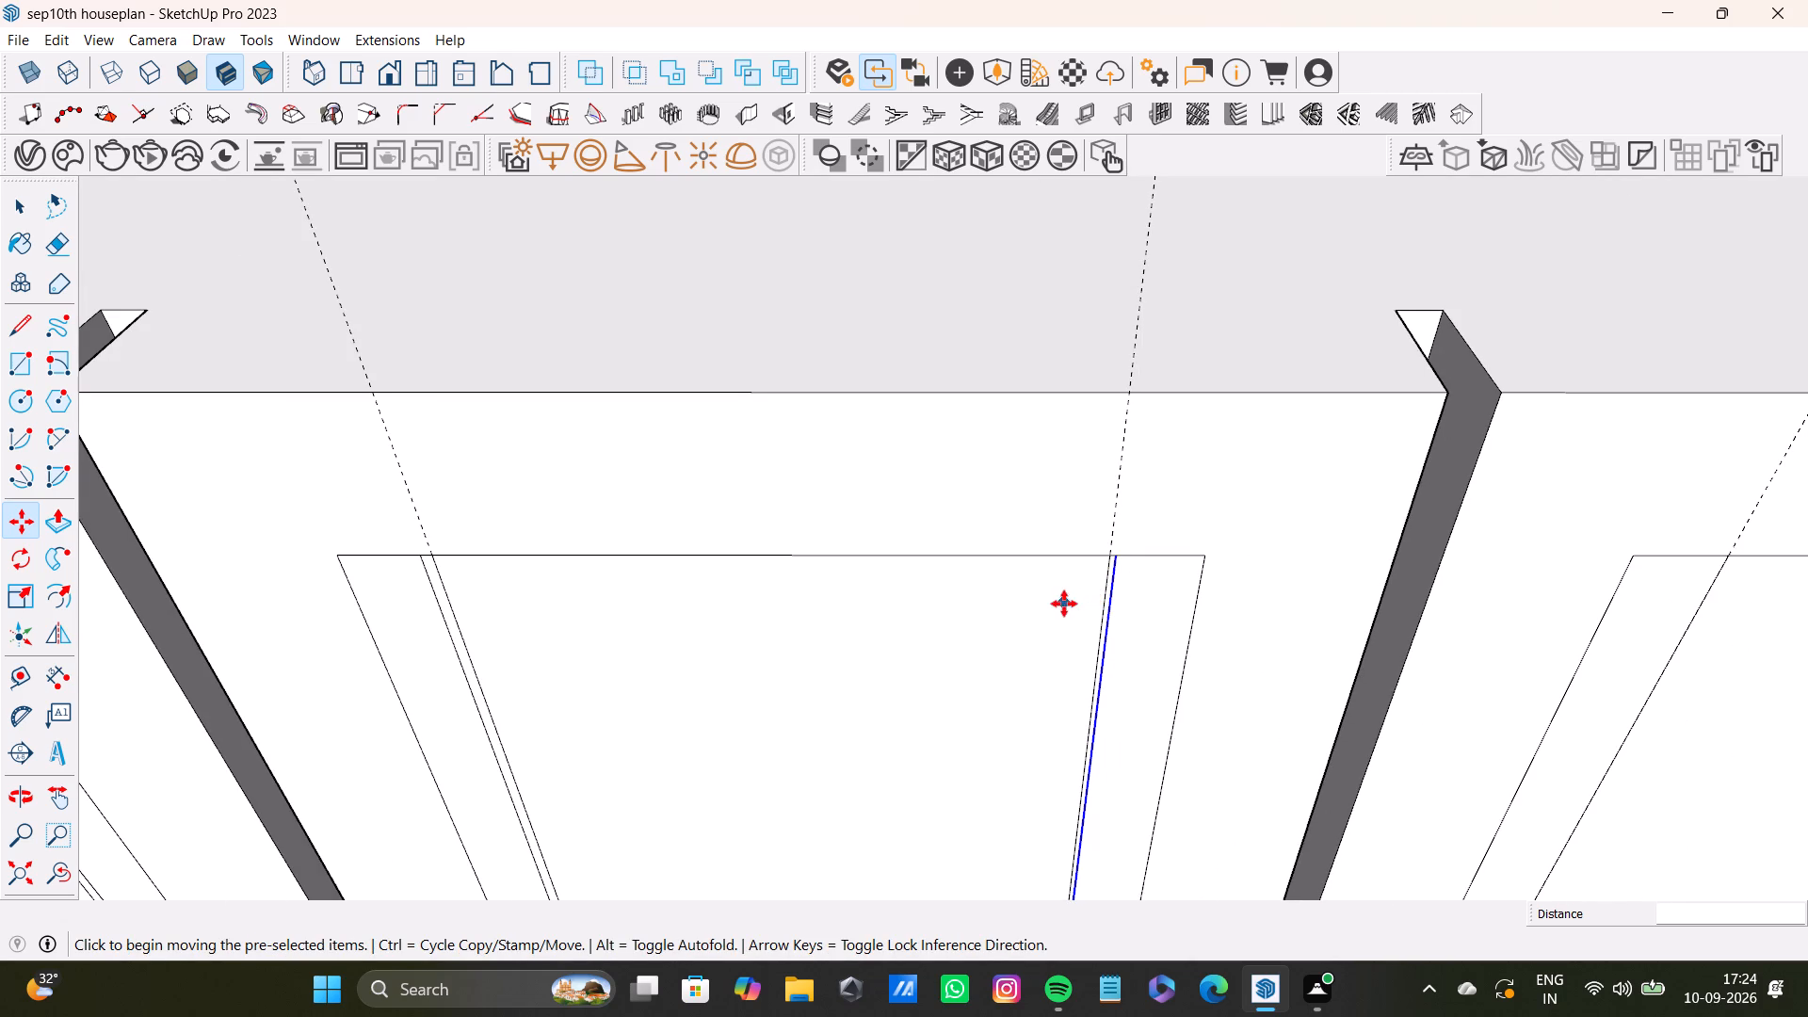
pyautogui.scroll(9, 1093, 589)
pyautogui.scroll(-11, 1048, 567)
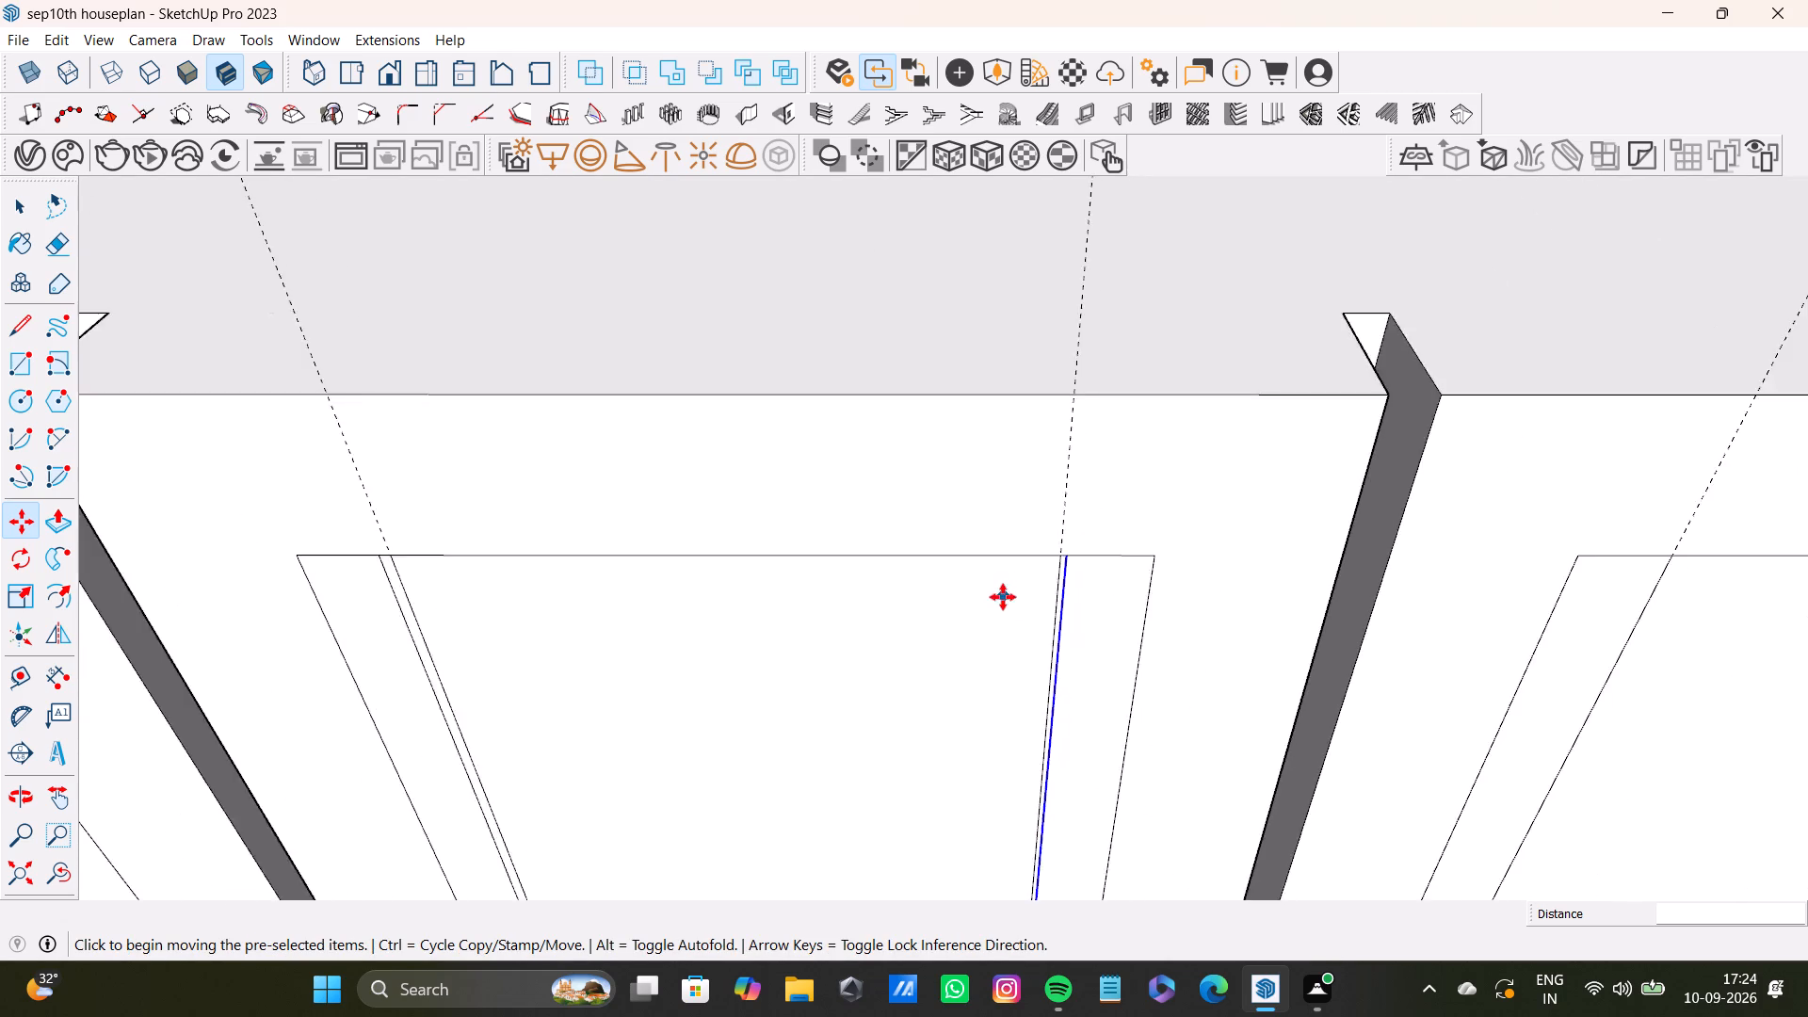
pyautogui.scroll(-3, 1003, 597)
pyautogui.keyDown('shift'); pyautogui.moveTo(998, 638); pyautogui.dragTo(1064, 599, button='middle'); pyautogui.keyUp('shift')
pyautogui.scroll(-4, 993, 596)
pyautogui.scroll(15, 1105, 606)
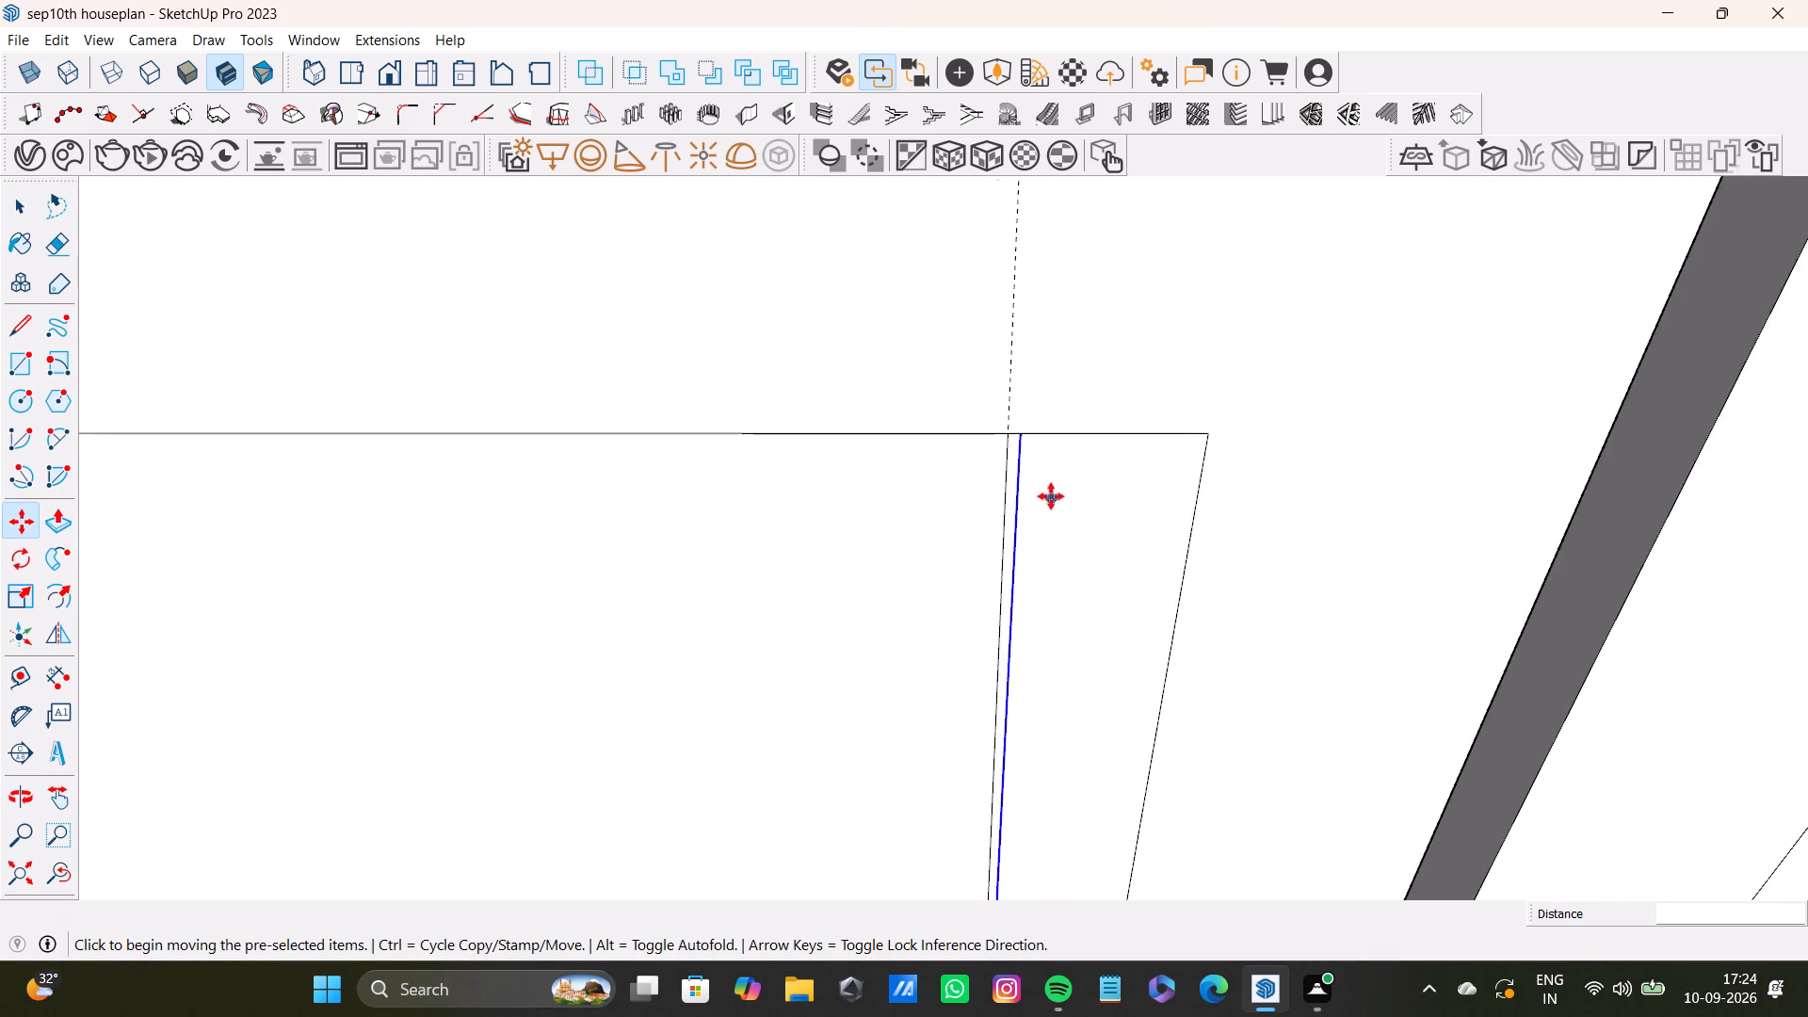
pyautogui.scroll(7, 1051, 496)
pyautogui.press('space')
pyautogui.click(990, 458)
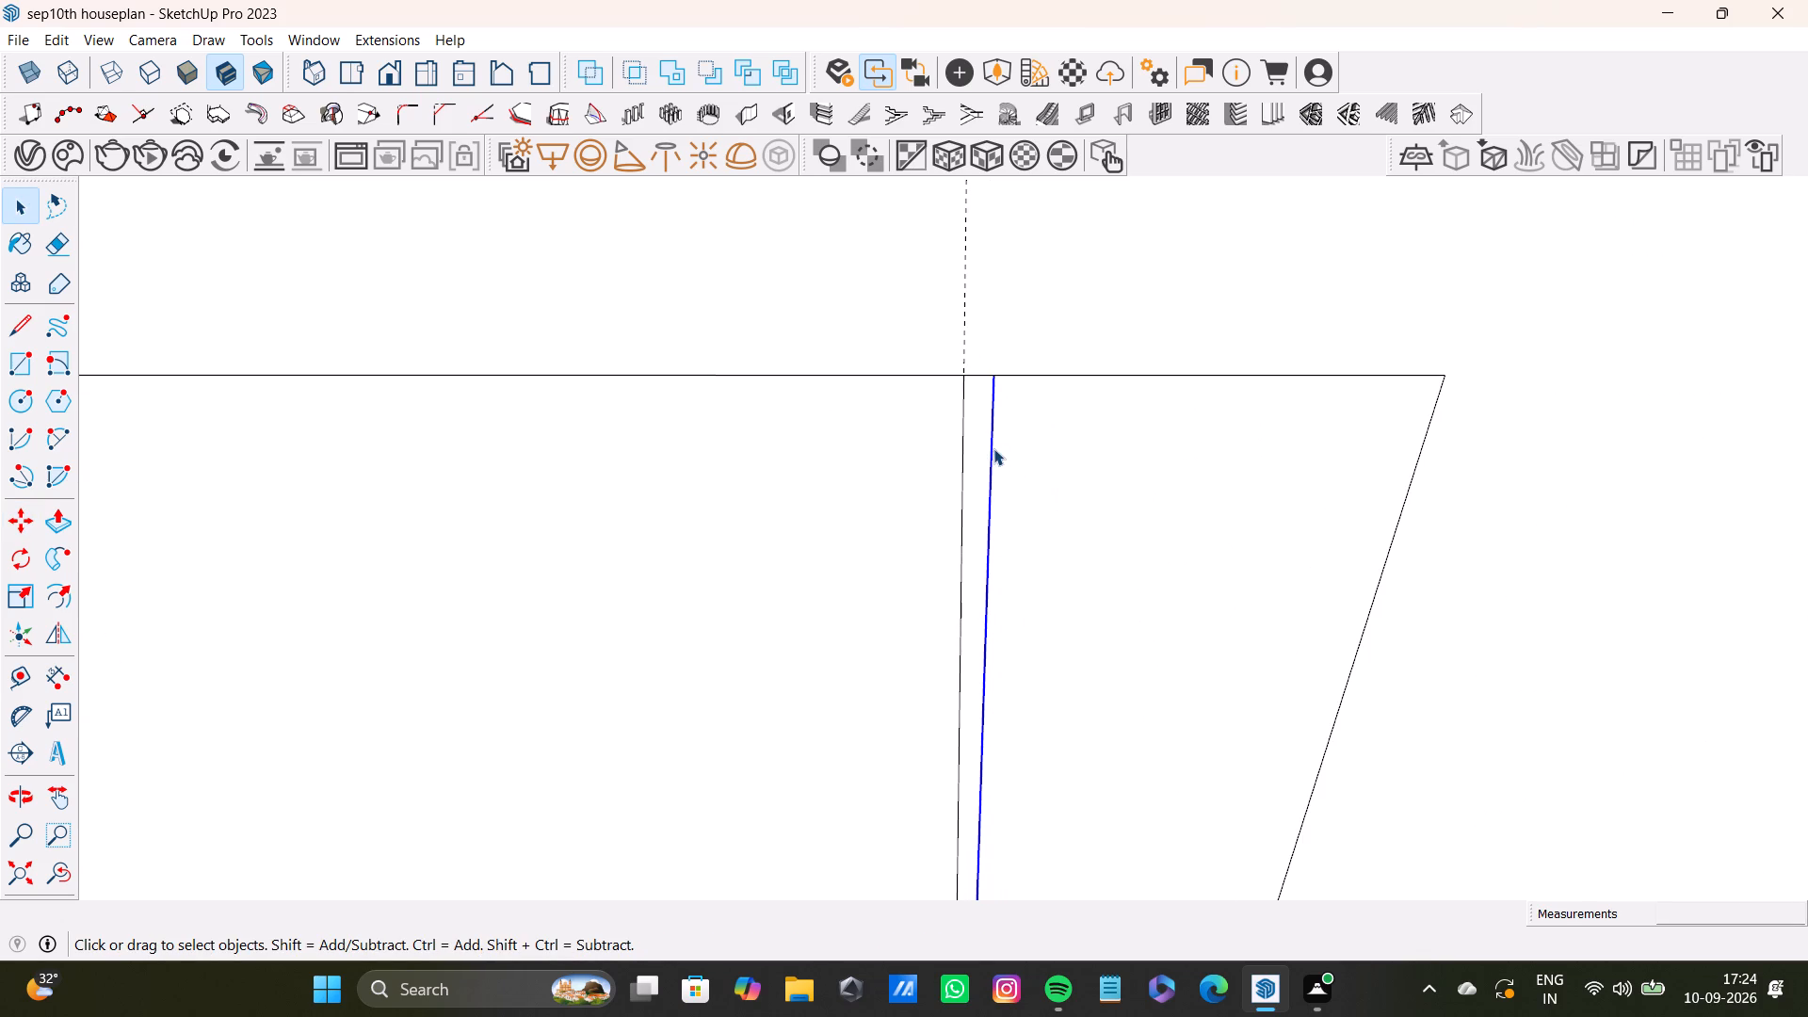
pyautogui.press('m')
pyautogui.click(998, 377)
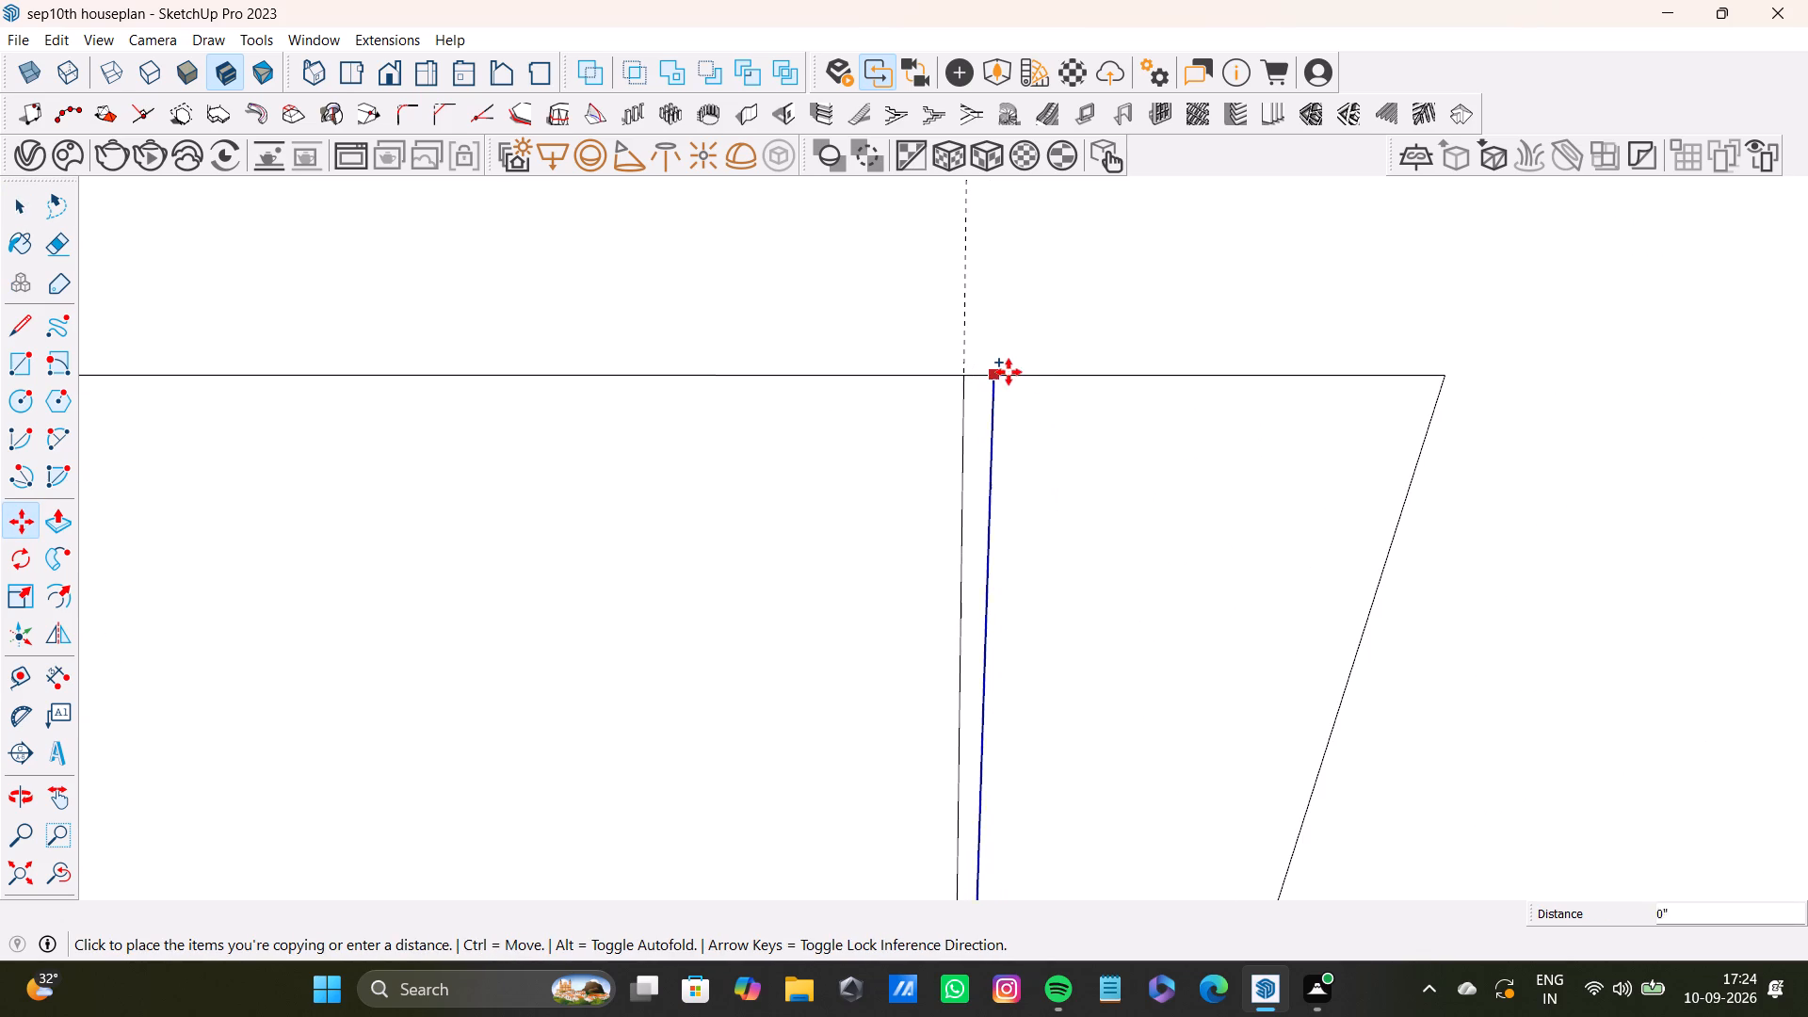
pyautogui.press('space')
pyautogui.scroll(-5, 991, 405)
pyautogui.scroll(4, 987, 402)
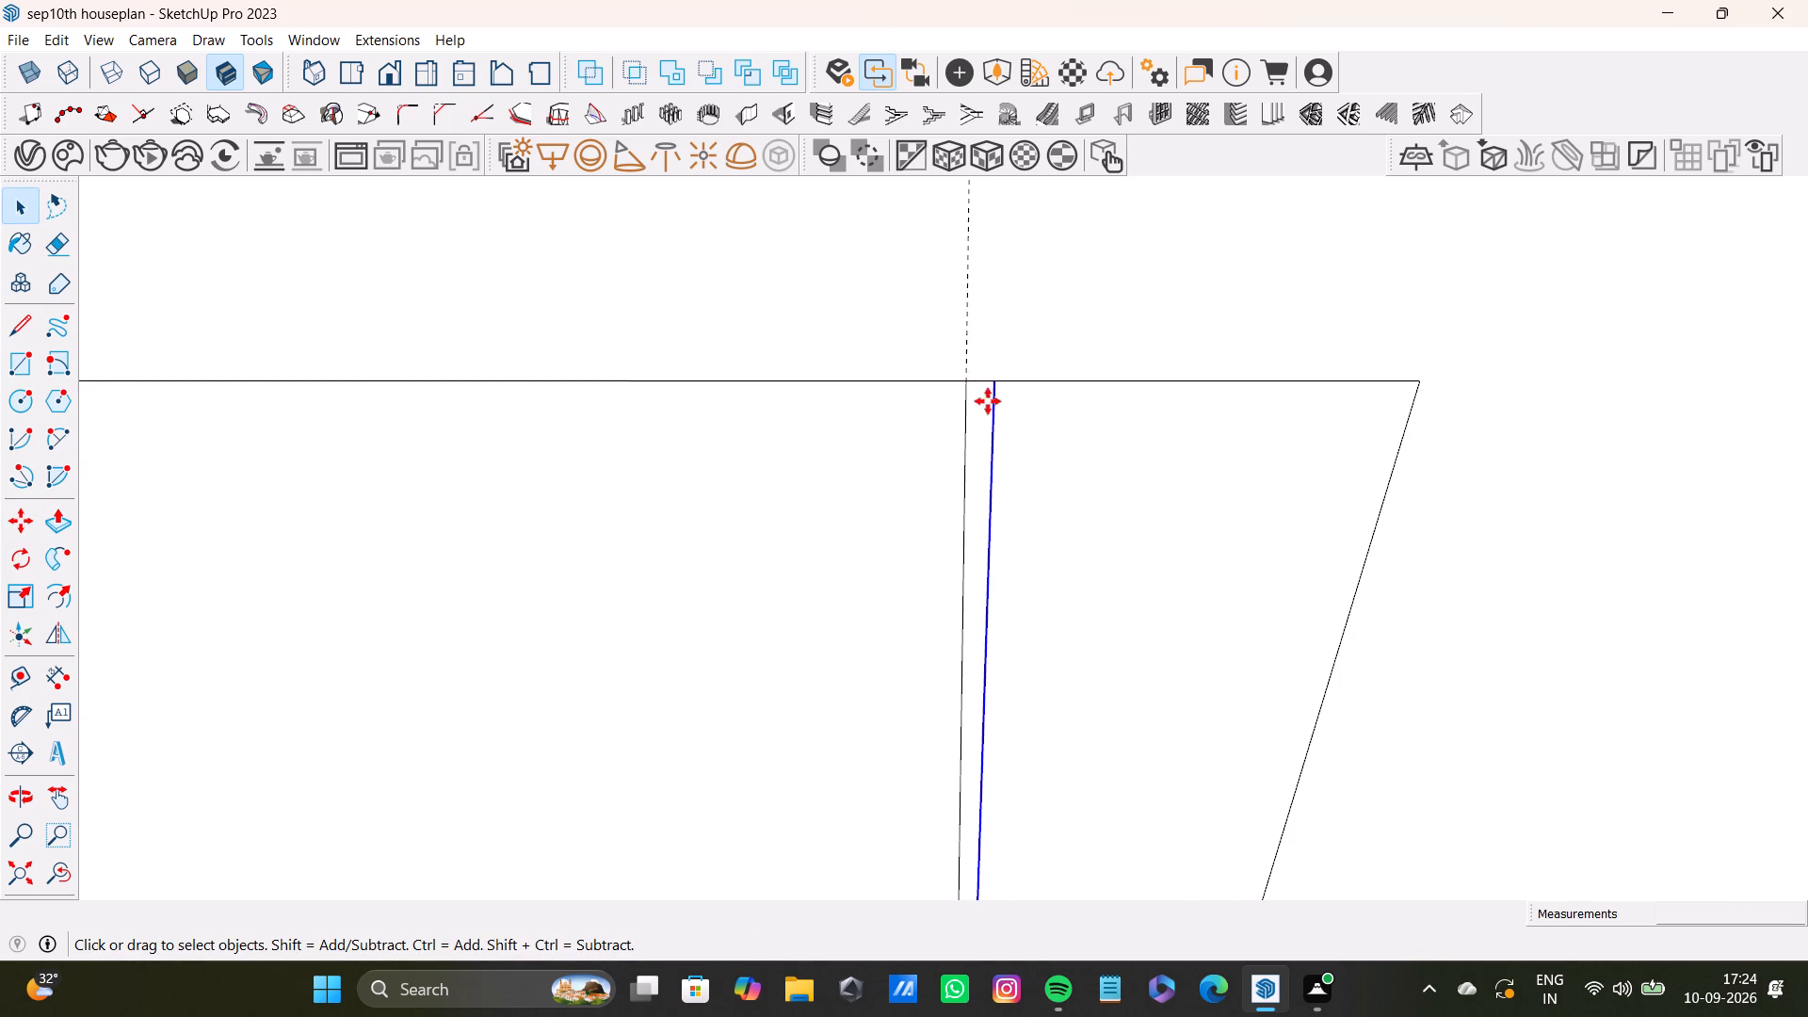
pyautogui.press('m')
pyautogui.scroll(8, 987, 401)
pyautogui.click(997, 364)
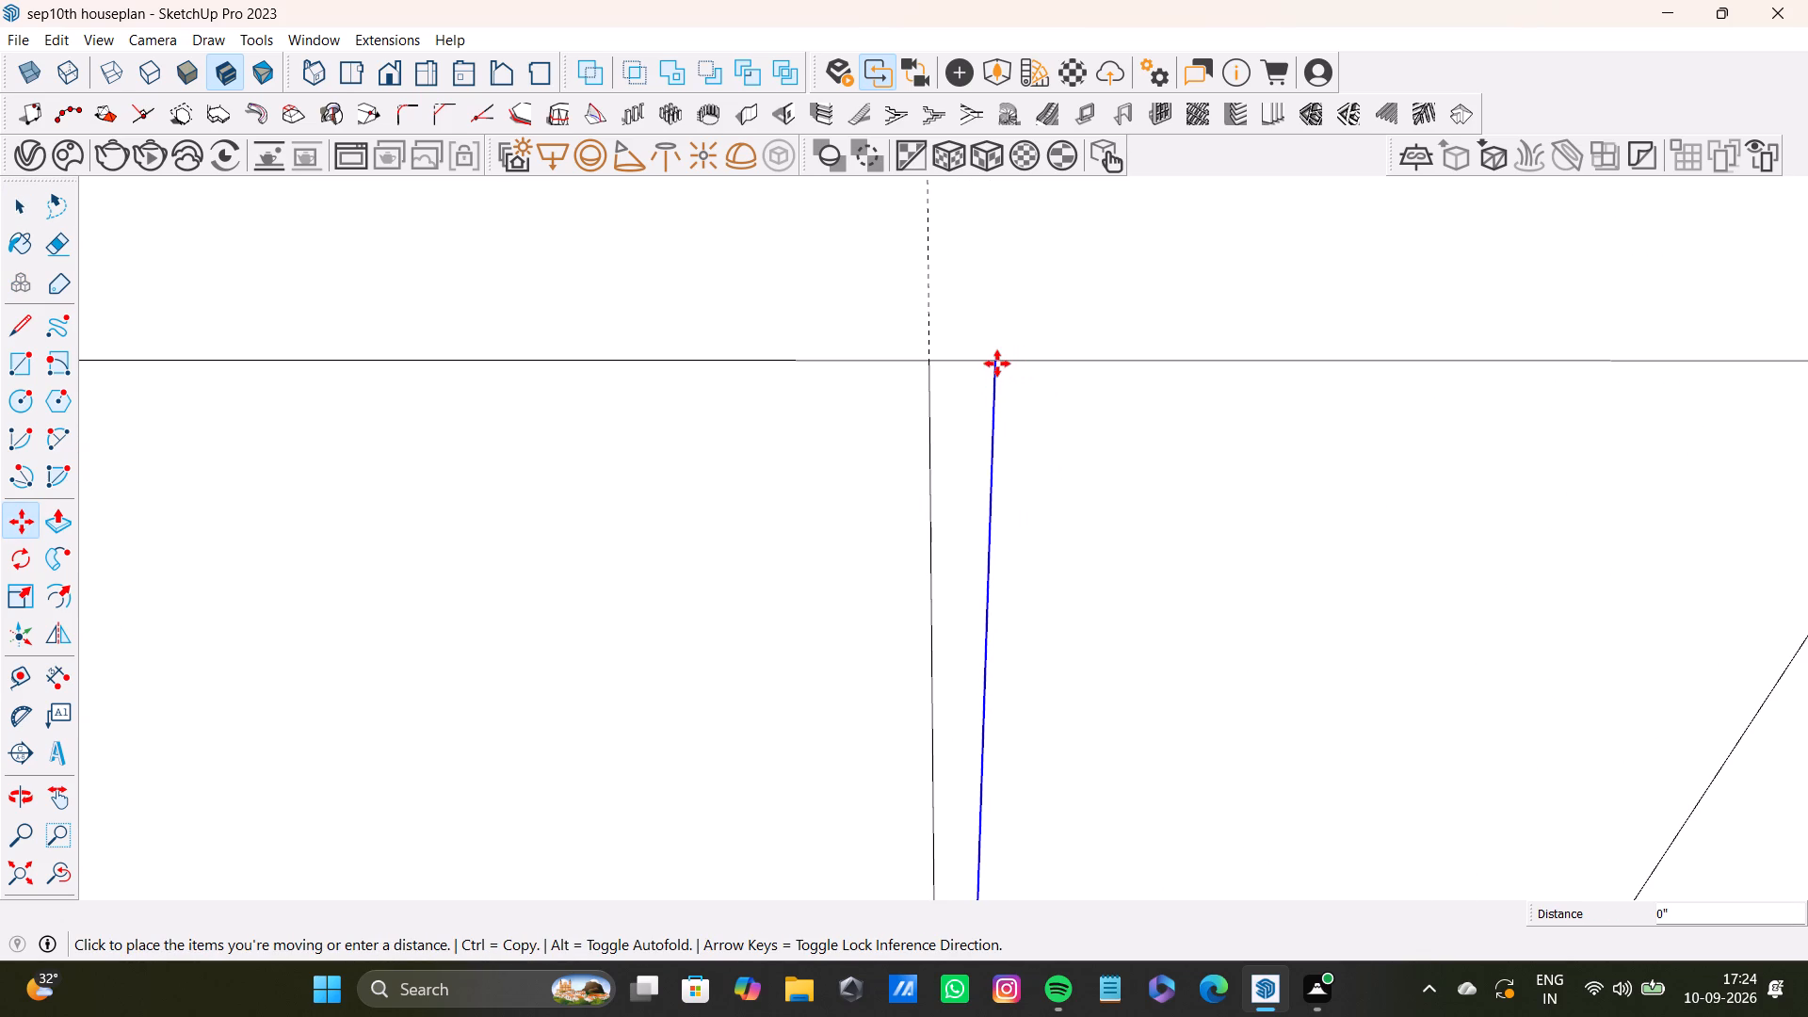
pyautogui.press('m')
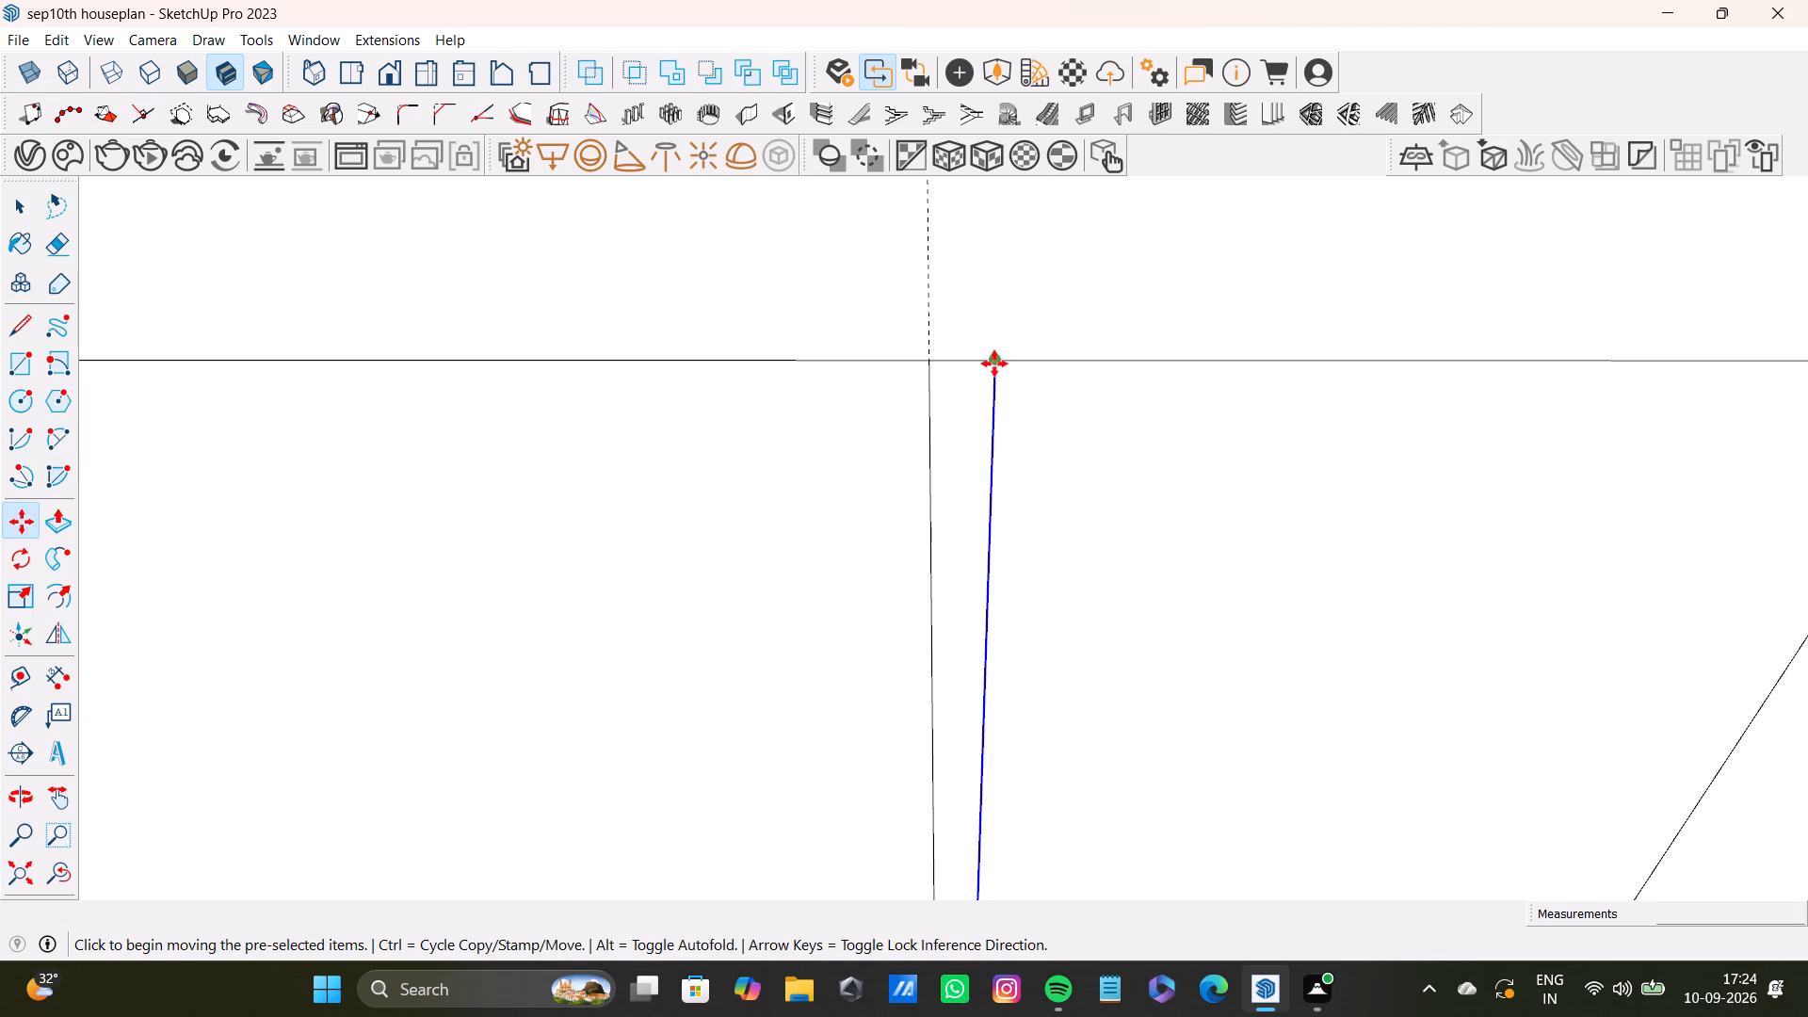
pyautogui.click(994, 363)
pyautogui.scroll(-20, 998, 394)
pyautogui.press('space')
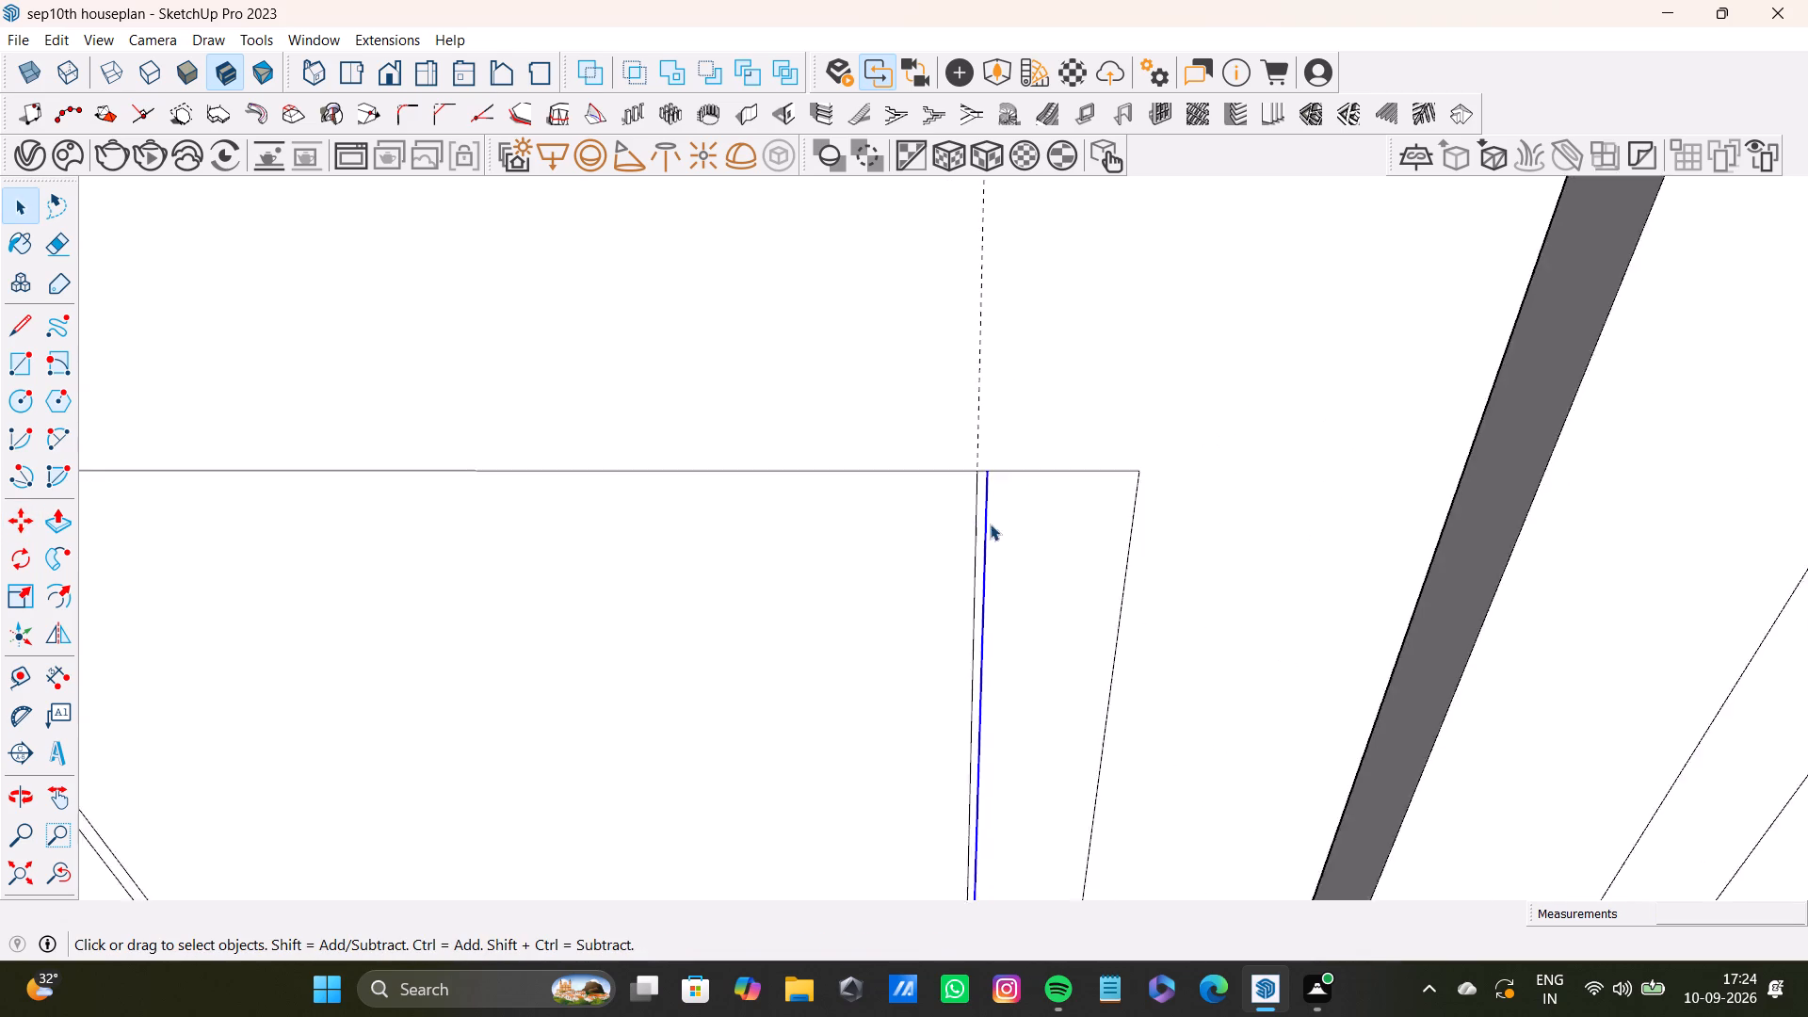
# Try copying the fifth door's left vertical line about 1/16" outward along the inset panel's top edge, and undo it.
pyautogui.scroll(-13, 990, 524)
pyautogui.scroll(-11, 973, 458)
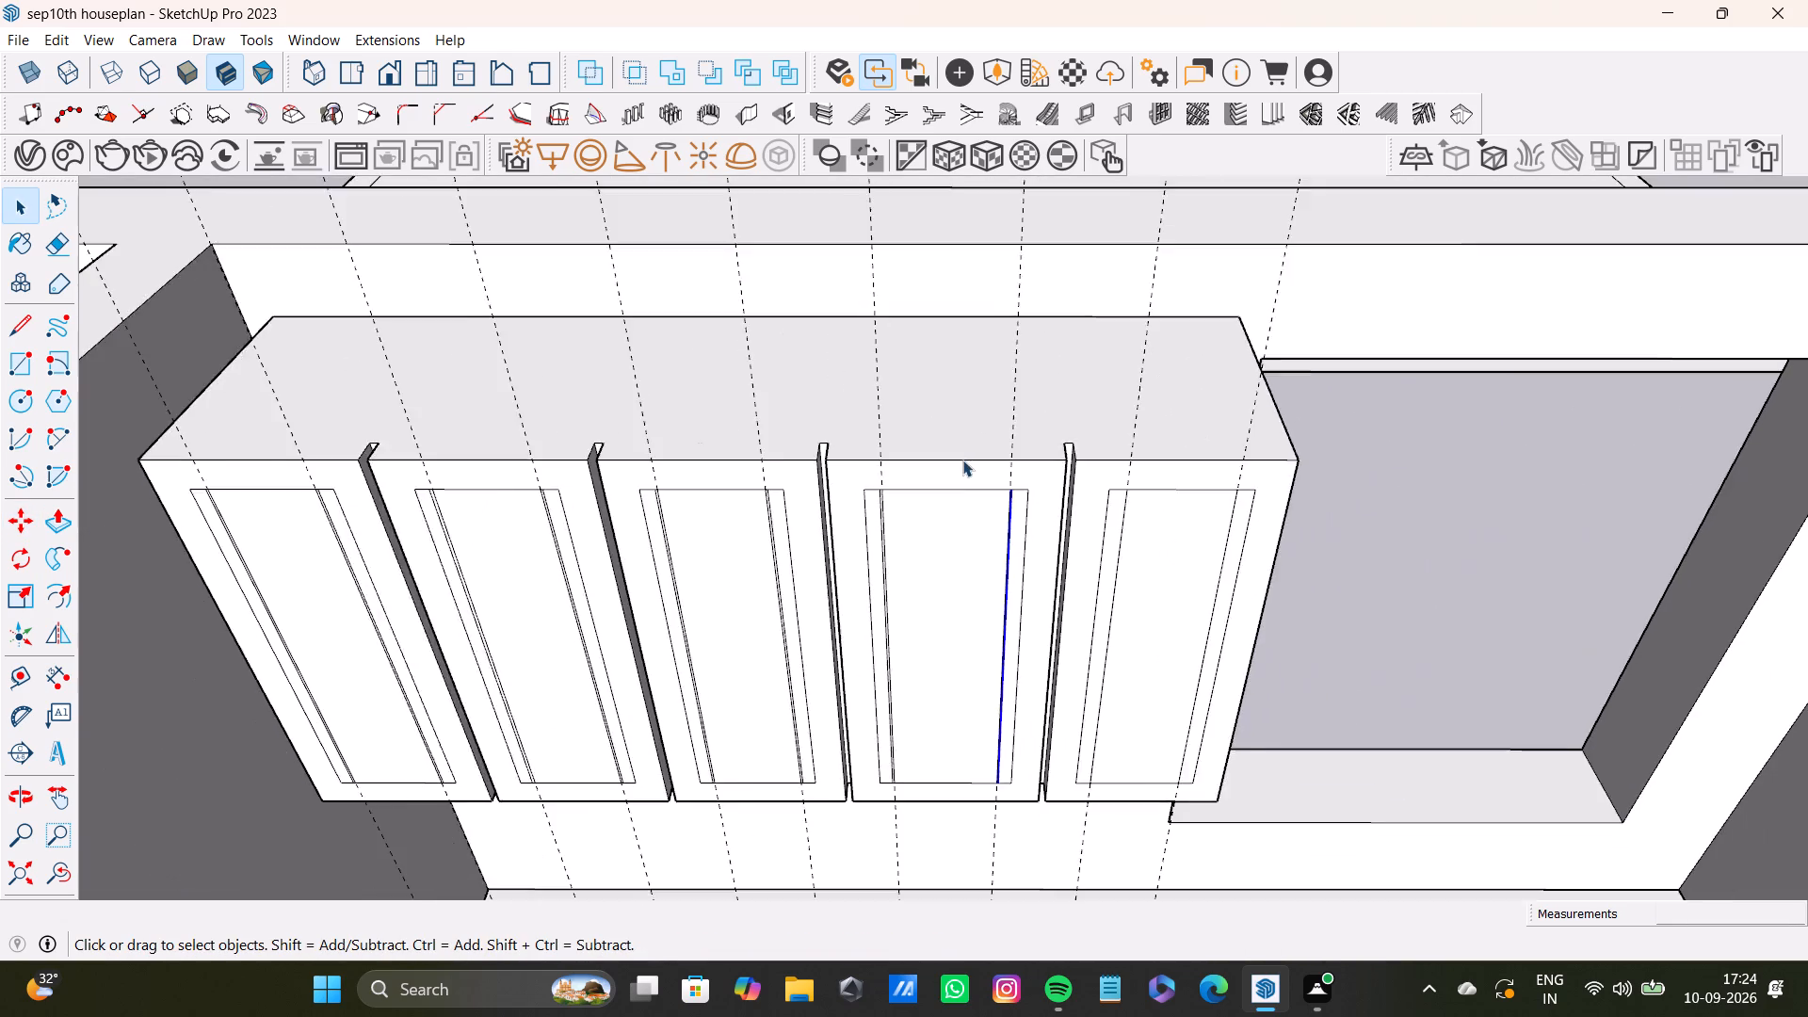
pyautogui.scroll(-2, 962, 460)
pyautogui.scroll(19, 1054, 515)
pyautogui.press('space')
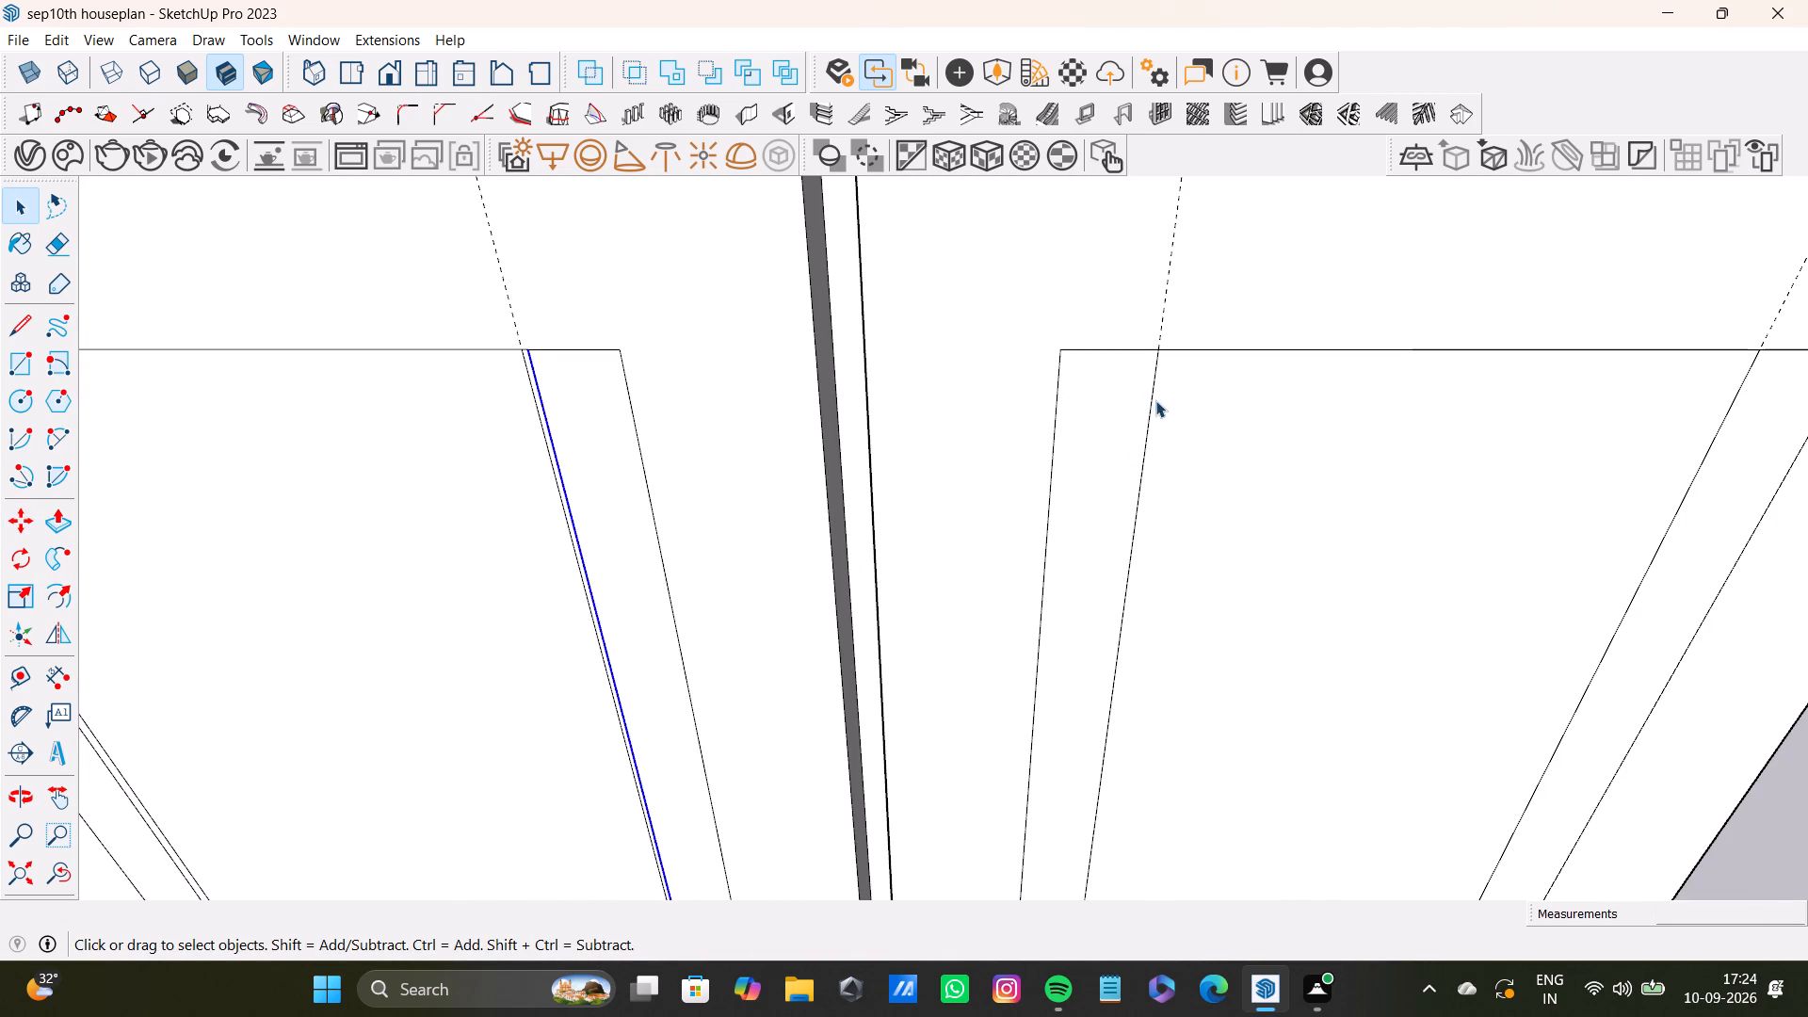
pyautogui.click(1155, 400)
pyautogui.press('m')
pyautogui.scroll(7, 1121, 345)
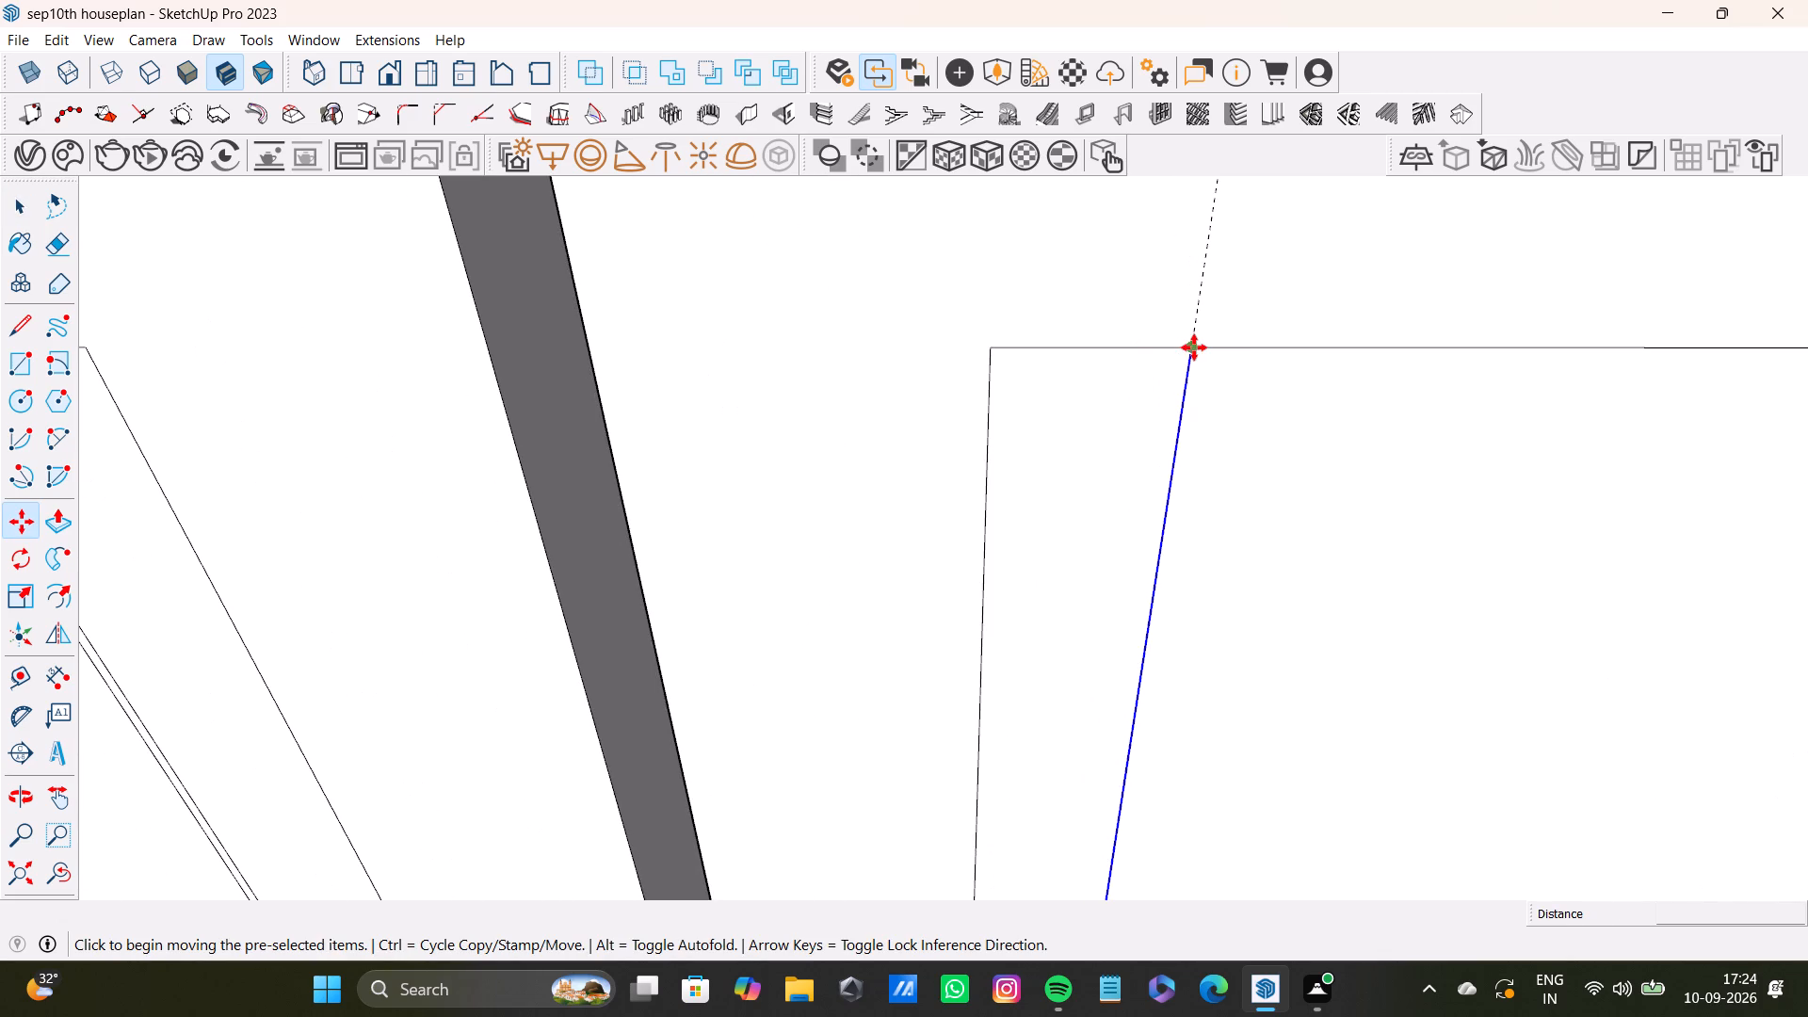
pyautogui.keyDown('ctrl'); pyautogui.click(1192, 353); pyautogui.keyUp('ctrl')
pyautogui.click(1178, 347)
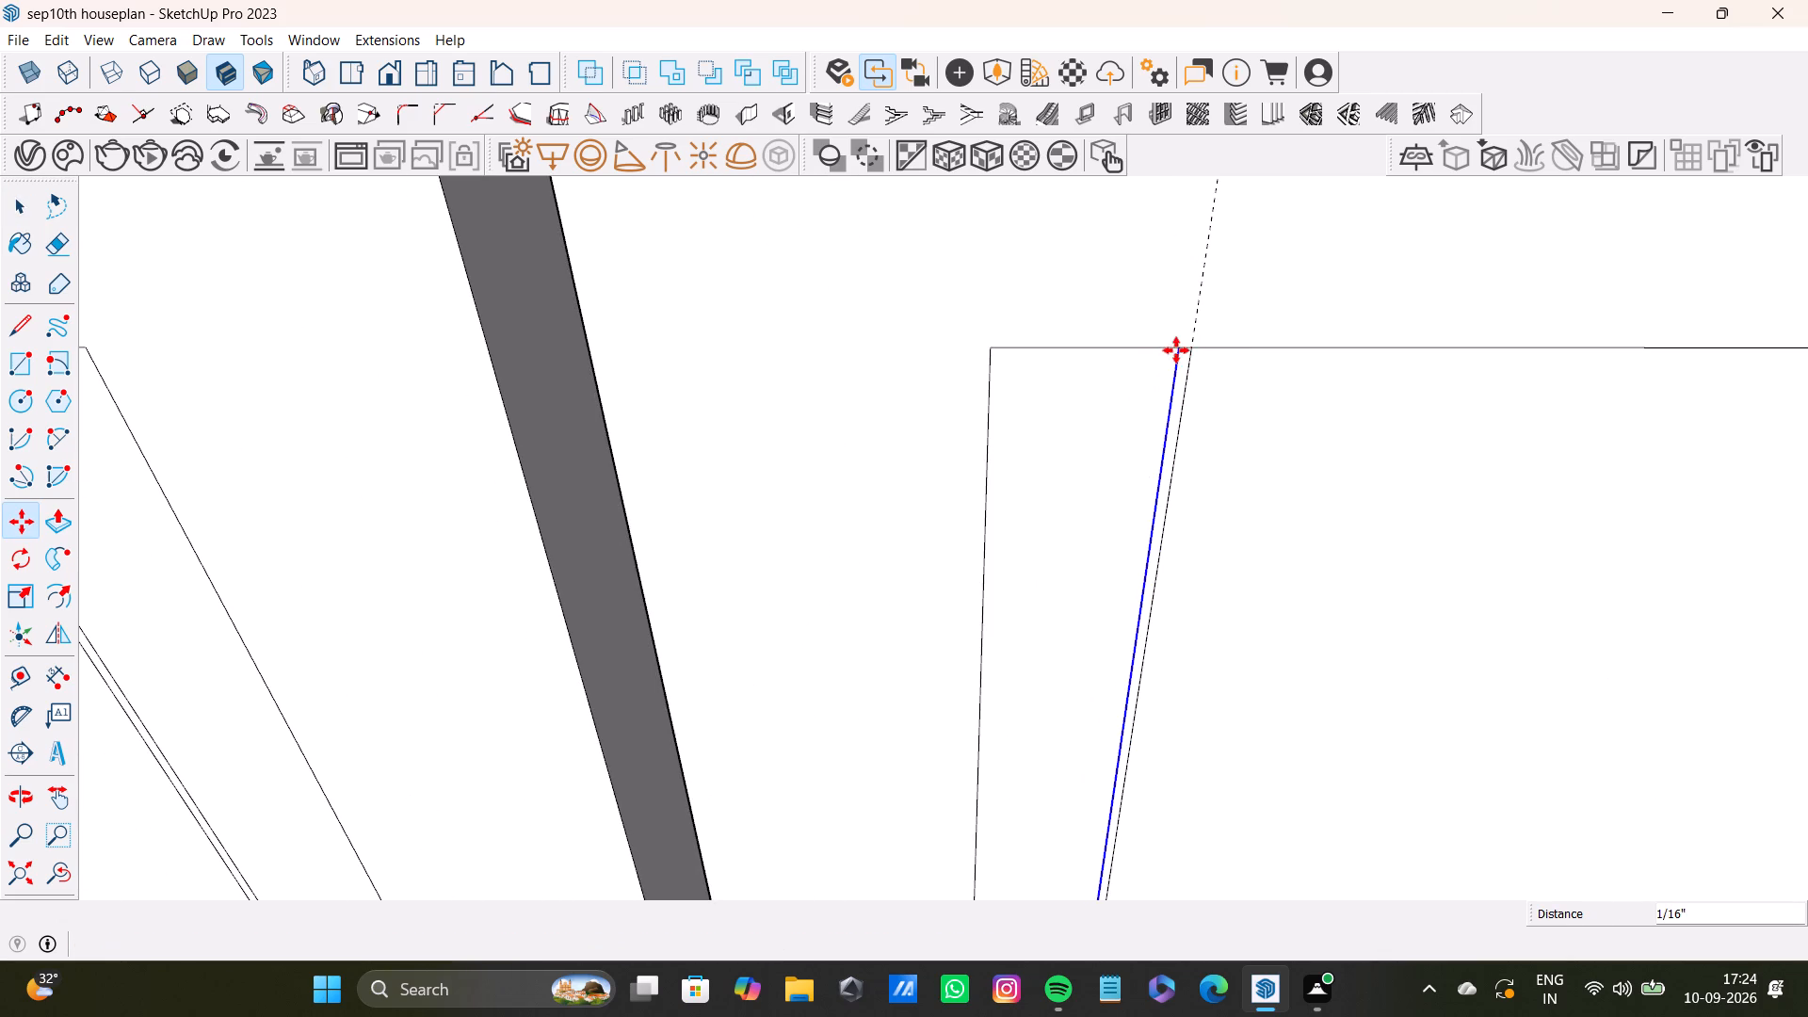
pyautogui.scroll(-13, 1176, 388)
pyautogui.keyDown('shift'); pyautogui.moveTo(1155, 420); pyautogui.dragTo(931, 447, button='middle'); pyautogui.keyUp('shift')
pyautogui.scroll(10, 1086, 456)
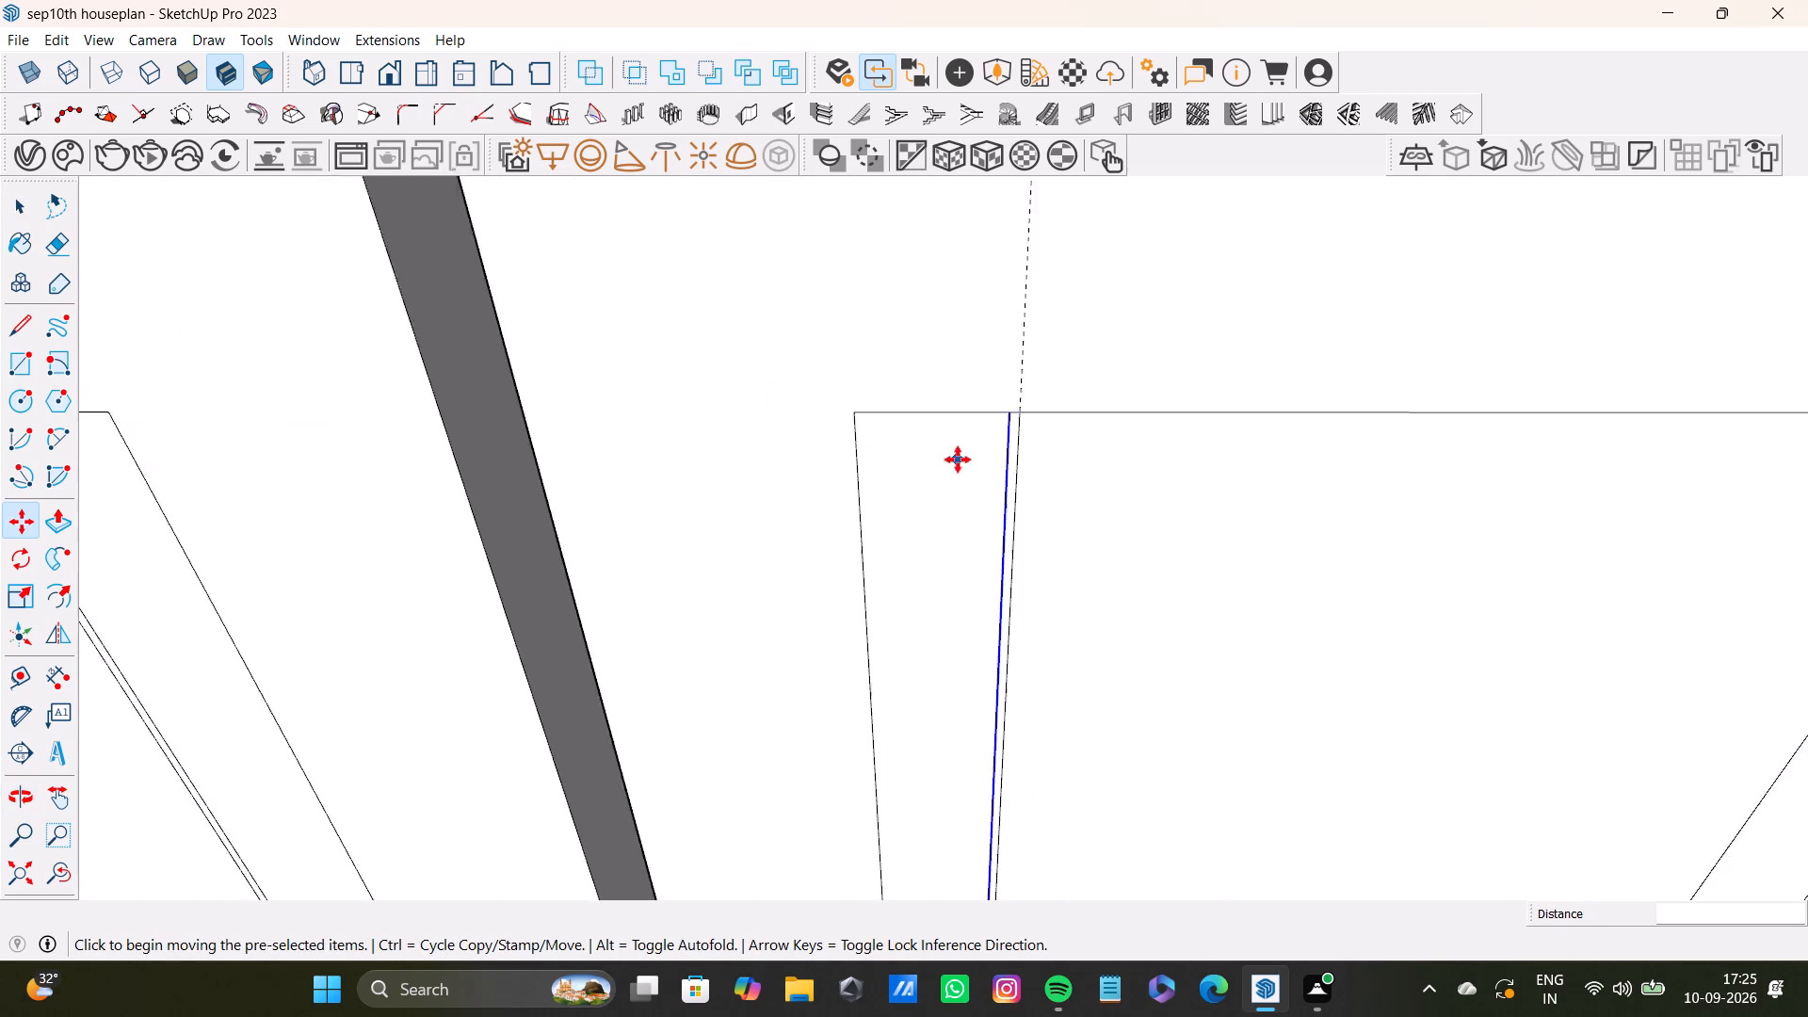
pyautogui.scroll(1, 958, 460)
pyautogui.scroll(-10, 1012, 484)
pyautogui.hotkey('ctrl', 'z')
# Copy the fifth door's left vertical line about 1/8" outward along the inset panel's top edge.
pyautogui.keyDown('ctrl'); pyautogui.scroll(10, 1007, 479); pyautogui.keyUp('ctrl')
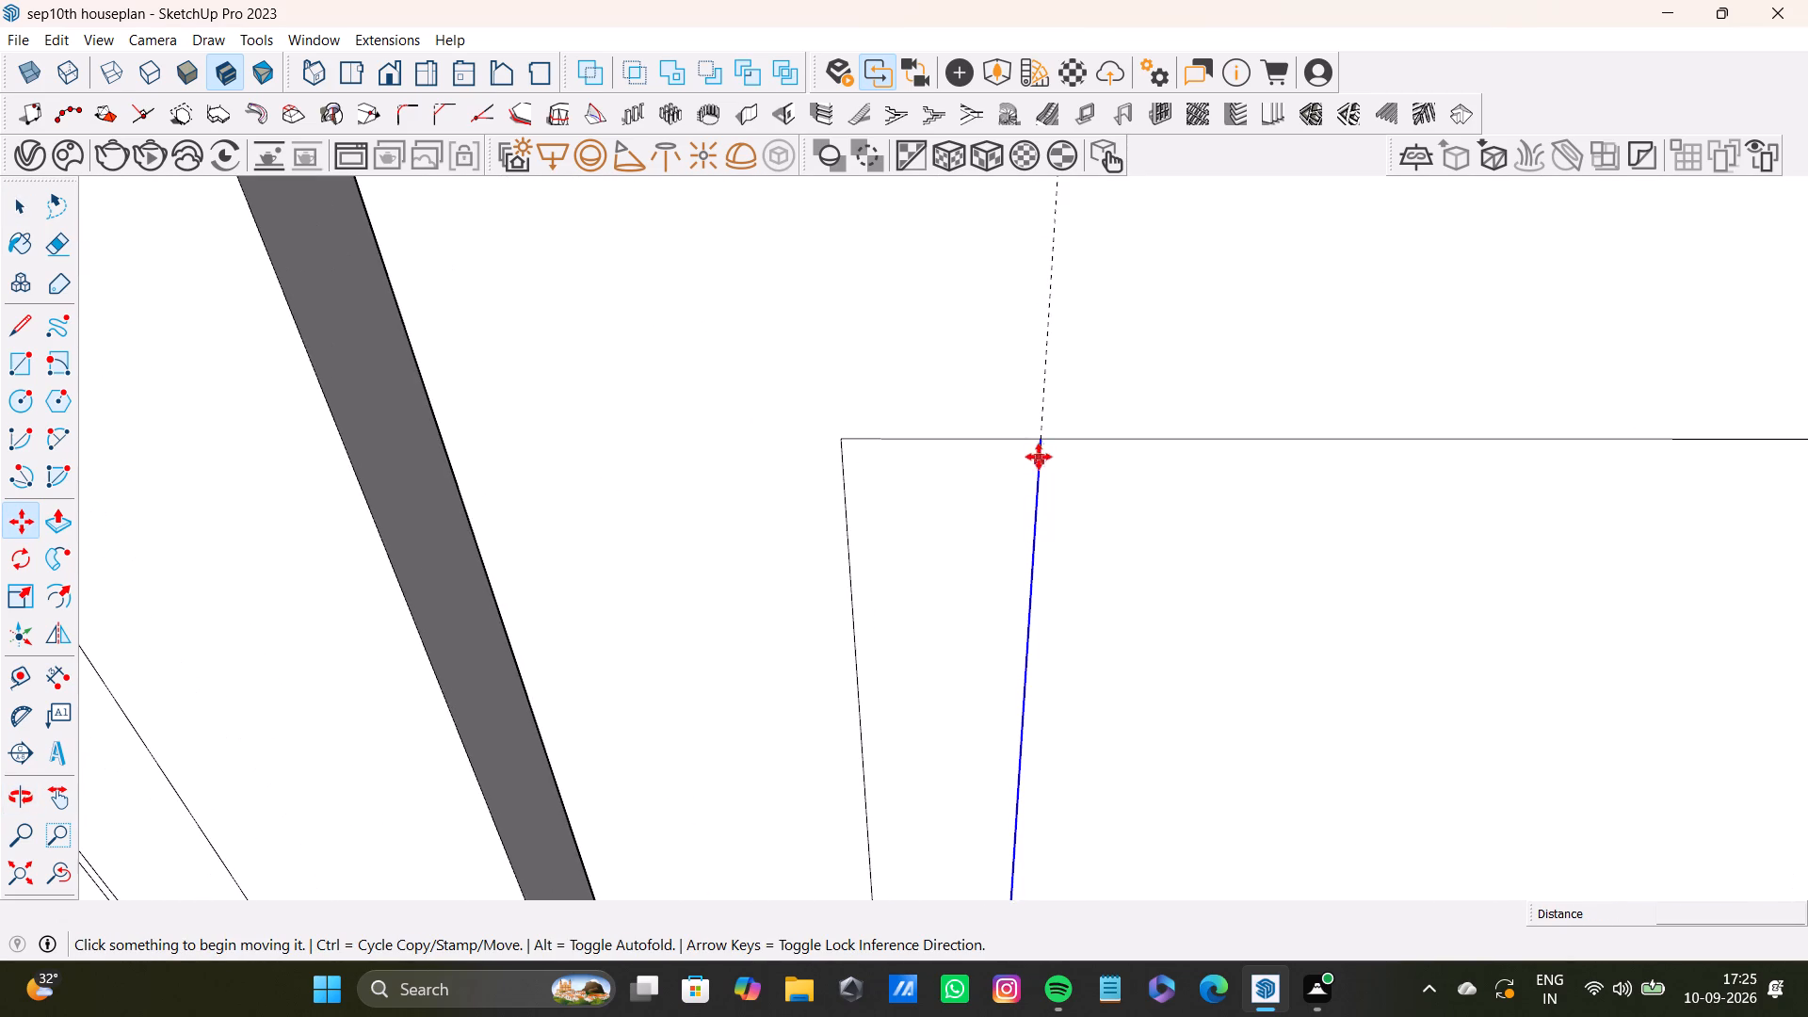
pyautogui.press('m')
pyautogui.press('space')
pyautogui.click(1041, 460)
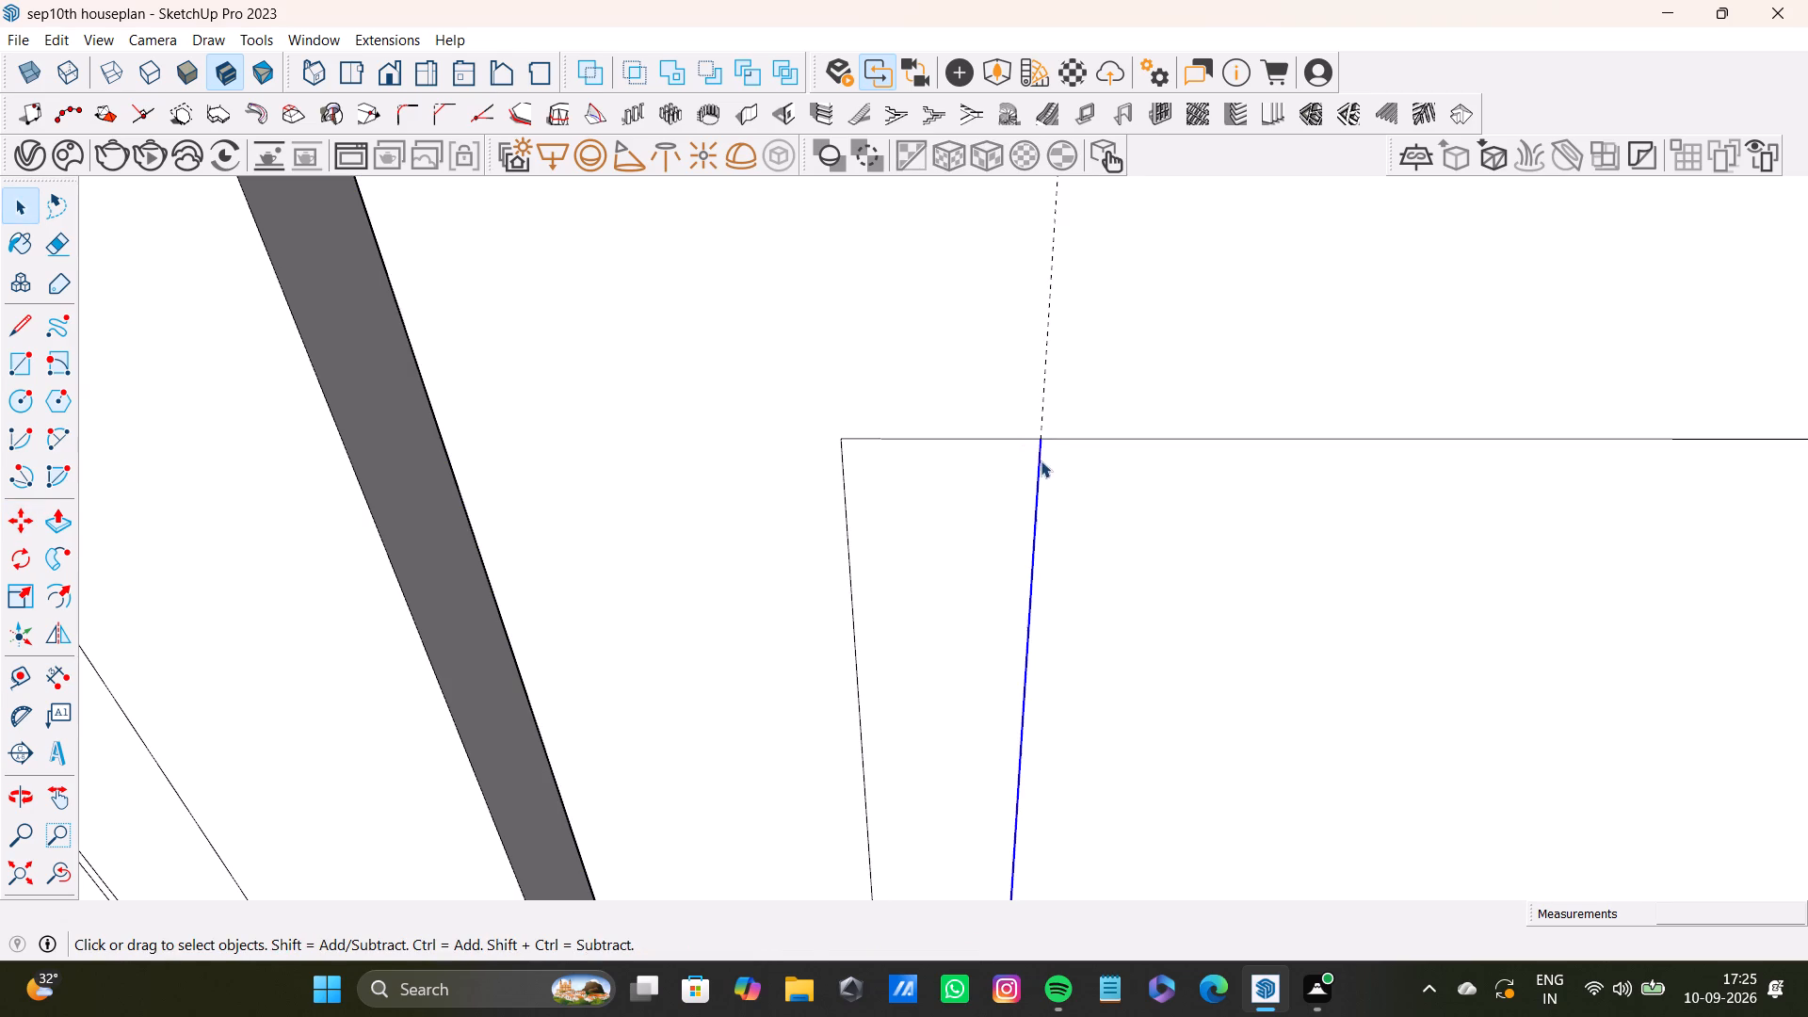
pyautogui.press('m')
pyautogui.keyDown('ctrl'); pyautogui.click(1044, 438); pyautogui.keyUp('ctrl')
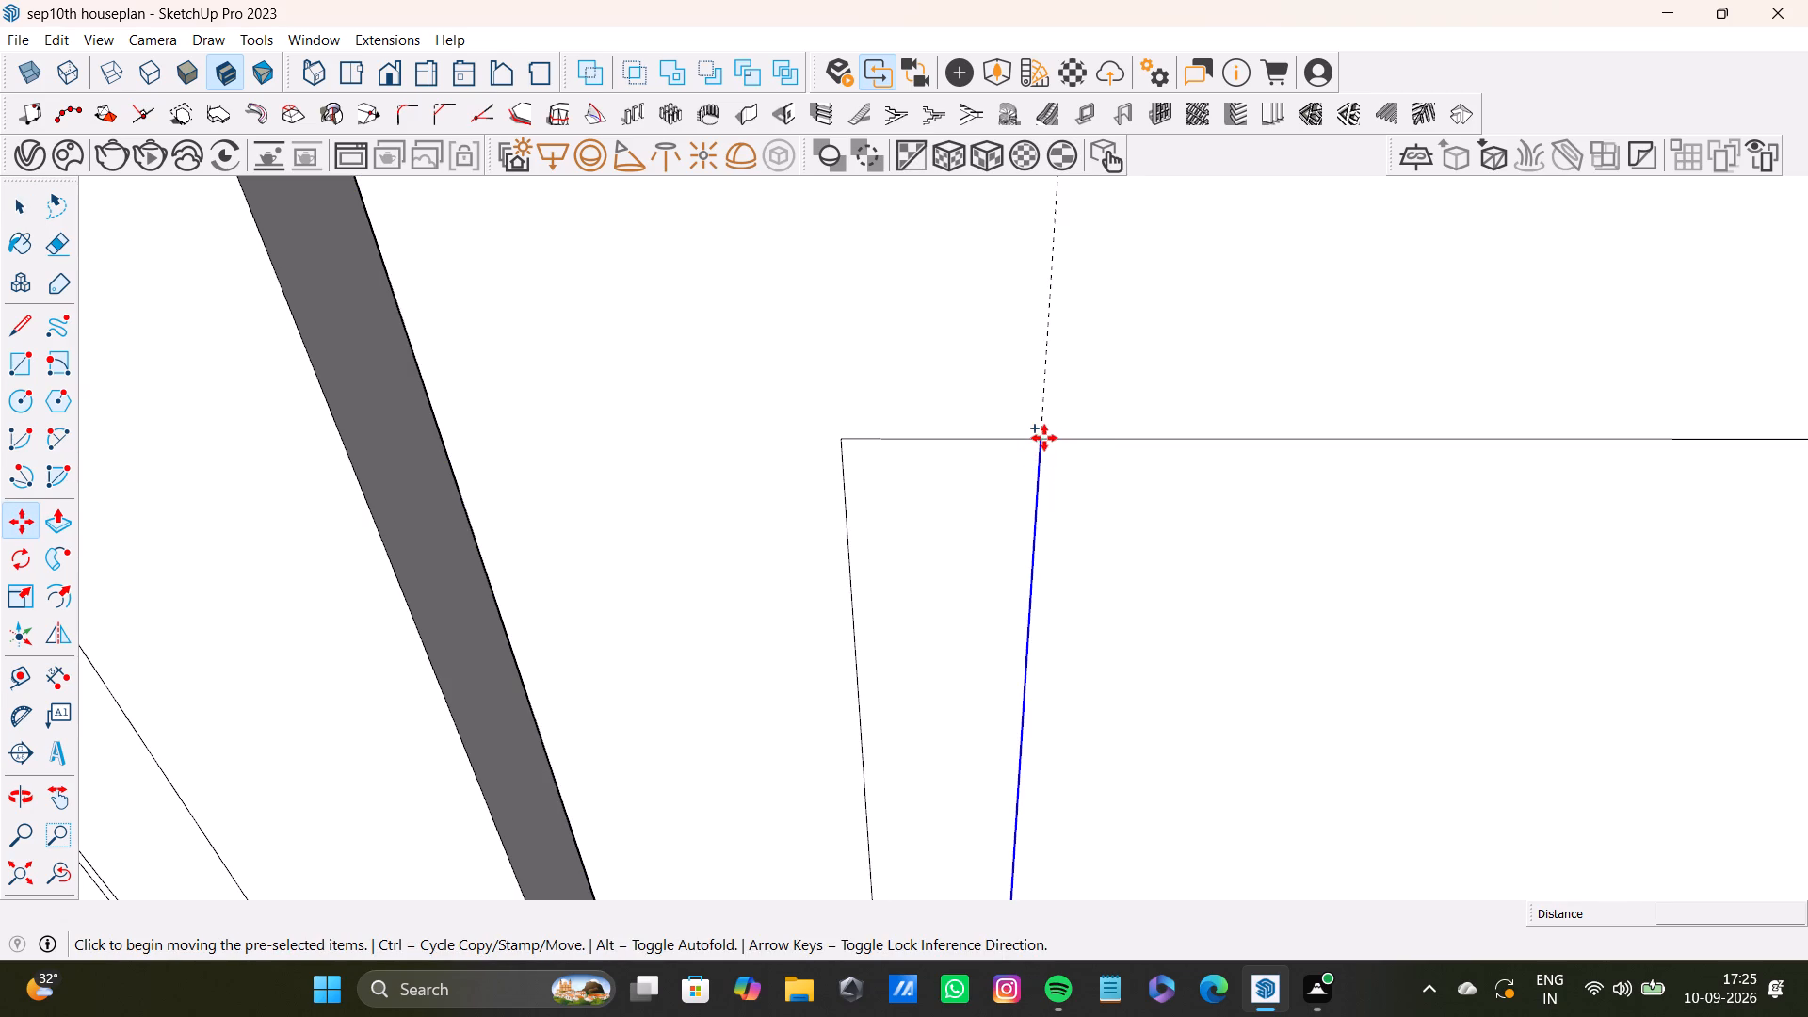
pyautogui.click(1019, 435)
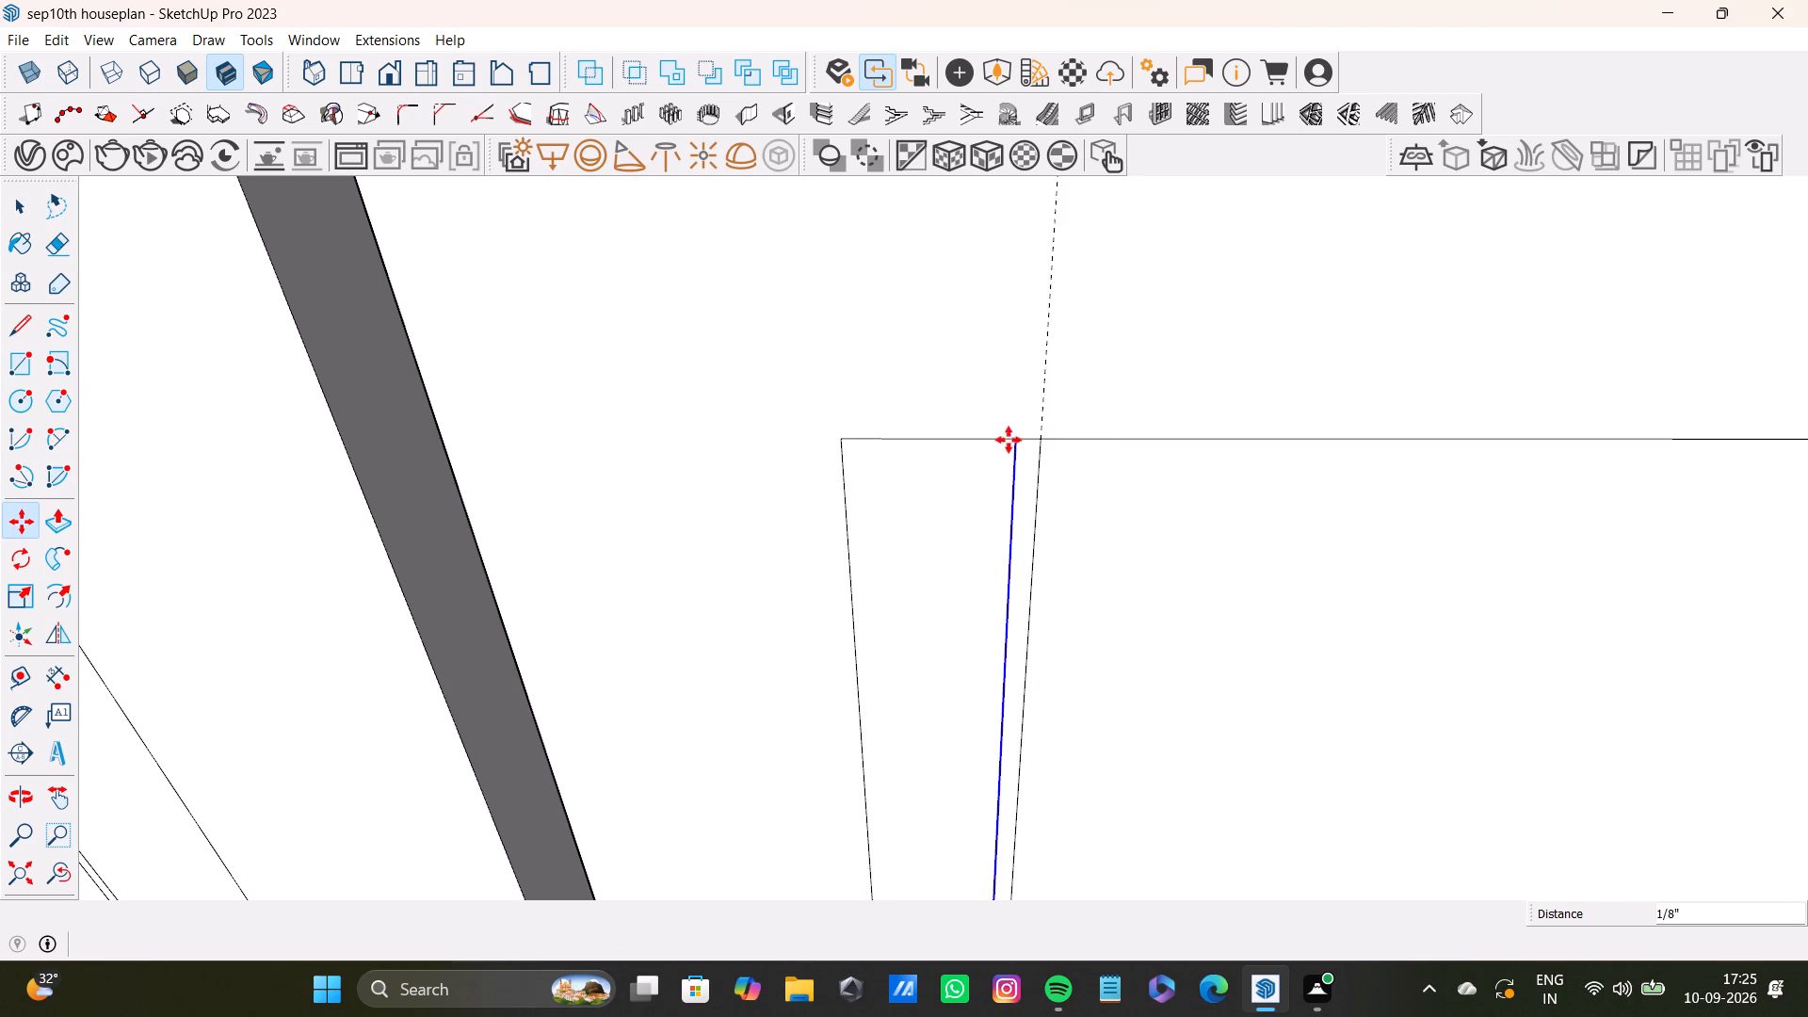
# Copy the fifth door's right vertical line about 1/16" outward along the inset panel's top edge.
pyautogui.scroll(-14, 1033, 494)
pyautogui.keyDown('shift'); pyautogui.moveTo(1148, 592); pyautogui.dragTo(937, 622, button='middle'); pyautogui.keyUp('shift')
pyautogui.scroll(4, 1027, 607)
pyautogui.press('space')
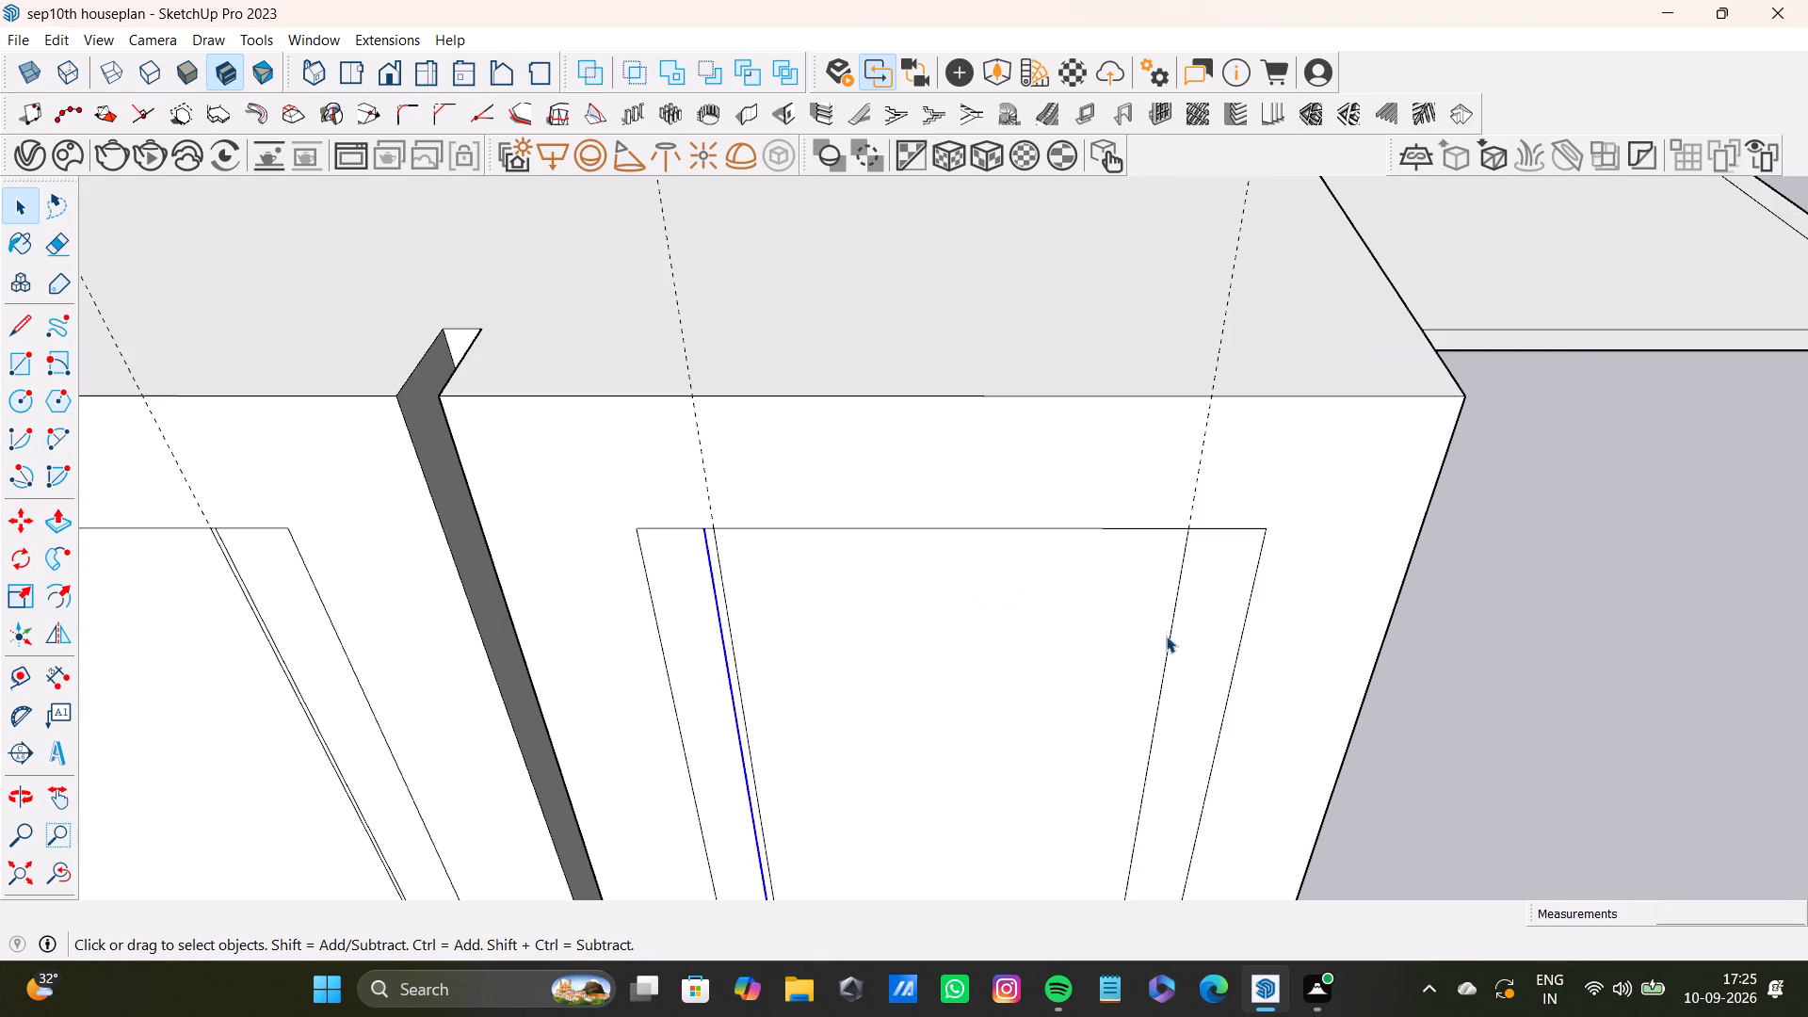
pyautogui.click(1167, 638)
pyautogui.press('m')
pyautogui.scroll(8, 1170, 536)
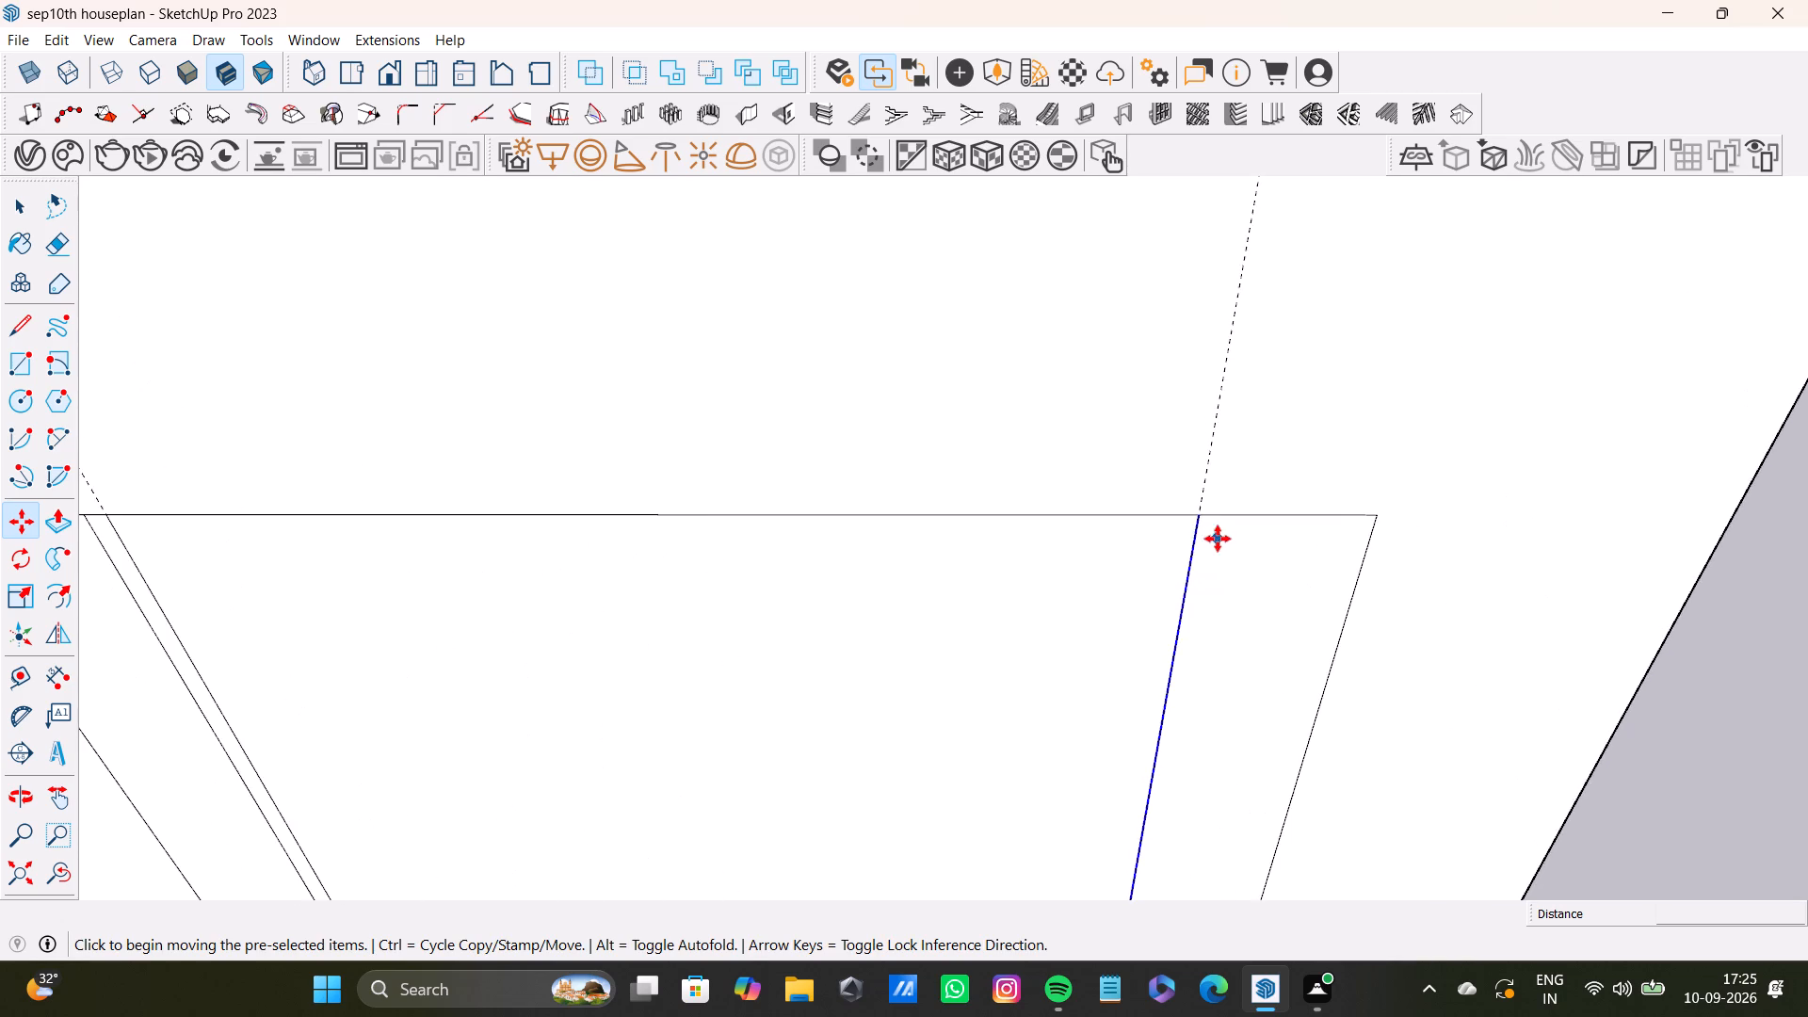
pyautogui.keyDown('shift'); pyautogui.moveTo(1220, 539); pyautogui.dragTo(1141, 537, button='middle'); pyautogui.keyUp('shift')
pyautogui.scroll(7, 1115, 528)
pyautogui.click(1120, 501)
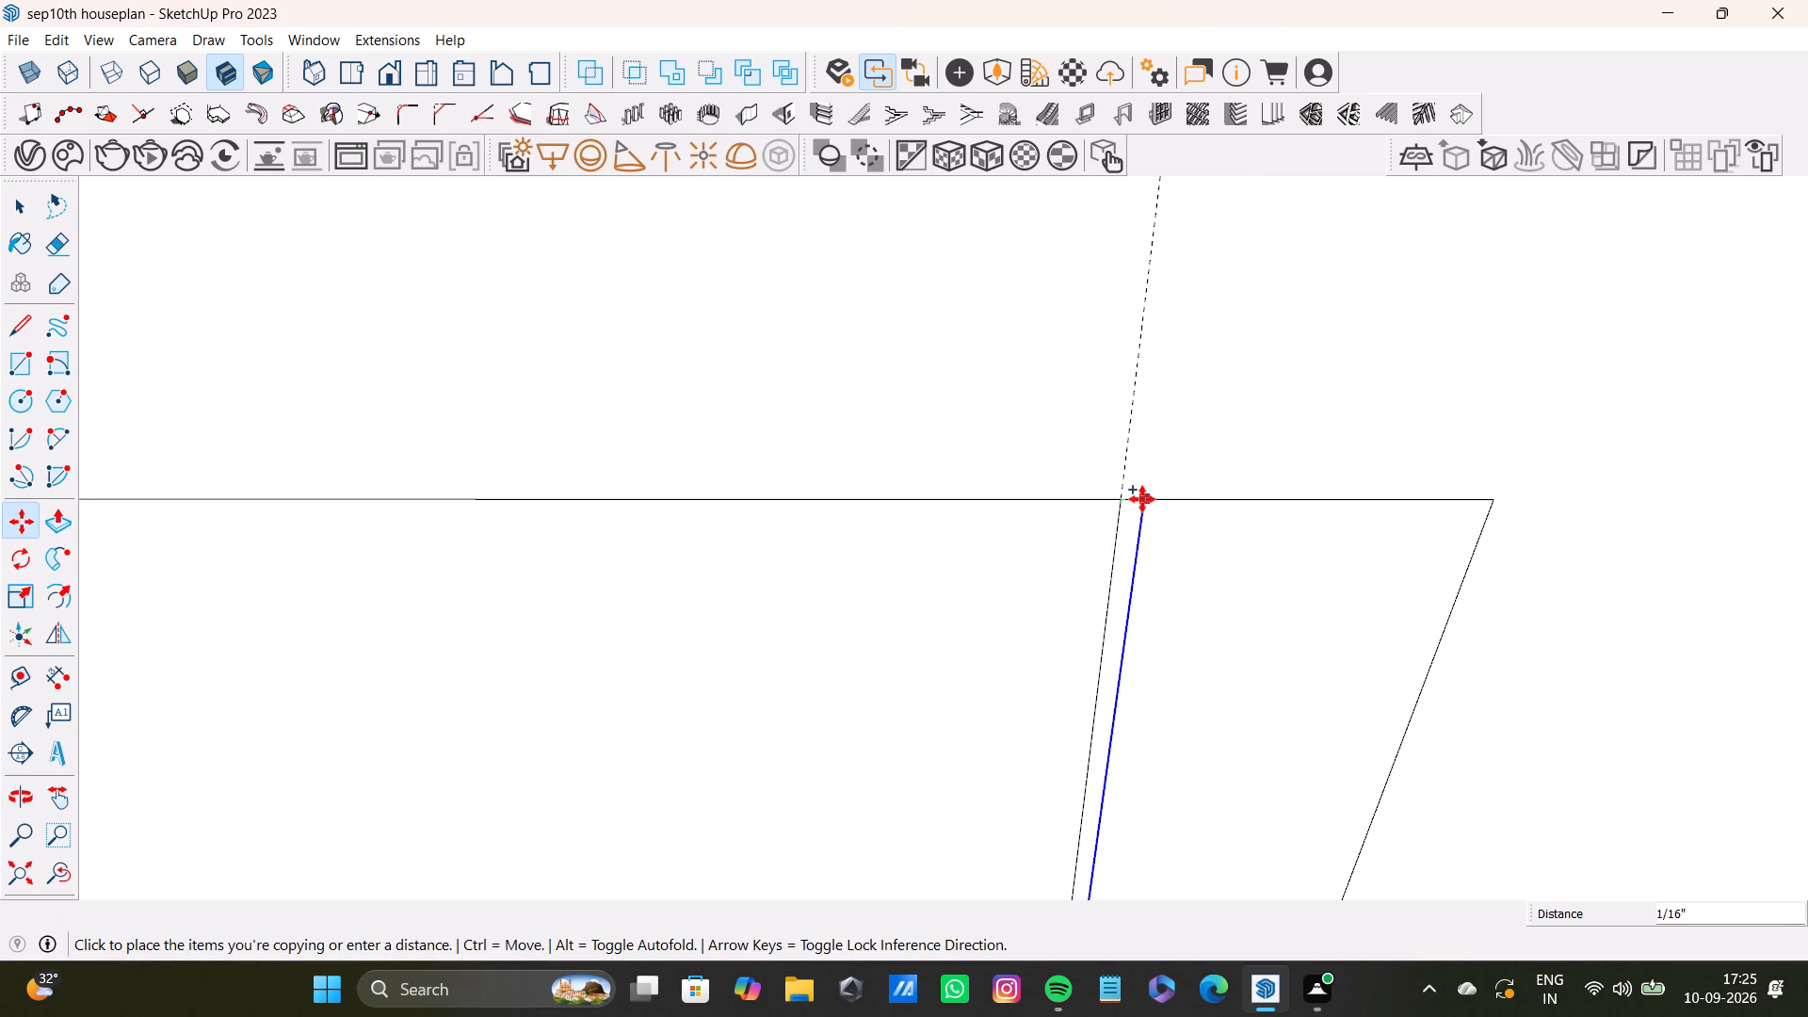
pyautogui.click(1142, 499)
# Delete the outer copy of the fourth door's right vertical line on the inset panel.
pyautogui.scroll(-20, 1122, 555)
pyautogui.scroll(-12, 1122, 555)
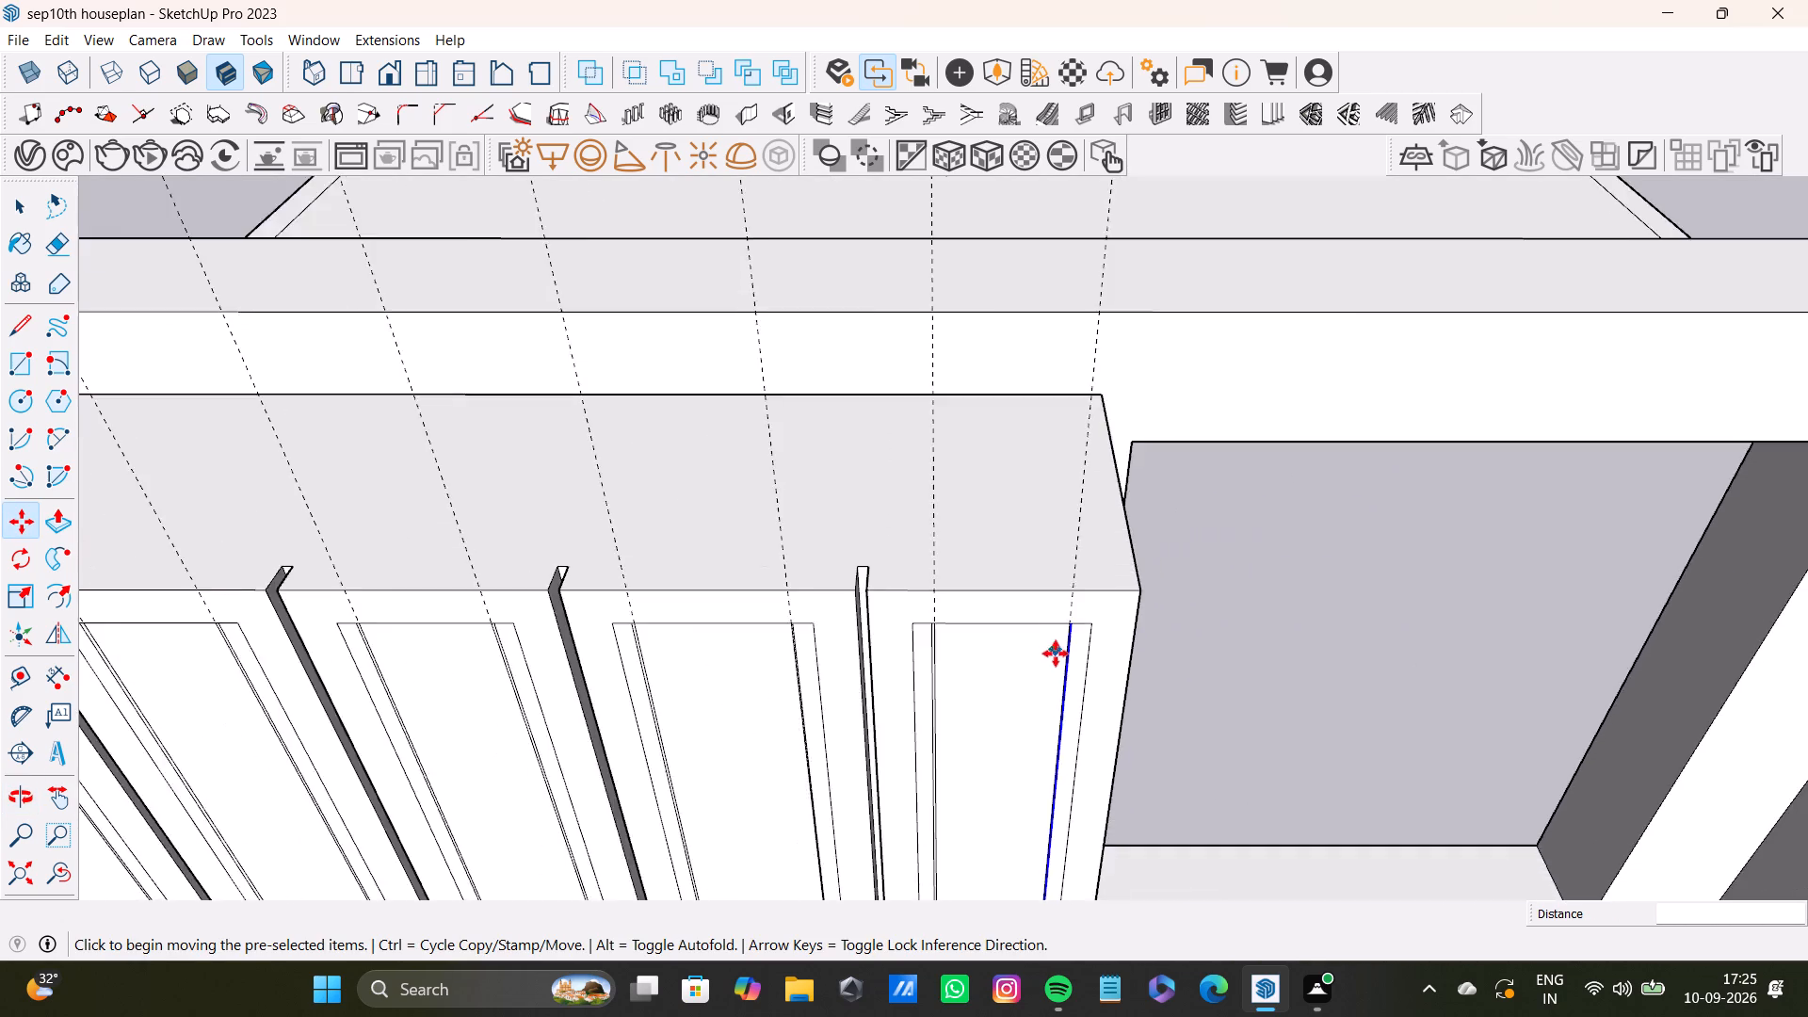
pyautogui.scroll(-7, 1056, 654)
pyautogui.scroll(11, 974, 704)
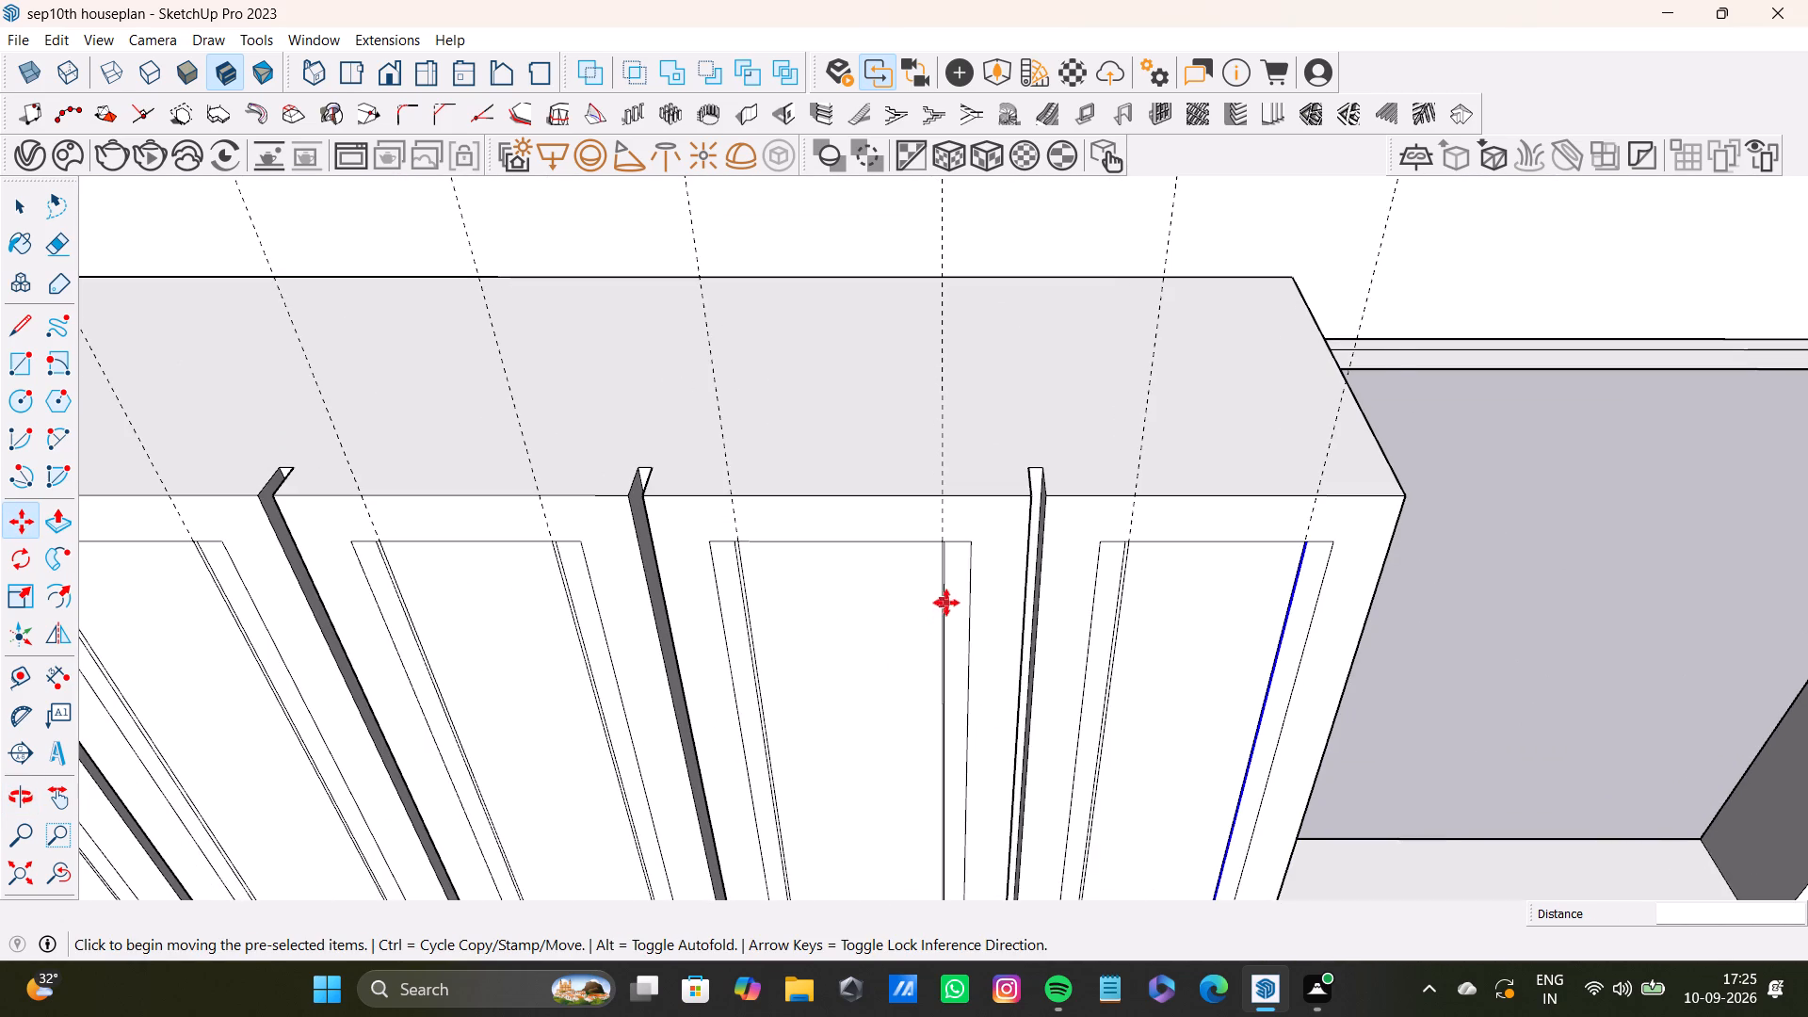
pyautogui.scroll(8, 940, 603)
pyautogui.press('space')
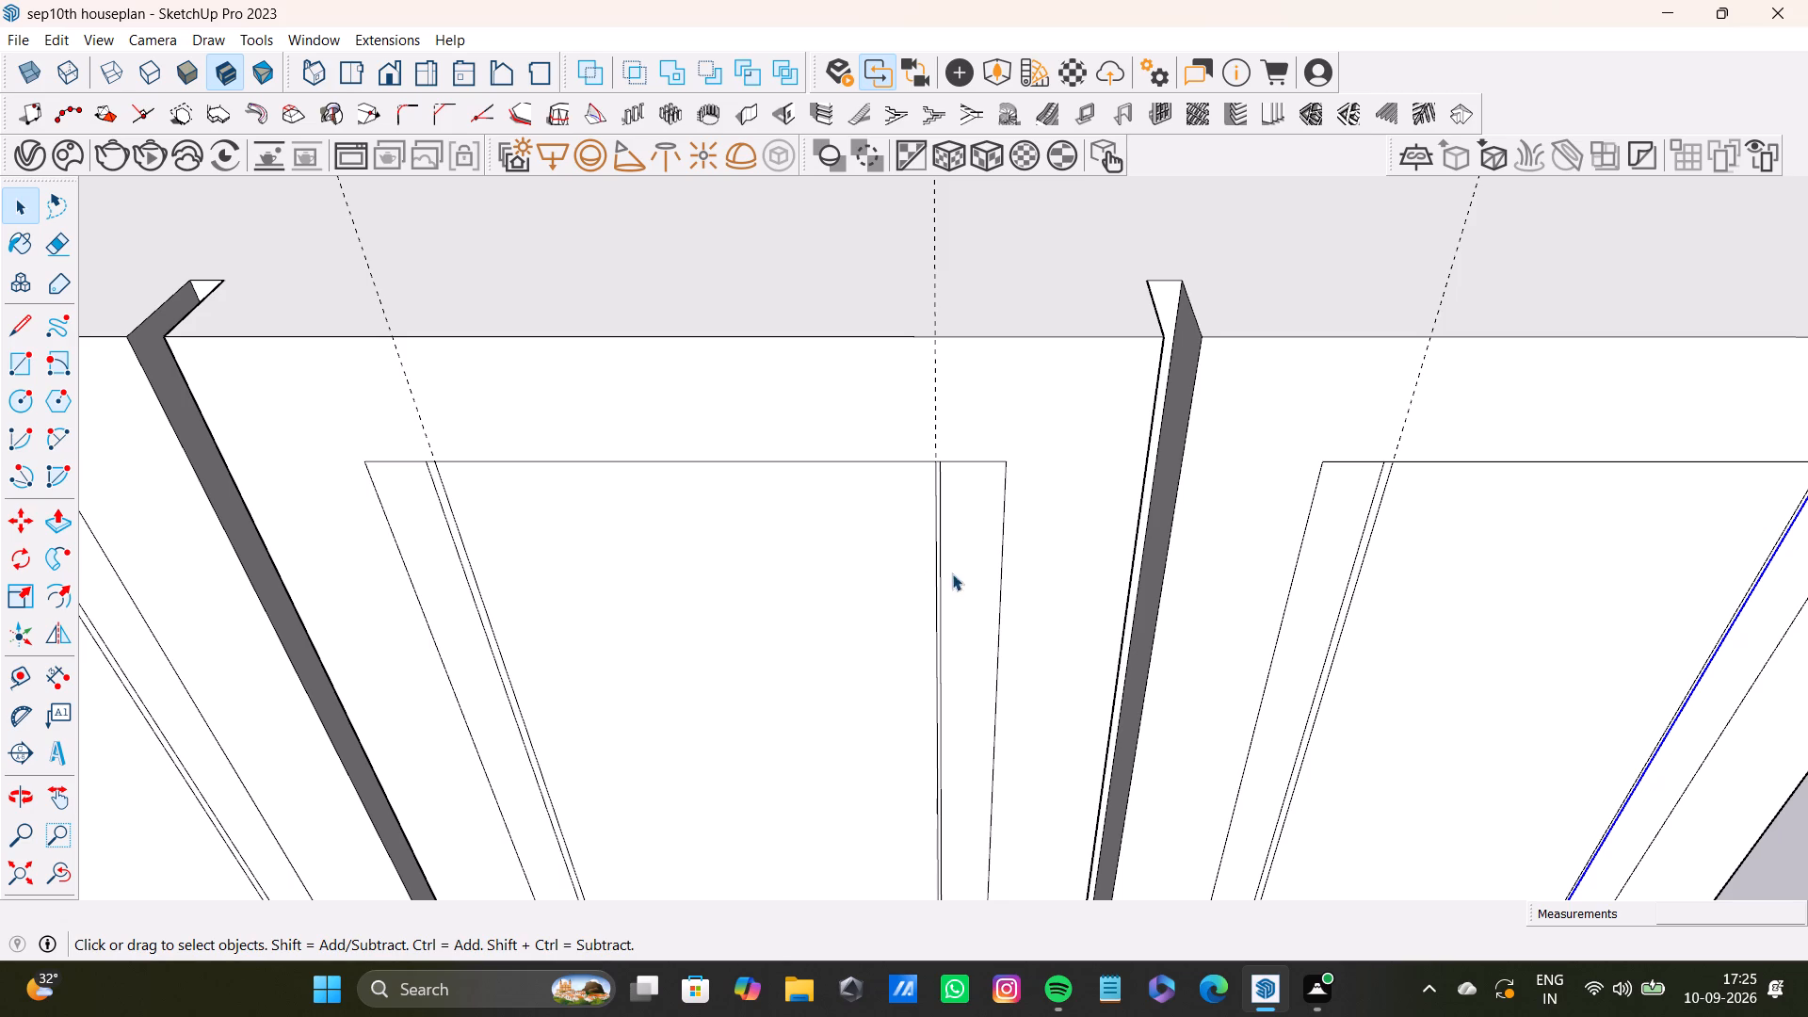
pyautogui.press('space')
pyautogui.scroll(8, 960, 503)
pyautogui.click(928, 437)
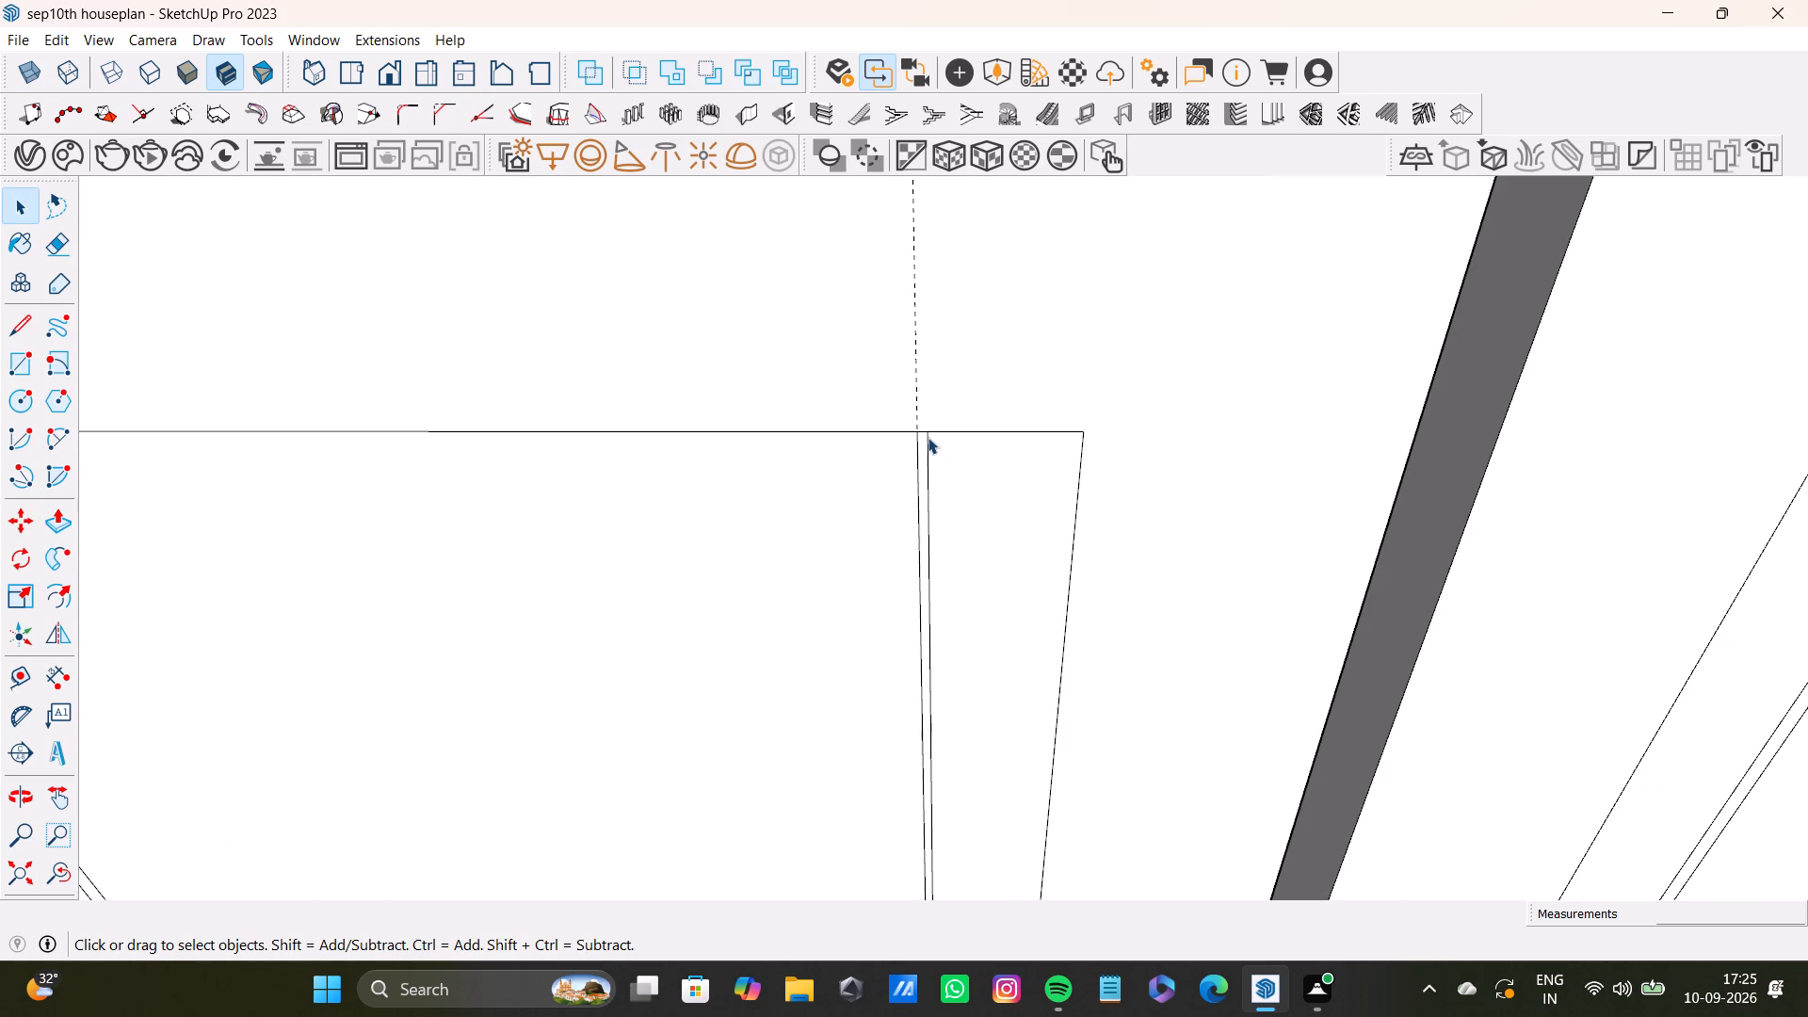
pyautogui.press('Delete')
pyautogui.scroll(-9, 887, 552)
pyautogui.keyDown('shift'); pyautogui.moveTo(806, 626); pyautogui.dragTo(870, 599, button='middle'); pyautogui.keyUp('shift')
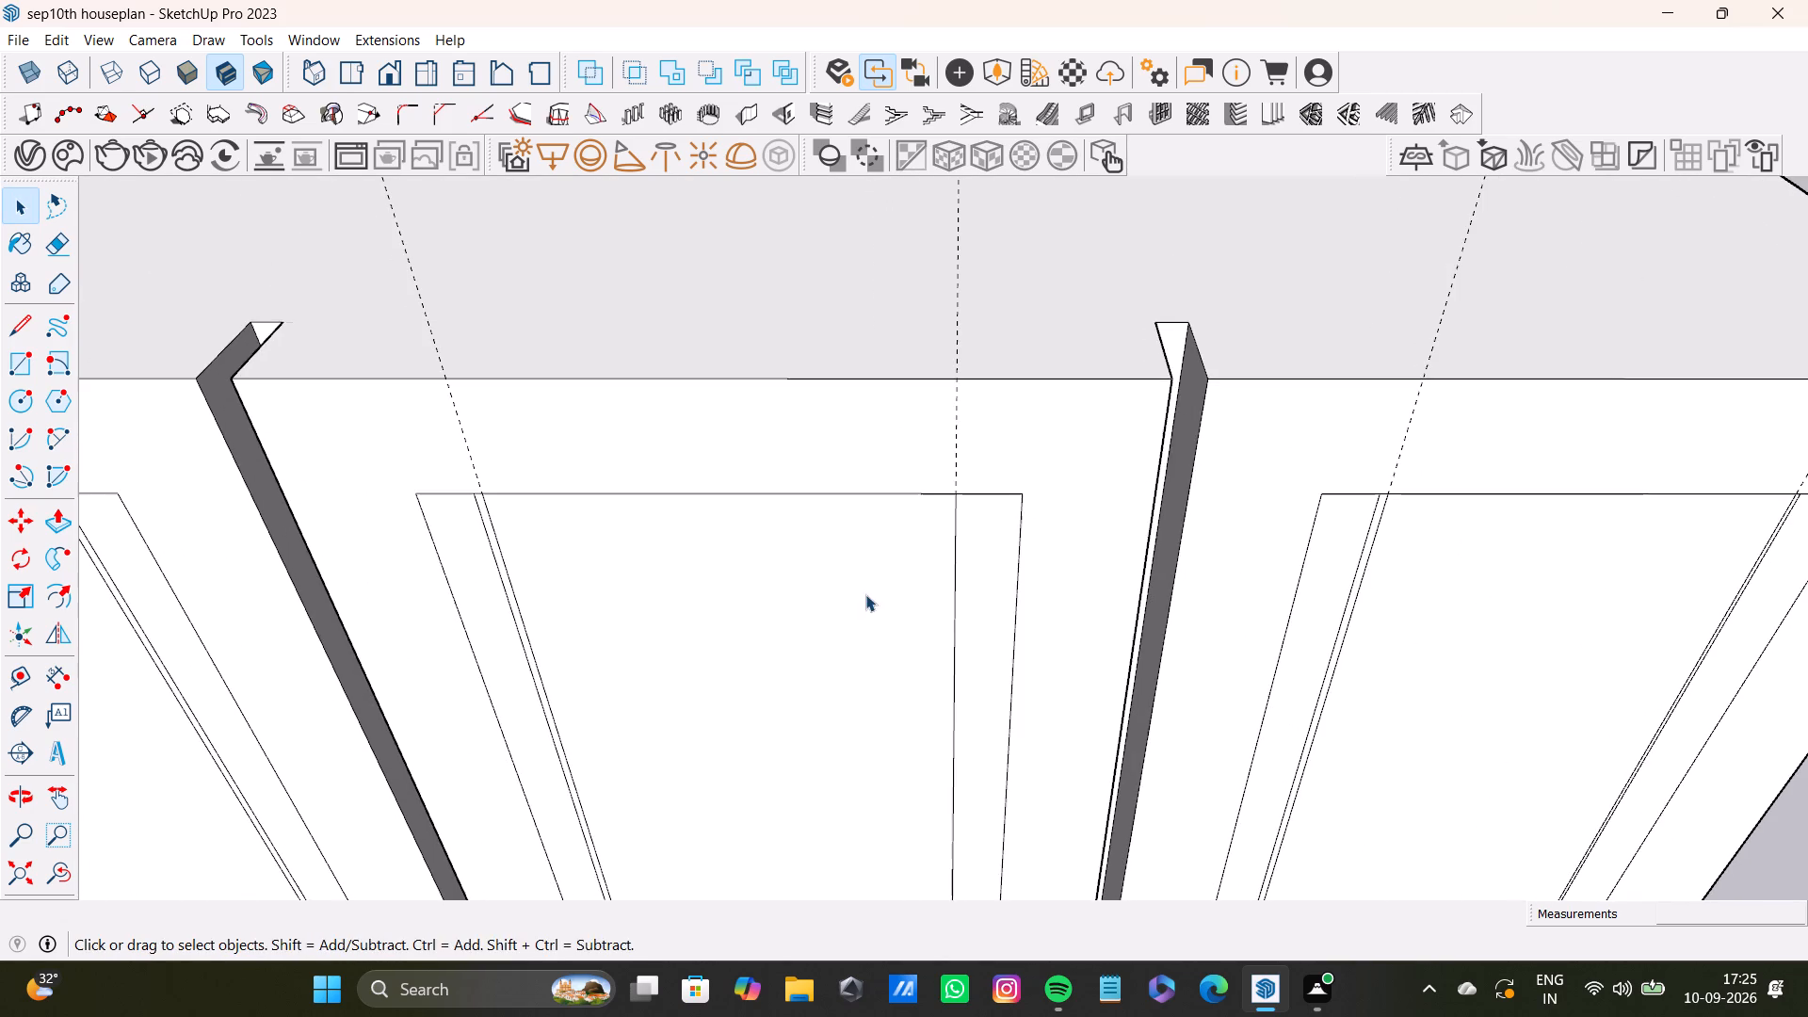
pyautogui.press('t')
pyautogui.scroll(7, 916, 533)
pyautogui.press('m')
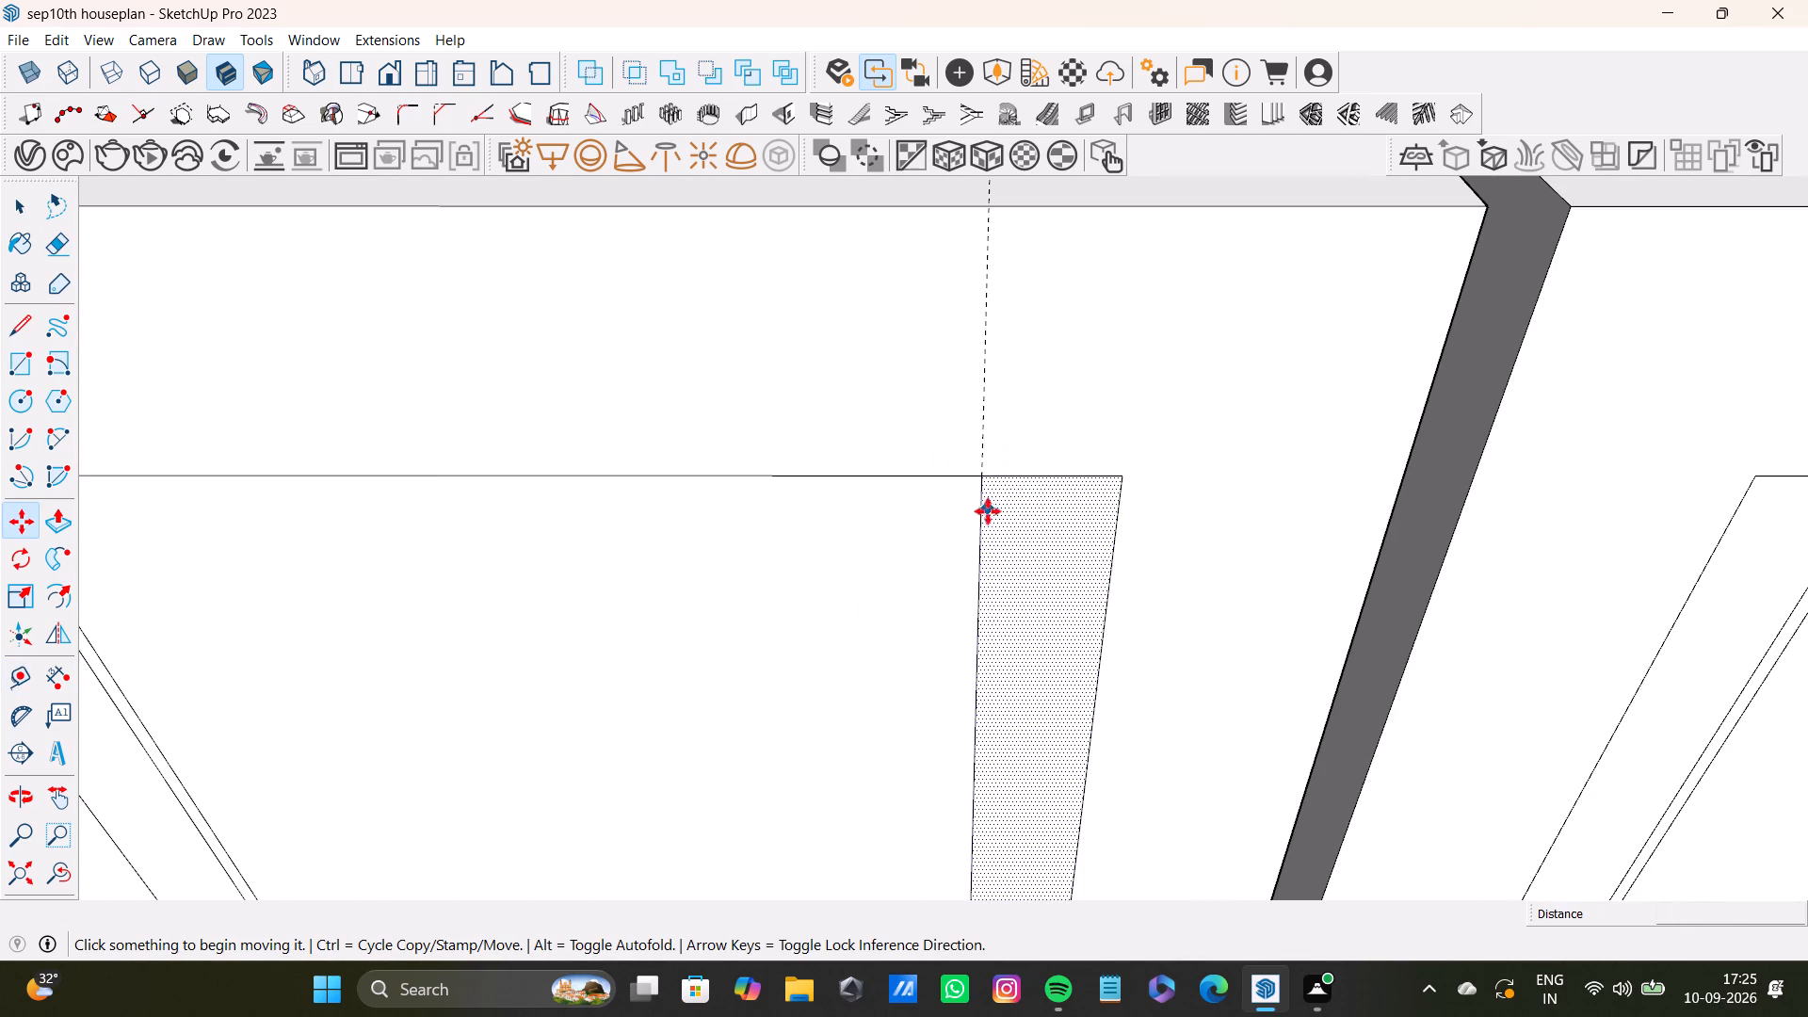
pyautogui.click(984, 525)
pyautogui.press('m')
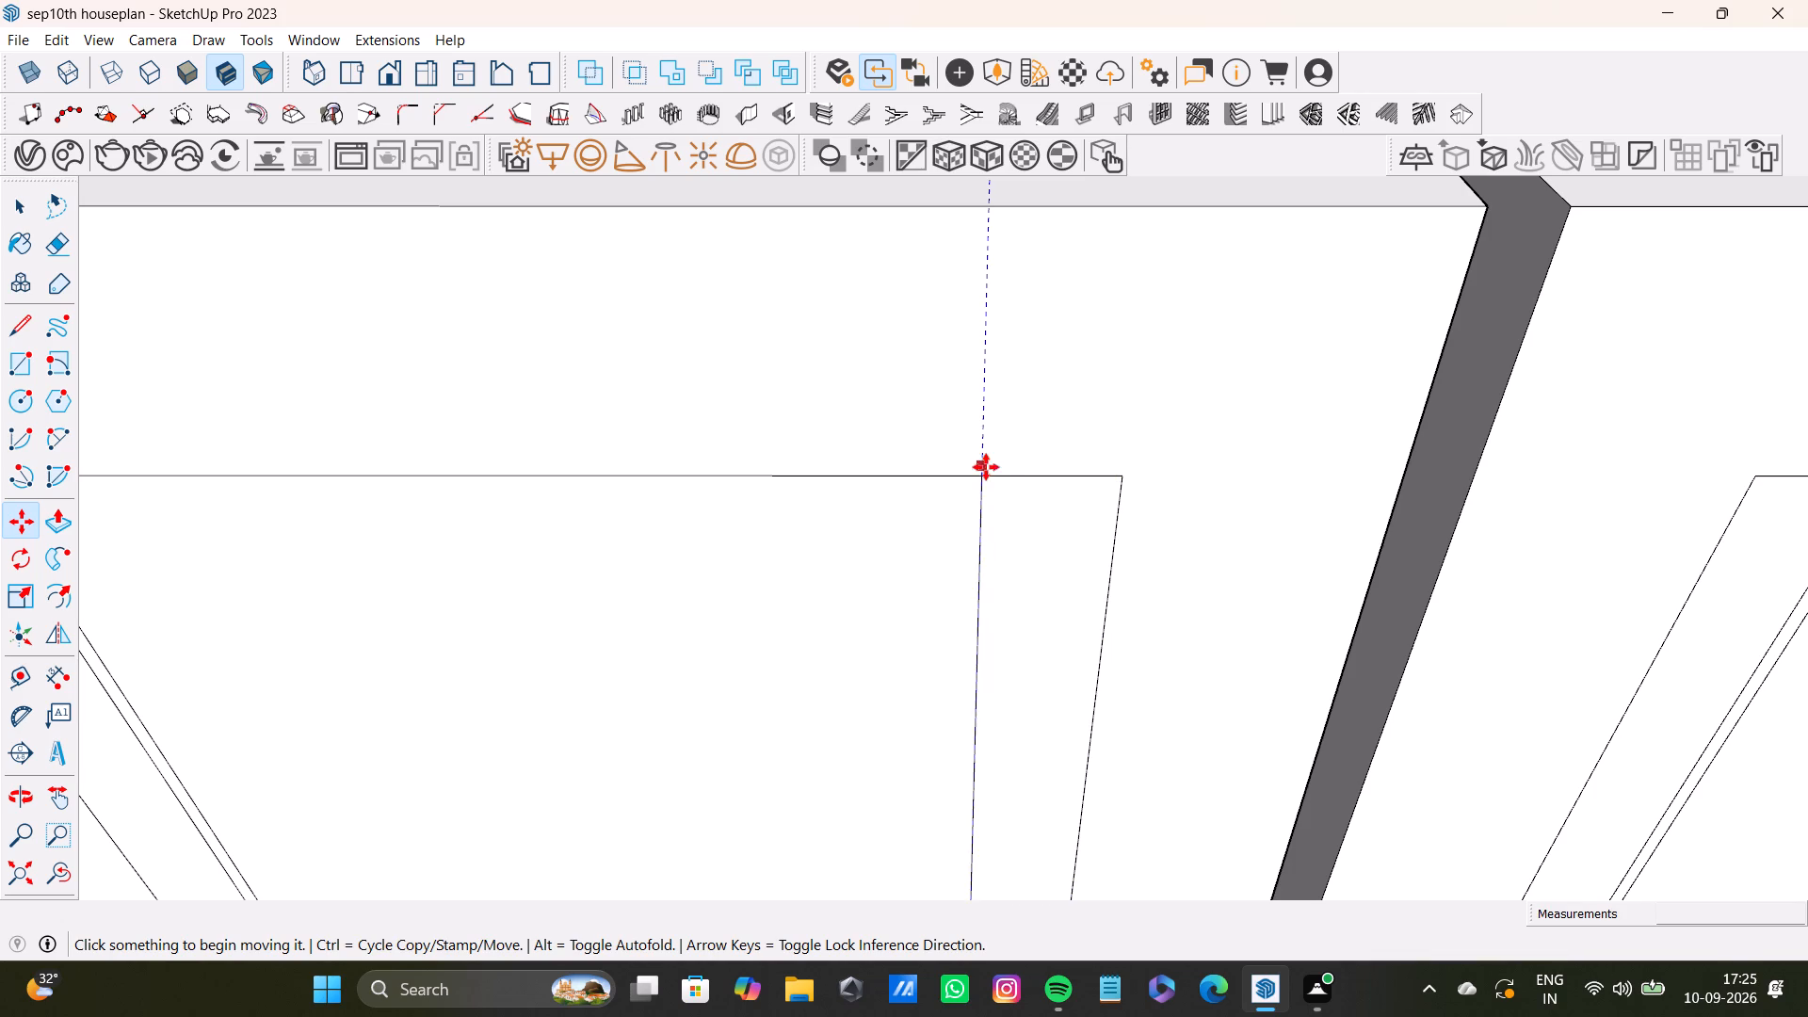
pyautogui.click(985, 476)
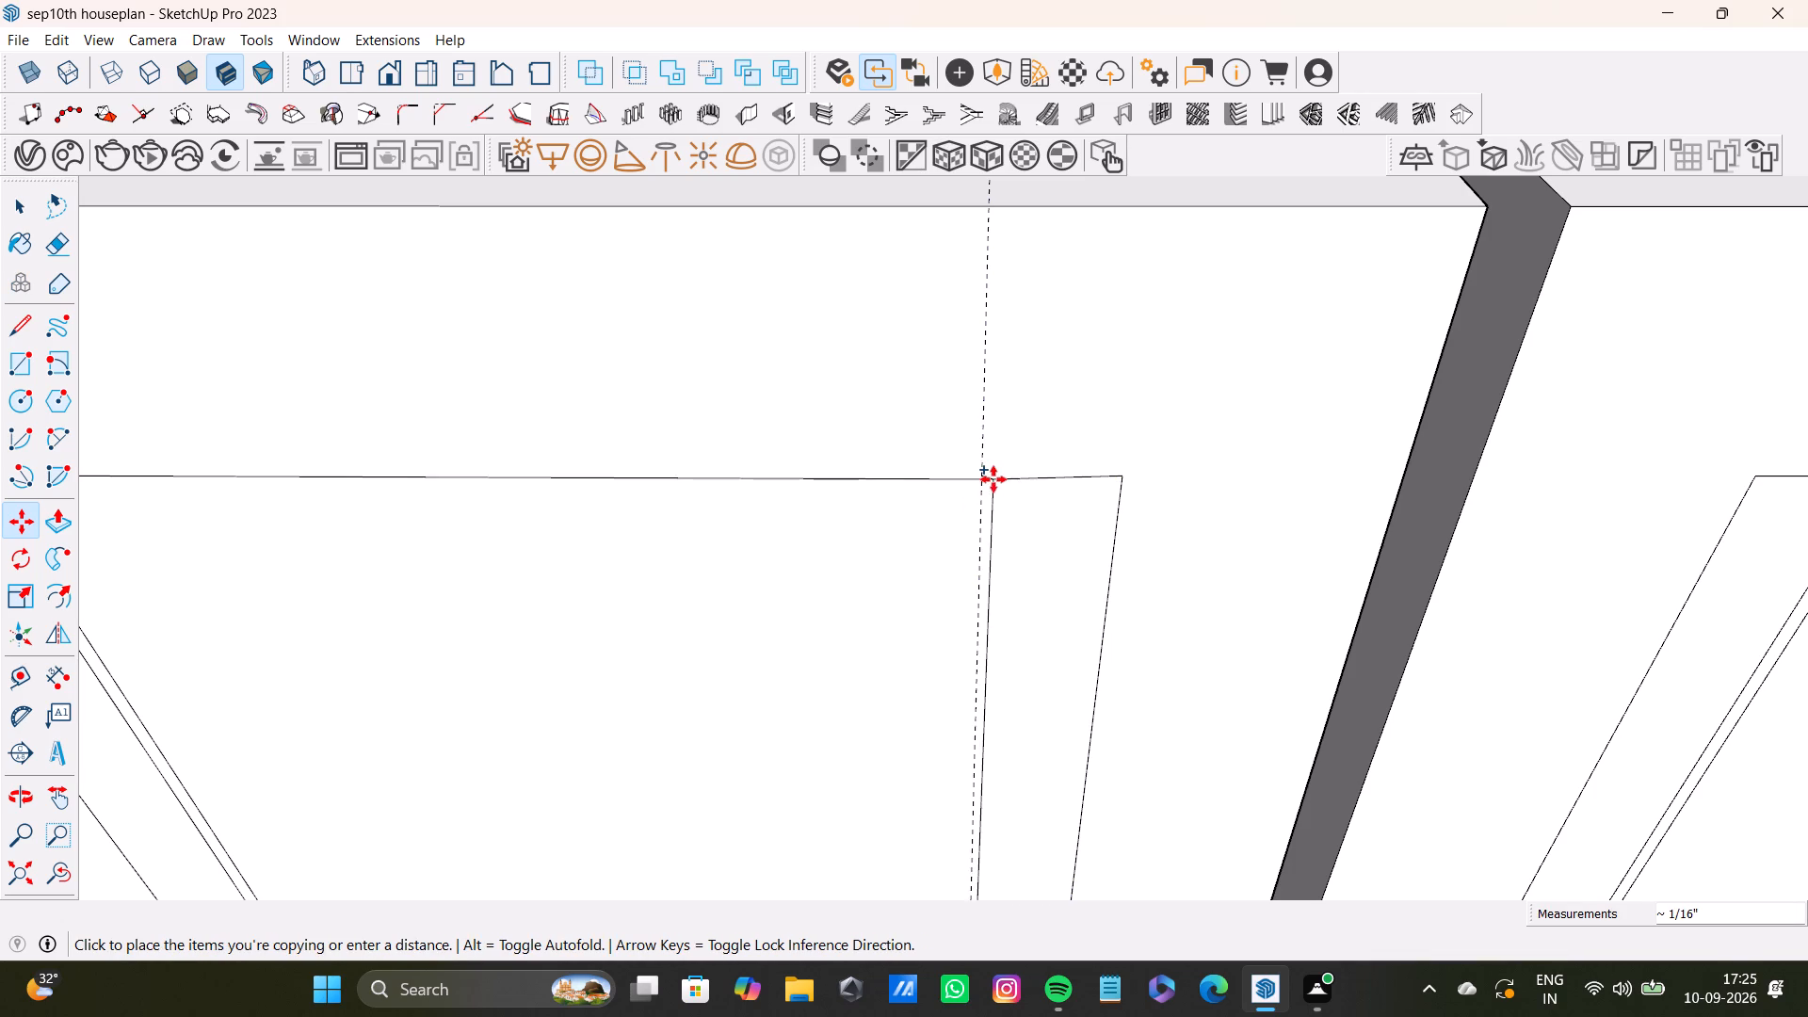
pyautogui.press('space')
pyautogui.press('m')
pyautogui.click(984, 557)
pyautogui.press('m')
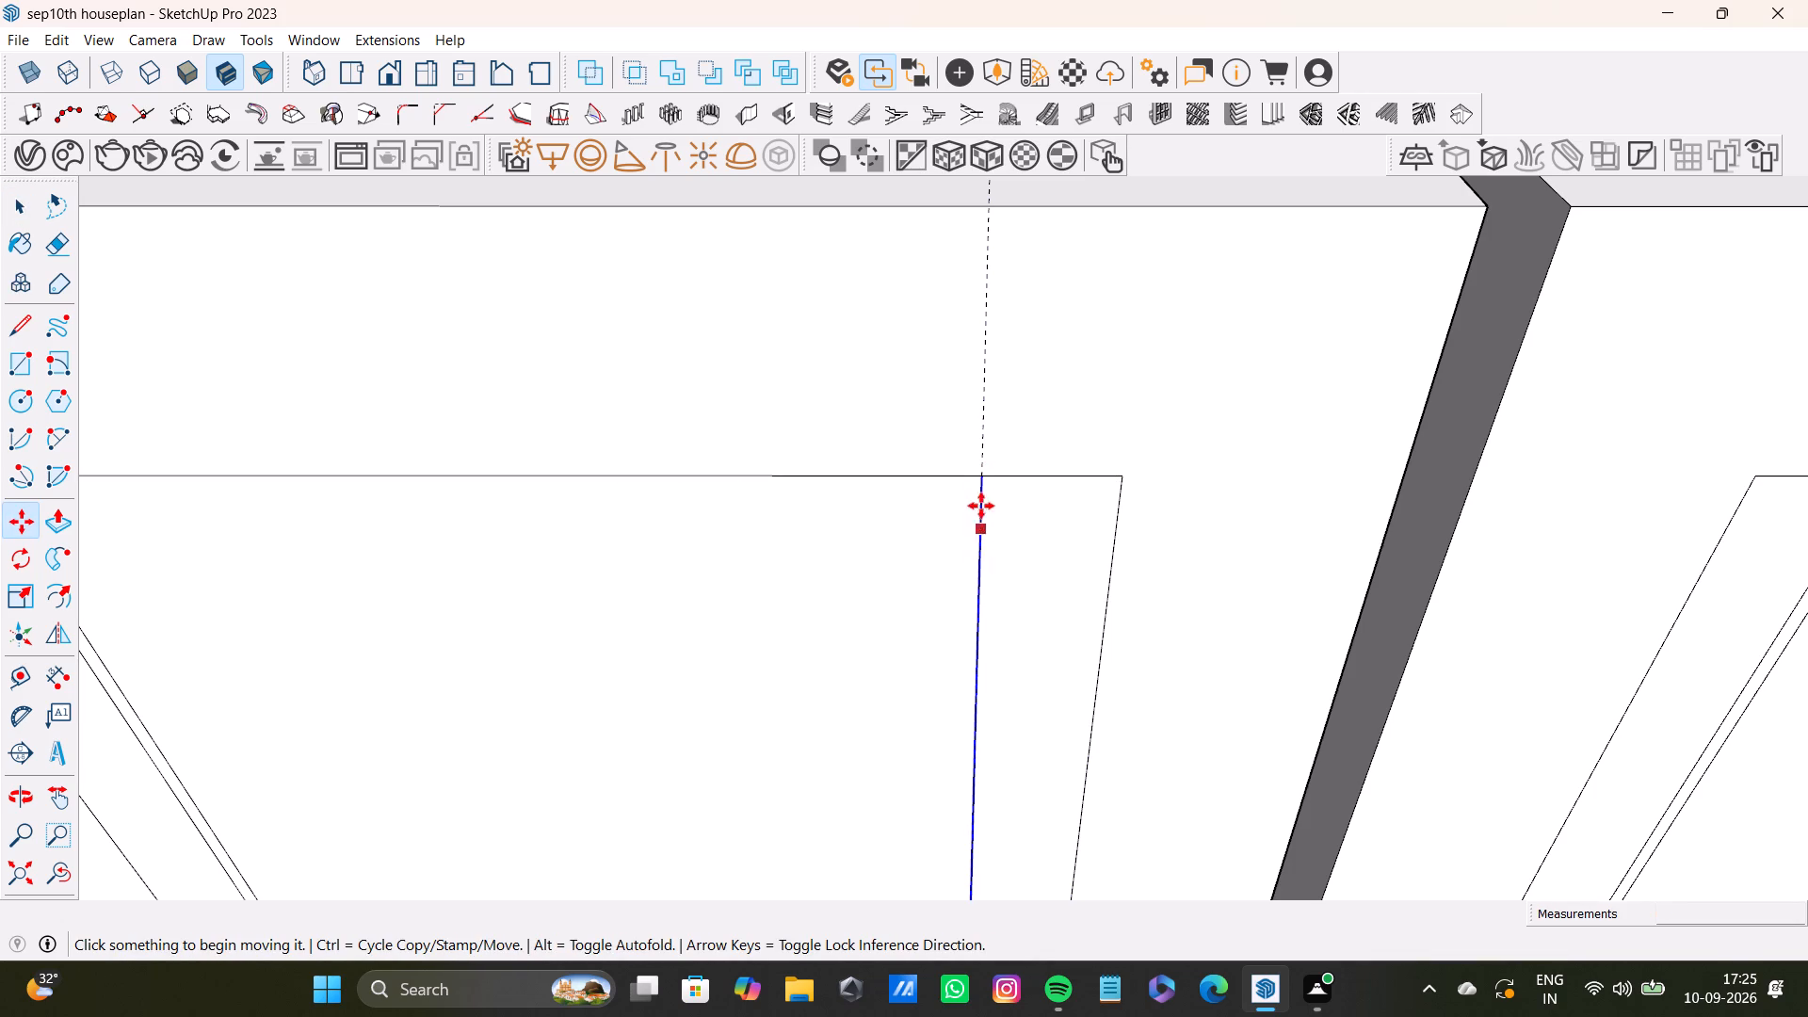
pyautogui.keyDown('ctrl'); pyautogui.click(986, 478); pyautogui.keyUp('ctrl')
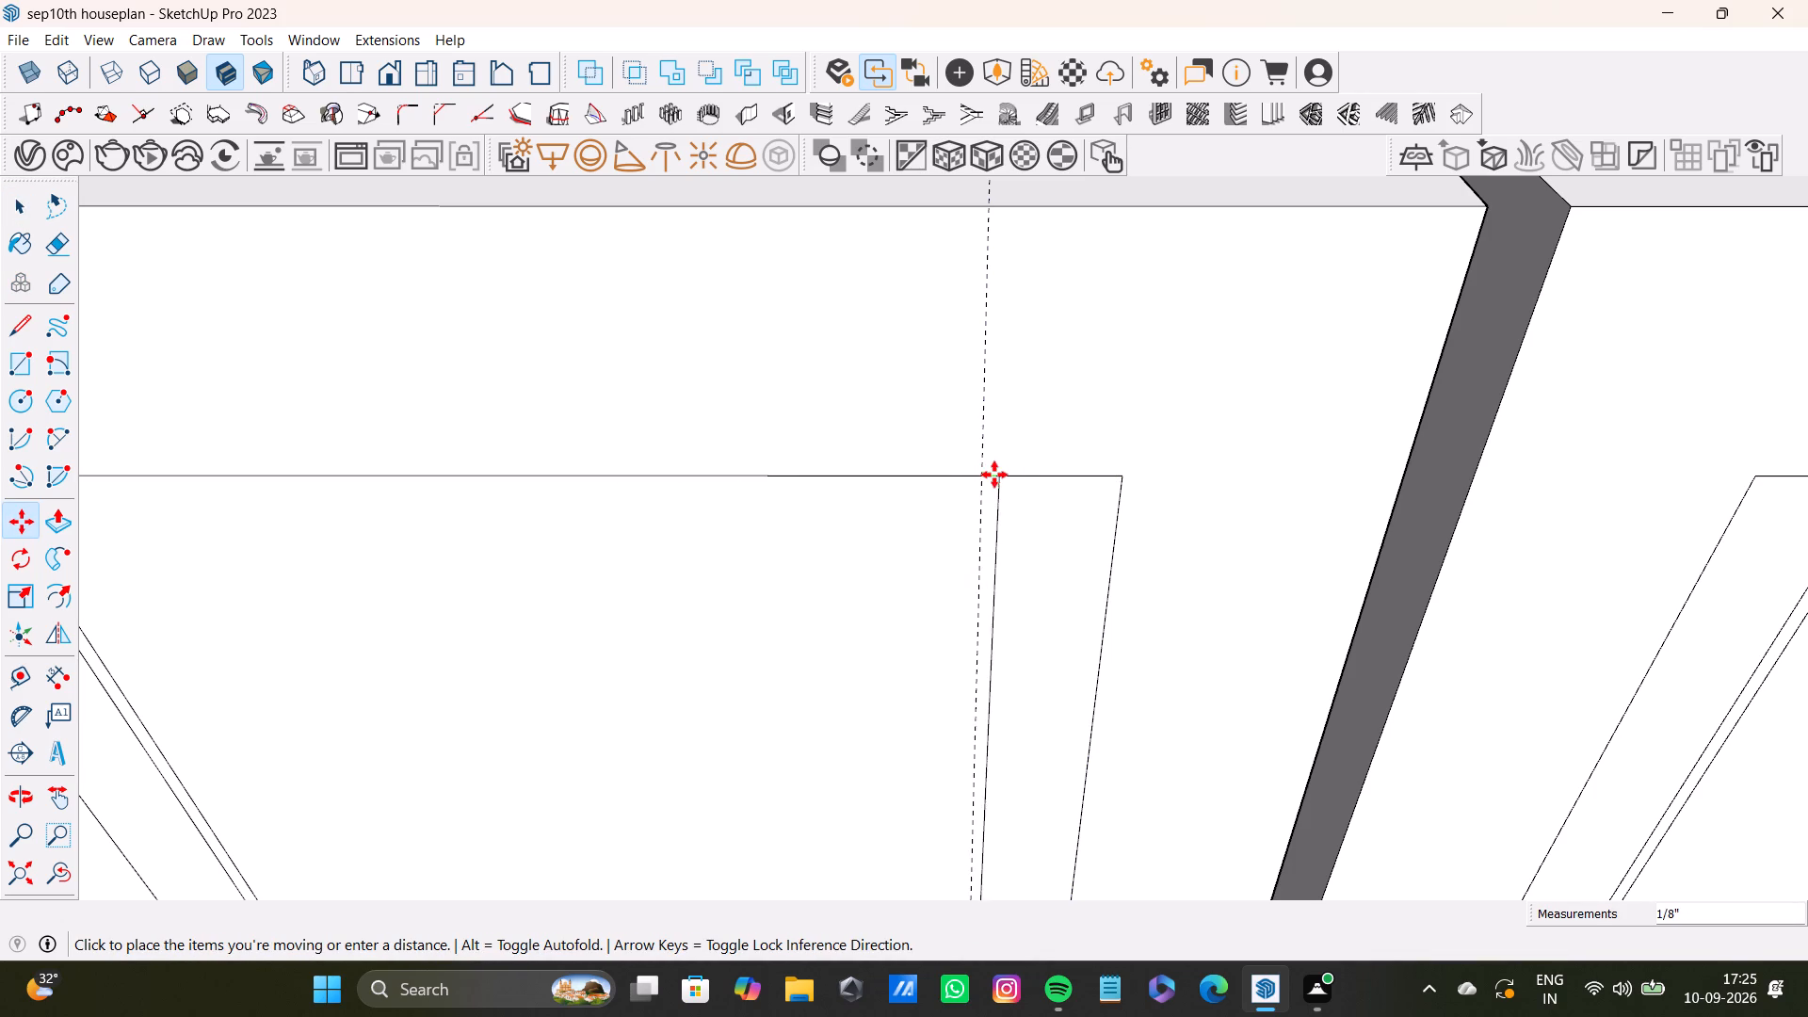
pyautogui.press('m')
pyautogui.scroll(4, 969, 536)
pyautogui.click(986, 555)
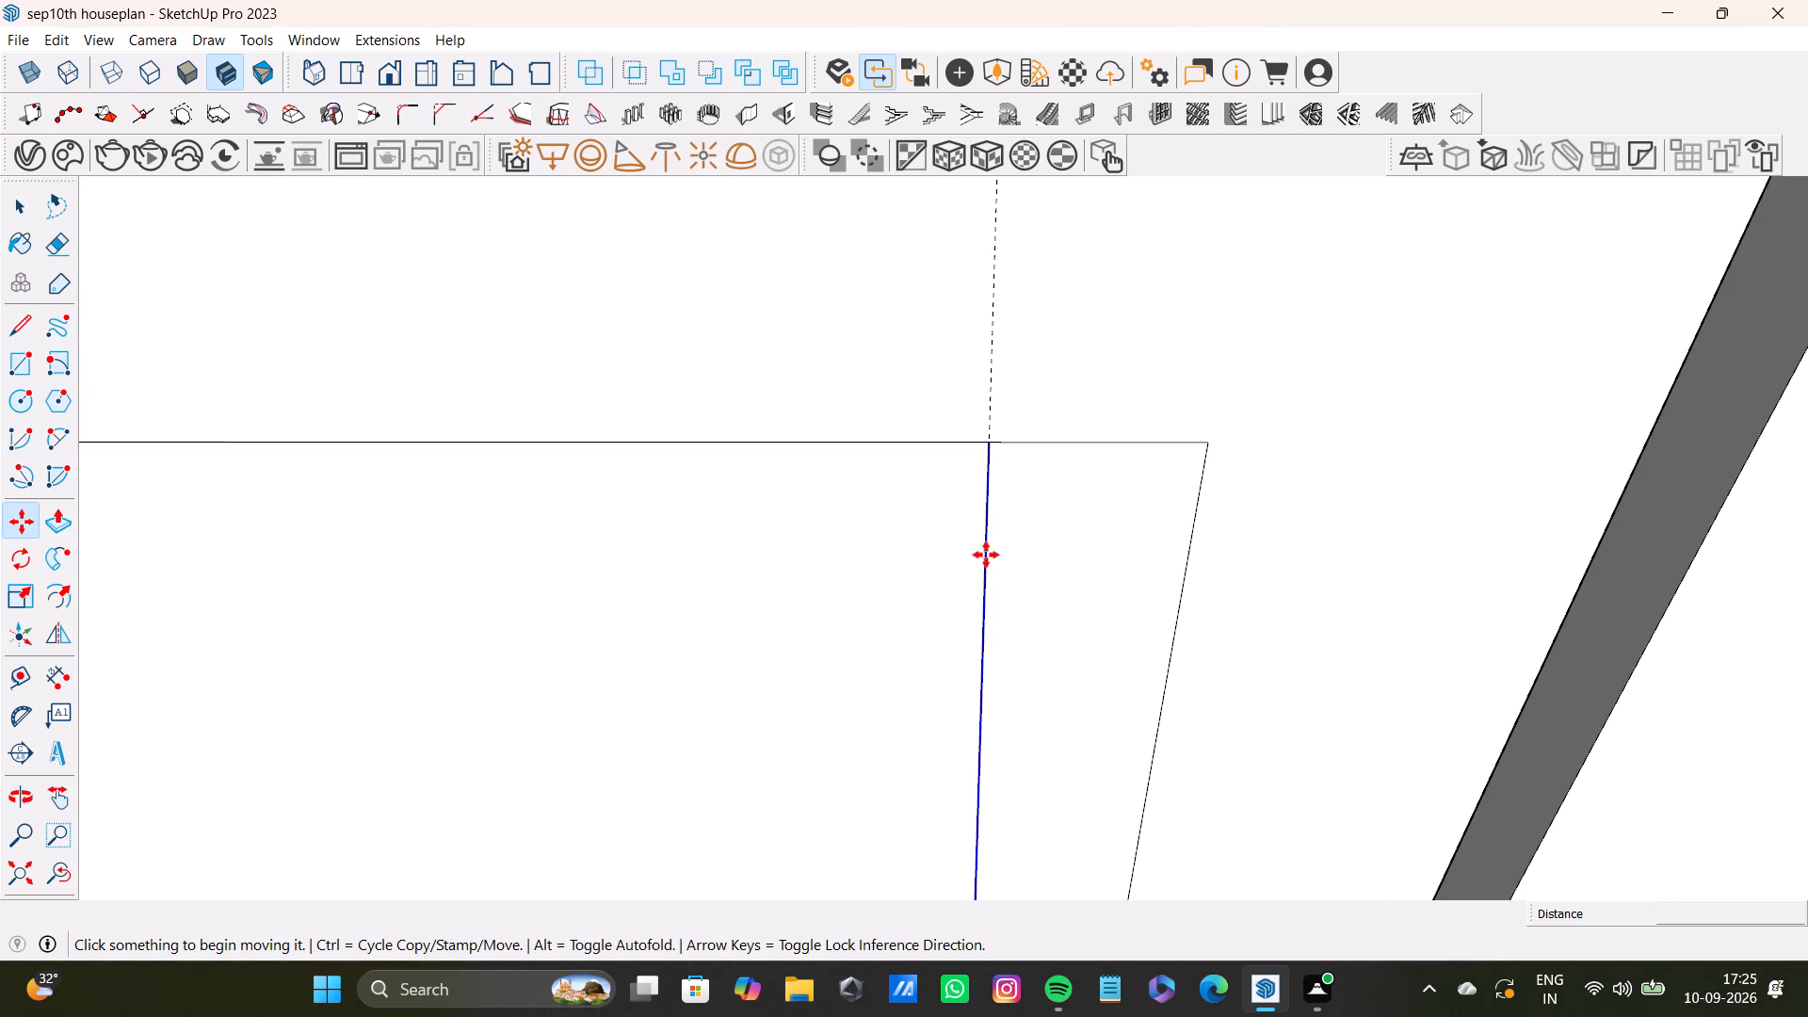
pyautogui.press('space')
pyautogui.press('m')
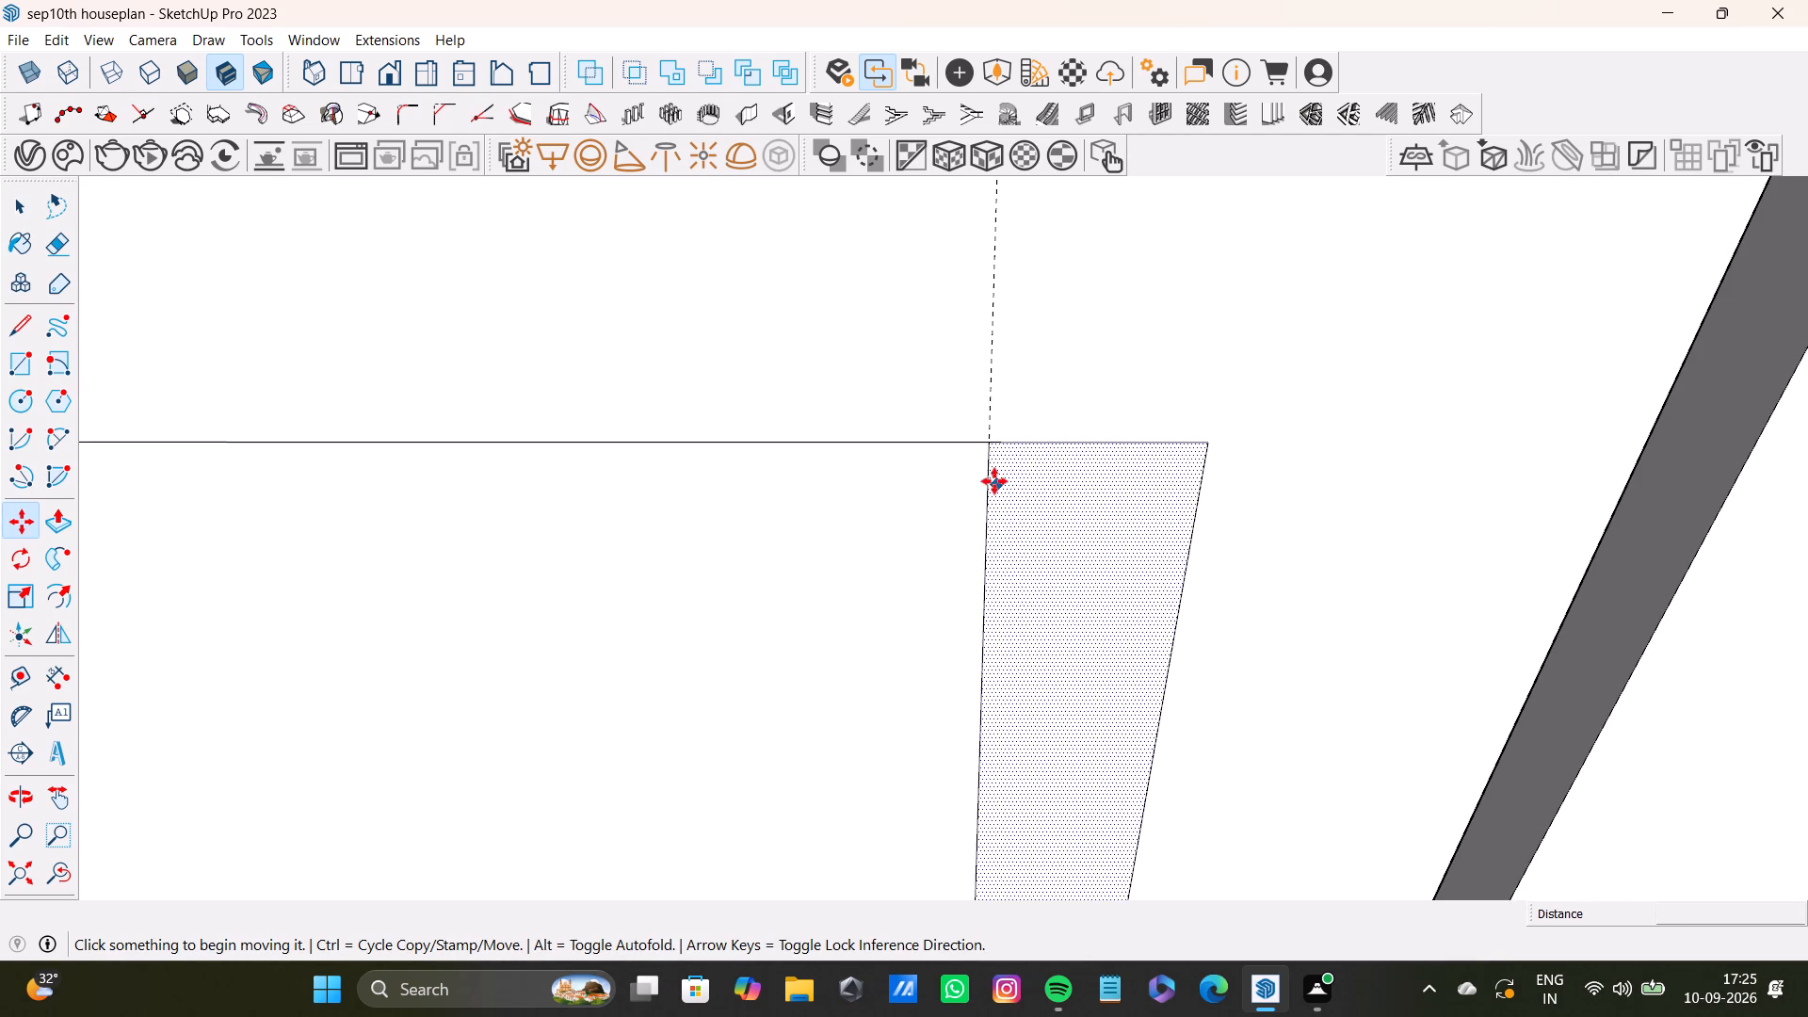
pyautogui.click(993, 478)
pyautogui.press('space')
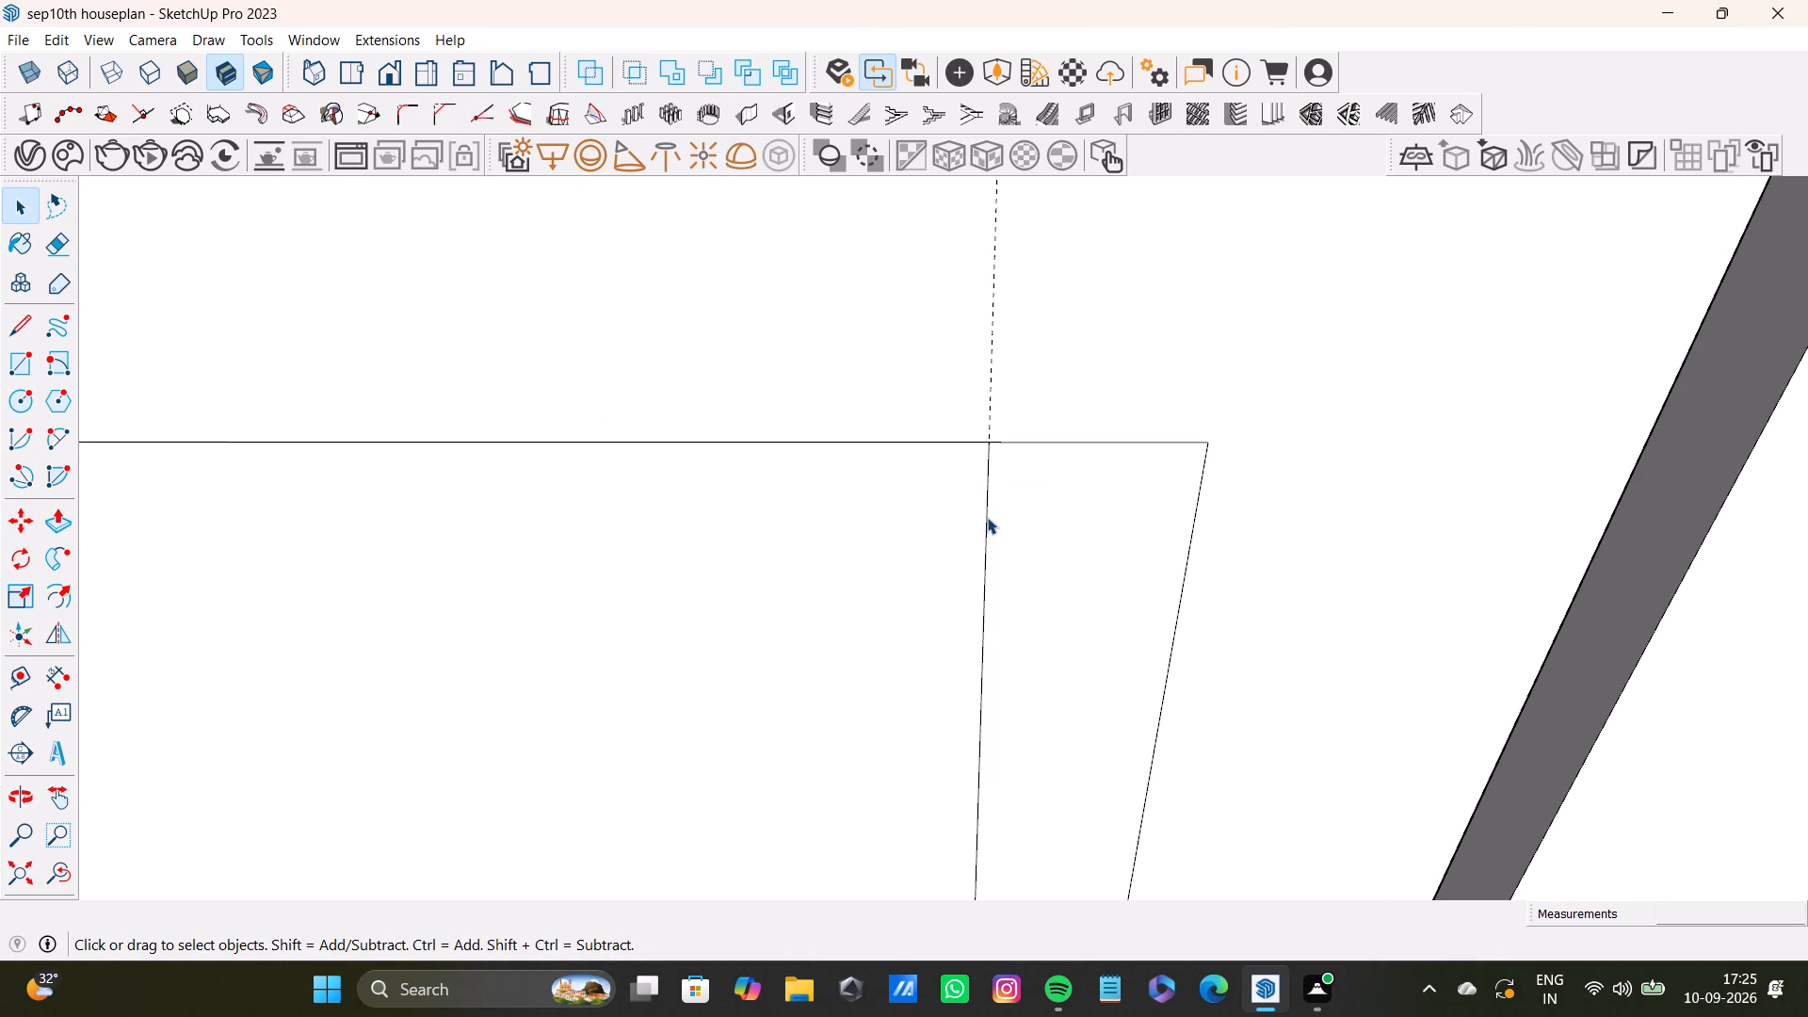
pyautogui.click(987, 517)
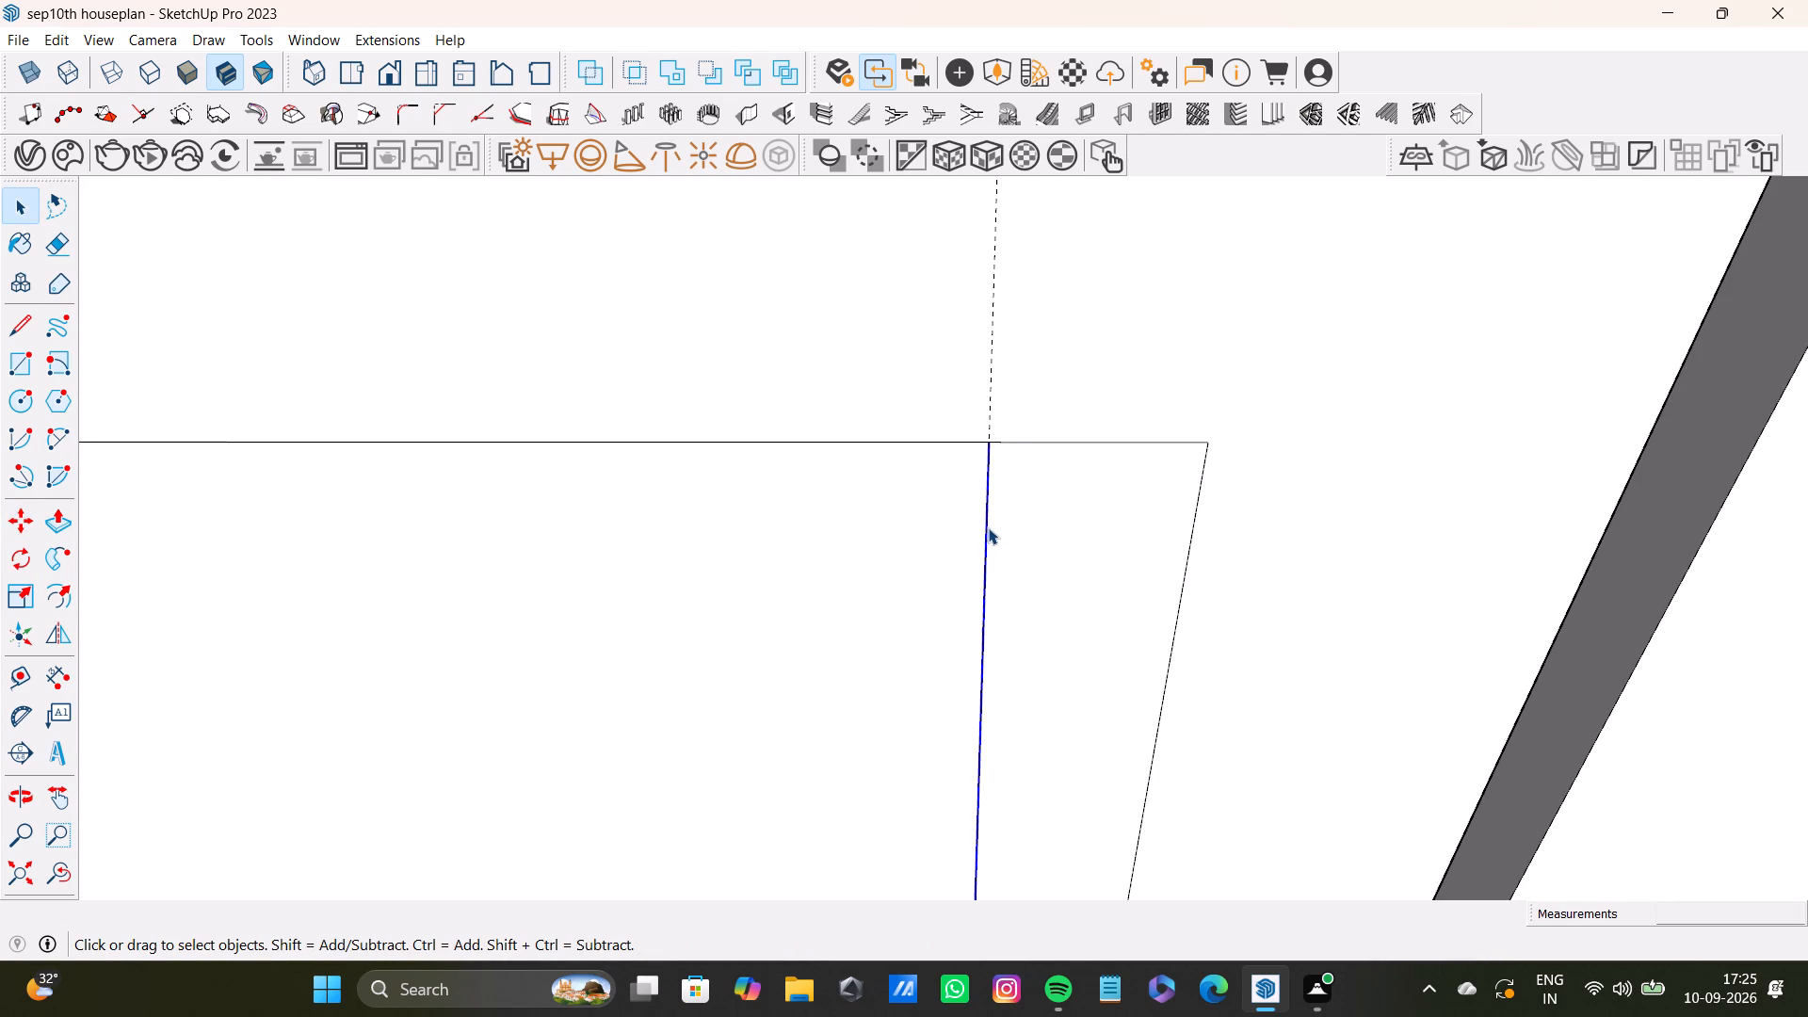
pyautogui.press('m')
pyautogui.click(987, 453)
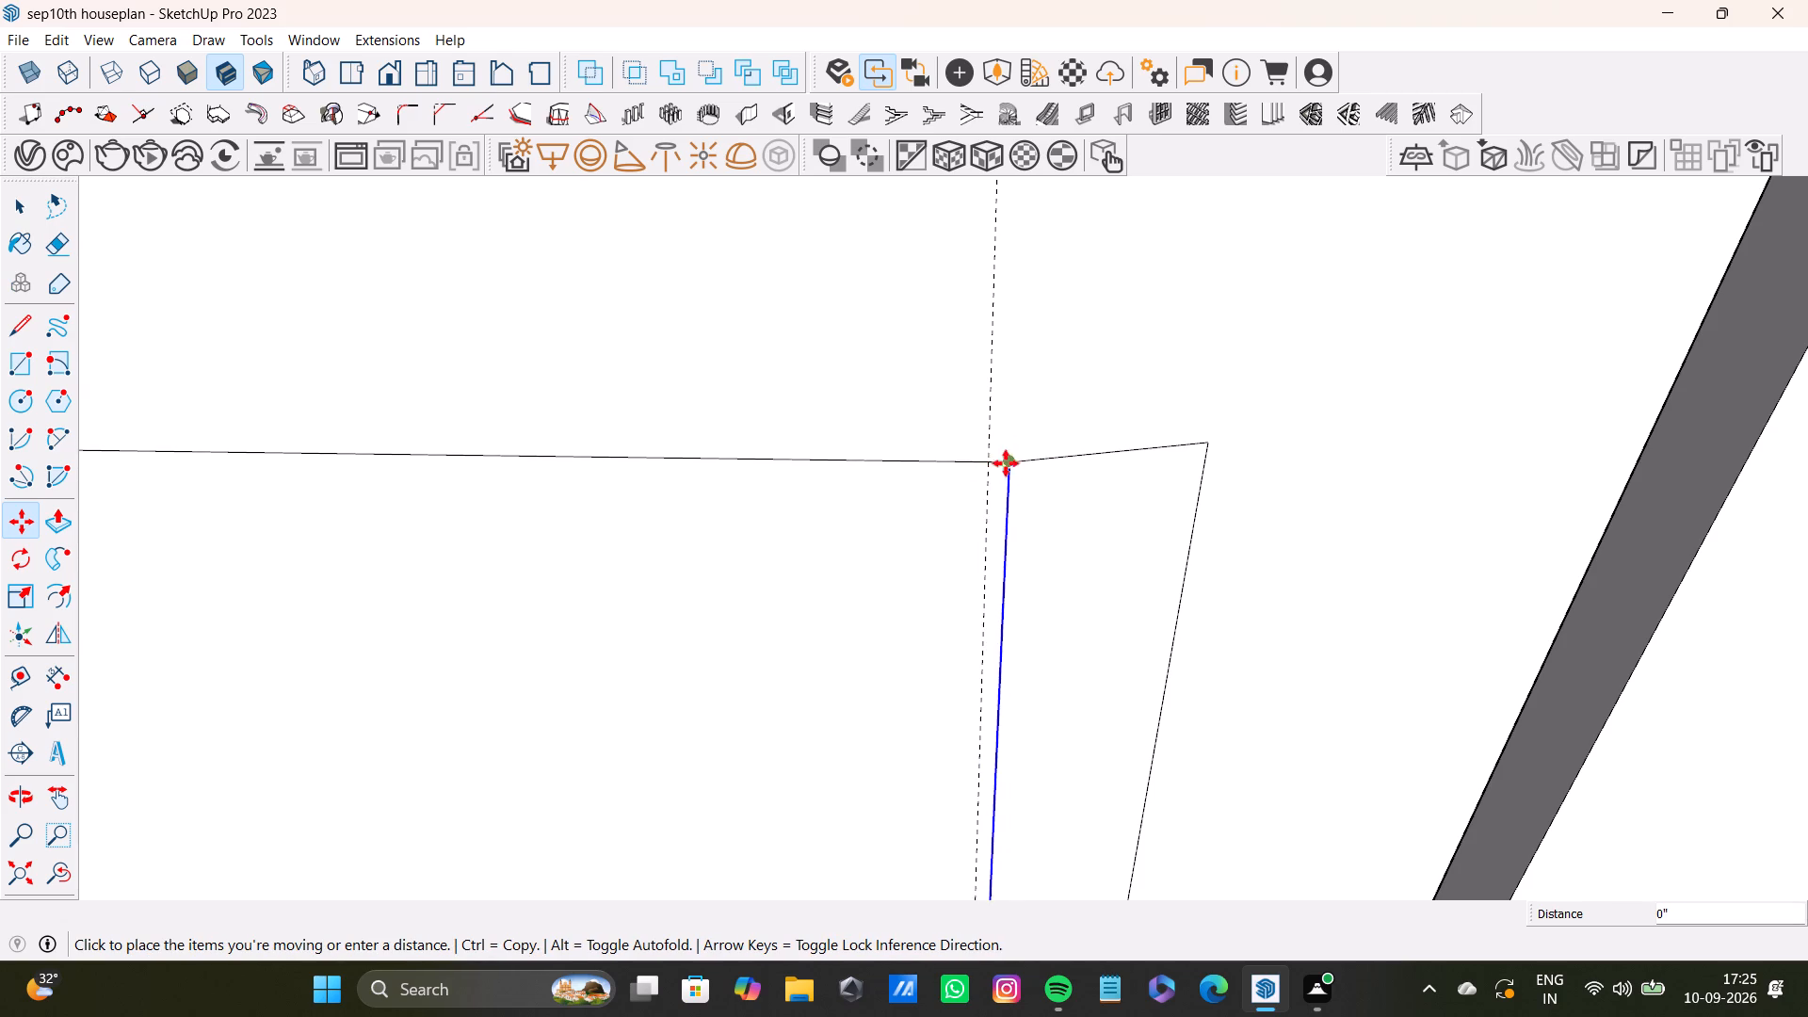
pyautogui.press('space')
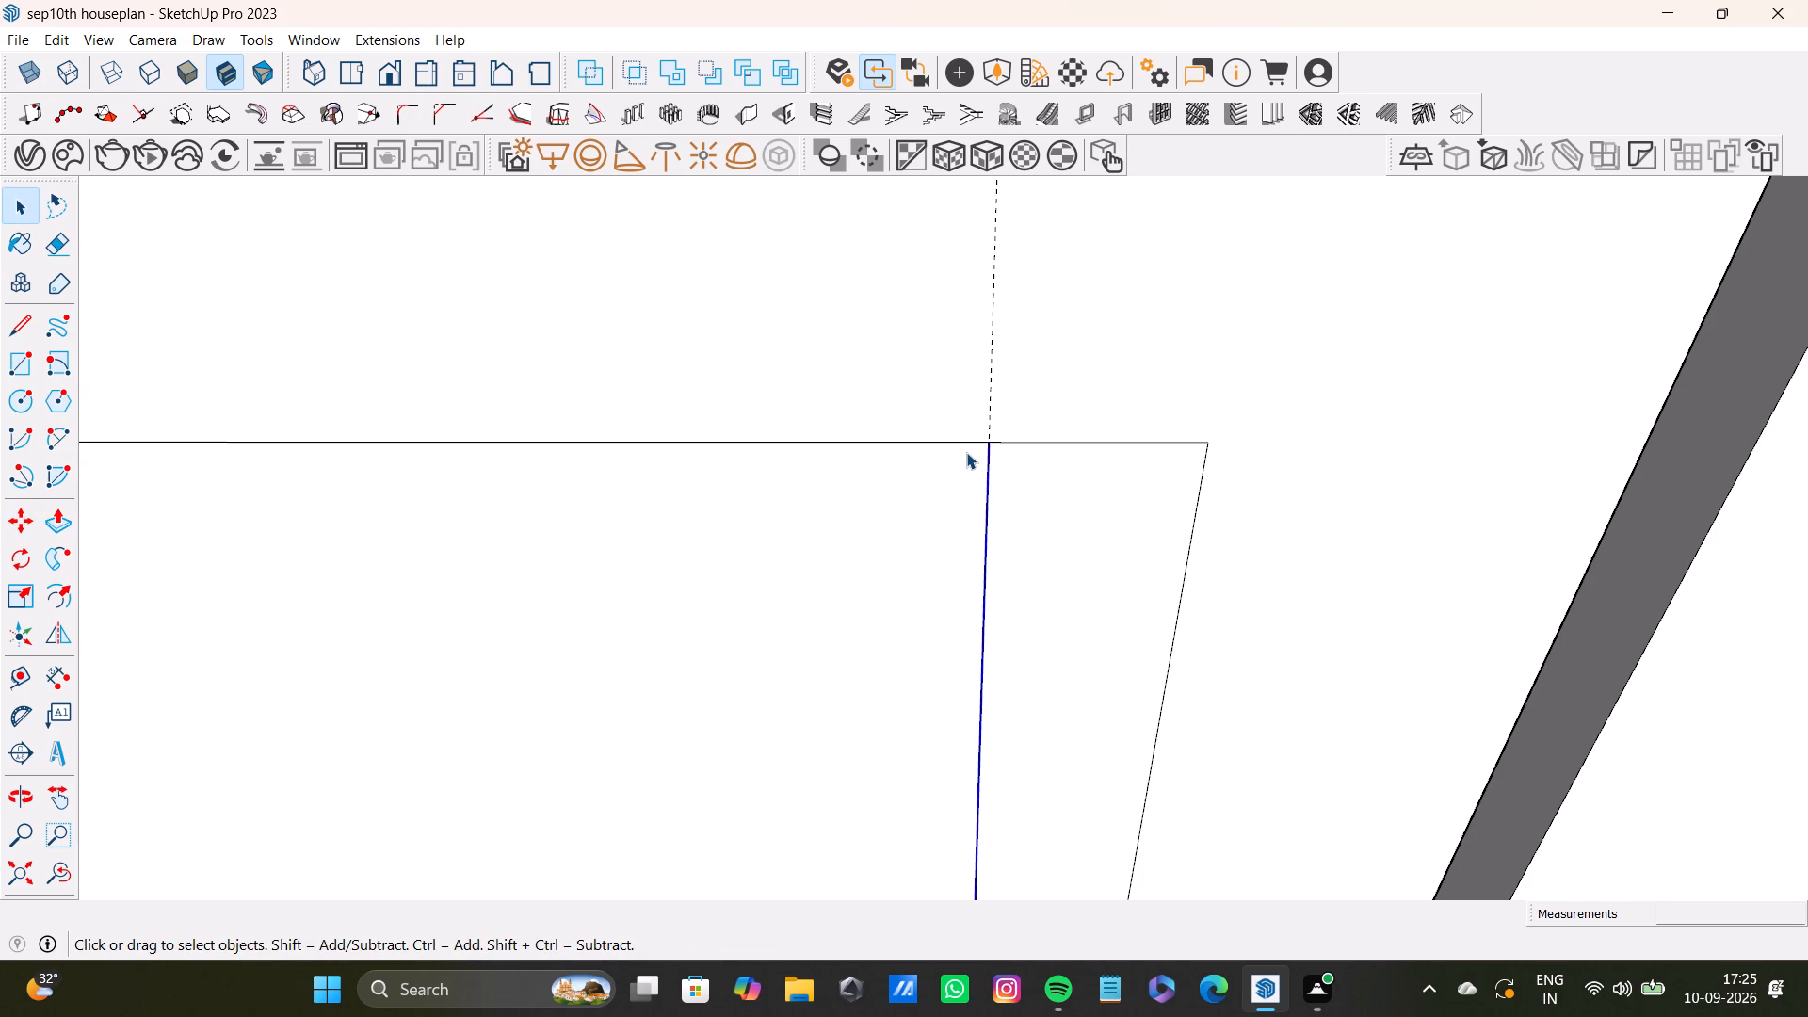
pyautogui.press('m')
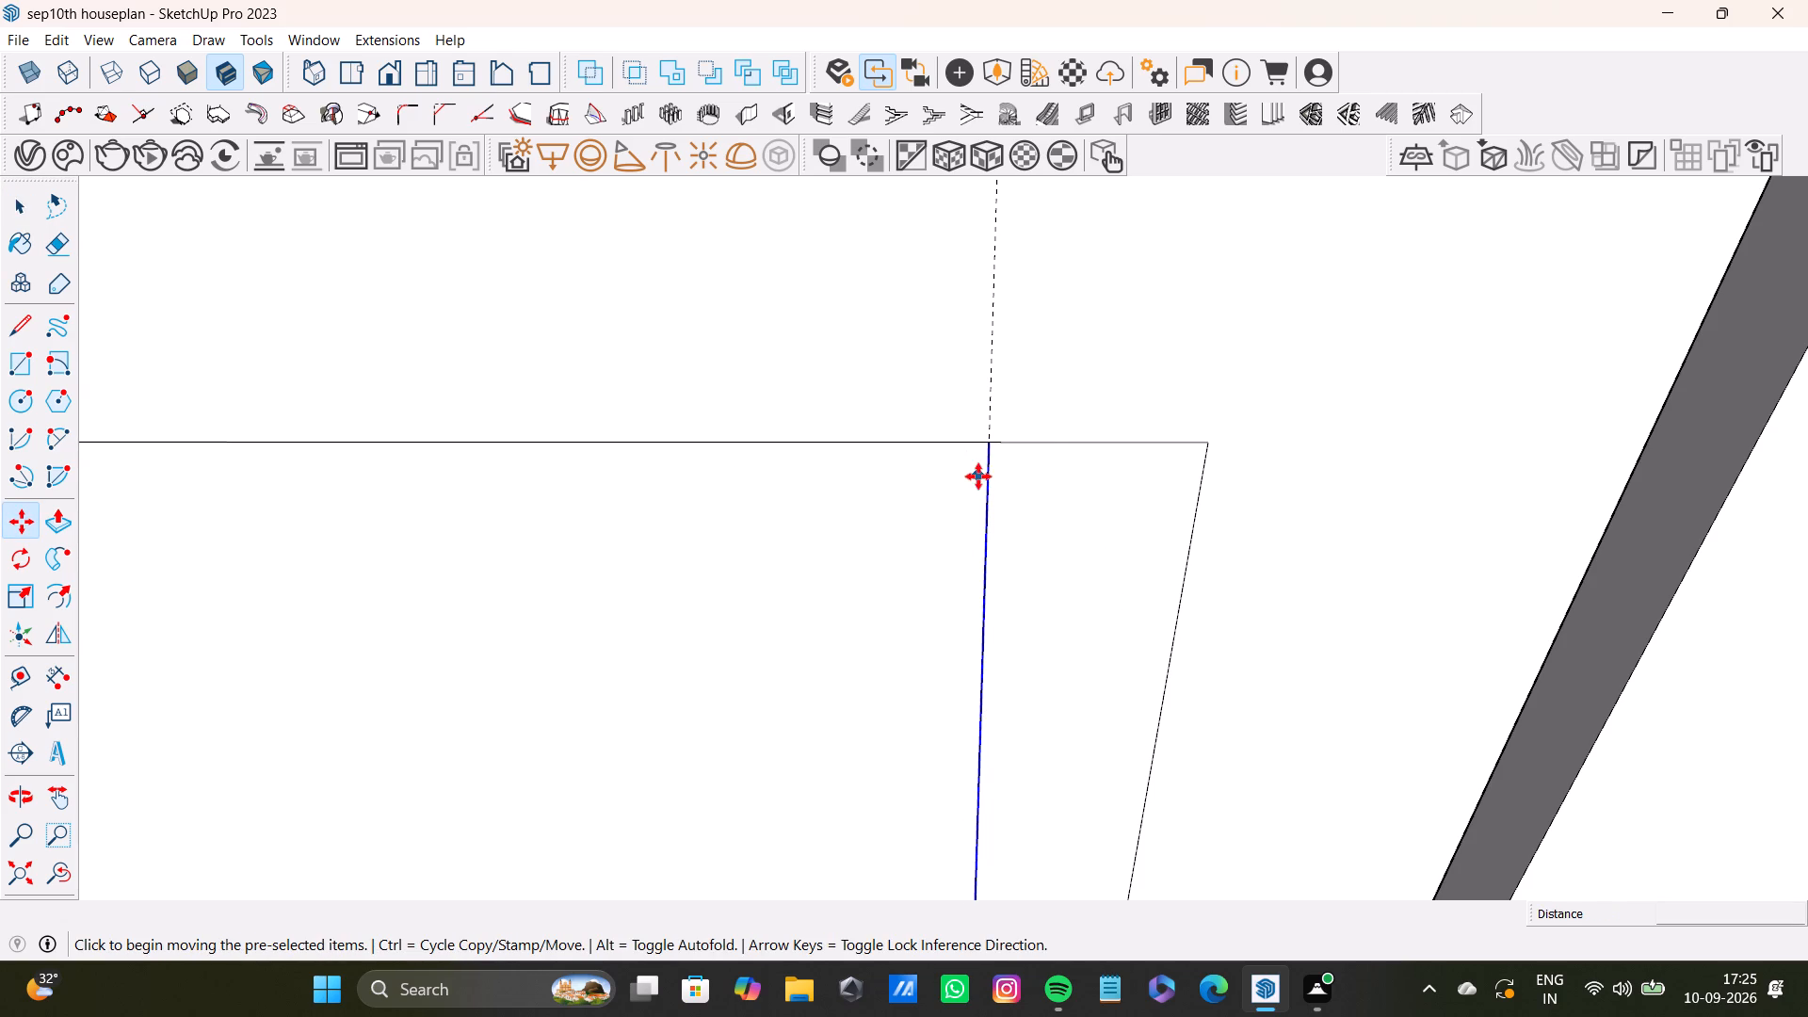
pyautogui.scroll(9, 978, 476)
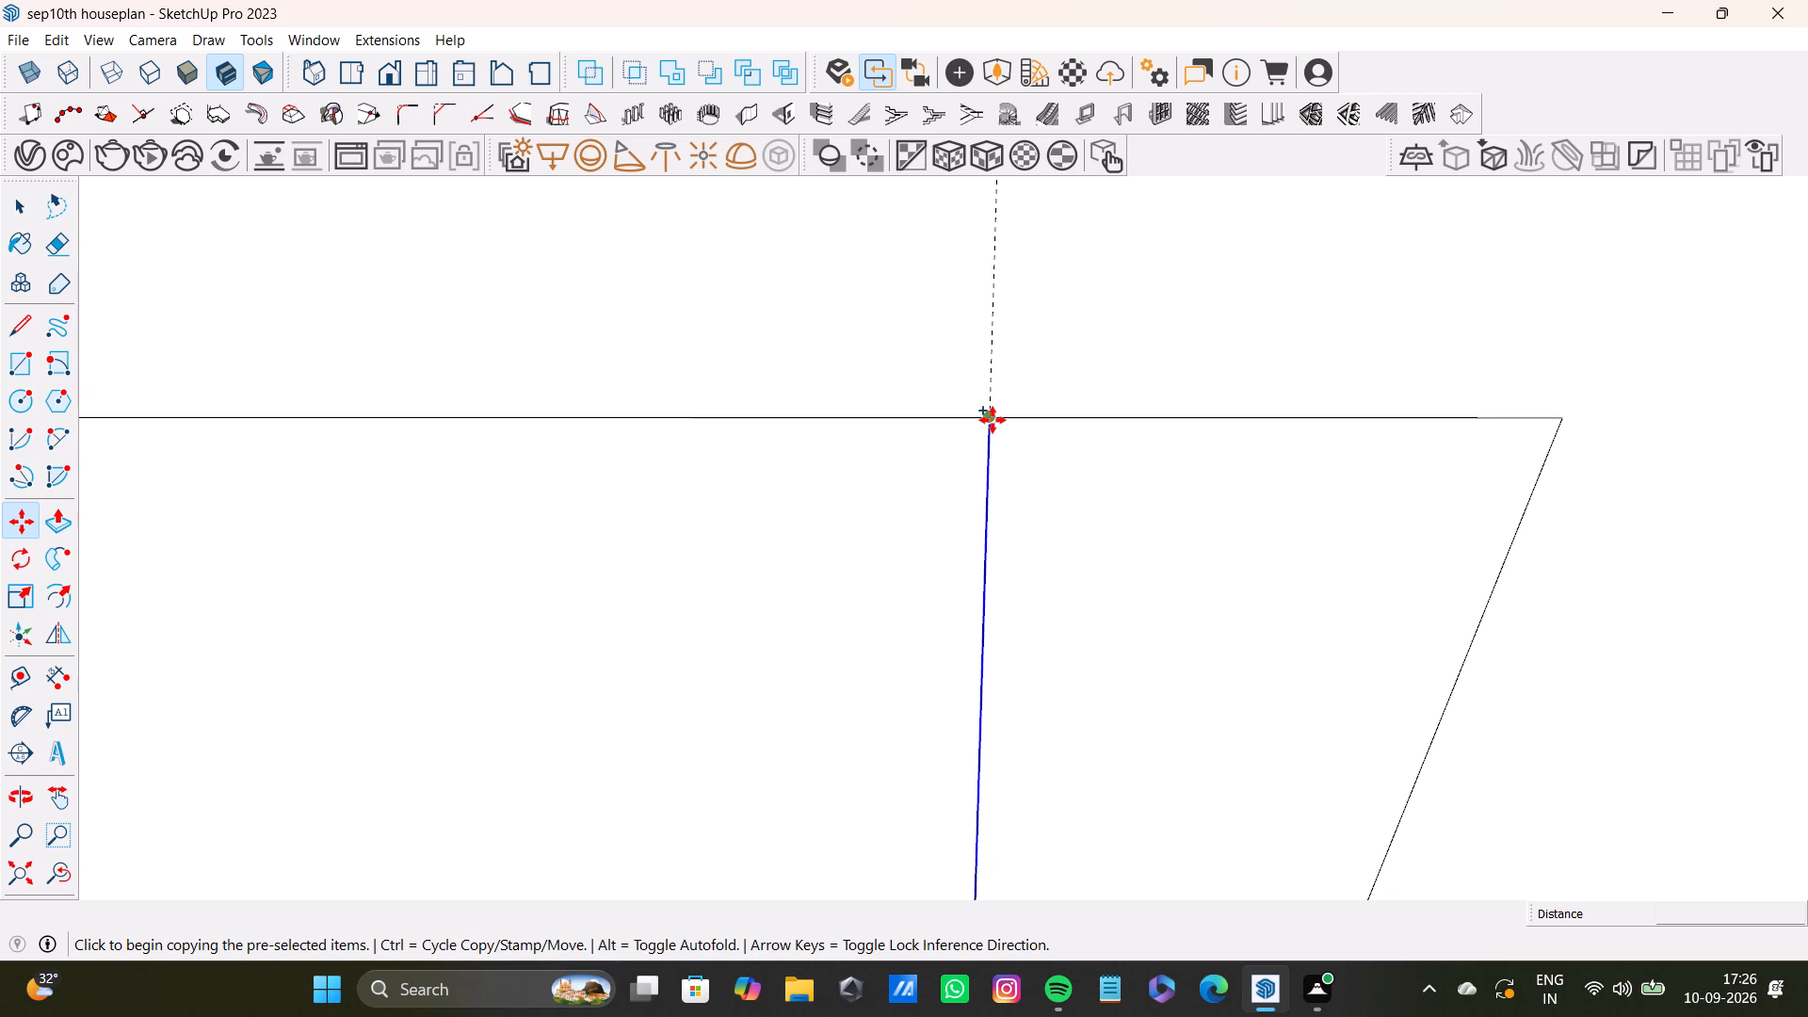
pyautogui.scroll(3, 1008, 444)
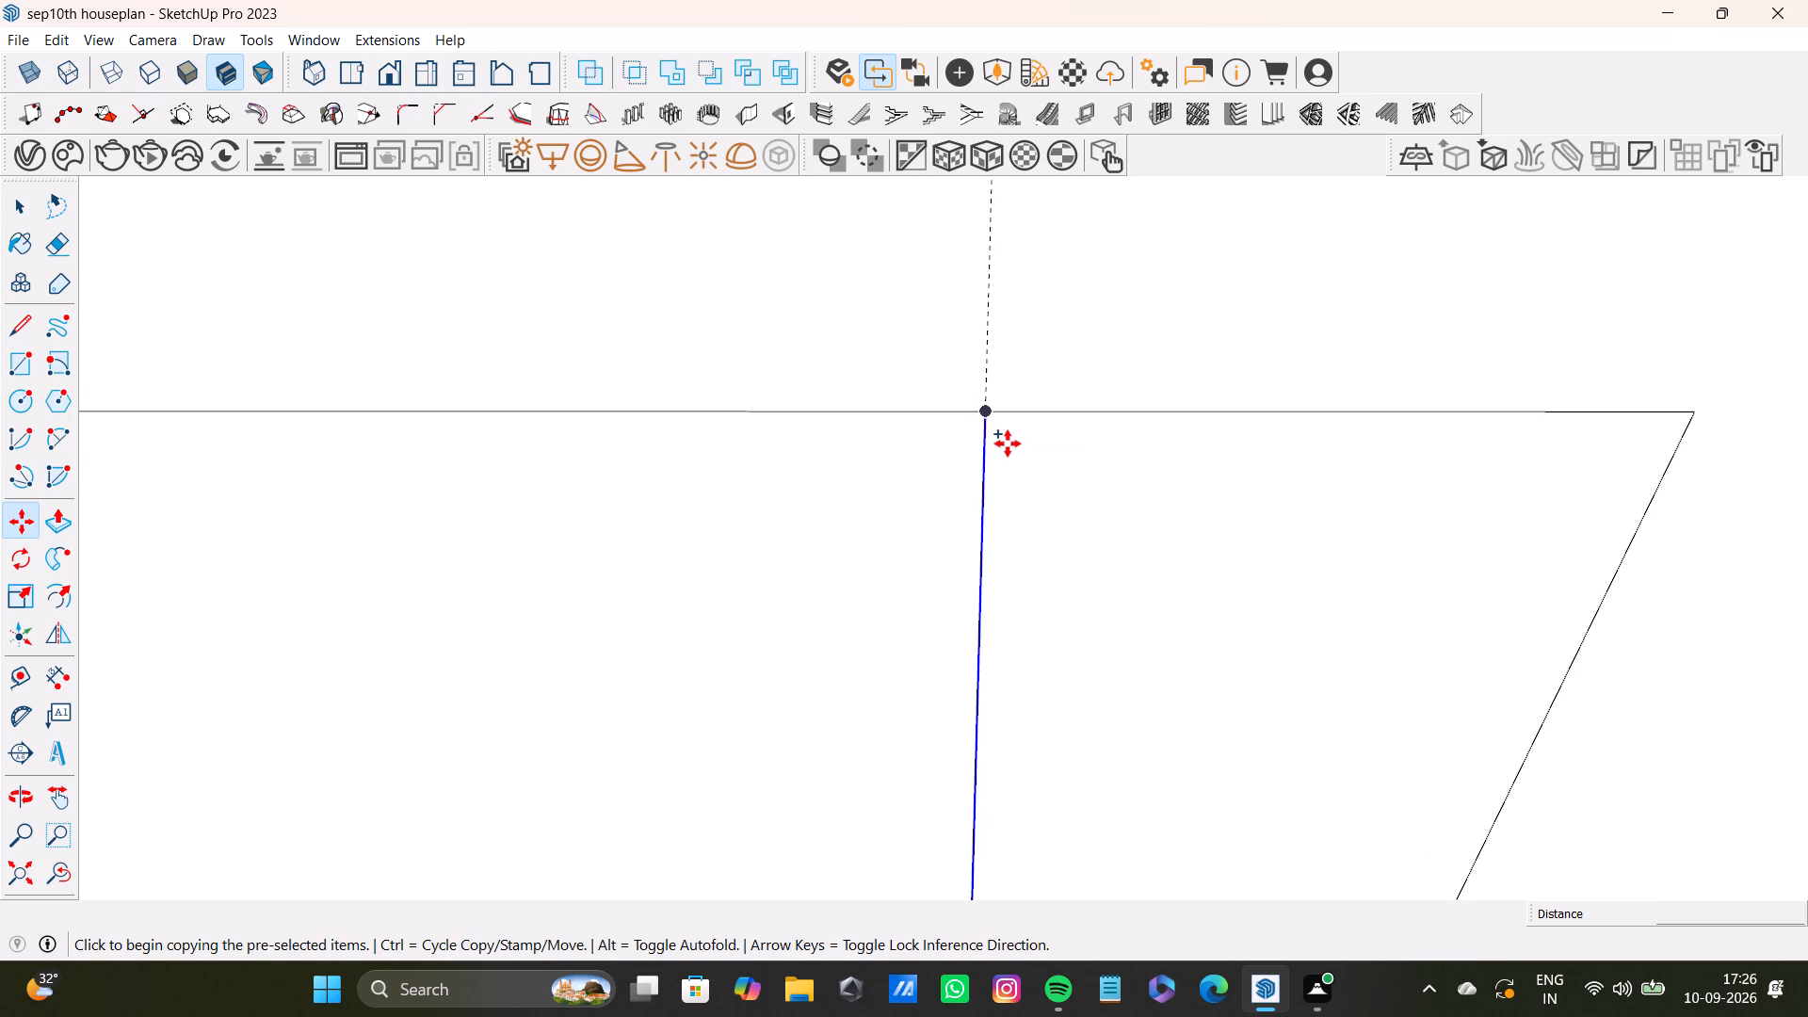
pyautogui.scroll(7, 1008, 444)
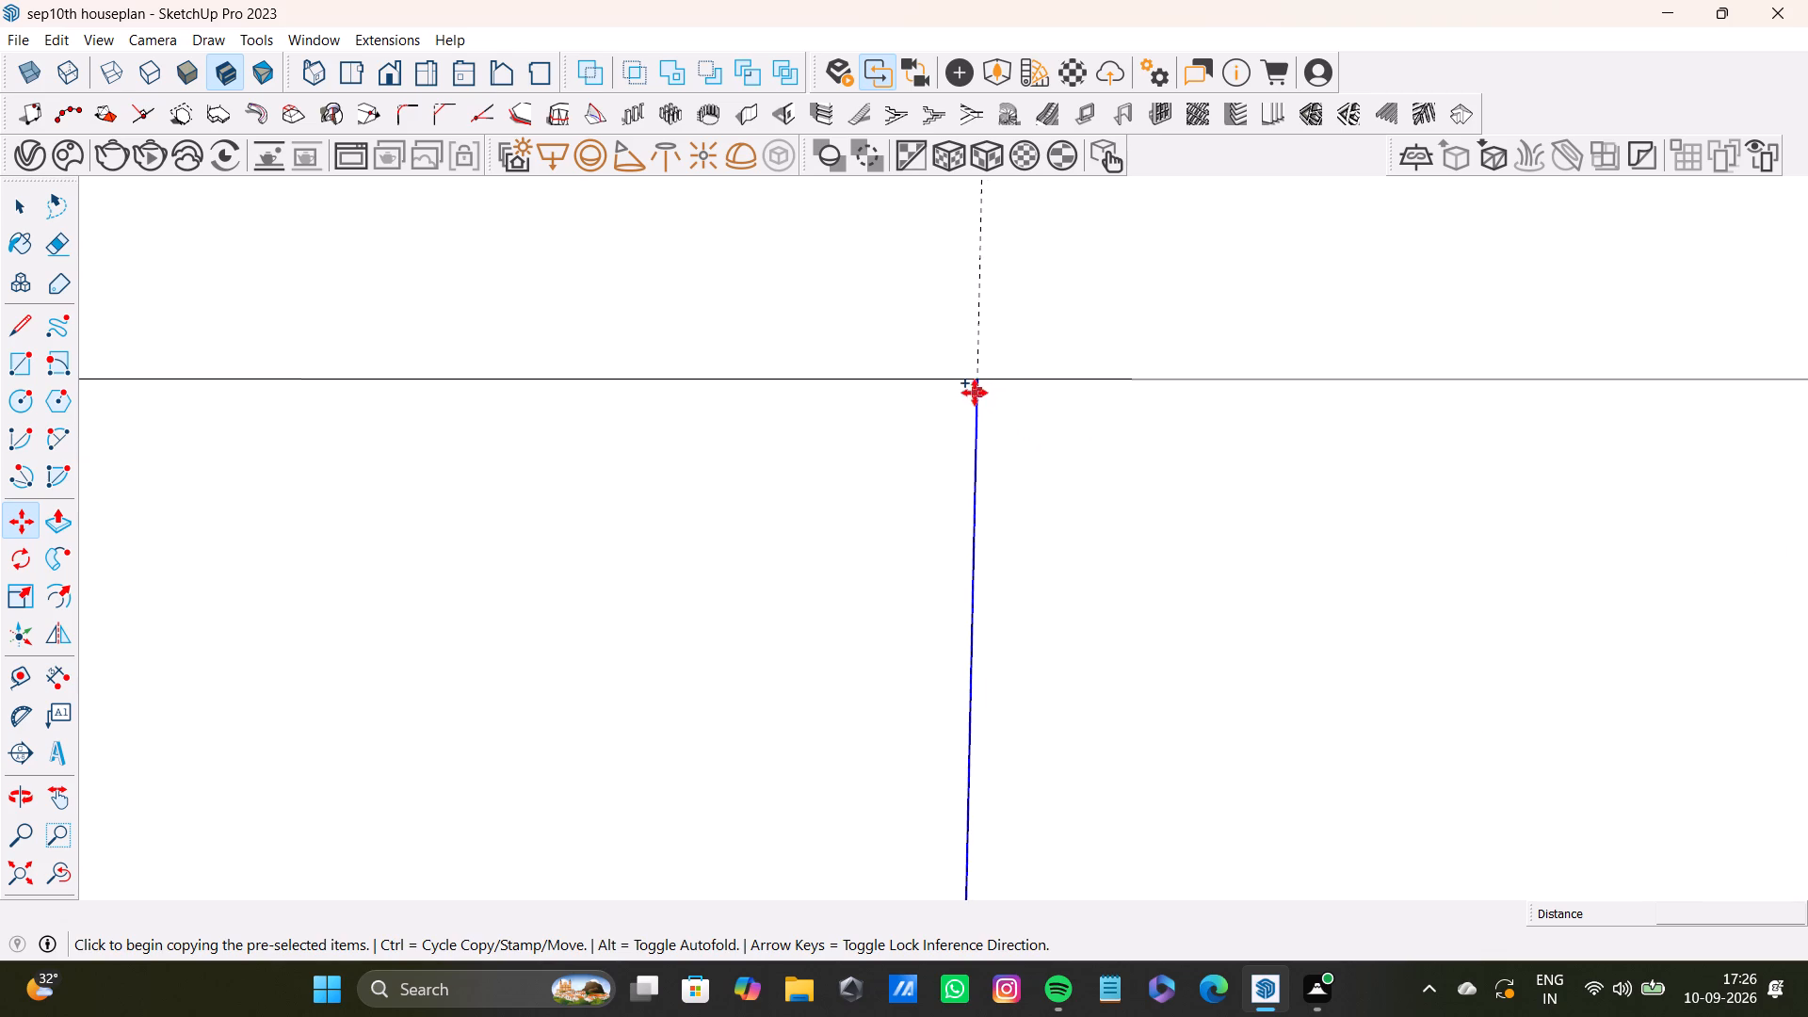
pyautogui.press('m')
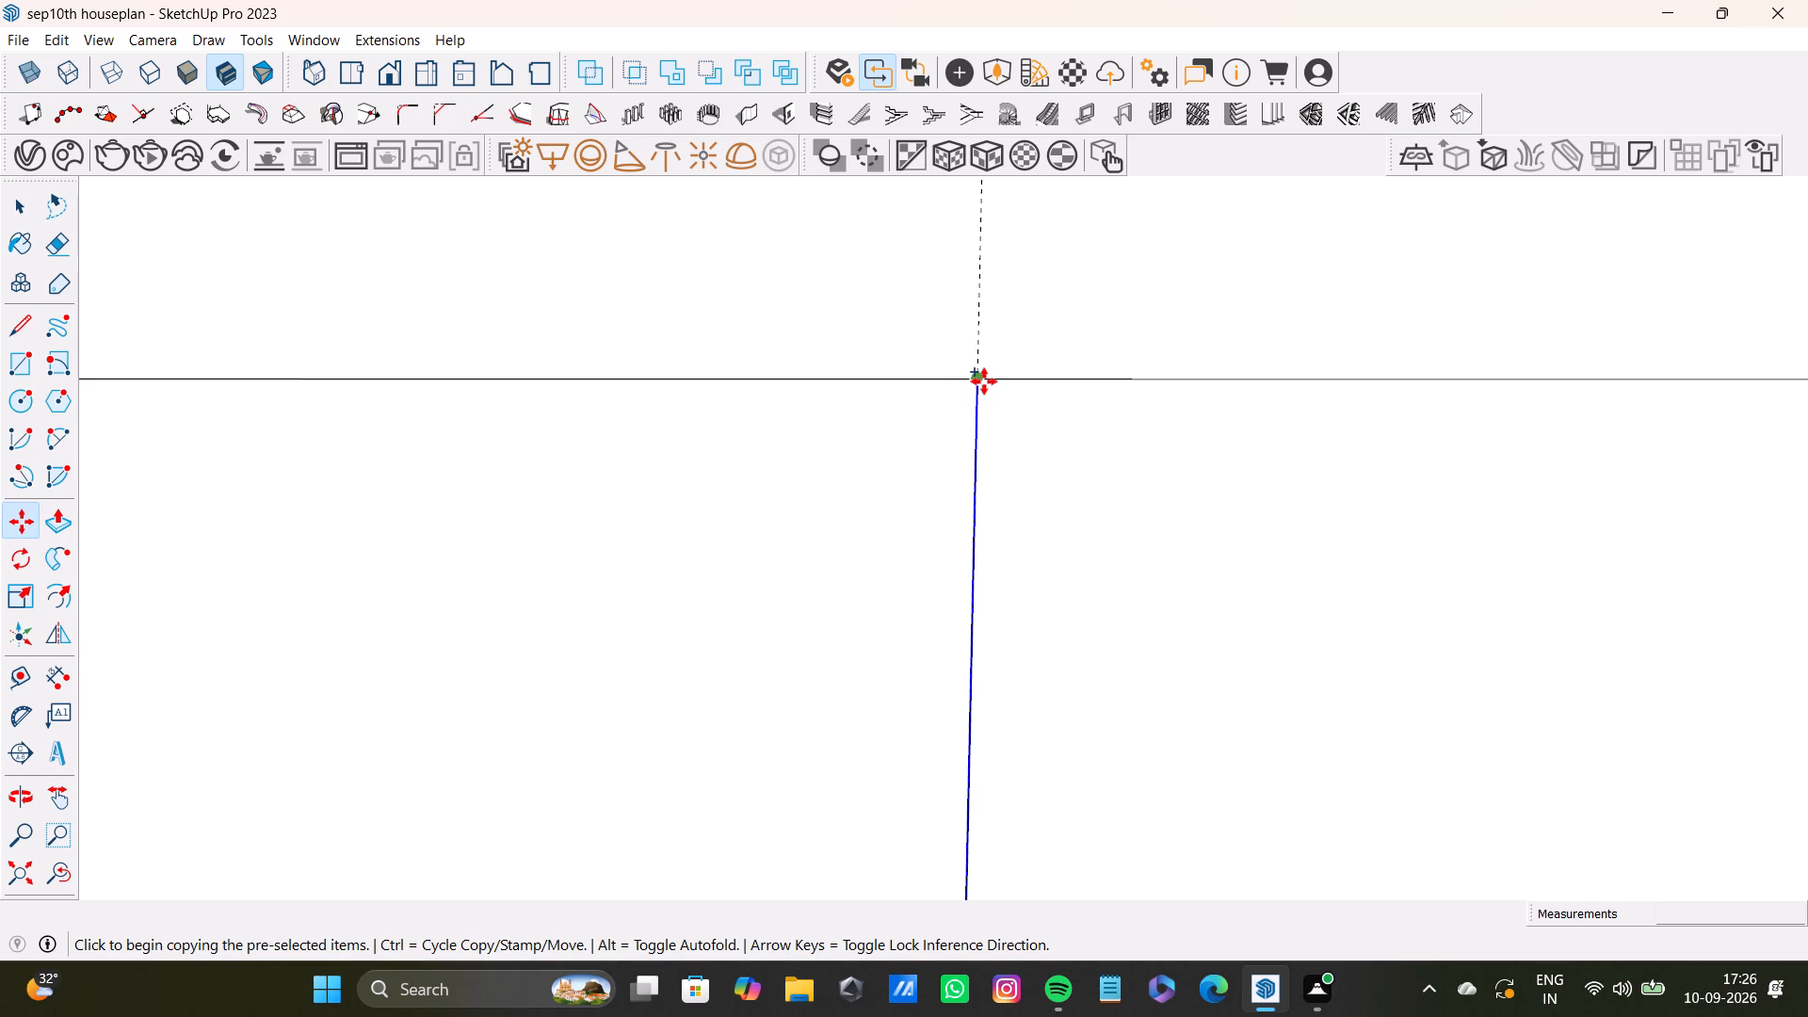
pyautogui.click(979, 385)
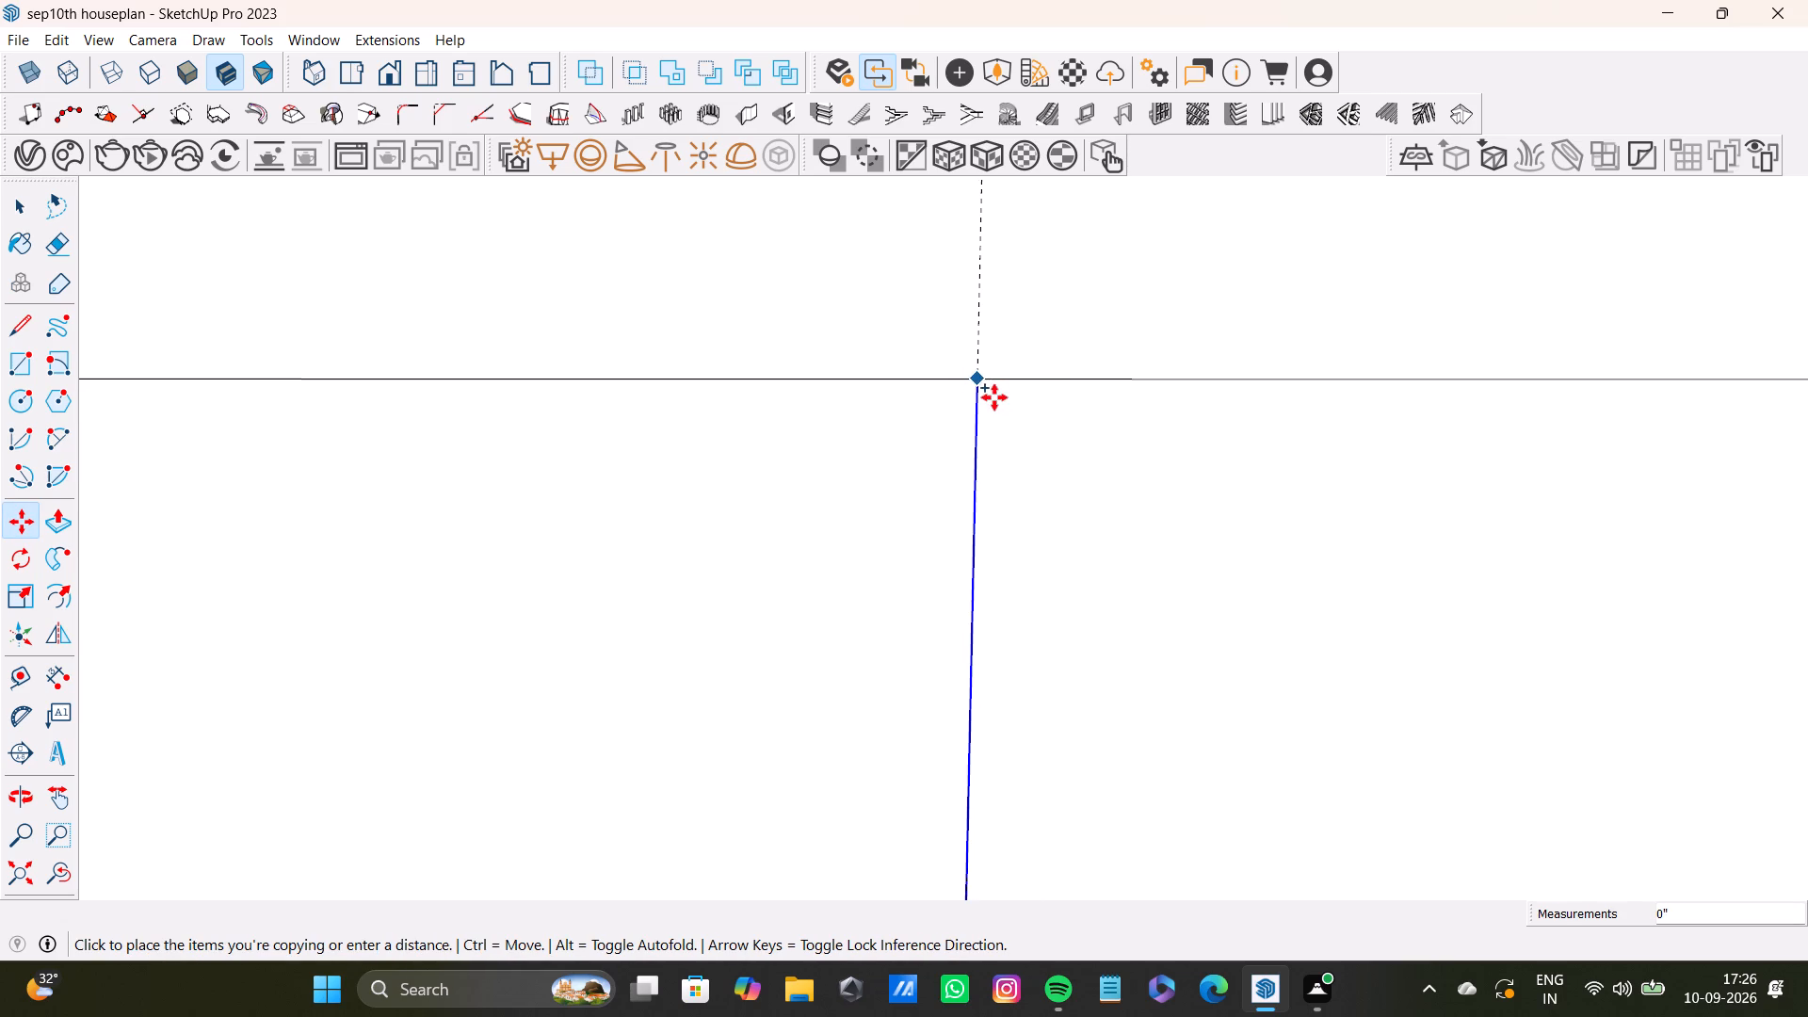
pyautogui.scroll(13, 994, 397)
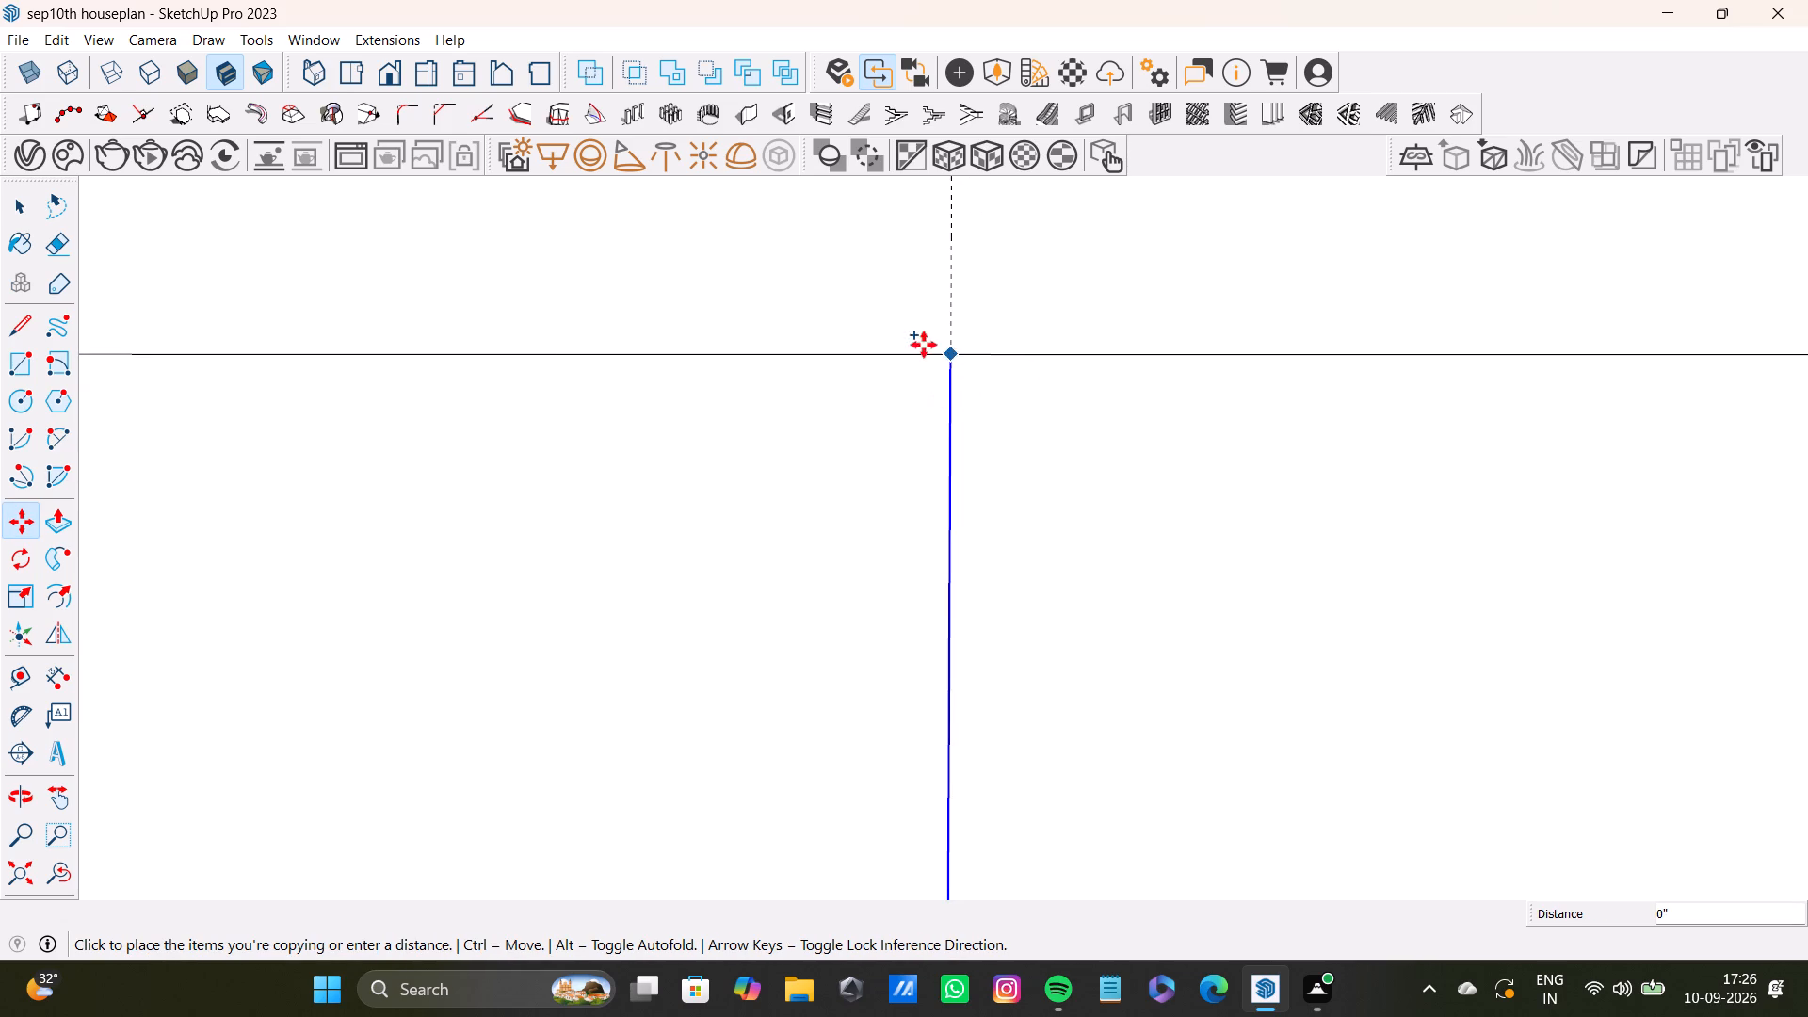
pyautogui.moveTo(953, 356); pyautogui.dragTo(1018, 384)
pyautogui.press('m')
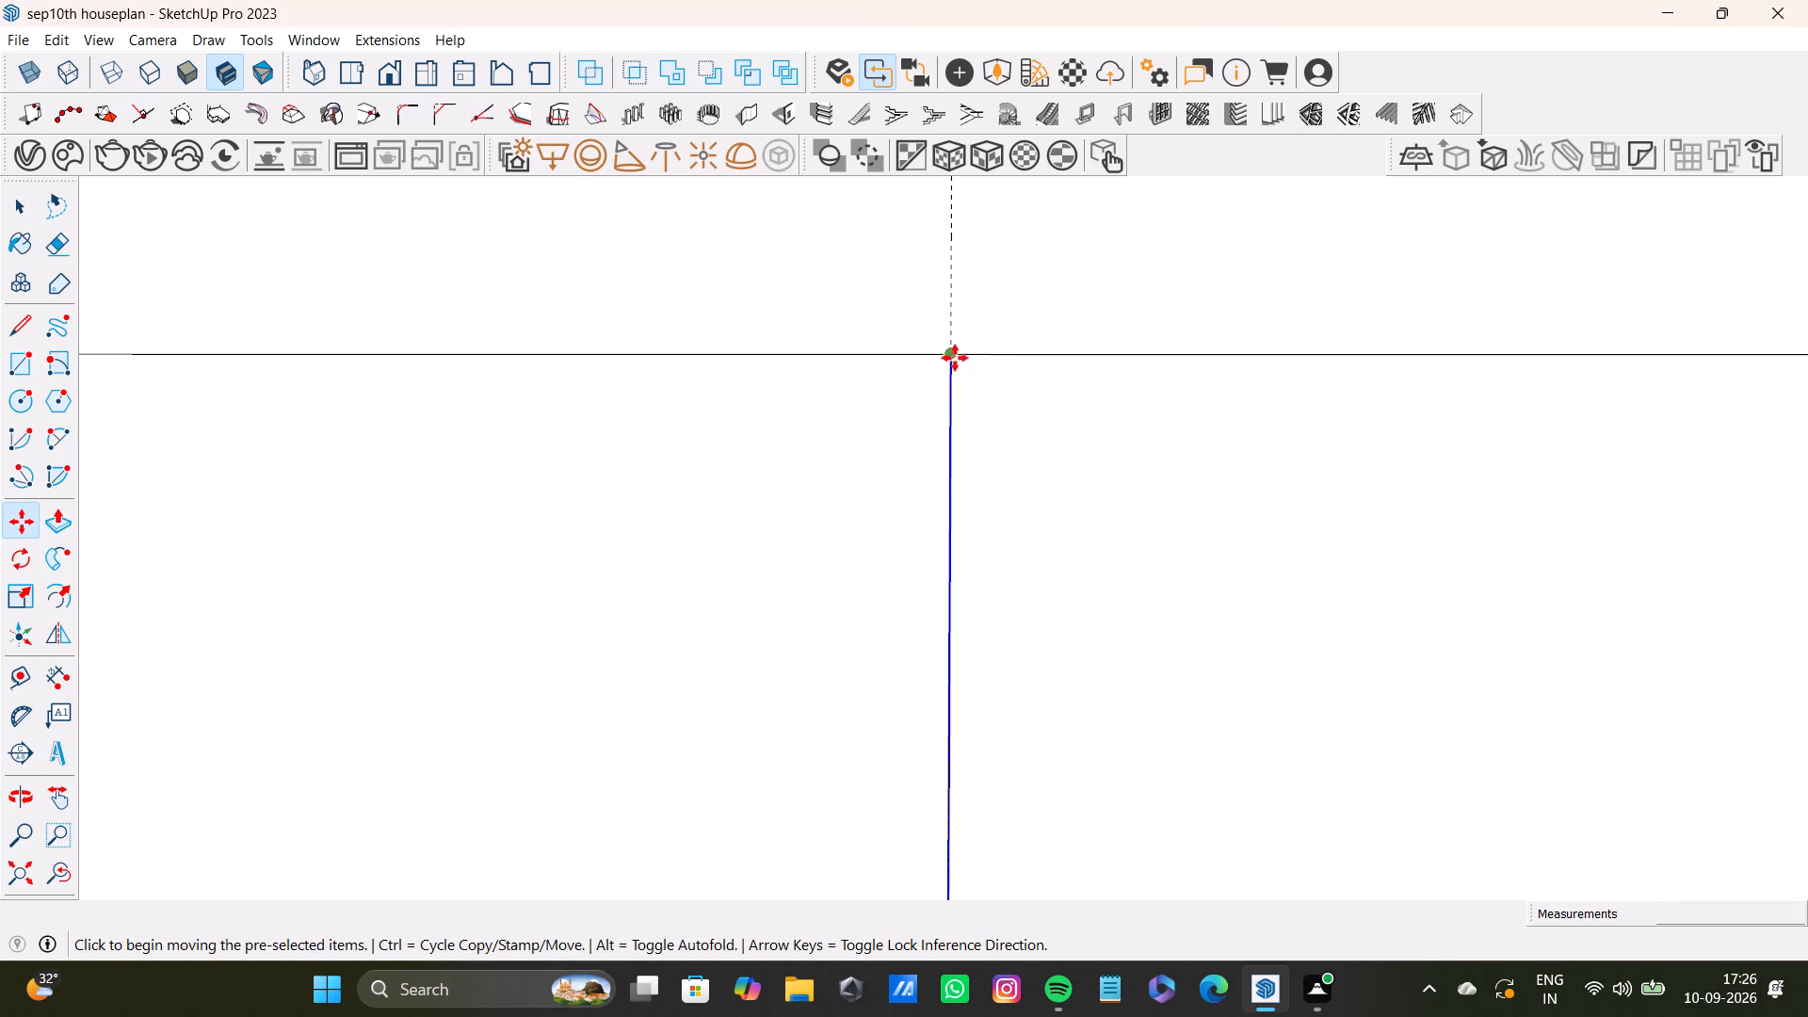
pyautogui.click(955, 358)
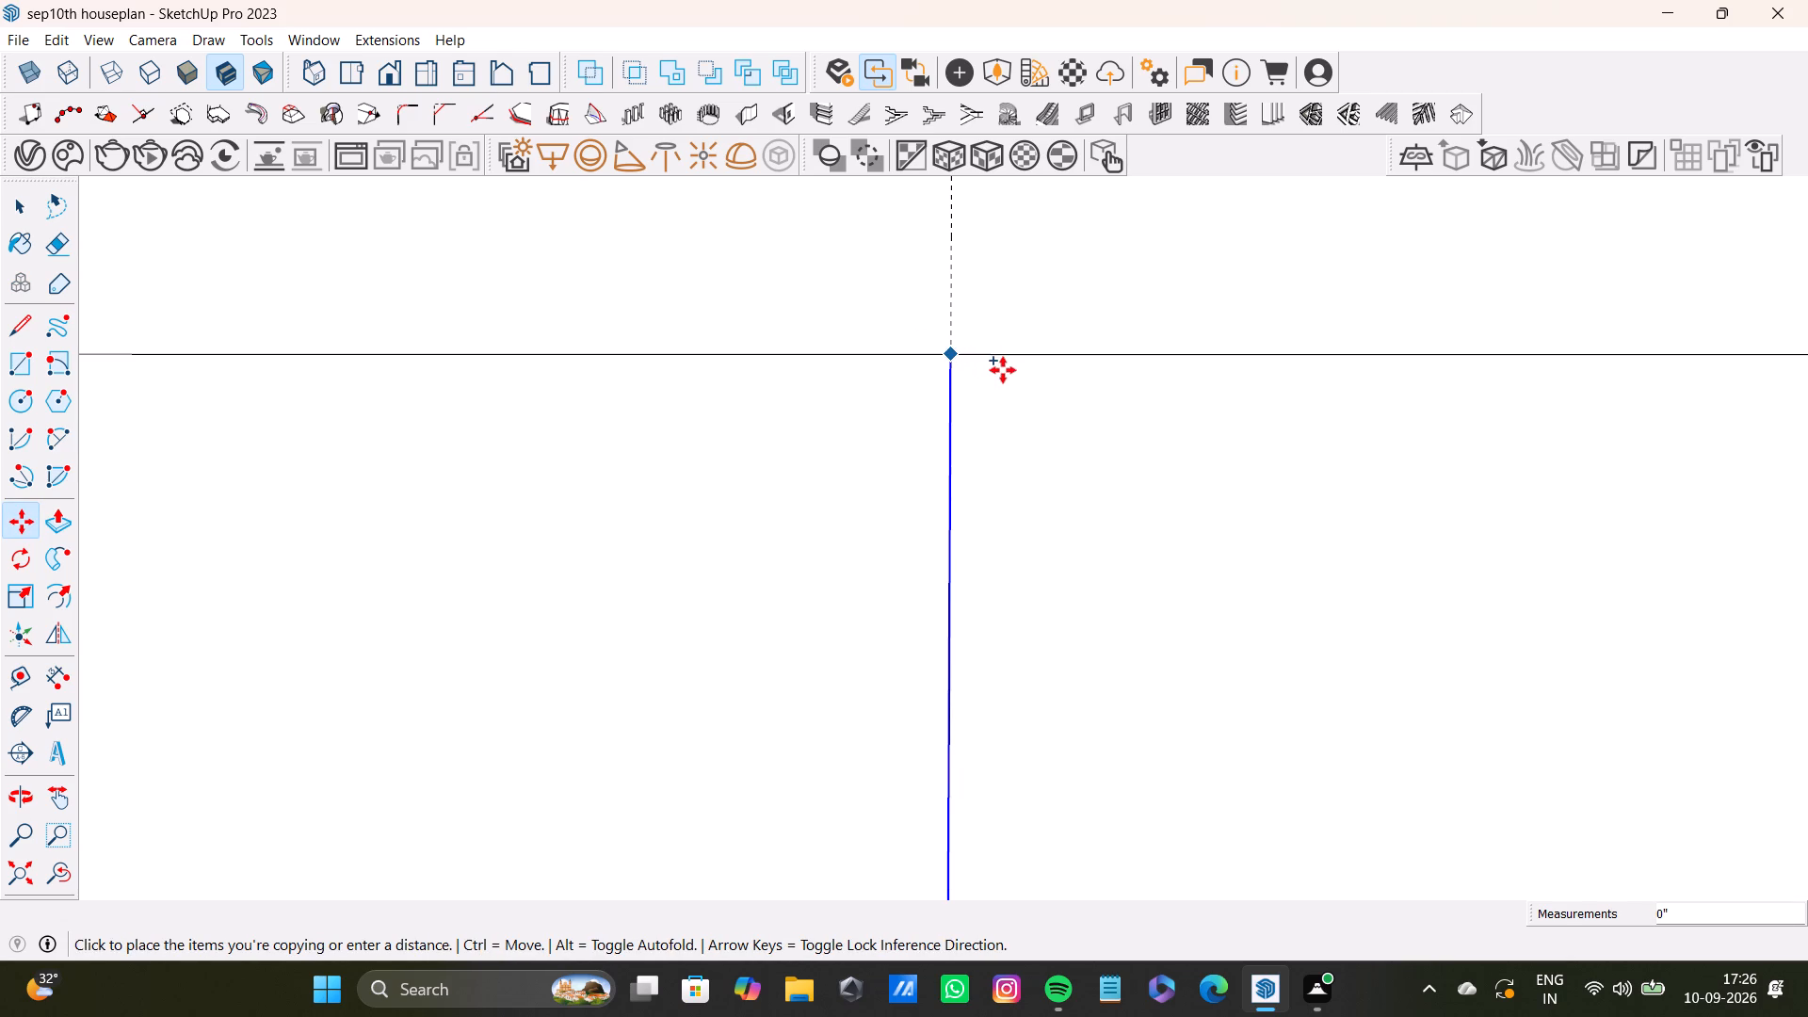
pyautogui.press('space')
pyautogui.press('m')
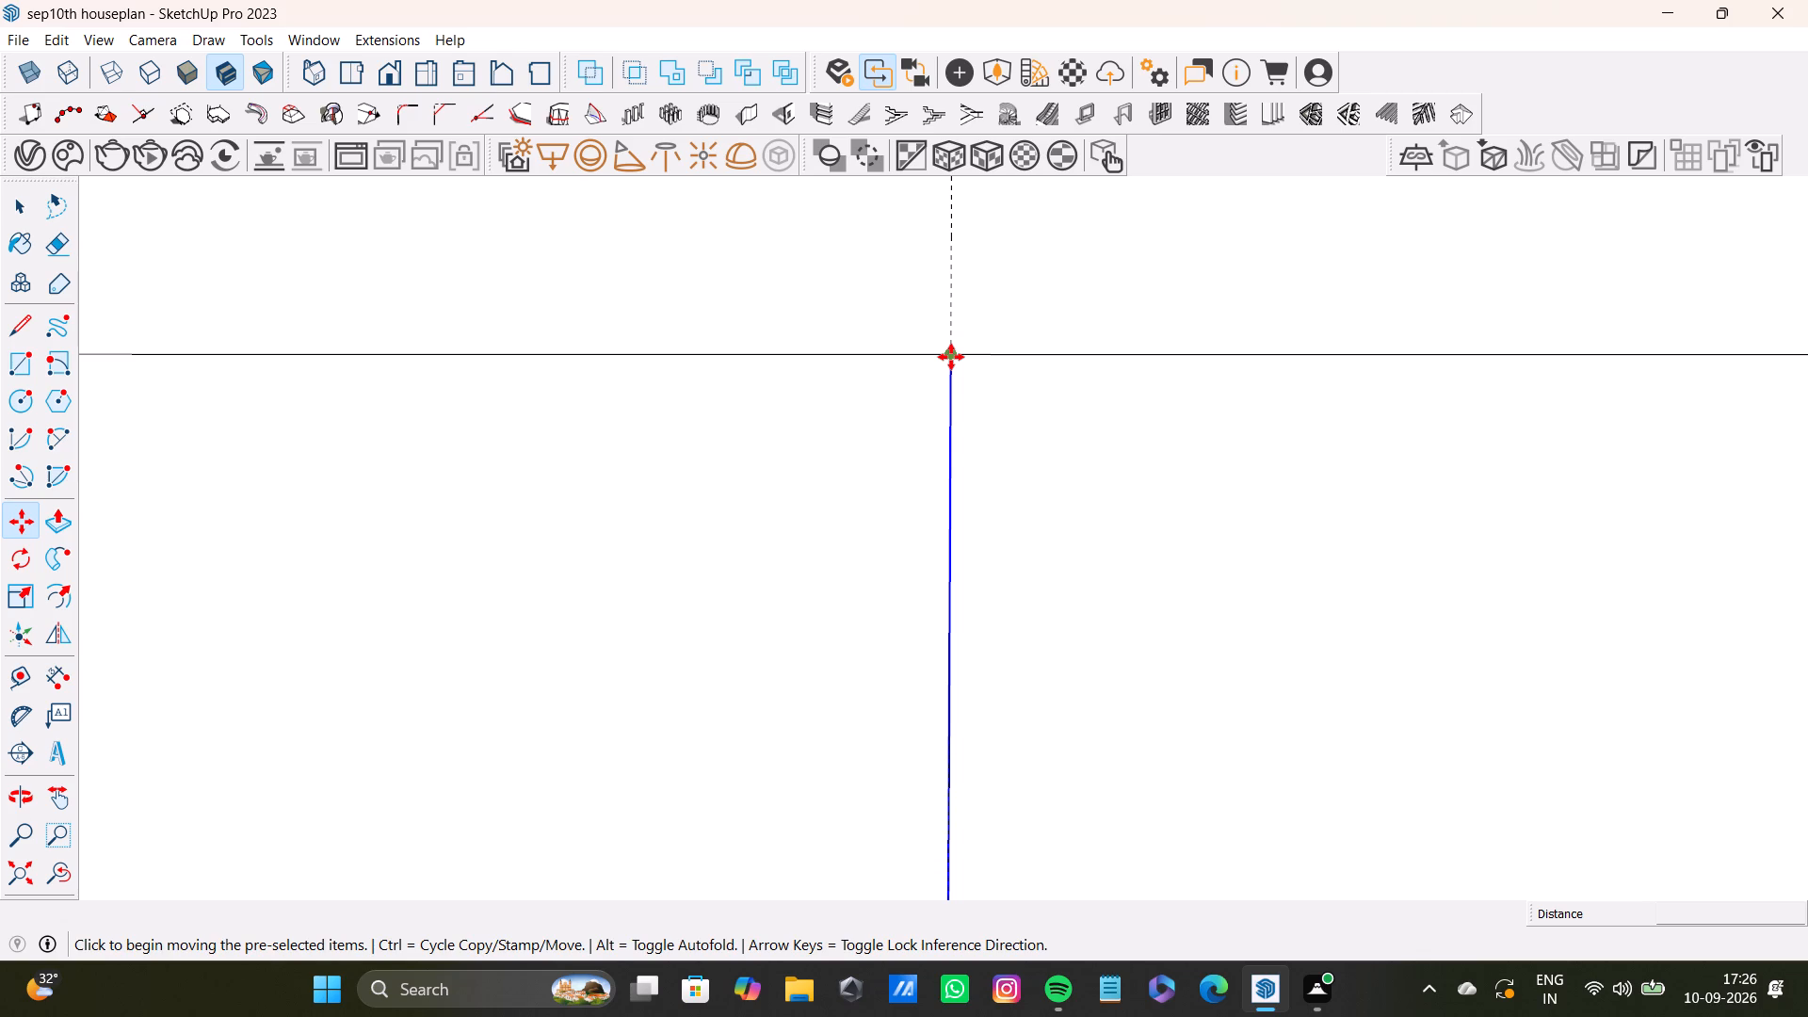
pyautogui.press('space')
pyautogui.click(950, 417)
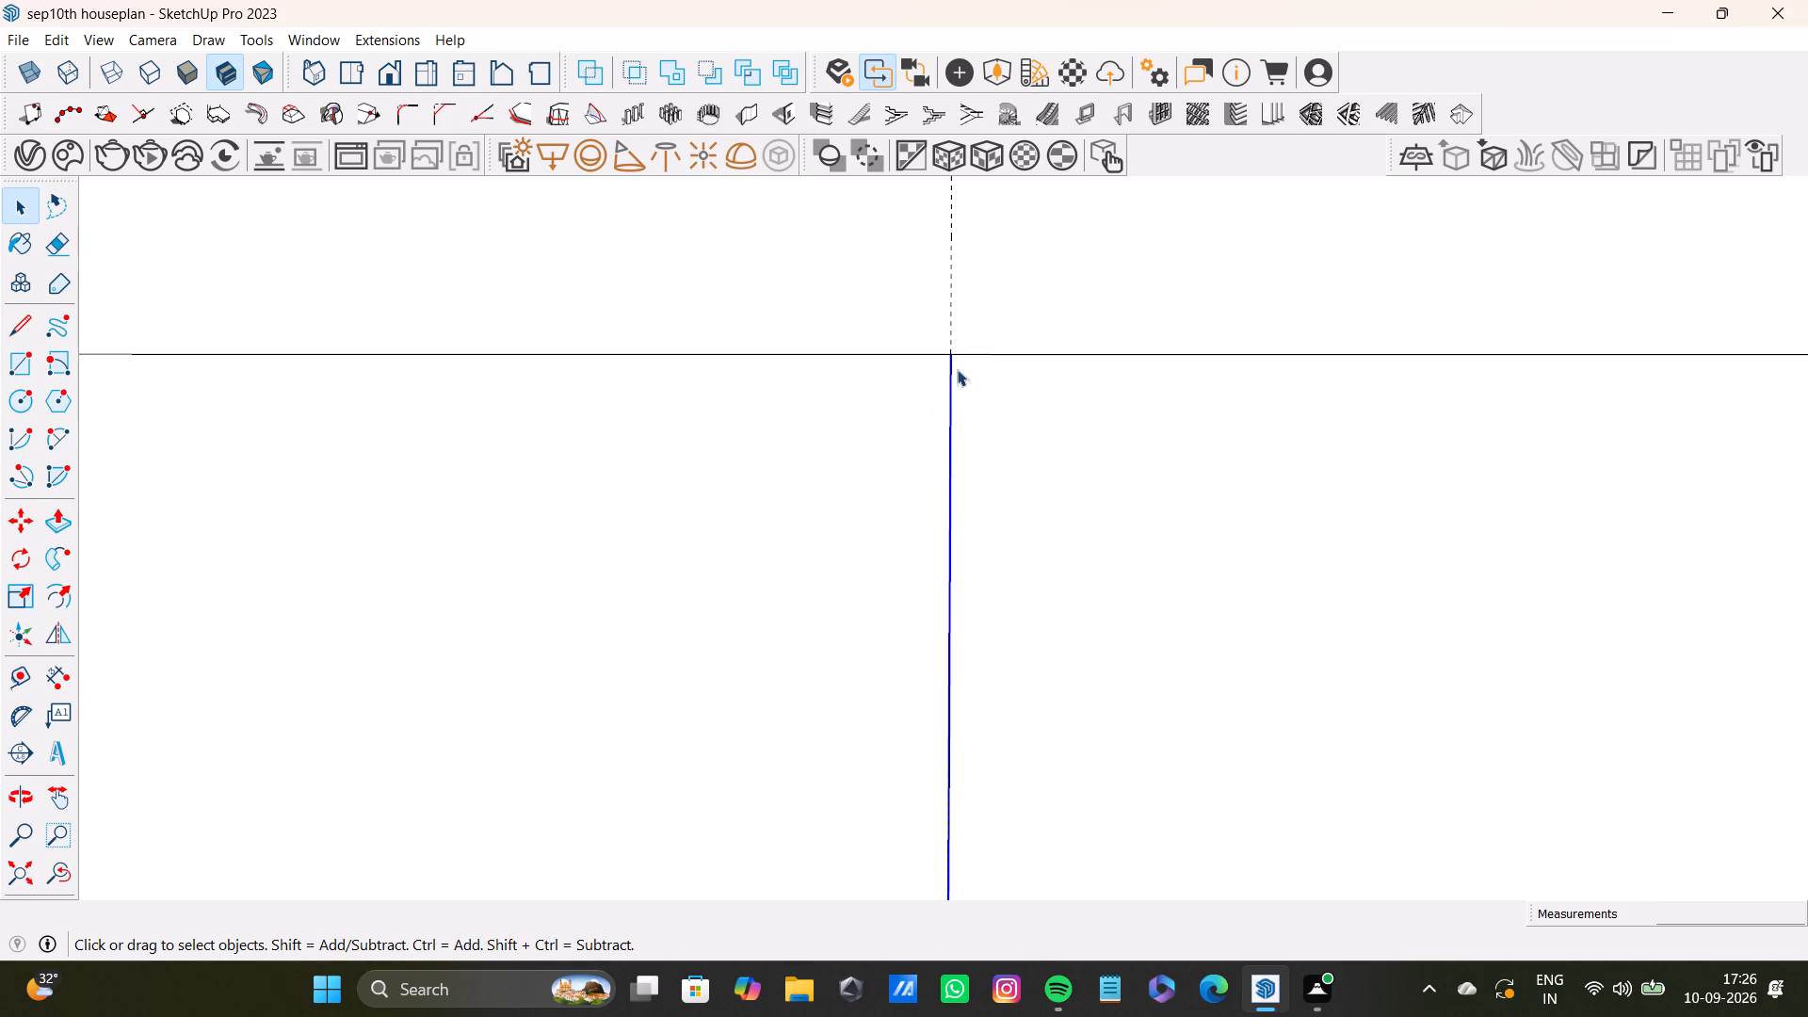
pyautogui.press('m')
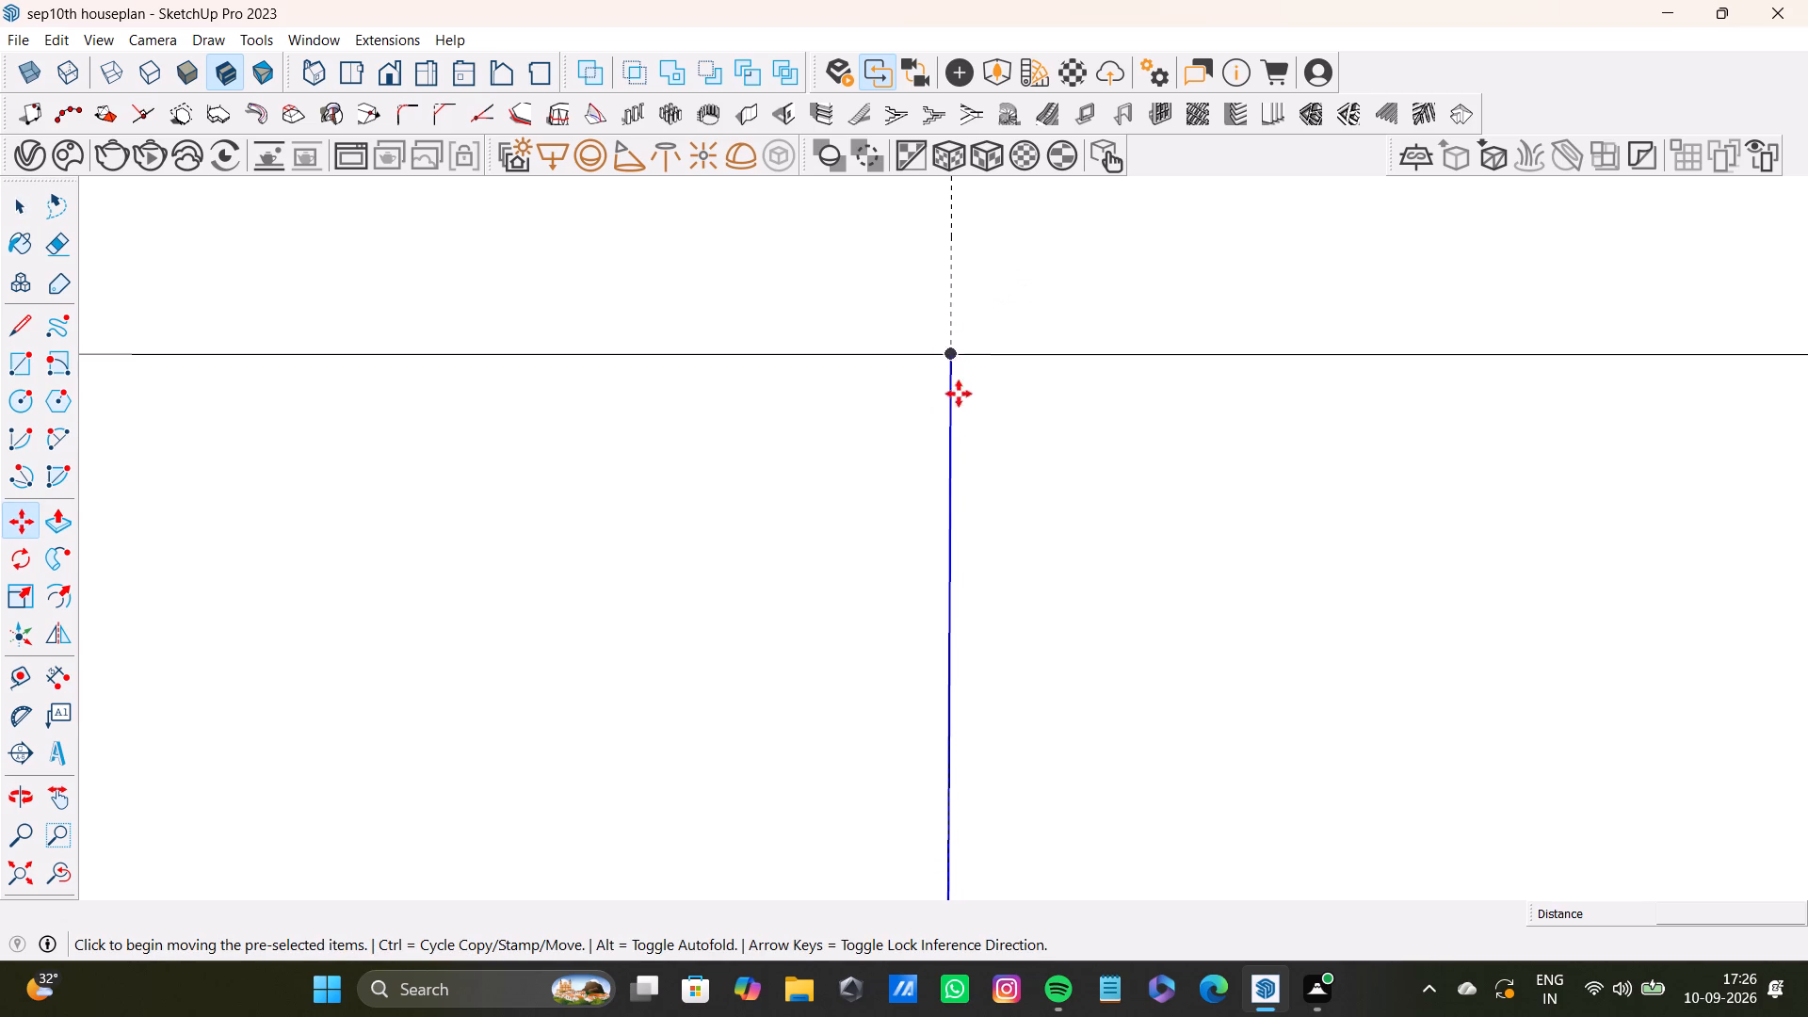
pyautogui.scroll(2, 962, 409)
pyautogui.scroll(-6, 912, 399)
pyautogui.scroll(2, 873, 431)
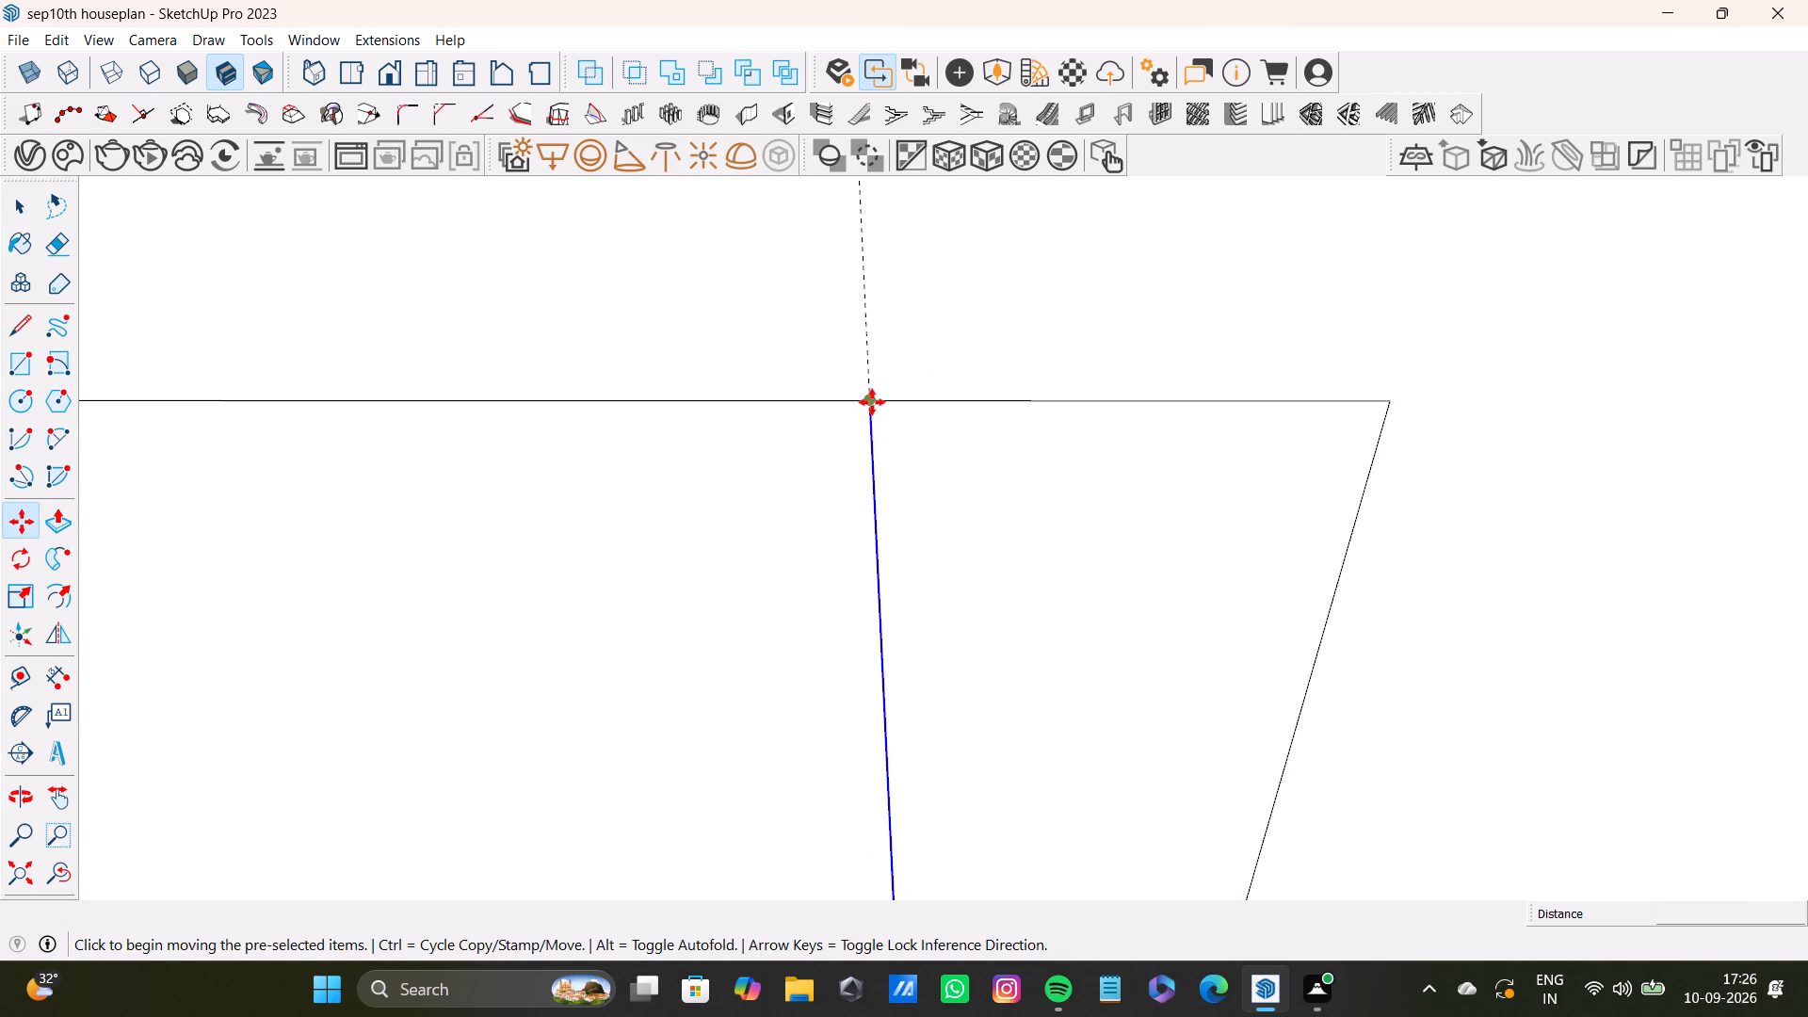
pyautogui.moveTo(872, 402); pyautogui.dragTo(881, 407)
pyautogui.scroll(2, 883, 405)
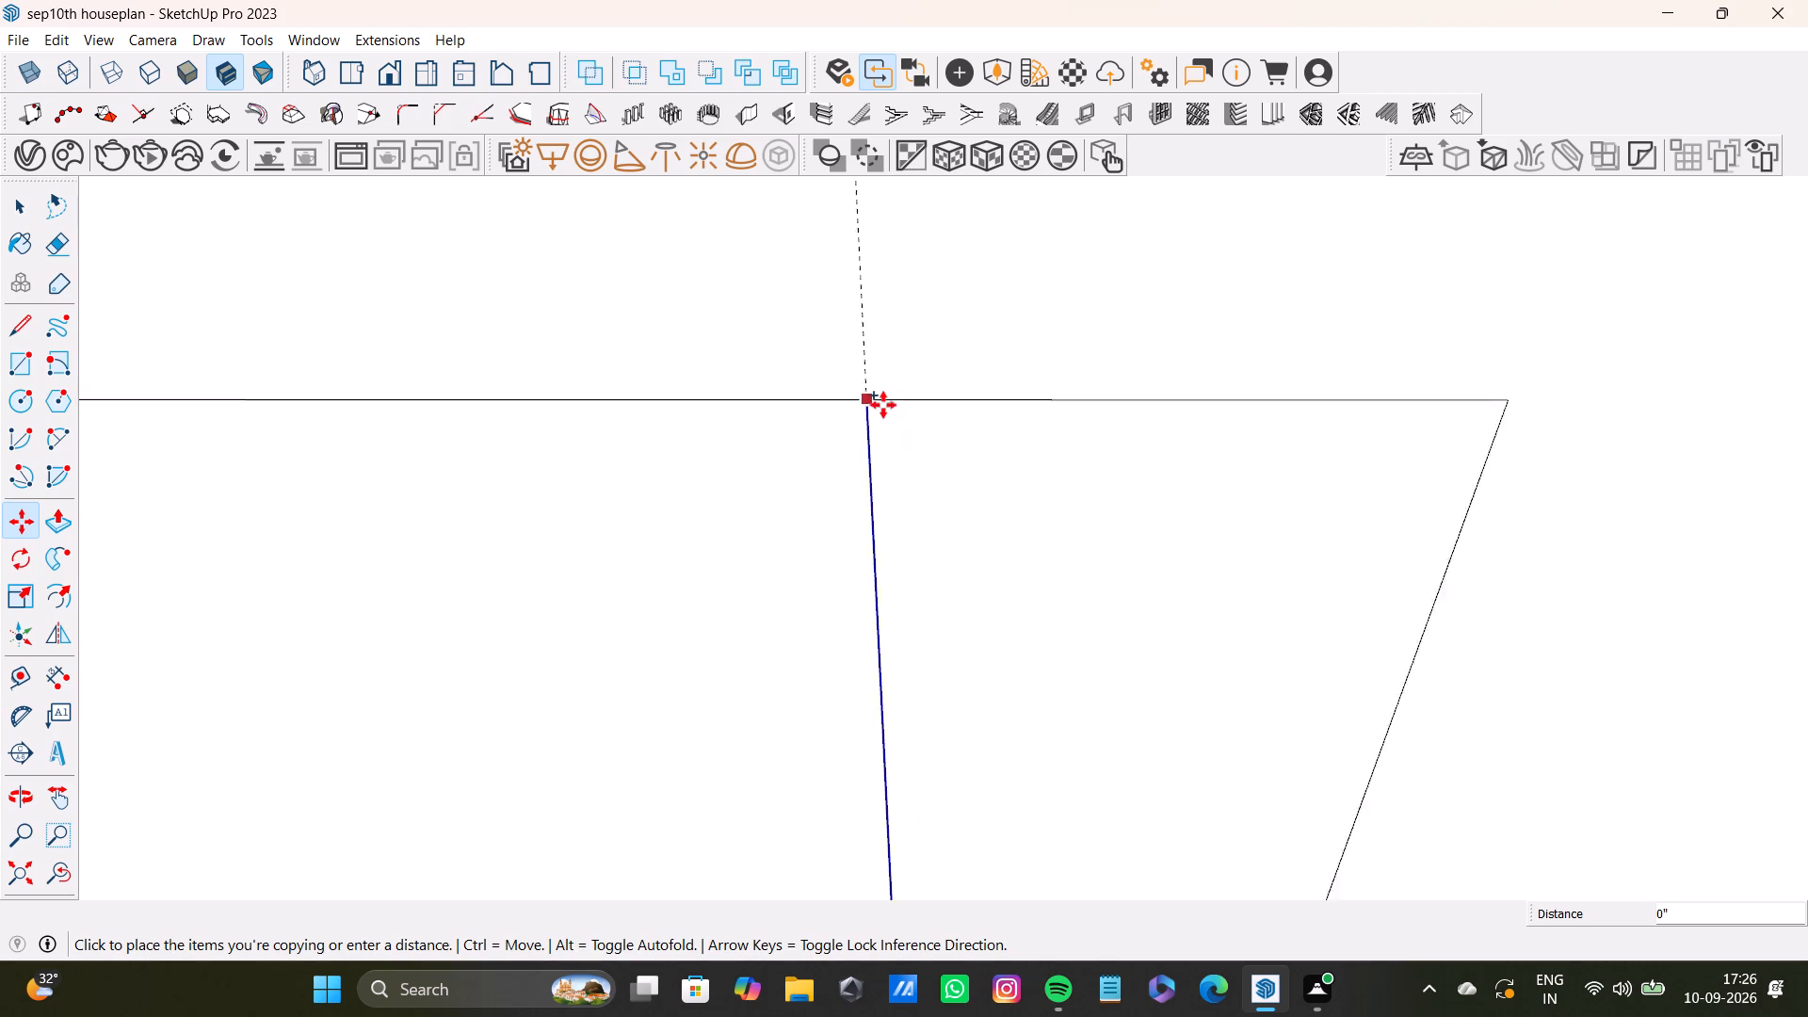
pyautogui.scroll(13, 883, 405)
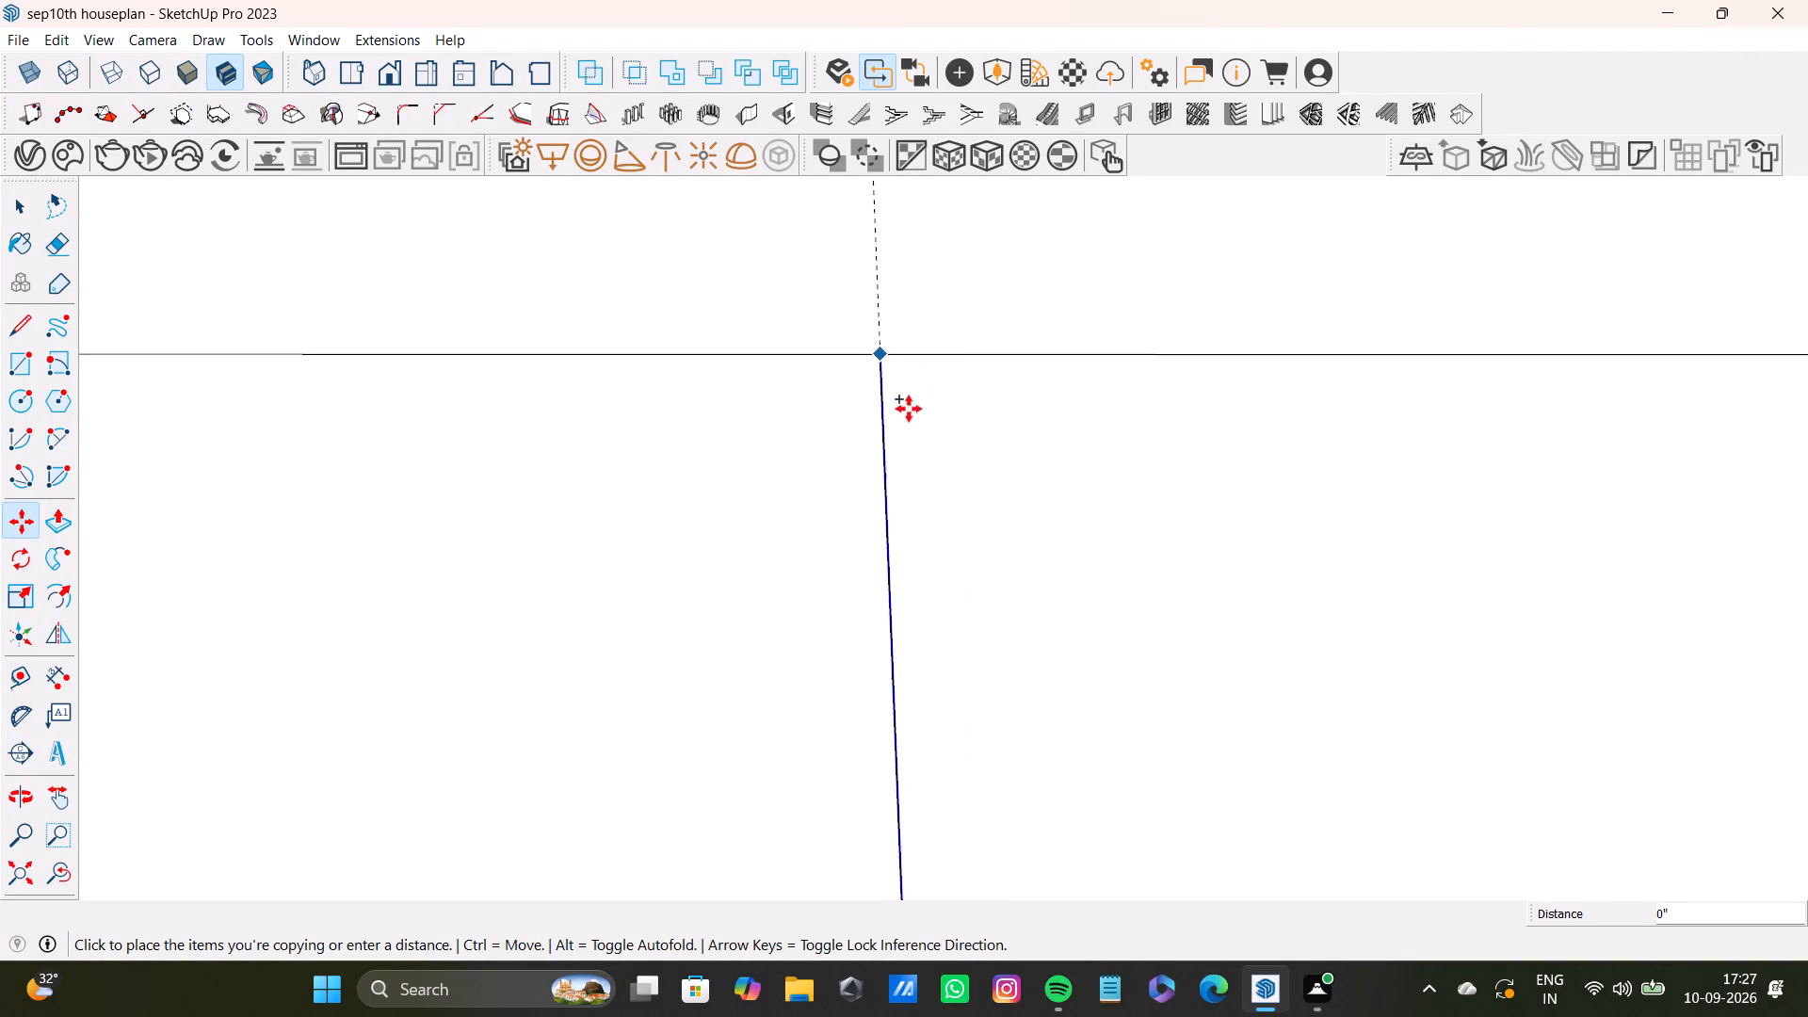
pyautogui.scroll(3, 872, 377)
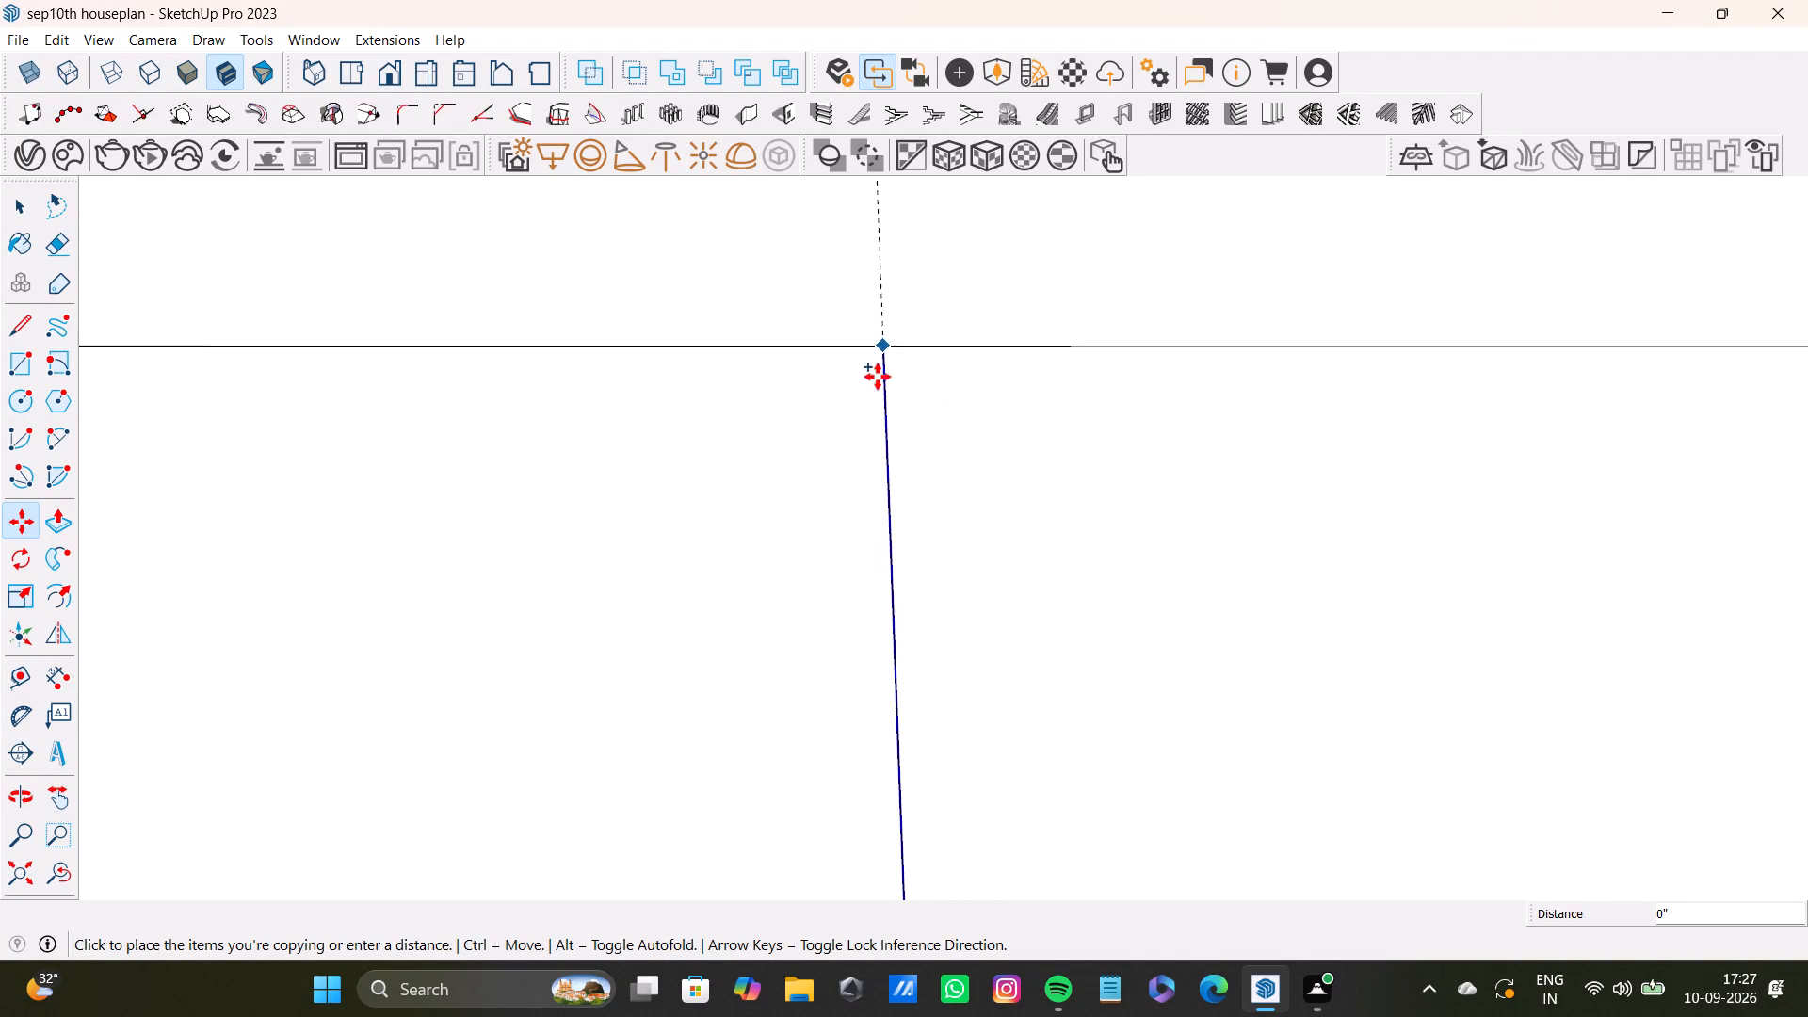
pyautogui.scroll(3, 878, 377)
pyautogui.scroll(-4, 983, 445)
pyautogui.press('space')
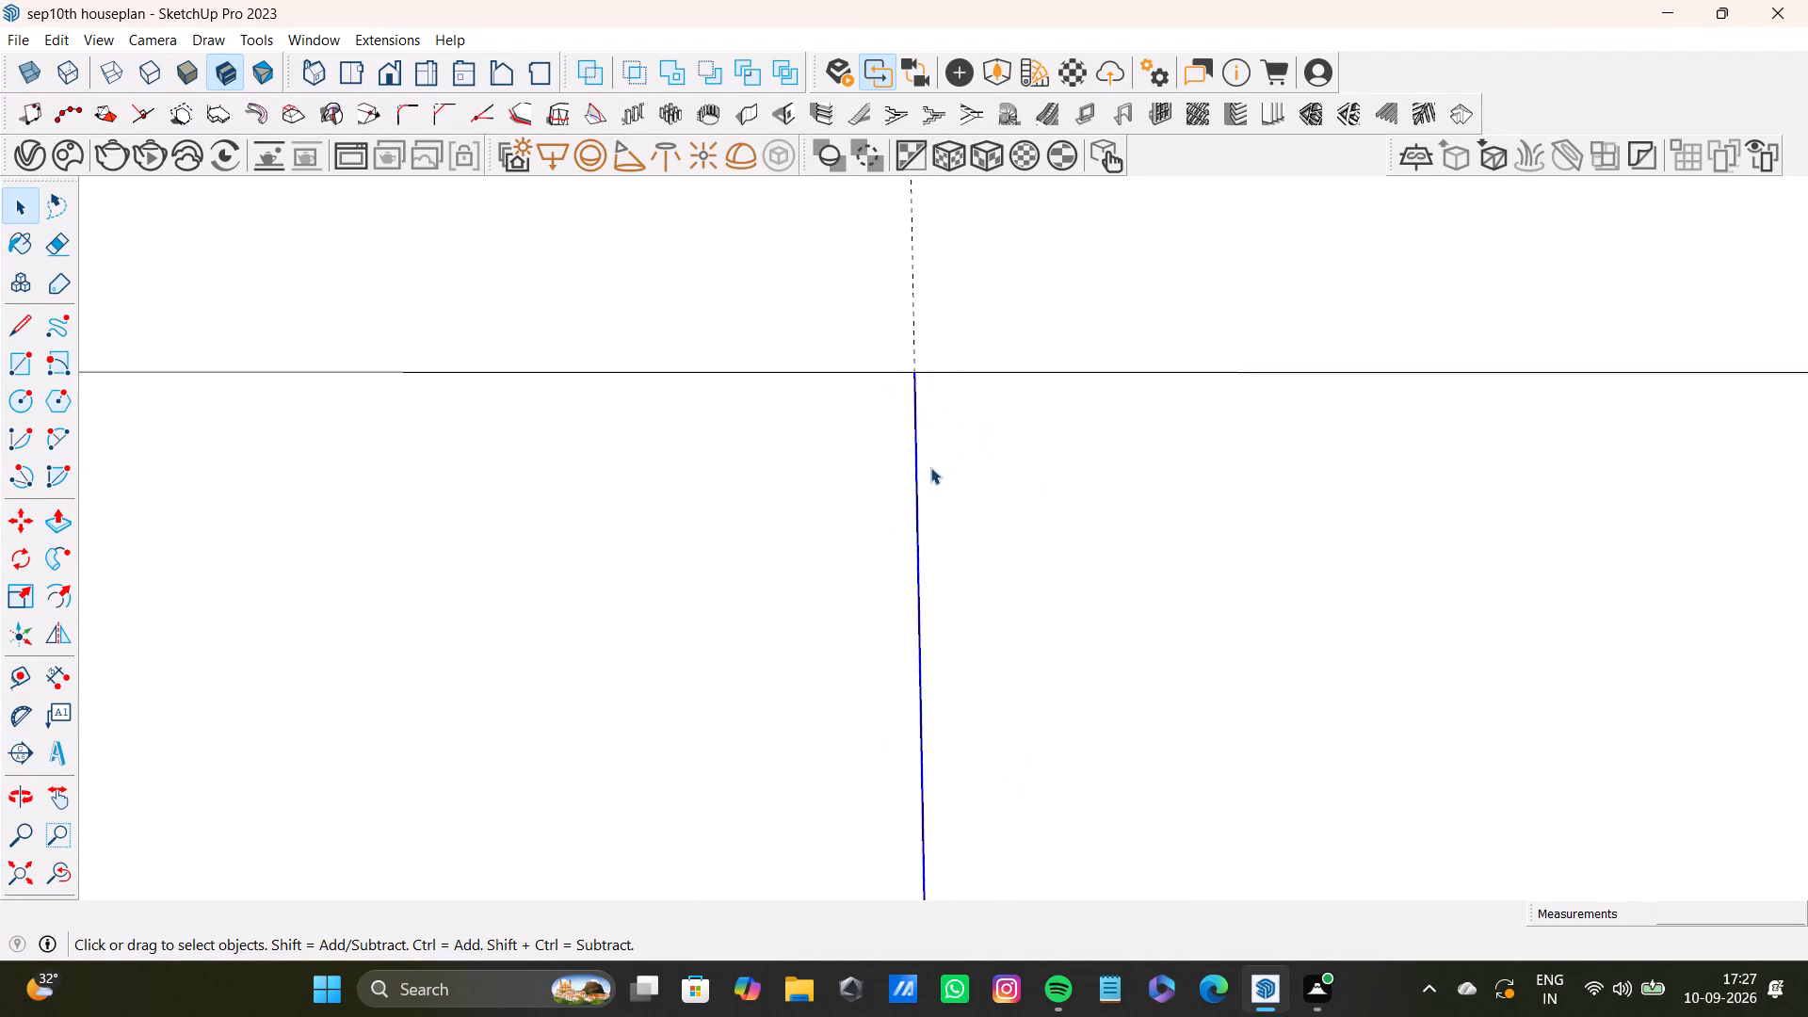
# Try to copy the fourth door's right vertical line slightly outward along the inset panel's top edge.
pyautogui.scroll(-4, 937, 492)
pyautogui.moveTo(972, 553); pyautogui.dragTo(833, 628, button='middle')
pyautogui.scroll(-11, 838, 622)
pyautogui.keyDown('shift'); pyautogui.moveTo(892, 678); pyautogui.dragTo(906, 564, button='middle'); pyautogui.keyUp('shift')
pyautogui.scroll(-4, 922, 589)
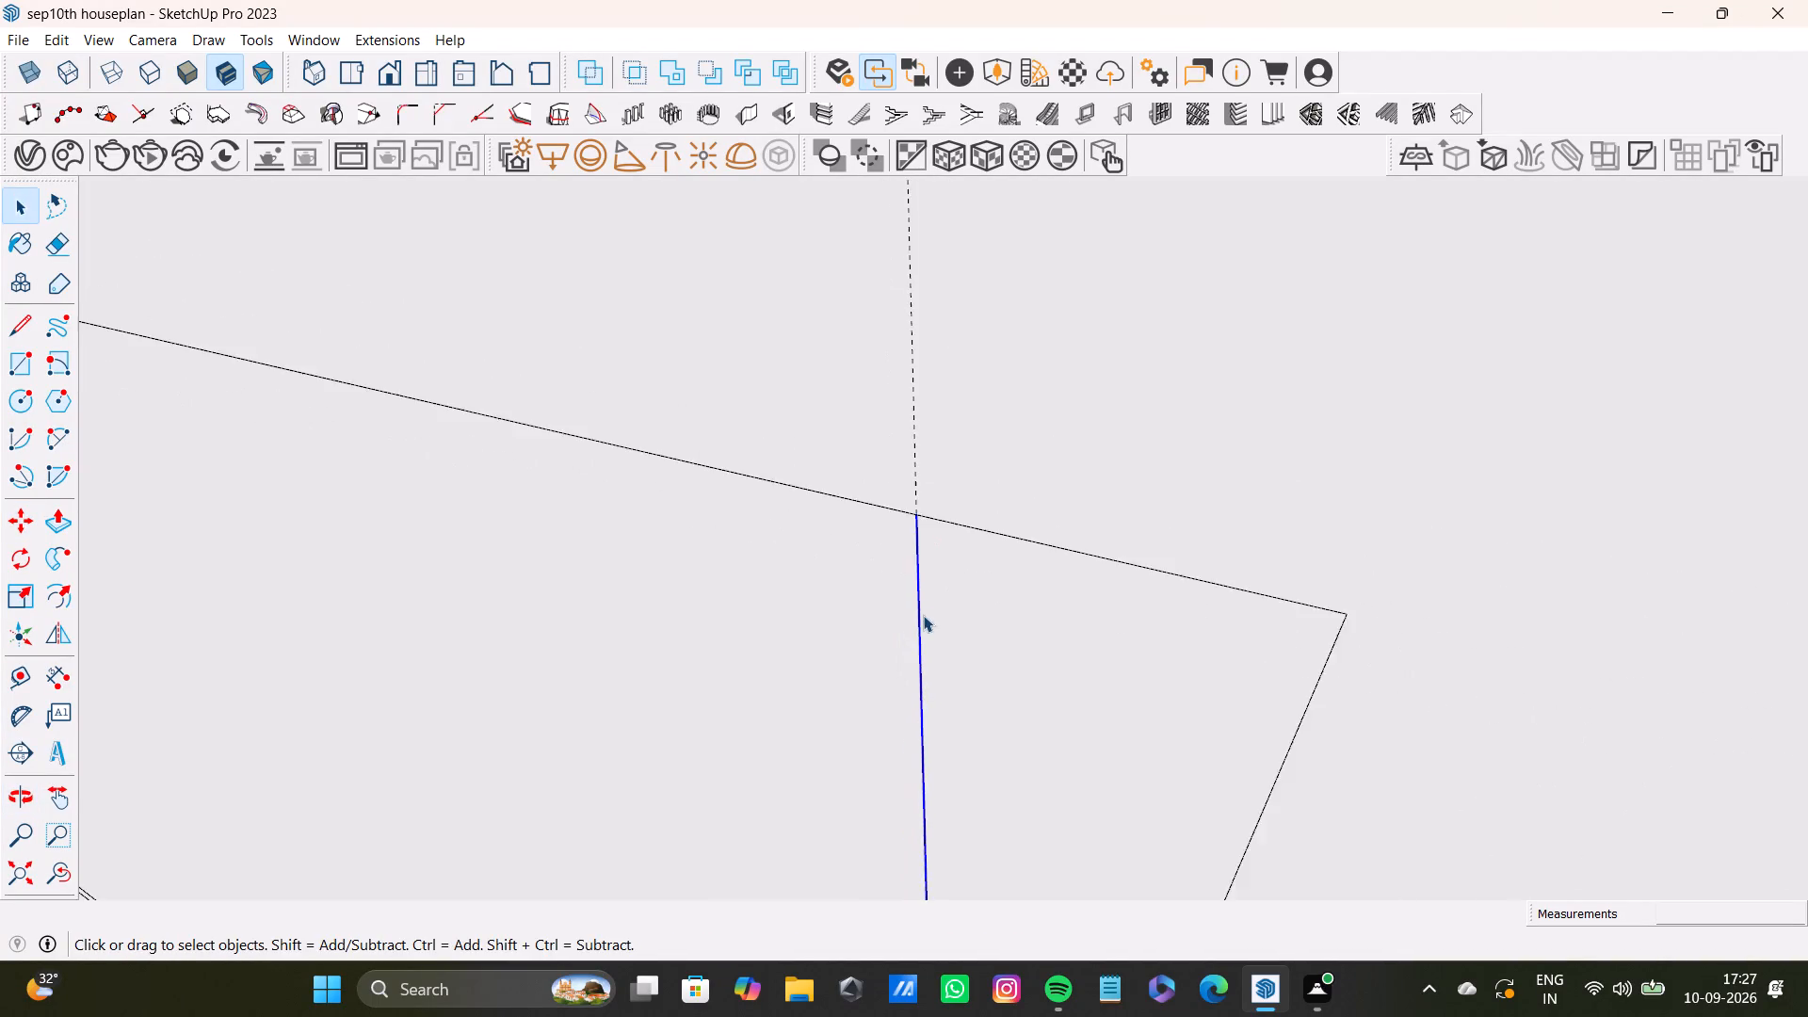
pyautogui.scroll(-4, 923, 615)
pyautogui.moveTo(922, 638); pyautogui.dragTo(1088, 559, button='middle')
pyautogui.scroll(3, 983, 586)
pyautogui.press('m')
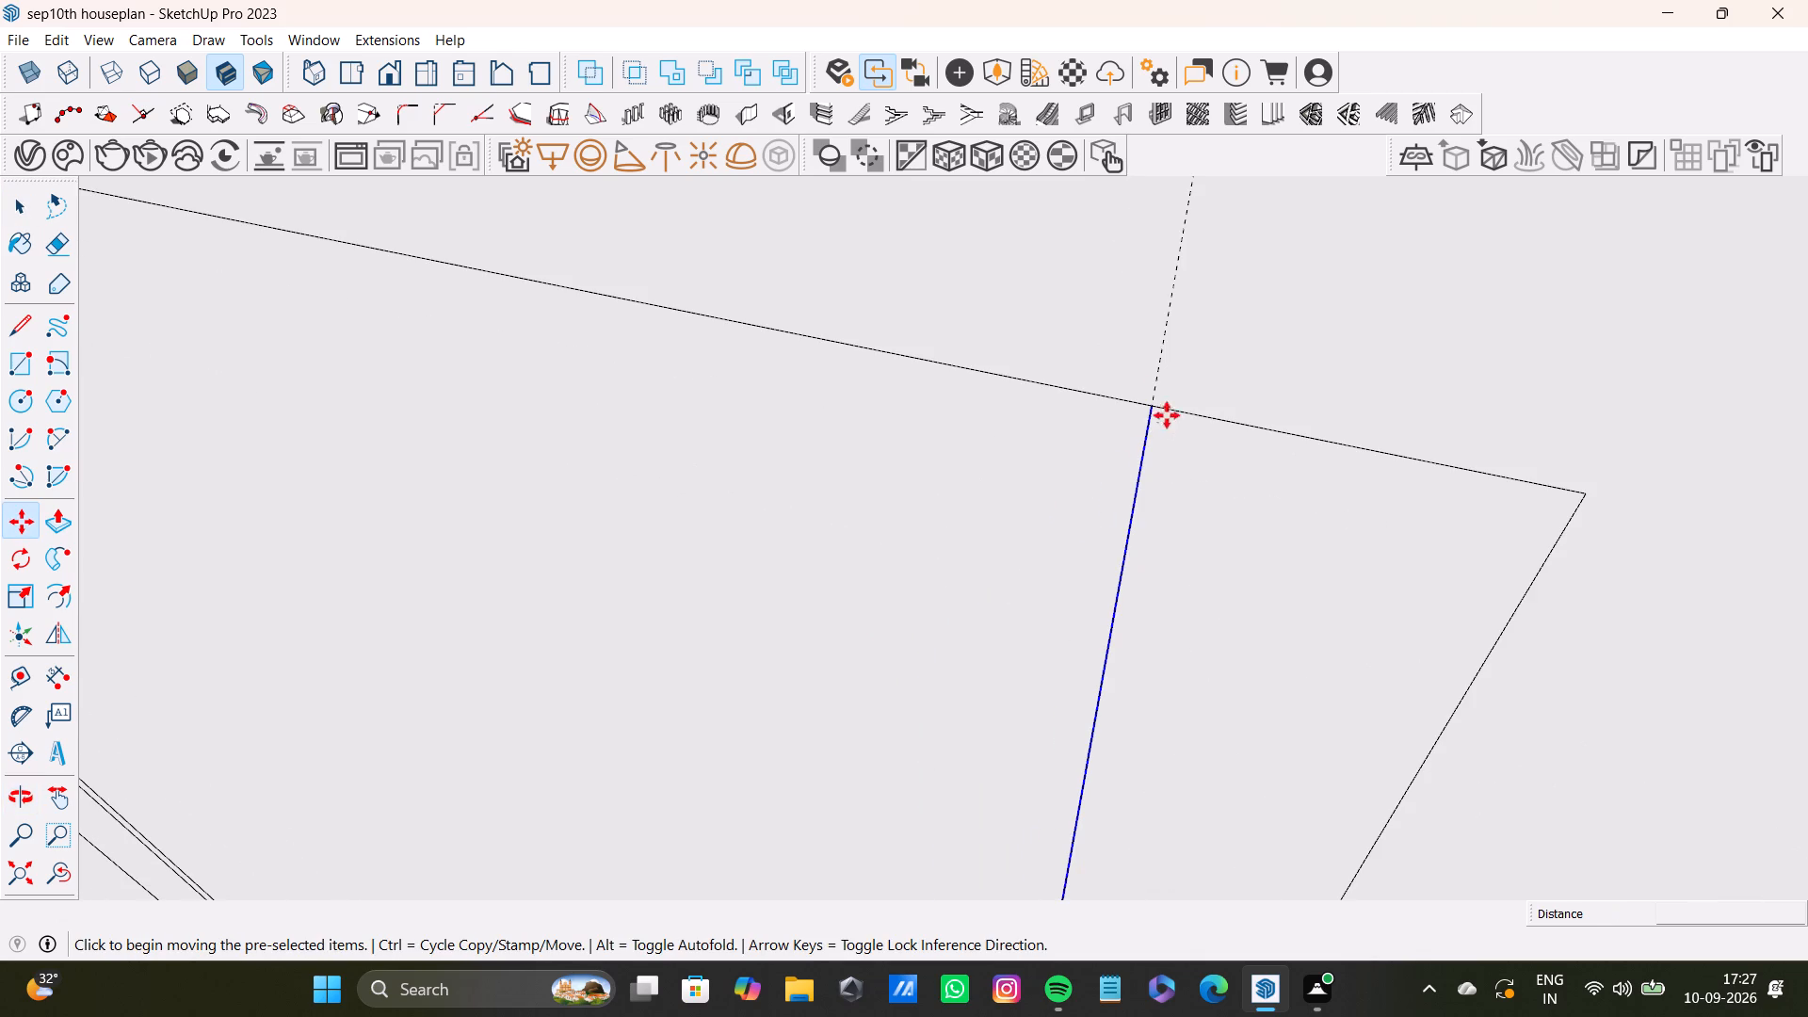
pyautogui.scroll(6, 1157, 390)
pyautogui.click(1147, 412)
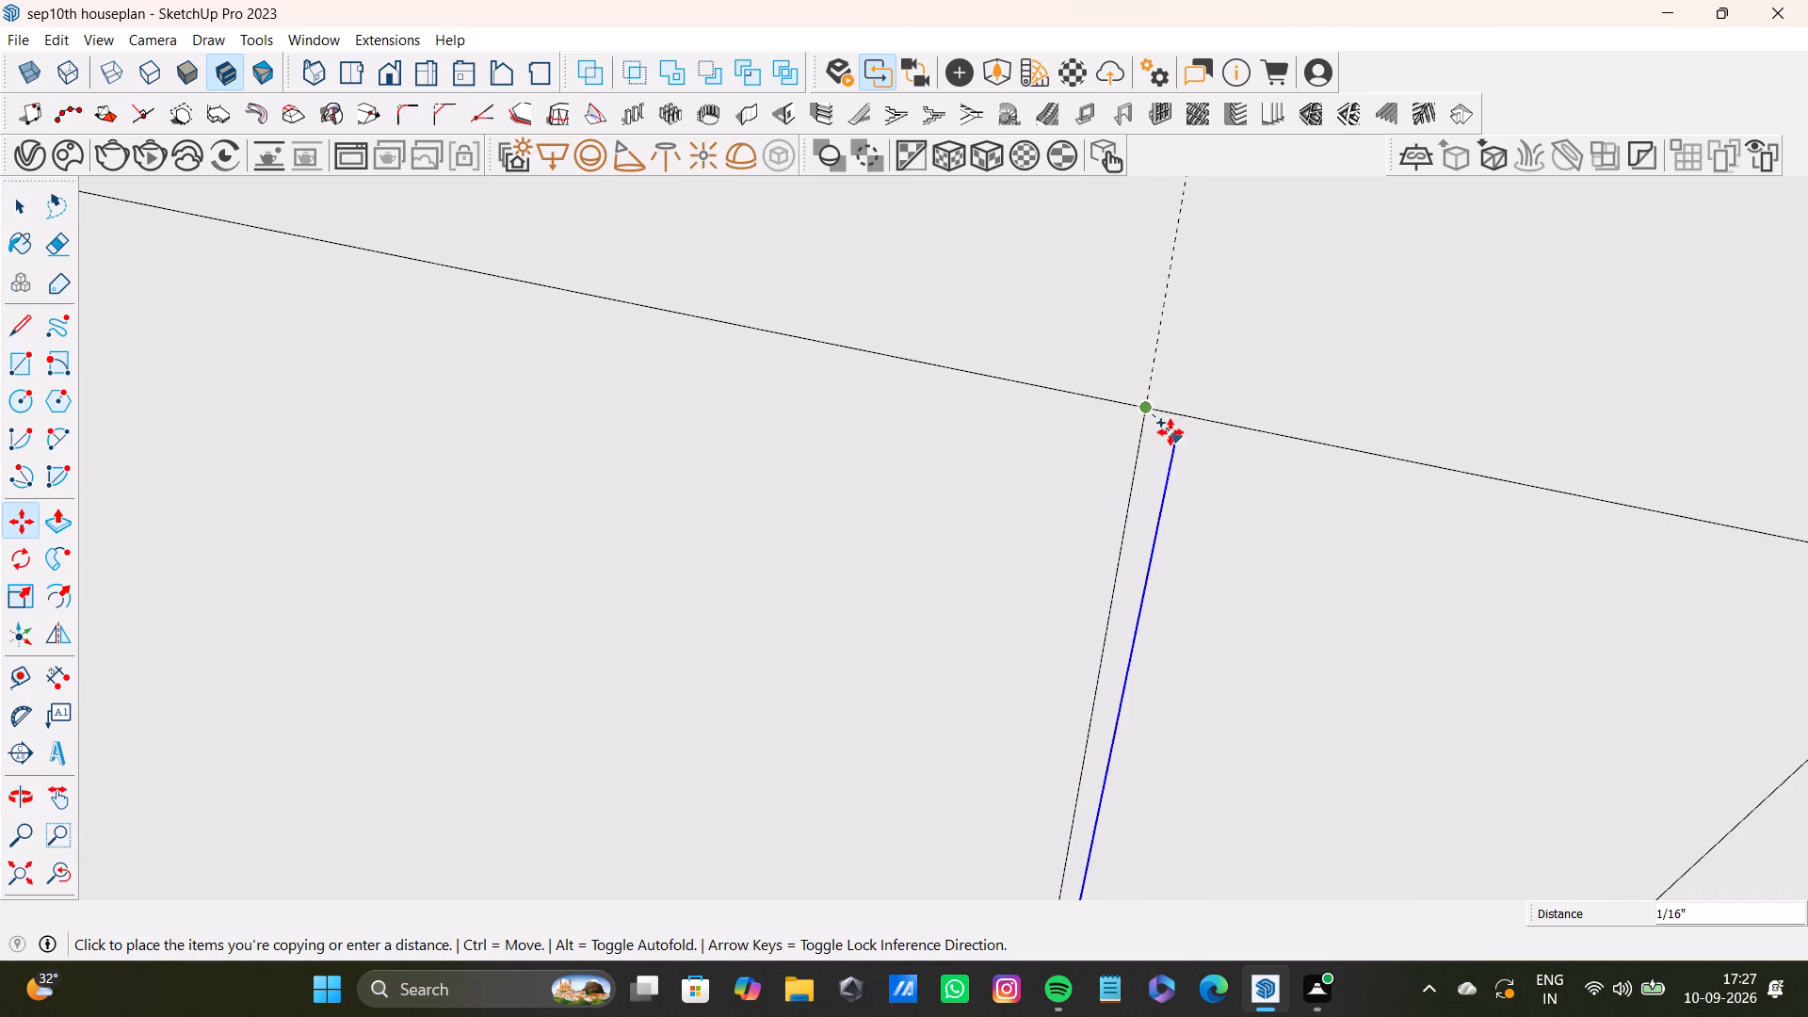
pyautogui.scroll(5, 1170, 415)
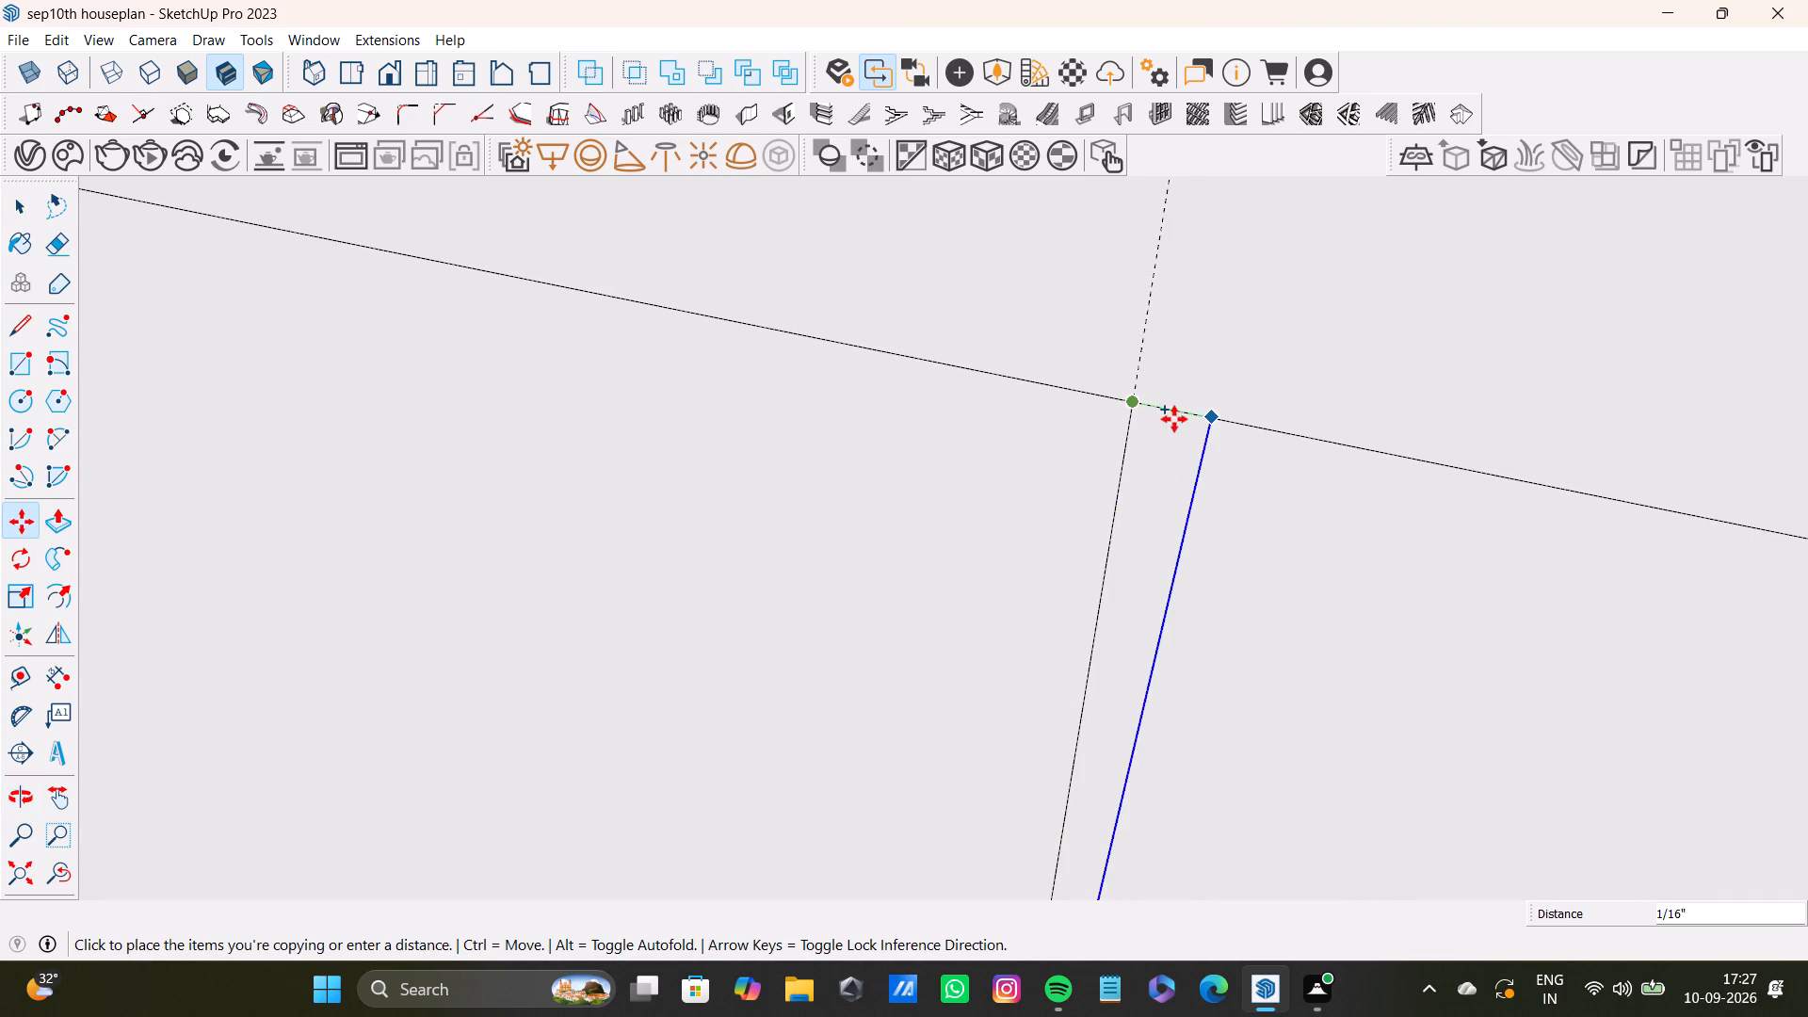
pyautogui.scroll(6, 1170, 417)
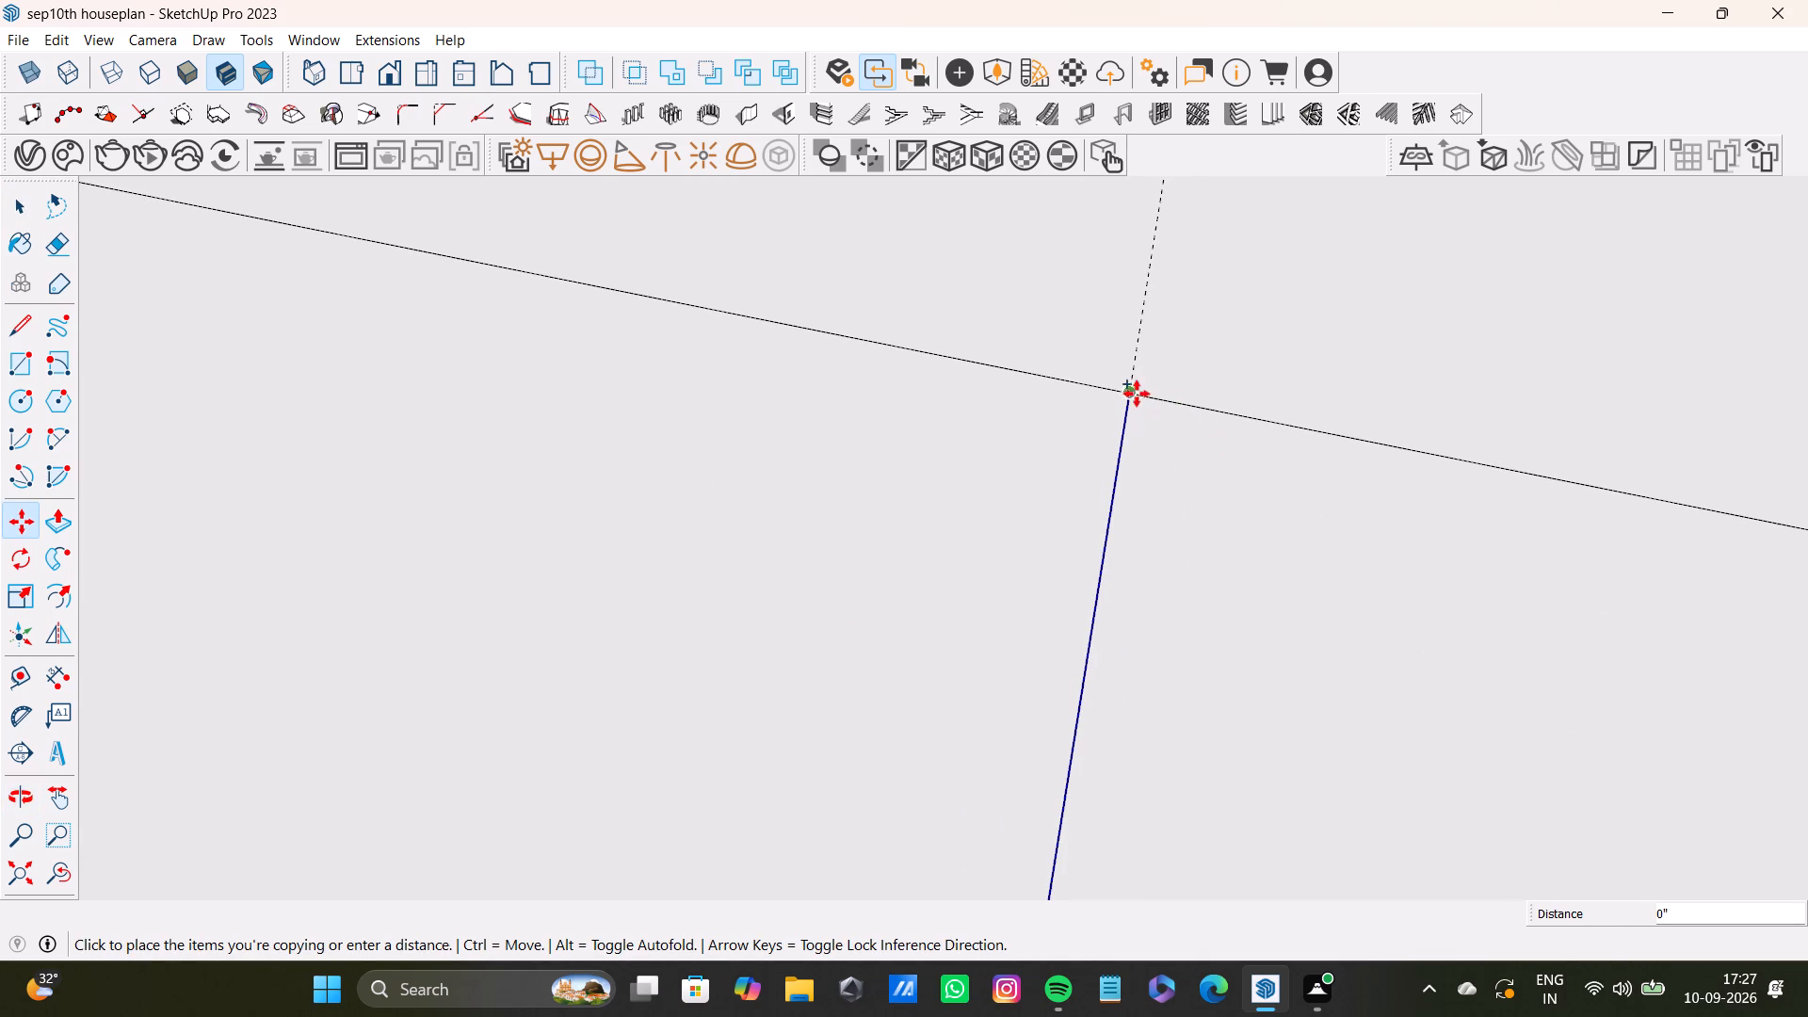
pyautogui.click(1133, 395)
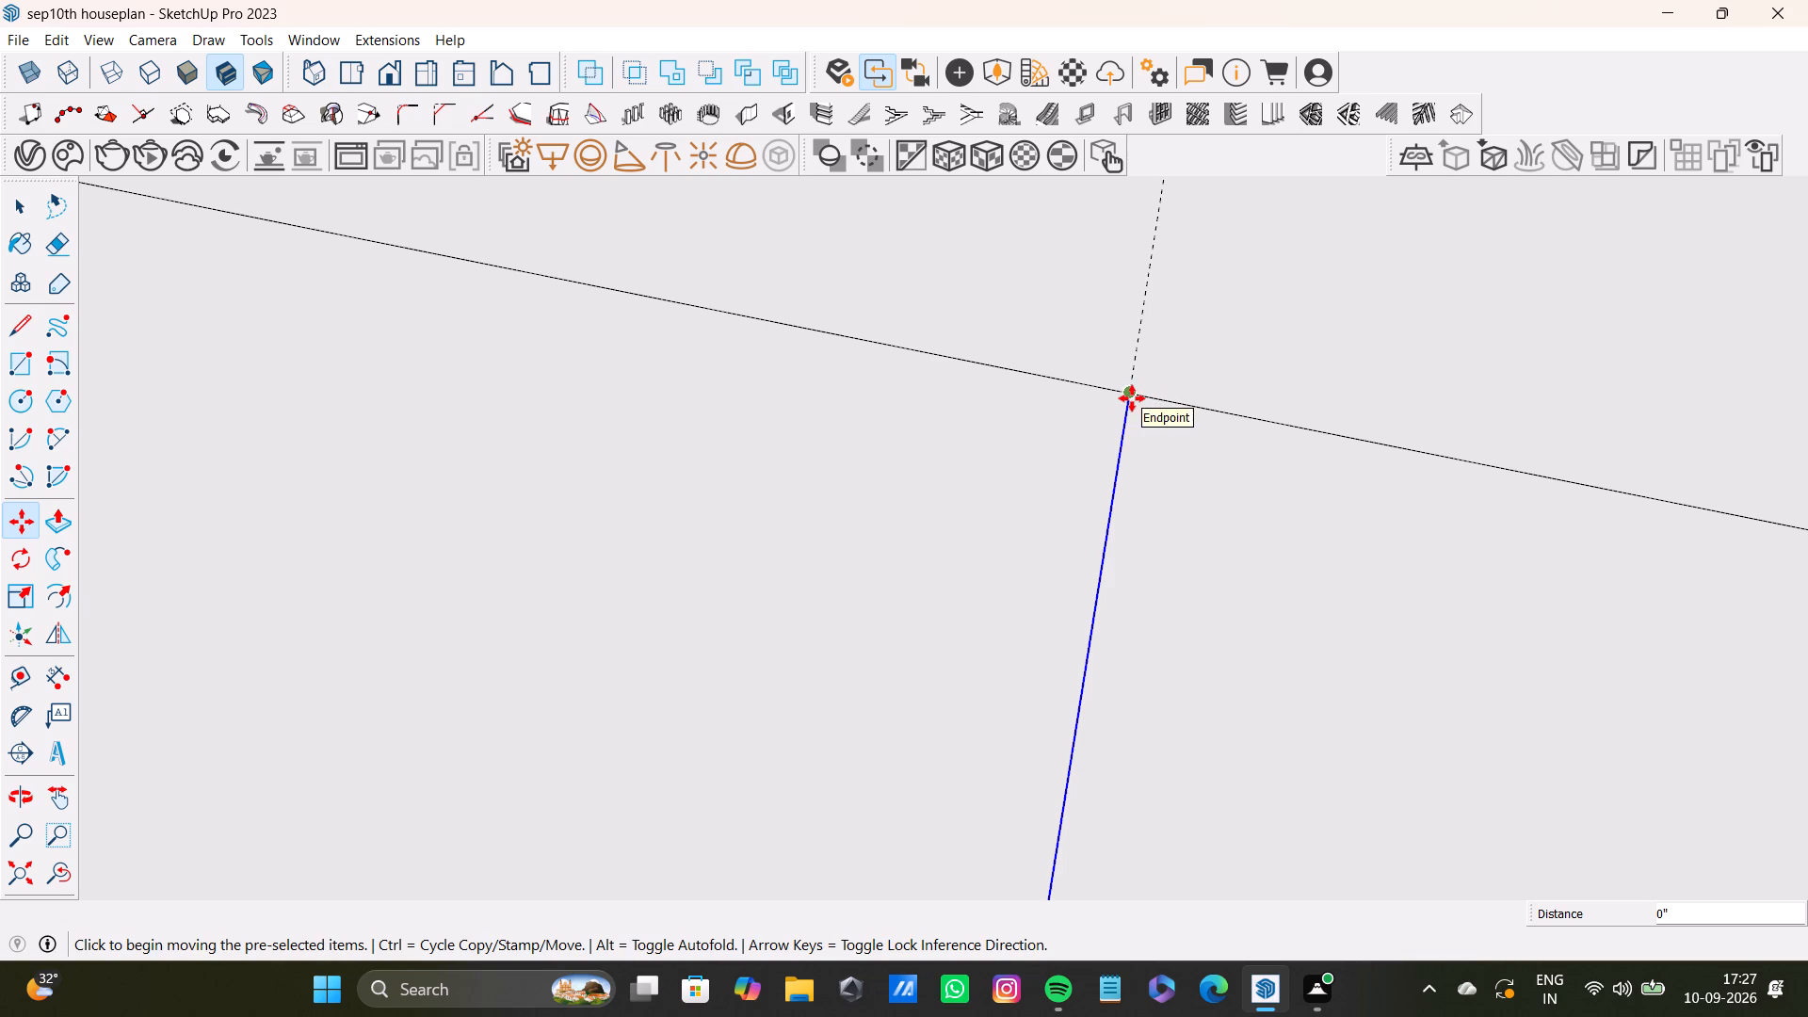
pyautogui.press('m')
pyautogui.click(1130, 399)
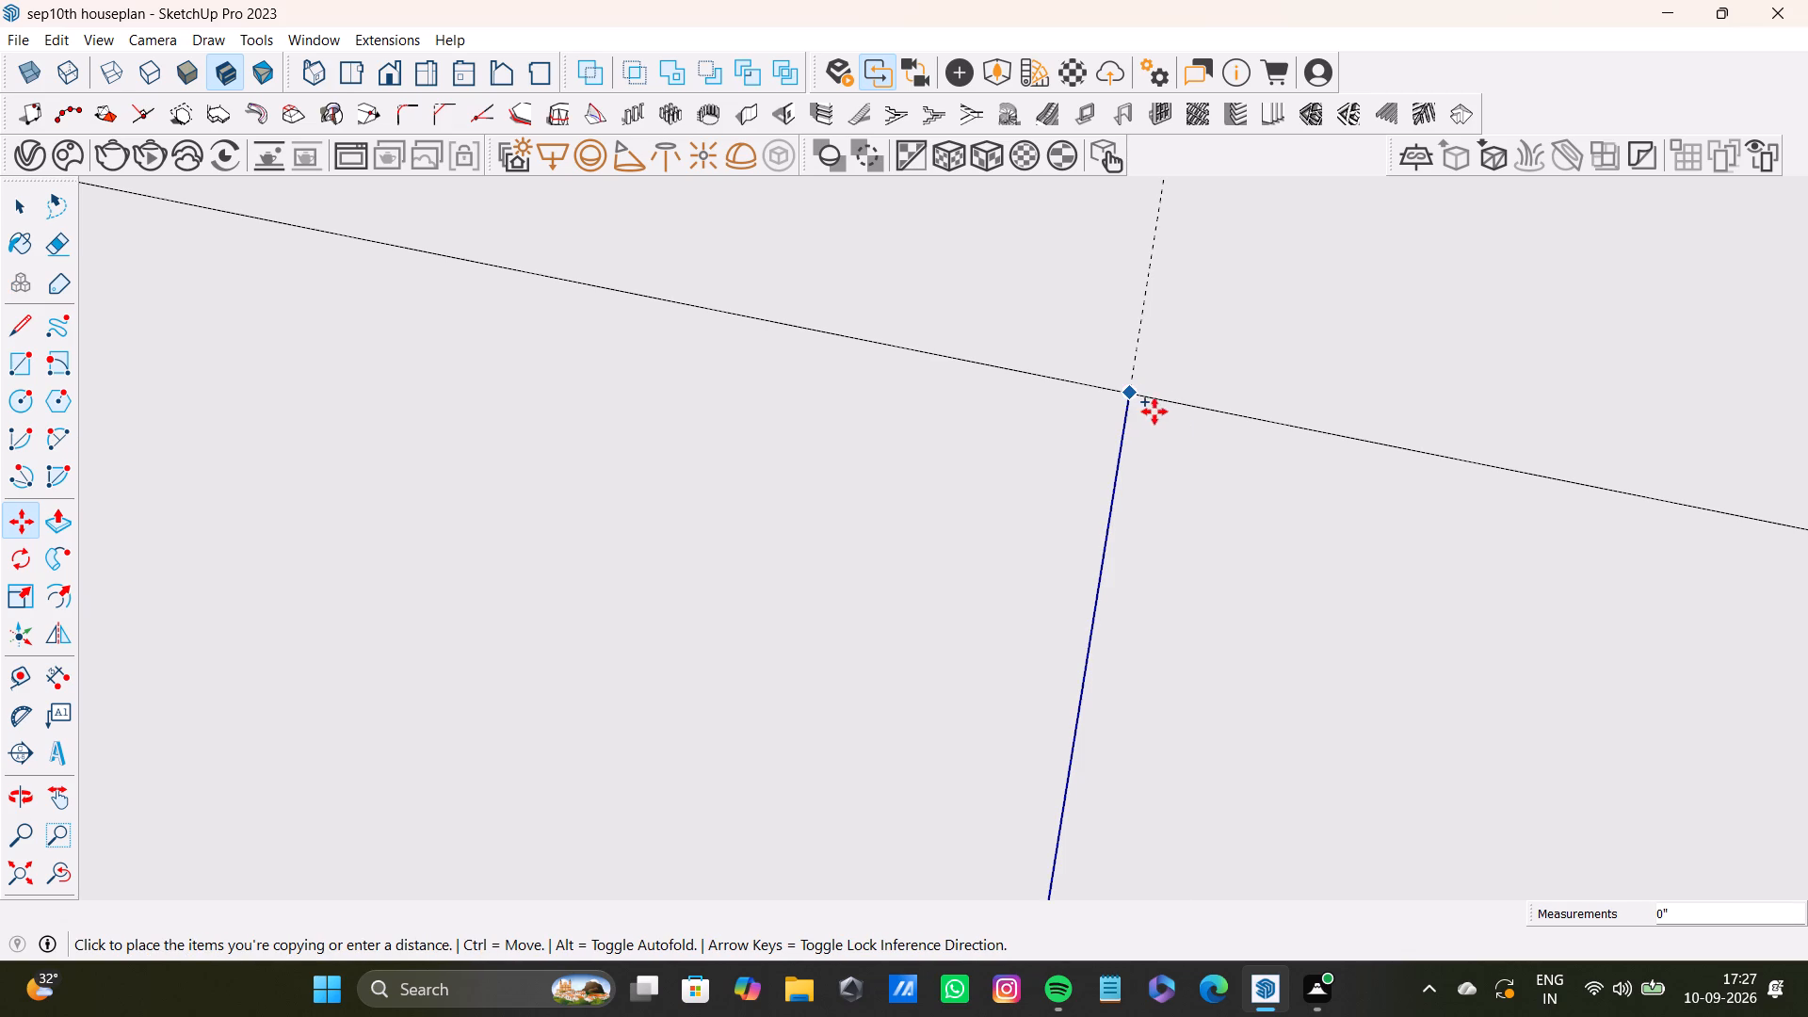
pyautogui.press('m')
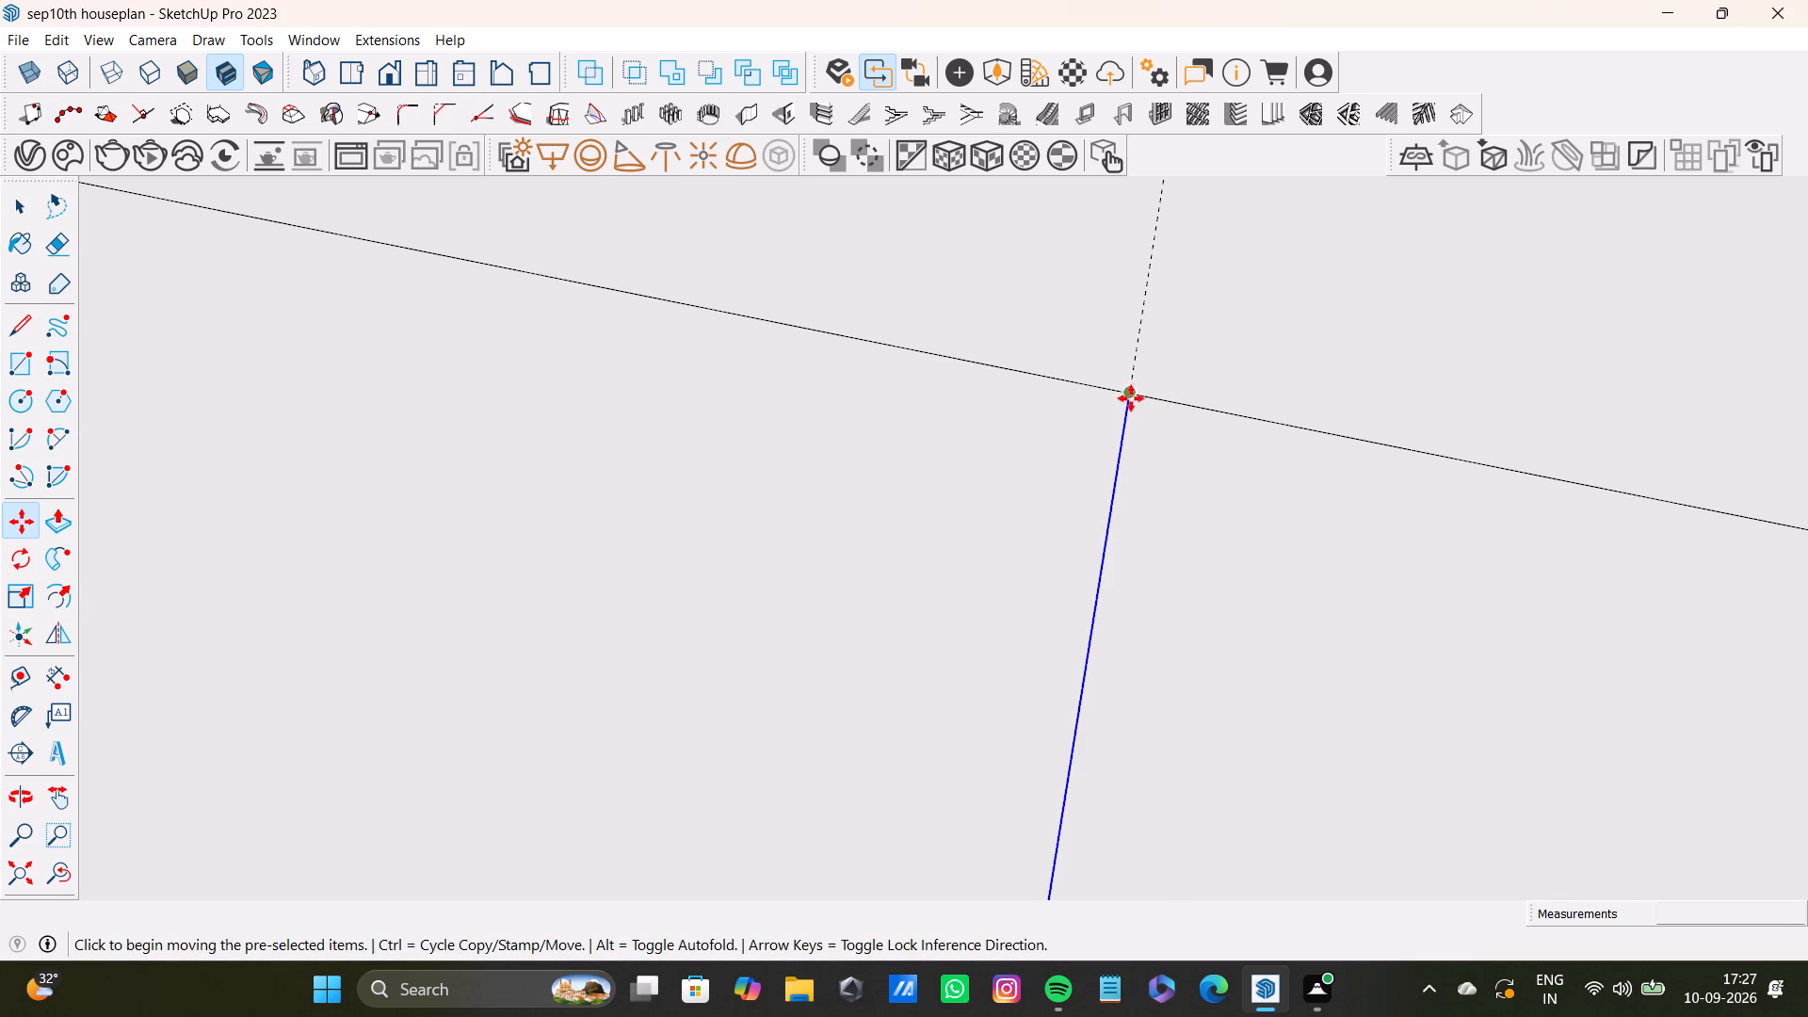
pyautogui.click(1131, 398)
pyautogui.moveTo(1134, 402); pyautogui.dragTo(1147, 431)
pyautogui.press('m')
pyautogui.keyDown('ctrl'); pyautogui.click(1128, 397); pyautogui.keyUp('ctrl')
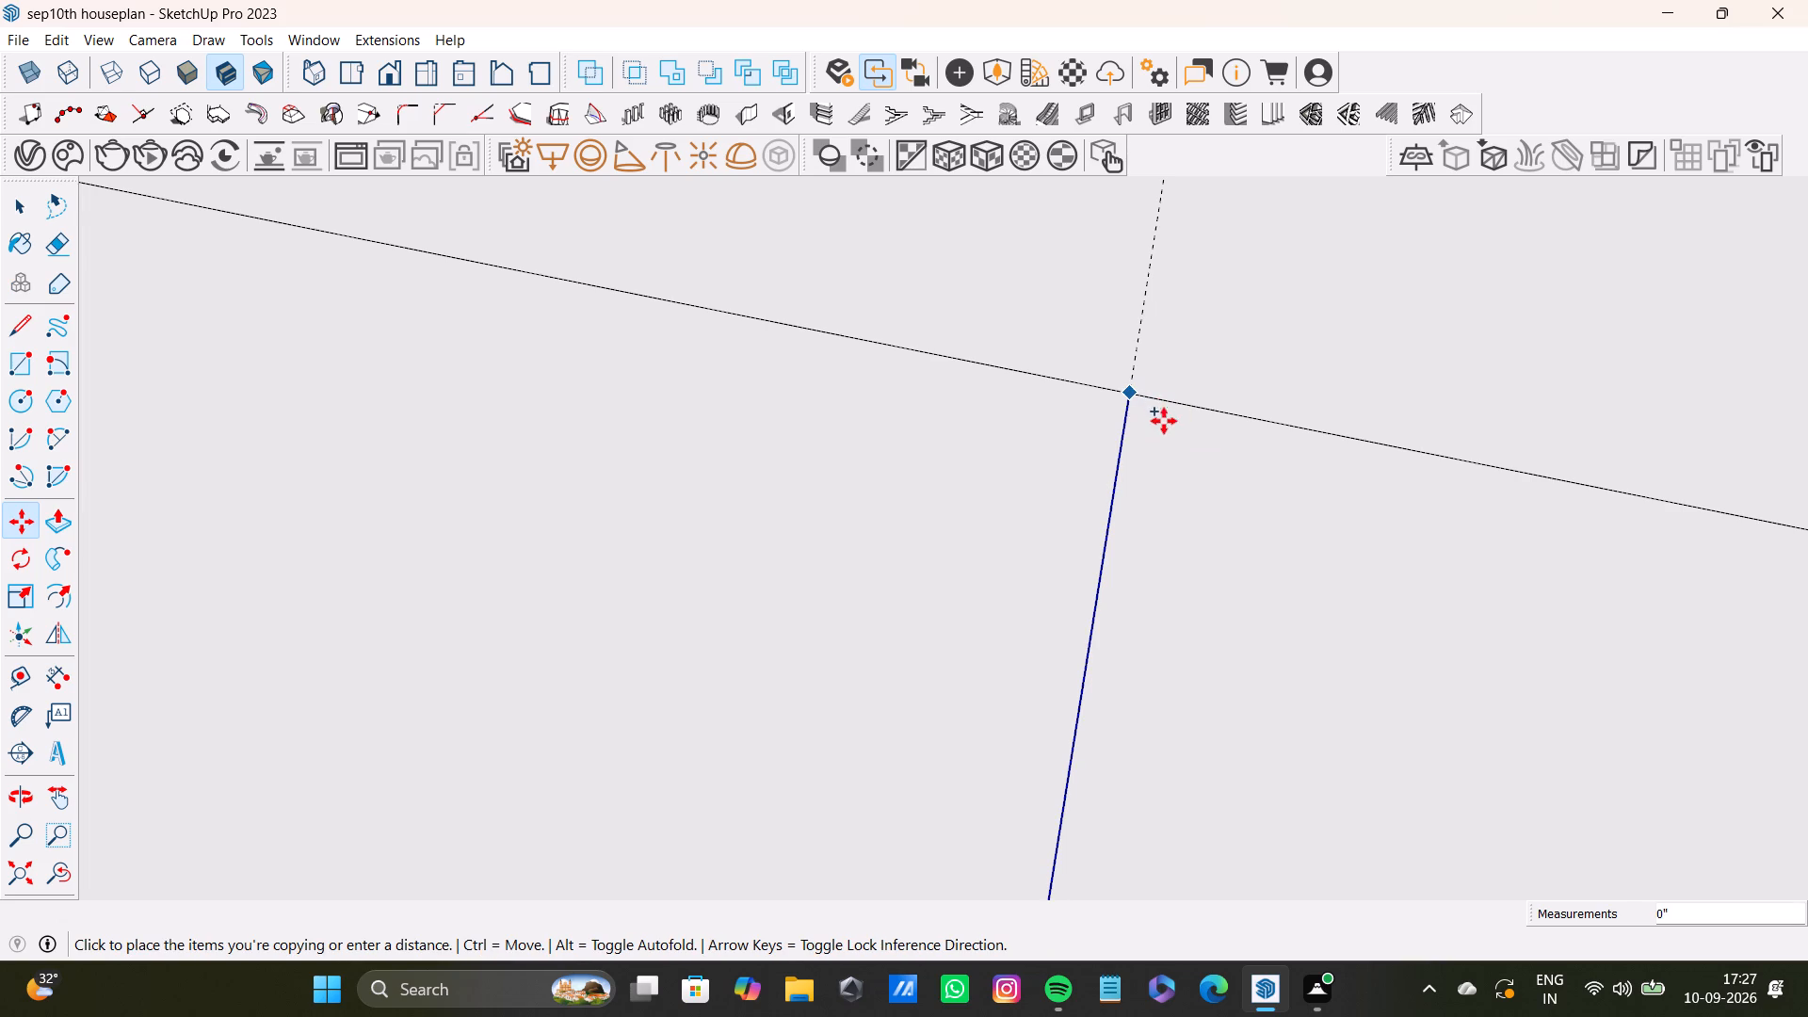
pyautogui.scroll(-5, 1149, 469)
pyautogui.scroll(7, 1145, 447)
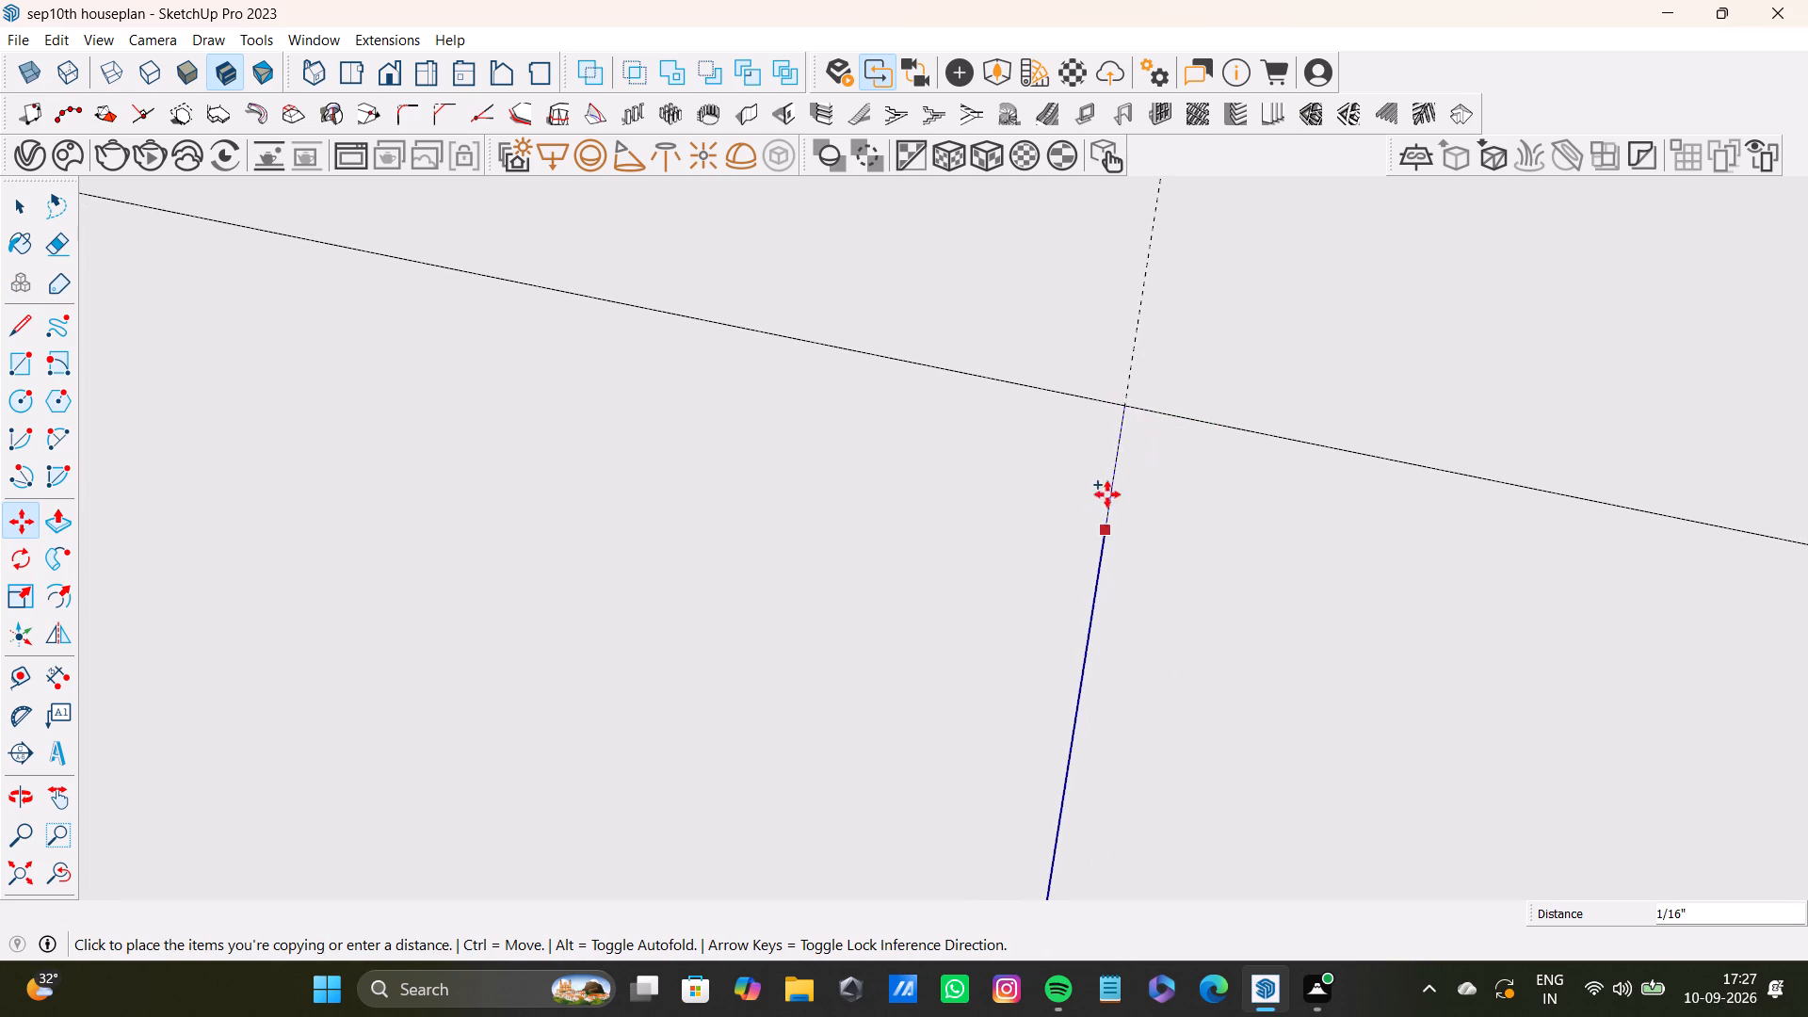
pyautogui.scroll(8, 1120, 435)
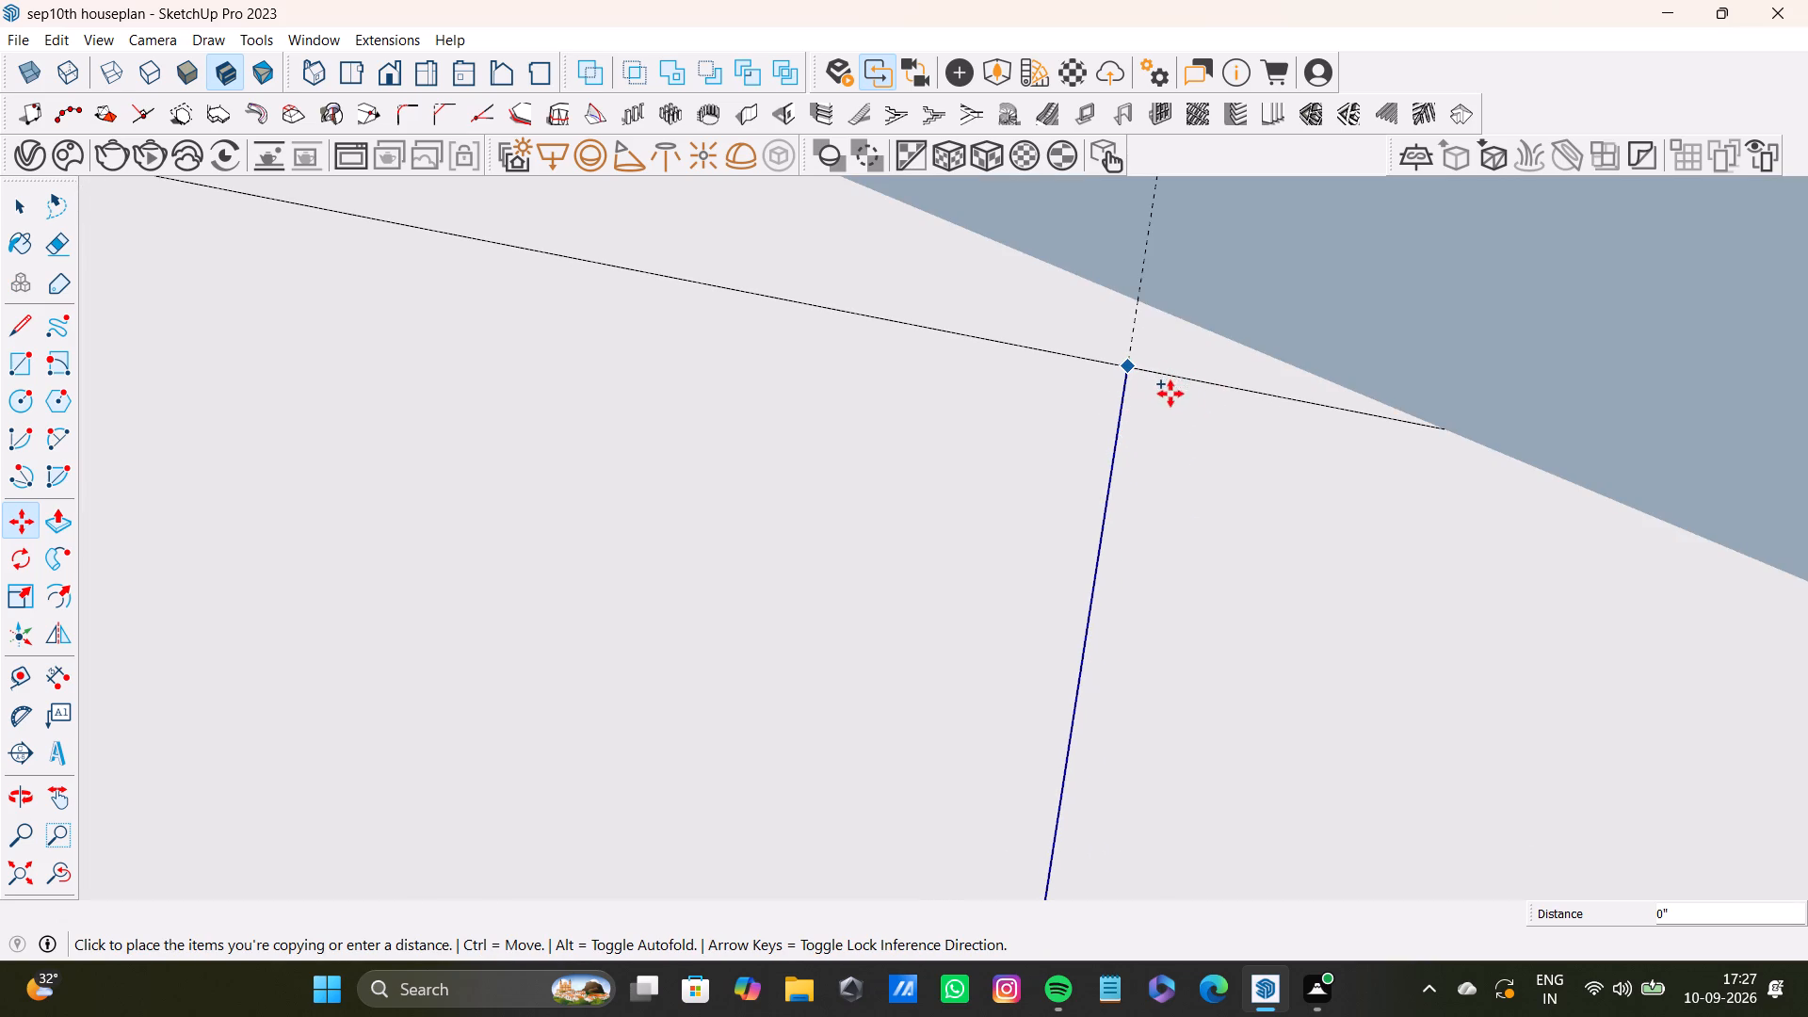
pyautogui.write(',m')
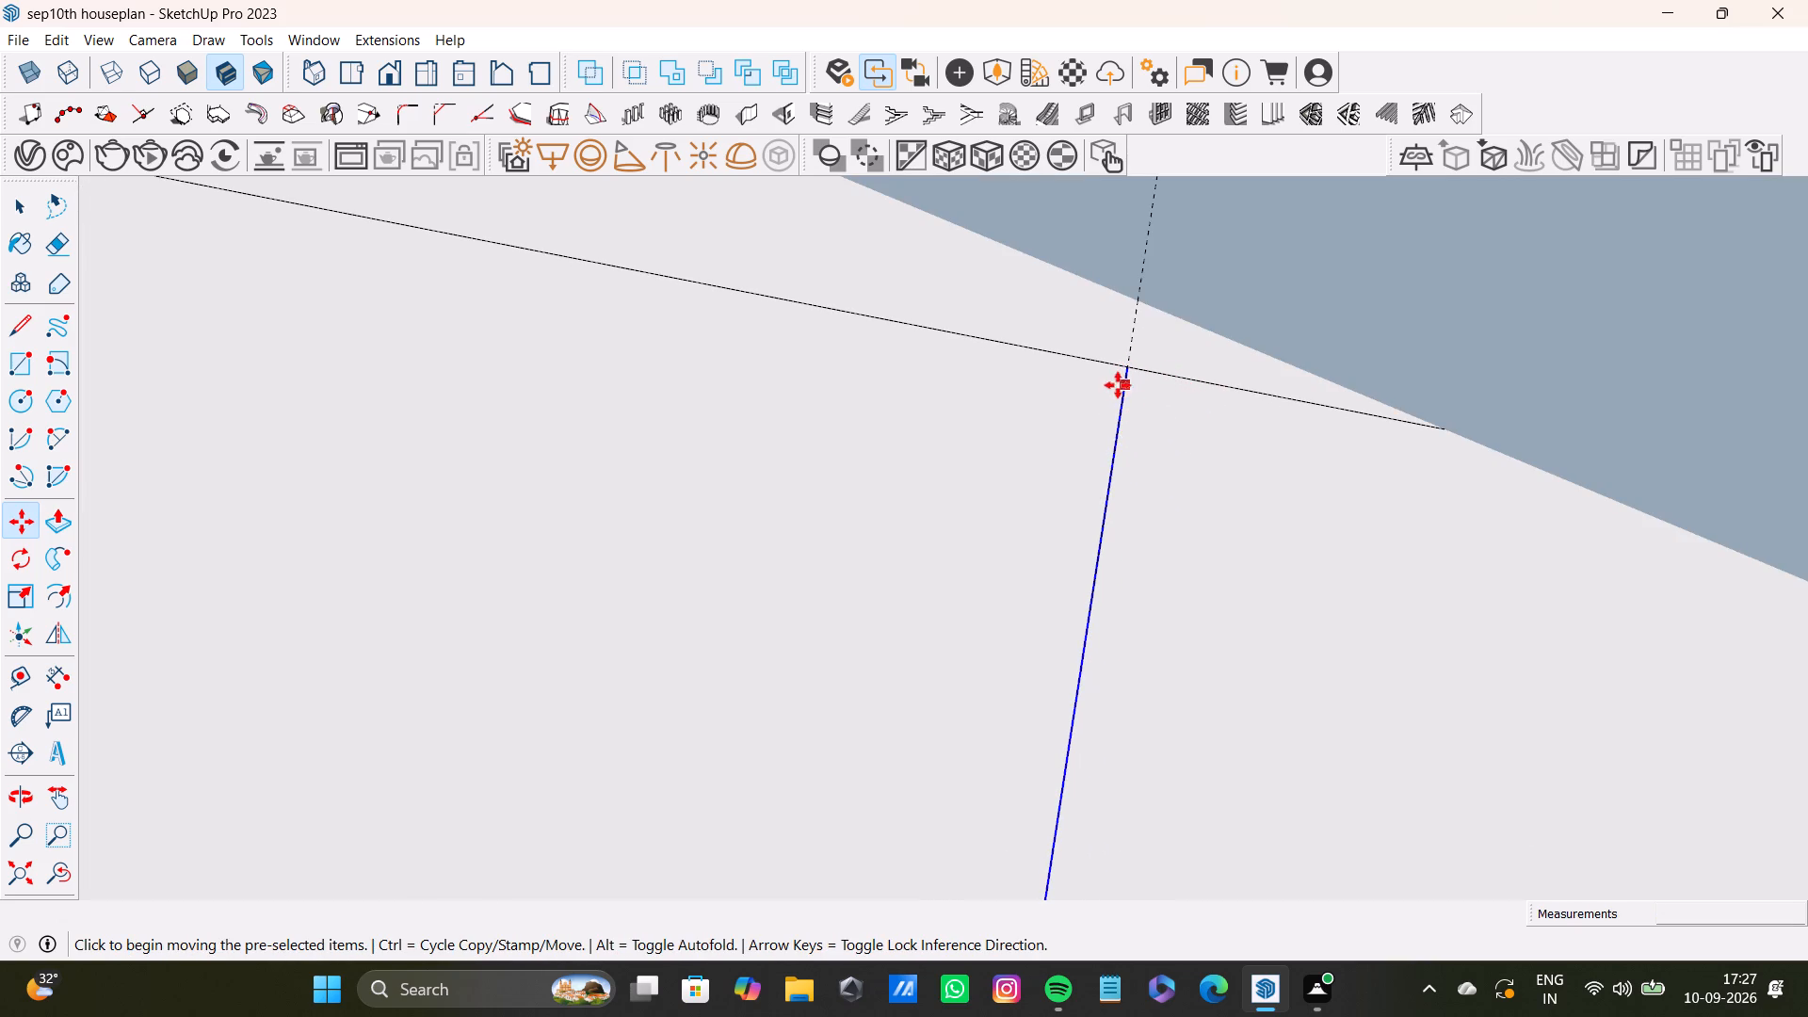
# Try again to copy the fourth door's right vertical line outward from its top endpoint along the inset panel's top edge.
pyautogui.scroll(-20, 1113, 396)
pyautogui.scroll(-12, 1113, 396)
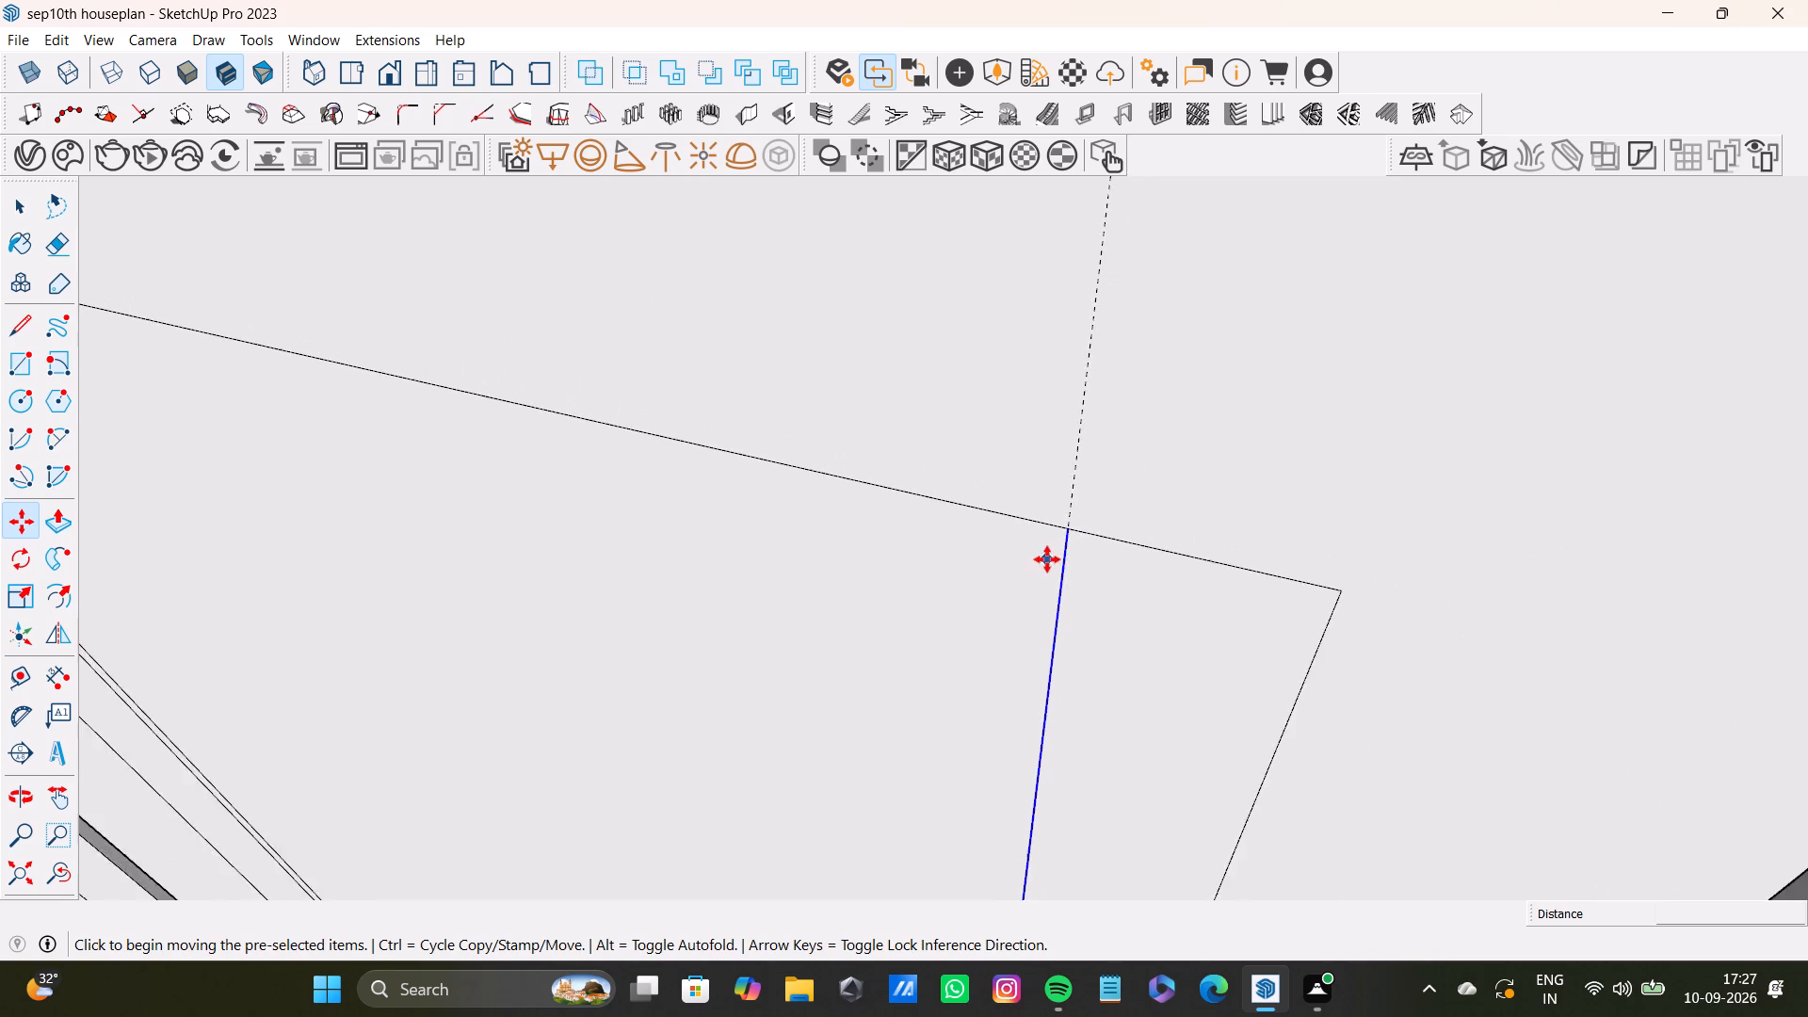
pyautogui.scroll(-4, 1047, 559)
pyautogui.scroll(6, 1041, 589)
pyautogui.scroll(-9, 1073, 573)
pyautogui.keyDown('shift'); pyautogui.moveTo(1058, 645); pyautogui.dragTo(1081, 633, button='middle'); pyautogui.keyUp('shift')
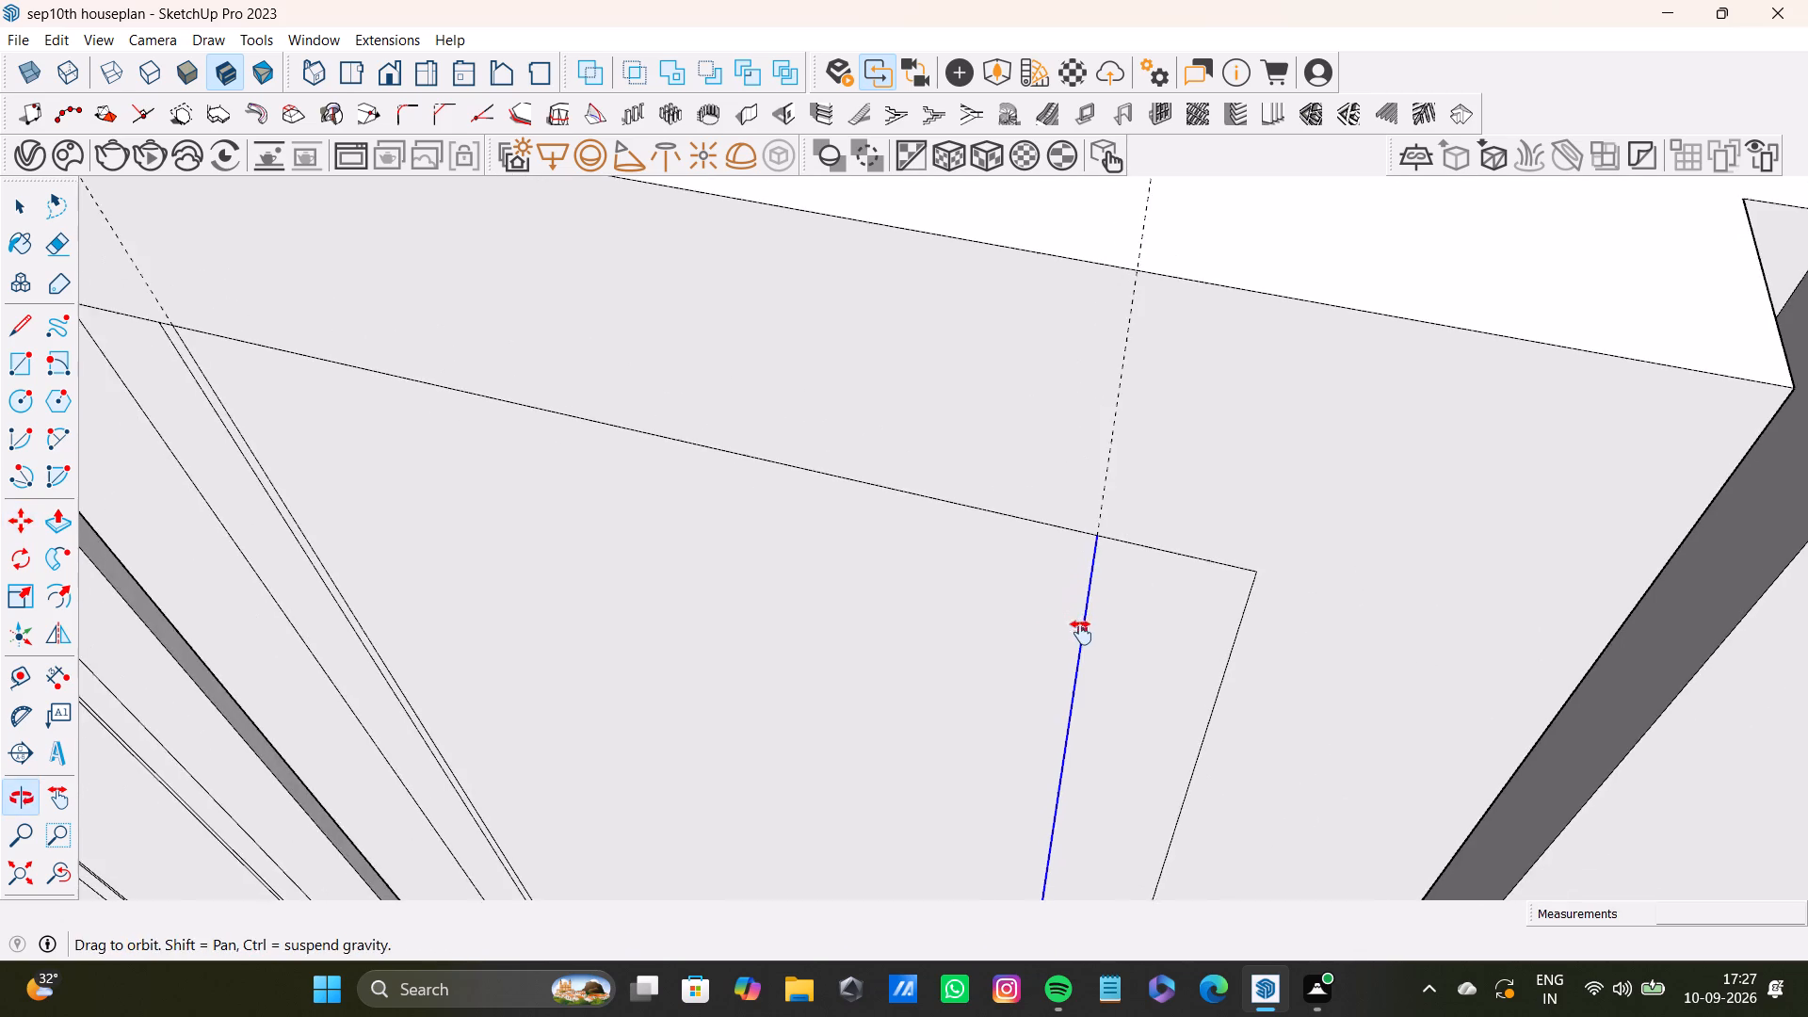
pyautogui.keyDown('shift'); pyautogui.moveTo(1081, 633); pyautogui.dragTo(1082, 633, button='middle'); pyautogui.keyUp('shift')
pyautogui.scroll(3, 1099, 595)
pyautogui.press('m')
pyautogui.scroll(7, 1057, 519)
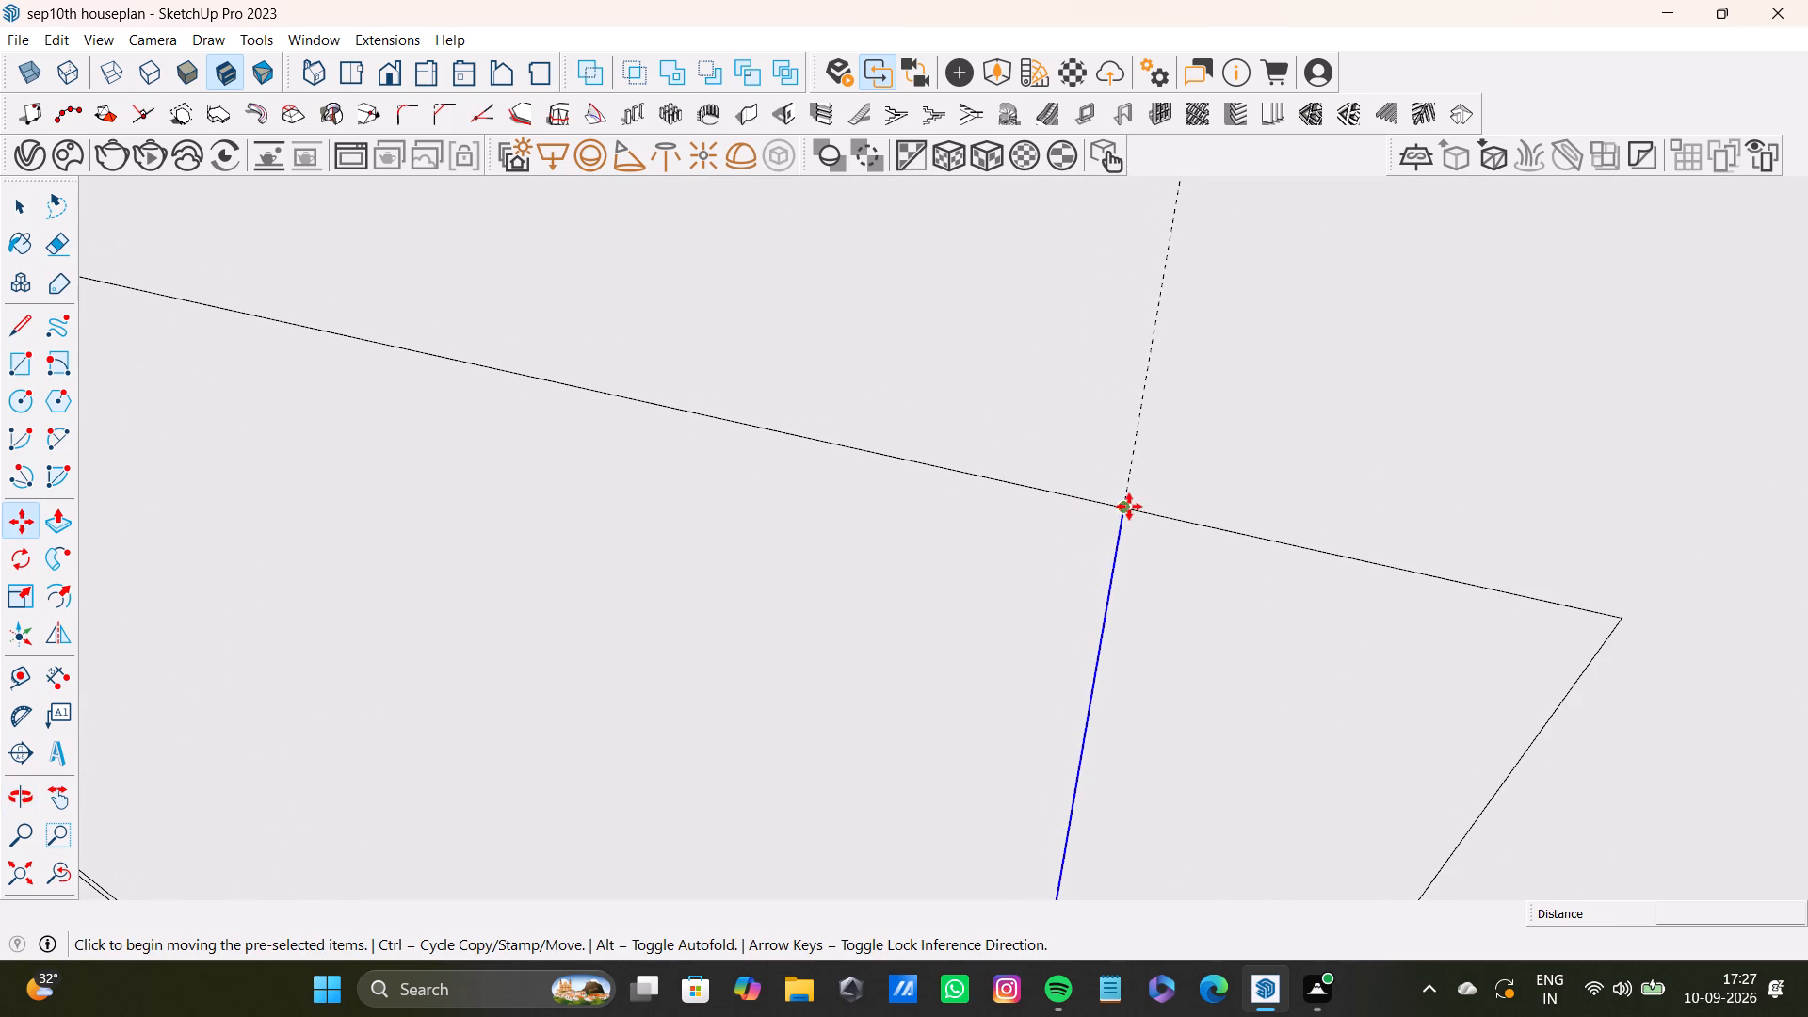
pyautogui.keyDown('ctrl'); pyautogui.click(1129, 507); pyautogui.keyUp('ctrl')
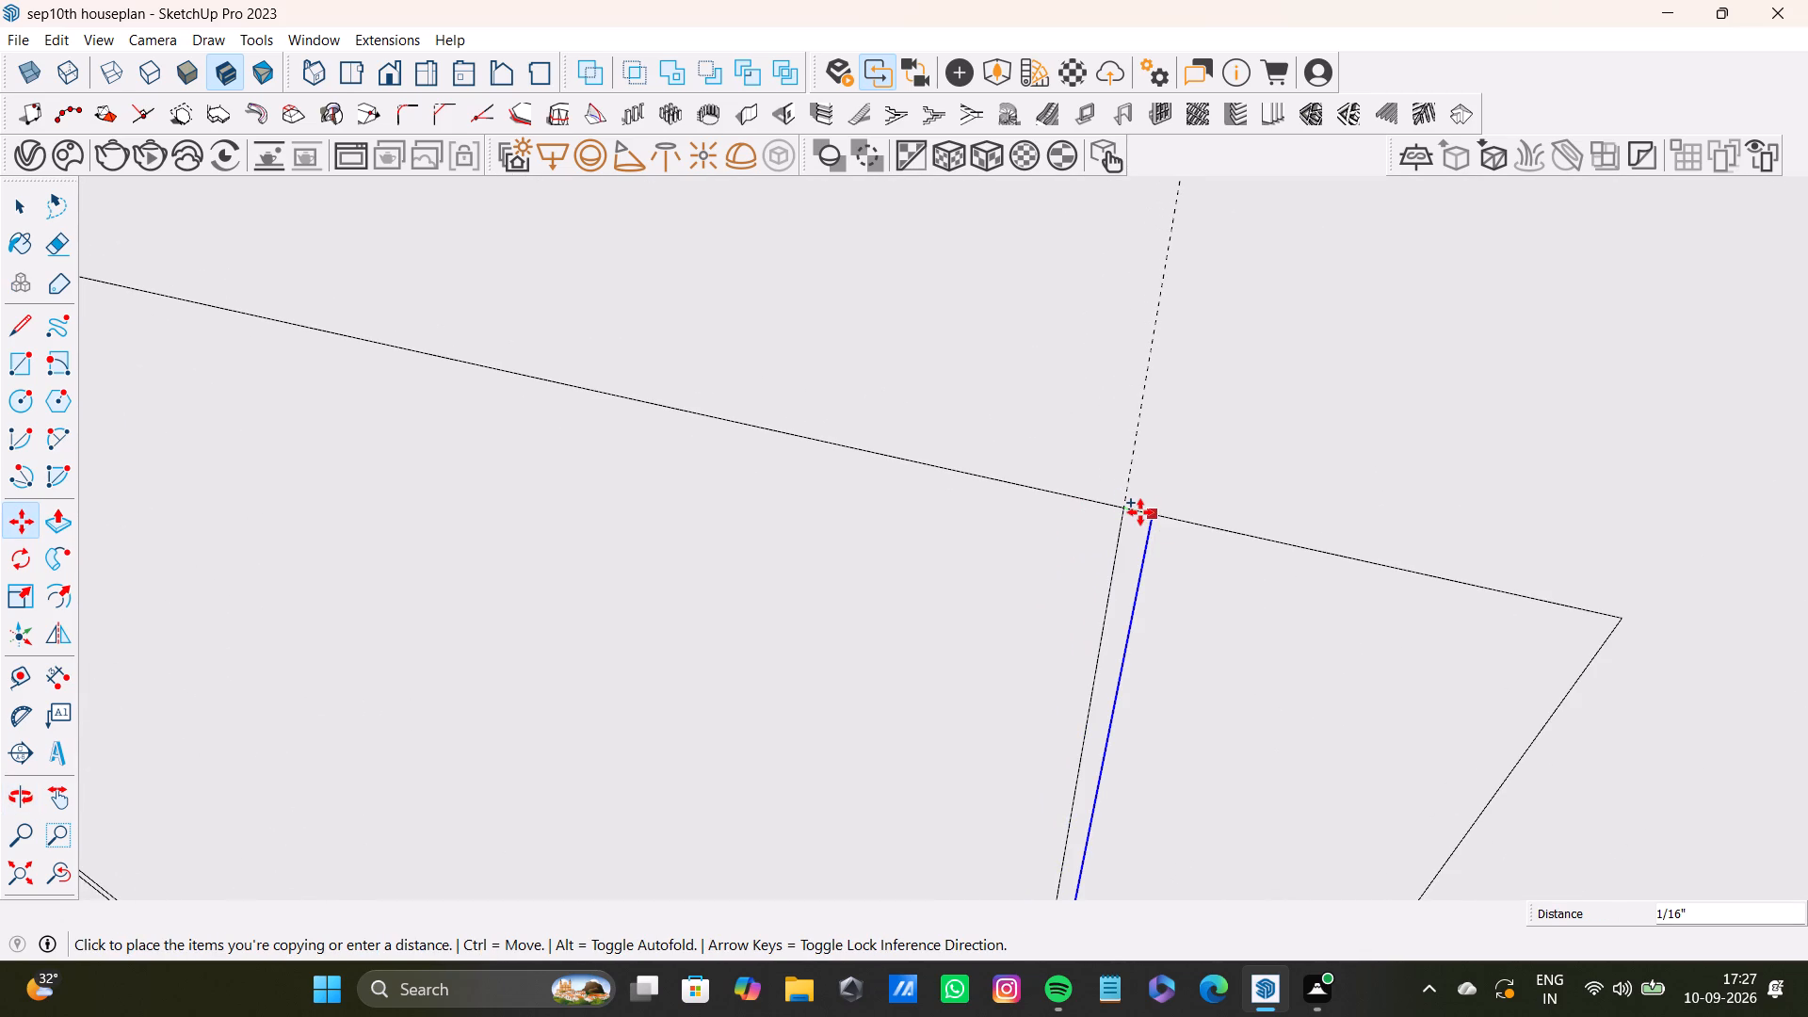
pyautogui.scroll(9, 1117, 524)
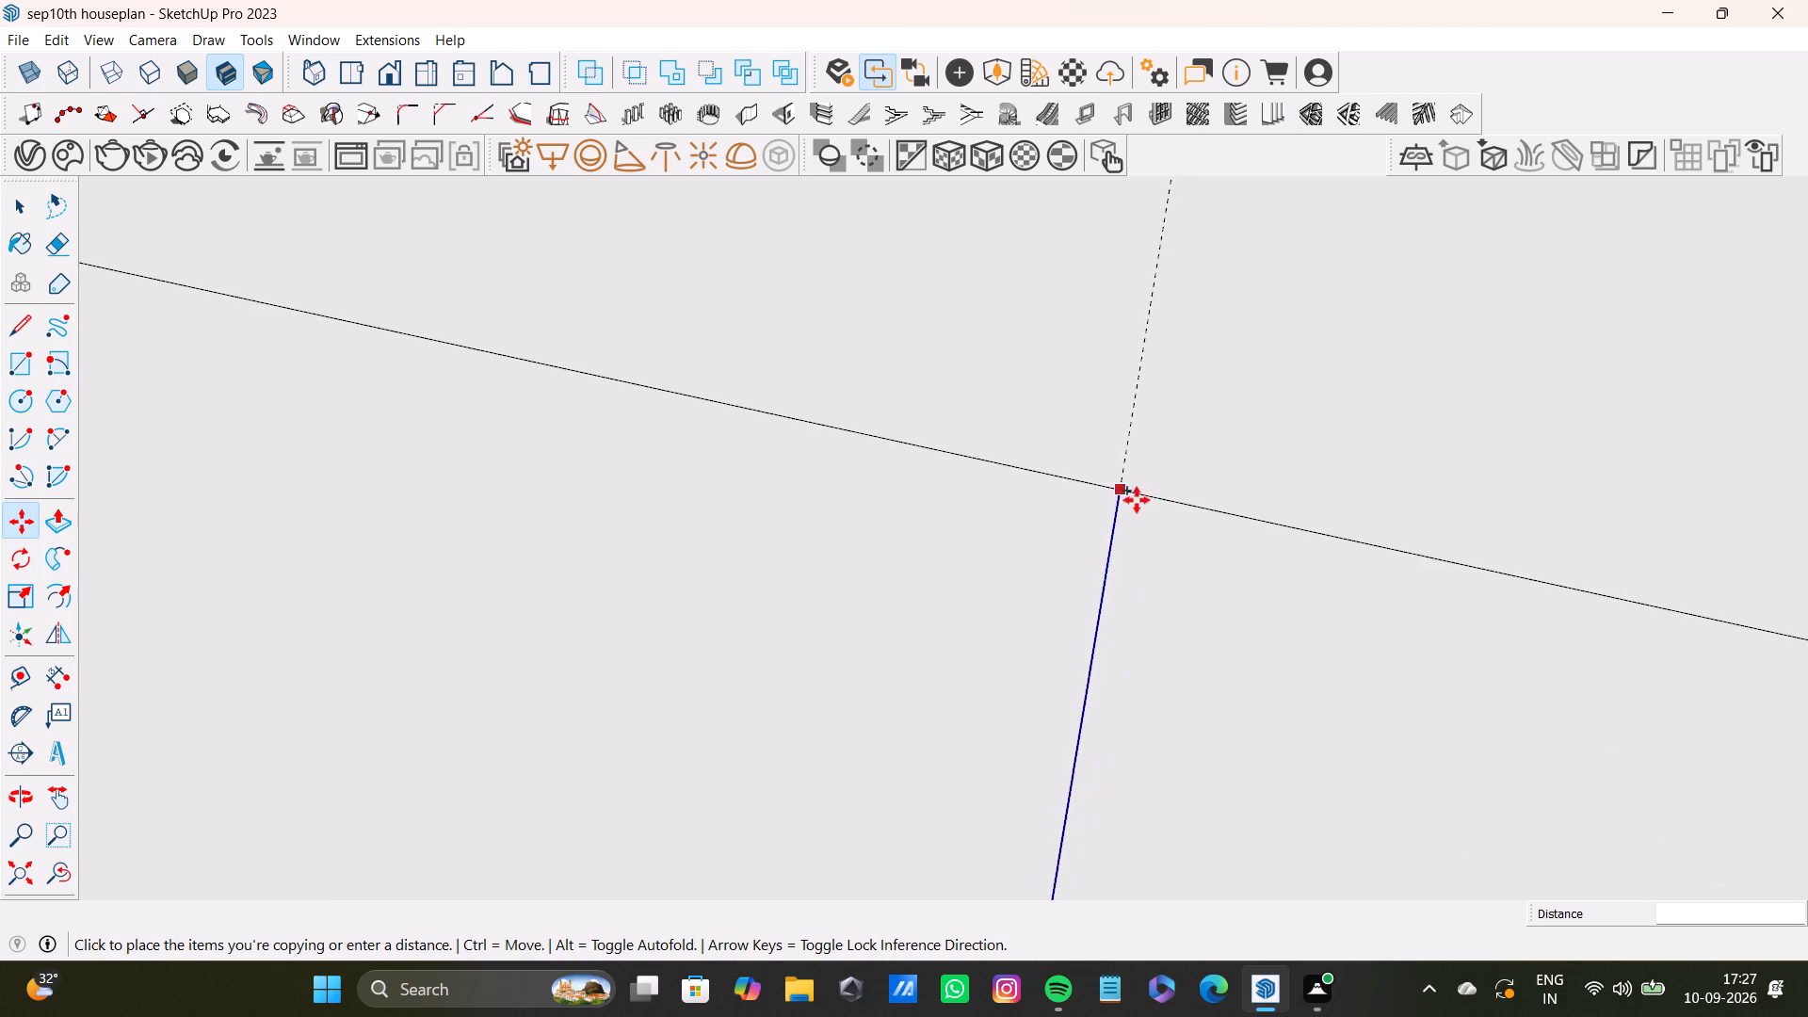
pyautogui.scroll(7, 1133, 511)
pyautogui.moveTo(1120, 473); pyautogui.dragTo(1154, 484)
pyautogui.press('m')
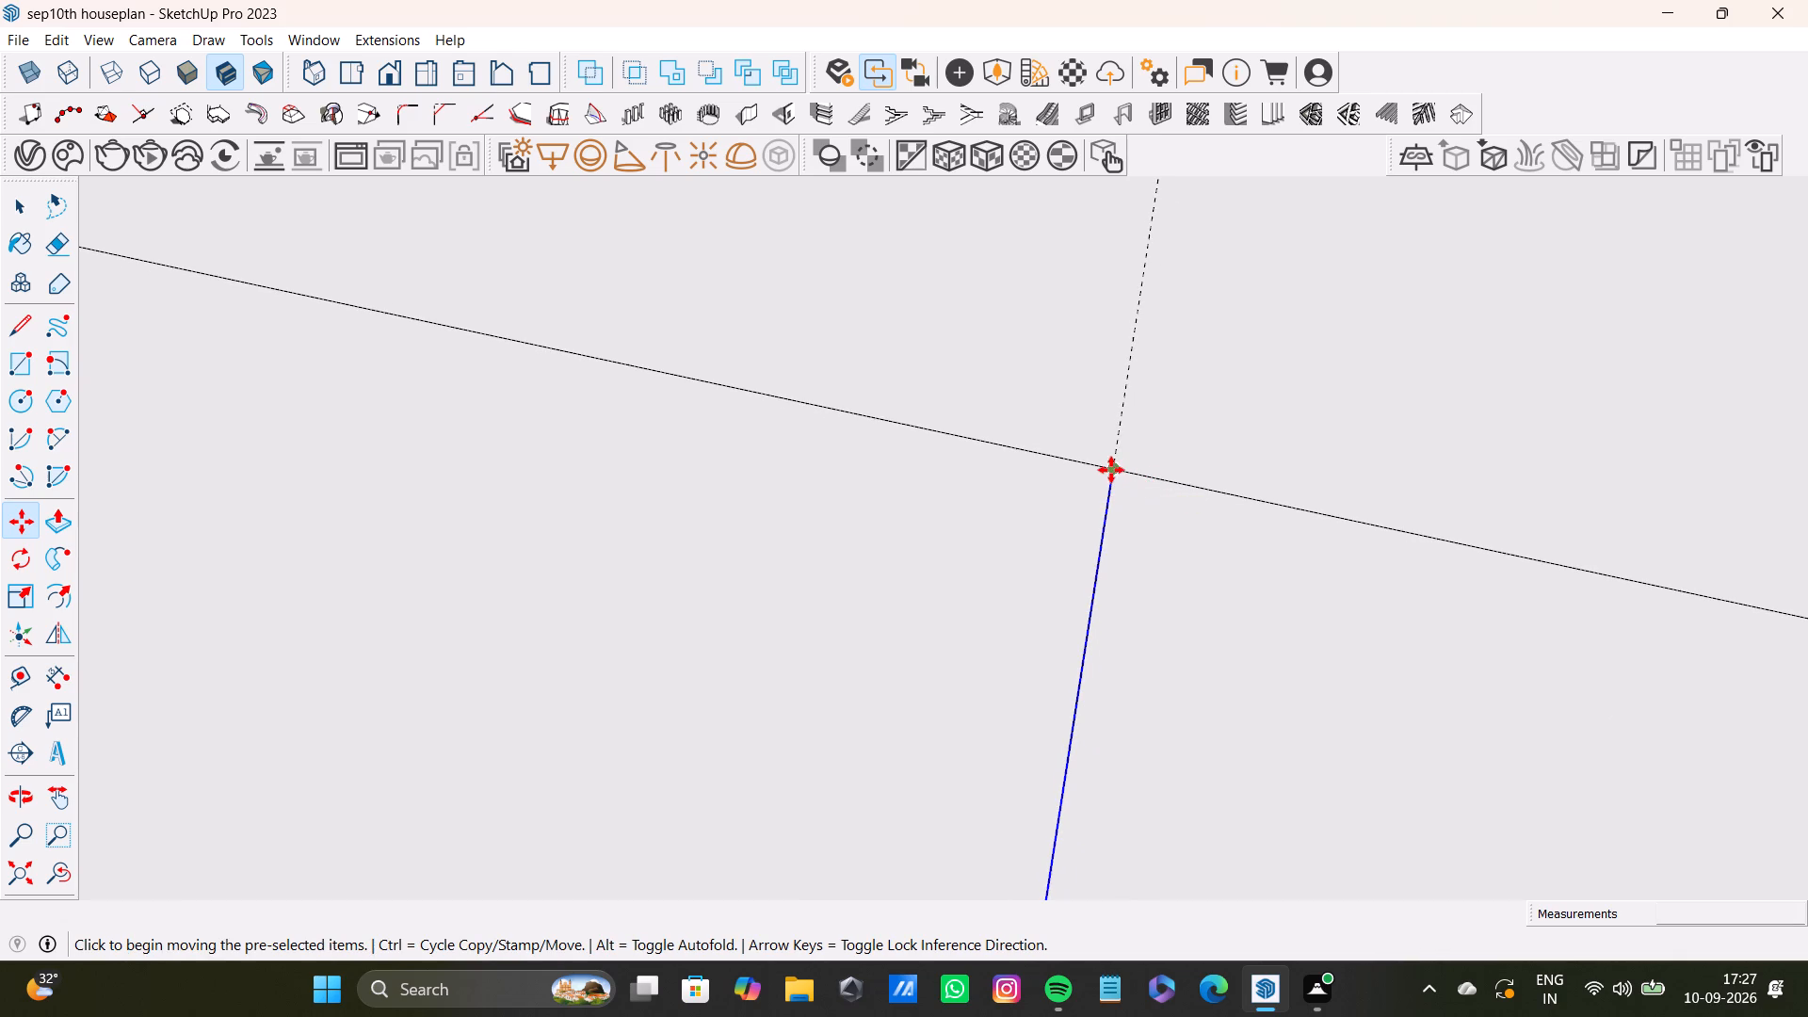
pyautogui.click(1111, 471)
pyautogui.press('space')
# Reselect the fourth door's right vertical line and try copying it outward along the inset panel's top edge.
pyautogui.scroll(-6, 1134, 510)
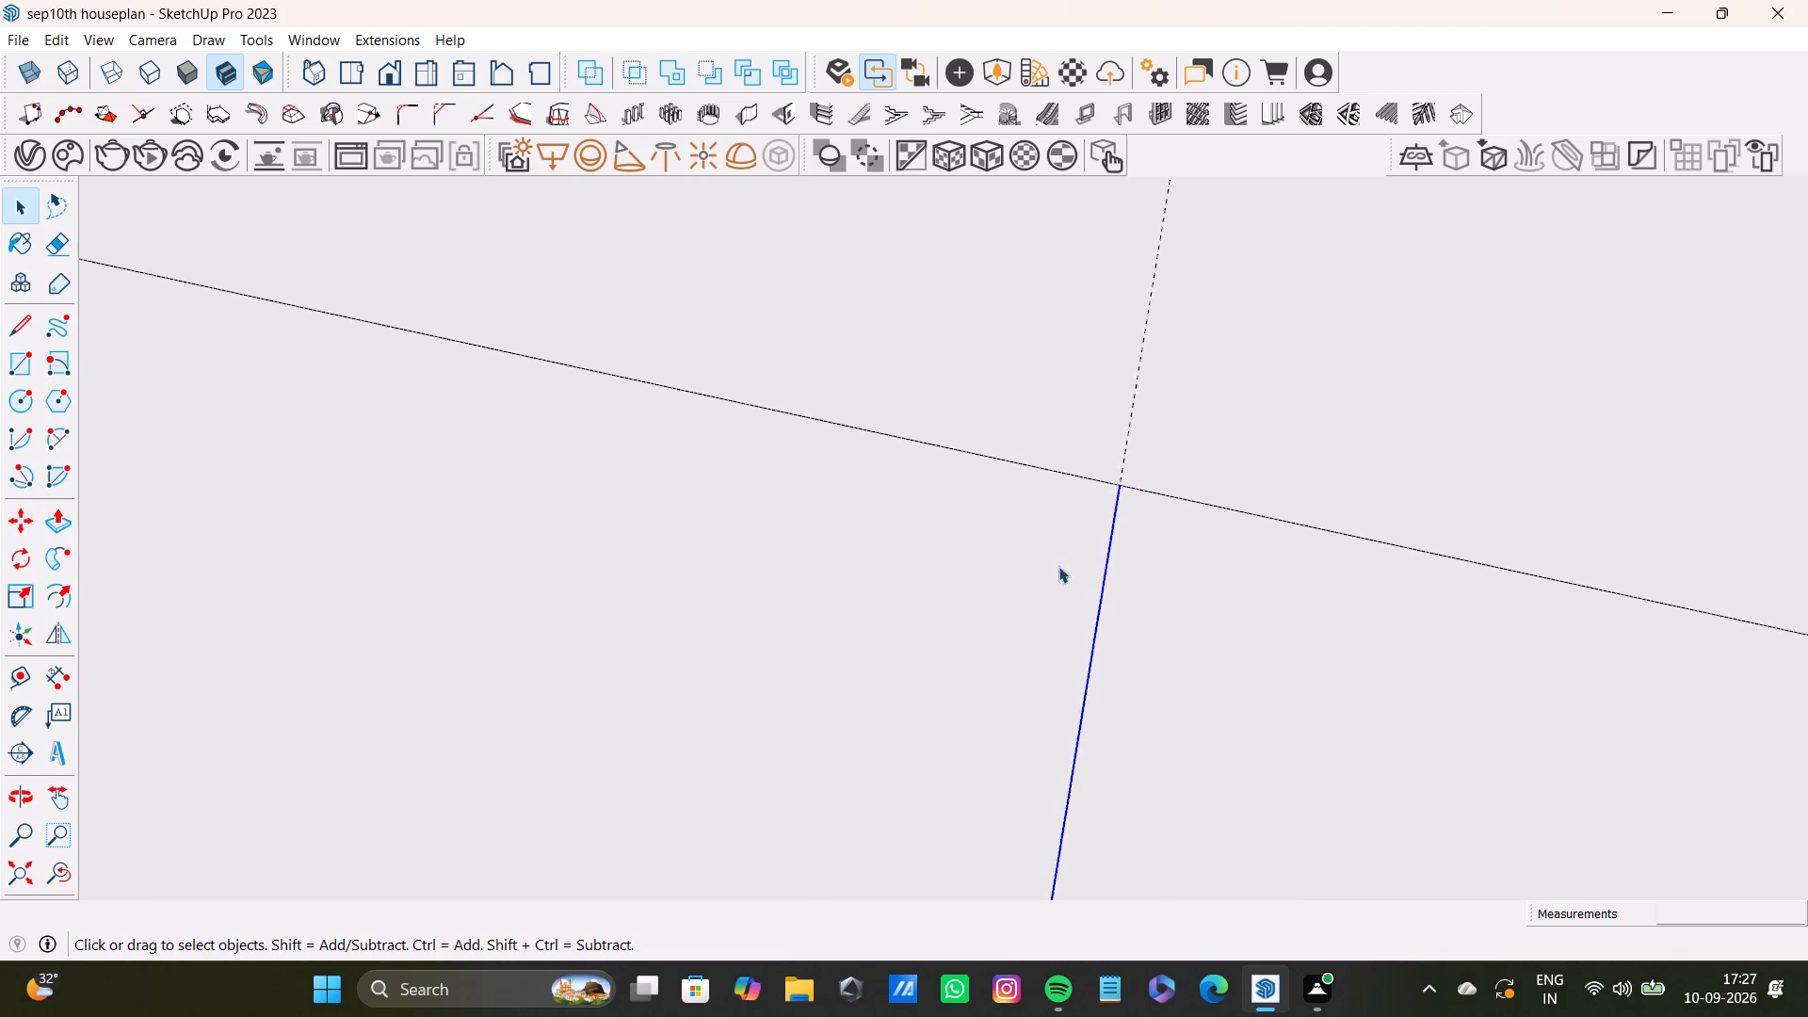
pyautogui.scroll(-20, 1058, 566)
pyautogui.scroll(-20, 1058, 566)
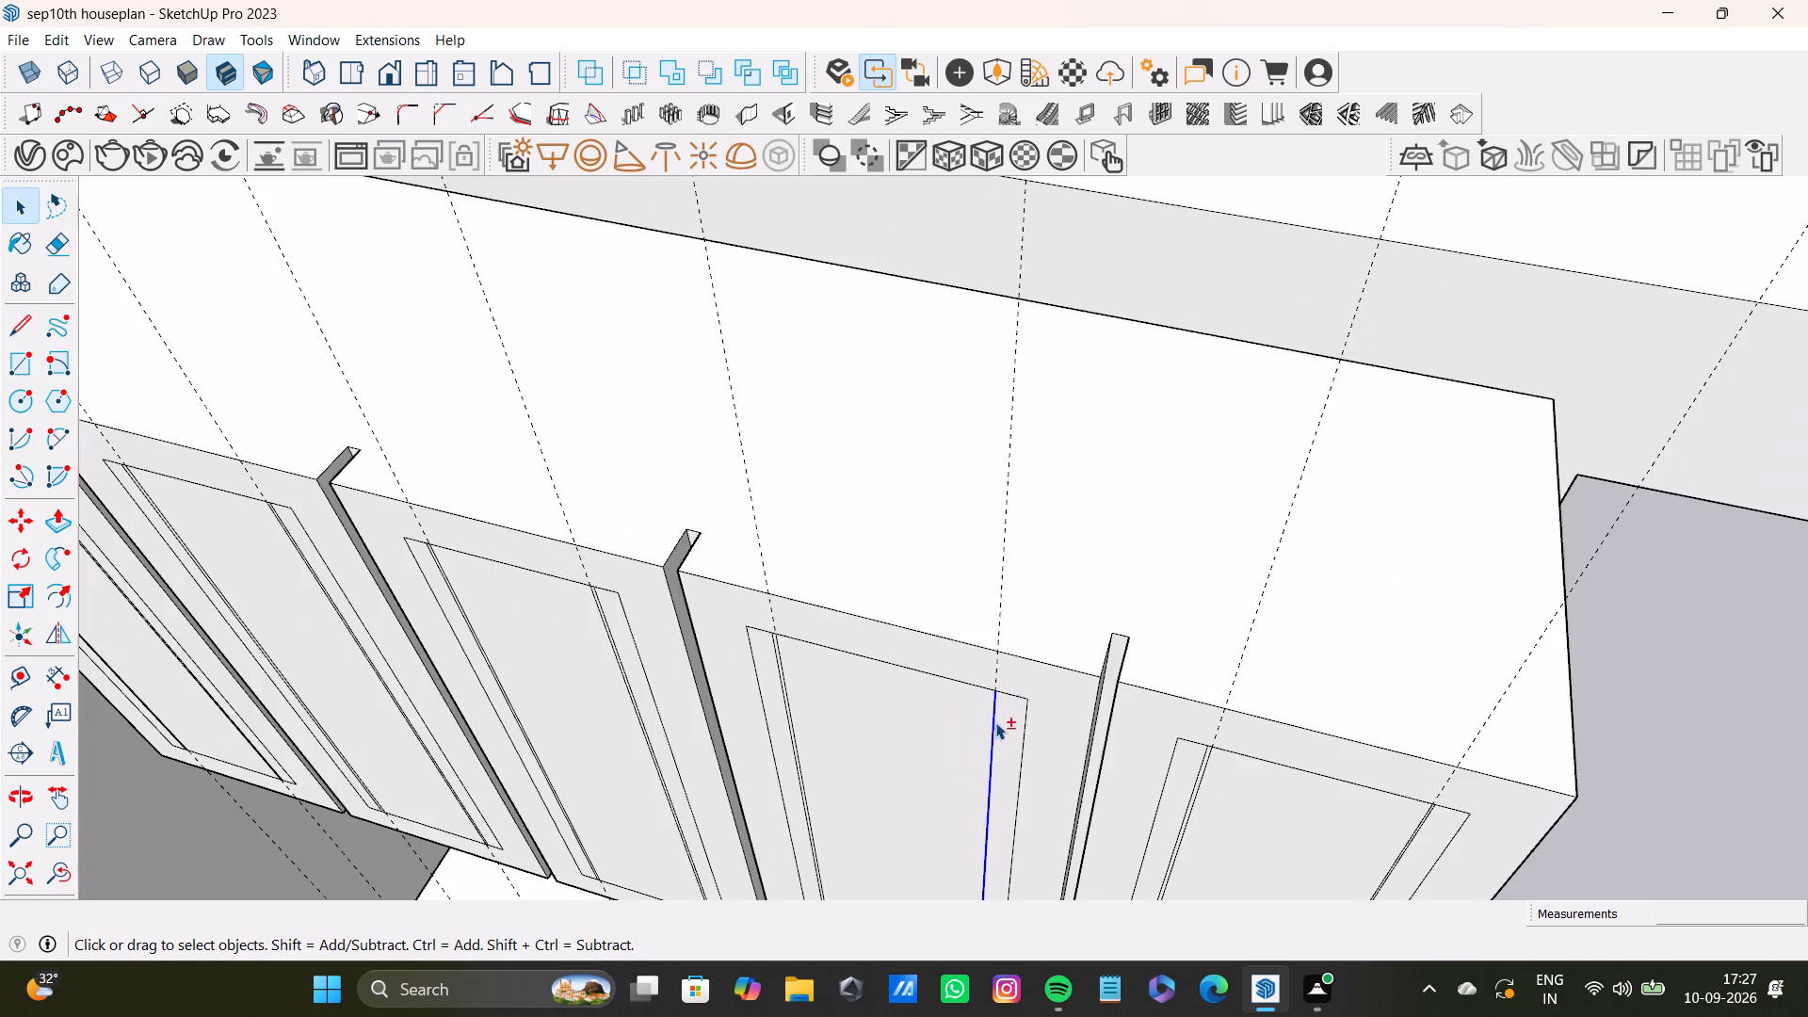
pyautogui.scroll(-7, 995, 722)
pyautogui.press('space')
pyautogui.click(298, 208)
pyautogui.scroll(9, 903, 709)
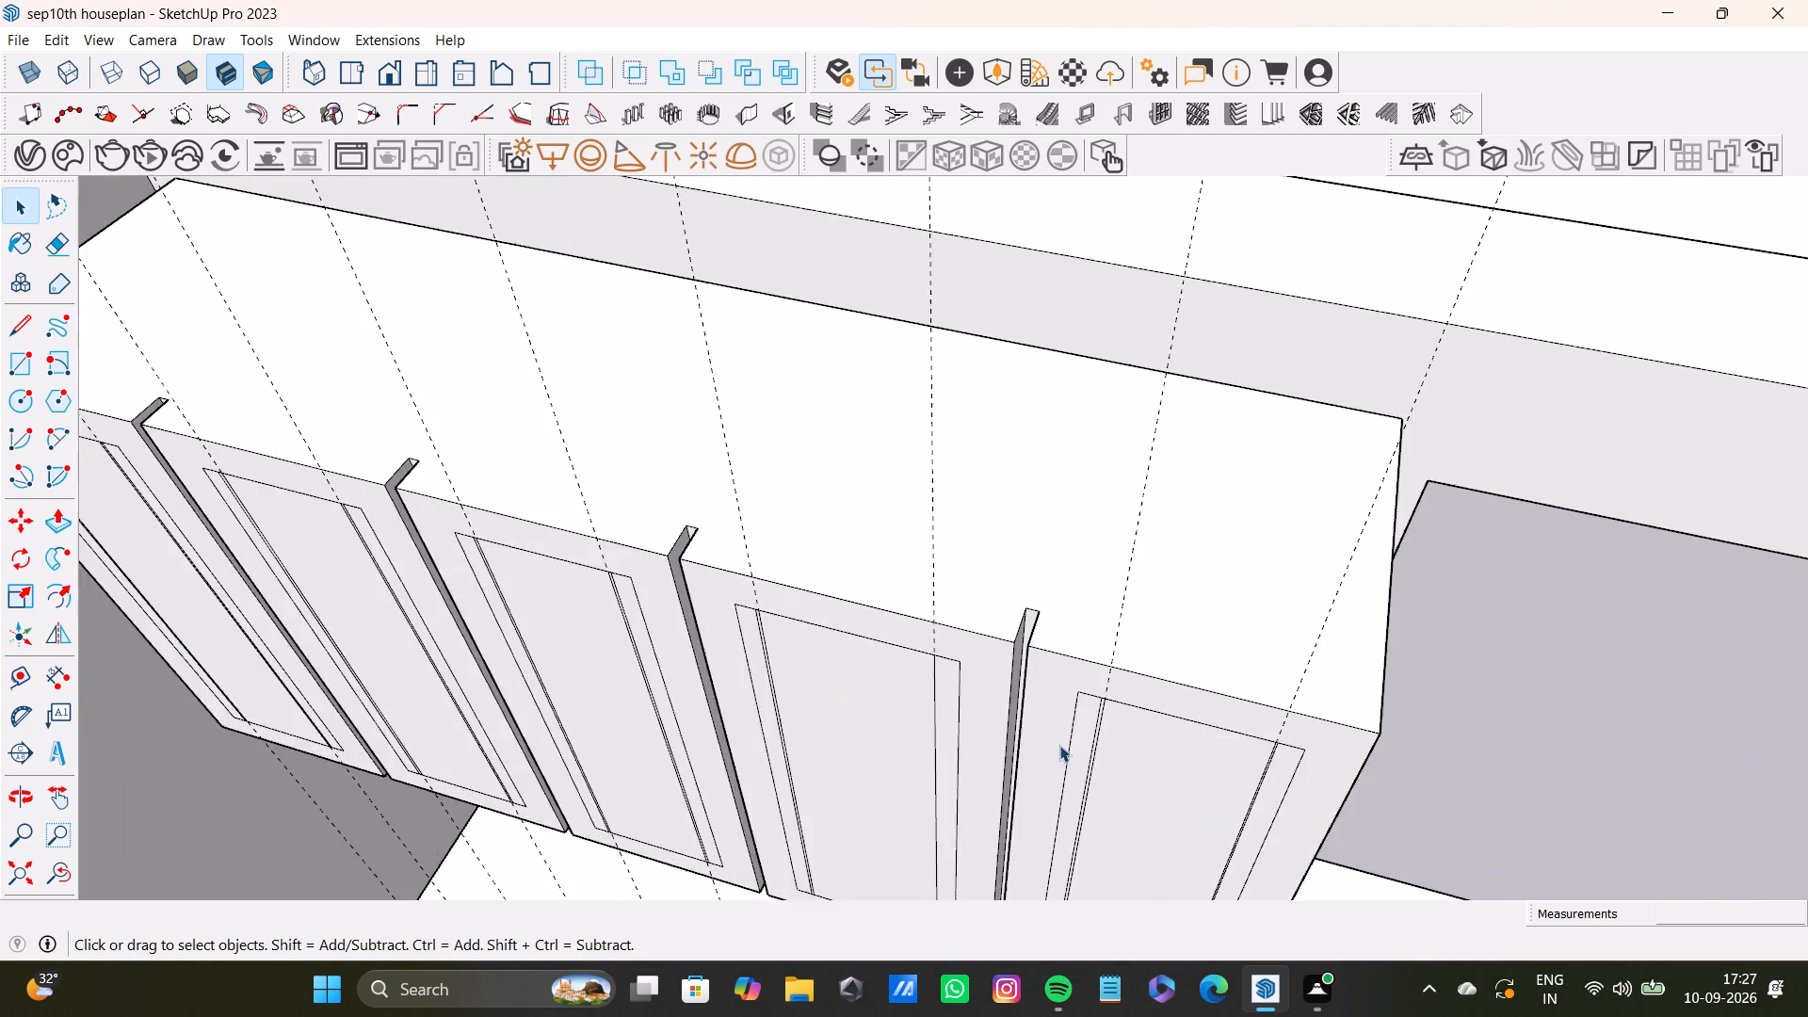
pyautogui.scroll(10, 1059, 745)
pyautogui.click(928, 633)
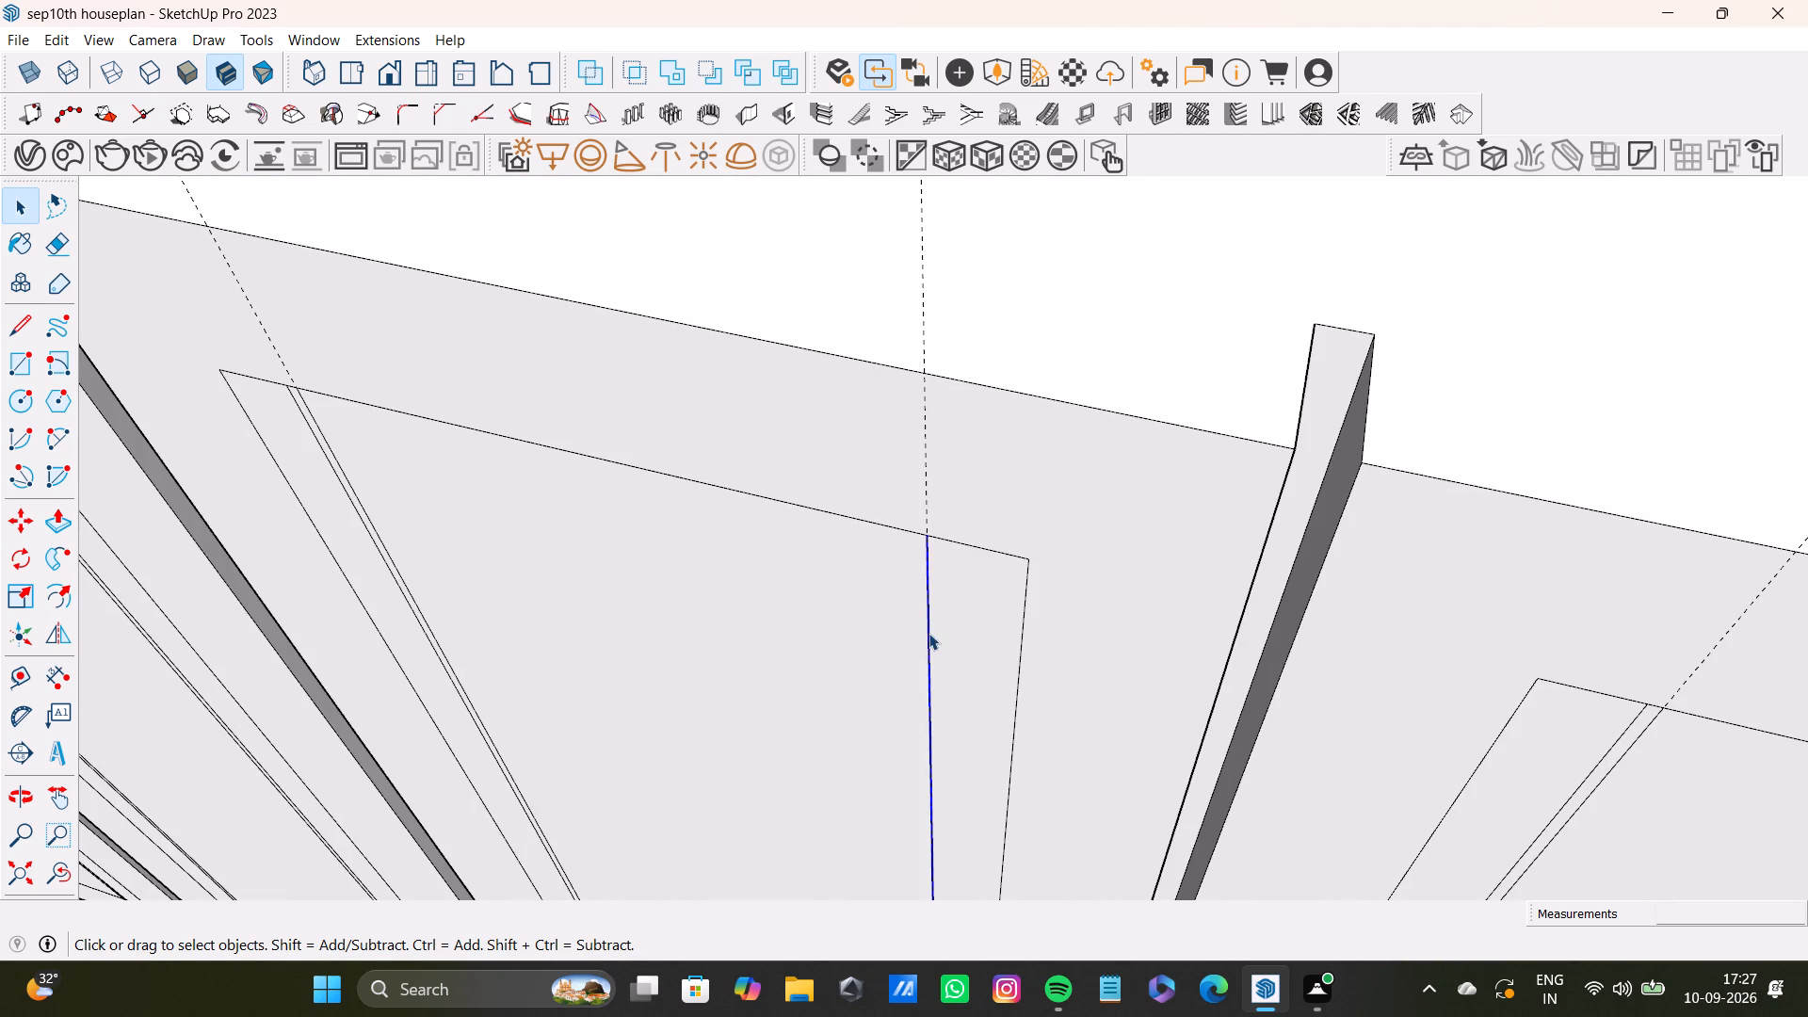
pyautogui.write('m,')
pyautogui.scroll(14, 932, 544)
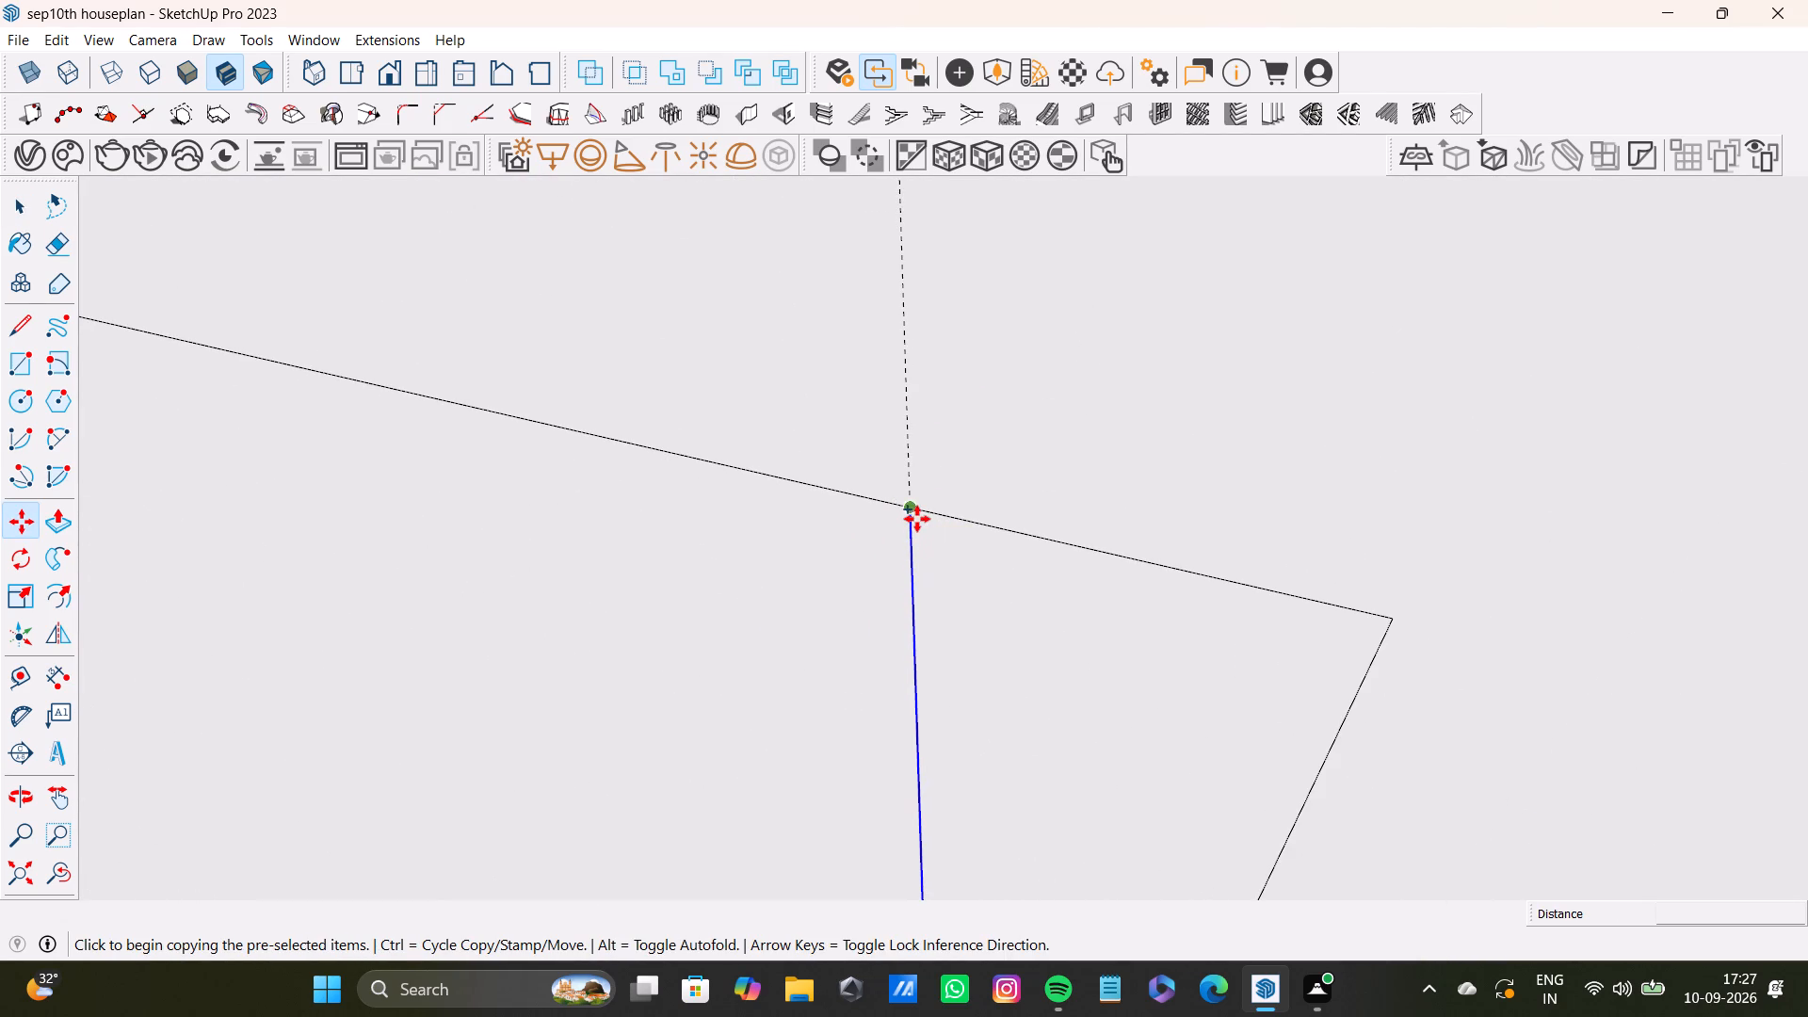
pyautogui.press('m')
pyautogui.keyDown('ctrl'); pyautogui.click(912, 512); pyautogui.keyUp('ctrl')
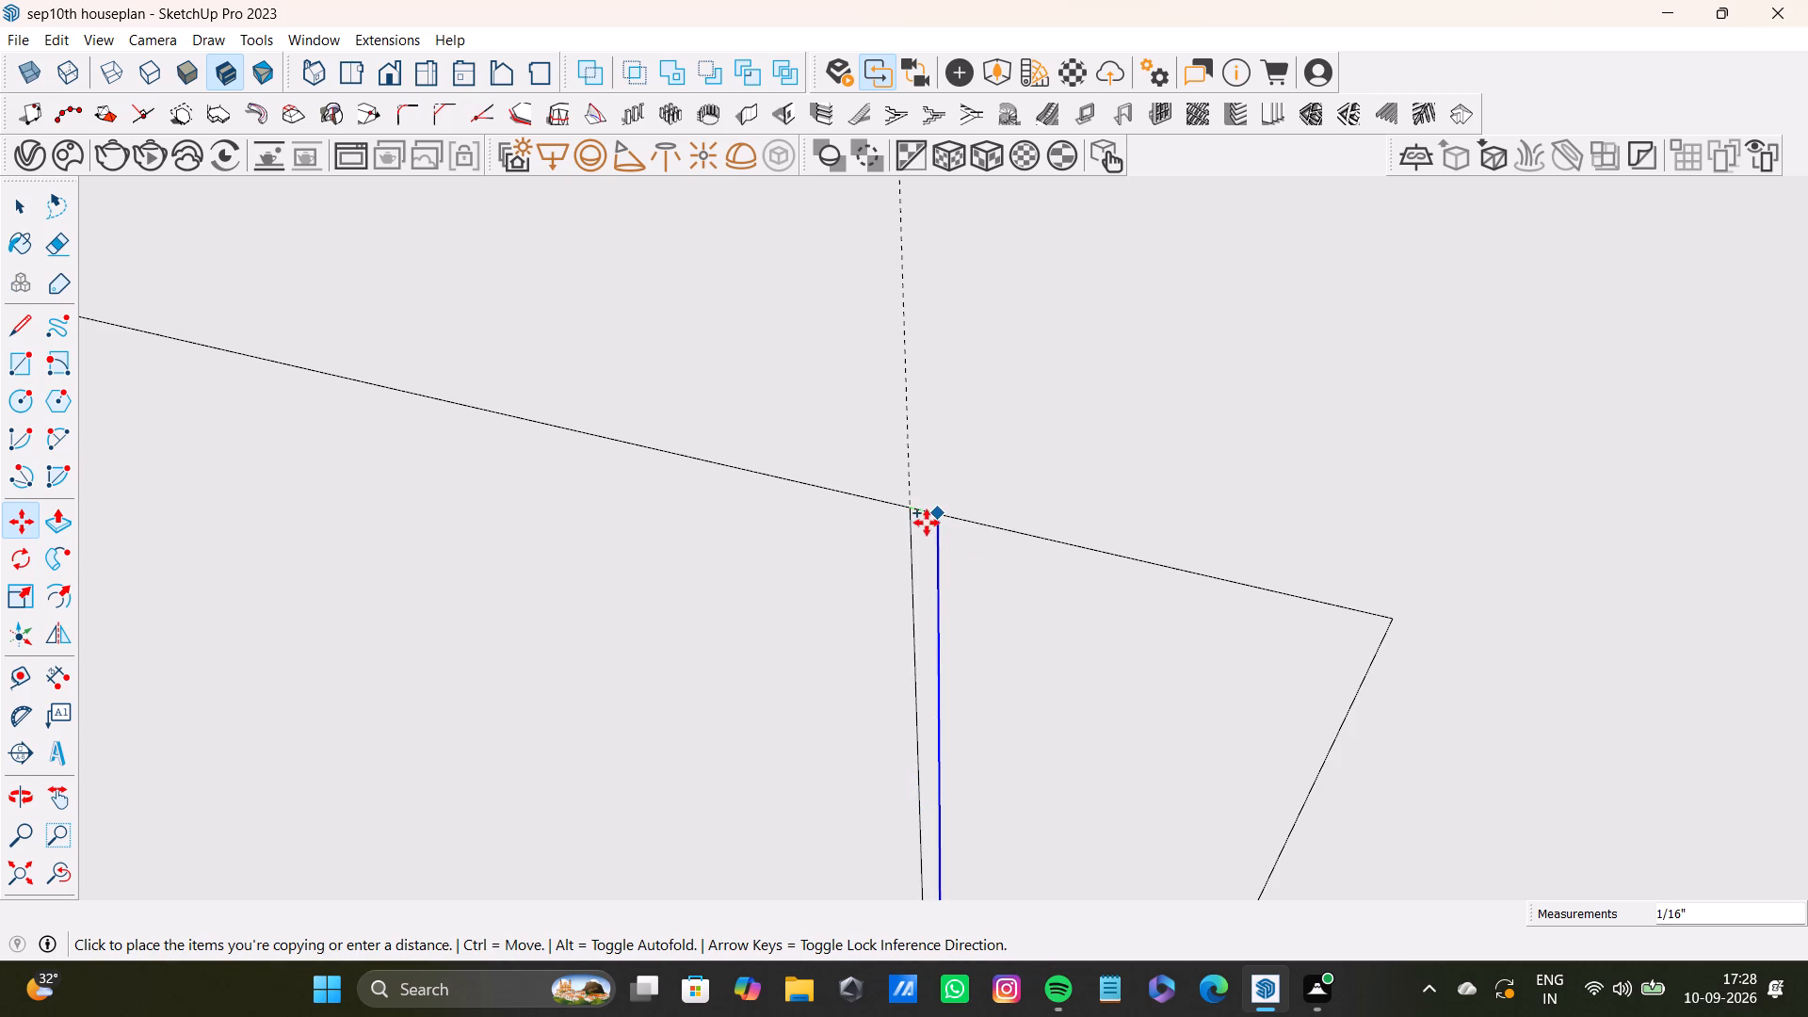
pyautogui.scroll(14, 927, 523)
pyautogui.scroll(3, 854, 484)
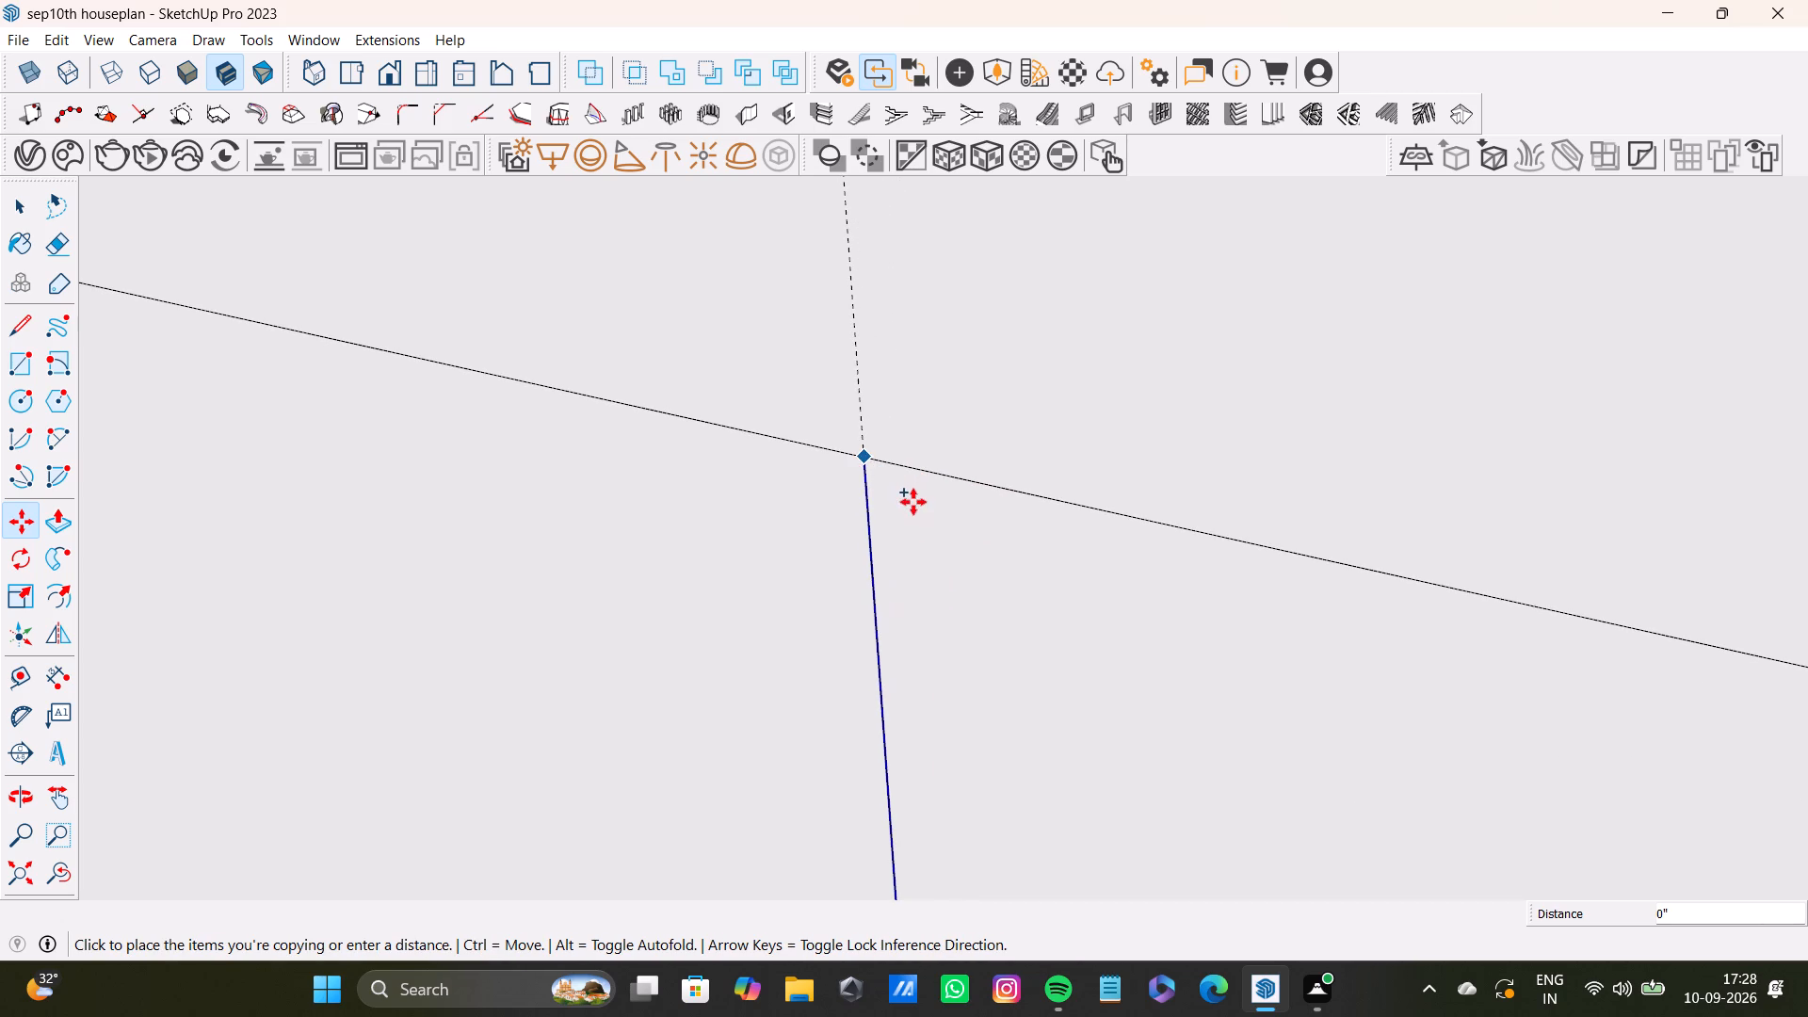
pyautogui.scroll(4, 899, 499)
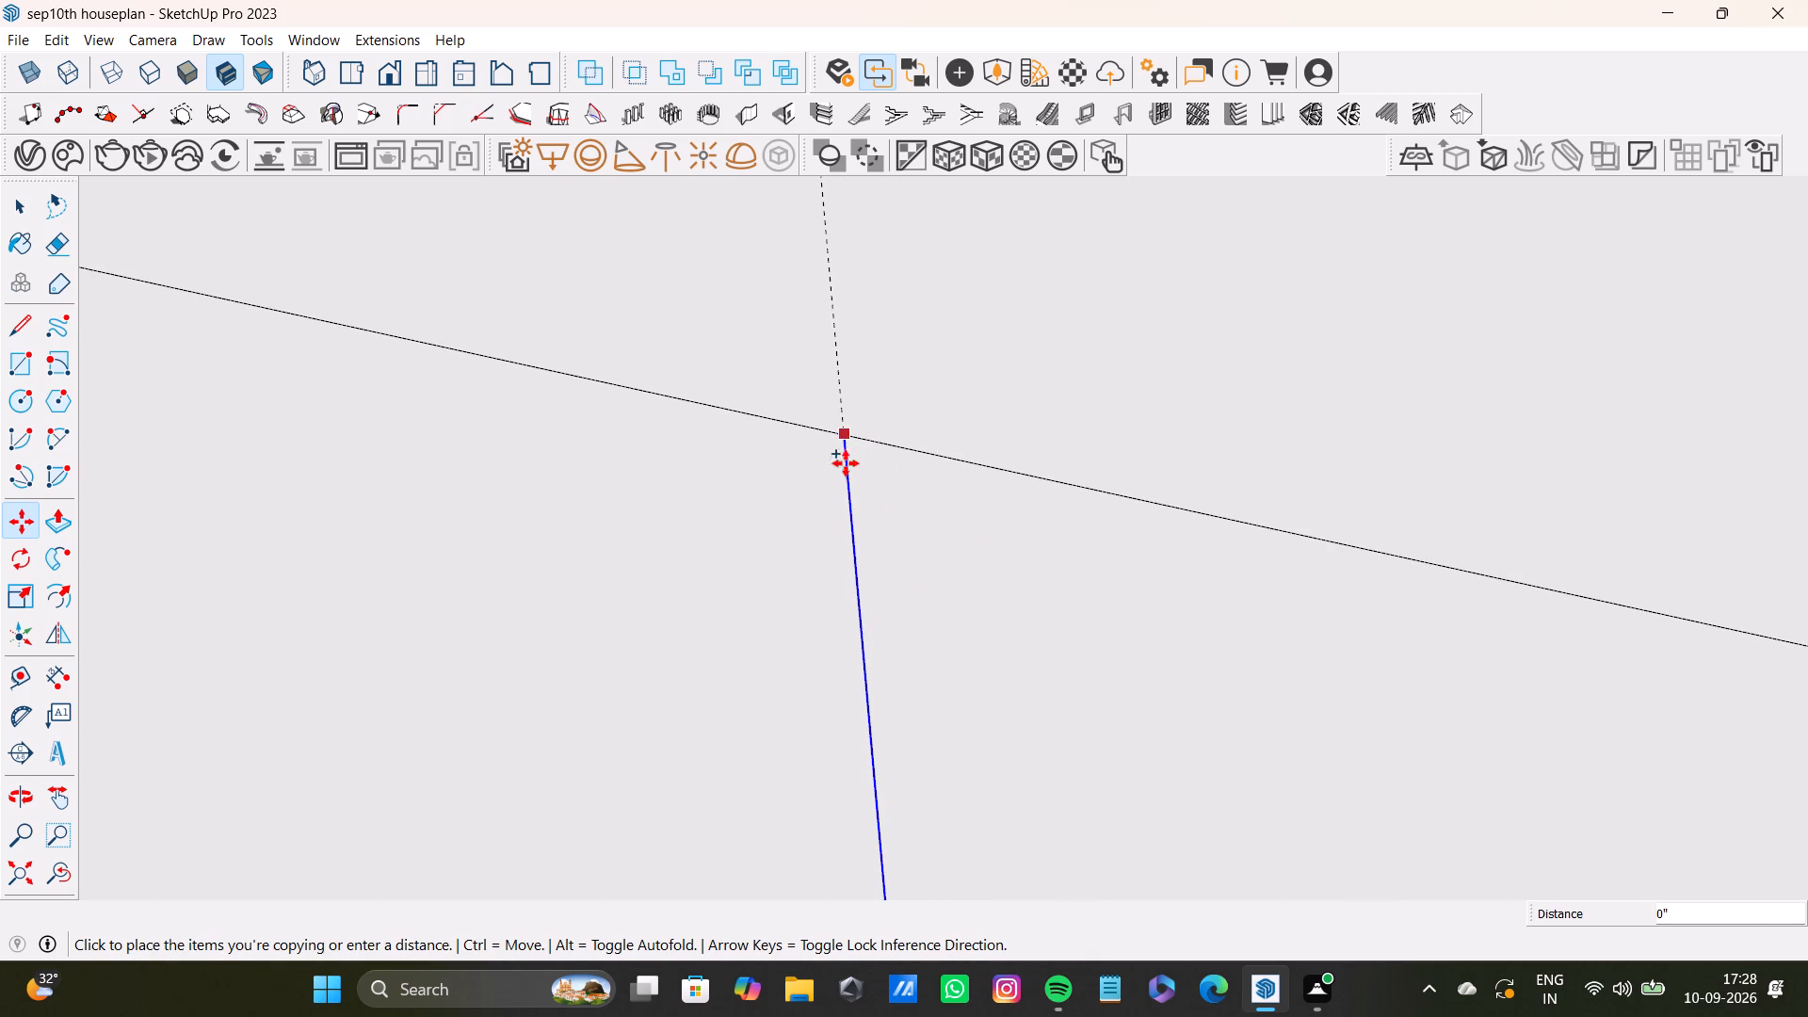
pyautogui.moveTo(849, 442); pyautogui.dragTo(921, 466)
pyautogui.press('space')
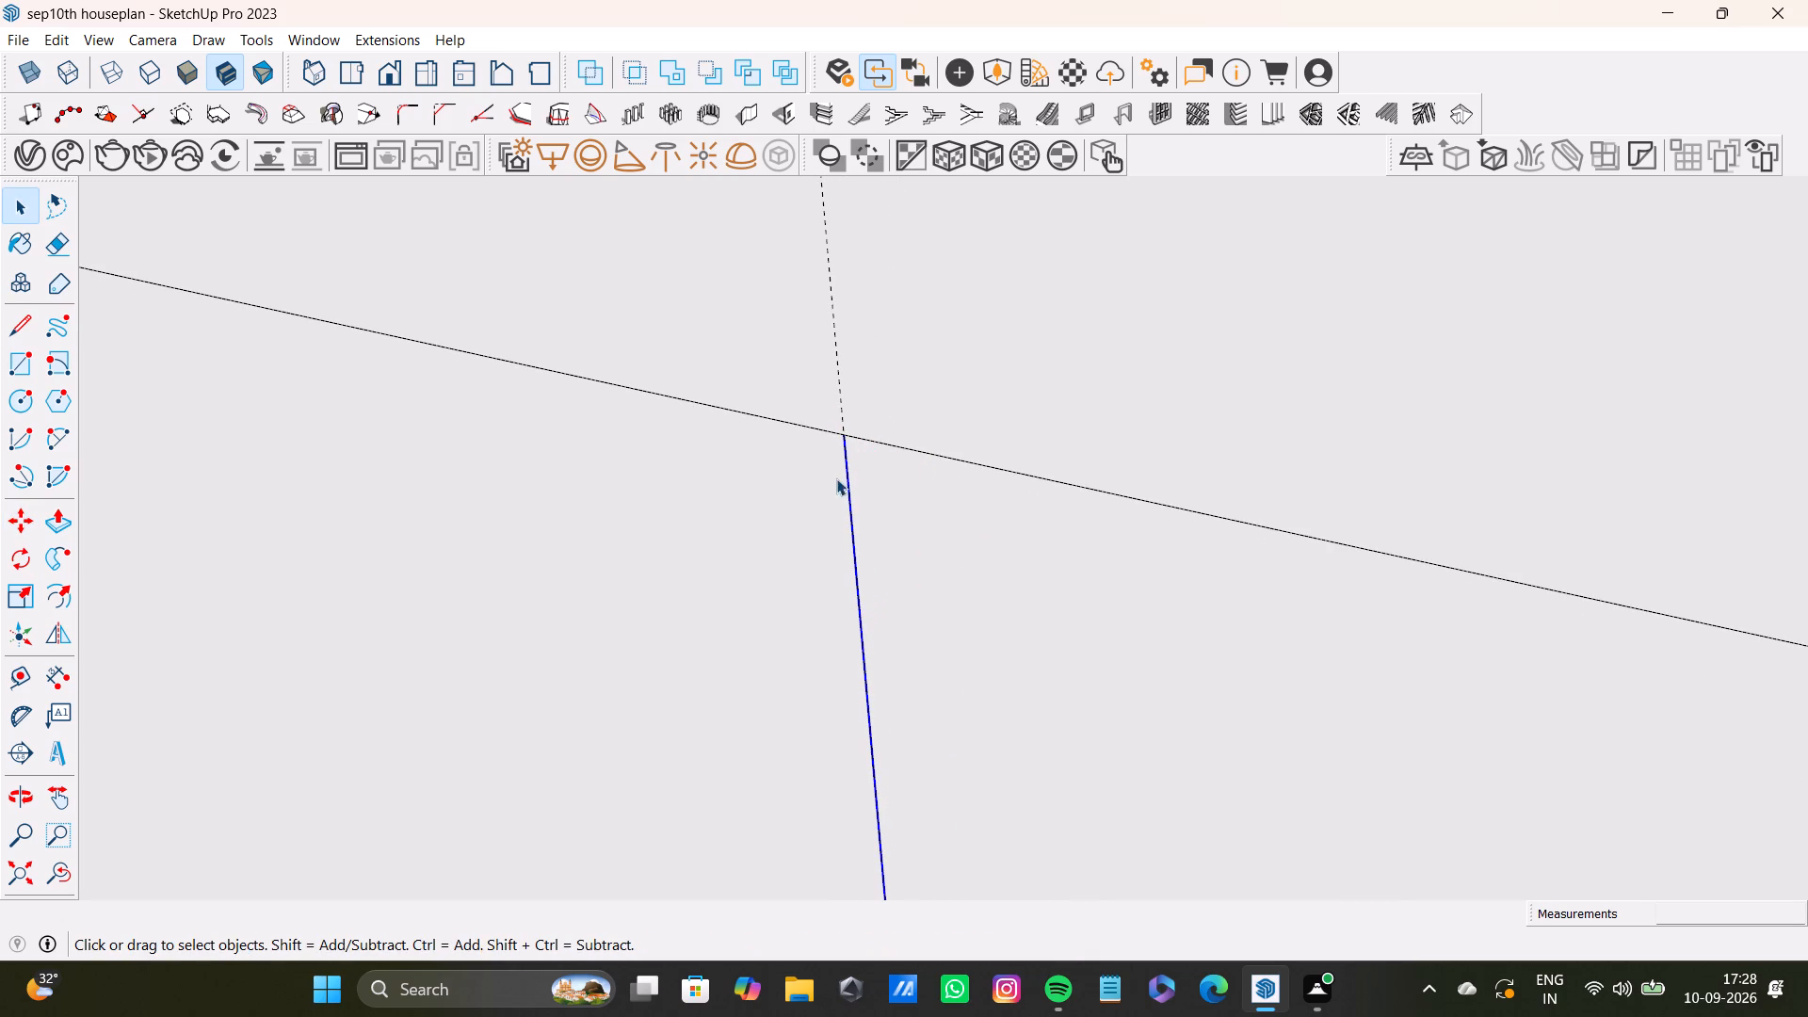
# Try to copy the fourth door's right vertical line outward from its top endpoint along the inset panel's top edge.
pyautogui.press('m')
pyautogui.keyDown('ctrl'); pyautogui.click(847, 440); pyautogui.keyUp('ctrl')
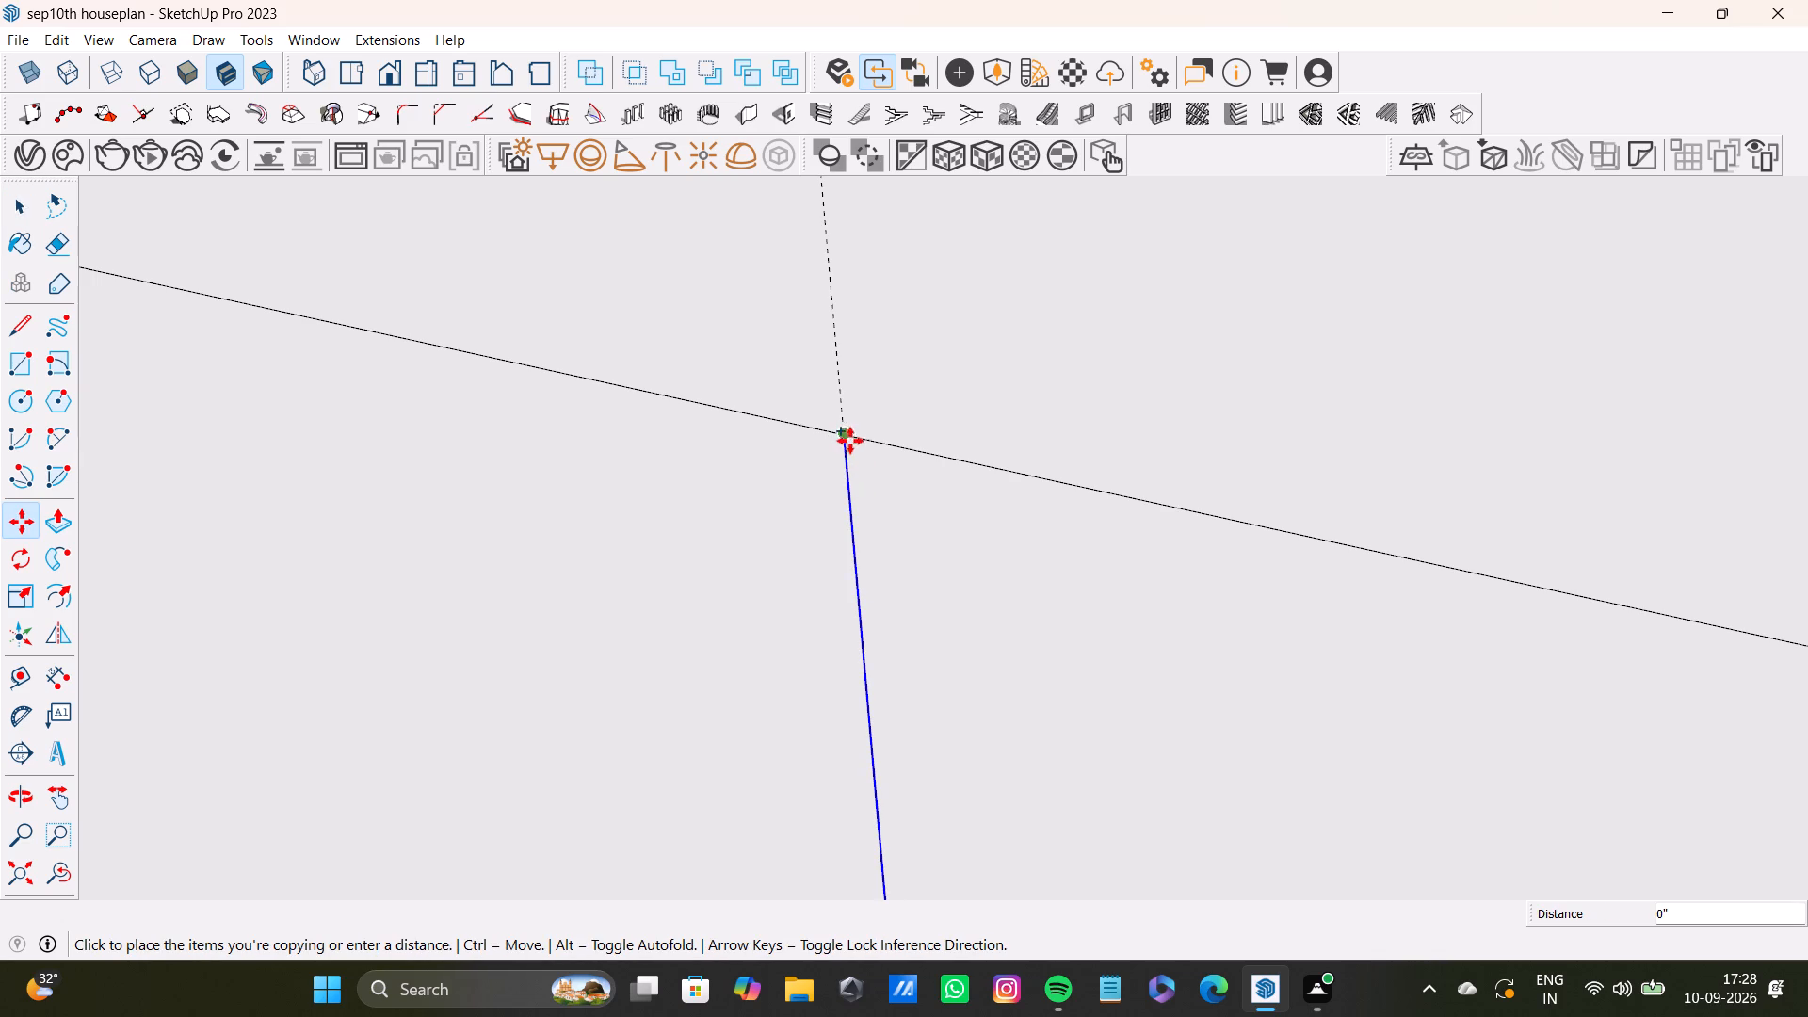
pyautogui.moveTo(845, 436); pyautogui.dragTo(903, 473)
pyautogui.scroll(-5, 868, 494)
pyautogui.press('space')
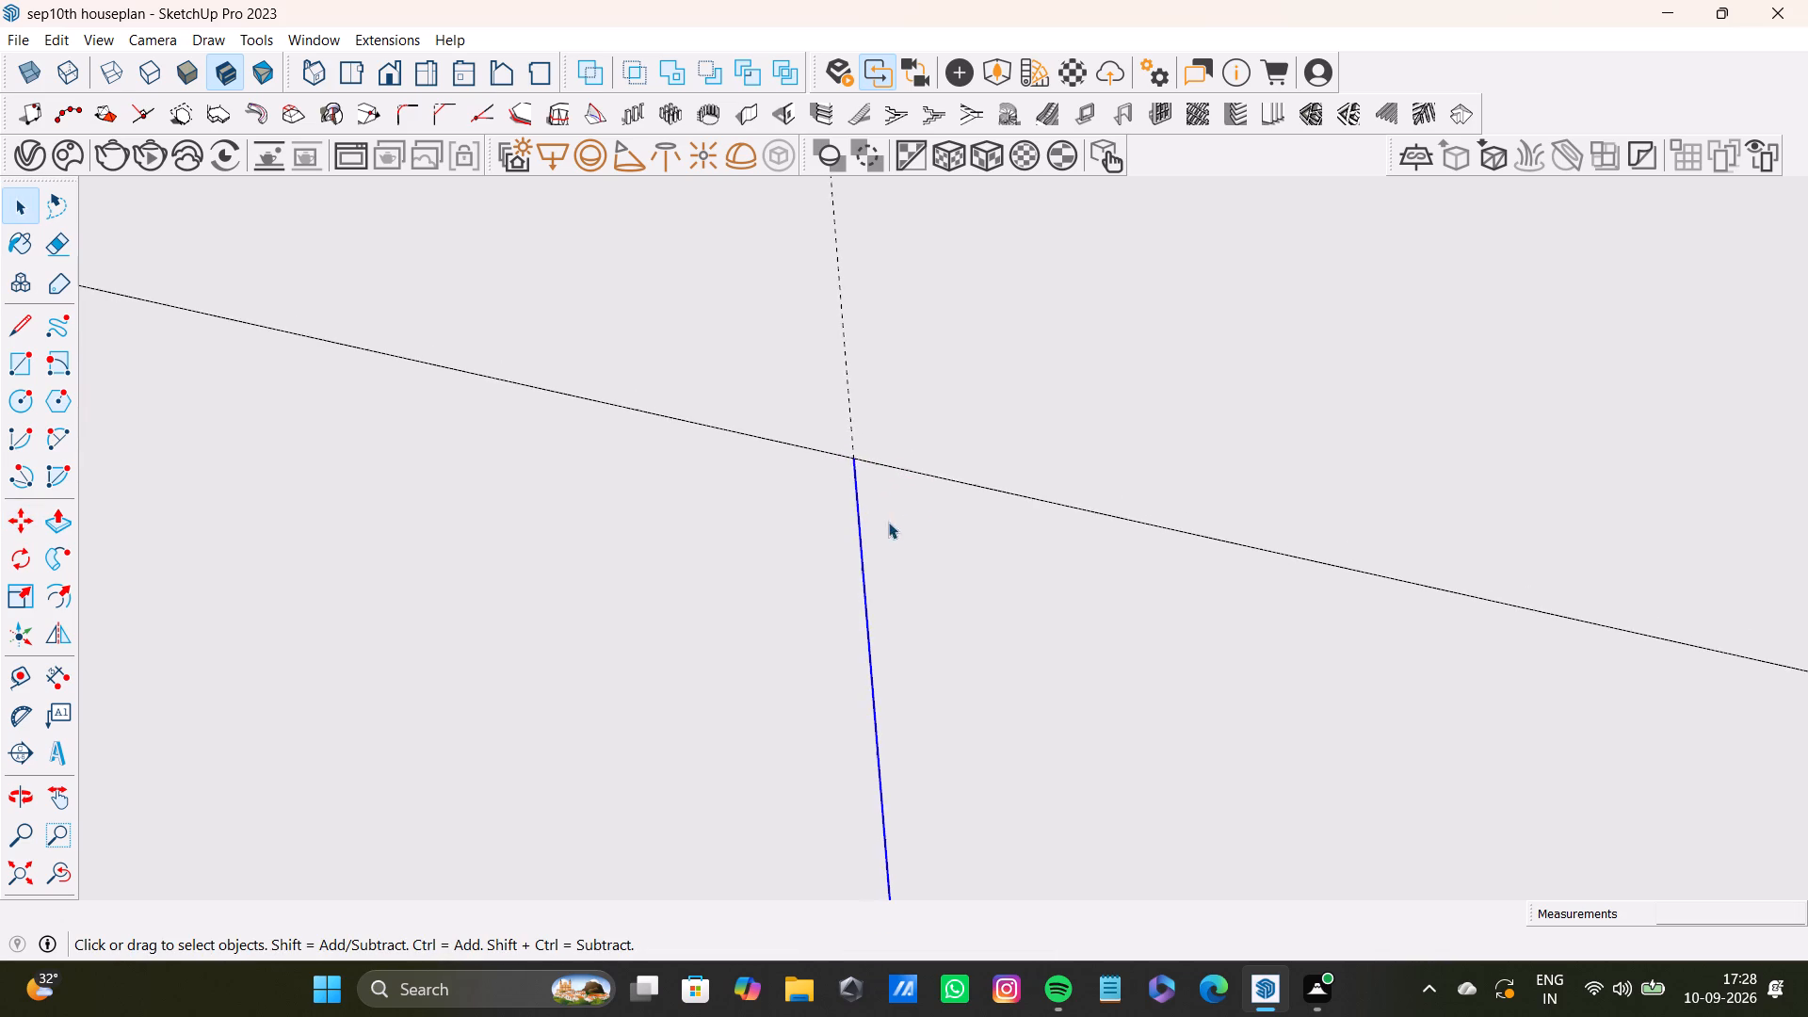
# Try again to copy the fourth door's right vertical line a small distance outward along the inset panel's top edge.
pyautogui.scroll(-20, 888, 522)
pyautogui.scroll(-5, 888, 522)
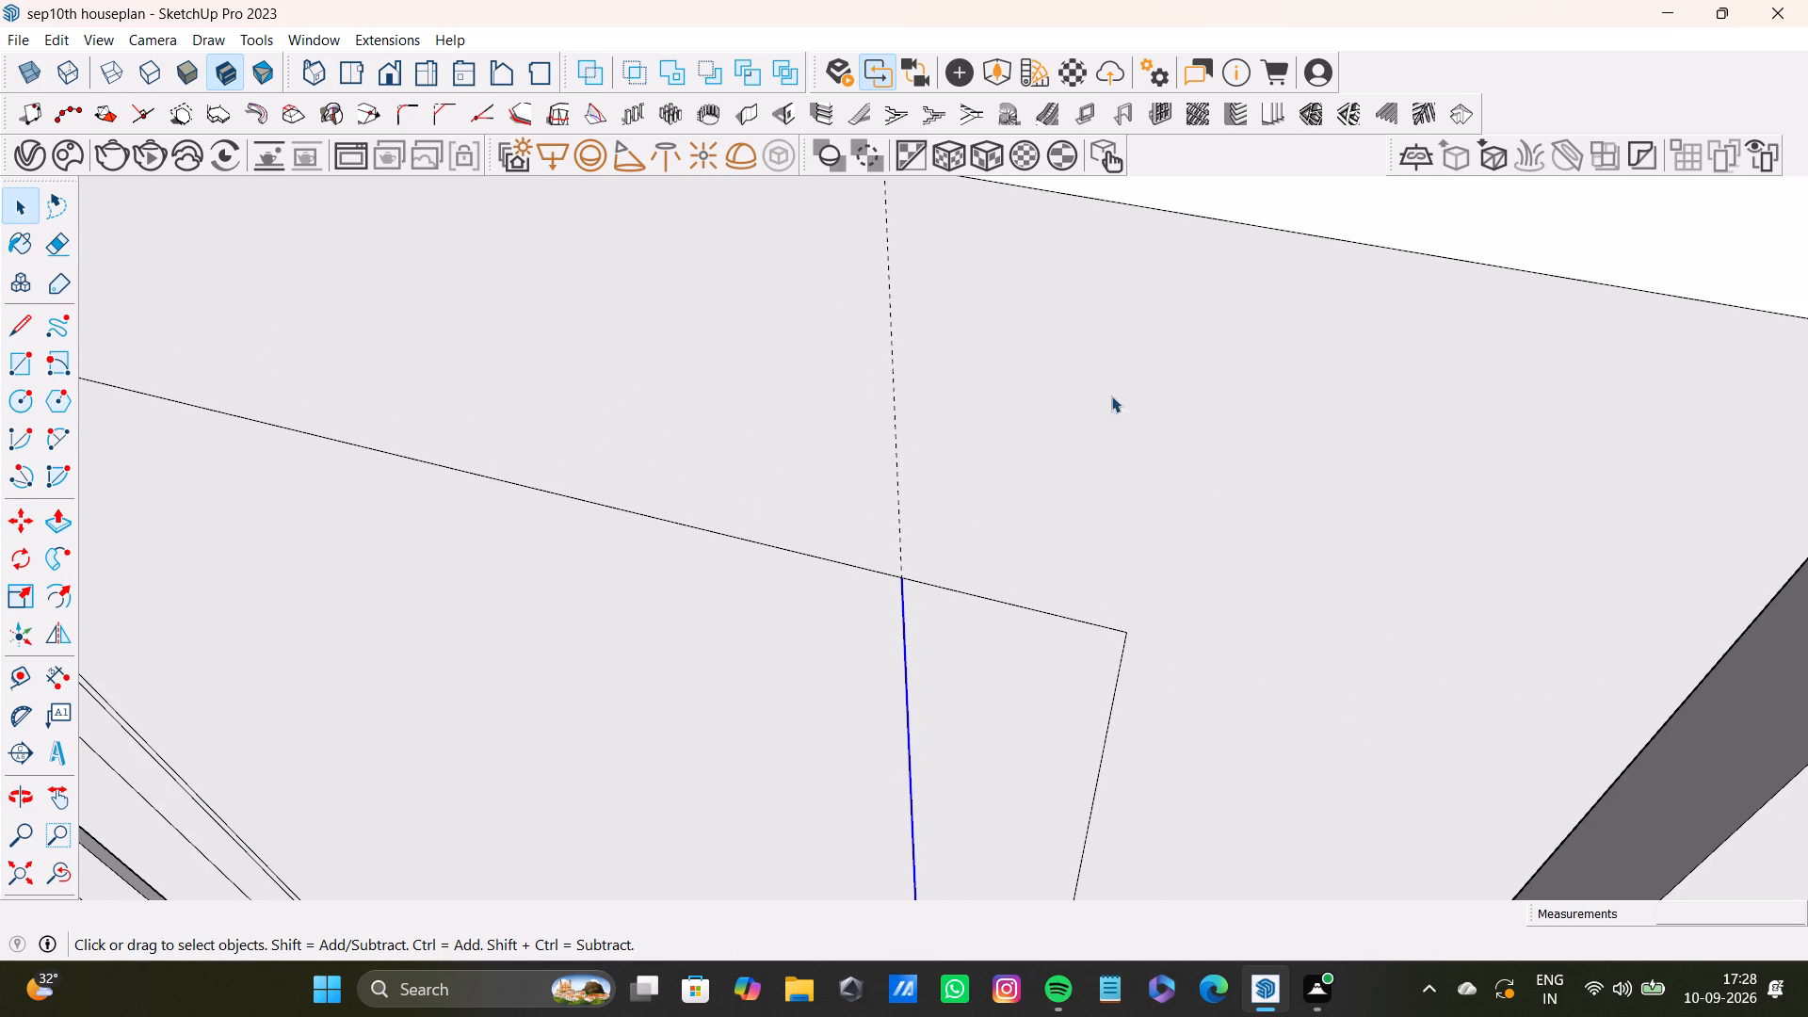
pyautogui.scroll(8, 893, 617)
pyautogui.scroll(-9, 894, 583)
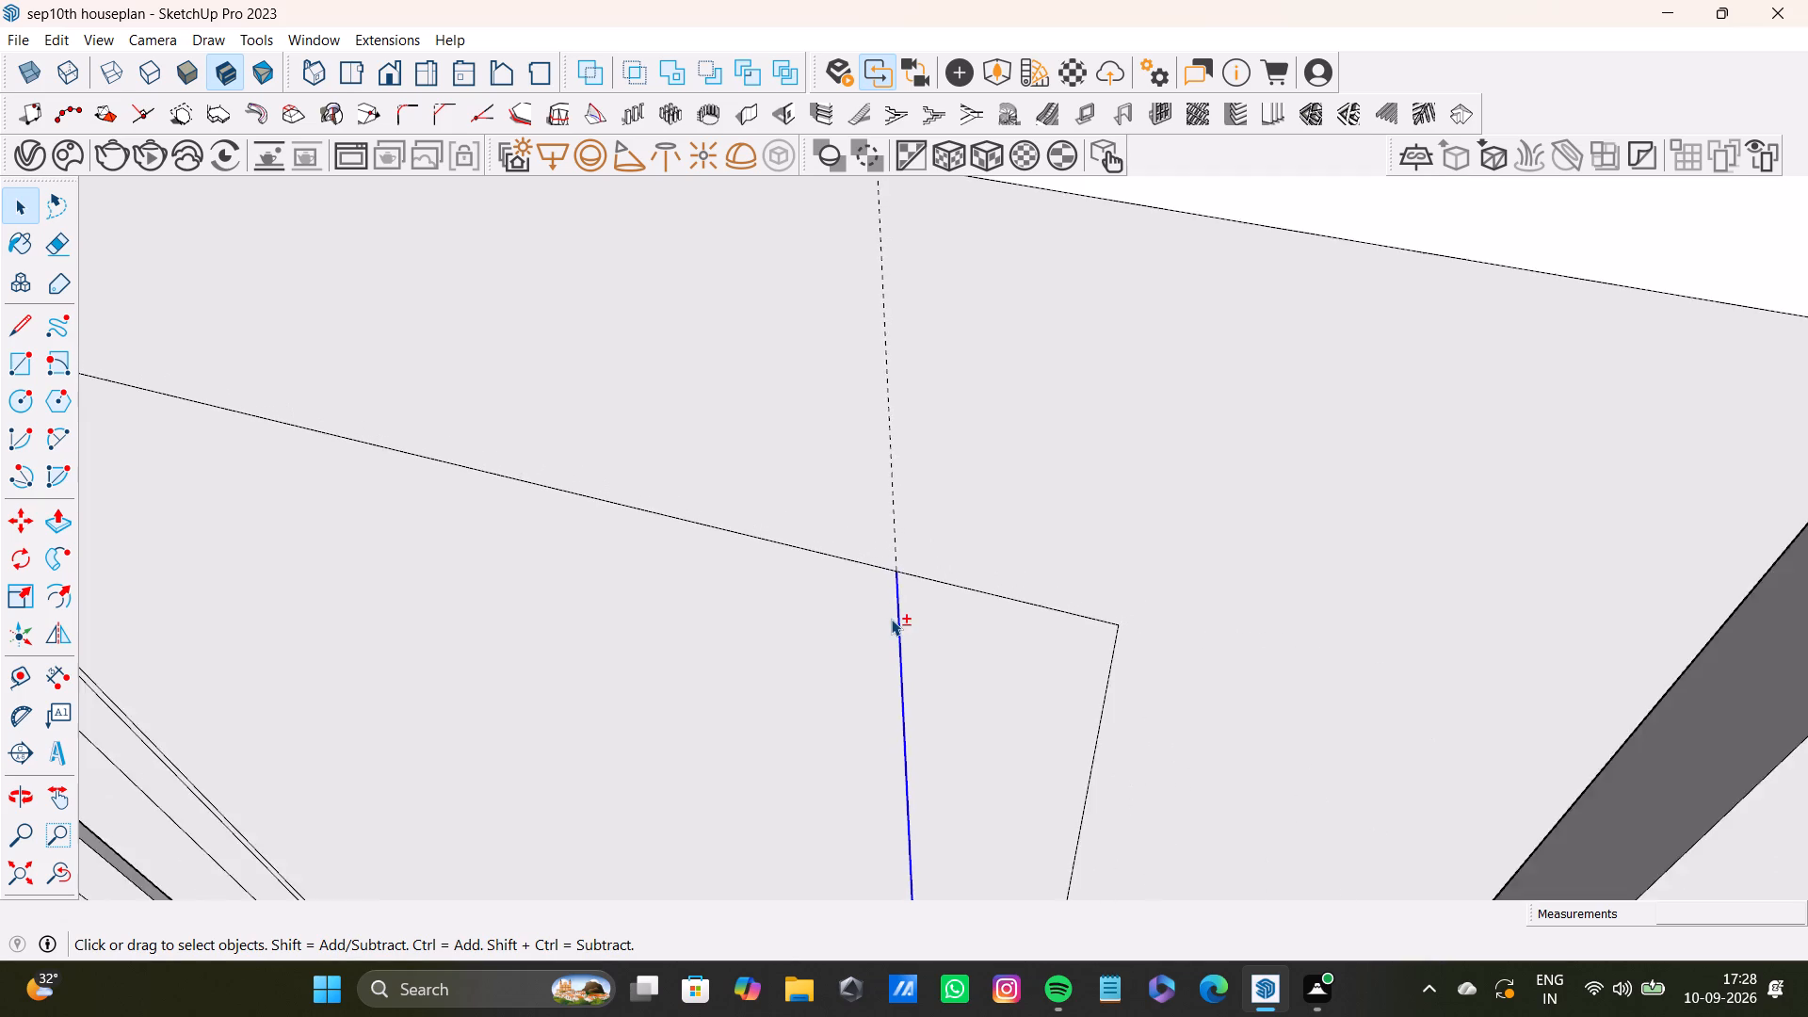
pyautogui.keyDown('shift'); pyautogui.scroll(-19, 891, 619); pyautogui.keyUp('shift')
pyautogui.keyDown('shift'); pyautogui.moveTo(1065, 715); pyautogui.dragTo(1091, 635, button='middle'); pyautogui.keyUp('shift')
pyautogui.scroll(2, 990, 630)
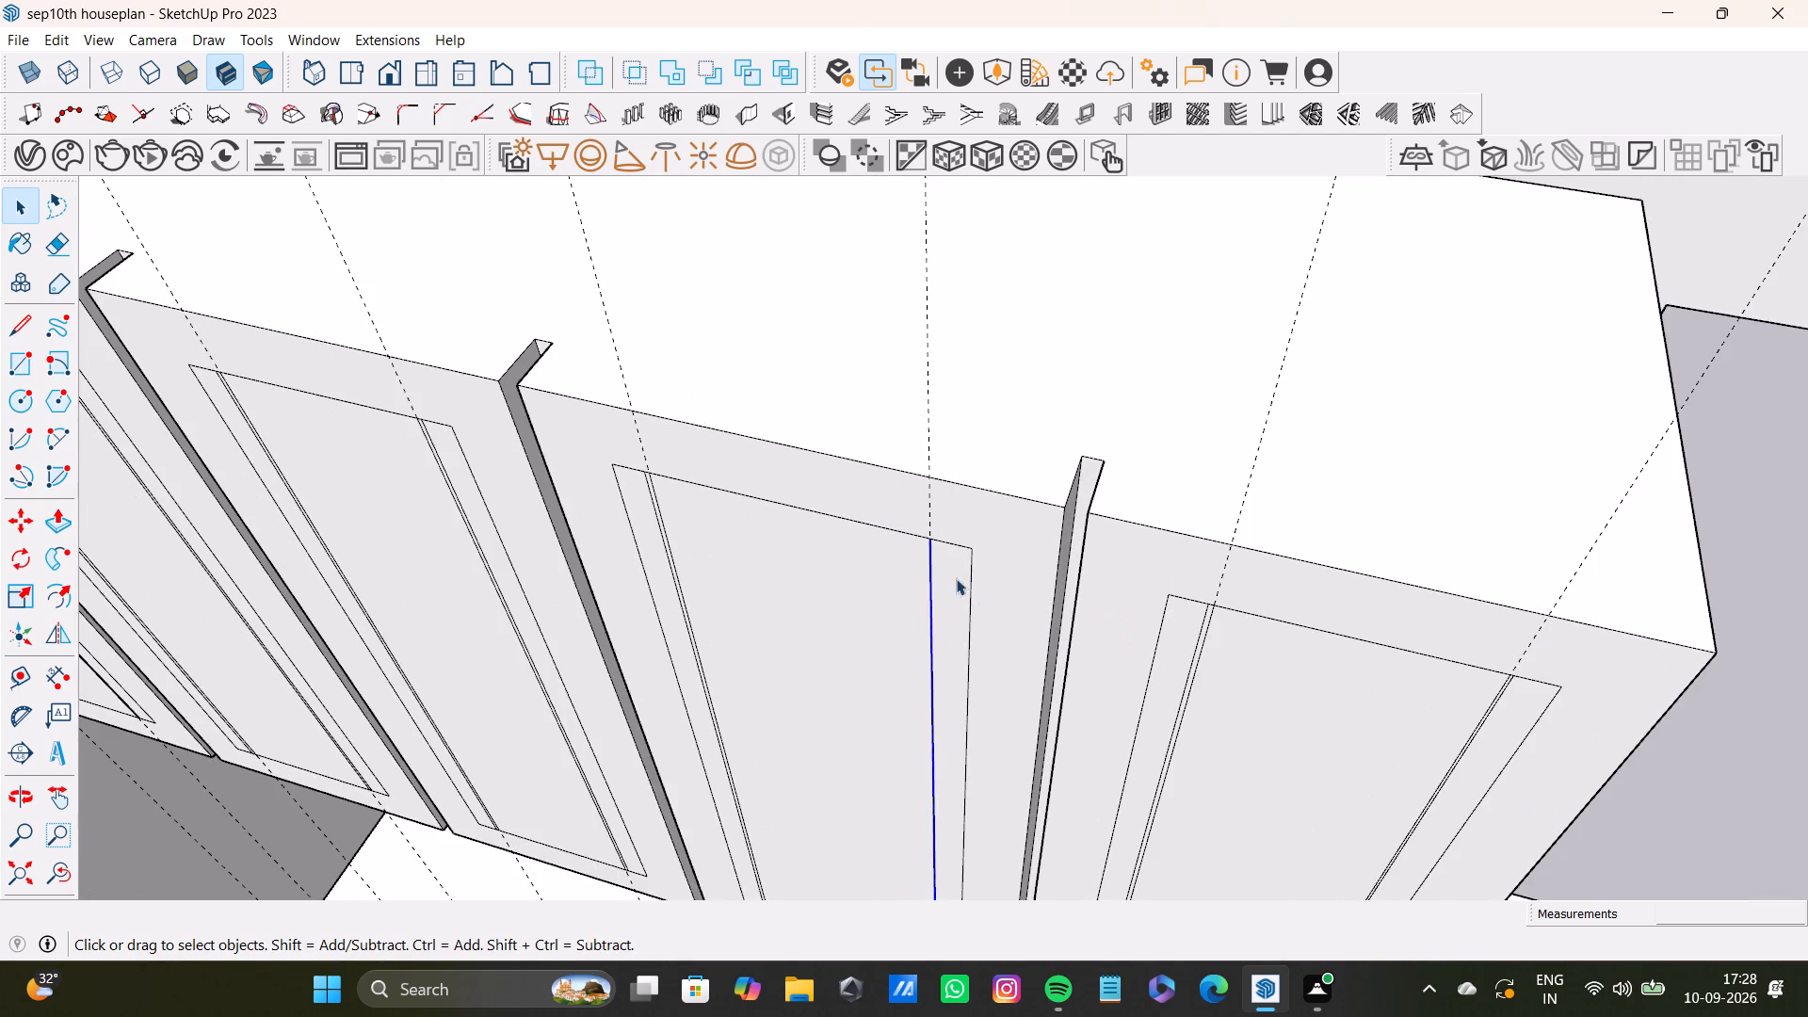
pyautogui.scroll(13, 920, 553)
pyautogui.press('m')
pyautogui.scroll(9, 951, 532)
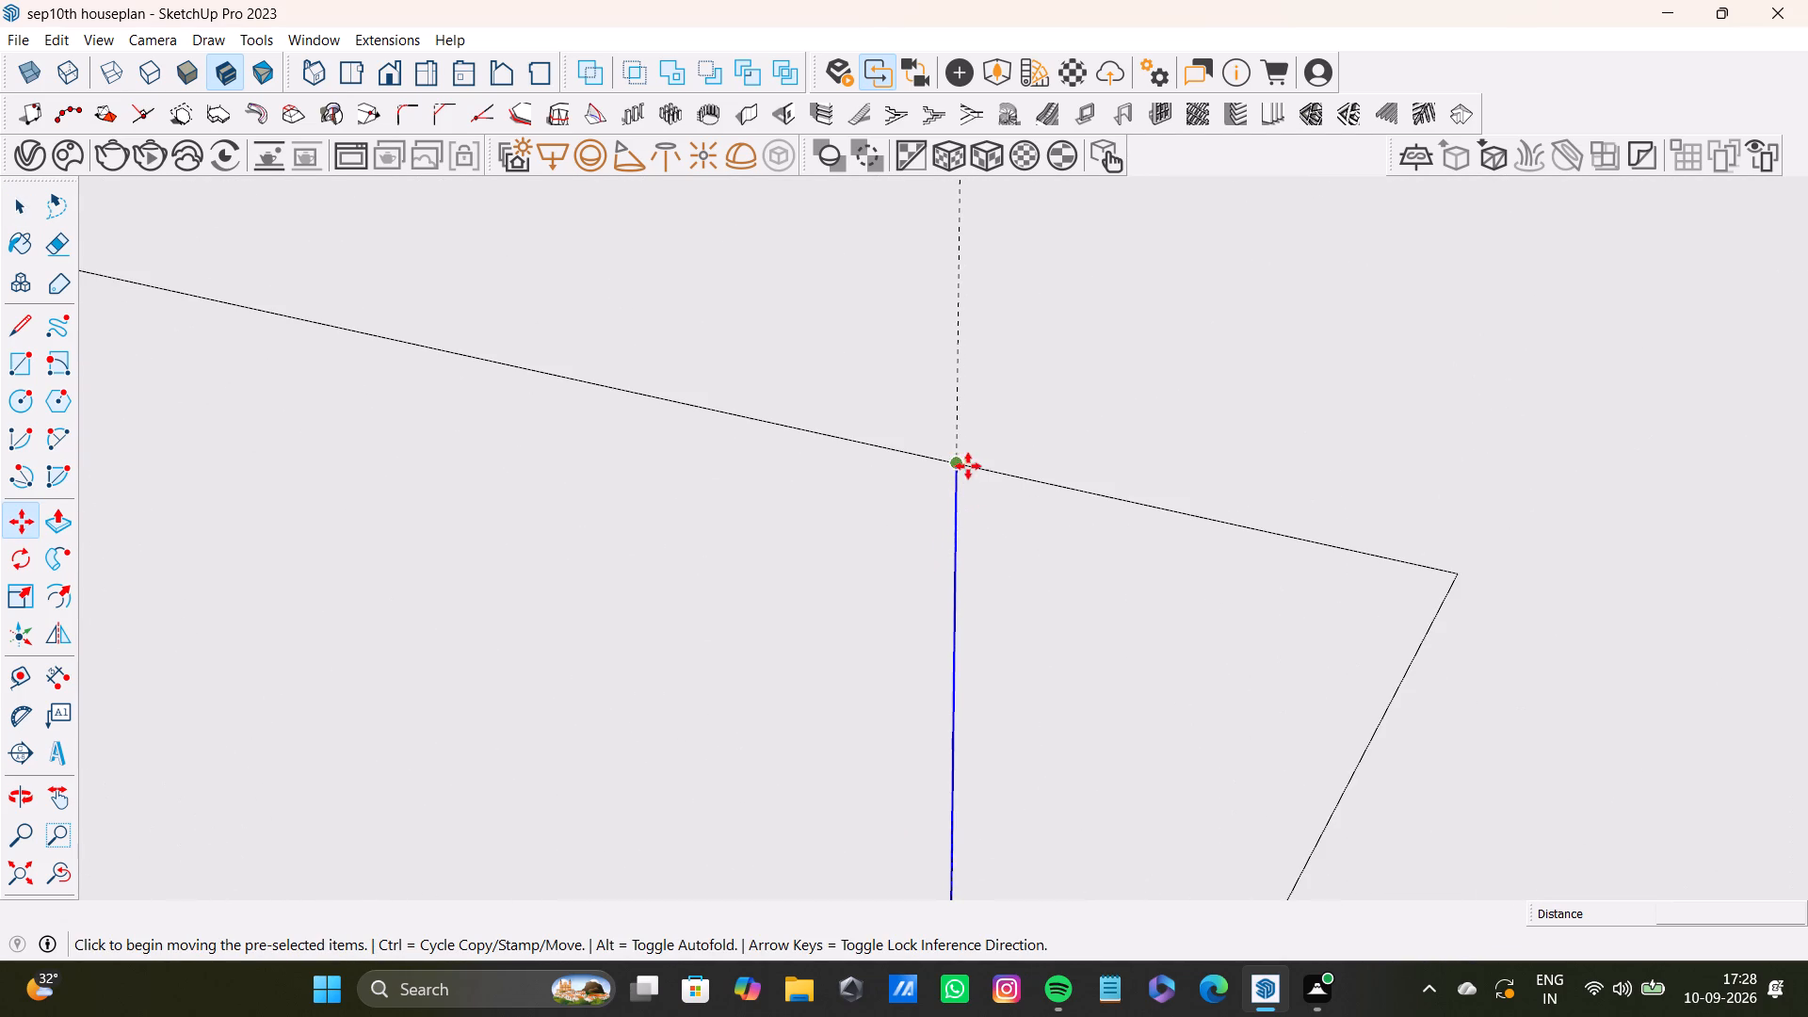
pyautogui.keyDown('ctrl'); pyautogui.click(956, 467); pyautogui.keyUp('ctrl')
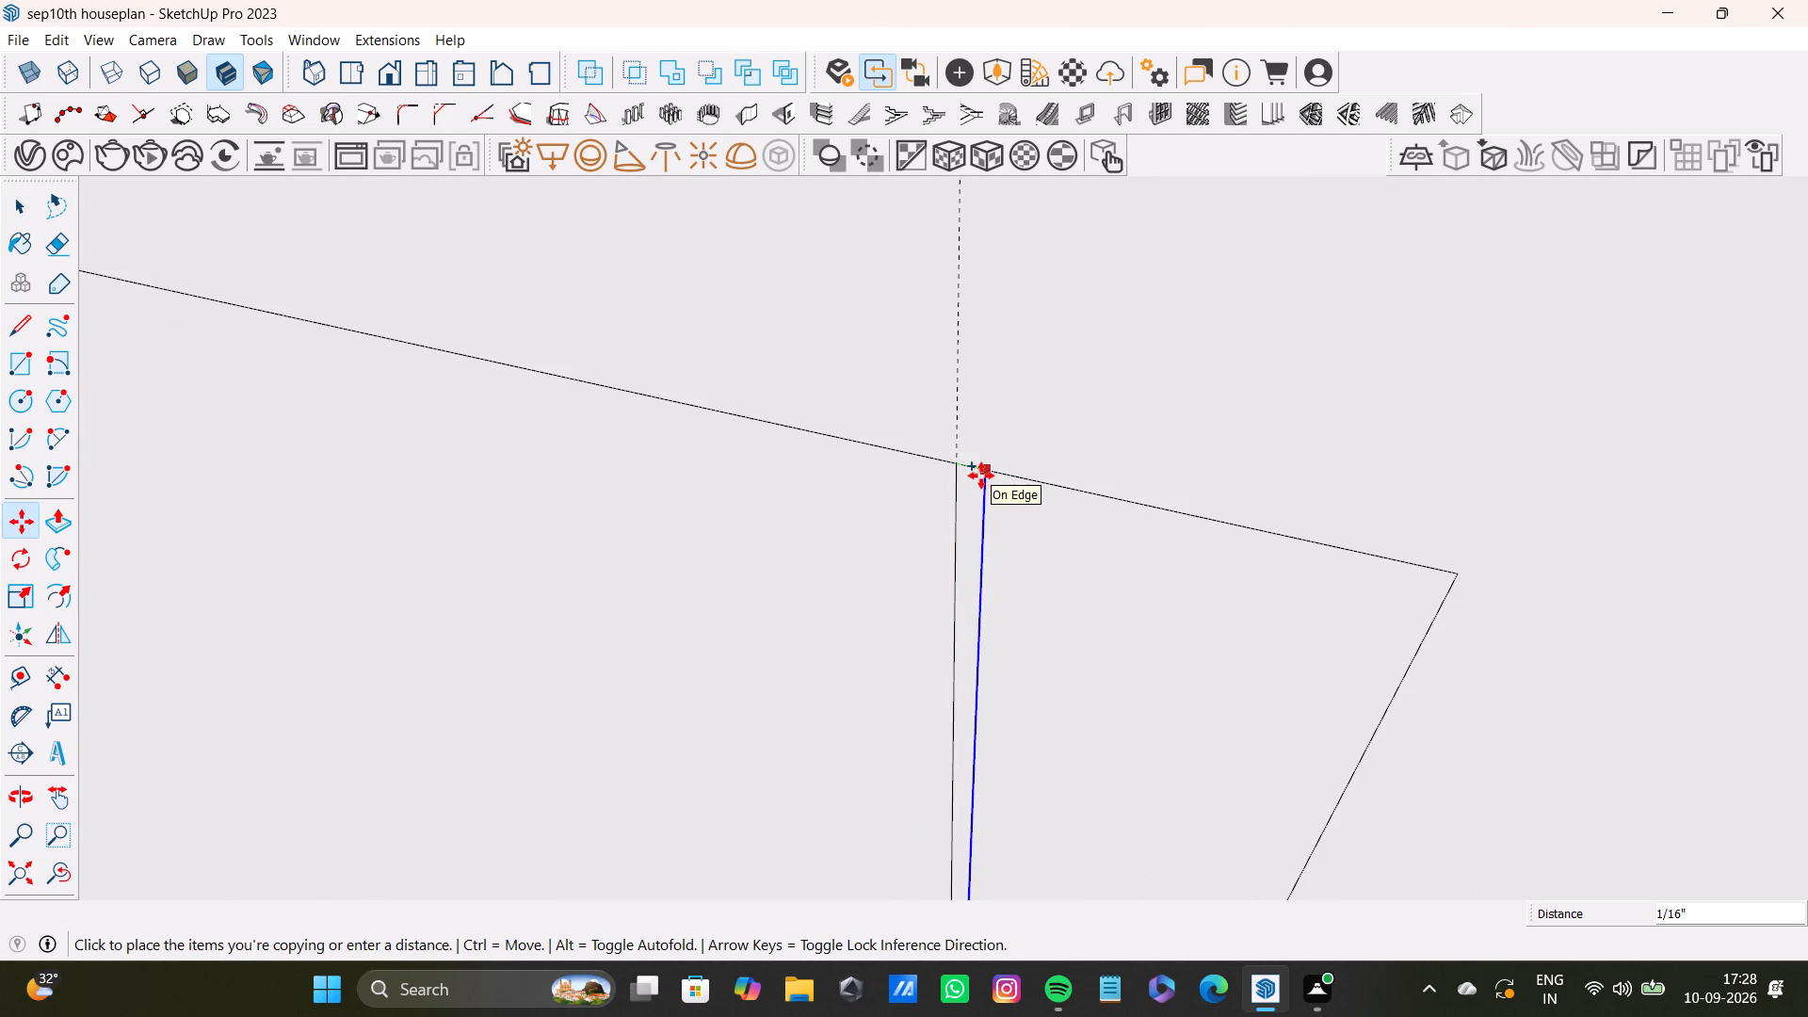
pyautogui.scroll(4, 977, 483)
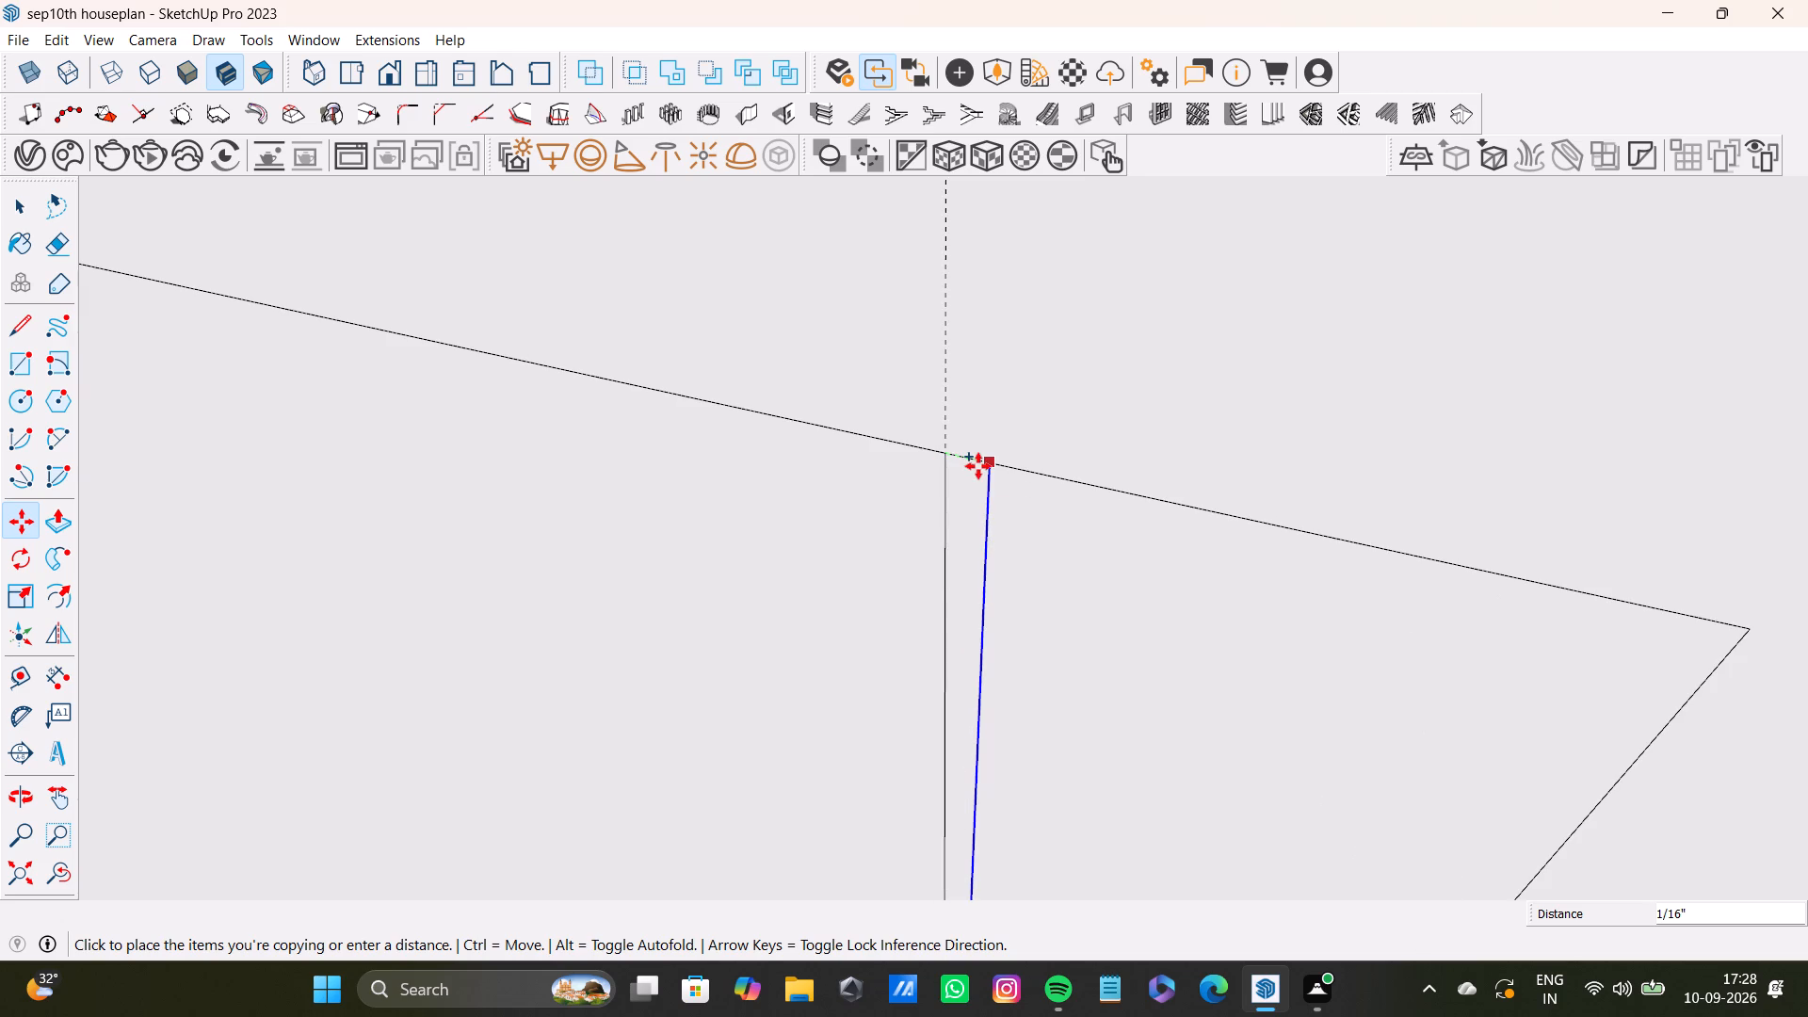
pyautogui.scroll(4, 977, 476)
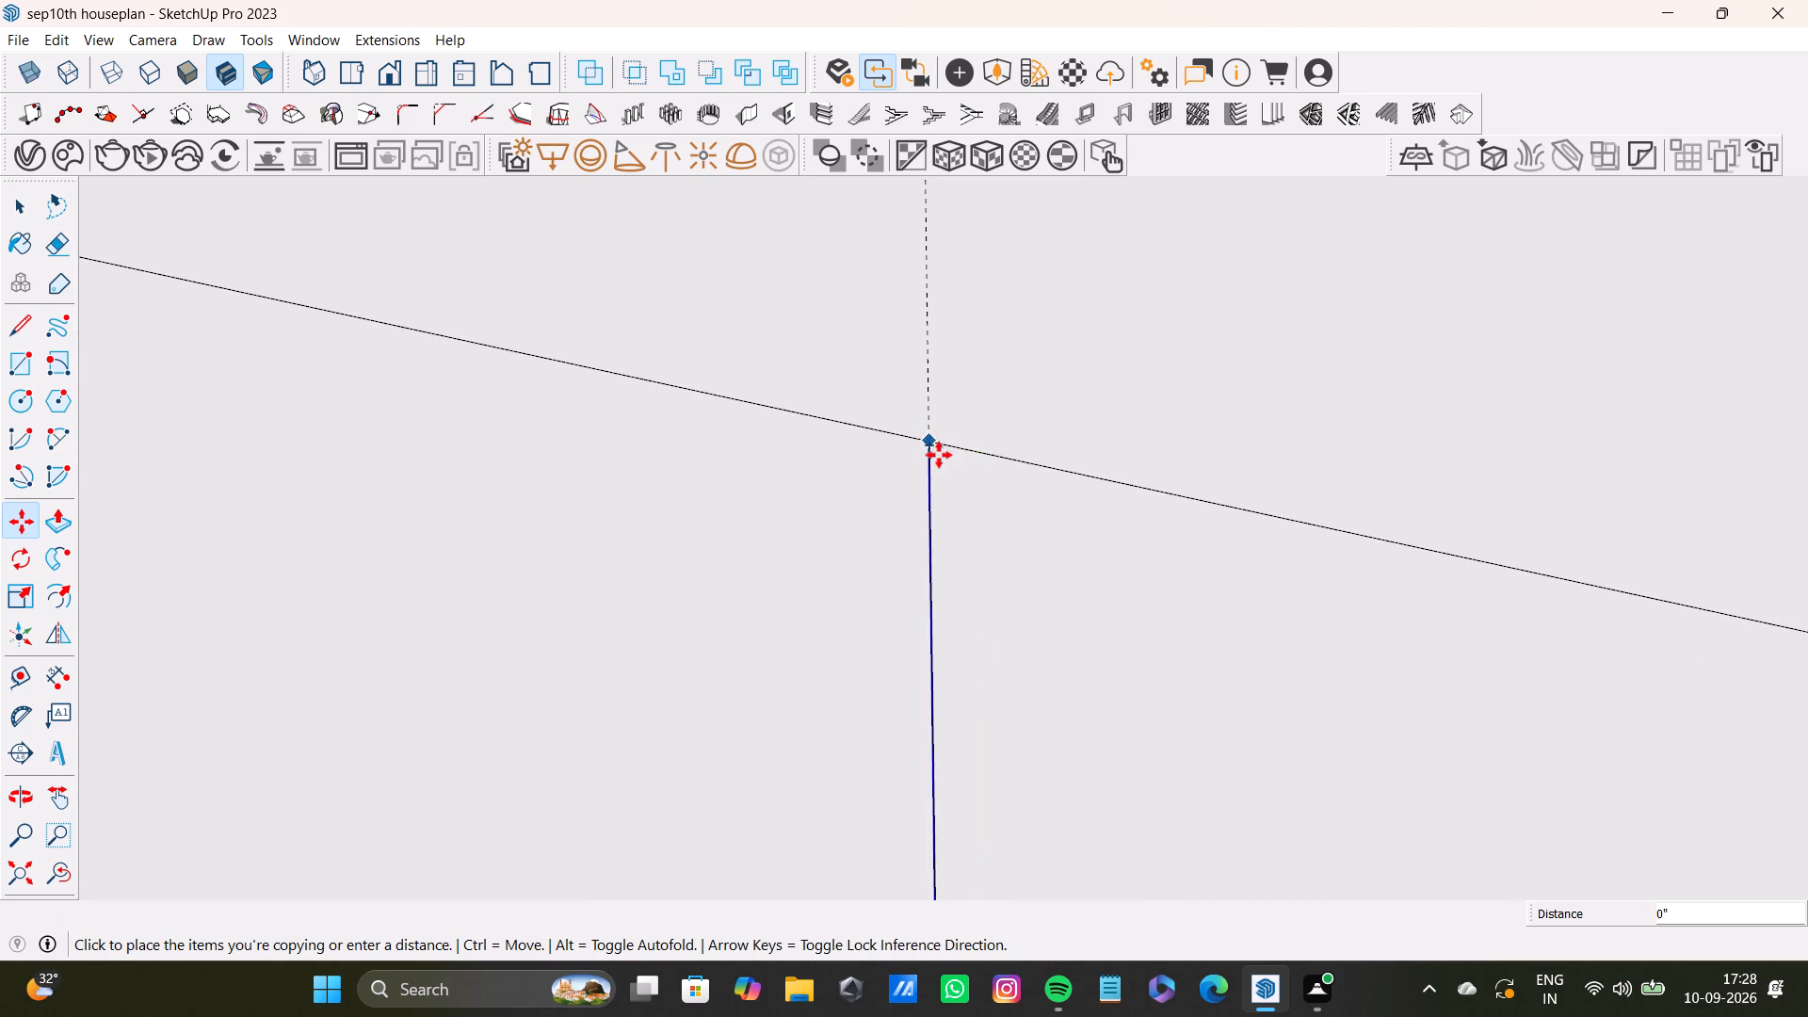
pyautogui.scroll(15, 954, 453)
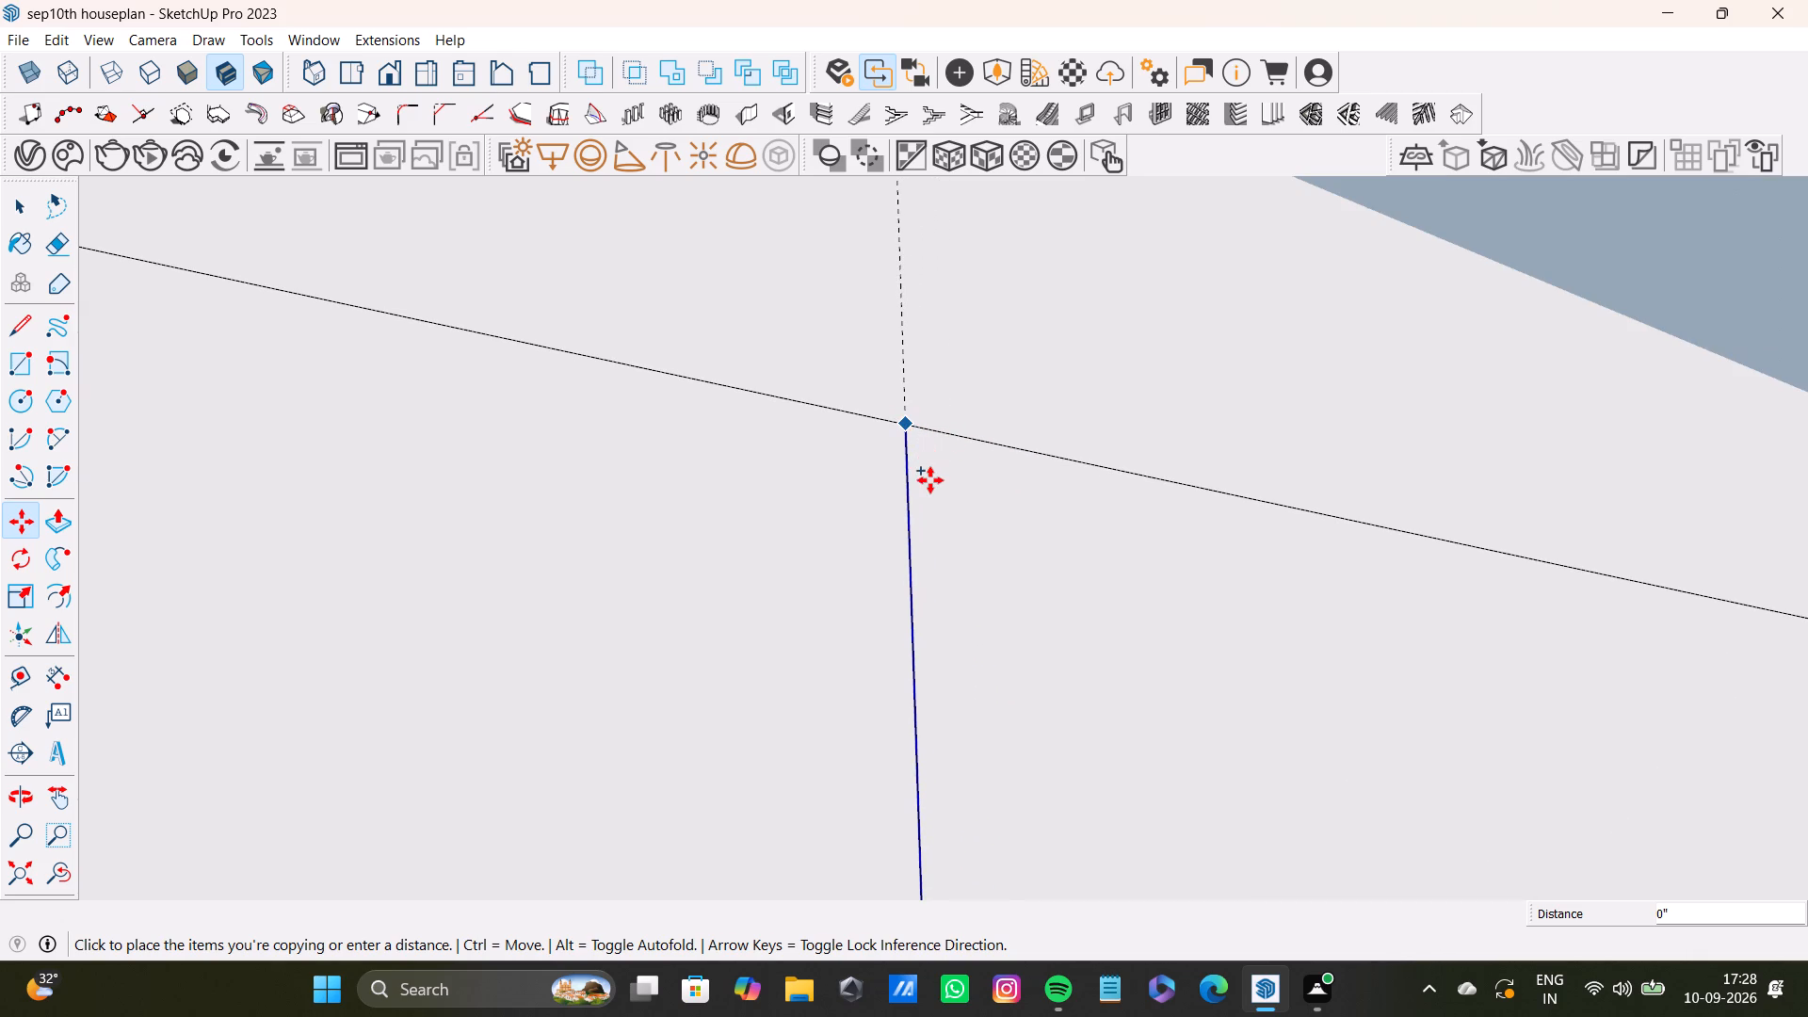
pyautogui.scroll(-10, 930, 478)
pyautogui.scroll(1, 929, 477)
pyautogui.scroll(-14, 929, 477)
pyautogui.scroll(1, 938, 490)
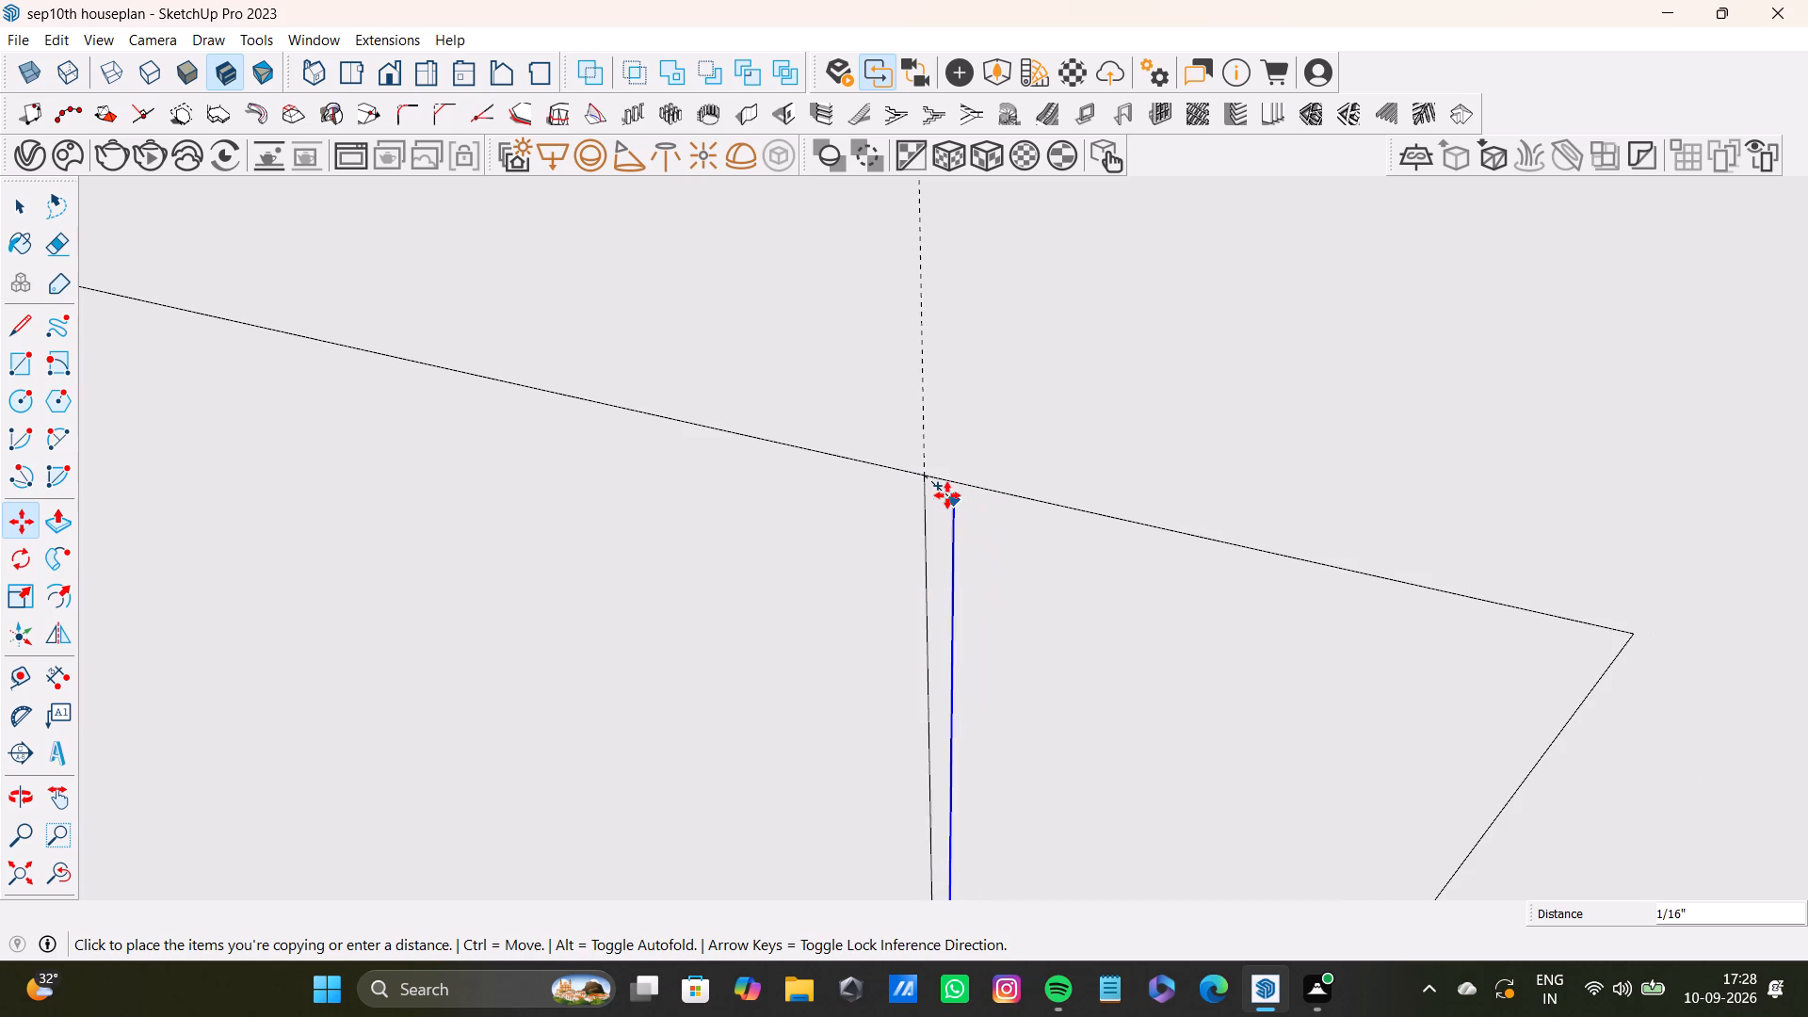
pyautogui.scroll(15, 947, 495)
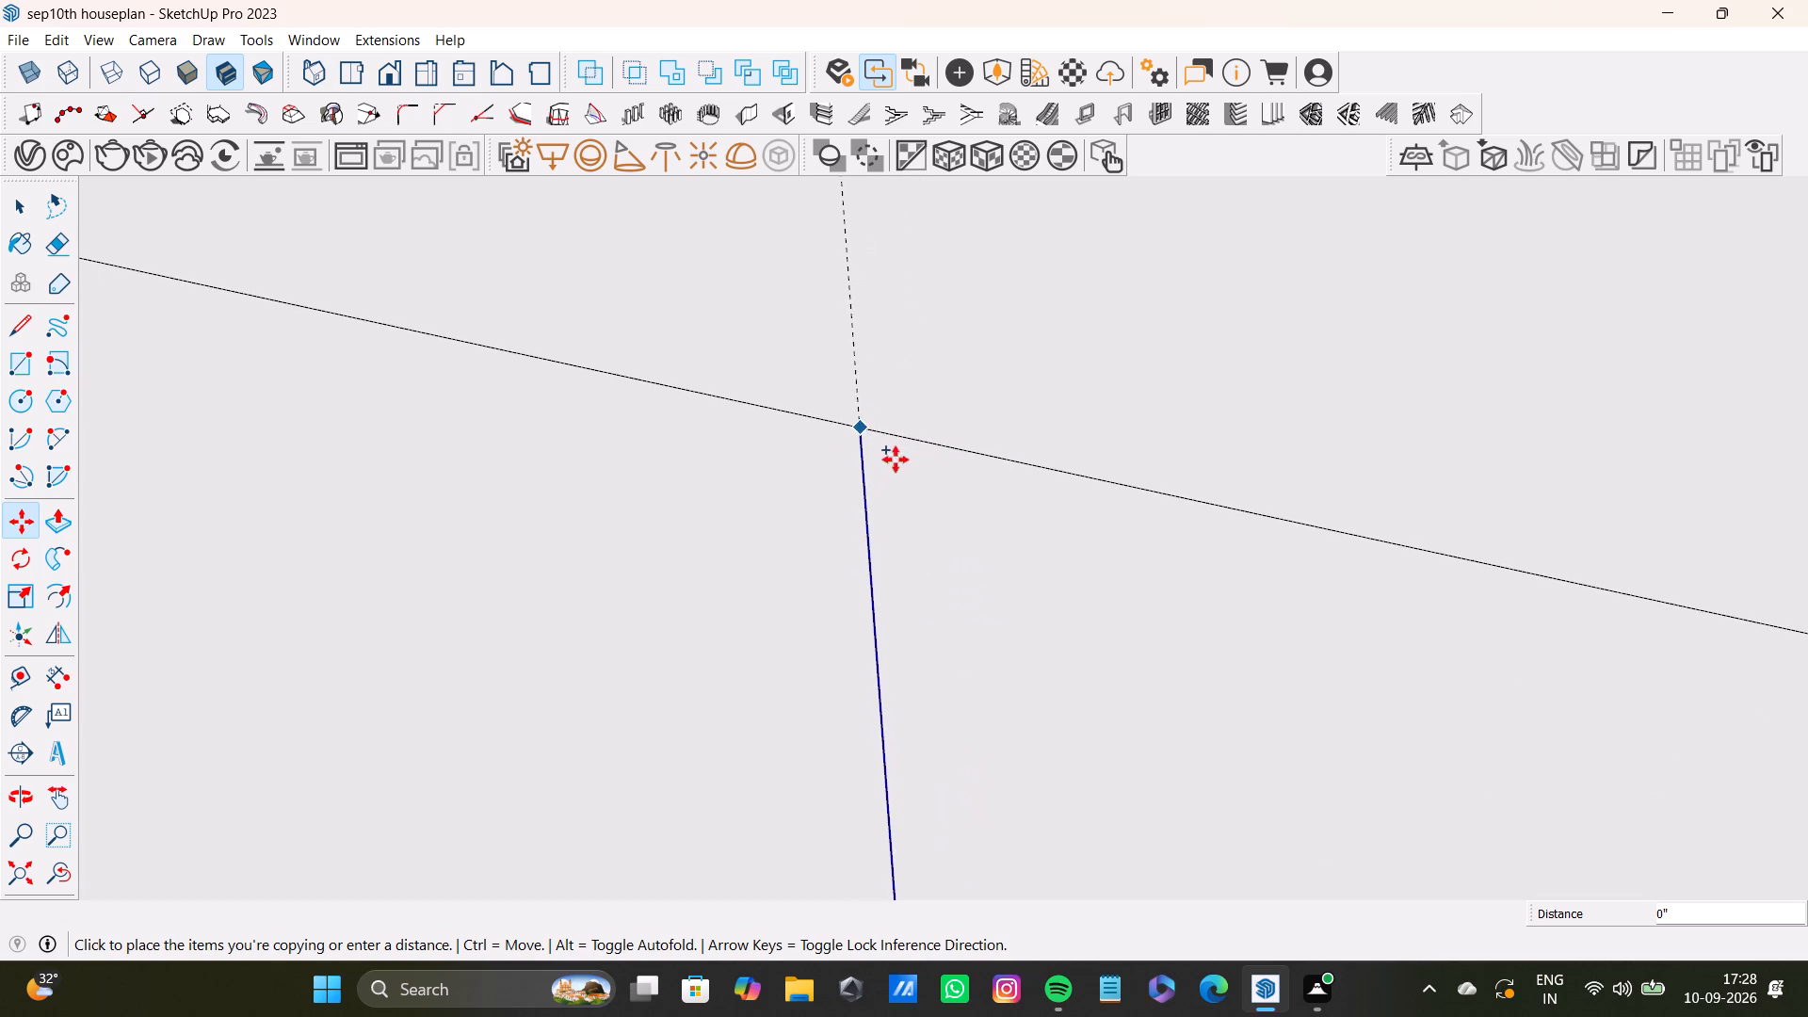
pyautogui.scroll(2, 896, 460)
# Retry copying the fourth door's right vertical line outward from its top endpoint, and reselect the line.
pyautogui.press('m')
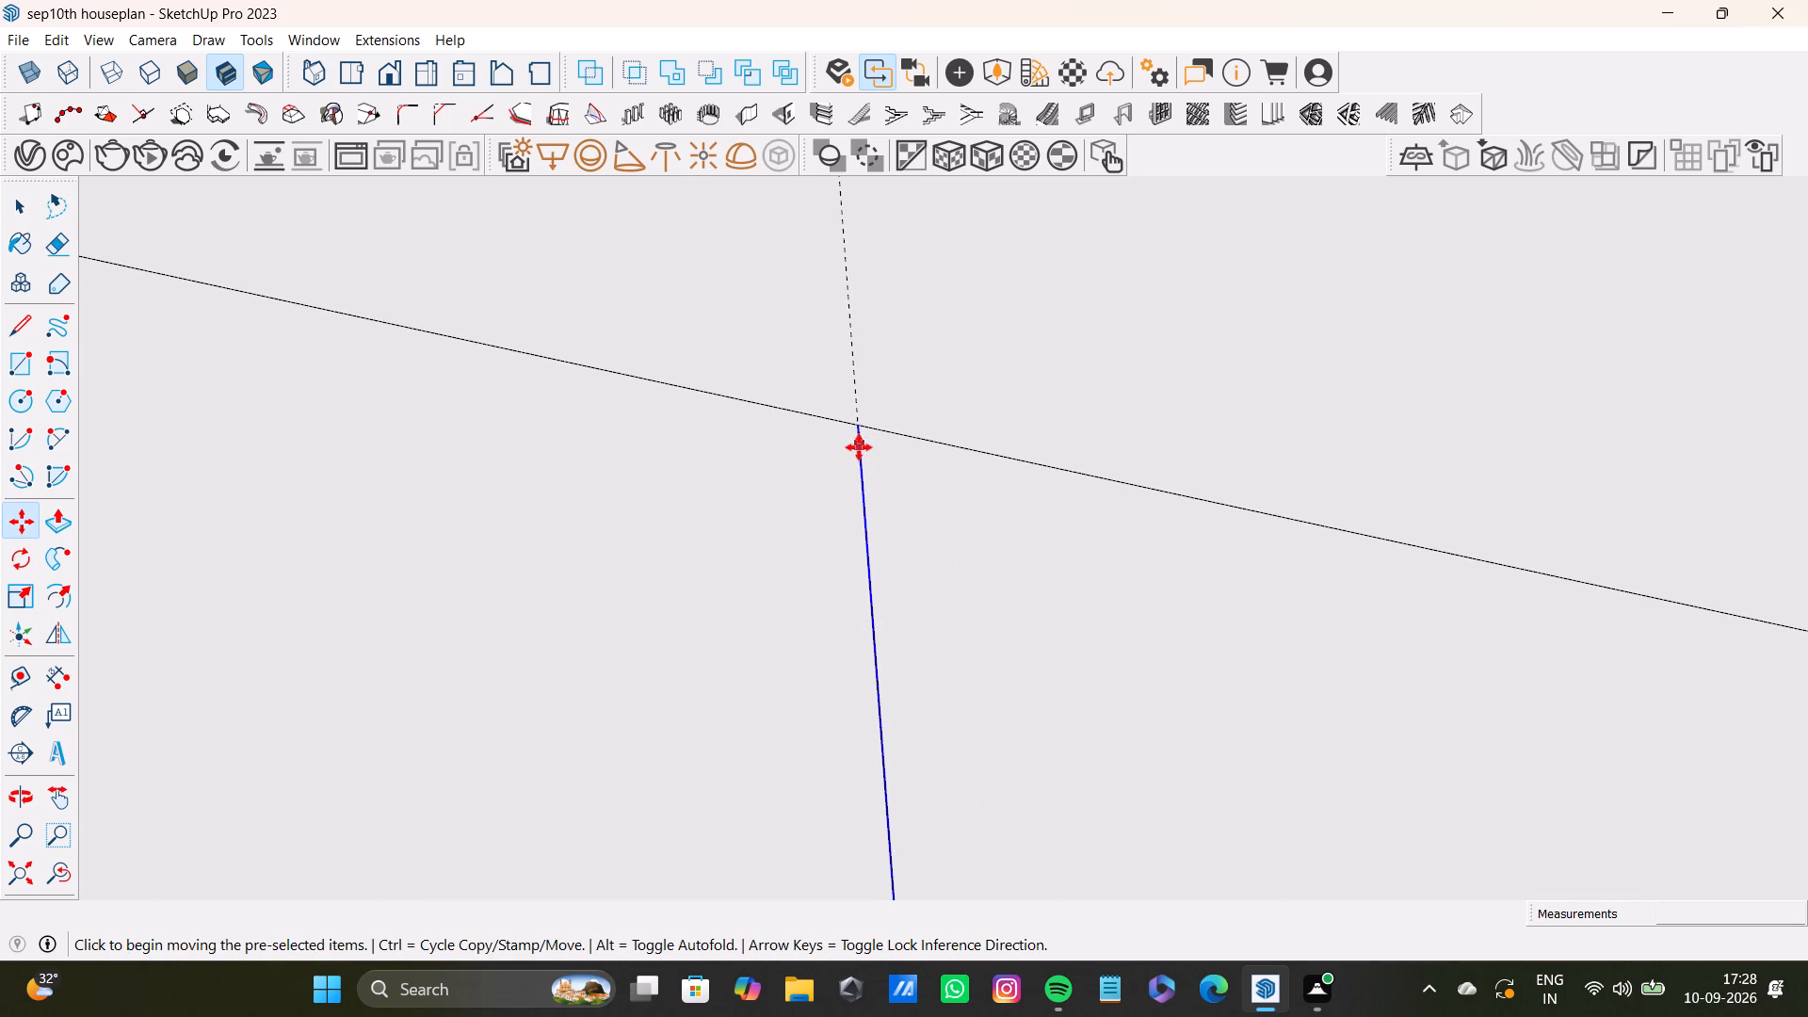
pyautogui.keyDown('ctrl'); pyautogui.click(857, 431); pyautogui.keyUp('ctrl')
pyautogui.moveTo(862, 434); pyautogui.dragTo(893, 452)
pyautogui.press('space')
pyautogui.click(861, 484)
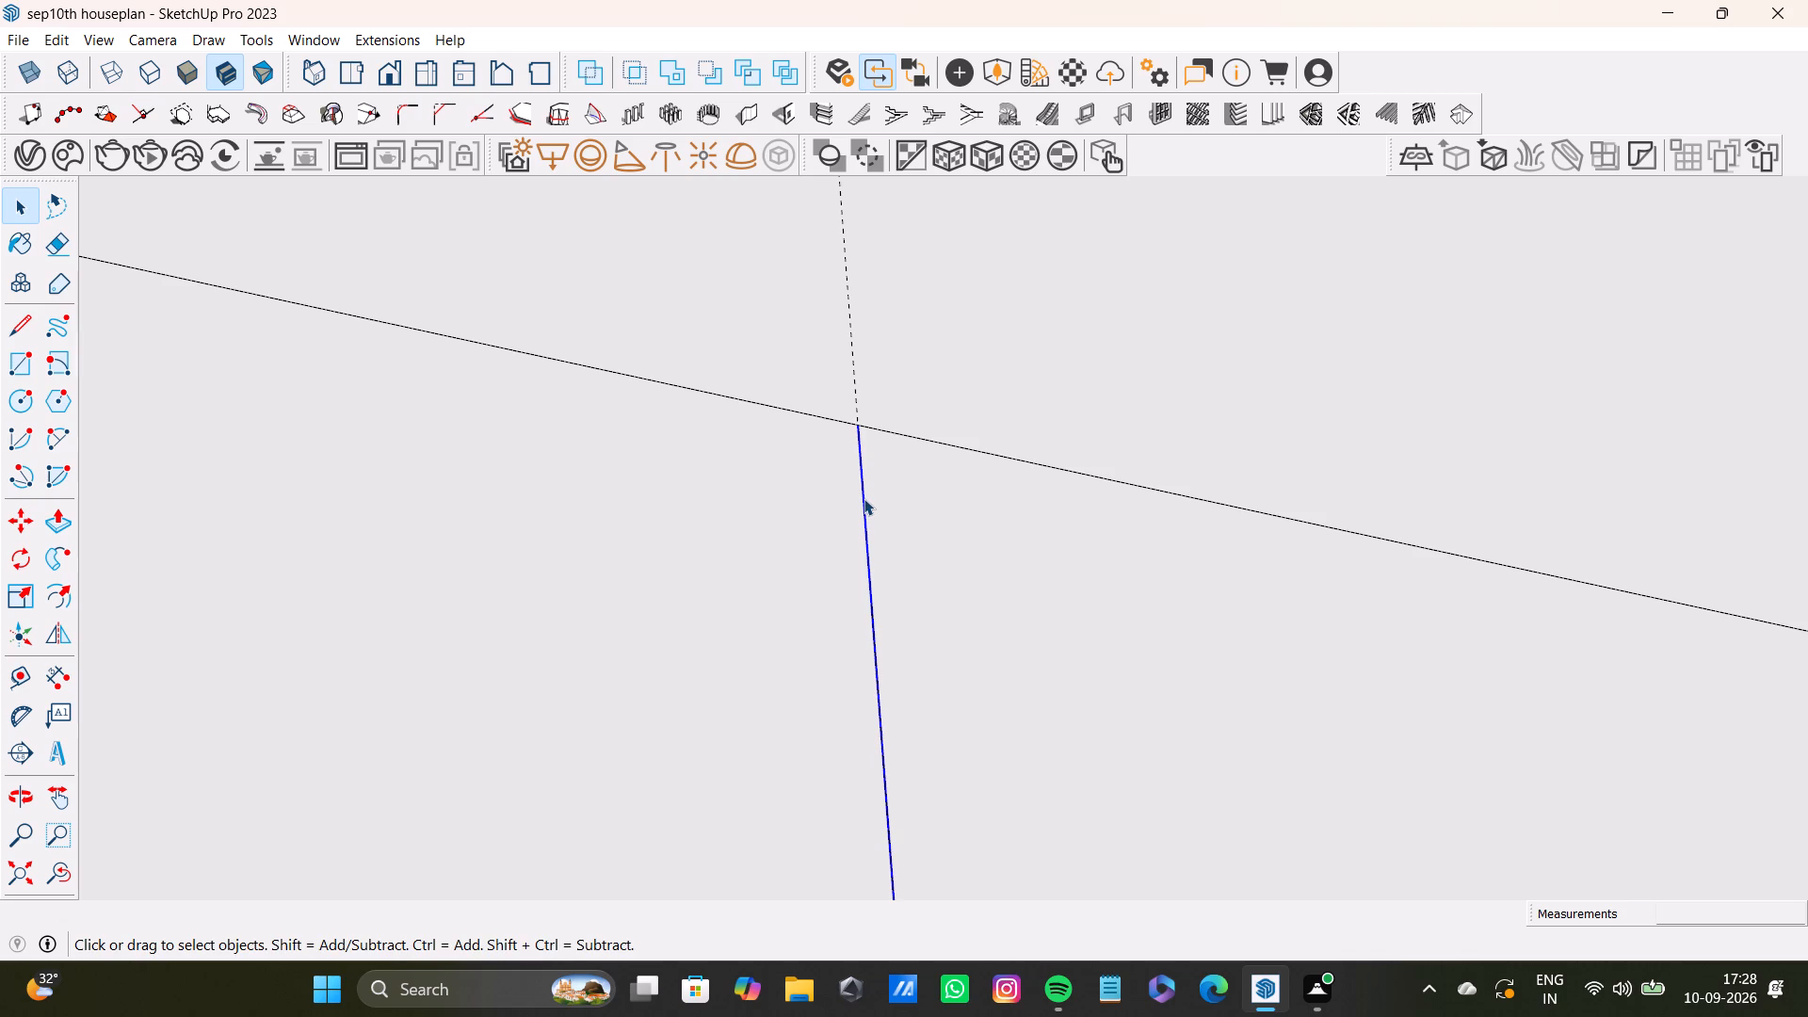
# Copy the fourth door's right vertical line about 1/8" outward along the inset panel's top edge to form a narrow strip.
pyautogui.press('m')
pyautogui.scroll(7, 850, 440)
pyautogui.scroll(-10, 877, 492)
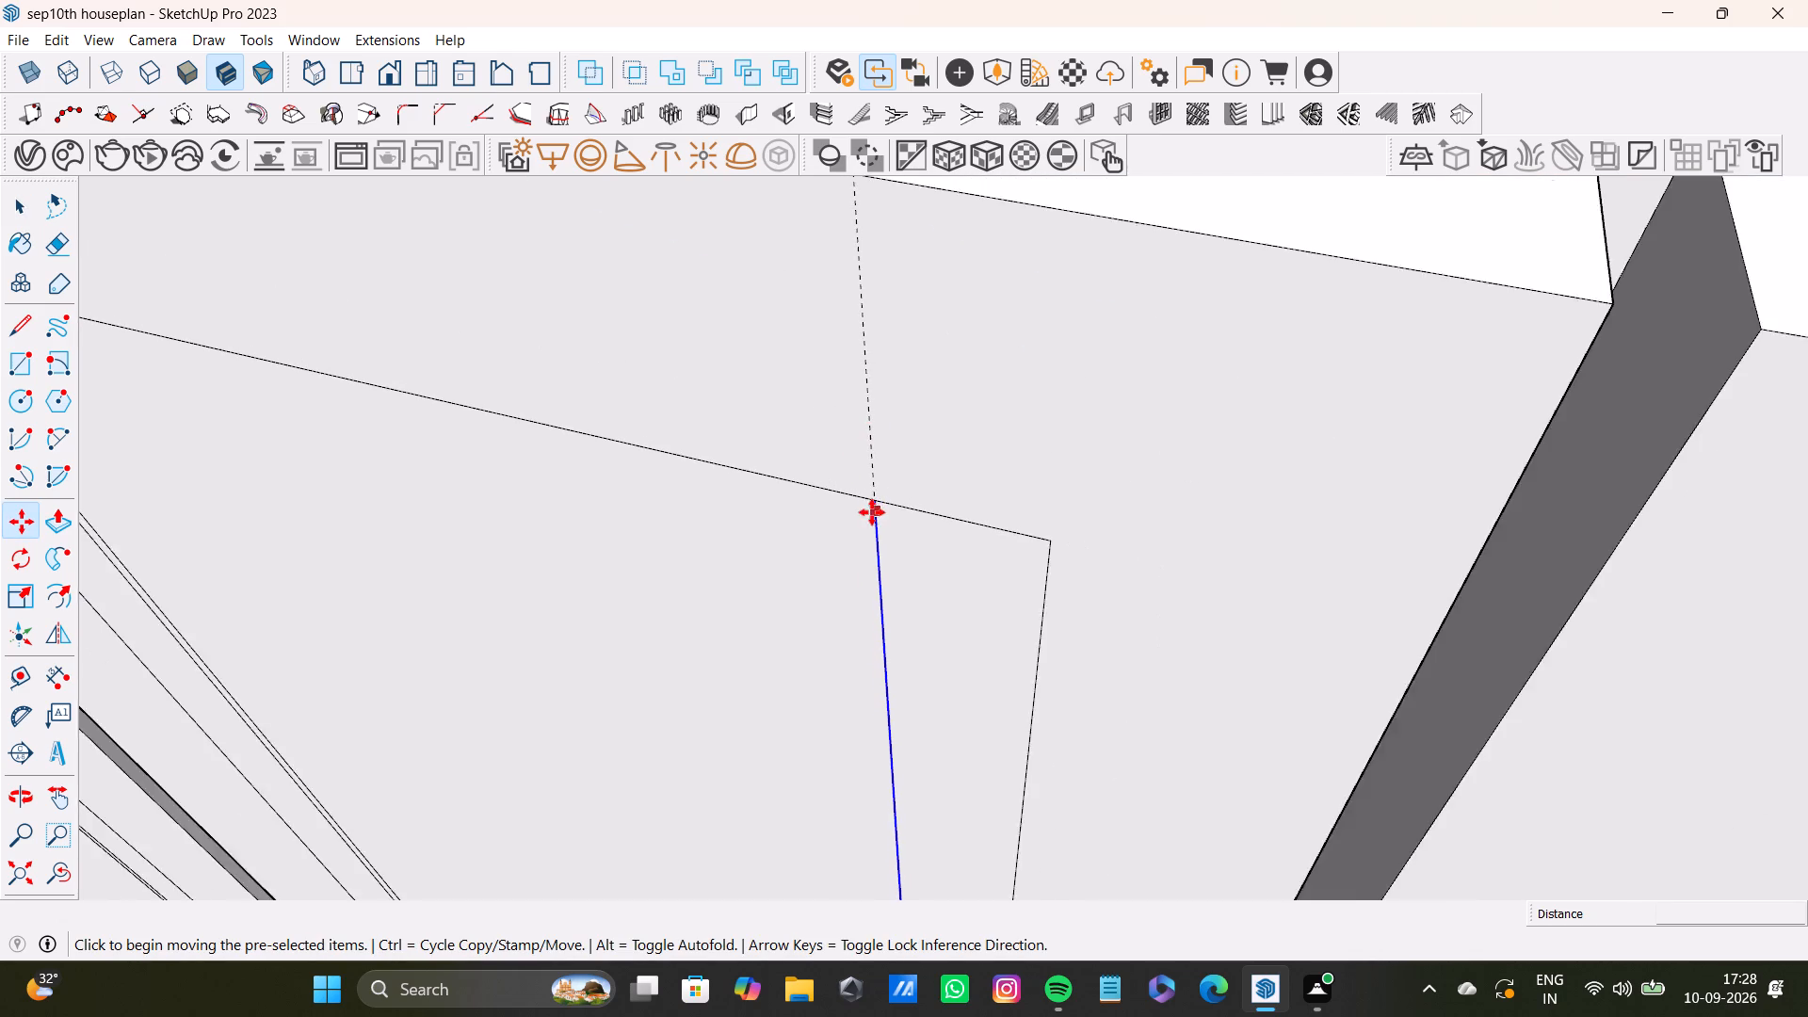
pyautogui.scroll(4, 872, 512)
pyautogui.keyDown('ctrl'); pyautogui.click(876, 494); pyautogui.keyUp('ctrl')
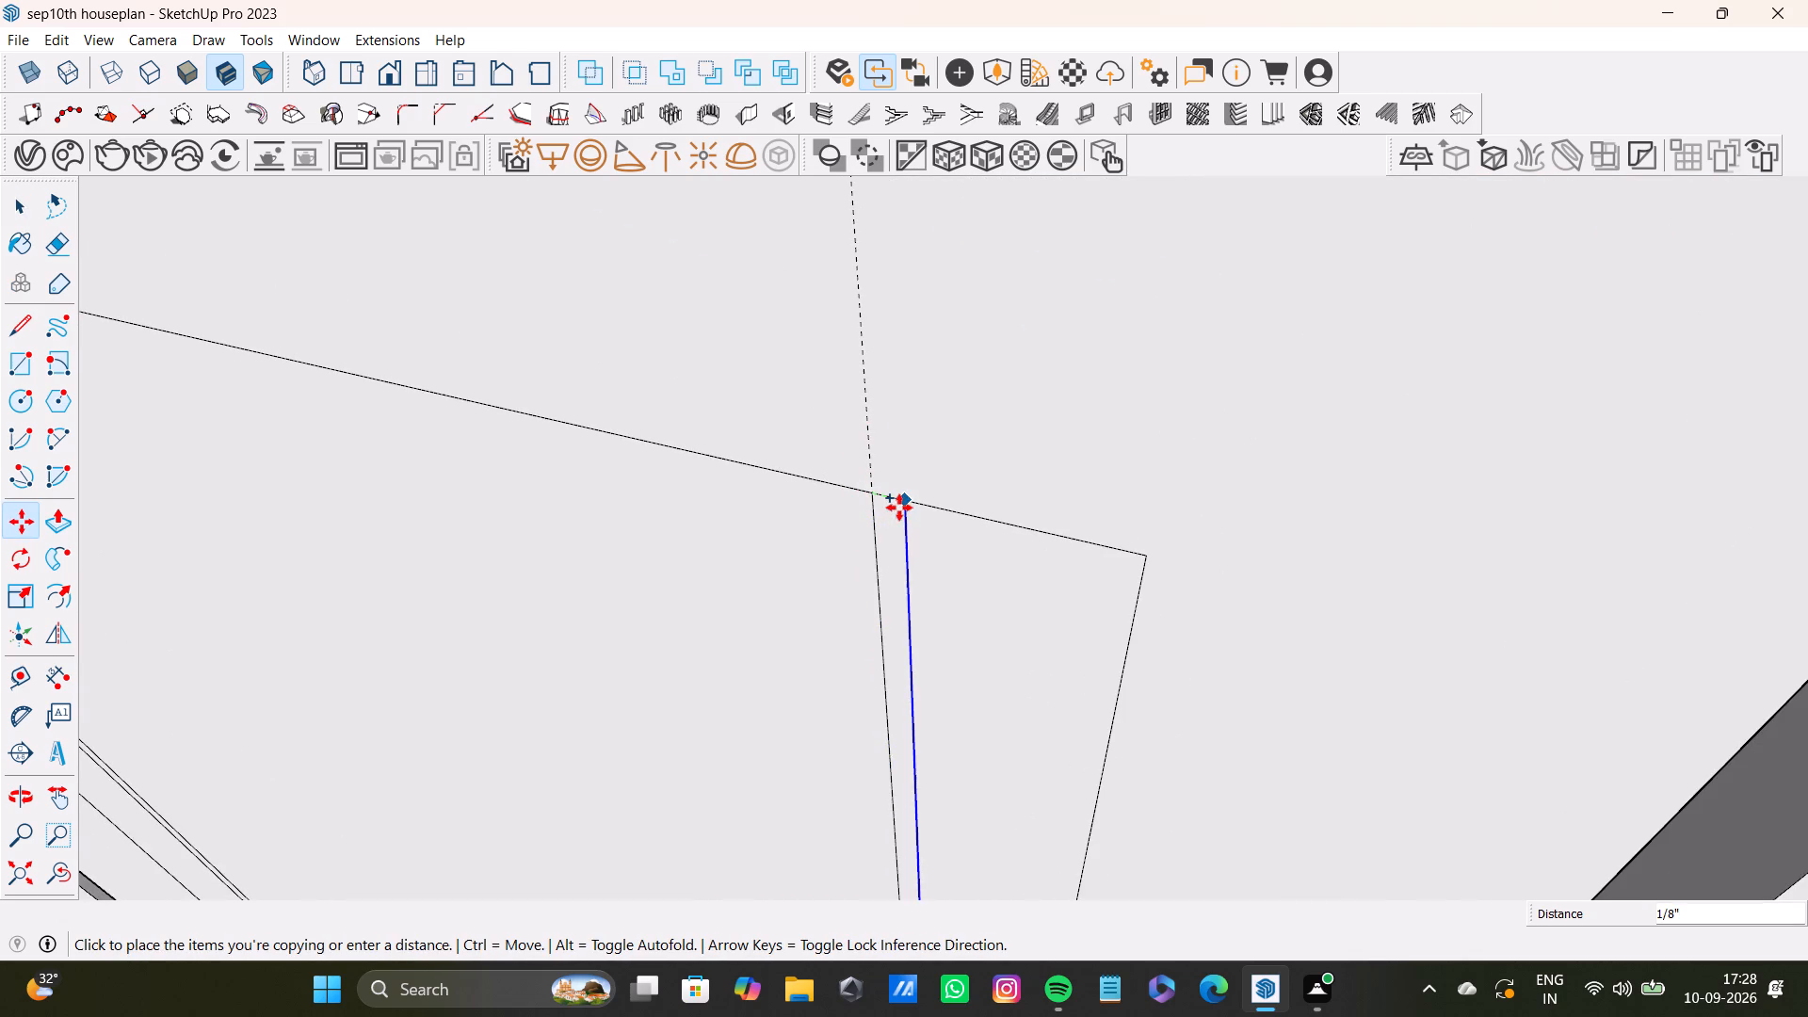
pyautogui.click(894, 504)
pyautogui.scroll(-13, 930, 544)
pyautogui.press('space')
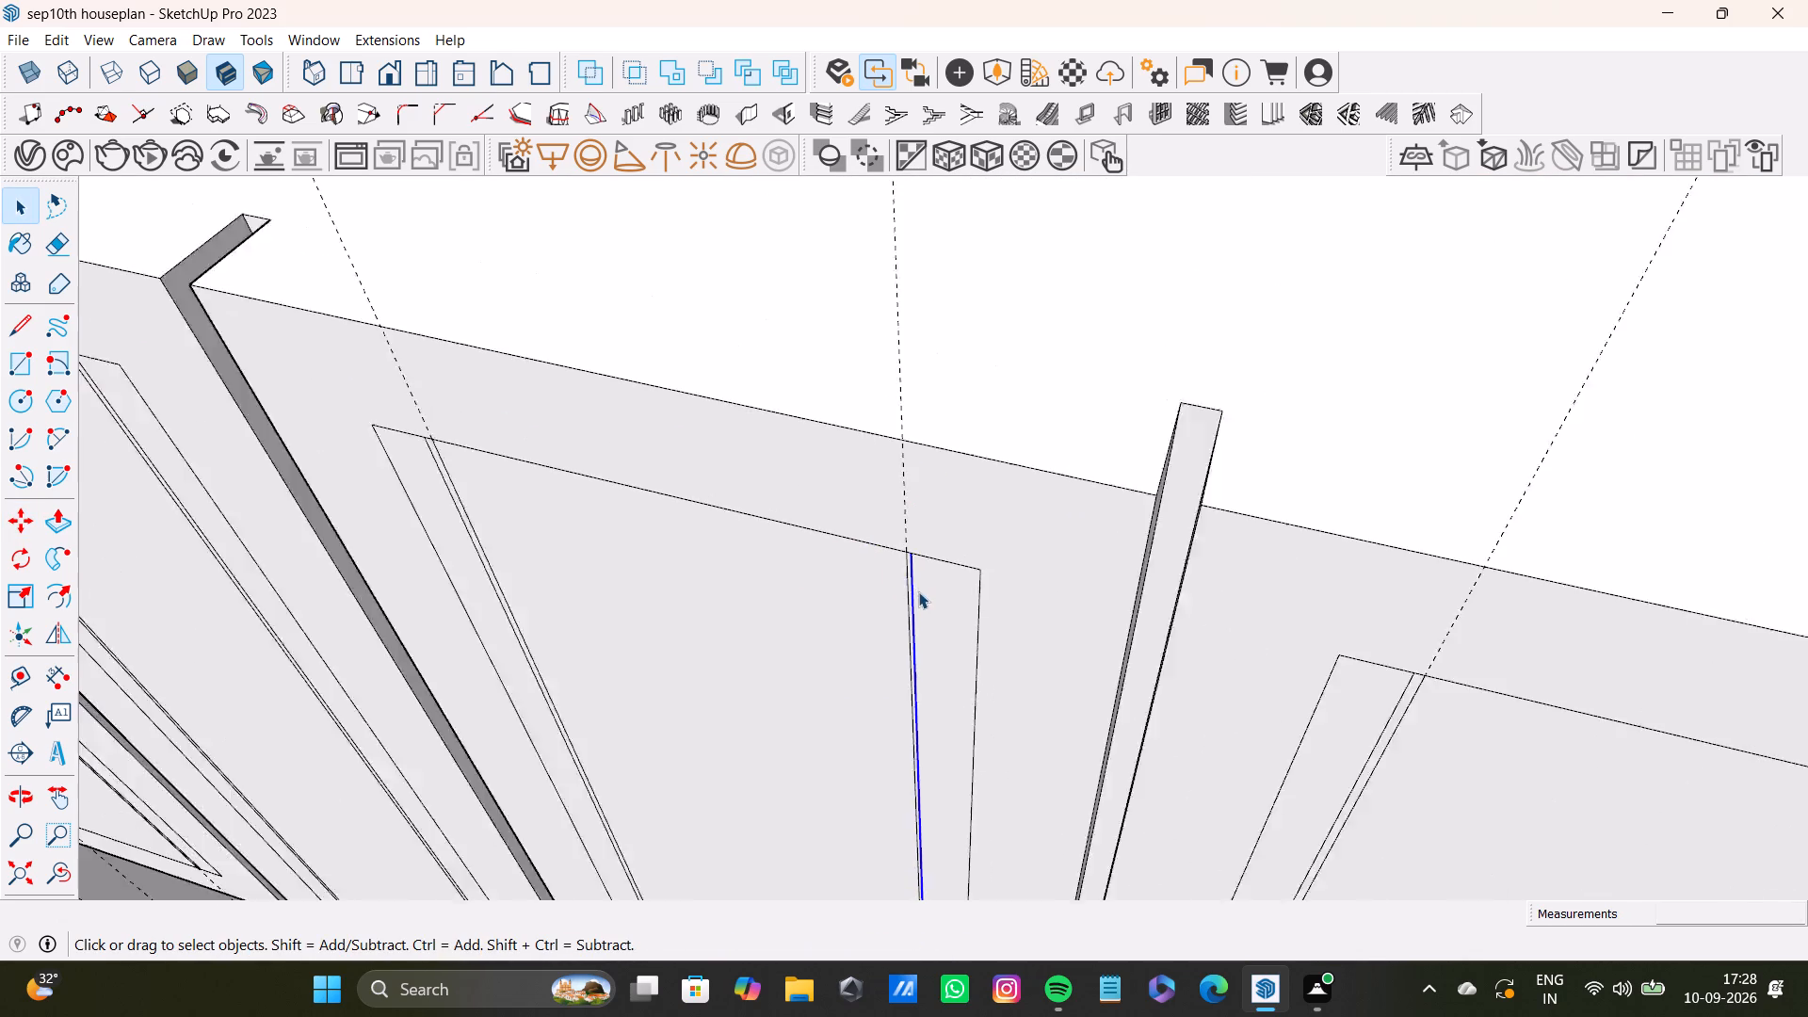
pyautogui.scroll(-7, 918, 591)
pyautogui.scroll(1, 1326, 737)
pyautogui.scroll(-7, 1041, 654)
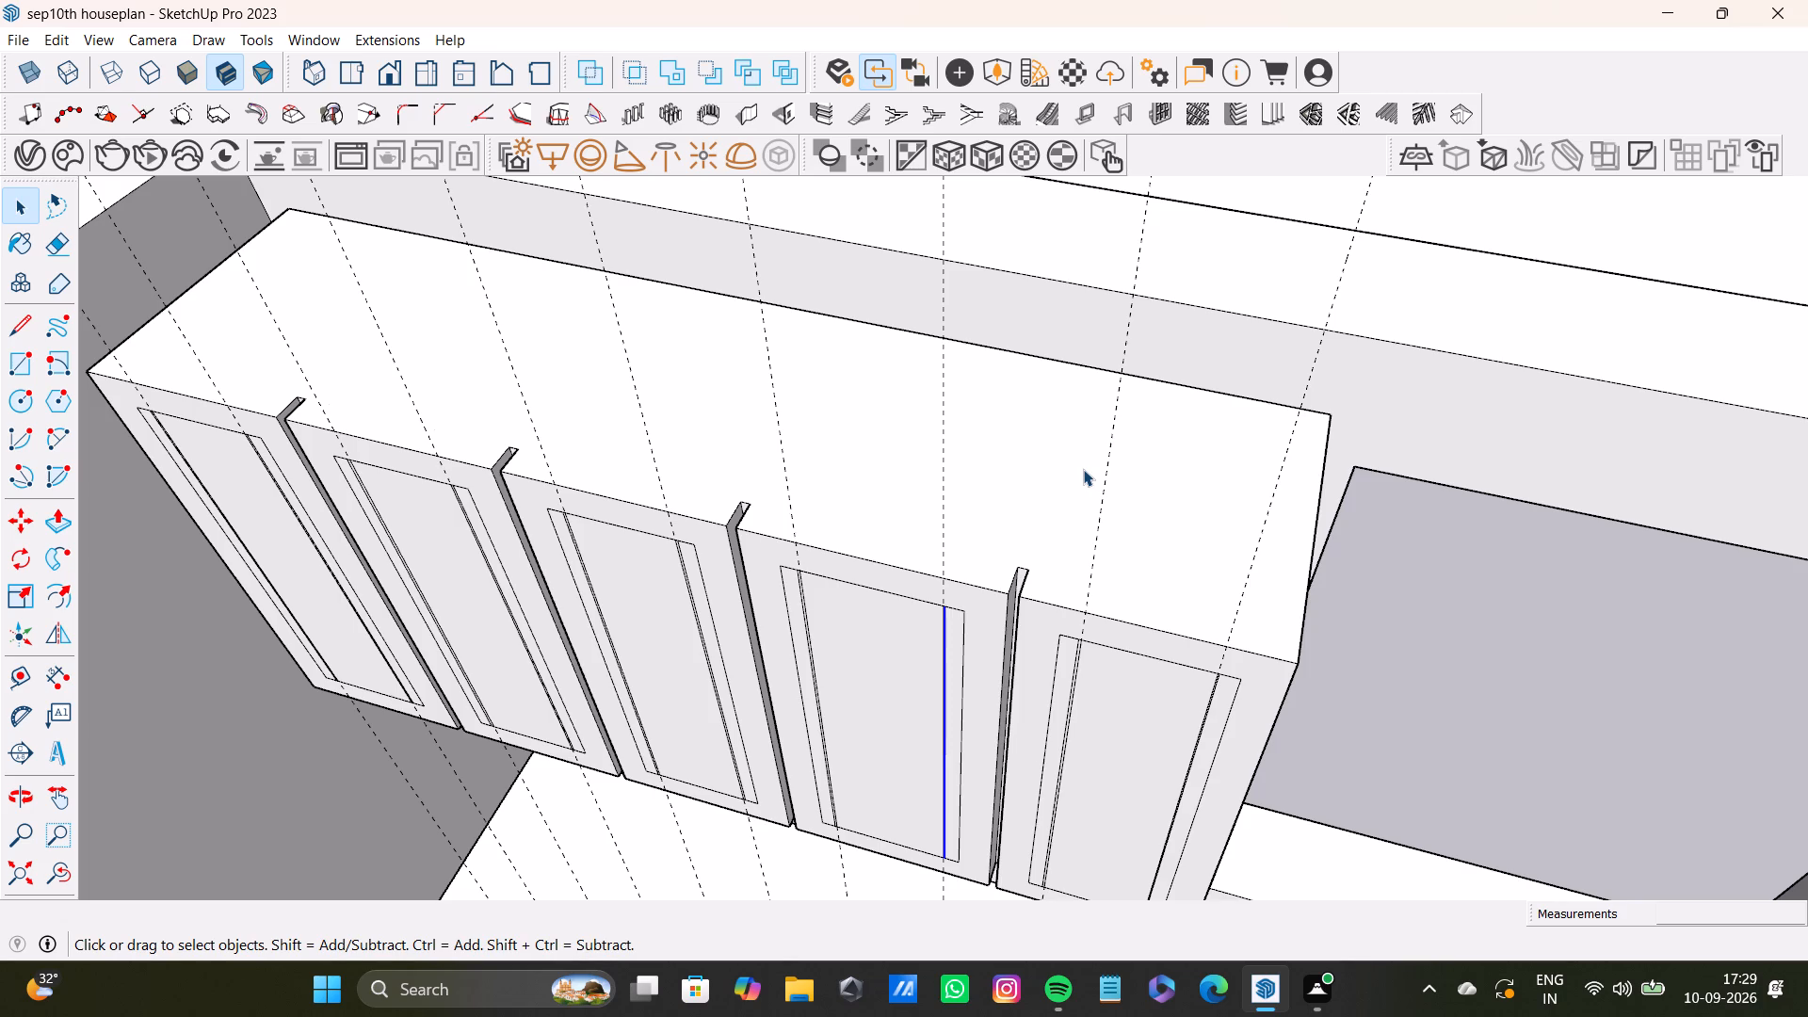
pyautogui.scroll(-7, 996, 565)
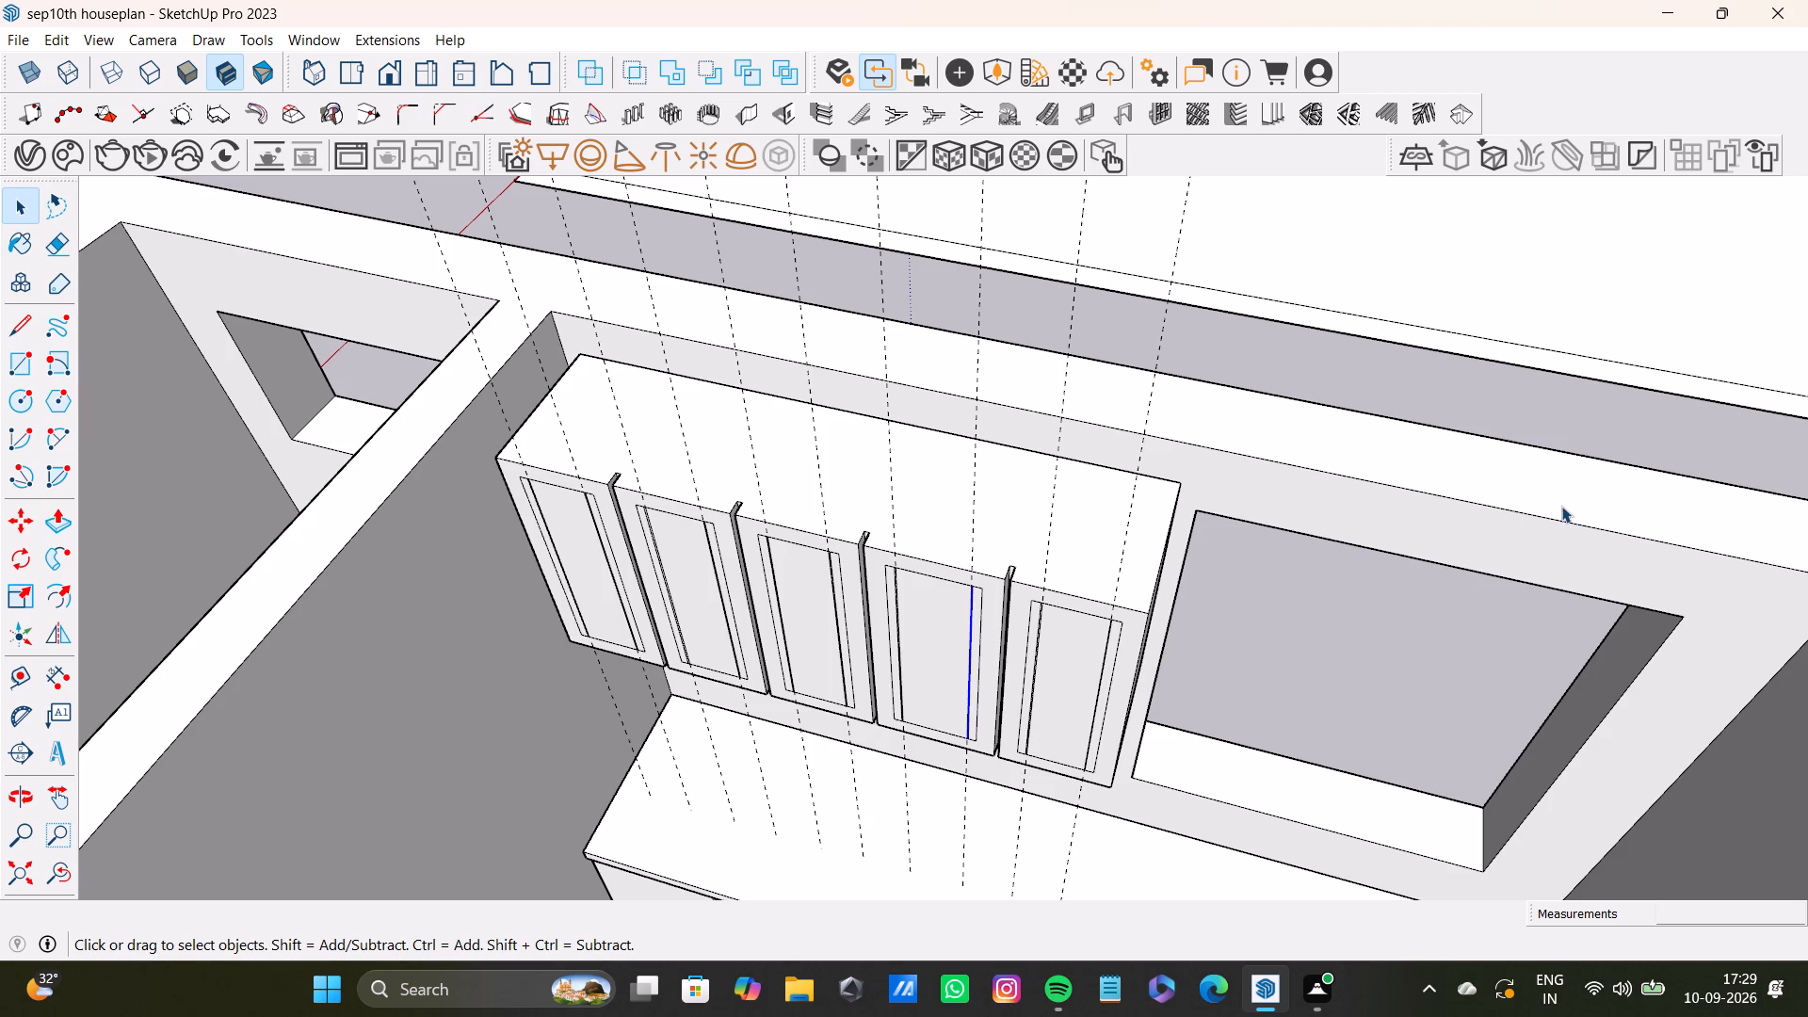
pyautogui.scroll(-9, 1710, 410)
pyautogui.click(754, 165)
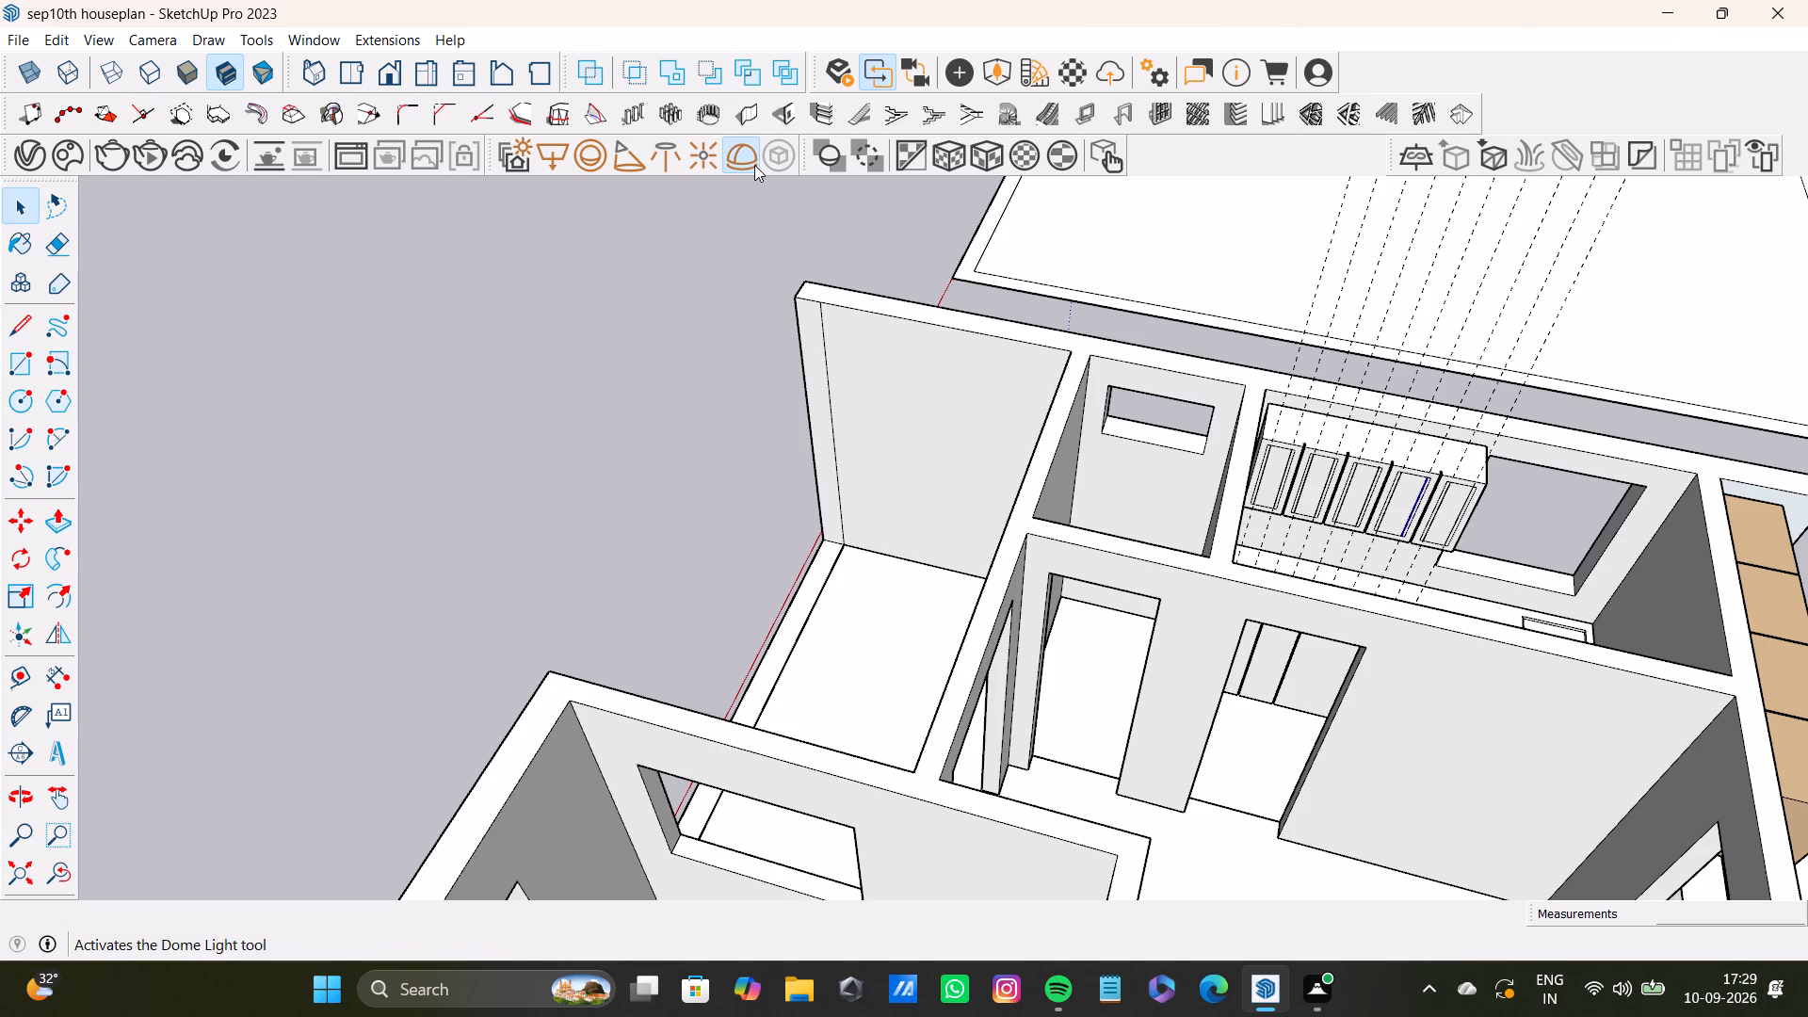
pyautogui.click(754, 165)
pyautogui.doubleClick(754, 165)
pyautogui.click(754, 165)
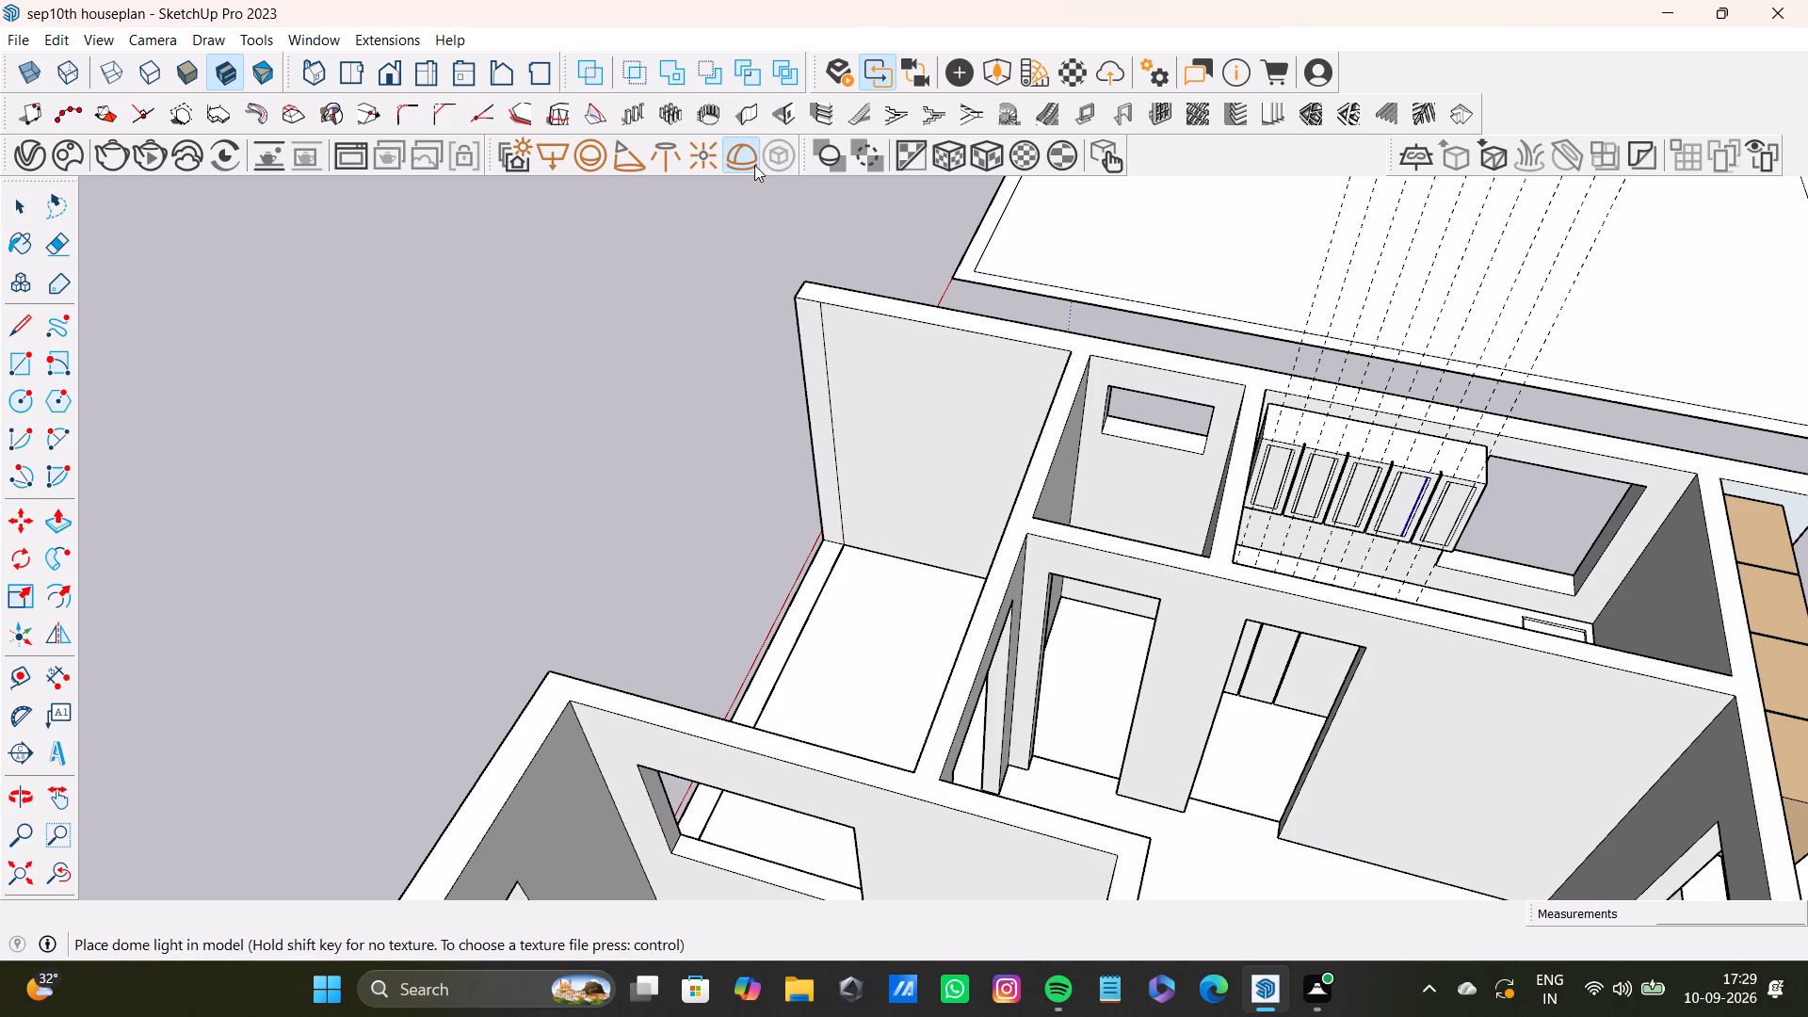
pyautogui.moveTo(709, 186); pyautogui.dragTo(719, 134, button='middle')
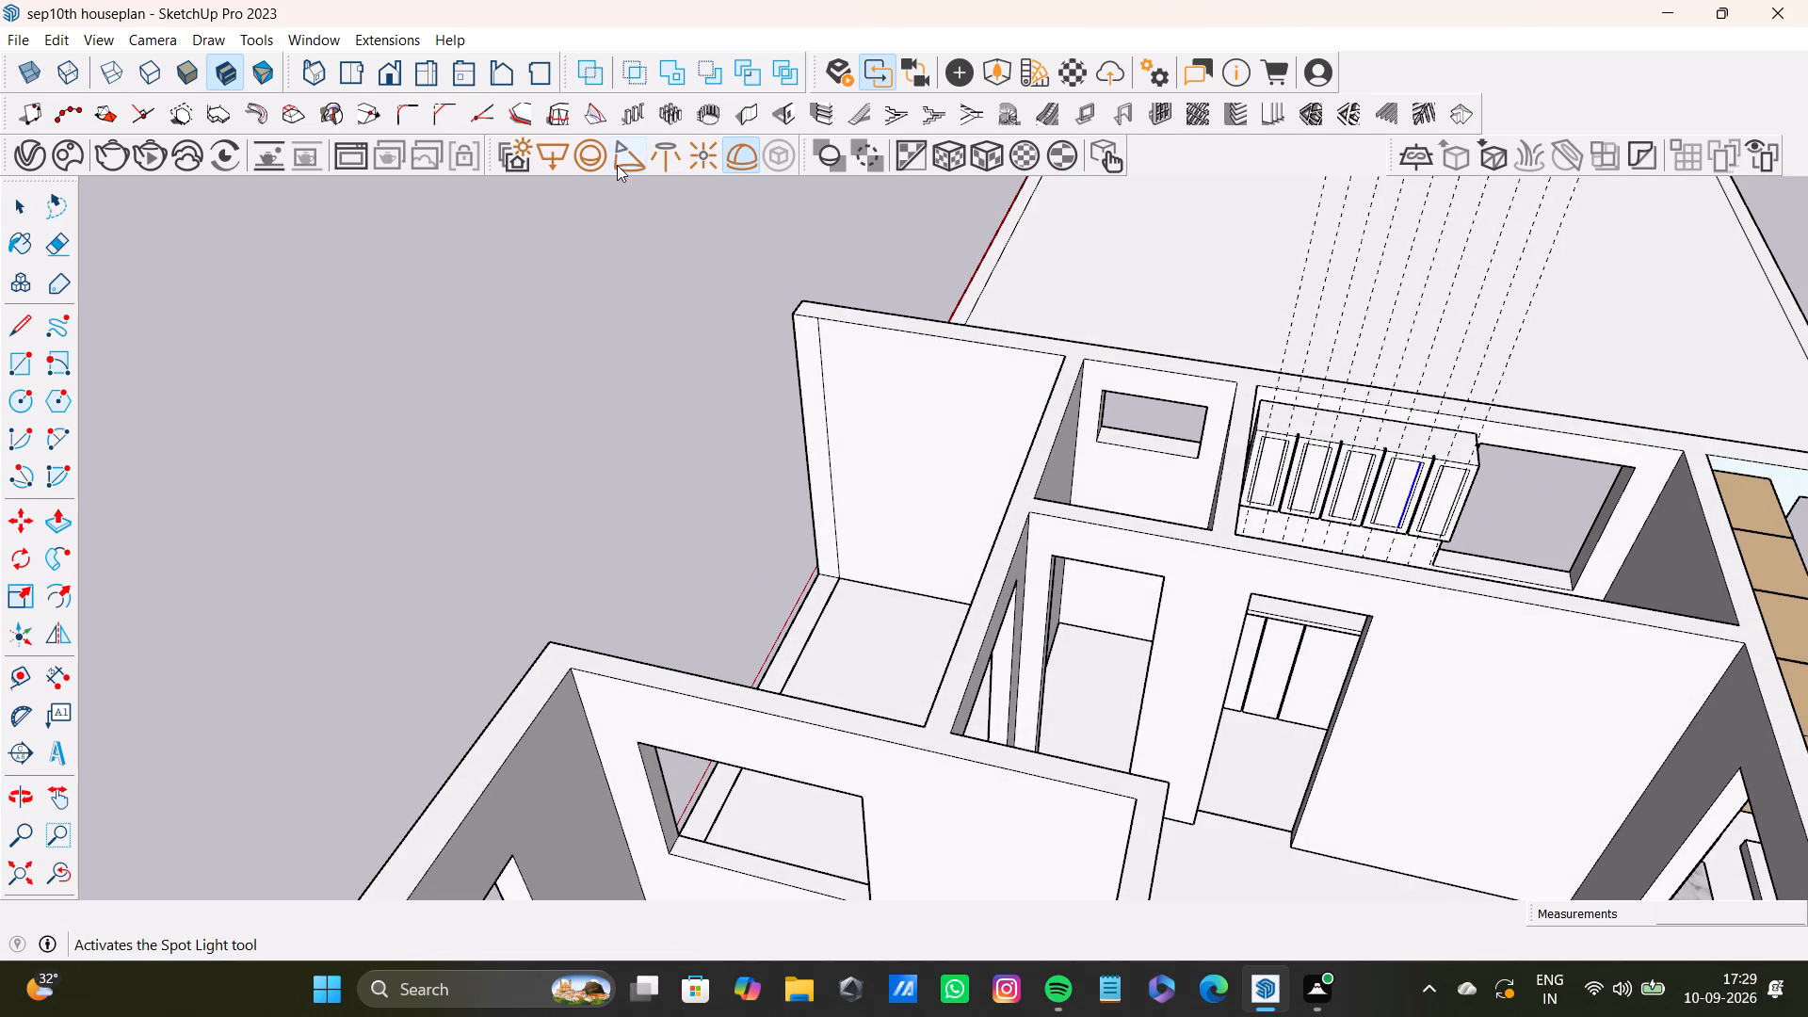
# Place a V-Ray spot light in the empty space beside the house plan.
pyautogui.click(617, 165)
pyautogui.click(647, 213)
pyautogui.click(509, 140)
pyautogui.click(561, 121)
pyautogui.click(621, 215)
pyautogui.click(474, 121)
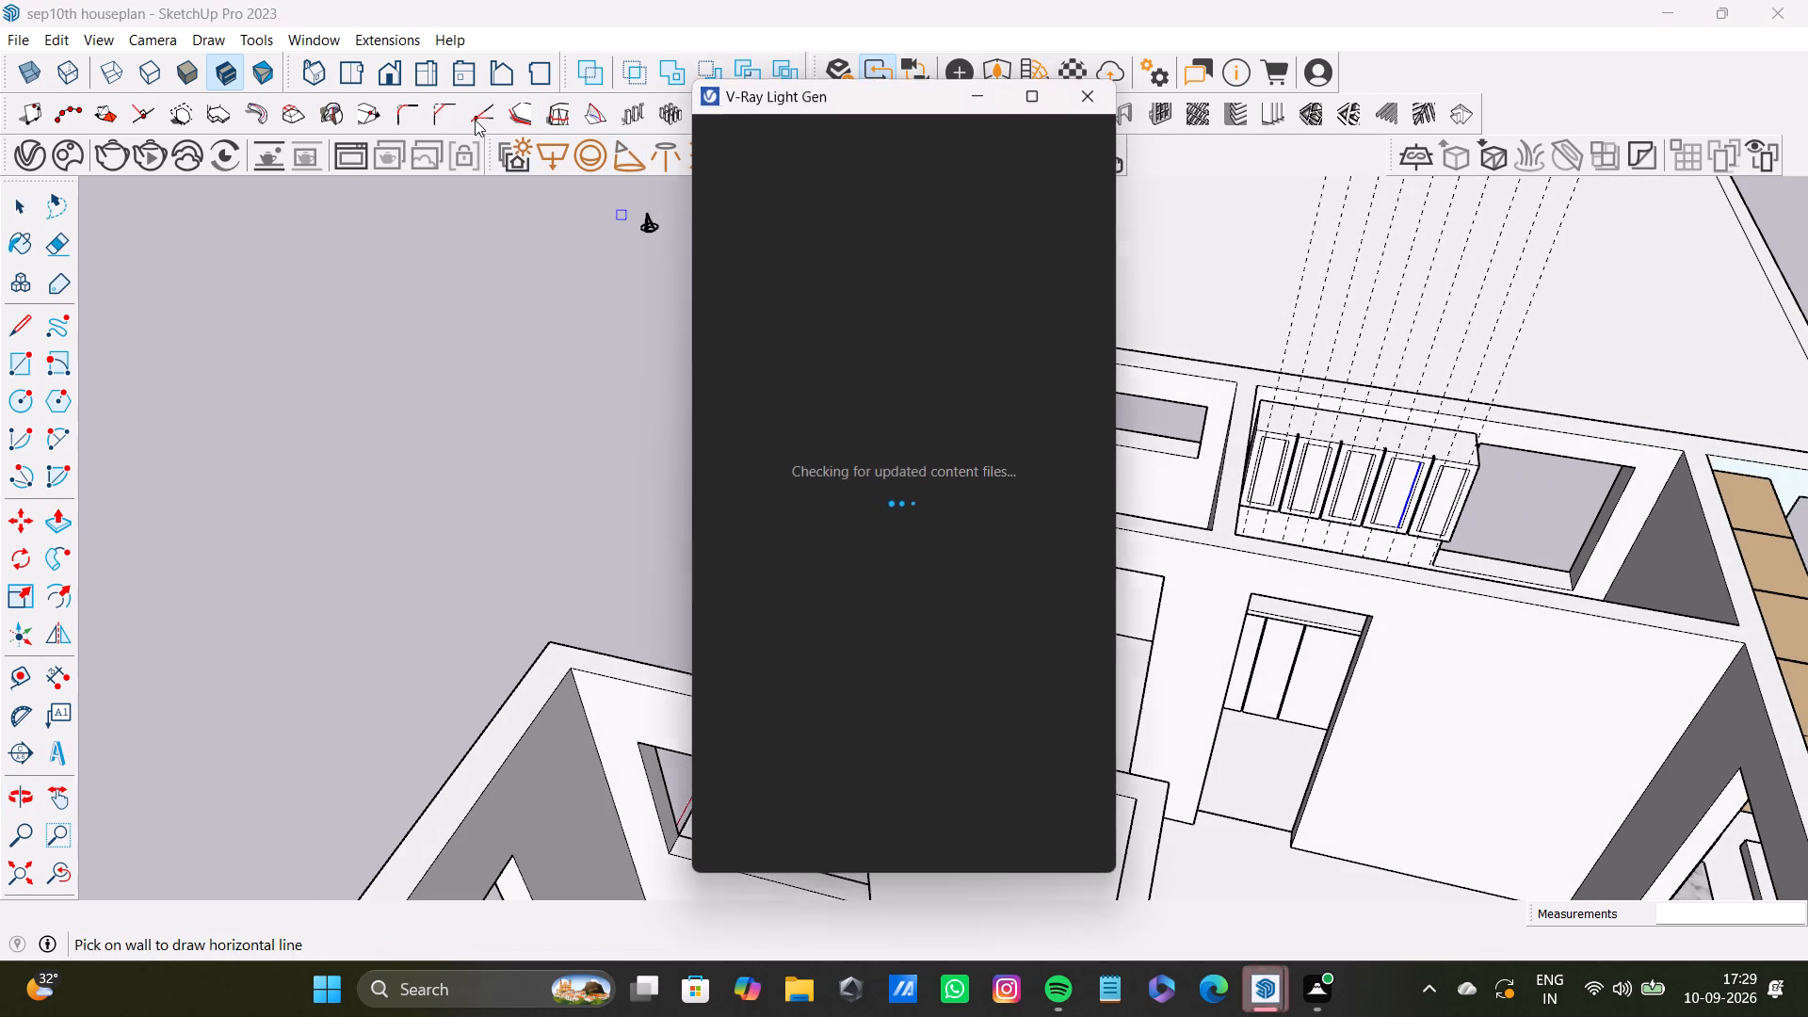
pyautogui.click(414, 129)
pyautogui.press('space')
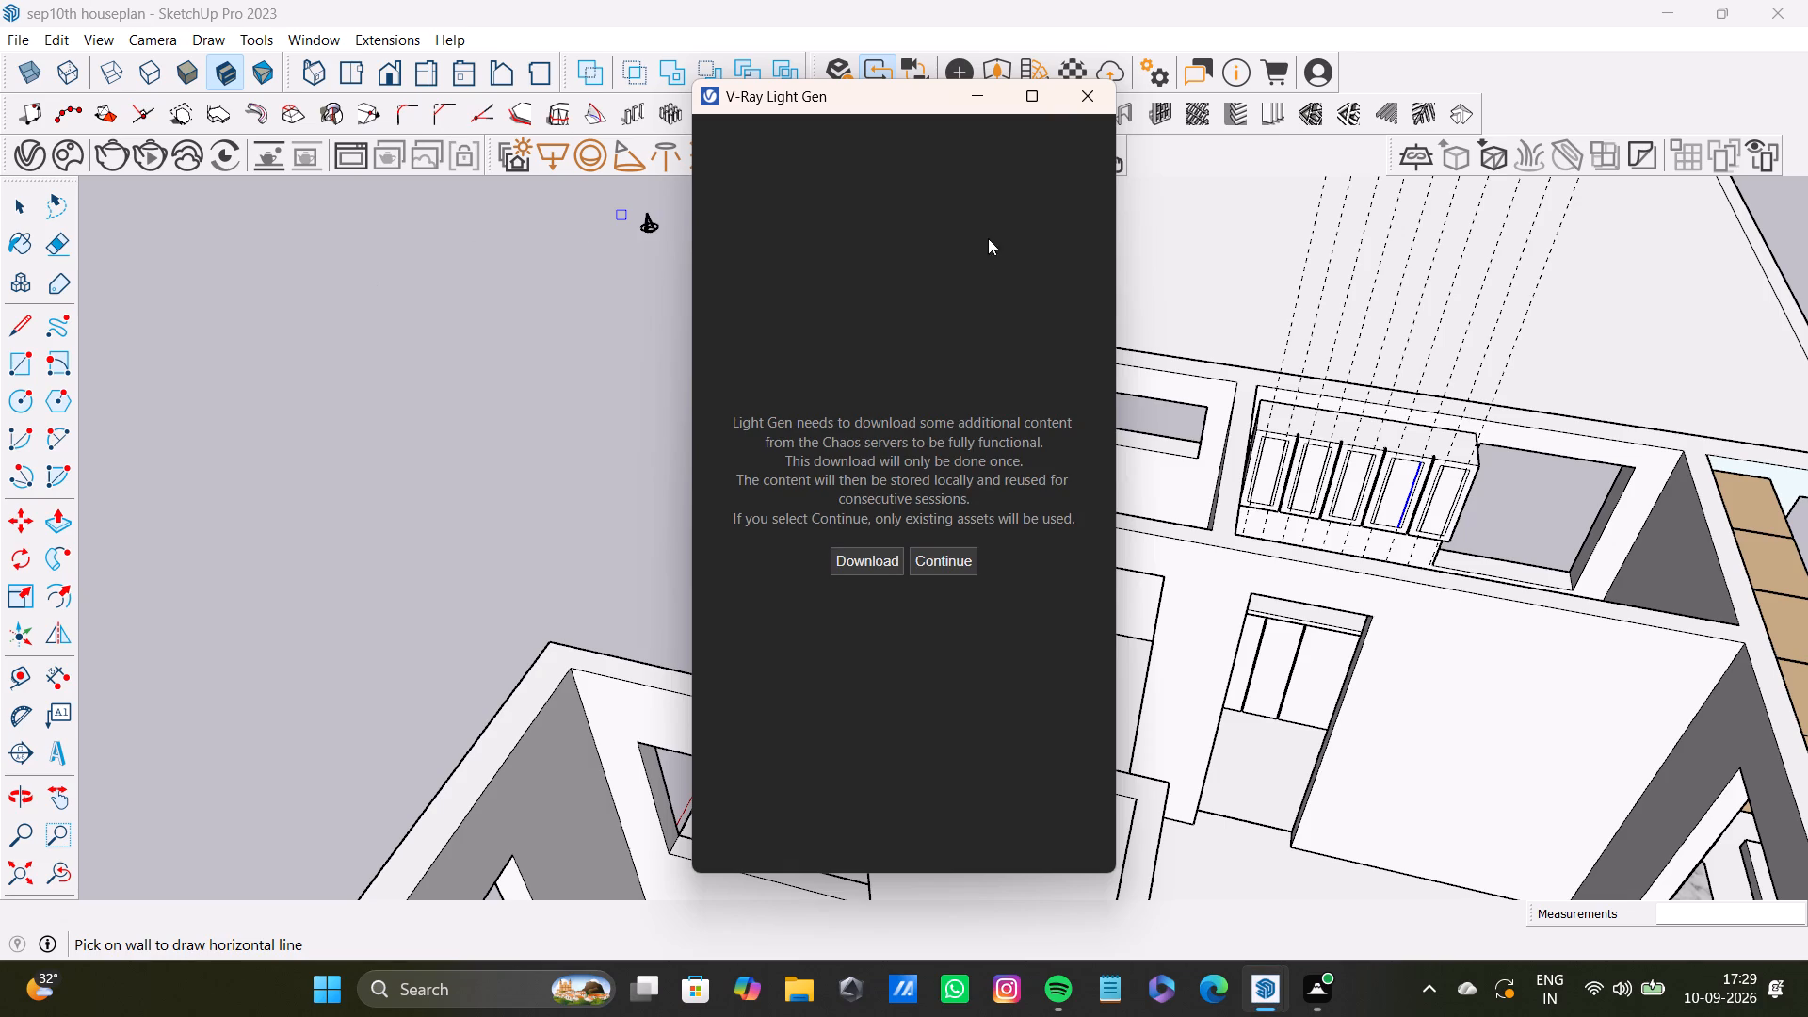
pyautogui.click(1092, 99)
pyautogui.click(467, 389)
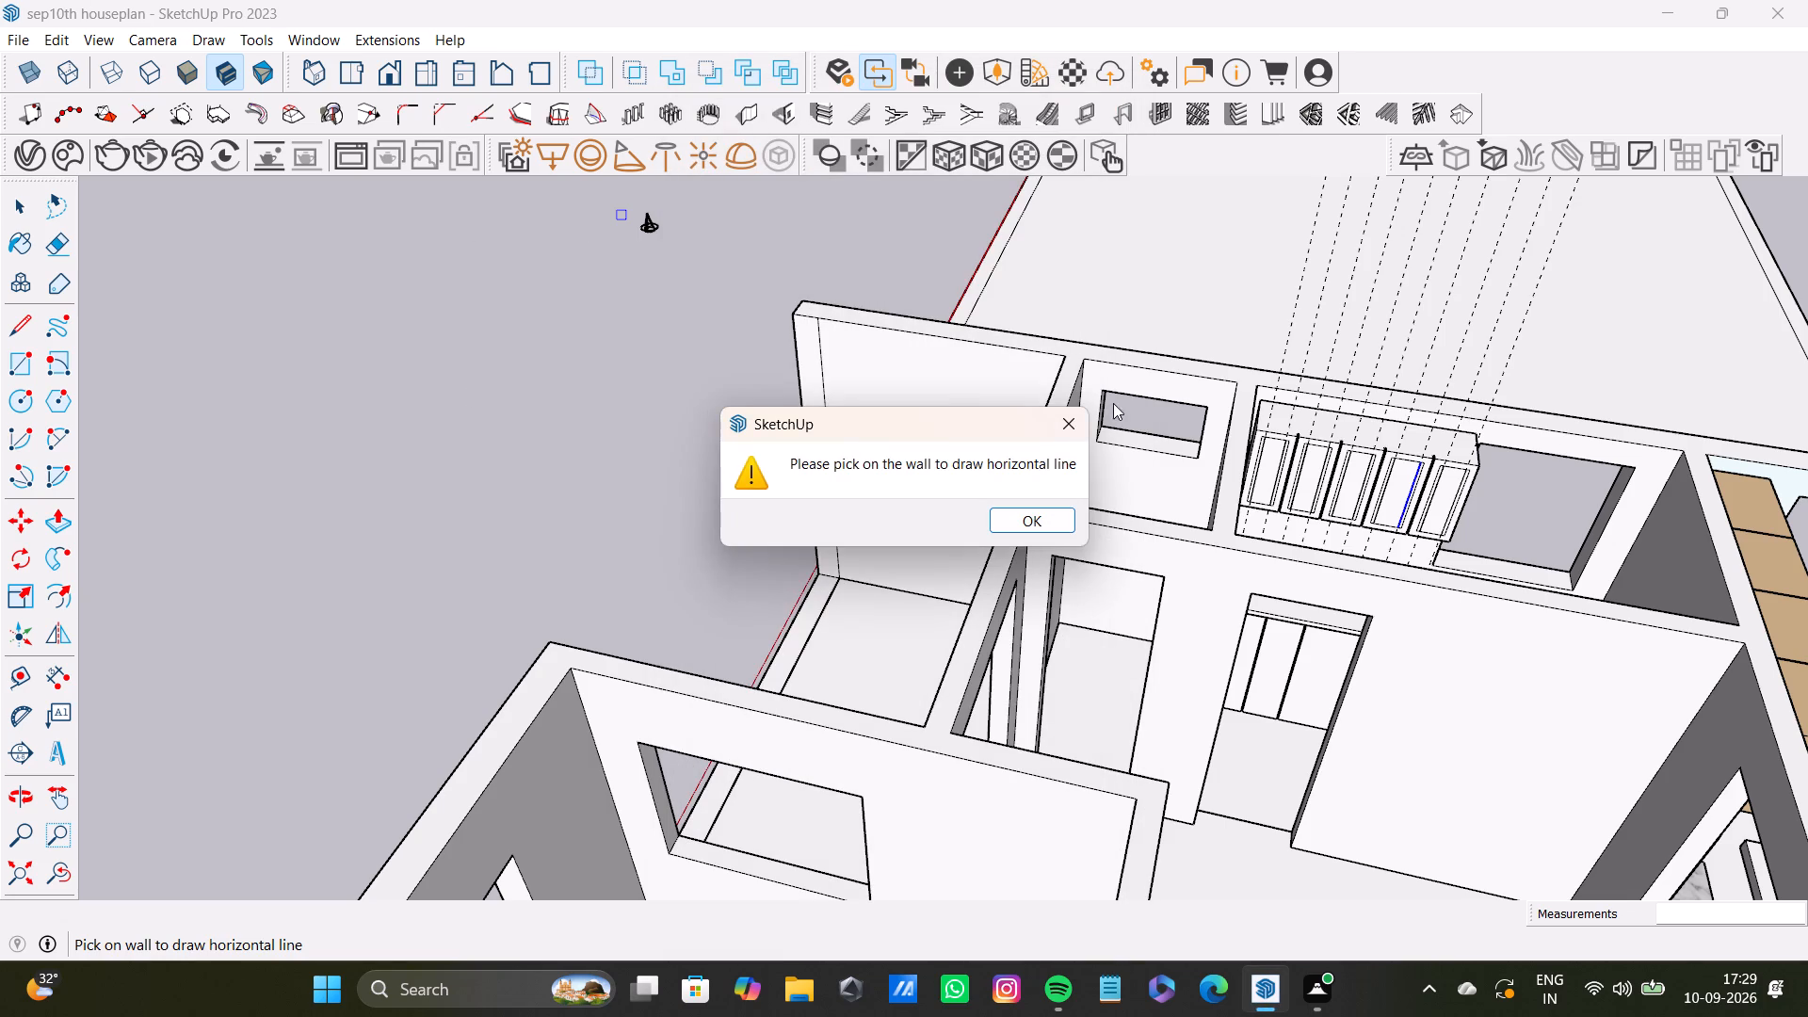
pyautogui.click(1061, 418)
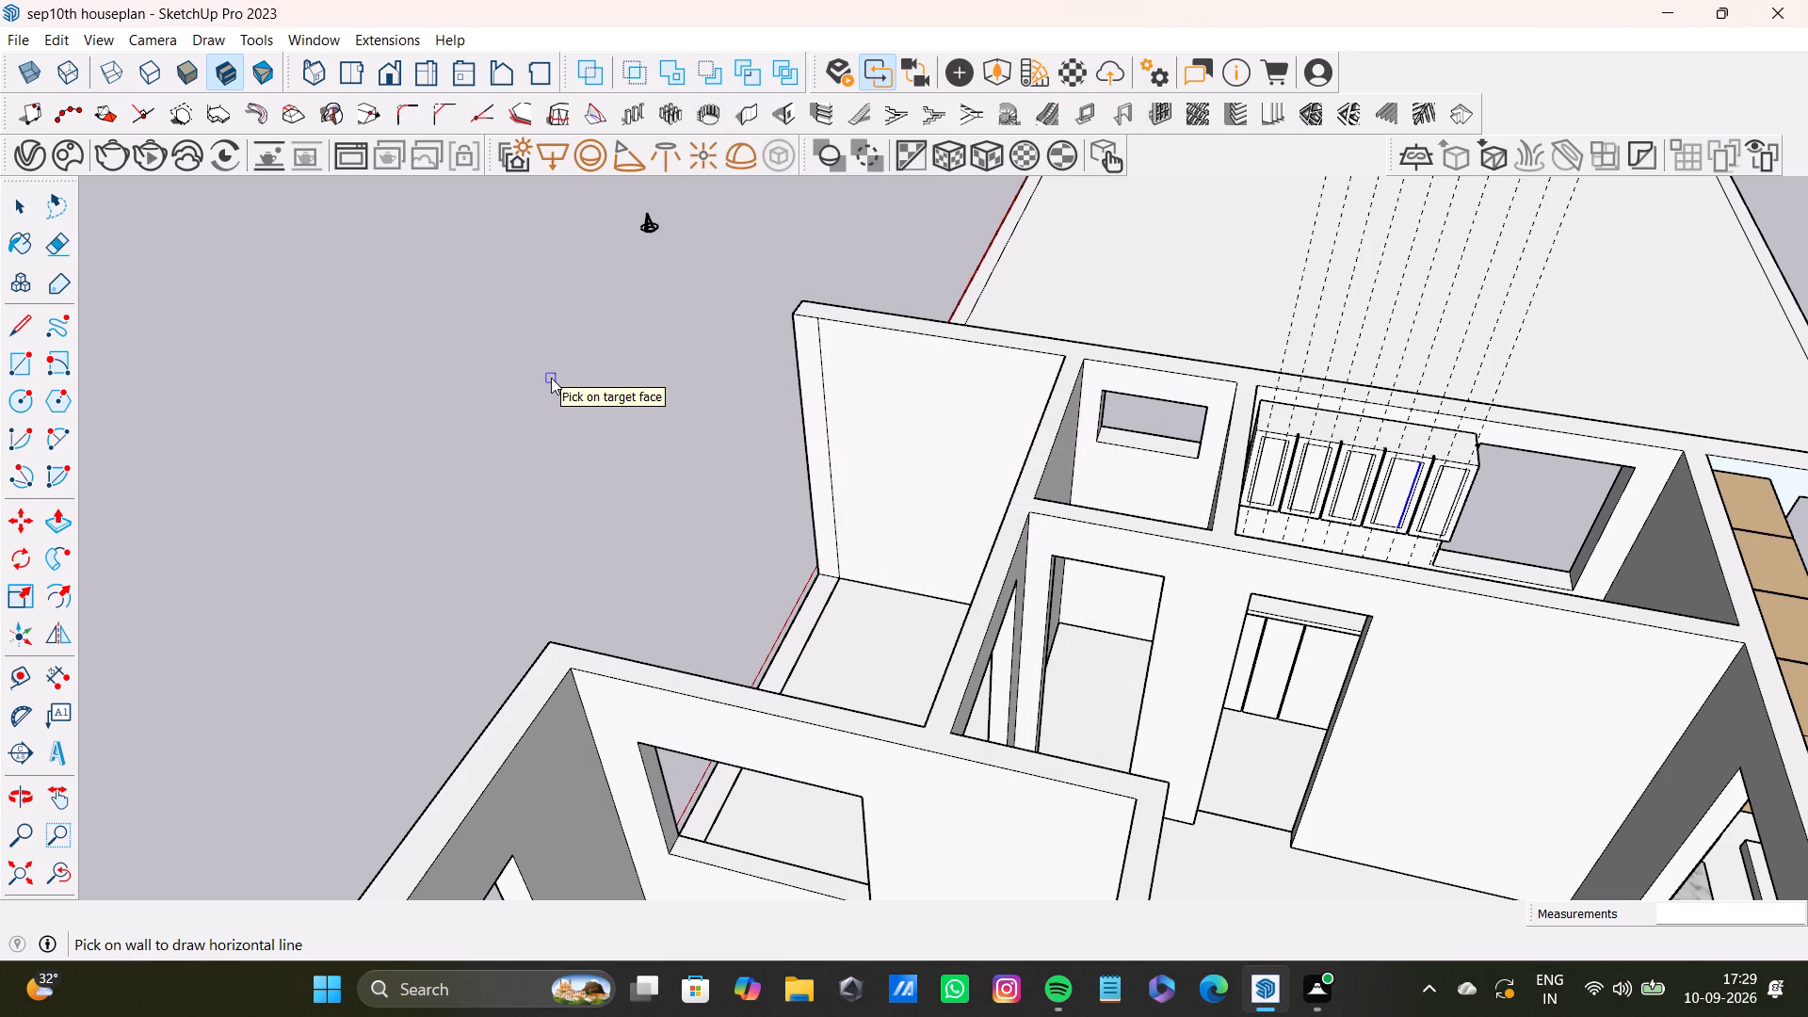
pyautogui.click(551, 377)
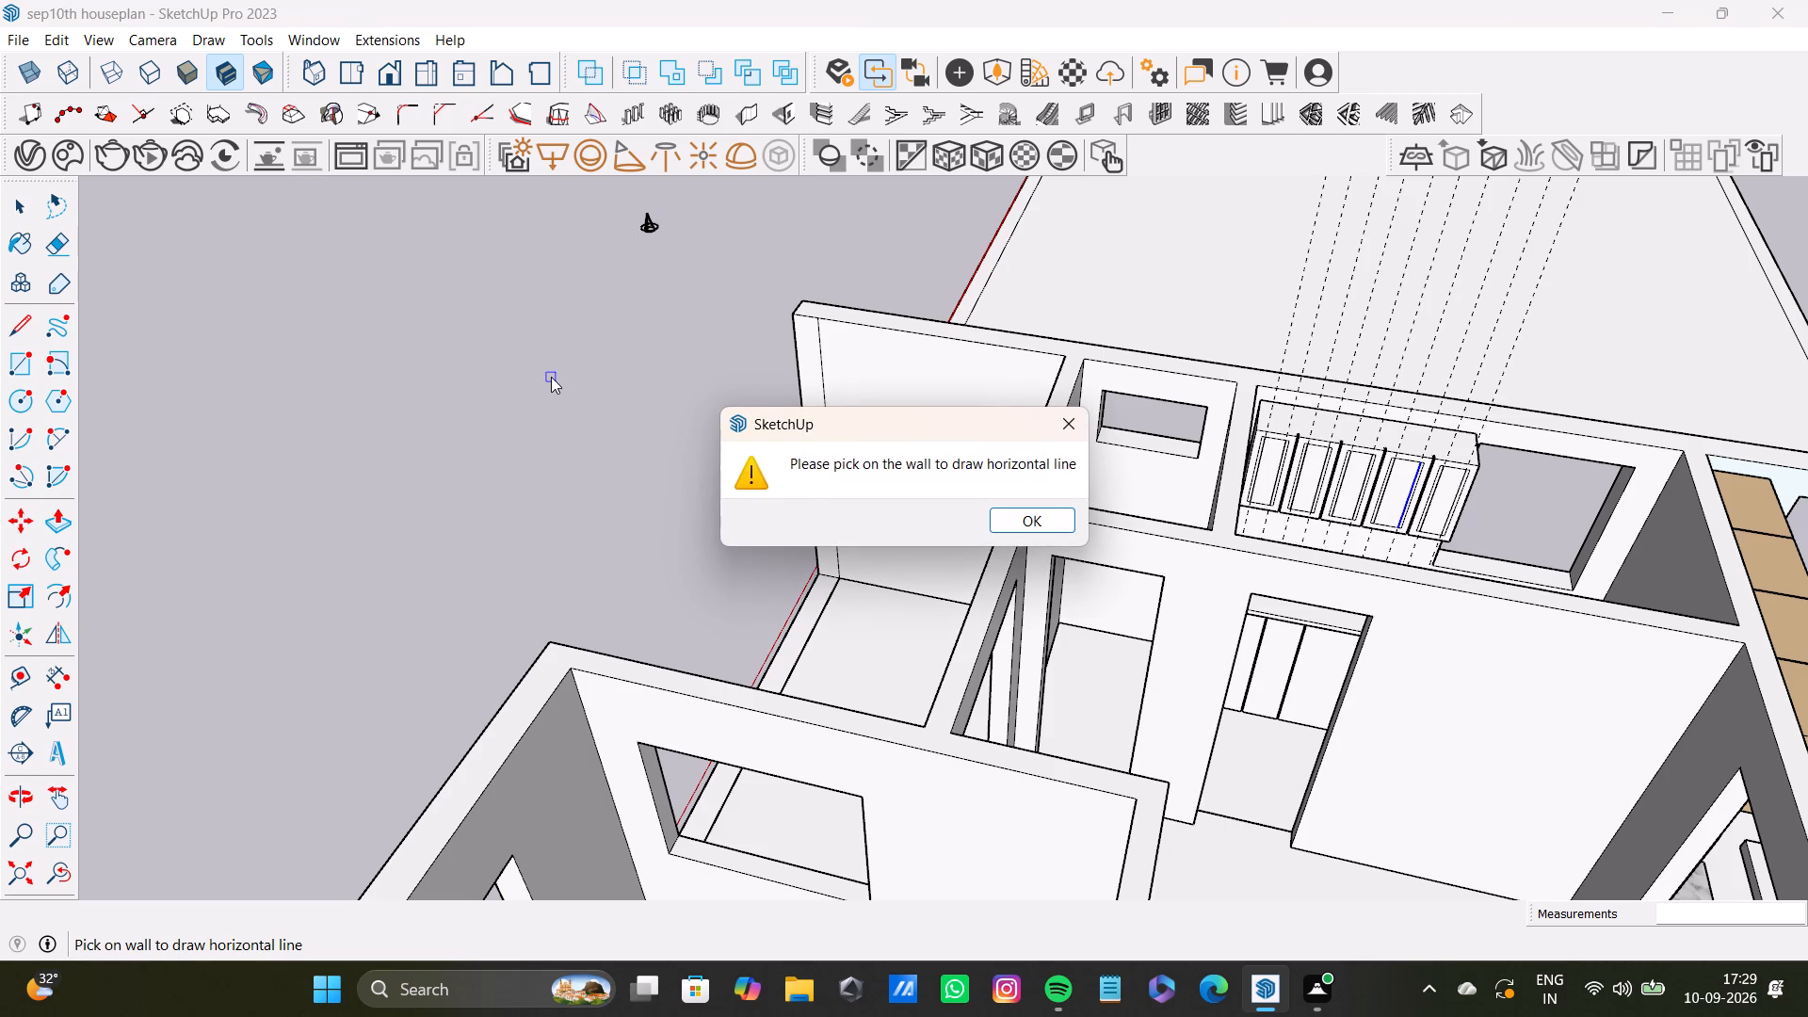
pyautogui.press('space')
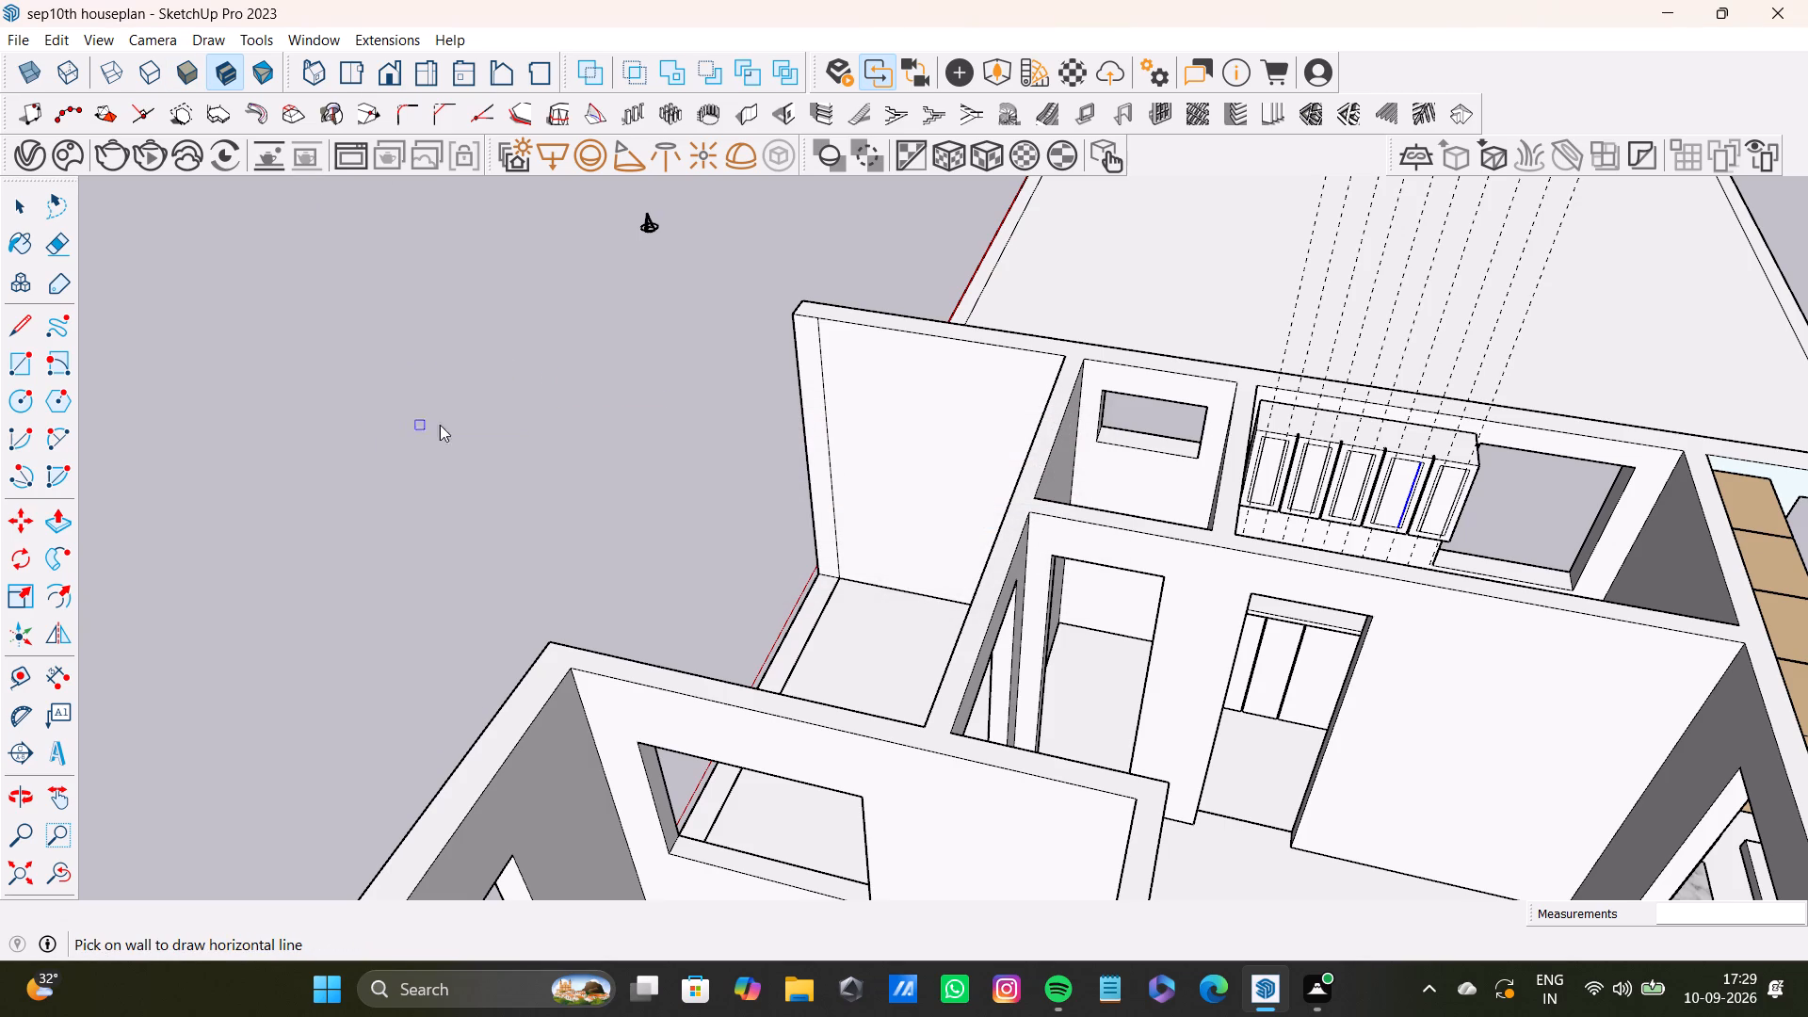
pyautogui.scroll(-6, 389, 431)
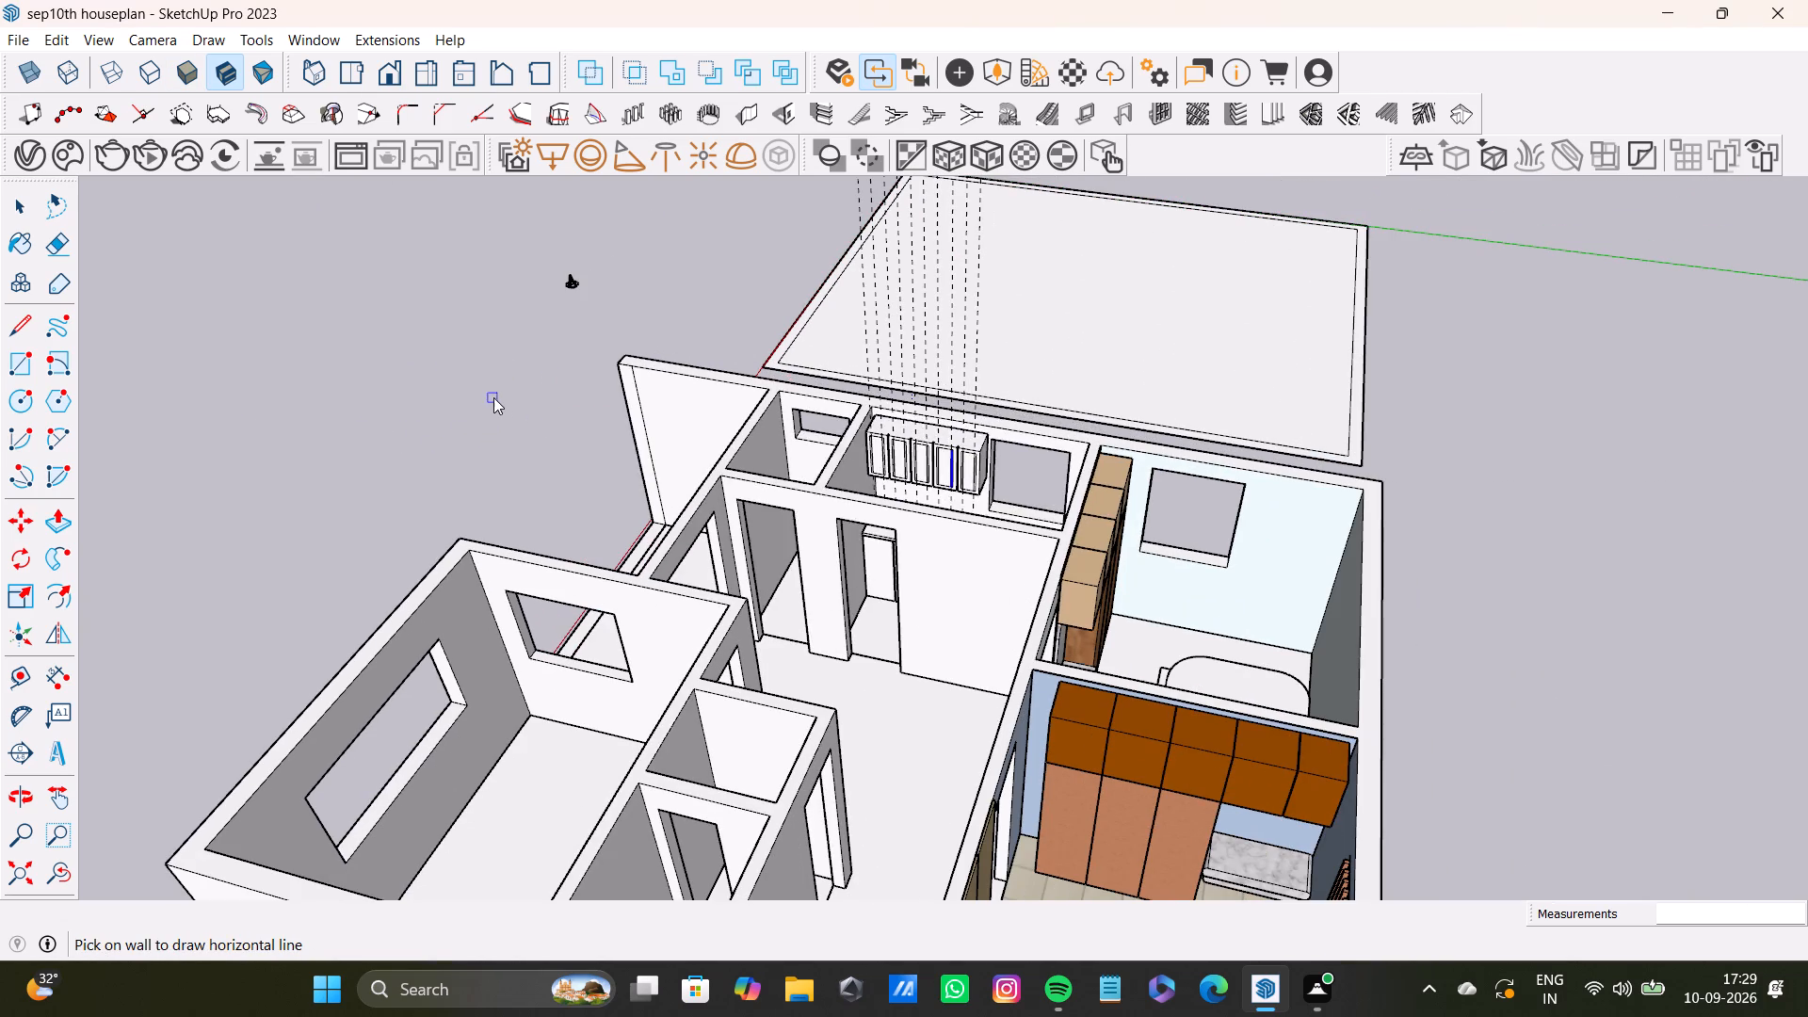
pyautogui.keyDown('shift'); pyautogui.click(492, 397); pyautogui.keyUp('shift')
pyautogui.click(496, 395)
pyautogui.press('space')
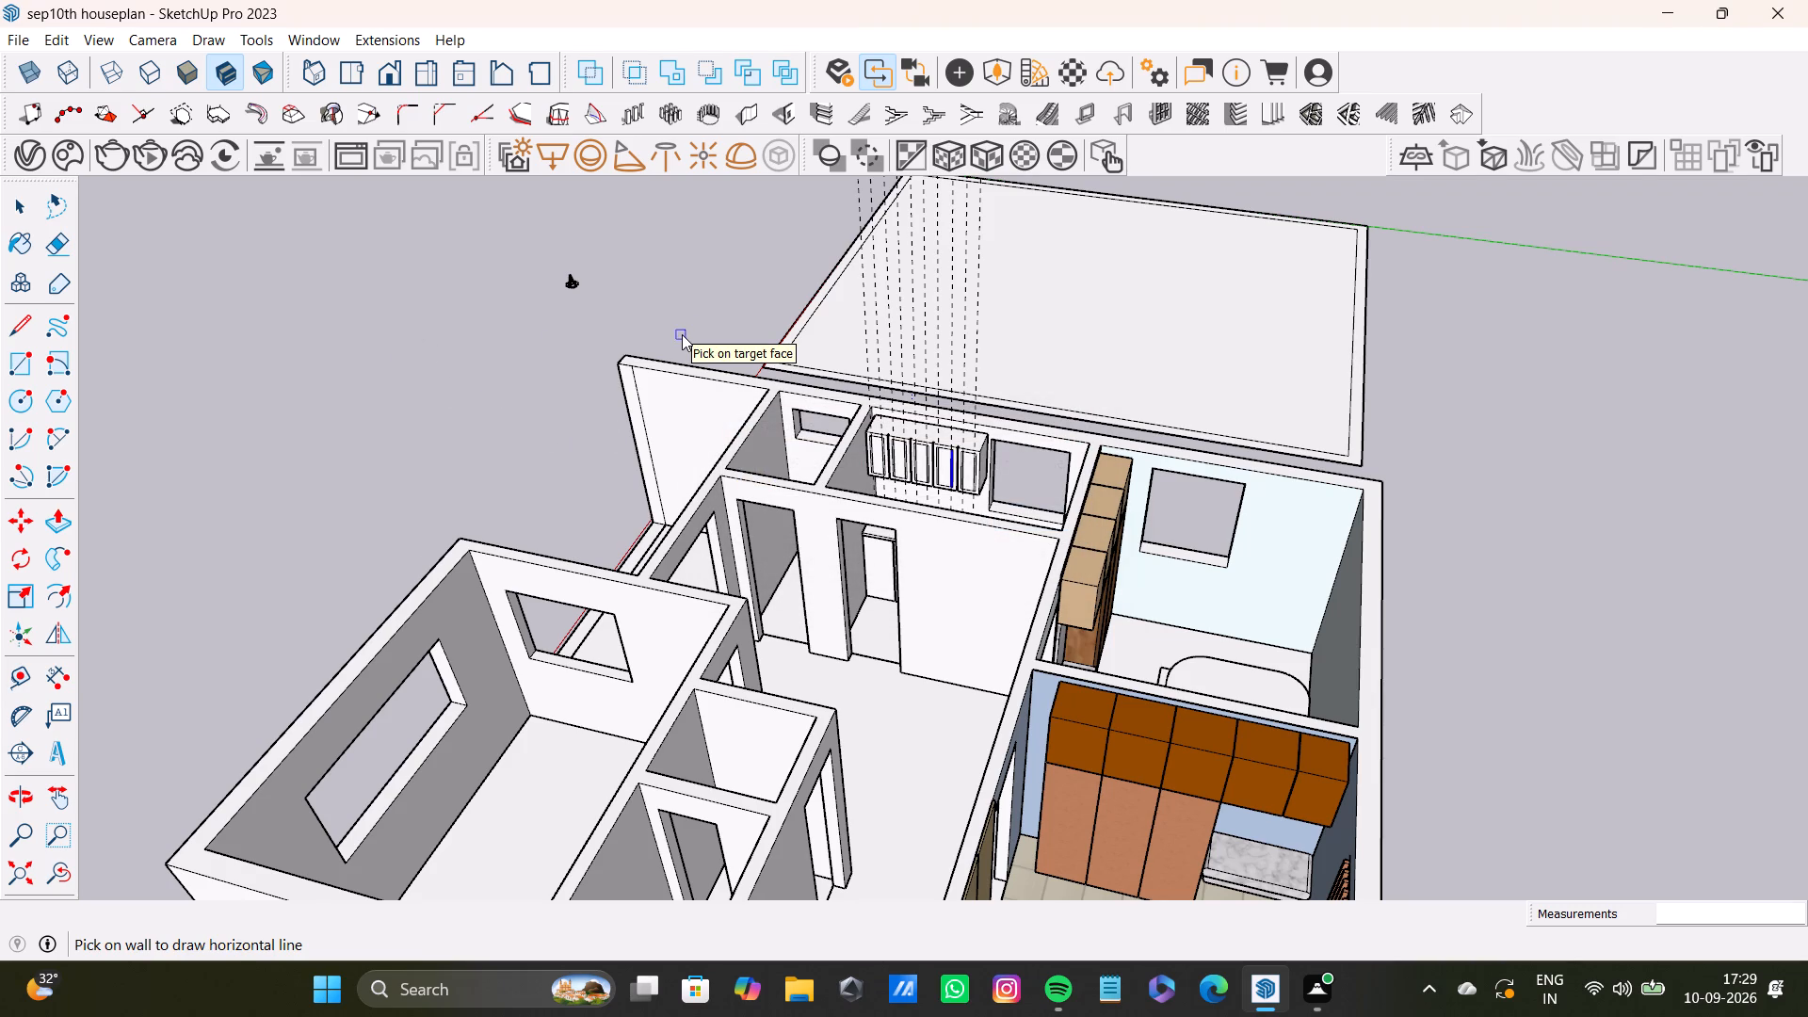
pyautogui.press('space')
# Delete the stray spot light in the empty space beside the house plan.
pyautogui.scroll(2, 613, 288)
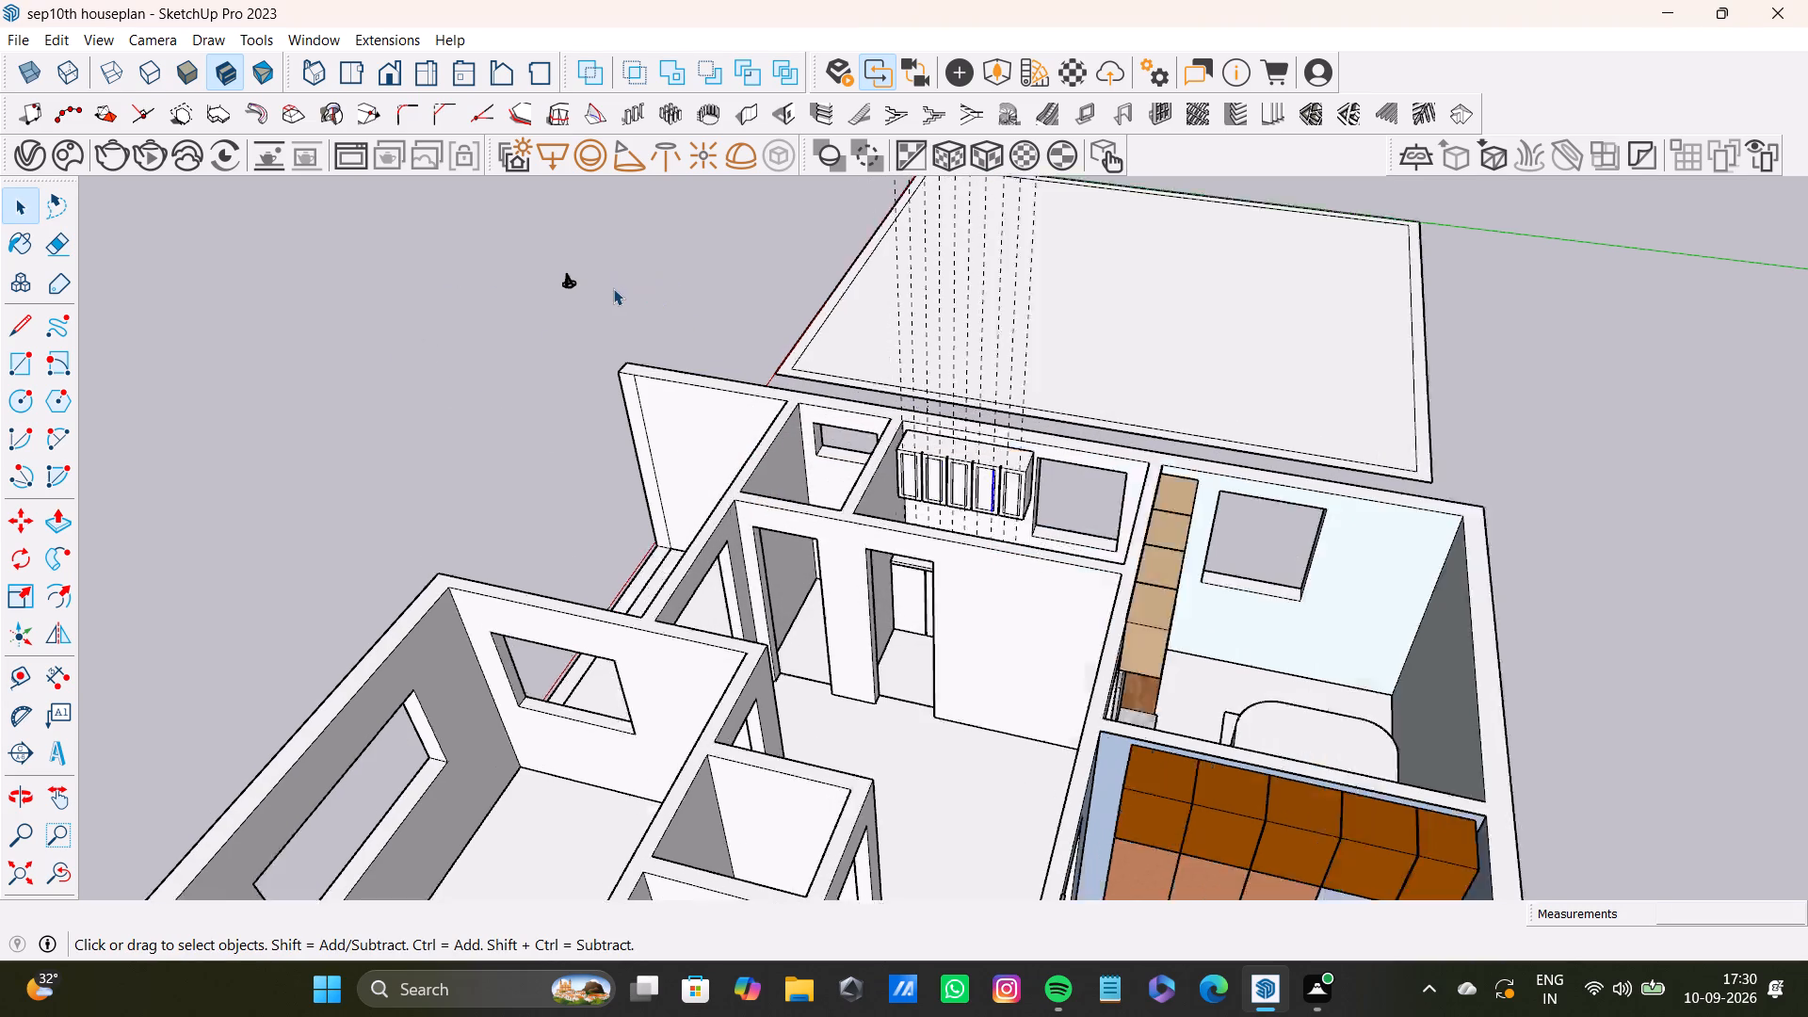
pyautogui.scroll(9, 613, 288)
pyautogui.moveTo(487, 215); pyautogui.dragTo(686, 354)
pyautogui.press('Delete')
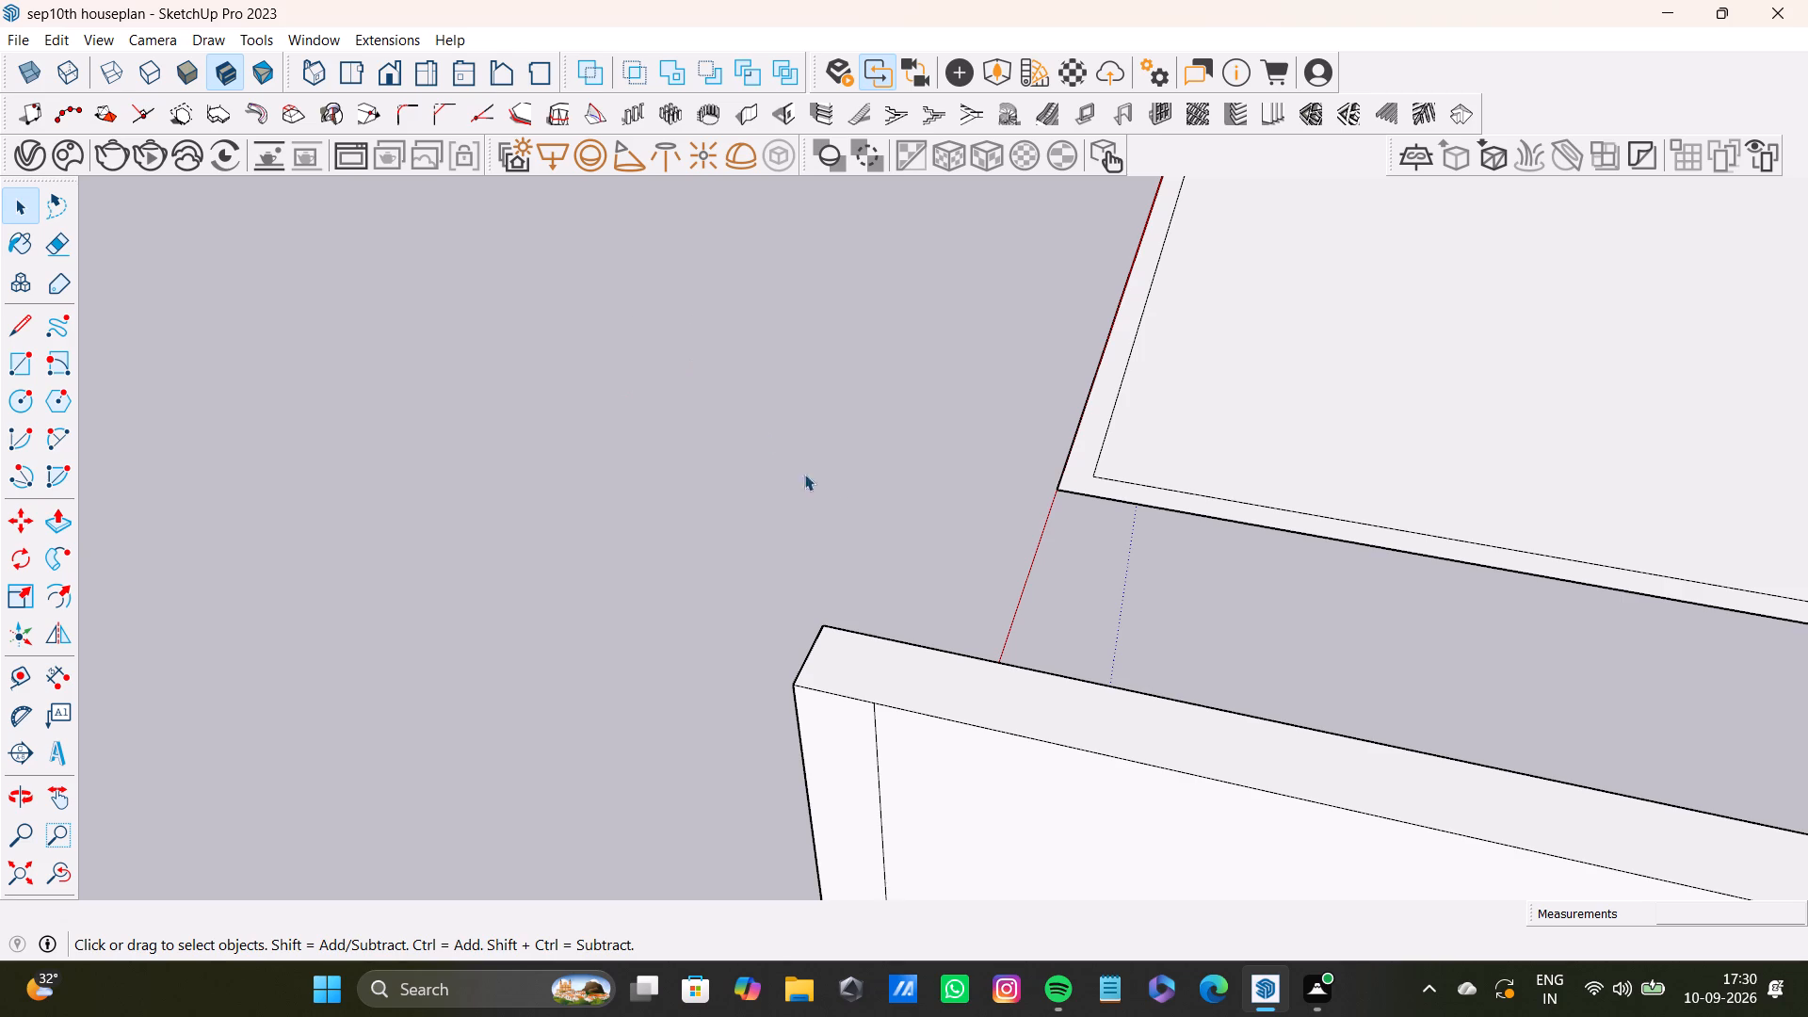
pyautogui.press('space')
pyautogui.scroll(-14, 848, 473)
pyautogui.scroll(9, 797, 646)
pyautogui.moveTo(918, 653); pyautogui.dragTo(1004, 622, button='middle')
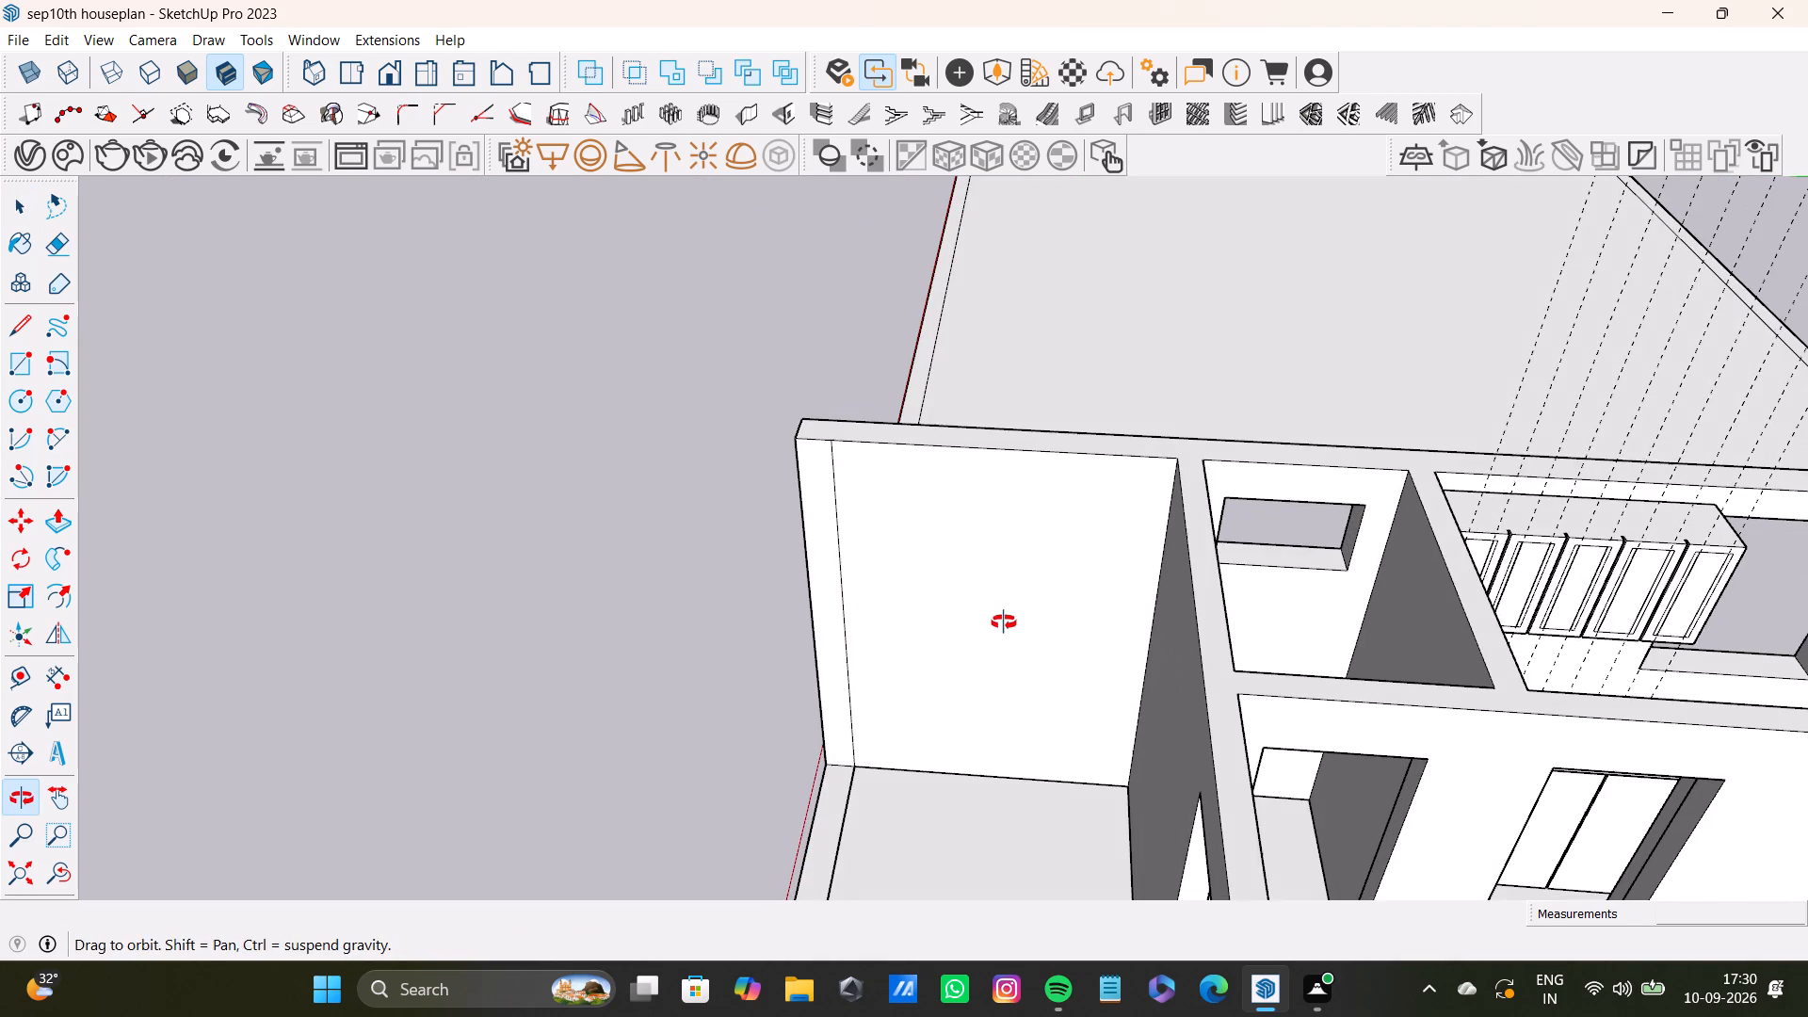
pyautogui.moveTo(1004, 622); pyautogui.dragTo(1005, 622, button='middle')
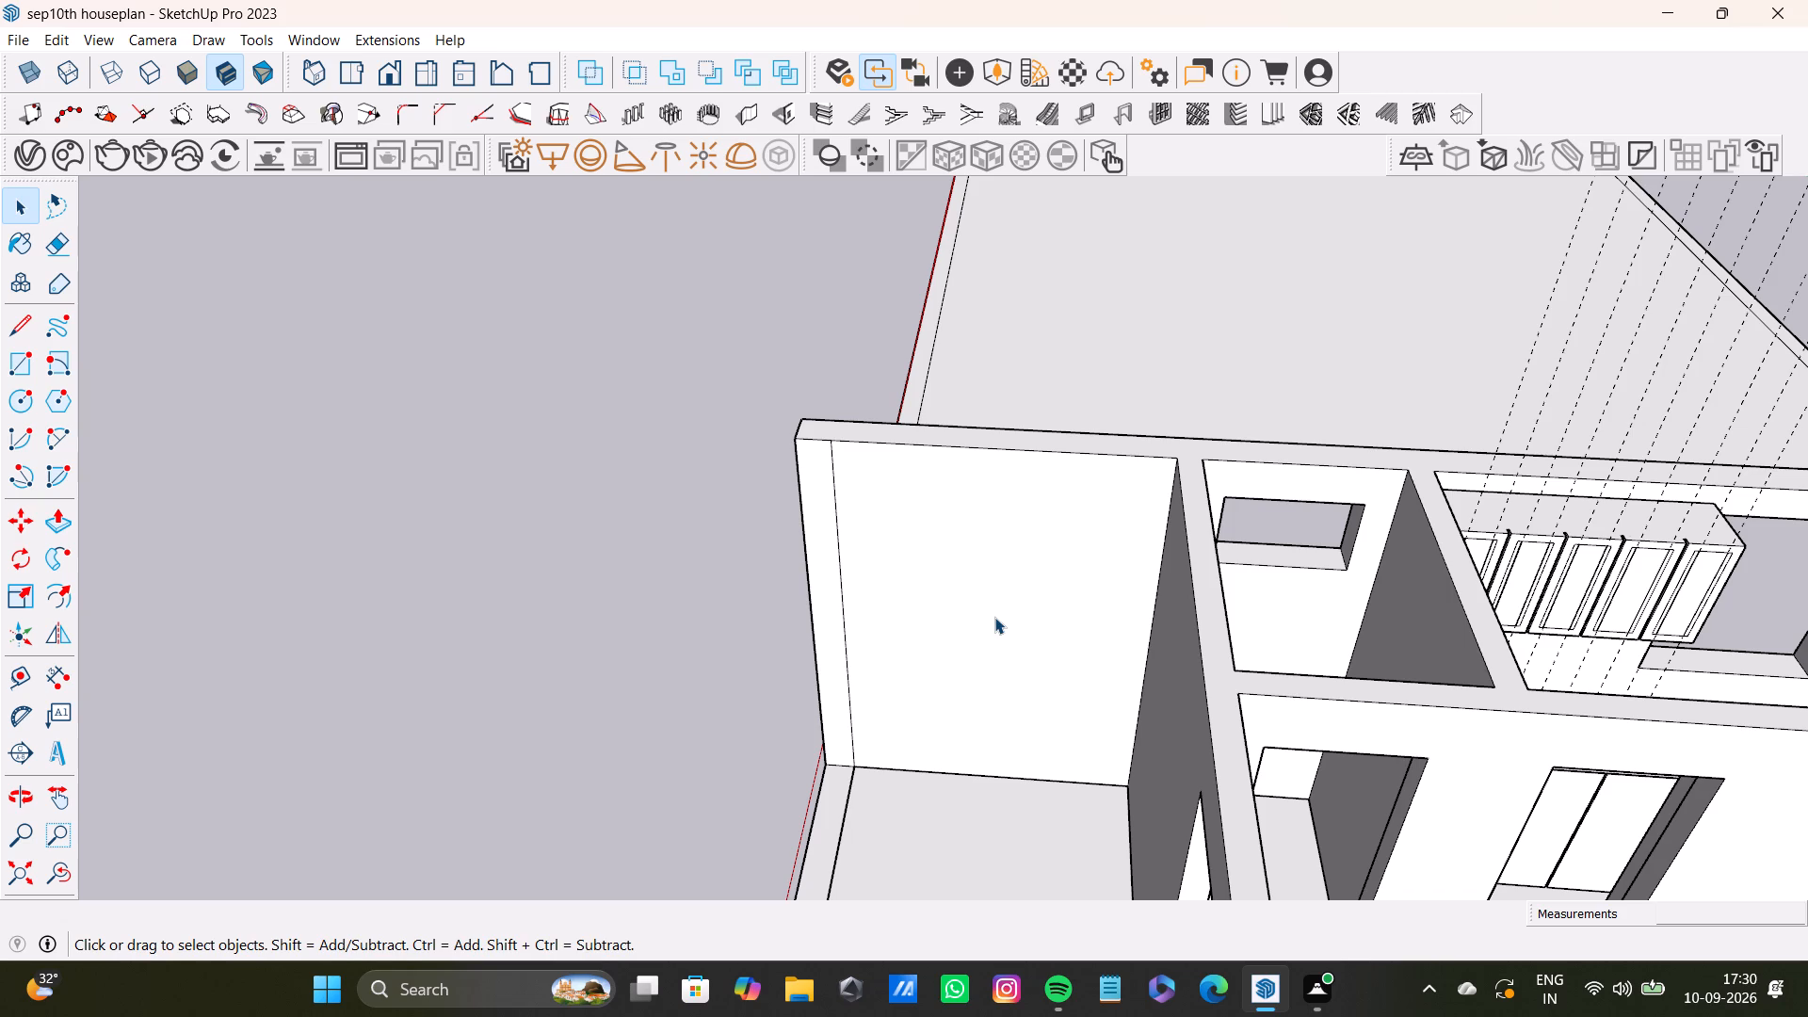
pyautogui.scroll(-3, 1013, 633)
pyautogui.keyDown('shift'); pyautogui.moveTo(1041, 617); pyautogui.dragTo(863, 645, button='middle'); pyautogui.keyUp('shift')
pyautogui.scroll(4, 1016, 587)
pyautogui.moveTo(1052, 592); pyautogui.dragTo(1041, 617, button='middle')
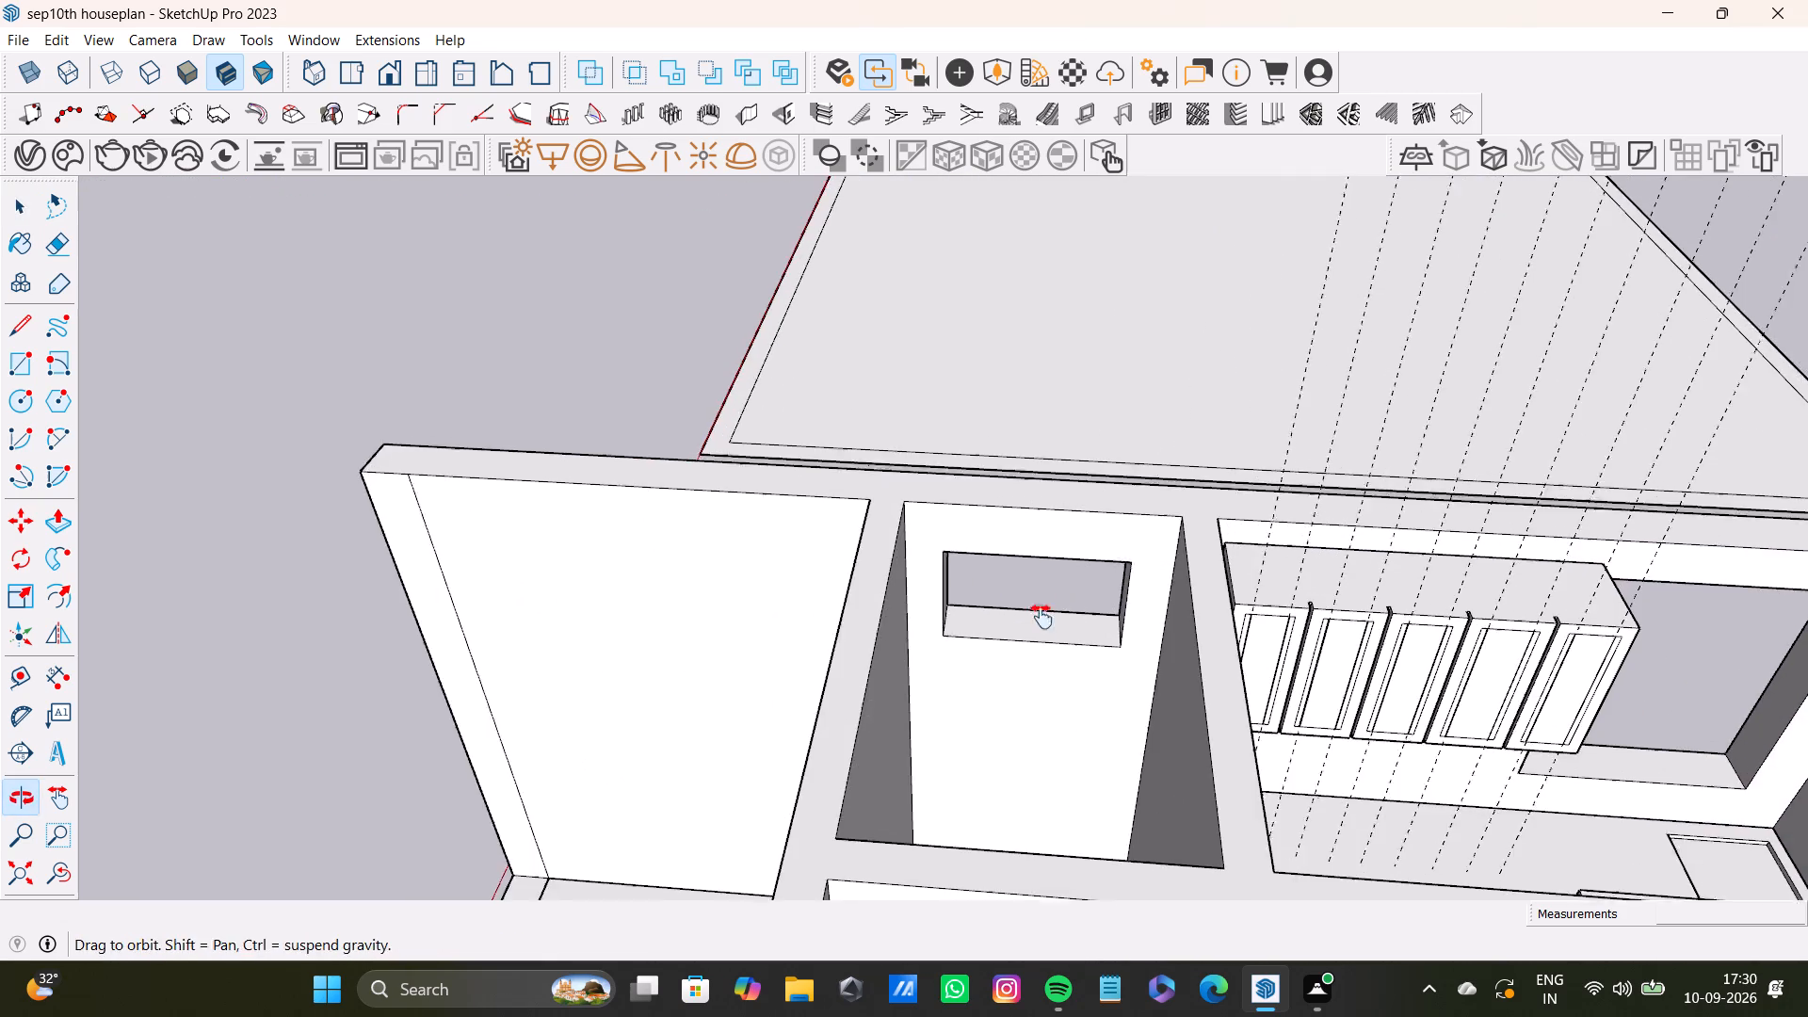
# Push the narrow left strip of the first overhead door's inset panel inward to form a shallow vertical groove.
pyautogui.moveTo(1041, 617); pyautogui.dragTo(975, 672, button='middle')
pyautogui.scroll(-5, 970, 647)
pyautogui.moveTo(992, 678); pyautogui.dragTo(936, 568, button='middle')
pyautogui.scroll(4, 1057, 536)
pyautogui.scroll(9, 1040, 611)
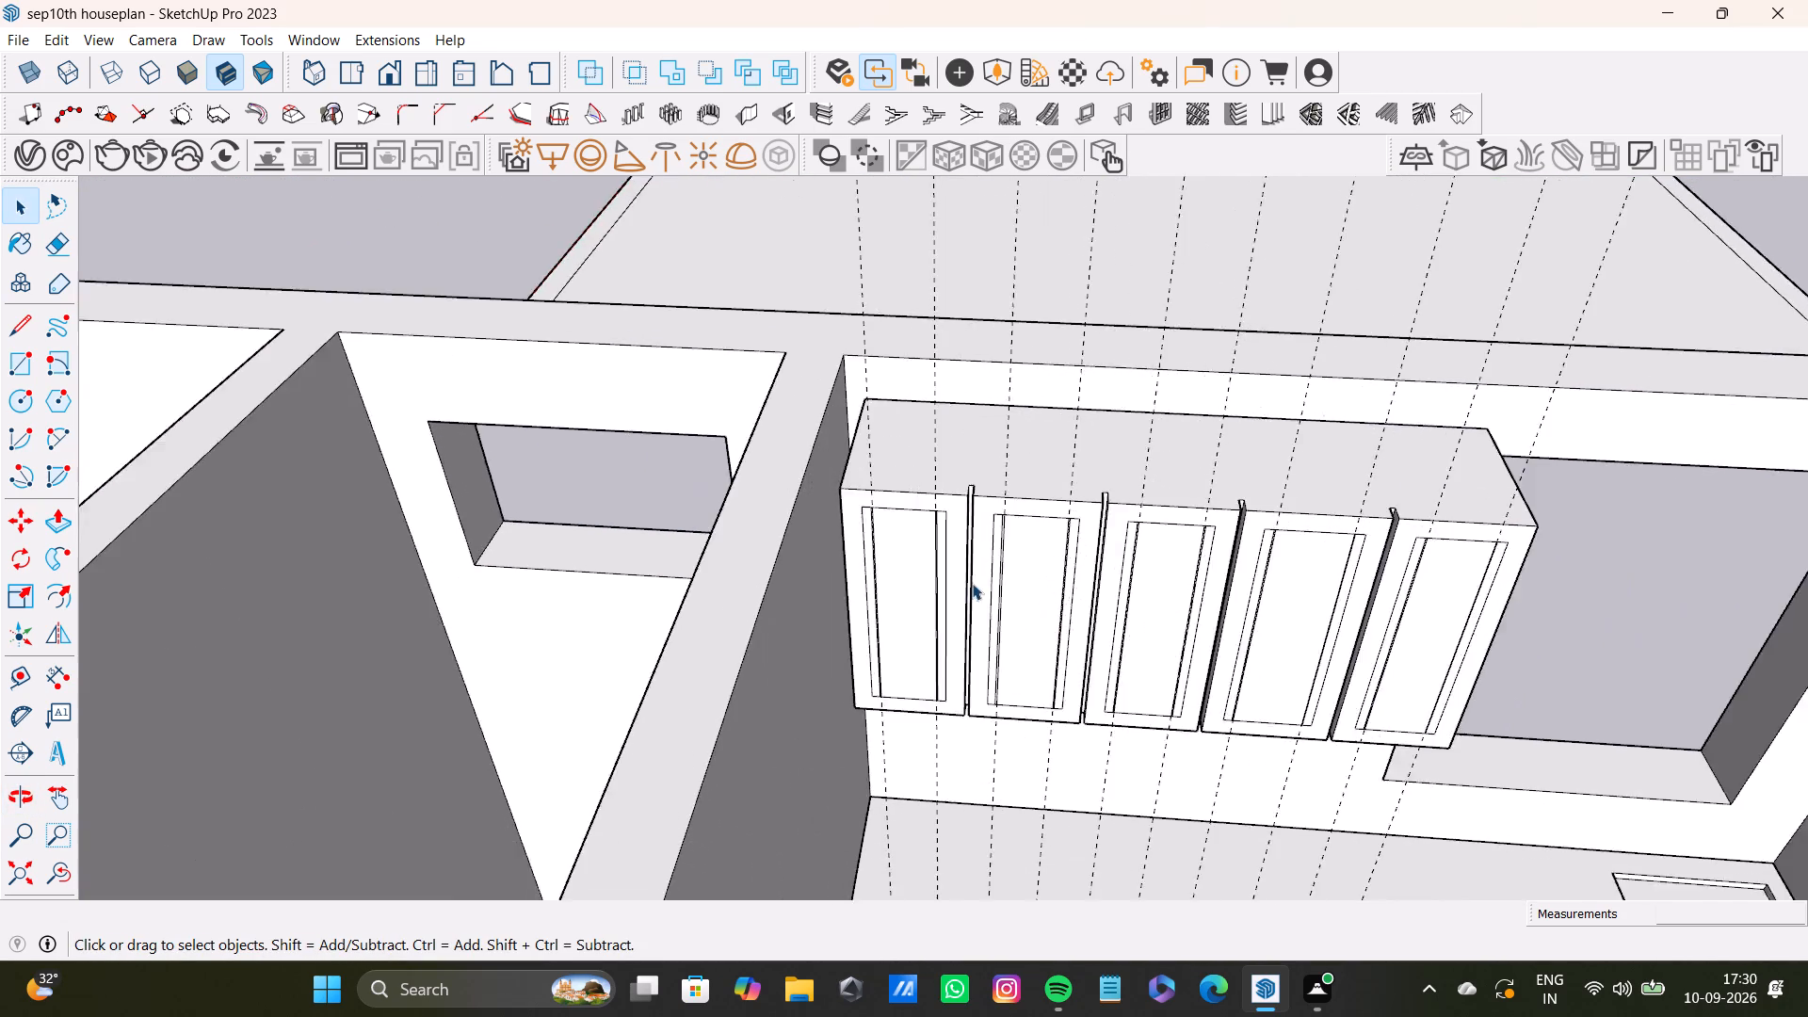
pyautogui.scroll(20, 972, 583)
pyautogui.scroll(5, 972, 583)
pyautogui.click(847, 376)
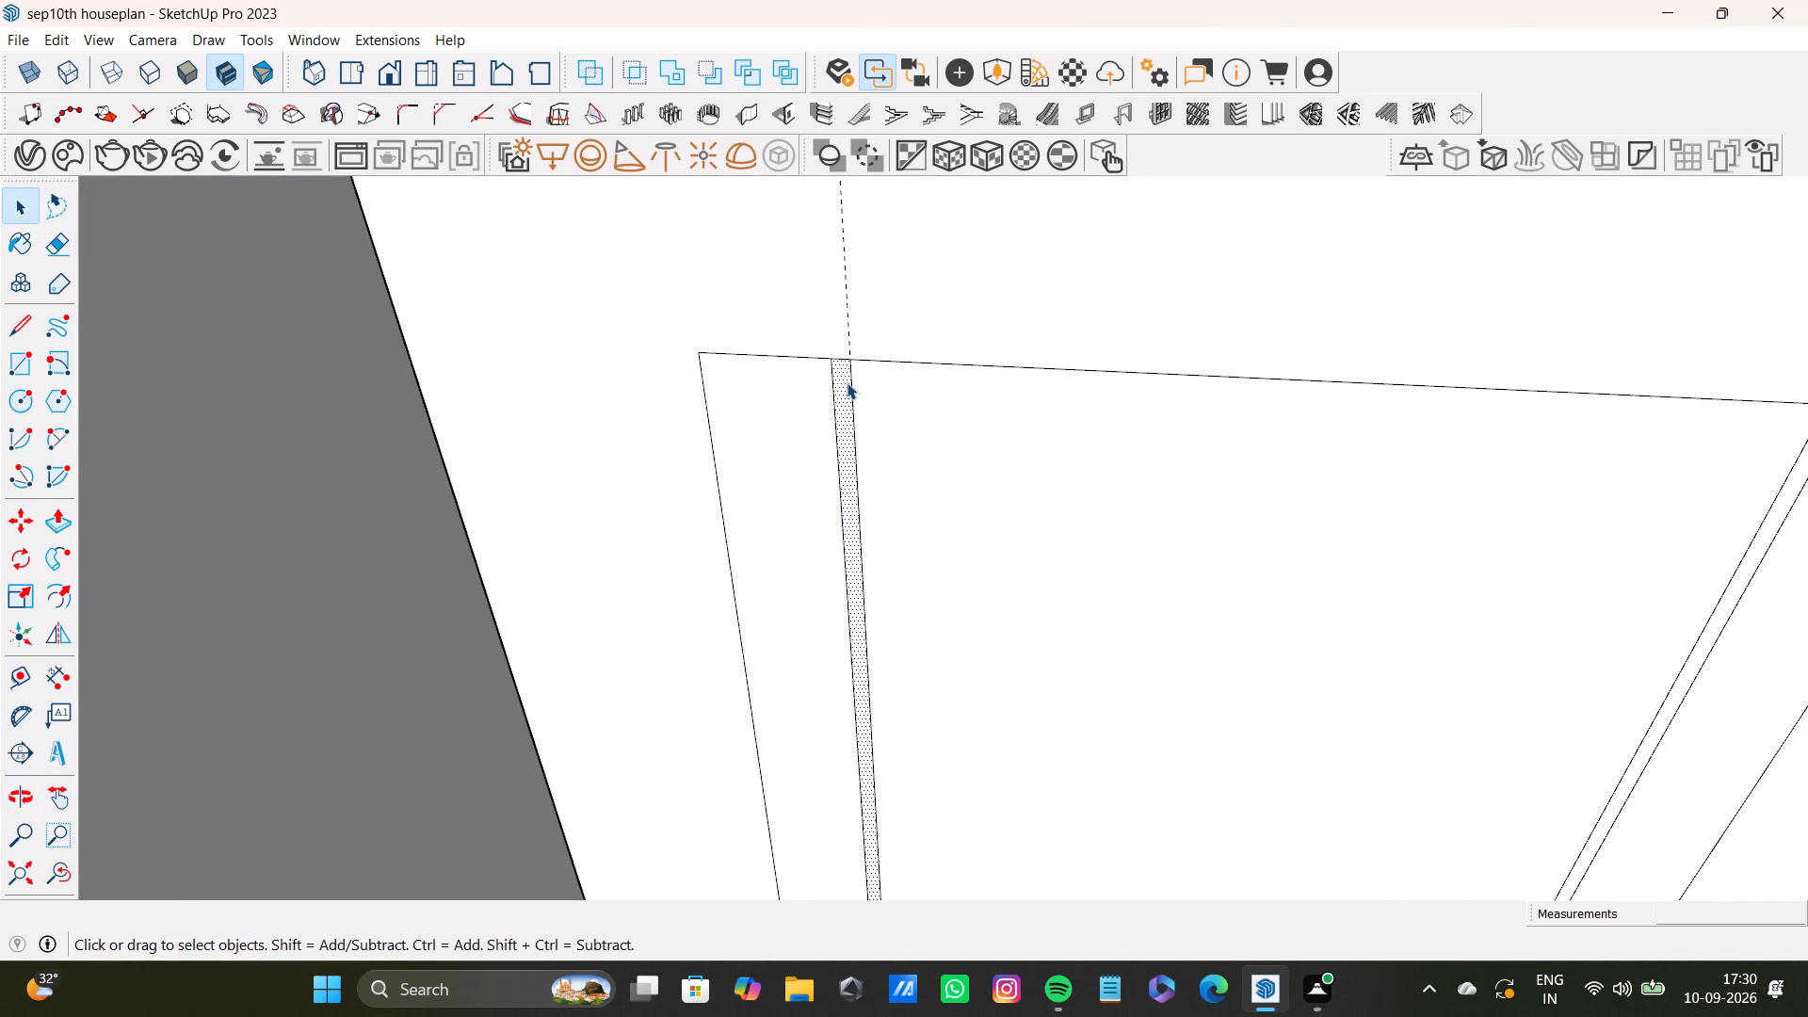
pyautogui.press('p')
pyautogui.moveTo(847, 382); pyautogui.dragTo(846, 371)
pyautogui.press('space')
# Push the first overhead door's right strip inward about 1/8", and deepen it slightly to form a matching groove.
pyautogui.scroll(-3, 841, 403)
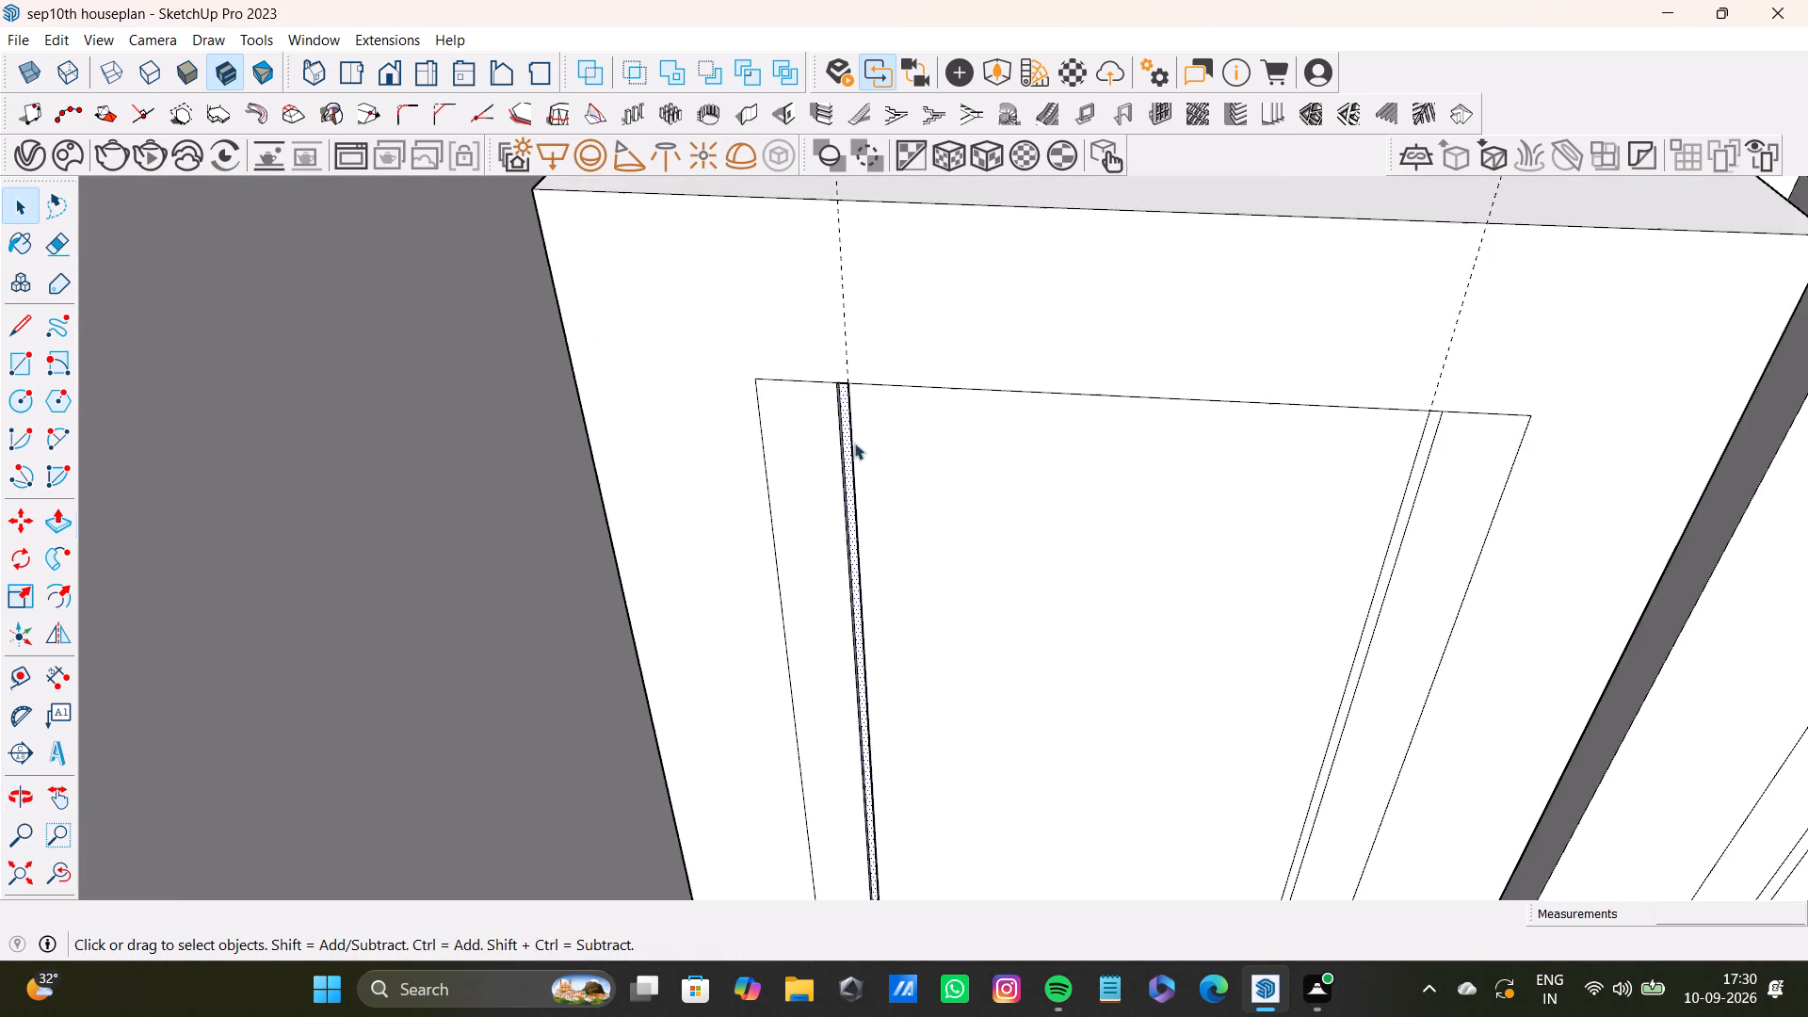
pyautogui.scroll(-6, 854, 443)
pyautogui.keyDown('shift'); pyautogui.moveTo(982, 489); pyautogui.dragTo(858, 511, button='middle'); pyautogui.keyUp('shift')
pyautogui.scroll(8, 1126, 481)
pyautogui.click(1085, 428)
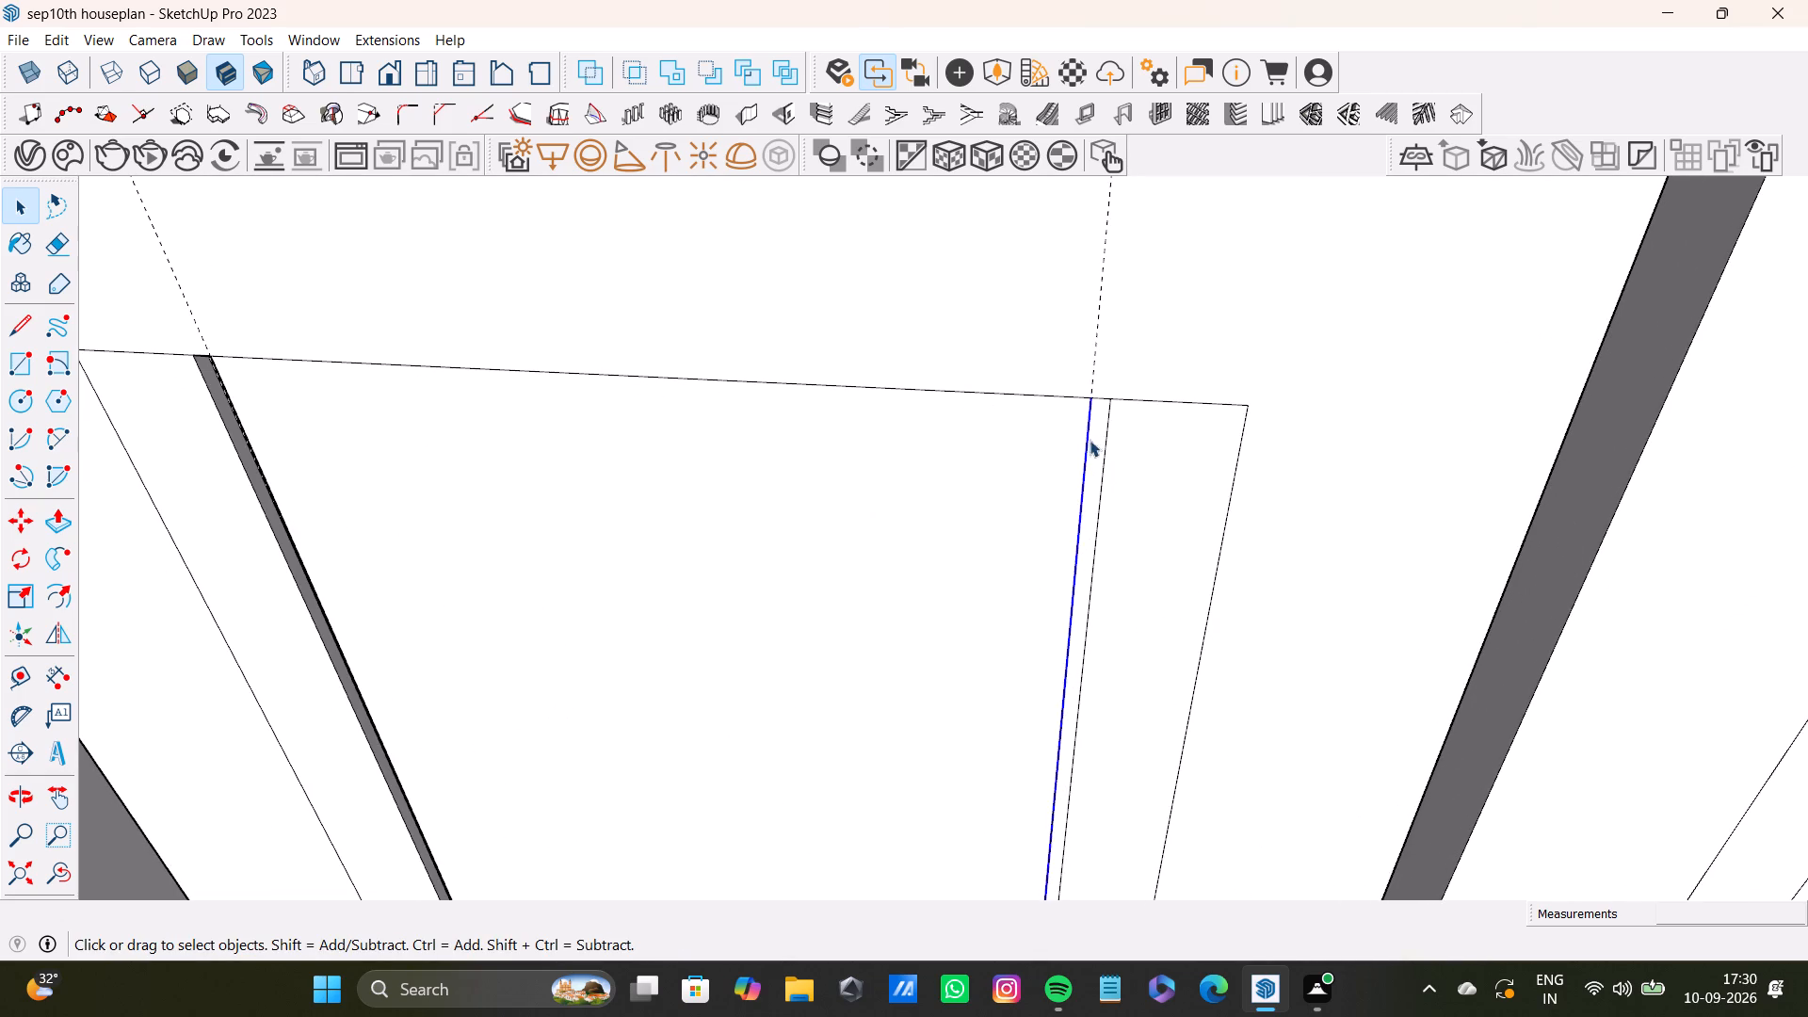
pyautogui.click(1095, 443)
pyautogui.press('p')
pyautogui.moveTo(1095, 444); pyautogui.dragTo(1095, 434)
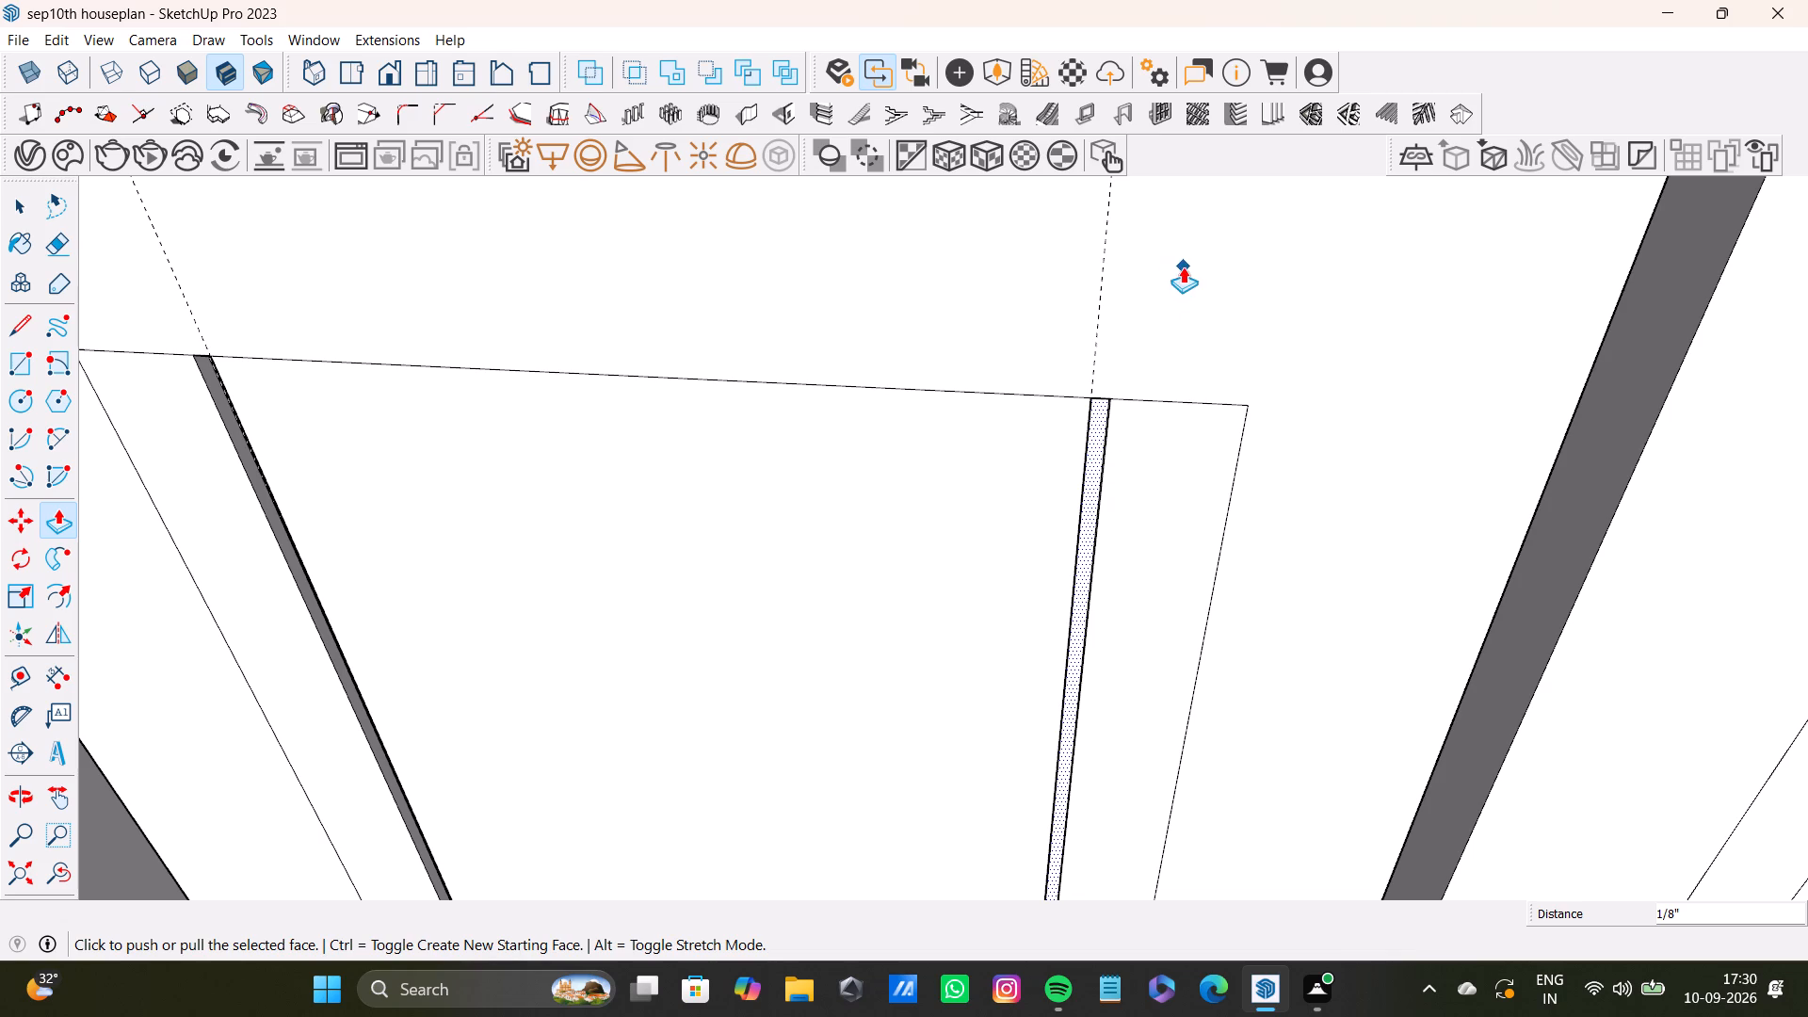
pyautogui.scroll(-2, 1082, 424)
pyautogui.scroll(8, 1091, 424)
pyautogui.moveTo(1103, 413); pyautogui.dragTo(1102, 413)
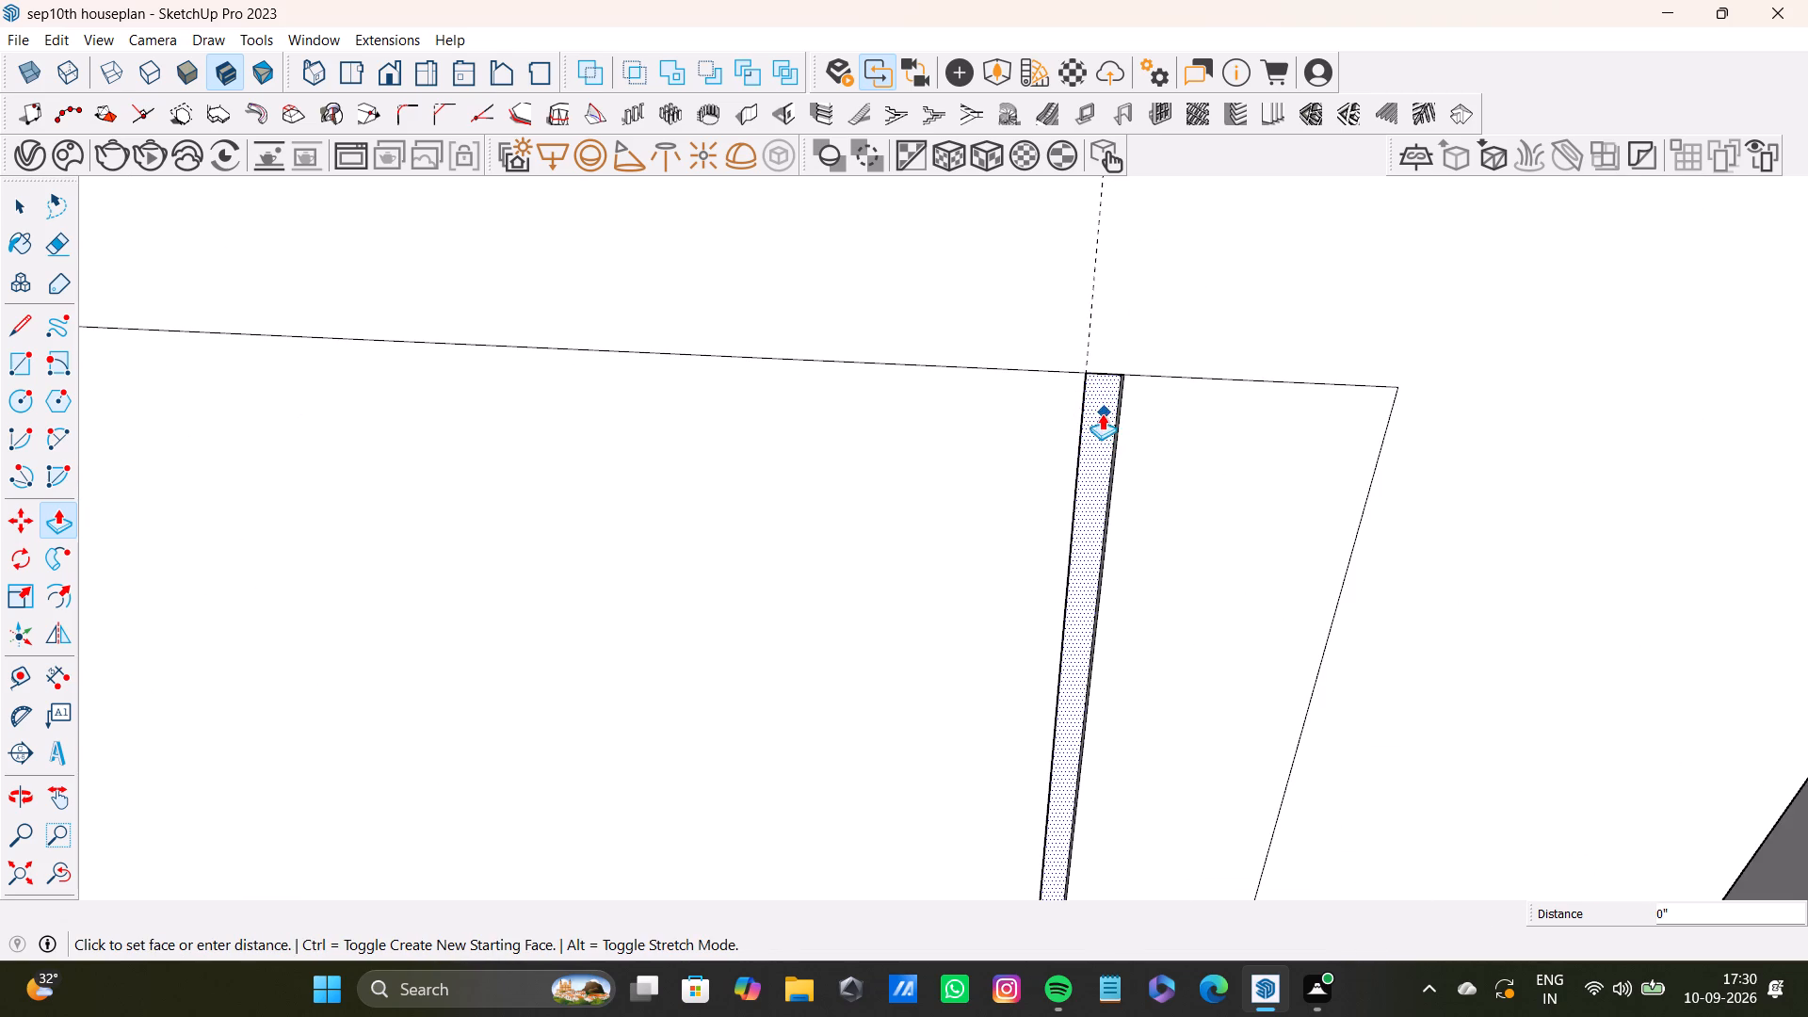
pyautogui.moveTo(1102, 413); pyautogui.dragTo(1097, 393)
# Push the second overhead door's left strip inward about 3/16" to form a vertical groove.
pyautogui.scroll(-20, 1079, 450)
pyautogui.scroll(-1, 1079, 450)
pyautogui.scroll(8, 1281, 486)
pyautogui.keyDown('shift'); pyautogui.moveTo(1336, 489); pyautogui.dragTo(1057, 508, button='middle'); pyautogui.keyUp('shift')
pyautogui.scroll(8, 1077, 487)
pyautogui.press('space')
pyautogui.click(1134, 498)
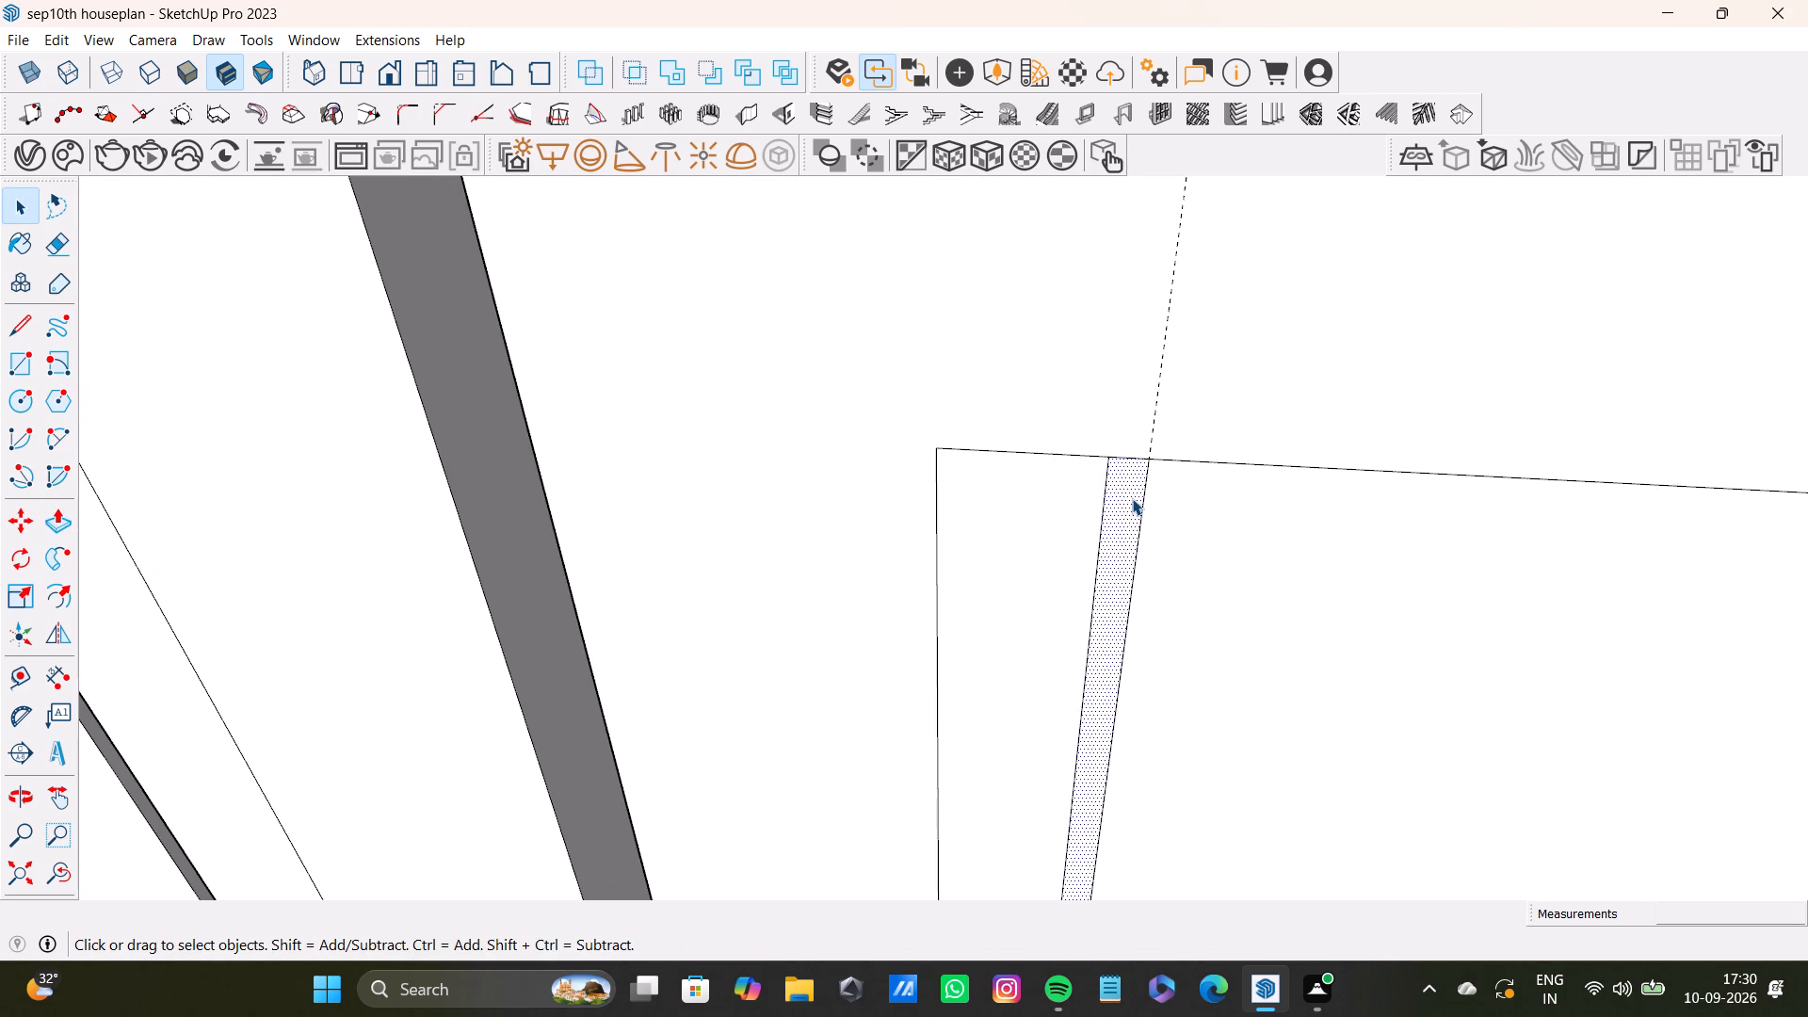
pyautogui.press('p')
pyautogui.moveTo(1132, 498); pyautogui.dragTo(1129, 476)
# Push the second overhead door's right strip inward about 1/8" to form a vertical groove.
pyautogui.scroll(-6, 1118, 482)
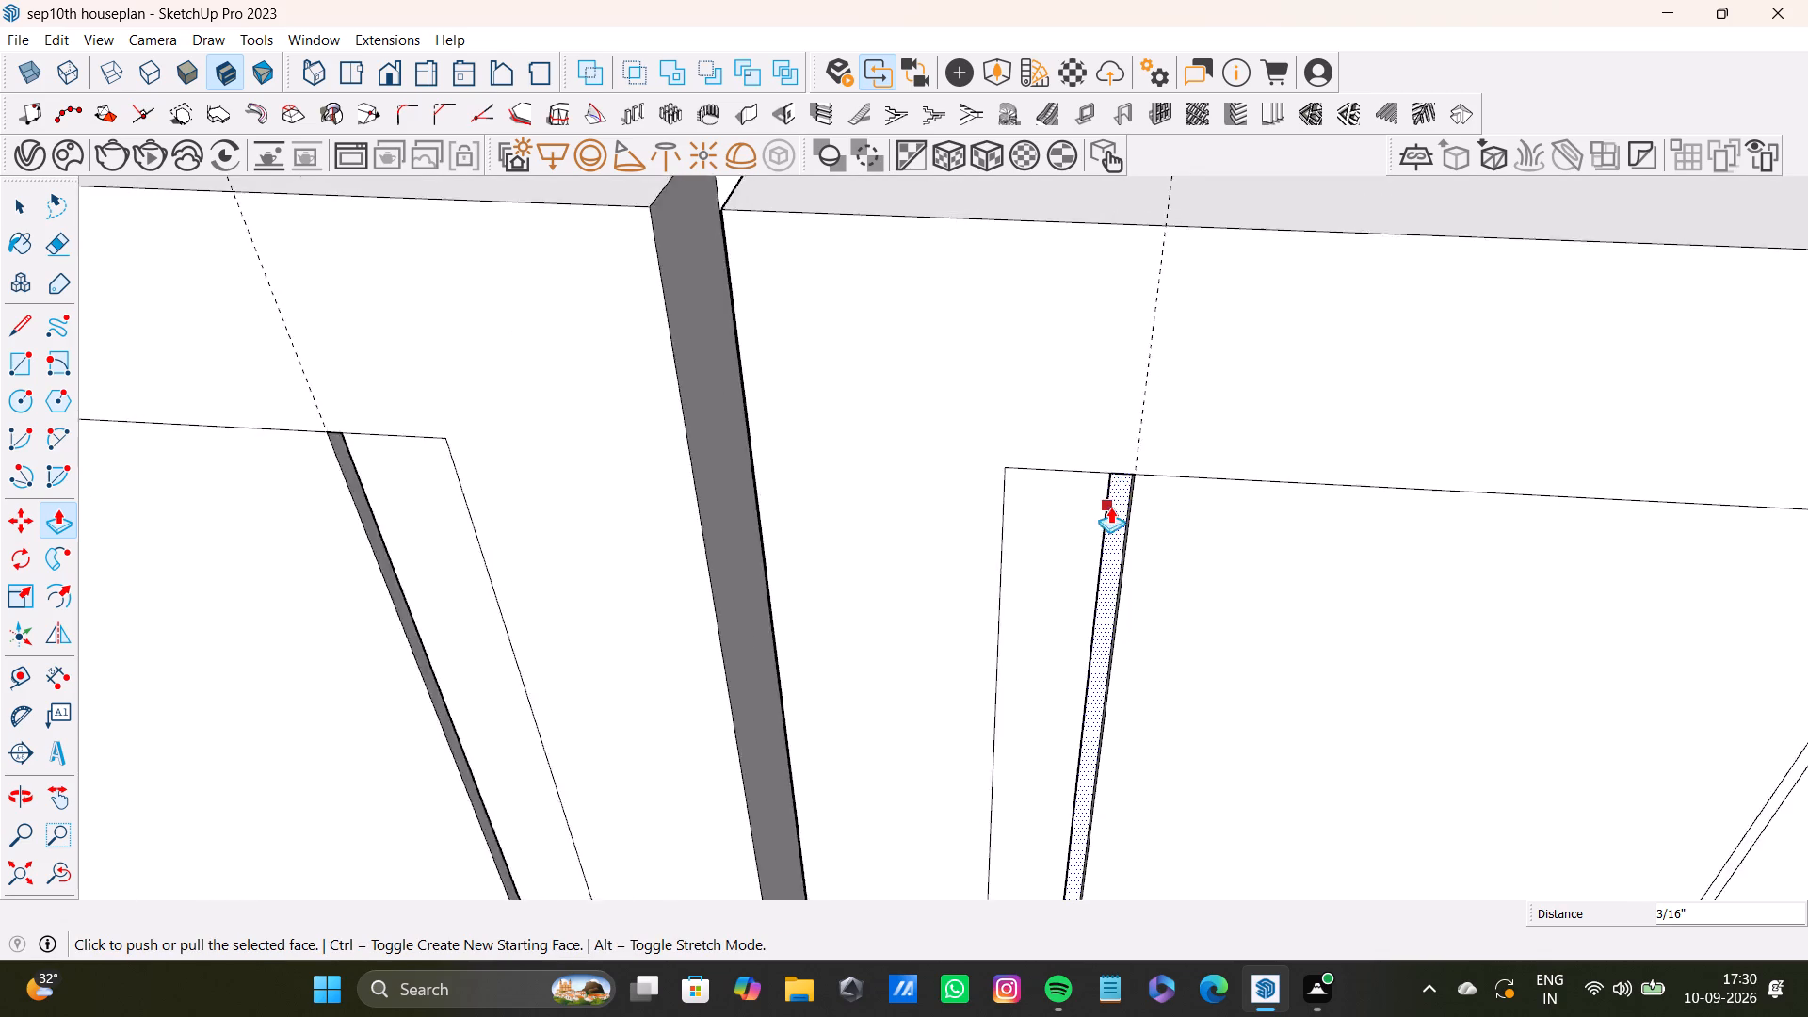
pyautogui.scroll(-12, 1110, 507)
pyautogui.keyDown('shift'); pyautogui.moveTo(1166, 512); pyautogui.dragTo(965, 525, button='middle'); pyautogui.keyUp('shift')
pyautogui.scroll(11, 1115, 526)
pyautogui.press('space')
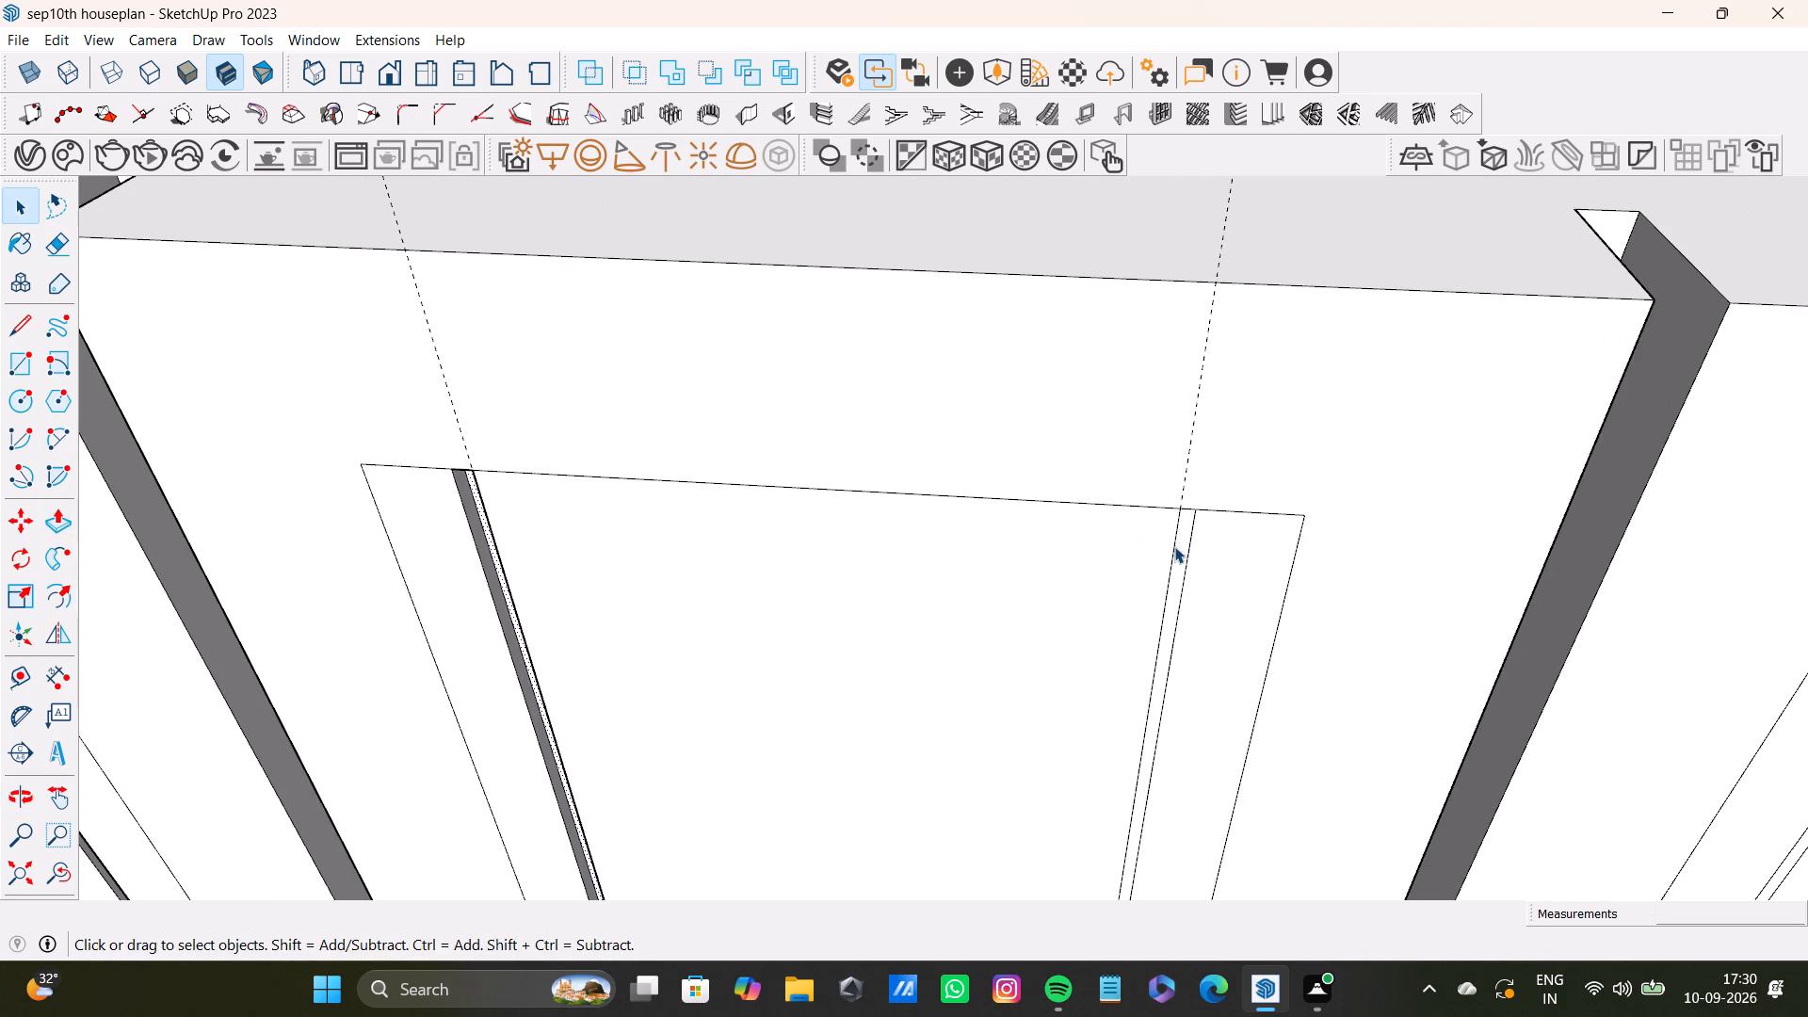
pyautogui.click(1180, 550)
pyautogui.press('p')
pyautogui.click(1180, 550)
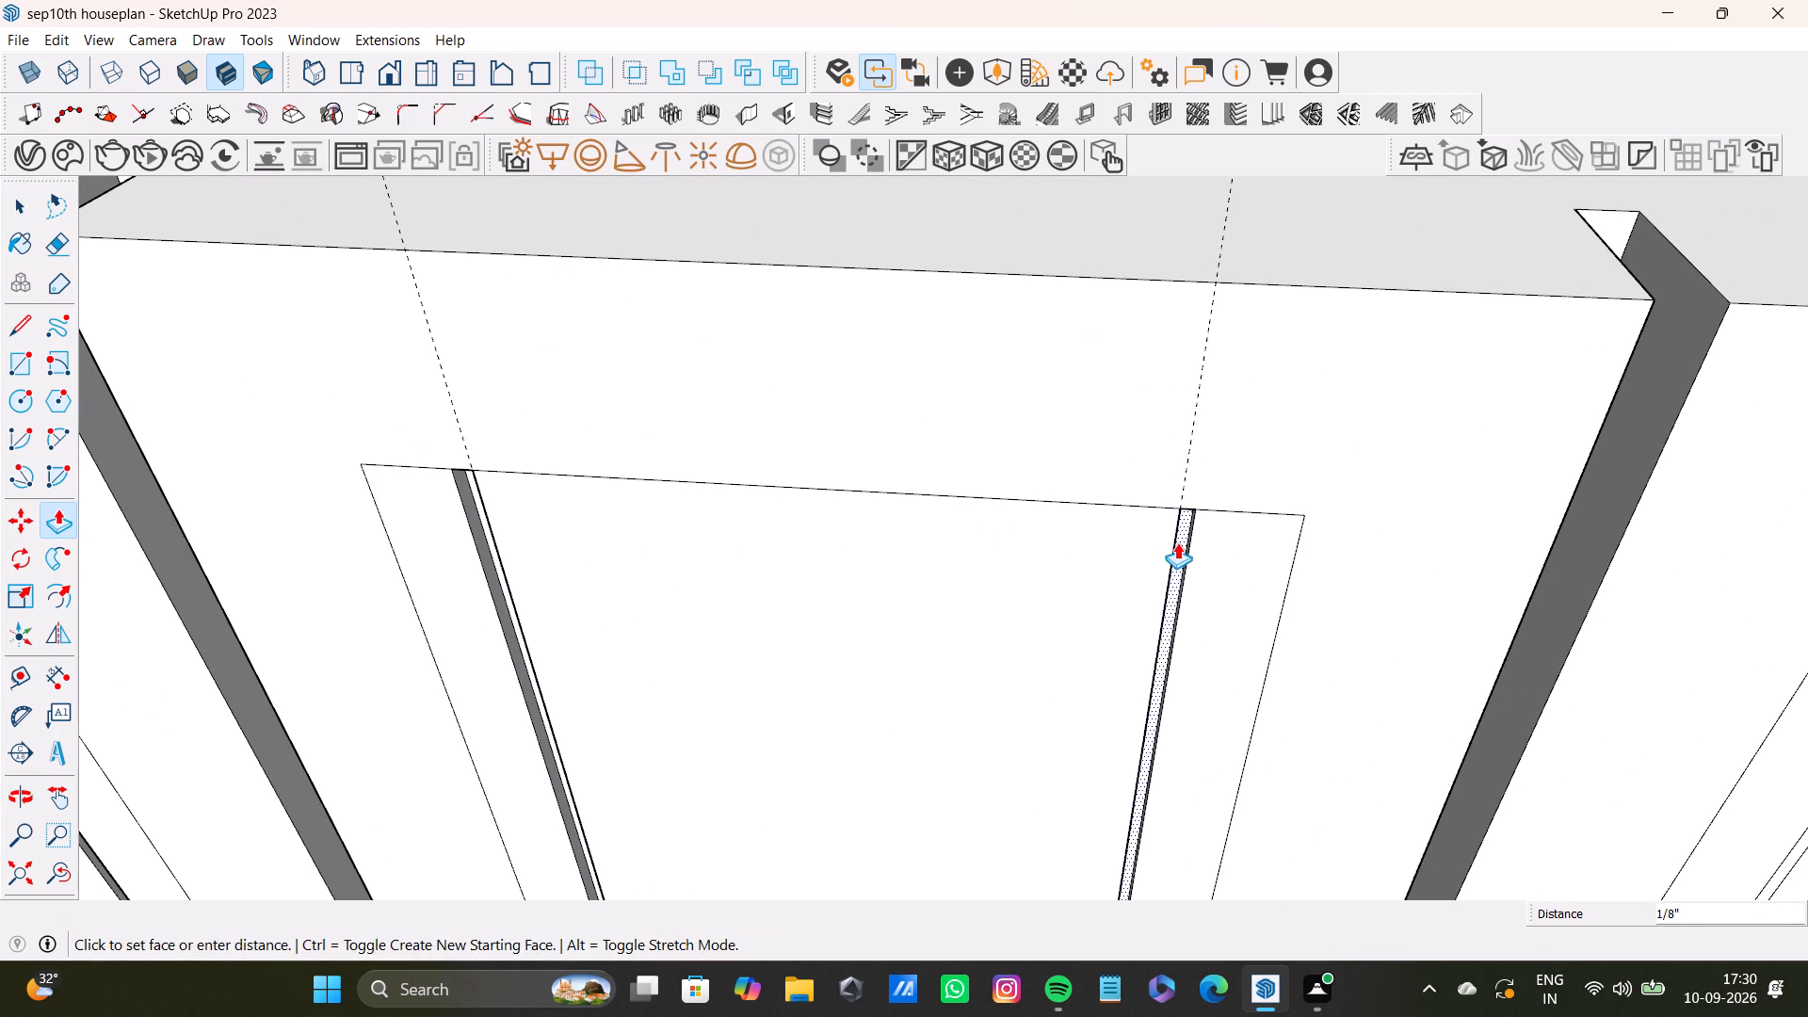
pyautogui.press('space')
# Push the third overhead door's left strip inward about 1/8" to form a vertical groove.
pyautogui.scroll(-8, 1121, 556)
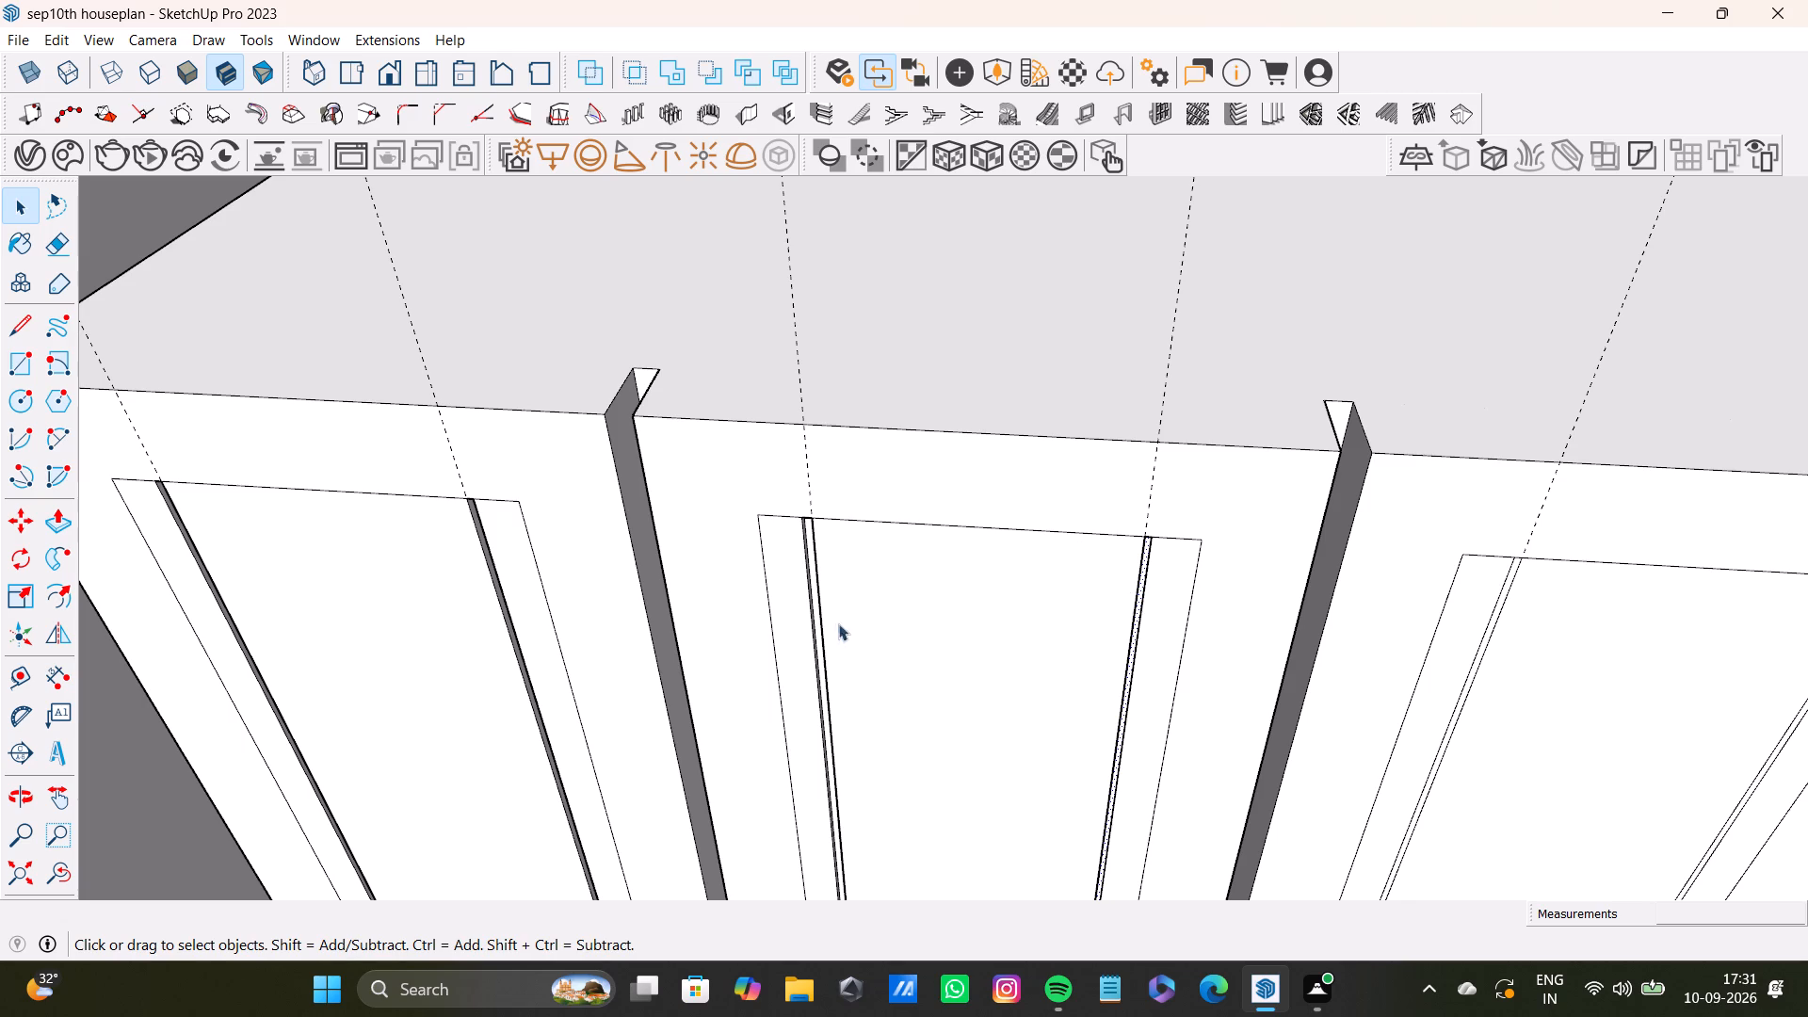
pyautogui.scroll(-6, 813, 571)
pyautogui.keyDown('shift'); pyautogui.moveTo(951, 574); pyautogui.dragTo(837, 603, button='middle'); pyautogui.keyUp('shift')
pyautogui.scroll(12, 1150, 611)
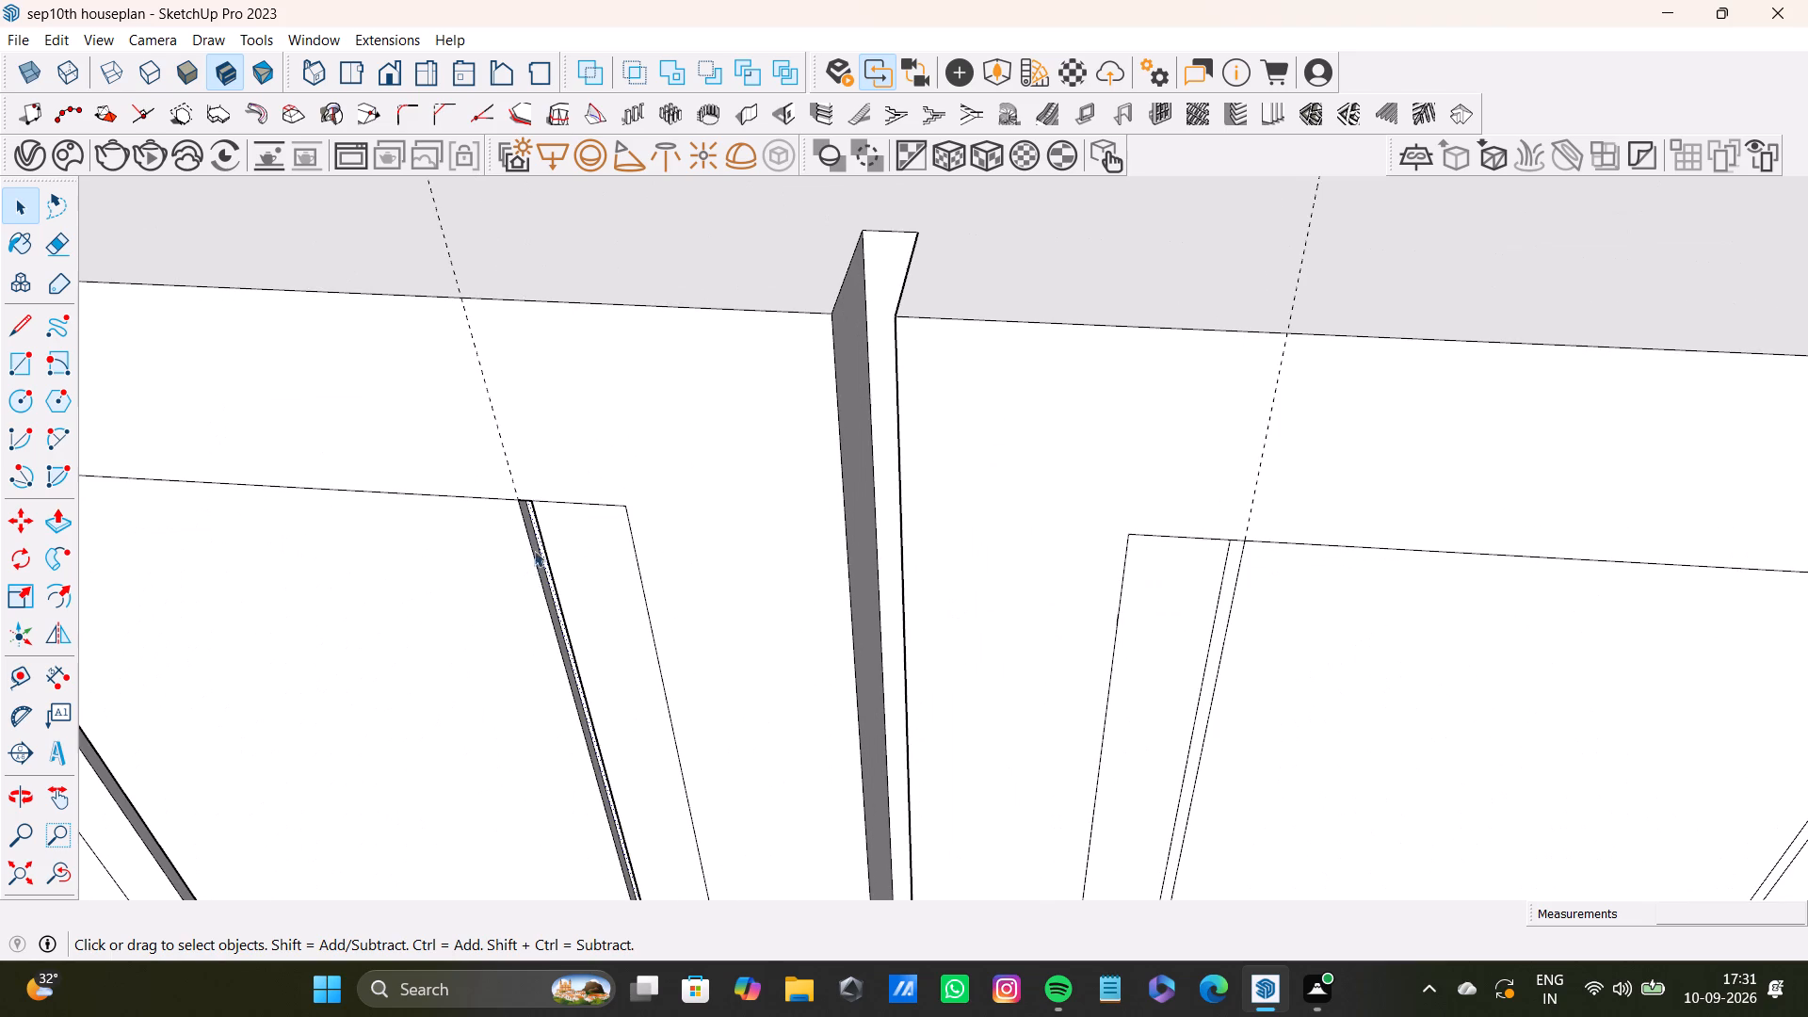
pyautogui.click(1234, 559)
pyautogui.press('p')
pyautogui.scroll(7, 1186, 571)
pyautogui.moveTo(1274, 544); pyautogui.dragTo(1267, 534)
pyautogui.scroll(-14, 1258, 574)
# Push the third overhead door's right strip inward about 1/16" to form a vertical groove.
pyautogui.keyDown('shift'); pyautogui.moveTo(1267, 627); pyautogui.dragTo(1093, 662, button='middle'); pyautogui.keyUp('shift')
pyautogui.keyDown('shift'); pyautogui.scroll(-1, 1267, 629); pyautogui.keyUp('shift')
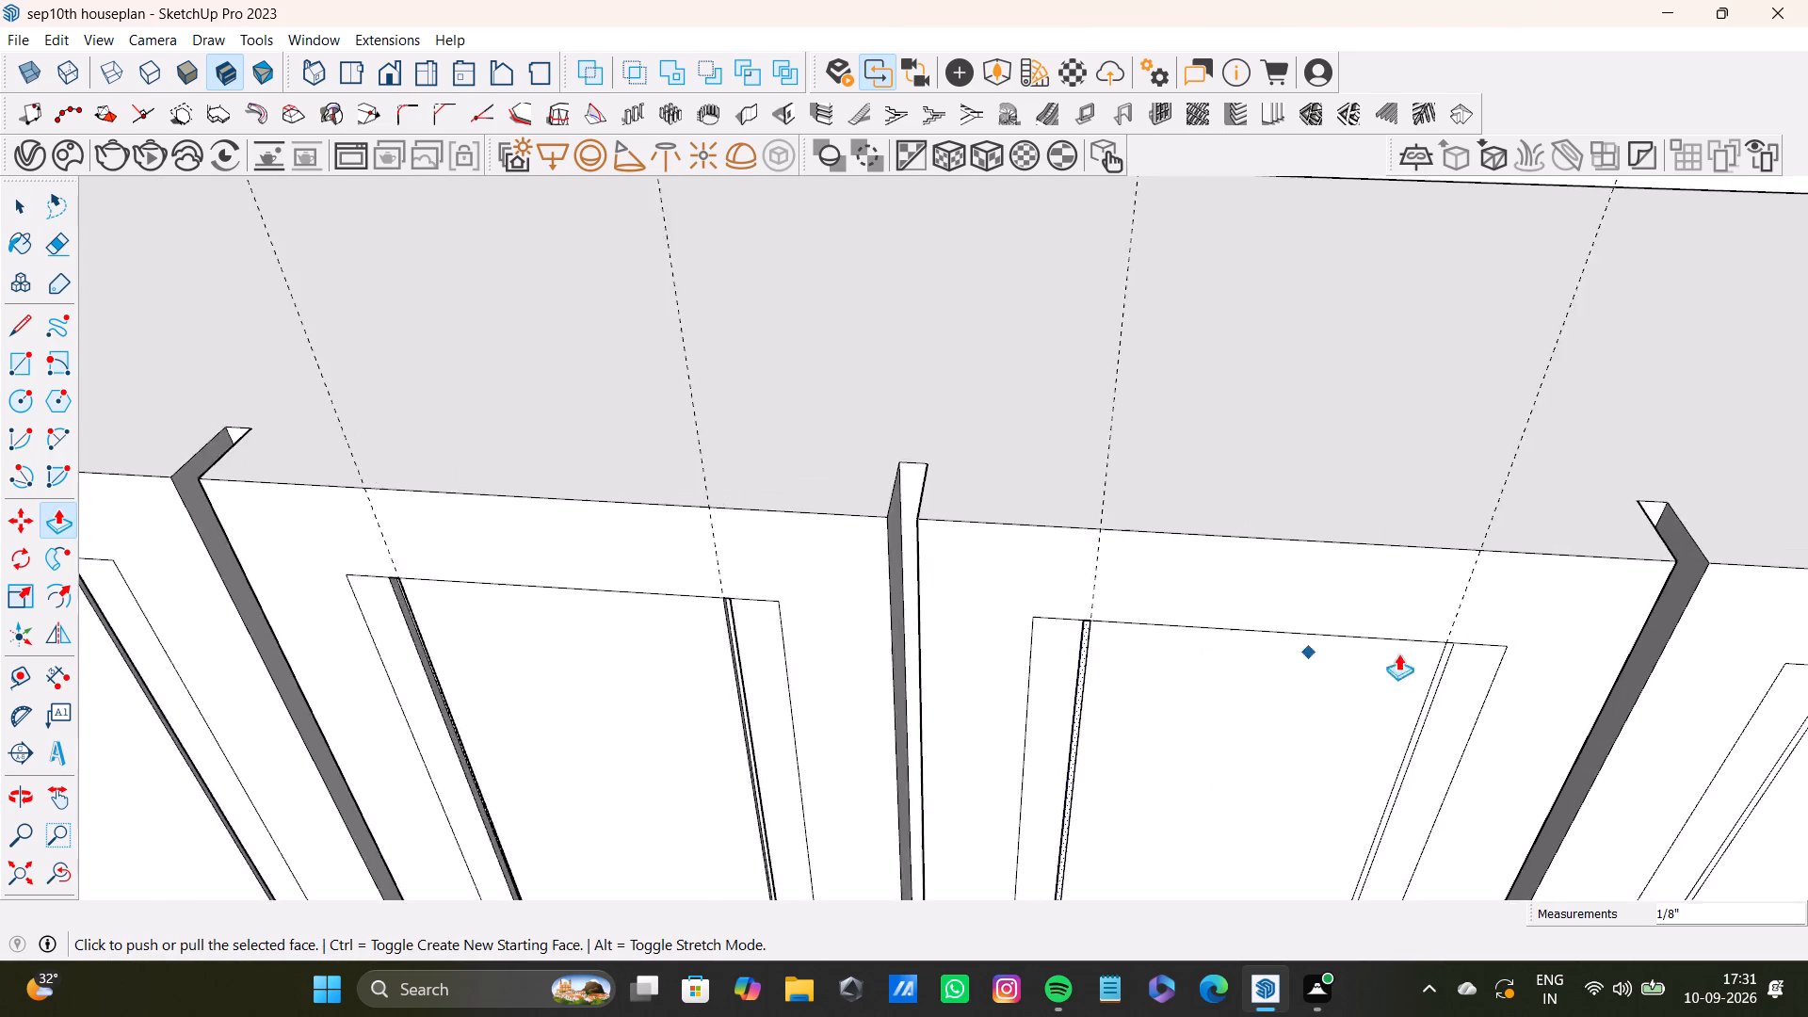
pyautogui.scroll(8, 1455, 654)
pyautogui.press('space')
pyautogui.click(1435, 670)
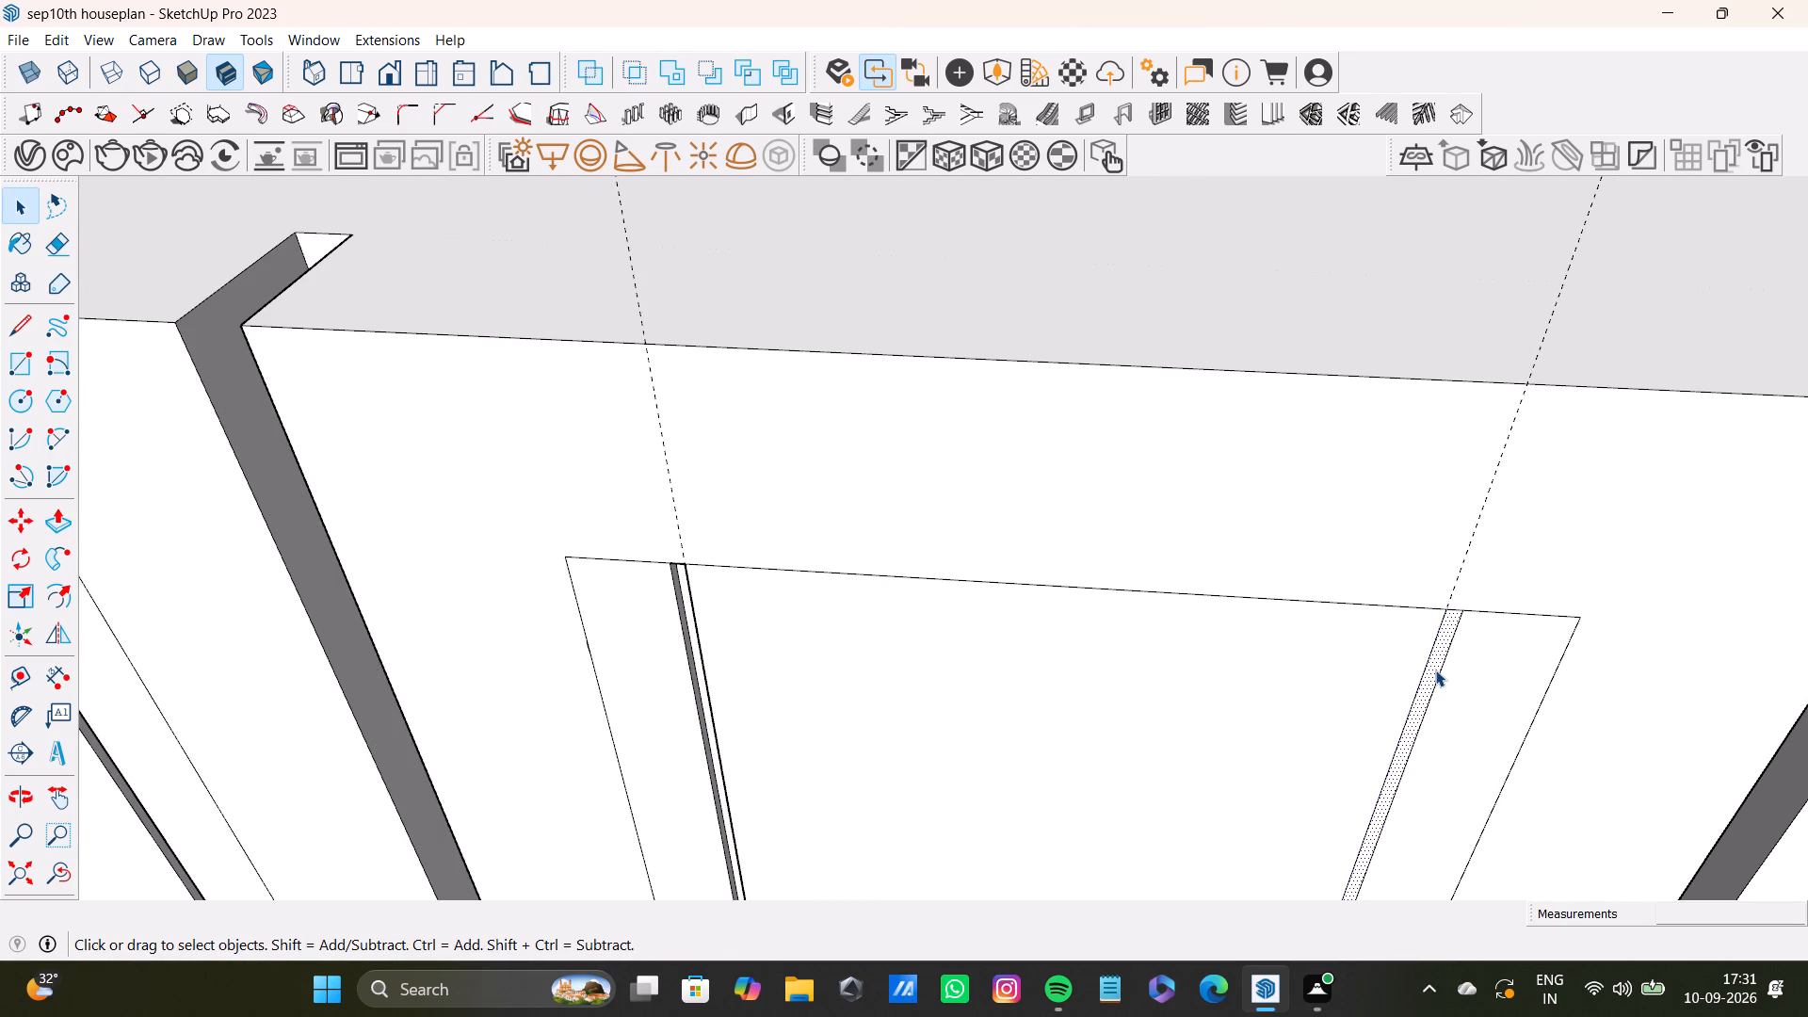
pyautogui.press('p')
pyautogui.click(1433, 668)
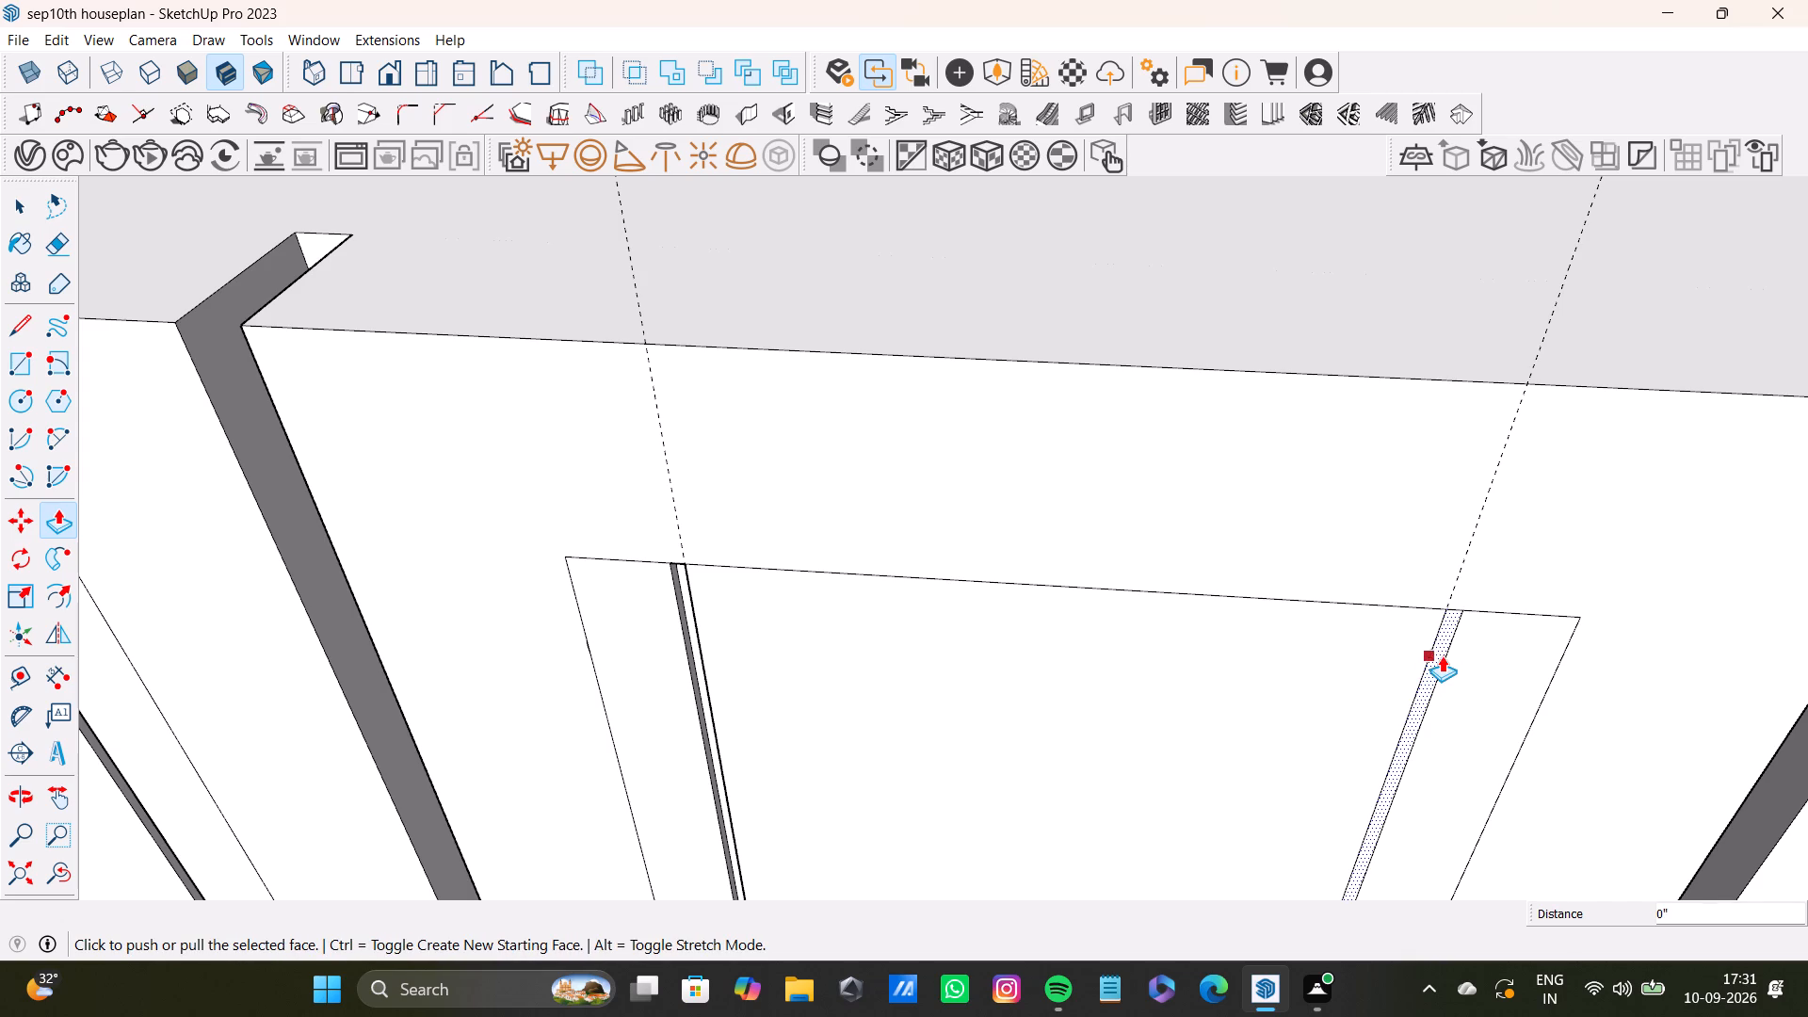
pyautogui.scroll(6, 1444, 656)
pyautogui.click(1449, 632)
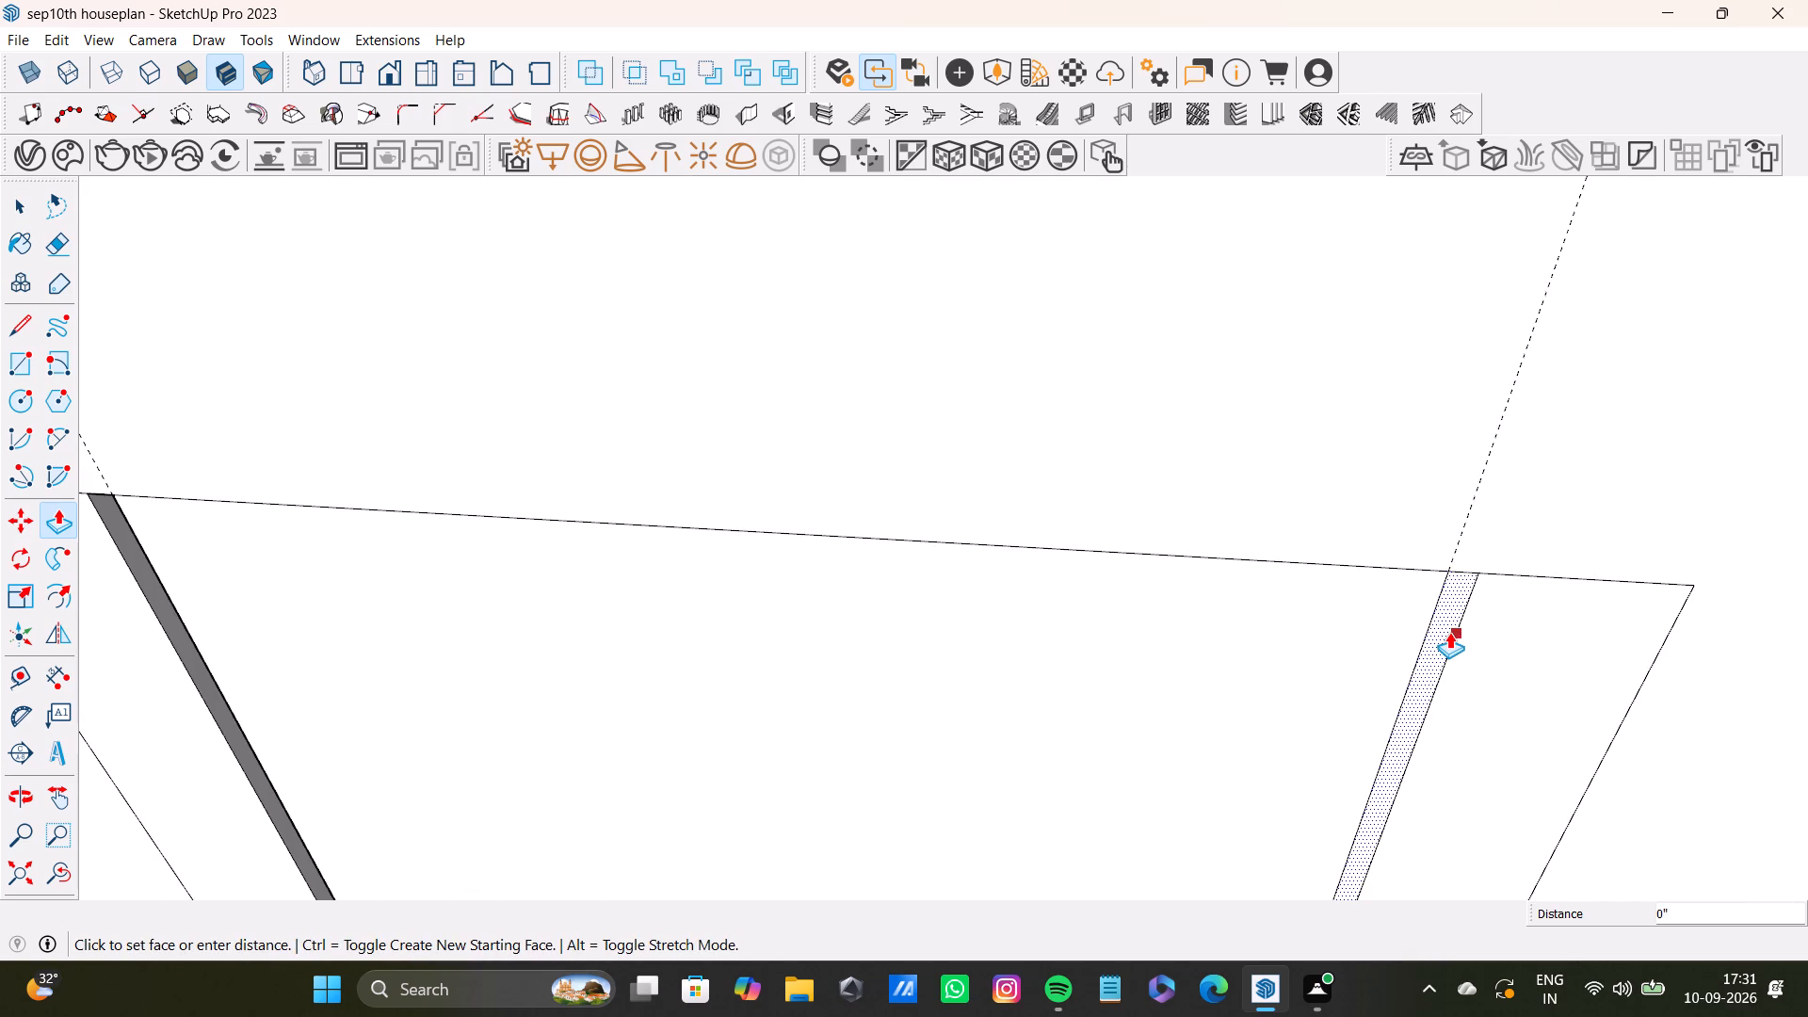
pyautogui.press('space')
pyautogui.press('p')
pyautogui.moveTo(1444, 631); pyautogui.dragTo(1442, 619)
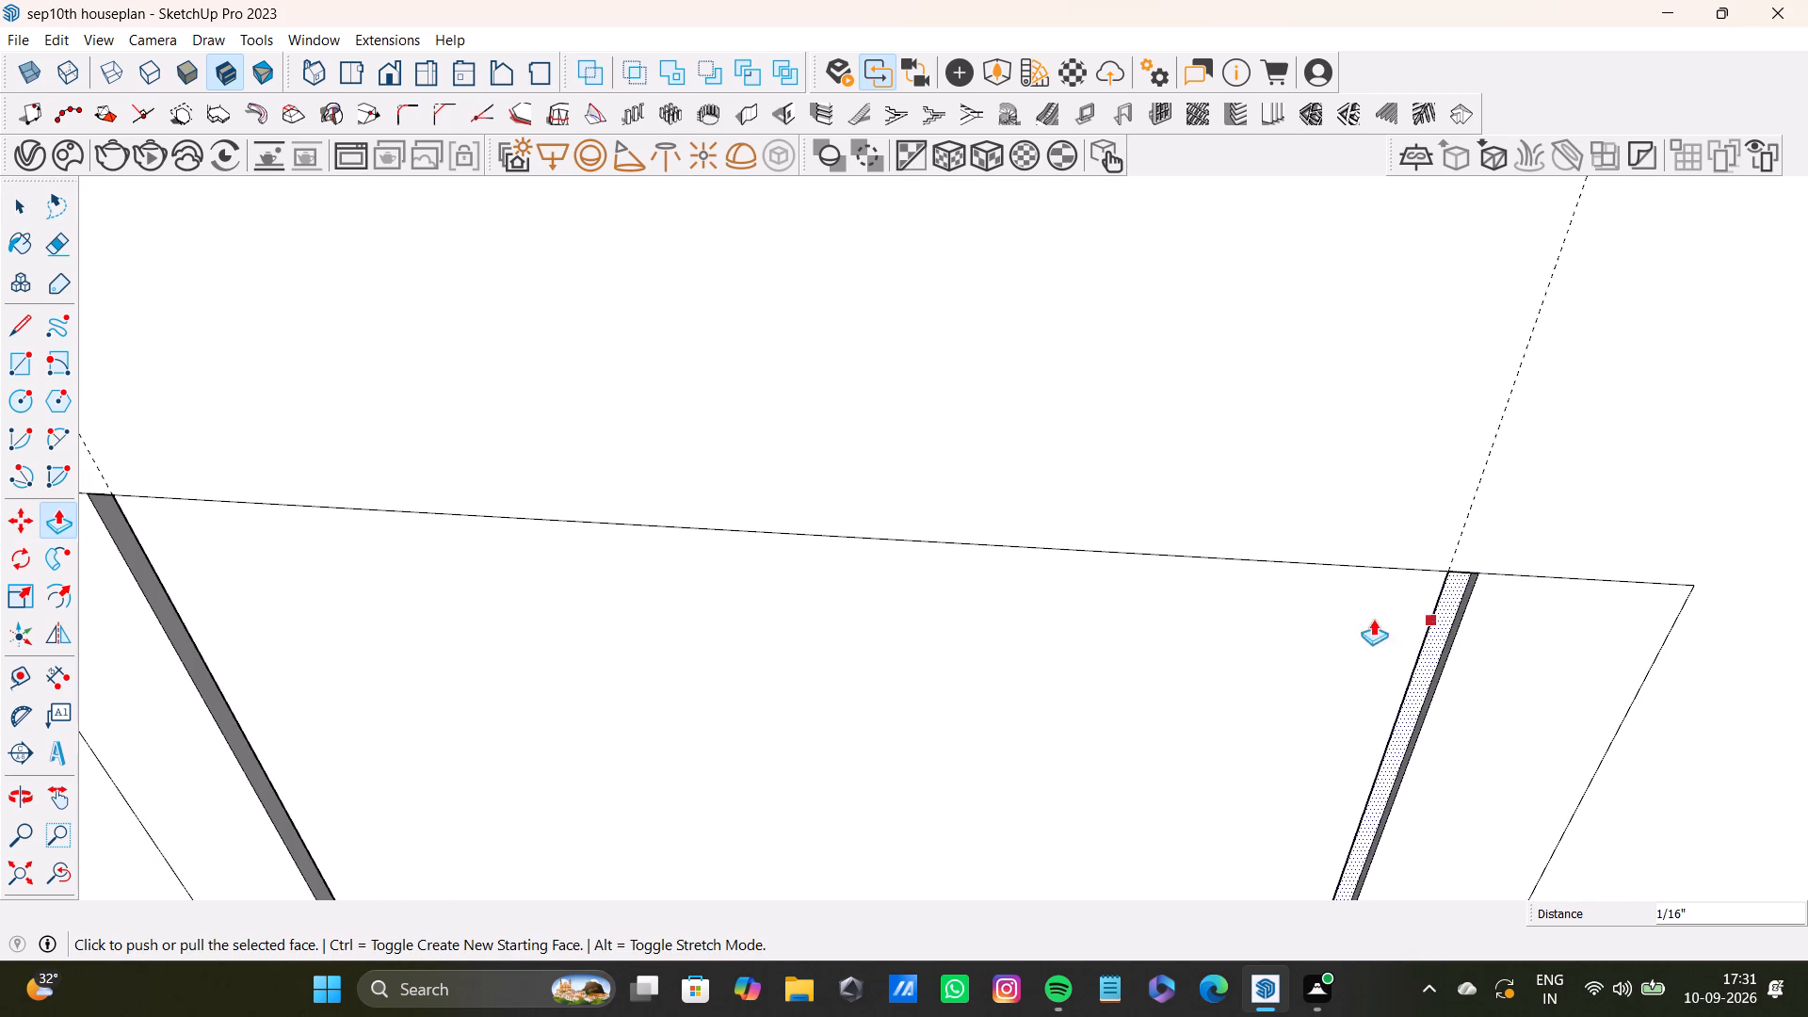
# Push the narrow left strip of the fourth overhead door's inset panel inward to form a shallow groove.
pyautogui.scroll(-18, 1263, 656)
pyautogui.keyDown('shift'); pyautogui.moveTo(1221, 684); pyautogui.dragTo(1060, 650, button='middle'); pyautogui.keyUp('shift')
pyautogui.scroll(12, 1290, 632)
pyautogui.press('space')
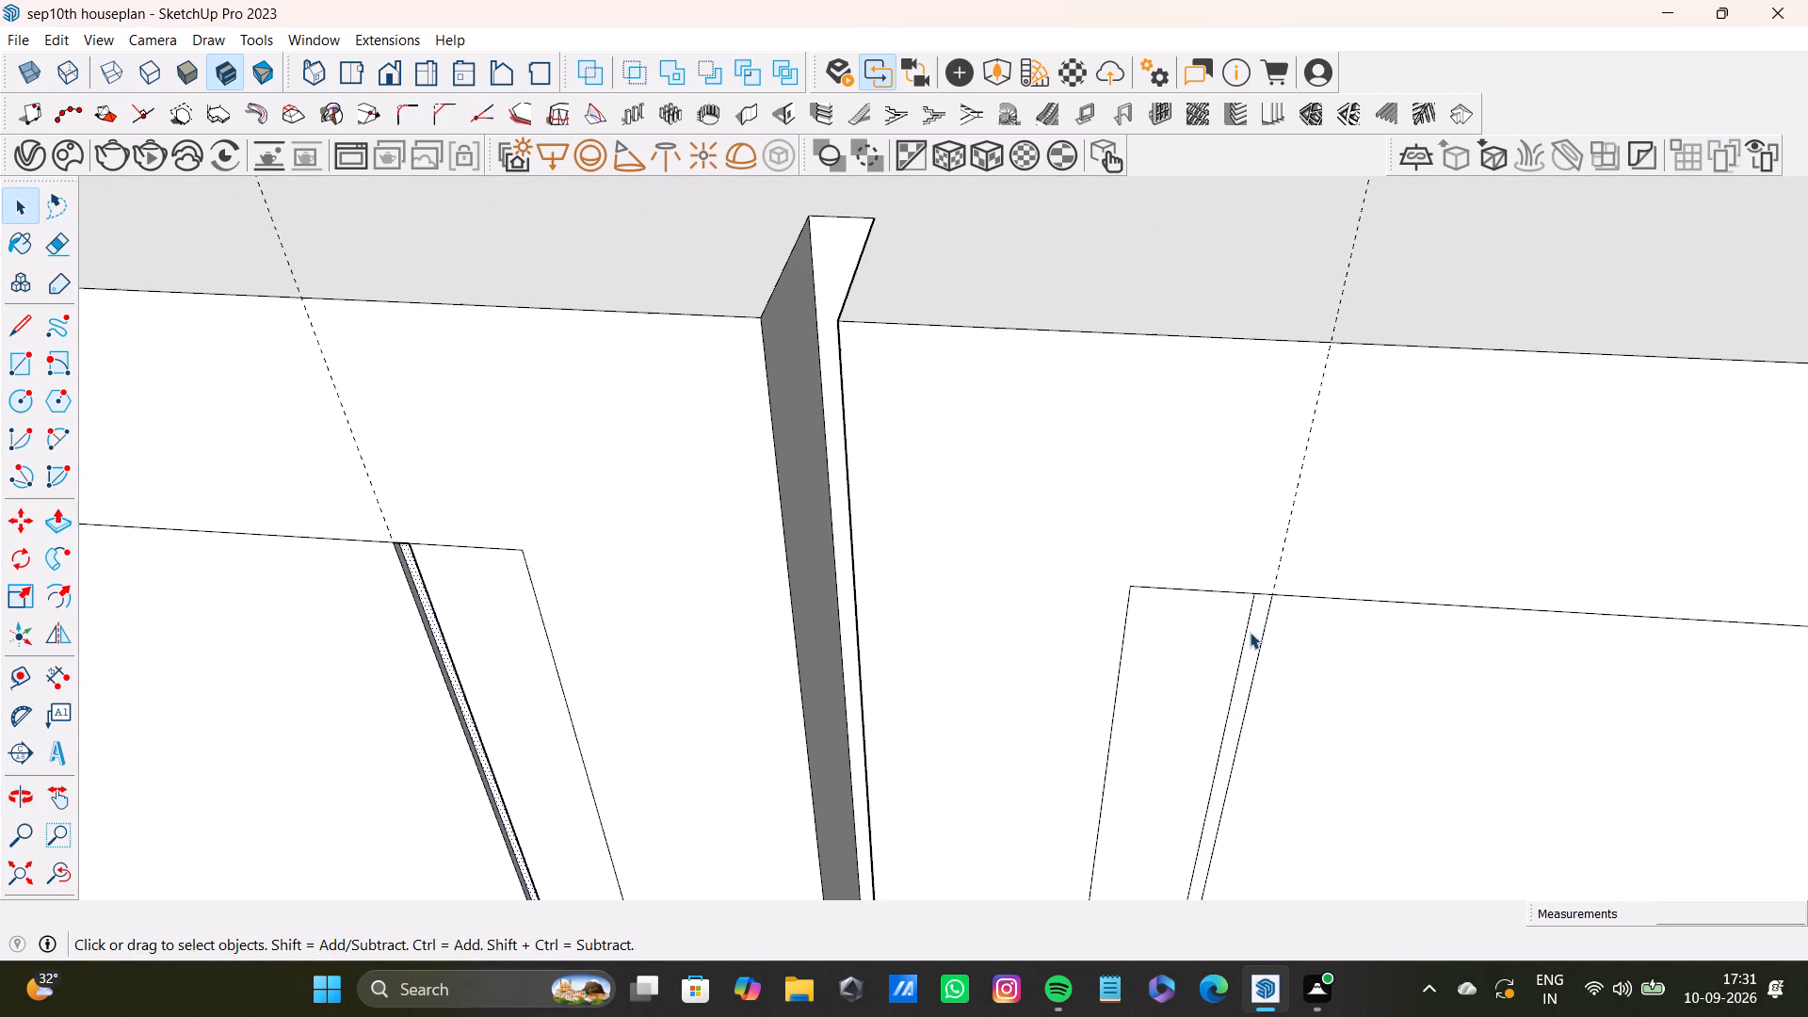
pyautogui.click(1257, 635)
pyautogui.scroll(4, 1246, 625)
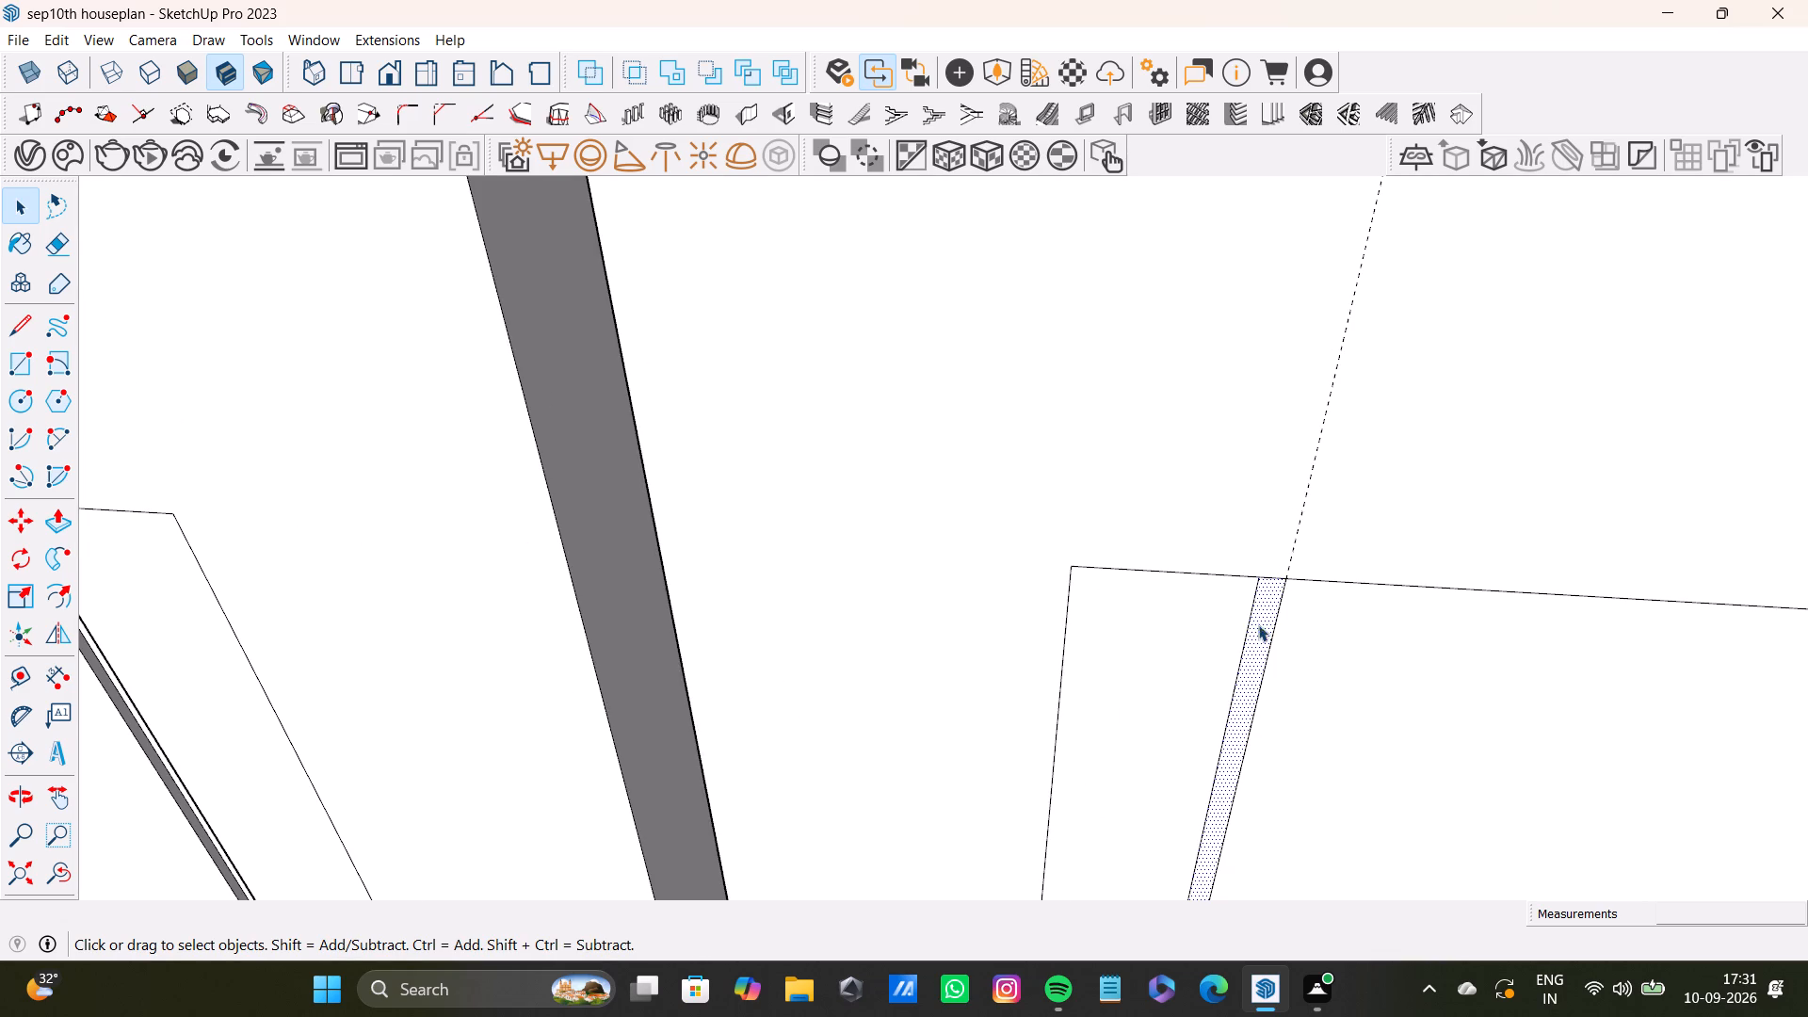
pyautogui.write('p[')
pyautogui.moveTo(1263, 625); pyautogui.dragTo(1264, 616)
pyautogui.press('space')
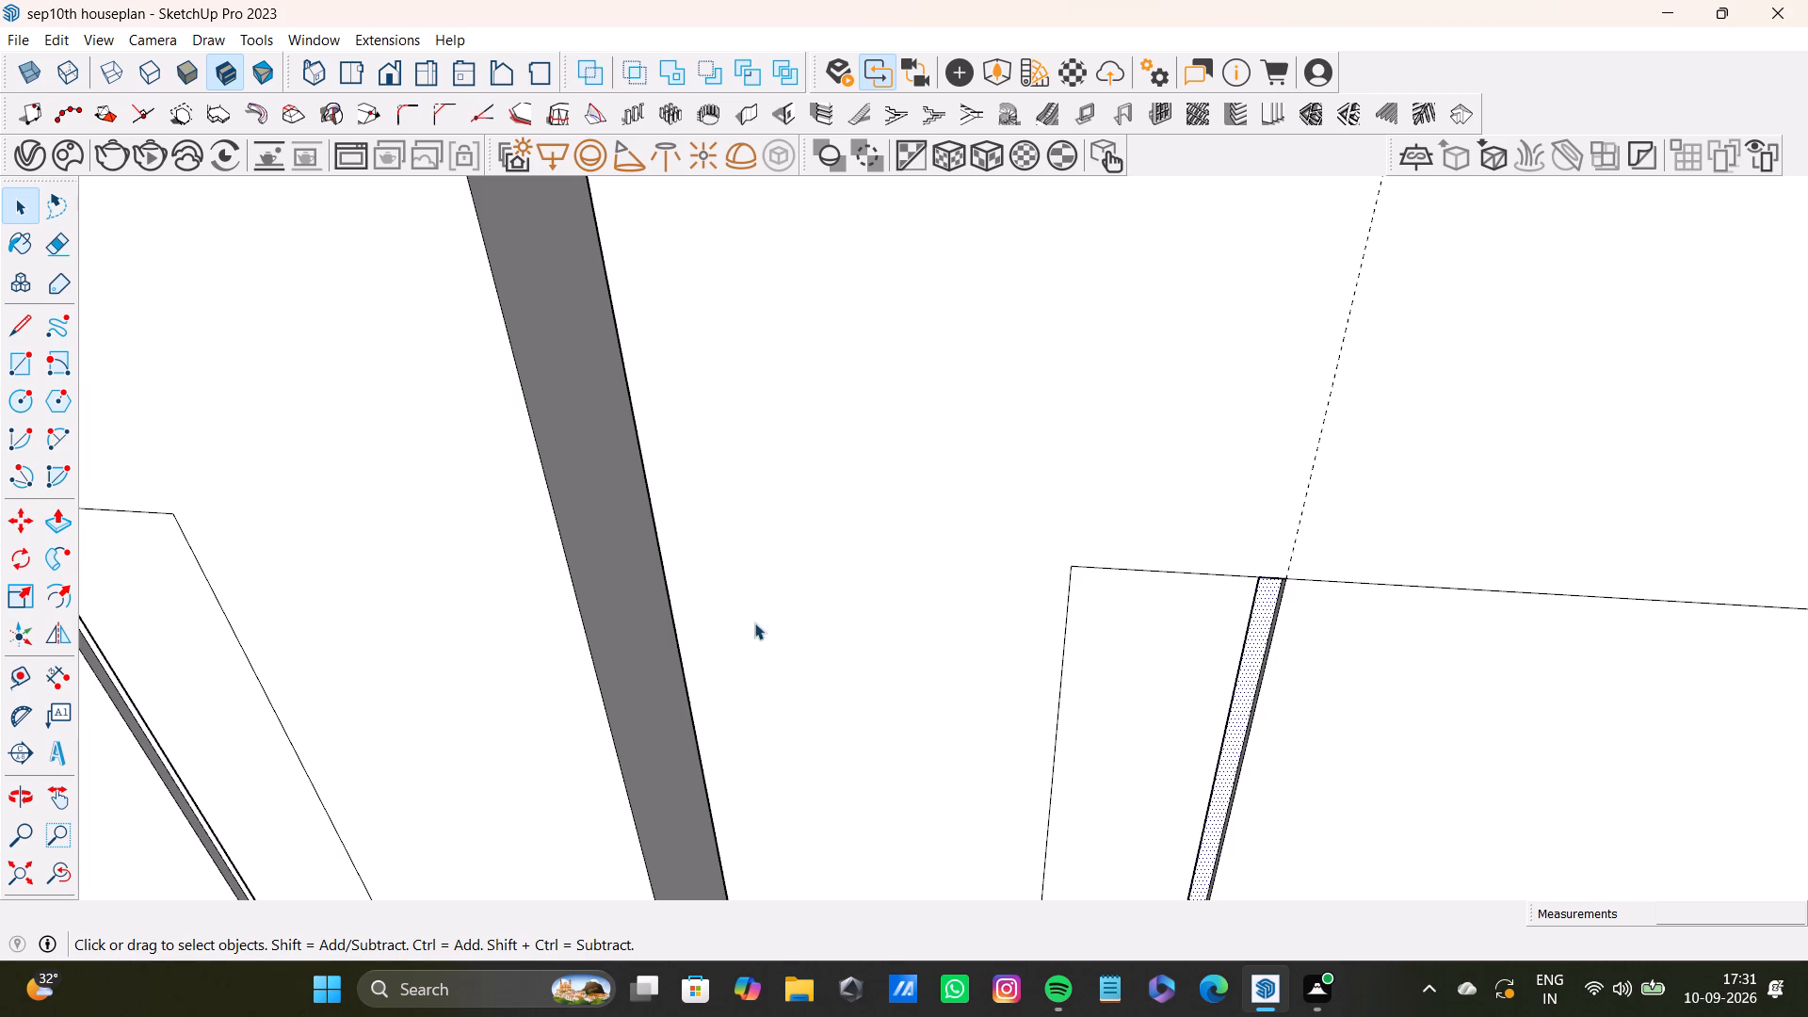
# Push the fourth overhead door's right strip inward about 1/16" to form a vertical groove.
pyautogui.scroll(-10, 638, 174)
pyautogui.keyDown('shift'); pyautogui.moveTo(1176, 573); pyautogui.dragTo(783, 567, button='middle'); pyautogui.keyUp('shift')
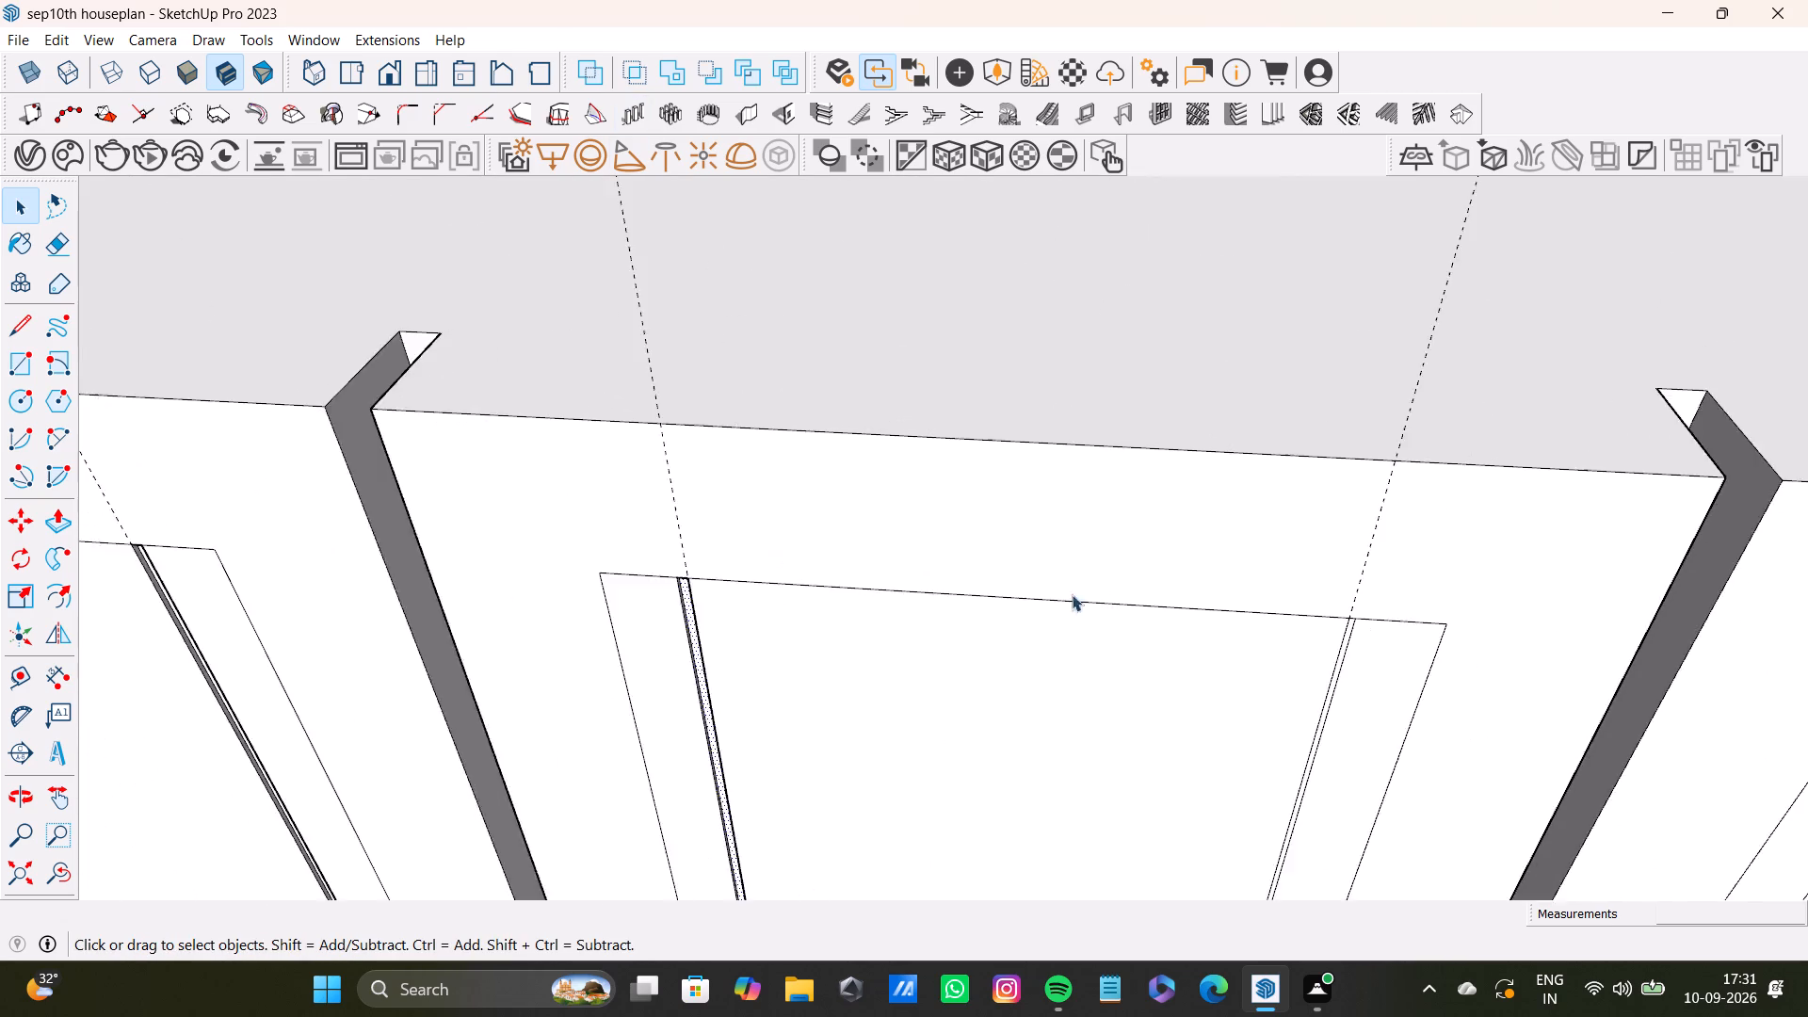
pyautogui.scroll(4, 1181, 626)
pyautogui.scroll(-8, 1239, 650)
pyautogui.keyDown('shift'); pyautogui.moveTo(1227, 651); pyautogui.dragTo(1075, 603, button='middle'); pyautogui.keyUp('shift')
pyautogui.scroll(13, 1213, 598)
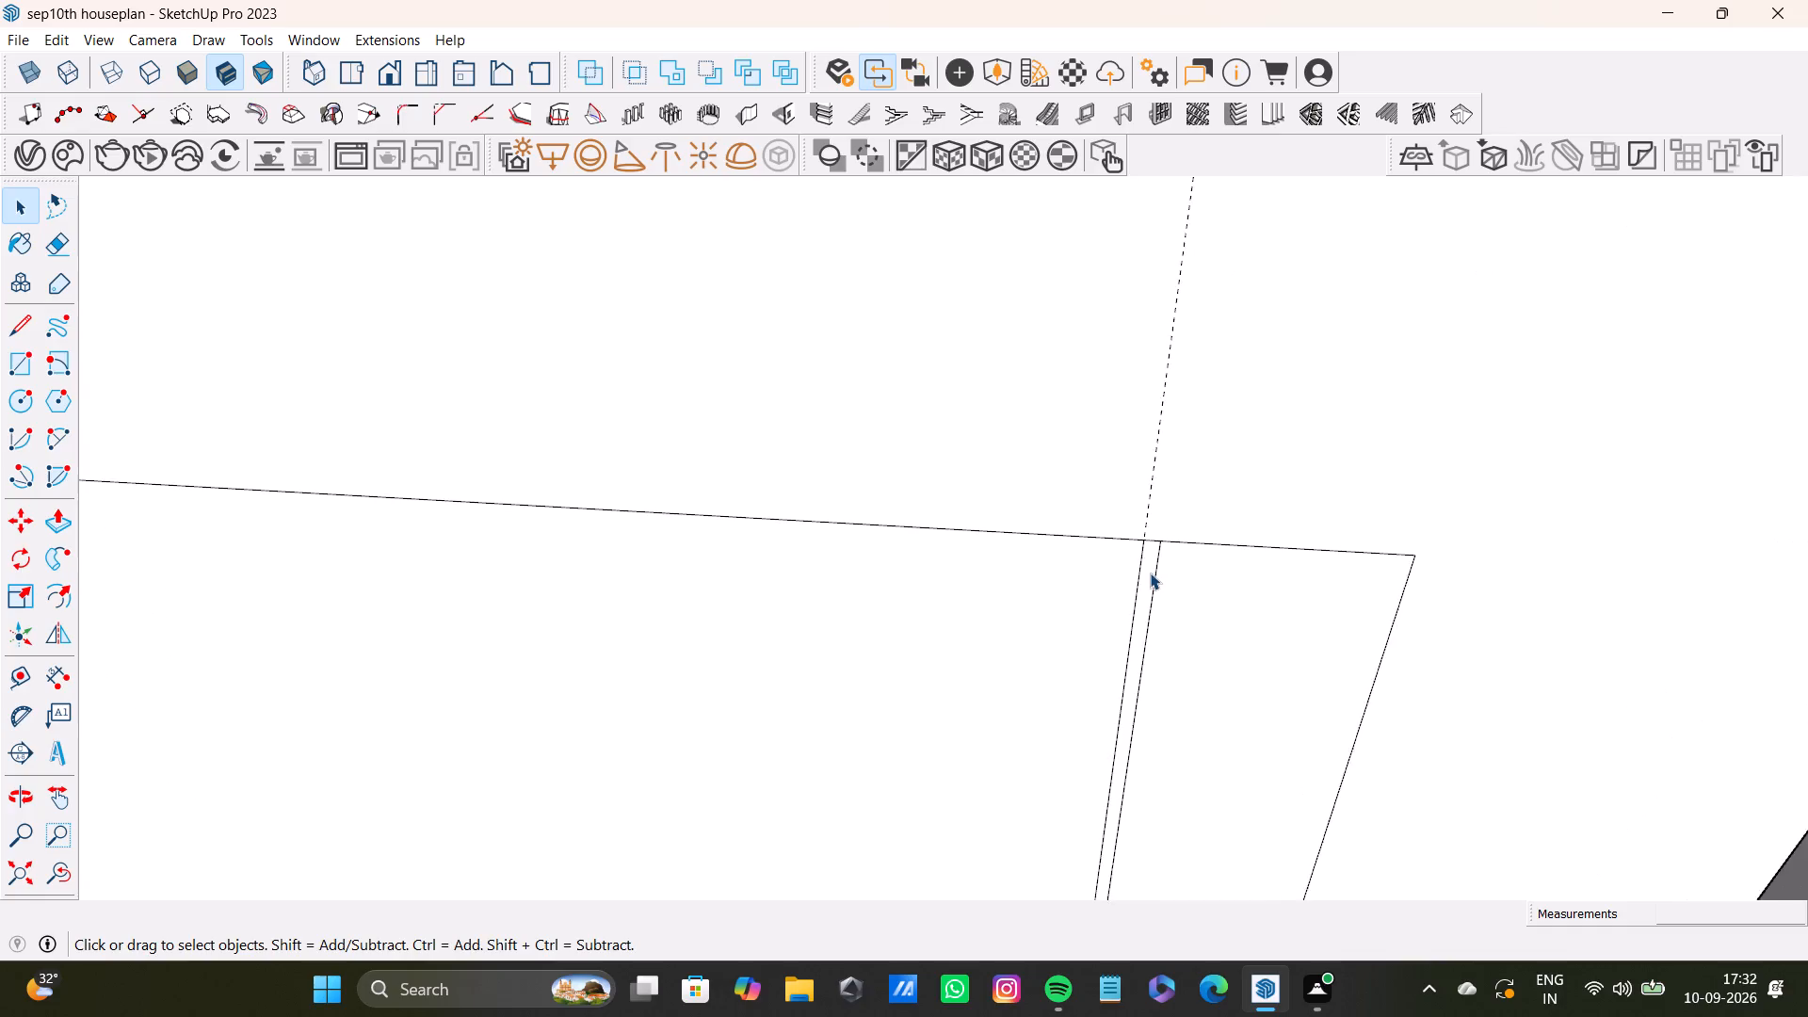
pyautogui.scroll(6, 1150, 573)
pyautogui.click(1150, 569)
pyautogui.press('p')
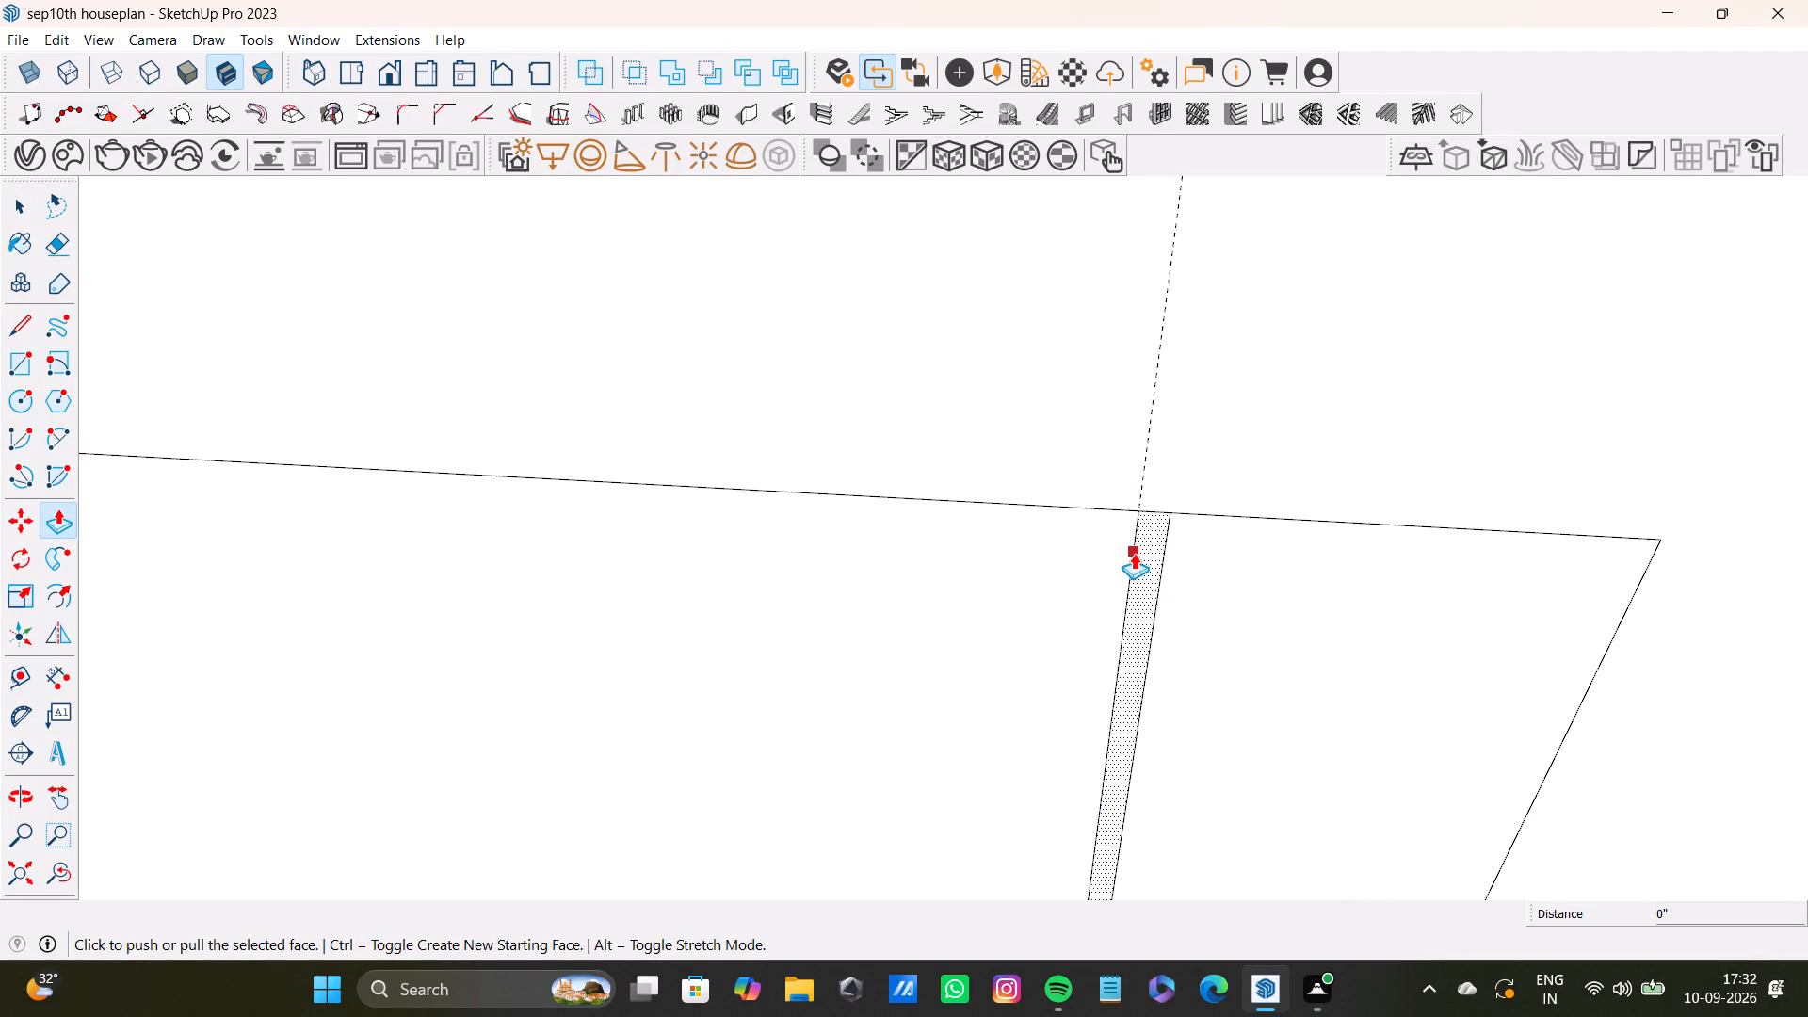
pyautogui.moveTo(1155, 543); pyautogui.dragTo(1153, 525)
# Push the fifth overhead door's left strip inward about 1/8", and adjust its depth slightly to form a vertical groove.
pyautogui.scroll(-19, 1093, 597)
pyautogui.scroll(-3, 1042, 624)
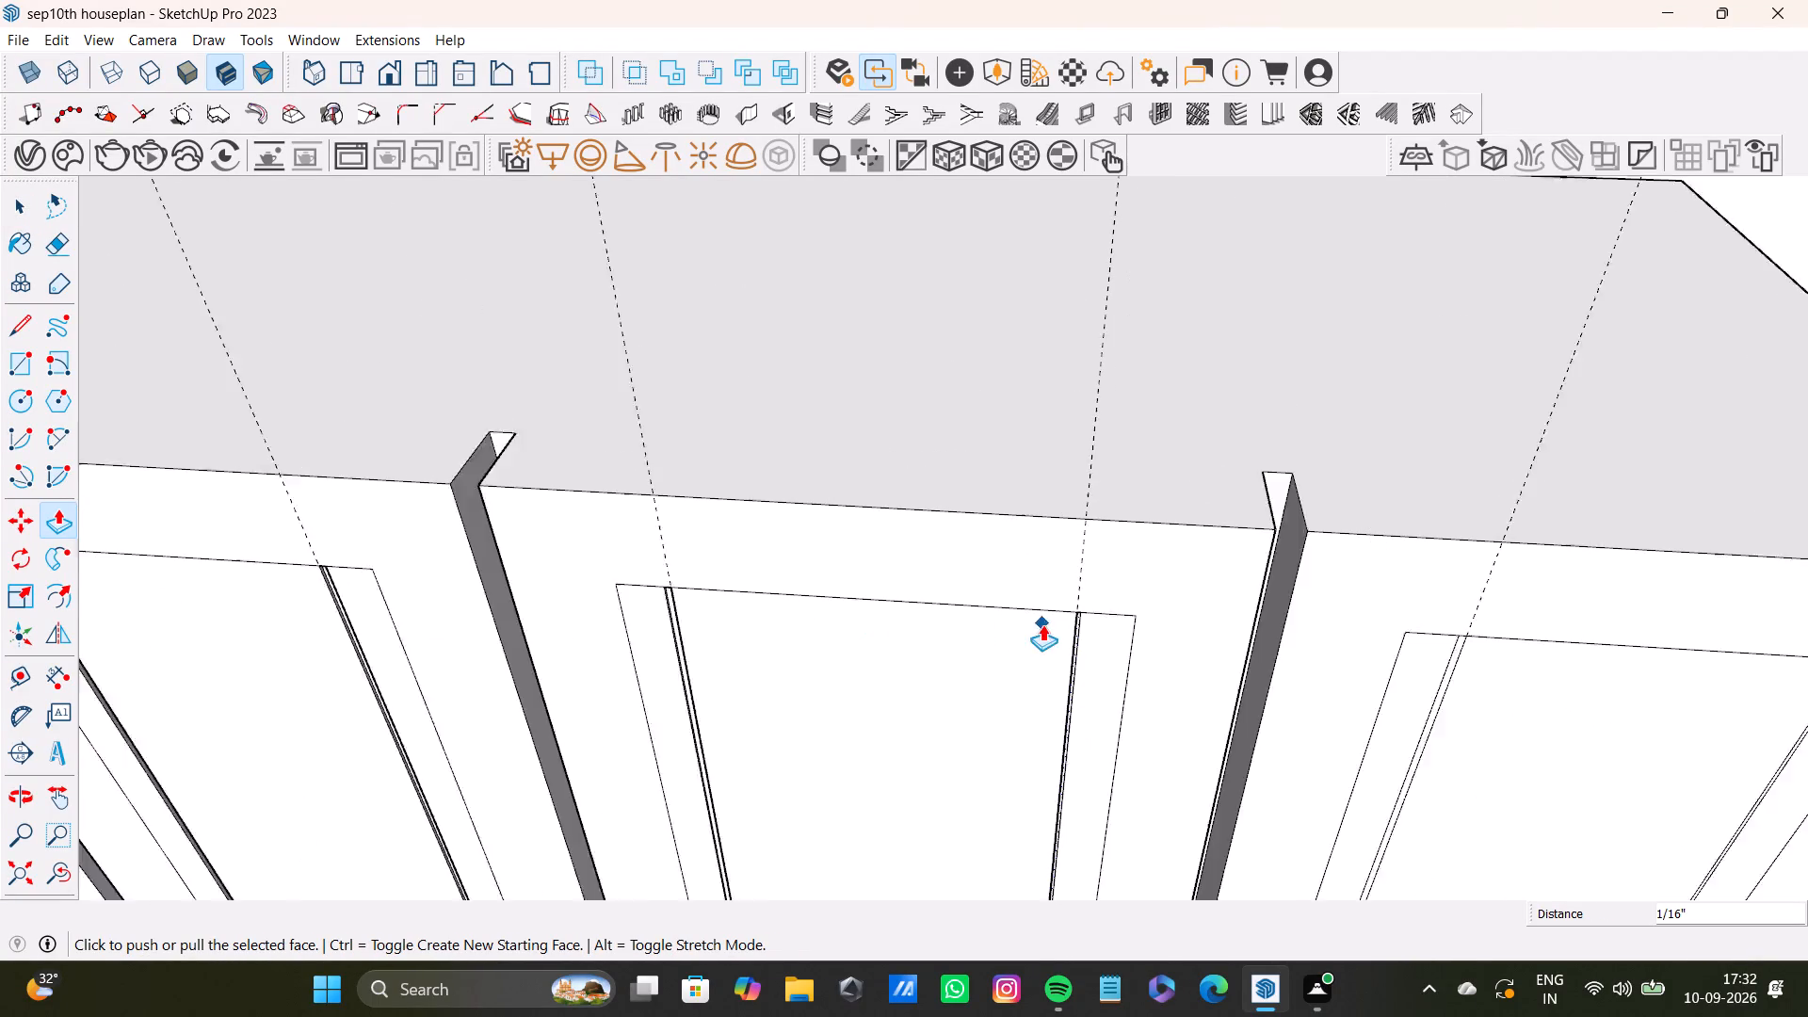
pyautogui.scroll(-1, 1042, 624)
pyautogui.keyDown('shift'); pyautogui.moveTo(1173, 646); pyautogui.dragTo(764, 646, button='middle'); pyautogui.keyUp('shift')
pyautogui.scroll(16, 984, 668)
pyautogui.press('space')
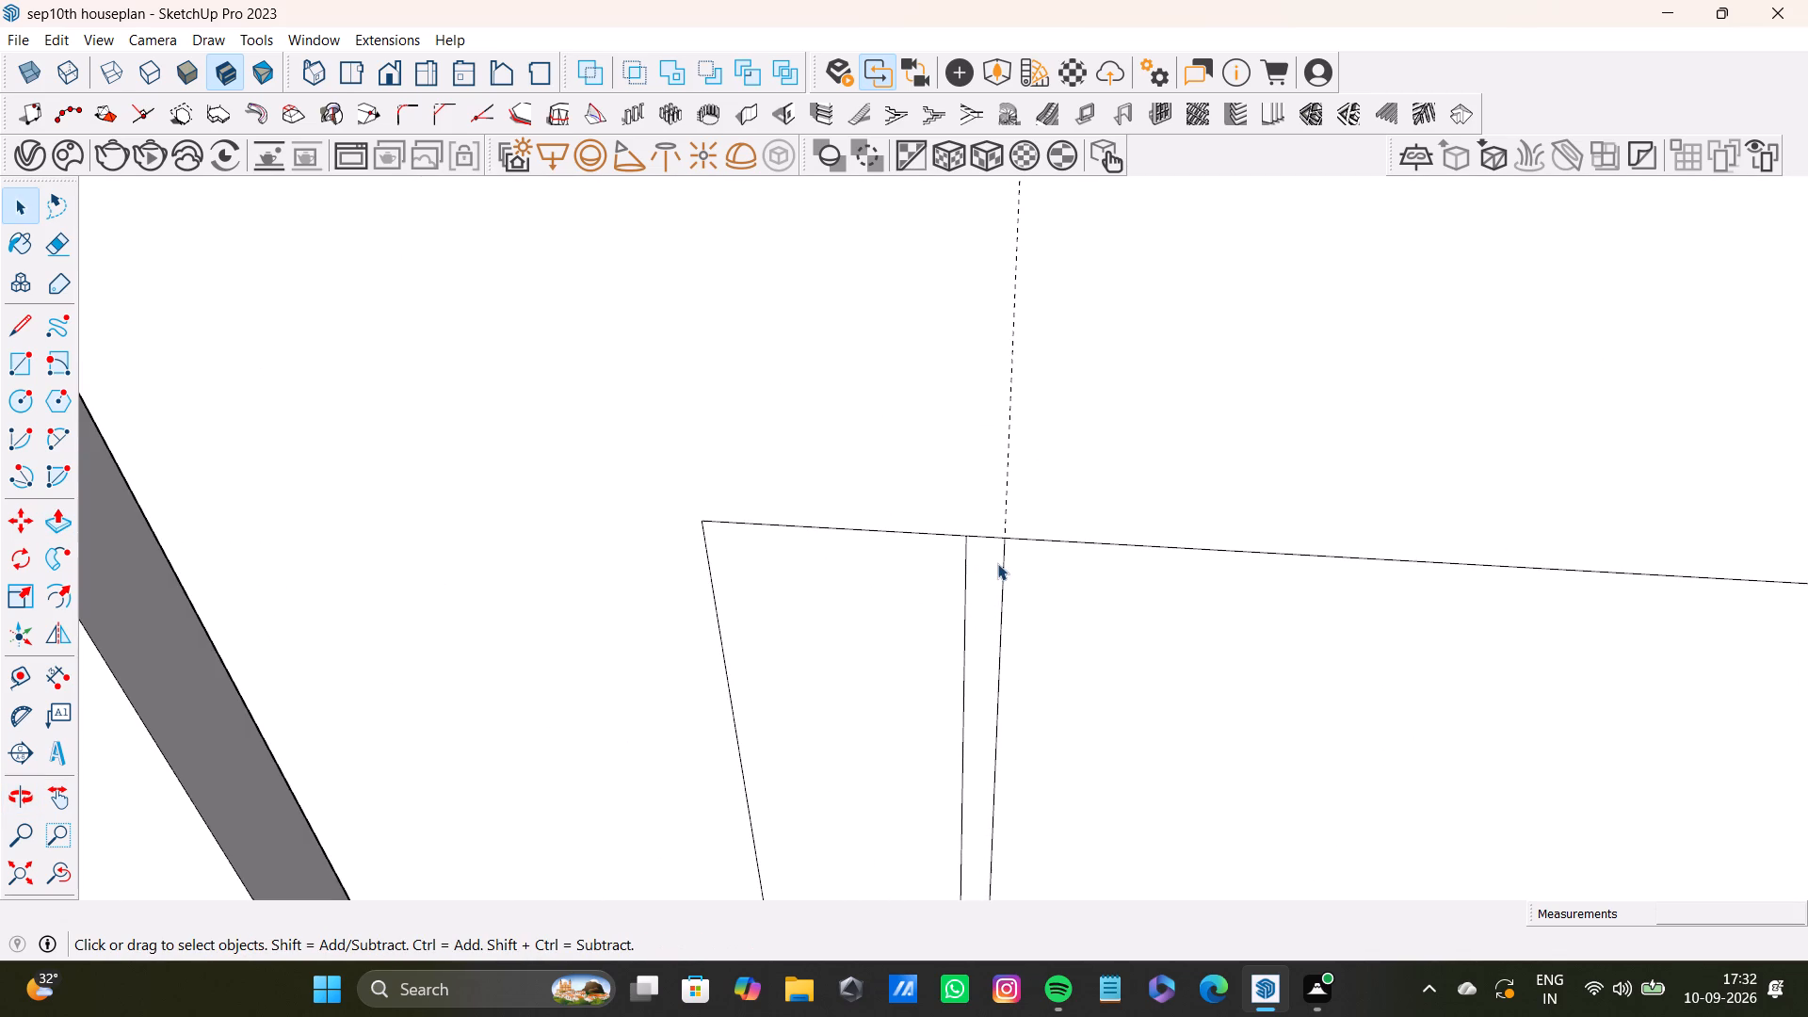
pyautogui.click(997, 563)
pyautogui.press('p')
pyautogui.moveTo(981, 572); pyautogui.dragTo(989, 551)
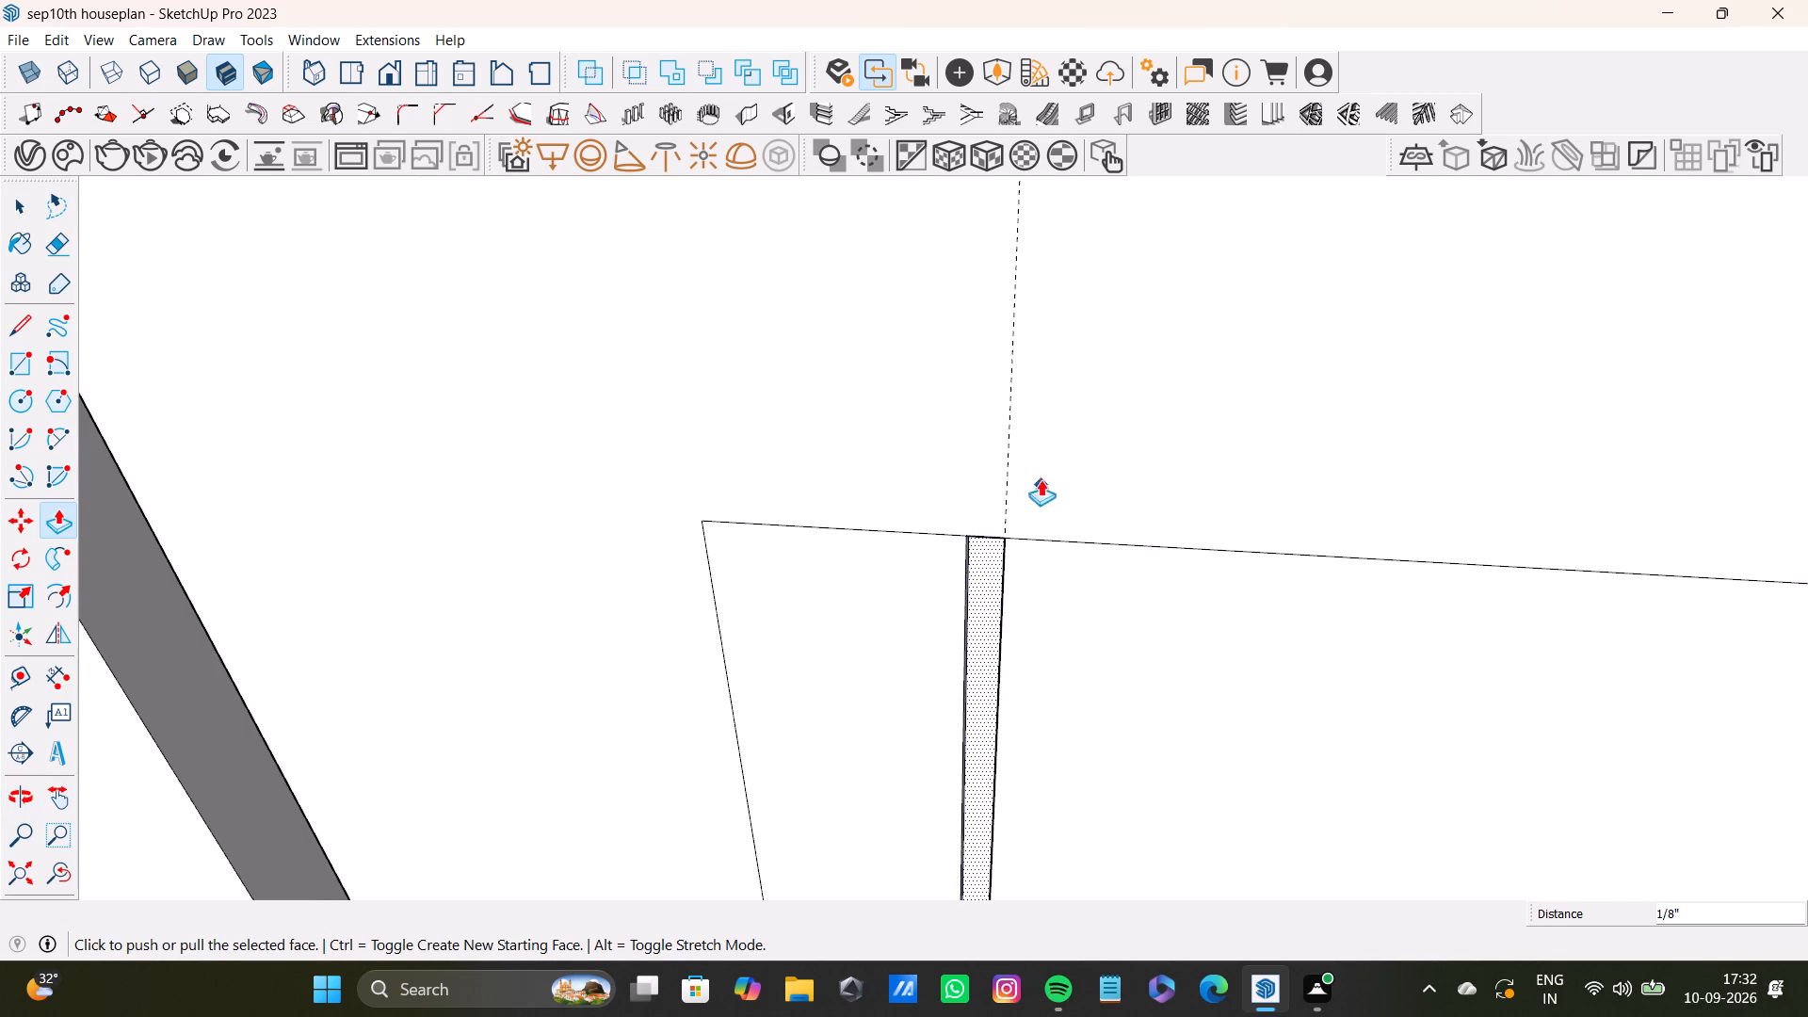
pyautogui.scroll(-12, 988, 524)
pyautogui.scroll(9, 971, 583)
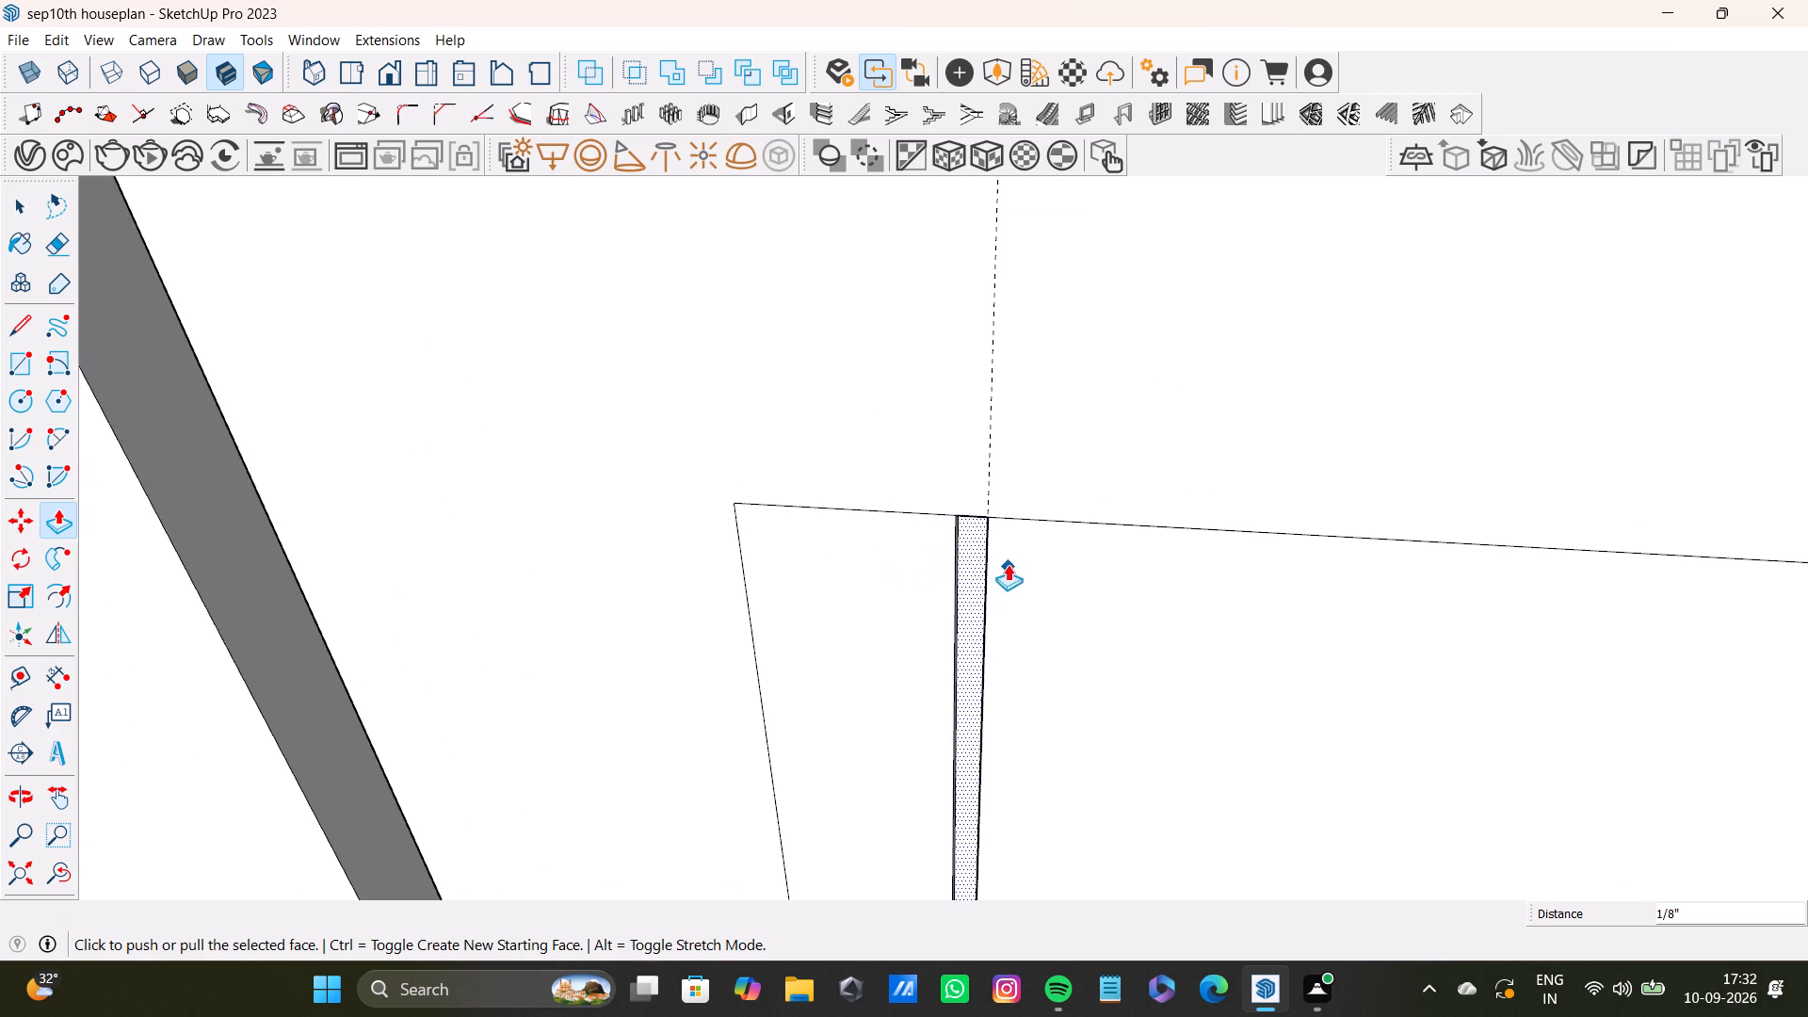
pyautogui.moveTo(975, 557); pyautogui.dragTo(970, 545)
pyautogui.press('space')
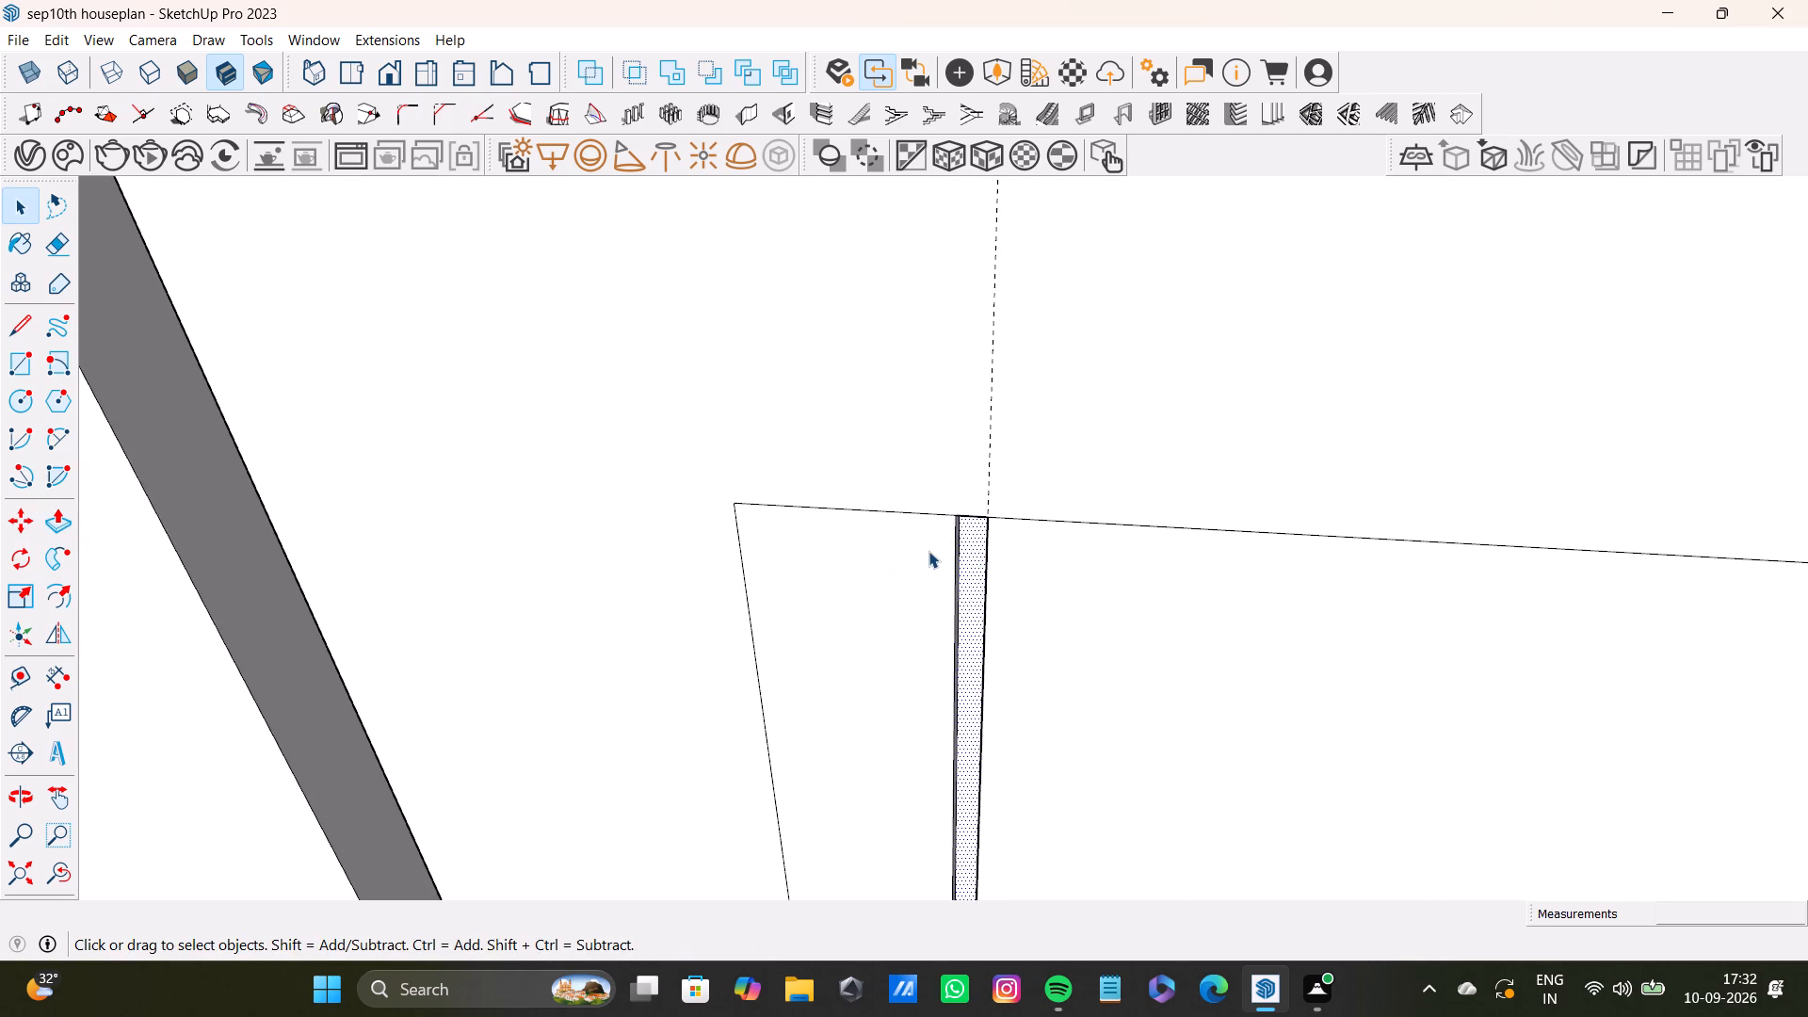
# Push the narrow right strip of the fifth overhead door's inset panel inward to form the last shallow groove.
pyautogui.scroll(-5, 928, 551)
pyautogui.keyDown('shift'); pyautogui.moveTo(943, 549); pyautogui.dragTo(939, 549, button='middle'); pyautogui.keyUp('shift')
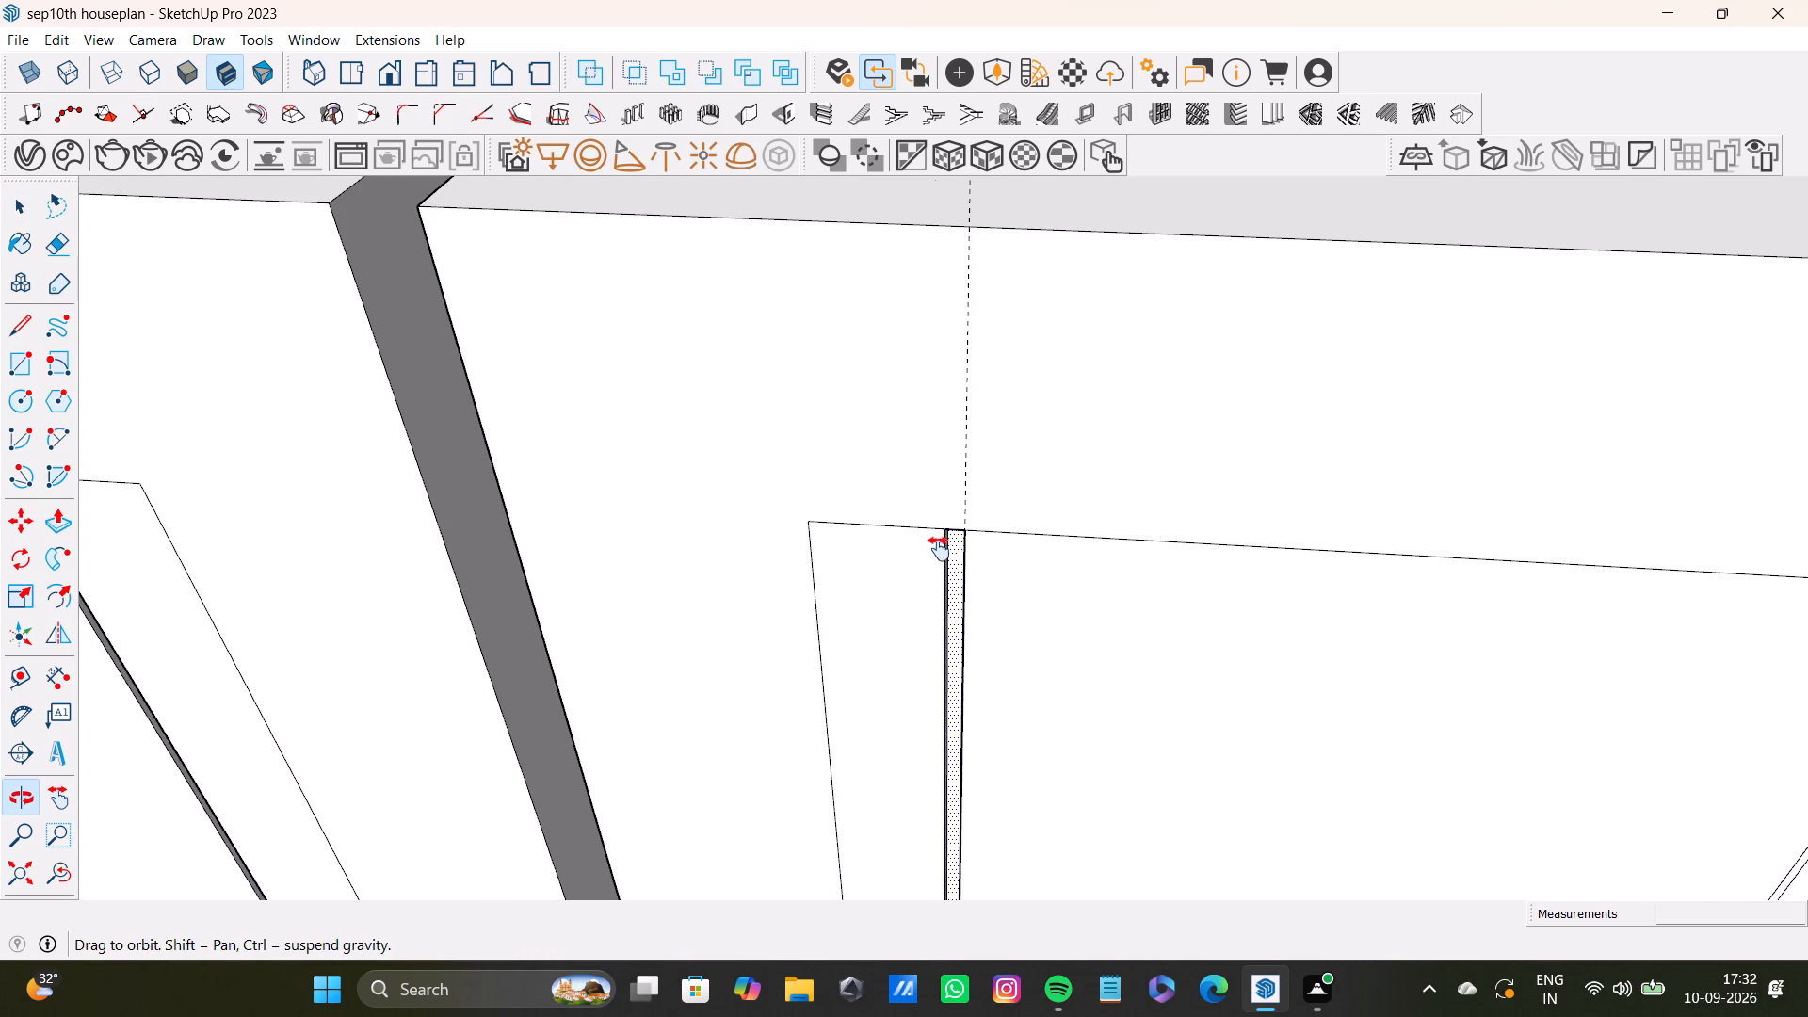
pyautogui.keyDown('shift'); pyautogui.moveTo(939, 549); pyautogui.dragTo(776, 561, button='middle'); pyautogui.keyUp('shift')
pyautogui.scroll(-12, 871, 542)
pyautogui.keyDown('shift'); pyautogui.scroll(15, 1150, 624); pyautogui.keyUp('shift')
pyautogui.press('space')
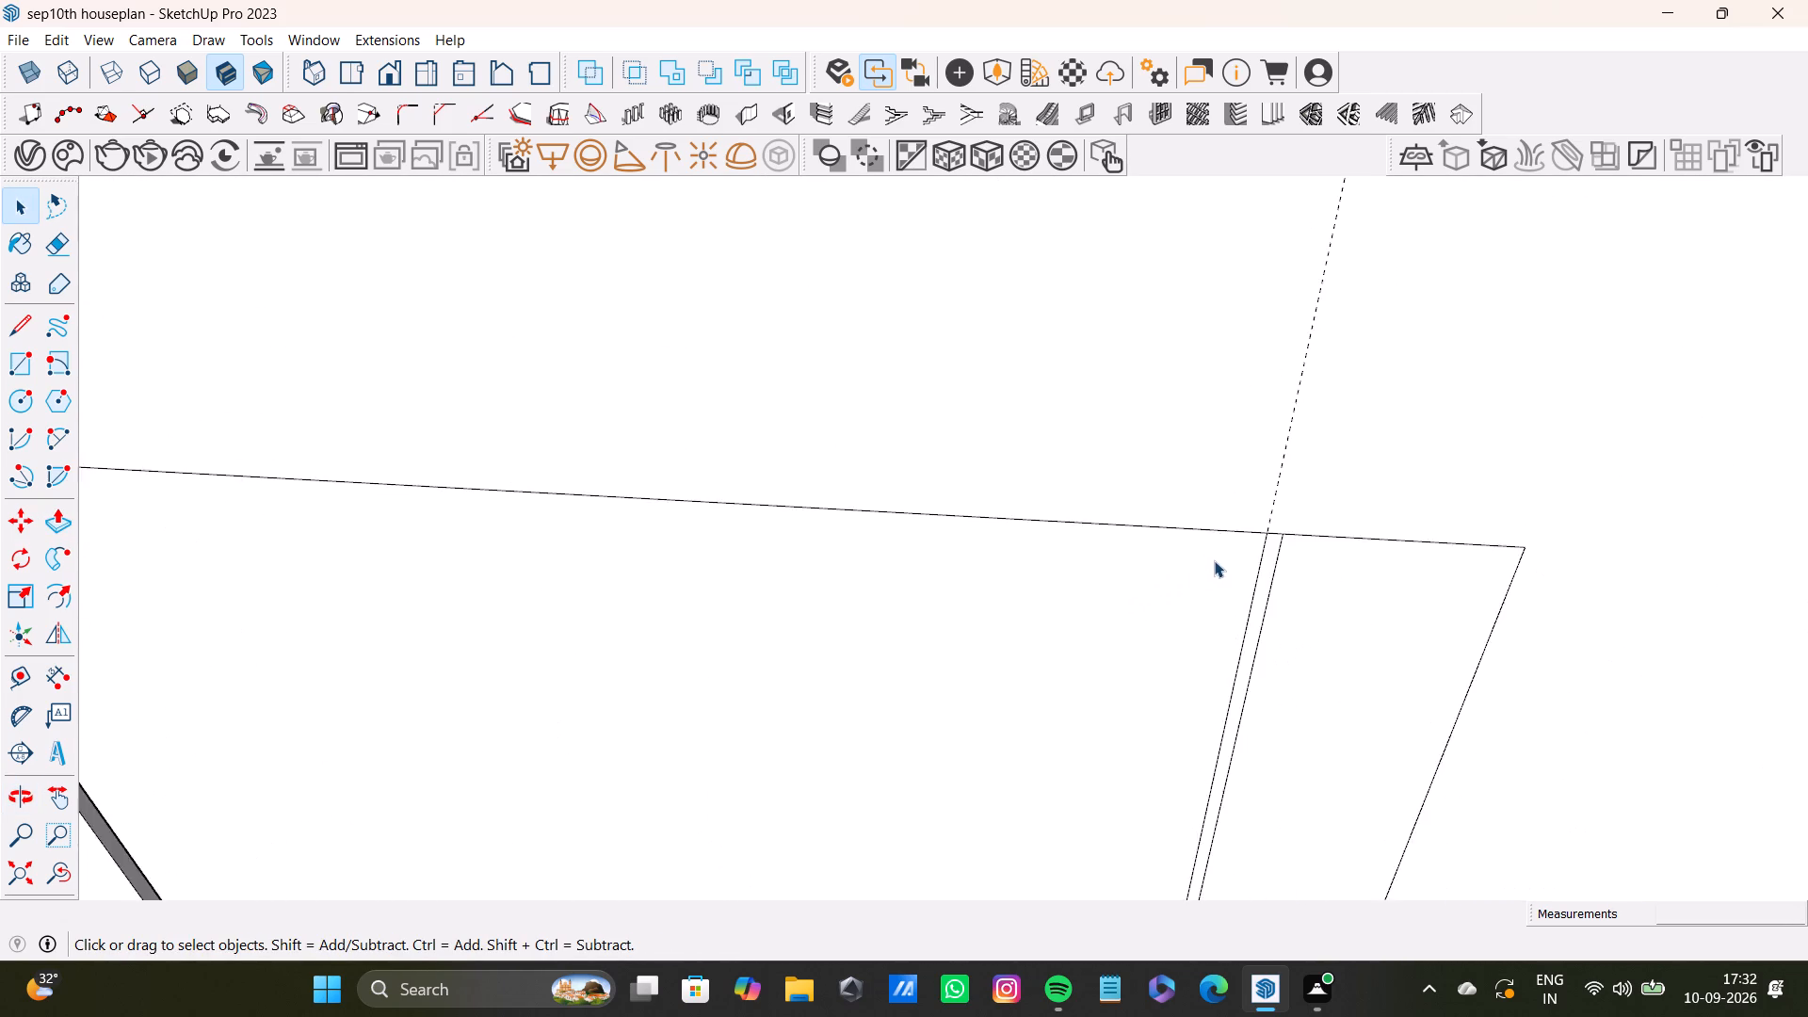
pyautogui.keyDown('shift'); pyautogui.scroll(4, 1214, 560); pyautogui.keyUp('shift')
pyautogui.click(1291, 543)
pyautogui.press('p')
pyautogui.moveTo(1280, 540); pyautogui.dragTo(1276, 525)
pyautogui.press('space')
# Pull the recessed face of the second overhead door's left groove outward about 1/16" to make the groove shallower.
pyautogui.scroll(-18, 1167, 664)
pyautogui.keyDown('shift'); pyautogui.moveTo(537, 642); pyautogui.dragTo(807, 582, button='middle'); pyautogui.keyUp('shift')
pyautogui.scroll(-10, 764, 625)
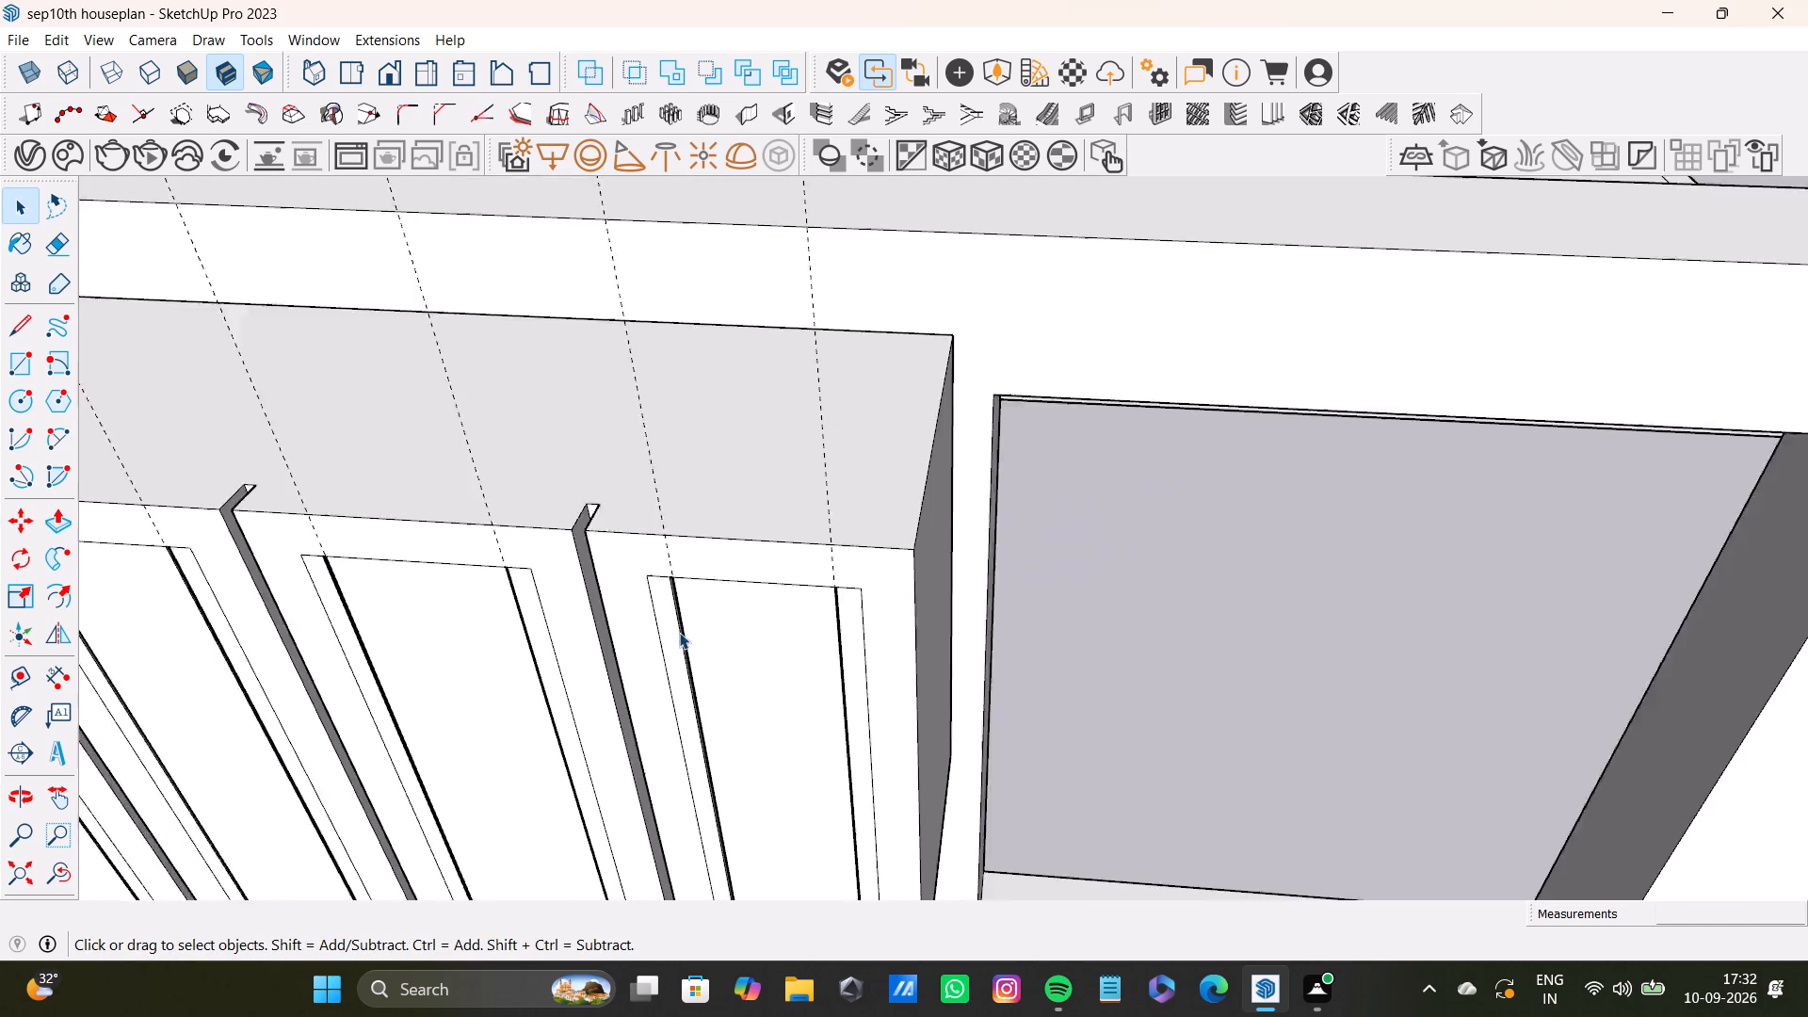
pyautogui.keyDown('shift'); pyautogui.moveTo(672, 635); pyautogui.dragTo(1105, 563, button='middle'); pyautogui.keyUp('shift')
pyautogui.scroll(-8, 938, 633)
pyautogui.keyDown('shift'); pyautogui.moveTo(798, 636); pyautogui.dragTo(913, 601, button='middle'); pyautogui.keyUp('shift')
pyautogui.scroll(12, 650, 565)
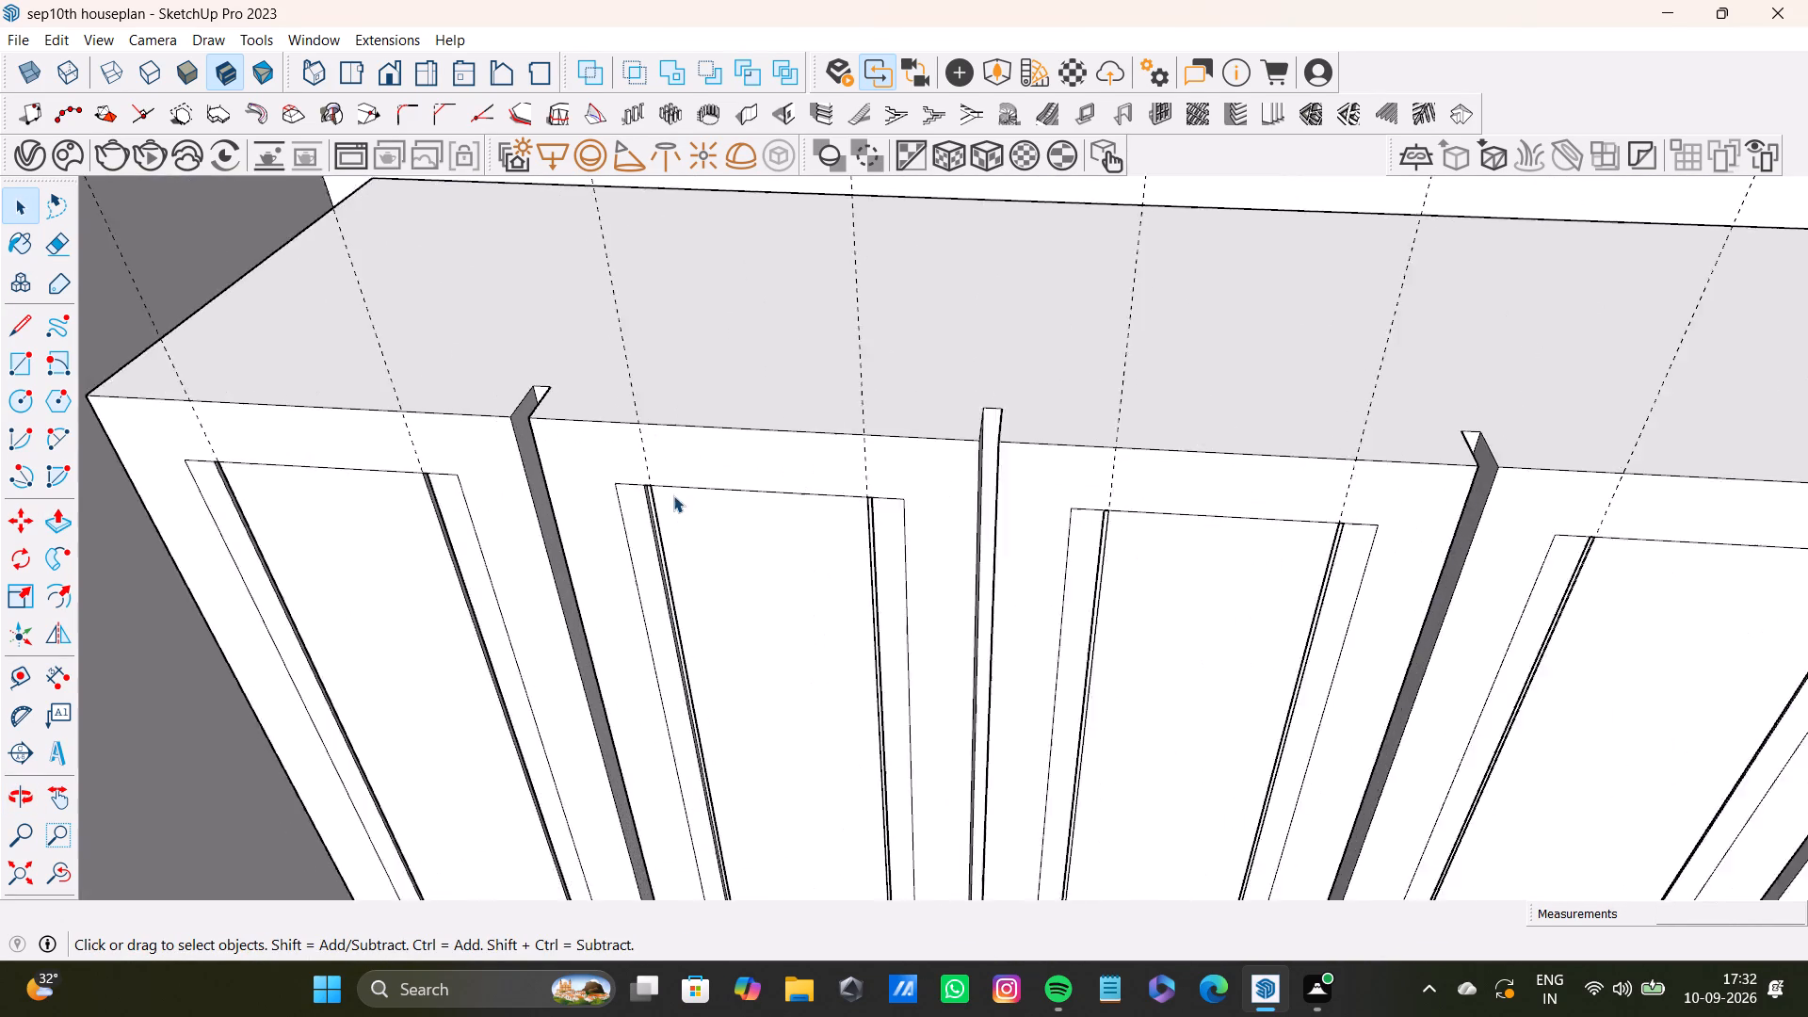
pyautogui.scroll(14, 673, 495)
pyautogui.moveTo(644, 504); pyautogui.dragTo(697, 430, button='middle')
pyautogui.scroll(-1, 699, 428)
pyautogui.scroll(8, 596, 436)
pyautogui.press('space')
pyautogui.click(611, 509)
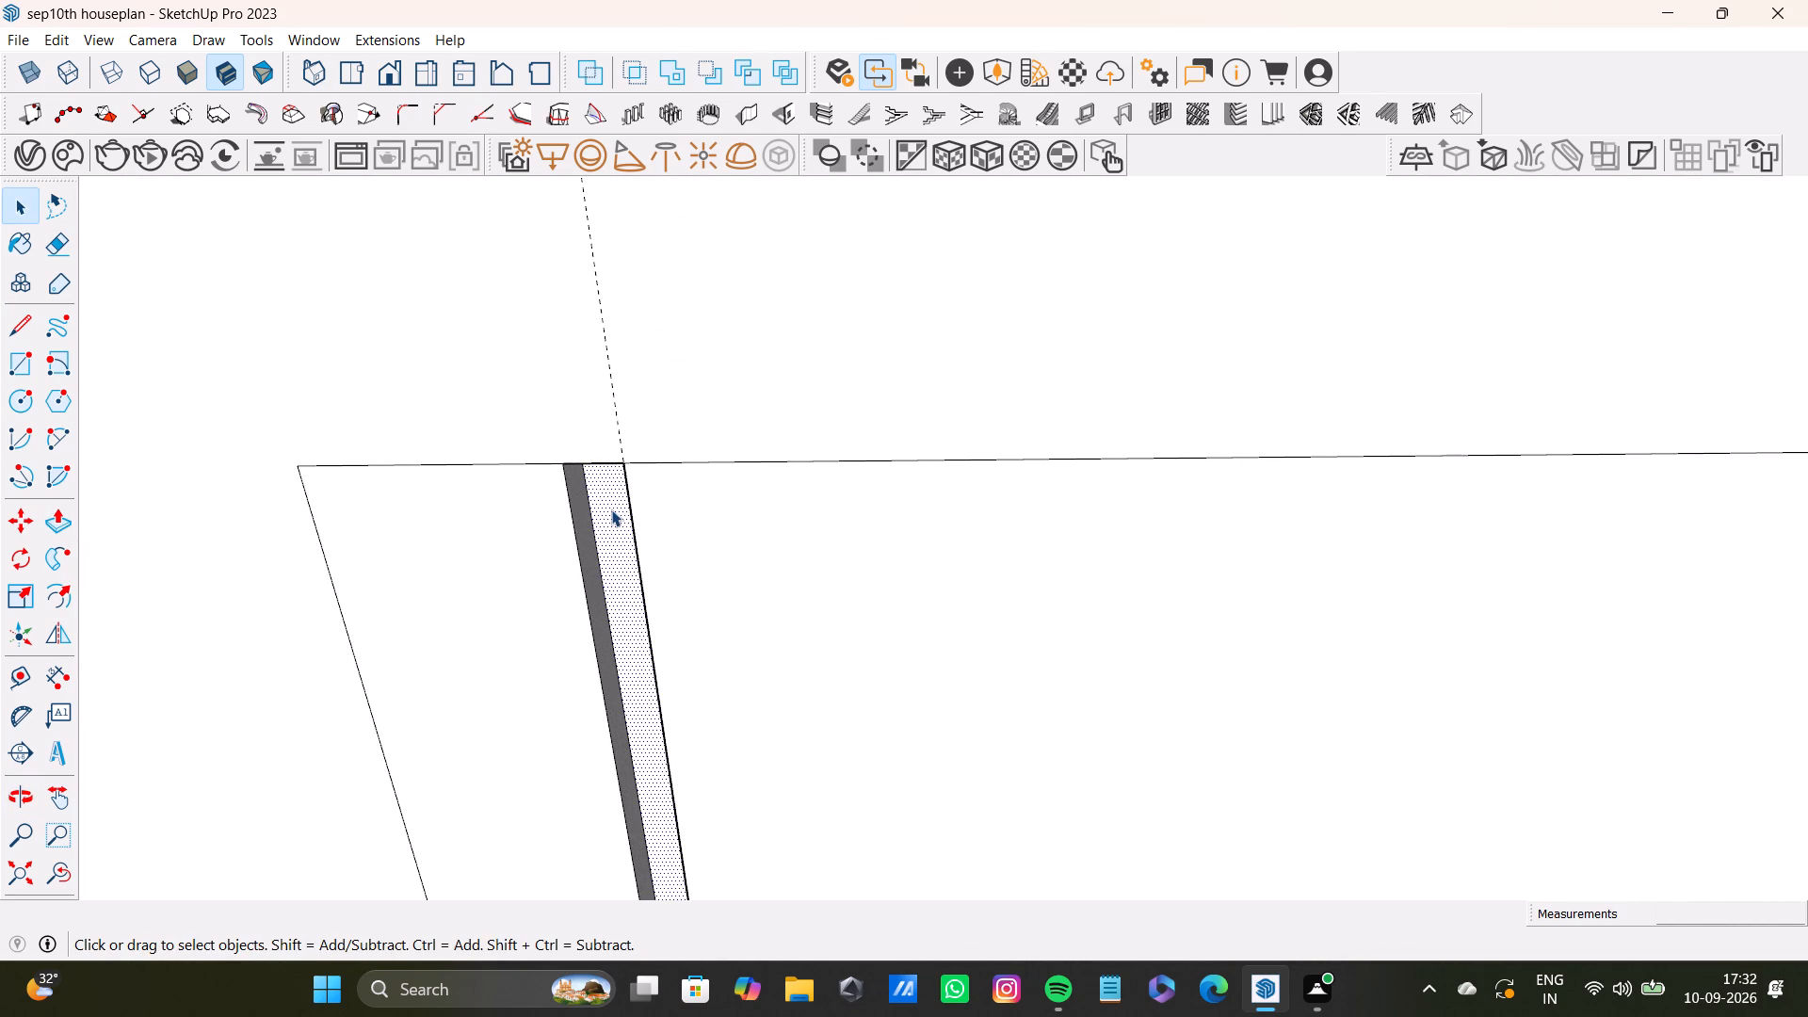
pyautogui.press('p')
pyautogui.moveTo(609, 512); pyautogui.dragTo(610, 528)
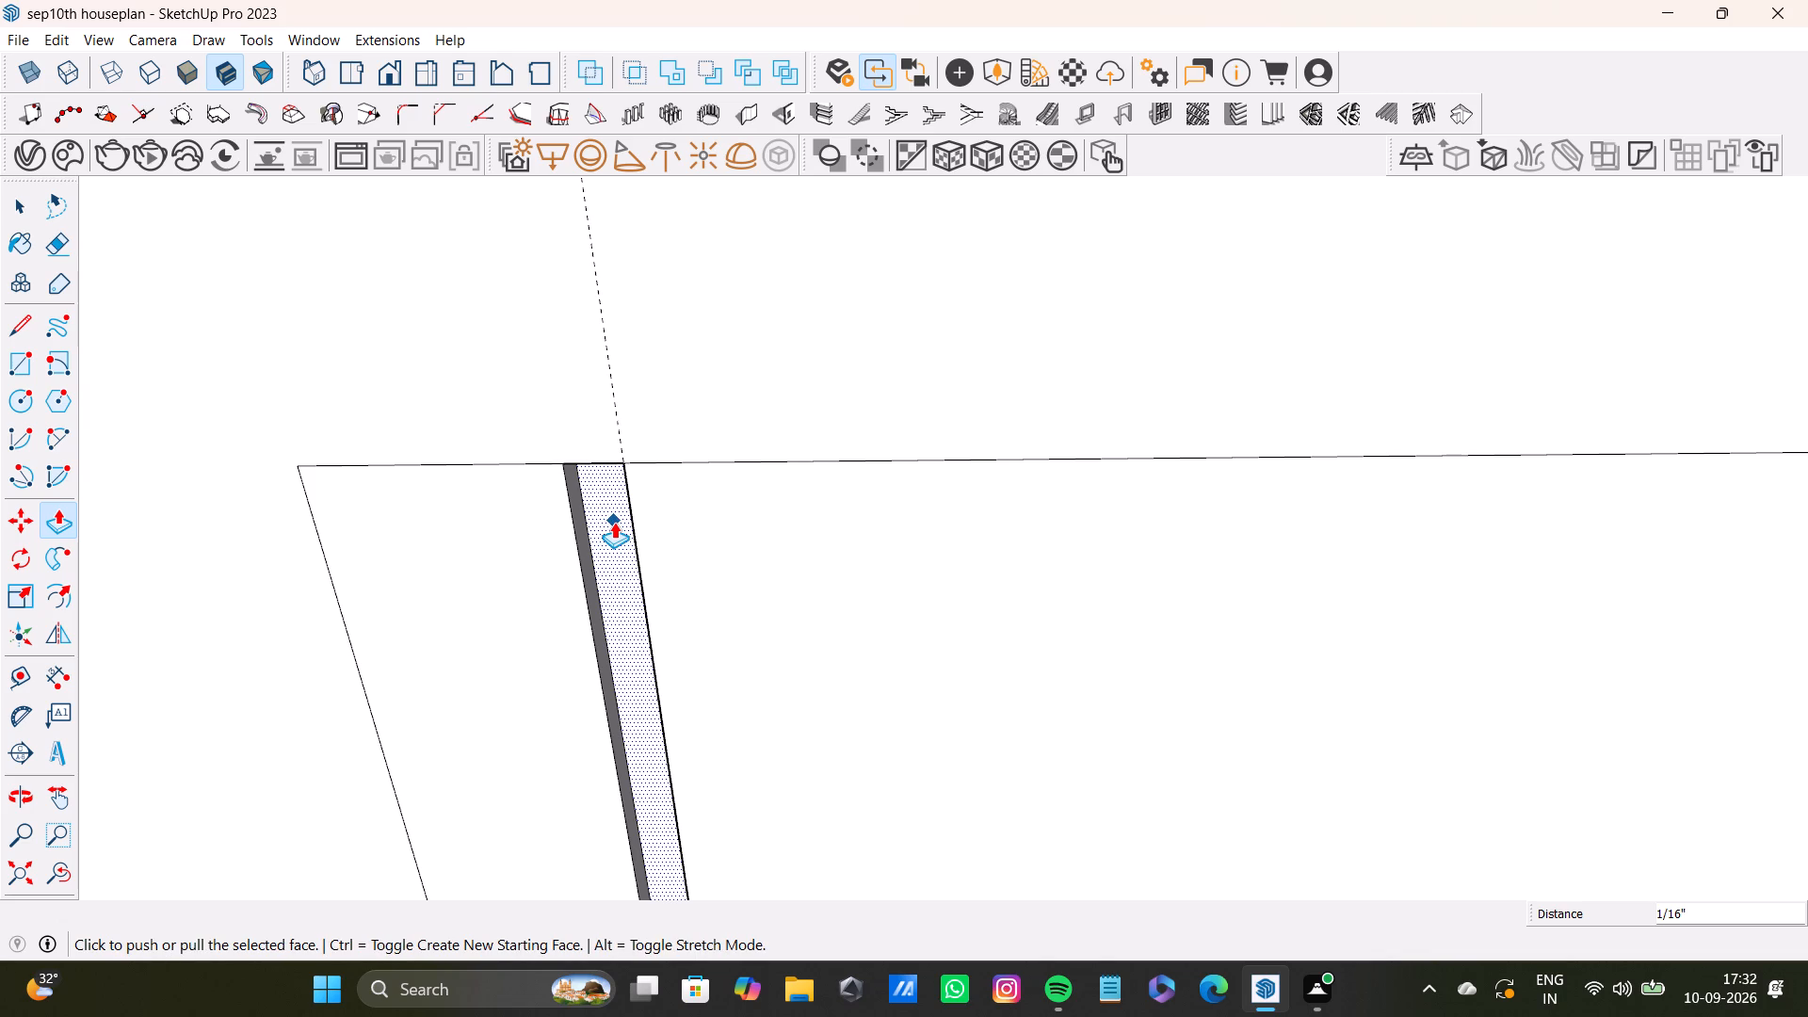
pyautogui.scroll(-17, 614, 522)
pyautogui.press('space')
pyautogui.scroll(-9, 892, 625)
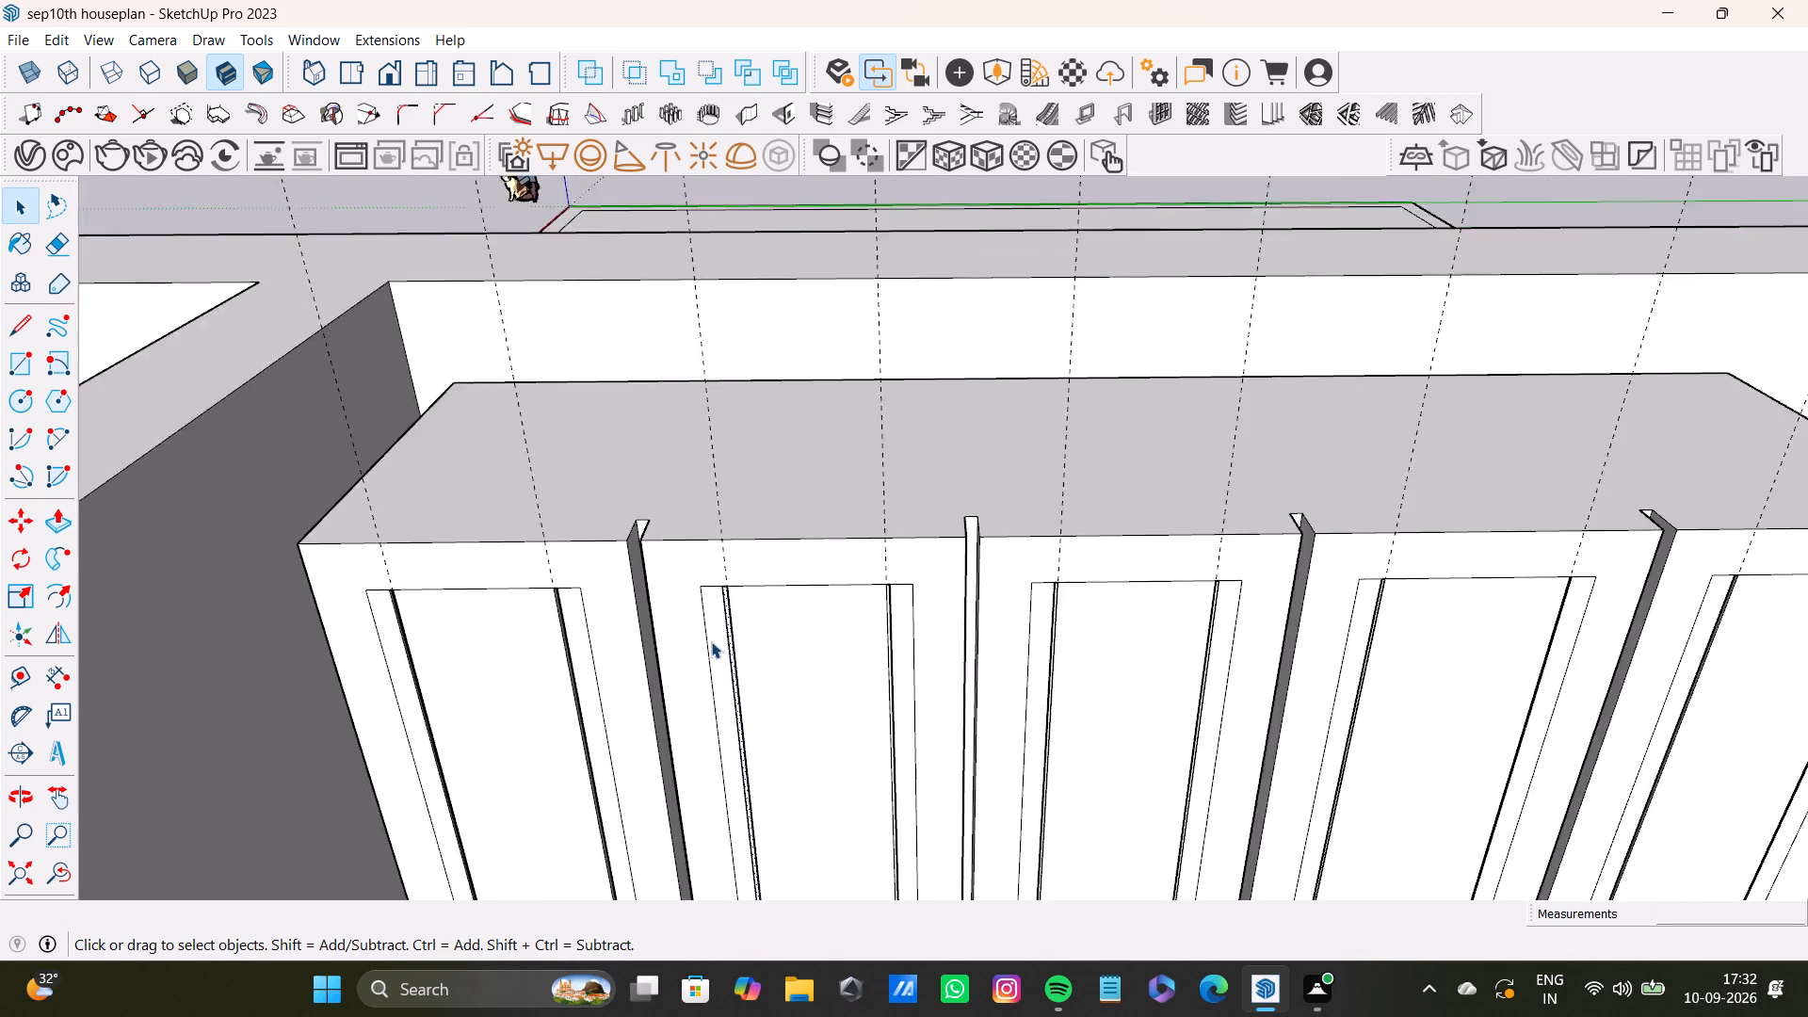
# Examine the grooves across all five overhead doors, both close up and as a whole row.
pyautogui.scroll(-4, 711, 641)
pyautogui.keyDown('shift'); pyautogui.moveTo(700, 665); pyautogui.dragTo(627, 736, button='middle'); pyautogui.keyUp('shift')
pyautogui.keyDown('shift'); pyautogui.scroll(-1, 621, 731); pyautogui.keyUp('shift')
pyautogui.press('space')
pyautogui.click(267, 293)
pyautogui.scroll(-4, 773, 547)
pyautogui.keyDown('shift'); pyautogui.moveTo(832, 645); pyautogui.dragTo(820, 540, button='middle'); pyautogui.keyUp('shift')
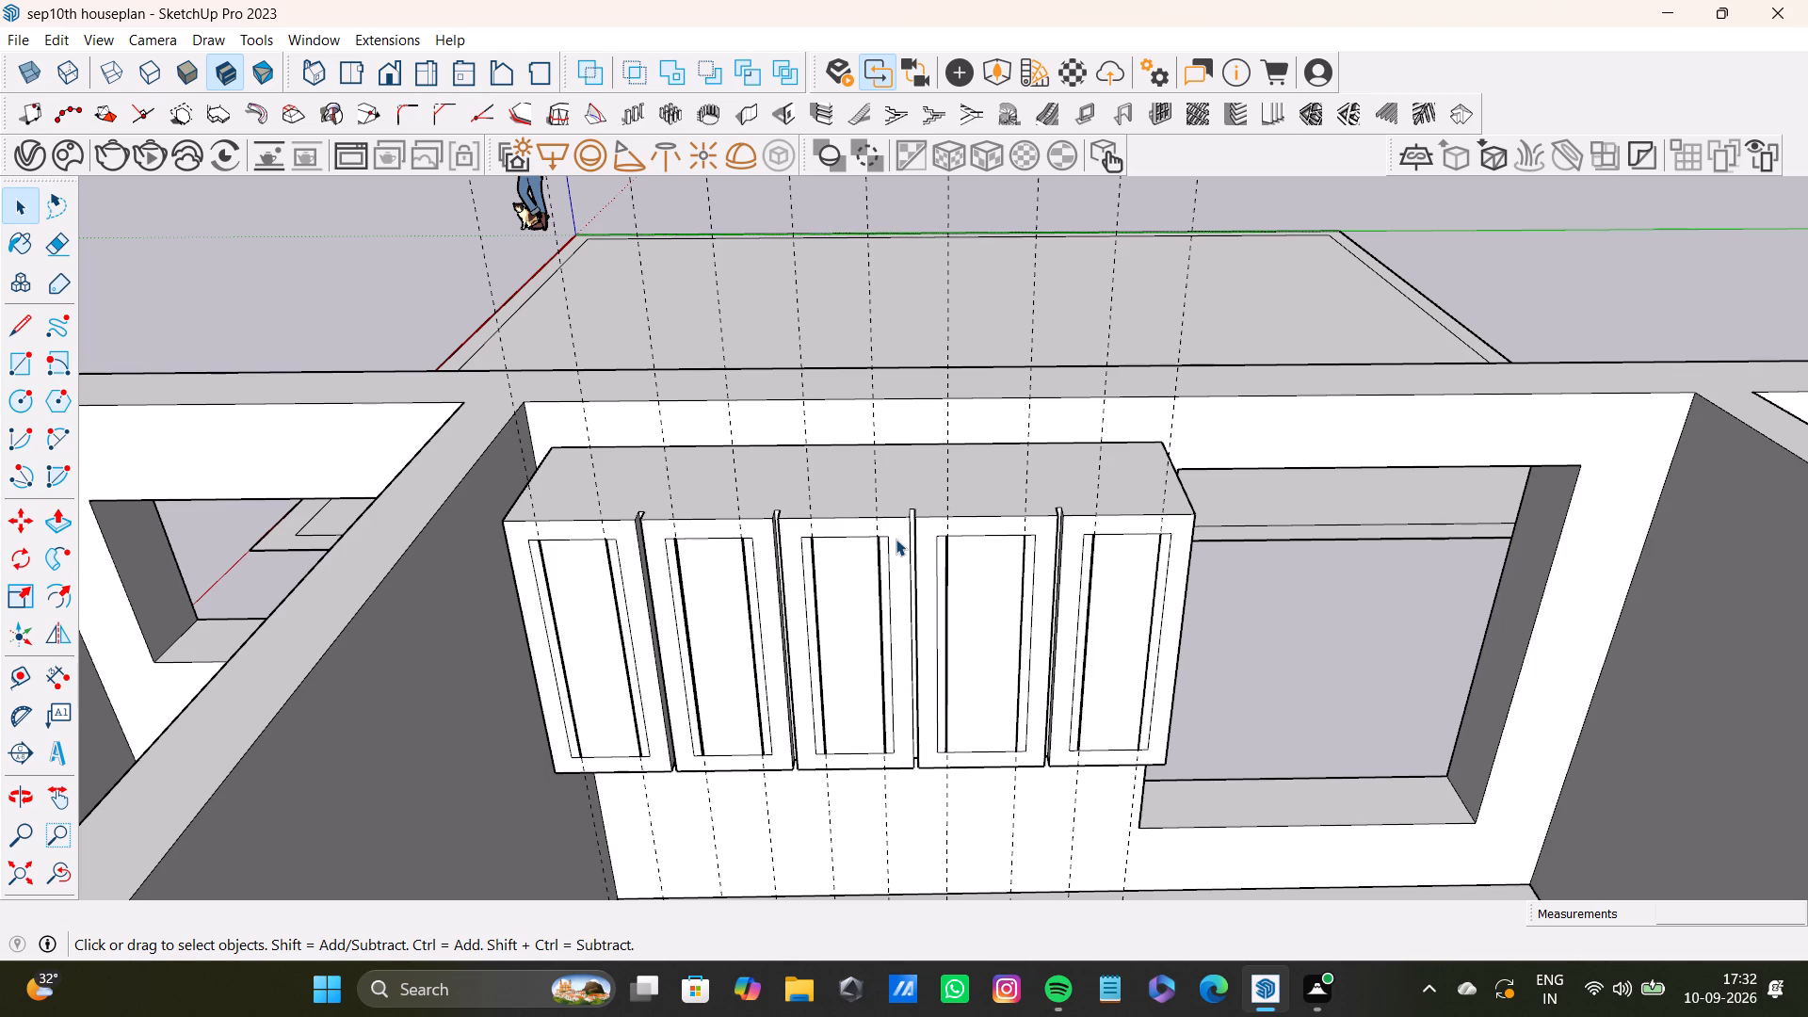
pyautogui.press('space')
pyautogui.press('space')
pyautogui.scroll(-4, 253, 380)
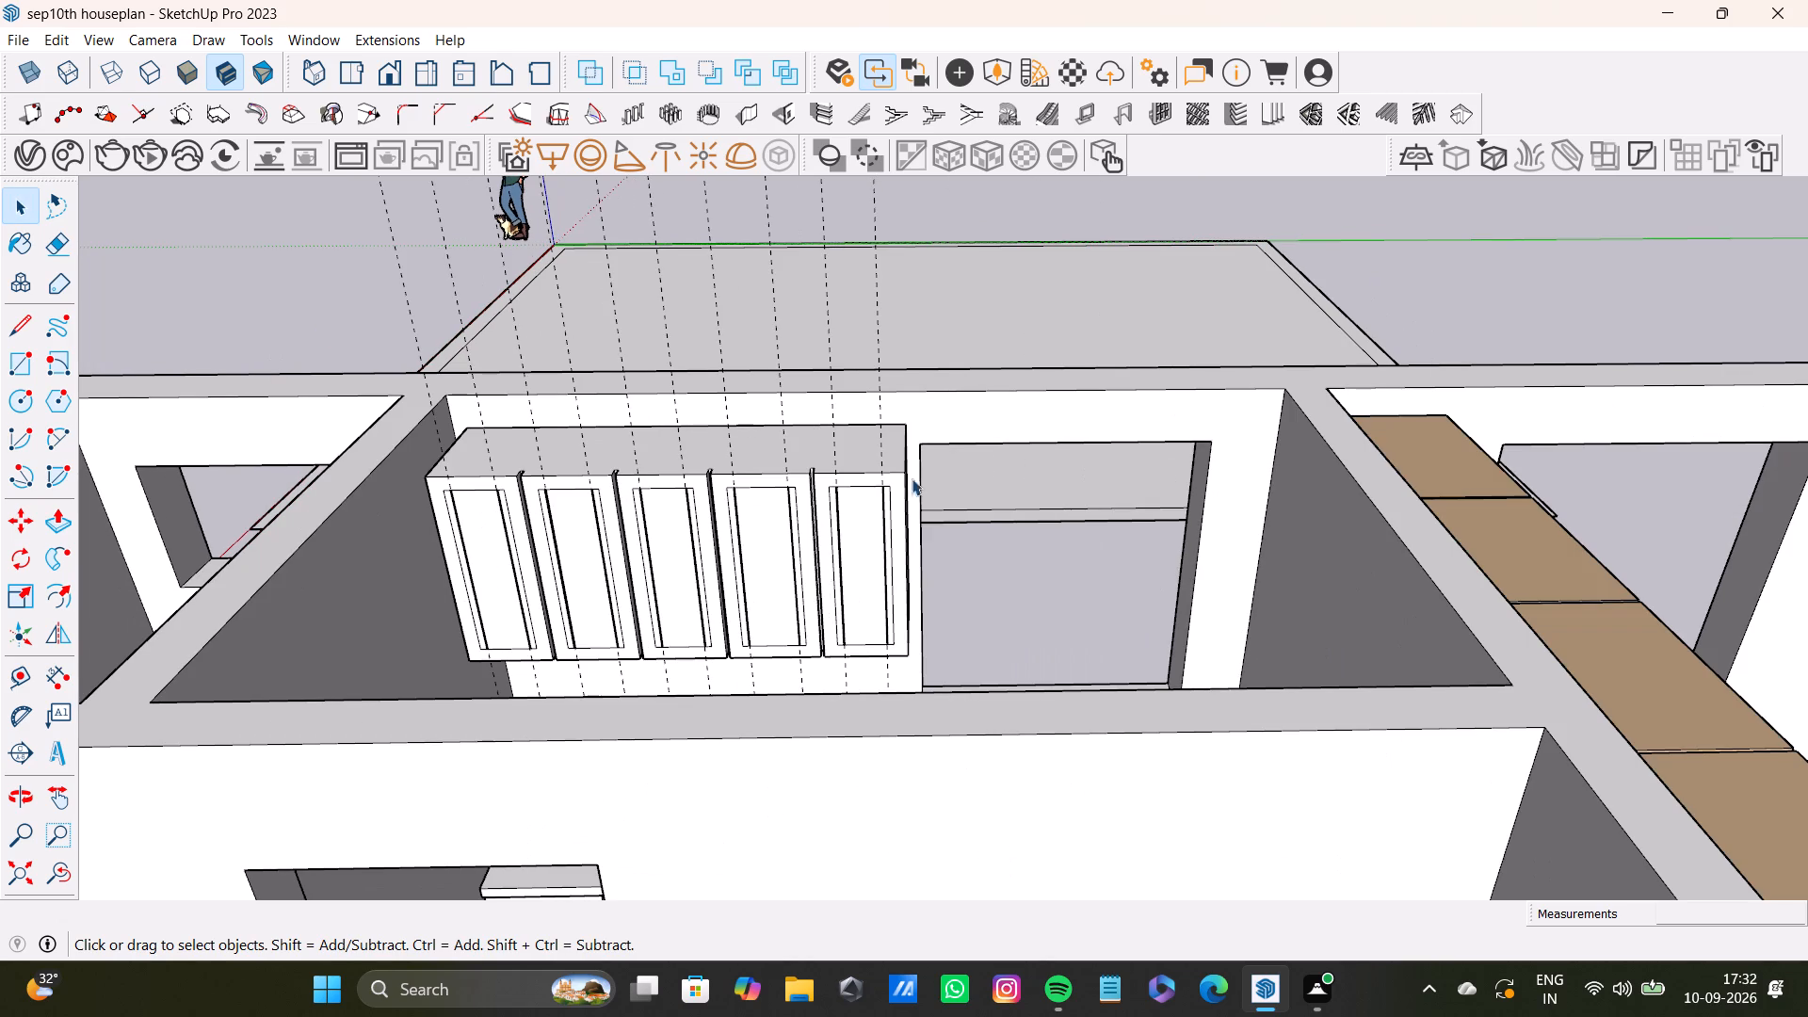
pyautogui.scroll(14, 780, 527)
pyautogui.keyDown('shift'); pyautogui.moveTo(792, 553); pyautogui.dragTo(811, 555, button='middle'); pyautogui.keyUp('shift')
pyautogui.scroll(9, 800, 337)
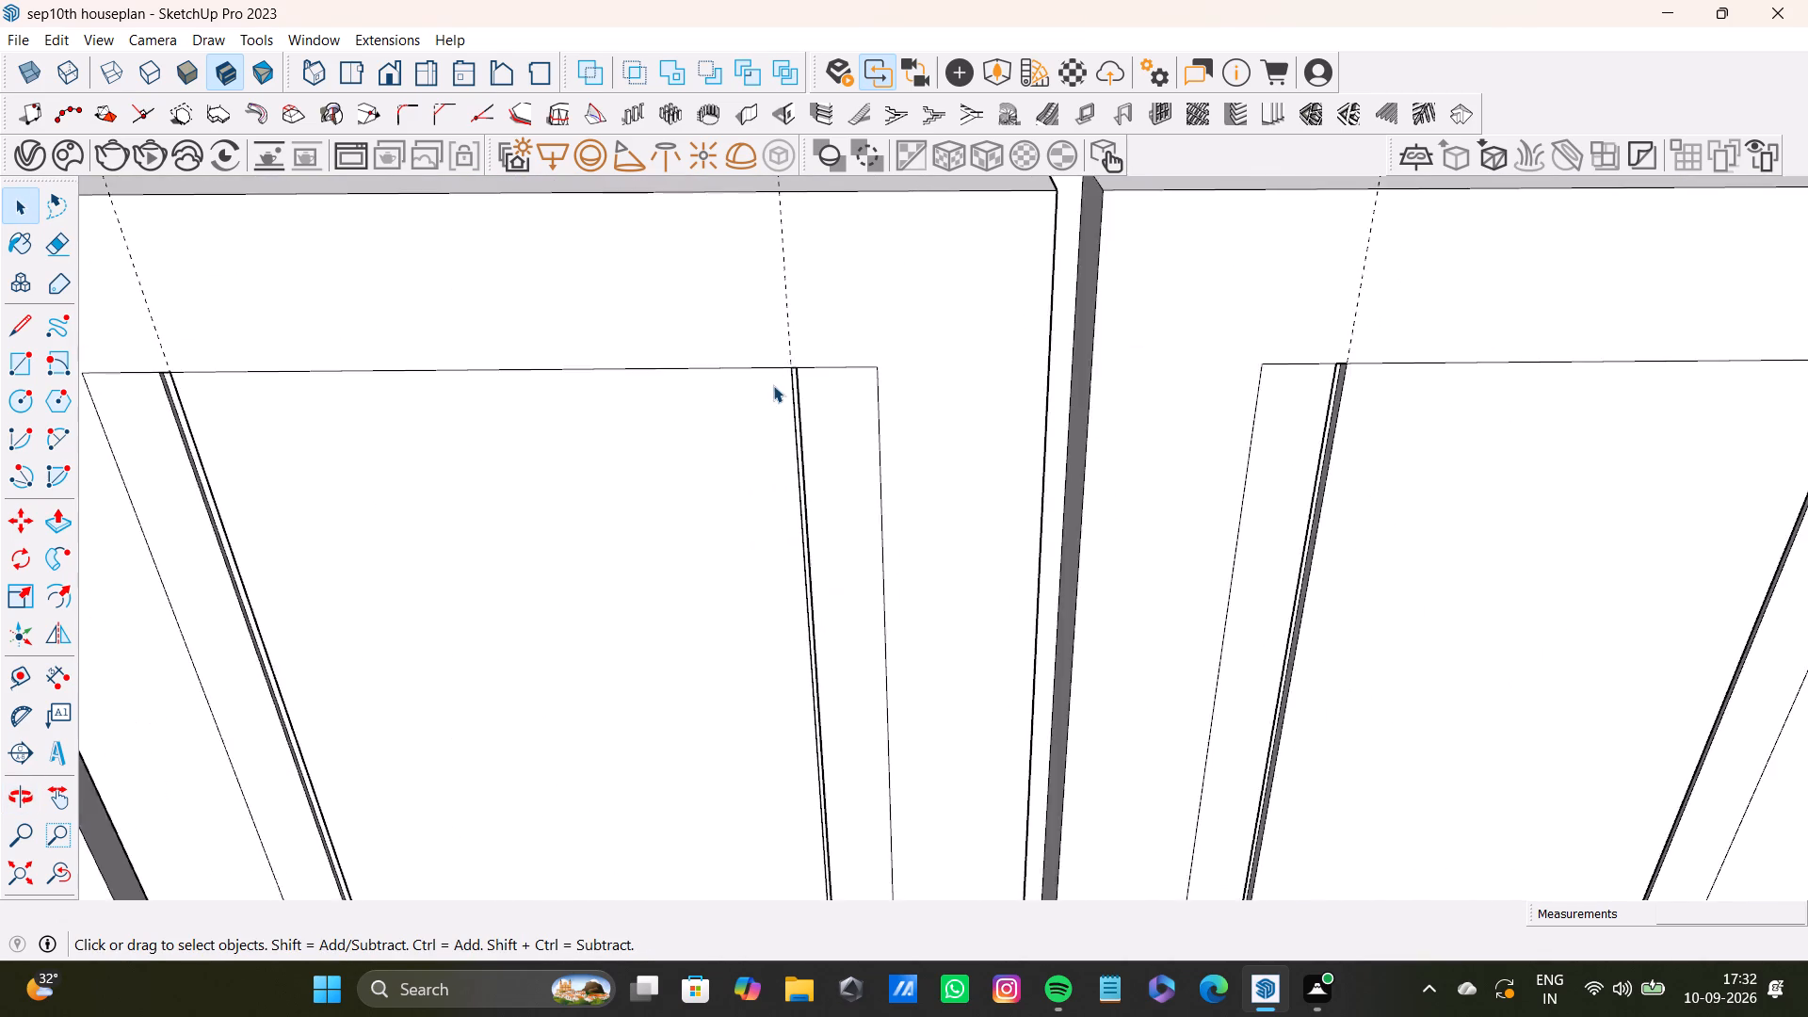
pyautogui.scroll(14, 773, 385)
pyautogui.scroll(-19, 823, 420)
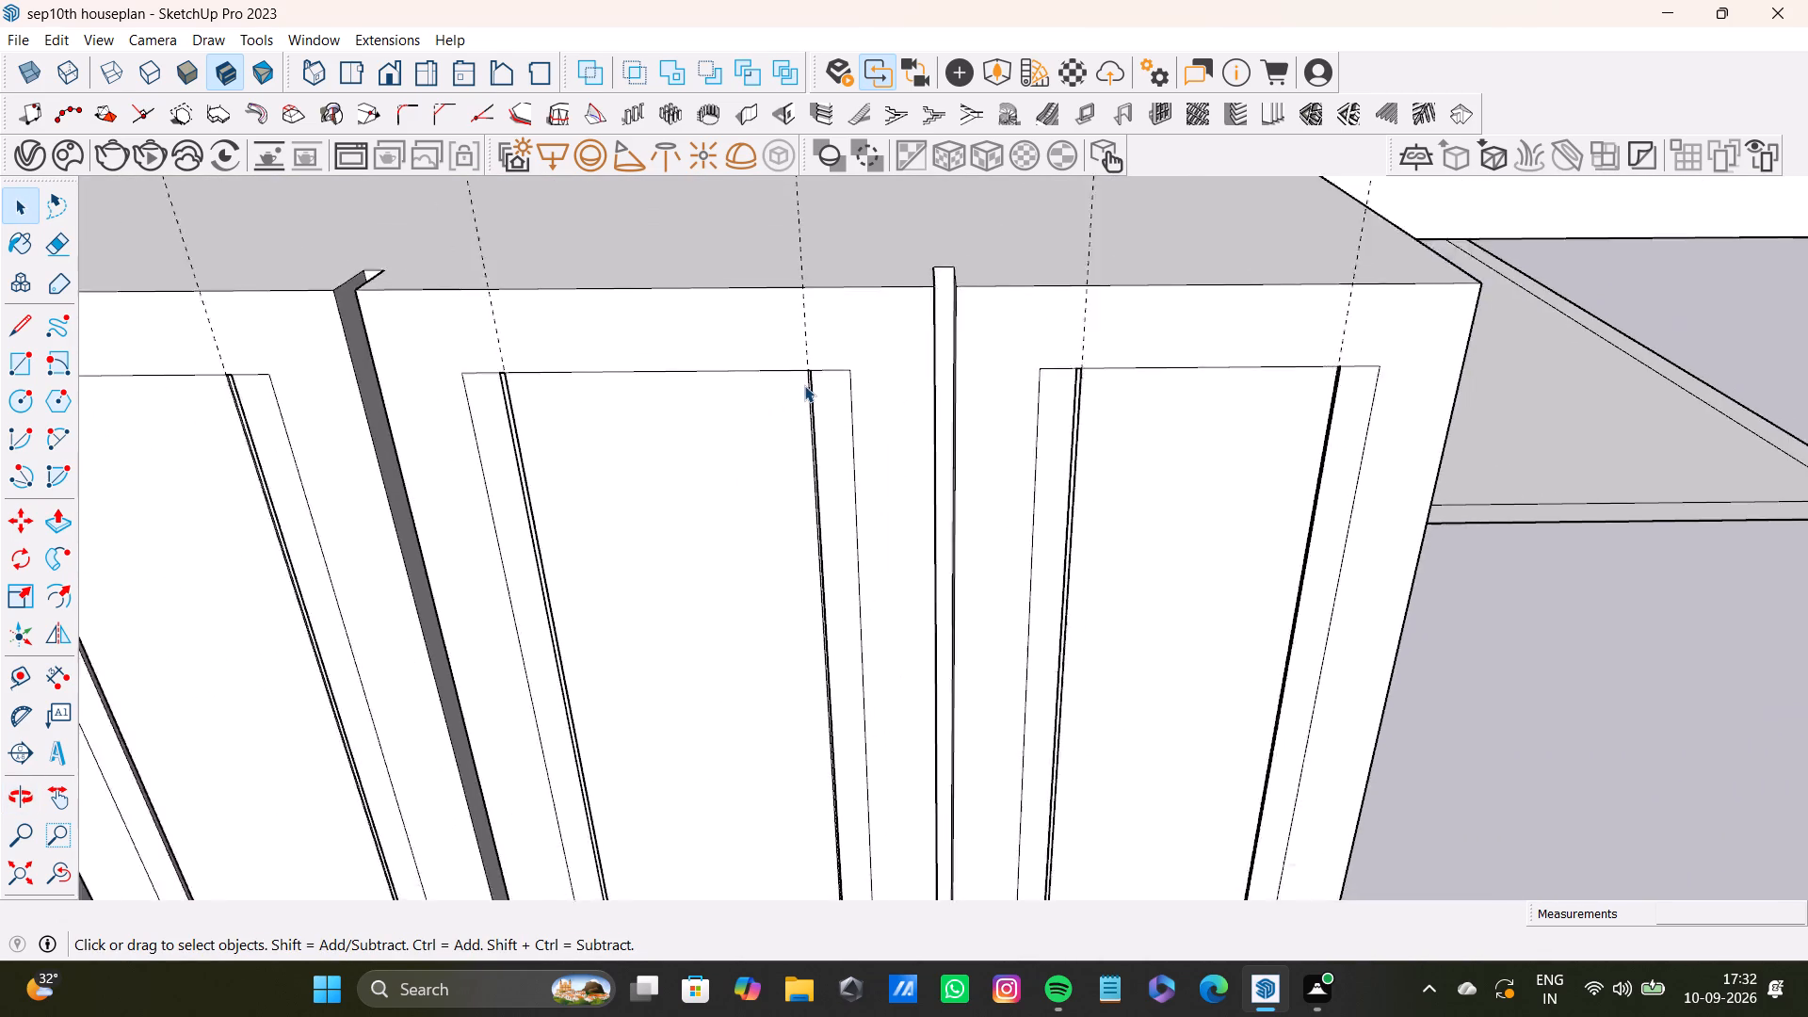
pyautogui.scroll(-10, 804, 385)
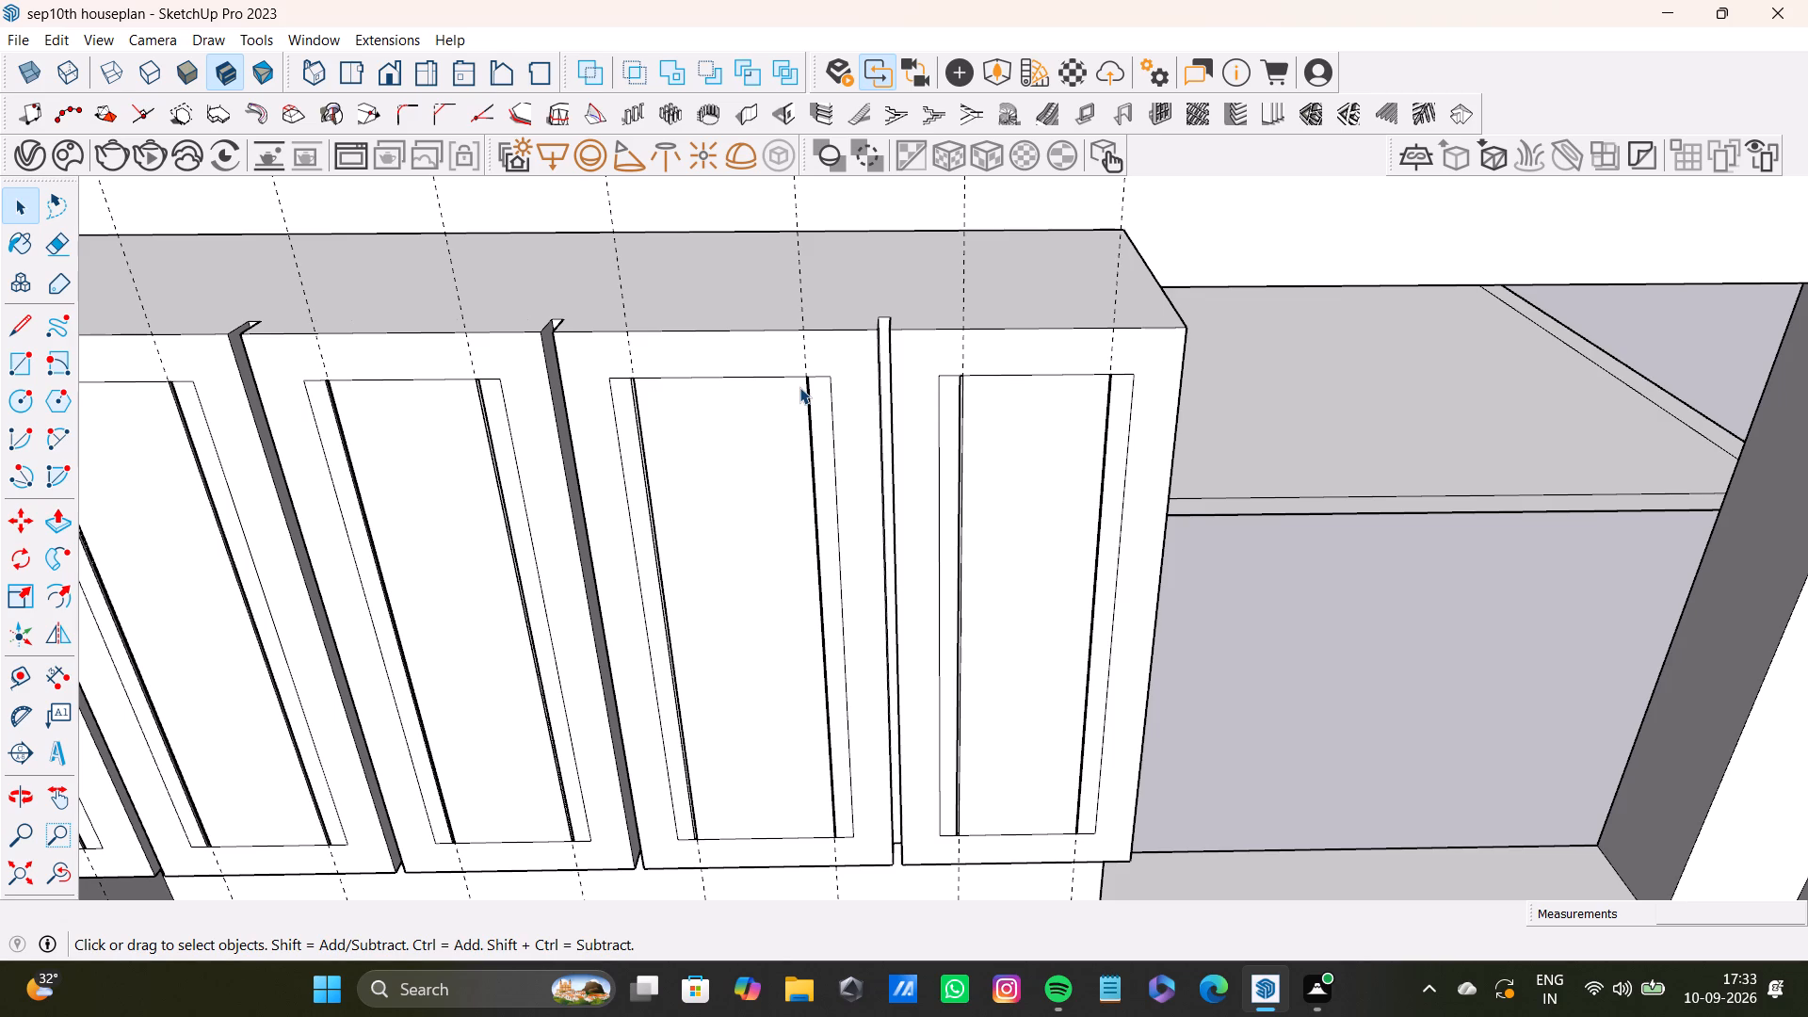
pyautogui.press('space')
pyautogui.scroll(-14, 751, 441)
# Delete all the construction guides from the model.
pyautogui.keyDown('shift'); pyautogui.moveTo(602, 589); pyautogui.dragTo(875, 644, button='middle'); pyautogui.keyUp('shift')
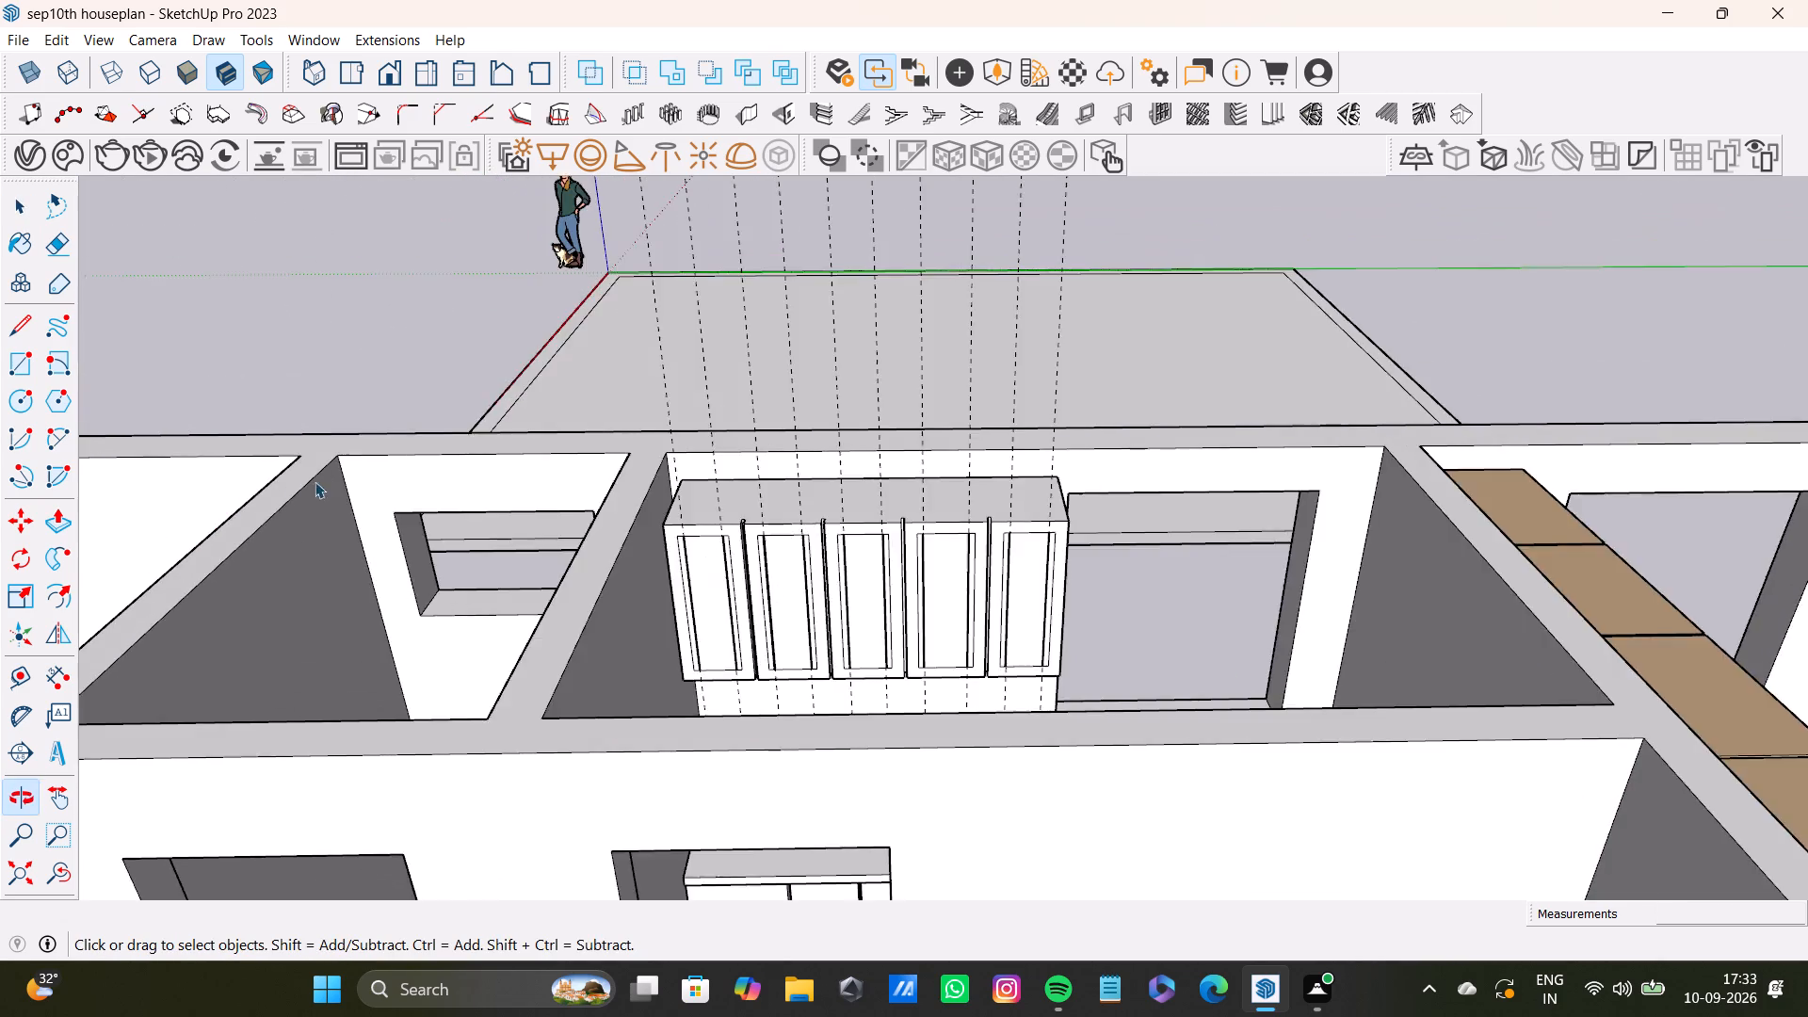
pyautogui.scroll(4, 314, 449)
pyautogui.click(28, 40)
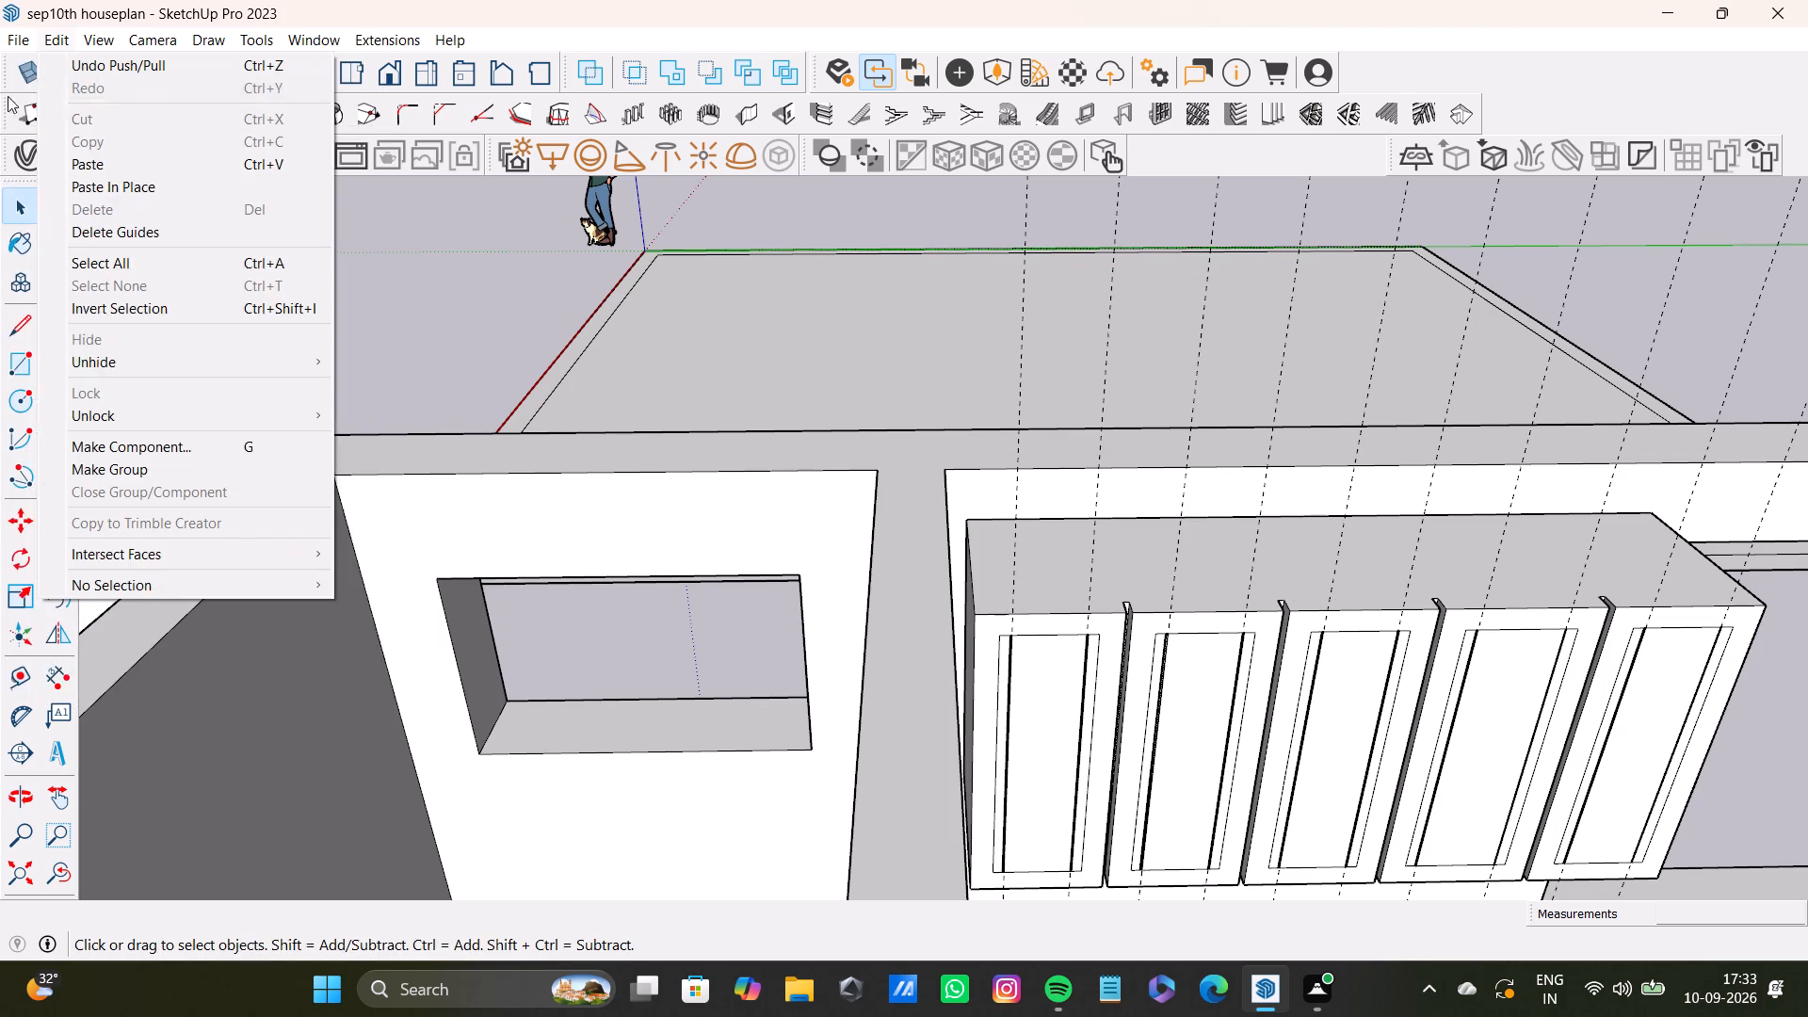
pyautogui.click(101, 234)
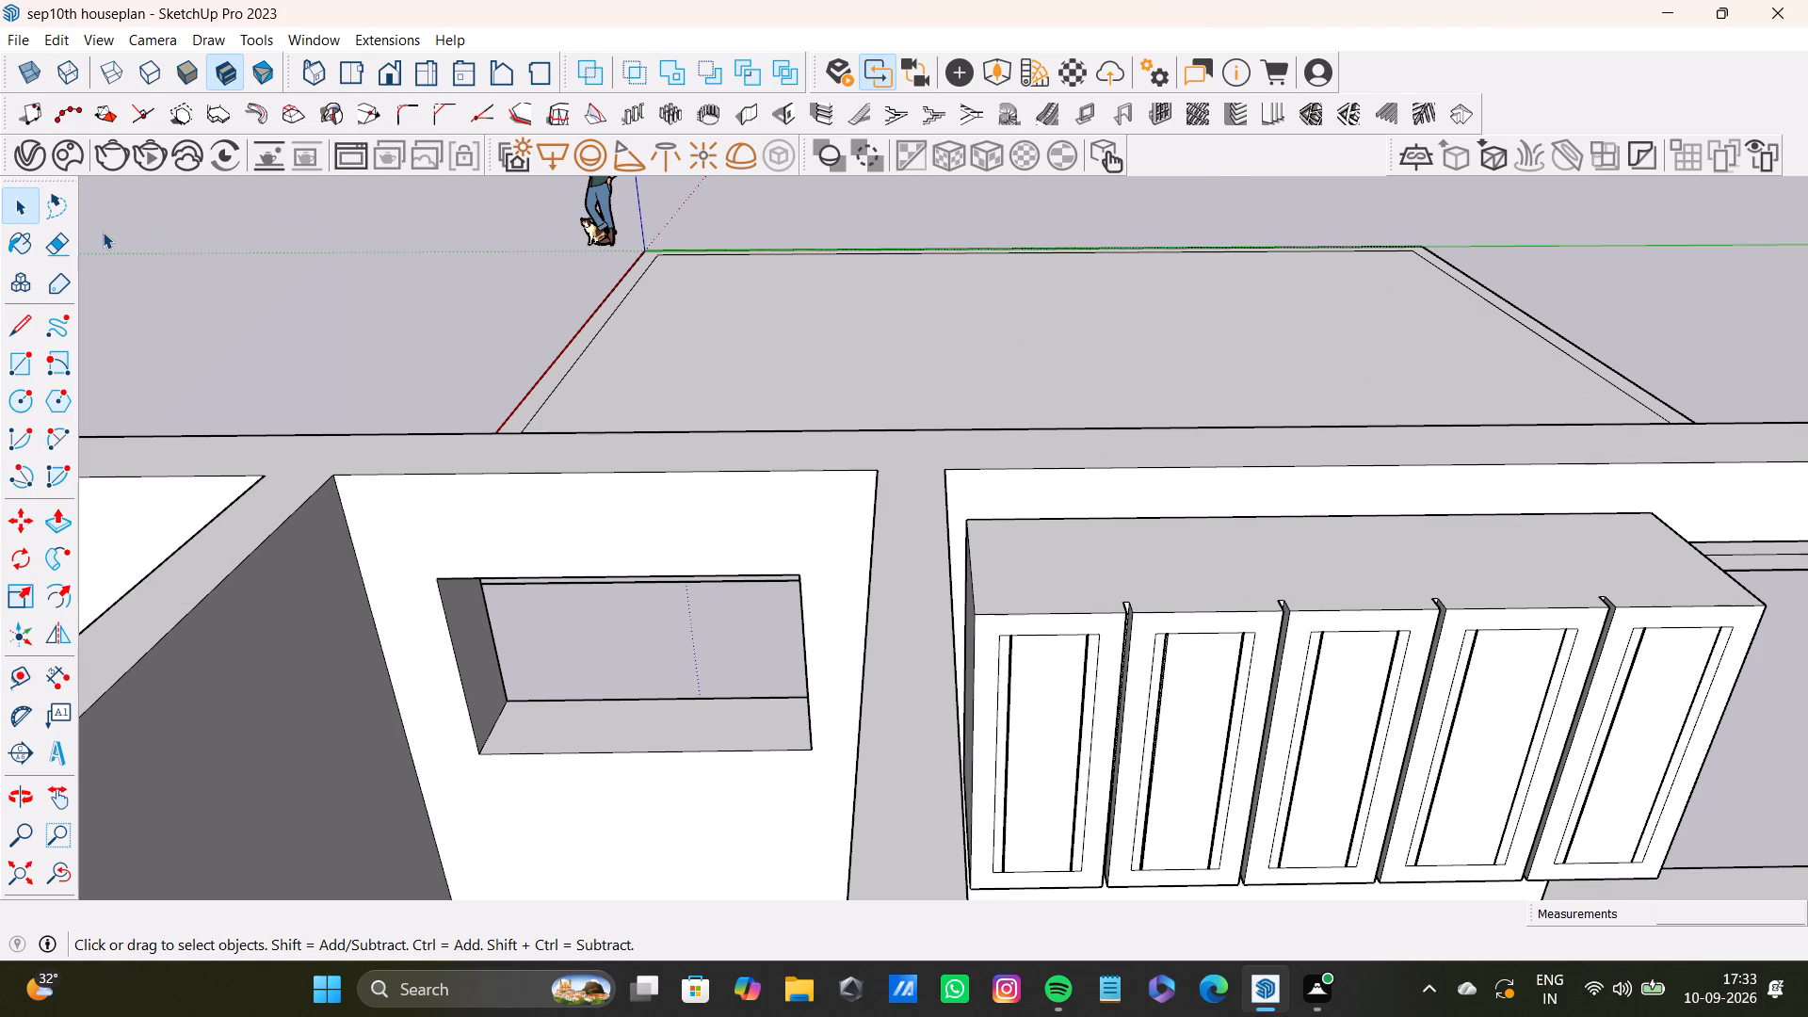
# Inspect the overhead cabinet's door panels and compare the depths of their vertical grooves.
pyautogui.scroll(-3, 253, 307)
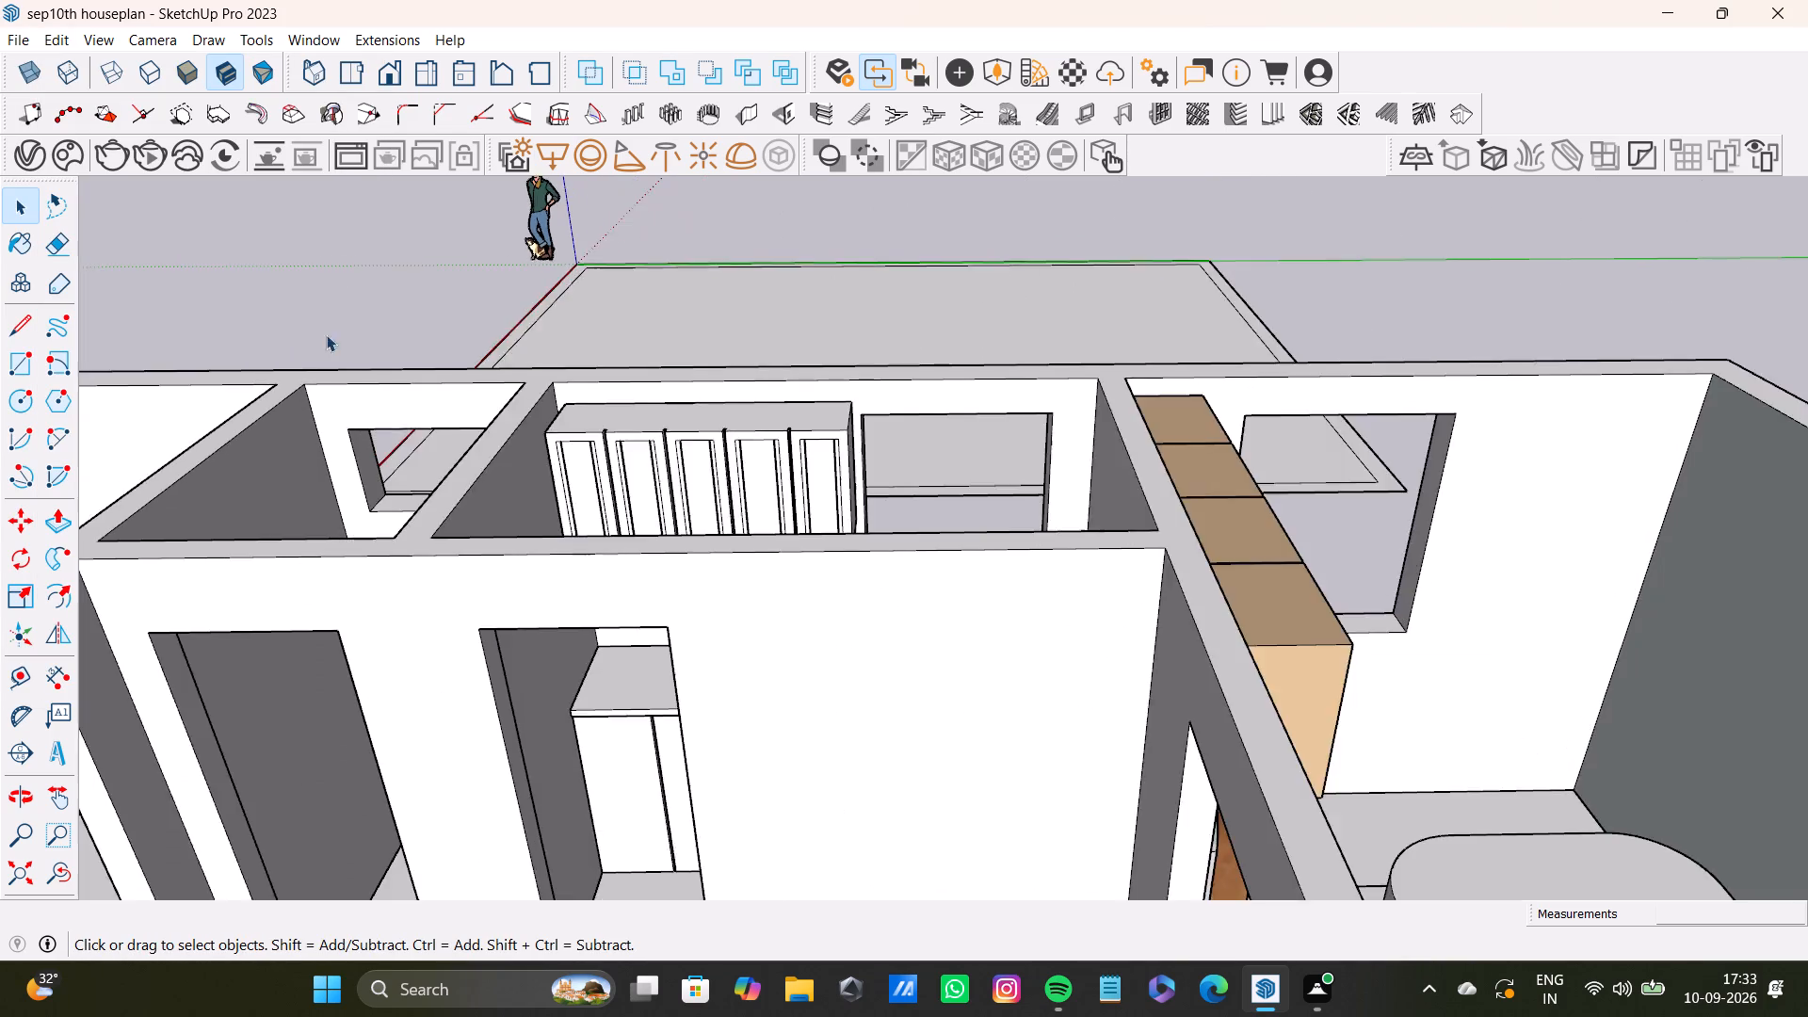
pyautogui.scroll(-5, 326, 334)
pyautogui.press('space')
pyautogui.scroll(9, 657, 442)
pyautogui.scroll(-4, 553, 395)
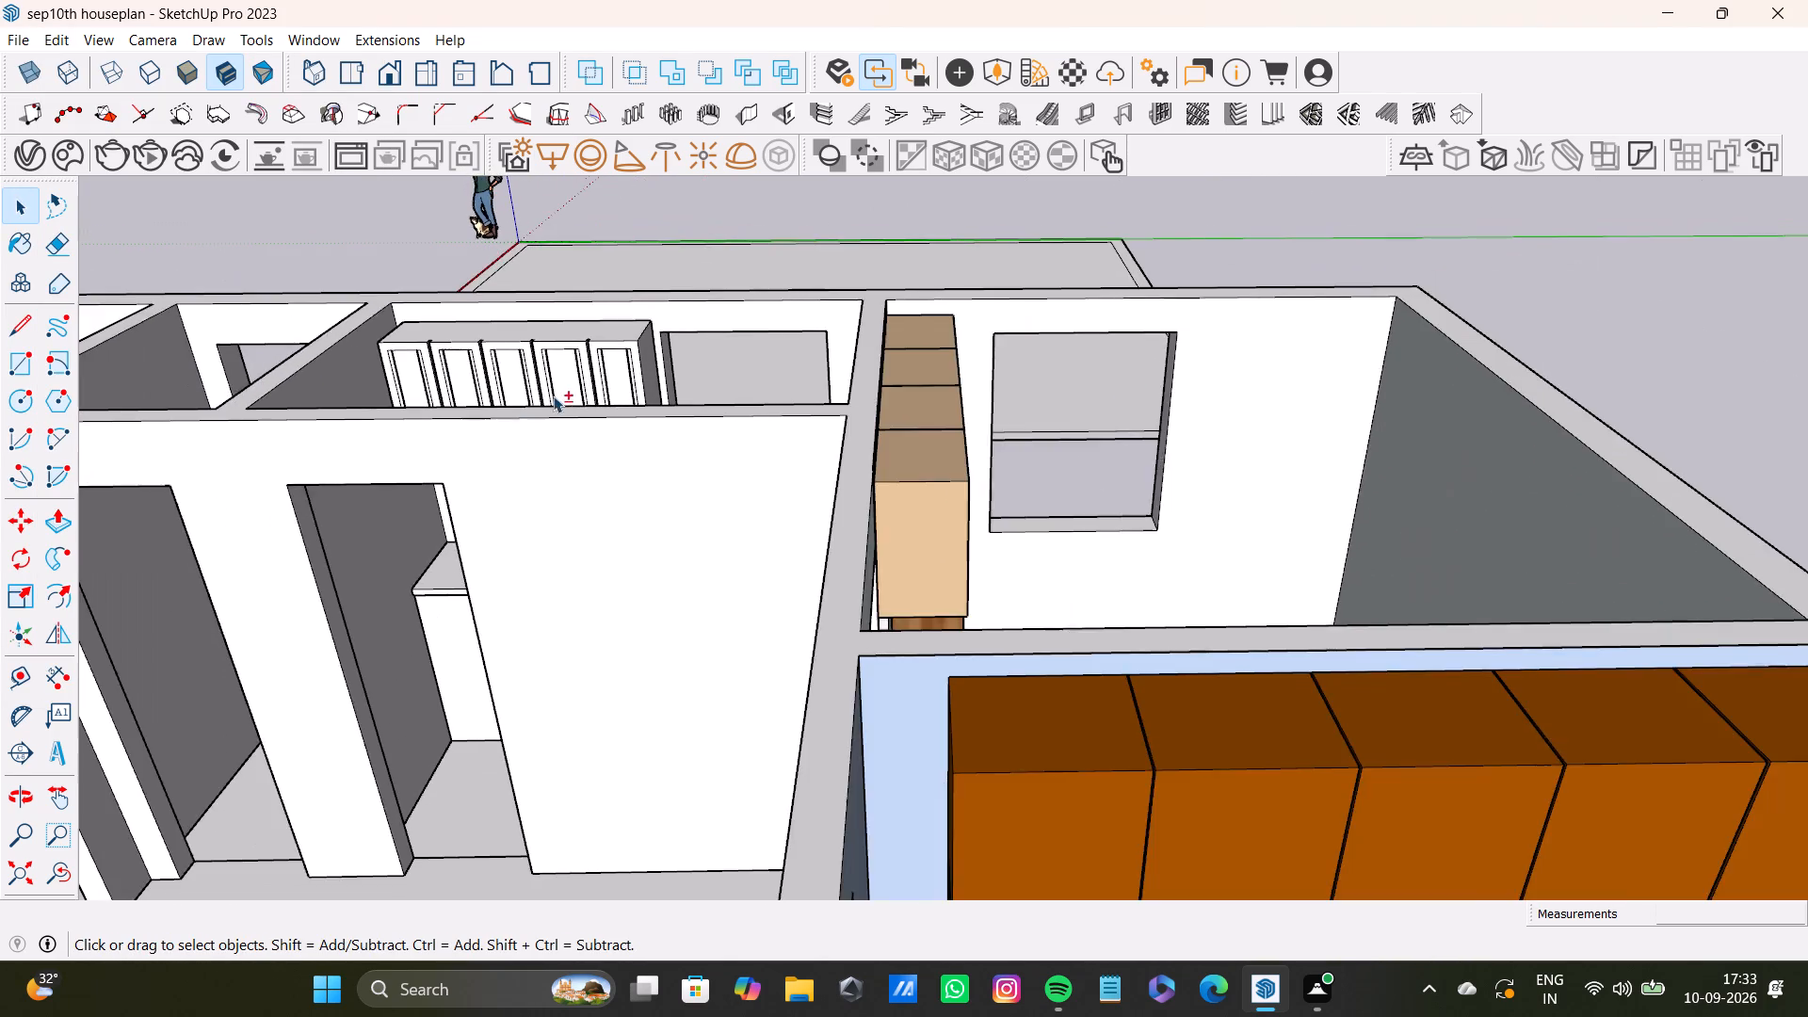
pyautogui.keyDown('shift'); pyautogui.moveTo(553, 395); pyautogui.dragTo(591, 470, button='middle'); pyautogui.keyUp('shift')
pyautogui.scroll(7, 485, 454)
pyautogui.moveTo(487, 461); pyautogui.dragTo(544, 557, button='middle')
pyautogui.scroll(12, 422, 524)
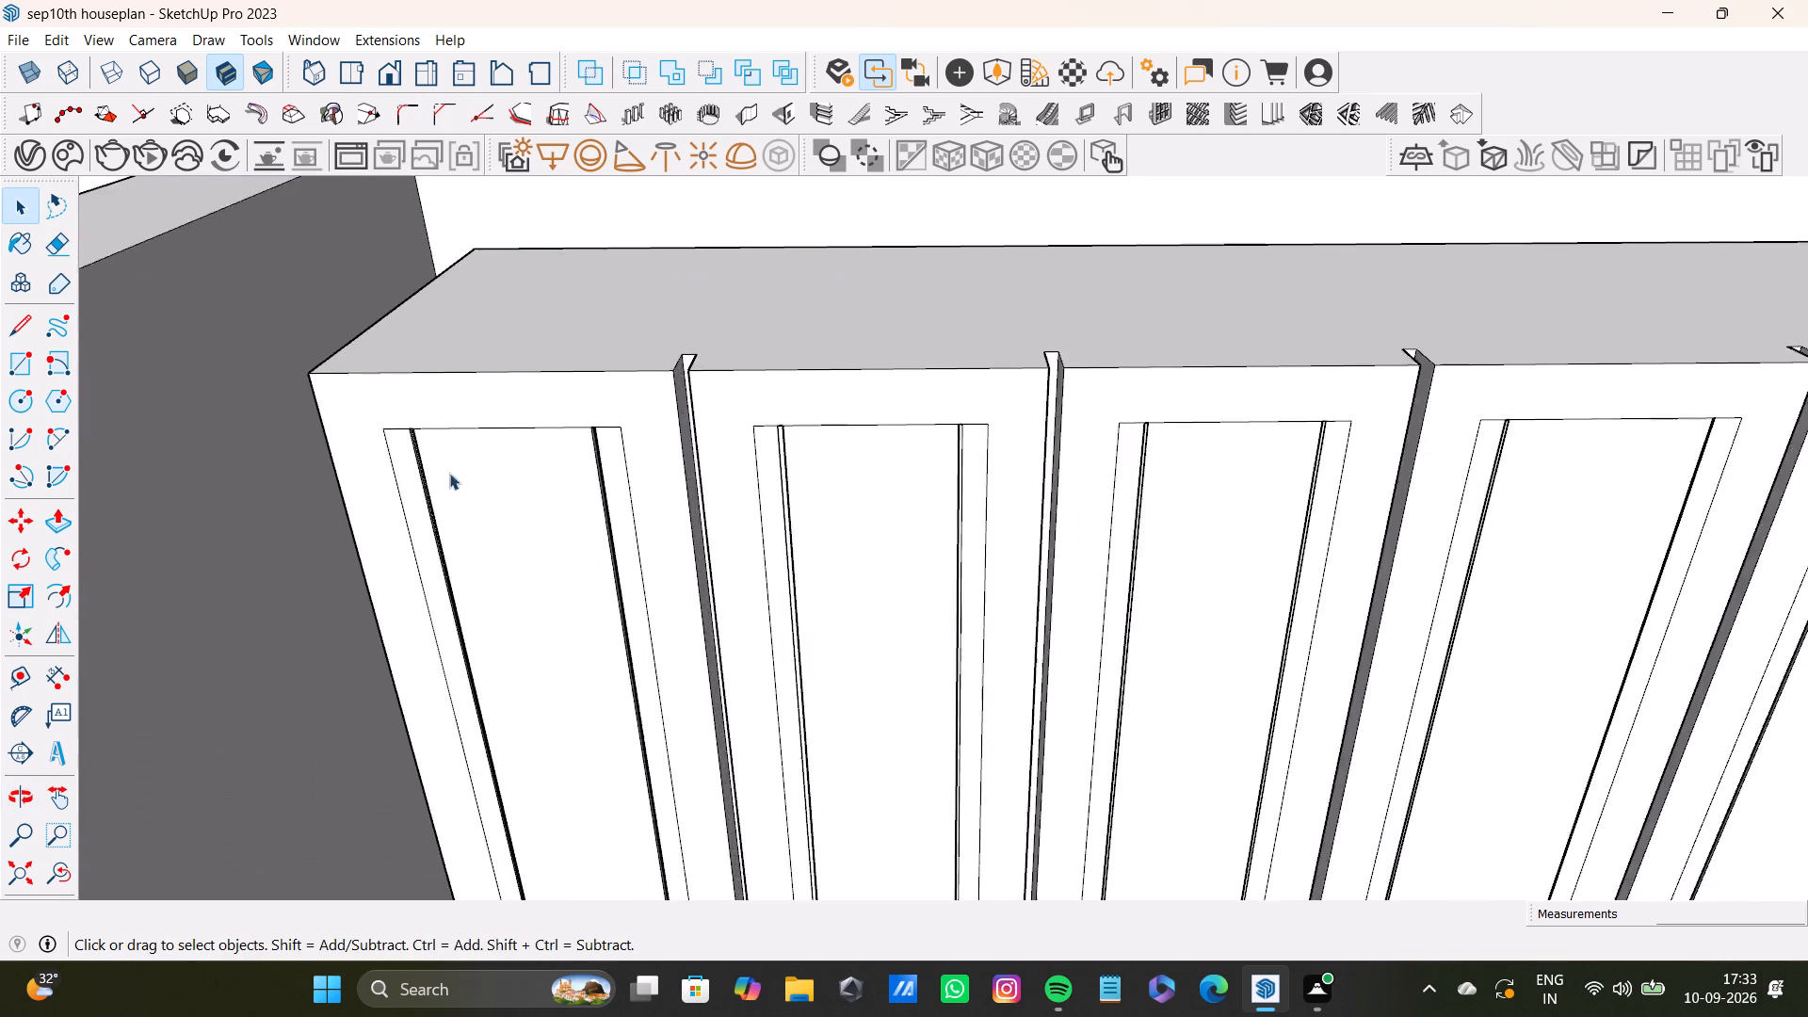
pyautogui.scroll(9, 449, 473)
pyautogui.scroll(-4, 707, 488)
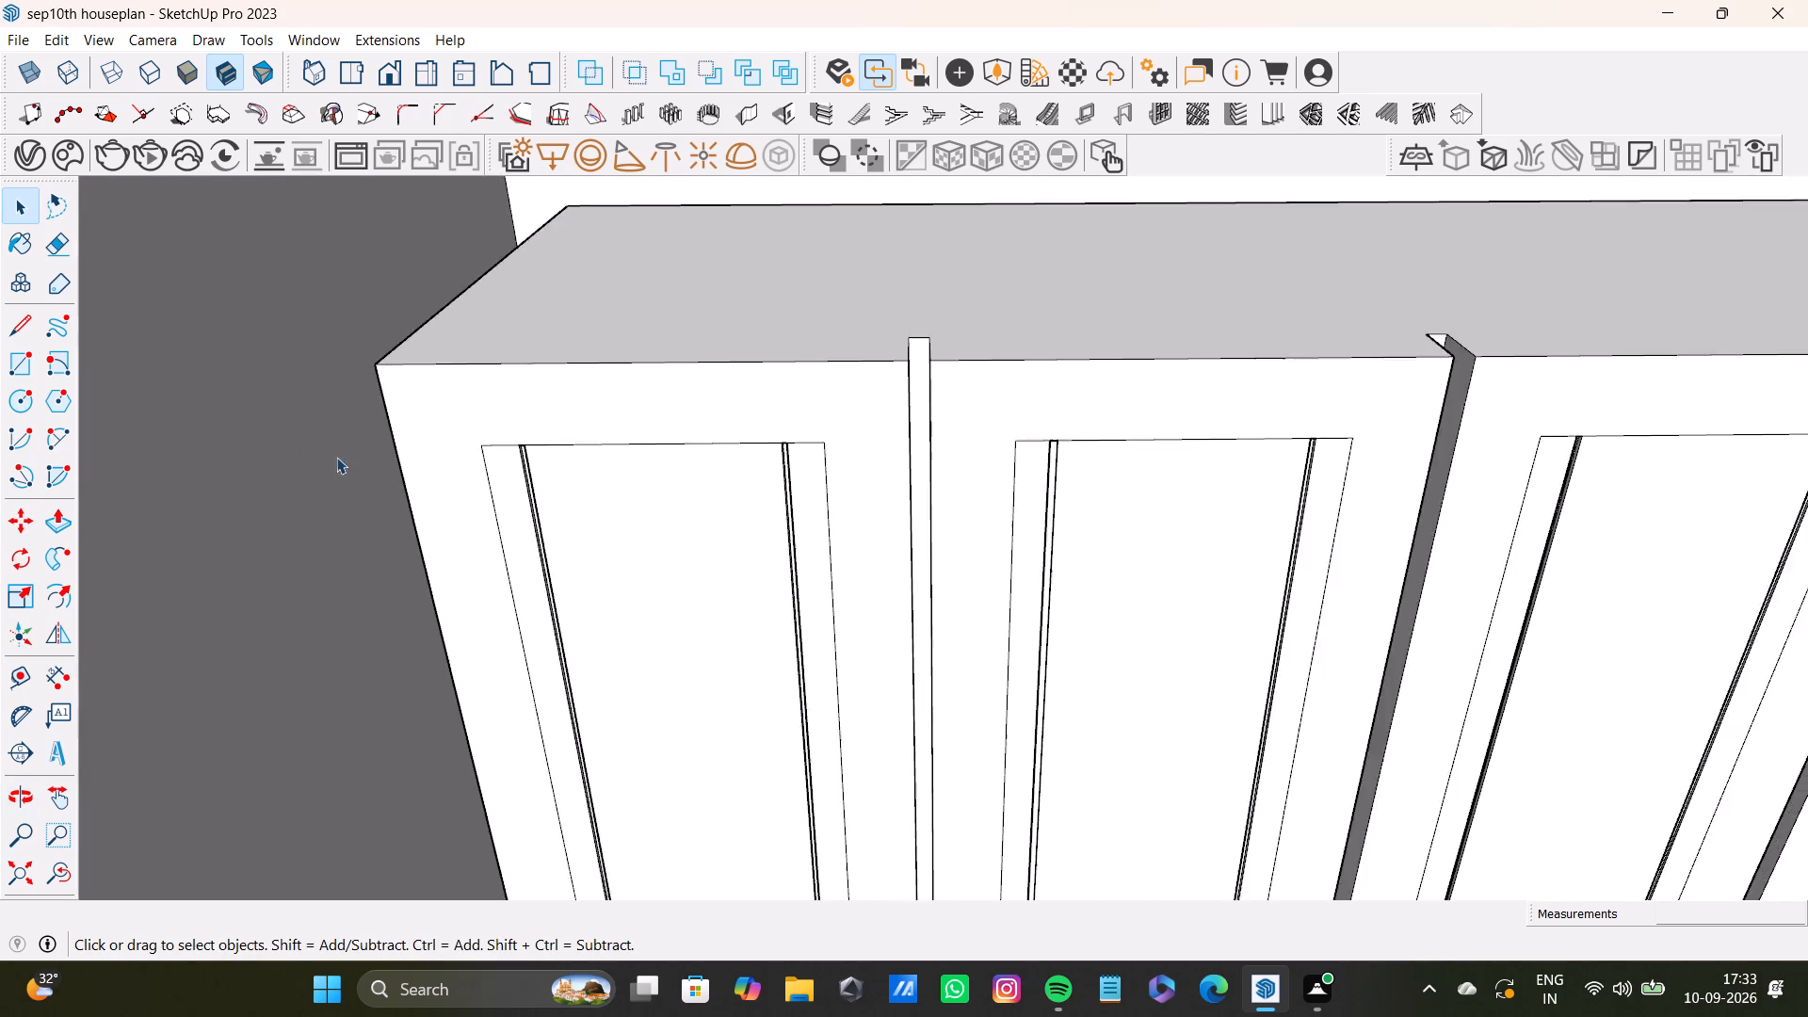
pyautogui.scroll(-3, 336, 457)
pyautogui.scroll(4, 705, 548)
pyautogui.scroll(-4, 825, 570)
pyautogui.keyDown('shift'); pyautogui.moveTo(809, 597); pyautogui.dragTo(593, 647, button='middle'); pyautogui.keyUp('shift')
pyautogui.scroll(-6, 584, 649)
pyautogui.scroll(4, 742, 603)
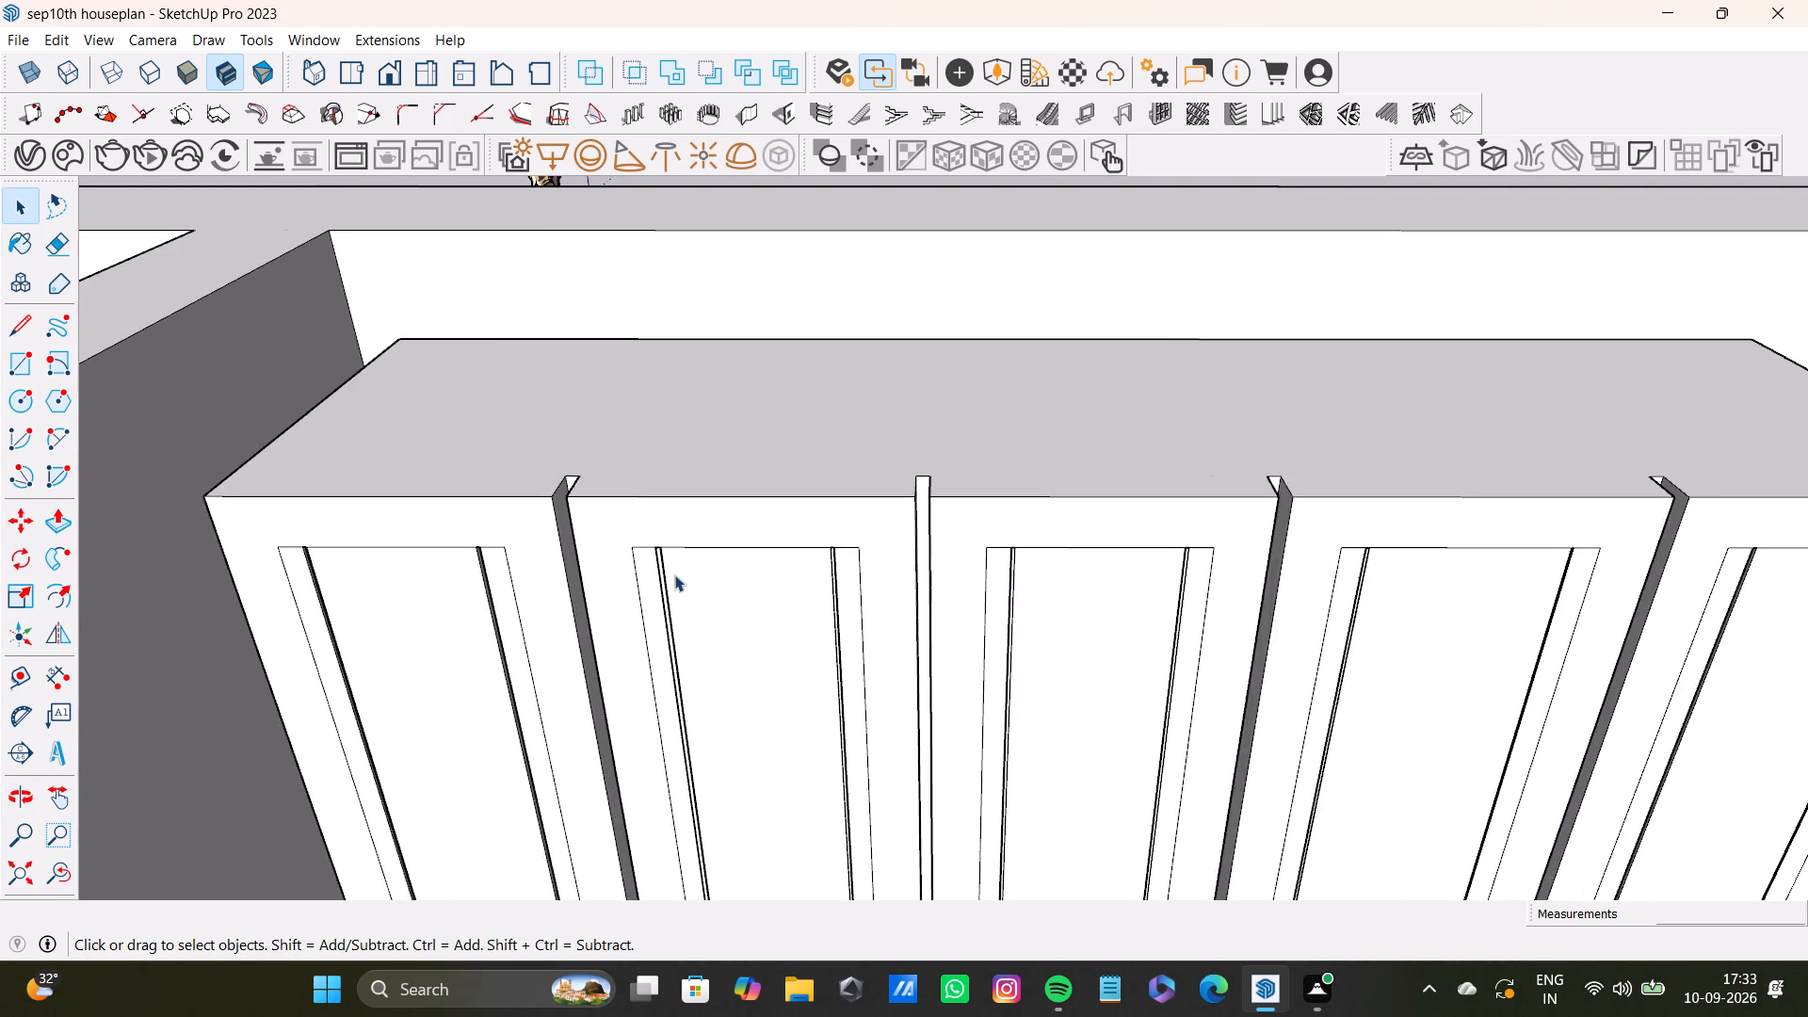
# Push the recessed face of the second overhead door's left groove inward about 1/16".
pyautogui.keyDown('shift'); pyautogui.moveTo(675, 574); pyautogui.dragTo(497, 587, button='middle'); pyautogui.keyUp('shift')
pyautogui.scroll(7, 243, 575)
pyautogui.keyDown('shift'); pyautogui.moveTo(290, 620); pyautogui.dragTo(533, 516, button='middle'); pyautogui.keyUp('shift')
pyautogui.scroll(3, 541, 489)
pyautogui.keyDown('shift'); pyautogui.moveTo(857, 471); pyautogui.dragTo(630, 631, button='middle'); pyautogui.keyUp('shift')
pyautogui.scroll(2, 974, 606)
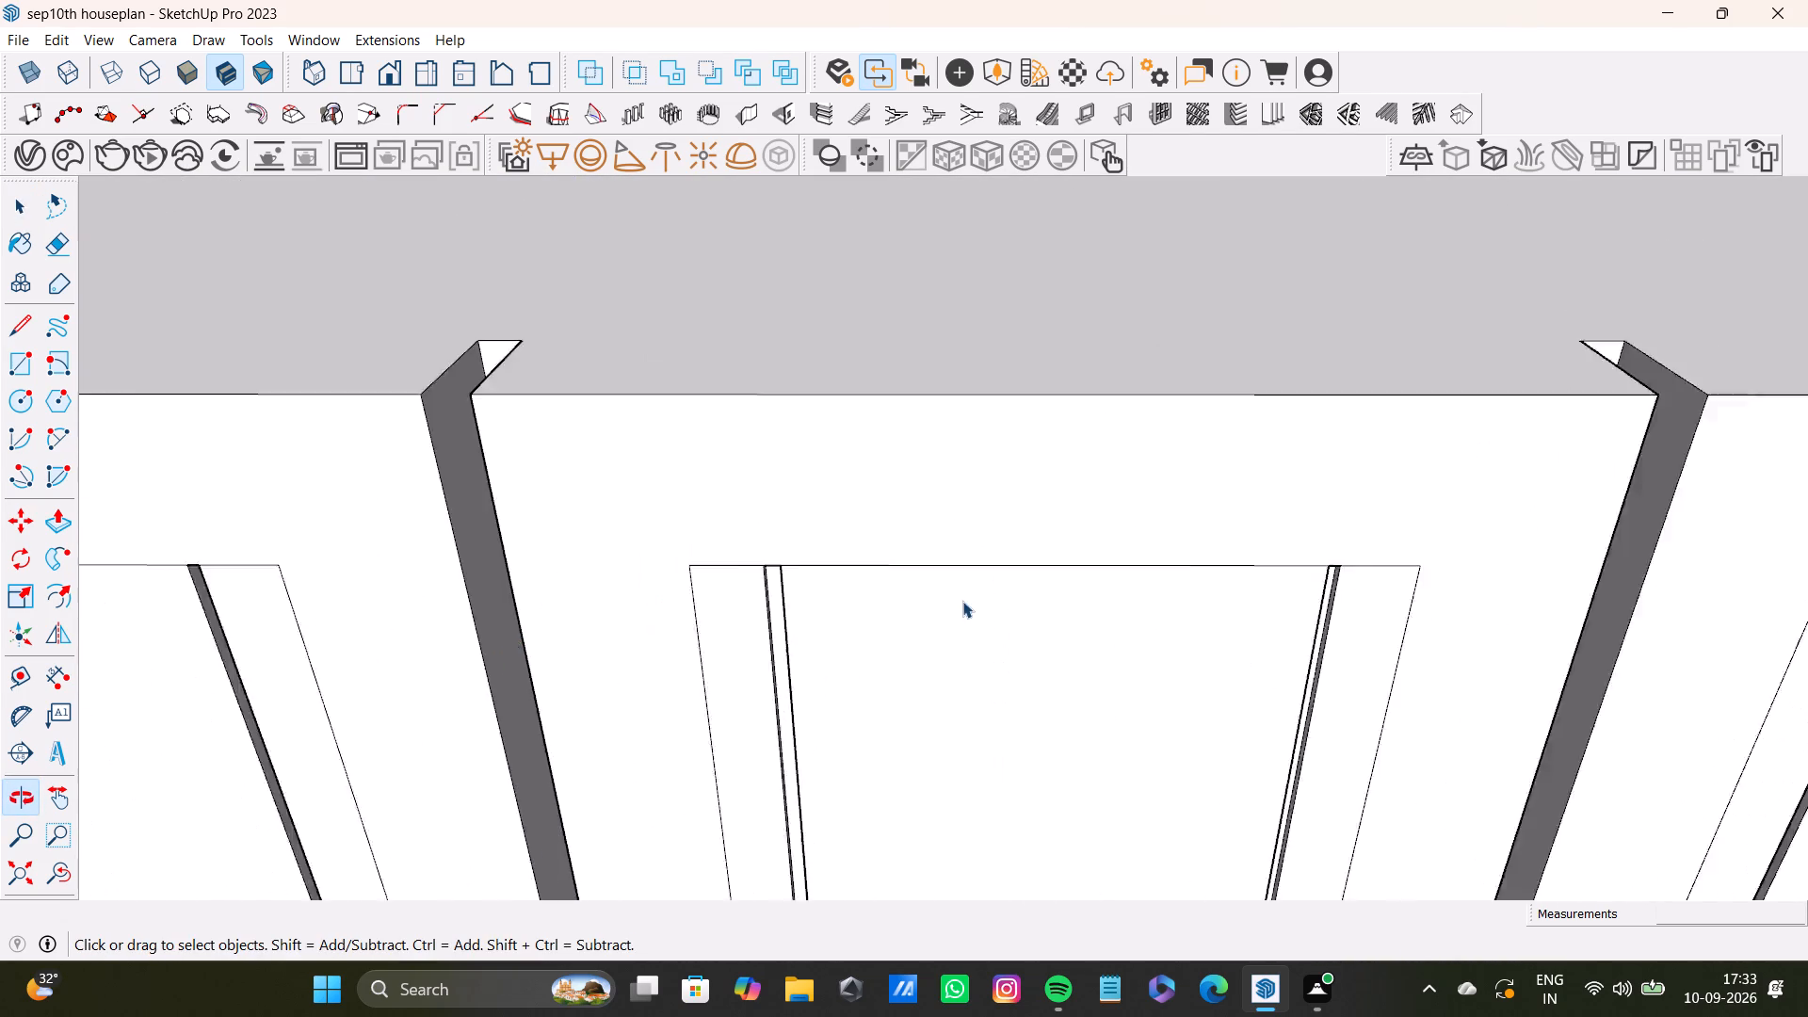
pyautogui.scroll(9, 962, 601)
pyautogui.click(769, 583)
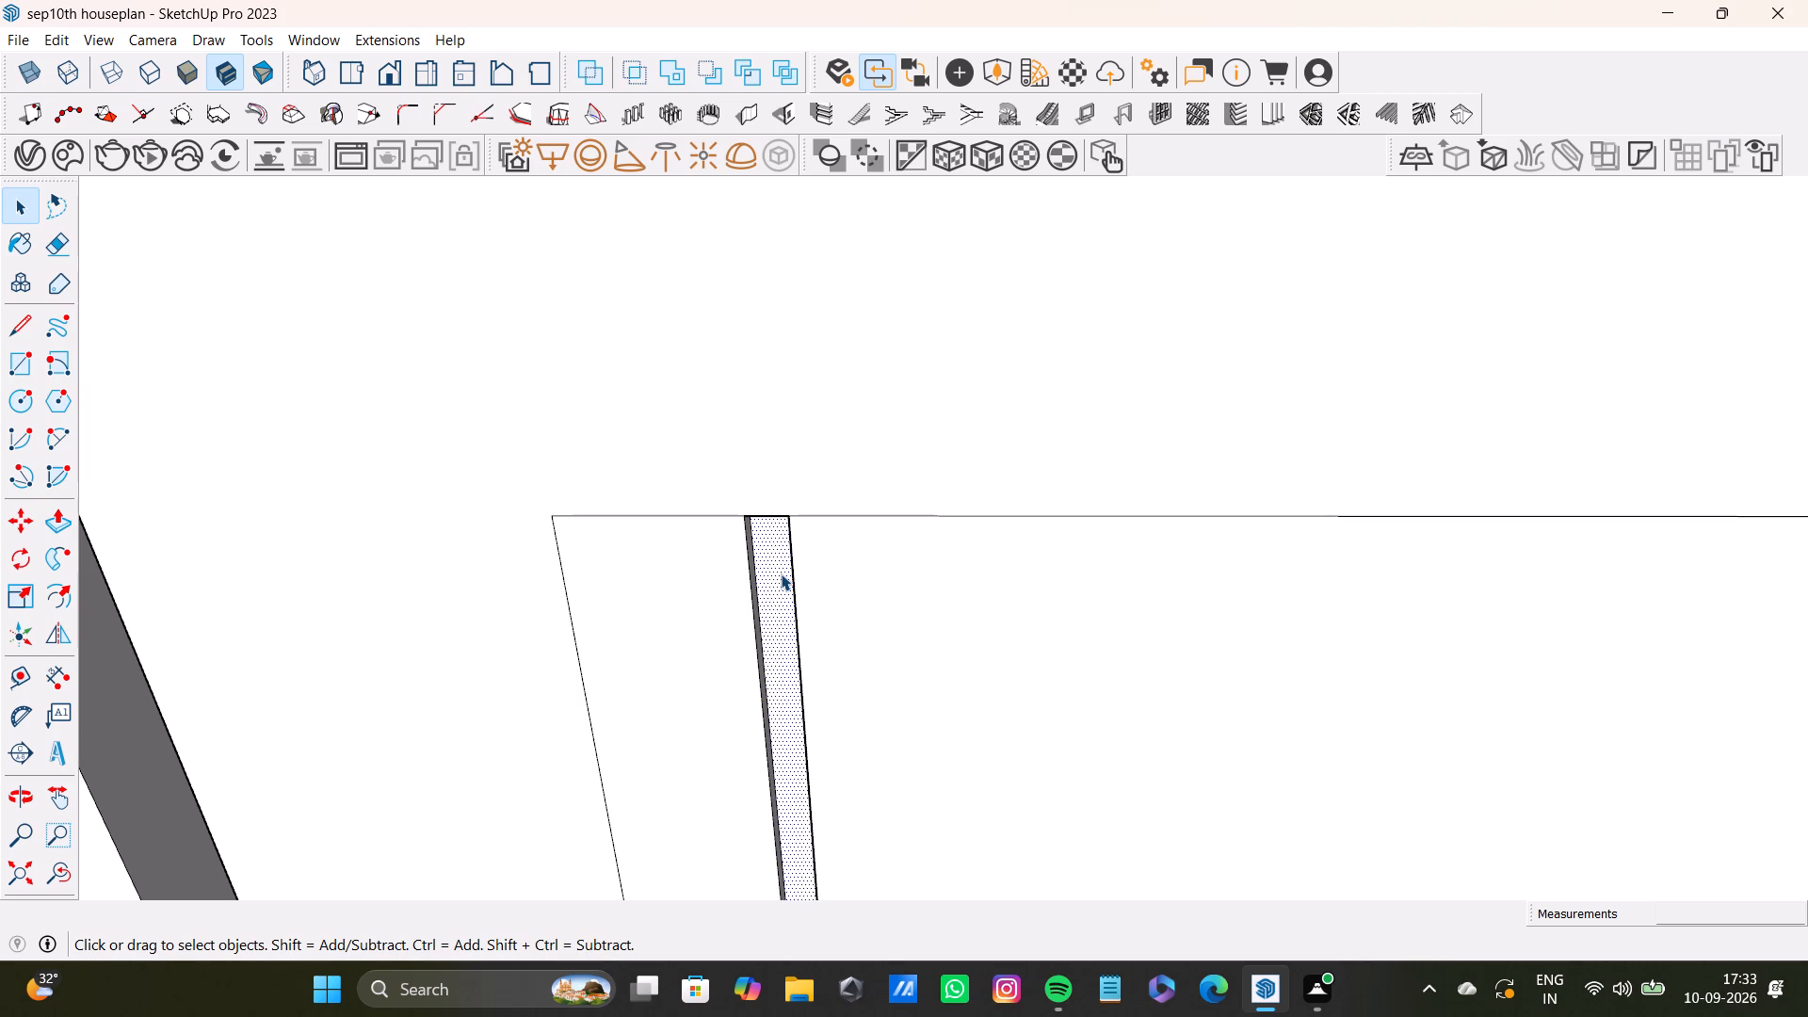
pyautogui.press('p')
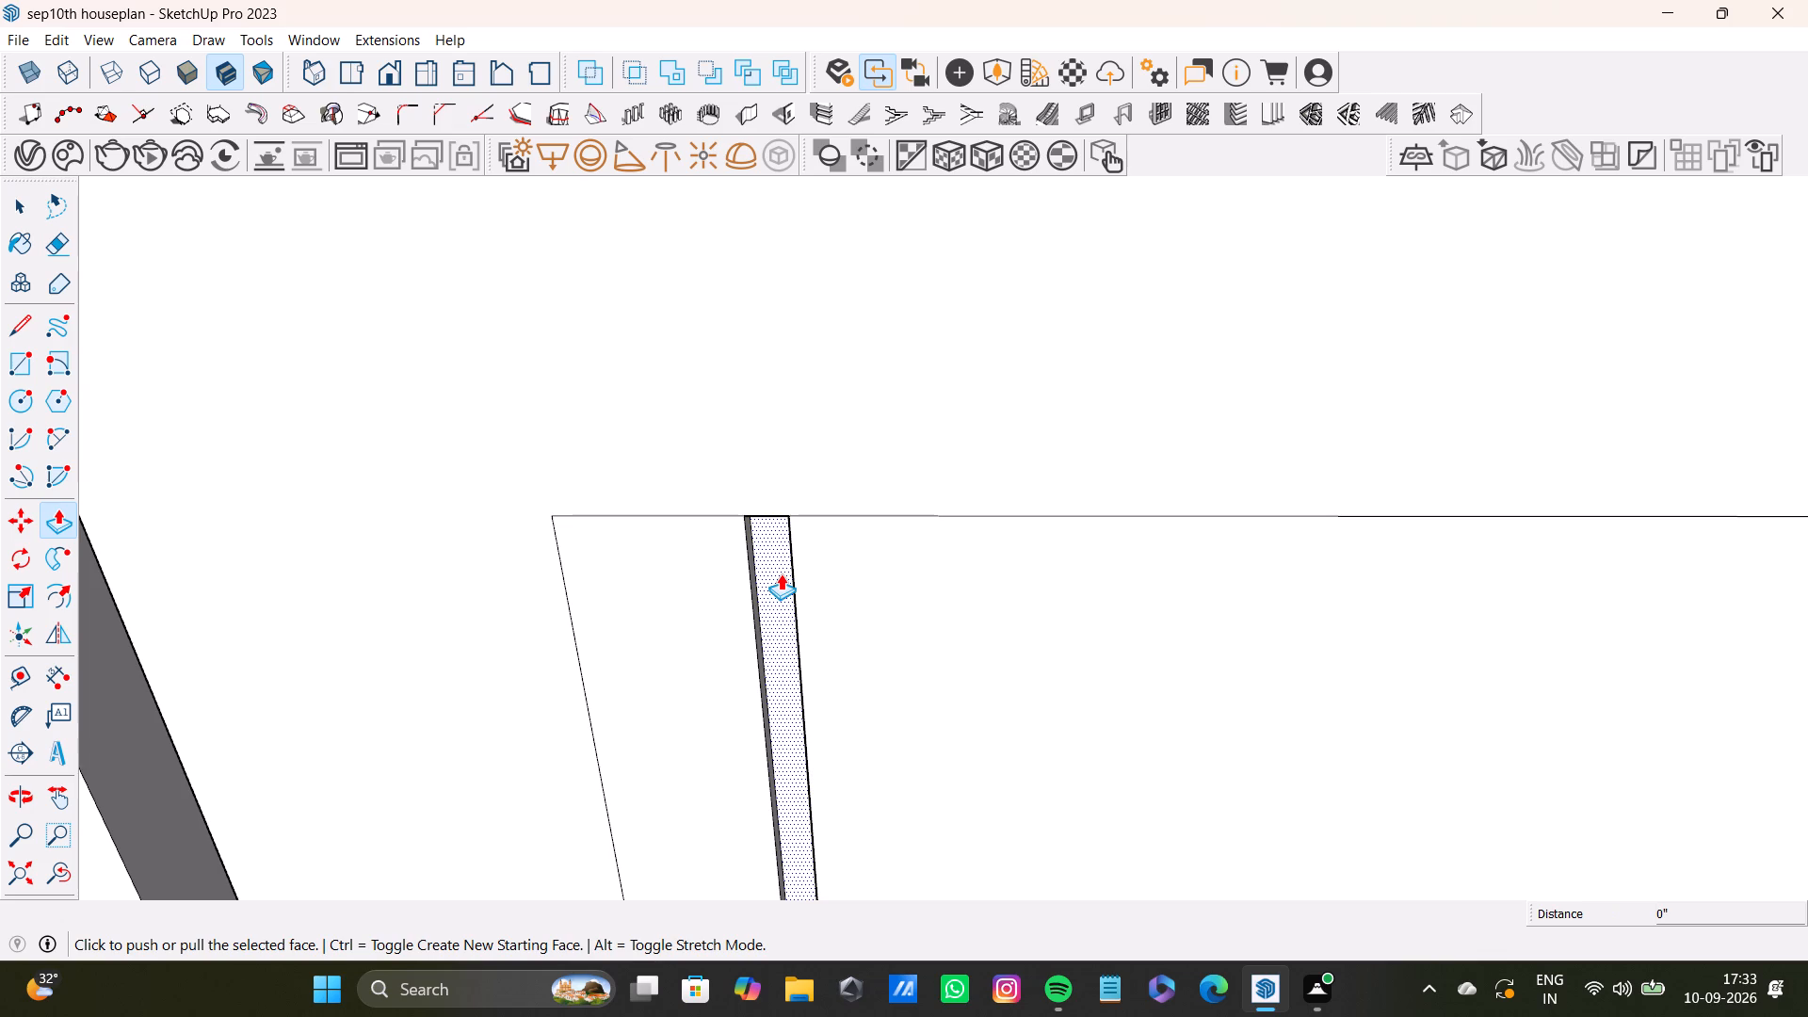
pyautogui.moveTo(781, 573); pyautogui.dragTo(781, 565)
pyautogui.scroll(-8, 785, 589)
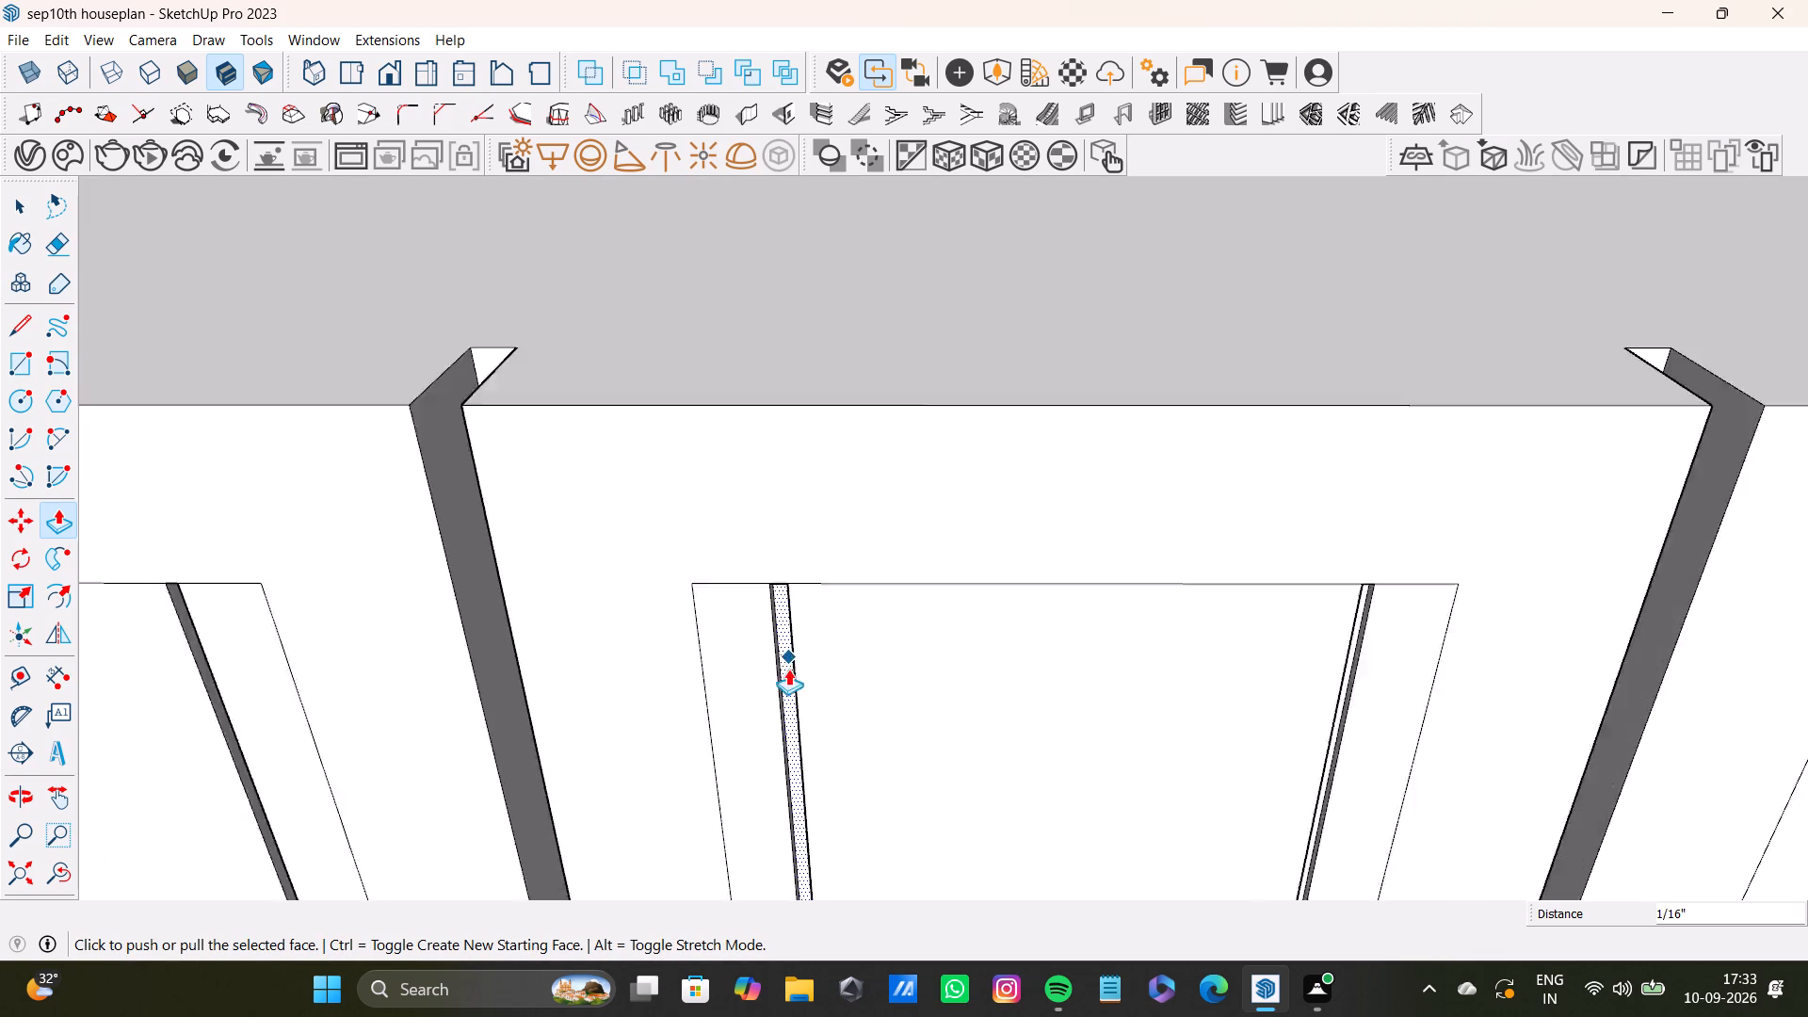
# Push the recessed face of the second overhead door's right groove slightly deeper.
pyautogui.scroll(-5, 788, 669)
pyautogui.scroll(7, 1212, 719)
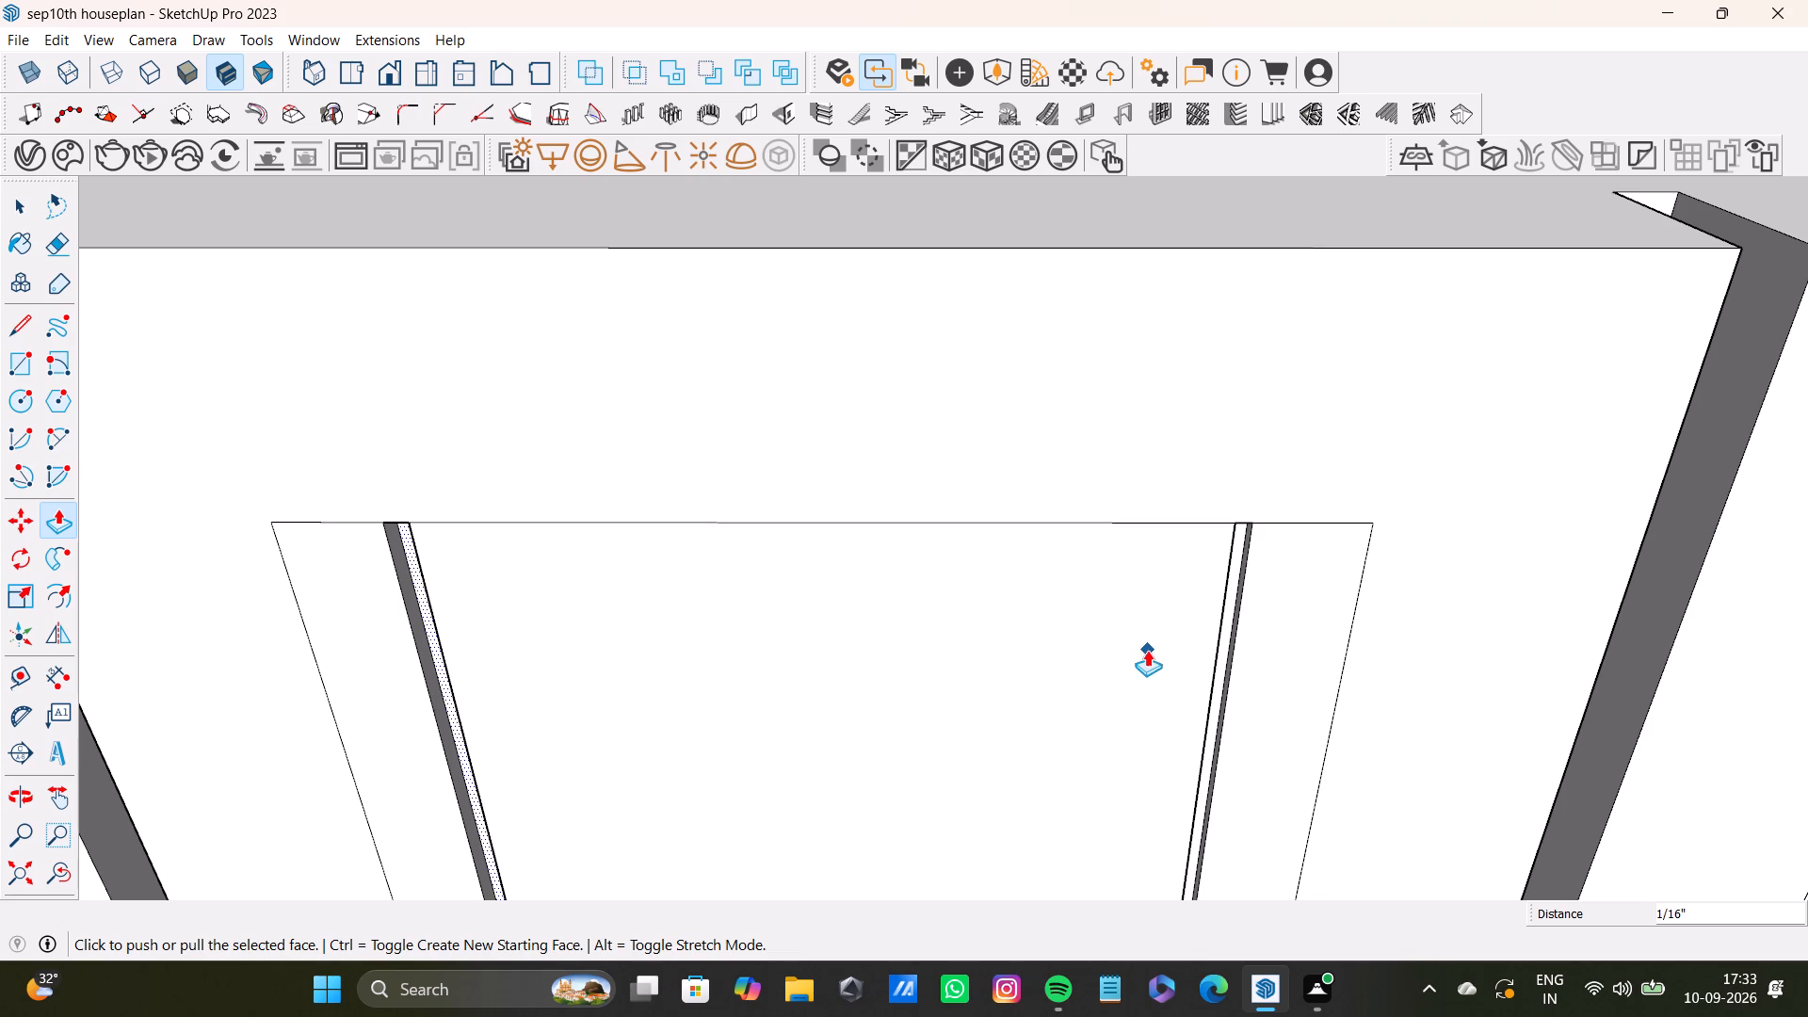
pyautogui.scroll(4, 1312, 679)
pyautogui.scroll(3, 1158, 525)
pyautogui.scroll(-8, 1158, 525)
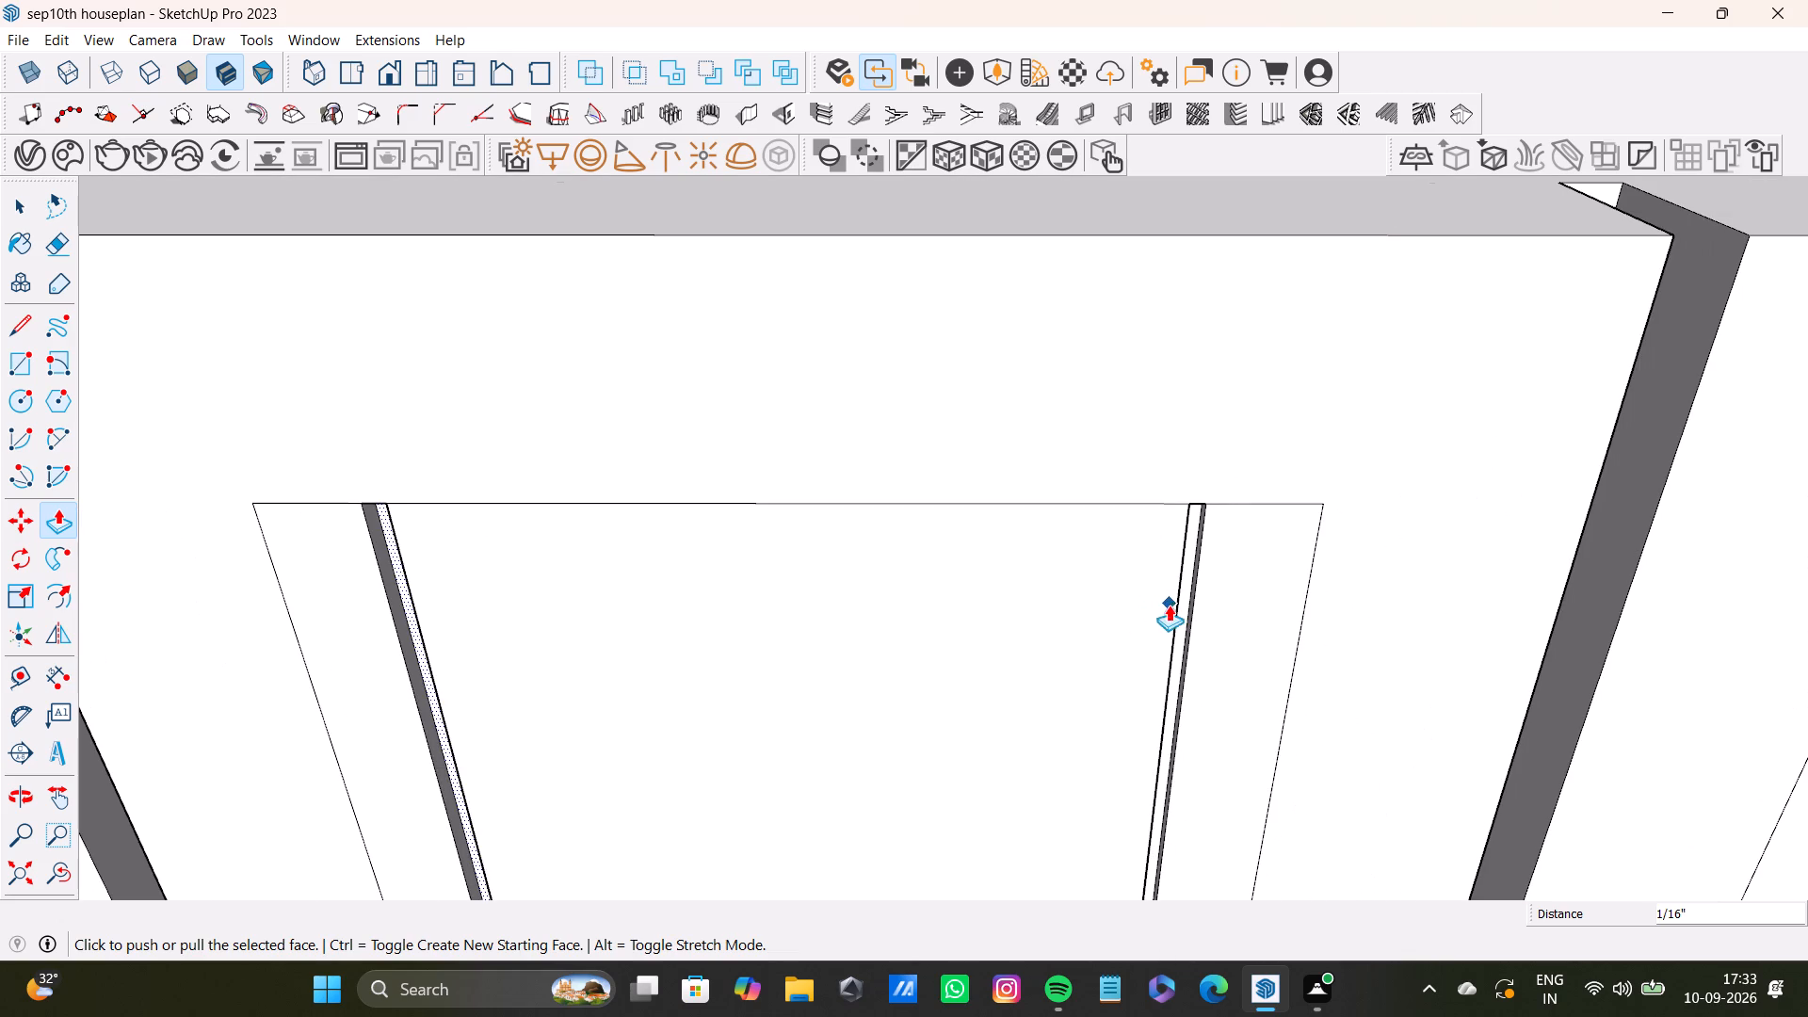
pyautogui.press('space')
pyautogui.click(1194, 579)
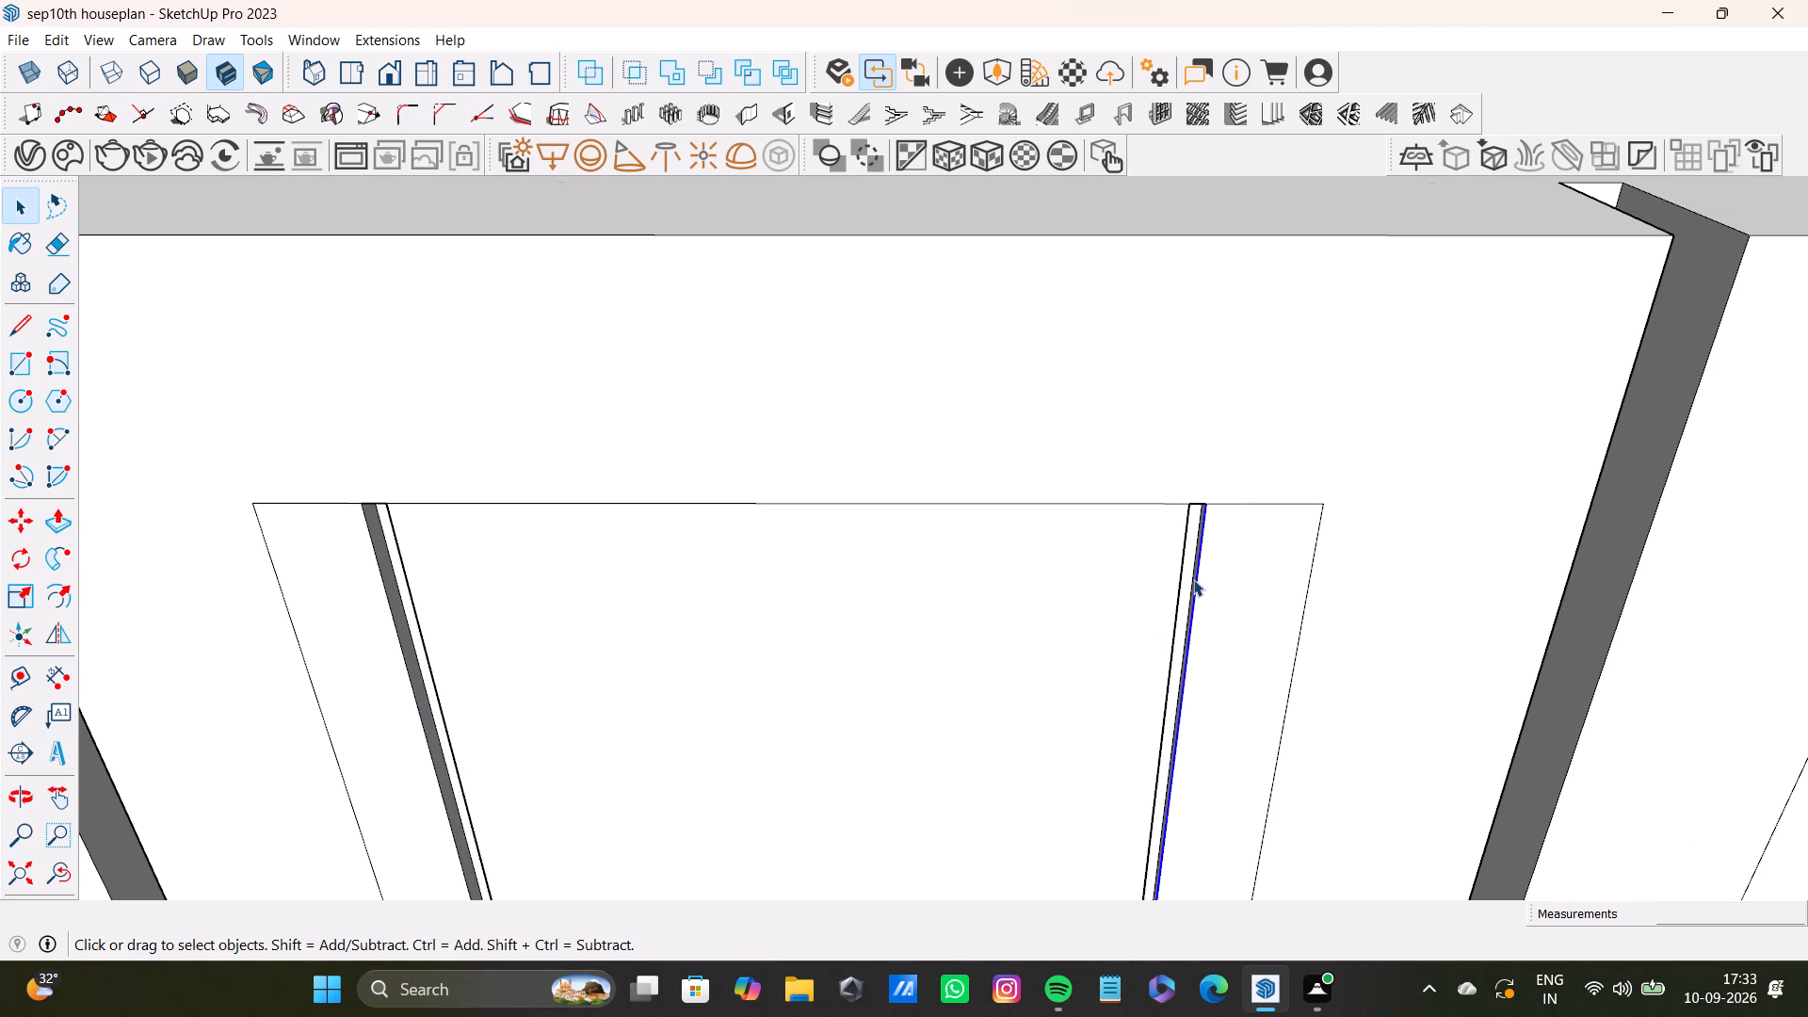
pyautogui.click(1193, 579)
pyautogui.click(1184, 584)
pyautogui.click(1185, 595)
pyautogui.scroll(6, 1185, 596)
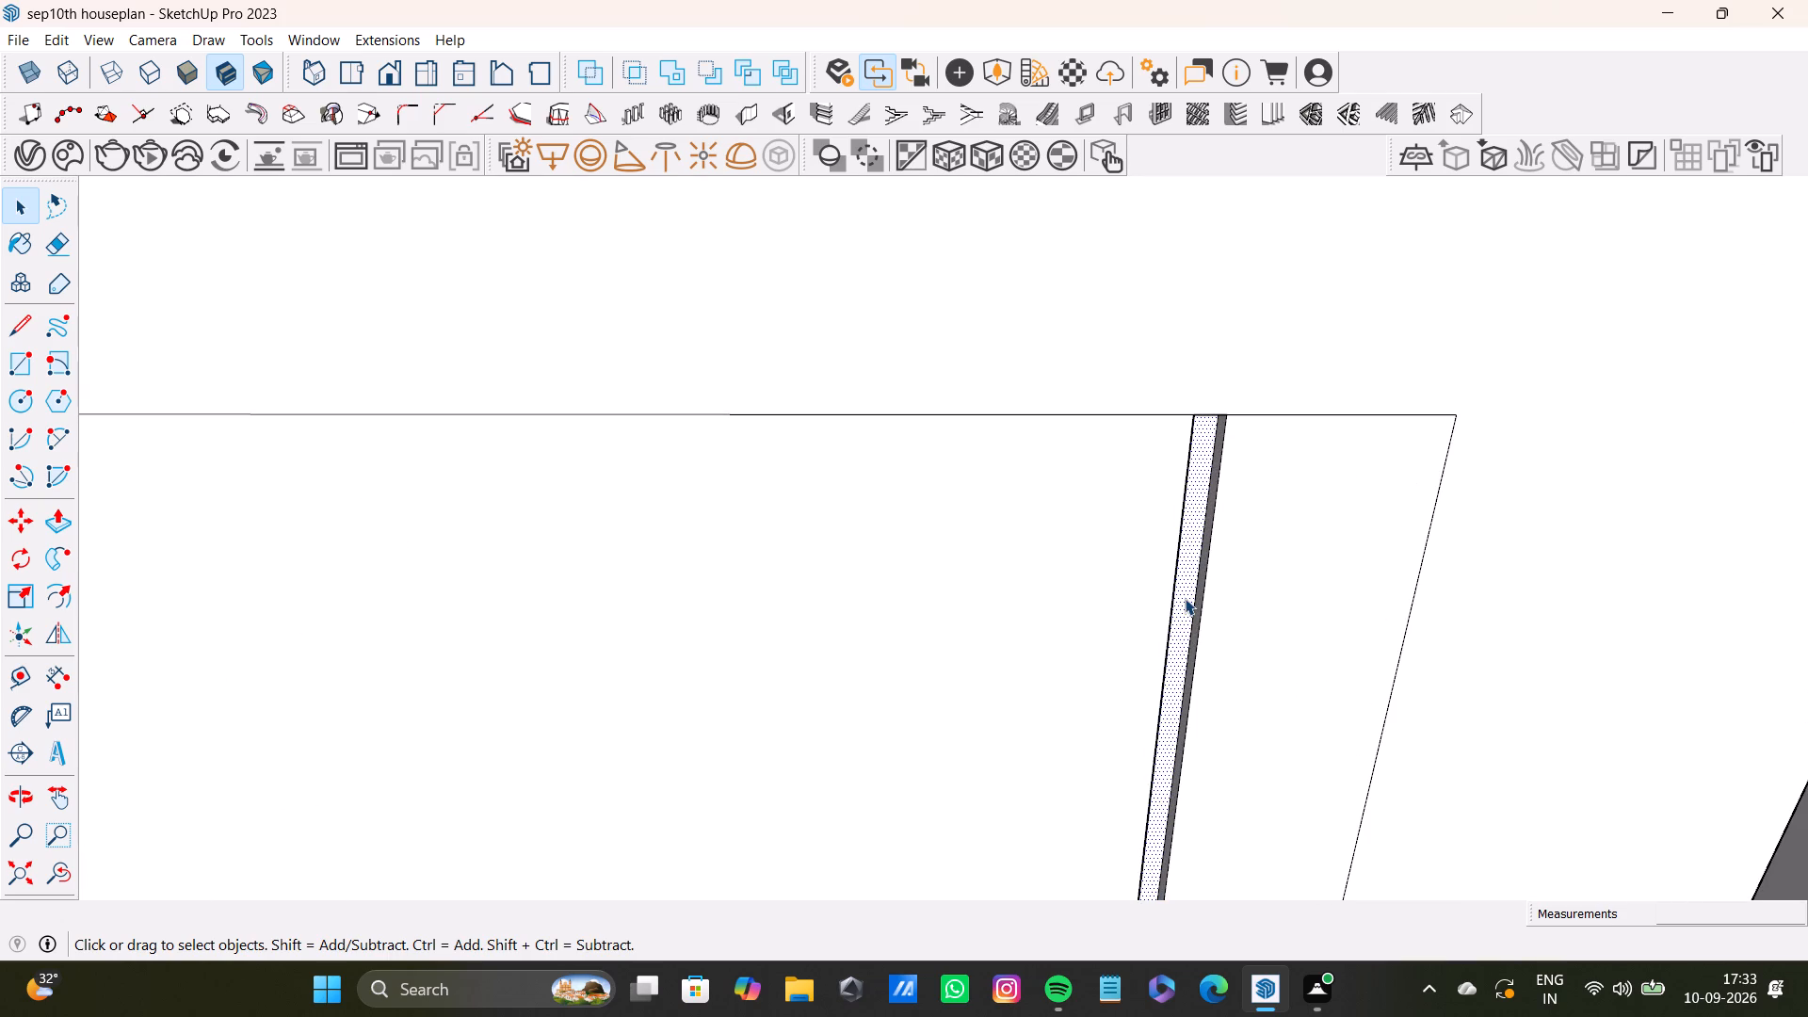
pyautogui.press('p')
pyautogui.moveTo(1185, 598); pyautogui.dragTo(1181, 588)
pyautogui.press('space')
# Push the recessed face of the third overhead door's left groove inward about 1/16".
pyautogui.scroll(-19, 1084, 634)
pyautogui.keyDown('shift'); pyautogui.moveTo(1107, 645); pyautogui.dragTo(892, 683, button='middle'); pyautogui.keyUp('shift')
pyautogui.scroll(5, 946, 659)
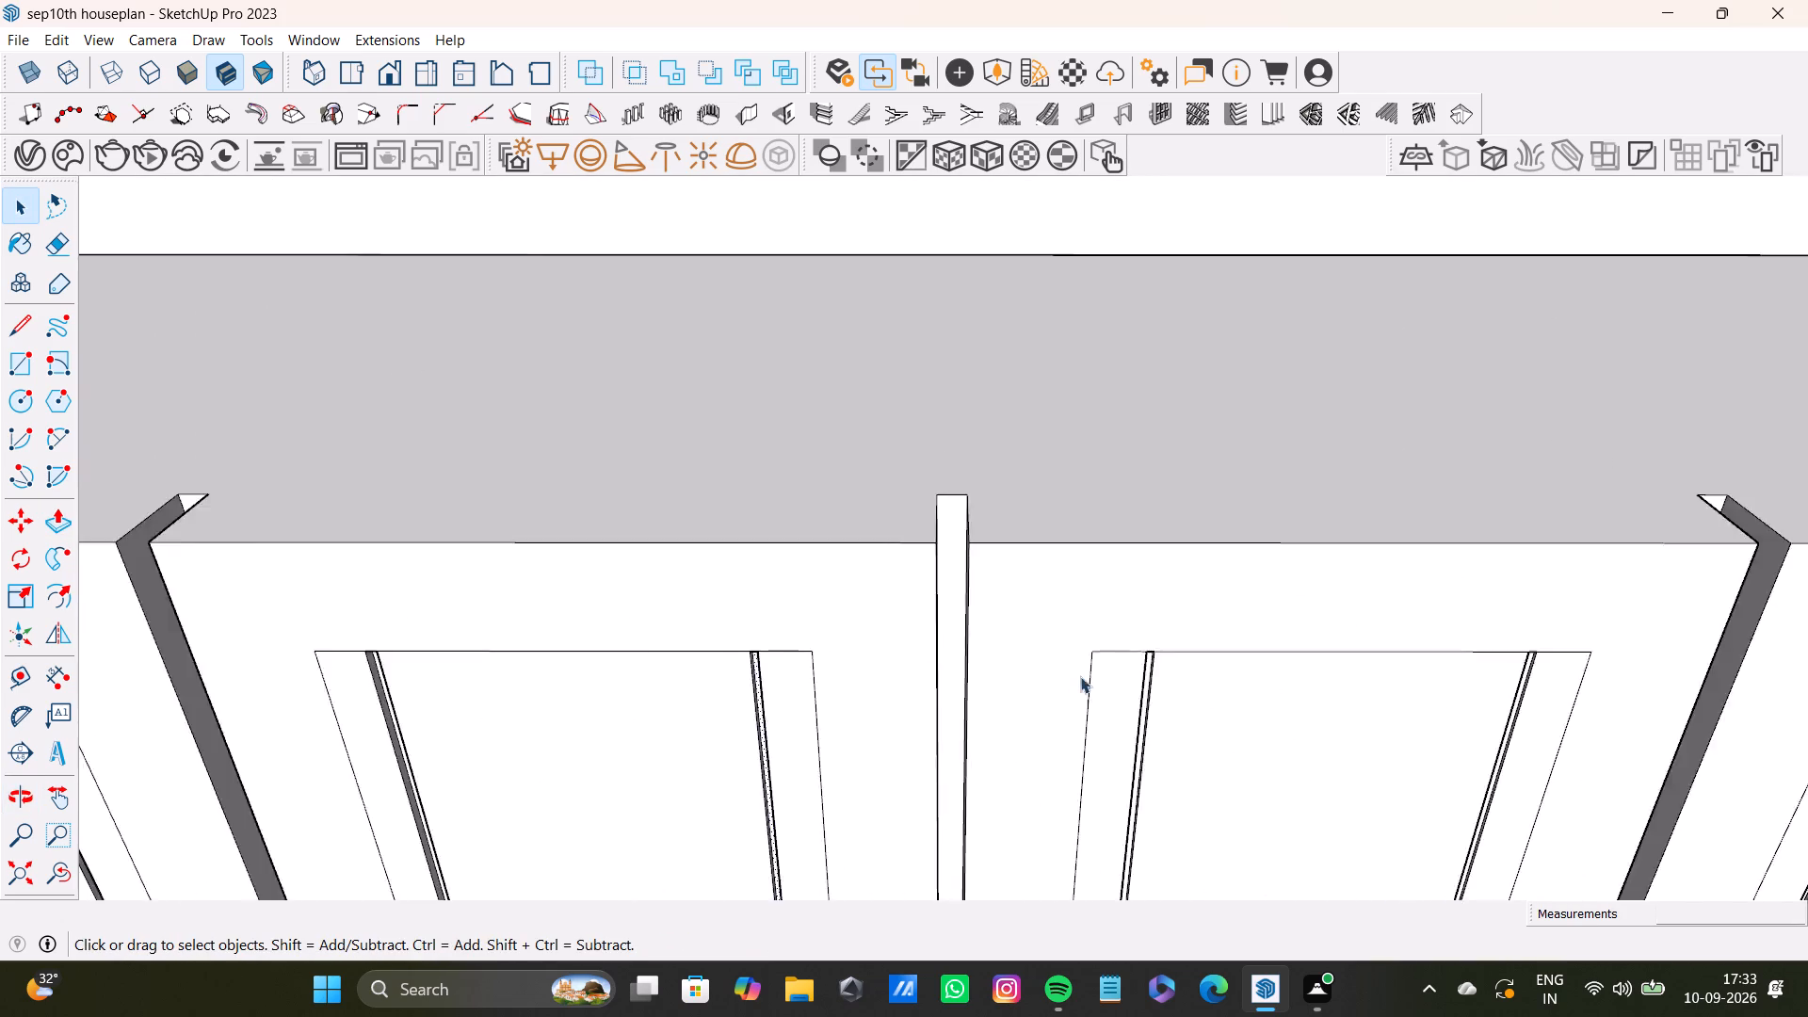
pyautogui.scroll(7, 1080, 676)
pyautogui.keyDown('shift'); pyautogui.moveTo(1156, 672); pyautogui.dragTo(970, 702, button='middle'); pyautogui.keyUp('shift')
pyautogui.keyDown('shift'); pyautogui.scroll(9, 970, 702); pyautogui.keyUp('shift')
pyautogui.press('space')
pyautogui.click(1057, 673)
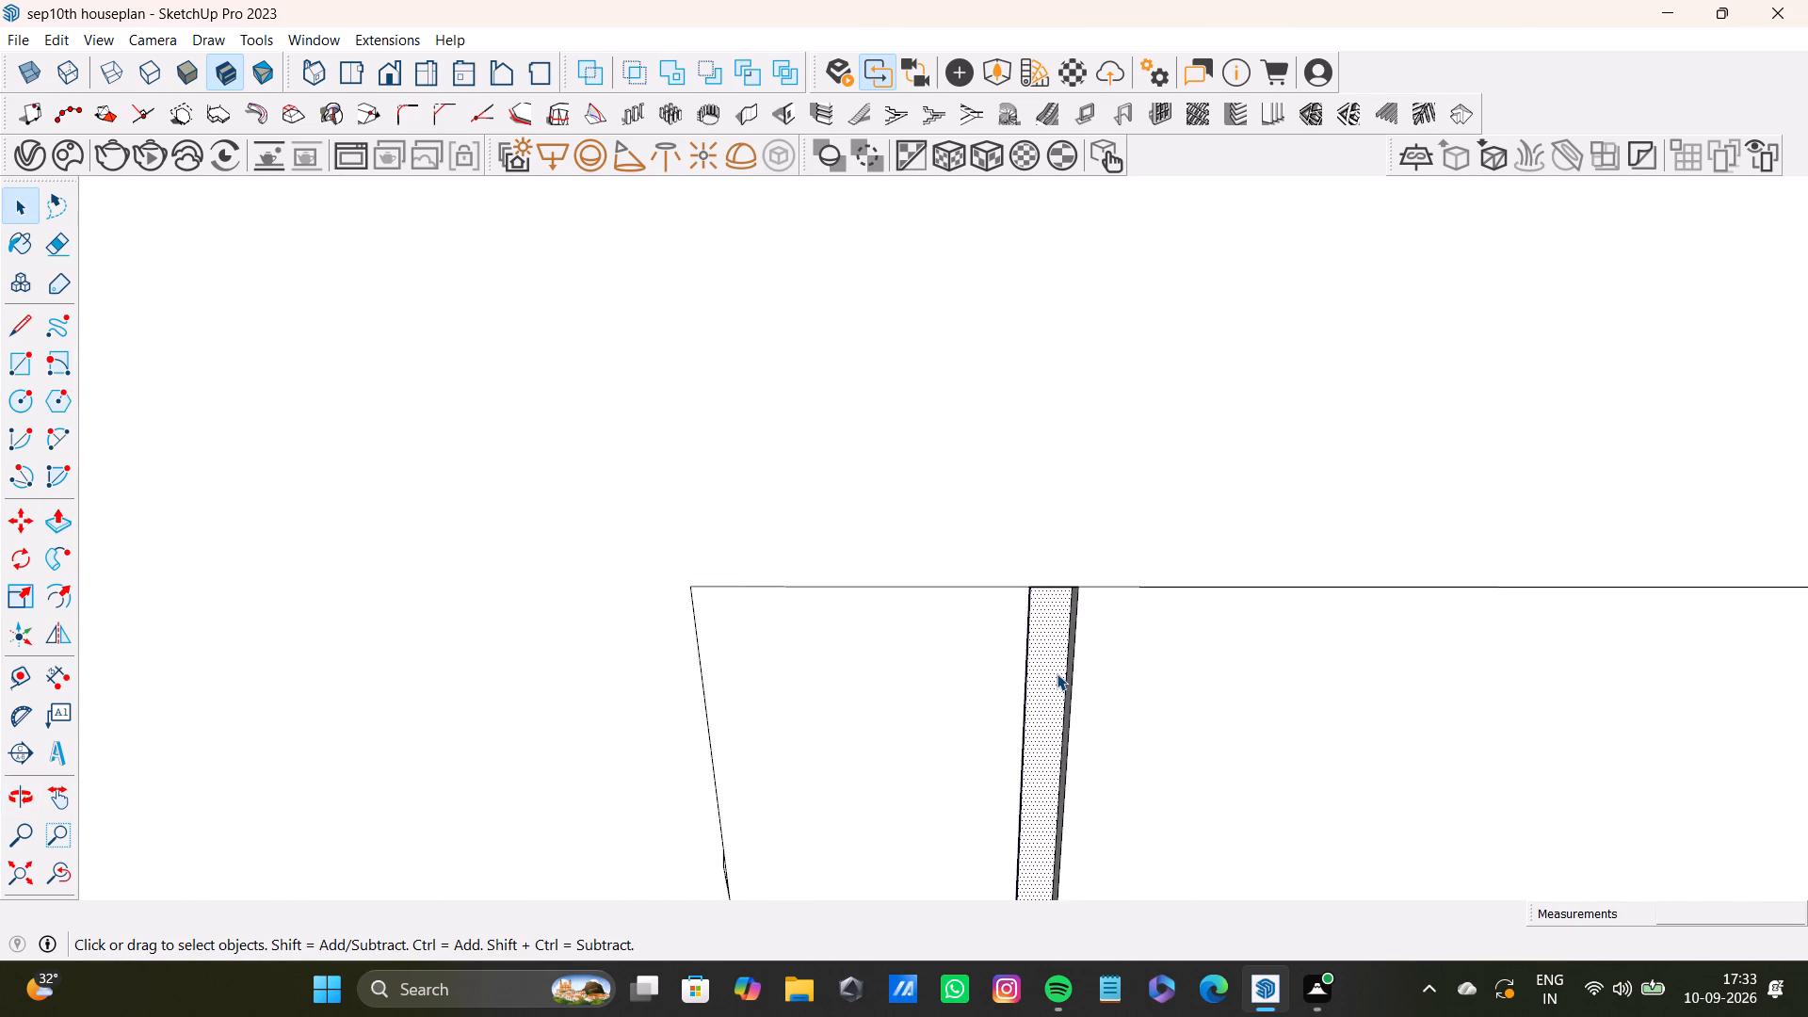
pyautogui.press('p')
pyautogui.moveTo(1057, 673); pyautogui.dragTo(1057, 665)
pyautogui.scroll(-4, 1046, 729)
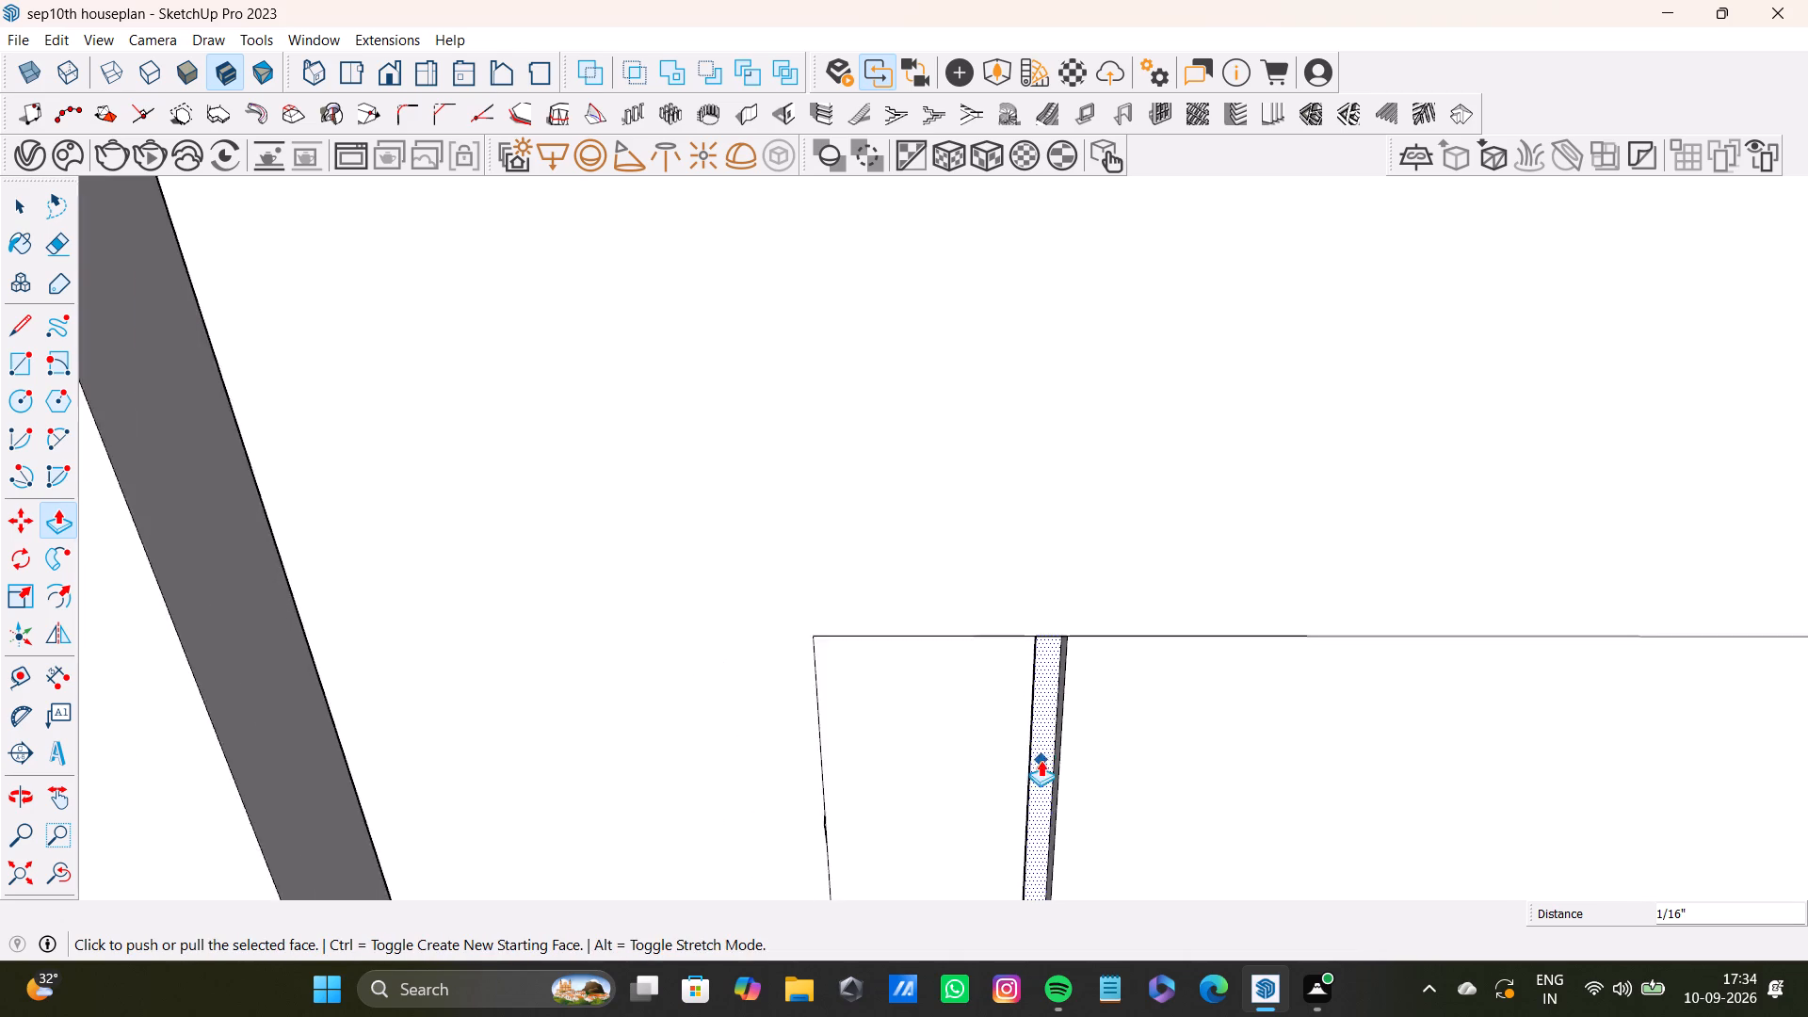
# Push the recessed face of the third overhead door's right groove inward about 1/16".
pyautogui.scroll(-4, 1041, 760)
pyautogui.keyDown('shift'); pyautogui.moveTo(1073, 728); pyautogui.dragTo(694, 689, button='middle'); pyautogui.keyUp('shift')
pyautogui.scroll(-9, 788, 672)
pyautogui.keyDown('shift'); pyautogui.middleClick(899, 716); pyautogui.keyUp('shift')
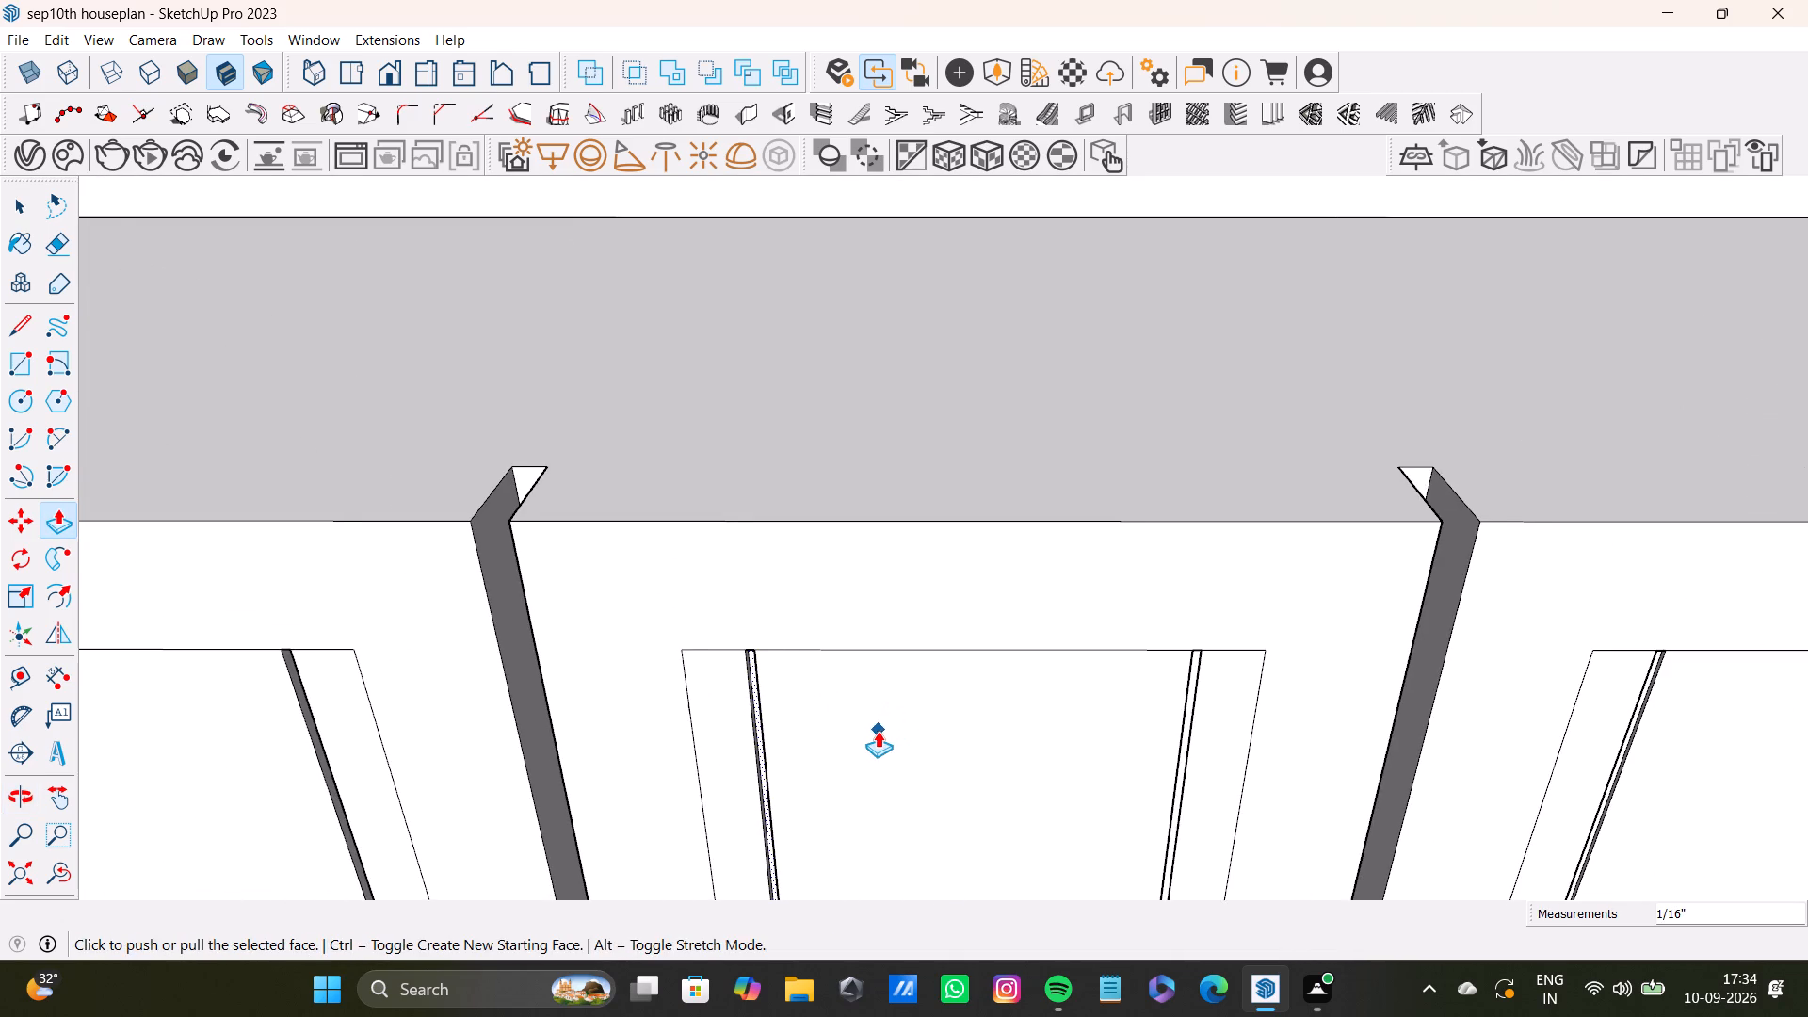
pyautogui.scroll(-8, 878, 731)
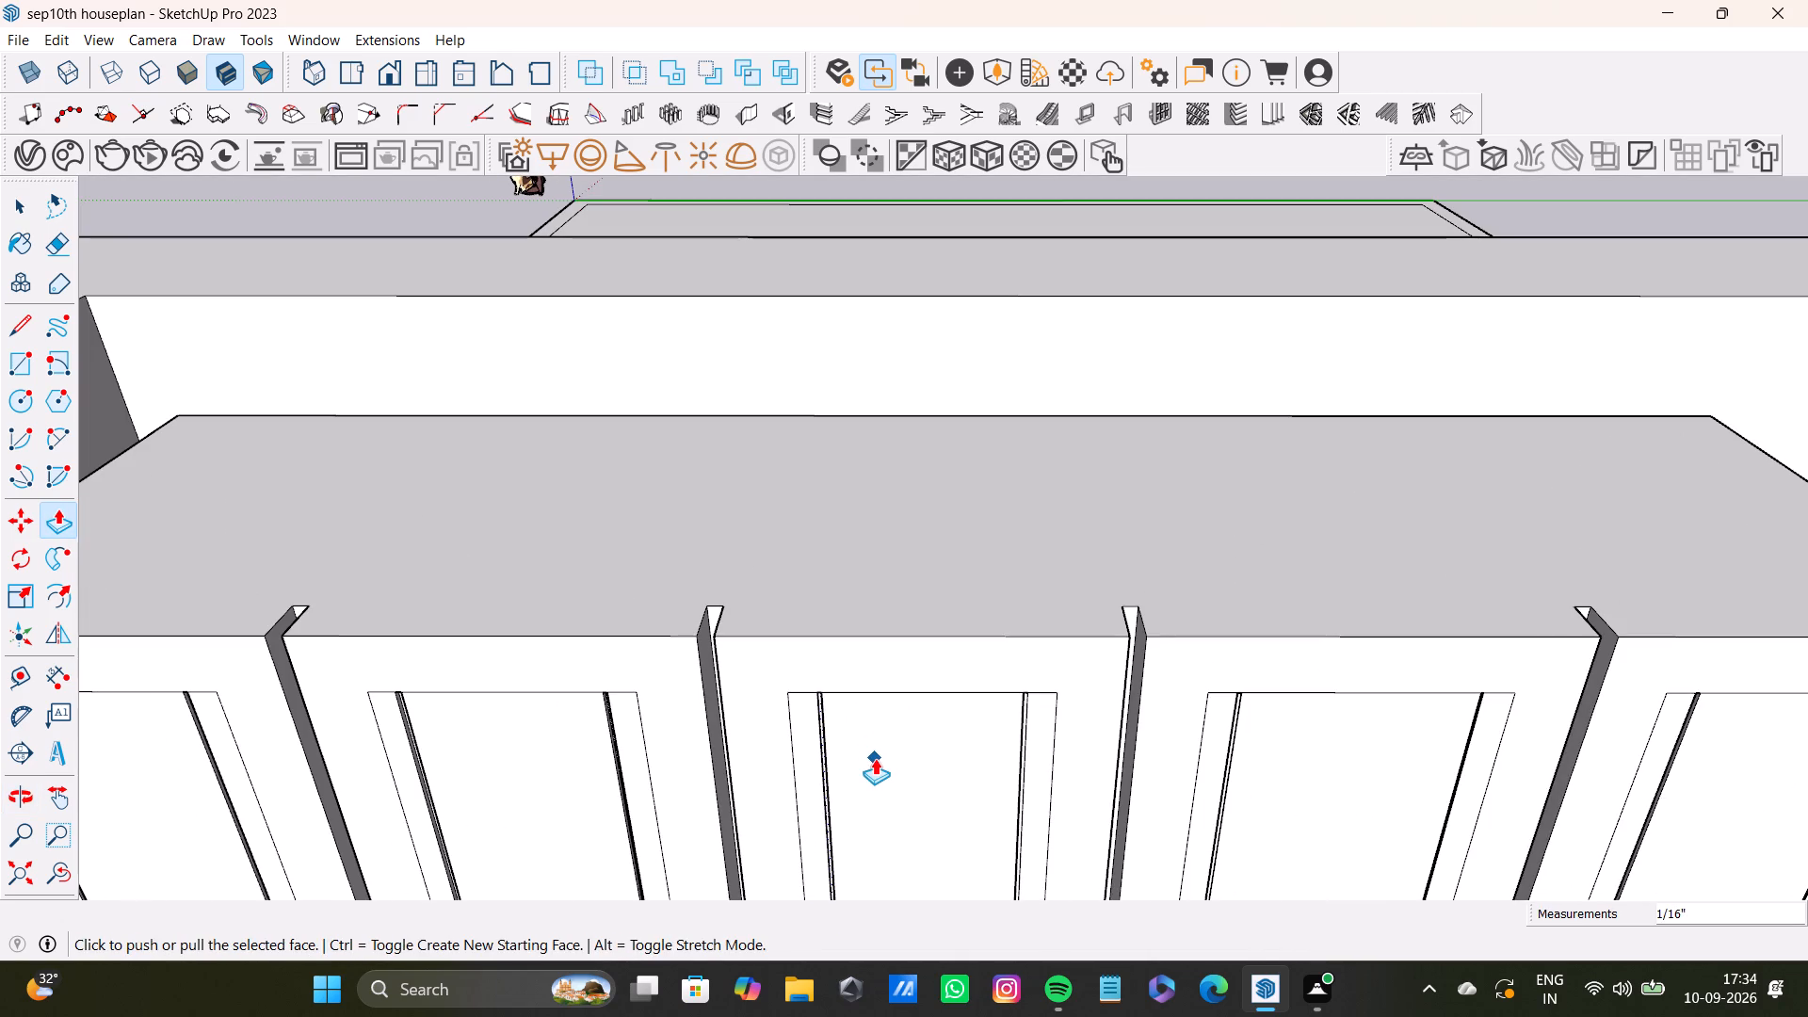
pyautogui.scroll(-3, 876, 758)
pyautogui.keyDown('shift'); pyautogui.moveTo(876, 758); pyautogui.dragTo(786, 718, button='middle'); pyautogui.keyUp('shift')
pyautogui.scroll(5, 911, 713)
pyautogui.scroll(-1, 912, 711)
pyautogui.scroll(16, 912, 711)
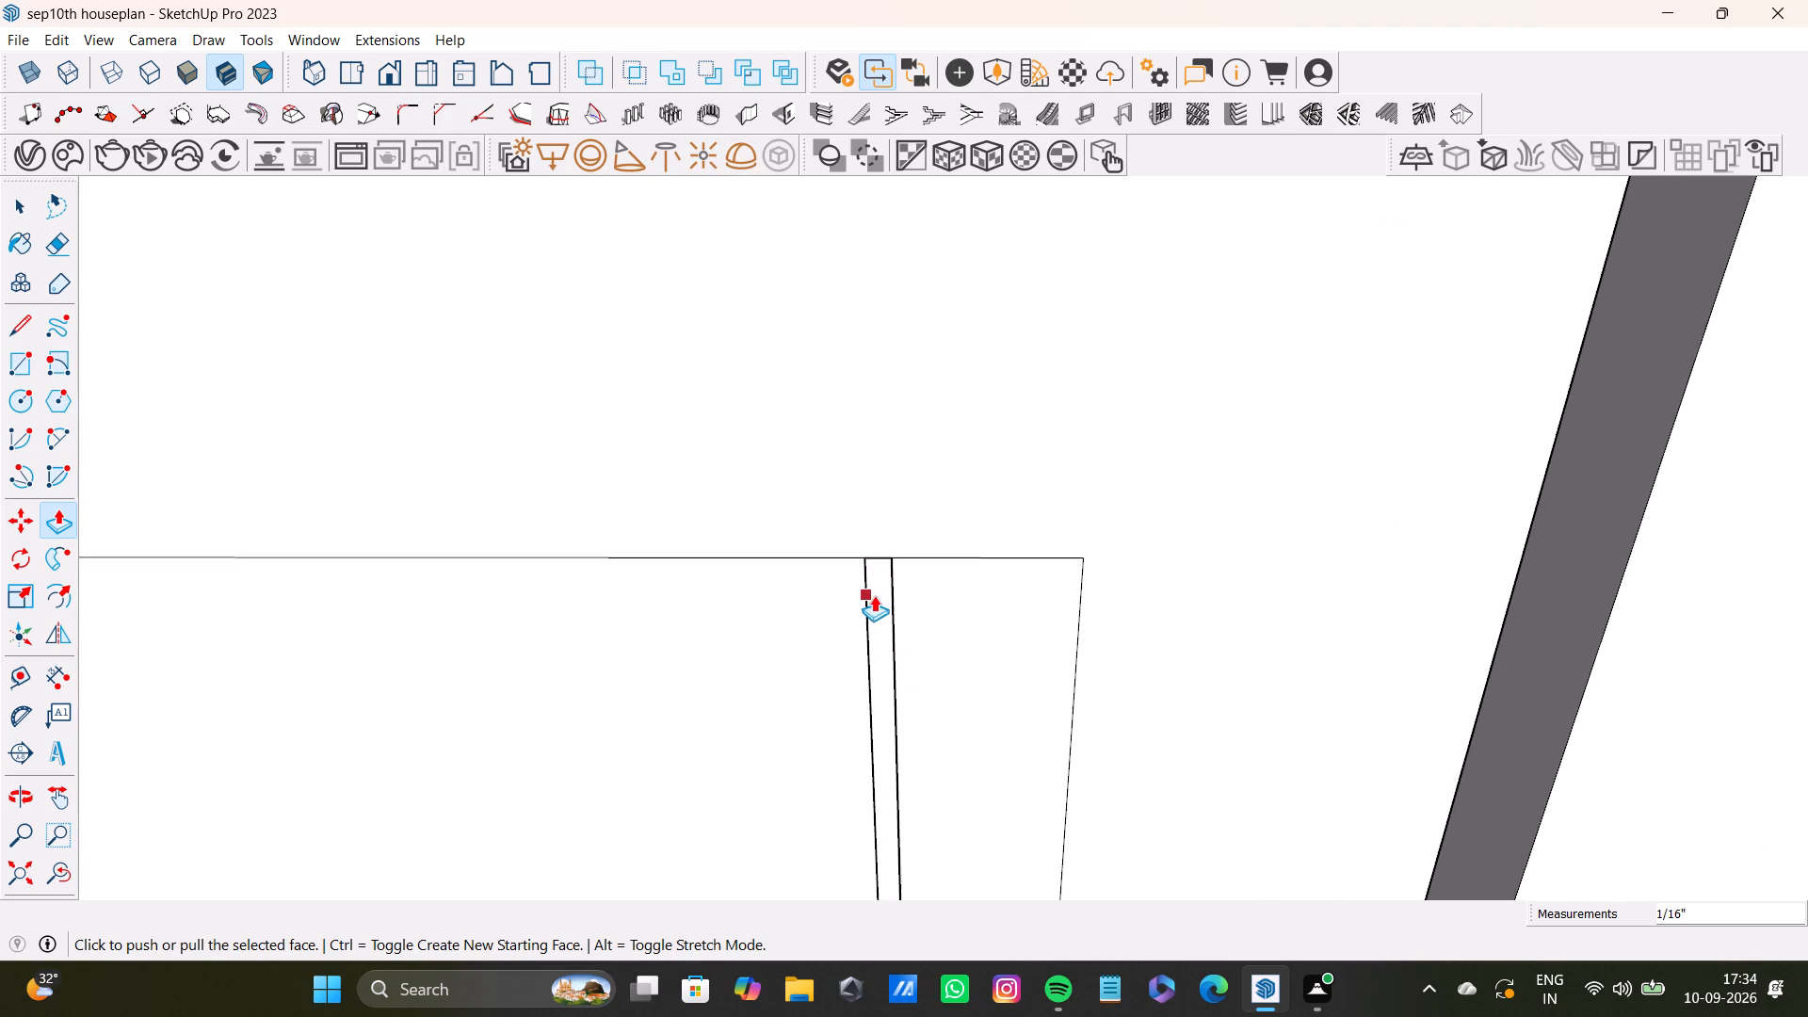
pyautogui.press('space')
pyautogui.press('space')
pyautogui.click(880, 589)
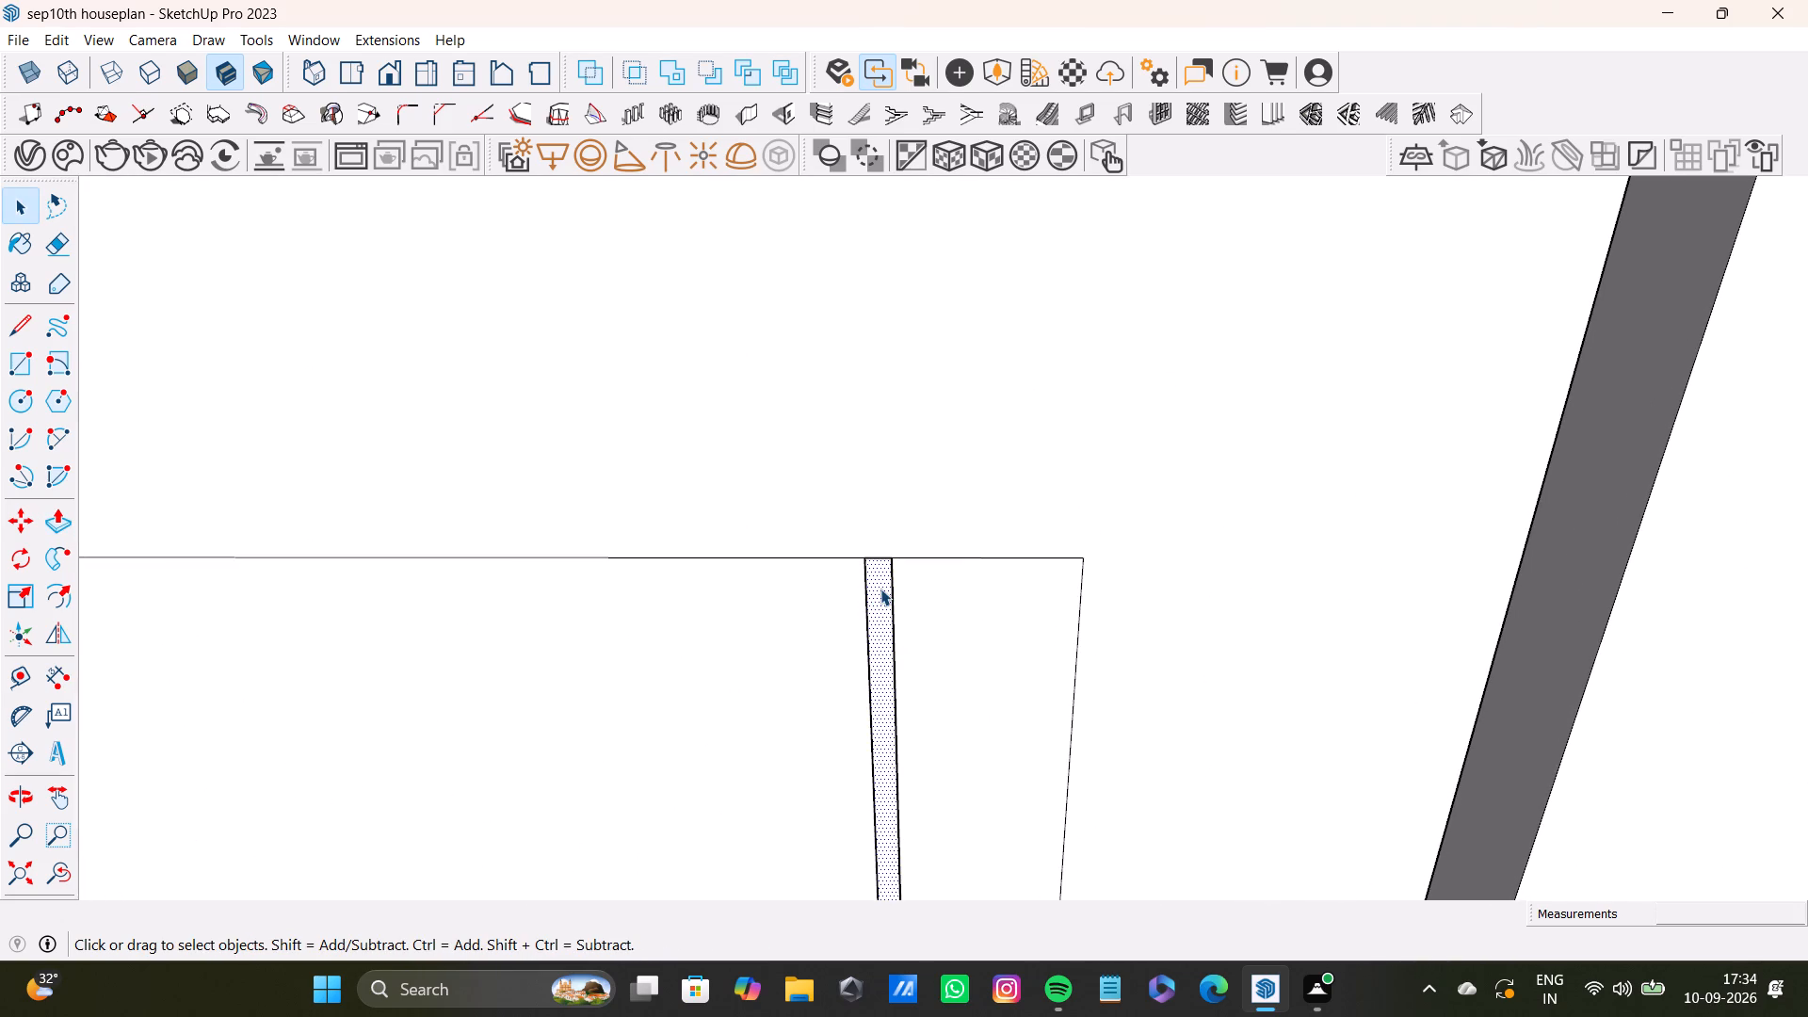
pyautogui.press('p')
pyautogui.moveTo(880, 589); pyautogui.dragTo(879, 578)
pyautogui.scroll(-18, 863, 635)
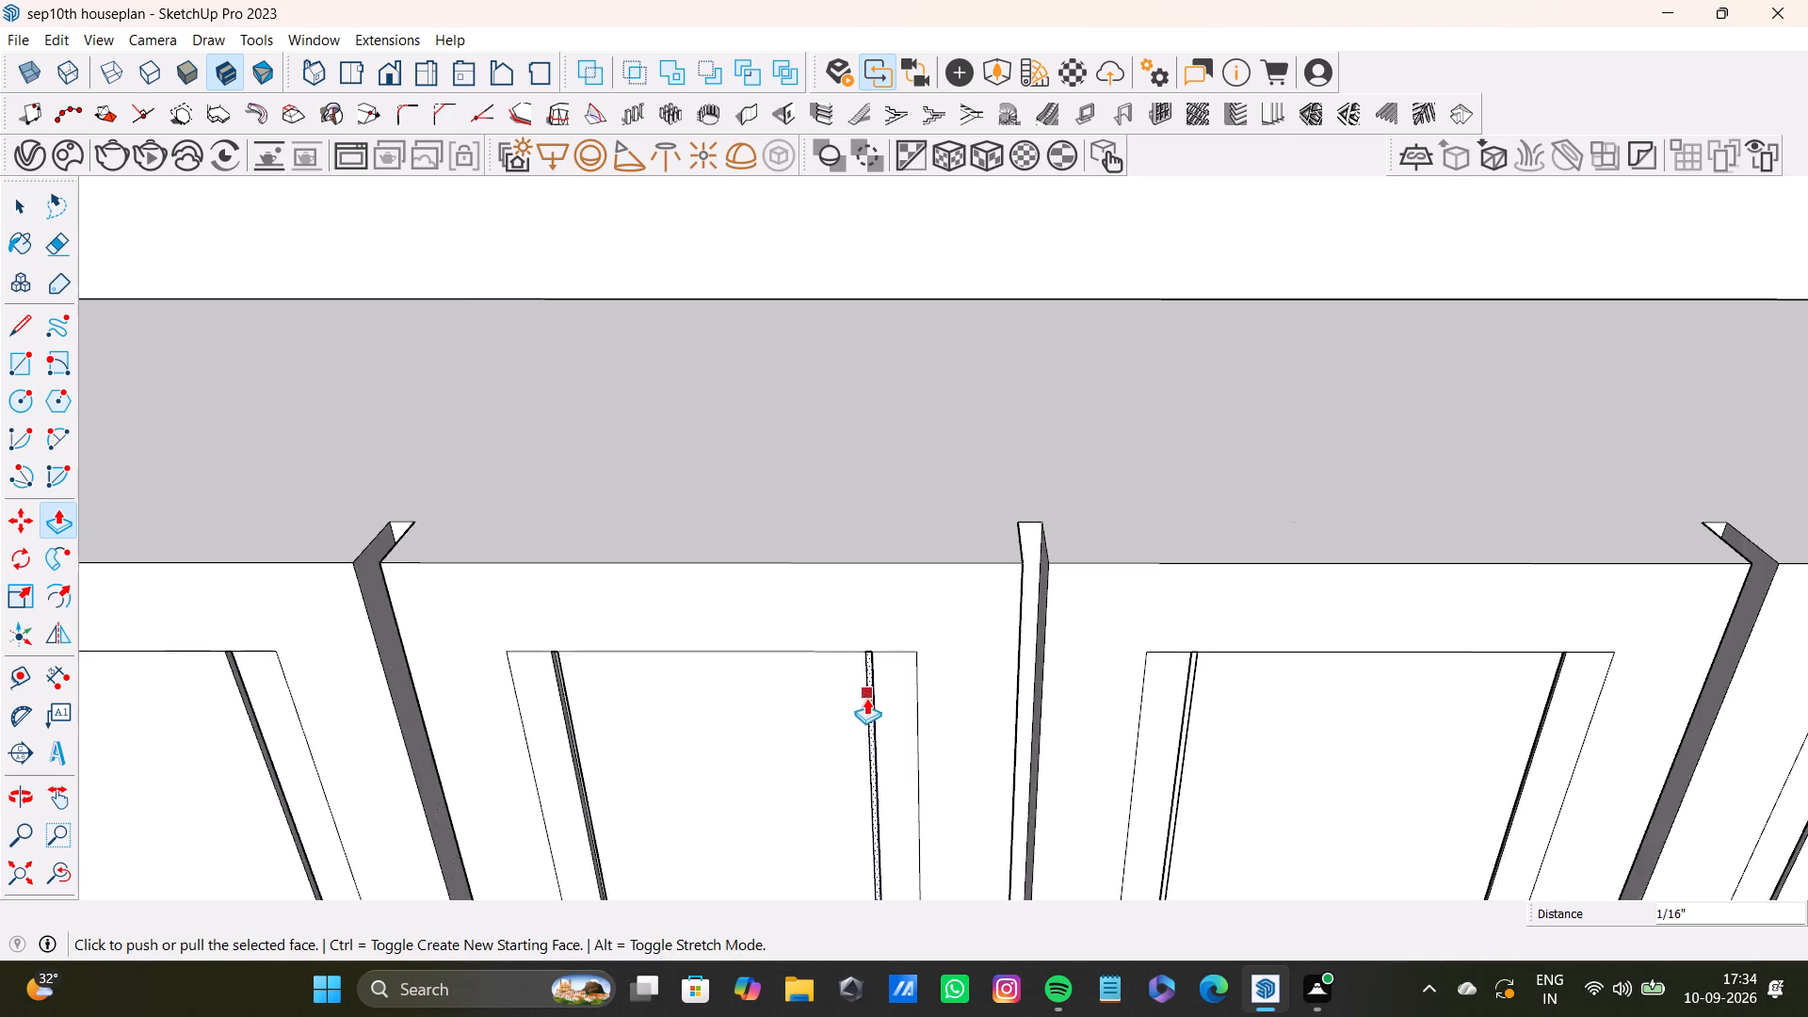
pyautogui.scroll(-2, 866, 698)
pyautogui.scroll(4, 619, 692)
pyautogui.scroll(16, 925, 660)
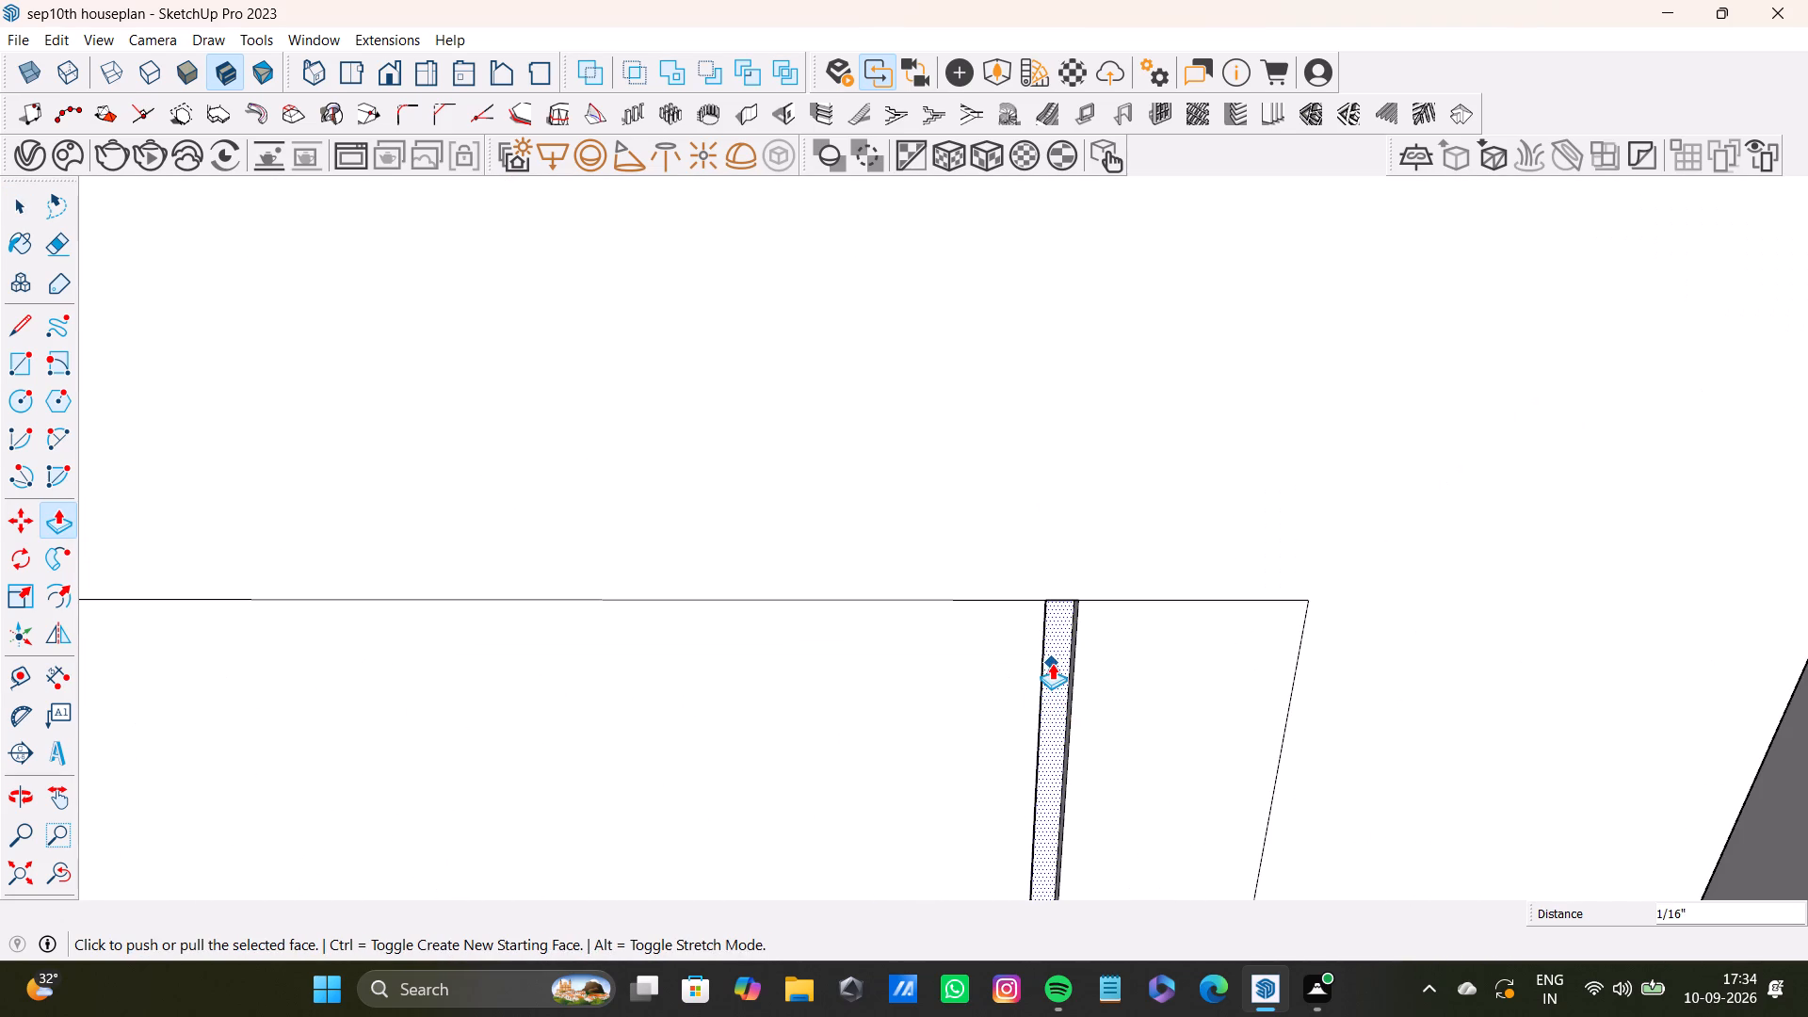
# Push the recessed face of the third overhead door's right groove inward by about another 1/16".
pyautogui.moveTo(1052, 663); pyautogui.dragTo(1051, 654)
pyautogui.scroll(-20, 1041, 656)
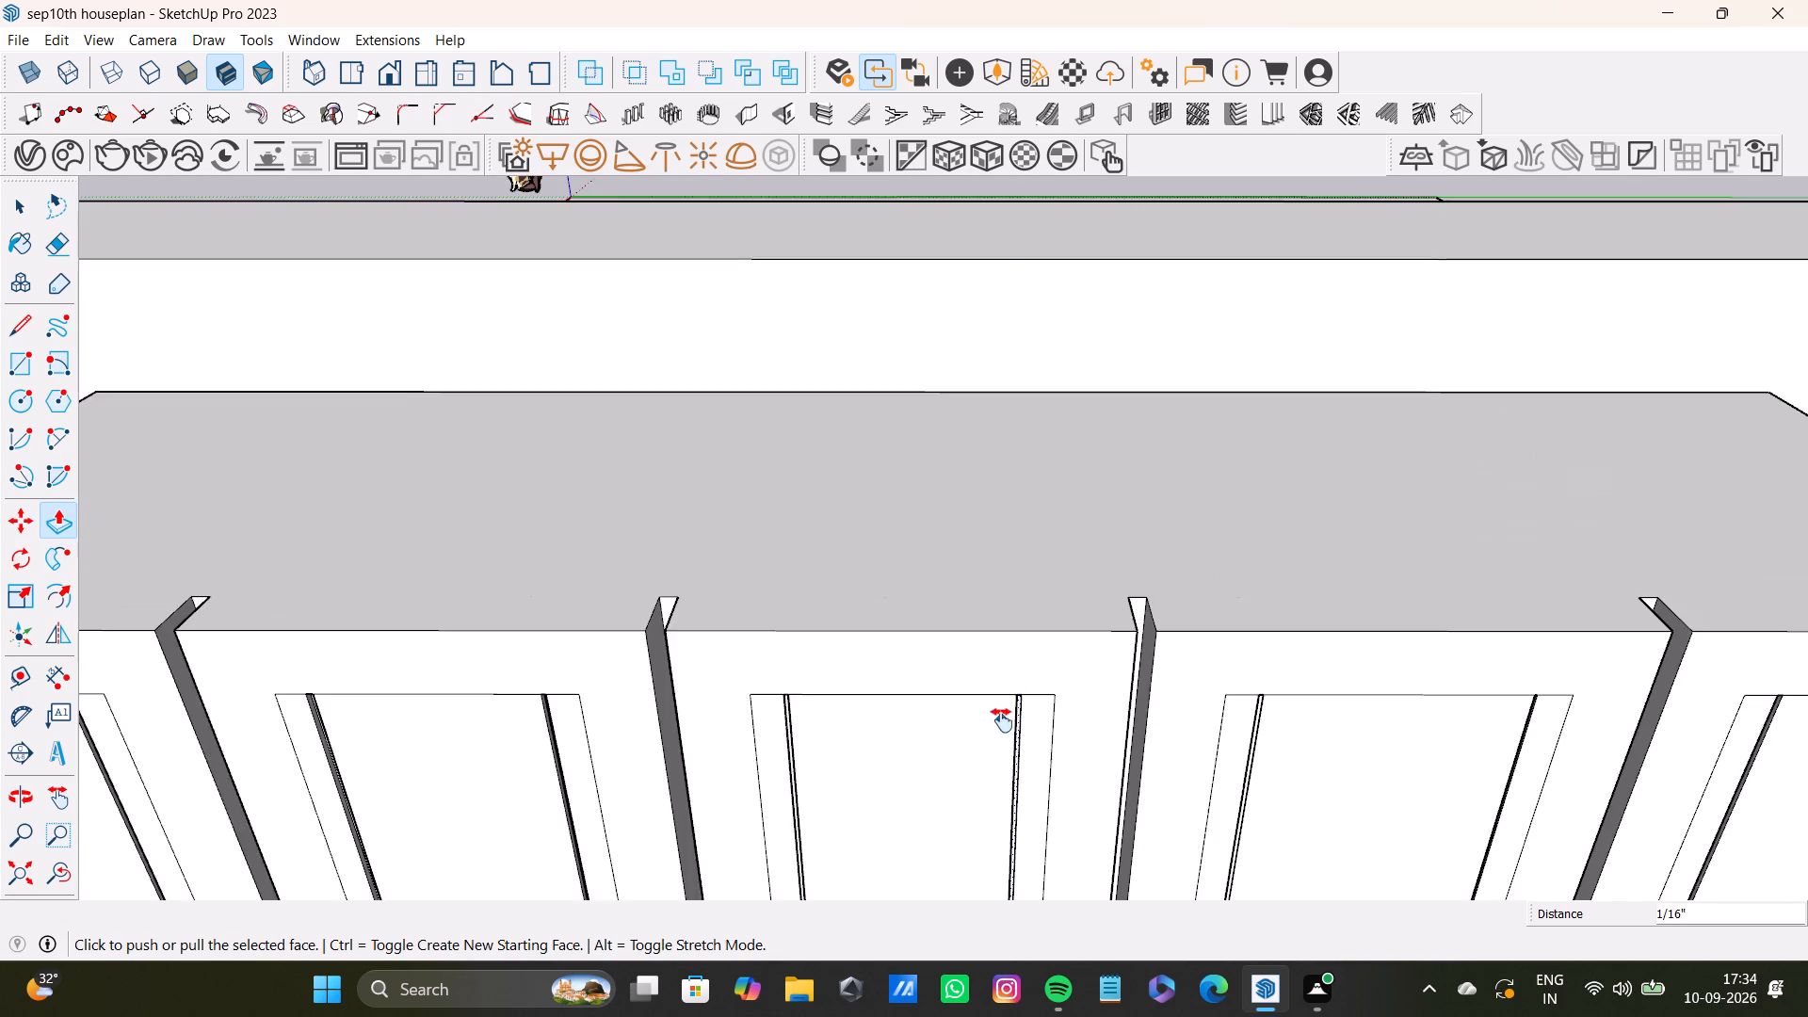
# Push the recessed face of the fourth overhead door's left groove inward about 1/16".
pyautogui.keyDown('shift'); pyautogui.moveTo(1002, 720); pyautogui.dragTo(789, 720, button='middle'); pyautogui.keyUp('shift')
pyautogui.scroll(-4, 1078, 713)
pyautogui.scroll(18, 984, 704)
pyautogui.keyDown('shift'); pyautogui.moveTo(1105, 704); pyautogui.dragTo(702, 514, button='middle'); pyautogui.keyUp('shift')
pyautogui.scroll(2, 815, 591)
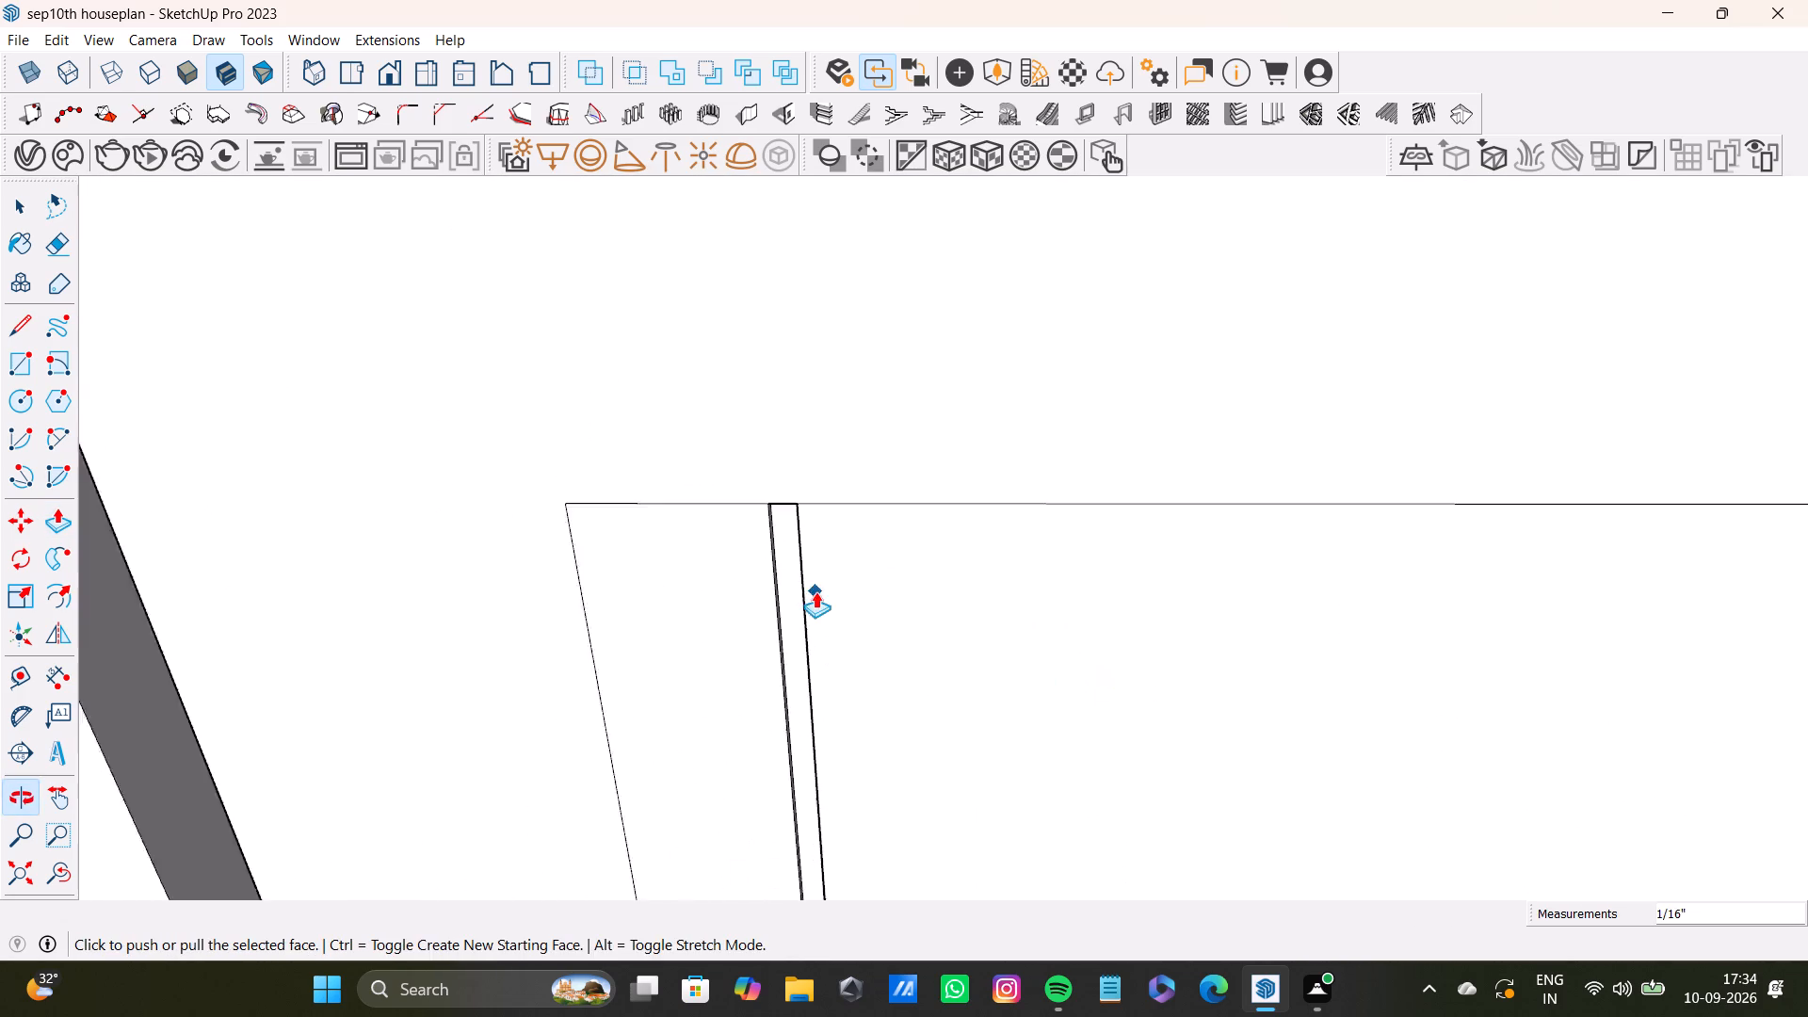
pyautogui.scroll(6, 815, 591)
pyautogui.press('space')
pyautogui.press('space')
pyautogui.click(800, 567)
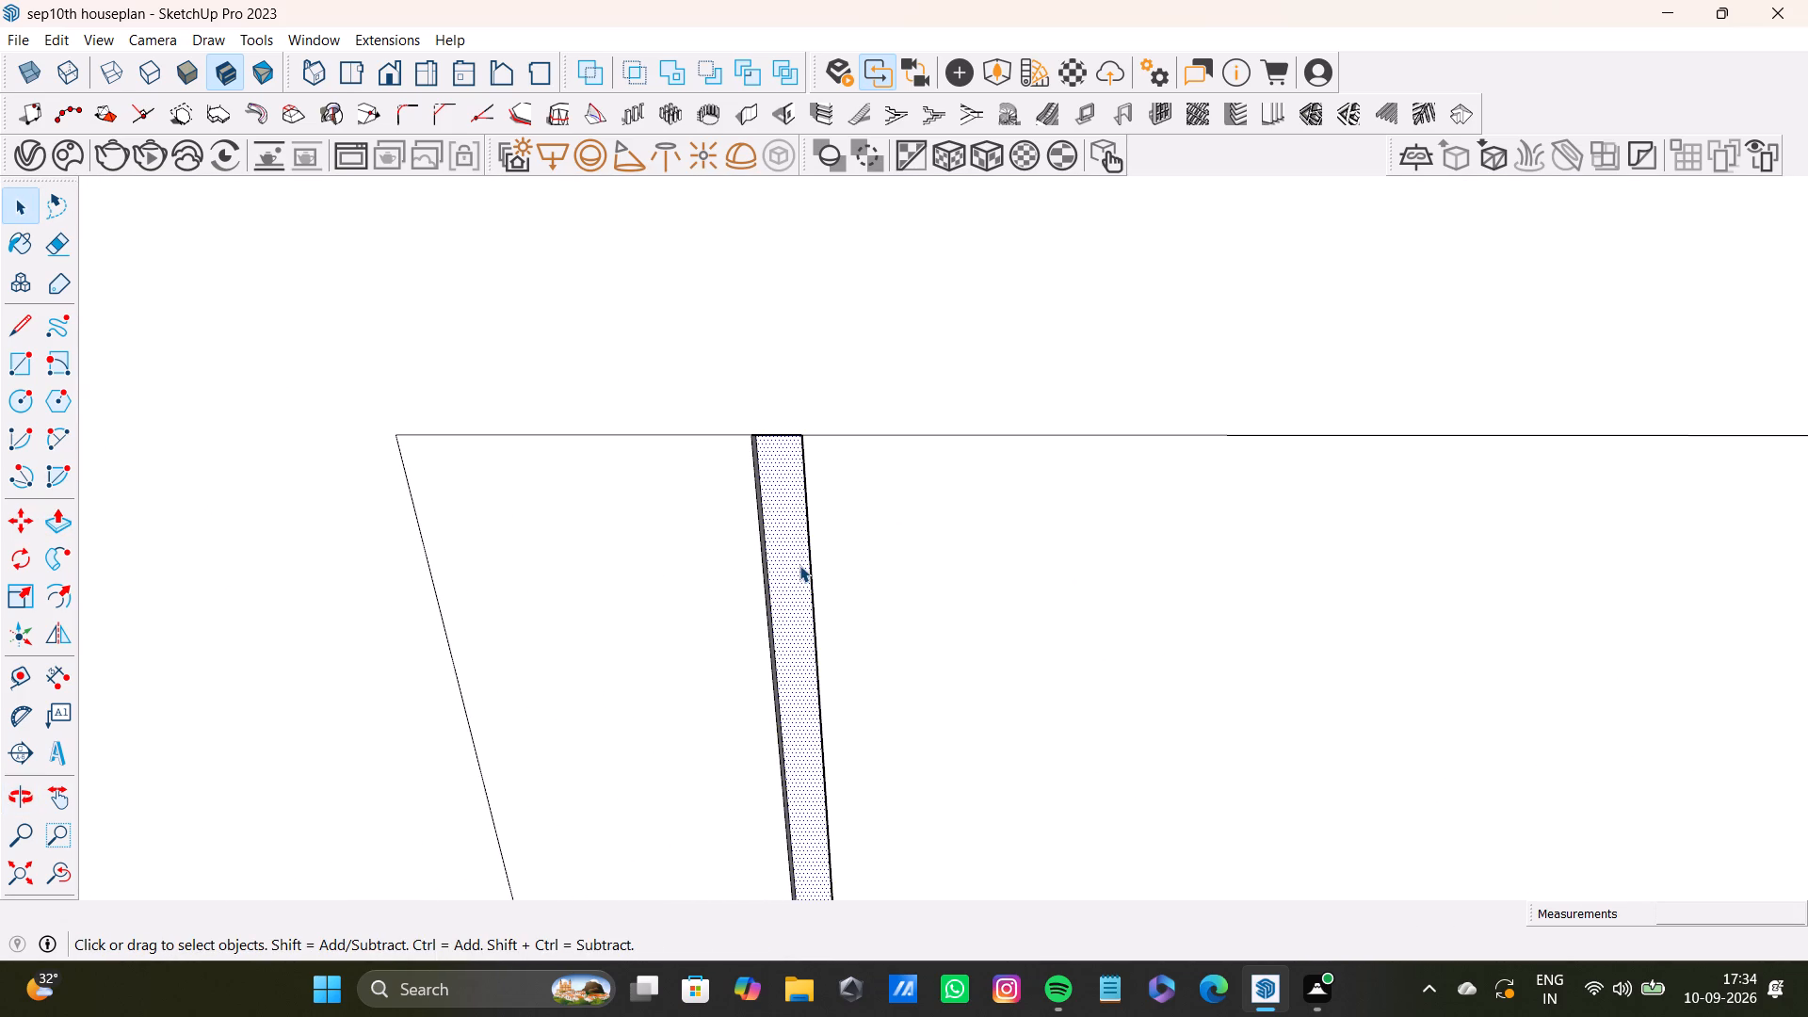
pyautogui.press('p')
pyautogui.moveTo(799, 565); pyautogui.dragTo(798, 551)
pyautogui.scroll(-3, 799, 619)
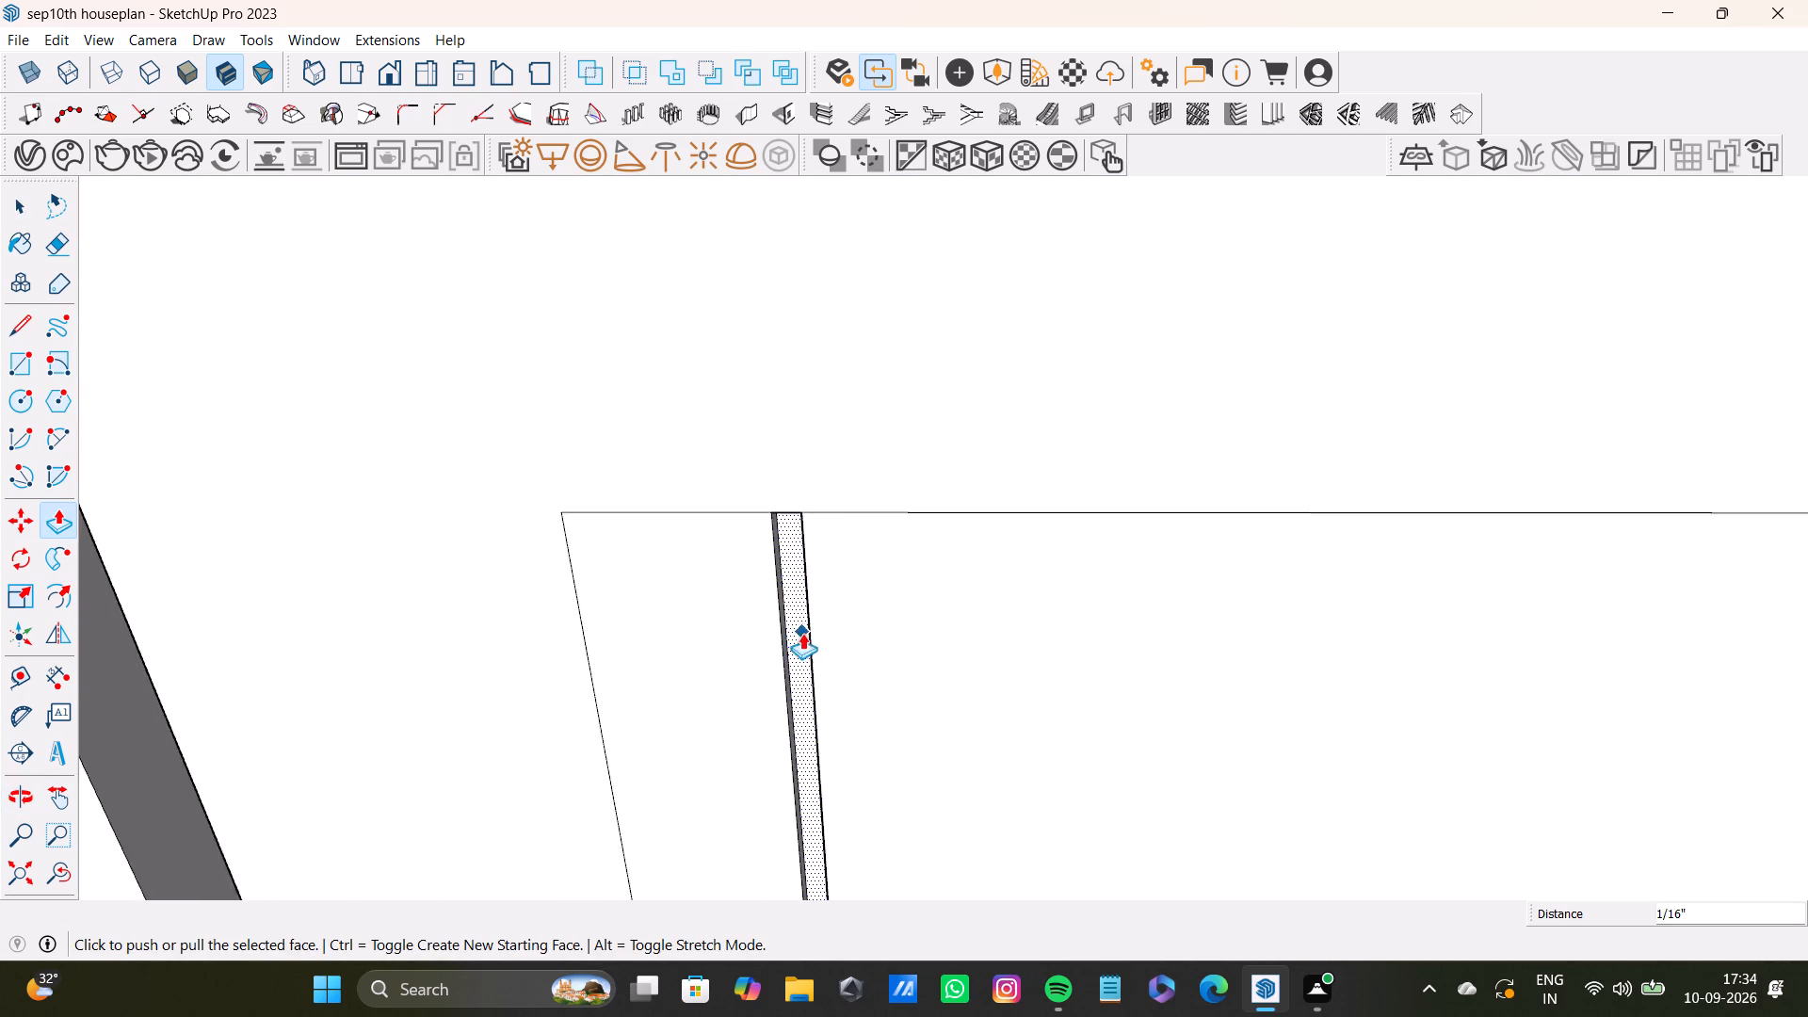
# Examine the vertical grooves across all five overhead doors for consistent recesses.
pyautogui.scroll(-6, 802, 633)
pyautogui.keyDown('shift'); pyautogui.moveTo(917, 648); pyautogui.dragTo(445, 604, button='middle'); pyautogui.keyUp('shift')
pyautogui.scroll(-8, 789, 617)
pyautogui.scroll(9, 1096, 645)
pyautogui.press('space')
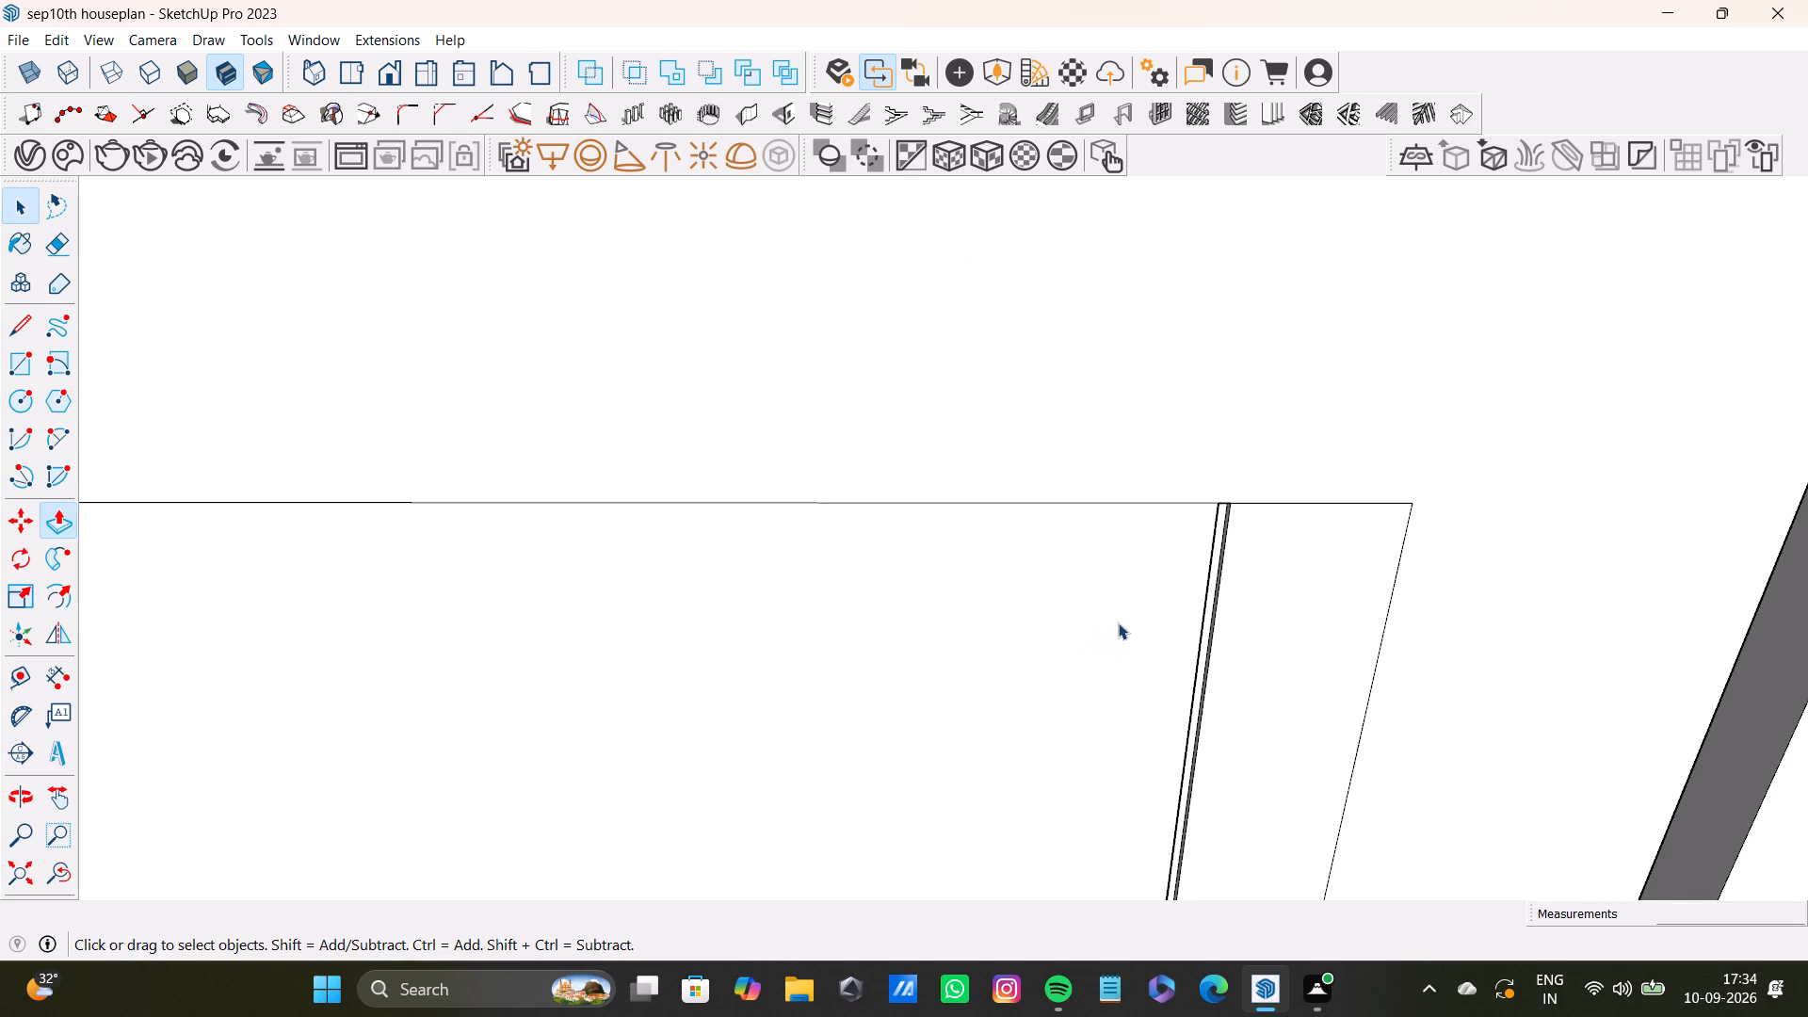
pyautogui.scroll(9, 1128, 602)
pyautogui.moveTo(1252, 531); pyautogui.dragTo(939, 524, button='middle')
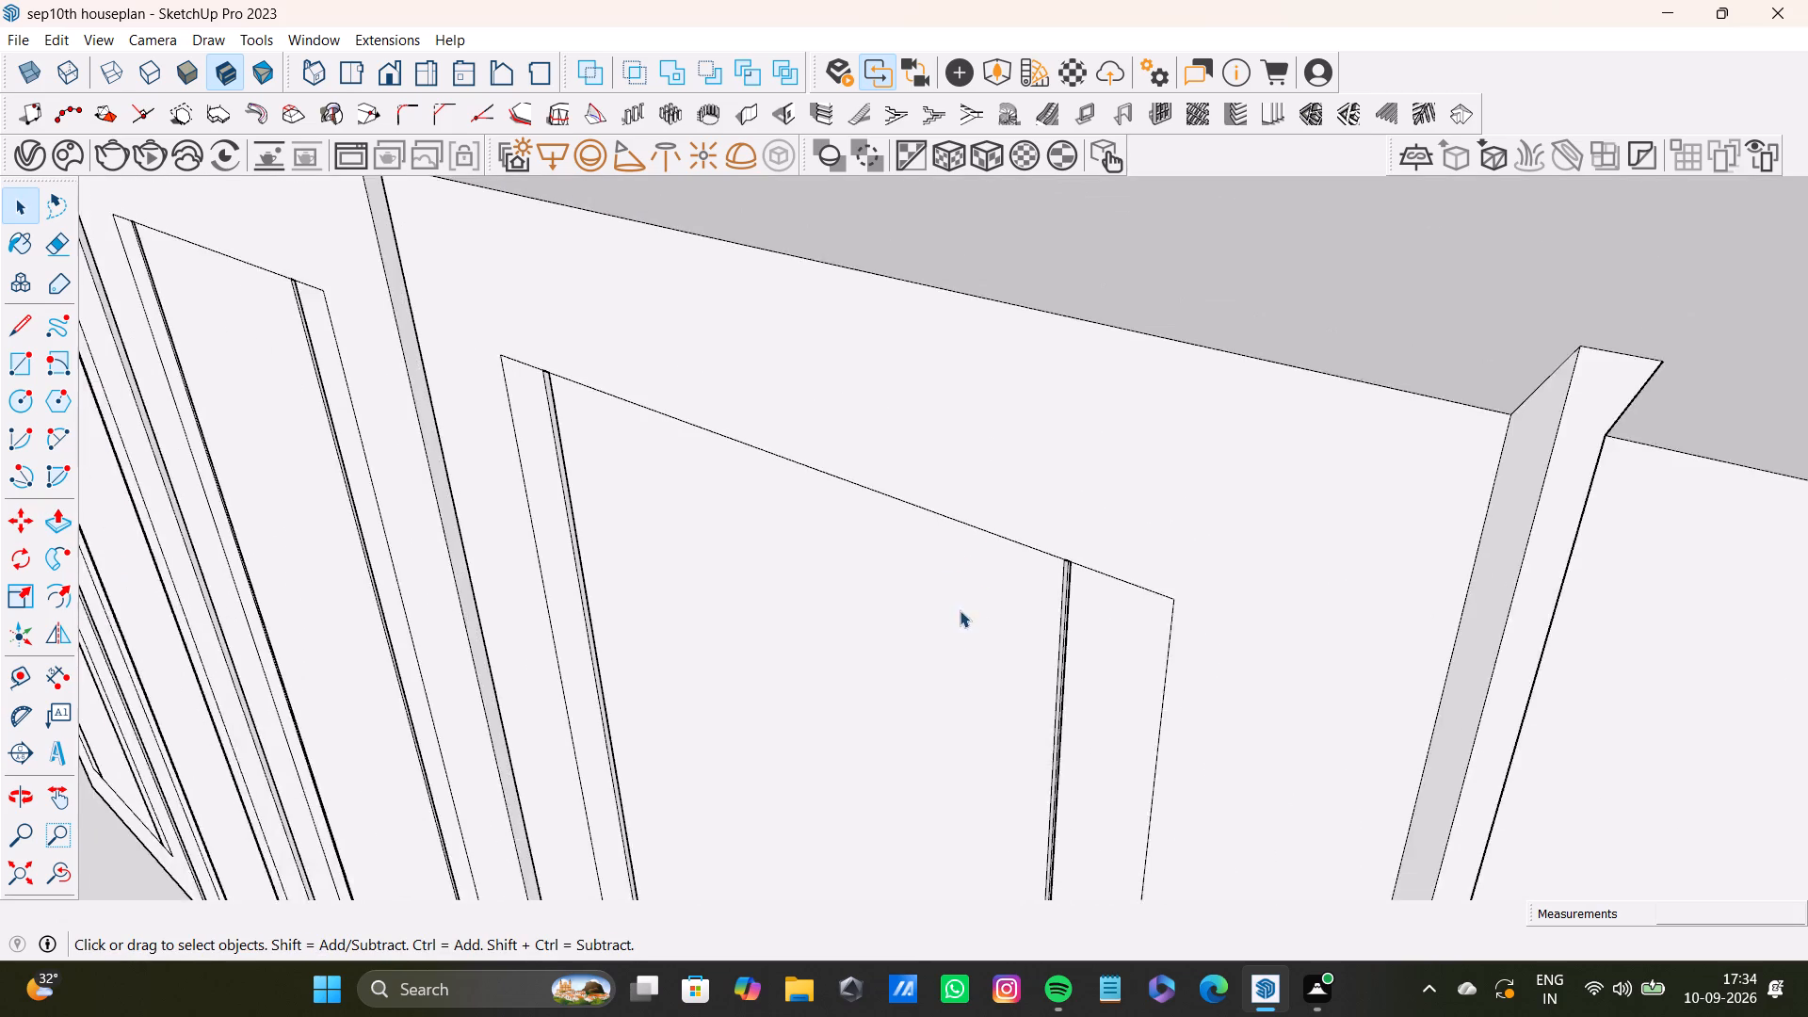
pyautogui.moveTo(873, 573); pyautogui.dragTo(1151, 850, button='middle')
pyautogui.scroll(-1, 1151, 850)
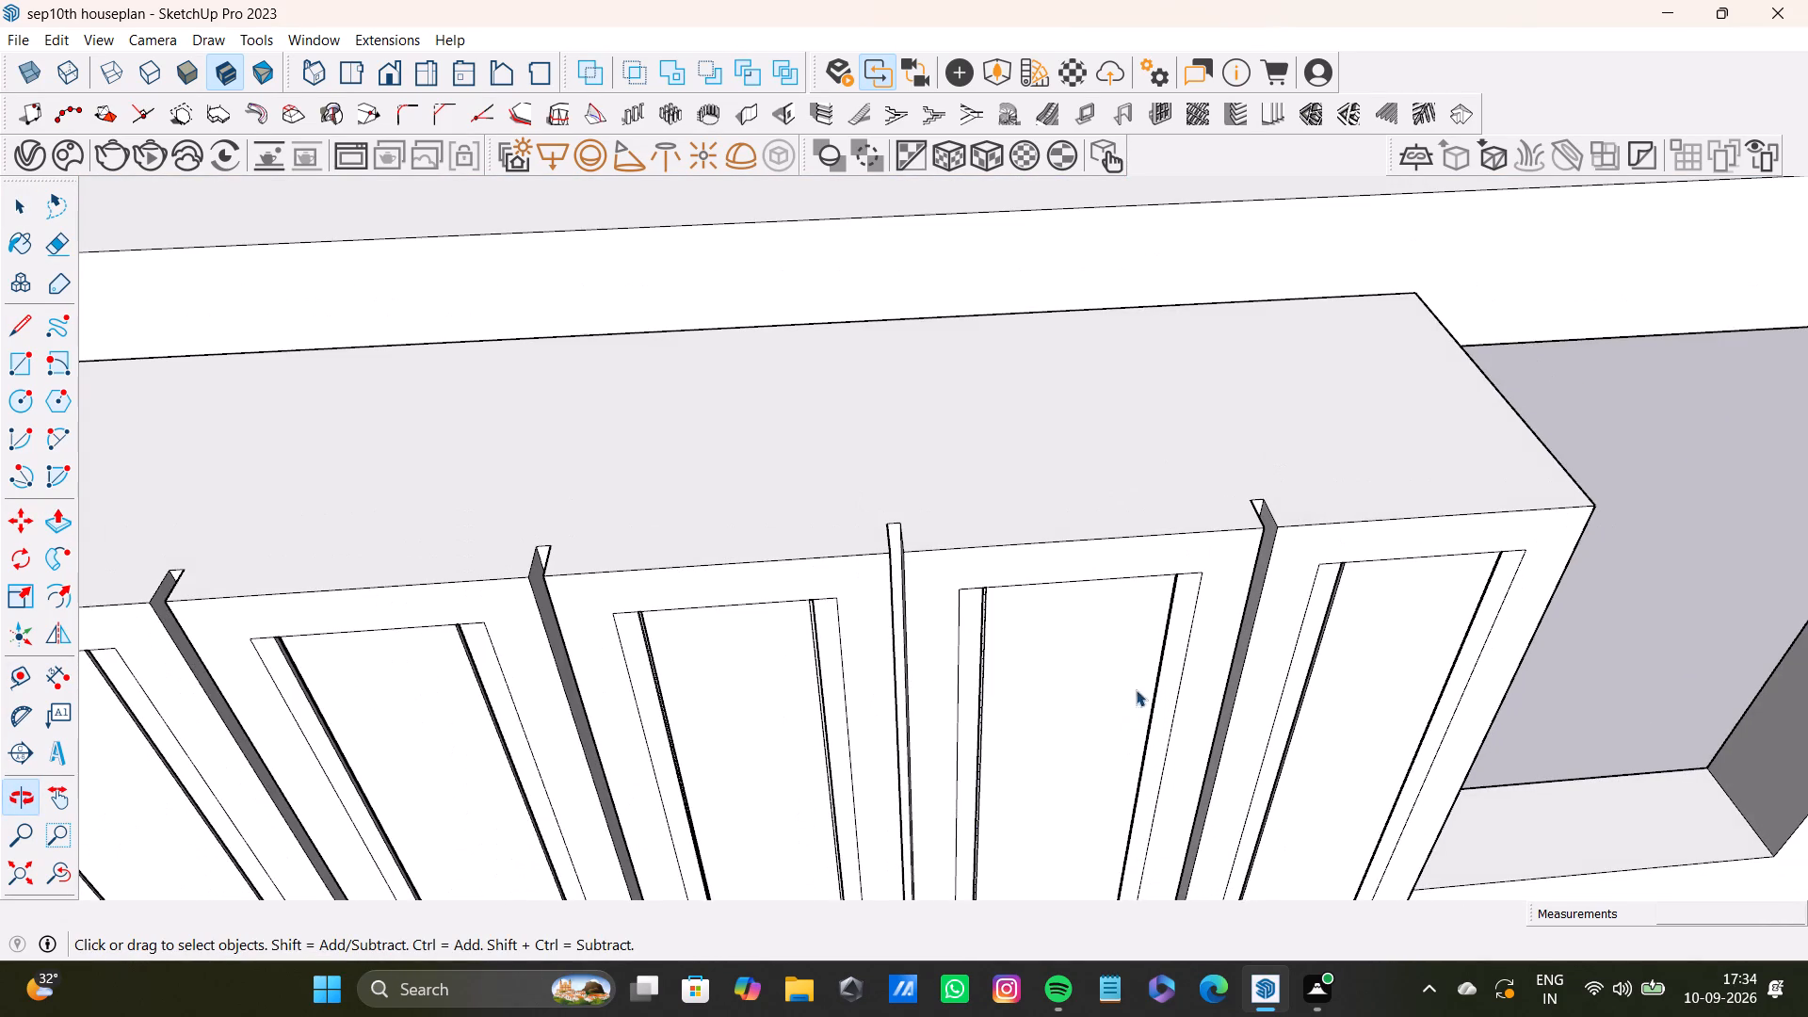
pyautogui.scroll(-9, 827, 659)
pyautogui.keyDown('shift'); pyautogui.moveTo(725, 670); pyautogui.dragTo(880, 561, button='middle'); pyautogui.keyUp('shift')
pyautogui.scroll(12, 673, 569)
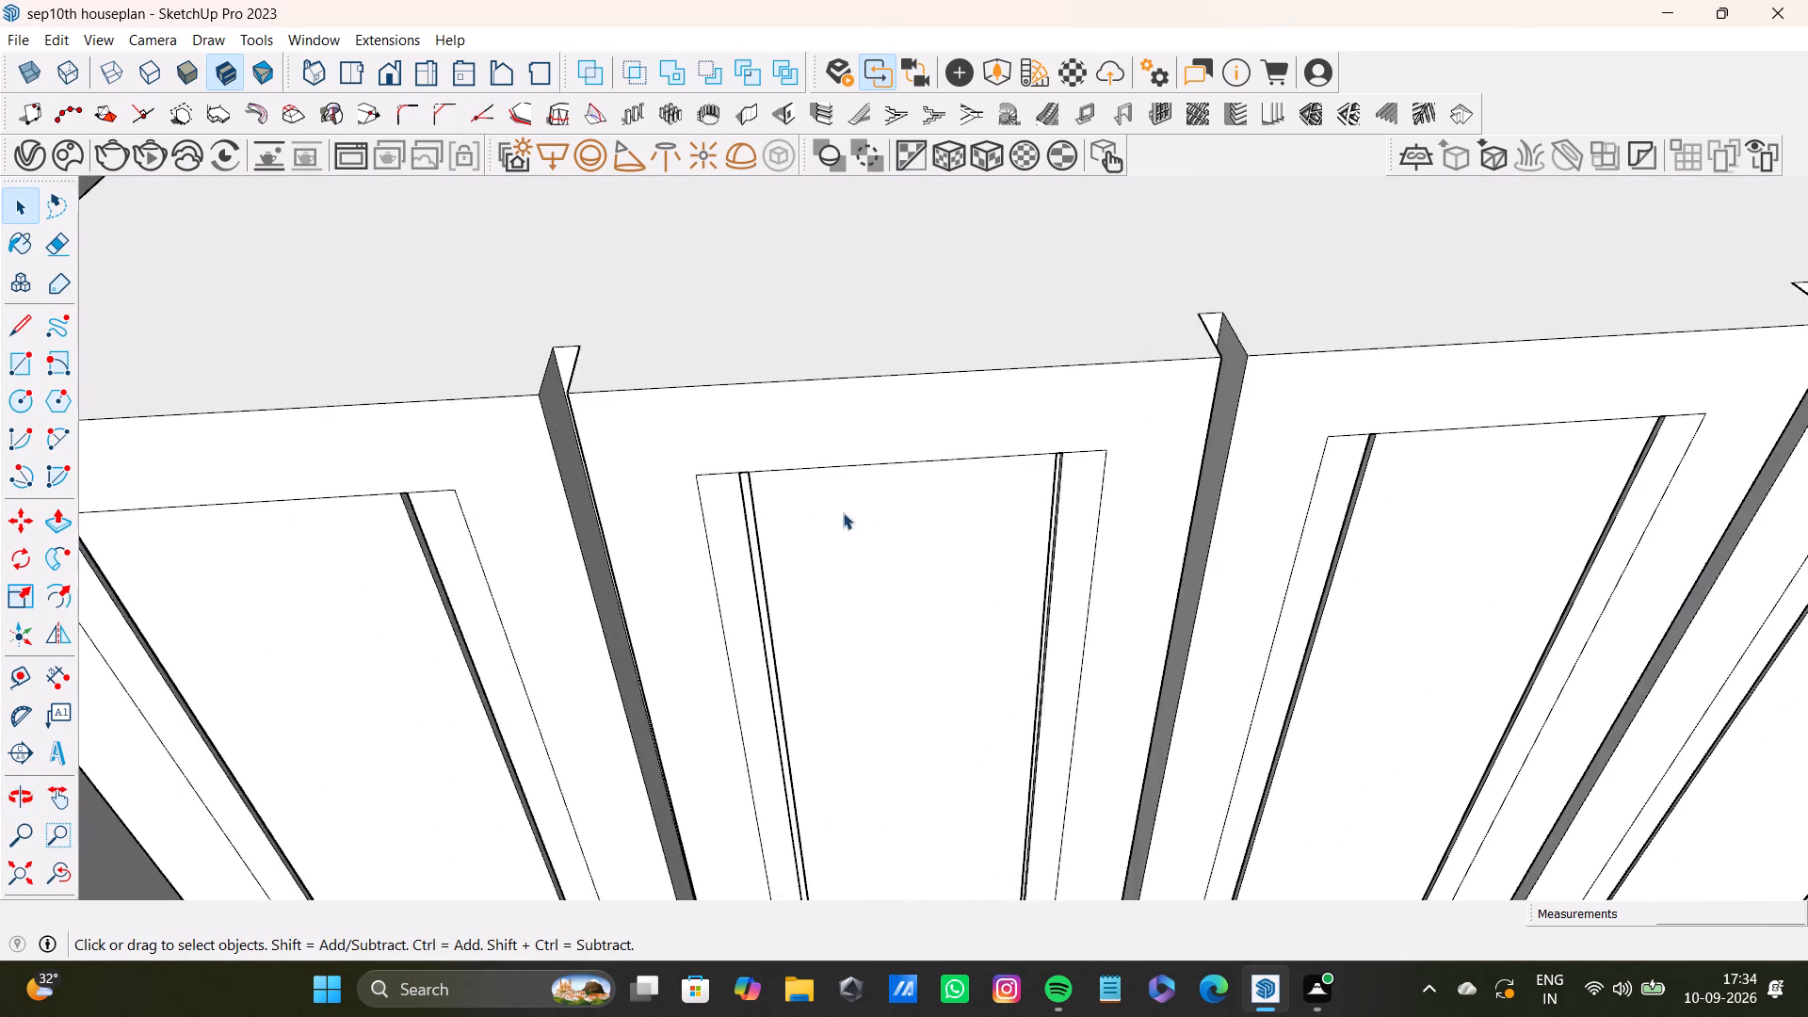
pyautogui.scroll(4, 843, 512)
pyautogui.moveTo(813, 508); pyautogui.dragTo(524, 301, button='middle')
pyautogui.scroll(-9, 767, 404)
pyautogui.keyDown('shift'); pyautogui.moveTo(835, 517); pyautogui.dragTo(502, 499, button='middle'); pyautogui.keyUp('shift')
pyautogui.scroll(-20, 654, 522)
pyautogui.keyDown('shift'); pyautogui.moveTo(657, 591); pyautogui.dragTo(613, 438, button='middle'); pyautogui.keyUp('shift')
pyautogui.moveTo(615, 429); pyautogui.dragTo(725, 661, button='middle')
pyautogui.scroll(-4, 663, 626)
pyautogui.keyDown('shift'); pyautogui.moveTo(608, 571); pyautogui.dragTo(786, 527, button='middle'); pyautogui.keyUp('shift')
pyautogui.scroll(10, 763, 508)
pyautogui.moveTo(765, 509); pyautogui.dragTo(654, 590, button='middle')
pyautogui.scroll(8, 581, 492)
pyautogui.moveTo(626, 472); pyautogui.dragTo(656, 435, button='middle')
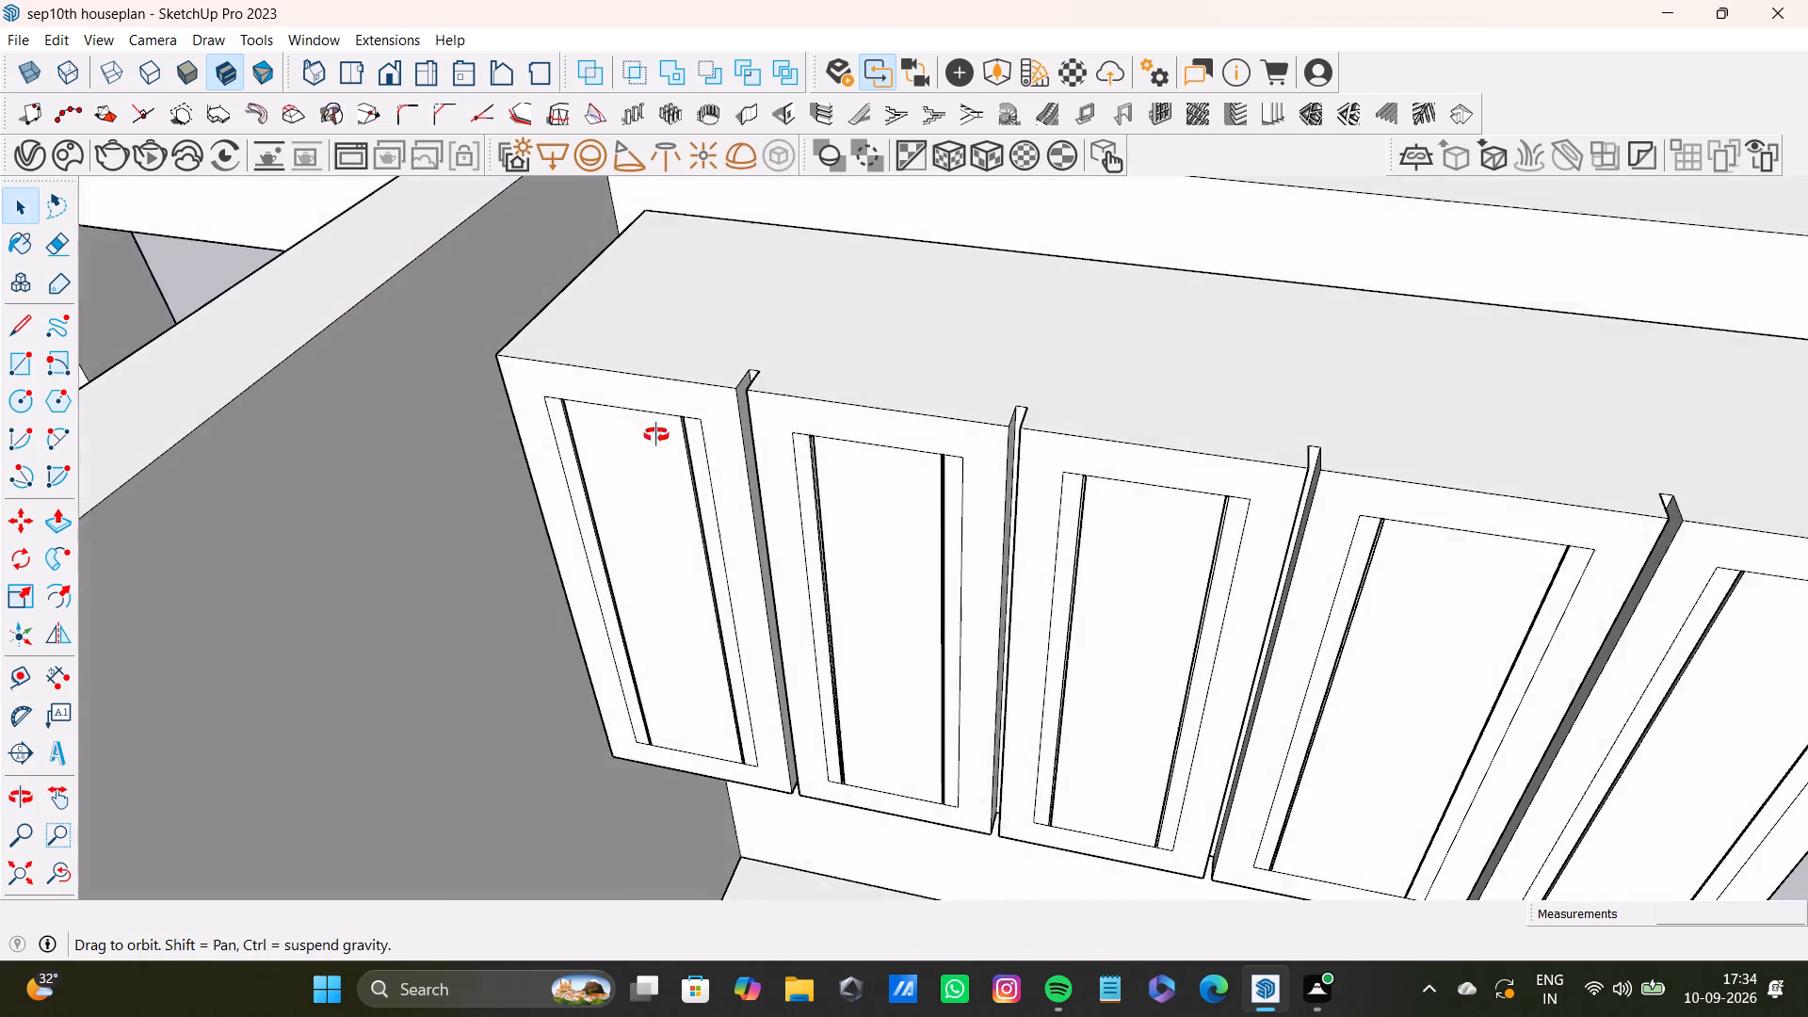
pyautogui.moveTo(656, 435); pyautogui.dragTo(670, 421, button='middle')
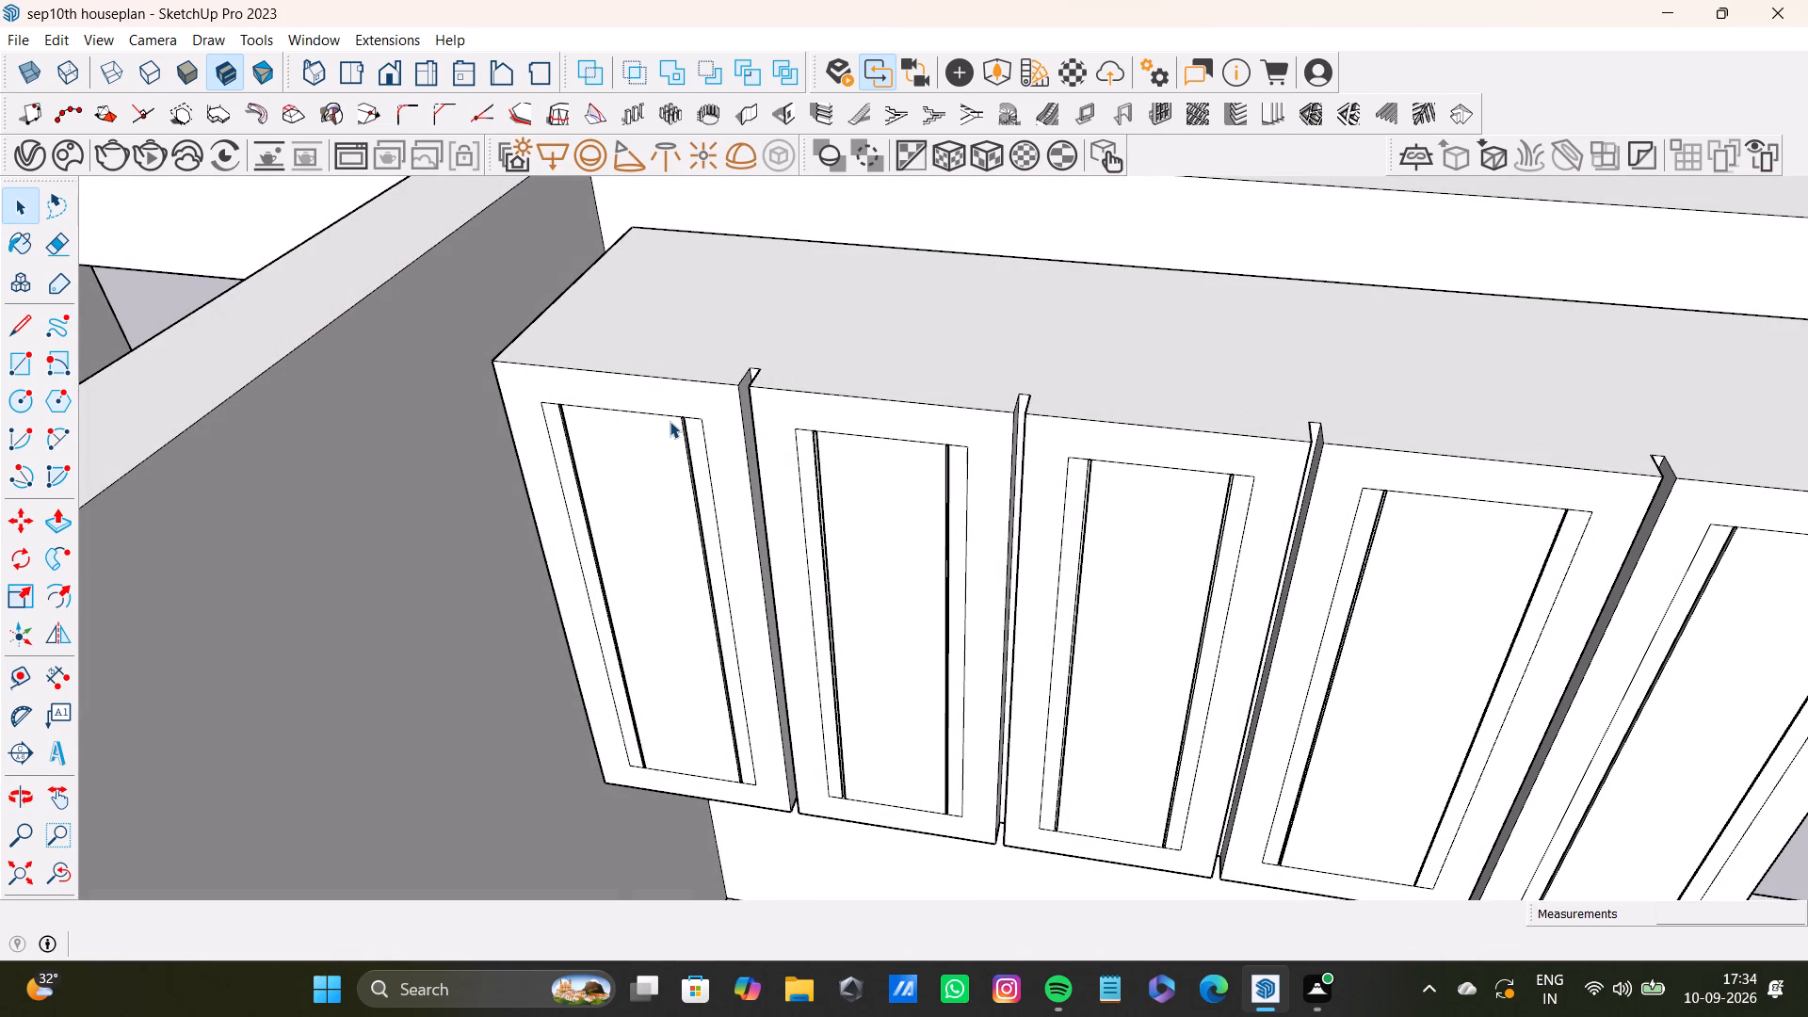
pyautogui.scroll(-13, 363, 416)
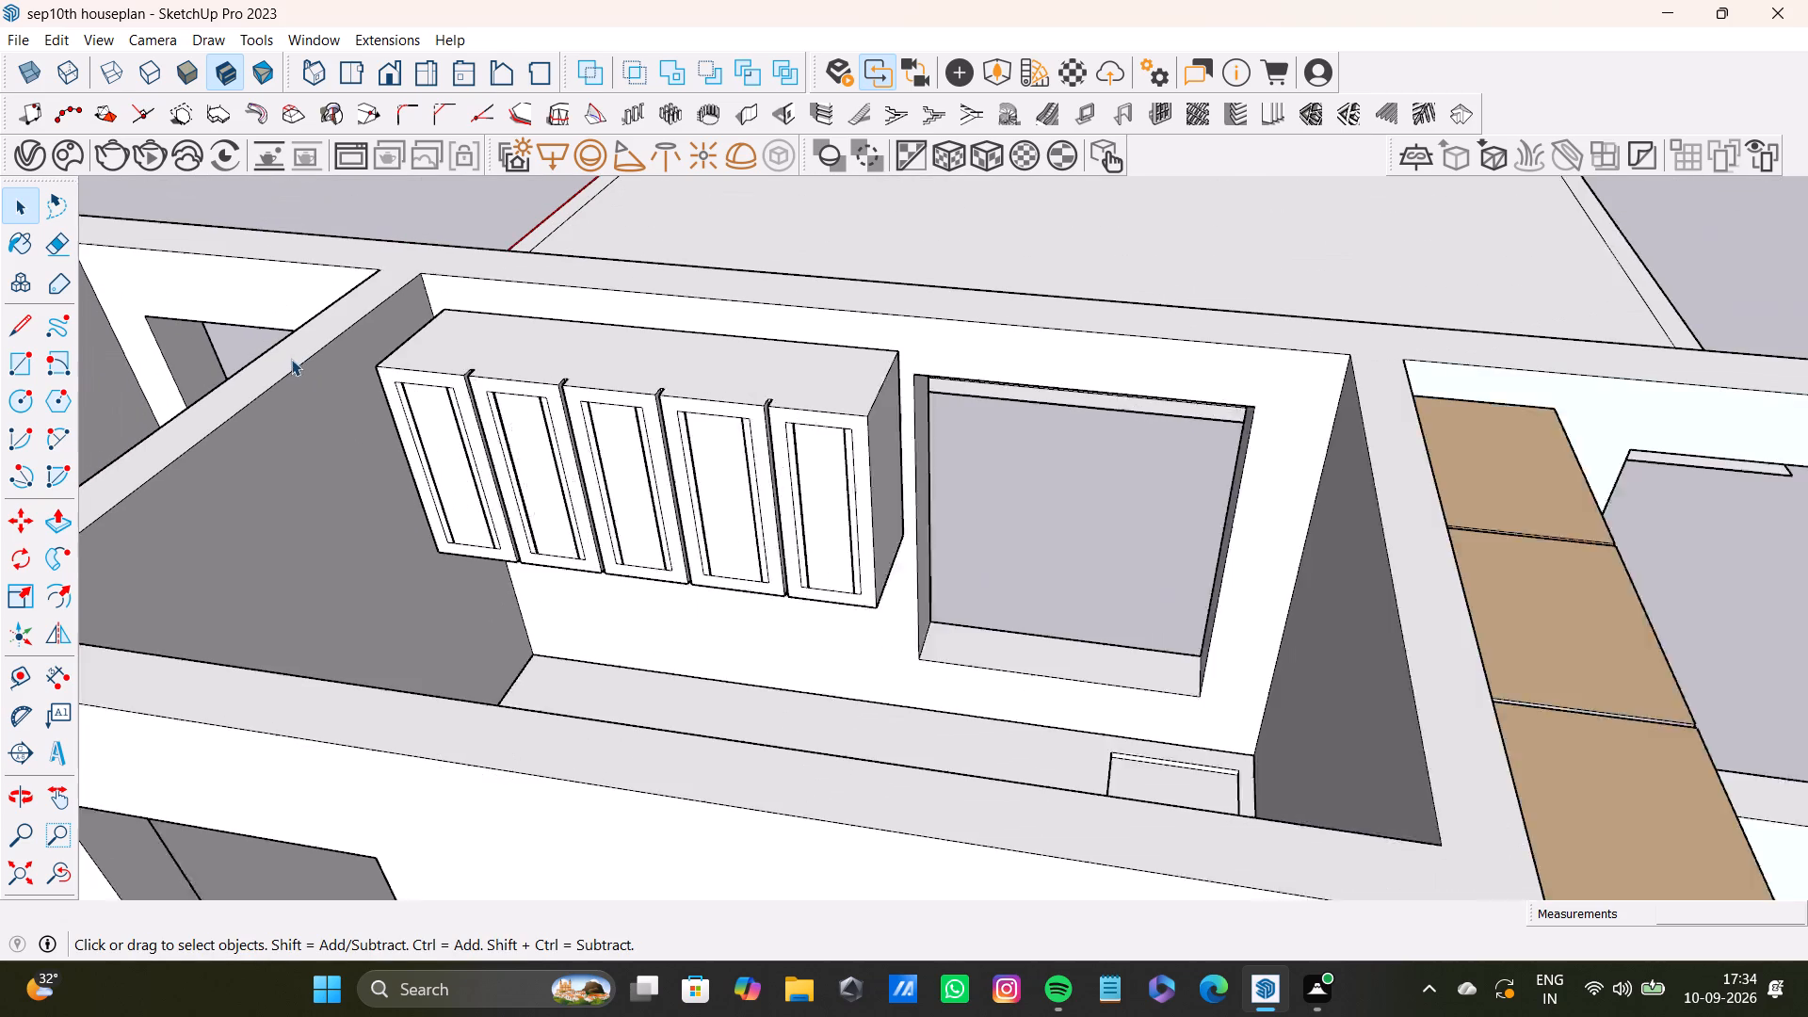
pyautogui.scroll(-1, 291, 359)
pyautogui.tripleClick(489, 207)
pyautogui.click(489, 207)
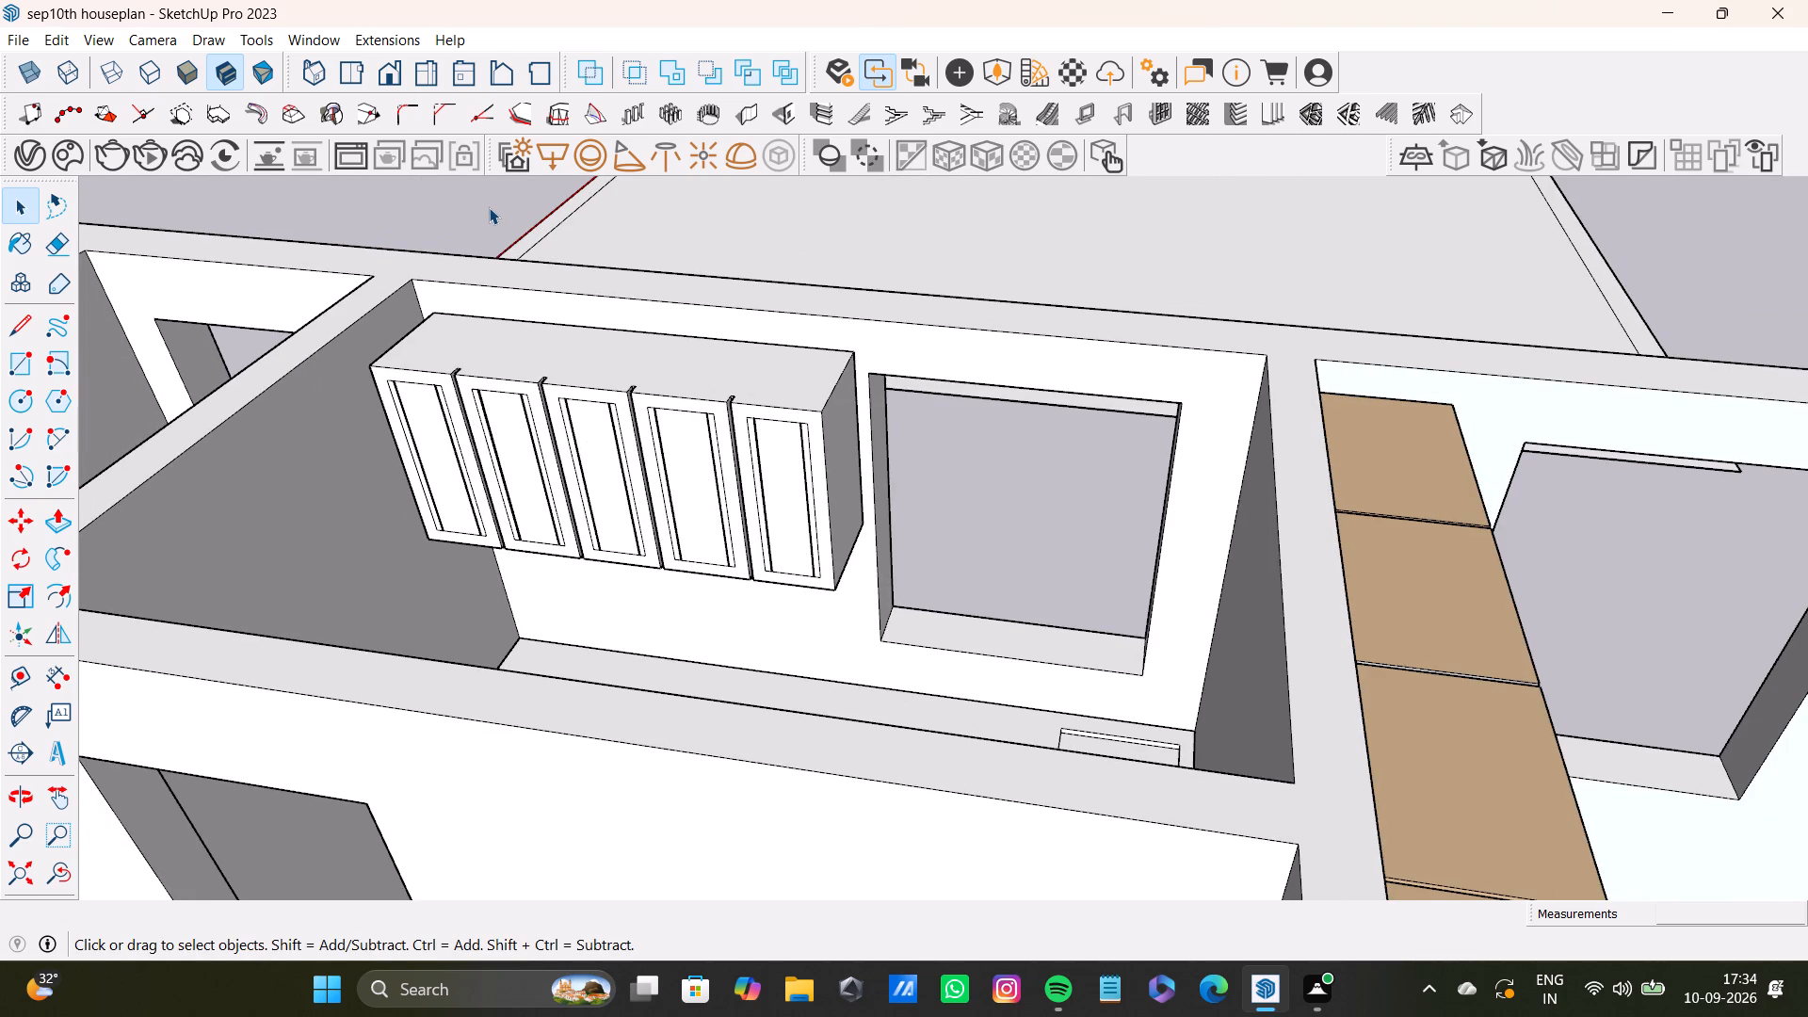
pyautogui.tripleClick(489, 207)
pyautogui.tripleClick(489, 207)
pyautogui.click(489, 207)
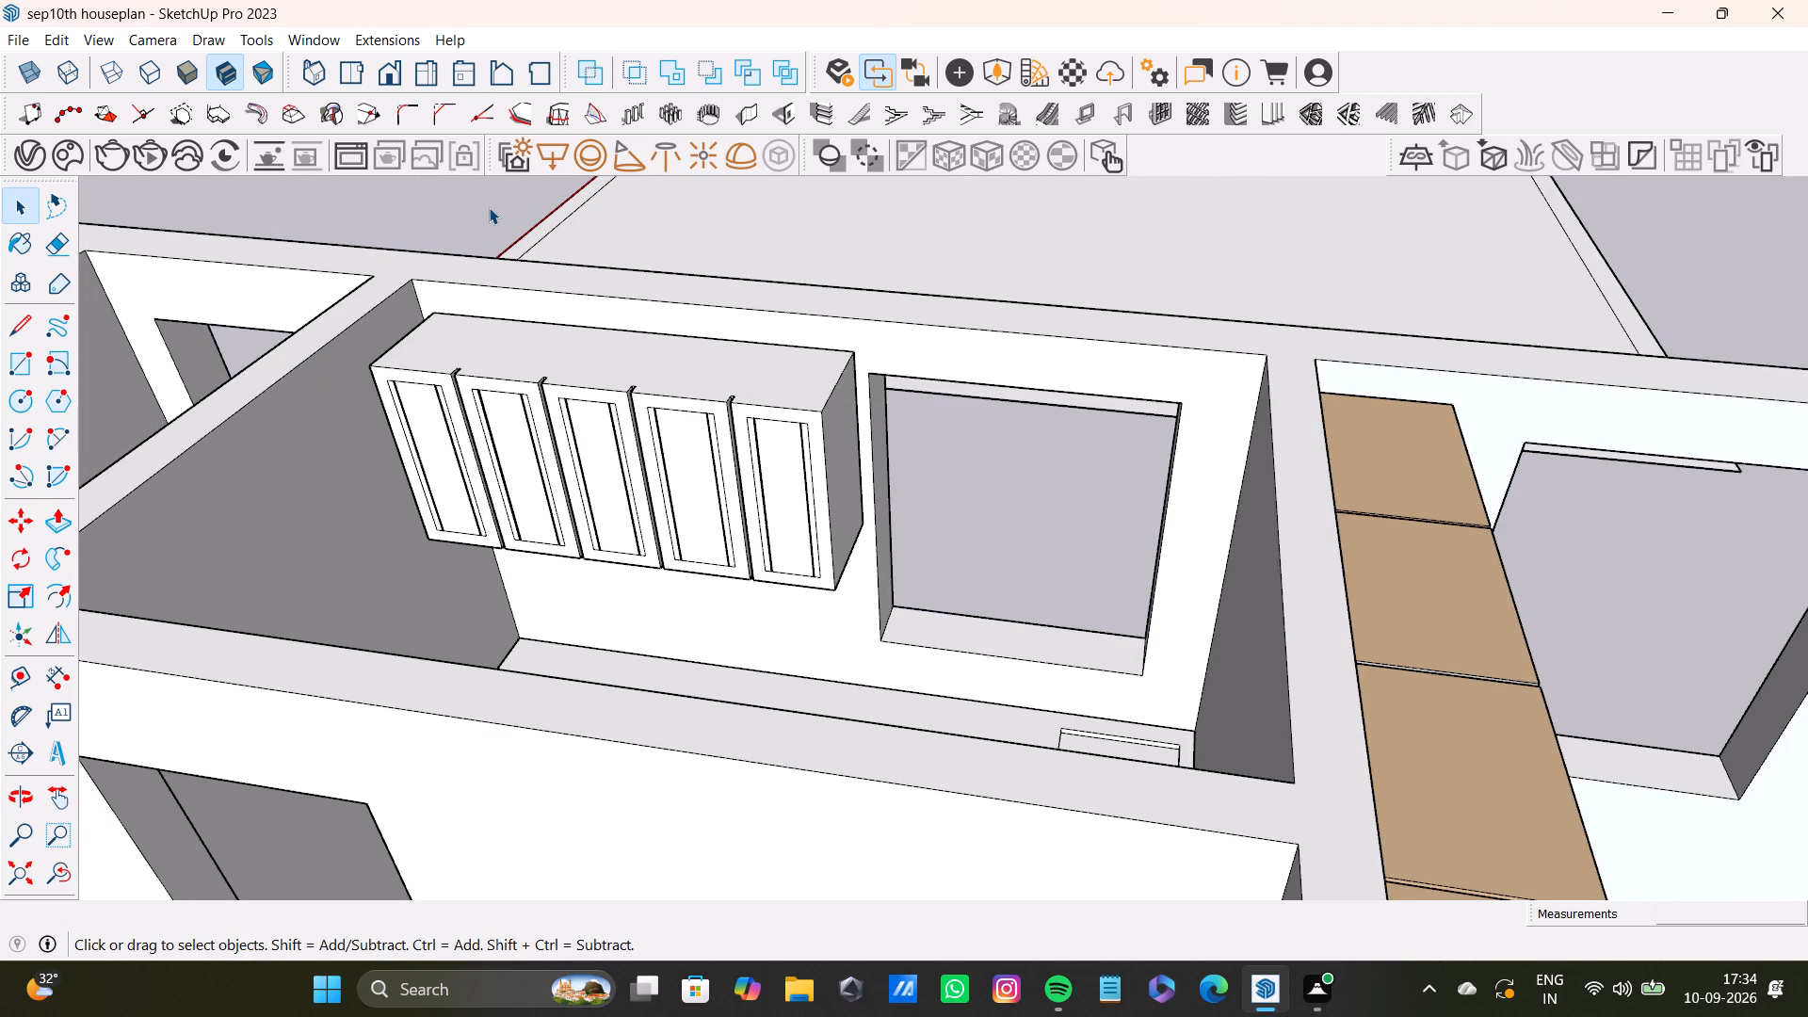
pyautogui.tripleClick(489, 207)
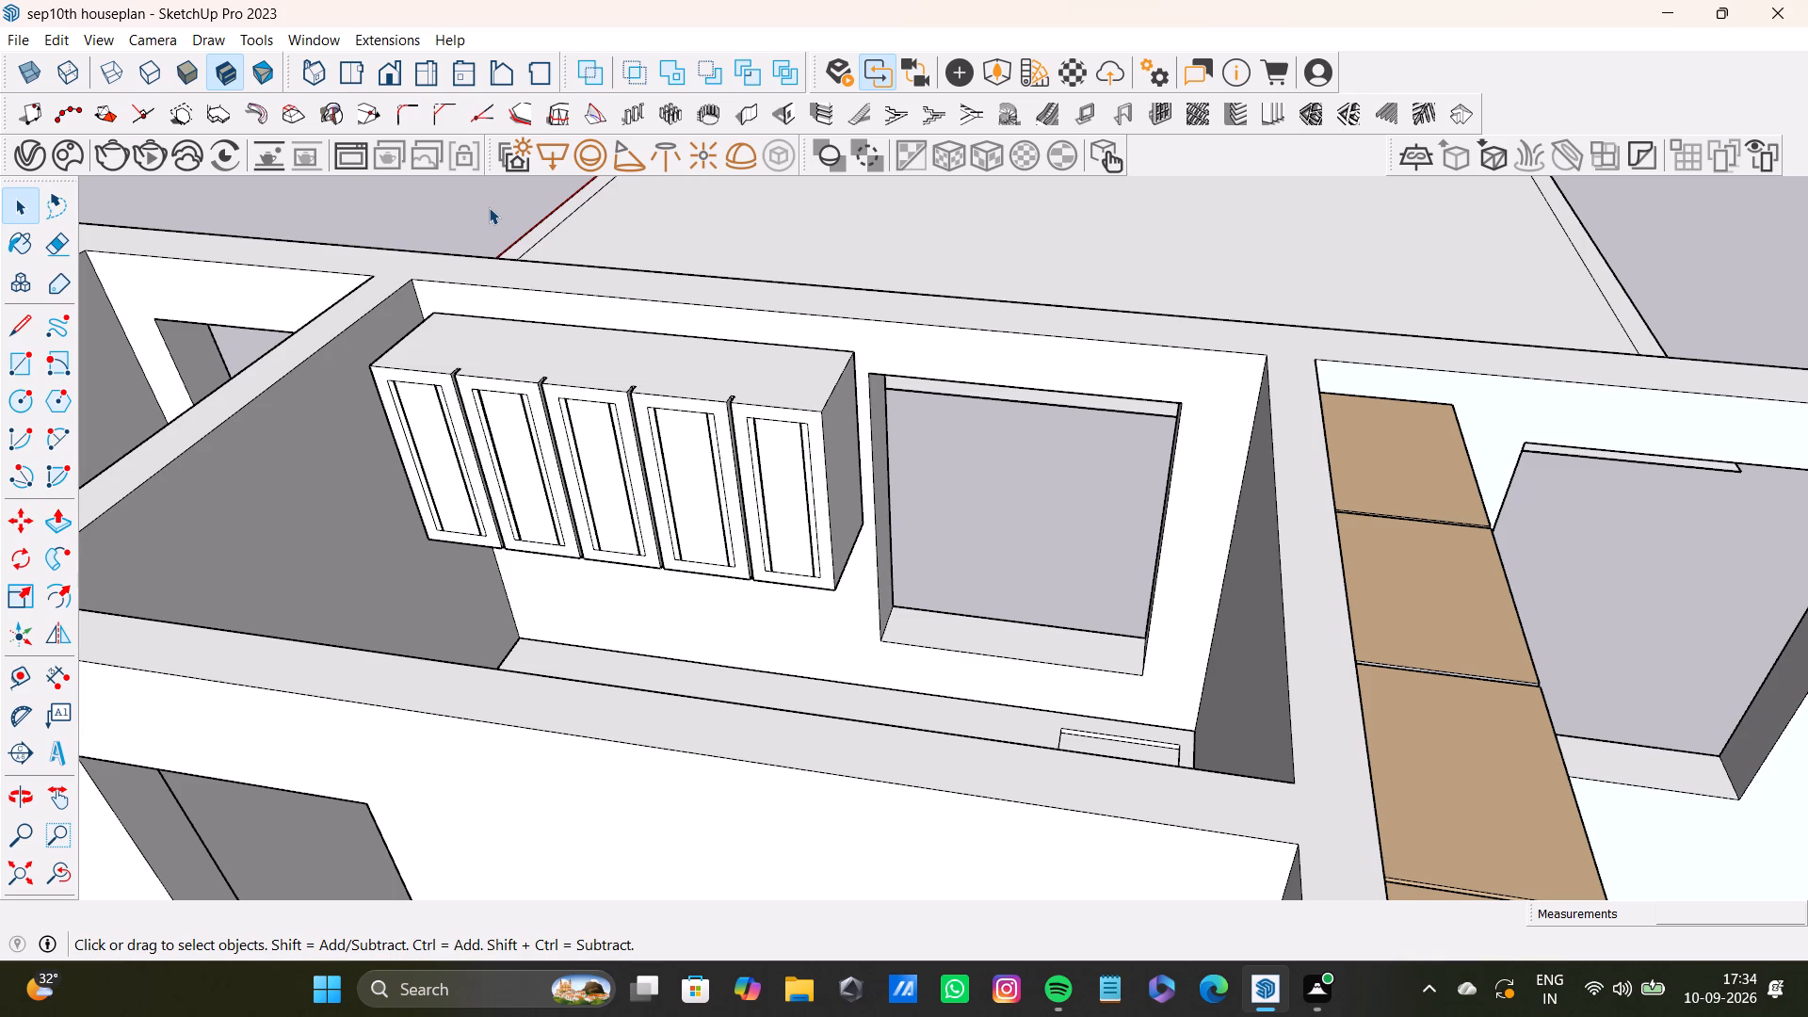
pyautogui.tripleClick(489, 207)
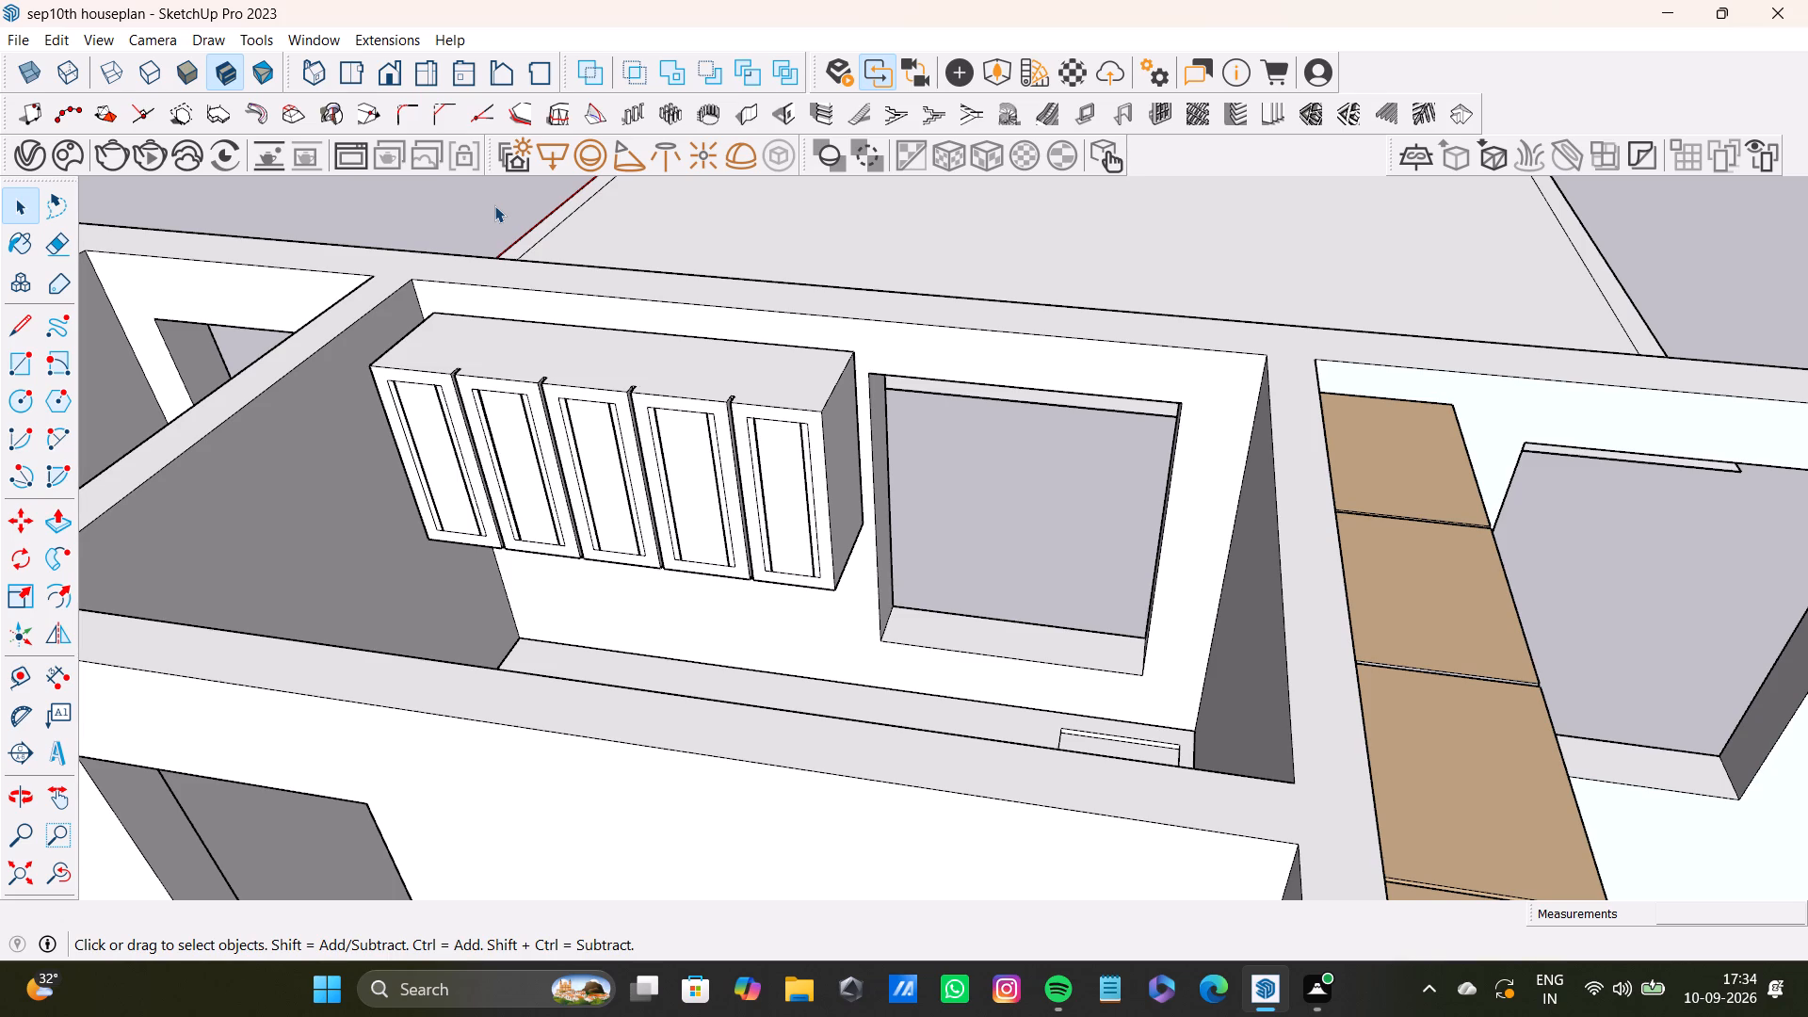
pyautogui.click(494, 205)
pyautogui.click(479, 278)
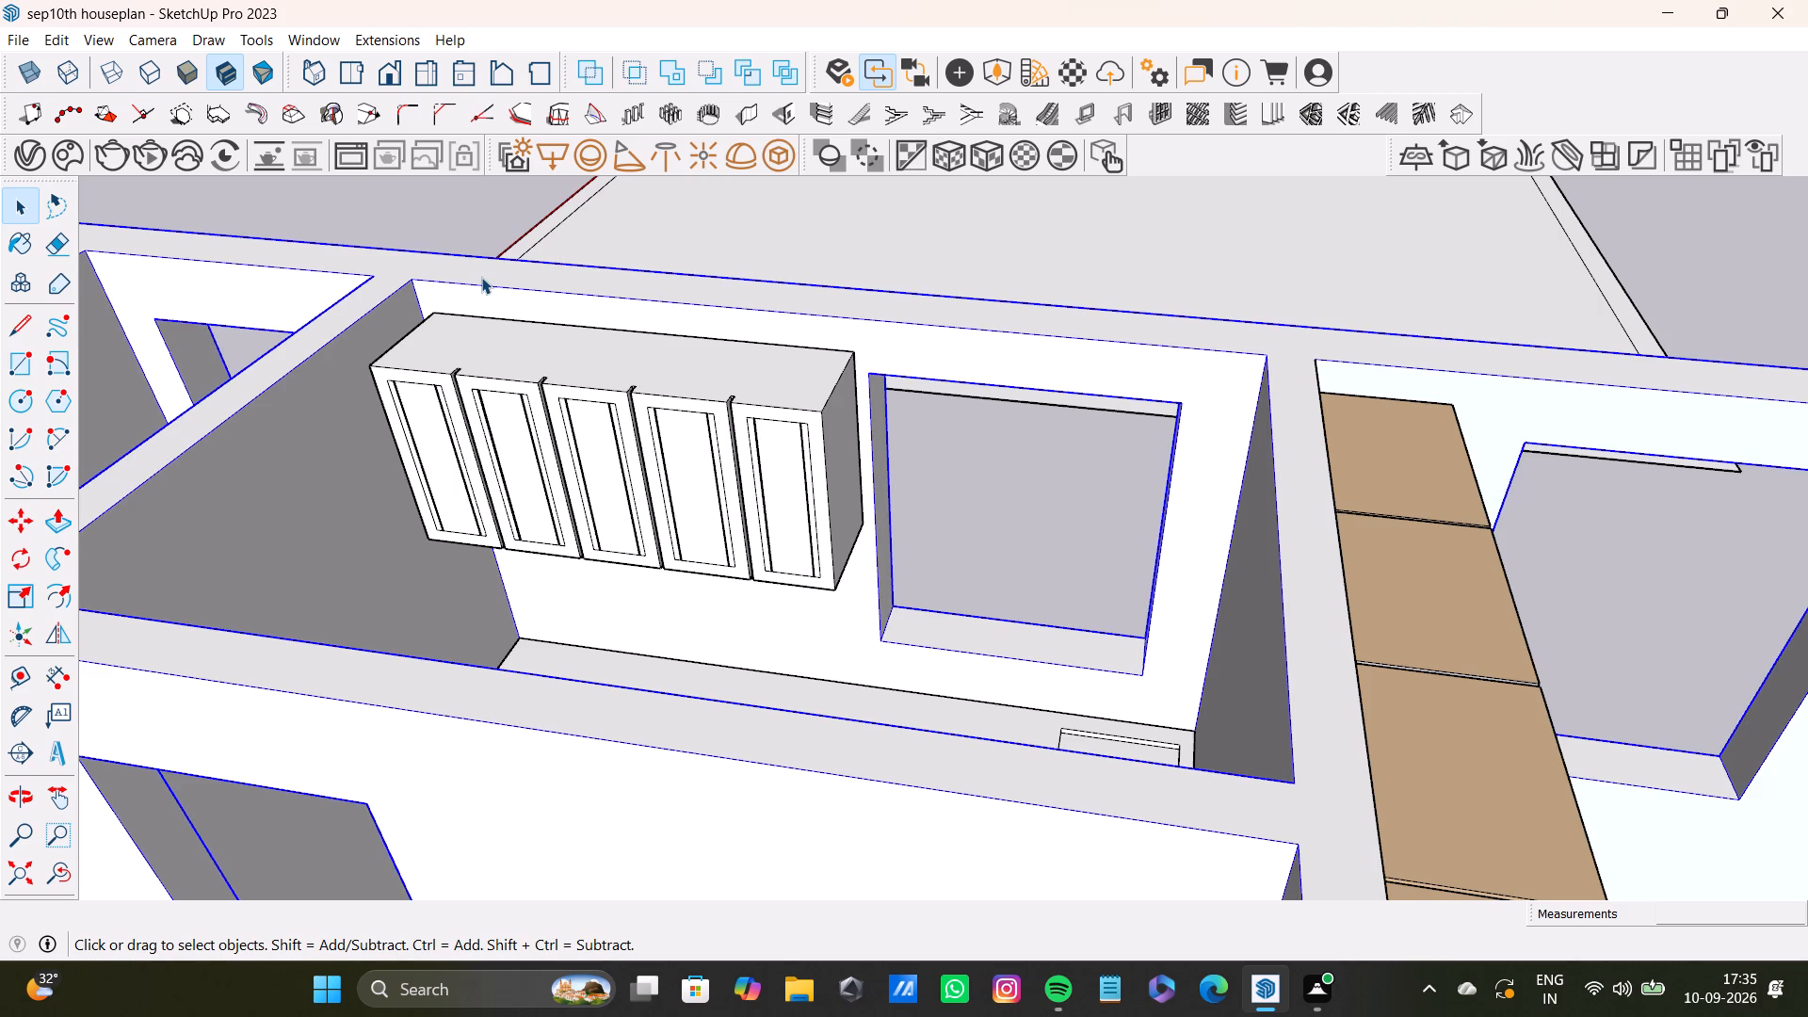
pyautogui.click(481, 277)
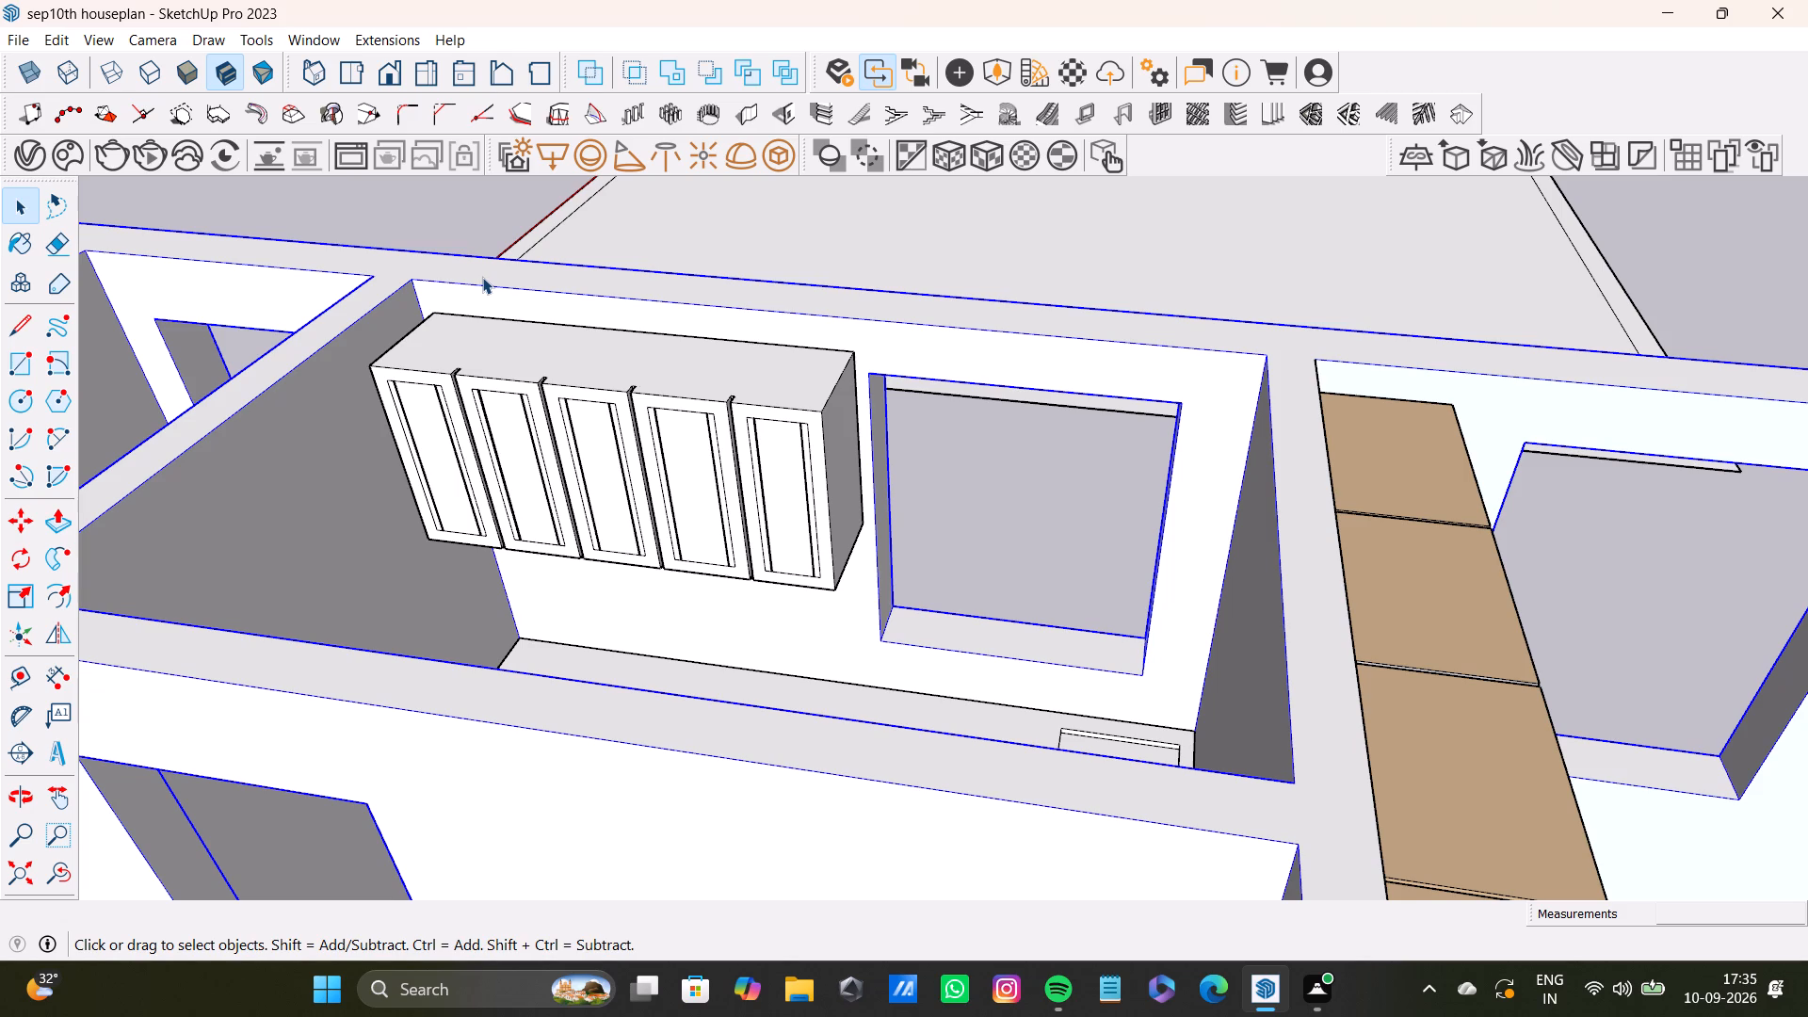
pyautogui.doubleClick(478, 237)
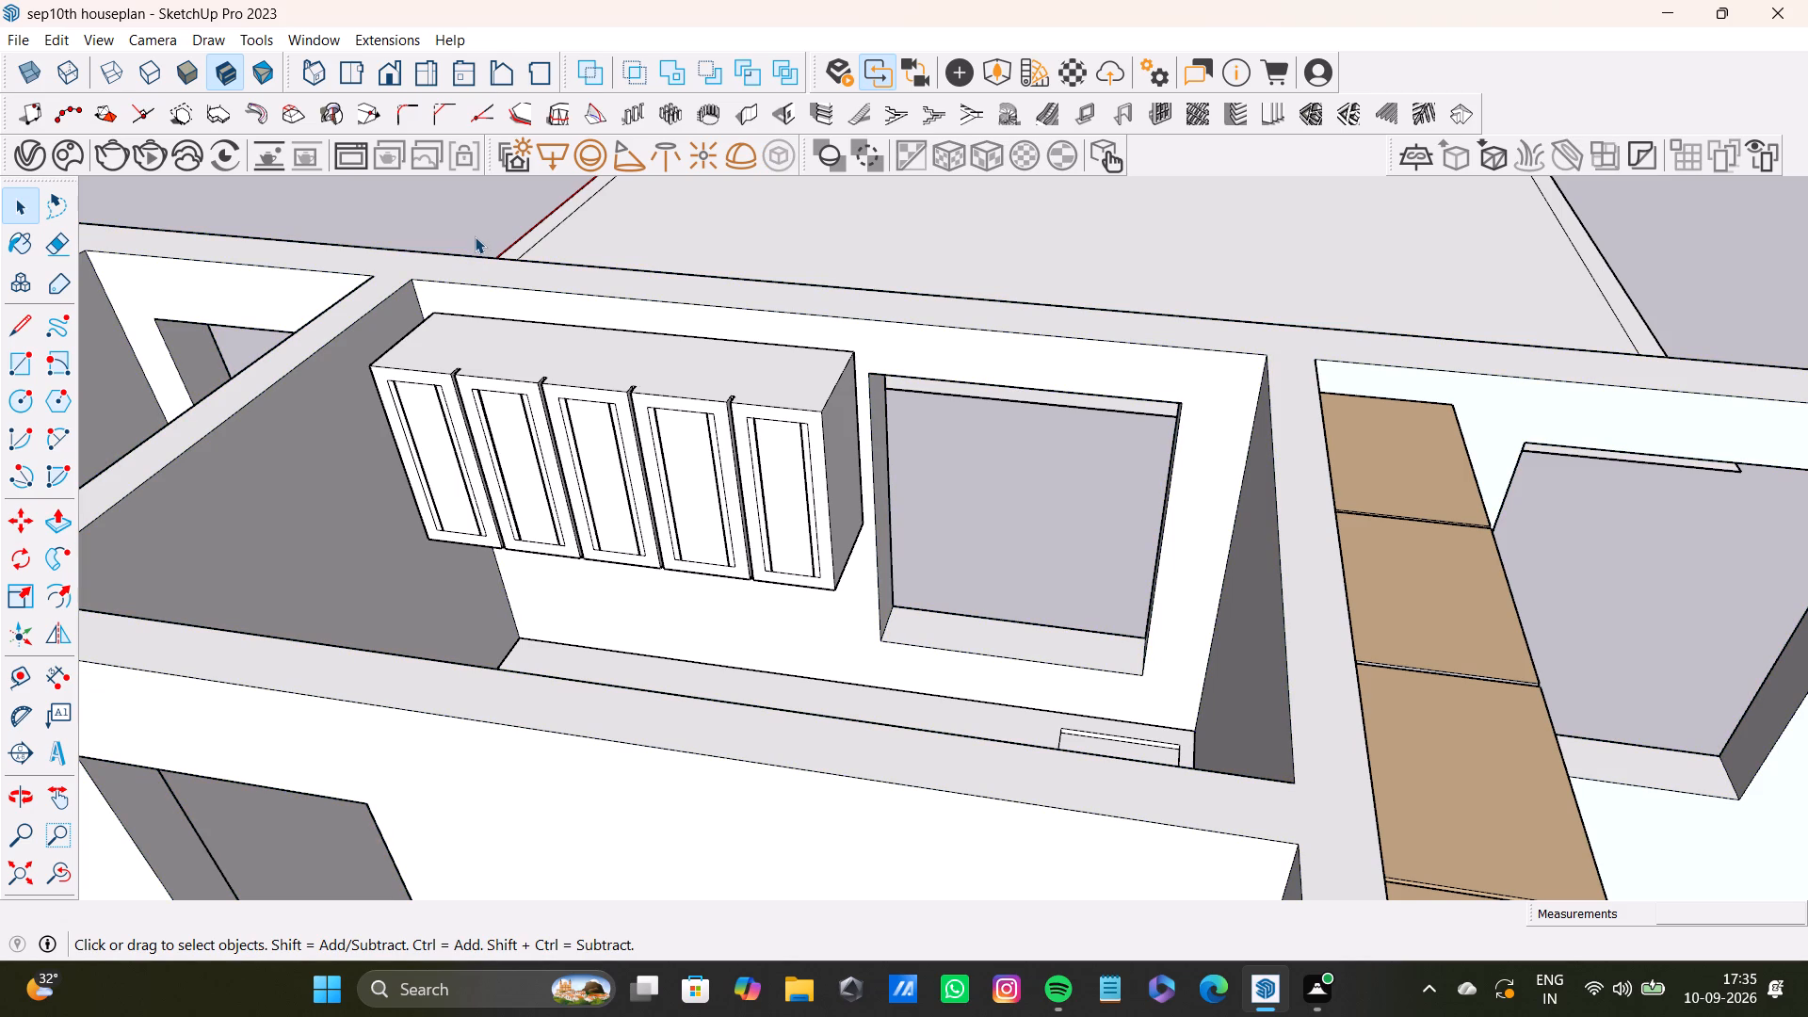
# Select the wide central panel faces between the grooves on all five overhead doors.
pyautogui.scroll(-7, 561, 357)
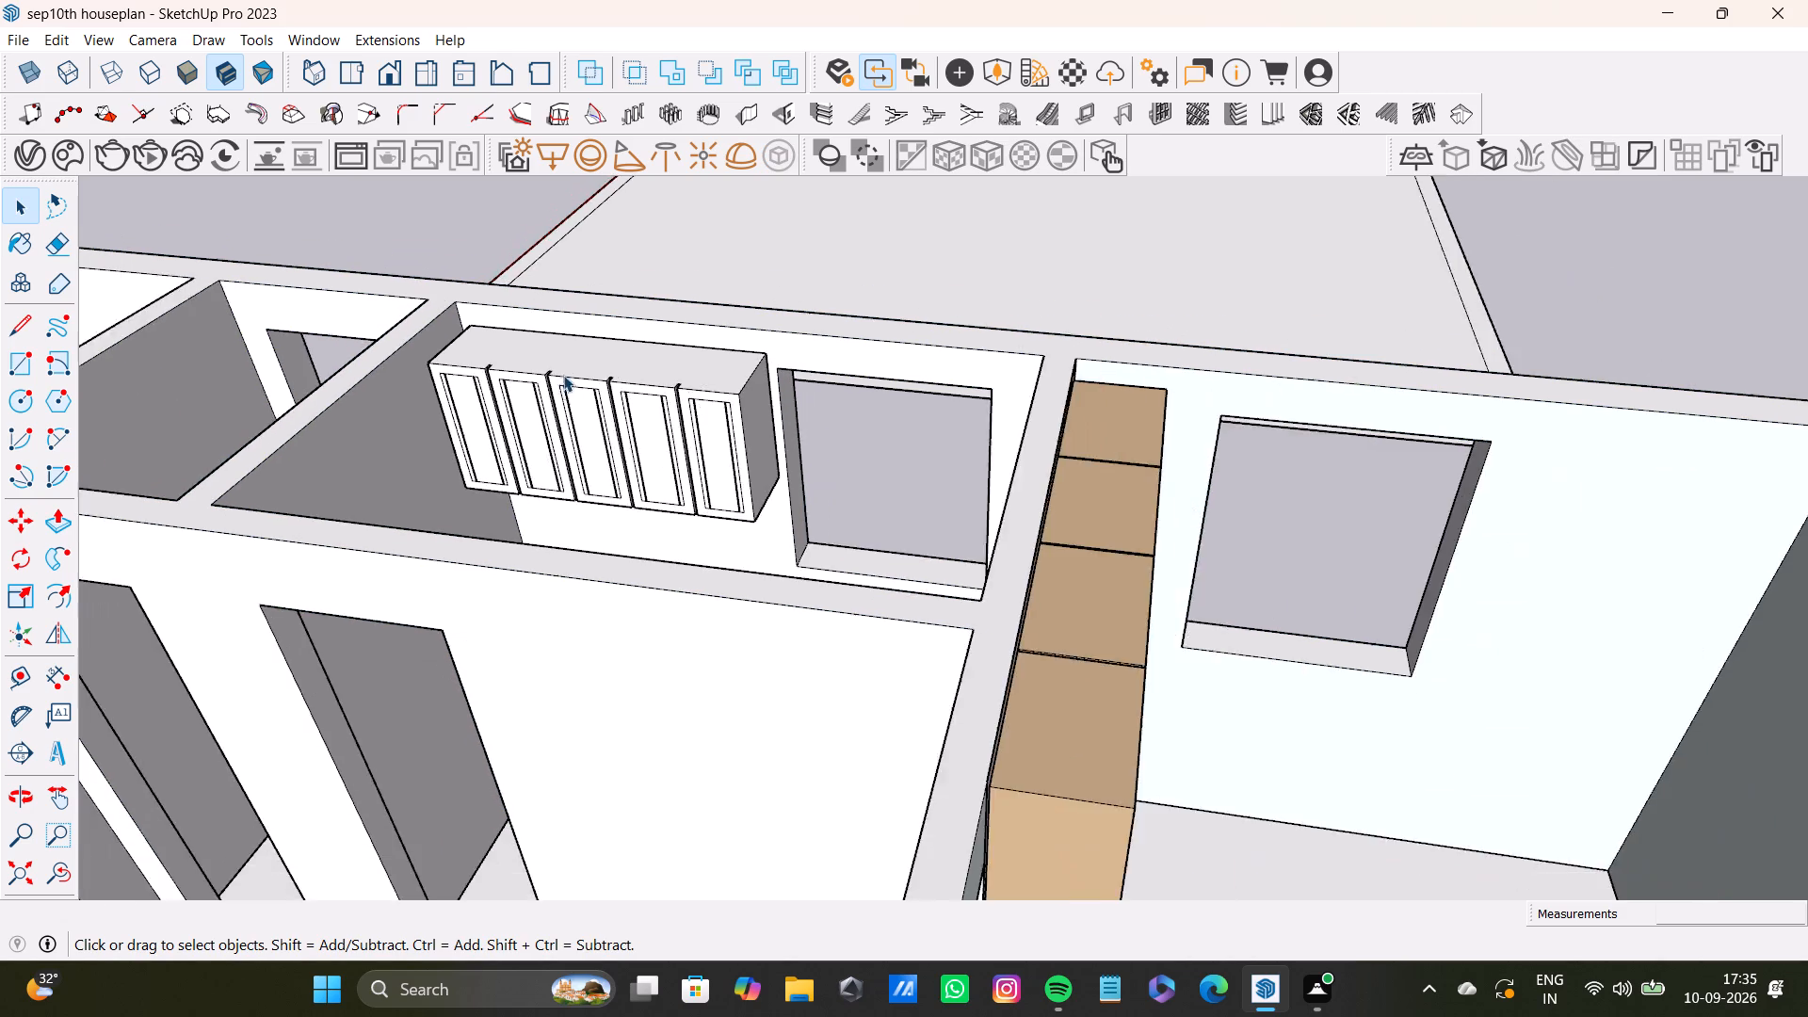
pyautogui.scroll(-1, 563, 375)
pyautogui.scroll(11, 487, 379)
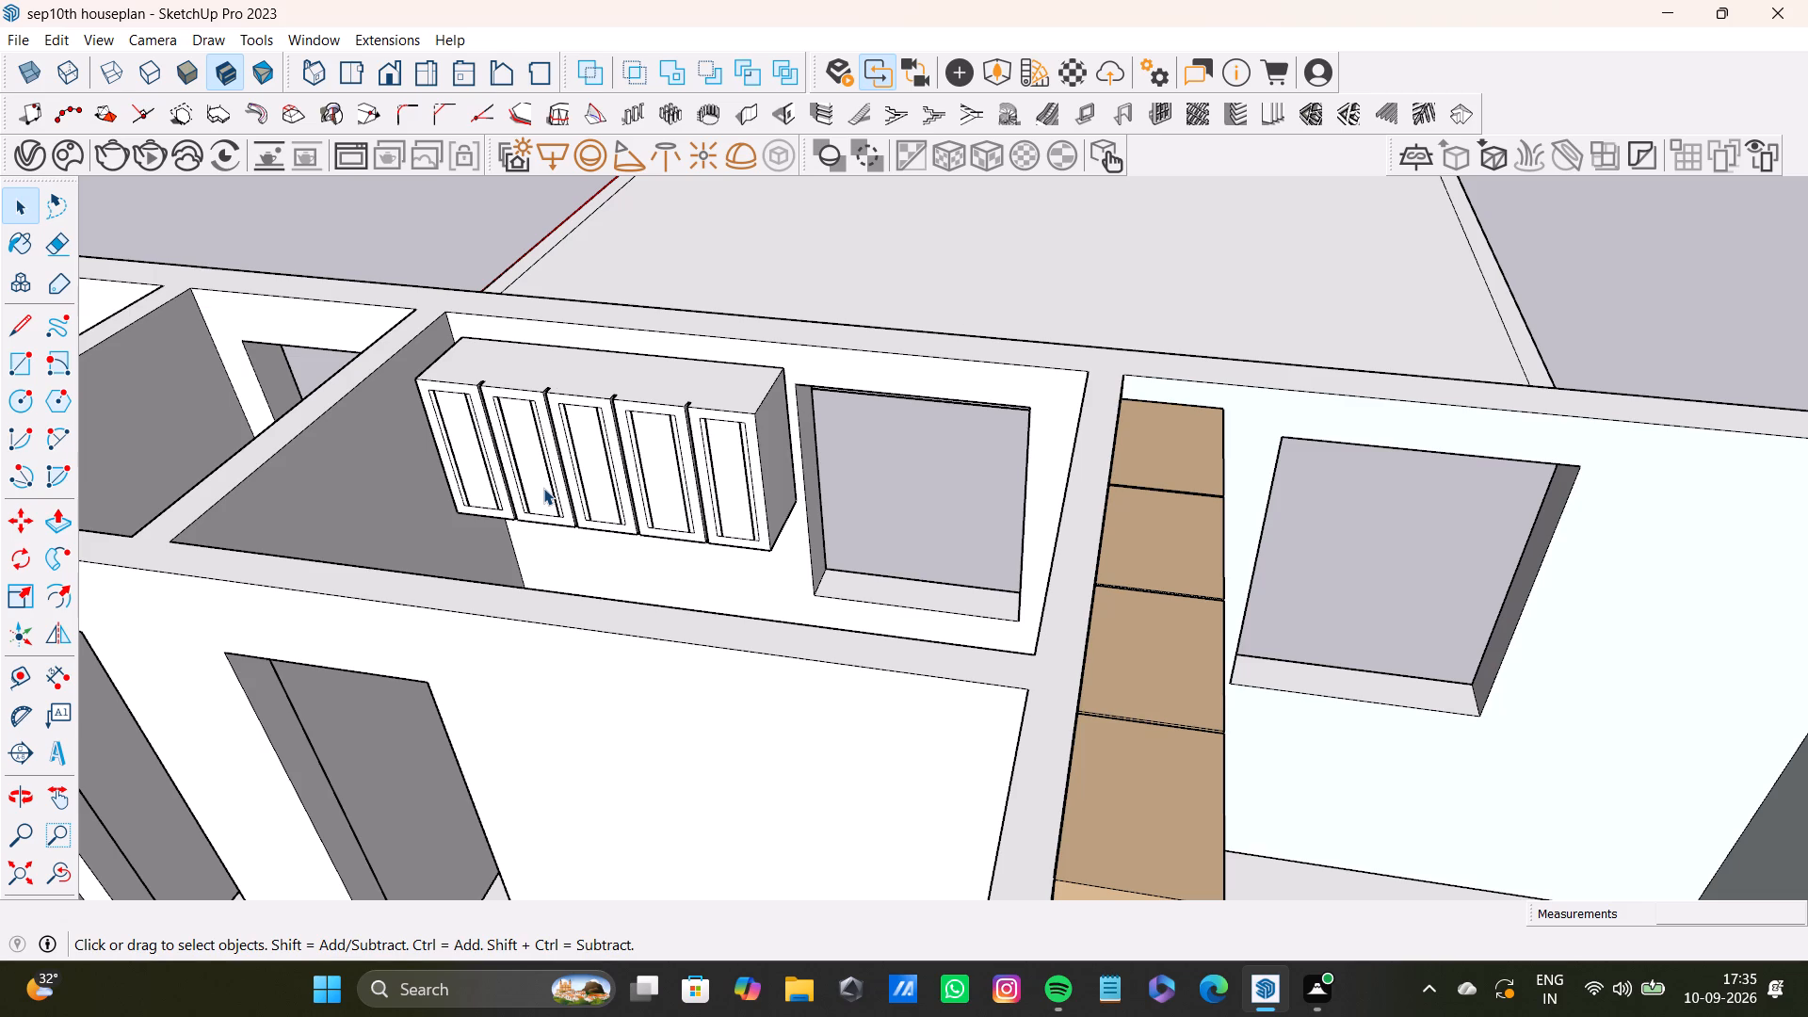
pyautogui.scroll(-1, 330, 271)
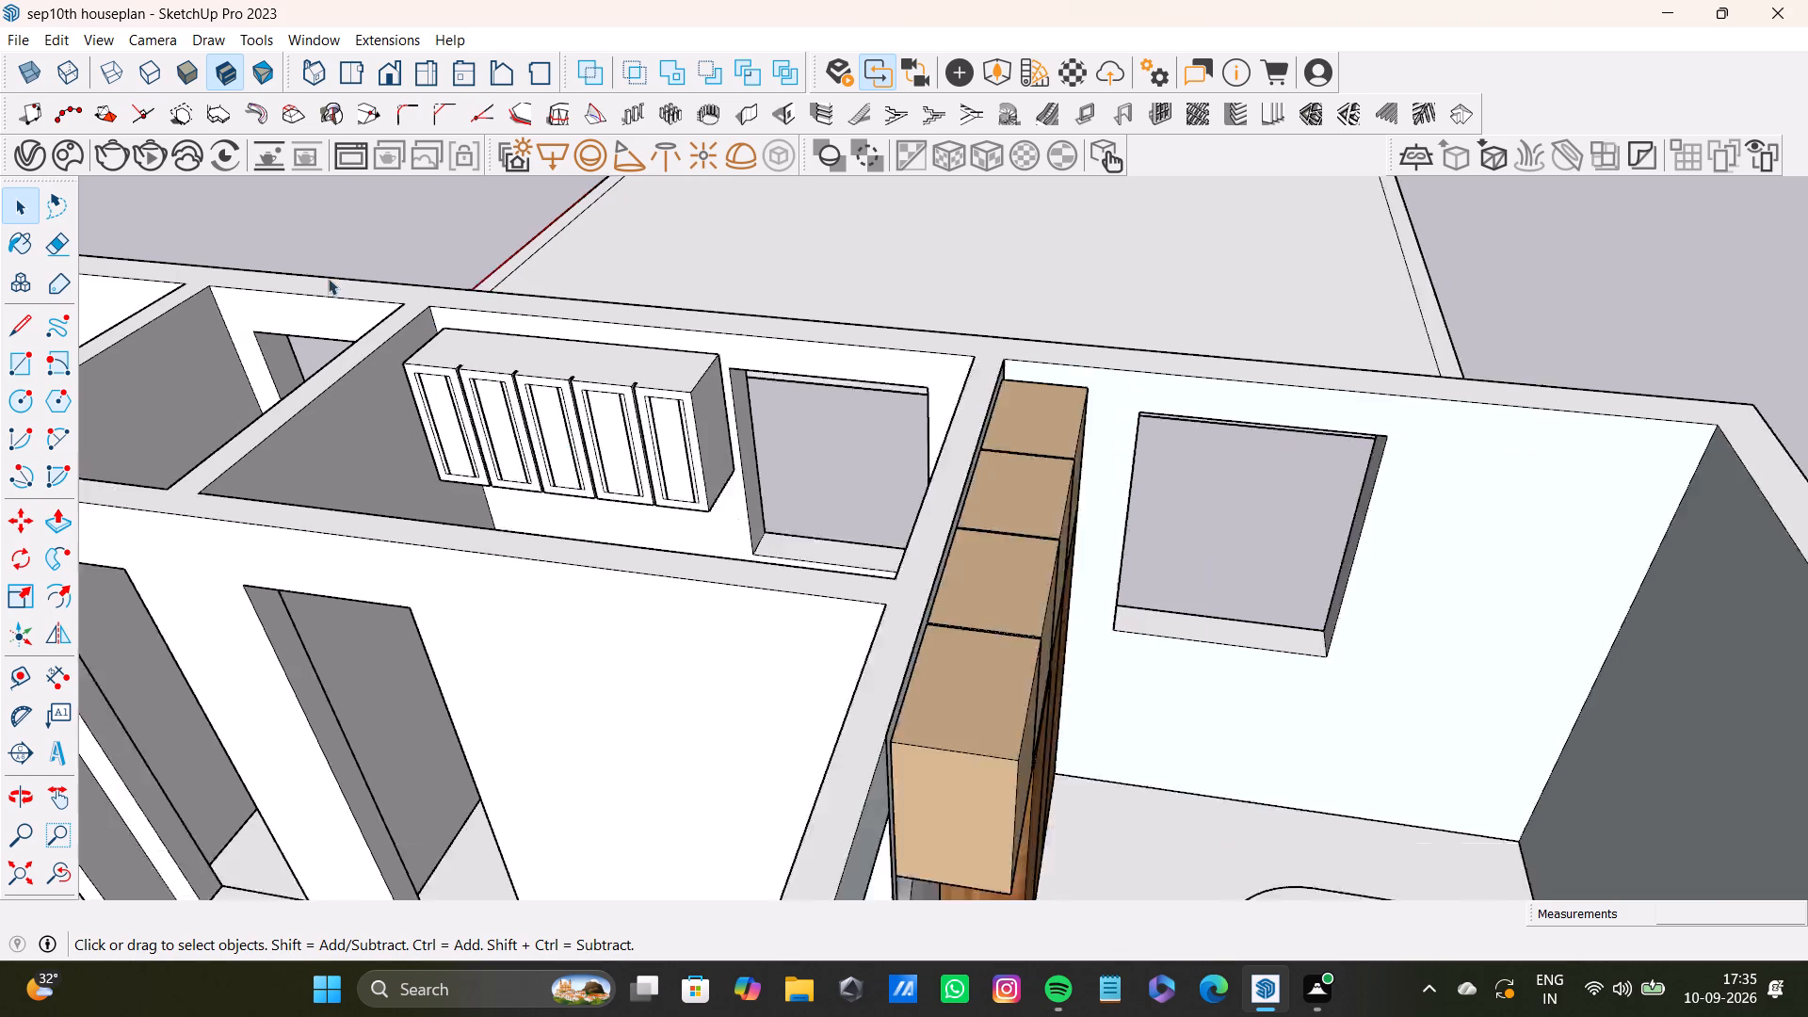
pyautogui.scroll(-1, 328, 278)
pyautogui.scroll(13, 450, 388)
pyautogui.keyDown('shift'); pyautogui.moveTo(427, 366); pyautogui.dragTo(557, 358, button='middle'); pyautogui.keyUp('shift')
pyautogui.scroll(7, 503, 343)
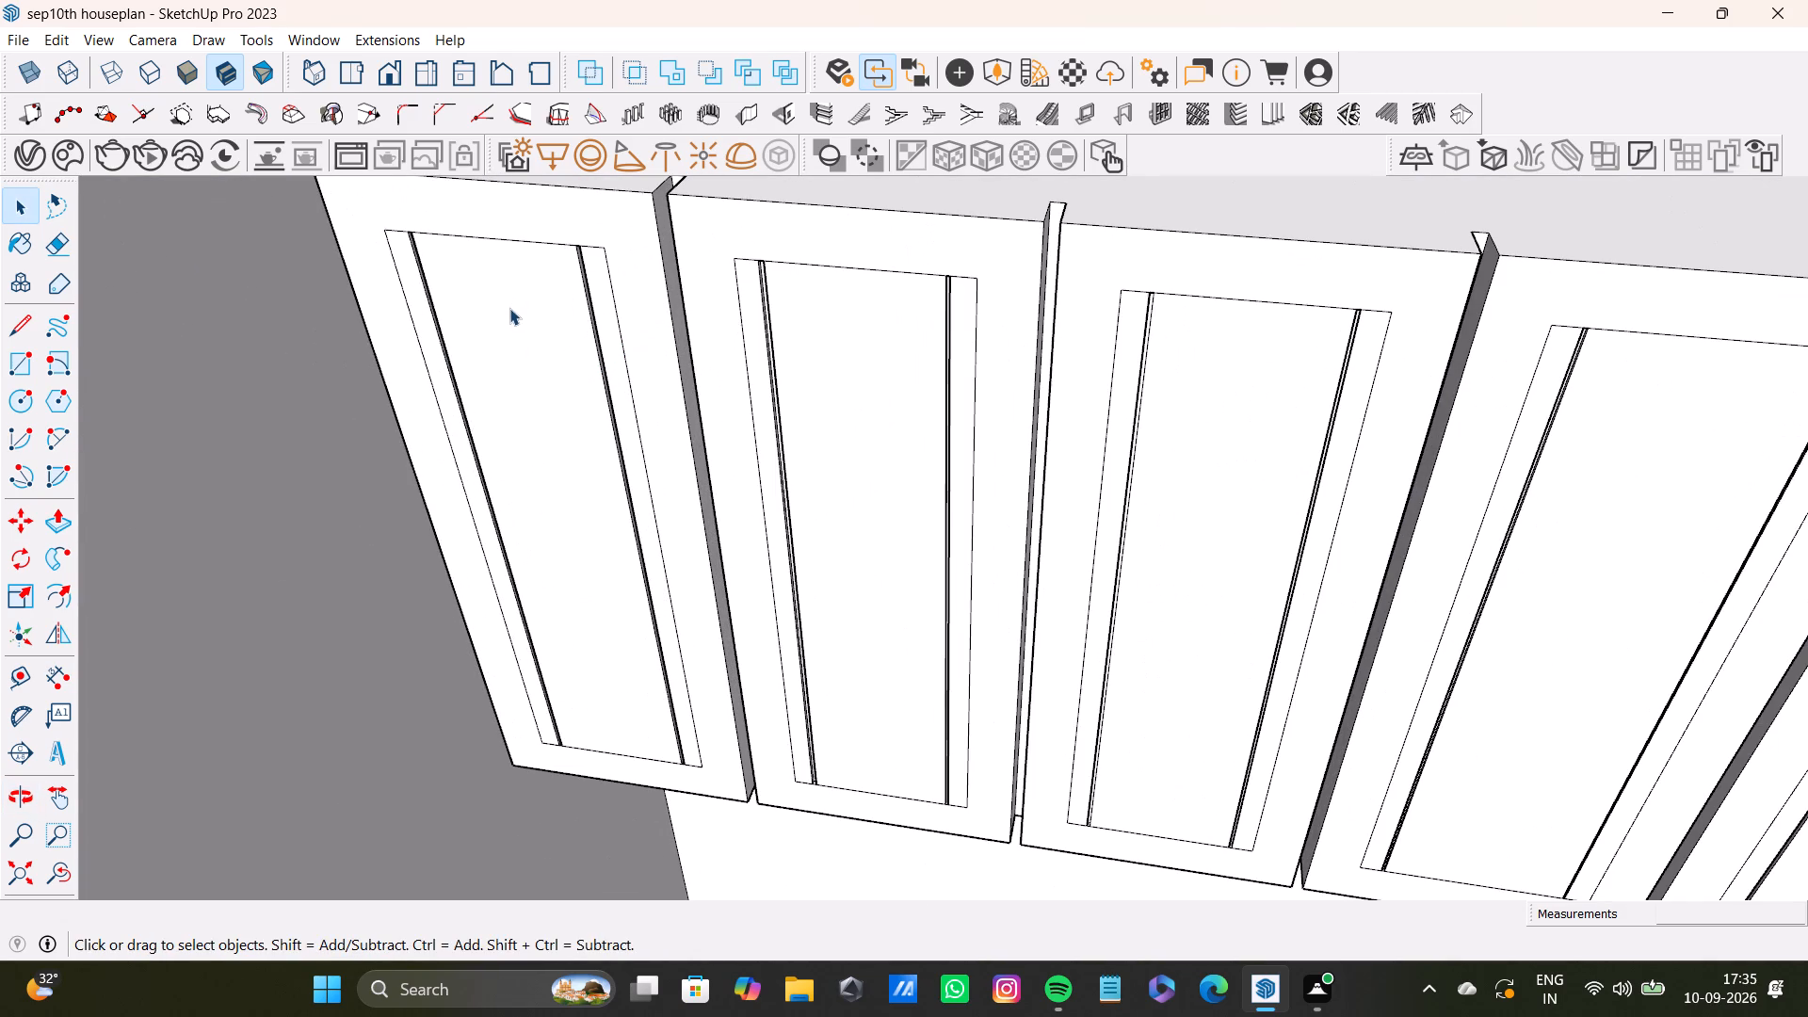
pyautogui.click(509, 308)
pyautogui.keyDown('shift'); pyautogui.click(871, 334); pyautogui.keyUp('shift')
pyautogui.keyDown('shift'); pyautogui.click(1221, 366); pyautogui.keyUp('shift')
pyautogui.keyDown('shift'); pyautogui.moveTo(1206, 385); pyautogui.dragTo(635, 334, button='middle'); pyautogui.keyUp('shift')
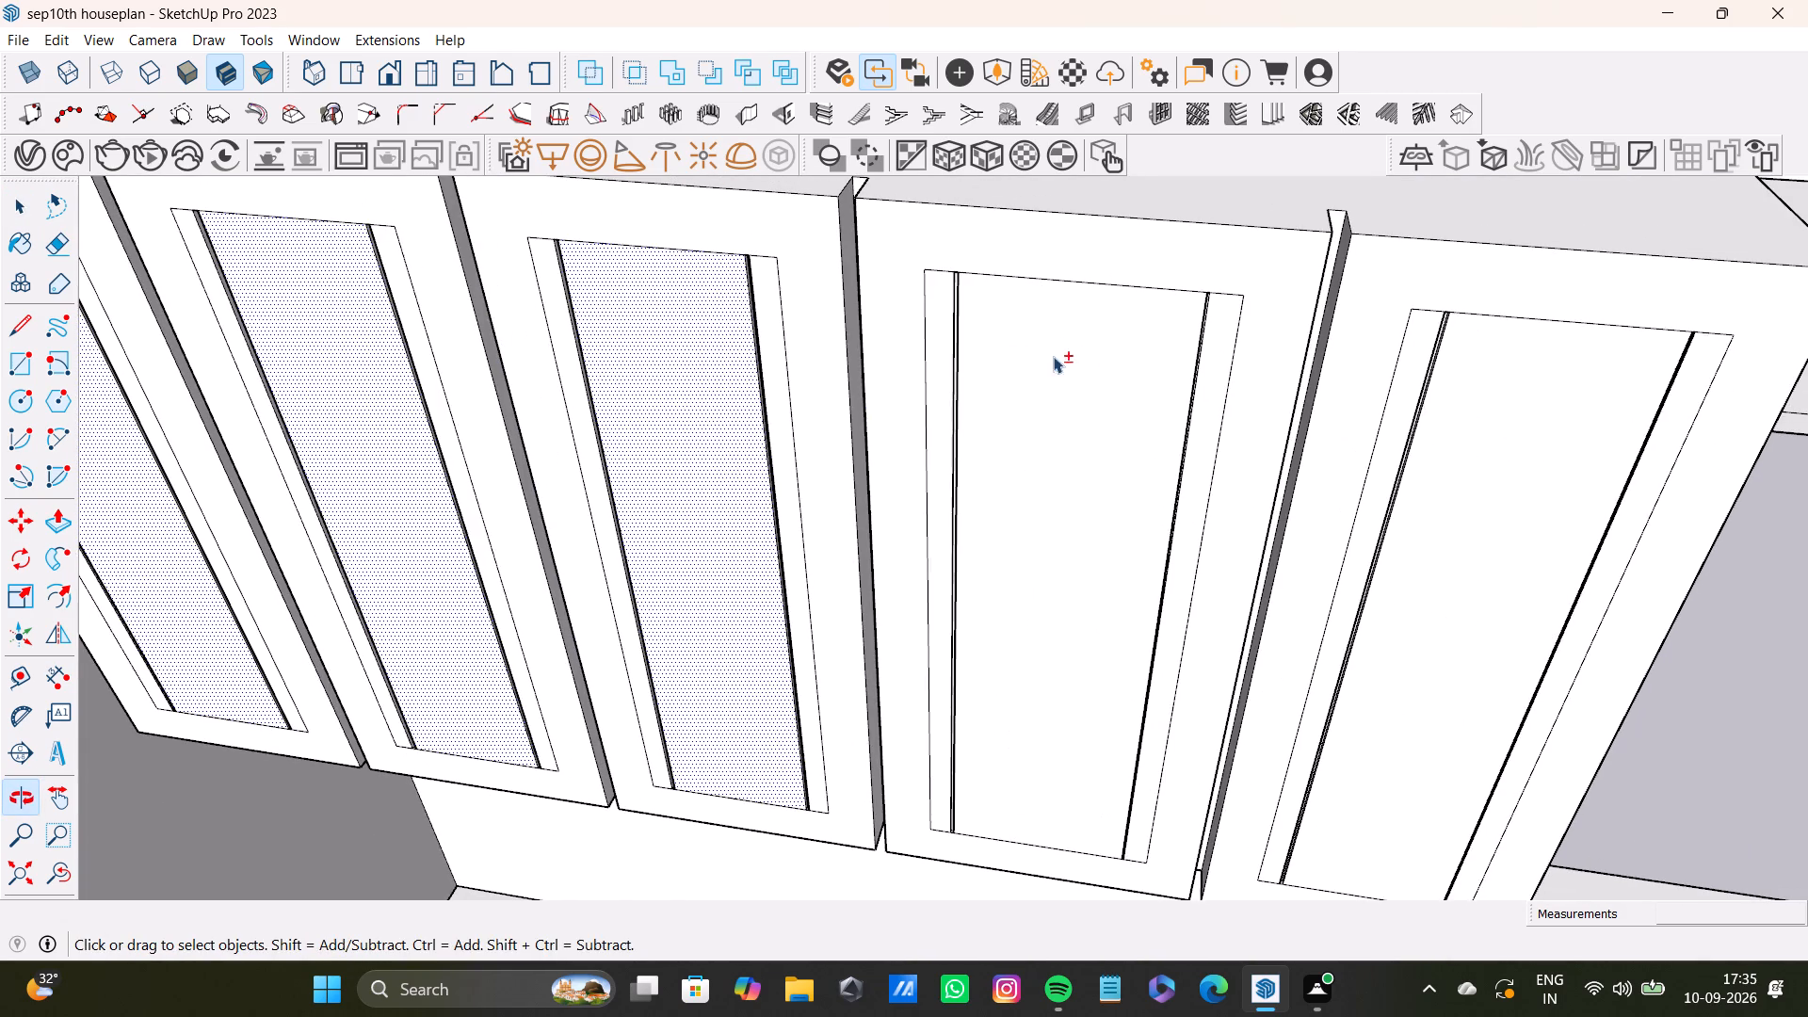
pyautogui.keyDown('shift'); pyautogui.click(1083, 358); pyautogui.keyUp('shift')
pyautogui.keyDown('shift'); pyautogui.moveTo(1258, 402); pyautogui.dragTo(860, 398, button='middle'); pyautogui.keyUp('shift')
pyautogui.keyDown('shift'); pyautogui.click(1089, 387); pyautogui.keyUp('shift')
pyautogui.keyDown('shift'); pyautogui.scroll(-10, 1015, 416); pyautogui.keyUp('shift')
pyautogui.keyDown('shift'); pyautogui.moveTo(862, 516); pyautogui.dragTo(1018, 401, button='middle'); pyautogui.keyUp('shift')
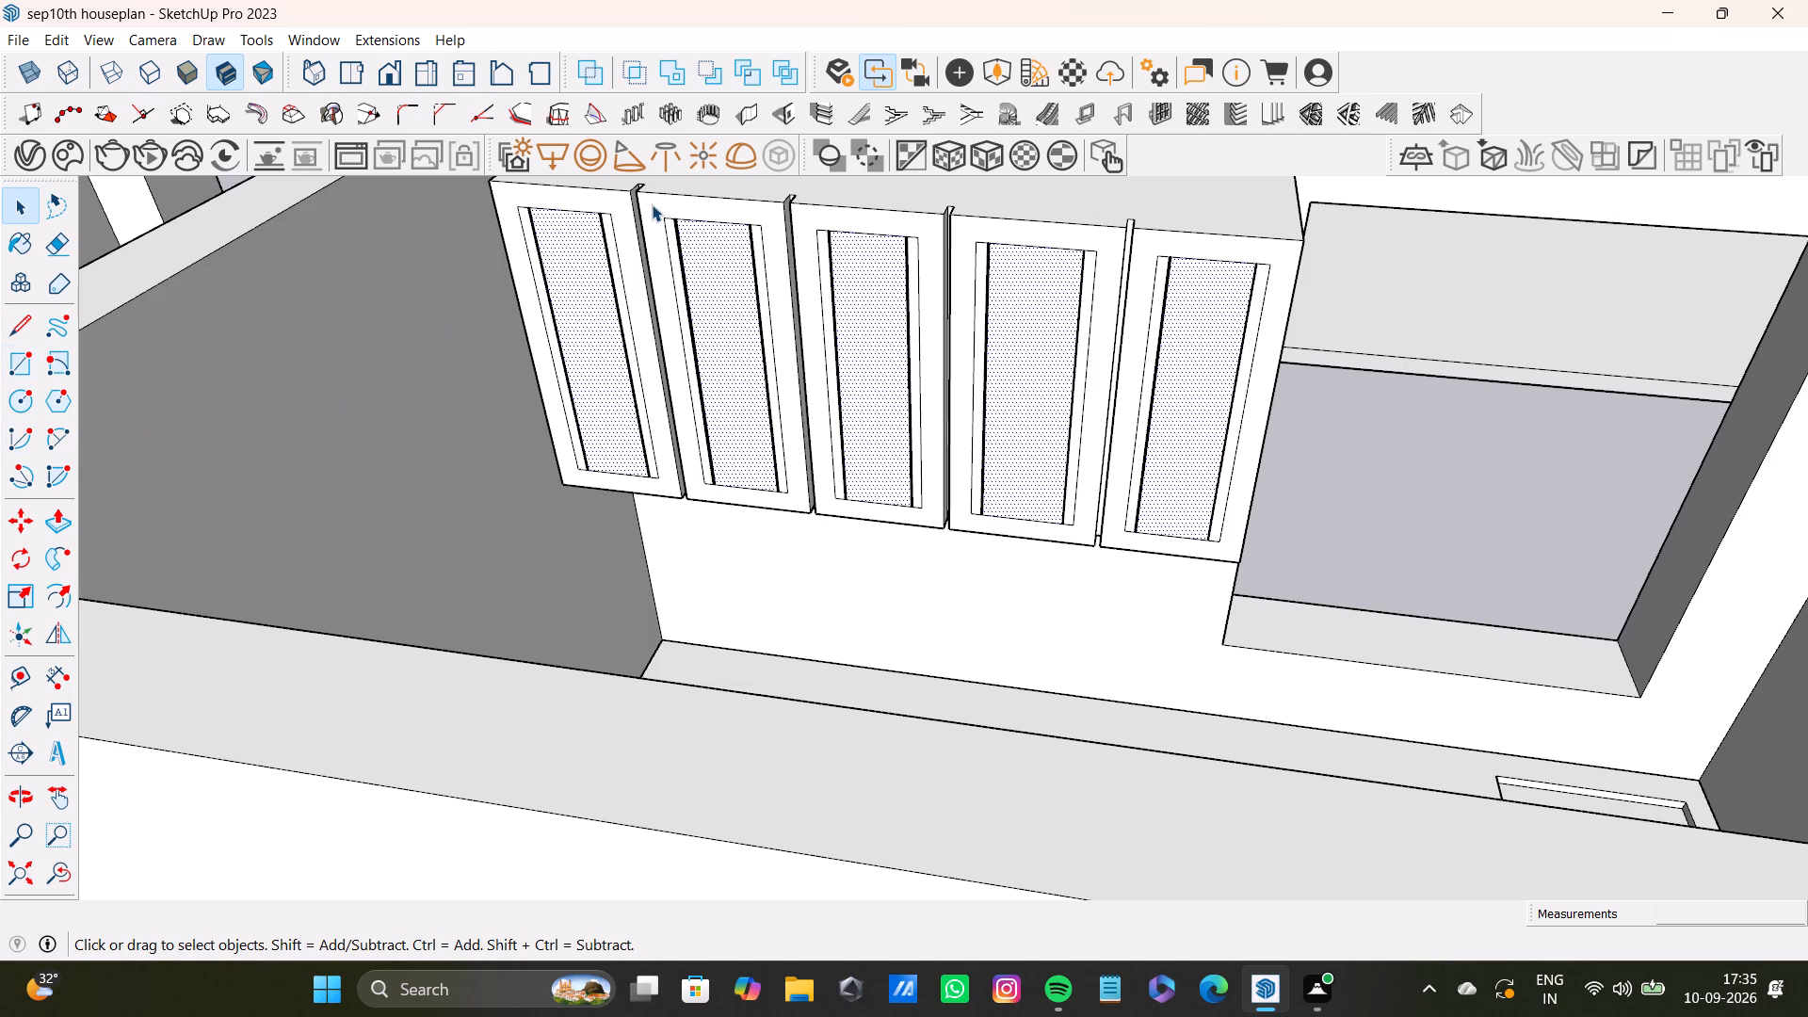
# Add the narrow strip faces outside the left and right grooves of all five overhead doors to the selection.
pyautogui.scroll(2, 507, 324)
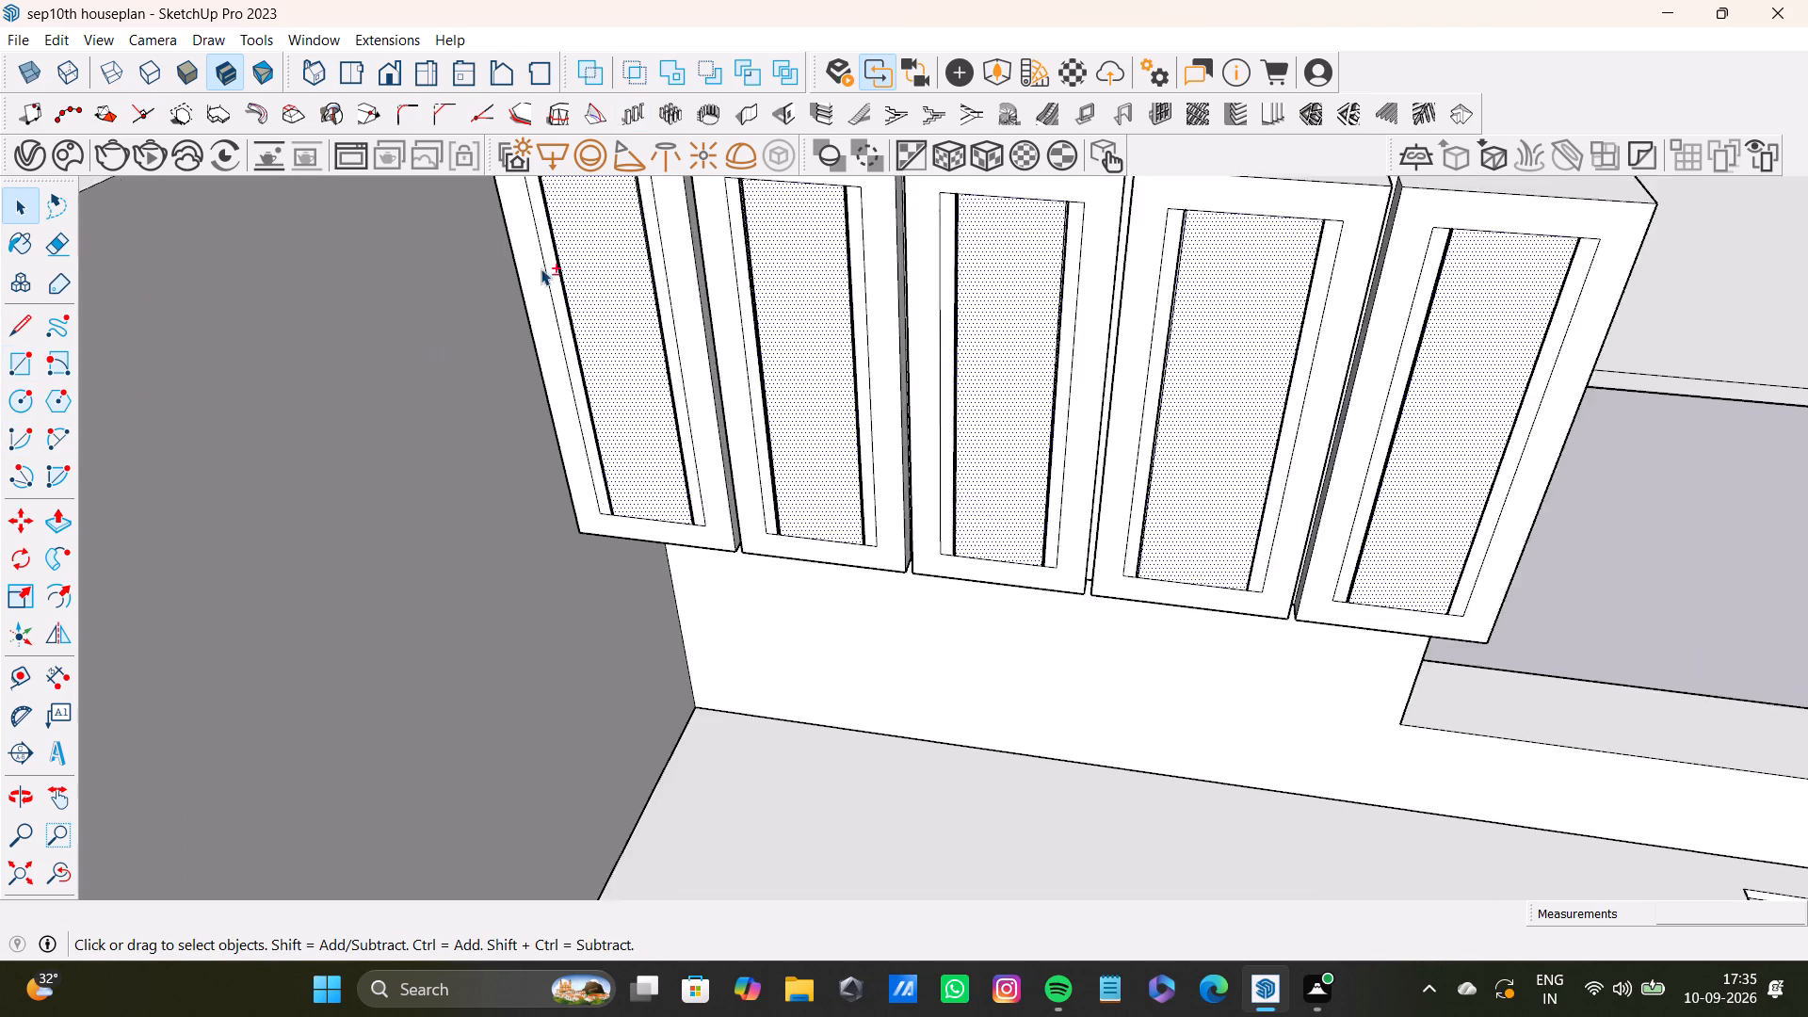
pyautogui.scroll(6, 541, 268)
pyautogui.keyDown('shift'); pyautogui.click(556, 278); pyautogui.keyUp('shift')
pyautogui.keyDown('shift'); pyautogui.click(737, 317); pyautogui.keyUp('shift')
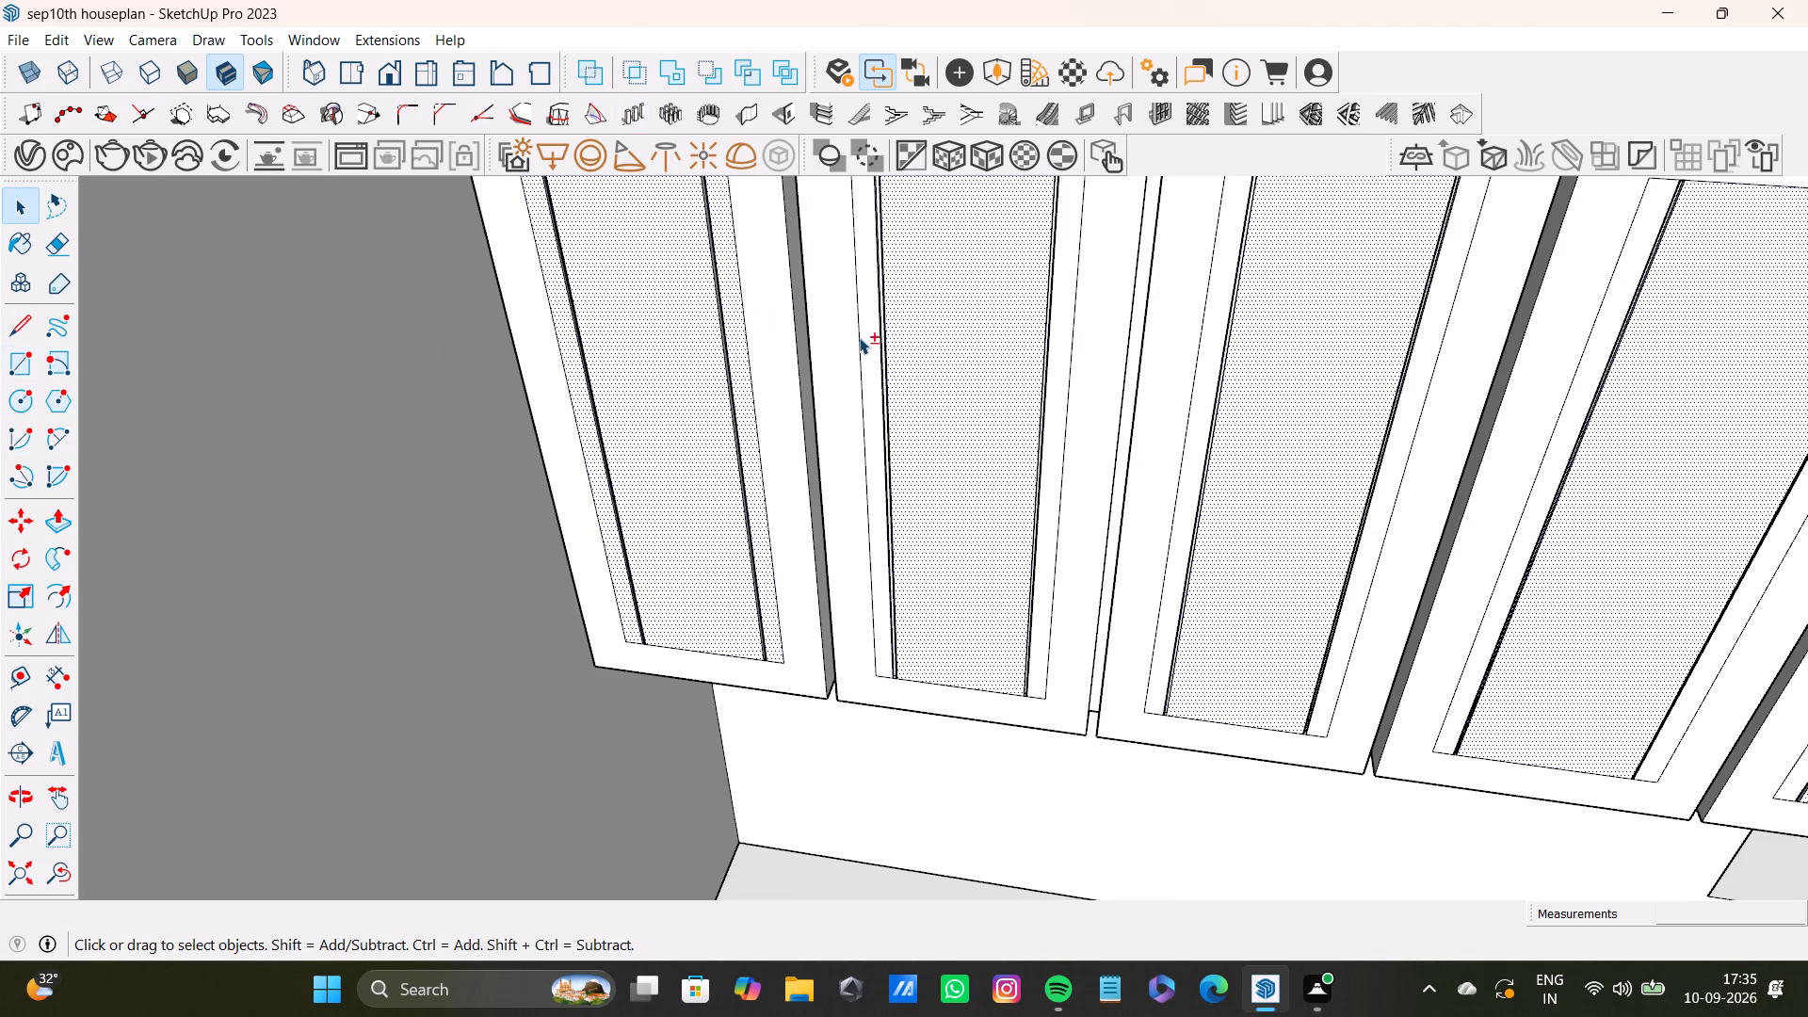
pyautogui.keyDown('shift'); pyautogui.click(880, 345); pyautogui.keyUp('shift')
pyautogui.keyDown('shift'); pyautogui.click(869, 340); pyautogui.keyUp('shift')
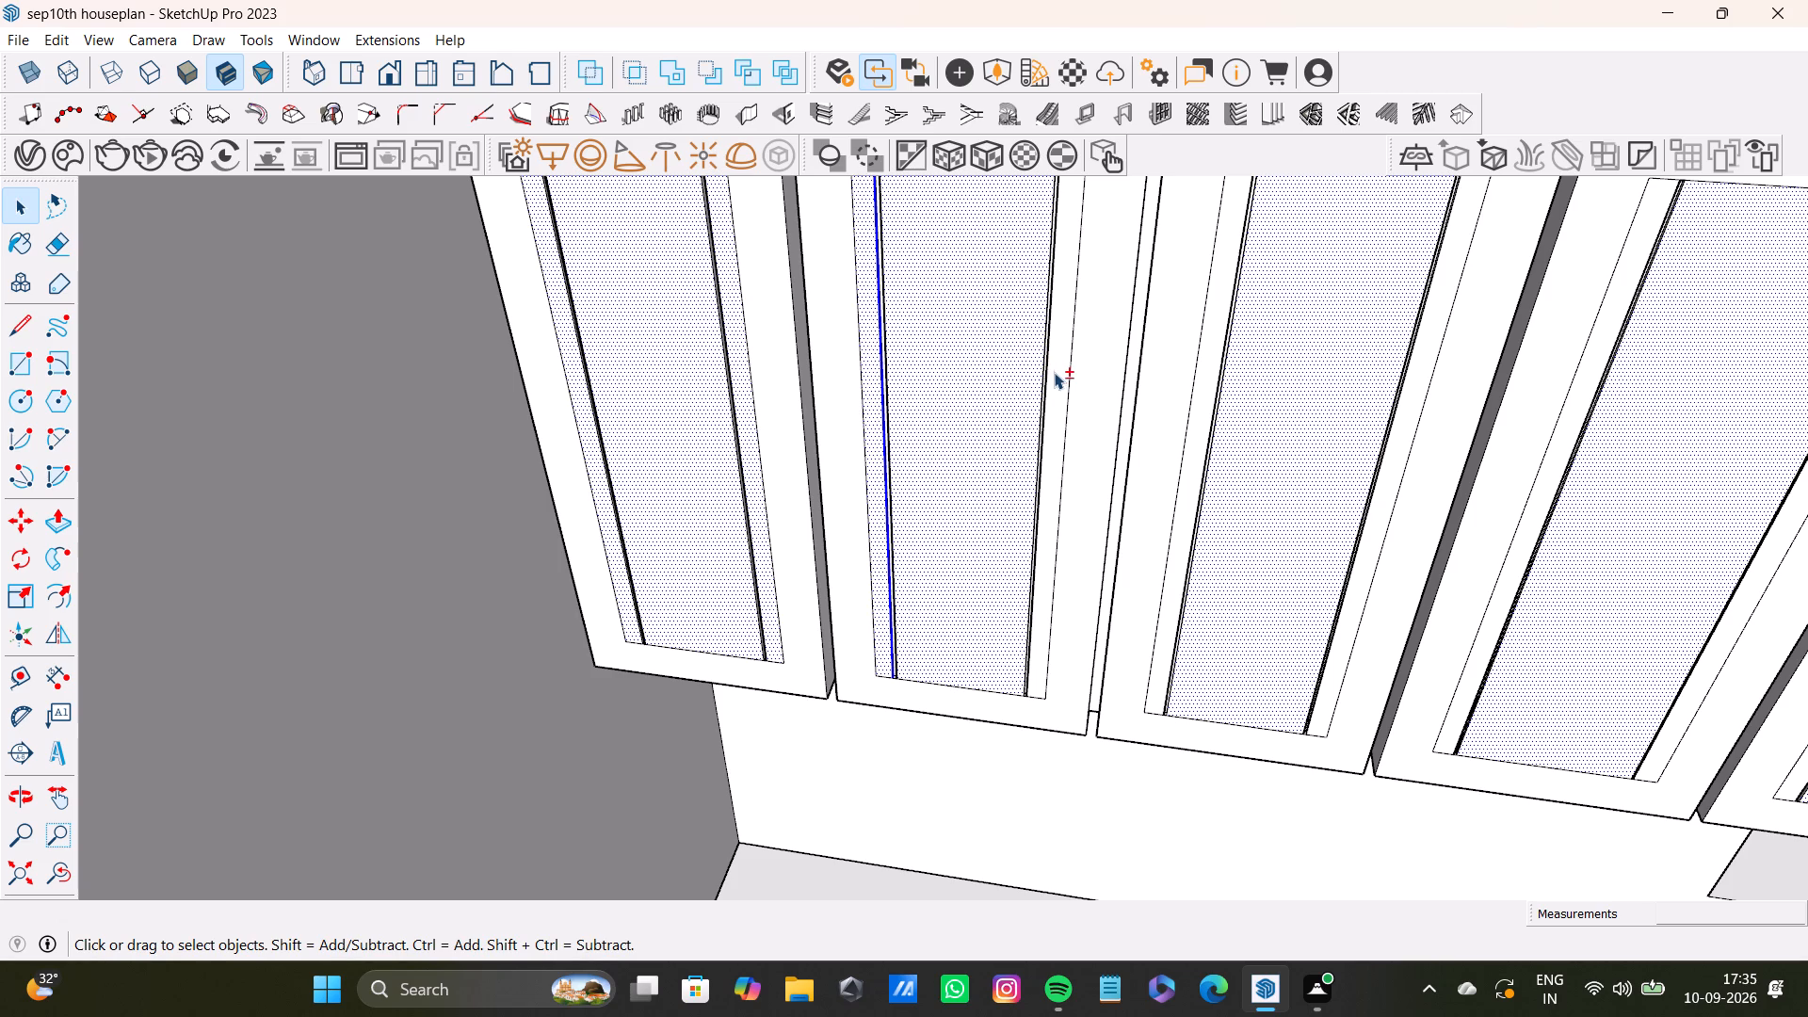
pyautogui.keyDown('shift'); pyautogui.click(1054, 372); pyautogui.keyUp('shift')
pyautogui.keyDown('shift'); pyautogui.scroll(3, 1191, 381); pyautogui.keyUp('shift')
pyautogui.keyDown('shift'); pyautogui.click(1202, 409); pyautogui.keyUp('shift')
pyautogui.keyDown('shift'); pyautogui.moveTo(1230, 415); pyautogui.dragTo(954, 434, button='middle'); pyautogui.keyUp('shift')
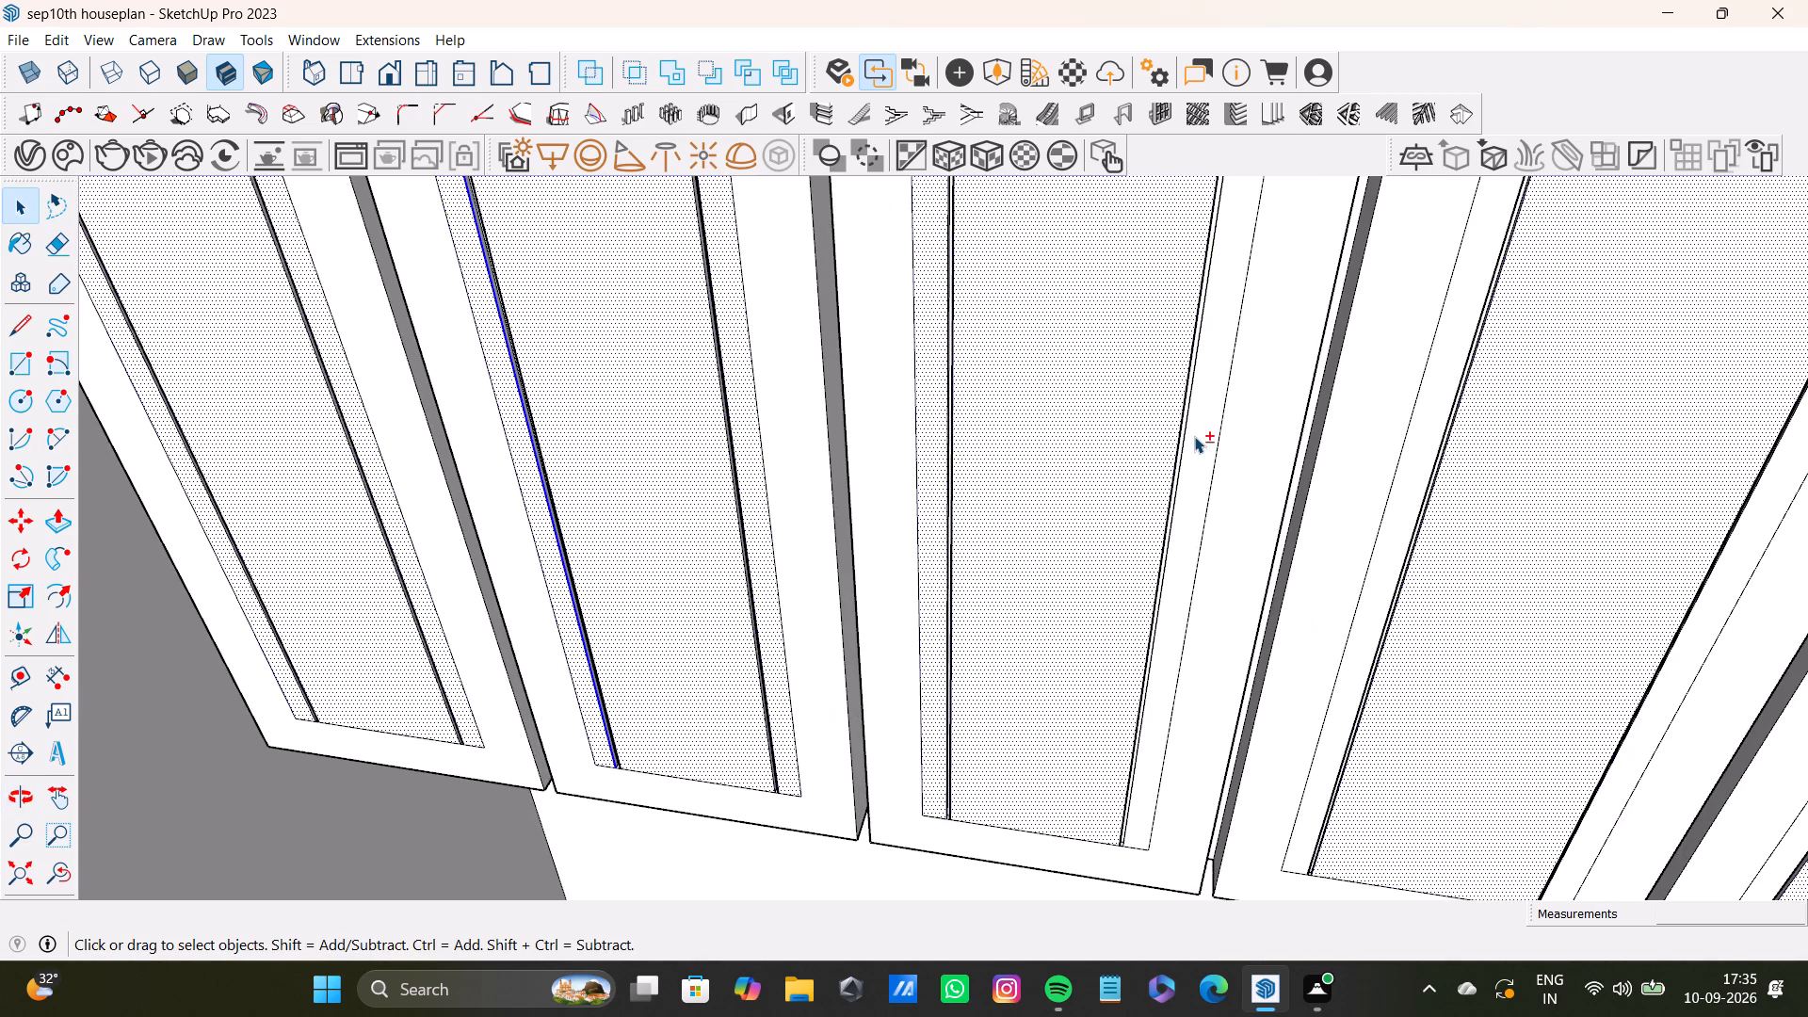
pyautogui.keyDown('shift'); pyautogui.click(1194, 436); pyautogui.keyUp('shift')
pyautogui.keyDown('shift'); pyautogui.scroll(-4, 1192, 436); pyautogui.keyUp('shift')
pyautogui.keyDown('shift'); pyautogui.moveTo(1219, 421); pyautogui.dragTo(926, 395, button='middle'); pyautogui.keyUp('shift')
pyautogui.keyDown('shift'); pyautogui.scroll(3, 1039, 387); pyautogui.keyUp('shift')
pyautogui.keyDown('shift'); pyautogui.click(1065, 396); pyautogui.keyUp('shift')
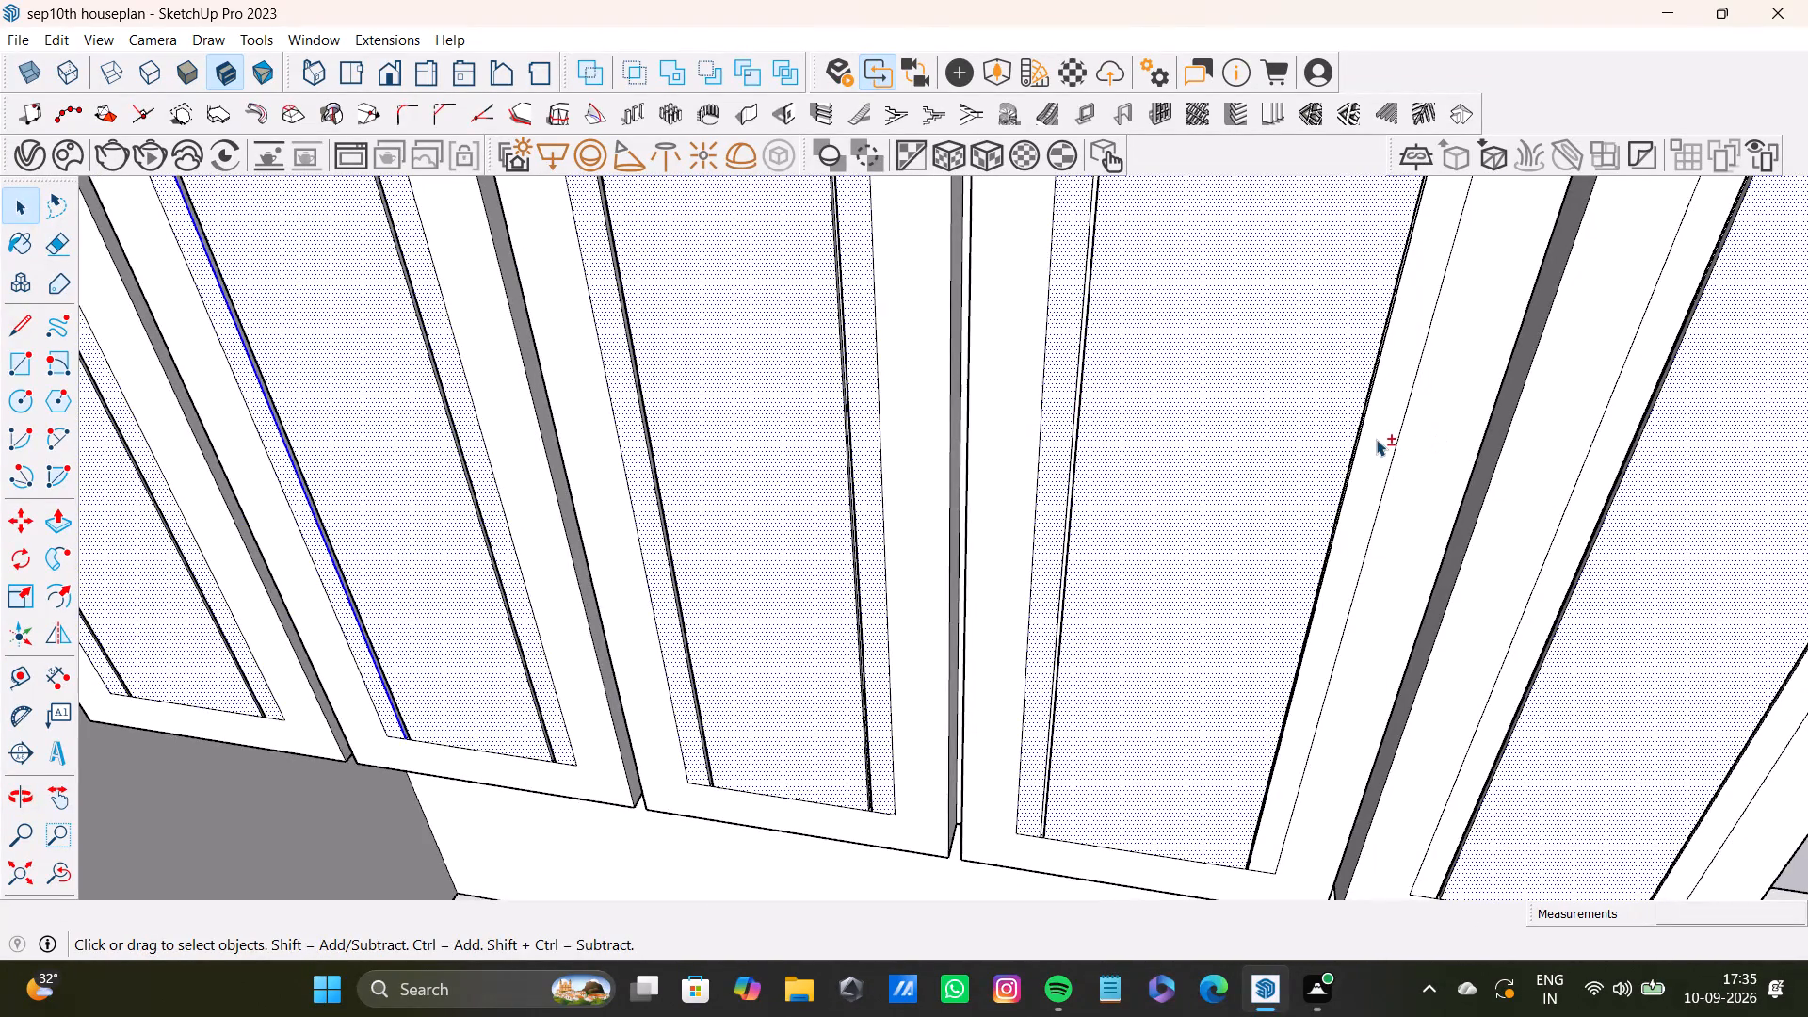
pyautogui.keyDown('shift'); pyautogui.click(1375, 440); pyautogui.keyUp('shift')
pyautogui.keyDown('shift'); pyautogui.scroll(-5, 1339, 452); pyautogui.keyUp('shift')
pyautogui.keyDown('shift'); pyautogui.scroll(1, 1357, 438); pyautogui.keyUp('shift')
pyautogui.keyDown('shift'); pyautogui.moveTo(1342, 429); pyautogui.dragTo(896, 412, button='middle'); pyautogui.keyUp('shift')
pyautogui.keyDown('shift'); pyautogui.scroll(4, 1003, 393); pyautogui.keyUp('shift')
pyautogui.keyDown('shift'); pyautogui.click(1102, 395); pyautogui.keyUp('shift')
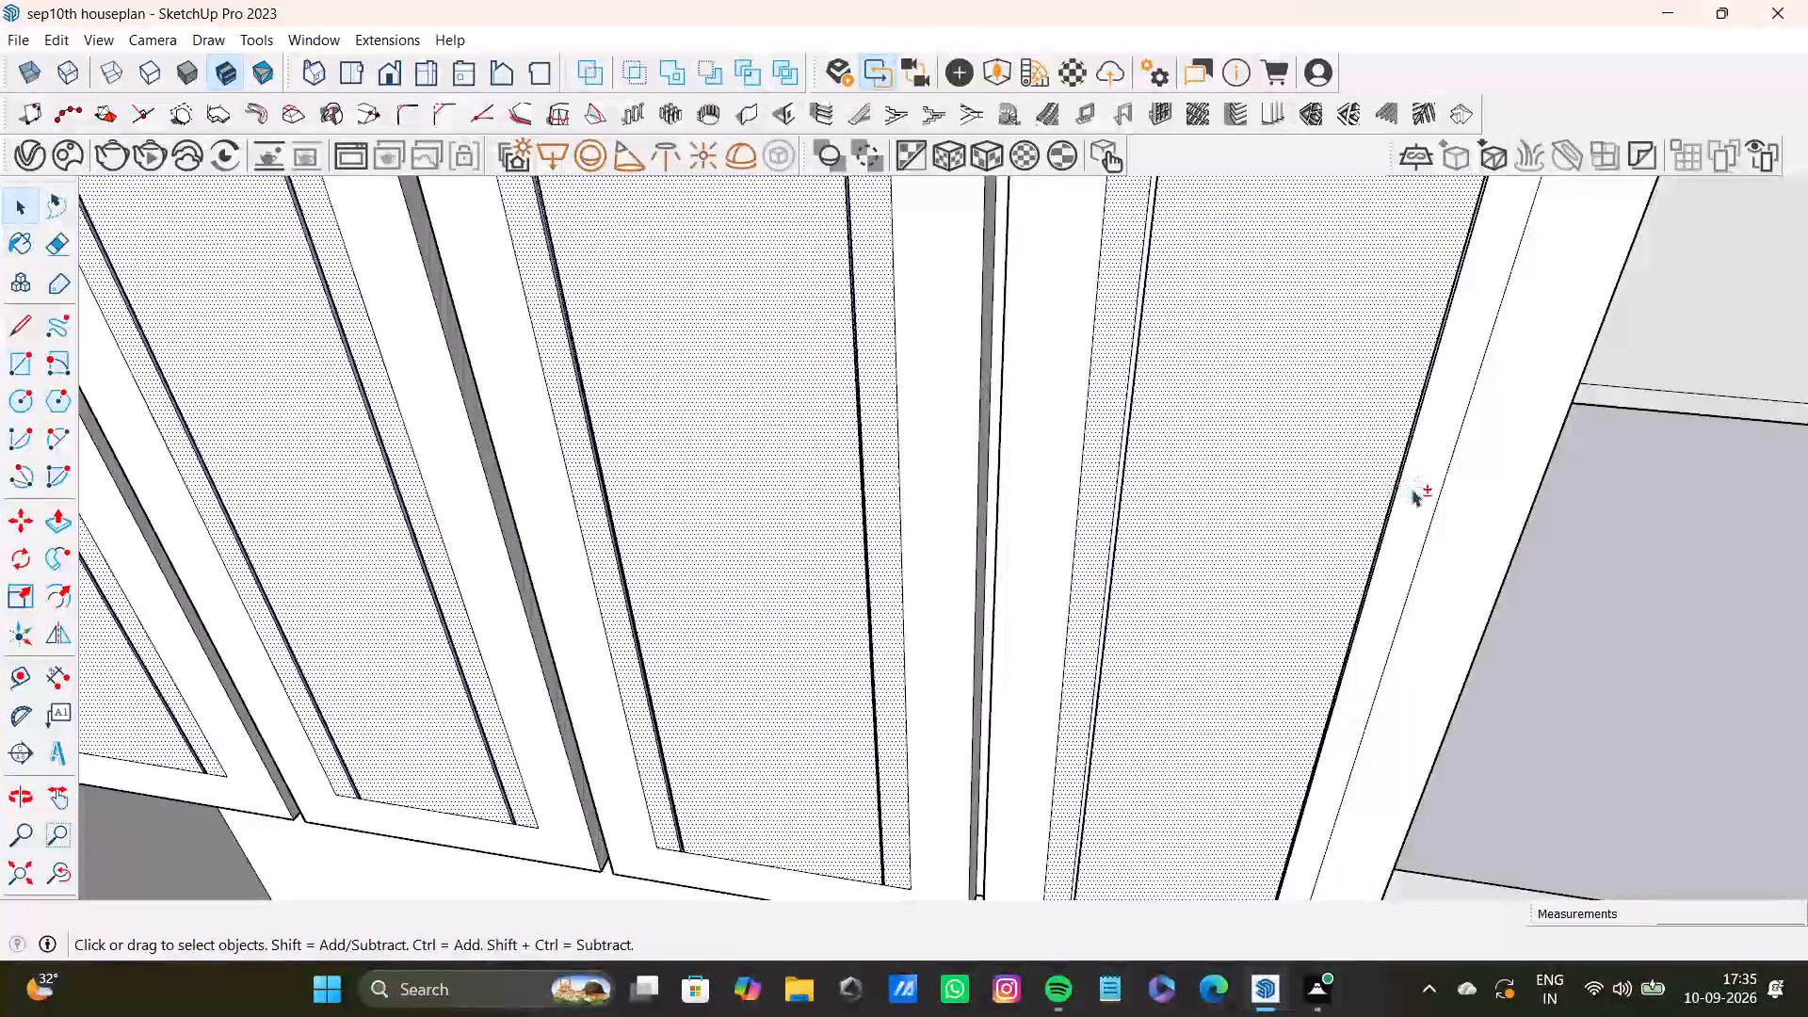
pyautogui.keyDown('shift'); pyautogui.click(1412, 490); pyautogui.keyUp('shift')
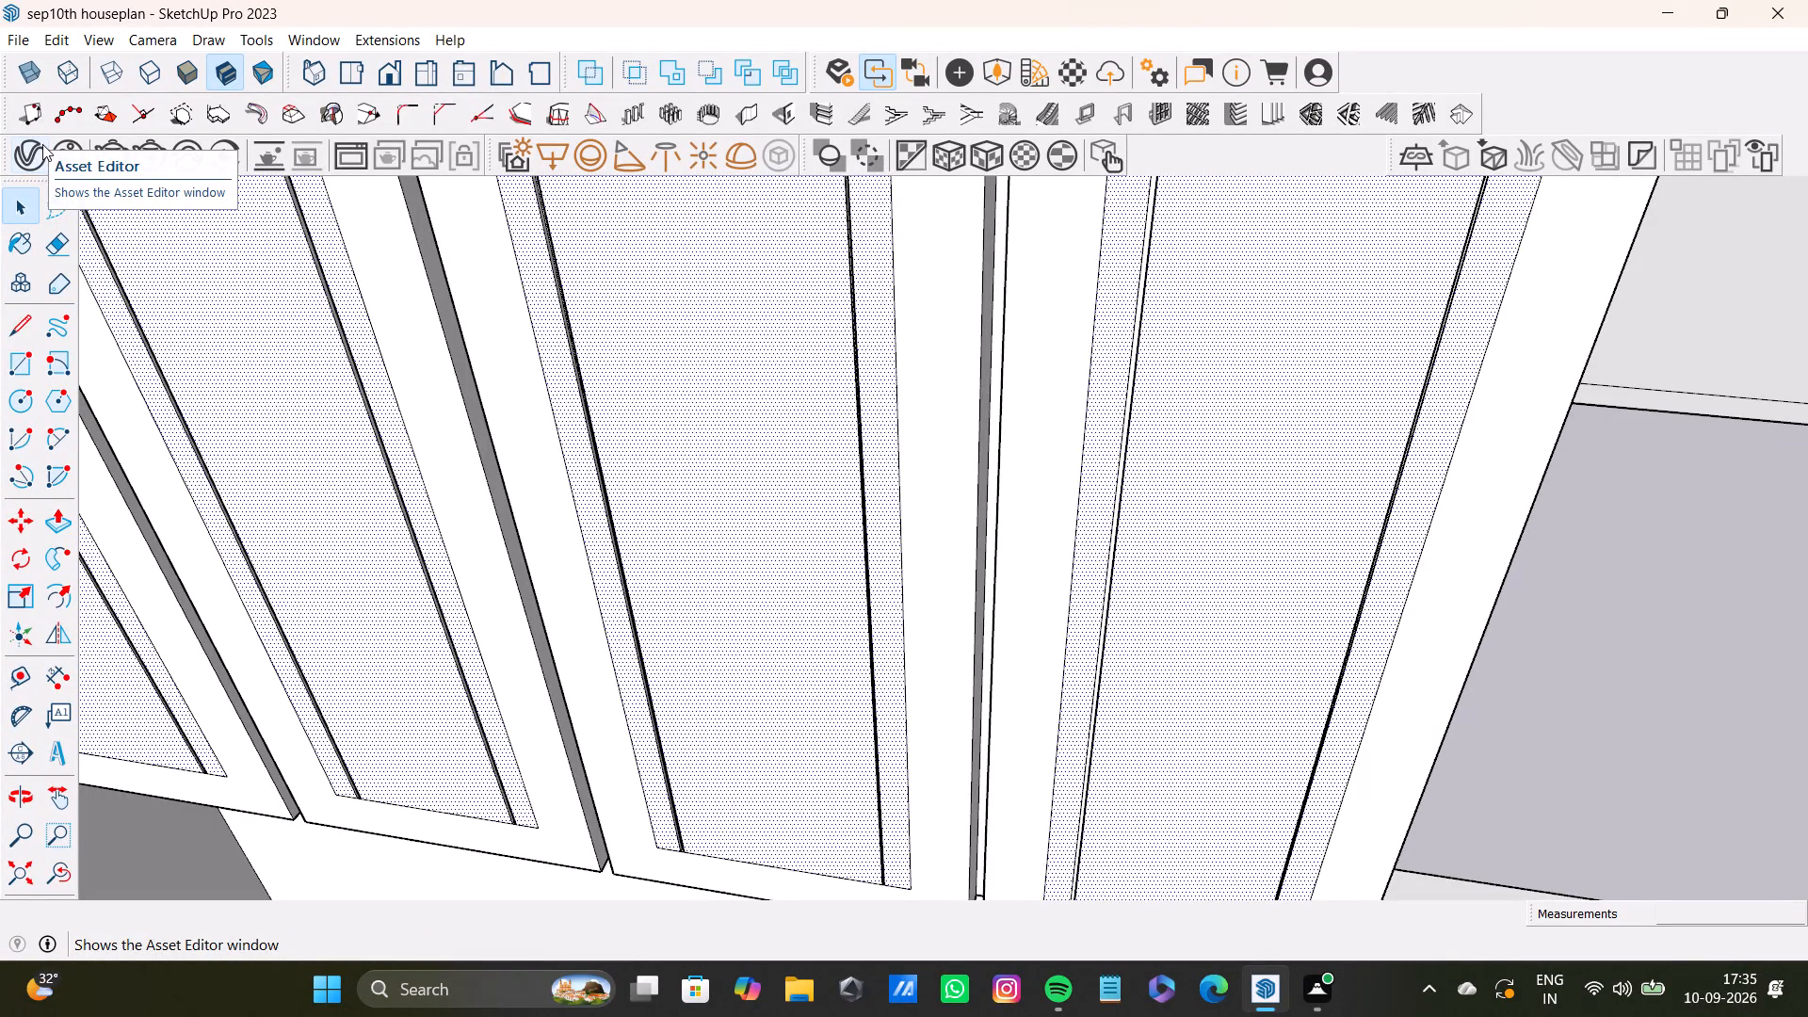
# Browse the downloaded Cosmos assets and the scene's V-Ray materials, including Mirror 01, for a door panel finish.
pyautogui.click(57, 154)
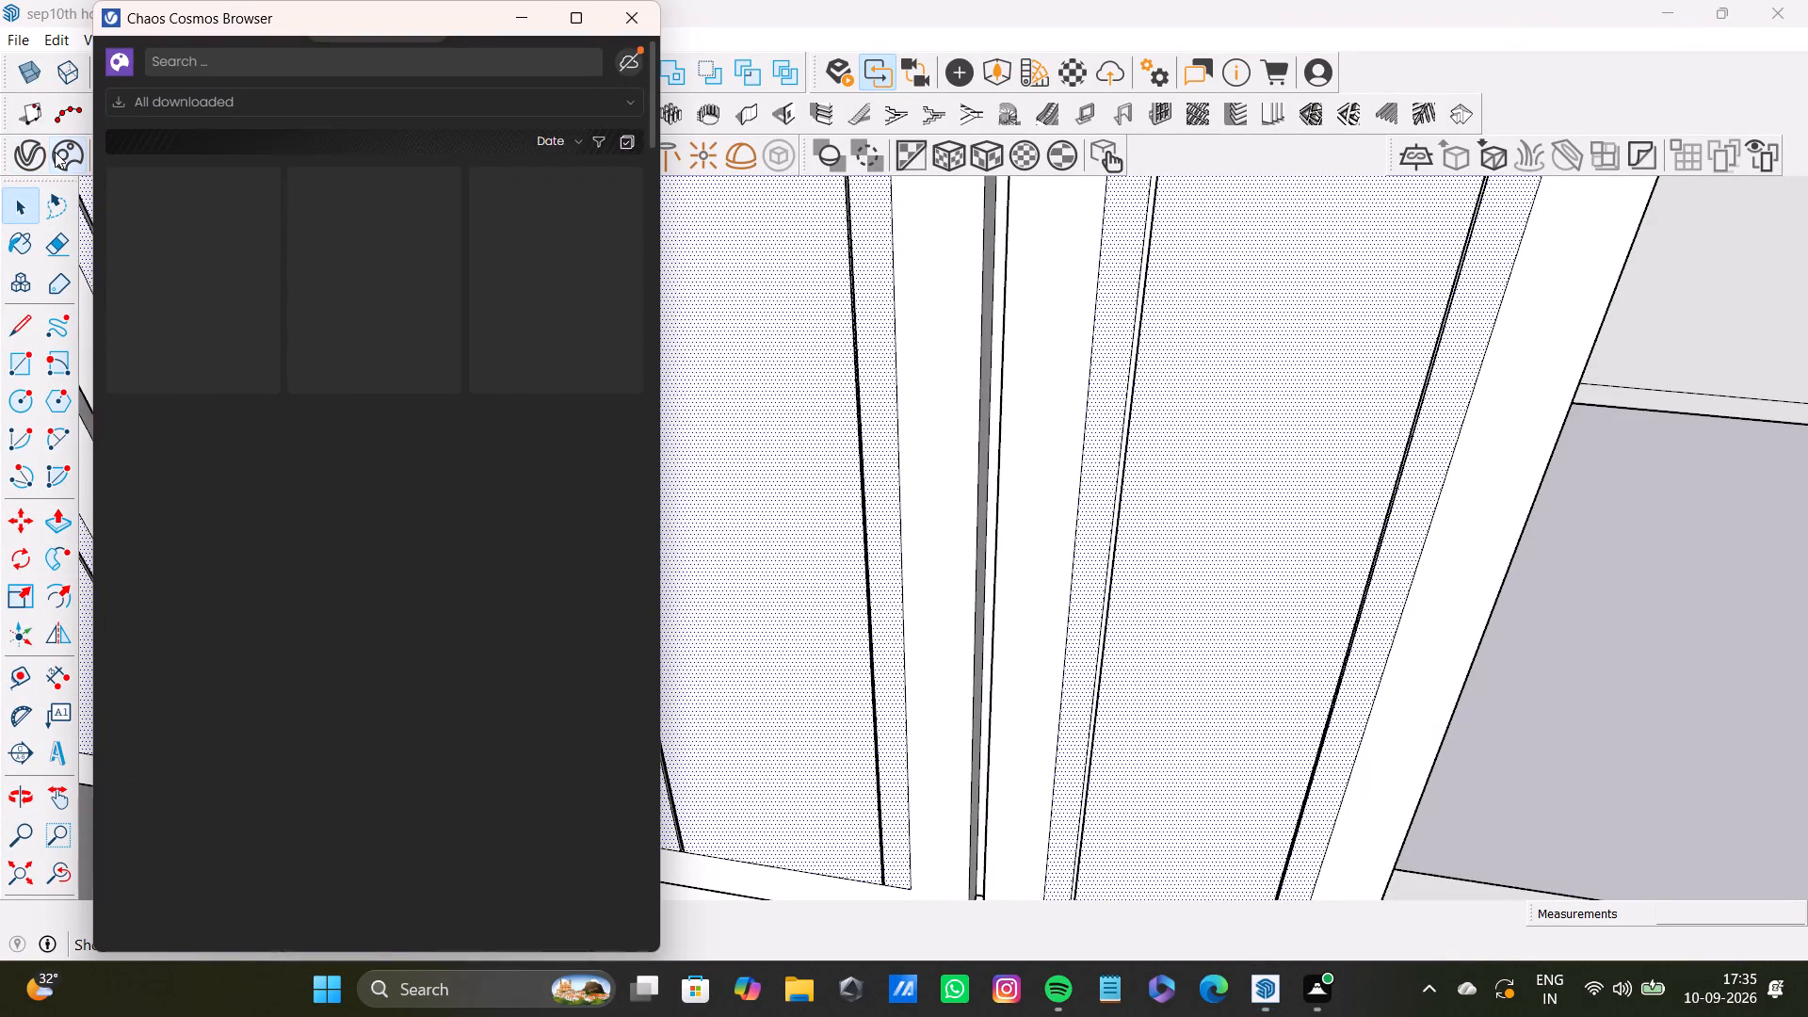
pyautogui.scroll(-19, 337, 496)
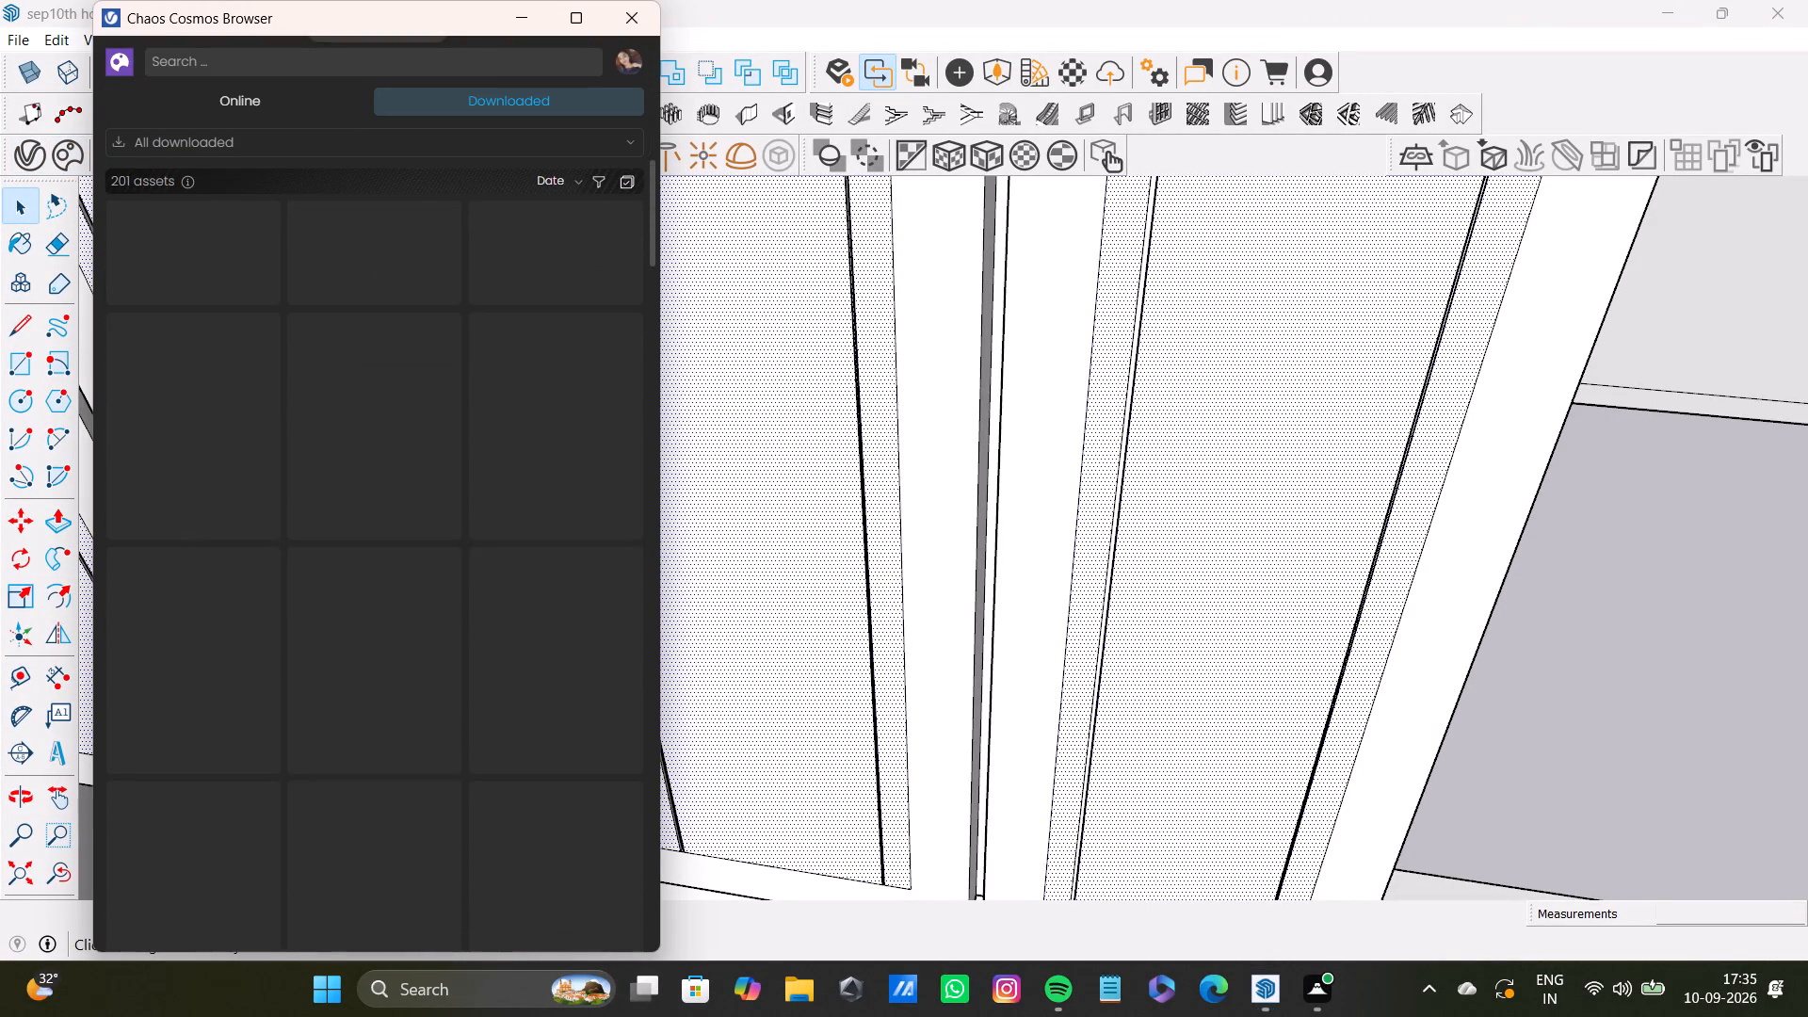
pyautogui.scroll(-9, 321, 514)
pyautogui.scroll(14, 317, 504)
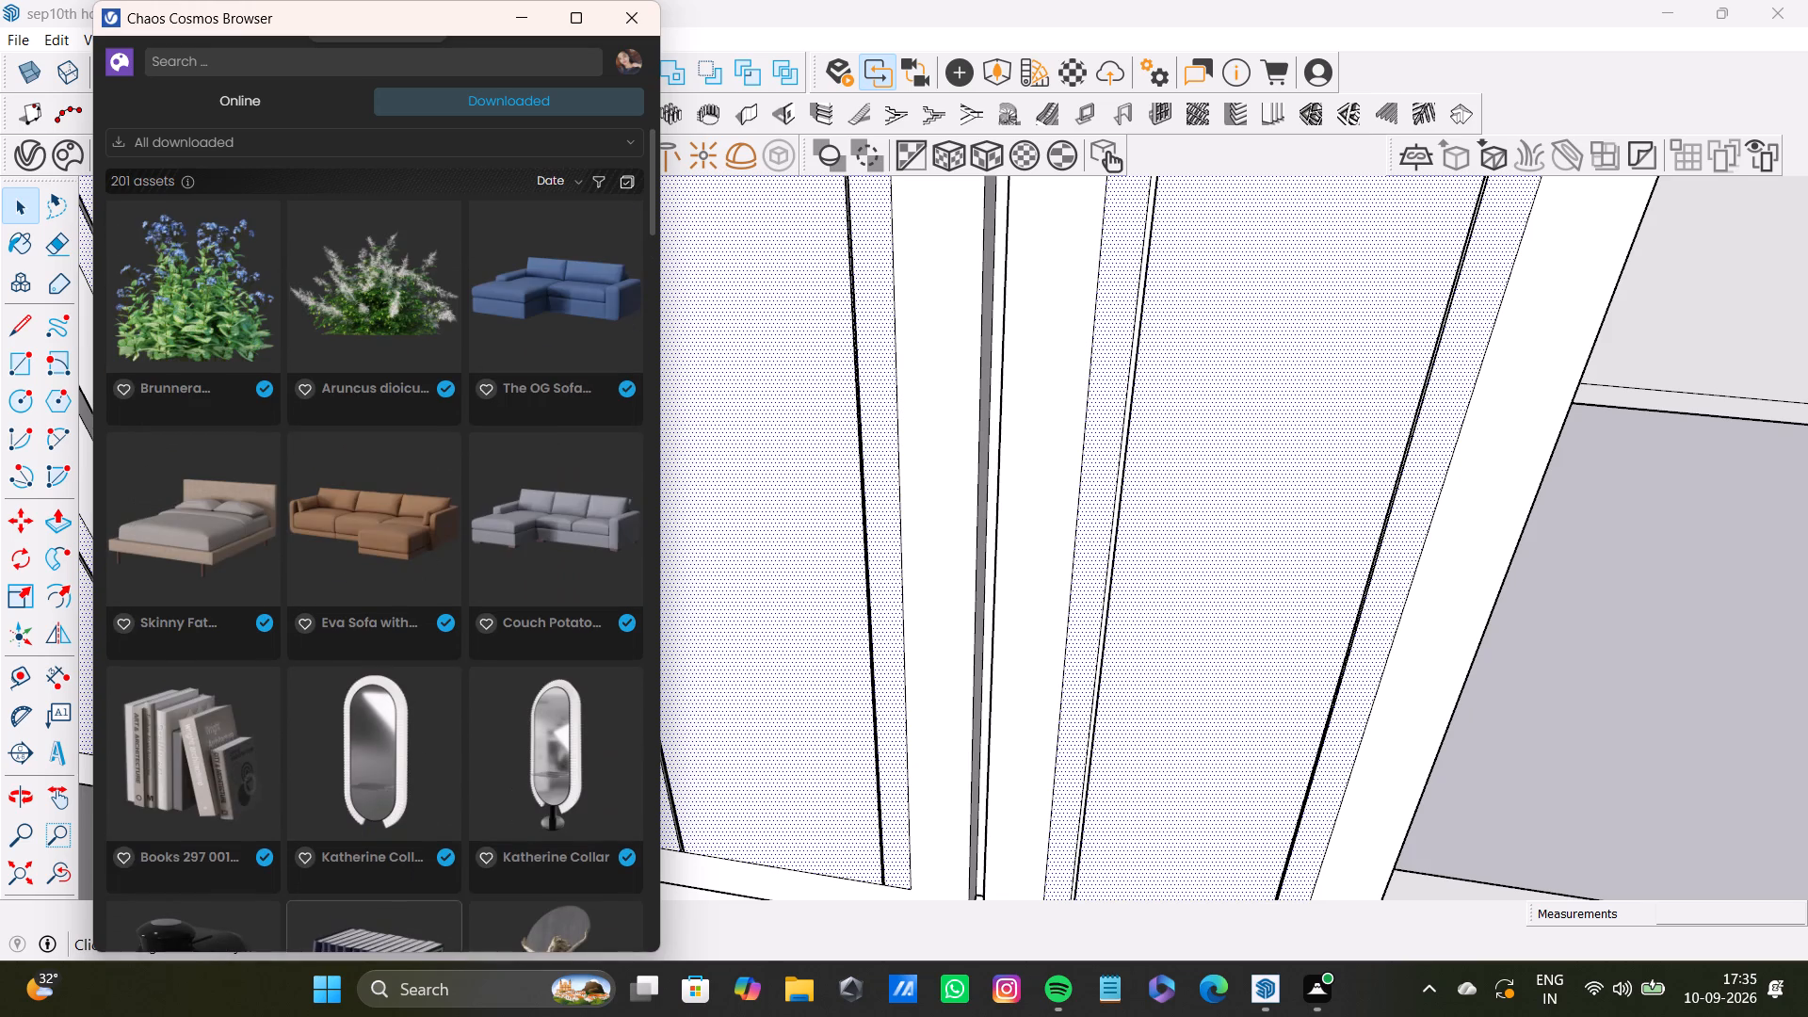
pyautogui.click(635, 24)
pyautogui.click(30, 162)
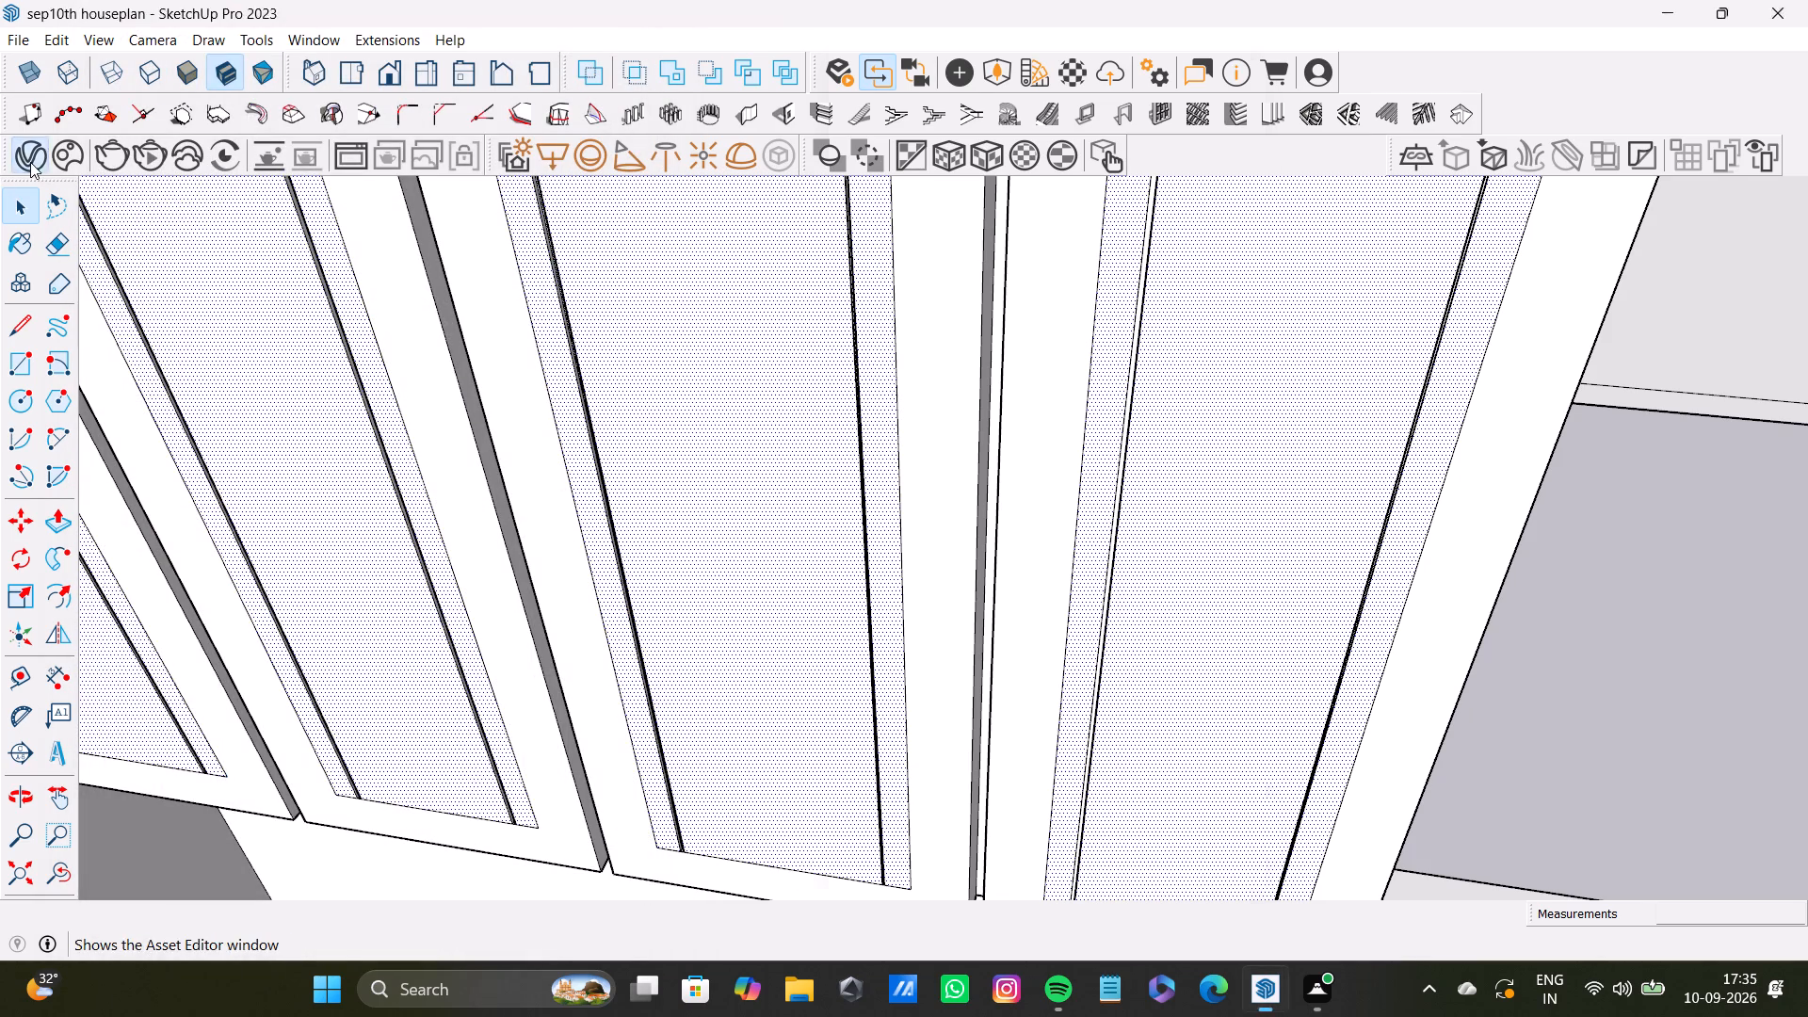
pyautogui.scroll(-13, 957, 597)
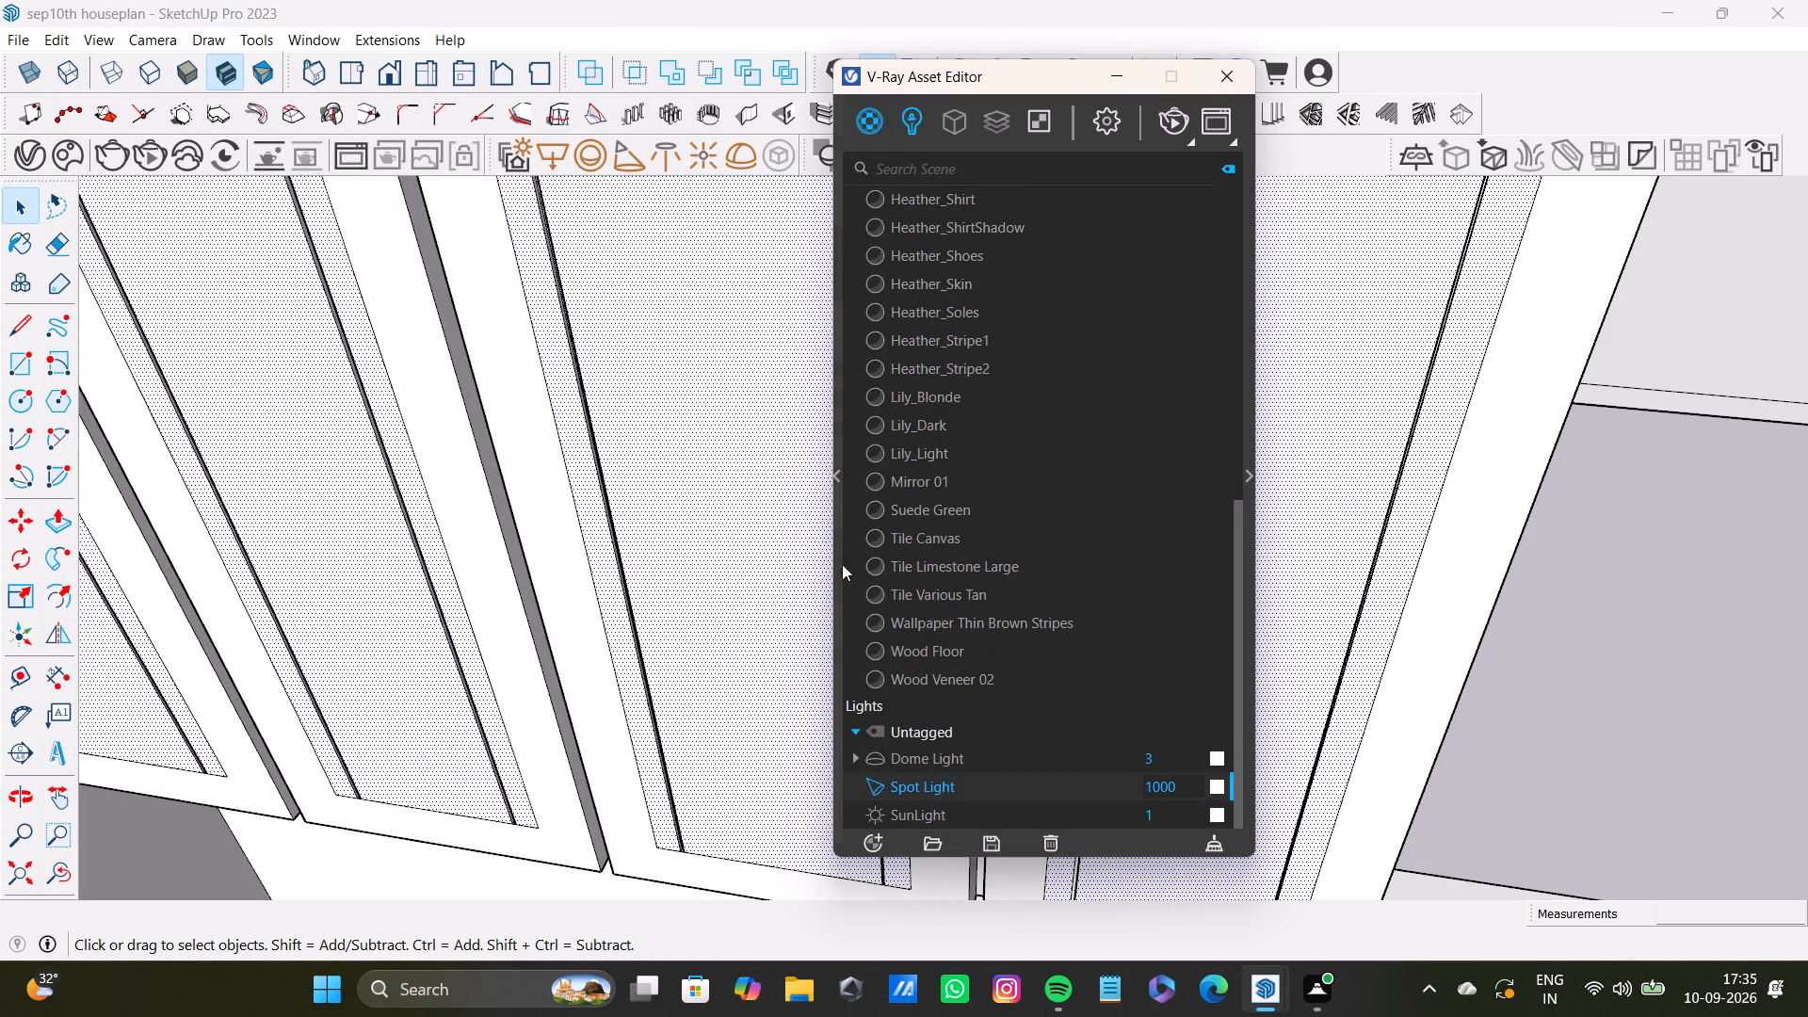
pyautogui.click(928, 483)
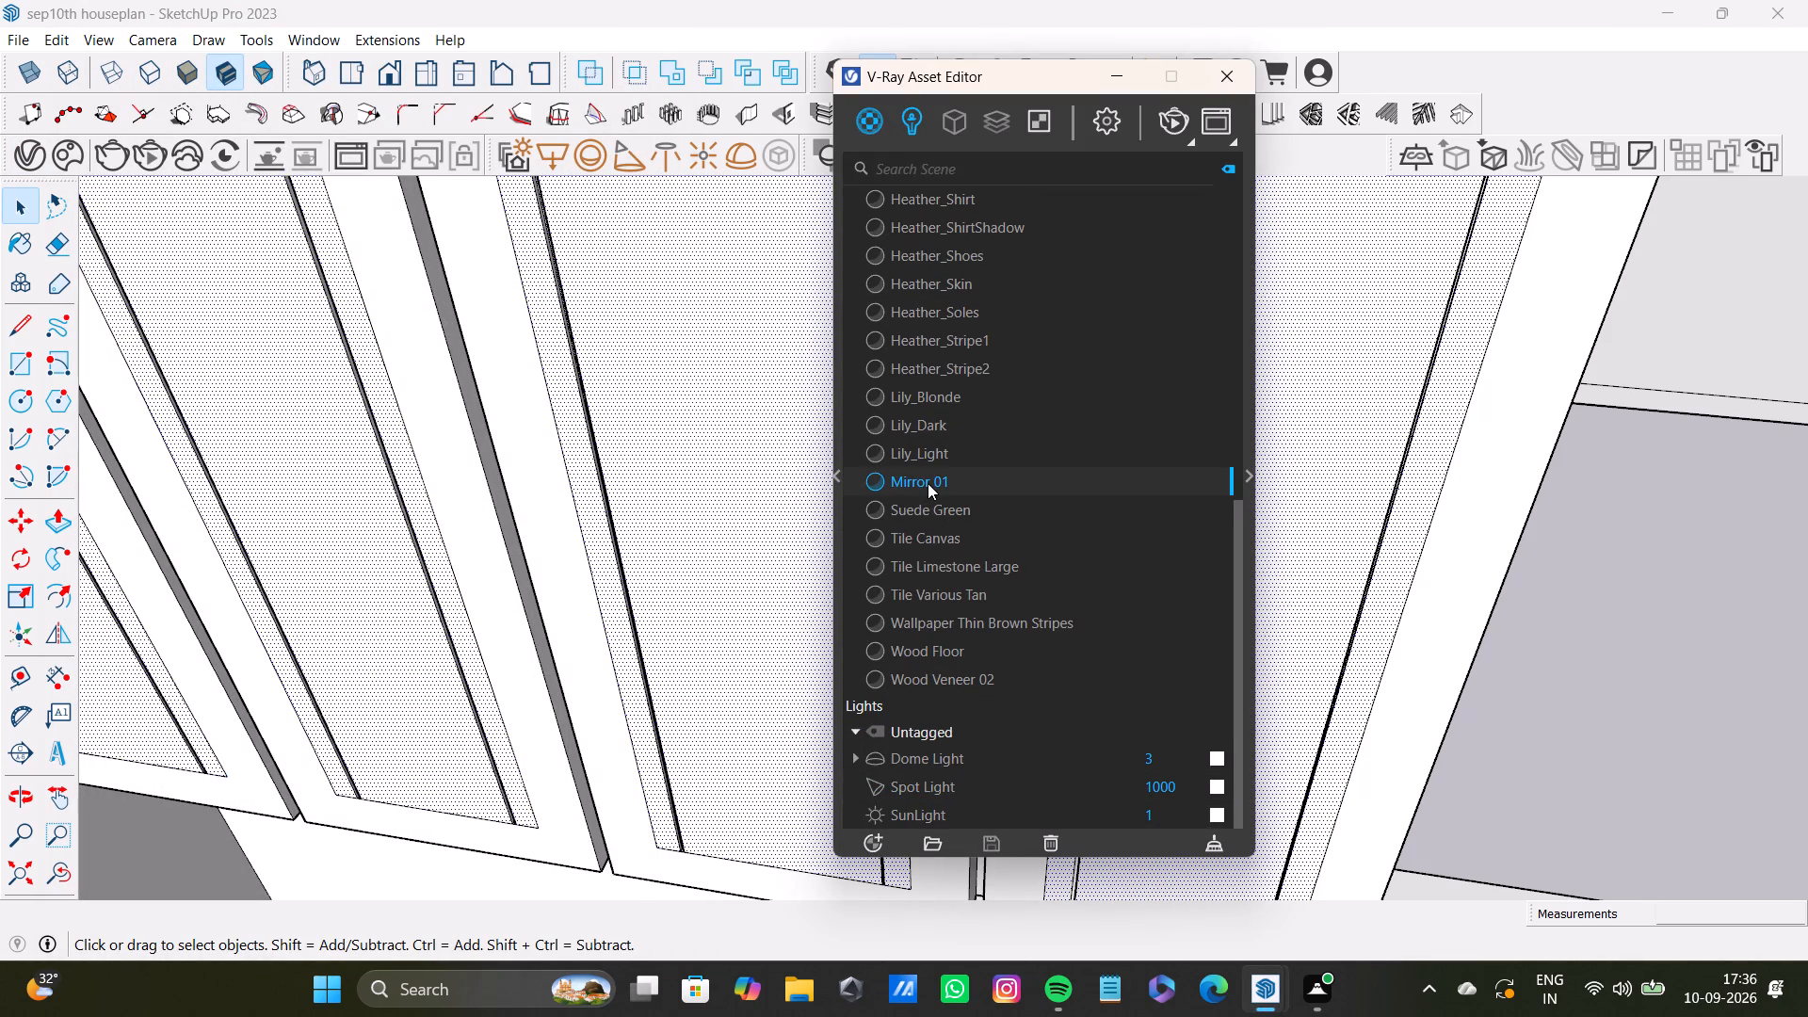
pyautogui.scroll(-5, 935, 657)
pyautogui.click(1207, 71)
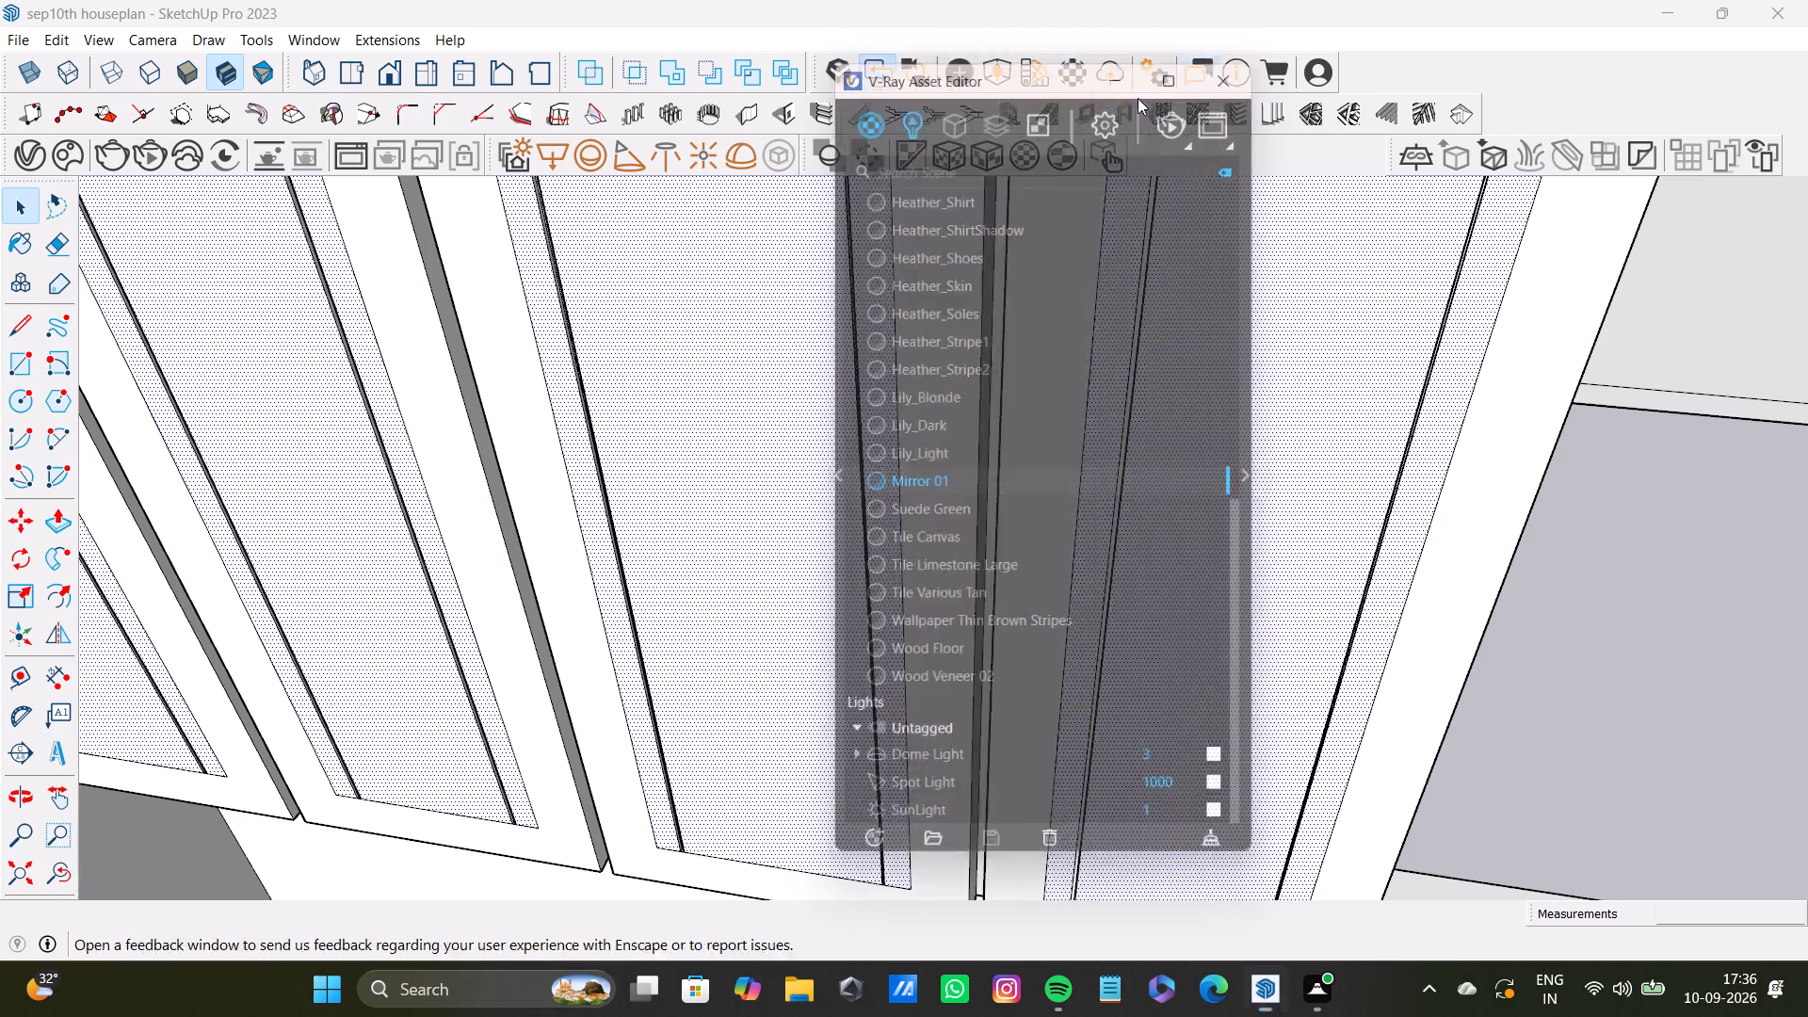
# Clean up the overhead doors' panel selection by toggling stray groove edges and including the missed groove side face.
pyautogui.scroll(-13, 102, 732)
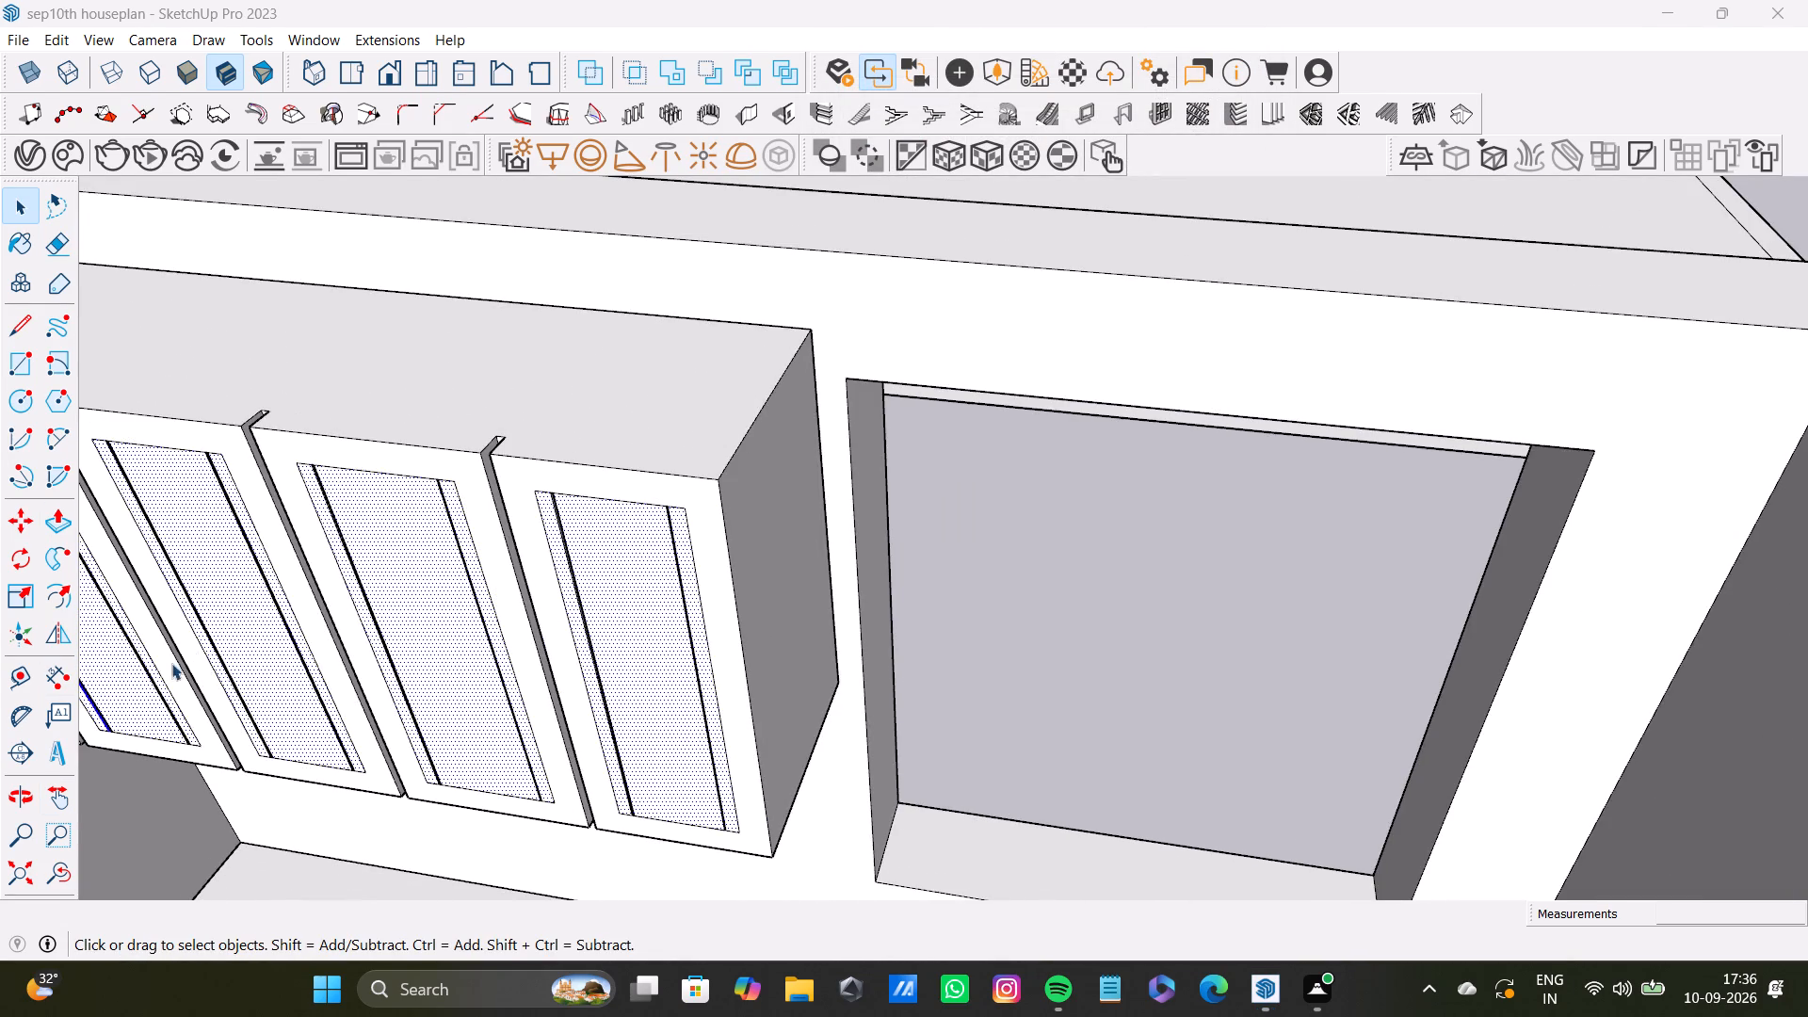
pyautogui.scroll(-4, 171, 663)
pyautogui.keyDown('shift'); pyautogui.moveTo(171, 663); pyautogui.dragTo(354, 586, button='middle'); pyautogui.keyUp('shift')
pyautogui.scroll(6, 375, 536)
pyautogui.moveTo(202, 474); pyautogui.dragTo(353, 449, button='middle')
pyautogui.scroll(6, 266, 416)
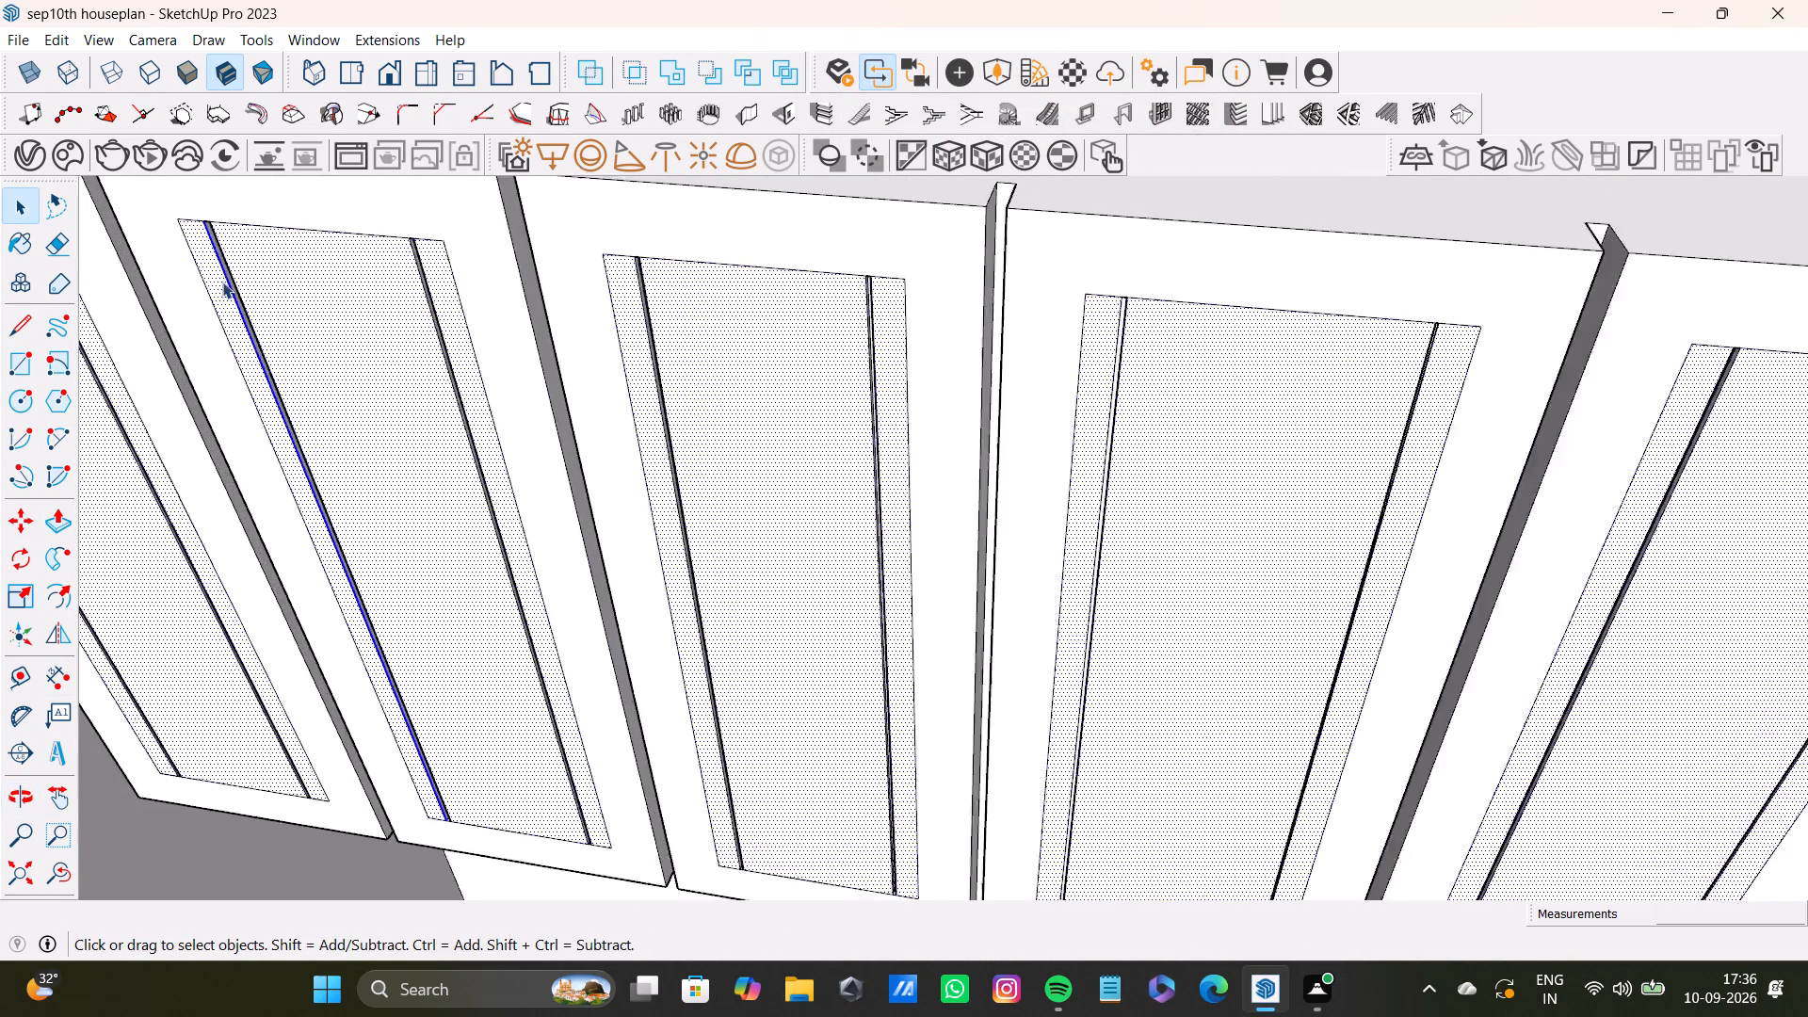
pyautogui.scroll(10, 222, 282)
pyautogui.keyDown('shift'); pyautogui.click(232, 279); pyautogui.keyUp('shift')
pyautogui.keyDown('shift'); pyautogui.click(244, 296); pyautogui.keyUp('shift')
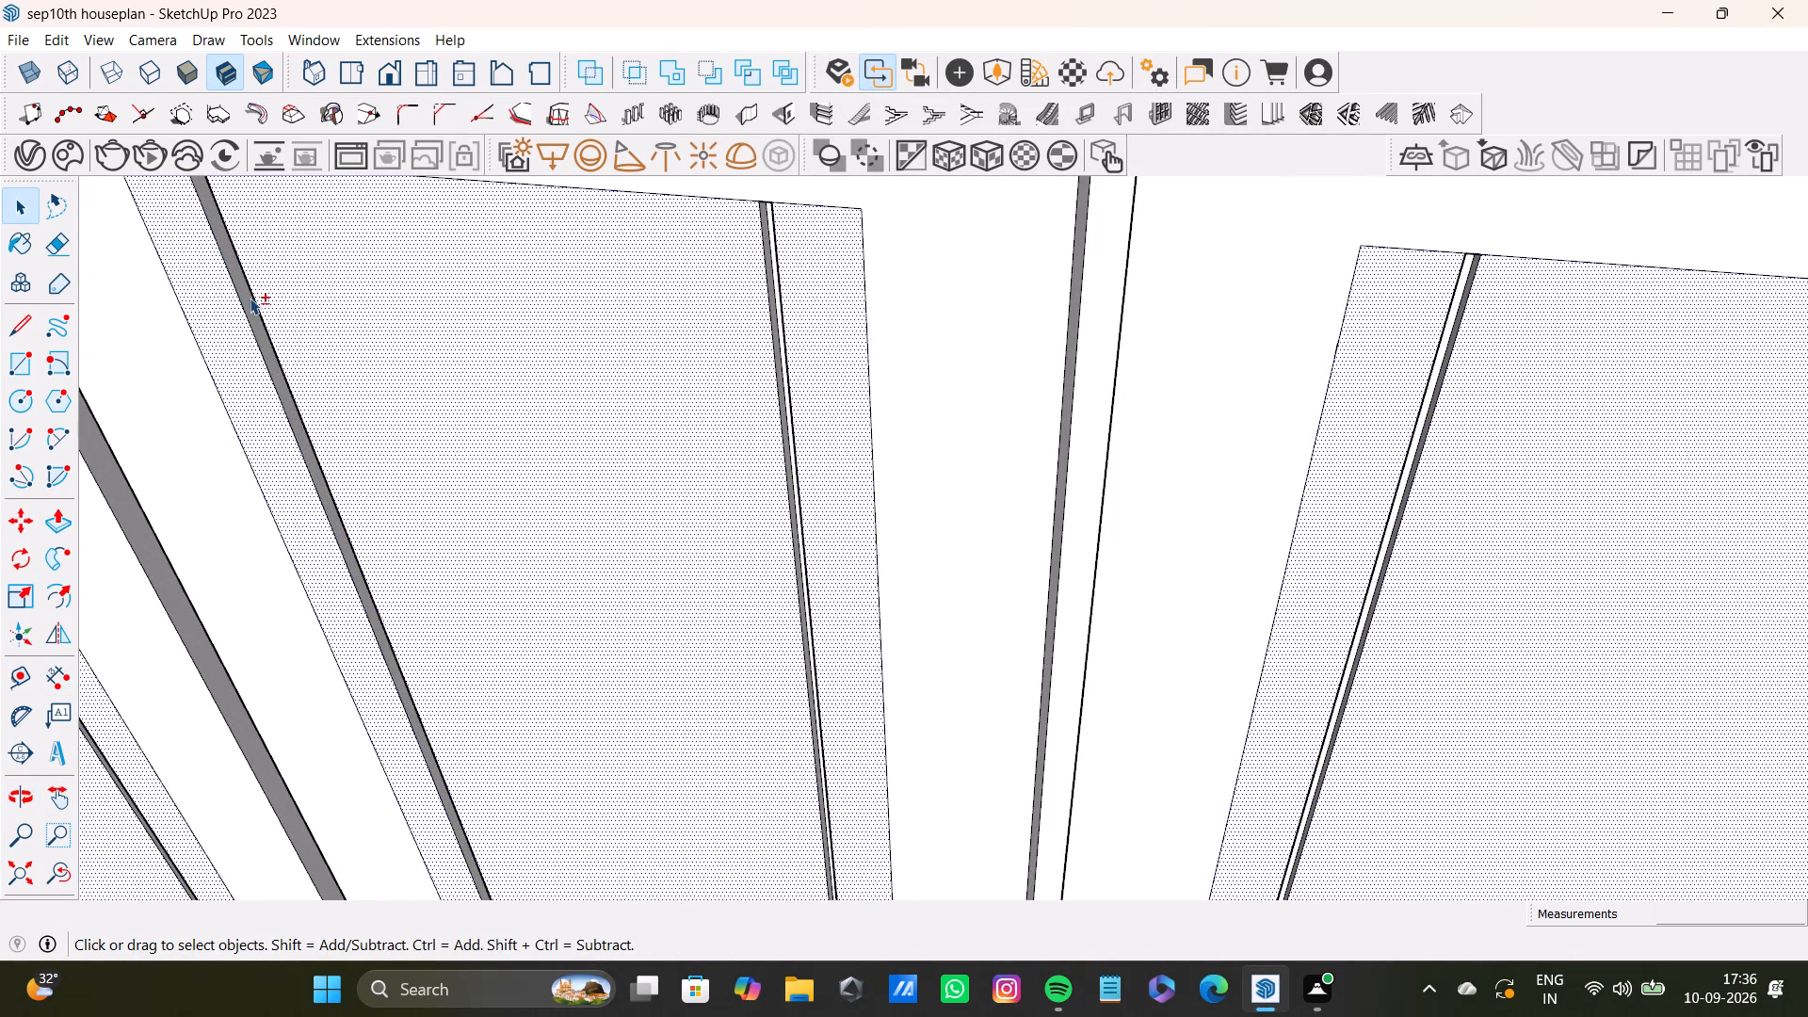
pyautogui.keyDown('shift'); pyautogui.scroll(-5, 403, 356); pyautogui.keyUp('shift')
pyautogui.keyDown('shift'); pyautogui.scroll(14, 640, 387); pyautogui.keyUp('shift')
pyautogui.keyDown('shift'); pyautogui.click(647, 327); pyautogui.keyUp('shift')
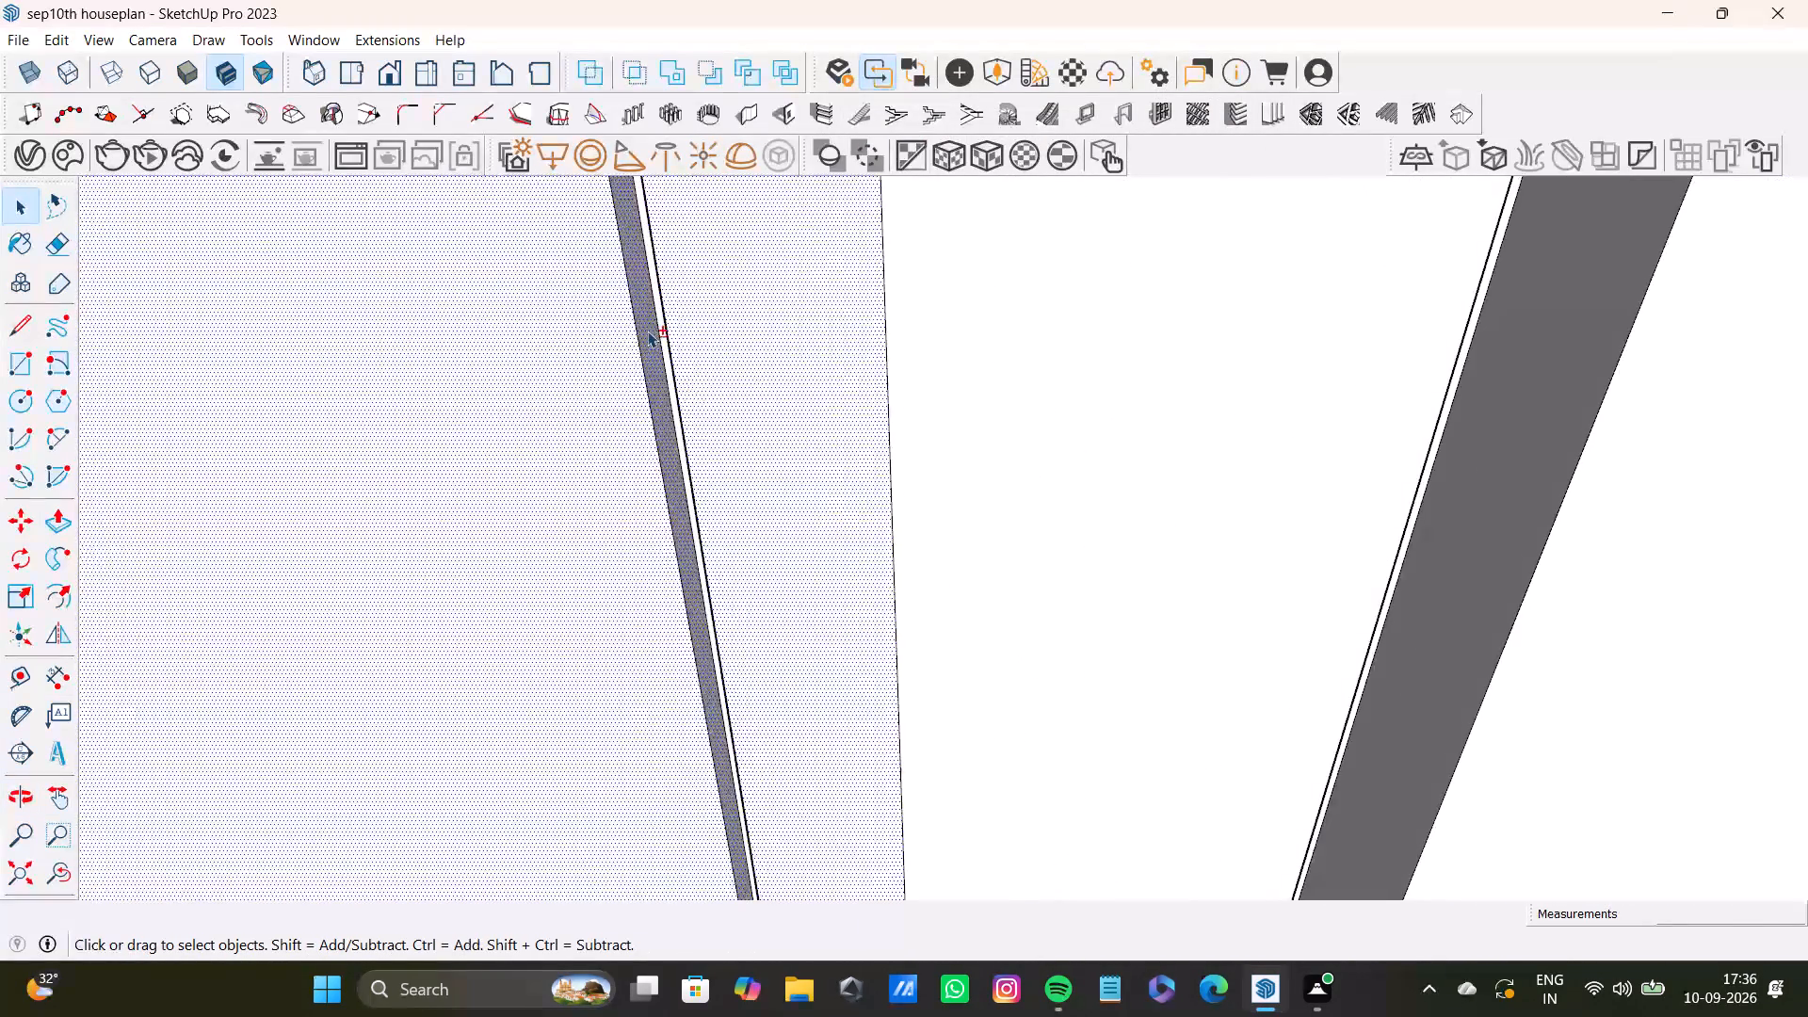
pyautogui.keyDown('shift'); pyautogui.scroll(-15, 647, 335); pyautogui.keyUp('shift')
pyautogui.moveTo(621, 403); pyautogui.dragTo(754, 348, button='middle')
pyautogui.scroll(-1, 770, 343)
pyautogui.scroll(10, 656, 377)
pyautogui.moveTo(539, 444); pyautogui.dragTo(748, 330, button='middle')
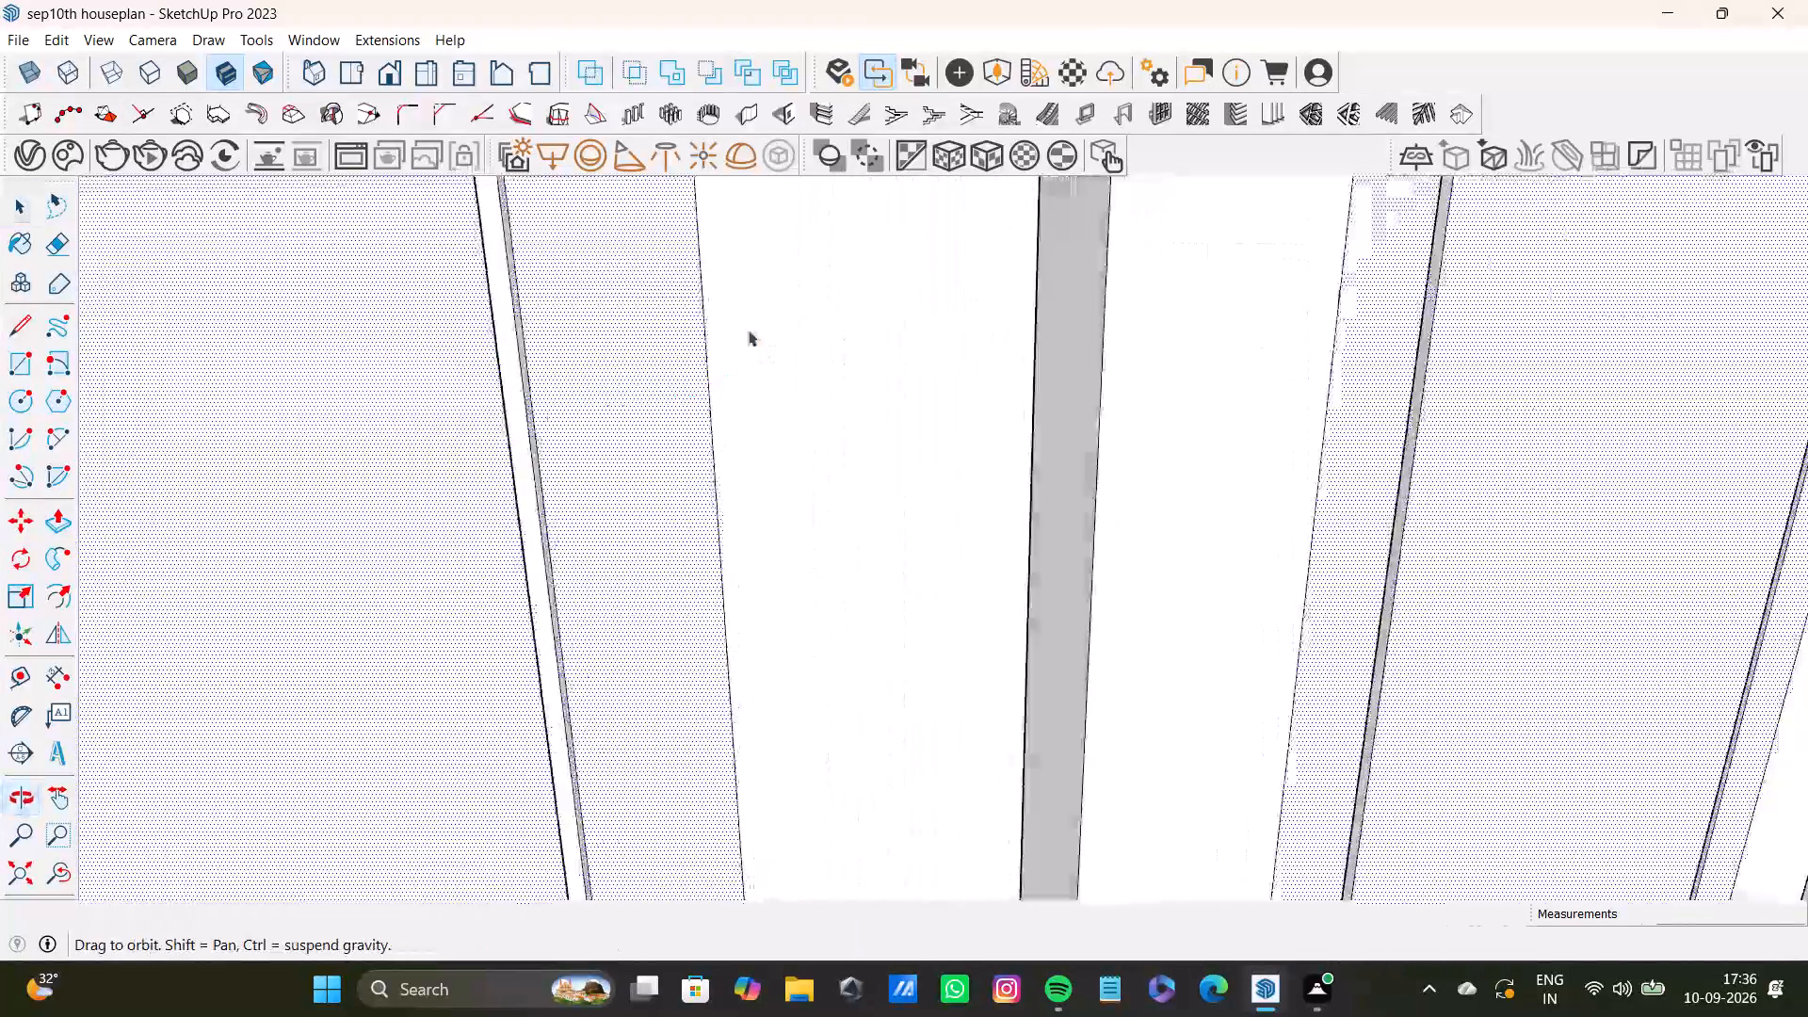
pyautogui.moveTo(748, 330); pyautogui.dragTo(742, 340, button='middle')
pyautogui.scroll(8, 544, 462)
pyautogui.keyDown('shift'); pyautogui.click(531, 477); pyautogui.keyUp('shift')
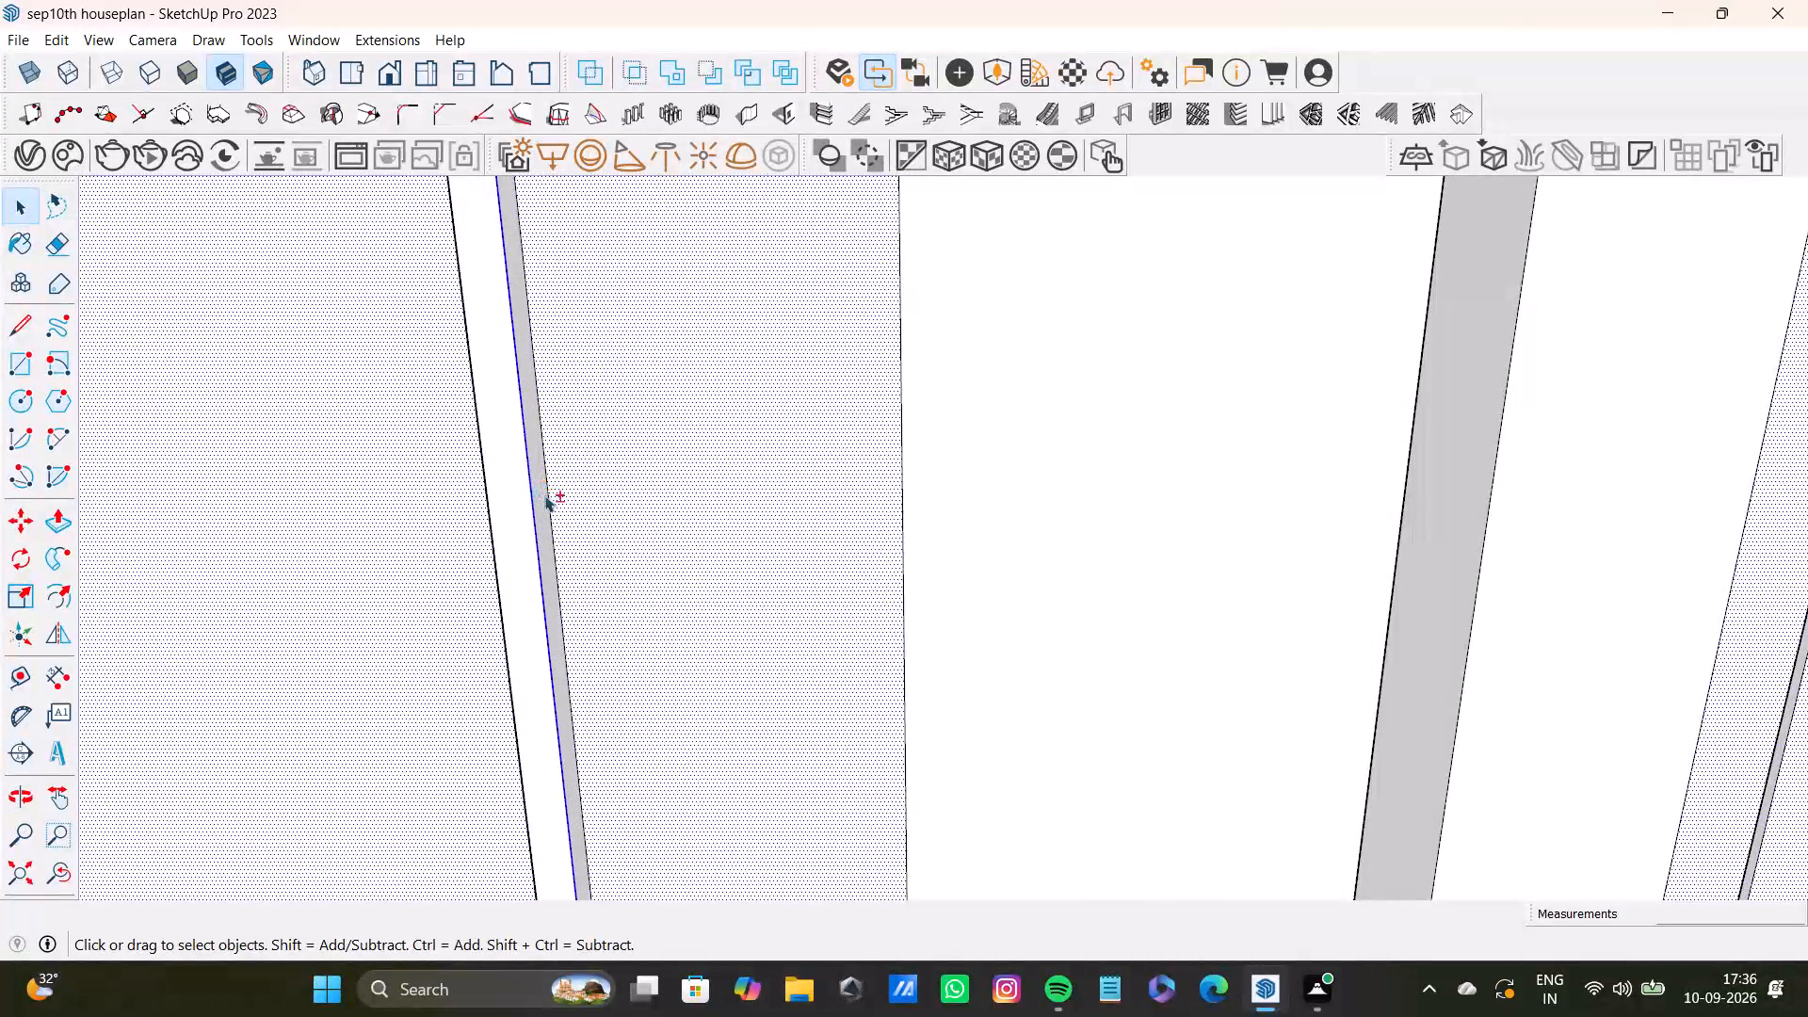
pyautogui.scroll(-9, 508, 508)
pyautogui.scroll(9, 509, 511)
pyautogui.keyDown('shift'); pyautogui.click(531, 524); pyautogui.keyUp('shift')
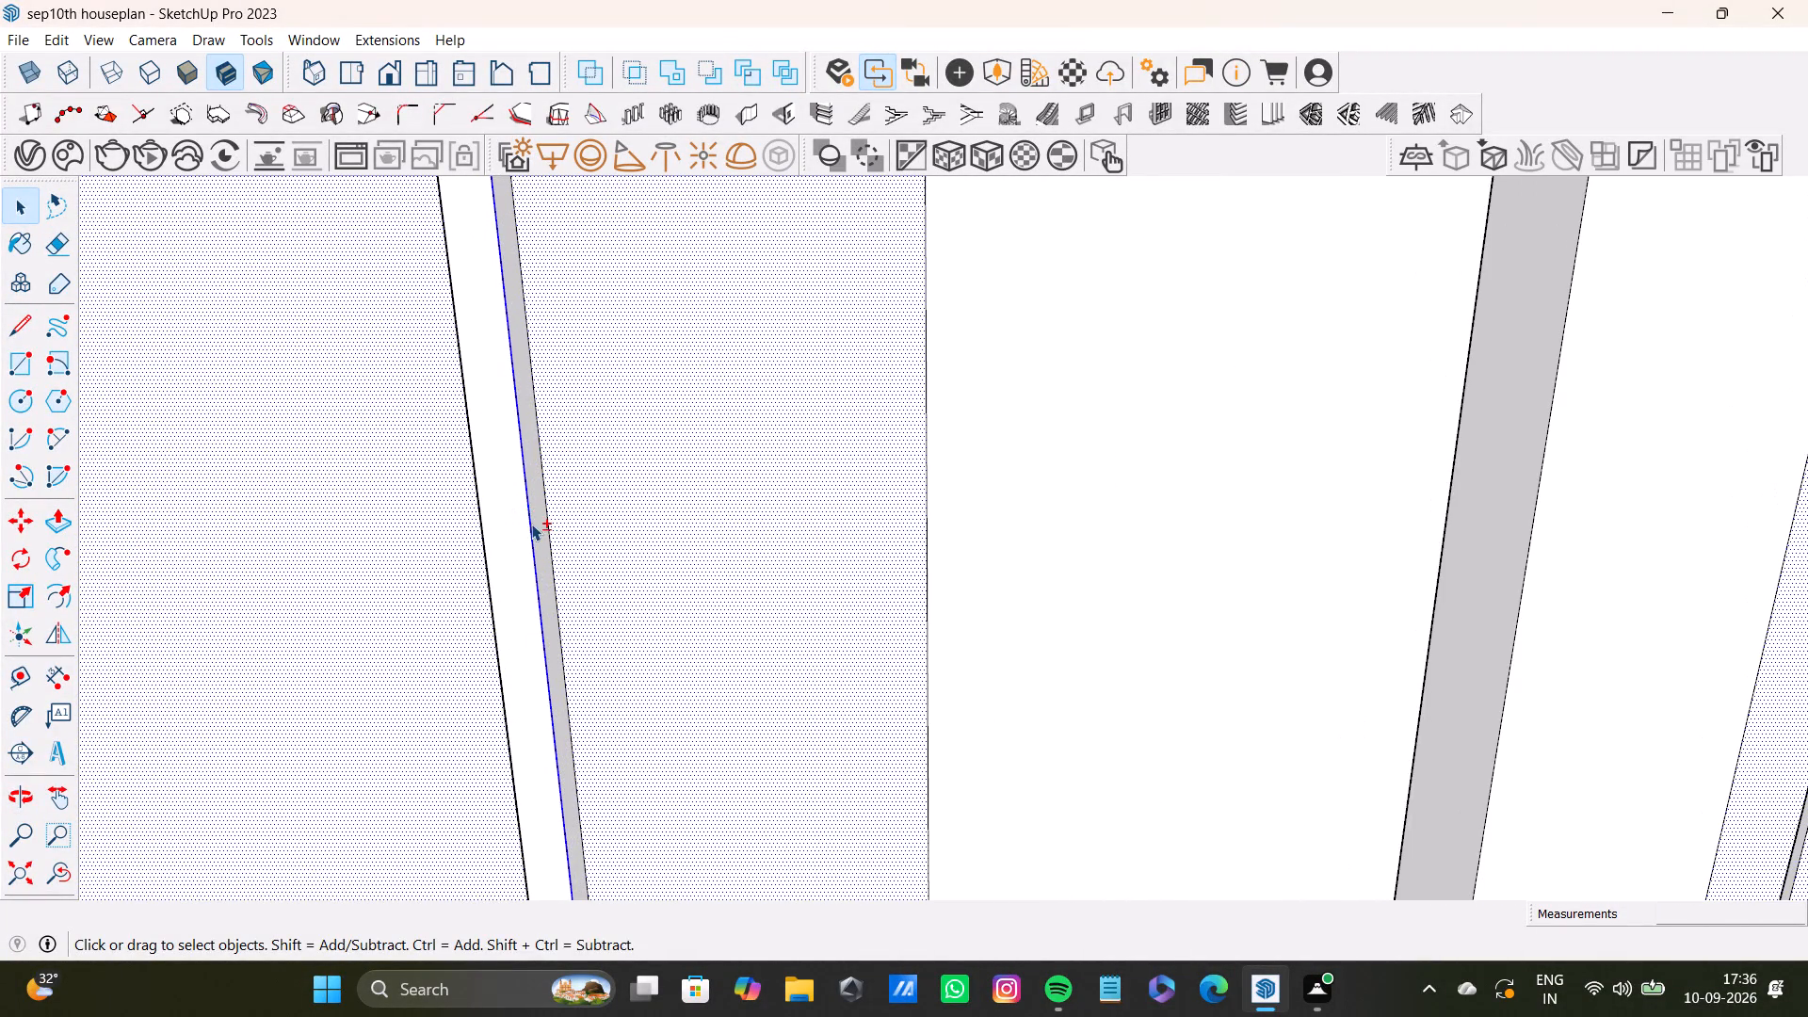
# Browse the material library's categories, including Water and Wood, for a finish suited to the selected overhead door panels.
pyautogui.keyDown('shift'); pyautogui.scroll(-19, 523, 536); pyautogui.keyUp('shift')
pyautogui.moveTo(589, 562); pyautogui.dragTo(100, 616, button='middle')
pyautogui.scroll(1, 102, 606)
pyautogui.scroll(-5, 143, 568)
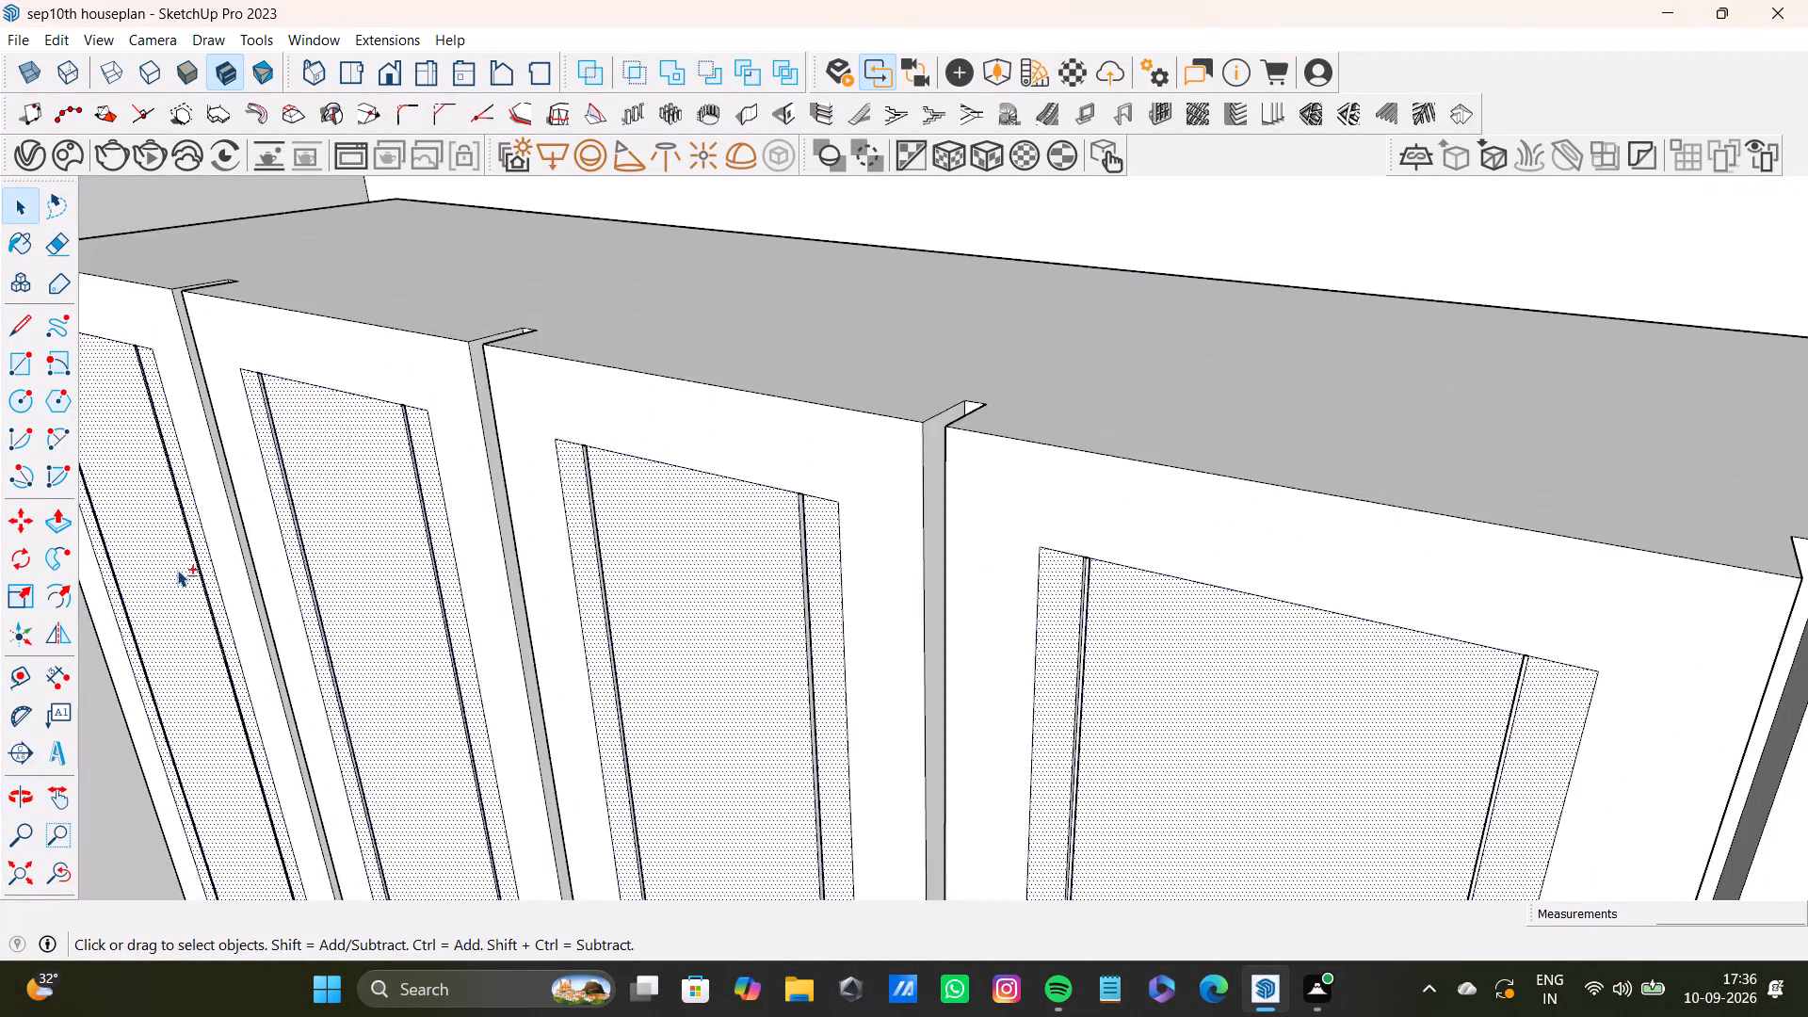
pyautogui.keyDown('shift'); pyautogui.moveTo(177, 570); pyautogui.dragTo(333, 563, button='middle'); pyautogui.keyUp('shift')
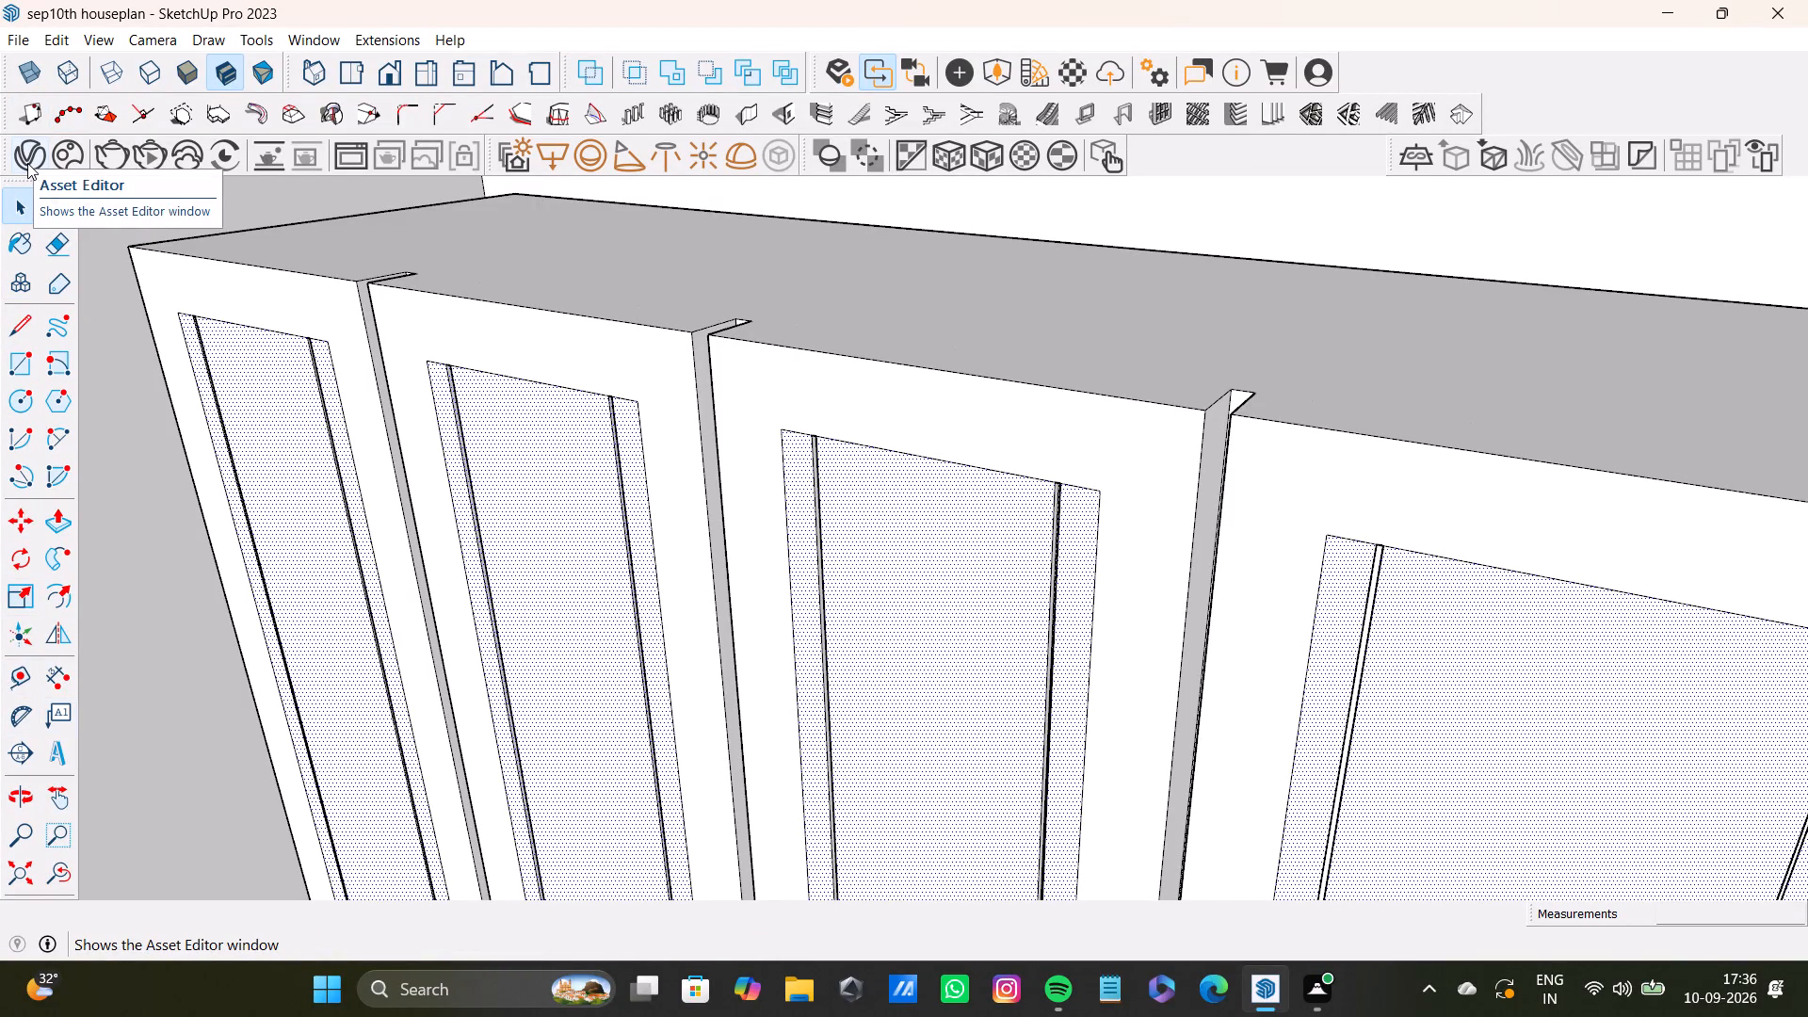
pyautogui.click(23, 247)
pyautogui.click(1329, 305)
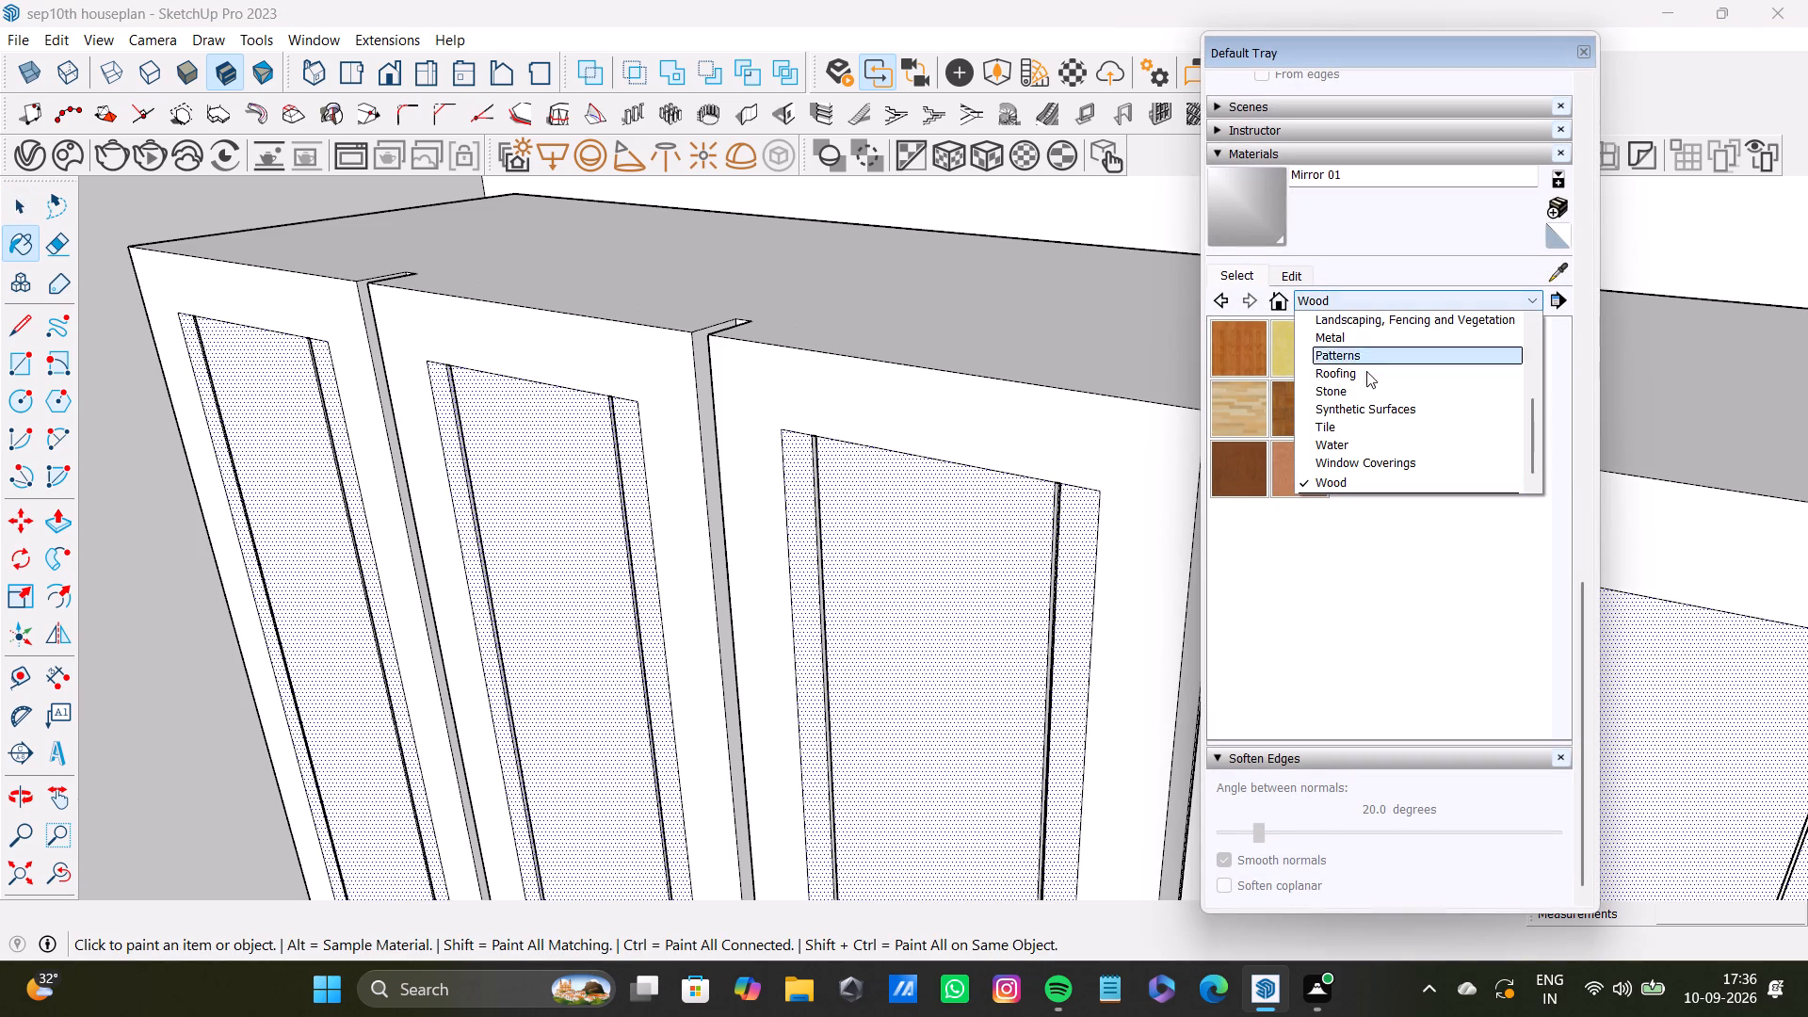
pyautogui.scroll(-6, 1348, 431)
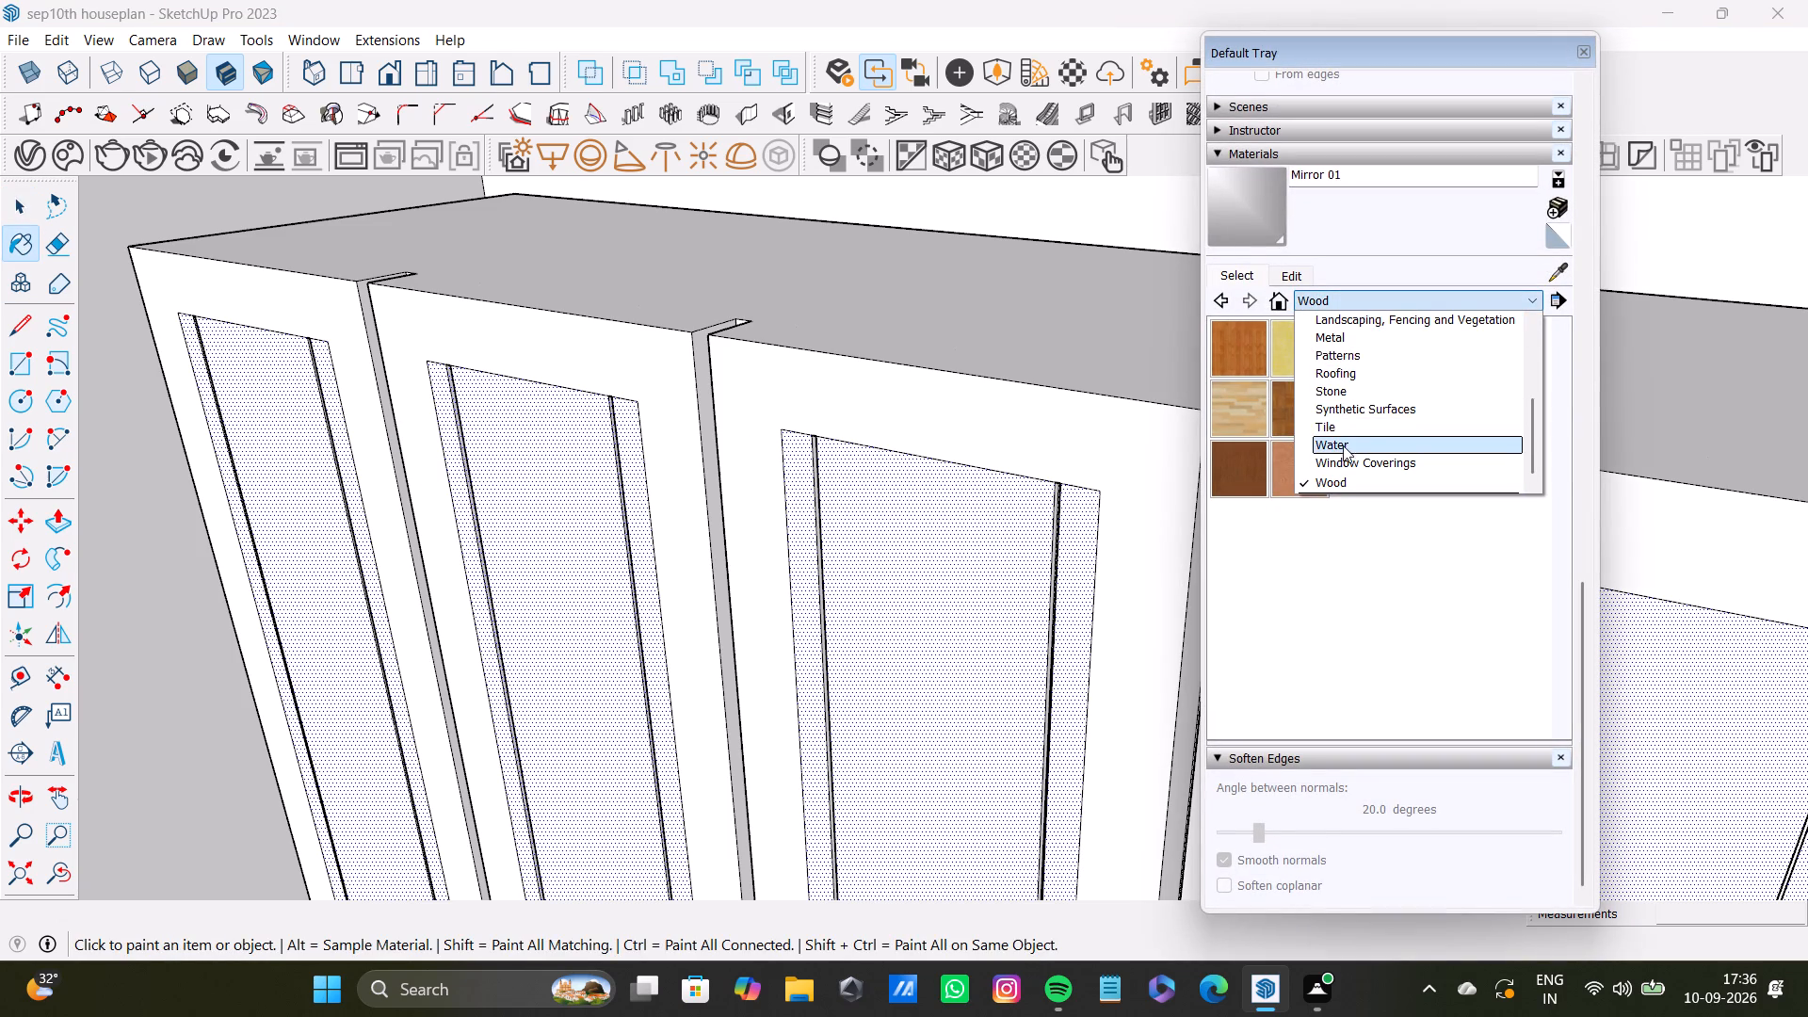
pyautogui.scroll(-8, 1347, 460)
pyautogui.scroll(4, 1357, 463)
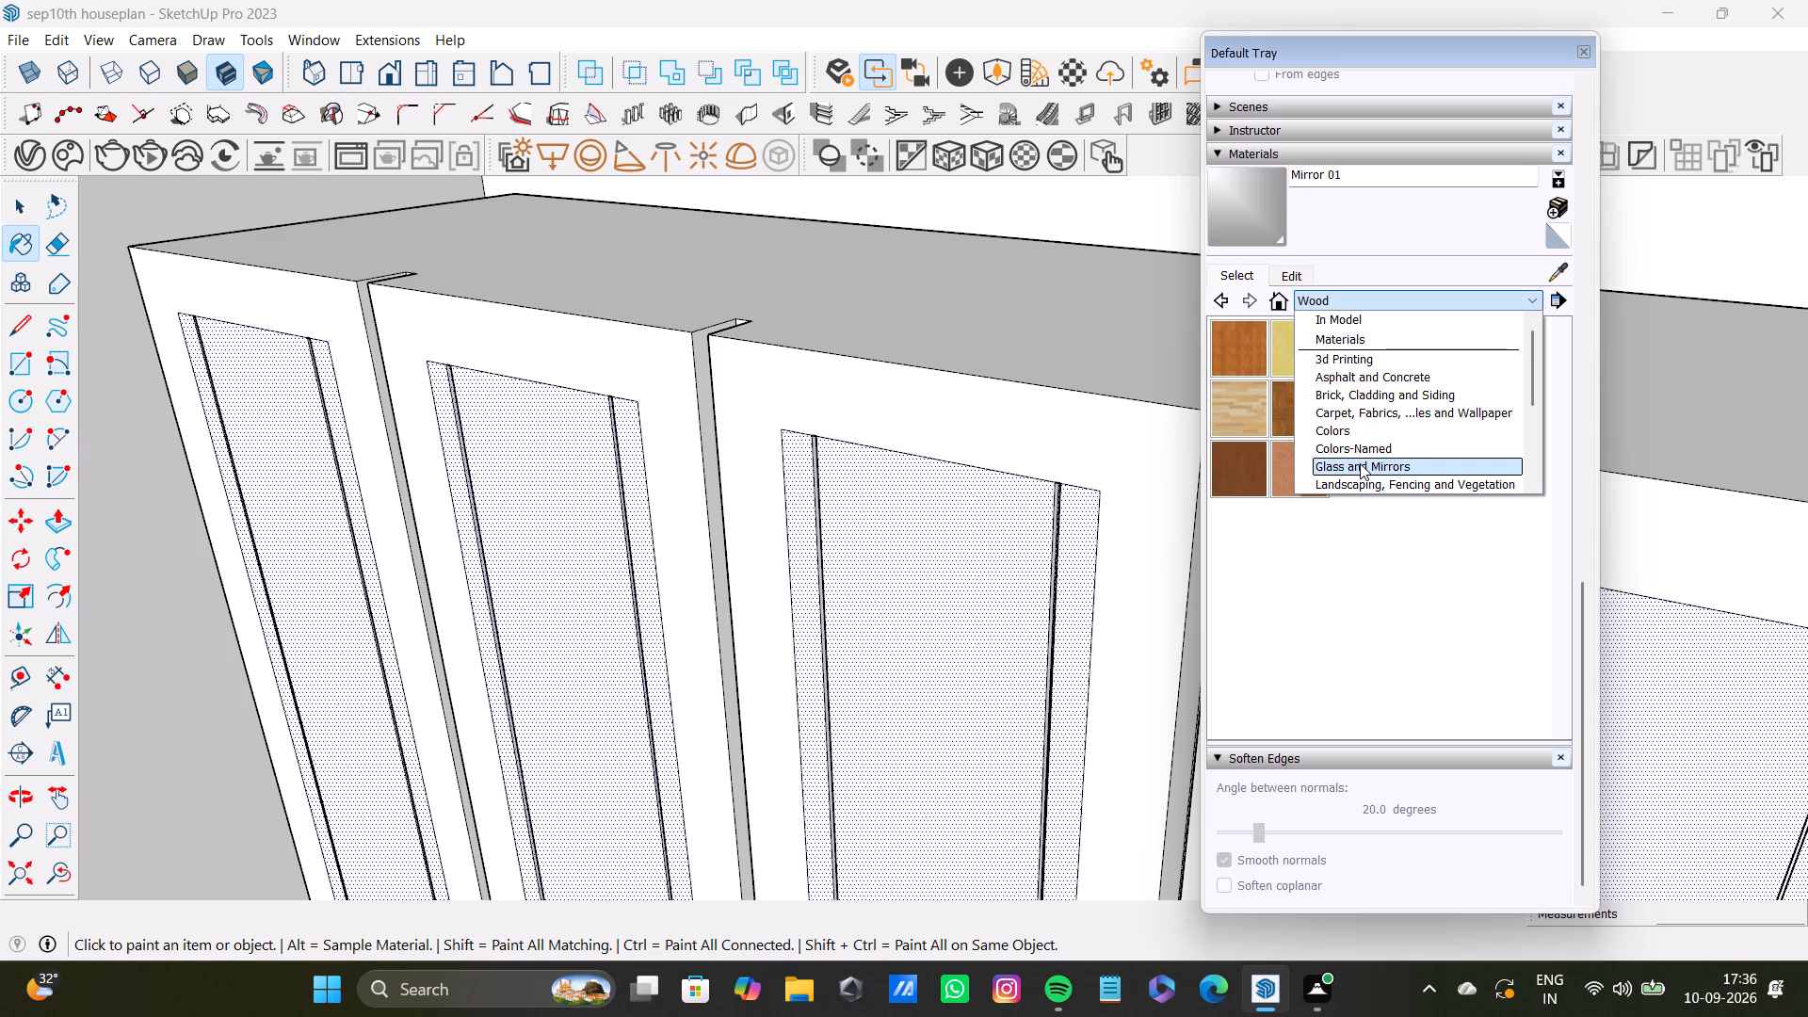
pyautogui.scroll(-9, 1348, 470)
pyautogui.scroll(3, 1326, 462)
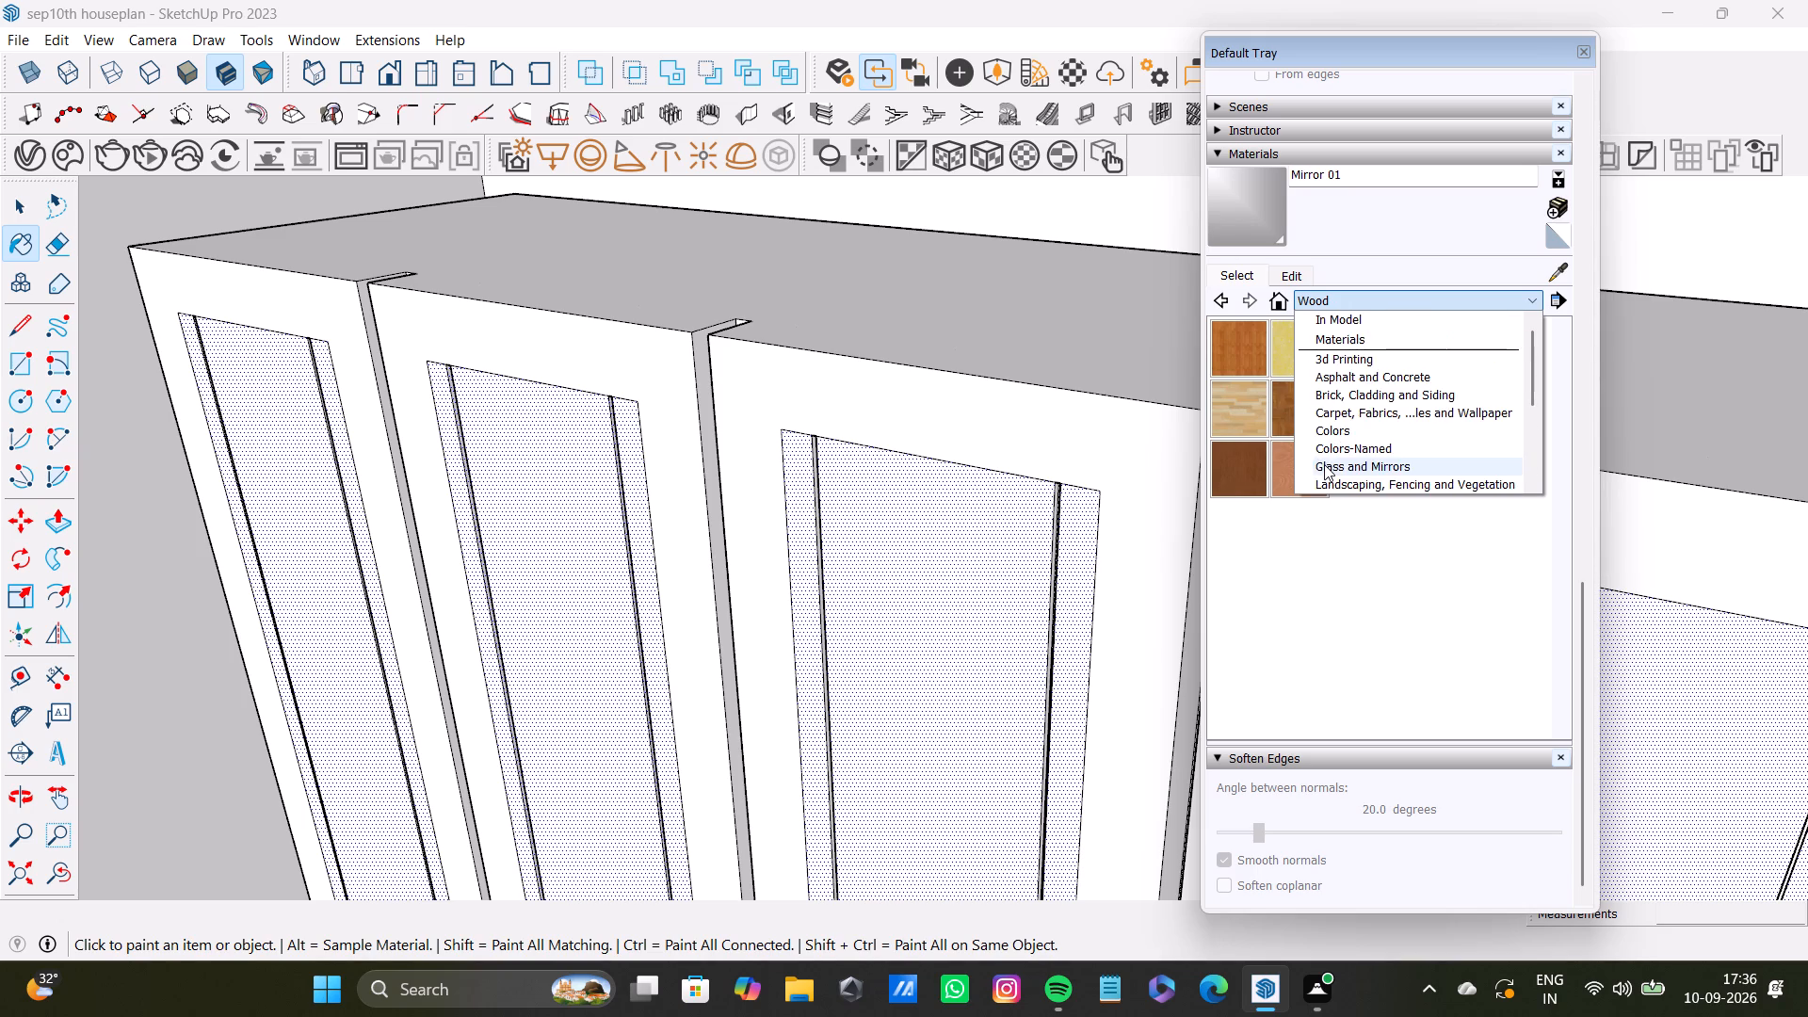
pyautogui.scroll(-4, 1324, 464)
pyautogui.click(1341, 445)
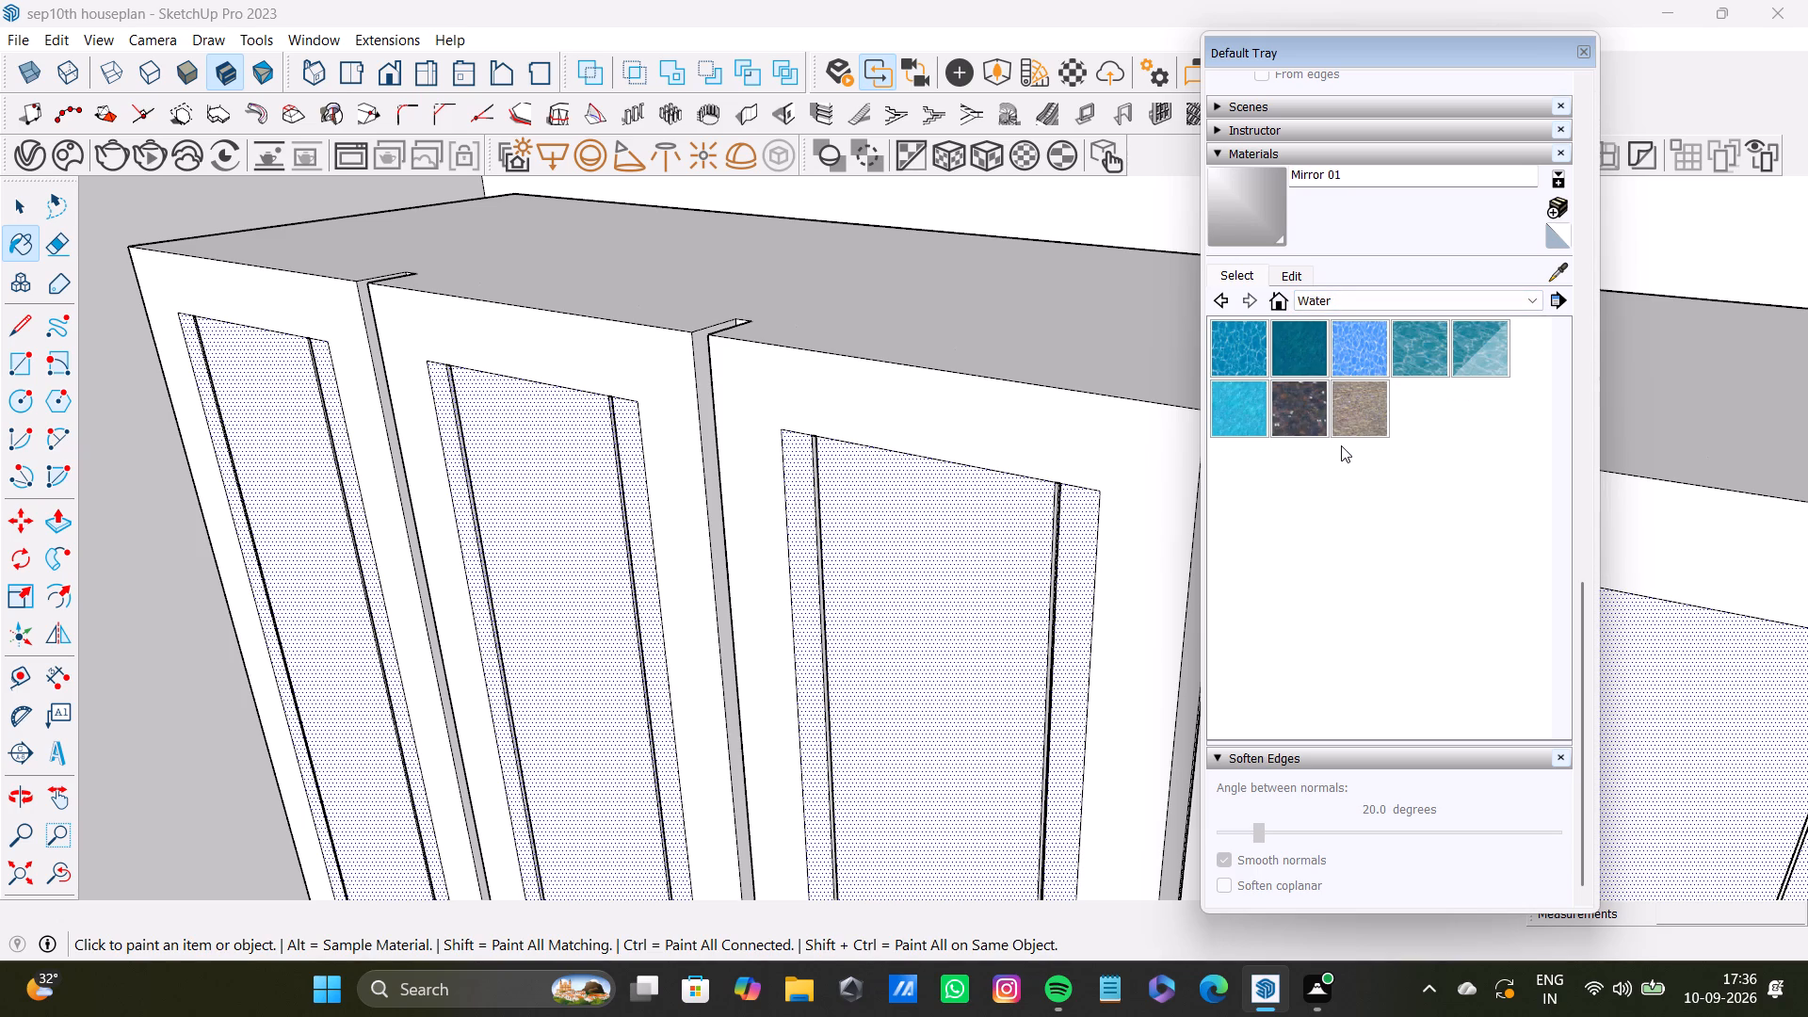
pyautogui.click(1318, 298)
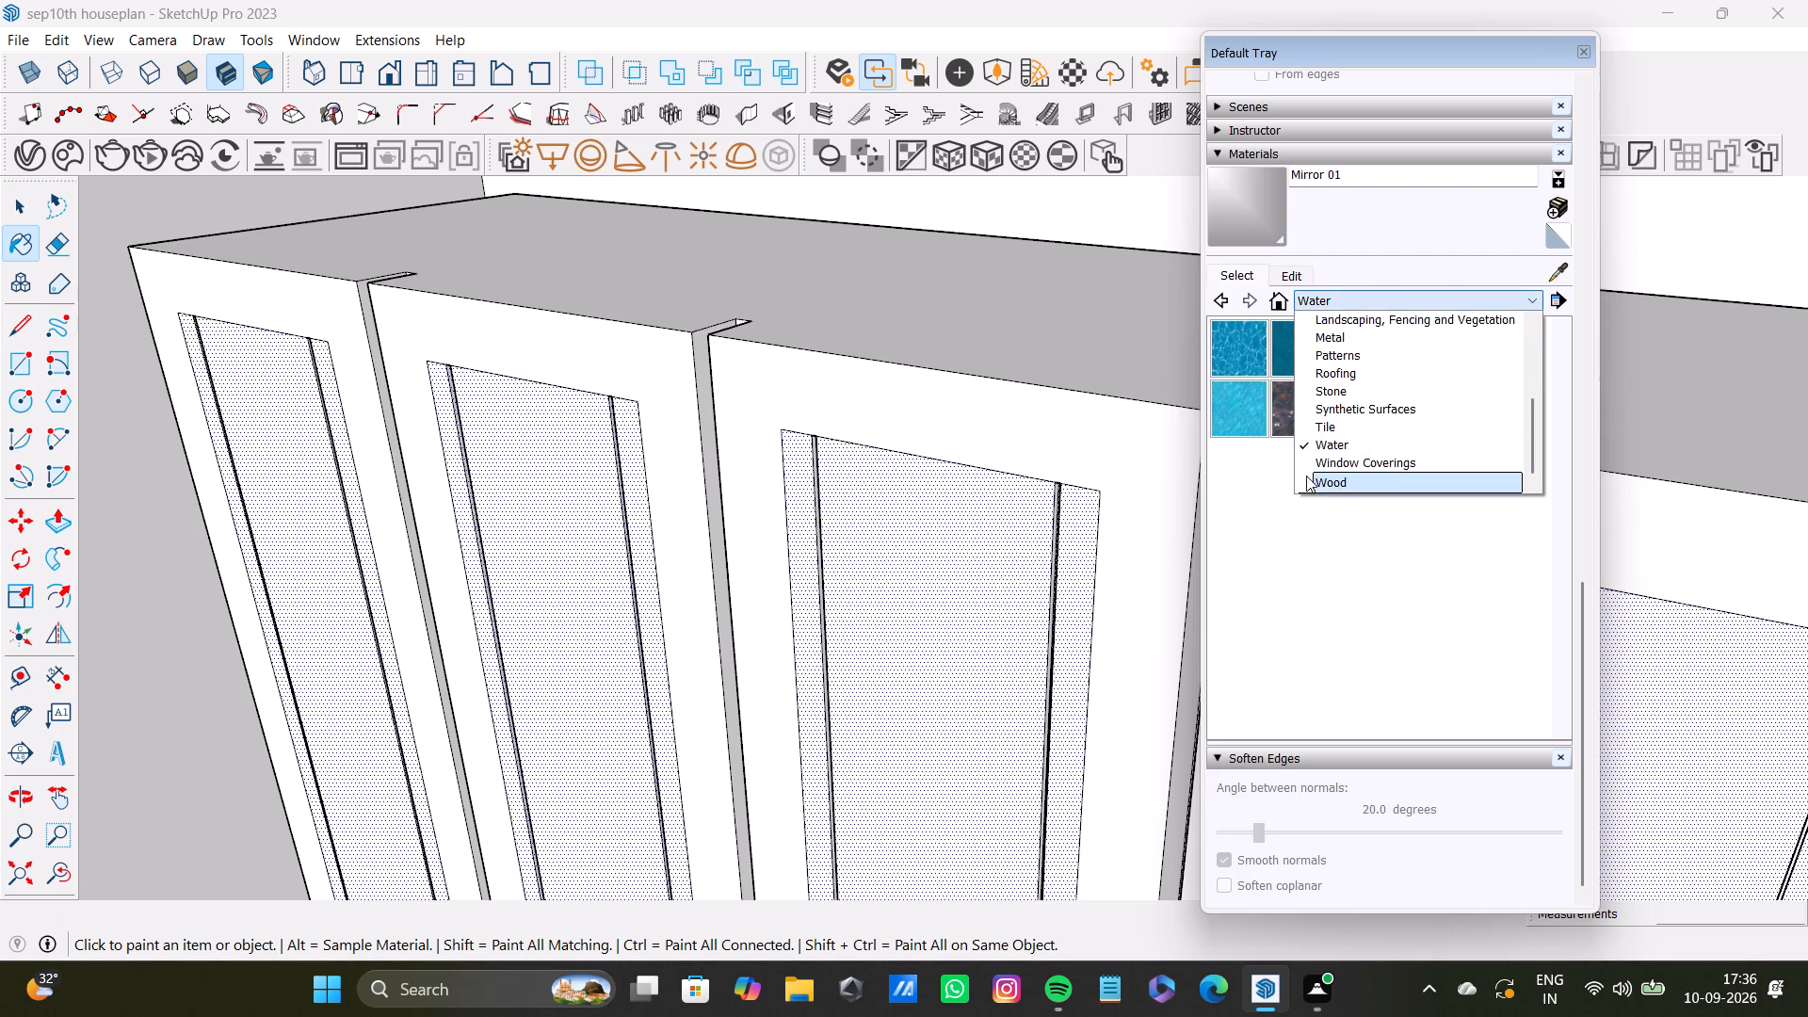
pyautogui.scroll(3, 1333, 419)
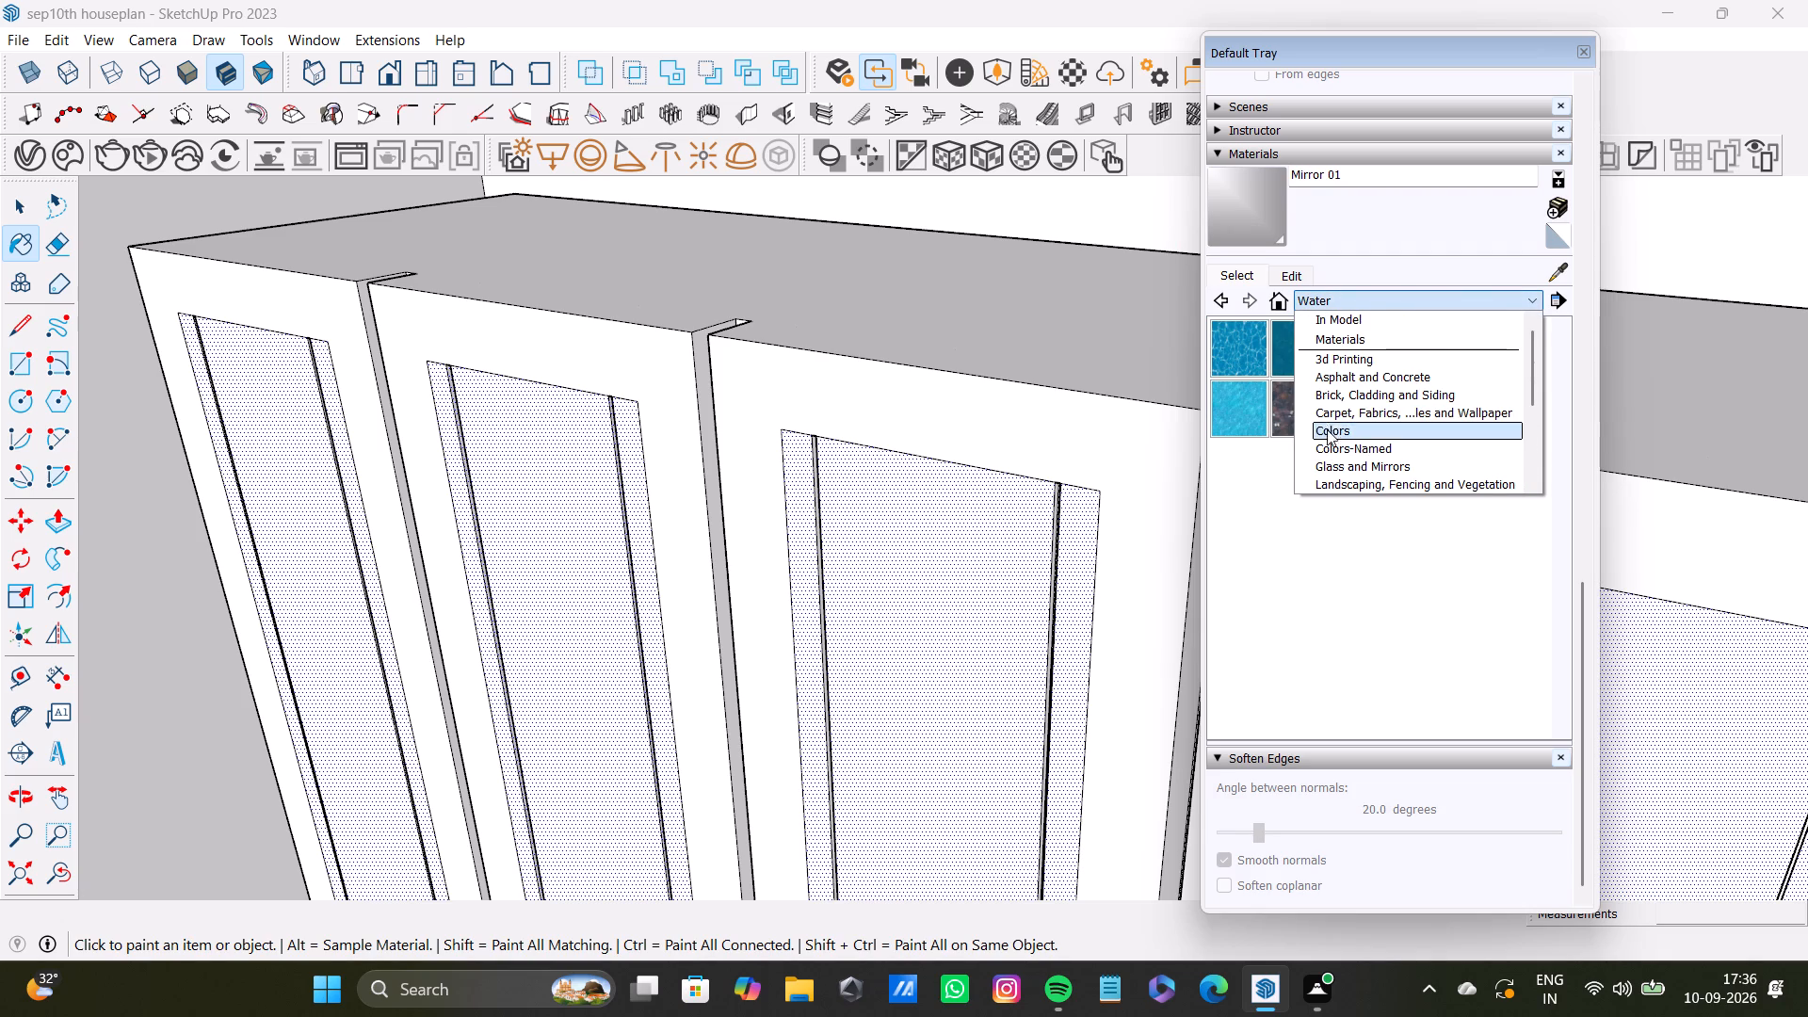
pyautogui.scroll(5, 1332, 474)
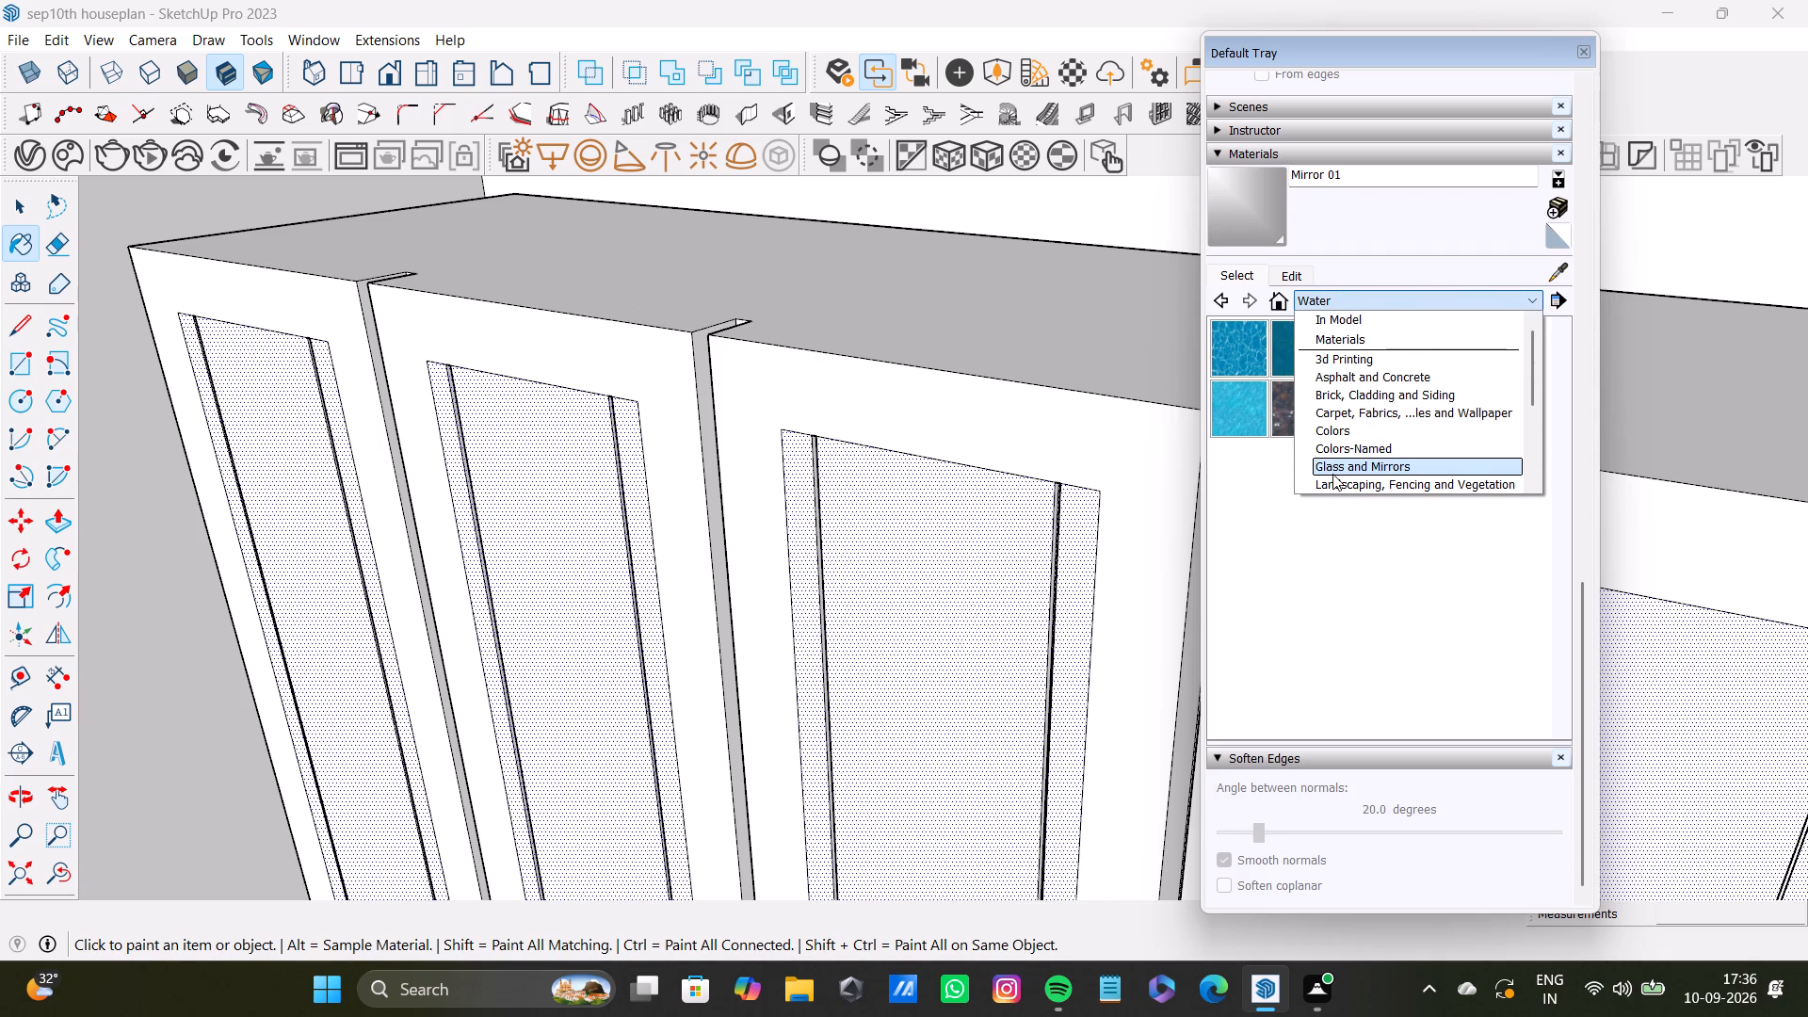
pyautogui.scroll(3, 1332, 468)
pyautogui.scroll(-4, 1332, 468)
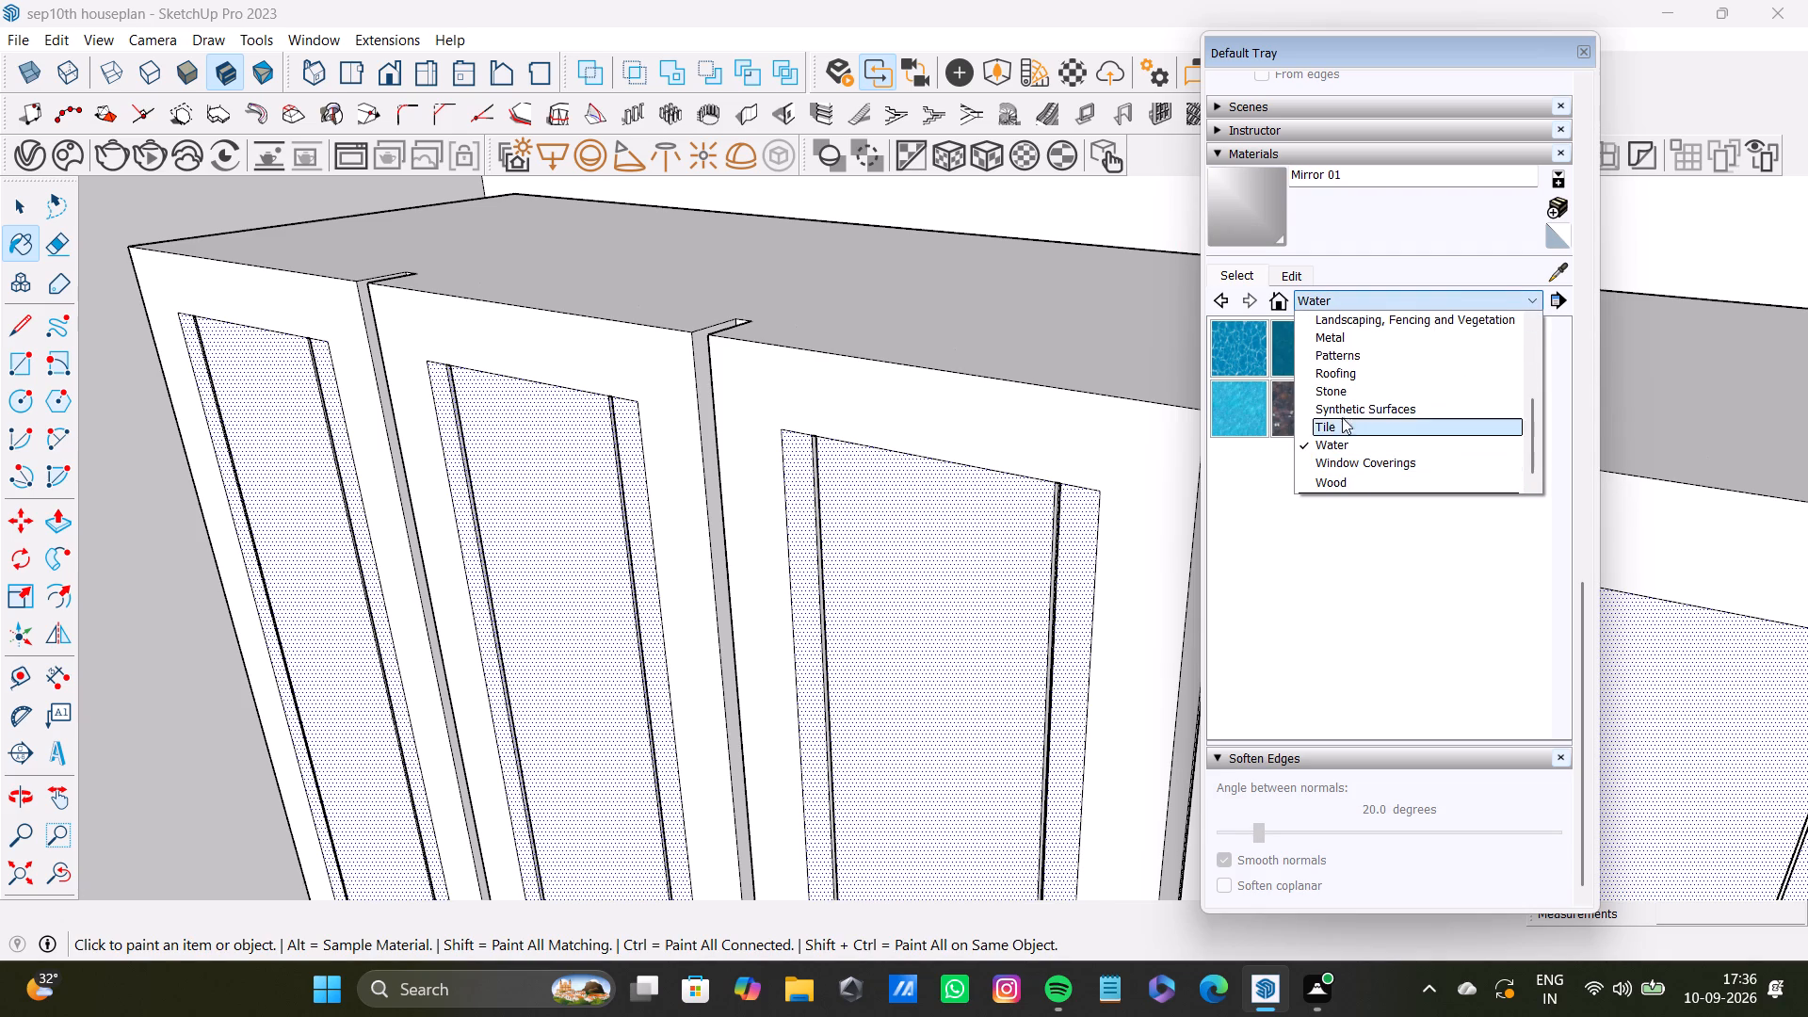
pyautogui.scroll(2, 1341, 442)
pyautogui.scroll(-2, 1344, 457)
pyautogui.scroll(2, 1344, 456)
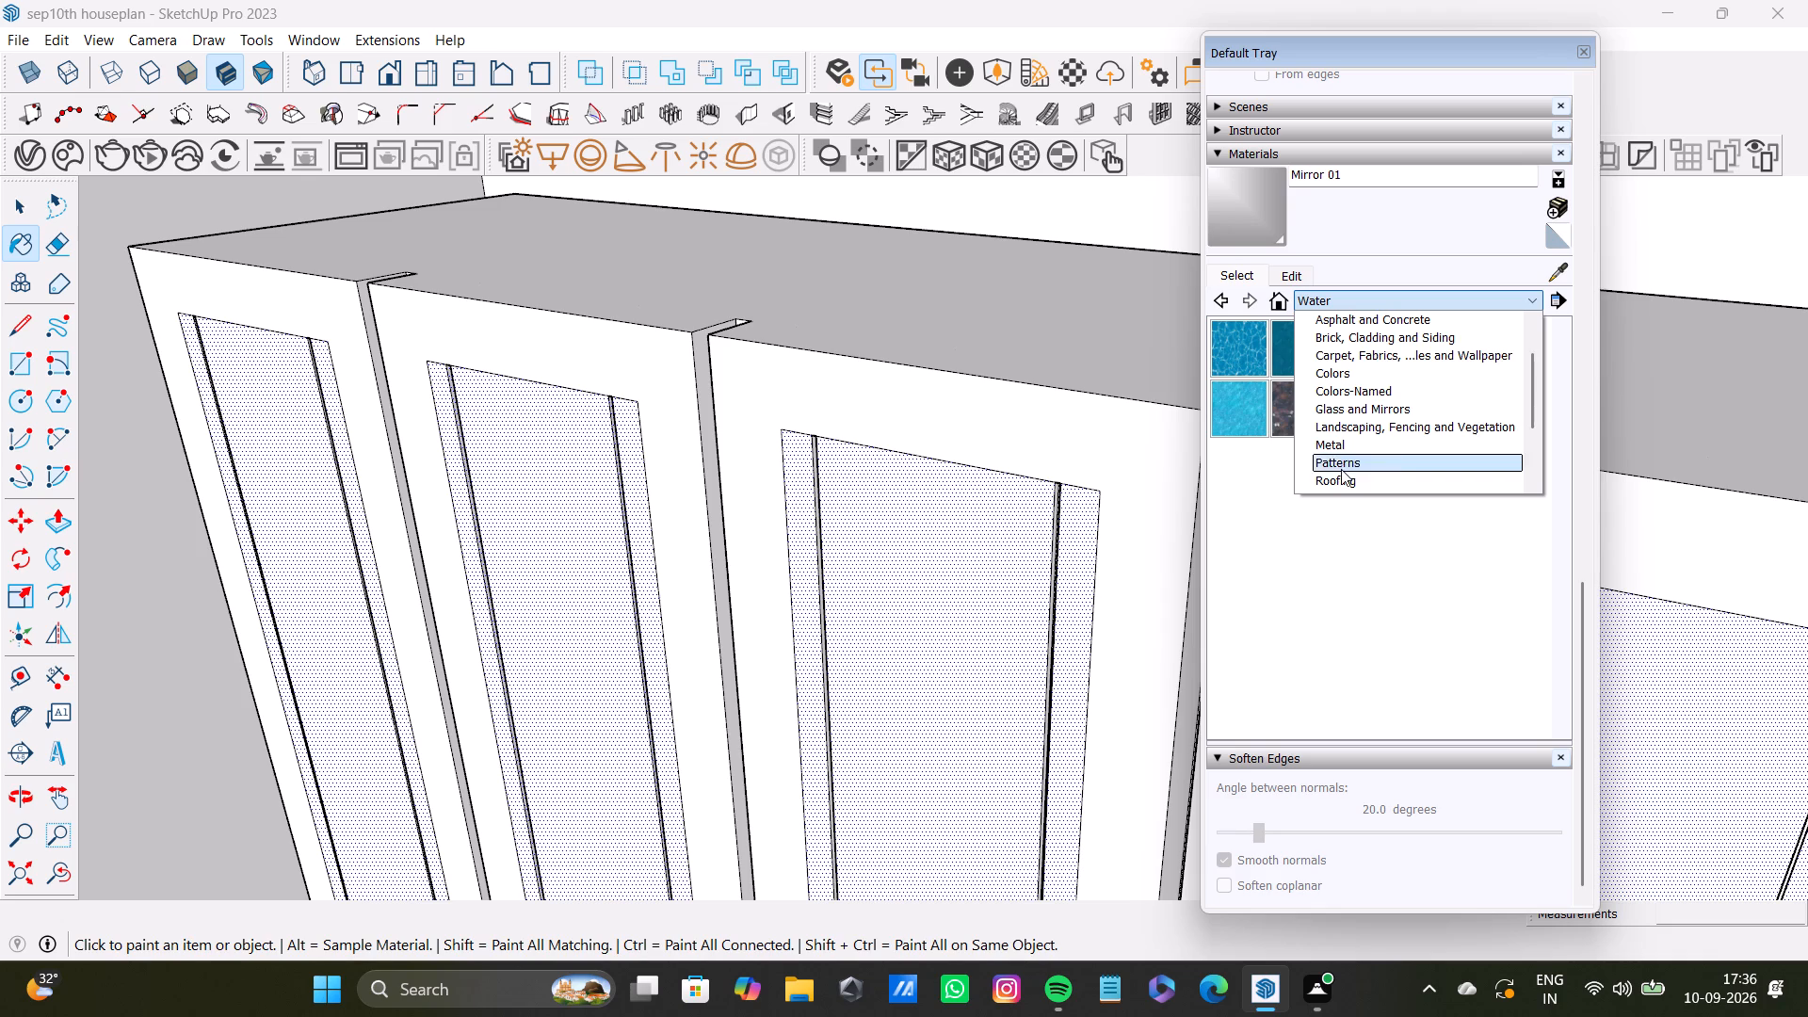
pyautogui.scroll(-2, 1341, 469)
pyautogui.scroll(1, 1340, 464)
pyautogui.scroll(-3, 1340, 461)
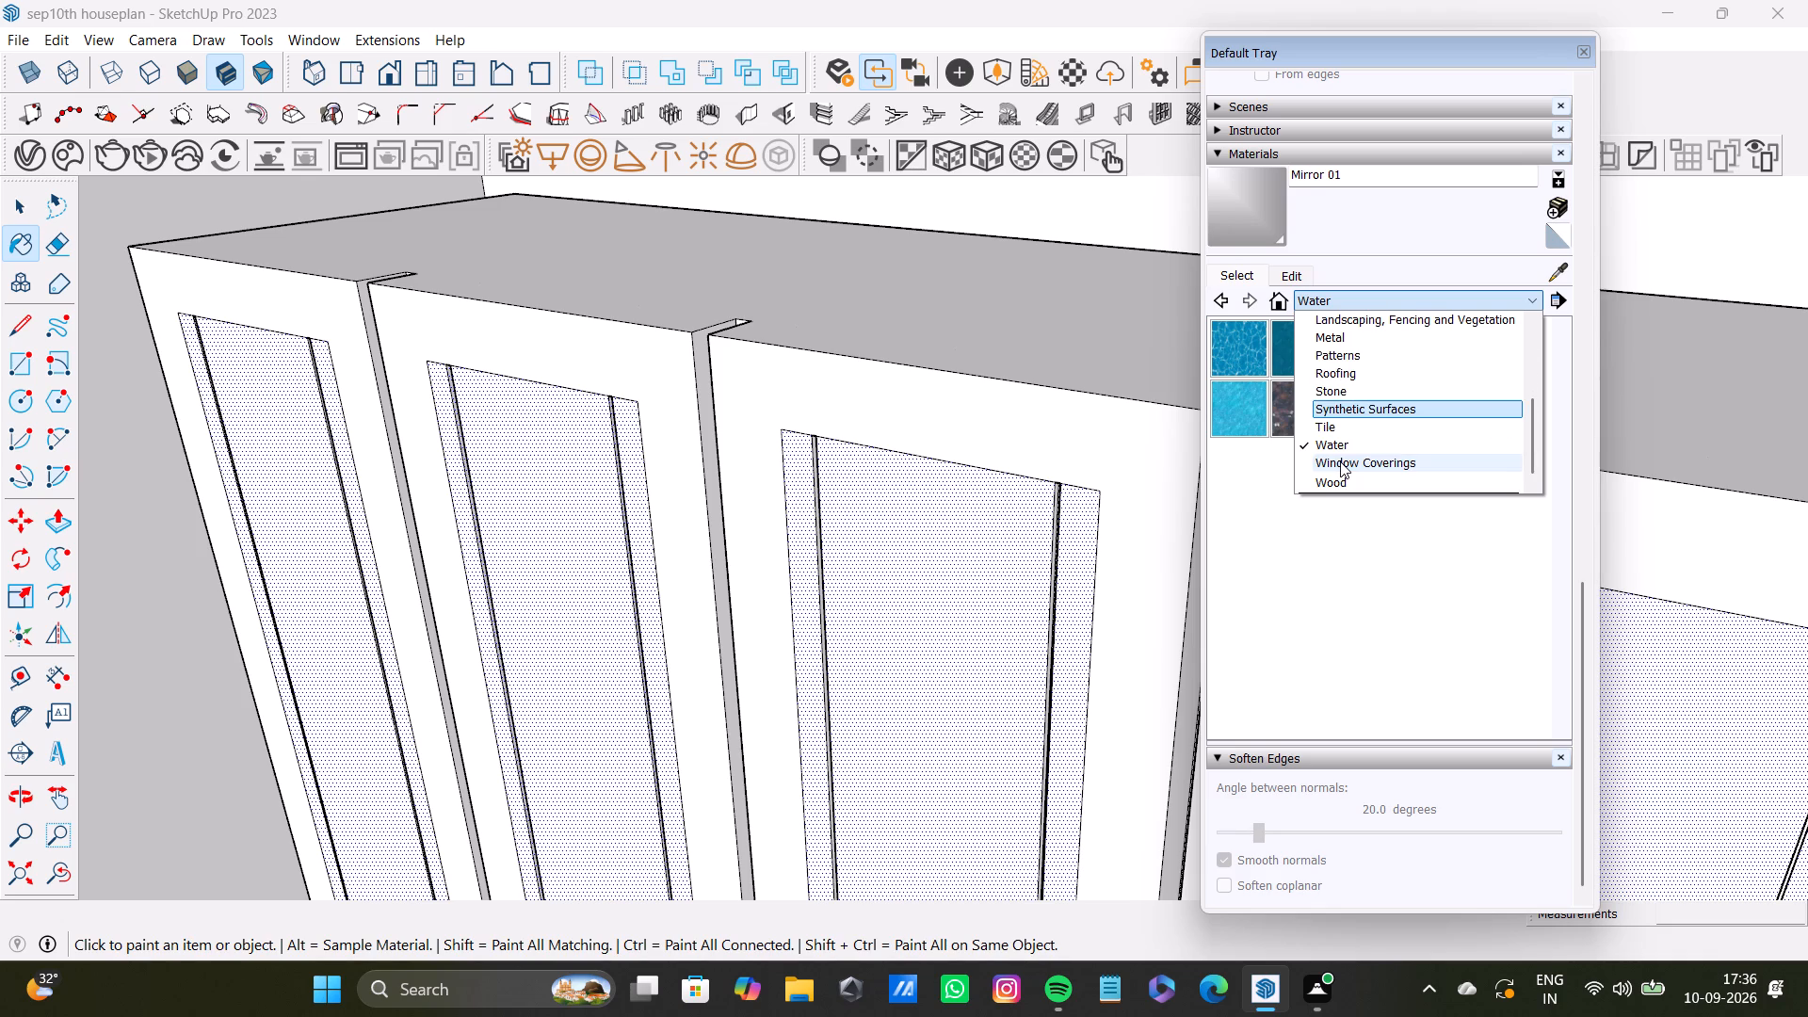
pyautogui.click(1343, 479)
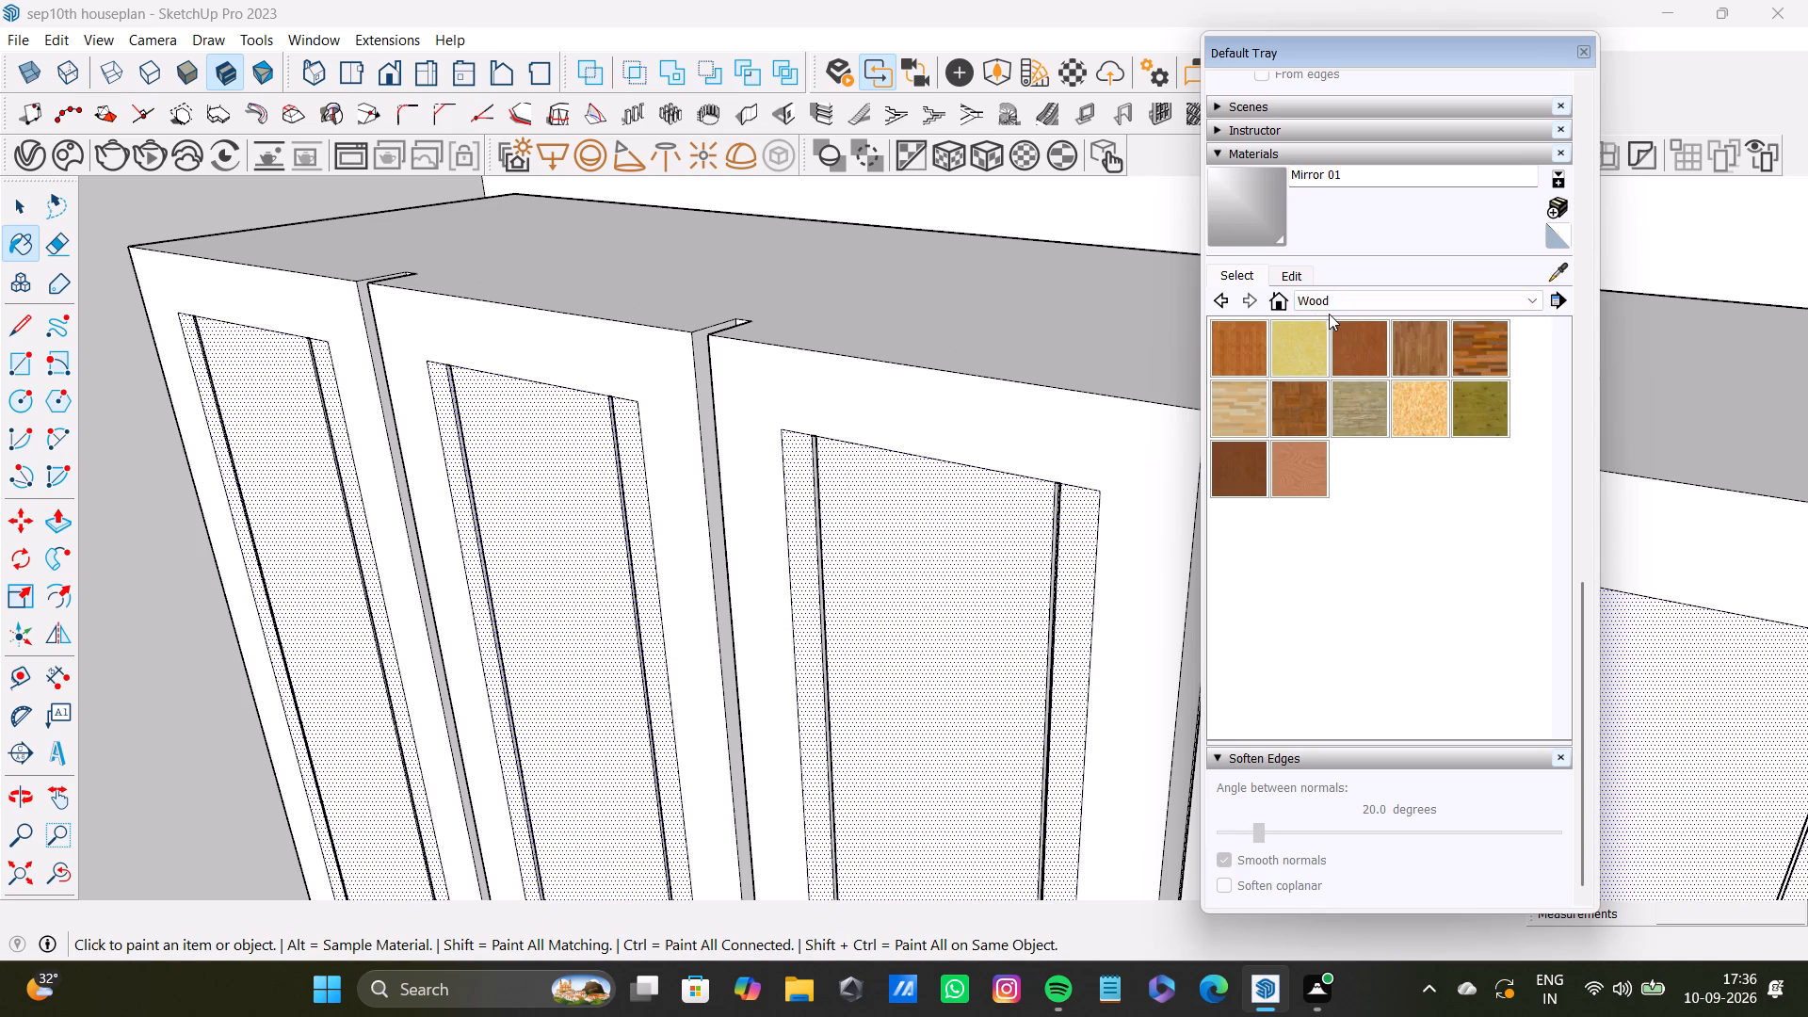
# Paint the selected overhead door panel faces with Translucent Glass Safety from the Glass and Mirrors collection.
pyautogui.click(1336, 304)
pyautogui.scroll(4, 1338, 380)
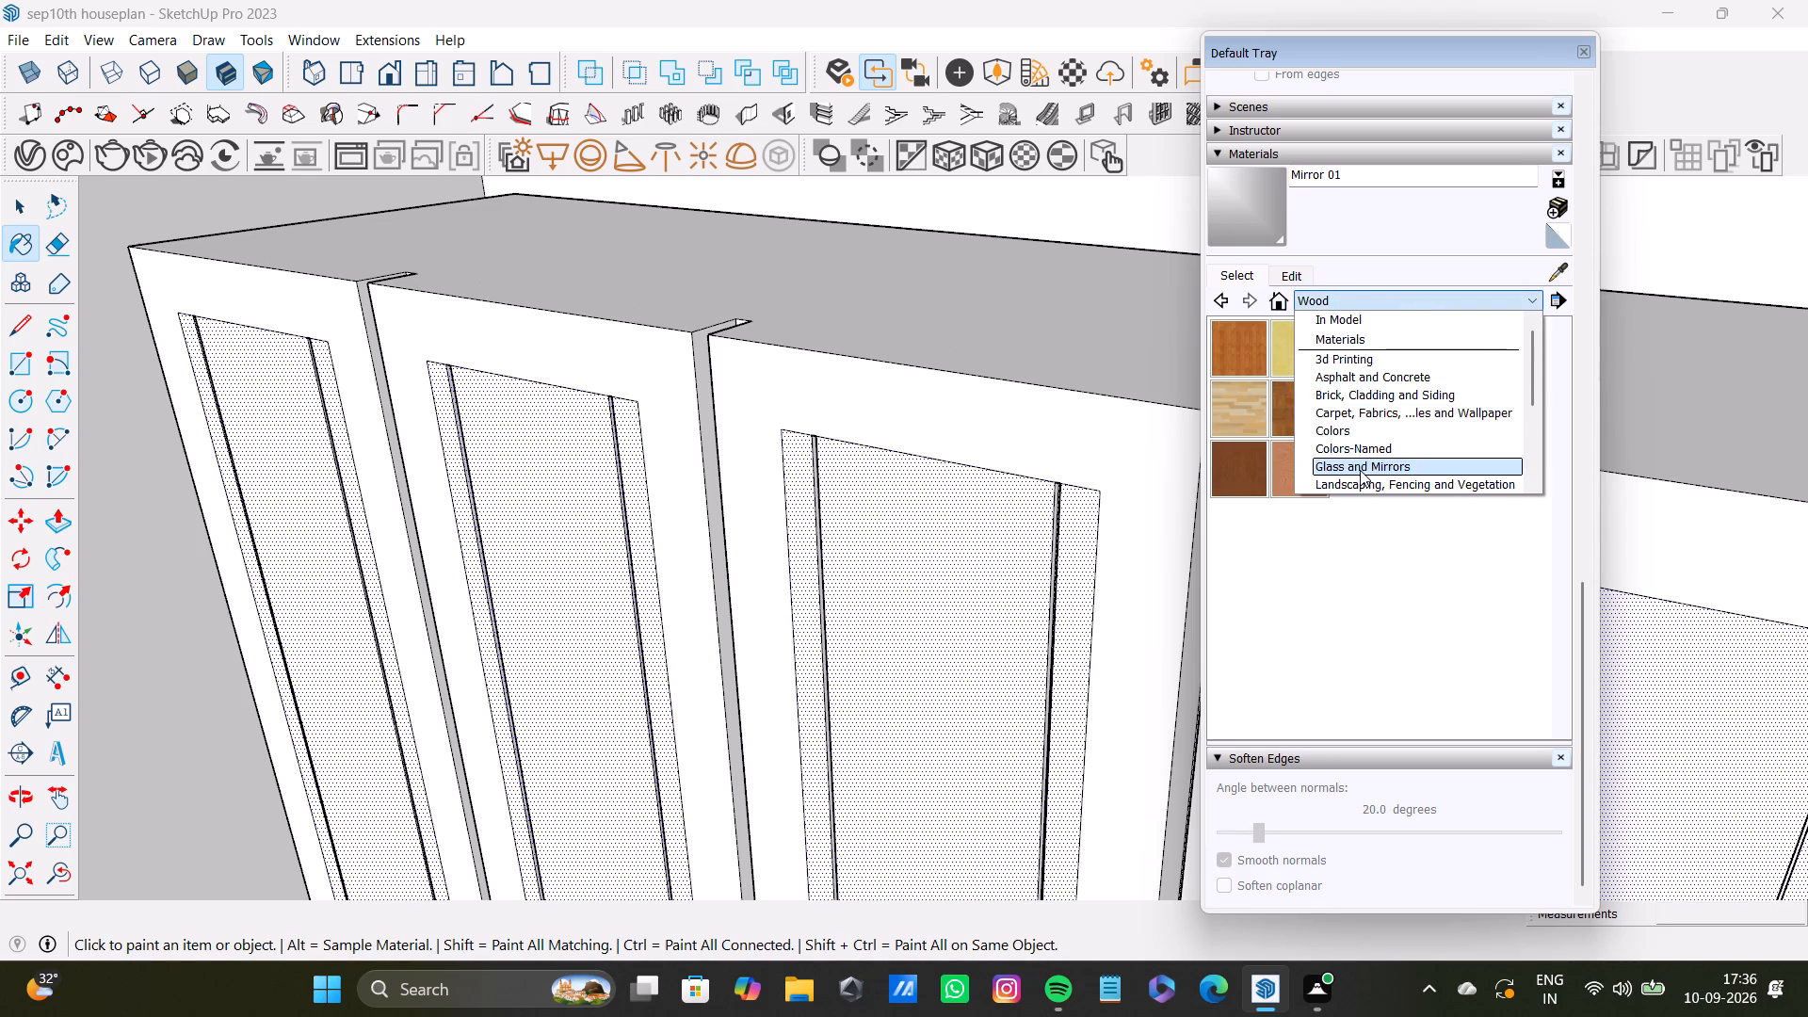
pyautogui.click(1360, 470)
pyautogui.scroll(2, 1314, 374)
pyautogui.click(1420, 508)
pyautogui.click(1004, 545)
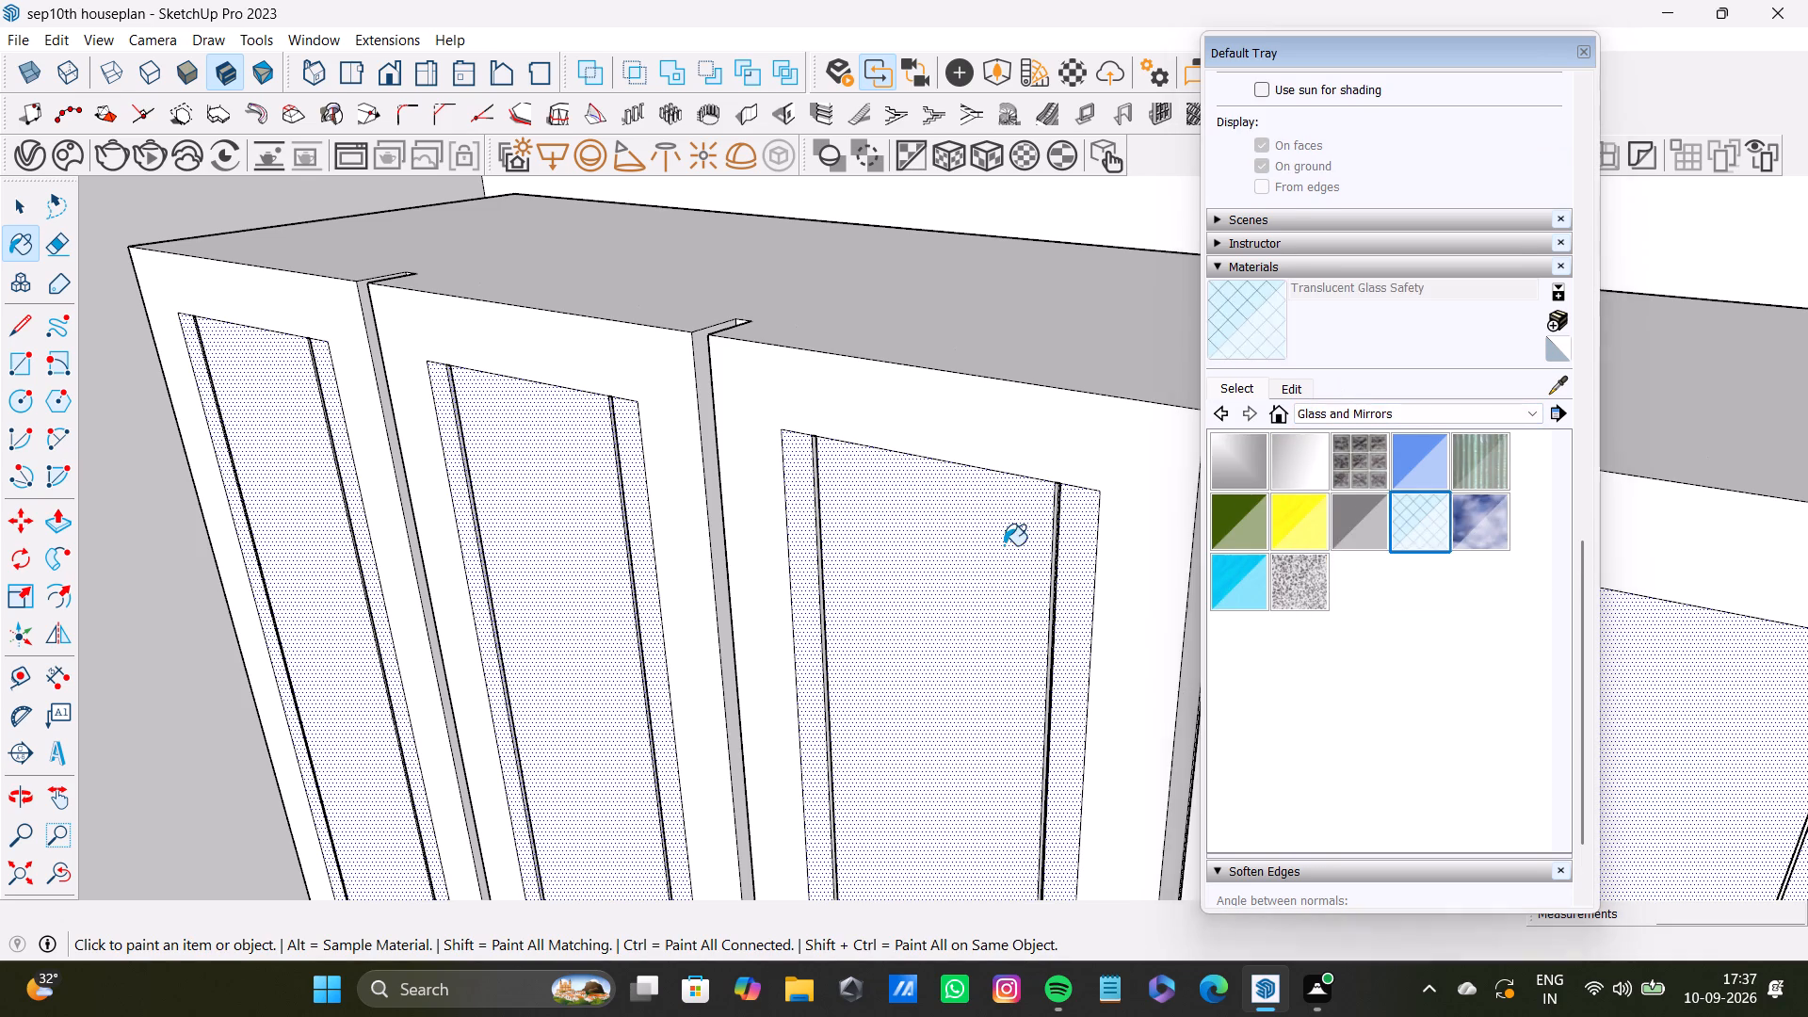
pyautogui.scroll(-14, 981, 540)
pyautogui.press('c')
pyautogui.press('c')
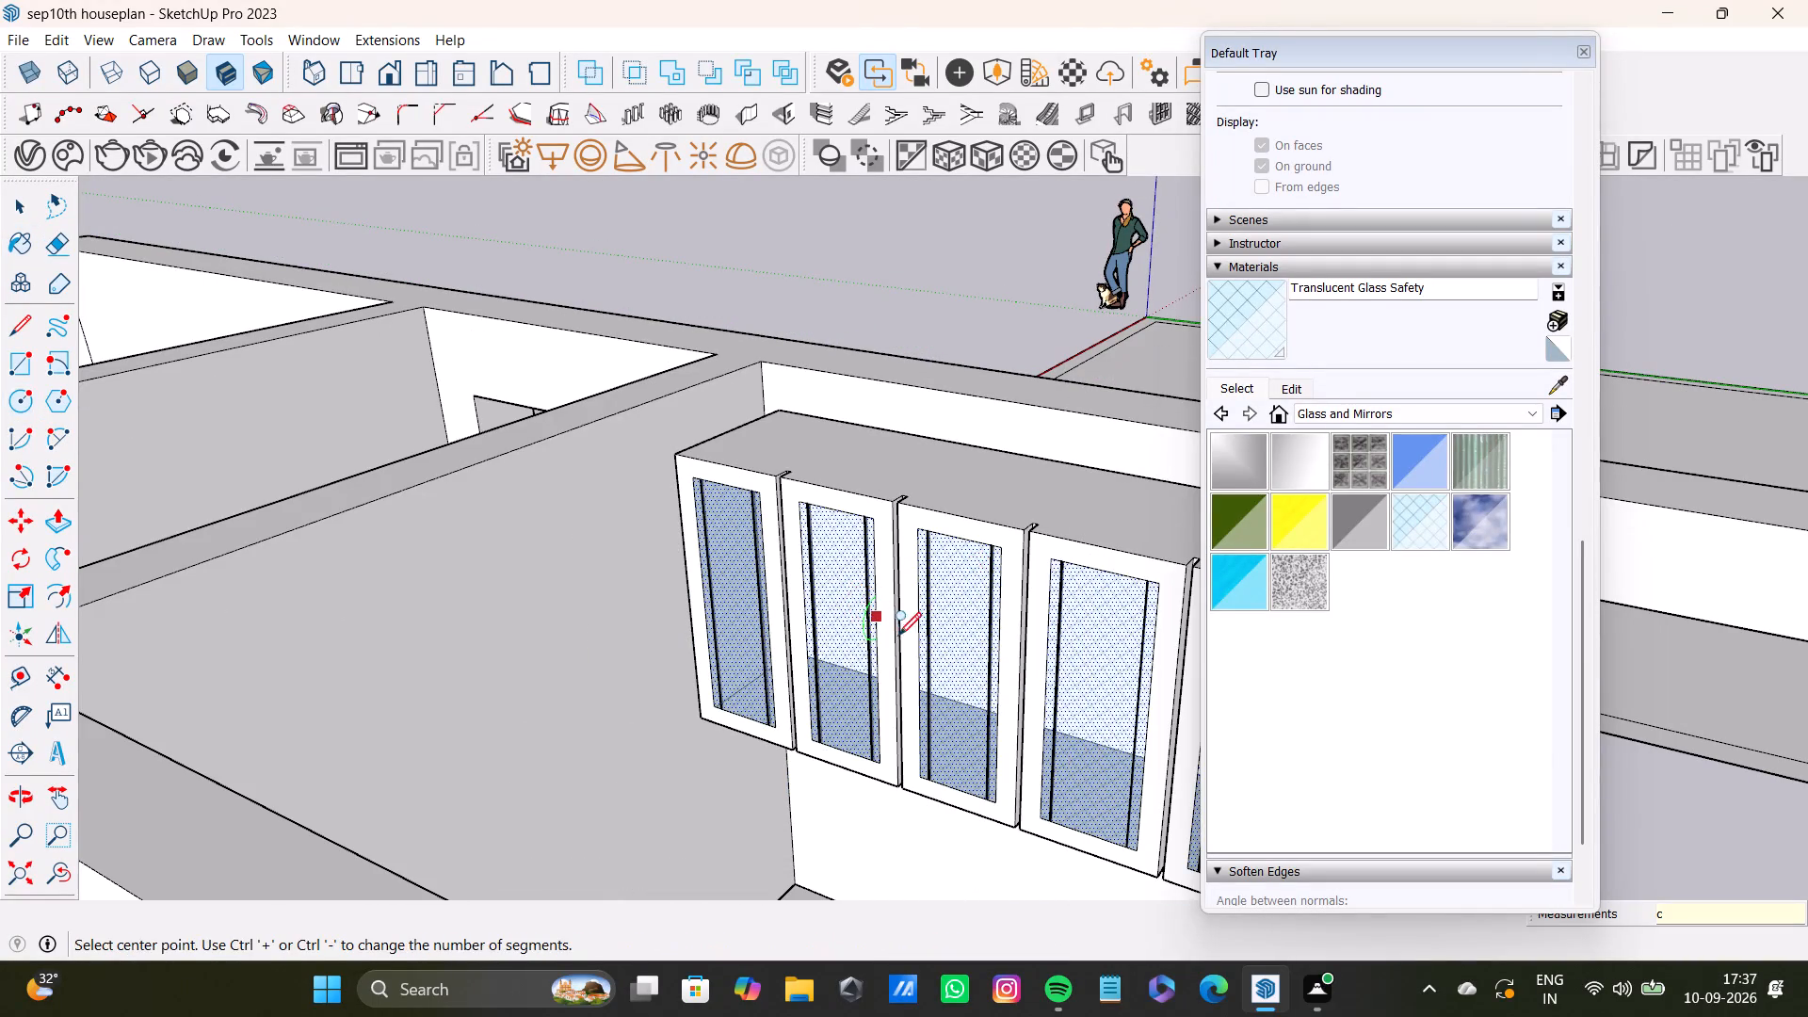
pyautogui.press('space')
pyautogui.press('space')
# Select the overhead cabinet's first two door frame faces, the groove face between them and the cabinet's top face.
pyautogui.scroll(4, 872, 648)
pyautogui.click(890, 611)
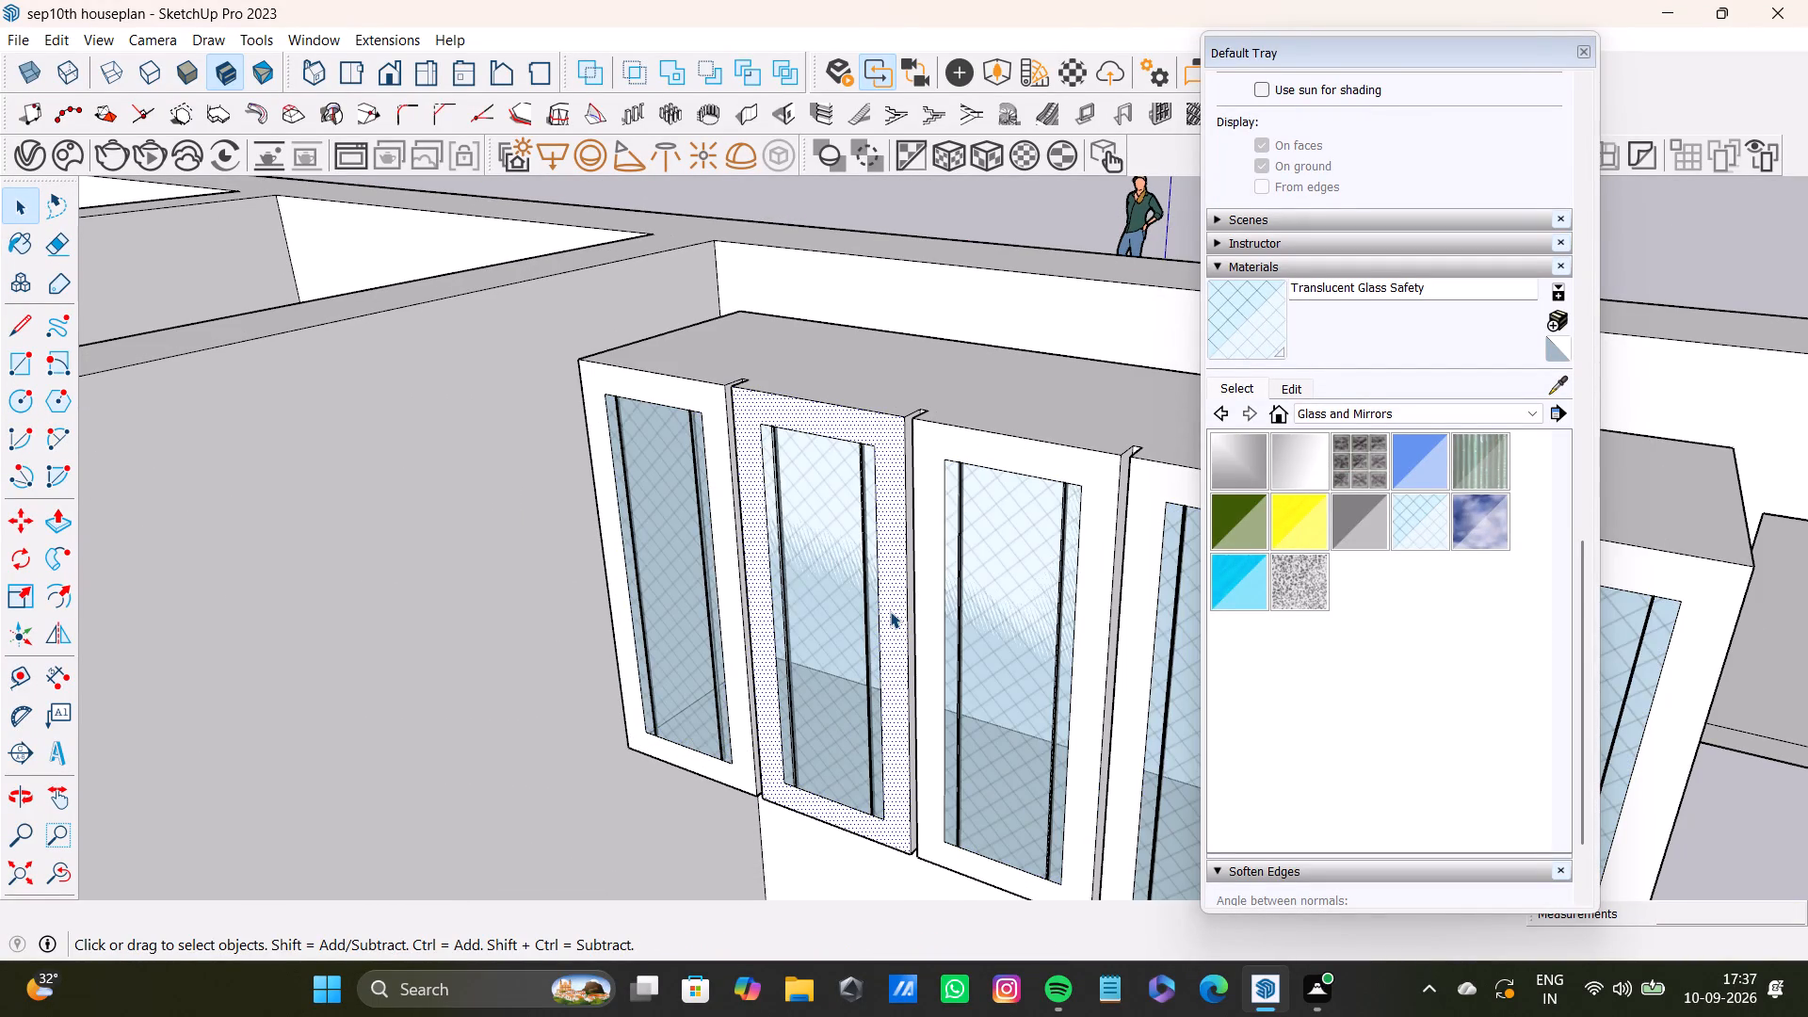
pyautogui.keyDown('shift'); pyautogui.click(722, 529); pyautogui.keyUp('shift')
pyautogui.keyDown('shift'); pyautogui.scroll(13, 690, 363); pyautogui.keyUp('shift')
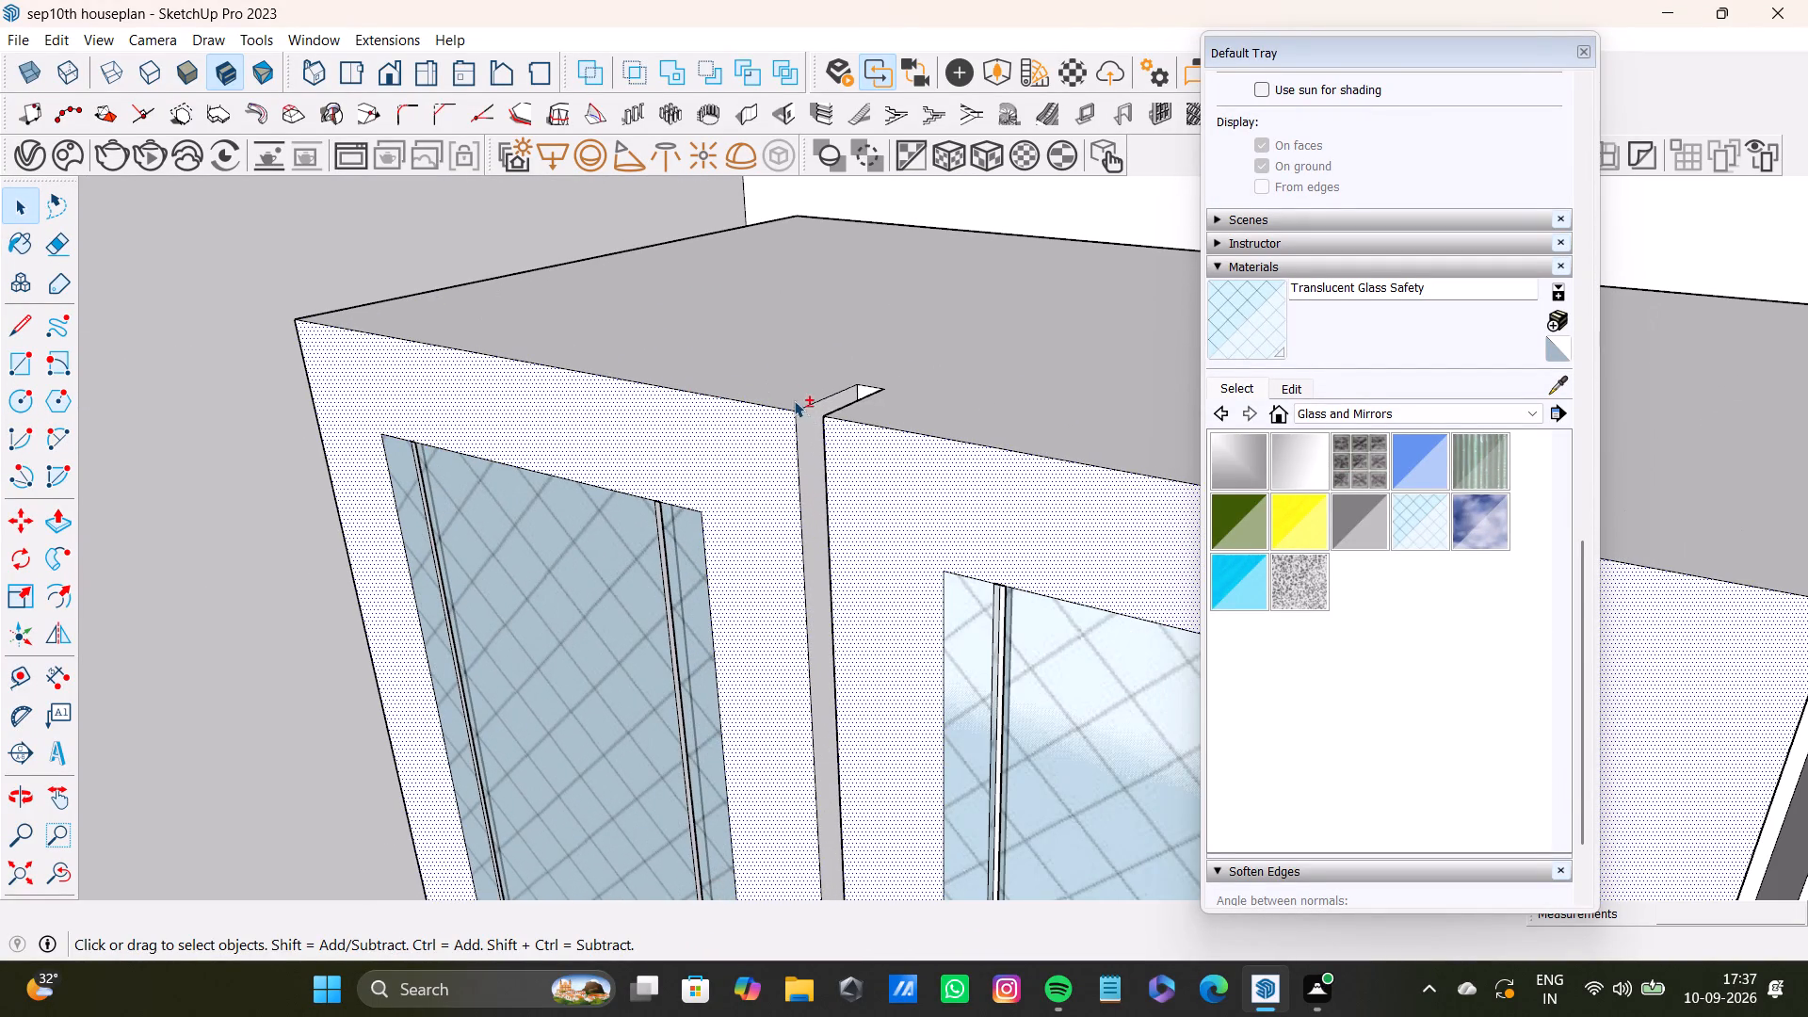
pyautogui.keyDown('shift'); pyautogui.click(814, 422); pyautogui.keyUp('shift')
pyautogui.keyDown('shift'); pyautogui.click(803, 363); pyautogui.keyUp('shift')
pyautogui.keyDown('shift'); pyautogui.click(928, 368); pyautogui.keyUp('shift')
pyautogui.keyDown('shift'); pyautogui.scroll(-5, 963, 450); pyautogui.keyUp('shift')
pyautogui.keyDown('shift'); pyautogui.click(940, 358); pyautogui.keyUp('shift')
pyautogui.keyDown('shift'); pyautogui.scroll(-4, 959, 421); pyautogui.keyUp('shift')
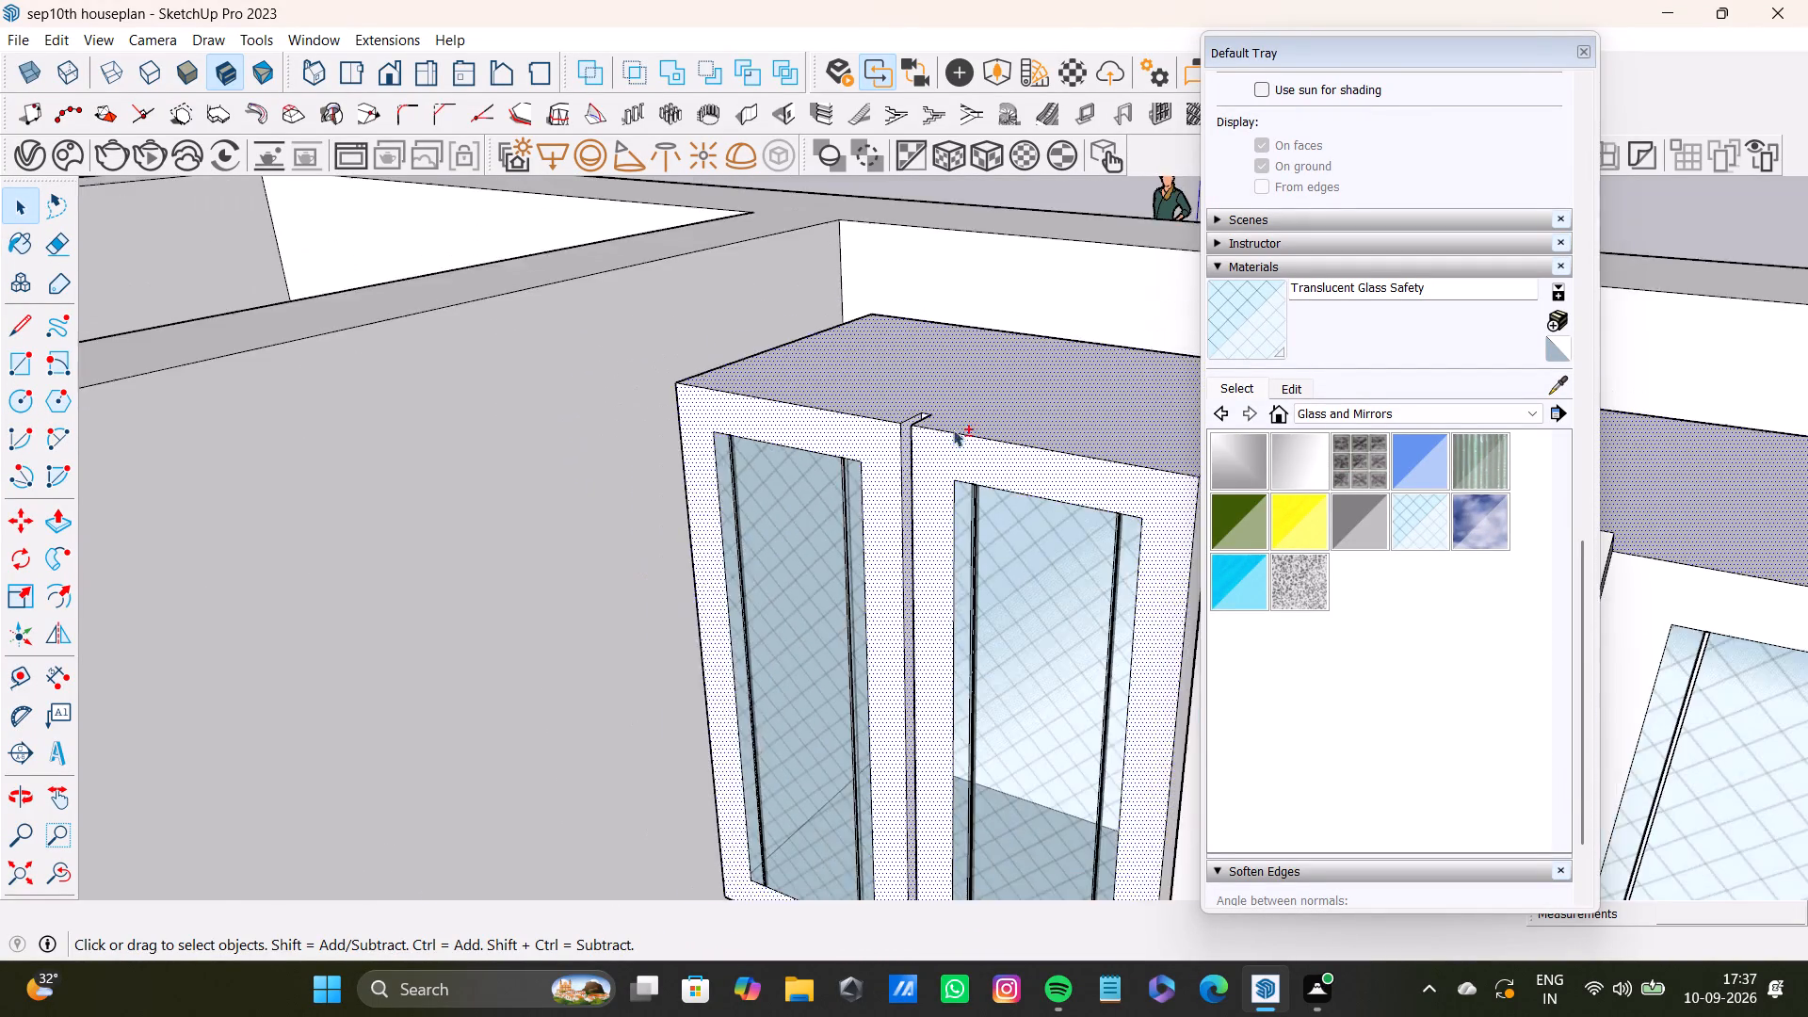
# Add the third door's frame face, the second groove's face and the small end faces of both grooves to the selection.
pyautogui.keyDown('shift'); pyautogui.scroll(-8, 953, 429); pyautogui.keyUp('shift')
pyautogui.keyDown('shift'); pyautogui.moveTo(993, 434); pyautogui.dragTo(774, 411, button='middle'); pyautogui.keyUp('shift')
pyautogui.keyDown('shift'); pyautogui.scroll(7, 865, 469); pyautogui.keyUp('shift')
pyautogui.keyDown('shift'); pyautogui.click(896, 429); pyautogui.keyUp('shift')
pyautogui.keyDown('shift'); pyautogui.scroll(-5, 879, 456); pyautogui.keyUp('shift')
pyautogui.keyDown('shift'); pyautogui.scroll(3, 851, 438); pyautogui.keyUp('shift')
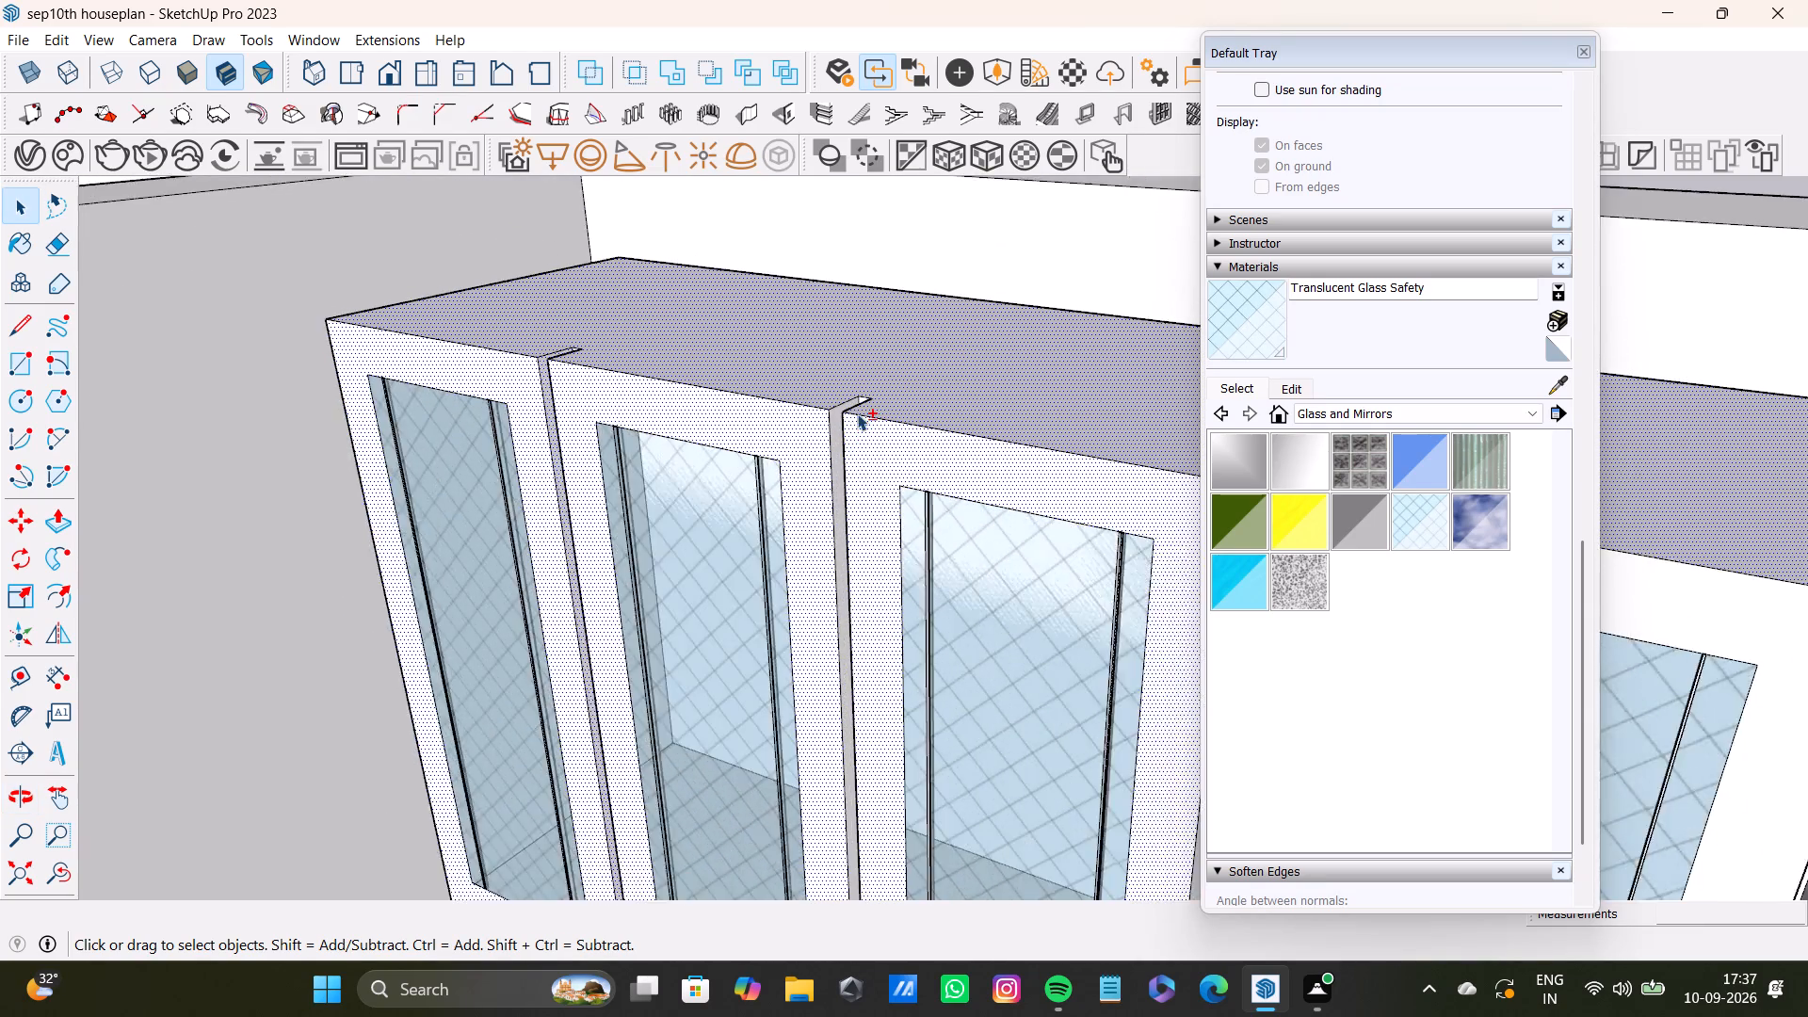
pyautogui.keyDown('shift'); pyautogui.scroll(16, 857, 413); pyautogui.keyUp('shift')
pyautogui.keyDown('shift'); pyautogui.click(818, 420); pyautogui.keyUp('shift')
pyautogui.keyDown('shift'); pyautogui.scroll(-6, 818, 420); pyautogui.keyUp('shift')
pyautogui.keyDown('shift'); pyautogui.scroll(11, 860, 390); pyautogui.keyUp('shift')
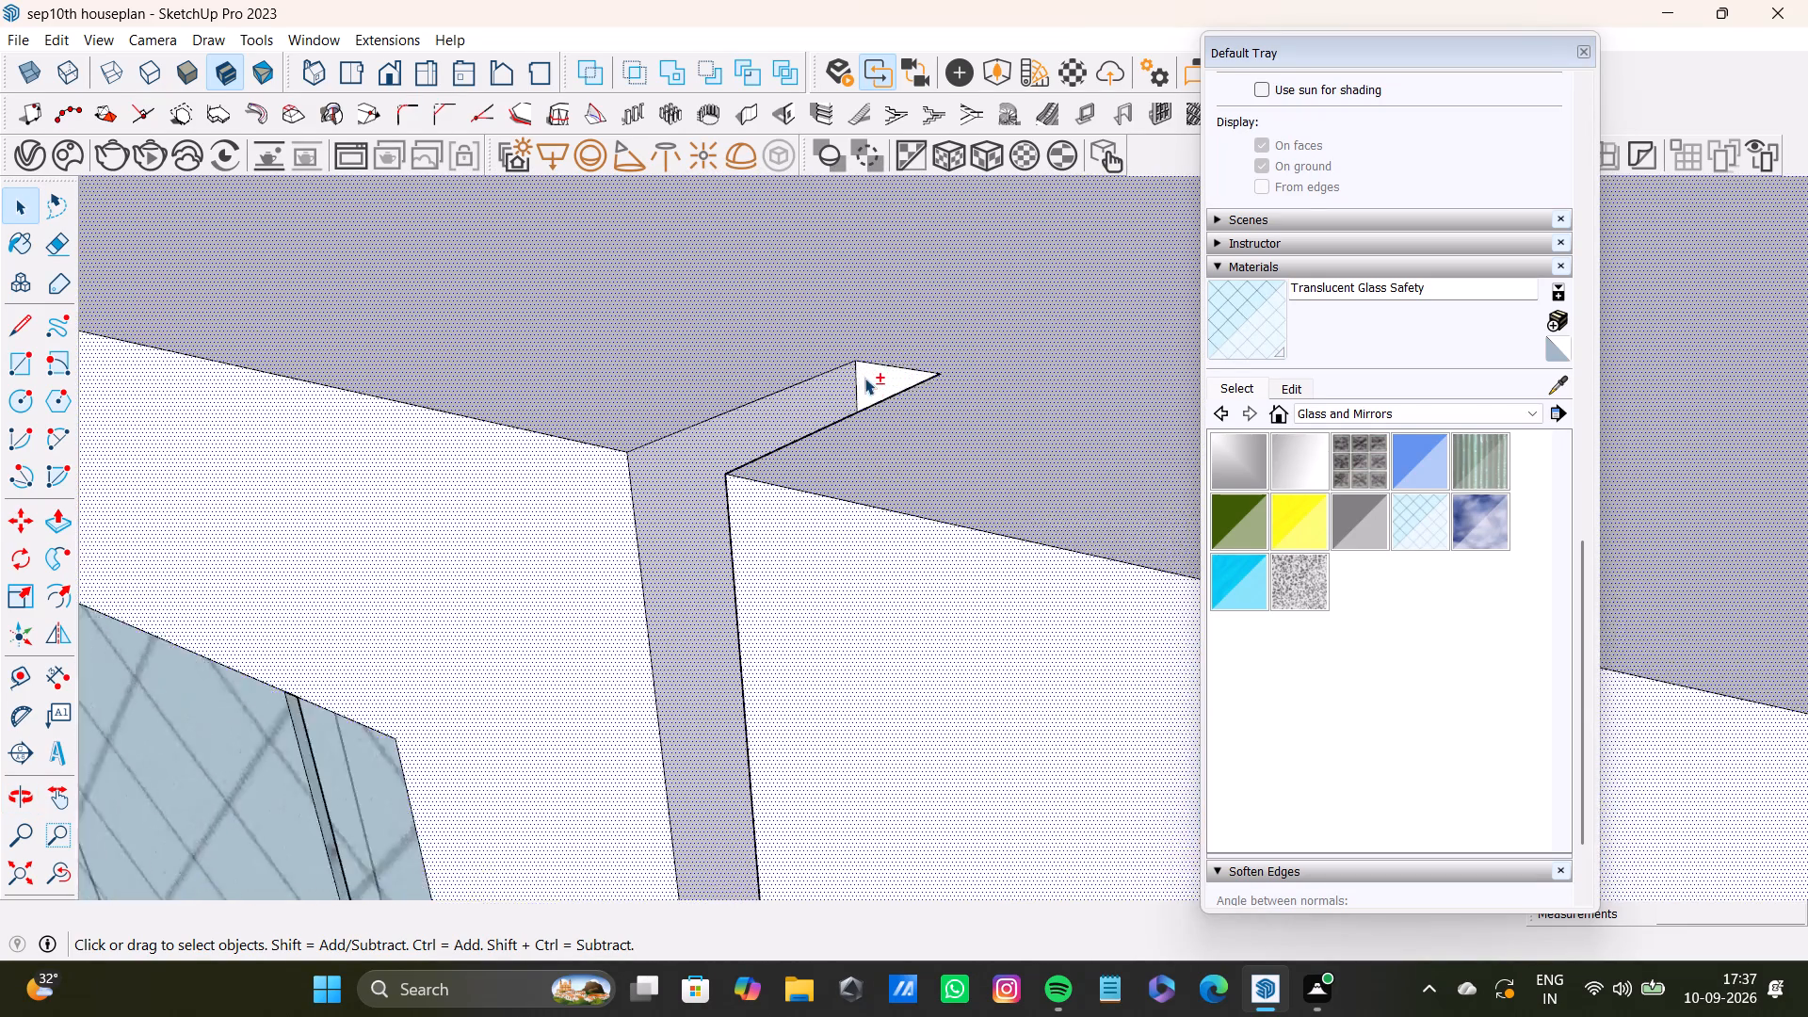
pyautogui.keyDown('shift'); pyautogui.scroll(4, 864, 378); pyautogui.keyUp('shift')
pyautogui.keyDown('shift'); pyautogui.click(870, 383); pyautogui.keyUp('shift')
pyautogui.keyDown('shift'); pyautogui.scroll(-20, 871, 392); pyautogui.keyUp('shift')
pyautogui.keyDown('shift'); pyautogui.scroll(-1, 871, 392); pyautogui.keyUp('shift')
pyautogui.keyDown('shift'); pyautogui.scroll(11, 342, 395); pyautogui.keyUp('shift')
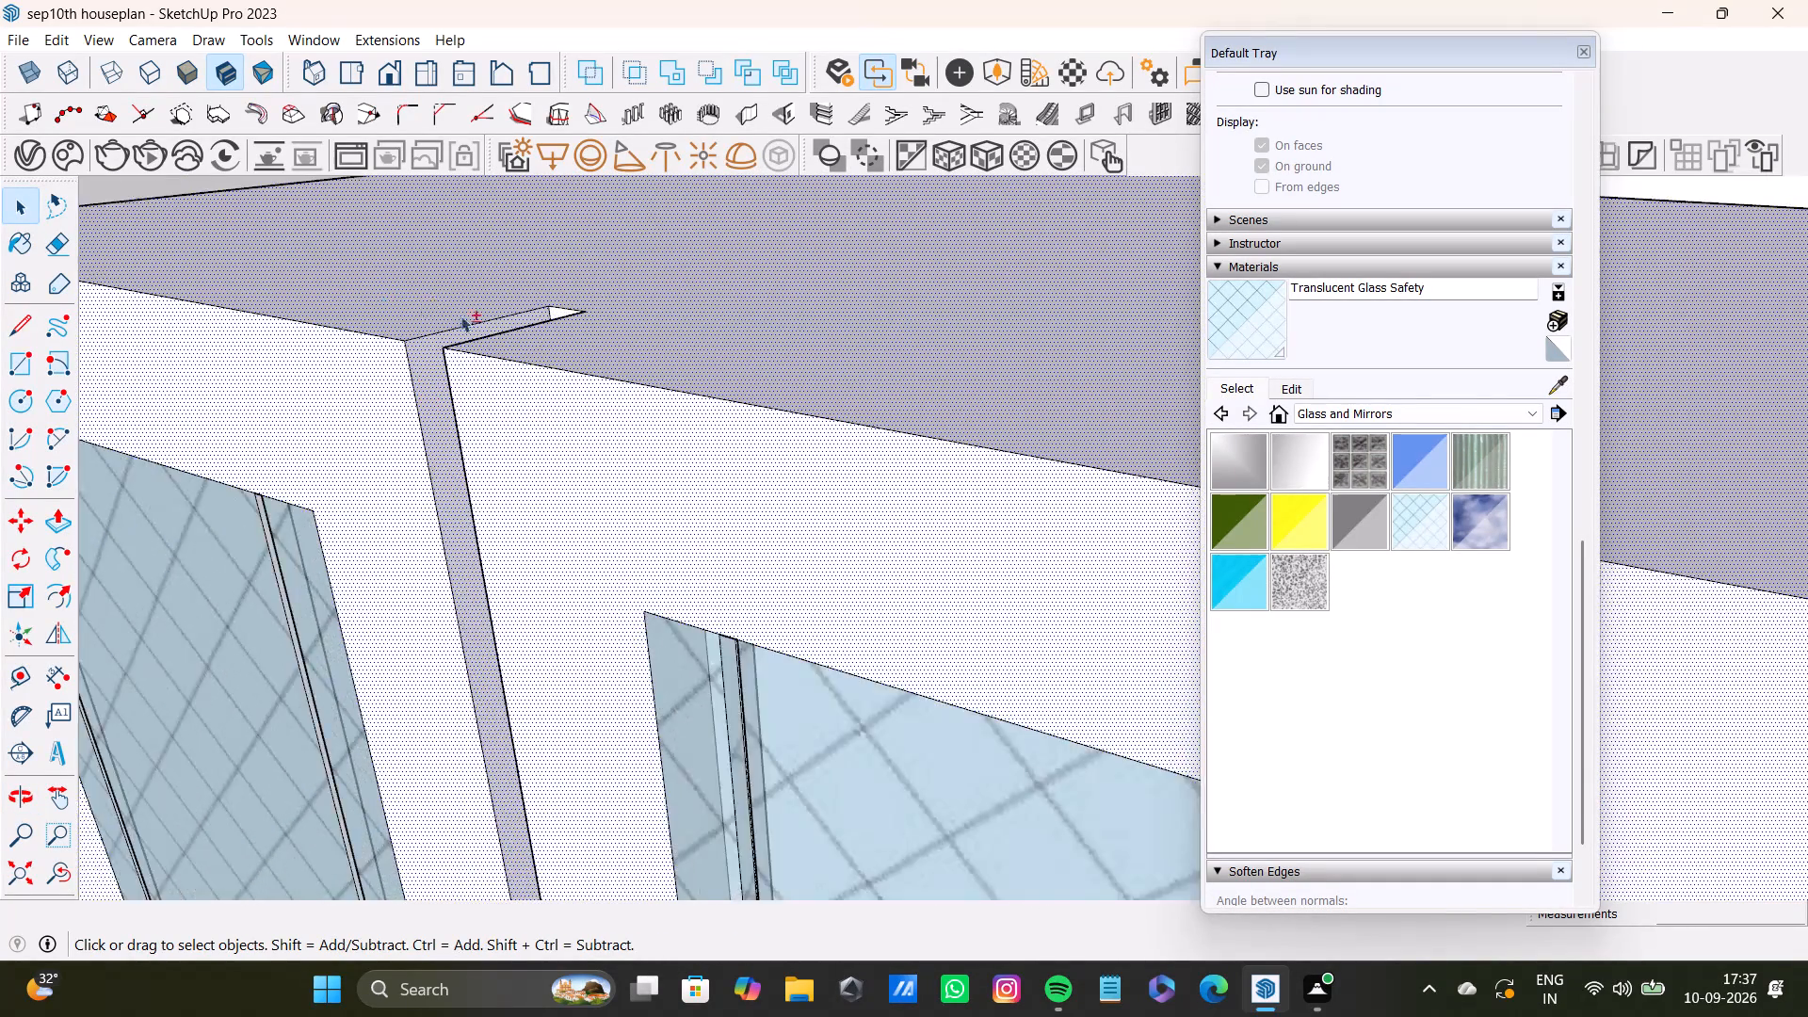
pyautogui.keyDown('shift'); pyautogui.scroll(8, 460, 315); pyautogui.keyUp('shift')
pyautogui.keyDown('shift'); pyautogui.click(631, 302); pyautogui.keyUp('shift')
pyautogui.keyDown('shift'); pyautogui.scroll(-20, 622, 322); pyautogui.keyUp('shift')
pyautogui.keyDown('shift'); pyautogui.scroll(-2, 622, 322); pyautogui.keyUp('shift')
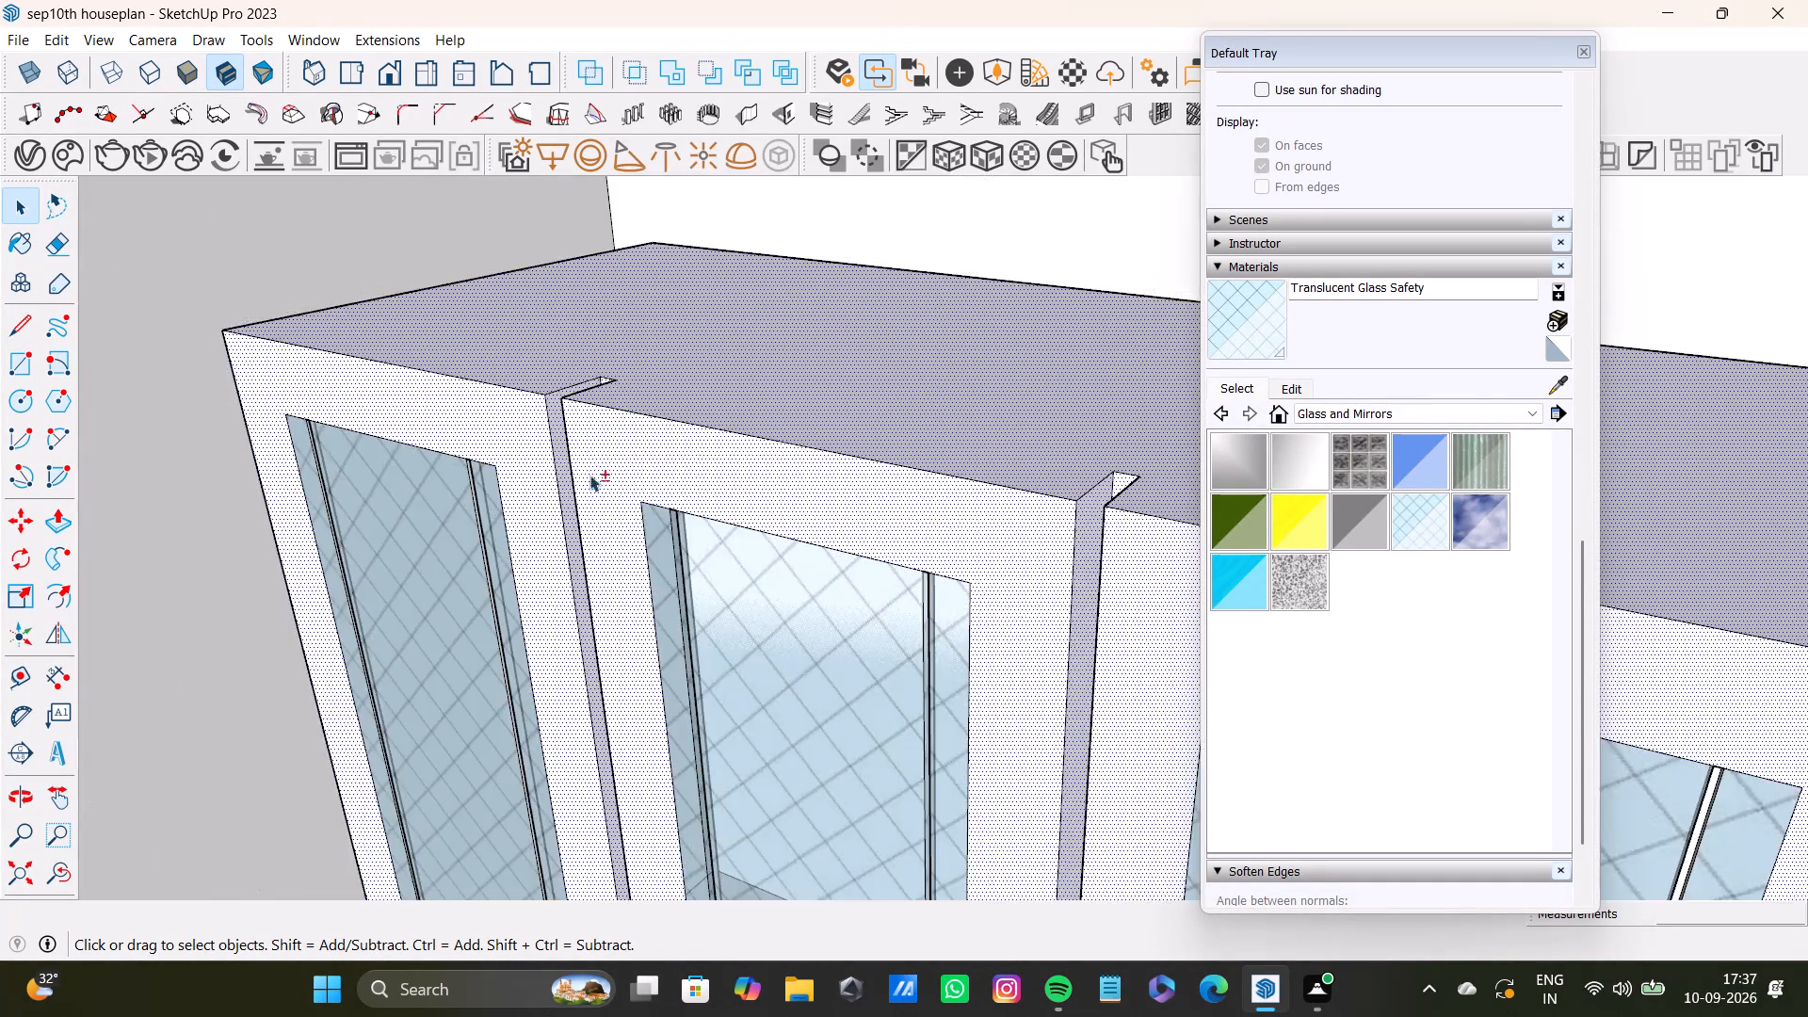
# Add the fourth door's frame face and the third groove's side and end faces to the selection.
pyautogui.keyDown('shift'); pyautogui.scroll(-14, 589, 475); pyautogui.keyUp('shift')
pyautogui.keyDown('shift'); pyautogui.moveTo(803, 569); pyautogui.dragTo(722, 553, button='middle'); pyautogui.keyUp('shift')
pyautogui.keyDown('shift'); pyautogui.scroll(9, 723, 553); pyautogui.keyUp('shift')
pyautogui.keyDown('shift'); pyautogui.click(749, 520); pyautogui.keyUp('shift')
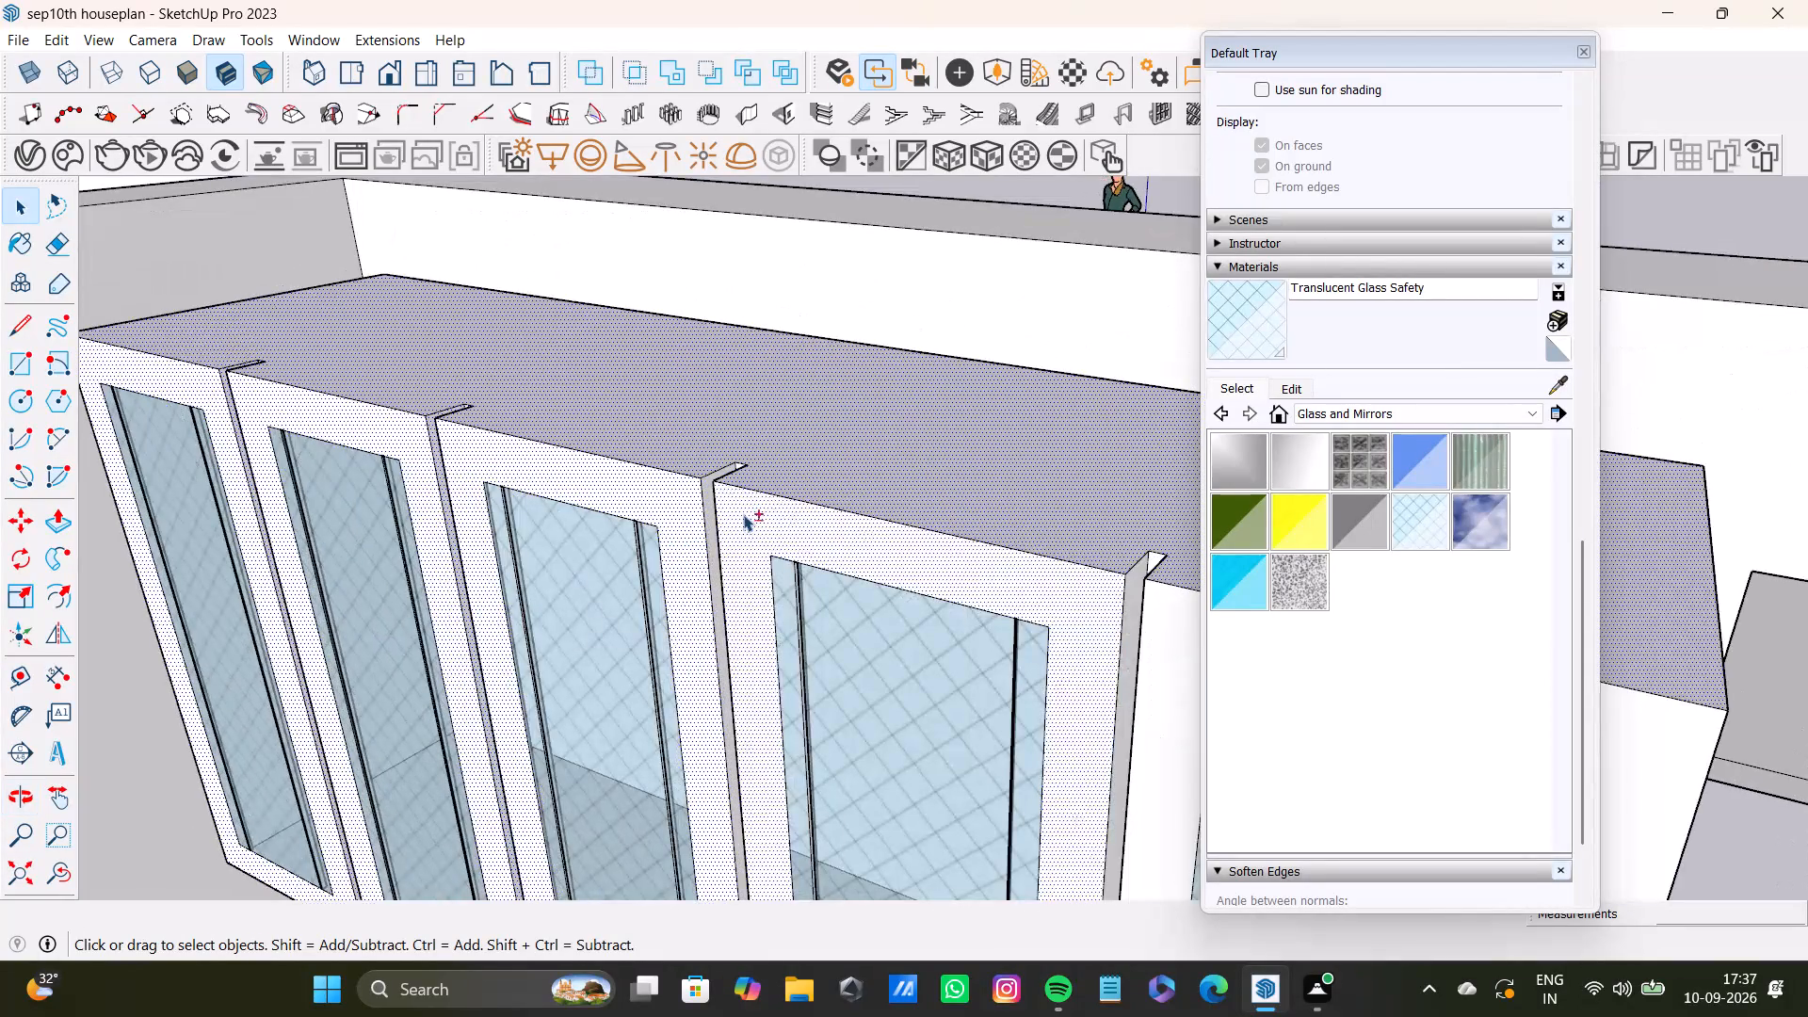
pyautogui.keyDown('shift'); pyautogui.scroll(13, 702, 486); pyautogui.keyUp('shift')
pyautogui.keyDown('shift'); pyautogui.click(705, 493); pyautogui.keyUp('shift')
pyautogui.keyDown('shift'); pyautogui.scroll(-5, 705, 493); pyautogui.keyUp('shift')
pyautogui.keyDown('shift'); pyautogui.scroll(6, 756, 440); pyautogui.keyUp('shift')
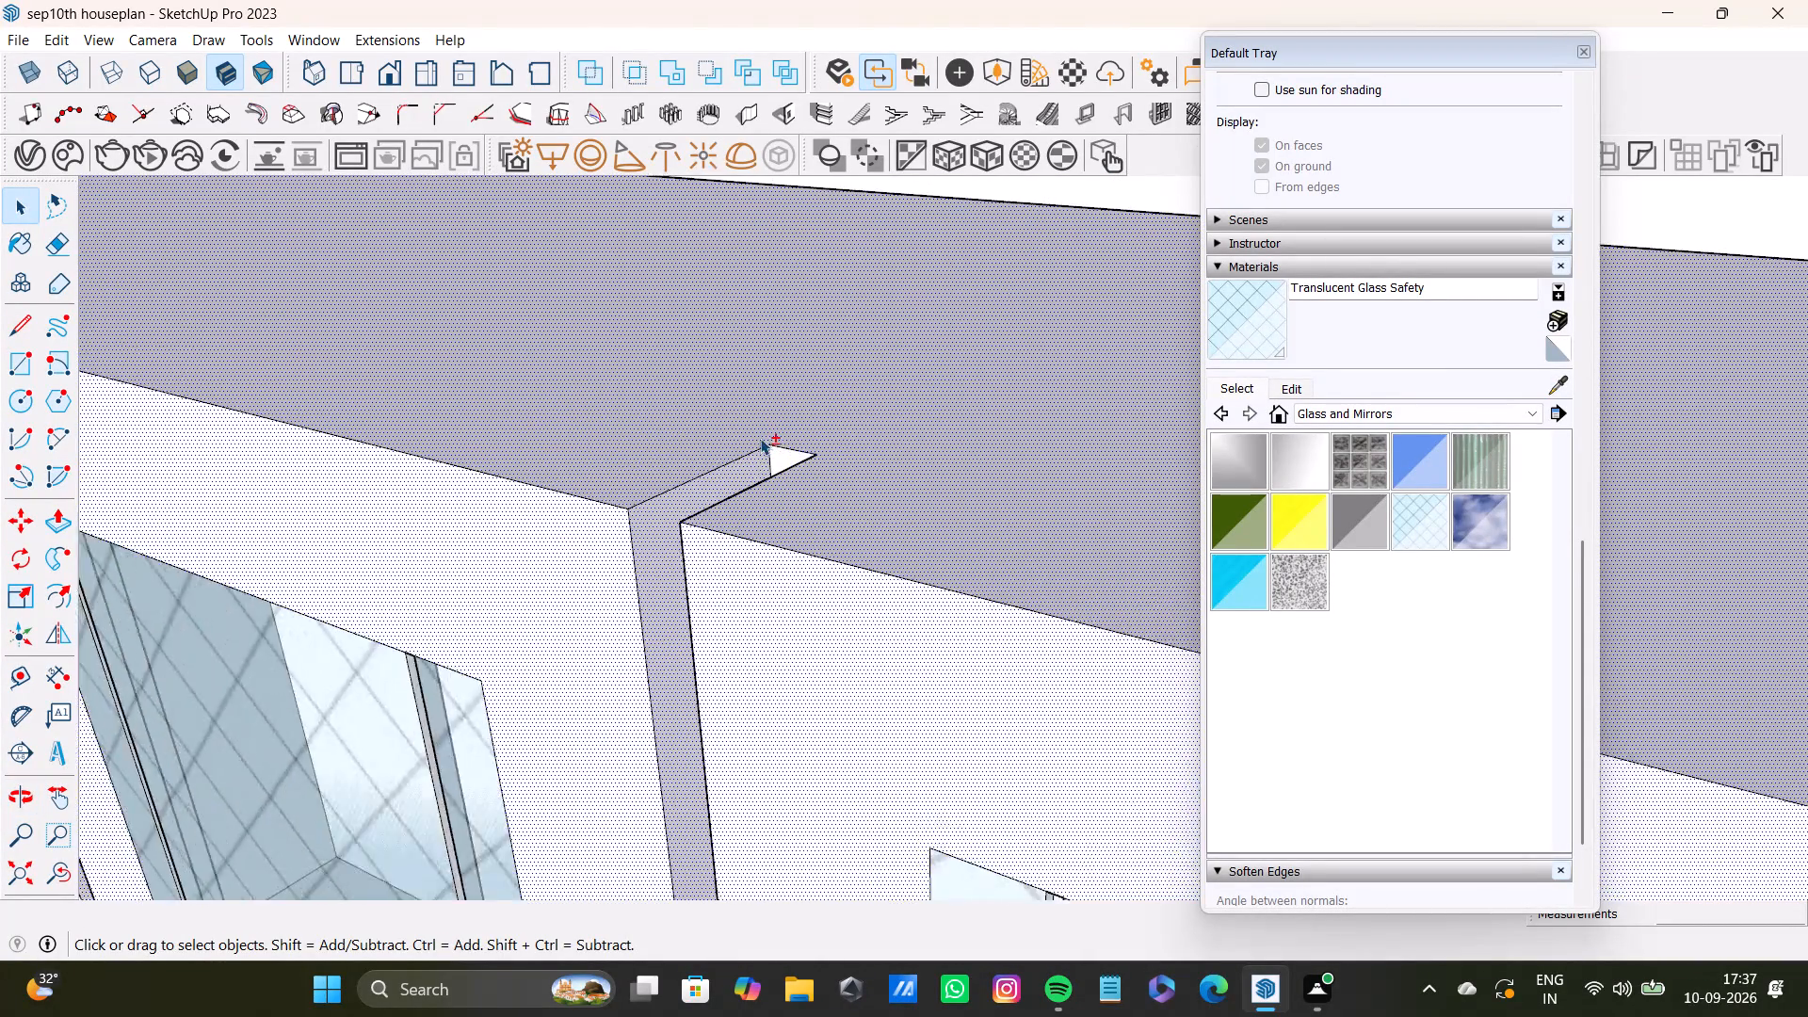
pyautogui.keyDown('shift'); pyautogui.scroll(6, 760, 438); pyautogui.keyUp('shift')
pyautogui.keyDown('shift'); pyautogui.click(803, 478); pyautogui.keyUp('shift')
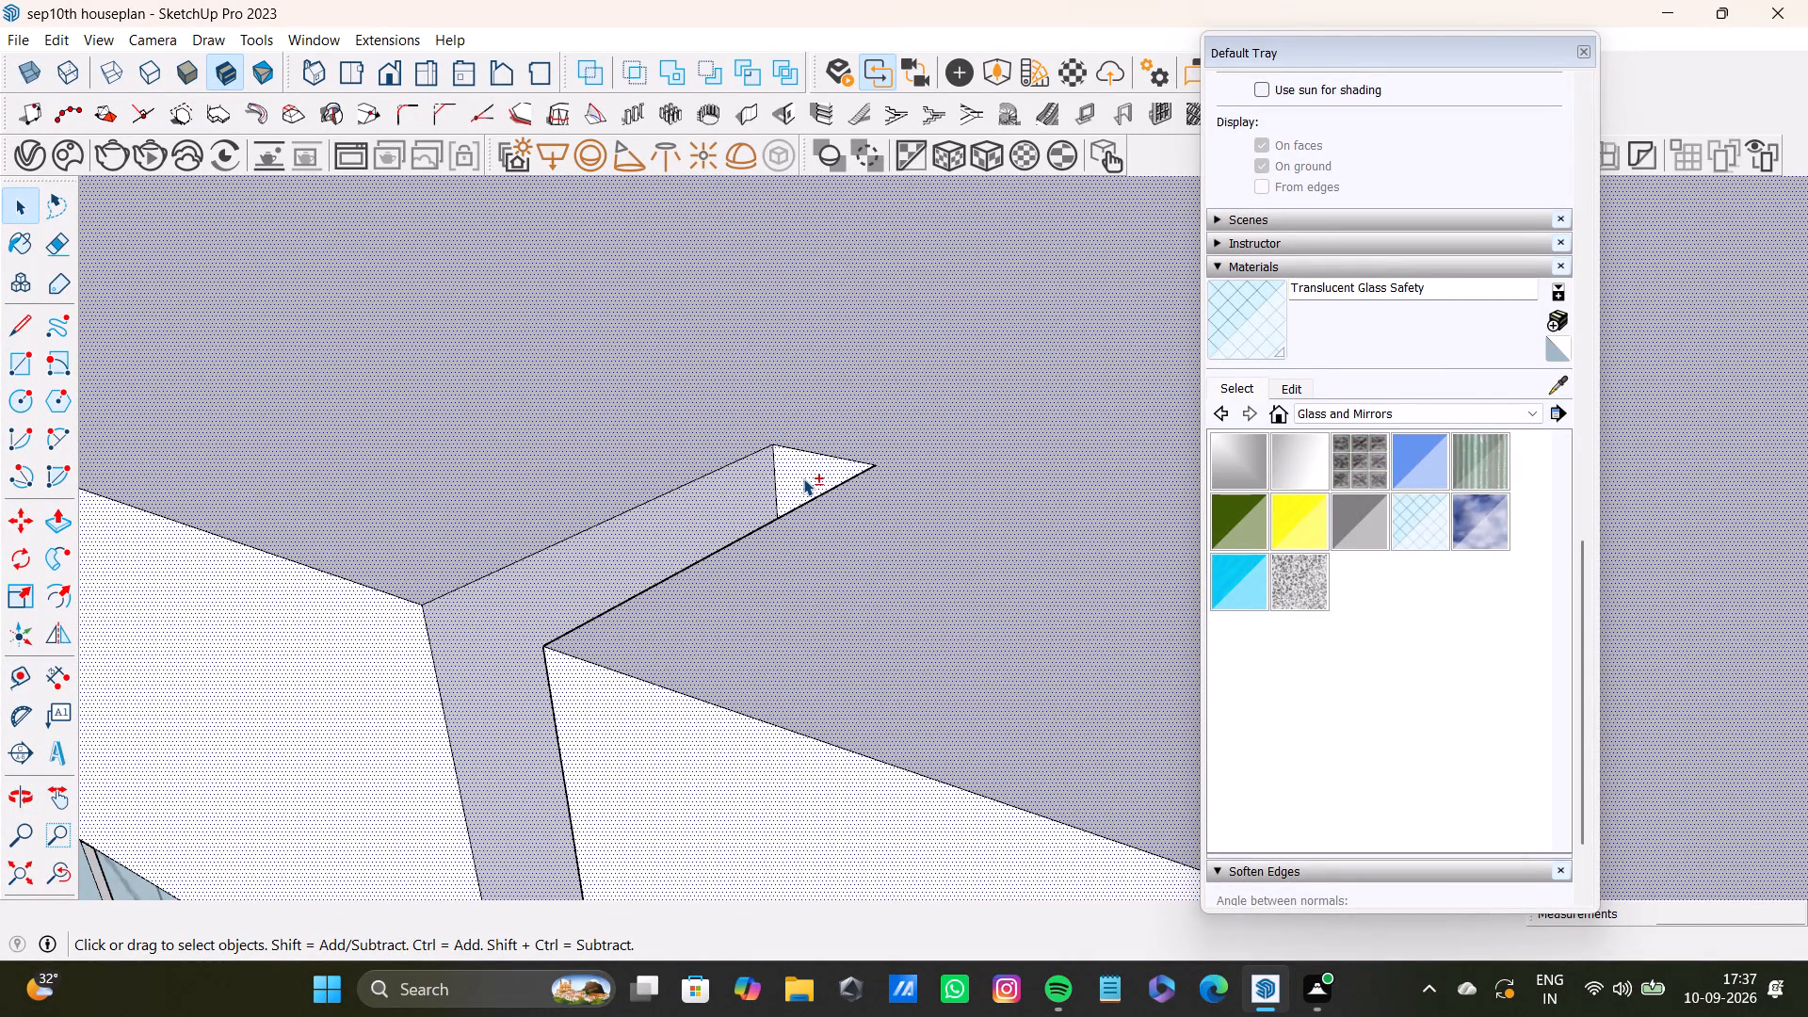
pyautogui.keyDown('shift'); pyautogui.scroll(-12, 872, 464); pyautogui.keyUp('shift')
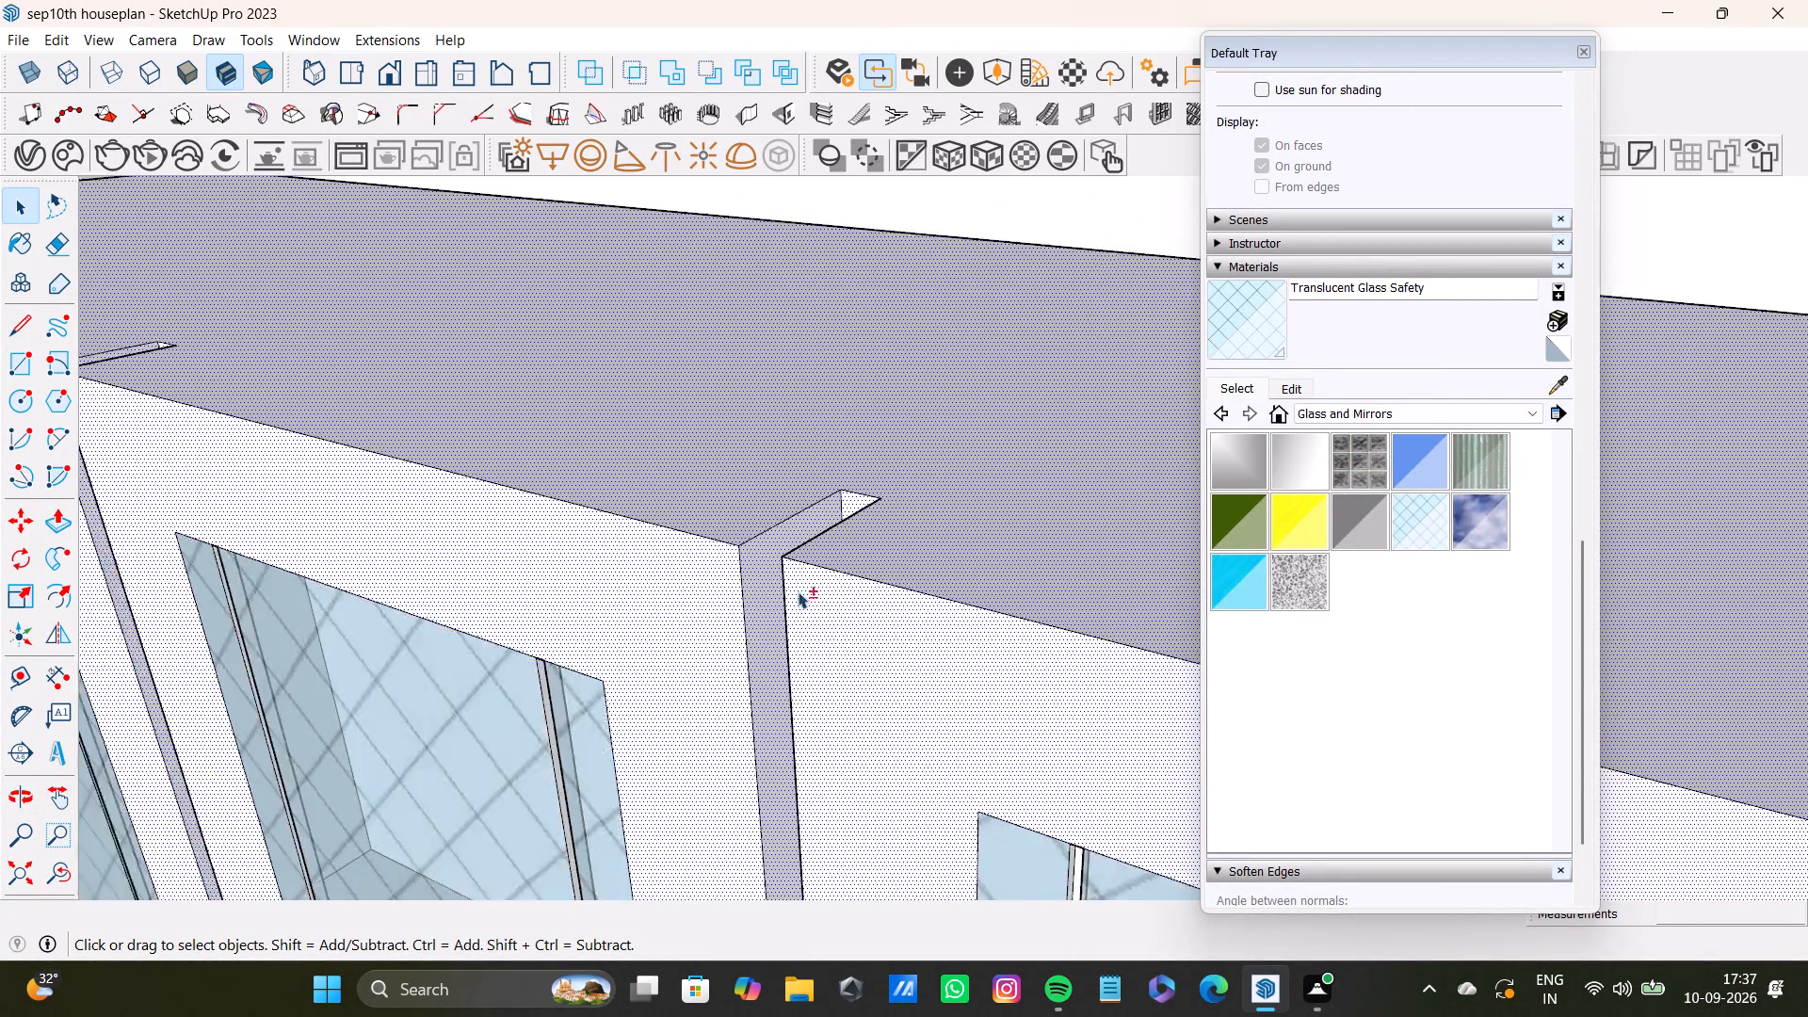
pyautogui.keyDown('shift'); pyautogui.scroll(-11, 798, 591); pyautogui.keyUp('shift')
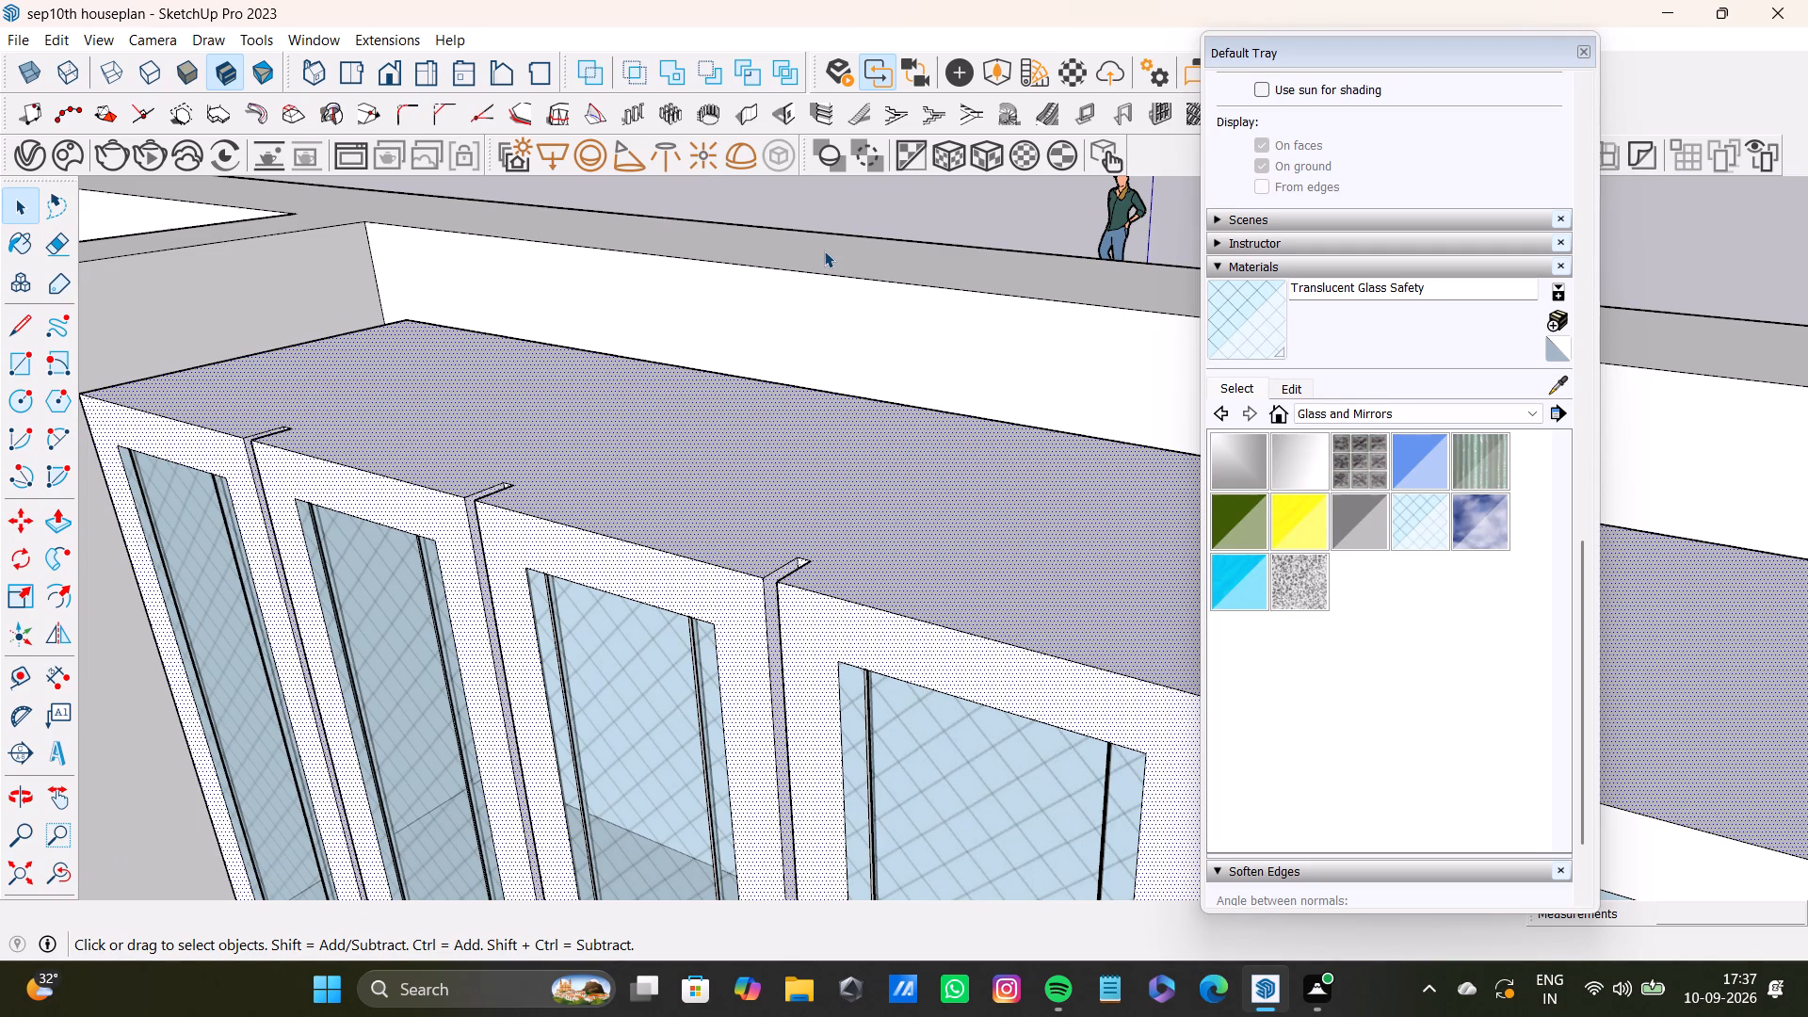
# Add the last groove's face, the fifth door's frame face and the overhead cabinet's exposed end side to the selection.
pyautogui.scroll(-8, 770, 525)
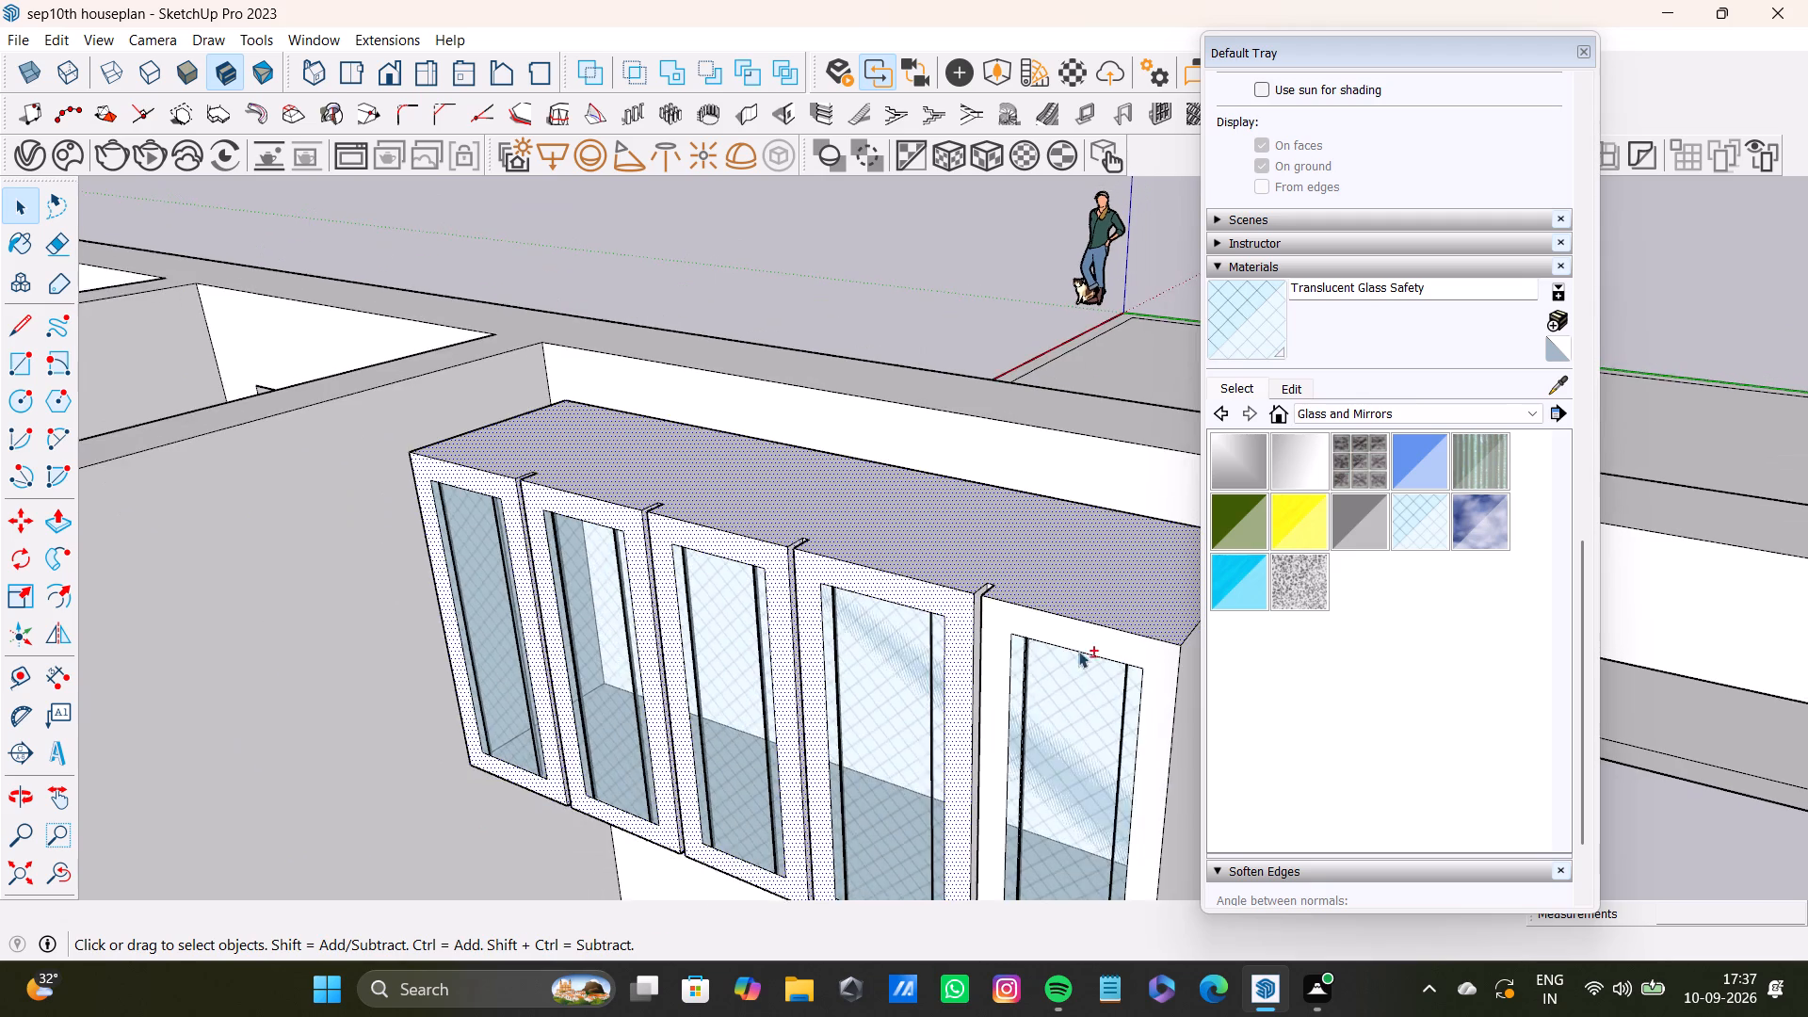
pyautogui.keyDown('shift'); pyautogui.scroll(5, 1016, 619); pyautogui.keyUp('shift')
pyautogui.keyDown('shift'); pyautogui.moveTo(1014, 617); pyautogui.dragTo(832, 578, button='middle'); pyautogui.keyUp('shift')
pyautogui.scroll(5, 829, 570)
pyautogui.keyDown('shift'); pyautogui.scroll(4, 816, 573); pyautogui.keyUp('shift')
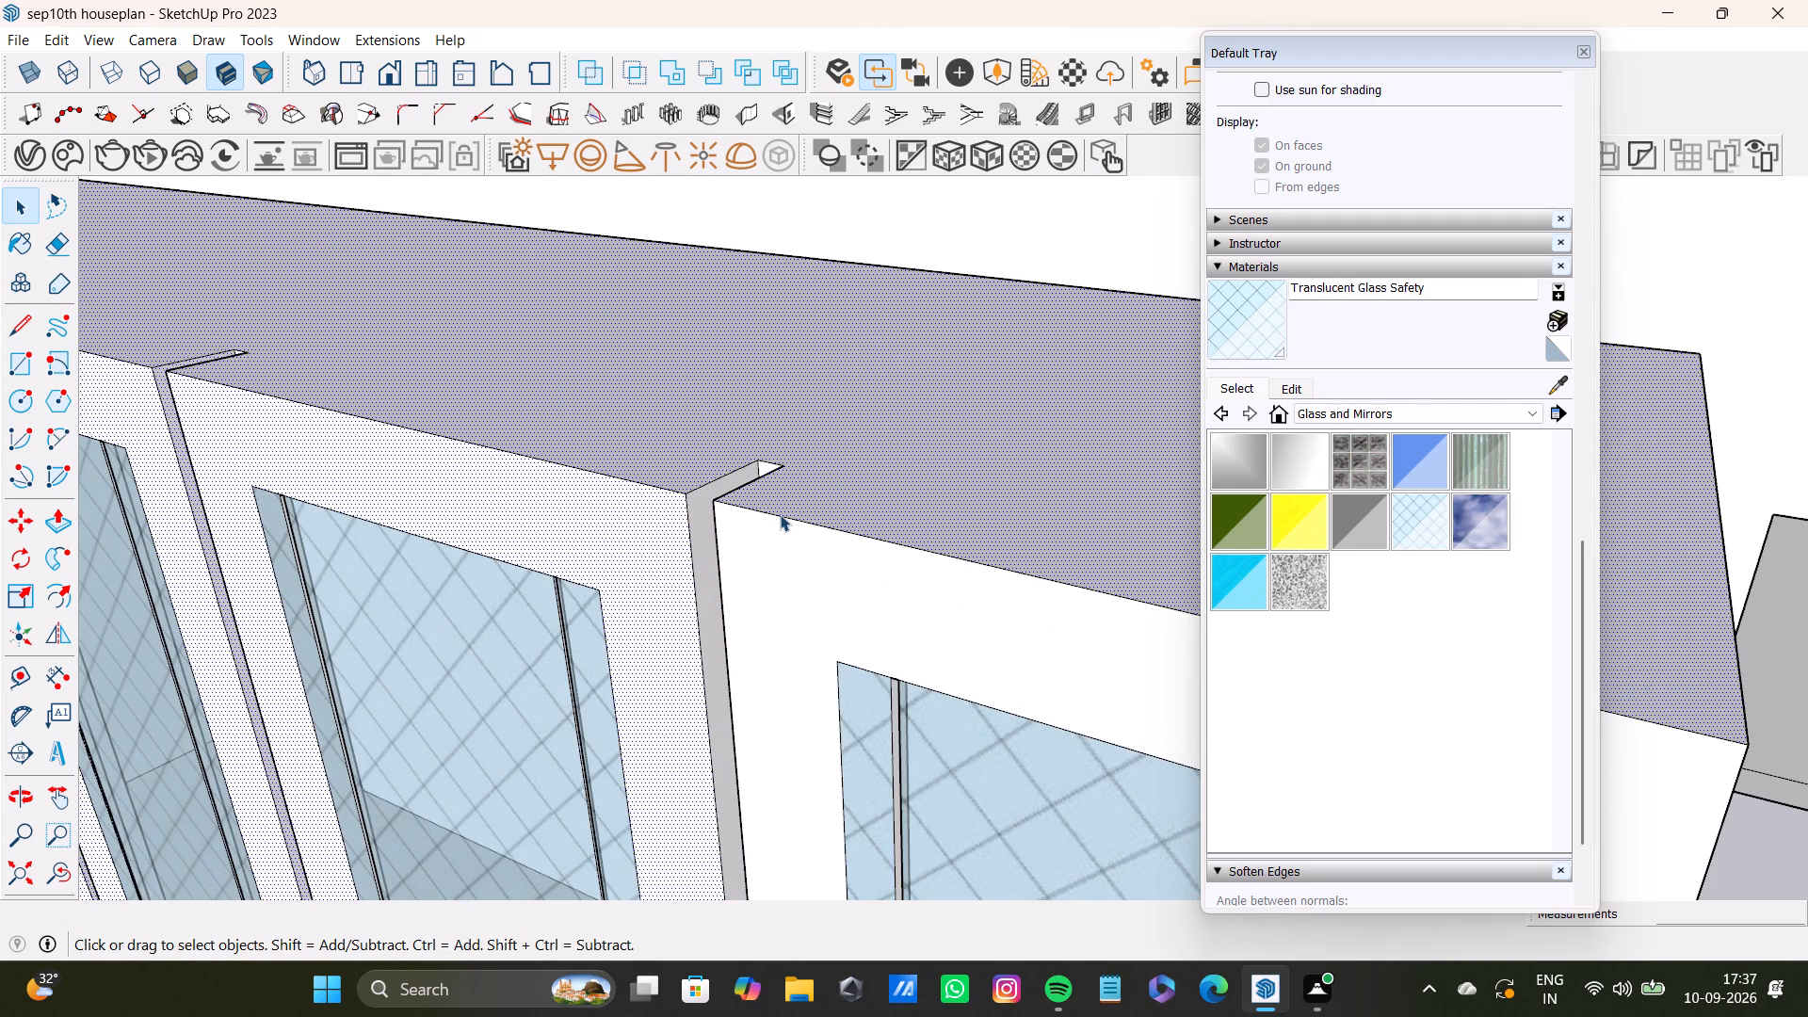
pyautogui.keyDown('shift'); pyautogui.click(700, 507); pyautogui.keyUp('shift')
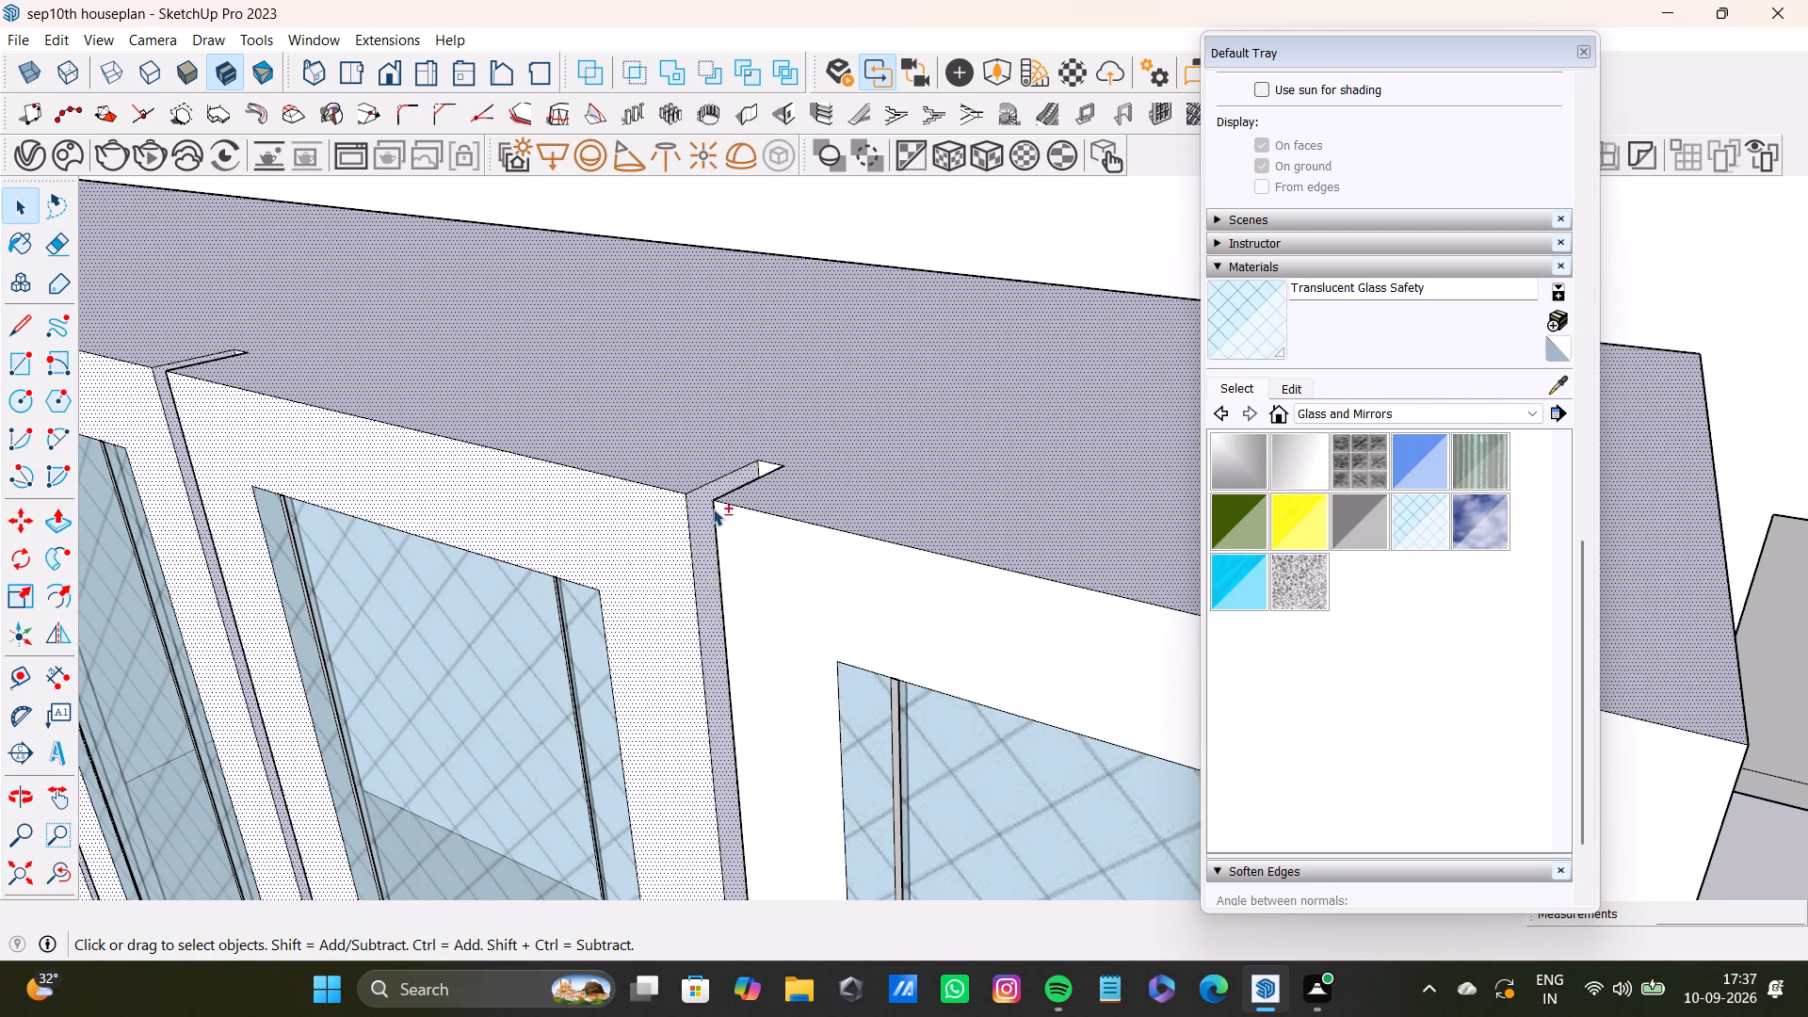
pyautogui.keyDown('shift'); pyautogui.click(731, 533); pyautogui.keyUp('shift')
pyautogui.keyDown('shift'); pyautogui.scroll(-5, 852, 602); pyautogui.keyUp('shift')
pyautogui.keyDown('shift'); pyautogui.moveTo(900, 612); pyautogui.dragTo(607, 503, button='middle'); pyautogui.keyUp('shift')
pyautogui.keyDown('shift'); pyautogui.scroll(4, 671, 536); pyautogui.keyUp('shift')
pyautogui.keyDown('shift'); pyautogui.moveTo(917, 566); pyautogui.dragTo(467, 505, button='middle'); pyautogui.keyUp('shift')
pyautogui.keyDown('shift'); pyautogui.click(756, 525); pyautogui.keyUp('shift')
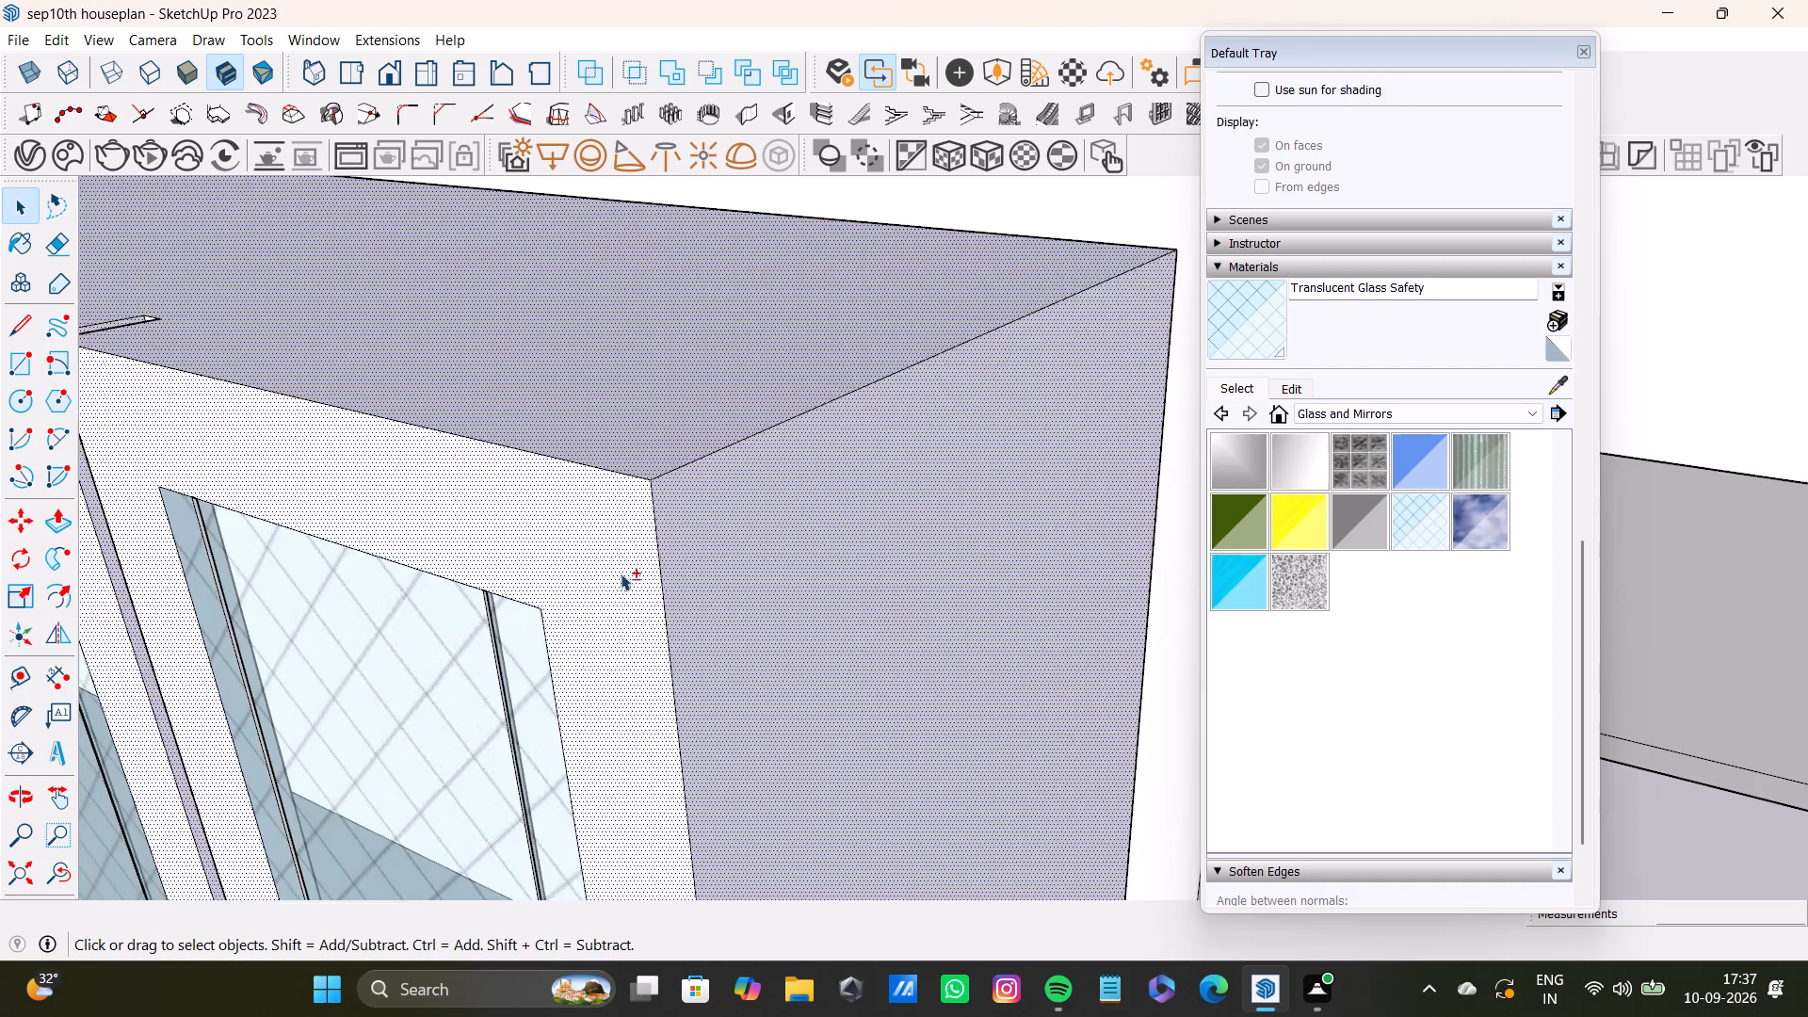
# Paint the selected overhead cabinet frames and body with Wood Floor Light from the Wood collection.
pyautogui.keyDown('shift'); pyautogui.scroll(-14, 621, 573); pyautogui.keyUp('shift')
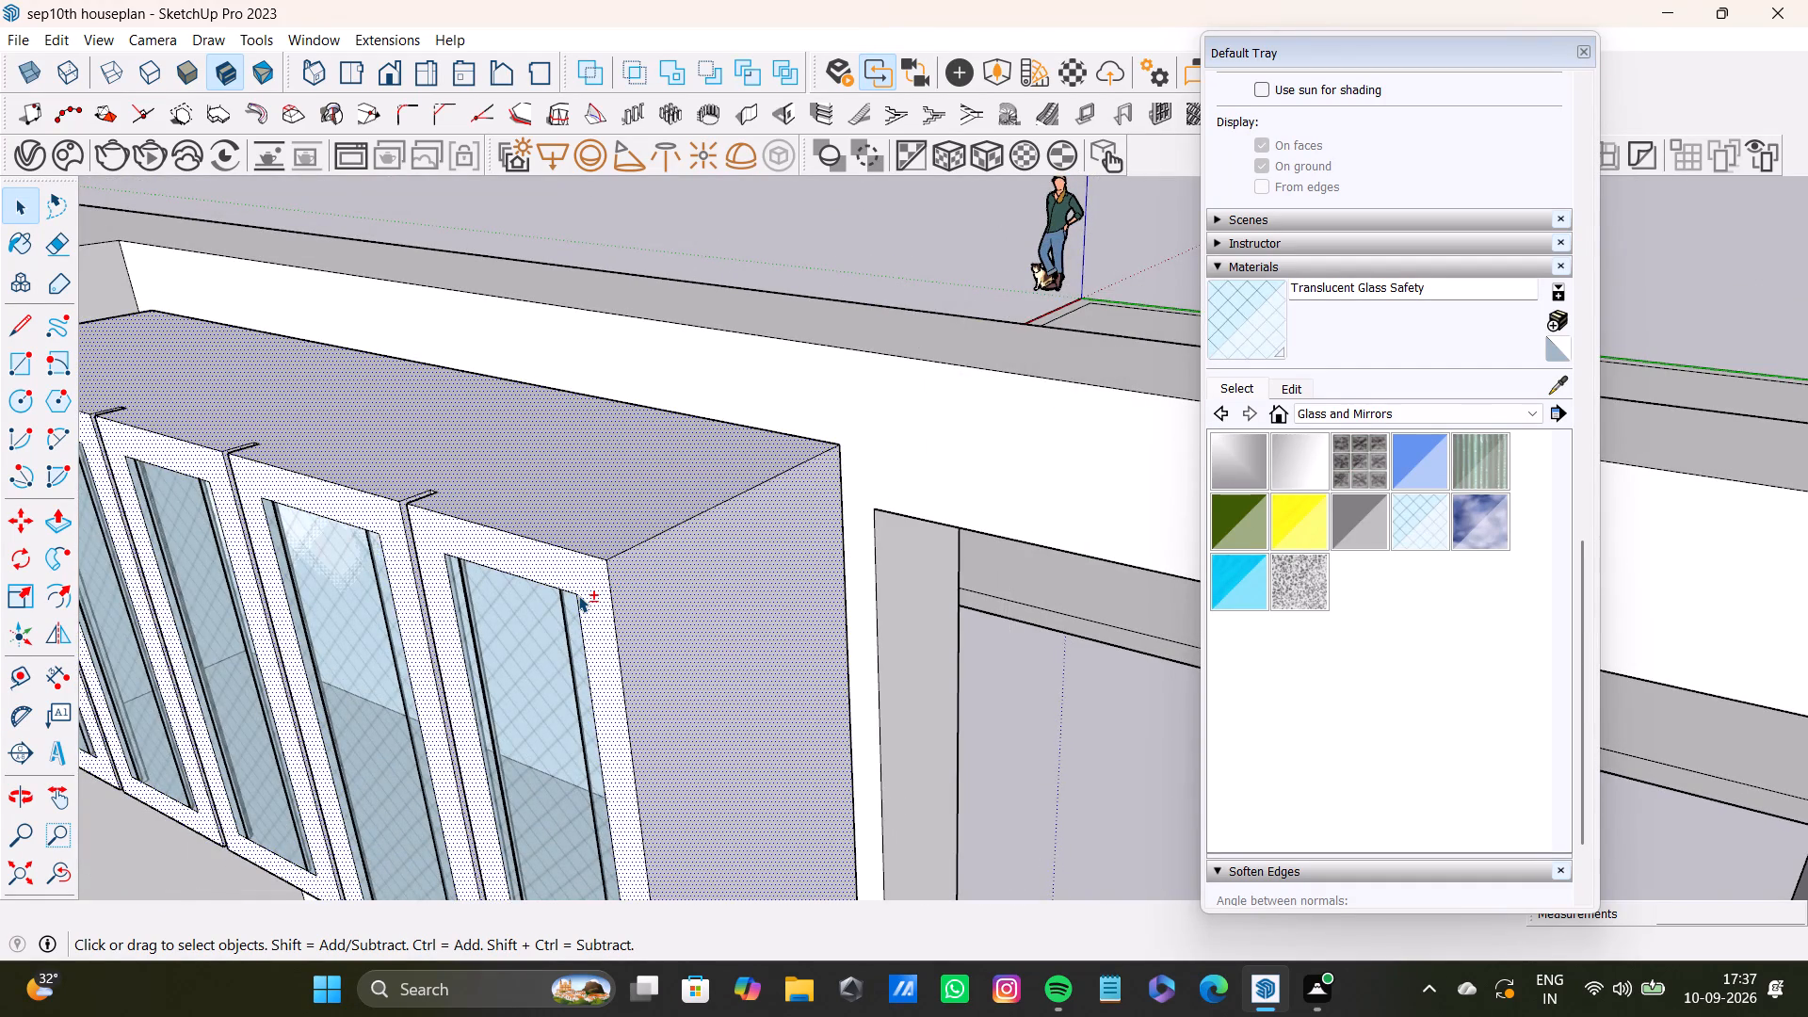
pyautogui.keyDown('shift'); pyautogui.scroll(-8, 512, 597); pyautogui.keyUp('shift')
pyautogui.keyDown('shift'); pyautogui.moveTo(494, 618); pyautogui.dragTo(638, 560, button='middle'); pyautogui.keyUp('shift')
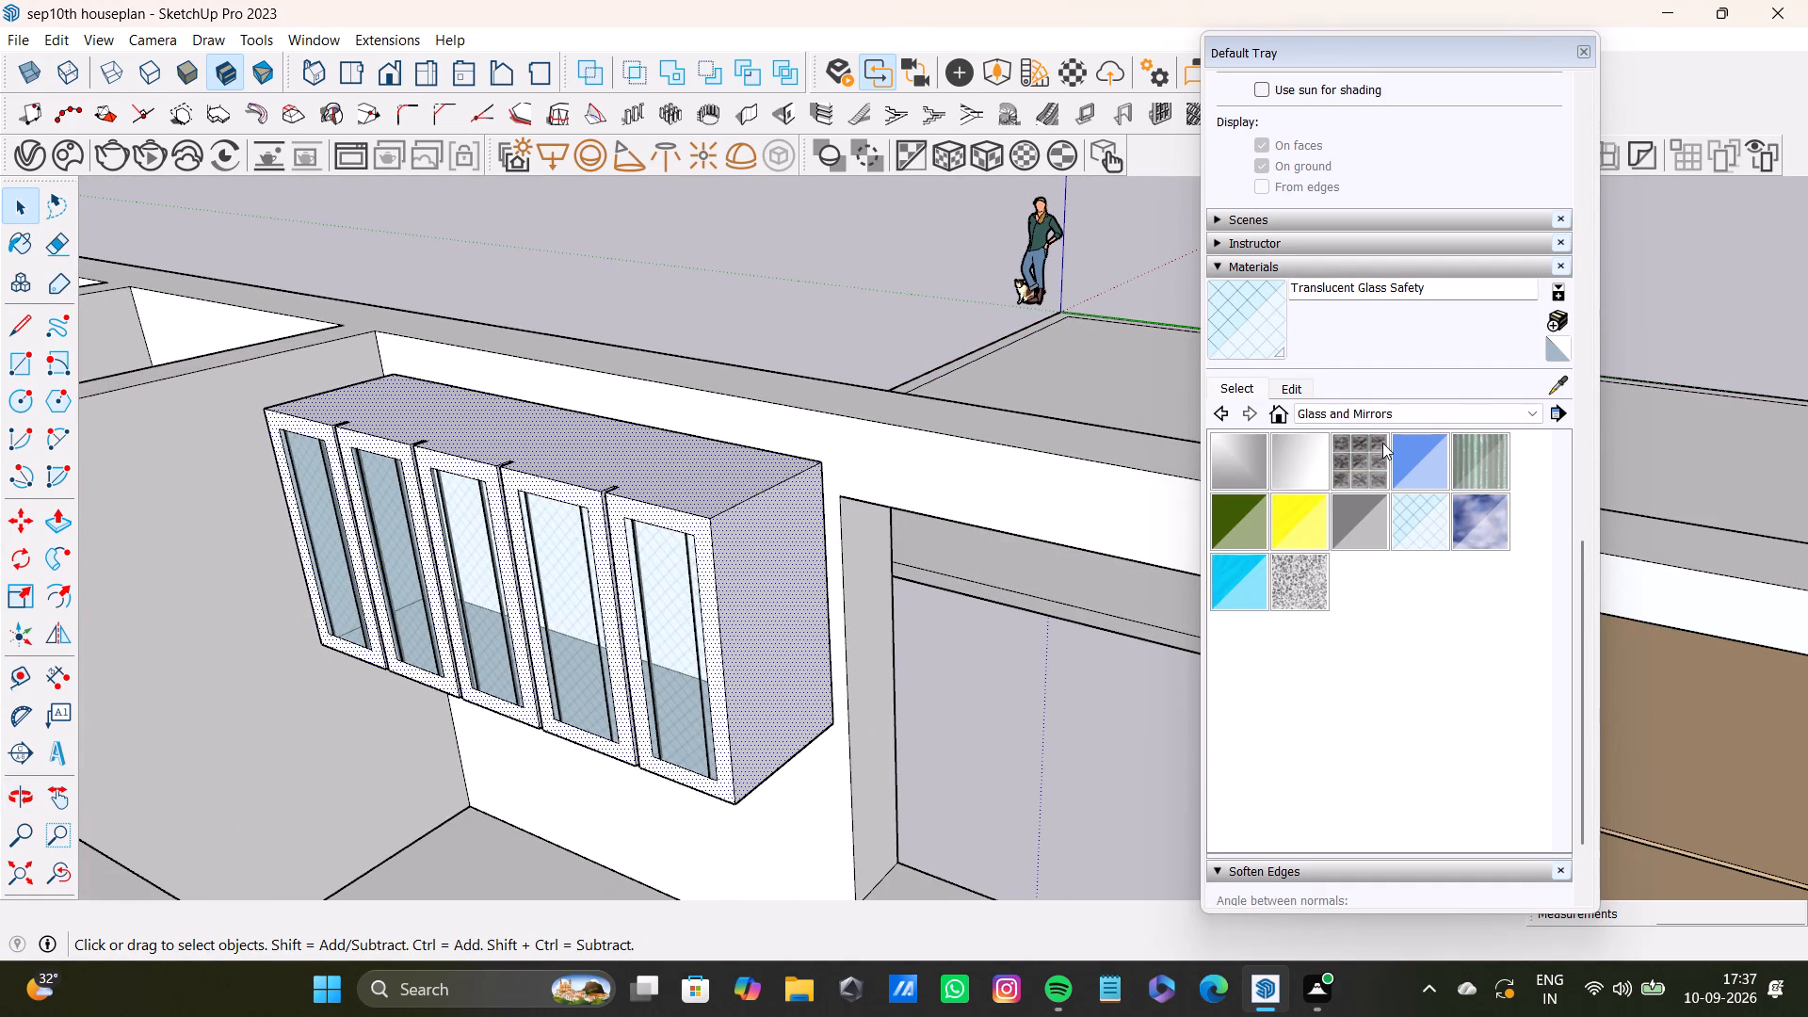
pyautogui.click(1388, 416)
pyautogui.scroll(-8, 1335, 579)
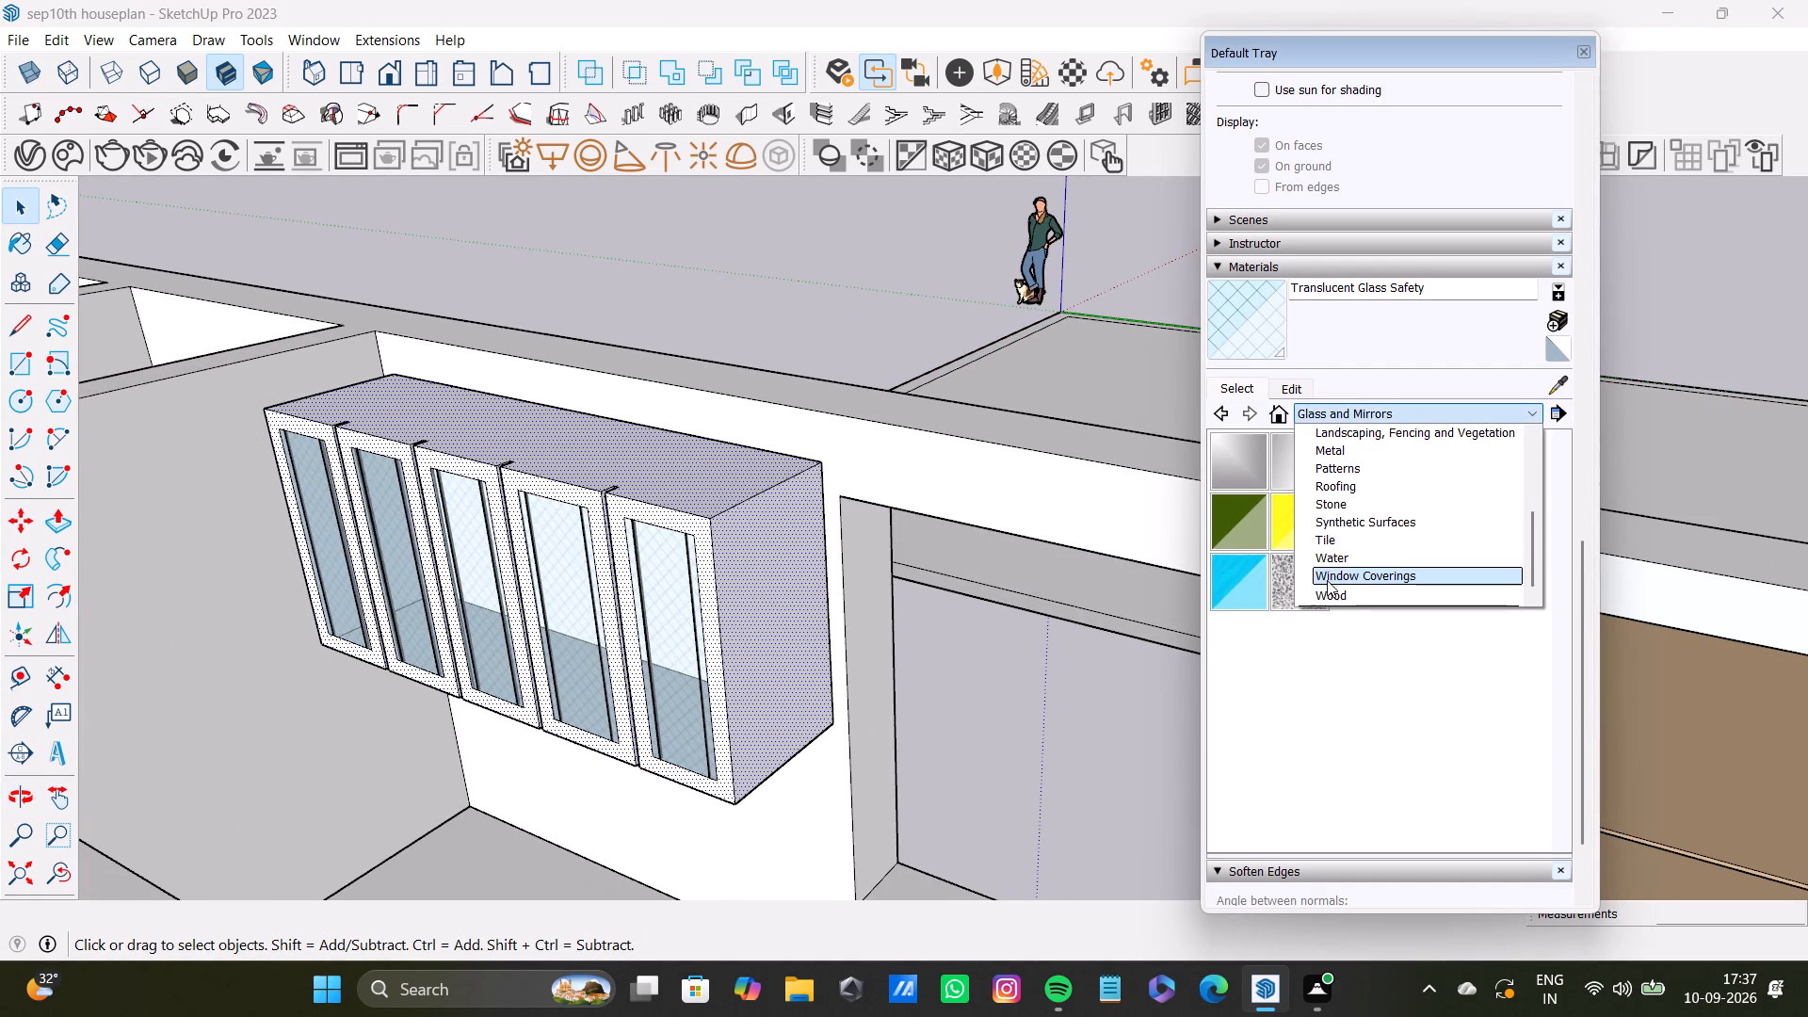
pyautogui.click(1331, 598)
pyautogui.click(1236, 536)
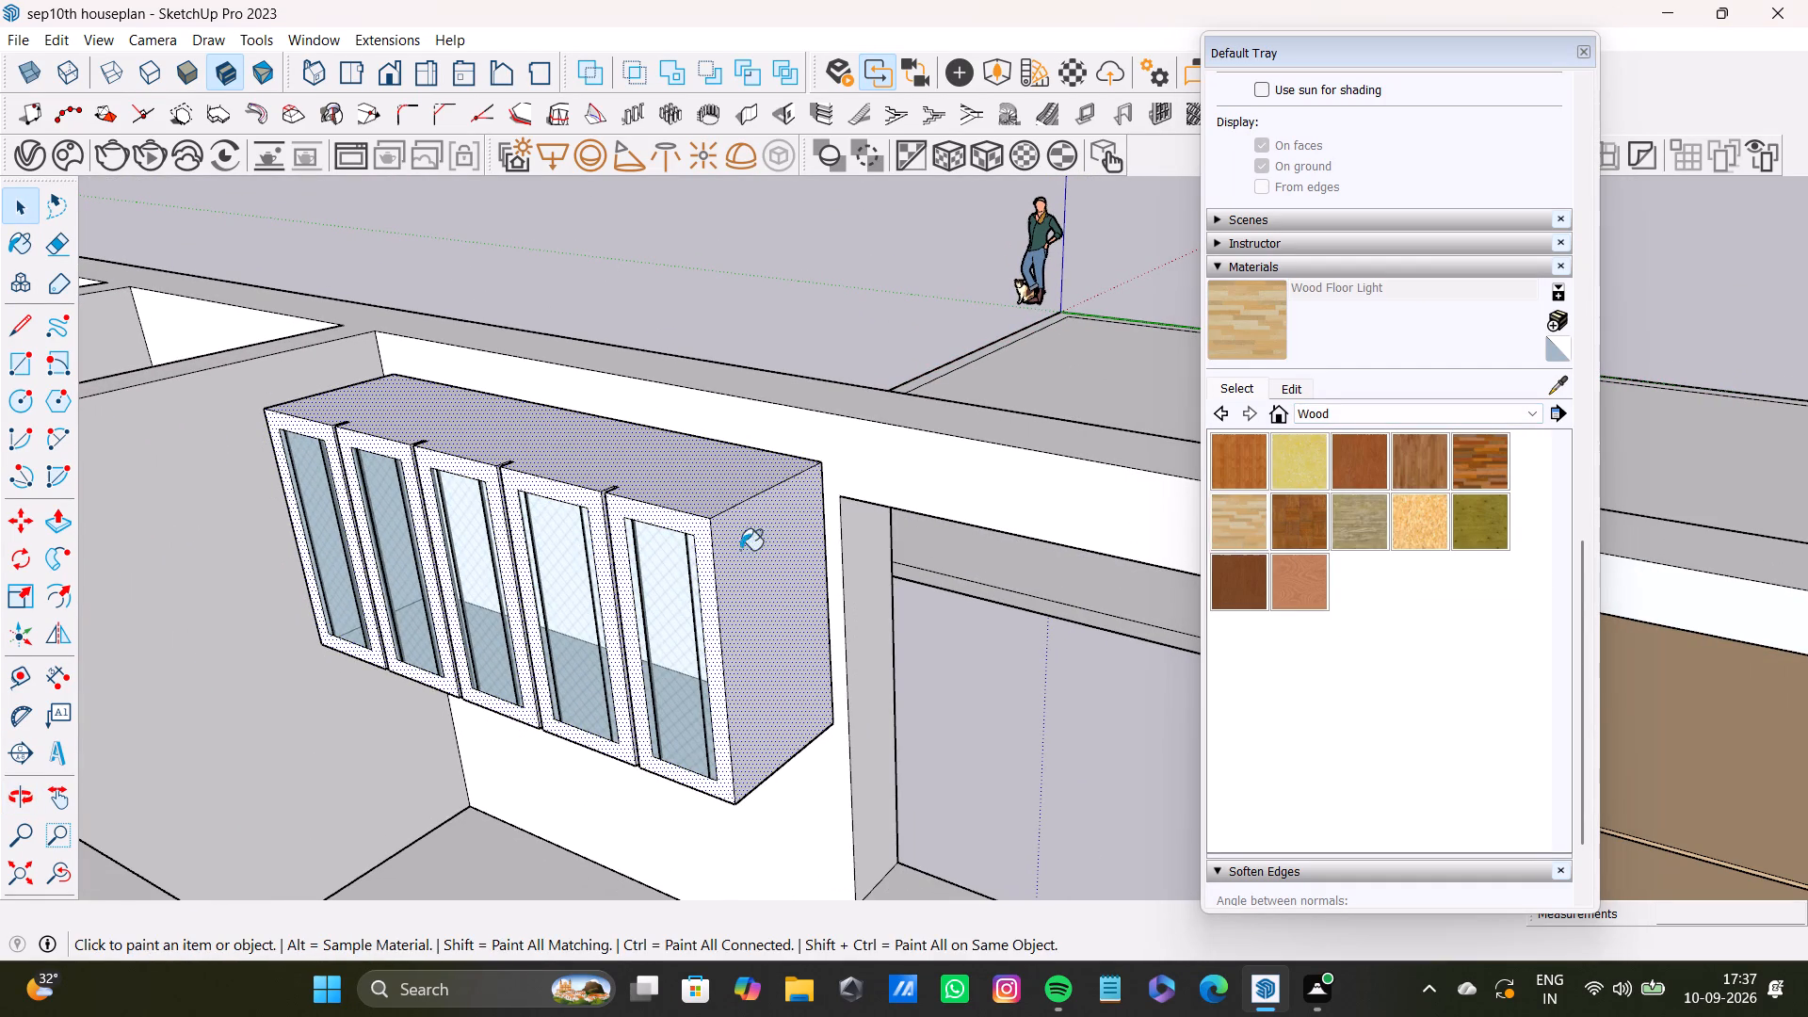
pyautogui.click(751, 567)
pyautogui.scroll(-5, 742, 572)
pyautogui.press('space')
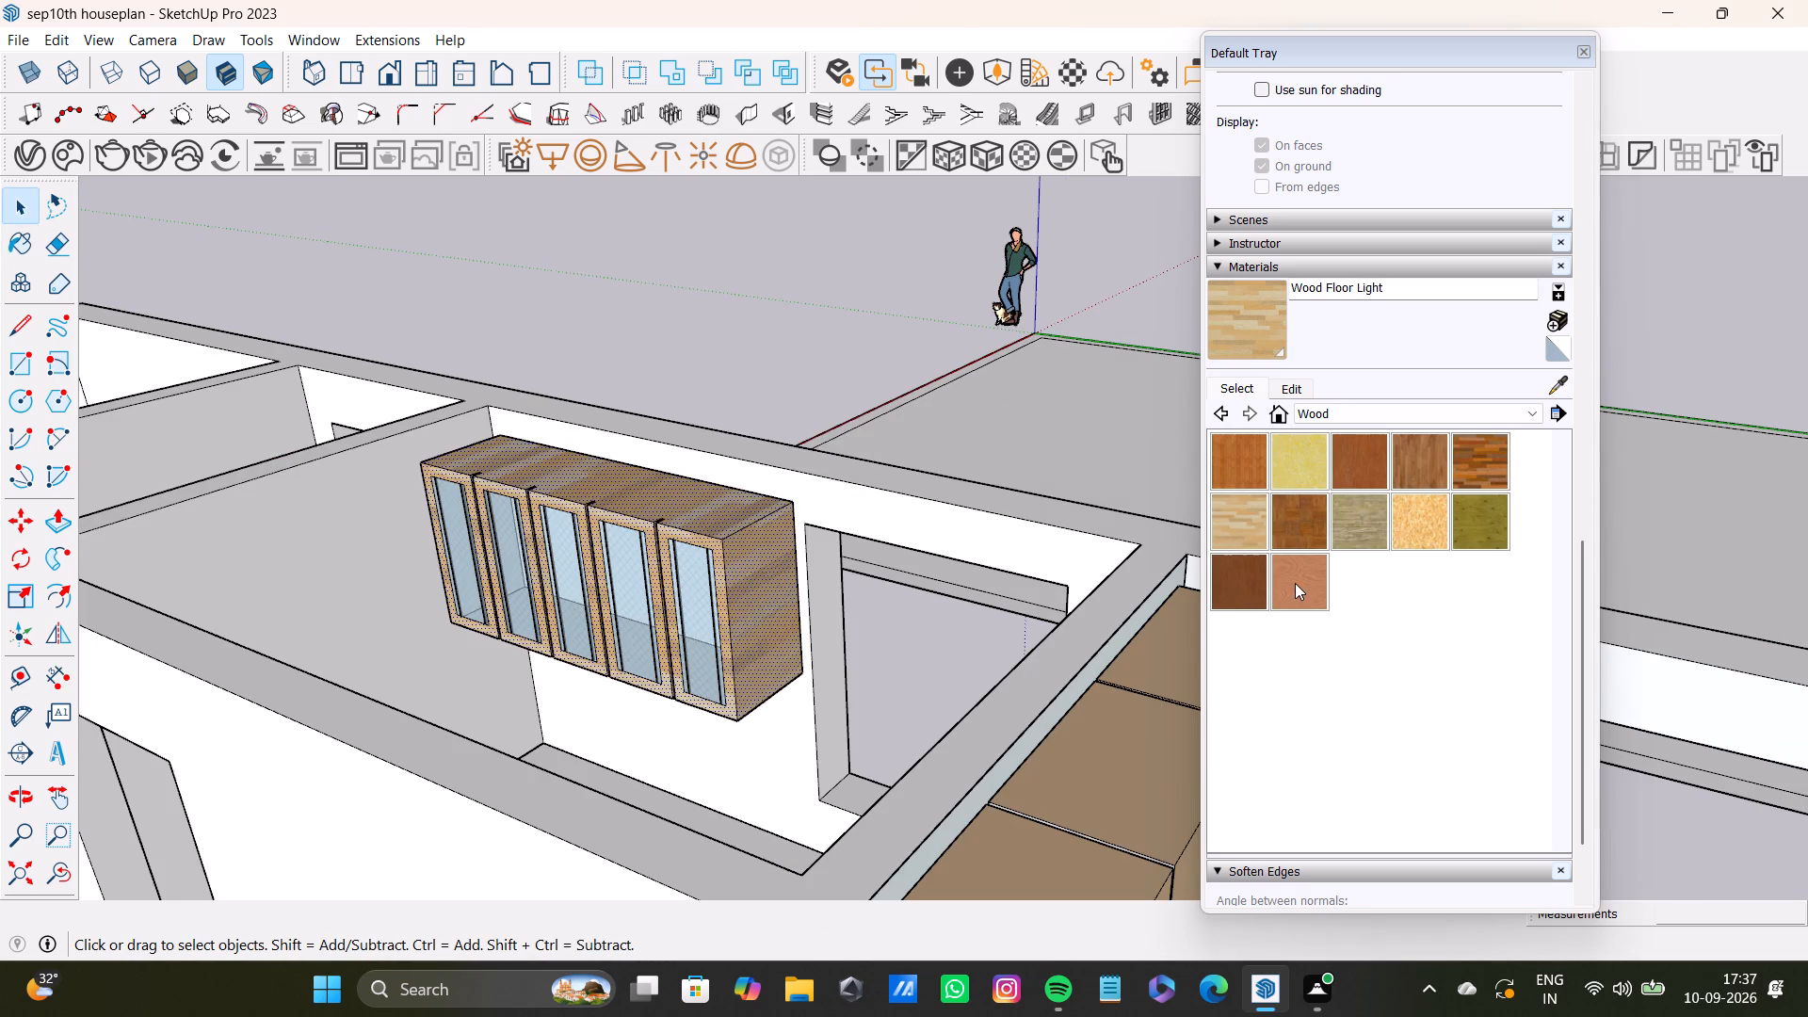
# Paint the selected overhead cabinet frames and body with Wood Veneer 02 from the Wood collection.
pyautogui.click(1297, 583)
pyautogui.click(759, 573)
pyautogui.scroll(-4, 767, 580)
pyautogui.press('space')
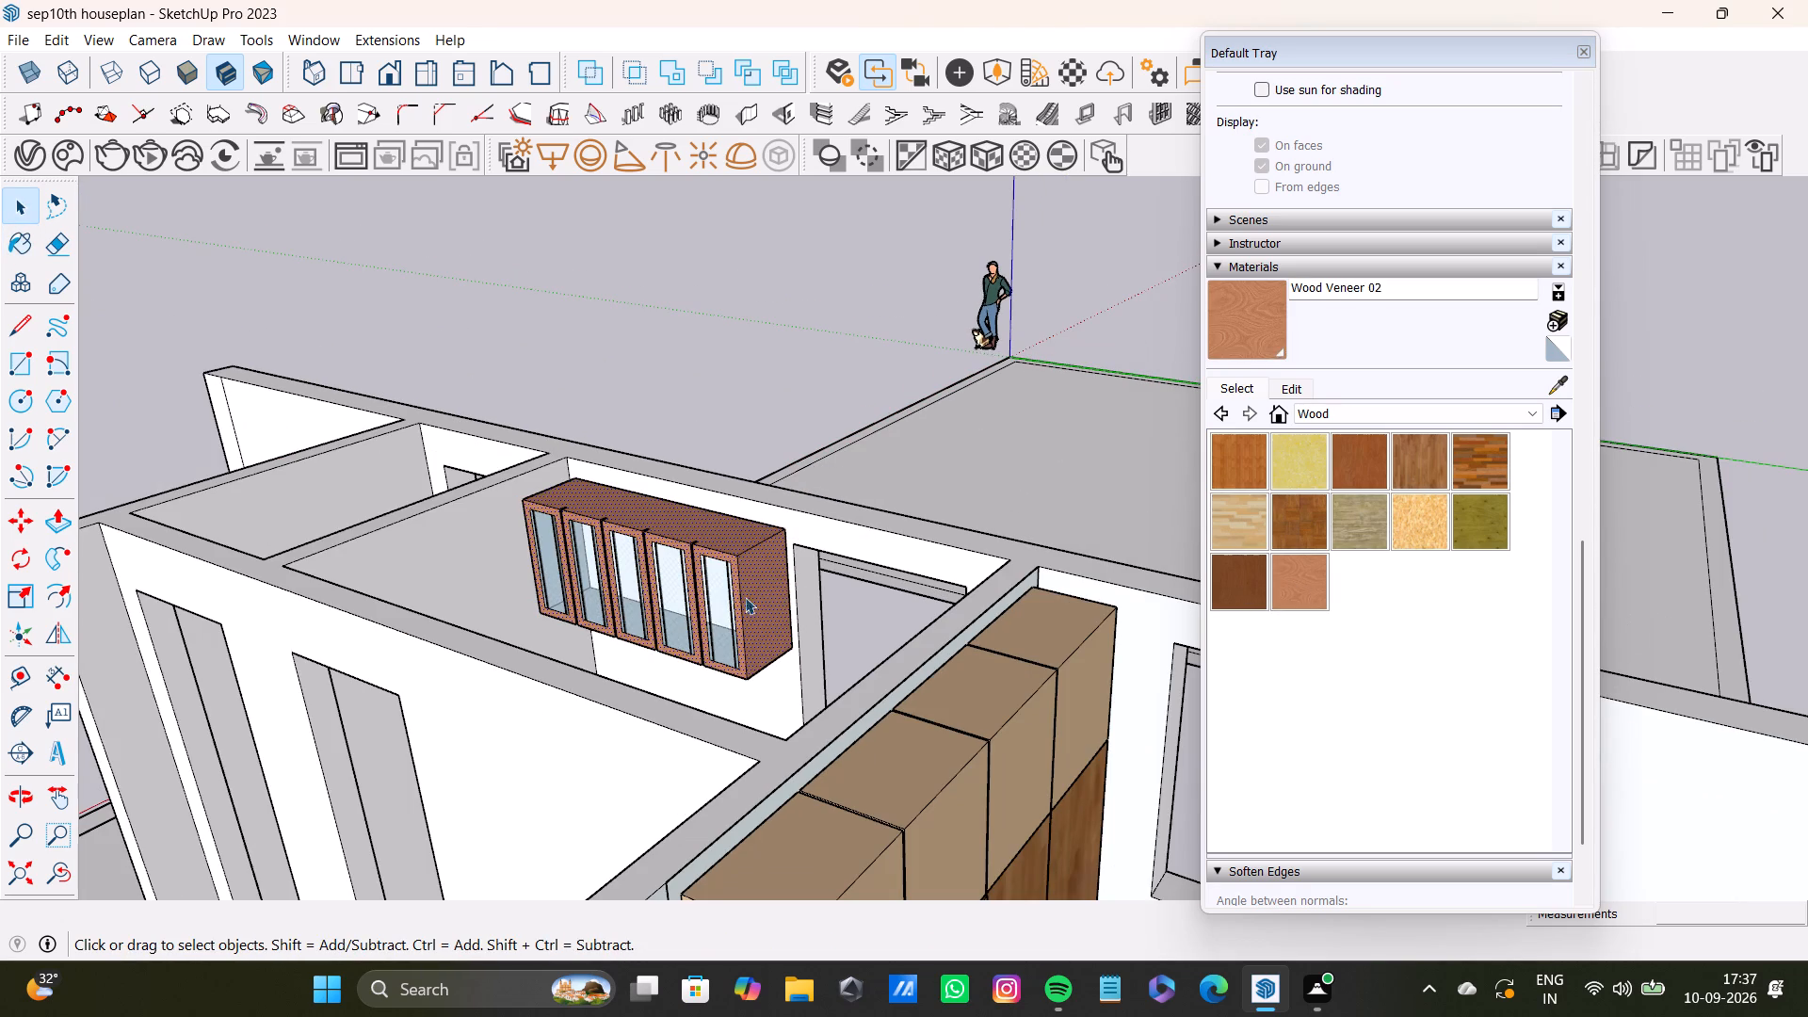
# Add the base cabinets' countertop top face, its front edge face and their bounding edges to the selection.
pyautogui.keyDown('shift'); pyautogui.scroll(7, 709, 590); pyautogui.keyUp('shift')
pyautogui.keyDown('shift'); pyautogui.moveTo(717, 590); pyautogui.dragTo(856, 371, button='middle'); pyautogui.keyUp('shift')
pyautogui.moveTo(871, 372); pyautogui.dragTo(909, 656, button='middle')
pyautogui.scroll(-4, 892, 654)
pyautogui.keyDown('shift'); pyautogui.moveTo(887, 655); pyautogui.dragTo(904, 529, button='middle'); pyautogui.keyUp('shift')
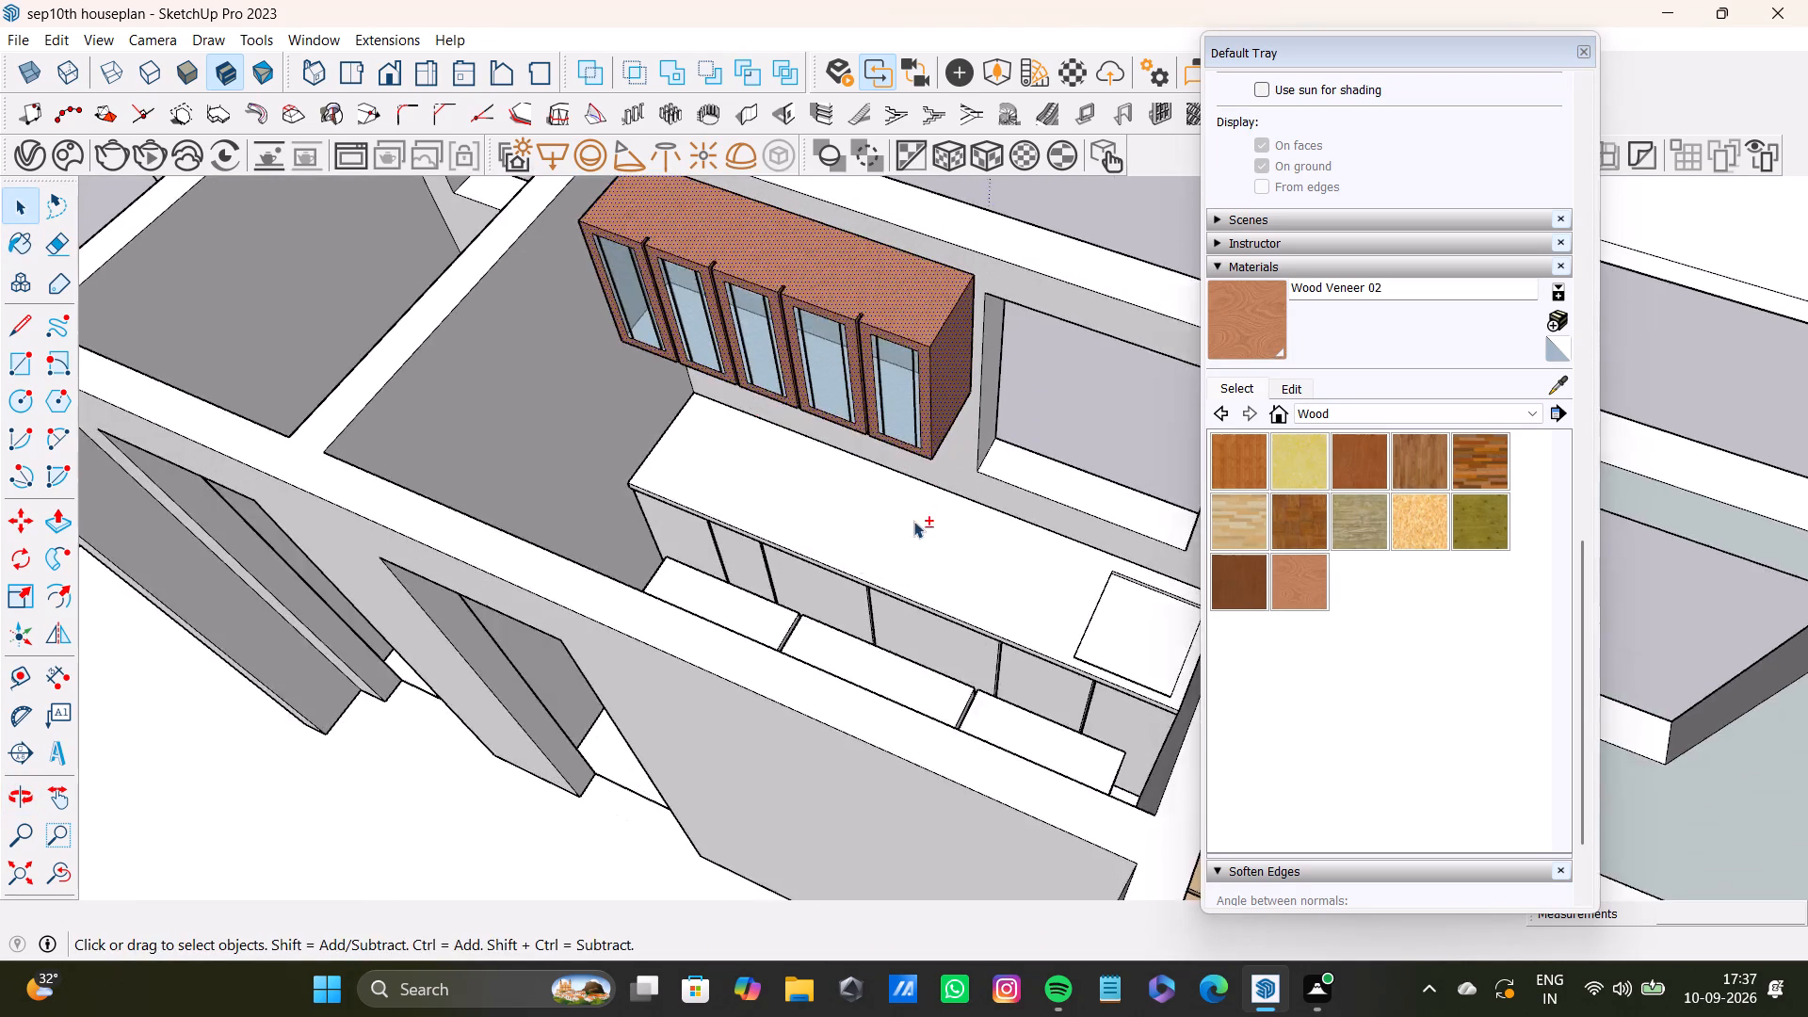
pyautogui.scroll(5, 852, 556)
pyautogui.moveTo(831, 576); pyautogui.dragTo(906, 564, button='middle')
pyautogui.keyDown('shift'); pyautogui.scroll(4, 869, 574); pyautogui.keyUp('shift')
pyautogui.keyDown('shift'); pyautogui.doubleClick(875, 578); pyautogui.keyUp('shift')
pyautogui.keyDown('shift'); pyautogui.scroll(8, 849, 638); pyautogui.keyUp('shift')
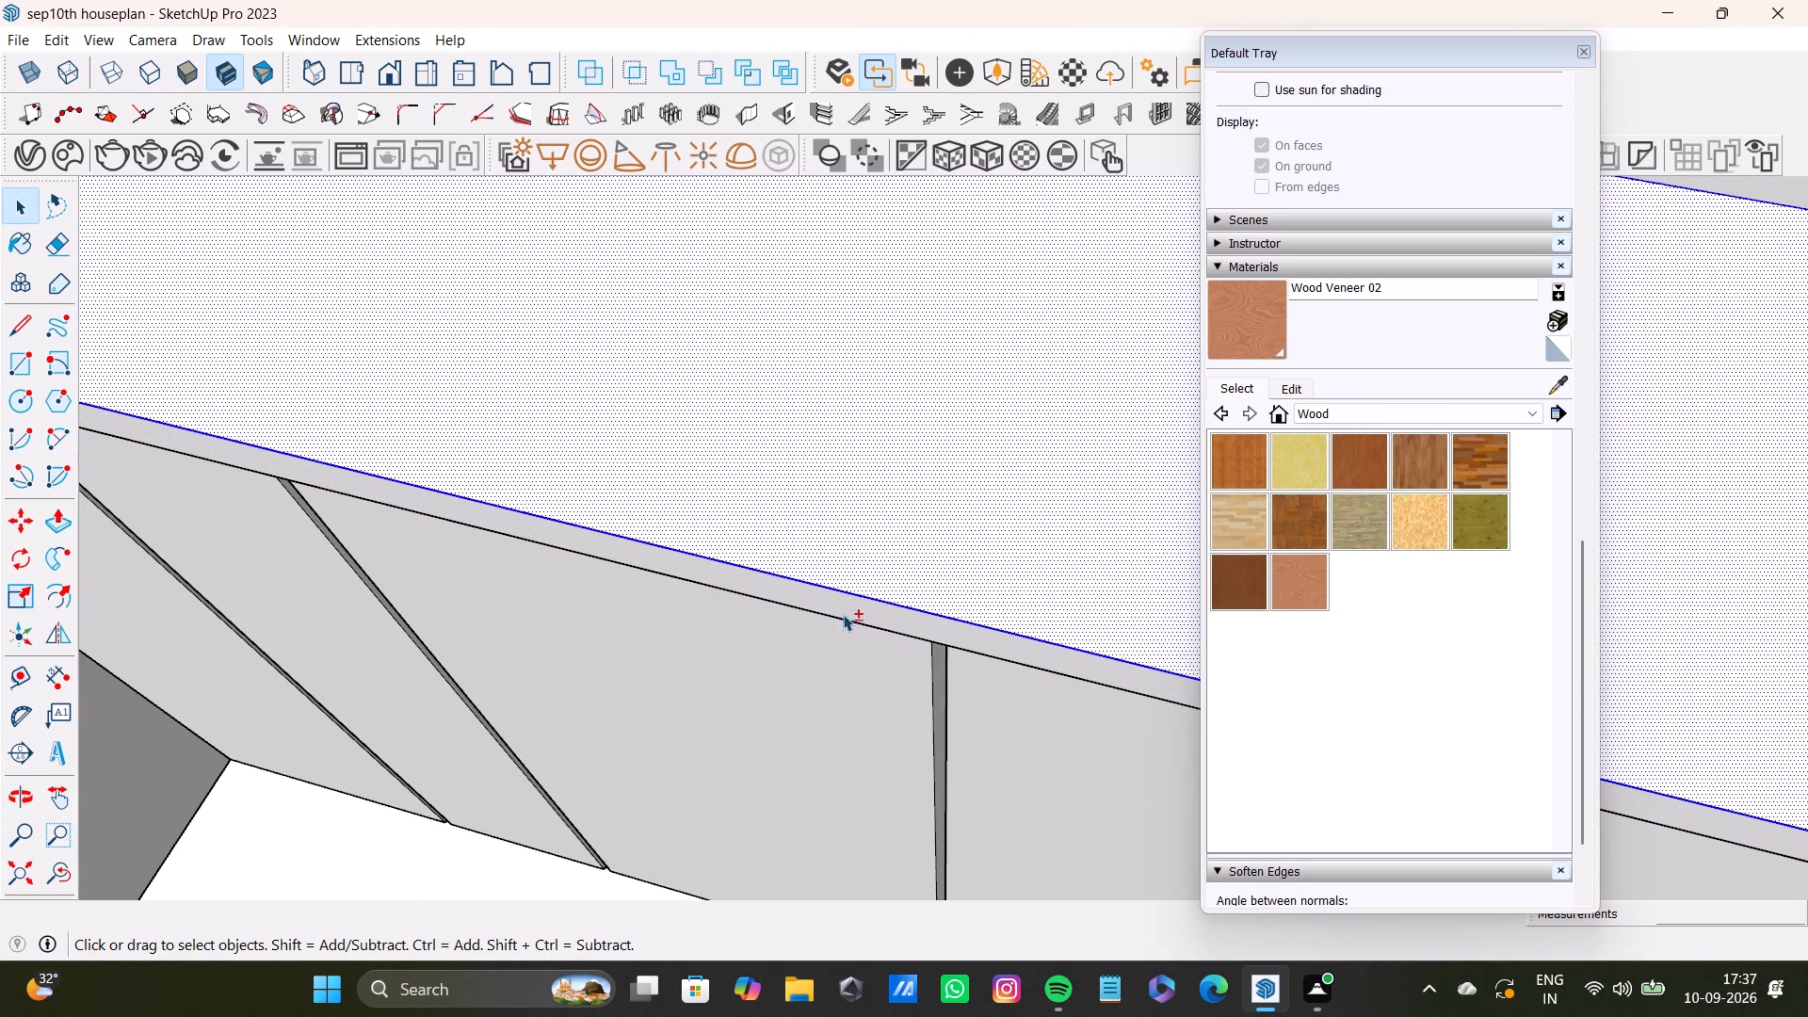
pyautogui.keyDown('shift'); pyautogui.doubleClick(867, 610); pyautogui.keyUp('shift')
pyautogui.keyDown('shift'); pyautogui.scroll(-13, 867, 610); pyautogui.keyUp('shift')
pyautogui.keyDown('shift'); pyautogui.moveTo(861, 611); pyautogui.dragTo(621, 570, button='middle'); pyautogui.keyUp('shift')
pyautogui.keyDown('shift'); pyautogui.scroll(4, 841, 594); pyautogui.keyUp('shift')
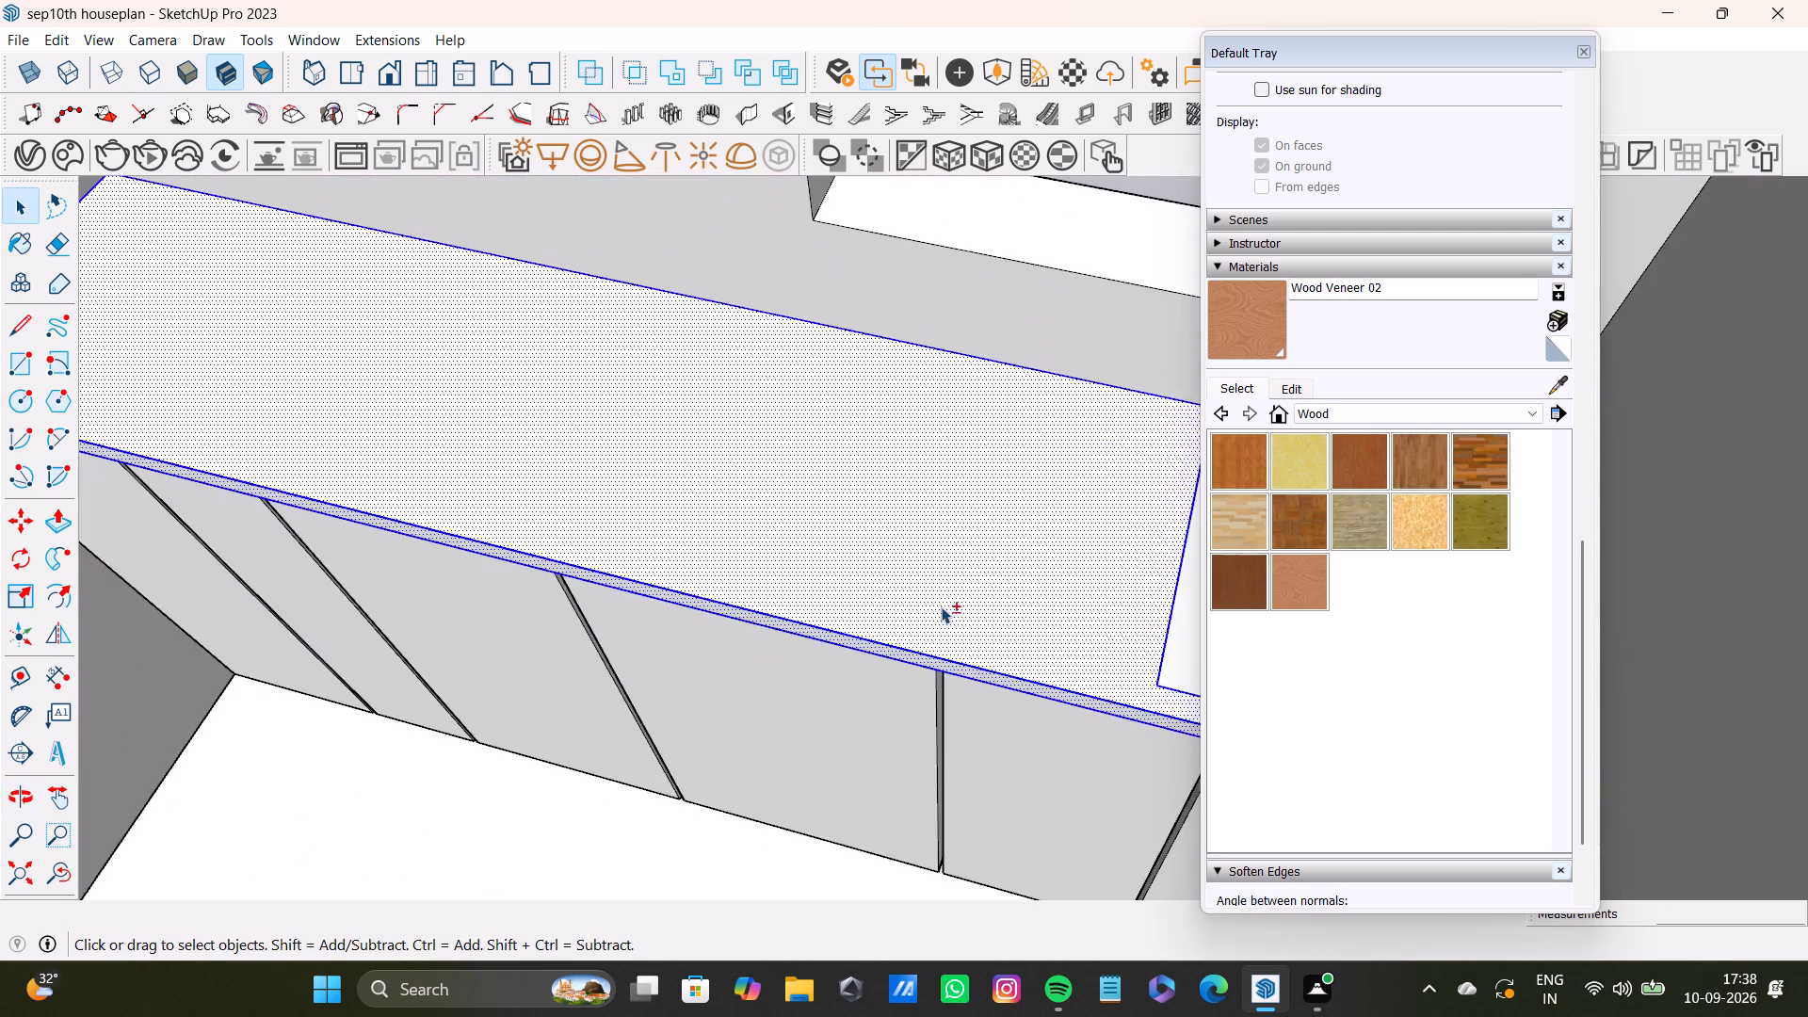
pyautogui.keyDown('shift'); pyautogui.moveTo(941, 606); pyautogui.dragTo(544, 519, button='middle'); pyautogui.keyUp('shift')
pyautogui.keyDown('shift'); pyautogui.moveTo(444, 536); pyautogui.dragTo(1144, 560, button='middle'); pyautogui.keyUp('shift')
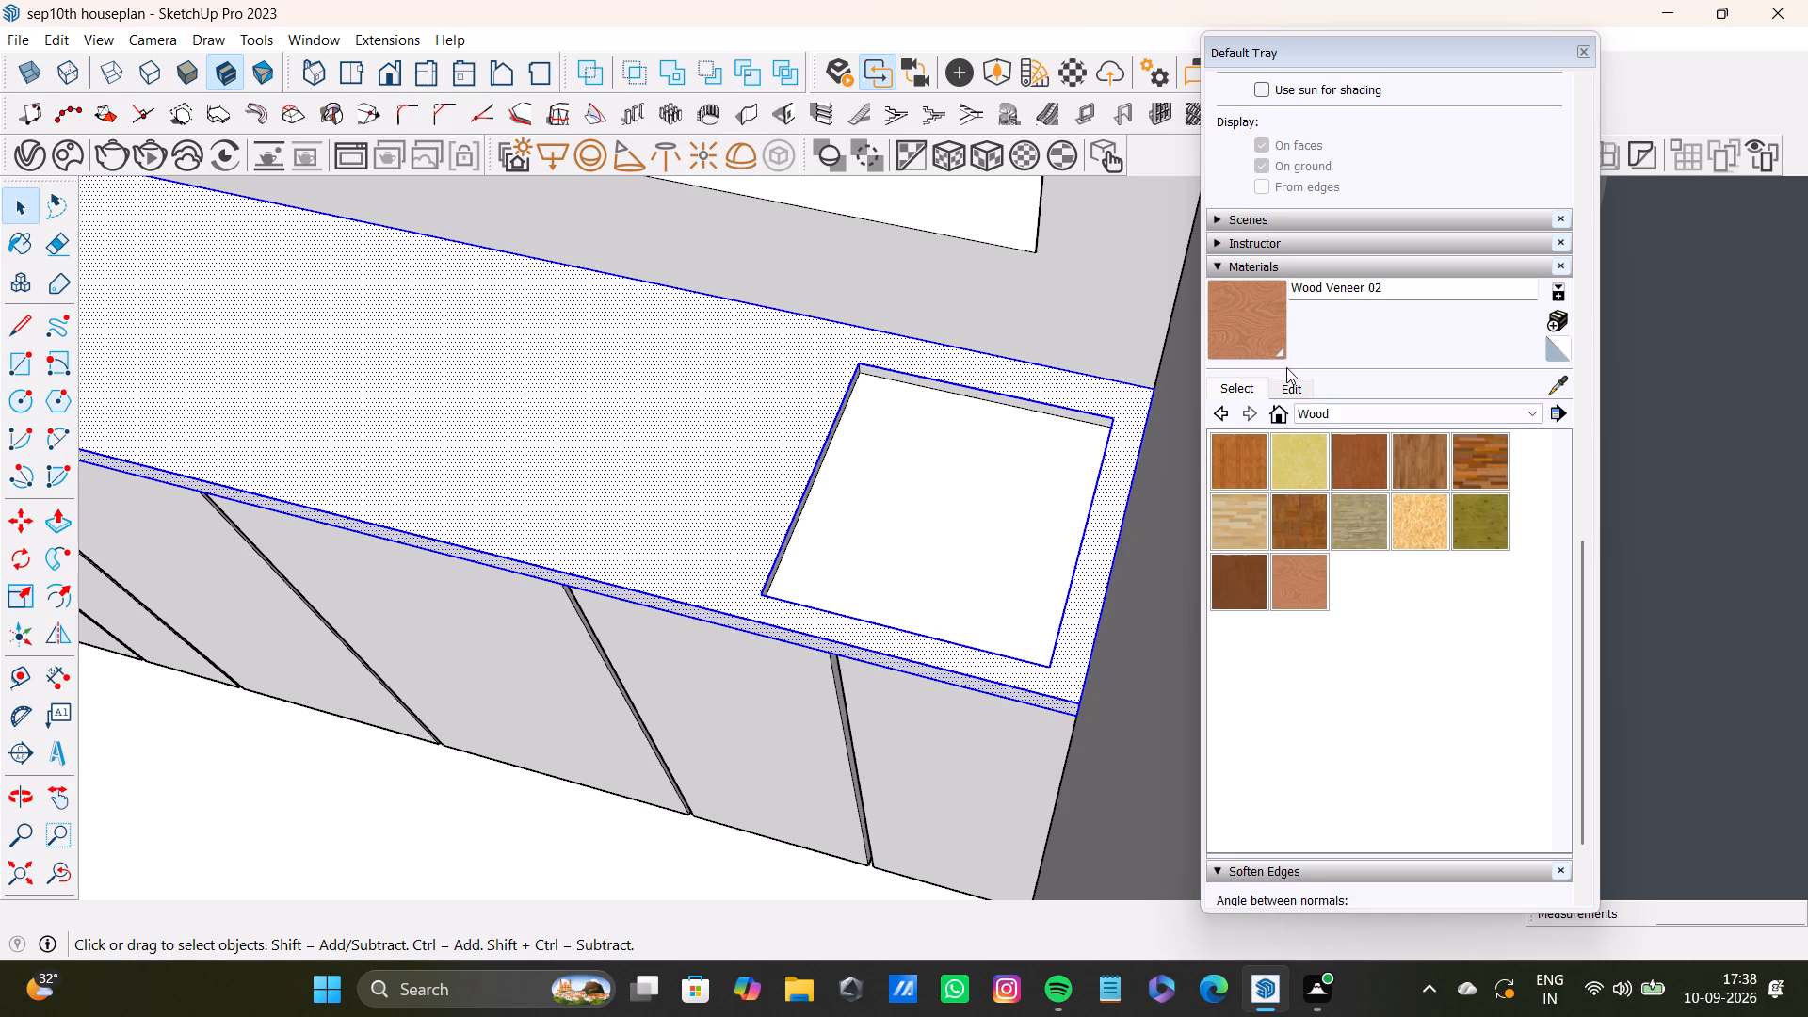
# Paint the selected countertop and overhead cabinet faces with Carrera Marble from the Stone collection.
pyautogui.click(1327, 413)
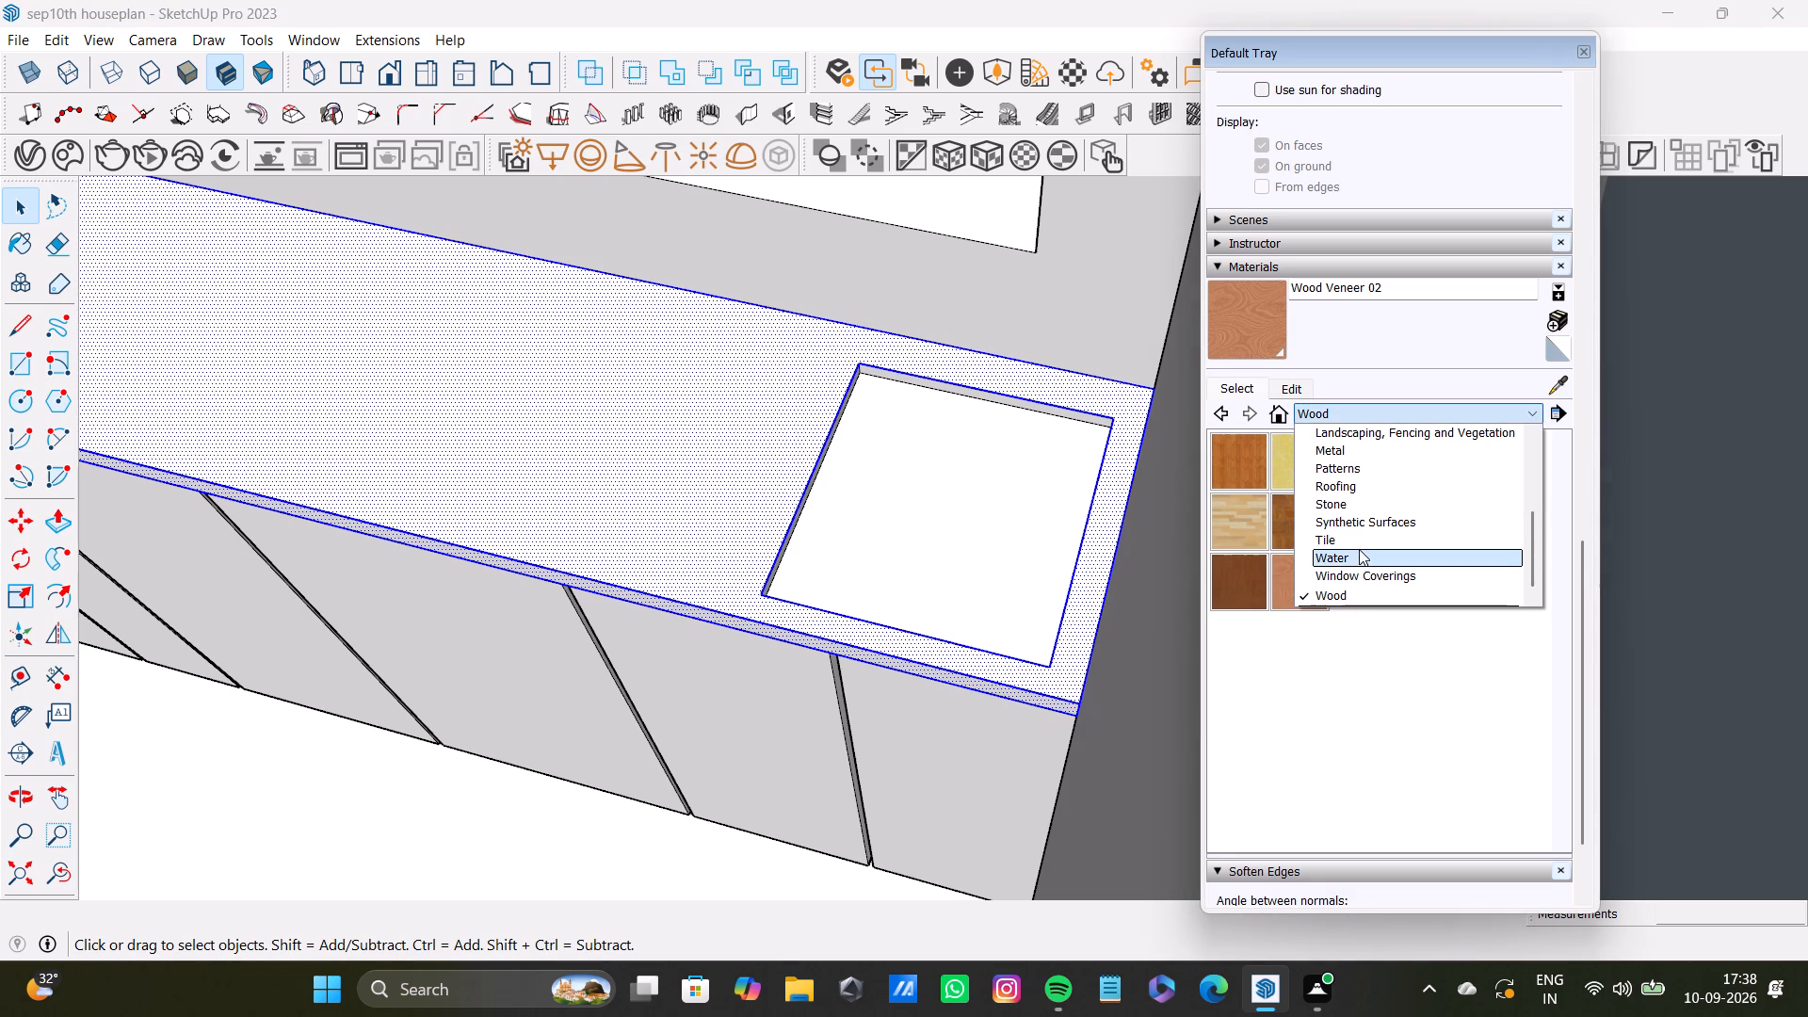
pyautogui.scroll(-3, 1358, 550)
pyautogui.scroll(3, 1322, 551)
pyautogui.click(1352, 547)
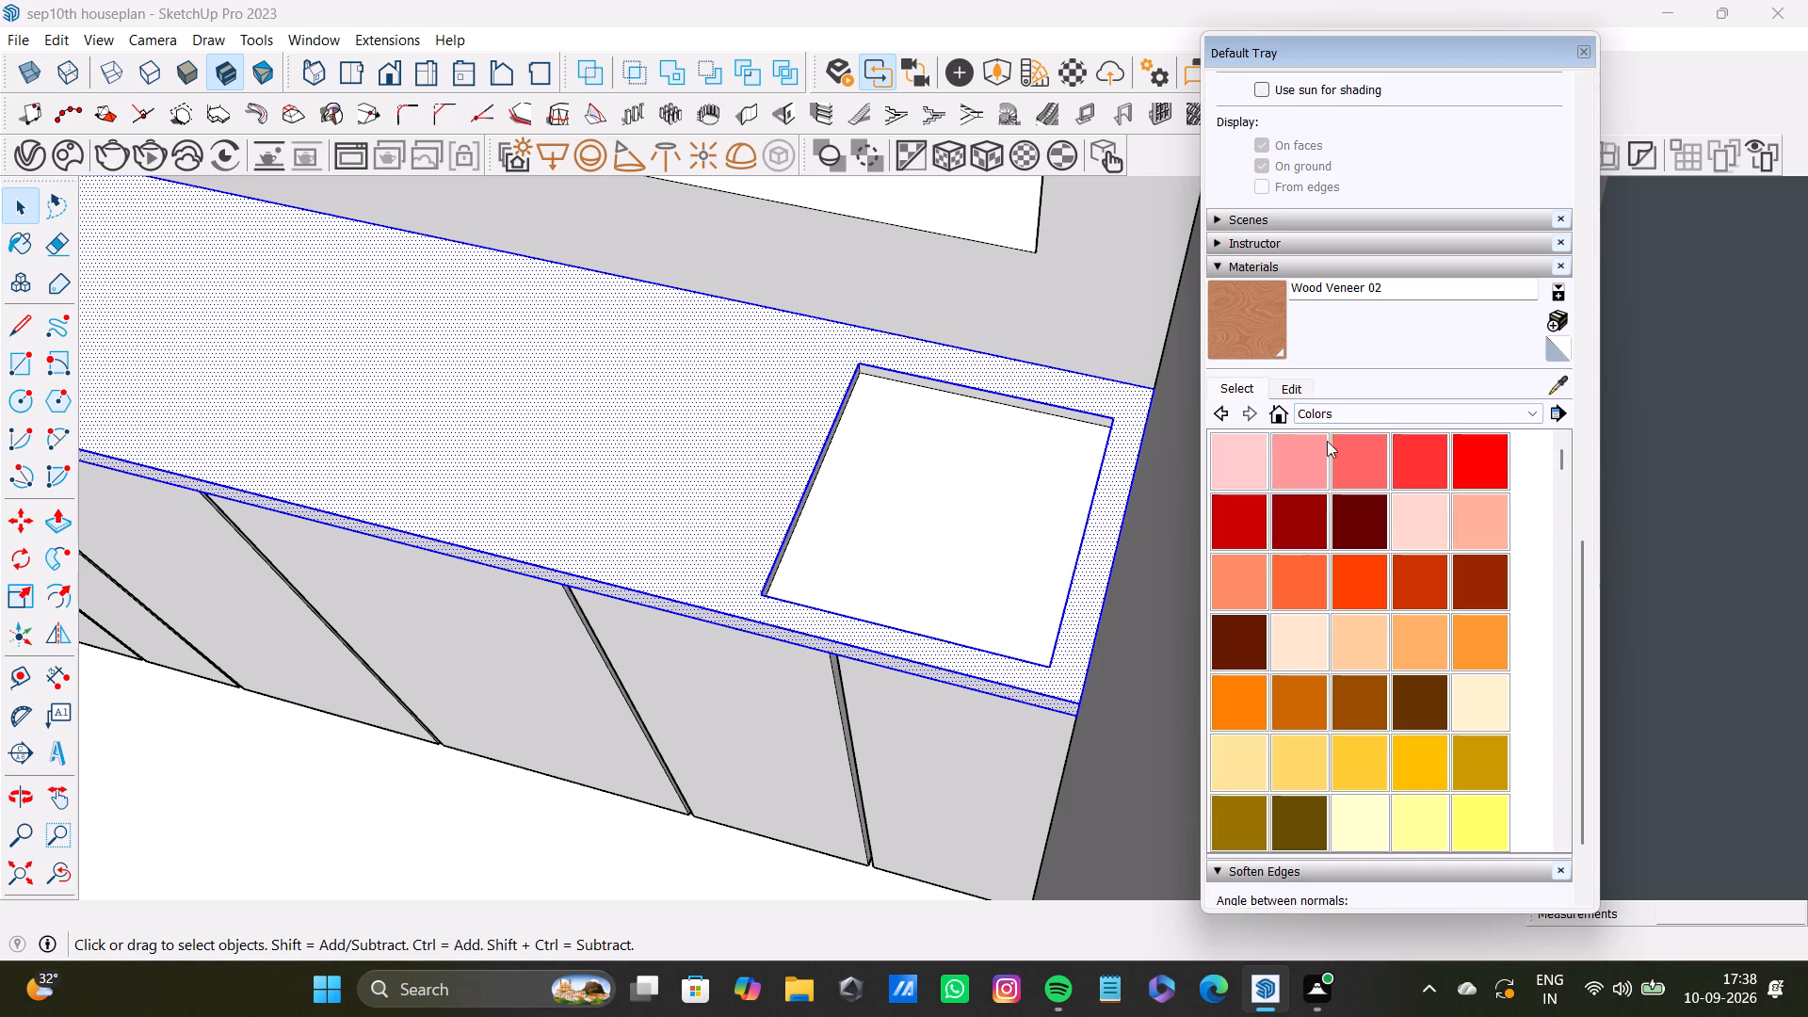
pyautogui.click(1342, 415)
pyautogui.scroll(-4, 1318, 548)
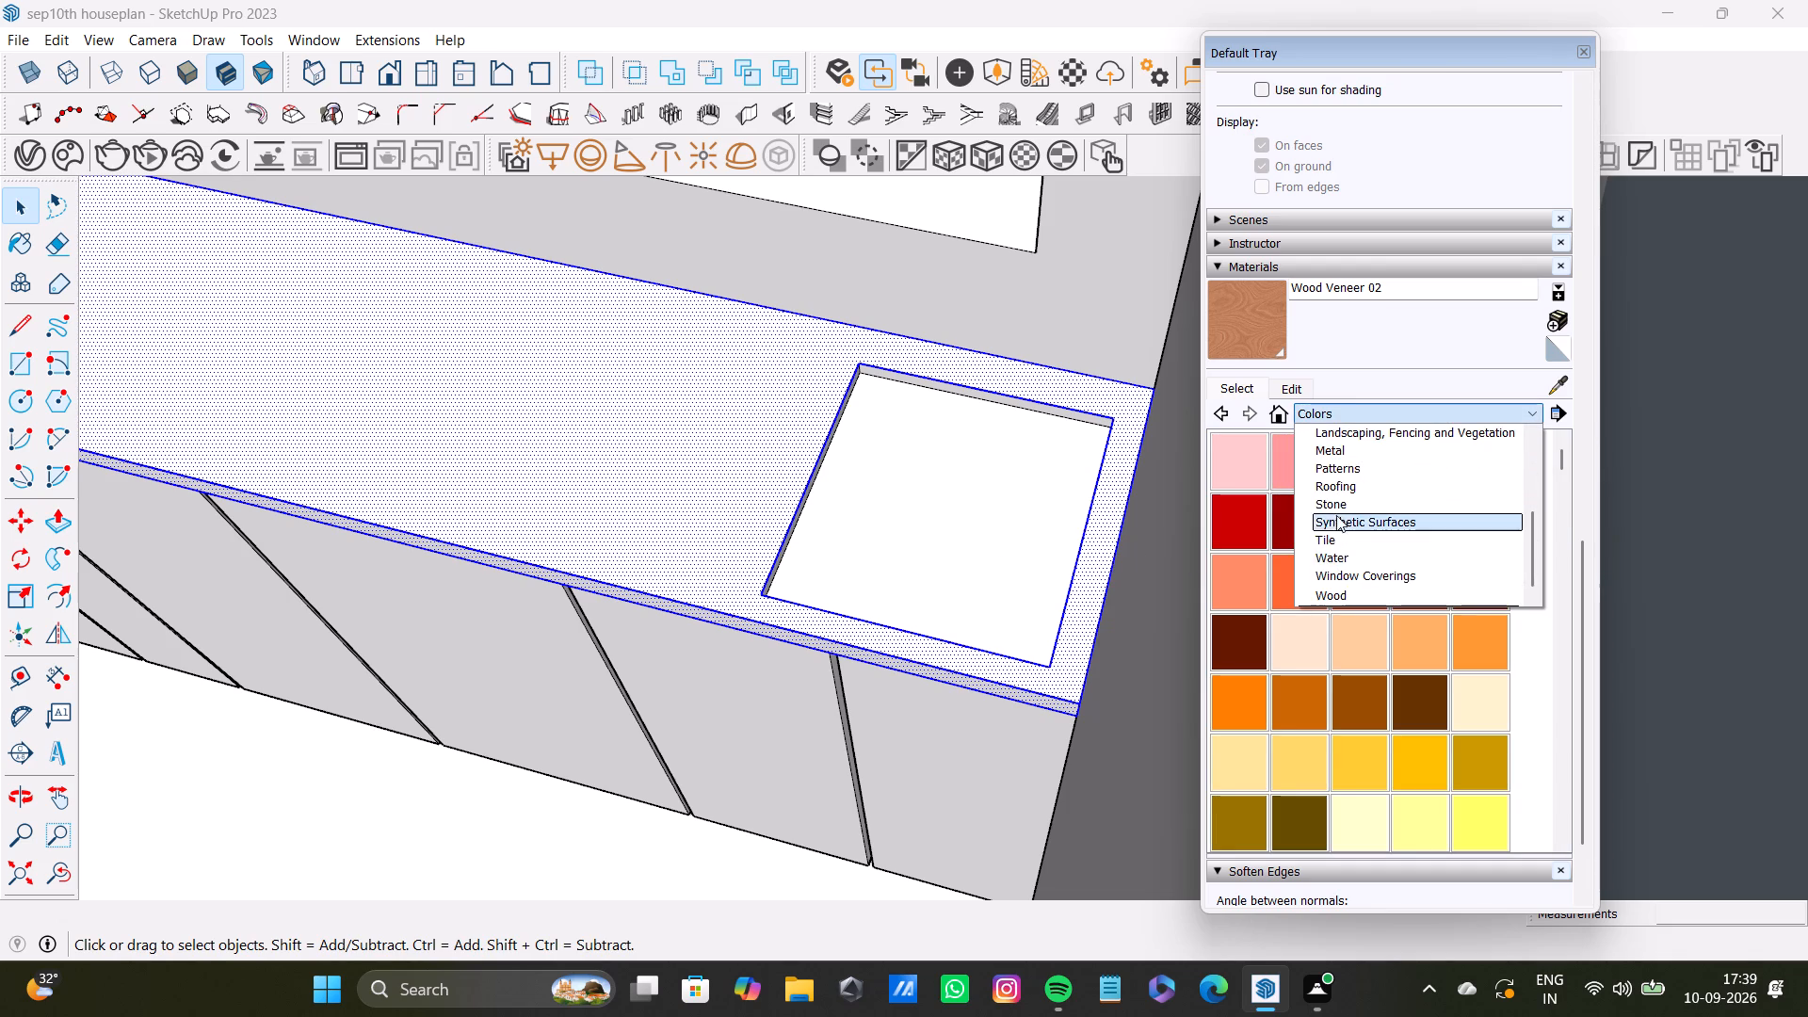
pyautogui.click(1342, 502)
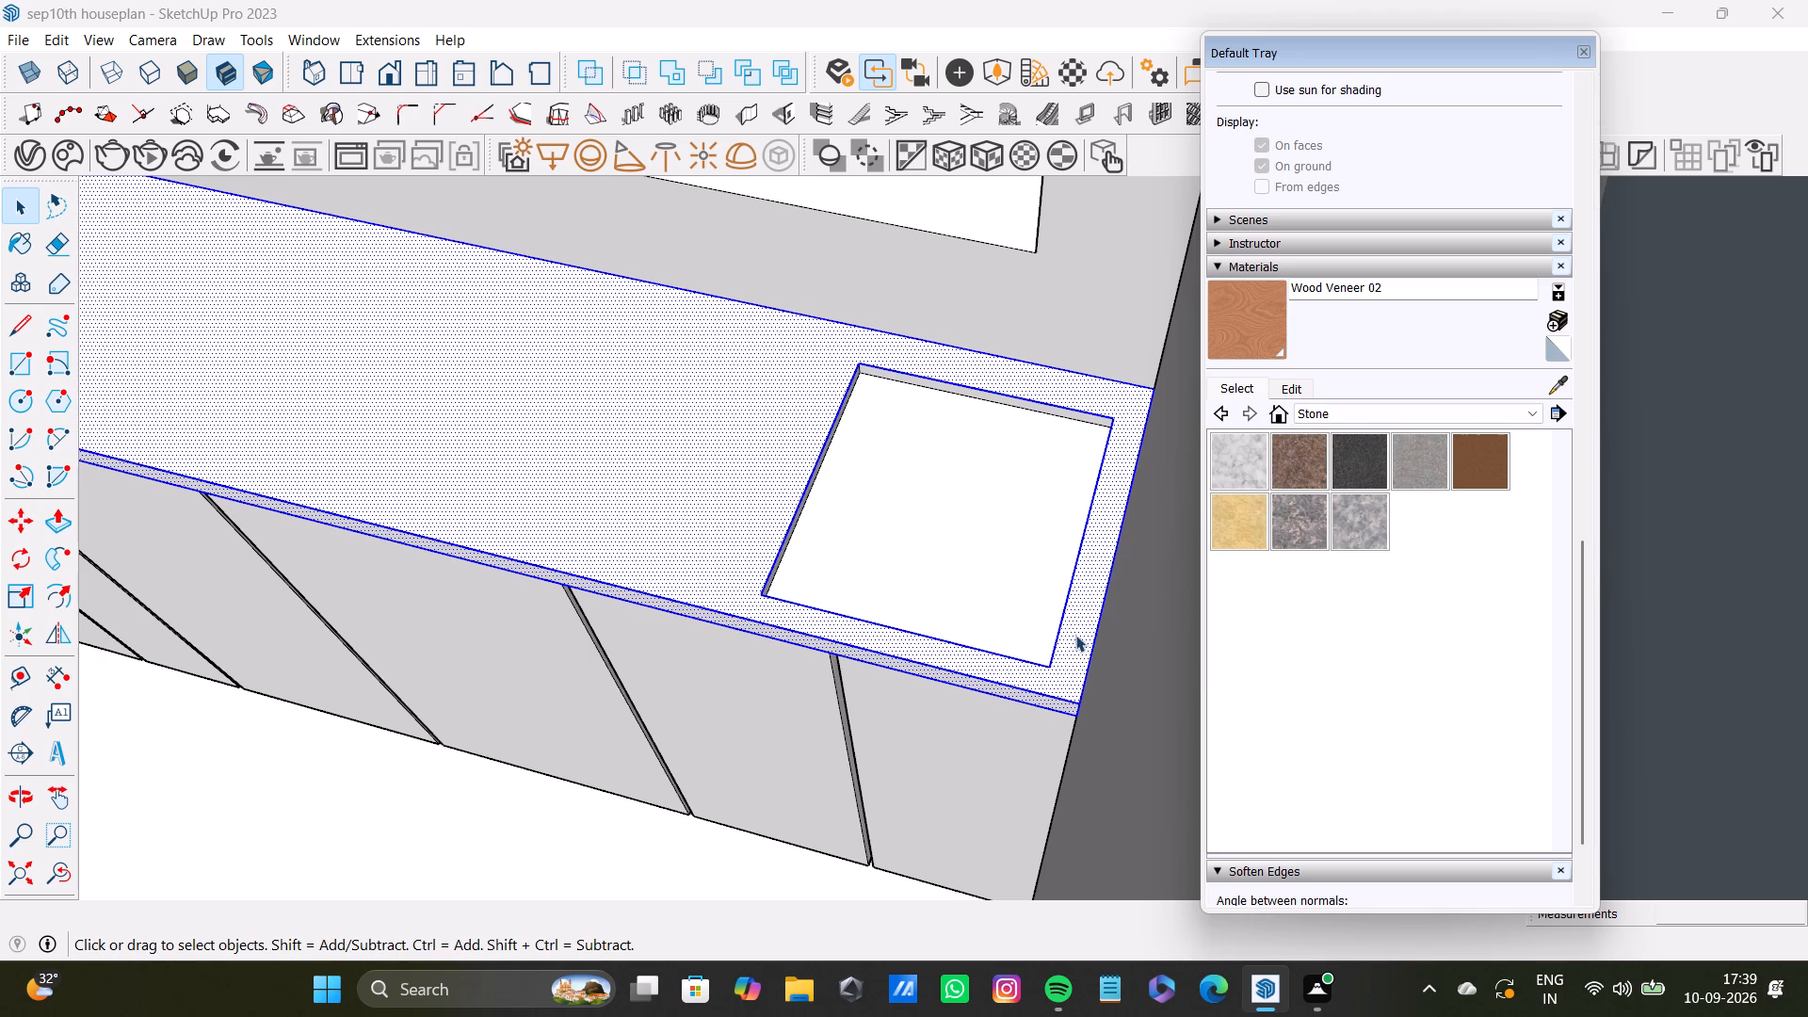
pyautogui.click(1249, 447)
pyautogui.click(764, 474)
# Start a new selection with the overhead cabinet's top face, exposed end side and the door frame faces nearest that end.
pyautogui.scroll(-4, 738, 516)
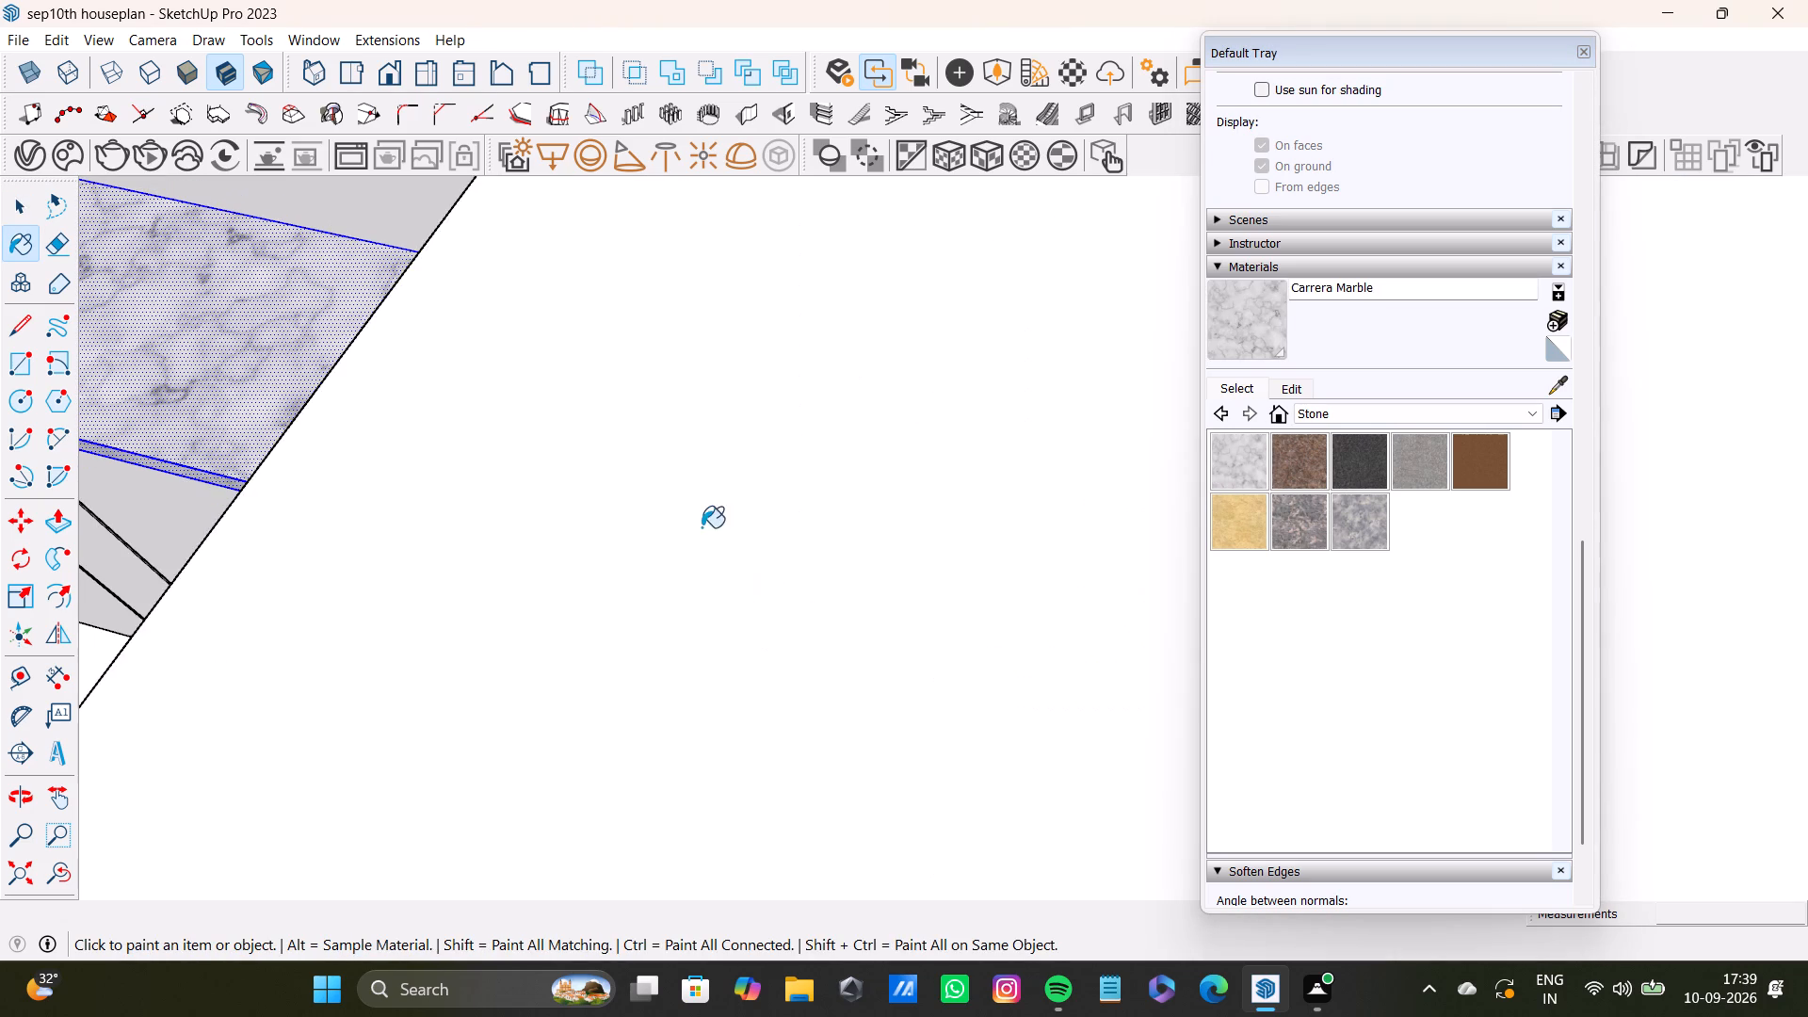
pyautogui.scroll(-5, 702, 527)
pyautogui.scroll(-5, 0, 572)
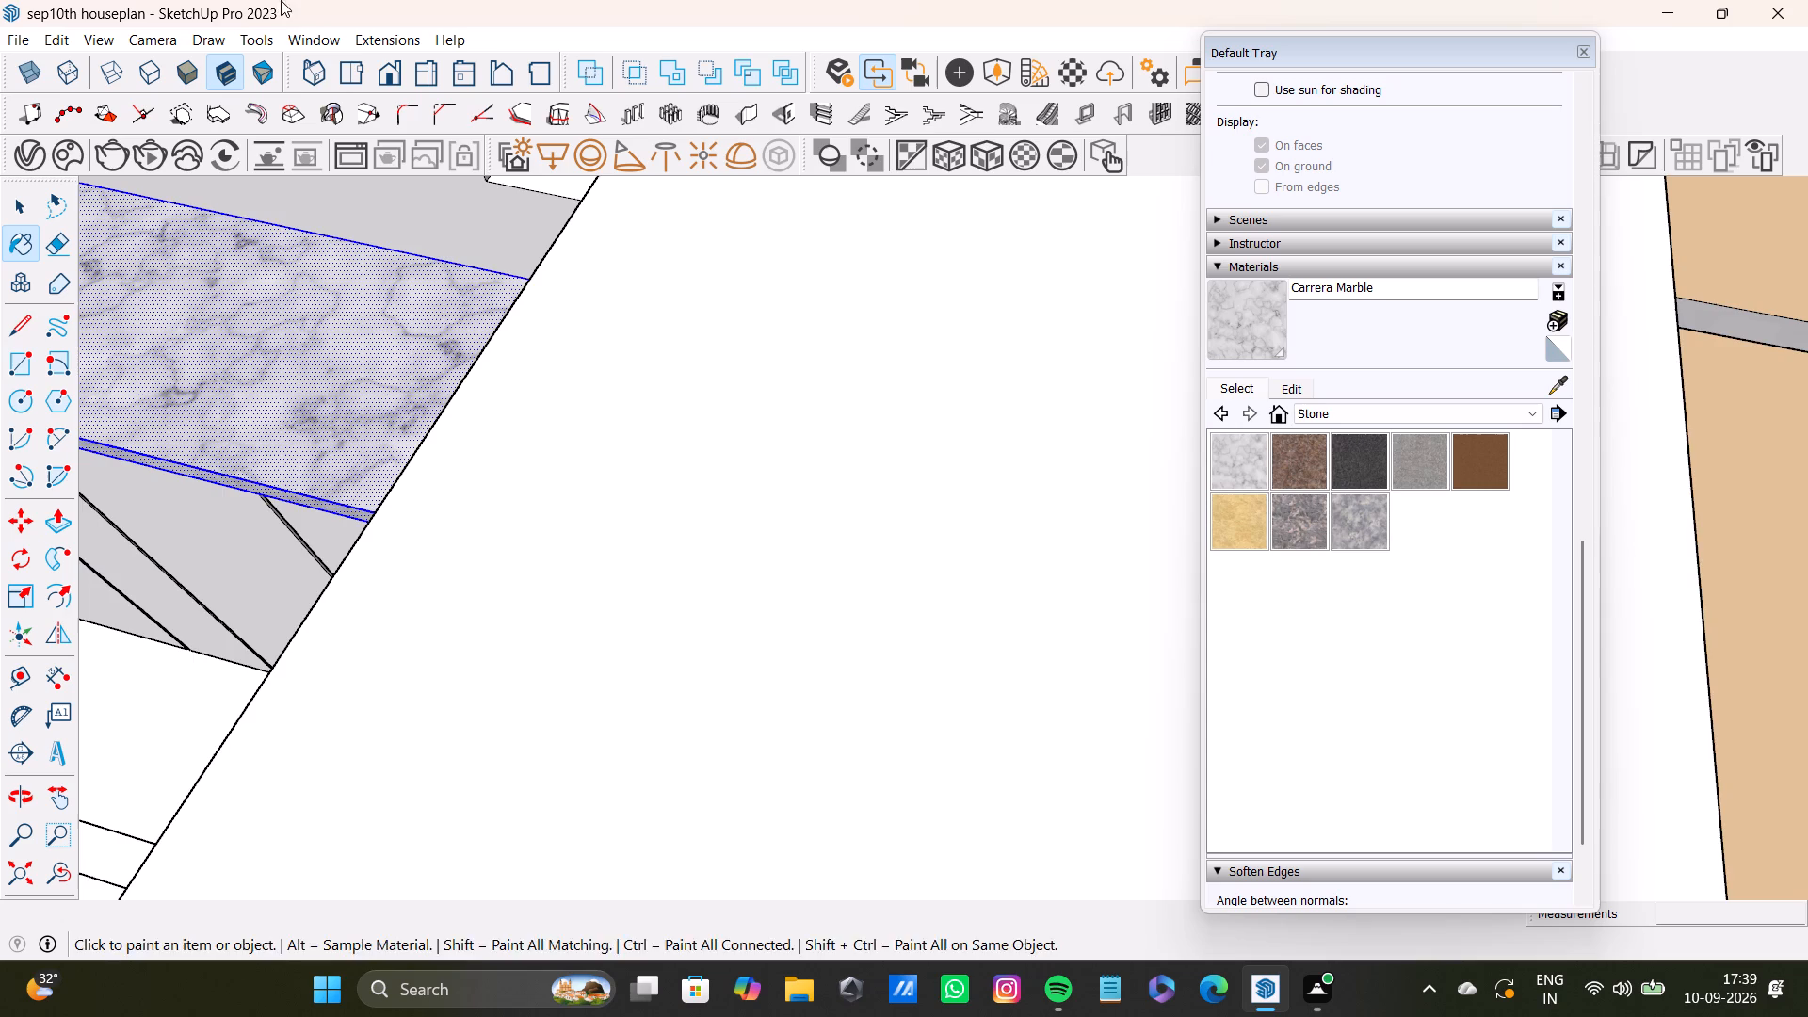
pyautogui.scroll(-8, 337, 362)
pyautogui.keyDown('shift'); pyautogui.moveTo(253, 460); pyautogui.dragTo(796, 435, button='middle'); pyautogui.keyUp('shift')
pyautogui.scroll(-8, 772, 435)
pyautogui.keyDown('shift'); pyautogui.moveTo(756, 395); pyautogui.dragTo(605, 669, button='middle'); pyautogui.keyUp('shift')
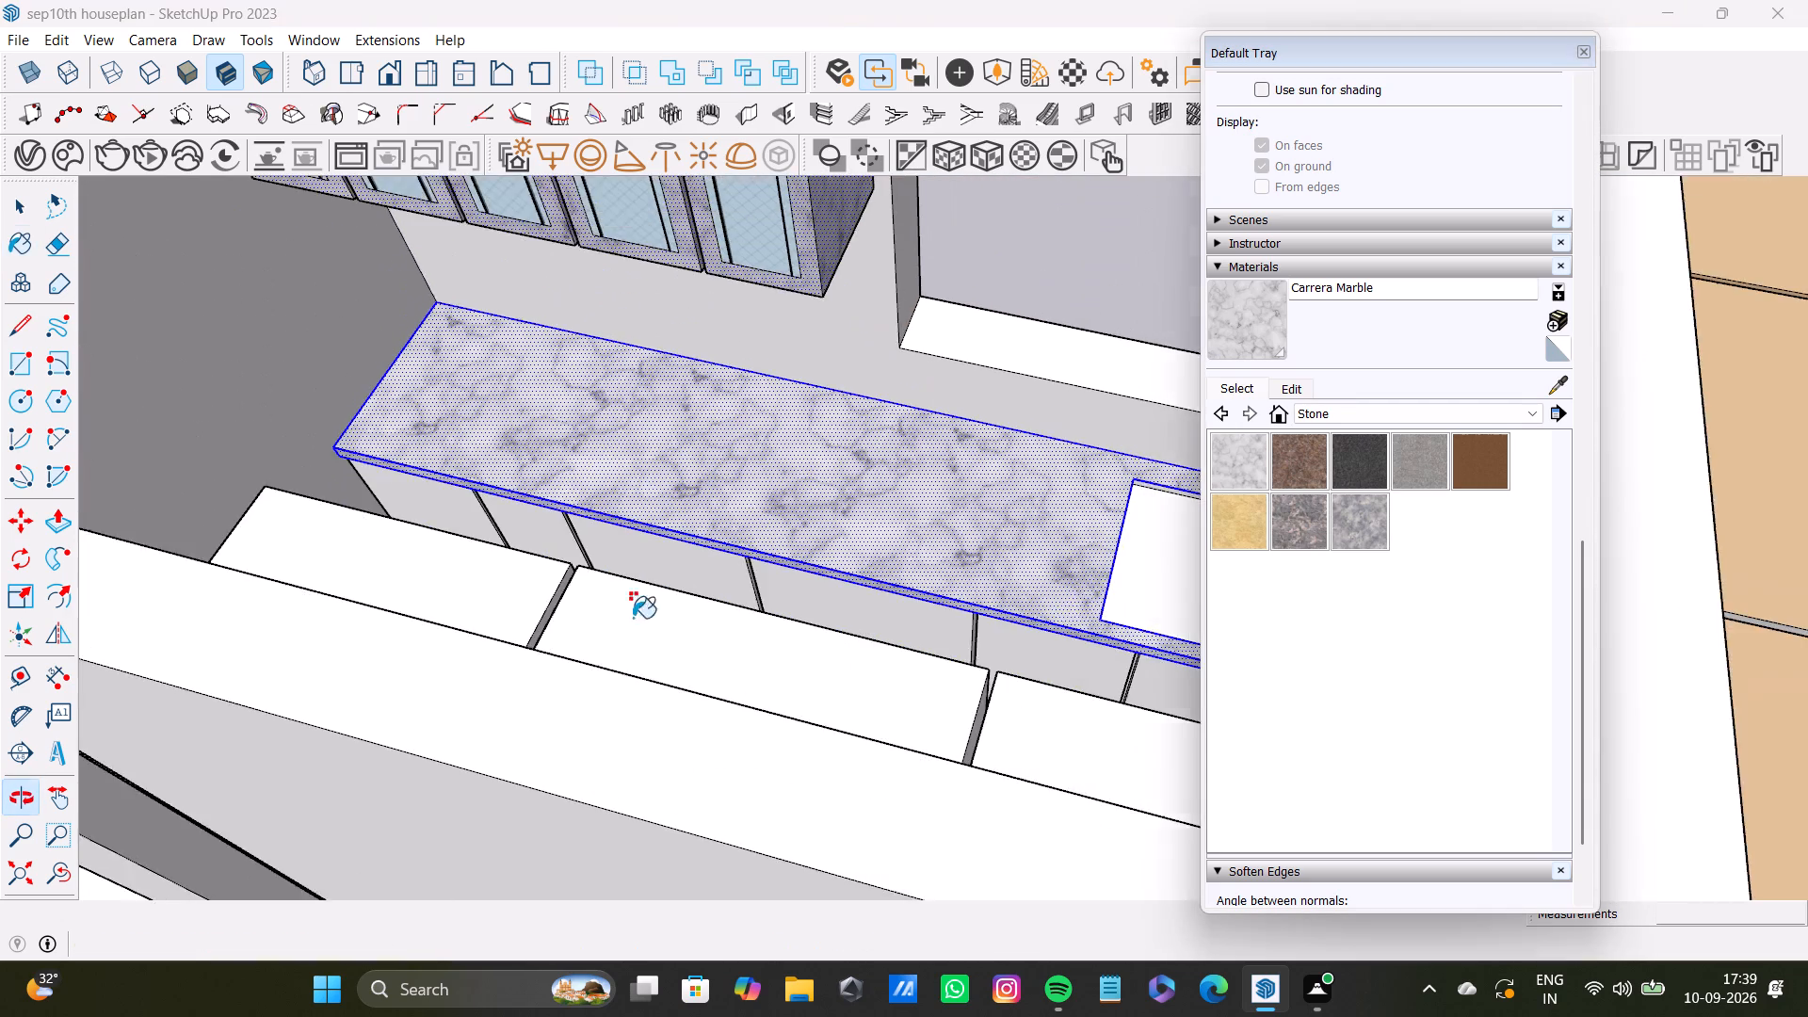
pyautogui.scroll(-8, 644, 581)
pyautogui.keyDown('shift'); pyautogui.moveTo(670, 533); pyautogui.dragTo(607, 776, button='middle'); pyautogui.keyUp('shift')
pyautogui.press('space')
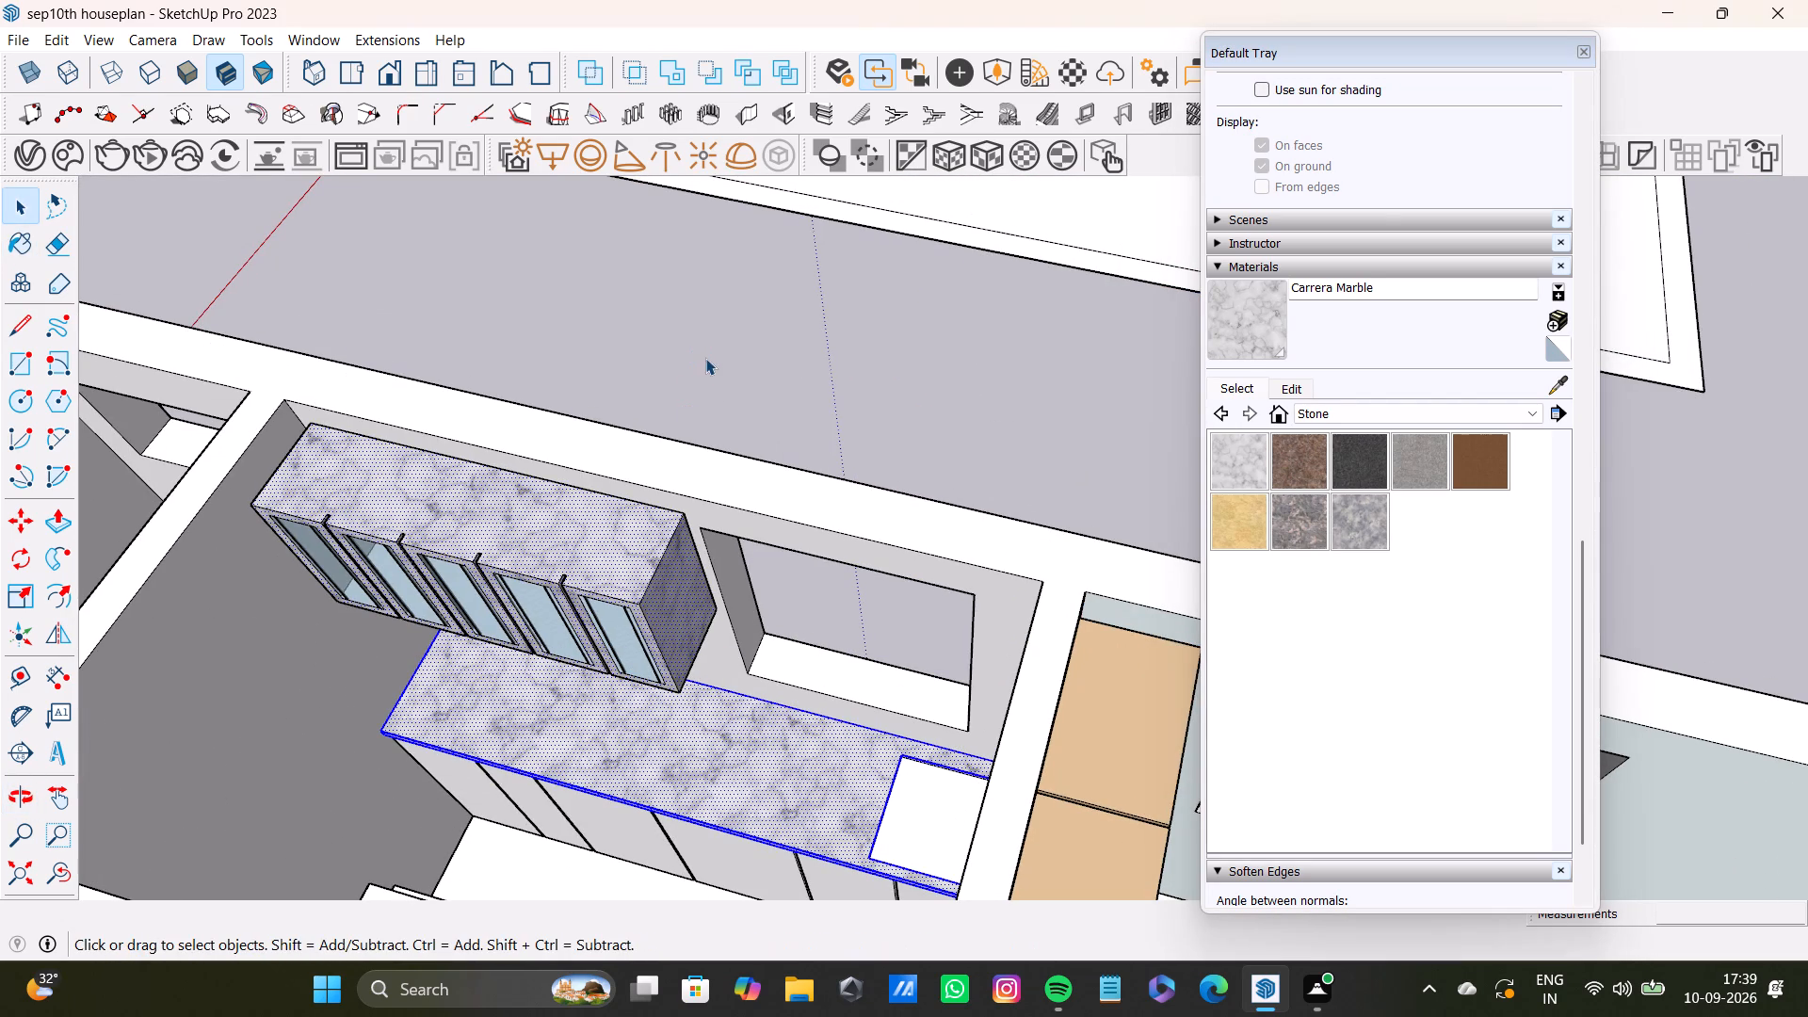
pyautogui.click(607, 531)
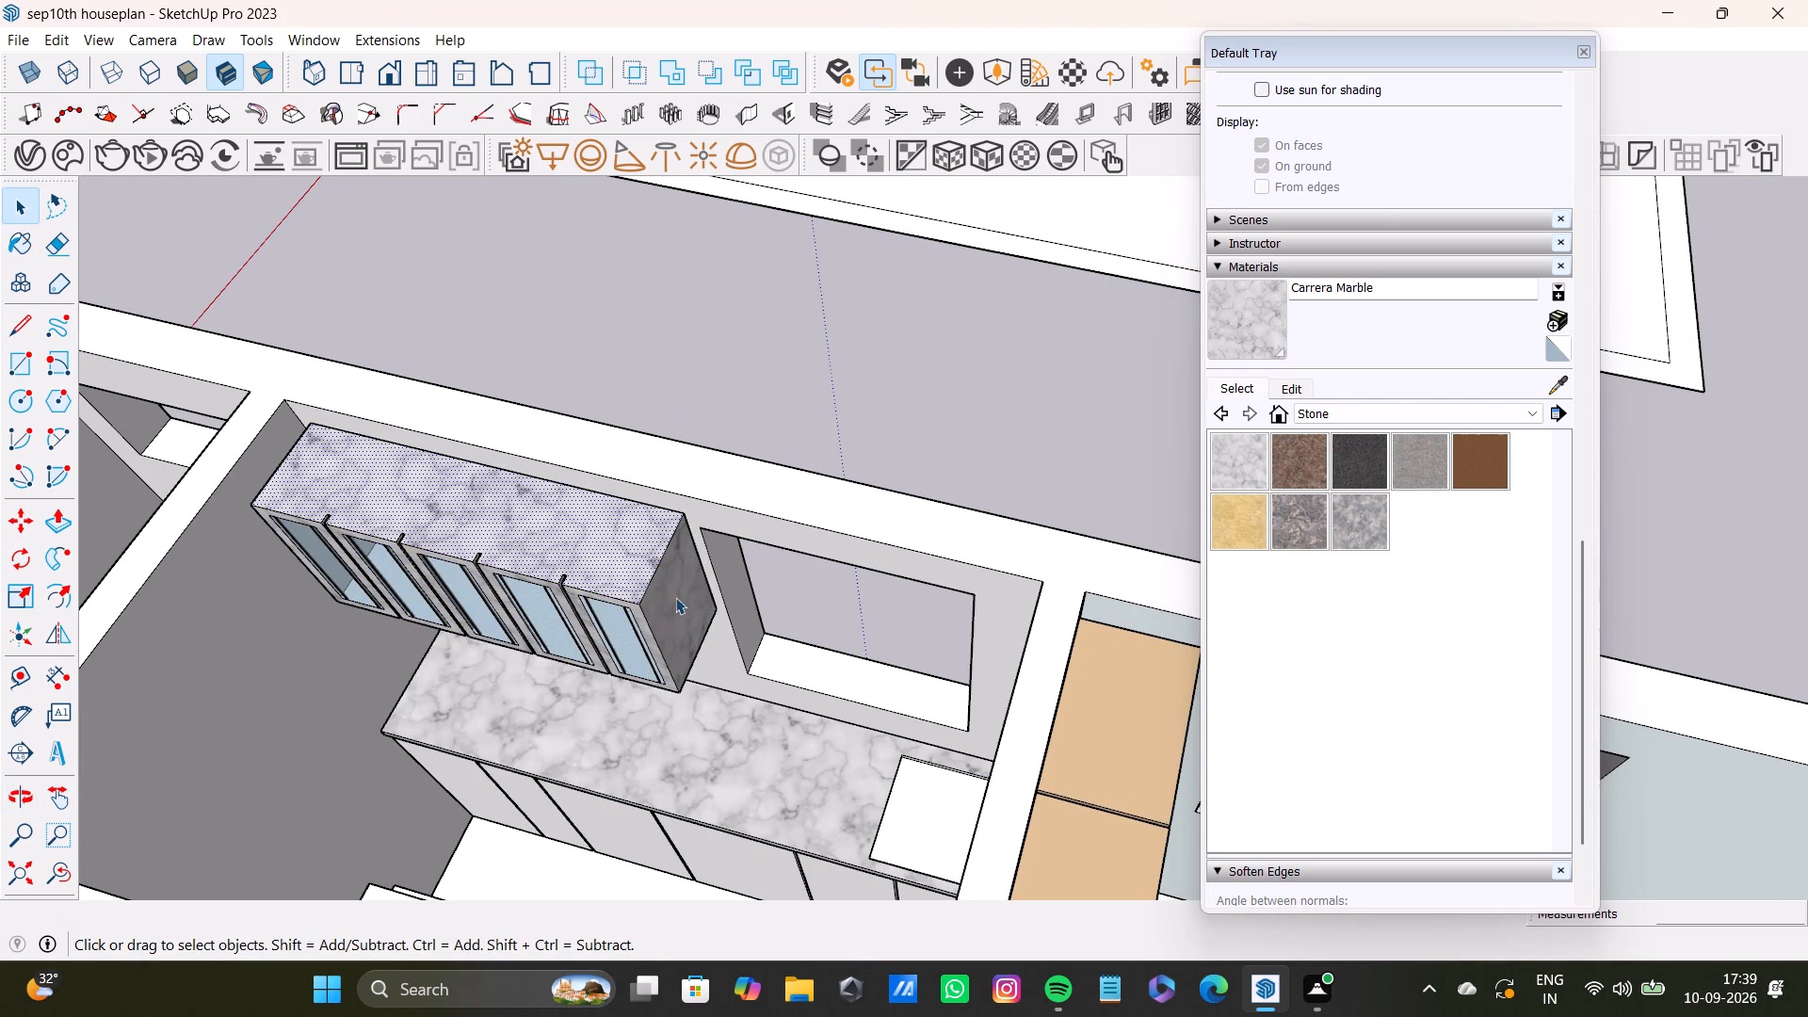
pyautogui.keyDown('shift'); pyautogui.click(675, 597); pyautogui.keyUp('shift')
pyautogui.keyDown('shift'); pyautogui.scroll(11, 641, 634); pyautogui.keyUp('shift')
pyautogui.keyDown('shift'); pyautogui.click(498, 582); pyautogui.keyUp('shift')
pyautogui.keyDown('shift'); pyautogui.click(435, 543); pyautogui.keyUp('shift')
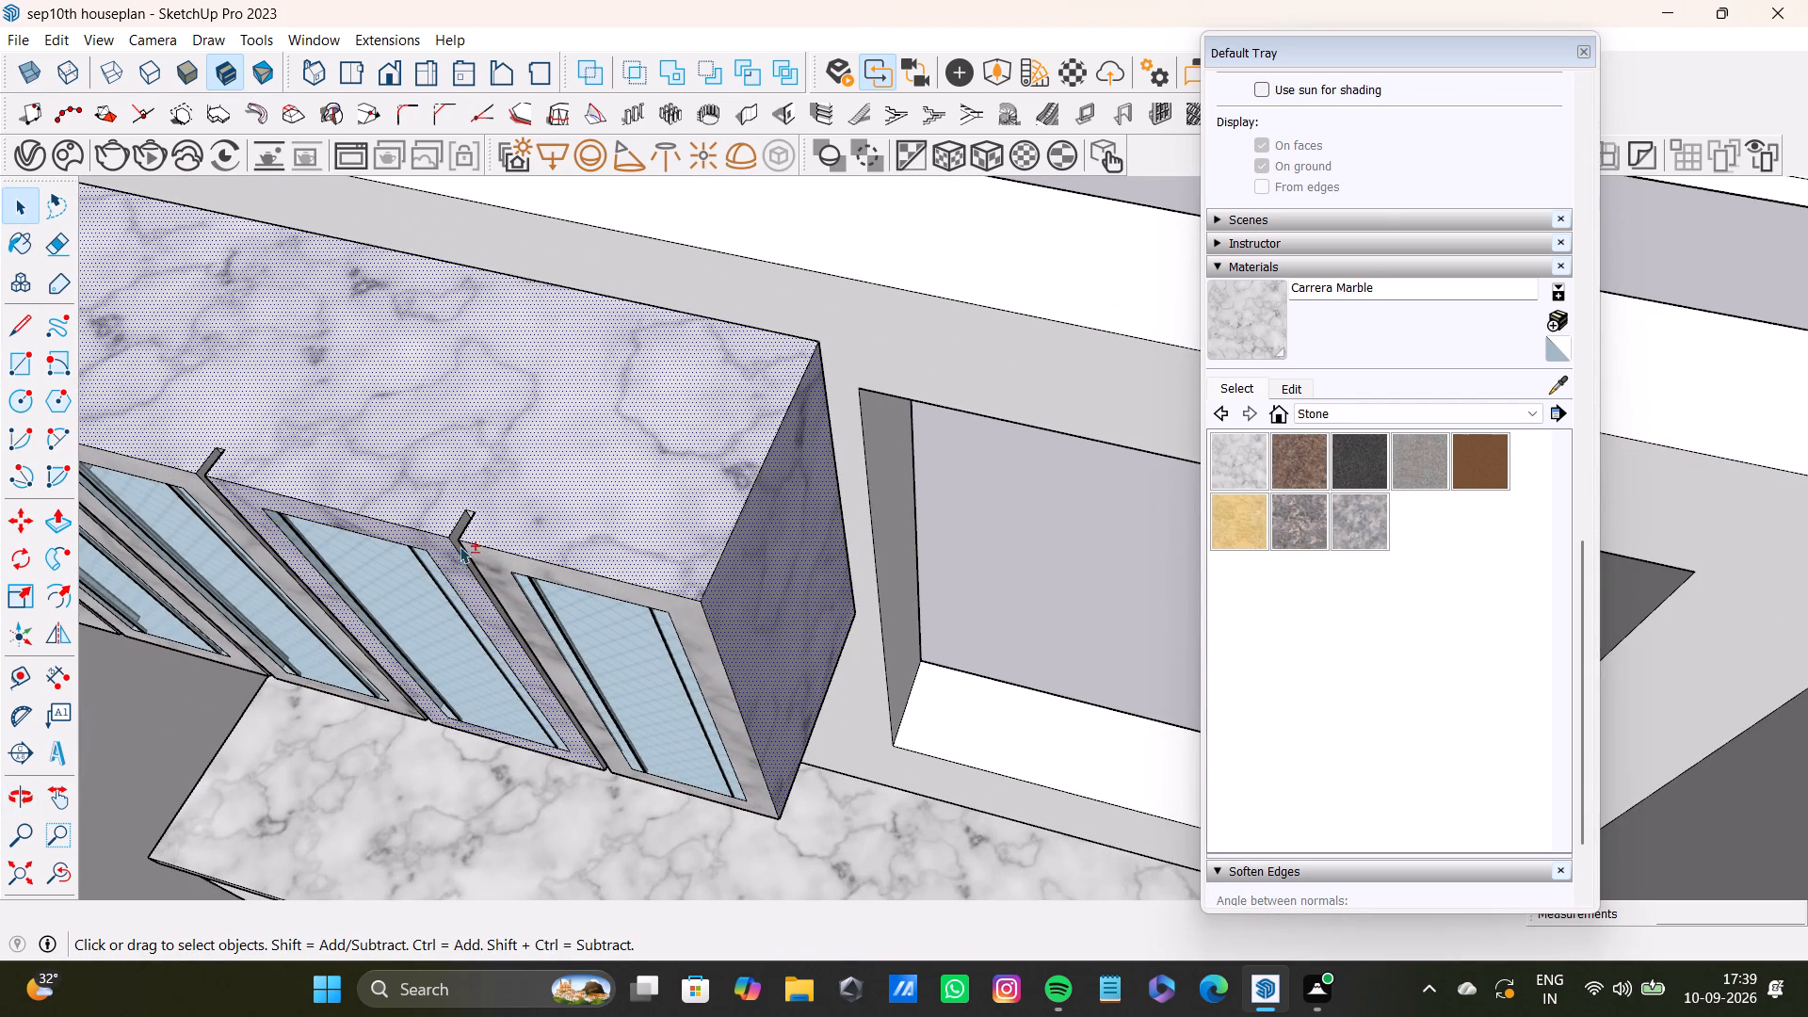
pyautogui.keyDown('shift'); pyautogui.click(492, 574); pyautogui.keyUp('shift')
# Add the remaining overhead door frame faces, through to the door at the wall corner, to the selection.
pyautogui.keyDown('shift'); pyautogui.scroll(-4, 497, 574); pyautogui.keyUp('shift')
pyautogui.keyDown('shift'); pyautogui.moveTo(415, 573); pyautogui.dragTo(537, 508, button='middle'); pyautogui.keyUp('shift')
pyautogui.keyDown('shift'); pyautogui.scroll(8, 435, 498); pyautogui.keyUp('shift')
pyautogui.keyDown('shift'); pyautogui.click(395, 461); pyautogui.keyUp('shift')
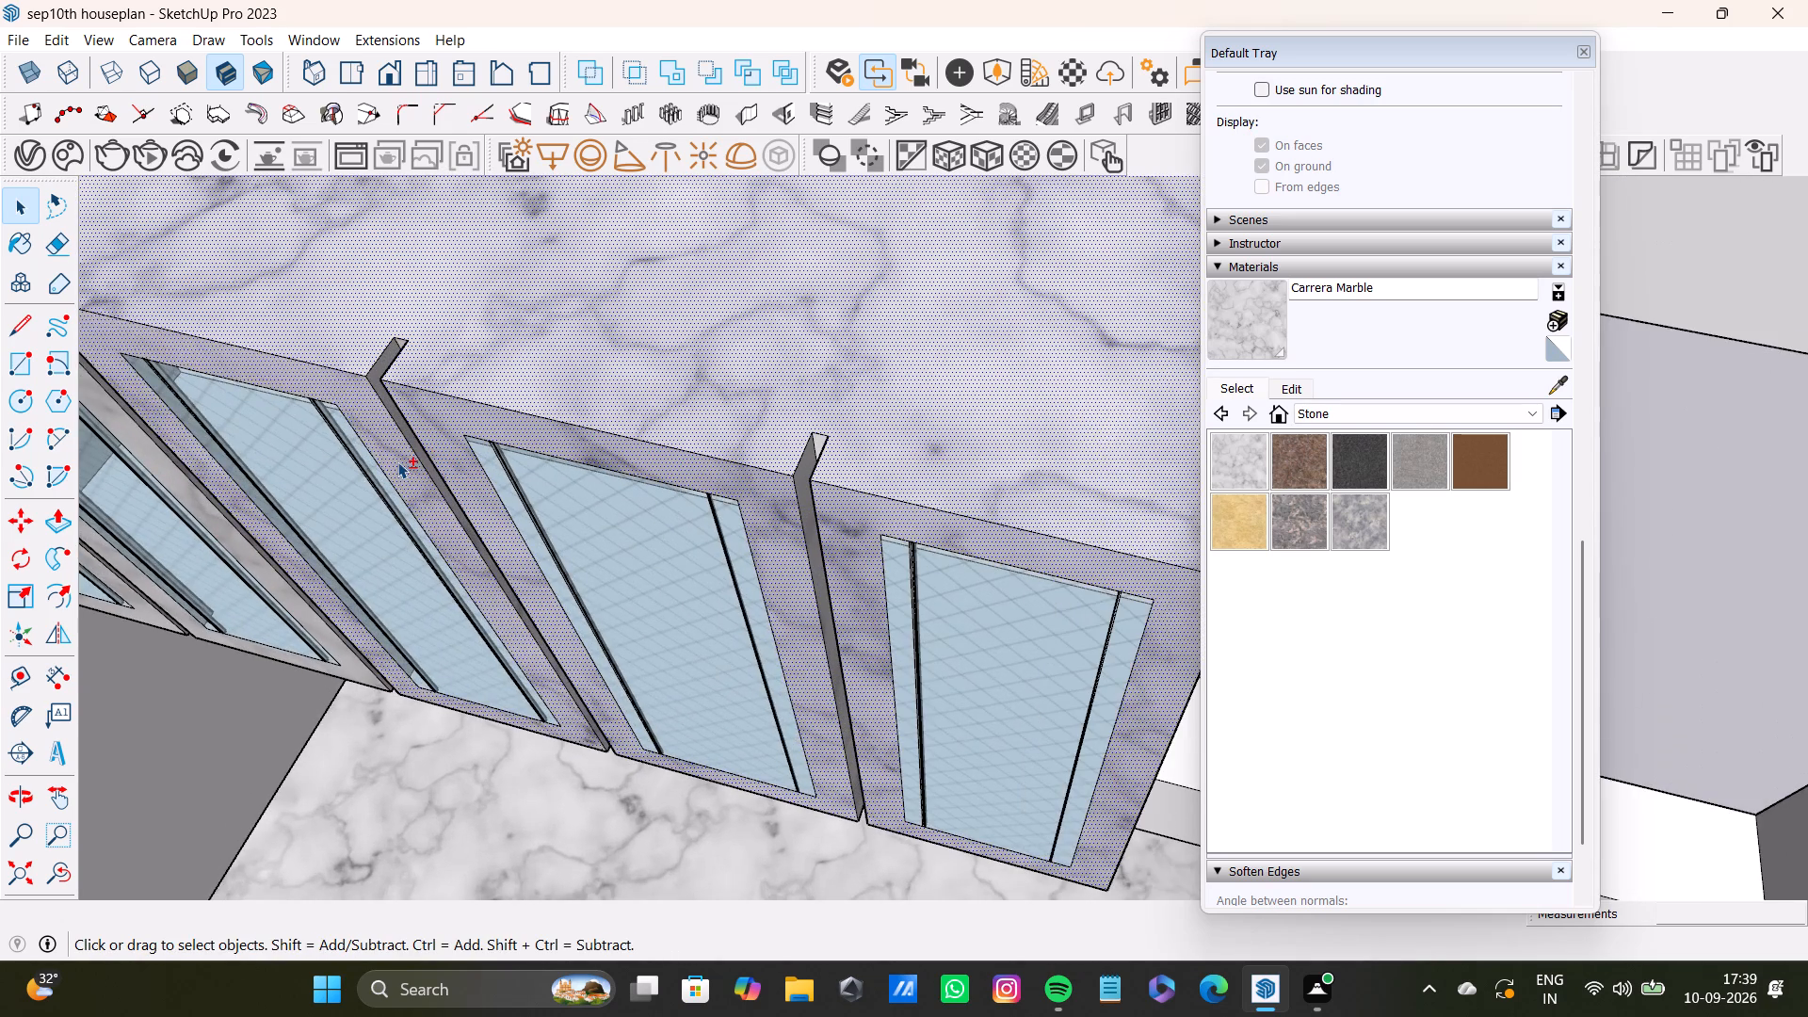
pyautogui.keyDown('shift'); pyautogui.scroll(-4, 397, 460); pyautogui.keyUp('shift')
pyautogui.keyDown('shift'); pyautogui.moveTo(348, 450); pyautogui.dragTo(657, 418, button='middle'); pyautogui.keyUp('shift')
pyautogui.keyDown('shift'); pyautogui.scroll(4, 703, 407); pyautogui.keyUp('shift')
pyautogui.keyDown('shift'); pyautogui.click(427, 317); pyautogui.keyUp('shift')
pyautogui.keyDown('shift'); pyautogui.scroll(-4, 295, 320); pyautogui.keyUp('shift')
pyautogui.keyDown('shift'); pyautogui.moveTo(296, 320); pyautogui.dragTo(474, 318, button='middle'); pyautogui.keyUp('shift')
pyautogui.keyDown('shift'); pyautogui.scroll(4, 326, 323); pyautogui.keyUp('shift')
pyautogui.keyDown('shift'); pyautogui.click(355, 299); pyautogui.keyUp('shift')
pyautogui.keyDown('shift'); pyautogui.scroll(-1, 803, 674); pyautogui.keyUp('shift')
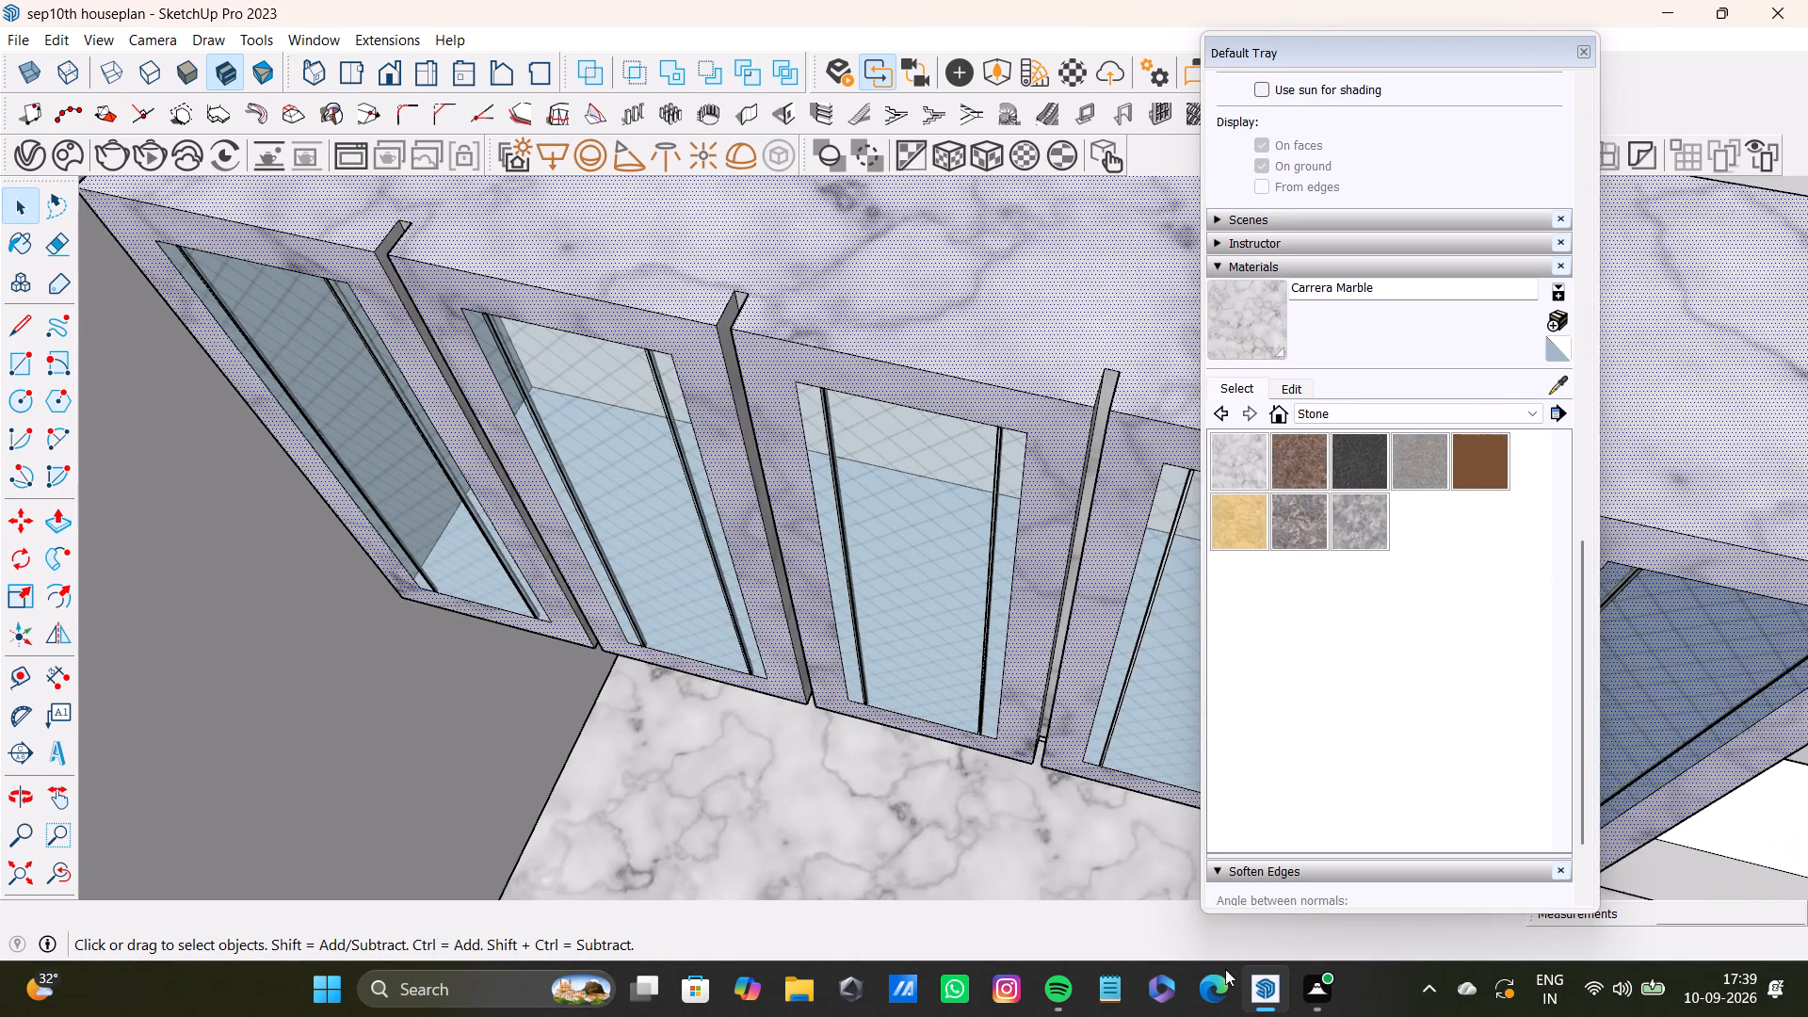
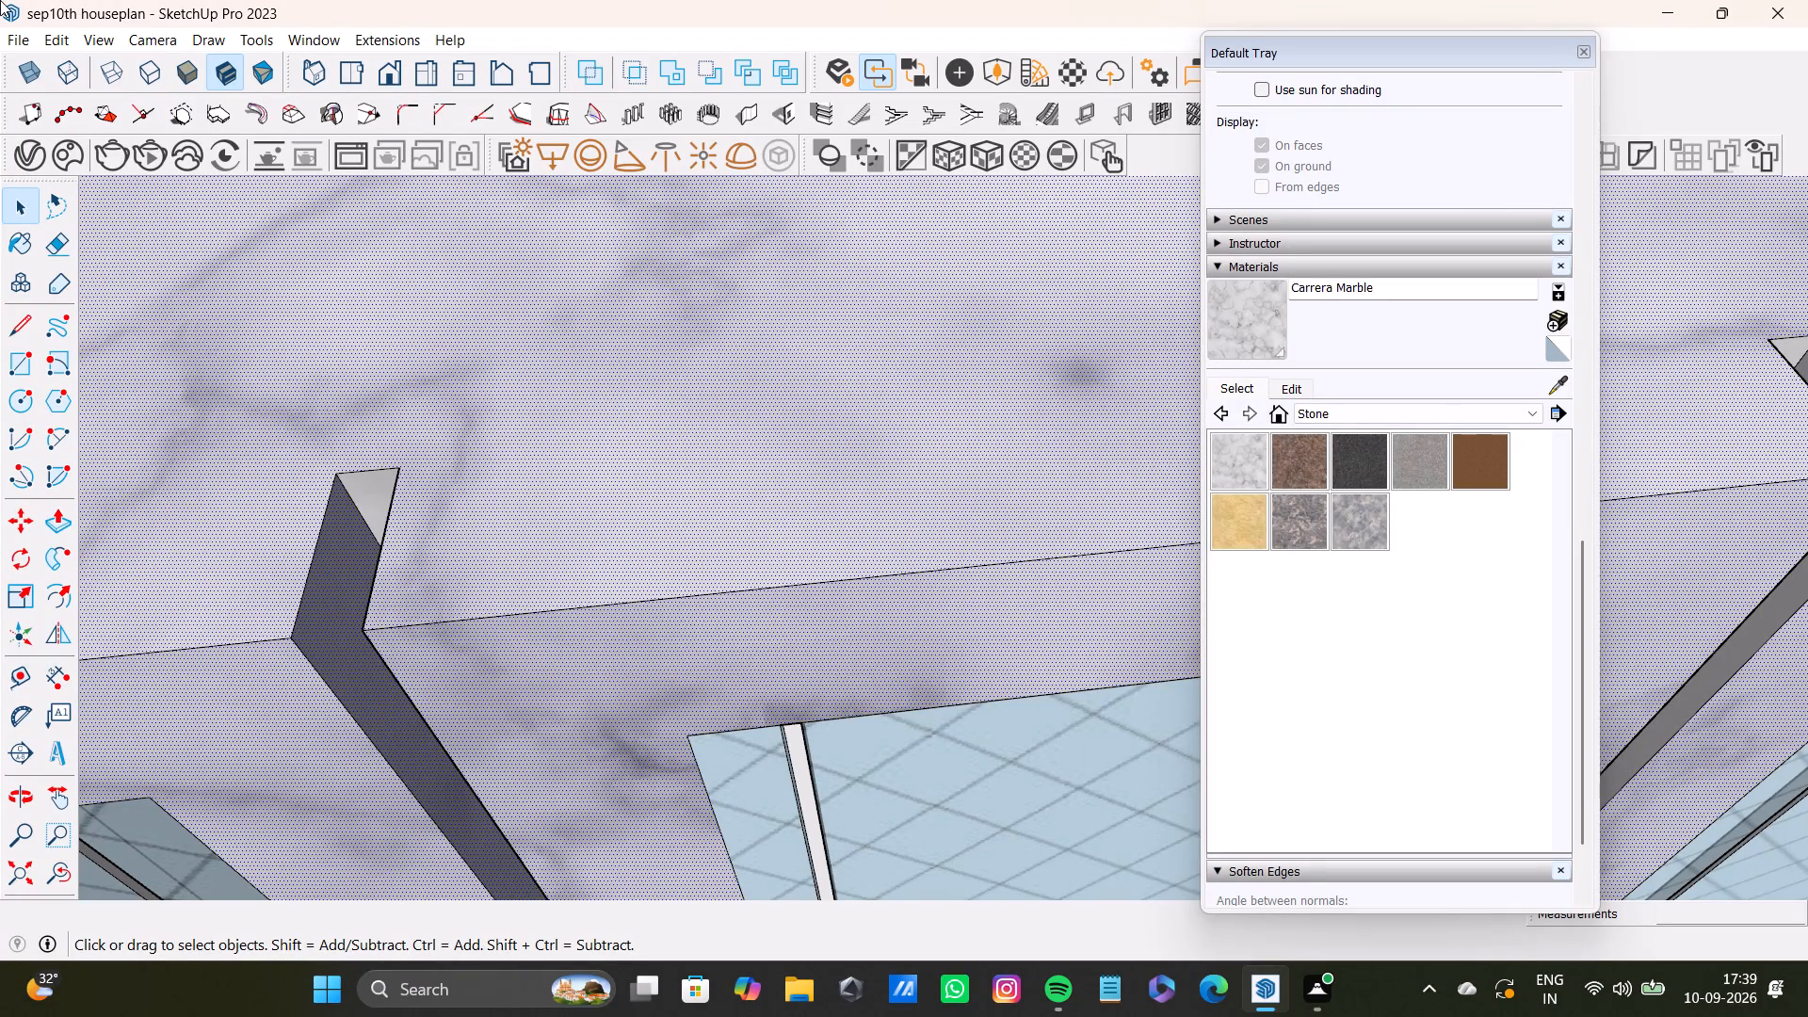
# Add the inner faces of the first groove between the wall cabinet's glass doors to the current selection.
pyautogui.keyDown('shift'); pyautogui.click(359, 480); pyautogui.keyUp('shift')
pyautogui.scroll(-9, 386, 549)
pyautogui.moveTo(431, 627); pyautogui.dragTo(690, 528, button='middle')
pyautogui.scroll(4, 464, 686)
pyautogui.keyDown('shift'); pyautogui.moveTo(469, 718); pyautogui.dragTo(466, 547, button='middle'); pyautogui.keyUp('shift')
pyautogui.keyDown('shift'); pyautogui.scroll(7, 423, 633); pyautogui.keyUp('shift')
pyautogui.keyDown('shift'); pyautogui.click(397, 665); pyautogui.keyUp('shift')
pyautogui.keyDown('shift'); pyautogui.scroll(-15, 400, 657); pyautogui.keyUp('shift')
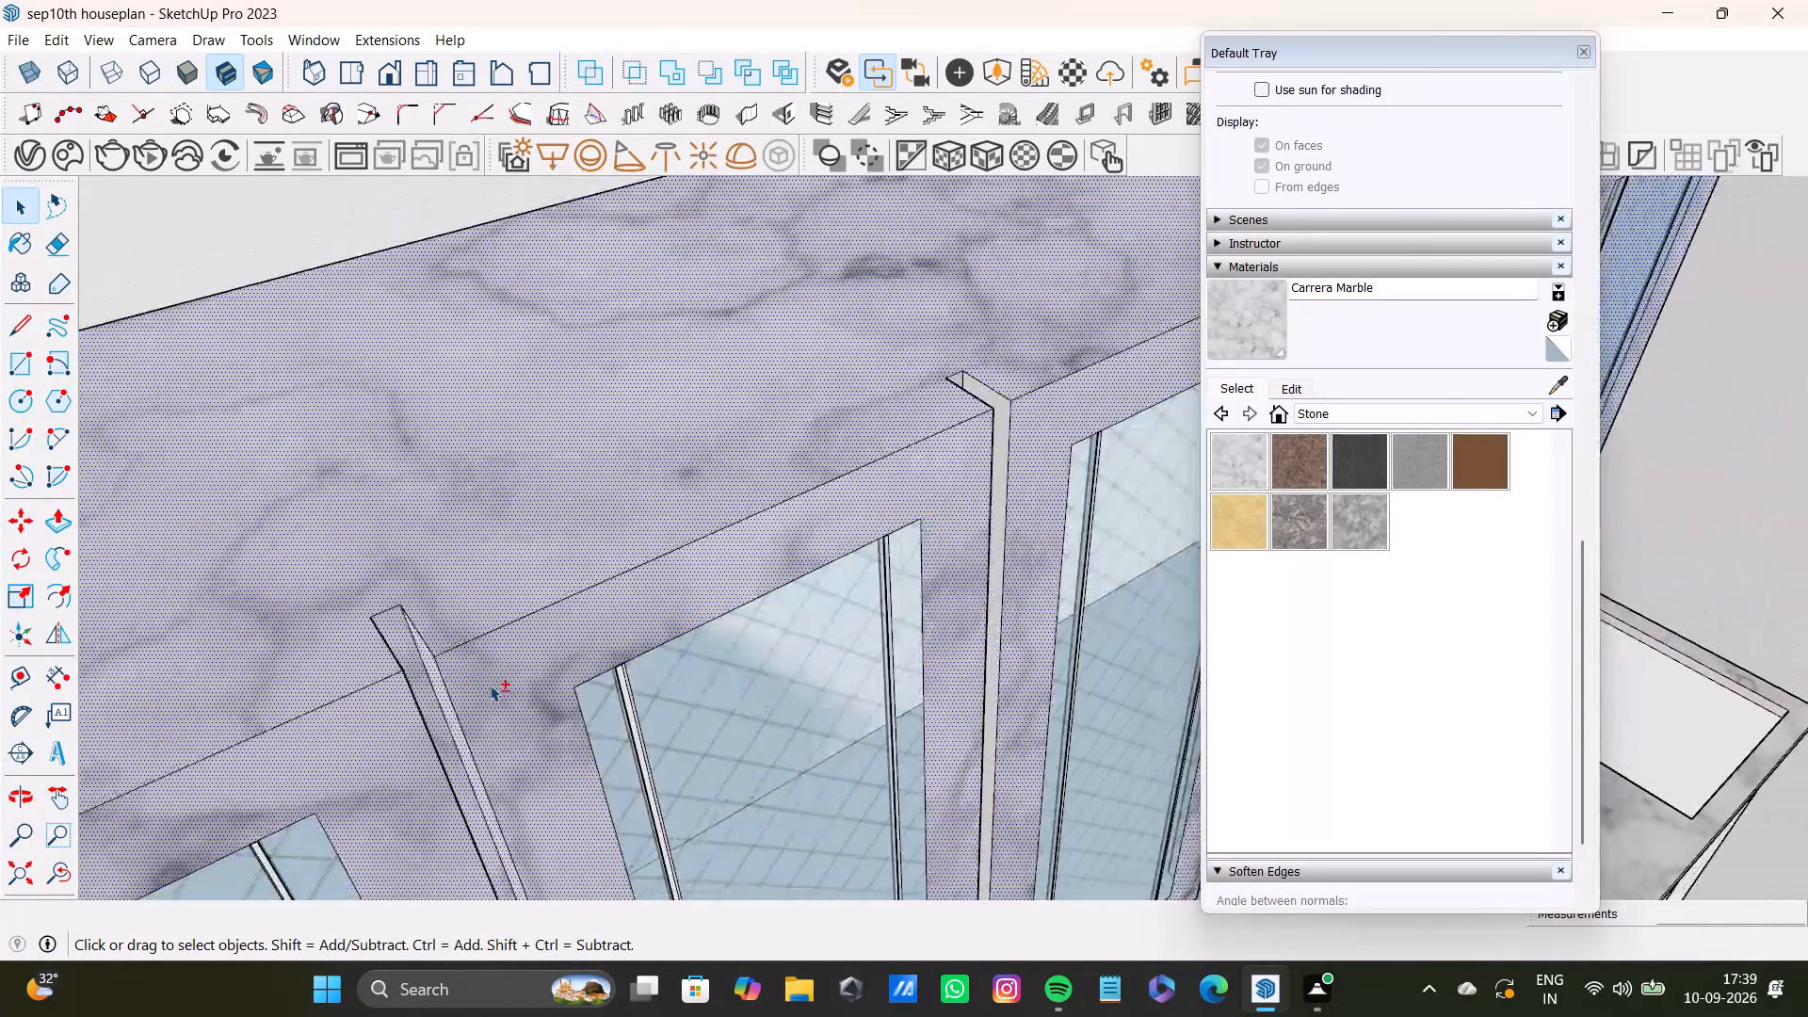
# Add the inner faces of the second groove between the wall cabinet's doors to the selection.
pyautogui.keyDown('shift'); pyautogui.scroll(-6, 490, 685); pyautogui.keyUp('shift')
pyautogui.keyDown('shift'); pyautogui.moveTo(687, 690); pyautogui.dragTo(536, 732, button='middle'); pyautogui.keyUp('shift')
pyautogui.keyDown('shift'); pyautogui.scroll(14, 680, 496); pyautogui.keyUp('shift')
pyautogui.keyDown('shift'); pyautogui.click(615, 562); pyautogui.keyUp('shift')
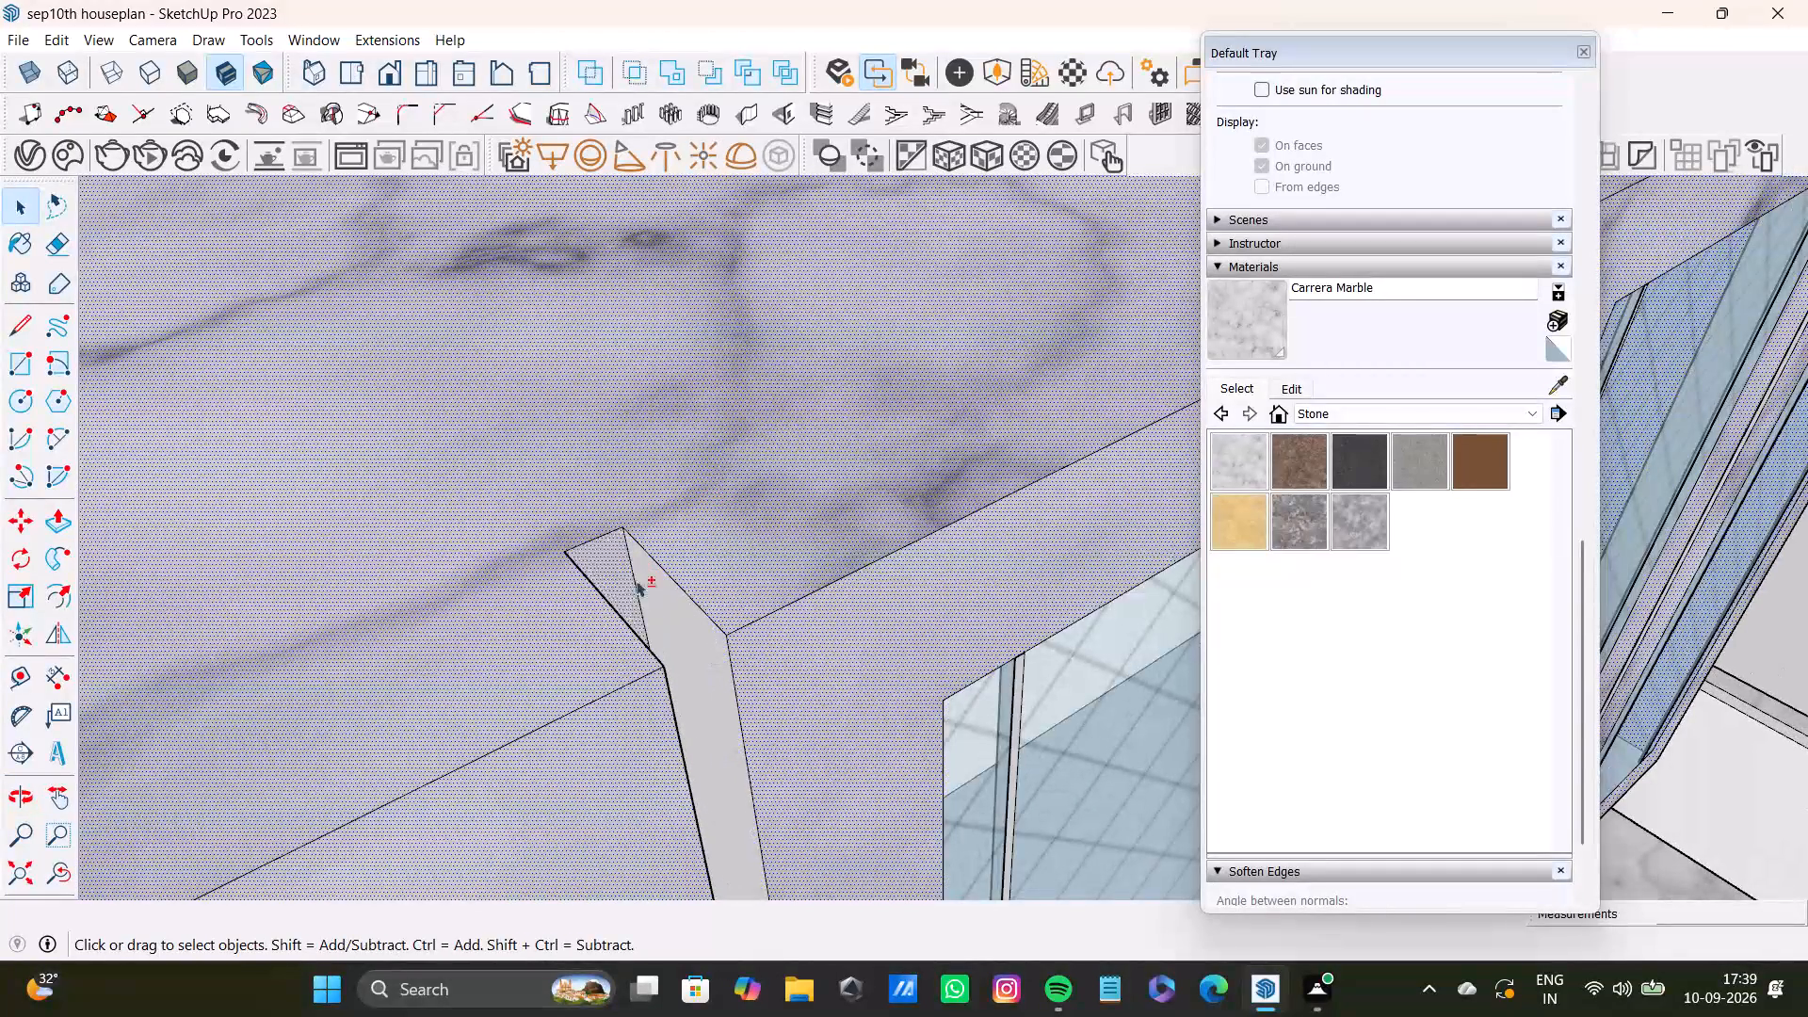
pyautogui.keyDown('shift'); pyautogui.click(661, 599); pyautogui.keyUp('shift')
pyautogui.keyDown('shift'); pyautogui.moveTo(735, 671); pyautogui.dragTo(367, 682, button='middle'); pyautogui.keyUp('shift')
pyautogui.scroll(3, 498, 500)
pyautogui.keyDown('shift'); pyautogui.click(504, 491); pyautogui.keyUp('shift')
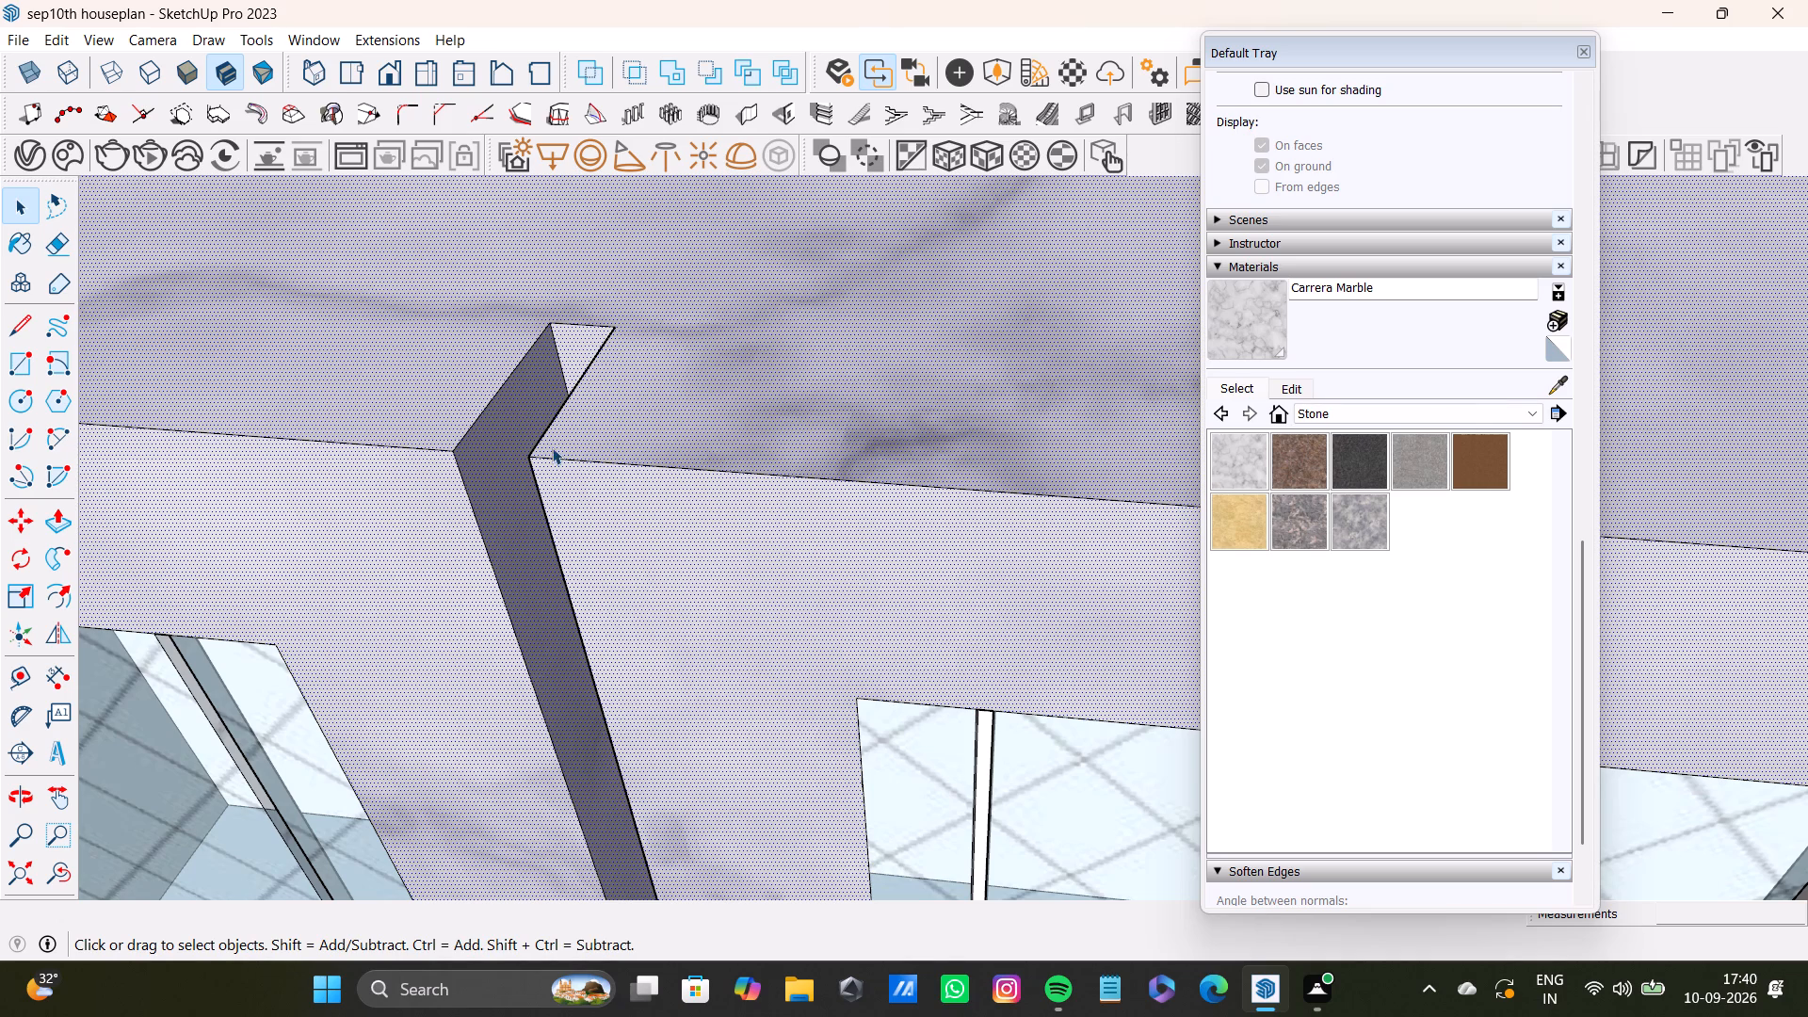
# Add the side and back faces of the third groove between the cabinet doors to the selection.
pyautogui.scroll(-9, 568, 602)
pyautogui.keyDown('shift'); pyautogui.scroll(-11, 643, 600); pyautogui.keyUp('shift')
pyautogui.keyDown('shift'); pyautogui.scroll(2, 866, 656); pyautogui.keyUp('shift')
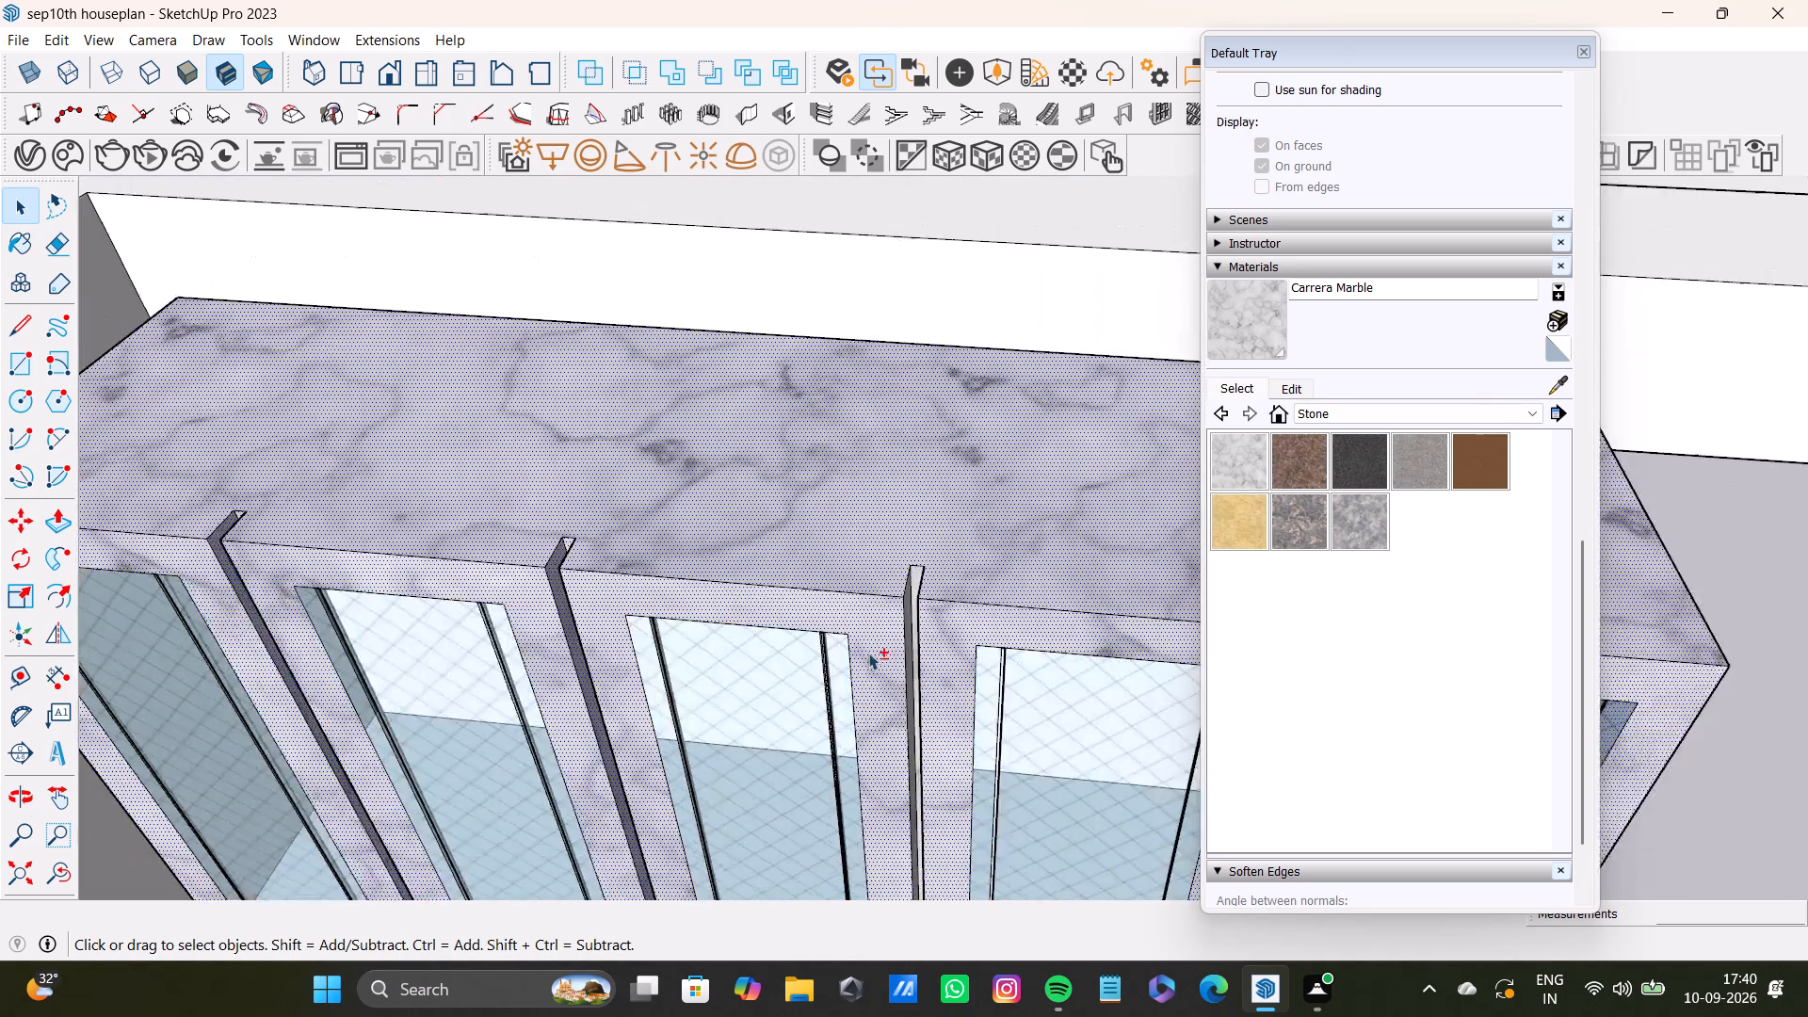
pyautogui.keyDown('shift'); pyautogui.scroll(11, 868, 653); pyautogui.keyUp('shift')
pyautogui.keyDown('shift'); pyautogui.moveTo(929, 586); pyautogui.dragTo(712, 575, button='middle'); pyautogui.keyUp('shift')
pyautogui.keyDown('shift'); pyautogui.scroll(7, 723, 531); pyautogui.keyUp('shift')
pyautogui.keyDown('shift'); pyautogui.click(751, 513); pyautogui.keyUp('shift')
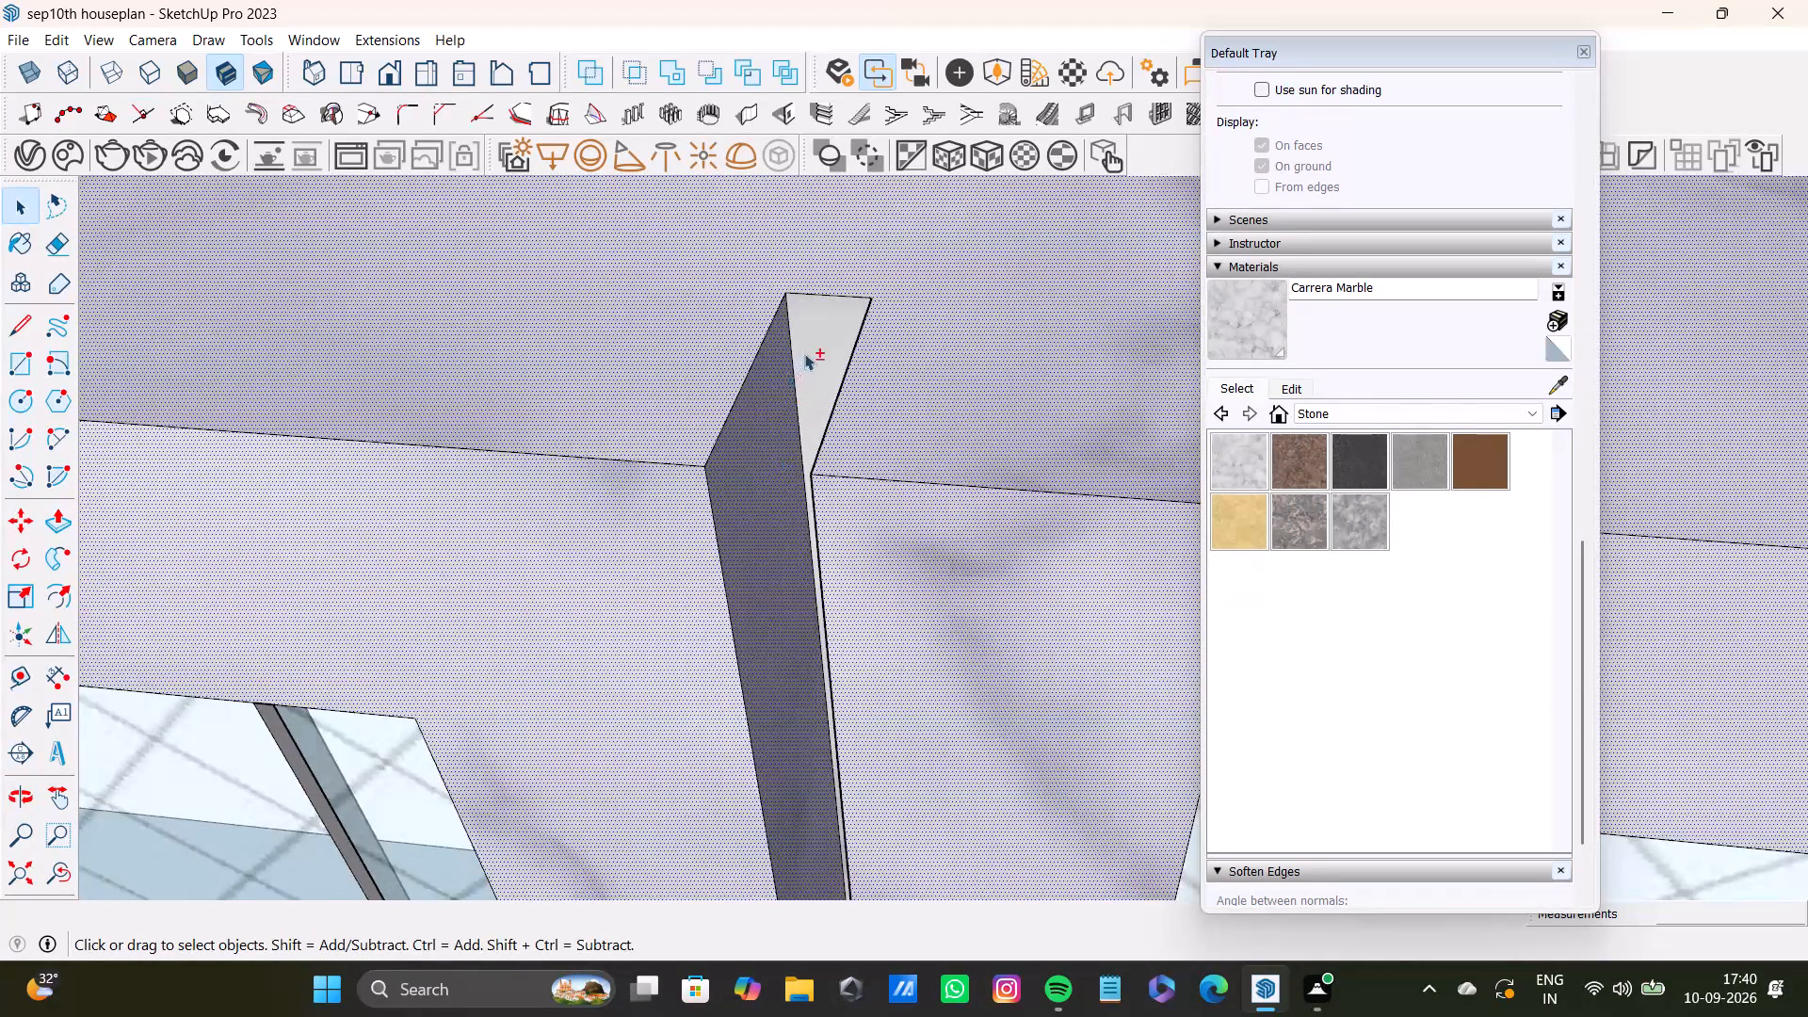
pyautogui.keyDown('shift'); pyautogui.click(804, 353); pyautogui.keyUp('shift')
pyautogui.moveTo(763, 574); pyautogui.dragTo(1011, 539, button='middle')
pyautogui.keyDown('shift'); pyautogui.scroll(3, 888, 514); pyautogui.keyUp('shift')
pyautogui.keyDown('shift'); pyautogui.click(876, 502); pyautogui.keyUp('shift')
pyautogui.keyDown('shift'); pyautogui.scroll(-13, 874, 506); pyautogui.keyUp('shift')
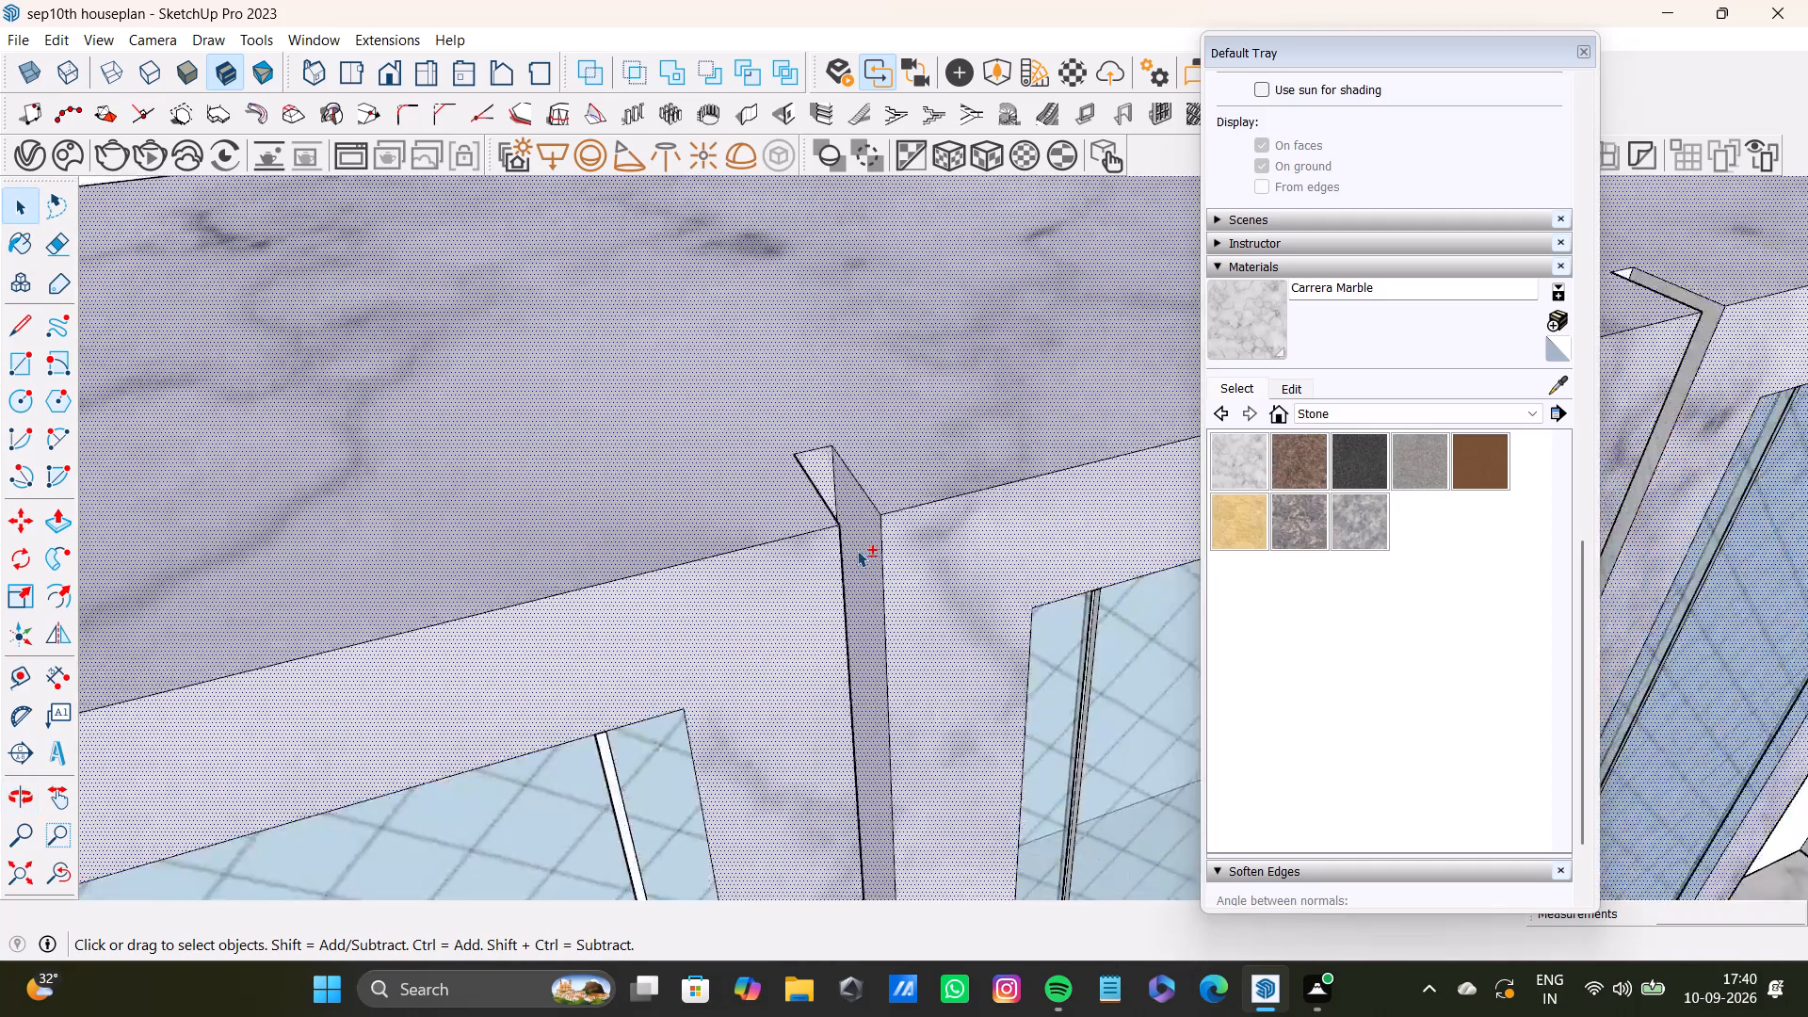
# Add the side and back faces of the fourth groove, beside the last cabinet door, to the selection.
pyautogui.keyDown('shift'); pyautogui.scroll(-1, 857, 550); pyautogui.keyUp('shift')
pyautogui.keyDown('shift'); pyautogui.moveTo(896, 550); pyautogui.dragTo(535, 552, button='middle'); pyautogui.keyUp('shift')
pyautogui.keyDown('shift'); pyautogui.scroll(-10, 649, 561); pyautogui.keyUp('shift')
pyautogui.keyDown('shift'); pyautogui.moveTo(873, 586); pyautogui.dragTo(770, 623, button='middle'); pyautogui.keyUp('shift')
pyautogui.keyDown('shift'); pyautogui.scroll(12, 846, 565); pyautogui.keyUp('shift')
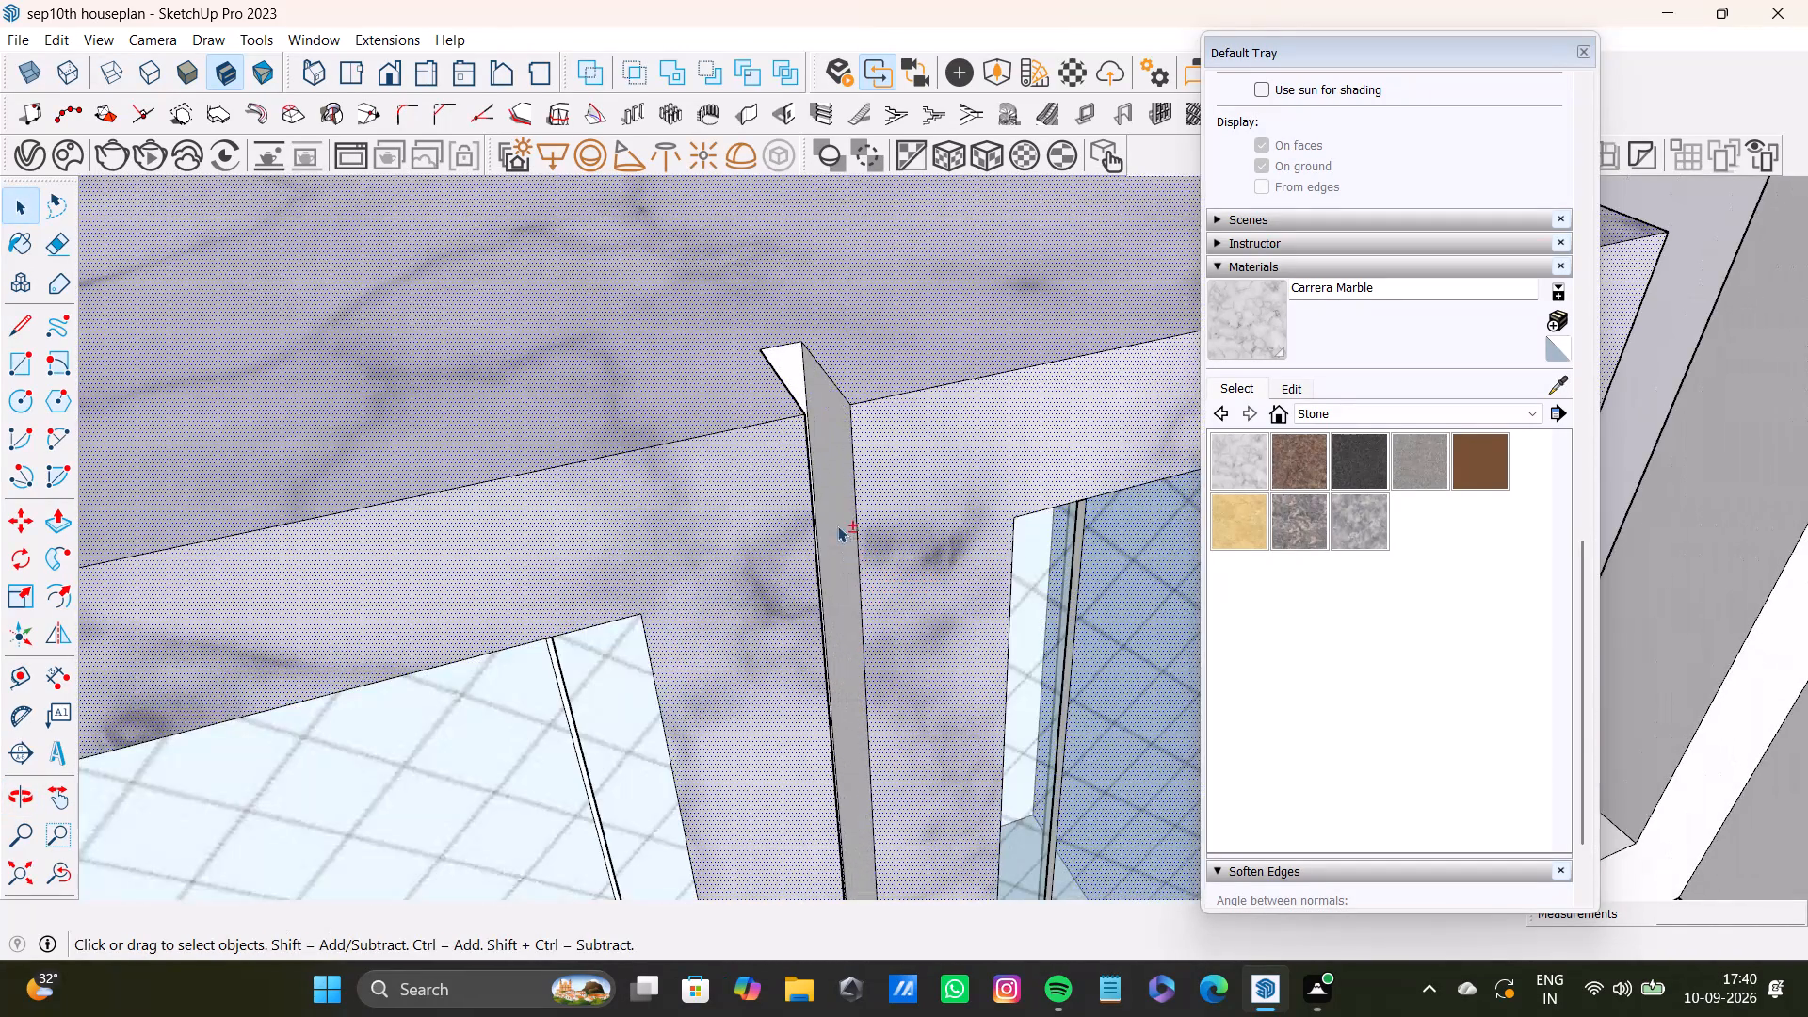
pyautogui.keyDown('shift'); pyautogui.click(840, 500); pyautogui.keyUp('shift')
pyautogui.keyDown('shift'); pyautogui.click(790, 356); pyautogui.keyUp('shift')
pyautogui.moveTo(895, 449); pyautogui.dragTo(588, 495, button='middle')
pyautogui.scroll(4, 841, 420)
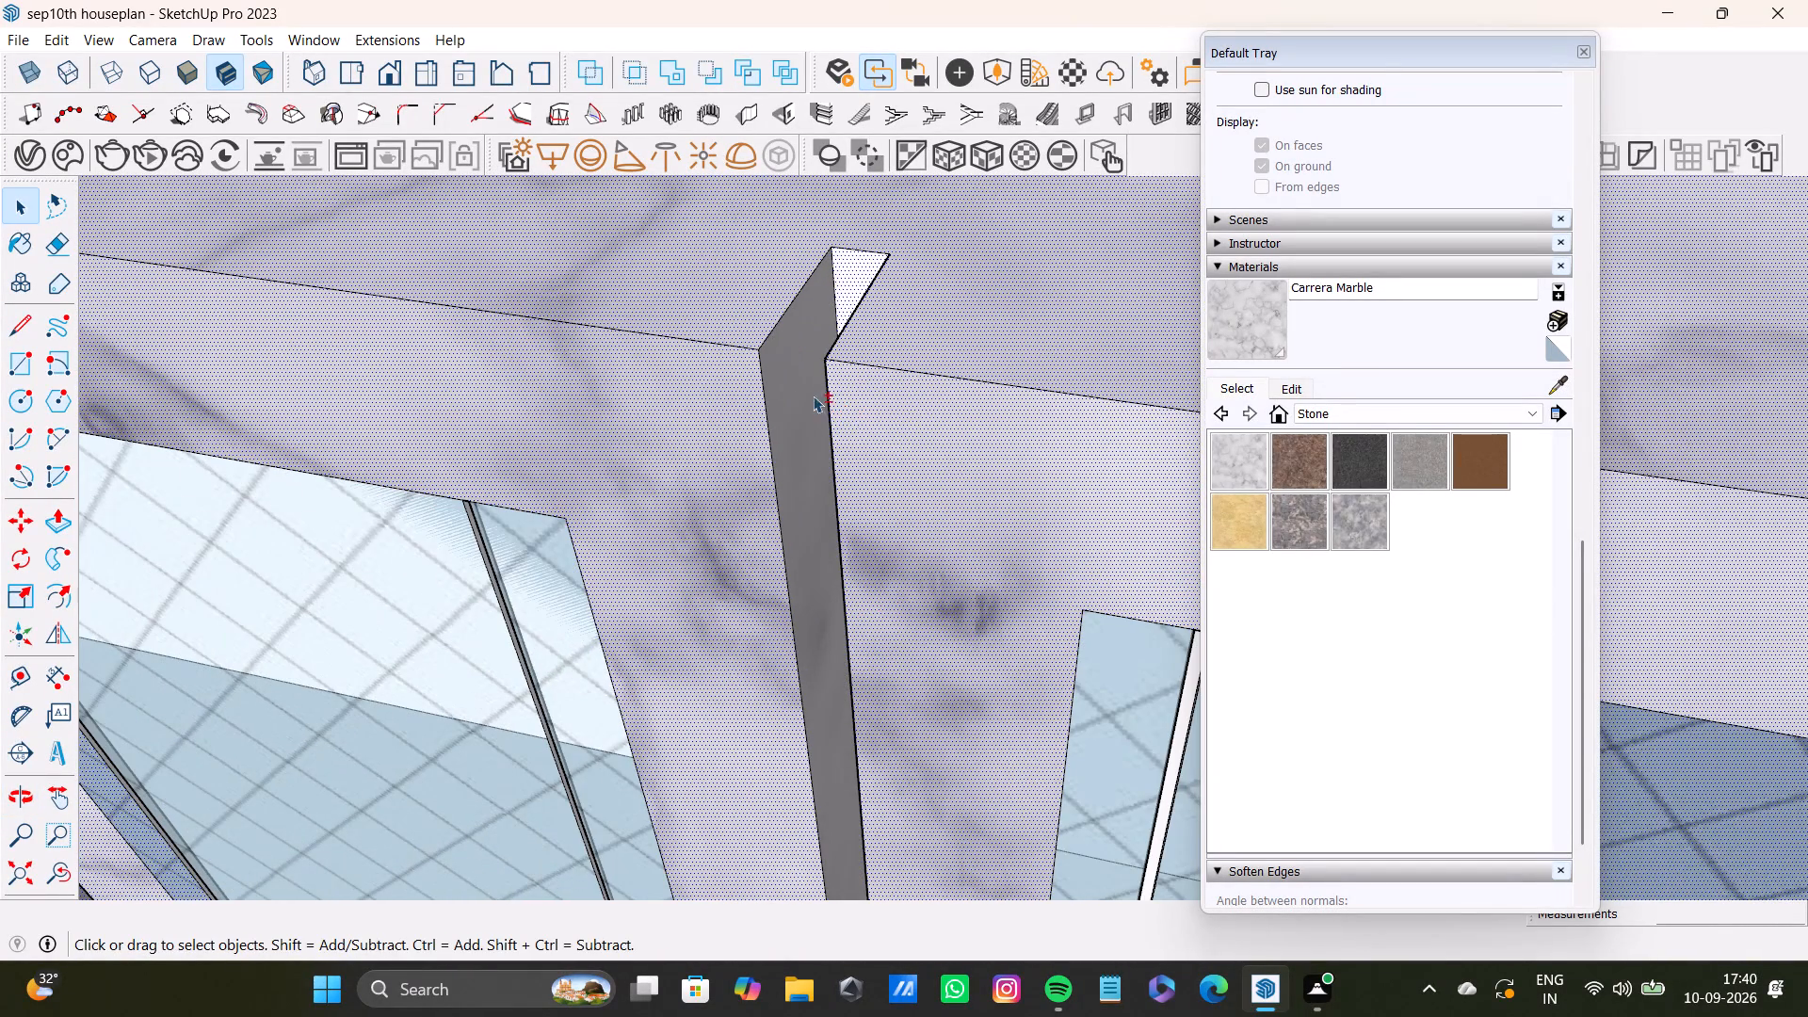
pyautogui.keyDown('shift'); pyautogui.click(797, 393); pyautogui.keyUp('shift')
# Paint the selected wall cabinet faces with Wood Veneer 02 from the Wood materials and clear the selection.
pyautogui.click(1375, 413)
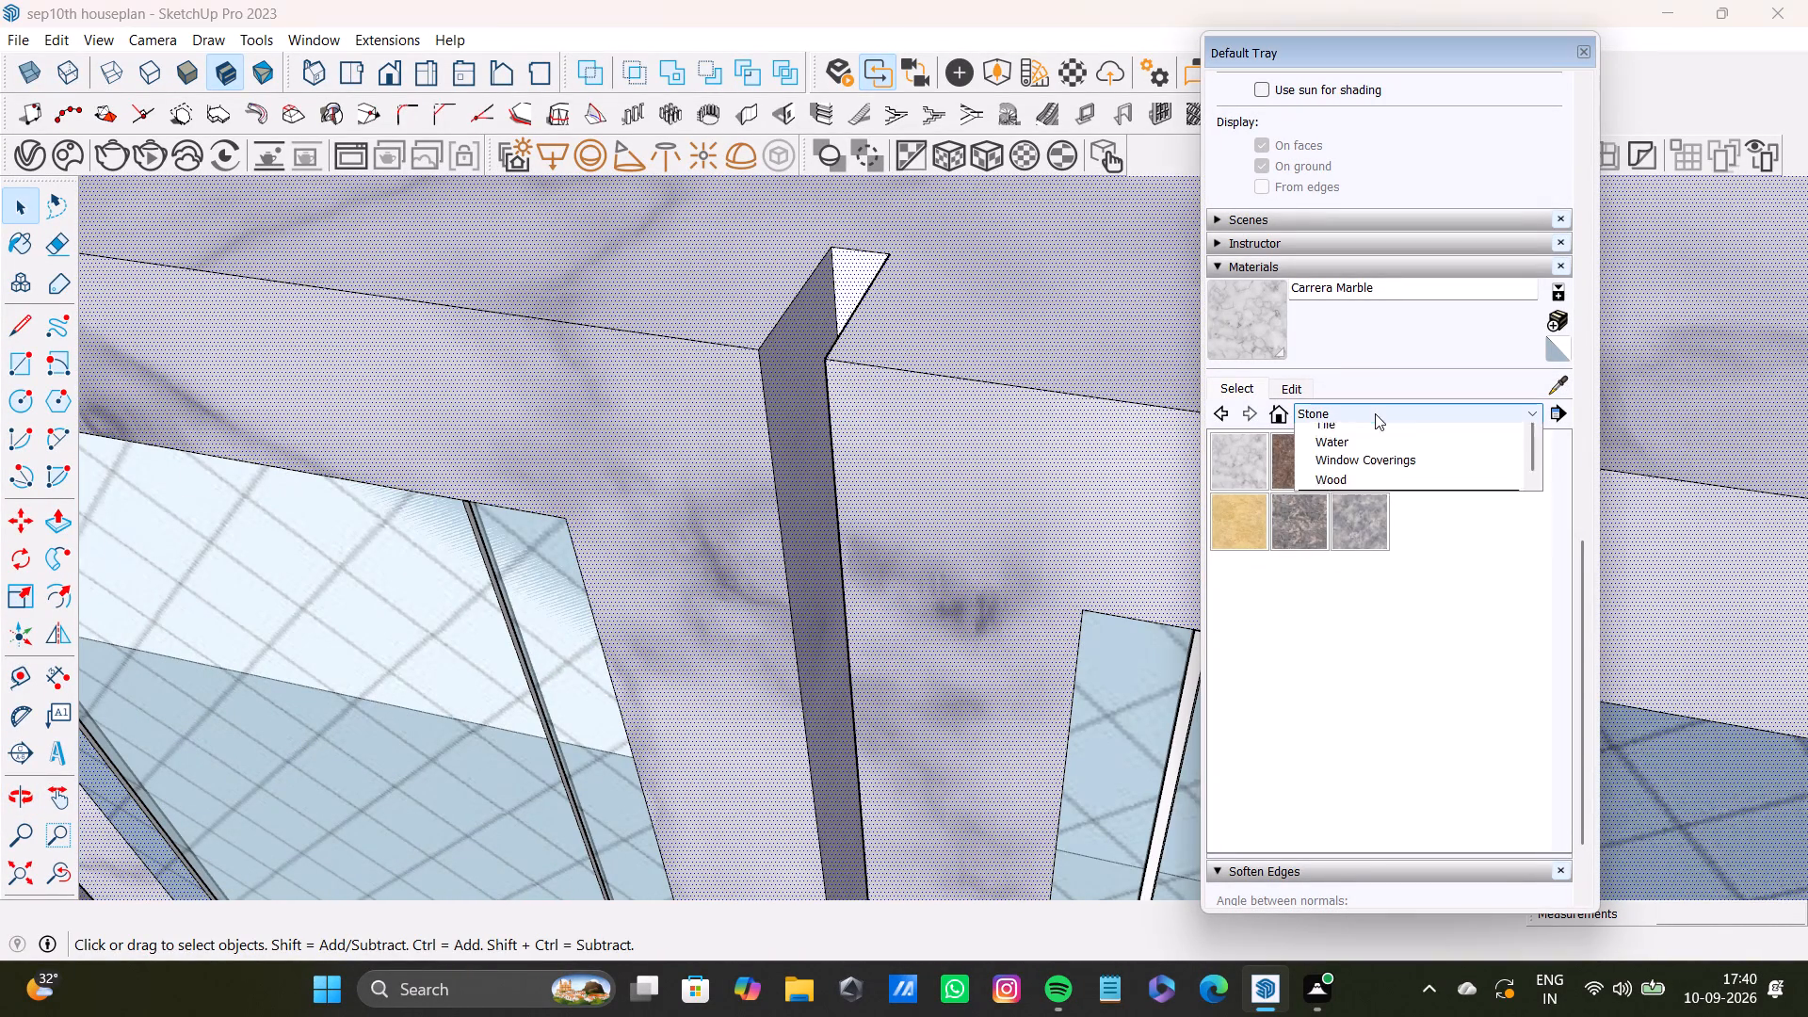
pyautogui.click(1355, 589)
pyautogui.click(1312, 576)
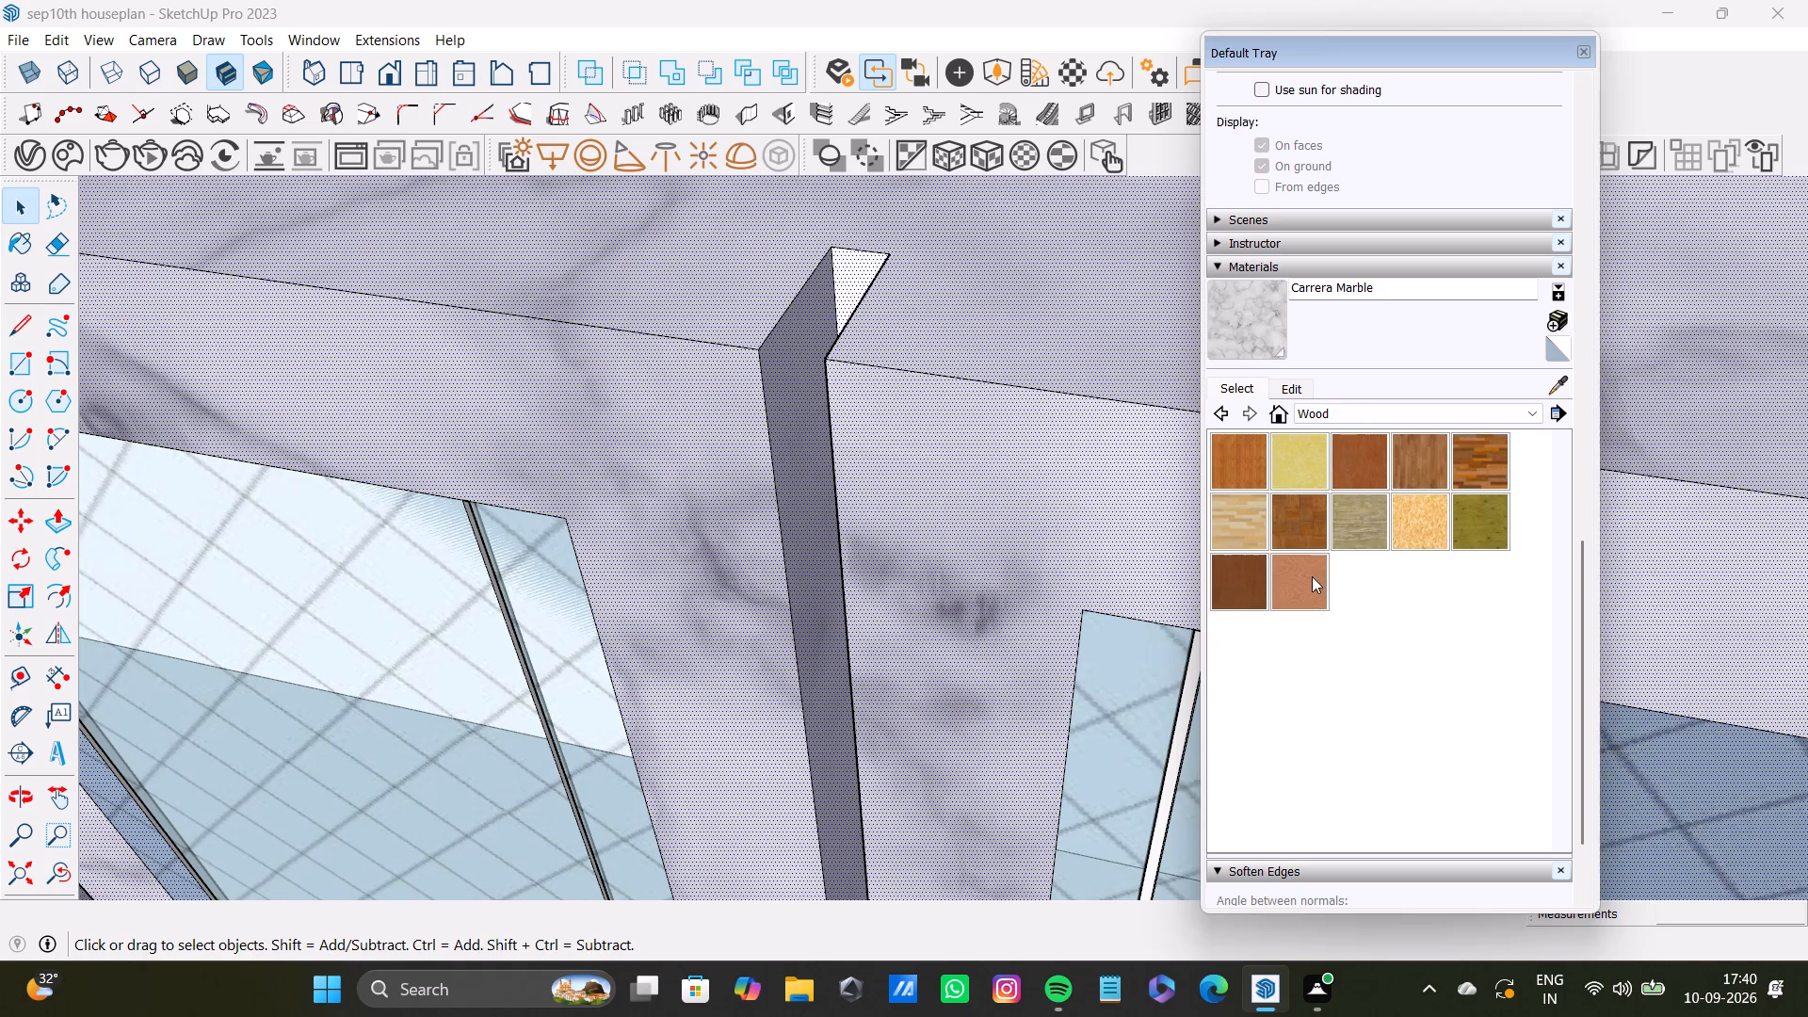
pyautogui.click(919, 506)
pyautogui.scroll(-18, 894, 540)
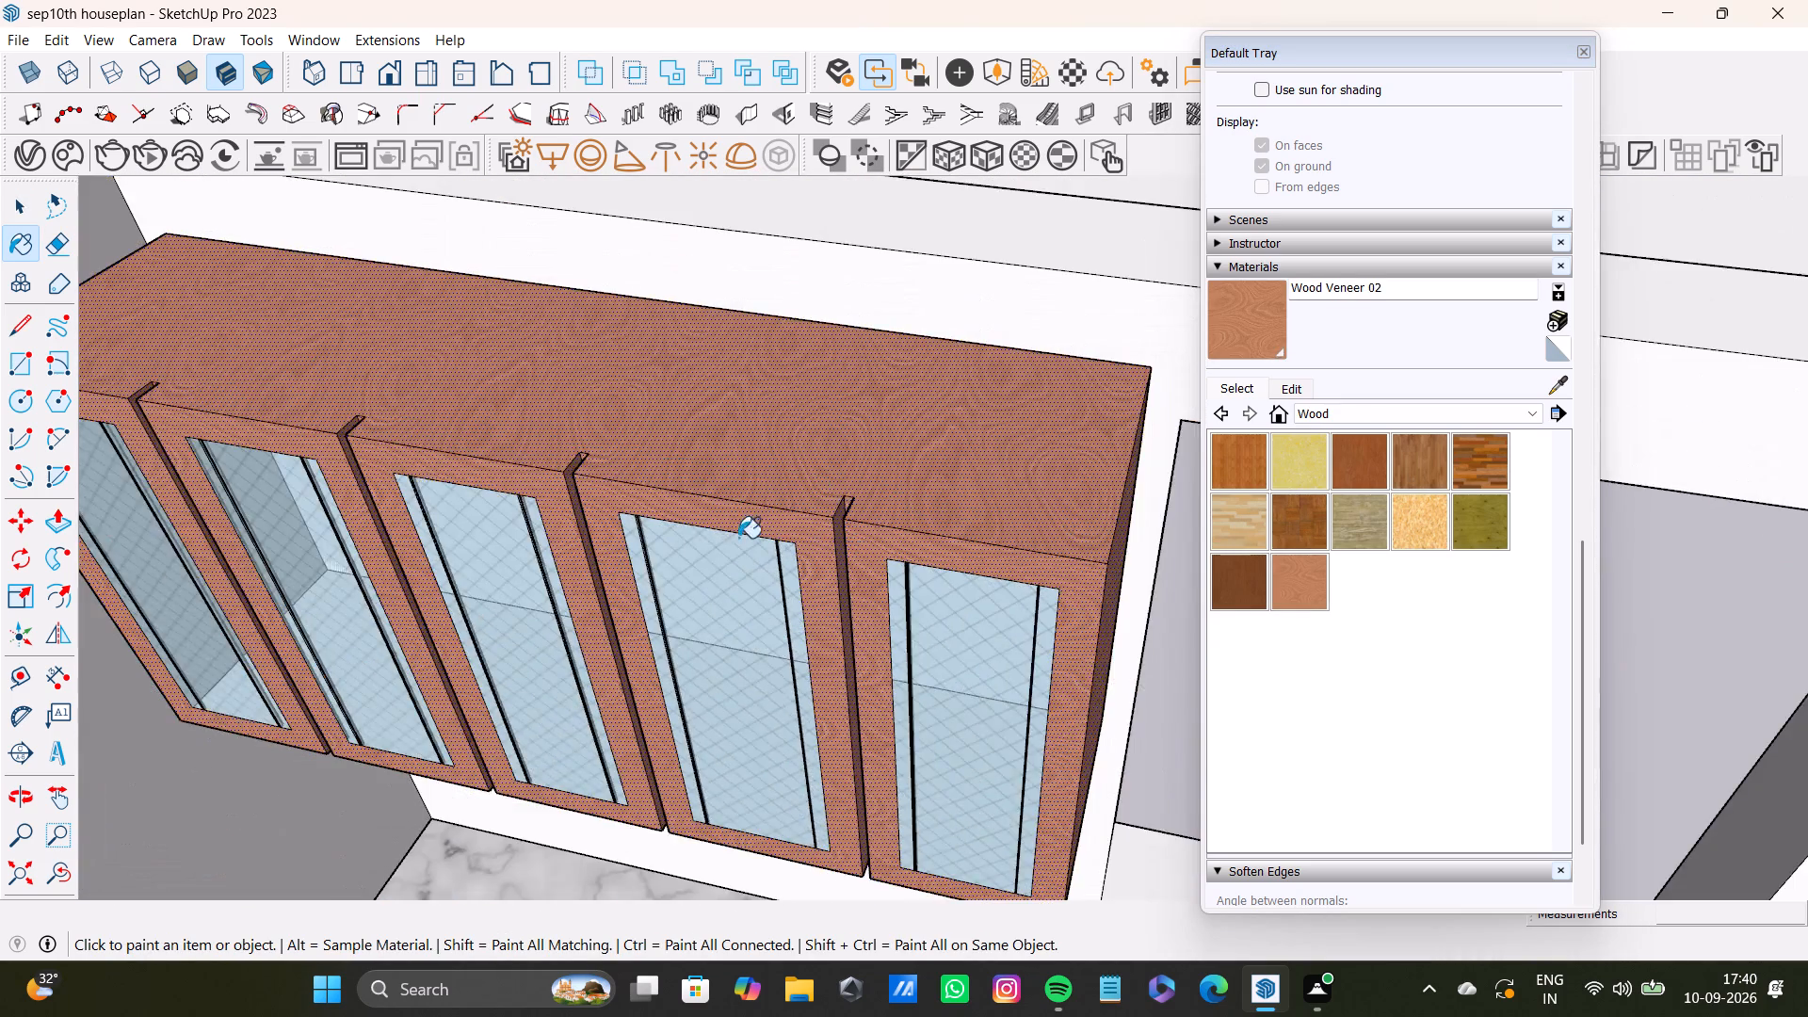
pyautogui.scroll(-12, 734, 538)
pyautogui.press('space')
pyautogui.press('space')
pyautogui.press('space')
pyautogui.click(328, 258)
# Examine the veneered wall cabinet above the marble counter, including the slim vertical bars in its glass doors.
pyautogui.scroll(-8, 603, 583)
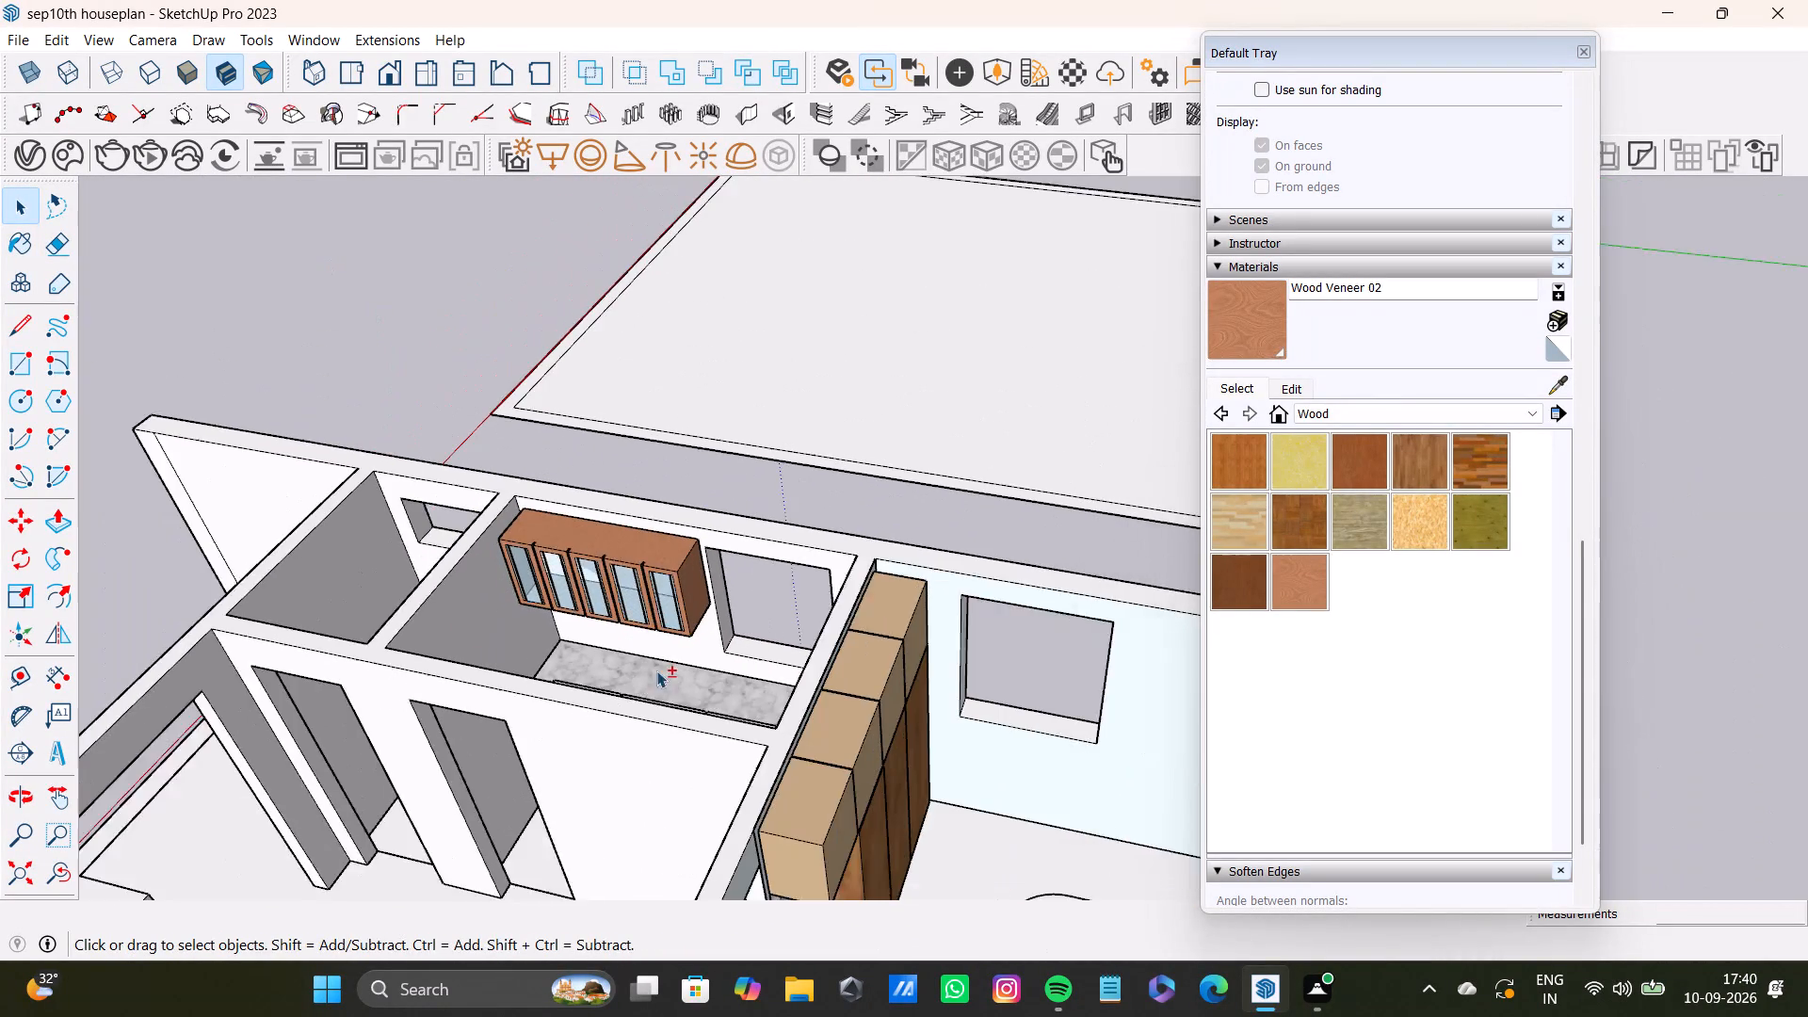
pyautogui.scroll(-1, 656, 670)
pyautogui.scroll(9, 638, 577)
pyautogui.keyDown('shift'); pyautogui.moveTo(639, 714); pyautogui.dragTo(642, 621, button='middle'); pyautogui.keyUp('shift')
pyautogui.keyDown('shift'); pyautogui.scroll(1, 639, 714); pyautogui.keyUp('shift')
pyautogui.moveTo(614, 635); pyautogui.dragTo(600, 722, button='middle')
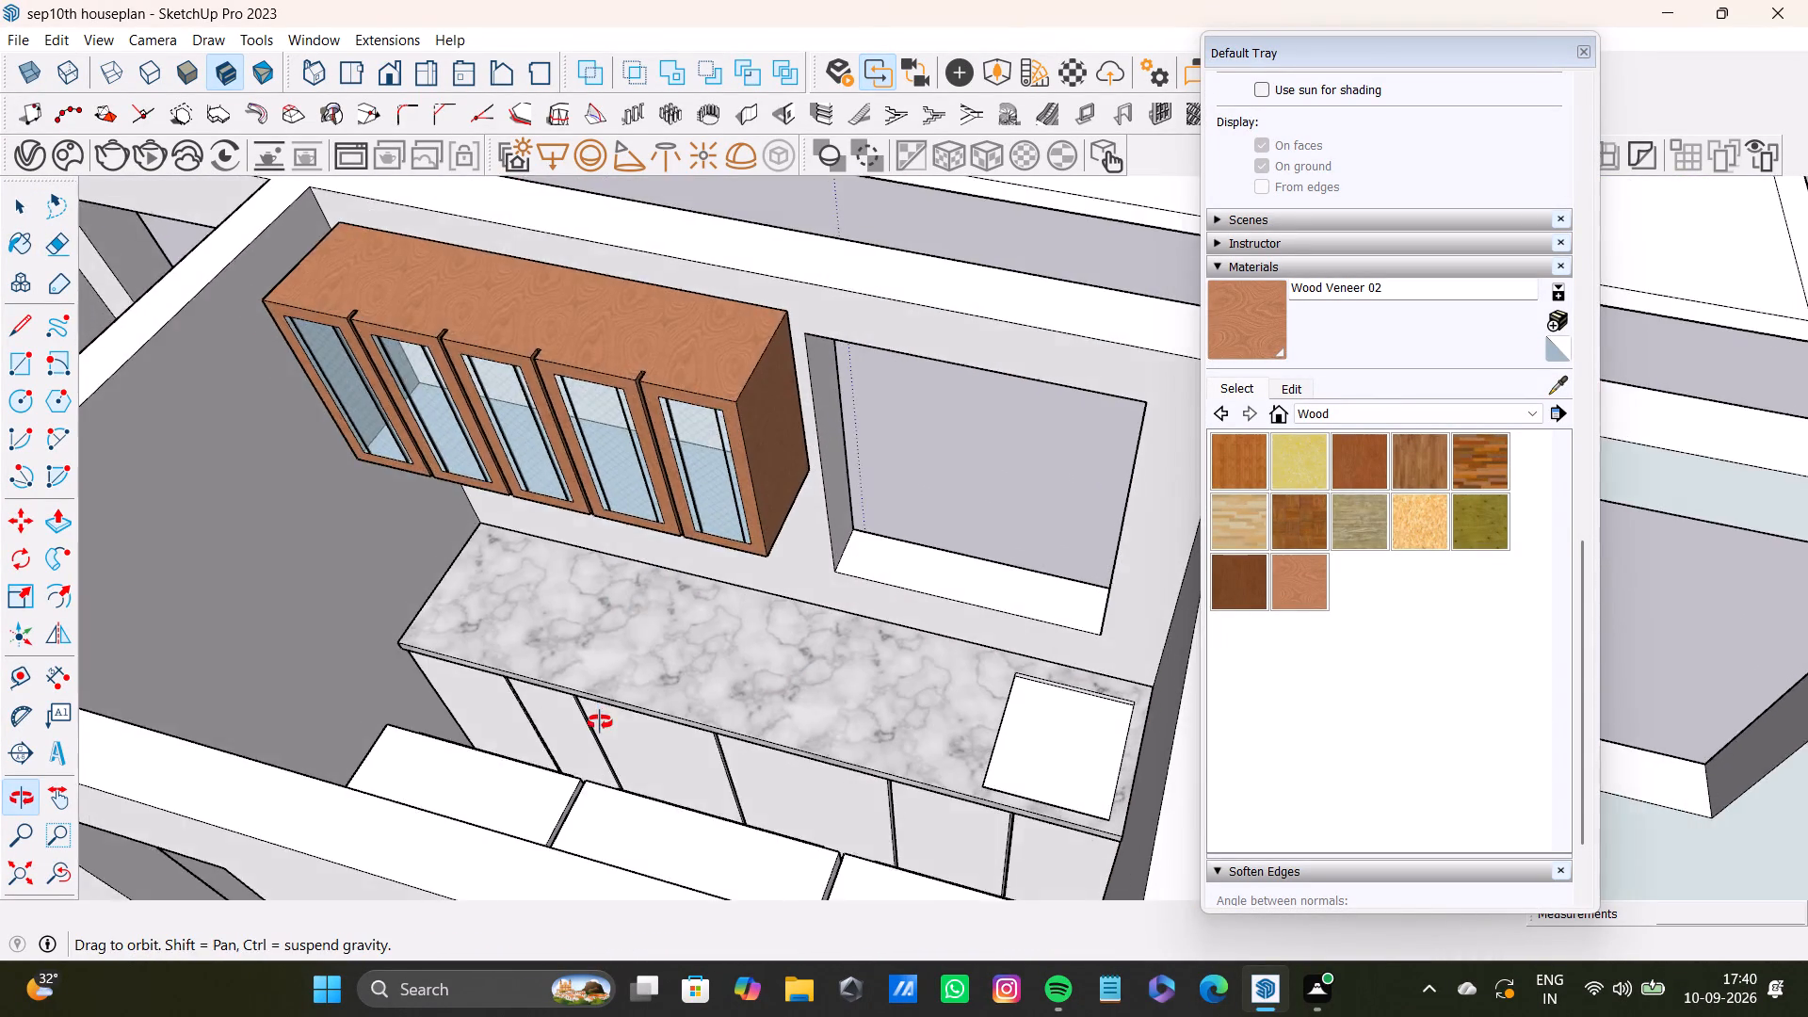
pyautogui.moveTo(600, 722); pyautogui.dragTo(657, 693, button='middle')
pyautogui.scroll(20, 529, 508)
pyautogui.scroll(4, 529, 508)
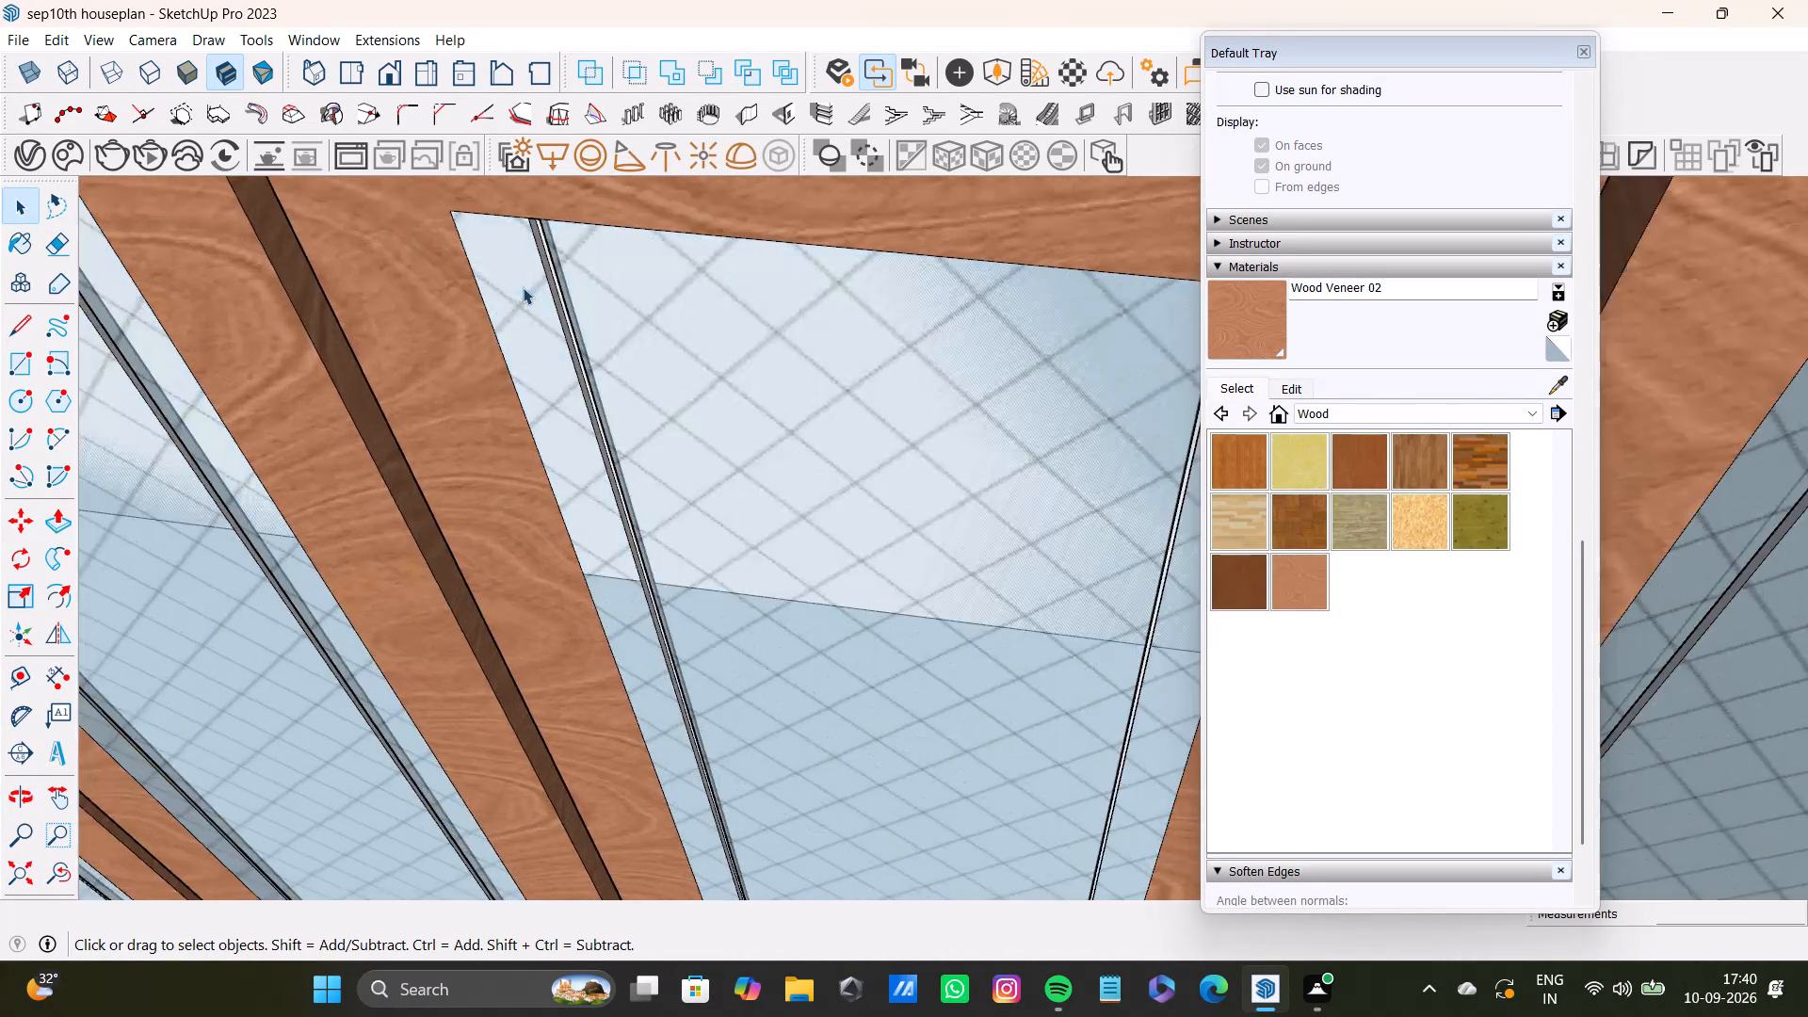
pyautogui.scroll(7, 523, 287)
pyautogui.scroll(7, 625, 406)
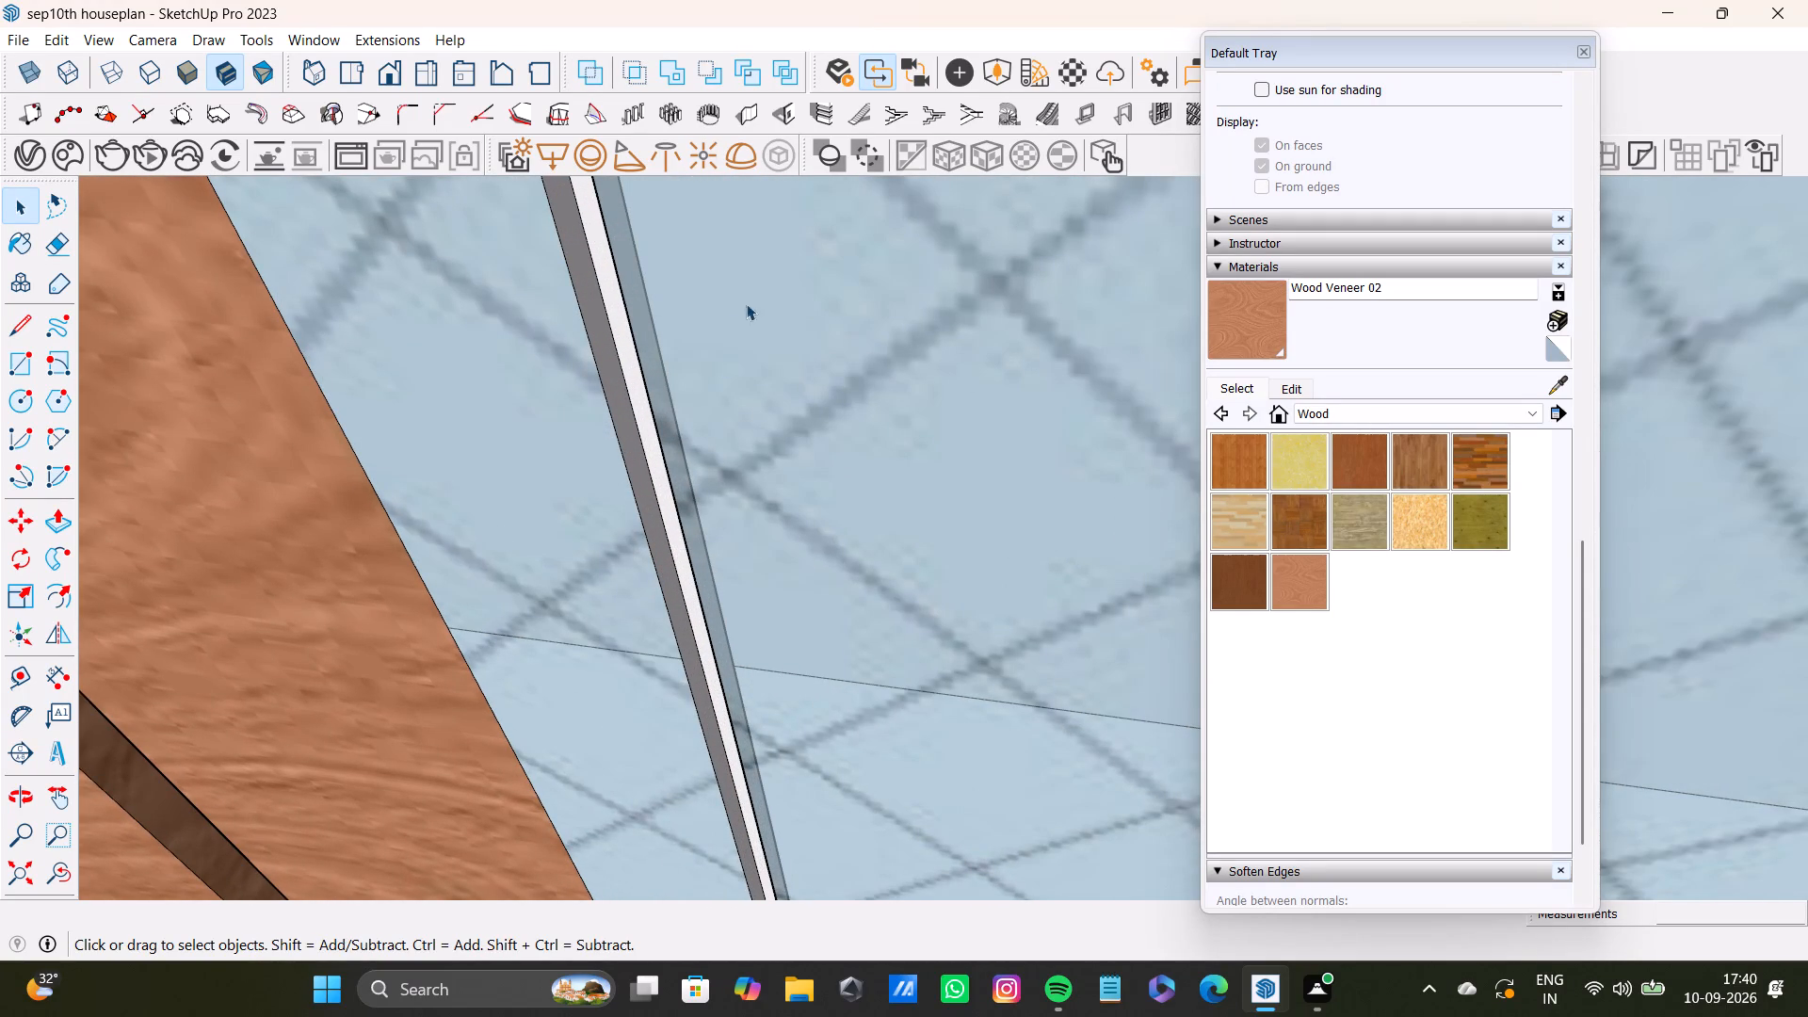
pyautogui.scroll(-8, 634, 428)
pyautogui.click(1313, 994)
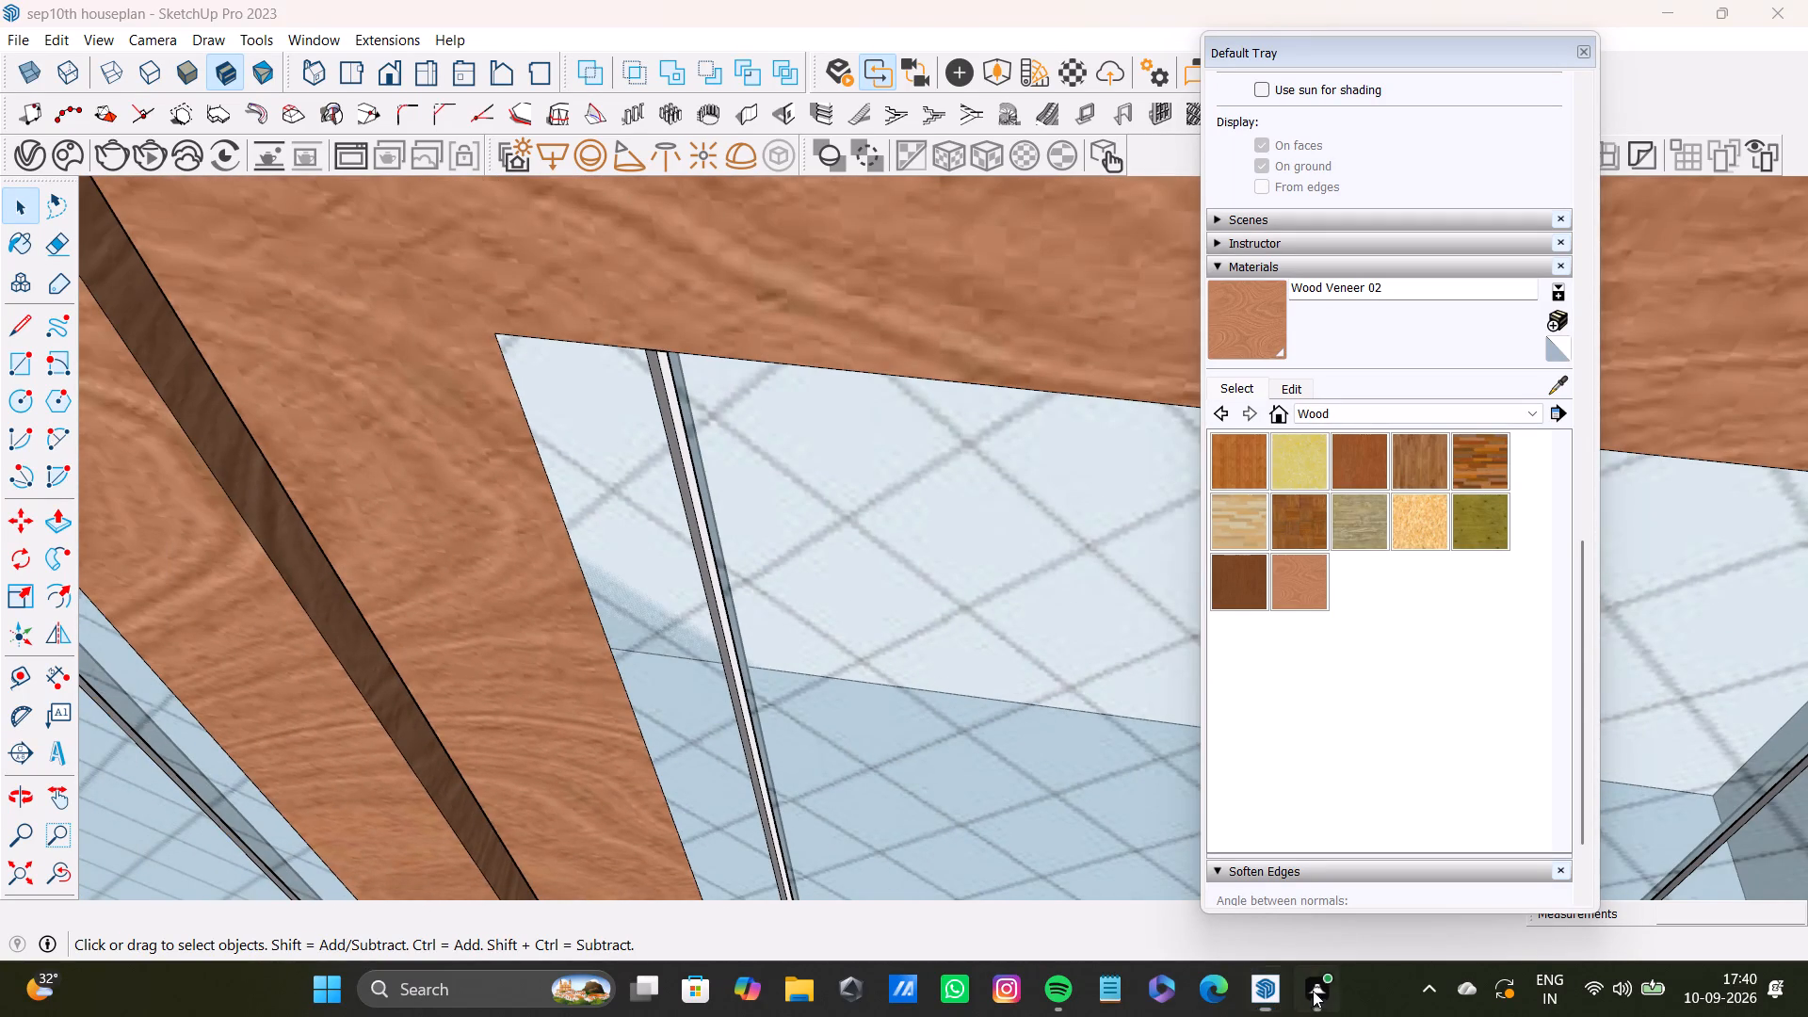
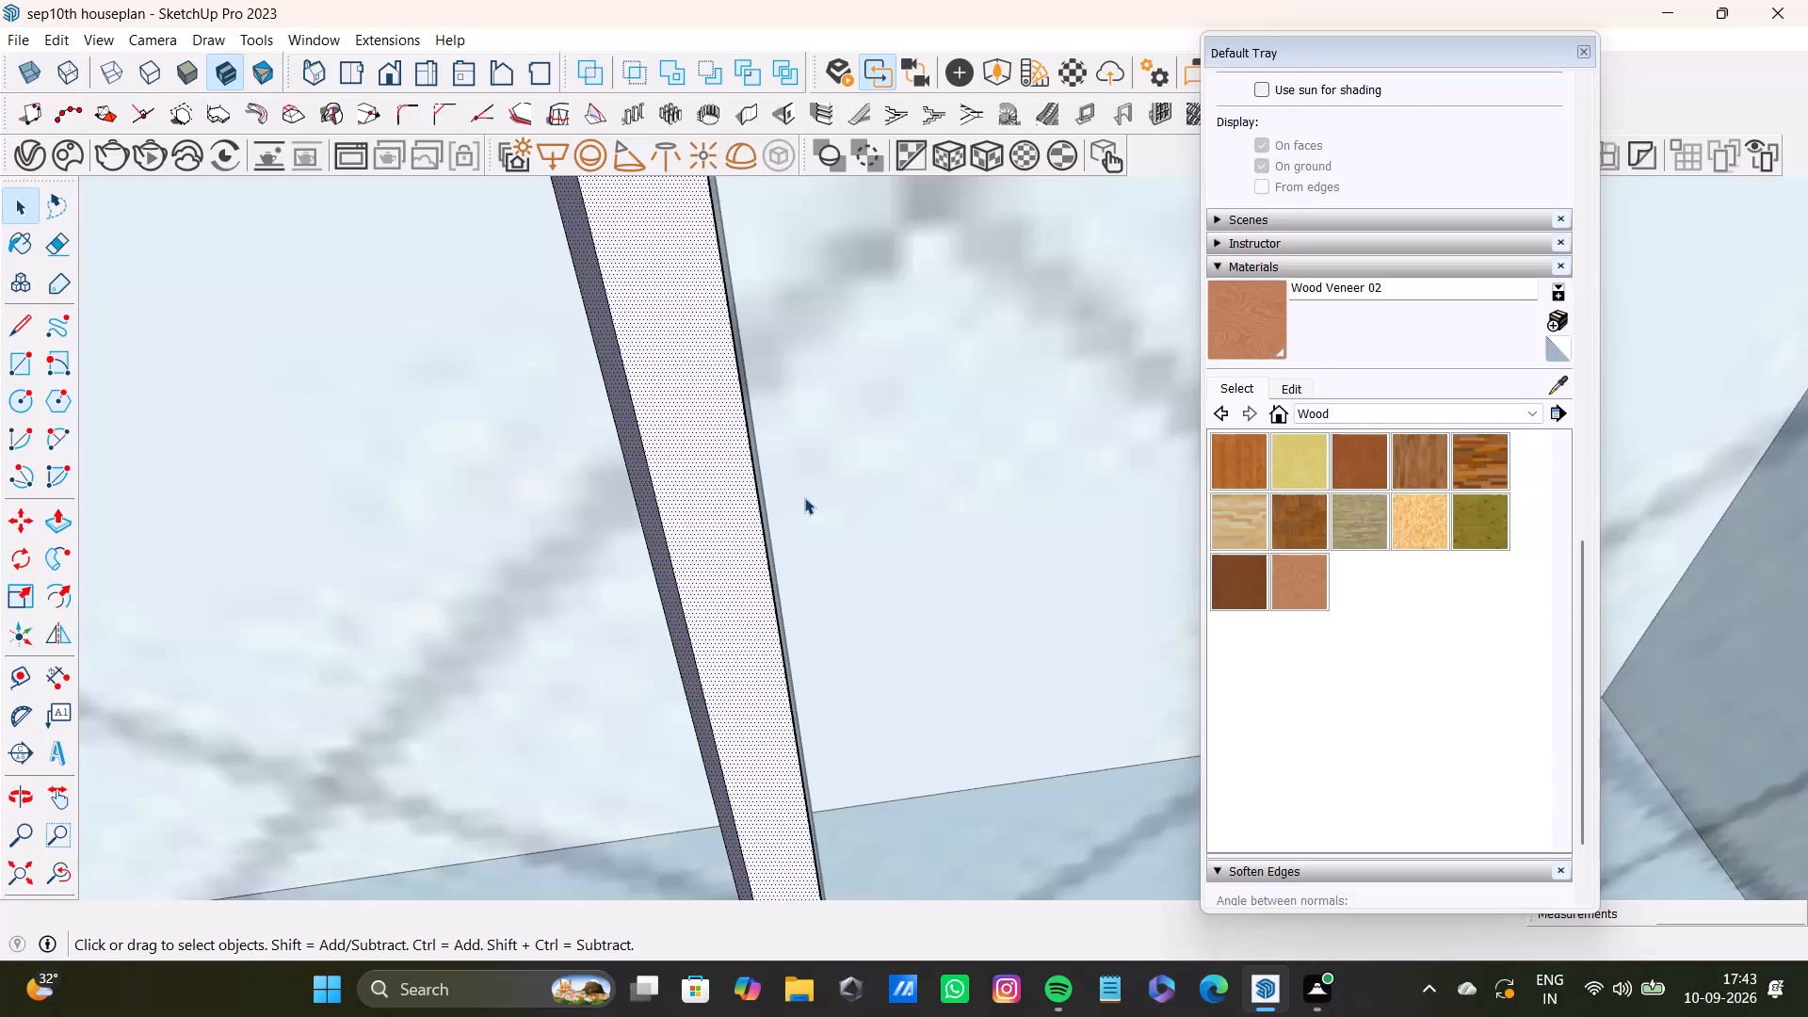
# Examine the glass panes, vertical bars and door grooves of the veneered wall cabinet up close.
pyautogui.scroll(-17, 799, 498)
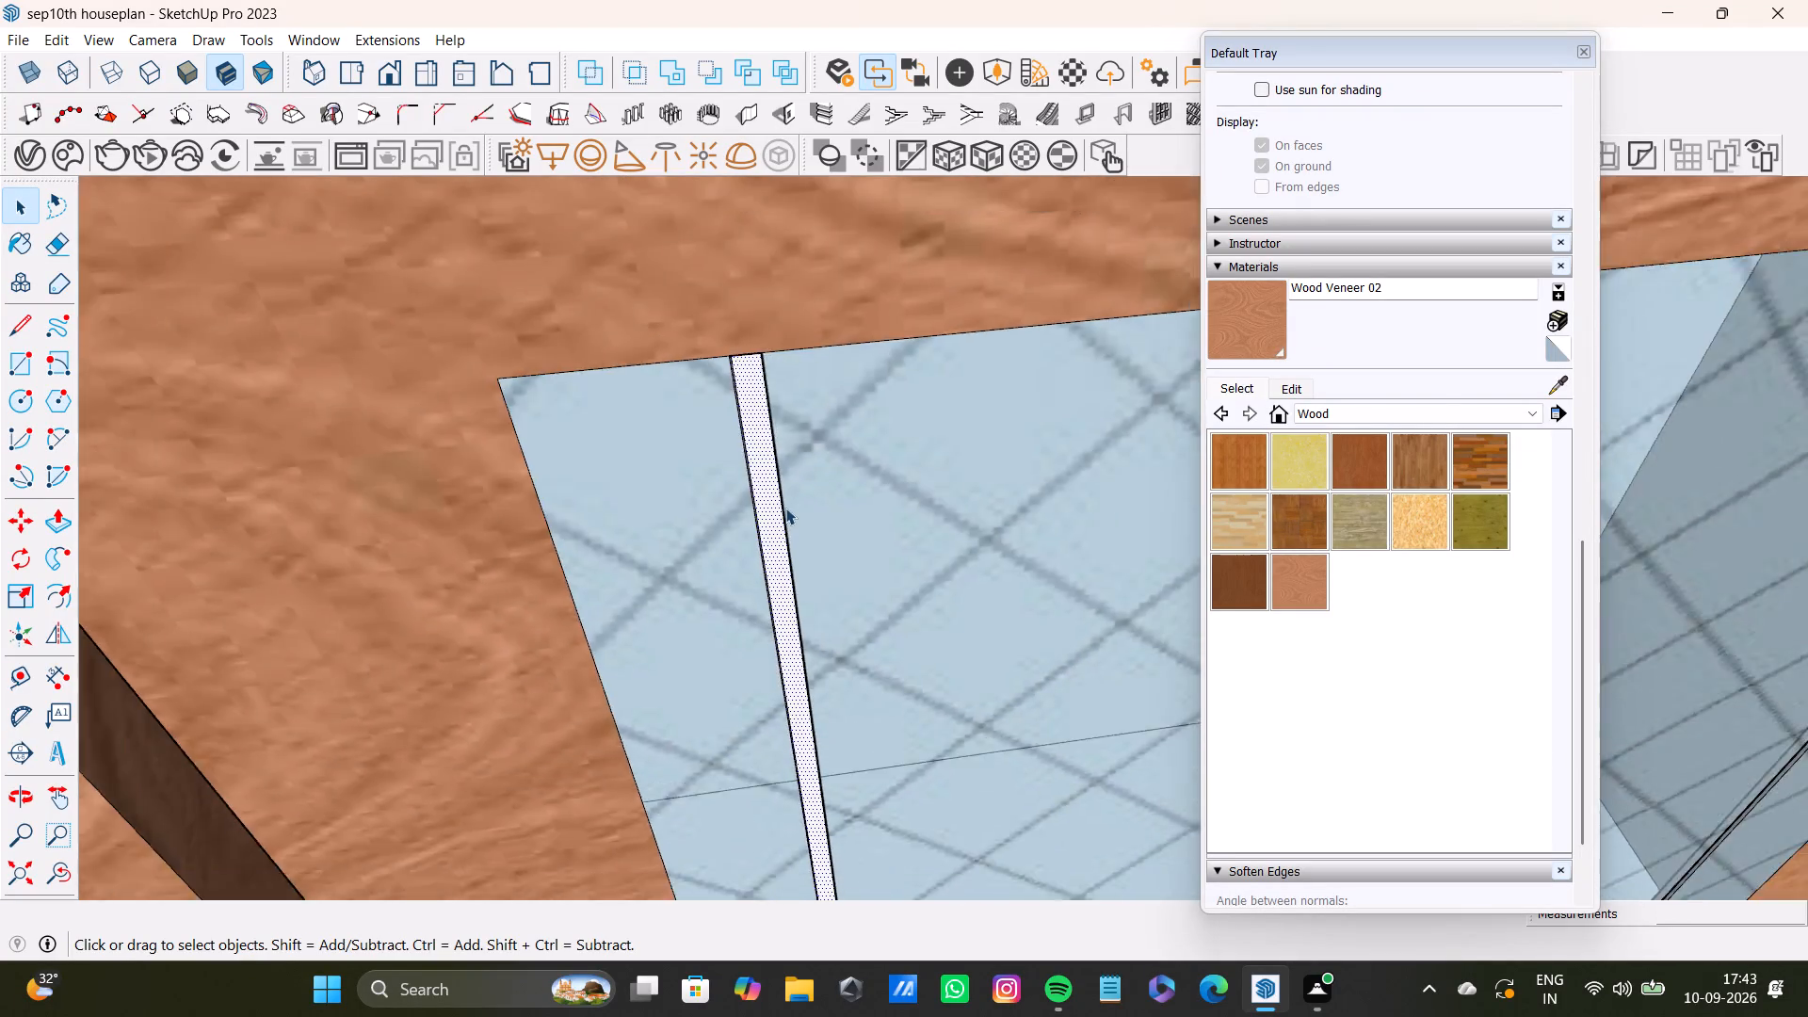
pyautogui.scroll(-20, 785, 508)
pyautogui.scroll(-13, 785, 508)
pyautogui.keyDown('shift'); pyautogui.moveTo(785, 508); pyautogui.dragTo(786, 460, button='middle'); pyautogui.keyUp('shift')
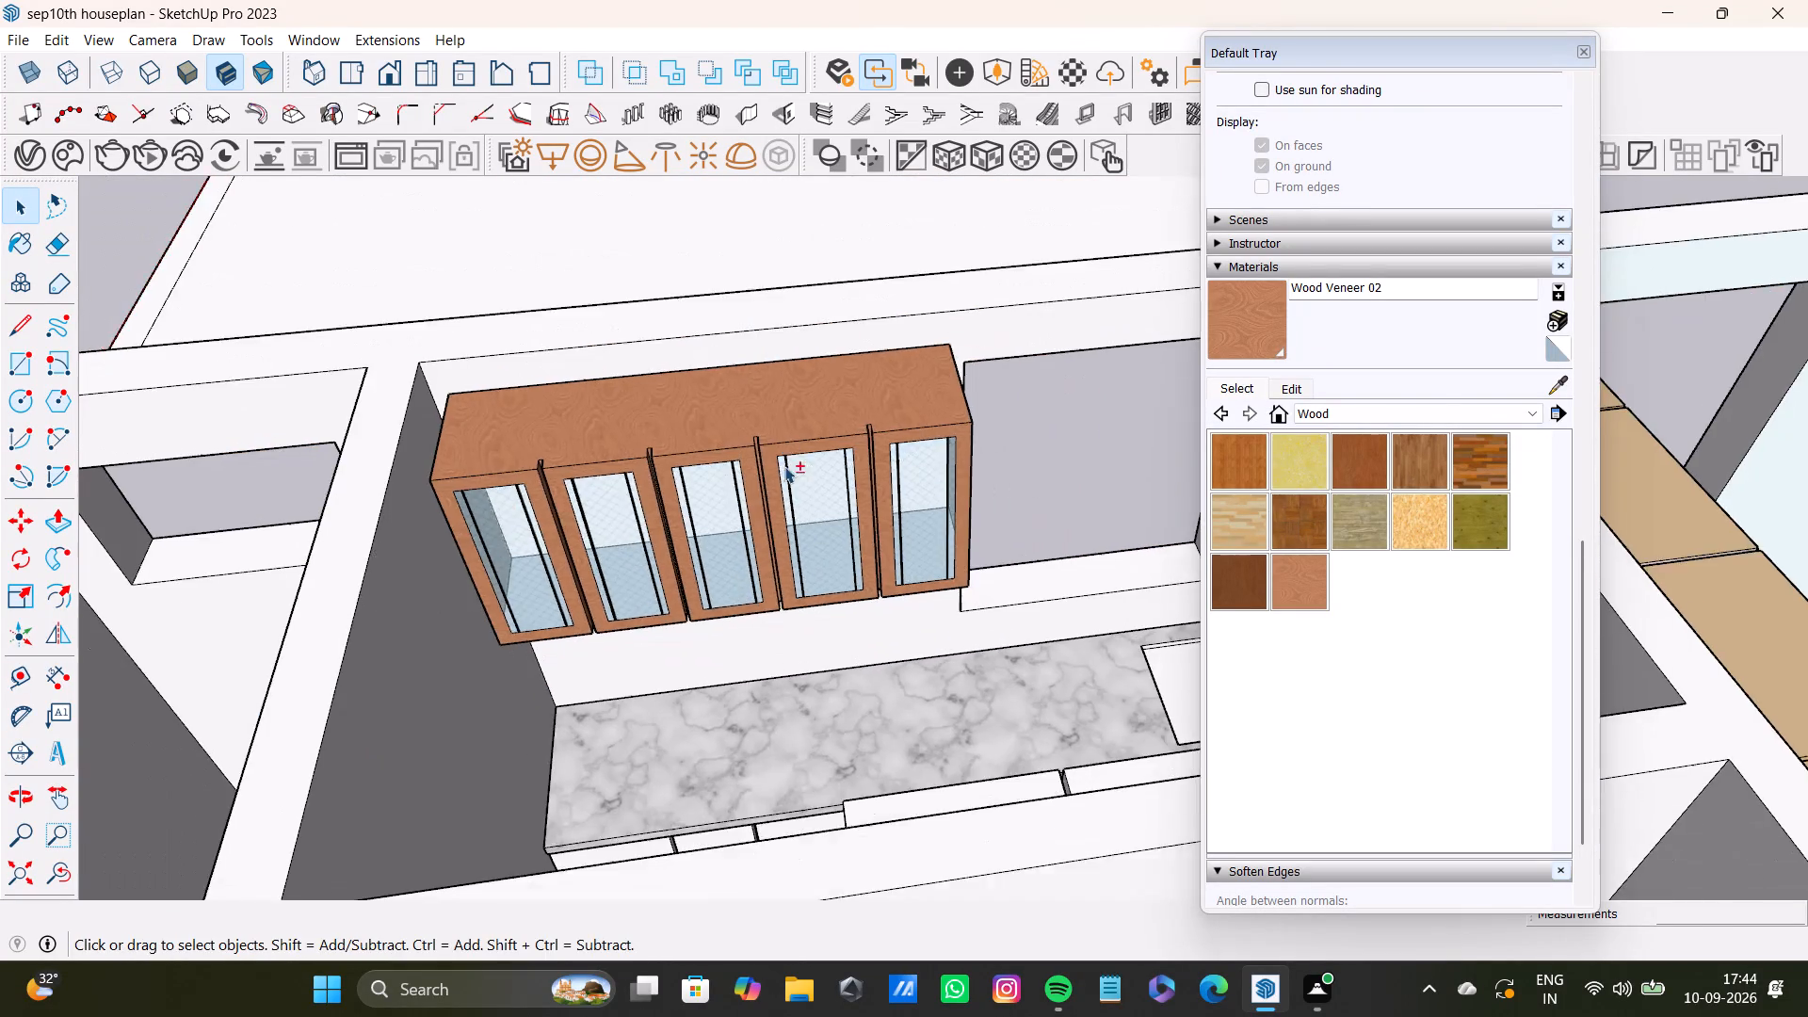
pyautogui.scroll(-4, 781, 475)
pyautogui.scroll(20, 823, 457)
pyautogui.scroll(3, 823, 457)
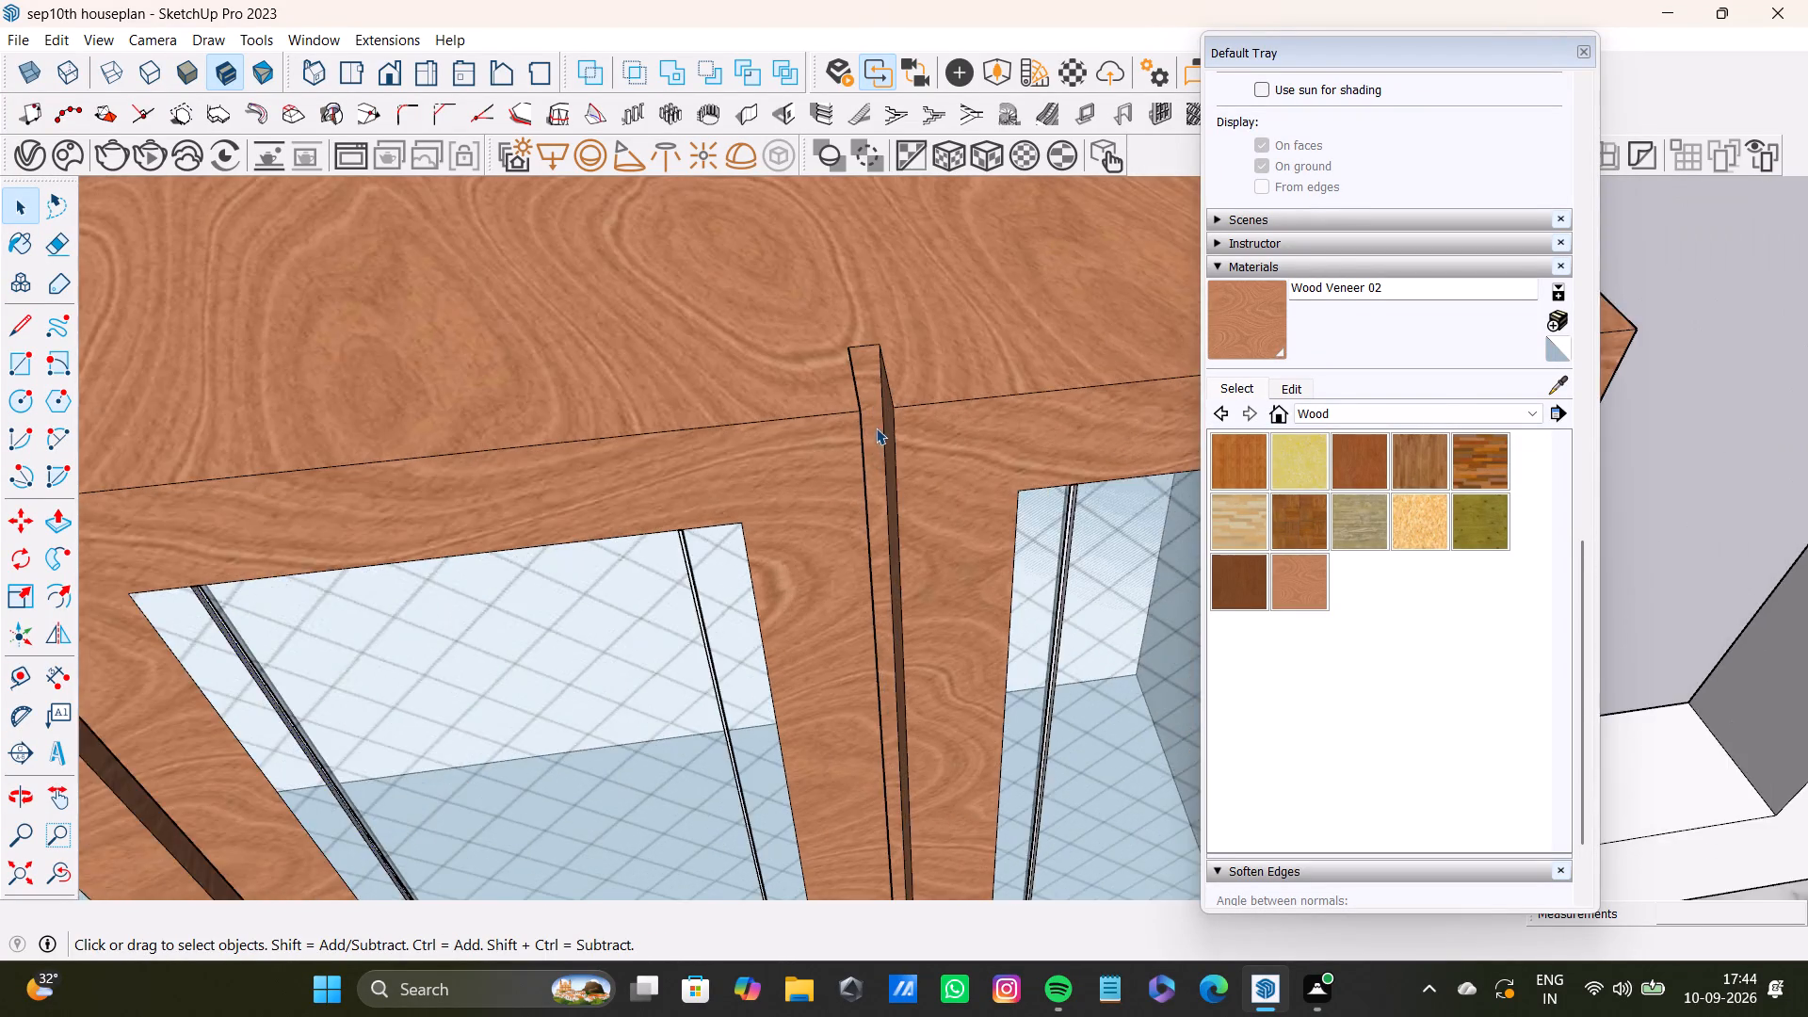
pyautogui.scroll(4, 876, 428)
pyautogui.scroll(-7, 860, 443)
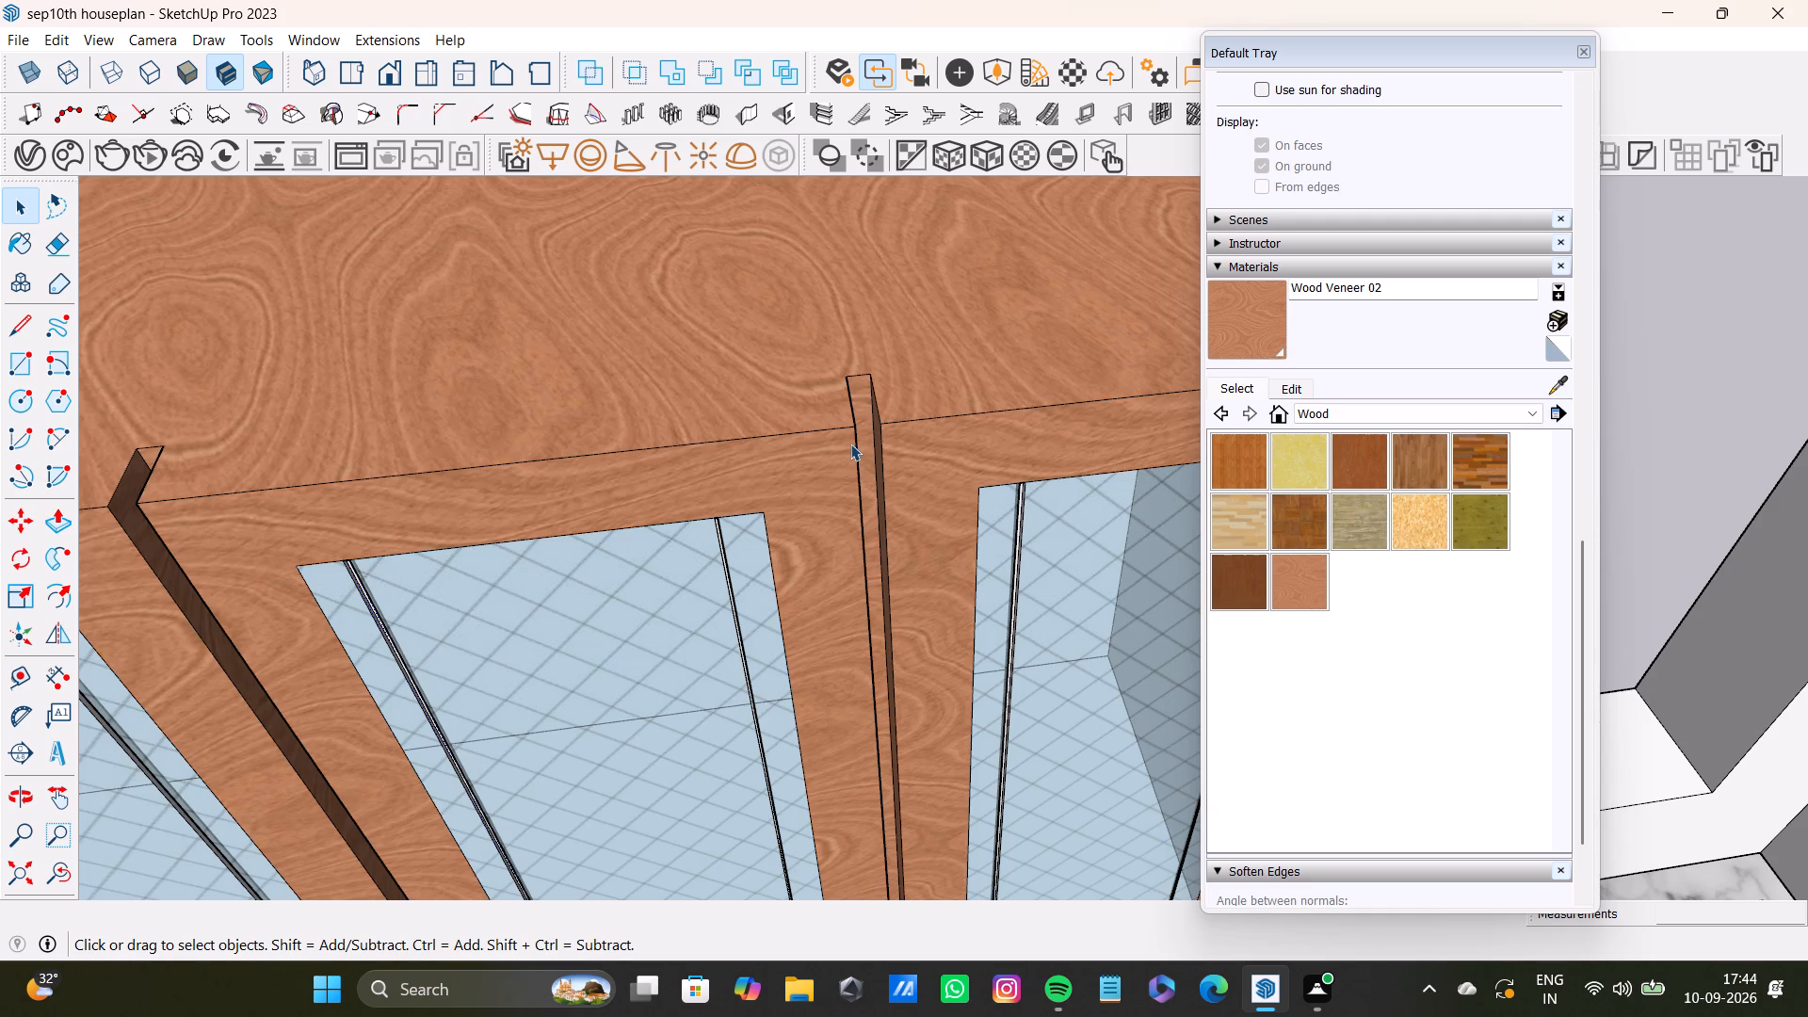
pyautogui.scroll(-17, 806, 454)
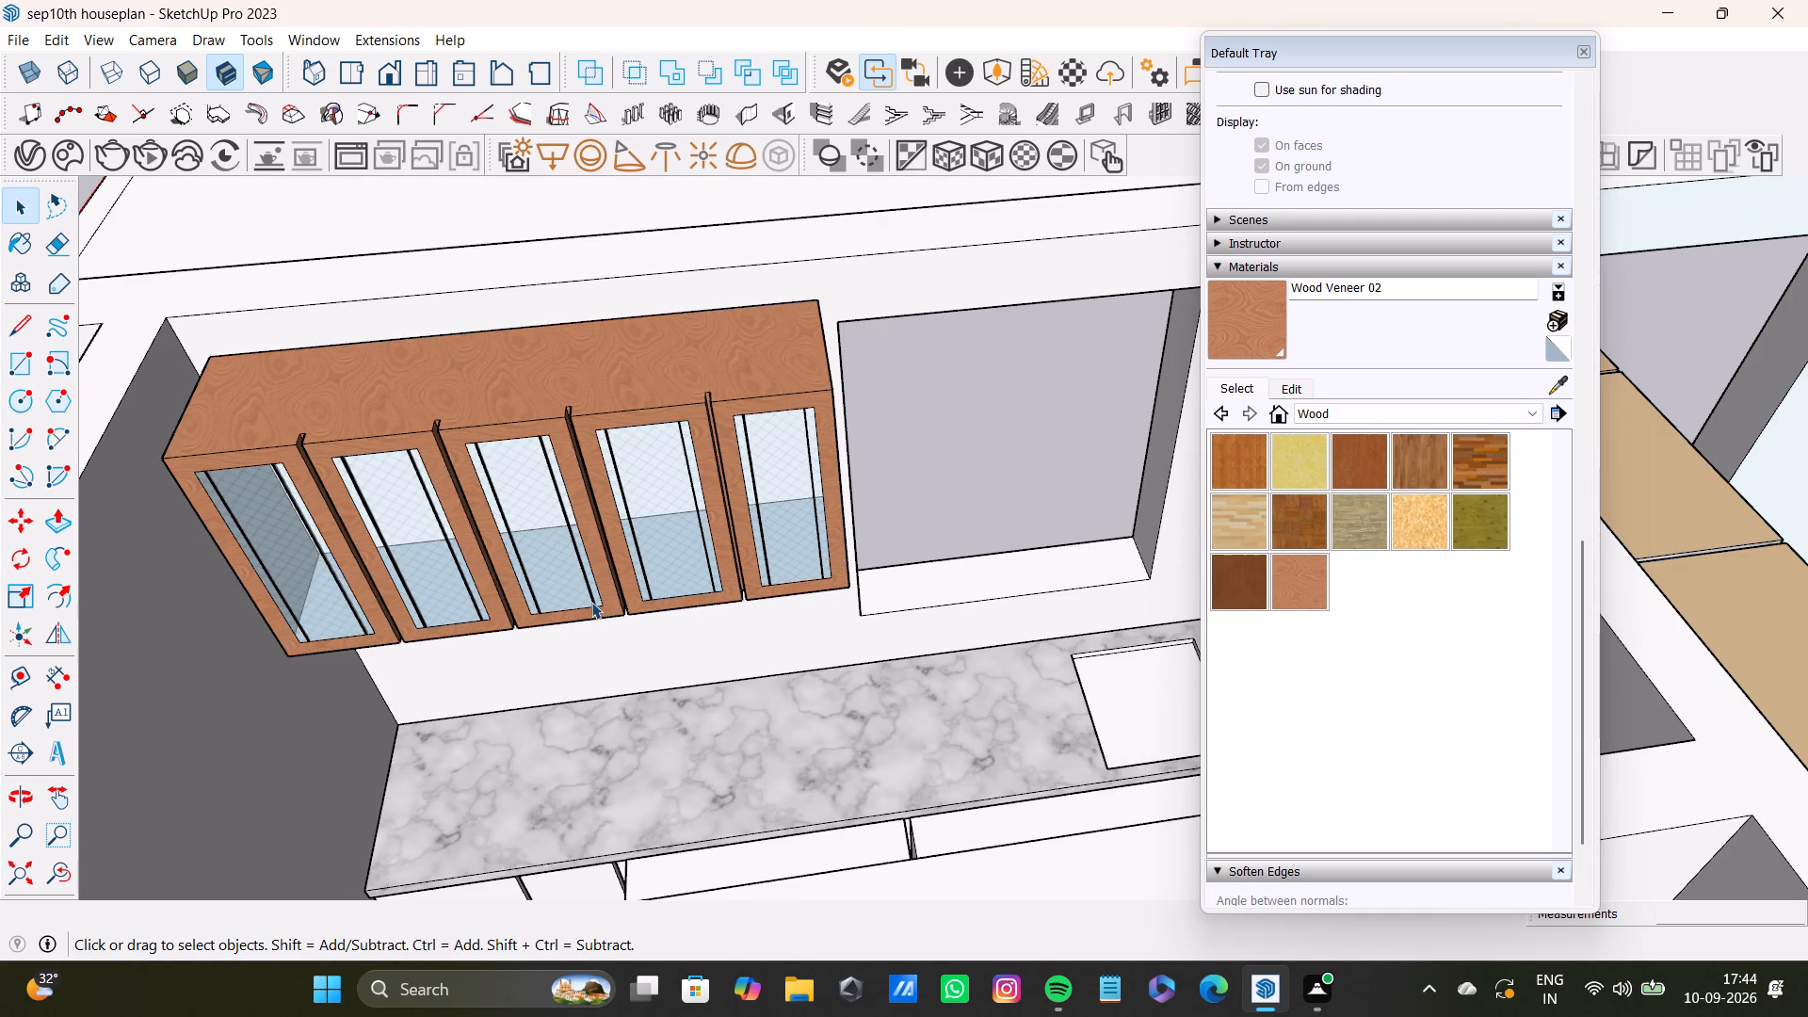
pyautogui.scroll(18, 236, 493)
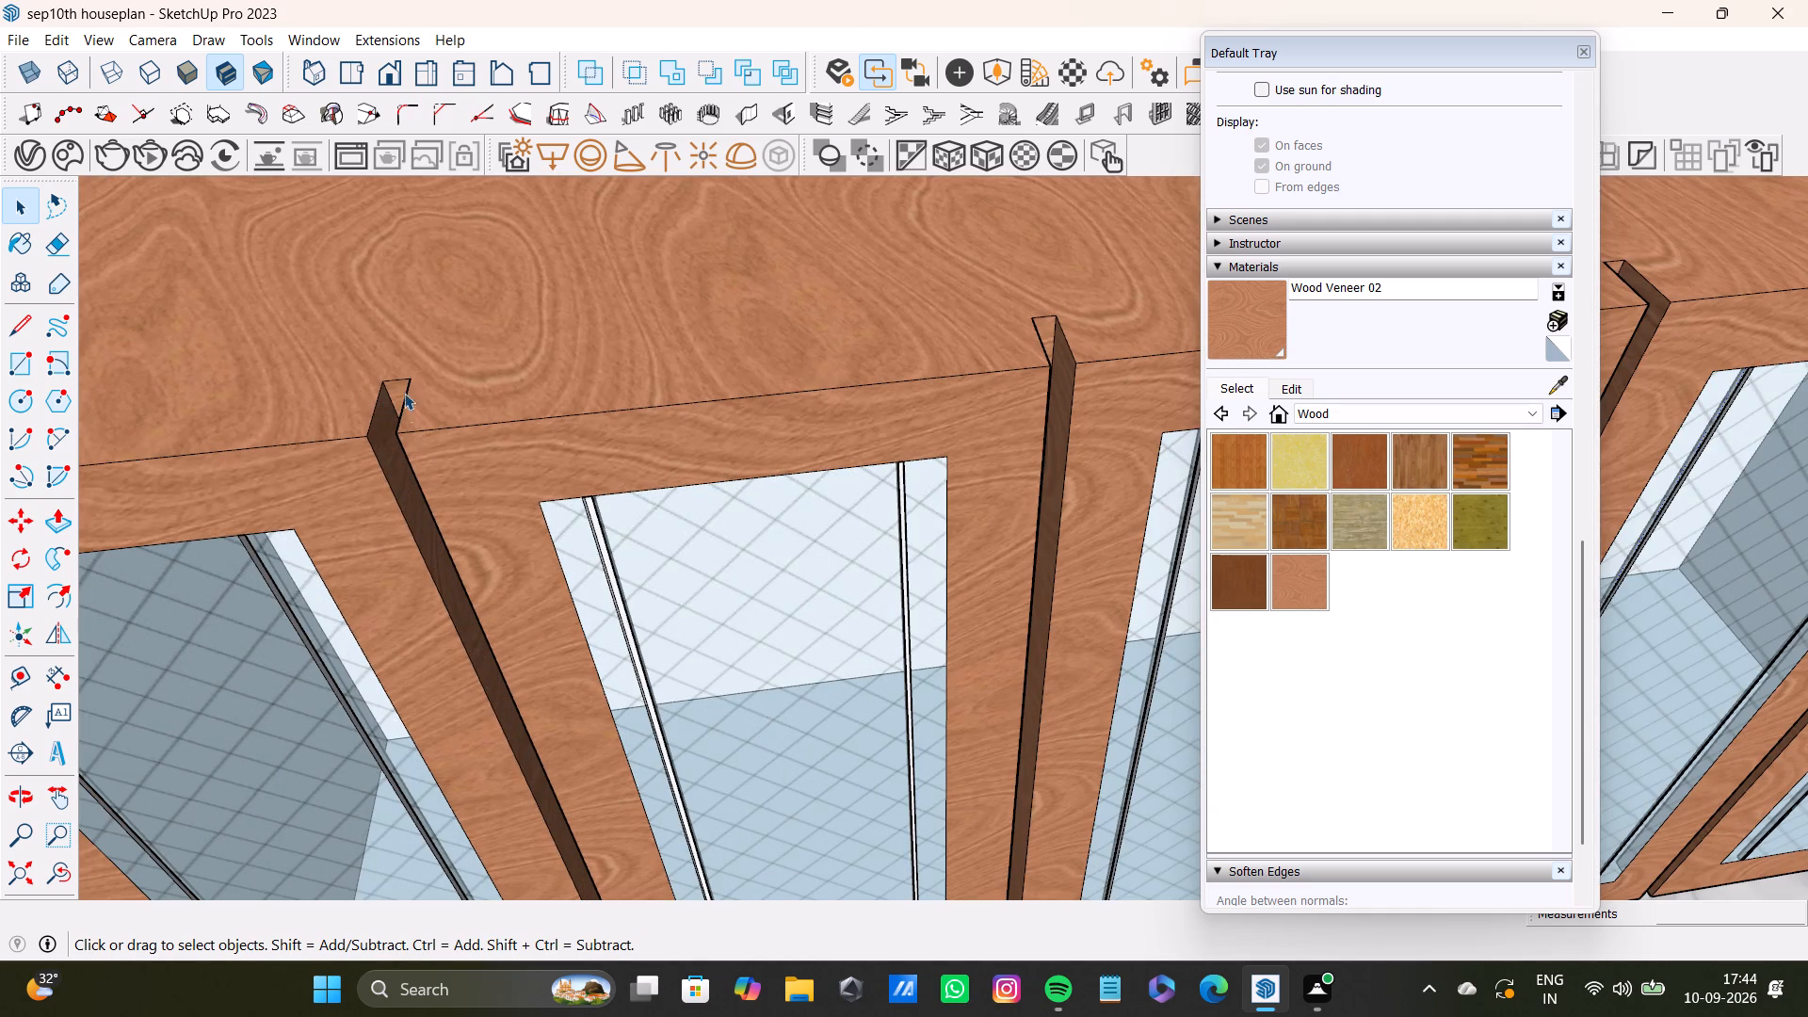
pyautogui.scroll(16, 336, 413)
pyautogui.scroll(-6, 456, 355)
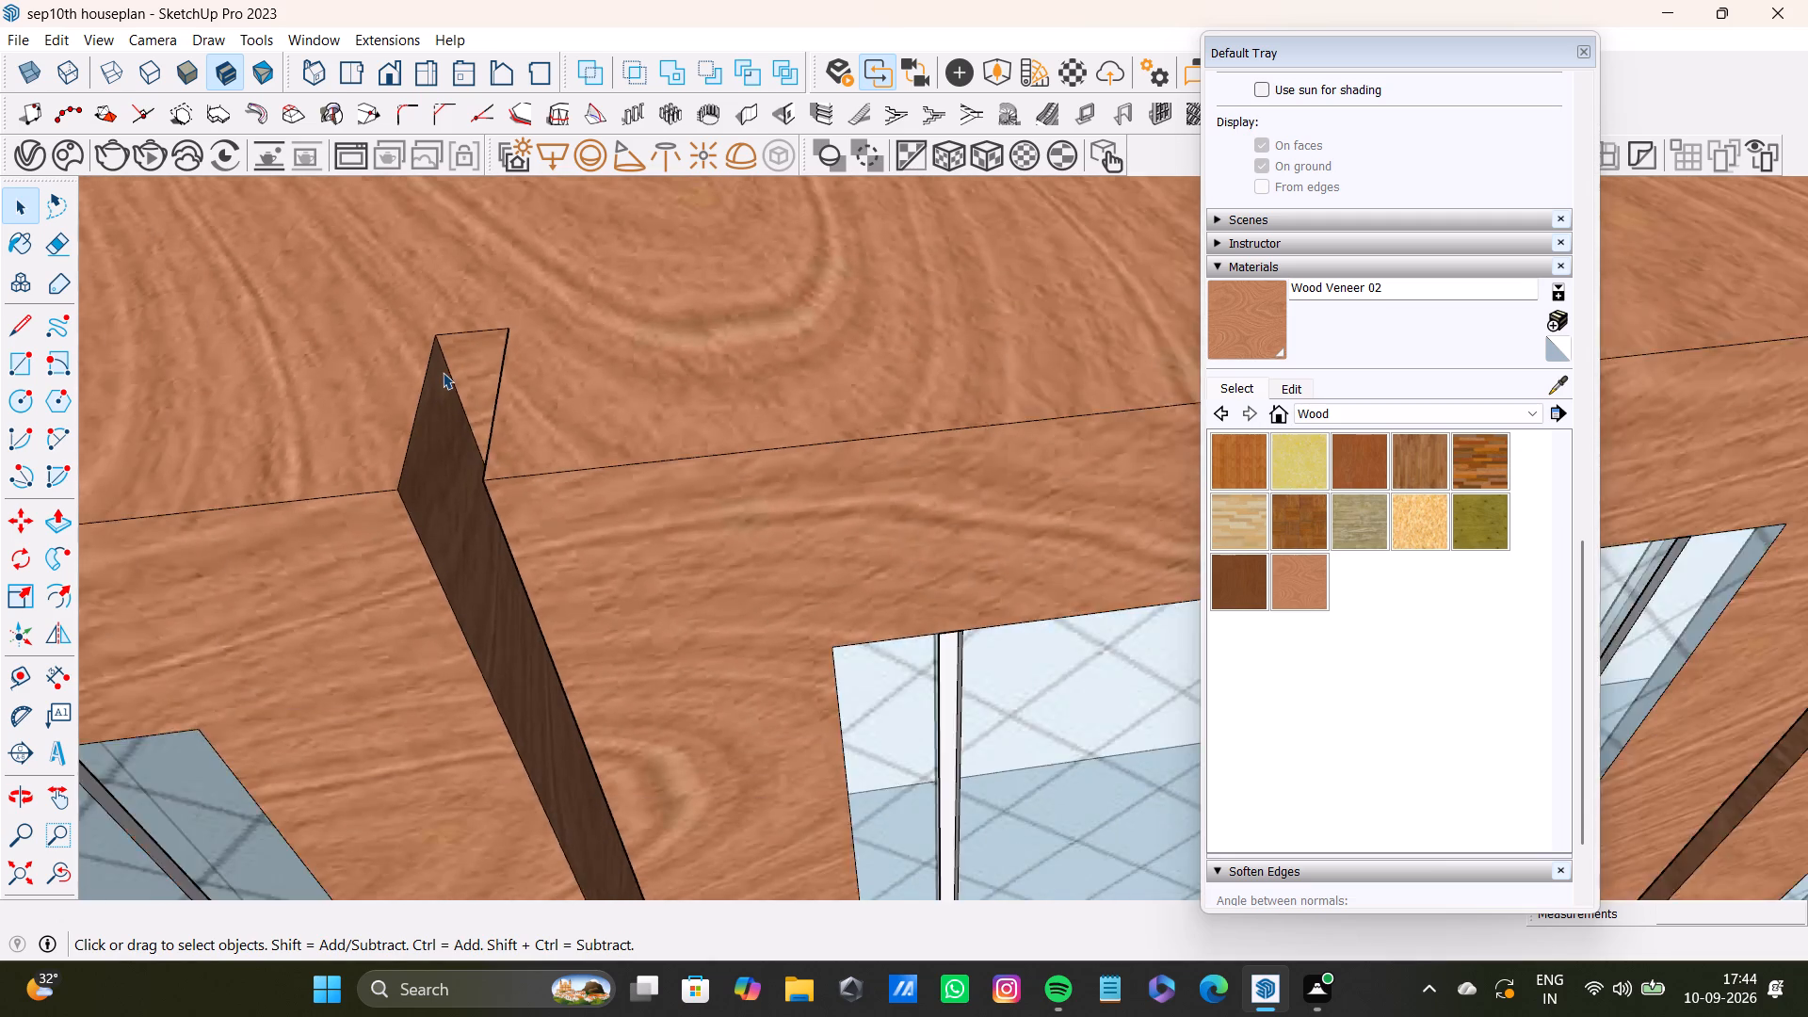
pyautogui.scroll(-13, 443, 372)
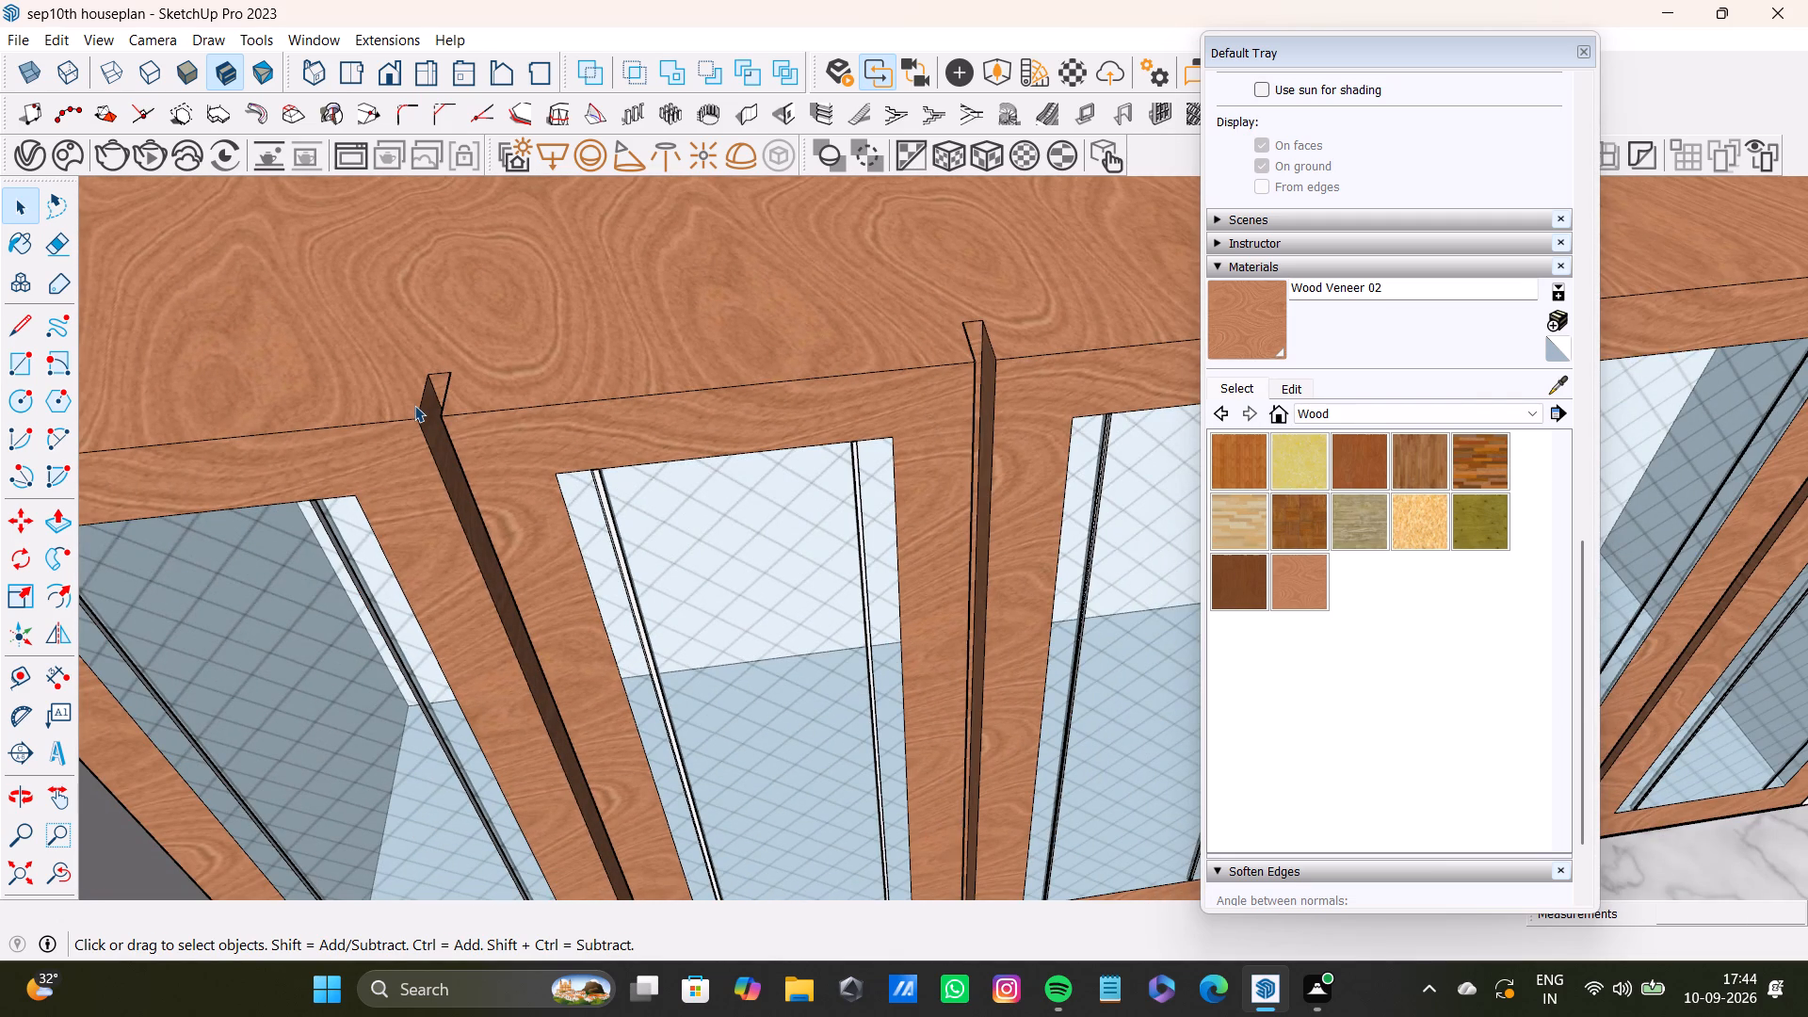
pyautogui.scroll(-6, 416, 310)
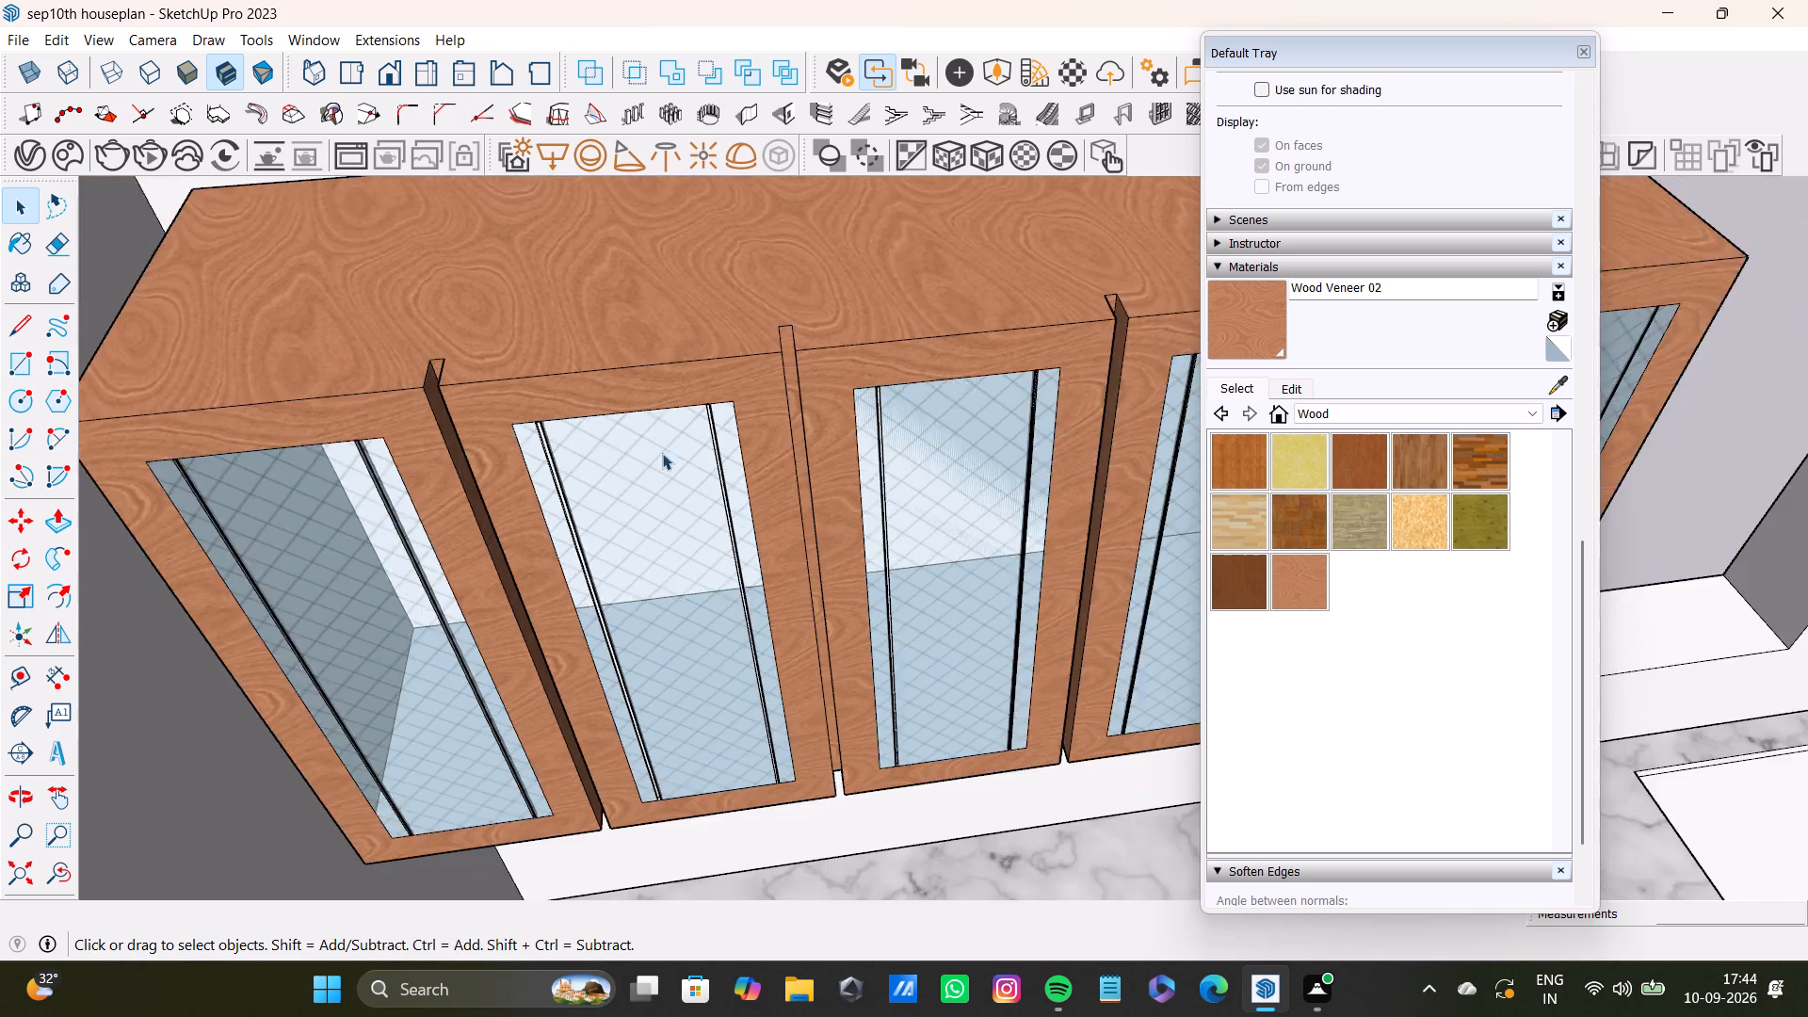
pyautogui.scroll(-8, 662, 453)
pyautogui.scroll(-4, 824, 487)
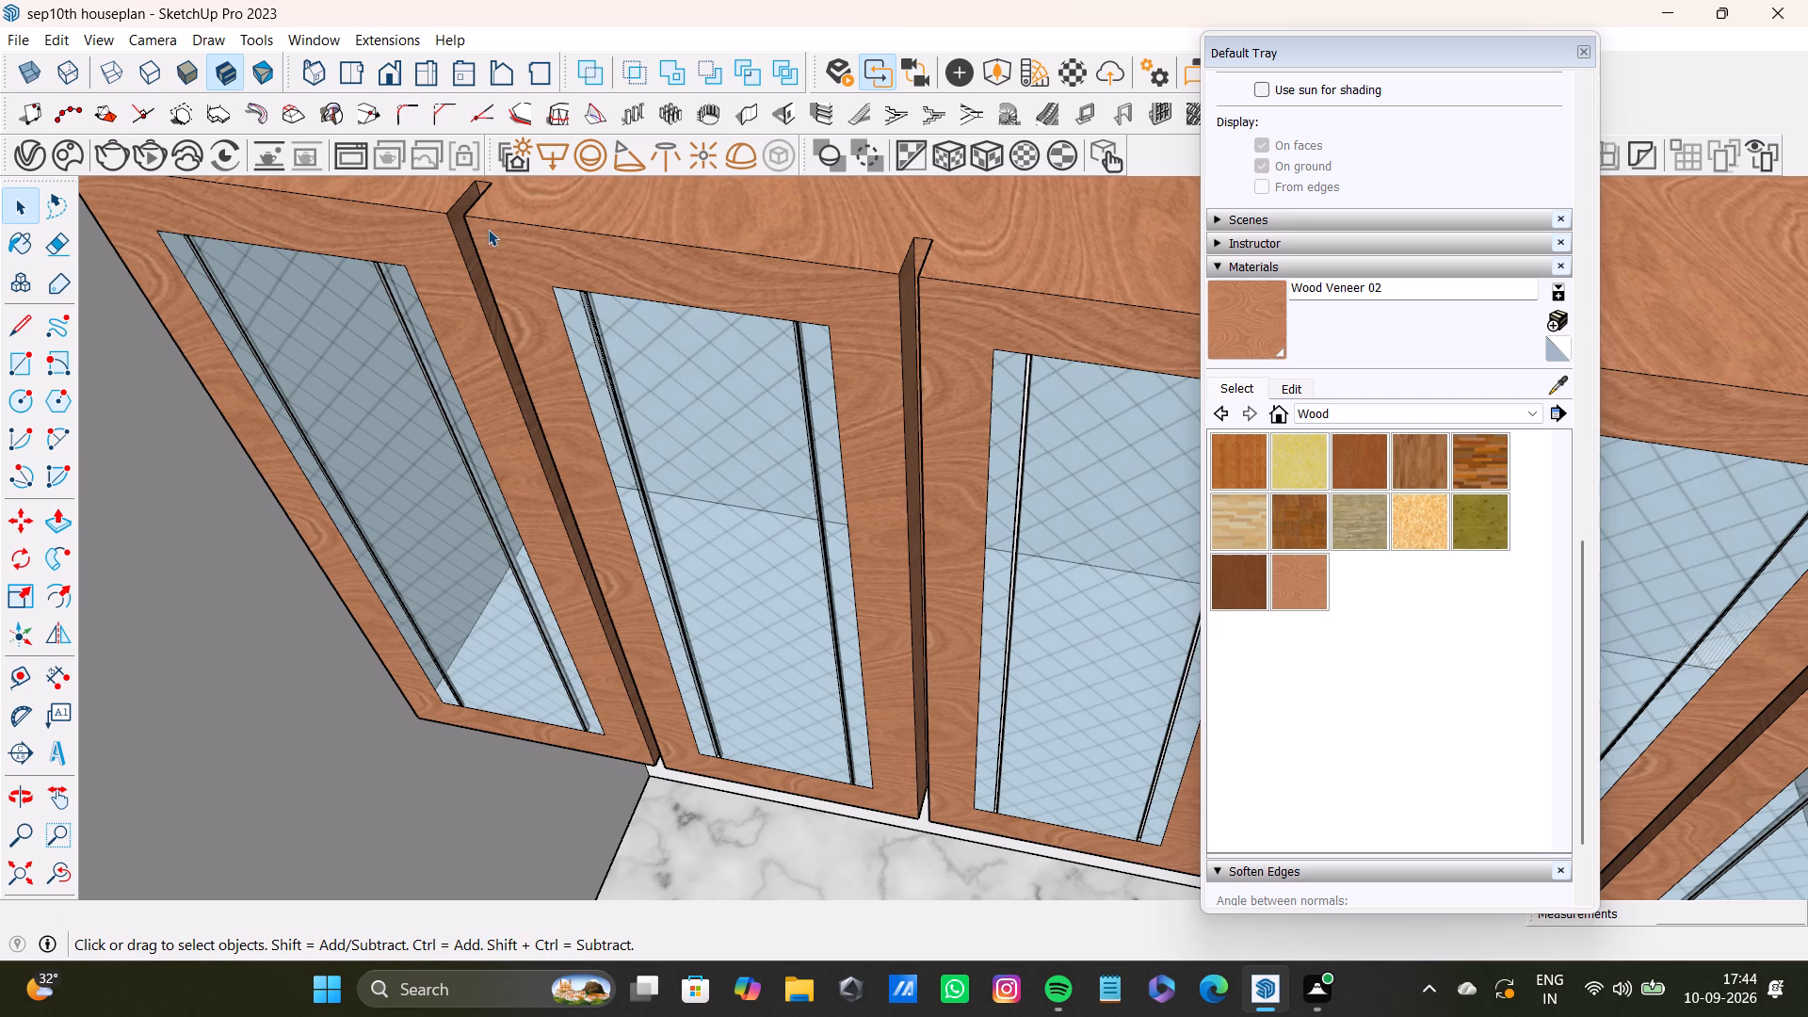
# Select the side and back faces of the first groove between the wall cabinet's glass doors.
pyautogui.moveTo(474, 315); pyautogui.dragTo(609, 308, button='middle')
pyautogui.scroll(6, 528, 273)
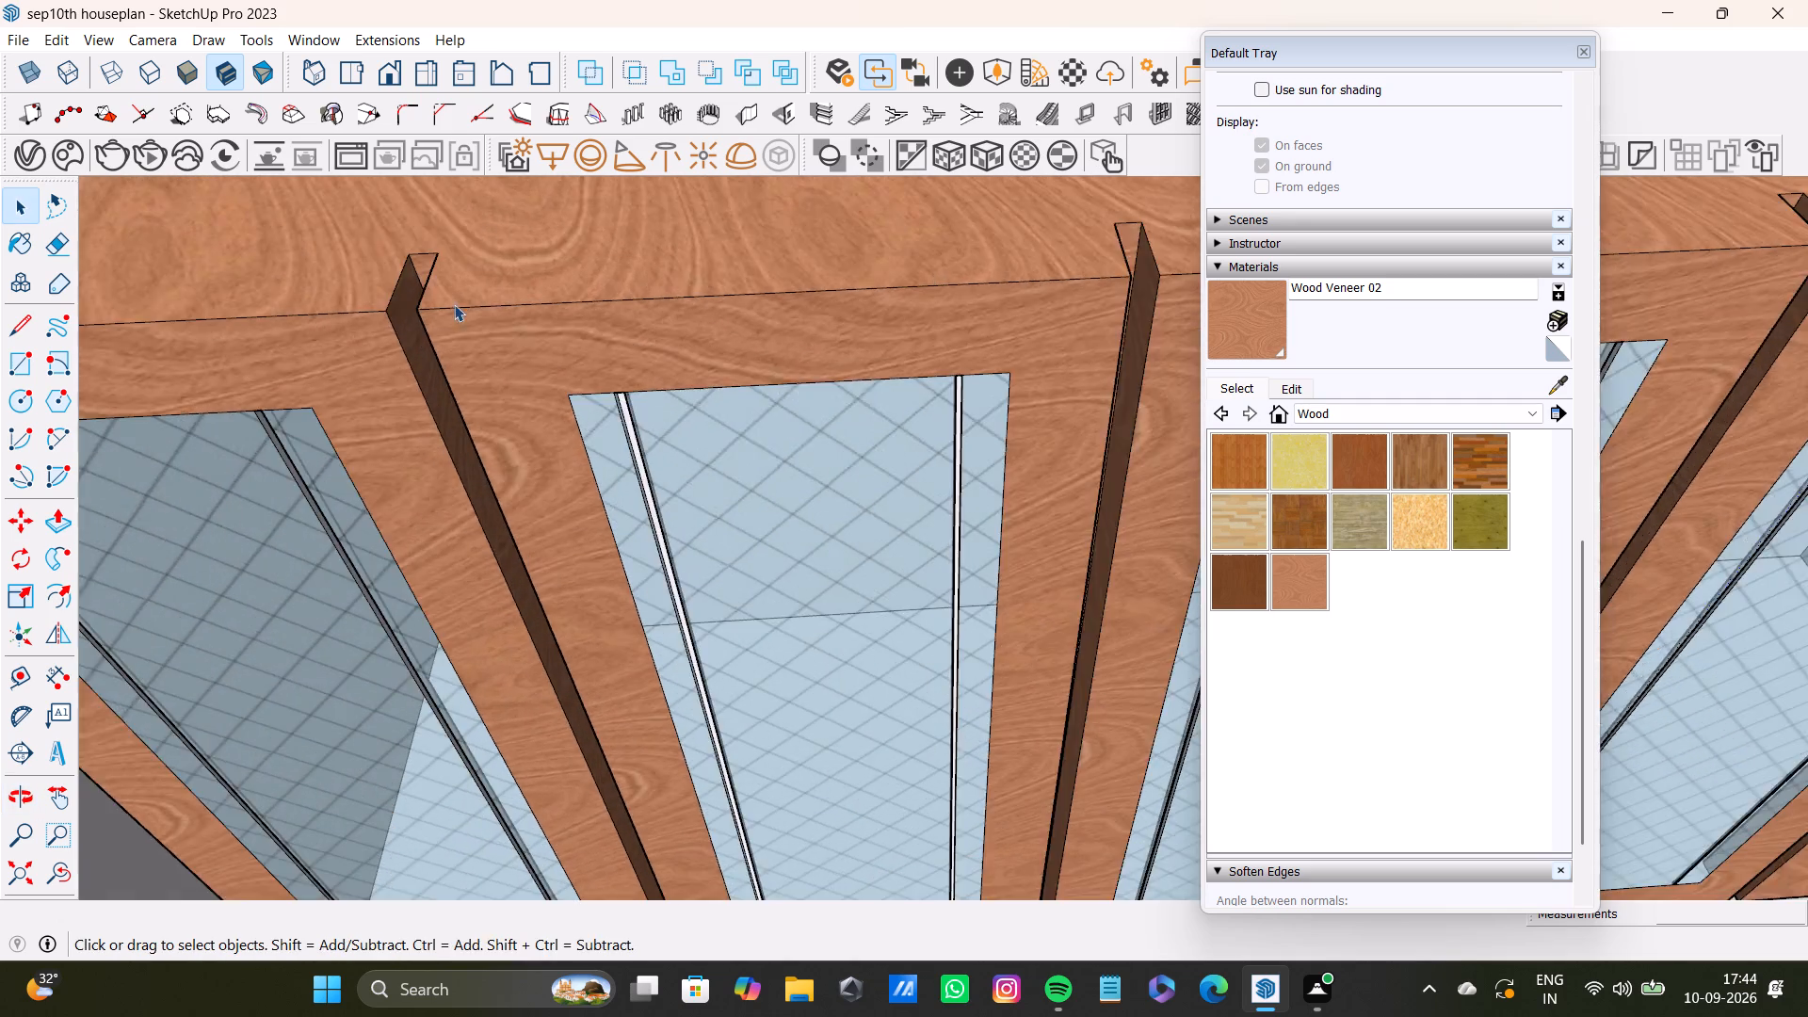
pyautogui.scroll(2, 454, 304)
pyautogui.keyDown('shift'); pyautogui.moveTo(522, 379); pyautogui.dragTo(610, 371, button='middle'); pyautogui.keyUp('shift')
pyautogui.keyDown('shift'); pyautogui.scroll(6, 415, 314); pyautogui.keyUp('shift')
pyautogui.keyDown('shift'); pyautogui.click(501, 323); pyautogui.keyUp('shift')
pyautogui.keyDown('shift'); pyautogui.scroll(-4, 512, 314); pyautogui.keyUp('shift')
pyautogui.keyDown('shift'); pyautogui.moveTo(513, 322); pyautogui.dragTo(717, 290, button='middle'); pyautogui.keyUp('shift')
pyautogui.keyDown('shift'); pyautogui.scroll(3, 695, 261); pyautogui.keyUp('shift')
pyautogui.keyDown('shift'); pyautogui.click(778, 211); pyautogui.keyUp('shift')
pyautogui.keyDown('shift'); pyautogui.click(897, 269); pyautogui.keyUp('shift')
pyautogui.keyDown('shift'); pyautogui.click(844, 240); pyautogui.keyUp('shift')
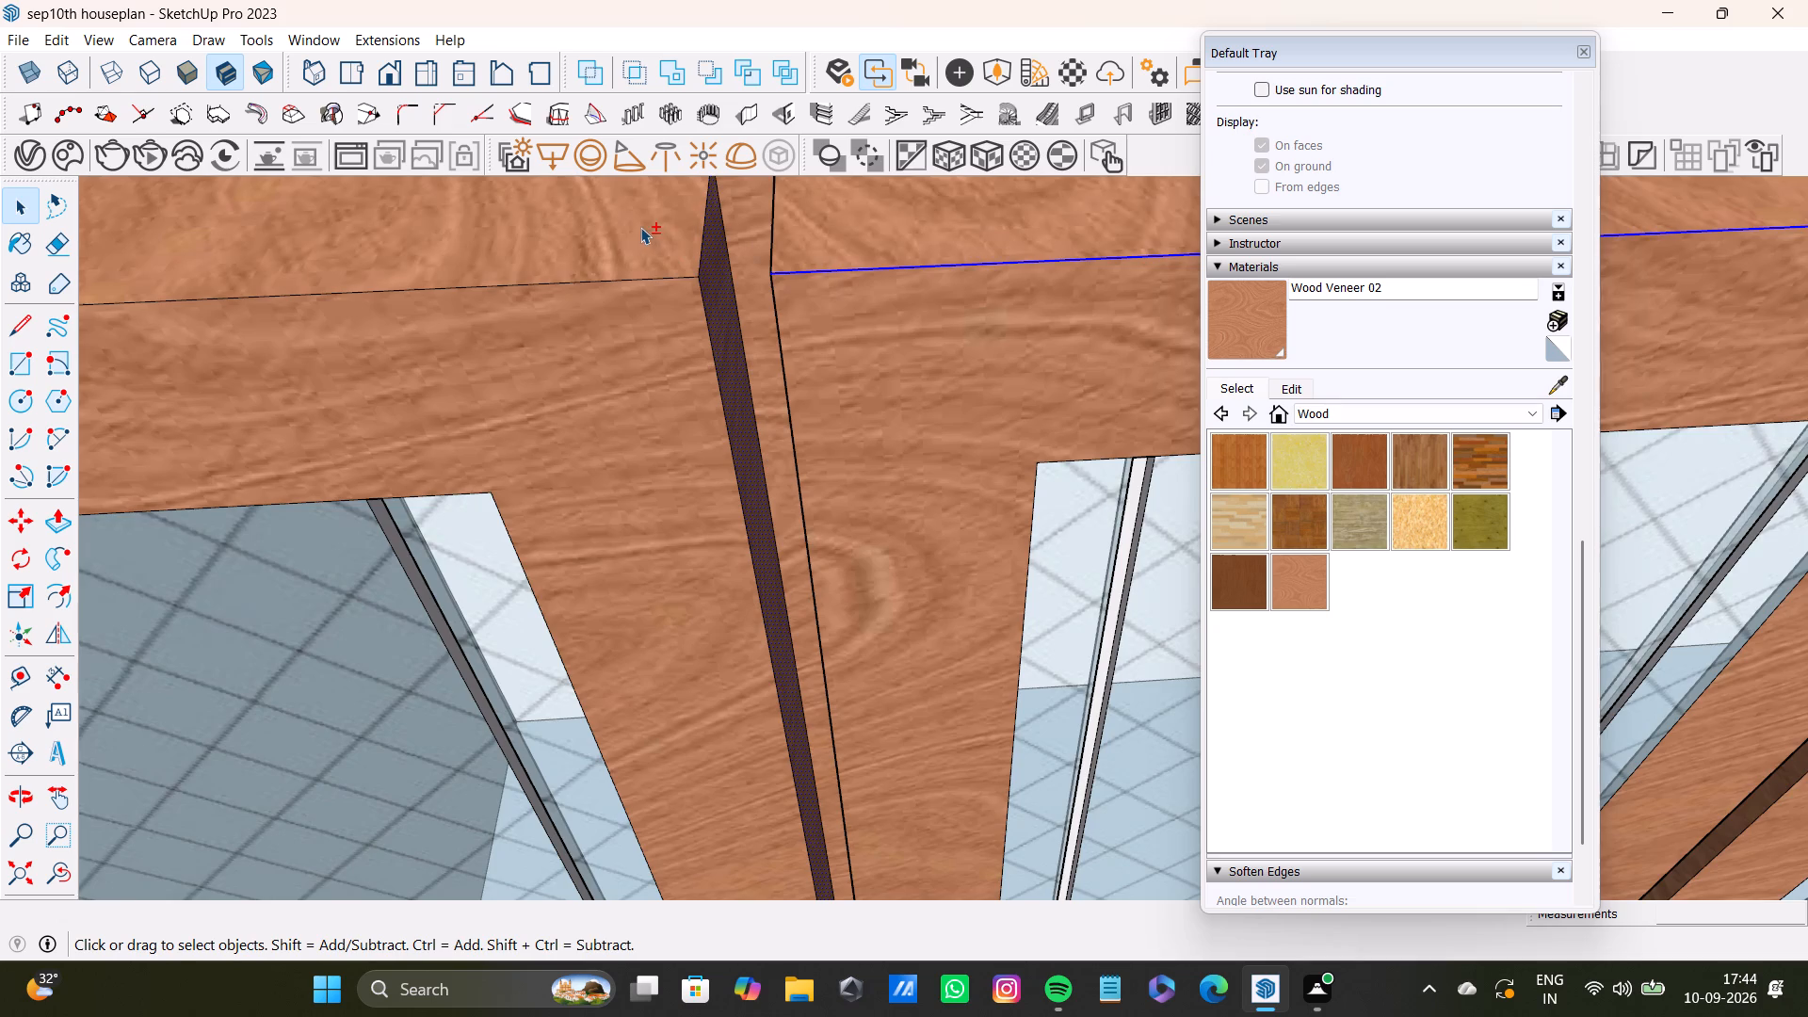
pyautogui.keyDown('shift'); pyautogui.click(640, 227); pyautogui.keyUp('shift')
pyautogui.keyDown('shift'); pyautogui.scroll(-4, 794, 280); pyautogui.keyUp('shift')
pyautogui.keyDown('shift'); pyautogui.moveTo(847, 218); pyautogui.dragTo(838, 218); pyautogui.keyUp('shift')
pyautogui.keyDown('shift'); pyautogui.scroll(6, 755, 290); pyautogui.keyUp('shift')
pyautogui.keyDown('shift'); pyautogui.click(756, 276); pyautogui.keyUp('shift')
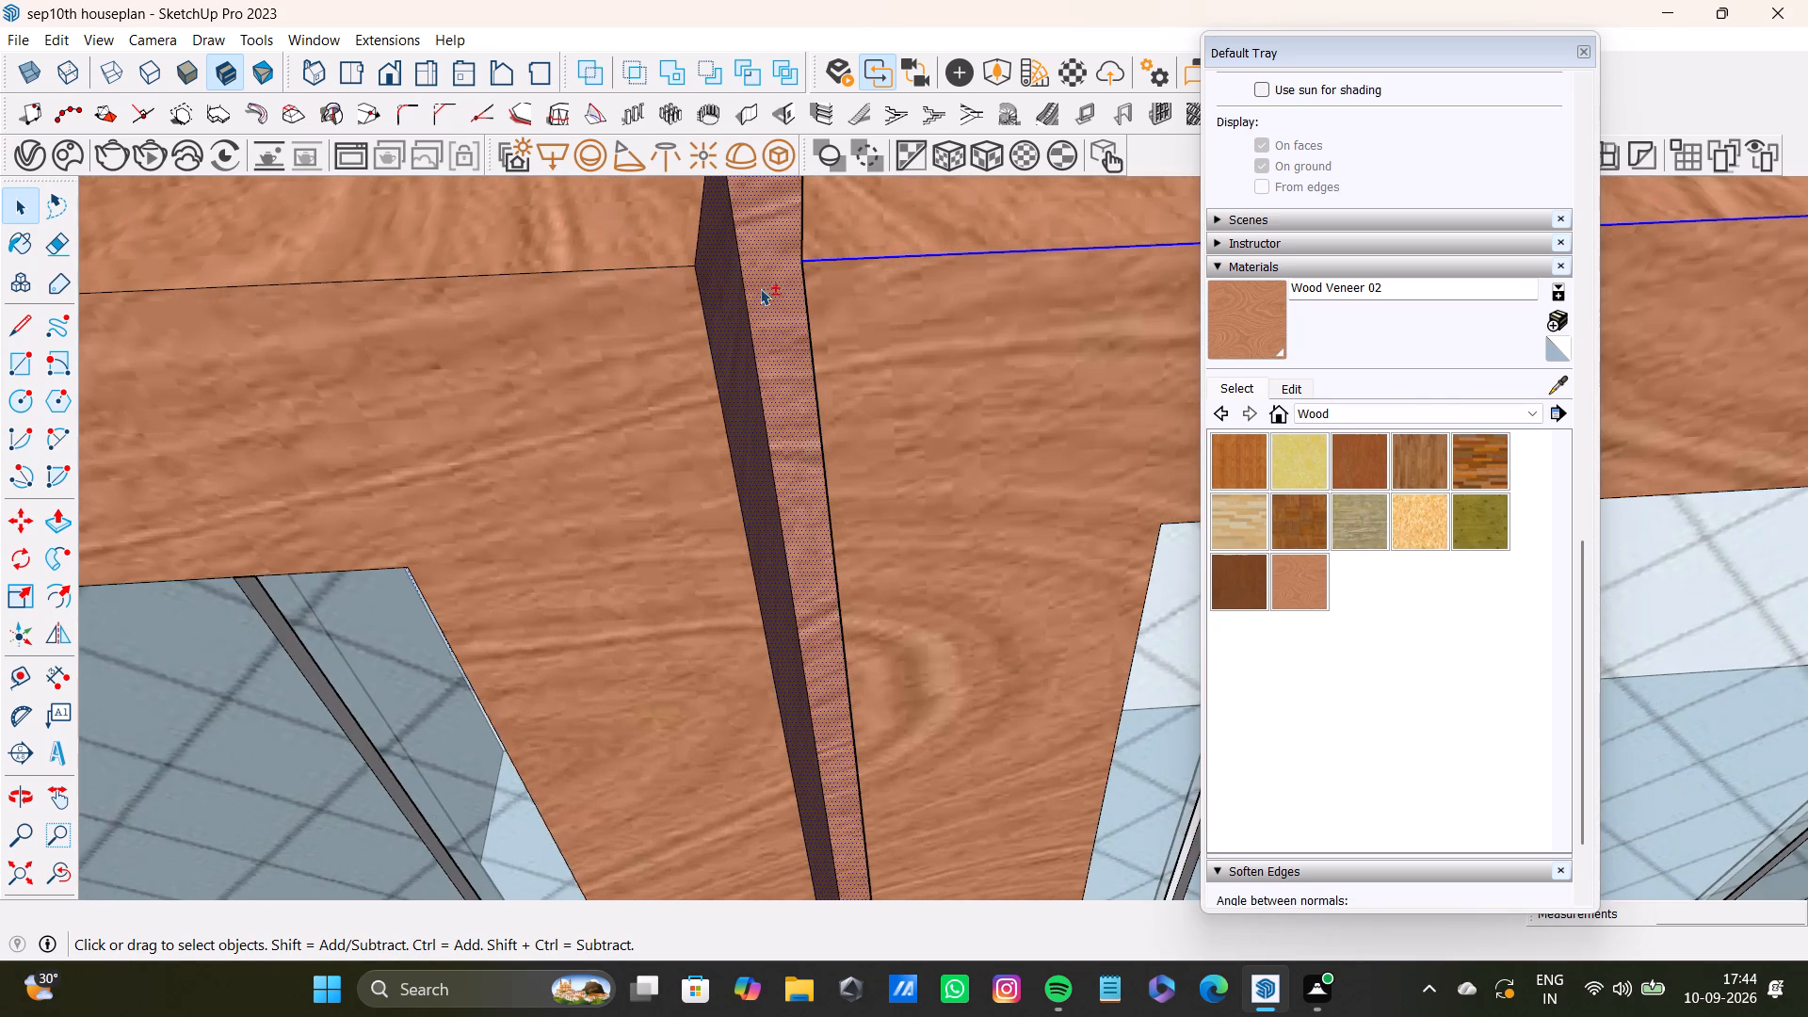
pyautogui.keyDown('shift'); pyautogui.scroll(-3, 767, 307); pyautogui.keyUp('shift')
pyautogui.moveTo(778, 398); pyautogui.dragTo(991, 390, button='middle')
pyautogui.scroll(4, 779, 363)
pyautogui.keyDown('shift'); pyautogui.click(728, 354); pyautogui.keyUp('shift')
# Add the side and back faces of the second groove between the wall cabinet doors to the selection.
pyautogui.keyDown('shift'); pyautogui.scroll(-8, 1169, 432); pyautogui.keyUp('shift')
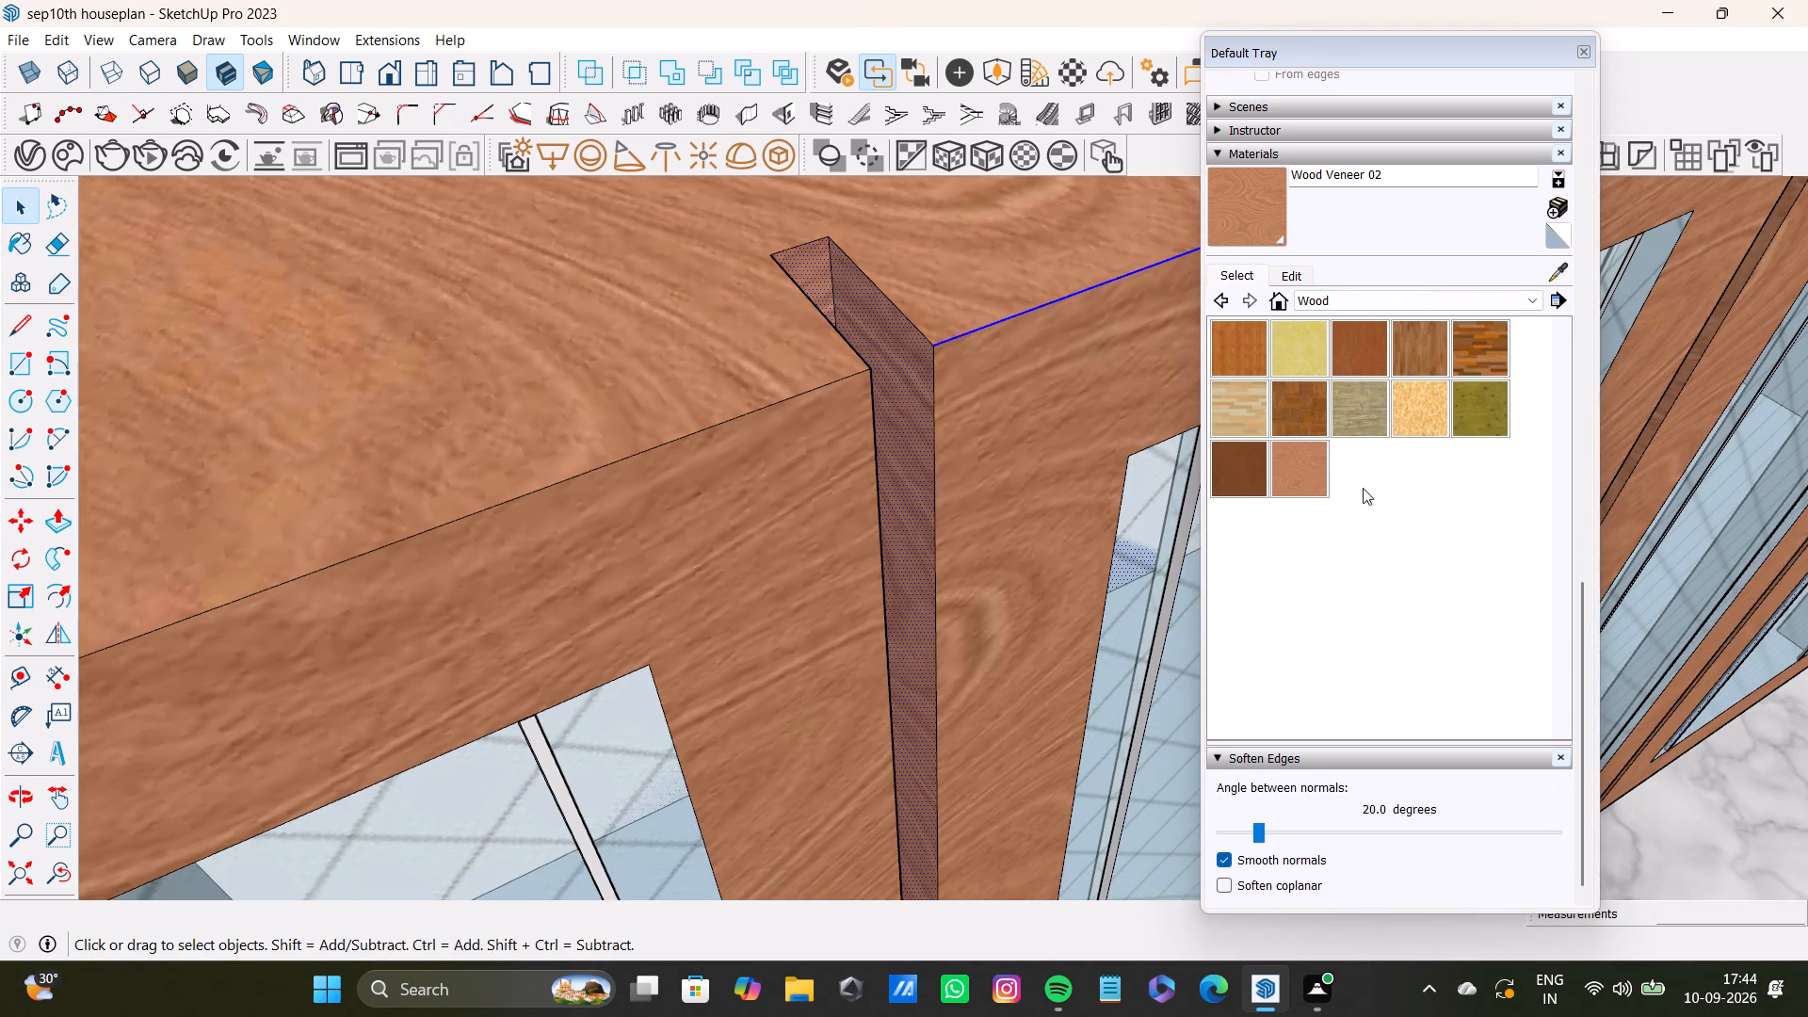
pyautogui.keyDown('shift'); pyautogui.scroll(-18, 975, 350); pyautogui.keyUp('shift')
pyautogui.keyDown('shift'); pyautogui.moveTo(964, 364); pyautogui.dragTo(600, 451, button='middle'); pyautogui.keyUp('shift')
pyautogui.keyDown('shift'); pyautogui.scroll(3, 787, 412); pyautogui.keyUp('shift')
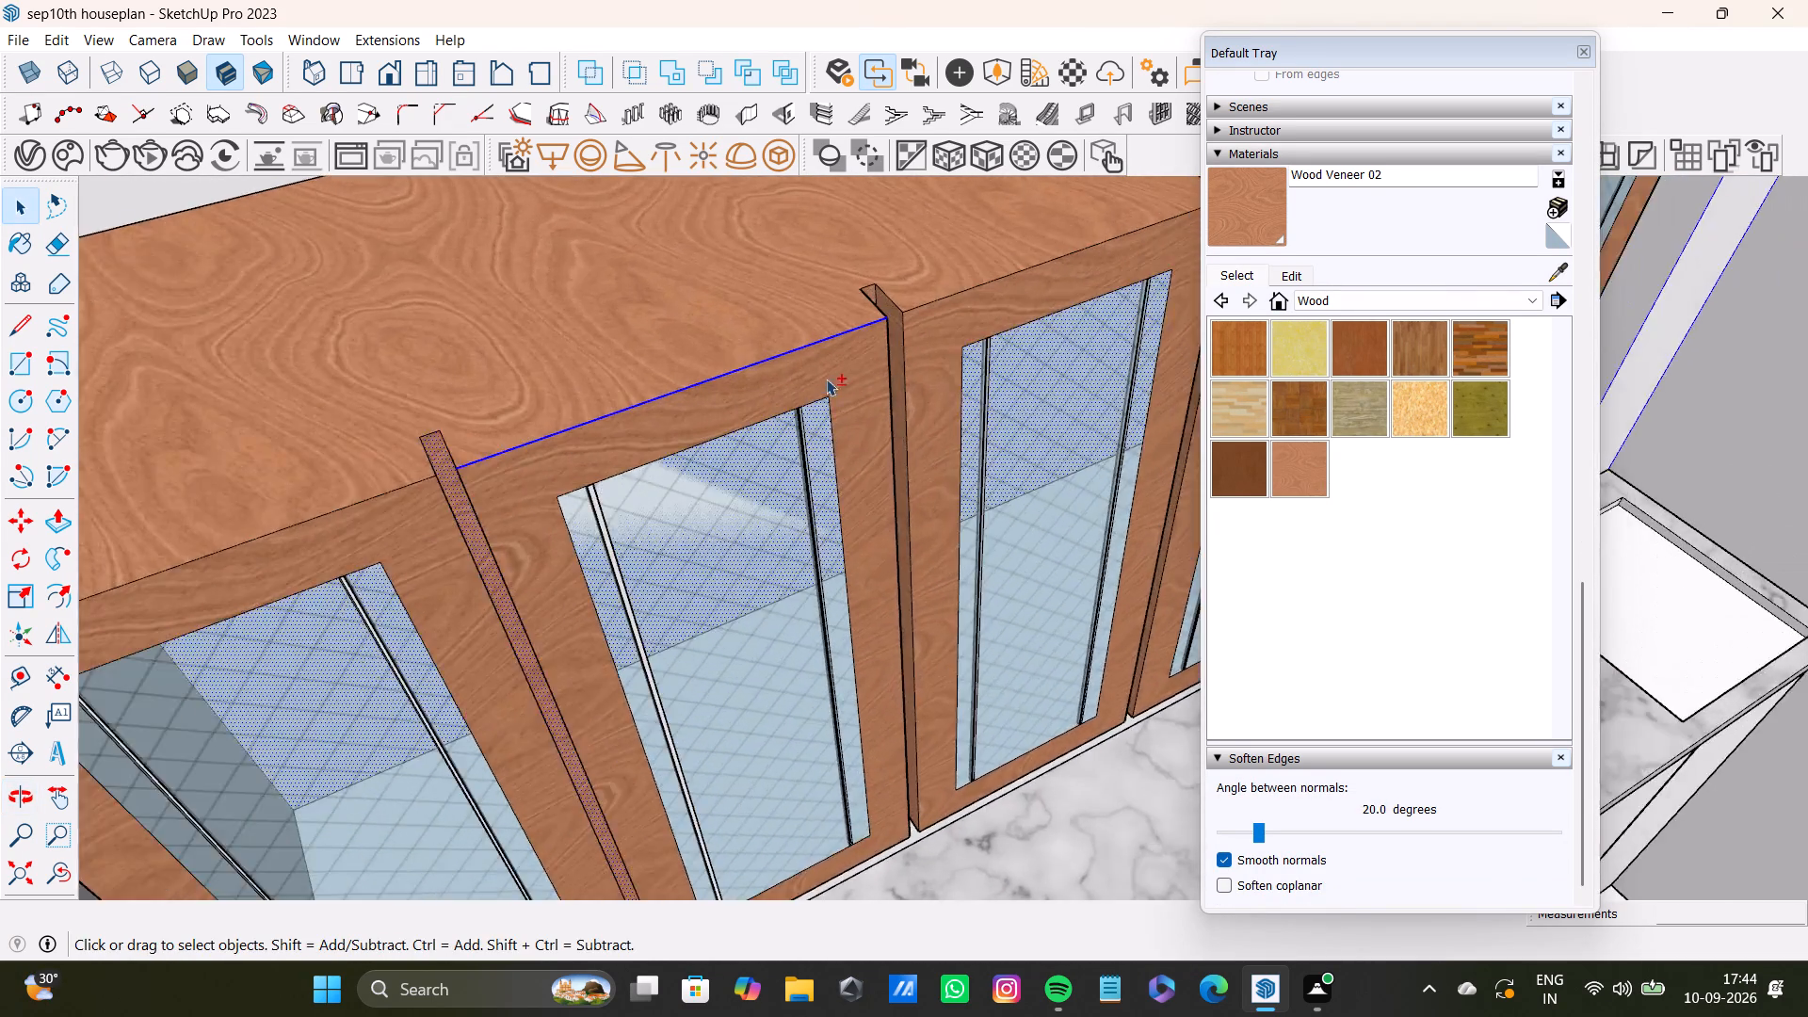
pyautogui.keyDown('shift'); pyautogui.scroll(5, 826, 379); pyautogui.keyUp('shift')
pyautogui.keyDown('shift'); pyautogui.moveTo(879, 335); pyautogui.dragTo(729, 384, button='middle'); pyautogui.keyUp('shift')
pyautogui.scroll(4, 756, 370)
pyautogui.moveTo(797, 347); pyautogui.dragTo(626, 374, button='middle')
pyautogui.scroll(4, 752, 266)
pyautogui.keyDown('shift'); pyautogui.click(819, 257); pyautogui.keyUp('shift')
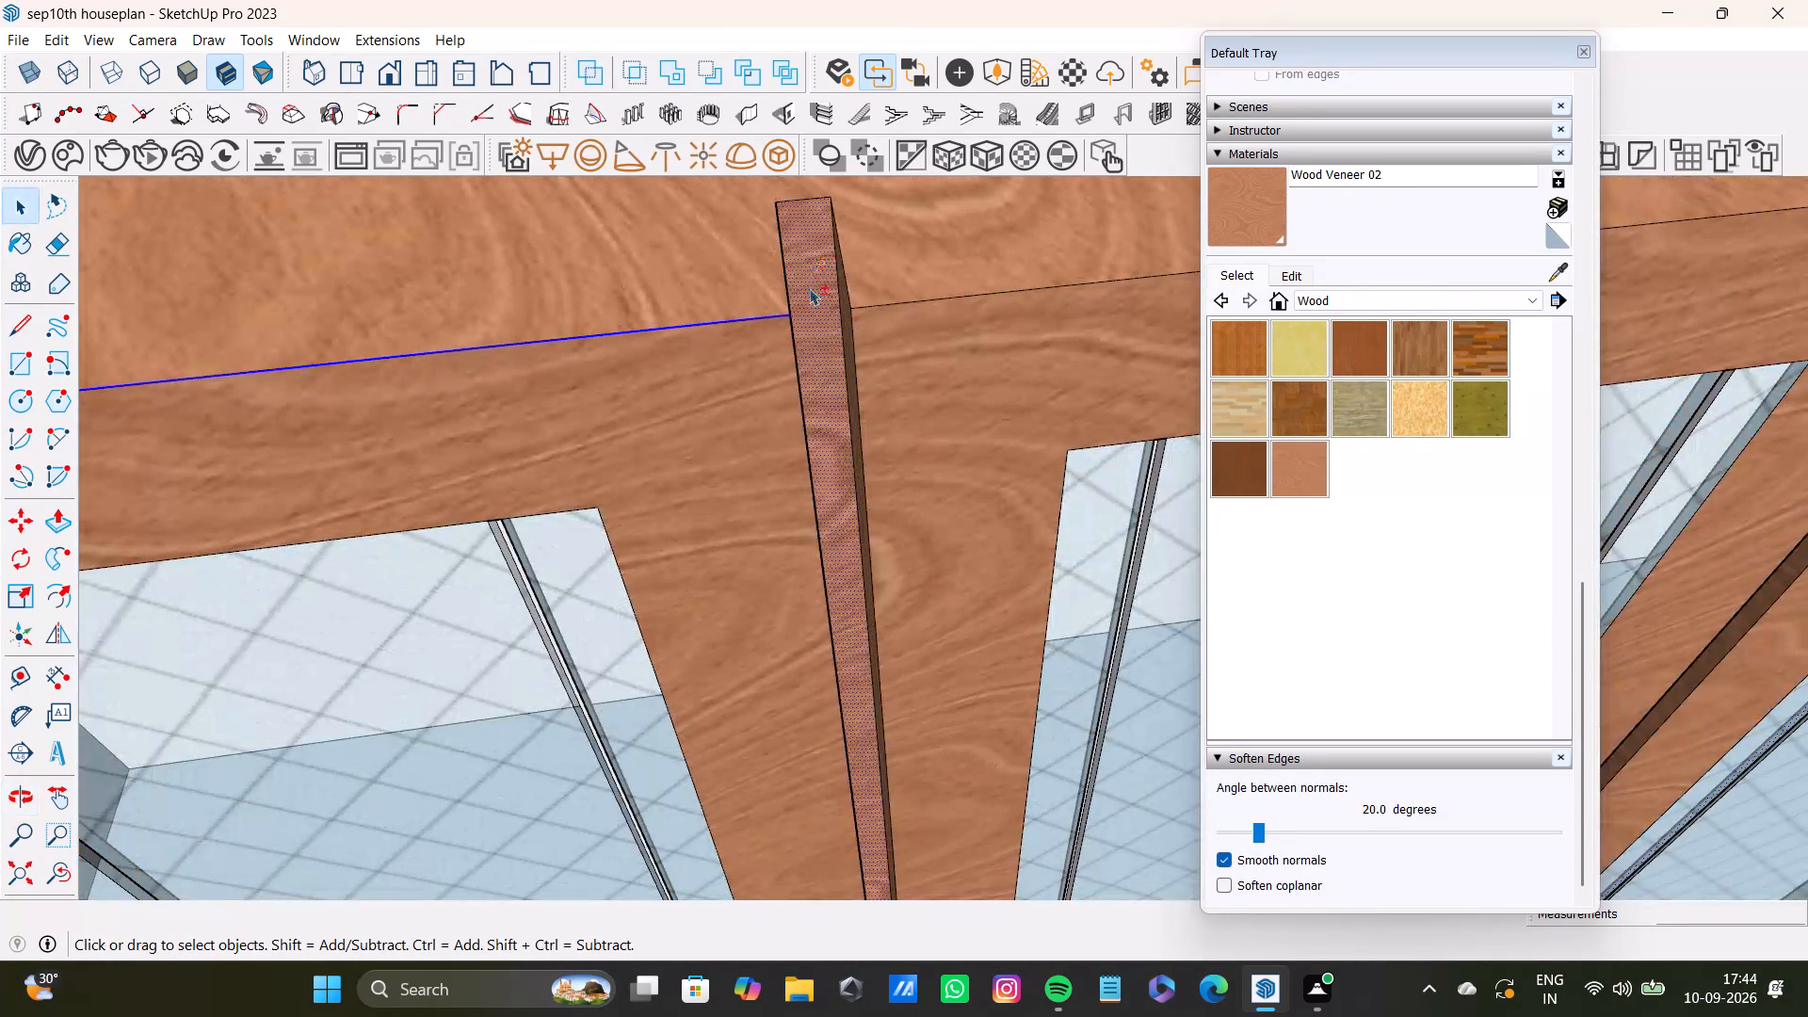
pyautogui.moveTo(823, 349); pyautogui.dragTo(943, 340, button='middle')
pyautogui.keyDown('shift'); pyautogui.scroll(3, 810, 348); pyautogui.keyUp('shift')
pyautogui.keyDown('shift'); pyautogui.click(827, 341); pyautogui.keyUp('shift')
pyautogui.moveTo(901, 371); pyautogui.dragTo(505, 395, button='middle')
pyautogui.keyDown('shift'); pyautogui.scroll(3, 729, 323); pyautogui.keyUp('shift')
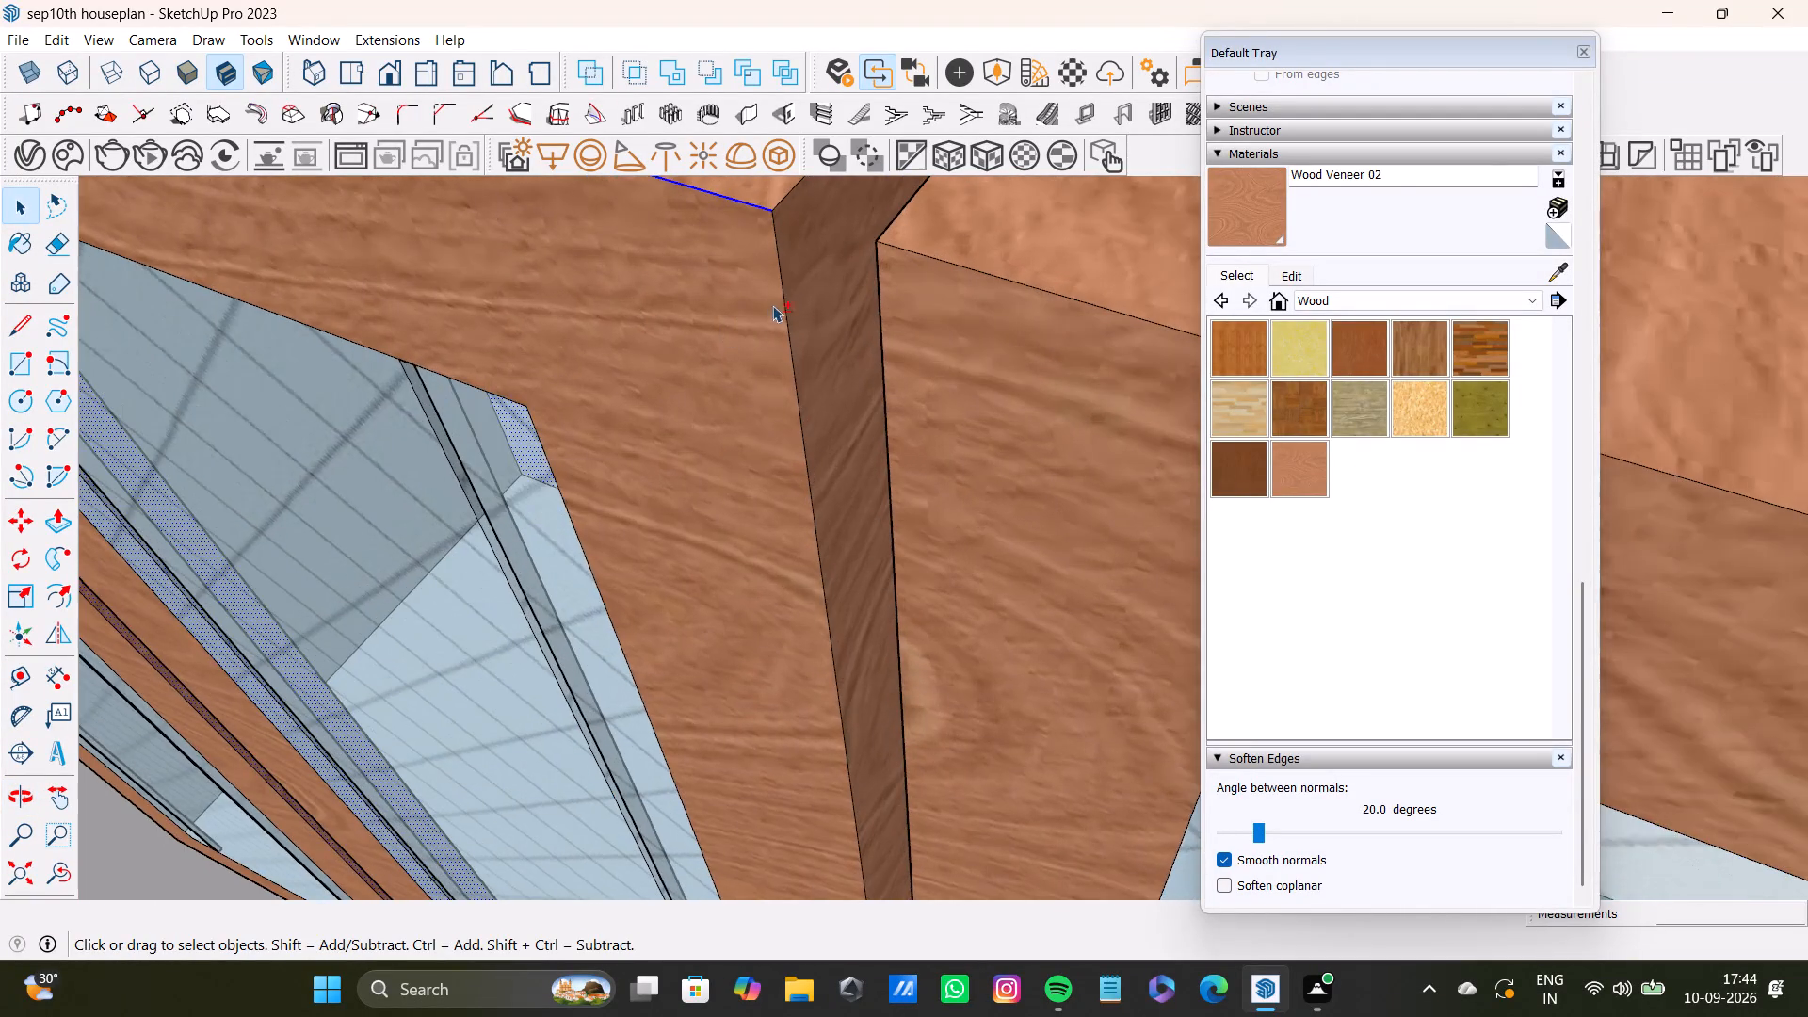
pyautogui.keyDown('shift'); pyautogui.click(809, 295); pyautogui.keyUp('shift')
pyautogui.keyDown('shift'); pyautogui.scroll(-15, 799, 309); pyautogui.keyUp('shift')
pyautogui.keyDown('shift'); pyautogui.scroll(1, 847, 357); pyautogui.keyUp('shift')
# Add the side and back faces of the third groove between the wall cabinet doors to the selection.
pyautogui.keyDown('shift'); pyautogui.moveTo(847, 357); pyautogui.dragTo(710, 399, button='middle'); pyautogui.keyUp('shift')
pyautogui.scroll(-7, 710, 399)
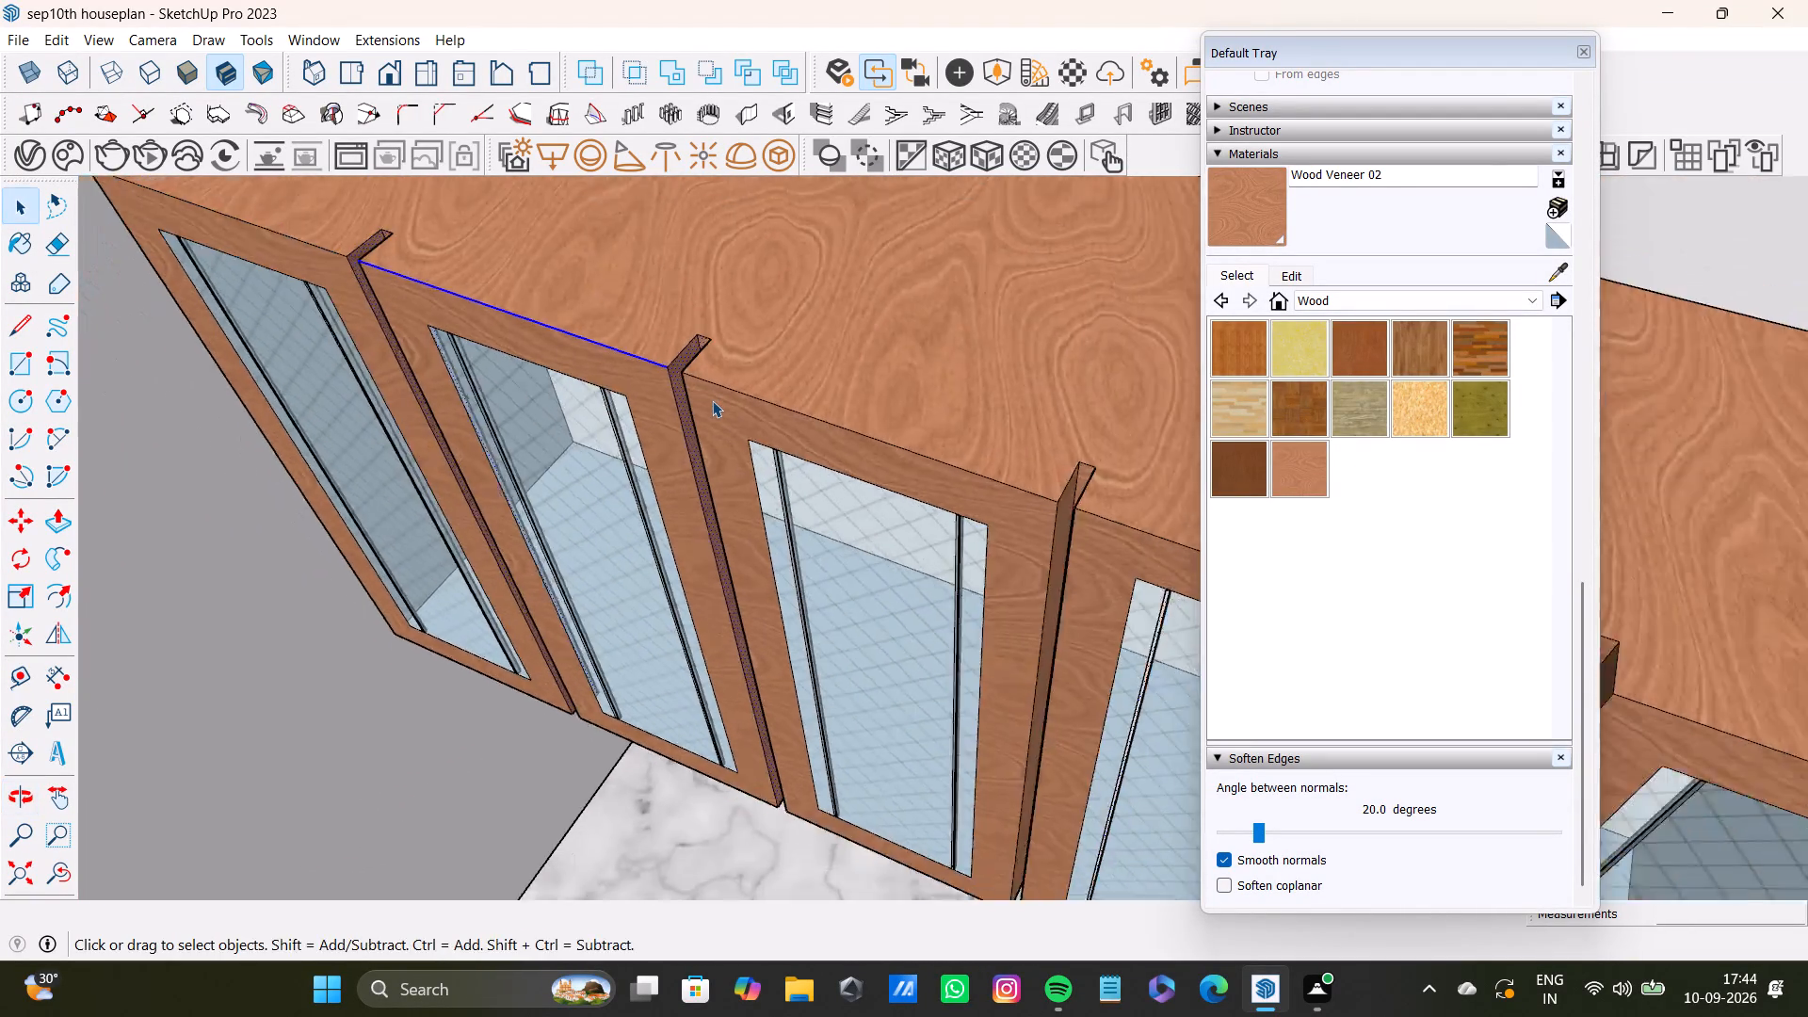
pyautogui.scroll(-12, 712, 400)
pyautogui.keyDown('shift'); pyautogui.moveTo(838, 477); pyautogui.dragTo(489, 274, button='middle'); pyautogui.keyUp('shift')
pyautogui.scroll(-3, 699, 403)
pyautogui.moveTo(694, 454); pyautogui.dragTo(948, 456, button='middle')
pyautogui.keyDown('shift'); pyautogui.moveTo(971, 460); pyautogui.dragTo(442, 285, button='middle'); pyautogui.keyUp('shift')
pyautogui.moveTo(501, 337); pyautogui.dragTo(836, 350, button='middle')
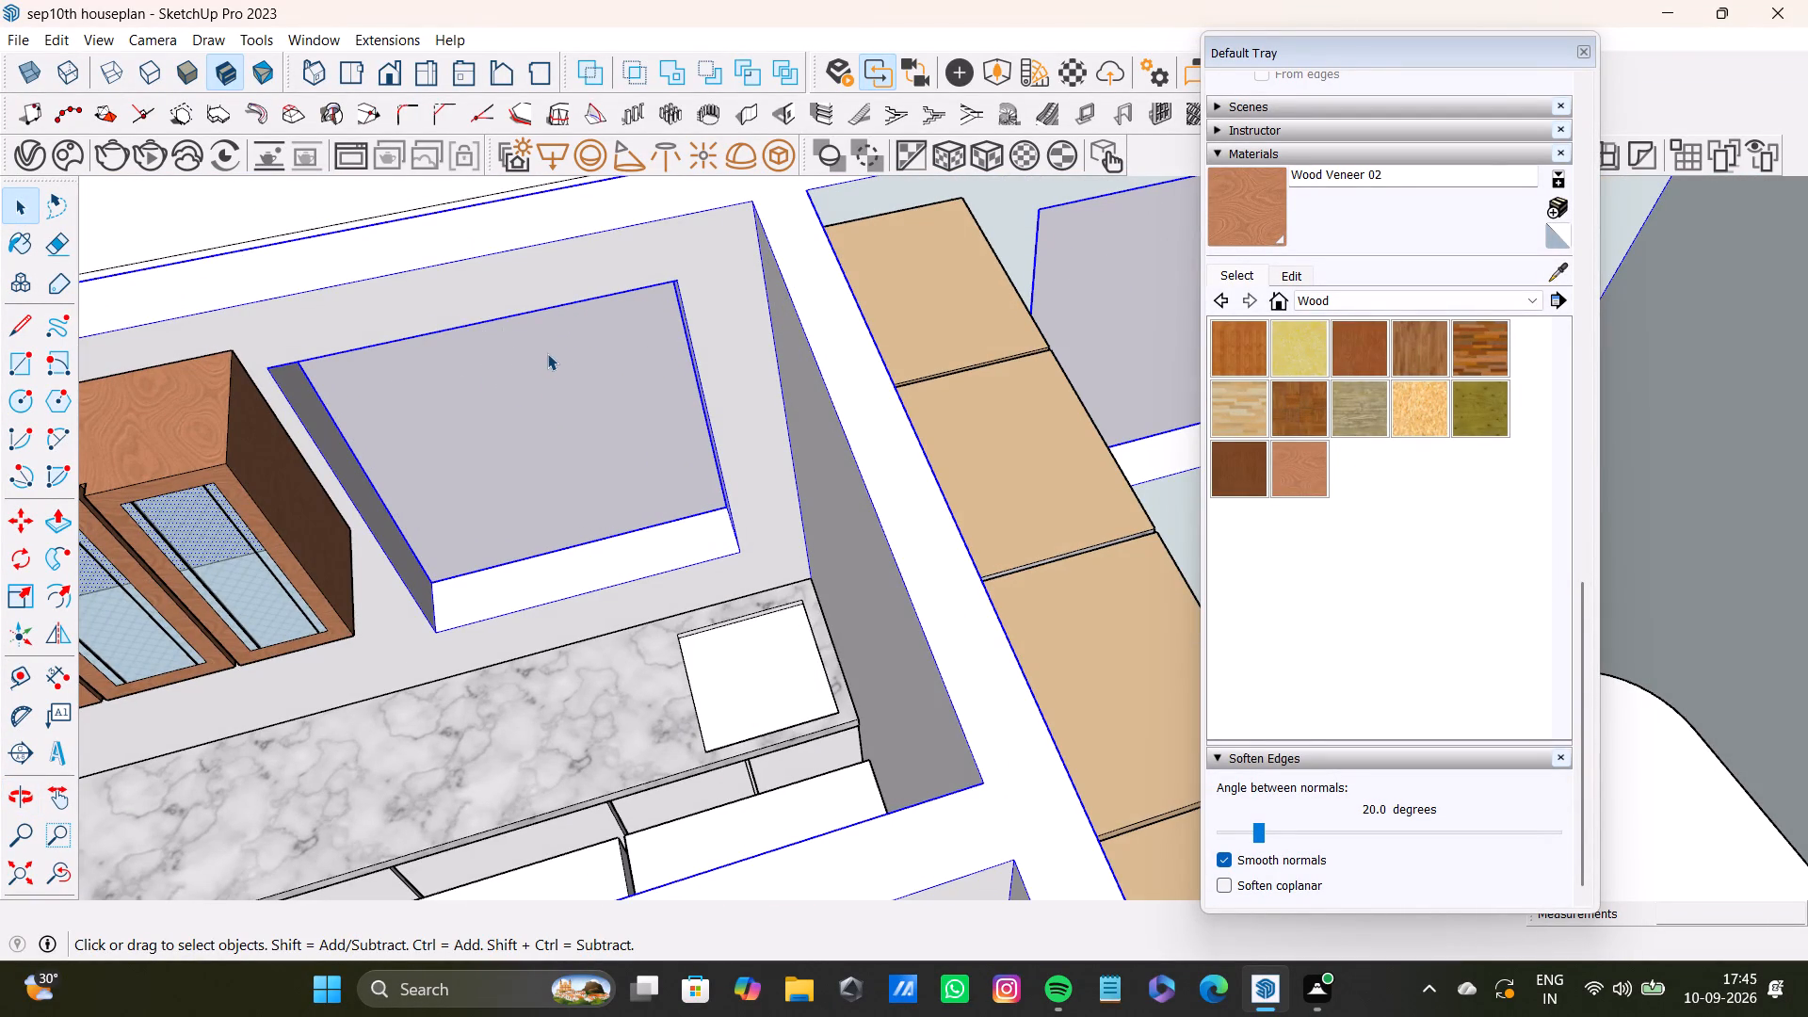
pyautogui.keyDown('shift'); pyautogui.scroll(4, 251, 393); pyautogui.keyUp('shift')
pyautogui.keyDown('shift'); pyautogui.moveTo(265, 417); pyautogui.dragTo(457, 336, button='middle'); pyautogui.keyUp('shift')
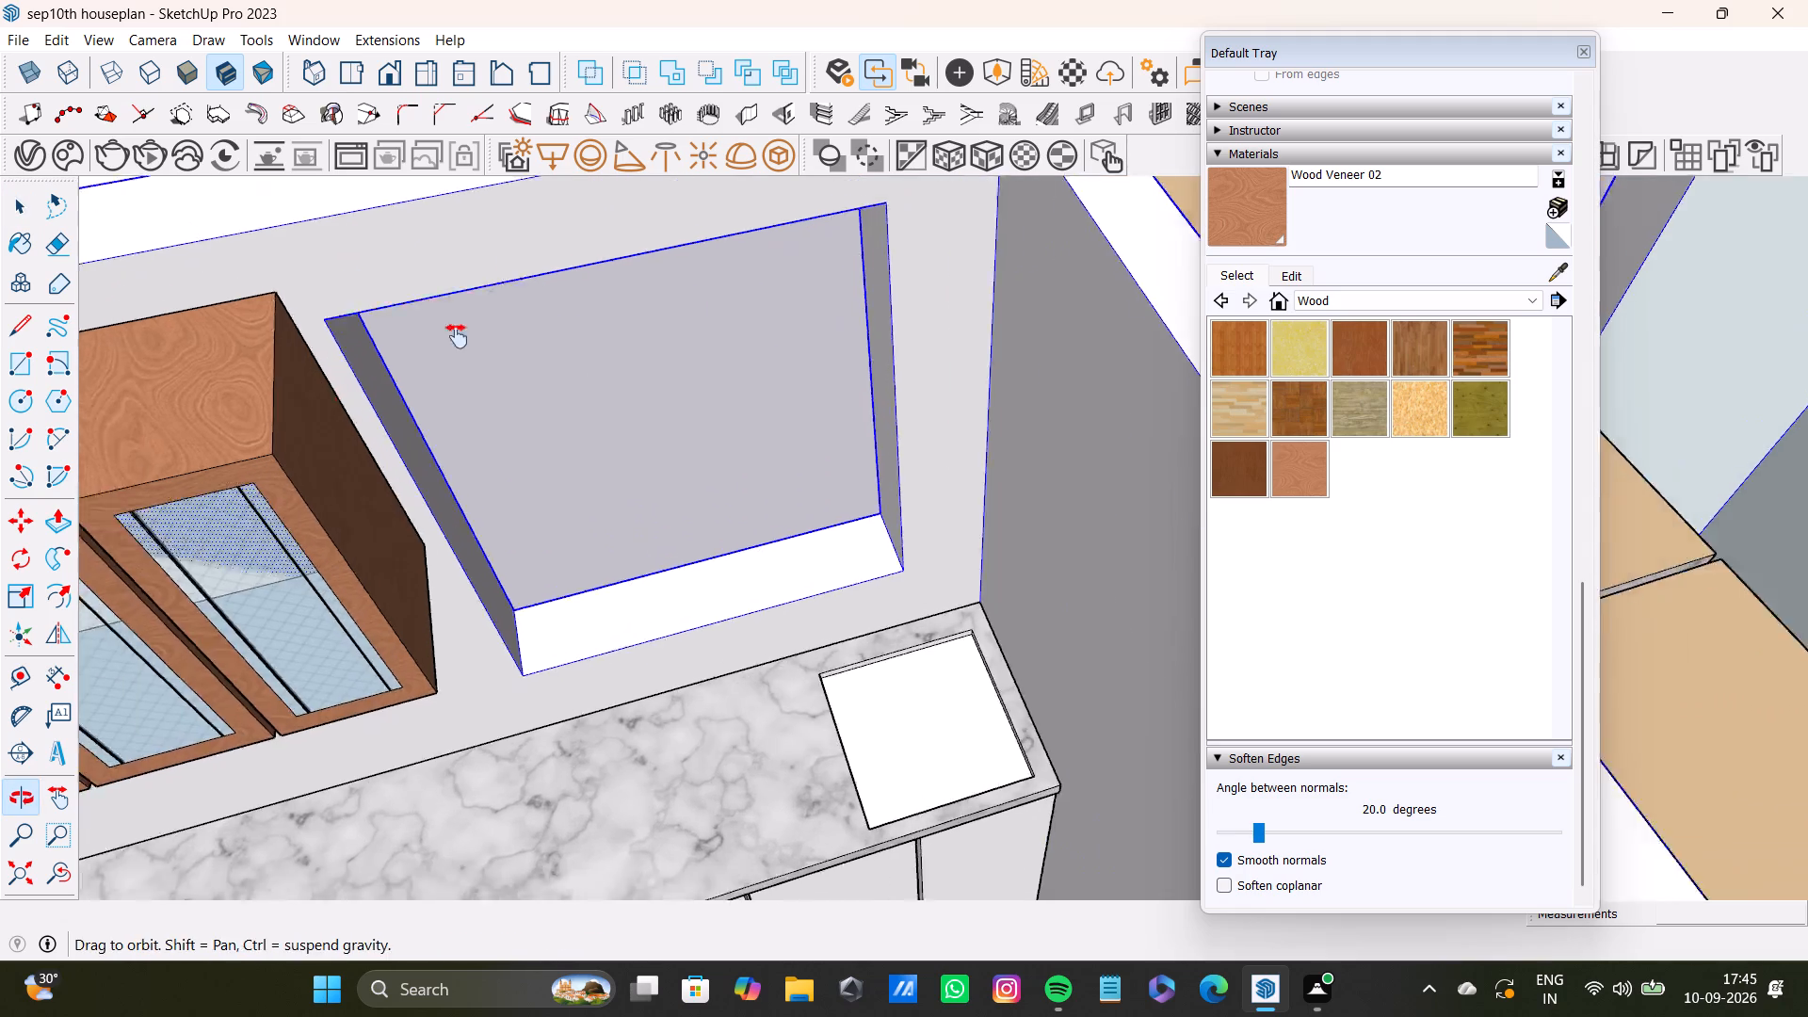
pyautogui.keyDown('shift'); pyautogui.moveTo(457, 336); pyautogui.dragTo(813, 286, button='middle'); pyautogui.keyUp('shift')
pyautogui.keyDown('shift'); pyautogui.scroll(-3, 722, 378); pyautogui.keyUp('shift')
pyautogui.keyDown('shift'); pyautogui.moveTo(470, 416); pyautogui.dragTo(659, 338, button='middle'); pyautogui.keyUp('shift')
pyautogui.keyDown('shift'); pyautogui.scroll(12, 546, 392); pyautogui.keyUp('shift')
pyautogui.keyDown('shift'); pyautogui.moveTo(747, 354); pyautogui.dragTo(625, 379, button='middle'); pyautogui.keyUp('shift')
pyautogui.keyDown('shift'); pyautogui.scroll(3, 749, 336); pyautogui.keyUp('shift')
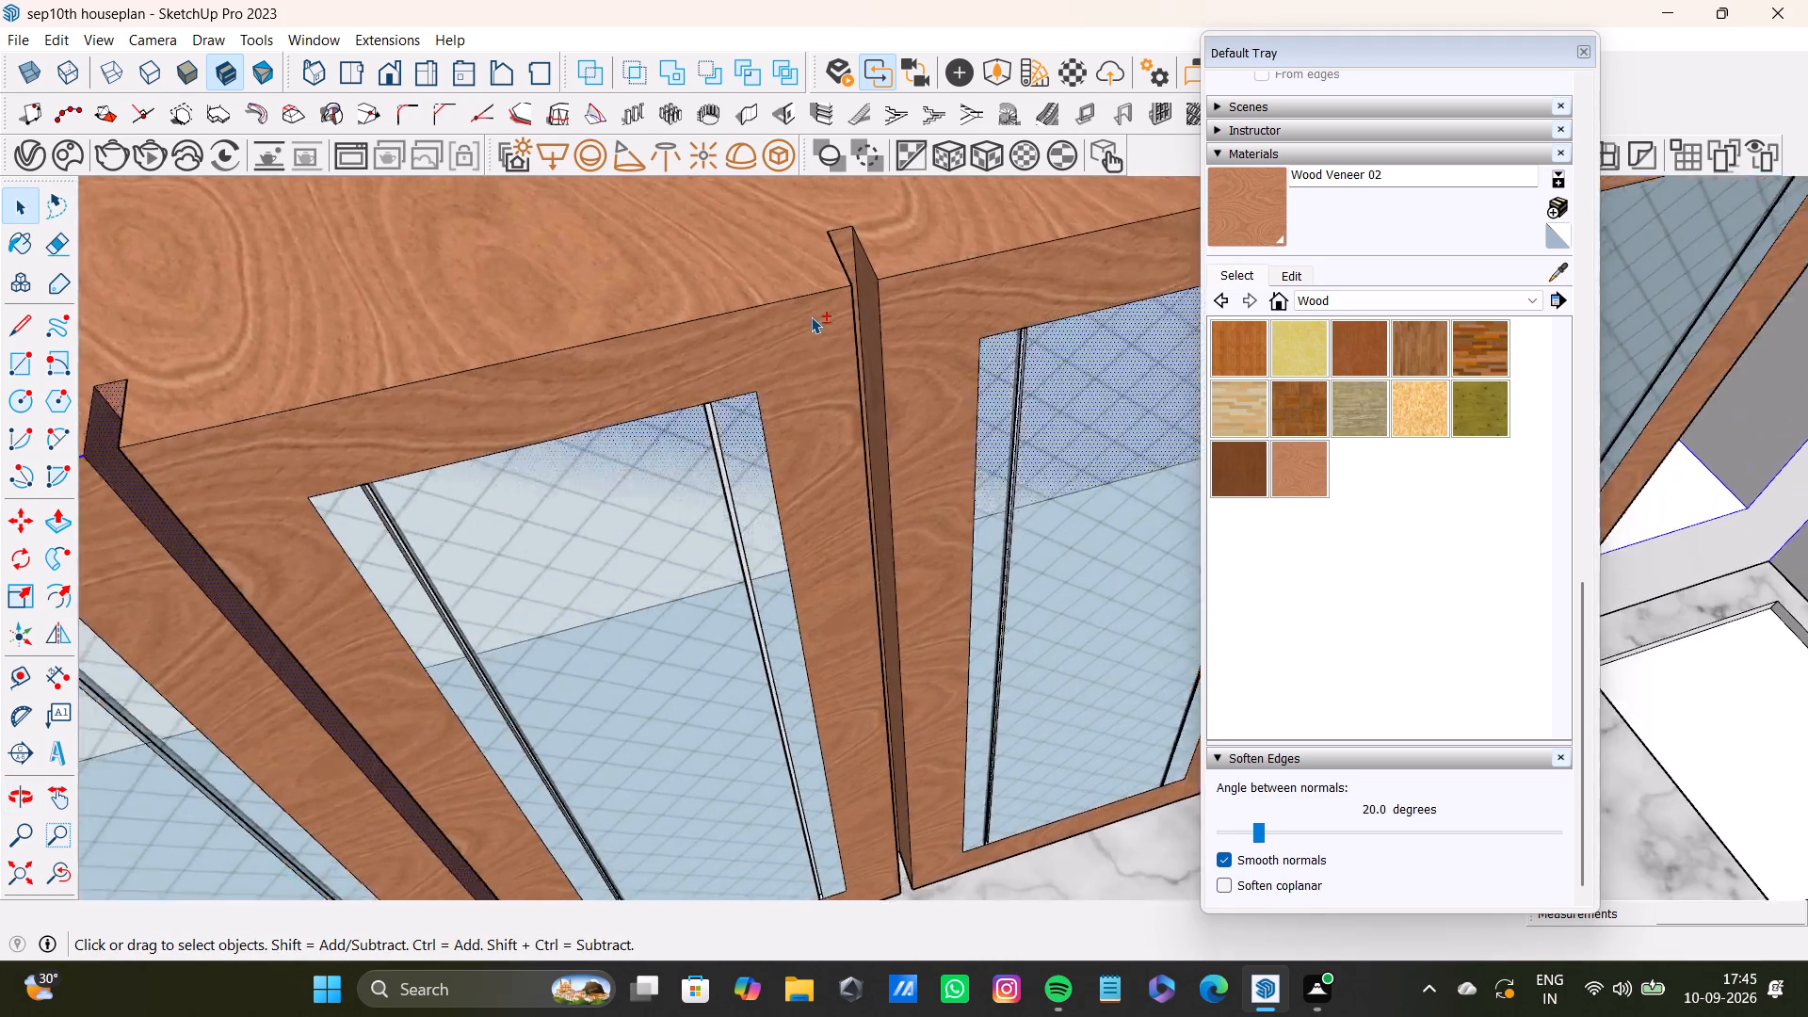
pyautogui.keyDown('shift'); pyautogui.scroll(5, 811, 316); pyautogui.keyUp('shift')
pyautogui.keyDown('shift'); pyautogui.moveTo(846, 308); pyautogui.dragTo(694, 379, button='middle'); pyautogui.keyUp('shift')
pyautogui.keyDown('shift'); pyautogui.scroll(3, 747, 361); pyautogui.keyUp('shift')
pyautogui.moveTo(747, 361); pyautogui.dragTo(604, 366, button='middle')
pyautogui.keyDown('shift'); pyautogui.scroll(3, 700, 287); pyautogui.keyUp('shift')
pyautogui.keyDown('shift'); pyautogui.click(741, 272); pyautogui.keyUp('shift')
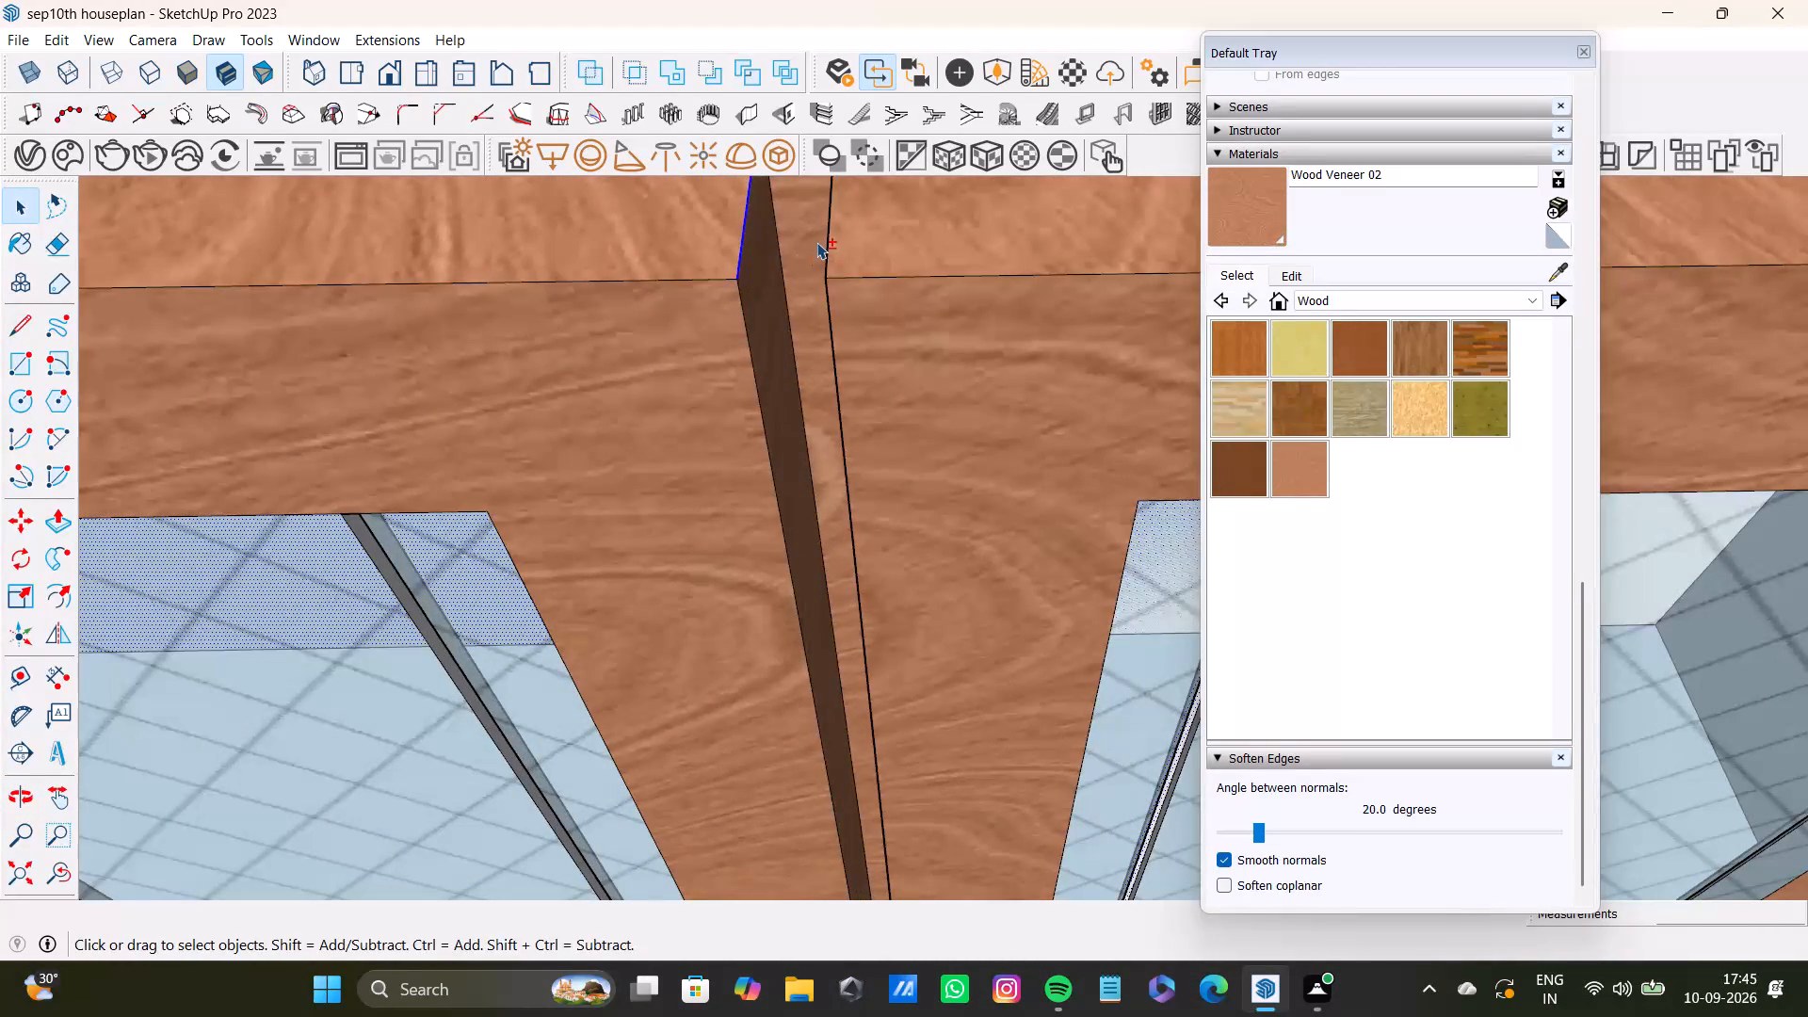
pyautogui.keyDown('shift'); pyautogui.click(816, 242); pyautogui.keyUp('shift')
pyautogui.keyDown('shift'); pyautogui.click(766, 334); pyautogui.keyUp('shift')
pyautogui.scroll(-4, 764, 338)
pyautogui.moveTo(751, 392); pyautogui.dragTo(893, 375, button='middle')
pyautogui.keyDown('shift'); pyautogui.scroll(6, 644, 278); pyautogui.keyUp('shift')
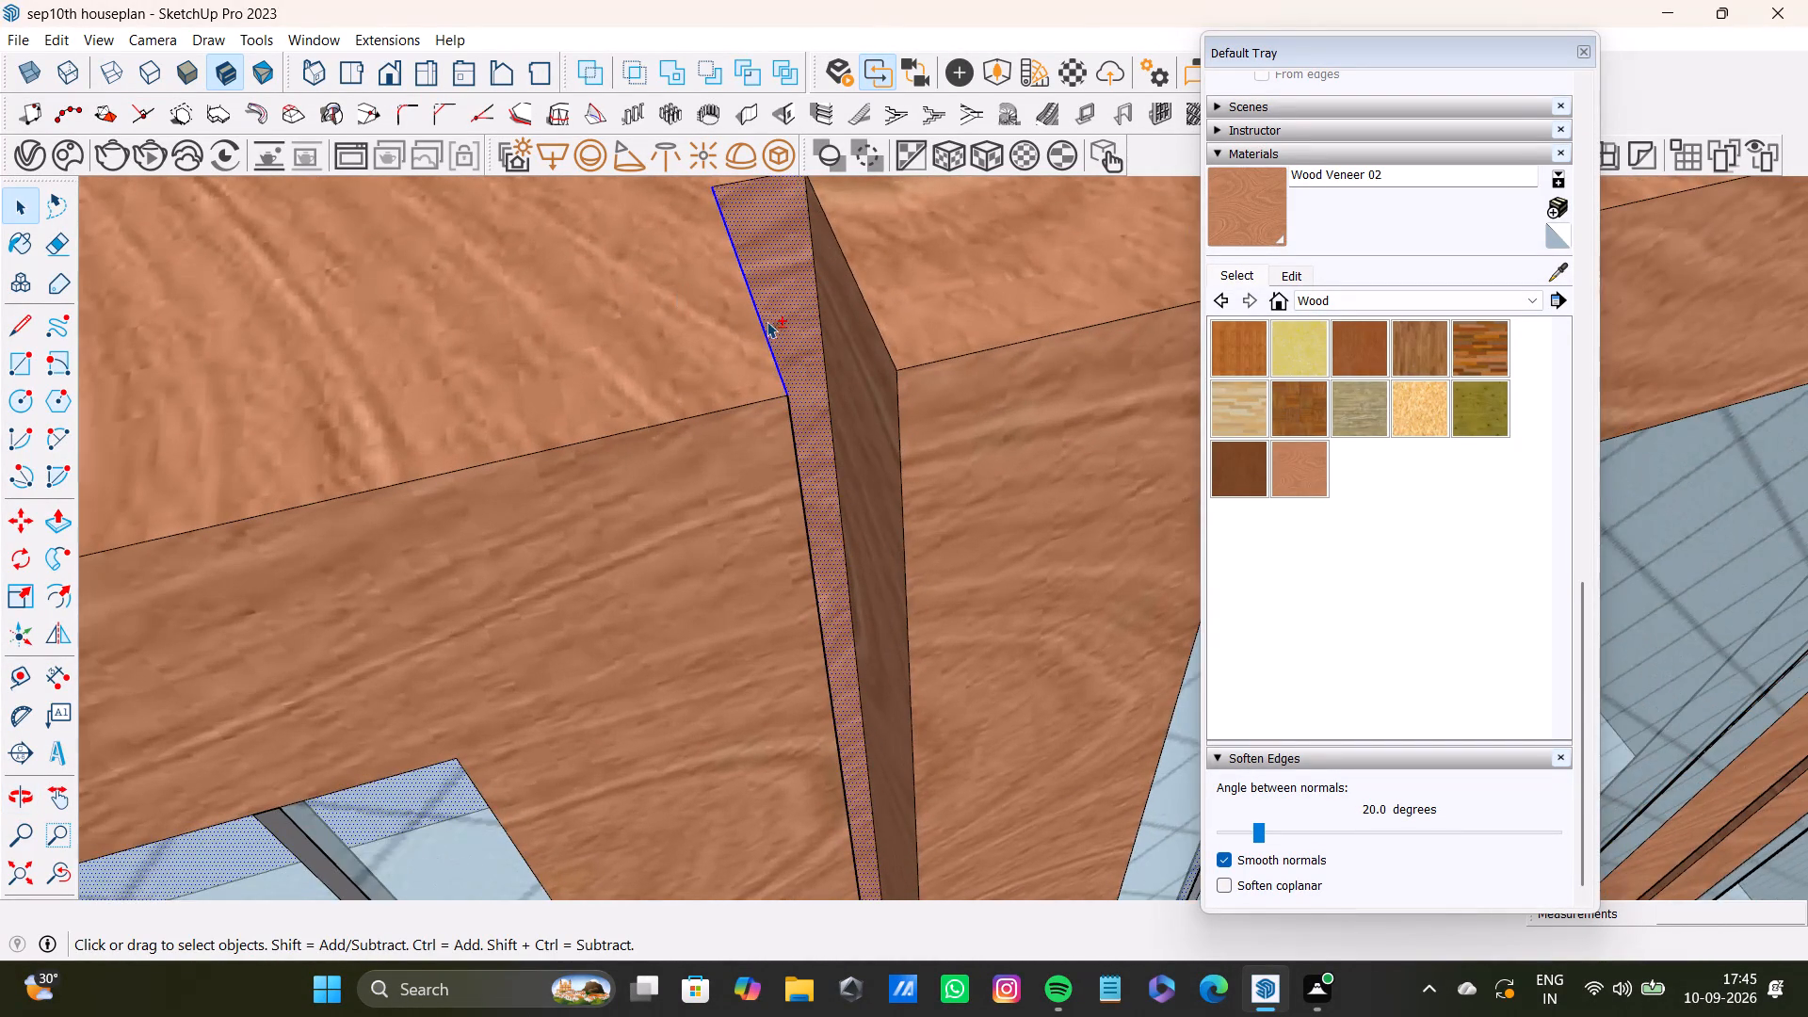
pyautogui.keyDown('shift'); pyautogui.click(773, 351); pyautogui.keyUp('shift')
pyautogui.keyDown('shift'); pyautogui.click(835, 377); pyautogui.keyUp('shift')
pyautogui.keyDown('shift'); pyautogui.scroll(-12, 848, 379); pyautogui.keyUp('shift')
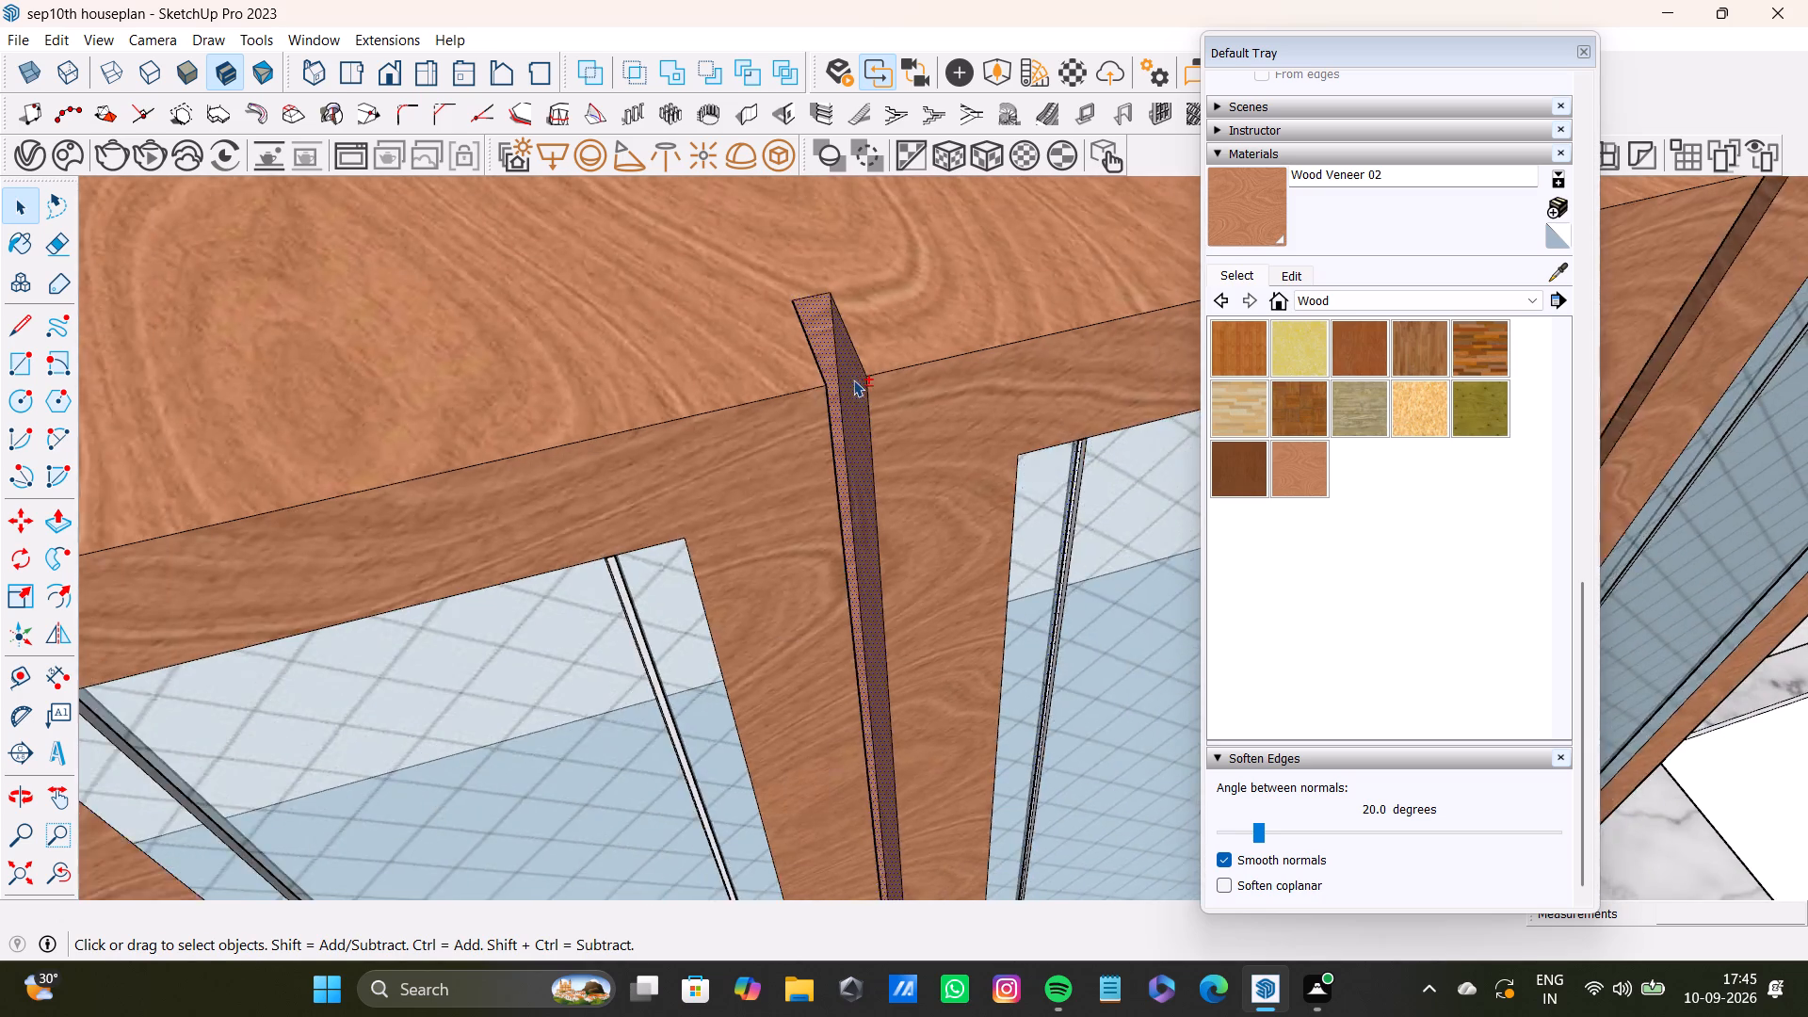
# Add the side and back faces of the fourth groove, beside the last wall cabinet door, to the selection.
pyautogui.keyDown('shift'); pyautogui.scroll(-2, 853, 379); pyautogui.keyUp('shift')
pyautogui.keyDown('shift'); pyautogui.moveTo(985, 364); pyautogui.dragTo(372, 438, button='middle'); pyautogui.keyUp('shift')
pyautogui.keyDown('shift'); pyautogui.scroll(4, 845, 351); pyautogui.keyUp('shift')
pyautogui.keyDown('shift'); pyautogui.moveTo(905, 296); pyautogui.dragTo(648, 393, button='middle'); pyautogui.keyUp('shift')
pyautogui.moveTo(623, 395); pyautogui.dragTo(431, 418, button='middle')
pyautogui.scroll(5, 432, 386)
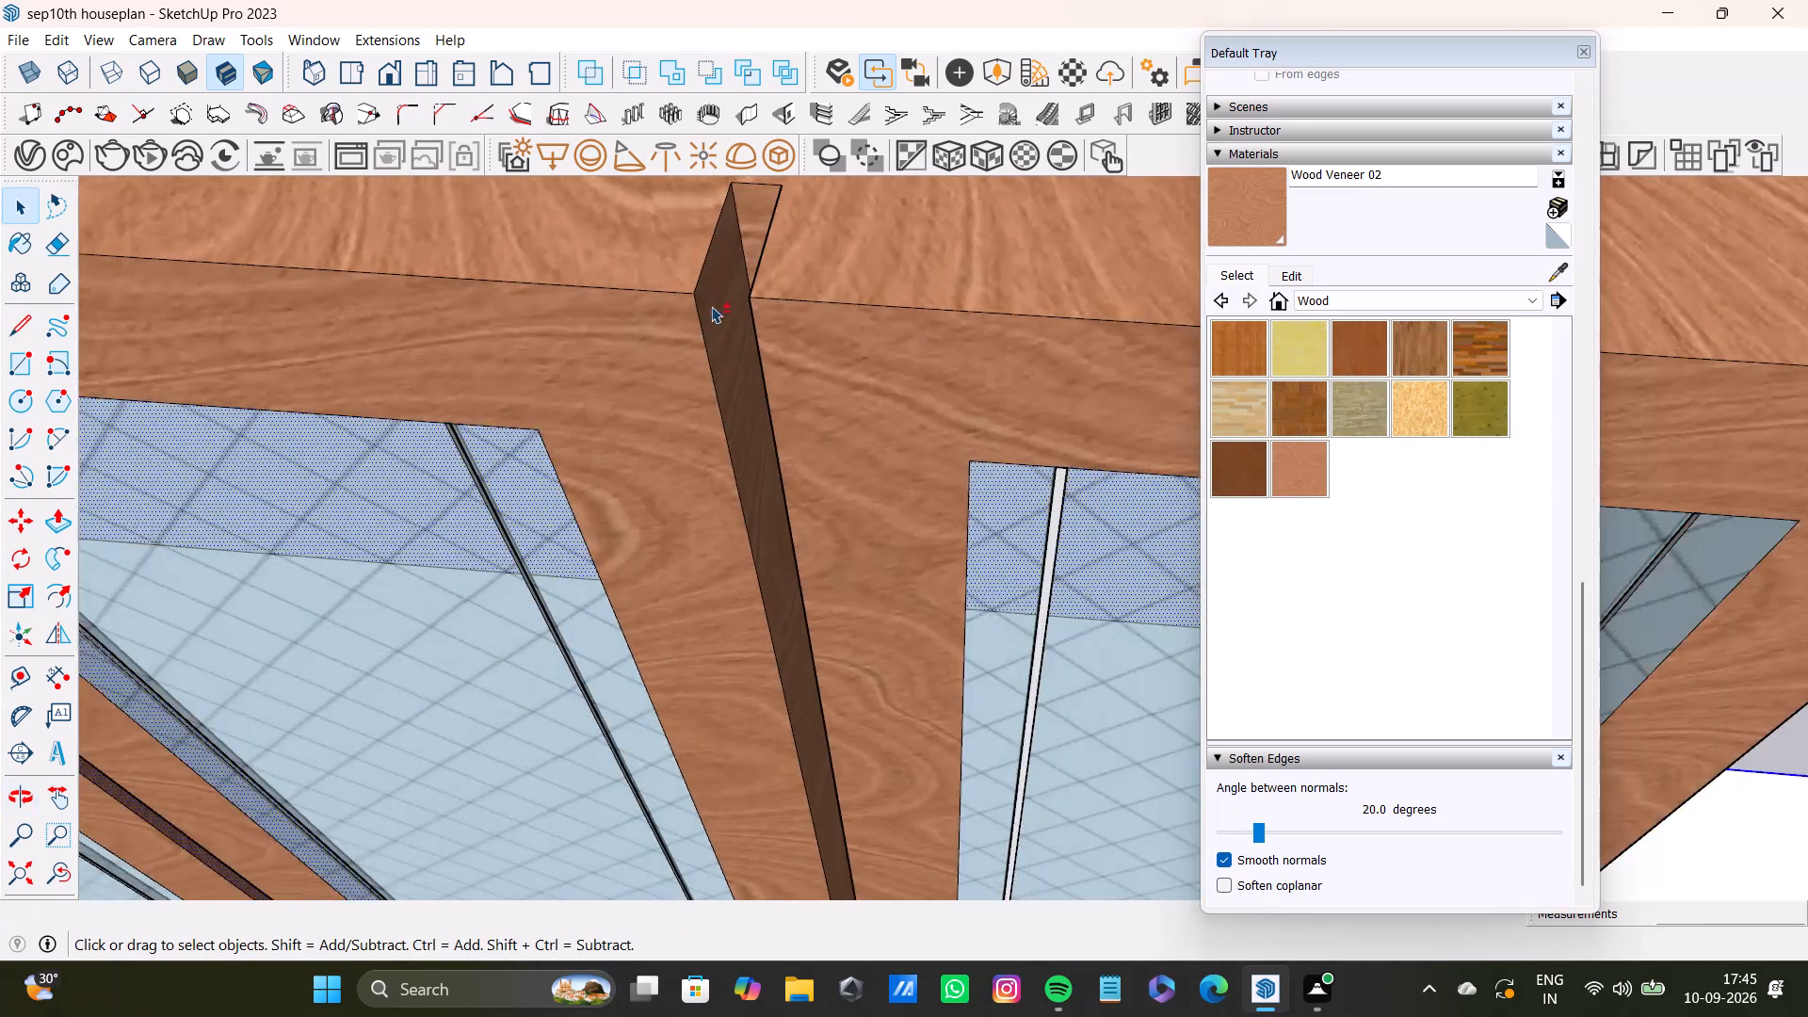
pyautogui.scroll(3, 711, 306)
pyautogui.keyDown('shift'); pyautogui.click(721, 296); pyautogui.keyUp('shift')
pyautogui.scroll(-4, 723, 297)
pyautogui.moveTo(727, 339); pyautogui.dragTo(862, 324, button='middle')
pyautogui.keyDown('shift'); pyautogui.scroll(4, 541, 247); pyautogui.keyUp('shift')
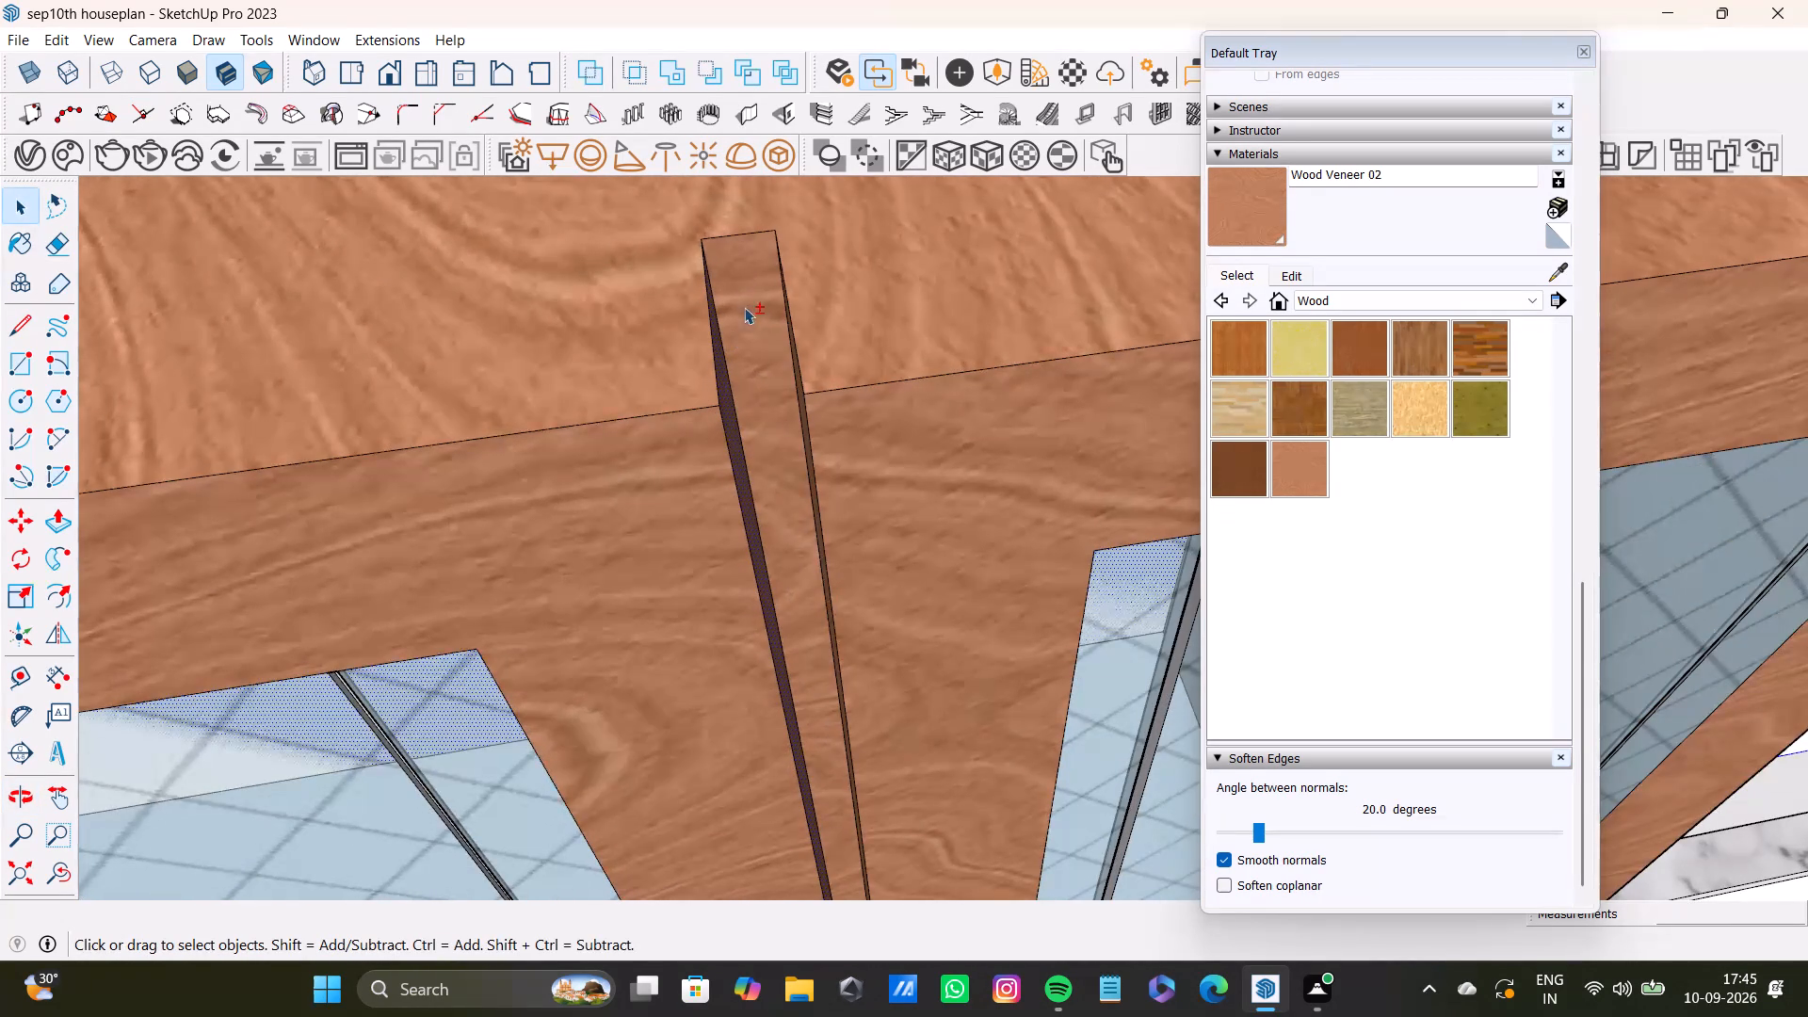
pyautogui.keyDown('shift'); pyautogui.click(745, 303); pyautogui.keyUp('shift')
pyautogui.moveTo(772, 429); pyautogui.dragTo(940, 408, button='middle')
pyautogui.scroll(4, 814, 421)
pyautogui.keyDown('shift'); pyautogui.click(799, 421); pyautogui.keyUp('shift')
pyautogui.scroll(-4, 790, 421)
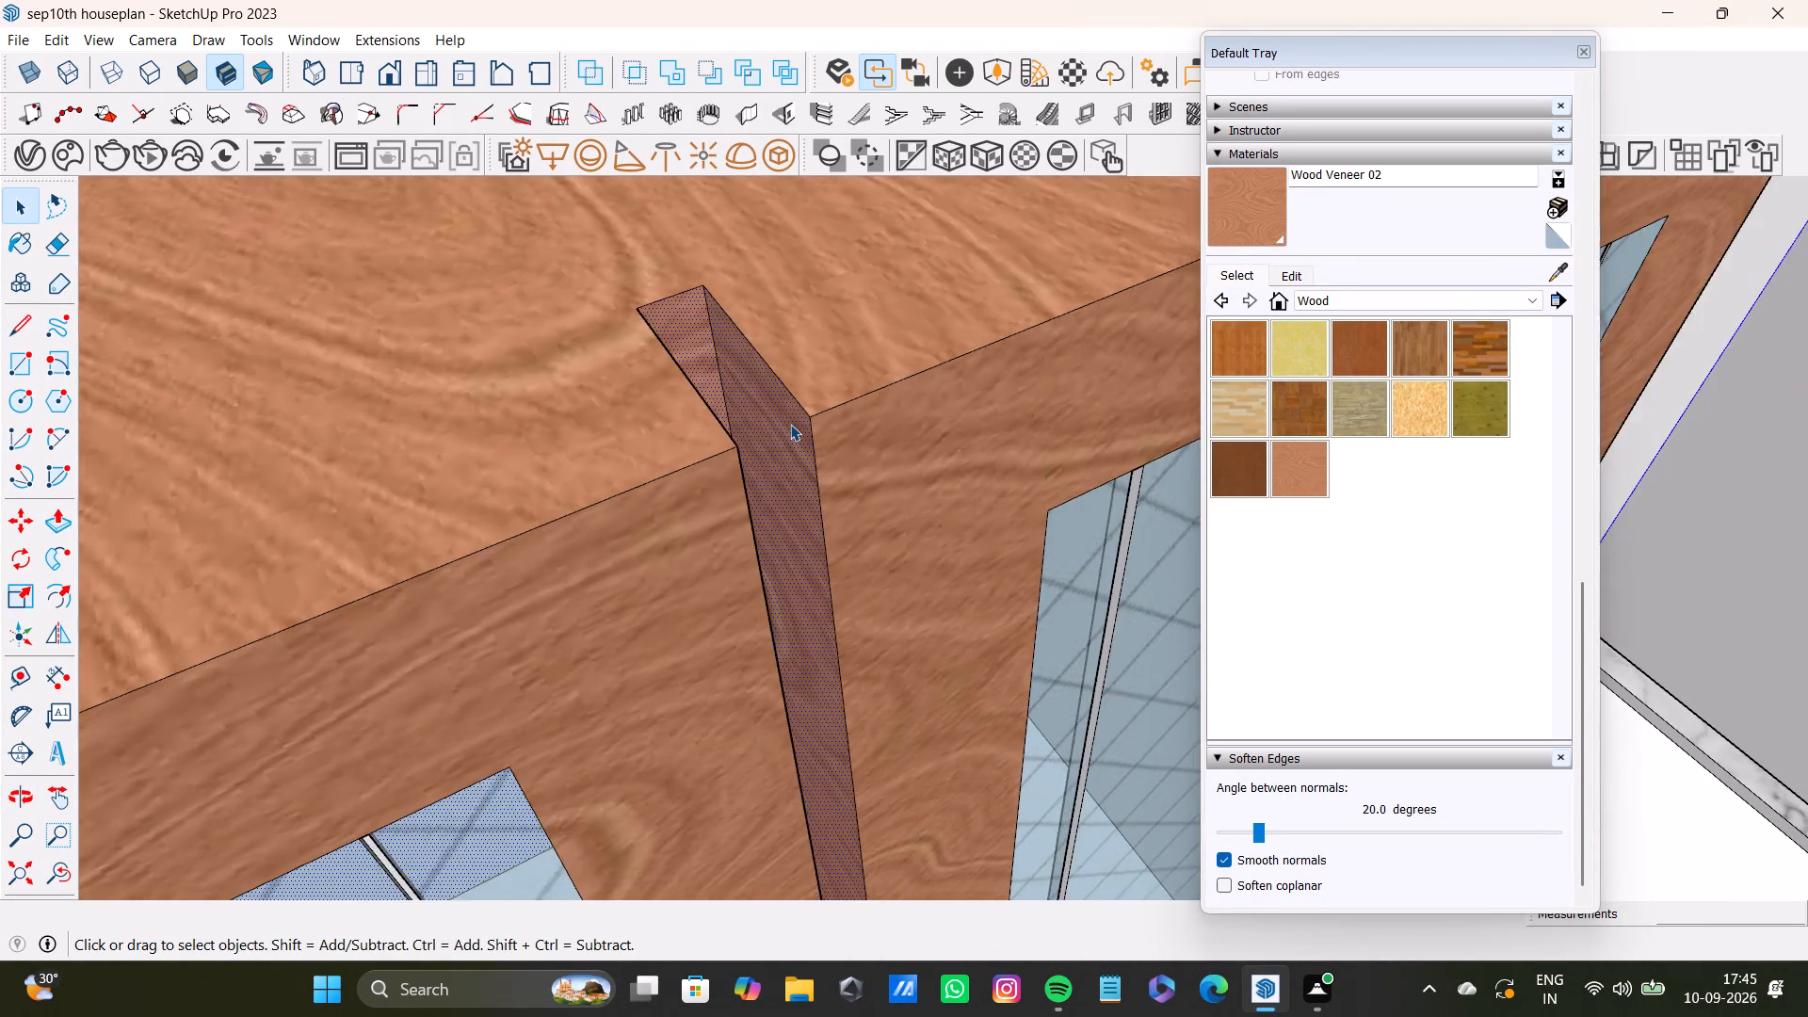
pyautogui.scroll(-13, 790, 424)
# Switch the material library from Wood to the Glass and Mirrors collection.
pyautogui.keyDown('shift'); pyautogui.moveTo(910, 462); pyautogui.dragTo(444, 422, button='middle'); pyautogui.keyUp('shift')
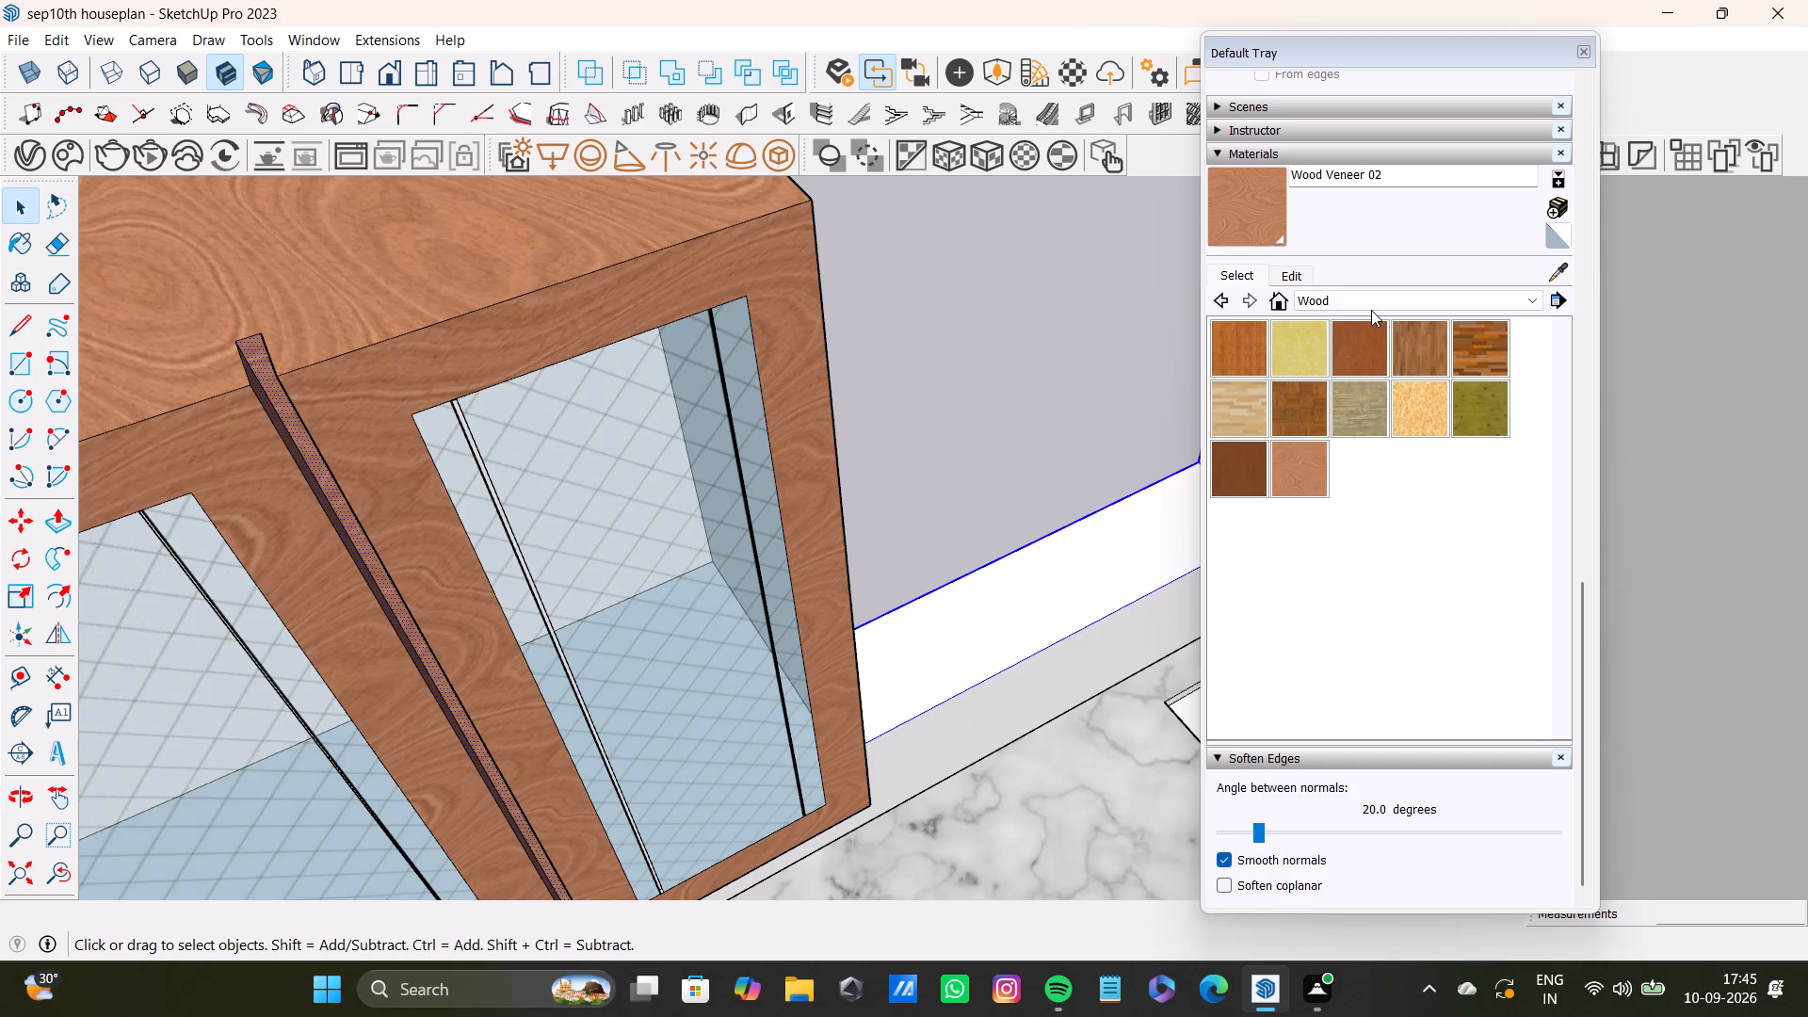
pyautogui.click(1371, 310)
pyautogui.scroll(4, 1353, 417)
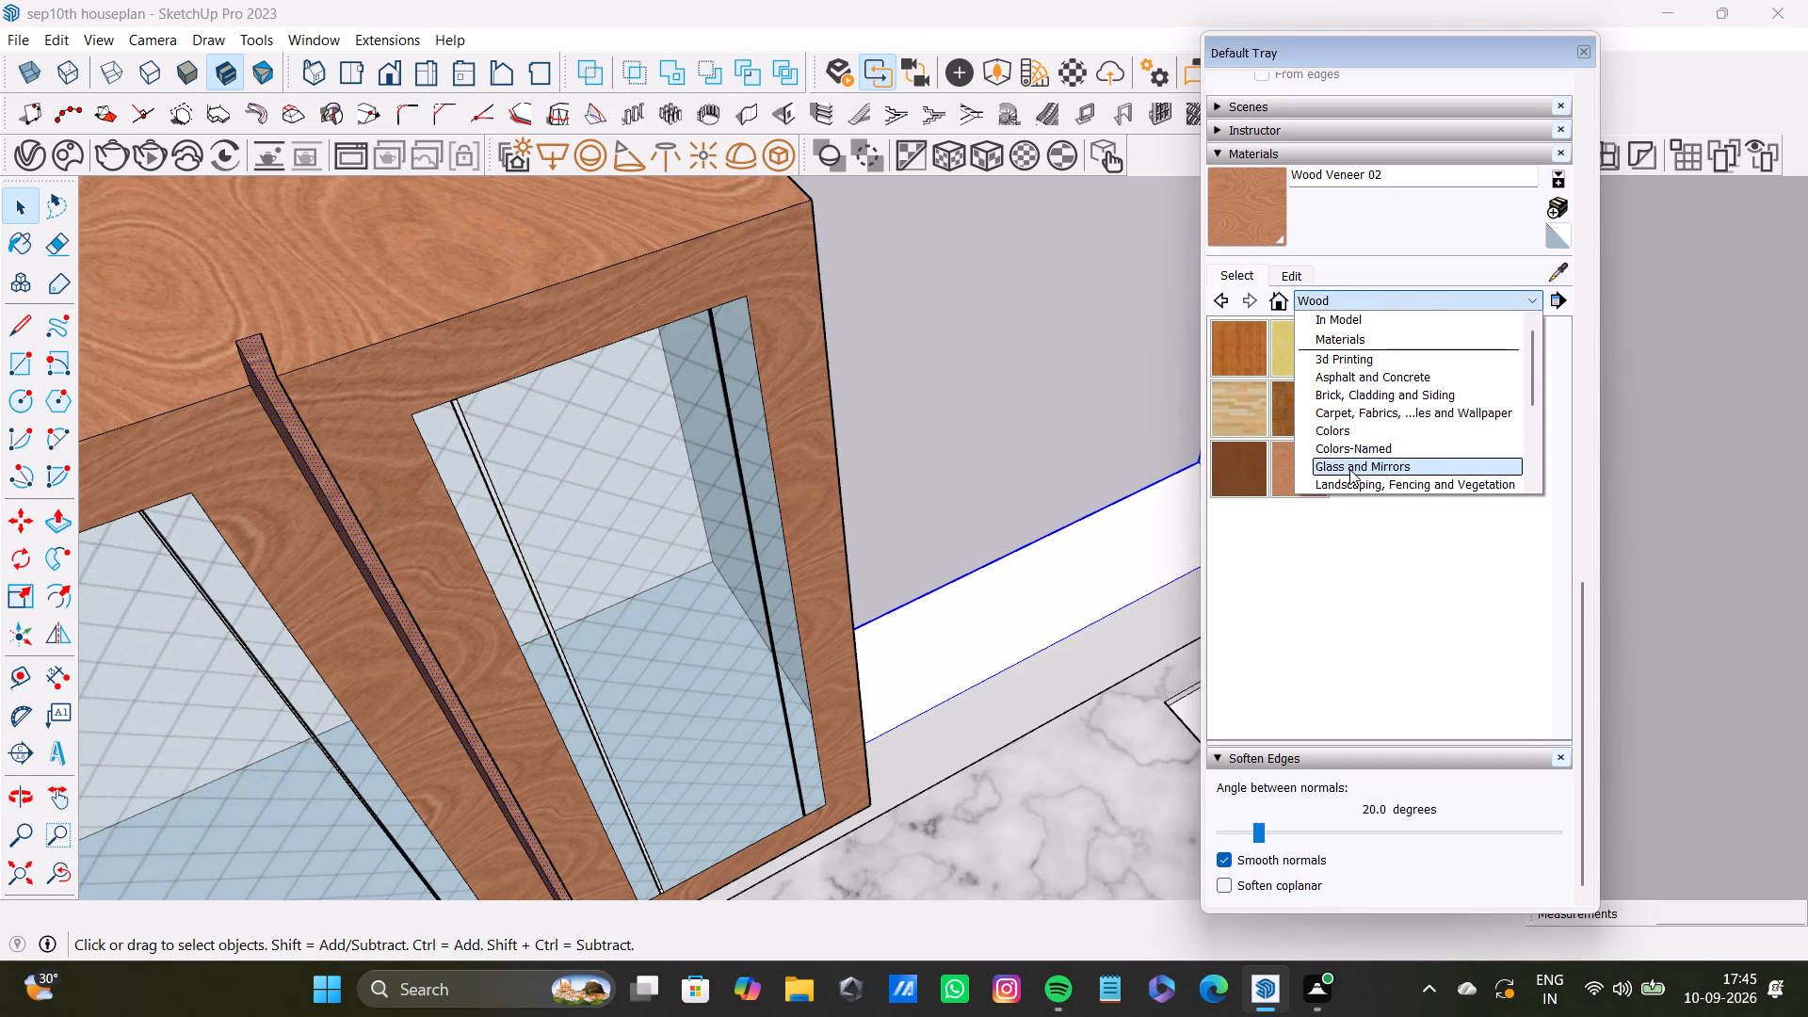
pyautogui.click(1349, 468)
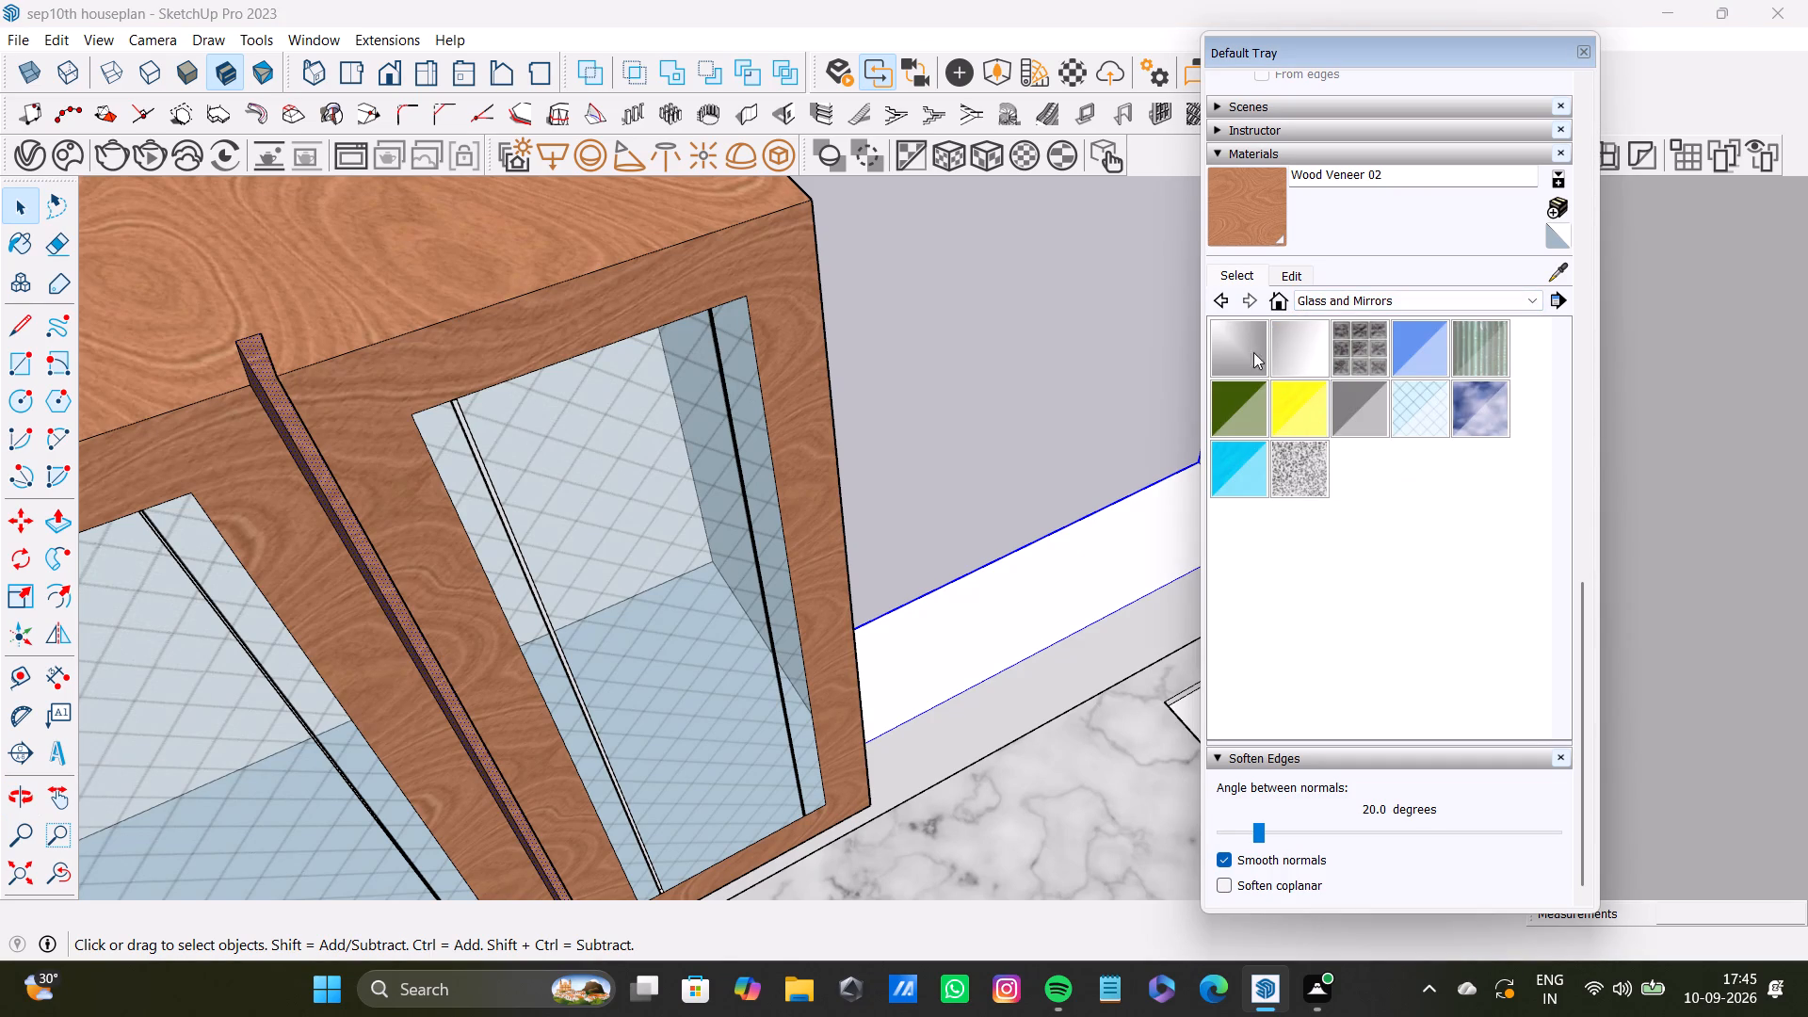
# Clear the selection of the cabinet groove faces and house walls.
pyautogui.scroll(-8, 1214, 452)
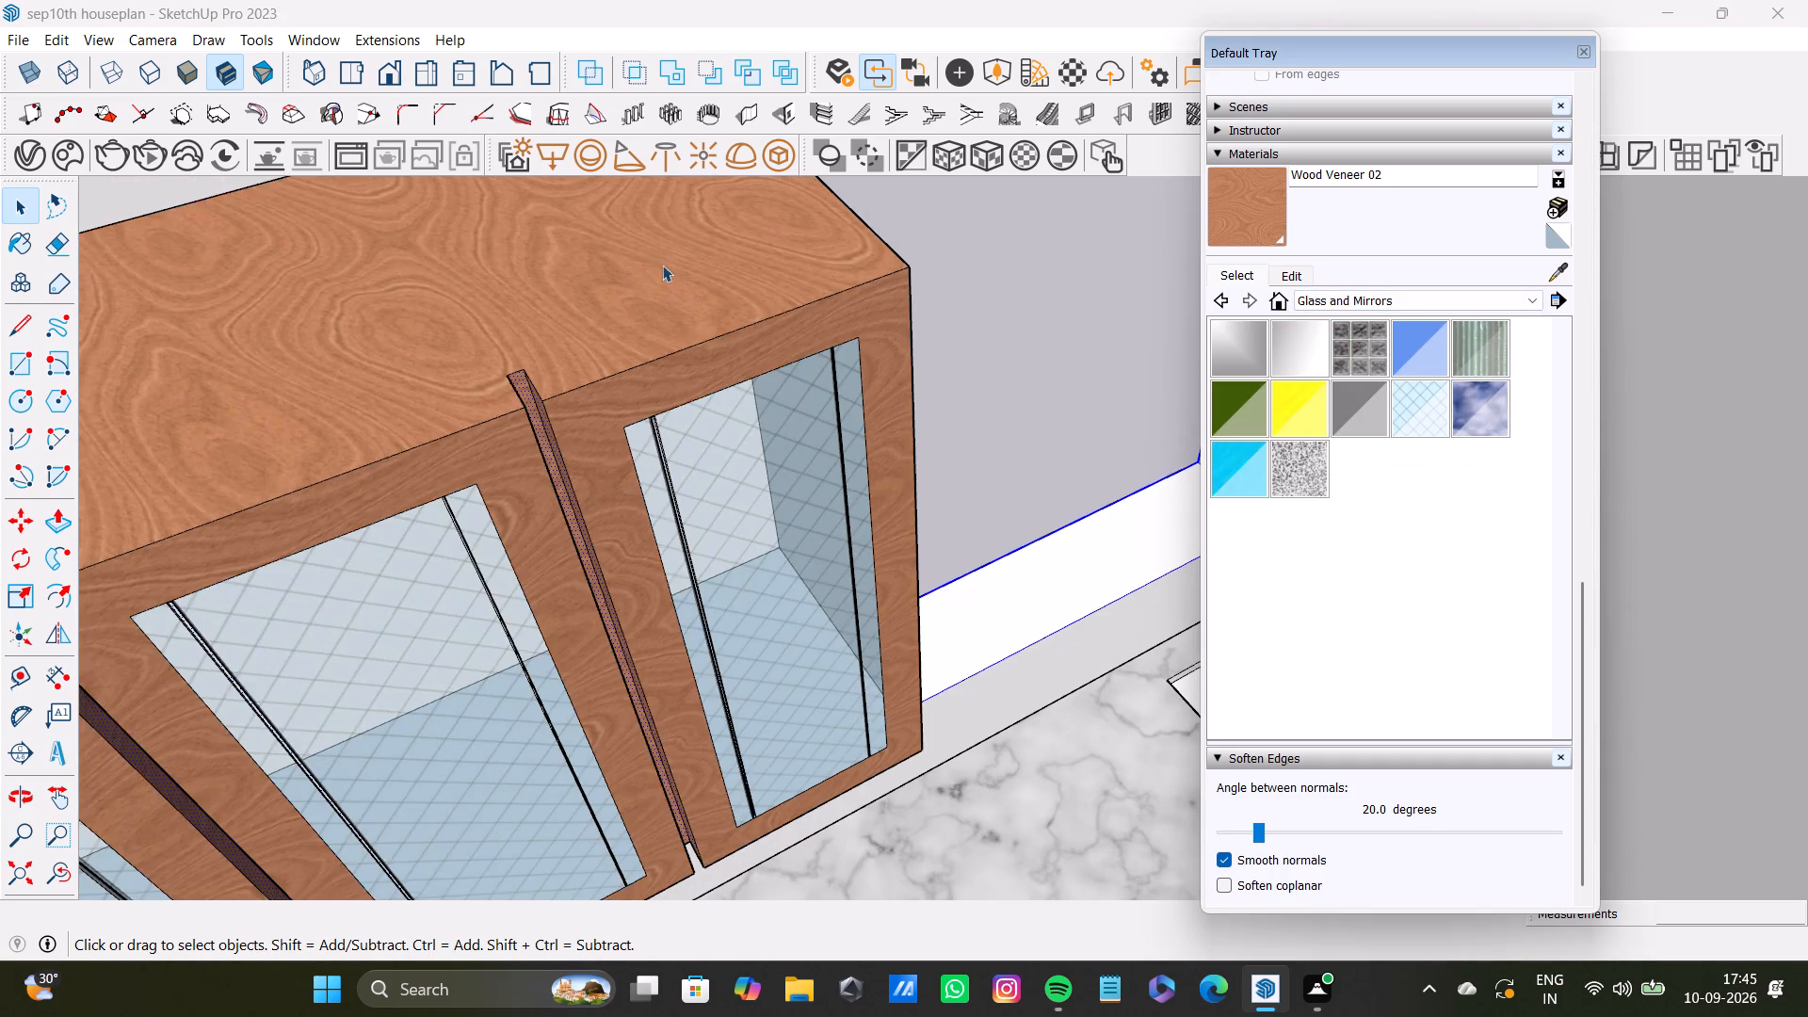
pyautogui.scroll(-19, 612, 303)
pyautogui.press('space')
pyautogui.press('space')
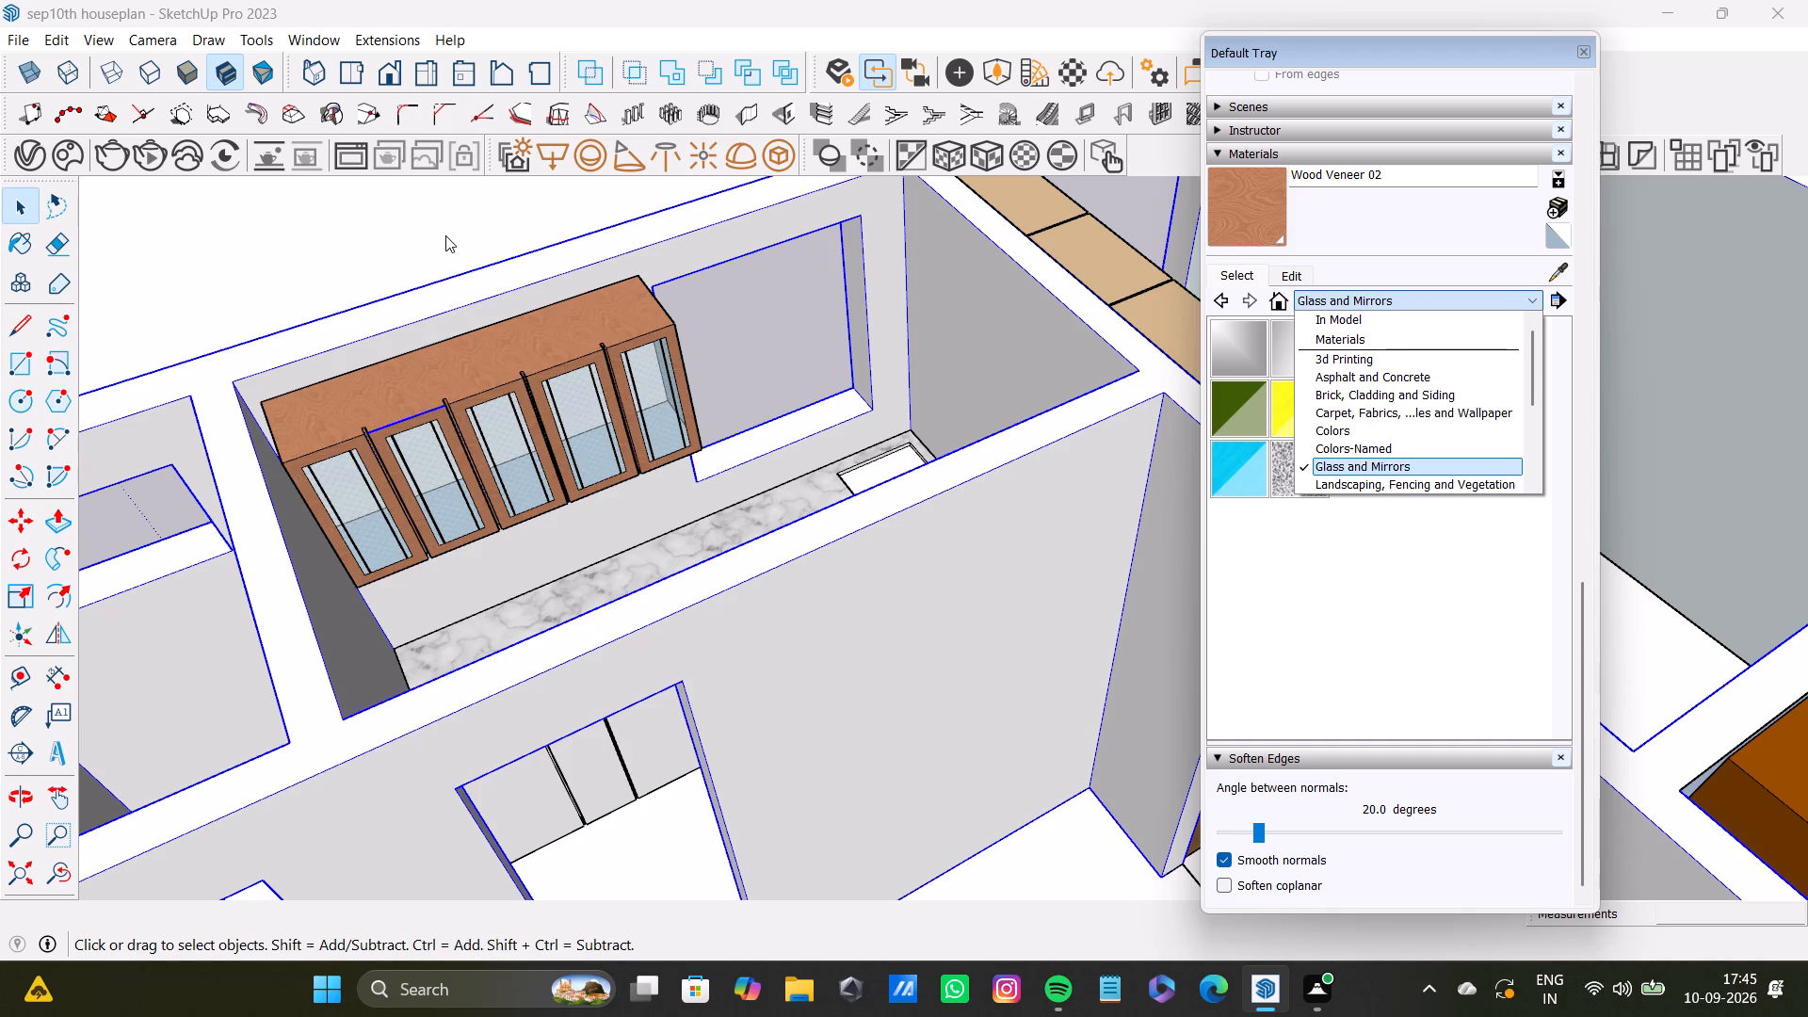
pyautogui.click(1343, 599)
pyautogui.scroll(-8, 763, 392)
pyautogui.press('space')
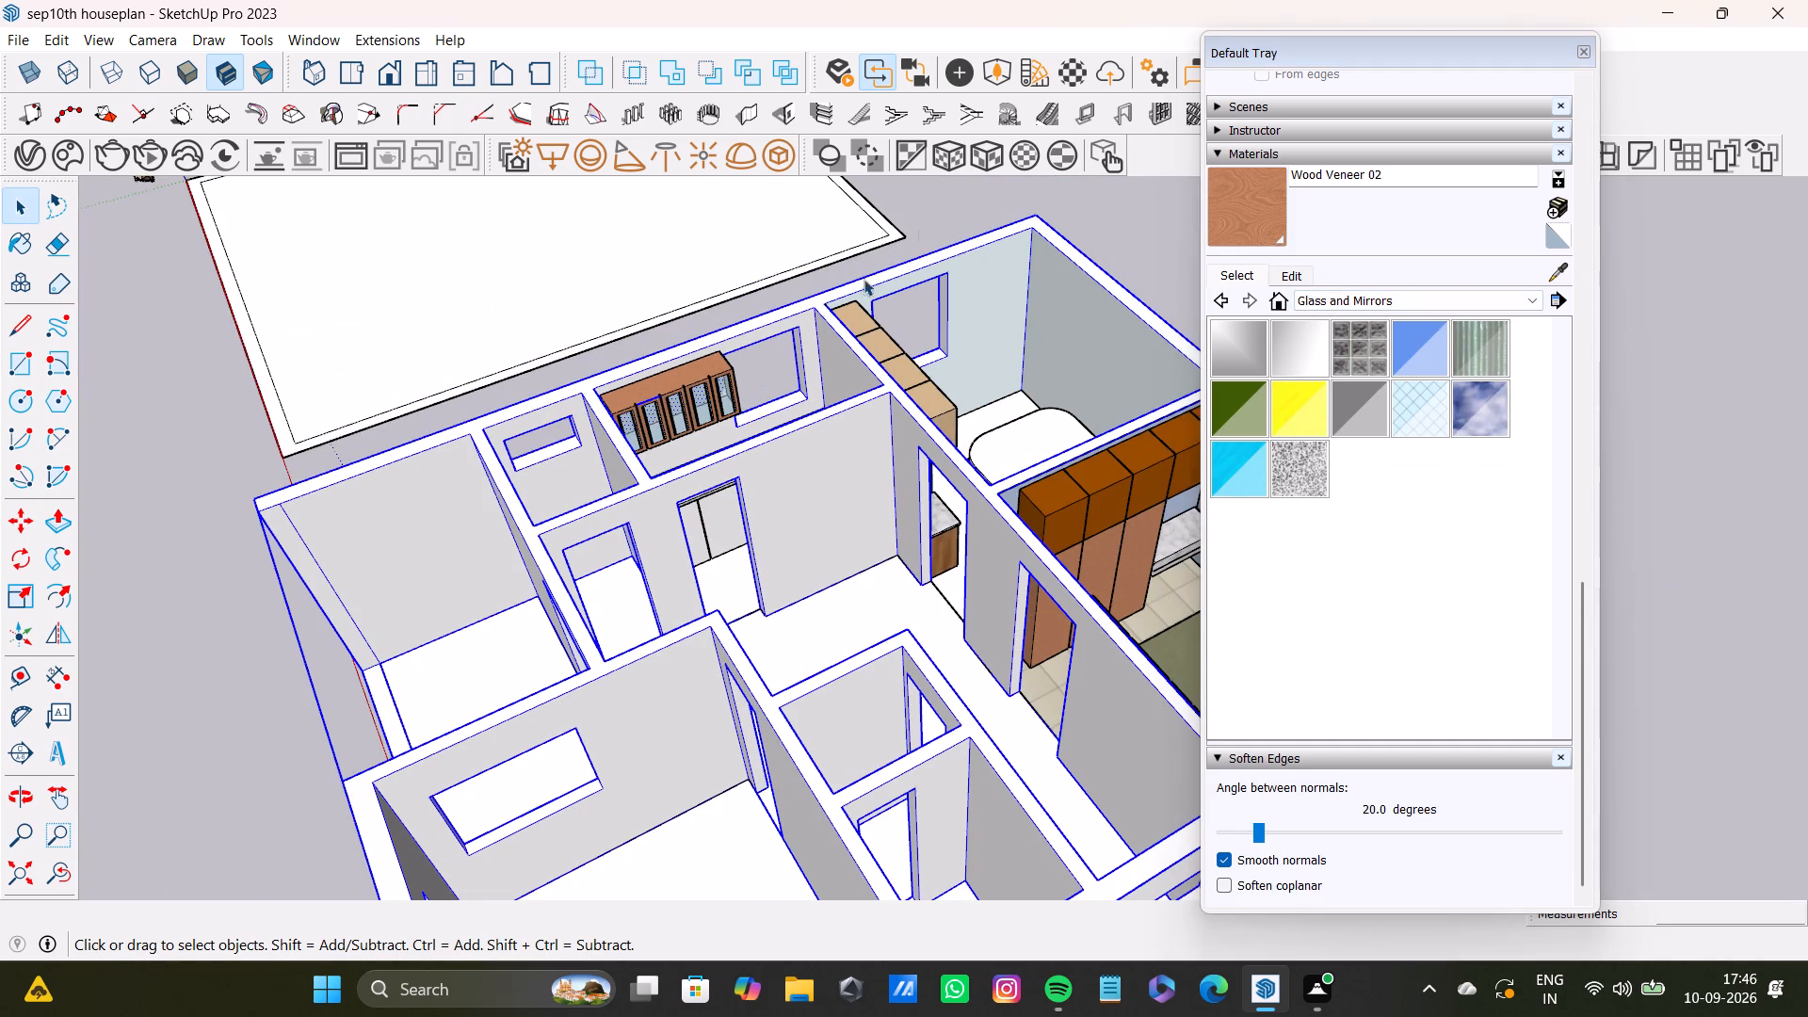
pyautogui.click(928, 191)
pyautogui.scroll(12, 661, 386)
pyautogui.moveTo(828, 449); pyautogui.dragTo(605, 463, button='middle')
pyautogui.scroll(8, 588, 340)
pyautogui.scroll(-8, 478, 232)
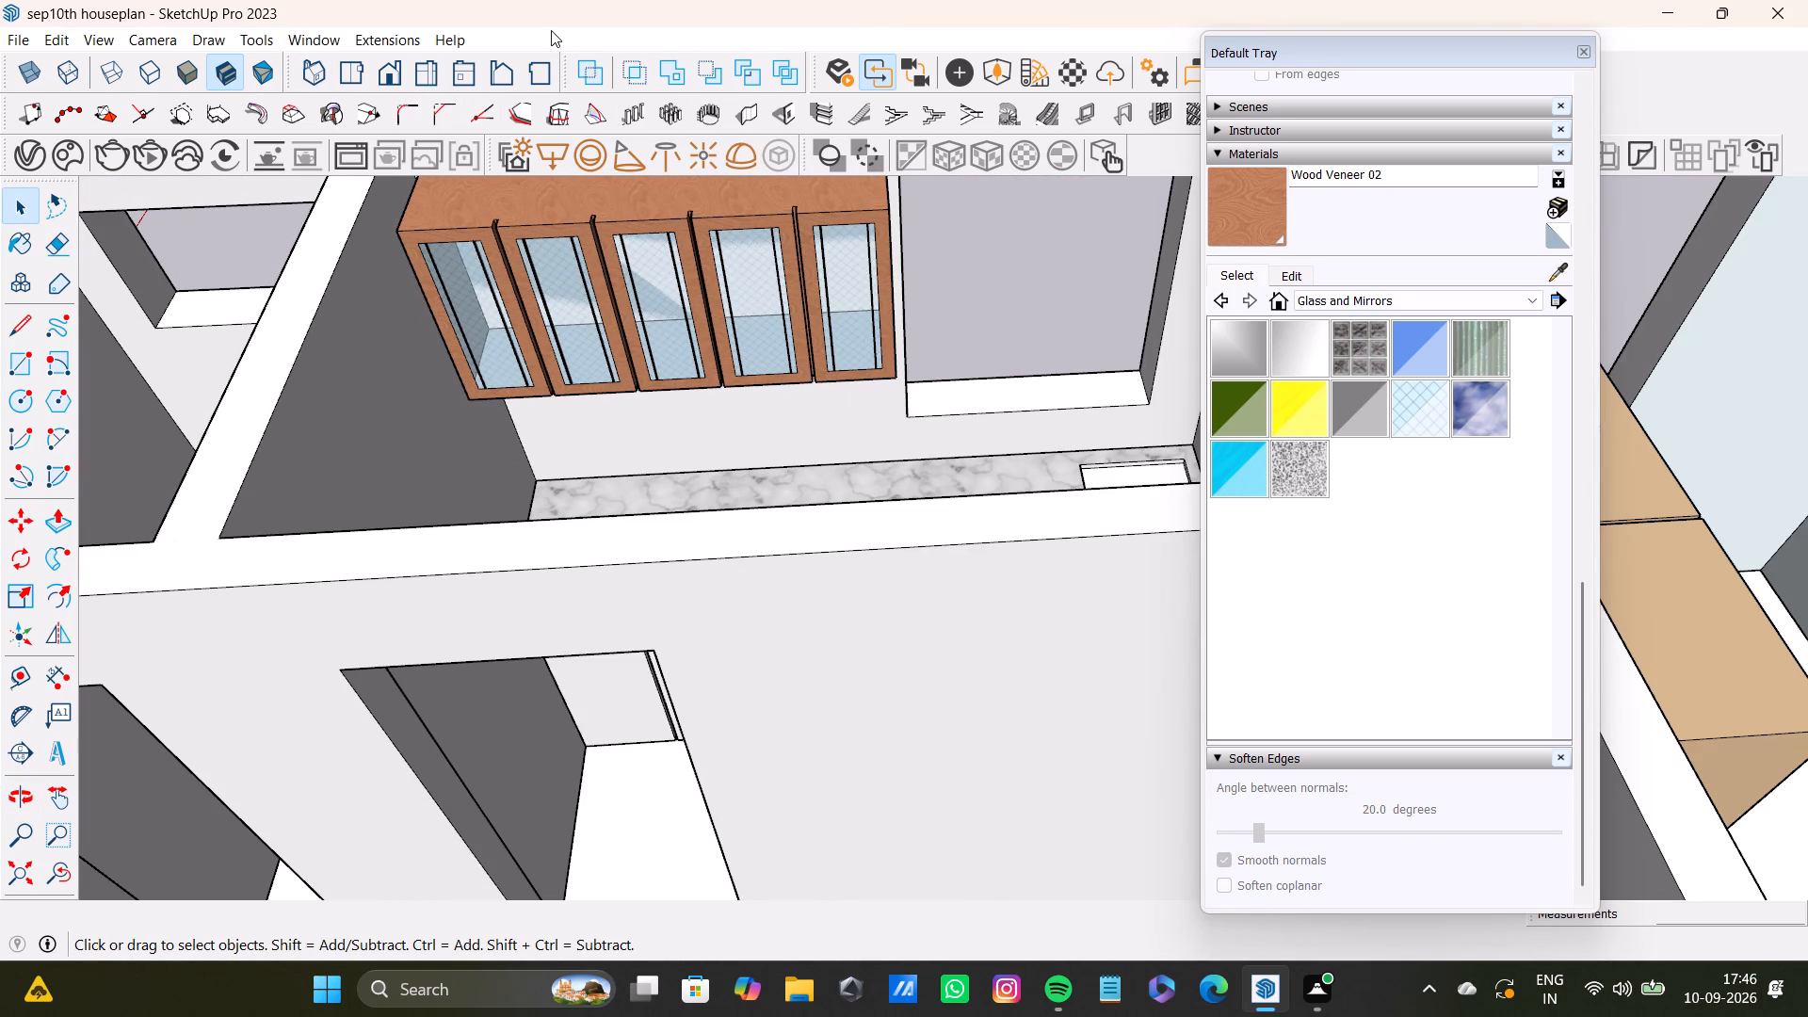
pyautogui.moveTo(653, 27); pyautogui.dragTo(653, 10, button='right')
# Close the default tray to clear the view of the model.
pyautogui.click(1584, 51)
pyautogui.rightClick(1431, 56)
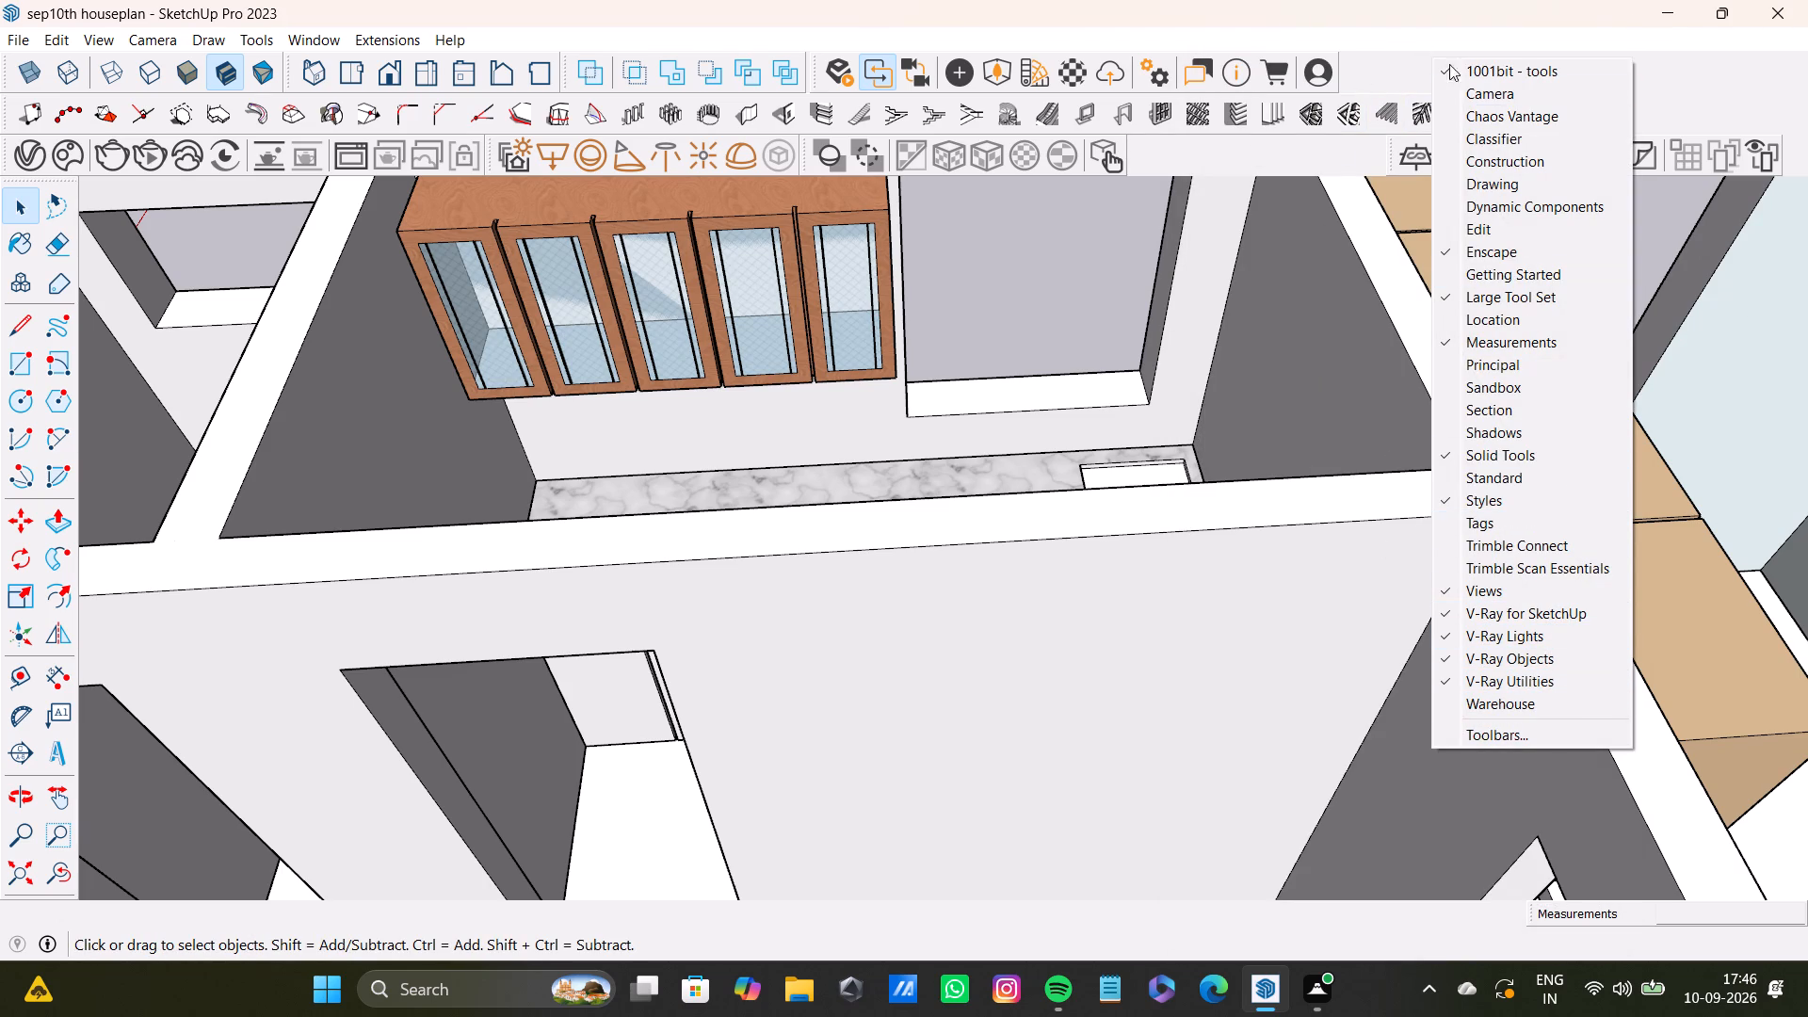
pyautogui.click(1411, 15)
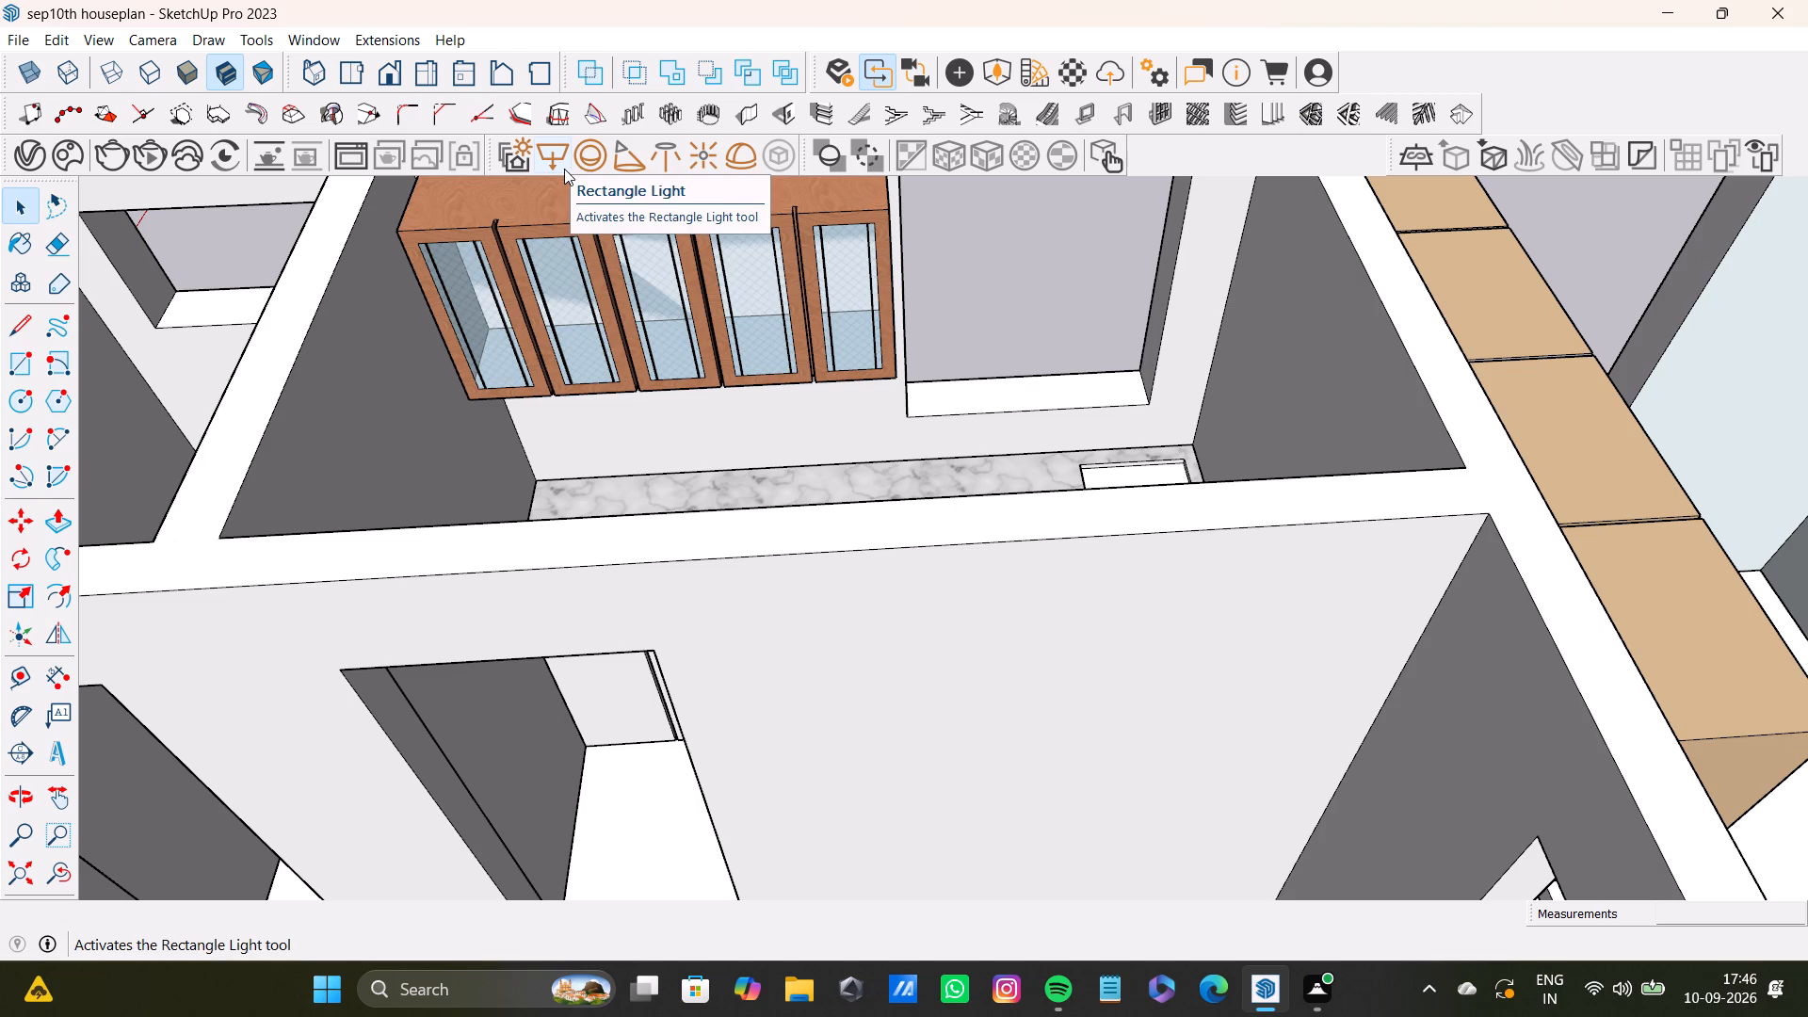
# Select the front and both side faces of the left thin vertical strip on the wall cabinet's middle glass door.
pyautogui.scroll(12, 714, 232)
pyautogui.keyDown('shift'); pyautogui.moveTo(691, 251); pyautogui.dragTo(989, 385, button='middle'); pyautogui.keyUp('shift')
pyautogui.scroll(3, 899, 392)
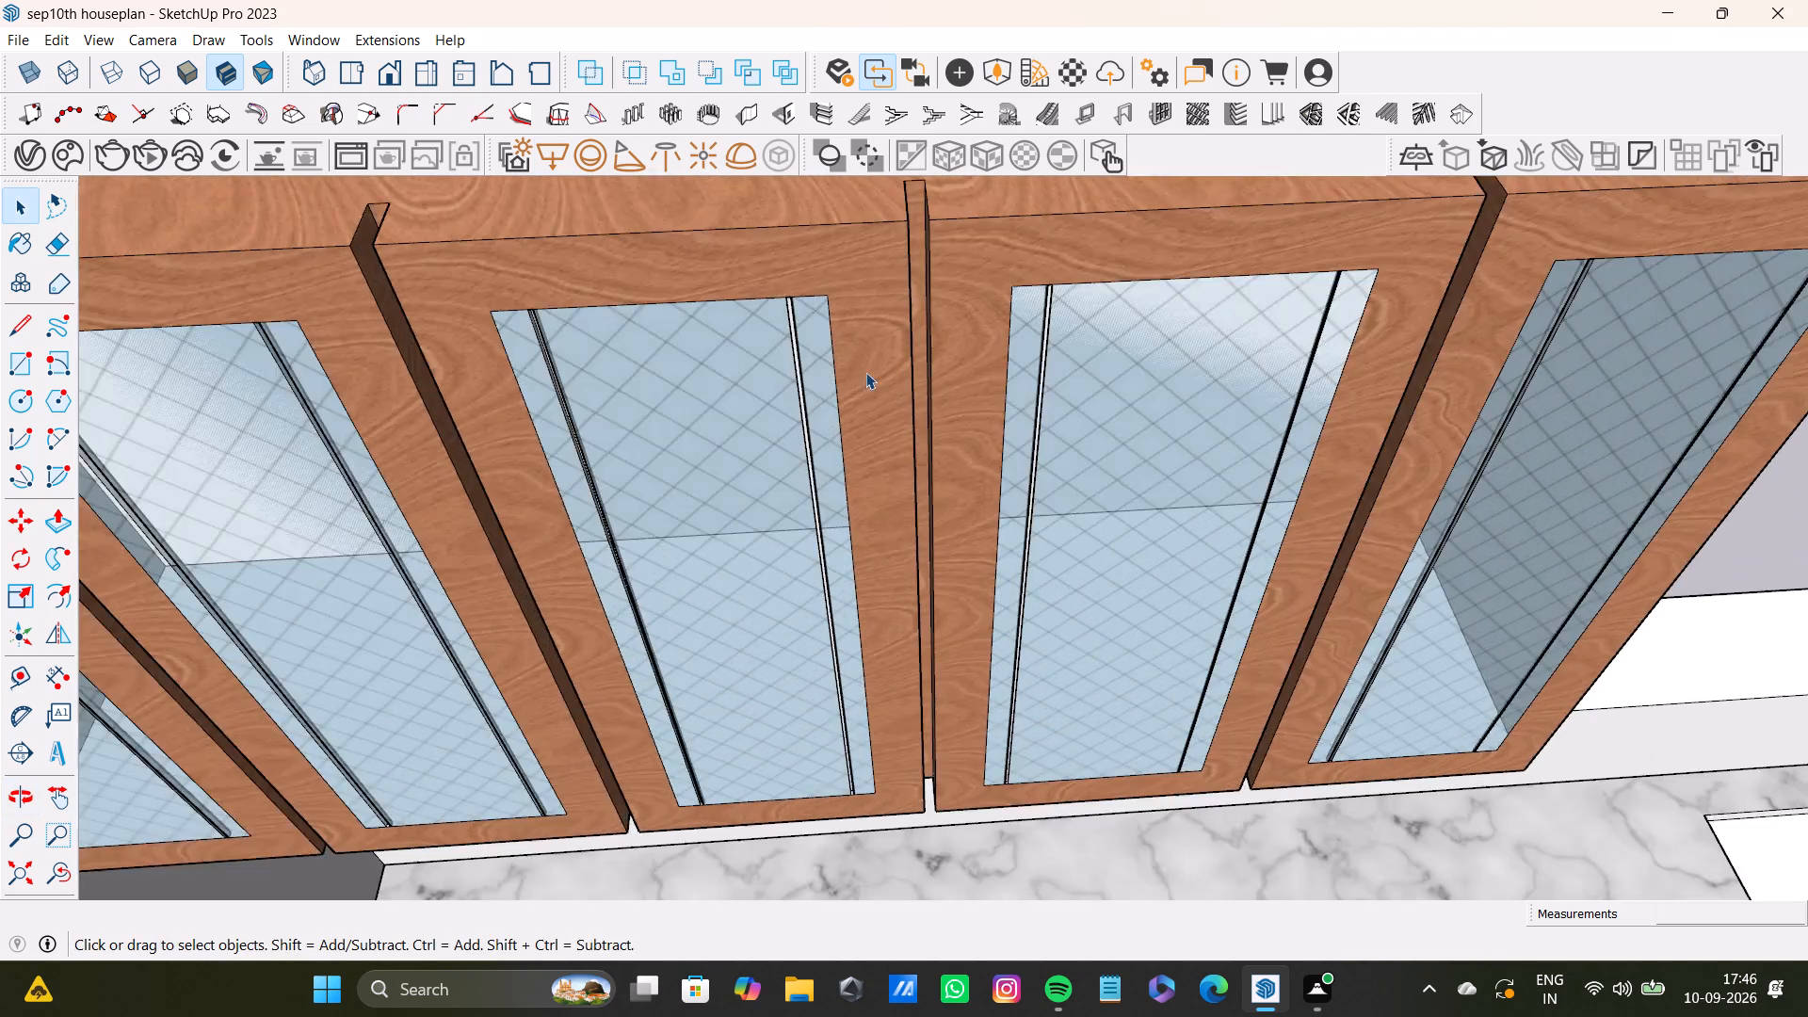
pyautogui.scroll(4, 865, 372)
pyautogui.moveTo(898, 293); pyautogui.dragTo(946, 448, button='middle')
pyautogui.scroll(-5, 946, 448)
pyautogui.scroll(15, 685, 429)
pyautogui.keyDown('shift'); pyautogui.moveTo(641, 496); pyautogui.dragTo(635, 437, button='middle'); pyautogui.keyUp('shift')
pyautogui.scroll(8, 633, 428)
pyautogui.moveTo(543, 469); pyautogui.dragTo(519, 352, button='middle')
pyautogui.keyDown('shift'); pyautogui.scroll(9, 522, 365); pyautogui.keyUp('shift')
pyautogui.keyDown('shift'); pyautogui.click(508, 352); pyautogui.keyUp('shift')
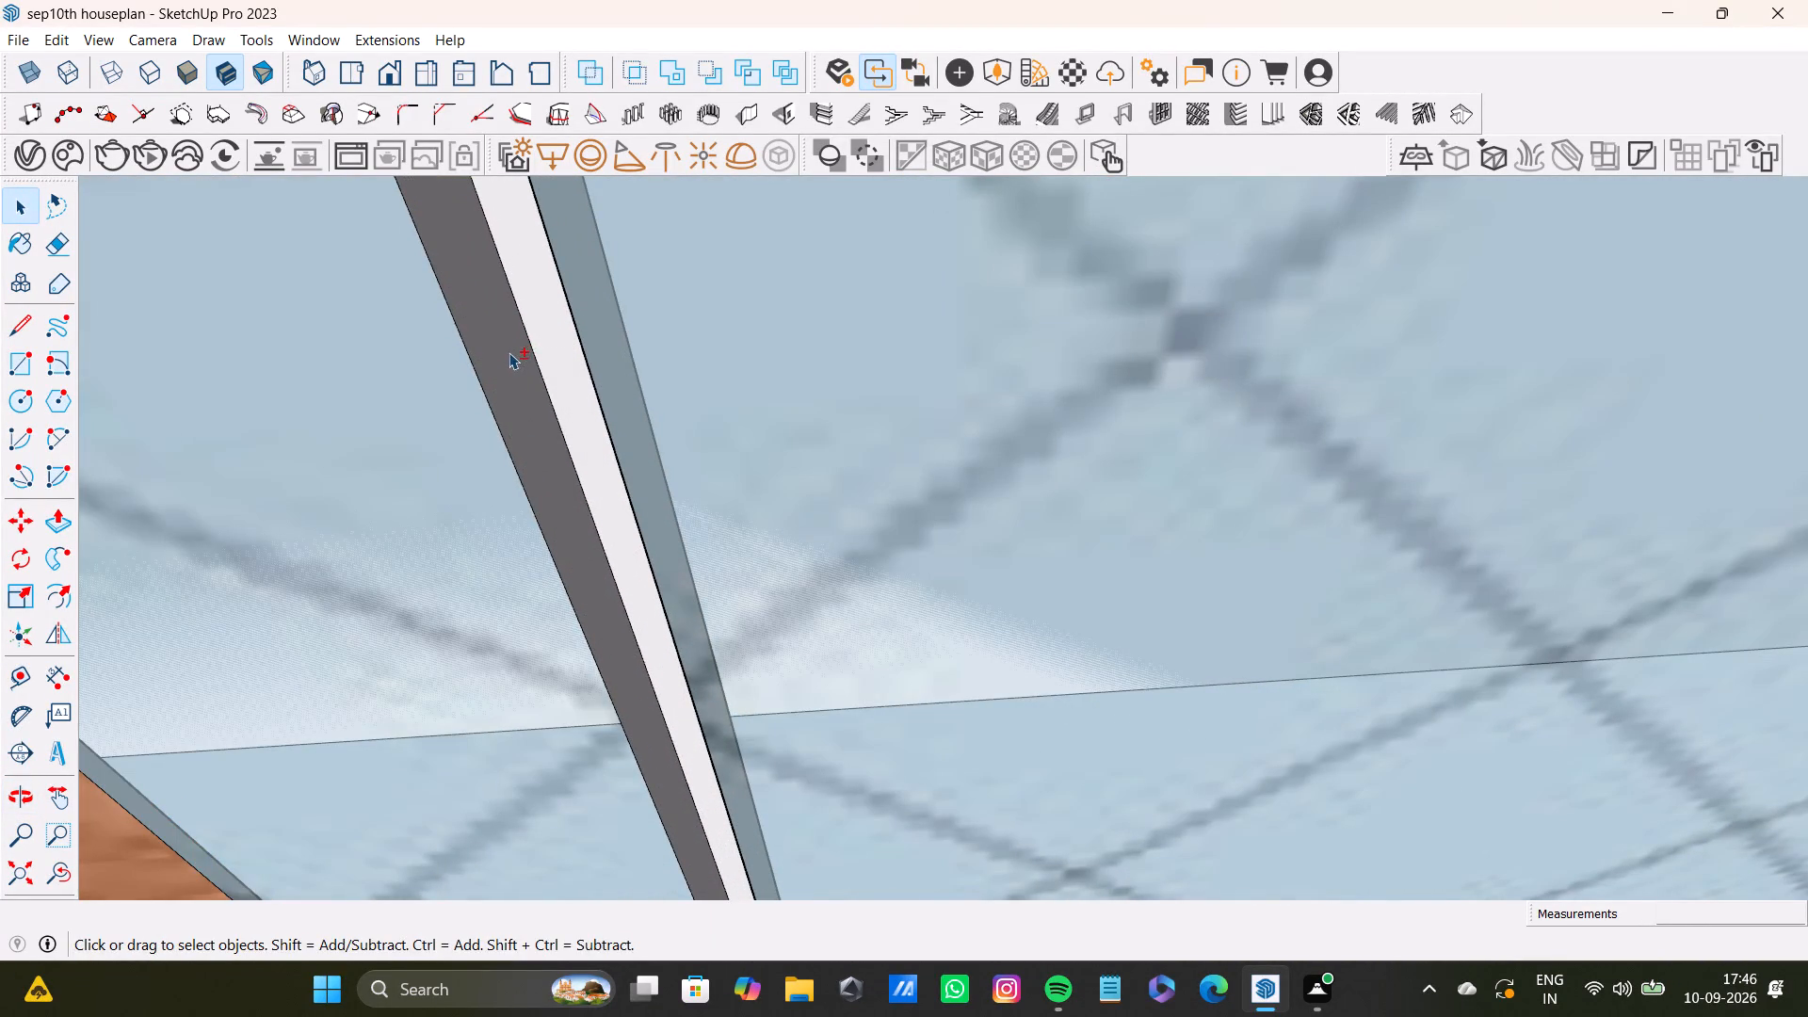
pyautogui.keyDown('shift'); pyautogui.click(550, 343); pyautogui.keyUp('shift')
pyautogui.keyDown('shift'); pyautogui.scroll(-4, 556, 402); pyautogui.keyUp('shift')
pyautogui.moveTo(595, 472); pyautogui.dragTo(783, 398, button='middle')
pyautogui.scroll(3, 502, 442)
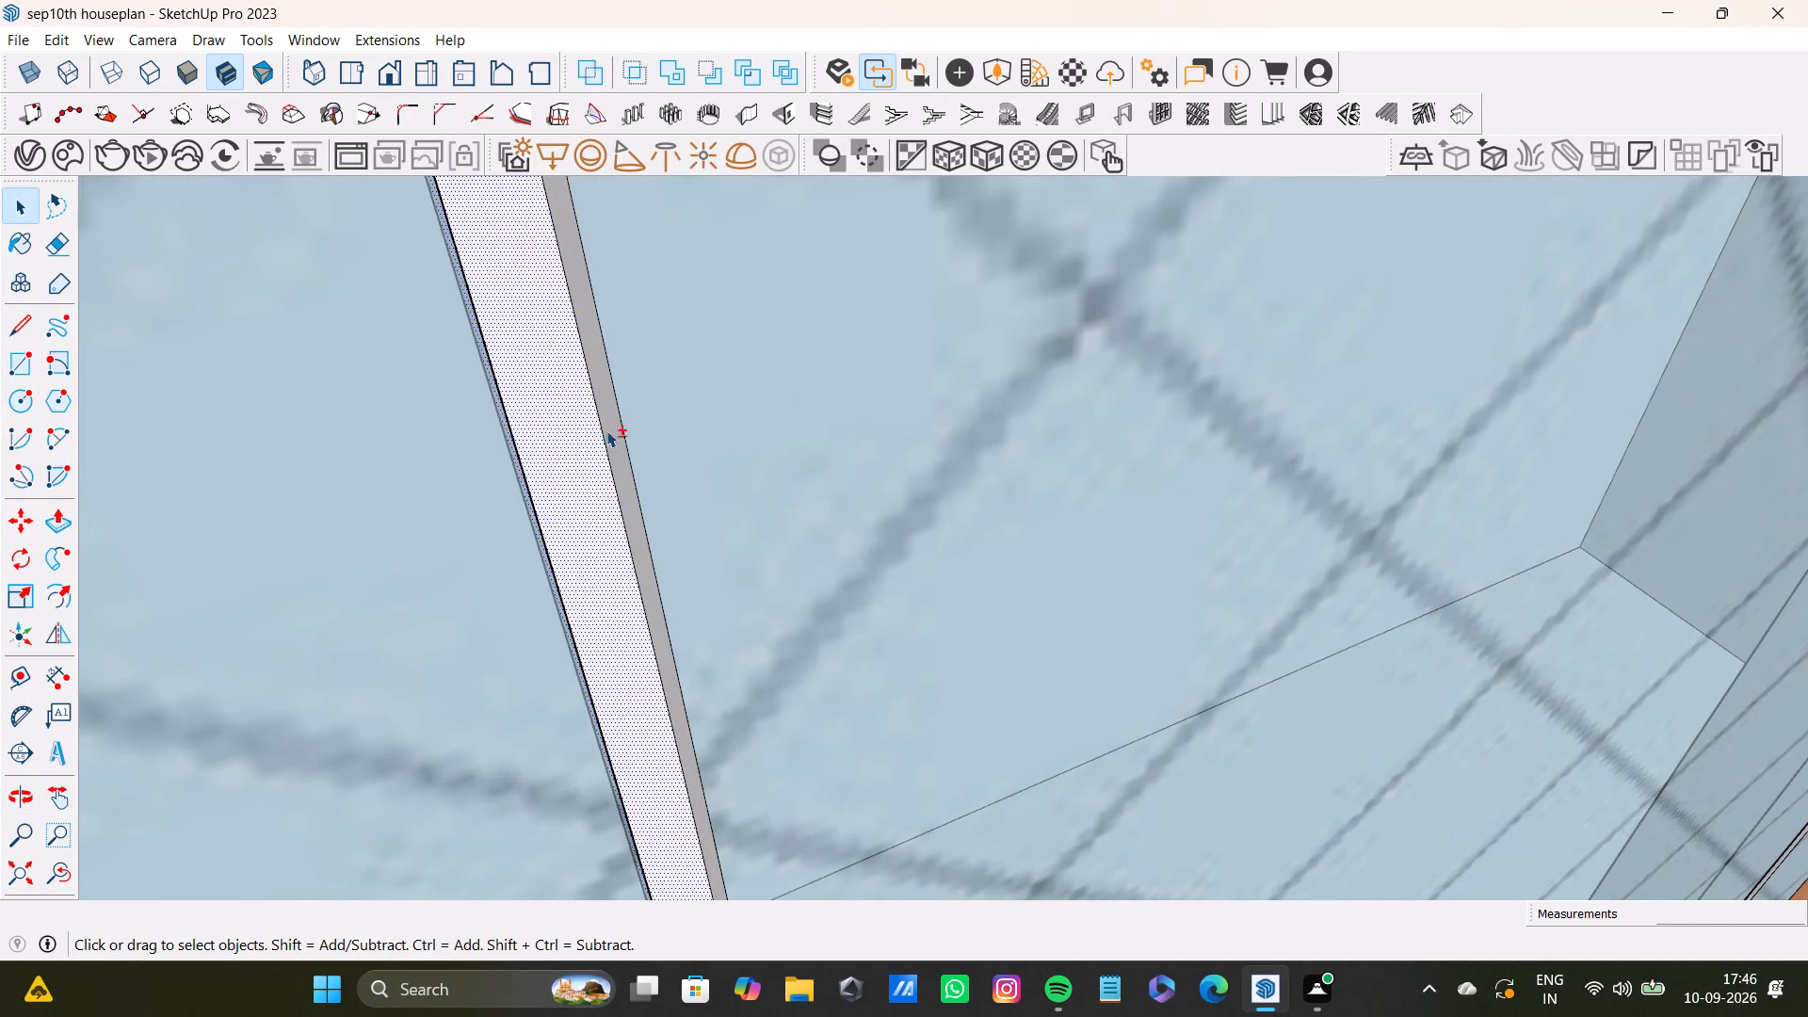
pyautogui.keyDown('shift'); pyautogui.click(606, 430); pyautogui.keyUp('shift')
# Add the front and side faces of the right thin vertical strip on the same glass door to the selection.
pyautogui.keyDown('shift'); pyautogui.scroll(-13, 608, 441); pyautogui.keyUp('shift')
pyautogui.keyDown('shift'); pyautogui.moveTo(626, 501); pyautogui.dragTo(549, 331, button='middle'); pyautogui.keyUp('shift')
pyautogui.keyDown('shift'); pyautogui.scroll(-9, 617, 392); pyautogui.keyUp('shift')
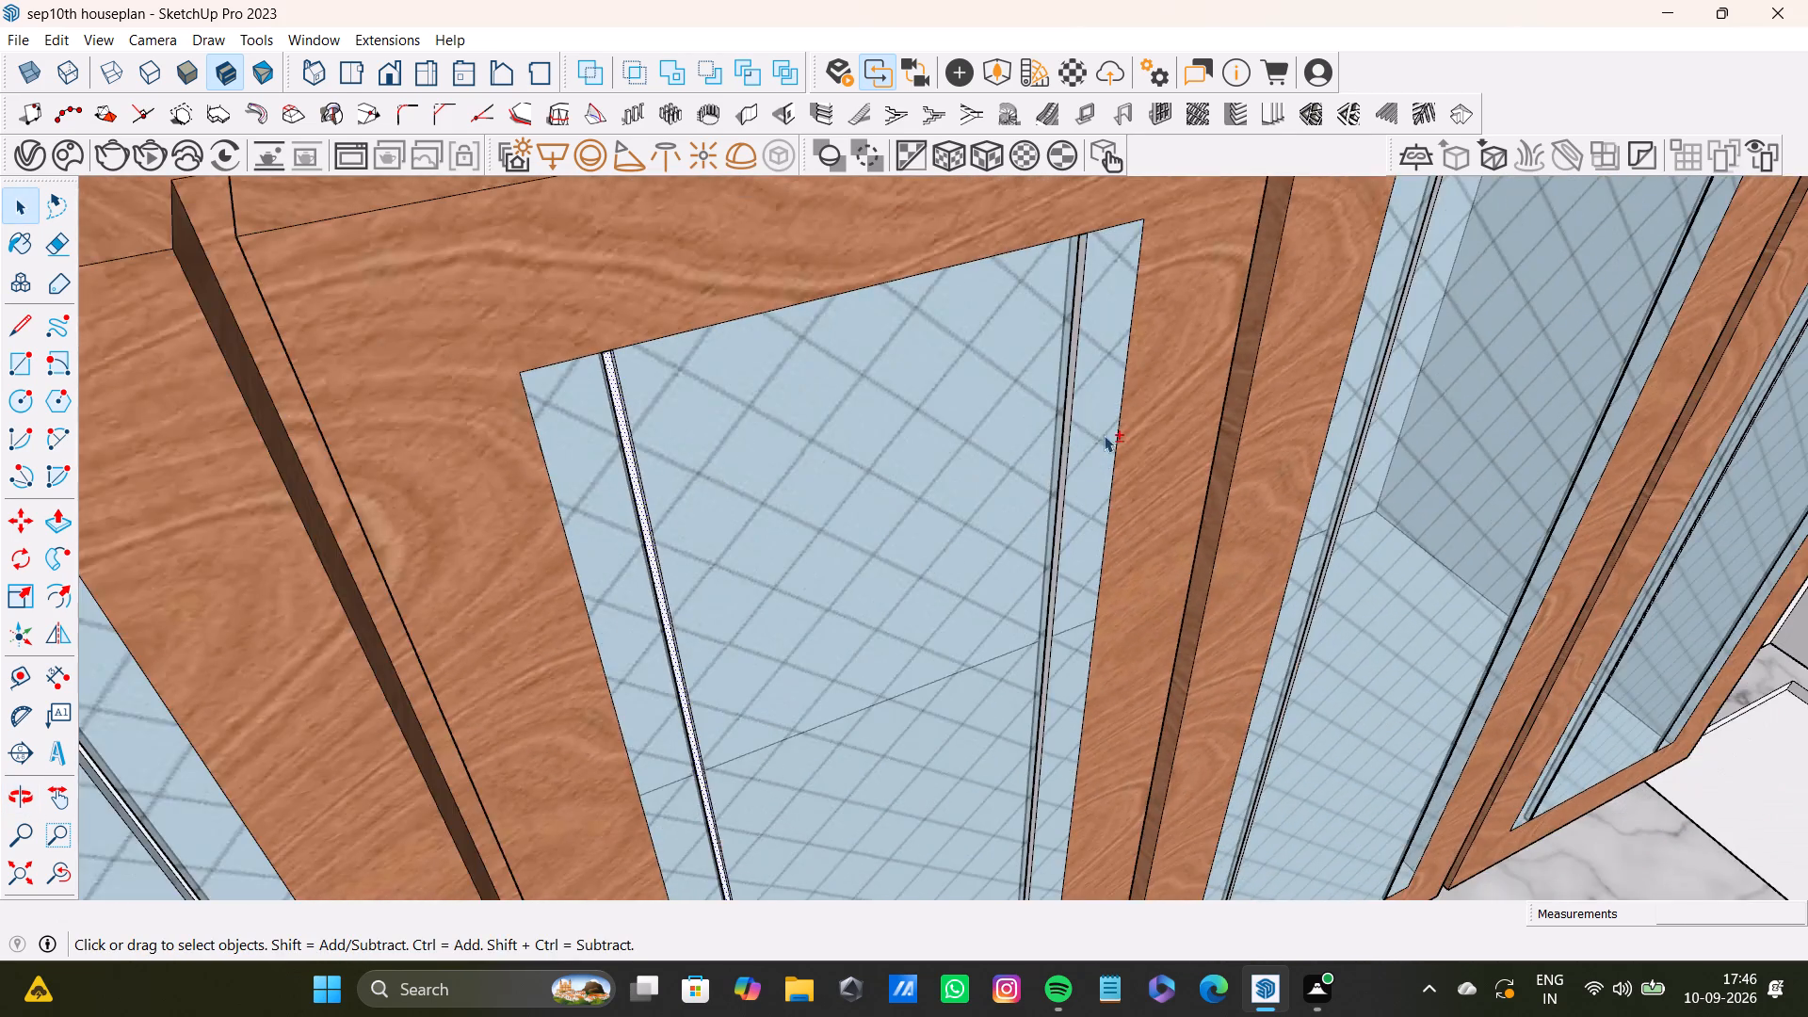
pyautogui.keyDown('shift'); pyautogui.moveTo(1083, 414); pyautogui.dragTo(967, 425, button='middle'); pyautogui.keyUp('shift')
pyautogui.keyDown('shift'); pyautogui.scroll(13, 941, 378); pyautogui.keyUp('shift')
pyautogui.keyDown('shift'); pyautogui.moveTo(950, 446); pyautogui.dragTo(739, 443, button='middle'); pyautogui.keyUp('shift')
pyautogui.moveTo(737, 444); pyautogui.dragTo(583, 451, button='middle')
pyautogui.scroll(3, 759, 438)
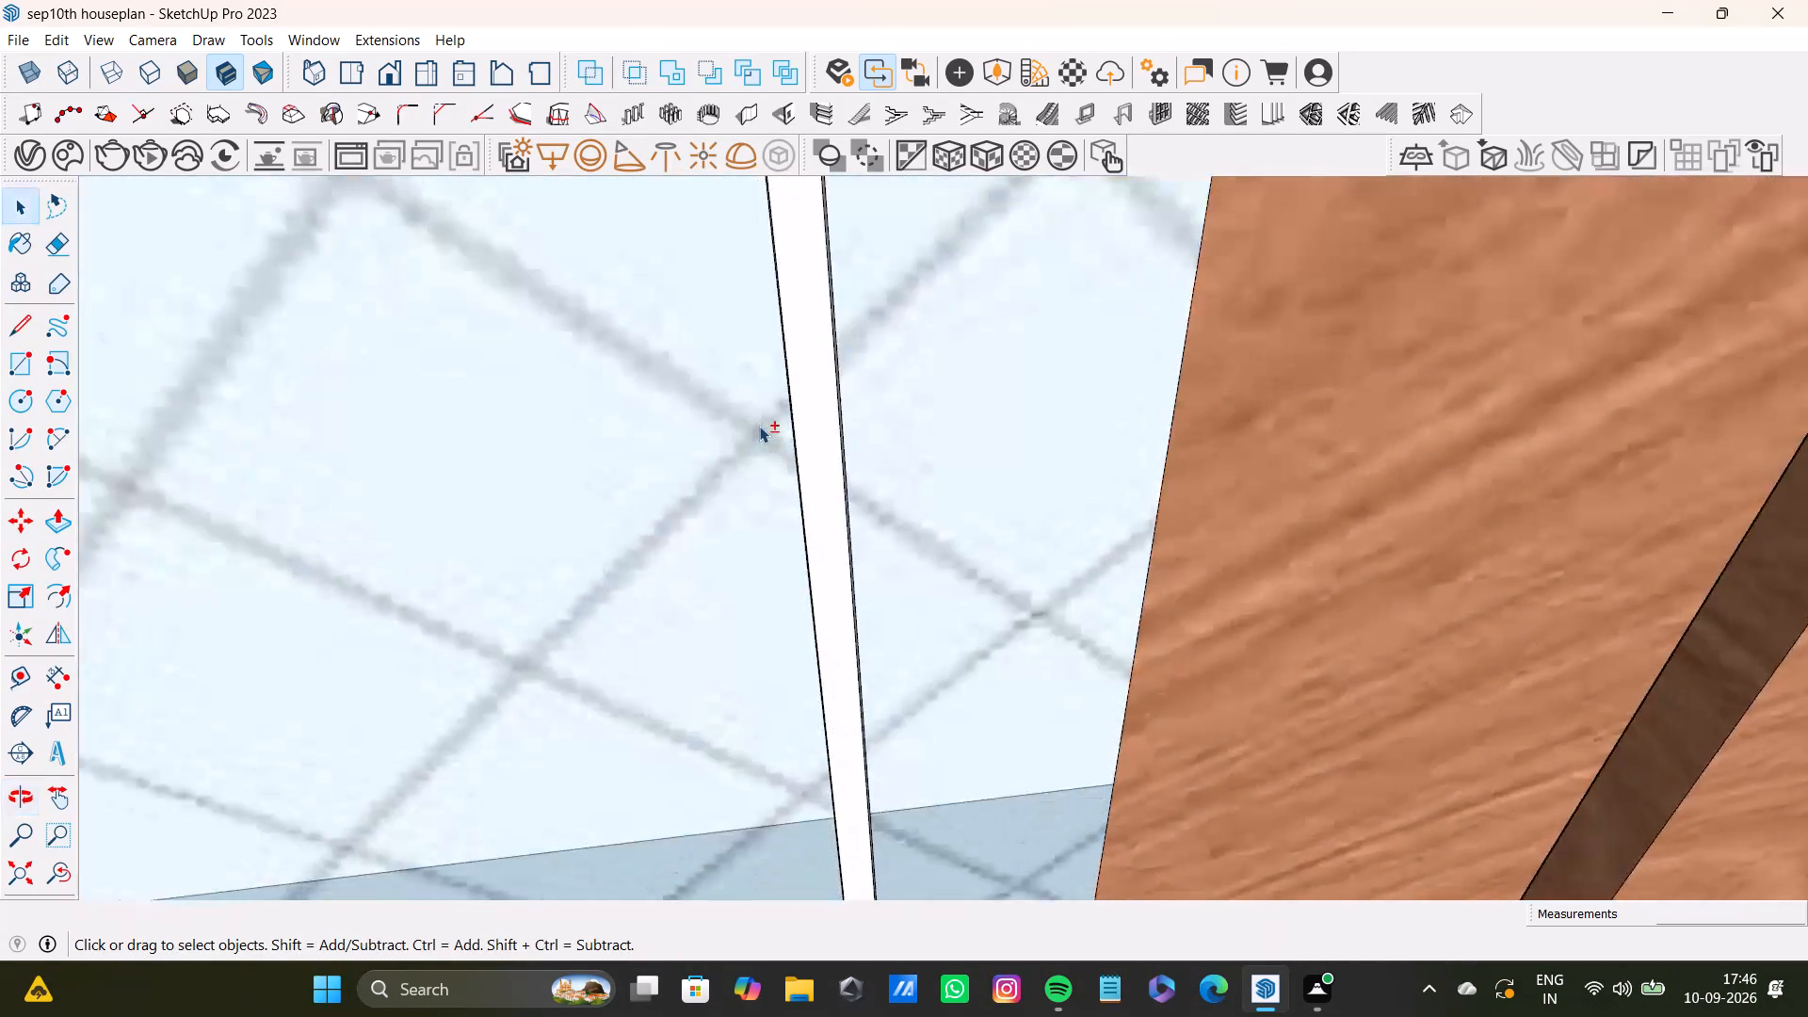
pyautogui.scroll(5, 759, 426)
pyautogui.keyDown('shift'); pyautogui.moveTo(817, 427); pyautogui.dragTo(686, 457, button='middle'); pyautogui.keyUp('shift')
pyautogui.moveTo(697, 449); pyautogui.dragTo(600, 446, button='middle')
pyautogui.keyDown('shift'); pyautogui.scroll(3, 651, 404); pyautogui.keyUp('shift')
pyautogui.keyDown('shift'); pyautogui.click(666, 388); pyautogui.keyUp('shift')
pyautogui.keyDown('shift'); pyautogui.scroll(-4, 670, 413); pyautogui.keyUp('shift')
pyautogui.moveTo(681, 478); pyautogui.dragTo(869, 477, button='middle')
pyautogui.keyDown('shift'); pyautogui.scroll(3, 636, 460); pyautogui.keyUp('shift')
pyautogui.keyDown('shift'); pyautogui.click(695, 425); pyautogui.keyUp('shift')
pyautogui.keyDown('shift'); pyautogui.click(751, 446); pyautogui.keyUp('shift')
# Add the faces of the first thin vertical strip on the adjacent glass door to the selection.
pyautogui.keyDown('shift'); pyautogui.scroll(-10, 747, 476); pyautogui.keyUp('shift')
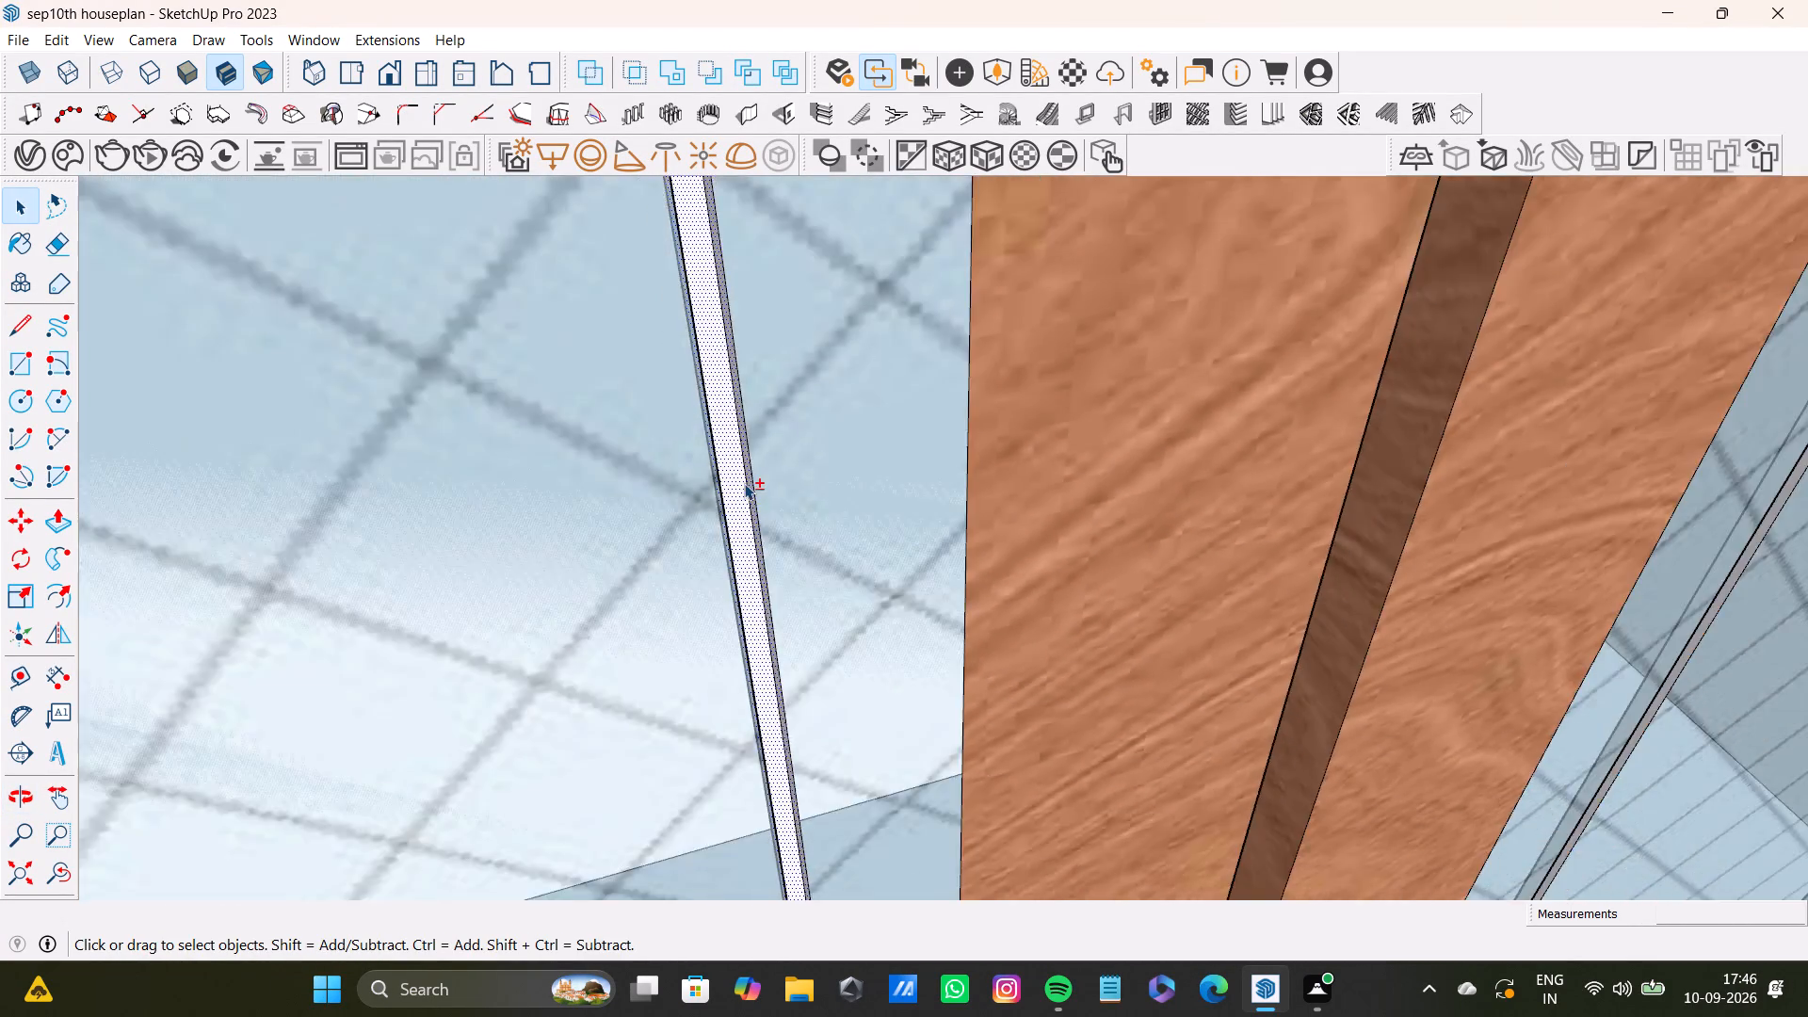
pyautogui.keyDown('shift'); pyautogui.scroll(-15, 744, 483); pyautogui.keyUp('shift')
pyautogui.keyDown('shift'); pyautogui.scroll(12, 1124, 434); pyautogui.keyUp('shift')
pyautogui.keyDown('shift'); pyautogui.moveTo(1094, 457); pyautogui.dragTo(932, 524, button='middle'); pyautogui.keyUp('shift')
pyautogui.keyDown('shift'); pyautogui.scroll(4, 928, 522); pyautogui.keyUp('shift')
pyautogui.moveTo(934, 522); pyautogui.dragTo(779, 523, button='middle')
pyautogui.scroll(4, 854, 502)
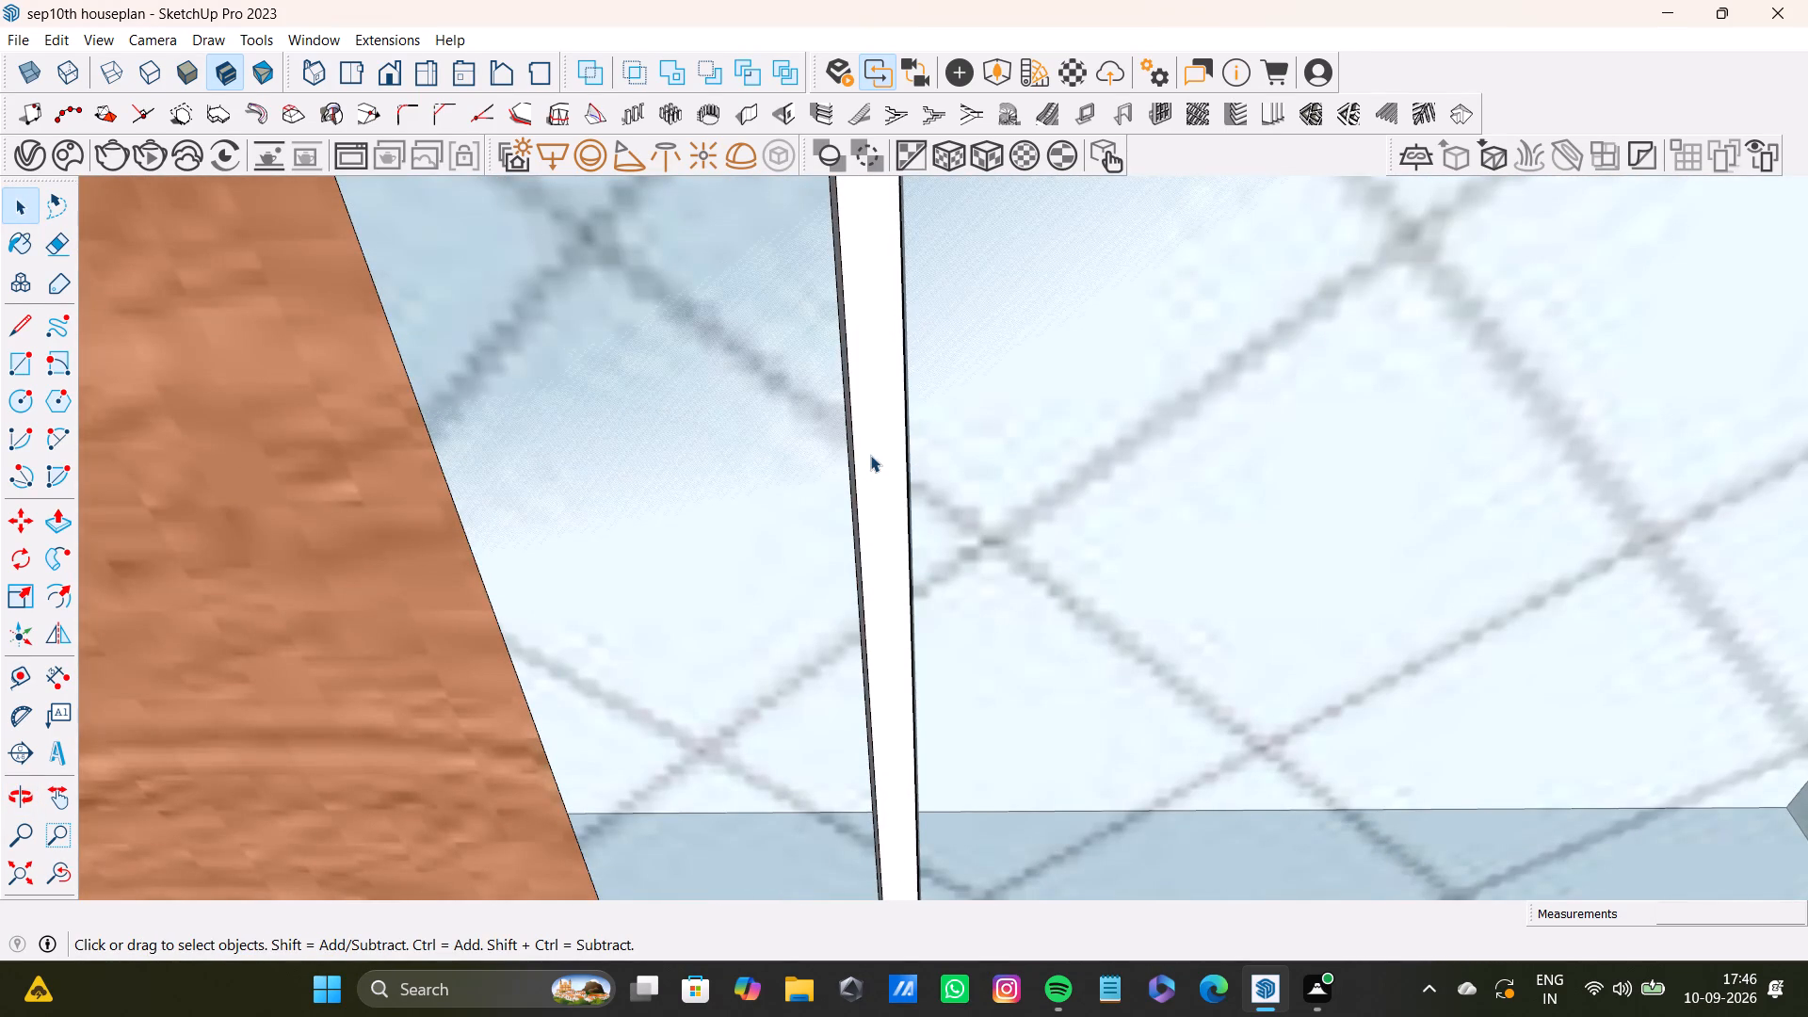
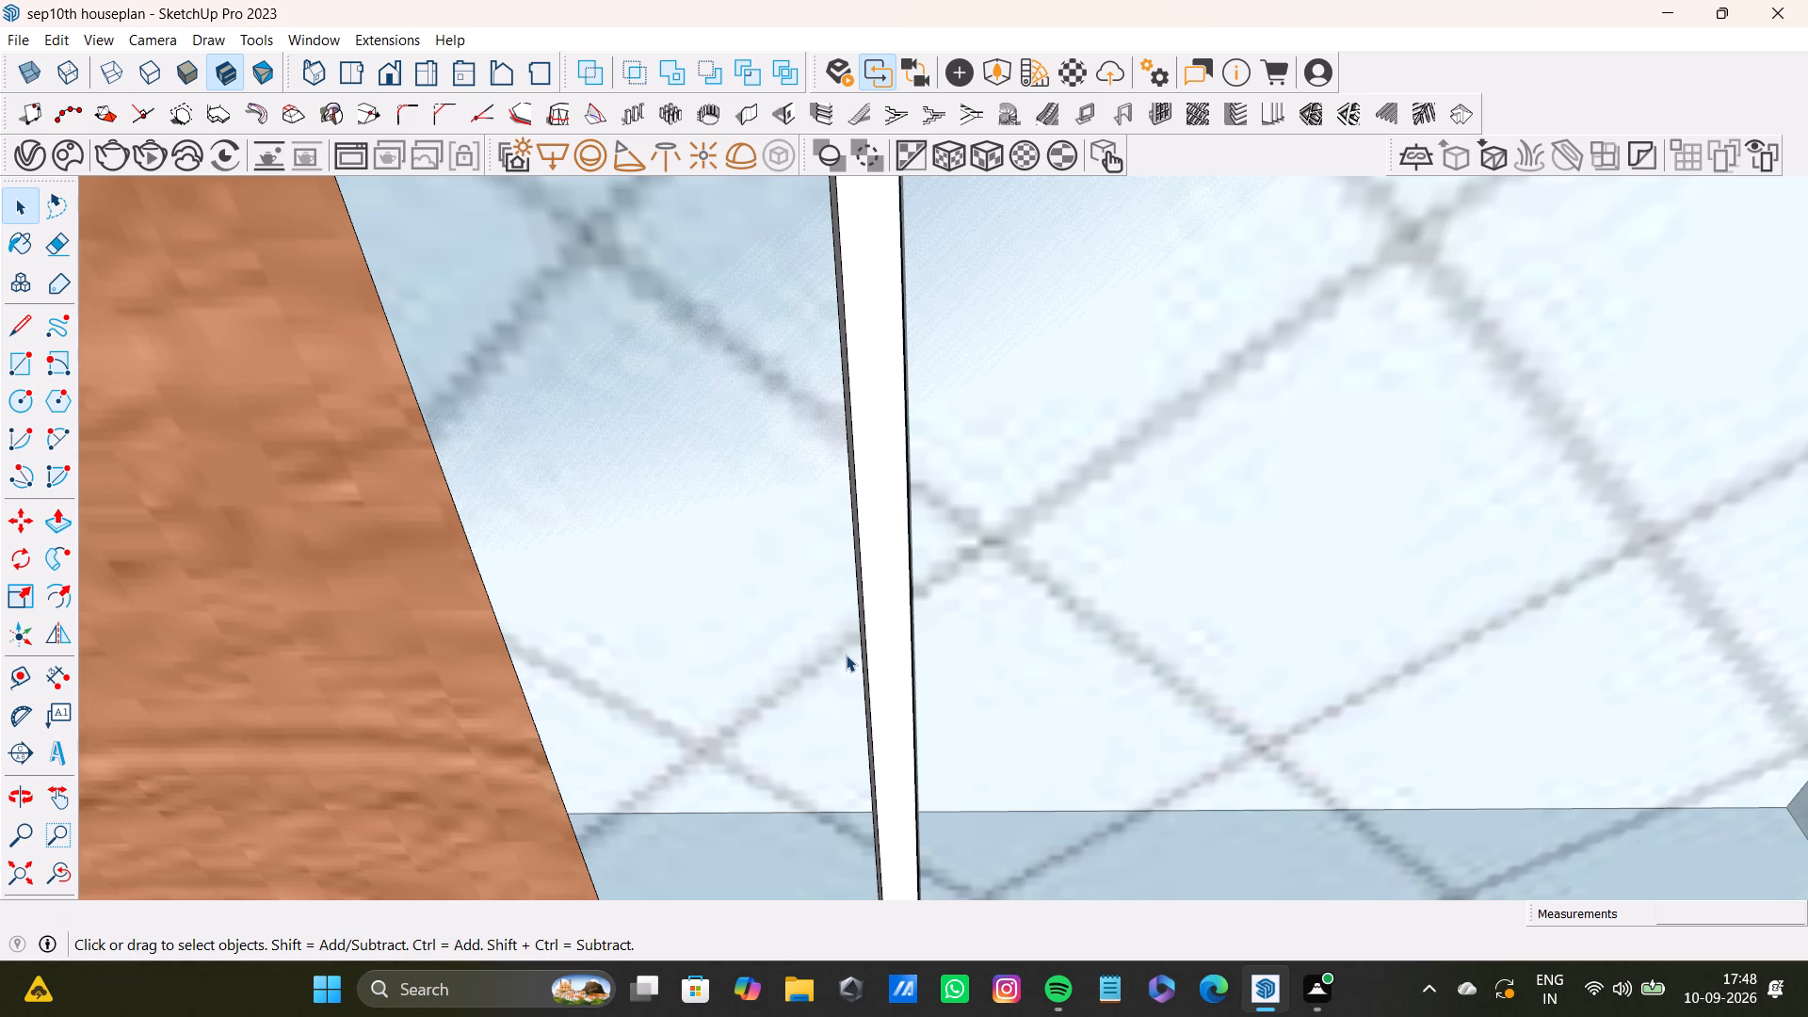
# Add the front and both side faces of the left thin vertical strip on the second-to-last glass door to the selection.
pyautogui.scroll(7, 888, 668)
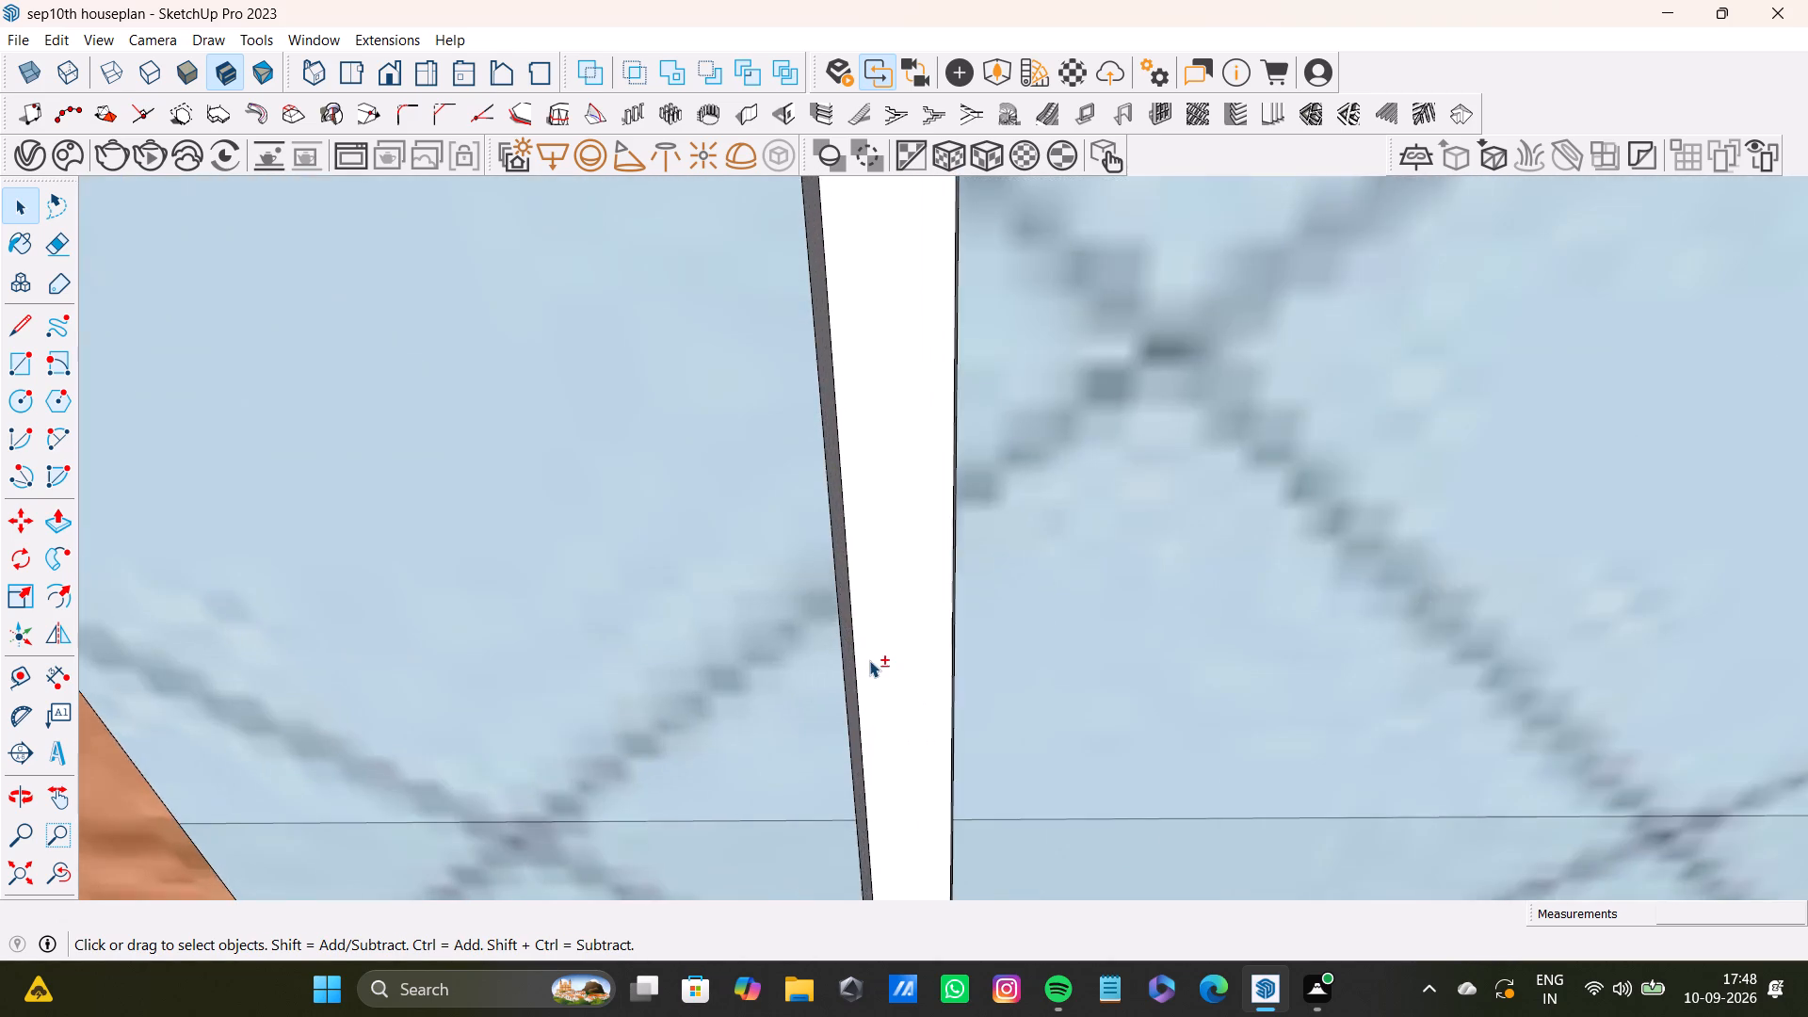
pyautogui.keyDown('shift'); pyautogui.moveTo(870, 660); pyautogui.dragTo(816, 675, button='middle'); pyautogui.keyUp('shift')
pyautogui.moveTo(833, 665); pyautogui.dragTo(762, 684, button='middle')
pyautogui.scroll(4, 751, 653)
pyautogui.keyDown('shift'); pyautogui.click(759, 641); pyautogui.keyUp('shift')
pyautogui.keyDown('shift'); pyautogui.click(831, 590); pyautogui.keyUp('shift')
pyautogui.scroll(-4, 839, 666)
pyautogui.moveTo(850, 686); pyautogui.dragTo(991, 686, button='middle')
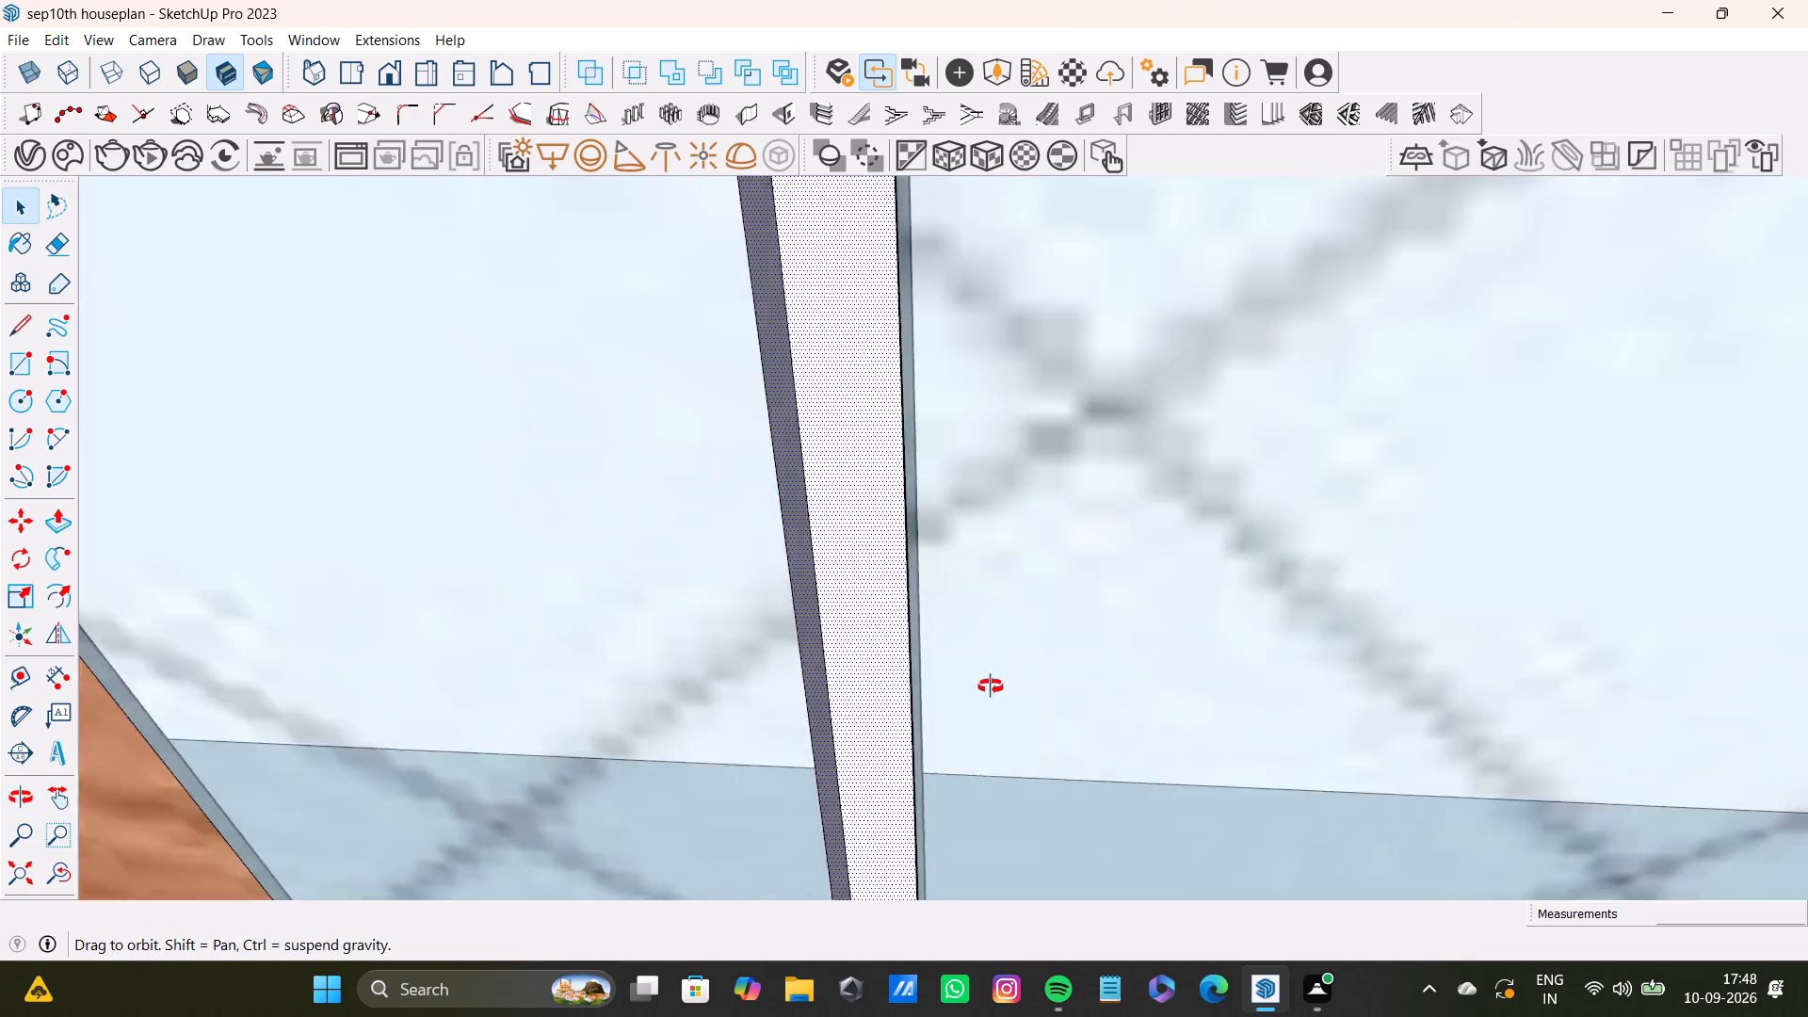
pyautogui.moveTo(991, 686); pyautogui.dragTo(1078, 671, button='middle')
pyautogui.scroll(3, 1036, 689)
pyautogui.keyDown('shift'); pyautogui.click(959, 644); pyautogui.keyUp('shift')
# Add the front and both side faces of the right thin vertical strip on the same glass door to the selection.
pyautogui.keyDown('shift'); pyautogui.scroll(-20, 956, 644); pyautogui.keyUp('shift')
pyautogui.keyDown('shift'); pyautogui.scroll(-3, 956, 644); pyautogui.keyUp('shift')
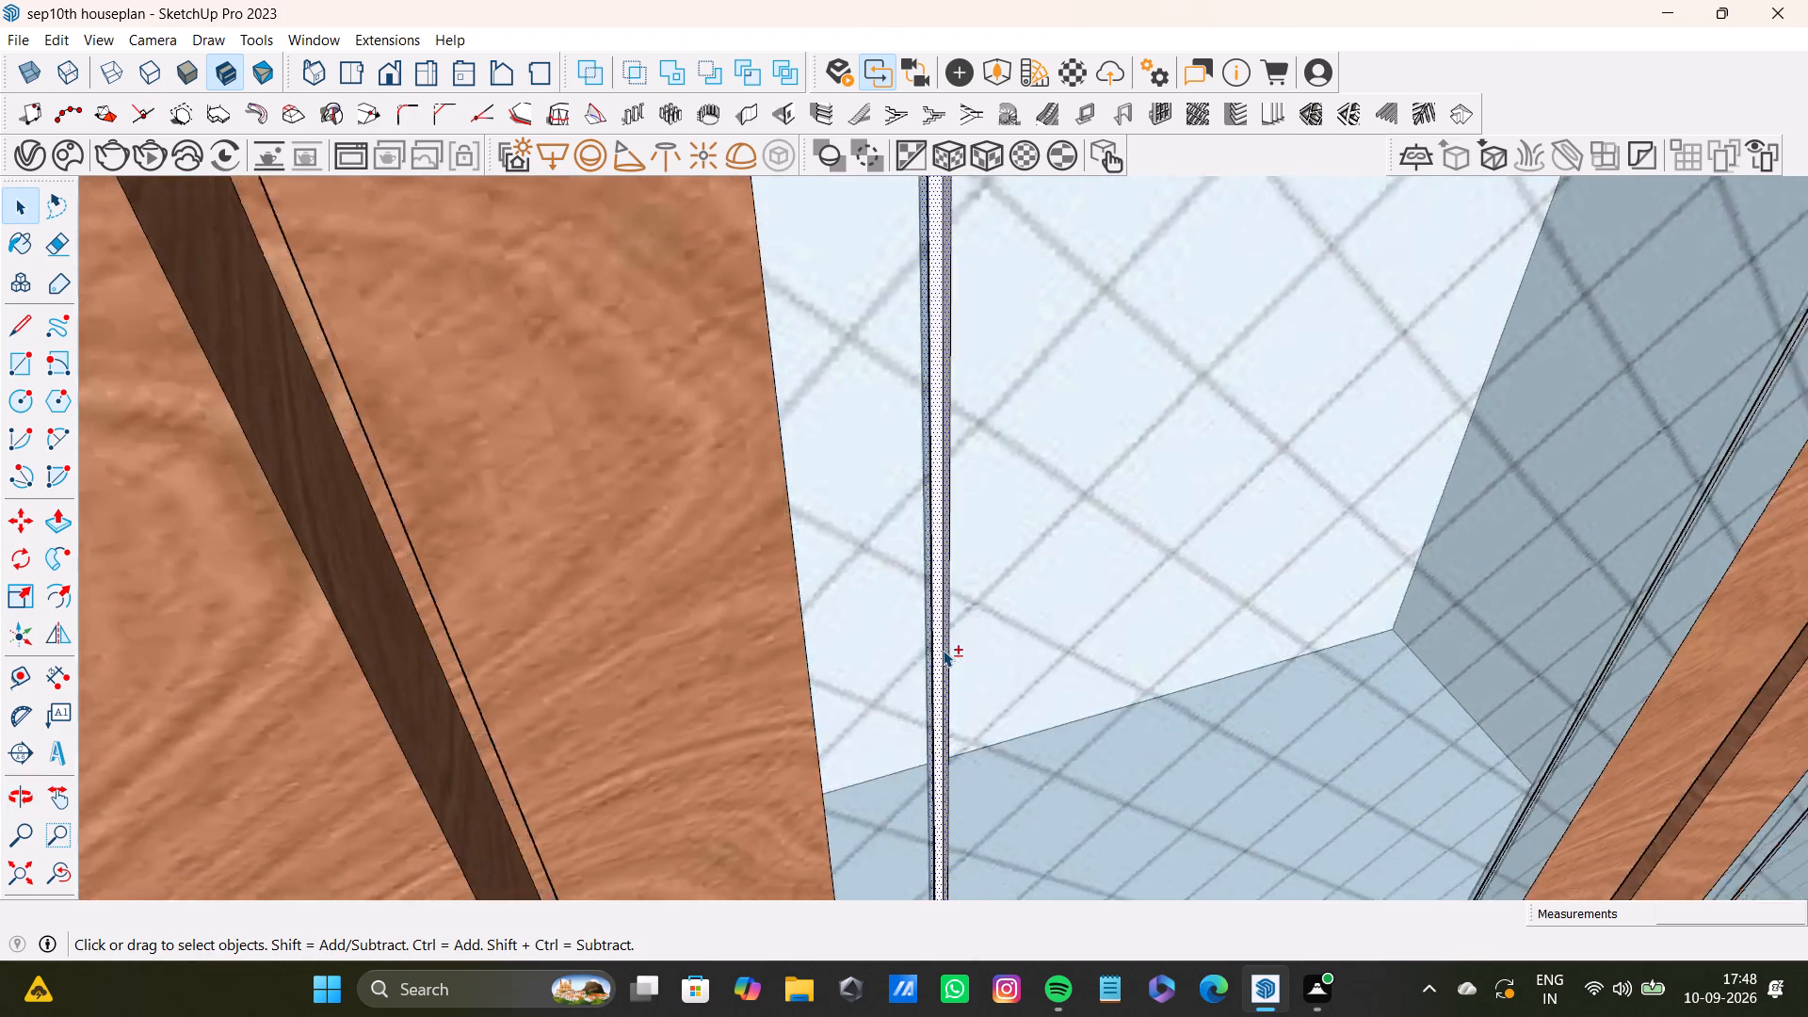
pyautogui.keyDown('shift'); pyautogui.scroll(-7, 943, 650); pyautogui.keyUp('shift')
pyautogui.keyDown('shift'); pyautogui.scroll(9, 508, 620); pyautogui.keyUp('shift')
pyautogui.keyDown('shift'); pyautogui.moveTo(1114, 581); pyautogui.dragTo(814, 666, button='middle'); pyautogui.keyUp('shift')
pyautogui.keyDown('shift'); pyautogui.scroll(-5, 1077, 617); pyautogui.keyUp('shift')
pyautogui.keyDown('shift'); pyautogui.scroll(1, 1217, 580); pyautogui.keyUp('shift')
pyautogui.keyDown('shift'); pyautogui.scroll(-2, 1211, 585); pyautogui.keyUp('shift')
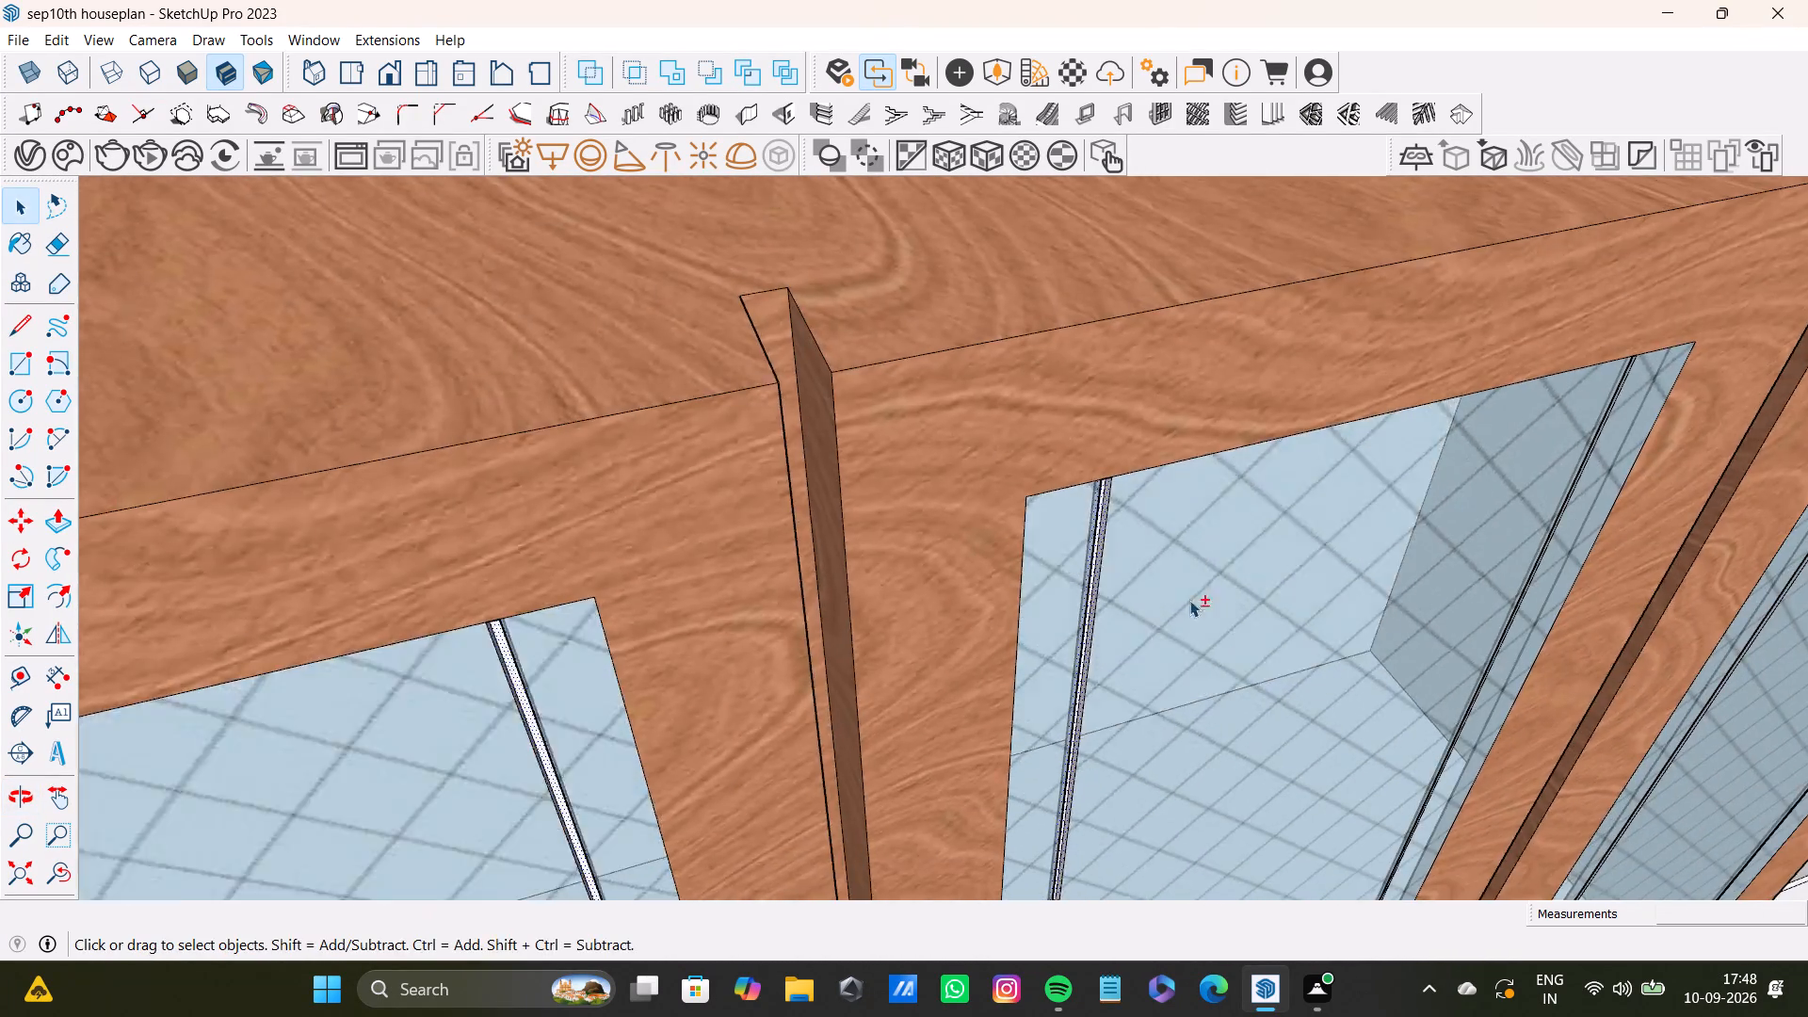
pyautogui.keyDown('shift'); pyautogui.moveTo(1359, 577); pyautogui.dragTo(860, 638, button='middle'); pyautogui.keyUp('shift')
pyautogui.keyDown('shift'); pyautogui.scroll(8, 1003, 581); pyautogui.keyUp('shift')
pyautogui.keyDown('shift'); pyautogui.scroll(5, 1152, 619); pyautogui.keyUp('shift')
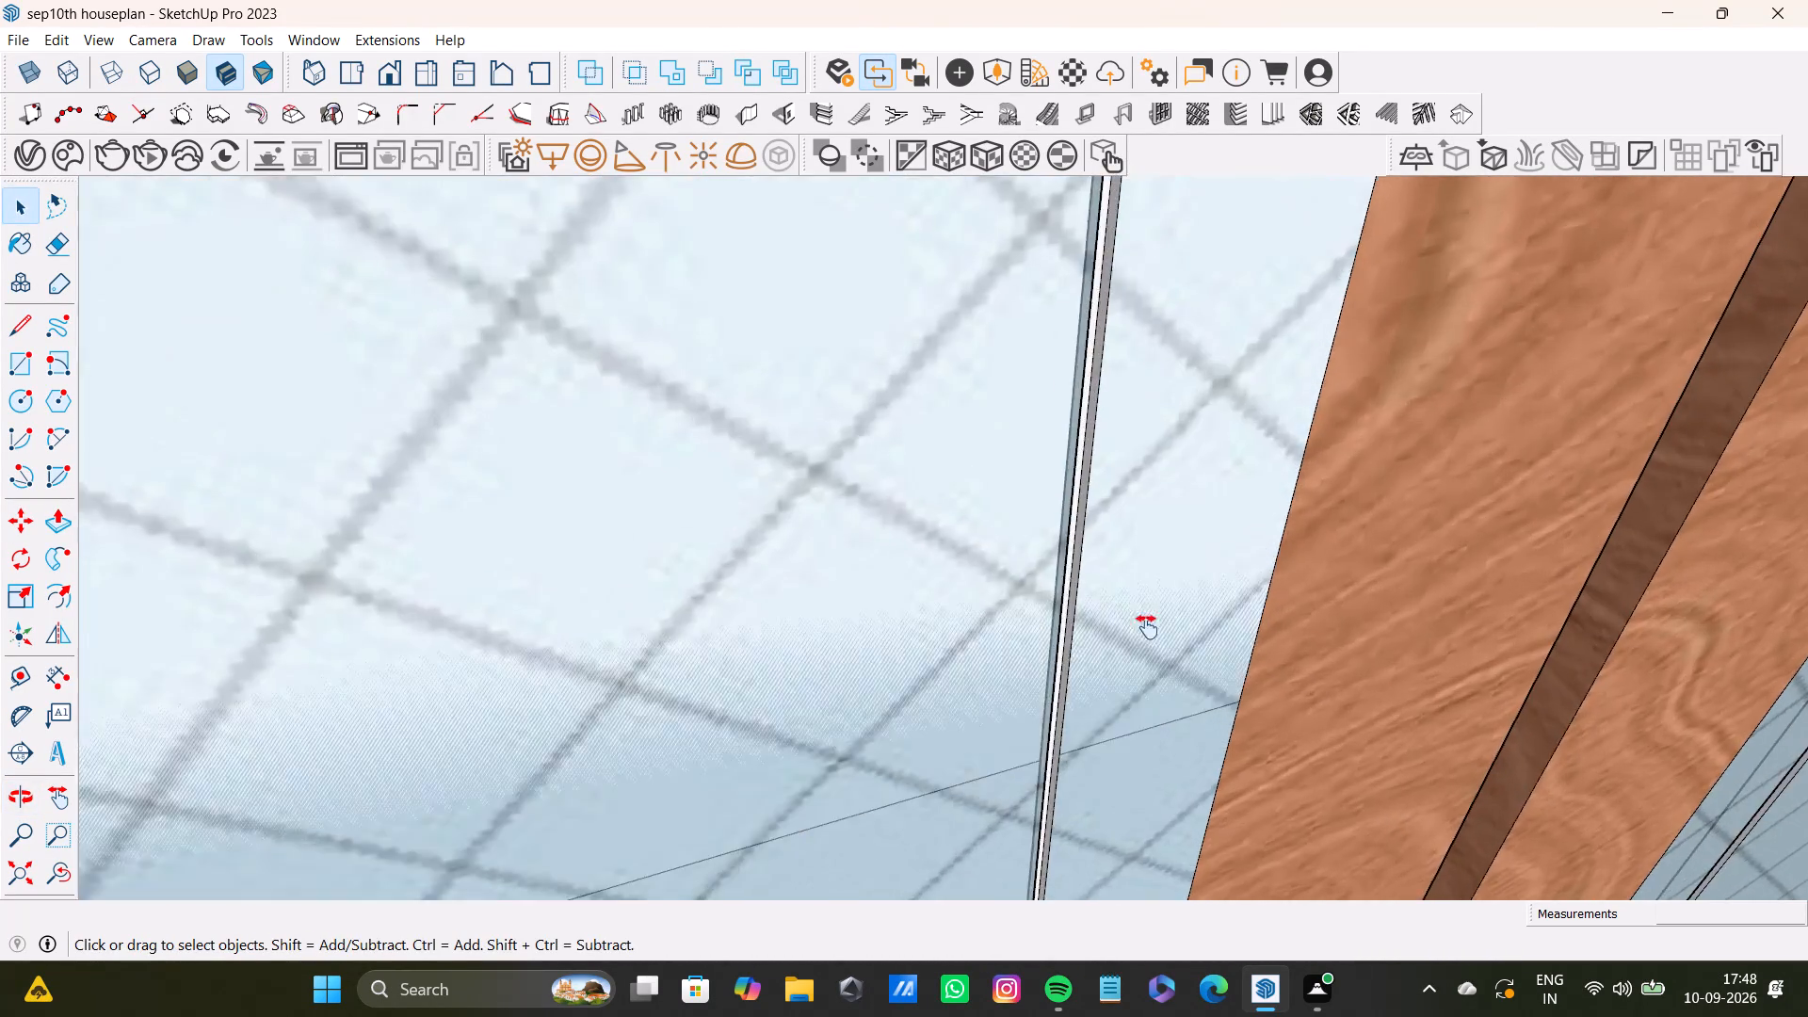
pyautogui.keyDown('shift'); pyautogui.moveTo(1147, 627); pyautogui.dragTo(1073, 651, button='middle'); pyautogui.keyUp('shift')
pyautogui.scroll(4, 1035, 672)
pyautogui.moveTo(1031, 673); pyautogui.dragTo(904, 706, button='middle')
pyautogui.scroll(8, 898, 675)
pyautogui.keyDown('shift'); pyautogui.moveTo(975, 662); pyautogui.dragTo(922, 672, button='middle'); pyautogui.keyUp('shift')
pyautogui.moveTo(968, 679); pyautogui.dragTo(870, 691, button='middle')
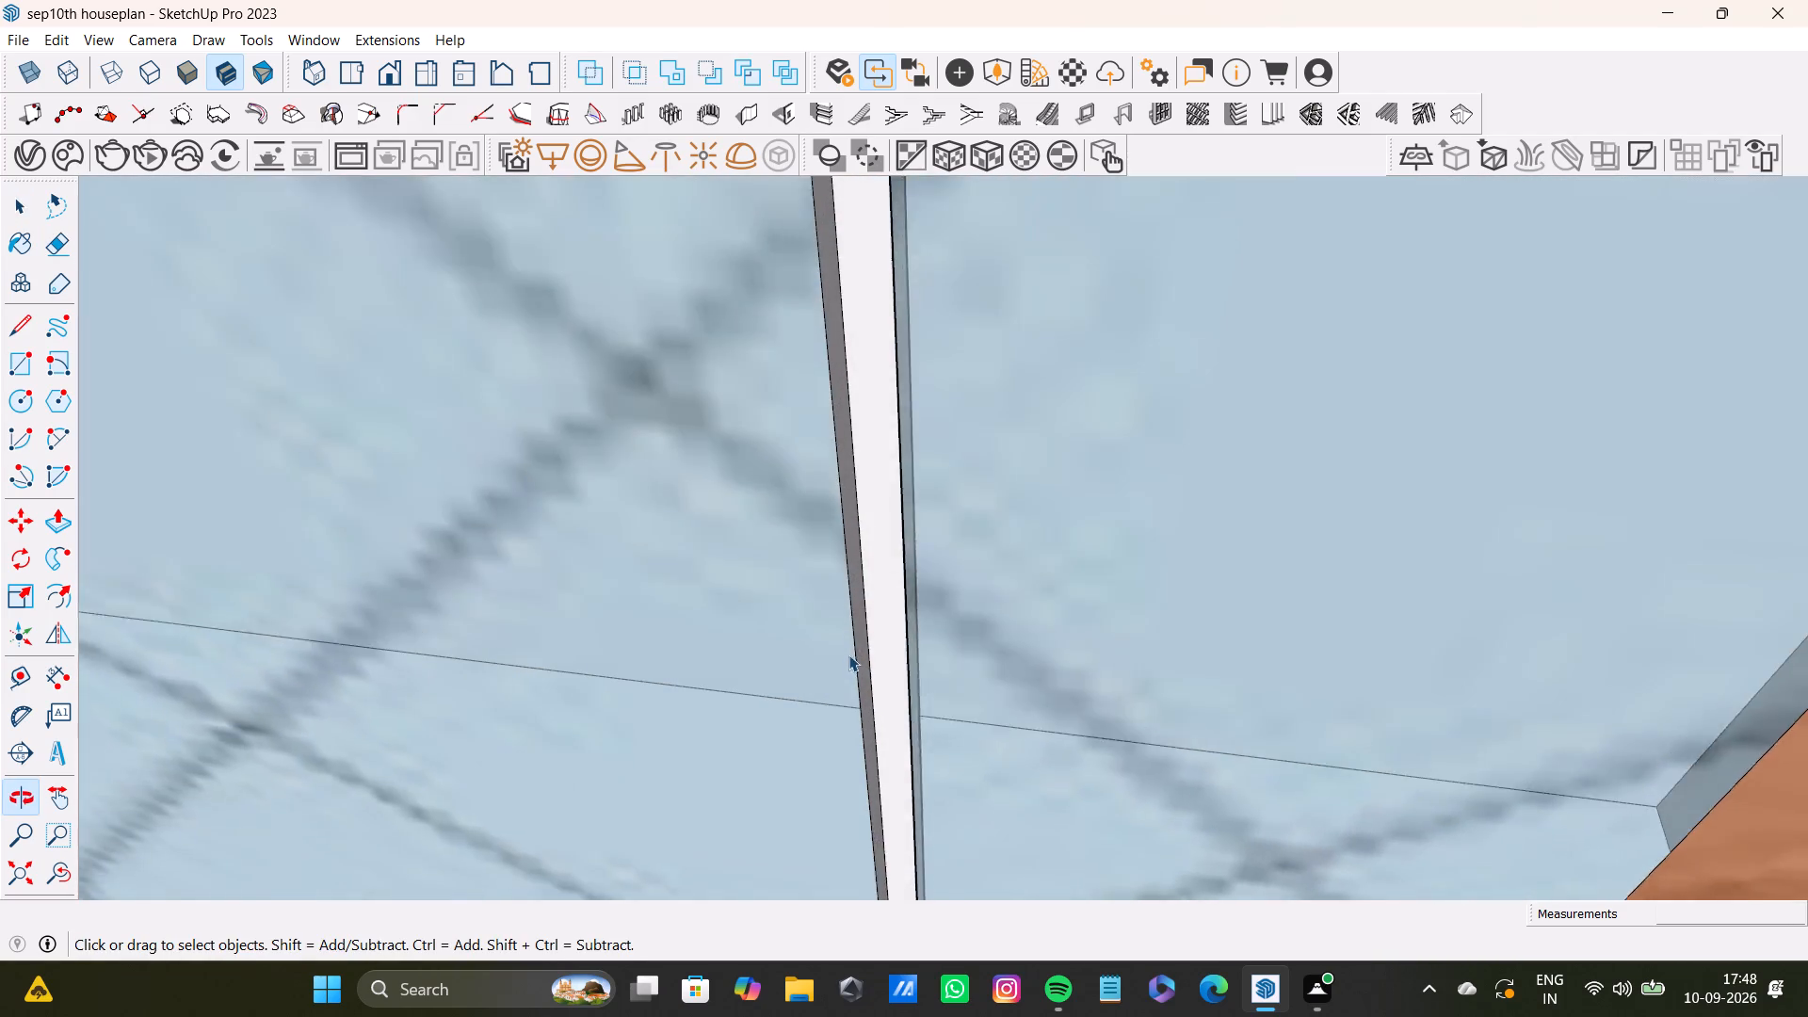
pyautogui.keyDown('shift'); pyautogui.scroll(4, 847, 643); pyautogui.keyUp('shift')
pyautogui.keyDown('shift'); pyautogui.click(866, 611); pyautogui.keyUp('shift')
pyautogui.keyDown('shift'); pyautogui.click(888, 584); pyautogui.keyUp('shift')
pyautogui.keyDown('shift'); pyautogui.scroll(-4, 890, 593); pyautogui.keyUp('shift')
pyautogui.moveTo(881, 667); pyautogui.dragTo(1070, 656, button='middle')
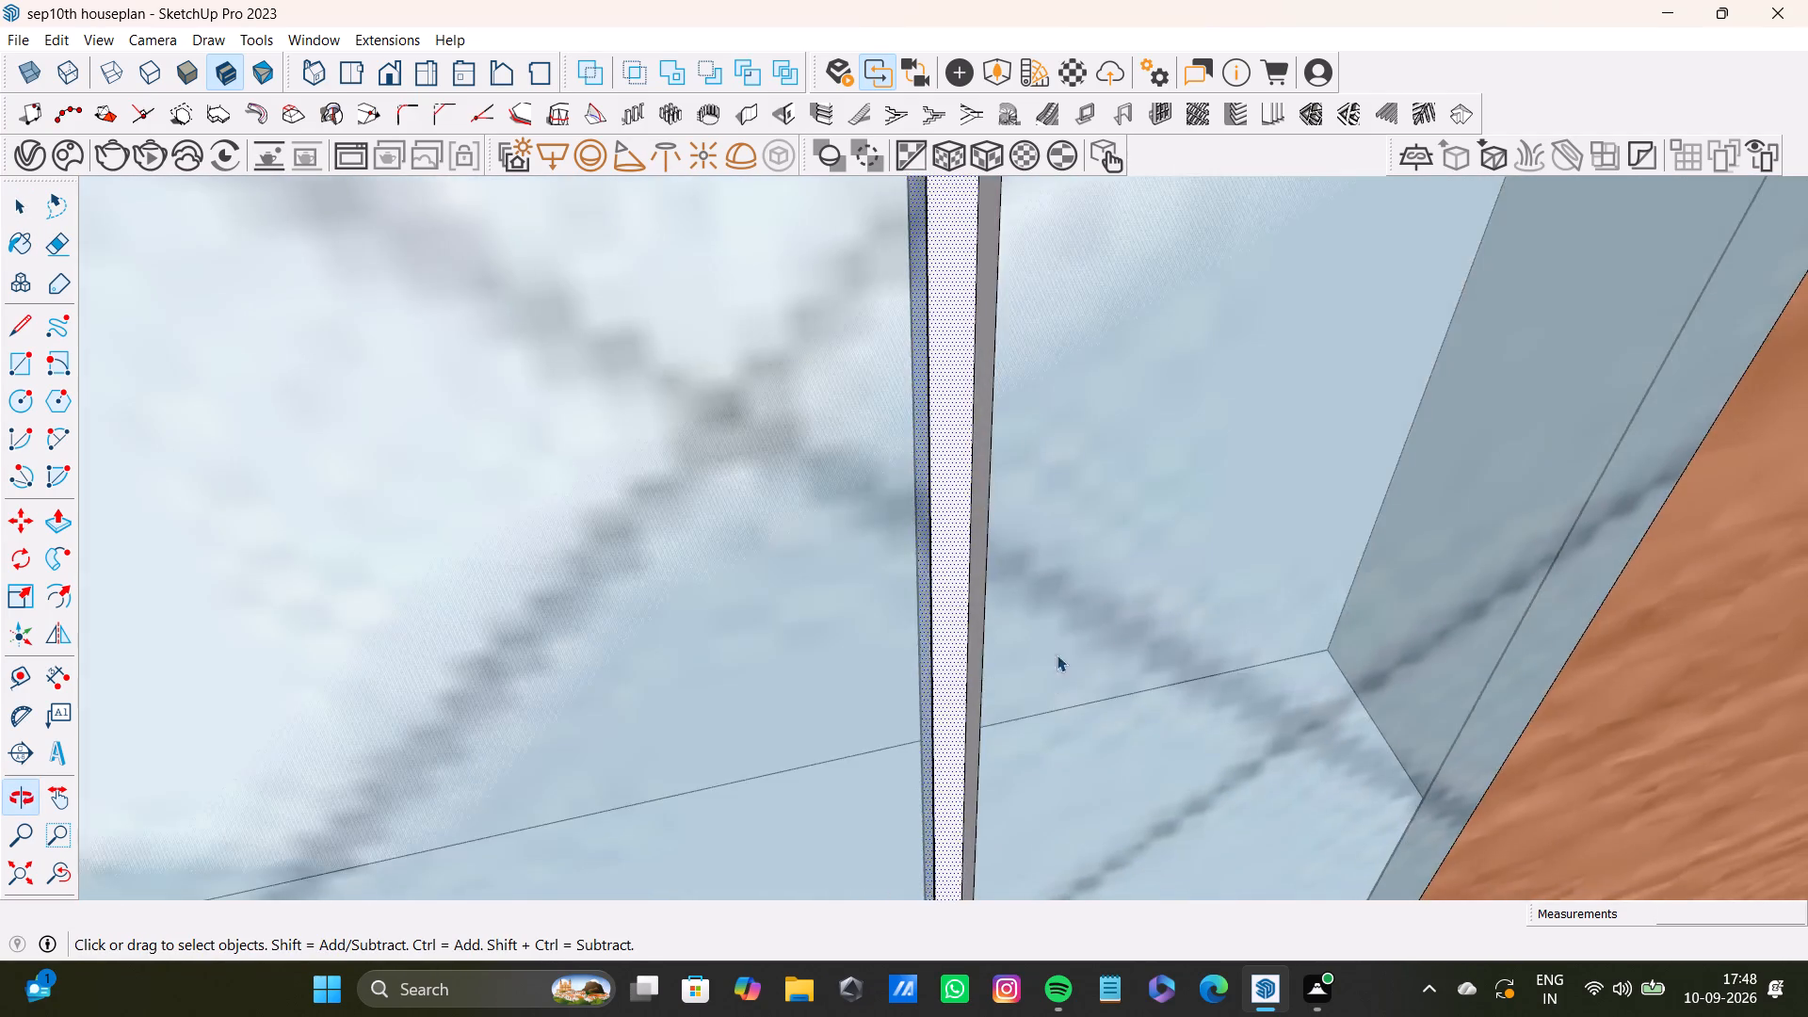
pyautogui.scroll(4, 1021, 663)
pyautogui.keyDown('shift'); pyautogui.click(953, 646); pyautogui.keyUp('shift')
# Add the front and both side faces of the left thin vertical strip on the cabinet's last glass door to the selection.
pyautogui.keyDown('shift'); pyautogui.scroll(-14, 950, 654); pyautogui.keyUp('shift')
pyautogui.keyDown('shift'); pyautogui.moveTo(1086, 660); pyautogui.dragTo(460, 685, button='middle'); pyautogui.keyUp('shift')
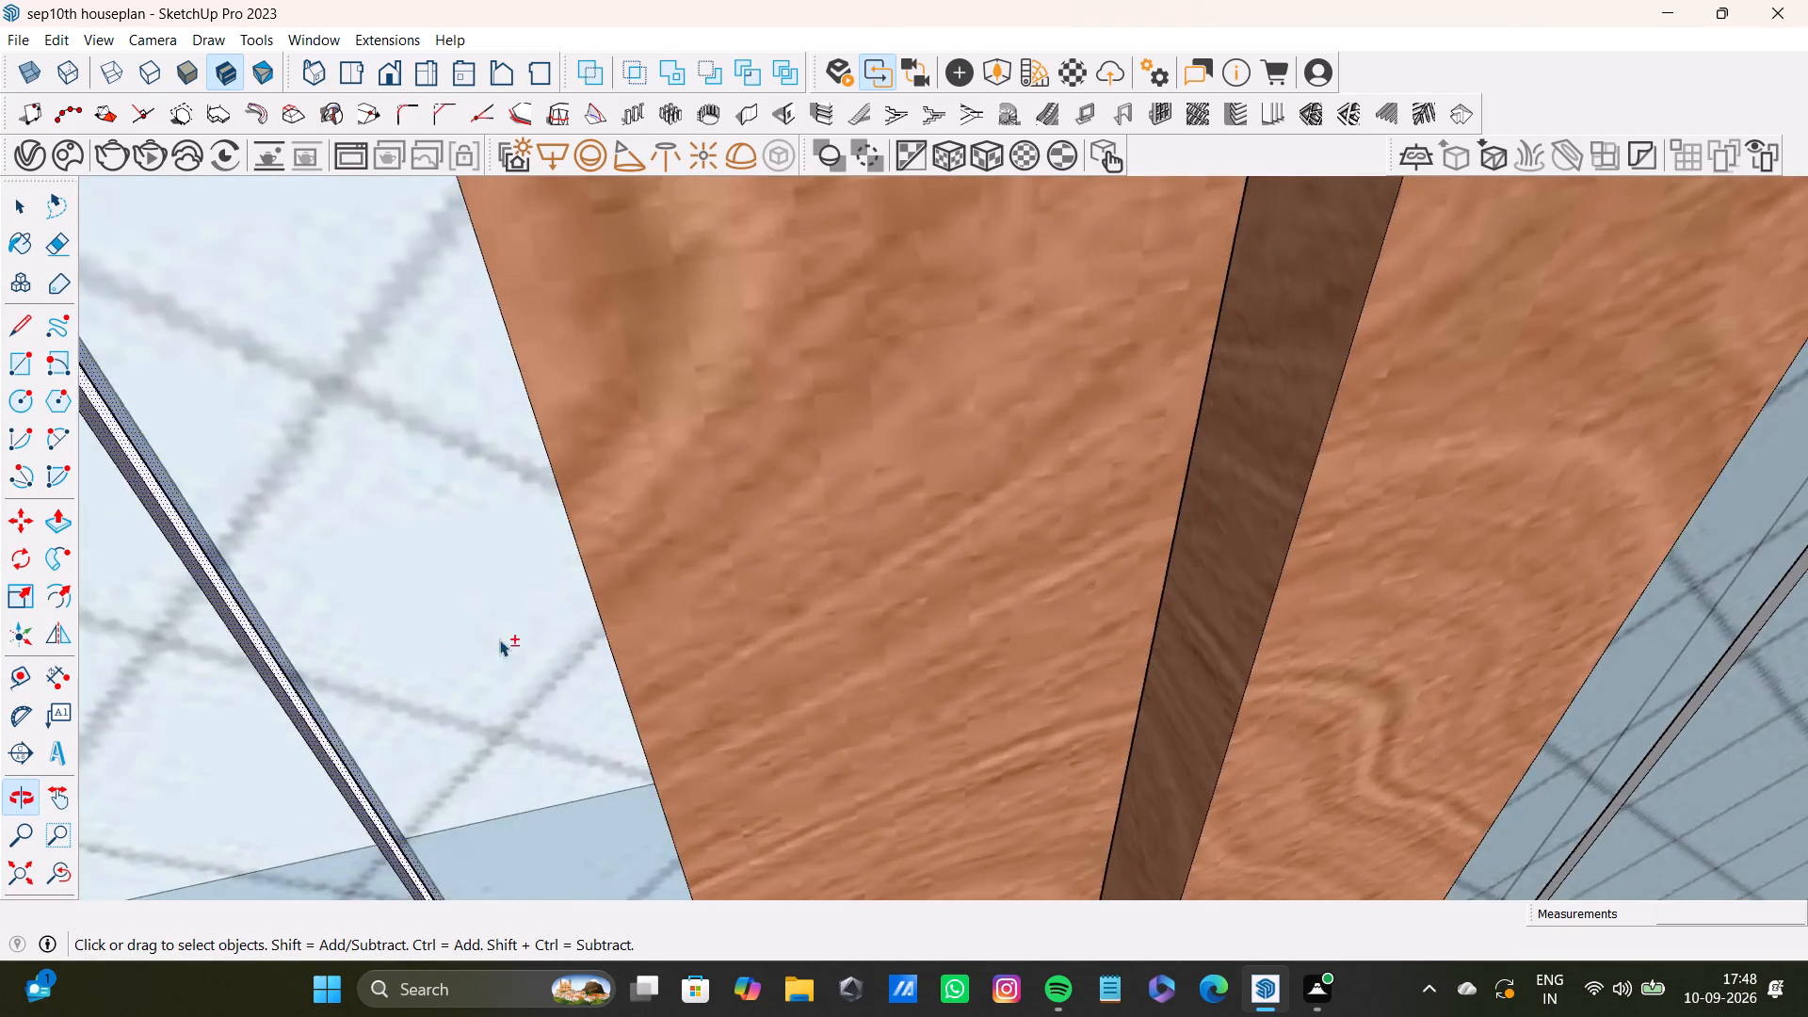
pyautogui.keyDown('shift'); pyautogui.scroll(-14, 605, 614); pyautogui.keyUp('shift')
pyautogui.keyDown('shift'); pyautogui.scroll(20, 1271, 496); pyautogui.keyUp('shift')
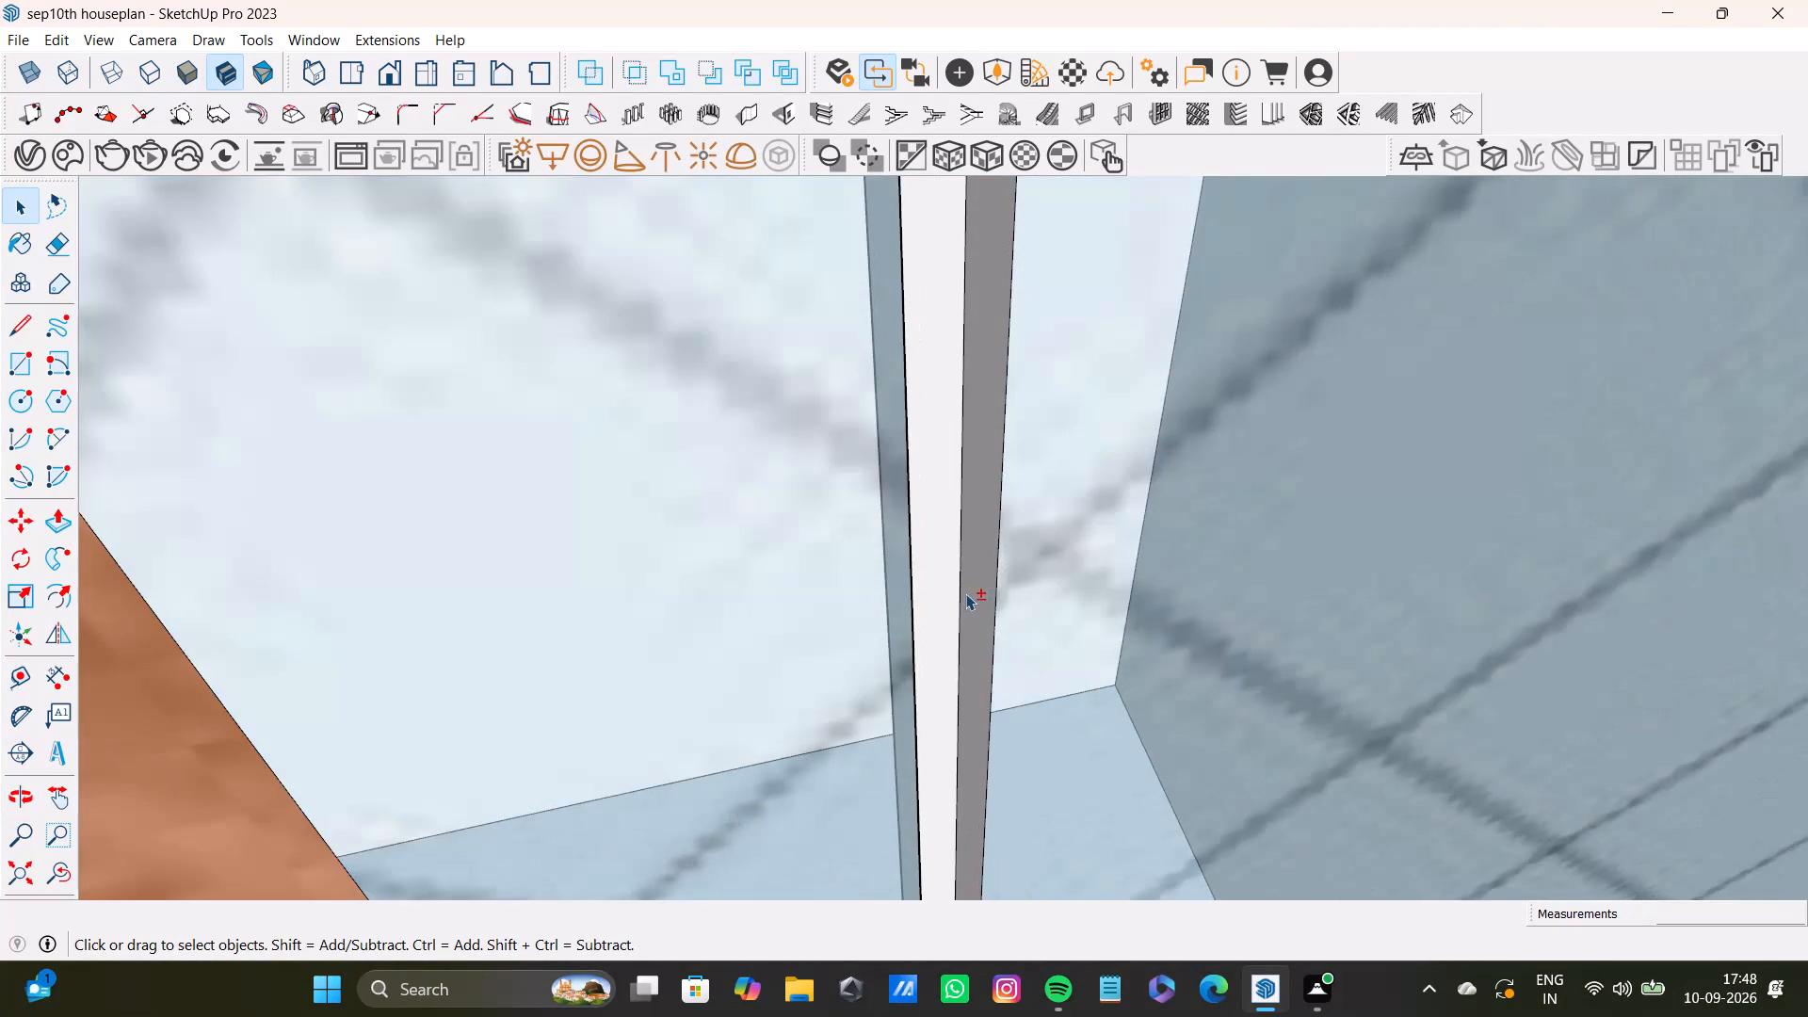
pyautogui.keyDown('shift'); pyautogui.click(983, 605); pyautogui.keyUp('shift')
pyautogui.keyDown('shift'); pyautogui.click(941, 600); pyautogui.keyUp('shift')
pyautogui.moveTo(1039, 615); pyautogui.dragTo(702, 689, button='middle')
pyautogui.keyDown('shift'); pyautogui.scroll(3, 810, 607); pyautogui.keyUp('shift')
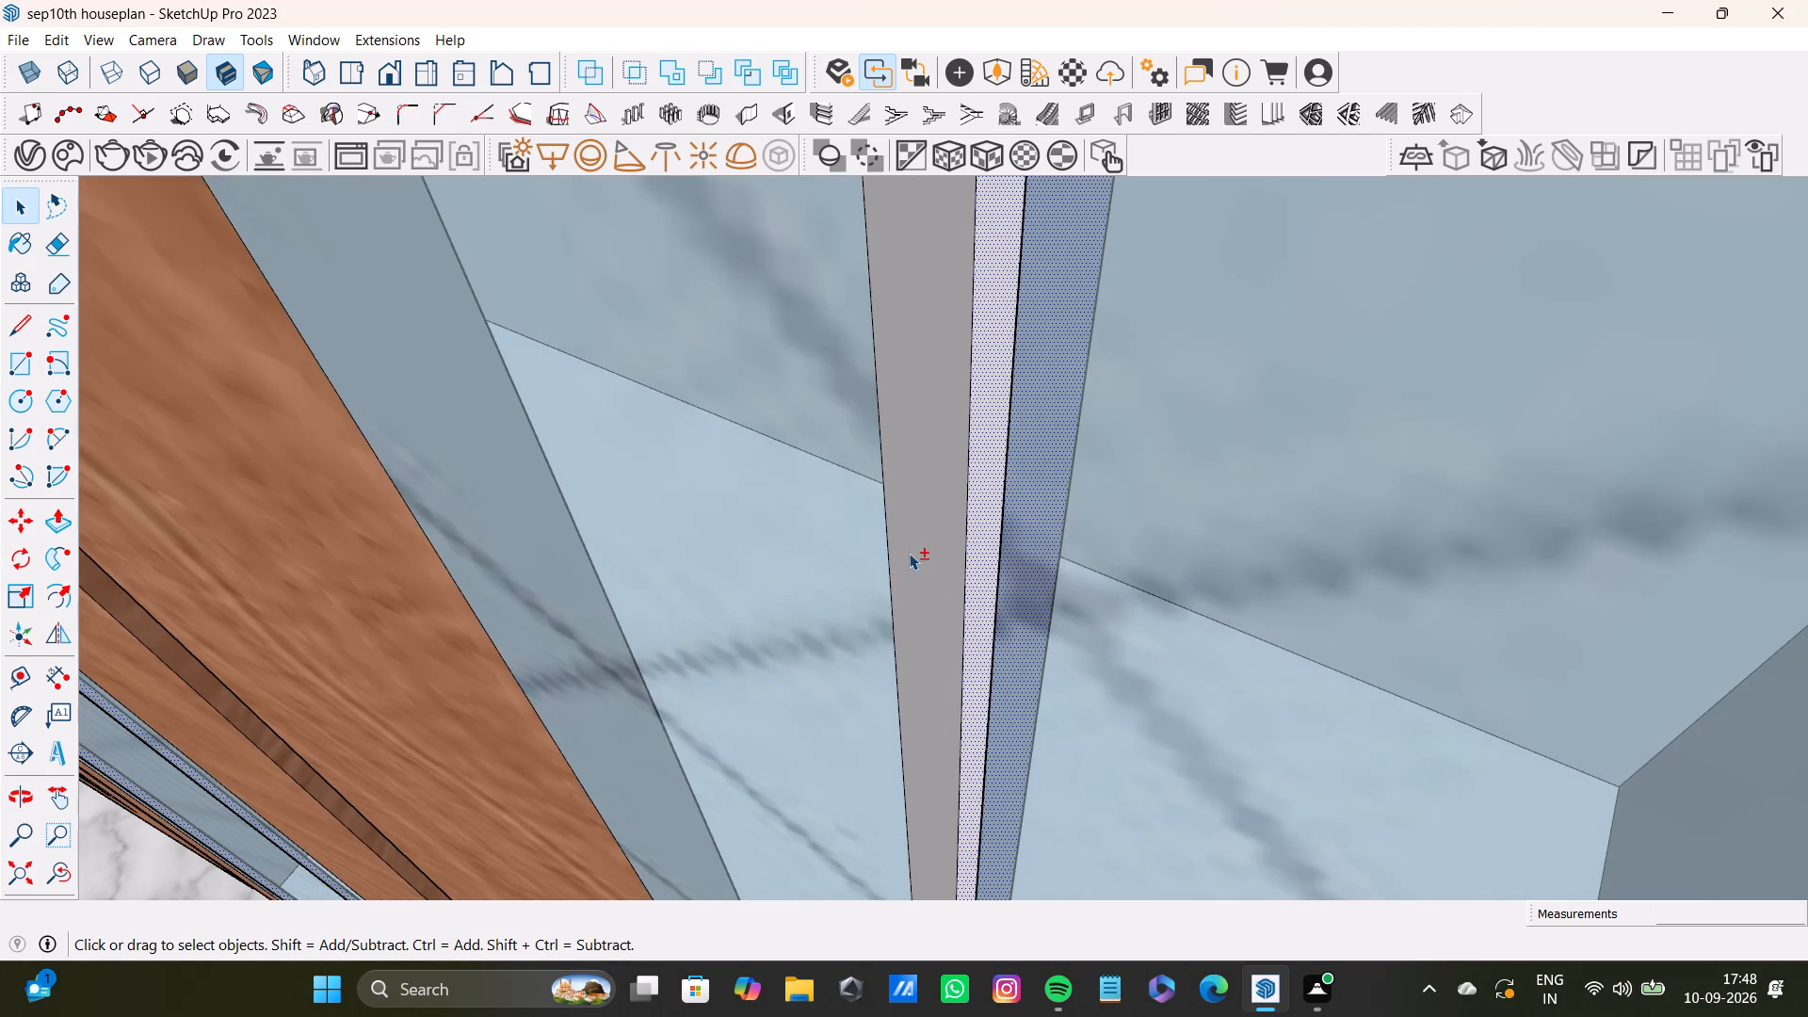
pyautogui.keyDown('shift'); pyautogui.click(909, 553); pyautogui.keyUp('shift')
# Add the front and both side faces of the right thin vertical strip on the last glass door to the selection.
pyautogui.keyDown('shift'); pyautogui.scroll(-20, 913, 553); pyautogui.keyUp('shift')
pyautogui.keyDown('shift'); pyautogui.moveTo(984, 651); pyautogui.dragTo(814, 666, button='middle'); pyautogui.keyUp('shift')
pyautogui.moveTo(800, 669); pyautogui.dragTo(1073, 670, button='middle')
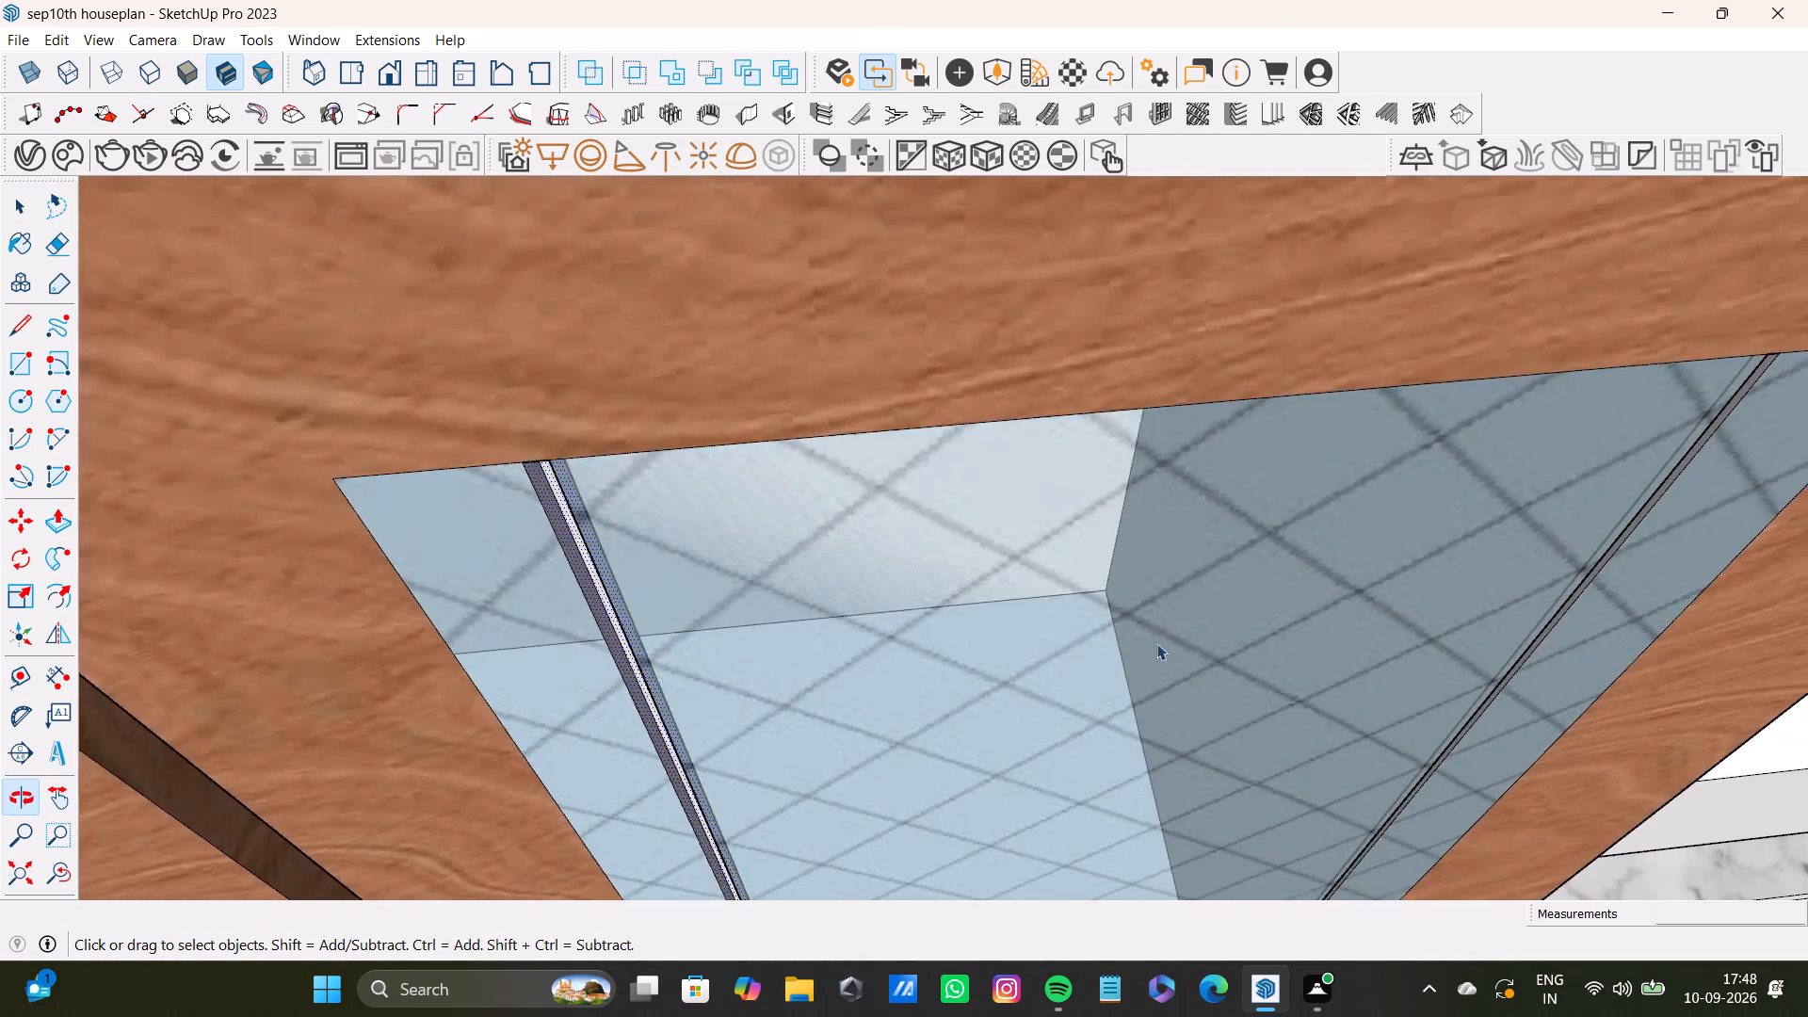
pyautogui.scroll(-4, 1167, 634)
pyautogui.keyDown('shift'); pyautogui.moveTo(1234, 631); pyautogui.dragTo(801, 735, button='middle'); pyautogui.keyUp('shift')
pyautogui.keyDown('shift'); pyautogui.scroll(12, 924, 713); pyautogui.keyUp('shift')
pyautogui.keyDown('shift'); pyautogui.moveTo(1067, 694); pyautogui.dragTo(712, 680, button='middle'); pyautogui.keyUp('shift')
pyautogui.keyDown('shift'); pyautogui.scroll(7, 807, 654); pyautogui.keyUp('shift')
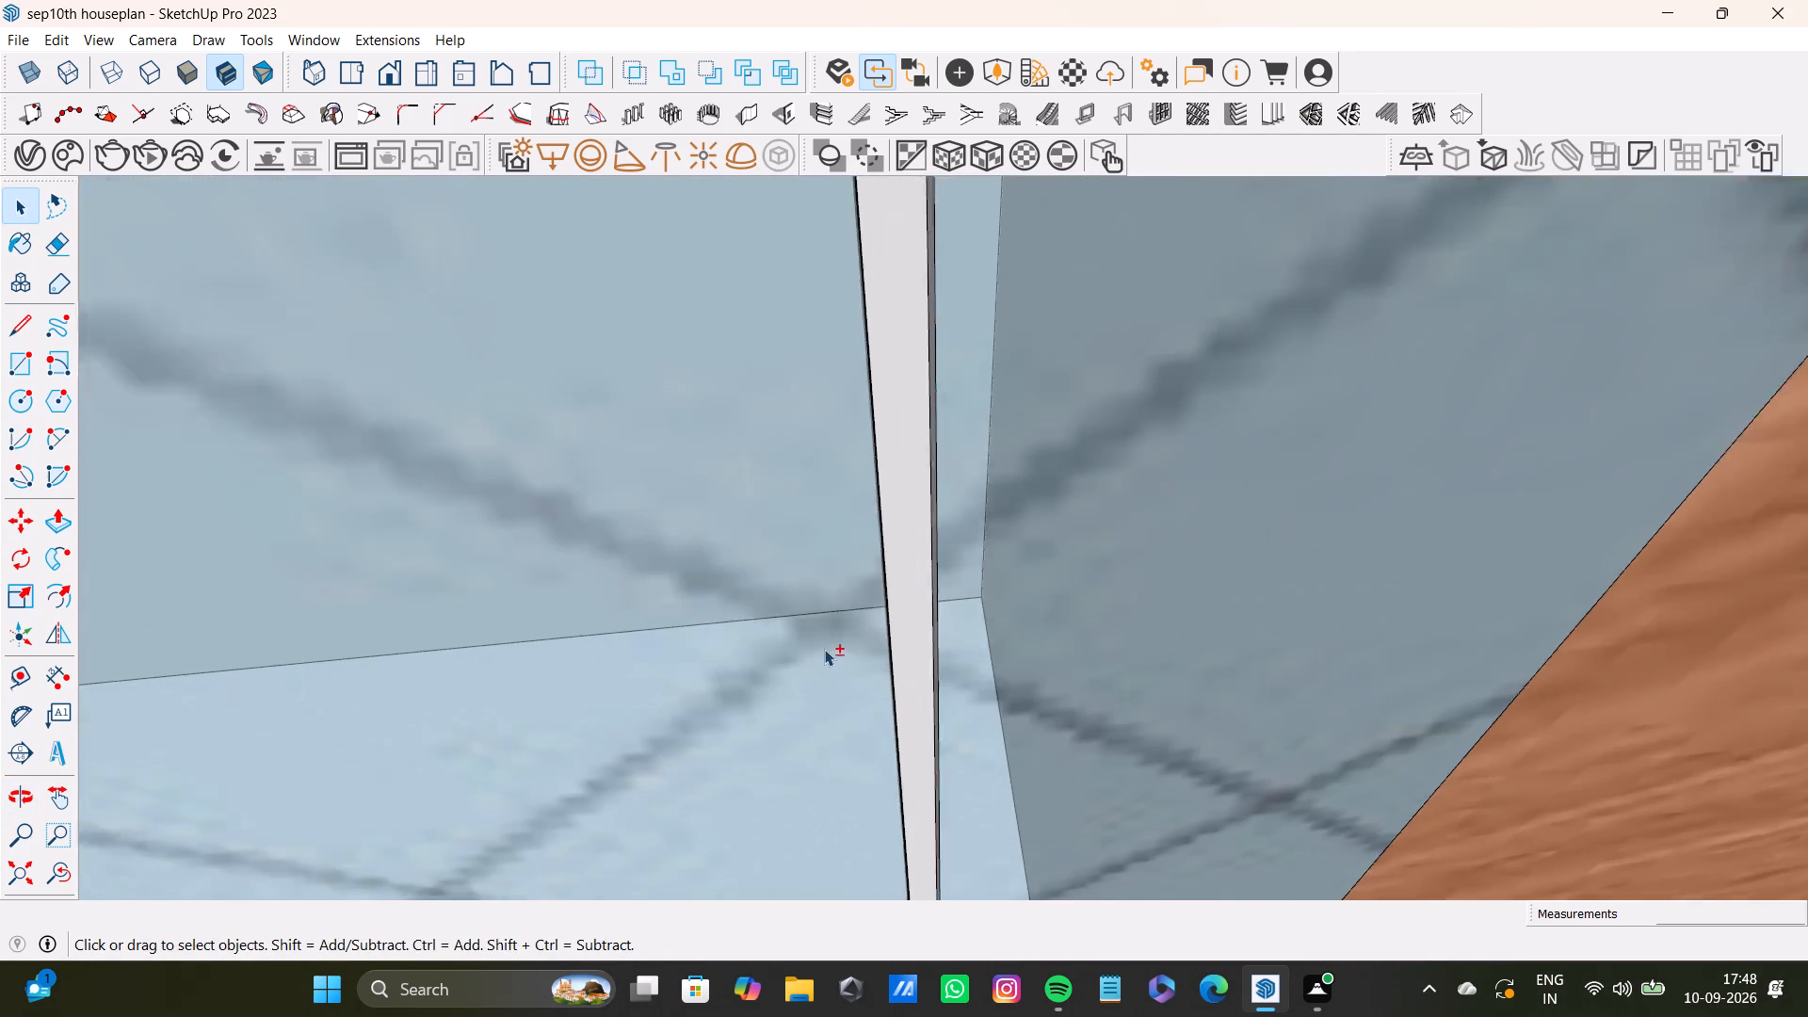
pyautogui.keyDown('shift'); pyautogui.scroll(1, 824, 649); pyautogui.keyUp('shift')
pyautogui.keyDown('shift'); pyautogui.click(924, 593); pyautogui.keyUp('shift')
pyautogui.moveTo(909, 686); pyautogui.dragTo(1073, 649, button='middle')
pyautogui.keyDown('shift'); pyautogui.scroll(3, 1009, 606); pyautogui.keyUp('shift')
pyautogui.keyDown('shift'); pyautogui.click(1009, 603); pyautogui.keyUp('shift')
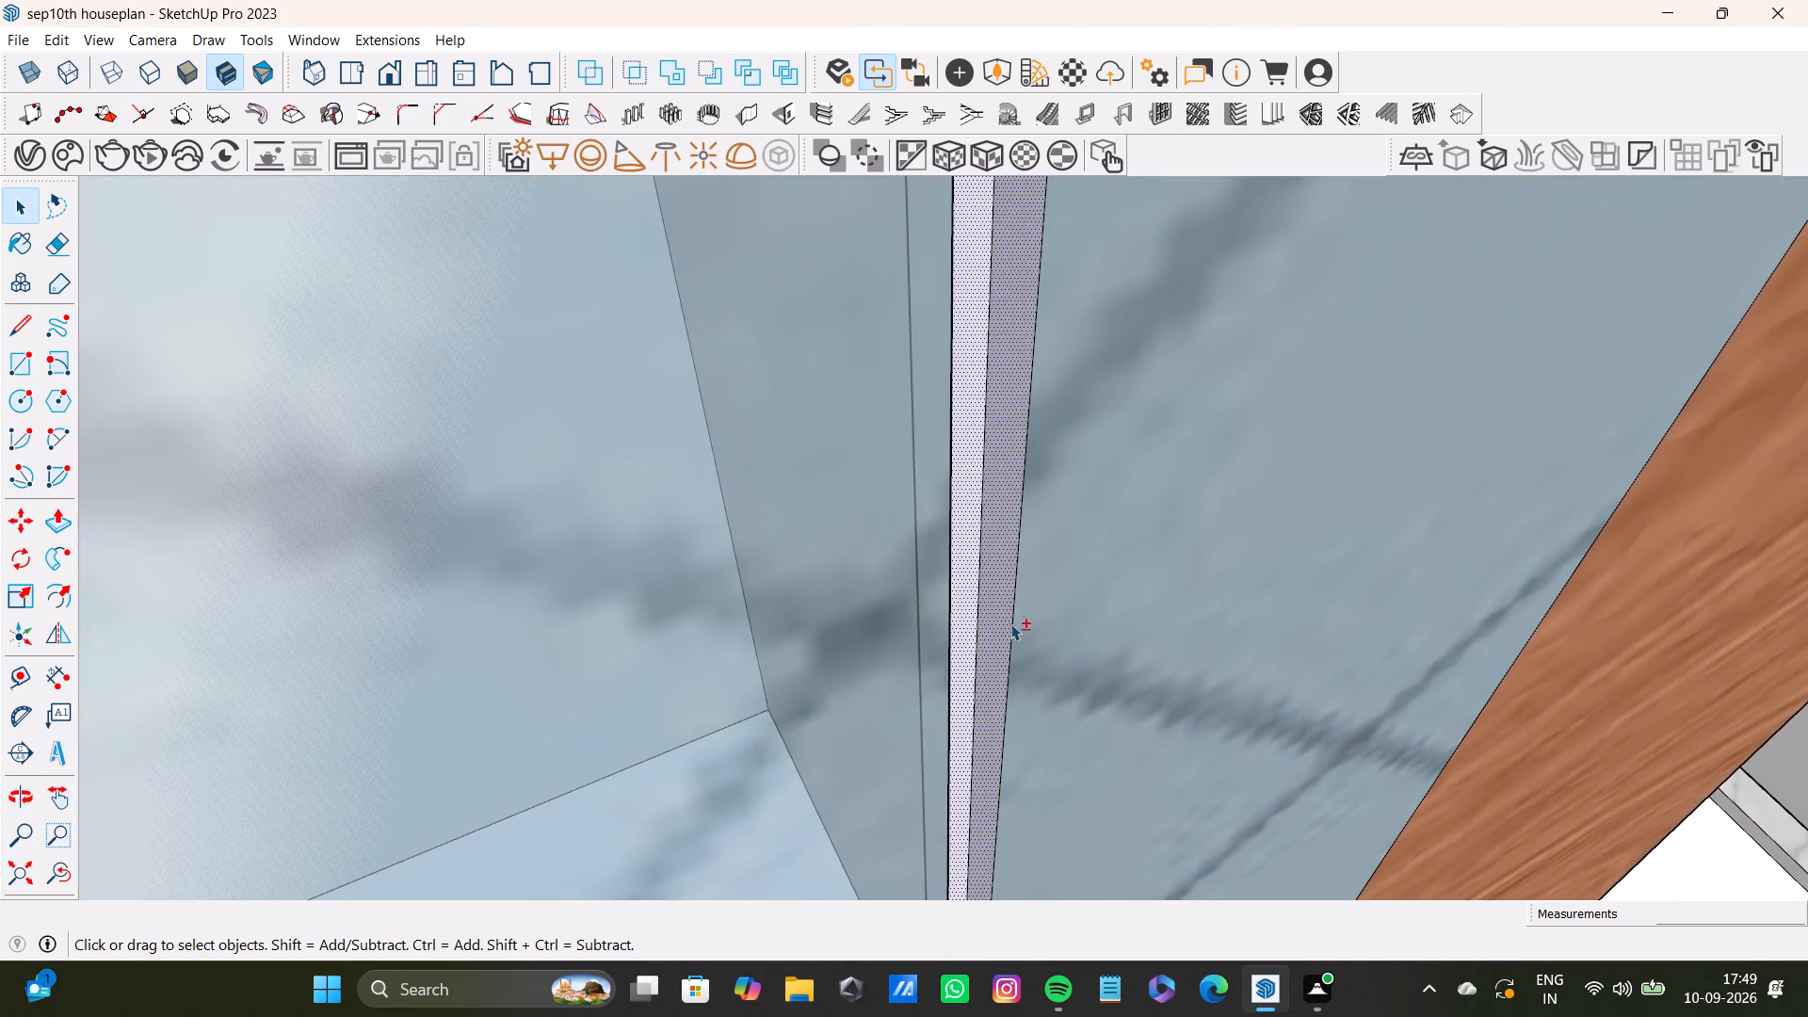
pyautogui.moveTo(1052, 647); pyautogui.dragTo(645, 749, button='middle')
pyautogui.keyDown('shift'); pyautogui.scroll(3, 816, 676); pyautogui.keyUp('shift')
pyautogui.keyDown('shift'); pyautogui.click(874, 618); pyautogui.keyUp('shift')
# Add the faces of the right thin vertical strip on the glass door at the cabinet's opposite, far left end to the selection.
pyautogui.scroll(-12, 843, 638)
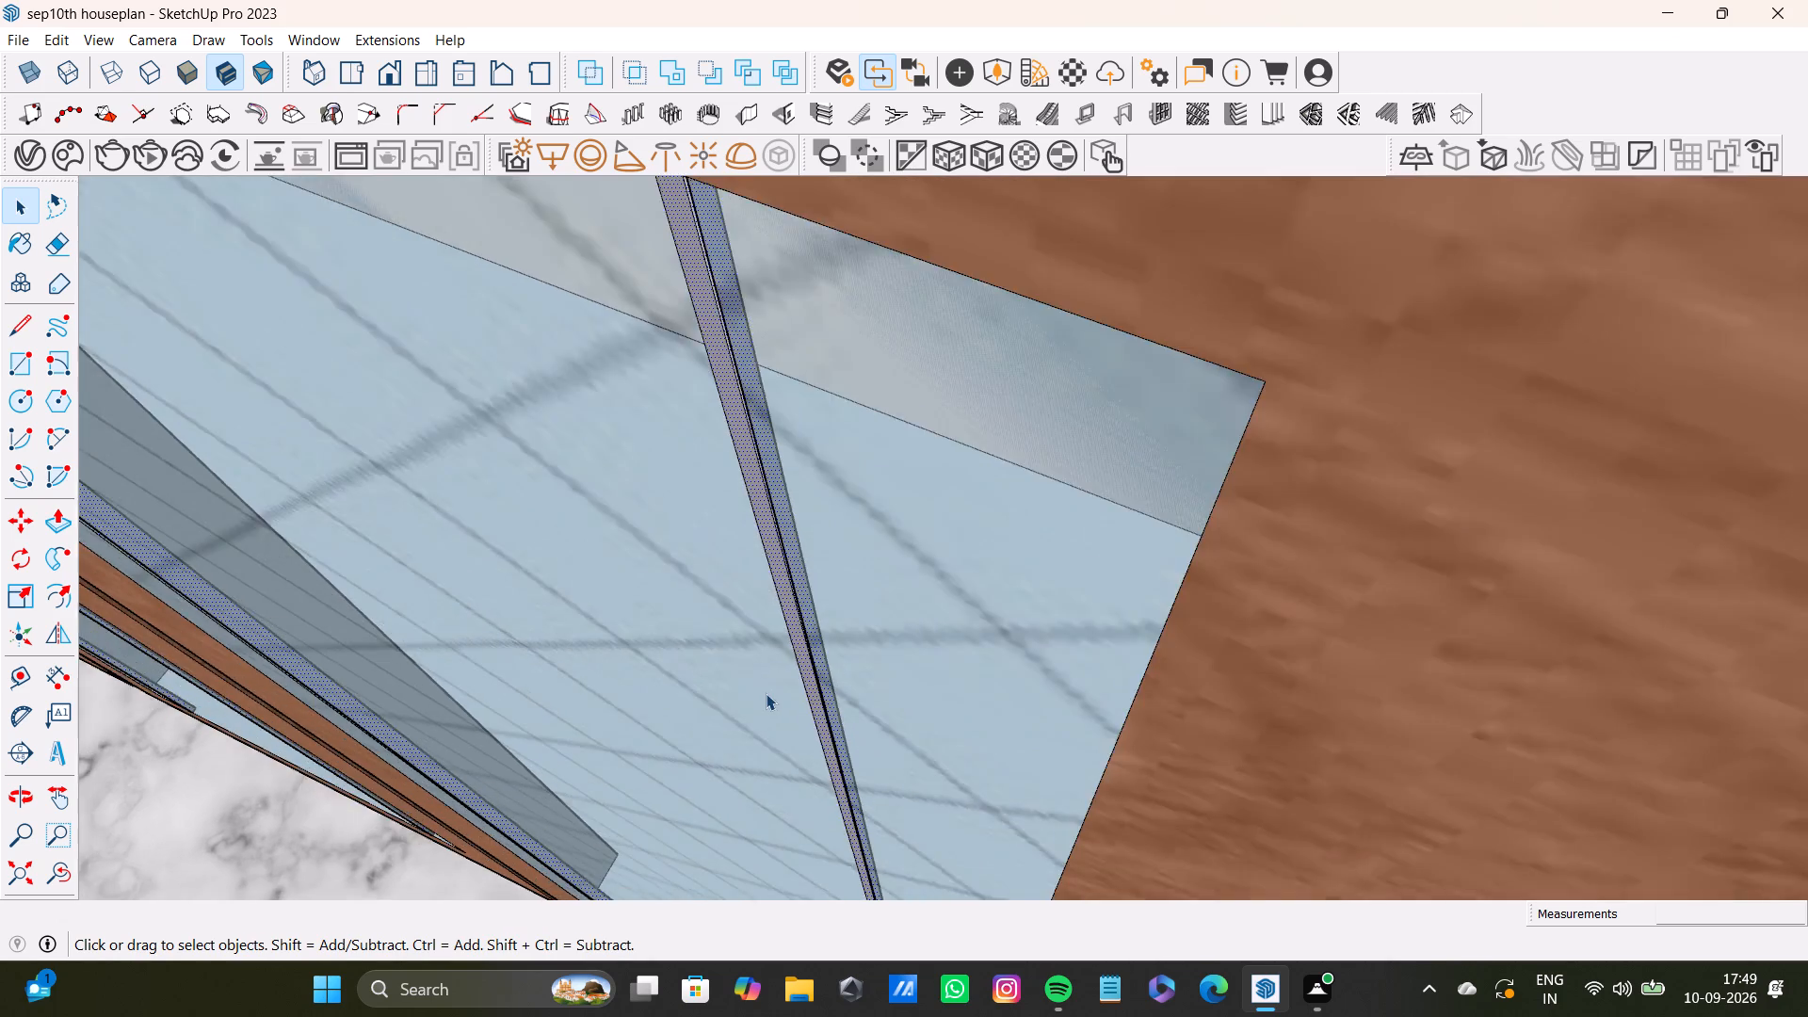
pyautogui.scroll(-20, 766, 693)
pyautogui.scroll(-9, 766, 693)
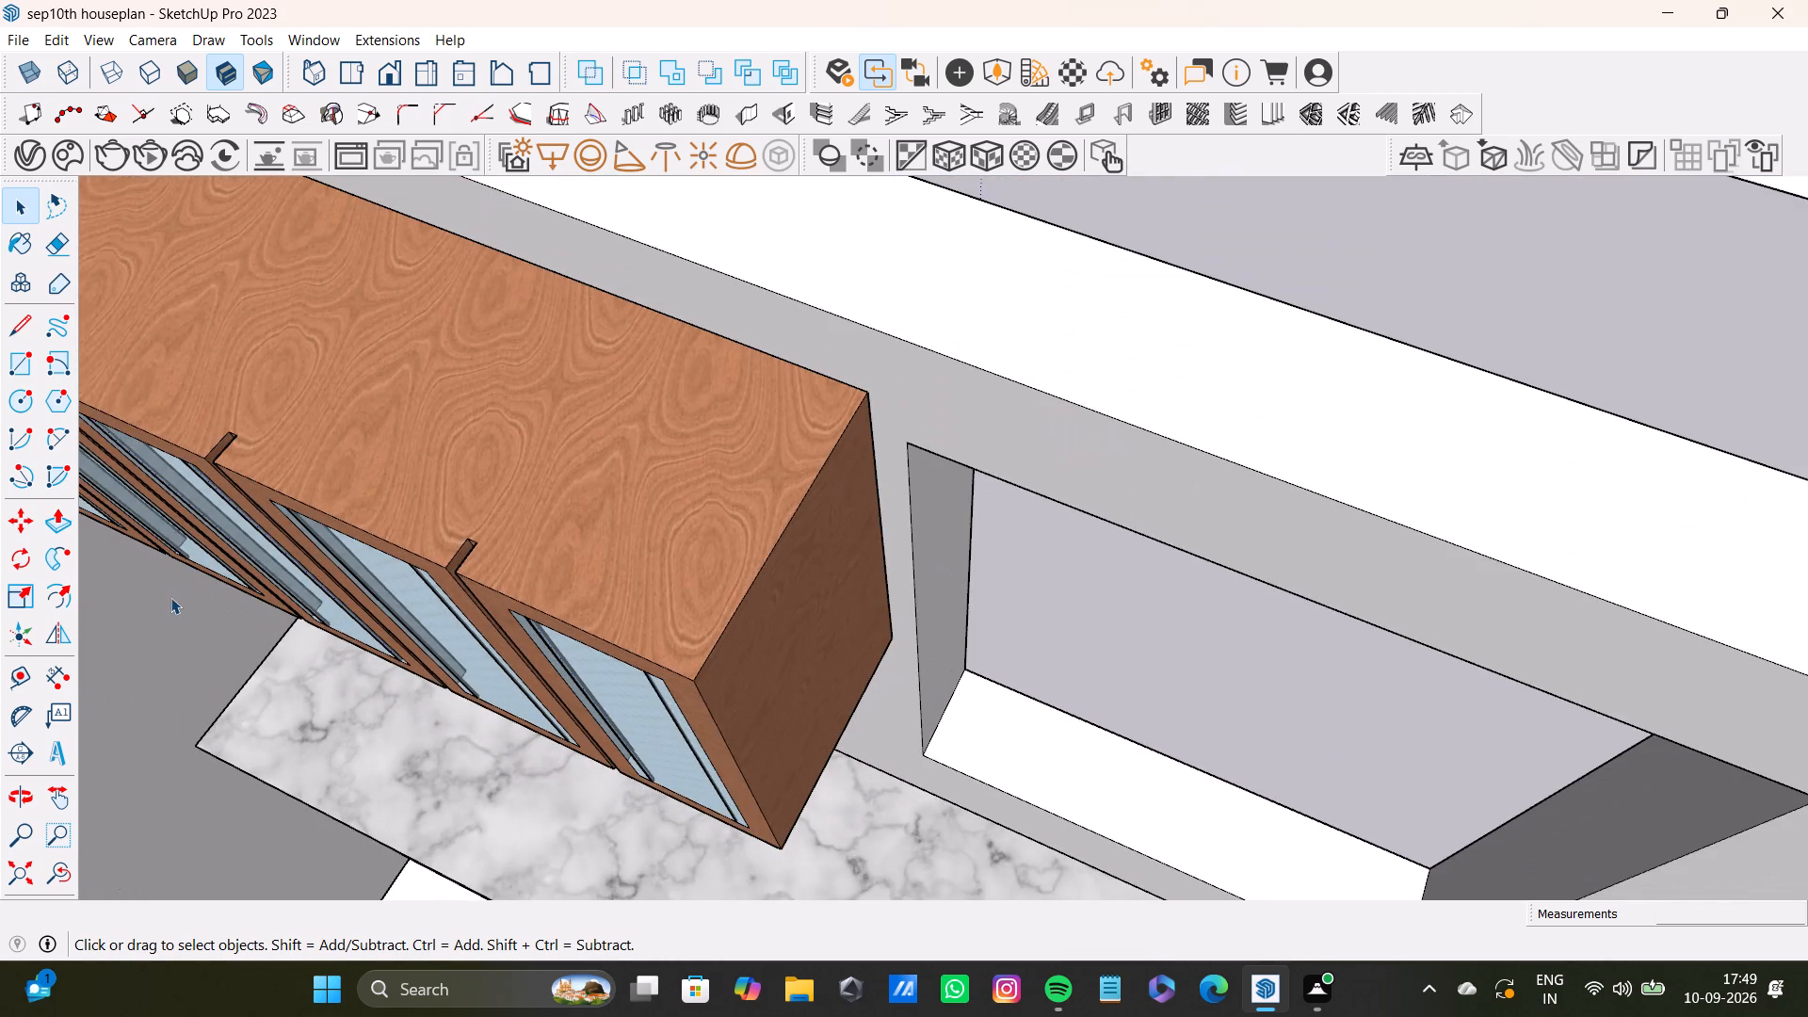
pyautogui.moveTo(170, 597); pyautogui.dragTo(698, 591, button='middle')
pyautogui.scroll(-5, 541, 549)
pyautogui.scroll(9, 285, 475)
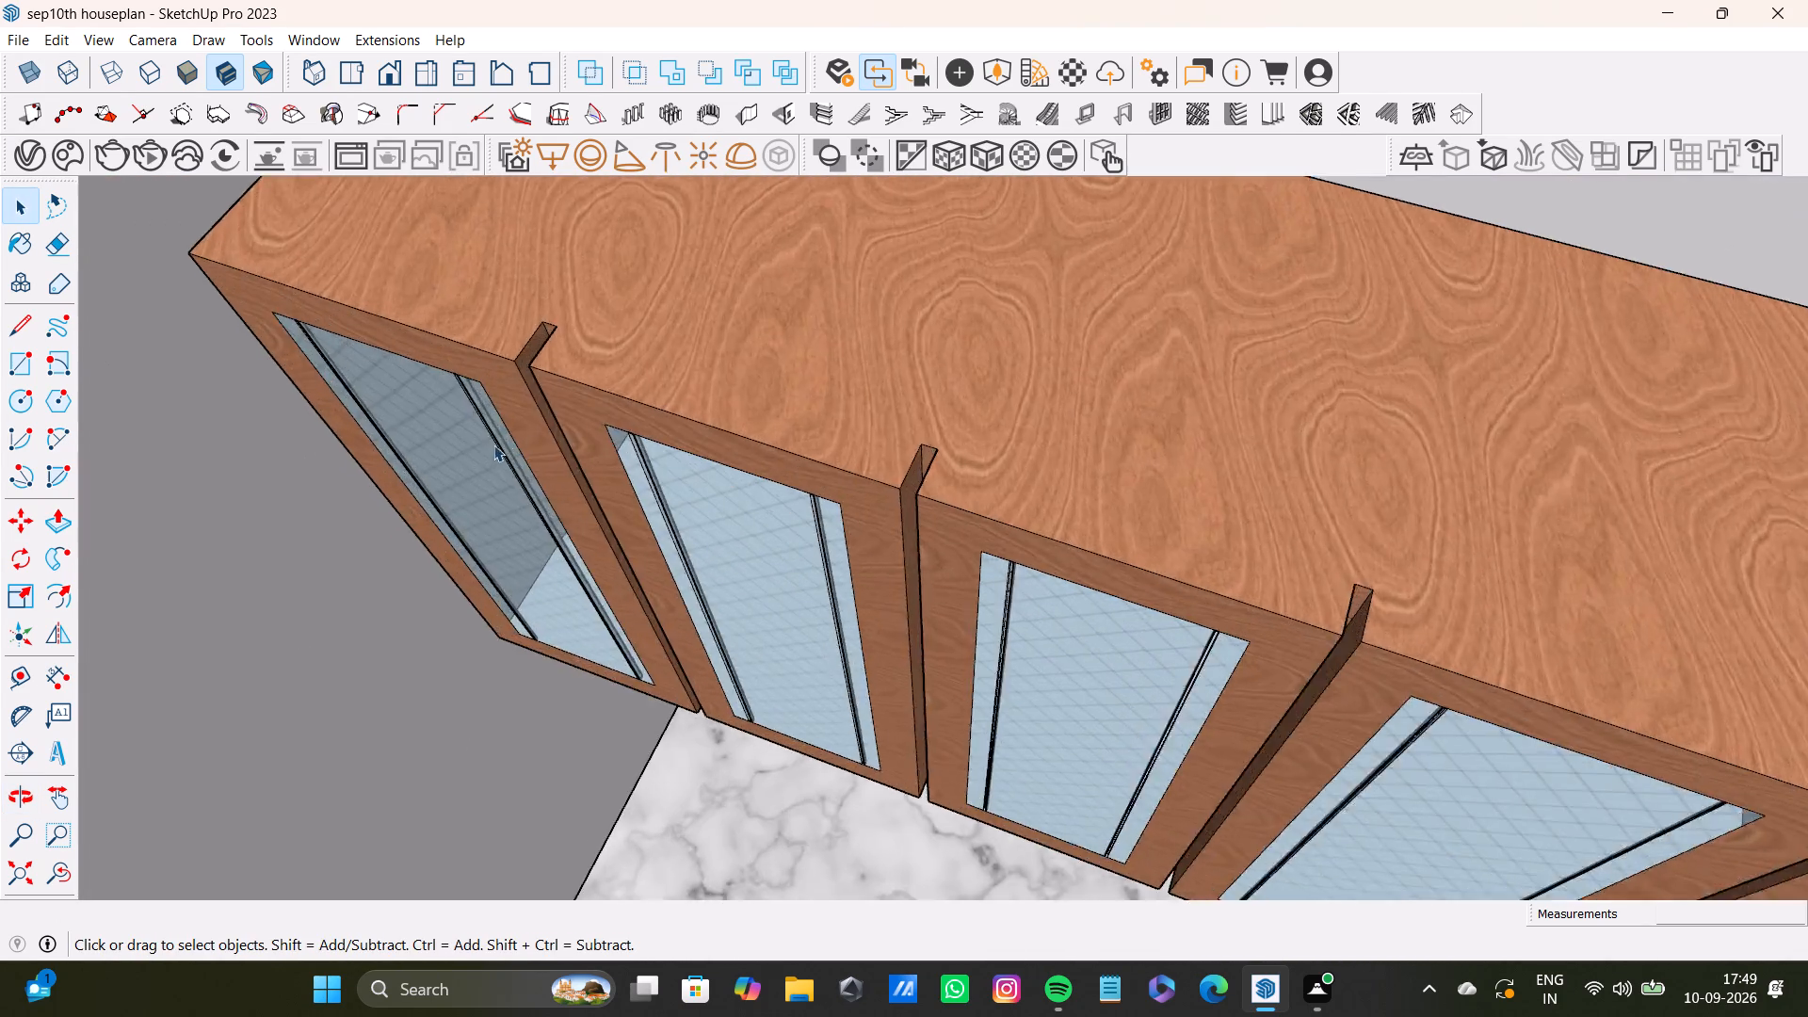
pyautogui.scroll(17, 493, 444)
pyautogui.keyDown('shift'); pyautogui.moveTo(400, 362); pyautogui.dragTo(549, 327, button='middle'); pyautogui.keyUp('shift')
pyautogui.scroll(8, 588, 302)
pyautogui.moveTo(475, 283); pyautogui.dragTo(605, 202, button='middle')
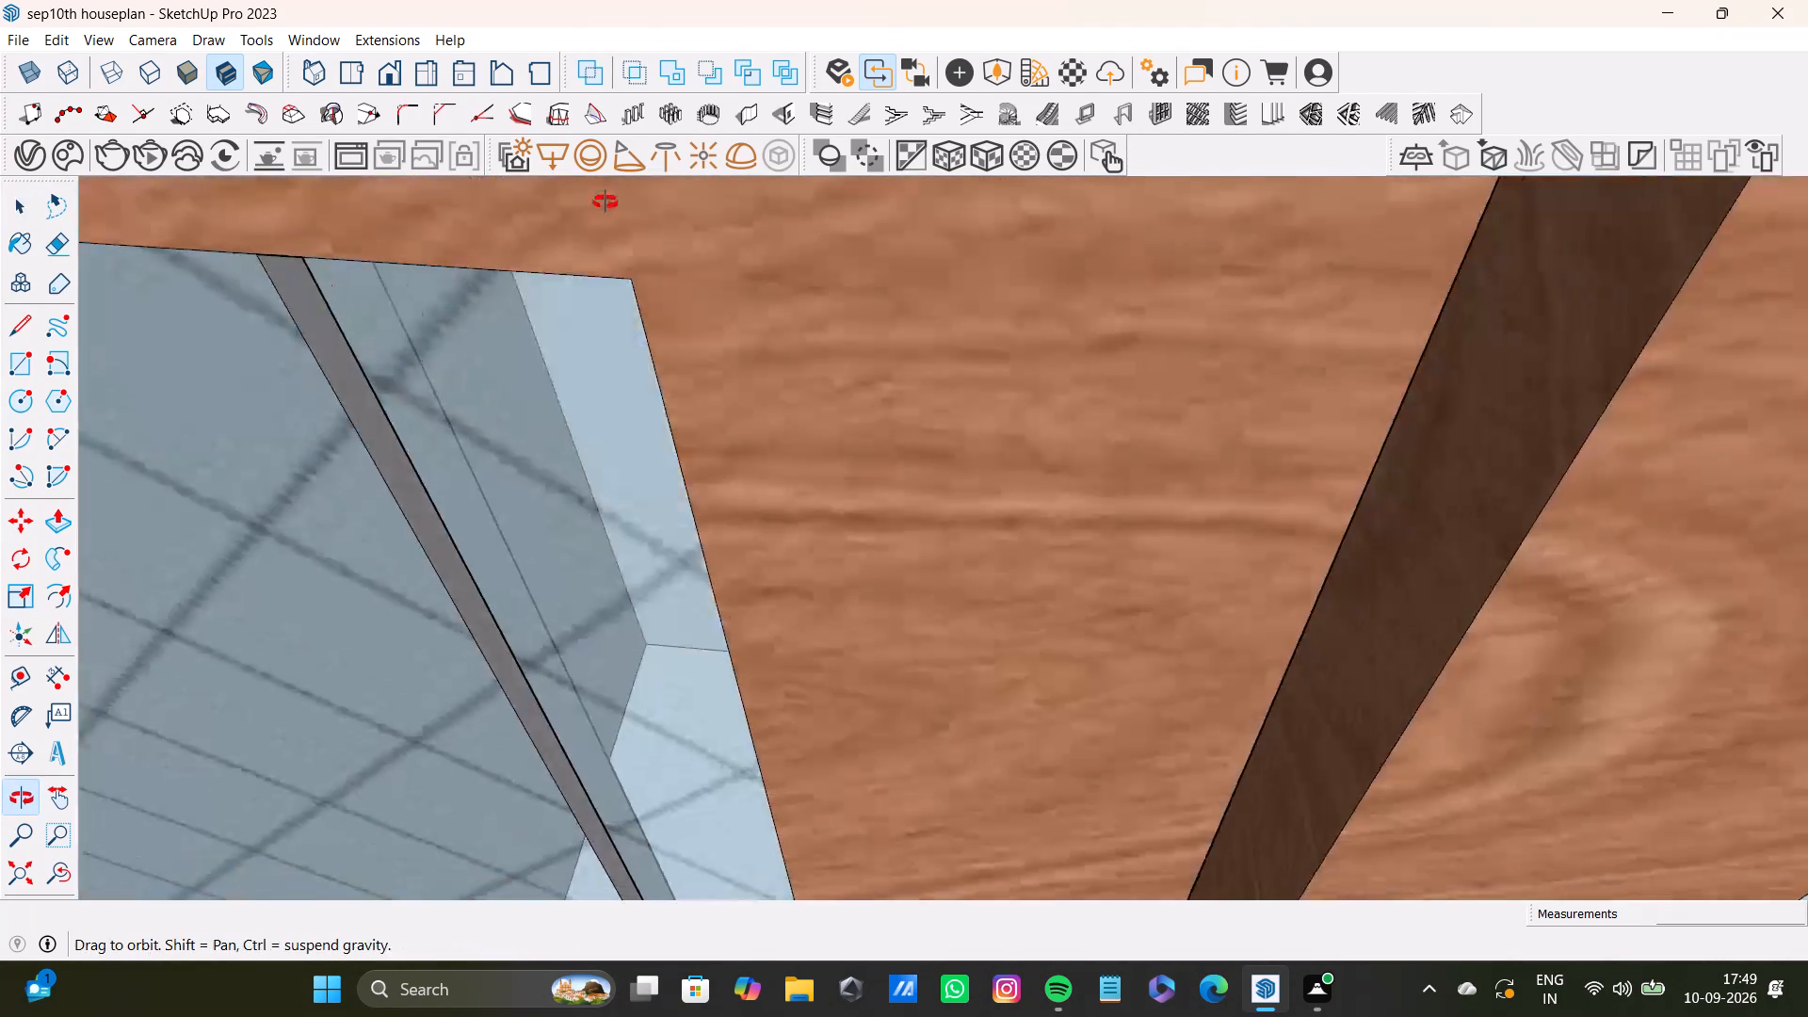
pyautogui.moveTo(605, 202); pyautogui.dragTo(610, 199, button='middle')
pyautogui.scroll(4, 511, 338)
pyautogui.keyDown('shift'); pyautogui.moveTo(435, 411); pyautogui.dragTo(603, 315, button='middle'); pyautogui.keyUp('shift')
pyautogui.keyDown('shift'); pyautogui.scroll(4, 422, 374); pyautogui.keyUp('shift')
pyautogui.keyDown('shift'); pyautogui.click(445, 349); pyautogui.keyUp('shift')
pyautogui.keyDown('shift'); pyautogui.scroll(-3, 462, 412); pyautogui.keyUp('shift')
pyautogui.keyDown('shift'); pyautogui.moveTo(474, 488); pyautogui.dragTo(631, 420, button='middle'); pyautogui.keyUp('shift')
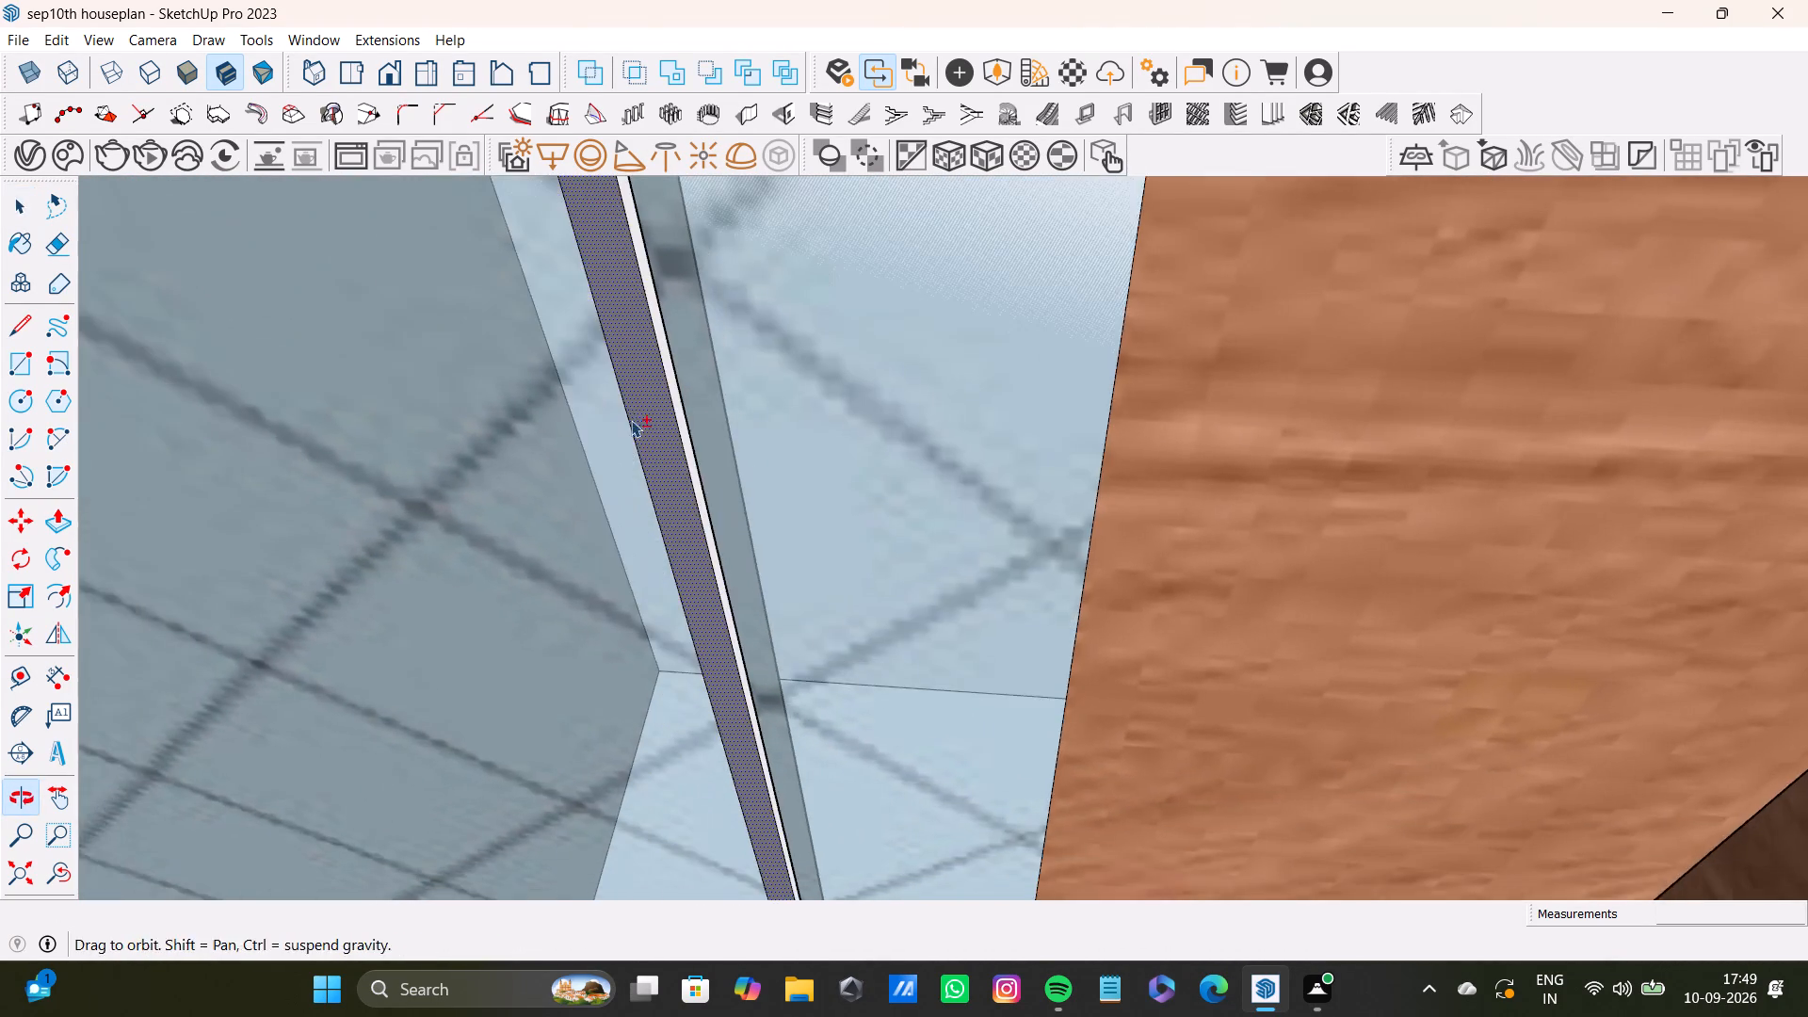
pyautogui.keyDown('shift'); pyautogui.moveTo(631, 420); pyautogui.dragTo(622, 423, button='middle'); pyautogui.keyUp('shift')
pyautogui.scroll(1, 621, 432)
pyautogui.moveTo(621, 432); pyautogui.dragTo(719, 402, button='middle')
pyautogui.keyDown('shift'); pyautogui.click(640, 387); pyautogui.keyUp('shift')
pyautogui.keyDown('shift'); pyautogui.scroll(1, 638, 436); pyautogui.keyUp('shift')
pyautogui.keyDown('shift'); pyautogui.scroll(-4, 638, 436); pyautogui.keyUp('shift')
pyautogui.moveTo(618, 549); pyautogui.dragTo(785, 543, button='middle')
pyautogui.keyDown('shift'); pyautogui.scroll(3, 728, 551); pyautogui.keyUp('shift')
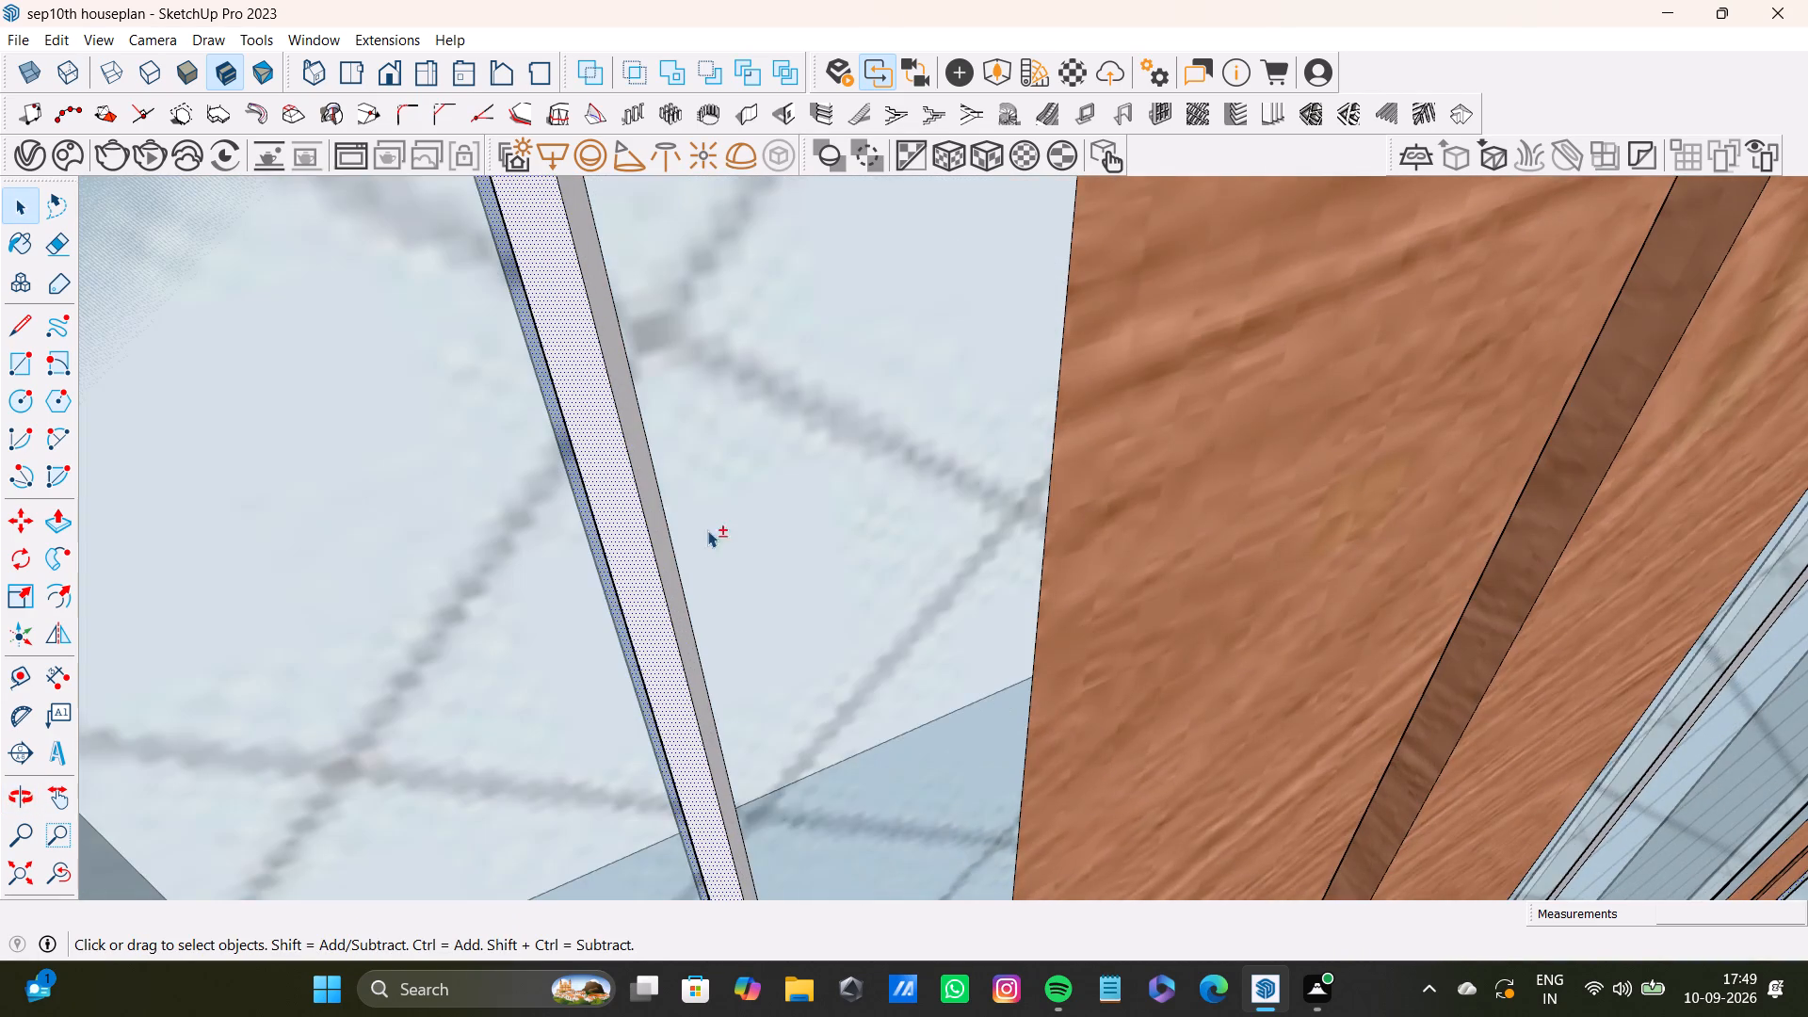
pyautogui.keyDown('shift'); pyautogui.click(656, 512); pyautogui.keyUp('shift')
# Add the front and both side faces of the left thin vertical strip on the leftmost glass door to the selection.
pyautogui.keyDown('shift'); pyautogui.scroll(-14, 659, 532); pyautogui.keyUp('shift')
pyautogui.keyDown('shift'); pyautogui.moveTo(526, 690); pyautogui.dragTo(700, 522, button='middle'); pyautogui.keyUp('shift')
pyautogui.keyDown('shift'); pyautogui.scroll(-4, 496, 574); pyautogui.keyUp('shift')
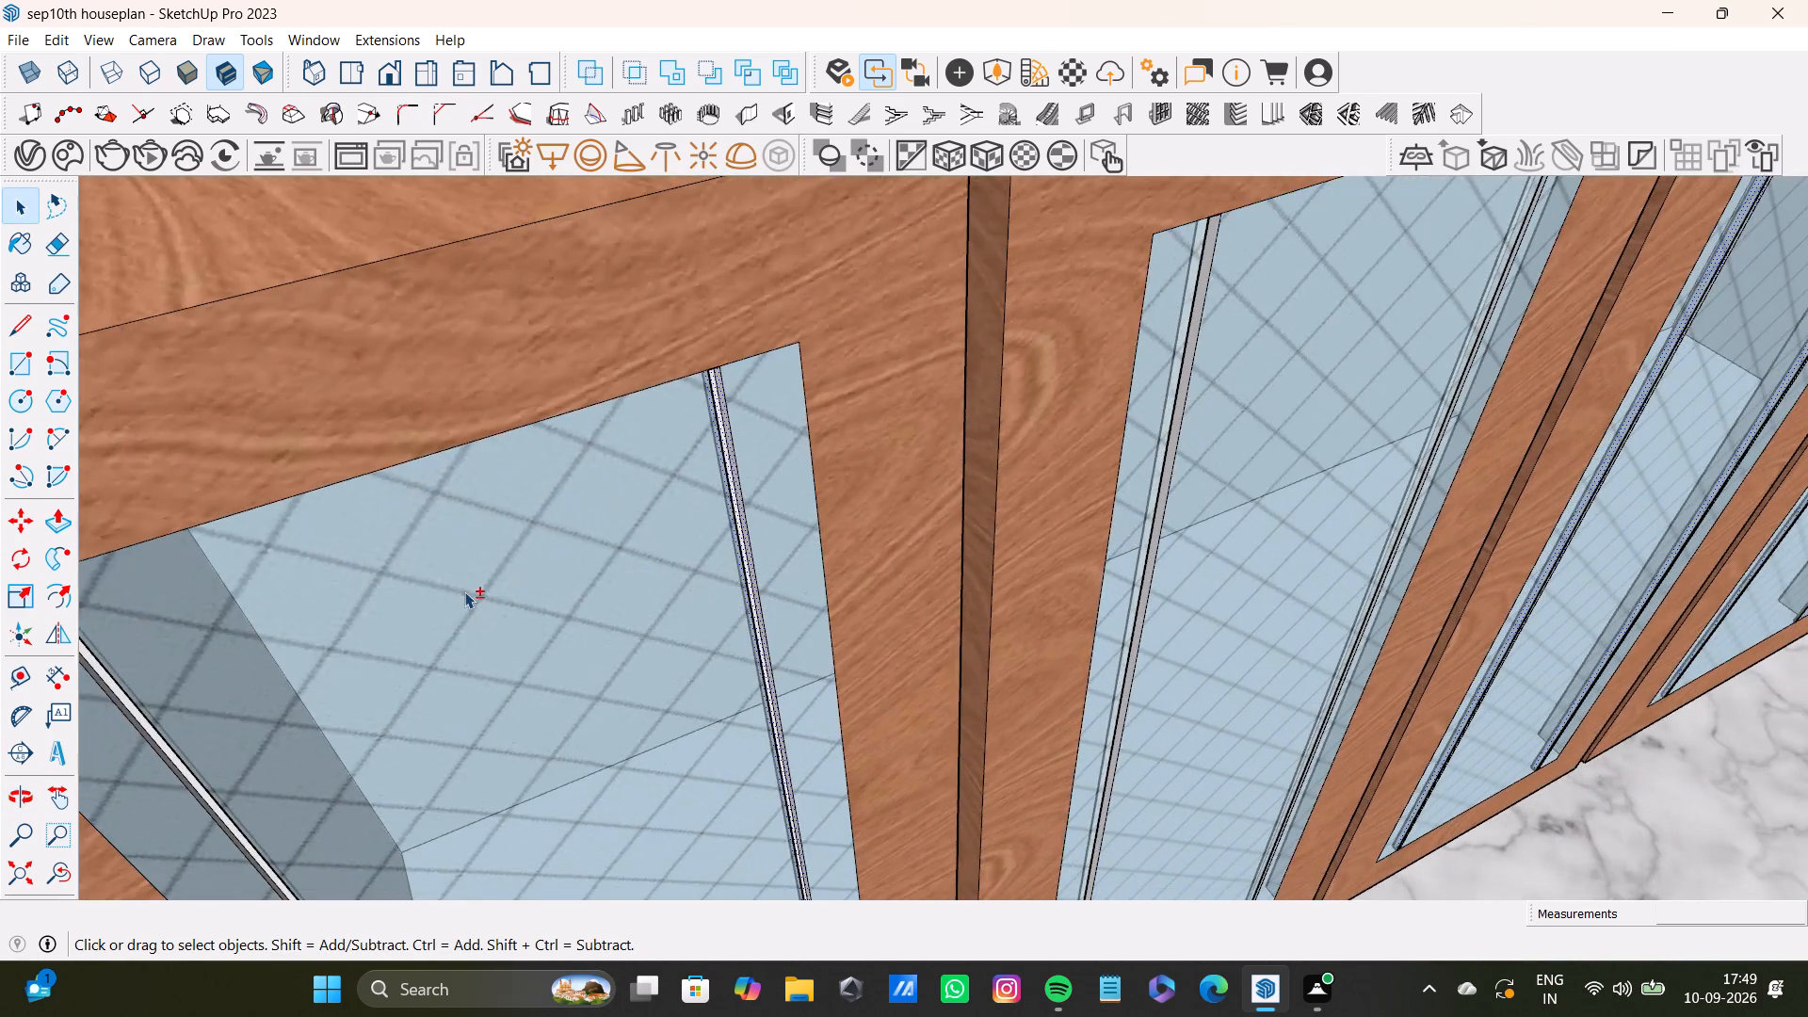
pyautogui.keyDown('shift'); pyautogui.scroll(-5, 462, 591); pyautogui.keyUp('shift')
pyautogui.keyDown('shift'); pyautogui.moveTo(459, 593); pyautogui.dragTo(660, 499, button='middle'); pyautogui.keyUp('shift')
pyautogui.keyDown('shift'); pyautogui.scroll(14, 193, 601); pyautogui.keyUp('shift')
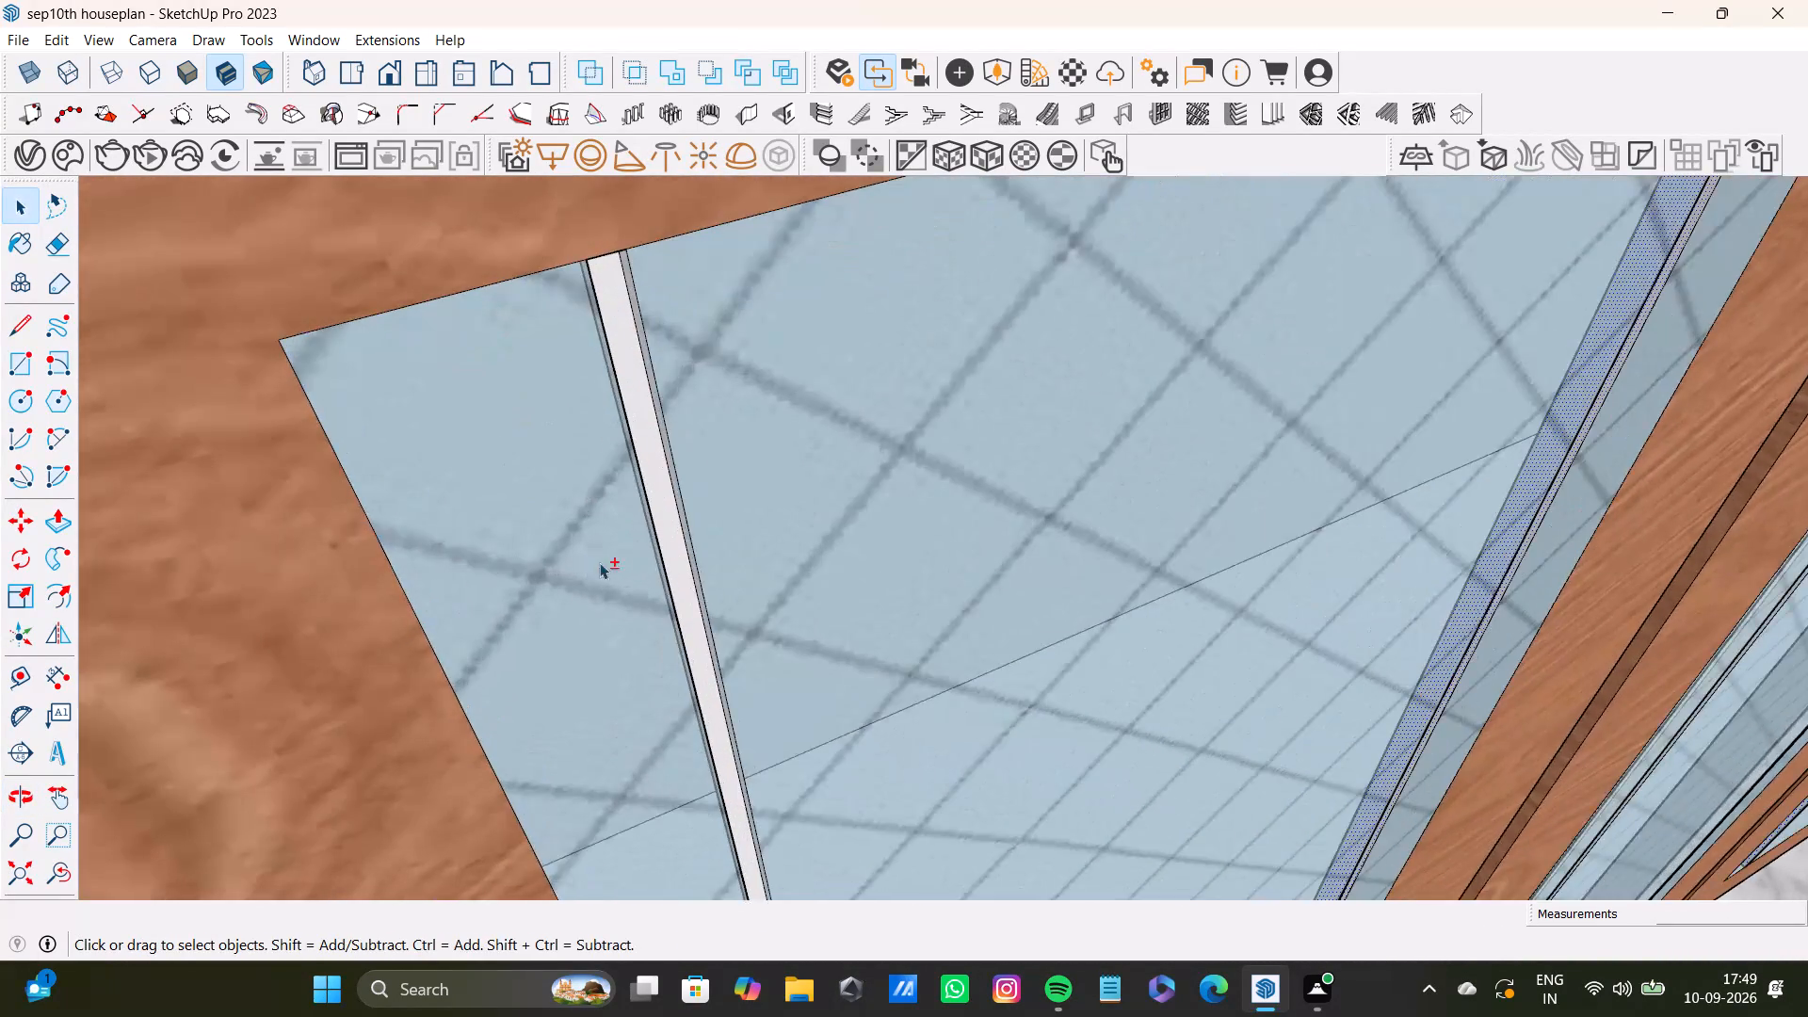
pyautogui.keyDown('shift'); pyautogui.scroll(4, 599, 562); pyautogui.keyUp('shift')
pyautogui.keyDown('shift'); pyautogui.click(681, 537); pyautogui.keyUp('shift')
pyautogui.keyDown('shift'); pyautogui.scroll(-5, 693, 545); pyautogui.keyUp('shift')
pyautogui.keyDown('shift'); pyautogui.scroll(14, 692, 556); pyautogui.keyUp('shift')
pyautogui.keyDown('shift'); pyautogui.click(757, 549); pyautogui.keyUp('shift')
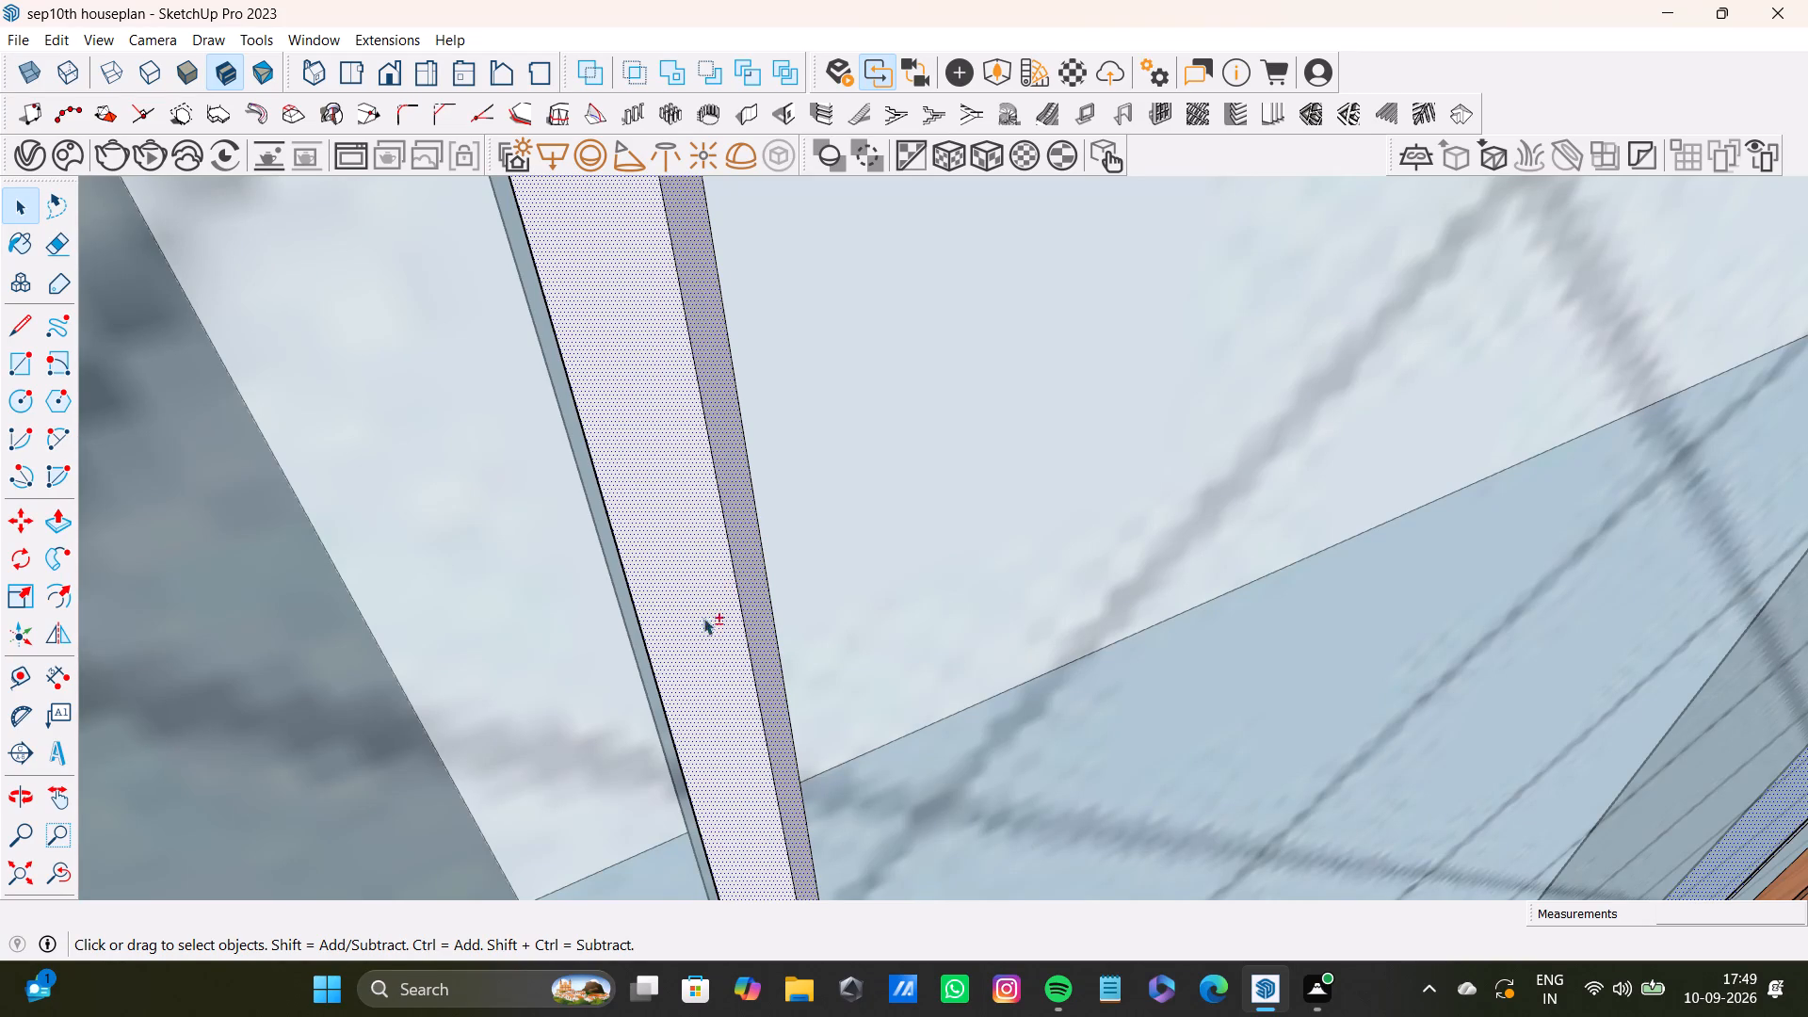
pyautogui.keyDown('shift'); pyautogui.moveTo(786, 684); pyautogui.dragTo(501, 751, button='middle'); pyautogui.keyUp('shift')
pyautogui.moveTo(506, 742); pyautogui.dragTo(369, 737, button='middle')
pyautogui.keyDown('shift'); pyautogui.scroll(3, 359, 597); pyautogui.keyUp('shift')
pyautogui.keyDown('shift'); pyautogui.click(357, 589); pyautogui.keyUp('shift')
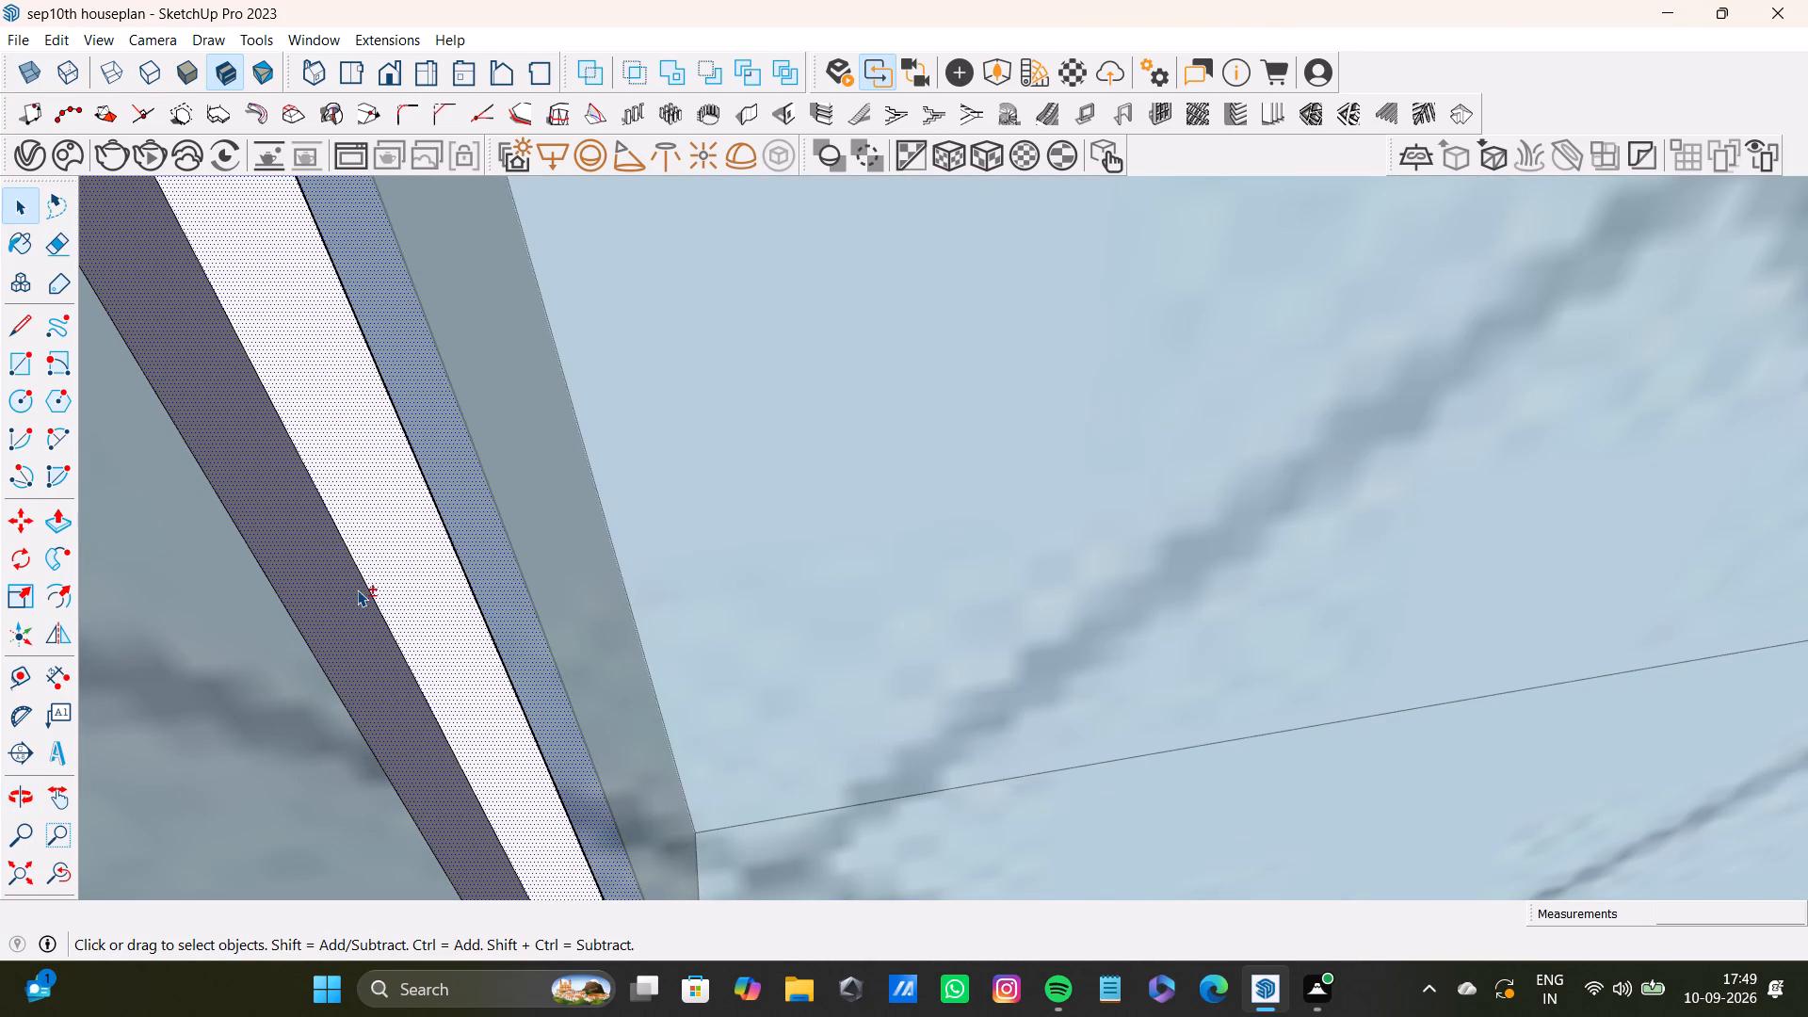
# Add the front and both side faces of the left thin vertical strip on the second glass door from the left to the selection.
pyautogui.keyDown('shift'); pyautogui.scroll(-20, 358, 588); pyautogui.keyUp('shift')
pyautogui.keyDown('shift'); pyautogui.scroll(-10, 358, 588); pyautogui.keyUp('shift')
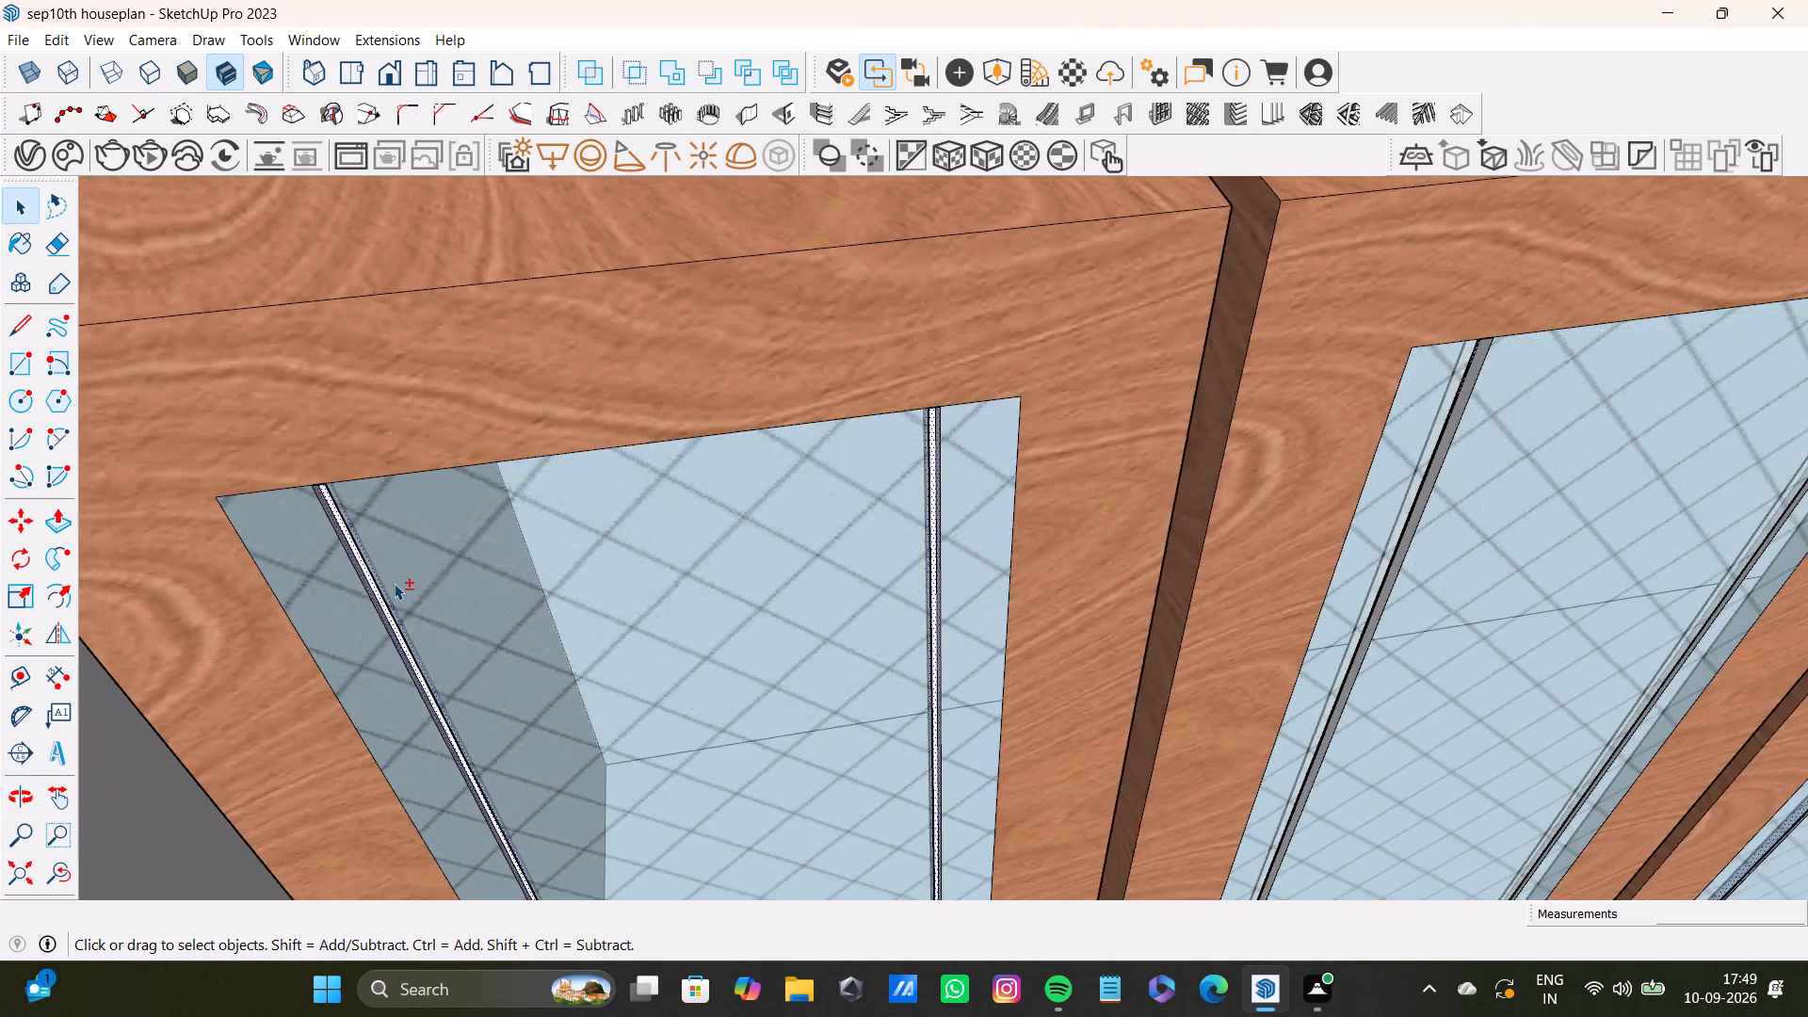
pyautogui.keyDown('shift'); pyautogui.scroll(-4, 394, 583); pyautogui.keyUp('shift')
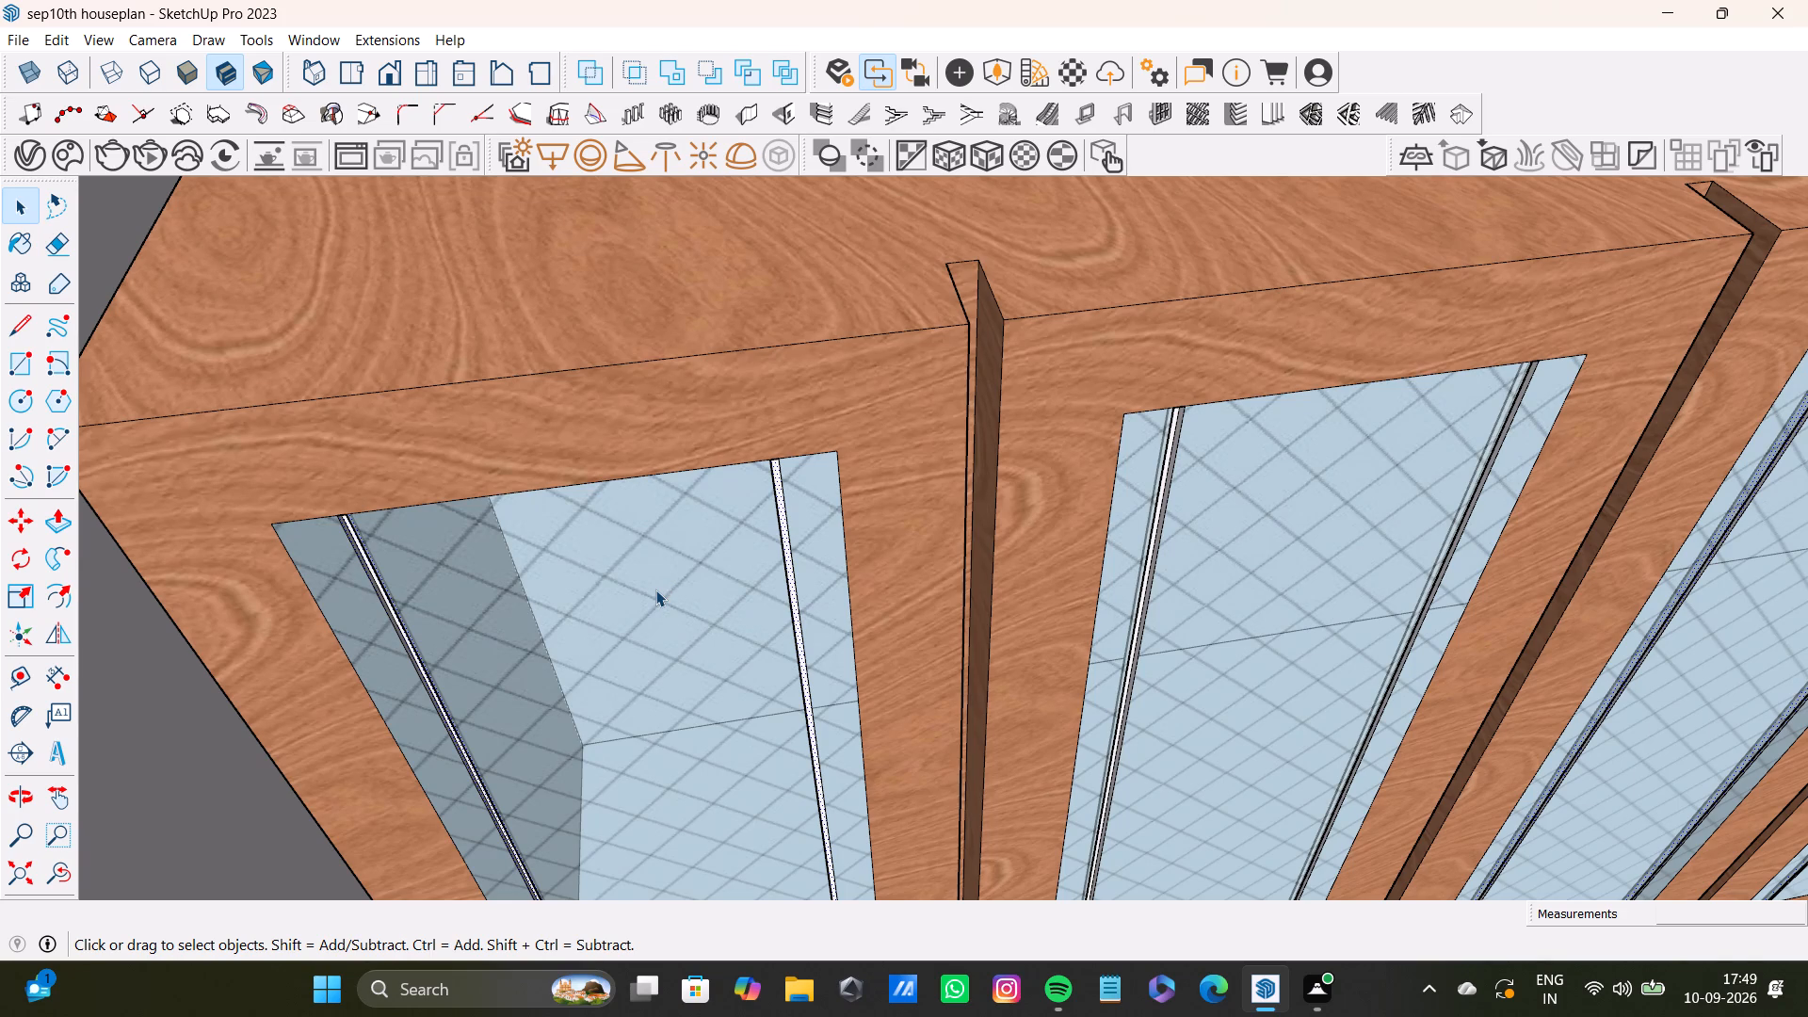
pyautogui.keyDown('shift'); pyautogui.scroll(6, 1009, 636); pyautogui.keyUp('shift')
pyautogui.keyDown('shift'); pyautogui.moveTo(1212, 614); pyautogui.dragTo(1175, 621, button='middle'); pyautogui.keyUp('shift')
pyautogui.keyDown('shift'); pyautogui.scroll(8, 1106, 621); pyautogui.keyUp('shift')
pyautogui.keyDown('shift'); pyautogui.moveTo(1235, 639); pyautogui.dragTo(1209, 657, button='middle'); pyautogui.keyUp('shift')
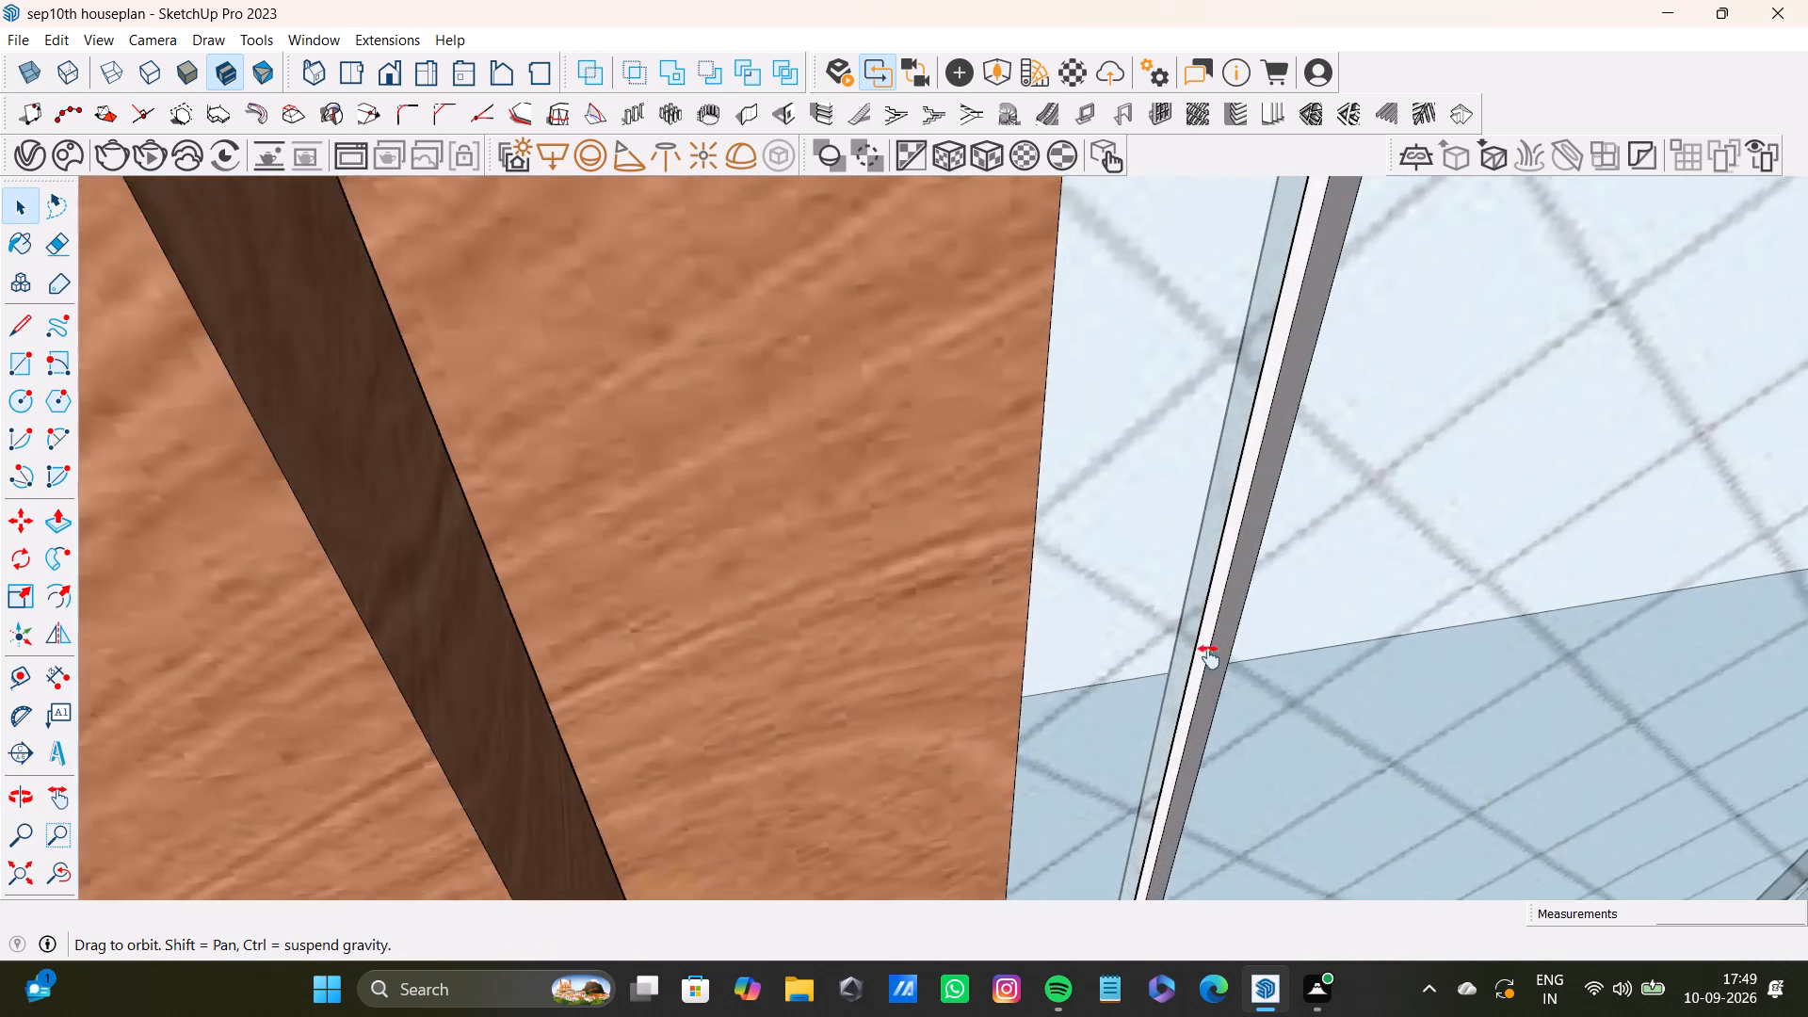
pyautogui.keyDown('shift'); pyautogui.moveTo(1209, 657); pyautogui.dragTo(1063, 726, button='middle'); pyautogui.keyUp('shift')
pyautogui.keyDown('shift'); pyautogui.scroll(4, 1056, 733); pyautogui.keyUp('shift')
pyautogui.moveTo(1062, 734); pyautogui.dragTo(904, 748, button='middle')
pyautogui.keyDown('shift'); pyautogui.scroll(7, 916, 709); pyautogui.keyUp('shift')
pyautogui.moveTo(986, 678); pyautogui.dragTo(912, 687, button='middle')
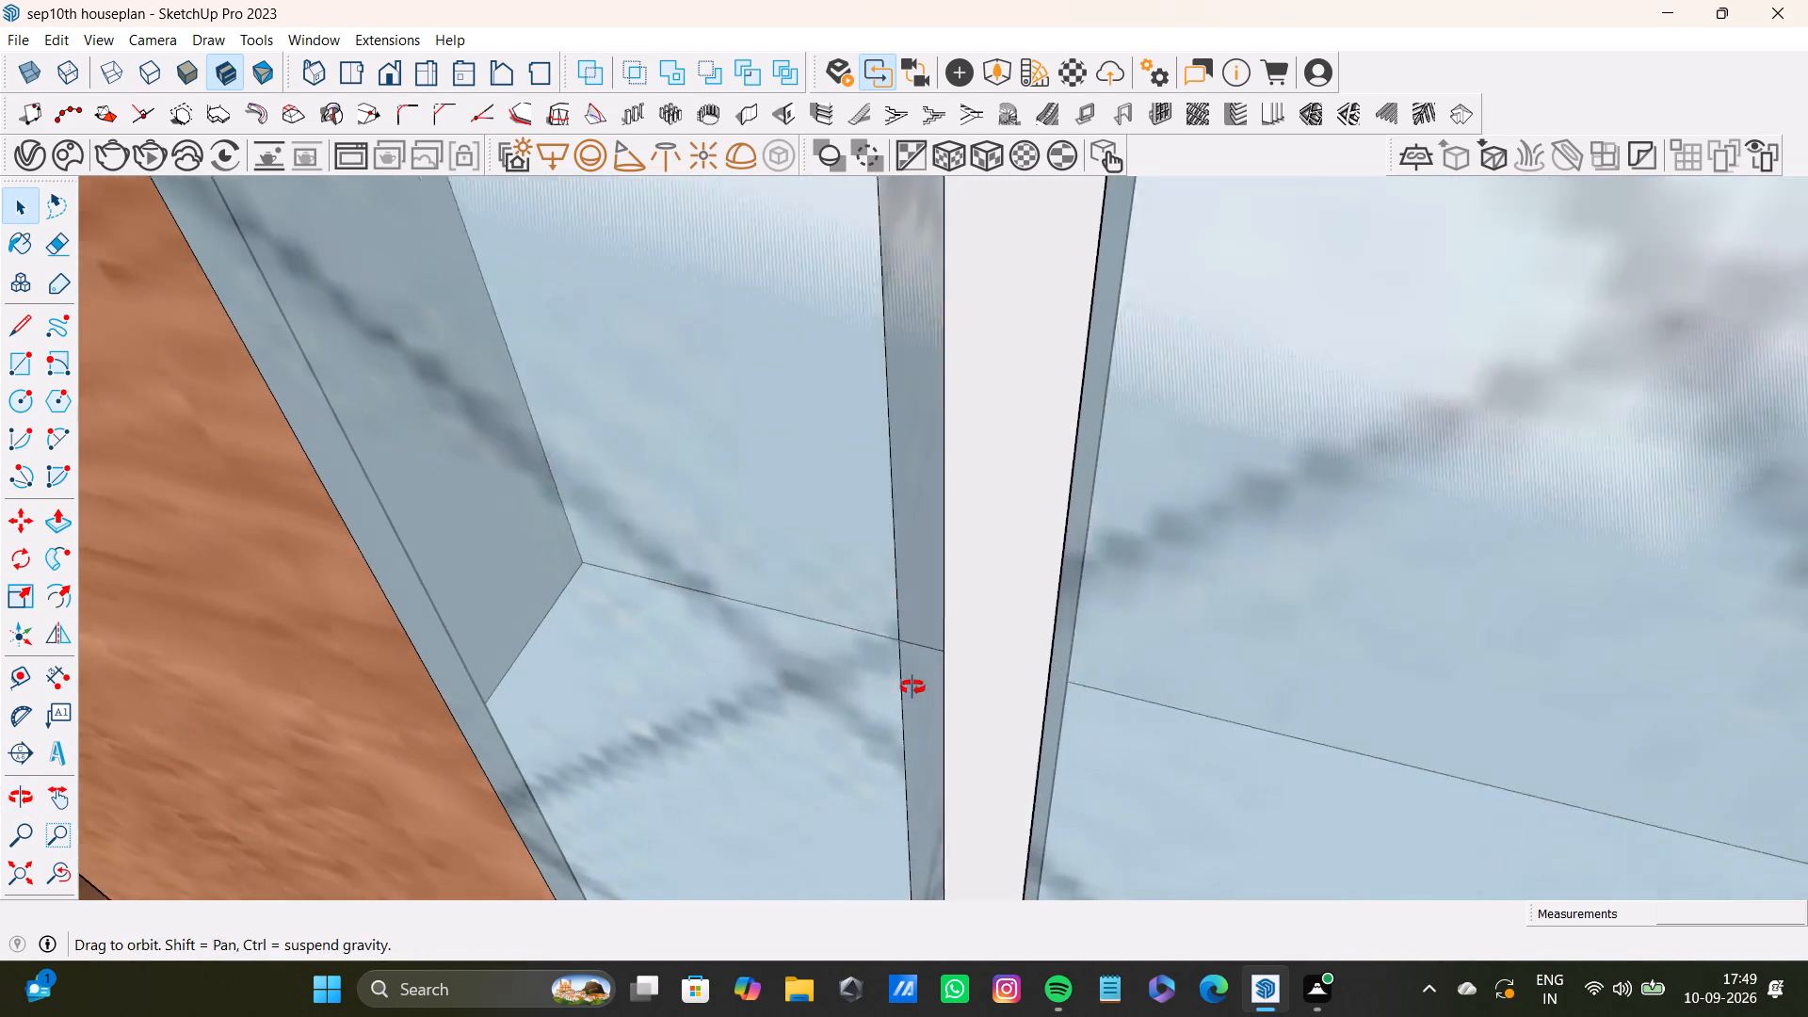
pyautogui.moveTo(912, 687); pyautogui.dragTo(911, 687, button='middle')
pyautogui.keyDown('shift'); pyautogui.click(920, 634); pyautogui.keyUp('shift')
pyautogui.keyDown('shift'); pyautogui.click(968, 581); pyautogui.keyUp('shift')
pyautogui.keyDown('shift'); pyautogui.scroll(-2, 987, 686); pyautogui.keyUp('shift')
pyautogui.moveTo(962, 734); pyautogui.dragTo(1251, 742, button='middle')
pyautogui.keyDown('shift'); pyautogui.scroll(3, 1202, 672); pyautogui.keyUp('shift')
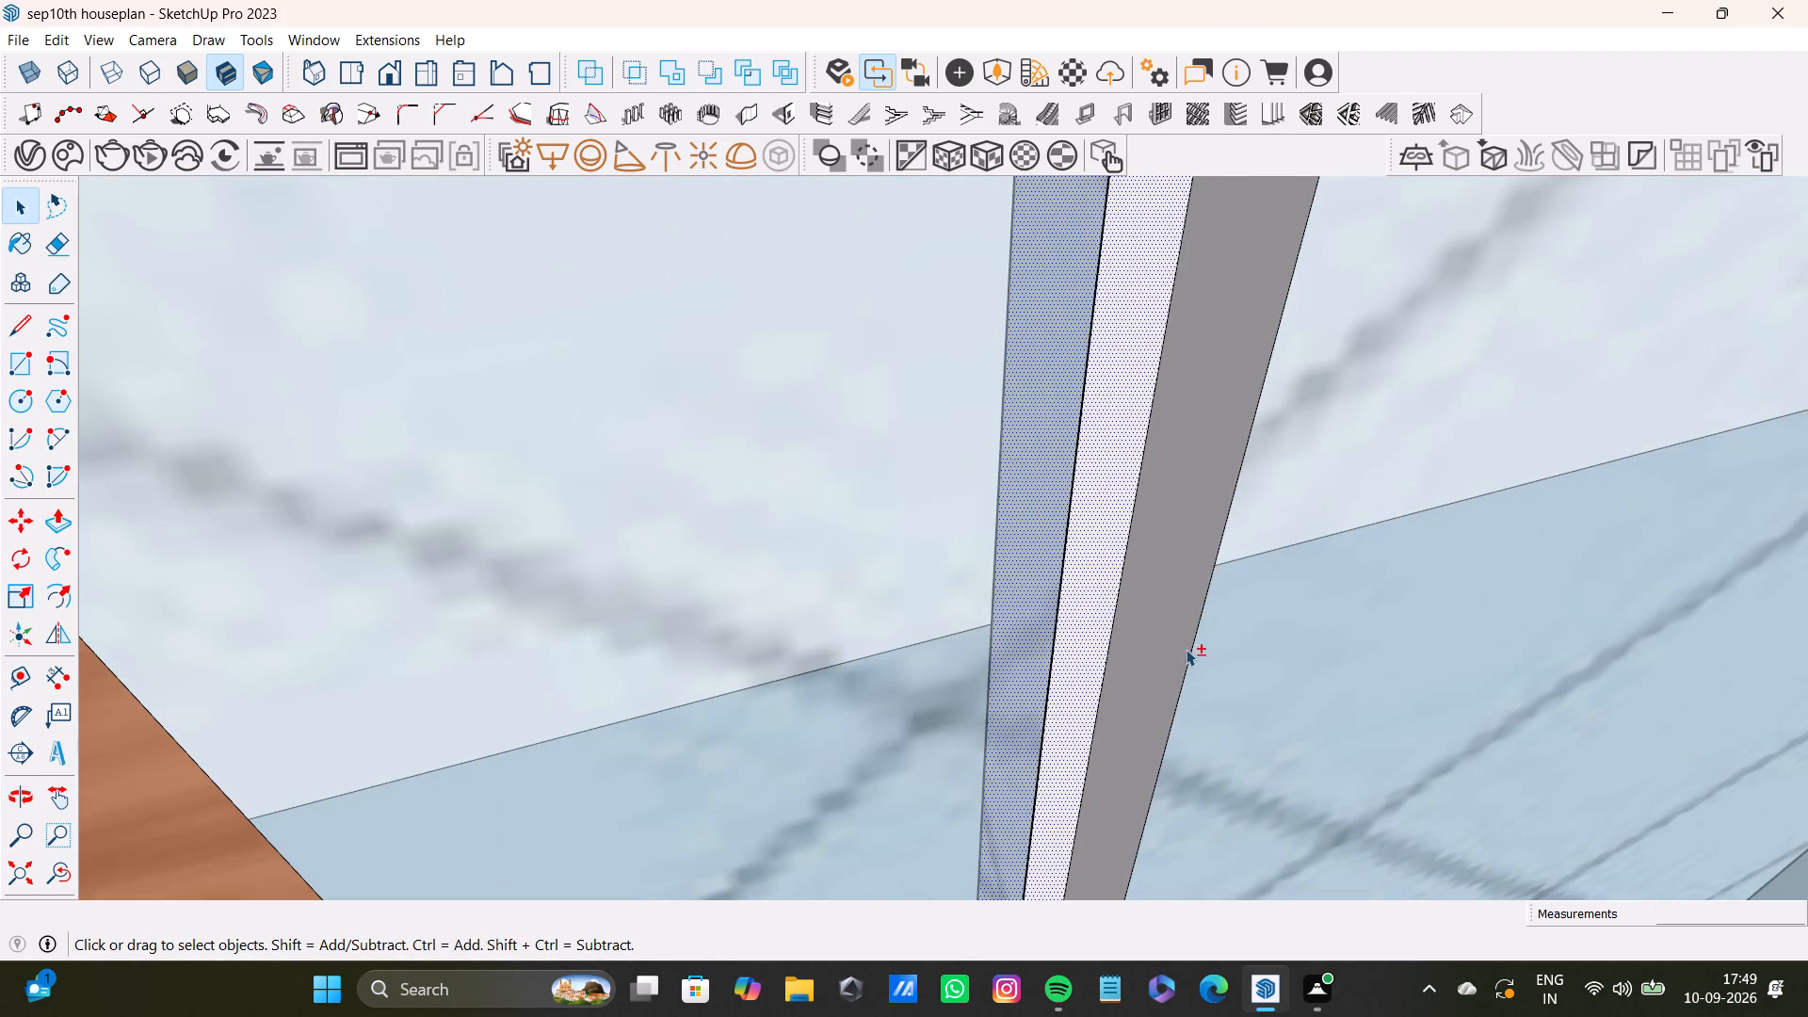
pyautogui.keyDown('shift'); pyautogui.click(1170, 640); pyautogui.keyUp('shift')
# Add the front and both side faces of the right thin vertical strip on the second glass door to the selection.
pyautogui.keyDown('shift'); pyautogui.scroll(-15, 1040, 779); pyautogui.keyUp('shift')
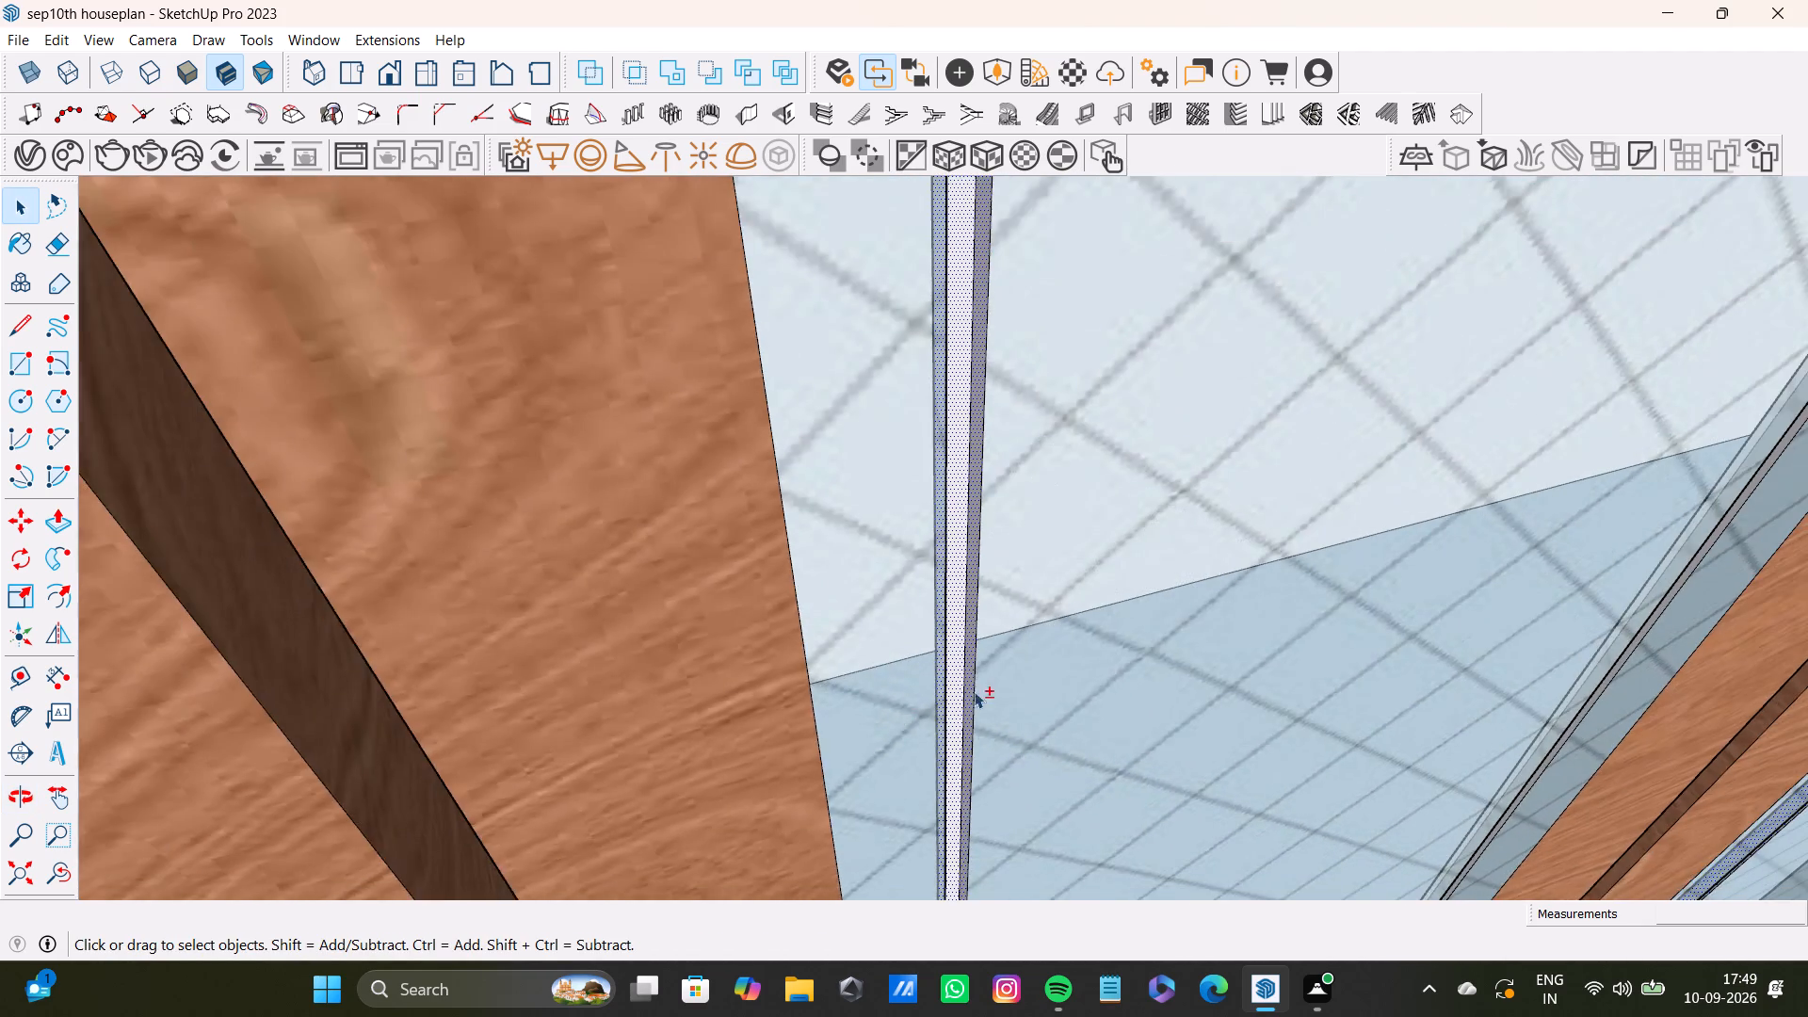
pyautogui.keyDown('shift'); pyautogui.scroll(-9, 974, 691); pyautogui.keyUp('shift')
pyautogui.keyDown('shift'); pyautogui.moveTo(1272, 647); pyautogui.dragTo(854, 728, button='middle'); pyautogui.keyUp('shift')
pyautogui.keyDown('shift'); pyautogui.scroll(8, 1023, 567); pyautogui.keyUp('shift')
pyautogui.keyDown('shift'); pyautogui.moveTo(1131, 563); pyautogui.dragTo(823, 710, button='middle'); pyautogui.keyUp('shift')
pyautogui.scroll(4, 876, 733)
pyautogui.moveTo(897, 722); pyautogui.dragTo(651, 737, button='middle')
pyautogui.scroll(4, 774, 640)
pyautogui.keyDown('shift'); pyautogui.click(806, 629); pyautogui.keyUp('shift')
pyautogui.scroll(-3, 818, 709)
pyautogui.moveTo(815, 734); pyautogui.dragTo(1000, 704, button='middle')
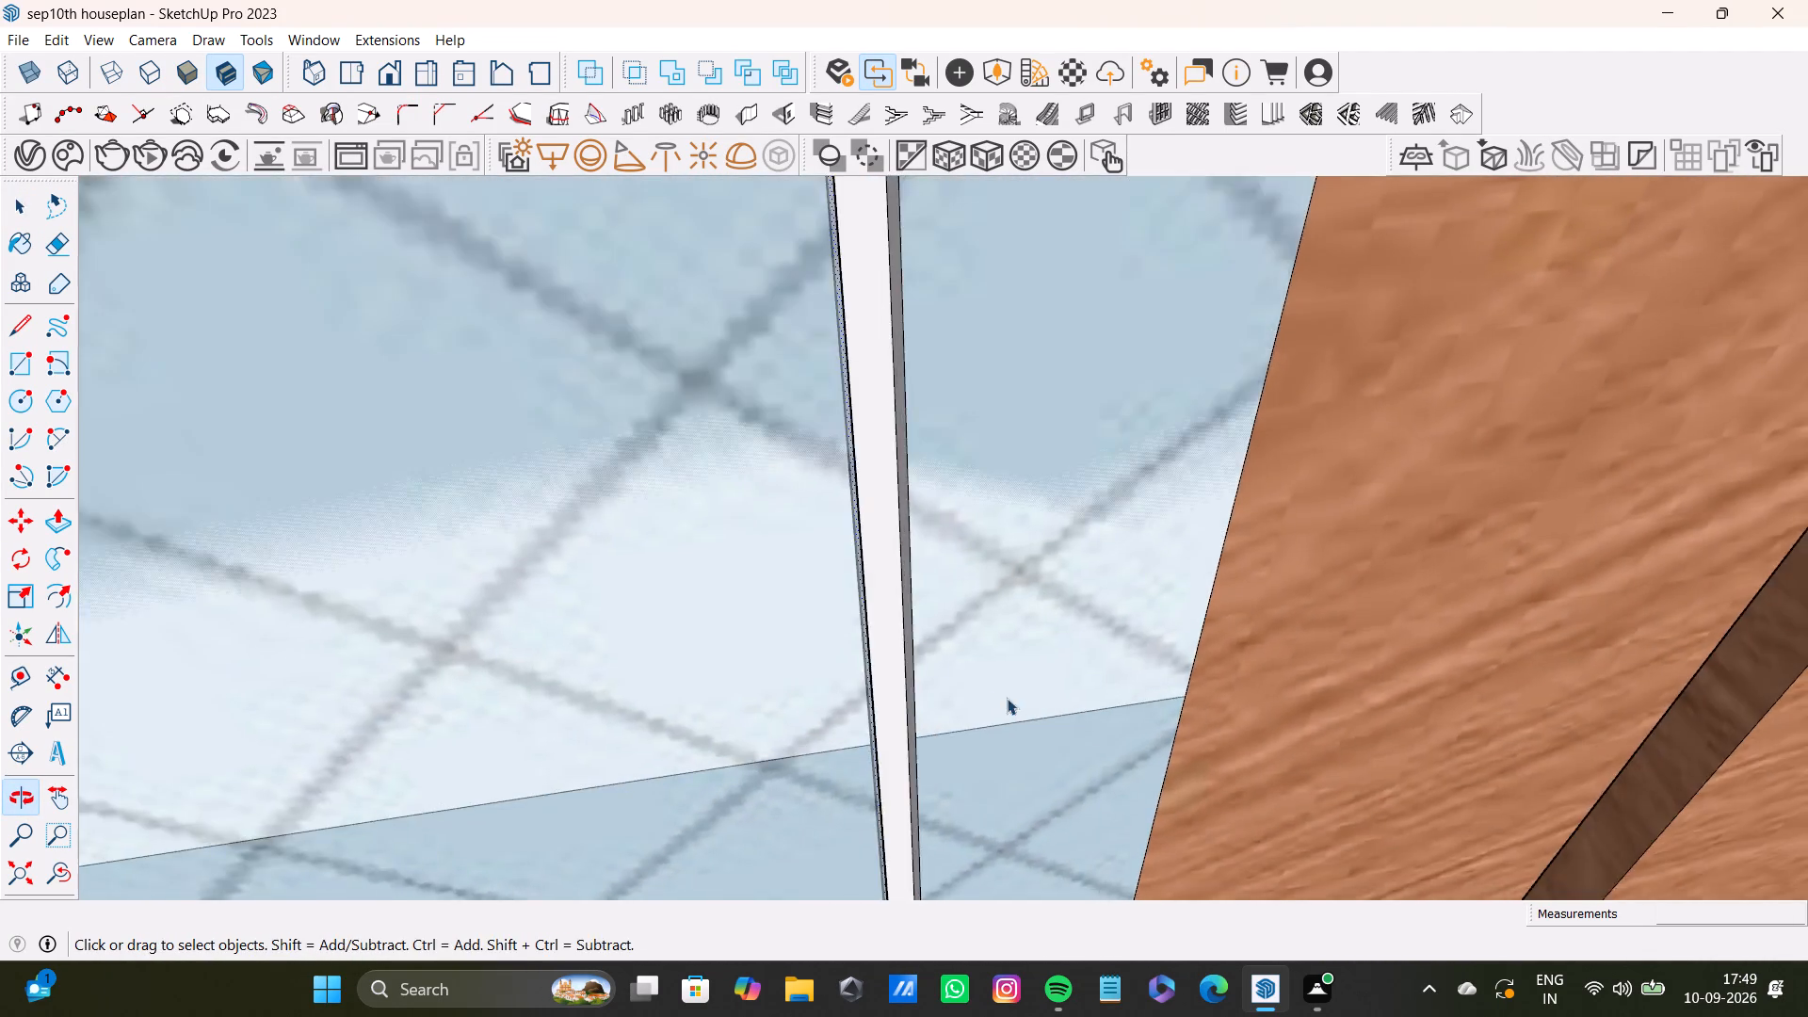
pyautogui.keyDown('shift'); pyautogui.scroll(4, 926, 654); pyautogui.keyUp('shift')
pyautogui.moveTo(851, 716); pyautogui.dragTo(968, 705, button='middle')
pyautogui.keyDown('shift'); pyautogui.click(956, 651); pyautogui.keyUp('shift')
pyautogui.keyDown('shift'); pyautogui.click(920, 630); pyautogui.keyUp('shift')
# Paint all the selected thin door strips with the Wood Veneer 02 material.
pyautogui.keyDown('shift'); pyautogui.scroll(-2, 939, 652); pyautogui.keyUp('shift')
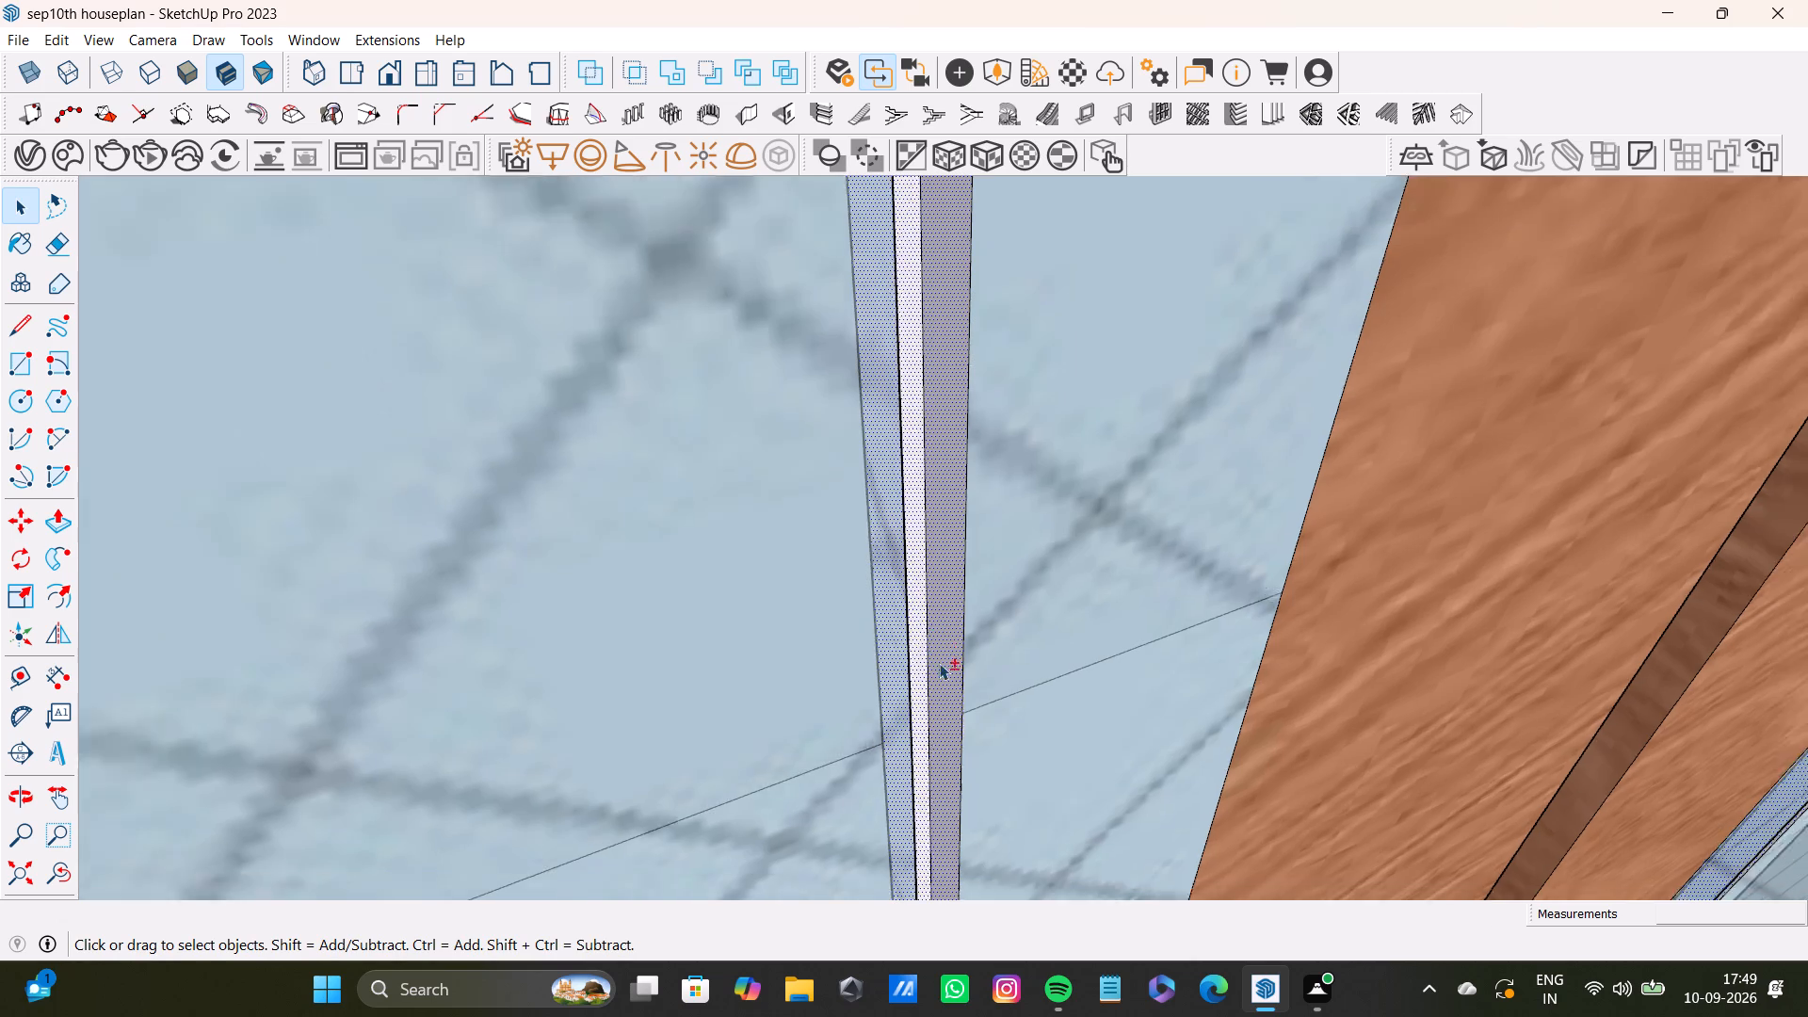
pyautogui.keyDown('shift'); pyautogui.scroll(-20, 939, 663); pyautogui.keyUp('shift')
pyautogui.keyDown('shift'); pyautogui.scroll(-2, 939, 663); pyautogui.keyUp('shift')
pyautogui.keyDown('shift'); pyautogui.moveTo(1132, 642); pyautogui.dragTo(782, 717, button='middle'); pyautogui.keyUp('shift')
pyautogui.keyDown('shift'); pyautogui.scroll(8, 896, 644); pyautogui.keyUp('shift')
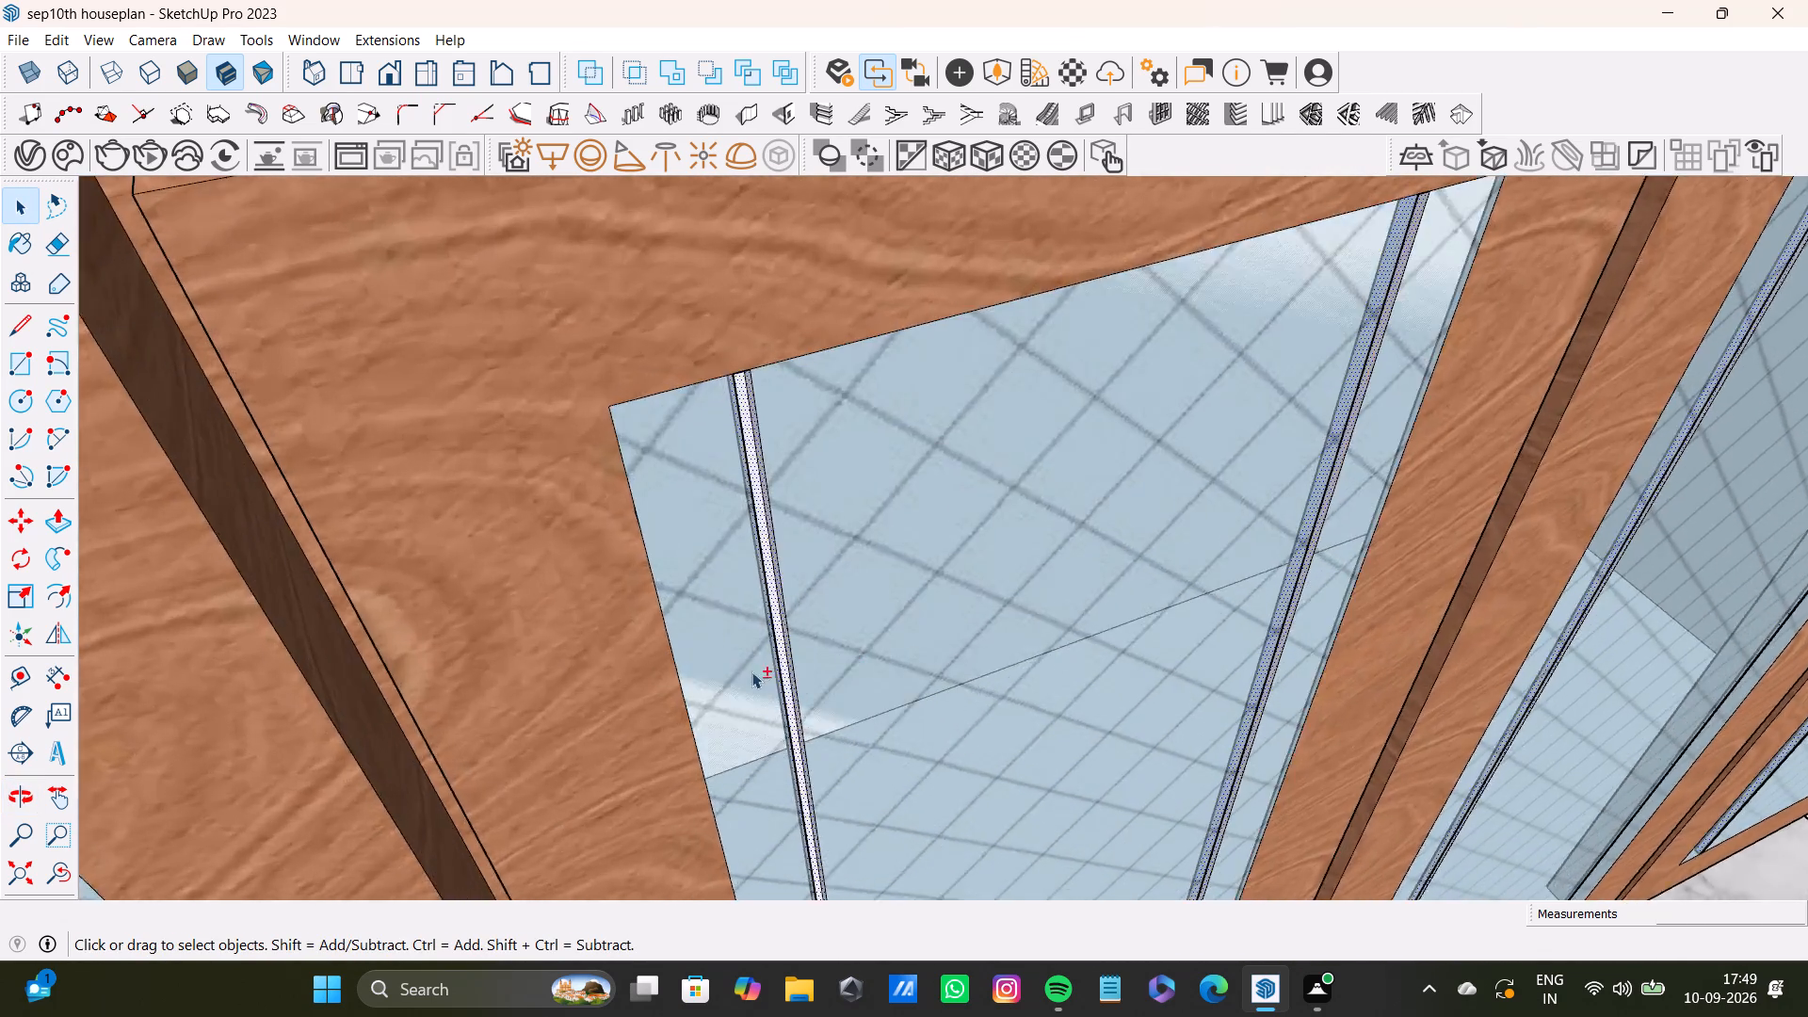
pyautogui.keyDown('shift'); pyautogui.scroll(7, 751, 671); pyautogui.keyUp('shift')
pyautogui.keyDown('shift'); pyautogui.scroll(-13, 783, 663); pyautogui.keyUp('shift')
pyautogui.keyDown('shift'); pyautogui.scroll(-4, 191, 461); pyautogui.keyUp('shift')
pyautogui.keyDown('shift'); pyautogui.click(24, 248); pyautogui.keyUp('shift')
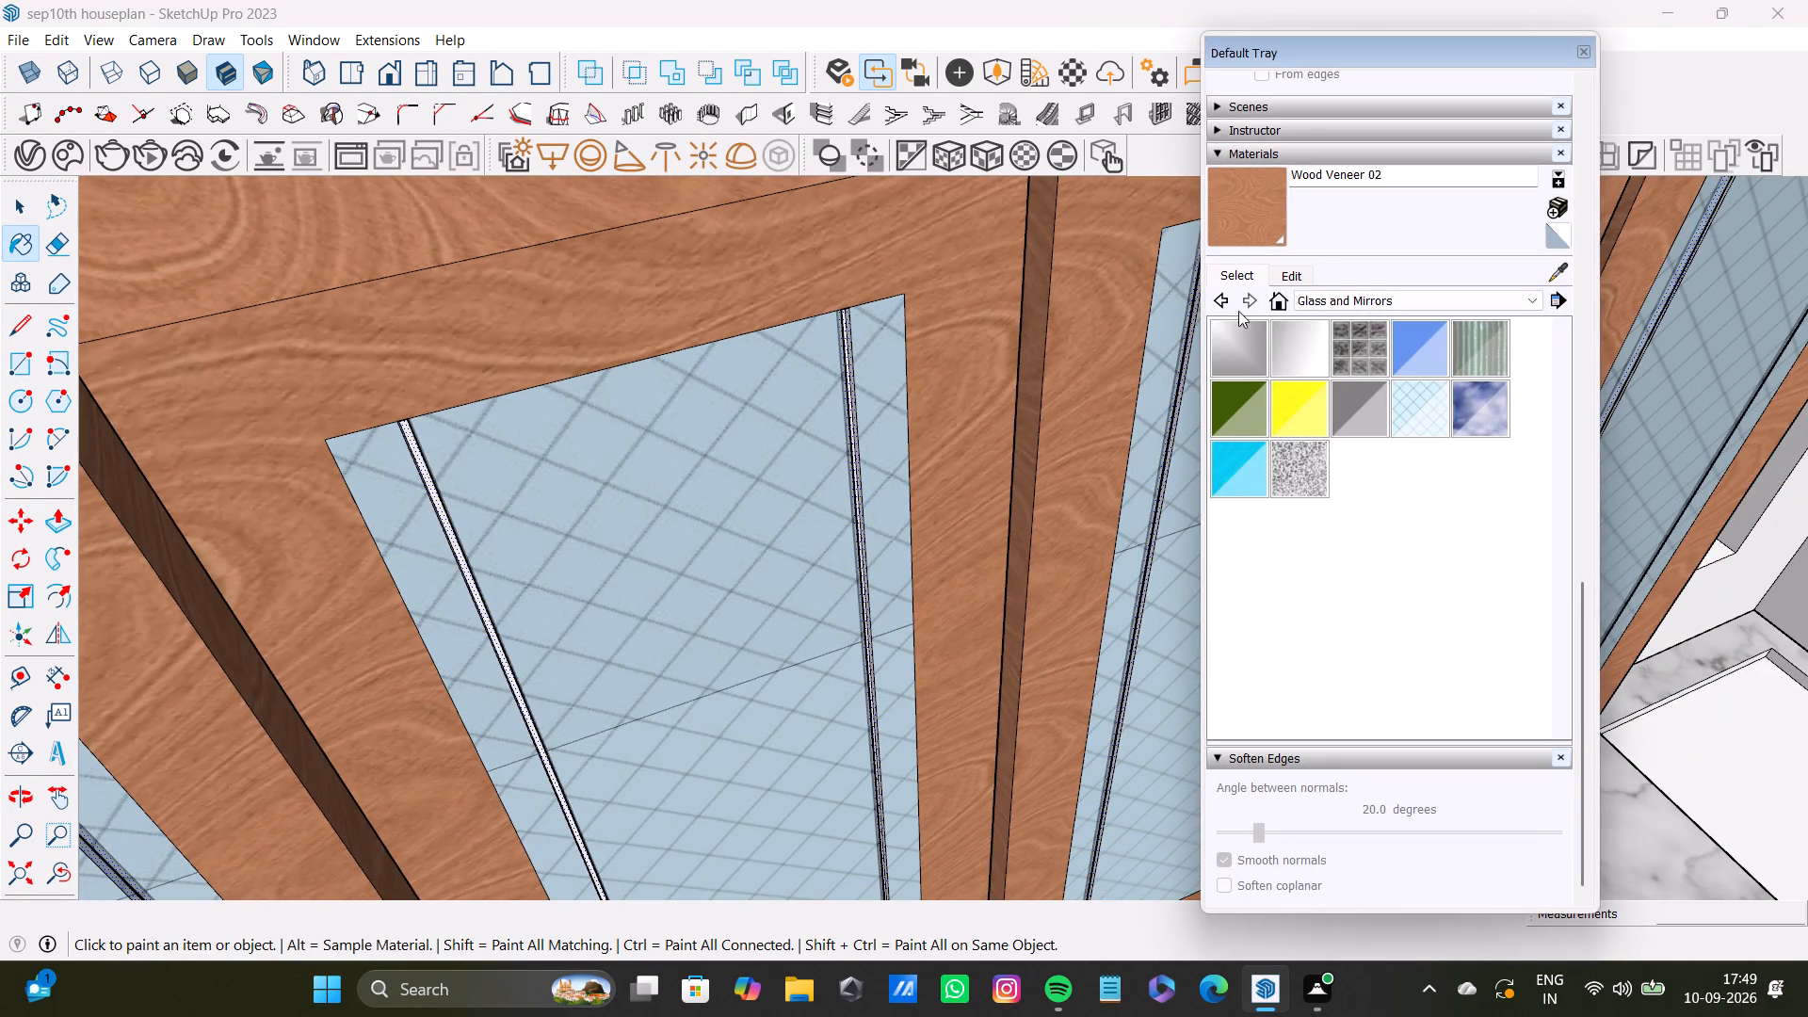
pyautogui.keyDown('shift'); pyautogui.click(1238, 228); pyautogui.keyUp('shift')
pyautogui.keyDown('shift'); pyautogui.scroll(15, 646, 561); pyautogui.keyUp('shift')
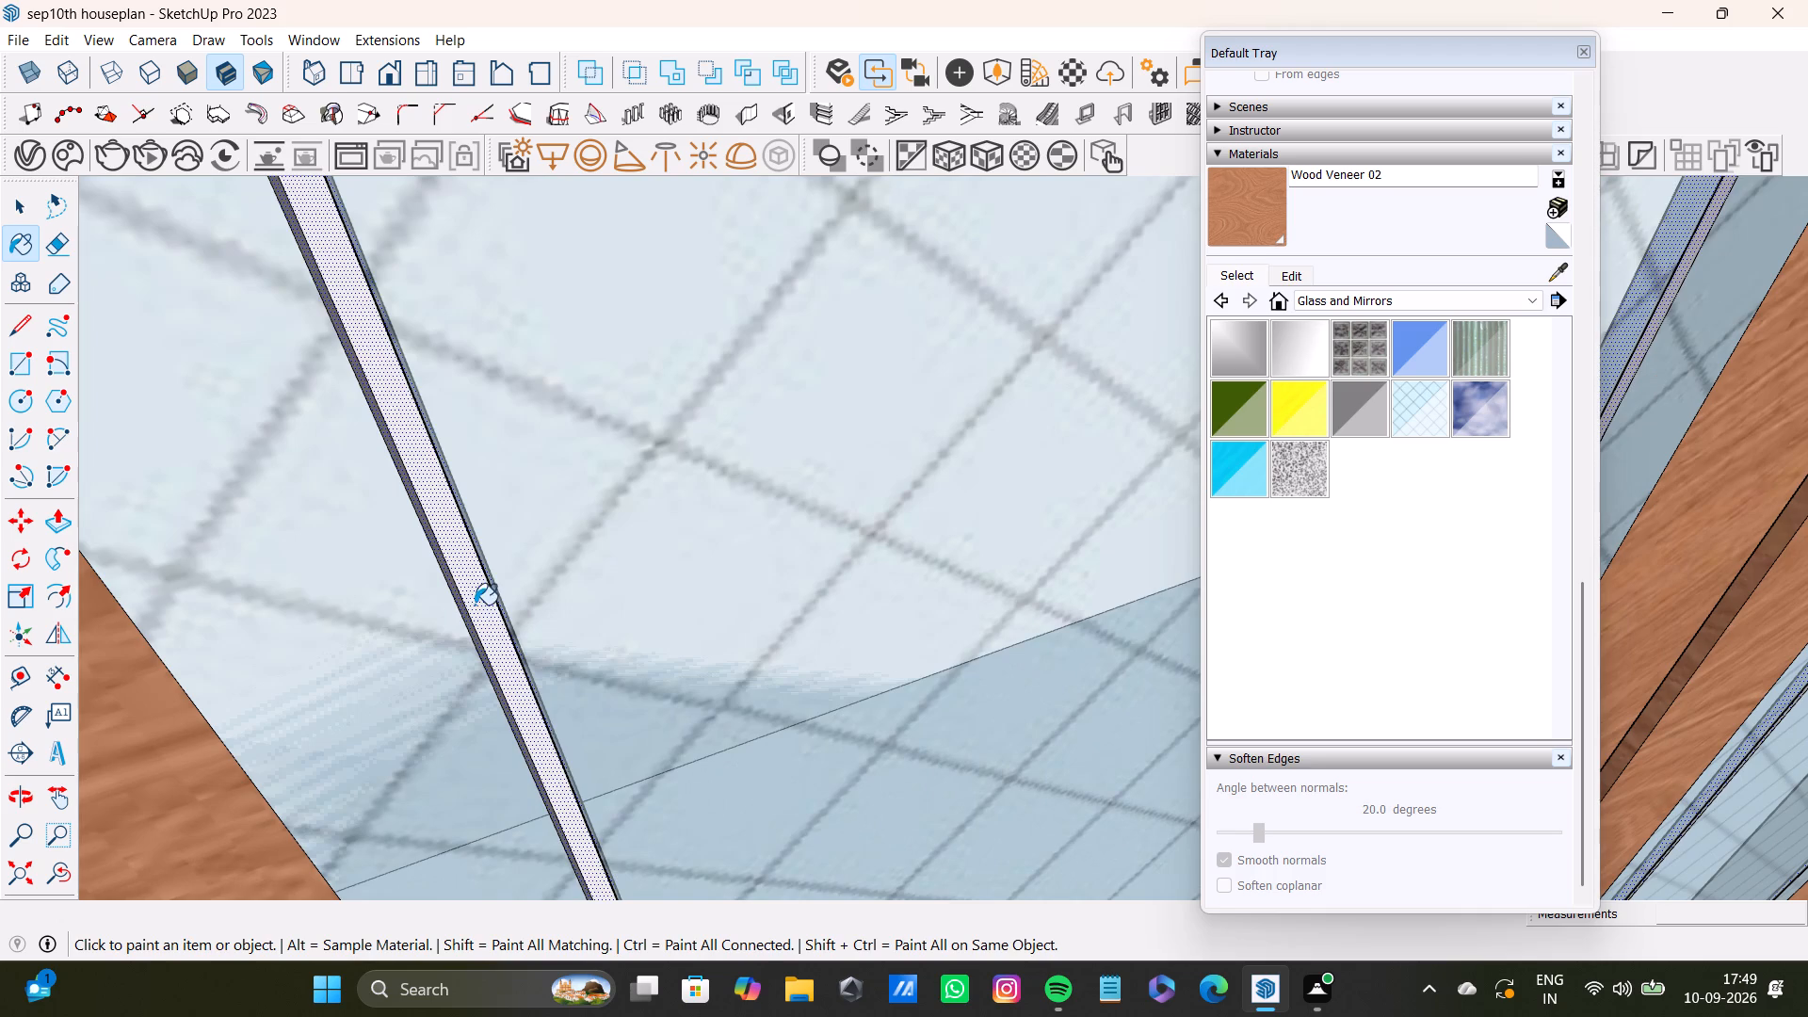
pyautogui.keyDown('shift'); pyautogui.click(475, 605); pyautogui.keyUp('shift')
pyautogui.keyDown('shift'); pyautogui.scroll(-14, 478, 636); pyautogui.keyUp('shift')
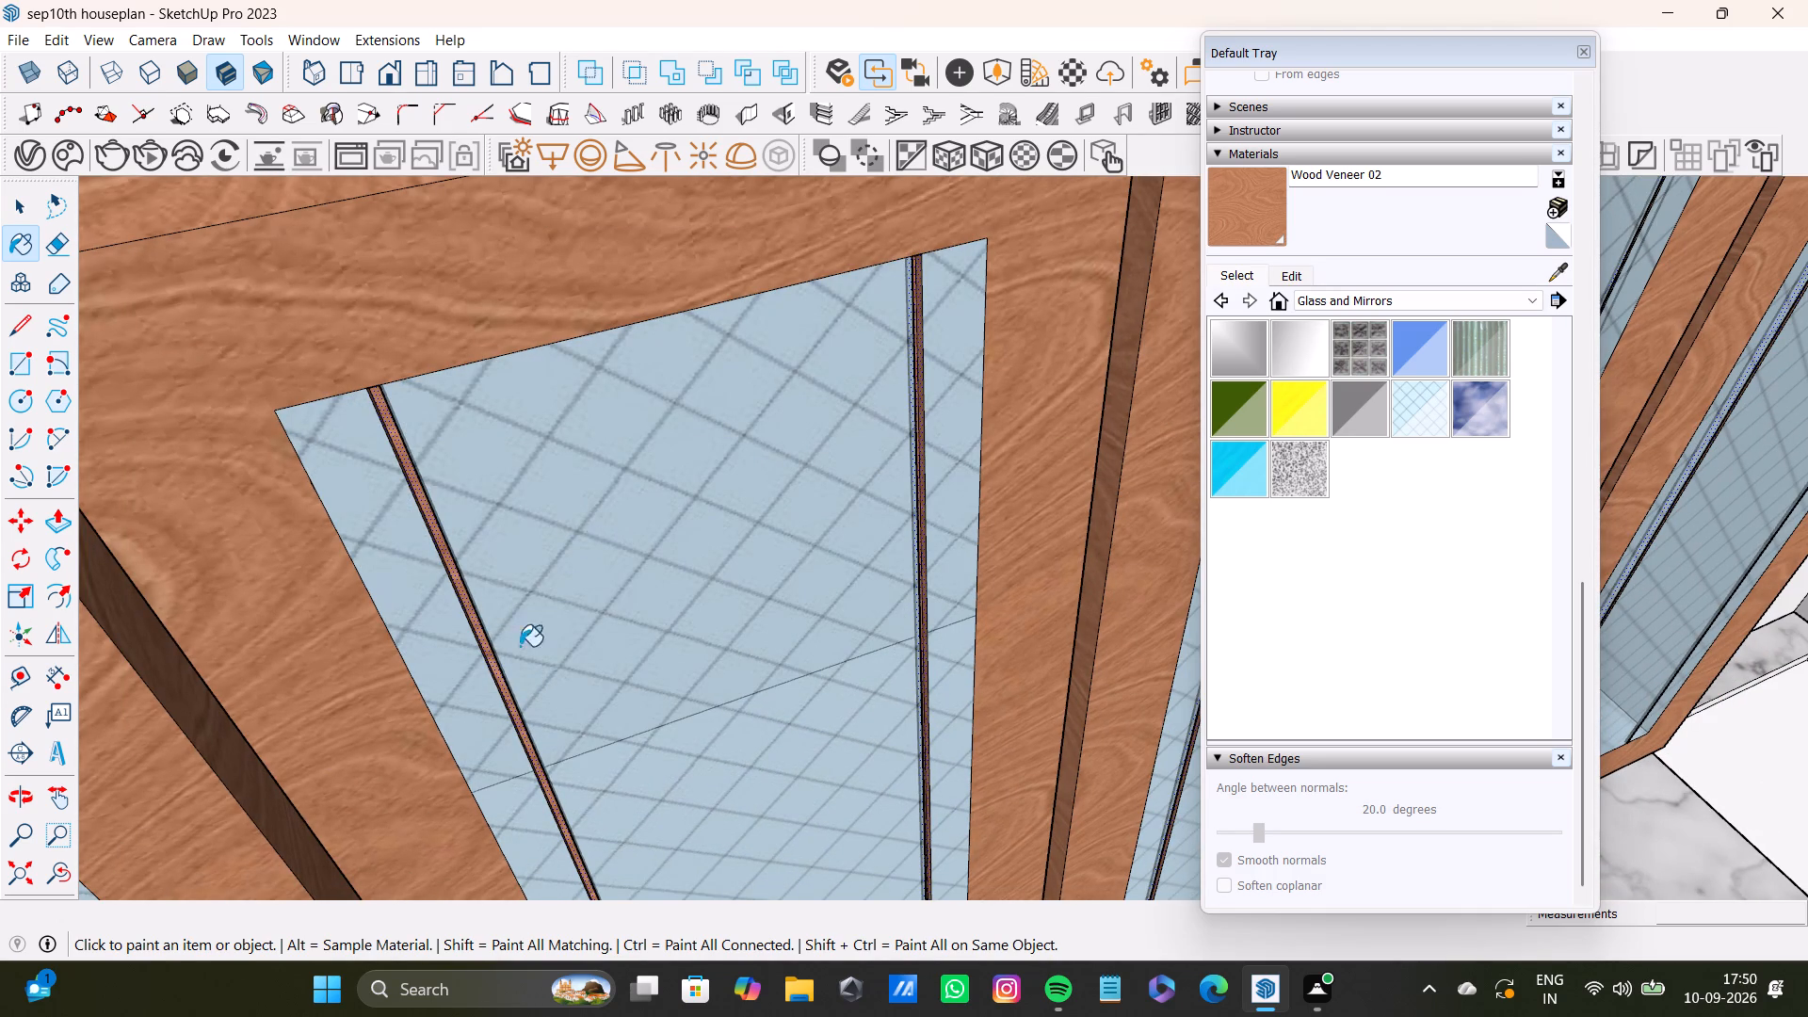
# Examine the painted thin strips on the wall cabinet's glass doors and clear the selection.
pyautogui.scroll(15, 356, 666)
pyautogui.moveTo(595, 660); pyautogui.dragTo(408, 733, button='middle')
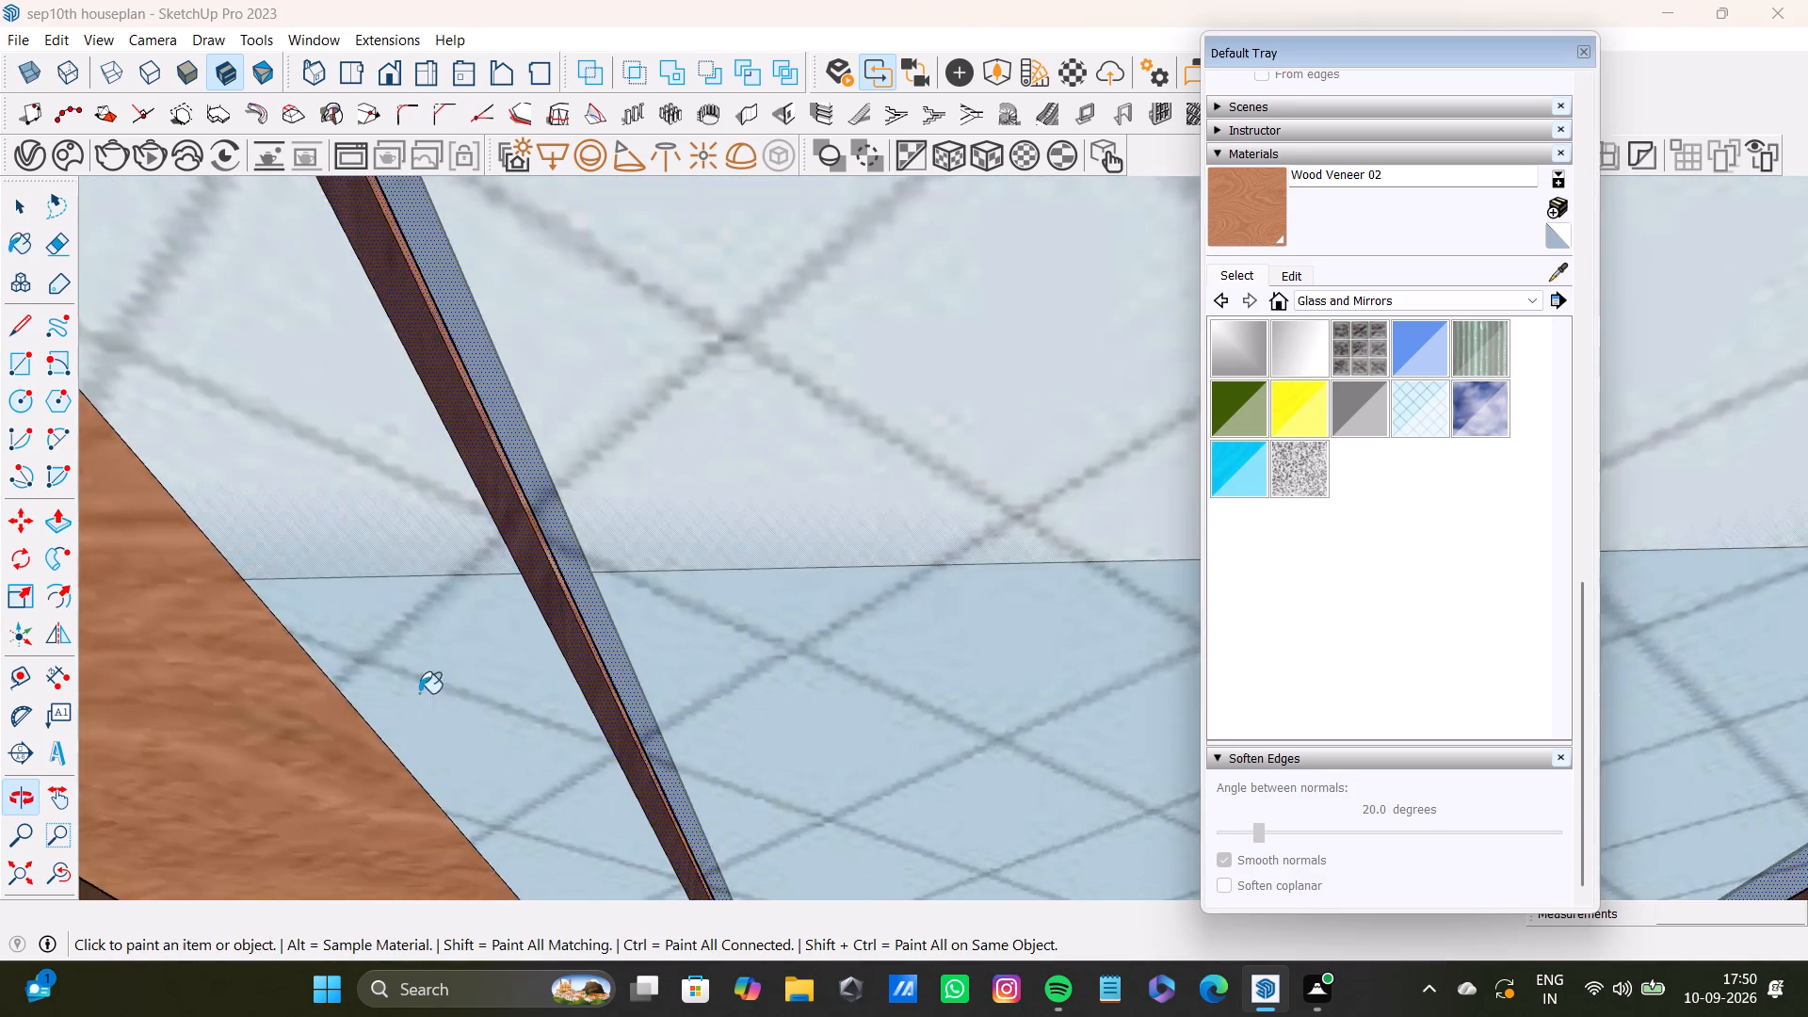
pyautogui.scroll(3, 481, 647)
pyautogui.scroll(-20, 483, 643)
pyautogui.scroll(-8, 483, 643)
pyautogui.keyDown('shift'); pyautogui.scroll(4, 645, 634); pyautogui.keyUp('shift')
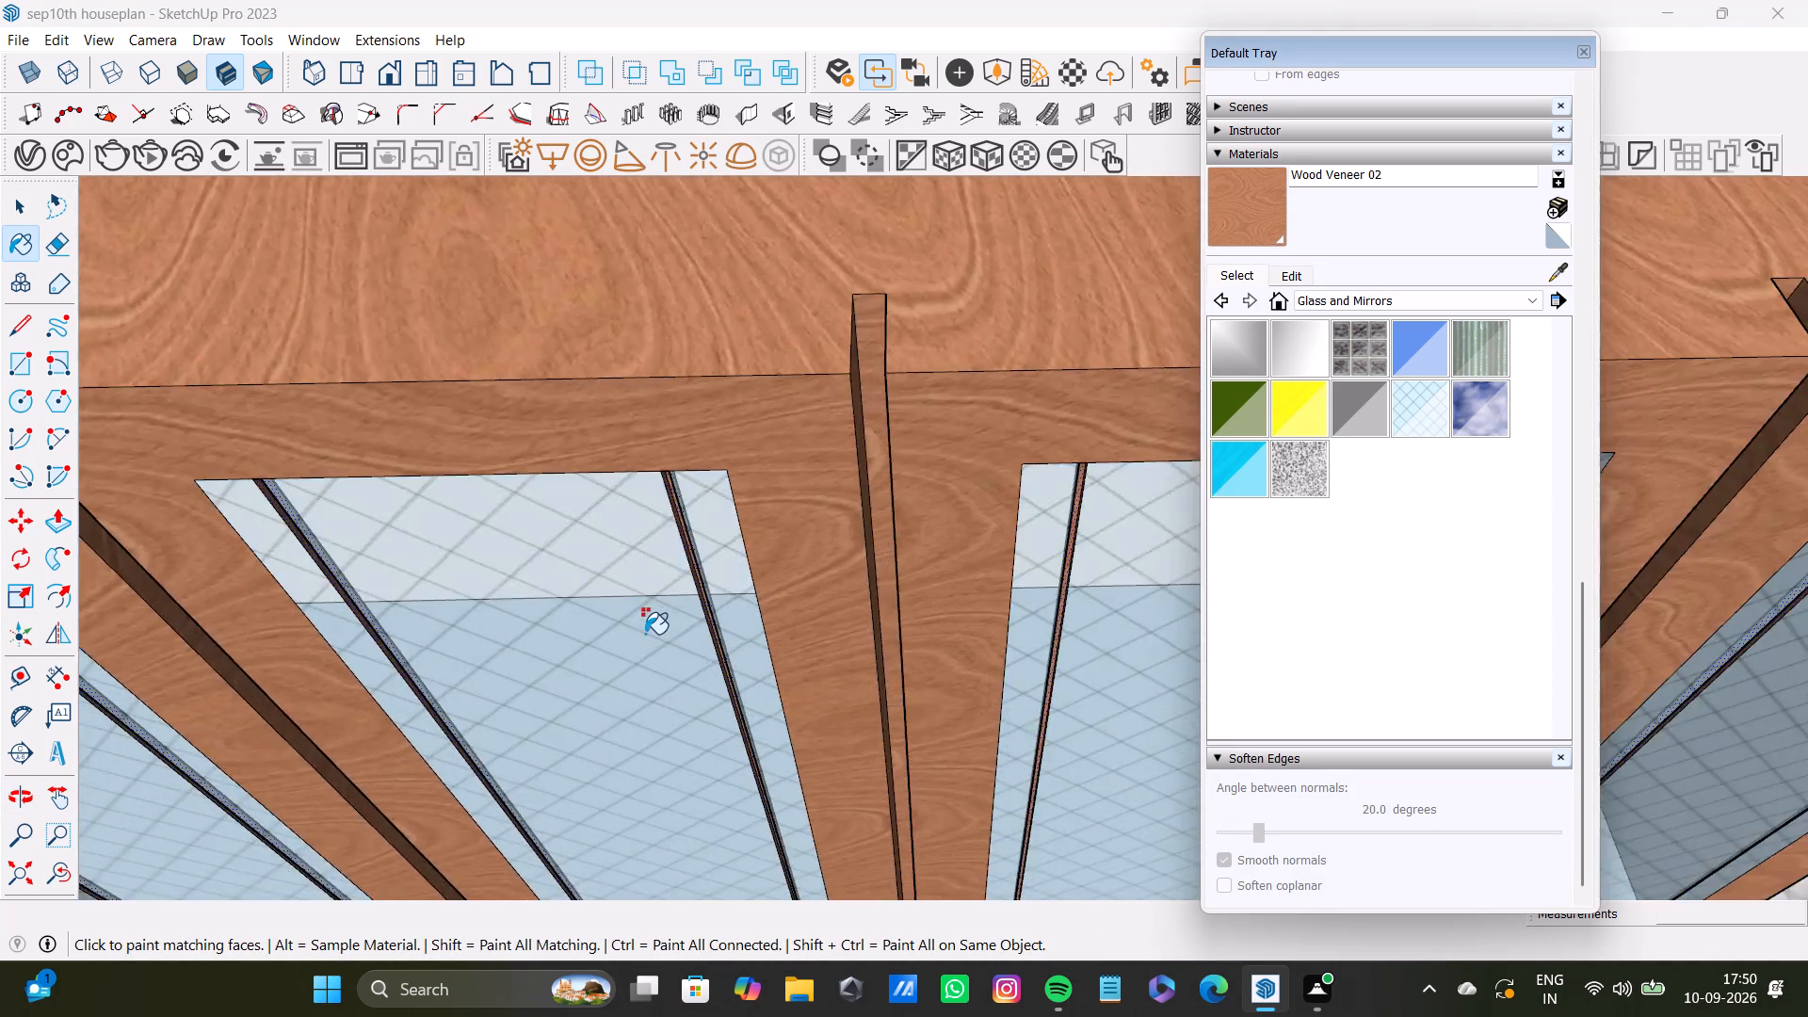
pyautogui.keyDown('shift'); pyautogui.scroll(10, 645, 634); pyautogui.keyUp('shift')
pyautogui.keyDown('shift'); pyautogui.moveTo(670, 618); pyautogui.dragTo(667, 695, button='middle'); pyautogui.keyUp('shift')
pyautogui.moveTo(792, 692); pyautogui.dragTo(1012, 666, button='middle')
pyautogui.scroll(-8, 524, 707)
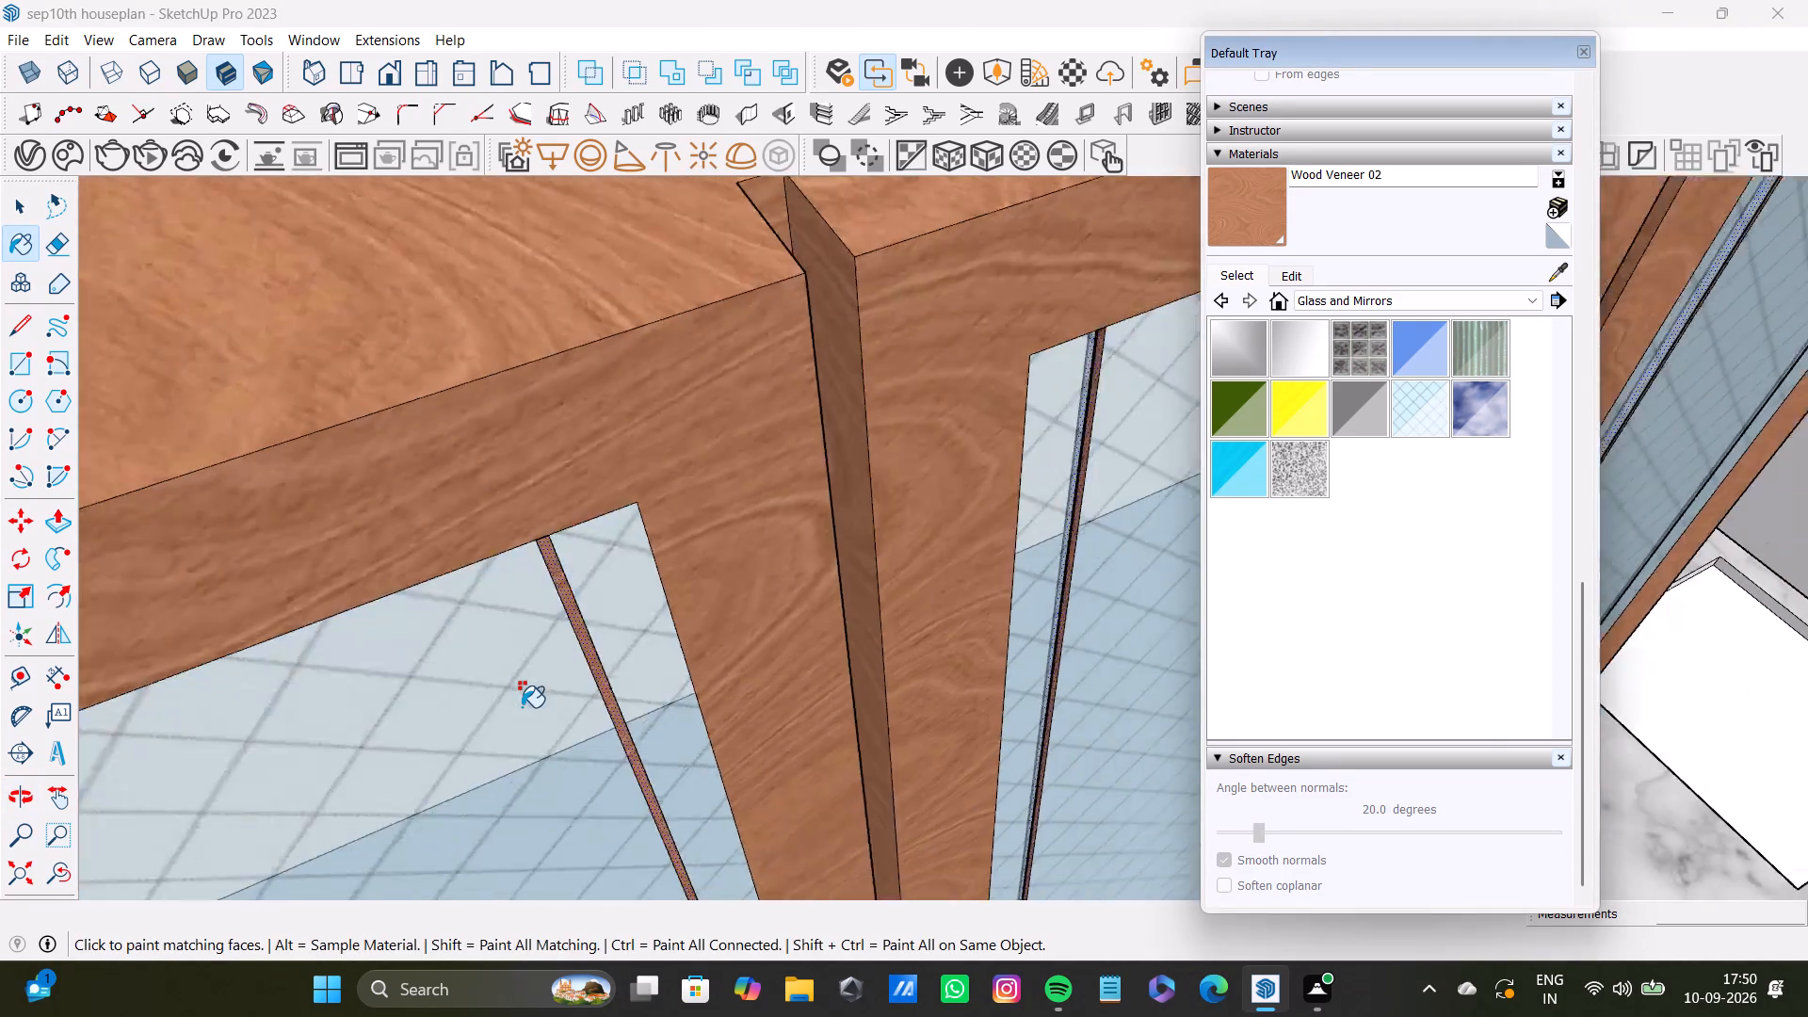
pyautogui.scroll(-7, 522, 707)
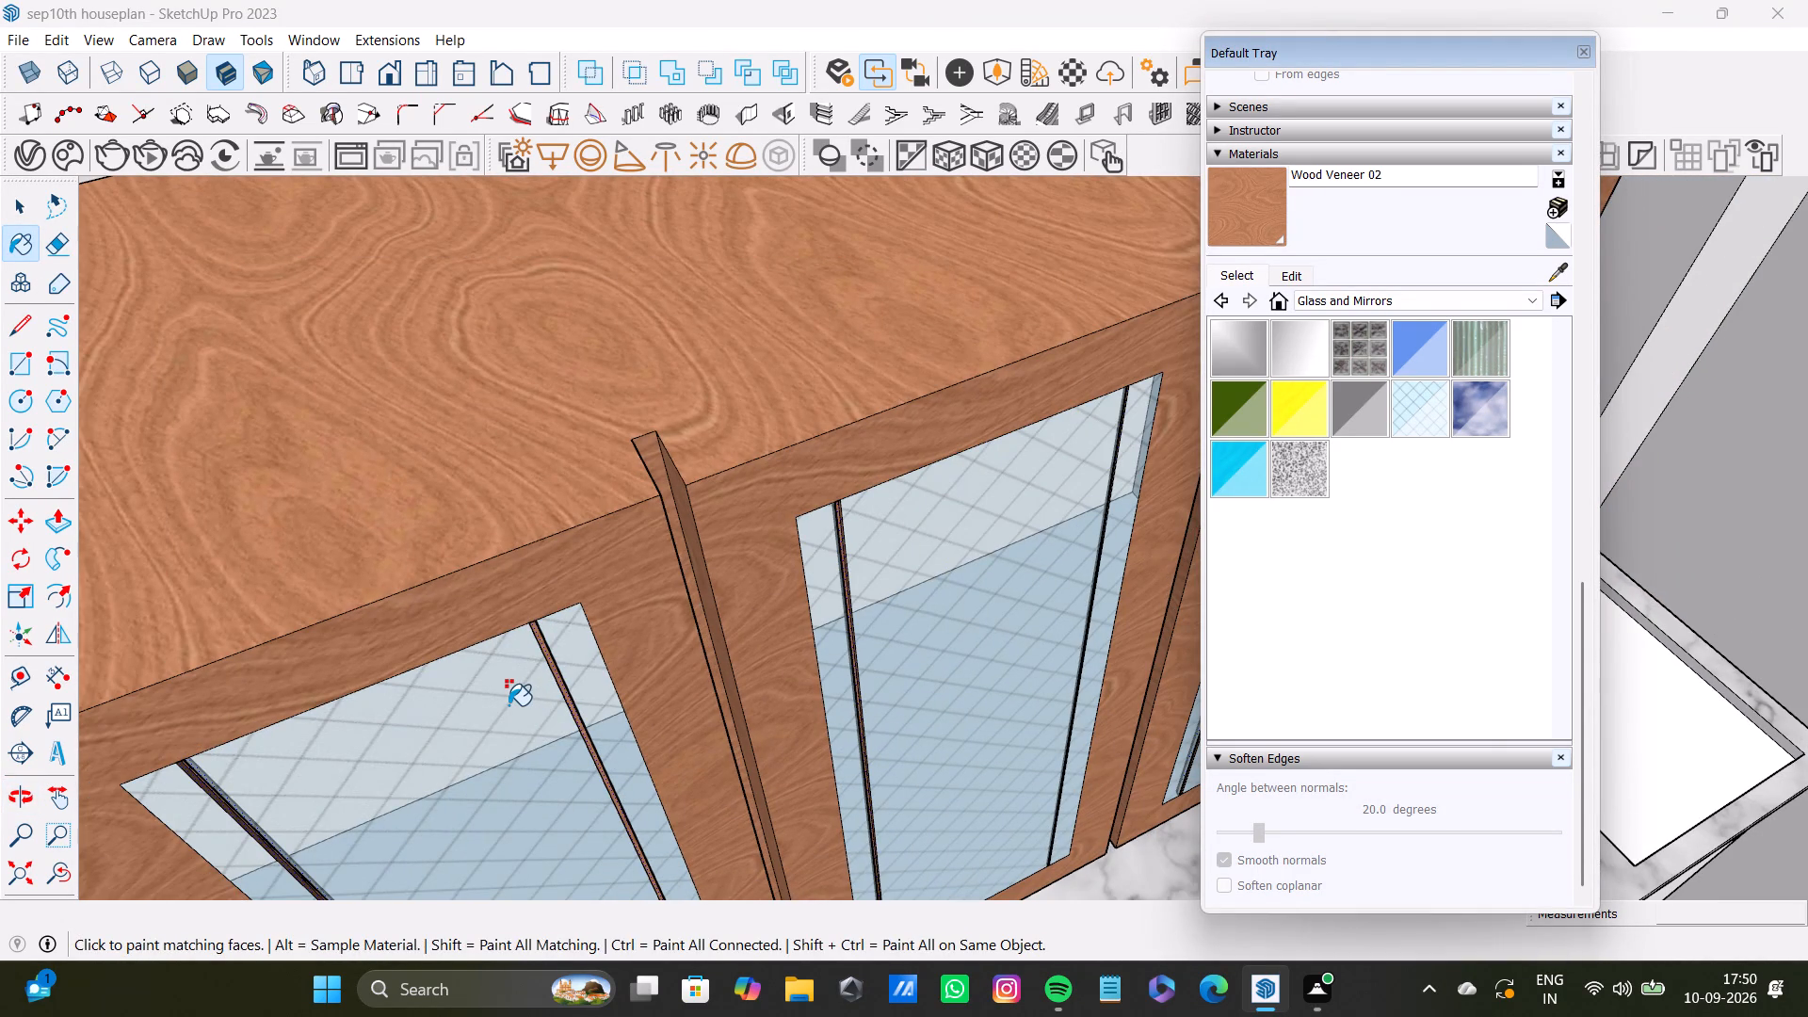
pyautogui.press('space')
pyautogui.scroll(-5, 352, 770)
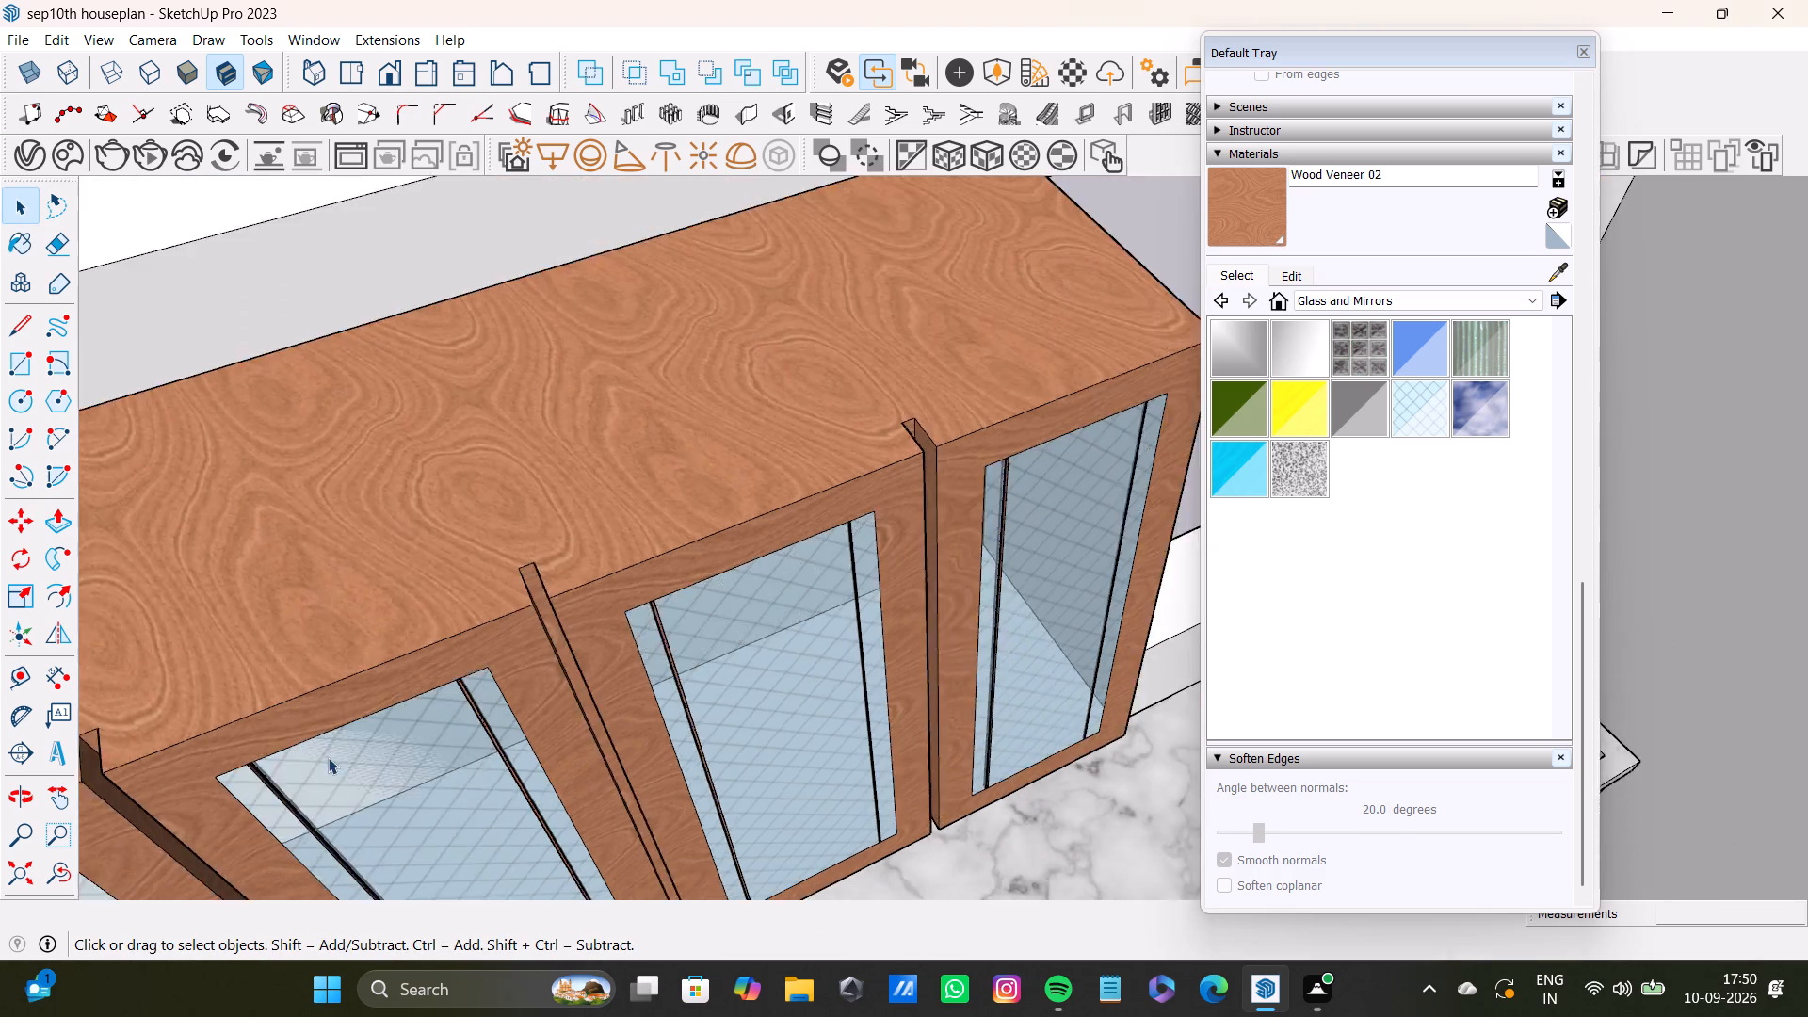
pyautogui.scroll(-20, 328, 757)
pyautogui.scroll(-1, 328, 757)
pyautogui.press('space')
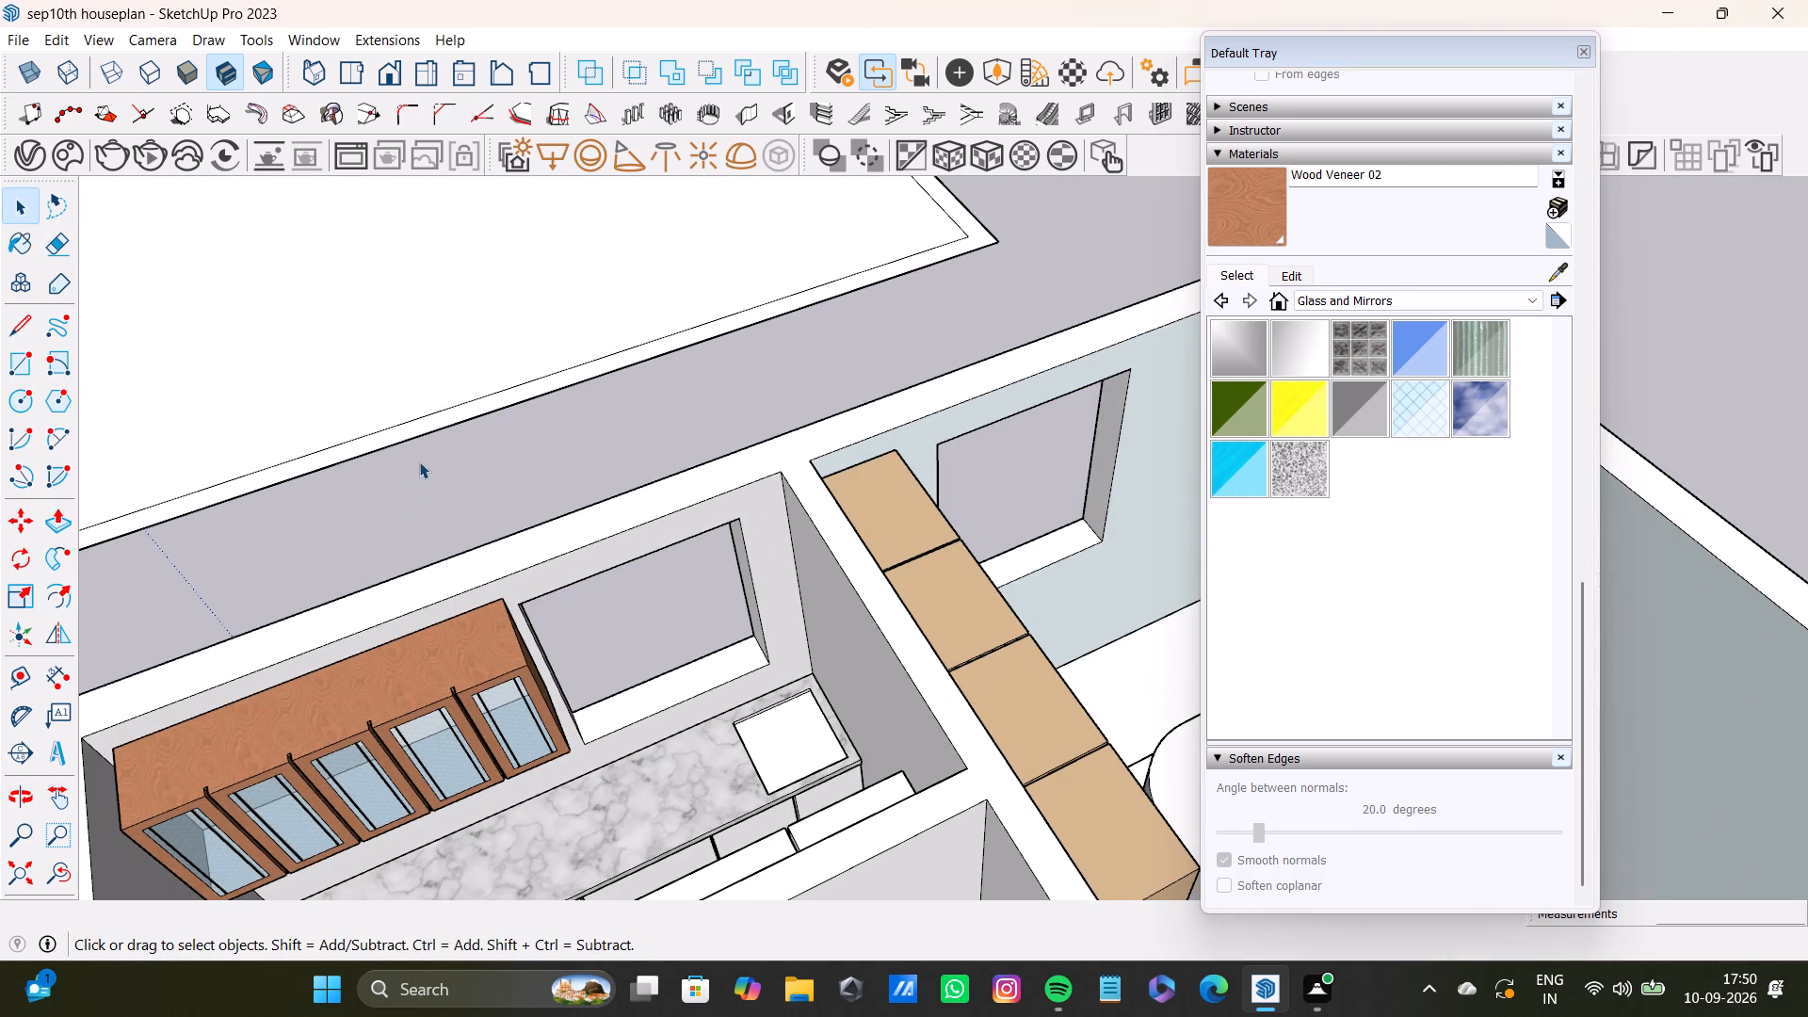
pyautogui.click(419, 461)
pyautogui.click(471, 513)
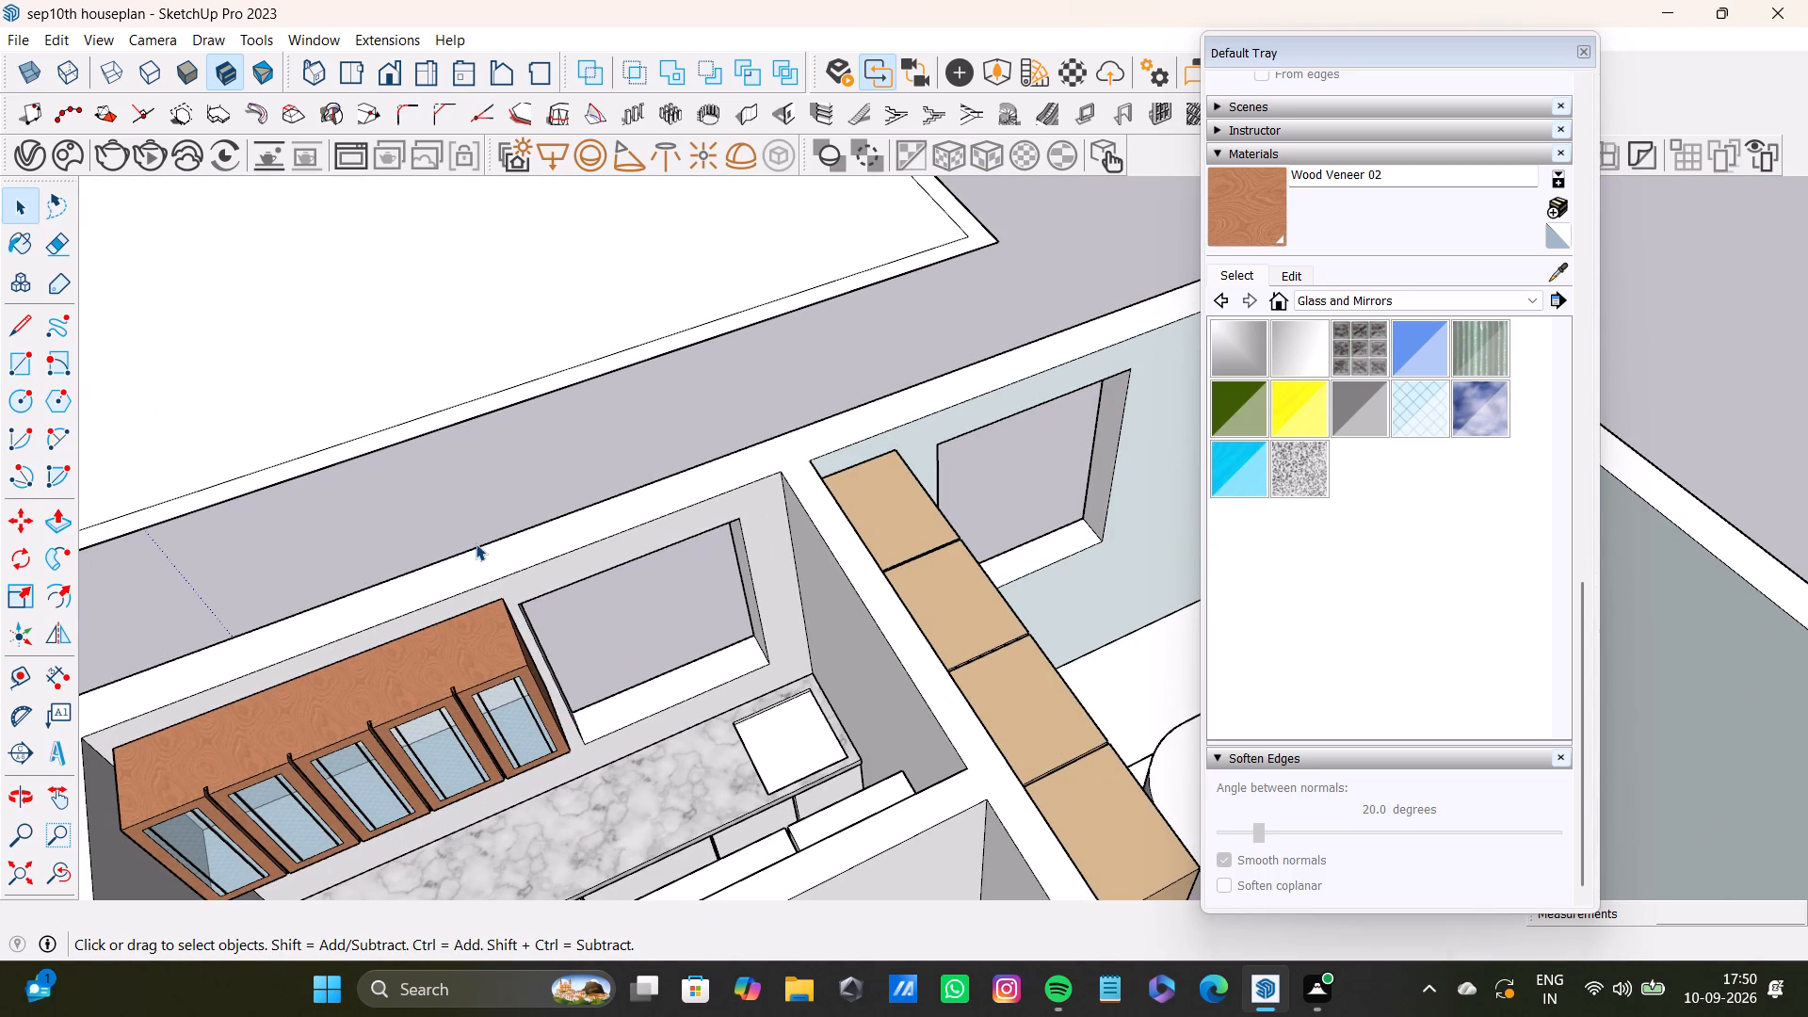
pyautogui.click(476, 543)
pyautogui.click(465, 508)
pyautogui.tripleClick(465, 508)
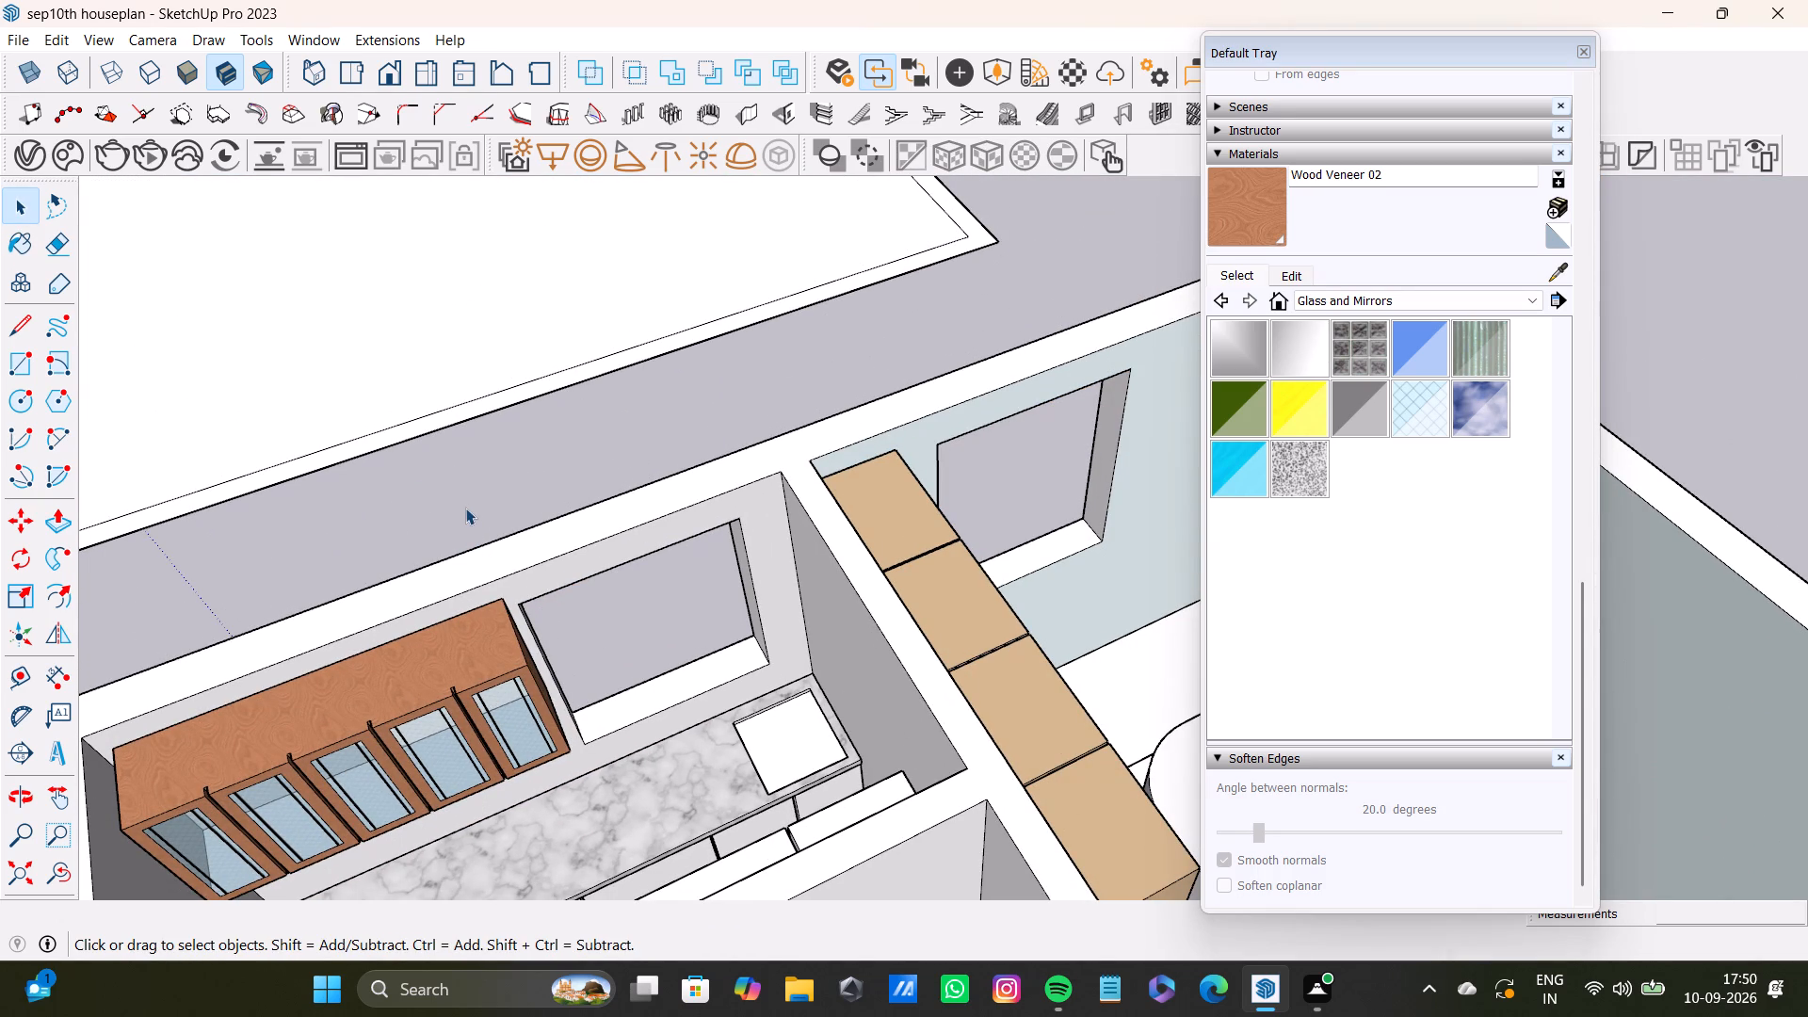
pyautogui.tripleClick(465, 508)
pyautogui.click(465, 508)
# Examine the wall cabinet's glass doors from both ends for any strips missing the wood veneer.
pyautogui.scroll(20, 502, 714)
pyautogui.scroll(3, 502, 714)
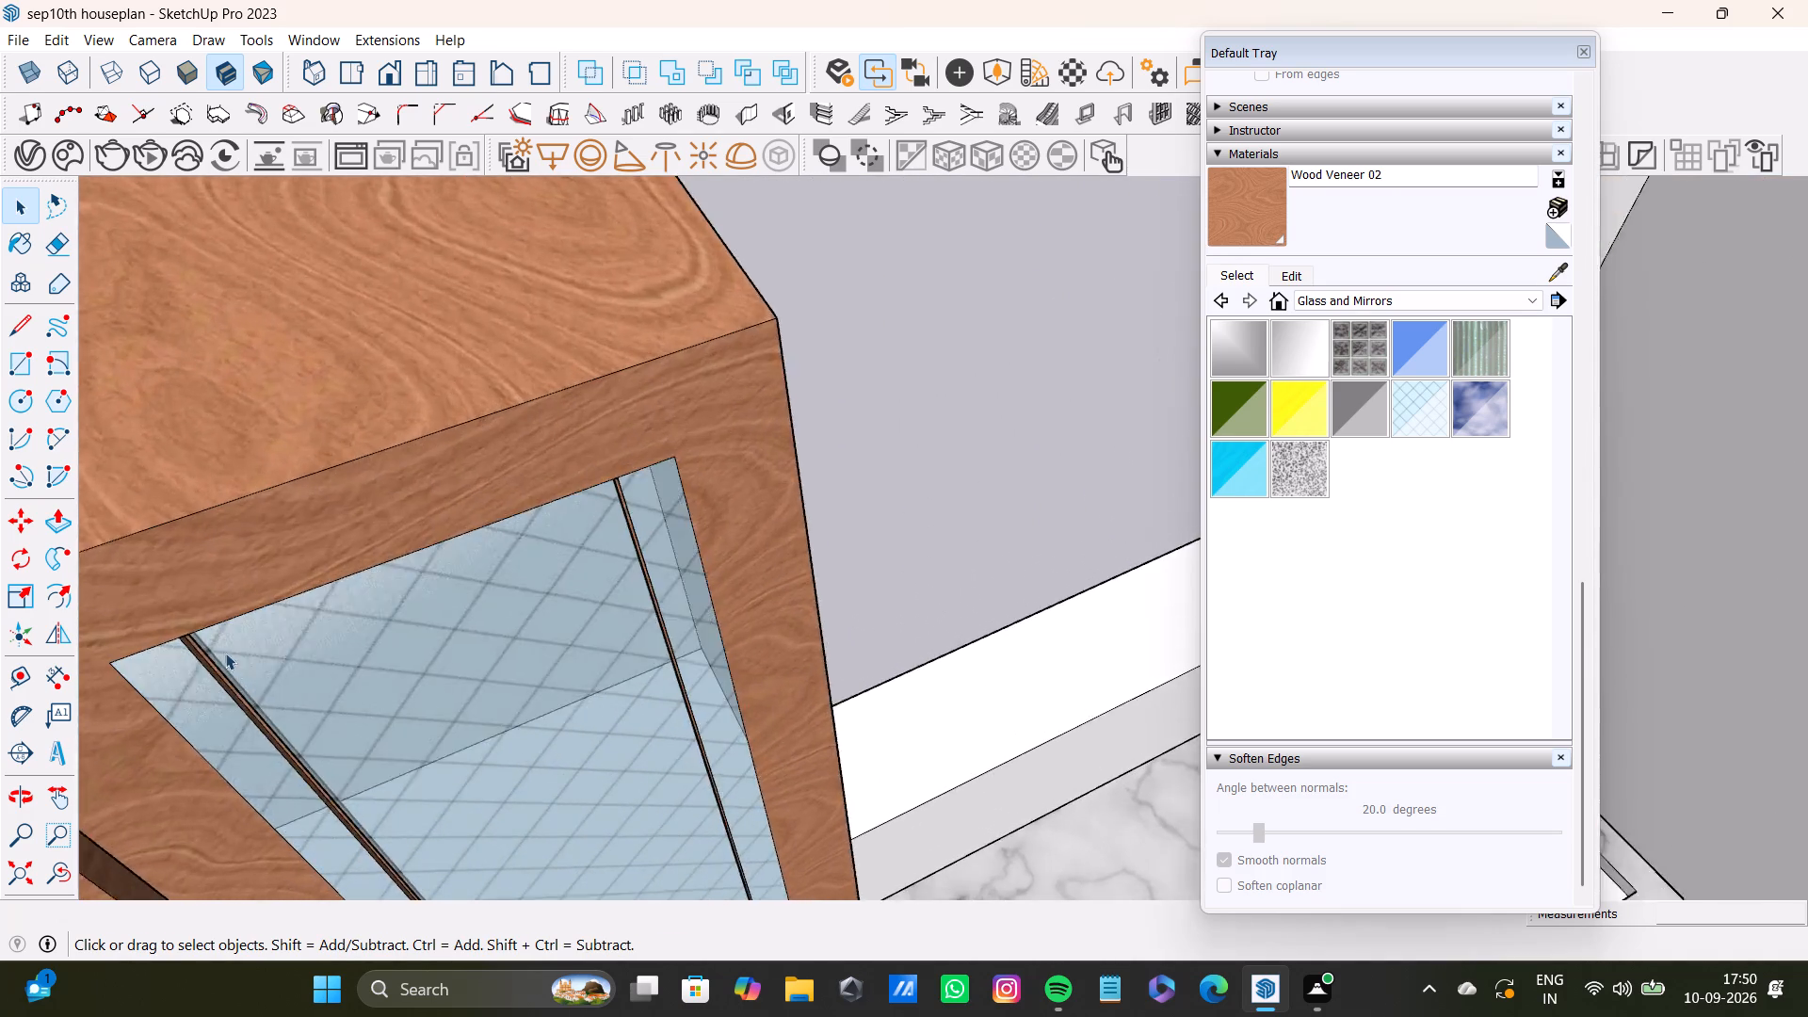
pyautogui.scroll(12, 225, 653)
pyautogui.moveTo(887, 689); pyautogui.dragTo(560, 681, button='middle')
pyautogui.scroll(-4, 611, 677)
pyautogui.scroll(-13, 447, 539)
pyautogui.scroll(8, 613, 536)
pyautogui.scroll(-8, 433, 587)
pyautogui.keyDown('shift'); pyautogui.moveTo(390, 621); pyautogui.dragTo(893, 662, button='middle'); pyautogui.keyUp('shift')
pyautogui.keyDown('shift'); pyautogui.scroll(1, 390, 621); pyautogui.keyUp('shift')
pyautogui.keyDown('shift'); pyautogui.scroll(-13, 898, 662); pyautogui.keyUp('shift')
pyautogui.keyDown('shift'); pyautogui.moveTo(541, 639); pyautogui.dragTo(689, 627, button='middle'); pyautogui.keyUp('shift')
pyautogui.scroll(14, 433, 603)
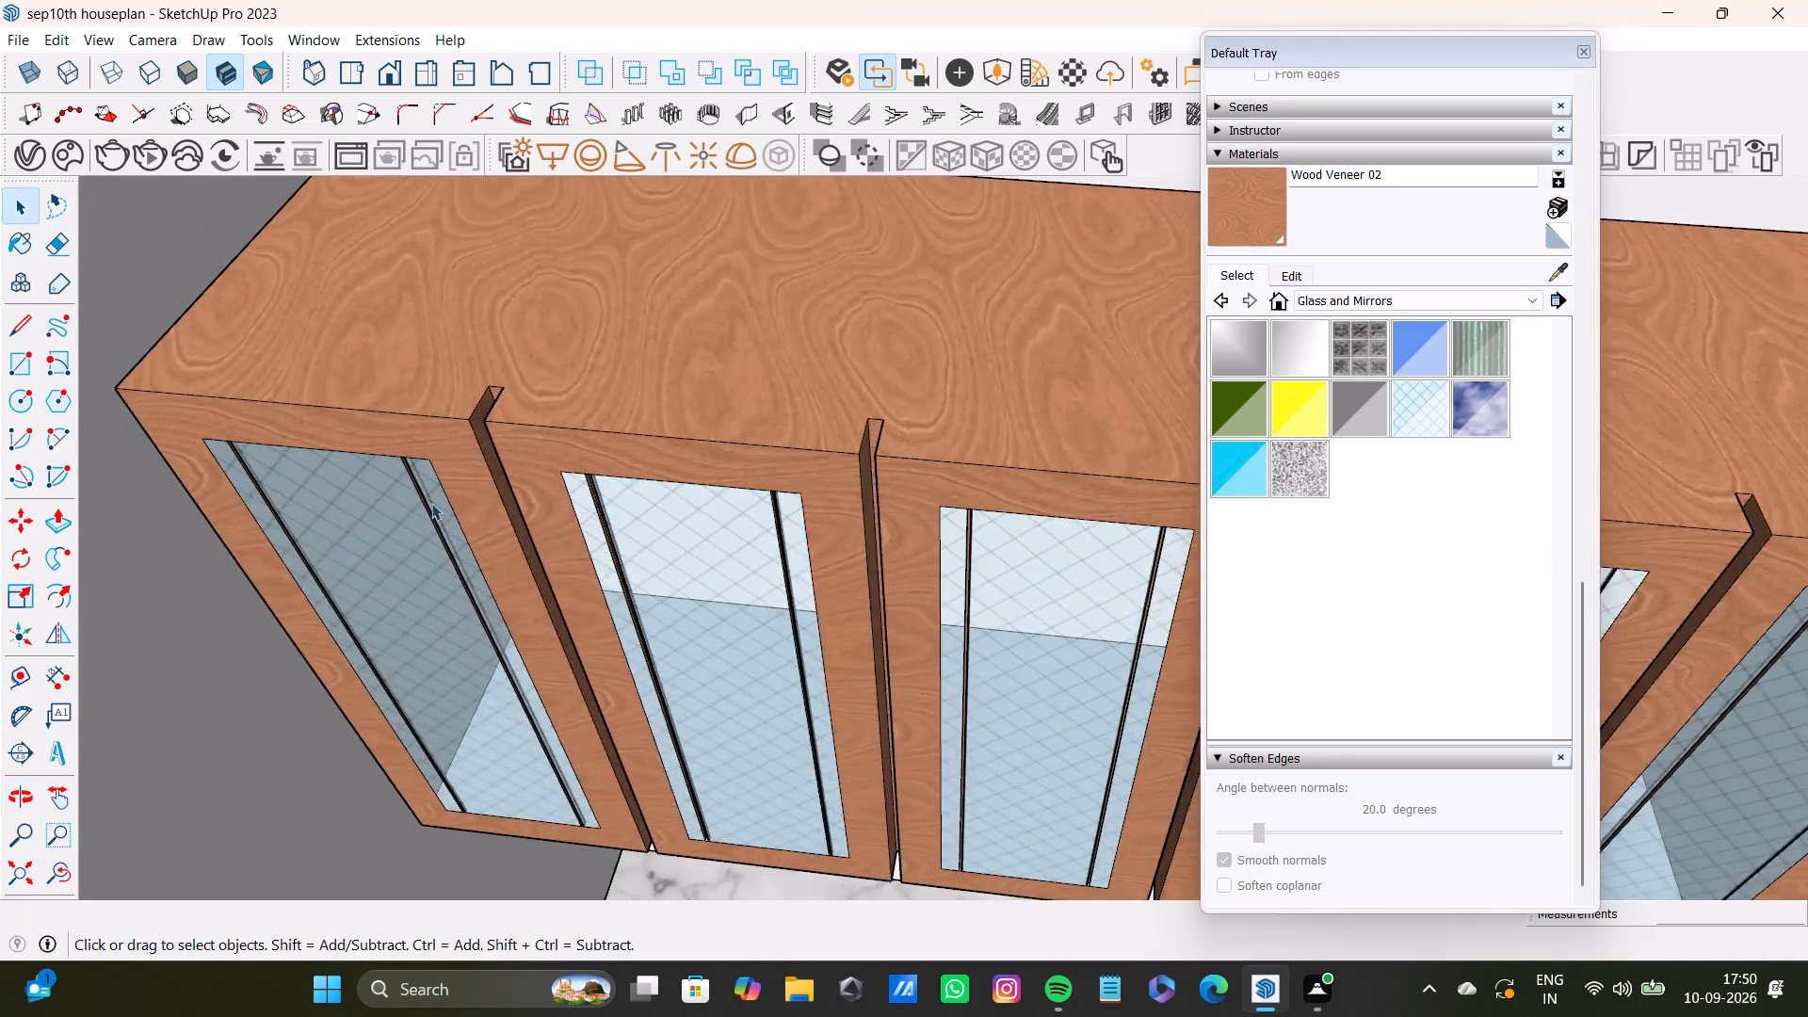
pyautogui.scroll(7, 431, 503)
pyautogui.scroll(-20, 480, 559)
pyautogui.scroll(-8, 480, 559)
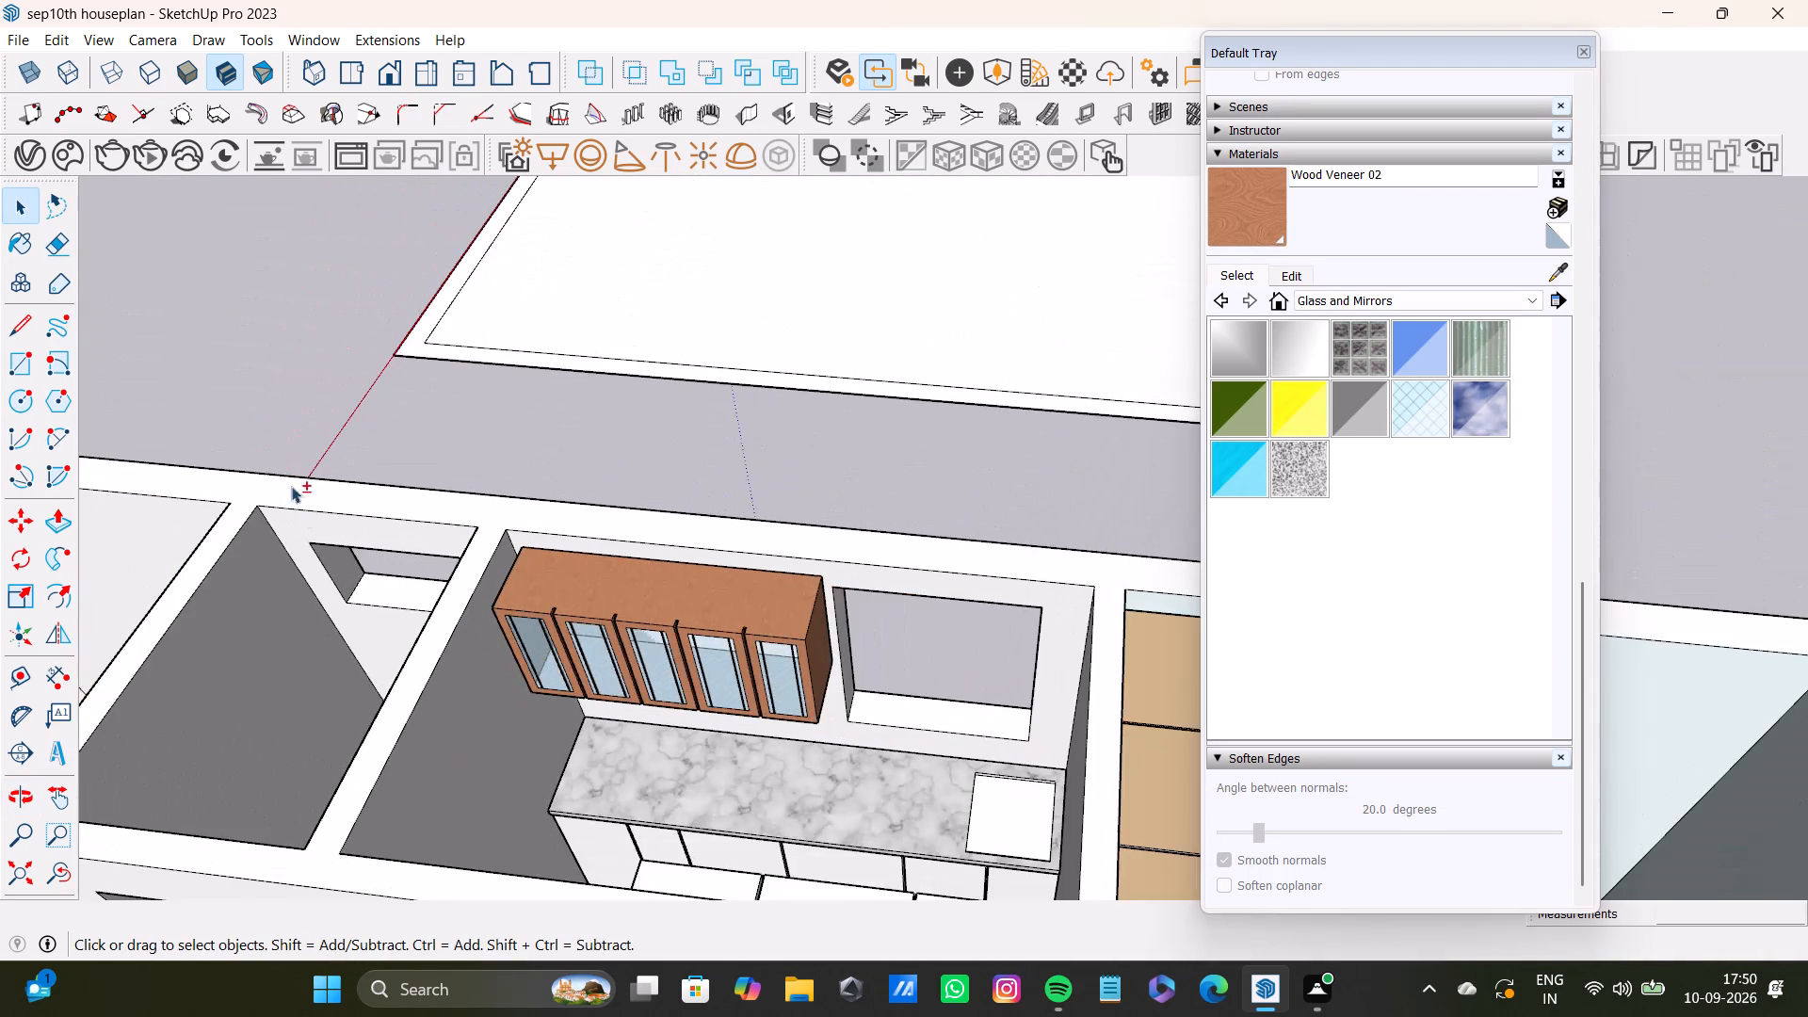
pyautogui.click(234, 305)
pyautogui.scroll(6, 815, 754)
pyautogui.scroll(-12, 743, 723)
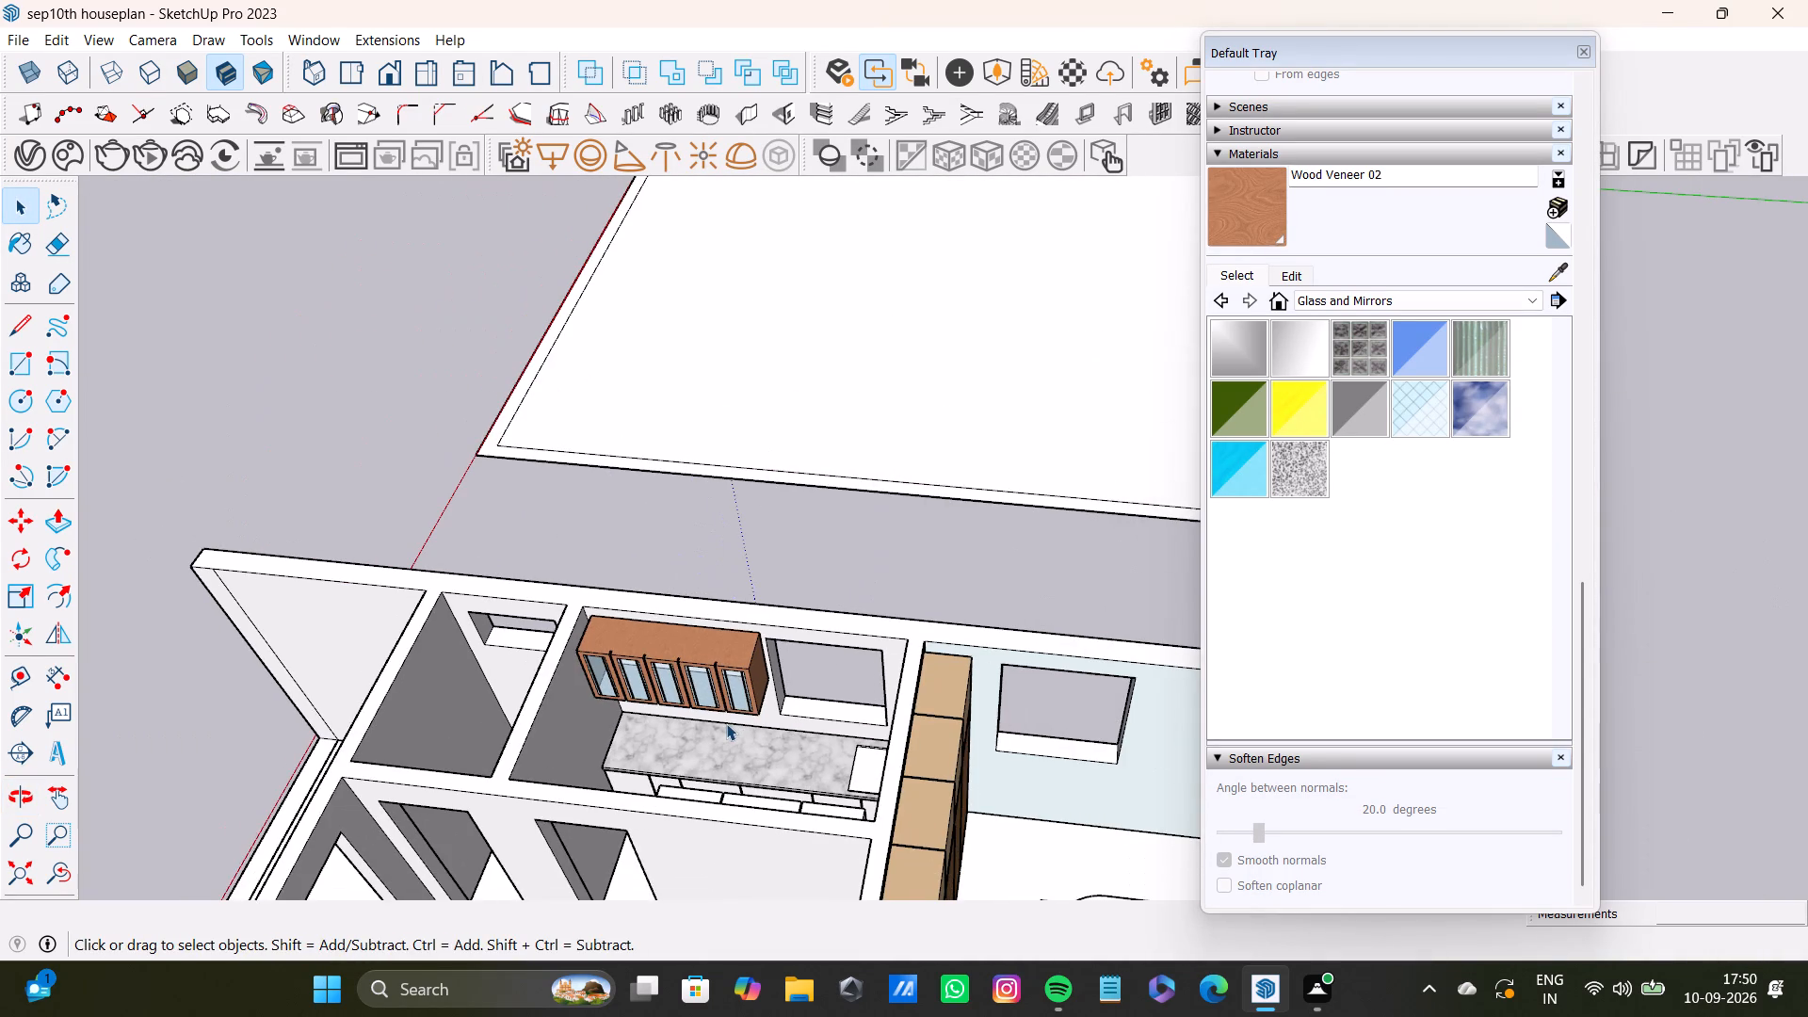
pyautogui.press('space')
pyautogui.click(366, 394)
pyautogui.press('space')
pyautogui.click(467, 533)
# Push/Pull the second door's side face slightly toward the leftmost door to narrow the gap between them.
pyautogui.scroll(11, 604, 652)
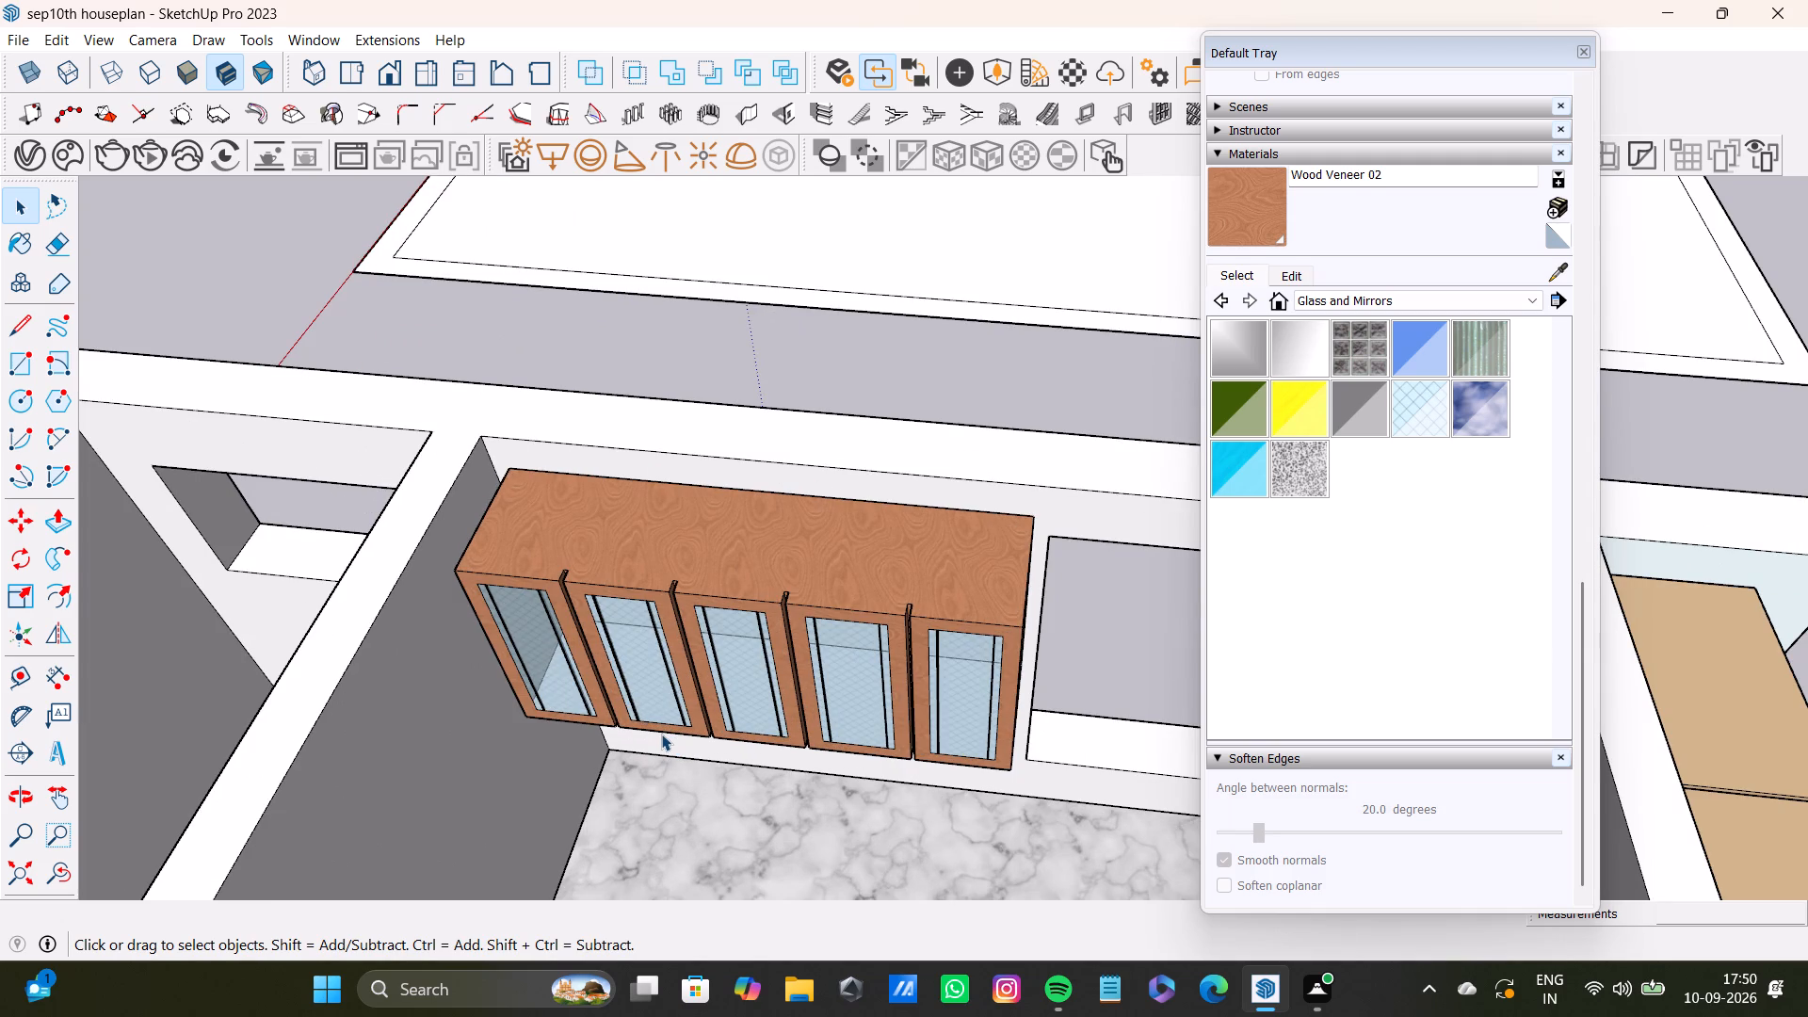
pyautogui.scroll(20, 659, 694)
pyautogui.scroll(1, 659, 694)
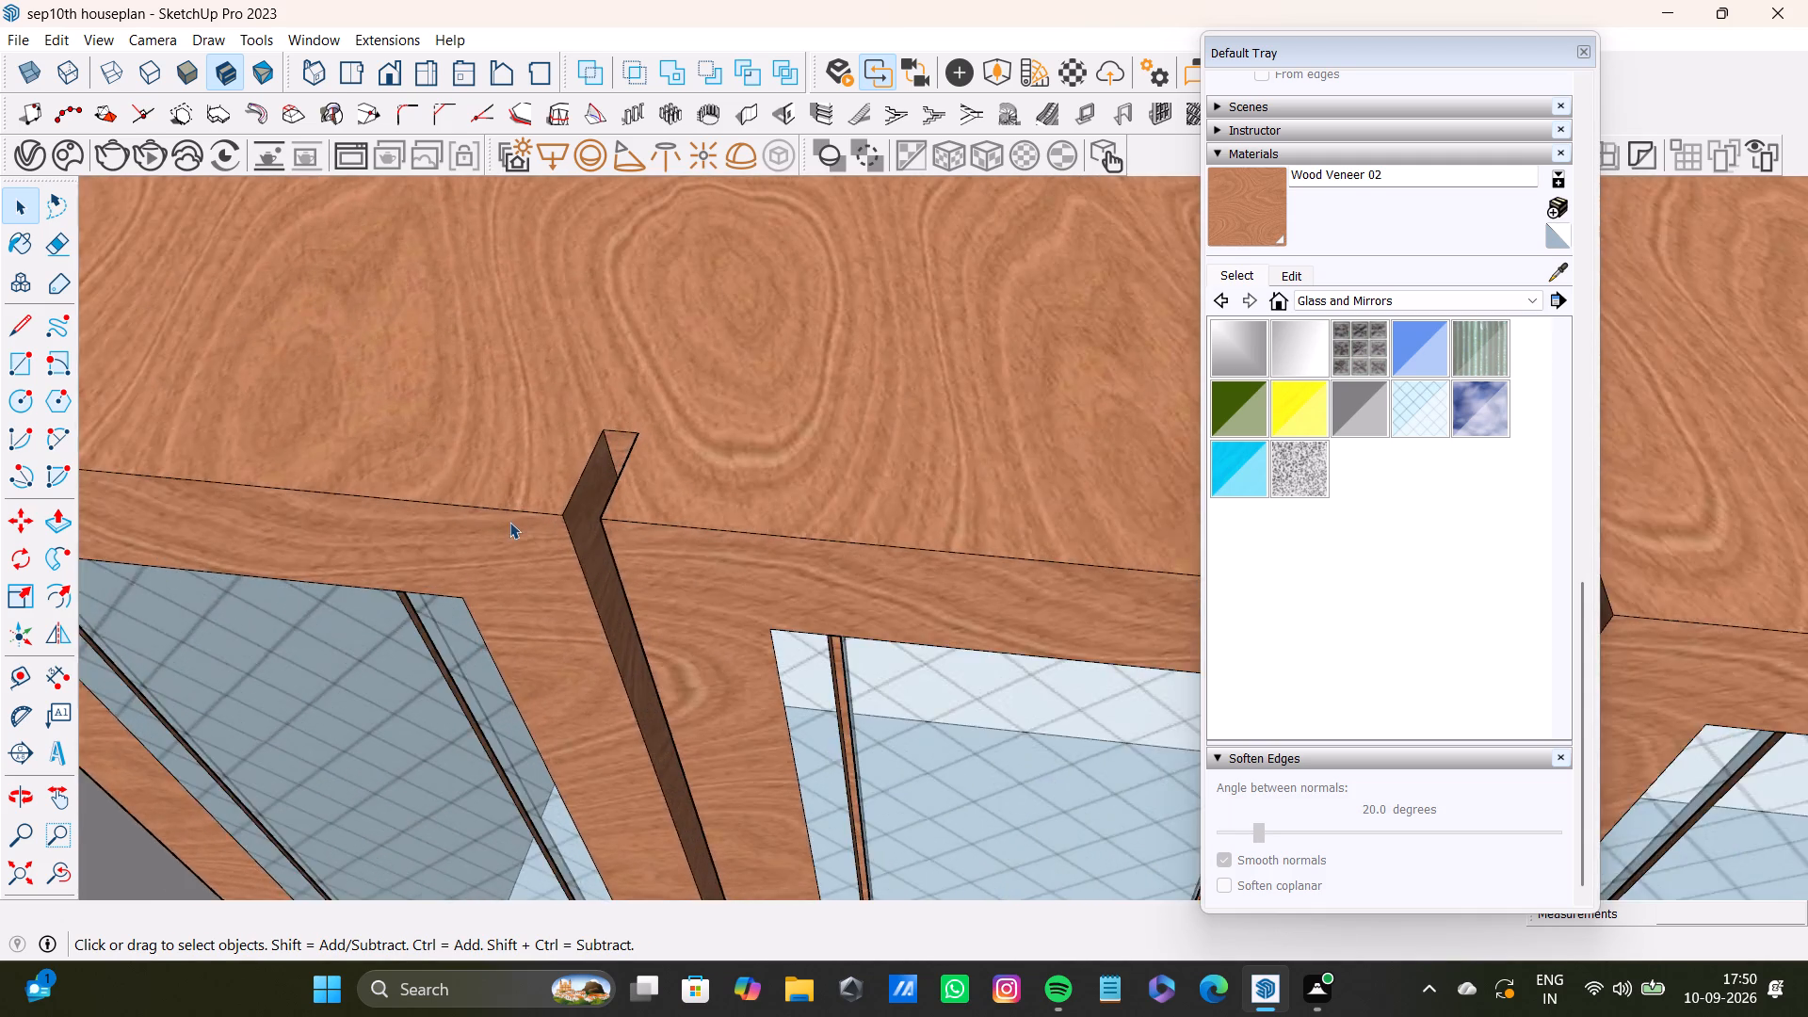
pyautogui.scroll(1, 509, 522)
pyautogui.moveTo(509, 522); pyautogui.dragTo(623, 501, button='middle')
pyautogui.scroll(5, 642, 517)
pyautogui.moveTo(570, 618); pyautogui.dragTo(692, 572, button='middle')
pyautogui.scroll(4, 610, 591)
pyautogui.moveTo(643, 600); pyautogui.dragTo(745, 569, button='middle')
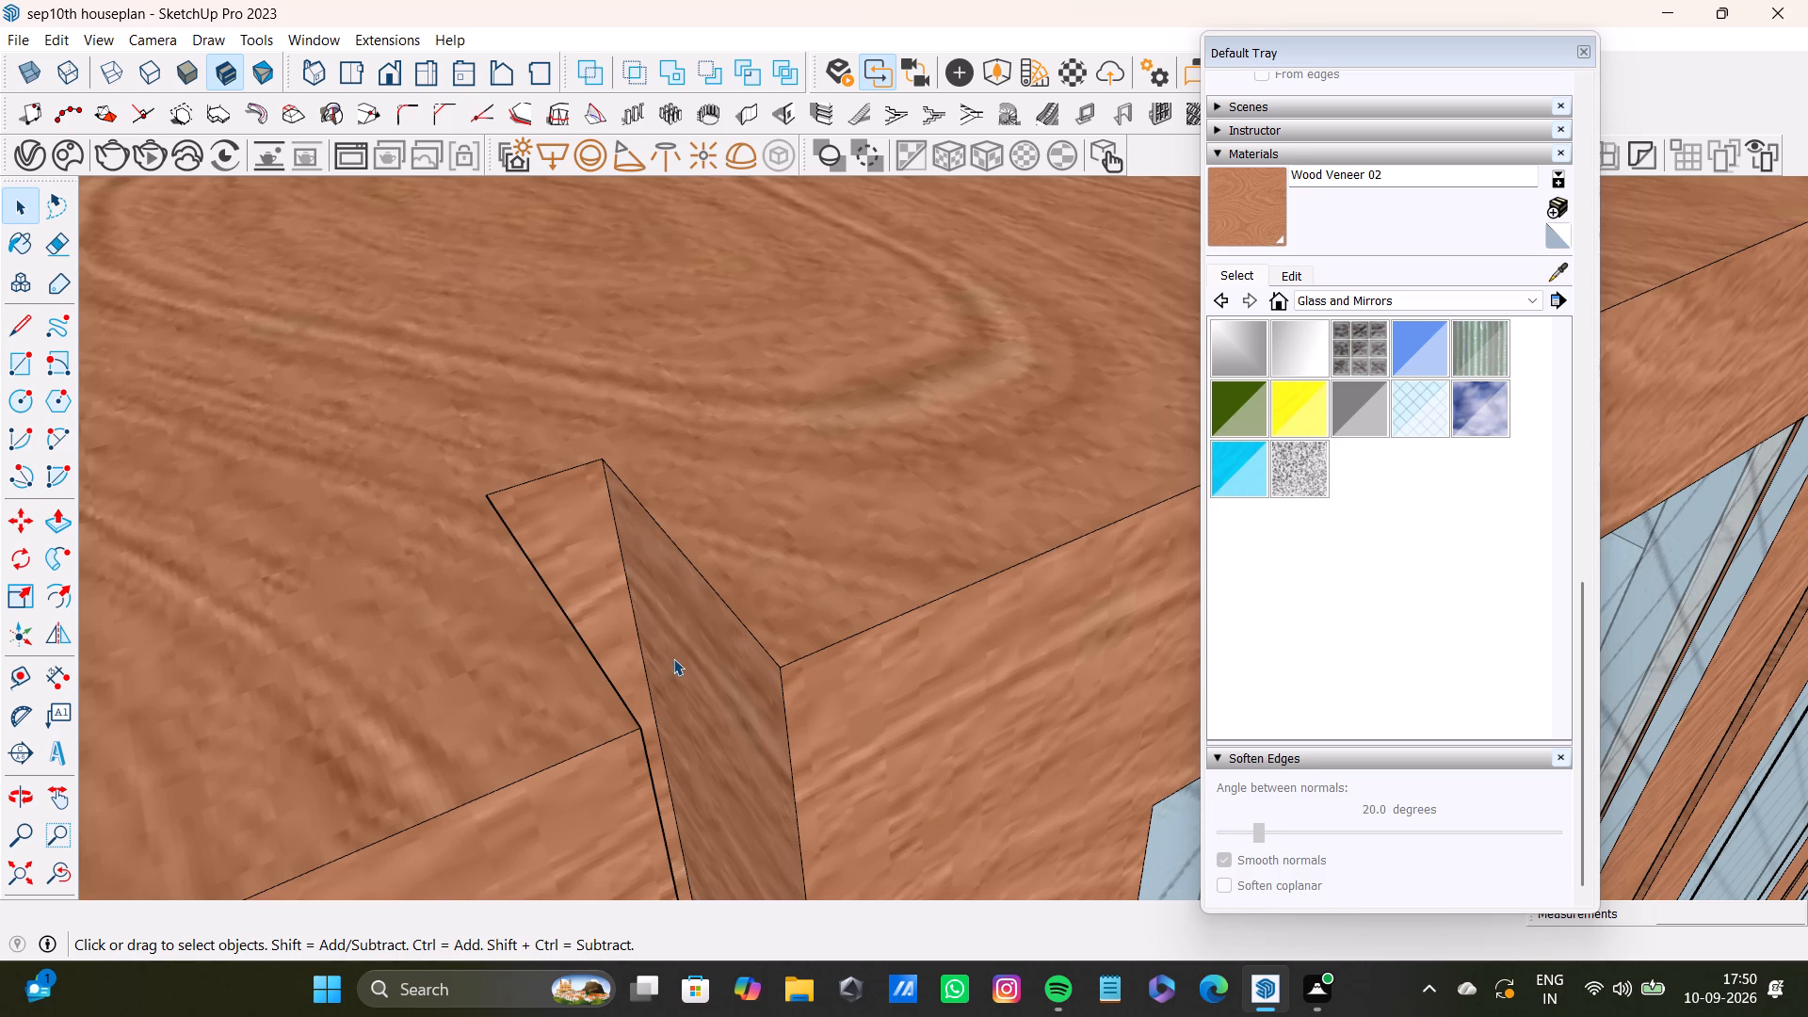
pyautogui.scroll(-4, 669, 670)
pyautogui.keyDown('shift'); pyautogui.moveTo(663, 675); pyautogui.dragTo(657, 633, button='middle'); pyautogui.keyUp('shift')
pyautogui.press('space')
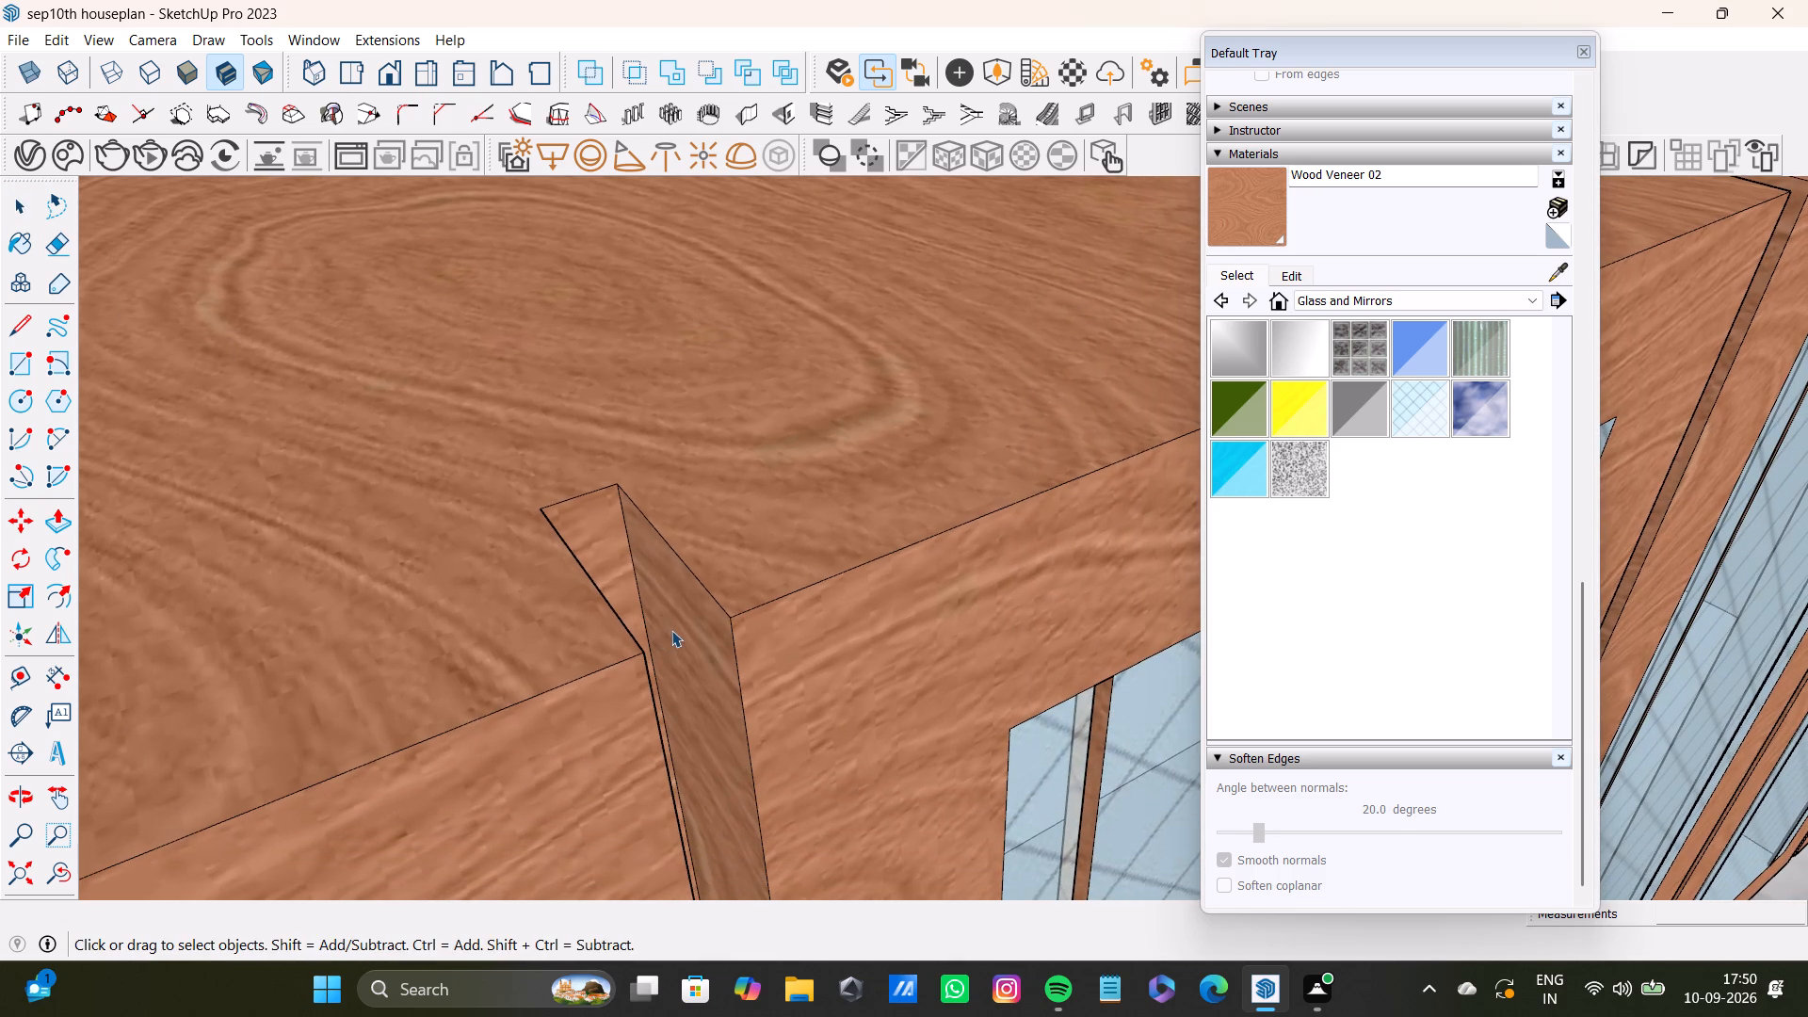
pyautogui.click(671, 630)
pyautogui.press('p')
pyautogui.moveTo(687, 635); pyautogui.dragTo(671, 637)
pyautogui.press('space')
# Push/Pull the third door's side face slightly toward the second door to narrow the gap between them.
pyautogui.scroll(-5, 670, 642)
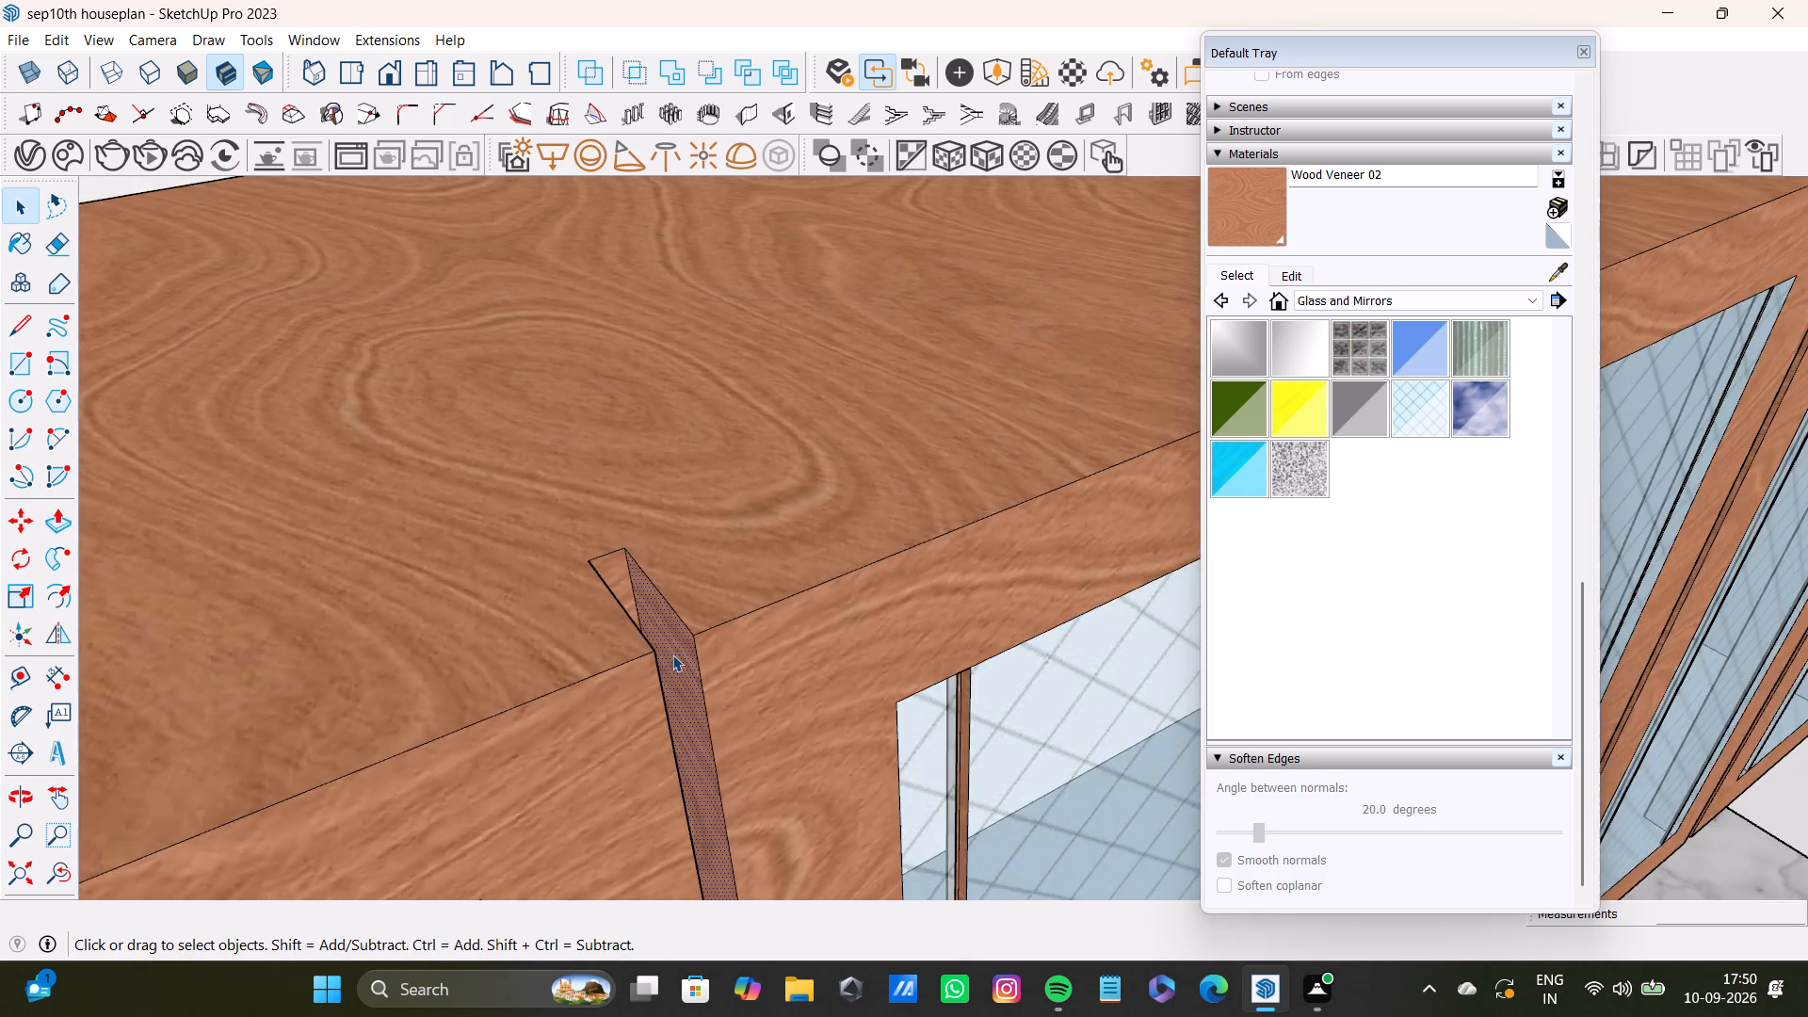
pyautogui.scroll(-5, 672, 654)
pyautogui.scroll(2, 672, 660)
pyautogui.scroll(-10, 672, 660)
pyautogui.keyDown('shift'); pyautogui.moveTo(806, 665); pyautogui.dragTo(610, 714, button='middle'); pyautogui.keyUp('shift')
pyautogui.scroll(13, 904, 590)
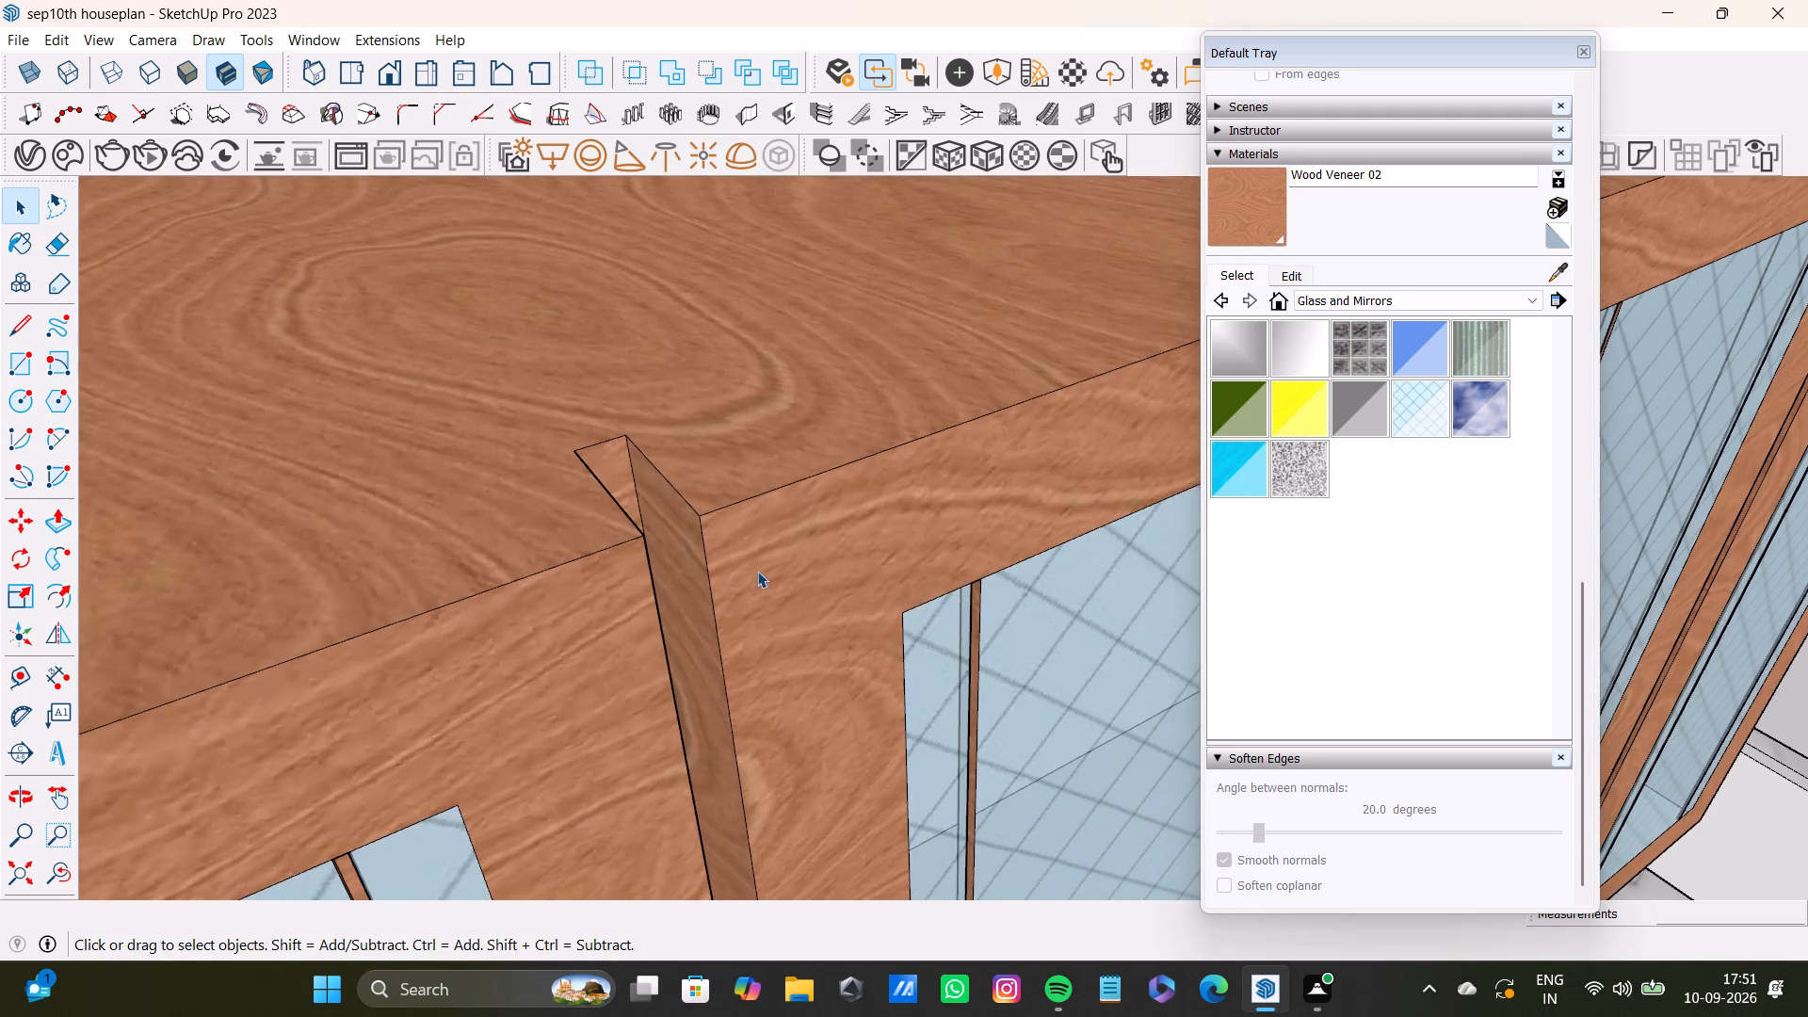
pyautogui.scroll(4, 670, 549)
pyautogui.click(672, 540)
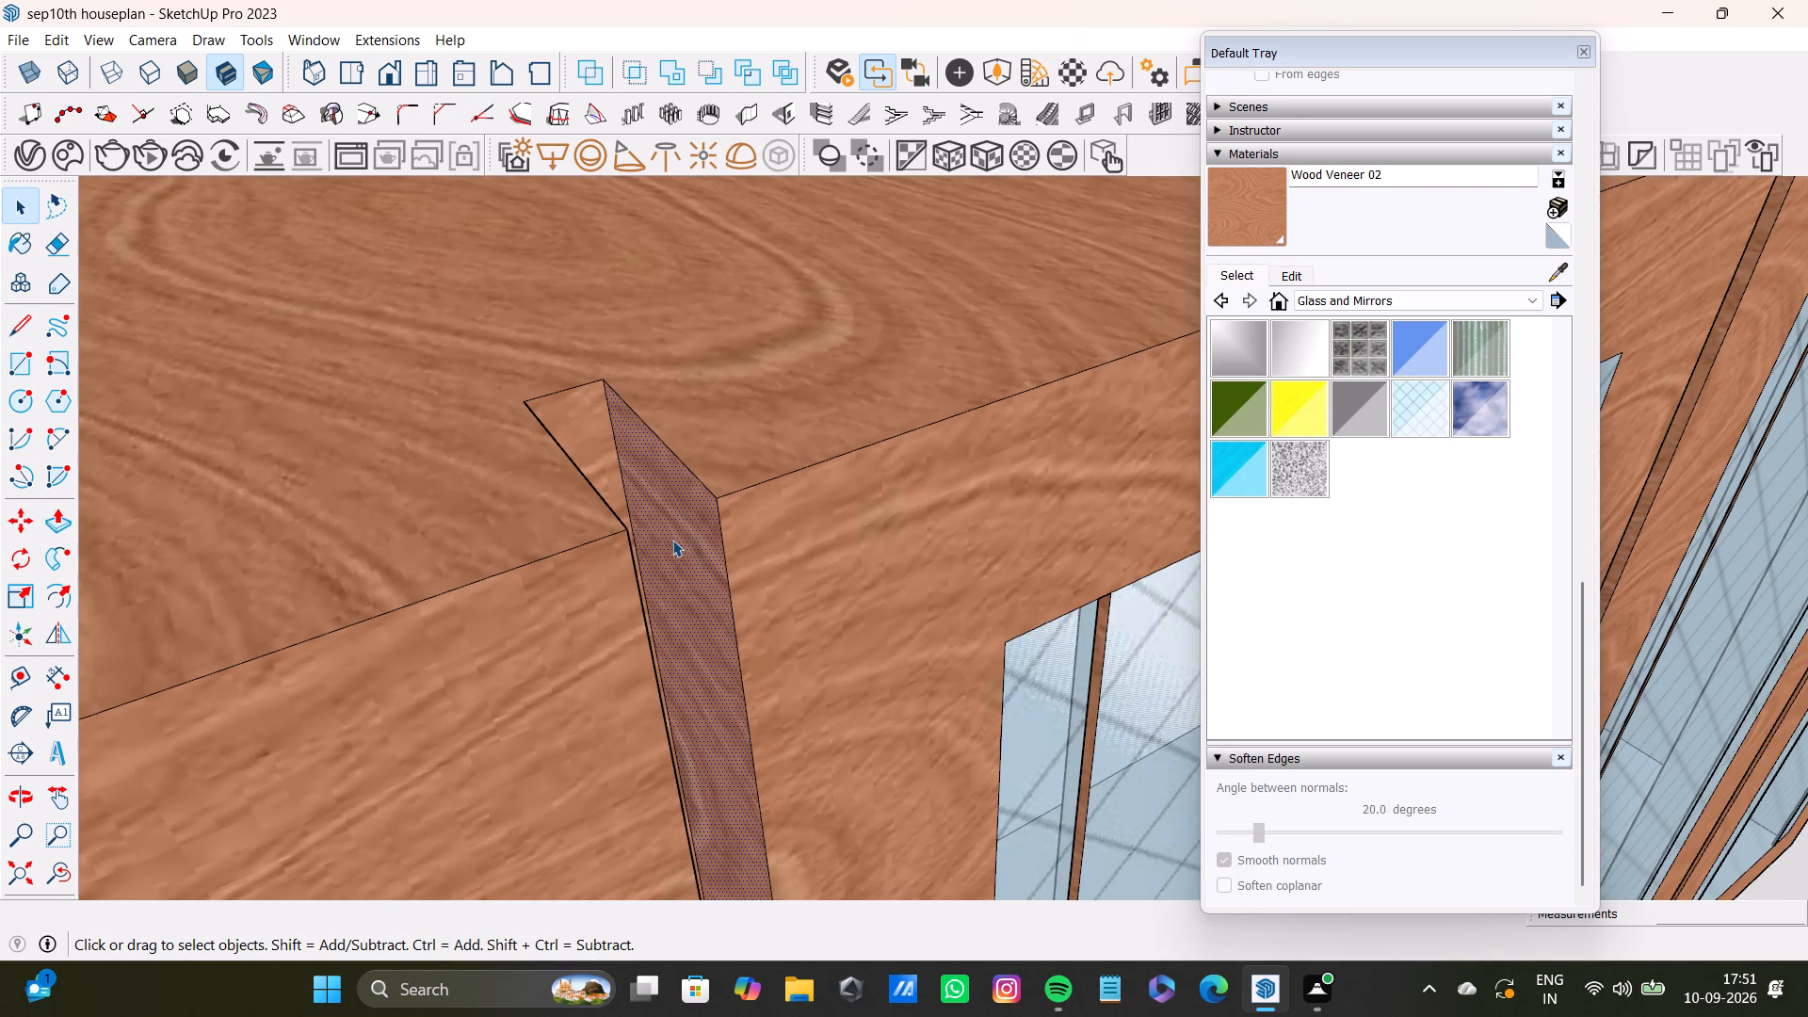
pyautogui.press('p')
pyautogui.moveTo(672, 540); pyautogui.dragTo(654, 540)
pyautogui.press('space')
# Push/Pull the fourth door's side face slightly toward the third door to narrow the gap between them.
pyautogui.scroll(-4, 696, 531)
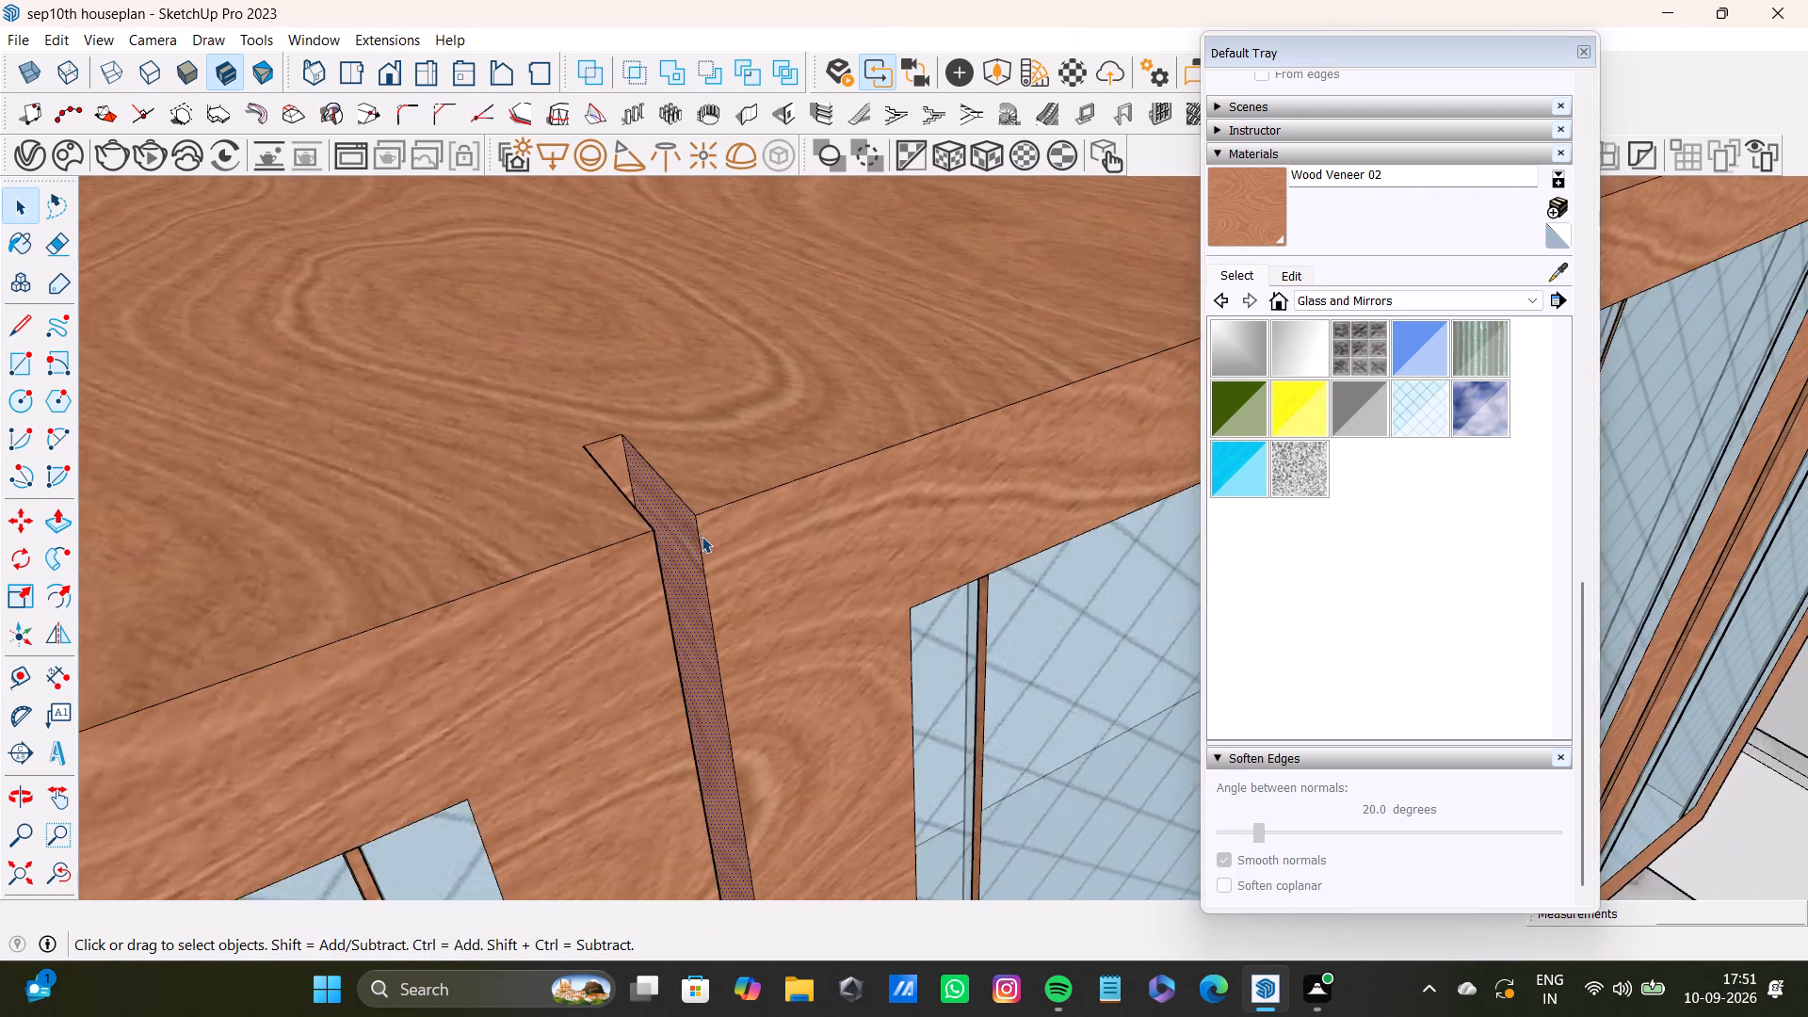
pyautogui.scroll(-15, 702, 536)
pyautogui.keyDown('shift'); pyautogui.moveTo(861, 574); pyautogui.dragTo(696, 642, button='middle'); pyautogui.keyUp('shift')
pyautogui.scroll(13, 938, 471)
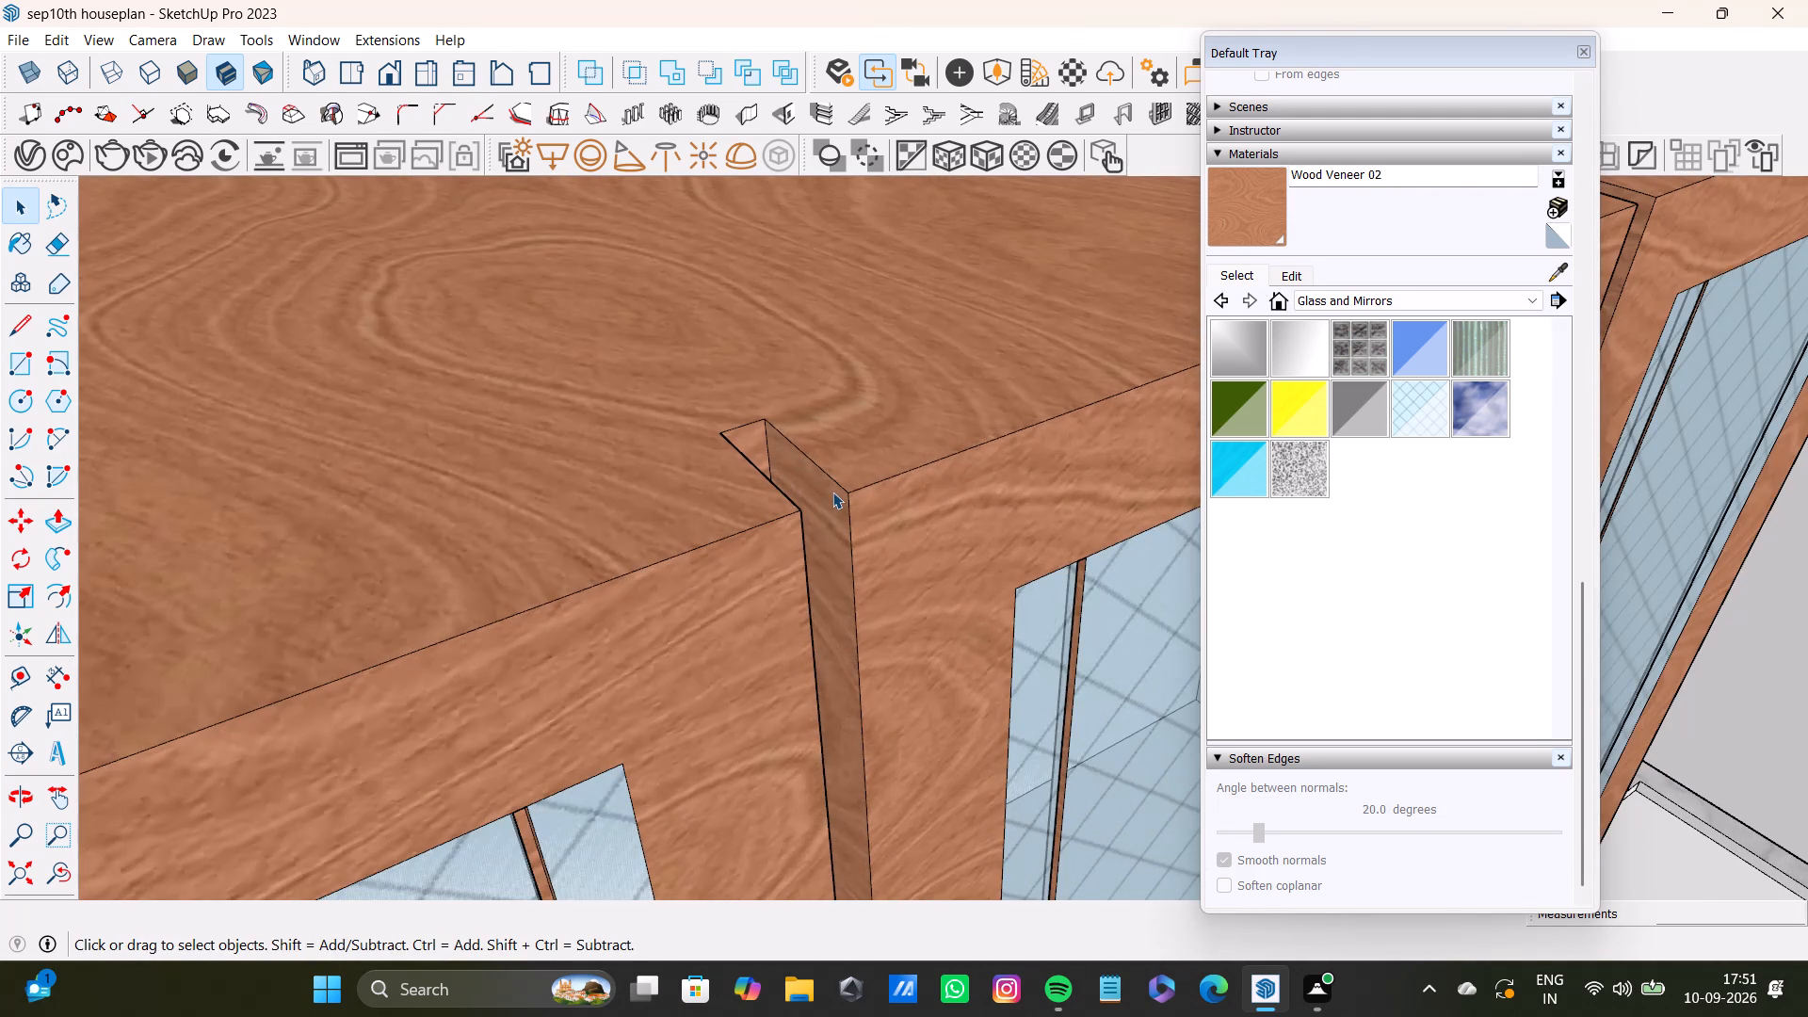
pyautogui.click(832, 492)
pyautogui.press('p')
pyautogui.moveTo(832, 492); pyautogui.dragTo(819, 493)
pyautogui.press('space')
# Push/Pull the rightmost door's side face slightly toward the fourth door to narrow the gap between them.
pyautogui.scroll(-11, 823, 496)
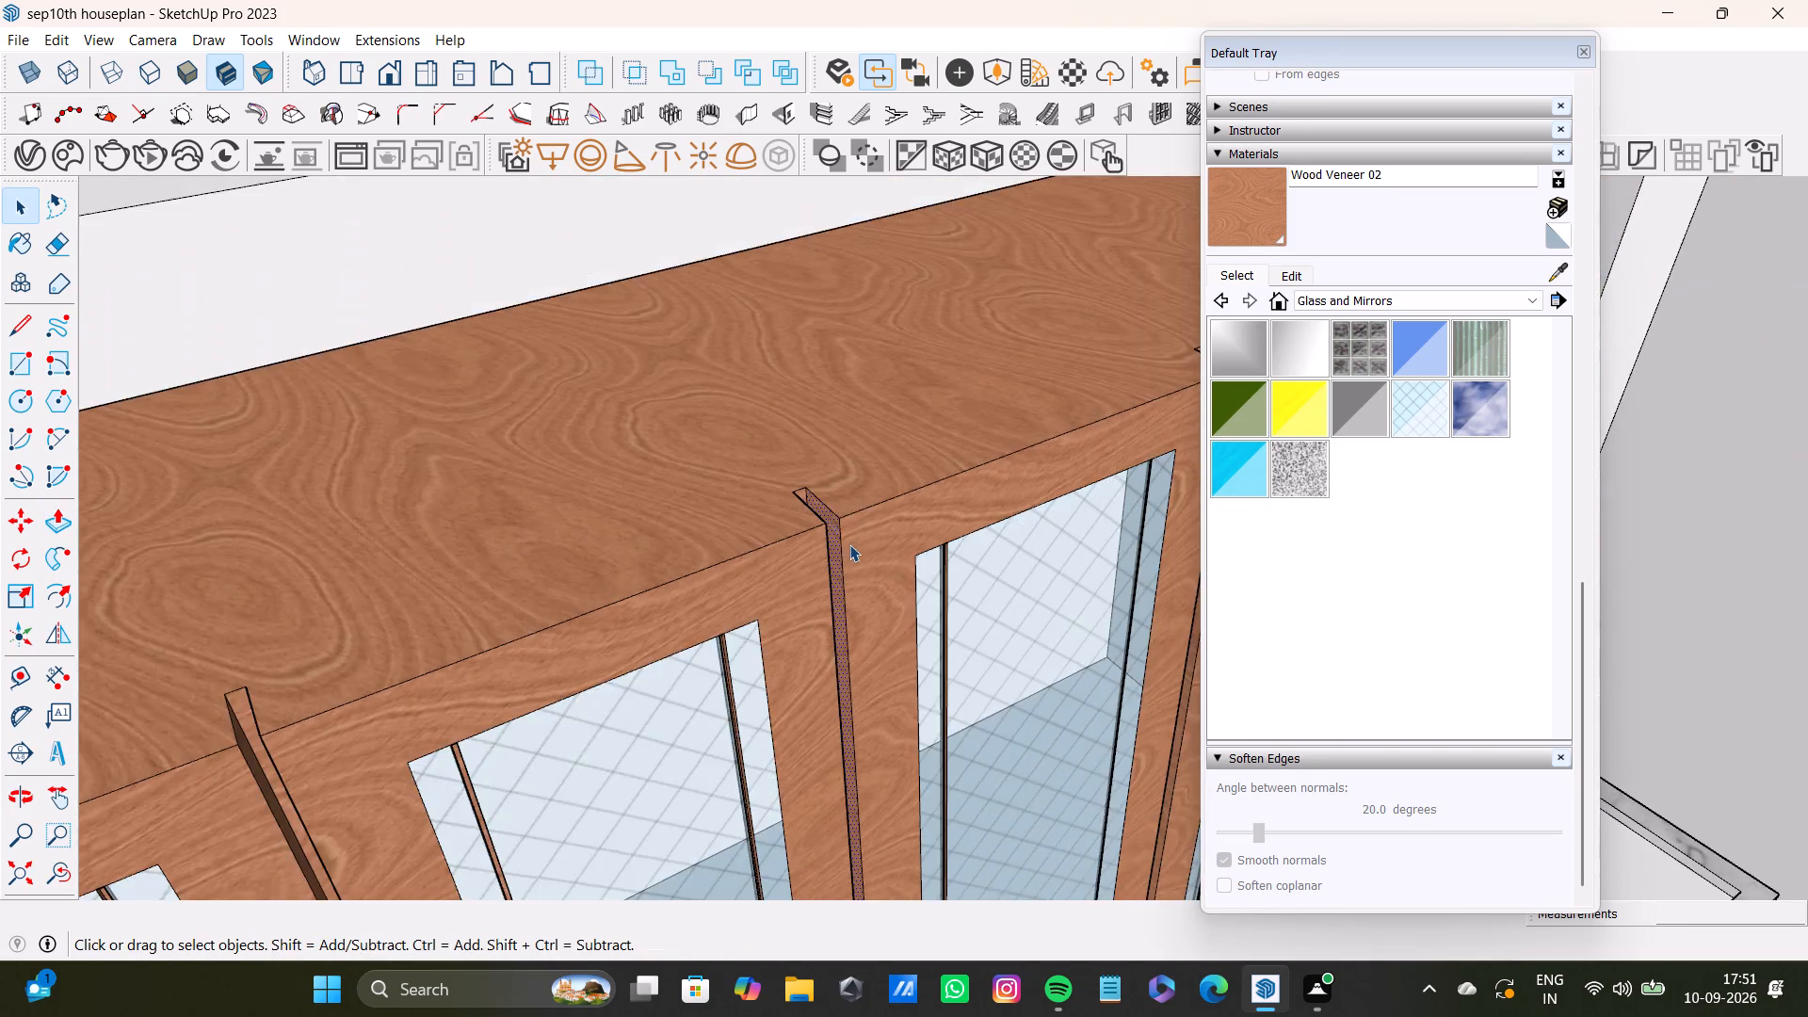
pyautogui.scroll(-4, 849, 544)
pyautogui.keyDown('shift'); pyautogui.moveTo(912, 530); pyautogui.dragTo(691, 607, button='middle'); pyautogui.keyUp('shift')
pyautogui.scroll(17, 909, 485)
pyautogui.click(874, 549)
pyautogui.press('space')
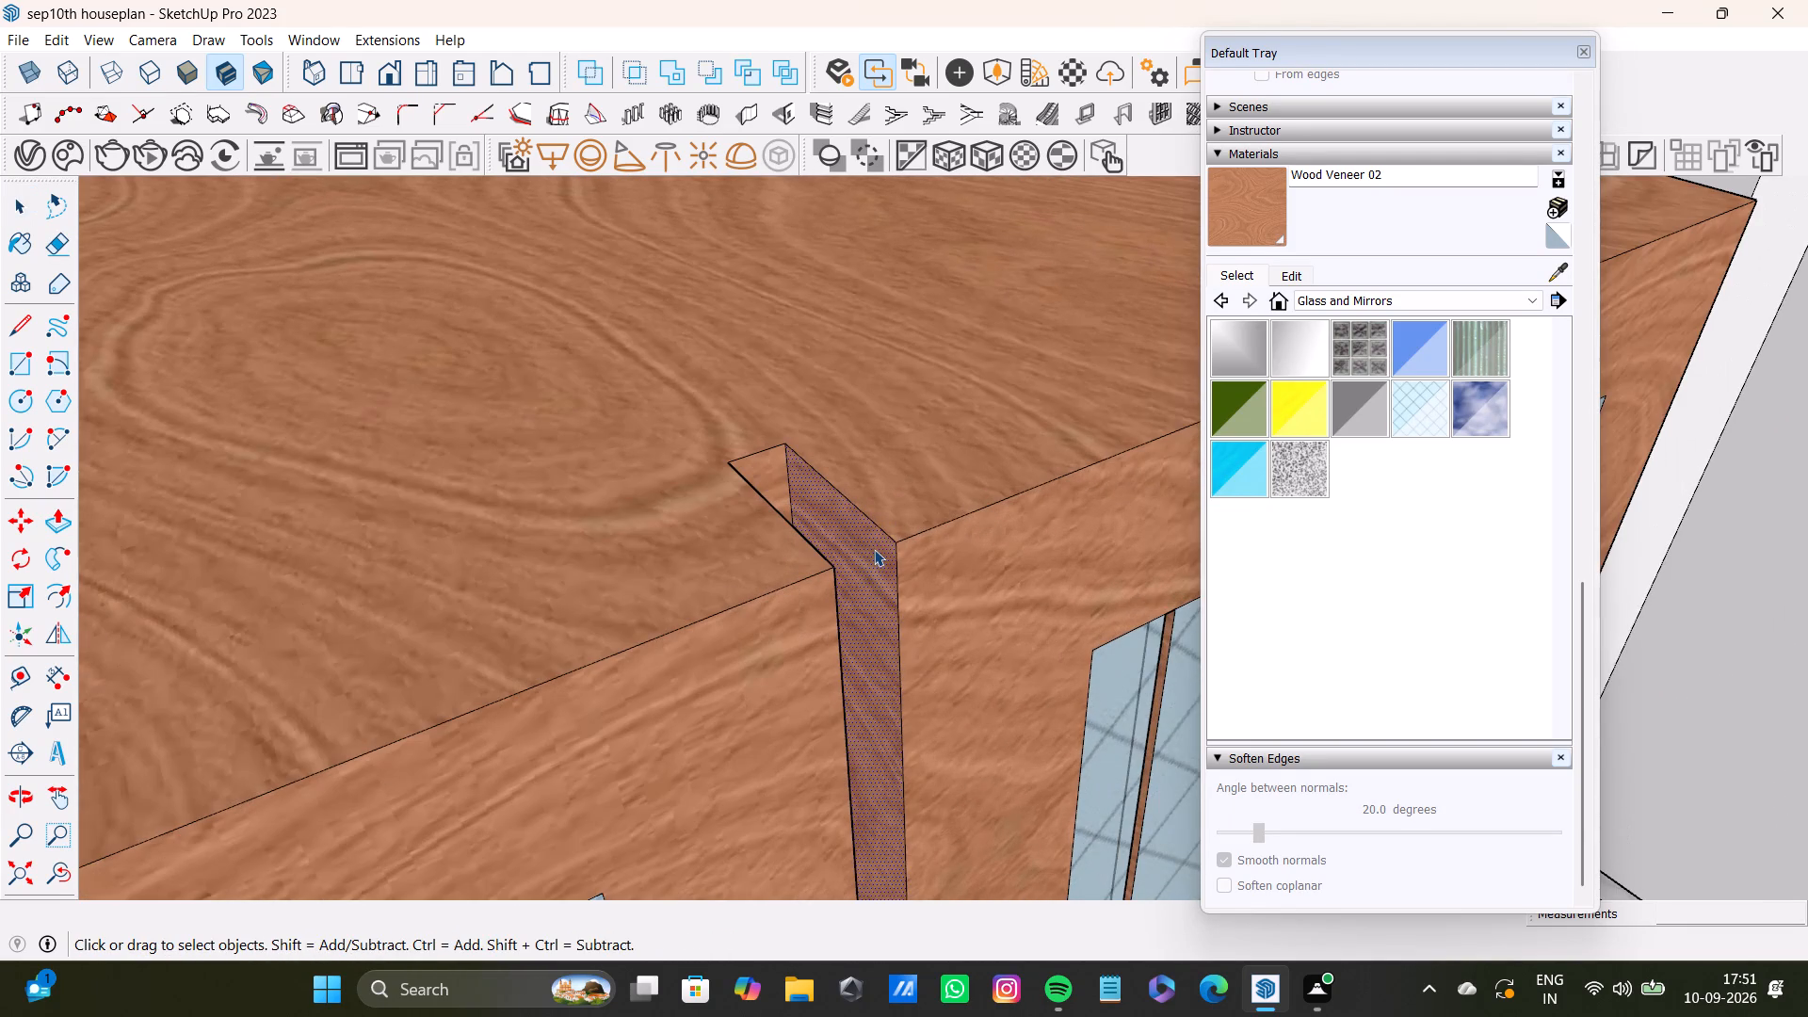
pyautogui.write('P')
pyautogui.moveTo(874, 549); pyautogui.dragTo(853, 563)
pyautogui.press('space')
# Open the base cabinet under the marble countertop for editing and select its first three front panels and the first gap's side face.
pyautogui.scroll(-16, 854, 565)
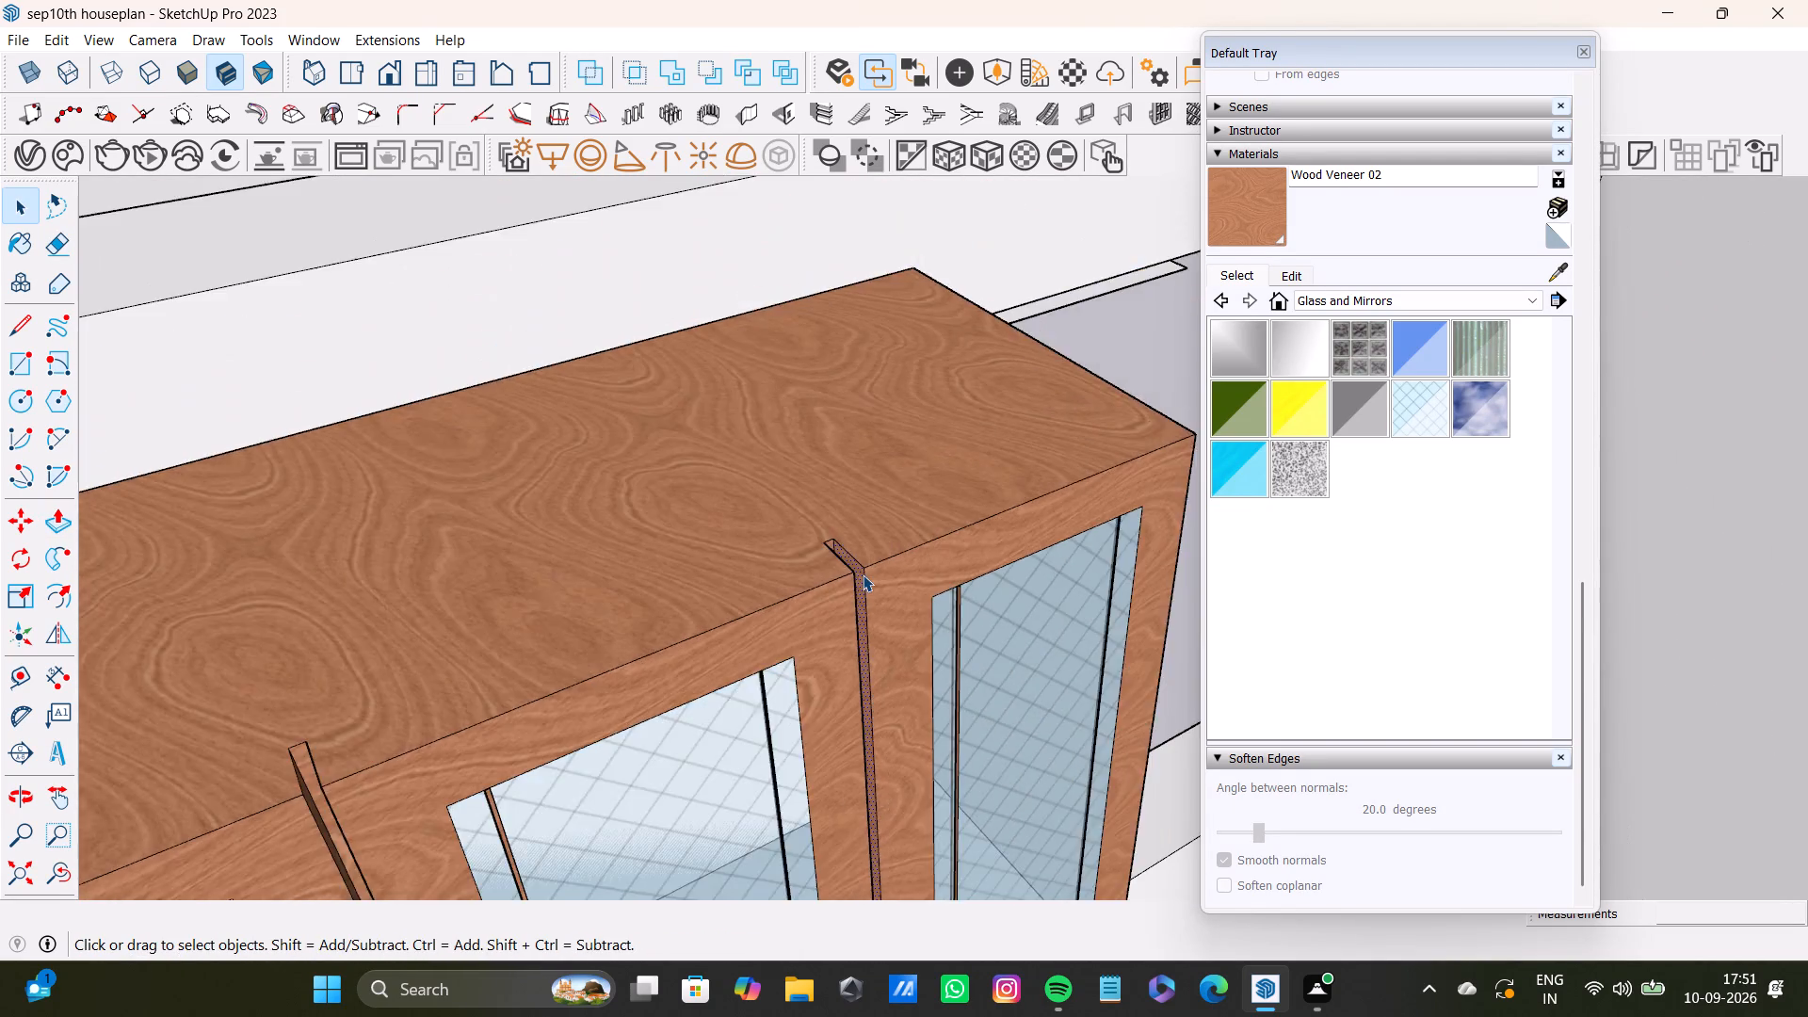
pyautogui.scroll(-18, 863, 574)
pyautogui.moveTo(945, 670); pyautogui.dragTo(557, 807, button='middle')
pyautogui.scroll(-5, 669, 749)
pyautogui.keyDown('shift'); pyautogui.moveTo(669, 749); pyautogui.dragTo(772, 654, button='middle'); pyautogui.keyUp('shift')
pyautogui.keyDown('shift'); pyautogui.scroll(3, 759, 660); pyautogui.keyUp('shift')
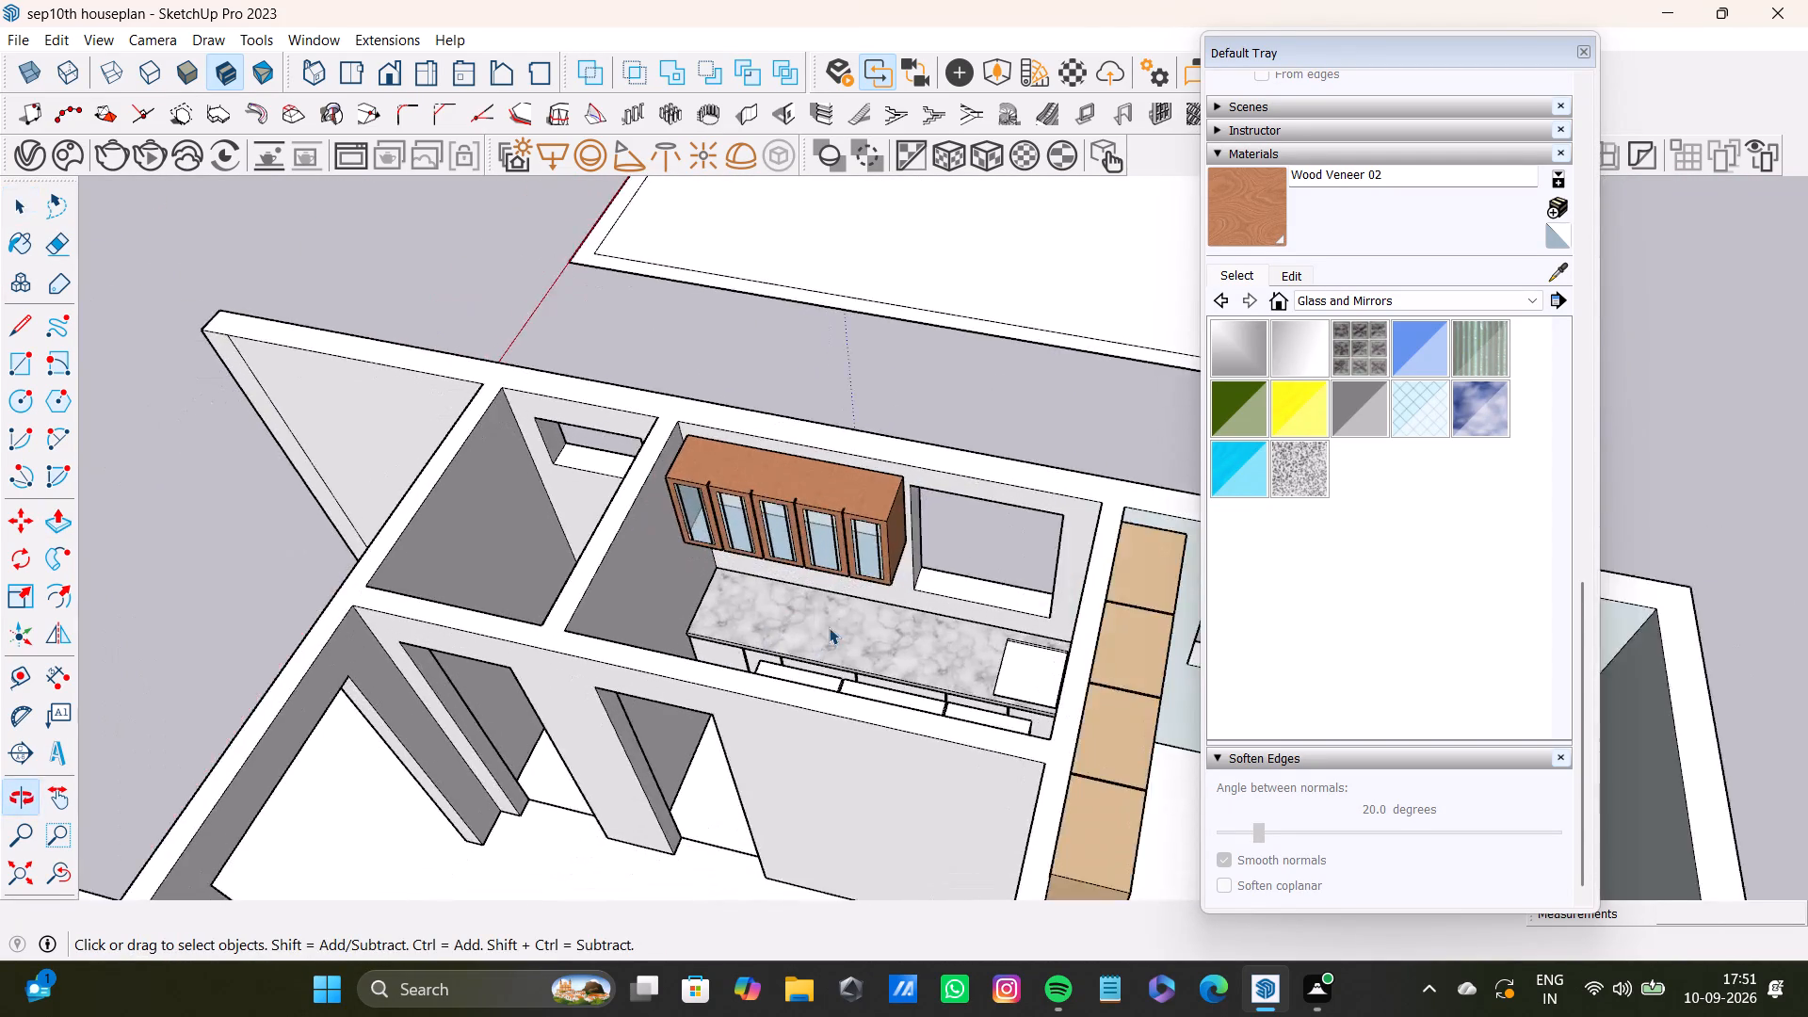
pyautogui.keyDown('shift'); pyautogui.scroll(10, 829, 627); pyautogui.keyUp('shift')
pyautogui.moveTo(744, 698); pyautogui.dragTo(1136, 514, button='middle')
pyautogui.scroll(4, 743, 670)
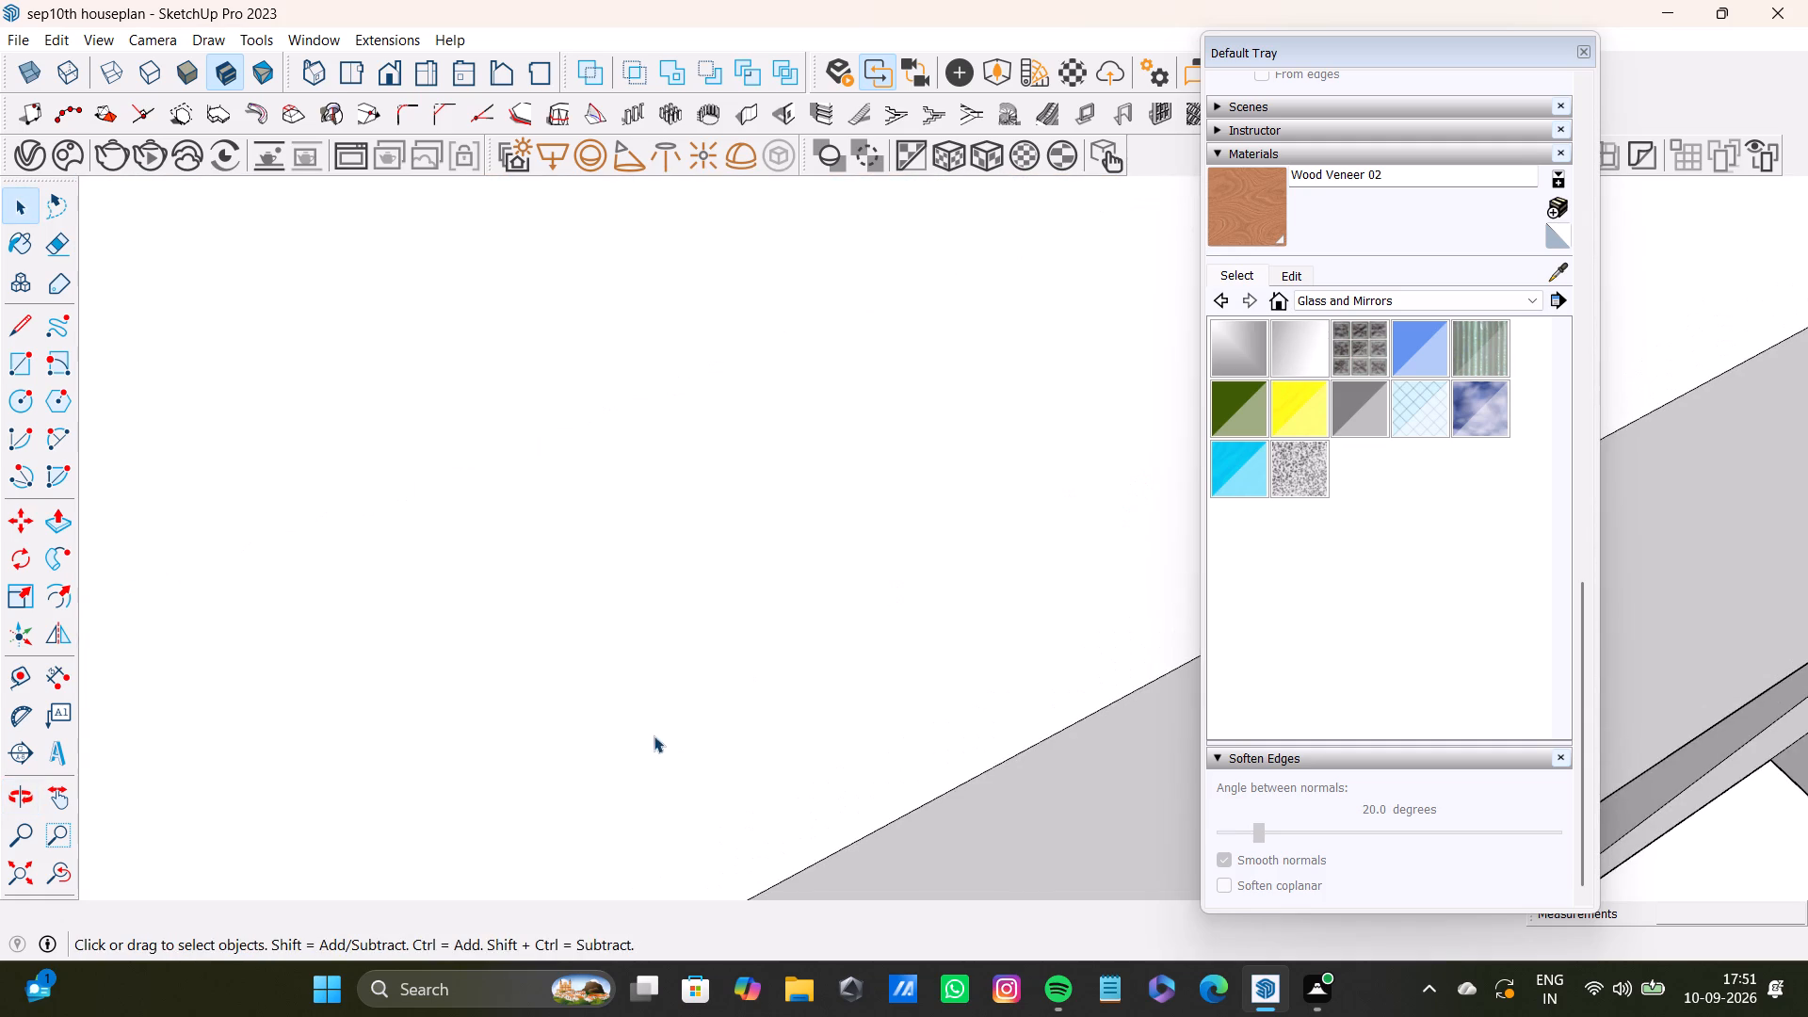
pyautogui.click(67, 863)
pyautogui.click(10, 878)
pyautogui.scroll(8, 804, 605)
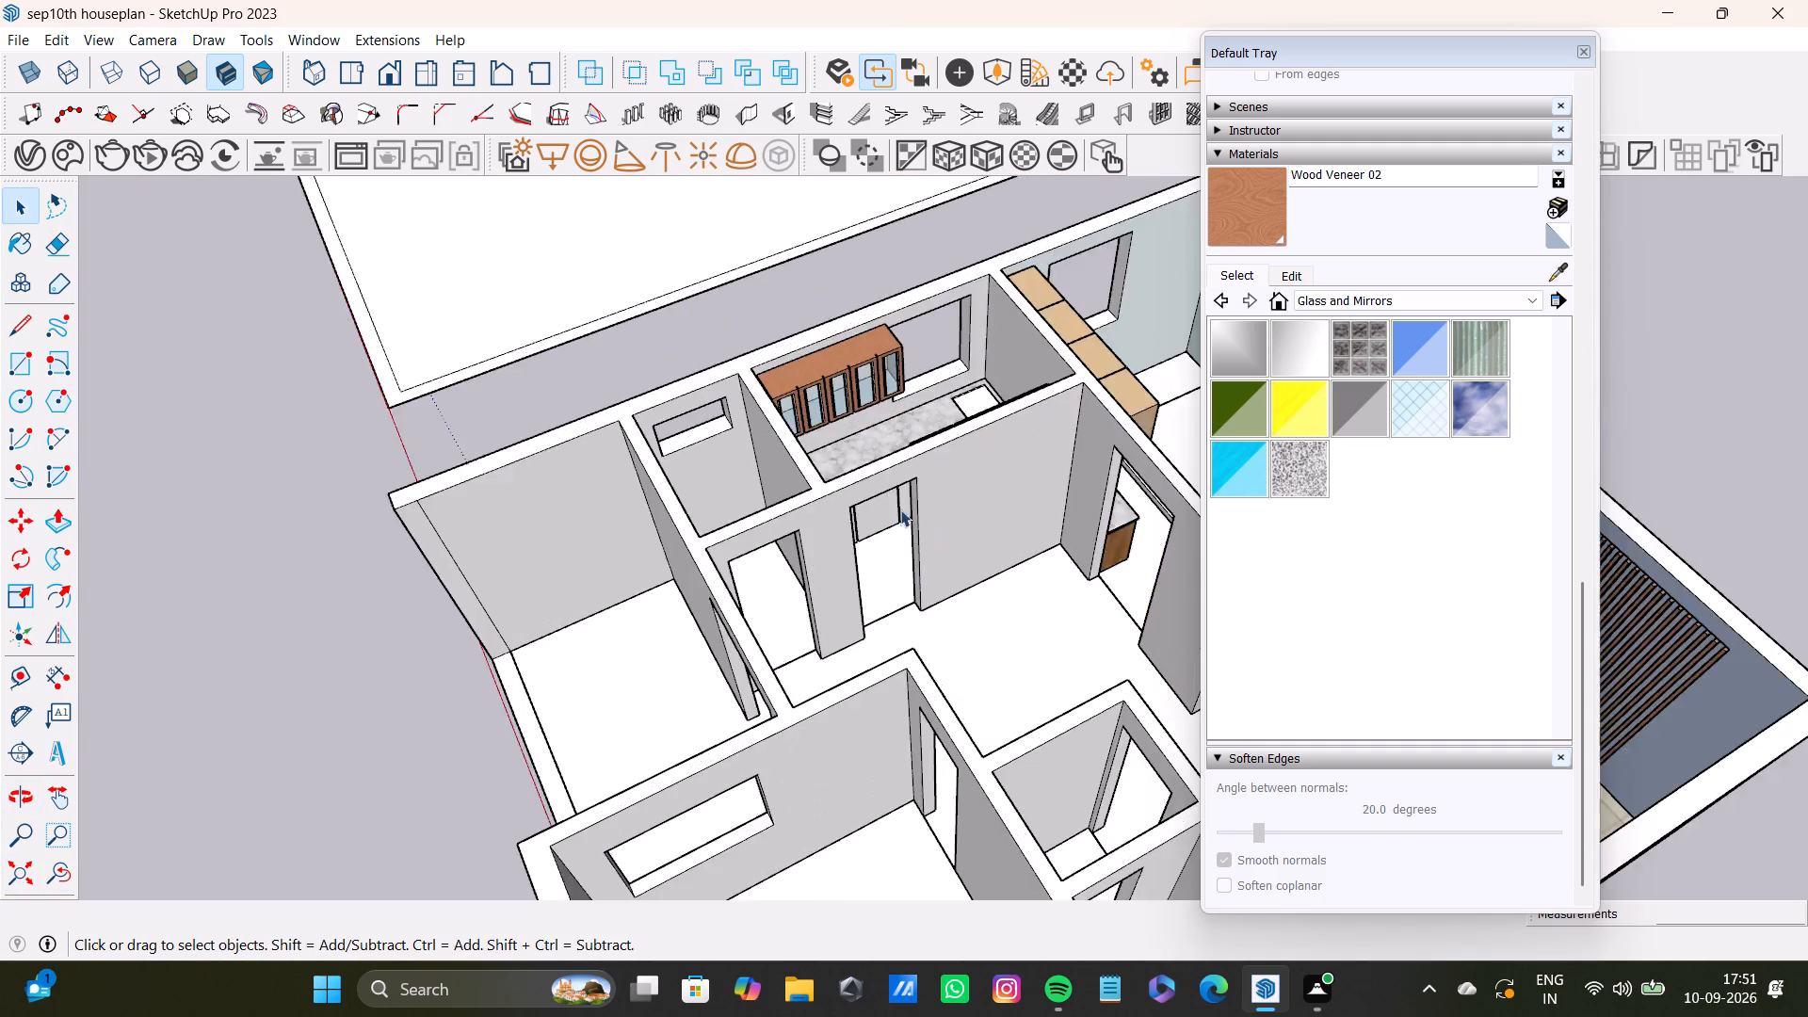
pyautogui.scroll(18, 900, 509)
pyautogui.moveTo(921, 565); pyautogui.dragTo(976, 580, button='middle')
pyautogui.moveTo(952, 592); pyautogui.dragTo(908, 588, button='middle')
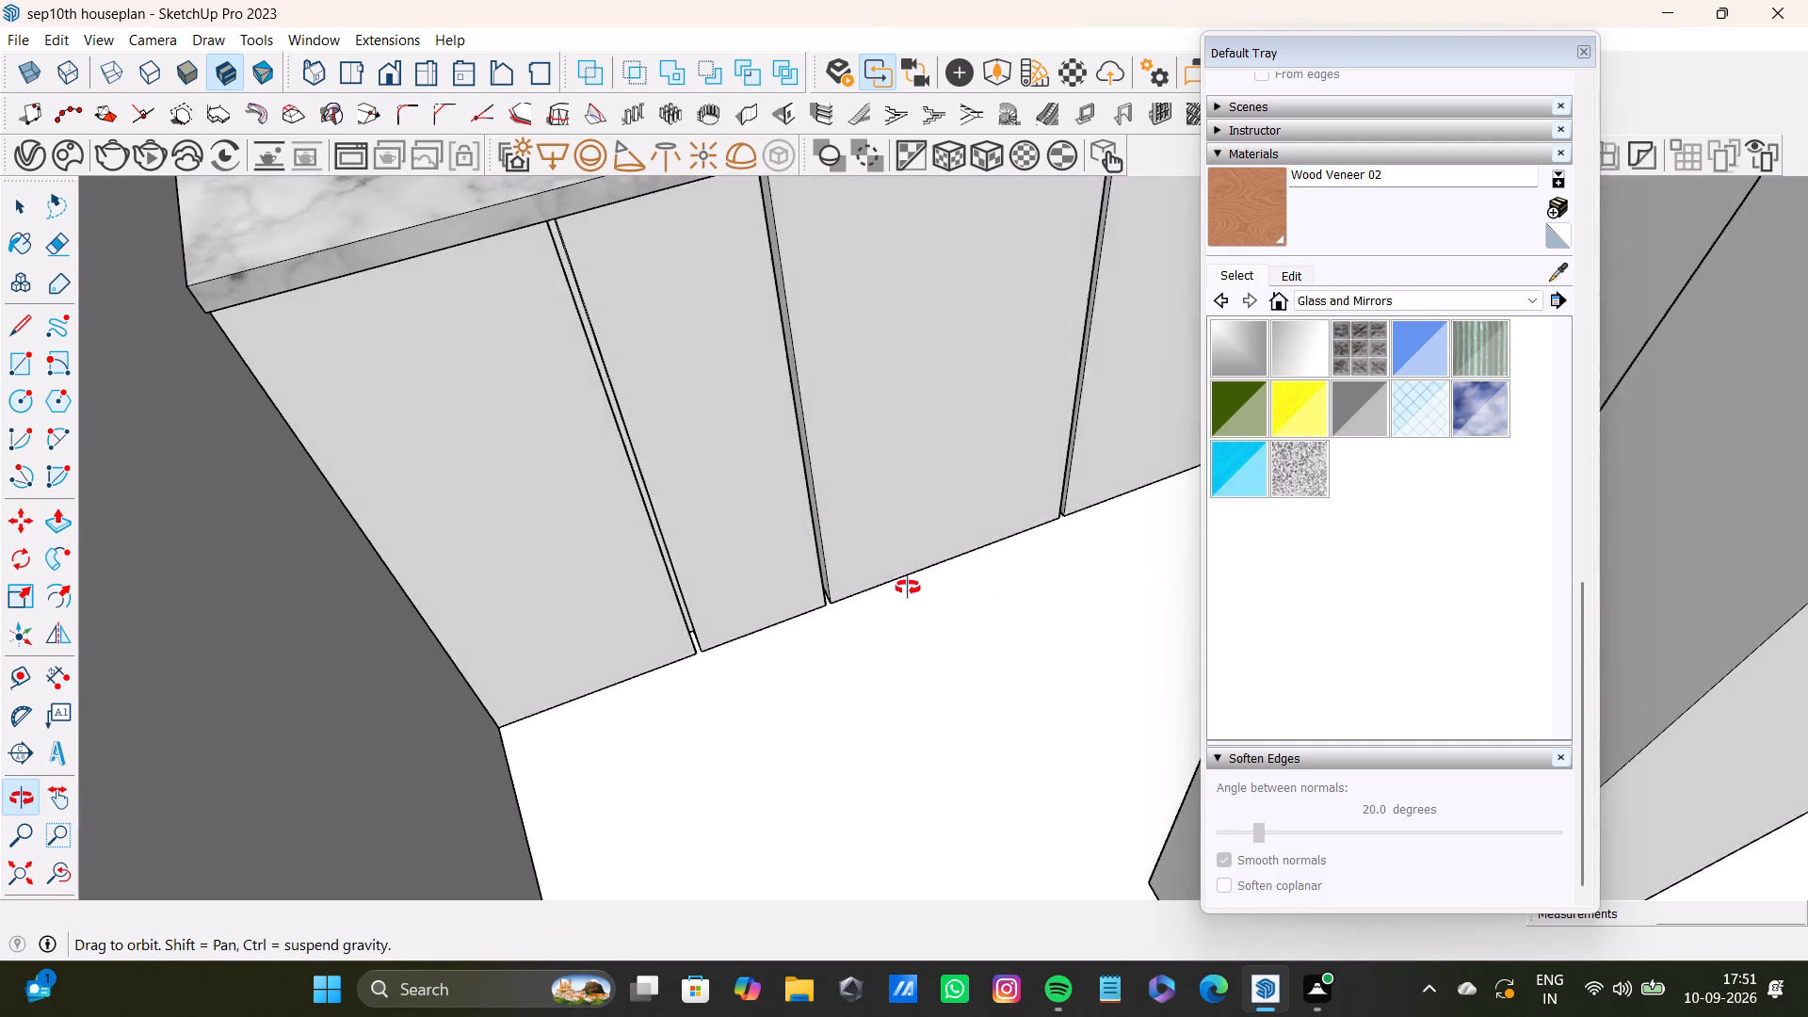
pyautogui.moveTo(908, 588); pyautogui.dragTo(1029, 607, button='middle')
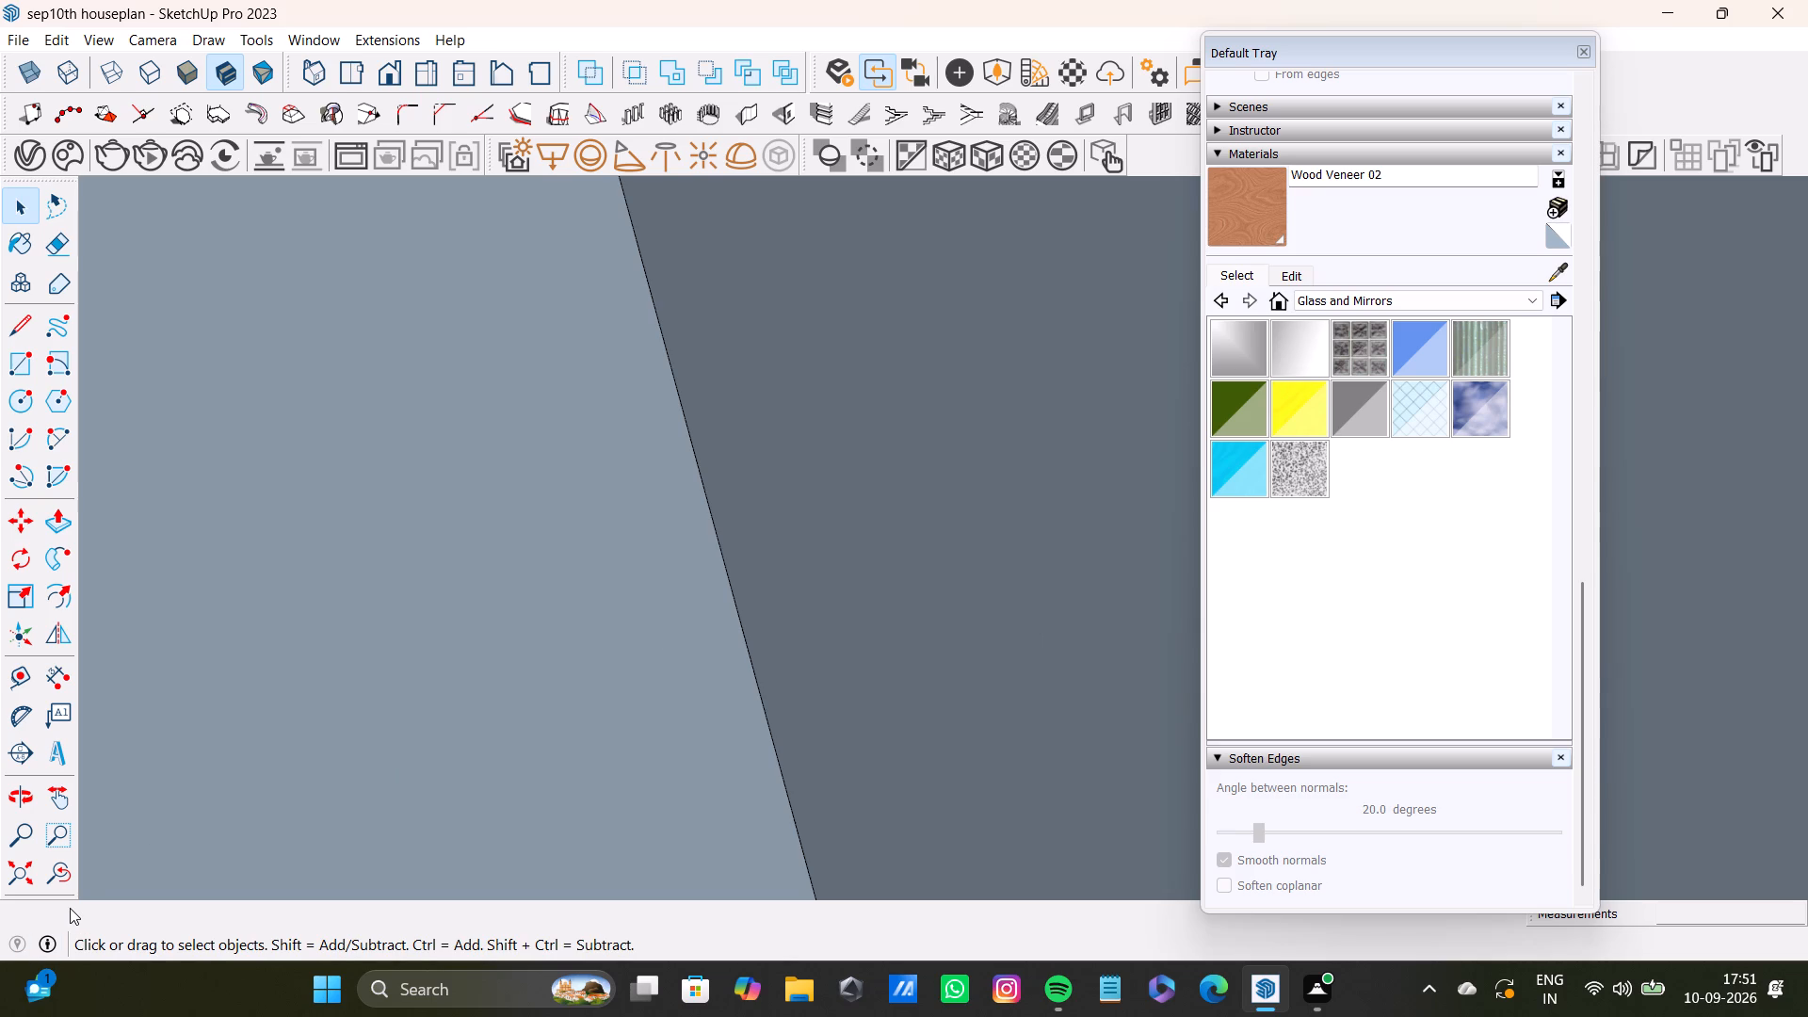
pyautogui.scroll(-9, 227, 522)
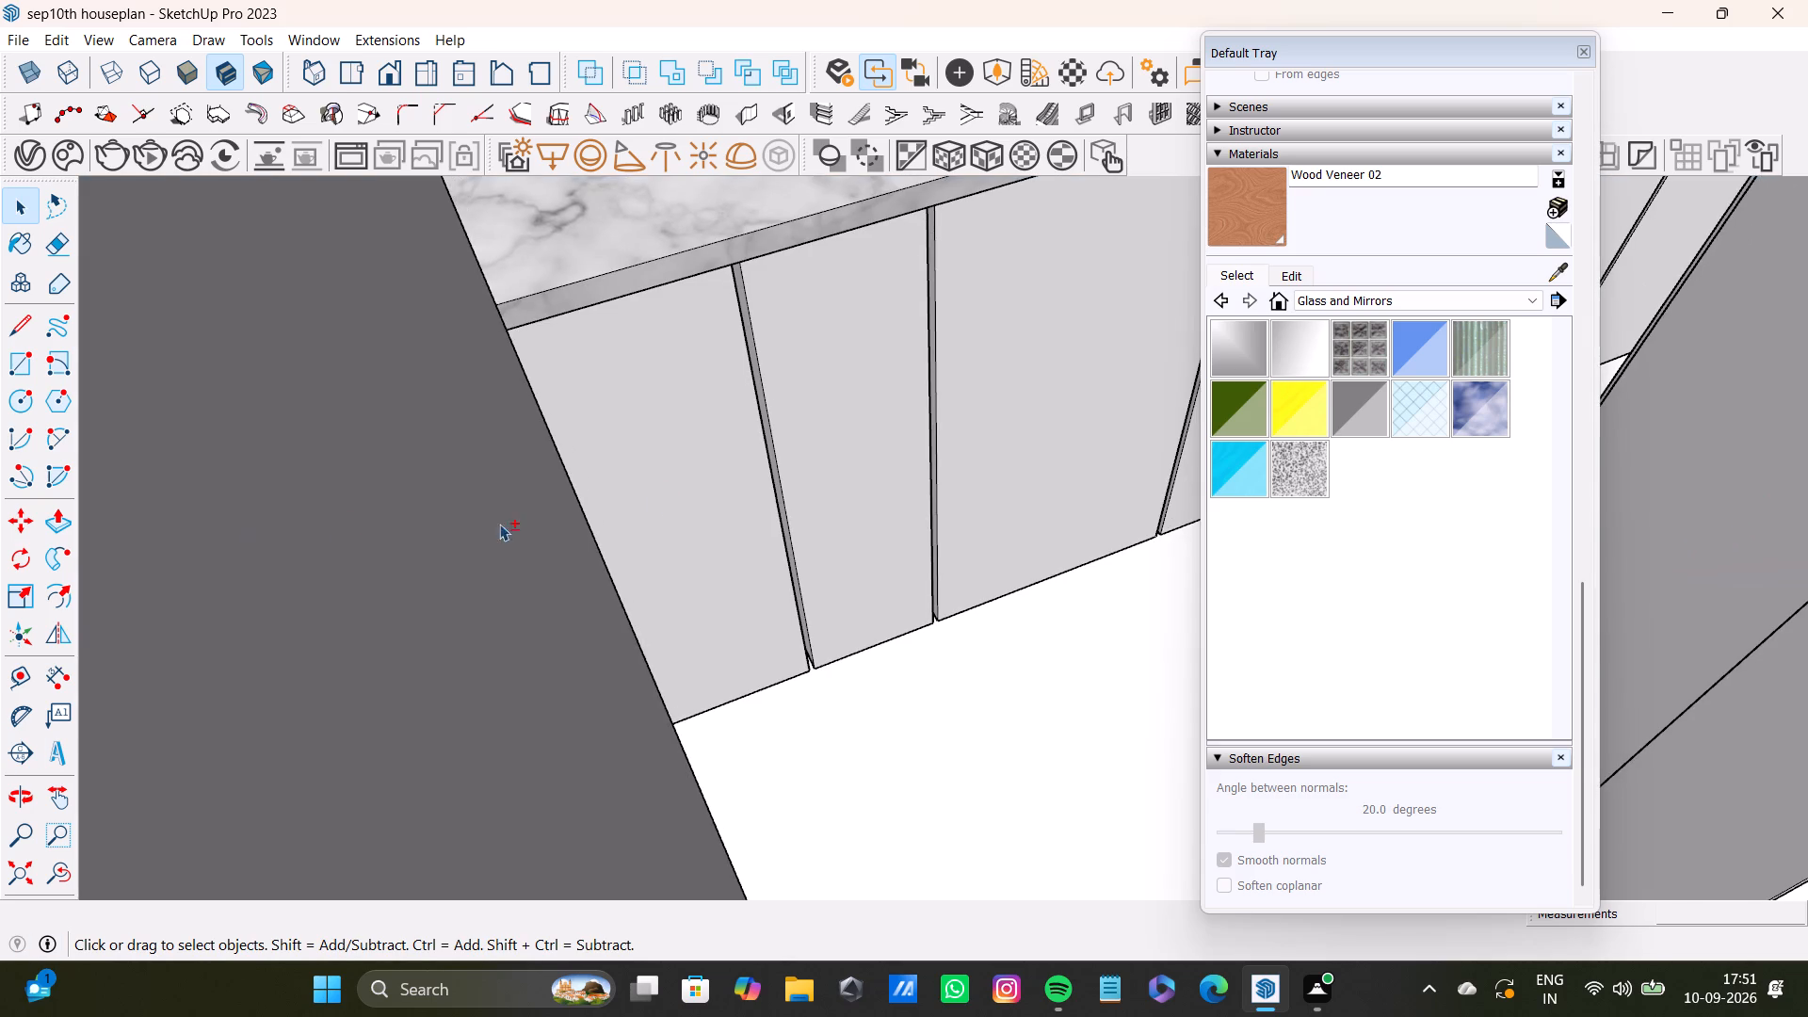
pyautogui.keyDown('shift'); pyautogui.moveTo(744, 472); pyautogui.dragTo(733, 536, button='middle'); pyautogui.keyUp('shift')
pyautogui.moveTo(757, 543); pyautogui.dragTo(590, 549, button='middle')
pyautogui.scroll(4, 621, 401)
pyautogui.keyDown('shift'); pyautogui.doubleClick(631, 395); pyautogui.keyUp('shift')
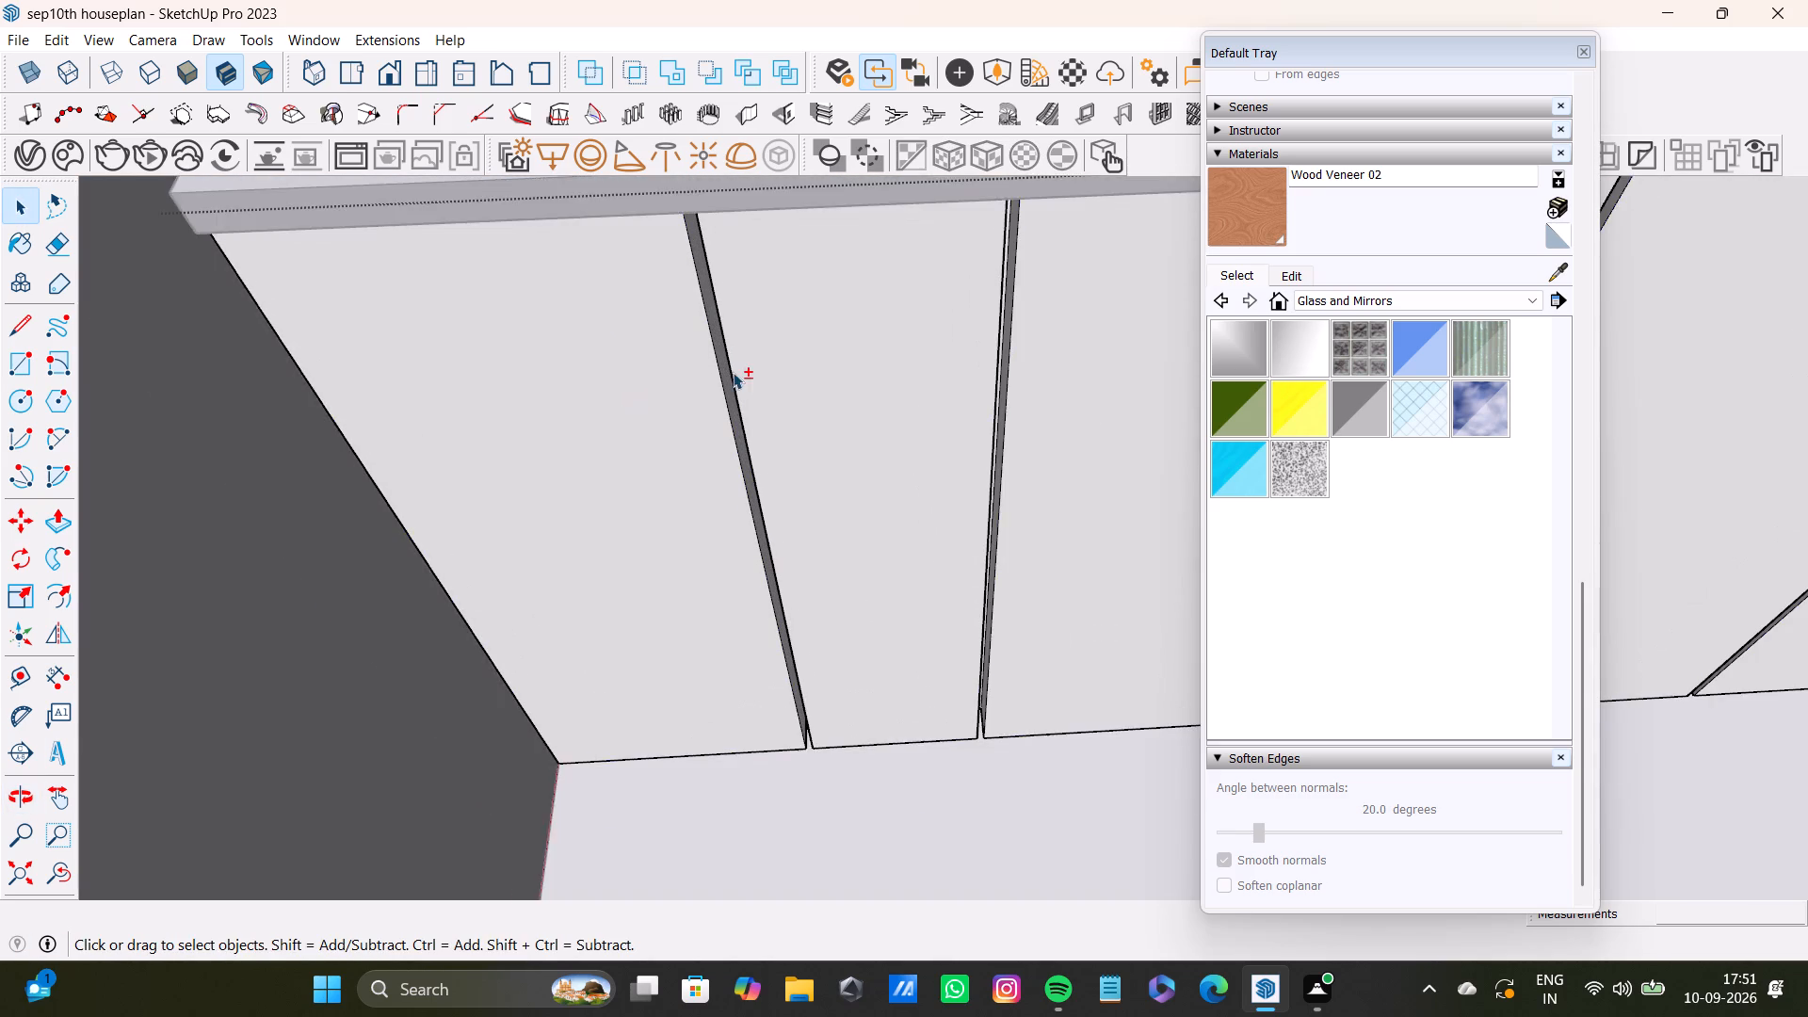
pyautogui.keyDown('shift'); pyautogui.scroll(4, 733, 372); pyautogui.keyUp('shift')
pyautogui.keyDown('shift'); pyautogui.doubleClick(579, 368); pyautogui.keyUp('shift')
pyautogui.keyDown('shift'); pyautogui.scroll(8, 700, 368); pyautogui.keyUp('shift')
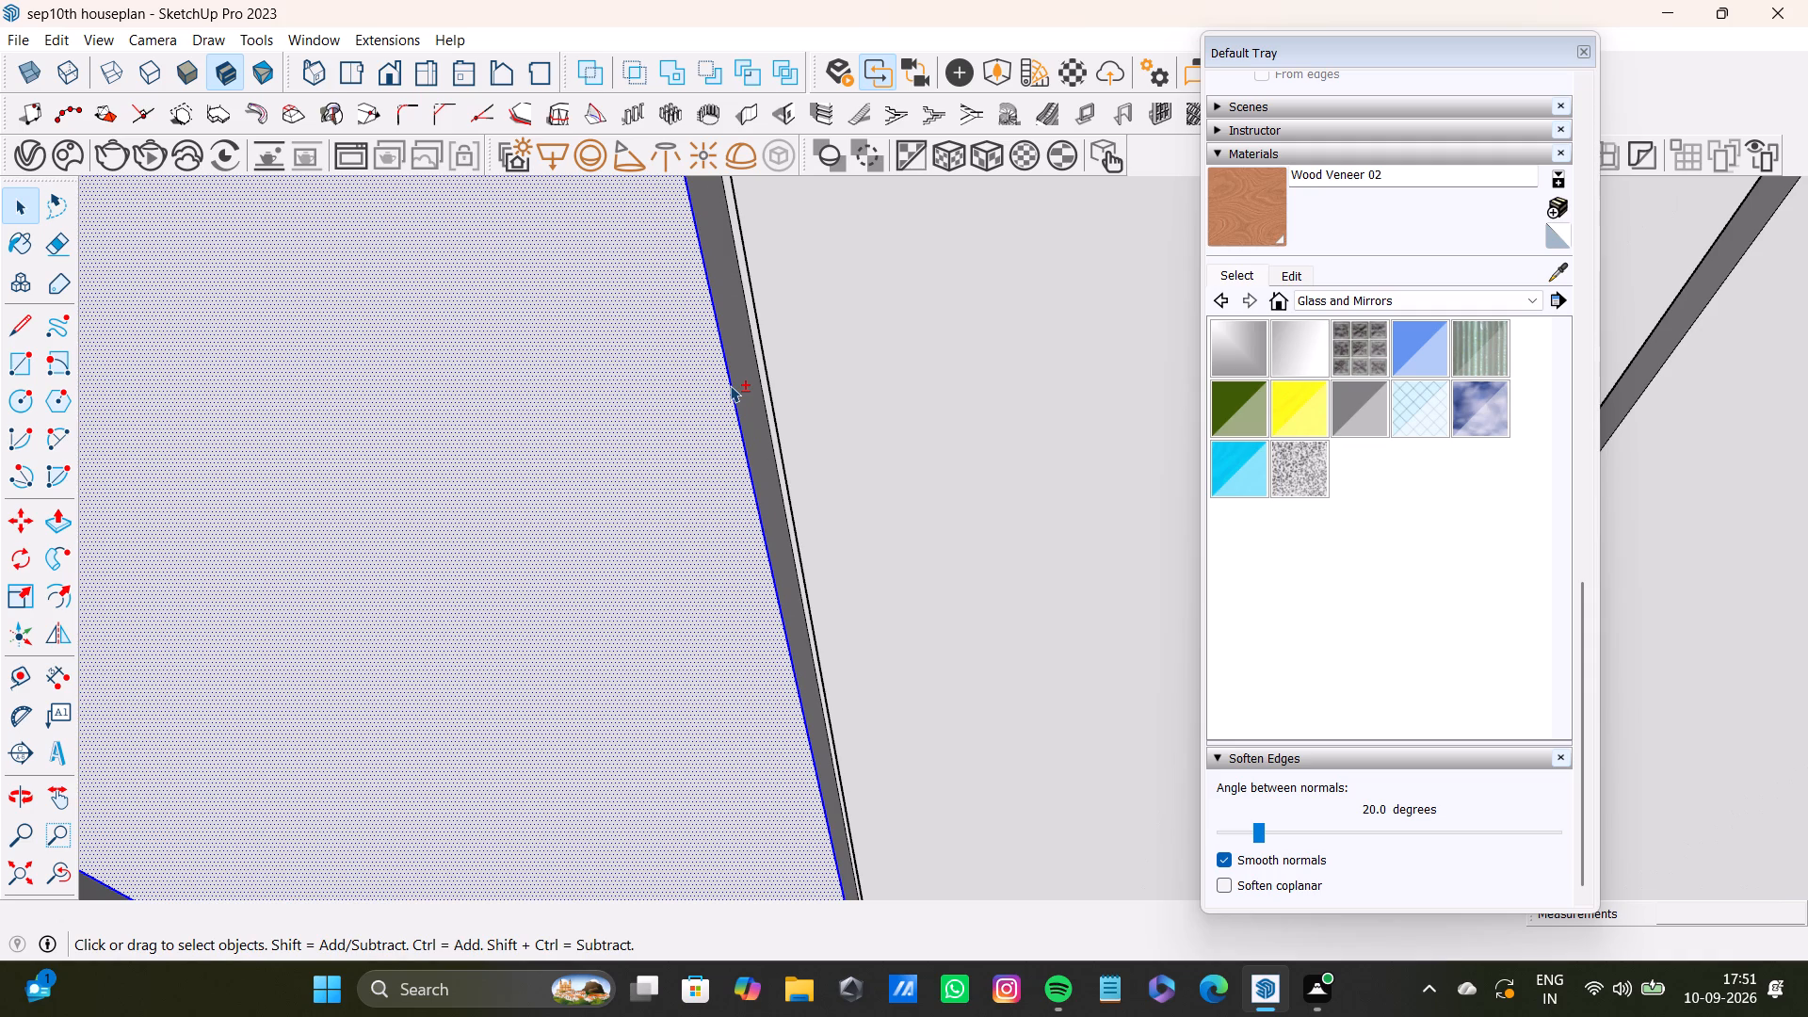
pyautogui.keyDown('shift'); pyautogui.doubleClick(751, 408); pyautogui.keyUp('shift')
pyautogui.keyDown('shift'); pyautogui.doubleClick(821, 416); pyautogui.keyUp('shift')
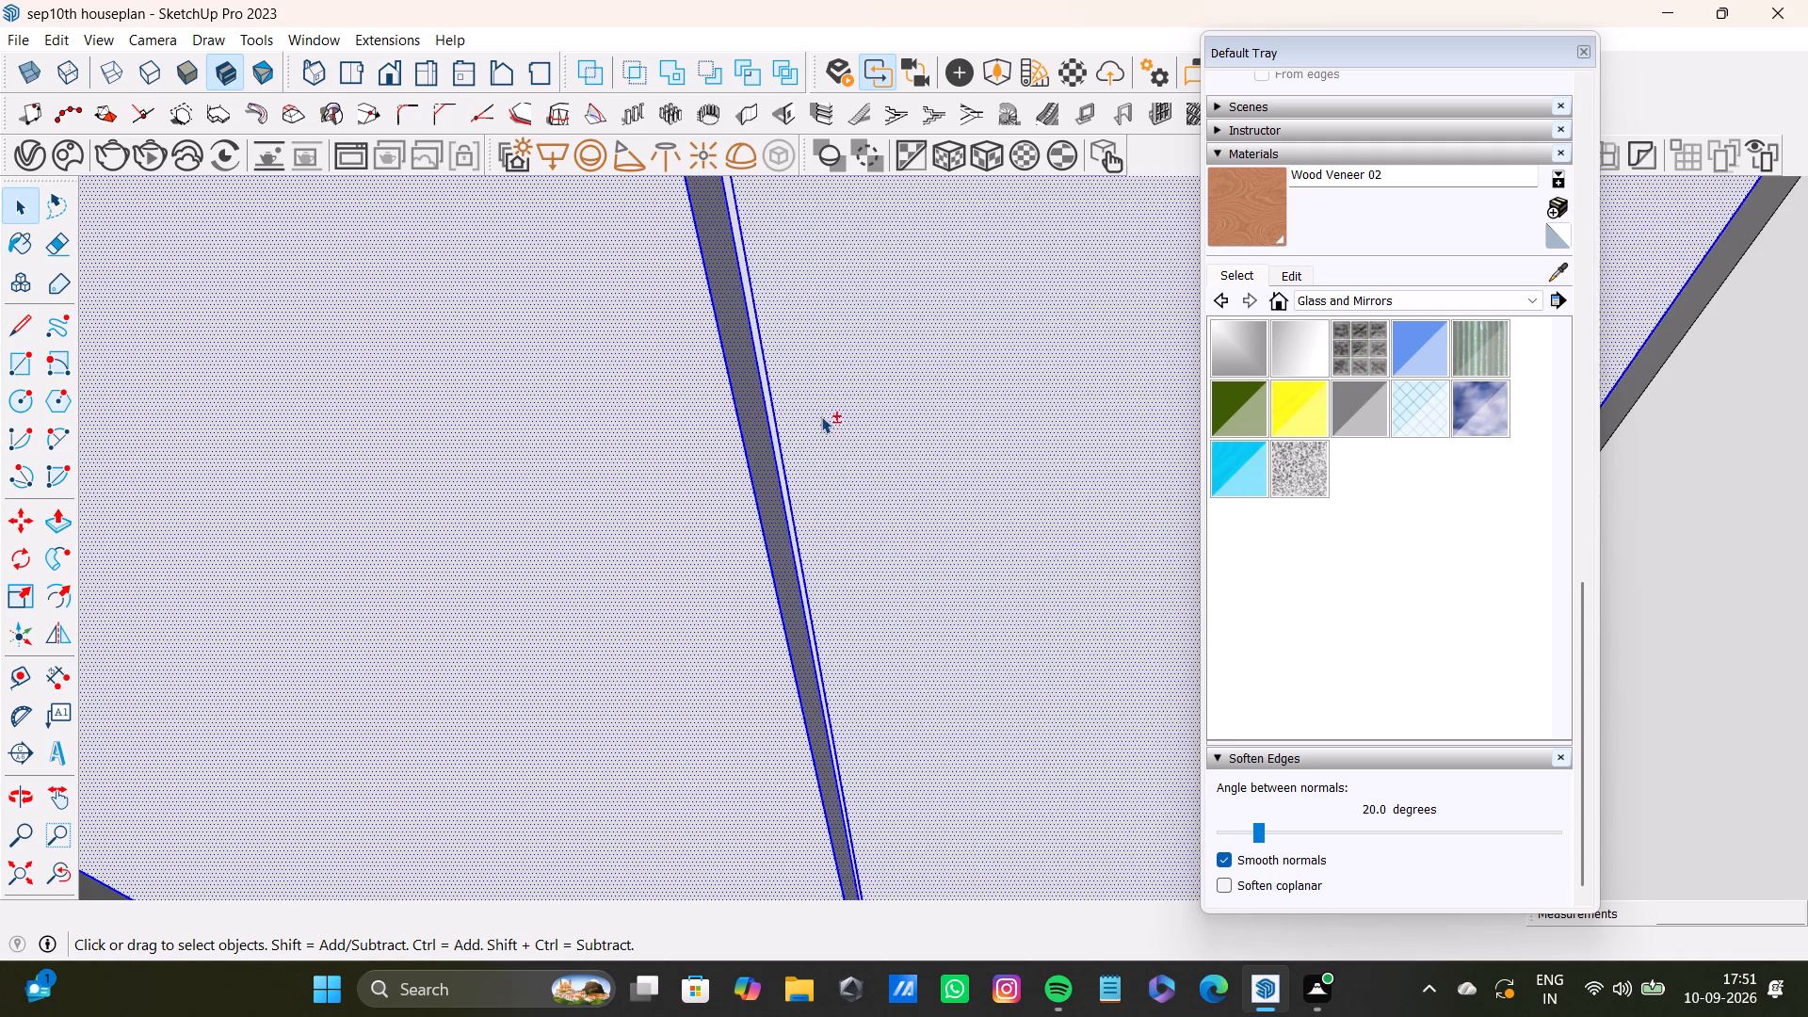
pyautogui.keyDown('shift'); pyautogui.scroll(-14, 769, 482); pyautogui.keyUp('shift')
pyautogui.keyDown('shift'); pyautogui.scroll(6, 991, 474); pyautogui.keyUp('shift')
pyautogui.keyDown('shift'); pyautogui.doubleClick(992, 472); pyautogui.keyUp('shift')
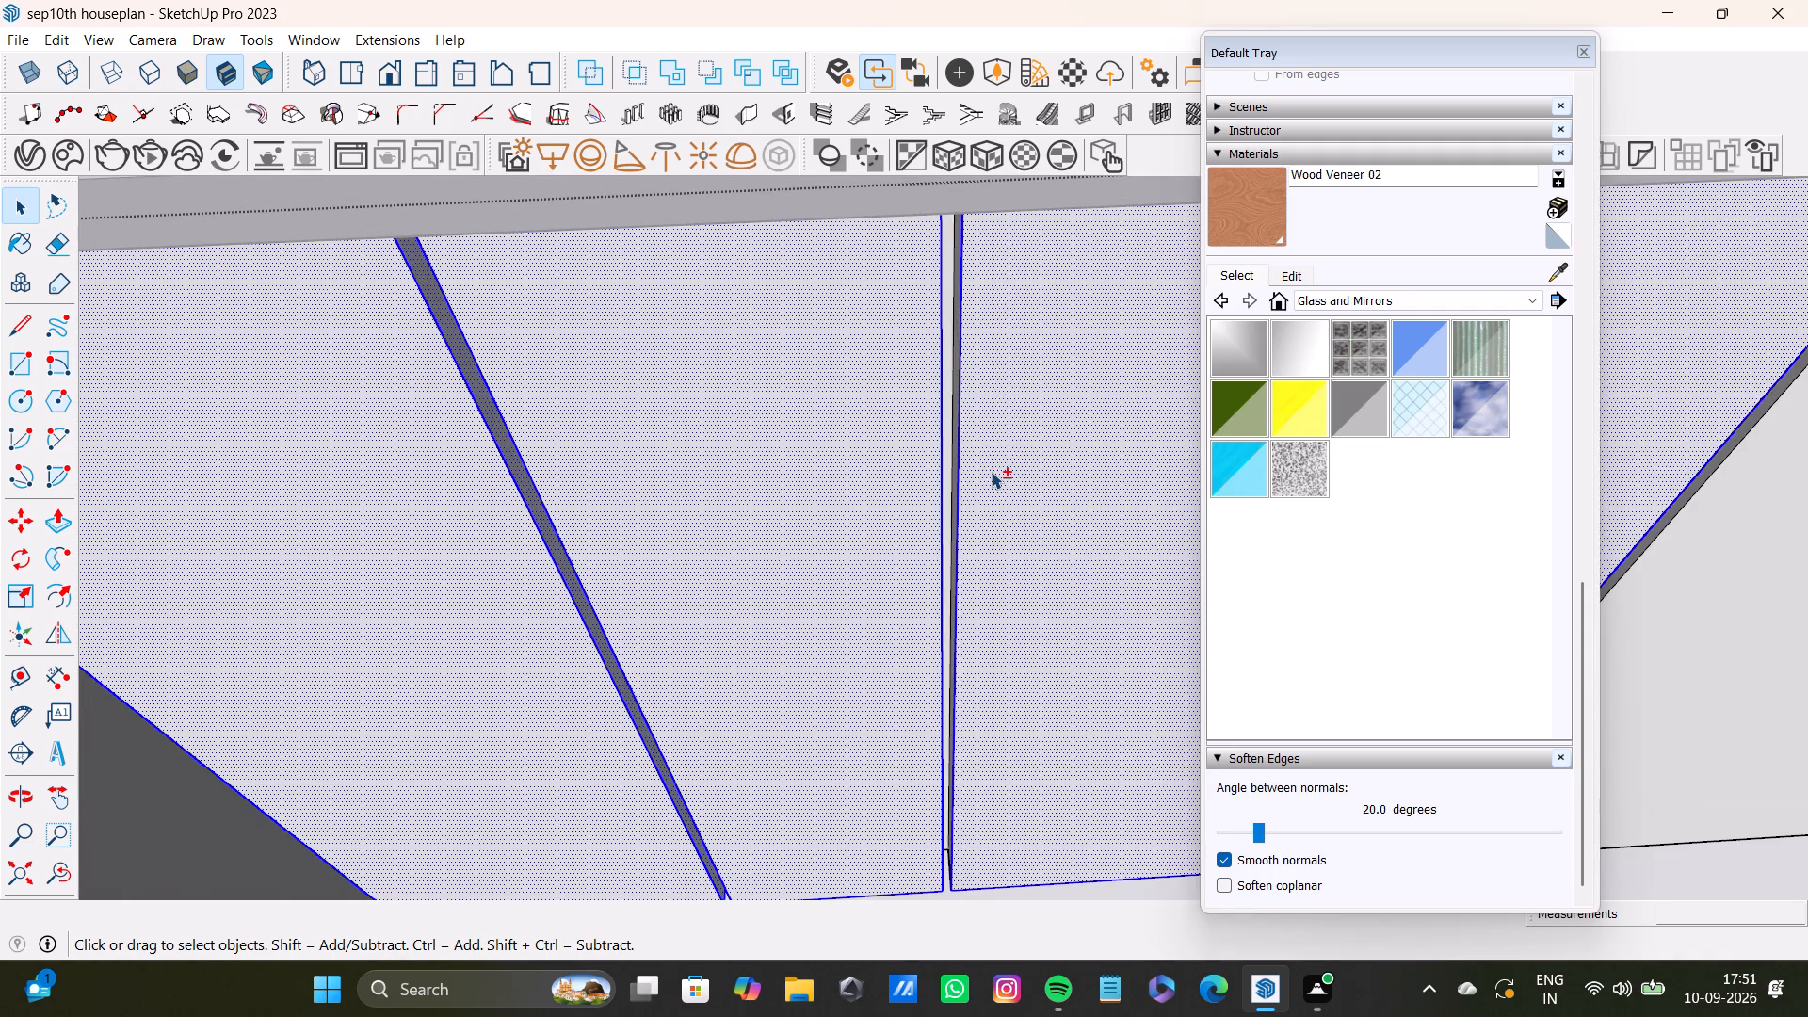
# Add the fourth base cabinet front panel and the side faces in the neighbouring gaps to the selection.
pyautogui.keyDown('shift'); pyautogui.moveTo(997, 471); pyautogui.dragTo(741, 473, button='middle'); pyautogui.keyUp('shift')
pyautogui.keyDown('shift'); pyautogui.scroll(10, 702, 472); pyautogui.keyUp('shift')
pyautogui.keyDown('shift'); pyautogui.click(679, 475); pyautogui.keyUp('shift')
pyautogui.keyDown('shift'); pyautogui.scroll(-9, 680, 476); pyautogui.keyUp('shift')
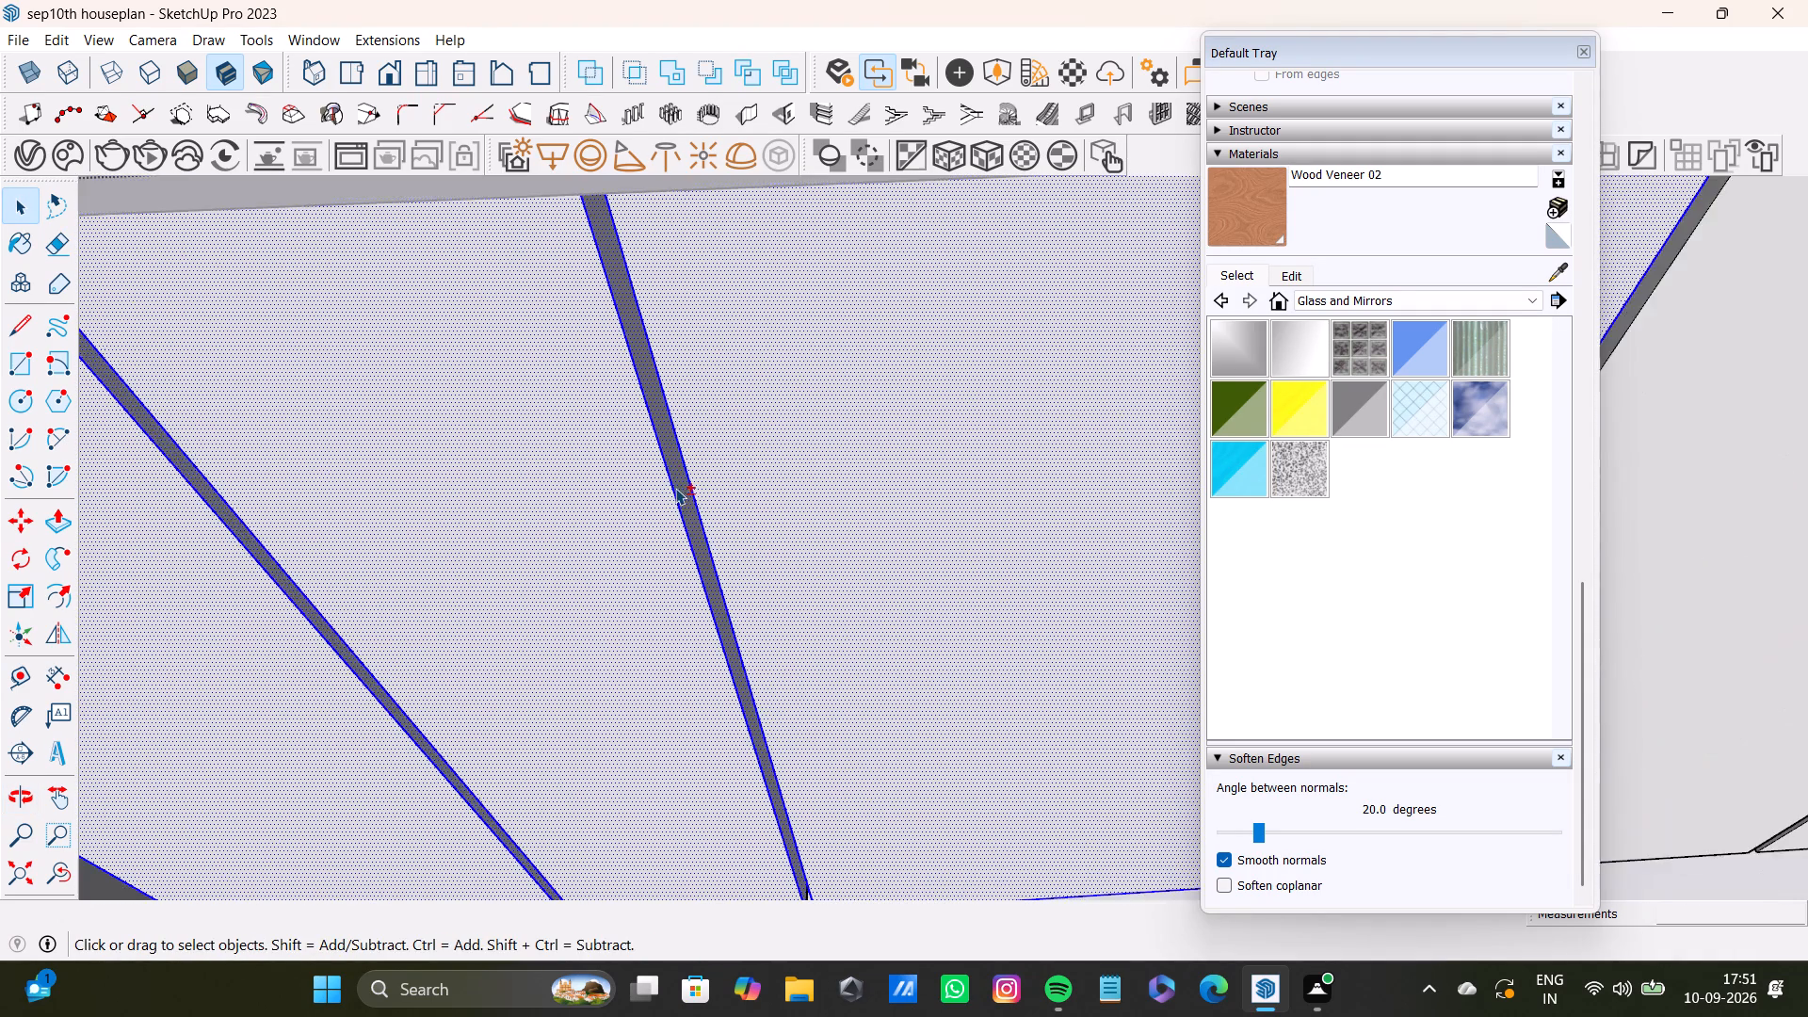
pyautogui.keyDown('shift'); pyautogui.scroll(-5, 675, 488); pyautogui.keyUp('shift')
pyautogui.keyDown('shift'); pyautogui.moveTo(787, 452); pyautogui.dragTo(294, 508, button='middle'); pyautogui.keyUp('shift')
pyautogui.keyDown('shift'); pyautogui.scroll(15, 824, 472); pyautogui.keyUp('shift')
pyautogui.keyDown('shift'); pyautogui.click(784, 483); pyautogui.keyUp('shift')
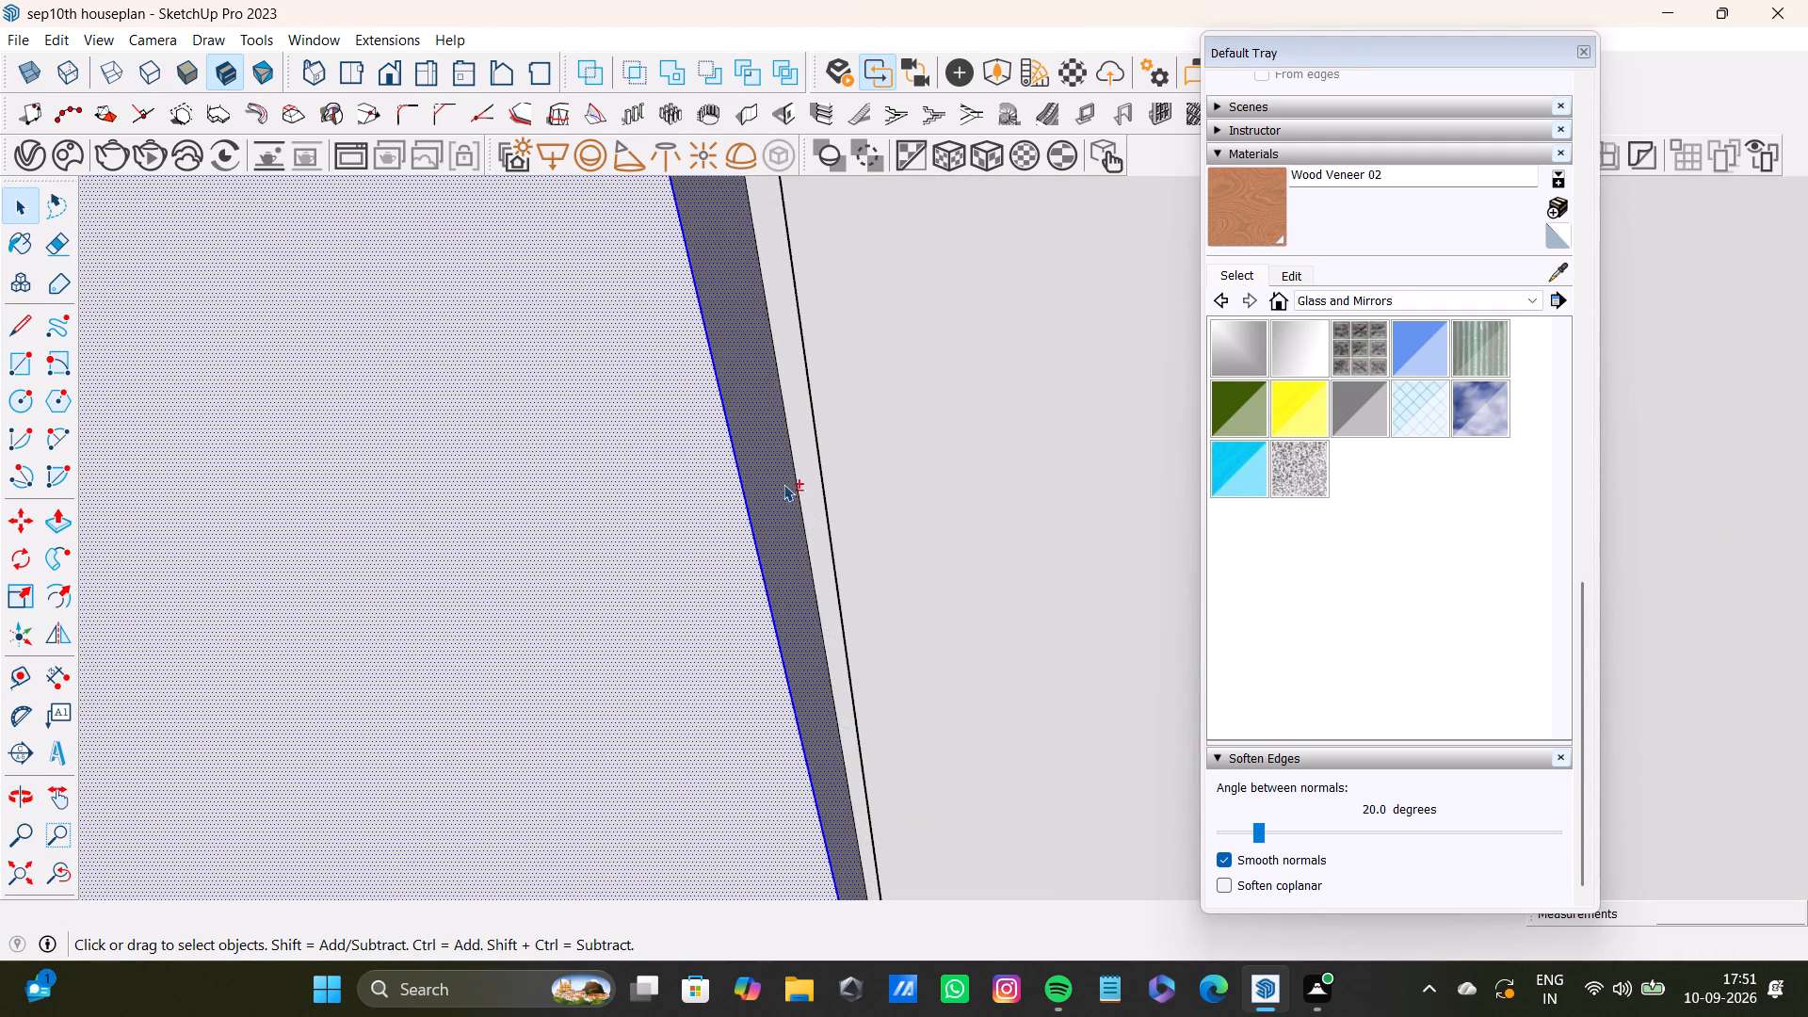
pyautogui.keyDown('shift'); pyautogui.scroll(-8, 770, 518); pyautogui.keyUp('shift')
pyautogui.moveTo(706, 663); pyautogui.dragTo(859, 632, button='middle')
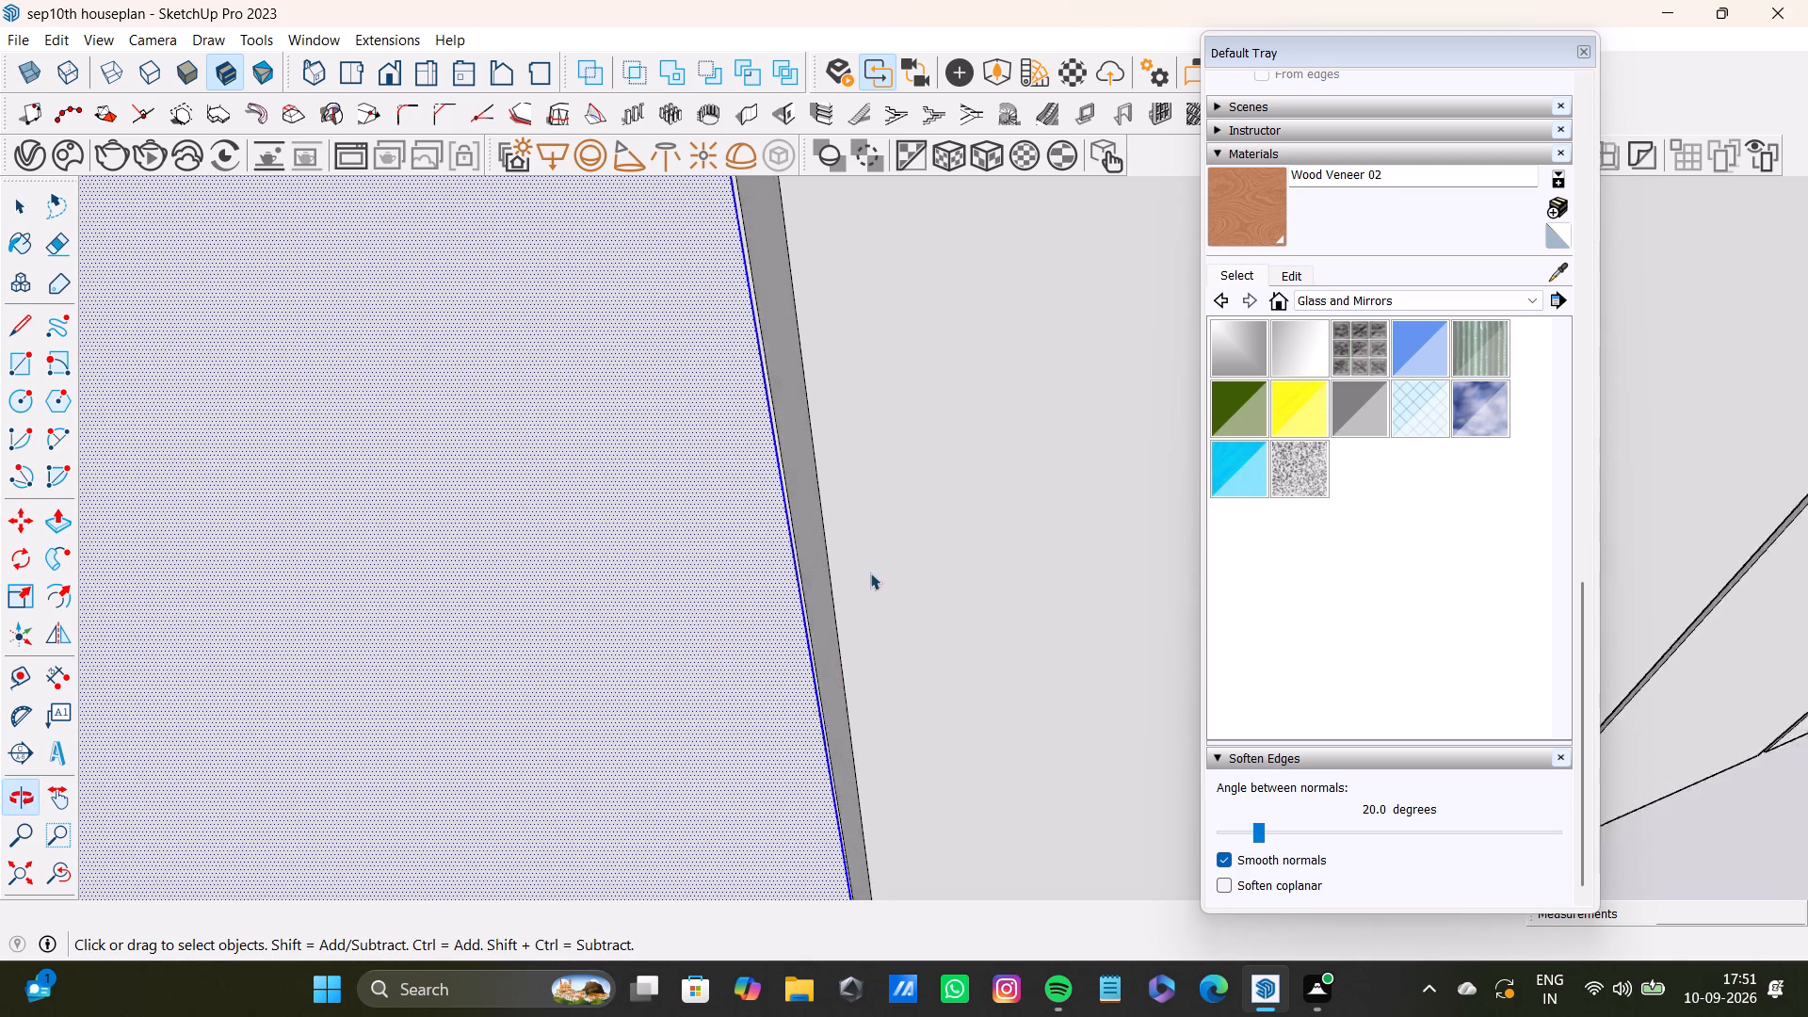
pyautogui.scroll(4, 871, 573)
pyautogui.keyDown('shift'); pyautogui.click(790, 543); pyautogui.keyUp('shift')
pyautogui.keyDown('shift'); pyautogui.click(901, 546); pyautogui.keyUp('shift')
# Add the last two base cabinet front panels, towards the sink end, and the gap side faces beside them to the selection.
pyautogui.keyDown('shift'); pyautogui.scroll(-15, 894, 570); pyautogui.keyUp('shift')
pyautogui.keyDown('shift'); pyautogui.moveTo(972, 574); pyautogui.dragTo(938, 574, button='middle'); pyautogui.keyUp('shift')
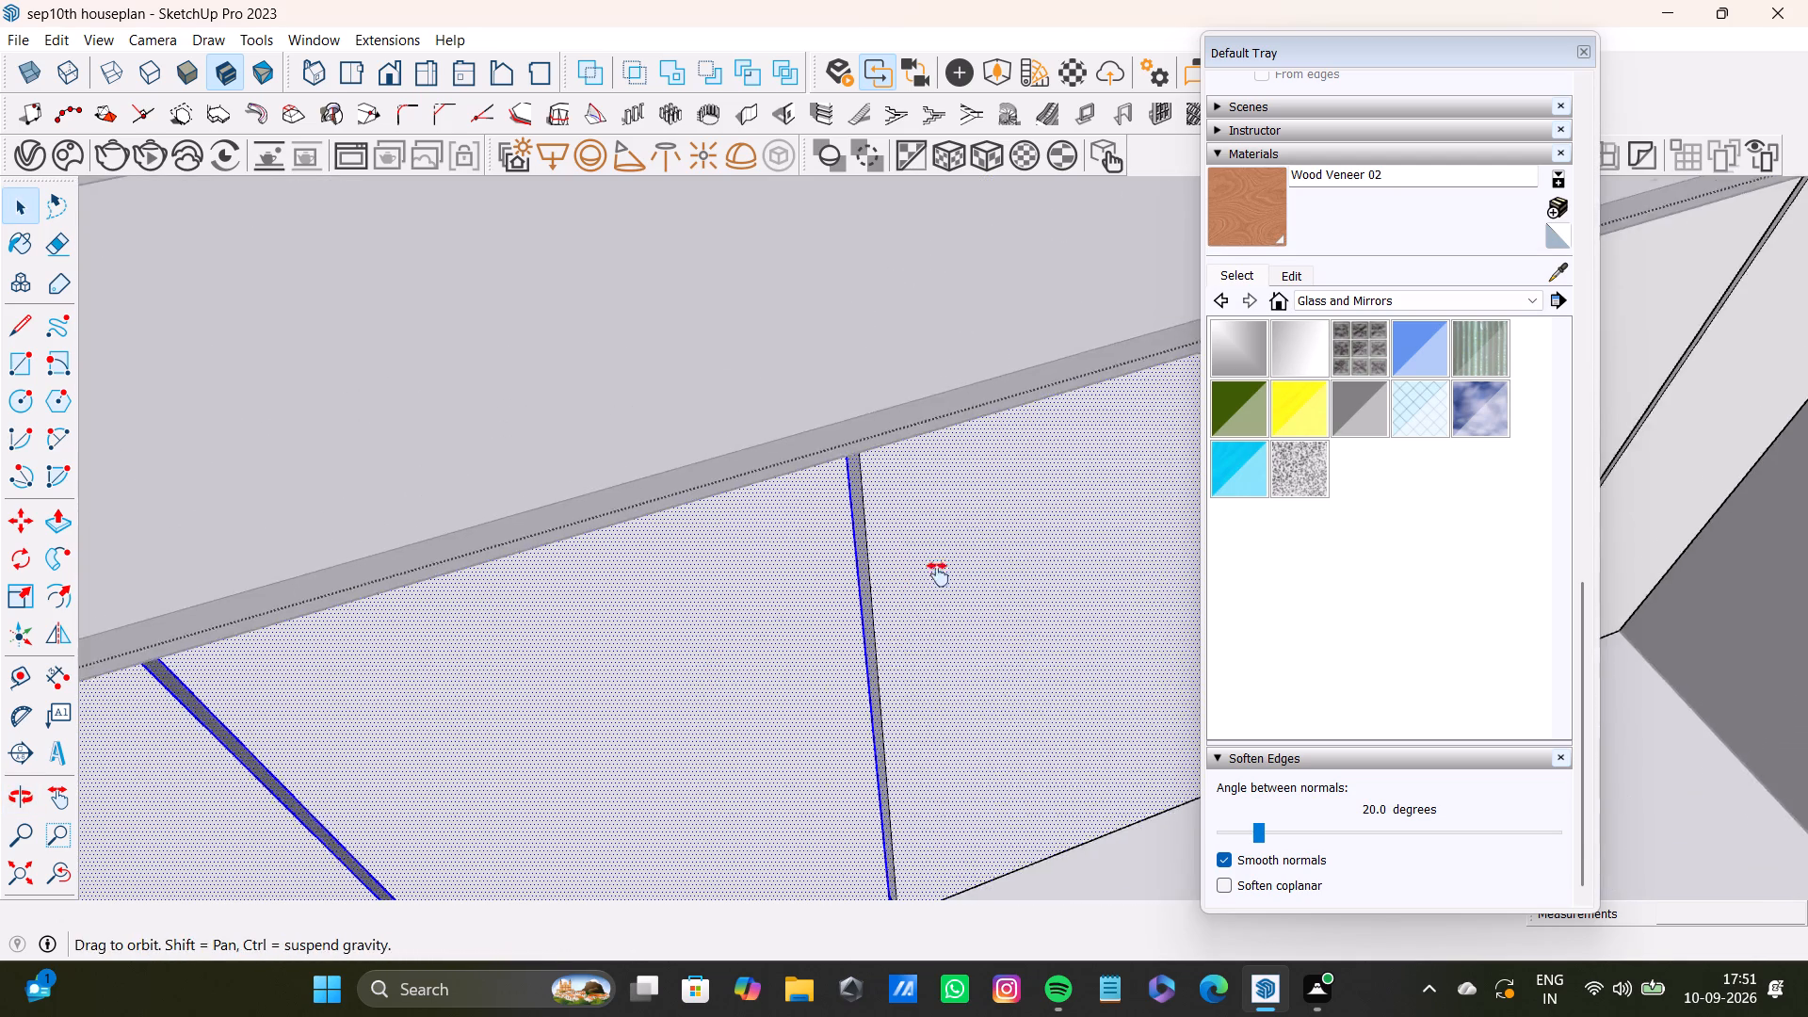
pyautogui.keyDown('shift'); pyautogui.moveTo(938, 574); pyautogui.dragTo(385, 593, button='middle'); pyautogui.keyUp('shift')
pyautogui.keyDown('shift'); pyautogui.scroll(2, 778, 468); pyautogui.keyUp('shift')
pyautogui.keyDown('shift'); pyautogui.click(52, 879); pyautogui.keyUp('shift')
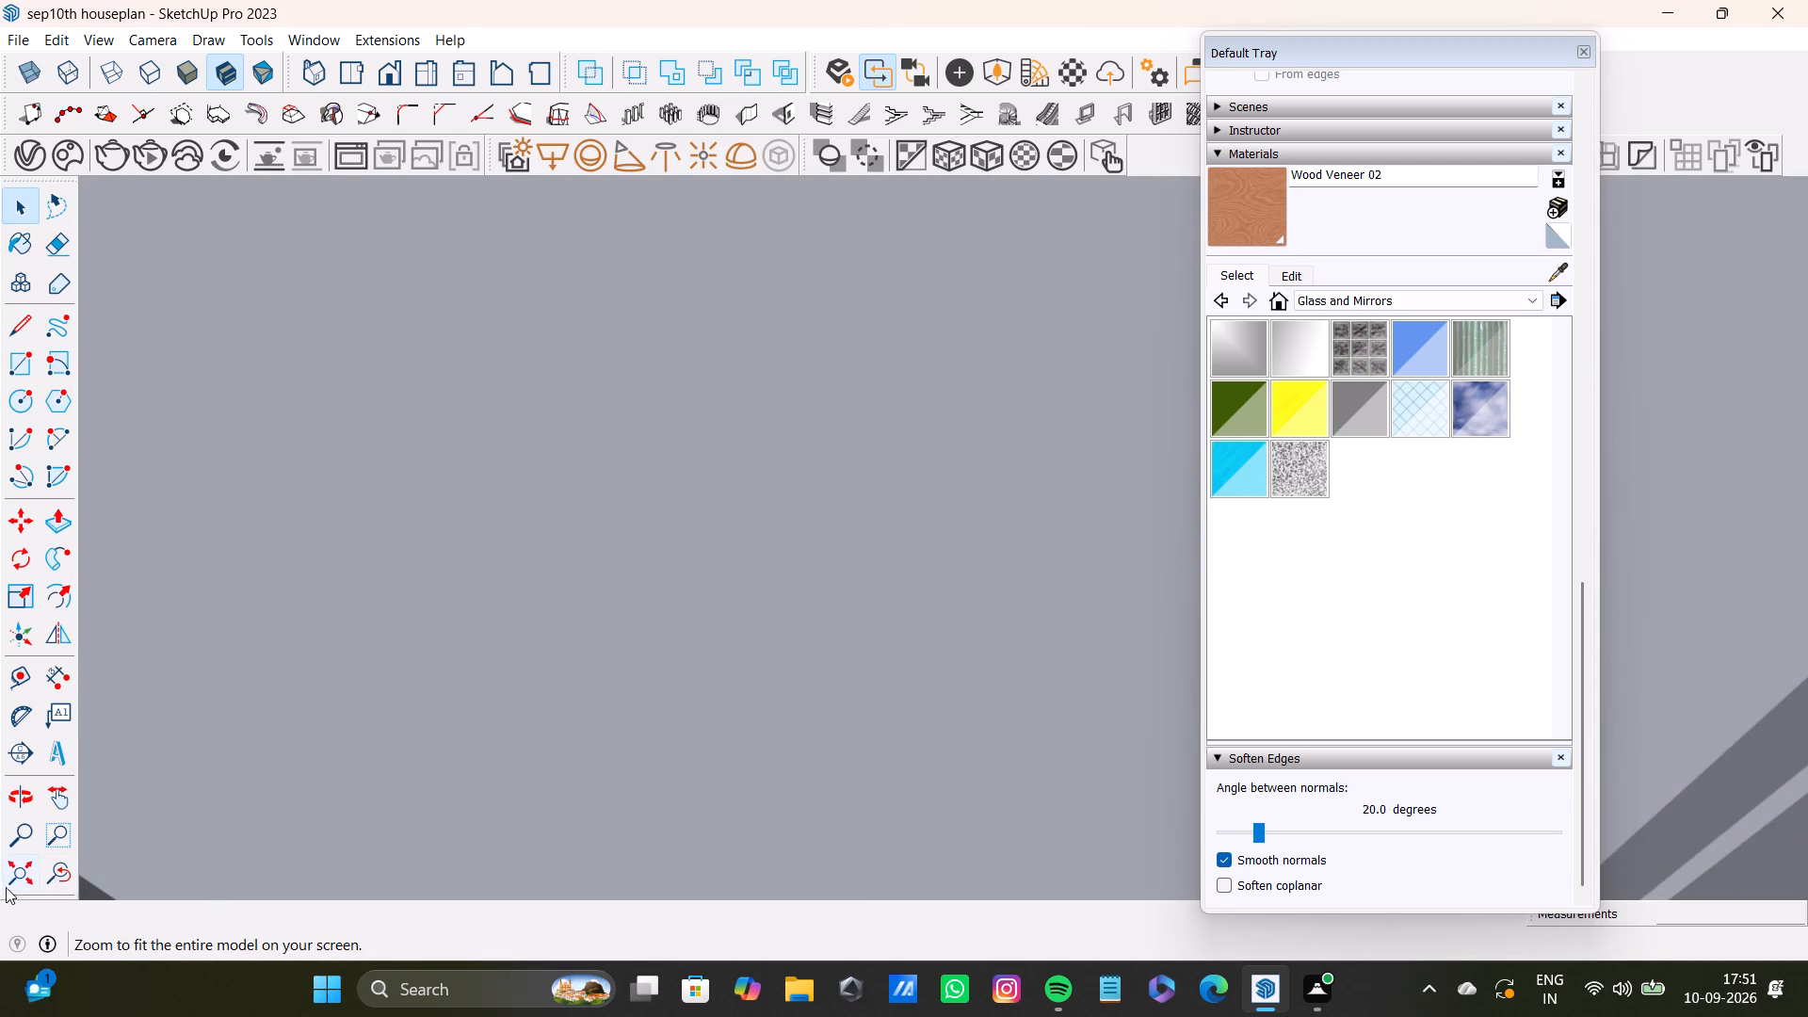
pyautogui.keyDown('shift'); pyautogui.click(13, 884); pyautogui.keyUp('shift')
pyautogui.keyDown('shift'); pyautogui.scroll(15, 805, 464); pyautogui.keyUp('shift')
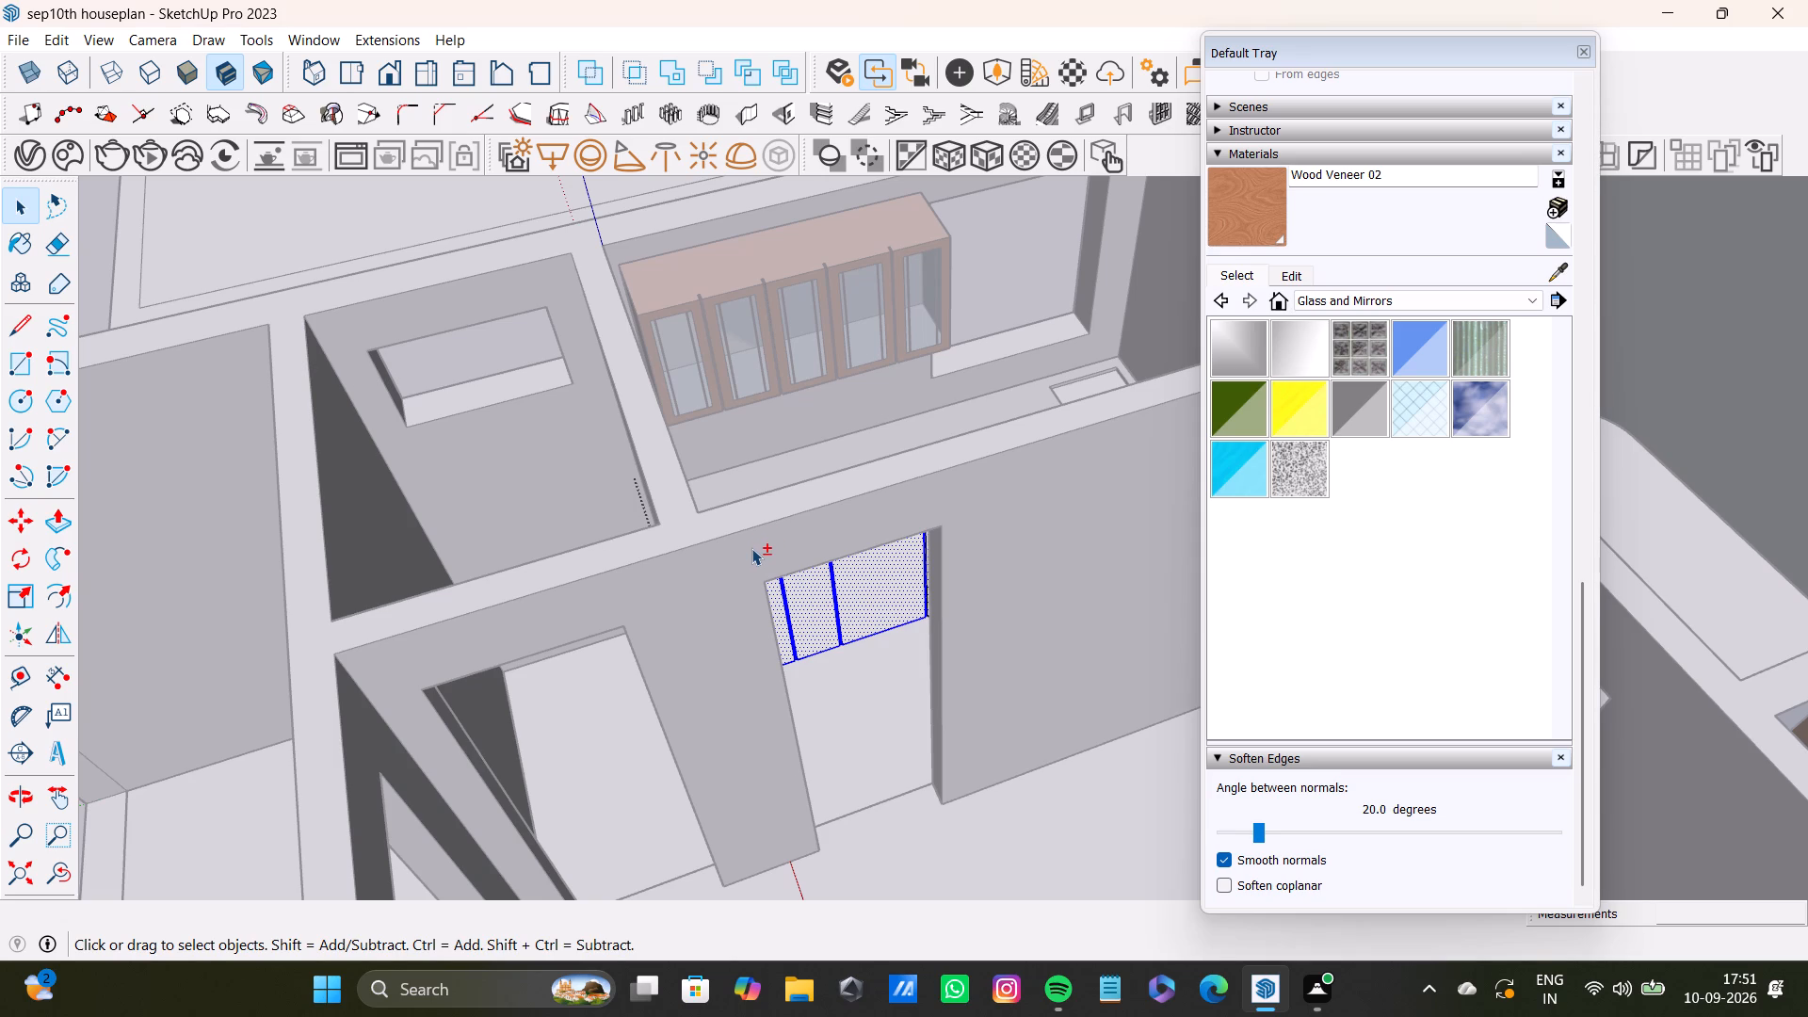
pyautogui.scroll(4, 917, 523)
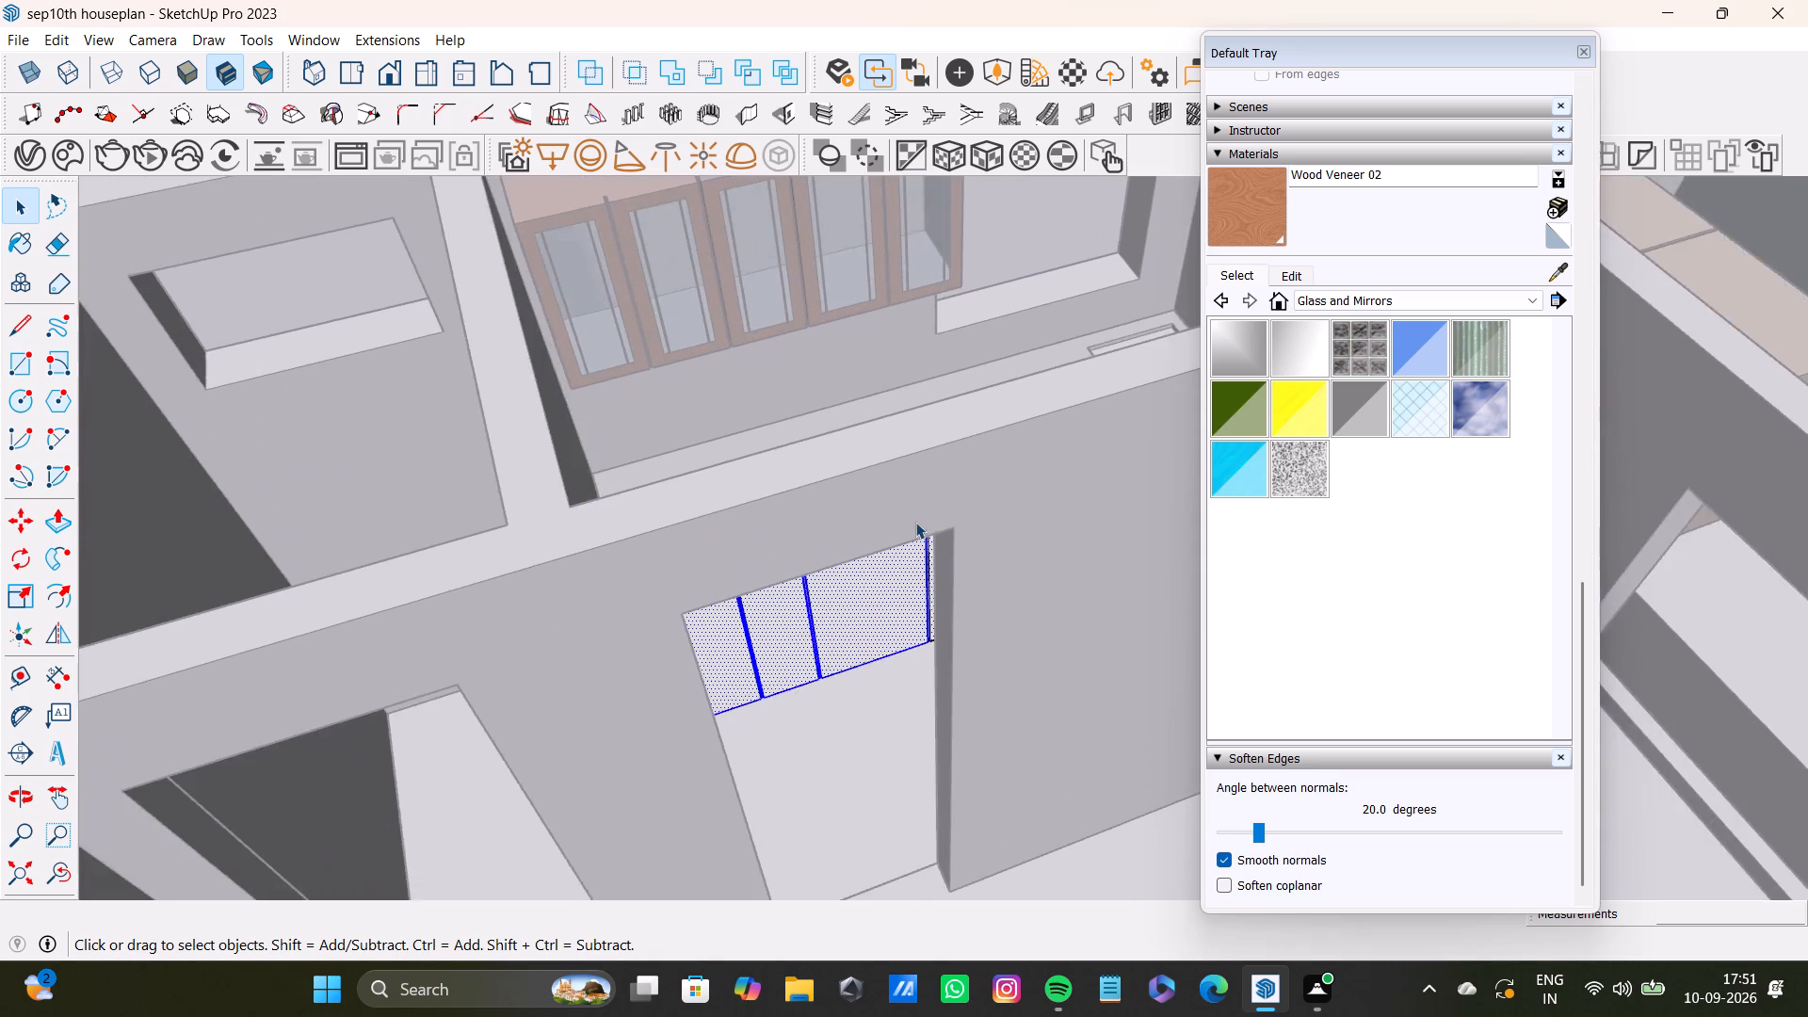
pyautogui.scroll(4, 915, 522)
pyautogui.keyDown('shift'); pyautogui.moveTo(914, 473); pyautogui.dragTo(876, 675, button='middle'); pyautogui.keyUp('shift')
pyautogui.scroll(9, 871, 619)
pyautogui.keyDown('shift'); pyautogui.moveTo(937, 523); pyautogui.dragTo(836, 777, button='middle'); pyautogui.keyUp('shift')
pyautogui.moveTo(884, 718); pyautogui.dragTo(884, 864, button='middle')
pyautogui.scroll(4, 964, 419)
pyautogui.keyDown('shift'); pyautogui.moveTo(1006, 413); pyautogui.dragTo(210, 711, button='middle'); pyautogui.keyUp('shift')
pyautogui.keyDown('shift'); pyautogui.scroll(8, 654, 647); pyautogui.keyUp('shift')
pyautogui.keyDown('shift'); pyautogui.moveTo(418, 590); pyautogui.dragTo(445, 582, button='middle'); pyautogui.keyUp('shift')
pyautogui.keyDown('shift'); pyautogui.scroll(8, 331, 477); pyautogui.keyUp('shift')
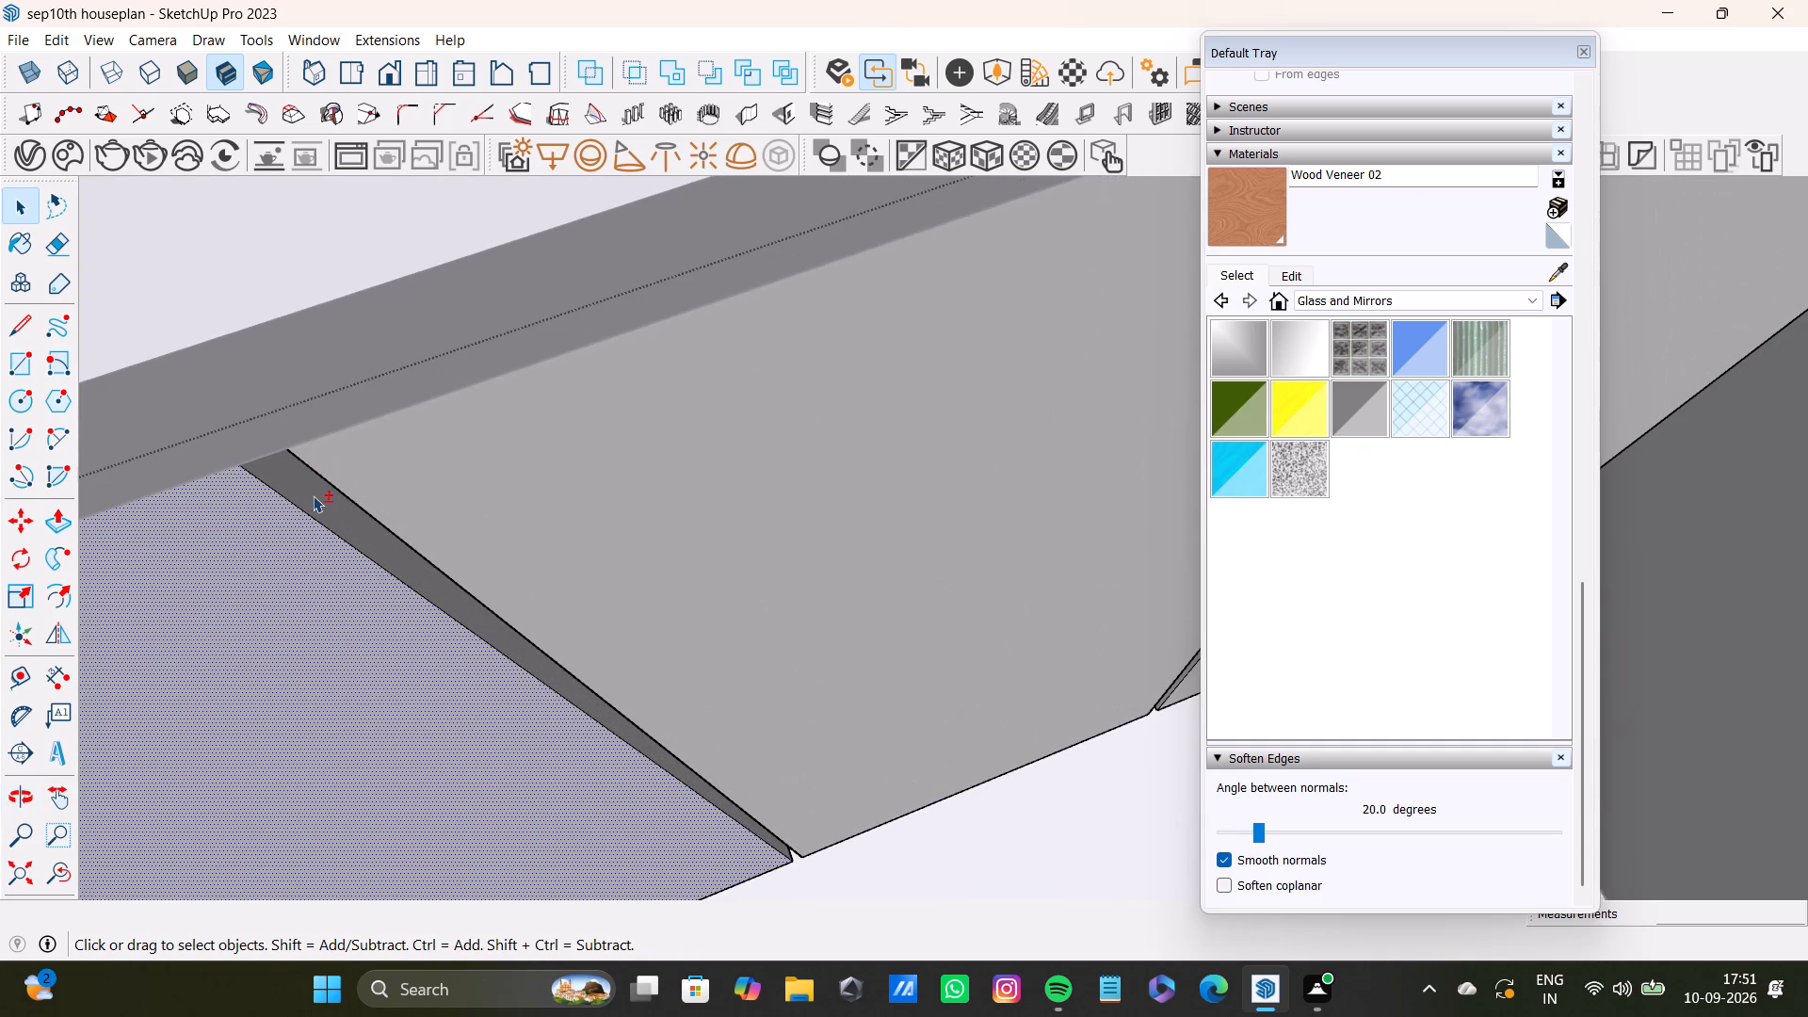
pyautogui.keyDown('shift'); pyautogui.click(313, 495); pyautogui.keyUp('shift')
pyautogui.keyDown('shift'); pyautogui.click(421, 495); pyautogui.keyUp('shift')
pyautogui.keyDown('shift'); pyautogui.scroll(-8, 453, 526); pyautogui.keyUp('shift')
pyautogui.keyDown('shift'); pyautogui.moveTo(896, 428); pyautogui.dragTo(286, 709, button='middle'); pyautogui.keyUp('shift')
pyautogui.keyDown('shift'); pyautogui.scroll(6, 445, 600); pyautogui.keyUp('shift')
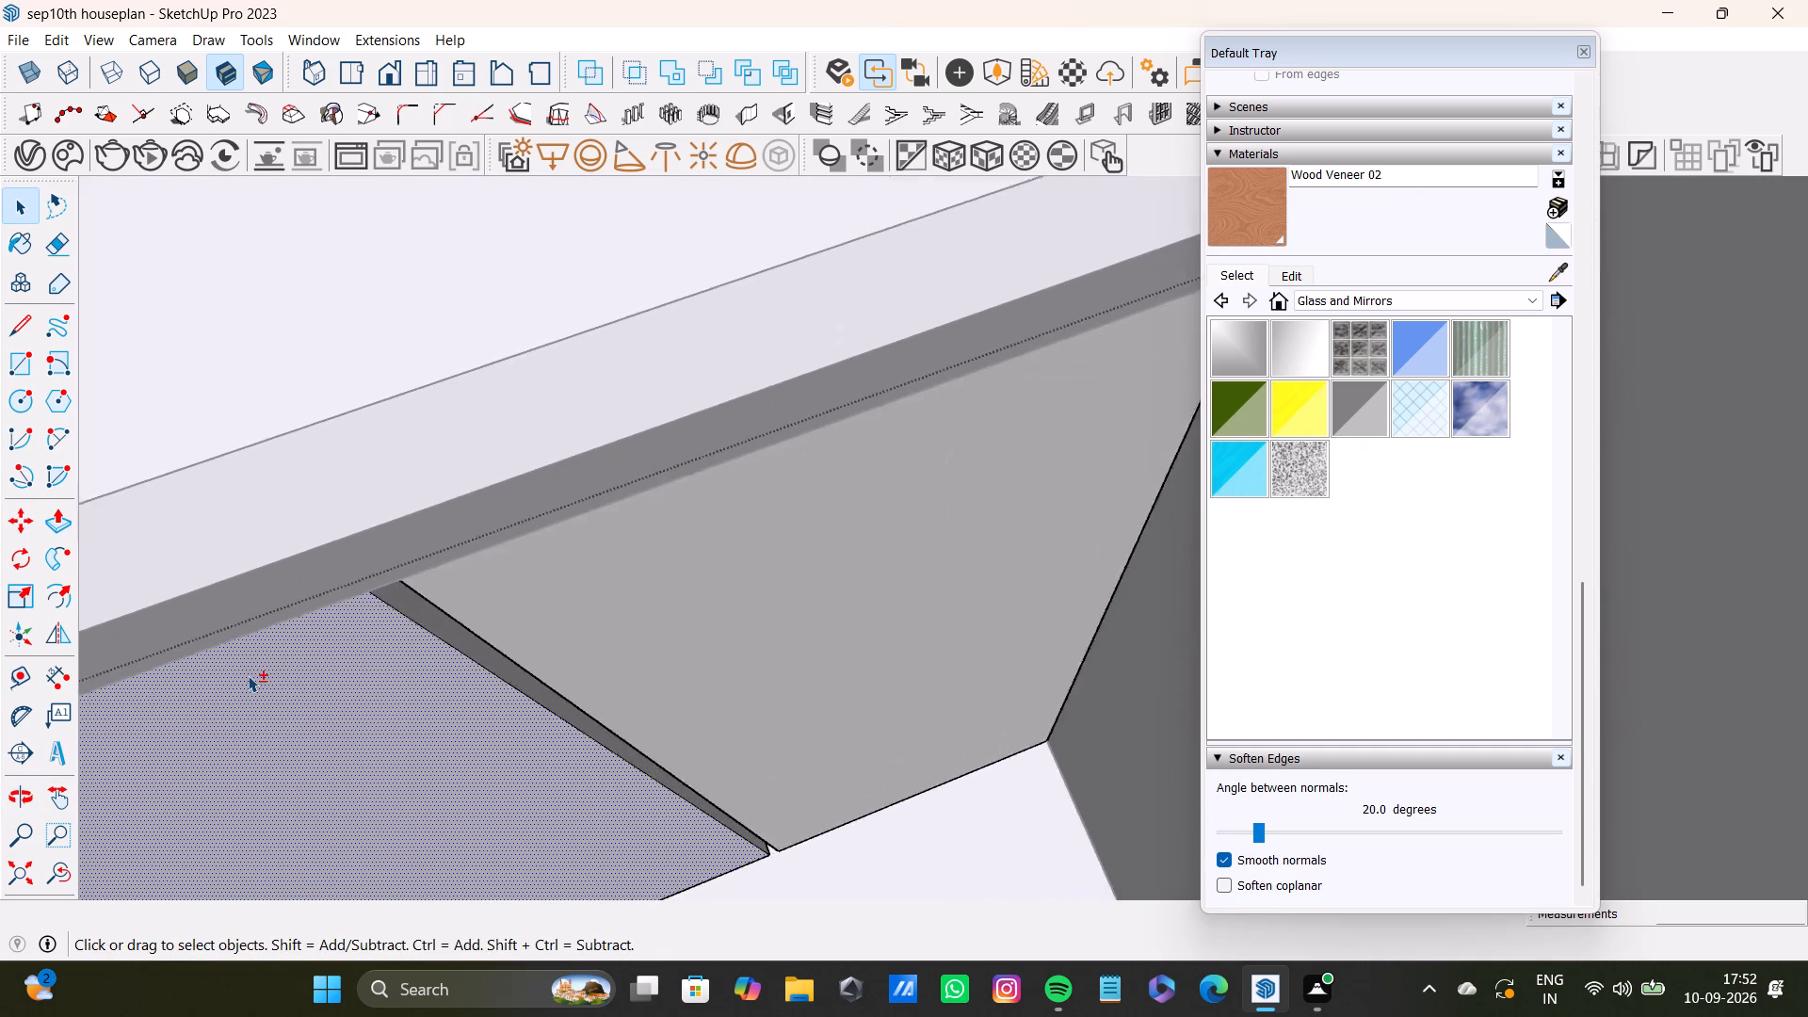
pyautogui.keyDown('shift'); pyautogui.scroll(6, 248, 675); pyautogui.keyUp('shift')
pyautogui.keyDown('shift'); pyautogui.click(476, 552); pyautogui.keyUp('shift')
pyautogui.keyDown('shift'); pyautogui.click(562, 545); pyautogui.keyUp('shift')
# Check the gaps along the base cabinet fronts and adjust the selection of the narrow side faces inside one gap.
pyautogui.keyDown('shift'); pyautogui.scroll(-13, 550, 523); pyautogui.keyUp('shift')
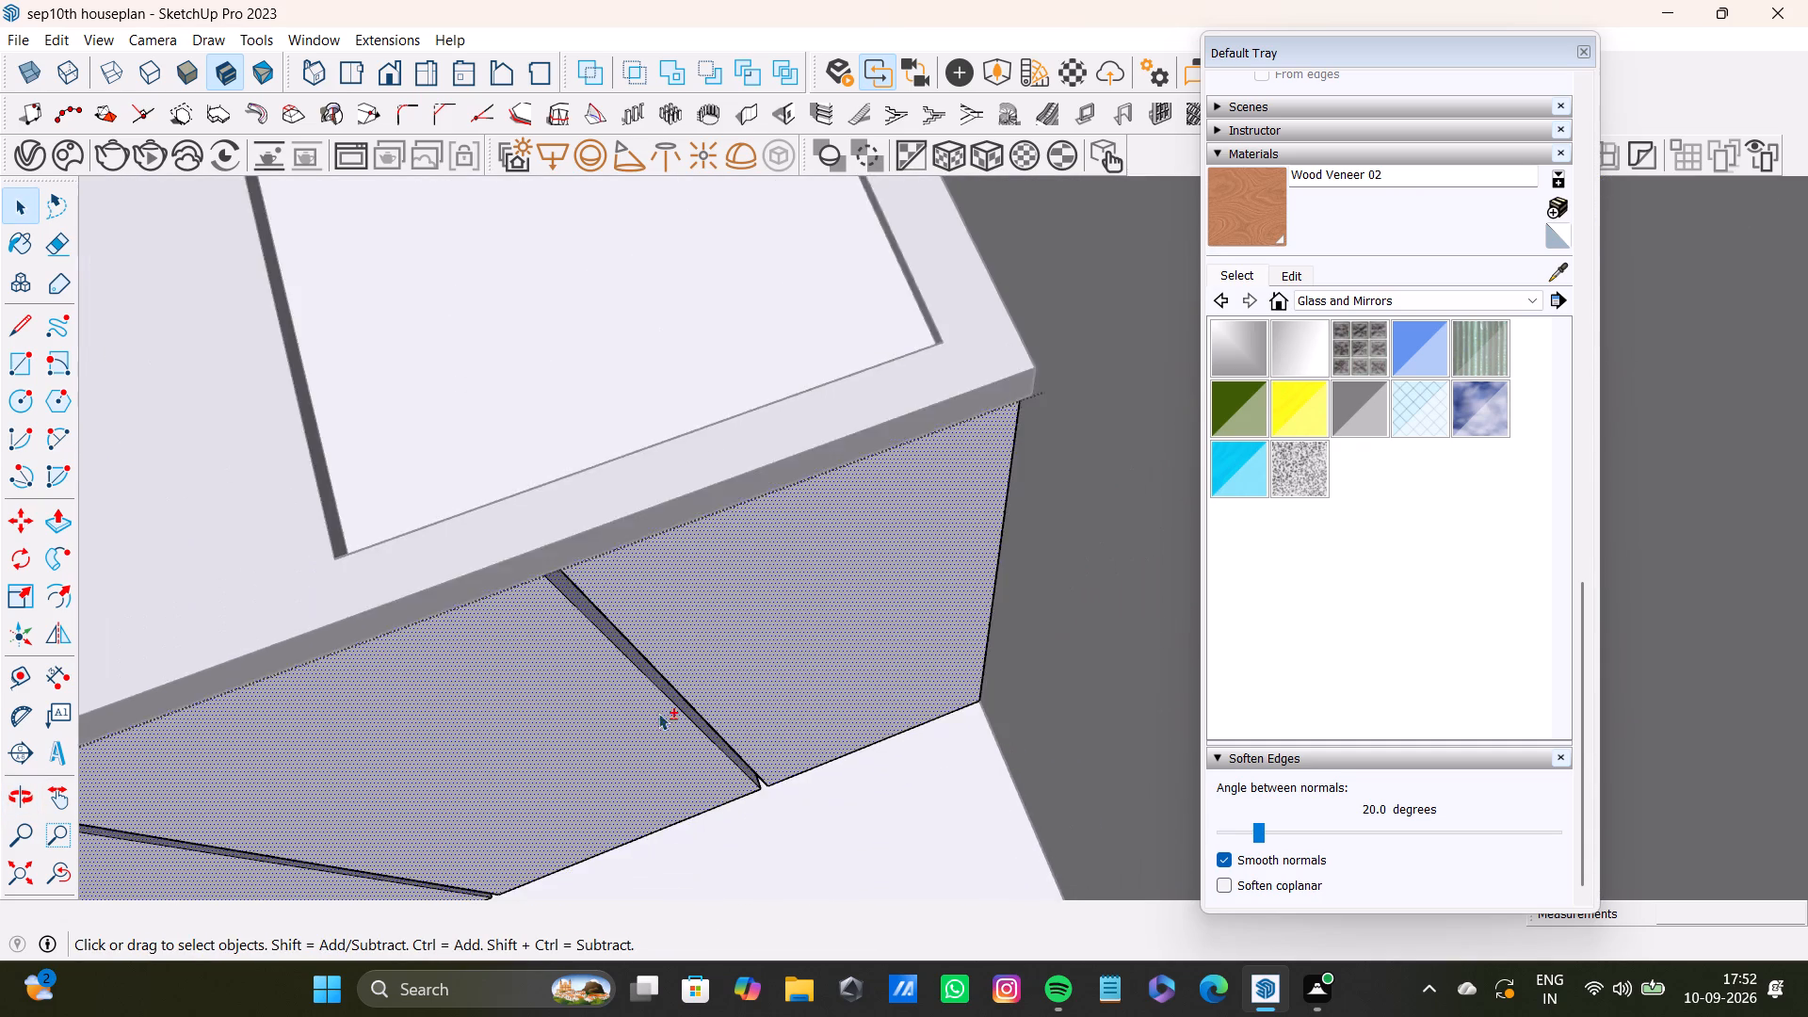
pyautogui.keyDown('shift'); pyautogui.scroll(-11, 658, 713); pyautogui.keyUp('shift')
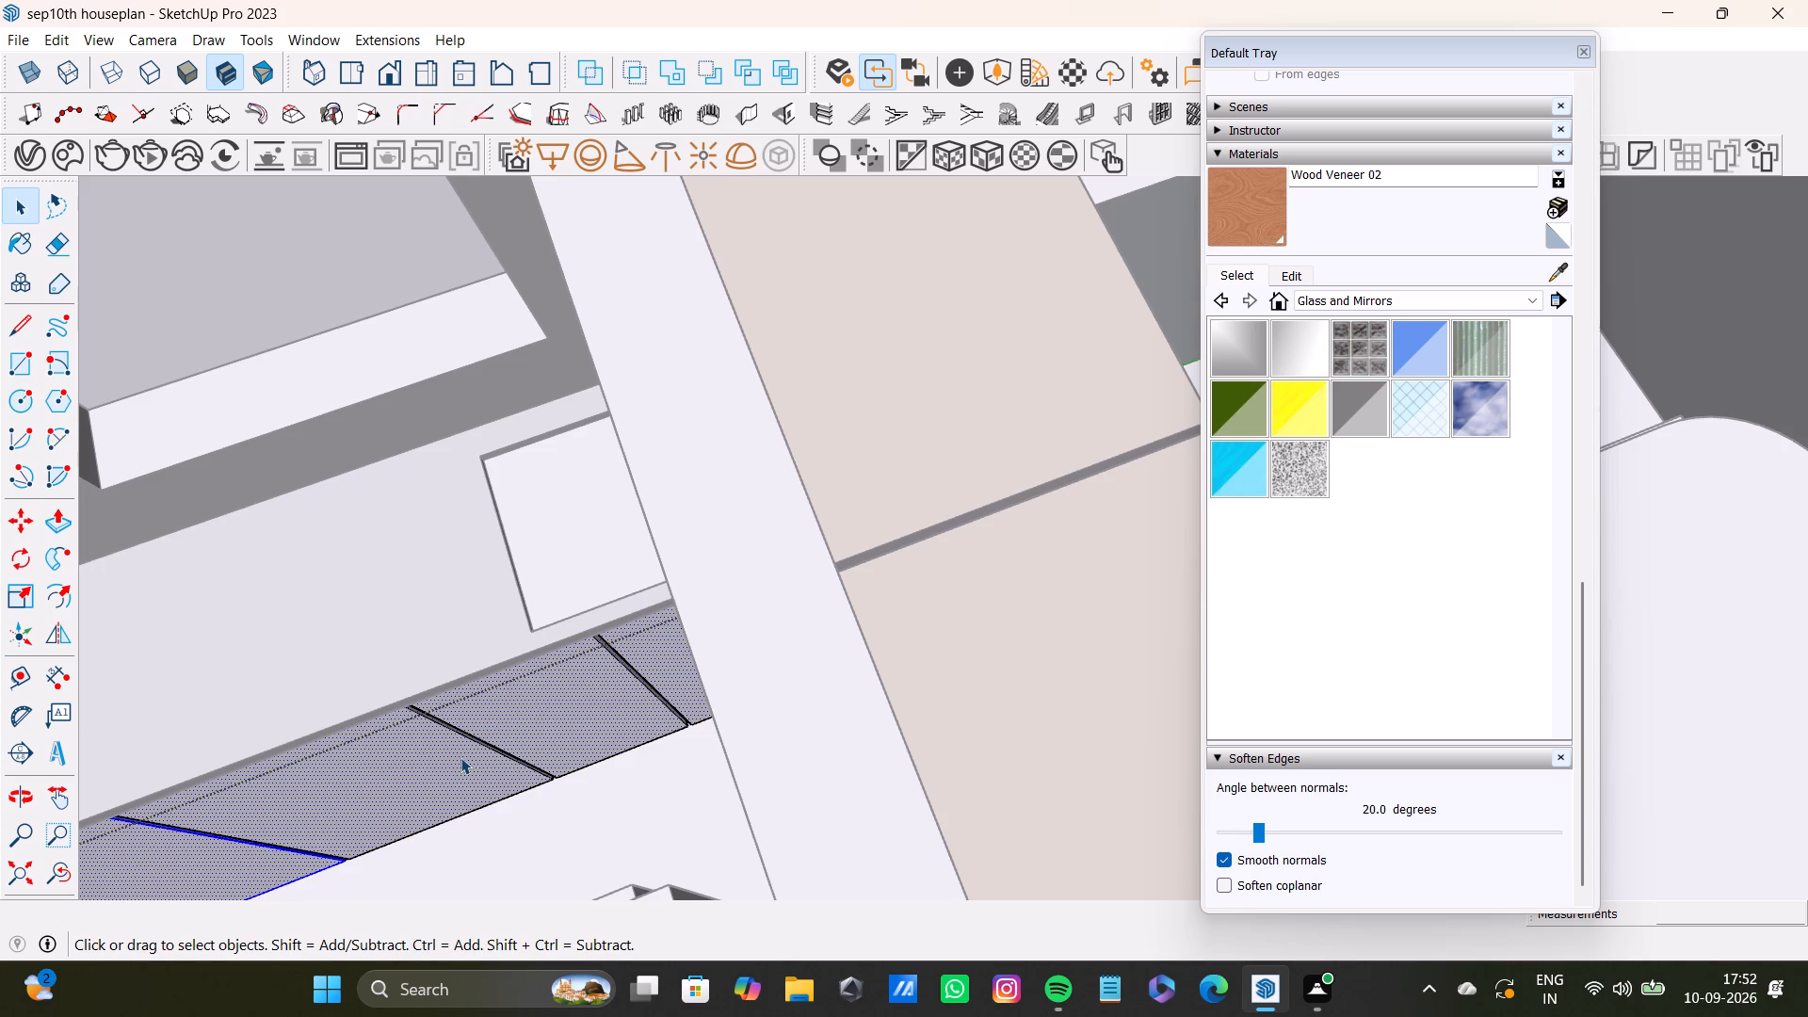
pyautogui.scroll(-7, 305, 736)
pyautogui.keyDown('shift'); pyautogui.moveTo(399, 786); pyautogui.dragTo(605, 670, button='middle'); pyautogui.keyUp('shift')
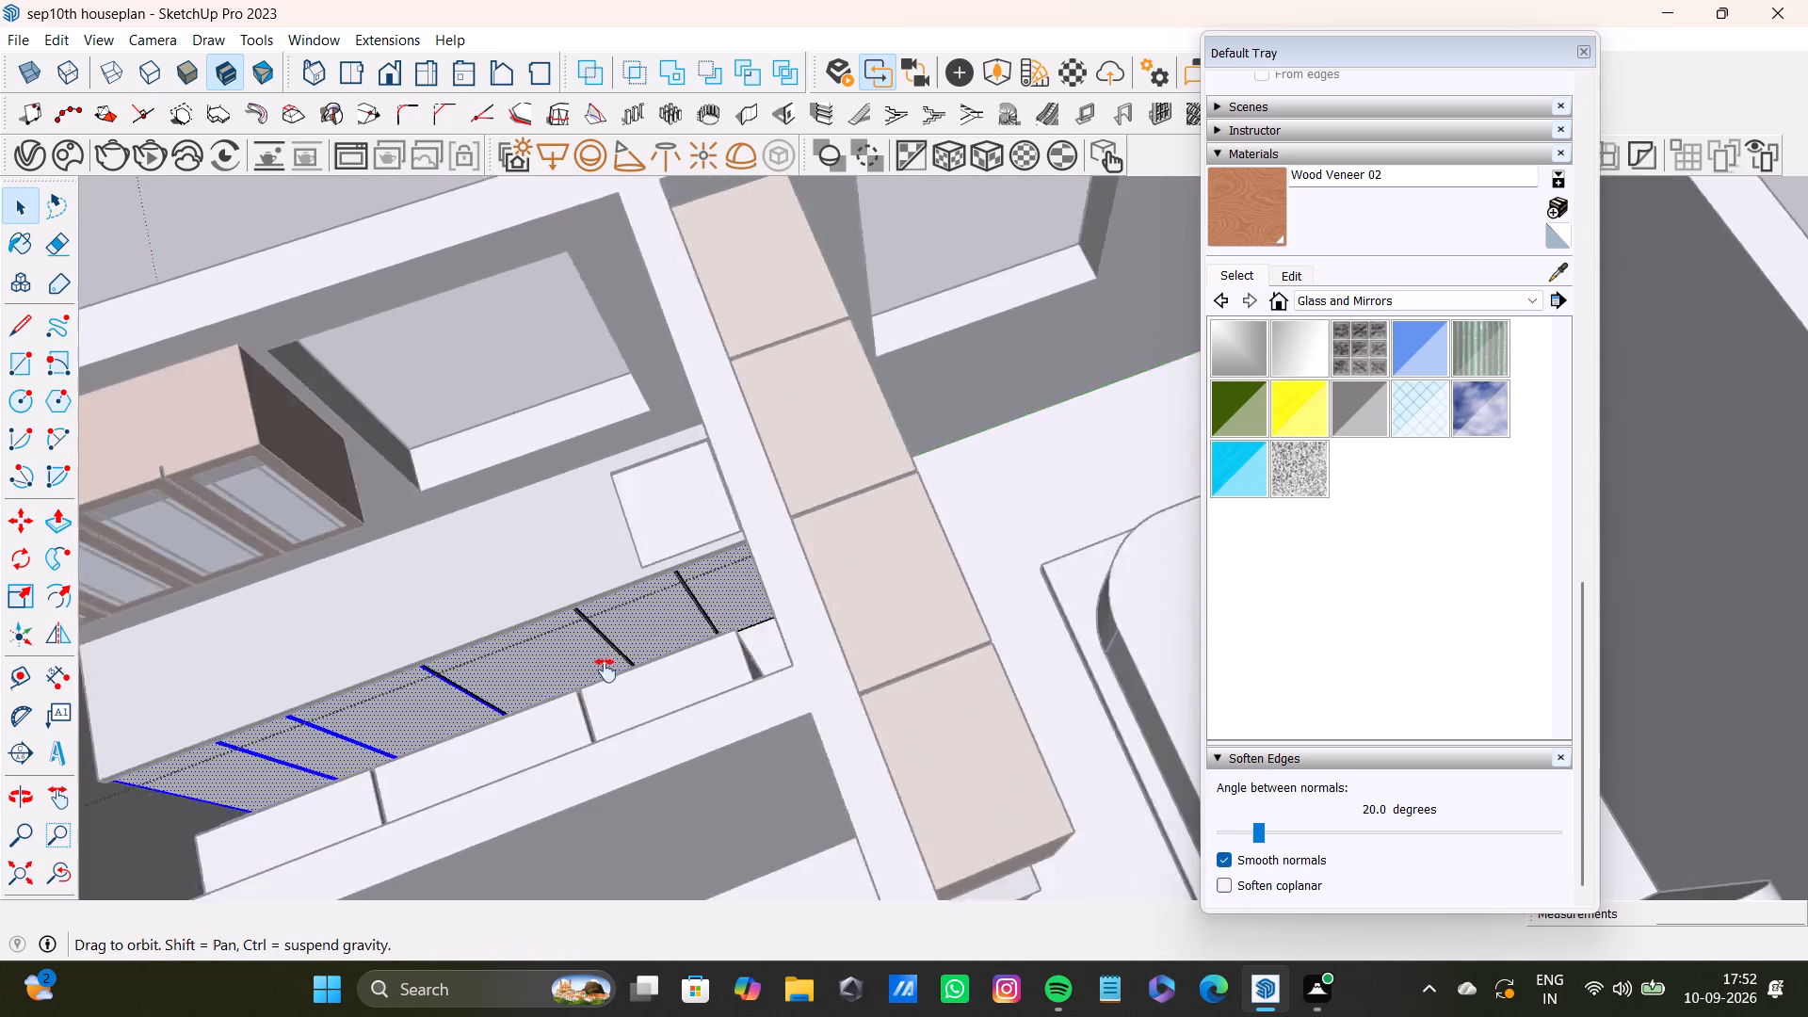
pyautogui.keyDown('shift'); pyautogui.moveTo(605, 670); pyautogui.dragTo(612, 668, button='middle'); pyautogui.keyUp('shift')
pyautogui.scroll(7, 458, 631)
pyautogui.moveTo(553, 679); pyautogui.dragTo(363, 670, button='middle')
pyautogui.scroll(-4, 366, 650)
pyautogui.keyDown('shift'); pyautogui.moveTo(372, 623); pyautogui.dragTo(684, 696, button='middle'); pyautogui.keyUp('shift')
pyautogui.scroll(3, 463, 640)
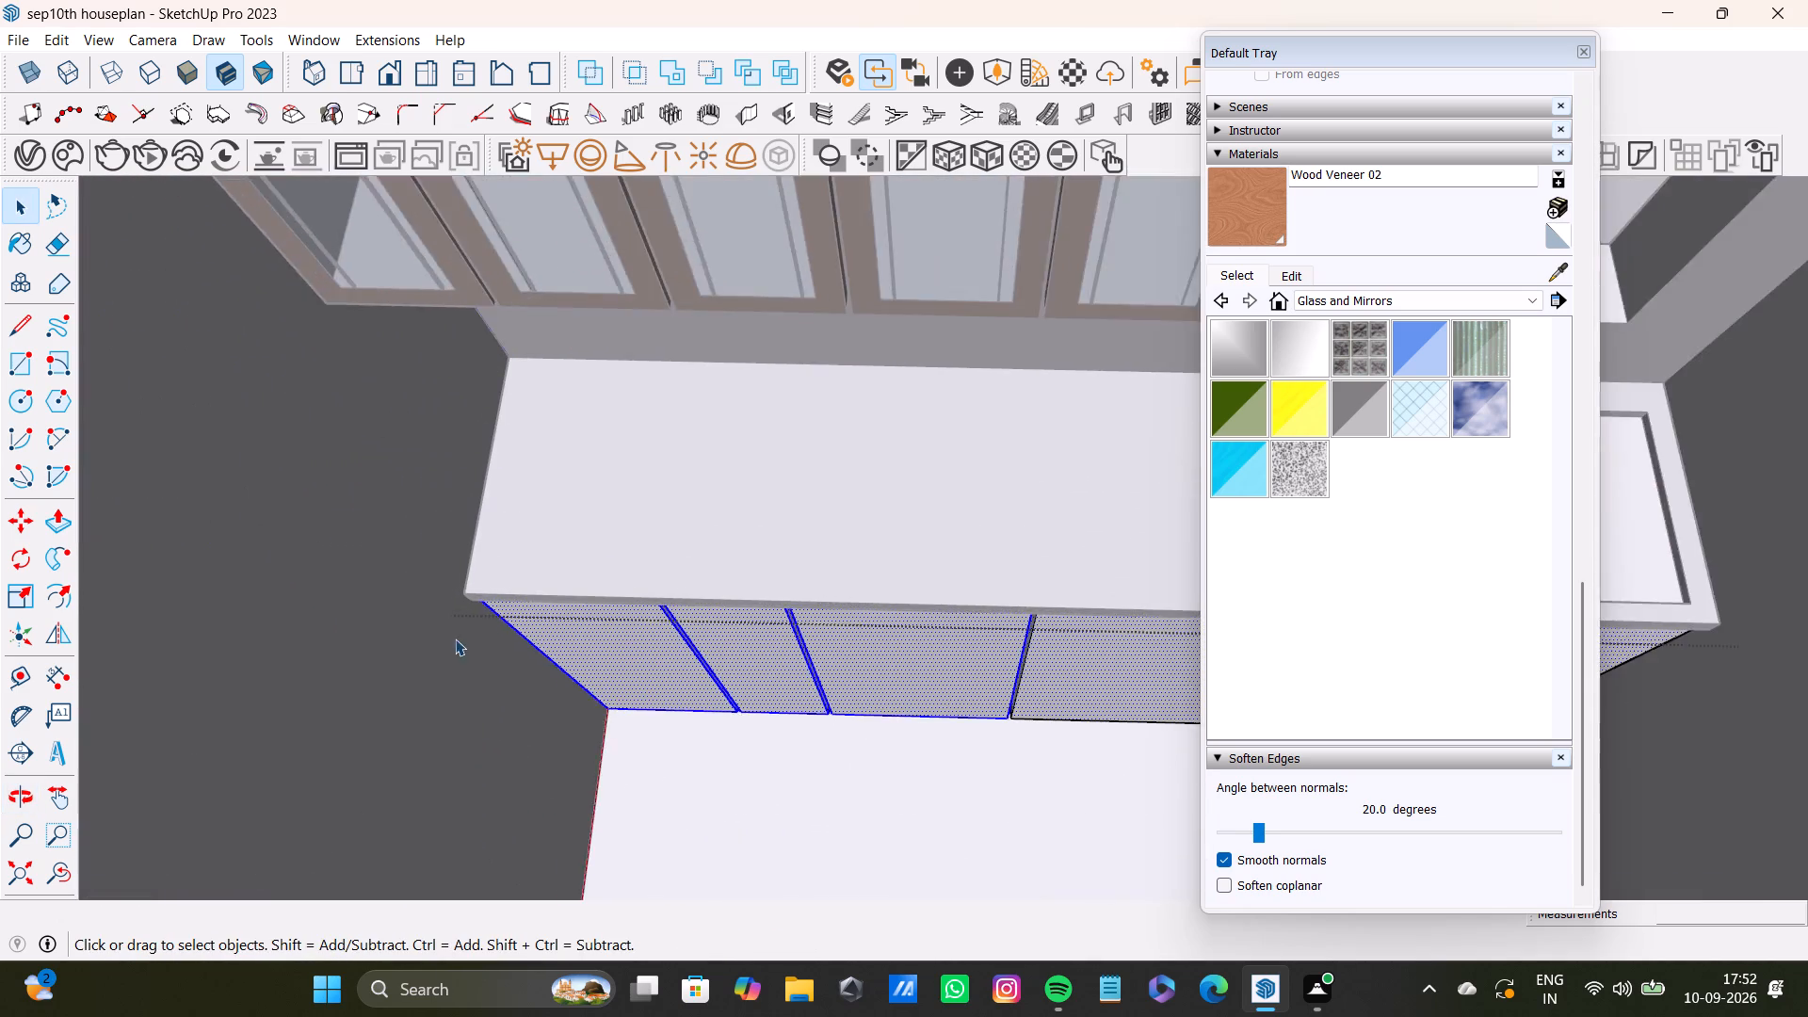
pyautogui.scroll(17, 455, 638)
pyautogui.moveTo(811, 629); pyautogui.dragTo(729, 487, button='middle')
pyautogui.scroll(-2, 725, 486)
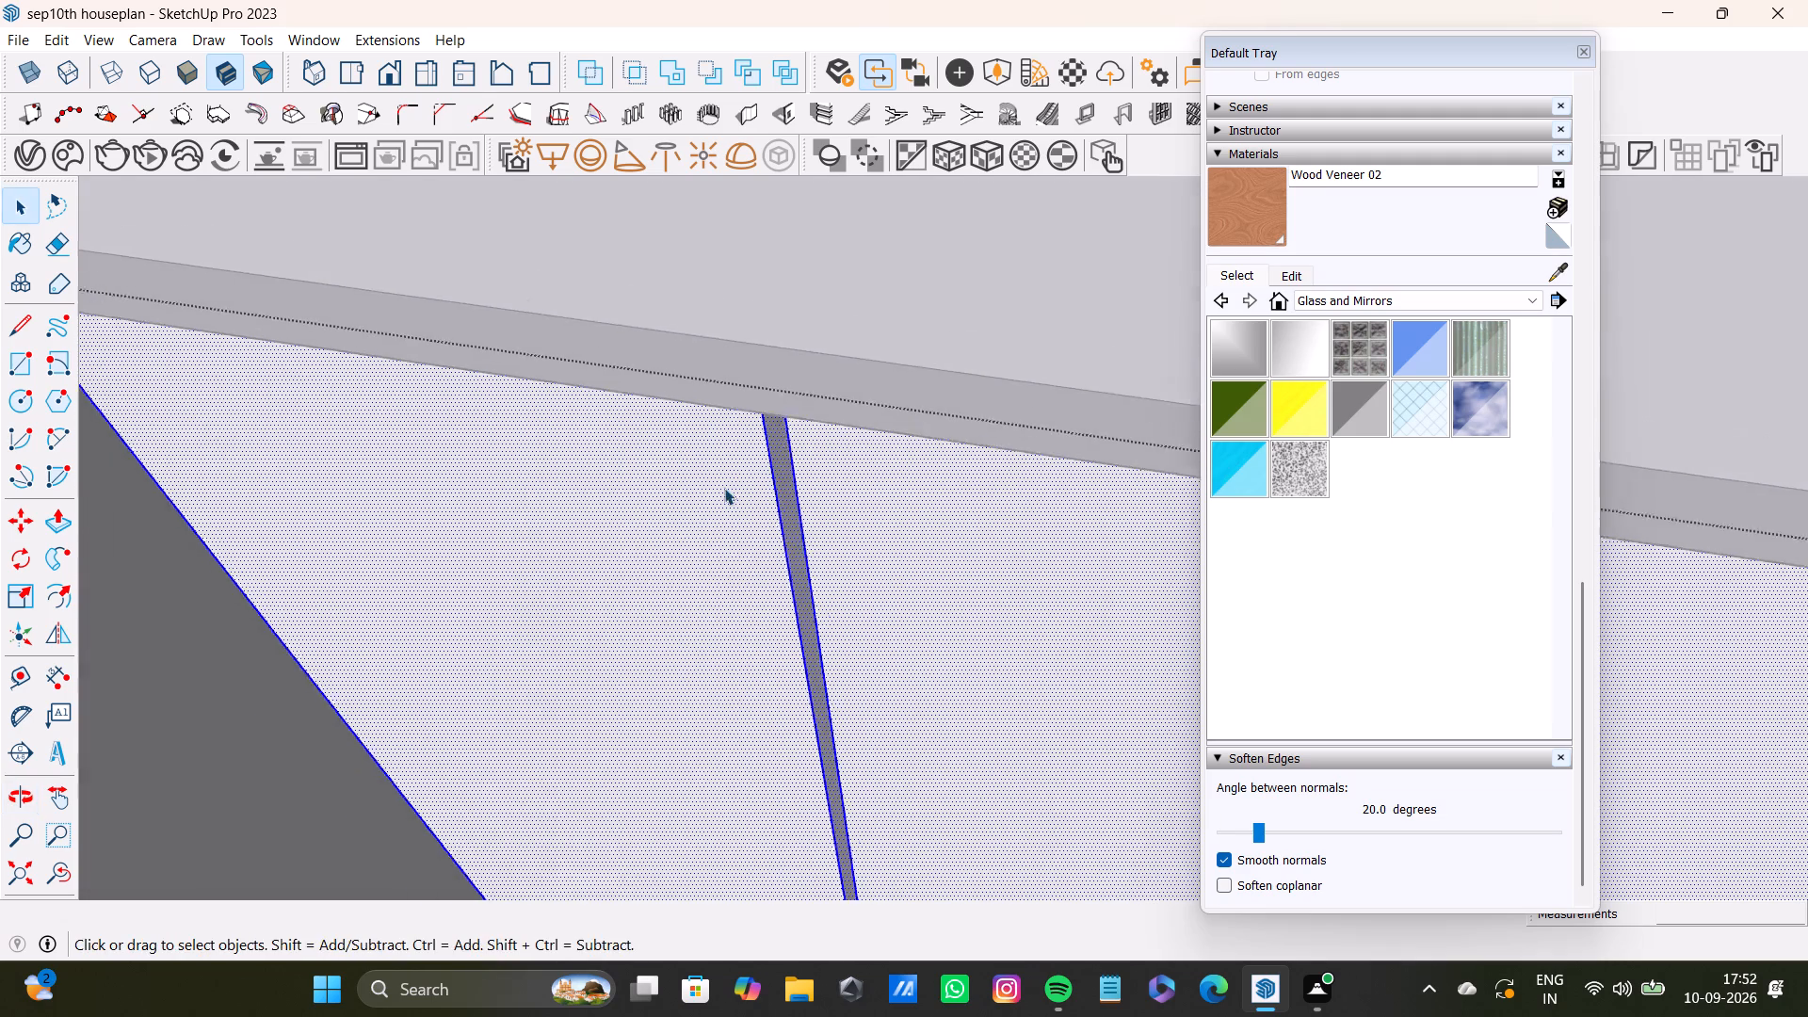
pyautogui.scroll(-6, 724, 488)
pyautogui.moveTo(735, 545); pyautogui.dragTo(579, 447, button='middle')
pyautogui.scroll(8, 770, 401)
pyautogui.keyDown('shift'); pyautogui.moveTo(876, 414); pyautogui.dragTo(826, 424, button='middle'); pyautogui.keyUp('shift')
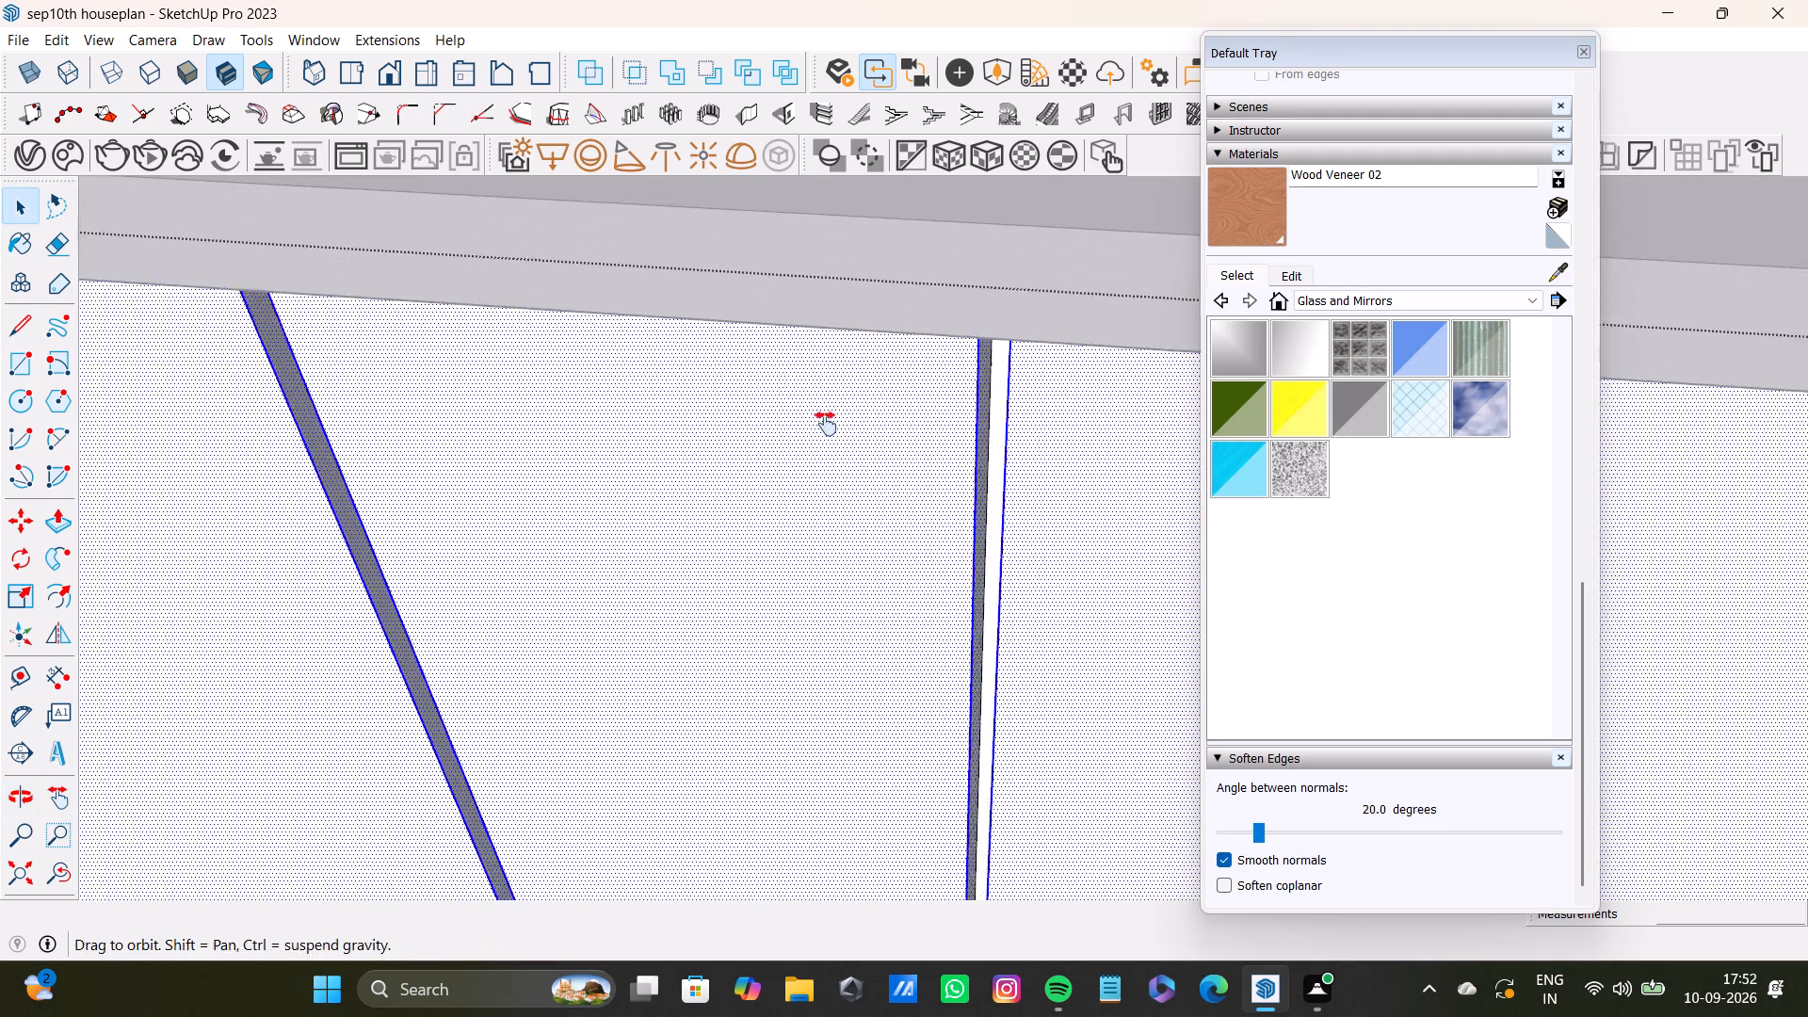
pyautogui.keyDown('shift'); pyautogui.moveTo(826, 424); pyautogui.dragTo(787, 441, button='middle'); pyautogui.keyUp('shift')
pyautogui.scroll(1, 848, 488)
pyautogui.moveTo(848, 488); pyautogui.dragTo(993, 464, button='middle')
pyautogui.scroll(8, 920, 469)
pyautogui.keyDown('shift'); pyautogui.click(932, 460); pyautogui.keyUp('shift')
pyautogui.keyDown('shift'); pyautogui.click(888, 453); pyautogui.keyUp('shift')
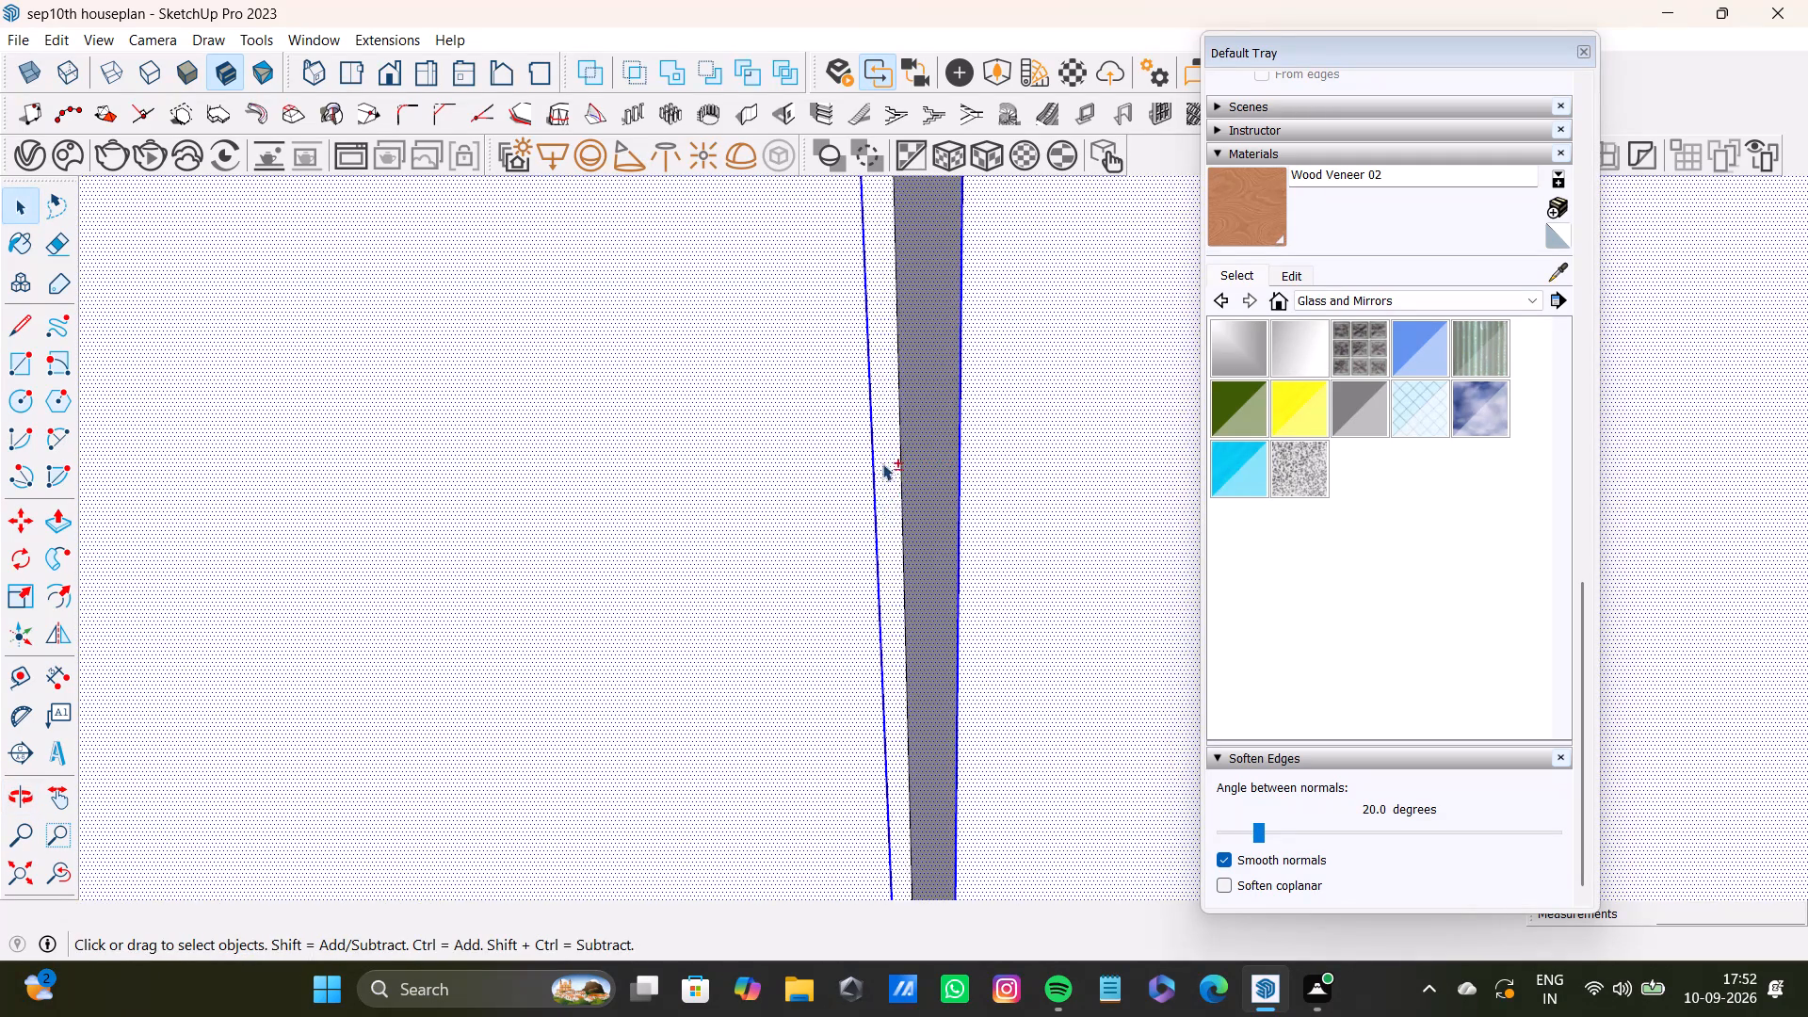
# Paint the selected base cabinet fronts and gap faces with Wood Veneer 02.
pyautogui.keyDown('shift'); pyautogui.scroll(-20, 886, 510); pyautogui.keyUp('shift')
pyautogui.keyDown('shift'); pyautogui.scroll(-3, 886, 510); pyautogui.keyUp('shift')
pyautogui.keyDown('shift'); pyautogui.moveTo(995, 656); pyautogui.dragTo(453, 718, button='middle'); pyautogui.keyUp('shift')
pyautogui.keyDown('shift'); pyautogui.scroll(4, 712, 655); pyautogui.keyUp('shift')
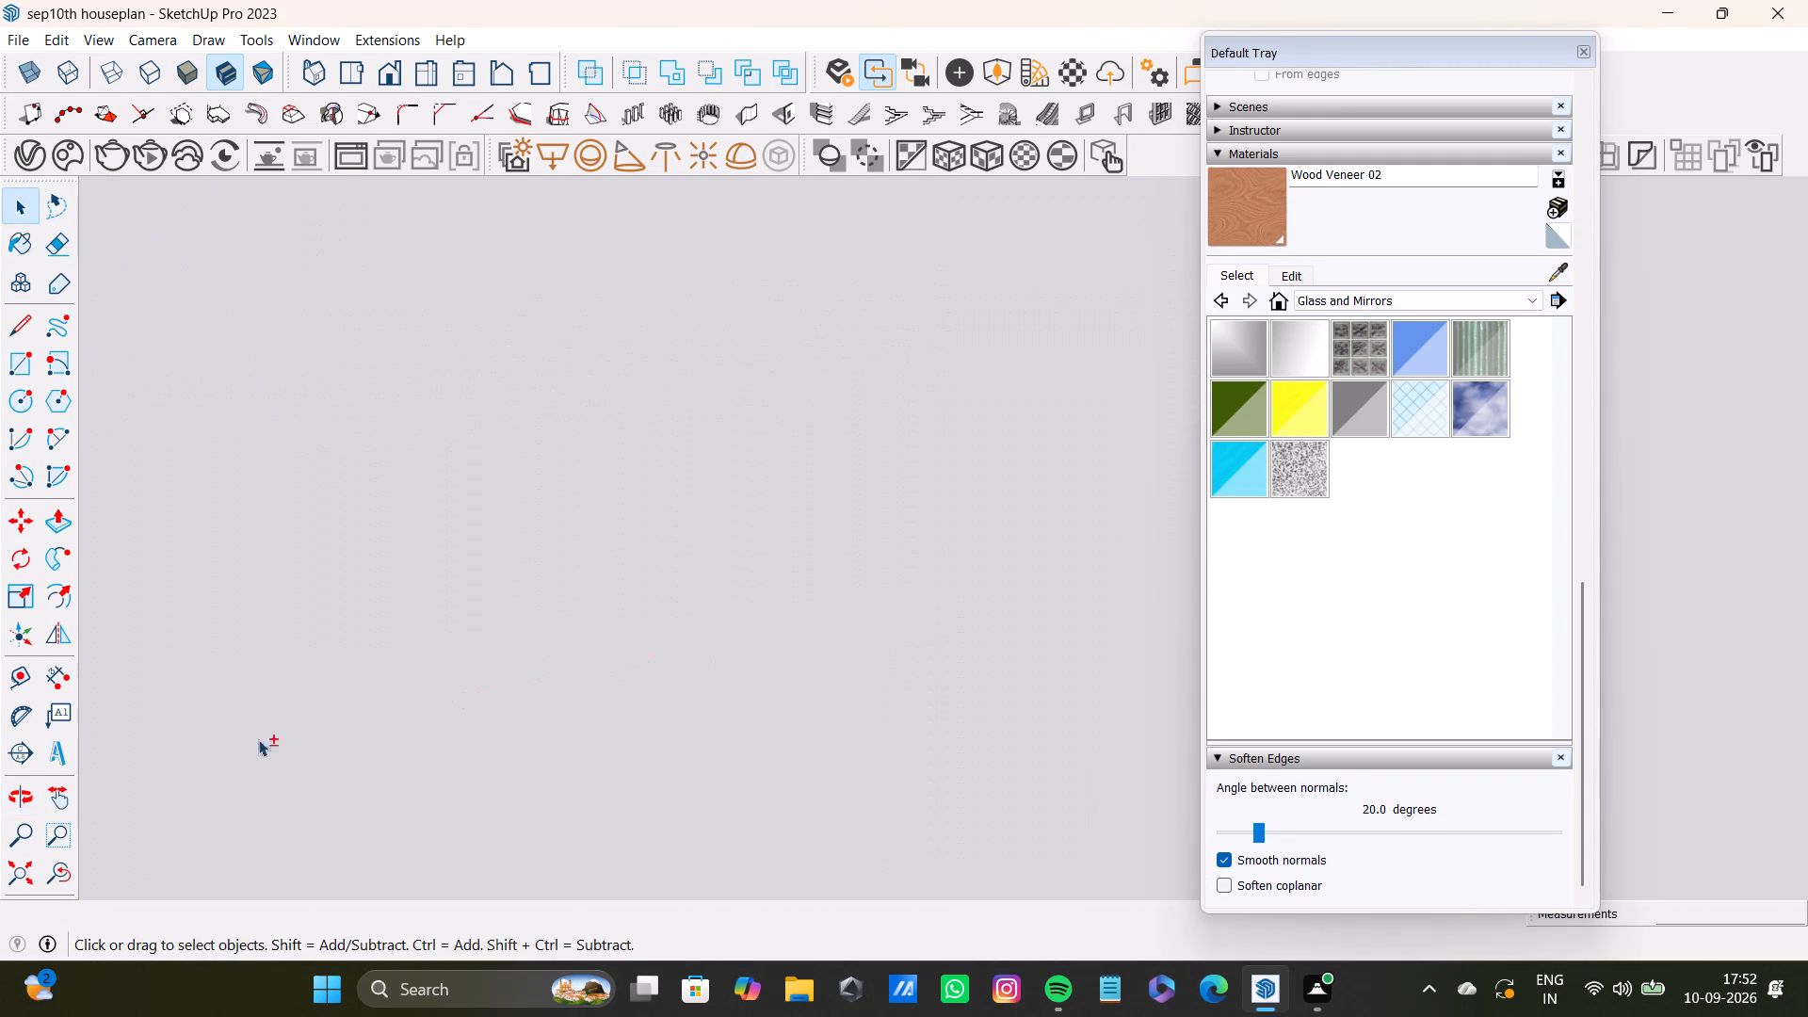
pyautogui.keyDown('shift'); pyautogui.click(49, 872); pyautogui.keyUp('shift')
pyautogui.keyDown('shift'); pyautogui.click(16, 866); pyautogui.keyUp('shift')
pyautogui.keyDown('shift'); pyautogui.scroll(13, 879, 470); pyautogui.keyUp('shift')
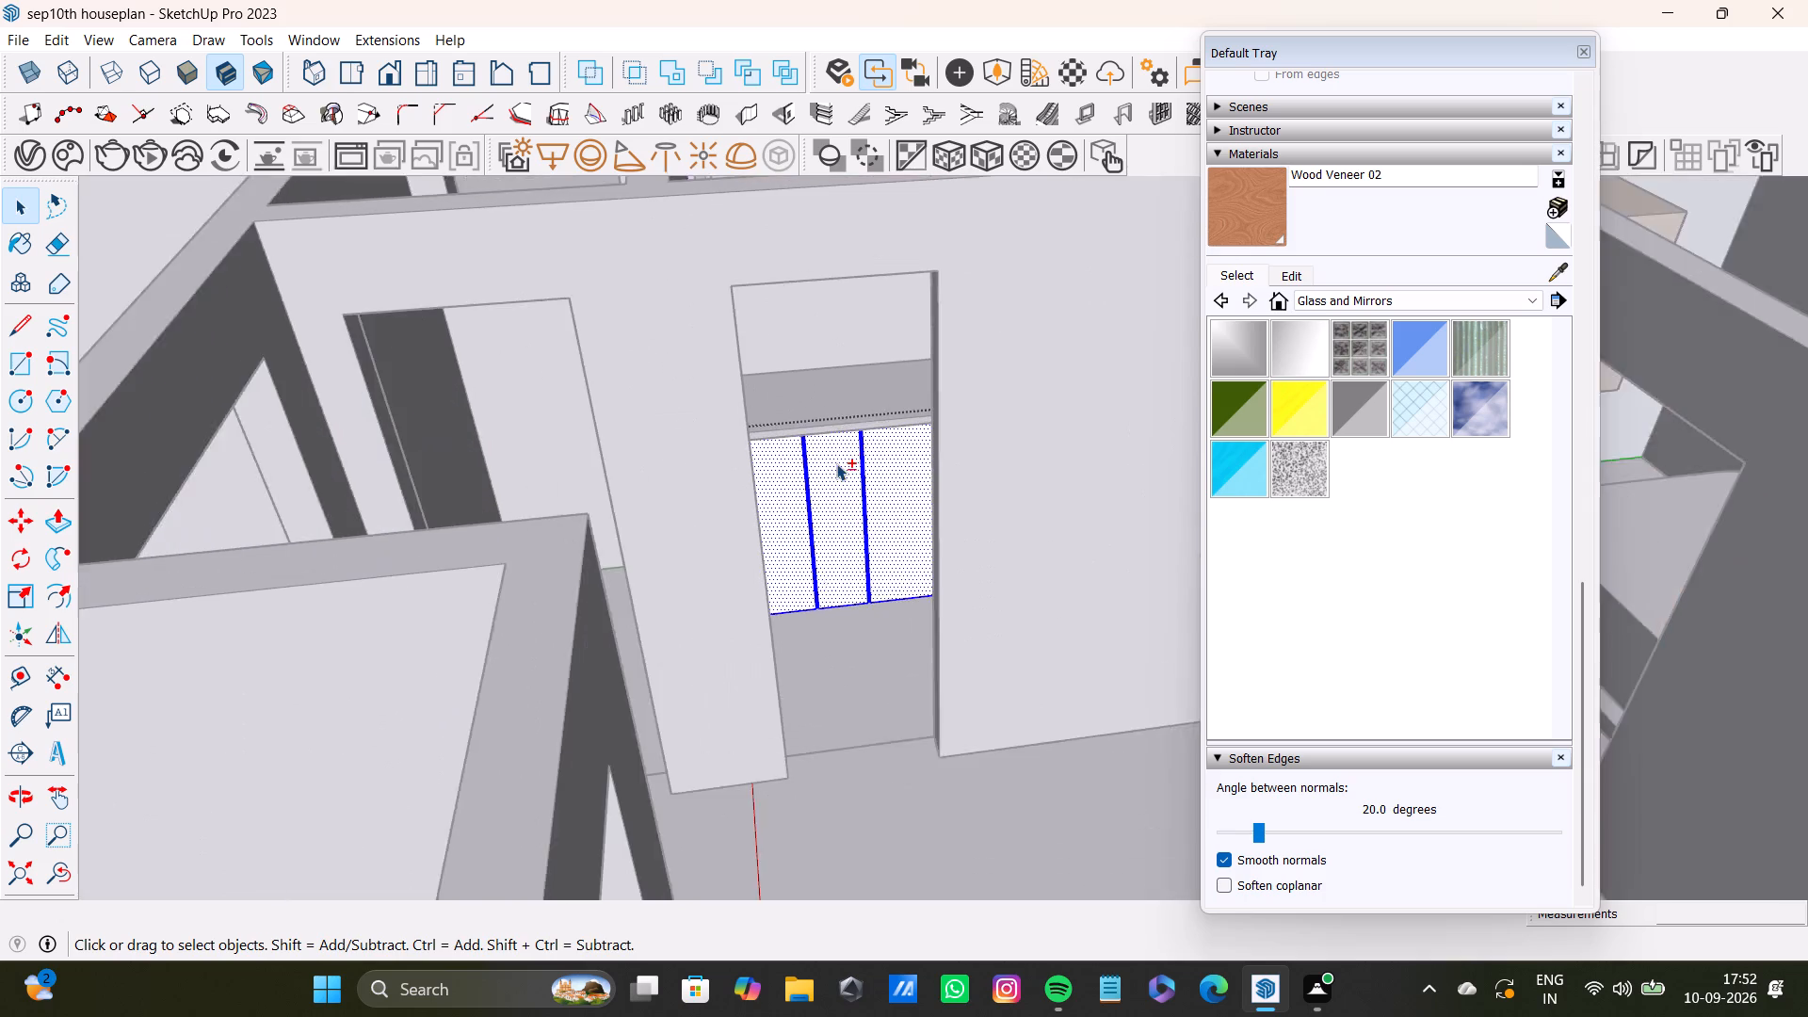
pyautogui.keyDown('shift'); pyautogui.scroll(8, 836, 463); pyautogui.keyUp('shift')
pyautogui.keyDown('shift'); pyautogui.moveTo(1257, 186); pyautogui.dragTo(1253, 195); pyautogui.keyUp('shift')
pyautogui.click(874, 452)
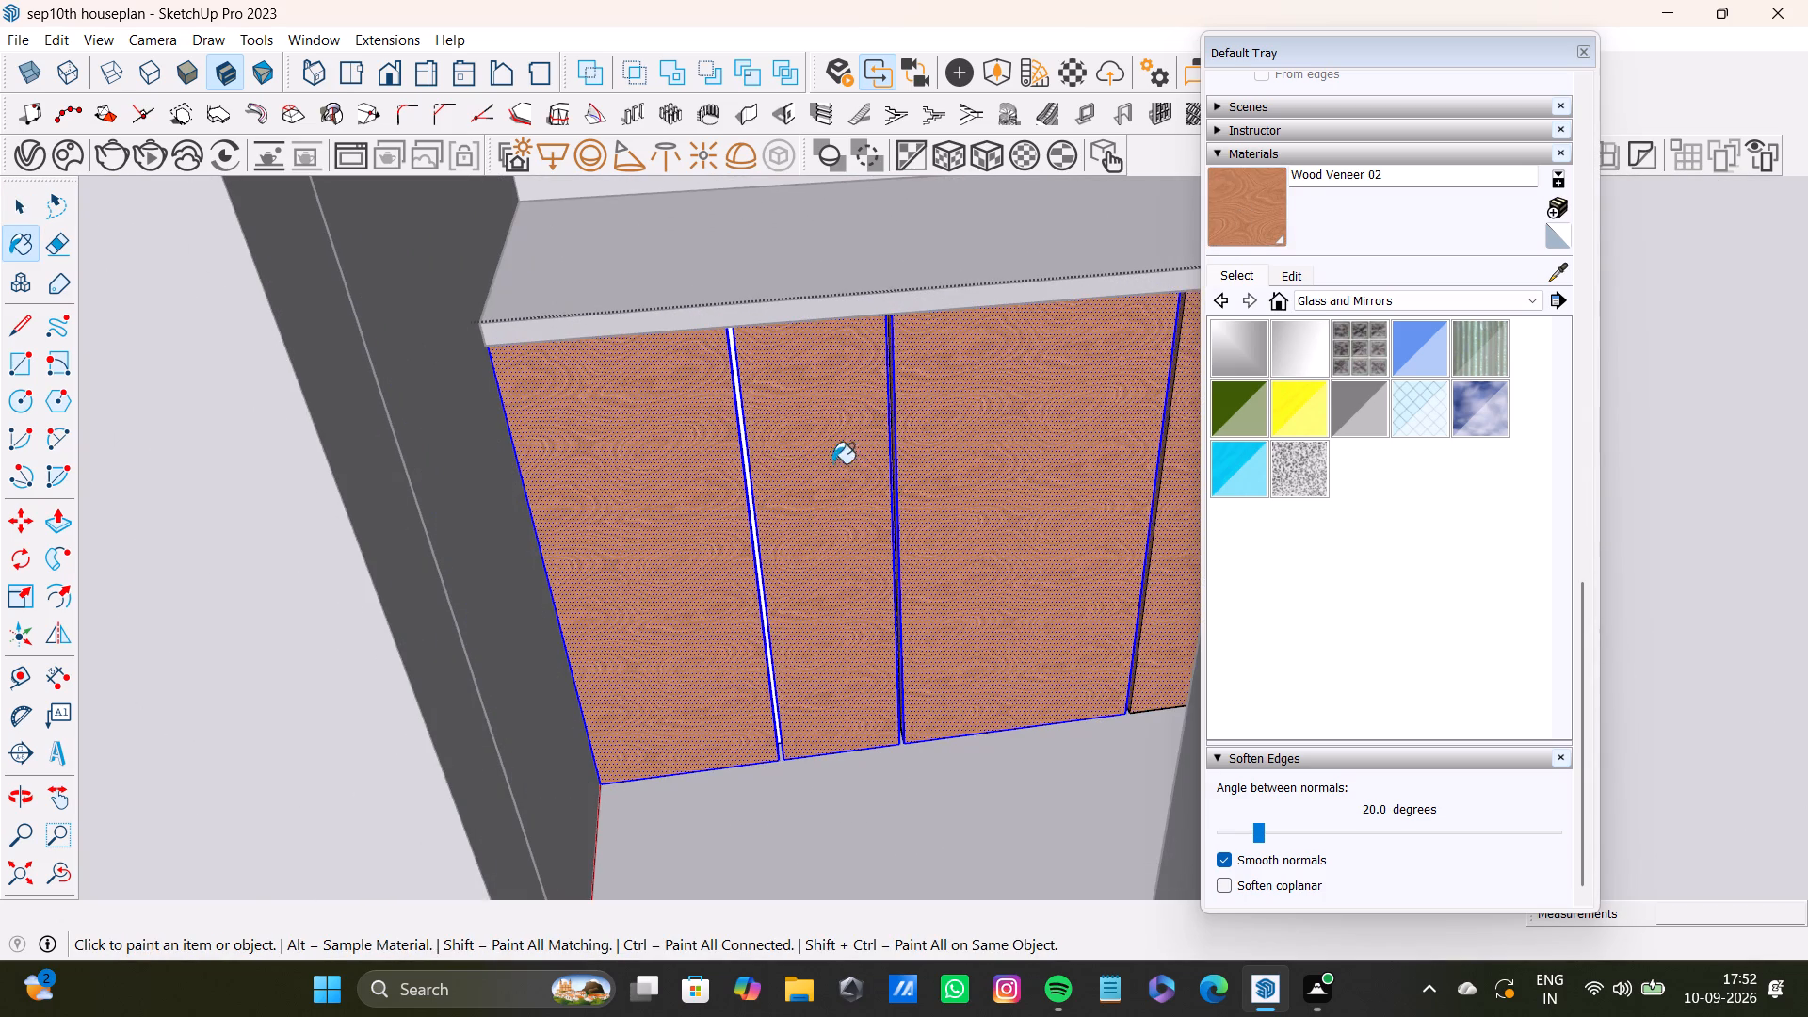
# Paint the remaining white strip in the gap between the first two base cabinet fronts with Wood Veneer 02.
pyautogui.scroll(10, 751, 465)
pyautogui.press('space')
pyautogui.scroll(3, 713, 440)
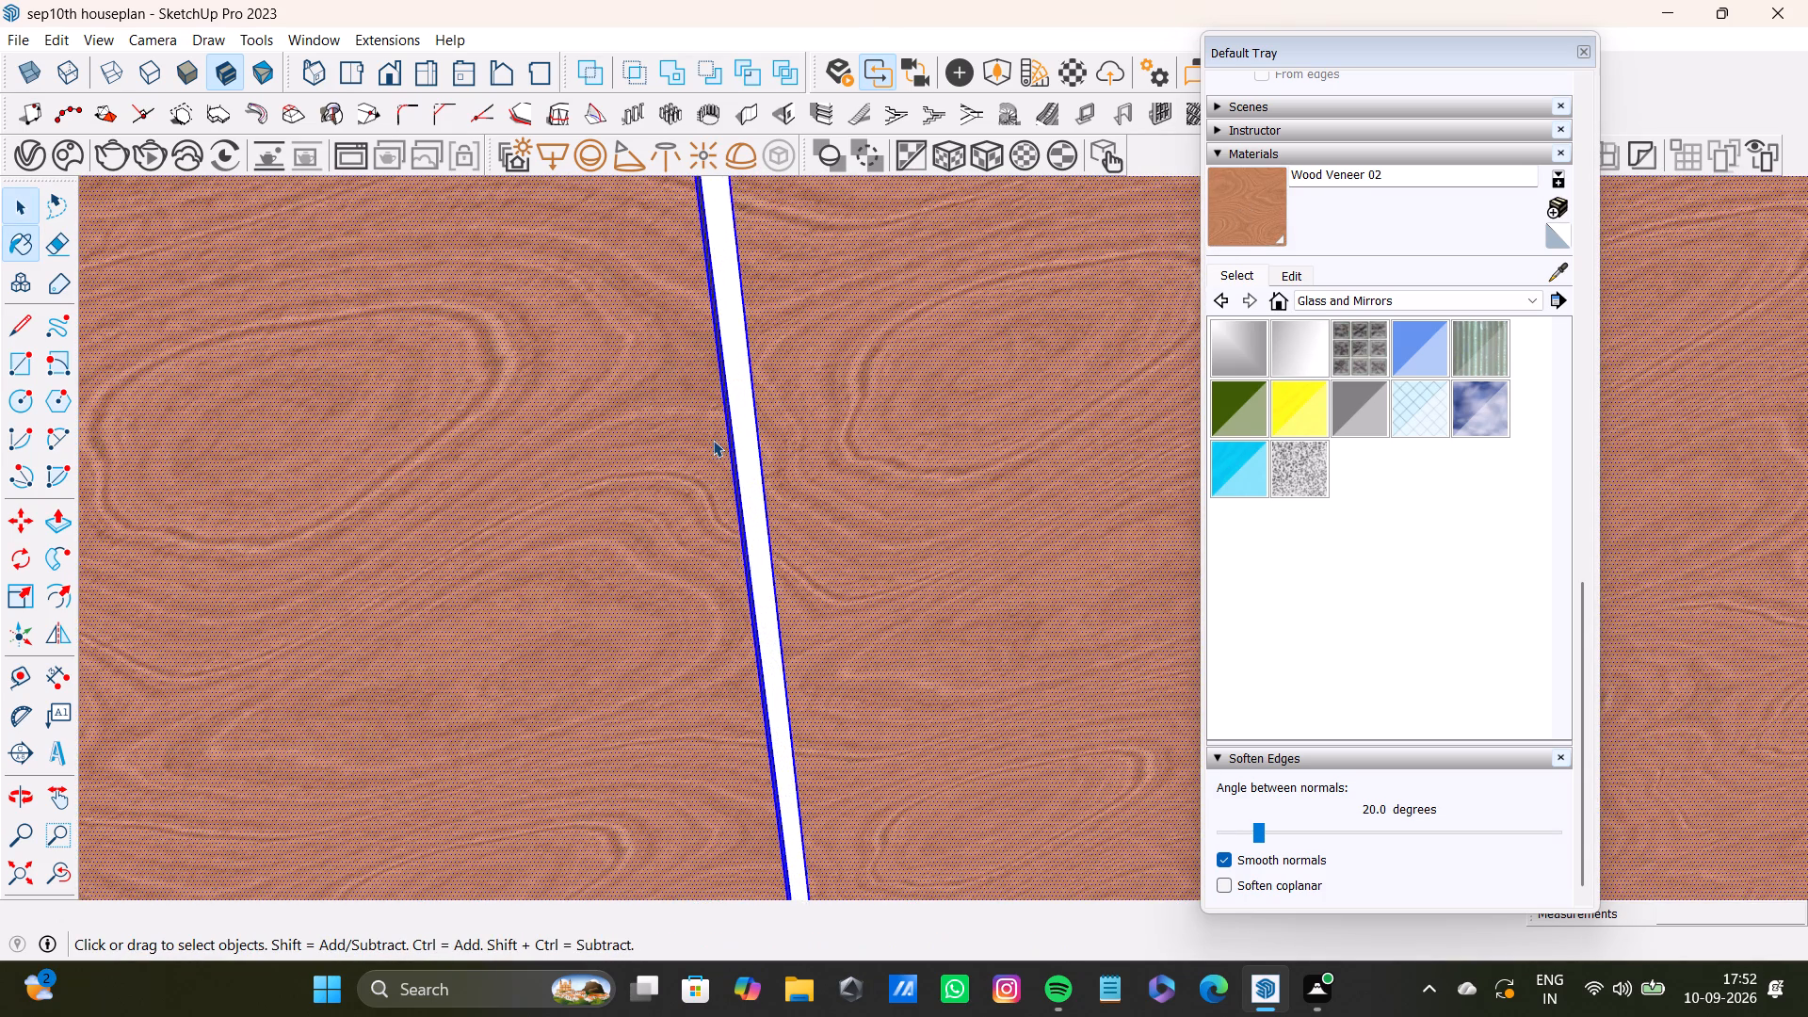
pyautogui.scroll(6, 713, 440)
pyautogui.keyDown('shift'); pyautogui.click(767, 444); pyautogui.keyUp('shift')
pyautogui.keyDown('shift'); pyautogui.click(1272, 186); pyautogui.keyUp('shift')
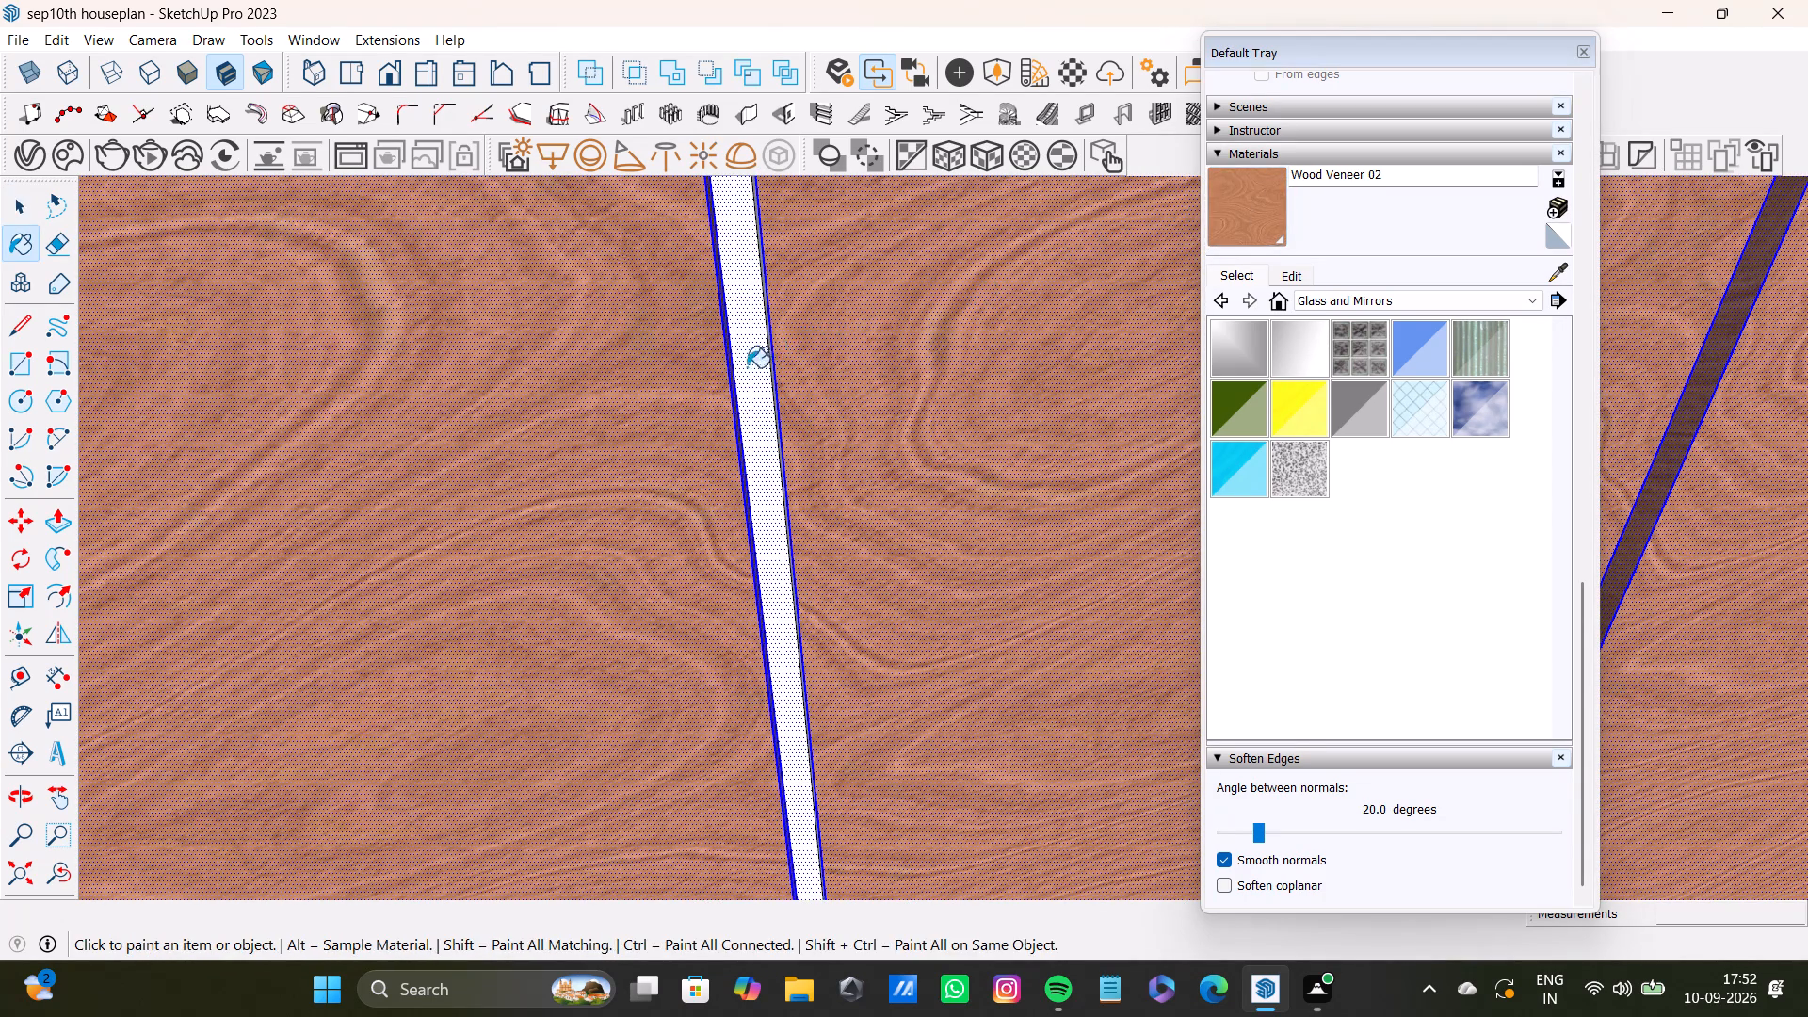
pyautogui.keyDown('shift'); pyautogui.click(739, 370); pyautogui.keyUp('shift')
# Finish editing the base cabinet and clear the selection, returning to the whole house model.
pyautogui.keyDown('shift'); pyautogui.scroll(-14, 751, 403); pyautogui.keyUp('shift')
pyautogui.keyDown('shift'); pyautogui.moveTo(1081, 505); pyautogui.dragTo(901, 593, button='middle'); pyautogui.keyUp('shift')
pyautogui.moveTo(893, 587); pyautogui.dragTo(751, 597, button='middle')
pyautogui.scroll(-2, 768, 544)
pyautogui.click(56, 871)
pyautogui.click(19, 867)
pyautogui.moveTo(466, 673); pyautogui.dragTo(764, 702, button='middle')
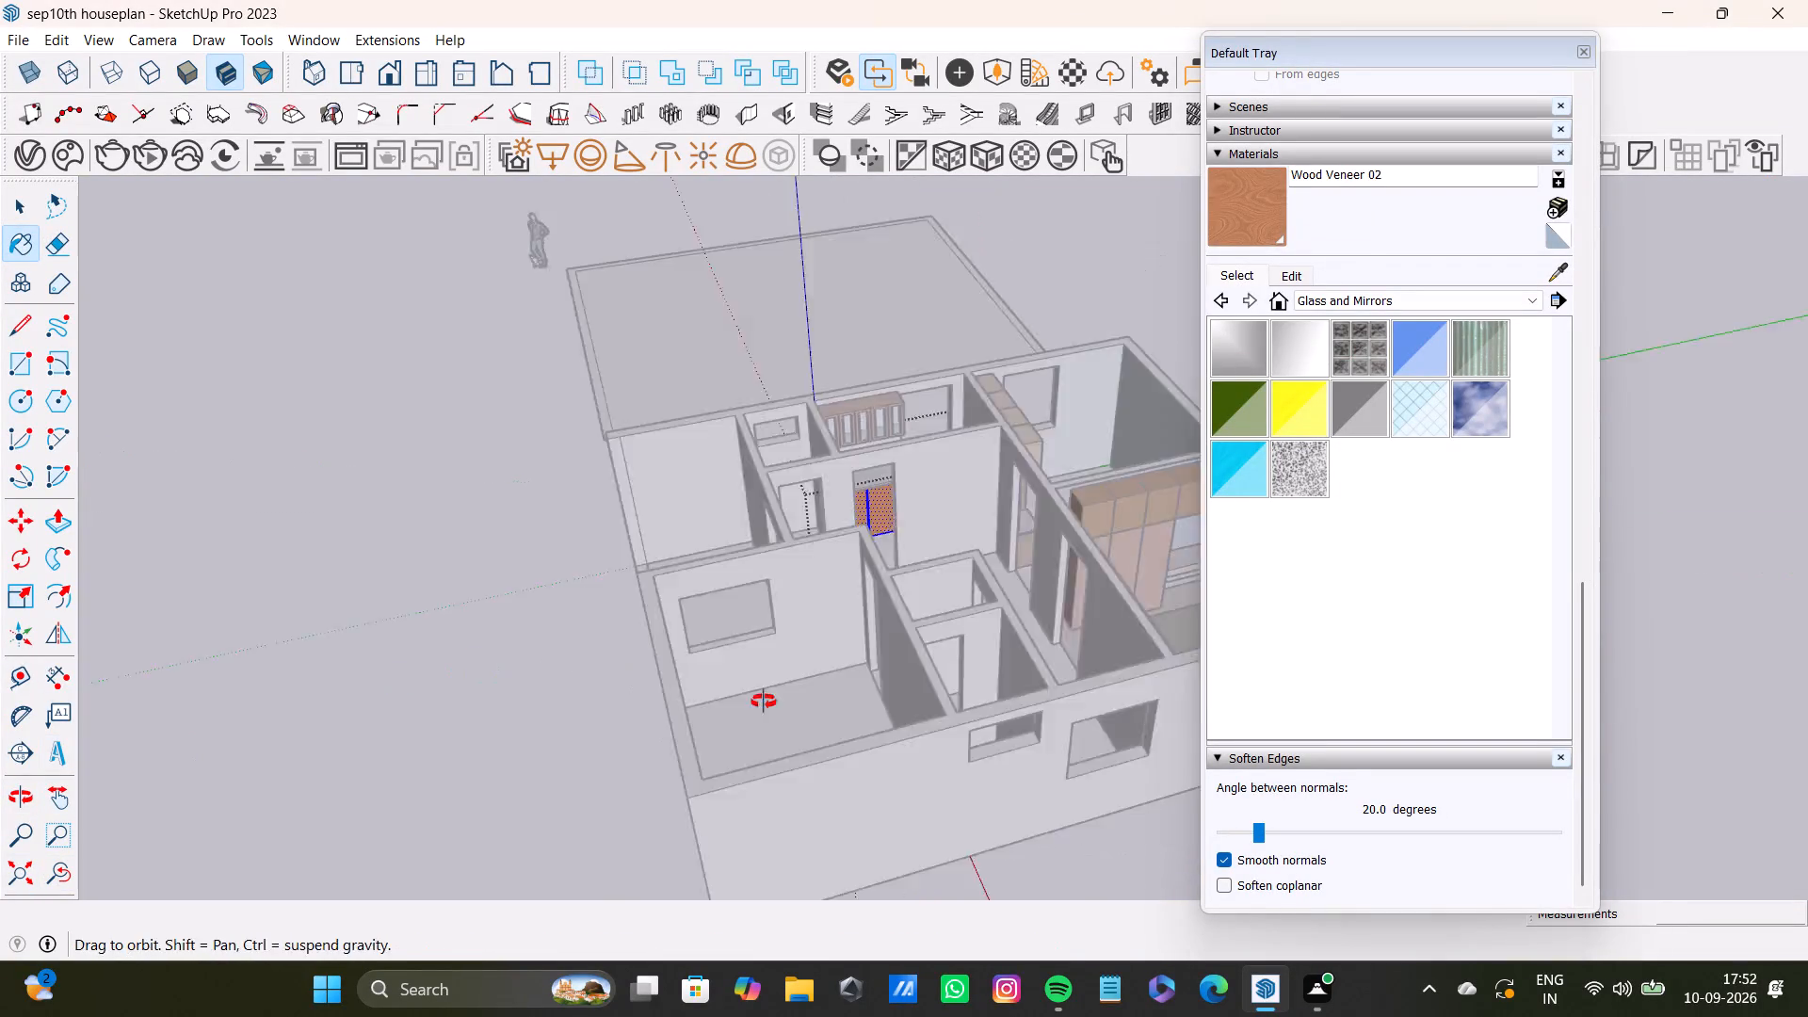
pyautogui.moveTo(764, 702); pyautogui.dragTo(787, 702, button='middle')
pyautogui.scroll(20, 853, 562)
pyautogui.scroll(6, 853, 562)
pyautogui.keyDown('shift'); pyautogui.scroll(-5, 862, 508); pyautogui.keyUp('shift')
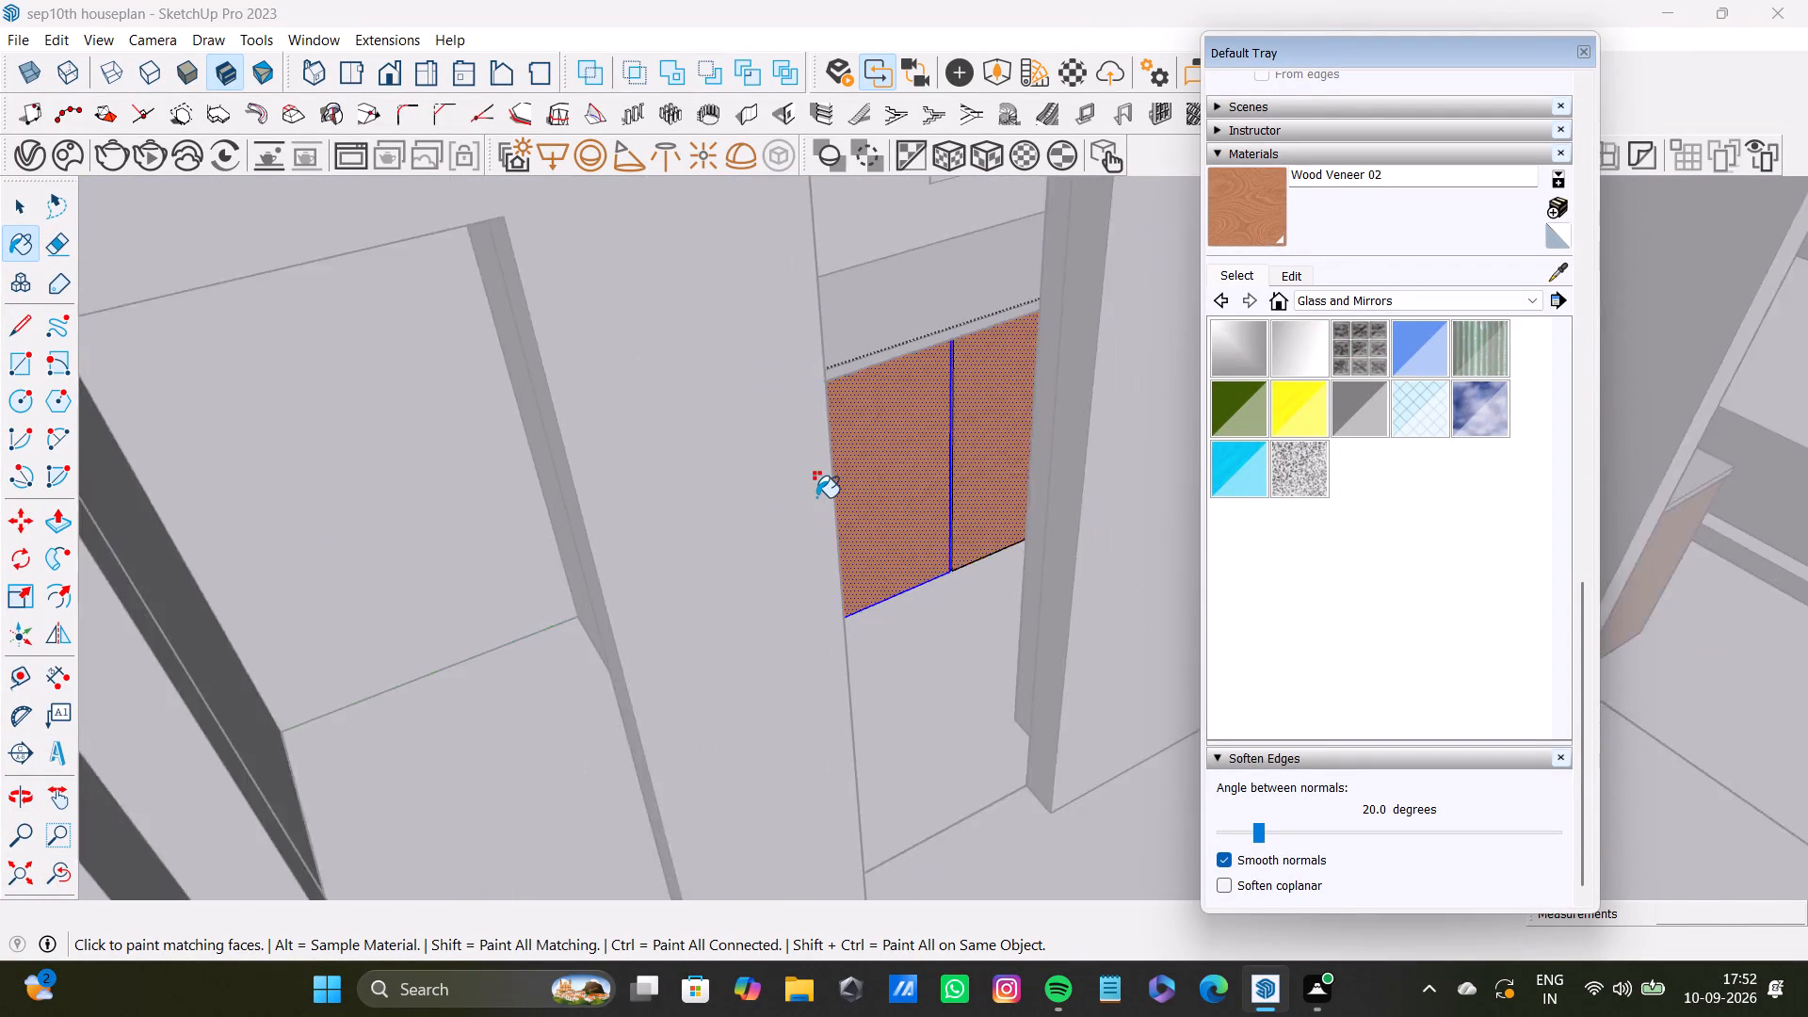
pyautogui.keyDown('shift'); pyautogui.scroll(-15, 816, 497); pyautogui.keyUp('shift')
pyautogui.press('space')
pyautogui.click(436, 297)
pyautogui.click(214, 392)
pyautogui.scroll(-5, 770, 556)
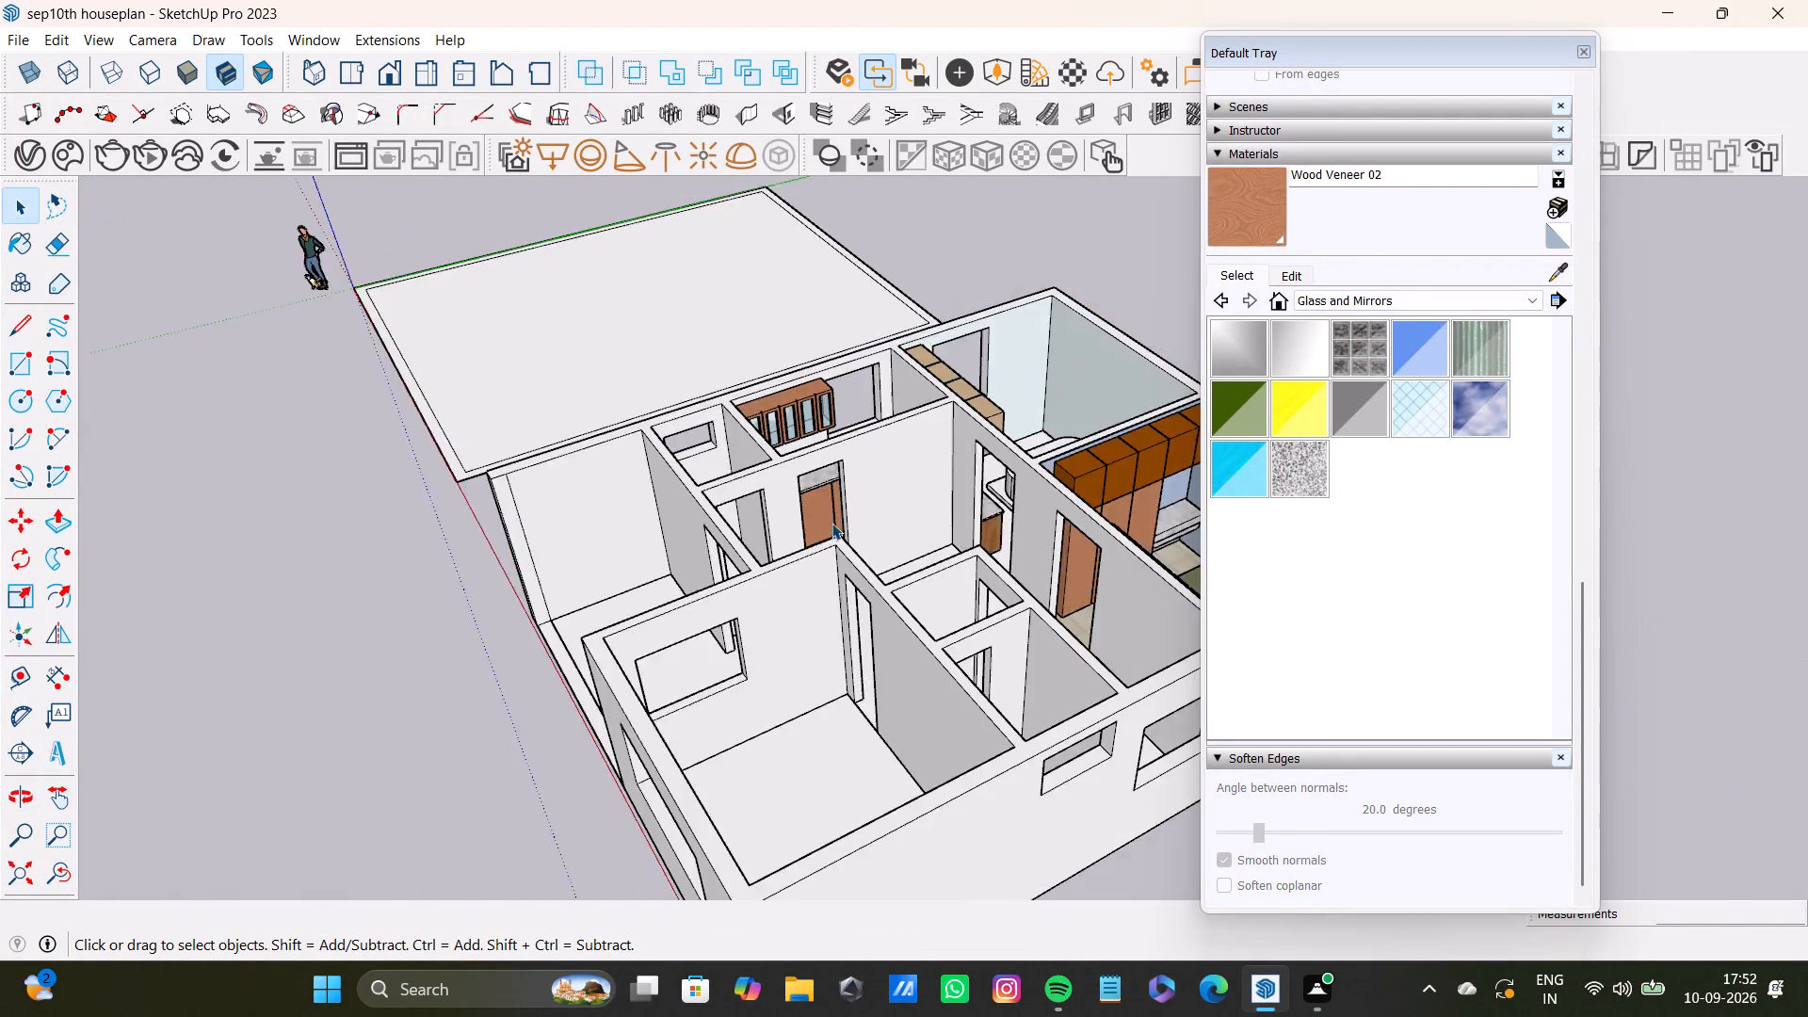
# Open the group containing the kitchen floor for editing and select the floor face beside the marble counter.
pyautogui.moveTo(864, 495); pyautogui.dragTo(440, 572, button='middle')
pyautogui.scroll(13, 702, 495)
pyautogui.keyDown('shift'); pyautogui.moveTo(955, 400); pyautogui.dragTo(702, 546, button='middle'); pyautogui.keyUp('shift')
pyautogui.keyDown('shift'); pyautogui.scroll(-1, 698, 550); pyautogui.keyUp('shift')
pyautogui.scroll(5, 902, 616)
pyautogui.moveTo(950, 607); pyautogui.dragTo(1137, 799, button='middle')
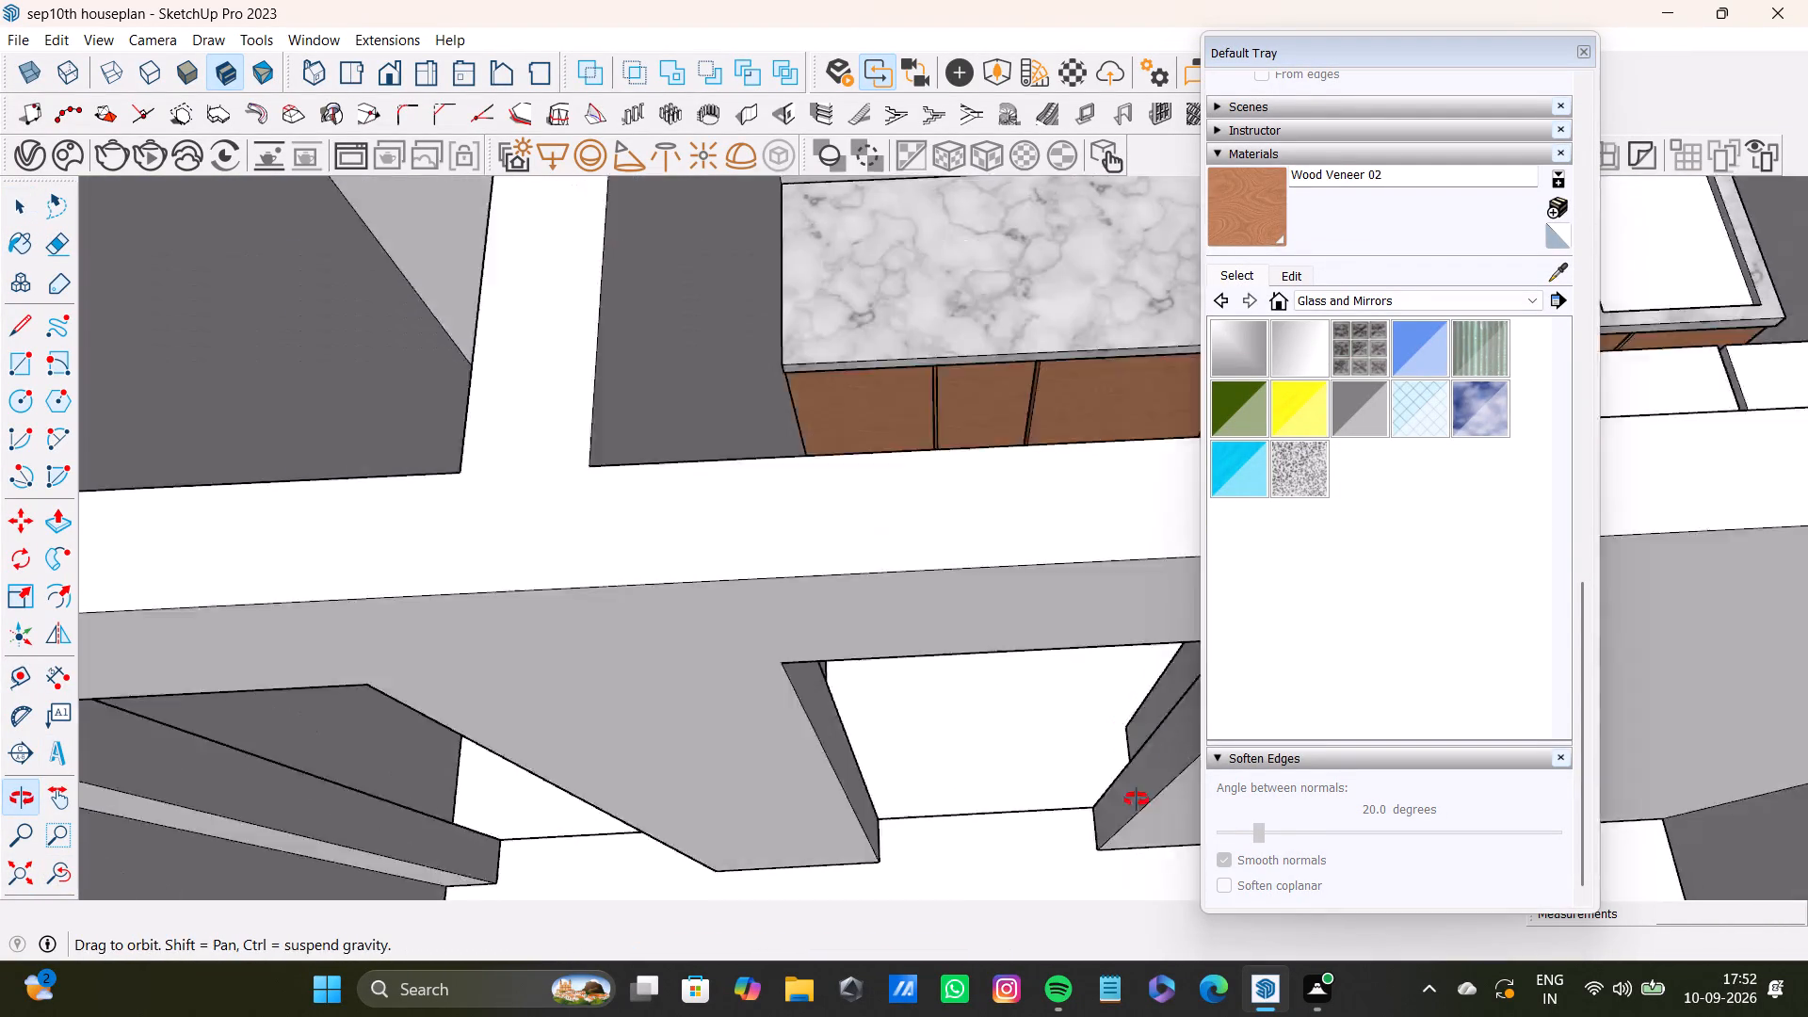
pyautogui.moveTo(1137, 799); pyautogui.dragTo(1124, 953, button='middle')
pyautogui.scroll(-1, 1123, 941)
pyautogui.keyDown('shift'); pyautogui.scroll(4, 983, 696); pyautogui.keyUp('shift')
pyautogui.keyDown('shift'); pyautogui.doubleClick(958, 549); pyautogui.keyUp('shift')
pyautogui.keyDown('shift'); pyautogui.doubleClick(947, 551); pyautogui.keyUp('shift')
pyautogui.keyDown('shift'); pyautogui.scroll(-3, 874, 583); pyautogui.keyUp('shift')
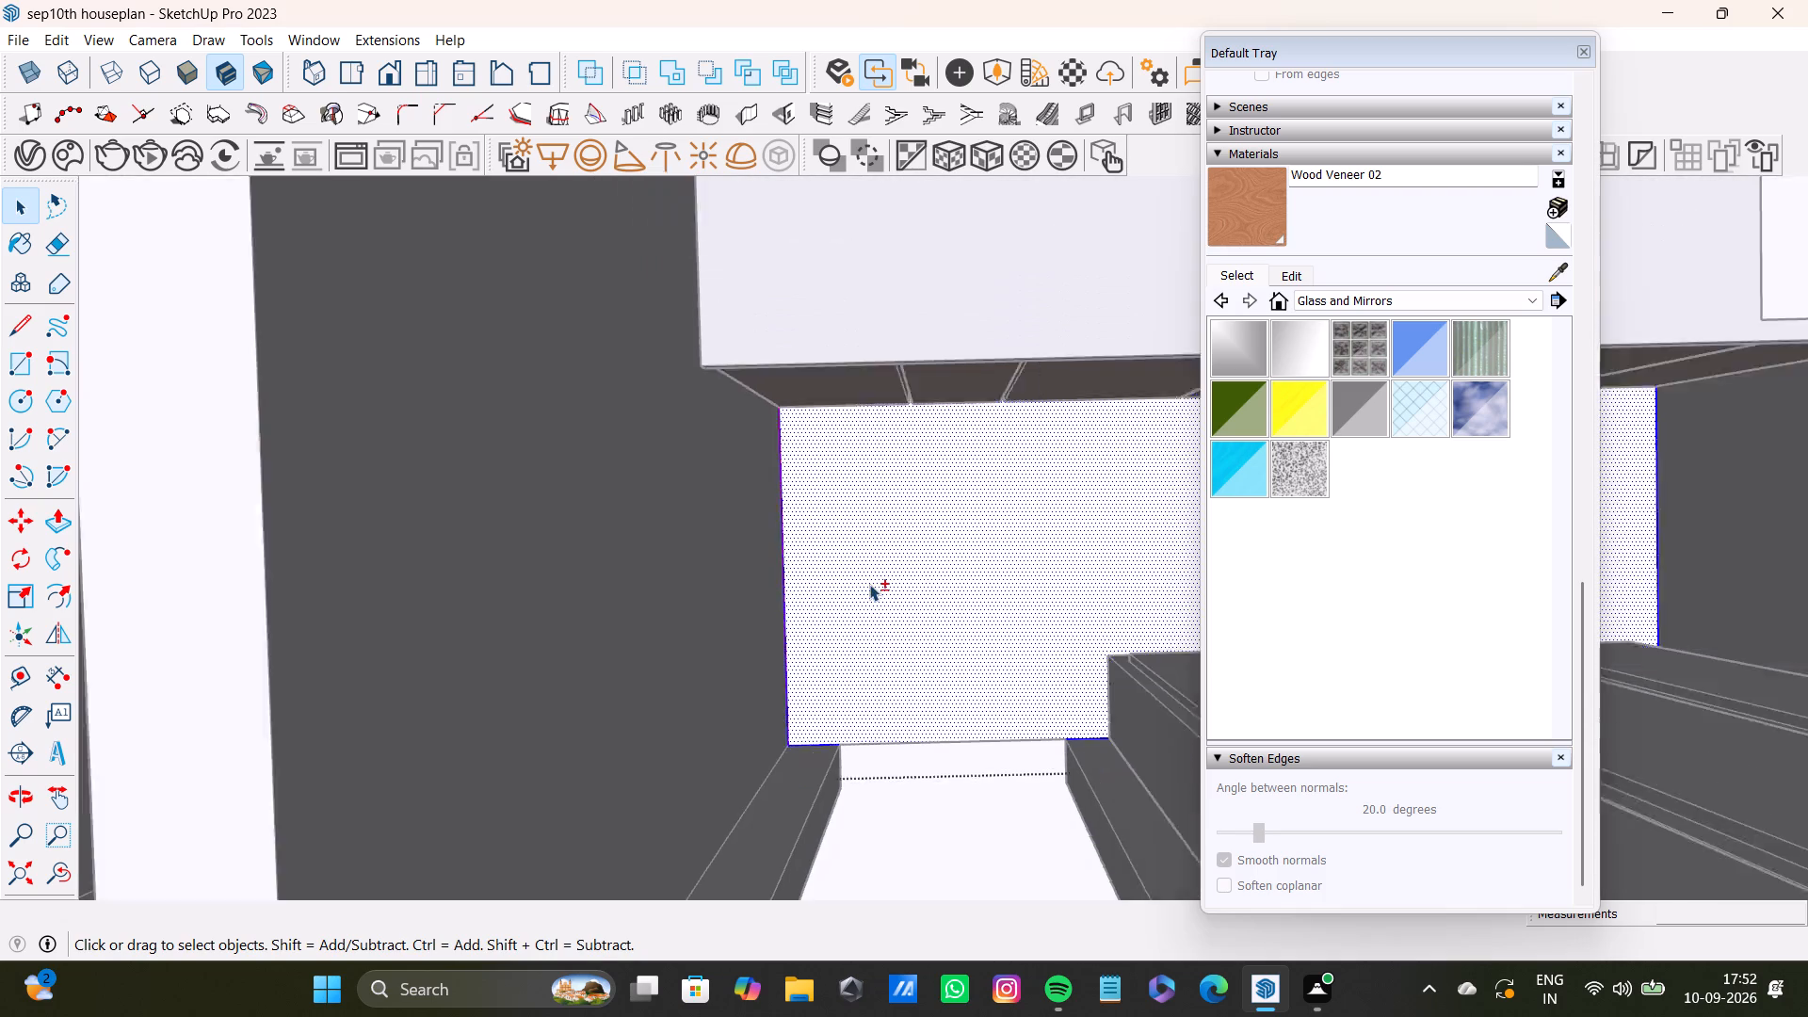
pyautogui.keyDown('shift'); pyautogui.scroll(-2, 869, 584); pyautogui.keyUp('shift')
pyautogui.keyDown('shift'); pyautogui.moveTo(854, 572); pyautogui.dragTo(783, 584, button='middle'); pyautogui.keyUp('shift')
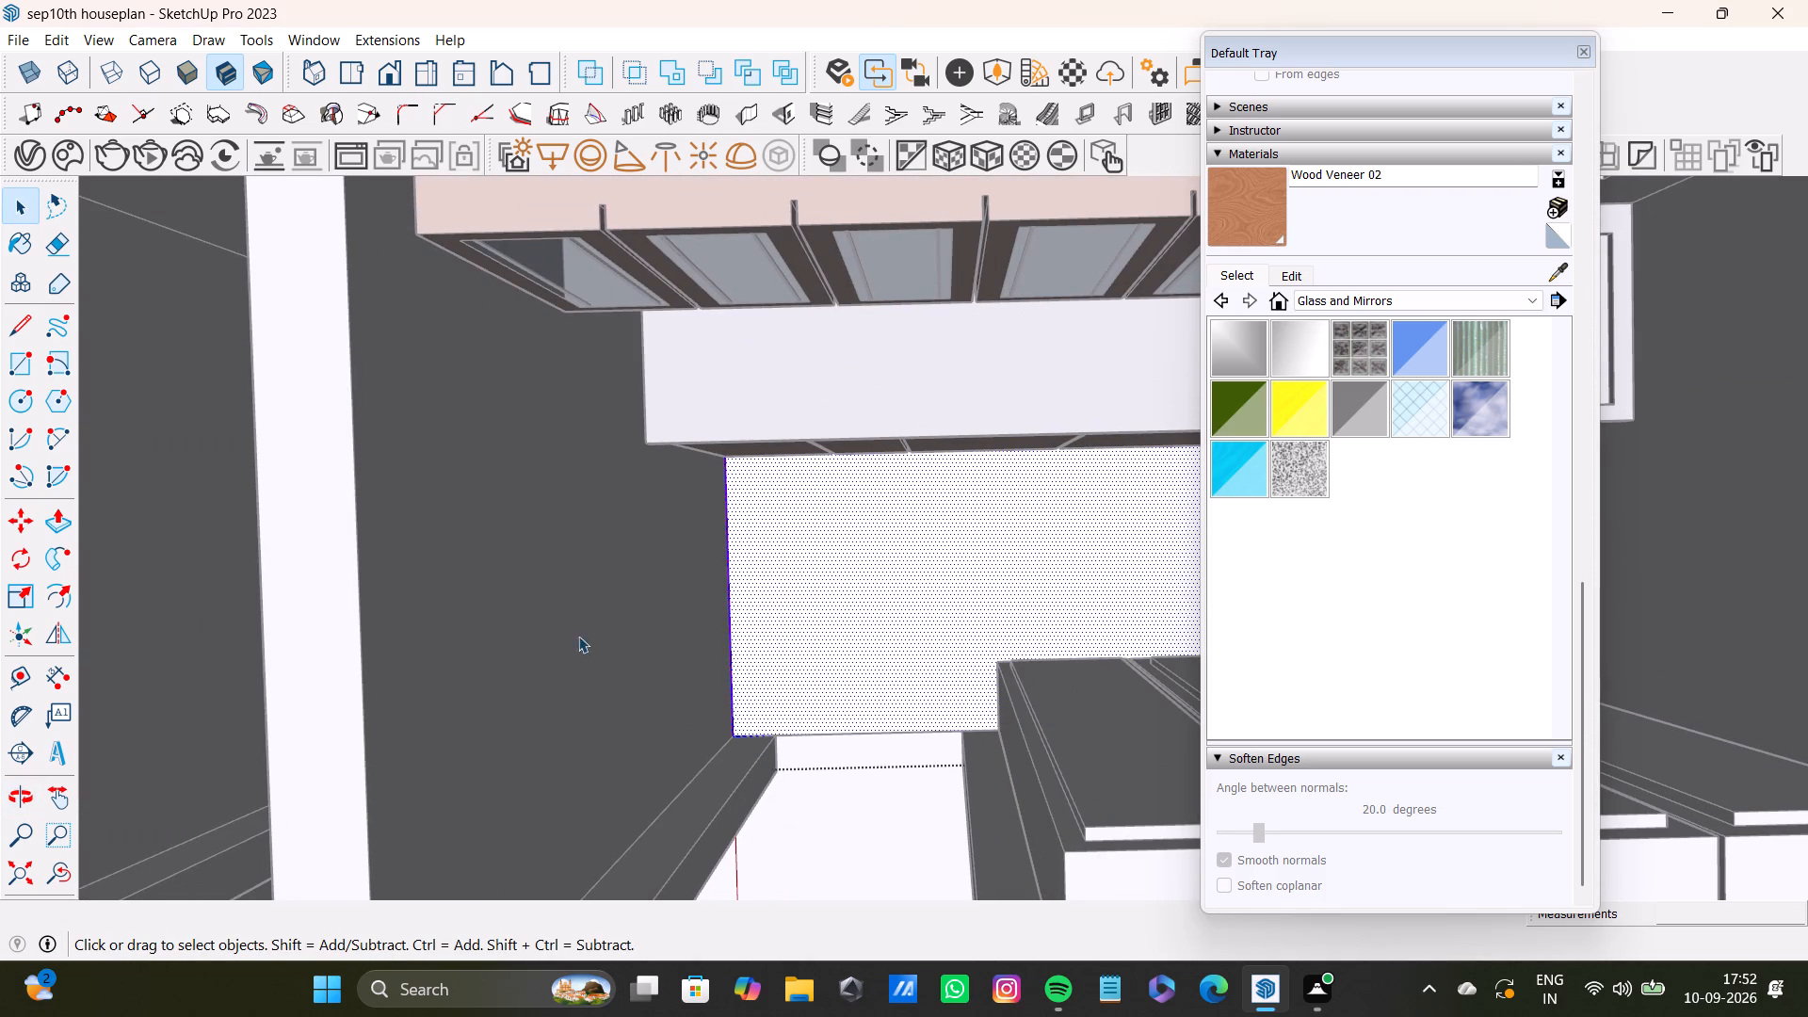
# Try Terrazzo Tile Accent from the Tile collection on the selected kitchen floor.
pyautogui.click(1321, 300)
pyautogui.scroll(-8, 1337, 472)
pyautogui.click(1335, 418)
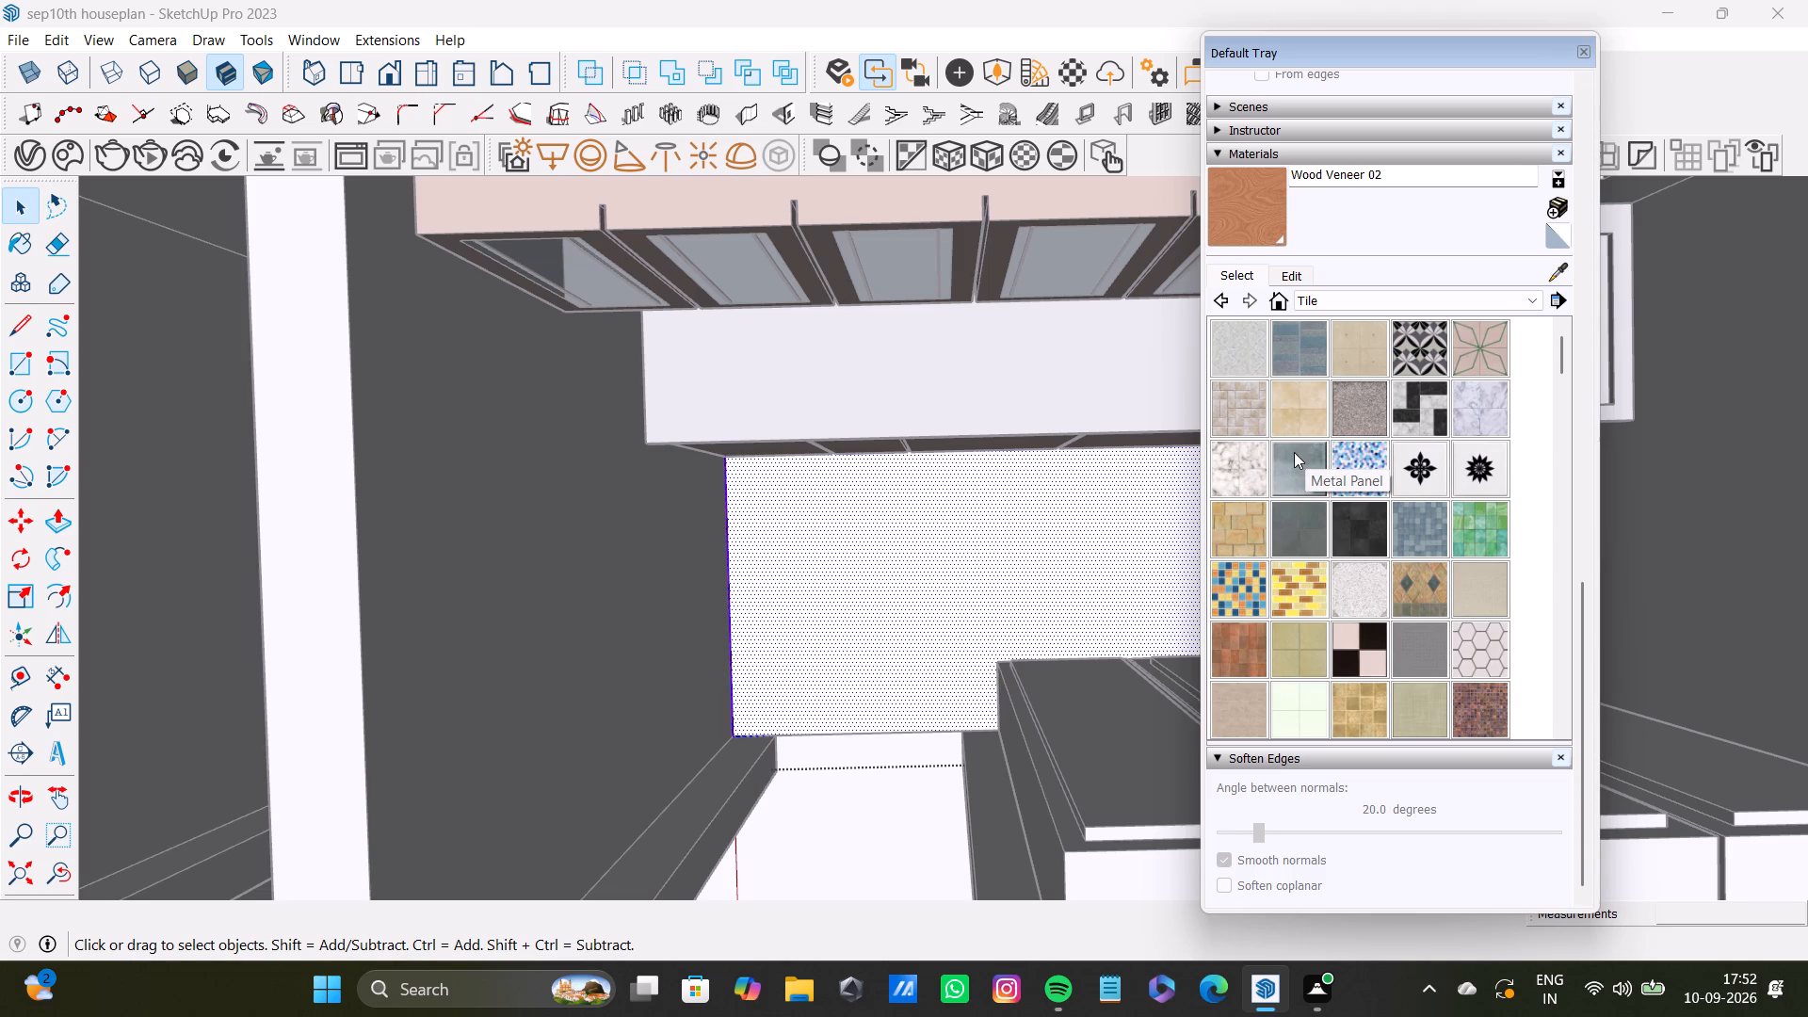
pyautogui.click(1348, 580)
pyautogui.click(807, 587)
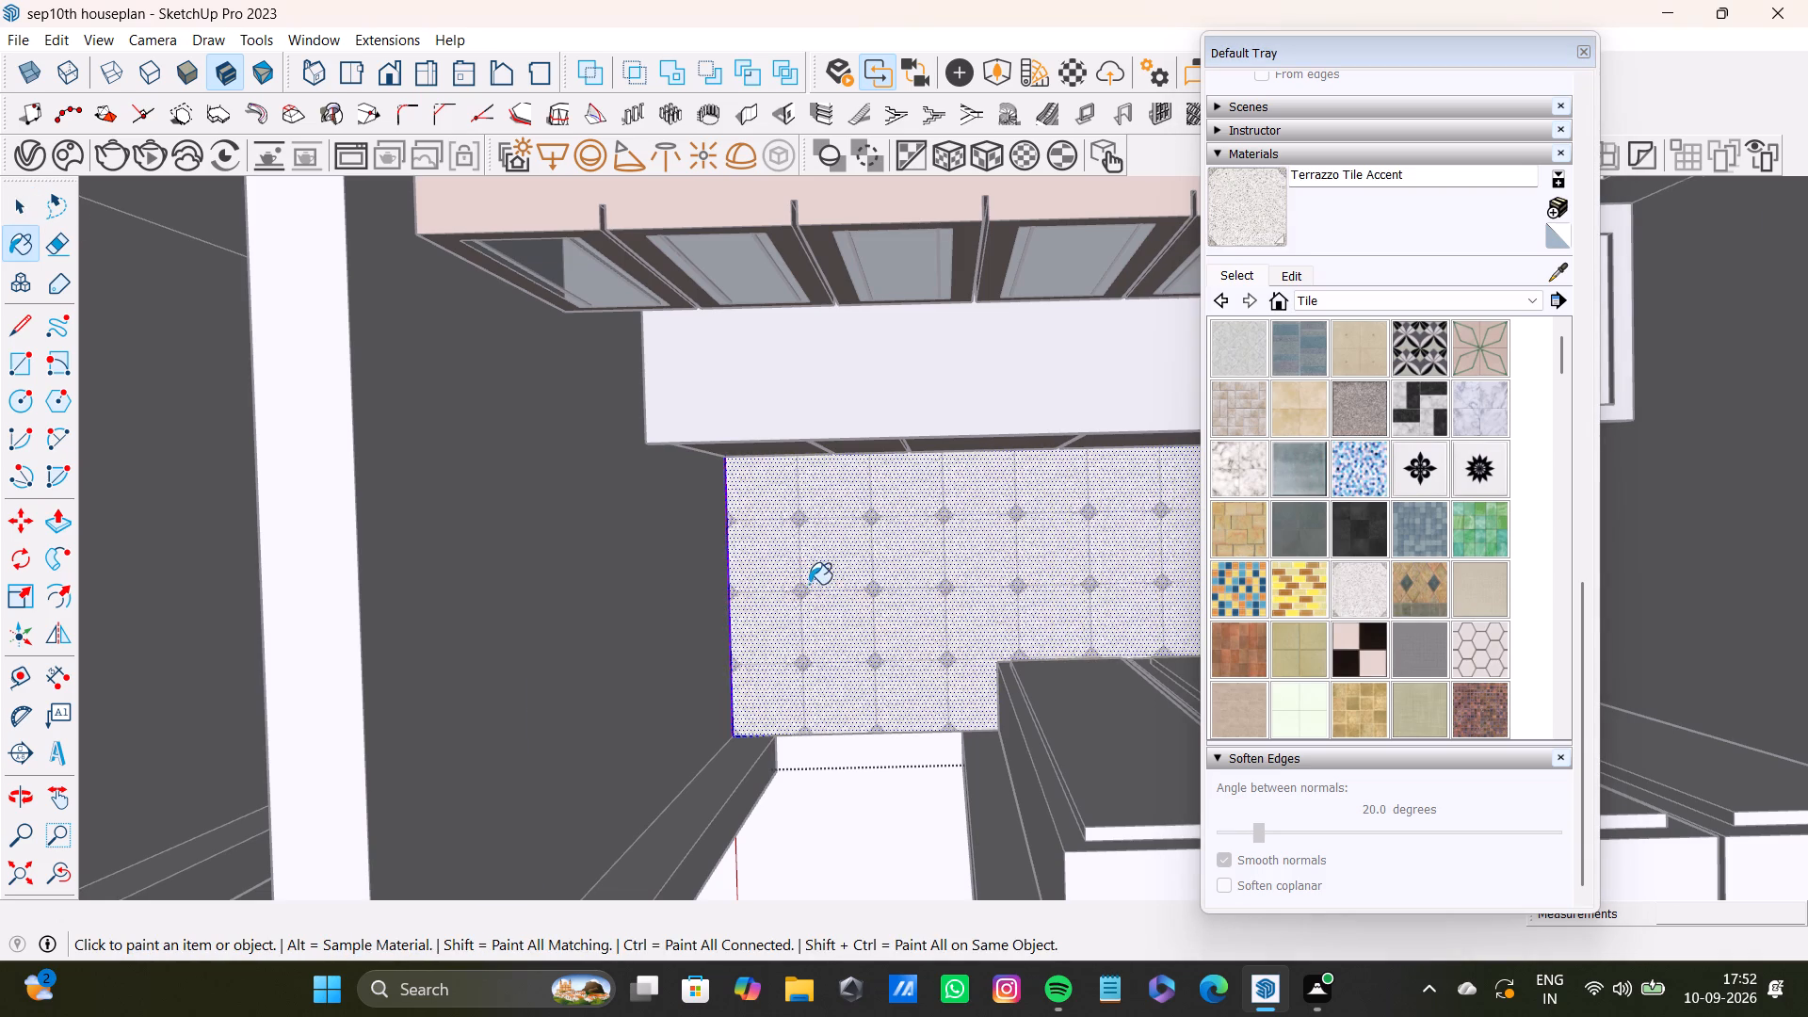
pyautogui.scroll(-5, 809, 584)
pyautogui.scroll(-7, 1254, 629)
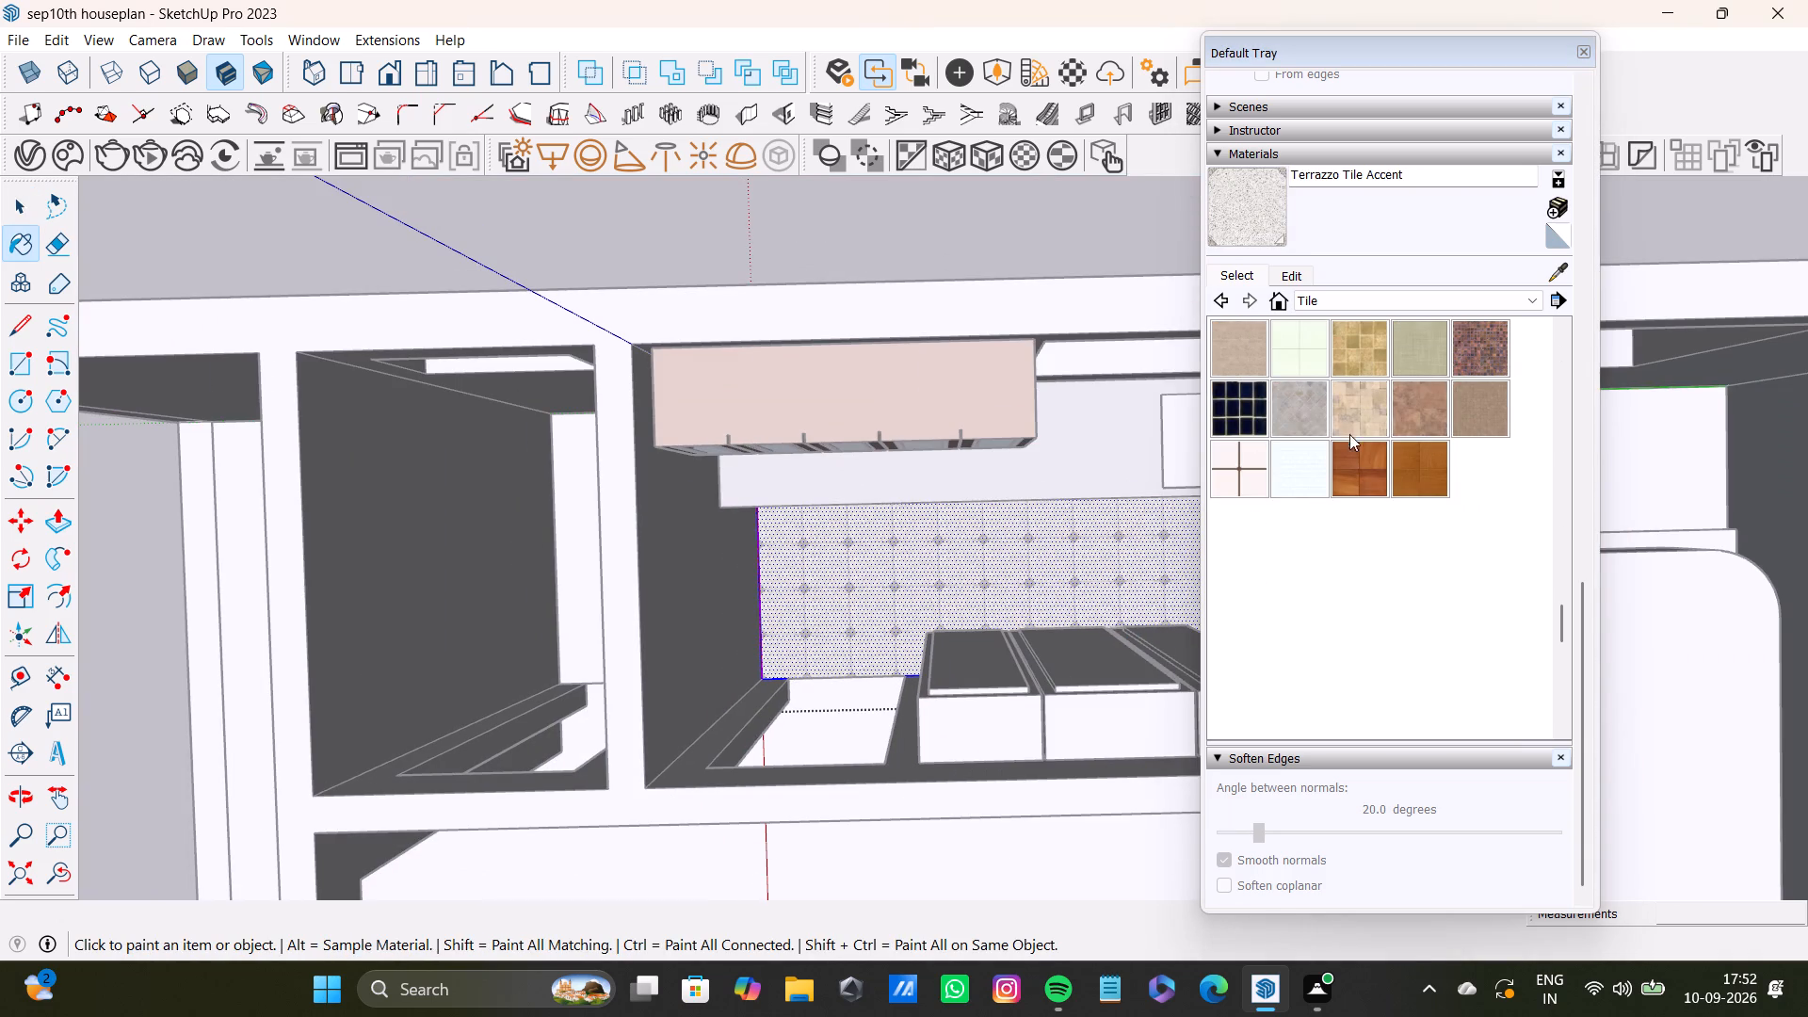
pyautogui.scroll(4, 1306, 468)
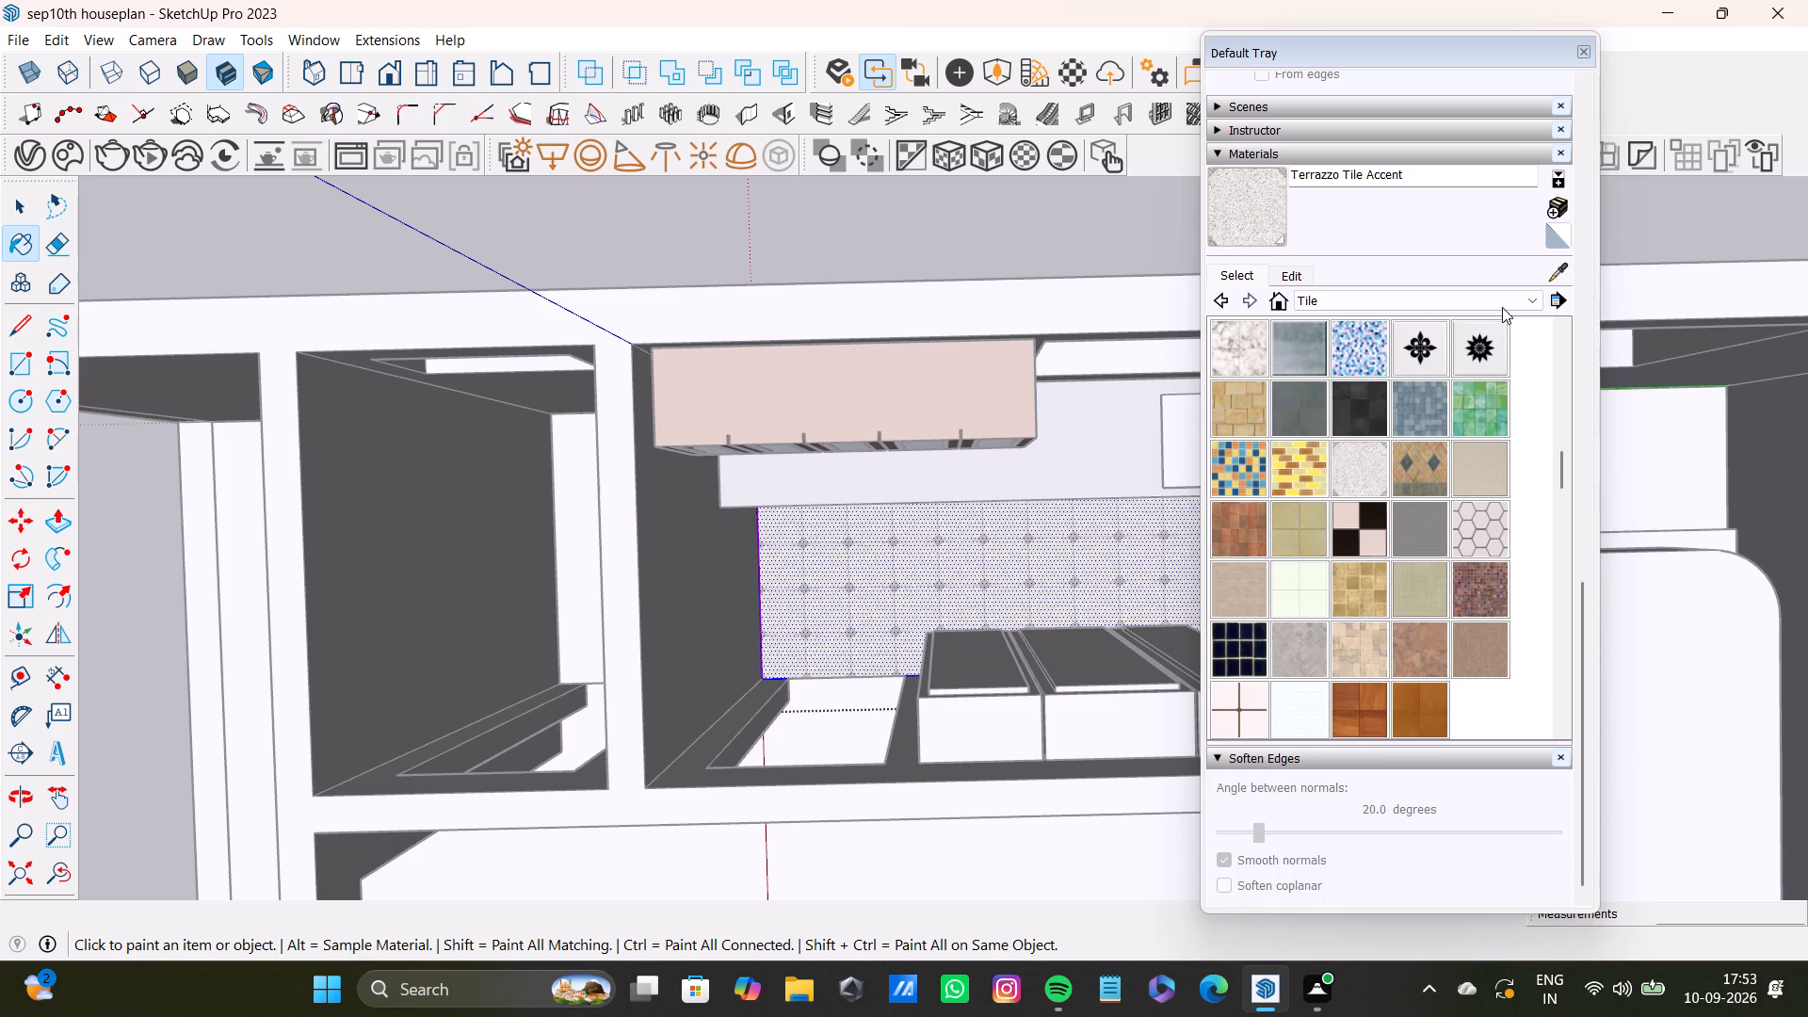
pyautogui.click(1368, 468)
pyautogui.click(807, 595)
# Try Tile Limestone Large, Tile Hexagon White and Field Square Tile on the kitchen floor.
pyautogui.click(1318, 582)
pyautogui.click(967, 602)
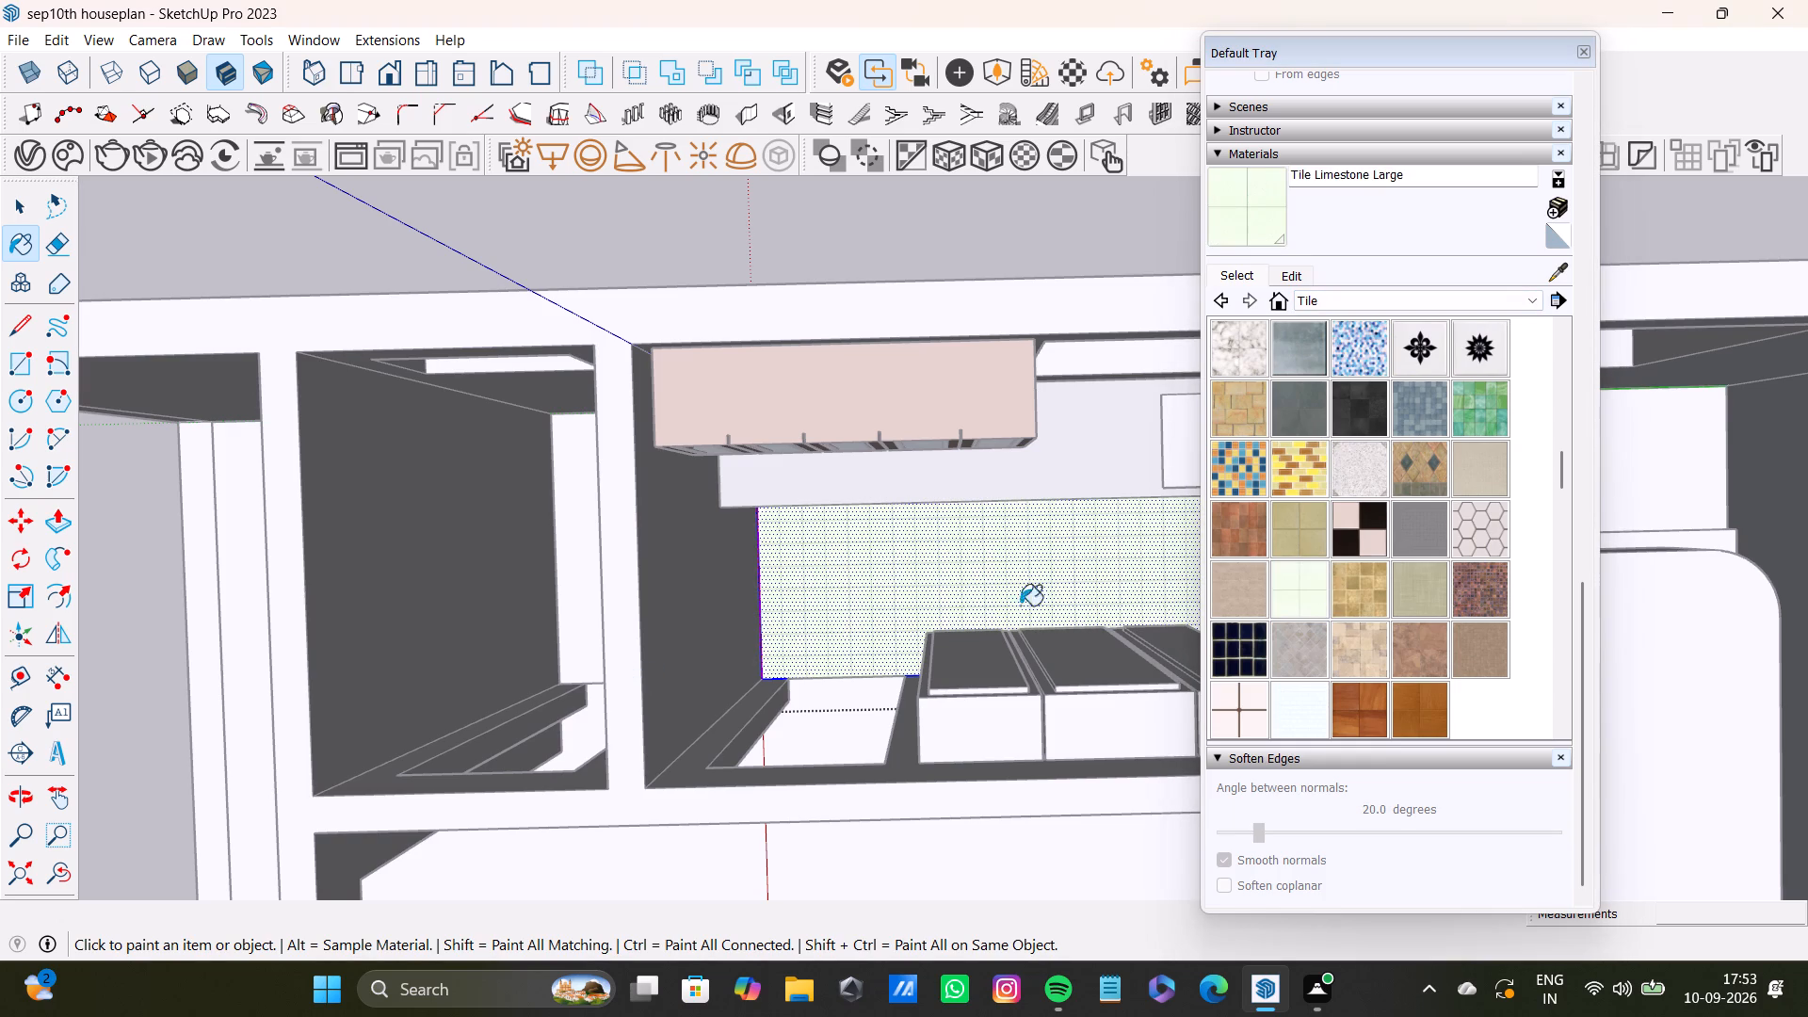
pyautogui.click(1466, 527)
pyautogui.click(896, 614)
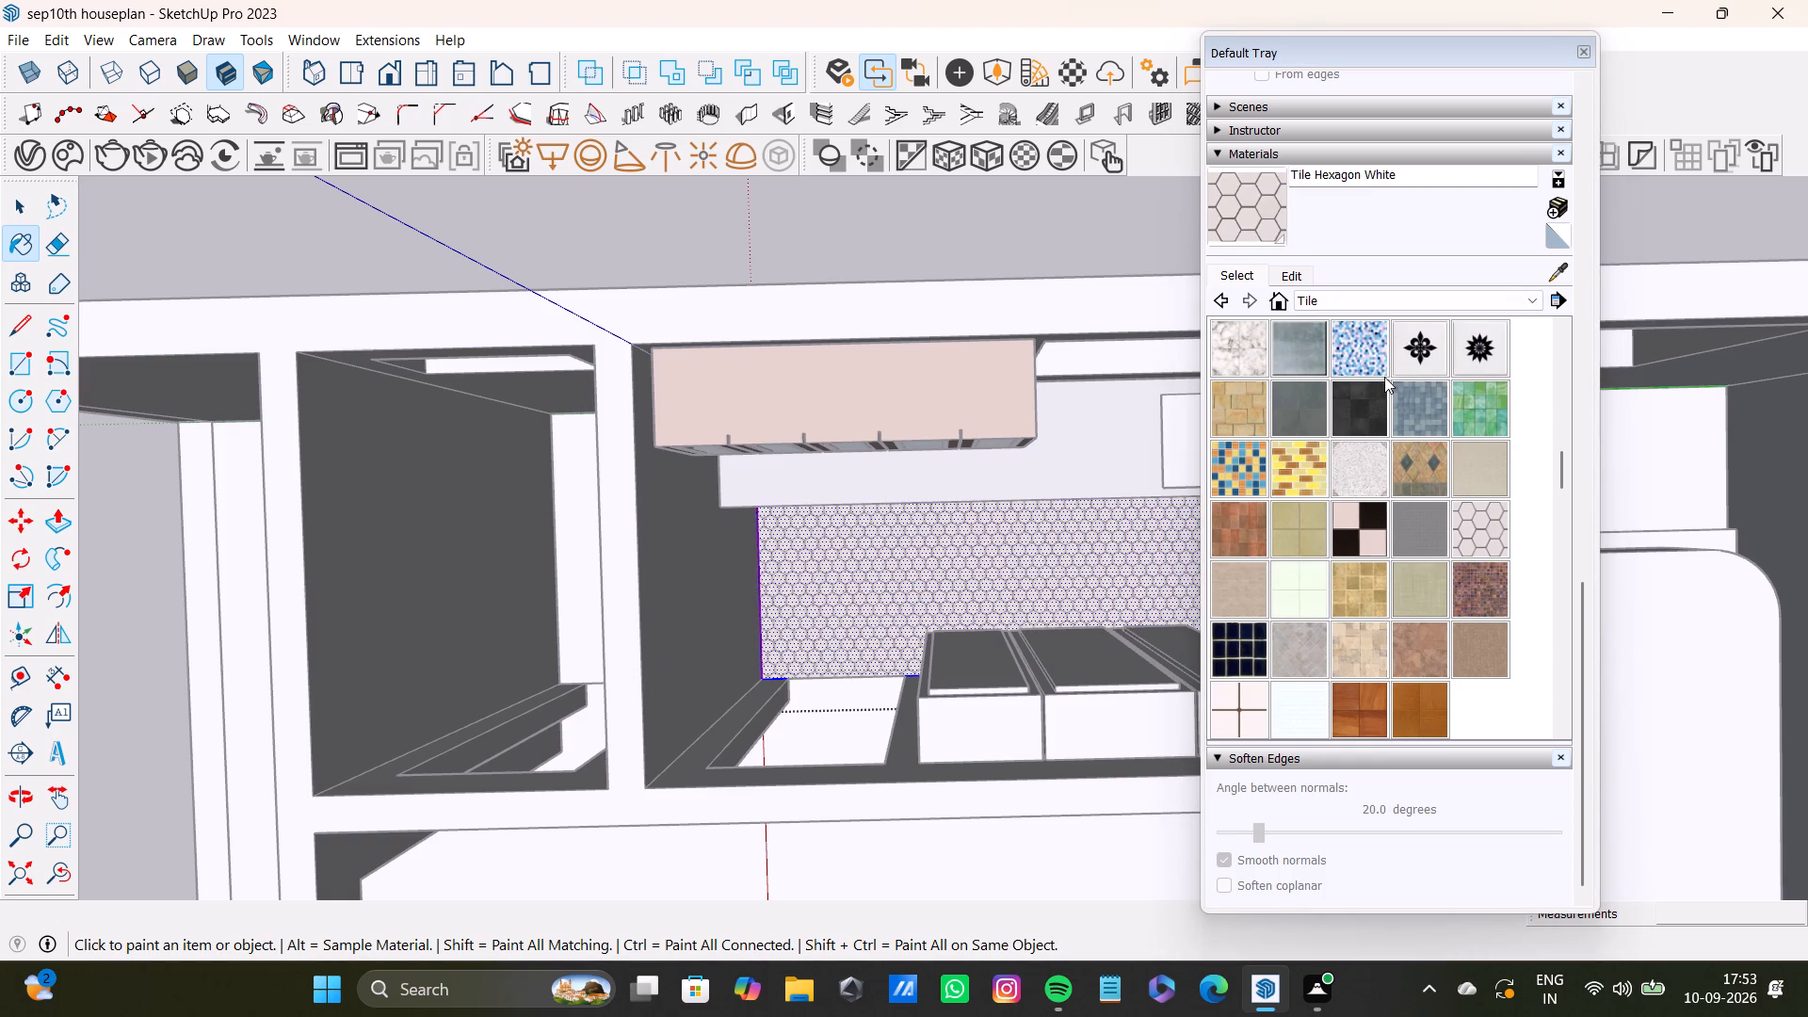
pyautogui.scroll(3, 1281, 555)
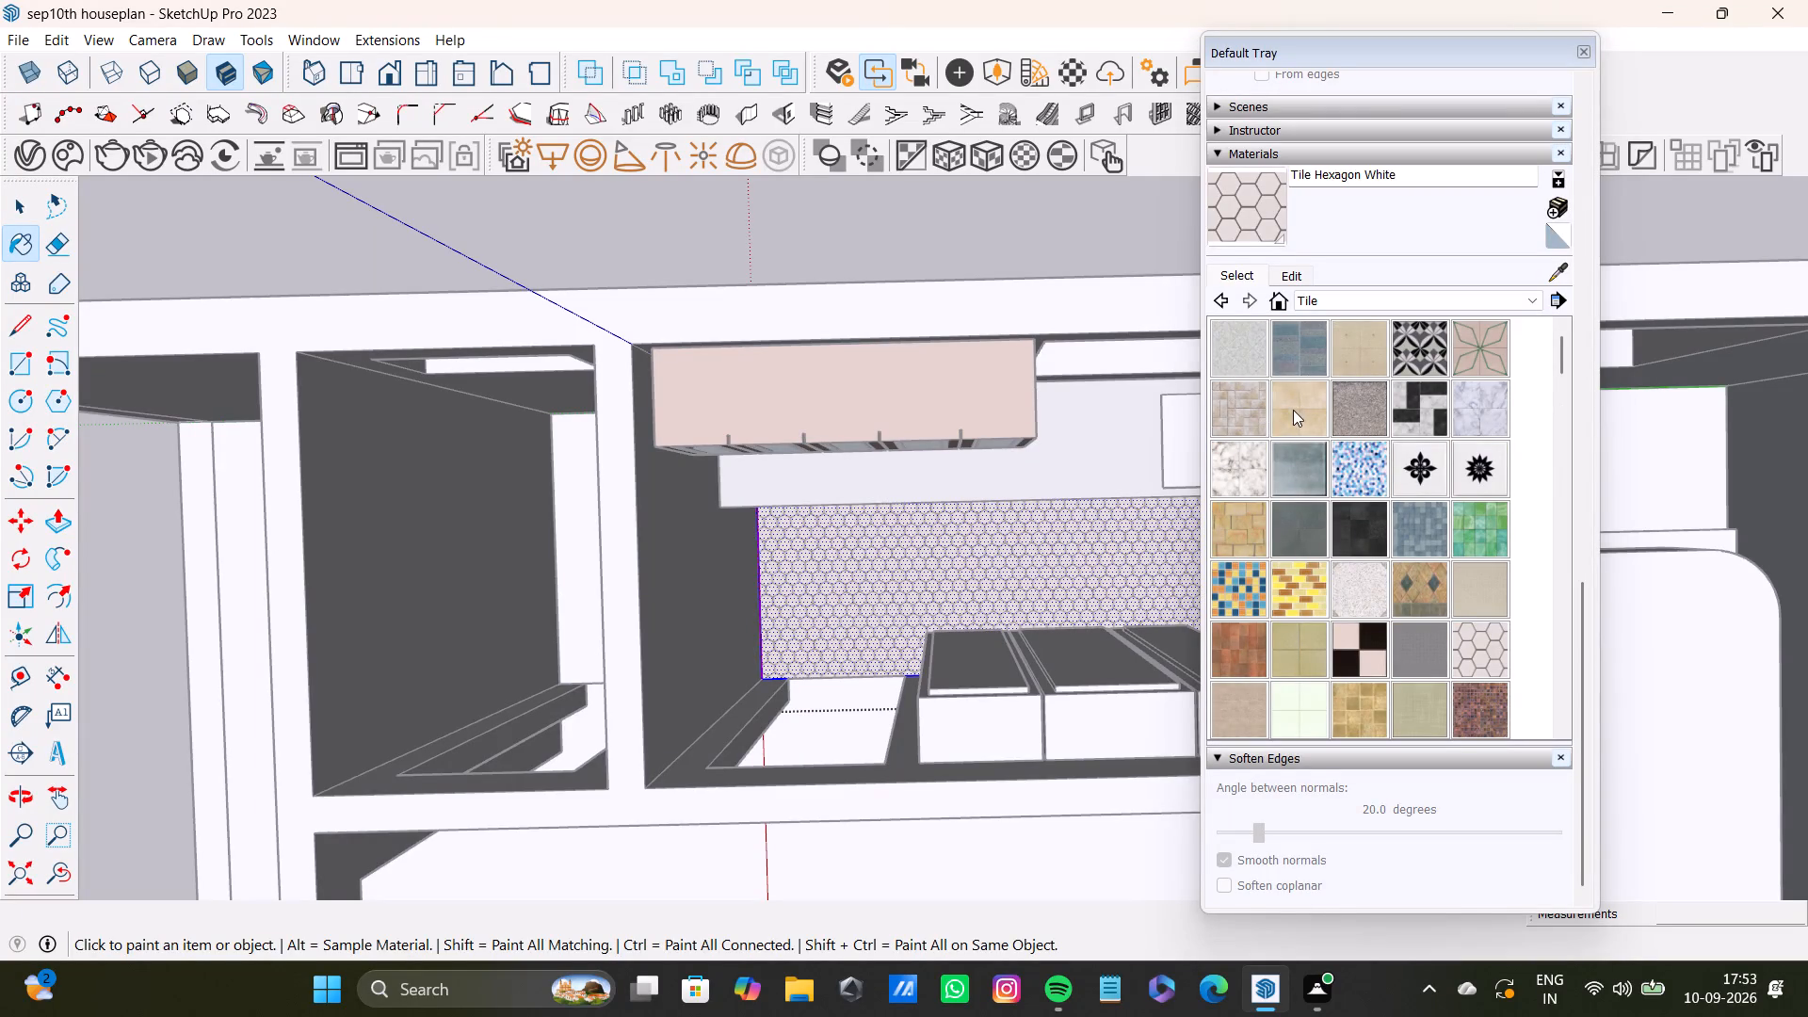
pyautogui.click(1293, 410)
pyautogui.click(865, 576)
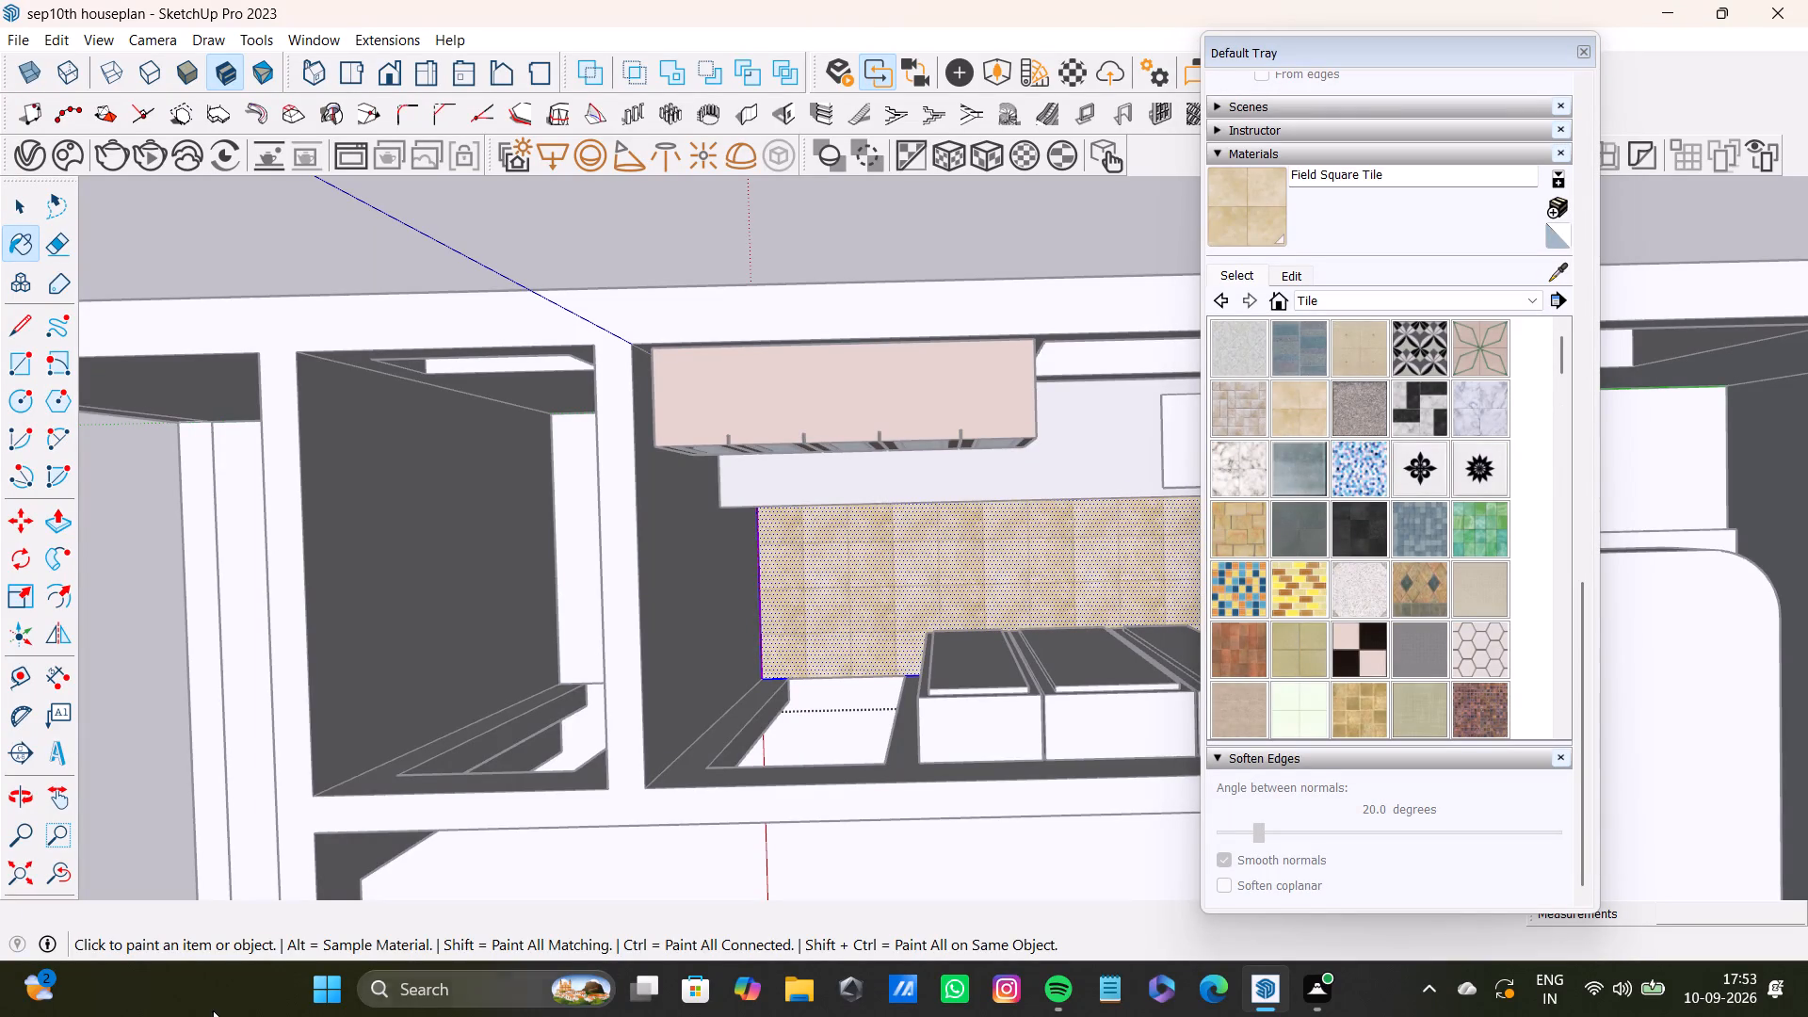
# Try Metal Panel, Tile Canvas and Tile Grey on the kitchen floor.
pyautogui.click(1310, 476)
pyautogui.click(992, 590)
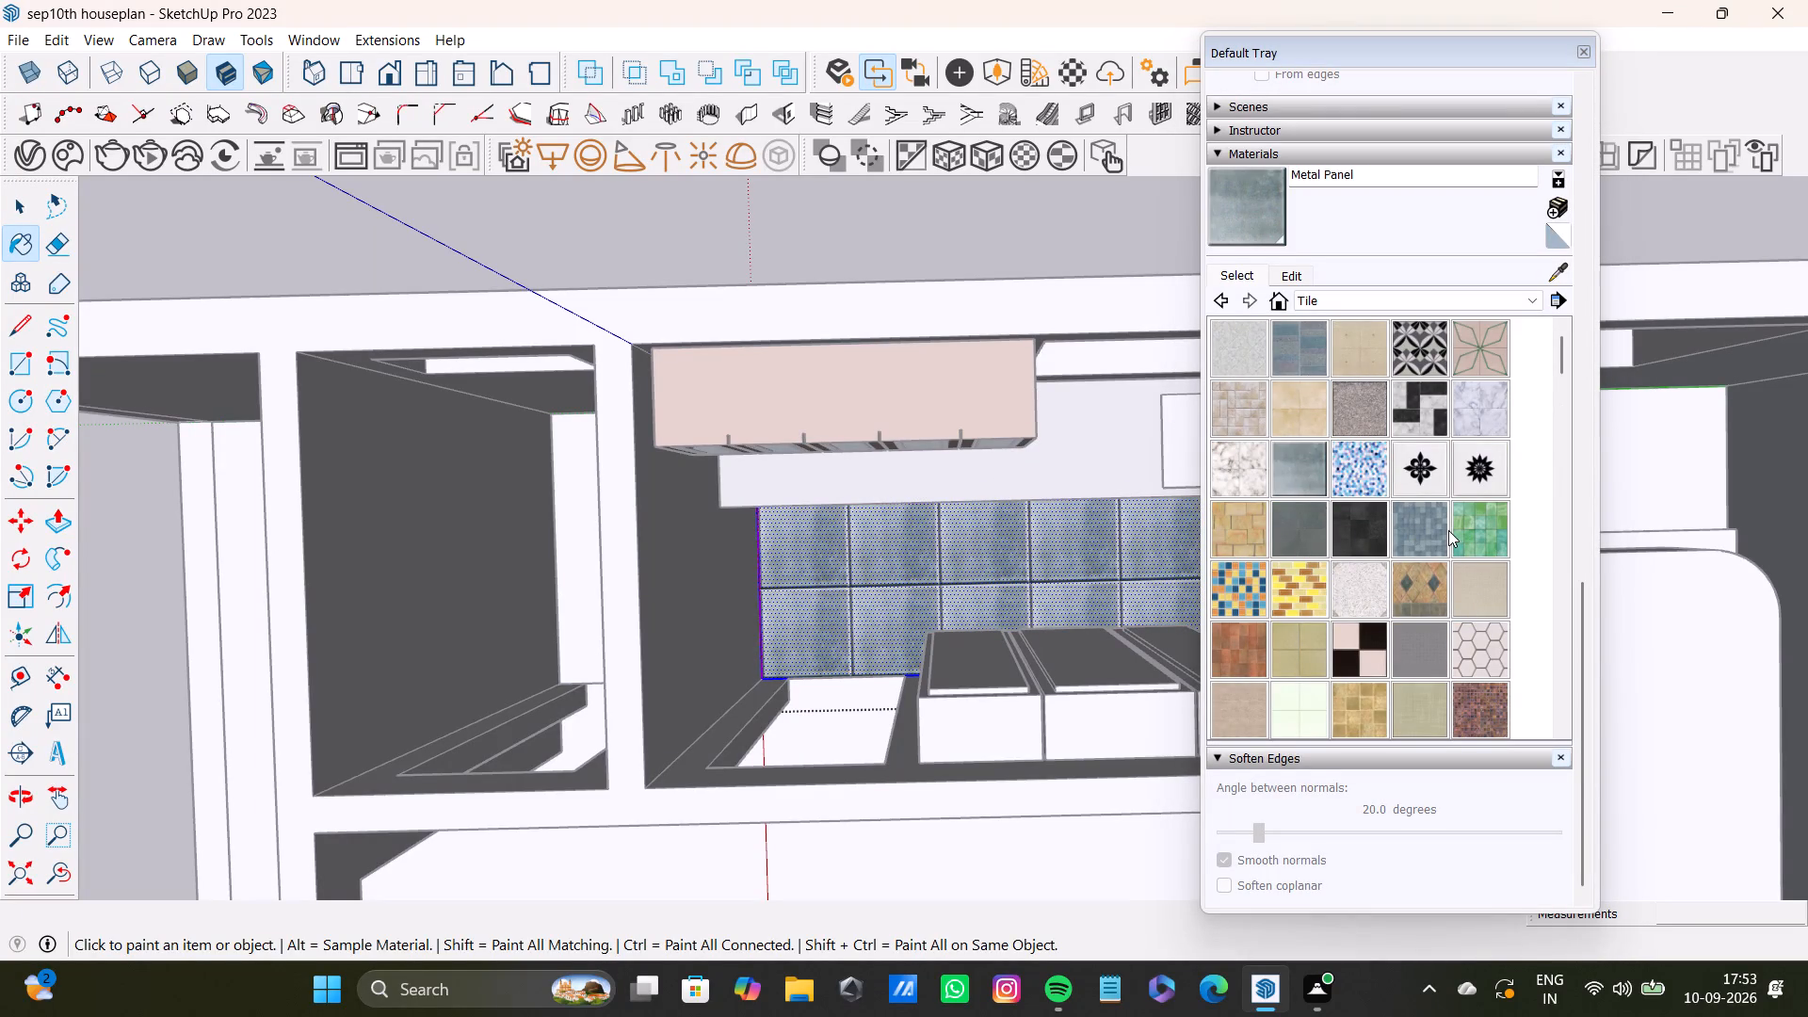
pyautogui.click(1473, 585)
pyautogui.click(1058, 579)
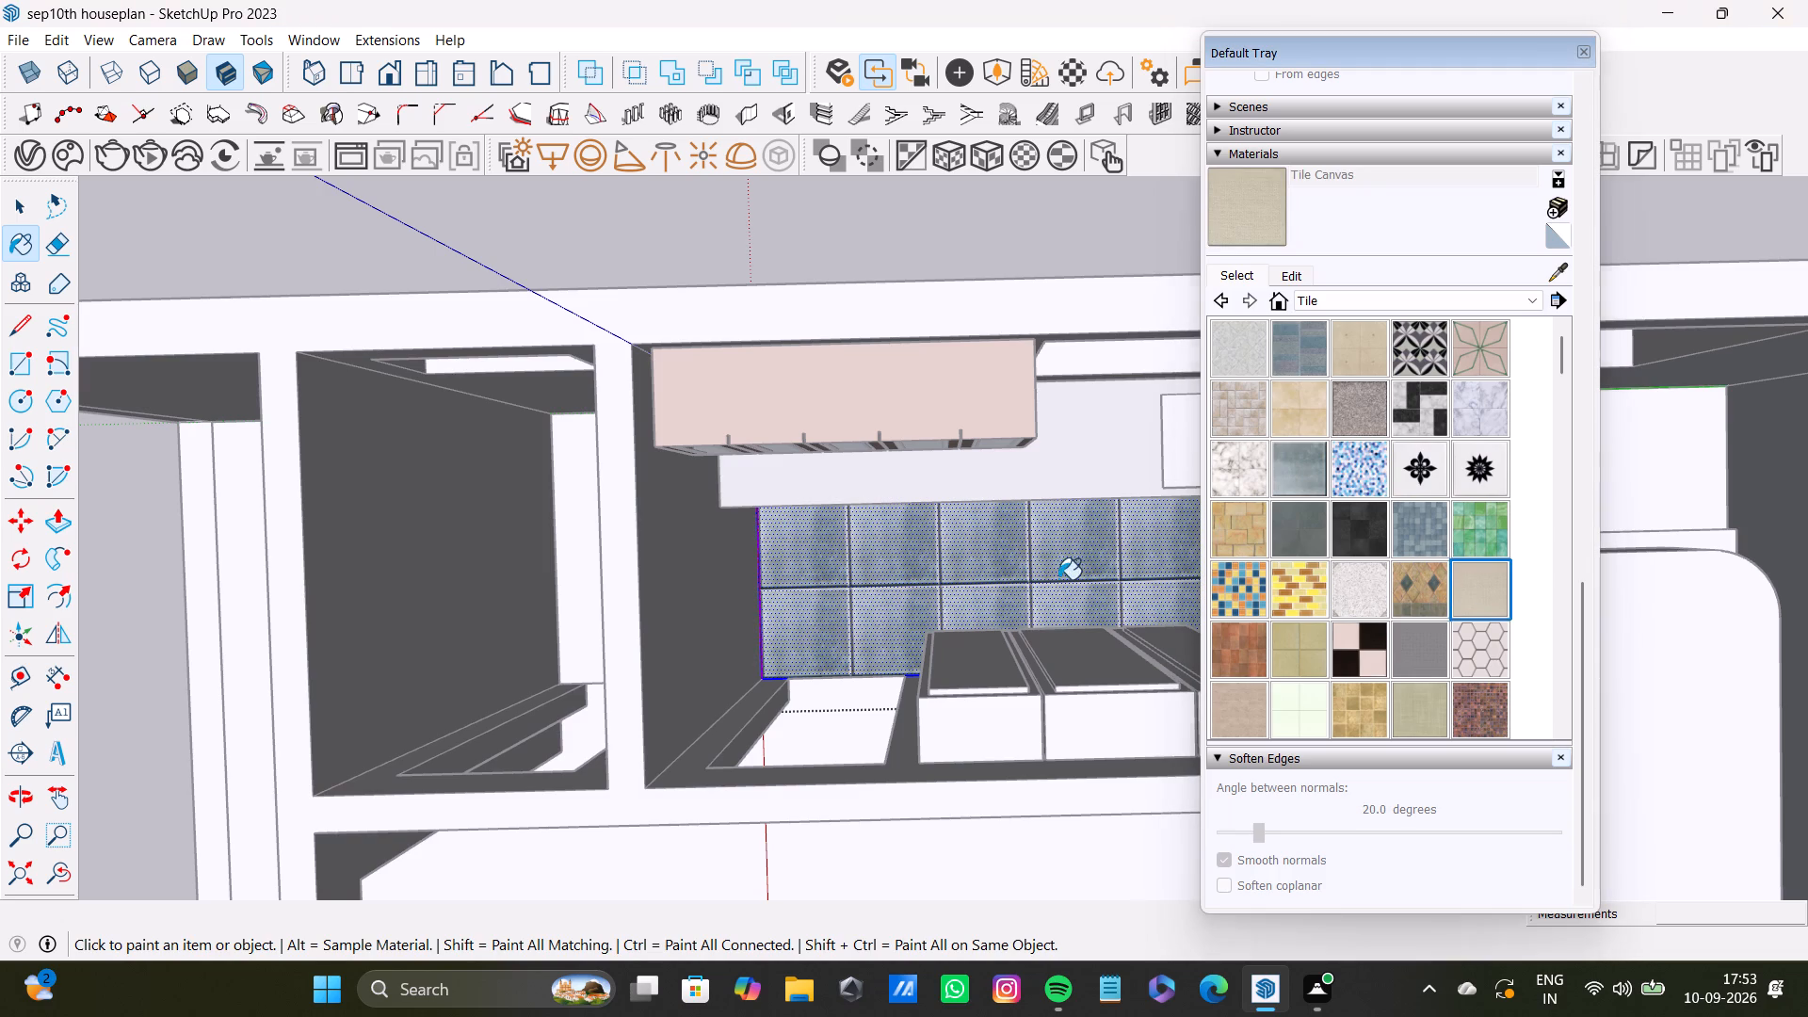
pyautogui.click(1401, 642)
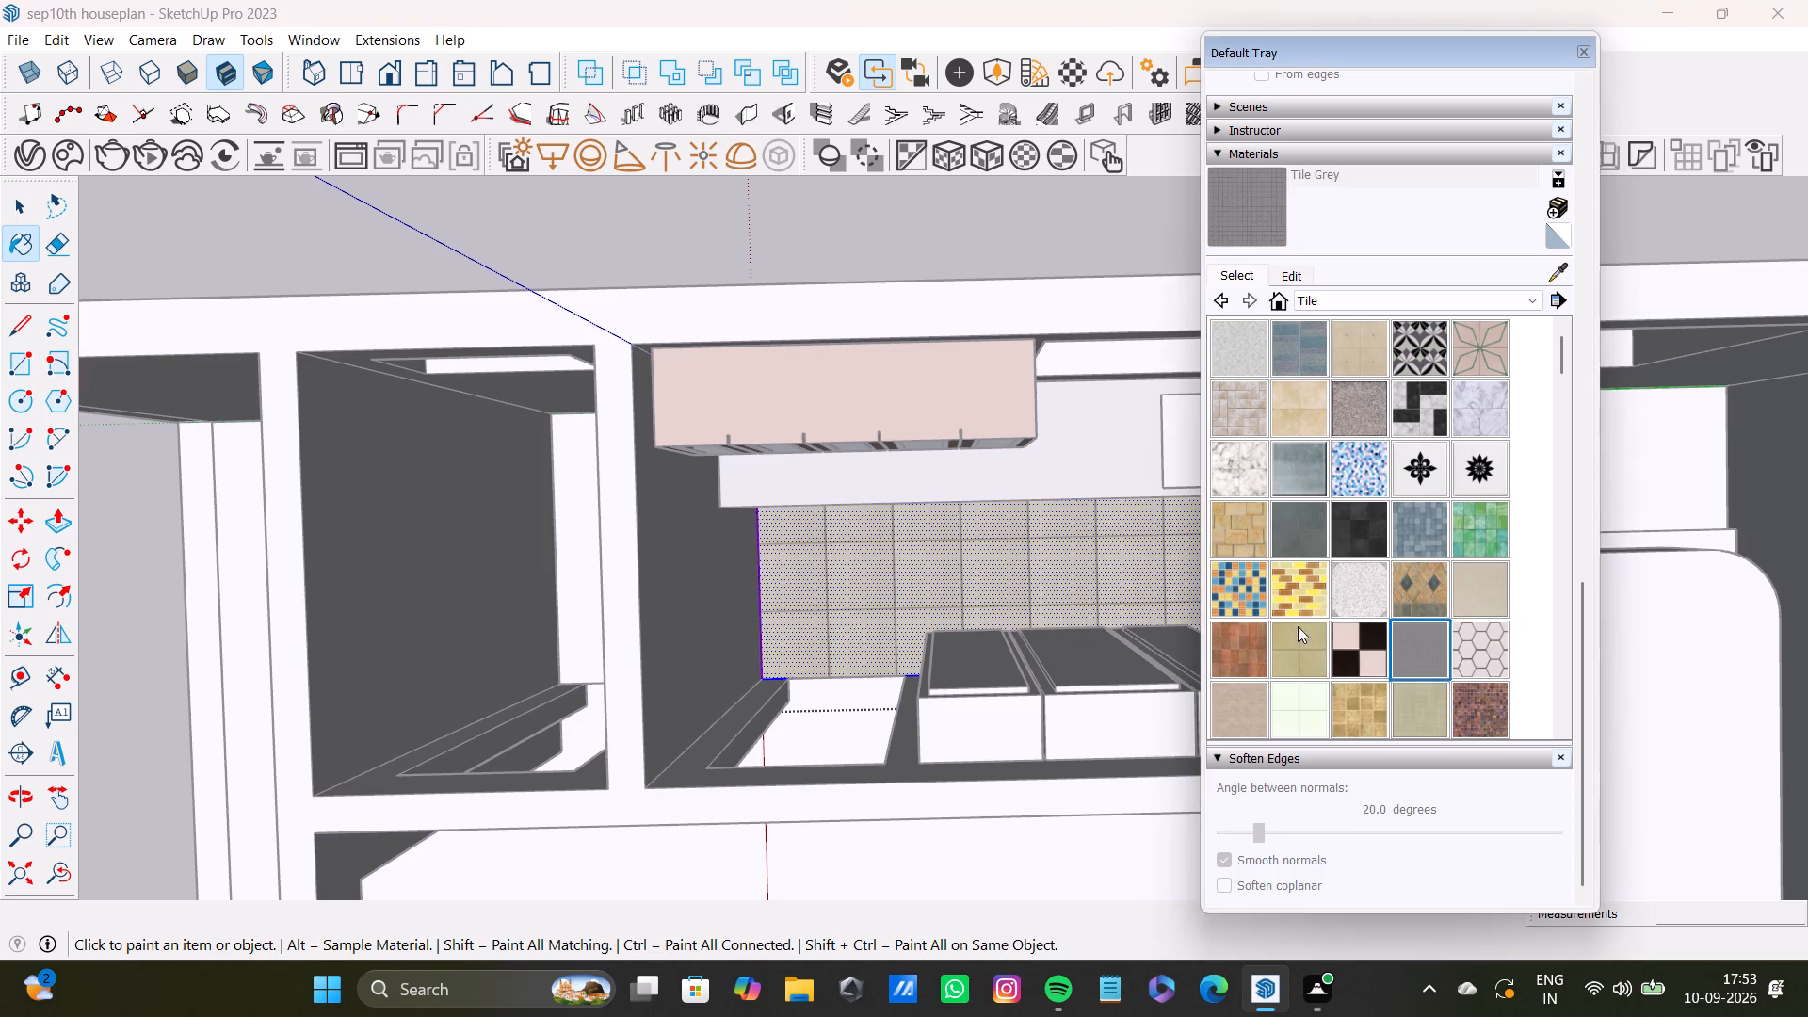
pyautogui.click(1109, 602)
# Paint the kitchen floor with Tile Large Brown and finish editing its group.
pyautogui.scroll(-9, 1021, 596)
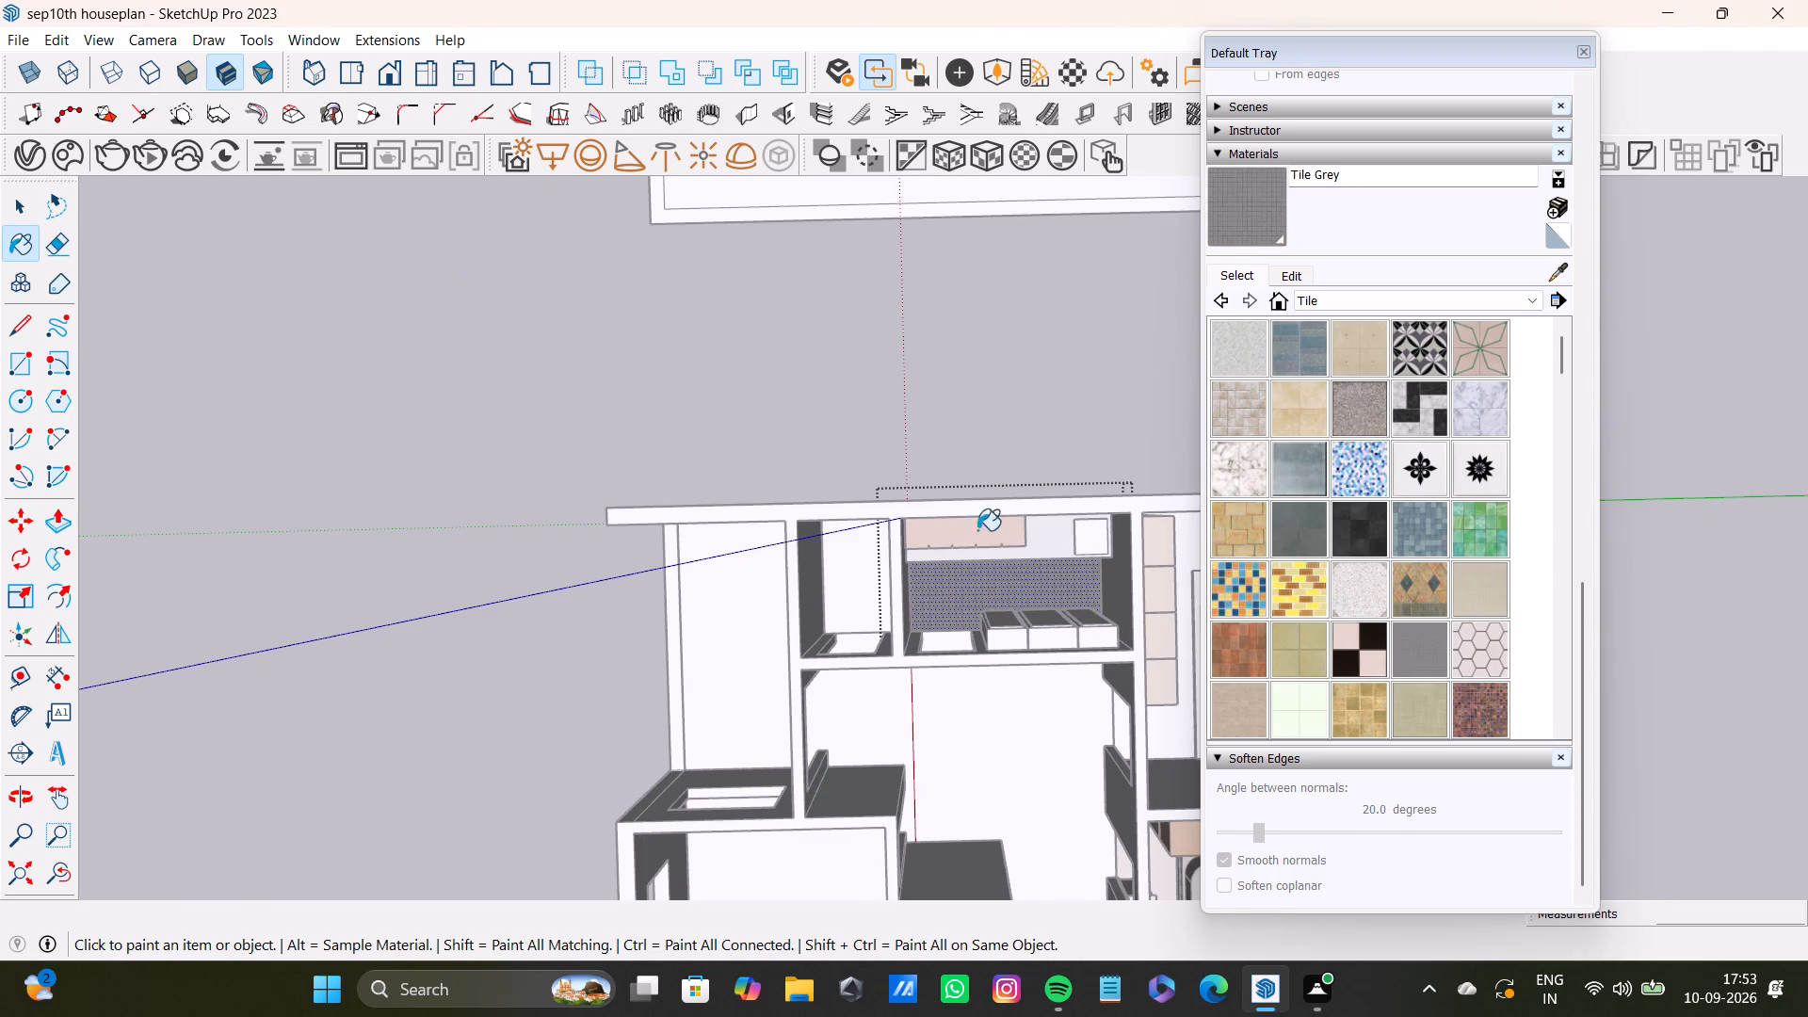
pyautogui.scroll(-4, 1263, 650)
pyautogui.click(1229, 537)
pyautogui.click(1041, 601)
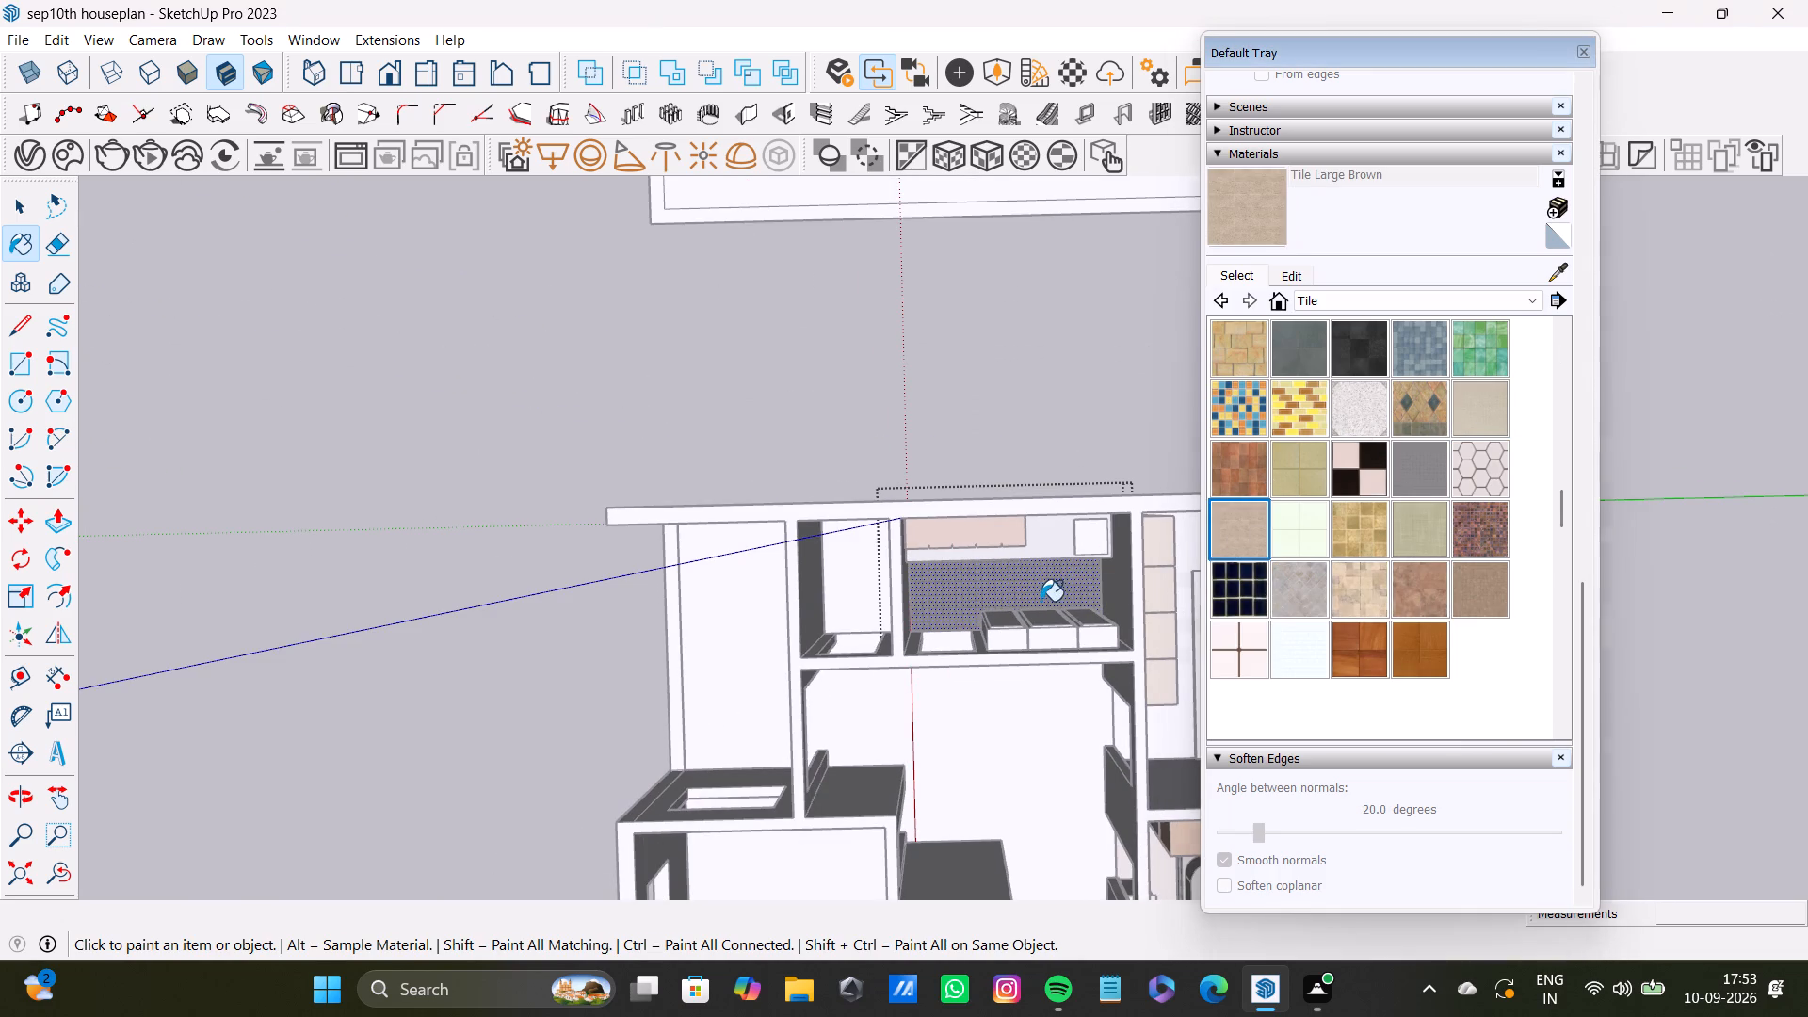
pyautogui.scroll(12, 1025, 612)
pyautogui.scroll(-6, 1028, 605)
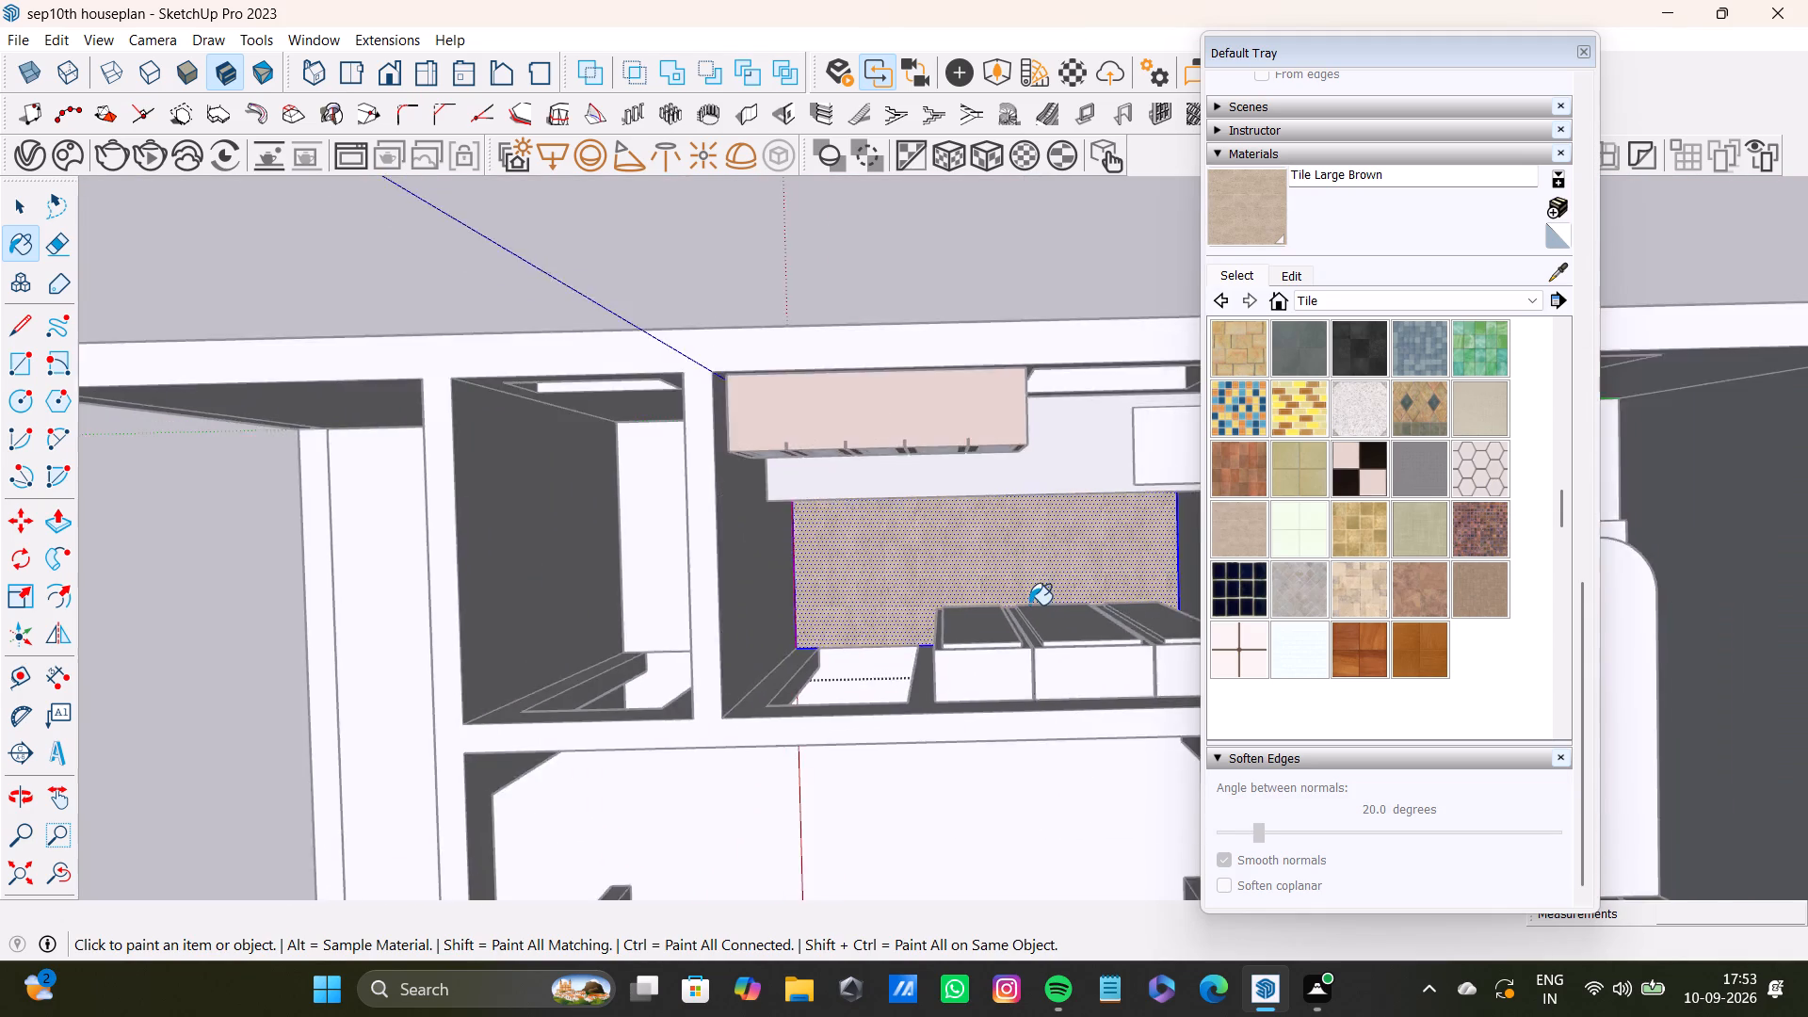
pyautogui.scroll(-3, 1029, 605)
pyautogui.press('space')
pyautogui.press('space')
pyautogui.click(970, 384)
pyautogui.scroll(13, 943, 534)
pyautogui.scroll(-5, 948, 647)
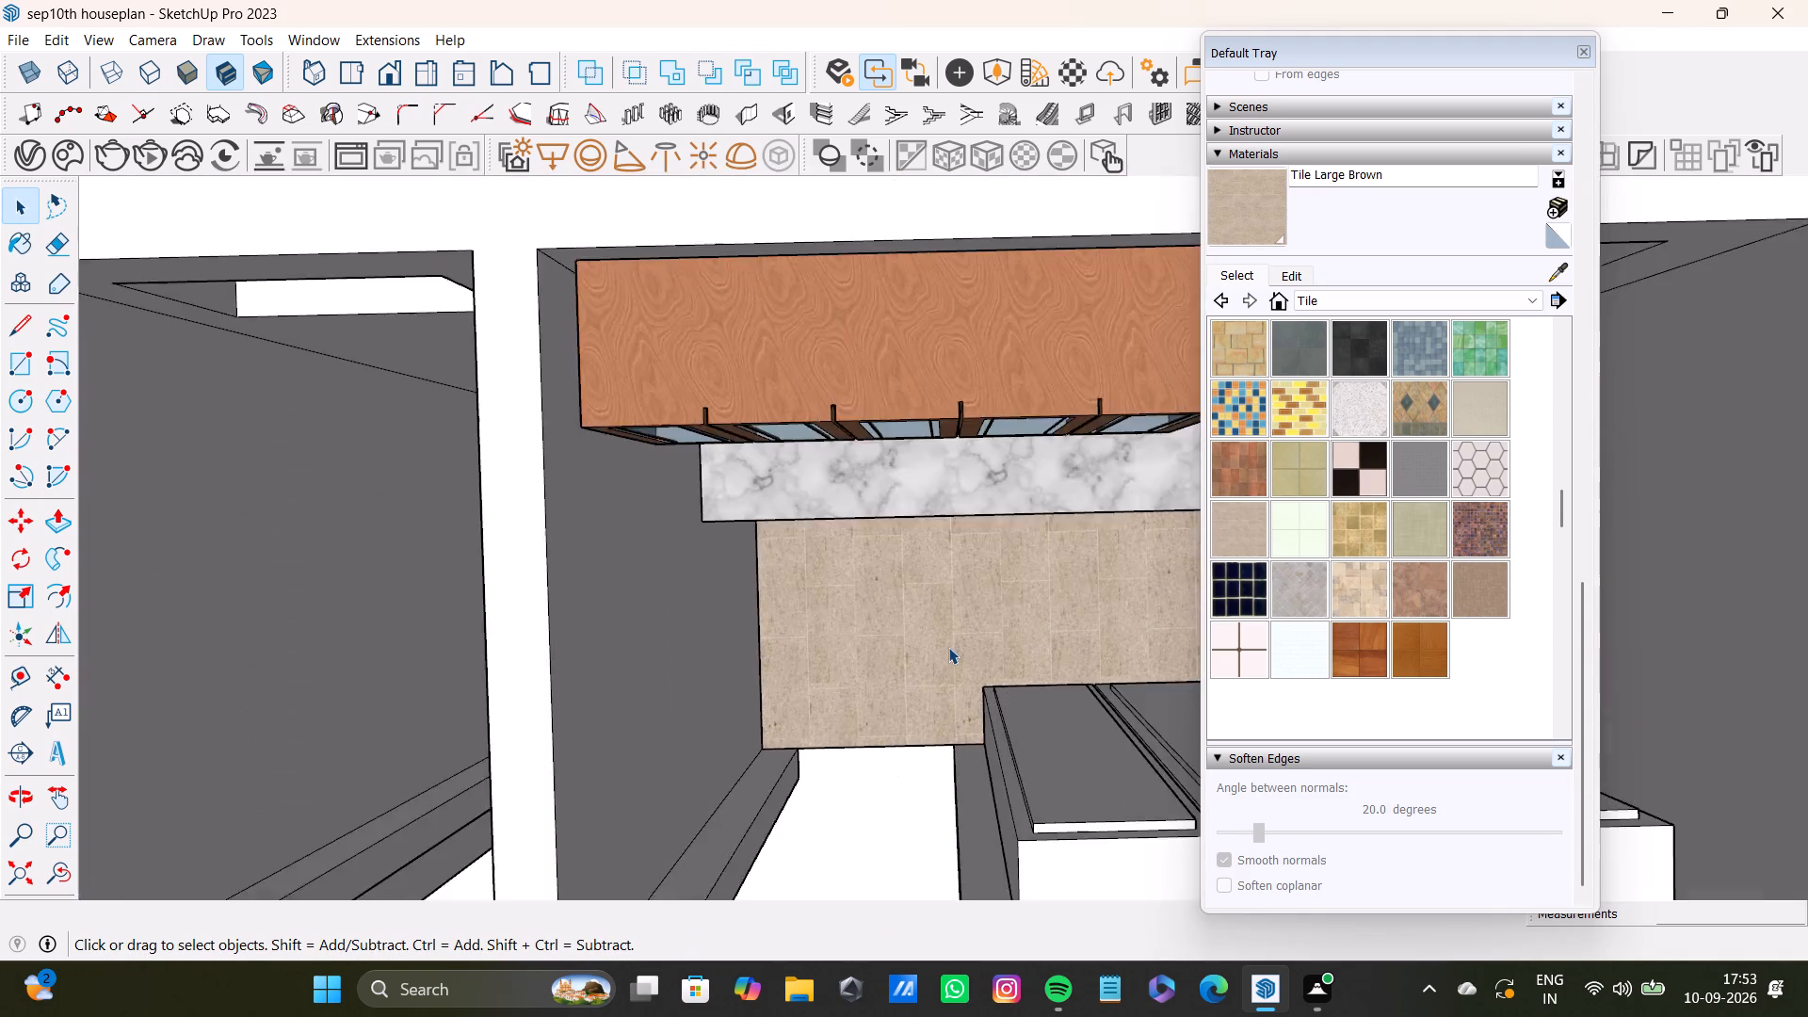
# Examine the tiled kitchen floor and the unpainted cabinets opposite the marble counter from several angles.
pyautogui.scroll(-9, 948, 647)
pyautogui.keyDown('shift'); pyautogui.moveTo(964, 689); pyautogui.dragTo(670, 500, button='middle'); pyautogui.keyUp('shift')
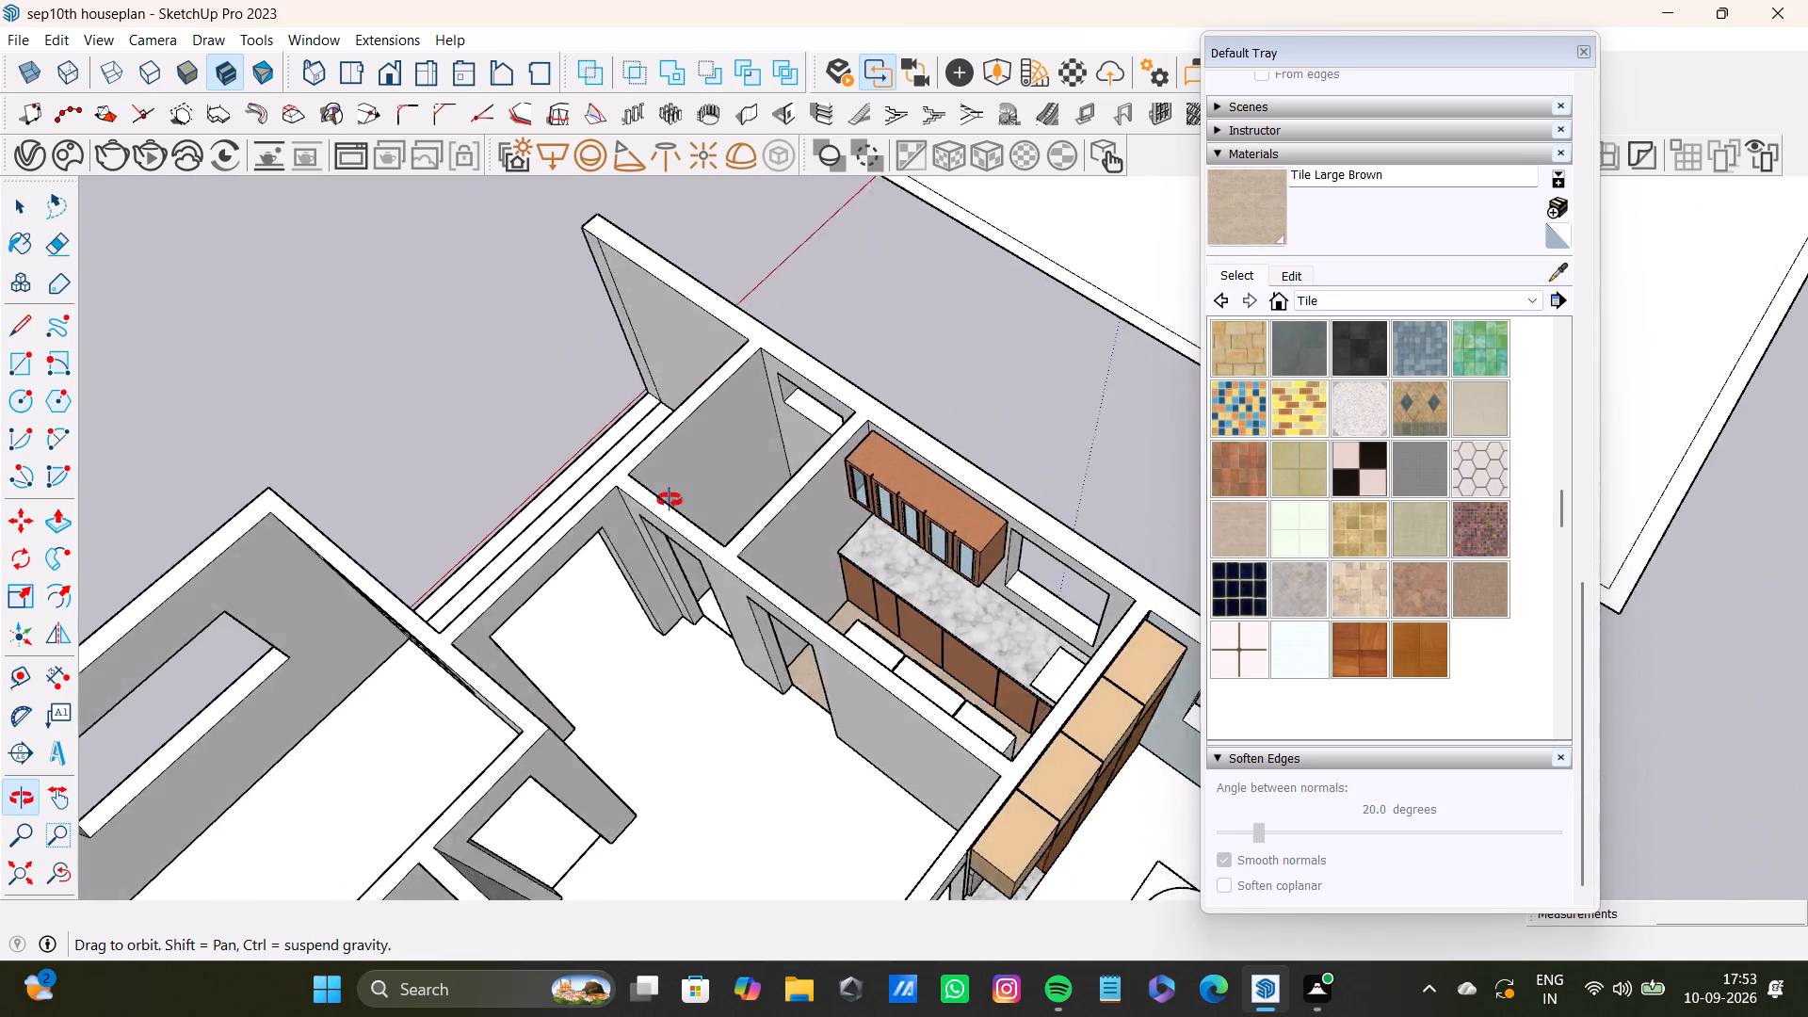
pyautogui.keyDown('shift'); pyautogui.moveTo(670, 500); pyautogui.dragTo(675, 585, button='middle'); pyautogui.keyUp('shift')
pyautogui.scroll(8, 953, 615)
pyautogui.moveTo(1087, 646); pyautogui.dragTo(502, 605, button='middle')
pyautogui.scroll(-4, 631, 561)
pyautogui.keyDown('shift'); pyautogui.moveTo(691, 600); pyautogui.dragTo(837, 630, button='middle'); pyautogui.keyUp('shift')
pyautogui.moveTo(880, 628); pyautogui.dragTo(863, 662, button='middle')
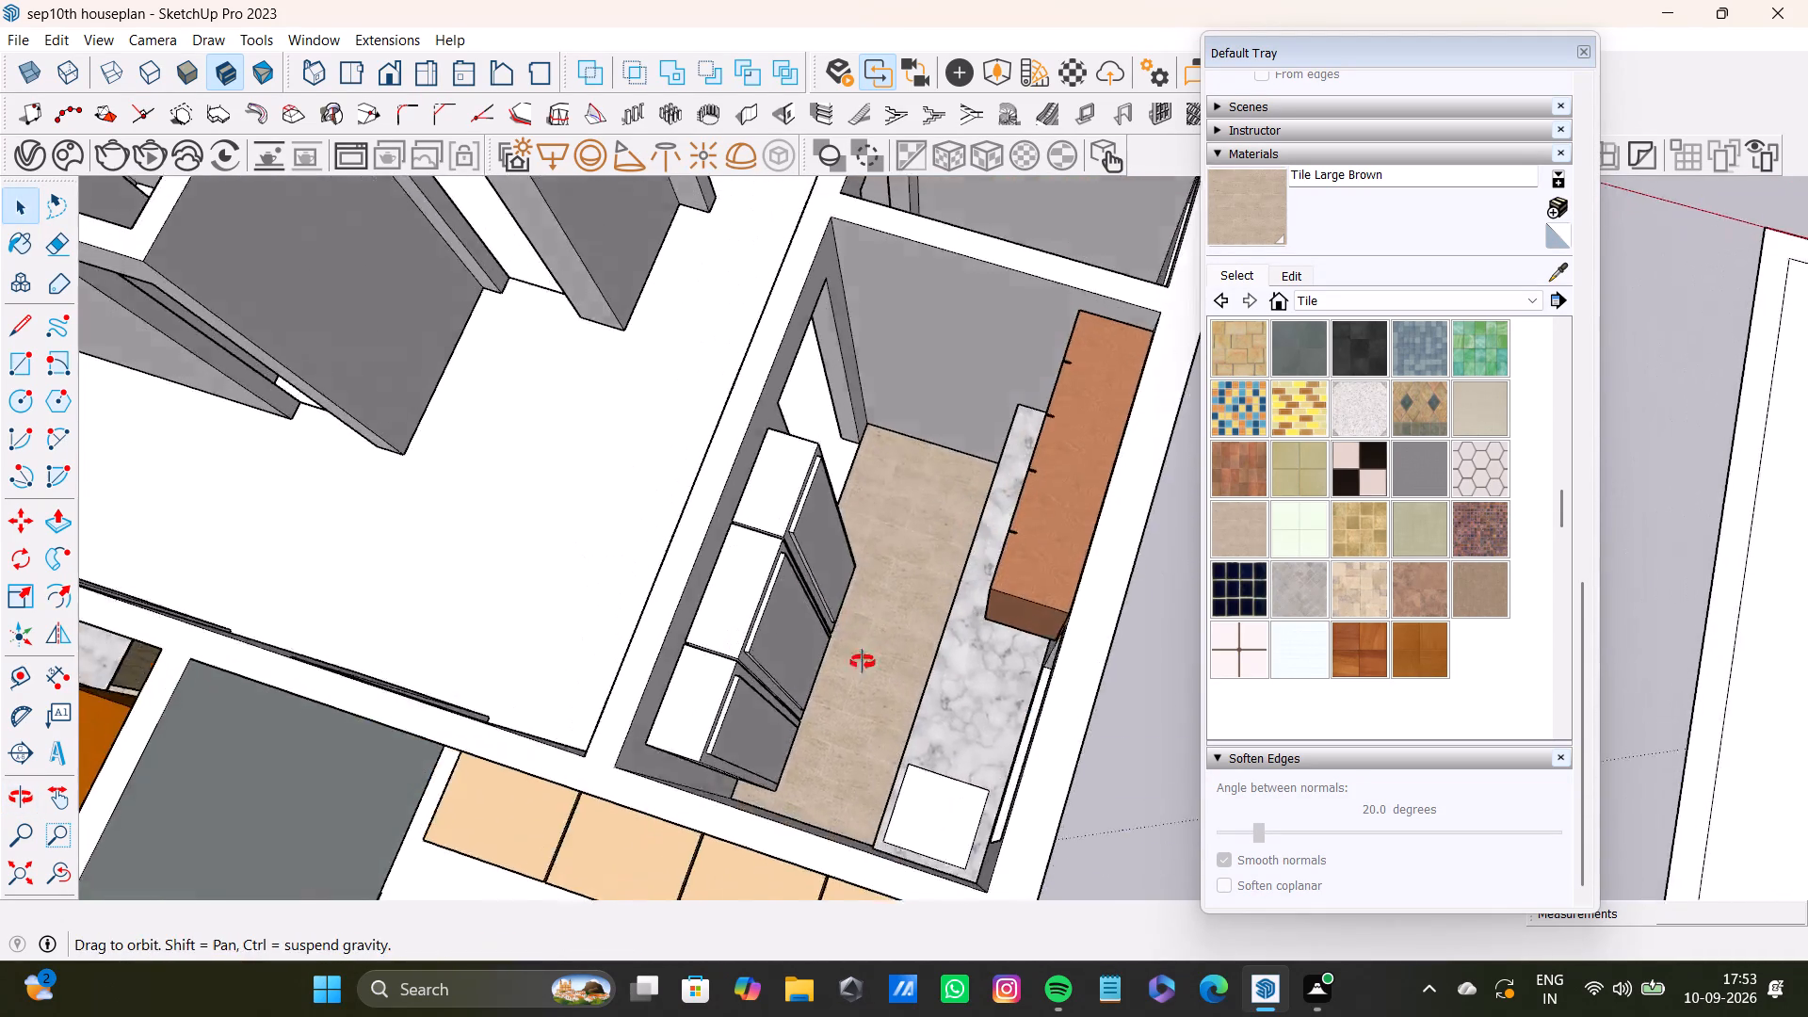
pyautogui.moveTo(863, 662); pyautogui.dragTo(535, 635, button='middle')
pyautogui.scroll(8, 729, 574)
pyautogui.keyDown('shift'); pyautogui.moveTo(821, 691); pyautogui.dragTo(801, 814, button='middle'); pyautogui.keyUp('shift')
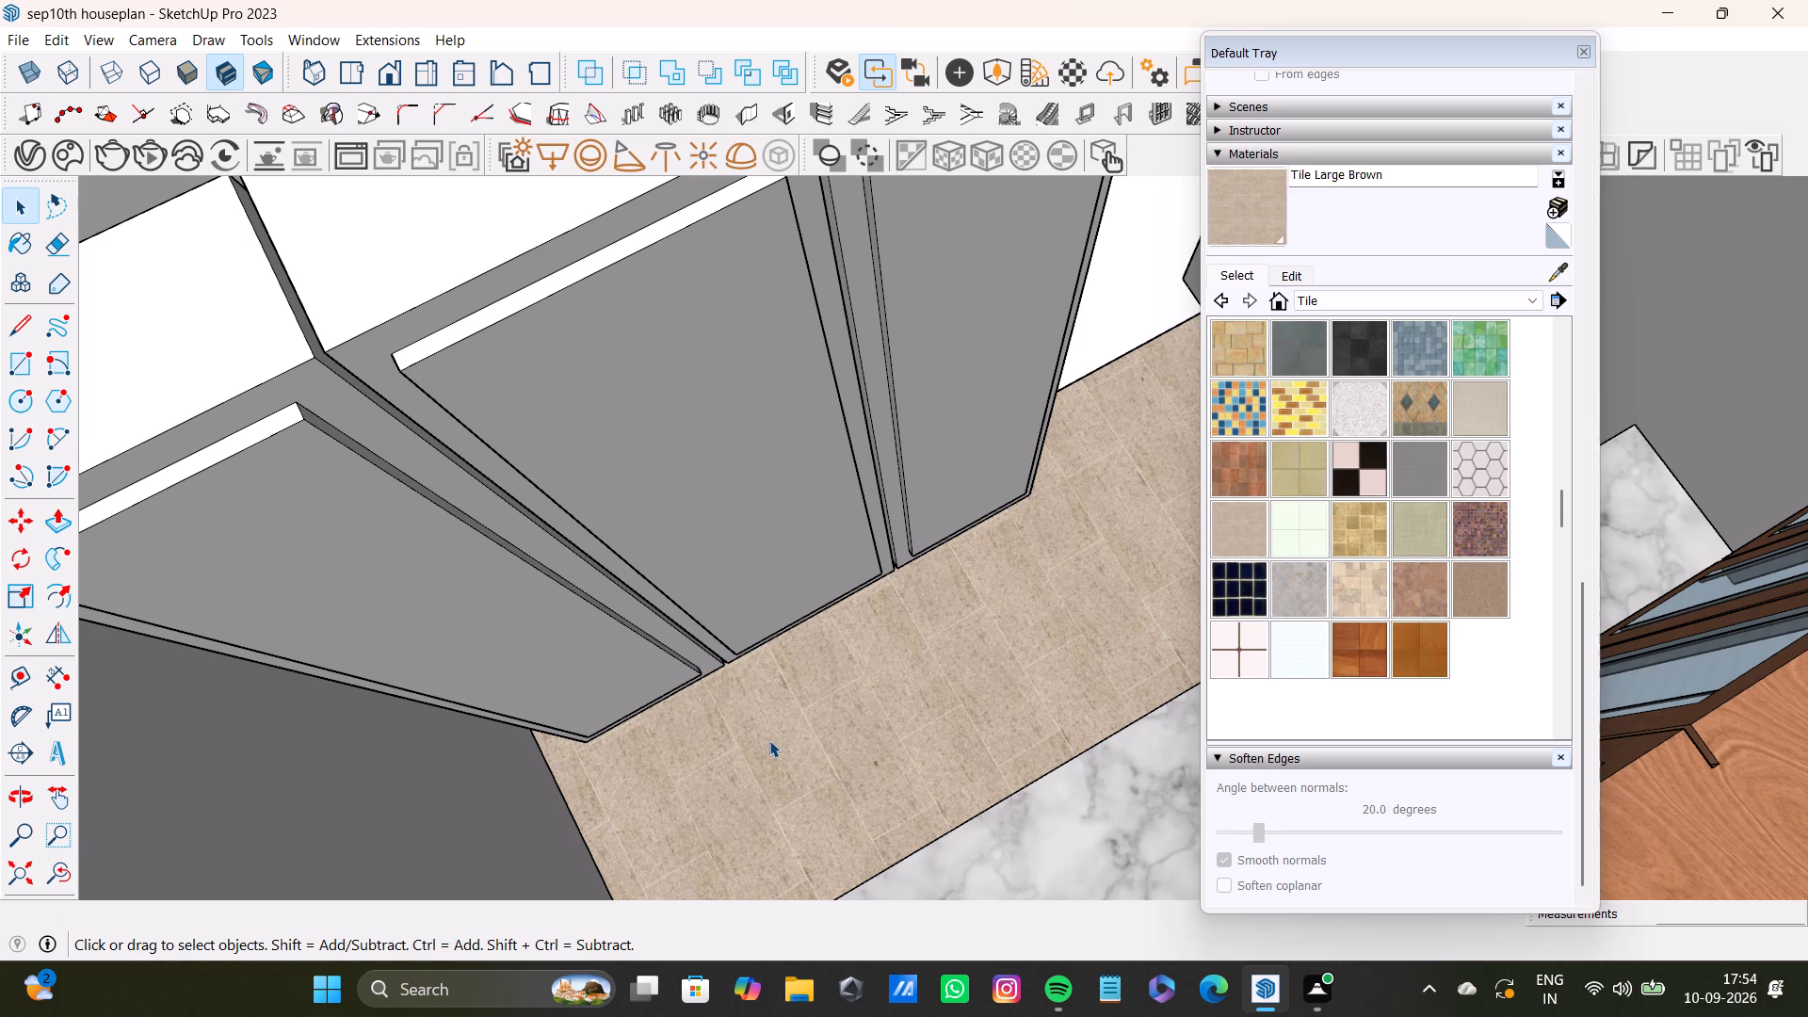
# Open the unpainted cabinets opposite the counter for editing and select the first unit's top face and front frame.
pyautogui.press('space')
pyautogui.scroll(-9, 238, 539)
pyautogui.keyDown('shift'); pyautogui.moveTo(258, 486); pyautogui.dragTo(557, 577, button='middle'); pyautogui.keyUp('shift')
pyautogui.scroll(4, 552, 599)
pyautogui.moveTo(634, 598); pyautogui.dragTo(483, 578, button='middle')
pyautogui.scroll(4, 548, 450)
pyautogui.keyDown('shift'); pyautogui.doubleClick(567, 293); pyautogui.keyUp('shift')
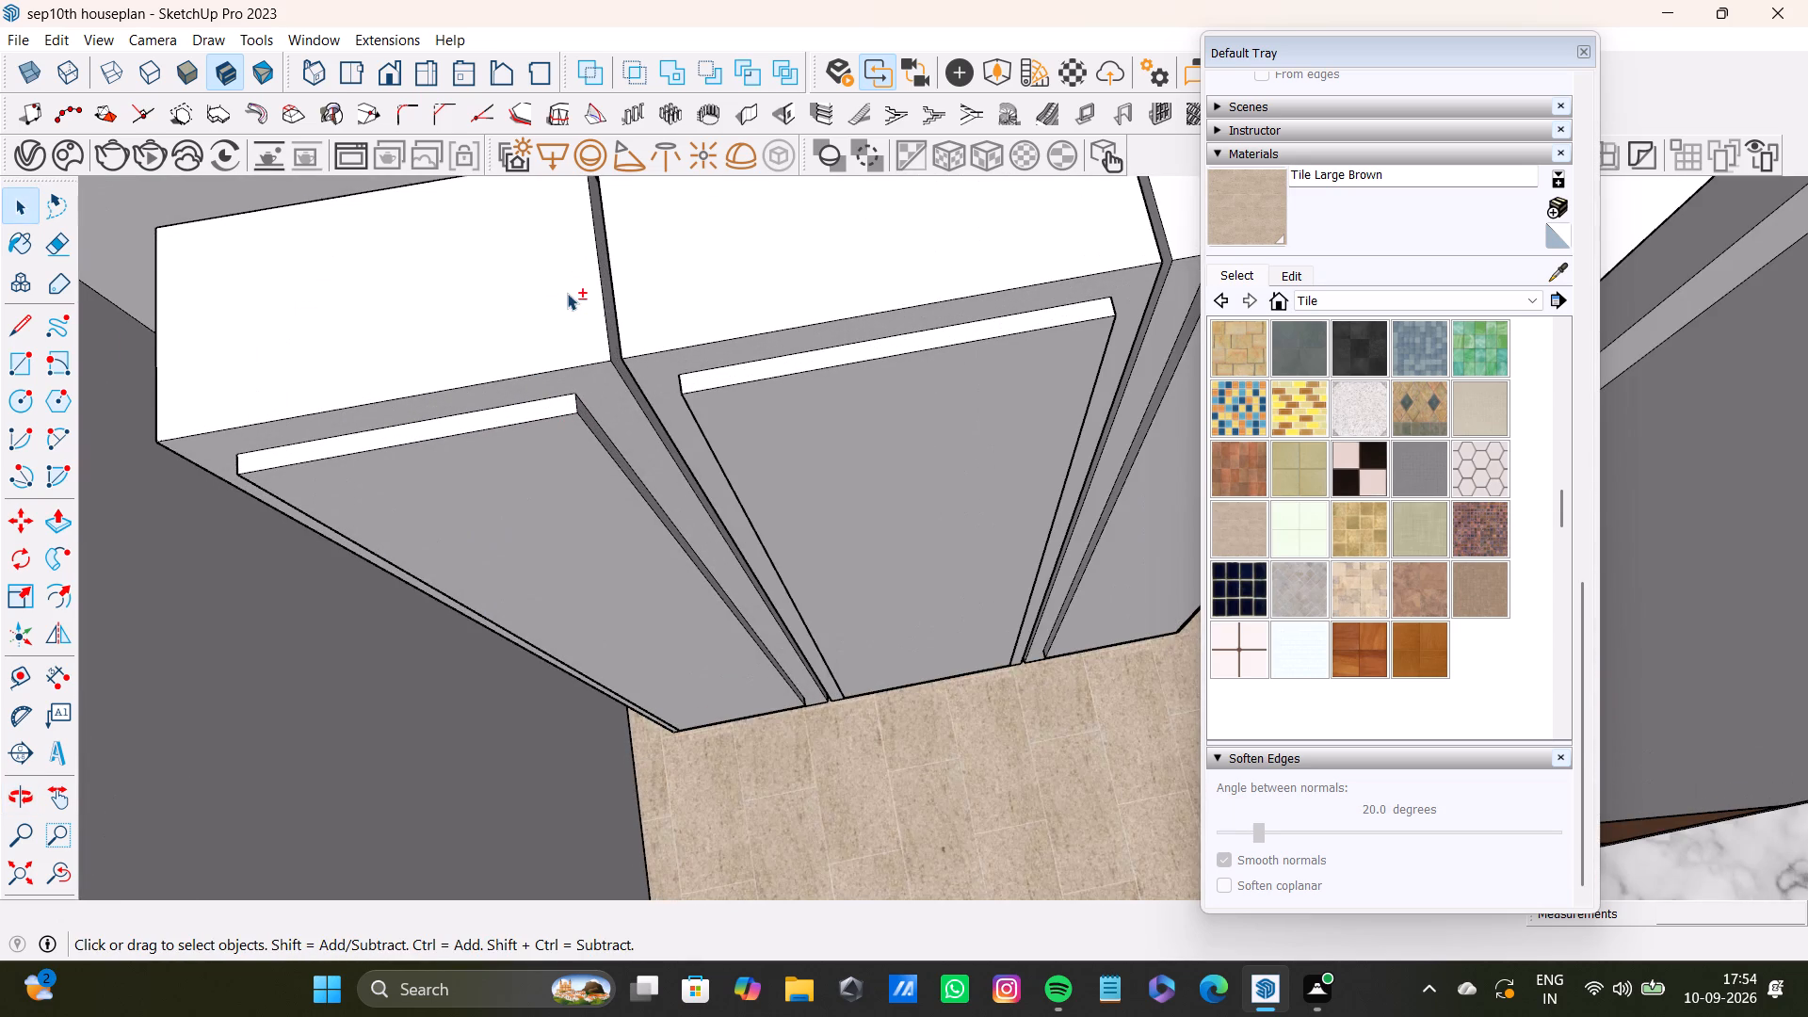
pyautogui.keyDown('shift'); pyautogui.doubleClick(597, 376); pyautogui.keyUp('shift')
pyautogui.keyDown('shift'); pyautogui.click(637, 239); pyautogui.keyUp('shift')
pyautogui.keyDown('shift'); pyautogui.click(655, 255); pyautogui.keyUp('shift')
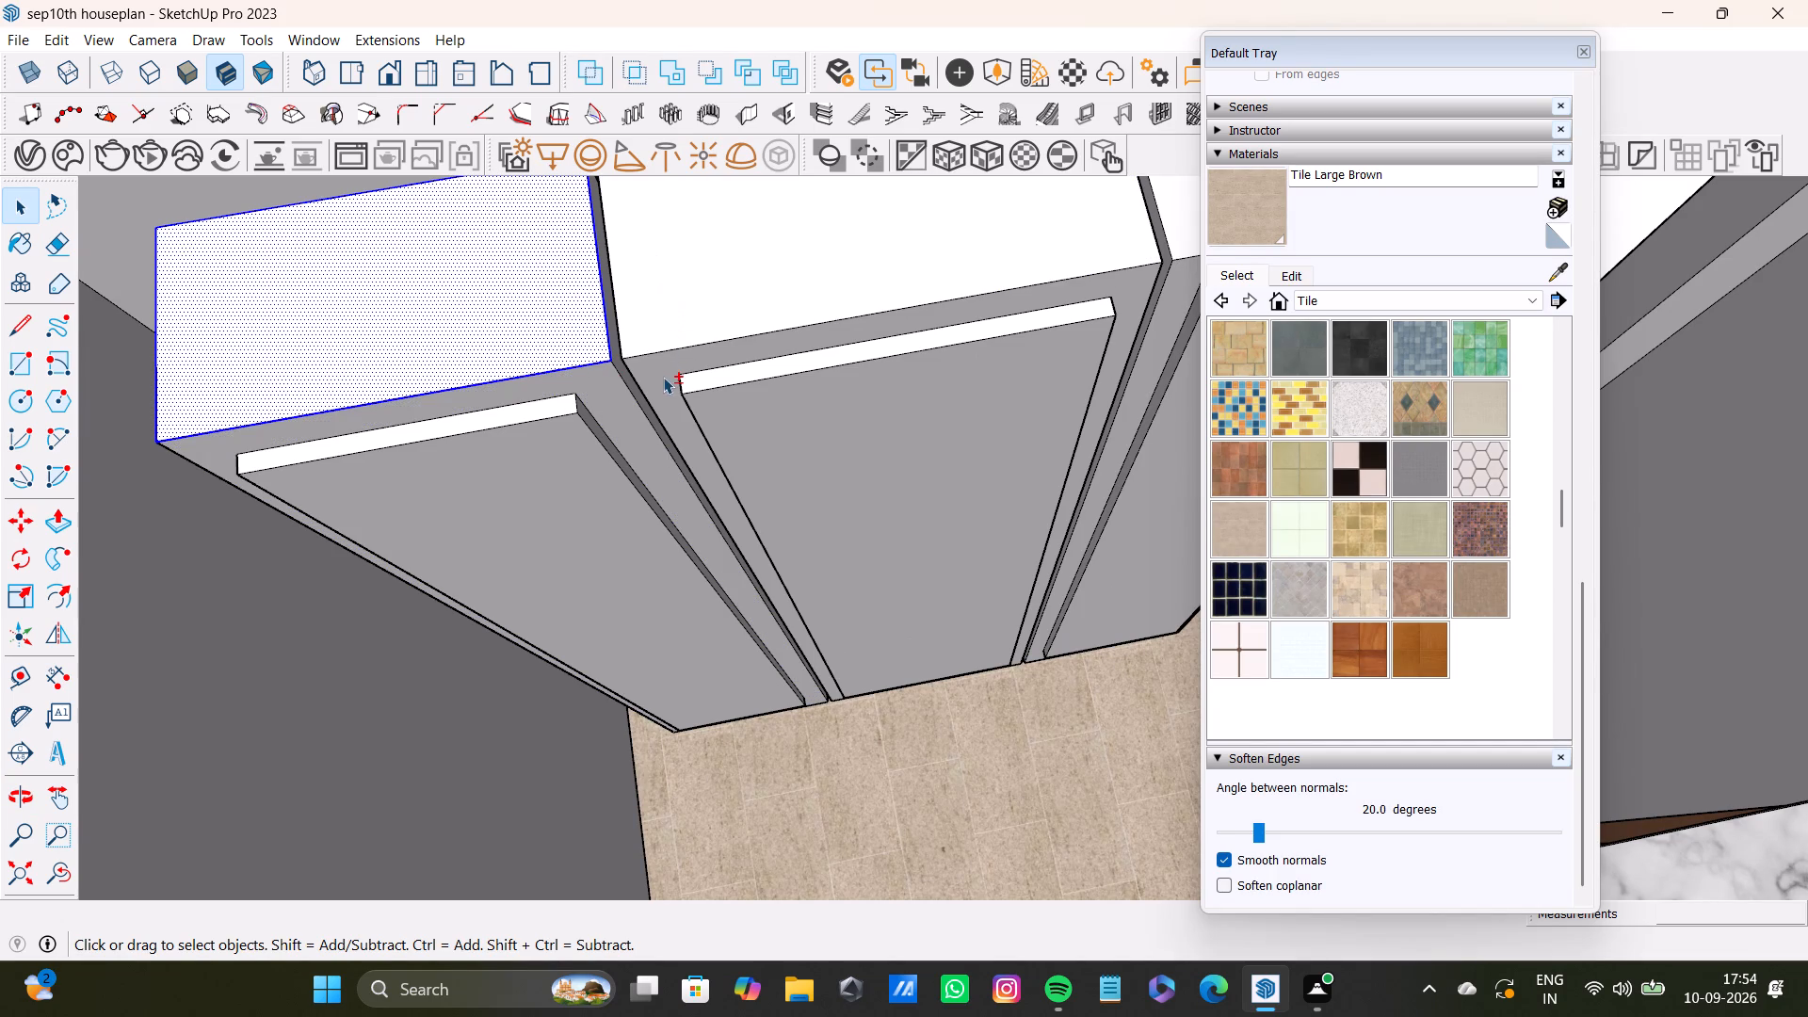
pyautogui.keyDown('shift'); pyautogui.doubleClick(663, 377); pyautogui.keyUp('shift')
pyautogui.keyDown('shift'); pyautogui.doubleClick(666, 315); pyautogui.keyUp('shift')
pyautogui.keyDown('shift'); pyautogui.scroll(8, 656, 436); pyautogui.keyUp('shift')
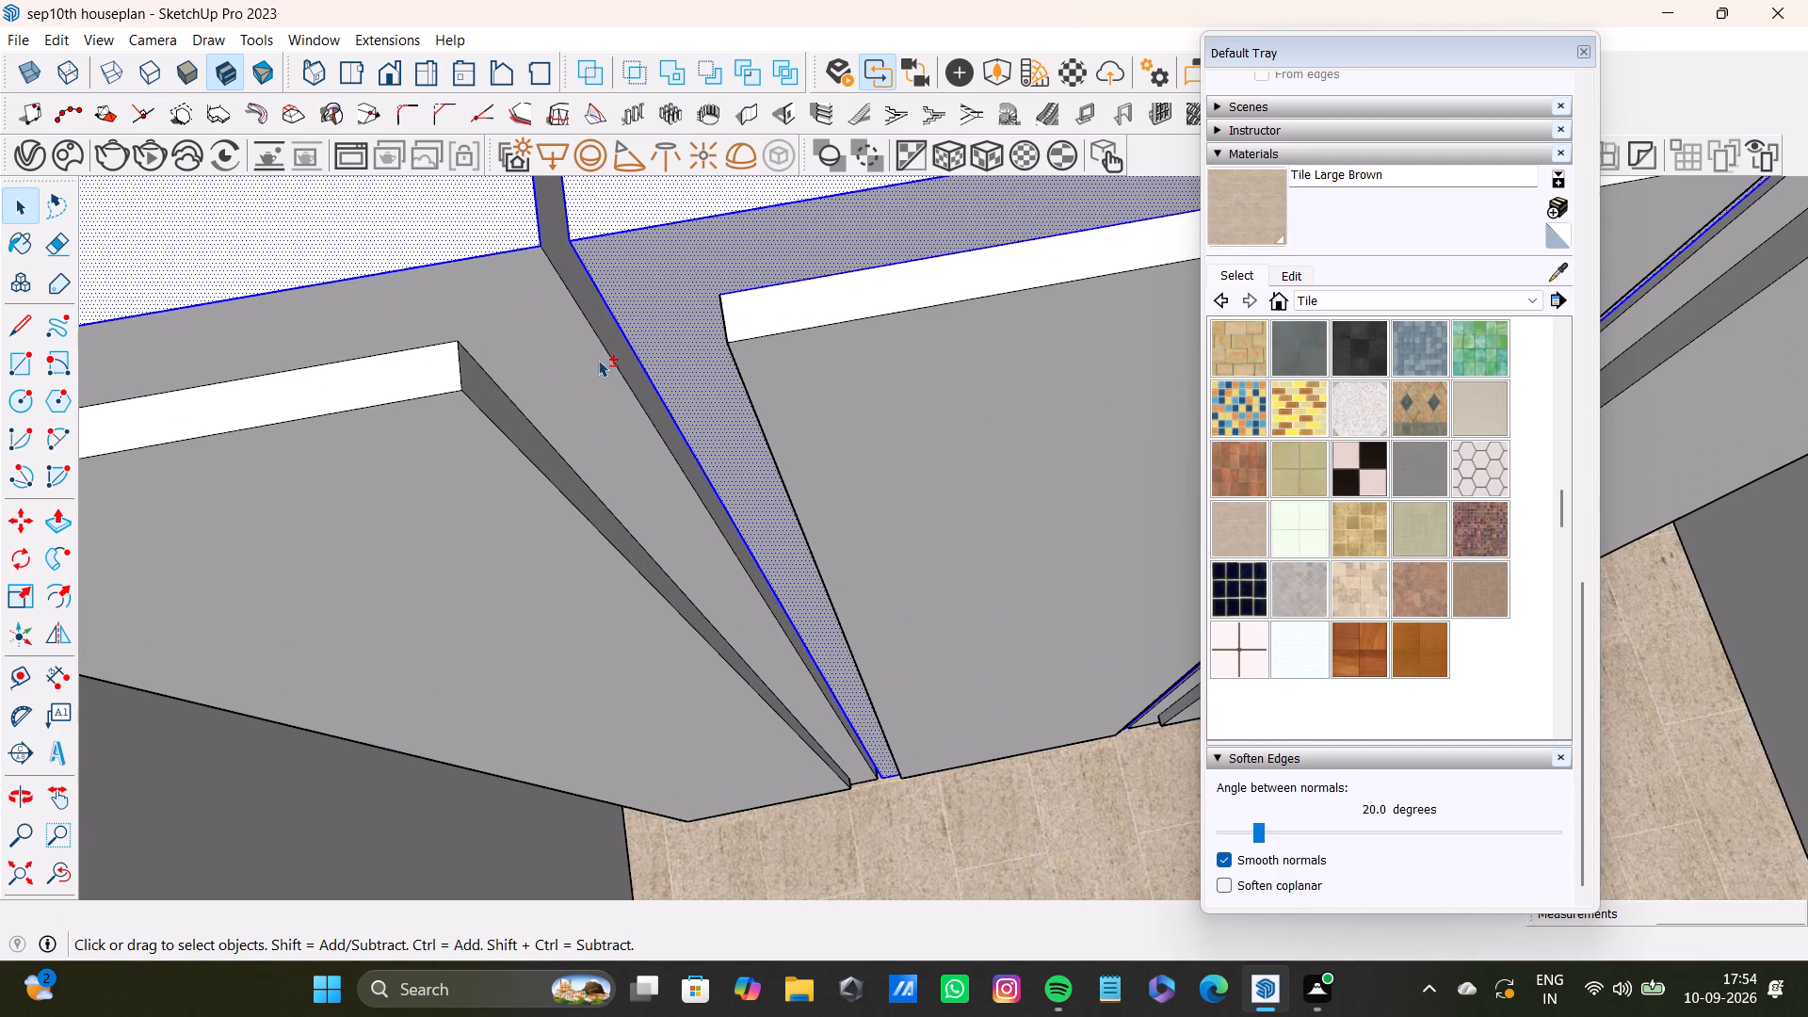
pyautogui.doubleClick(572, 356)
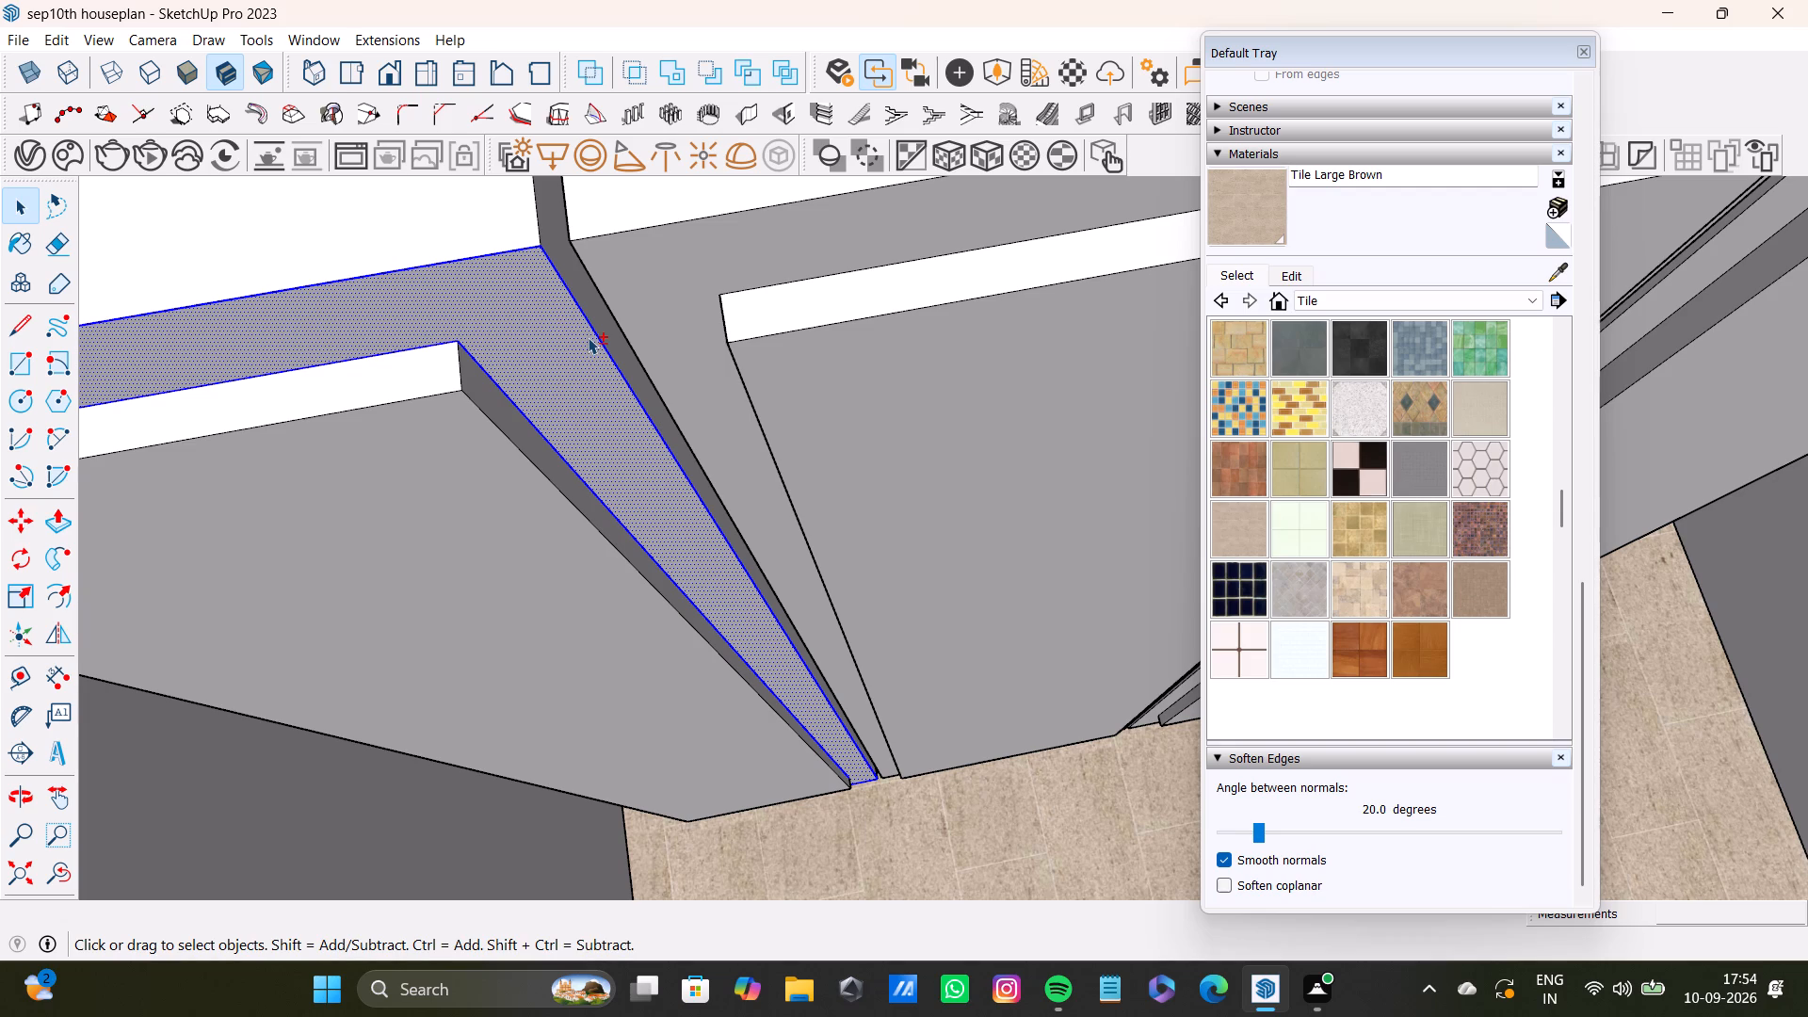
pyautogui.keyDown('shift'); pyautogui.click(422, 219); pyautogui.keyUp('shift')
# Add the first gap's side face and the top faces and front frames of the second and third units to the selection.
pyautogui.keyDown('shift'); pyautogui.scroll(4, 551, 247); pyautogui.keyUp('shift')
pyautogui.keyDown('shift'); pyautogui.scroll(-4, 578, 275); pyautogui.keyUp('shift')
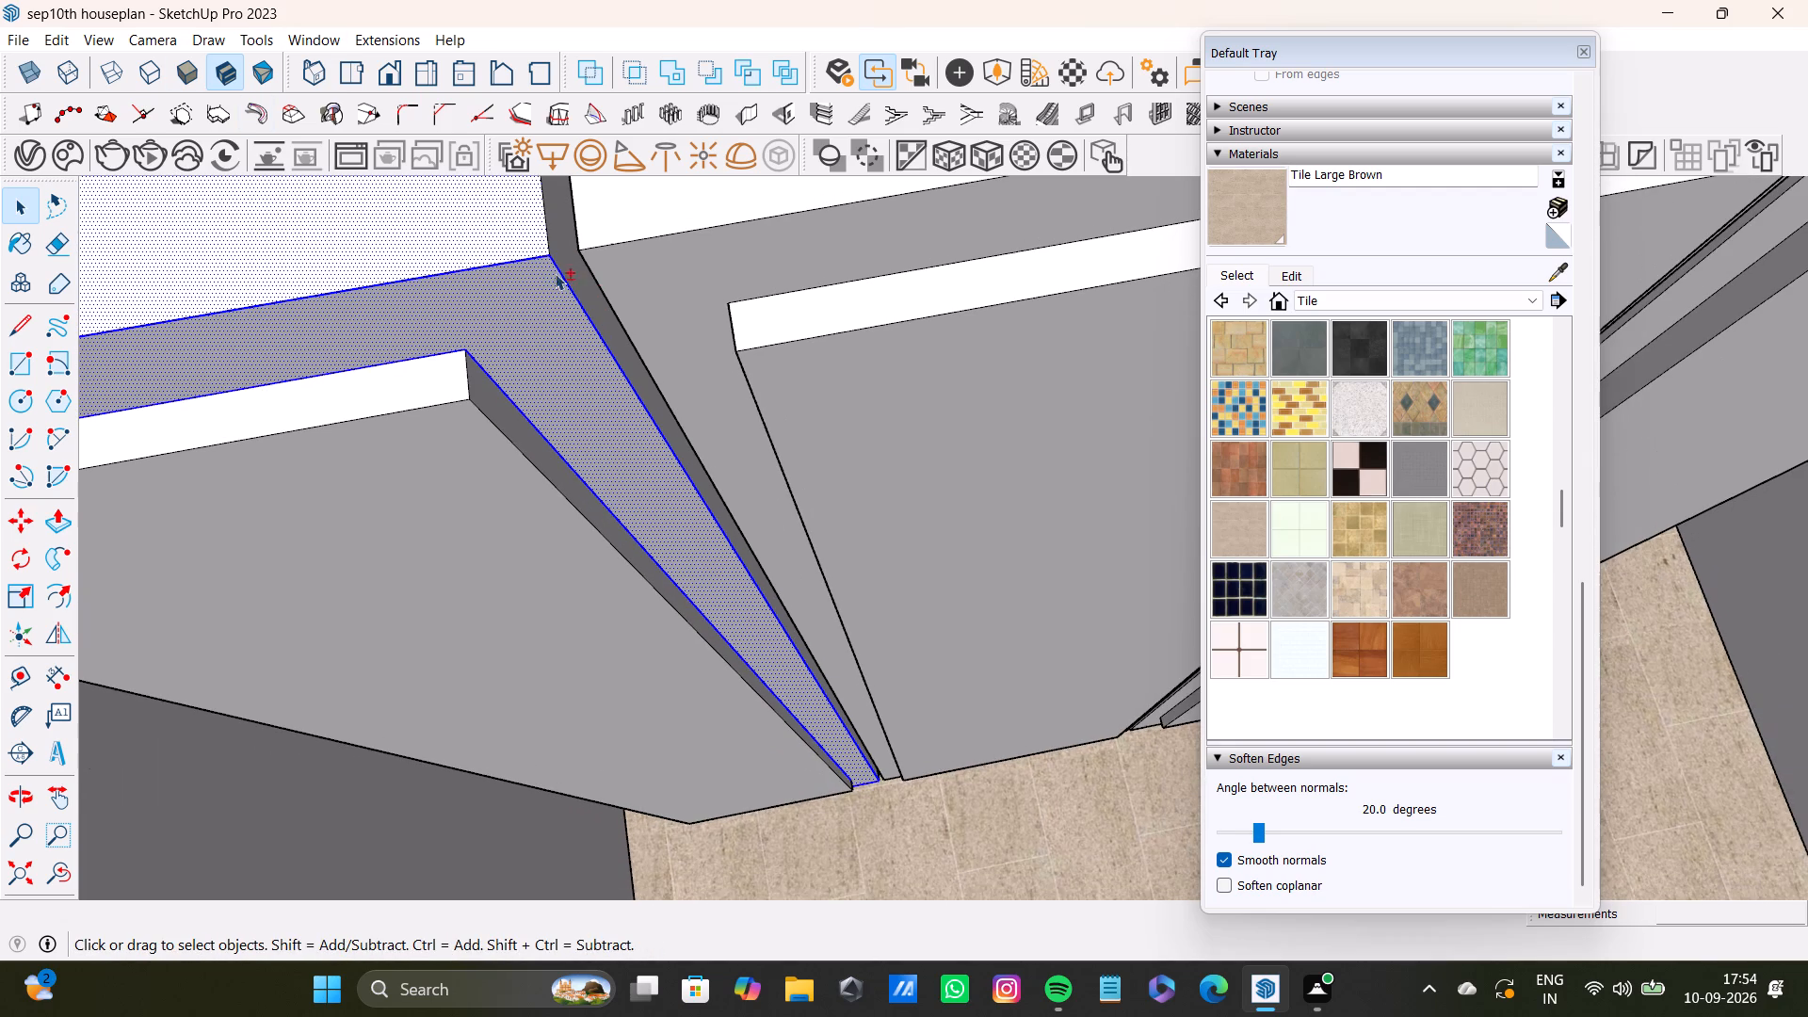
pyautogui.keyDown('shift'); pyautogui.click(567, 253); pyautogui.keyUp('shift')
pyautogui.keyDown('shift'); pyautogui.click(619, 230); pyautogui.keyUp('shift')
pyautogui.keyDown('shift'); pyautogui.click(676, 279); pyautogui.keyUp('shift')
pyautogui.keyDown('shift'); pyautogui.scroll(-15, 679, 291); pyautogui.keyUp('shift')
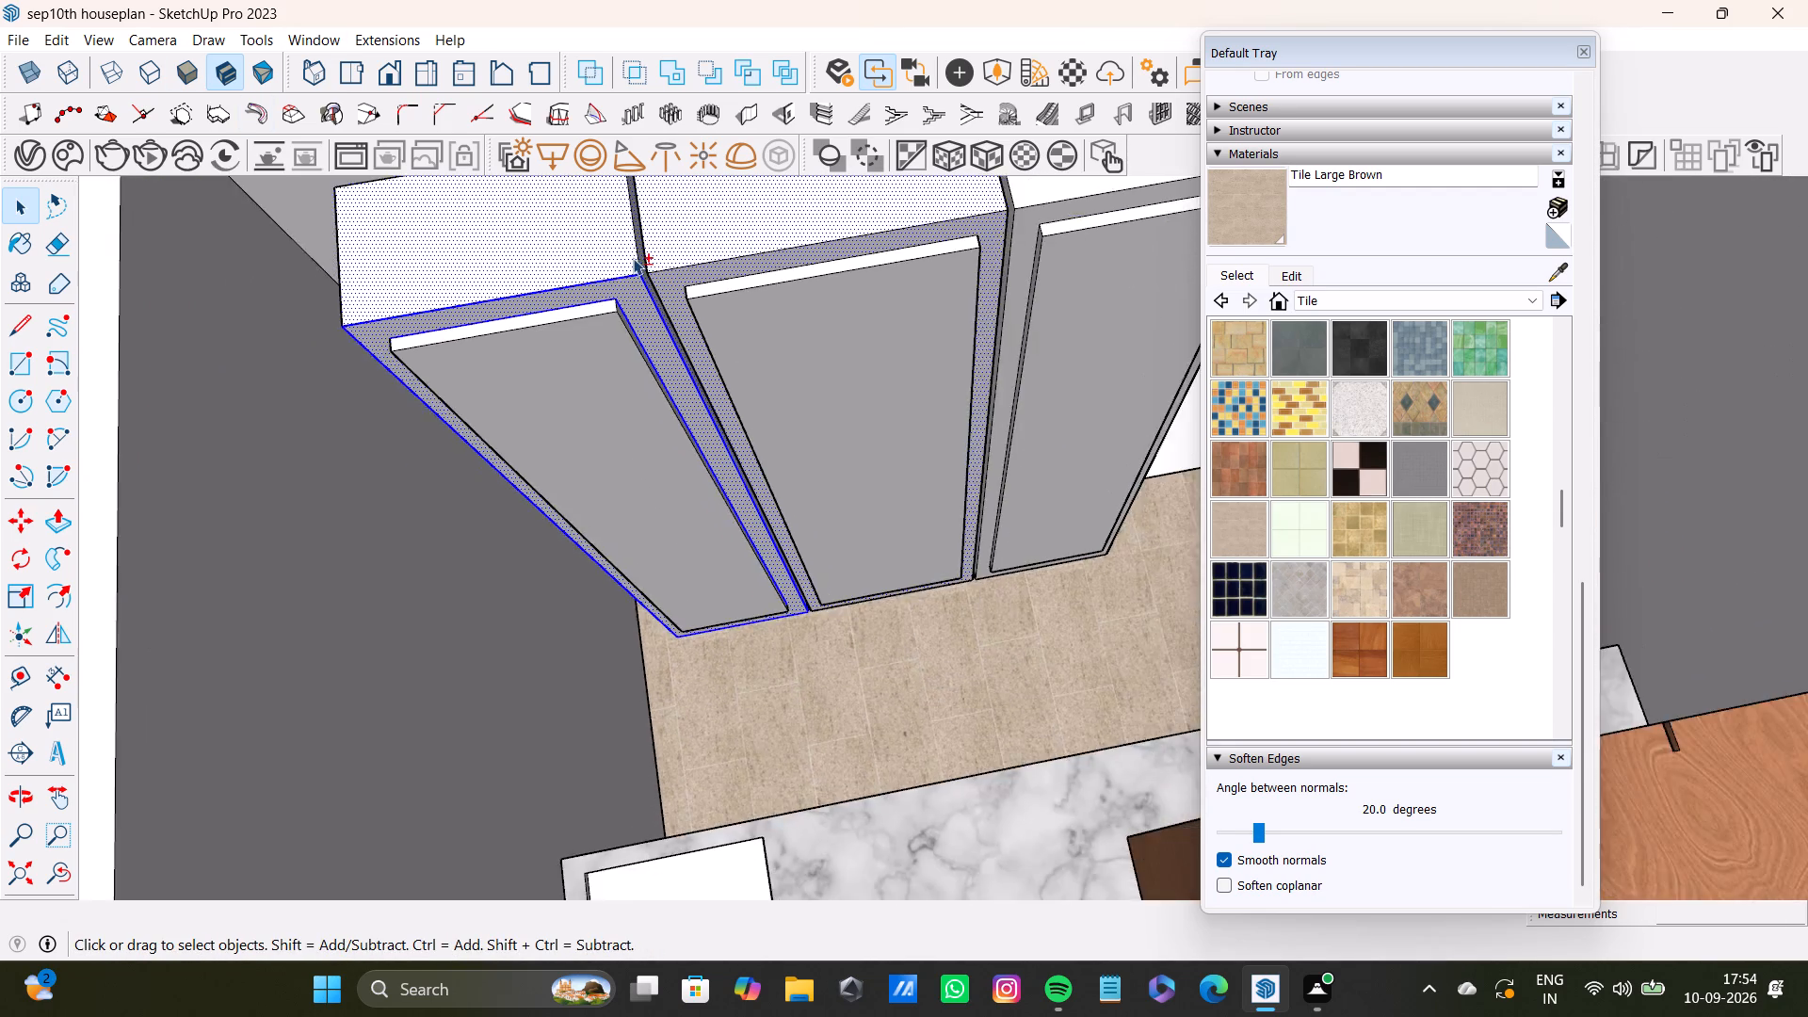
pyautogui.keyDown('shift'); pyautogui.scroll(-4, 633, 258); pyautogui.keyUp('shift')
pyautogui.keyDown('shift'); pyautogui.moveTo(841, 266); pyautogui.dragTo(659, 407, button='middle'); pyautogui.keyUp('shift')
pyautogui.keyDown('shift'); pyautogui.scroll(10, 783, 324); pyautogui.keyUp('shift')
pyautogui.keyDown('shift'); pyautogui.click(696, 376); pyautogui.keyUp('shift')
pyautogui.keyDown('shift'); pyautogui.click(673, 493); pyautogui.keyUp('shift')
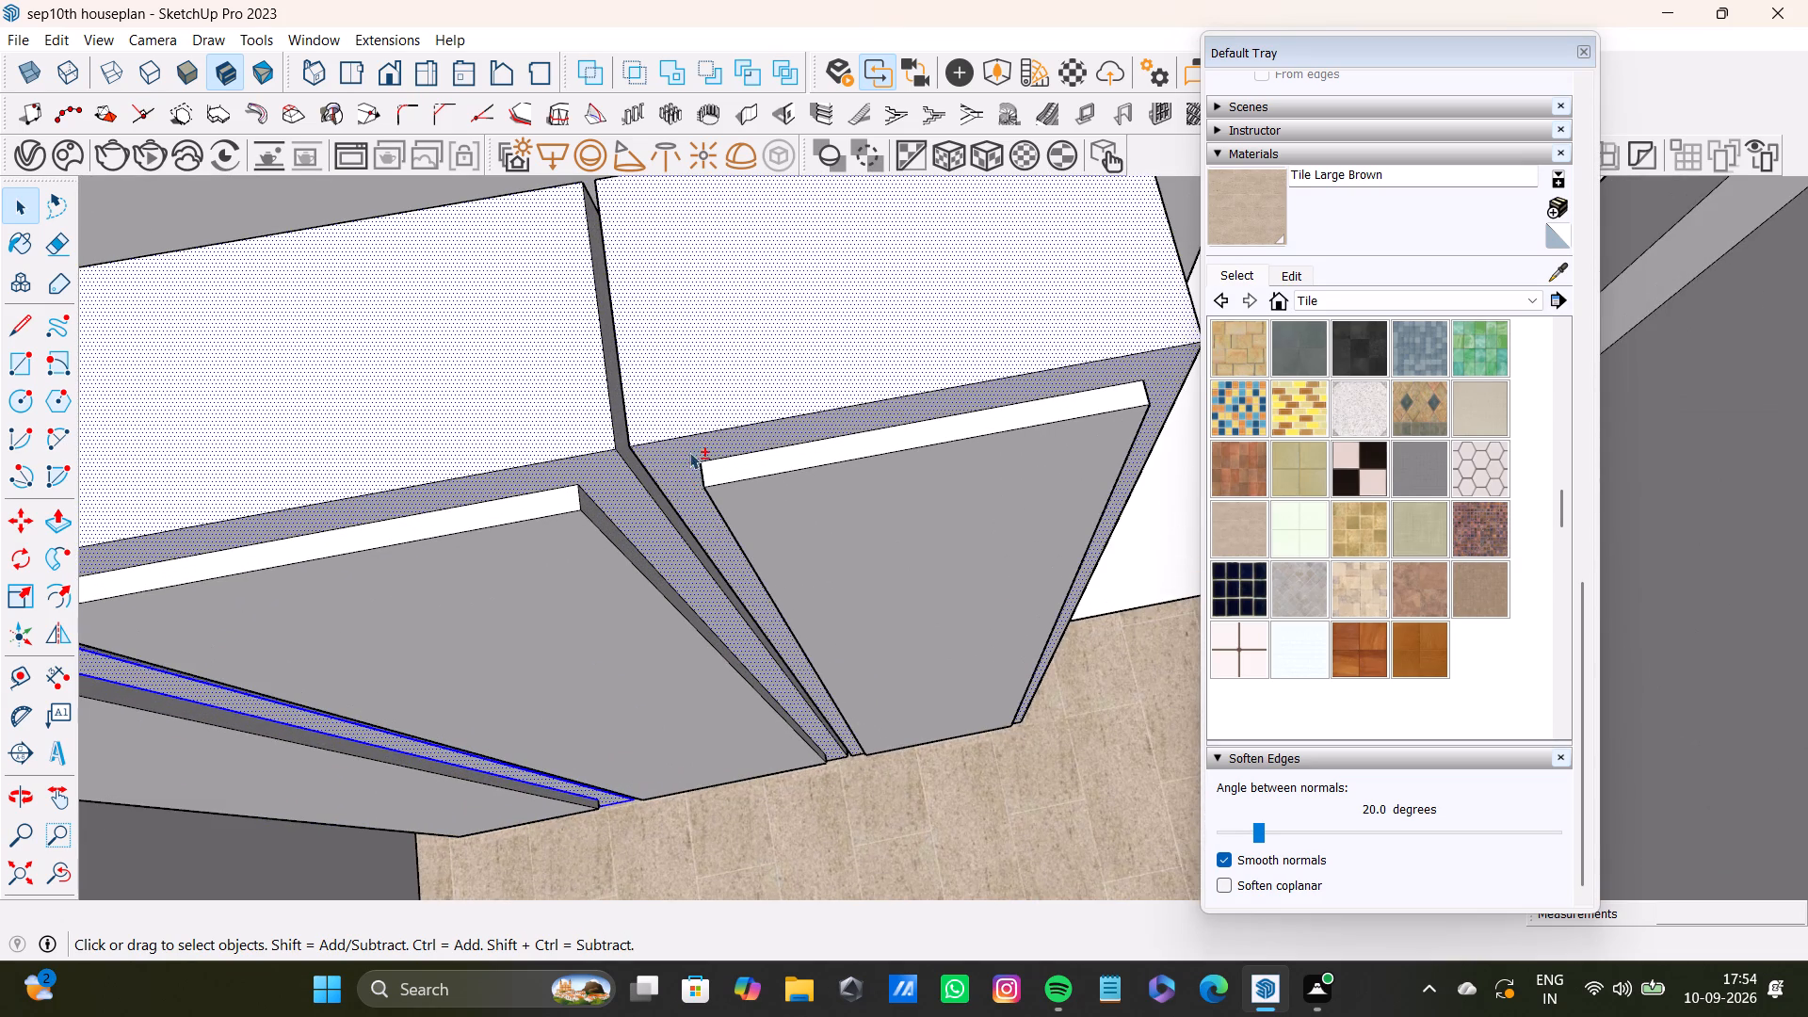
# Add the third unit's outer side face and the side face inside the second gap to the selection.
pyautogui.keyDown('shift'); pyautogui.scroll(4, 858, 388); pyautogui.keyUp('shift')
pyautogui.keyDown('shift'); pyautogui.moveTo(912, 341); pyautogui.dragTo(307, 370, button='middle'); pyautogui.keyUp('shift')
pyautogui.keyDown('shift'); pyautogui.moveTo(749, 349); pyautogui.dragTo(507, 410, button='middle'); pyautogui.keyUp('shift')
pyautogui.keyDown('shift'); pyautogui.scroll(4, 548, 372); pyautogui.keyUp('shift')
pyautogui.keyDown('shift'); pyautogui.click(575, 362); pyautogui.keyUp('shift')
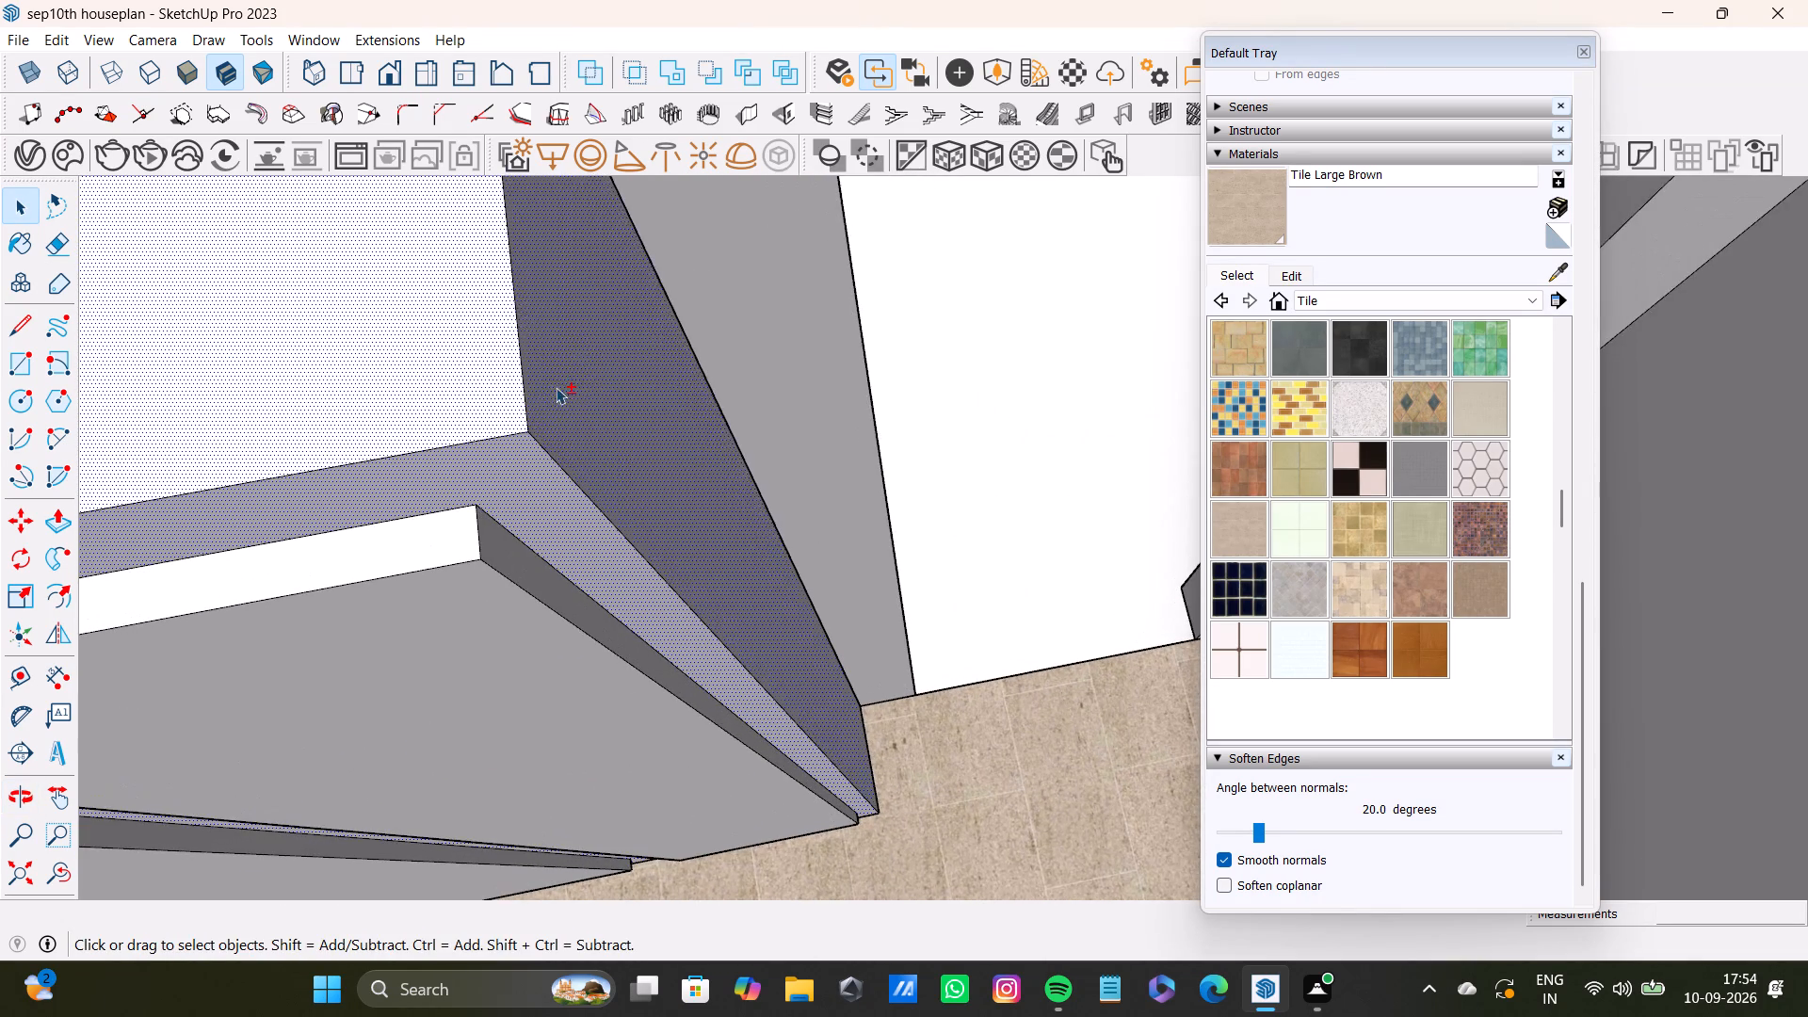
pyautogui.keyDown('shift'); pyautogui.scroll(-15, 556, 387); pyautogui.keyUp('shift')
pyautogui.keyDown('shift'); pyautogui.moveTo(324, 398); pyautogui.dragTo(524, 370, button='middle'); pyautogui.keyUp('shift')
pyautogui.keyDown('shift'); pyautogui.scroll(14, 393, 412); pyautogui.keyUp('shift')
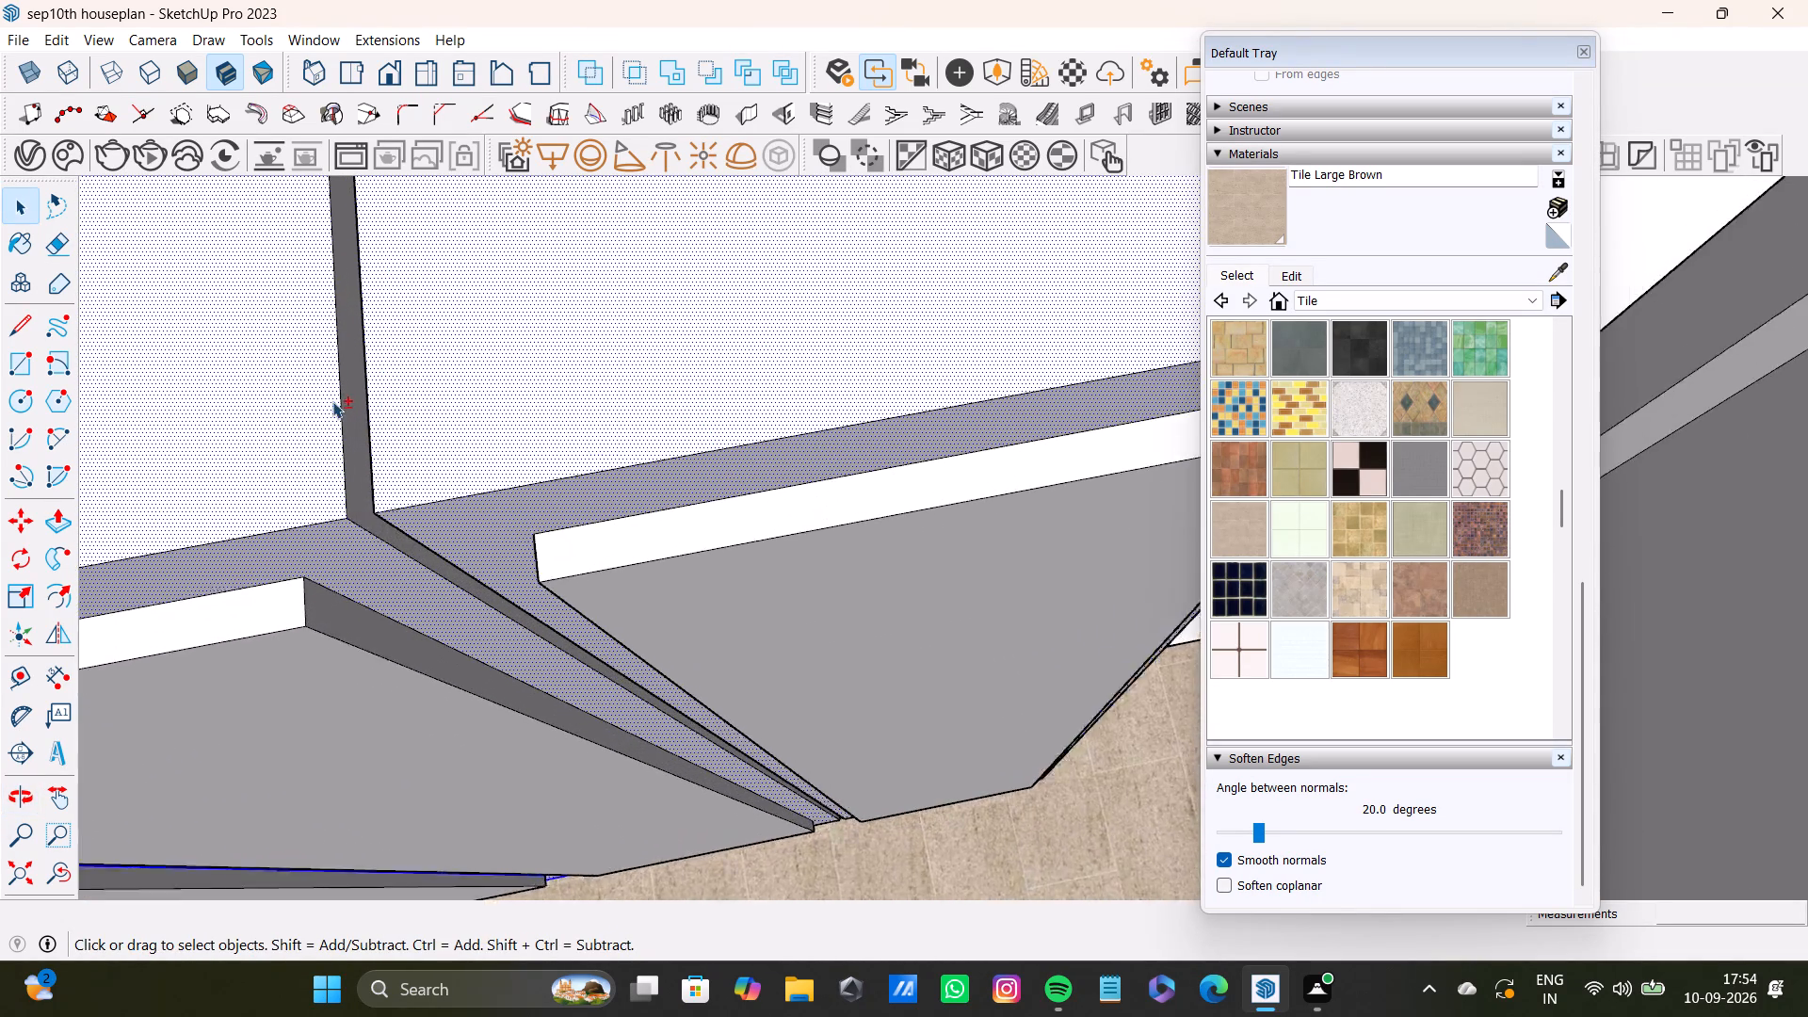
pyautogui.keyDown('shift'); pyautogui.scroll(2, 332, 401); pyautogui.keyUp('shift')
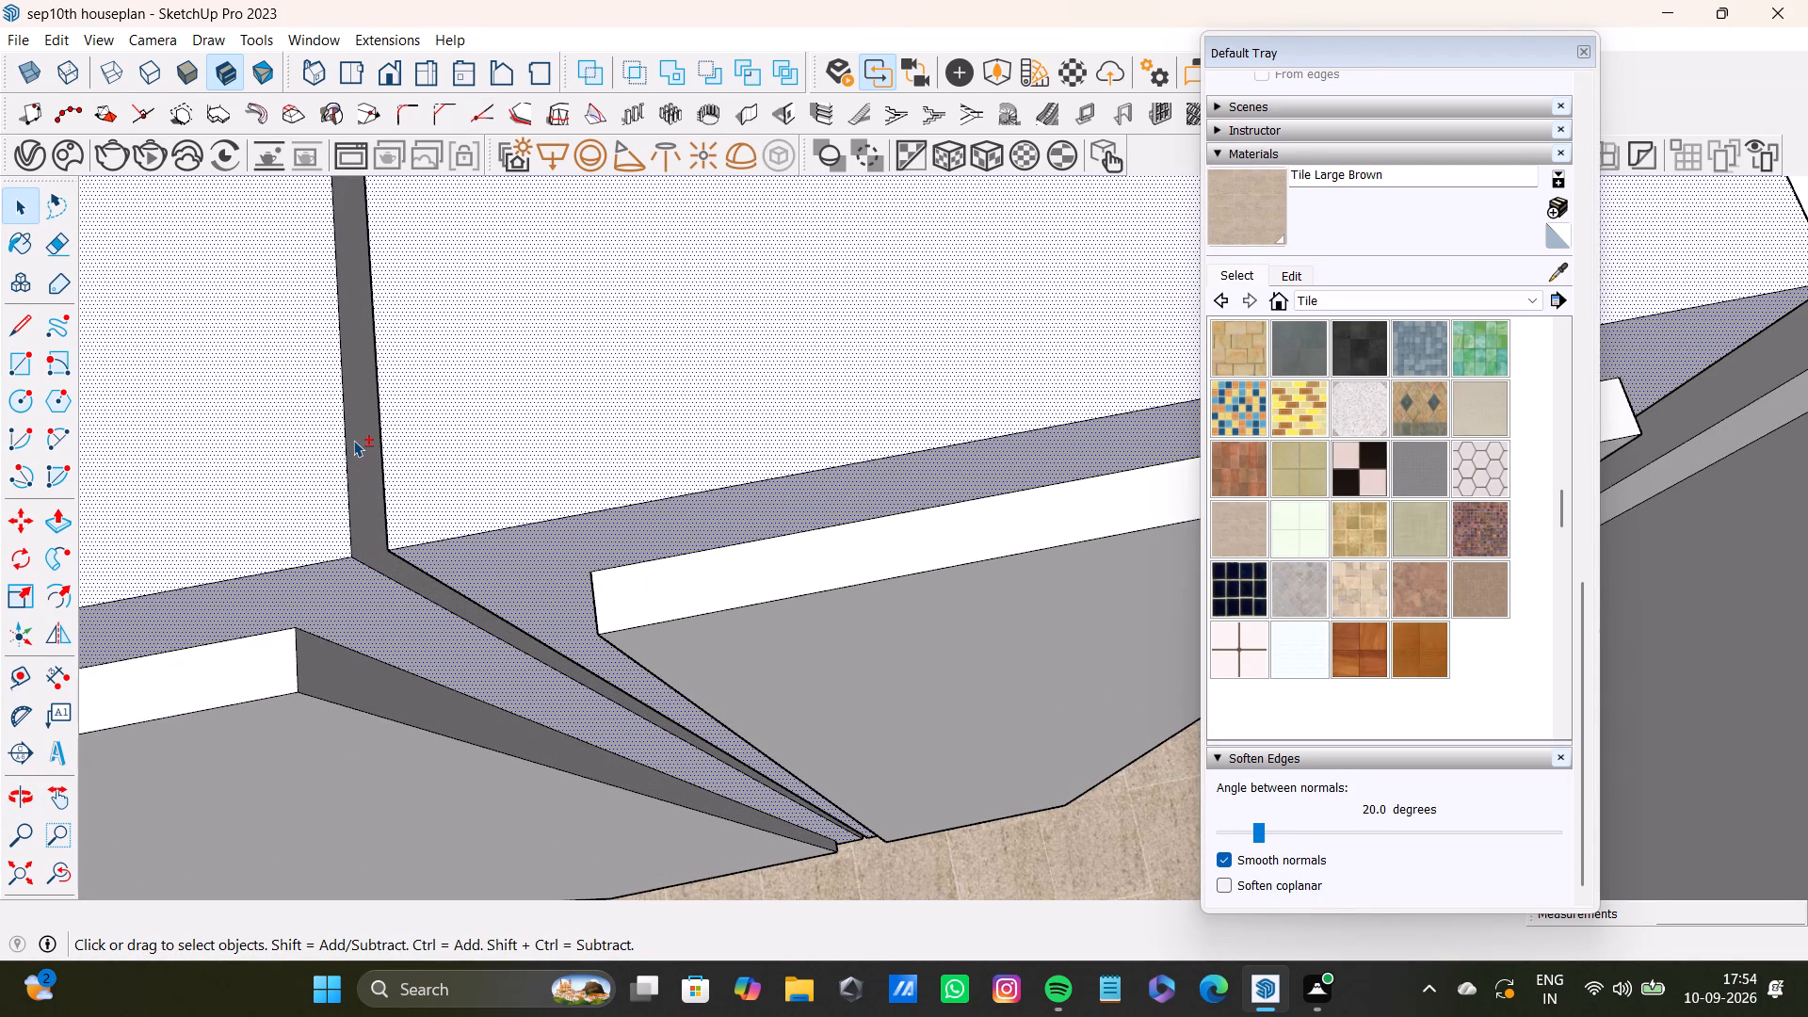
pyautogui.keyDown('shift'); pyautogui.click(366, 447); pyautogui.keyUp('shift')
# Add the first unit's outer side face to the selection.
pyautogui.keyDown('shift'); pyautogui.scroll(-10, 366, 463); pyautogui.keyUp('shift')
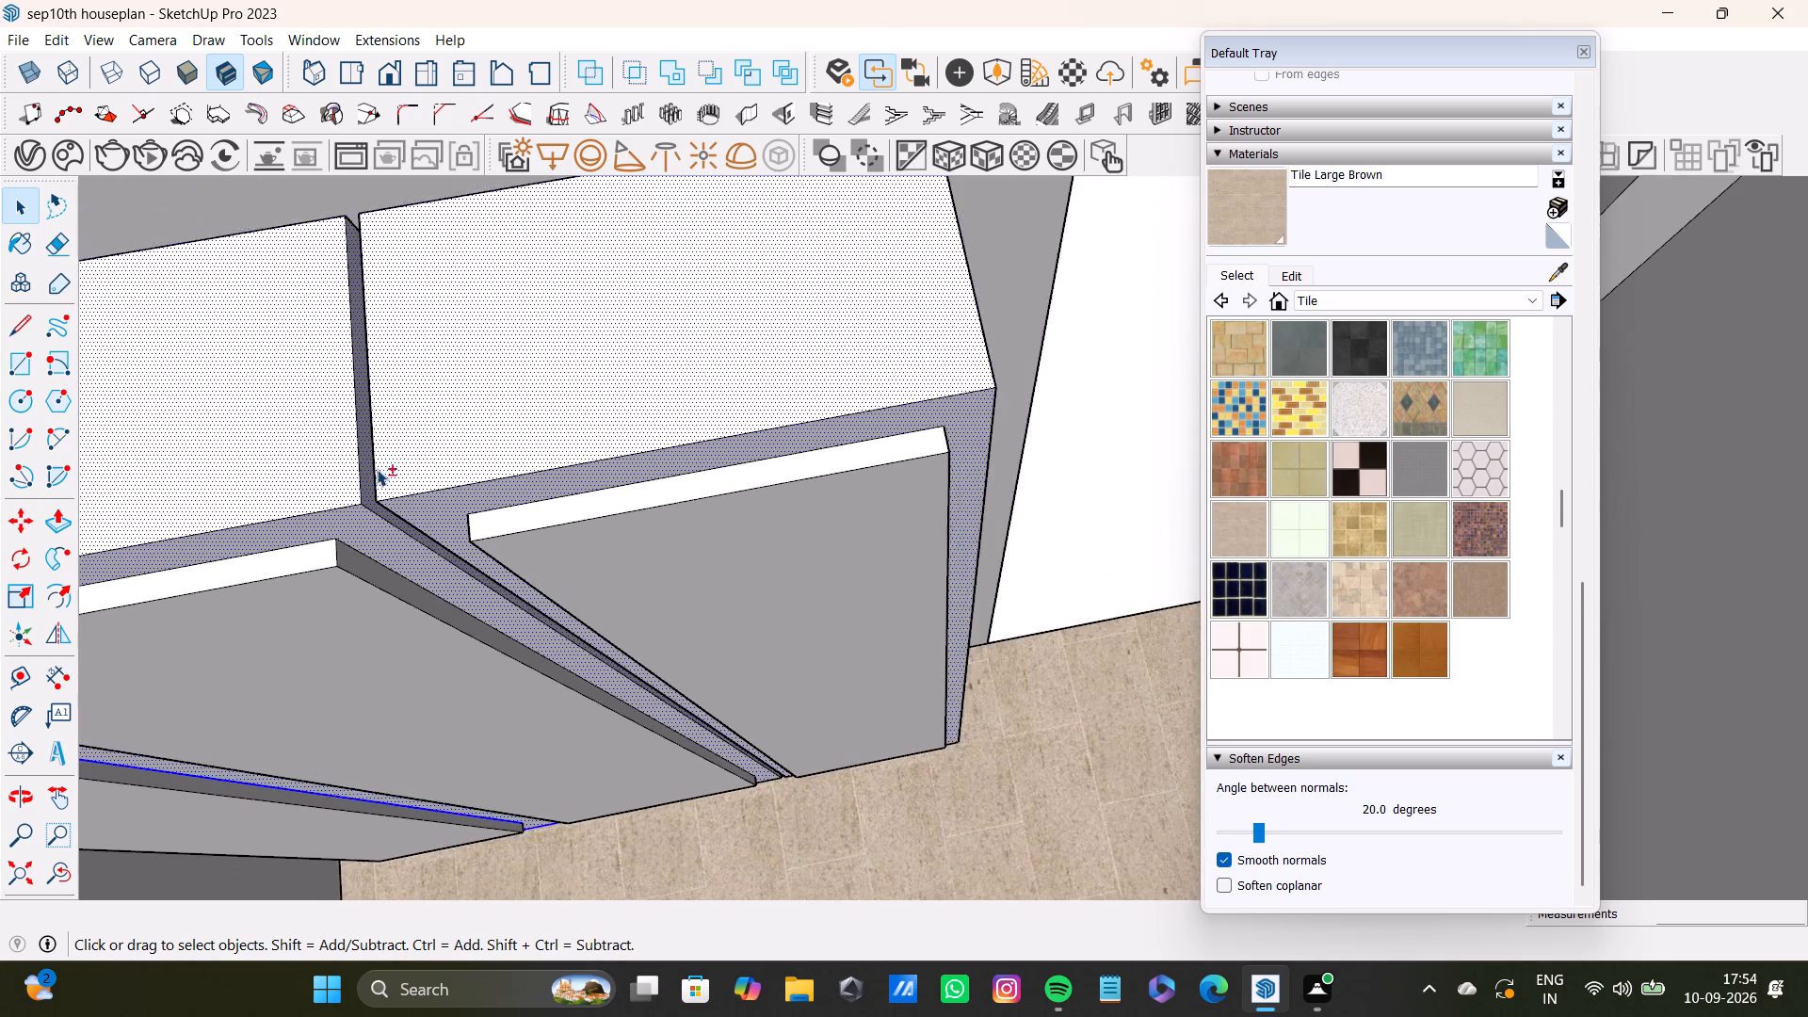
pyautogui.keyDown('shift'); pyautogui.scroll(-10, 377, 469); pyautogui.keyUp('shift')
pyautogui.keyDown('shift'); pyautogui.moveTo(350, 493); pyautogui.dragTo(733, 410, button='middle'); pyautogui.keyUp('shift')
pyautogui.keyDown('shift'); pyautogui.scroll(16, 391, 489); pyautogui.keyUp('shift')
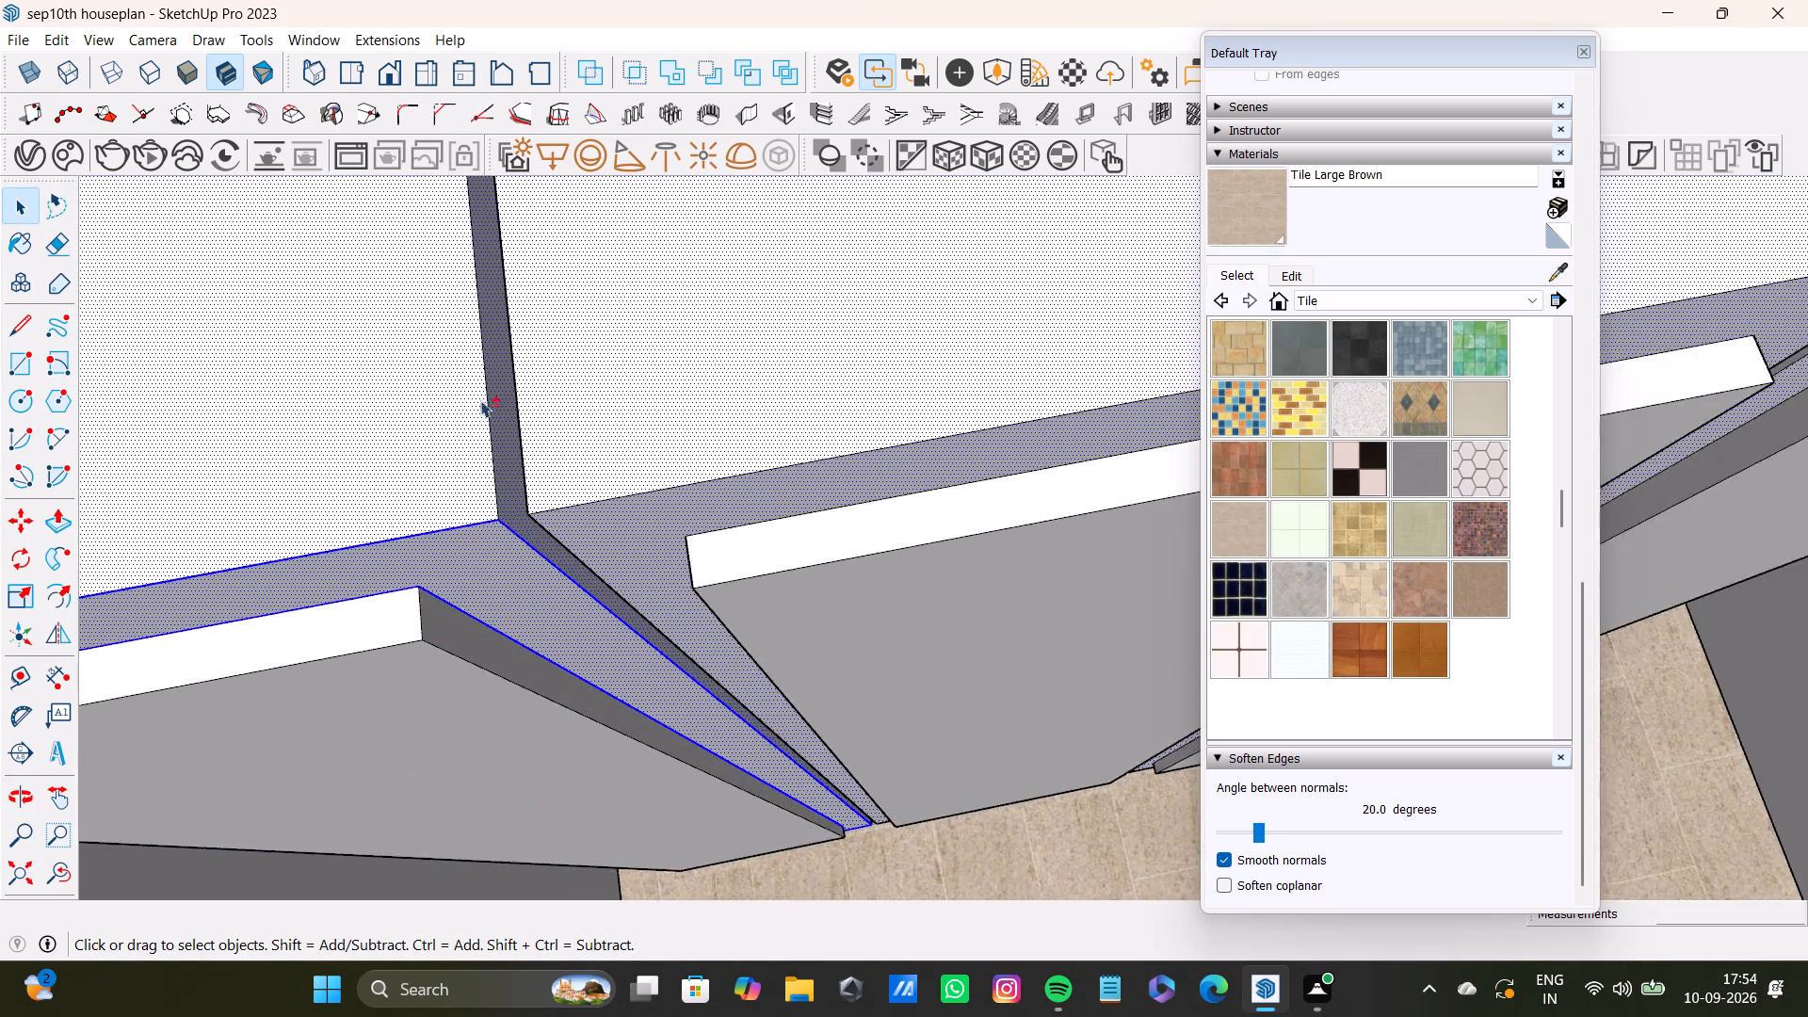
pyautogui.keyDown('shift'); pyautogui.scroll(3, 480, 400); pyautogui.keyUp('shift')
pyautogui.keyDown('shift'); pyautogui.scroll(-20, 488, 458); pyautogui.keyUp('shift')
pyautogui.keyDown('shift'); pyautogui.scroll(-3, 488, 458); pyautogui.keyUp('shift')
pyautogui.keyDown('shift'); pyautogui.moveTo(239, 457); pyautogui.dragTo(536, 395, button='middle'); pyautogui.keyUp('shift')
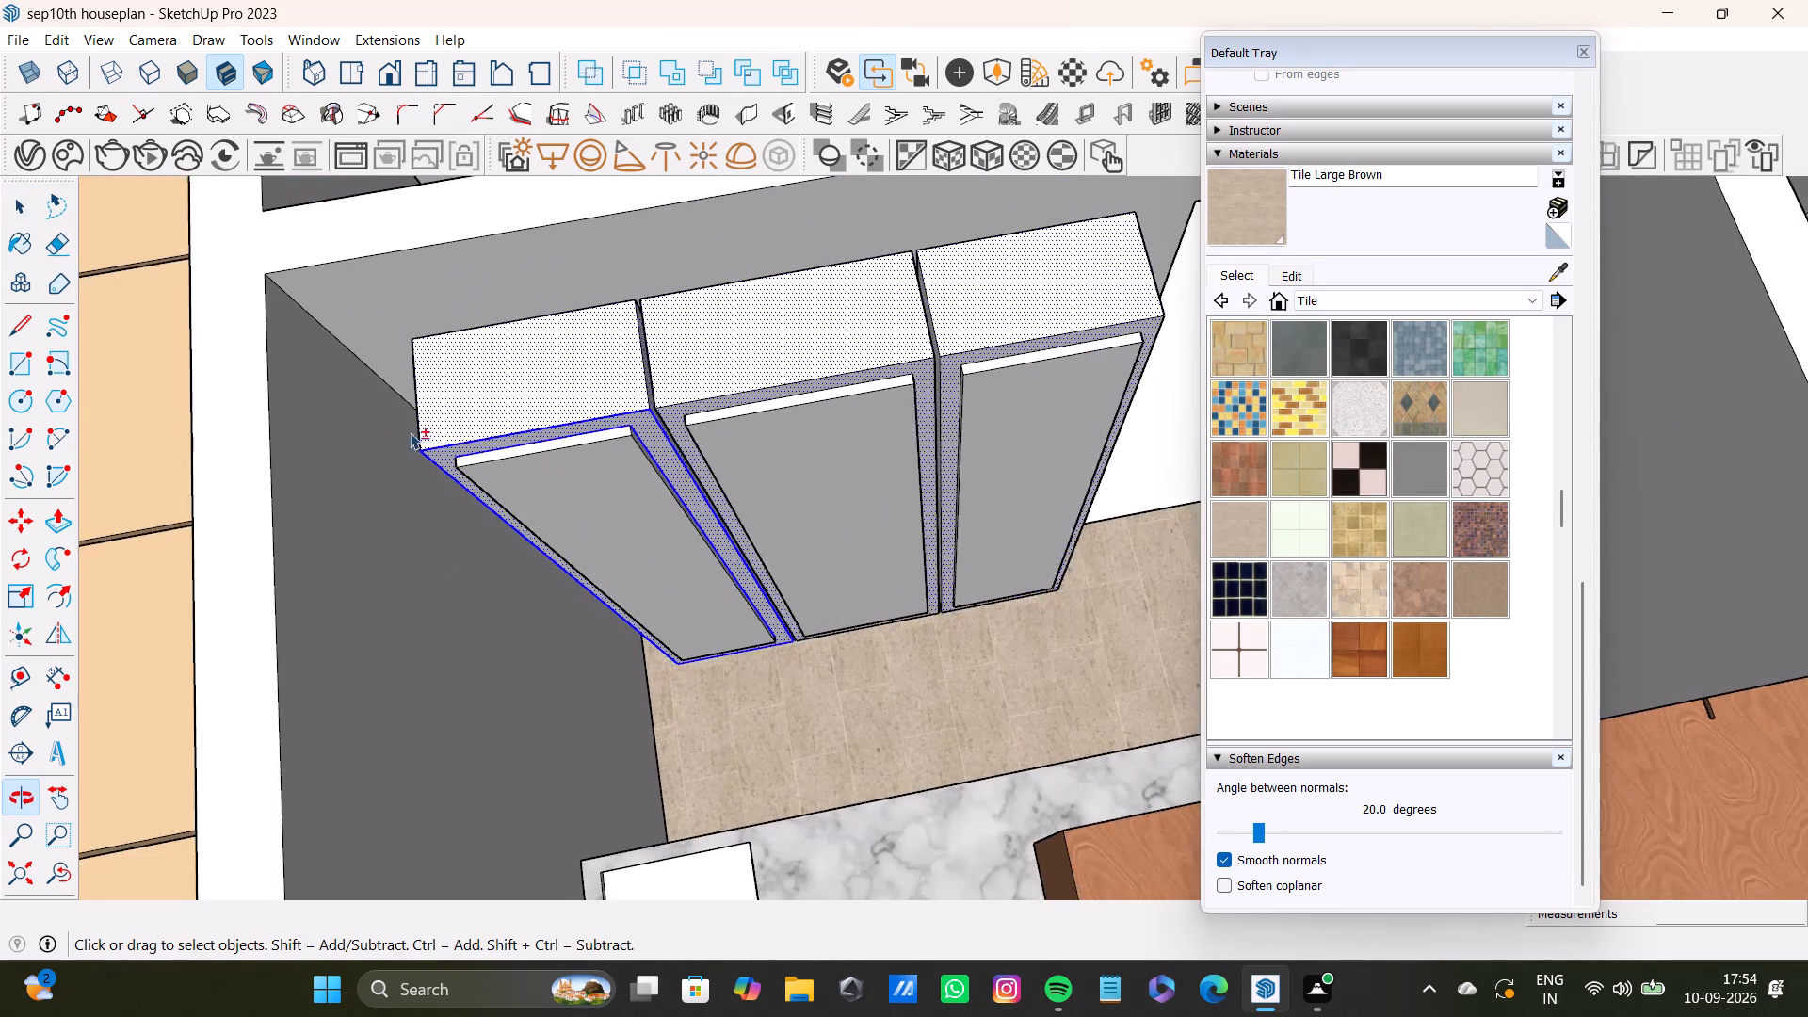
pyautogui.keyDown('shift'); pyautogui.scroll(8, 393, 435); pyautogui.keyUp('shift')
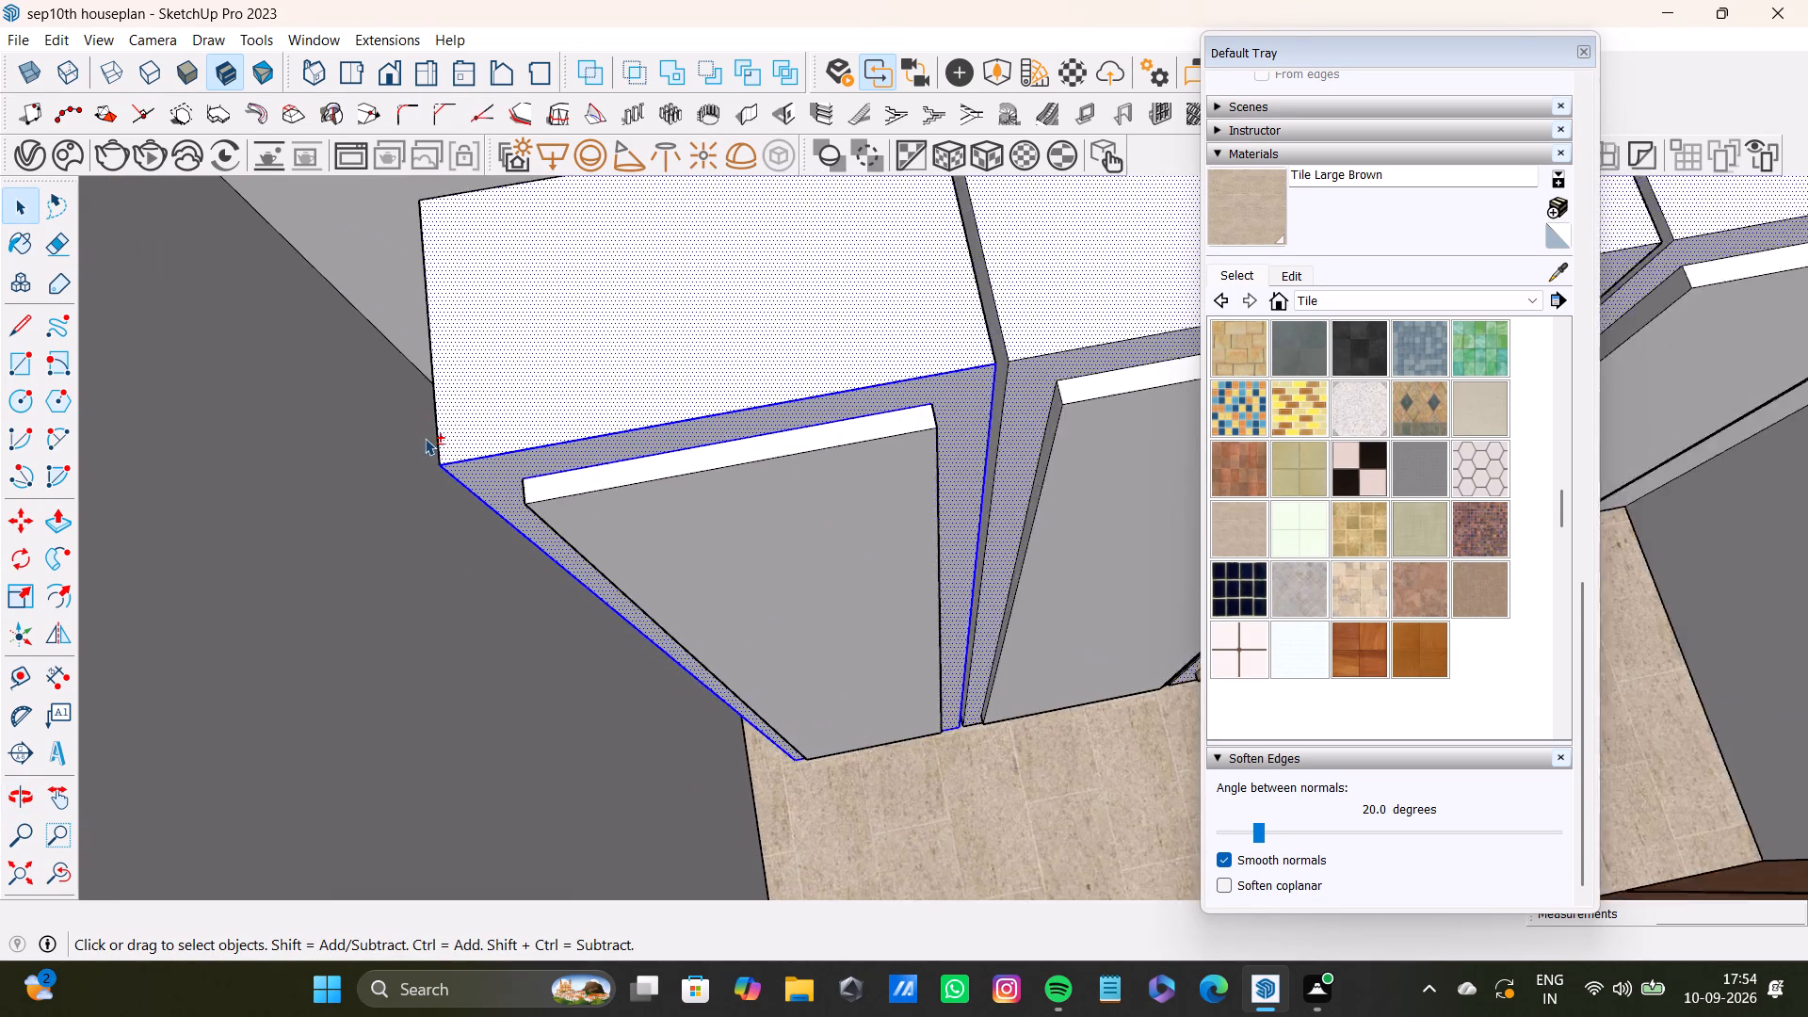
pyautogui.keyDown('shift'); pyautogui.scroll(3, 425, 438); pyautogui.keyUp('shift')
pyautogui.moveTo(444, 426); pyautogui.dragTo(533, 298, button='middle')
pyautogui.scroll(3, 348, 617)
pyautogui.moveTo(381, 579); pyautogui.dragTo(525, 482, button='middle')
pyautogui.keyDown('shift'); pyautogui.click(469, 553); pyautogui.keyUp('shift')
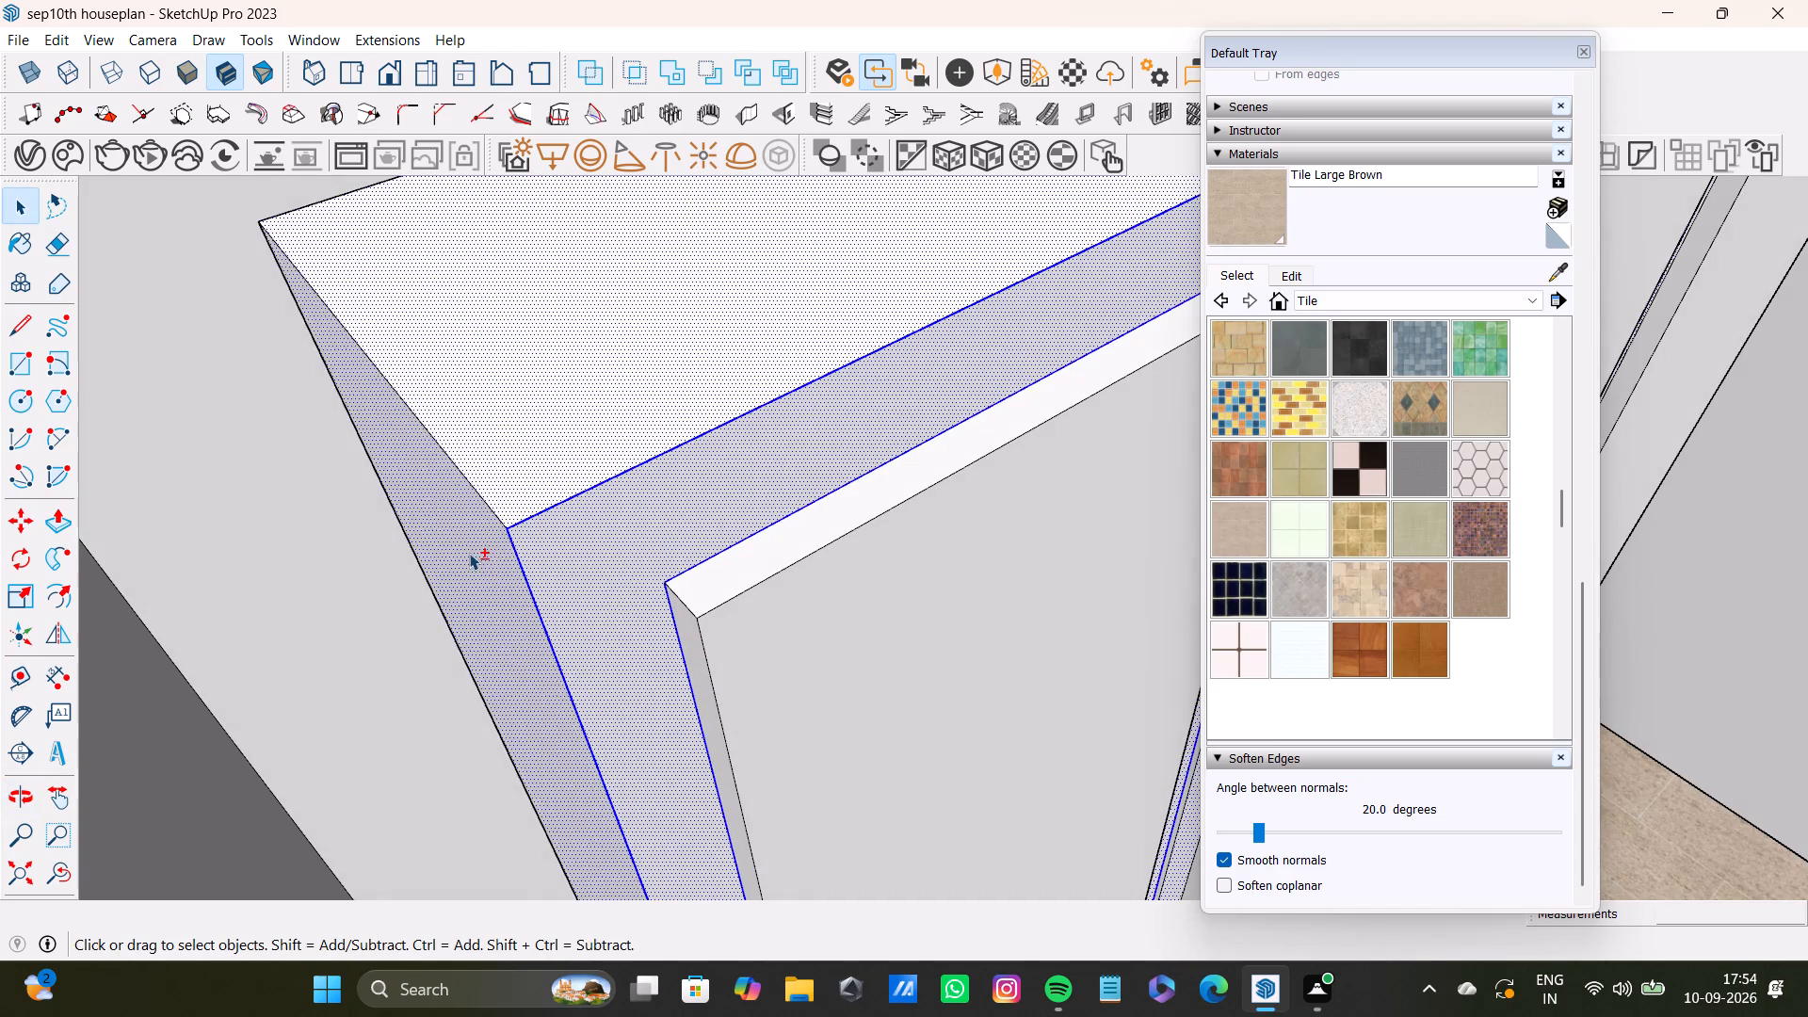
# Remove the first unit's front frame edges from the selection, leaving only its faces selected.
pyautogui.keyDown('shift'); pyautogui.scroll(-19, 498, 575); pyautogui.keyUp('shift')
pyautogui.keyDown('shift'); pyautogui.scroll(12, 563, 573); pyautogui.keyUp('shift')
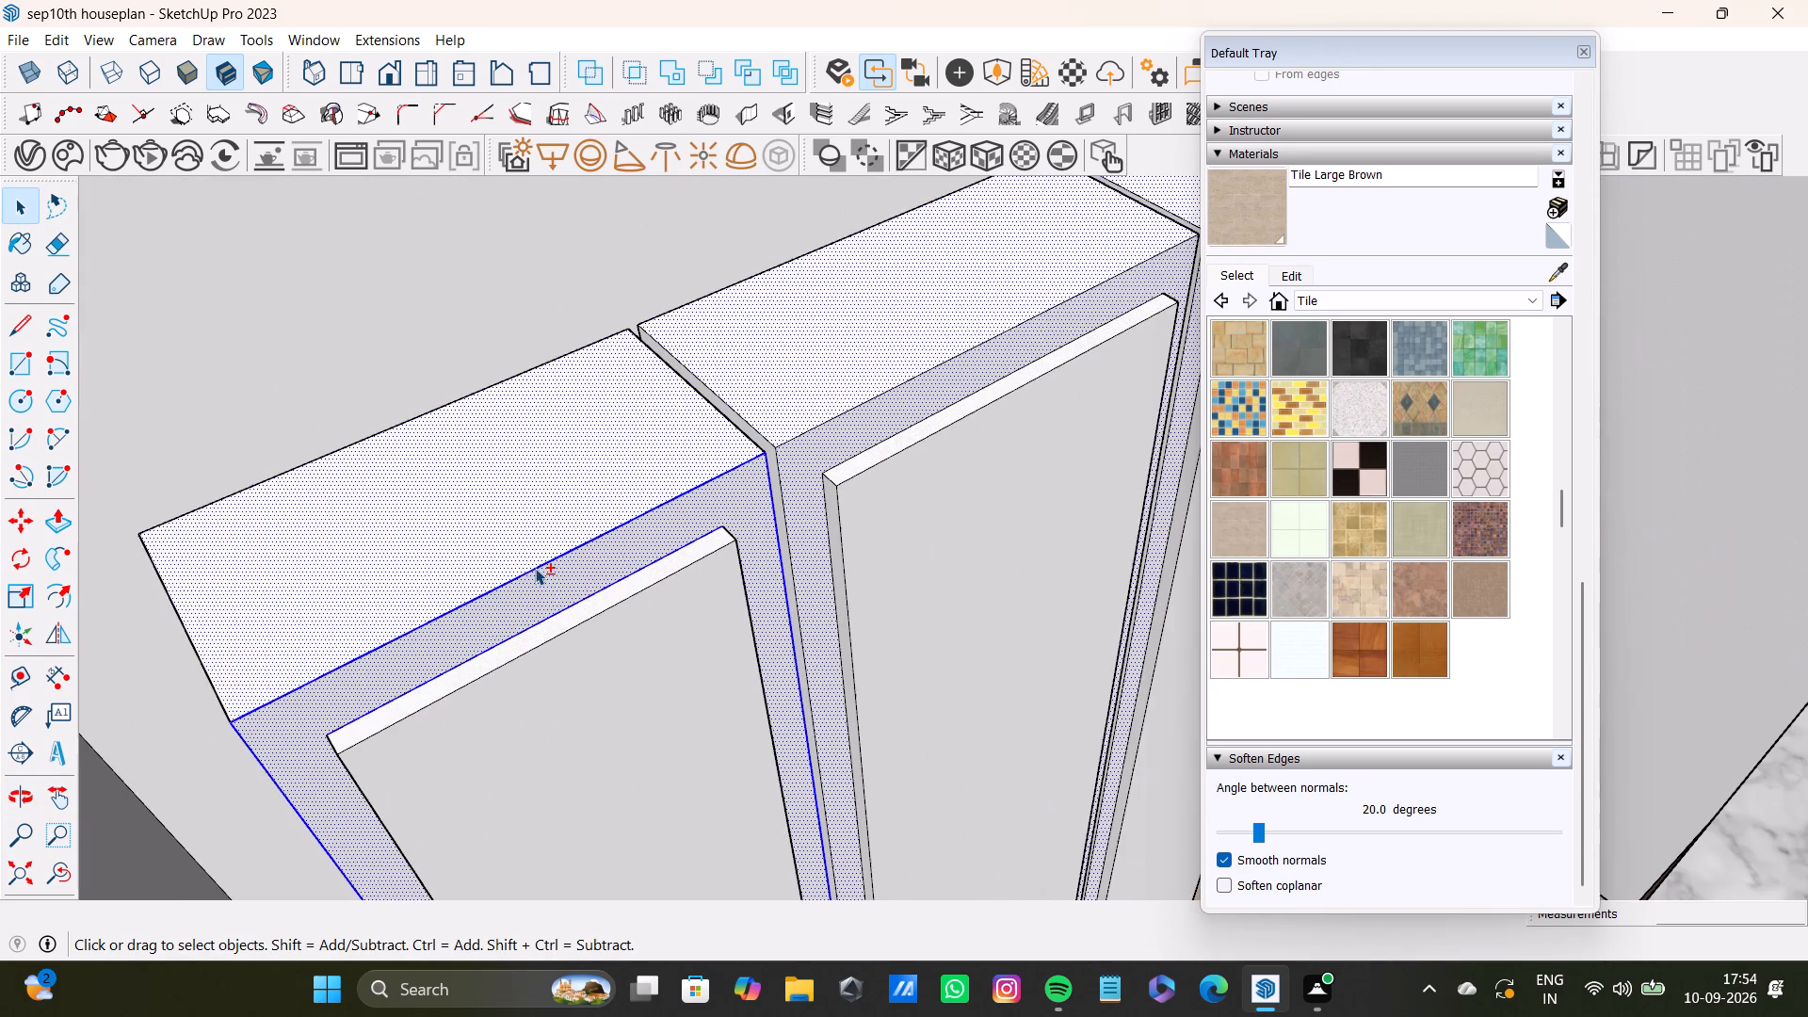
pyautogui.keyDown('shift'); pyautogui.click(539, 566); pyautogui.keyUp('shift')
pyautogui.keyDown('shift'); pyautogui.click(558, 609); pyautogui.keyUp('shift')
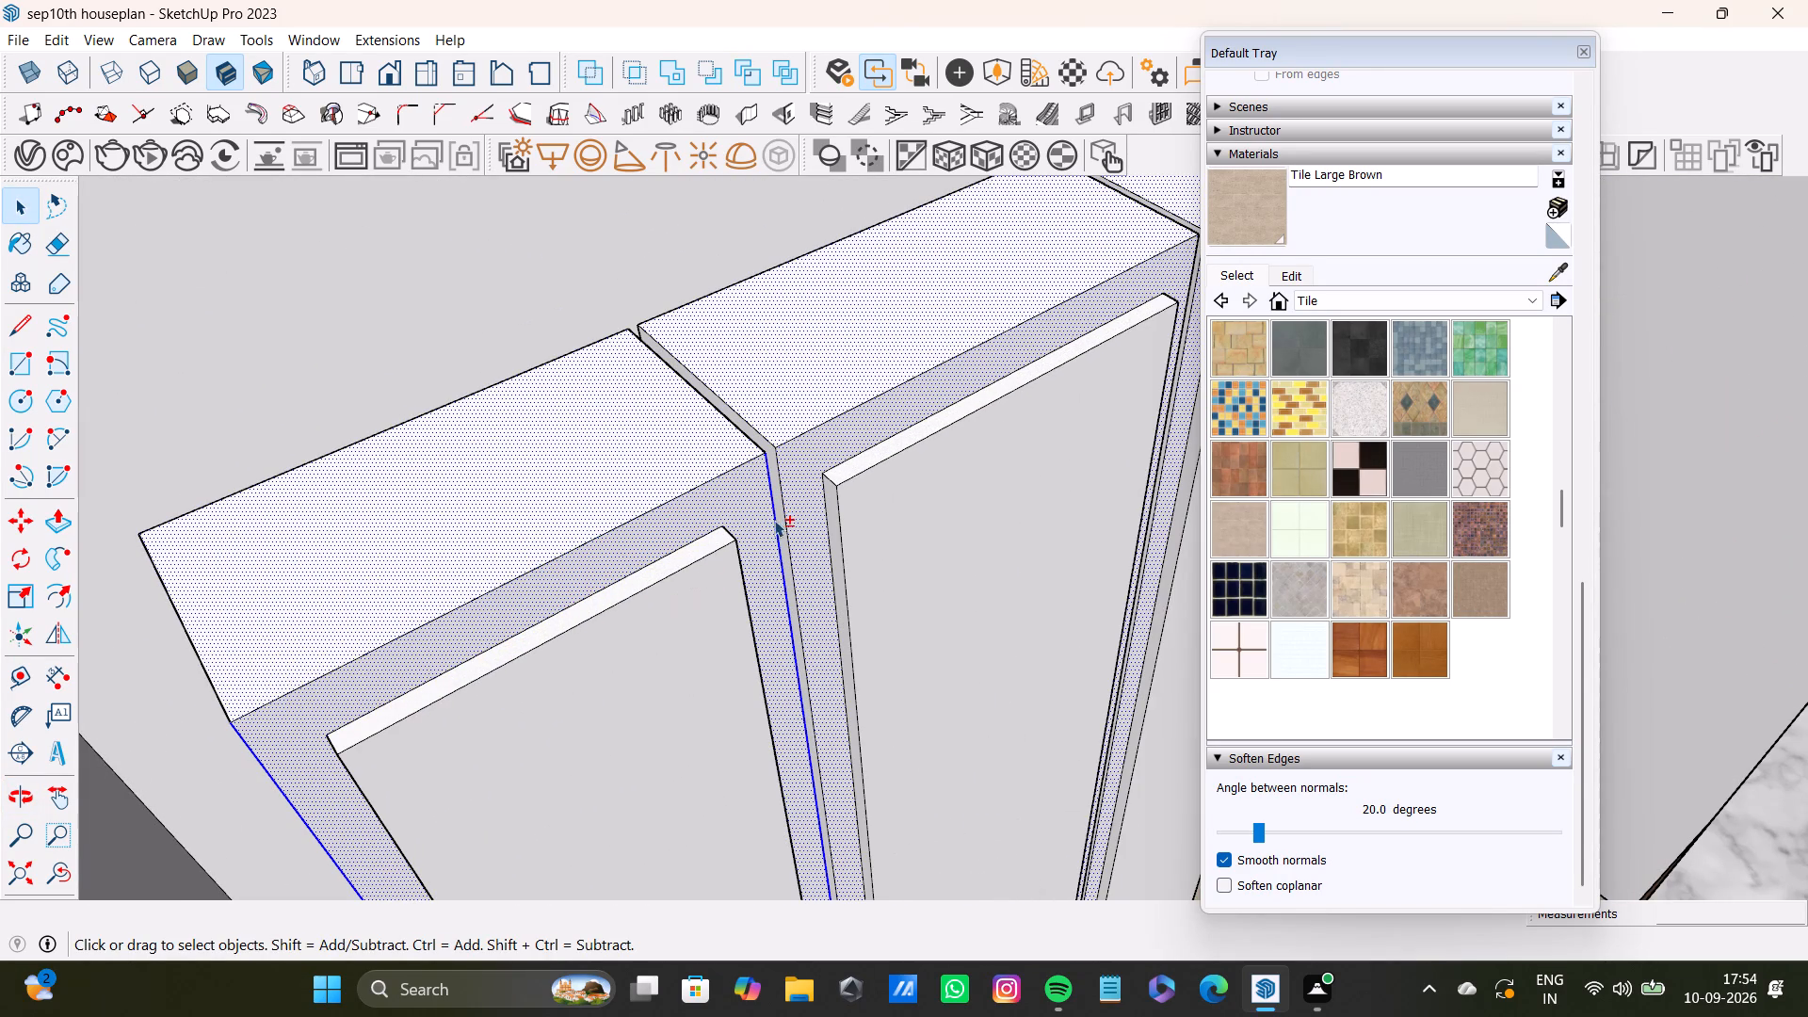
pyautogui.keyDown('shift'); pyautogui.click(774, 520); pyautogui.keyUp('shift')
pyautogui.keyDown('shift'); pyautogui.click(282, 796); pyautogui.keyUp('shift')
# Sample Wood Veneer 02 from the finished wooden cabinets and paint the selected cabinet faces with it.
pyautogui.keyDown('shift'); pyautogui.scroll(-10, 301, 789); pyautogui.keyUp('shift')
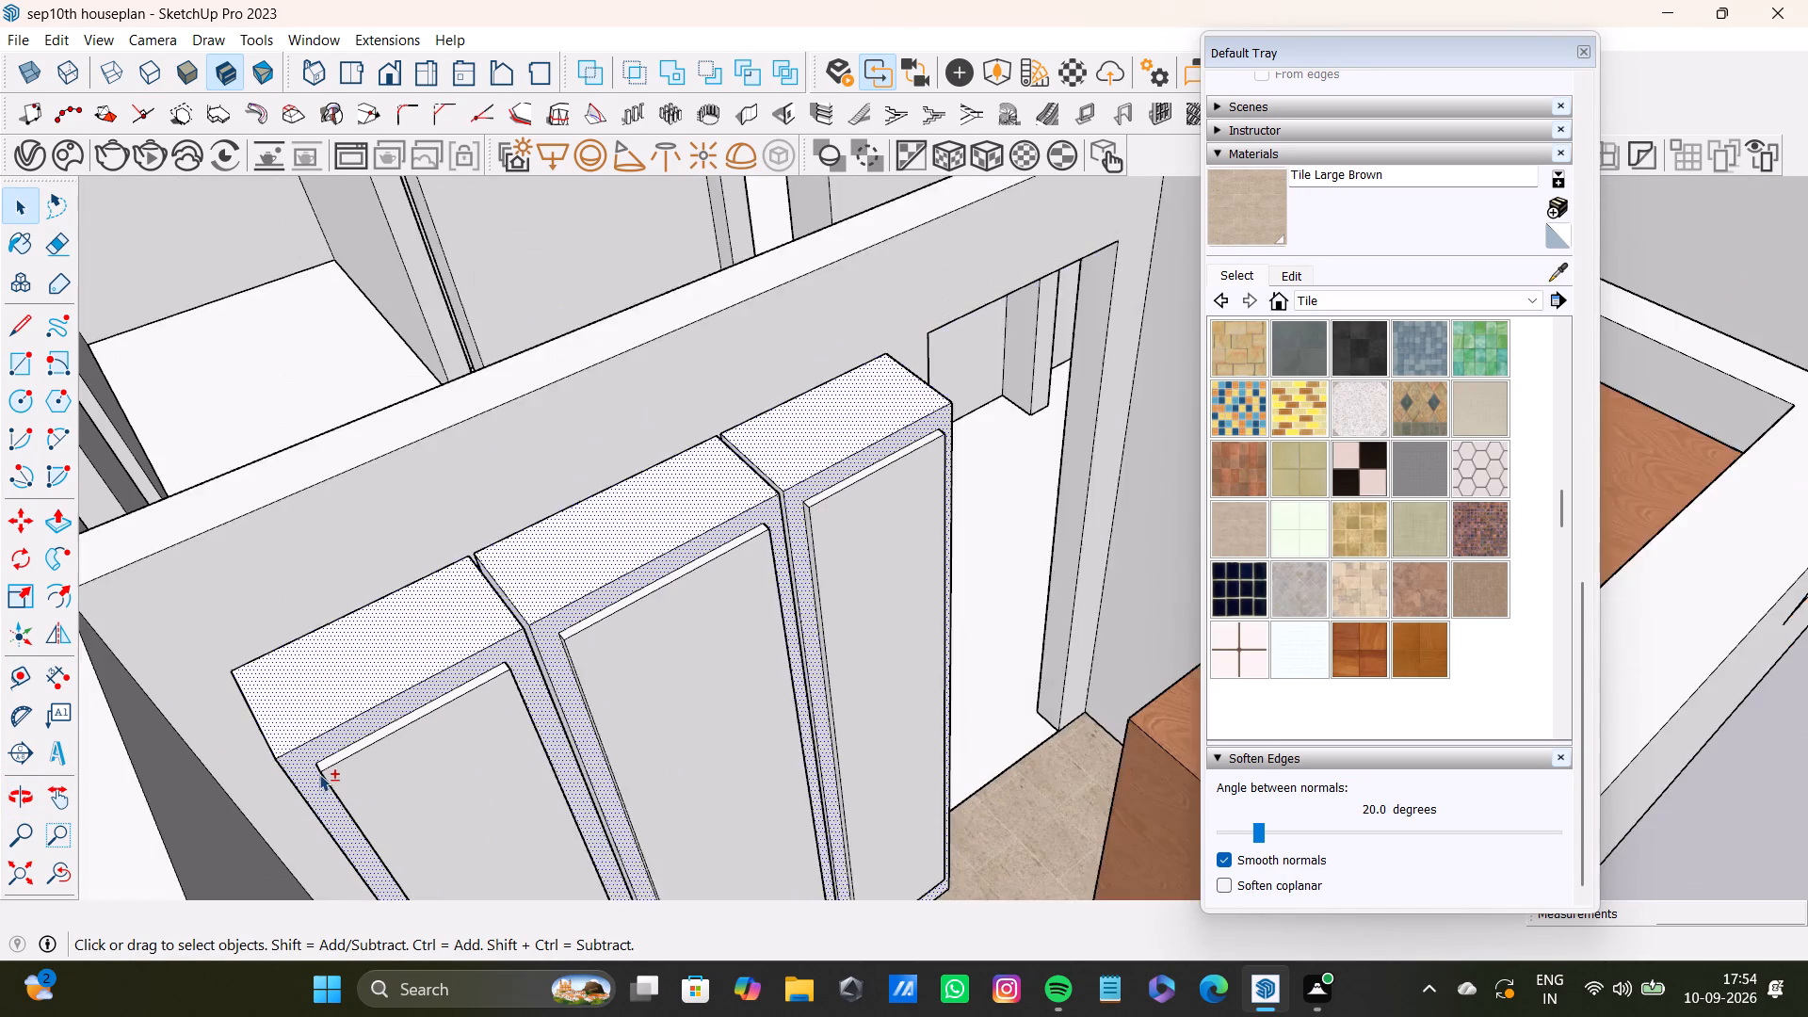
pyautogui.keyDown('shift'); pyautogui.scroll(-4, 319, 774); pyautogui.keyUp('shift')
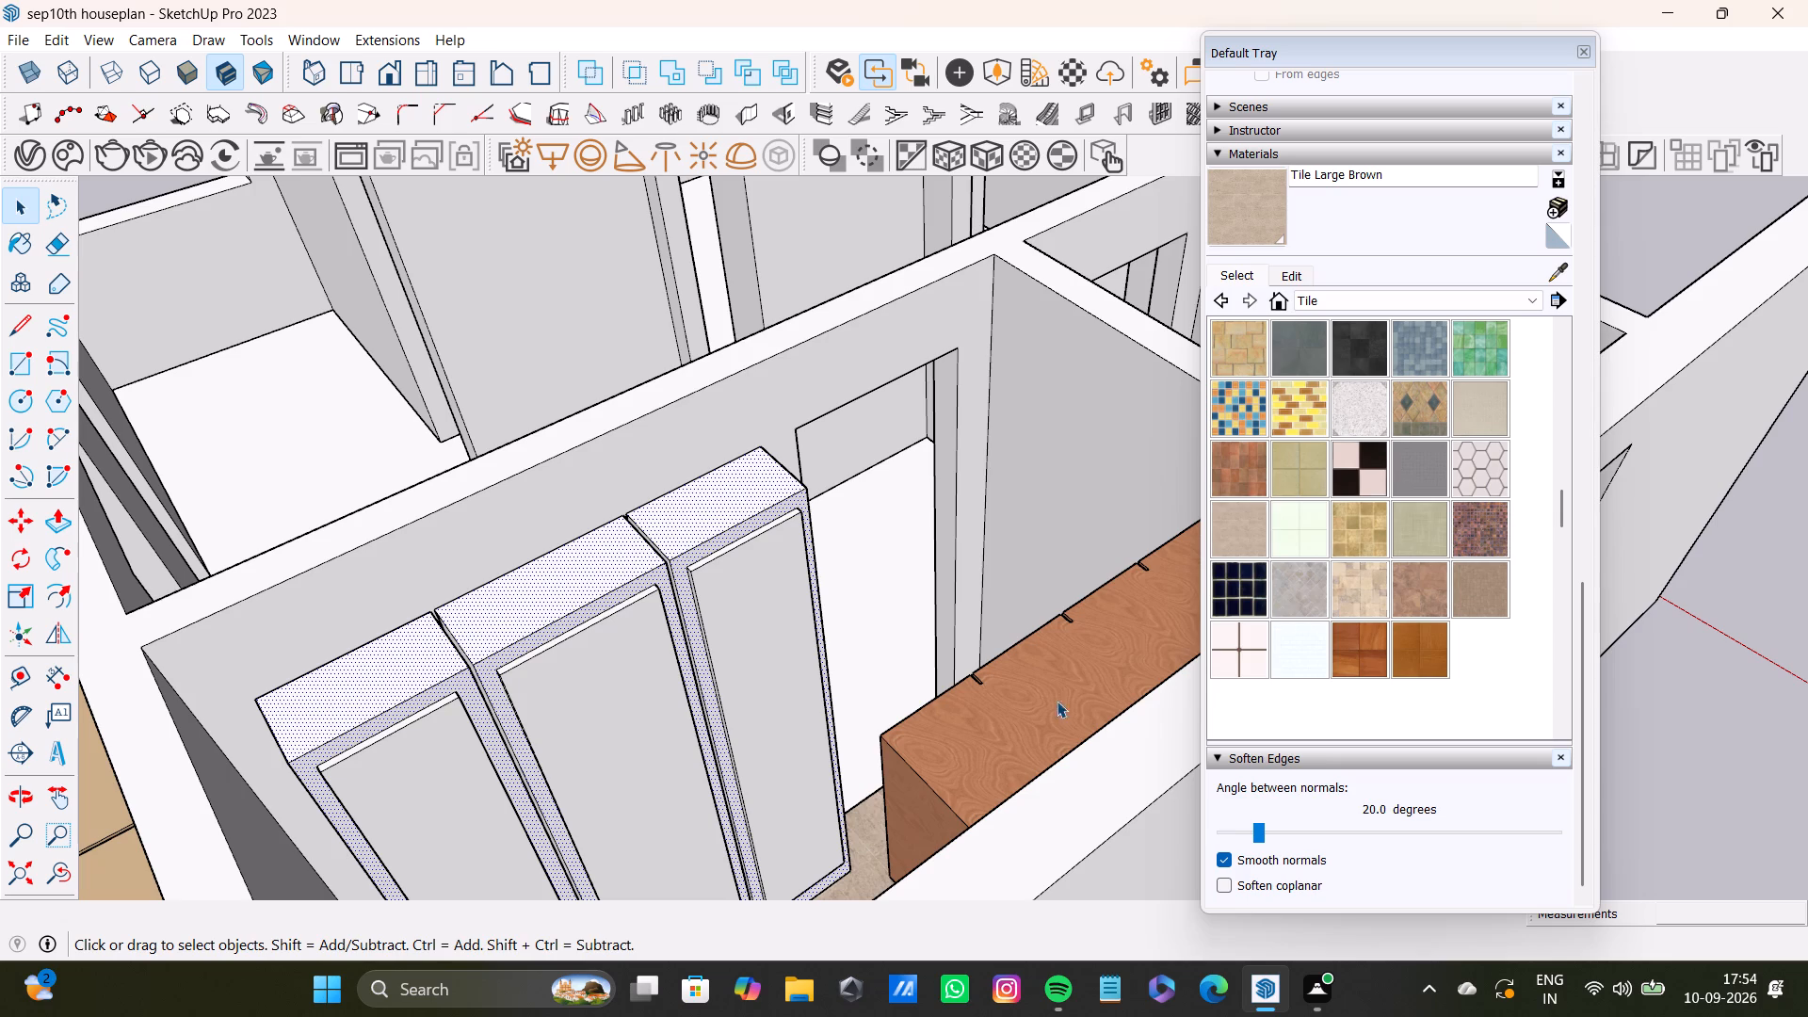
pyautogui.click(1549, 271)
pyautogui.click(1073, 705)
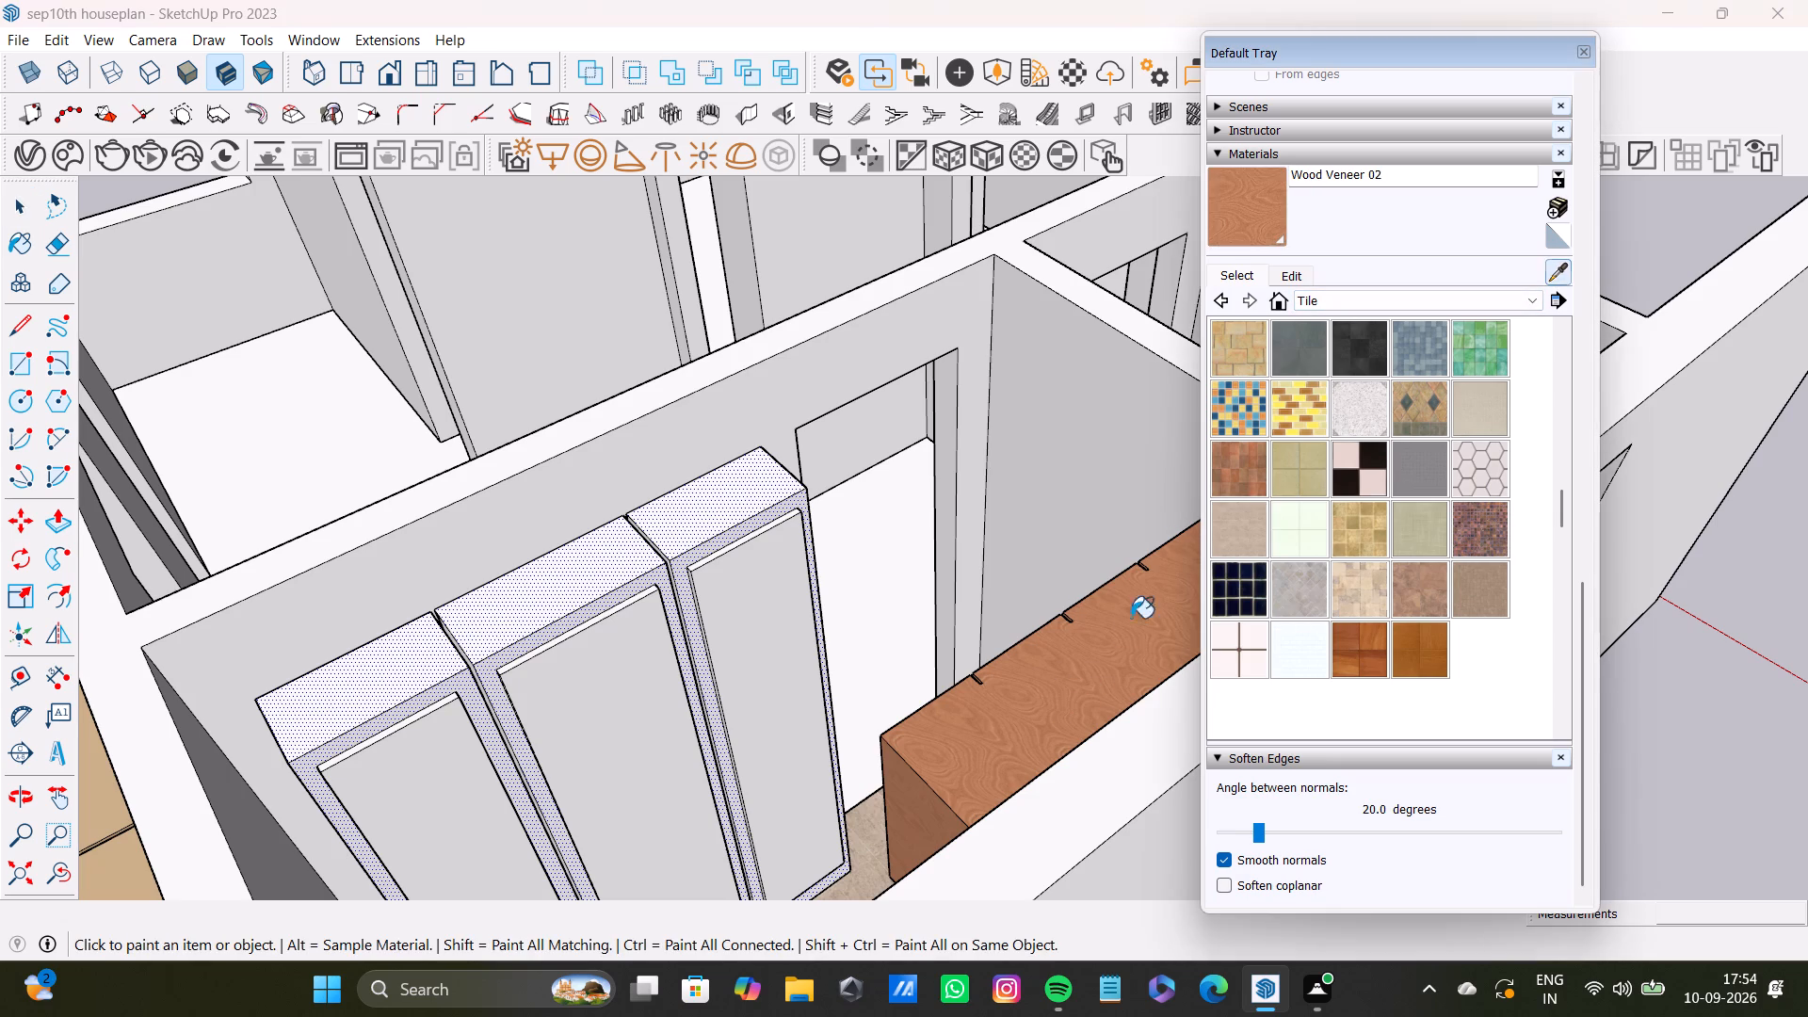
pyautogui.click(1240, 224)
pyautogui.click(728, 510)
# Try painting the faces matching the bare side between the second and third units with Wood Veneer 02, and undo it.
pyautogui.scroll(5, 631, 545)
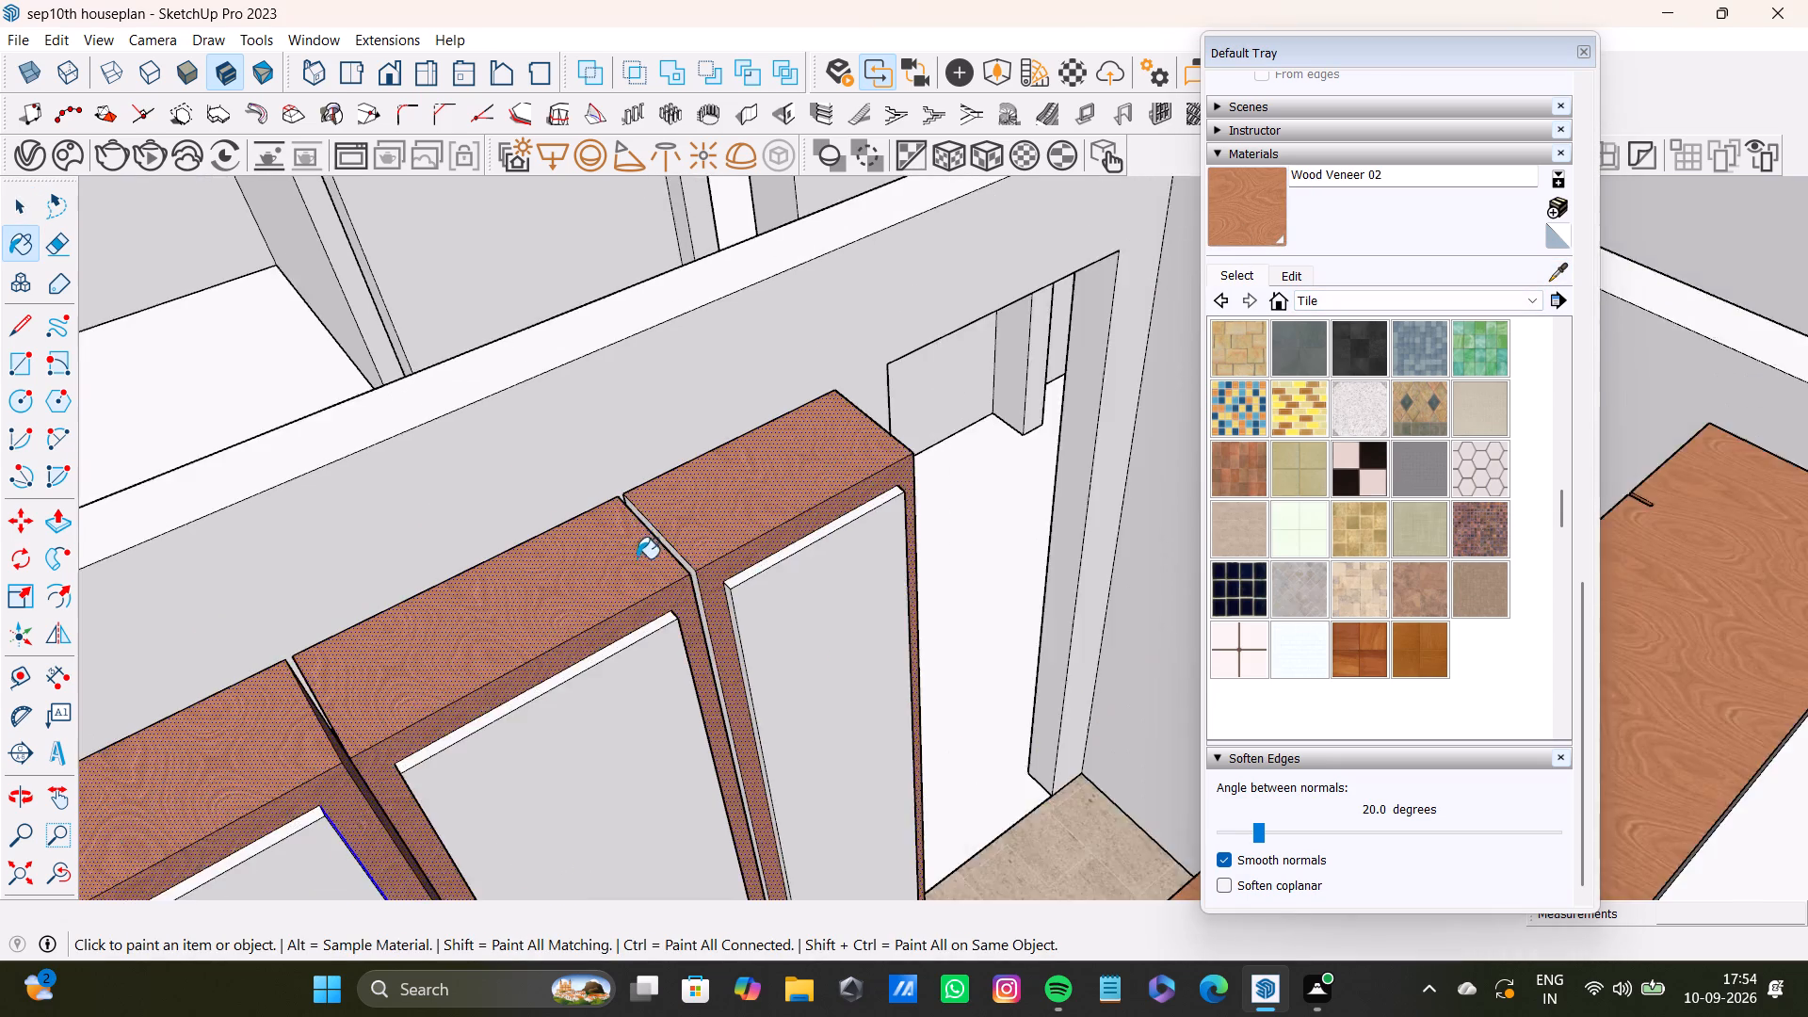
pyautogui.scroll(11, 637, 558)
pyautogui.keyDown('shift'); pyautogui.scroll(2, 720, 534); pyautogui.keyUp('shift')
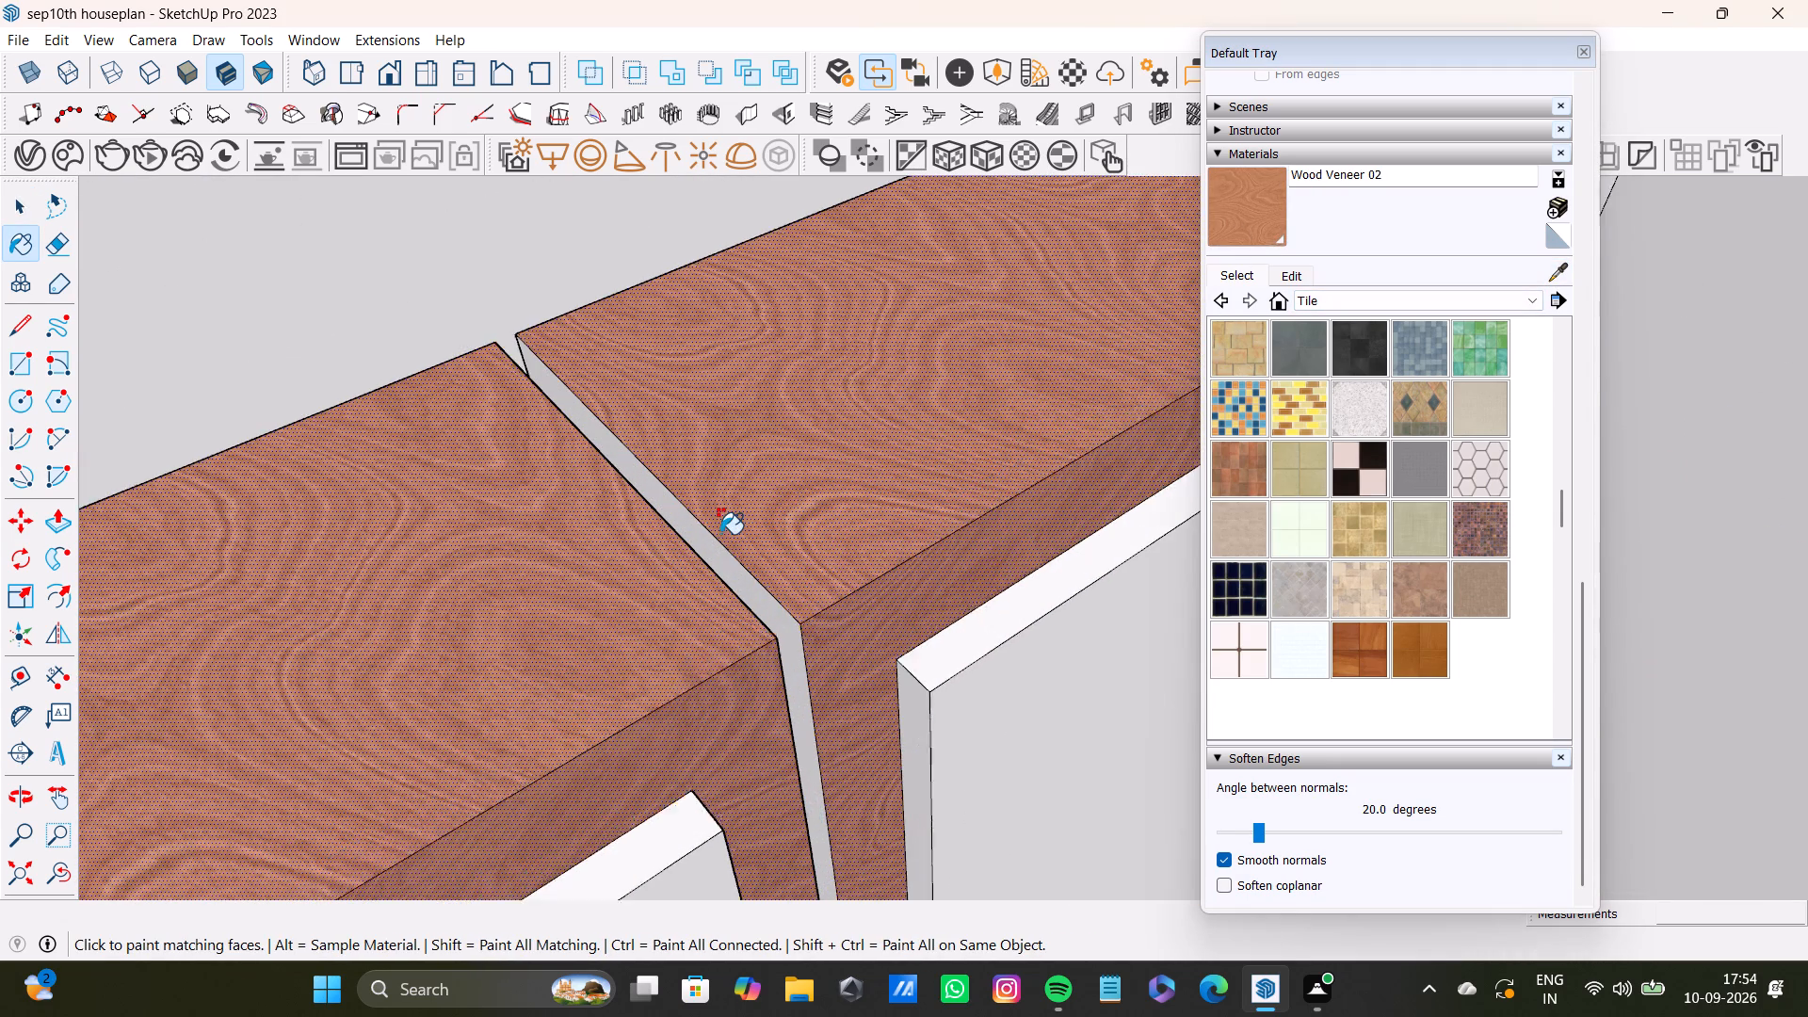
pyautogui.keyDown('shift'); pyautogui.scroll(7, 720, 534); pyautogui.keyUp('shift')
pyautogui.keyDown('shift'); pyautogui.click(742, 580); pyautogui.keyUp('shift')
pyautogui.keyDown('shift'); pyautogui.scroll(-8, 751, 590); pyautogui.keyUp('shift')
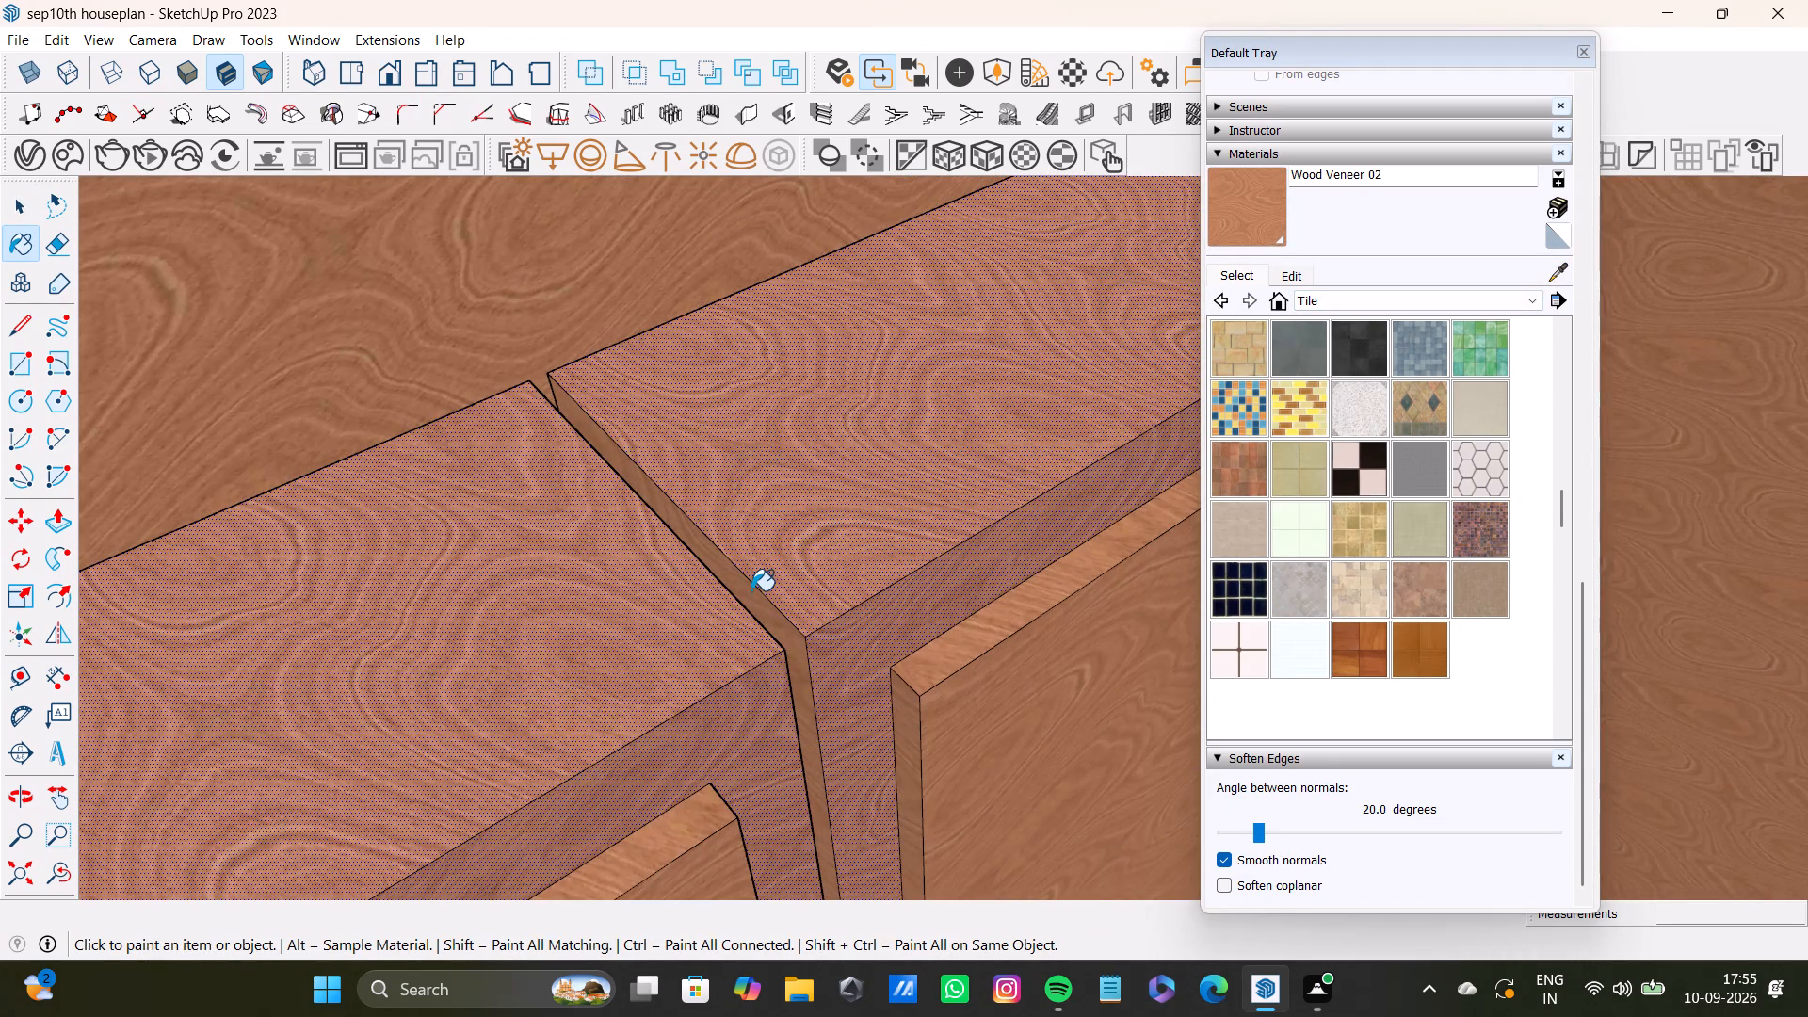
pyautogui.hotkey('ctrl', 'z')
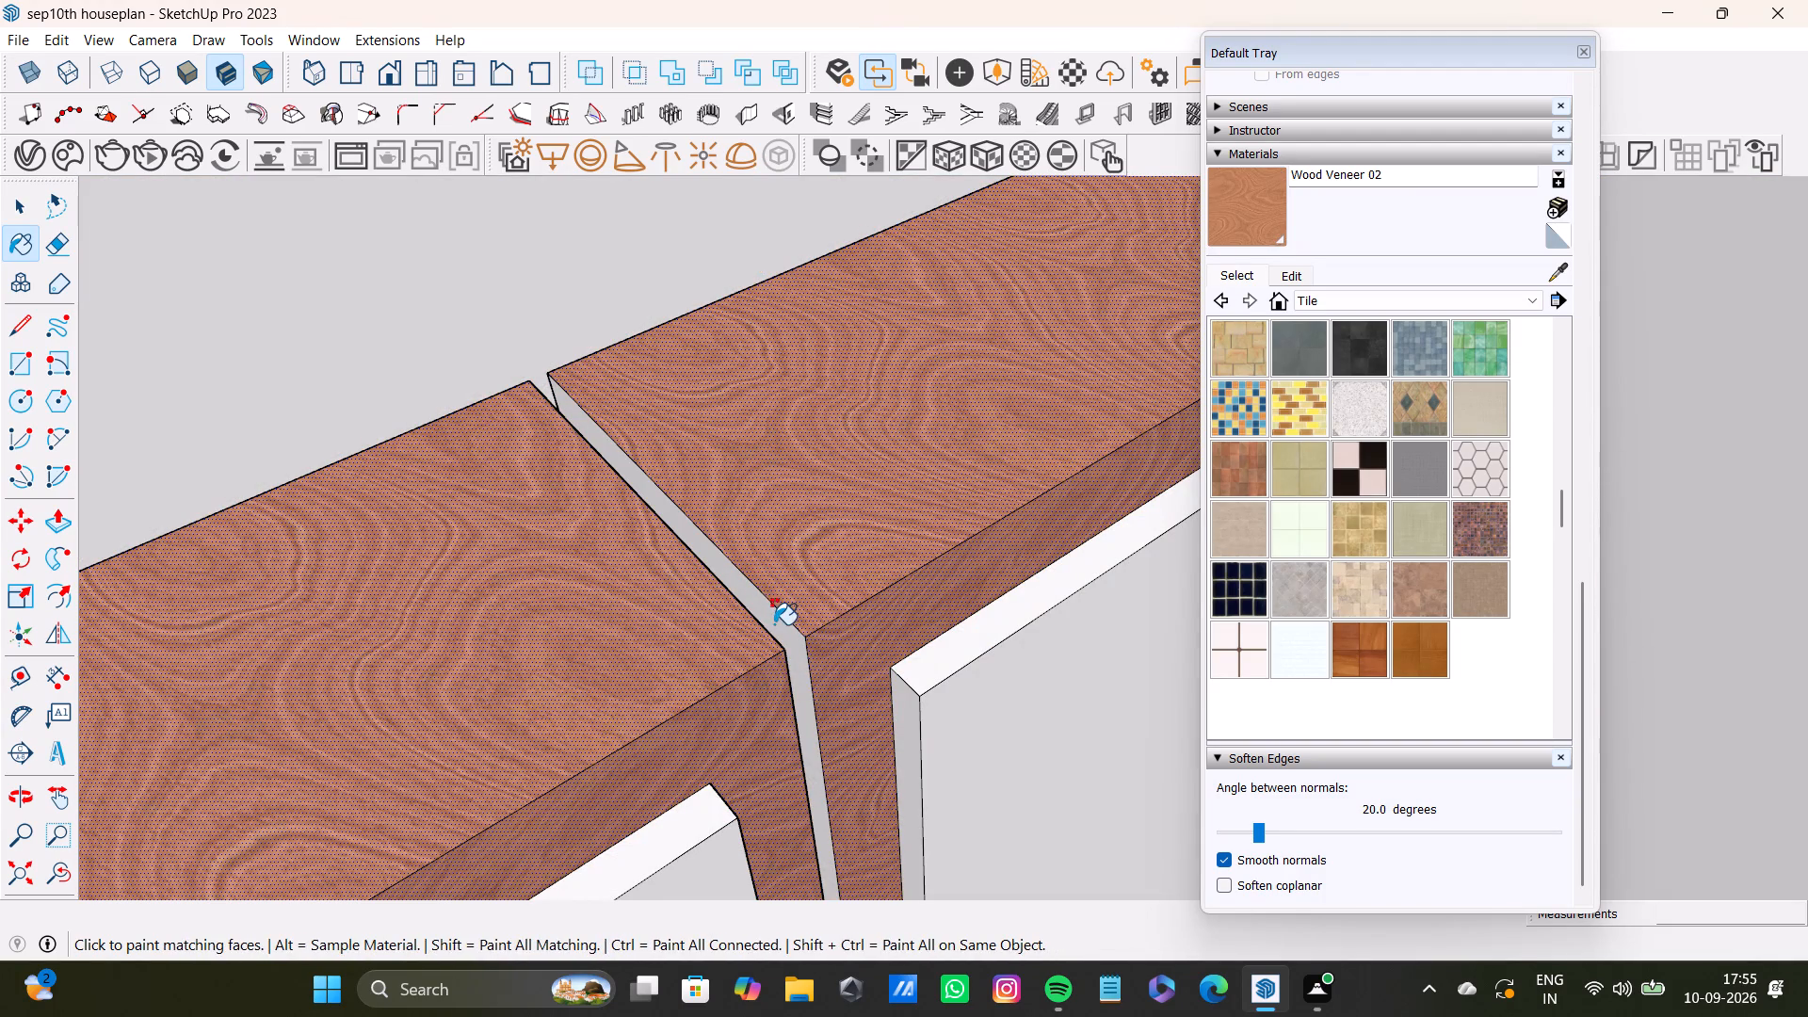
# Select the unpainted side face in the gap between the second and third units and approach the first gap's bare face.
pyautogui.press('space')
pyautogui.click(775, 624)
pyautogui.keyDown('shift'); pyautogui.scroll(-12, 524, 657); pyautogui.keyUp('shift')
pyautogui.keyDown('shift'); pyautogui.moveTo(455, 678); pyautogui.dragTo(518, 564, button='middle'); pyautogui.keyUp('shift')
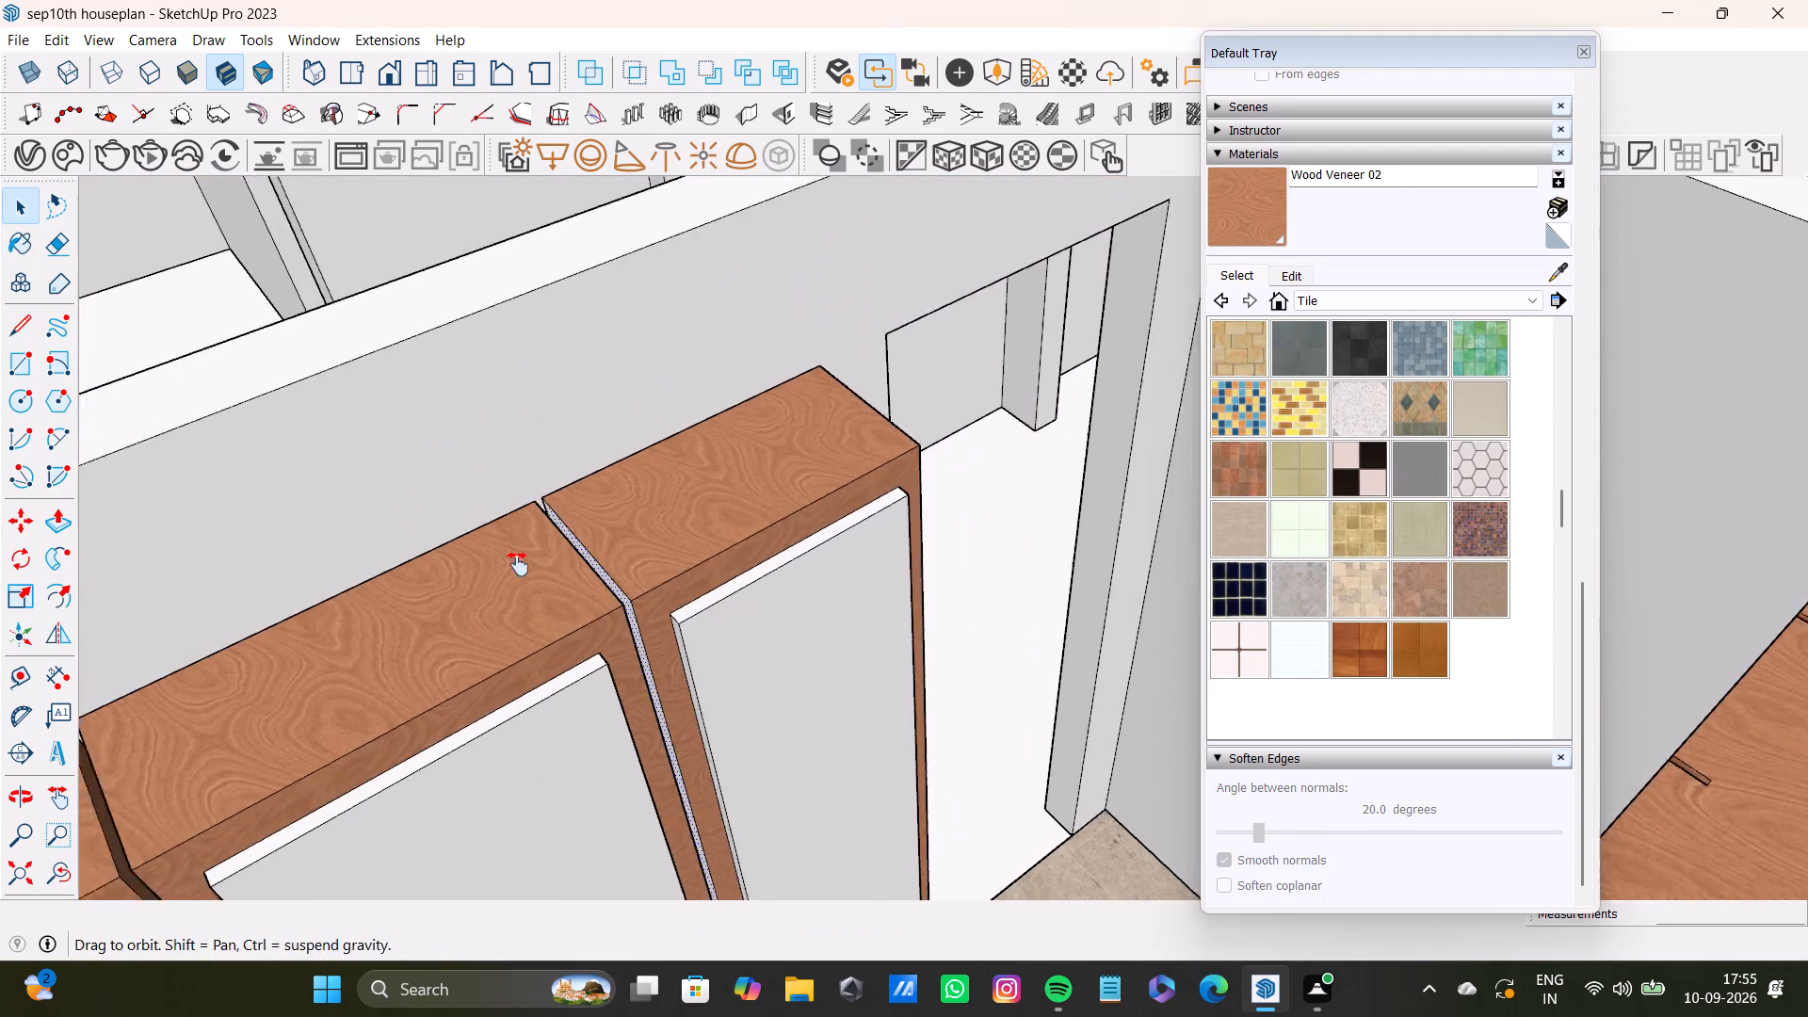
pyautogui.keyDown('shift'); pyautogui.moveTo(518, 564); pyautogui.dragTo(652, 397, button='middle'); pyautogui.keyUp('shift')
pyautogui.keyDown('shift'); pyautogui.scroll(8, 428, 560); pyautogui.keyUp('shift')
pyautogui.keyDown('shift'); pyautogui.moveTo(299, 611); pyautogui.dragTo(407, 454, button='middle'); pyautogui.keyUp('shift')
pyautogui.keyDown('shift'); pyautogui.scroll(3, 378, 473); pyautogui.keyUp('shift')
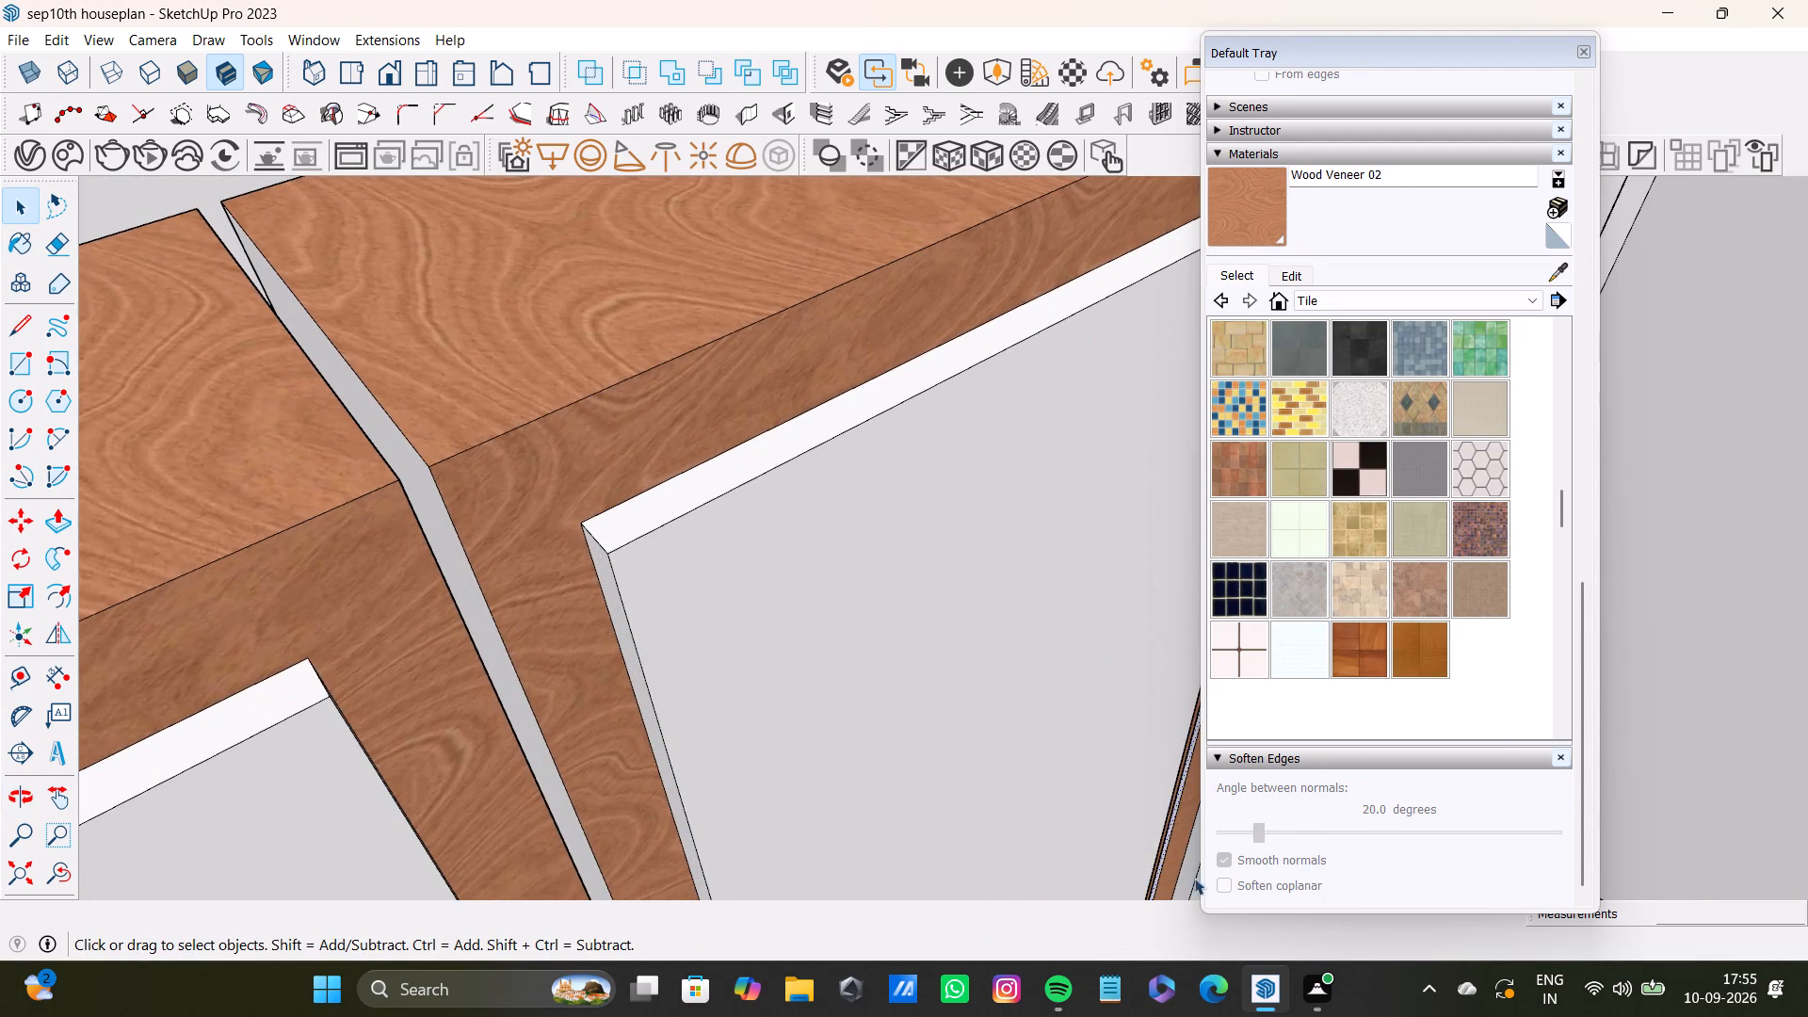
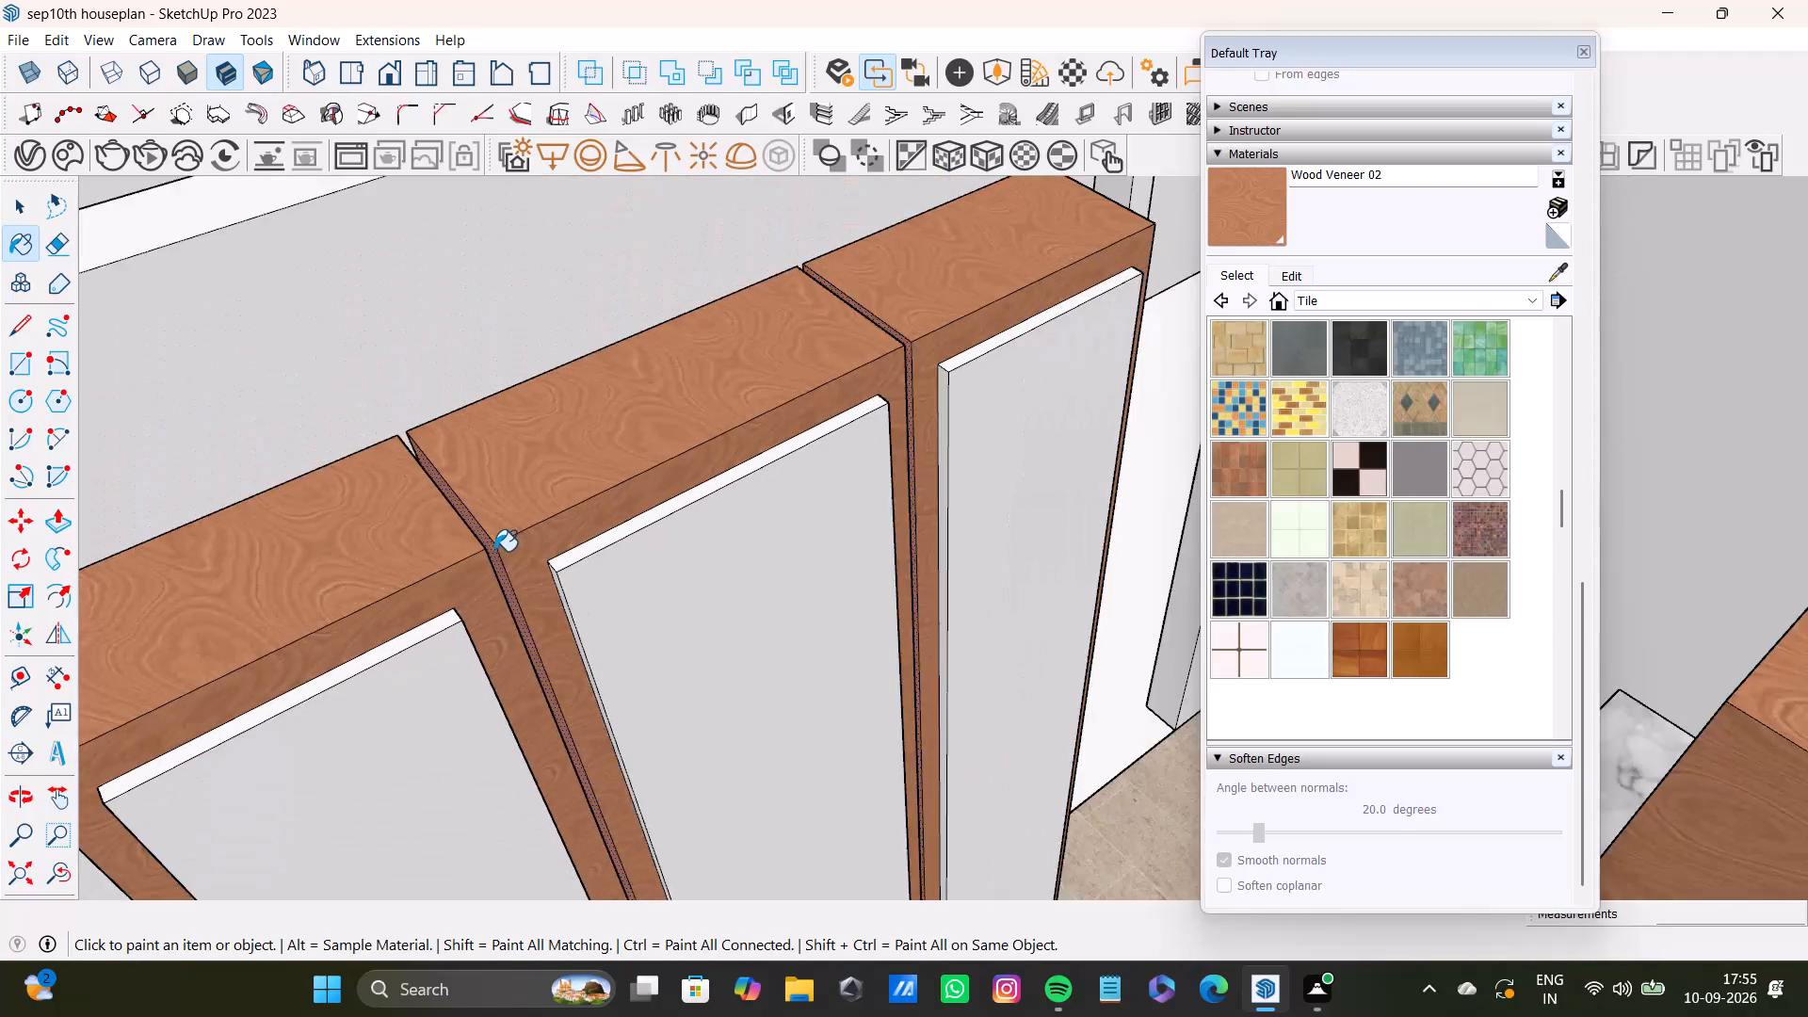
# Select the white front and top faces of the first cabinet unit's raised door panel, together with their bounding edges.
pyautogui.moveTo(481, 561); pyautogui.dragTo(675, 439, button='middle')
pyautogui.scroll(8, 375, 568)
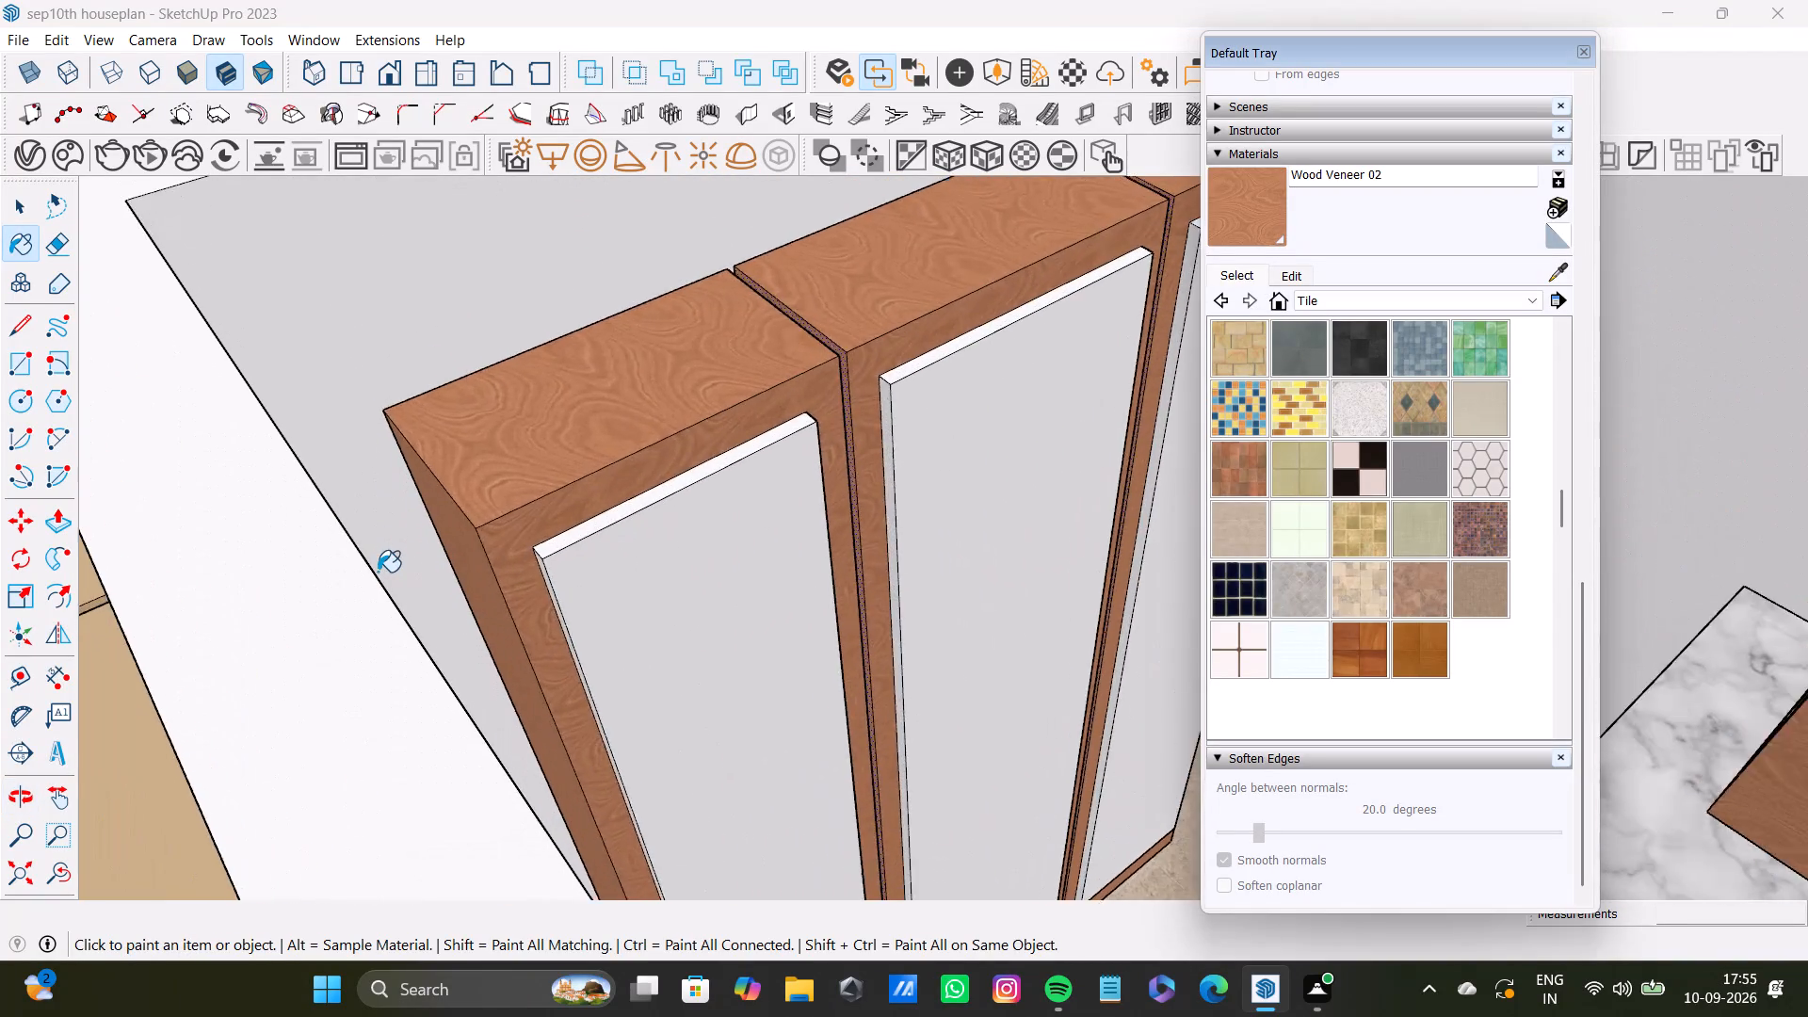
pyautogui.scroll(-15, 417, 566)
pyautogui.moveTo(566, 578); pyautogui.dragTo(734, 548, button='middle')
pyautogui.moveTo(745, 542); pyautogui.dragTo(405, 575, button='middle')
pyautogui.scroll(4, 639, 432)
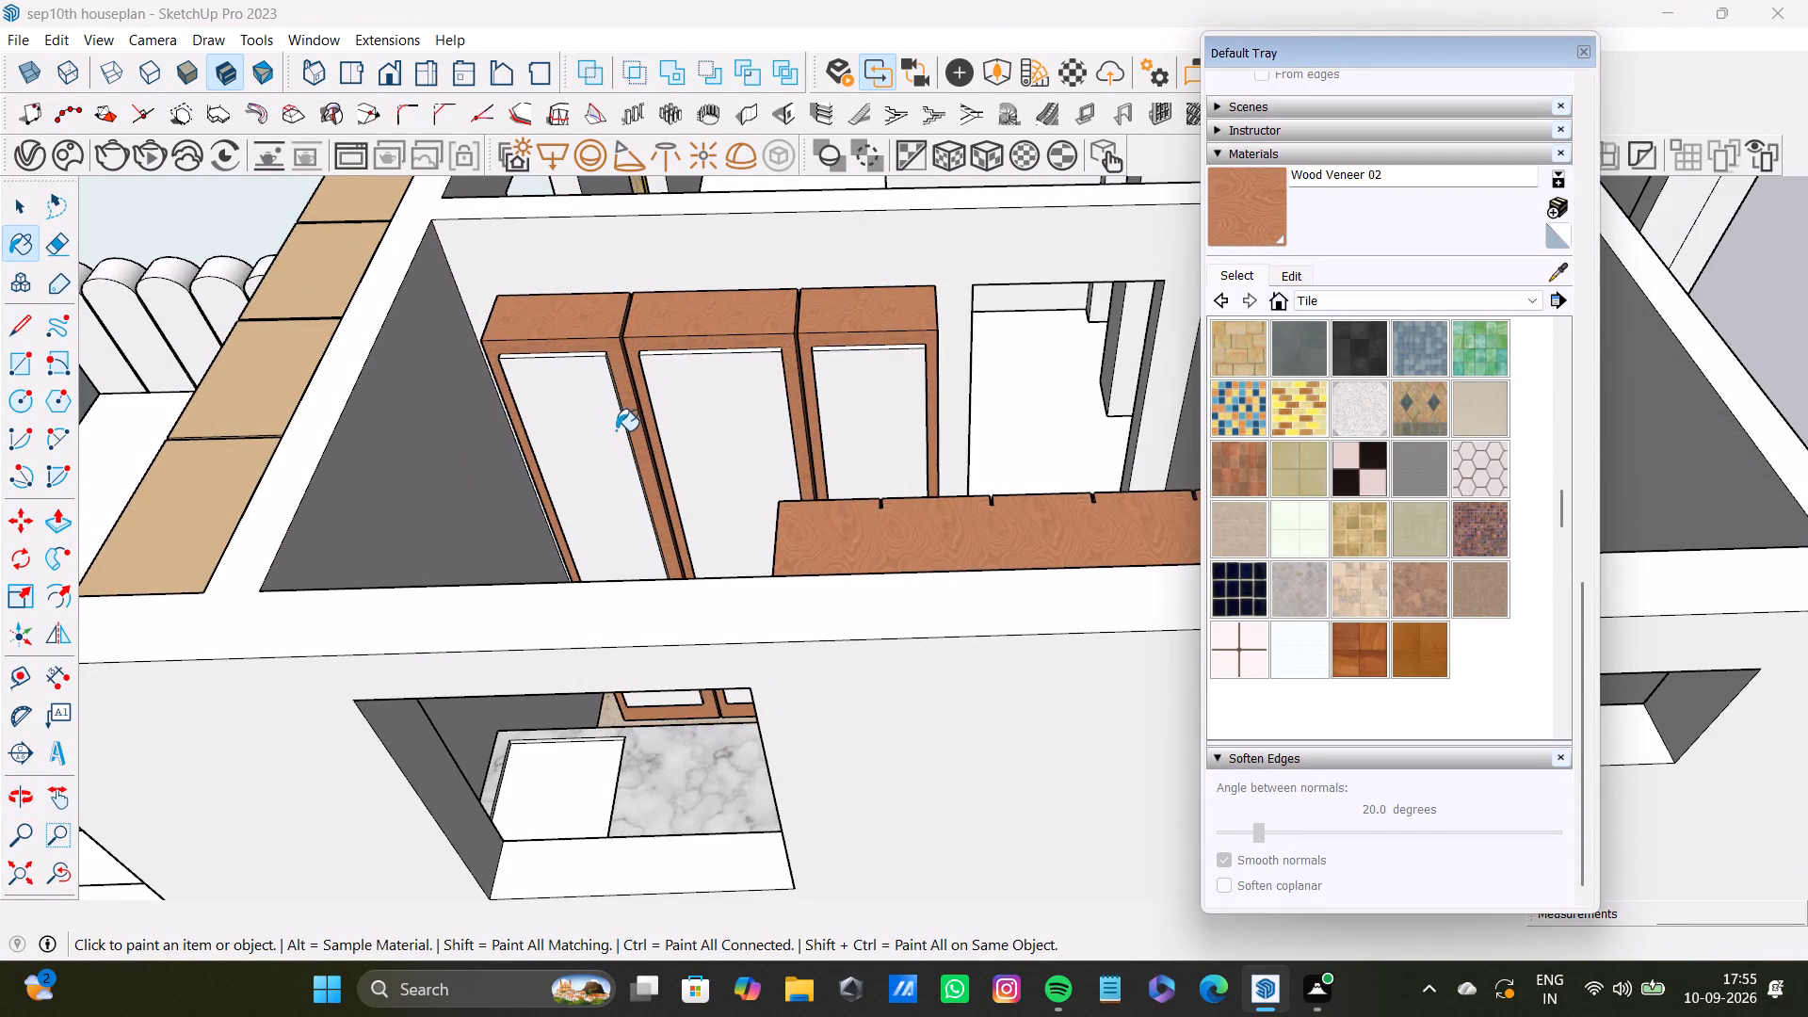
pyautogui.press('space')
pyautogui.keyDown('shift'); pyautogui.scroll(4, 583, 419); pyautogui.keyUp('shift')
pyautogui.keyDown('shift'); pyautogui.scroll(-4, 589, 410); pyautogui.keyUp('shift')
pyautogui.keyDown('shift'); pyautogui.doubleClick(558, 381); pyautogui.keyUp('shift')
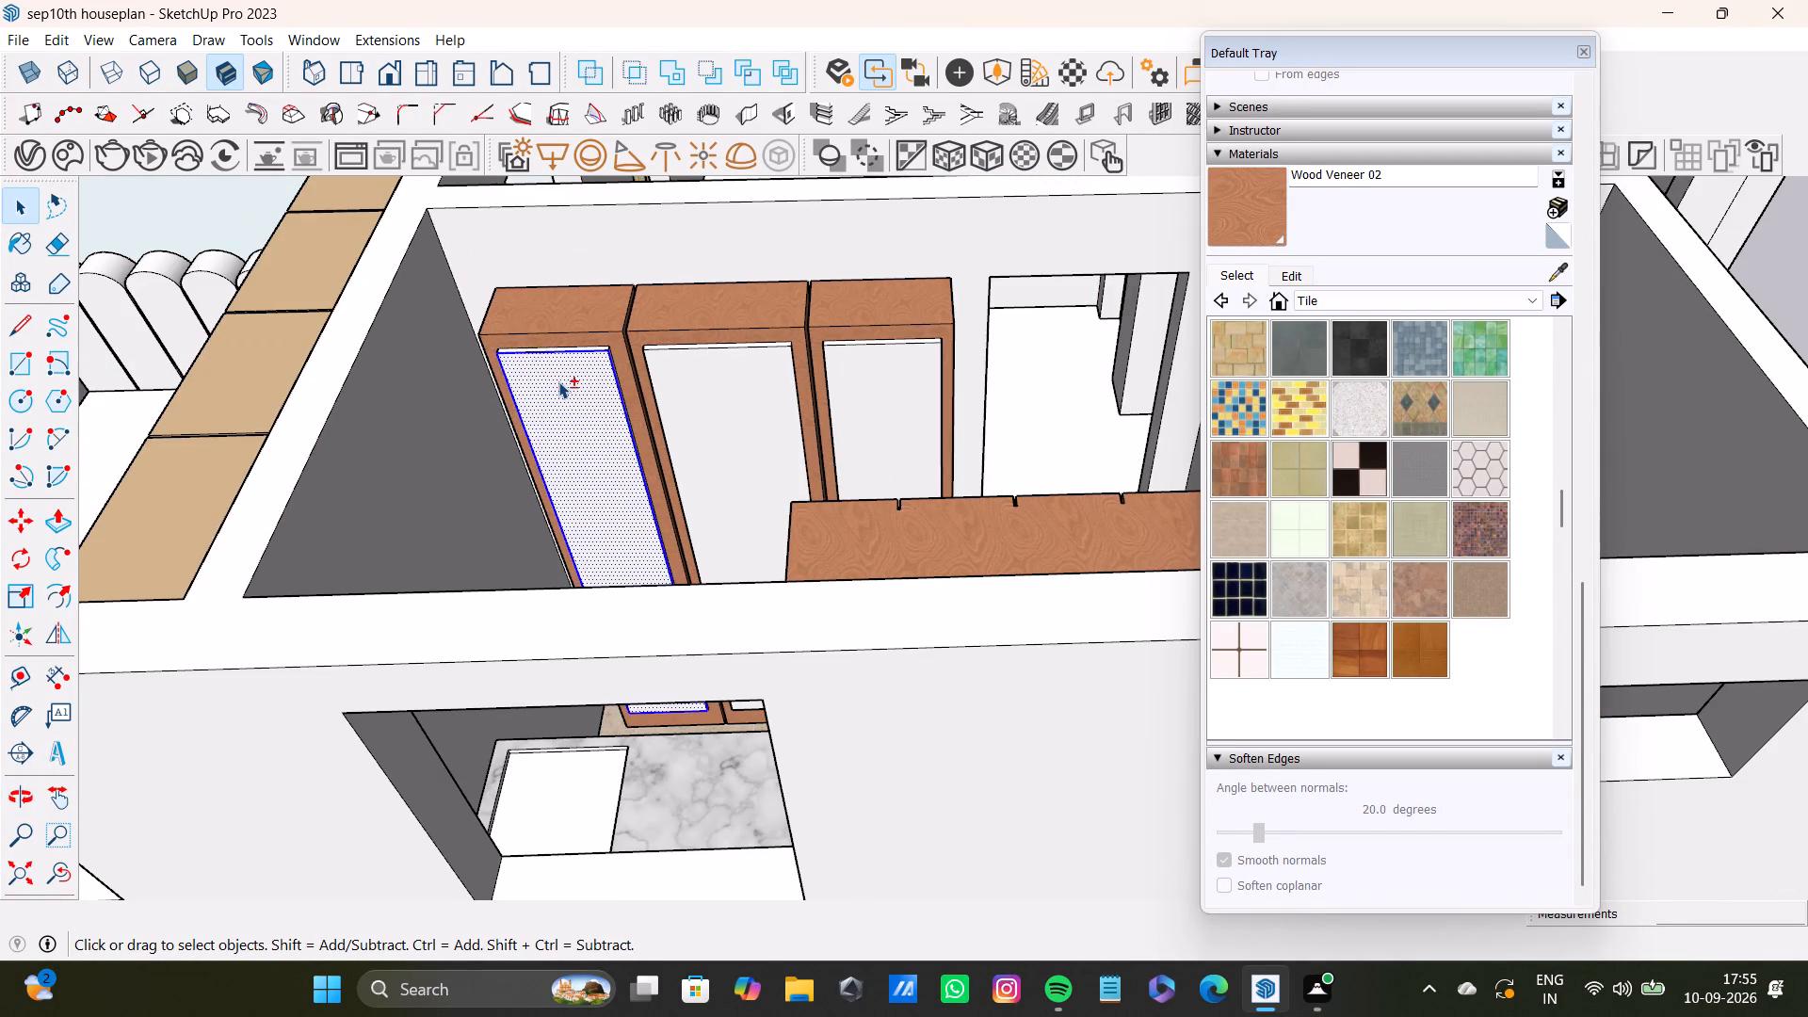
pyautogui.keyDown('shift'); pyautogui.scroll(18, 558, 381); pyautogui.keyUp('shift')
pyautogui.keyDown('shift'); pyautogui.doubleClick(605, 307); pyautogui.keyUp('shift')
pyautogui.keyDown('shift'); pyautogui.scroll(-1, 796, 380); pyautogui.keyUp('shift')
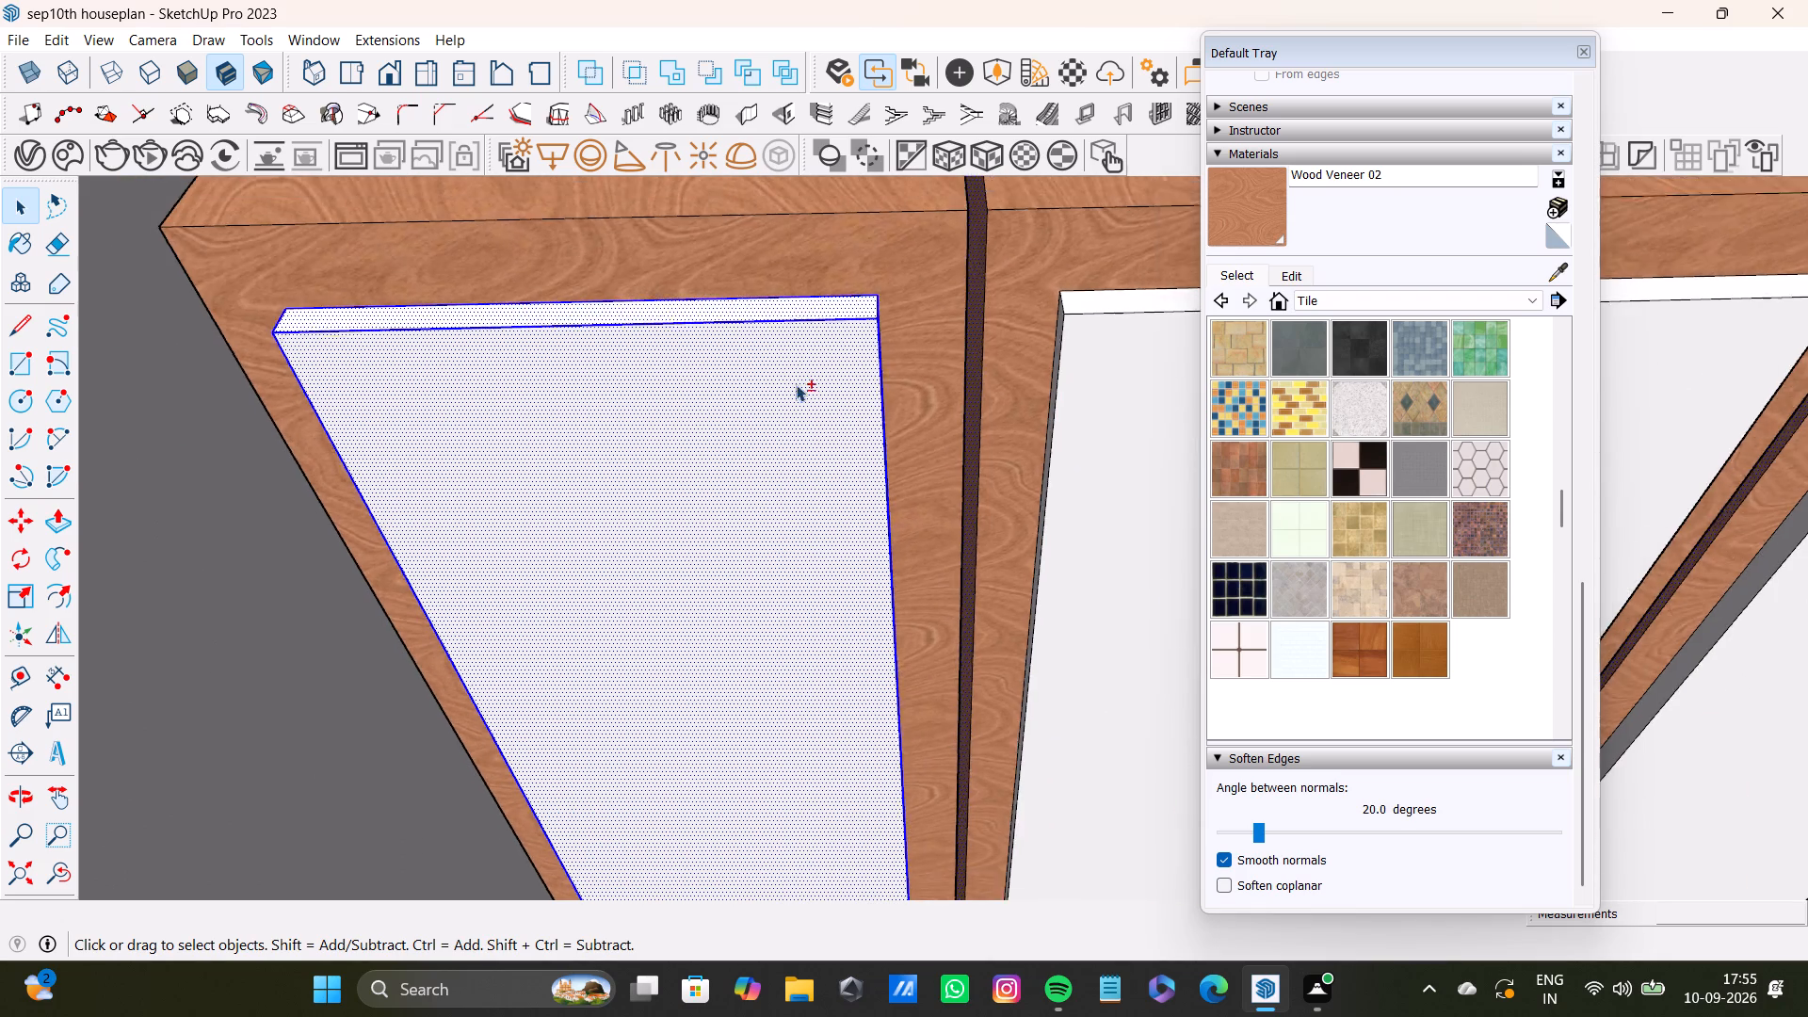
# Add both narrow side faces of the first unit's door panel to the selection, with their edges.
pyautogui.keyDown('shift'); pyautogui.scroll(-2, 796, 384); pyautogui.keyUp('shift')
pyautogui.keyDown('shift'); pyautogui.moveTo(849, 379); pyautogui.dragTo(678, 374, button='middle'); pyautogui.keyUp('shift')
pyautogui.scroll(2, 697, 370)
pyautogui.moveTo(695, 370); pyautogui.dragTo(573, 394, button='middle')
pyautogui.scroll(-1, 584, 363)
pyautogui.scroll(7, 702, 299)
pyautogui.keyDown('shift'); pyautogui.doubleClick(799, 274); pyautogui.keyUp('shift')
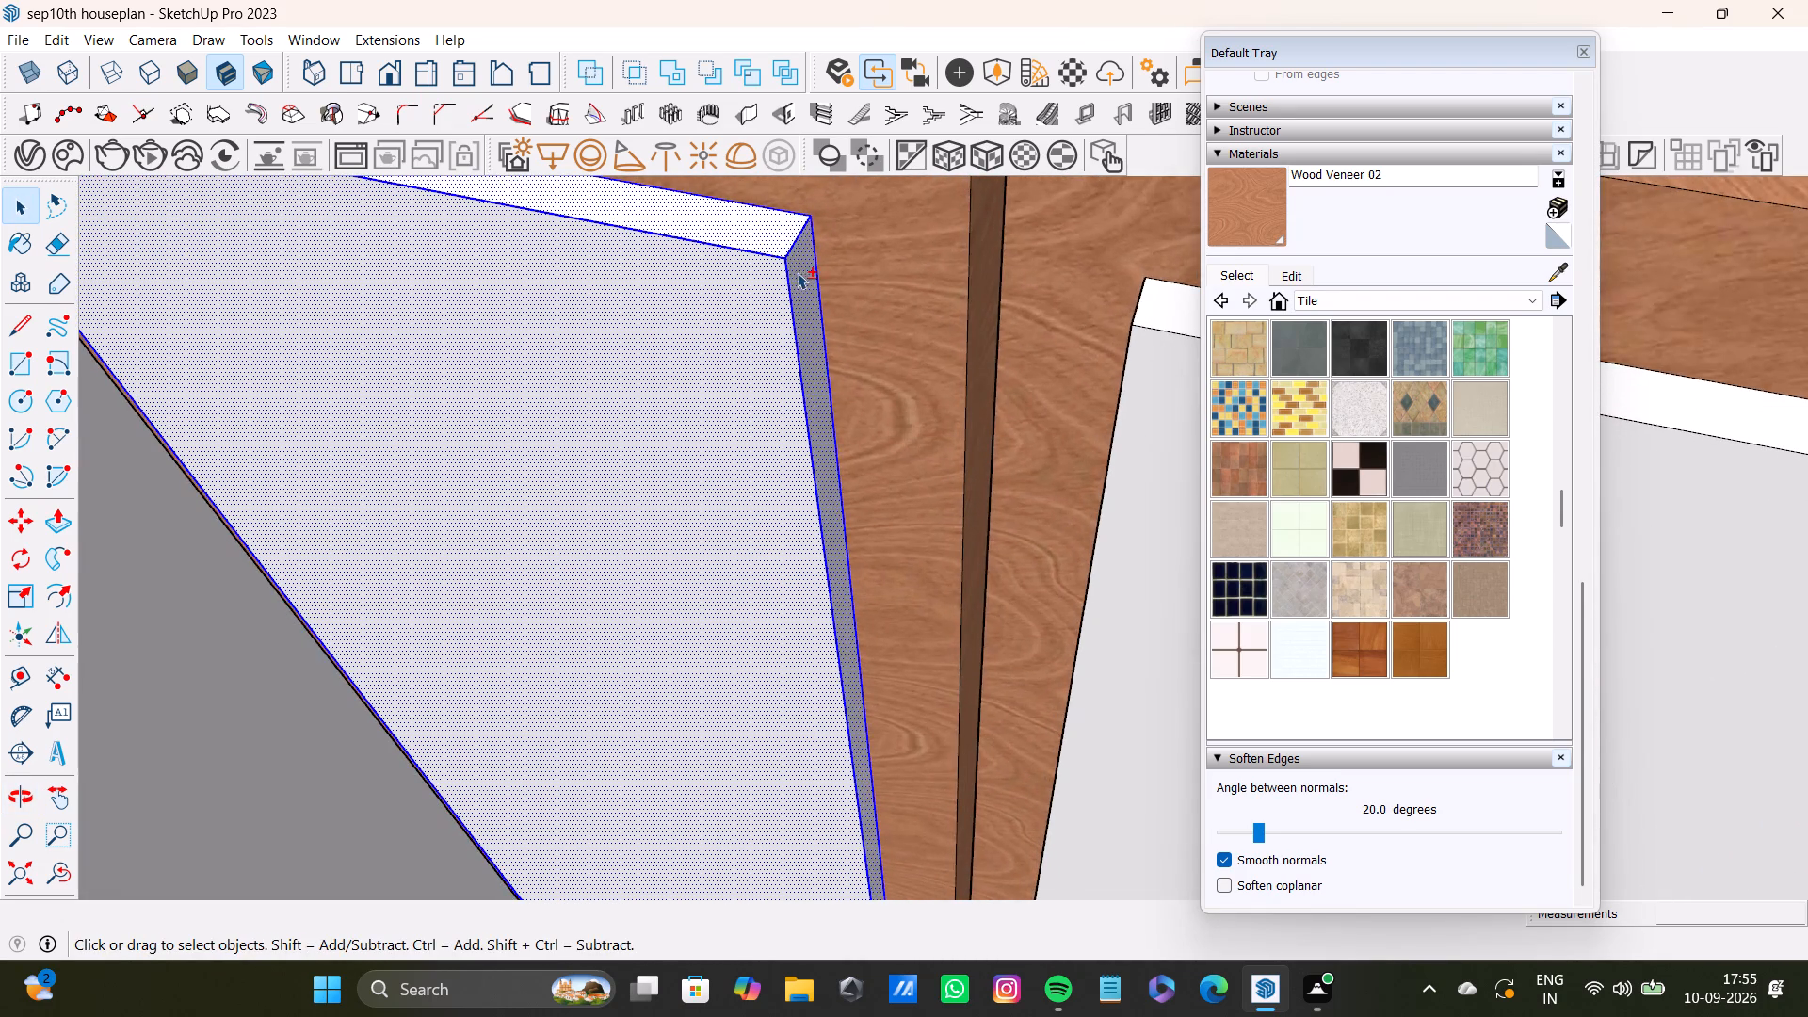
pyautogui.keyDown('shift'); pyautogui.scroll(-19, 744, 319); pyautogui.keyUp('shift')
pyautogui.keyDown('shift'); pyautogui.moveTo(688, 481); pyautogui.dragTo(823, 473, button='middle'); pyautogui.keyUp('shift')
pyautogui.scroll(2, 738, 458)
pyautogui.moveTo(742, 459); pyautogui.dragTo(1006, 469, button='middle')
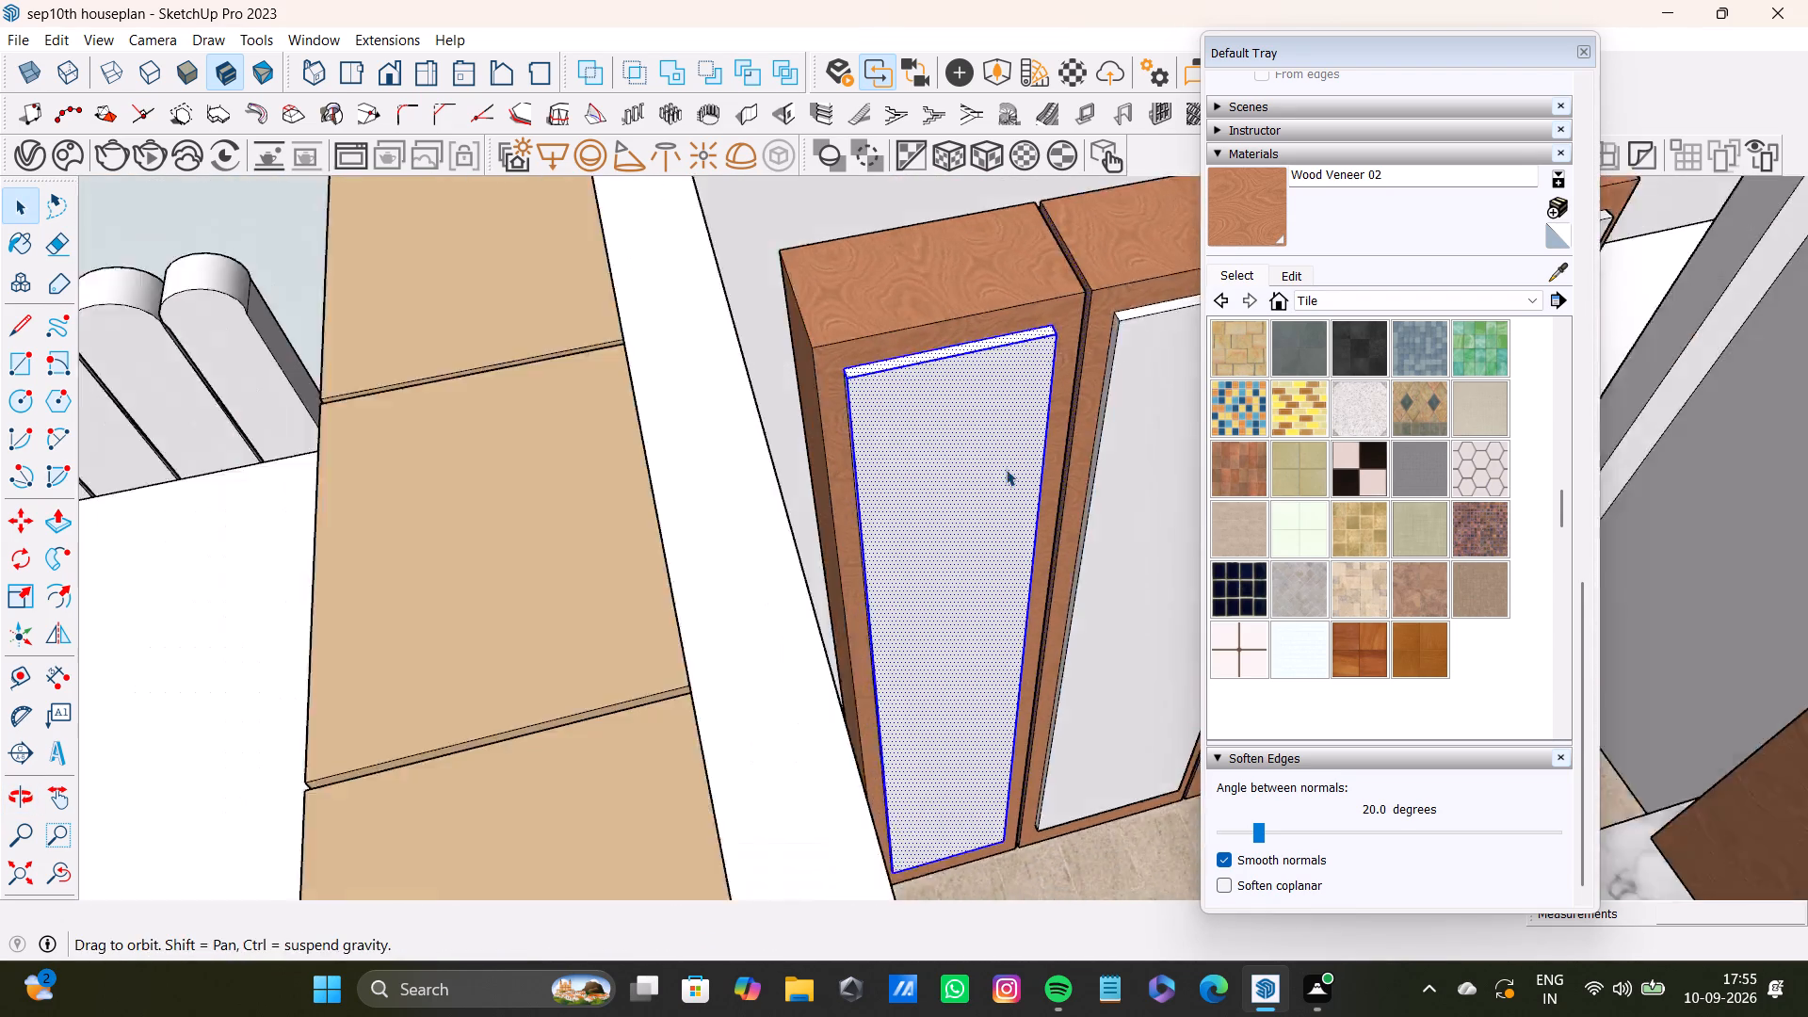
pyautogui.moveTo(1006, 469); pyautogui.dragTo(1005, 473, button='middle')
pyautogui.scroll(-1, 1005, 462)
pyautogui.scroll(18, 905, 440)
pyautogui.keyDown('shift'); pyautogui.doubleClick(941, 357); pyautogui.keyUp('shift')
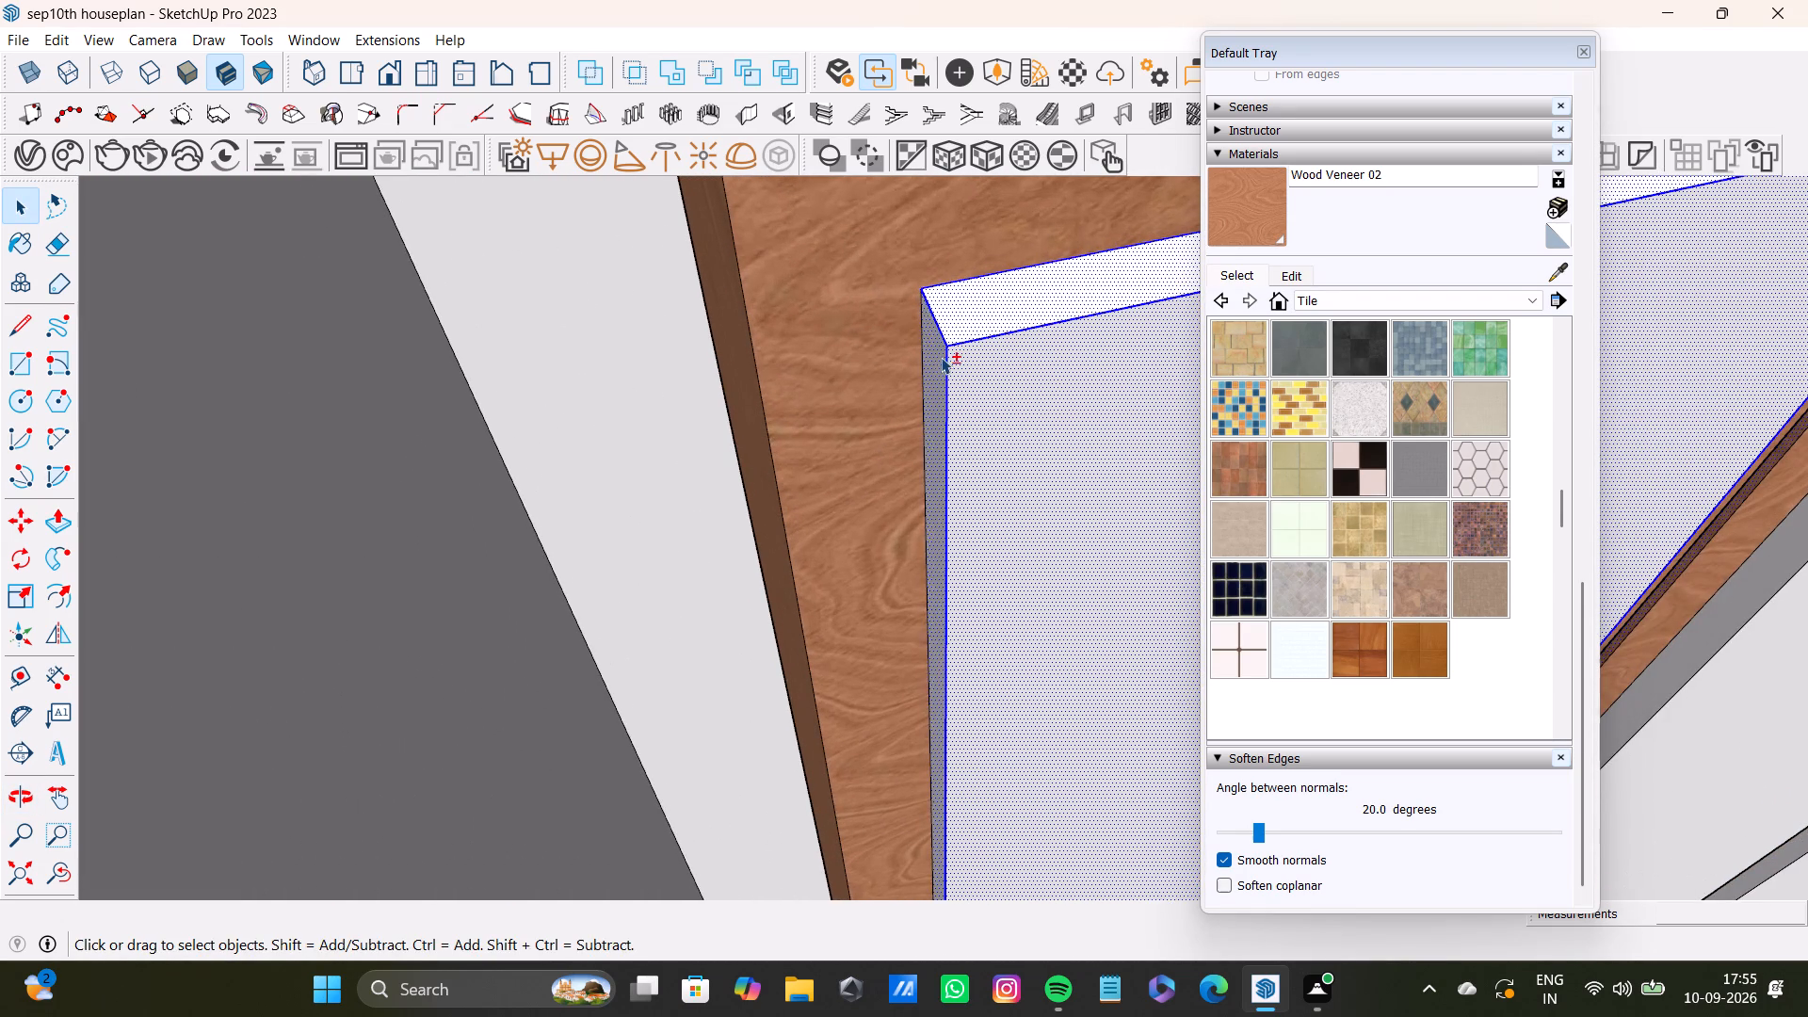
# Add the second unit's door panel to the selection: its top, front and the side face nearest the first unit.
pyautogui.keyDown('shift'); pyautogui.scroll(-16, 935, 395); pyautogui.keyUp('shift')
pyautogui.keyDown('shift'); pyautogui.moveTo(971, 399); pyautogui.dragTo(634, 444, button='middle'); pyautogui.keyUp('shift')
pyautogui.keyDown('shift'); pyautogui.scroll(9, 863, 371); pyautogui.keyUp('shift')
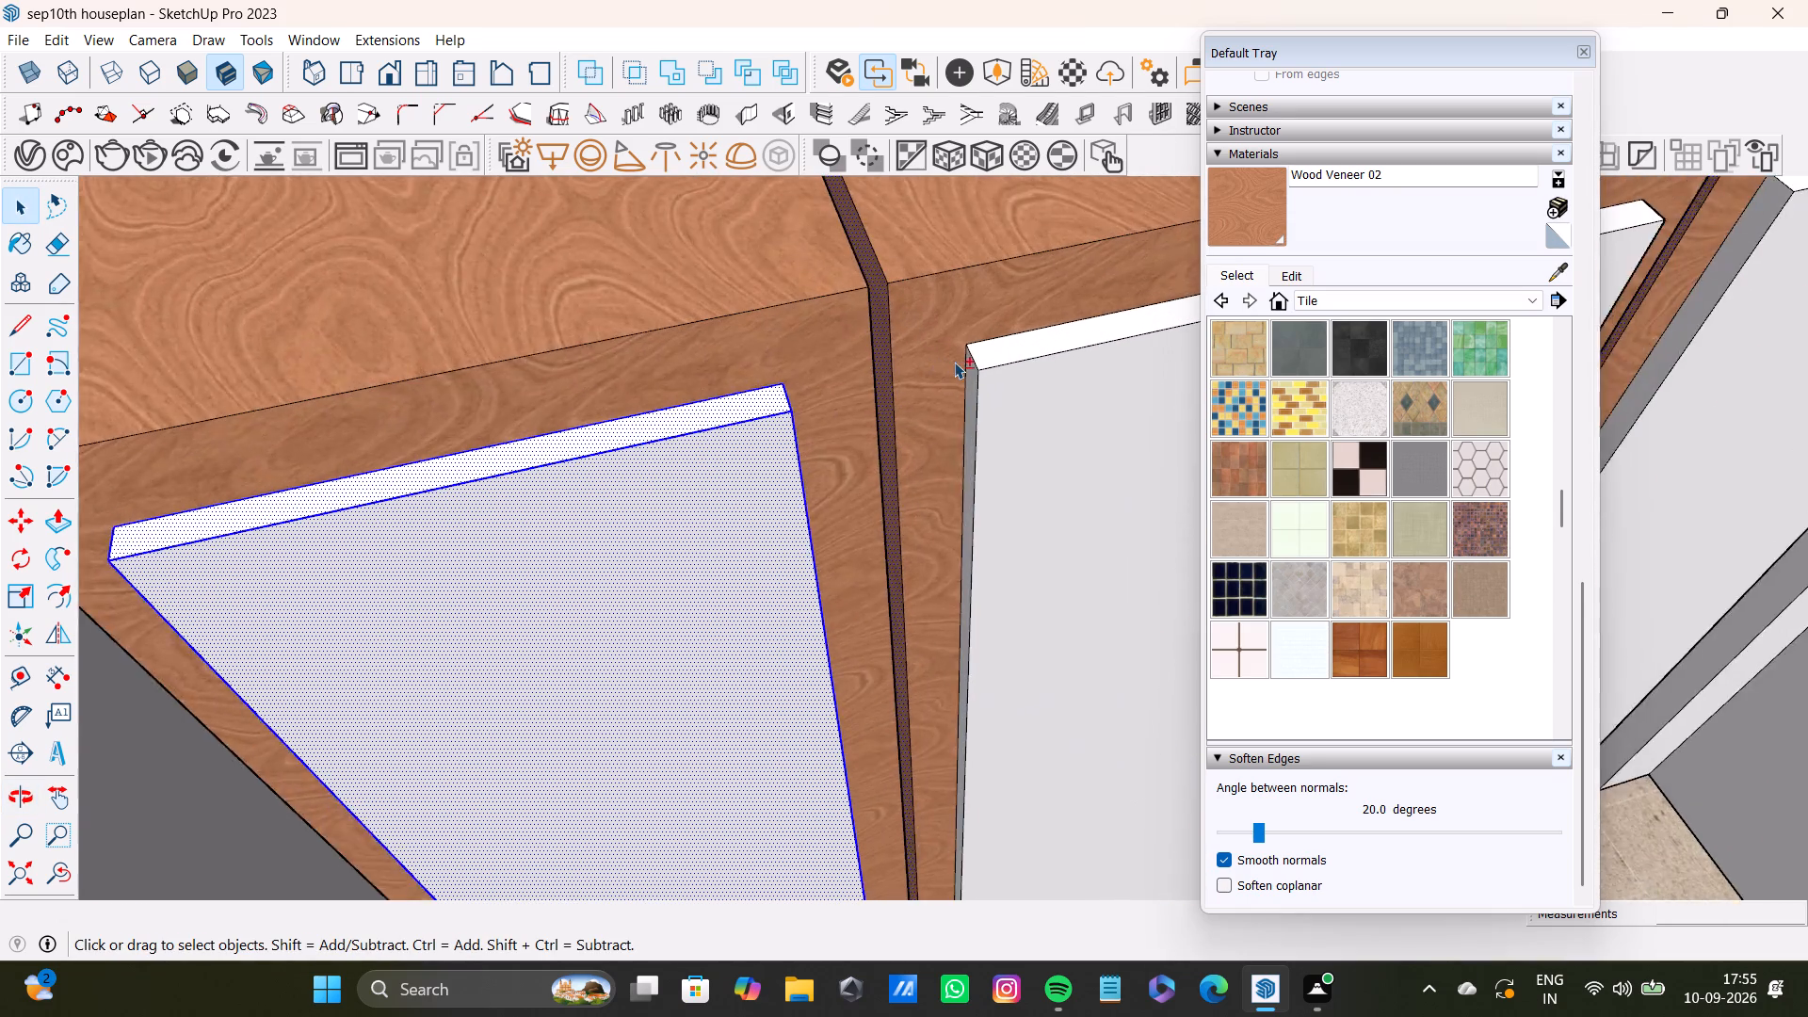
pyautogui.keyDown('shift'); pyautogui.scroll(2, 954, 362); pyautogui.keyUp('shift')
pyautogui.keyDown('shift'); pyautogui.doubleClick(1027, 348); pyautogui.keyUp('shift')
pyautogui.keyDown('shift'); pyautogui.click(1025, 388); pyautogui.keyUp('shift')
pyautogui.keyDown('shift'); pyautogui.moveTo(1025, 388); pyautogui.dragTo(1012, 389); pyautogui.keyUp('shift')
pyautogui.keyDown('shift'); pyautogui.doubleClick(975, 388); pyautogui.keyUp('shift')
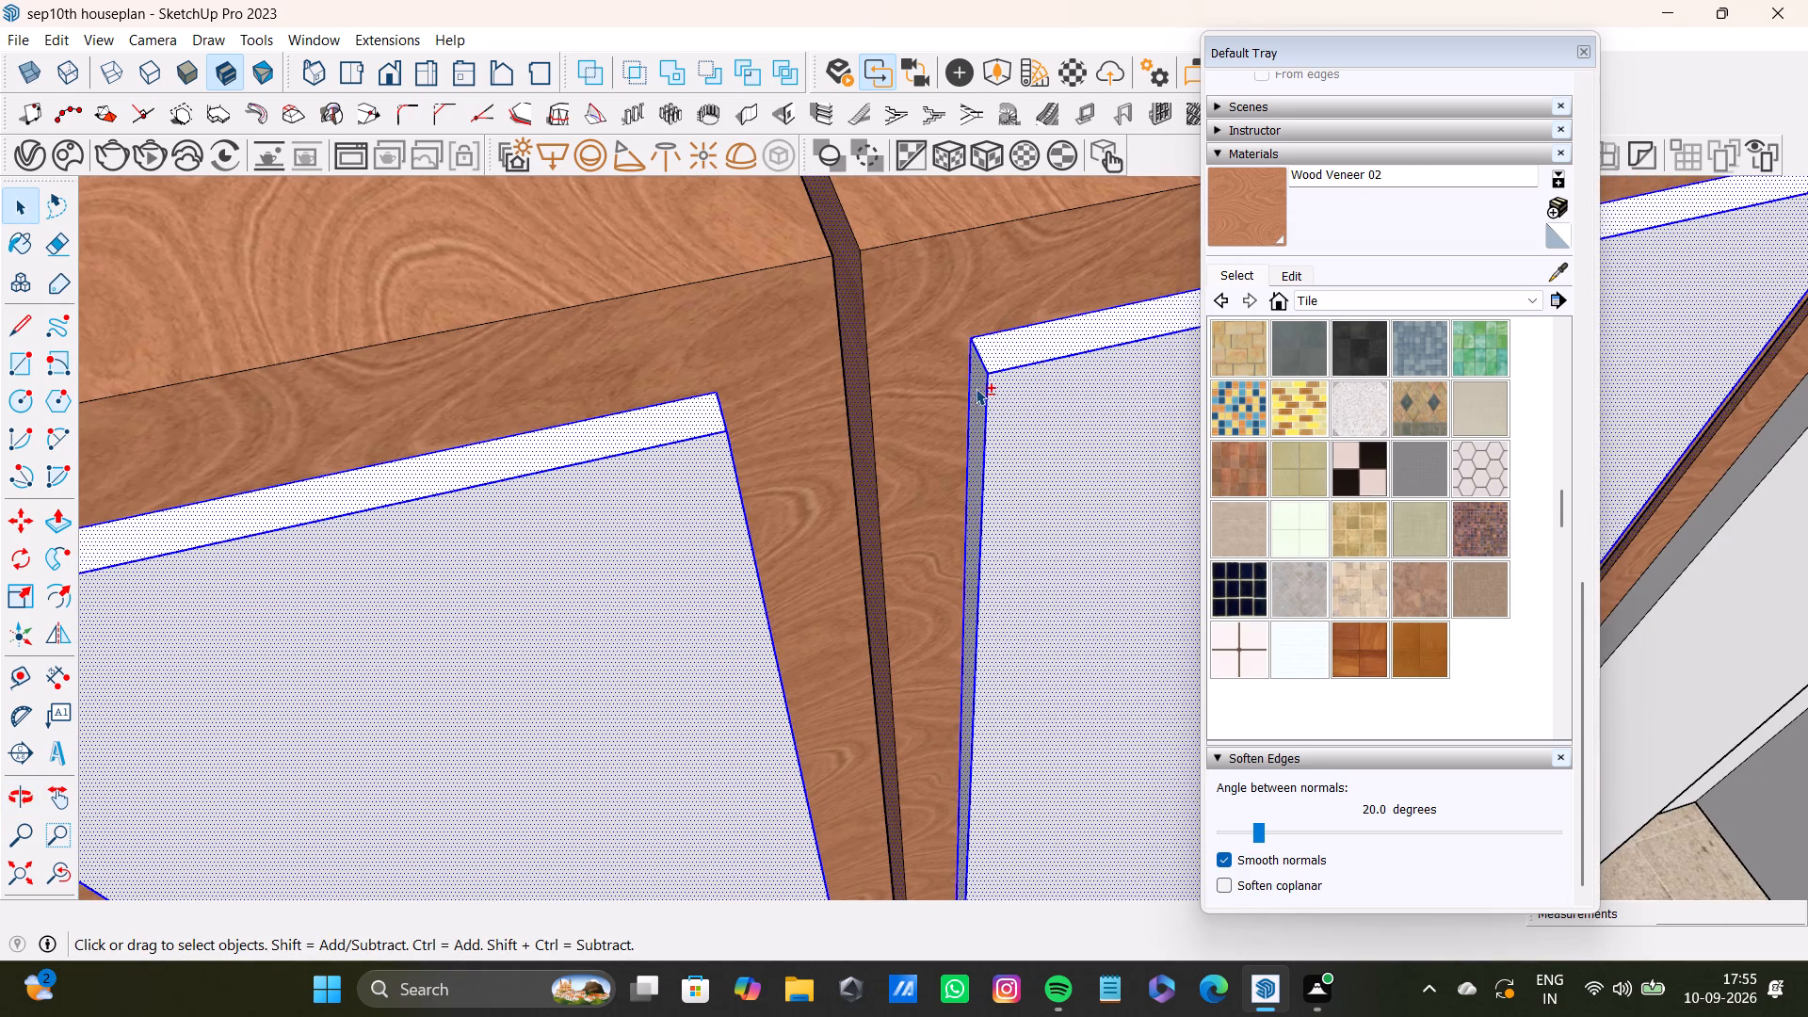
# Add the third unit's door panel to the selection: its top, front and the side face nearest the second unit.
pyautogui.keyDown('shift'); pyautogui.scroll(-9, 976, 388); pyautogui.keyUp('shift')
pyautogui.keyDown('shift'); pyautogui.moveTo(995, 365); pyautogui.dragTo(508, 378, button='middle'); pyautogui.keyUp('shift')
pyautogui.keyDown('shift'); pyautogui.scroll(-1, 506, 375); pyautogui.keyUp('shift')
pyautogui.keyDown('shift'); pyautogui.scroll(4, 875, 323); pyautogui.keyUp('shift')
pyautogui.keyDown('shift'); pyautogui.doubleClick(1047, 258); pyautogui.keyUp('shift')
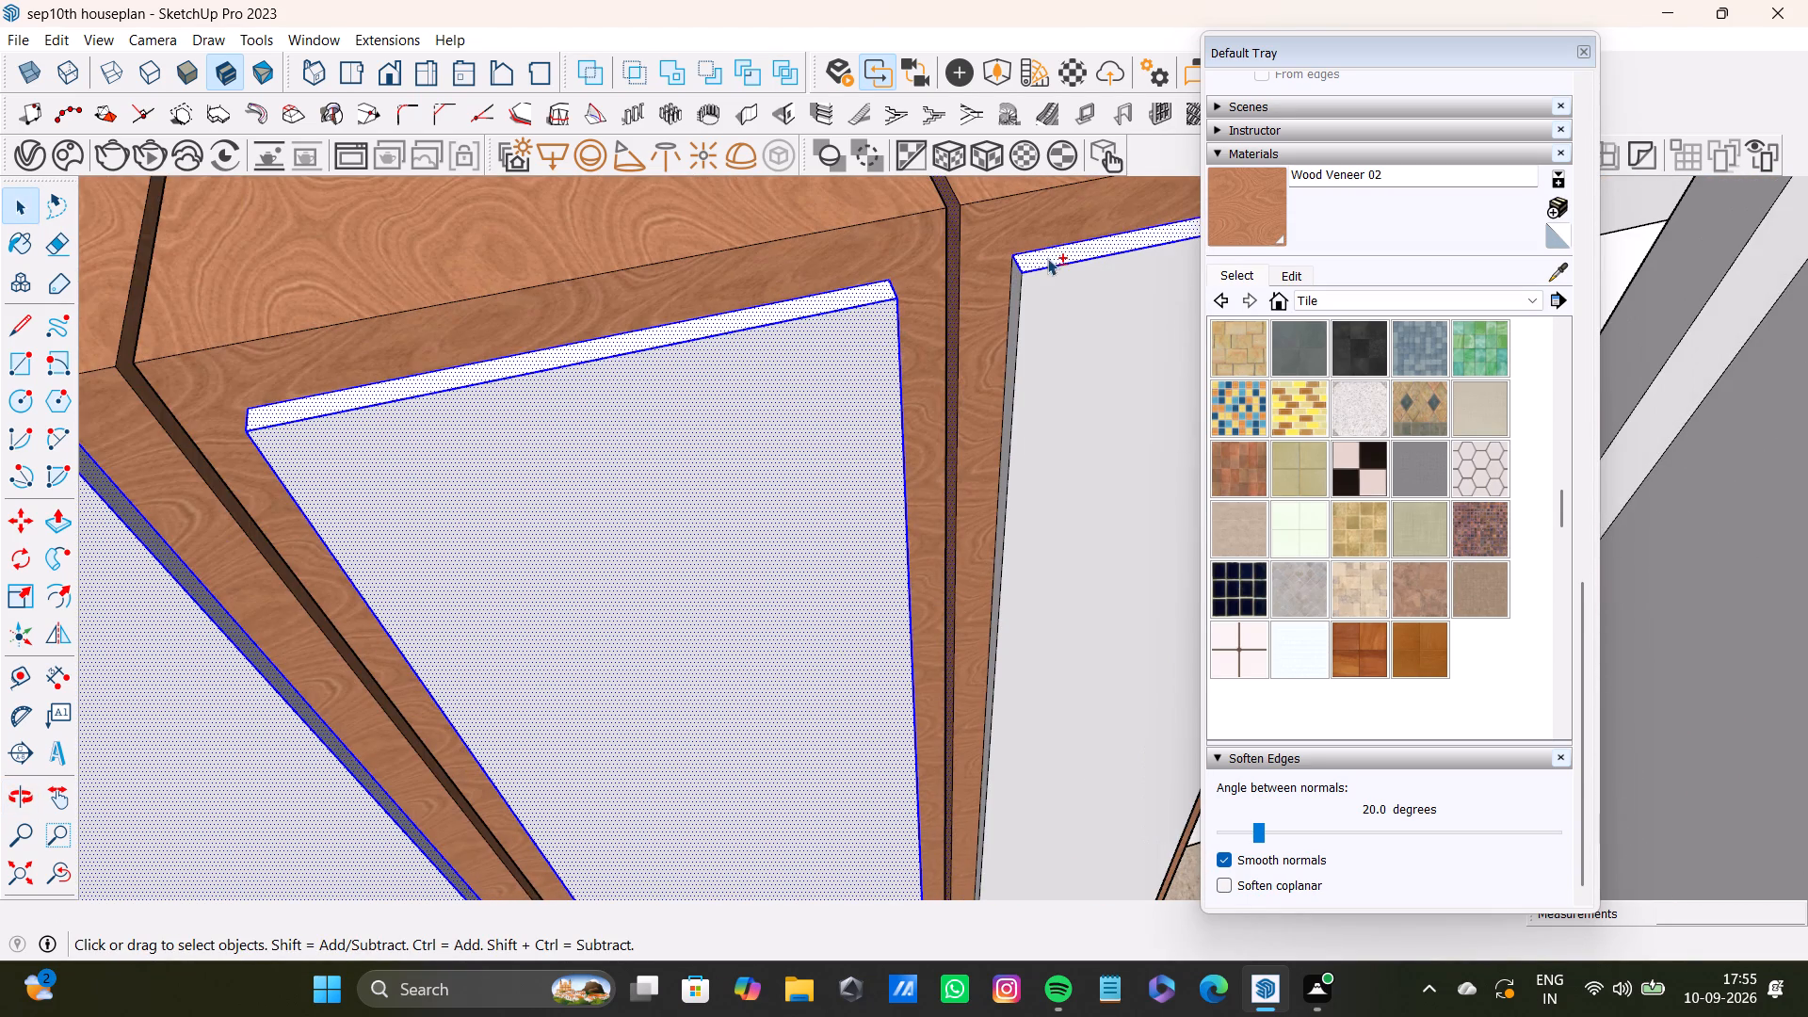
pyautogui.keyDown('shift'); pyautogui.doubleClick(1063, 316); pyautogui.keyUp('shift')
pyautogui.keyDown('shift'); pyautogui.scroll(8, 1008, 325); pyautogui.keyUp('shift')
pyautogui.keyDown('shift'); pyautogui.doubleClick(1014, 329); pyautogui.keyUp('shift')
pyautogui.keyDown('shift'); pyautogui.scroll(-4, 1017, 334); pyautogui.keyUp('shift')
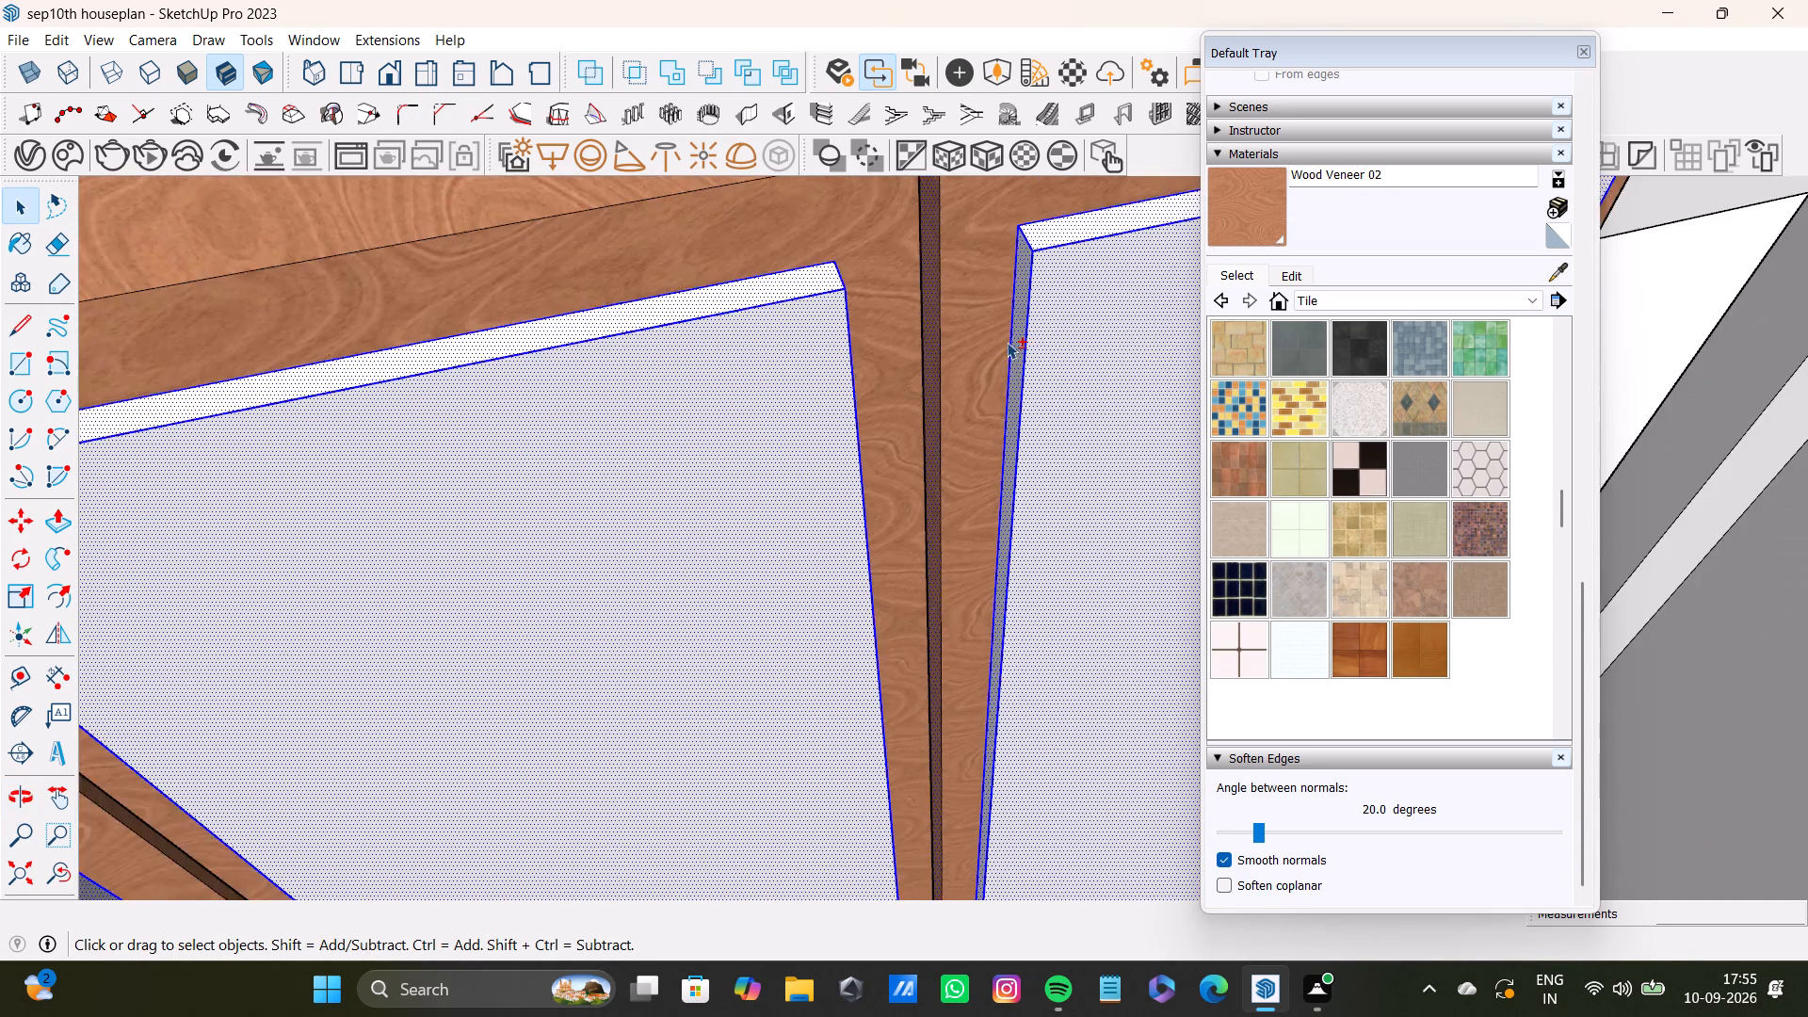
# Add the remaining narrow side faces of the third and second units' door panels to the selection.
pyautogui.keyDown('shift'); pyautogui.scroll(-11, 1007, 342); pyautogui.keyUp('shift')
pyautogui.keyDown('shift'); pyautogui.moveTo(1040, 372); pyautogui.dragTo(754, 392, button='middle'); pyautogui.keyUp('shift')
pyautogui.keyDown('shift'); pyautogui.moveTo(868, 345); pyautogui.dragTo(557, 416, button='middle'); pyautogui.keyUp('shift')
pyautogui.keyDown('shift'); pyautogui.moveTo(569, 423); pyautogui.dragTo(558, 433, button='middle'); pyautogui.keyUp('shift')
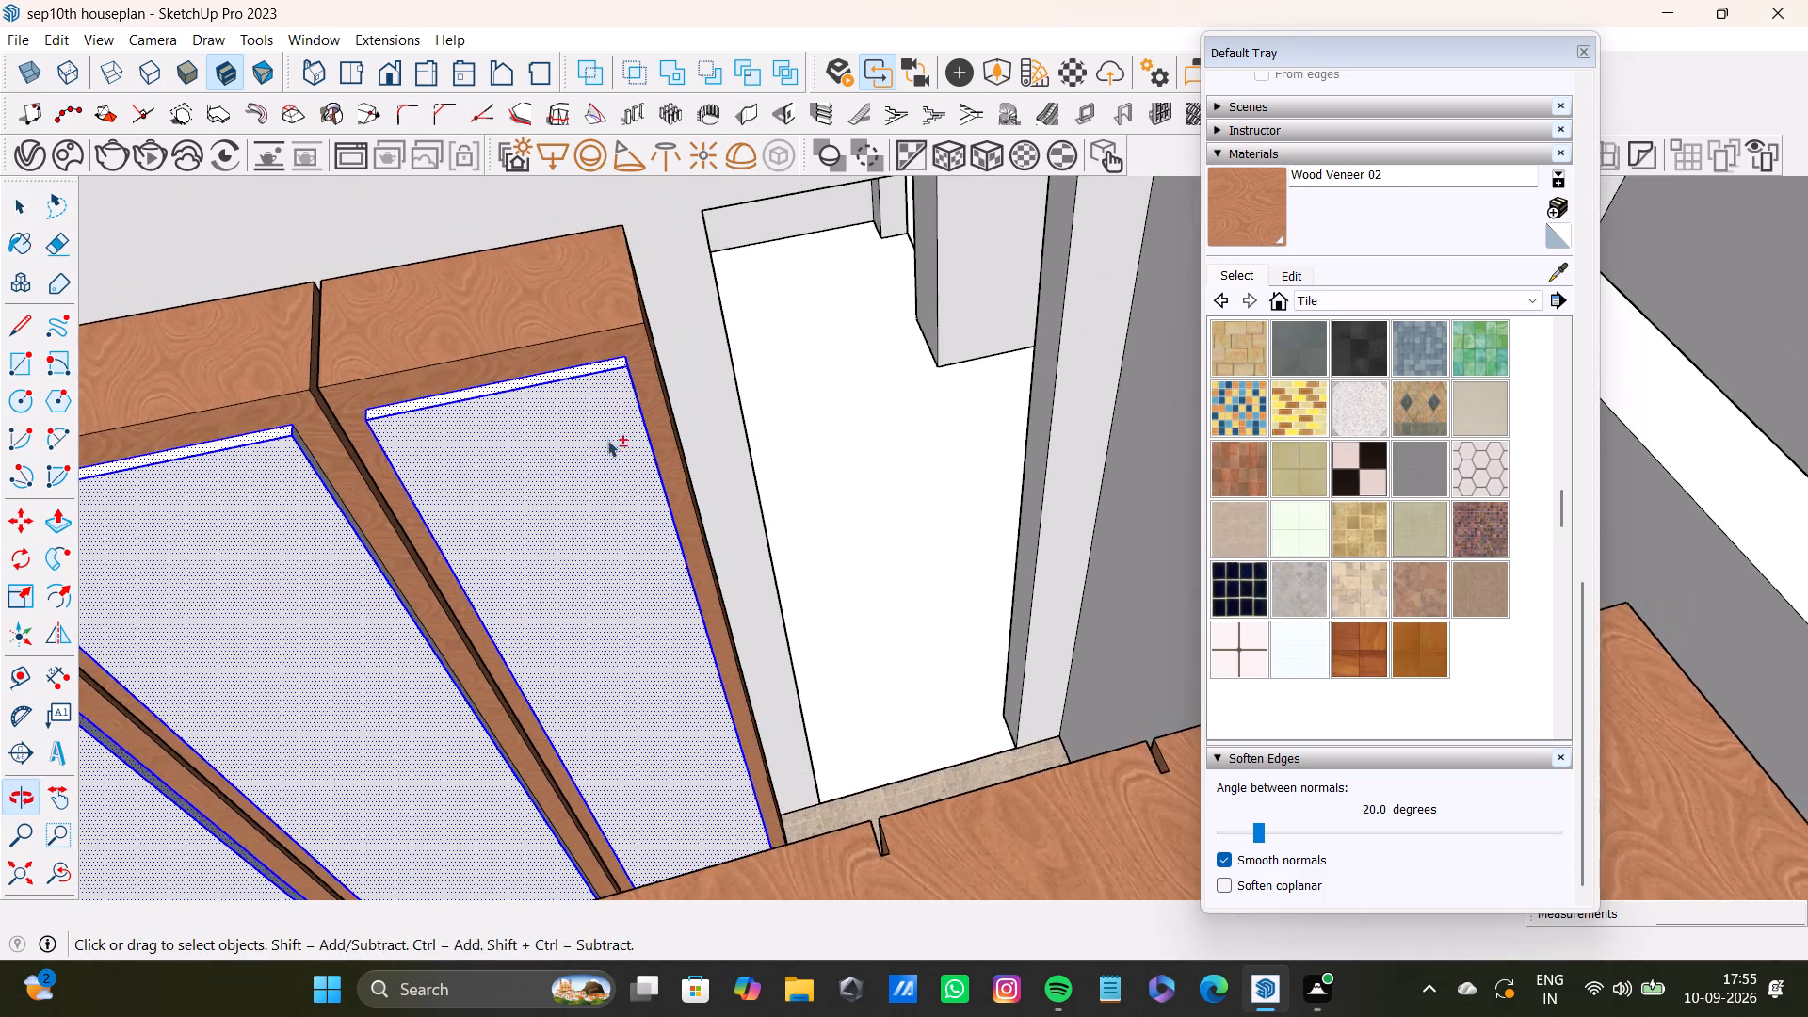
pyautogui.keyDown('shift'); pyautogui.scroll(11, 630, 433); pyautogui.keyUp('shift')
pyautogui.moveTo(659, 410); pyautogui.dragTo(472, 459, button='middle')
pyautogui.scroll(8, 703, 300)
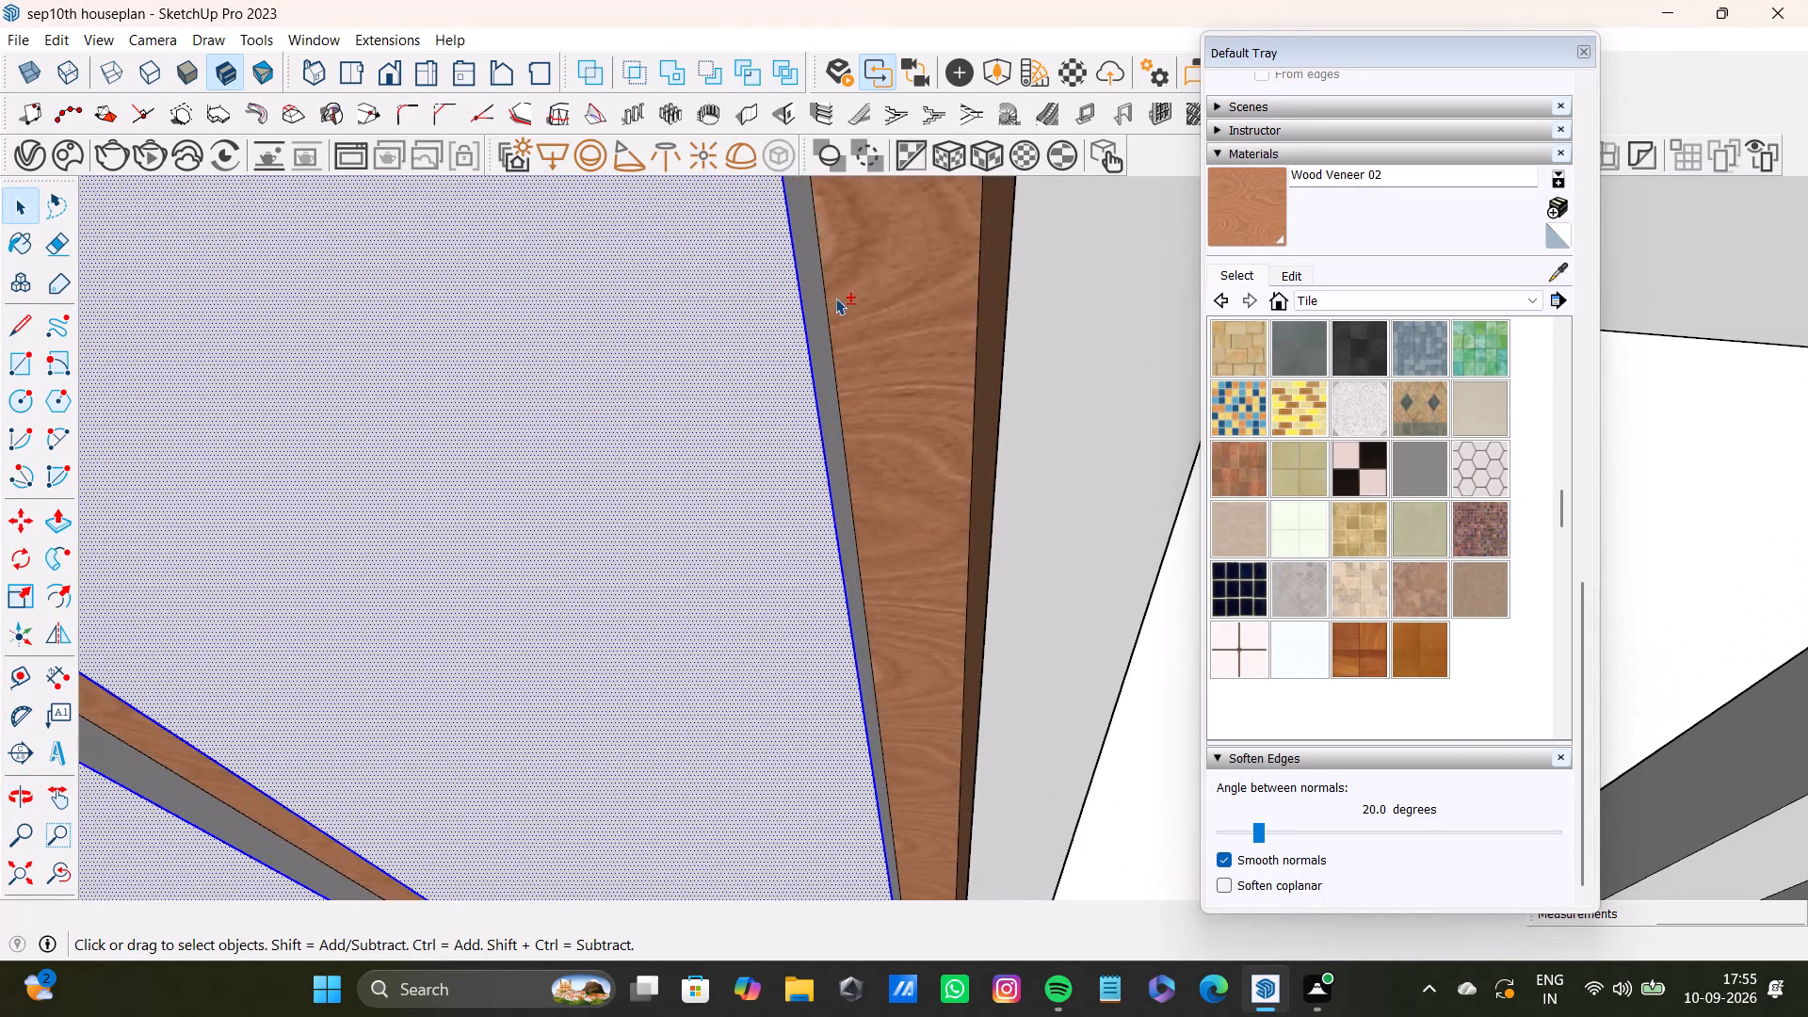
pyautogui.keyDown('shift'); pyautogui.doubleClick(824, 318); pyautogui.keyUp('shift')
pyautogui.keyDown('shift'); pyautogui.scroll(-10, 813, 327); pyautogui.keyUp('shift')
pyautogui.keyDown('shift'); pyautogui.scroll(5, 214, 472); pyautogui.keyUp('shift')
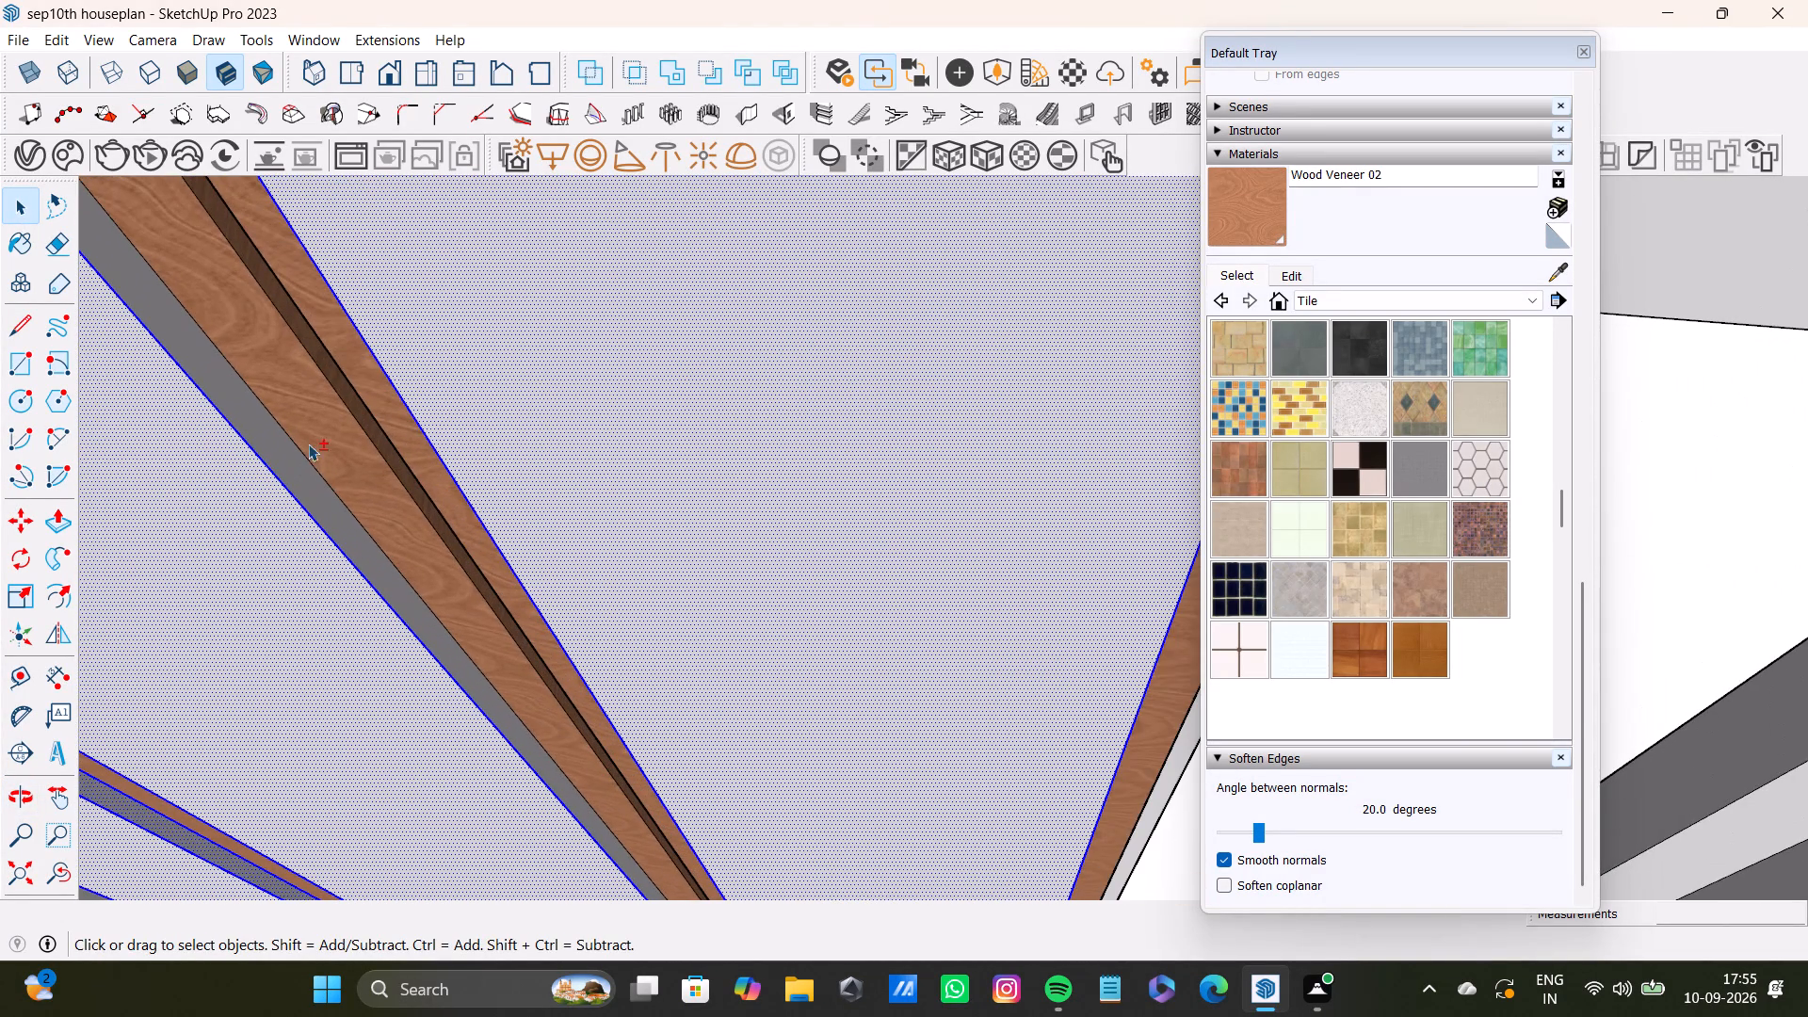
pyautogui.keyDown('shift'); pyautogui.doubleClick(306, 474); pyautogui.keyUp('shift')
pyautogui.keyDown('shift'); pyautogui.scroll(-8, 390, 501); pyautogui.keyUp('shift')
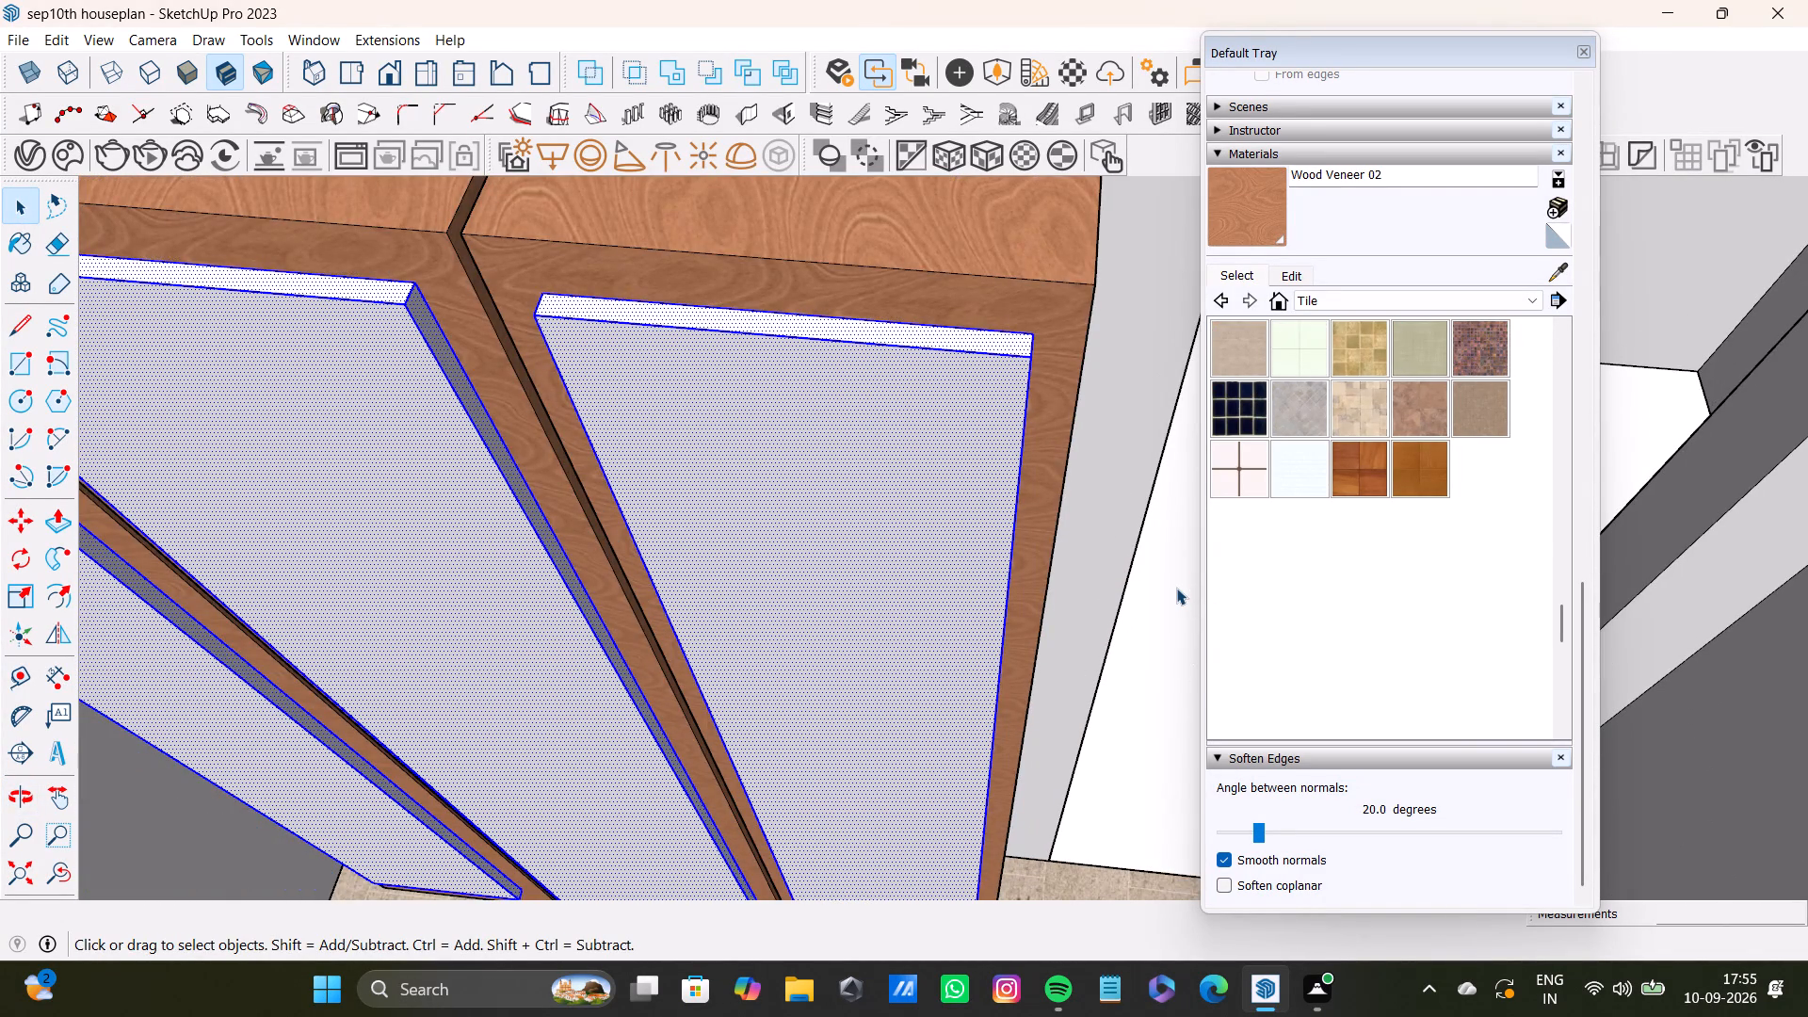
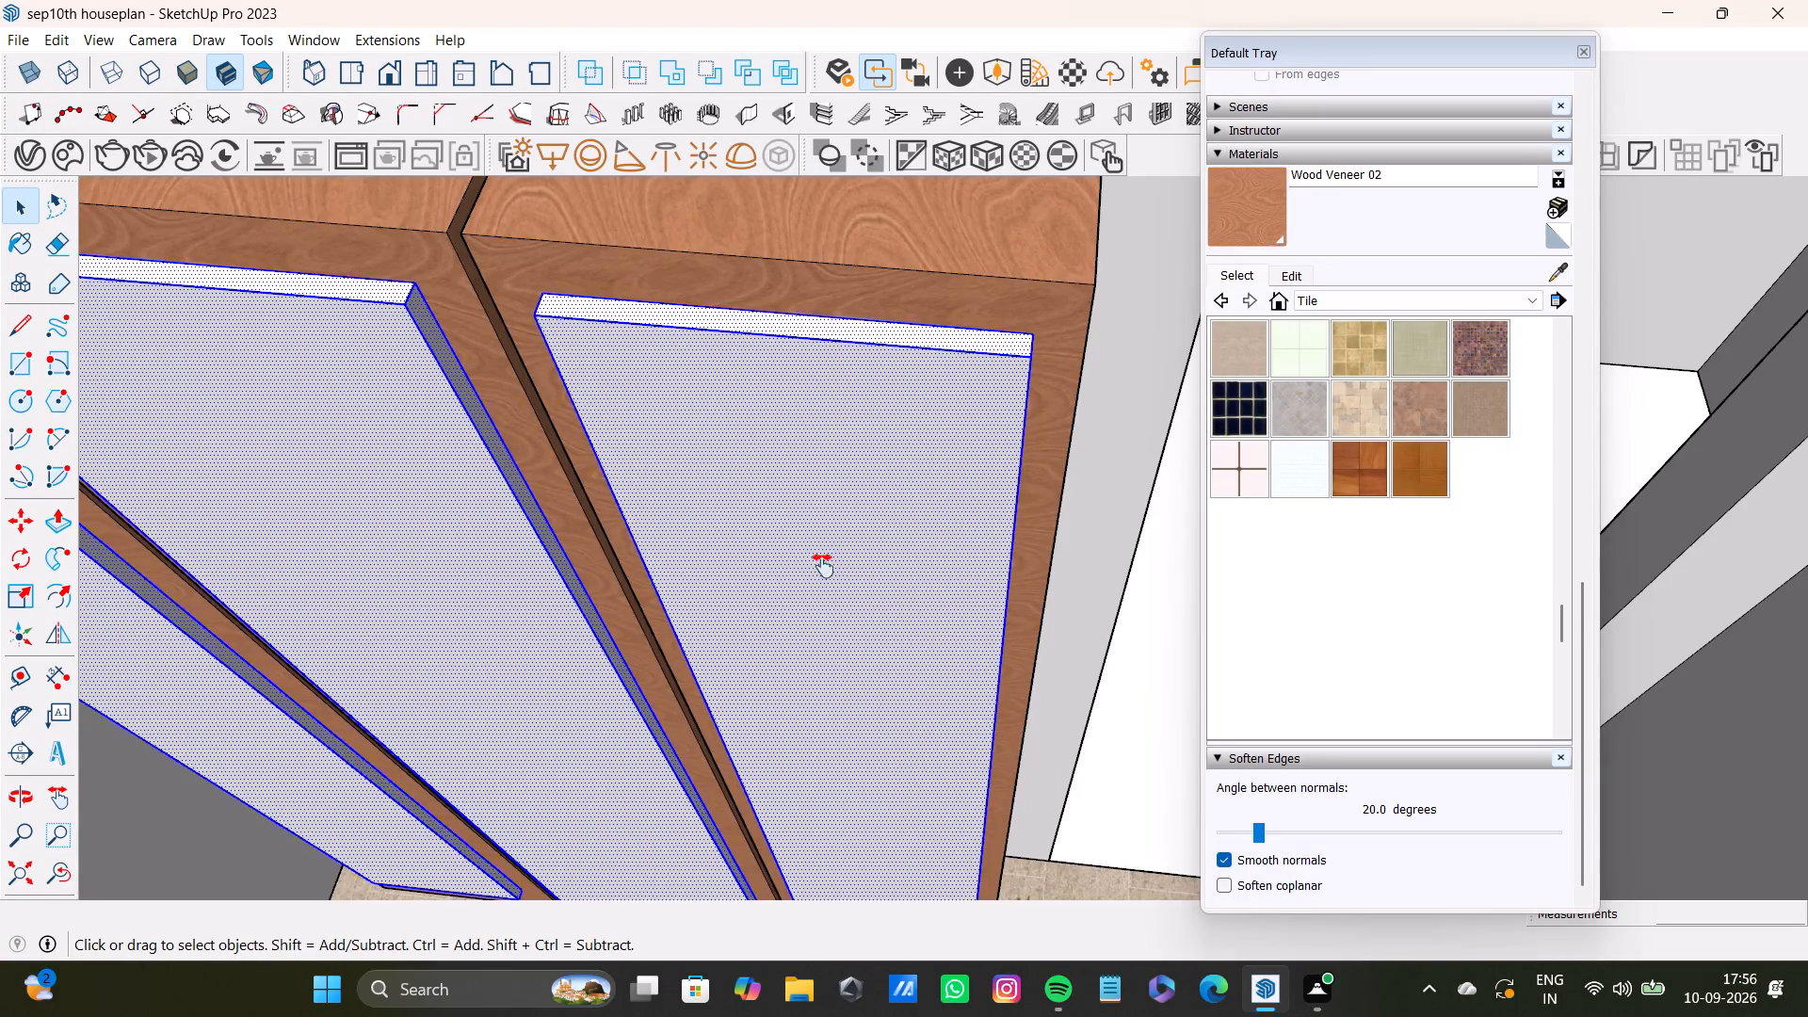
# Examine the three cabinets' selected door panels up close and from farther back to check that every face is included.
pyautogui.keyDown('shift'); pyautogui.moveTo(823, 566); pyautogui.dragTo(869, 492, button='middle'); pyautogui.keyUp('shift')
pyautogui.keyDown('shift'); pyautogui.moveTo(912, 489); pyautogui.dragTo(724, 514, button='middle'); pyautogui.keyUp('shift')
pyautogui.keyDown('shift'); pyautogui.scroll(6, 788, 500); pyautogui.keyUp('shift')
pyautogui.scroll(-5, 831, 534)
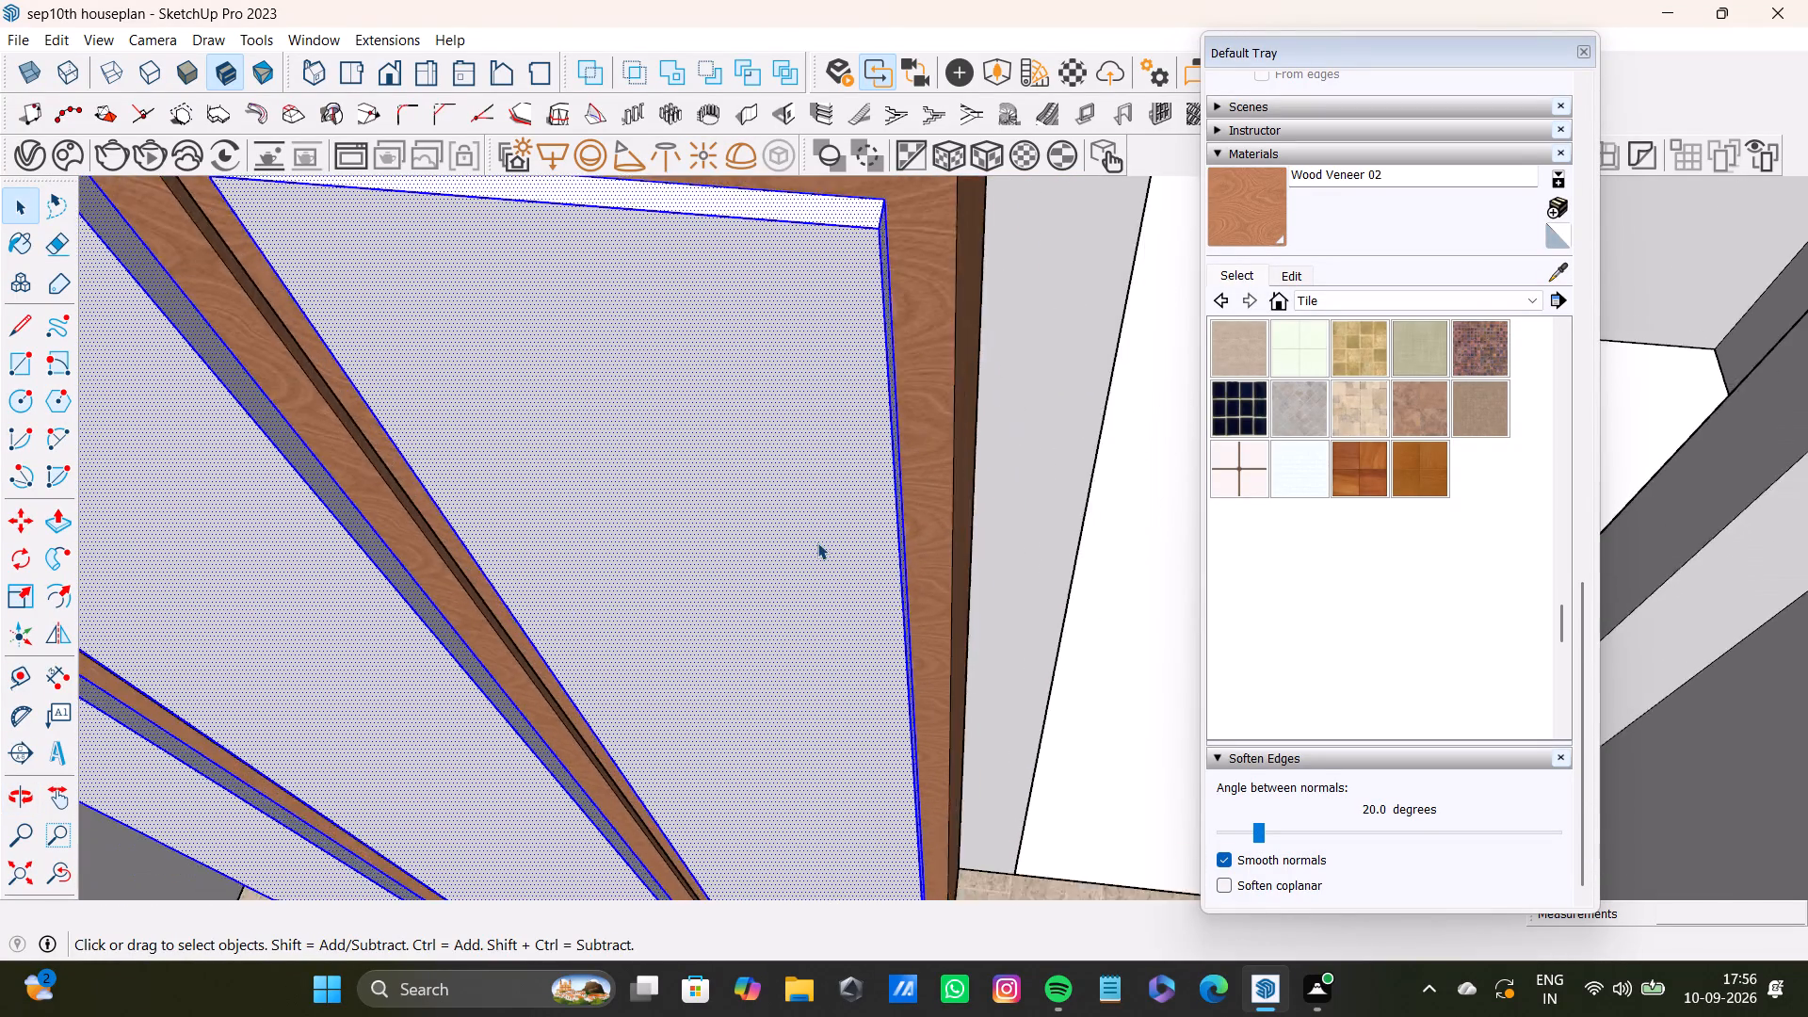
pyautogui.scroll(-8, 817, 542)
pyautogui.keyDown('shift'); pyautogui.moveTo(864, 559); pyautogui.dragTo(962, 562, button='middle'); pyautogui.keyUp('shift')
pyautogui.keyDown('shift'); pyautogui.scroll(8, 259, 431); pyautogui.keyUp('shift')
pyautogui.keyDown('shift'); pyautogui.scroll(-8, 353, 427); pyautogui.keyUp('shift')
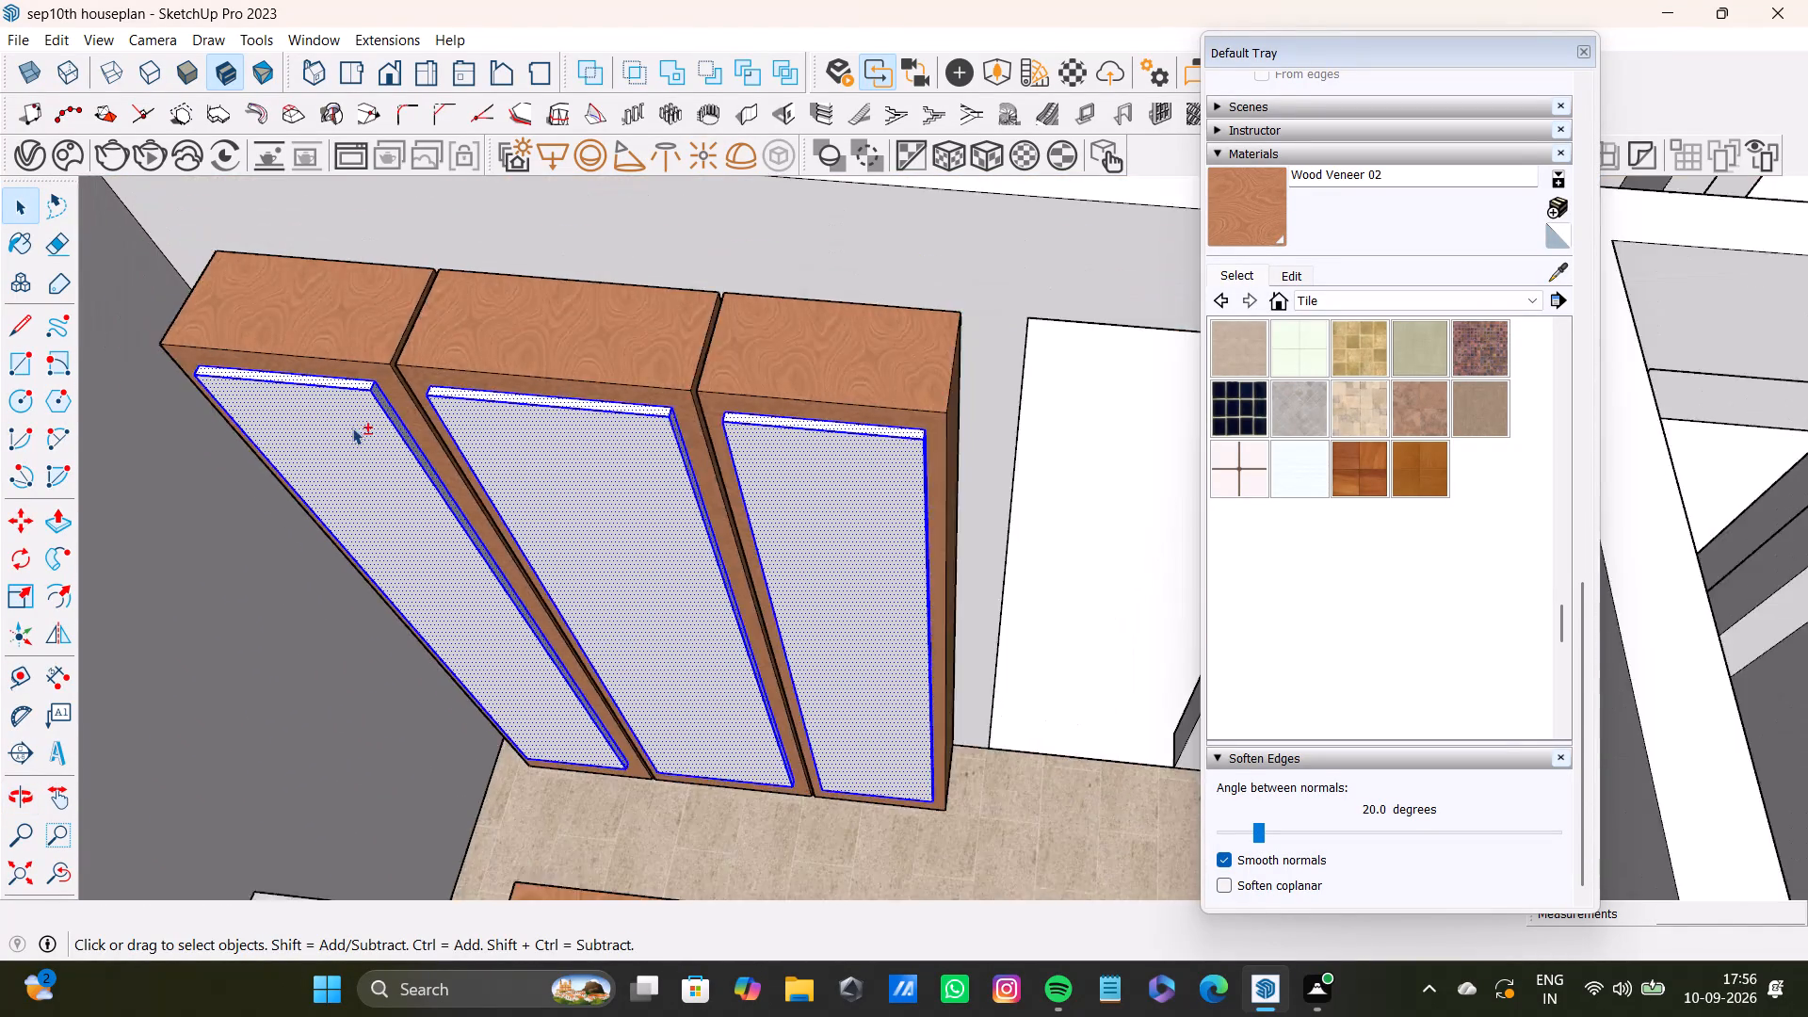
pyautogui.keyDown('shift'); pyautogui.scroll(-12, 352, 428); pyautogui.keyUp('shift')
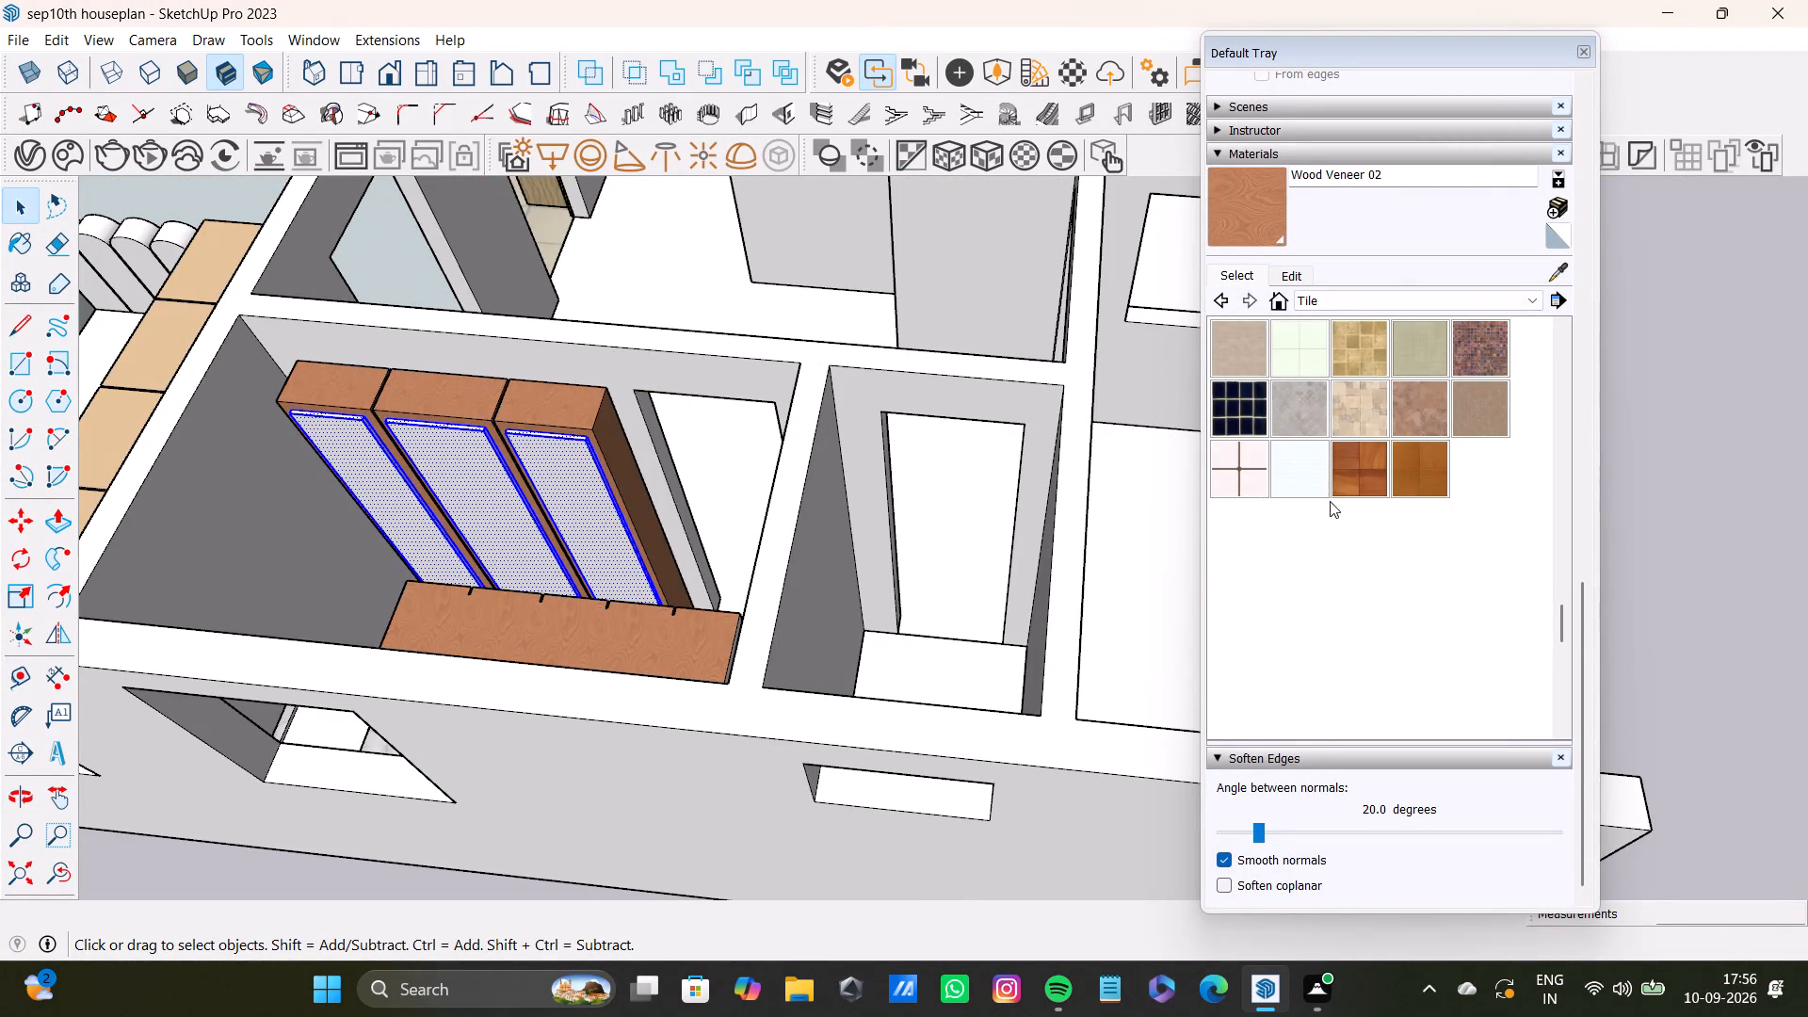
# Browse the material library's collections for a finish for the three selected door panels.
pyautogui.click(1332, 304)
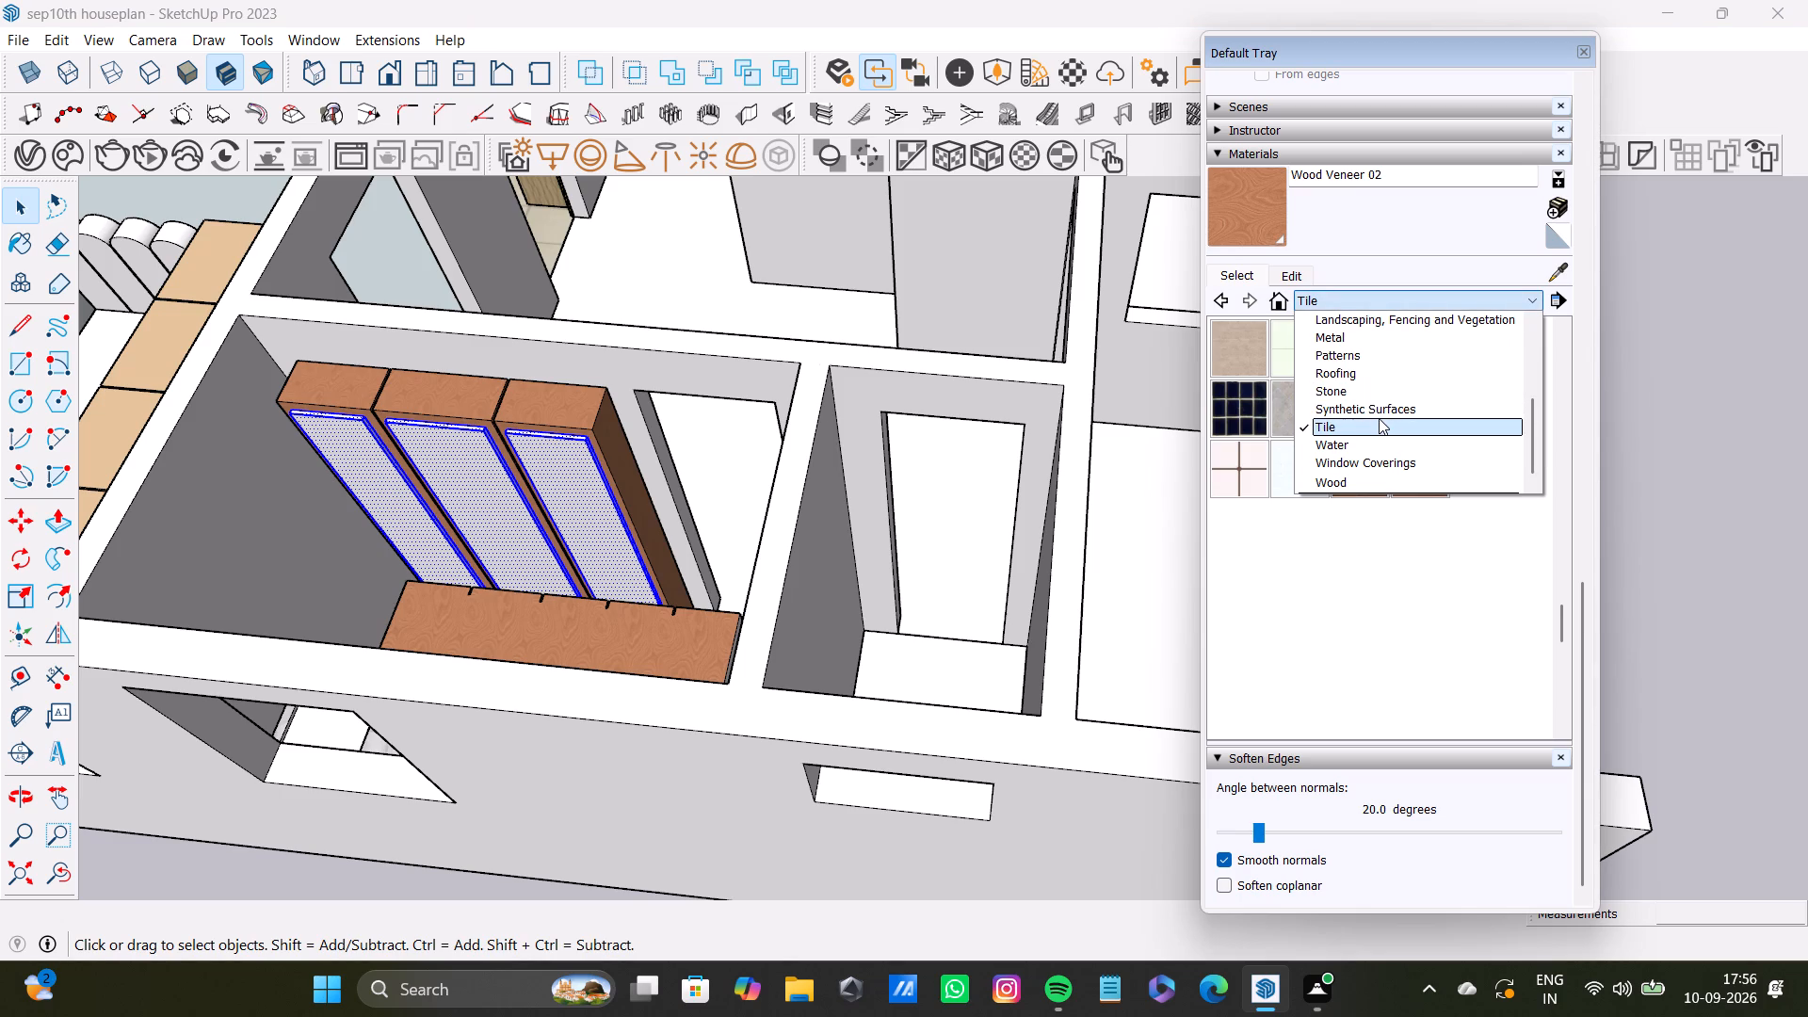
pyautogui.scroll(-4, 1357, 404)
pyautogui.scroll(9, 1338, 430)
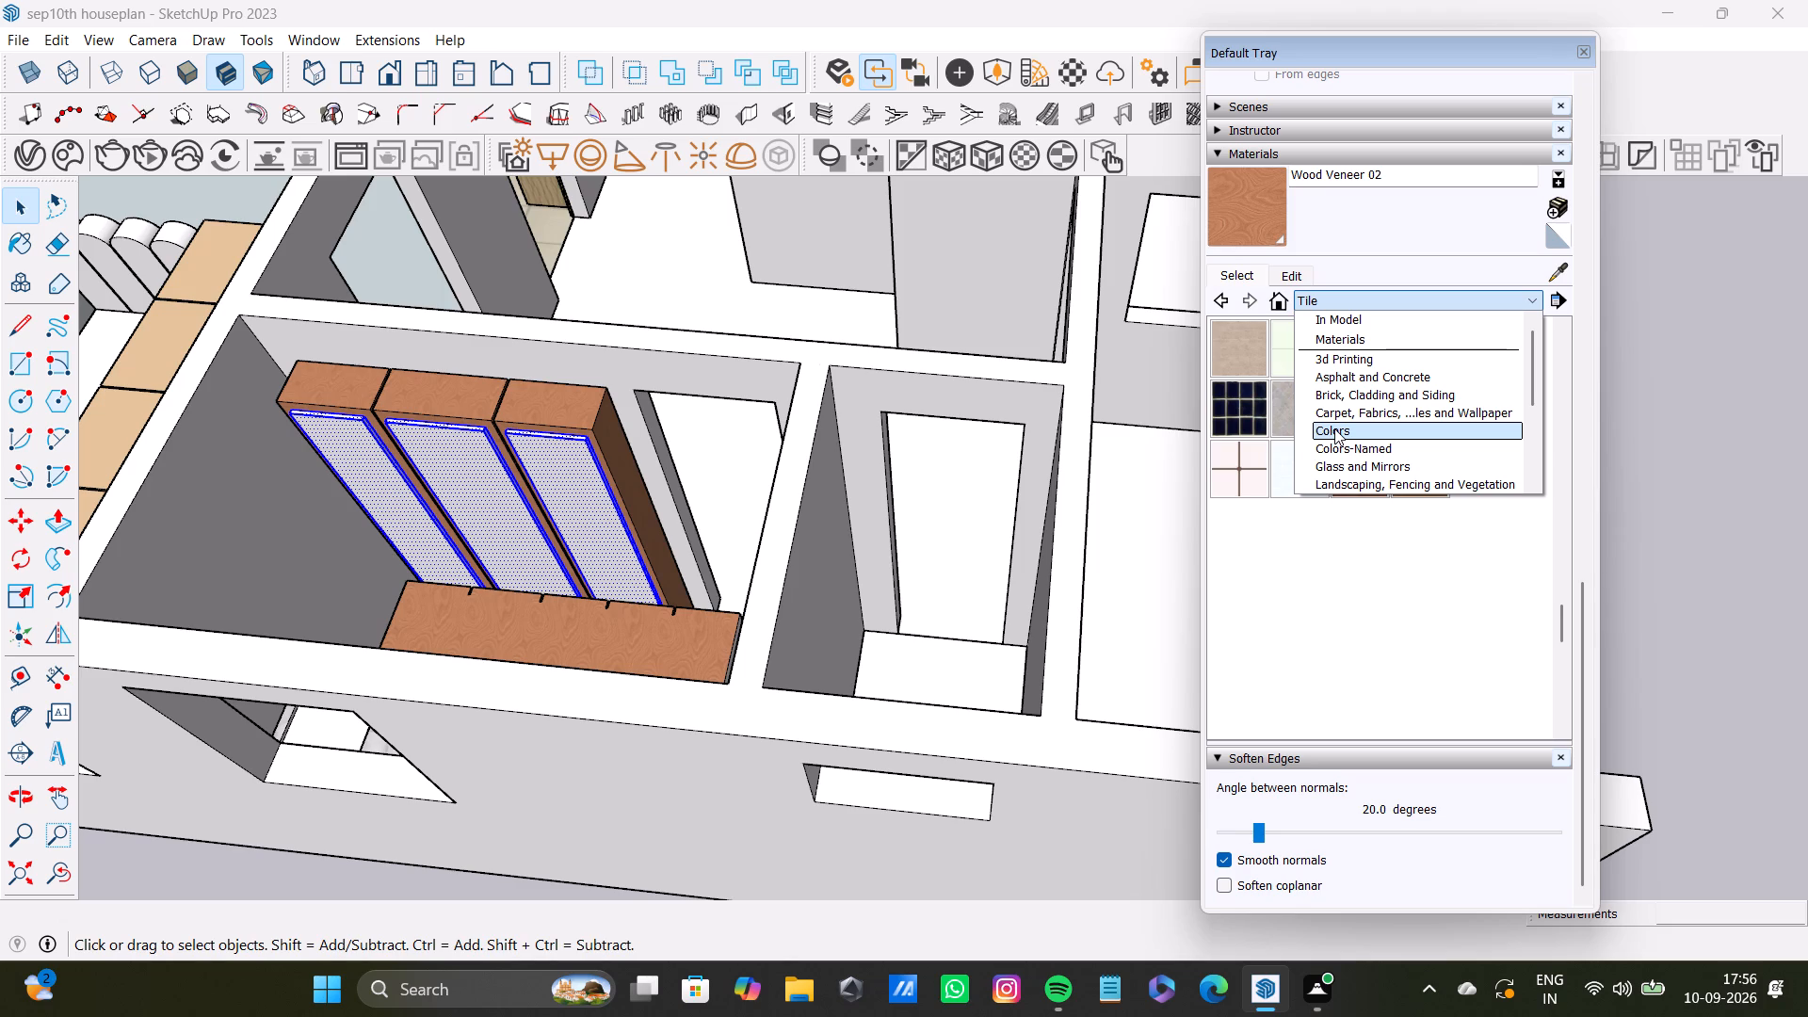
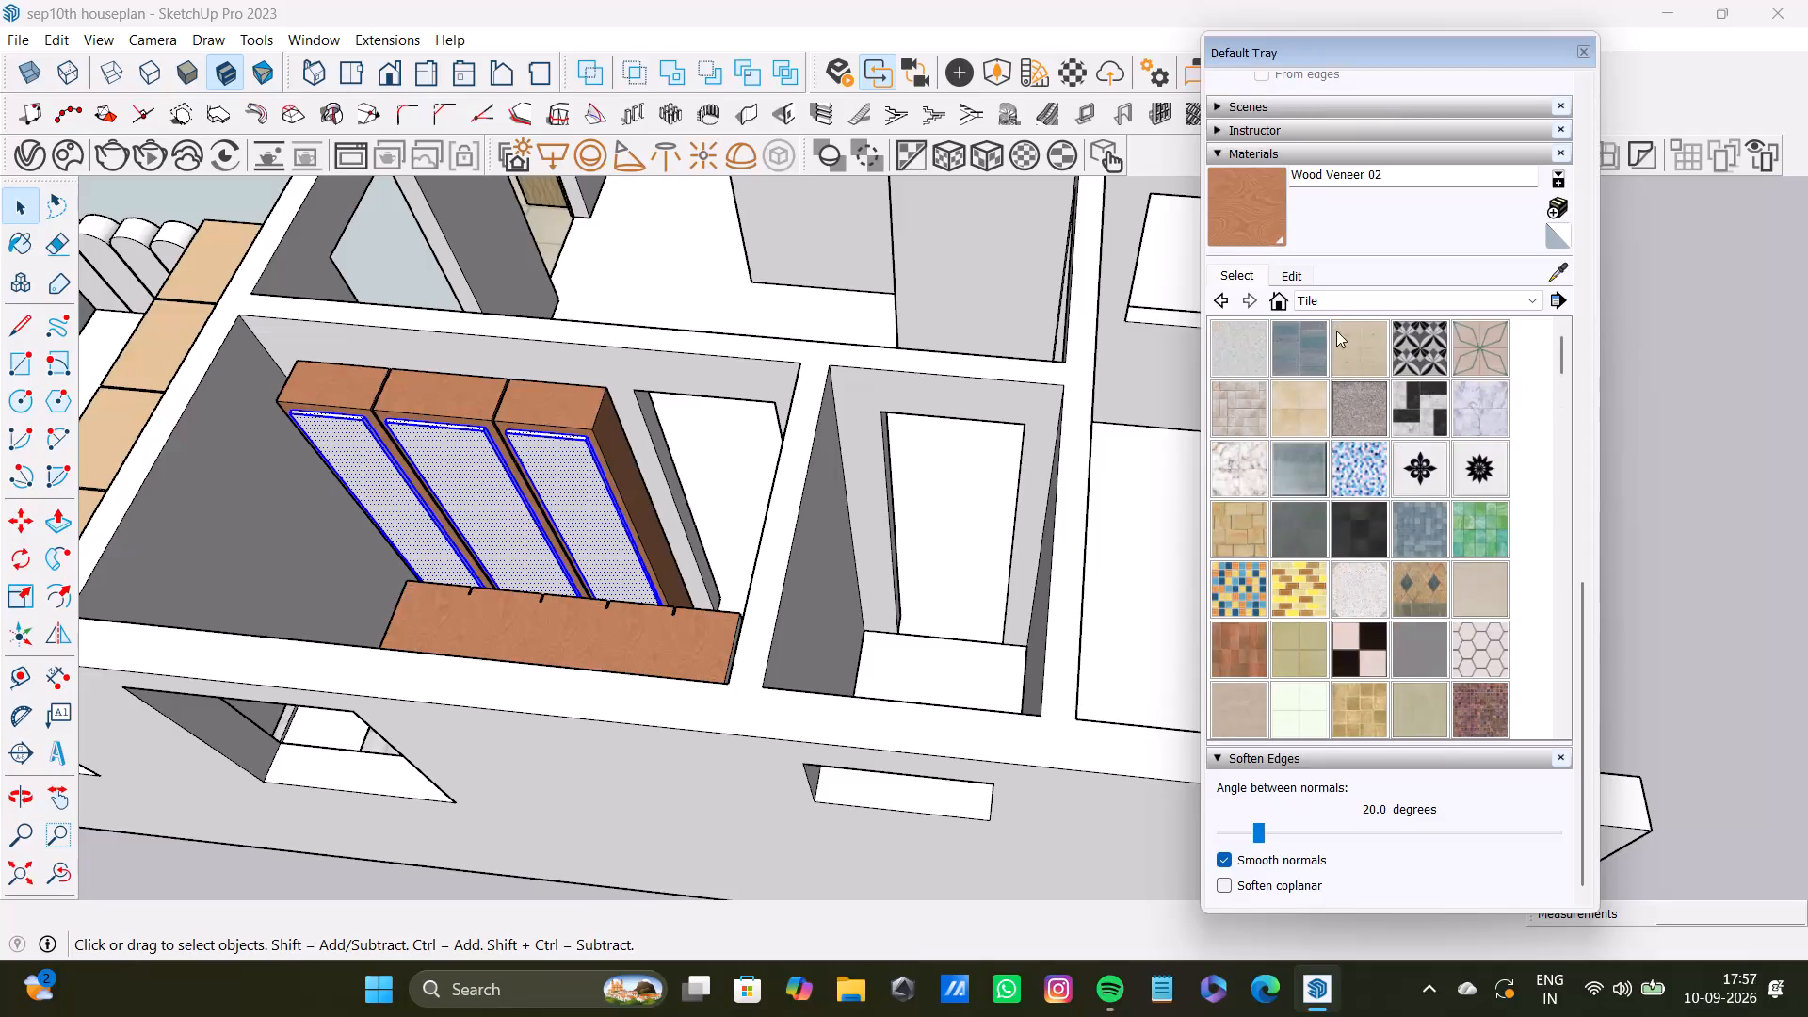
# Browse the Wood and Tile collections of the material library for a finish for the three selected door panels.
pyautogui.click(1350, 299)
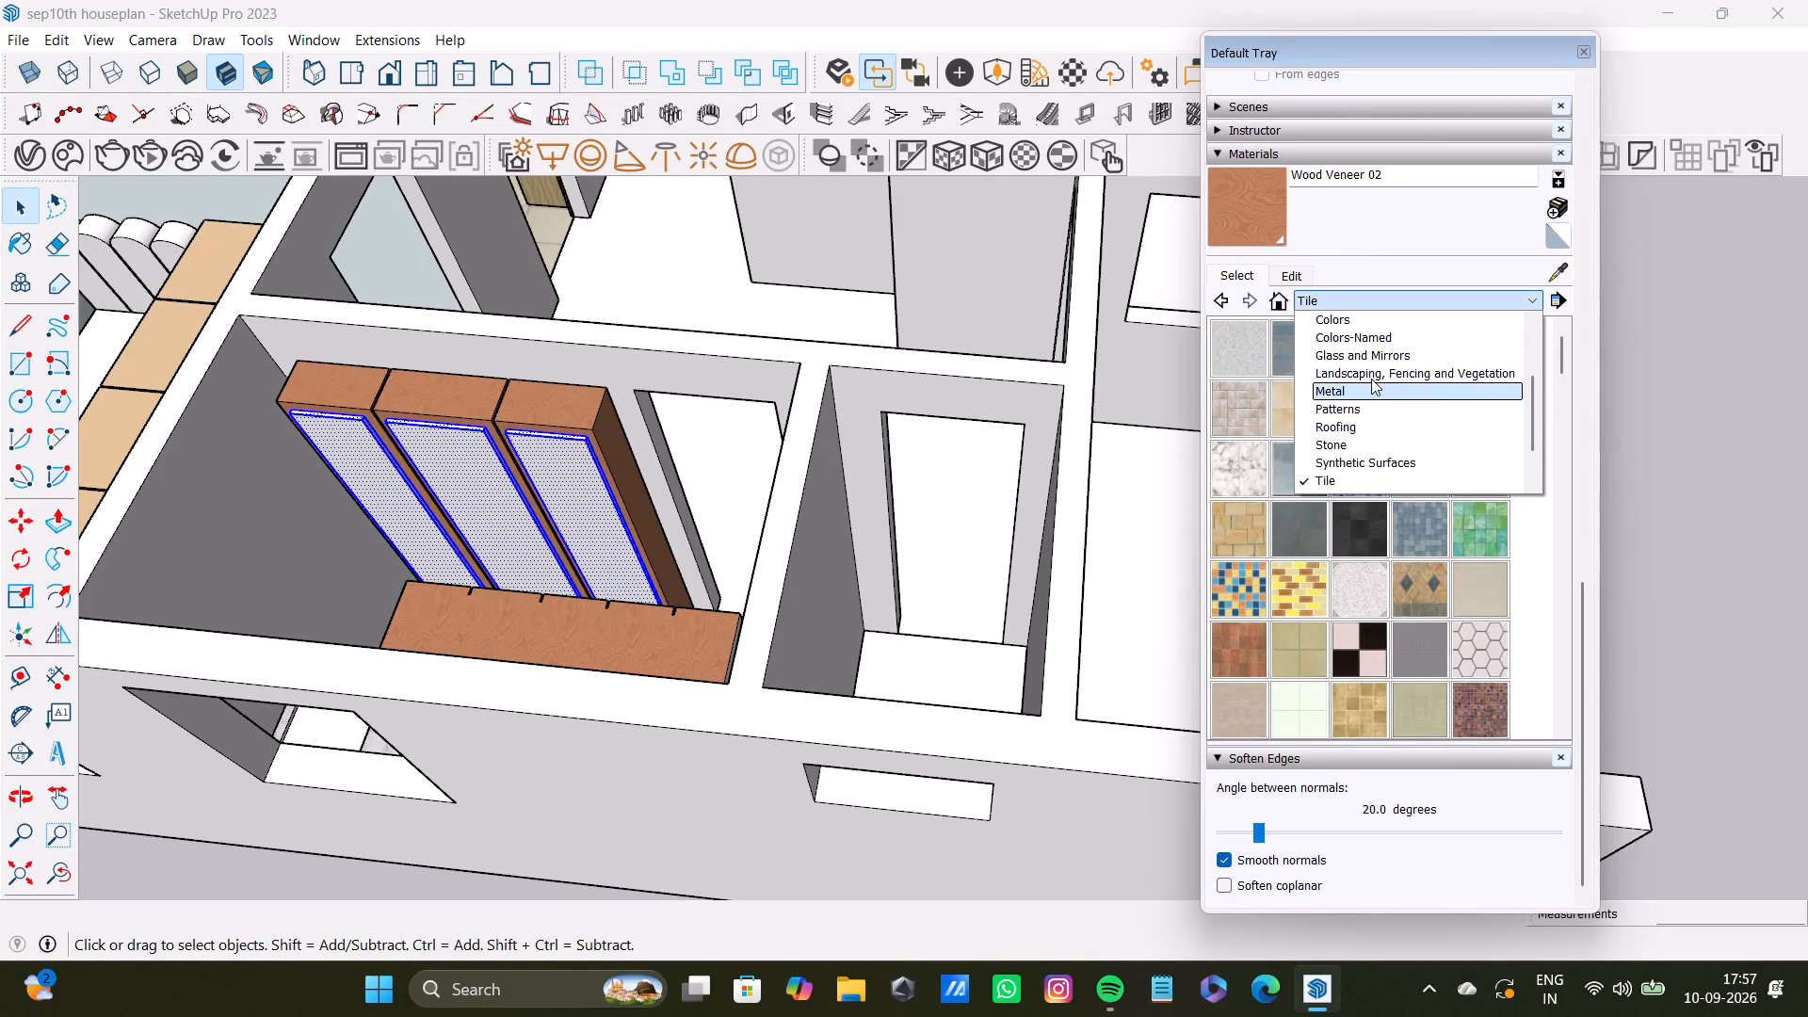
pyautogui.scroll(3, 1342, 417)
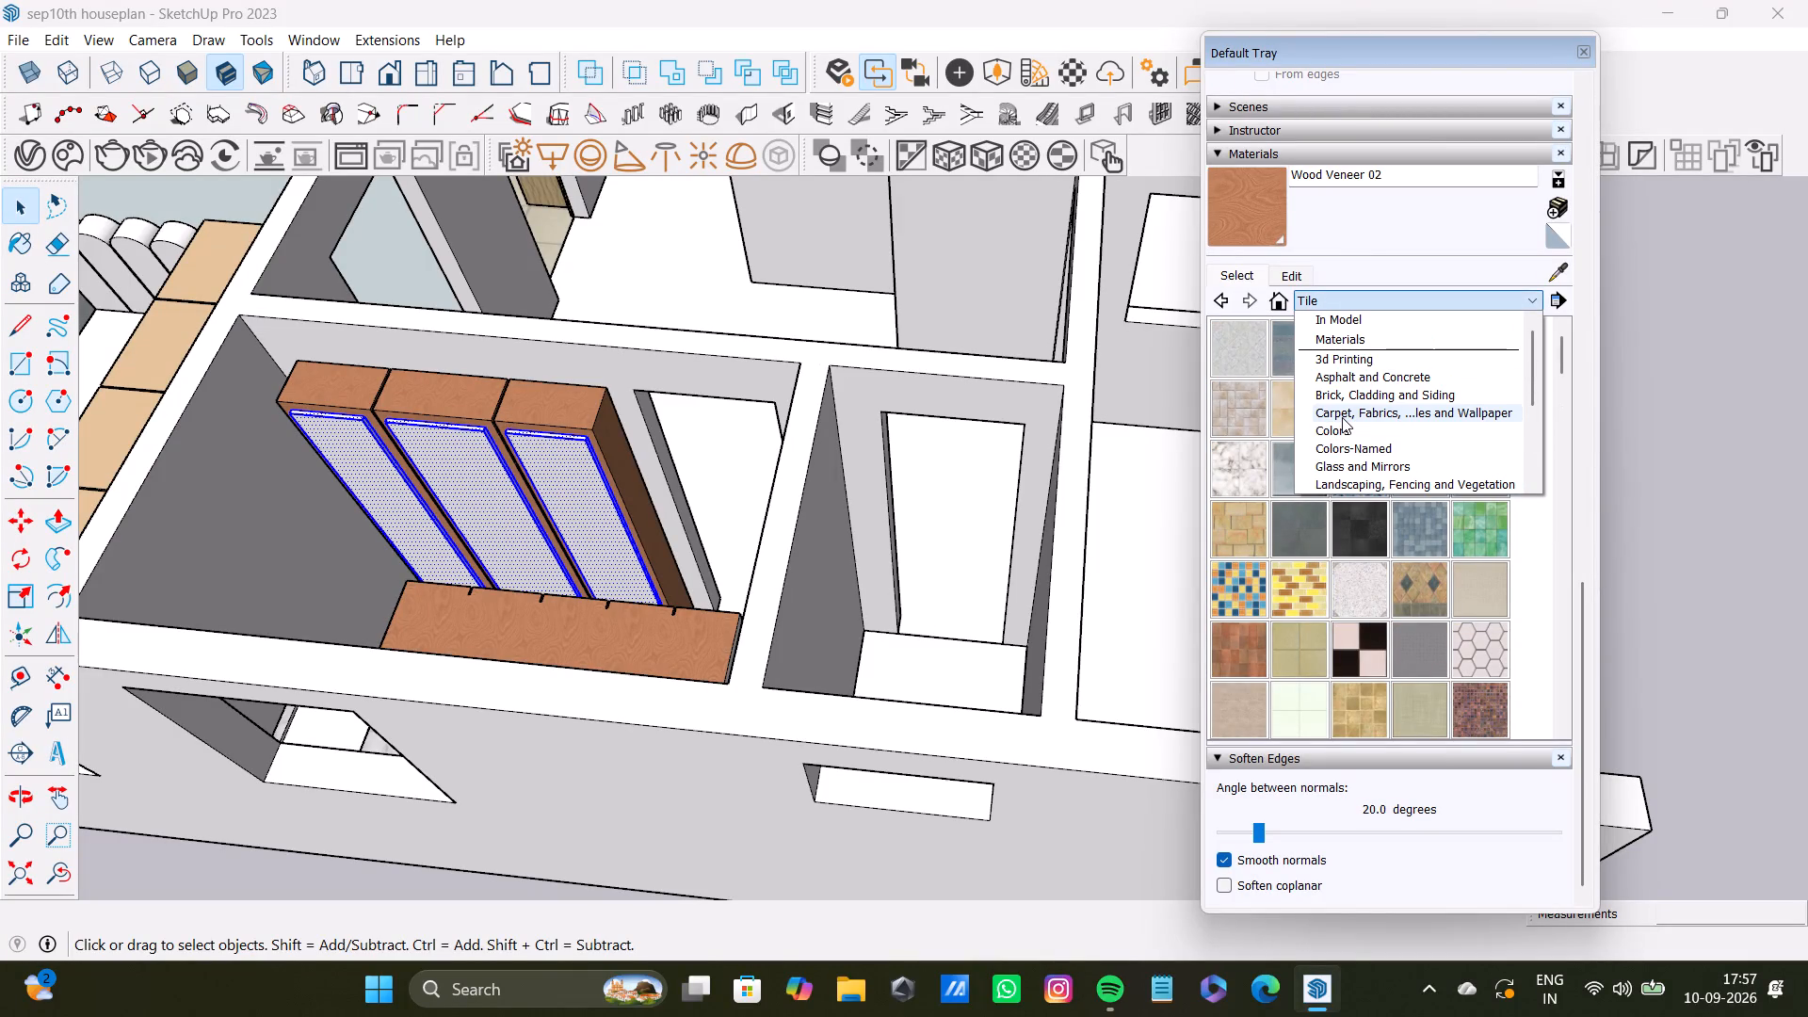
pyautogui.scroll(4, 1356, 420)
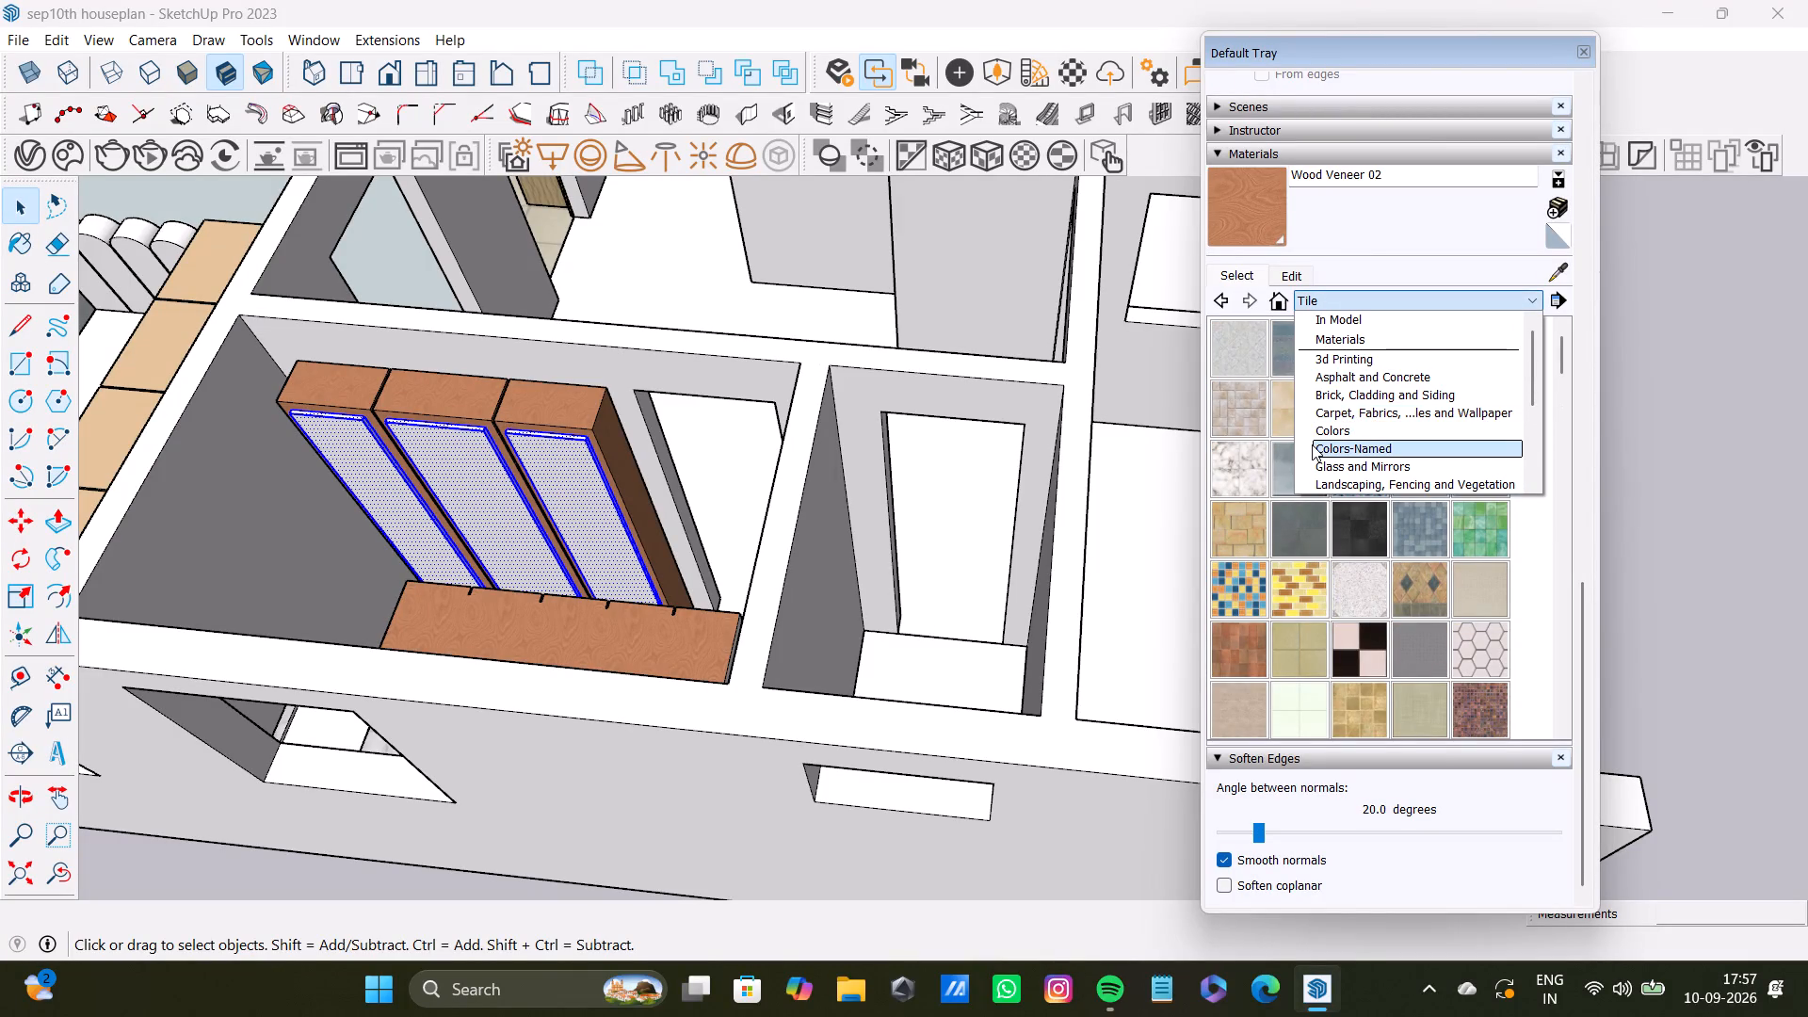
pyautogui.scroll(-1, 1349, 426)
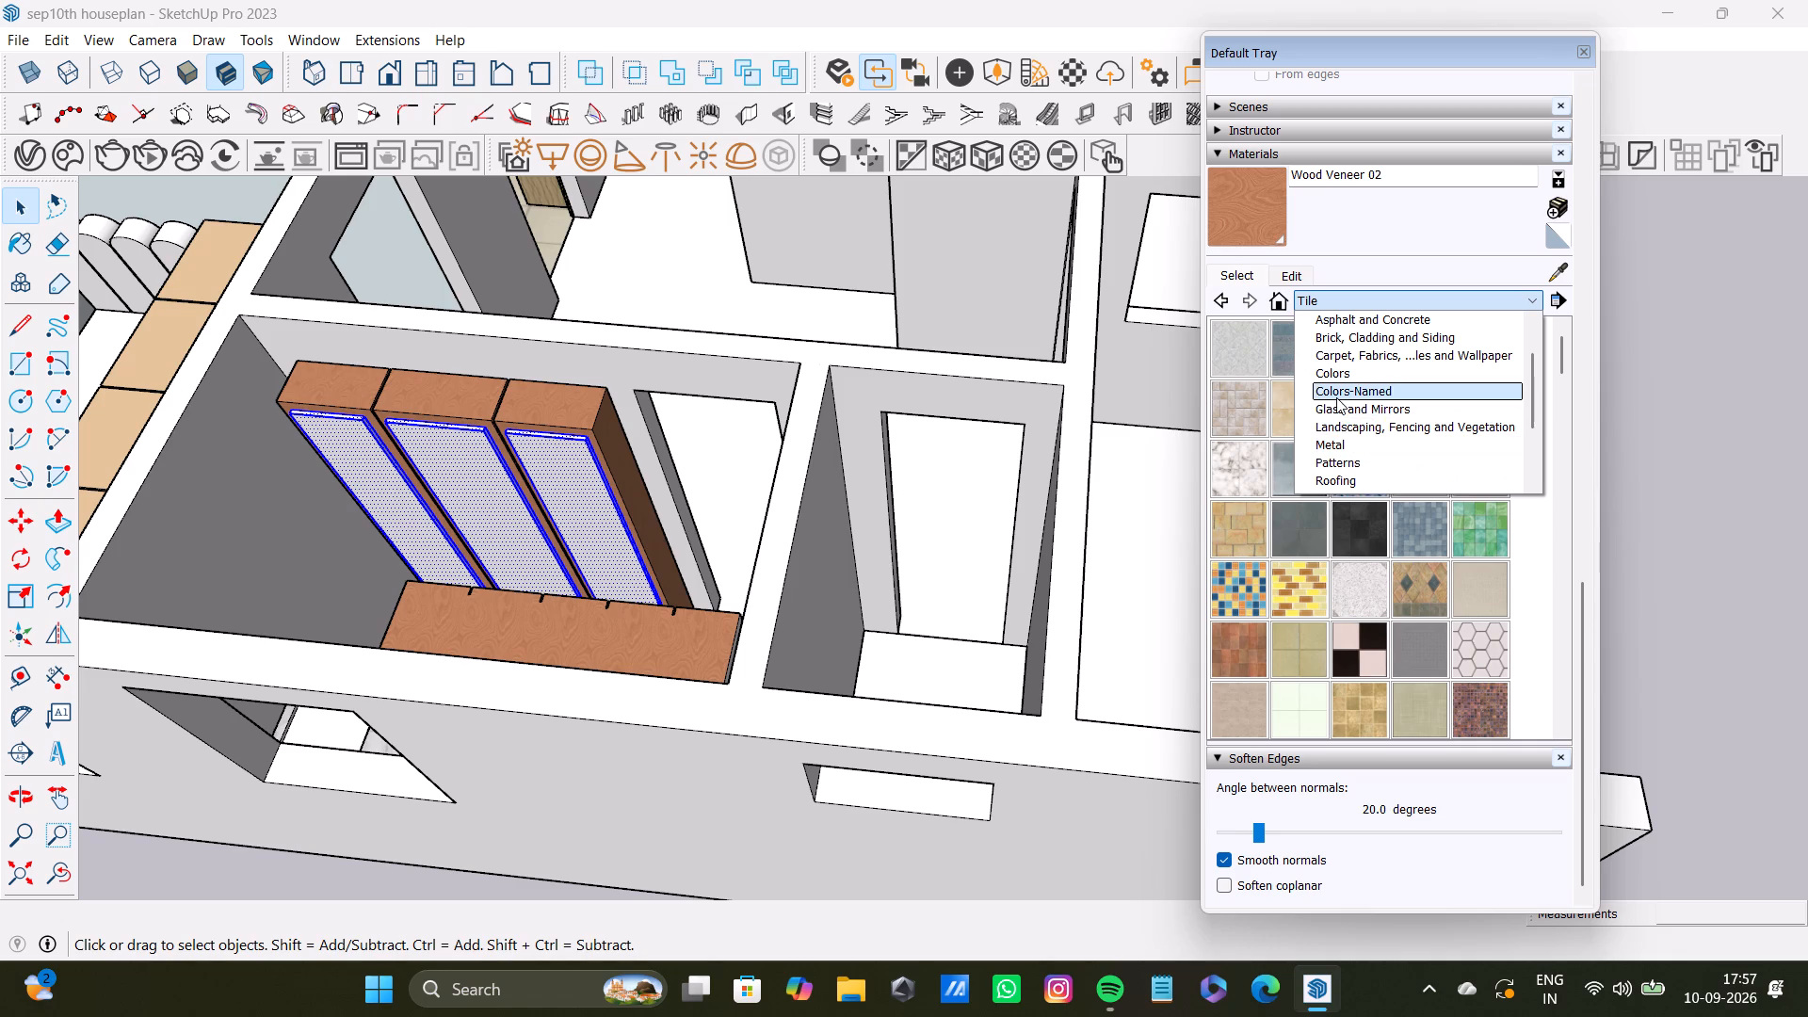
pyautogui.scroll(1, 1336, 397)
pyautogui.scroll(-3, 1335, 442)
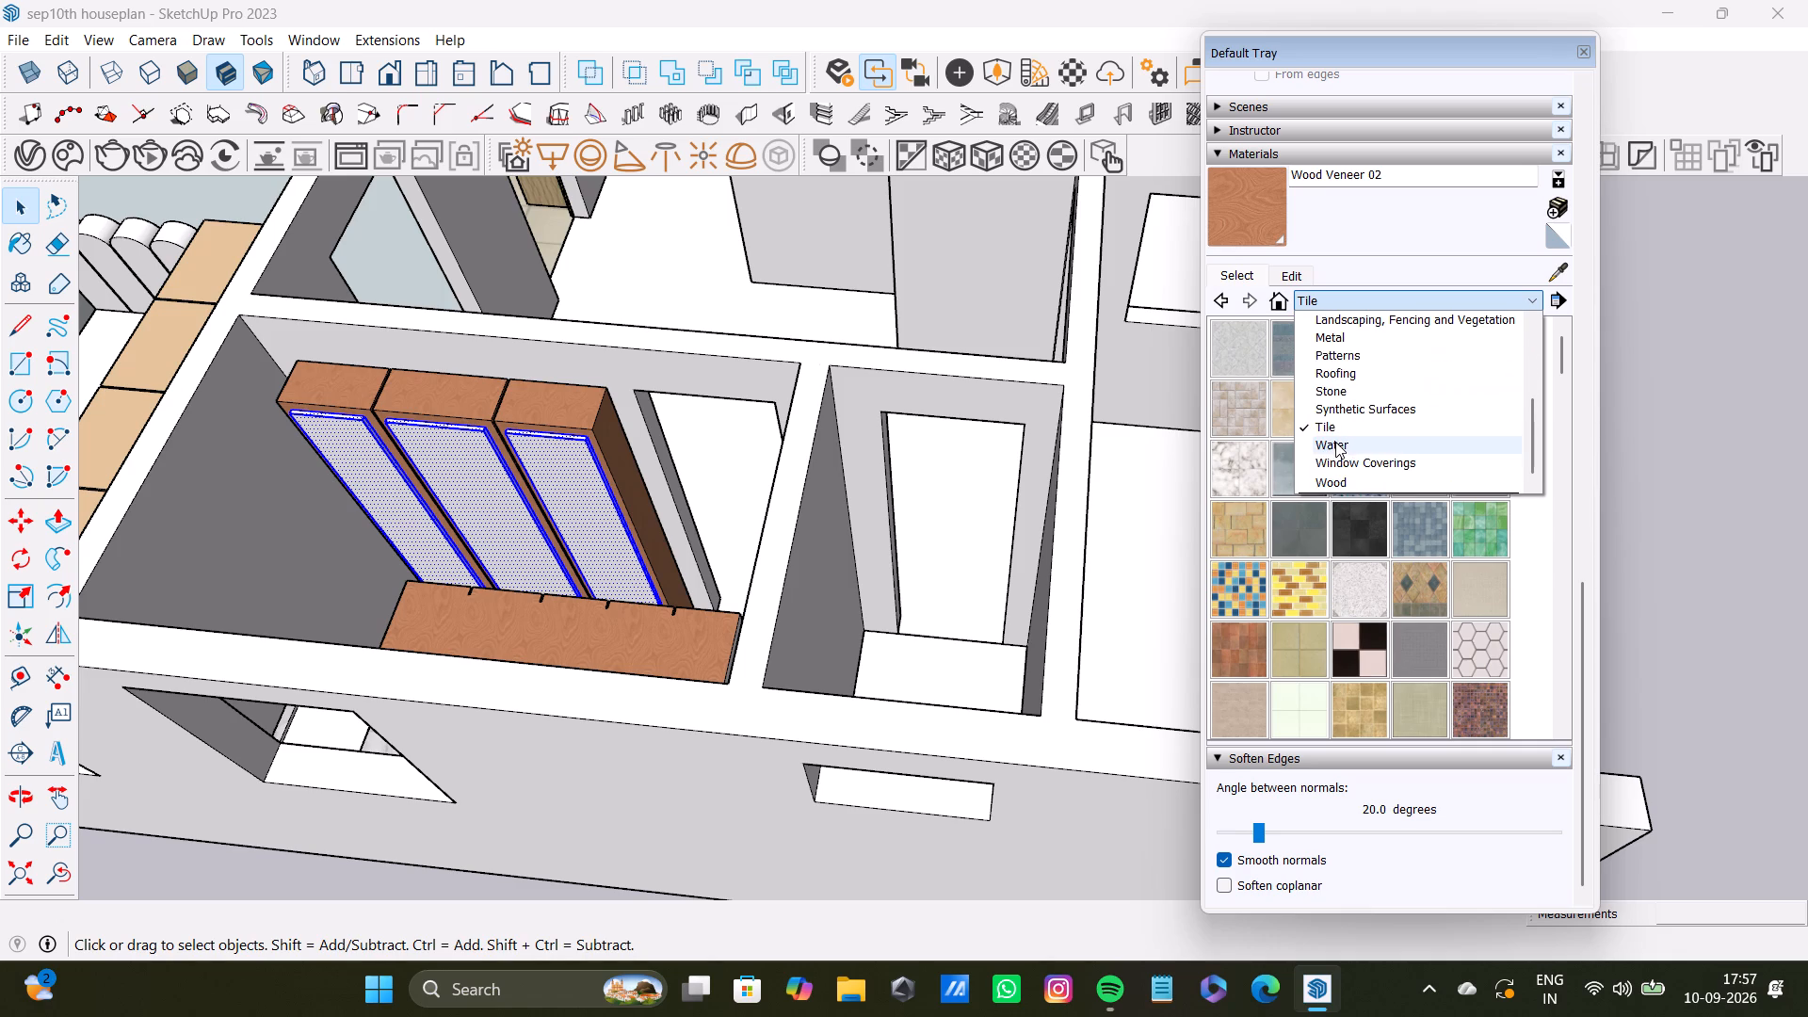
pyautogui.scroll(-3, 1335, 442)
pyautogui.click(1346, 478)
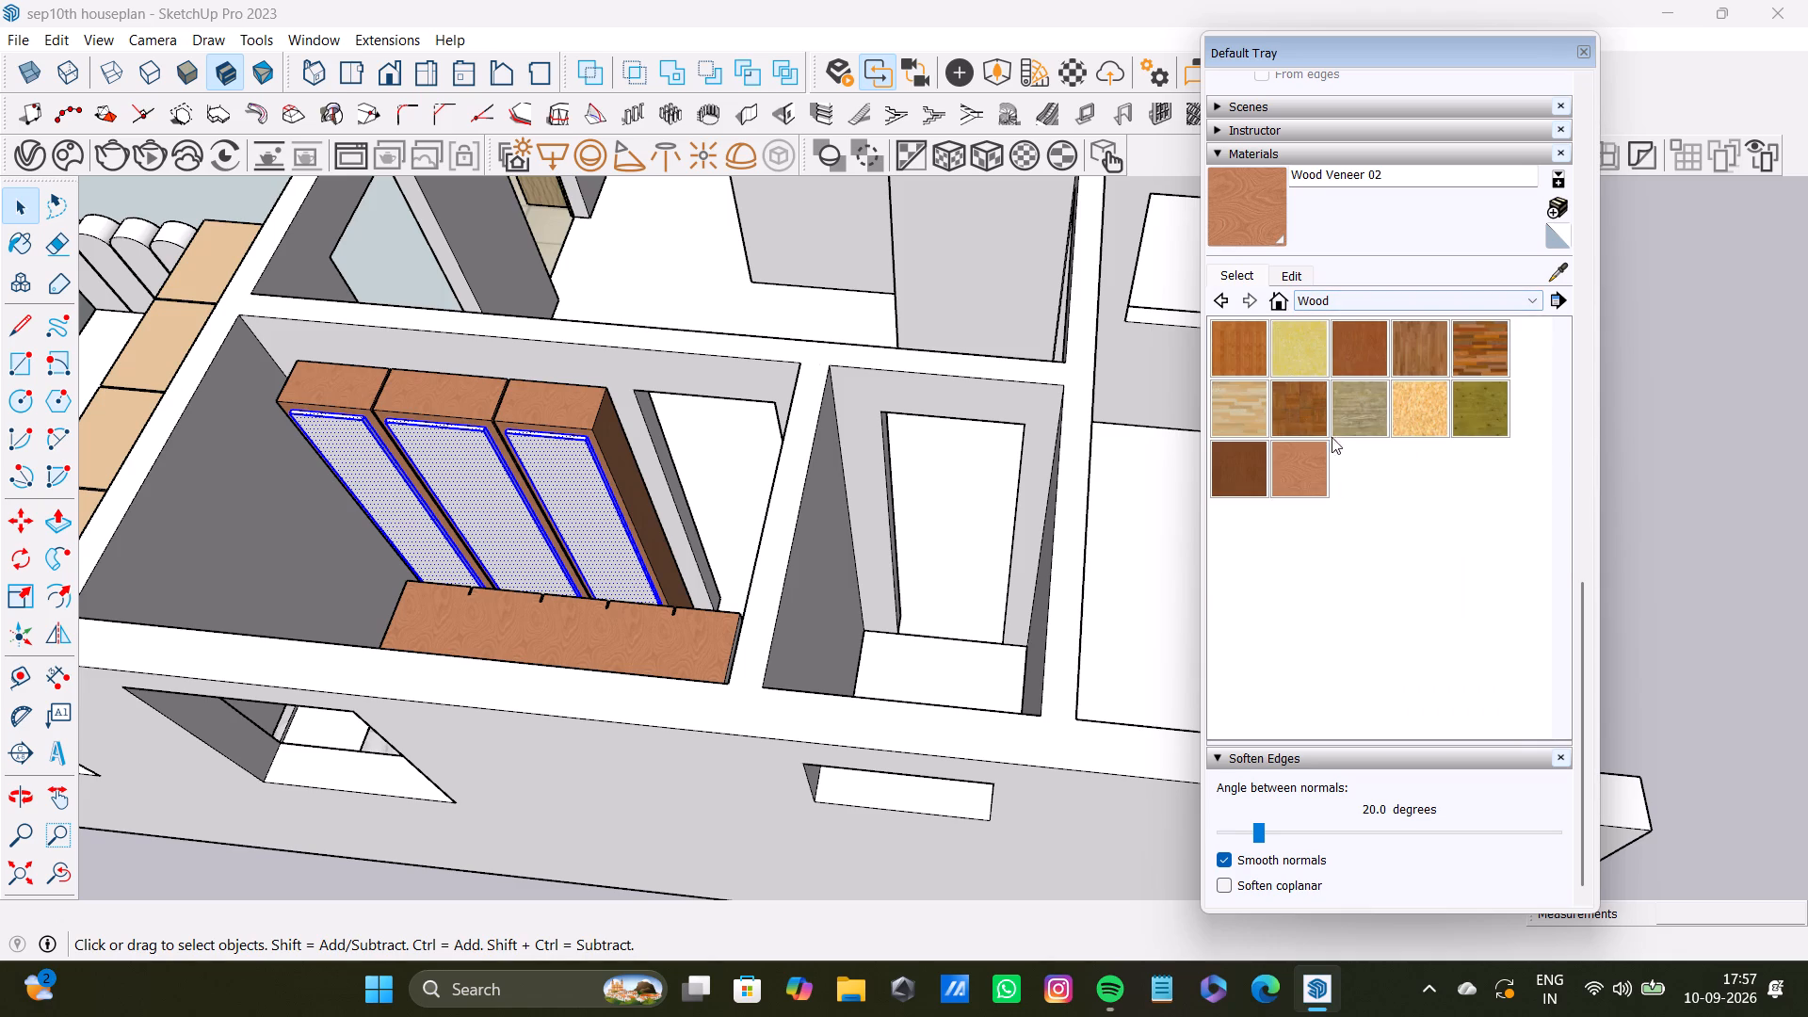
pyautogui.click(1333, 297)
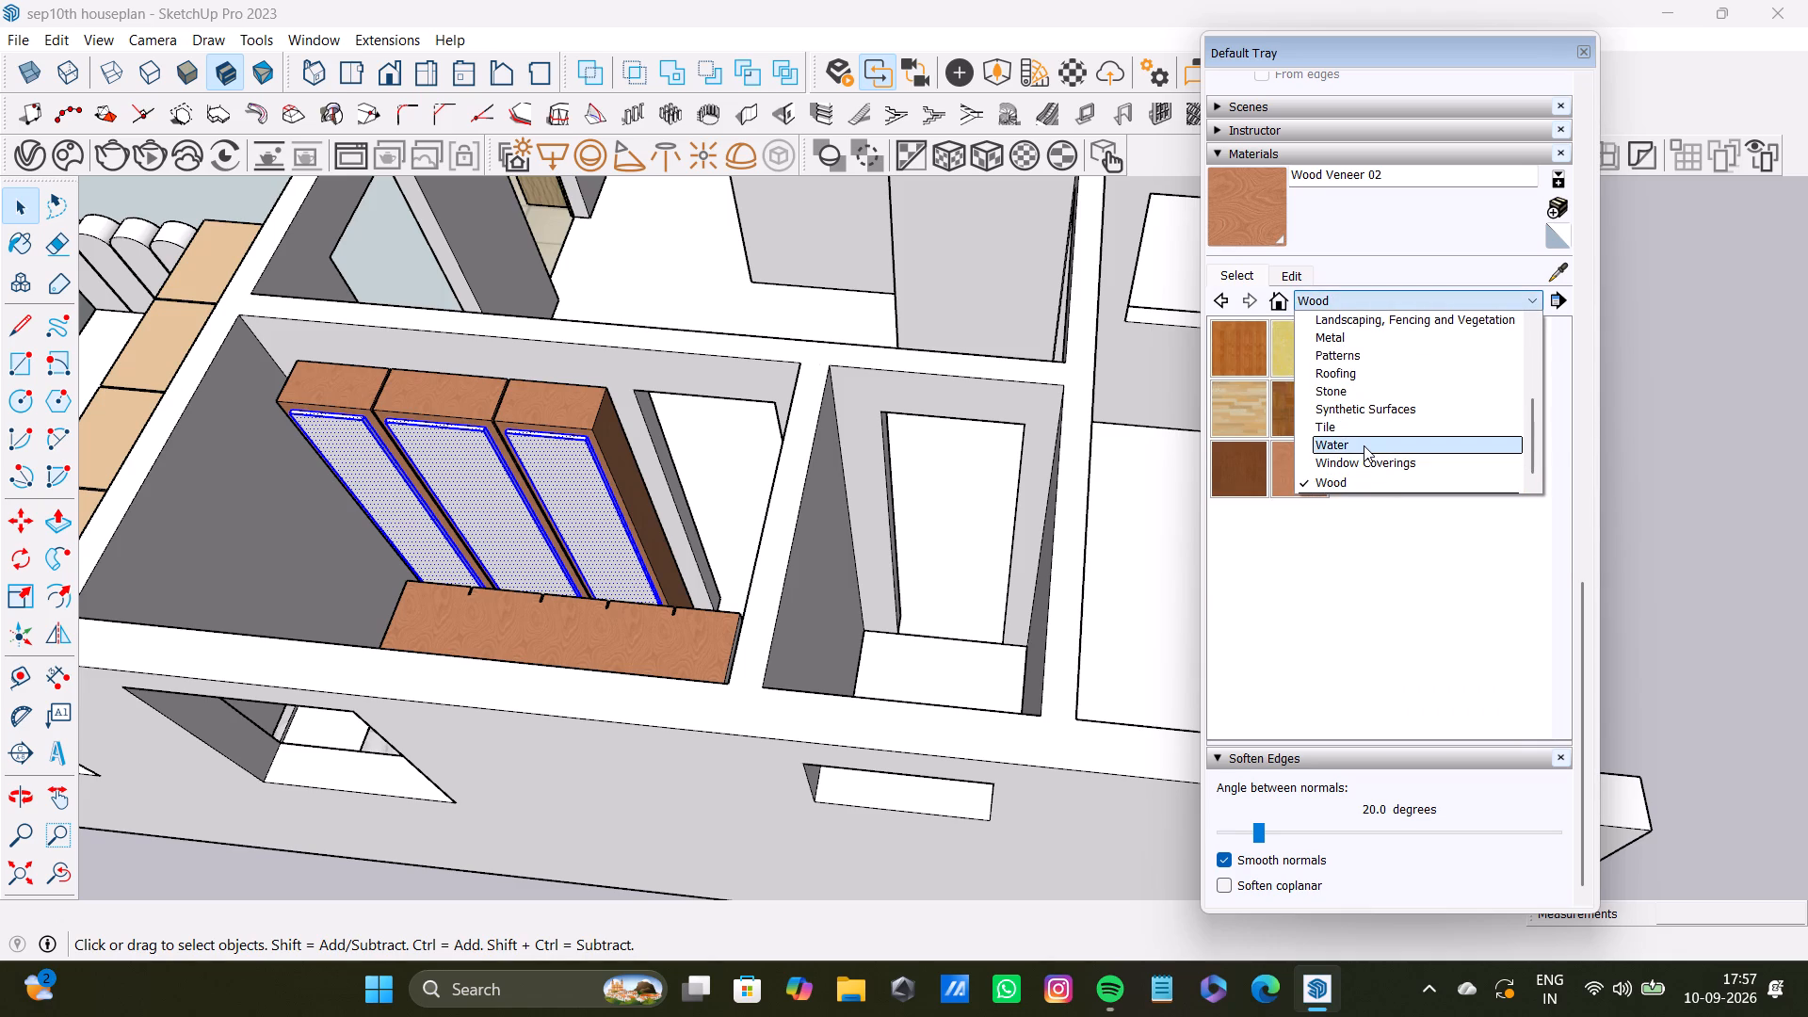
pyautogui.click(1335, 427)
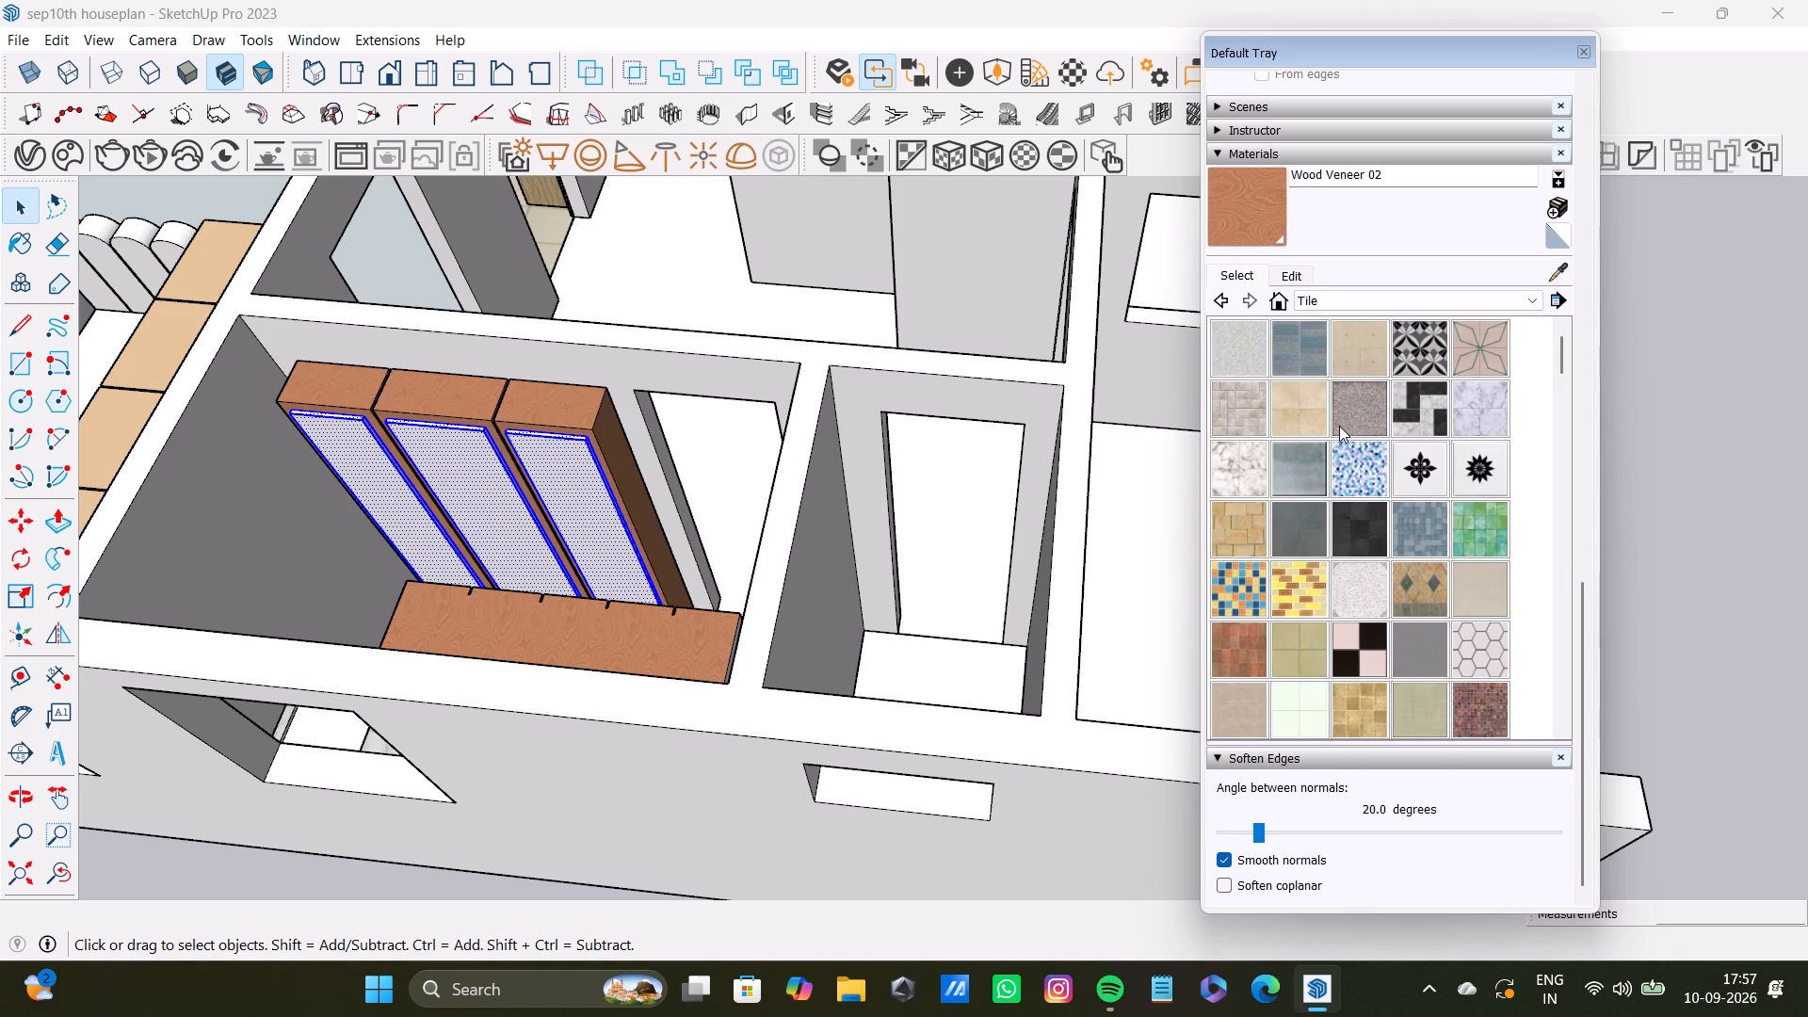
pyautogui.click(1339, 307)
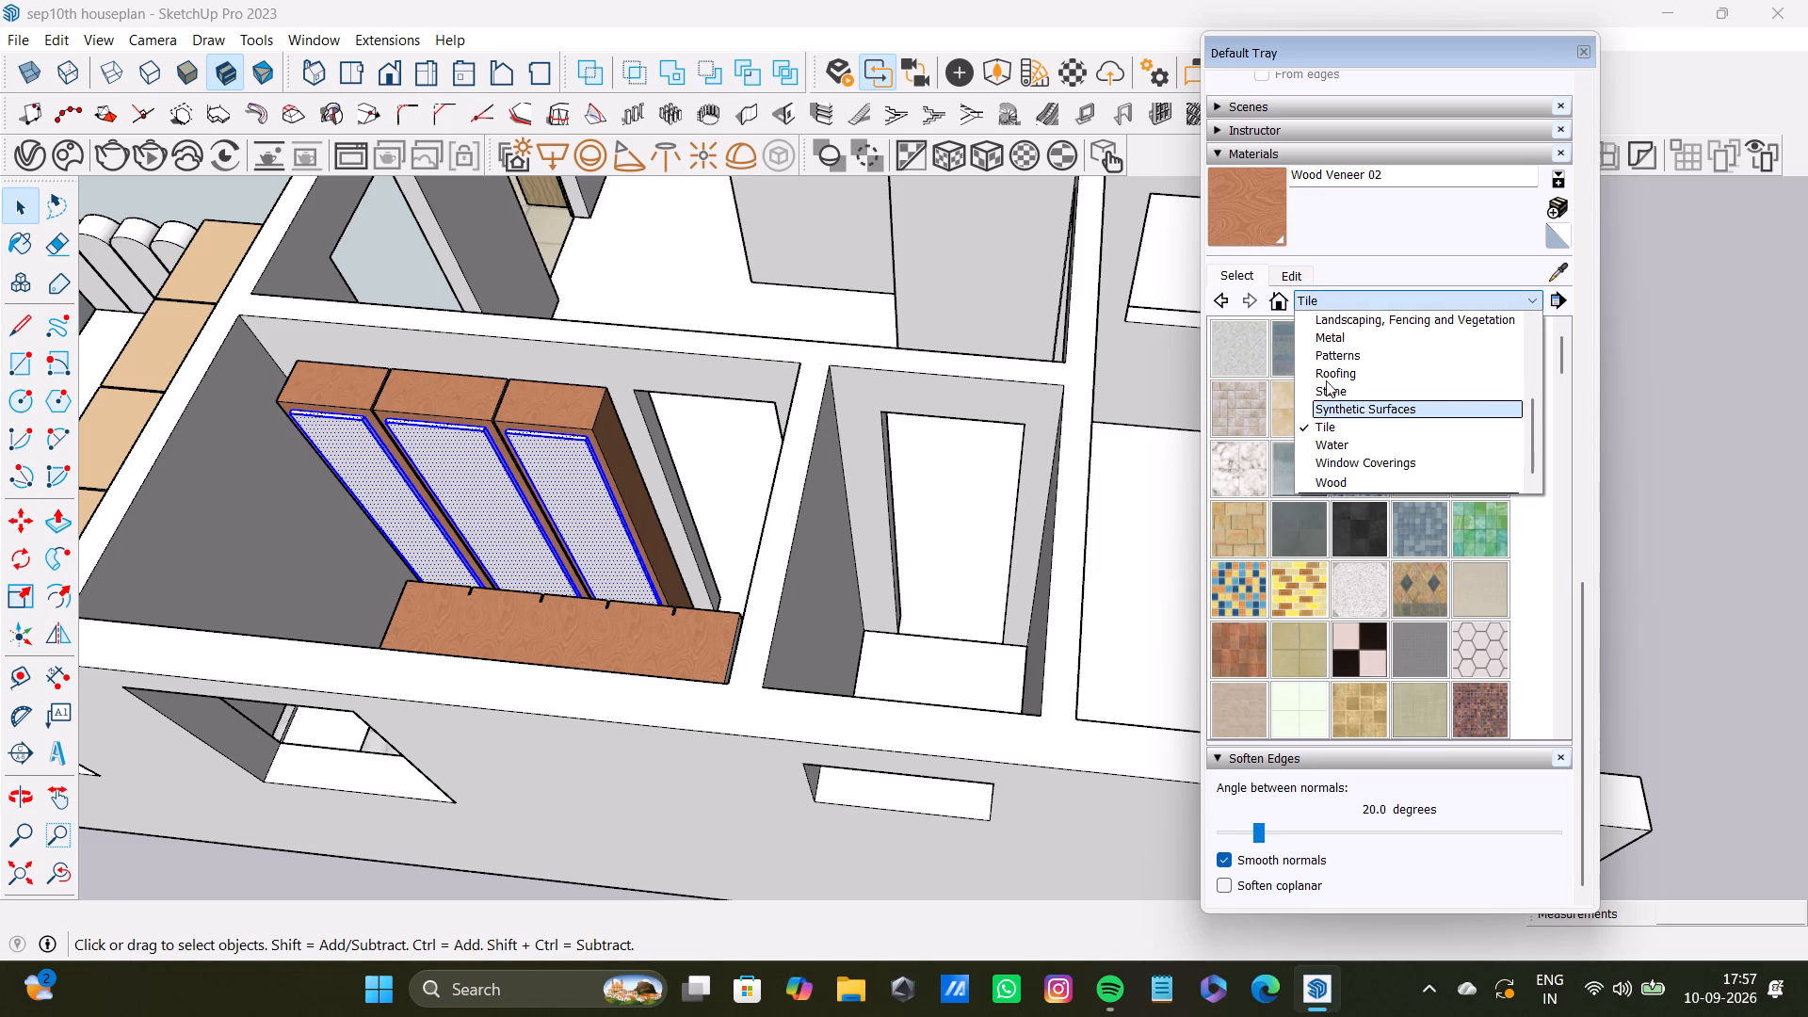
pyautogui.scroll(3, 1322, 409)
pyautogui.scroll(-2, 1322, 409)
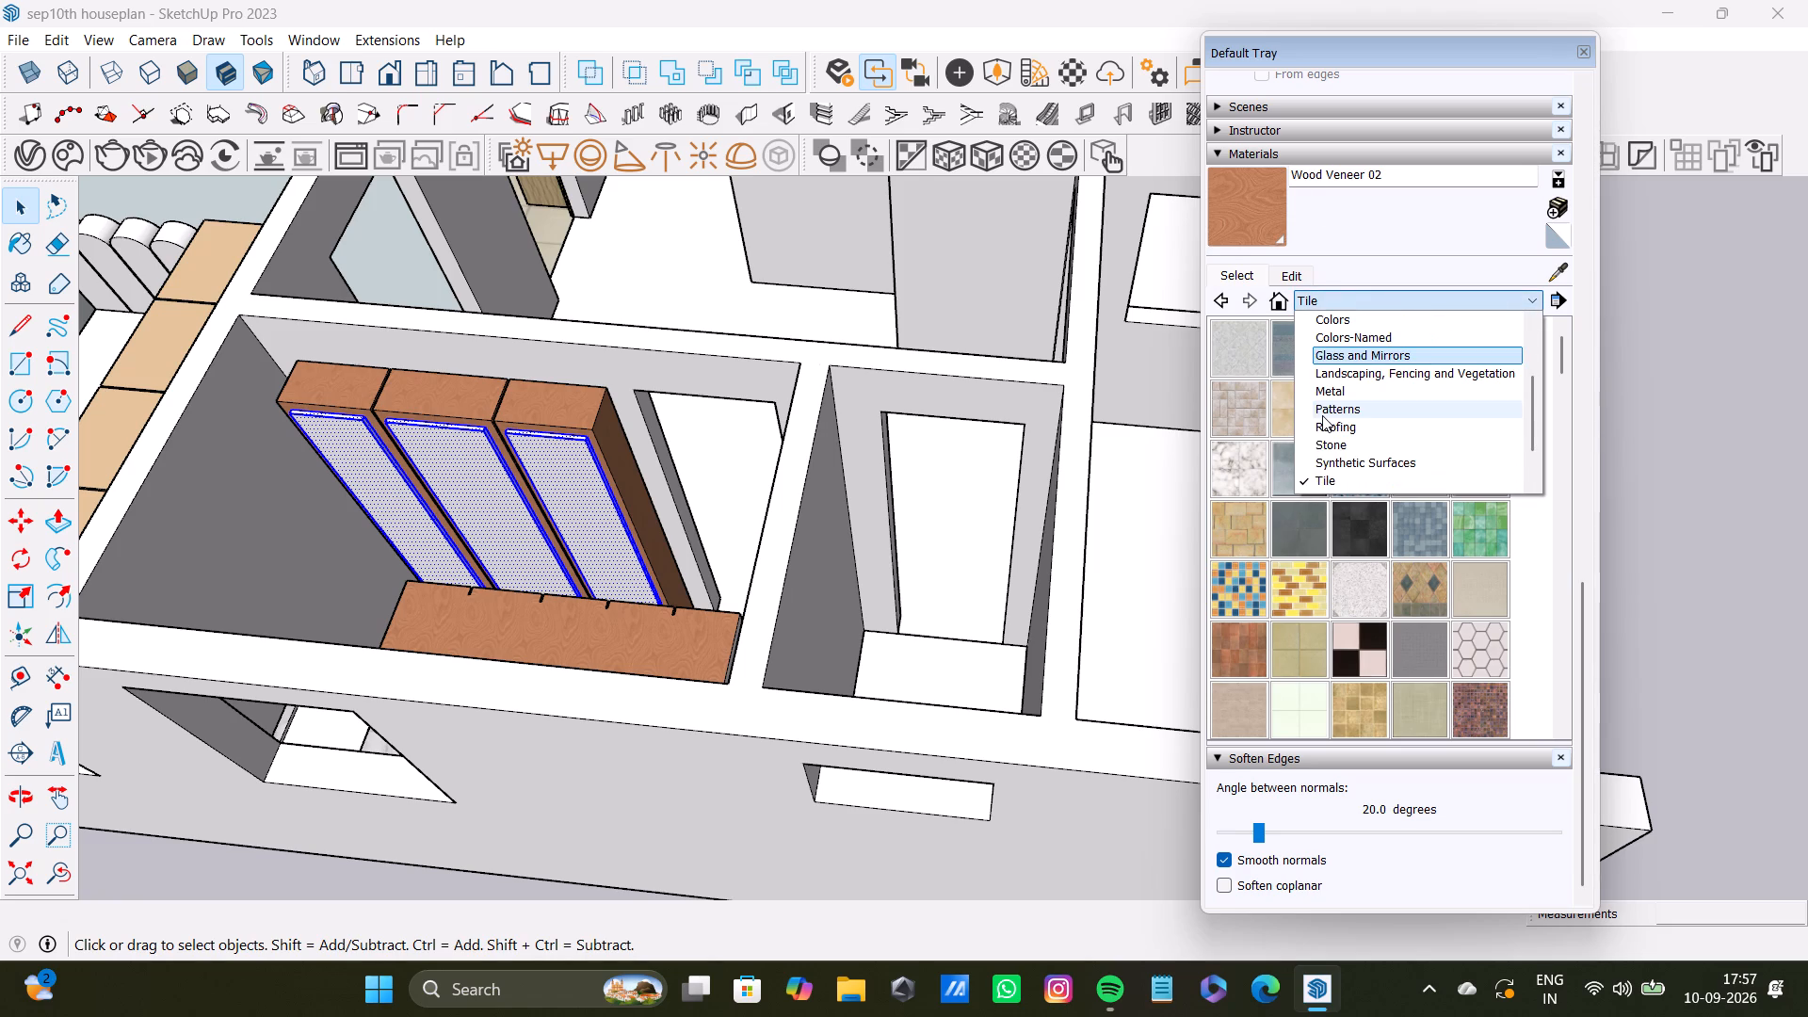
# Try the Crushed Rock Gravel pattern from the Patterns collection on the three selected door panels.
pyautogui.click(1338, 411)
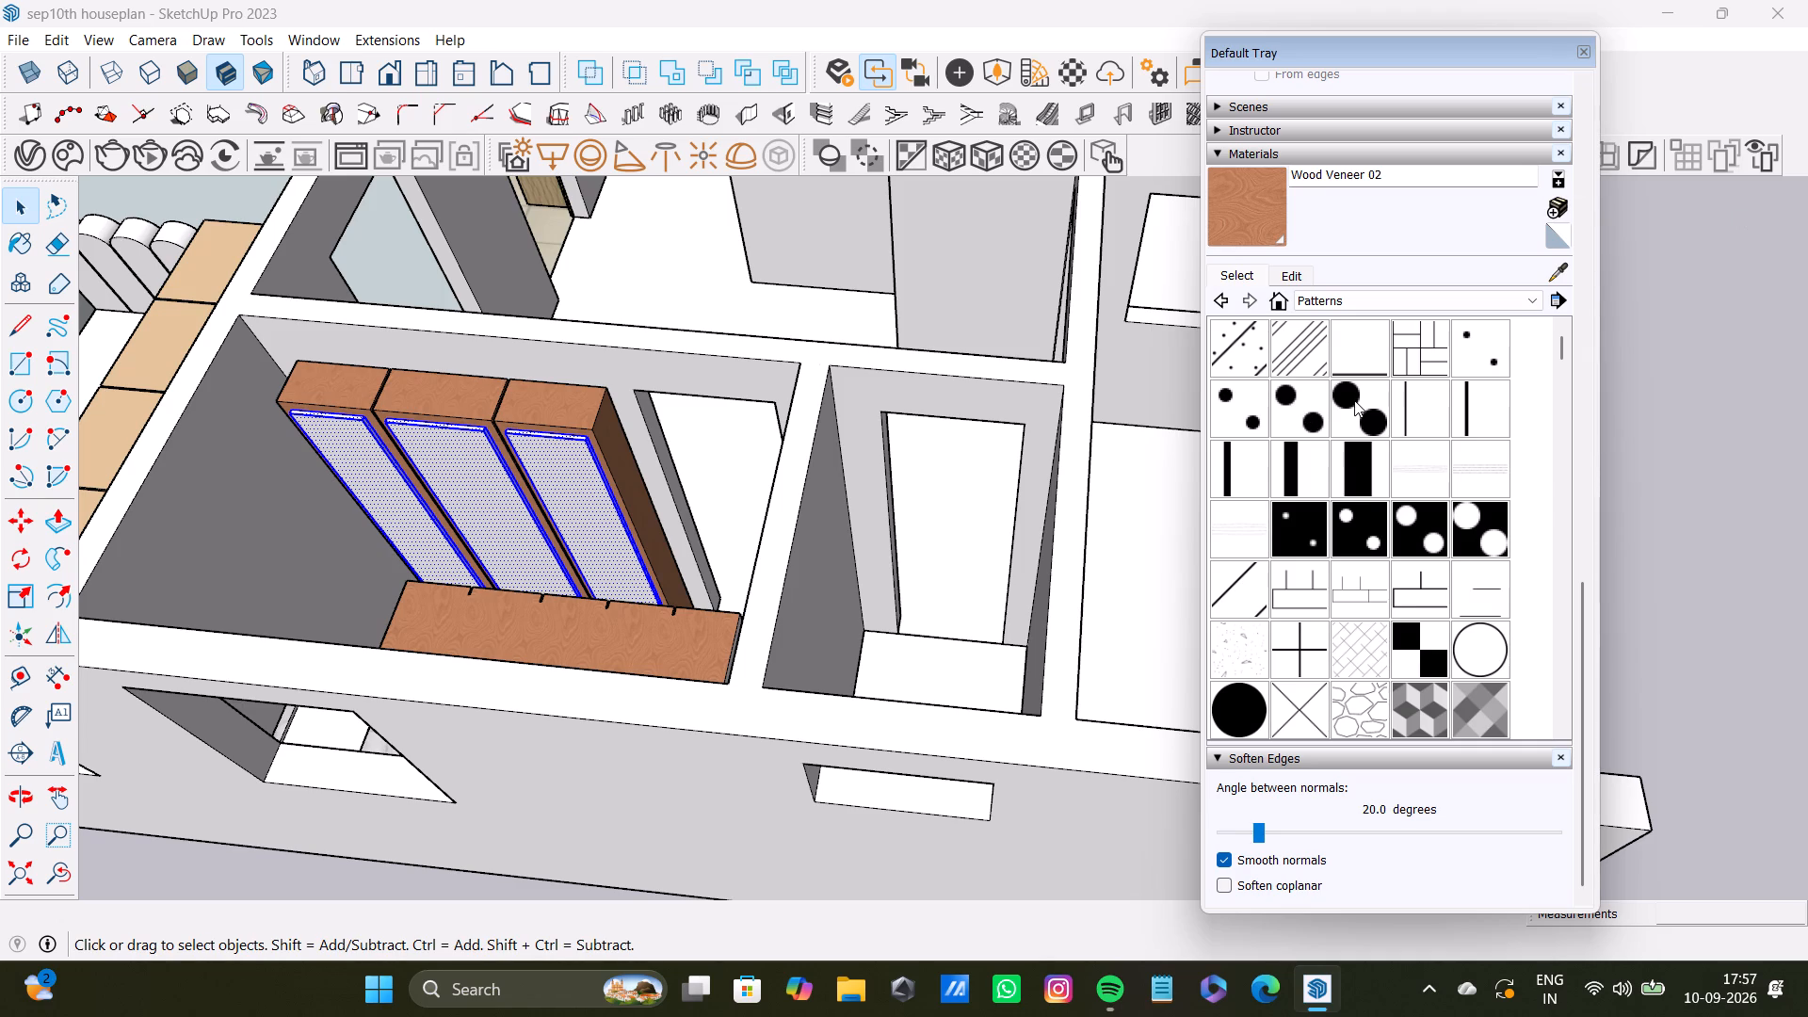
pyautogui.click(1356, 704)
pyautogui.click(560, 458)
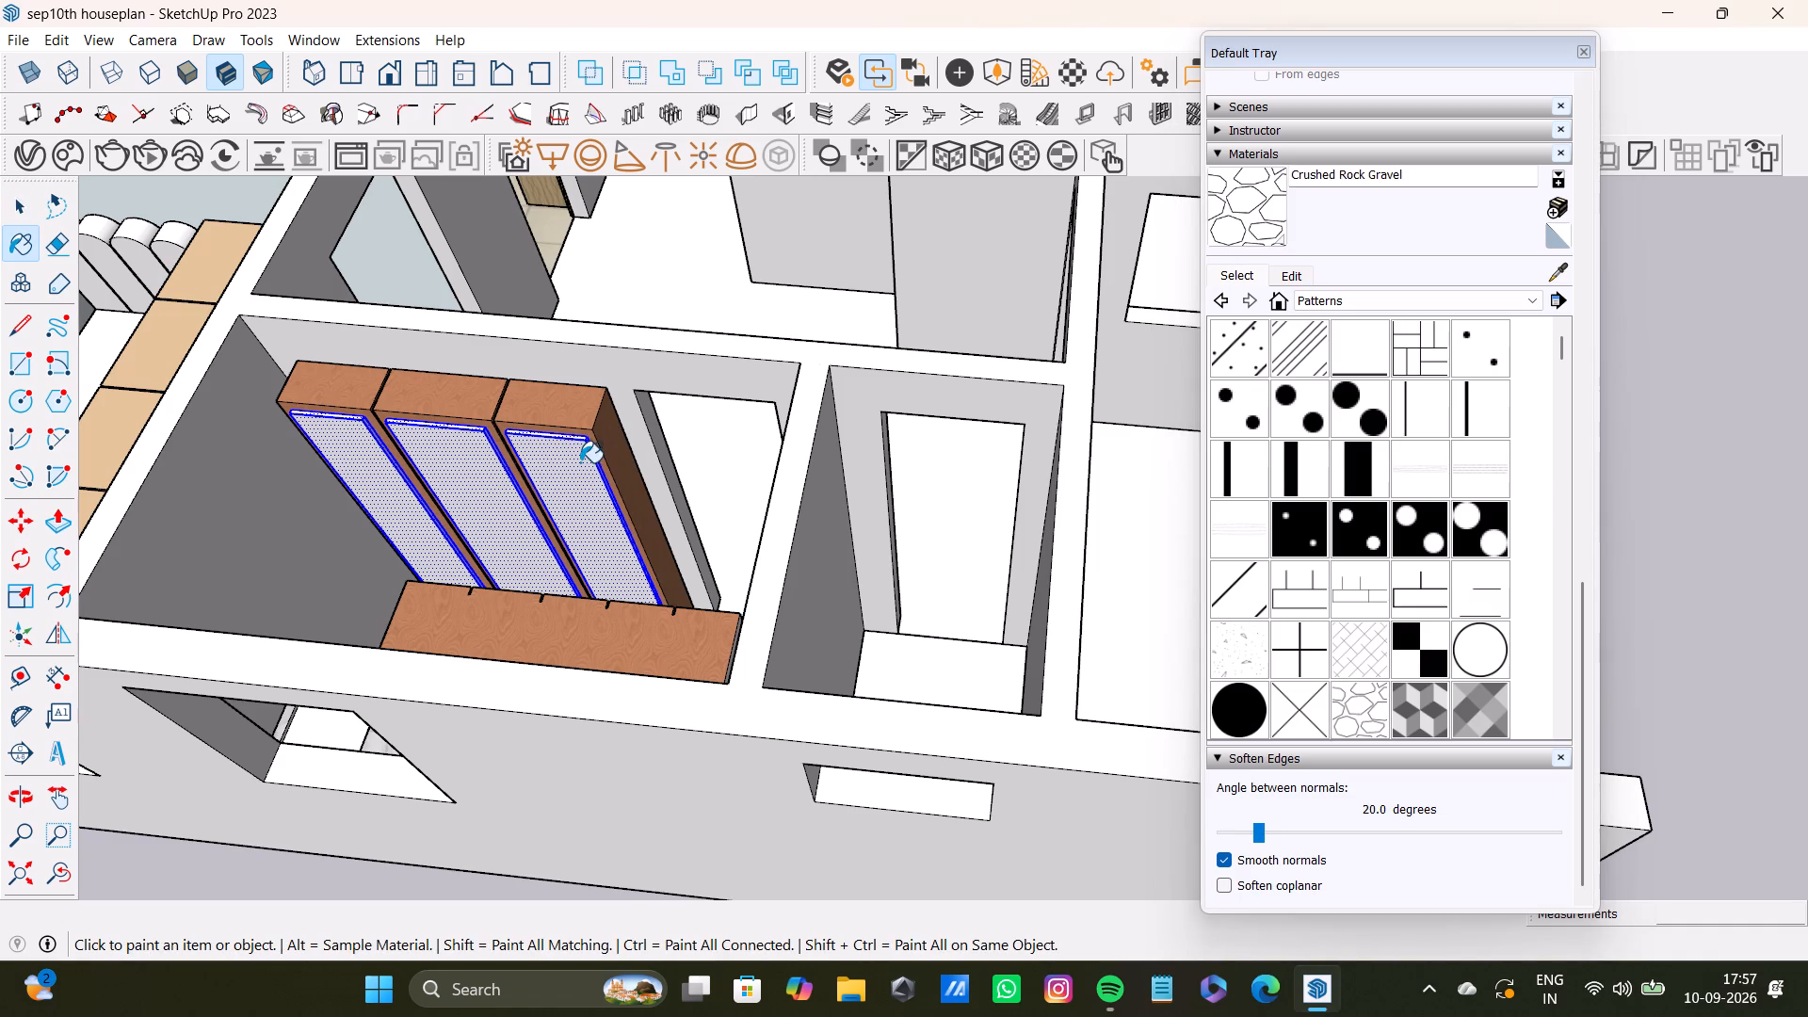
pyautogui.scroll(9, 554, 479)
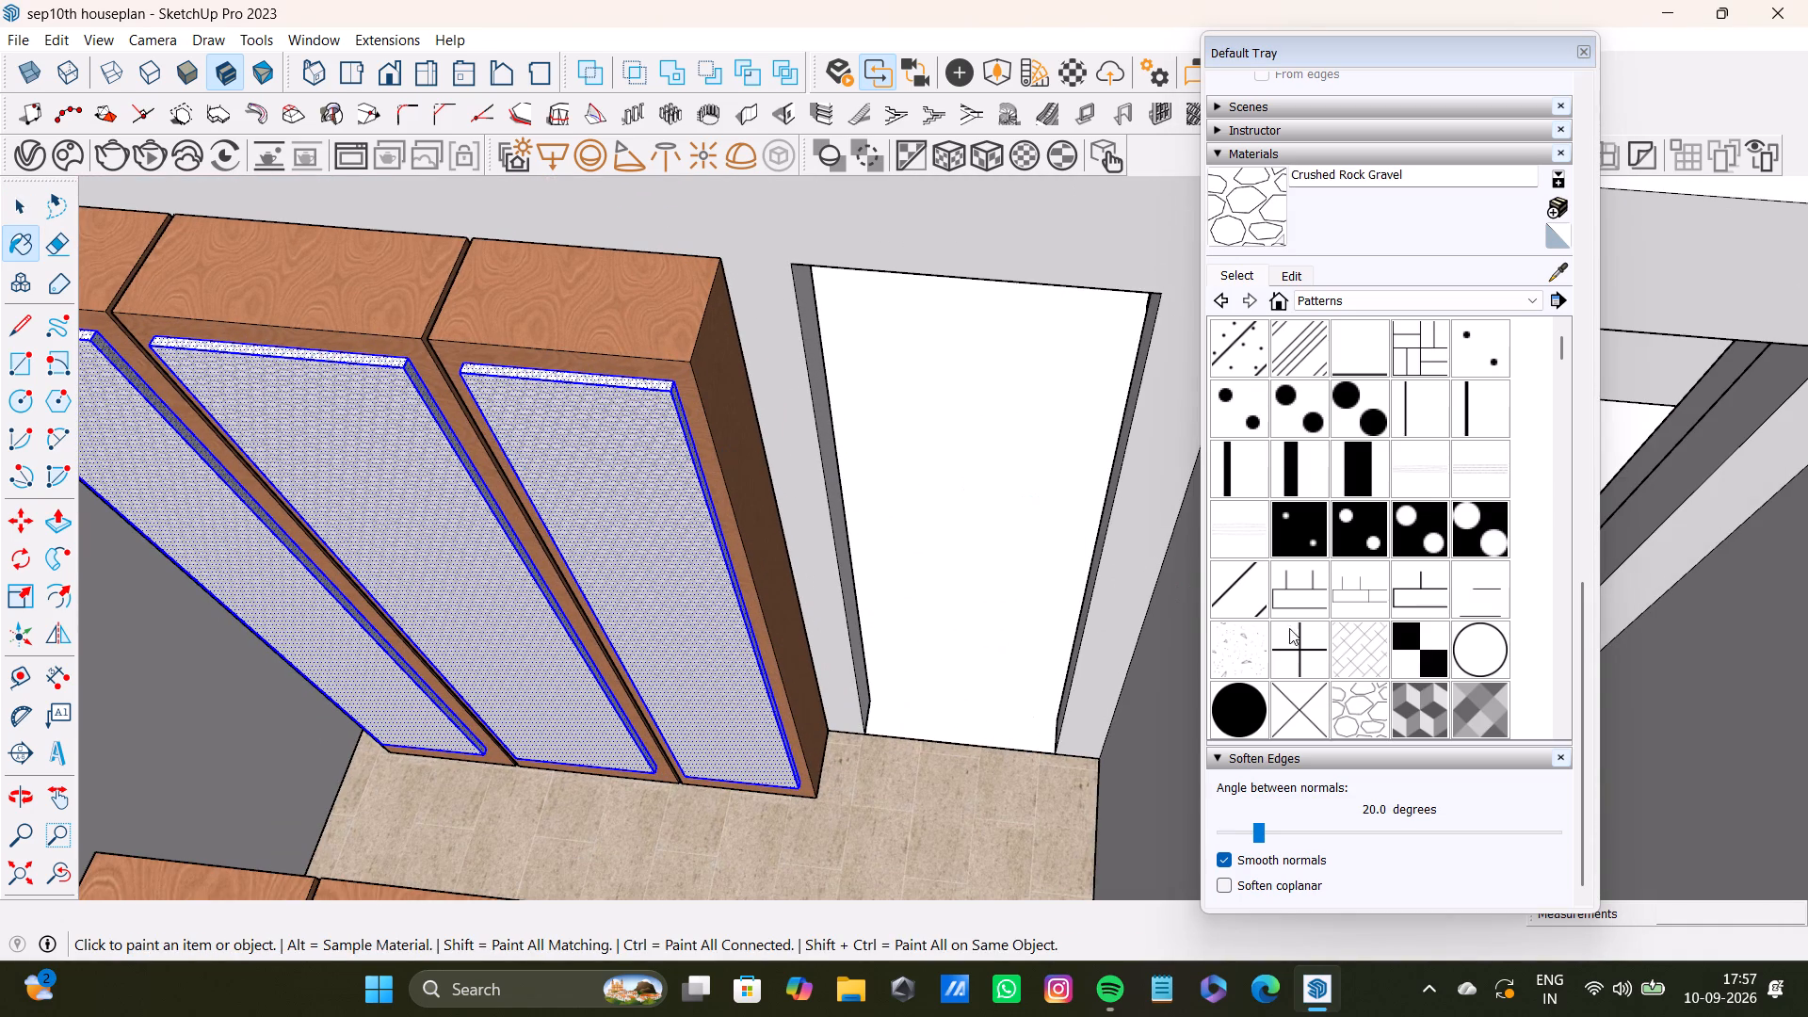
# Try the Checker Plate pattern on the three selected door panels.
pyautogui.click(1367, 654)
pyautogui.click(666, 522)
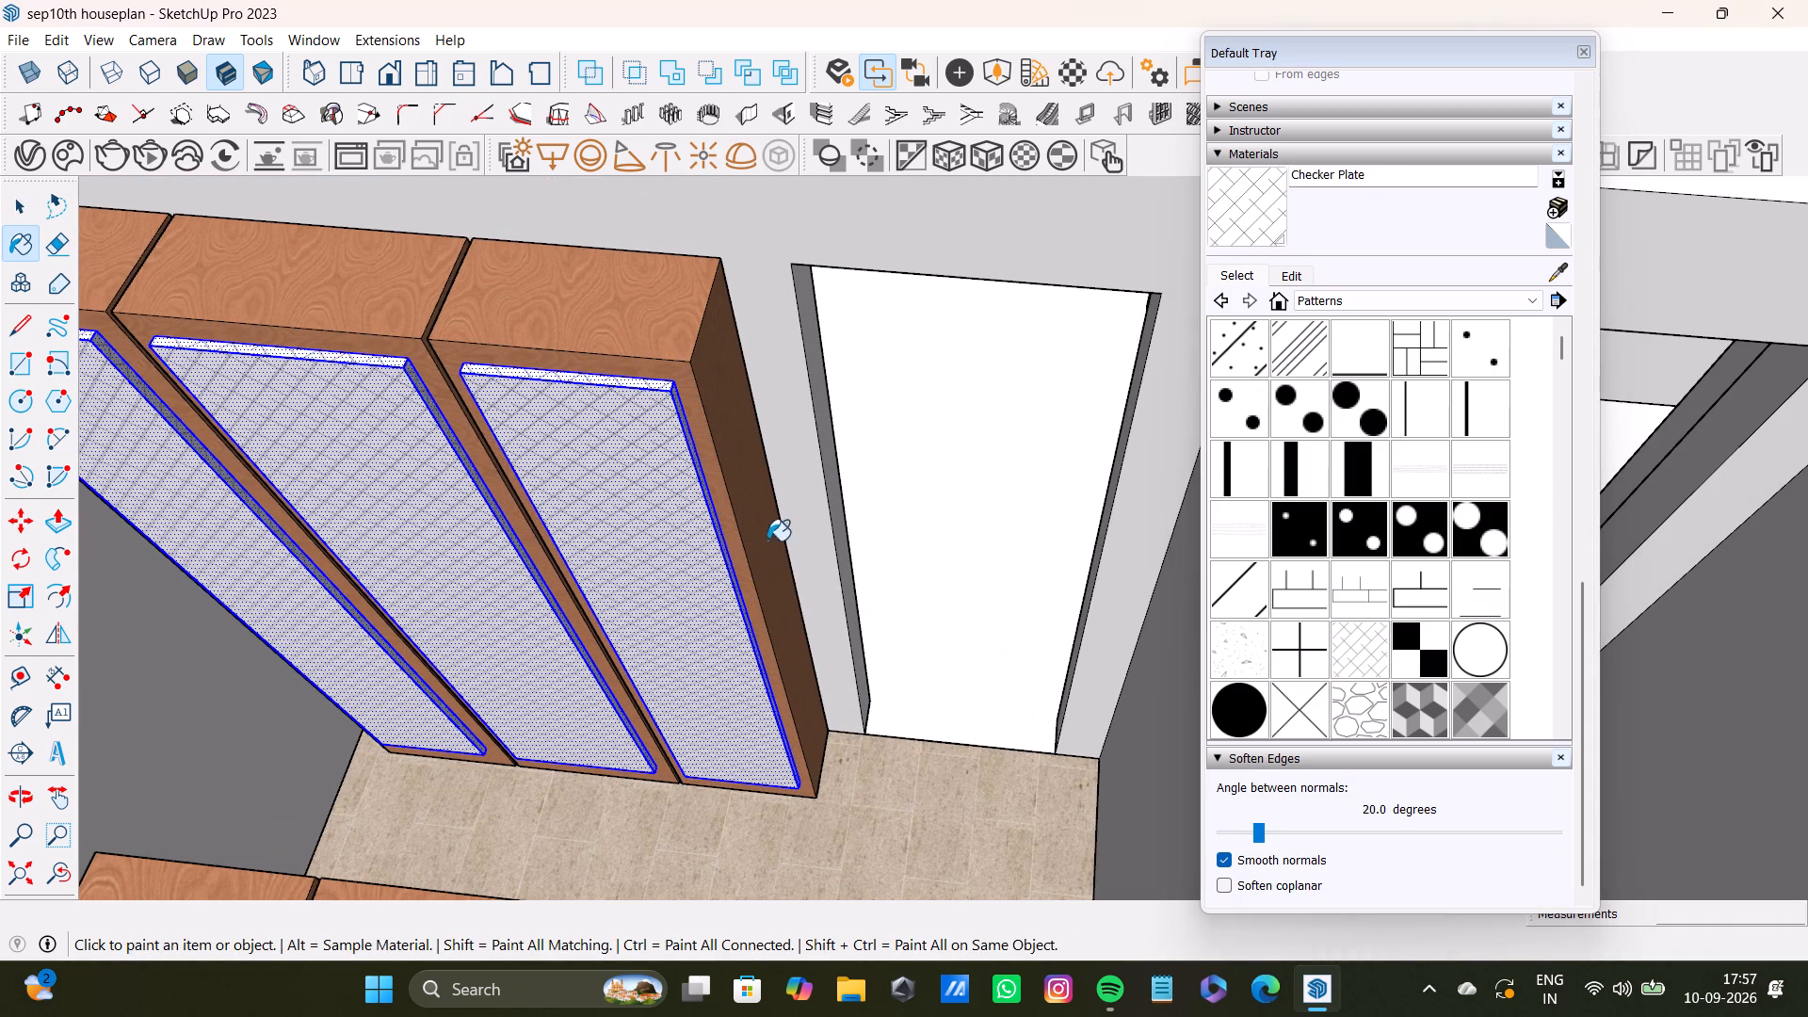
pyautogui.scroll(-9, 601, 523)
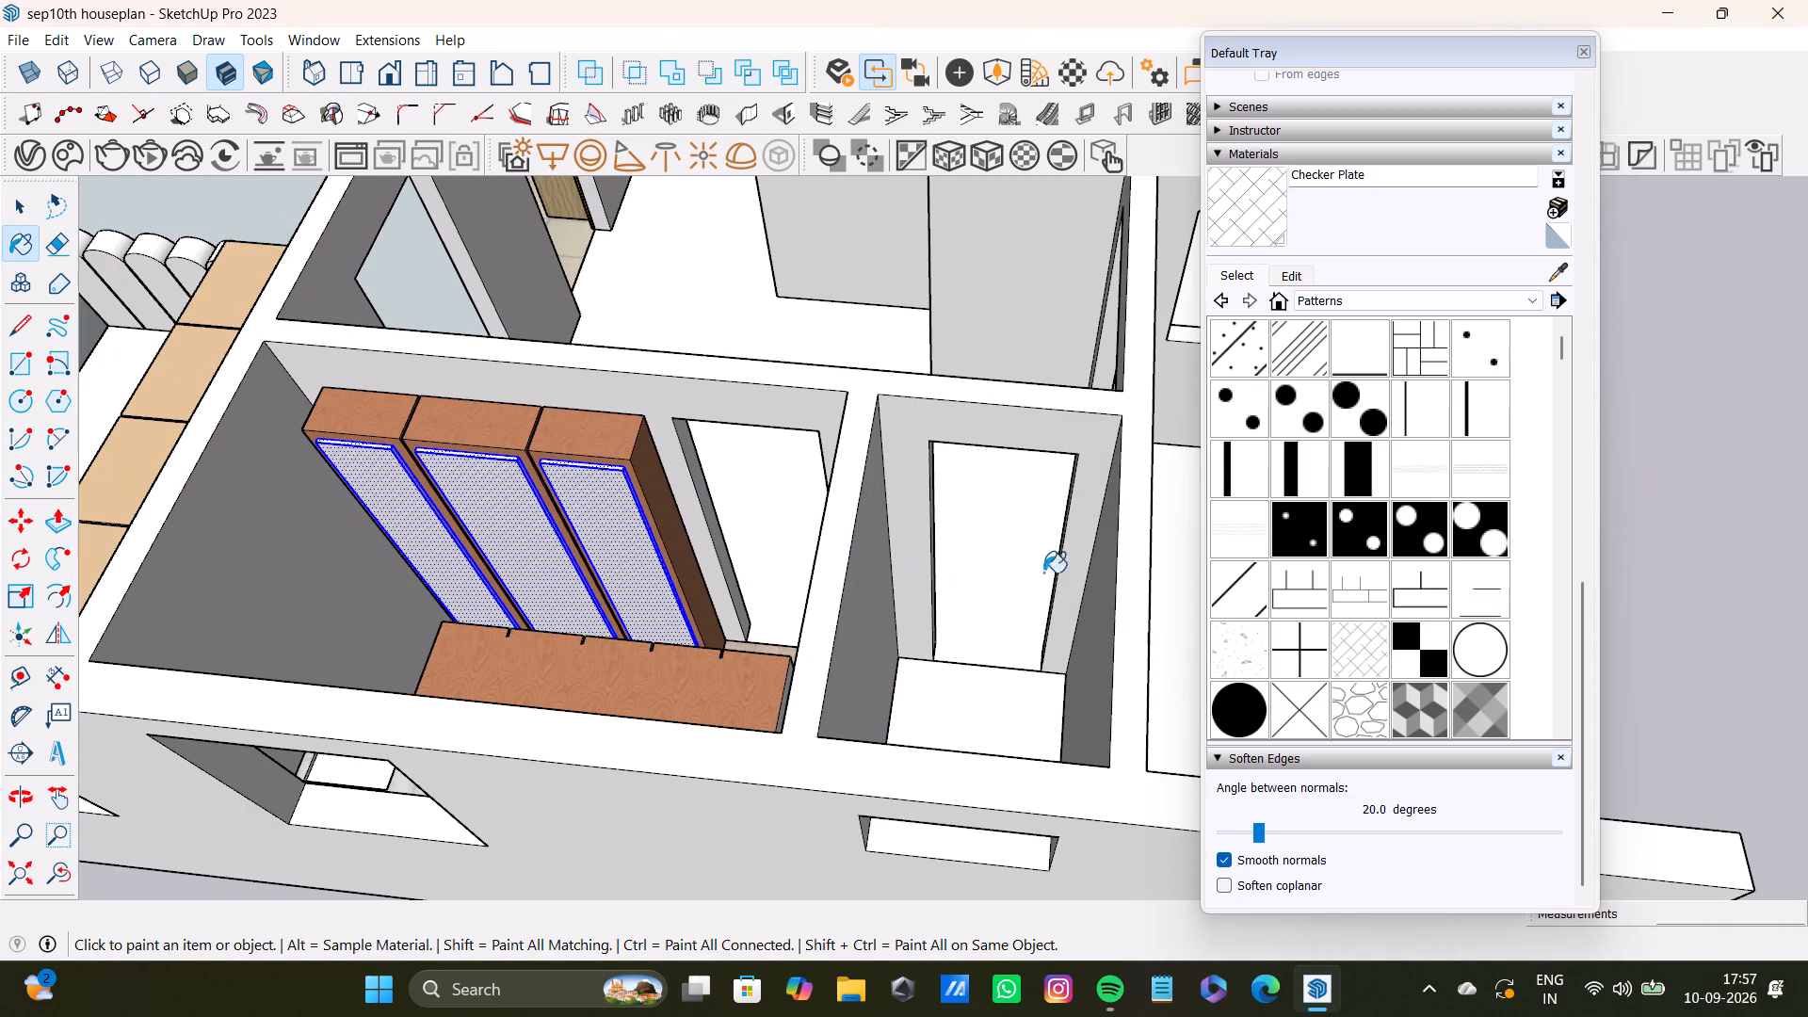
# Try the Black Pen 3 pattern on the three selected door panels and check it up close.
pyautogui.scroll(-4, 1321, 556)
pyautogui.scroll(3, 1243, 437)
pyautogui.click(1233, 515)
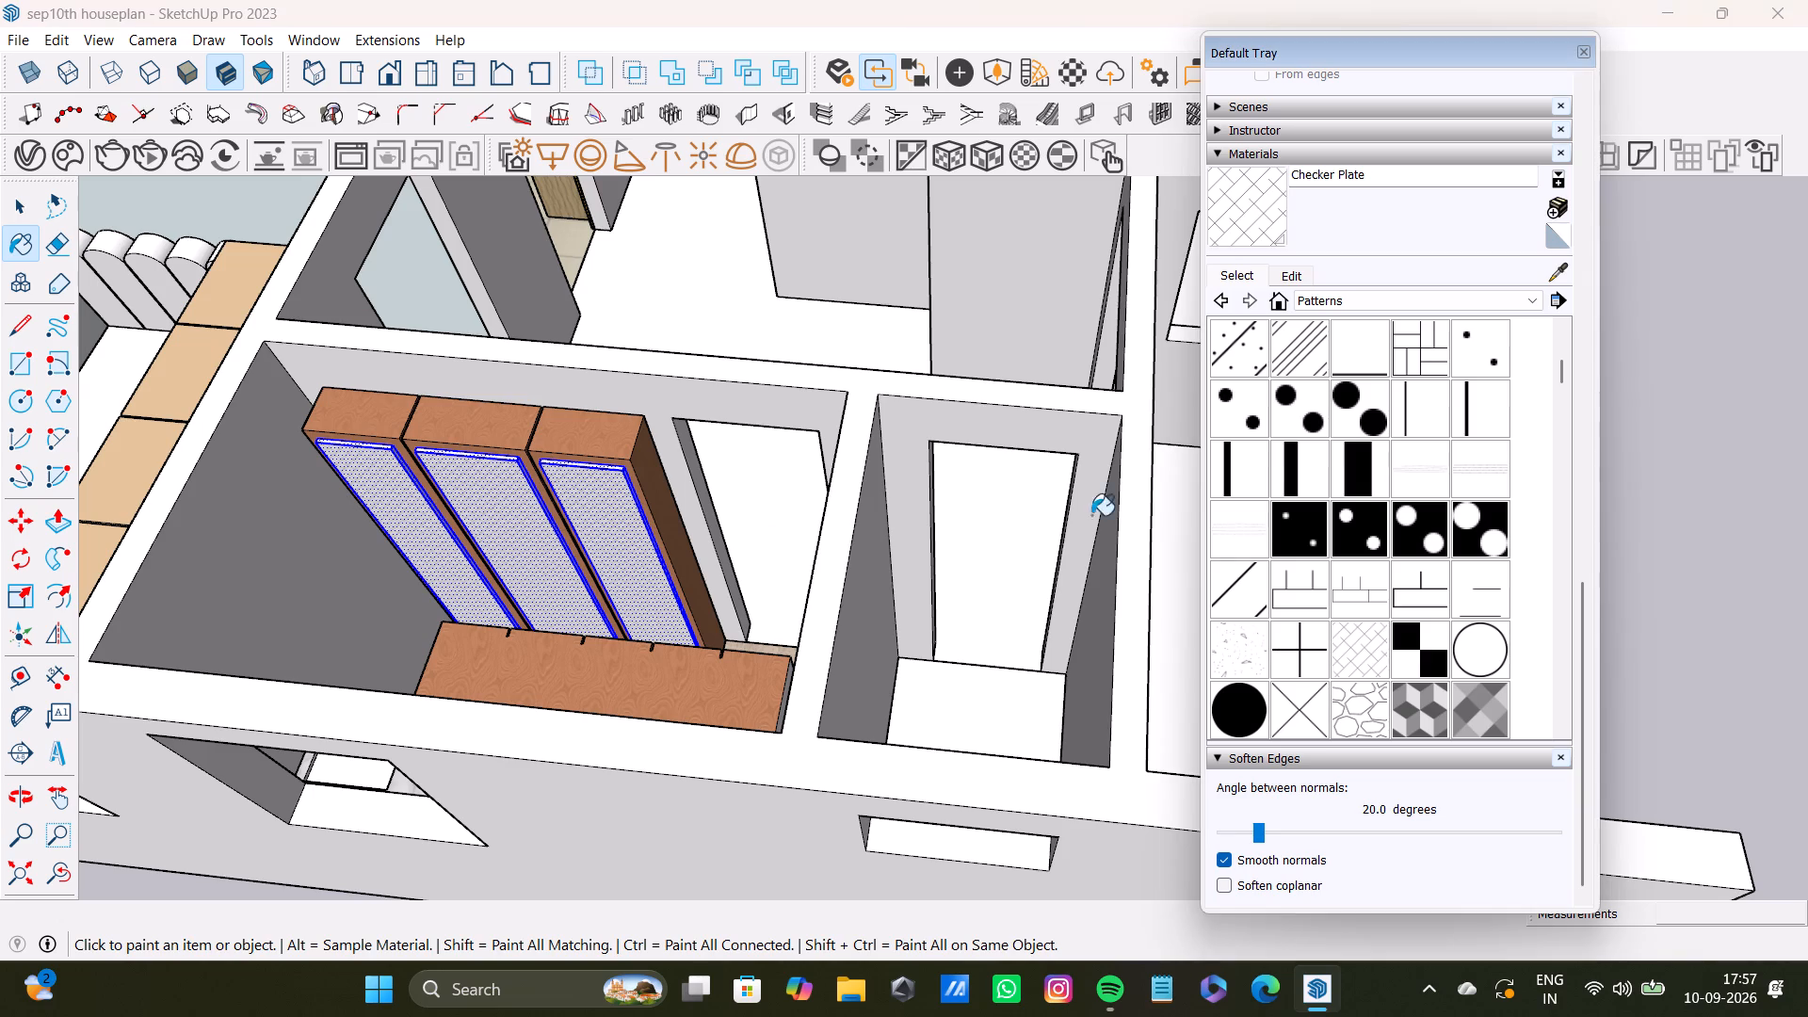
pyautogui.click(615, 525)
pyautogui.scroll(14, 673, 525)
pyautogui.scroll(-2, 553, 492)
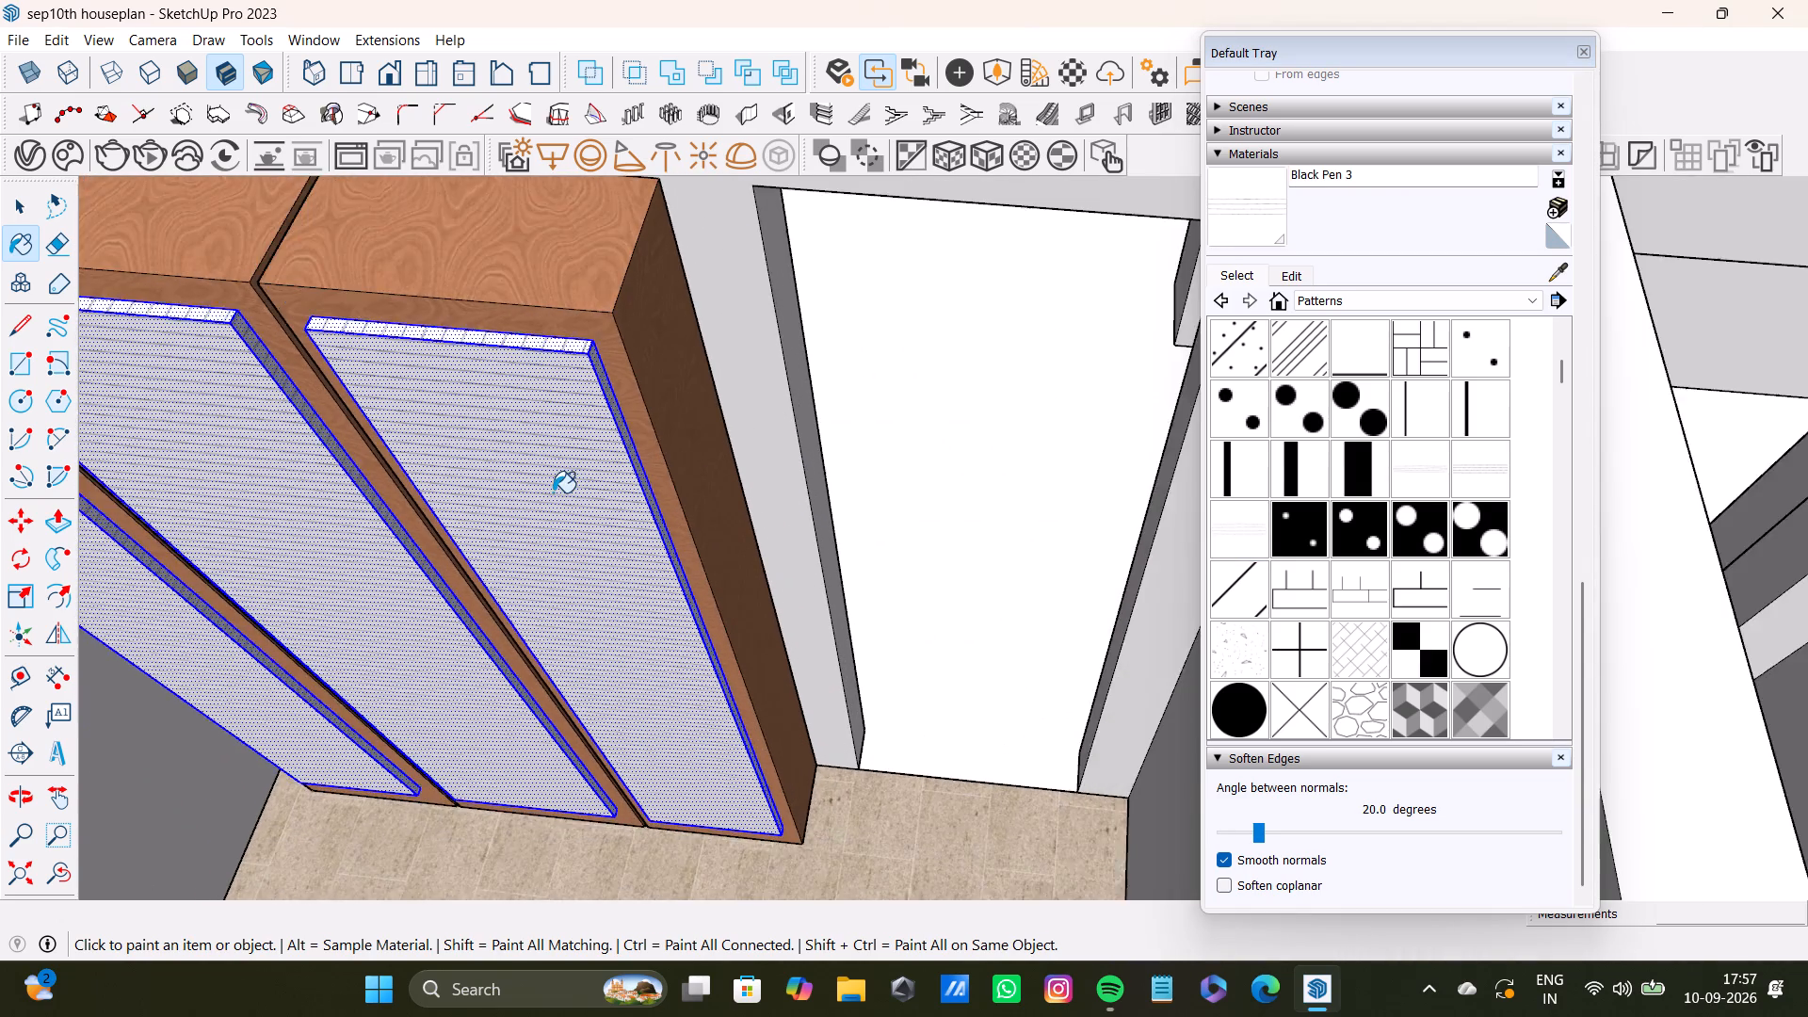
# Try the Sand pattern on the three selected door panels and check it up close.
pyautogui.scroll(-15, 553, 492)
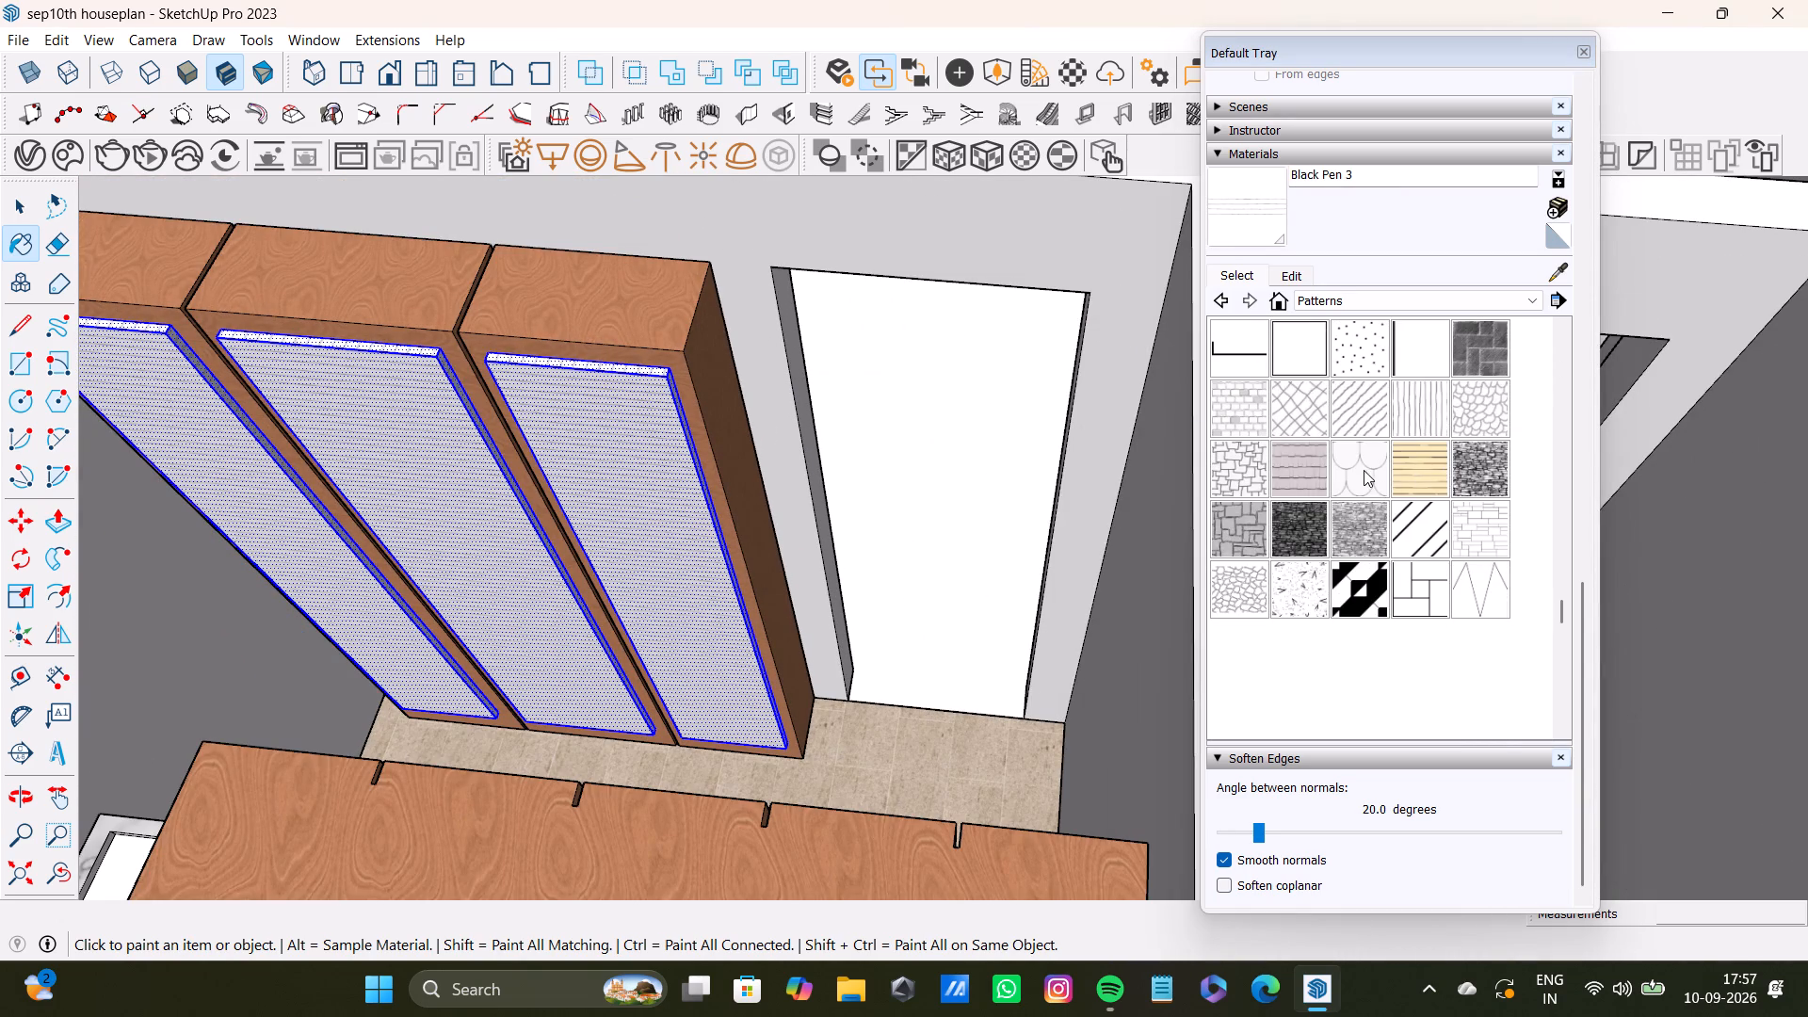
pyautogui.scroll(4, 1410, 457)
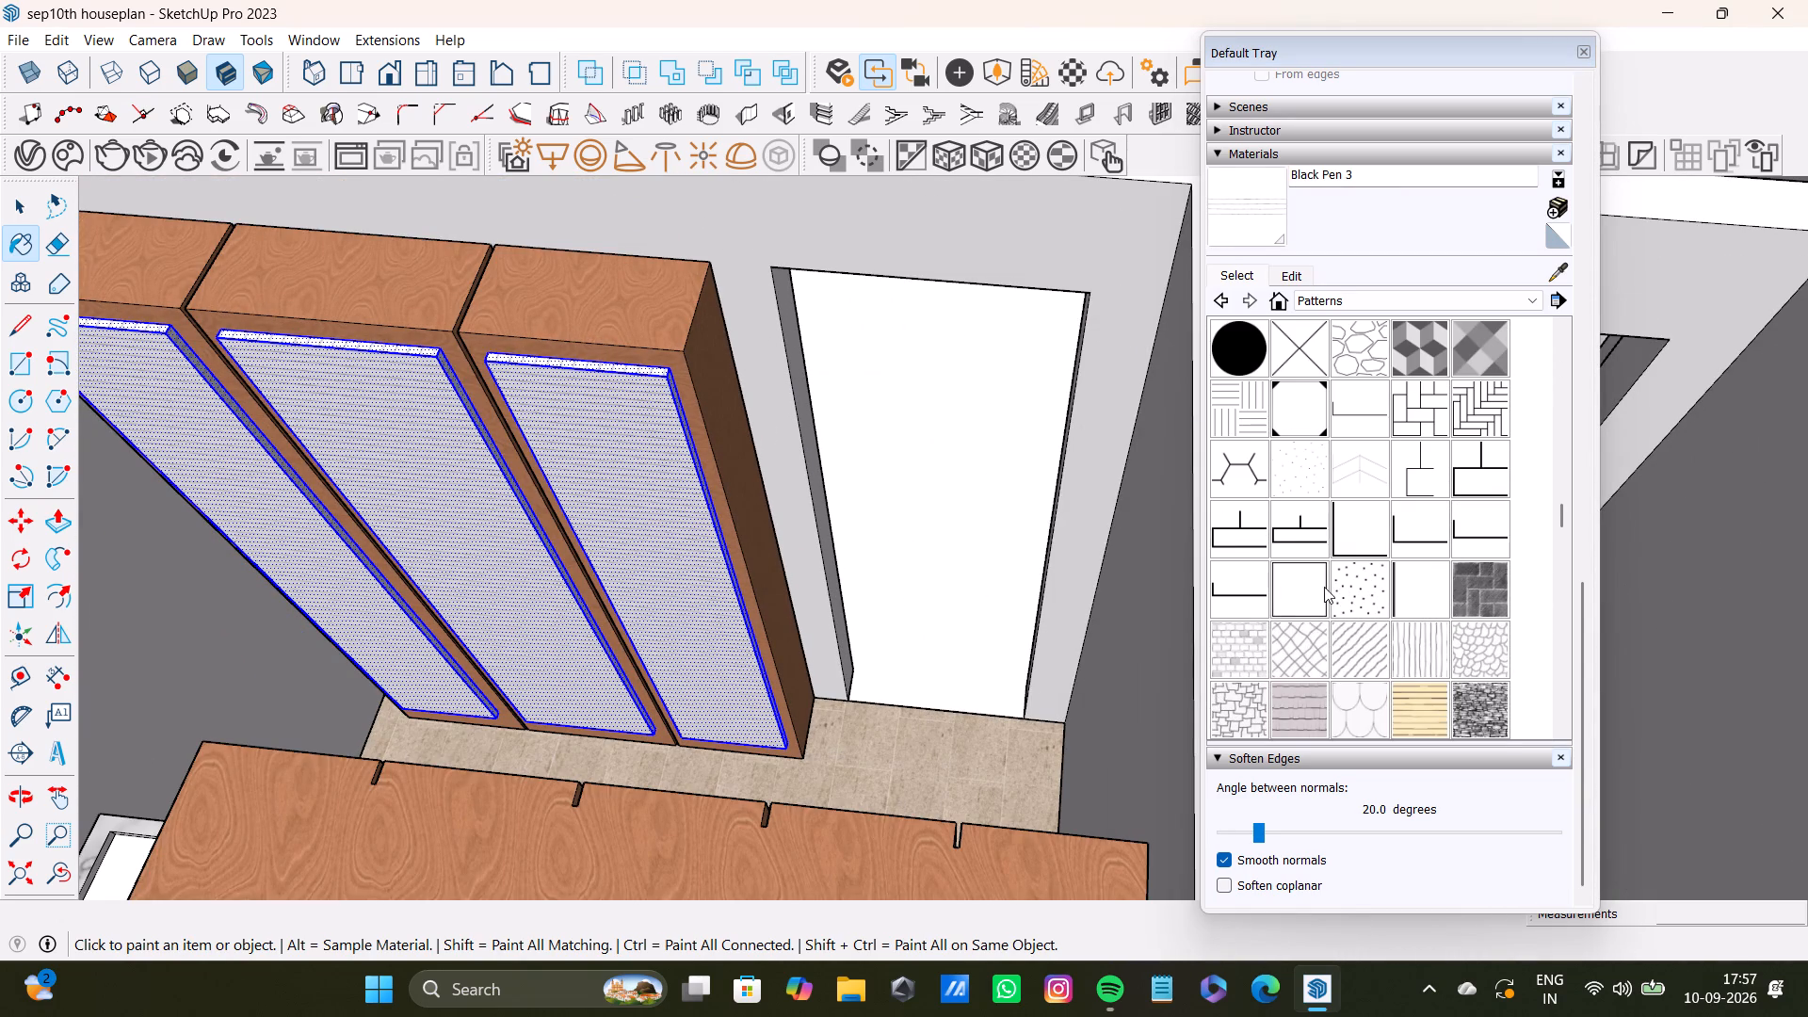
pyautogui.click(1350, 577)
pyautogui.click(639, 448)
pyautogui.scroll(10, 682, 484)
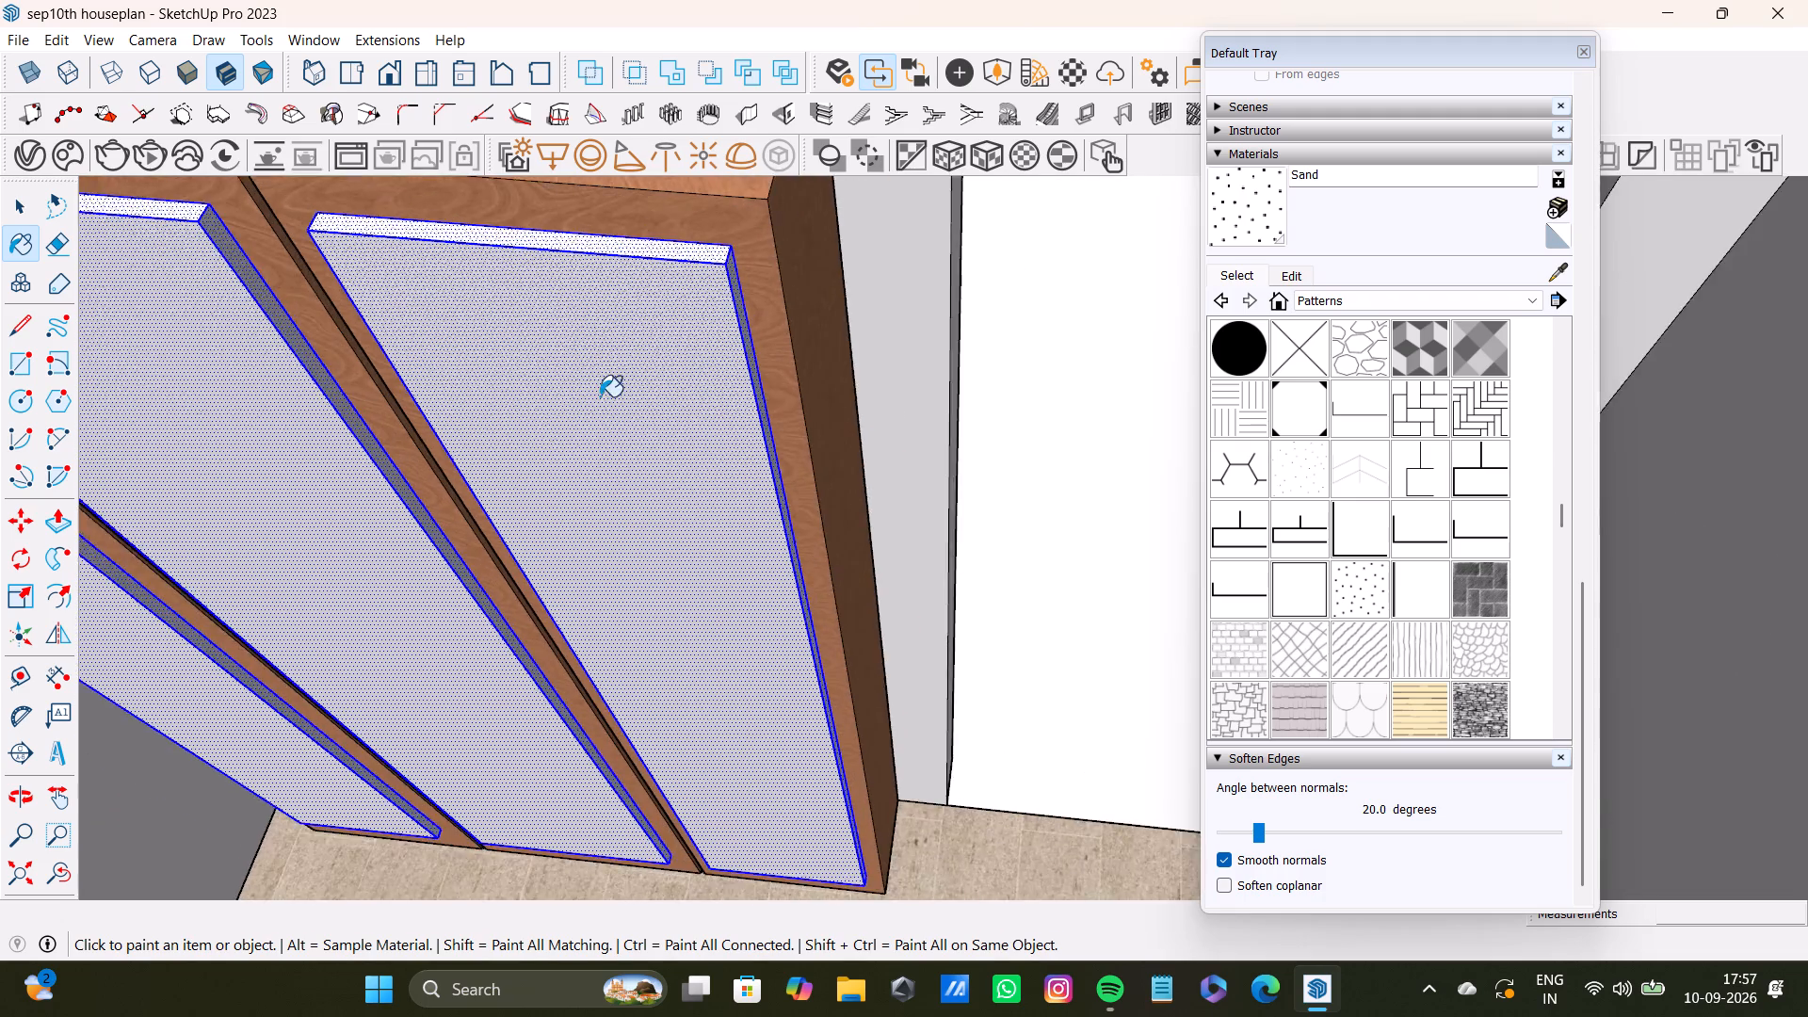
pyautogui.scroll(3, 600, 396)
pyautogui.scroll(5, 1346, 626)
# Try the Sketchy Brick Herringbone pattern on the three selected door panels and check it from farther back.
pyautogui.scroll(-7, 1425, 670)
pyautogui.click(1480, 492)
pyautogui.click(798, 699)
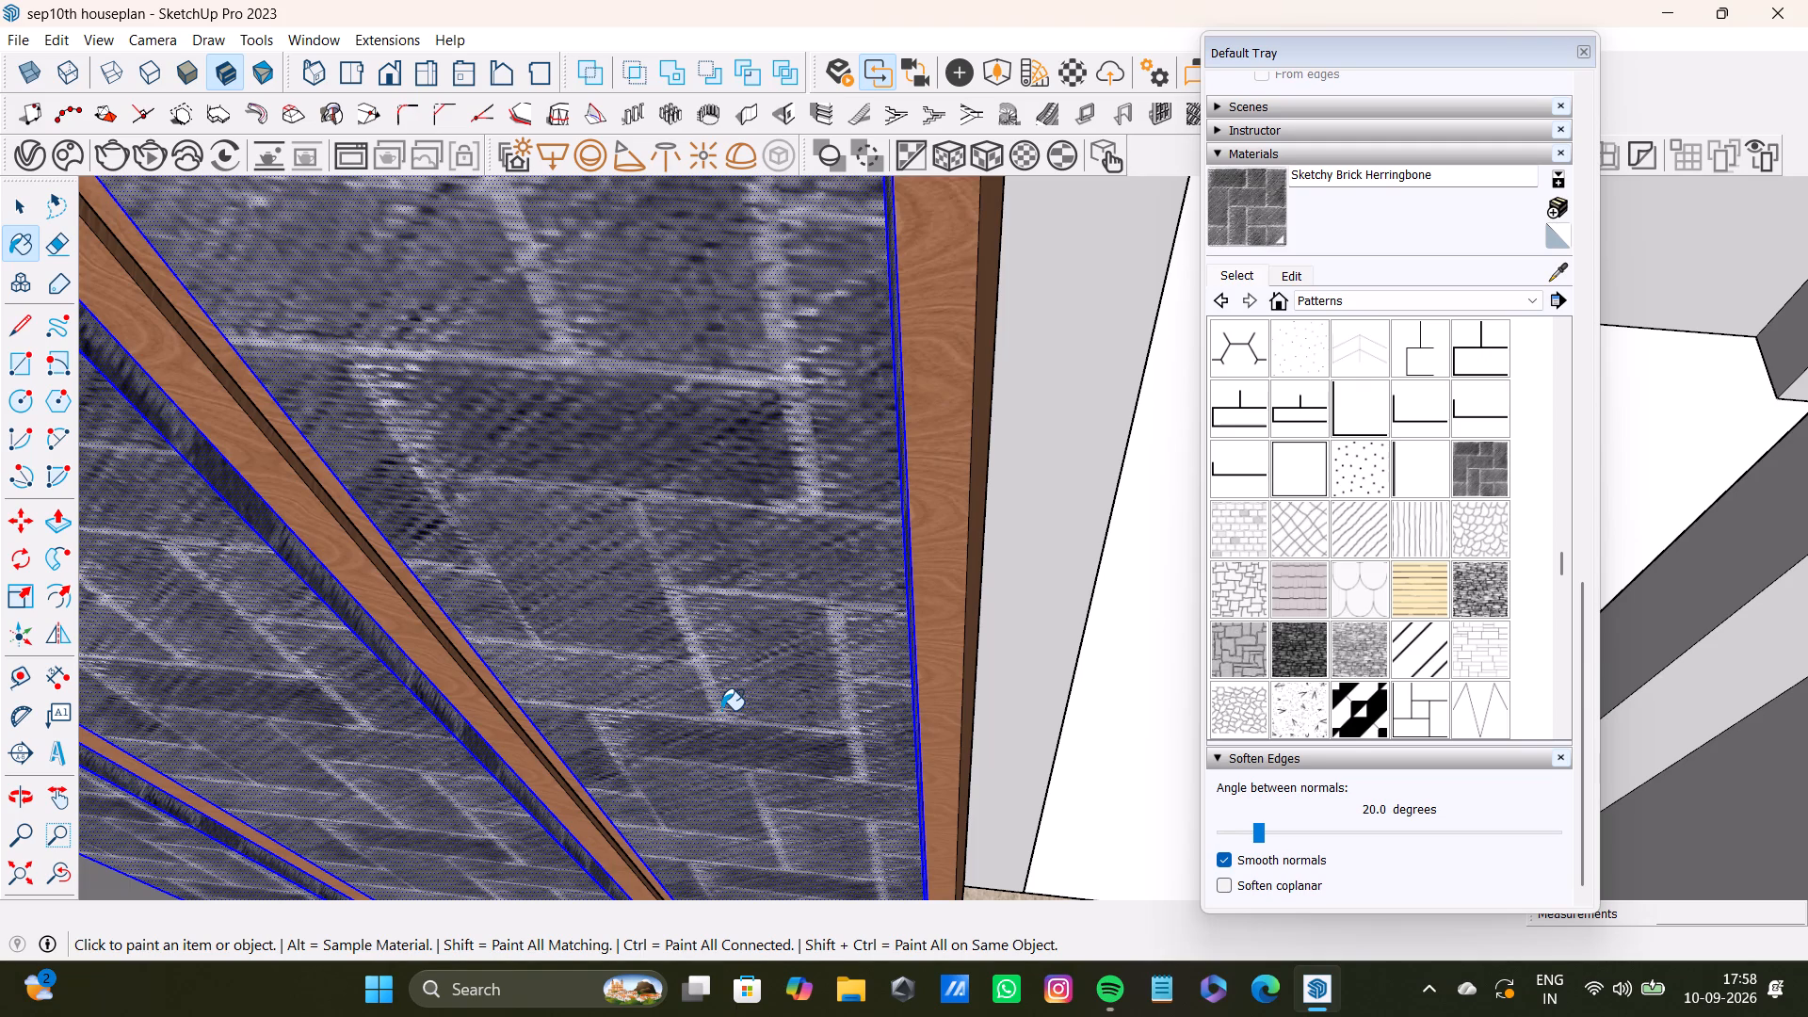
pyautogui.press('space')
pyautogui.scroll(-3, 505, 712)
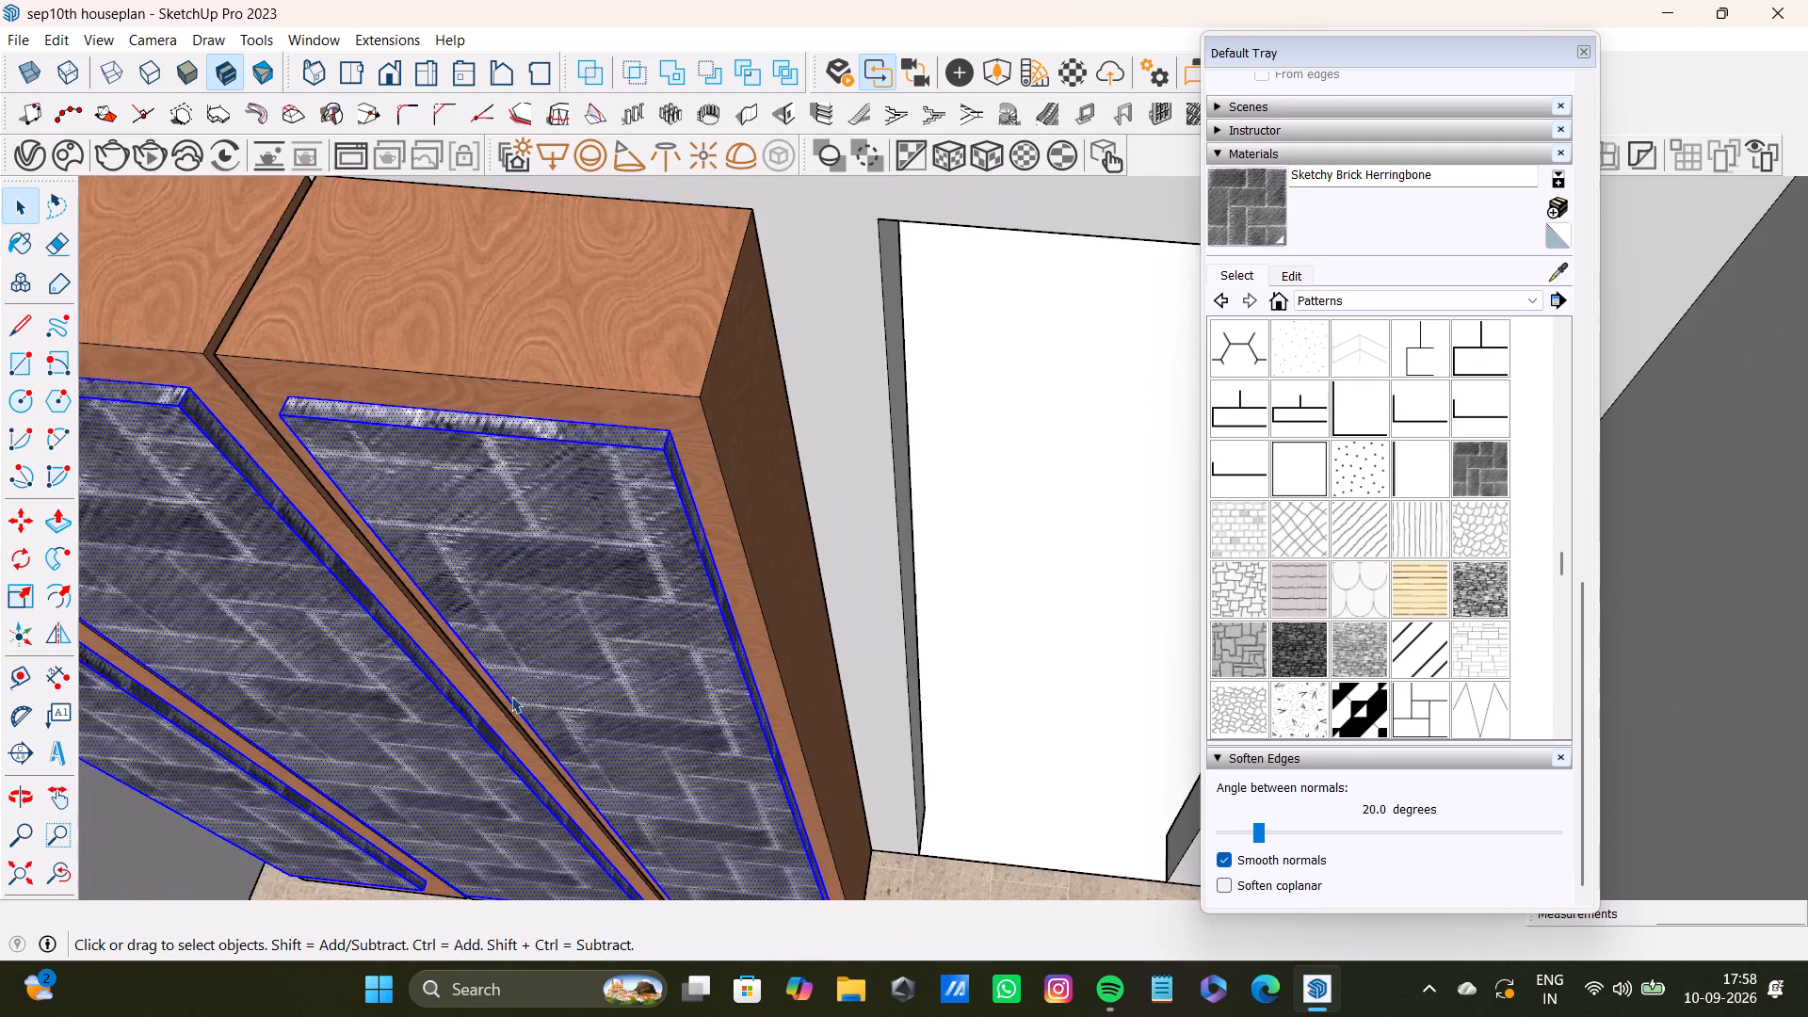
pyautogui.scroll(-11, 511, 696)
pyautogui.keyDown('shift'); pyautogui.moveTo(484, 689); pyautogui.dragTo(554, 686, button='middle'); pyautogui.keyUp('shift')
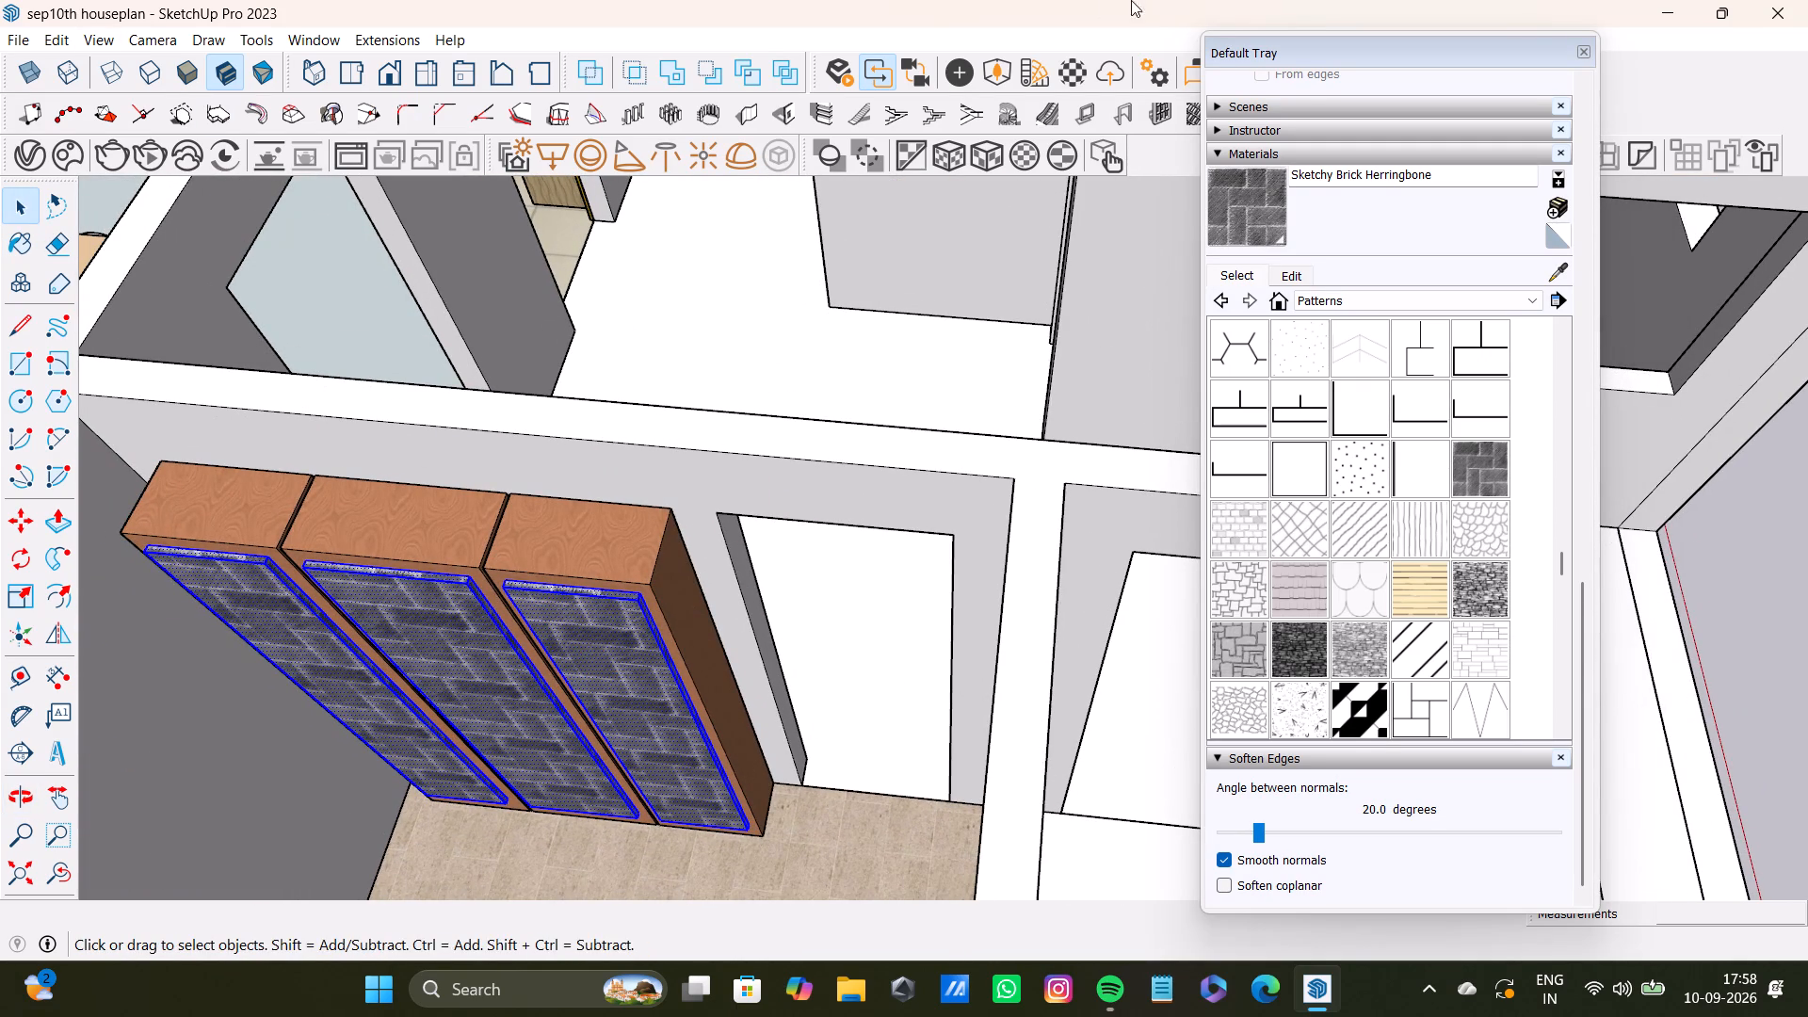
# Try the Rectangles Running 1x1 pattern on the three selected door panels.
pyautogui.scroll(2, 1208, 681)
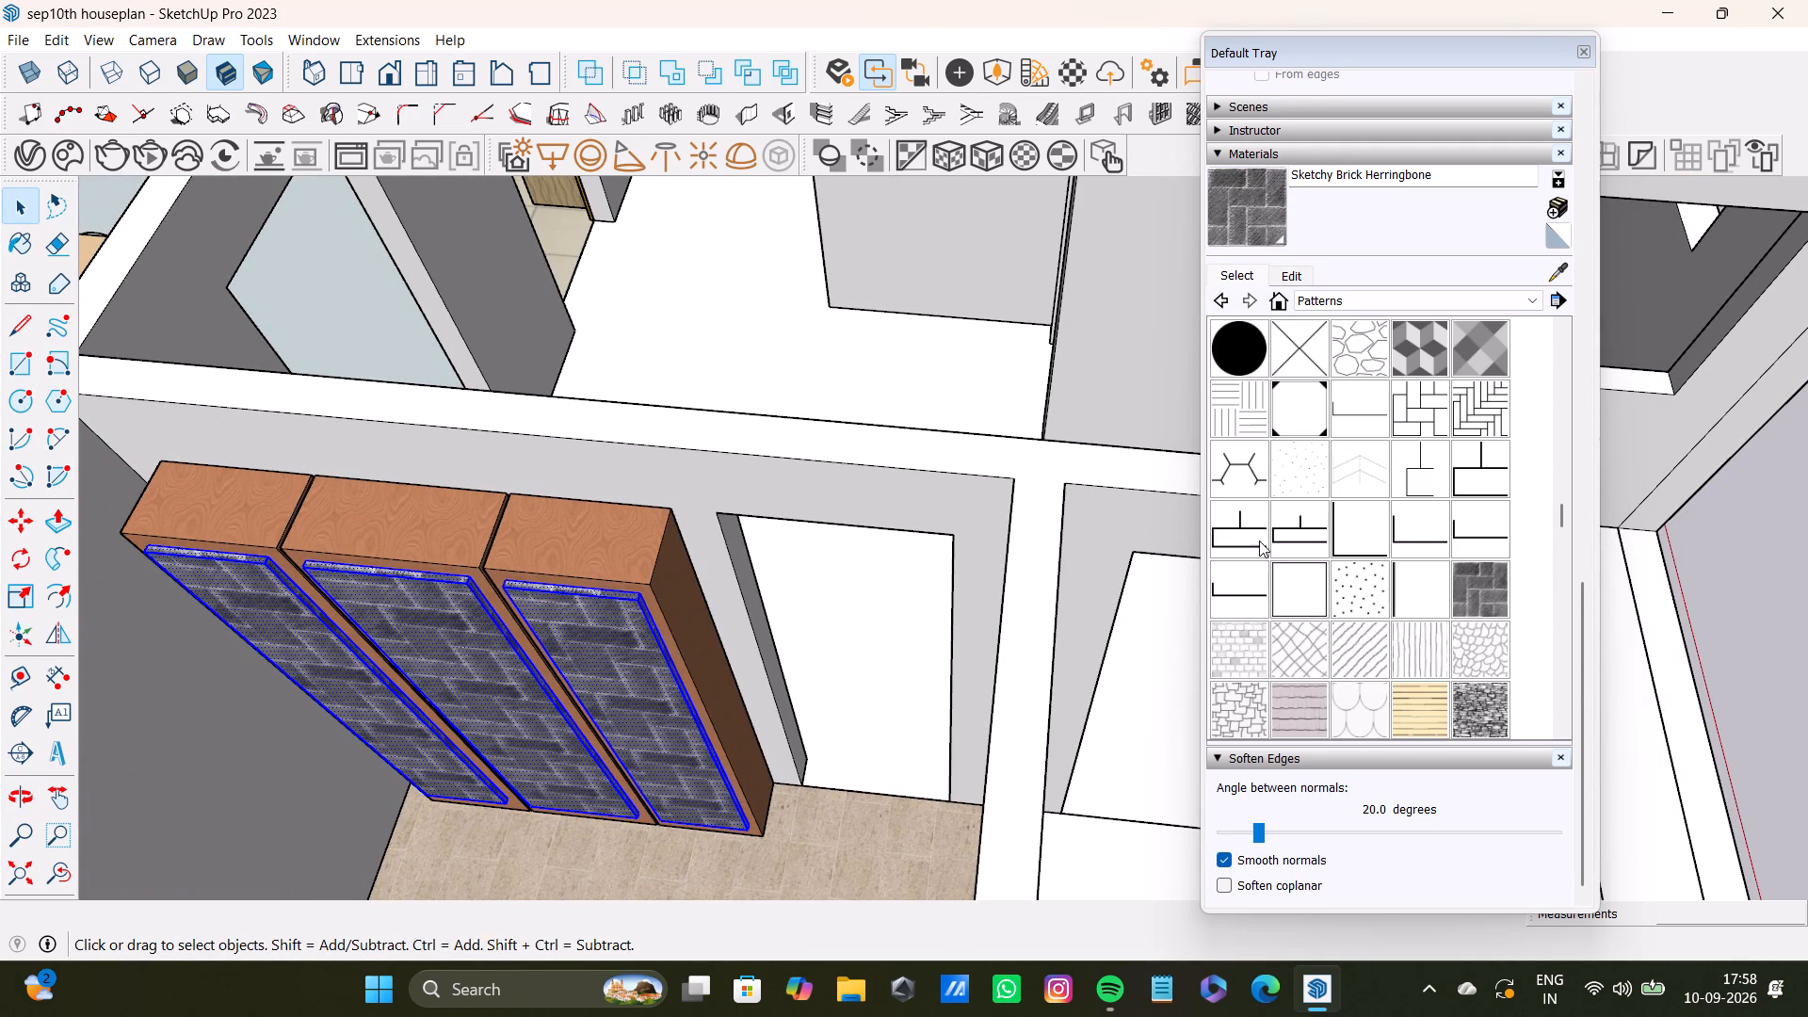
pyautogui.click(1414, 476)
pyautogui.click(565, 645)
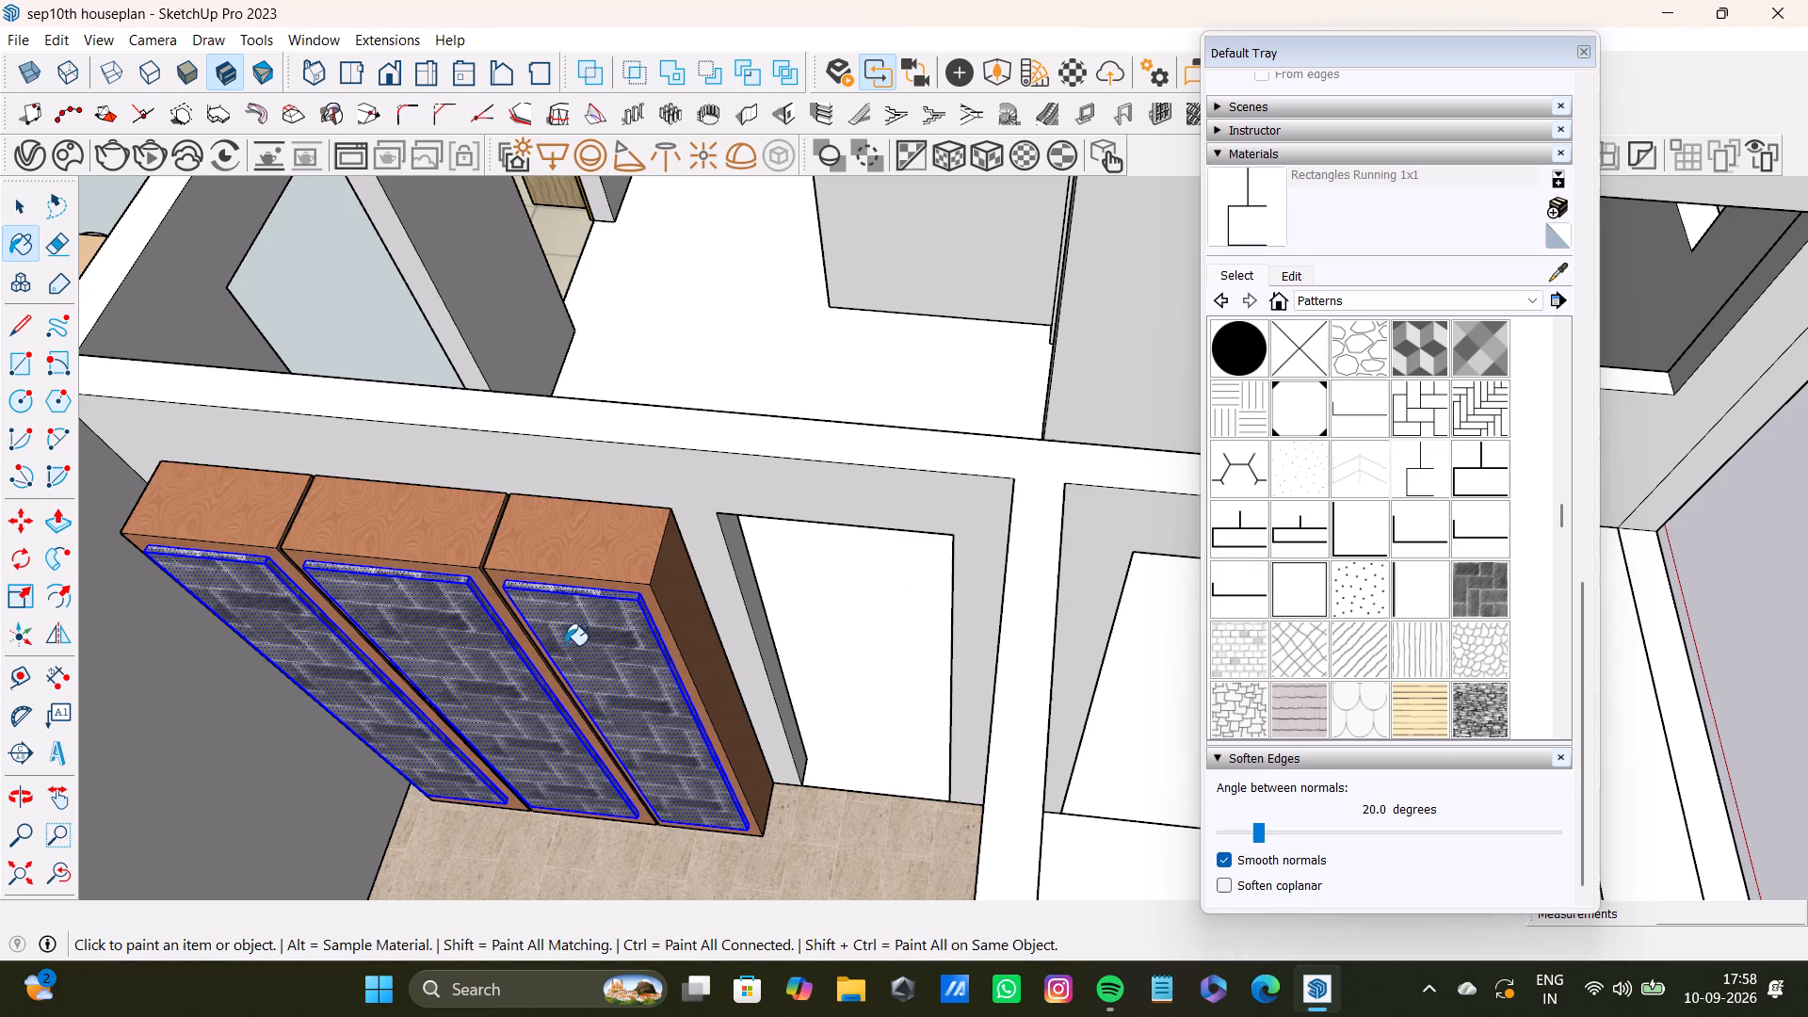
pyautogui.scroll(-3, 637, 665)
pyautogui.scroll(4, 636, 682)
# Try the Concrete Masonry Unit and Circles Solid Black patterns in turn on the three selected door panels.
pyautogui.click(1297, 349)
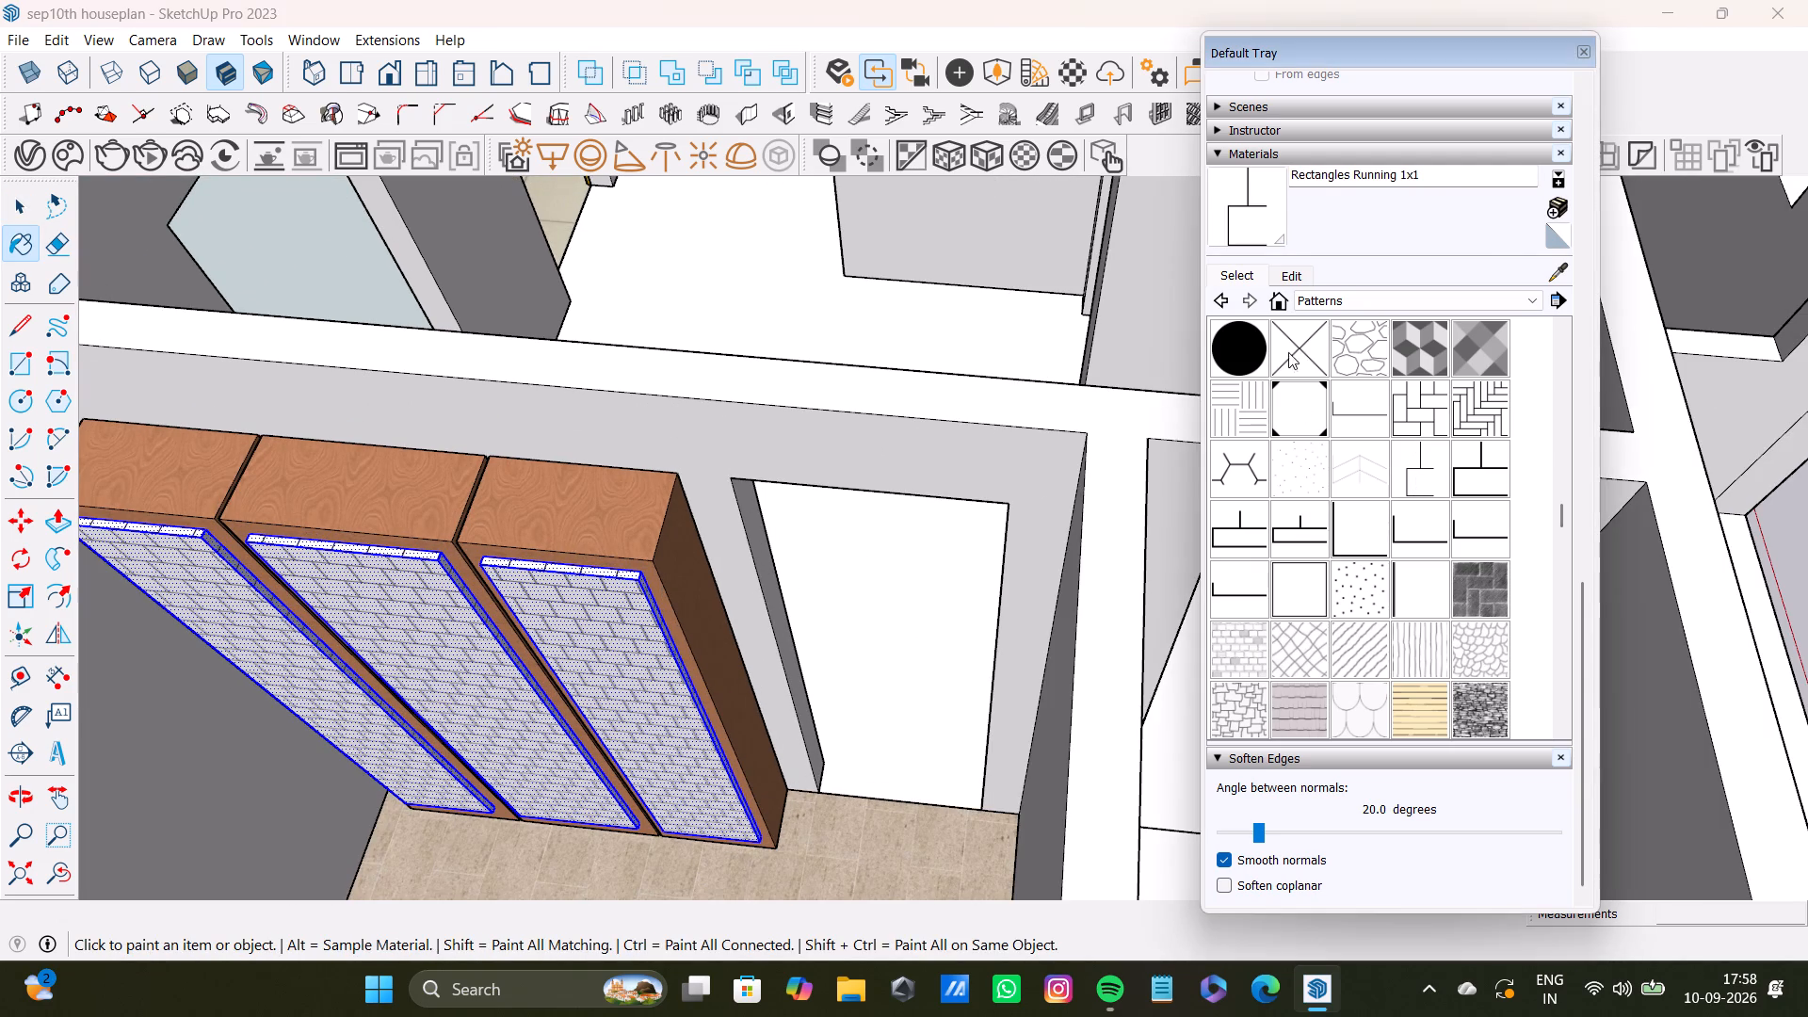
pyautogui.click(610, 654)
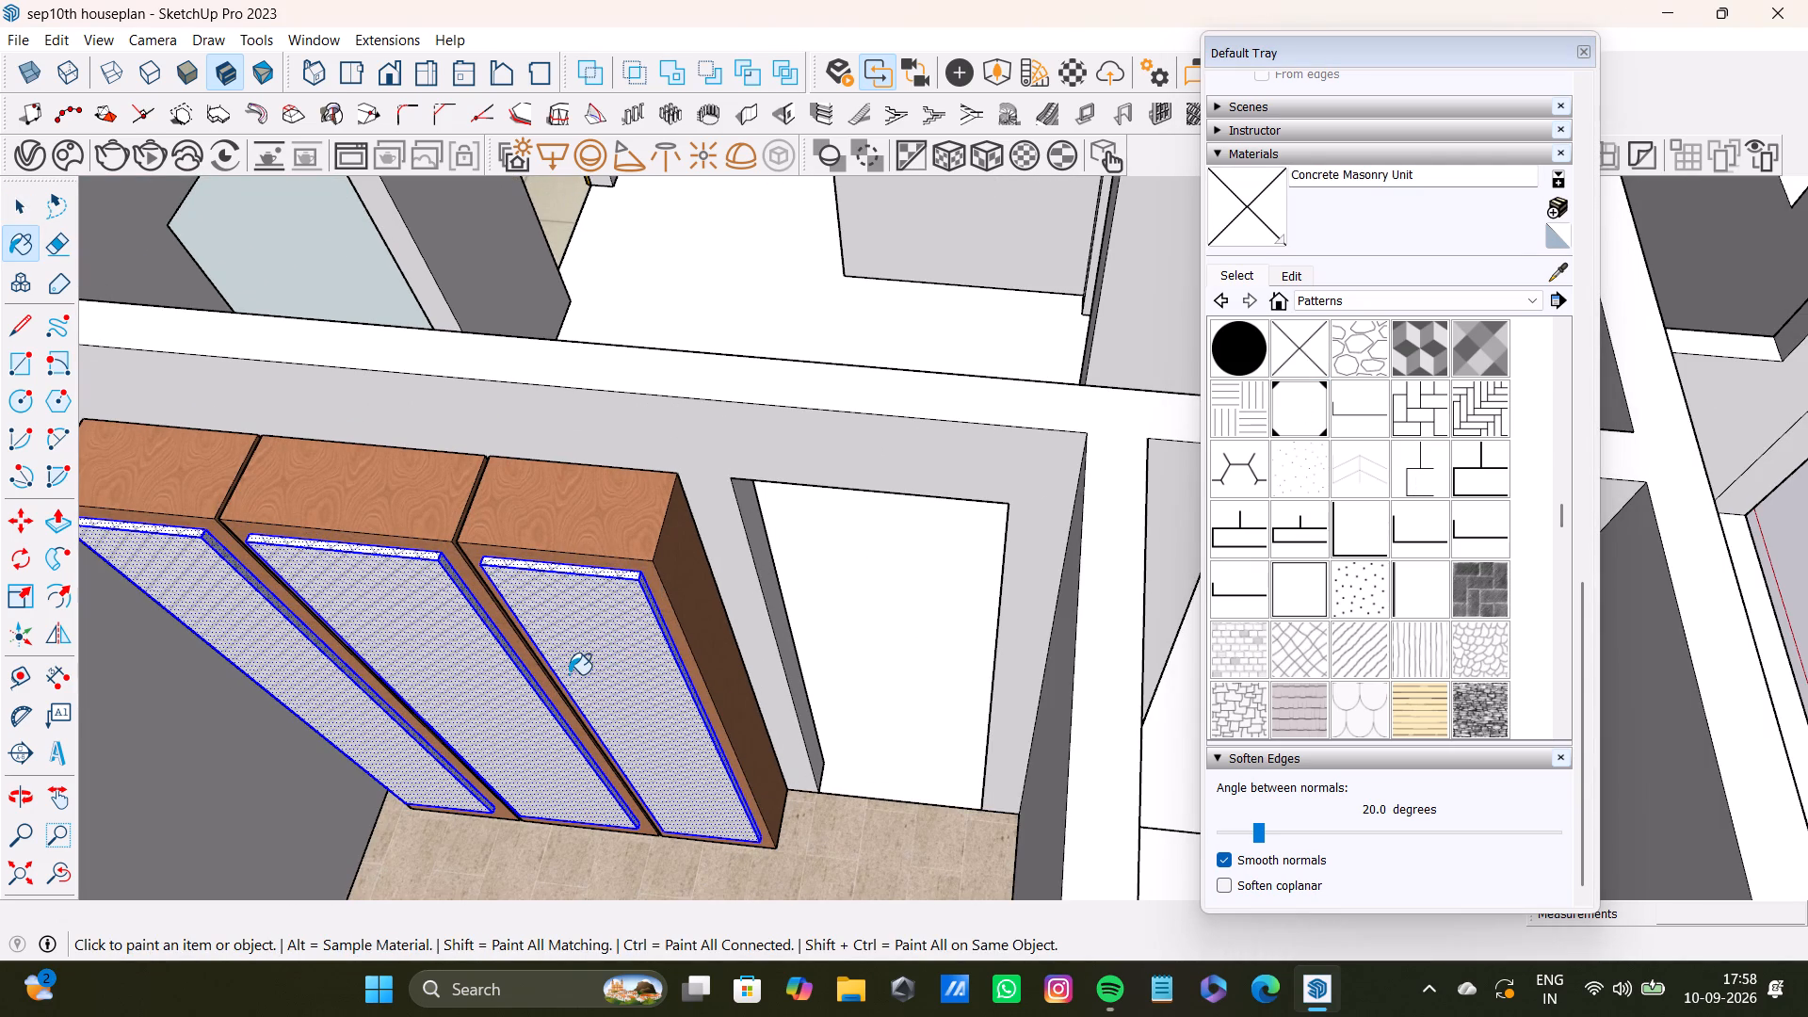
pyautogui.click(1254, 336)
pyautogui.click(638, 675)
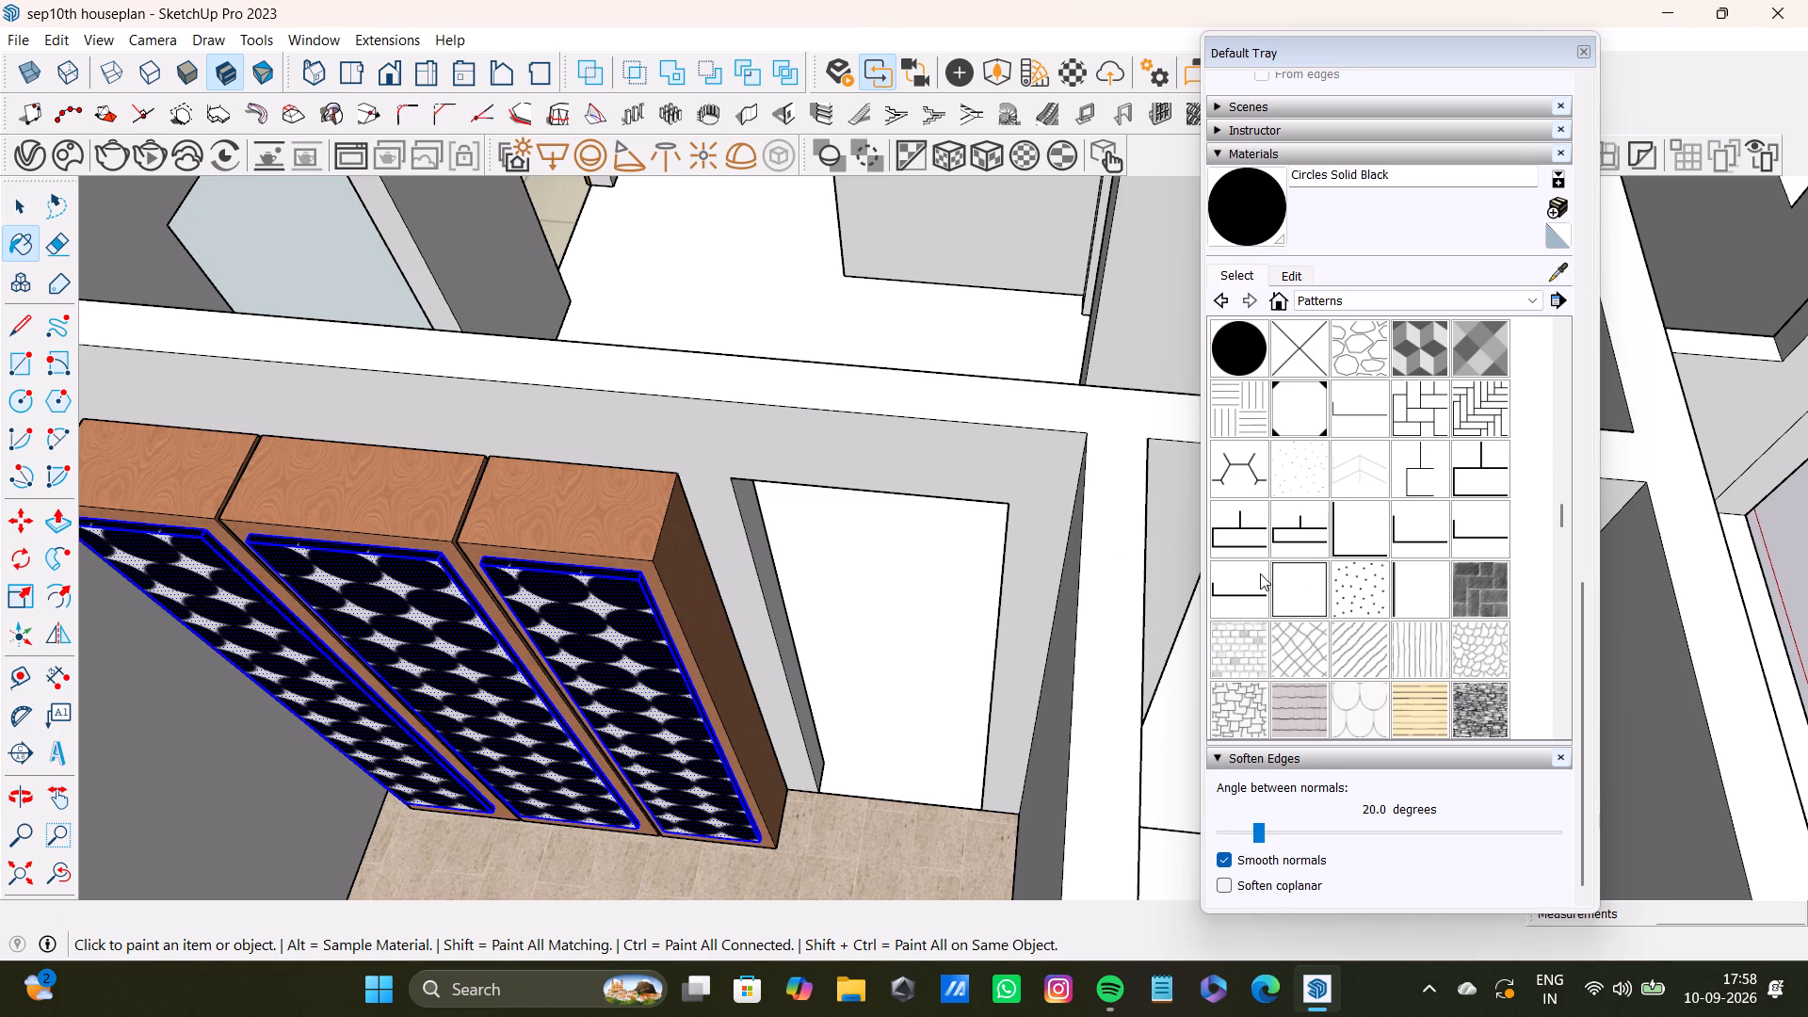
# Paint the three selected door panels with the Sheet Metal pattern and clear the selection.
pyautogui.click(1420, 585)
pyautogui.click(643, 619)
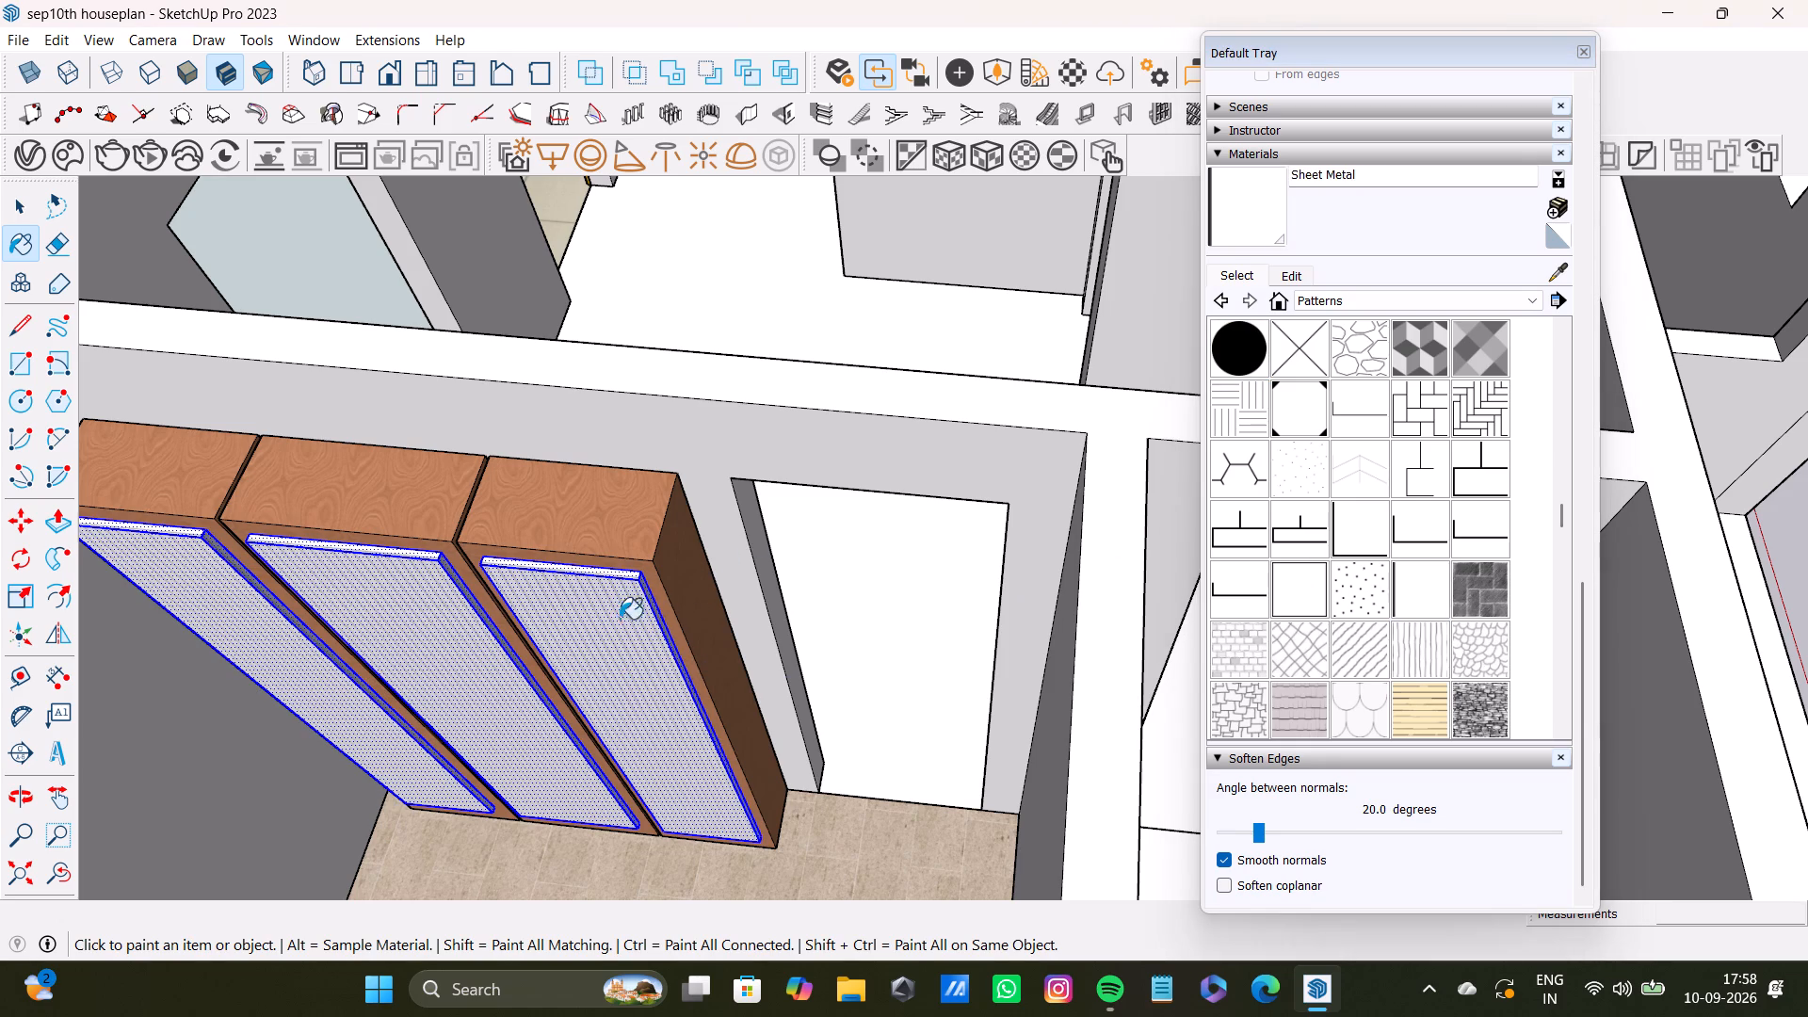
pyautogui.press('space')
pyautogui.scroll(-12, 490, 632)
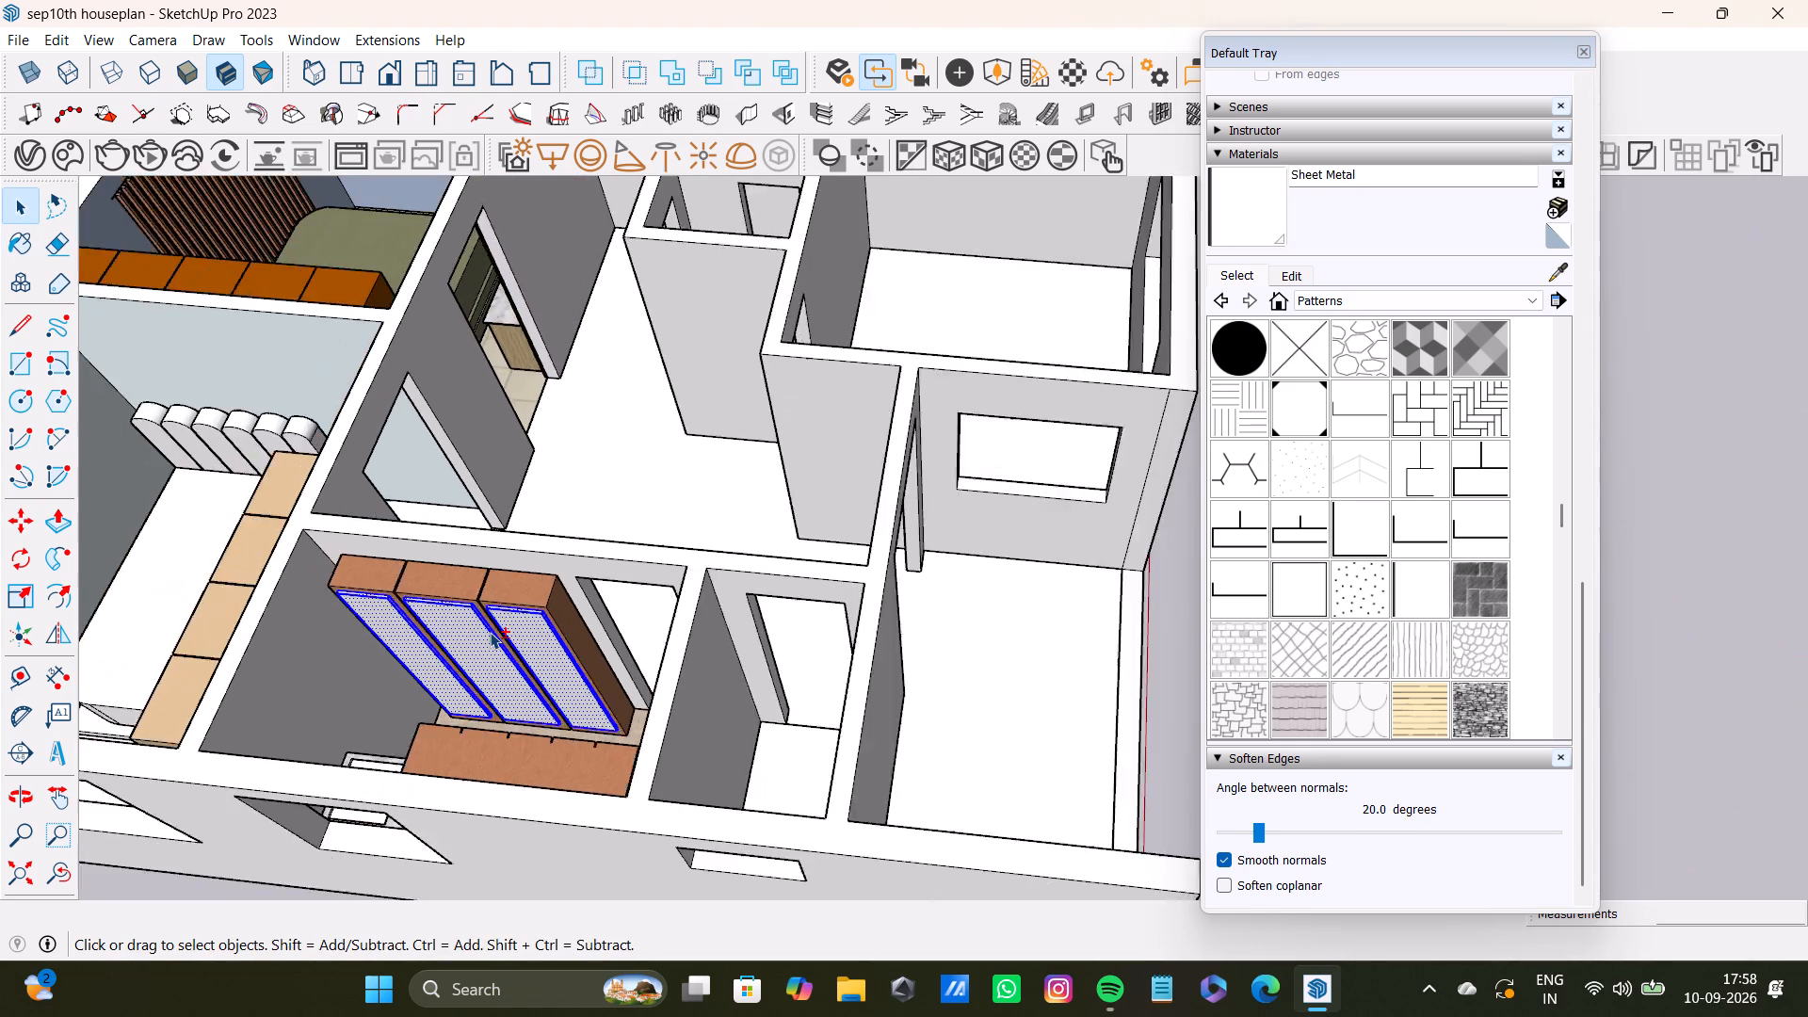
pyautogui.scroll(-8, 490, 632)
pyautogui.click(281, 353)
pyautogui.press('space')
# Examine the Sheet Metal finish on the three cabinets' door panels up close and from across the kitchen.
pyautogui.scroll(11, 482, 609)
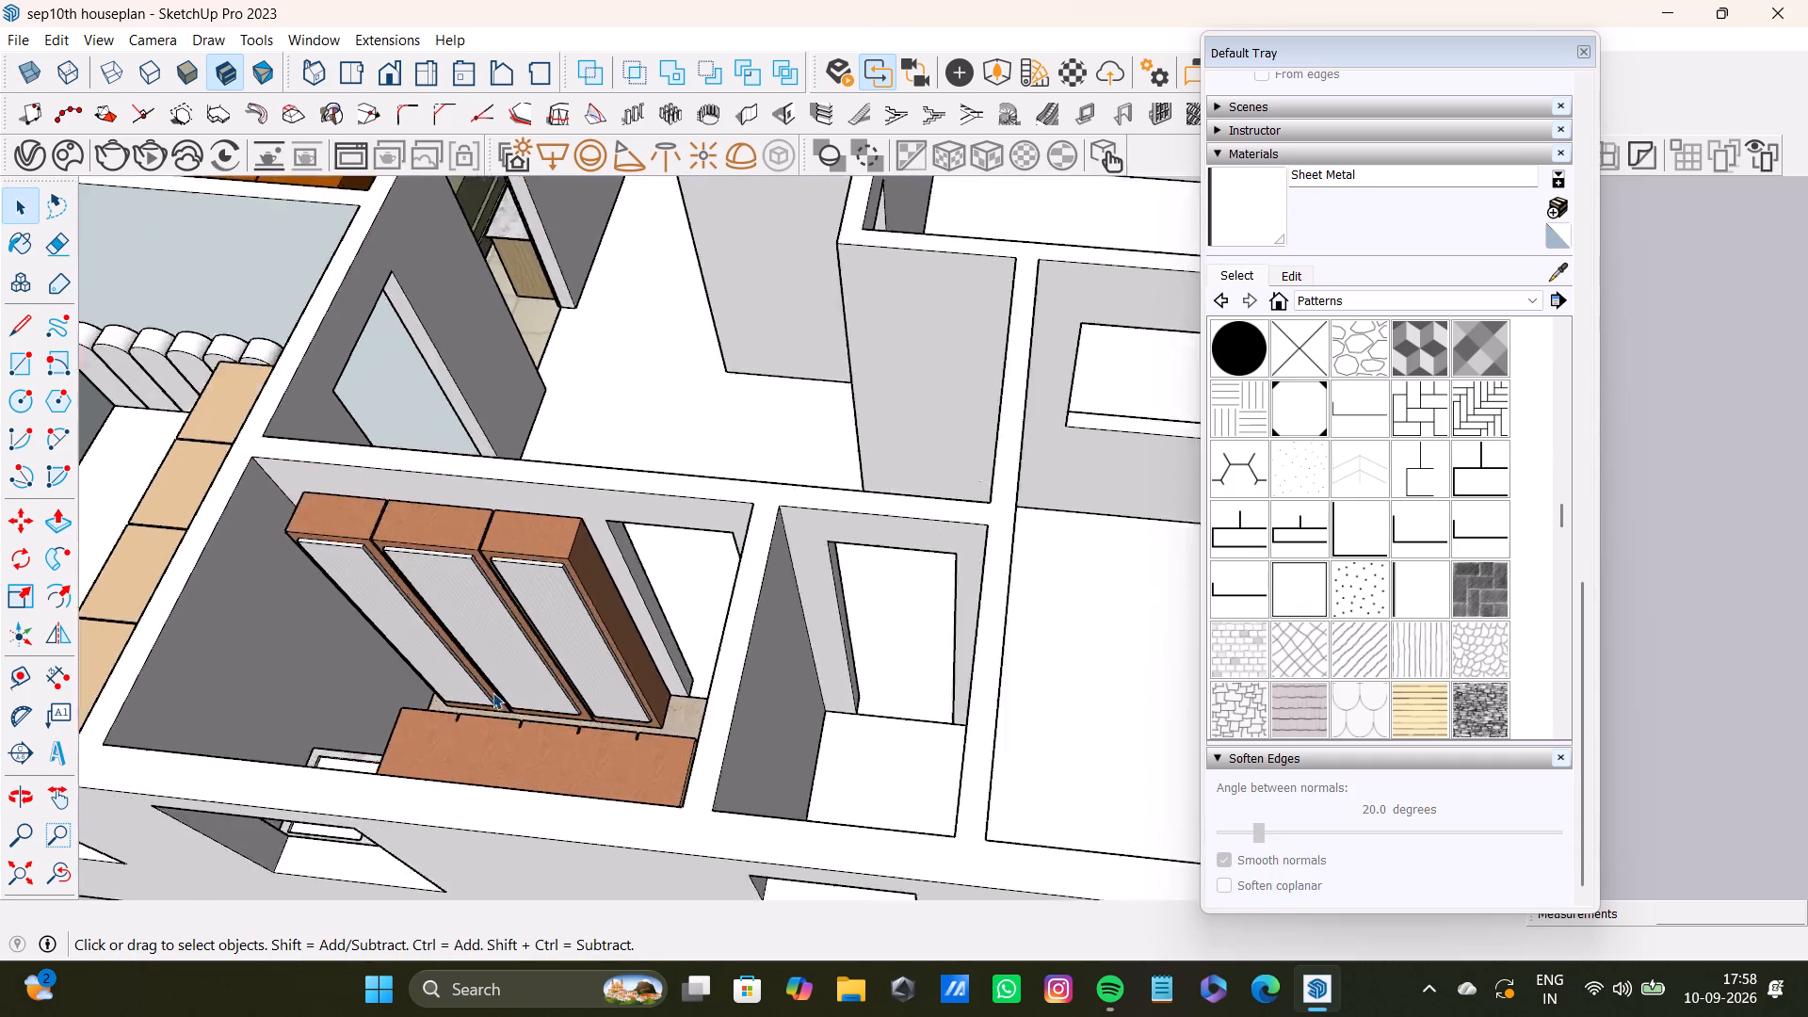
pyautogui.scroll(6, 492, 692)
pyautogui.keyDown('shift'); pyautogui.moveTo(519, 624); pyautogui.dragTo(717, 651, button='middle'); pyautogui.keyUp('shift')
pyautogui.scroll(7, 740, 556)
pyautogui.moveTo(812, 510); pyautogui.dragTo(469, 493, button='middle')
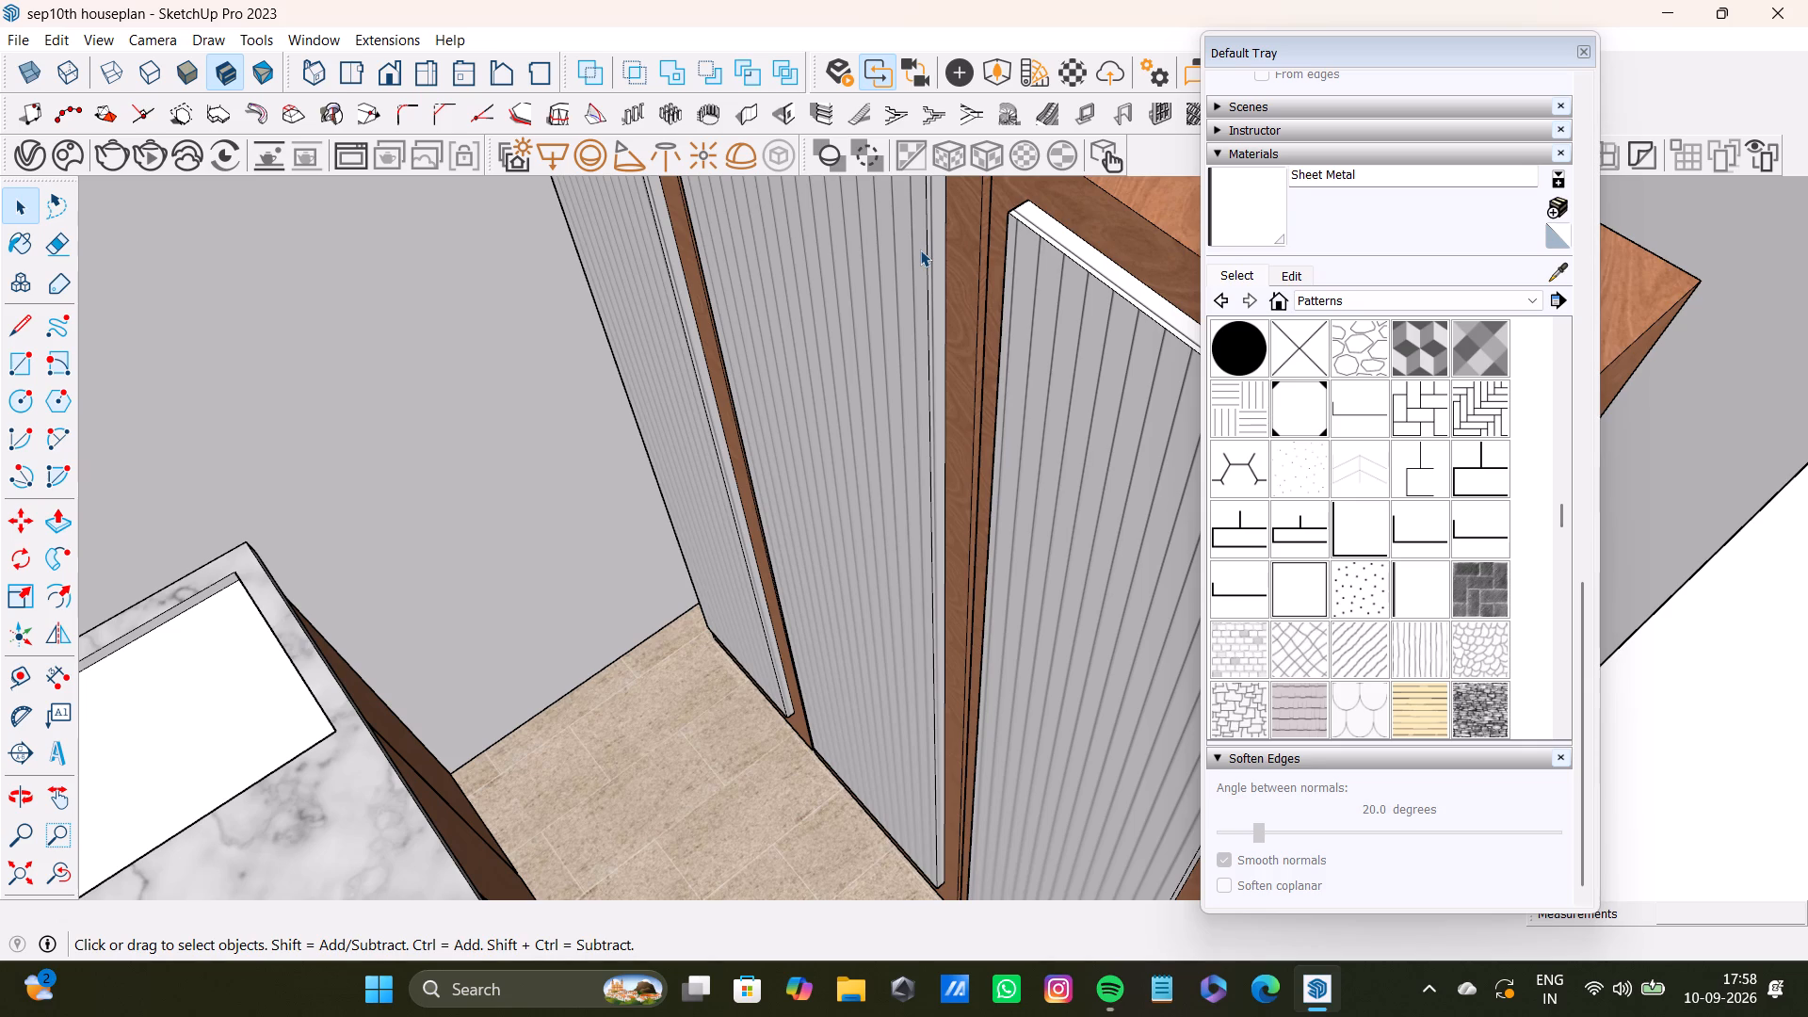
pyautogui.scroll(-9, 869, 350)
pyautogui.keyDown('shift'); pyautogui.moveTo(867, 373); pyautogui.dragTo(882, 516, button='middle'); pyautogui.keyUp('shift')
pyautogui.scroll(-4, 889, 508)
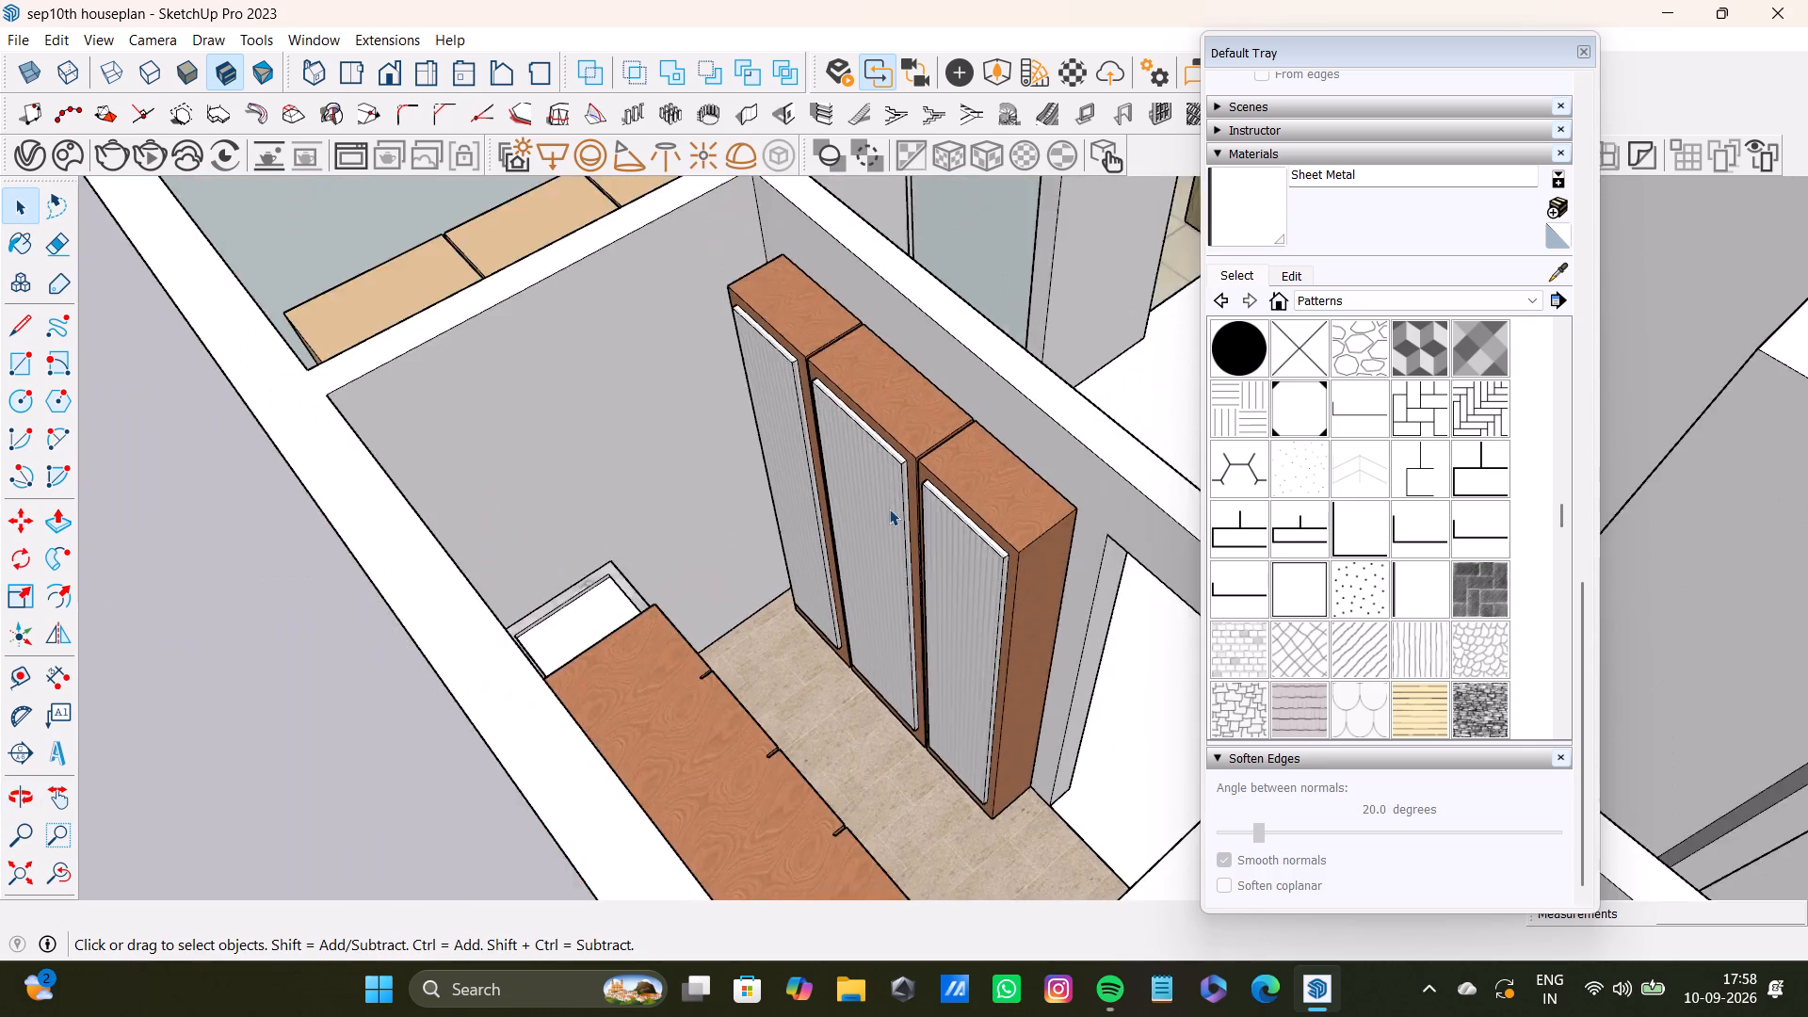
pyautogui.scroll(-10, 889, 508)
# Examine the bed and unfinished cabinets in the adjoining bedroom, the overall room layout, and the kitchen cabinets from several angles.
pyautogui.click(345, 348)
pyautogui.scroll(8, 851, 388)
pyautogui.moveTo(706, 373); pyautogui.dragTo(1270, 383, button='middle')
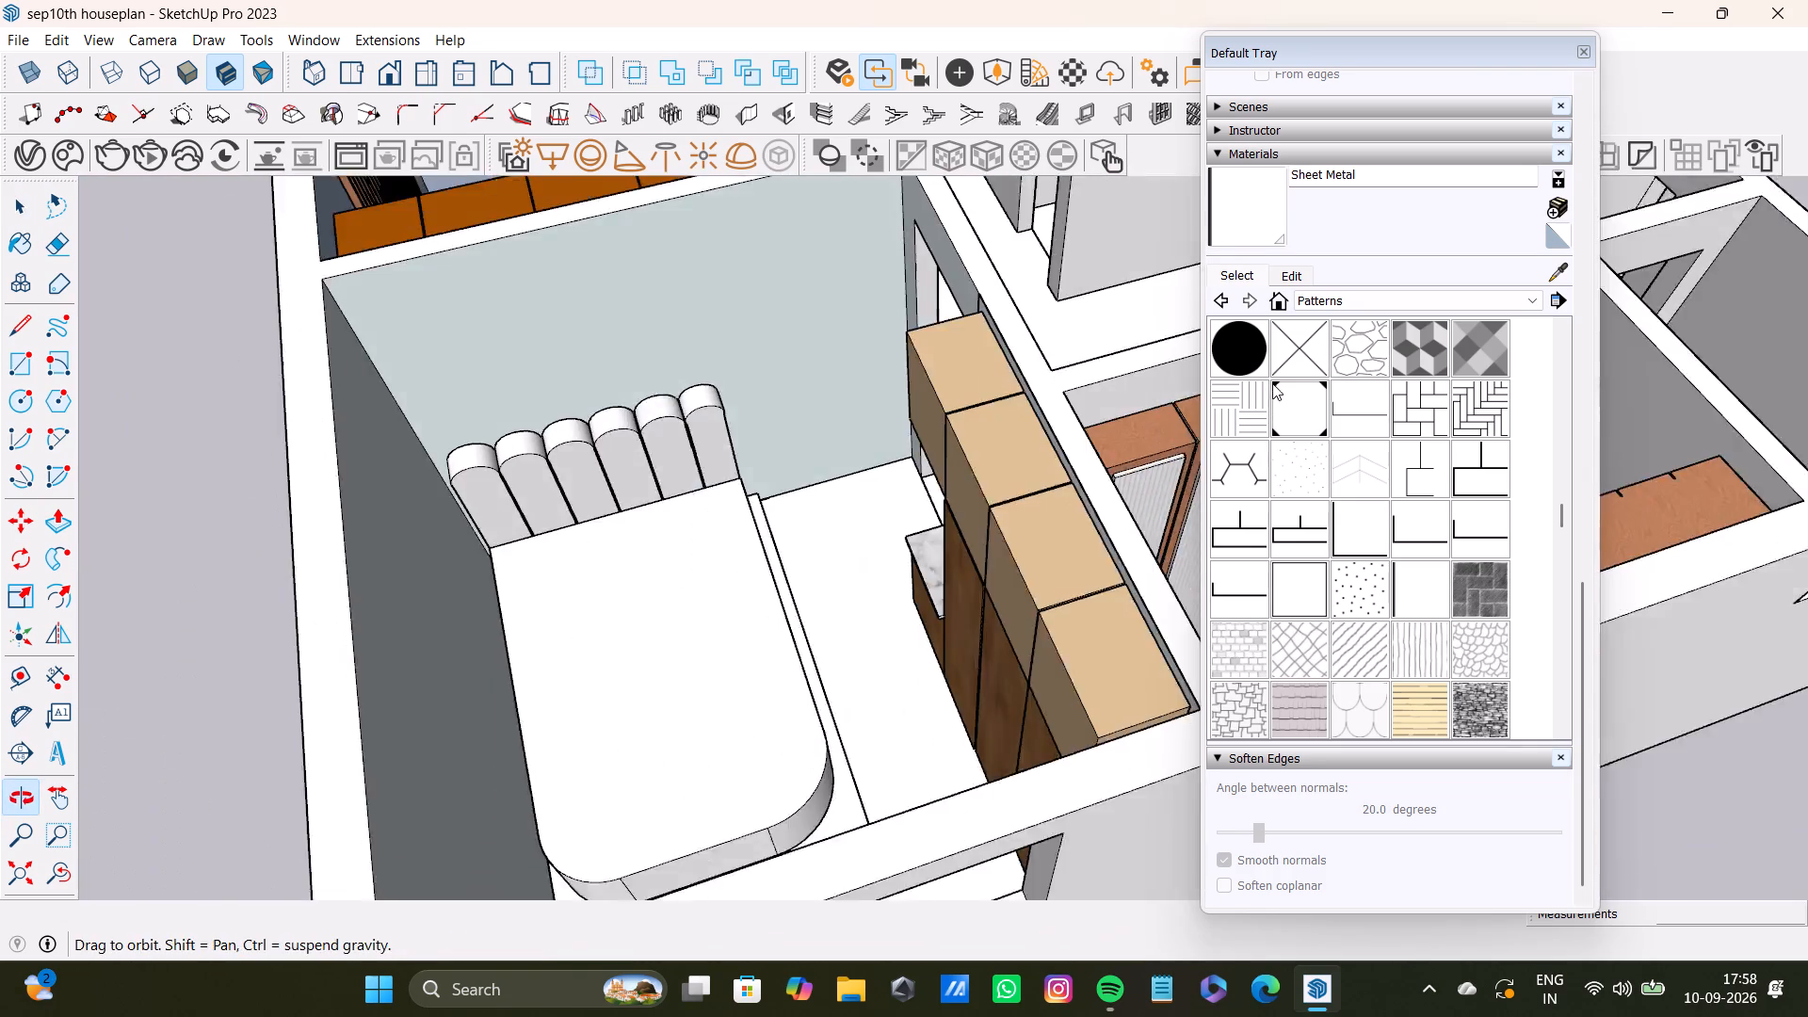
pyautogui.scroll(3, 1123, 444)
pyautogui.keyDown('shift'); pyautogui.moveTo(1096, 460); pyautogui.dragTo(1237, 509, button='middle'); pyautogui.keyUp('shift')
pyautogui.scroll(7, 875, 536)
pyautogui.moveTo(870, 473); pyautogui.dragTo(560, 456, button='middle')
pyautogui.scroll(-2, 771, 440)
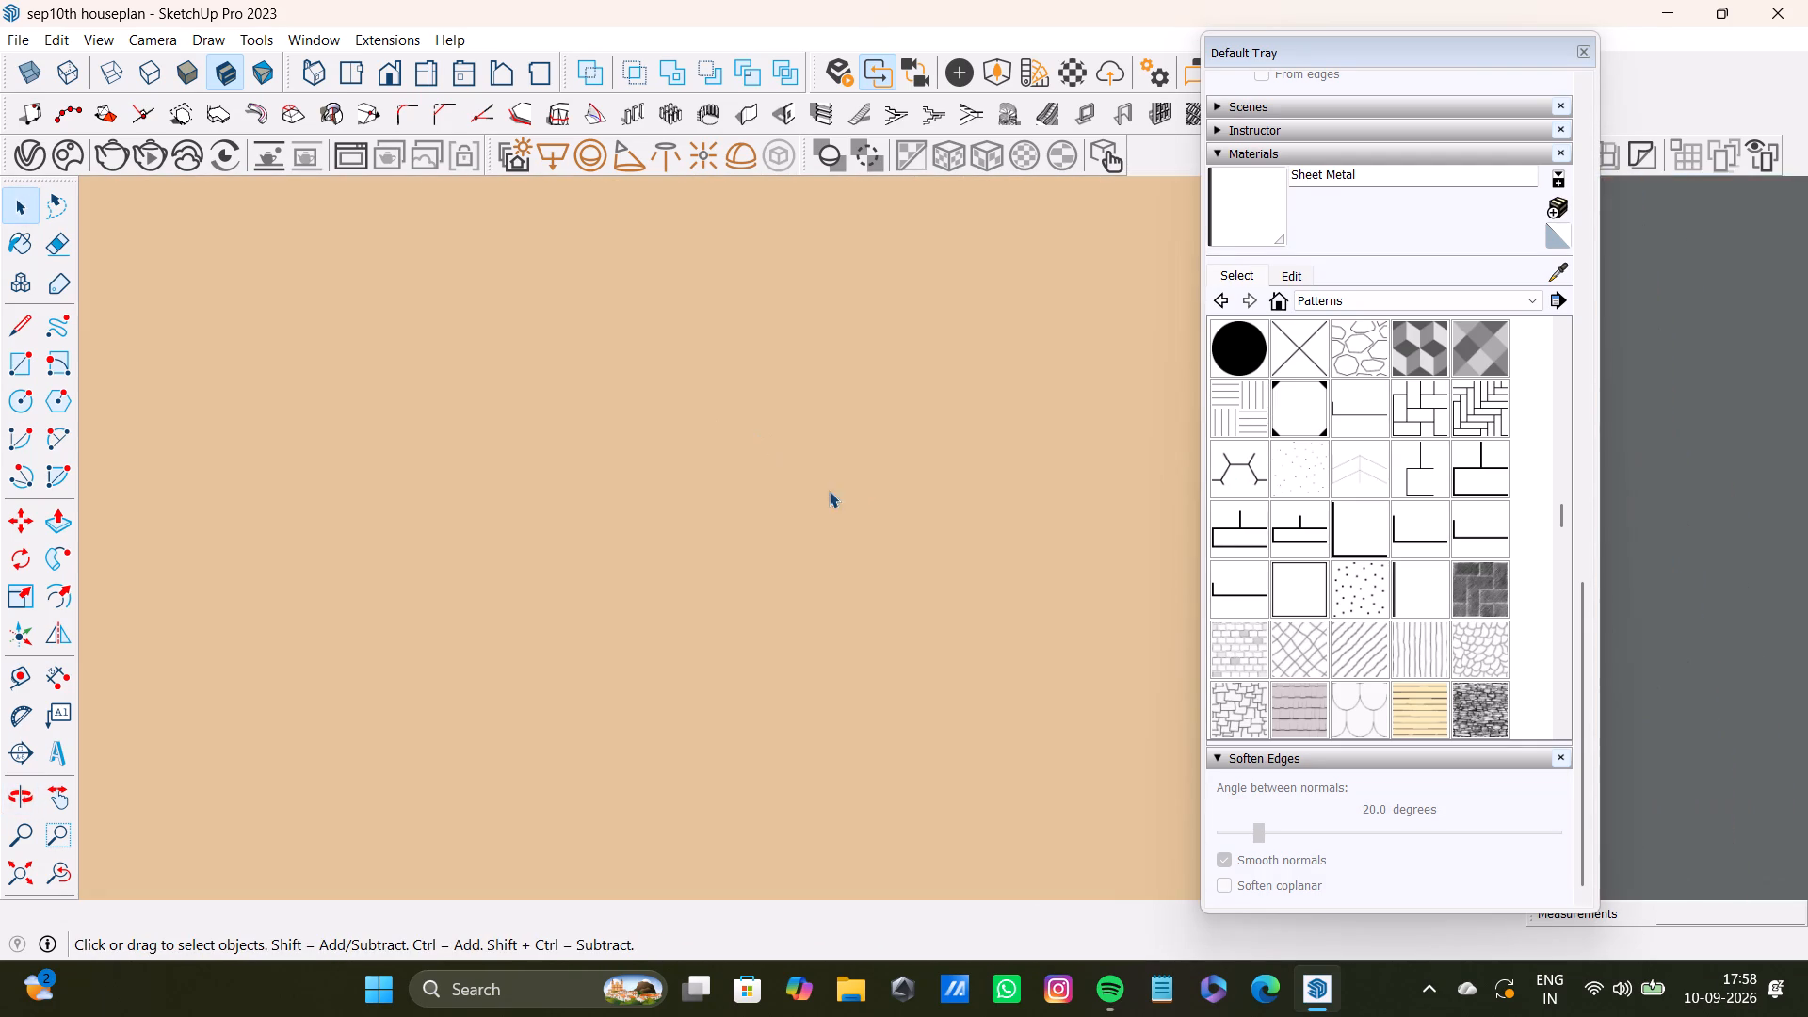
pyautogui.scroll(-20, 829, 491)
pyautogui.scroll(-14, 829, 491)
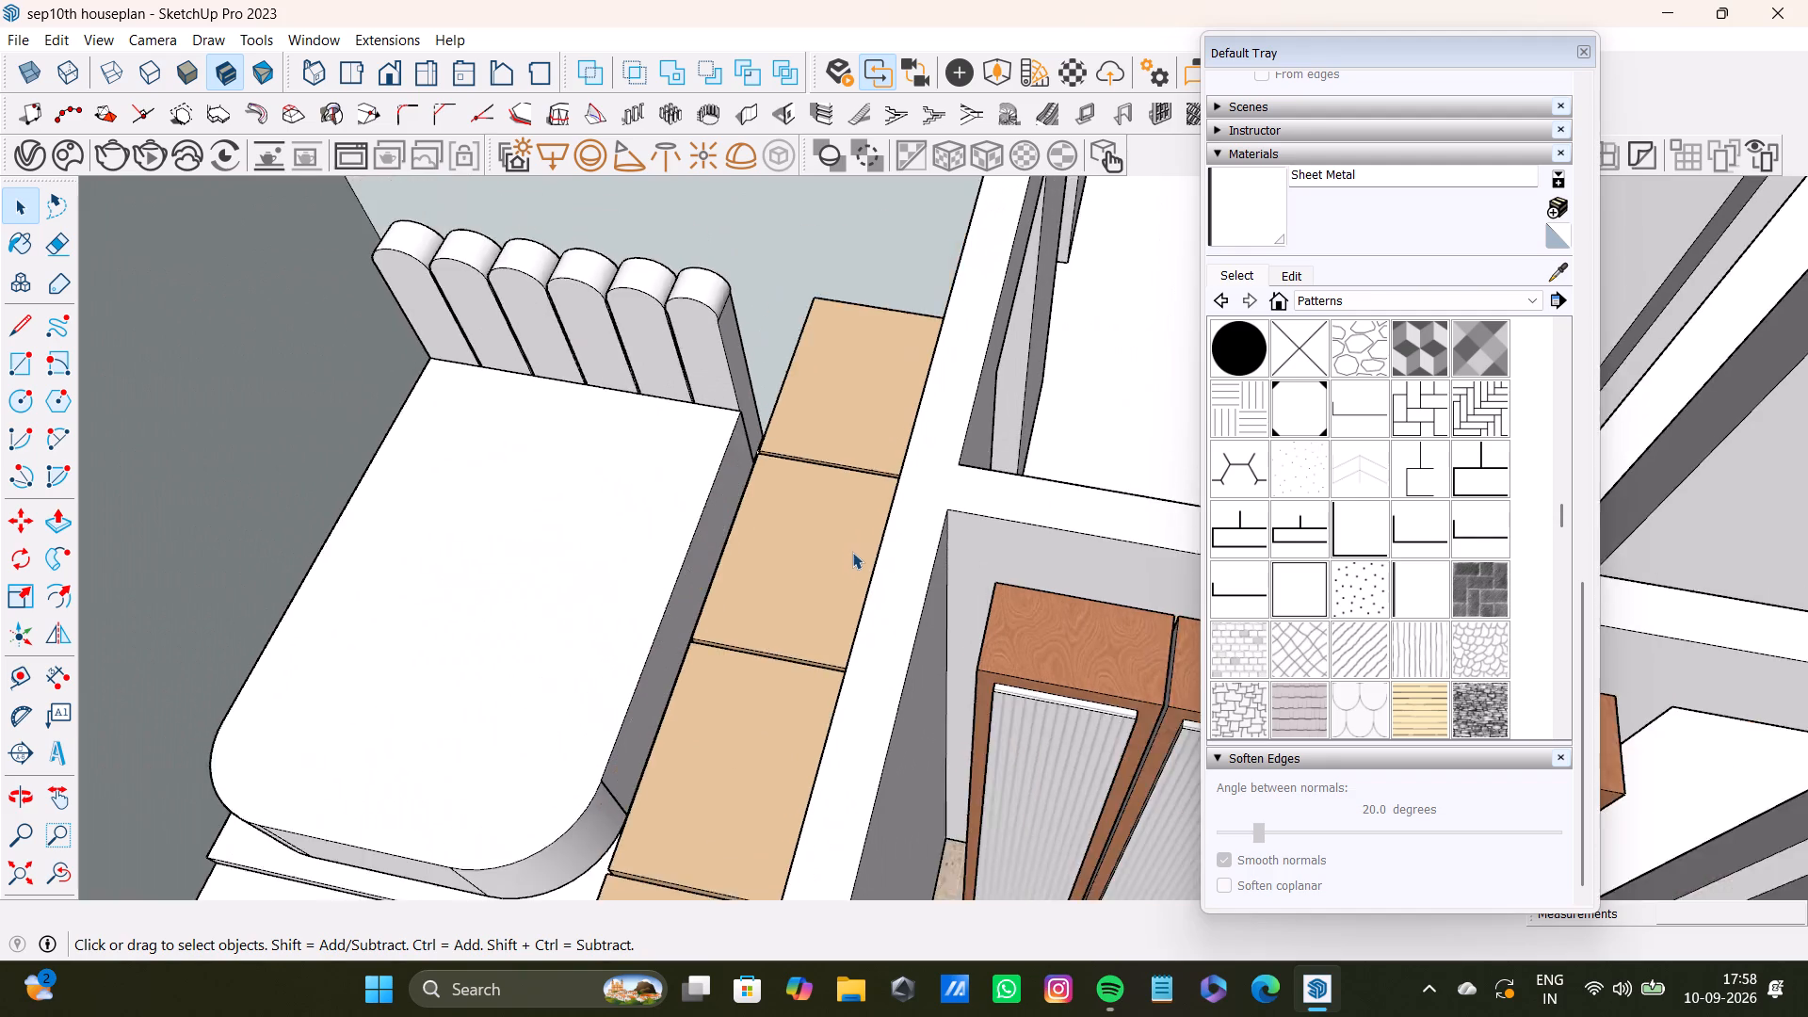
pyautogui.scroll(-7, 852, 552)
pyautogui.keyDown('shift'); pyautogui.moveTo(910, 568); pyautogui.dragTo(707, 550, button='middle'); pyautogui.keyUp('shift')
pyautogui.scroll(-9, 753, 542)
pyautogui.keyDown('shift'); pyautogui.moveTo(761, 557); pyautogui.dragTo(736, 606, button='middle'); pyautogui.keyUp('shift')
pyautogui.scroll(5, 772, 630)
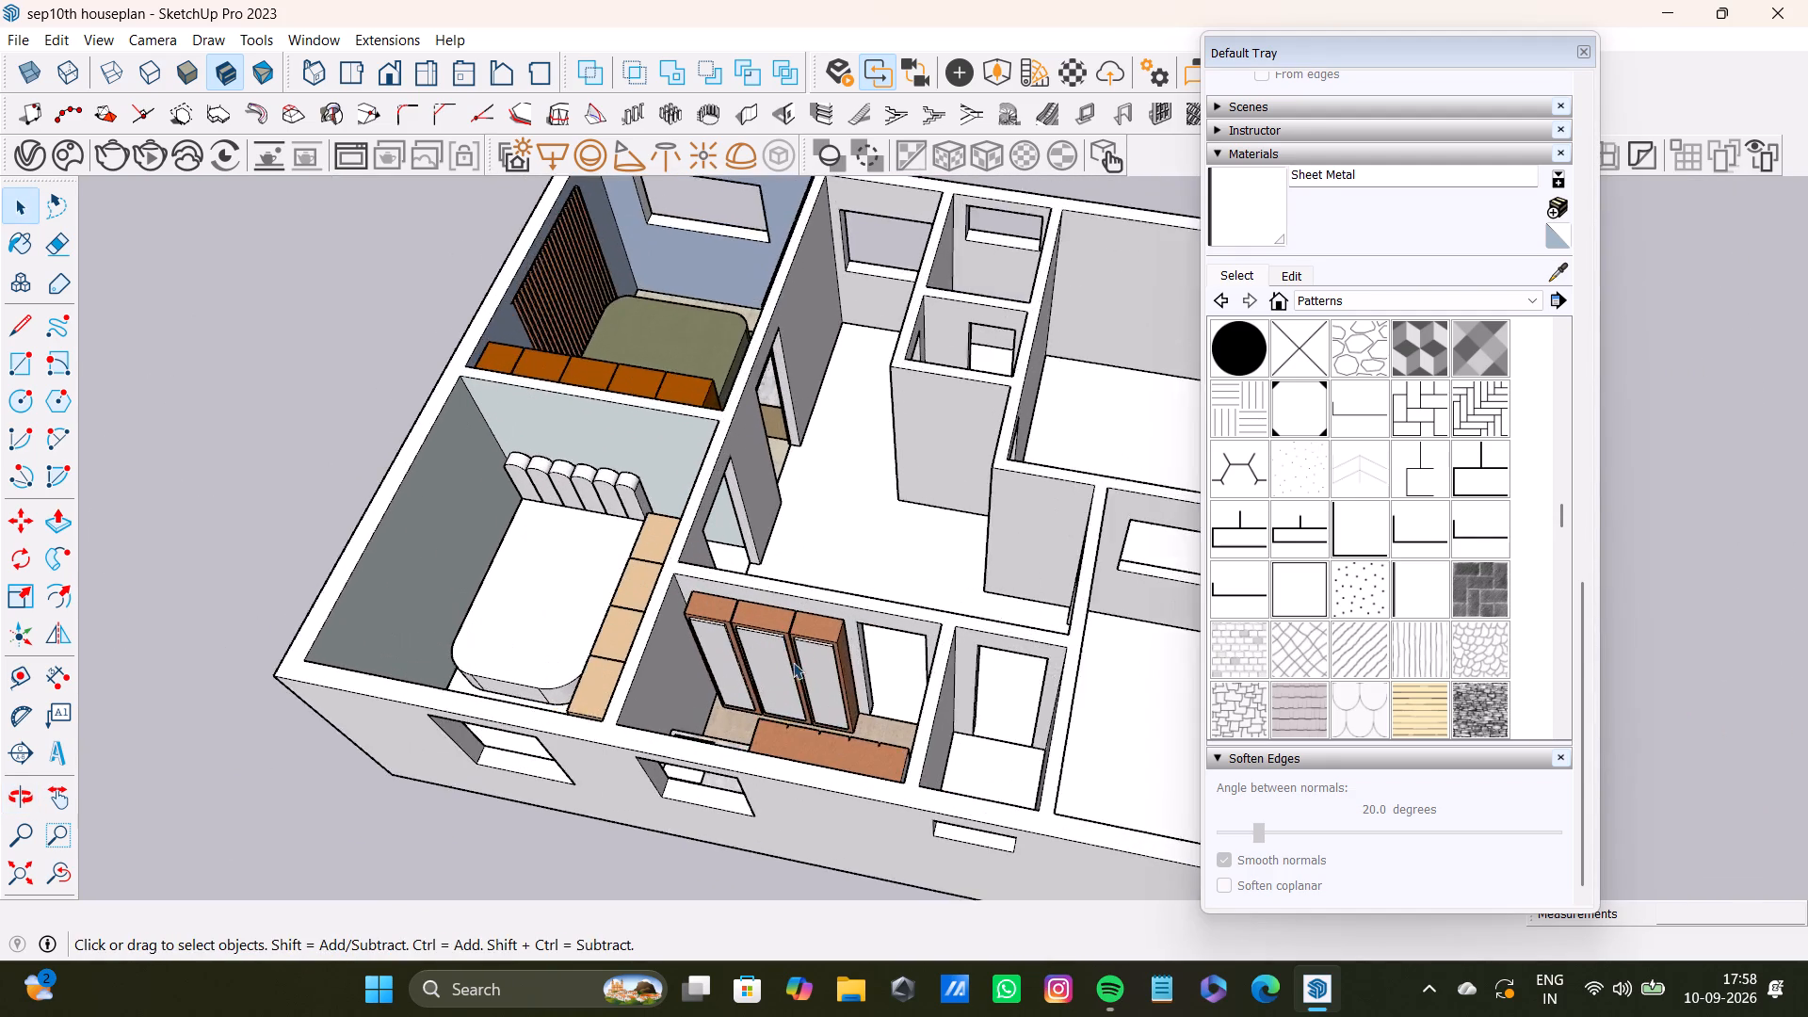
pyautogui.scroll(3, 793, 662)
pyautogui.moveTo(803, 665); pyautogui.dragTo(663, 455, button='middle')
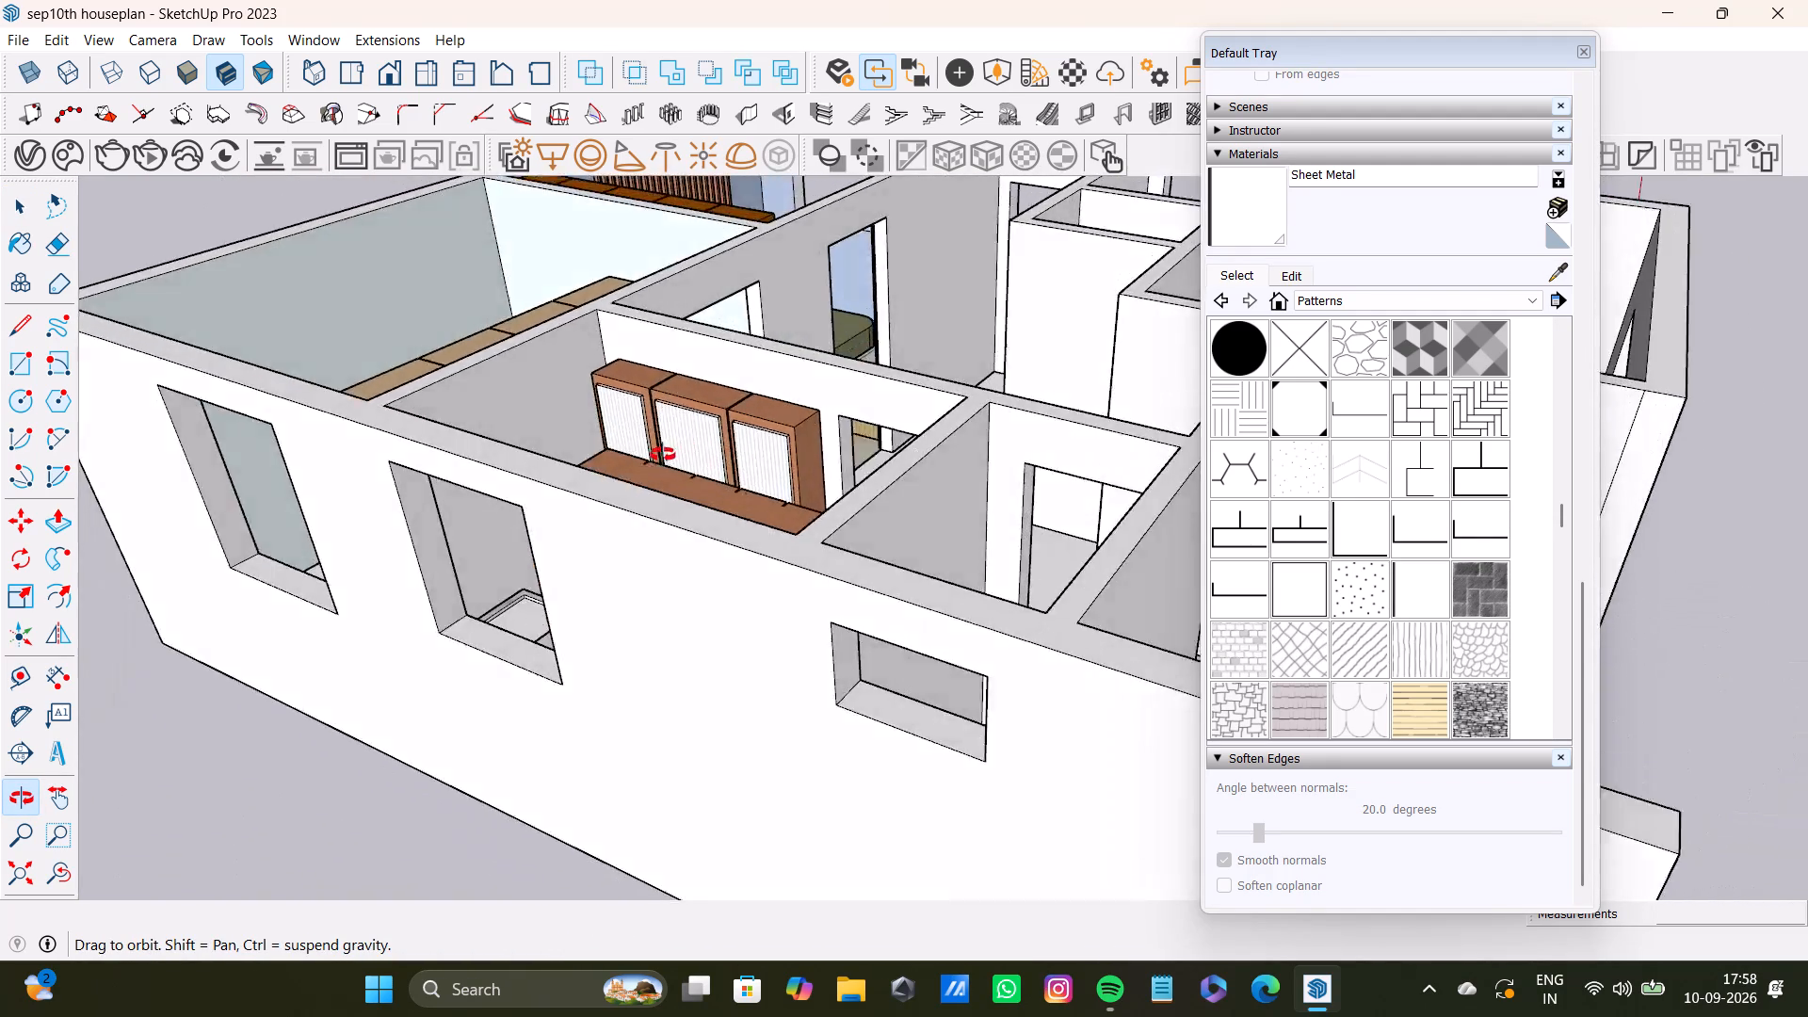
pyautogui.moveTo(663, 455); pyautogui.dragTo(417, 702, button='middle')
# Select the bottom and inner side faces of the rectangular sink recess in the marble countertop and paint them with Terrazzo Tile Light.
pyautogui.scroll(8, 391, 493)
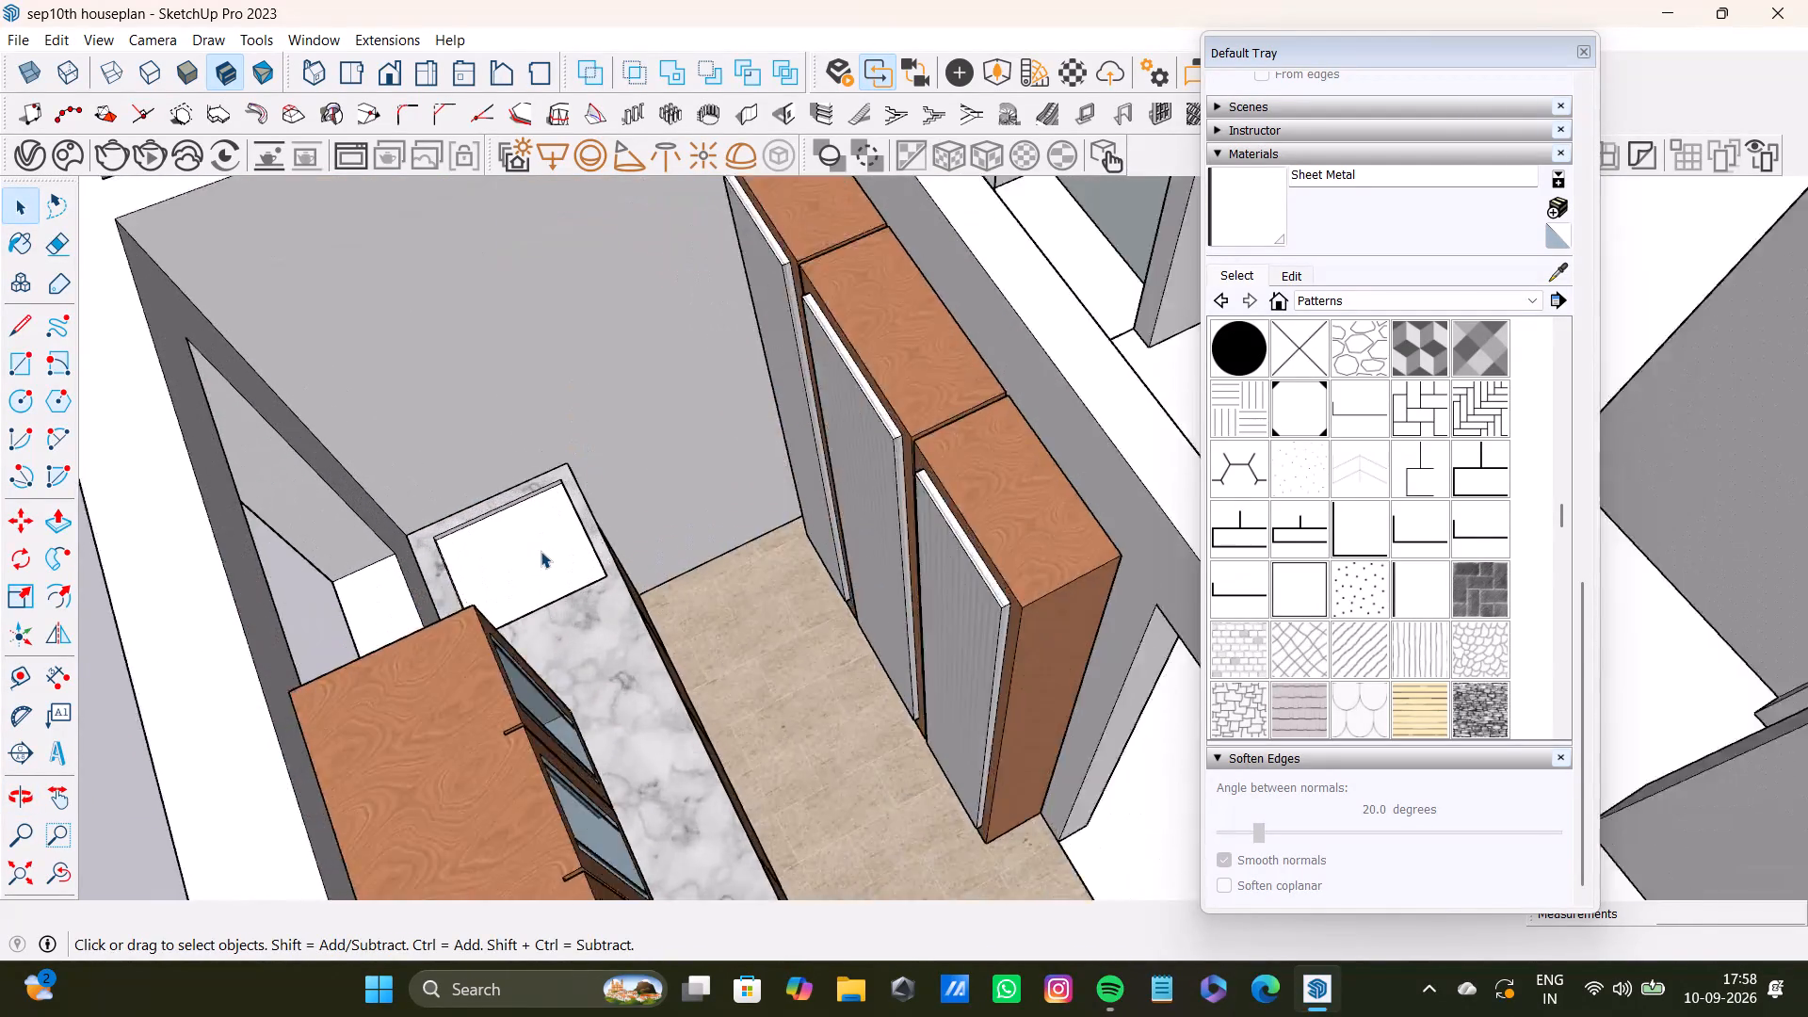
pyautogui.scroll(6, 541, 551)
pyautogui.keyDown('shift'); pyautogui.doubleClick(538, 563); pyautogui.keyUp('shift')
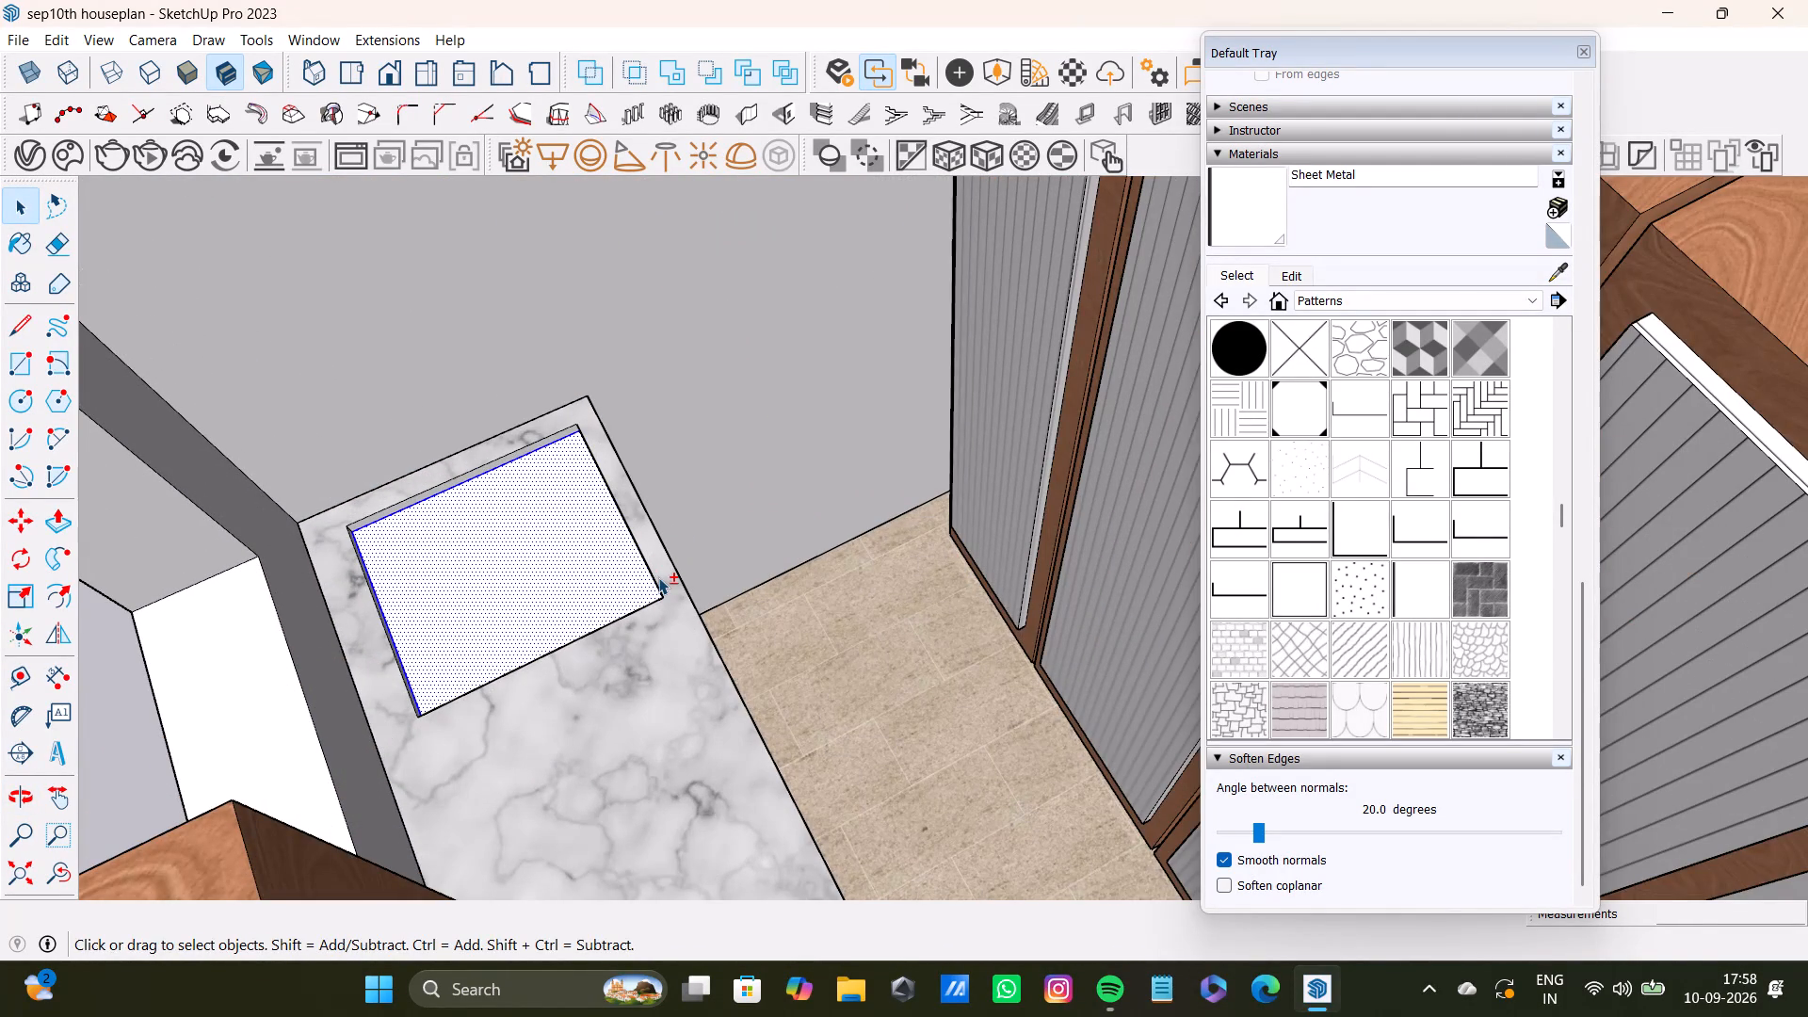
pyautogui.scroll(18, 559, 644)
pyautogui.keyDown('shift'); pyautogui.doubleClick(196, 377); pyautogui.keyUp('shift')
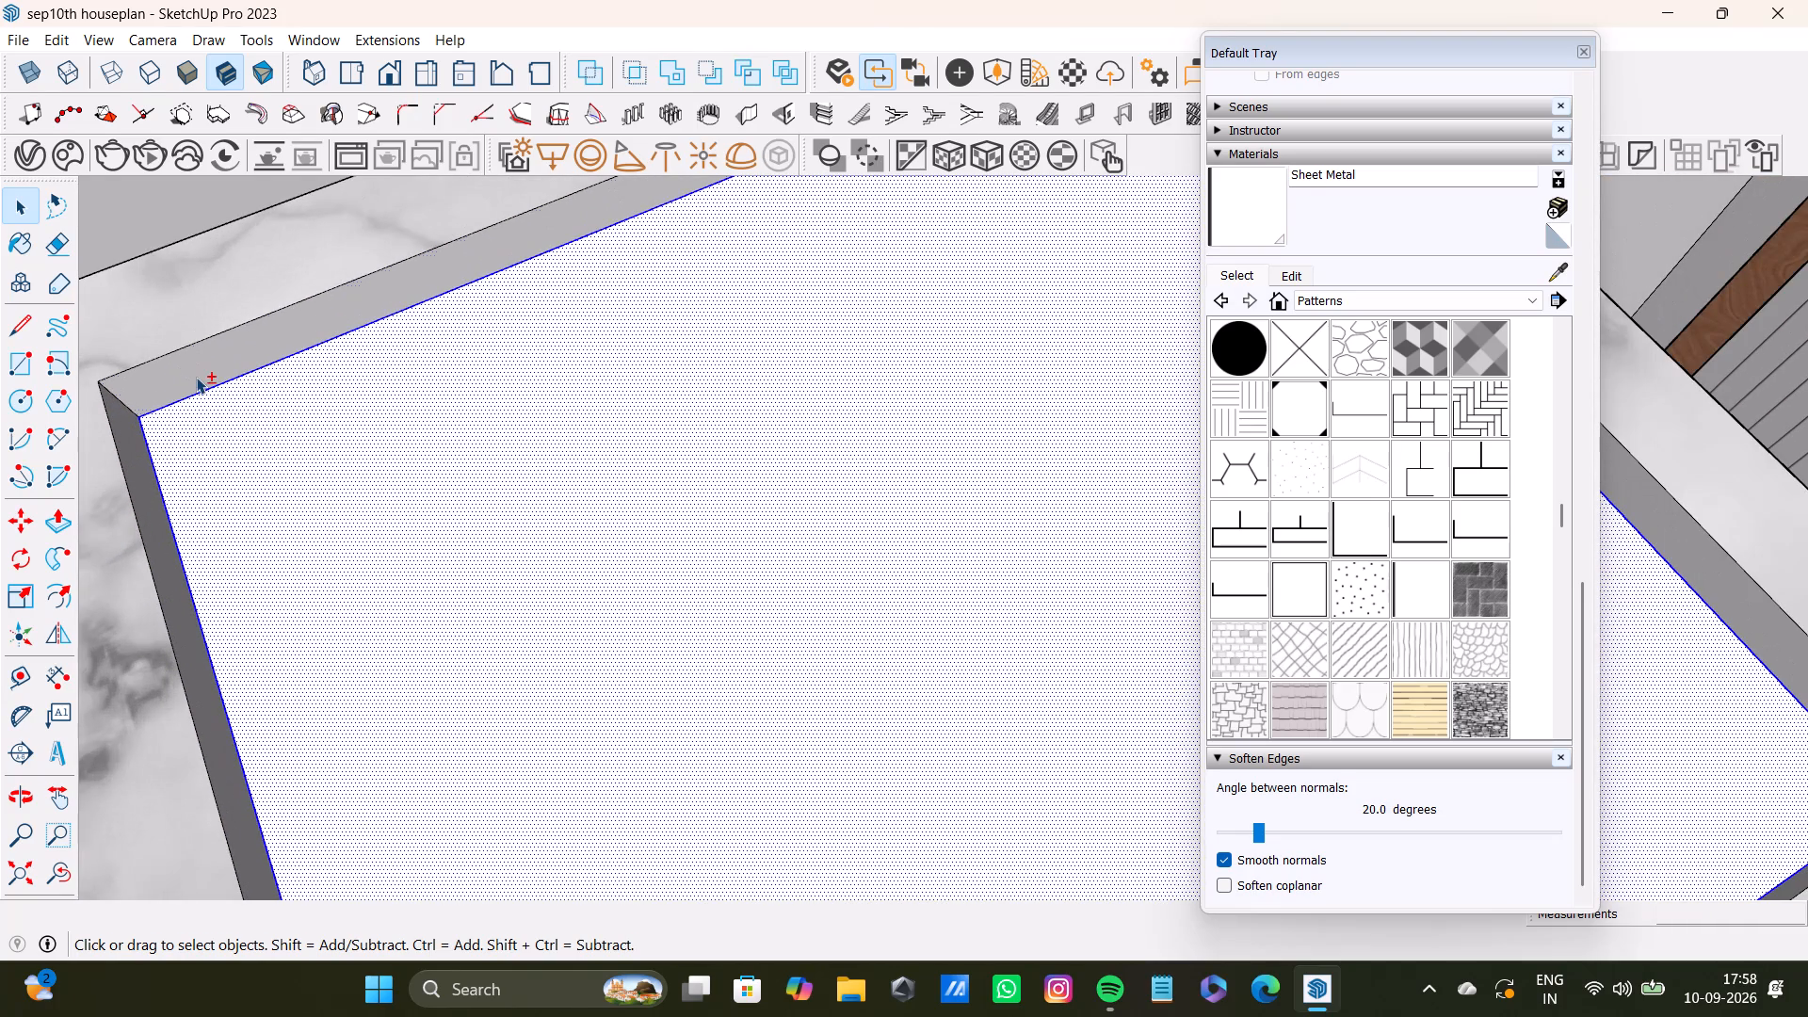
pyautogui.keyDown('shift'); pyautogui.doubleClick(162, 502); pyautogui.keyUp('shift')
pyautogui.keyDown('shift'); pyautogui.scroll(-7, 481, 559); pyautogui.keyUp('shift')
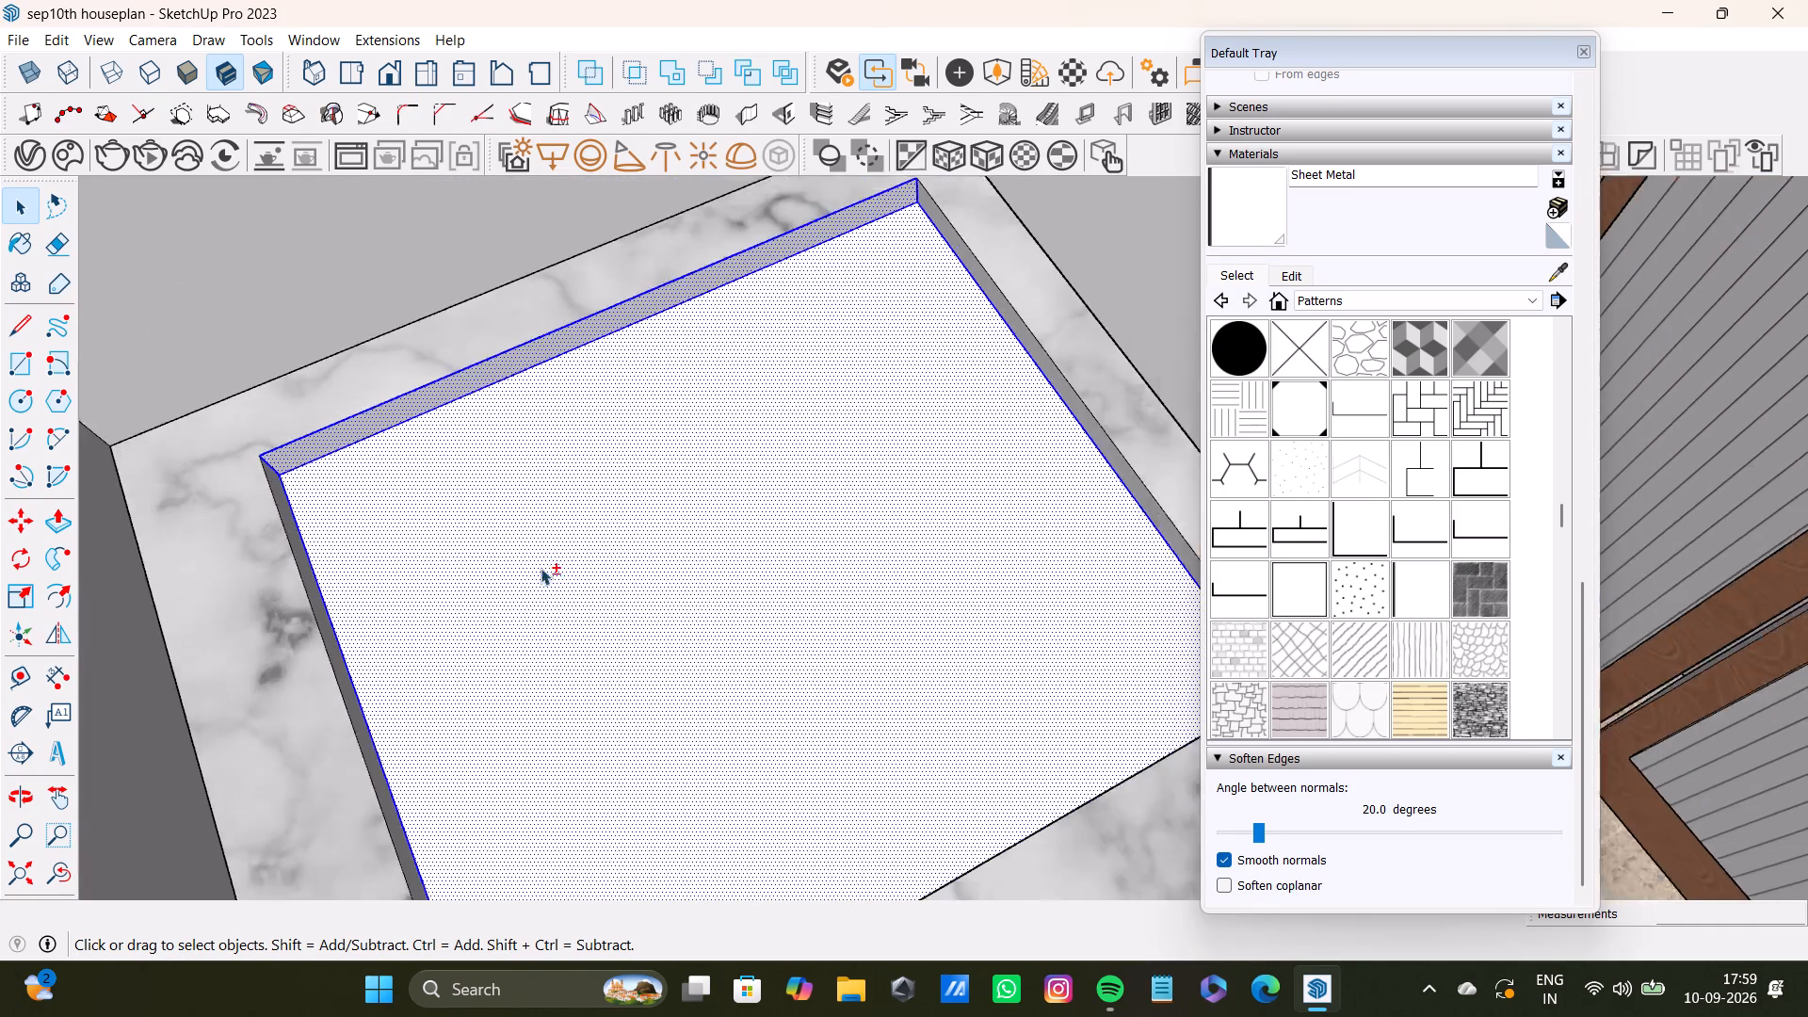
pyautogui.keyDown('shift'); pyautogui.scroll(-1, 541, 568); pyautogui.keyUp('shift')
pyautogui.keyDown('shift'); pyautogui.scroll(7, 814, 573); pyautogui.keyUp('shift')
pyautogui.keyDown('shift'); pyautogui.moveTo(988, 513); pyautogui.dragTo(663, 638, button='middle'); pyautogui.keyUp('shift')
pyautogui.keyDown('shift'); pyautogui.scroll(3, 695, 656); pyautogui.keyUp('shift')
pyautogui.moveTo(744, 648); pyautogui.dragTo(950, 577, button='middle')
pyautogui.keyDown('shift'); pyautogui.scroll(3, 978, 541); pyautogui.keyUp('shift')
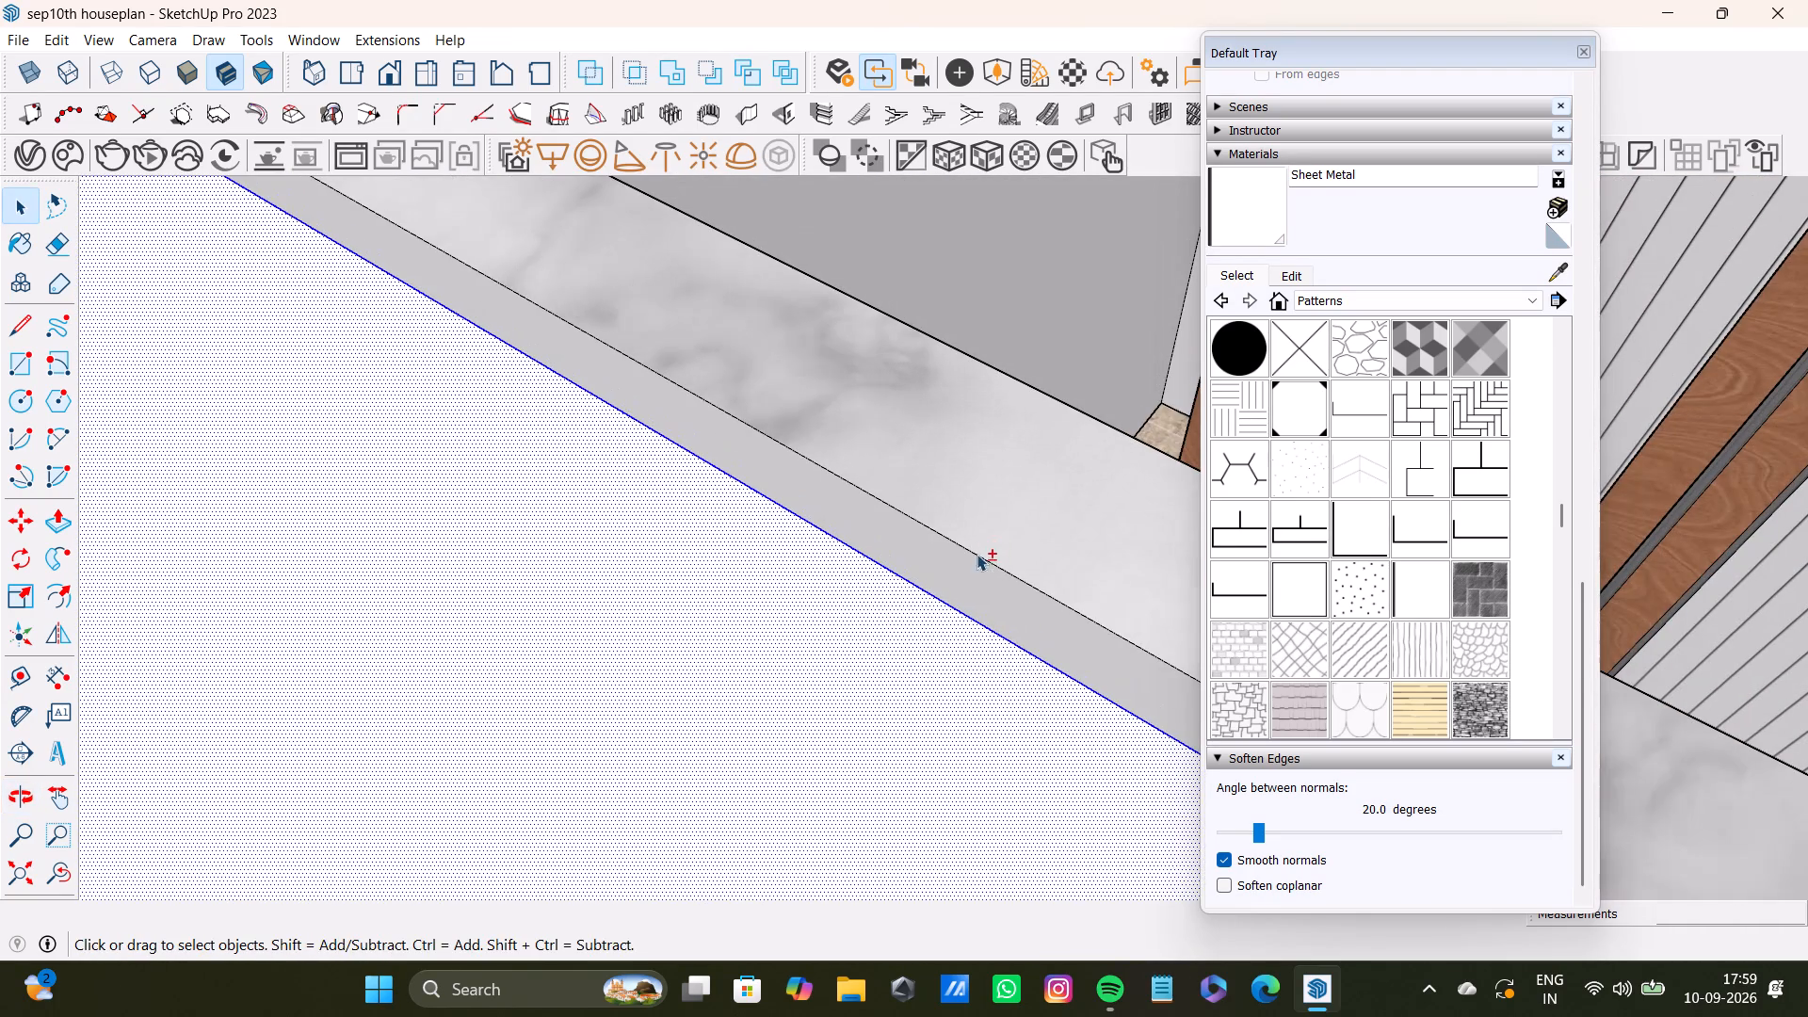
pyautogui.keyDown('shift'); pyautogui.doubleClick(1003, 613); pyautogui.keyUp('shift')
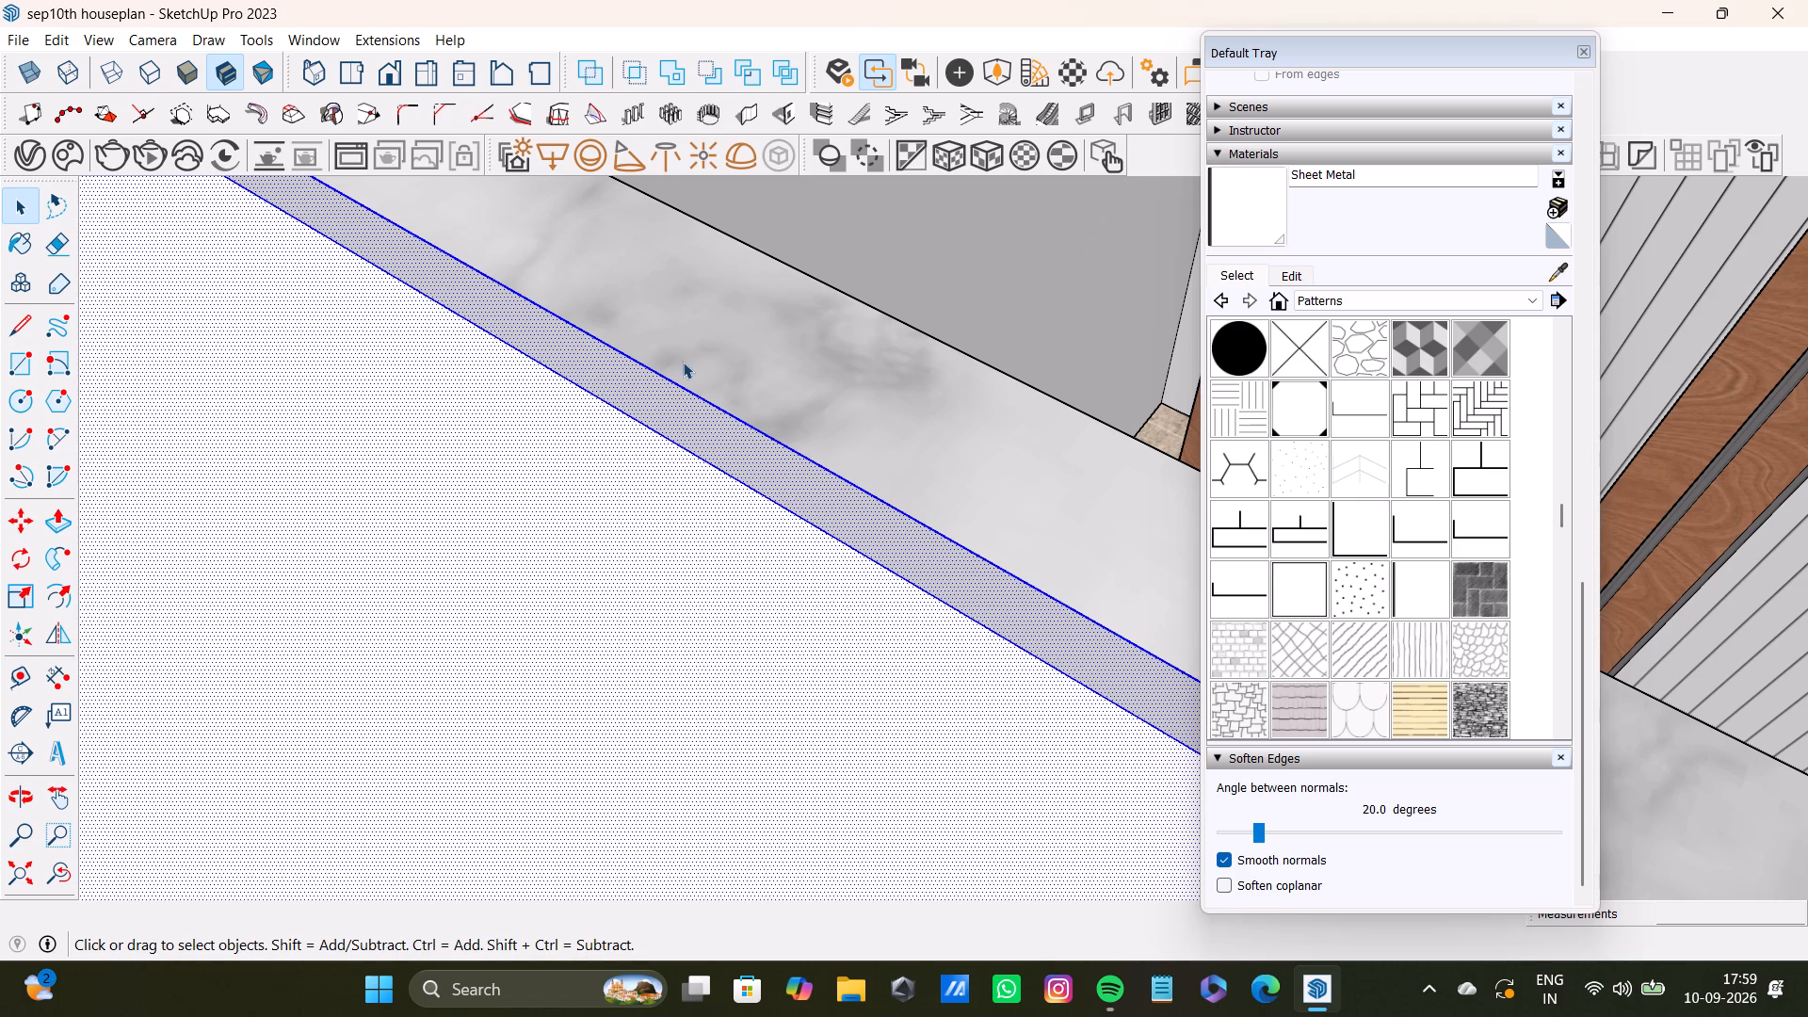
pyautogui.scroll(-12, 648, 497)
pyautogui.keyDown('shift'); pyautogui.moveTo(736, 605); pyautogui.dragTo(751, 455, button='middle'); pyautogui.keyUp('shift')
pyautogui.scroll(-2, 751, 613)
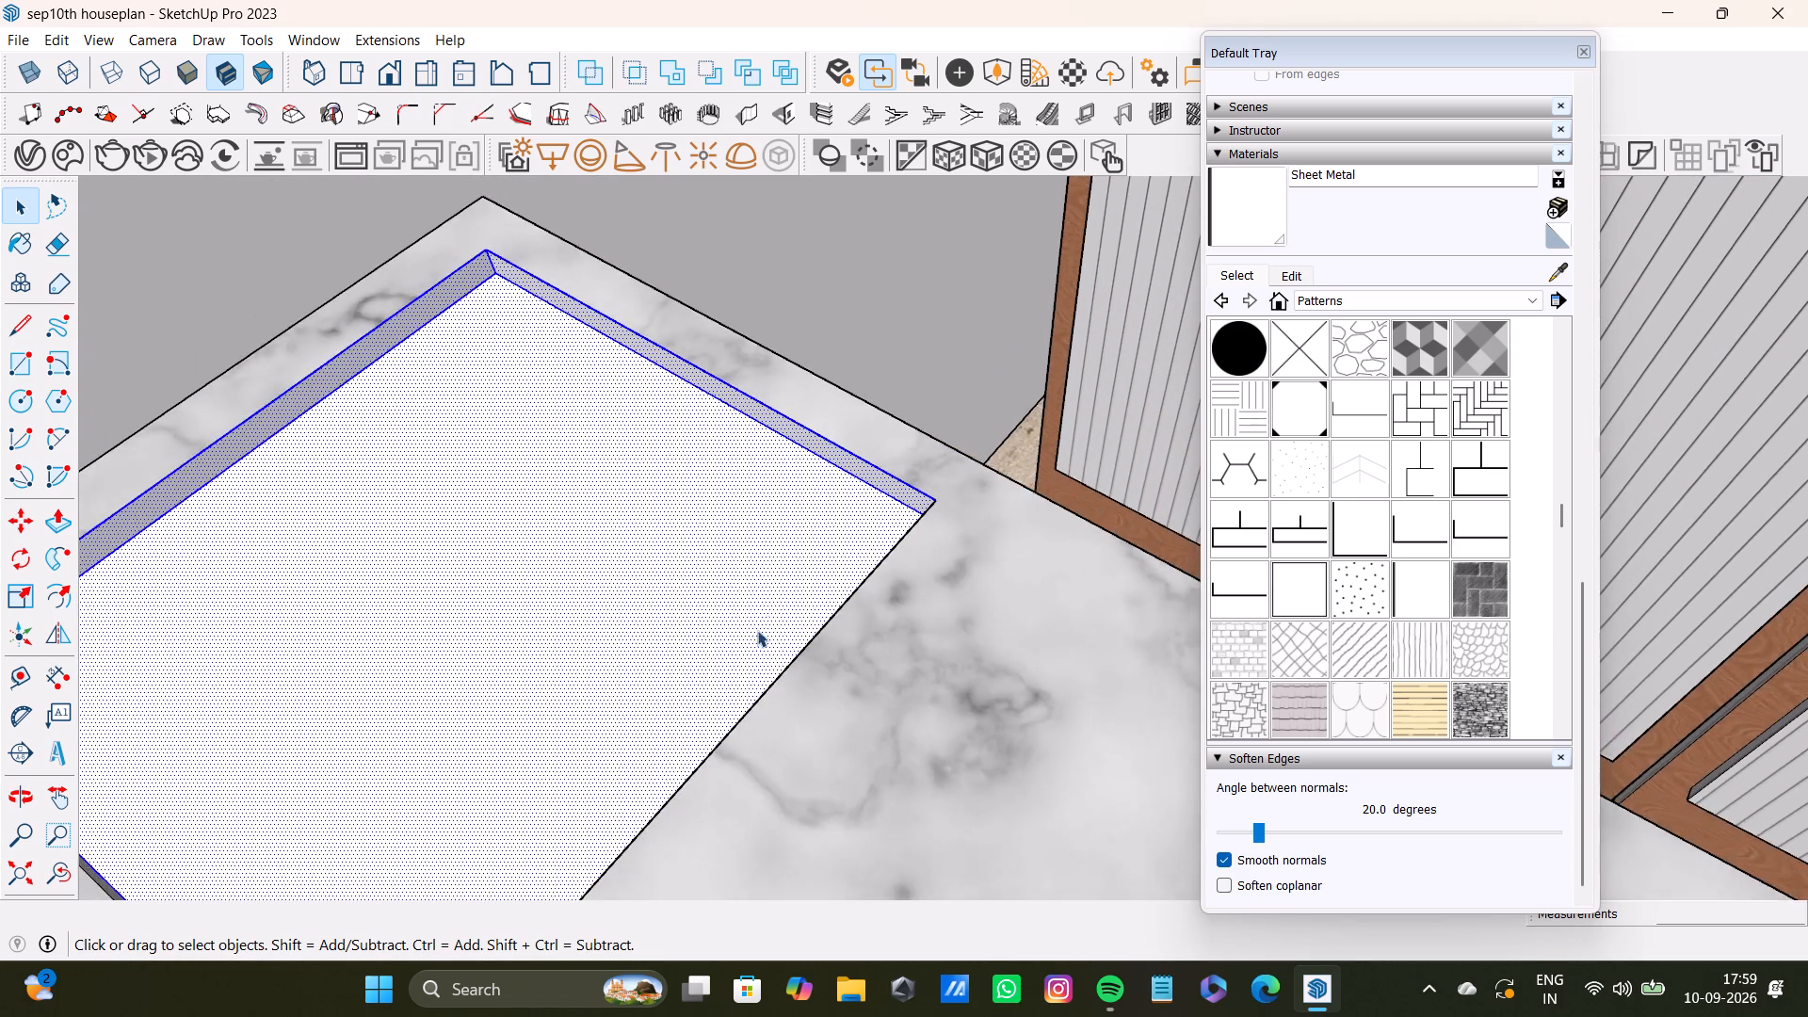
pyautogui.moveTo(743, 652); pyautogui.dragTo(943, 618, button='middle')
pyautogui.scroll(3, 967, 639)
pyautogui.keyDown('shift'); pyautogui.moveTo(880, 684); pyautogui.dragTo(1211, 614, button='middle'); pyautogui.keyUp('shift')
pyautogui.scroll(7, 1103, 589)
pyautogui.keyDown('shift'); pyautogui.doubleClick(1064, 555); pyautogui.keyUp('shift')
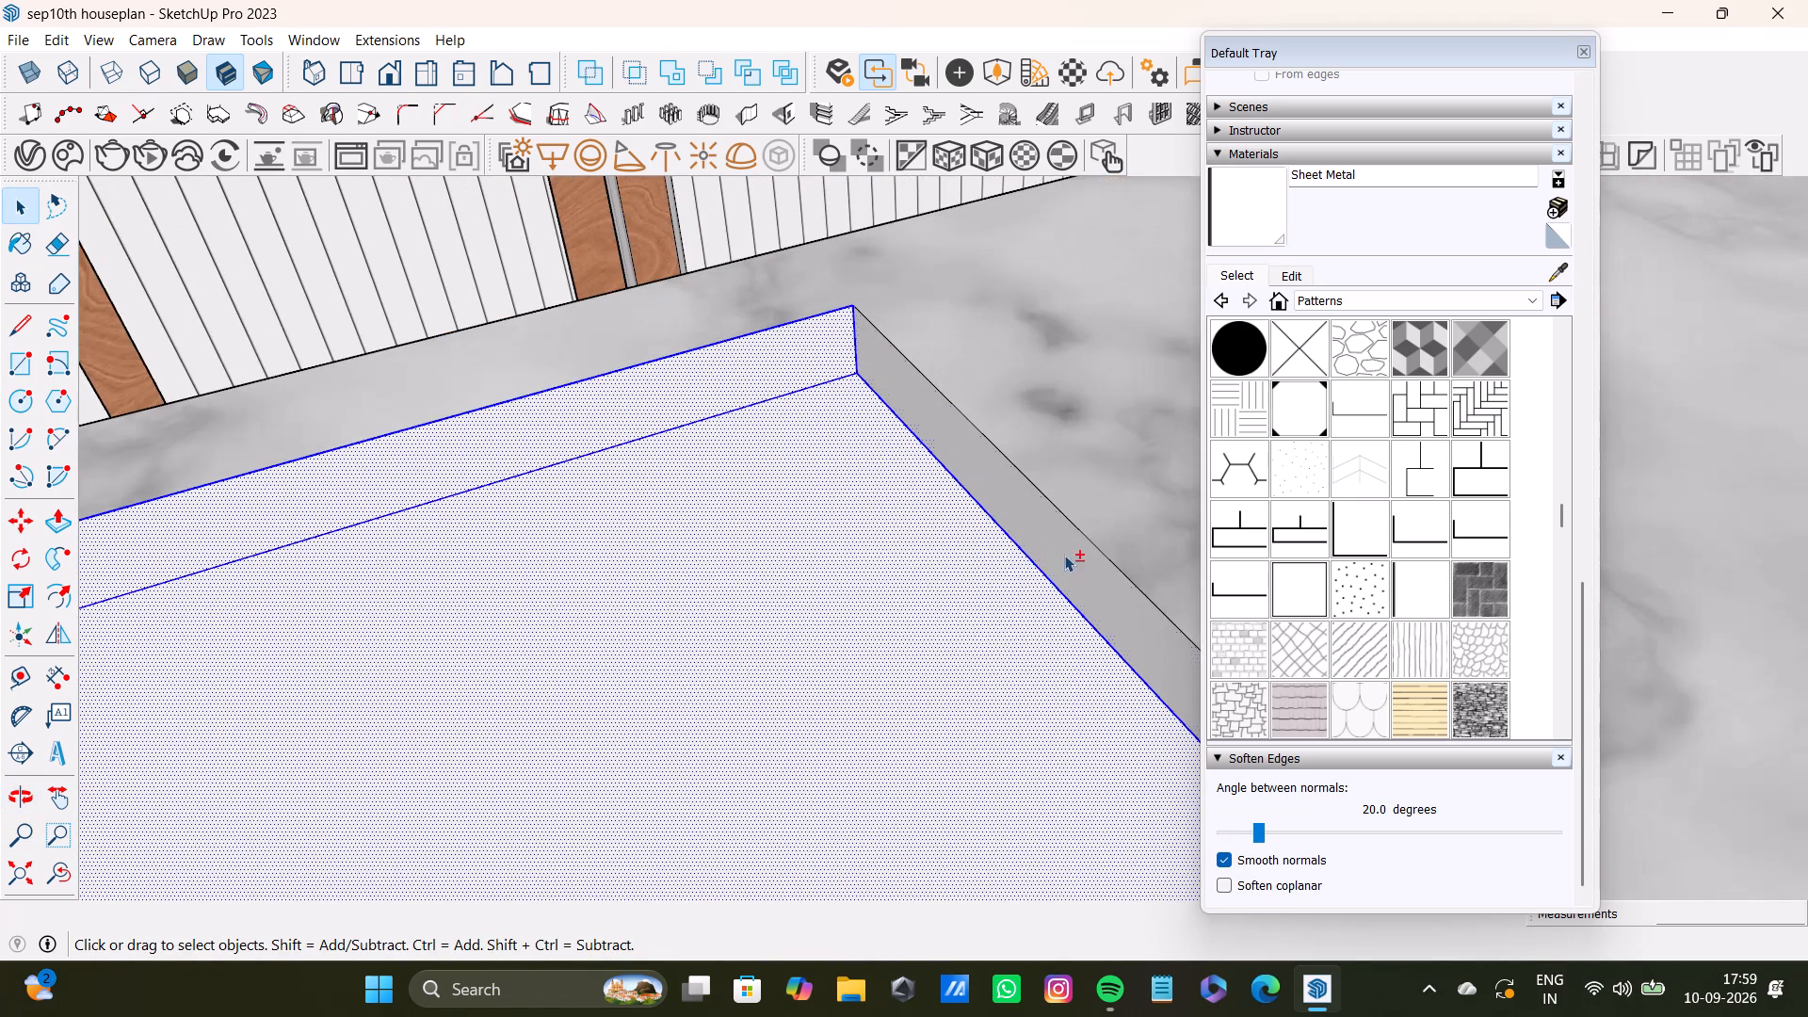
pyautogui.keyDown('shift'); pyautogui.scroll(-4, 1016, 583); pyautogui.keyUp('shift')
pyautogui.keyDown('shift'); pyautogui.scroll(2, 1008, 595); pyautogui.keyUp('shift')
pyautogui.keyDown('shift'); pyautogui.scroll(-14, 1008, 614); pyautogui.keyUp('shift')
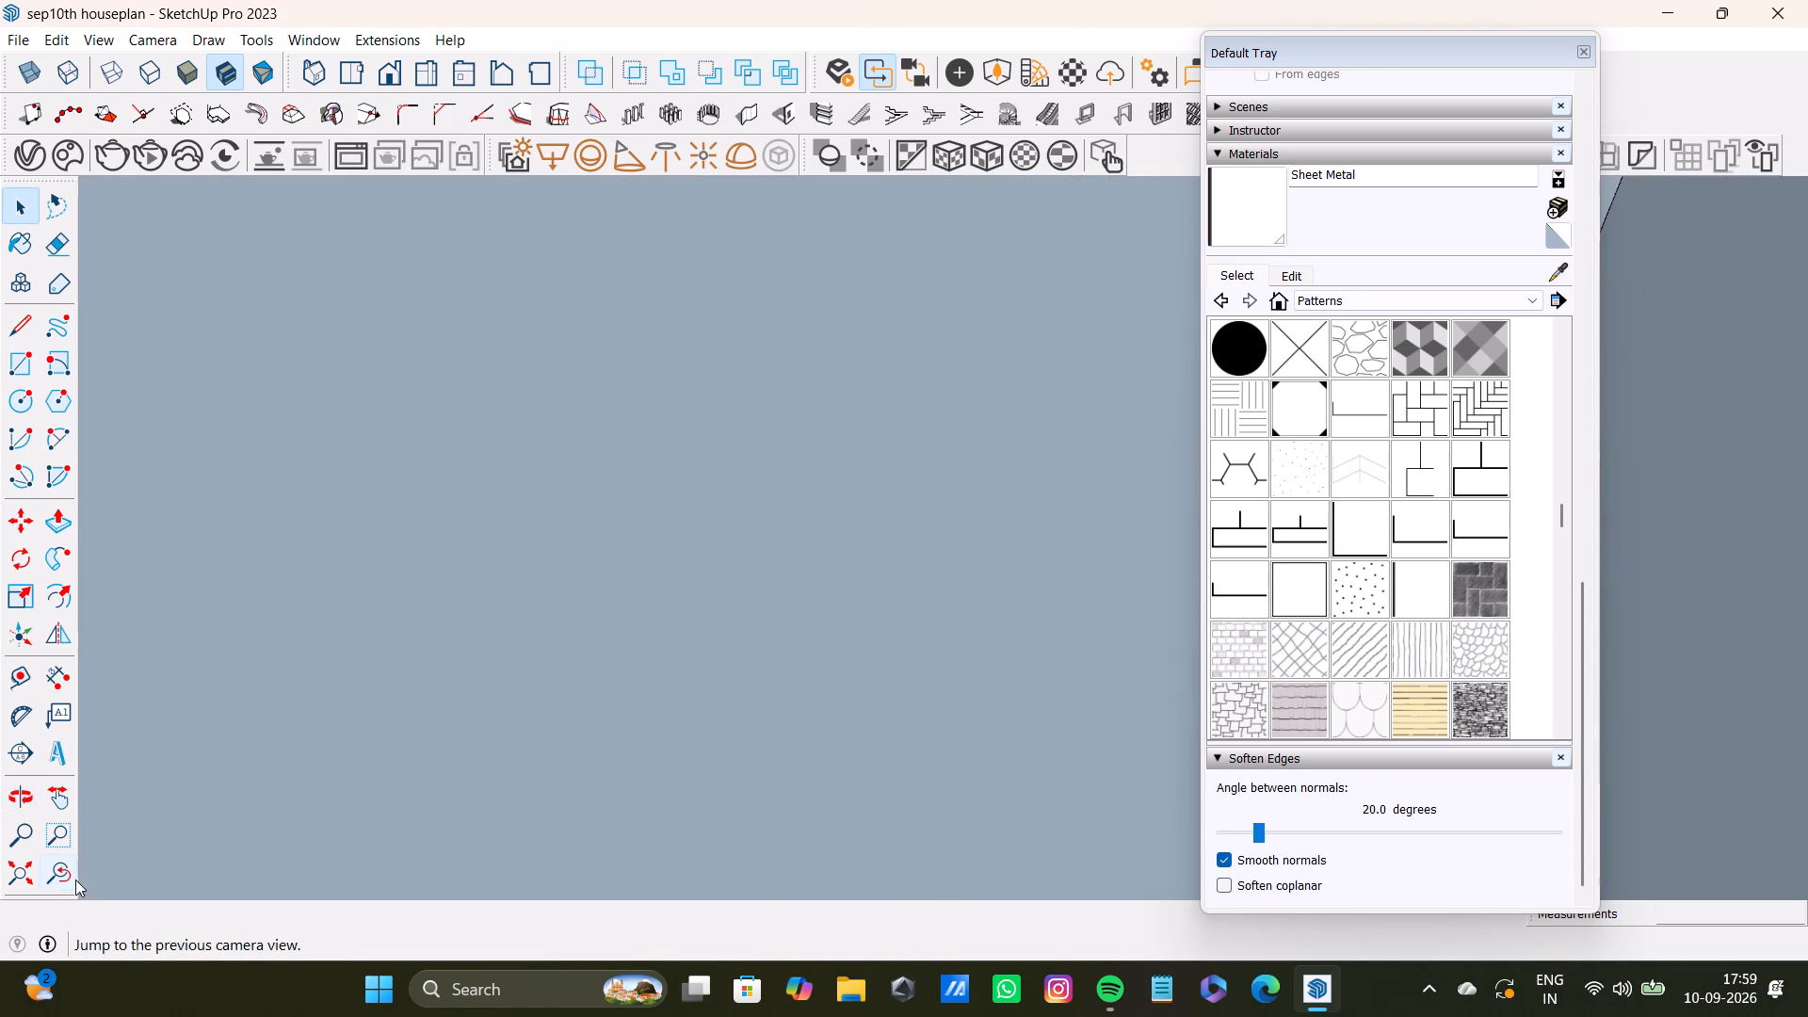
pyautogui.keyDown('shift'); pyautogui.click(75, 874); pyautogui.keyUp('shift')
pyautogui.moveTo(703, 757); pyautogui.dragTo(1129, 855, button='middle')
pyautogui.scroll(-4, 826, 742)
pyautogui.keyDown('shift'); pyautogui.moveTo(817, 701); pyautogui.dragTo(327, 628, button='middle'); pyautogui.keyUp('shift')
pyautogui.moveTo(376, 650); pyautogui.dragTo(871, 711, button='middle')
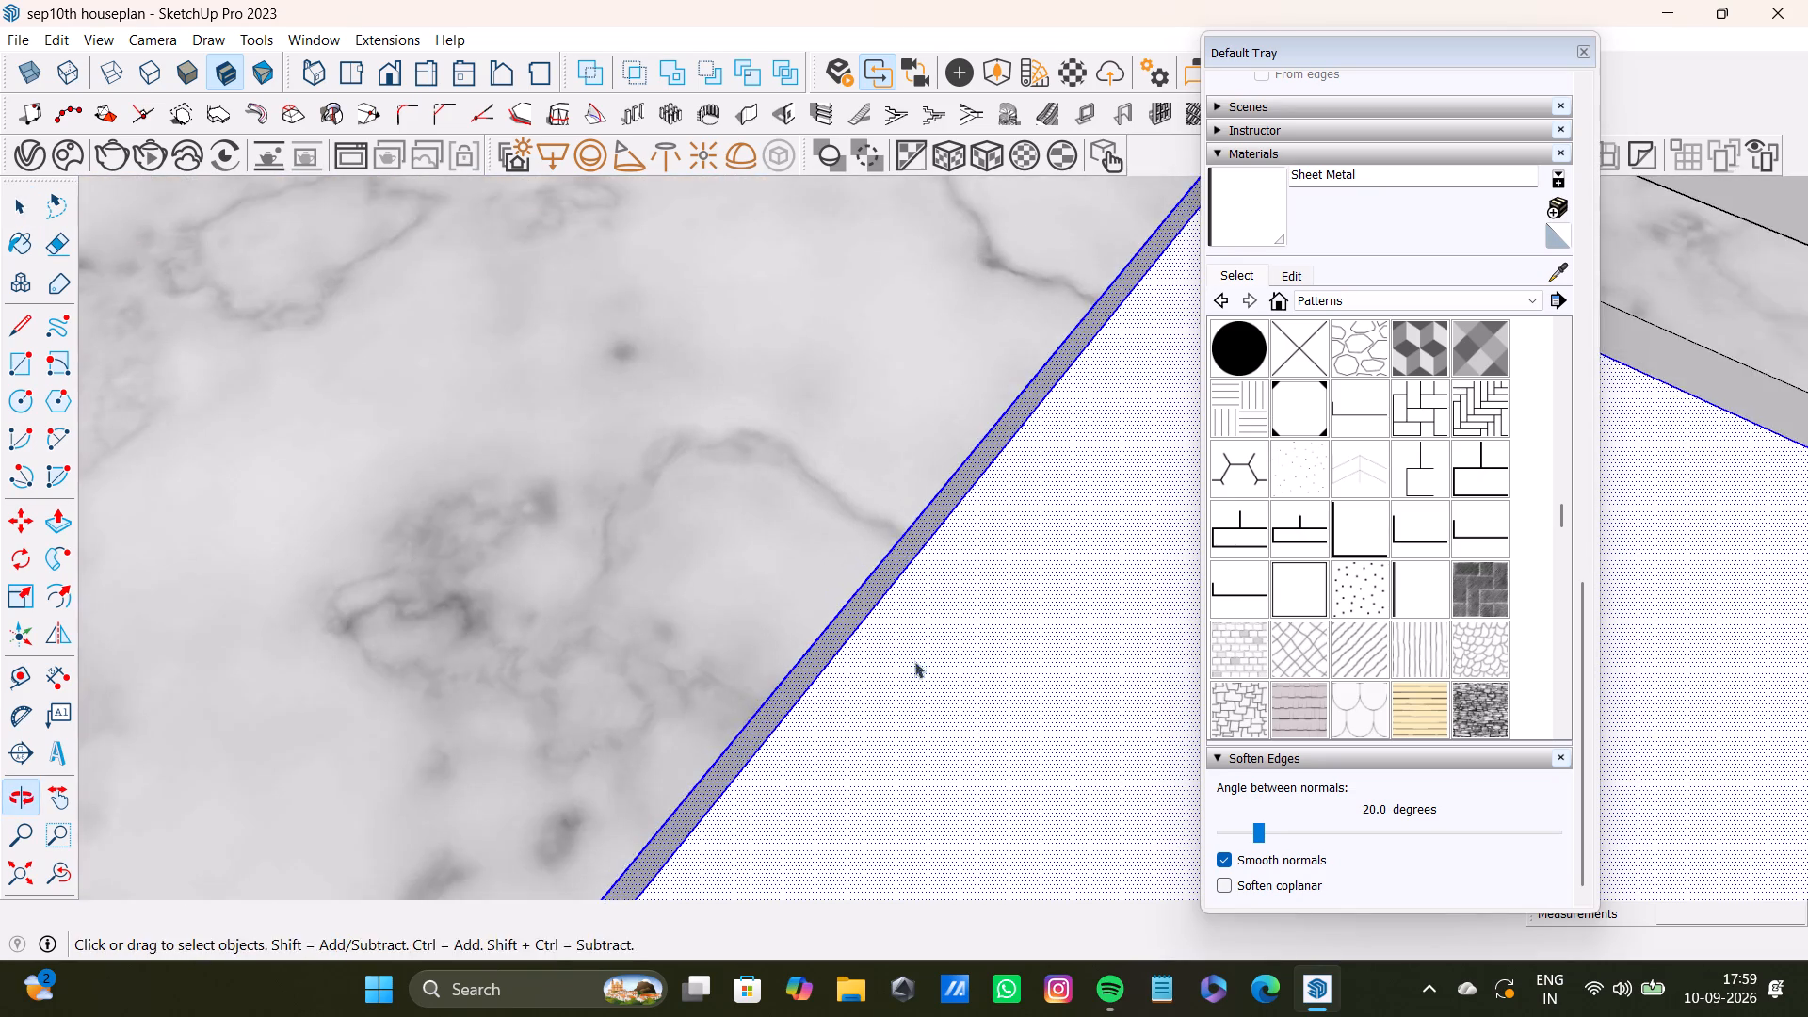
pyautogui.keyDown('shift'); pyautogui.moveTo(858, 598); pyautogui.dragTo(429, 539, button='middle'); pyautogui.keyUp('shift')
pyautogui.moveTo(428, 532); pyautogui.dragTo(1005, 643, button='middle')
pyautogui.moveTo(920, 405); pyautogui.dragTo(815, 907, button='middle')
pyautogui.moveTo(769, 838); pyautogui.dragTo(659, 588, button='middle')
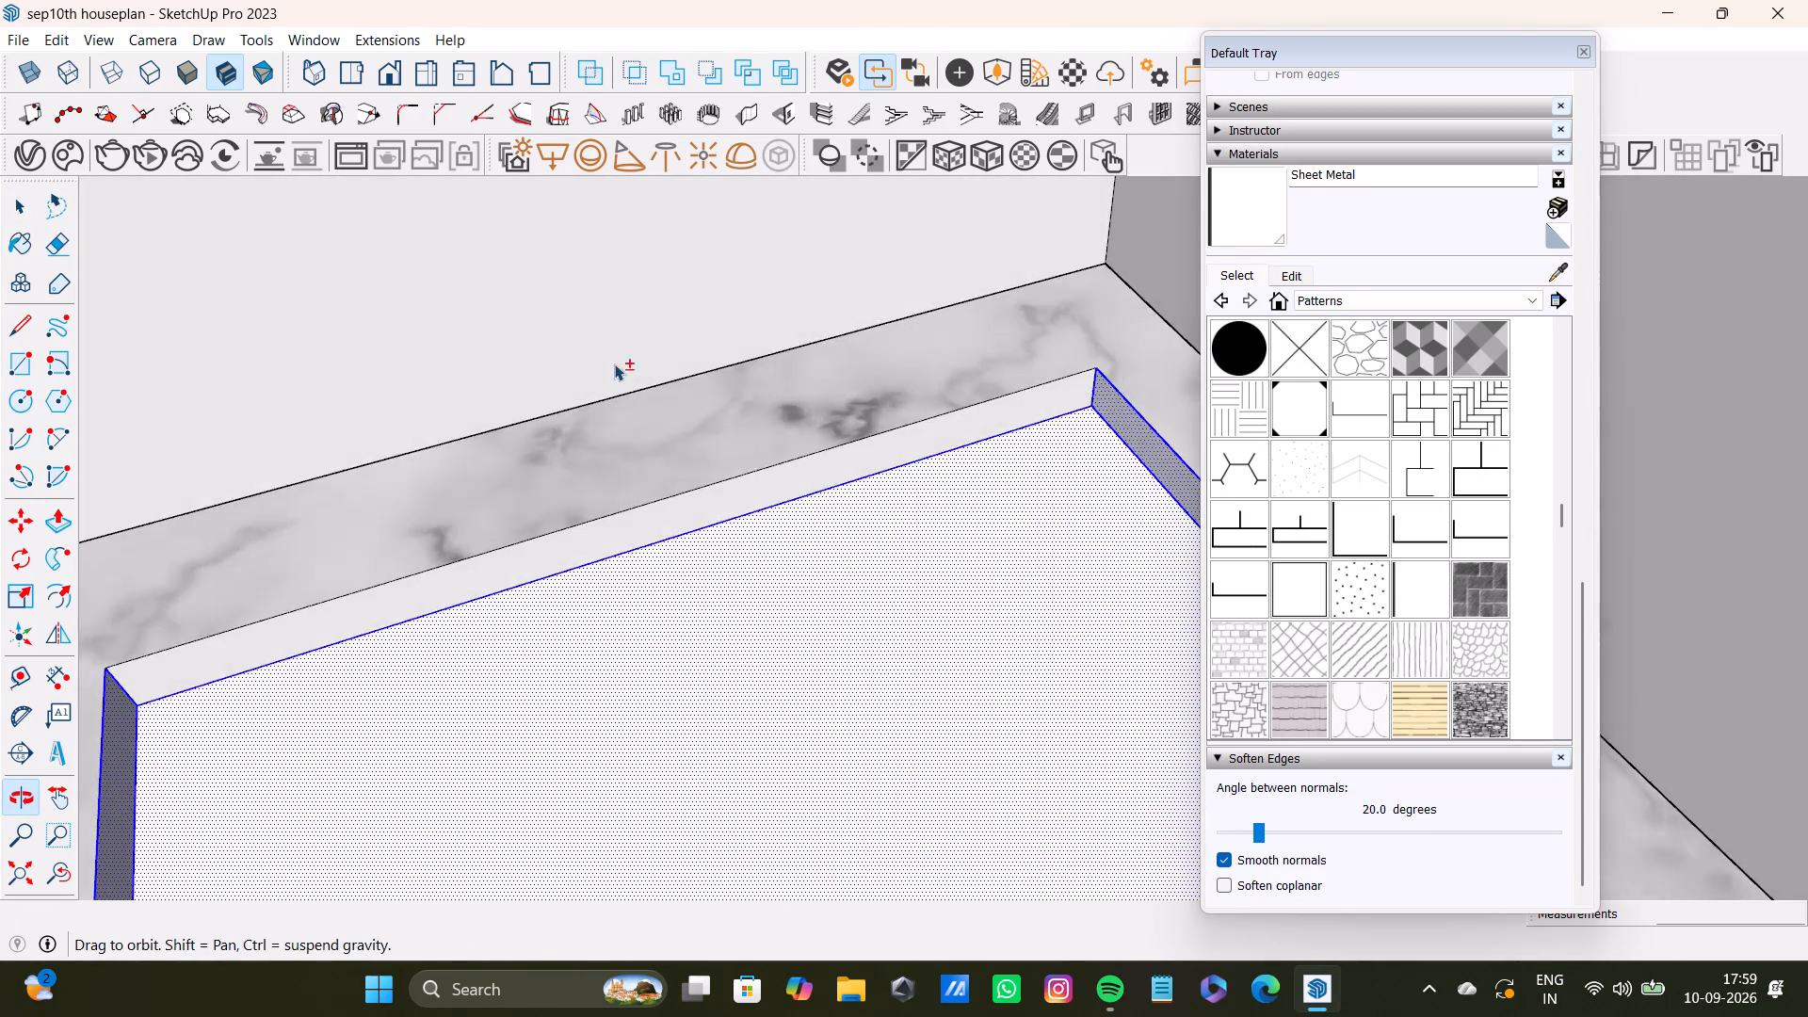
pyautogui.keyDown('shift'); pyautogui.scroll(6, 614, 391); pyautogui.keyUp('shift')
pyautogui.keyDown('shift'); pyautogui.click(786, 545); pyautogui.keyUp('shift')
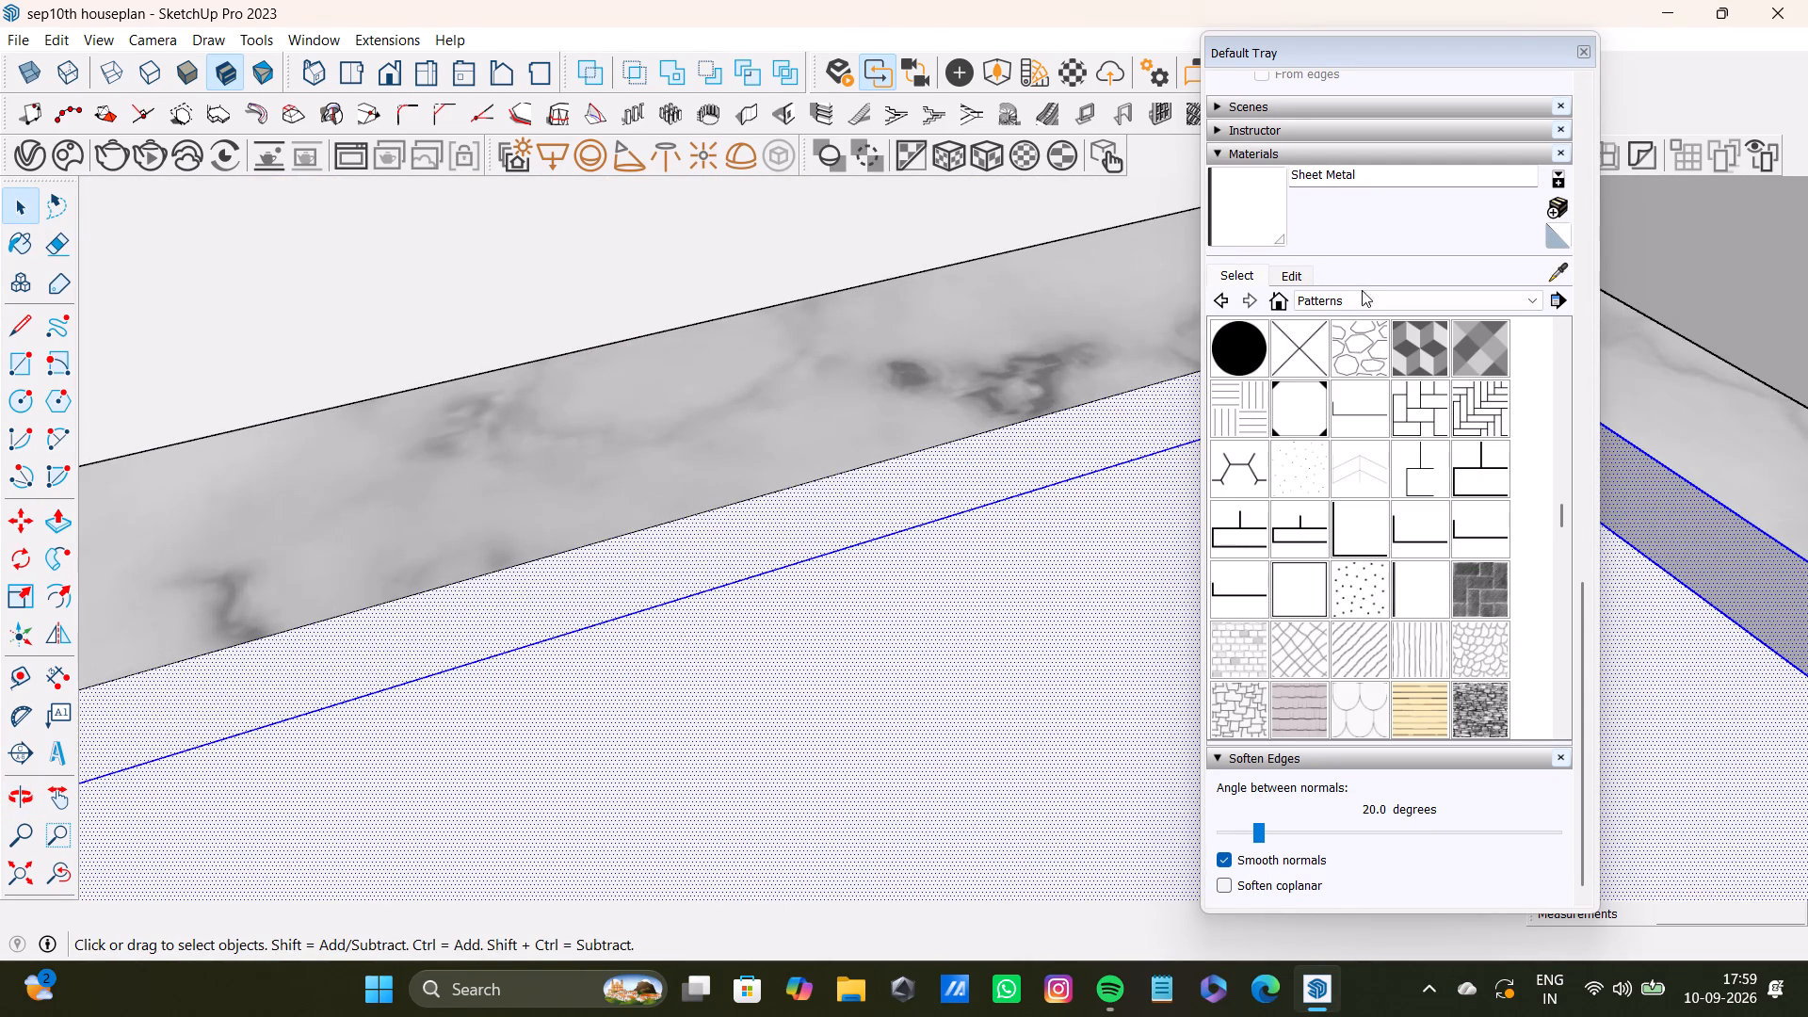
pyautogui.keyDown('shift'); pyautogui.click(1366, 297); pyautogui.keyUp('shift')
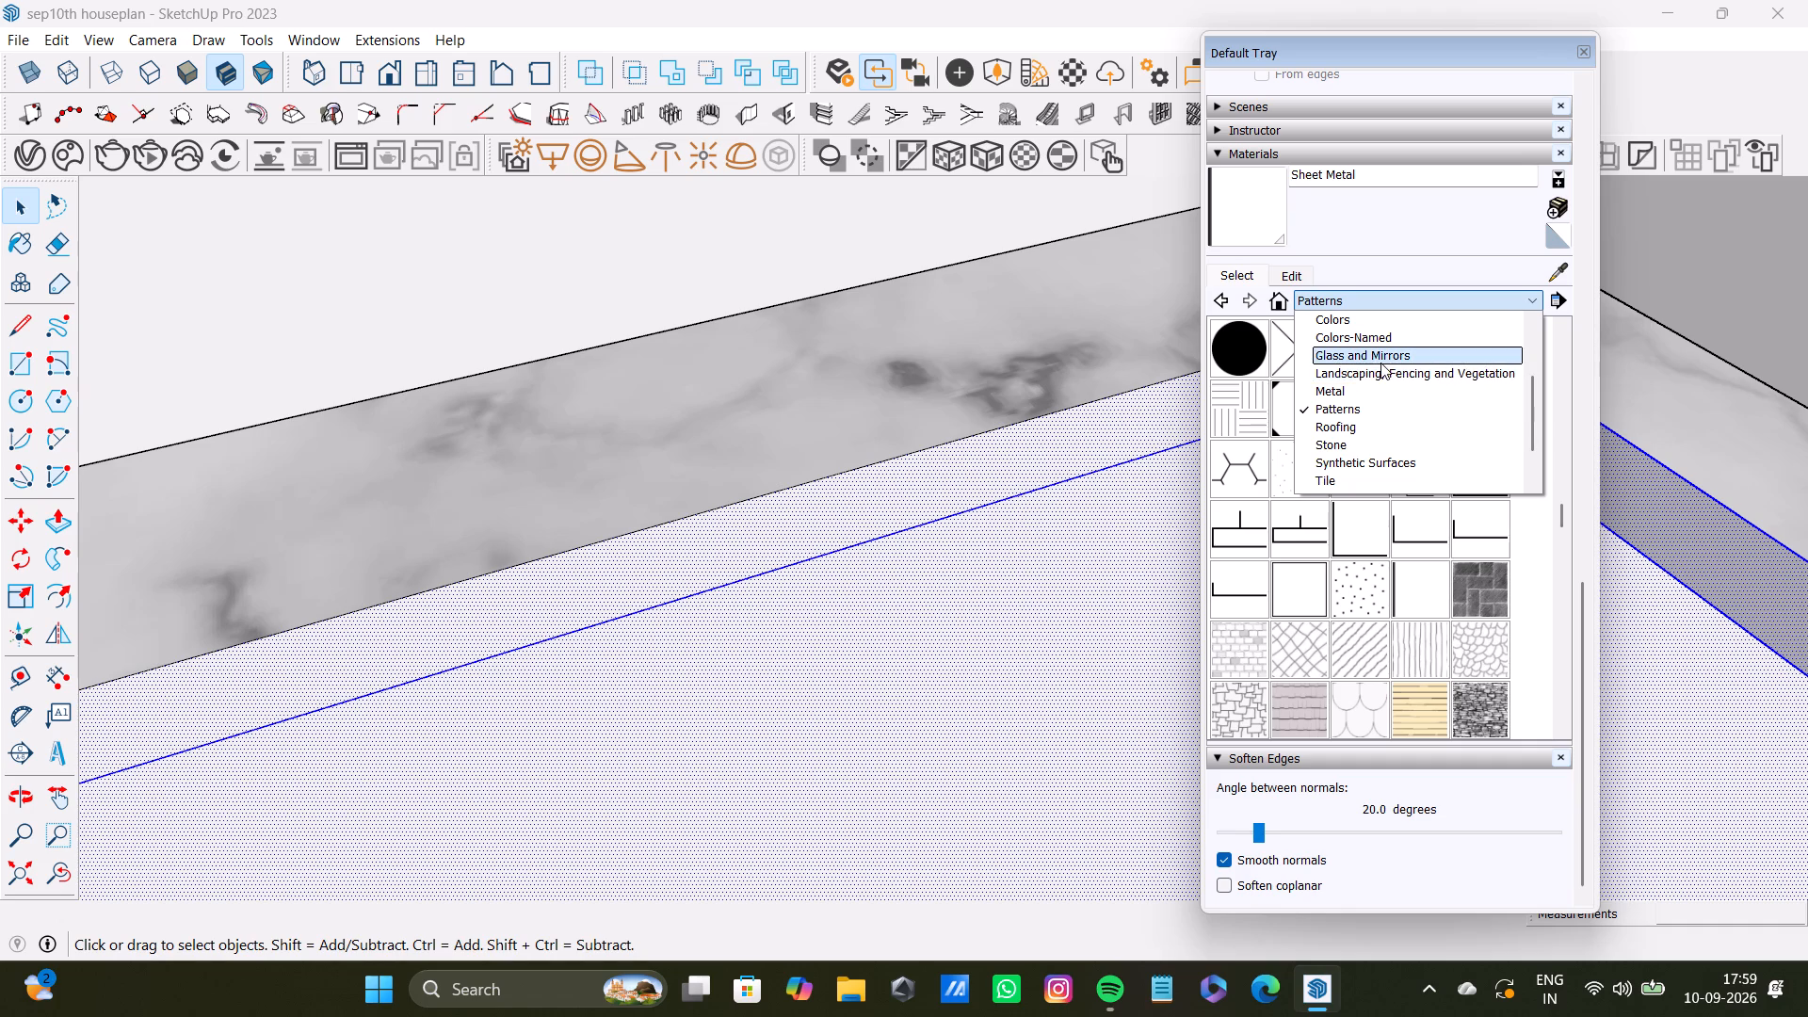
pyautogui.keyDown('shift'); pyautogui.scroll(-4, 1382, 420); pyautogui.keyUp('shift')
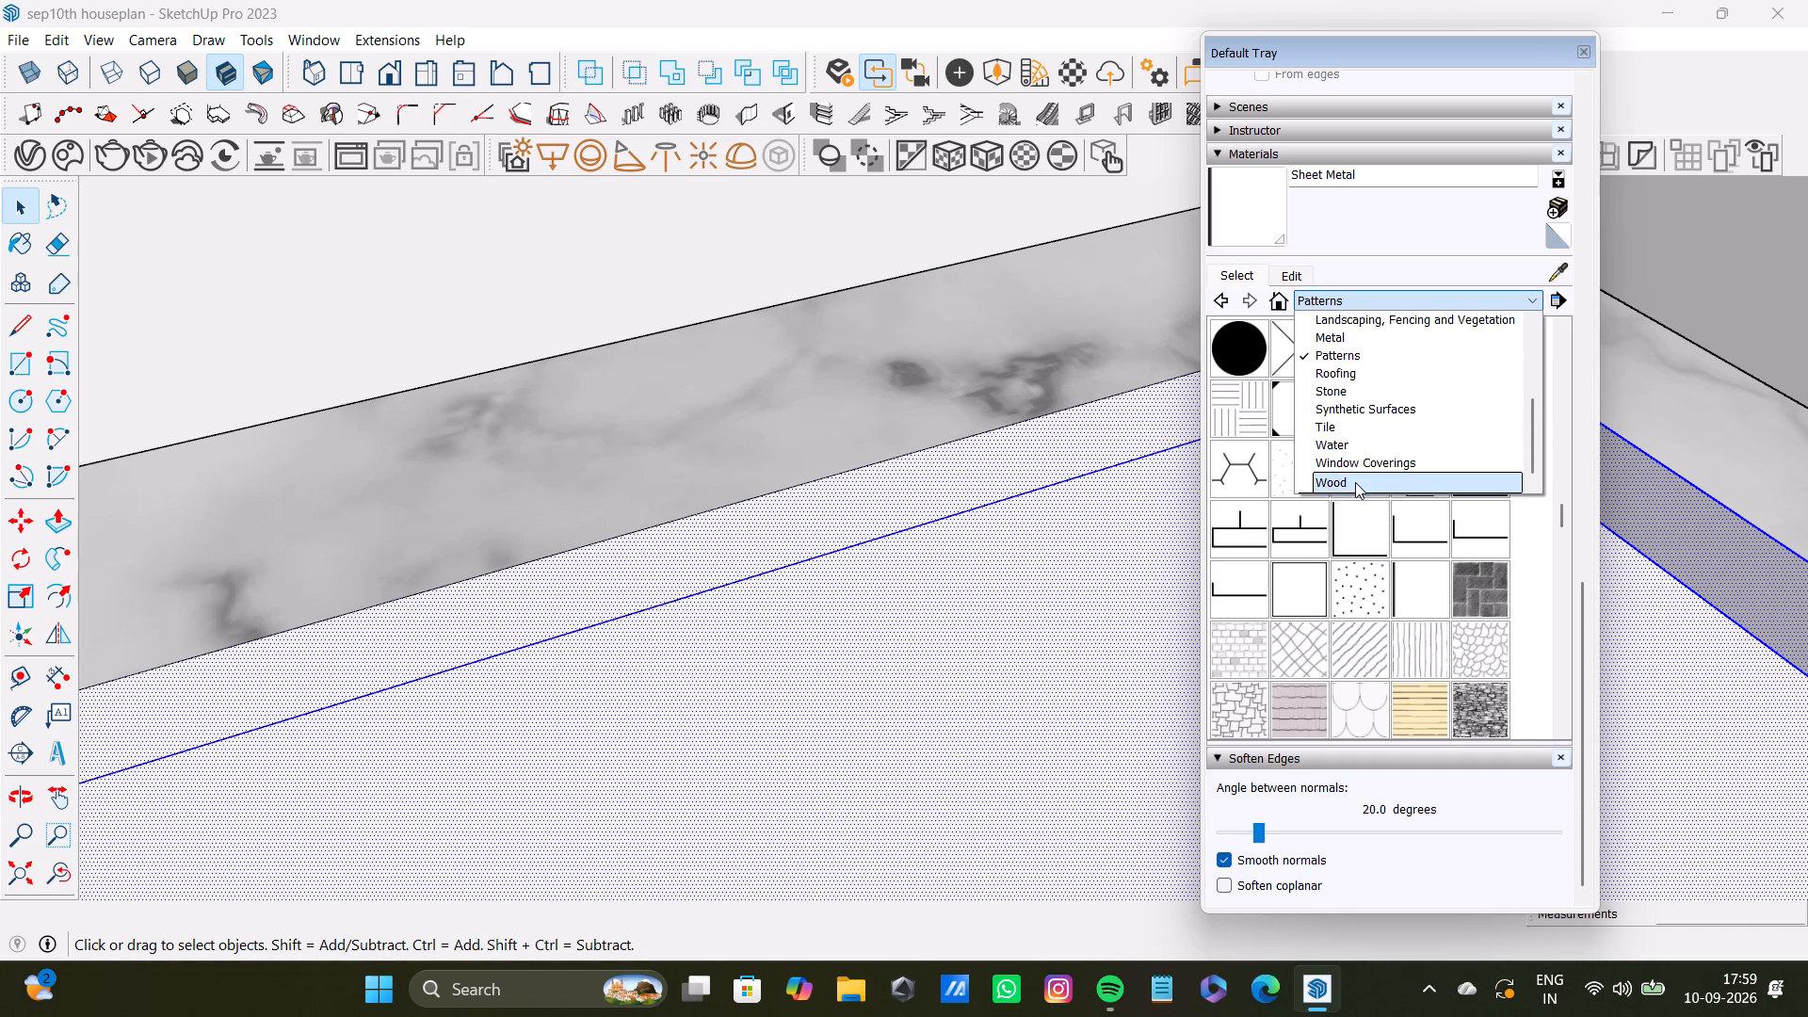
pyautogui.keyDown('shift'); pyautogui.click(1355, 415); pyautogui.keyUp('shift')
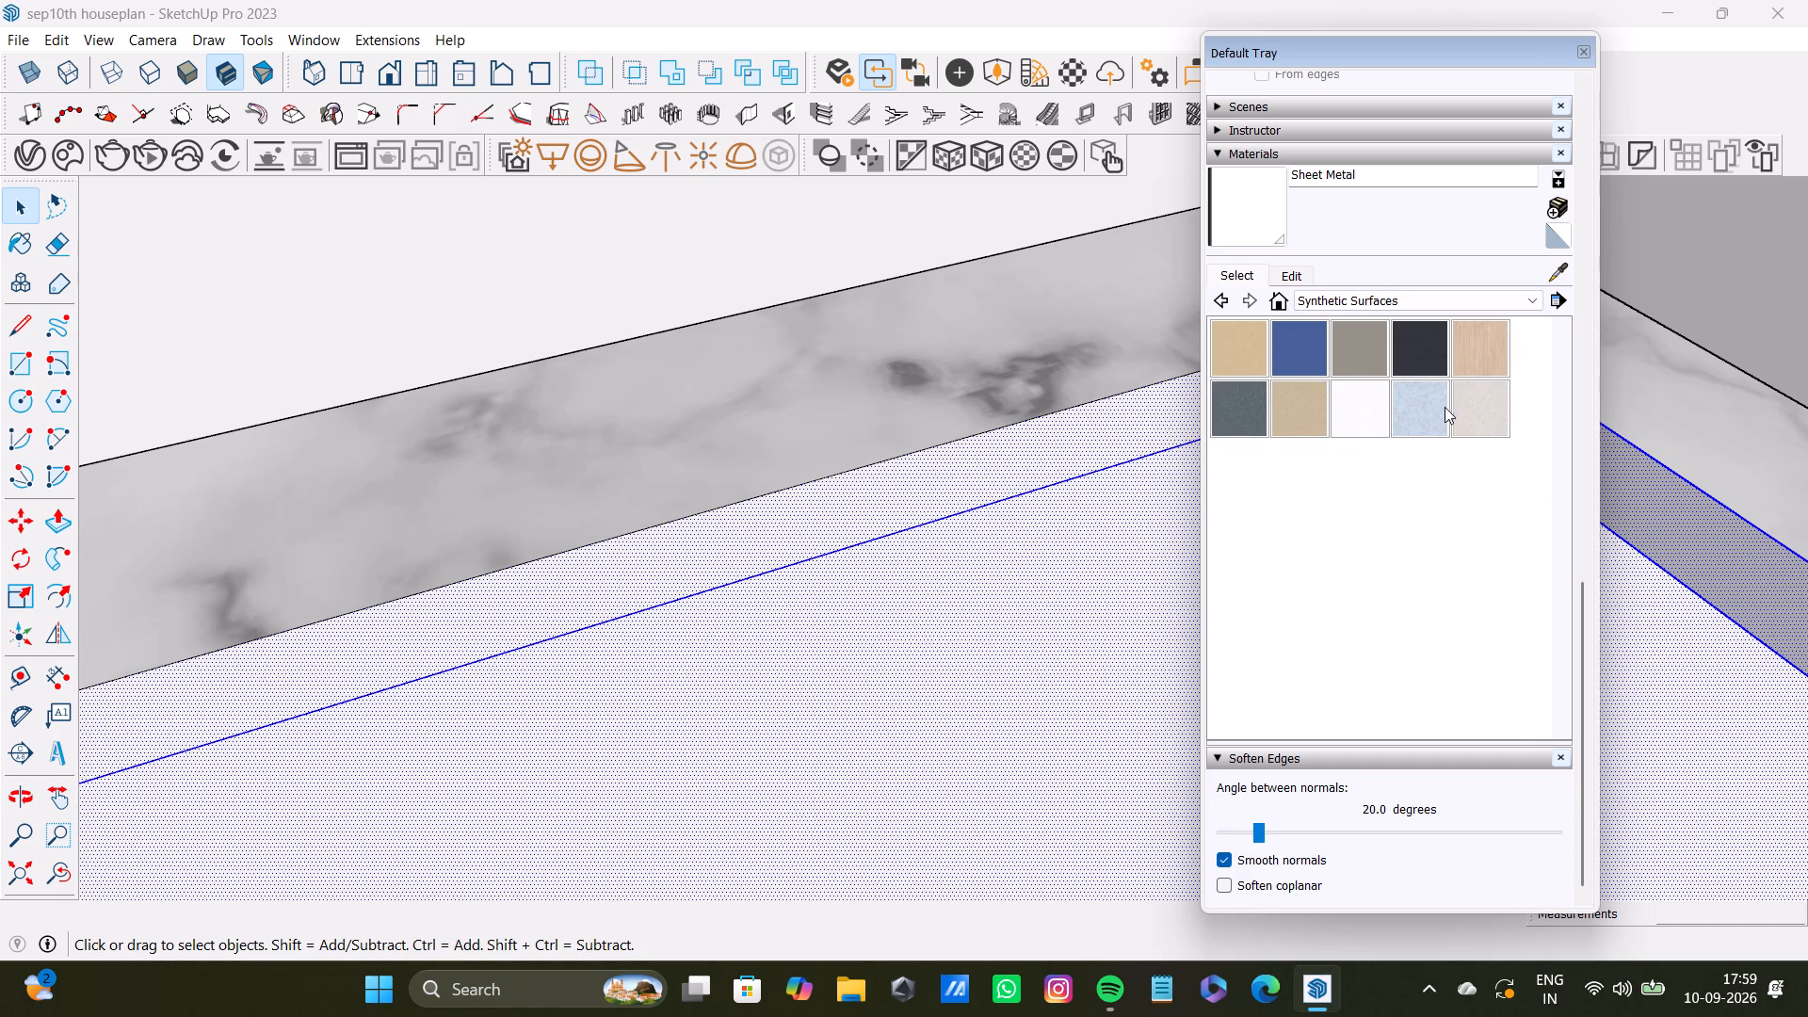
pyautogui.keyDown('shift'); pyautogui.click(1462, 406); pyautogui.keyUp('shift')
pyautogui.keyDown('shift'); pyautogui.click(1051, 522); pyautogui.keyUp('shift')
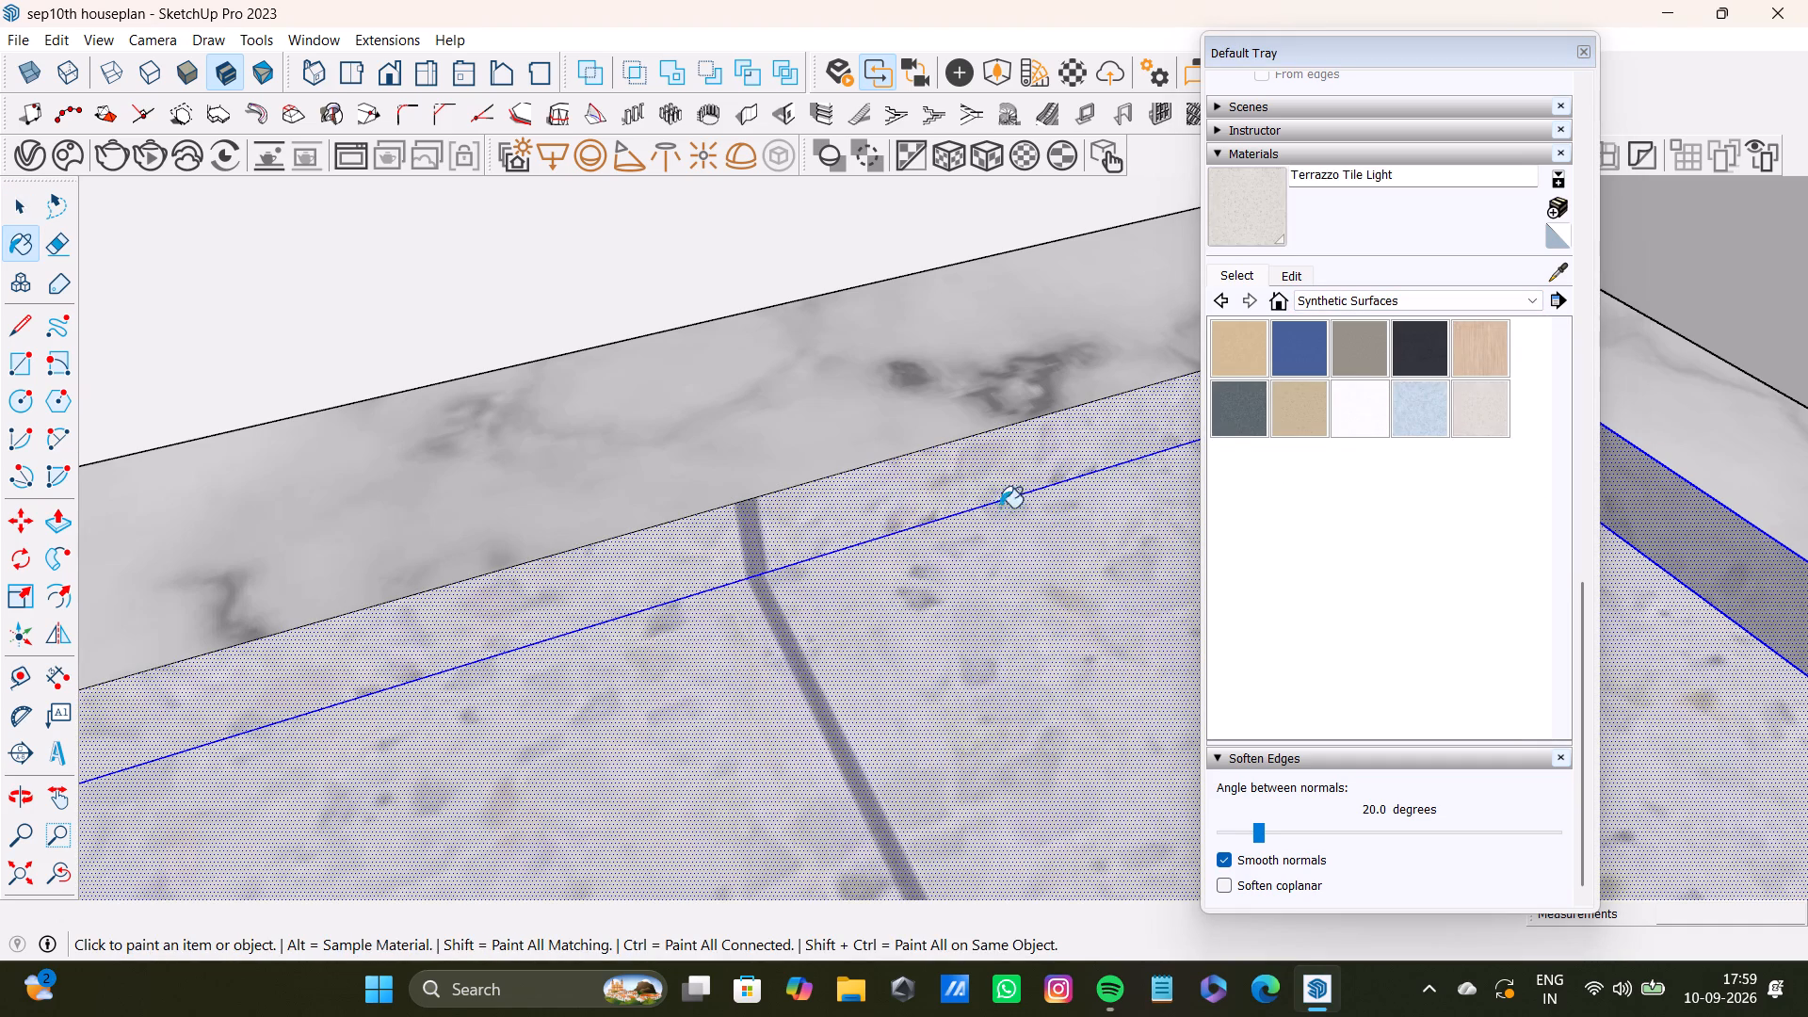
# Examine the Terrazzo Tile Light finish in the sink recess up close and from a distance, and clear the selection.
pyautogui.scroll(-13, 997, 530)
pyautogui.moveTo(1064, 663); pyautogui.dragTo(869, 896, button='middle')
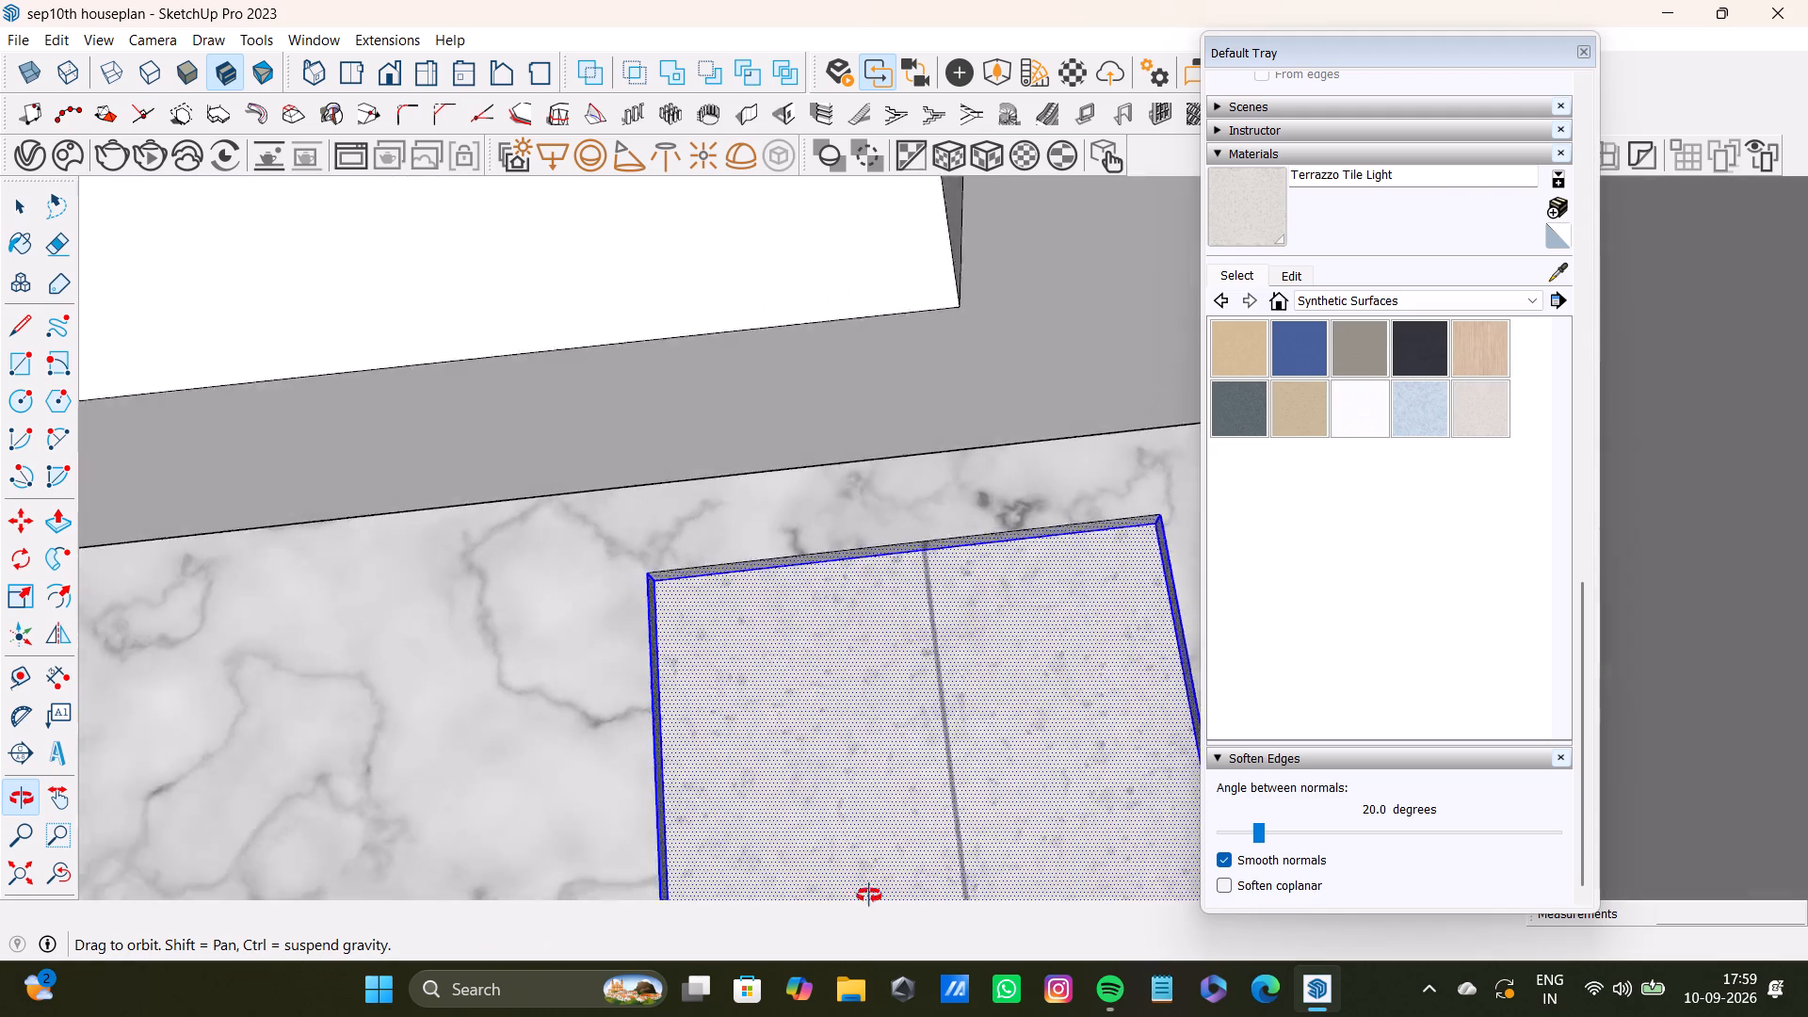
pyautogui.moveTo(869, 896); pyautogui.dragTo(725, 914, button='middle')
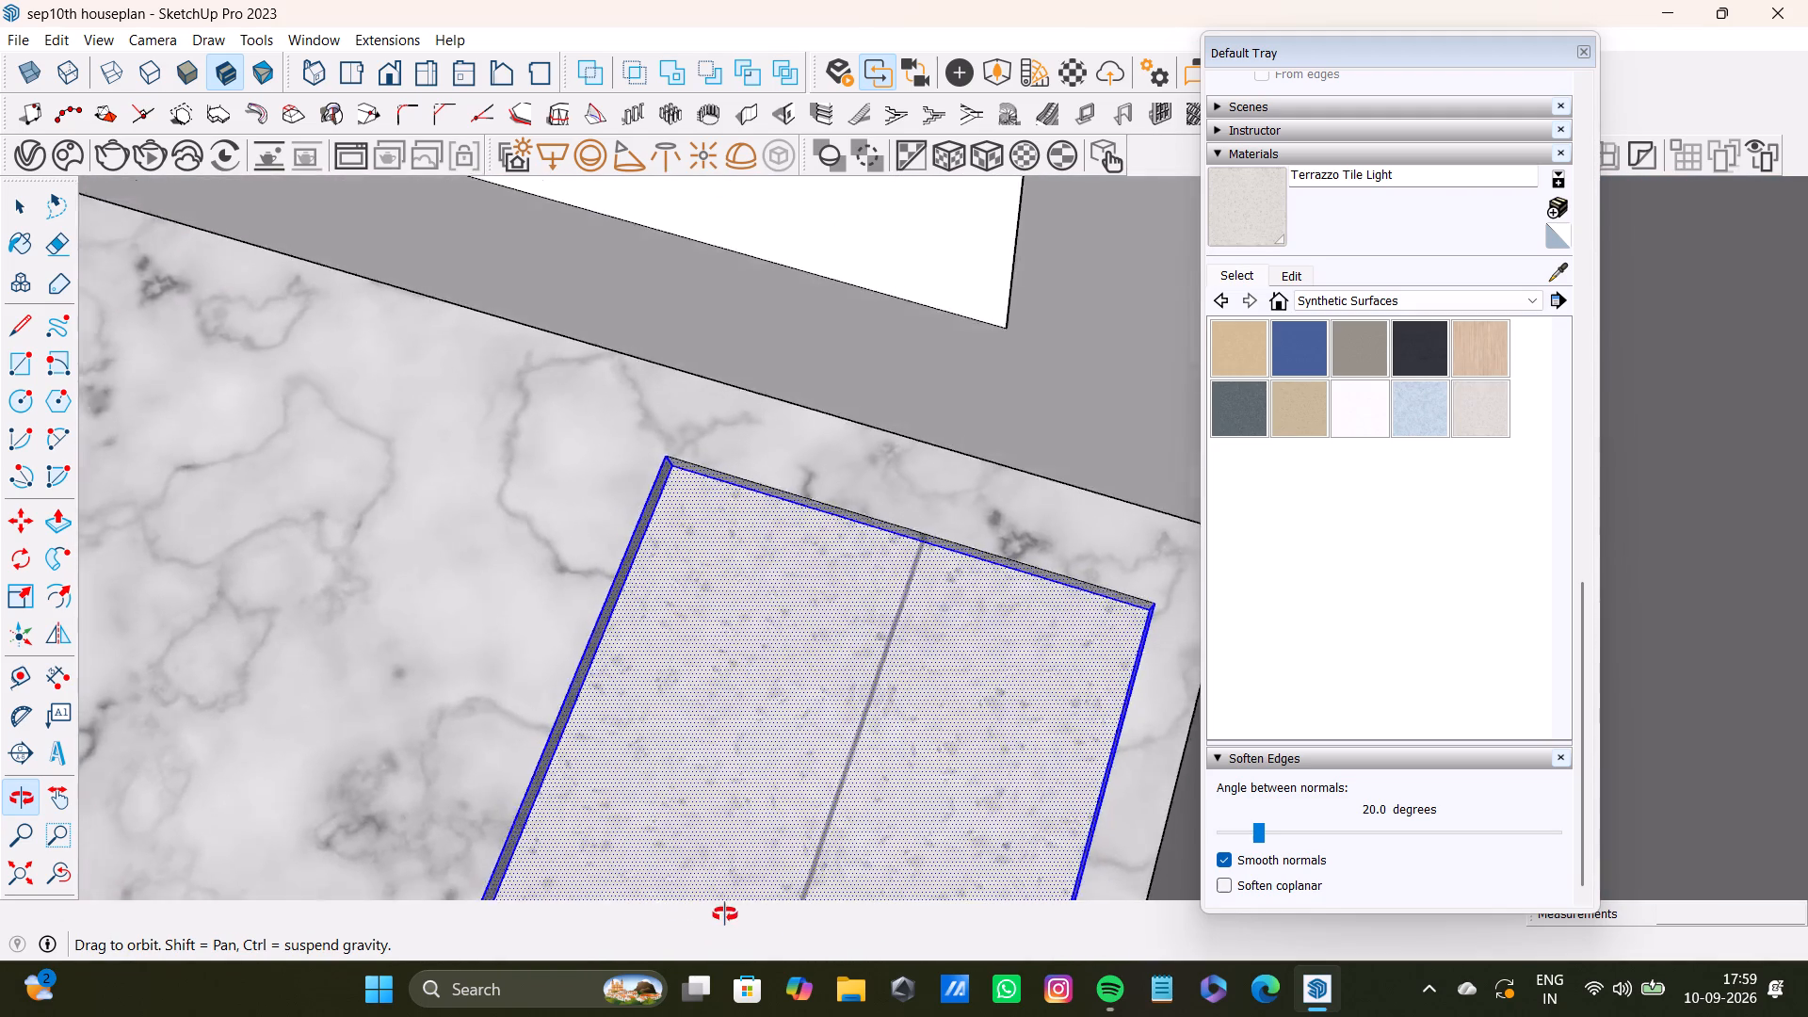
pyautogui.moveTo(725, 914); pyautogui.dragTo(747, 918, button='middle')
pyautogui.scroll(-1, 822, 880)
pyautogui.keyDown('shift'); pyautogui.scroll(20, 870, 791); pyautogui.keyUp('shift')
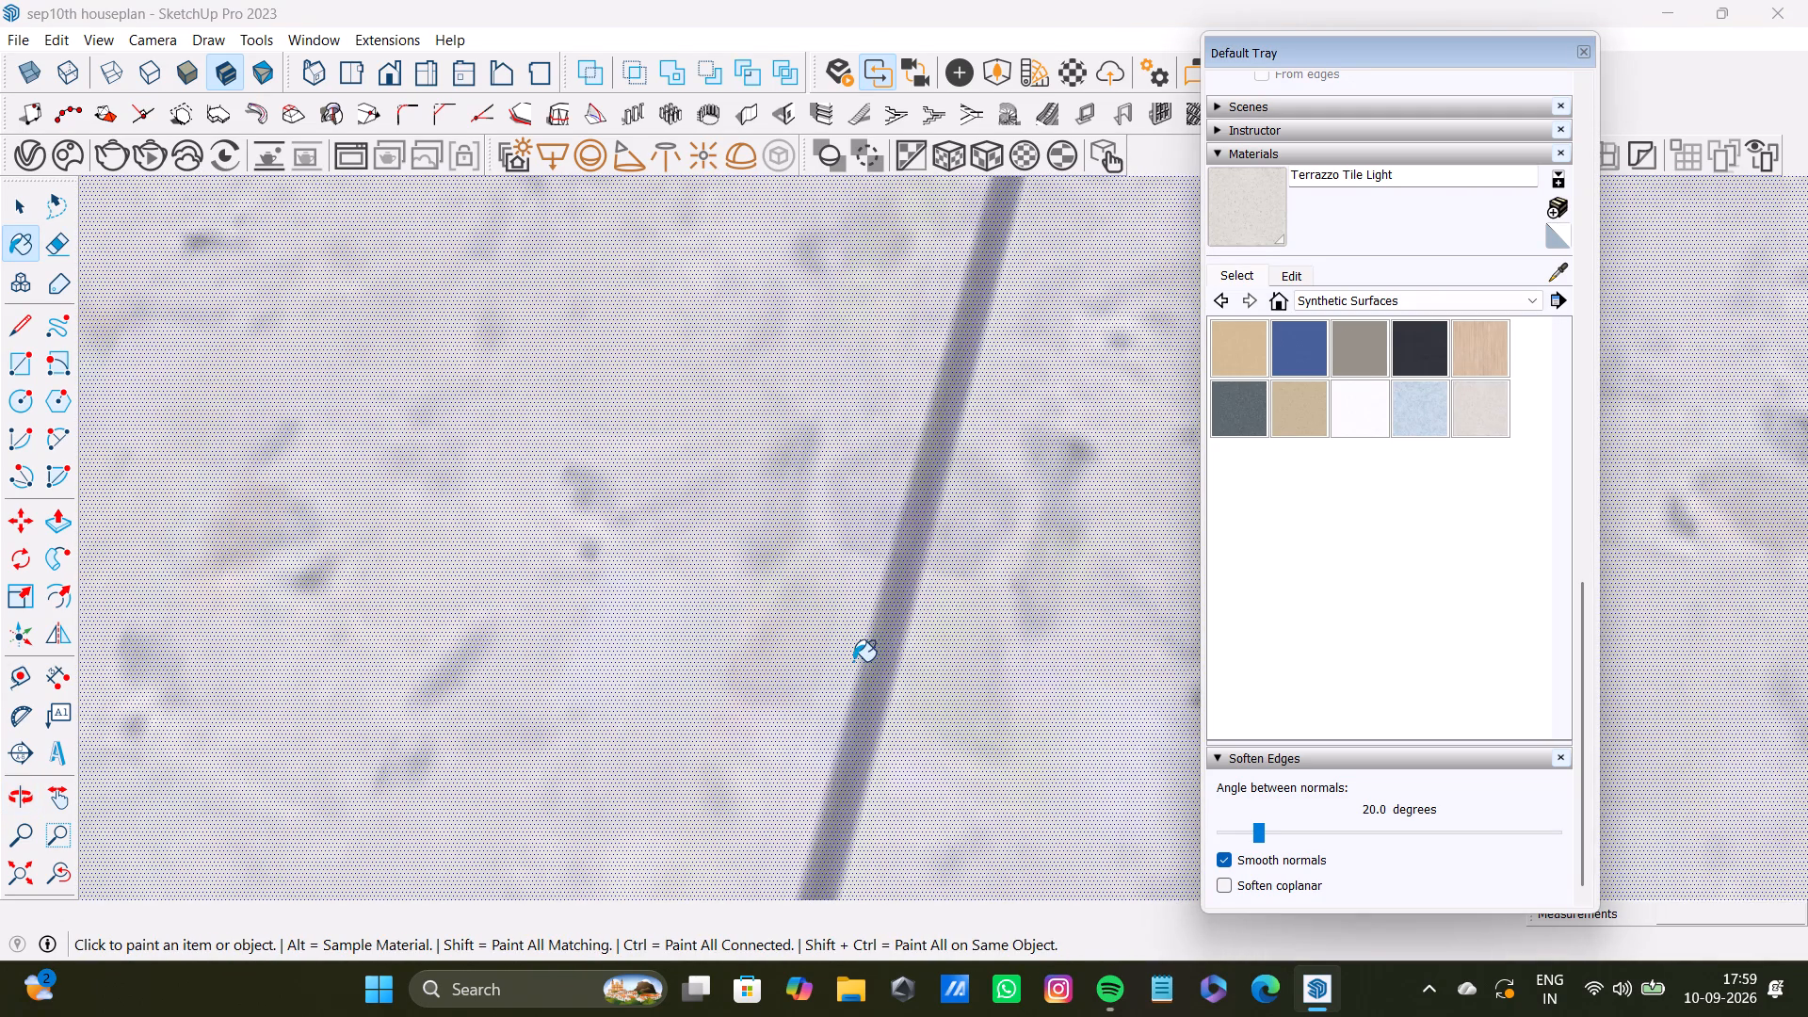
pyautogui.scroll(-20, 783, 654)
pyautogui.scroll(-3, 783, 654)
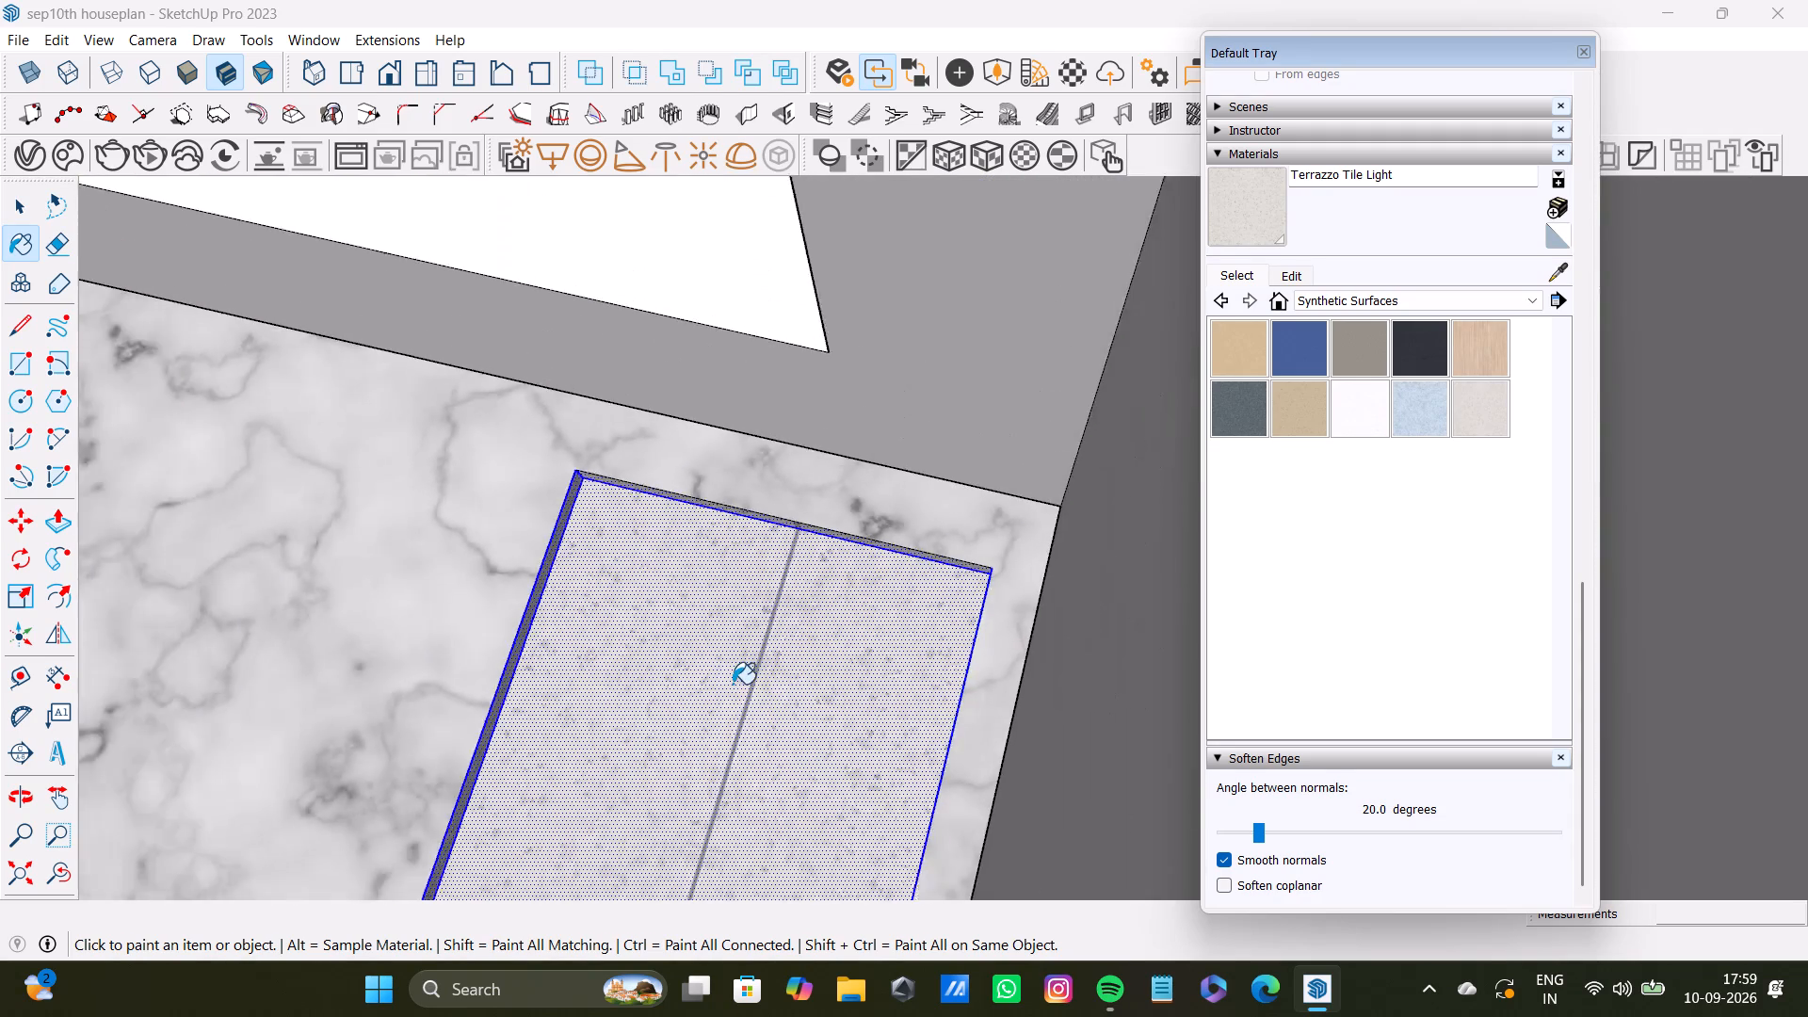
pyautogui.scroll(-5, 733, 684)
pyautogui.press('space')
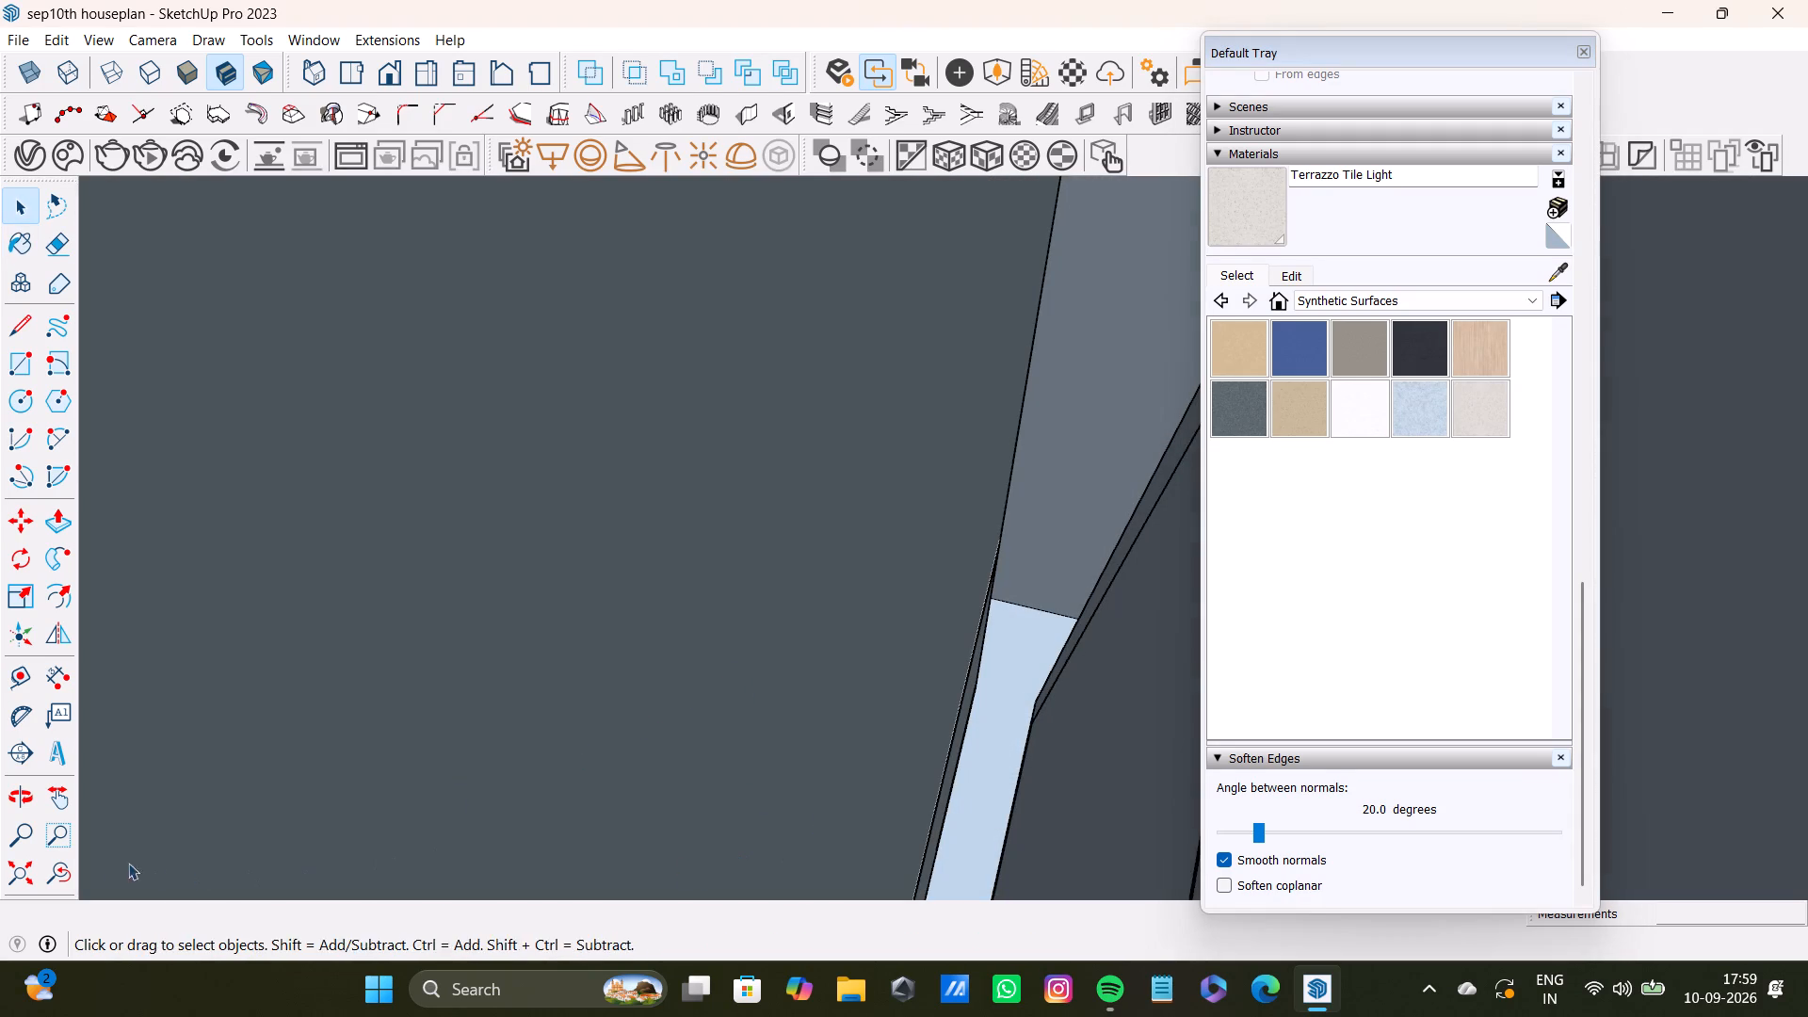
pyautogui.click(64, 868)
pyautogui.click(6, 864)
pyautogui.scroll(-4, 492, 725)
pyautogui.scroll(10, 896, 716)
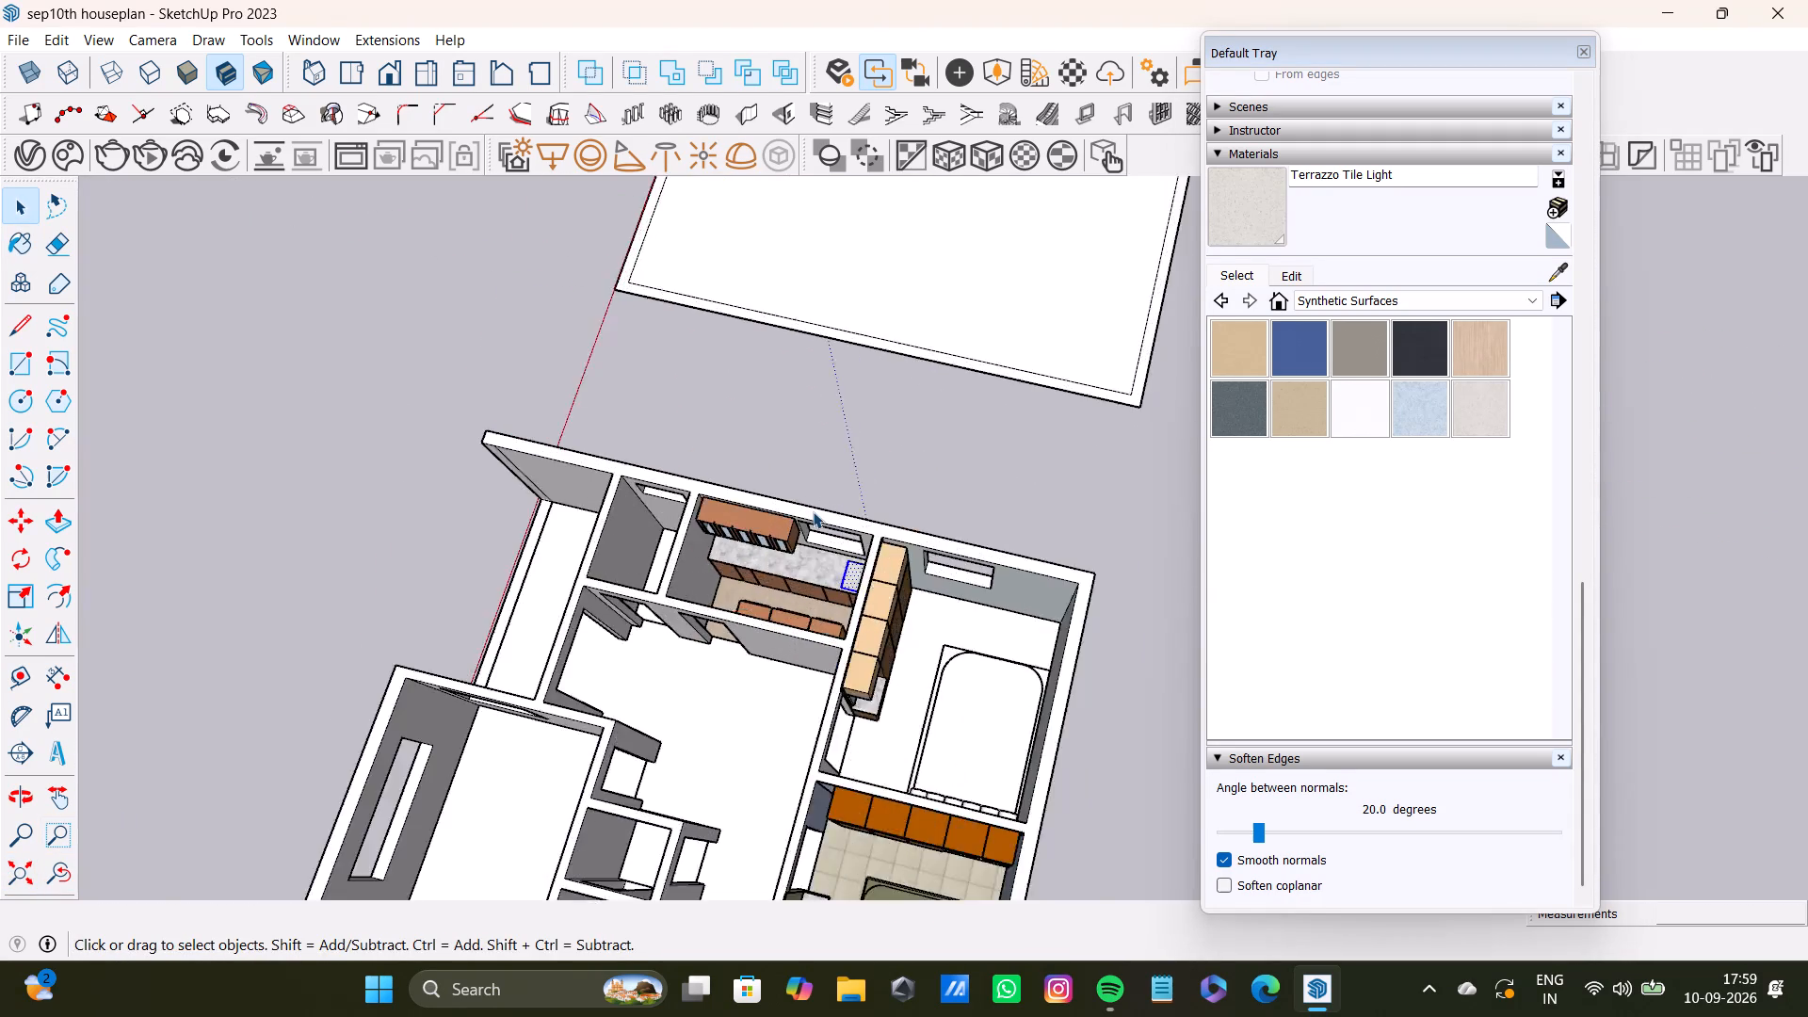
pyautogui.scroll(13, 813, 511)
pyautogui.press('space')
pyautogui.click(1008, 256)
pyautogui.scroll(8, 888, 594)
pyautogui.moveTo(943, 676); pyautogui.dragTo(954, 654, button='middle')
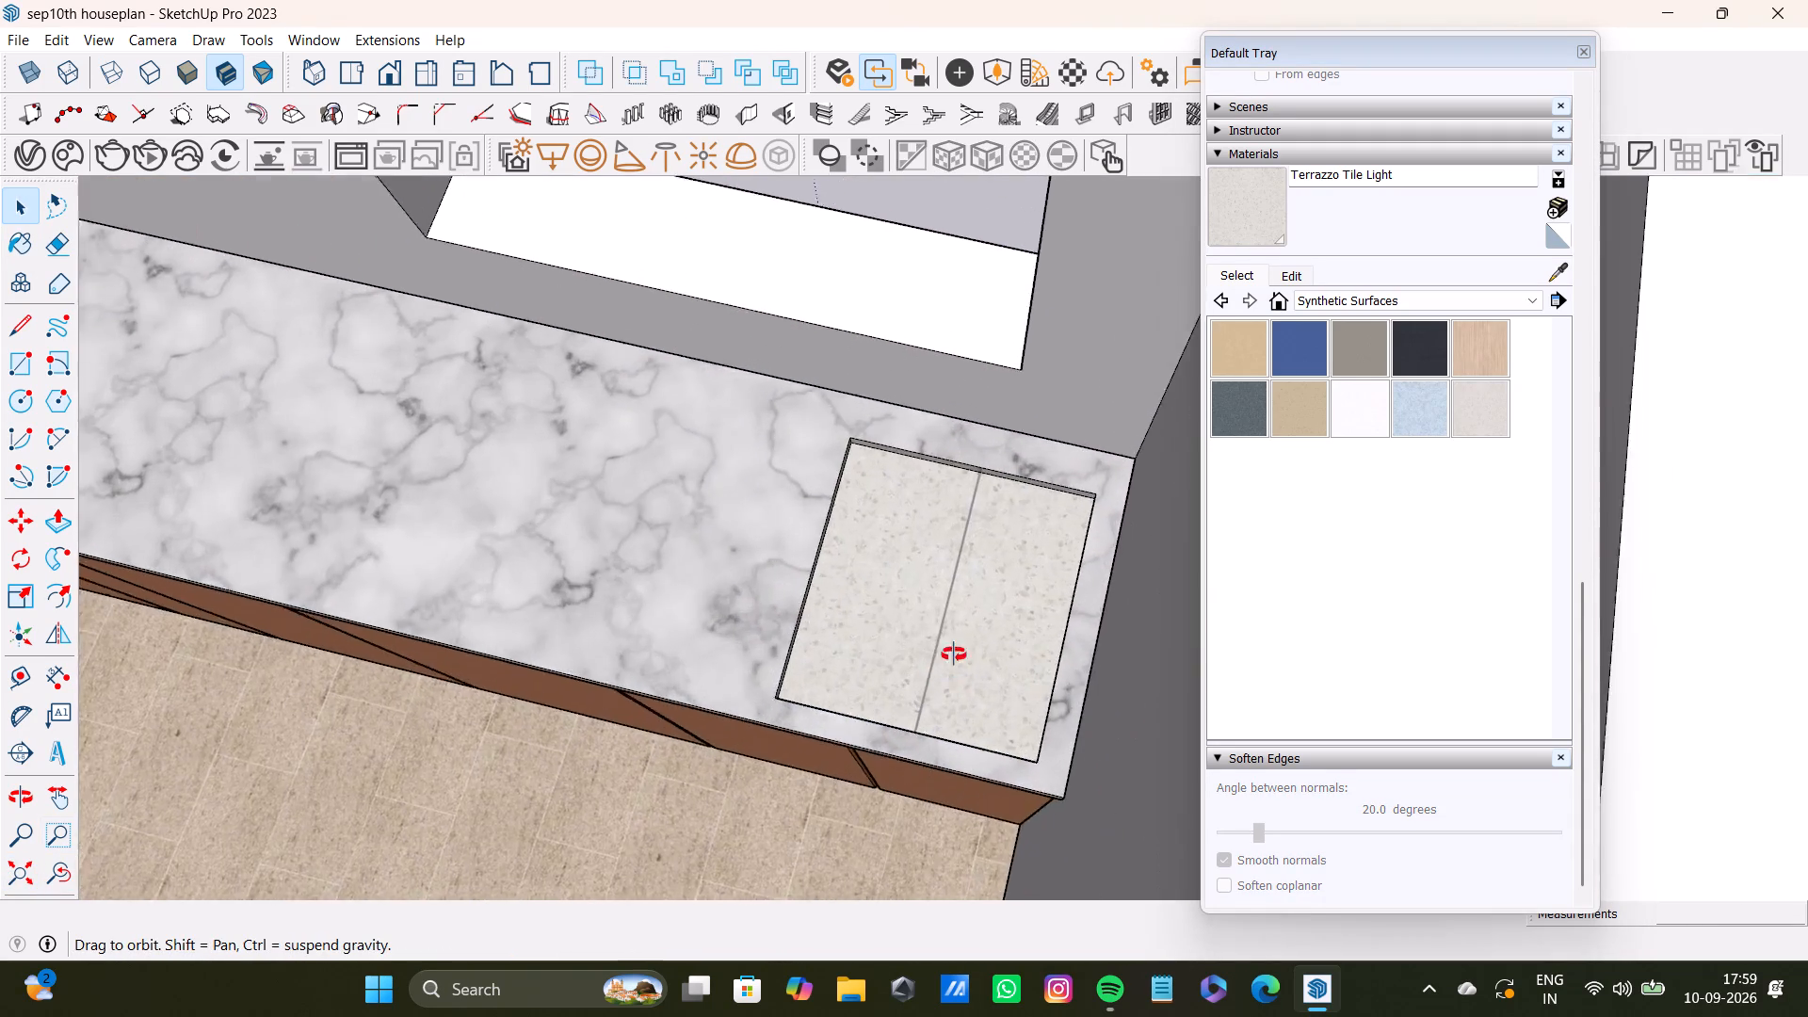
pyautogui.moveTo(954, 654); pyautogui.dragTo(1073, 619, button='middle')
pyautogui.scroll(15, 1009, 624)
pyautogui.click(1001, 694)
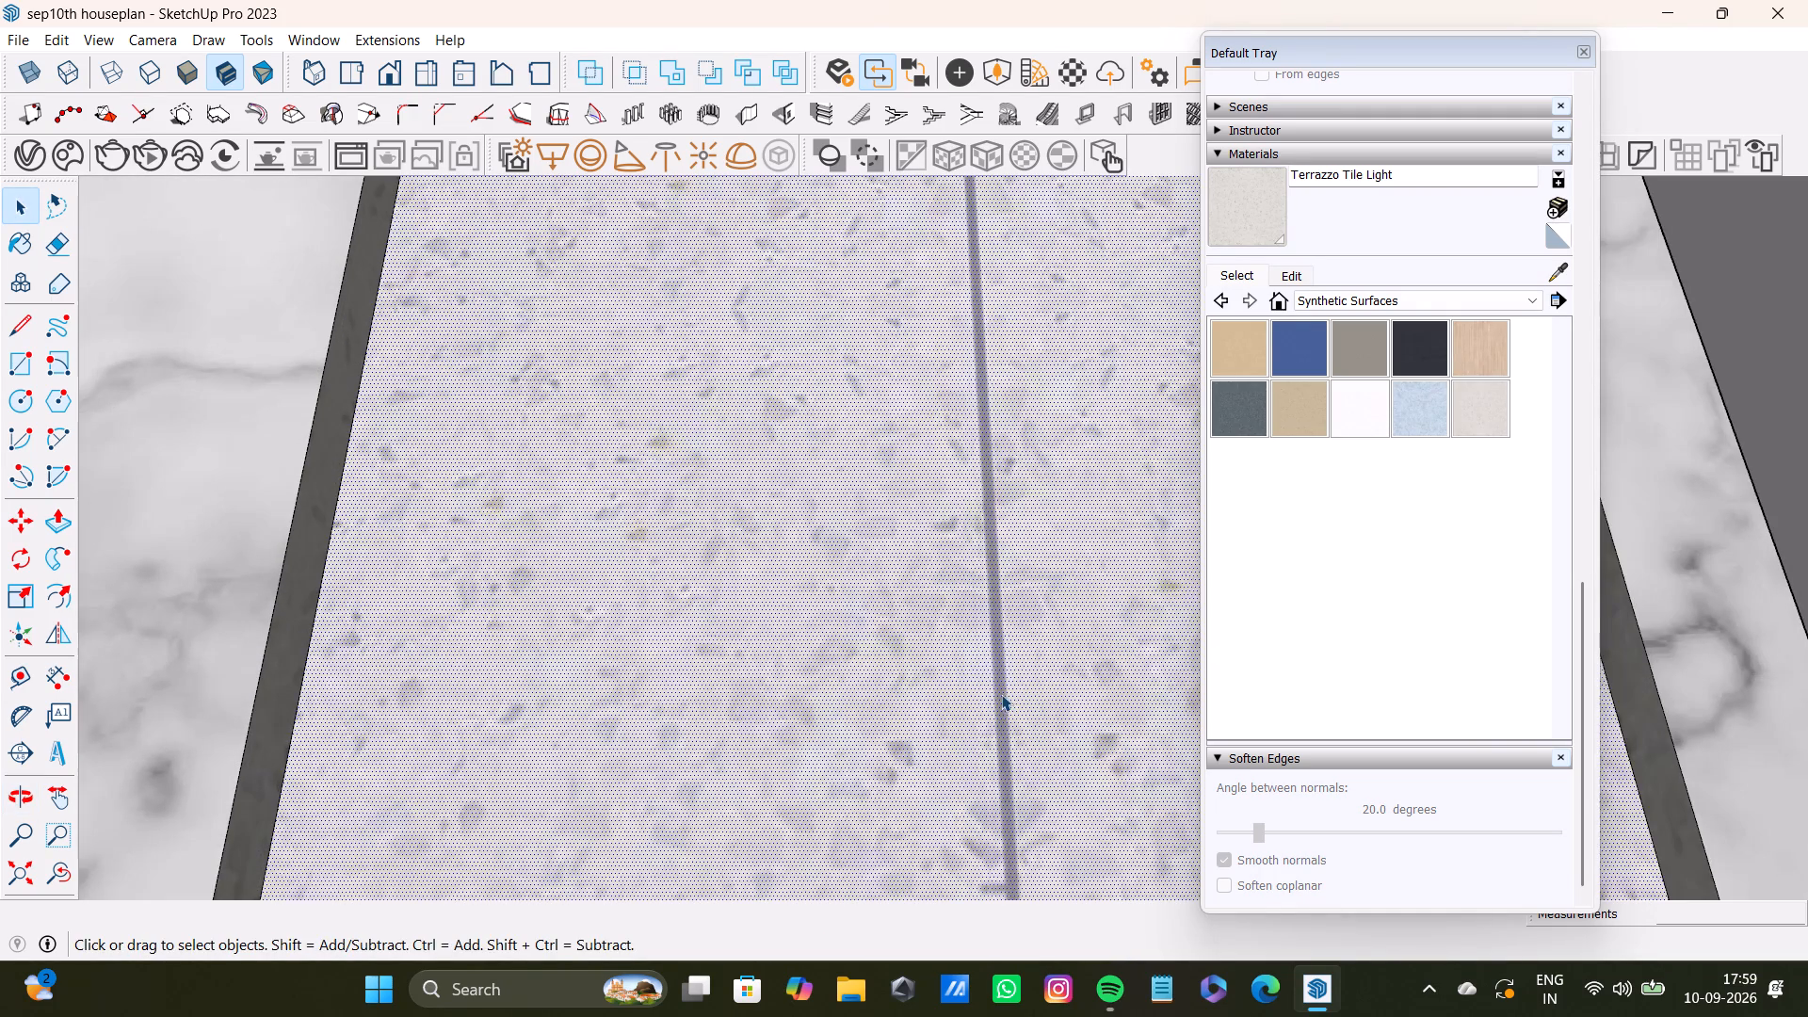
pyautogui.scroll(-20, 959, 653)
pyautogui.scroll(-4, 959, 653)
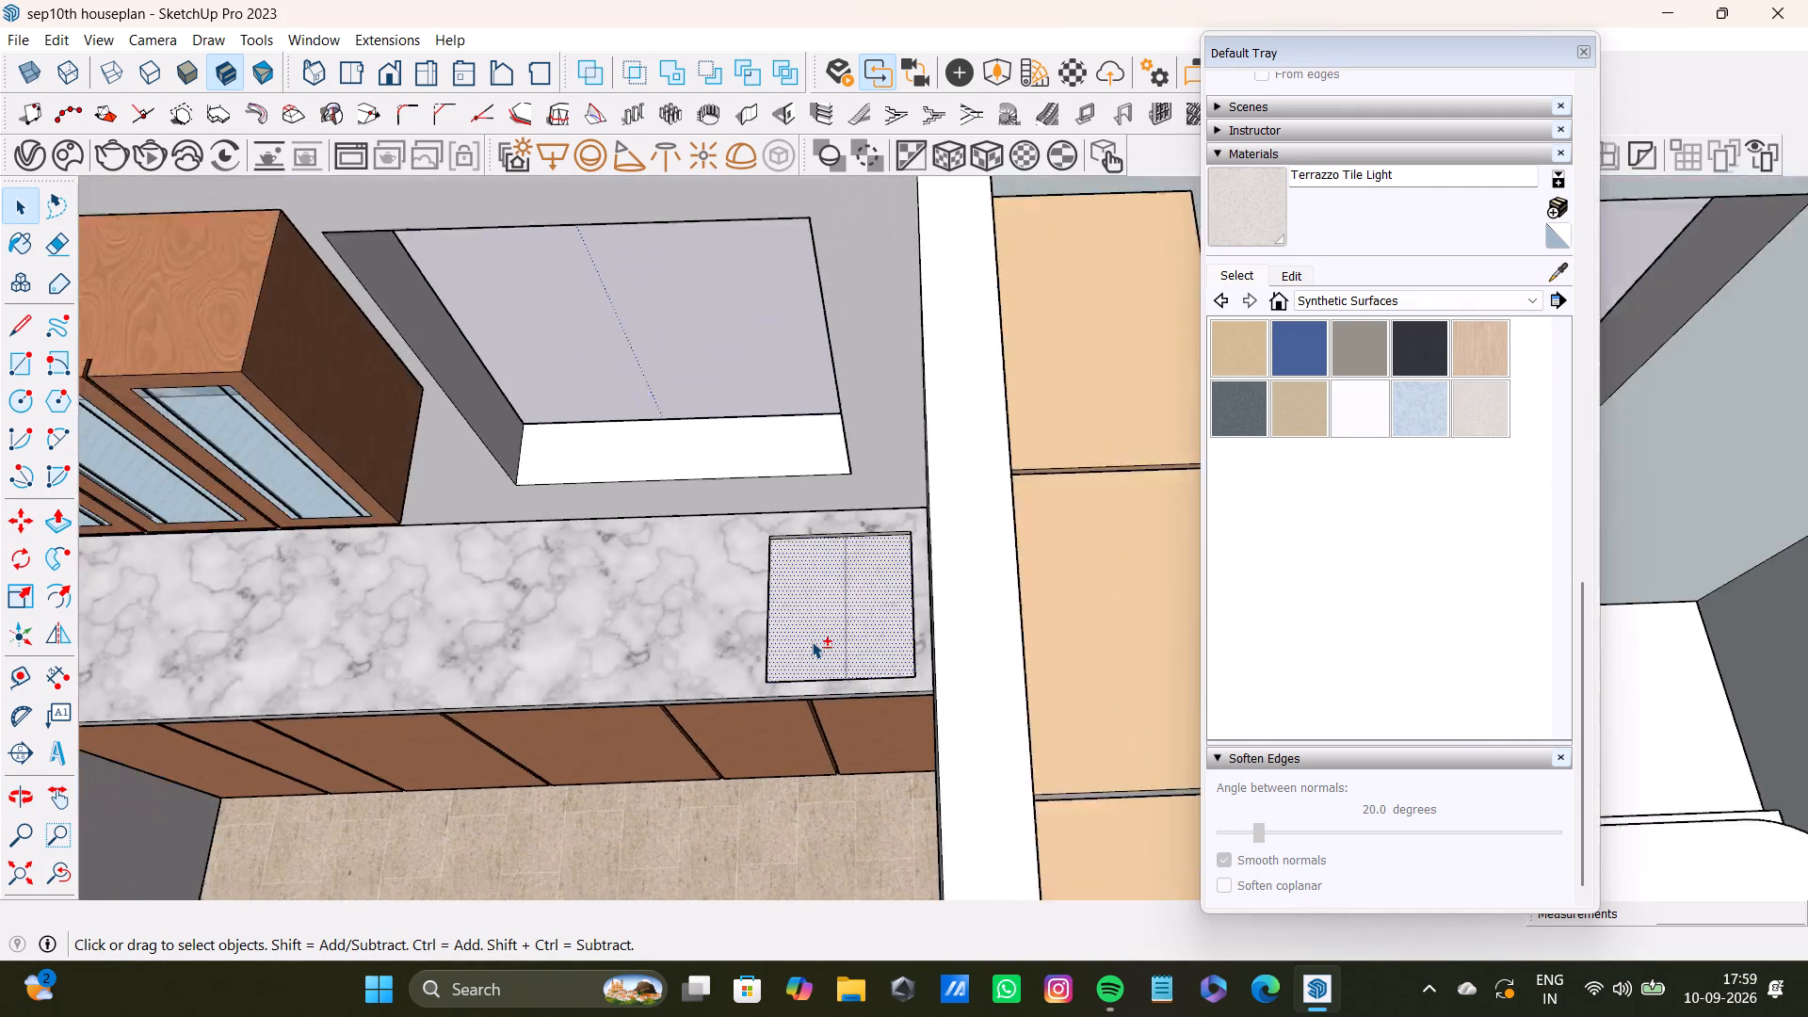
pyautogui.scroll(-8, 812, 641)
pyautogui.press('space')
pyautogui.click(795, 327)
# Examine the finished kitchen's cabinets, floor and marble countertop together from several angles.
pyautogui.scroll(4, 848, 538)
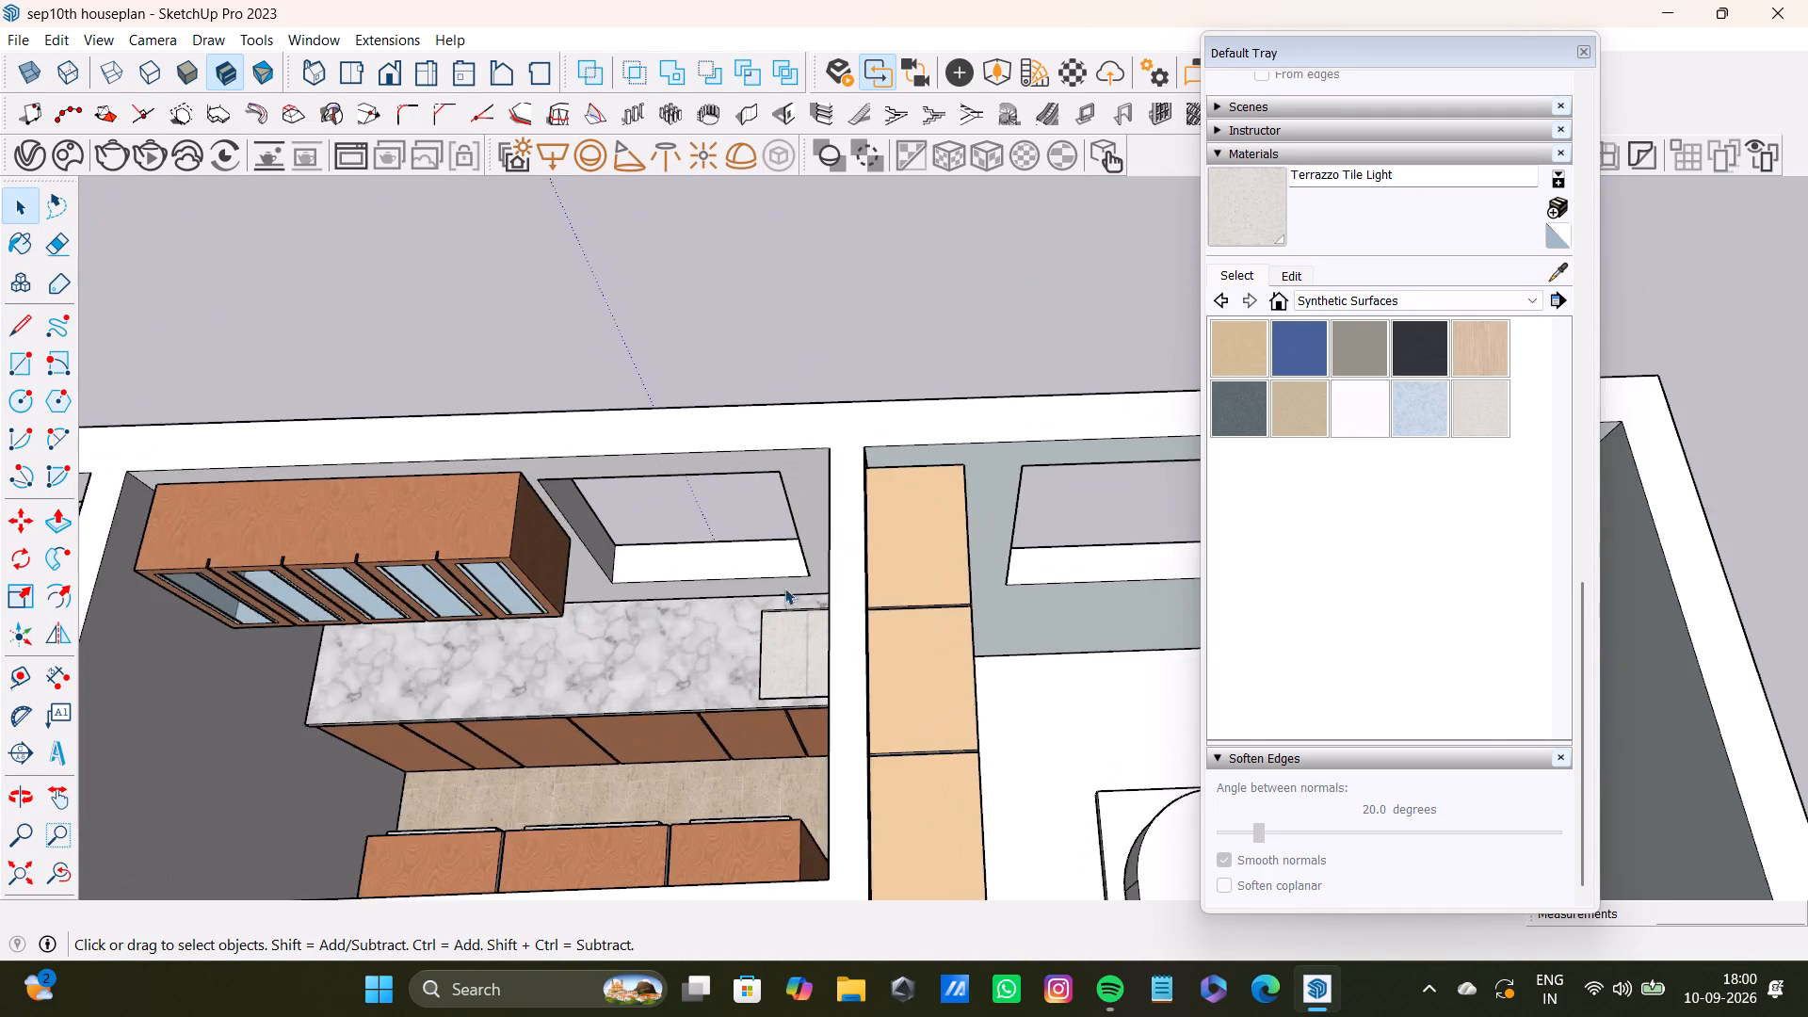
pyautogui.scroll(3, 784, 588)
pyautogui.moveTo(819, 610); pyautogui.dragTo(446, 624, button='middle')
pyautogui.keyDown('shift'); pyautogui.scroll(-4, 445, 462); pyautogui.keyUp('shift')
pyautogui.keyDown('shift'); pyautogui.moveTo(485, 505); pyautogui.dragTo(676, 534, button='middle'); pyautogui.keyUp('shift')
pyautogui.moveTo(782, 564); pyautogui.dragTo(461, 577, button='middle')
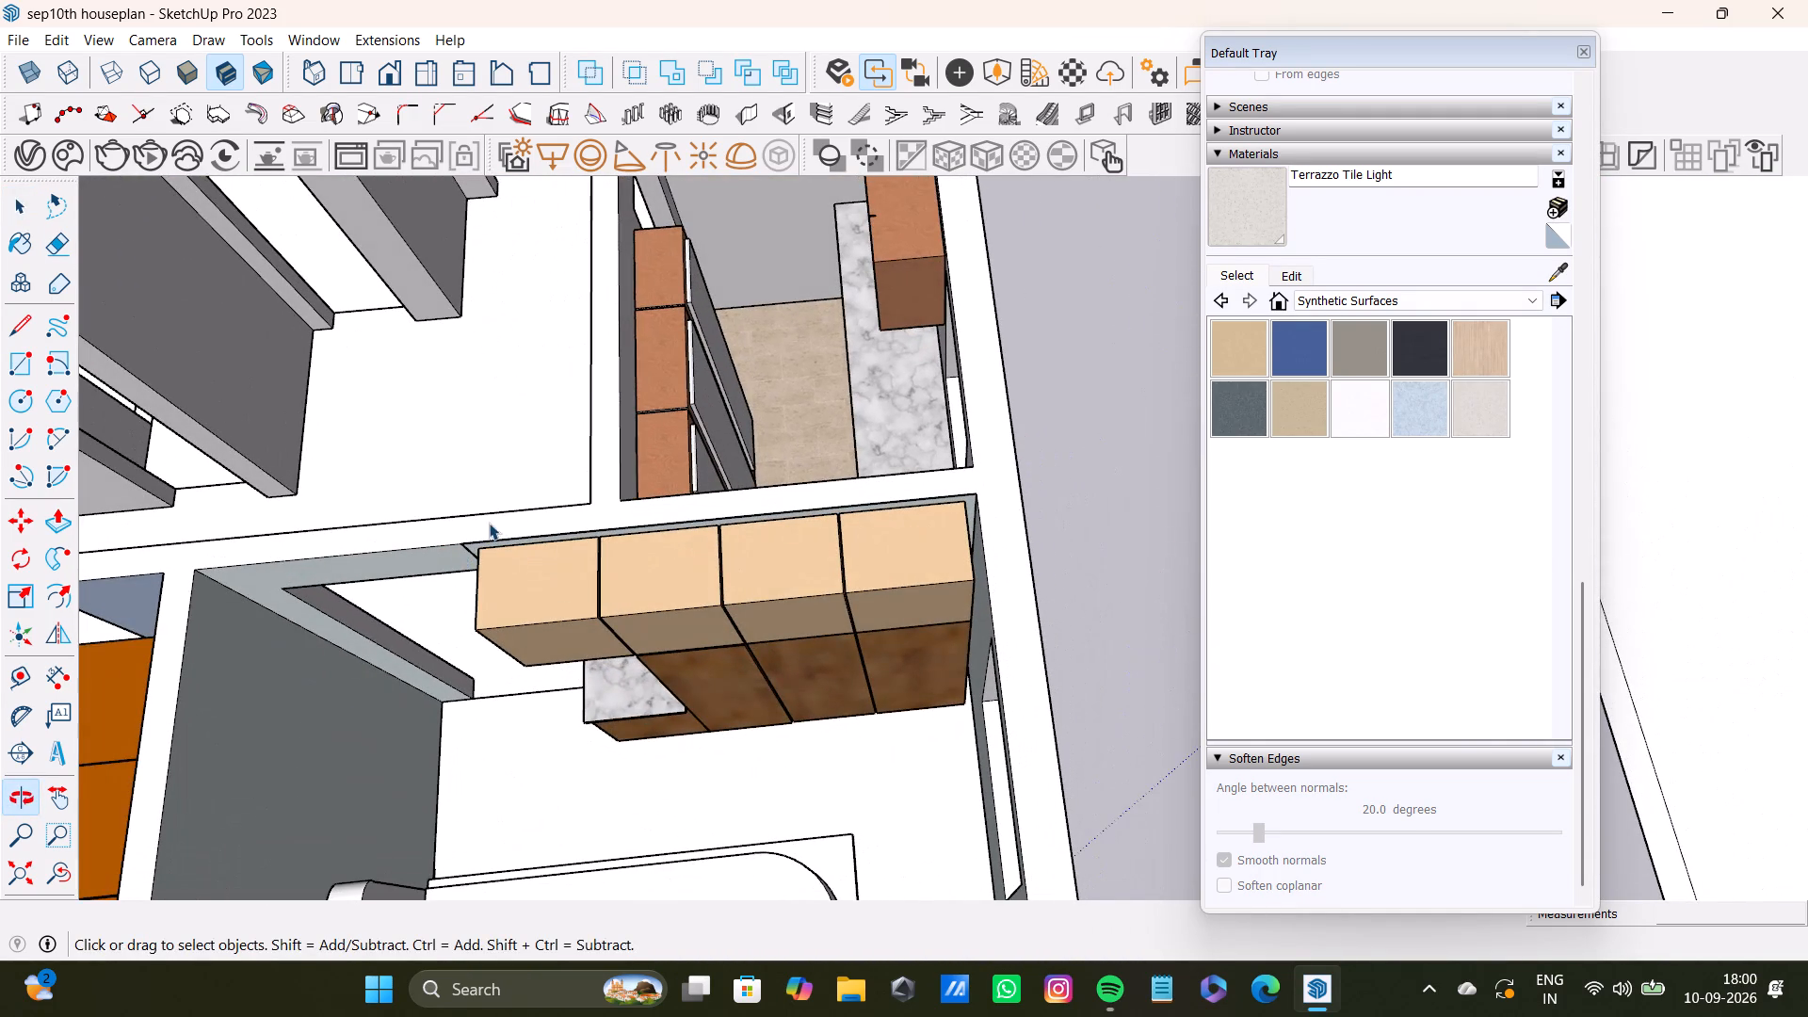
pyautogui.moveTo(734, 436); pyautogui.dragTo(476, 450, button='middle')
pyautogui.scroll(8, 928, 365)
pyautogui.keyDown('shift'); pyautogui.moveTo(873, 388); pyautogui.dragTo(879, 466, button='middle'); pyautogui.keyUp('shift')
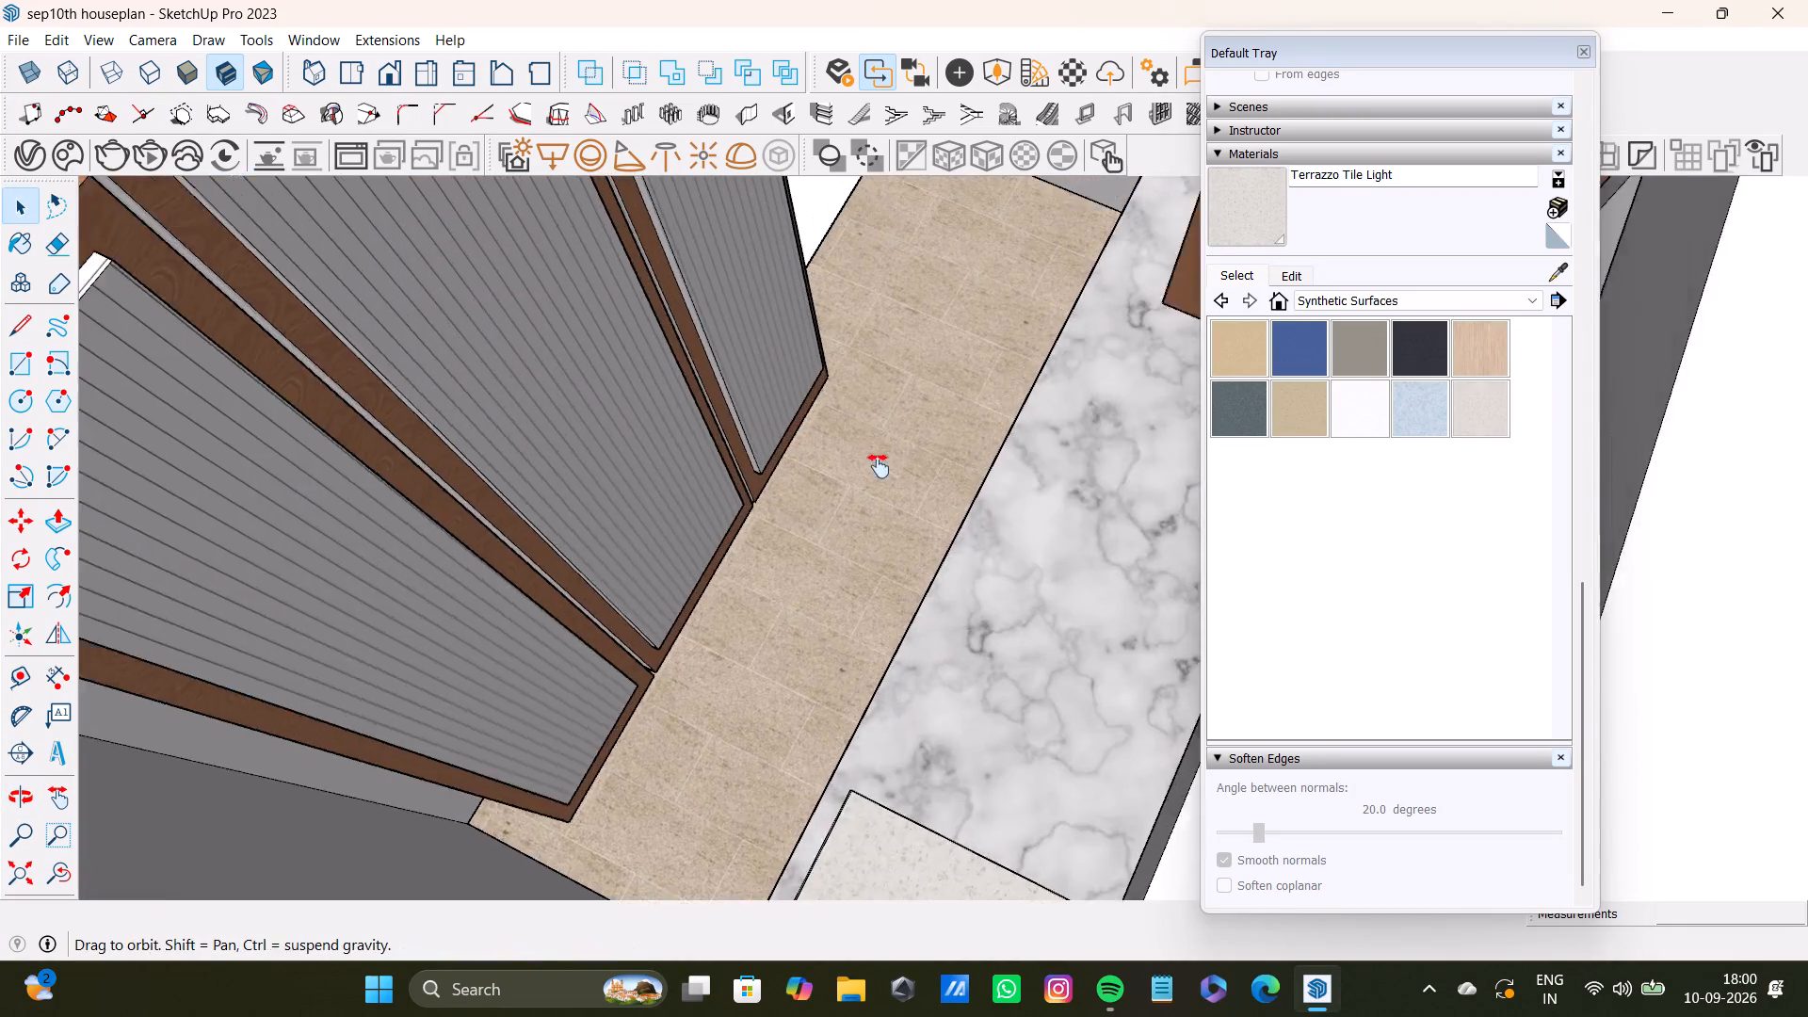
pyautogui.keyDown('shift'); pyautogui.moveTo(879, 466); pyautogui.dragTo(900, 611, button='middle'); pyautogui.keyUp('shift')
pyautogui.scroll(-5, 903, 609)
pyautogui.moveTo(946, 623); pyautogui.dragTo(1250, 563, button='middle')
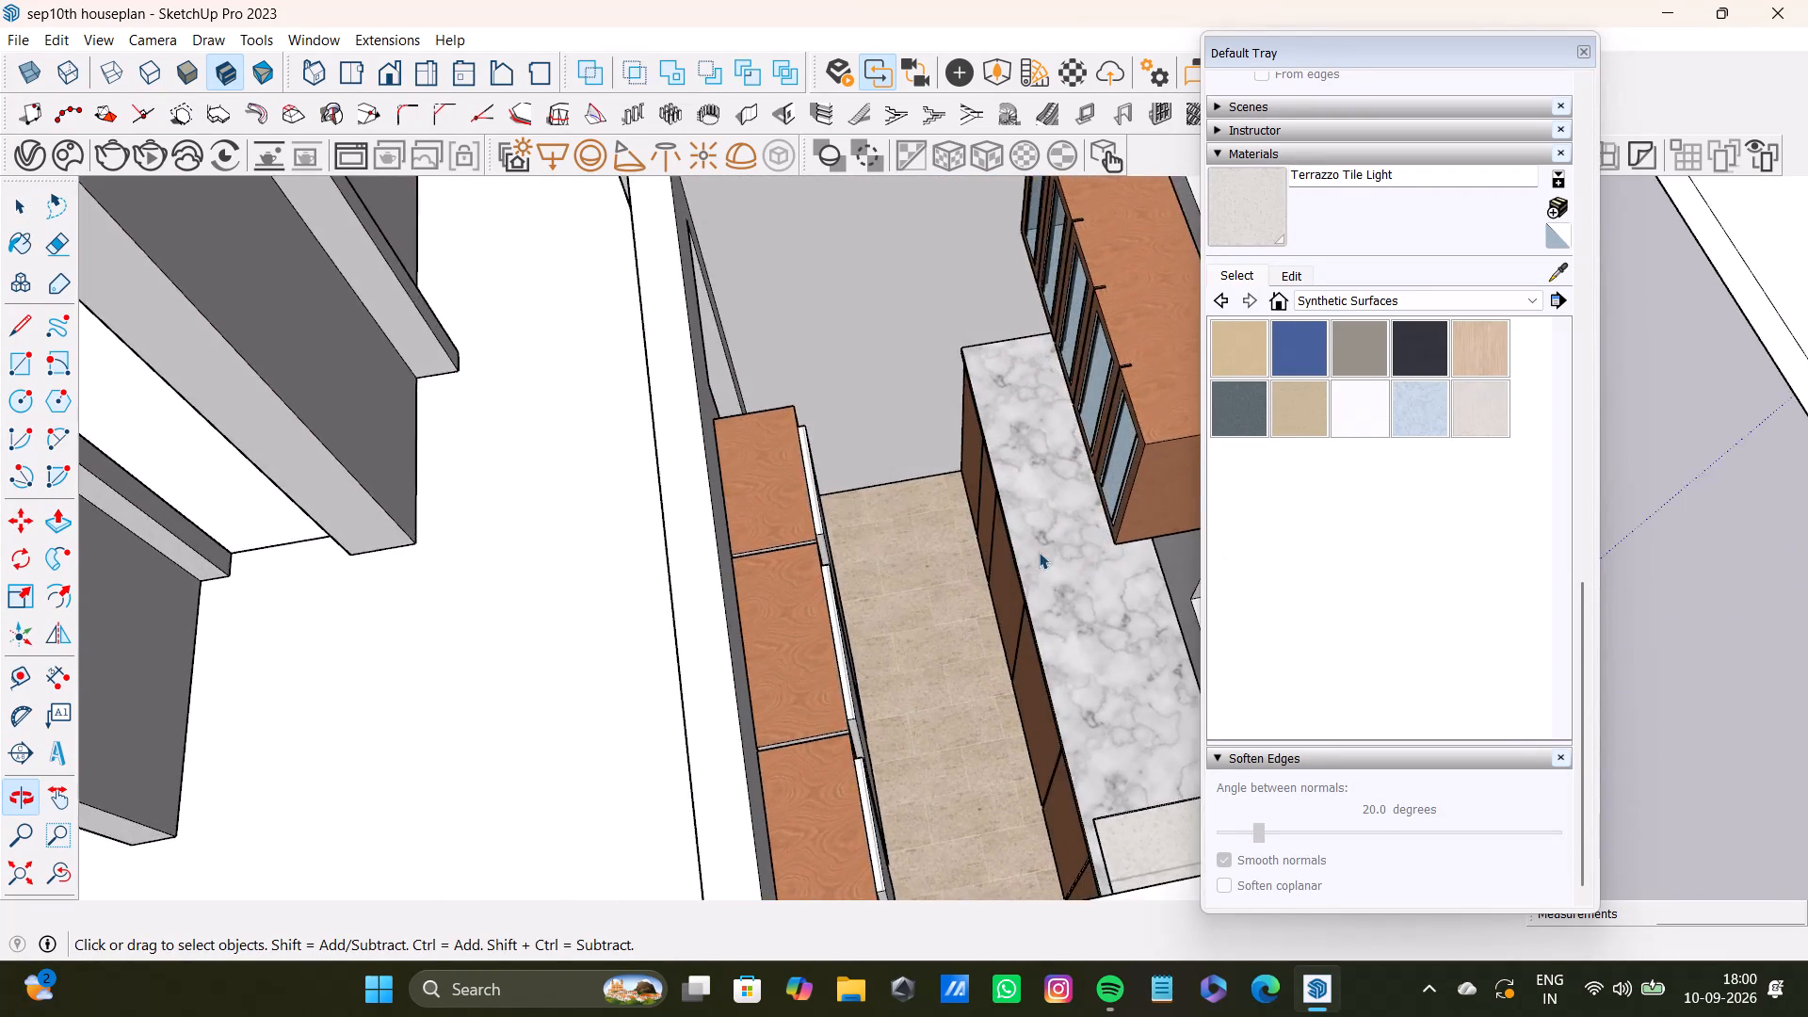
pyautogui.scroll(4, 1039, 552)
pyautogui.scroll(-5, 1008, 538)
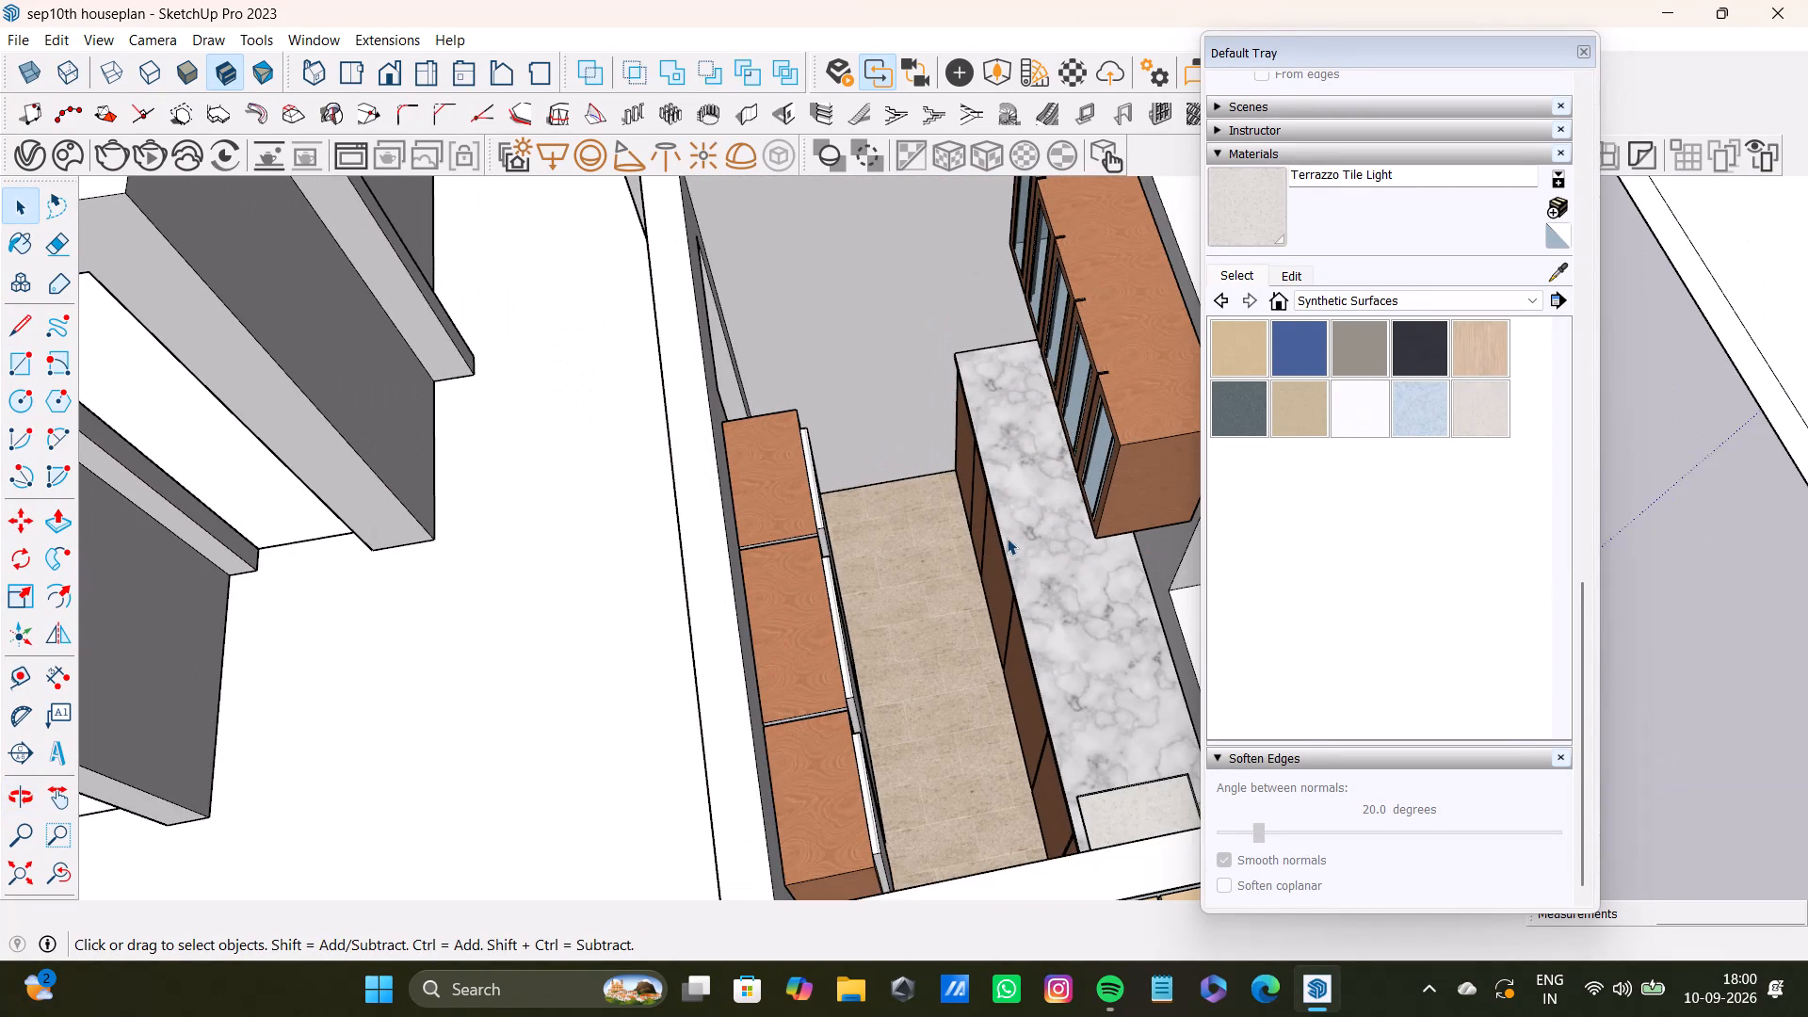
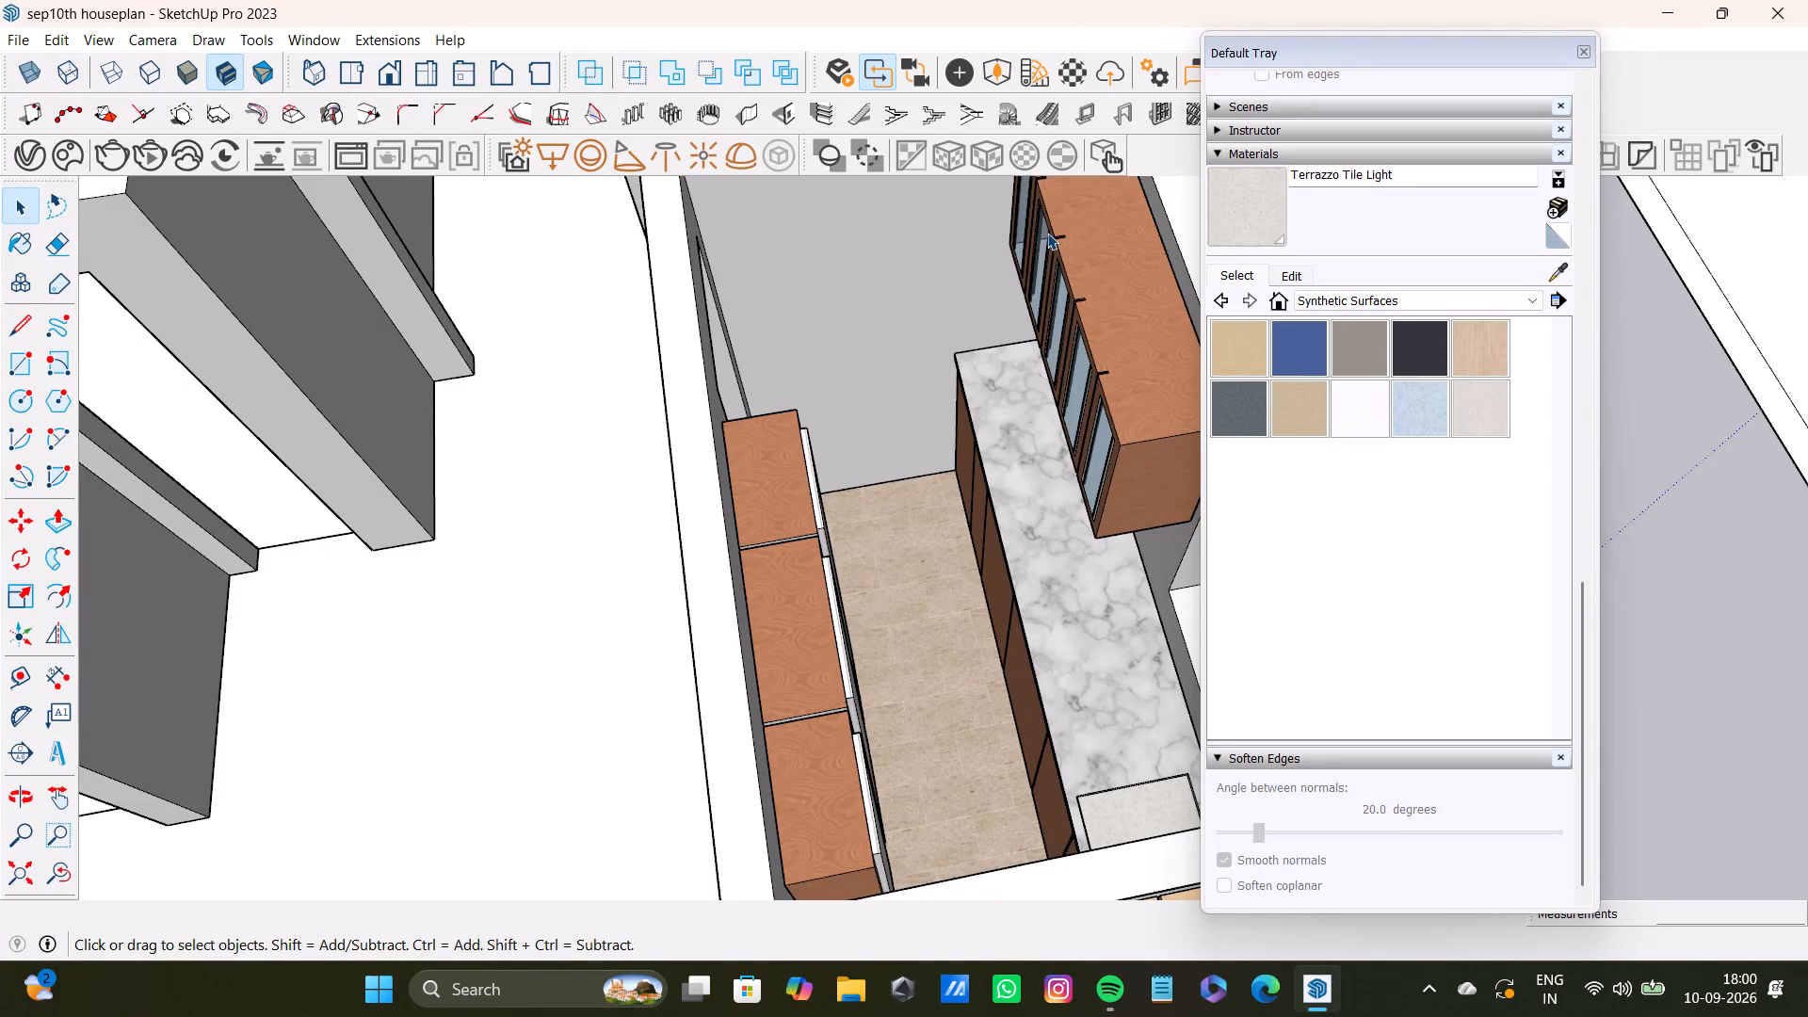
# Open the bed's headboard group in the adjoining bedroom for editing.
pyautogui.press('space')
pyautogui.scroll(-10, 783, 513)
pyautogui.press('space')
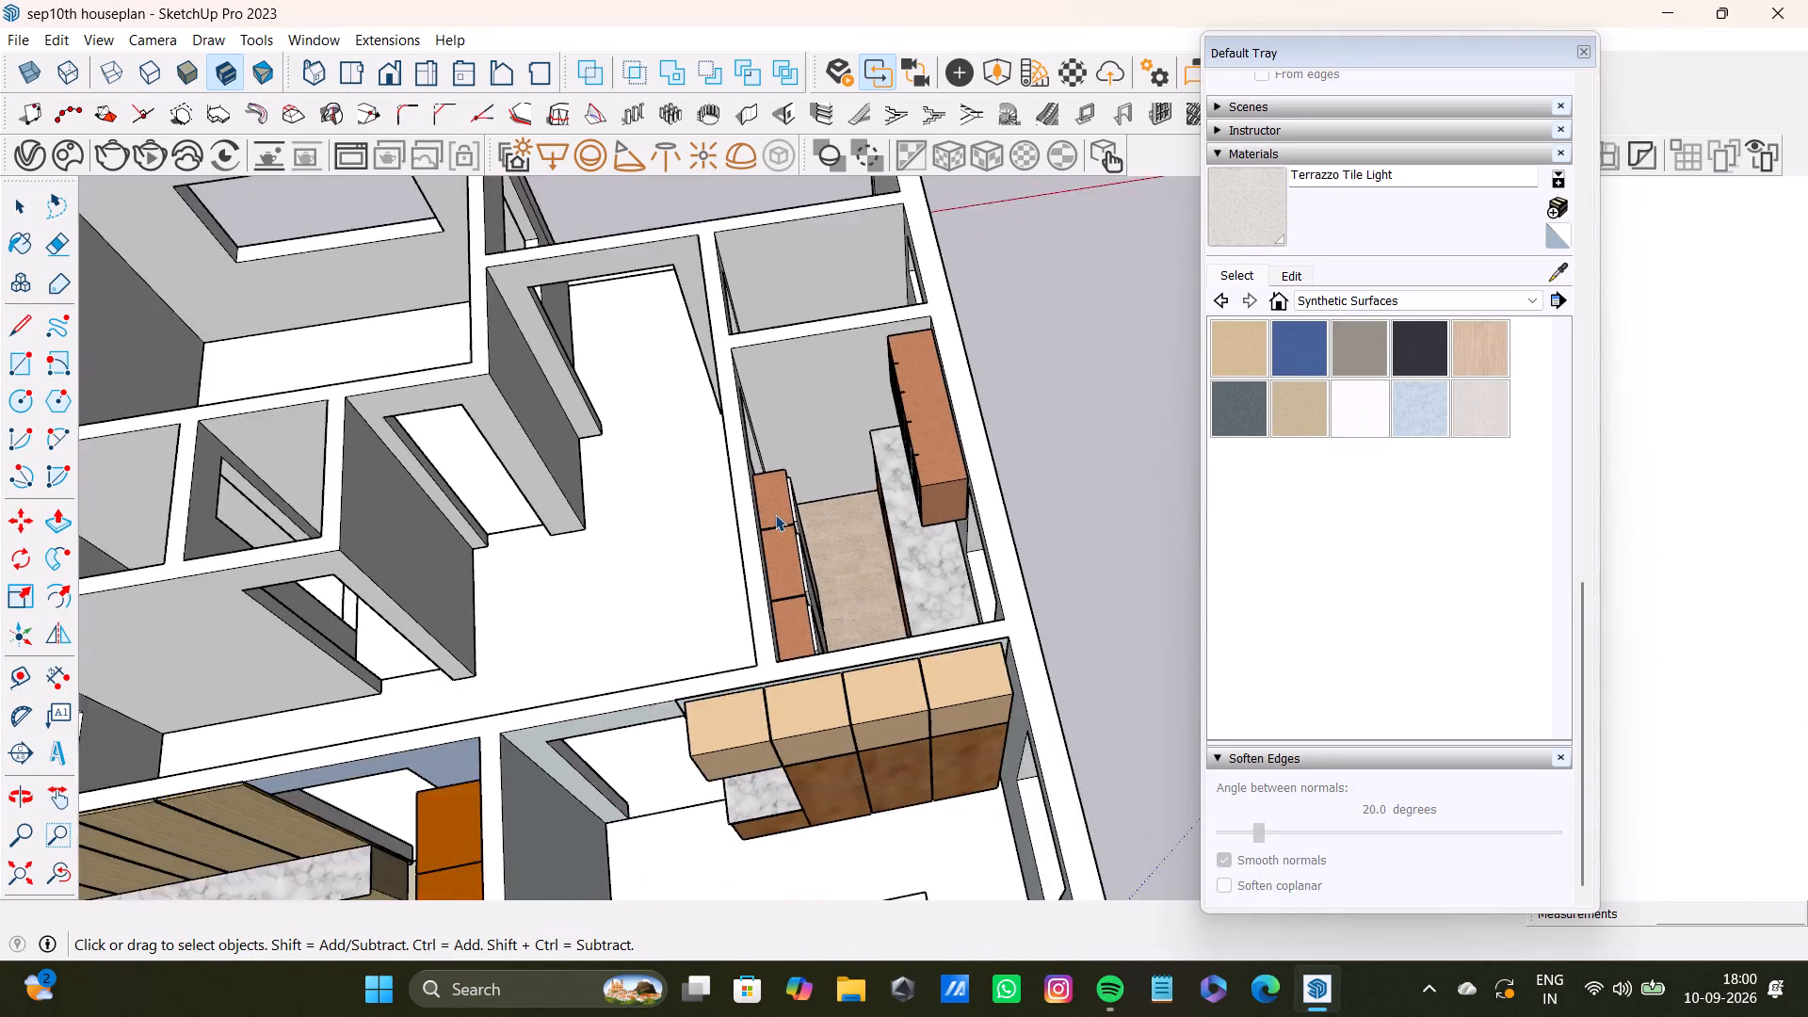
pyautogui.scroll(-3, 775, 514)
pyautogui.click(1074, 388)
pyautogui.scroll(7, 987, 496)
pyautogui.moveTo(993, 527); pyautogui.dragTo(684, 563, button='middle')
pyautogui.scroll(-5, 673, 503)
pyautogui.keyDown('shift'); pyautogui.moveTo(670, 500); pyautogui.dragTo(838, 498, button='middle'); pyautogui.keyUp('shift')
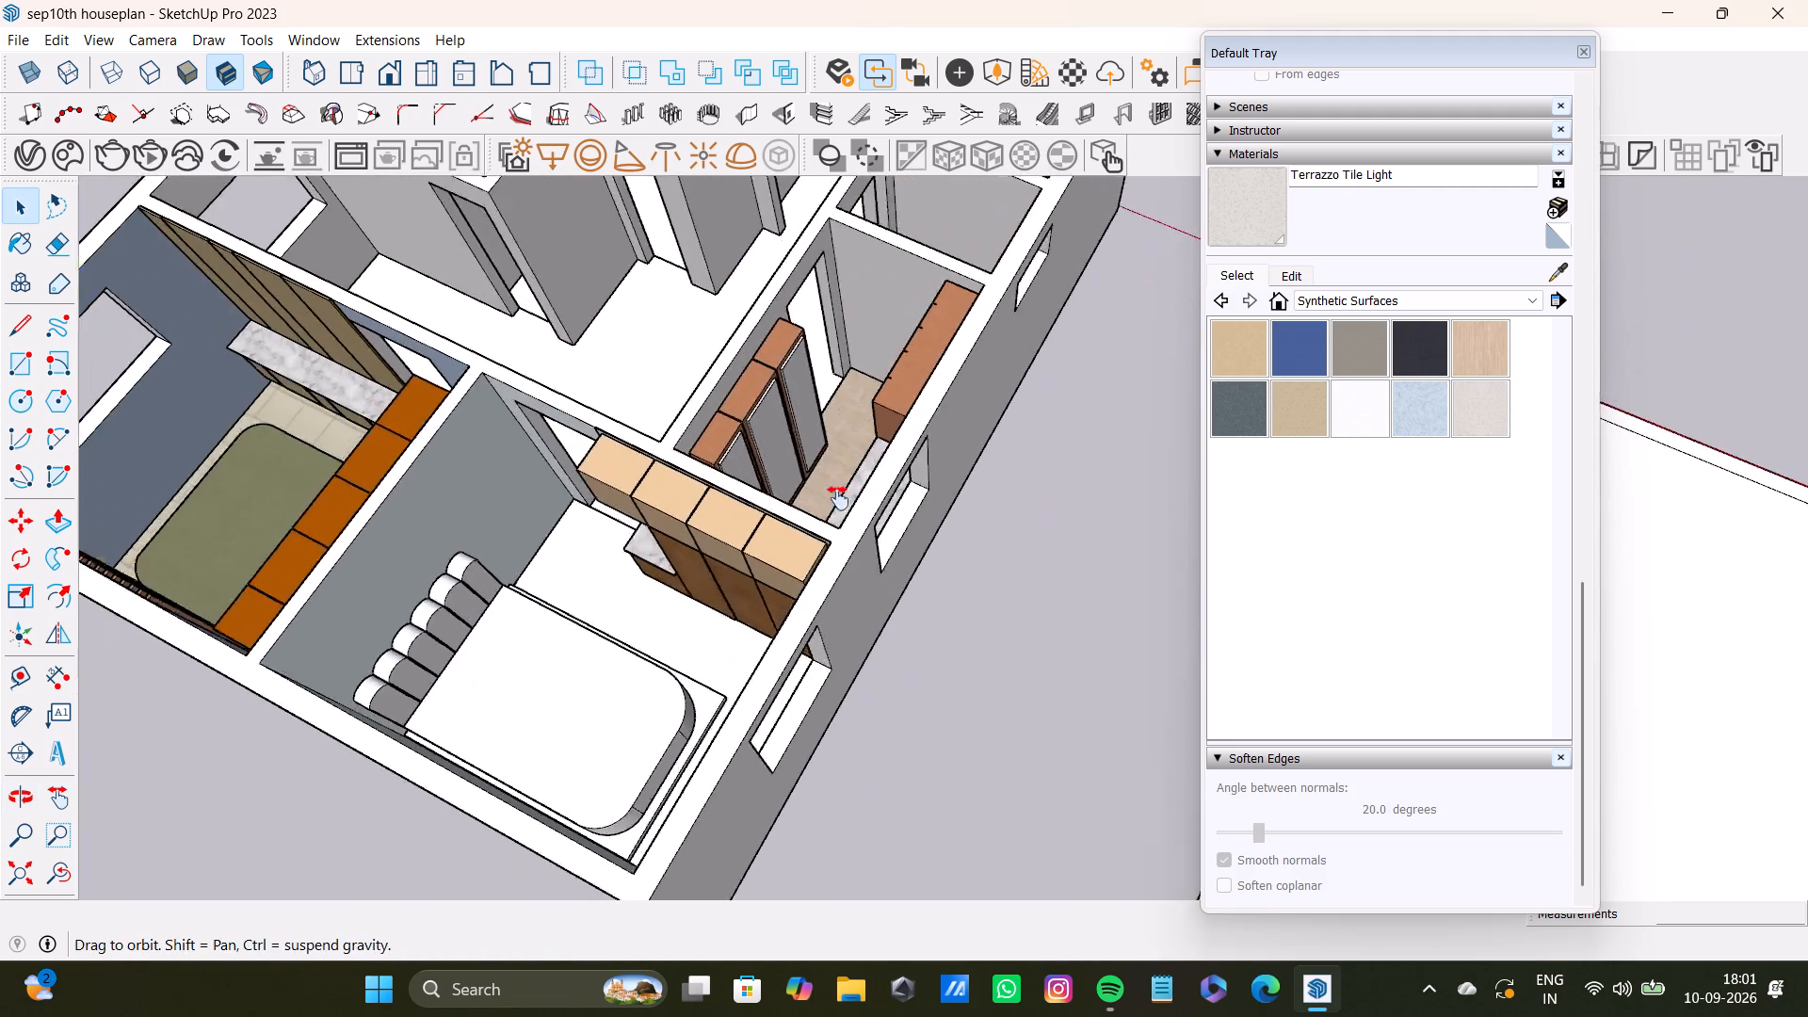
pyautogui.keyDown('shift'); pyautogui.moveTo(838, 498); pyautogui.dragTo(862, 515, button='middle'); pyautogui.keyUp('shift')
pyautogui.moveTo(894, 522); pyautogui.dragTo(519, 483, button='middle')
pyautogui.scroll(5, 701, 426)
pyautogui.keyDown('shift'); pyautogui.moveTo(715, 425); pyautogui.dragTo(752, 608, button='middle'); pyautogui.keyUp('shift')
pyautogui.moveTo(814, 602); pyautogui.dragTo(580, 582, button='middle')
pyautogui.scroll(7, 653, 495)
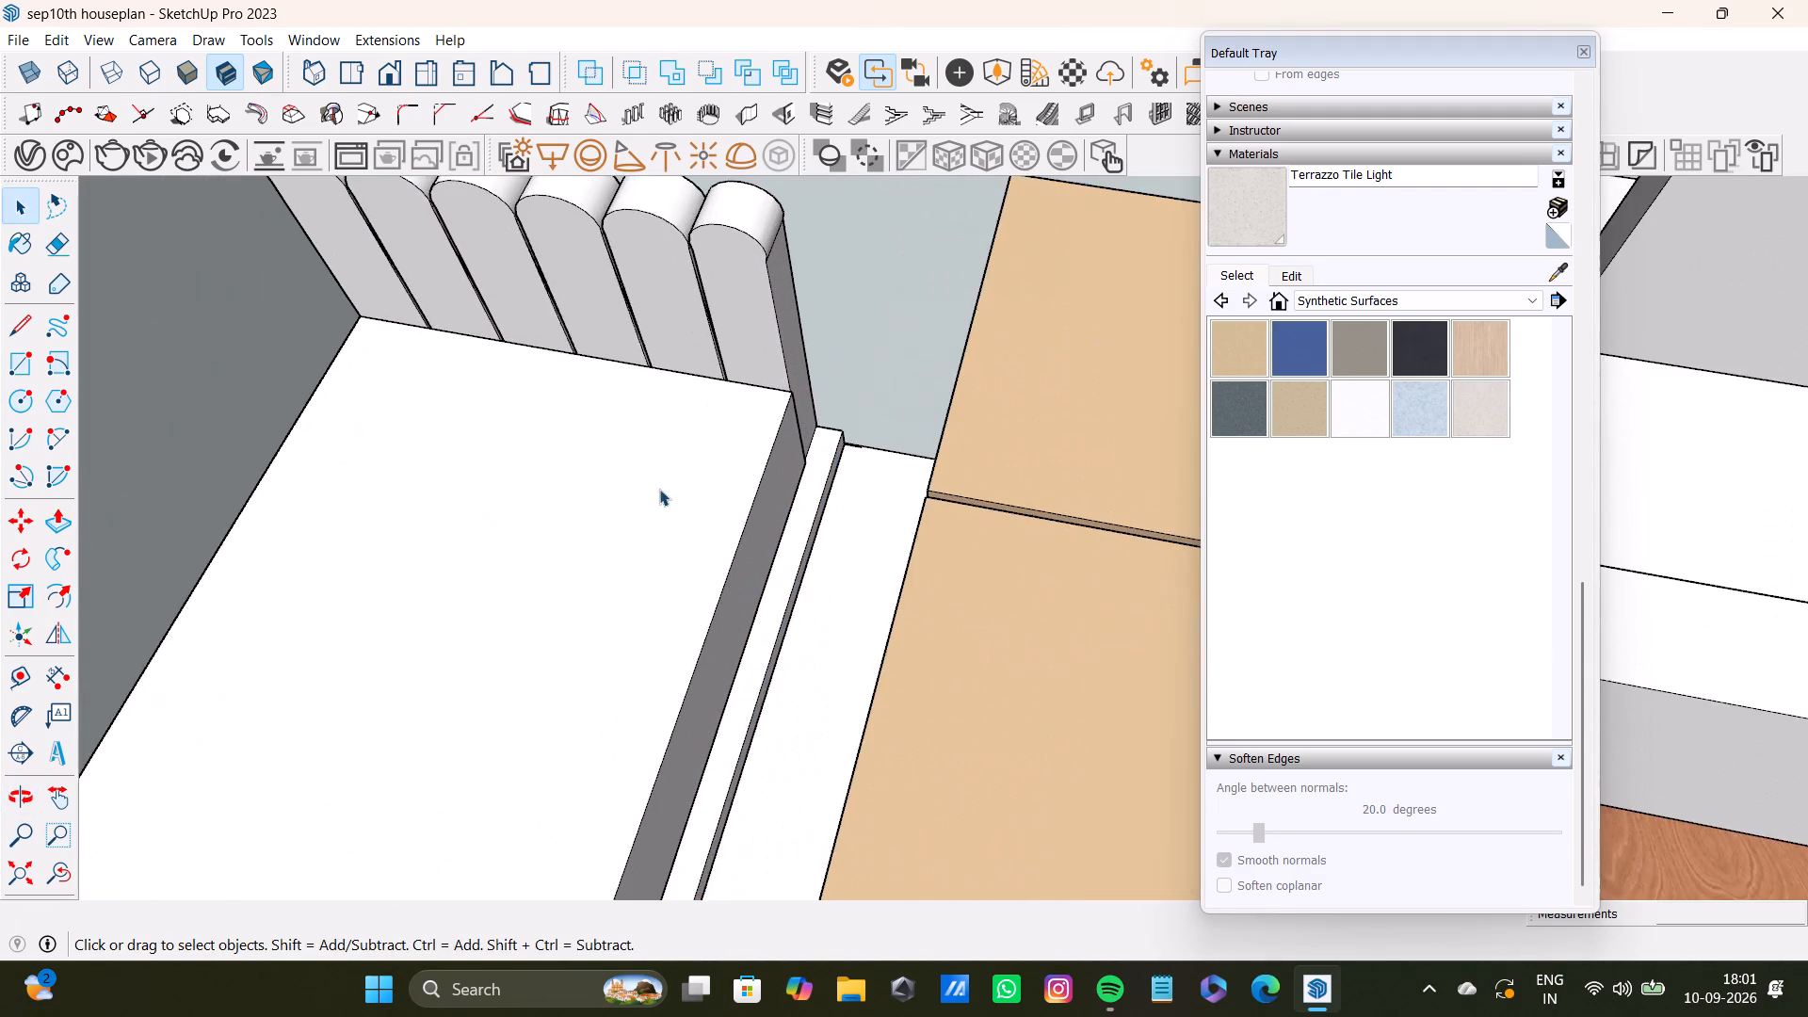
pyautogui.keyDown('shift'); pyautogui.scroll(3, 756, 345); pyautogui.keyUp('shift')
pyautogui.keyDown('shift'); pyautogui.scroll(-1, 776, 349); pyautogui.keyUp('shift')
pyautogui.keyDown('shift'); pyautogui.moveTo(795, 469); pyautogui.dragTo(848, 530, button='middle'); pyautogui.keyUp('shift')
pyautogui.keyDown('shift'); pyautogui.scroll(3, 783, 425); pyautogui.keyUp('shift')
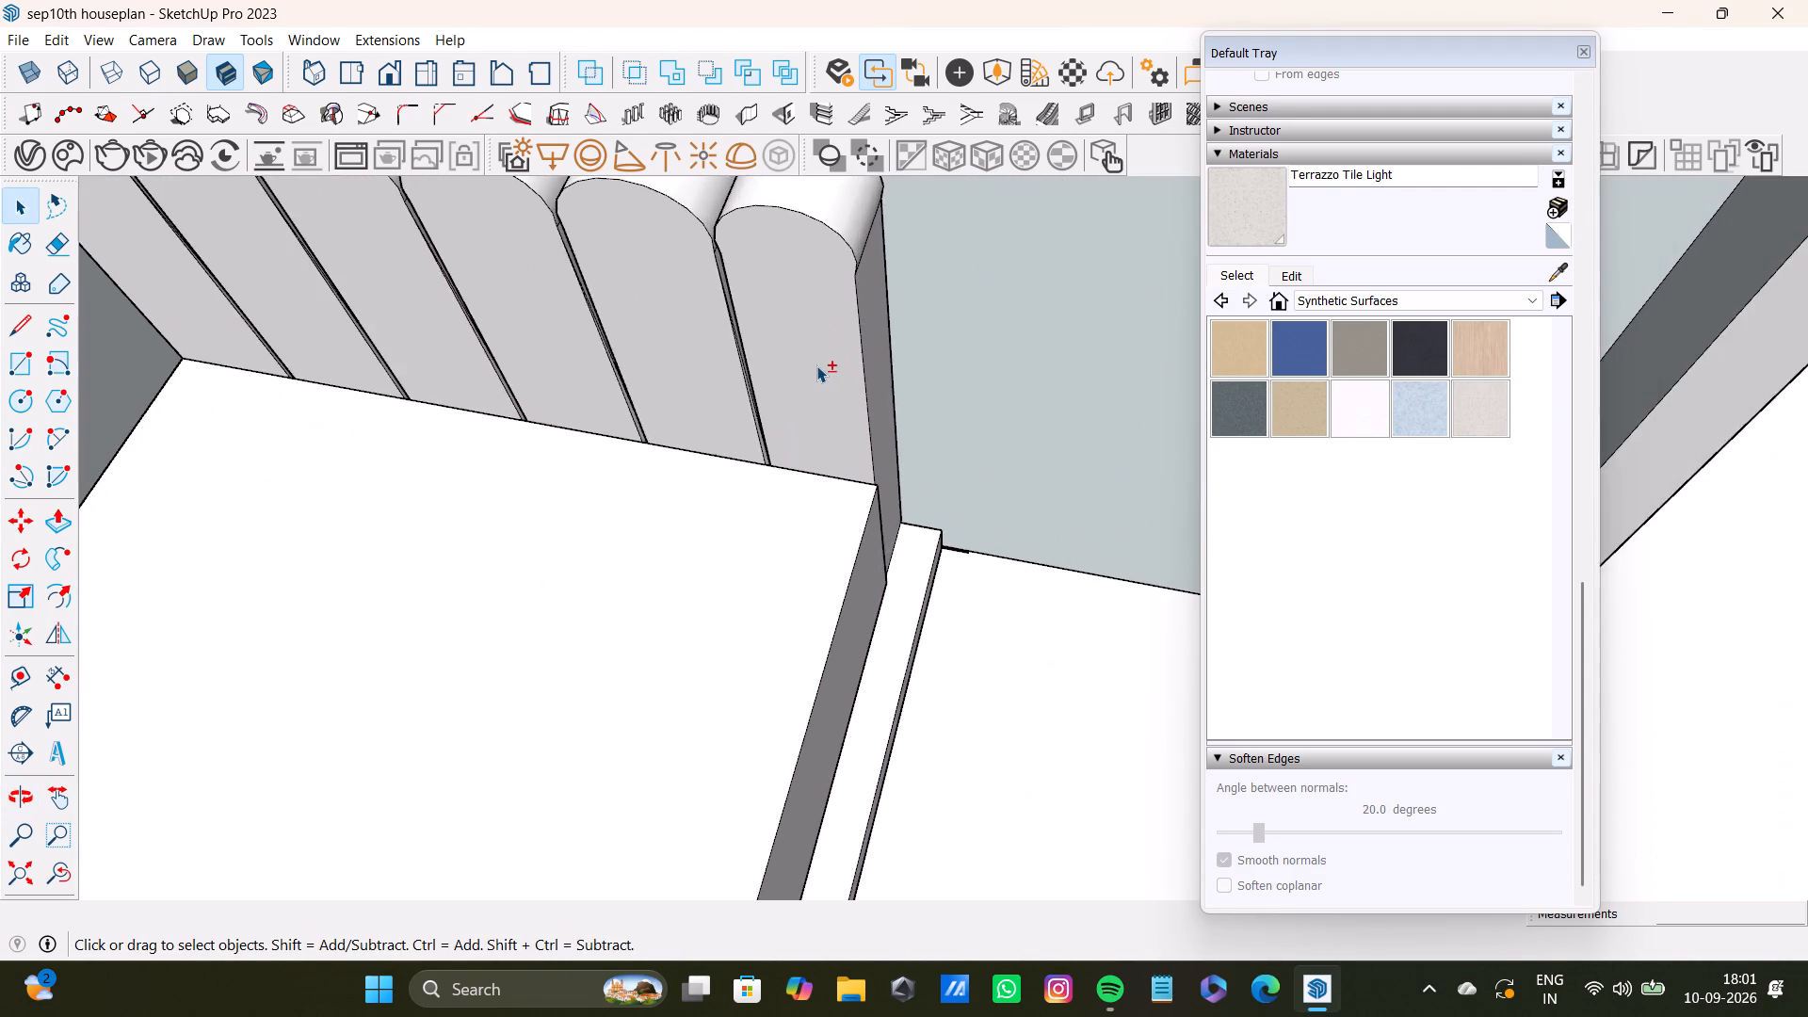
pyautogui.keyDown('shift'); pyautogui.moveTo(816, 365); pyautogui.dragTo(839, 511, button='middle'); pyautogui.keyUp('shift')
pyautogui.keyDown('shift'); pyautogui.scroll(3, 830, 379); pyautogui.keyUp('shift')
pyautogui.keyDown('shift'); pyautogui.click(840, 362); pyautogui.keyUp('shift')
pyautogui.keyDown('shift'); pyautogui.doubleClick(847, 387); pyautogui.keyUp('shift')
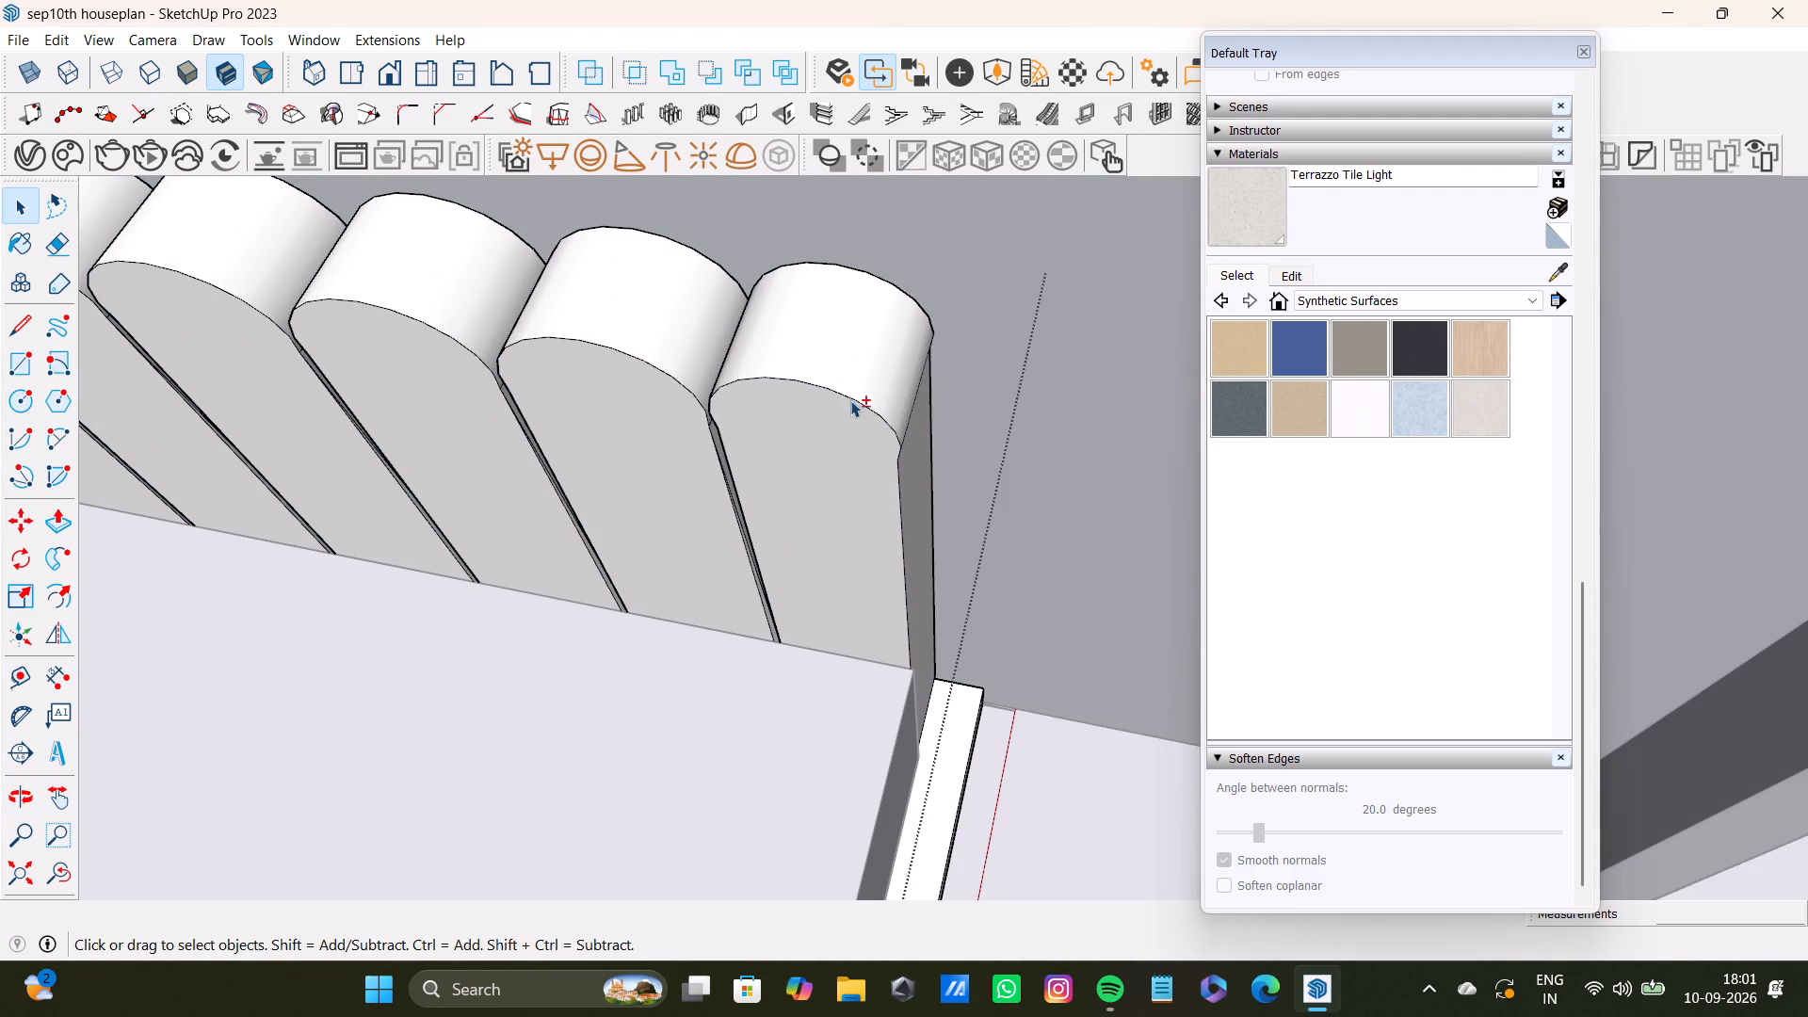
# Select the curved top and front faces of the three round-topped headboard panels farthest from the dark side wall.
pyautogui.keyDown('shift'); pyautogui.click(850, 400); pyautogui.keyUp('shift')
pyautogui.keyDown('shift'); pyautogui.click(864, 461); pyautogui.keyUp('shift')
pyautogui.keyDown('shift'); pyautogui.click(864, 362); pyautogui.keyUp('shift')
pyautogui.keyDown('shift'); pyautogui.click(926, 493); pyautogui.keyUp('shift')
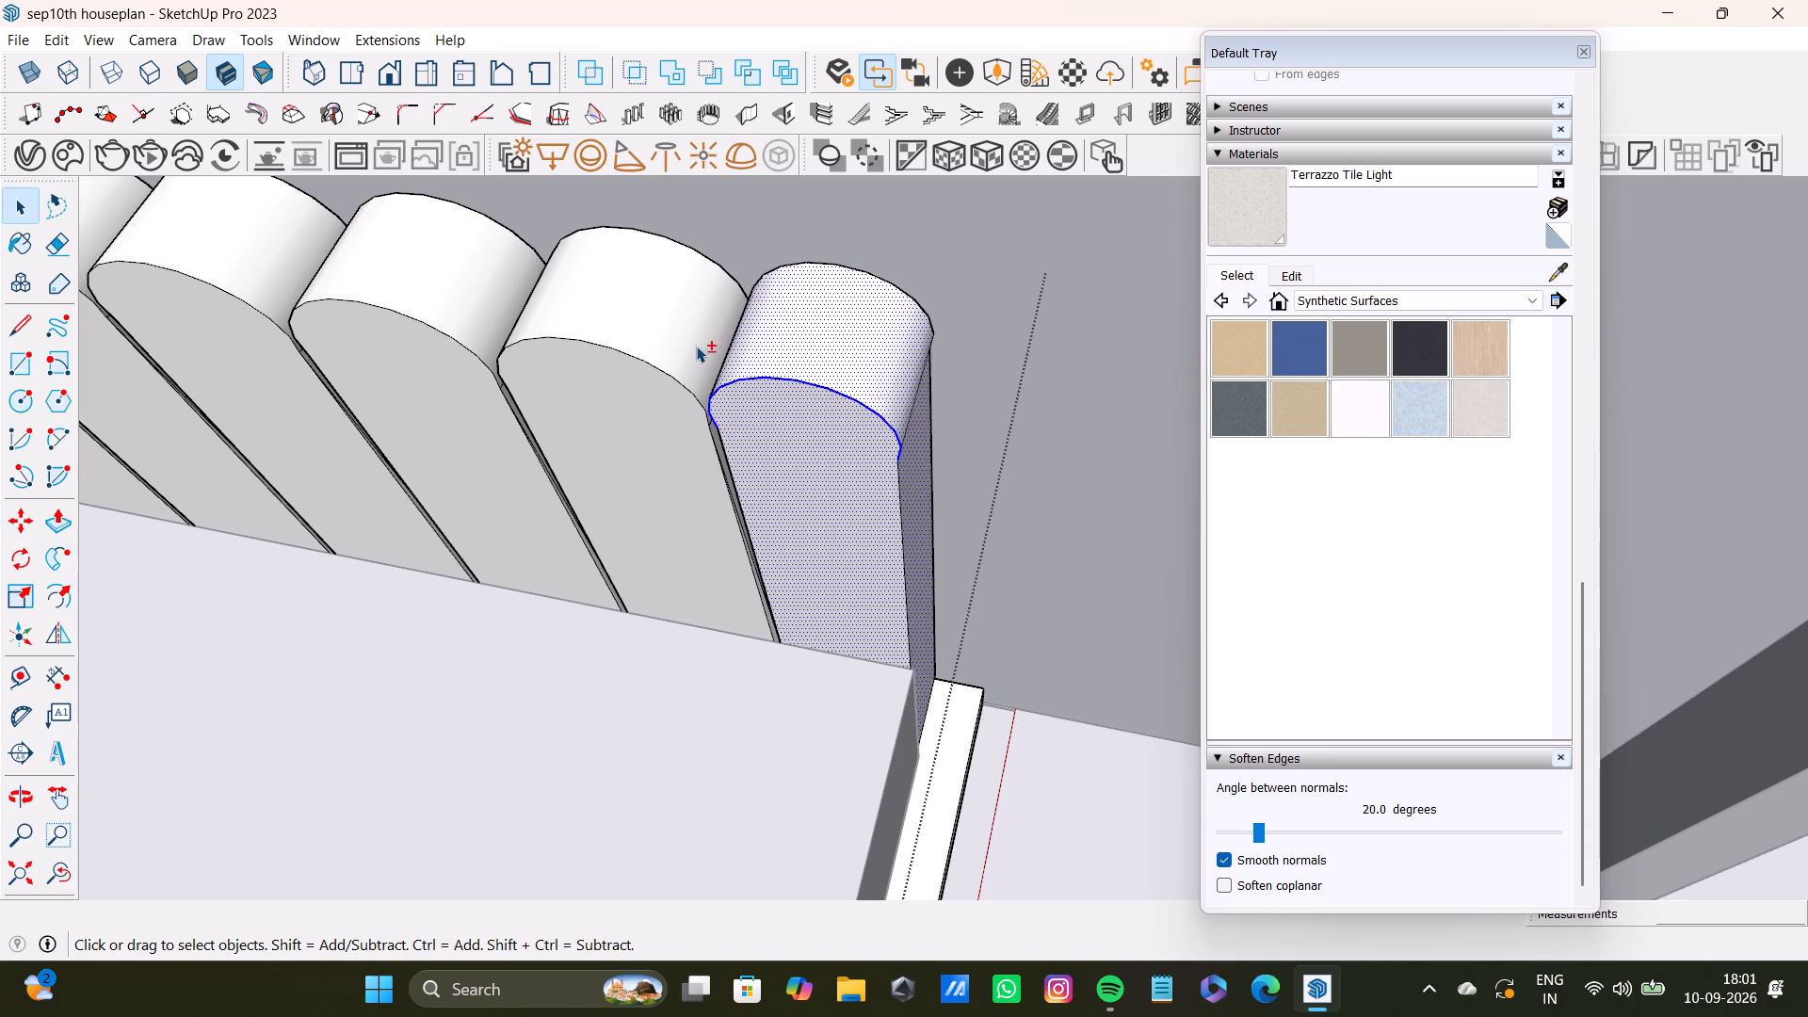
pyautogui.keyDown('shift'); pyautogui.click(687, 331); pyautogui.keyUp('shift')
pyautogui.keyDown('shift'); pyautogui.click(671, 444); pyautogui.keyUp('shift')
pyautogui.keyDown('shift'); pyautogui.click(409, 272); pyautogui.keyUp('shift')
pyautogui.keyDown('shift'); pyautogui.click(448, 355); pyautogui.keyUp('shift')
# Add the curved top and front faces of the other three headboard panels, up to the side wall, to the selection.
pyautogui.keyDown('shift'); pyautogui.scroll(-2, 418, 441); pyautogui.keyUp('shift')
pyautogui.keyDown('shift'); pyautogui.moveTo(388, 429); pyautogui.dragTo(690, 409, button='middle'); pyautogui.keyUp('shift')
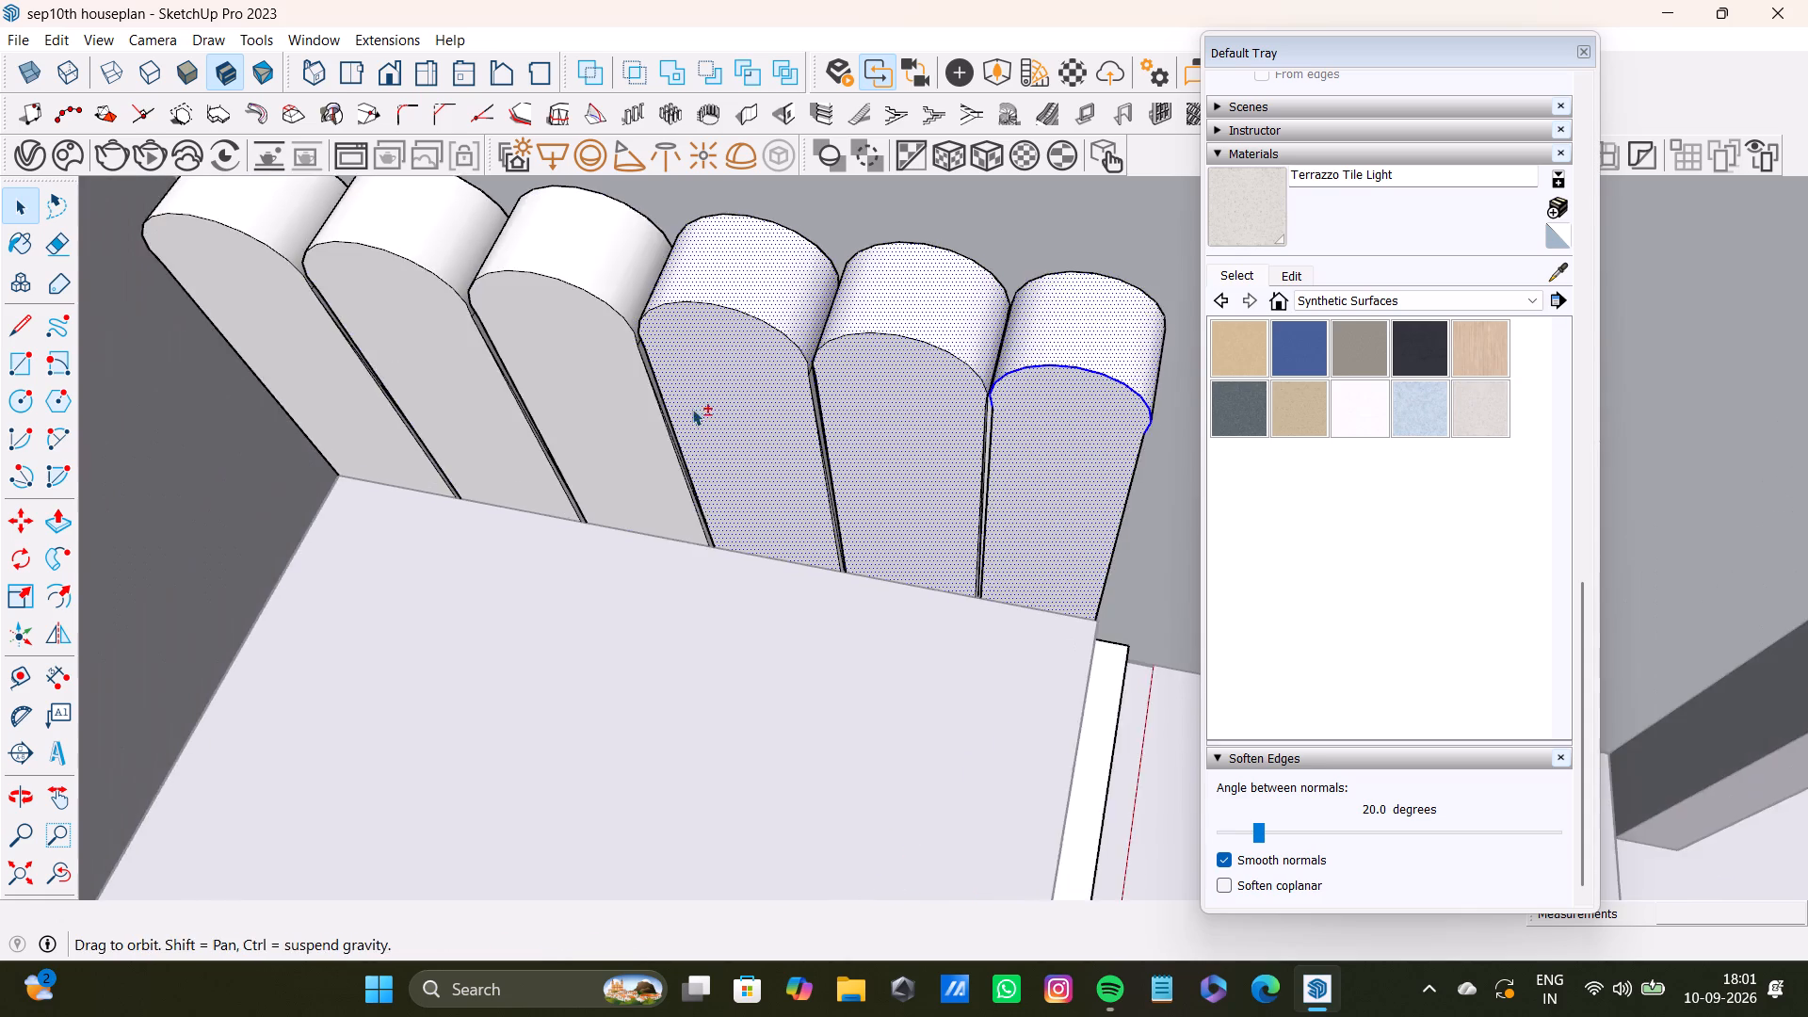
pyautogui.keyDown('shift'); pyautogui.scroll(3, 604, 333); pyautogui.keyUp('shift')
pyautogui.keyDown('shift'); pyautogui.click(647, 234); pyautogui.keyUp('shift')
pyautogui.keyDown('shift'); pyautogui.click(619, 338); pyautogui.keyUp('shift')
pyautogui.keyDown('shift'); pyautogui.moveTo(585, 369); pyautogui.dragTo(925, 515, button='middle'); pyautogui.keyUp('shift')
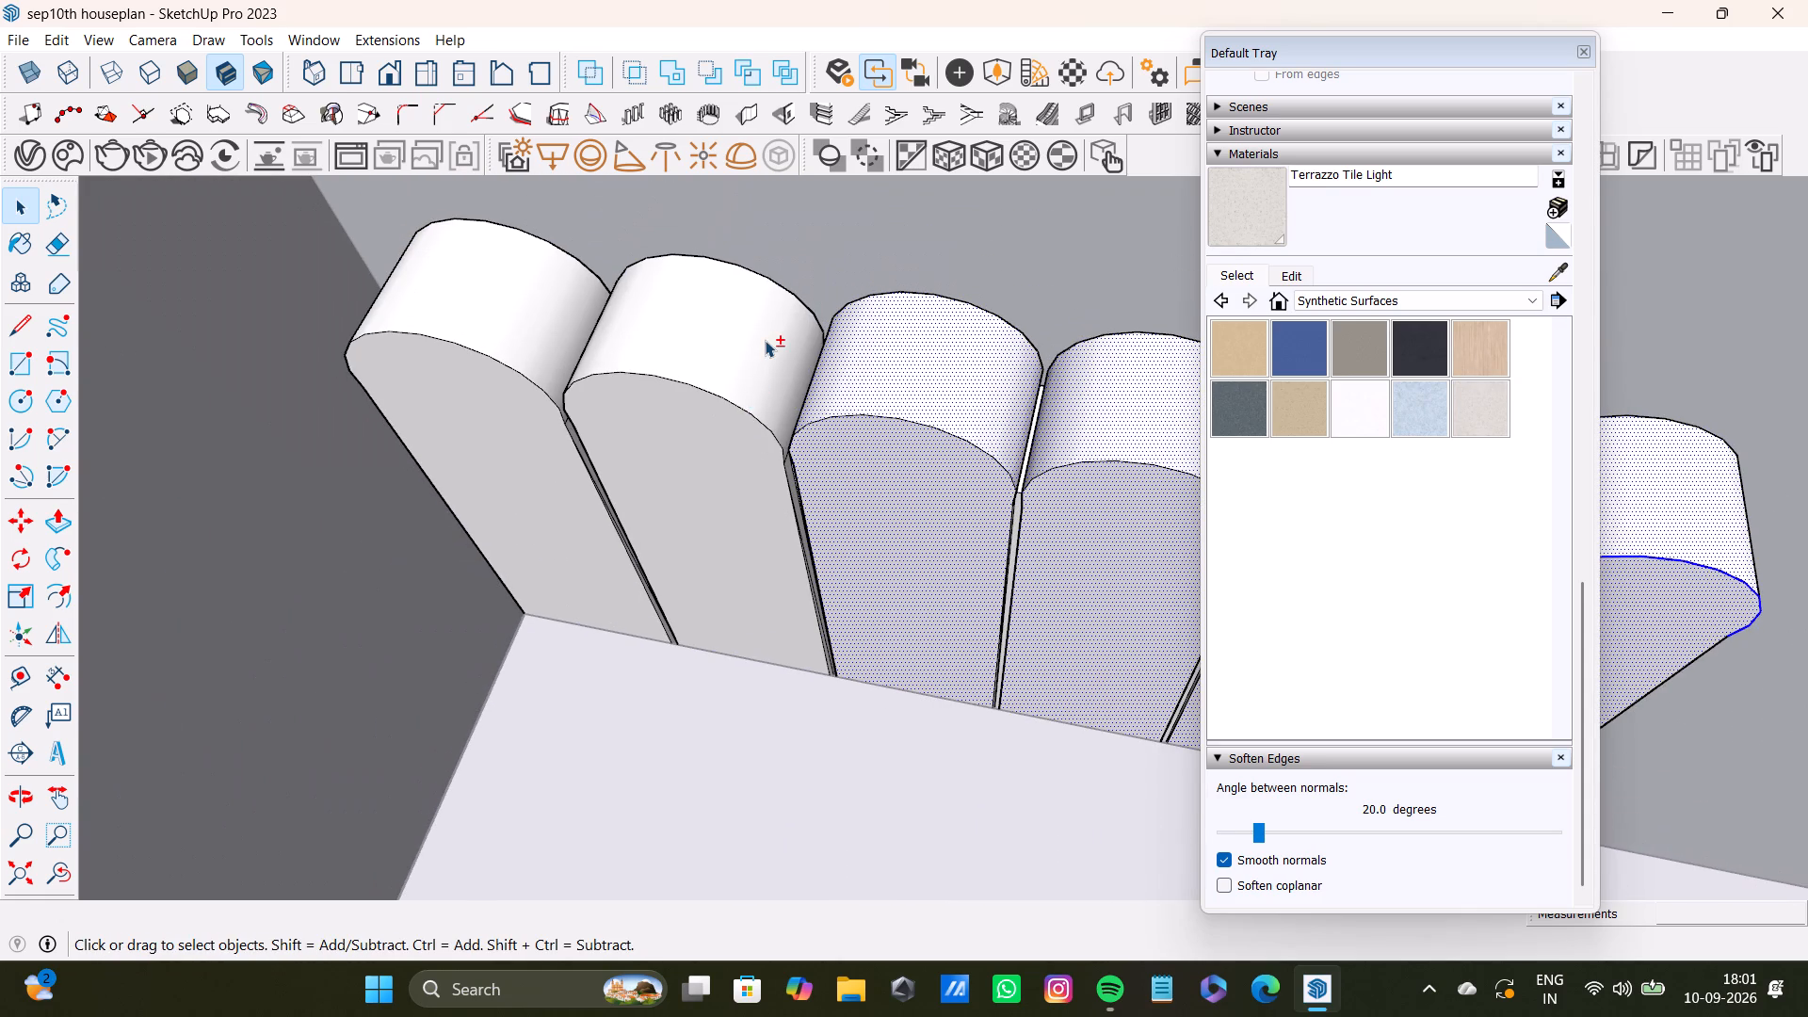
pyautogui.keyDown('shift'); pyautogui.click(765, 340); pyautogui.keyUp('shift')
pyautogui.keyDown('shift'); pyautogui.click(754, 475); pyautogui.keyUp('shift')
pyautogui.keyDown('shift'); pyautogui.moveTo(675, 460); pyautogui.dragTo(855, 463, button='middle'); pyautogui.keyUp('shift')
pyautogui.keyDown('shift'); pyautogui.click(682, 282); pyautogui.keyUp('shift')
pyautogui.keyDown('shift'); pyautogui.click(677, 440); pyautogui.keyUp('shift')
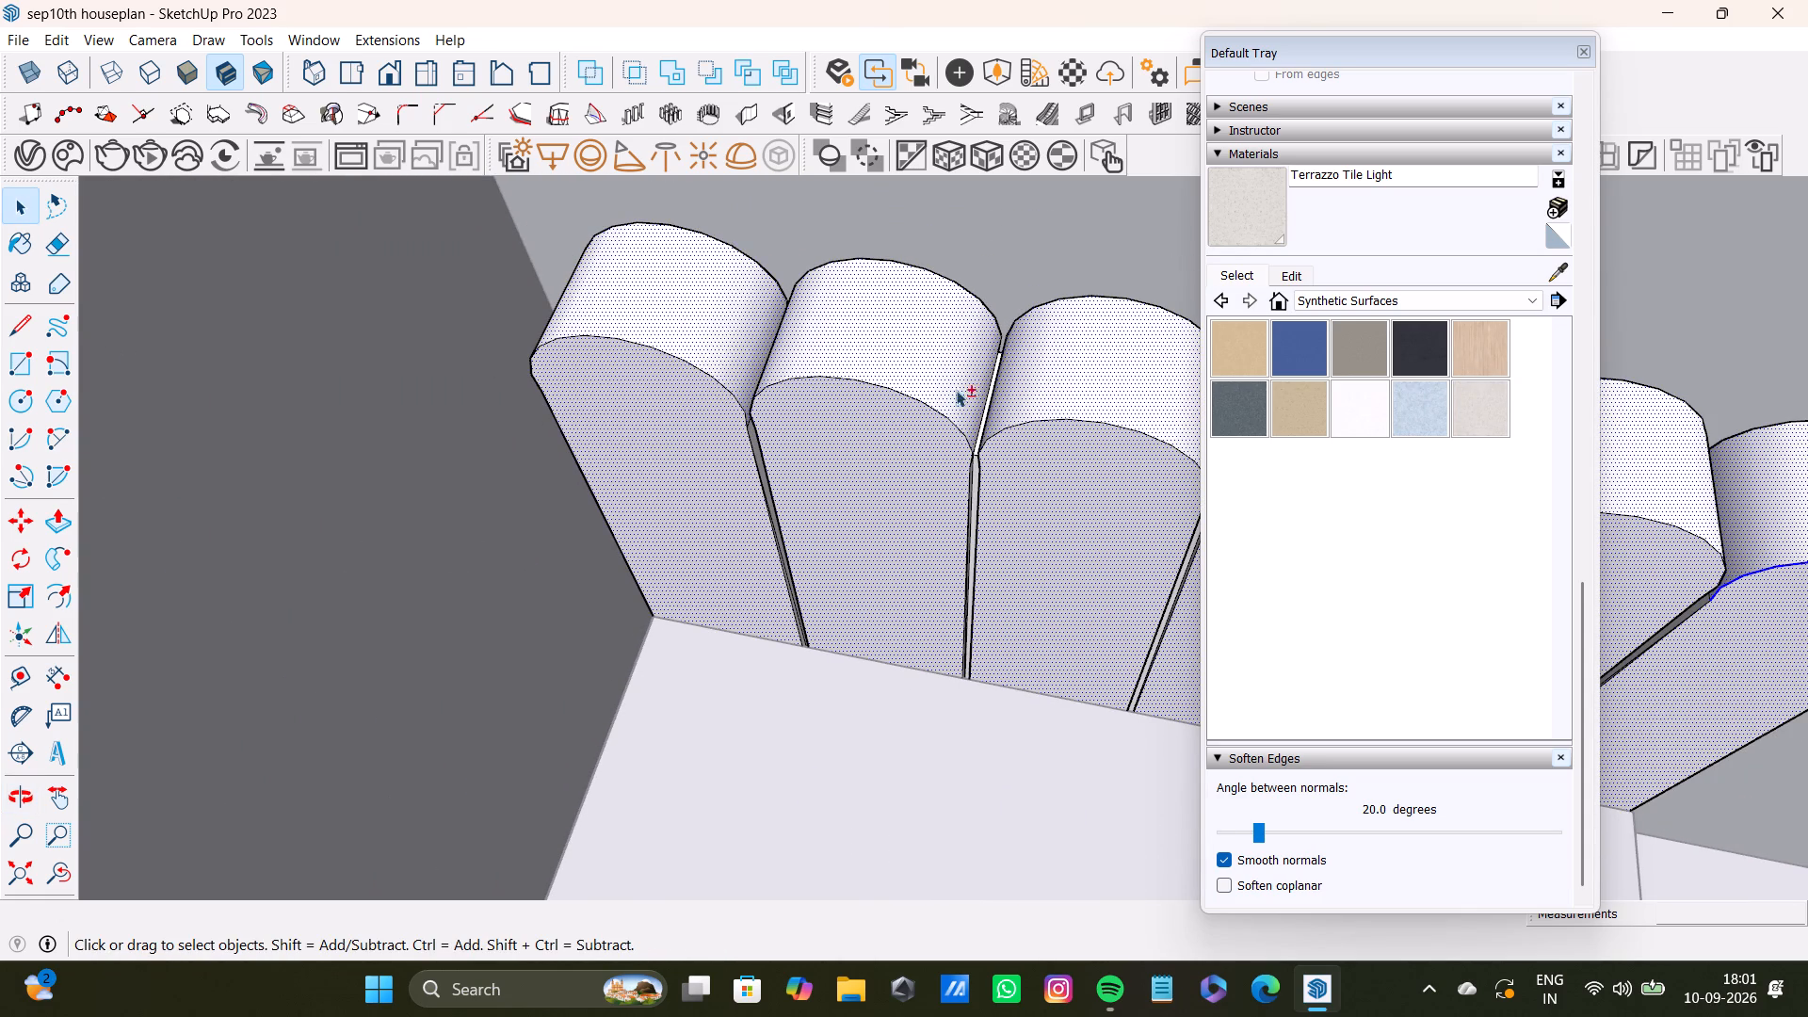
# Add the narrow faces visible inside the first two gaps between headboard panels, counting from the dark side wall, to the selection.
pyautogui.keyDown('shift'); pyautogui.scroll(14, 997, 392); pyautogui.keyUp('shift')
pyautogui.keyDown('shift'); pyautogui.click(977, 484); pyautogui.keyUp('shift')
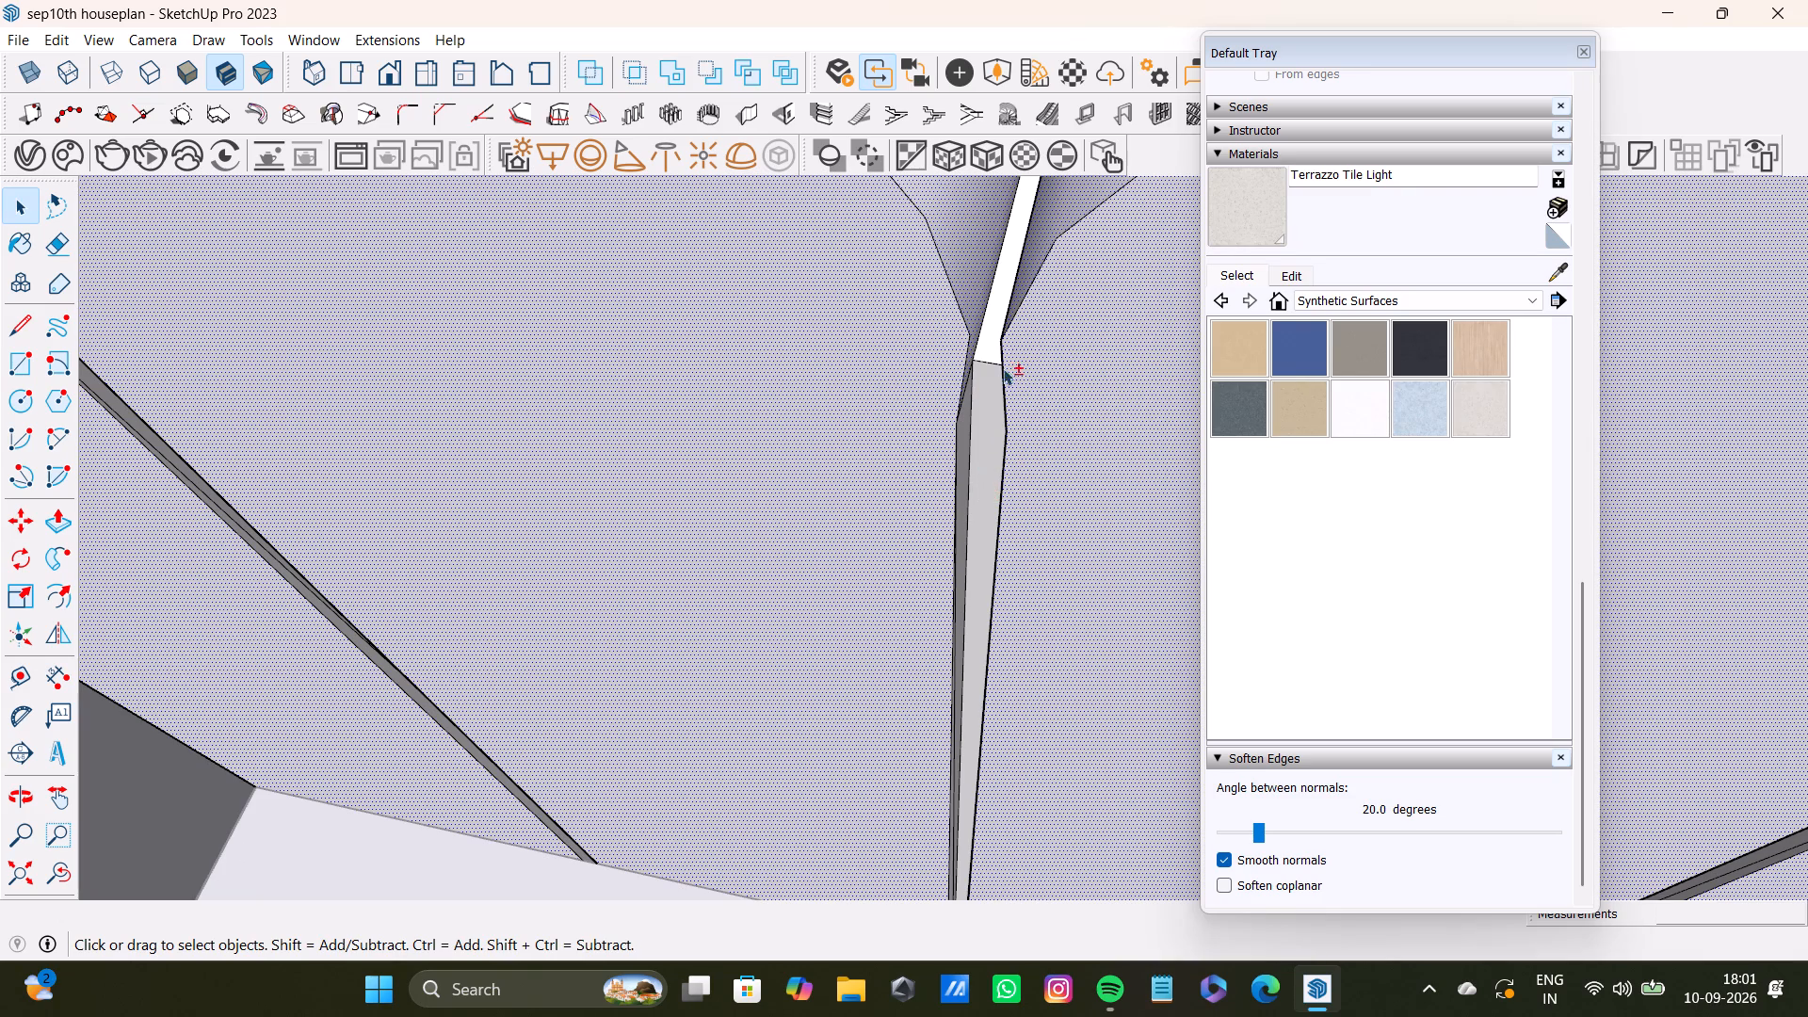
pyautogui.keyDown('shift'); pyautogui.click(986, 346); pyautogui.keyUp('shift')
pyautogui.keyDown('shift'); pyautogui.scroll(-16, 991, 471); pyautogui.keyUp('shift')
pyautogui.keyDown('shift'); pyautogui.moveTo(1001, 518); pyautogui.dragTo(921, 519, button='middle'); pyautogui.keyUp('shift')
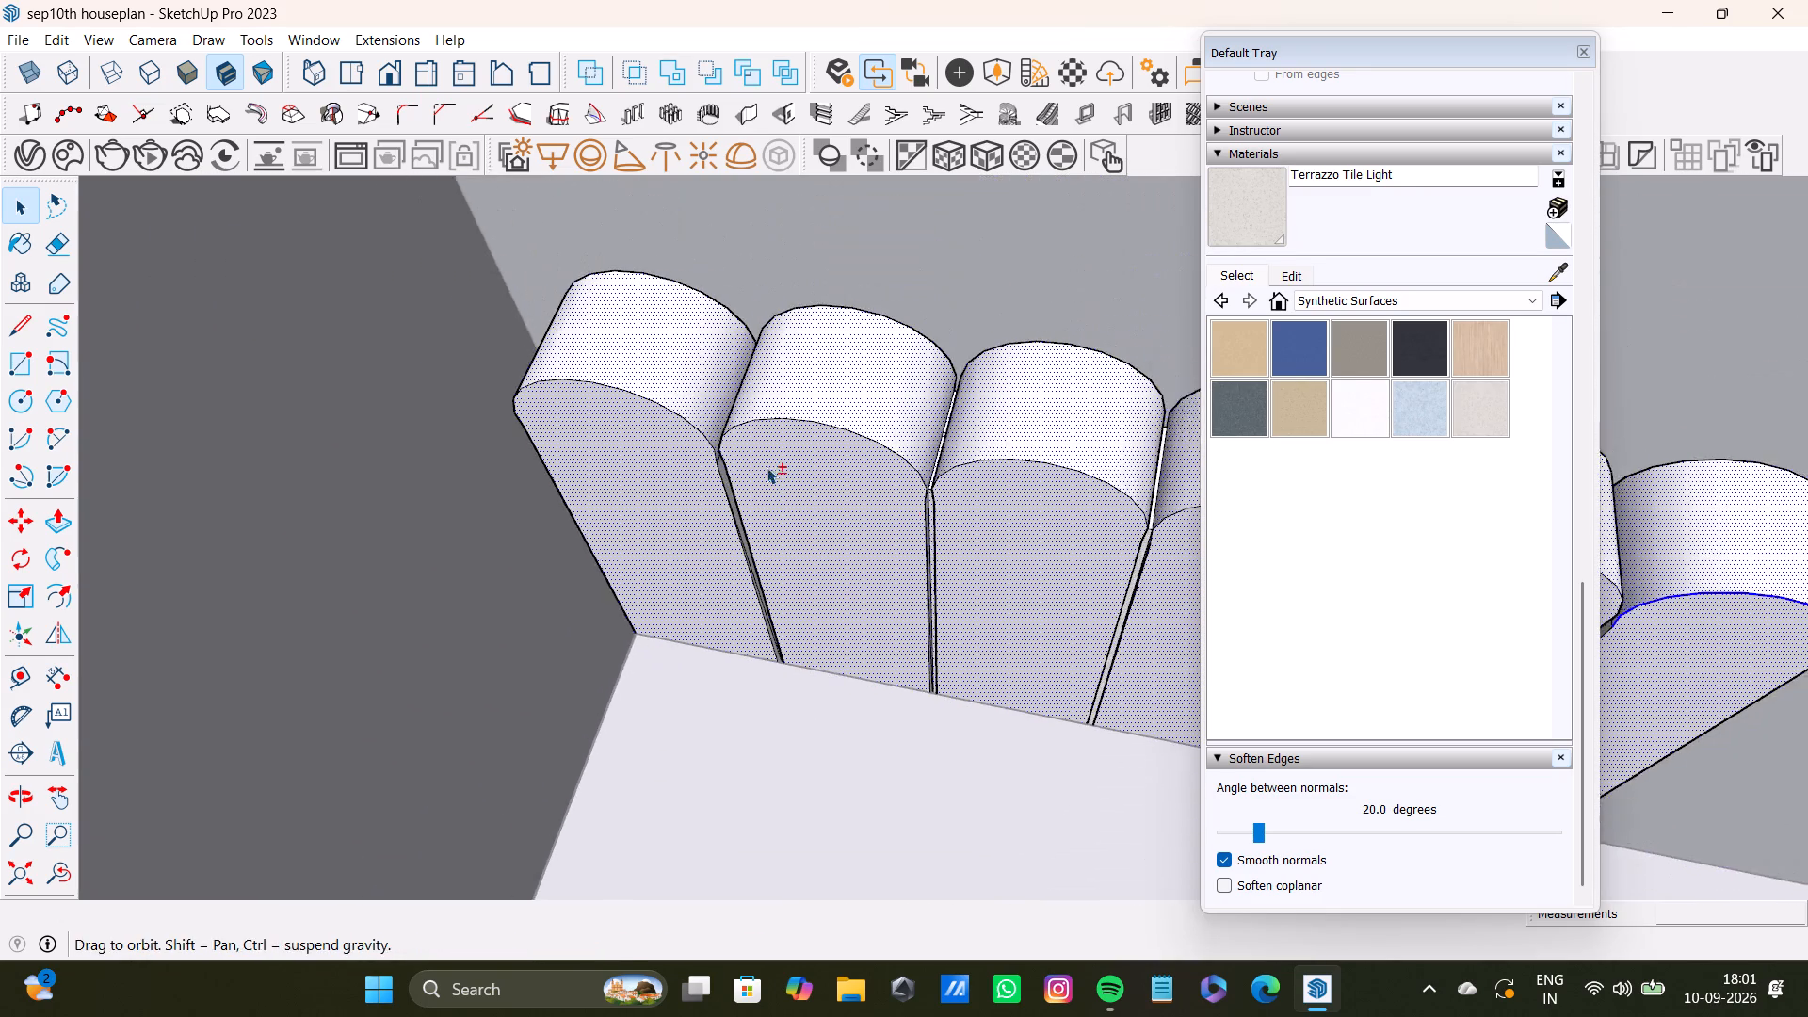
pyautogui.keyDown('shift'); pyautogui.scroll(20, 698, 460); pyautogui.keyUp('shift')
pyautogui.keyDown('shift'); pyautogui.moveTo(722, 474); pyautogui.dragTo(1016, 364, button='middle'); pyautogui.keyUp('shift')
pyautogui.keyDown('shift'); pyautogui.scroll(4, 901, 428); pyautogui.keyUp('shift')
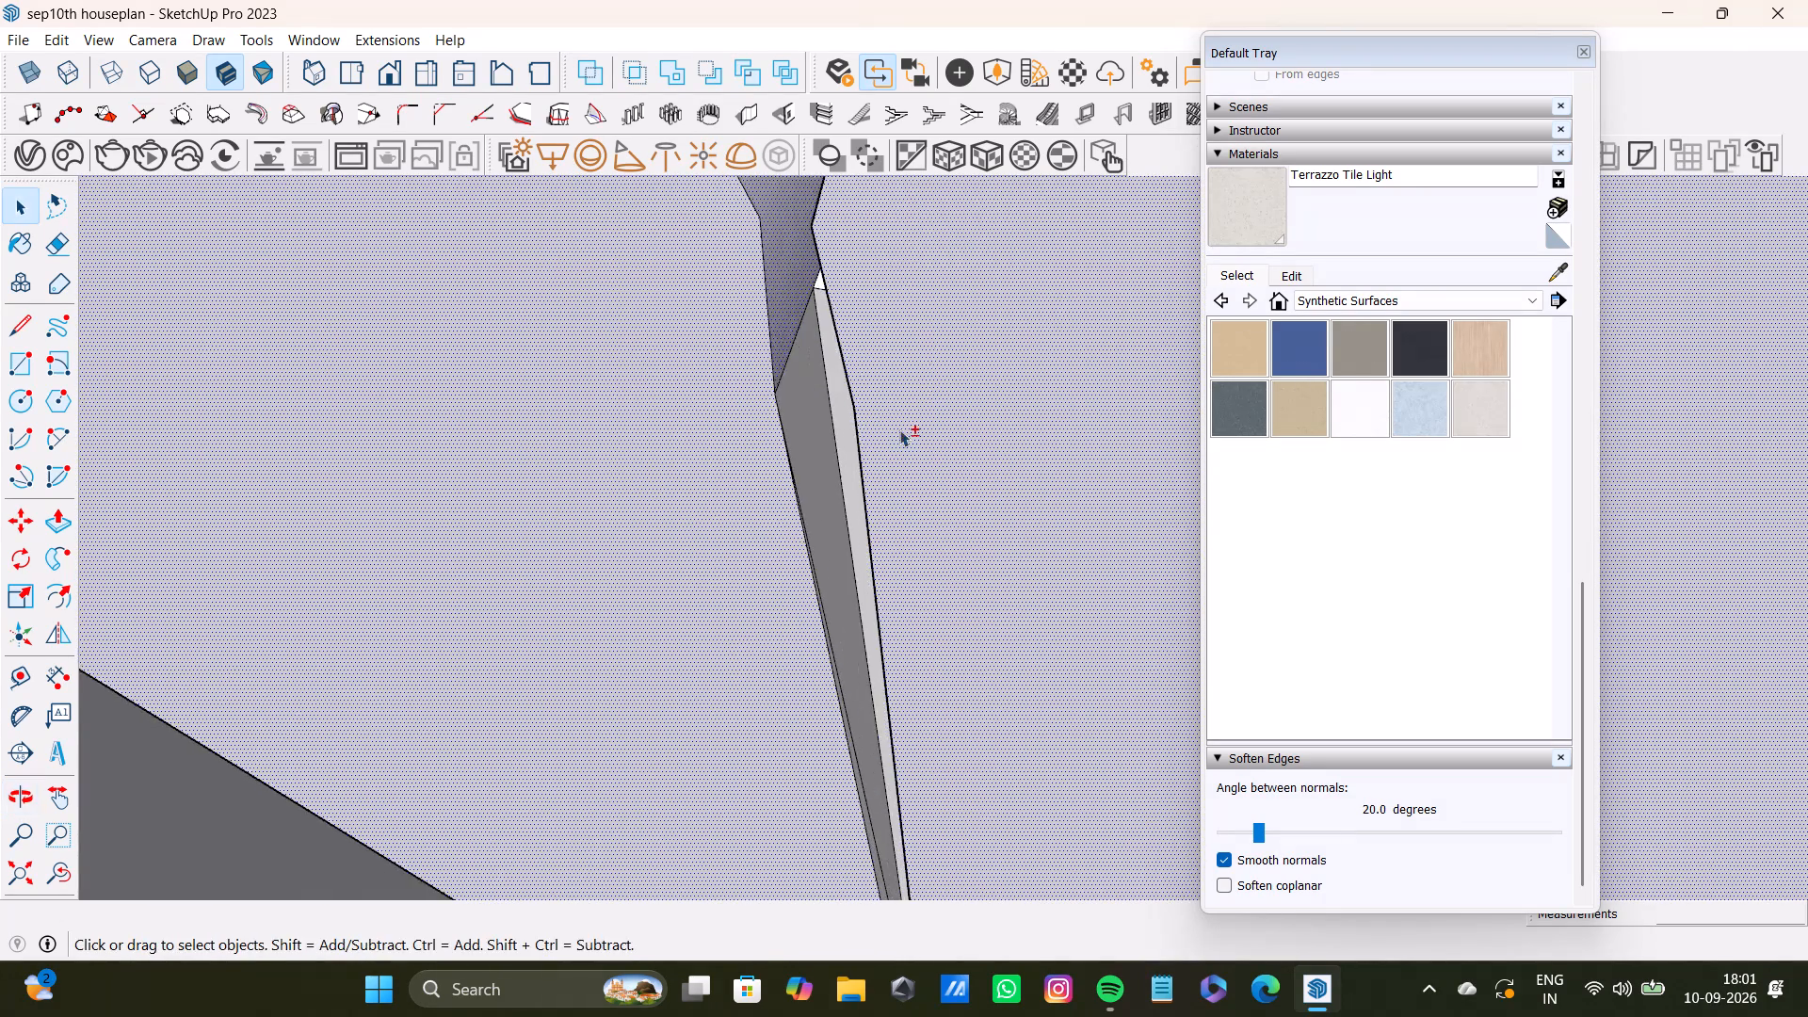
pyautogui.keyDown('shift'); pyautogui.moveTo(892, 431); pyautogui.dragTo(1066, 400, button='middle'); pyautogui.keyUp('shift')
pyautogui.keyDown('shift'); pyautogui.scroll(3, 926, 382); pyautogui.keyUp('shift')
pyautogui.keyDown('shift'); pyautogui.click(1025, 313); pyautogui.keyUp('shift')
pyautogui.keyDown('shift'); pyautogui.scroll(-4, 922, 377); pyautogui.keyUp('shift')
pyautogui.keyDown('shift'); pyautogui.moveTo(905, 409); pyautogui.dragTo(820, 563, button='middle'); pyautogui.keyUp('shift')
pyautogui.moveTo(835, 559); pyautogui.dragTo(952, 541, button='middle')
pyautogui.keyDown('shift'); pyautogui.scroll(3, 919, 402); pyautogui.keyUp('shift')
pyautogui.keyDown('shift'); pyautogui.click(883, 380); pyautogui.keyUp('shift')
# Add the remaining narrow faces of the gap nearest the side wall, including the opposite panel side, to the selection.
pyautogui.keyDown('shift'); pyautogui.scroll(-8, 864, 437); pyautogui.keyUp('shift')
pyautogui.keyDown('shift'); pyautogui.moveTo(862, 479); pyautogui.dragTo(803, 487, button='middle'); pyautogui.keyUp('shift')
pyautogui.scroll(3, 847, 507)
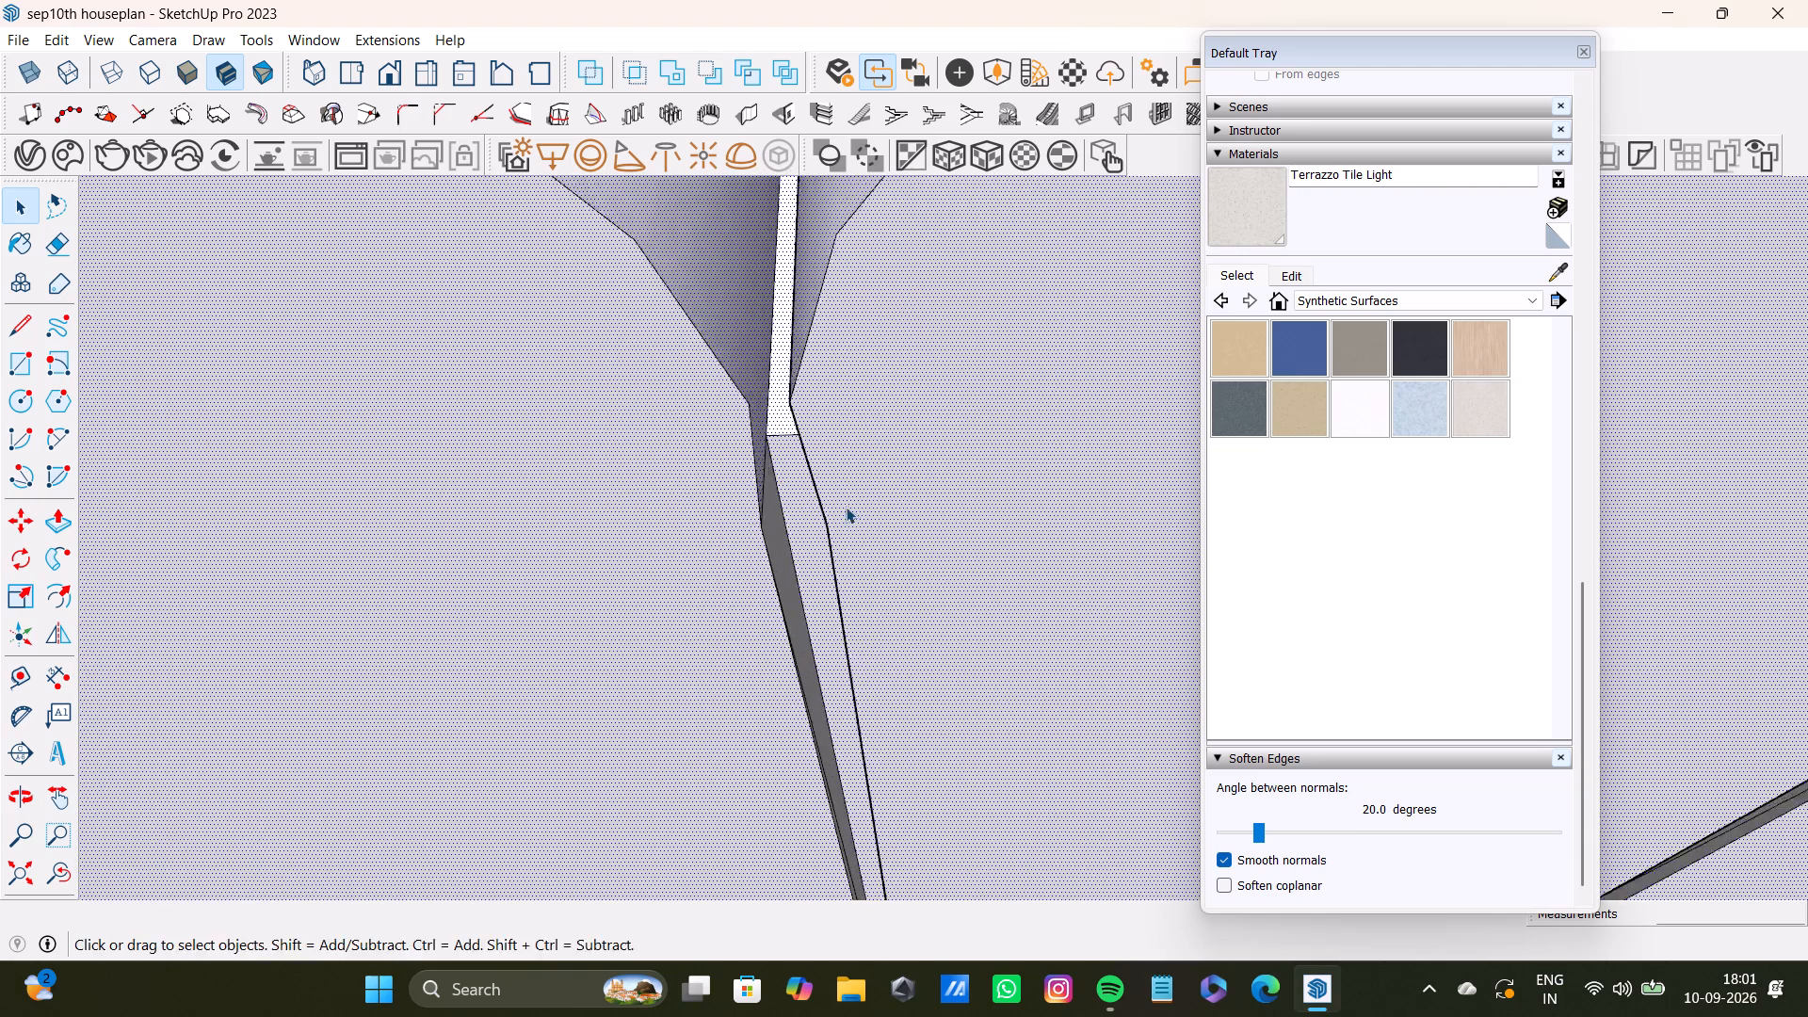
pyautogui.scroll(1, 846, 507)
pyautogui.moveTo(824, 497); pyautogui.dragTo(664, 502, button='middle')
pyautogui.keyDown('shift'); pyautogui.scroll(3, 806, 478); pyautogui.keyUp('shift')
pyautogui.keyDown('shift'); pyautogui.click(825, 468); pyautogui.keyUp('shift')
pyautogui.keyDown('shift'); pyautogui.scroll(-9, 813, 504); pyautogui.keyUp('shift')
pyautogui.scroll(1, 825, 554)
pyautogui.moveTo(860, 567); pyautogui.dragTo(1100, 543, button='middle')
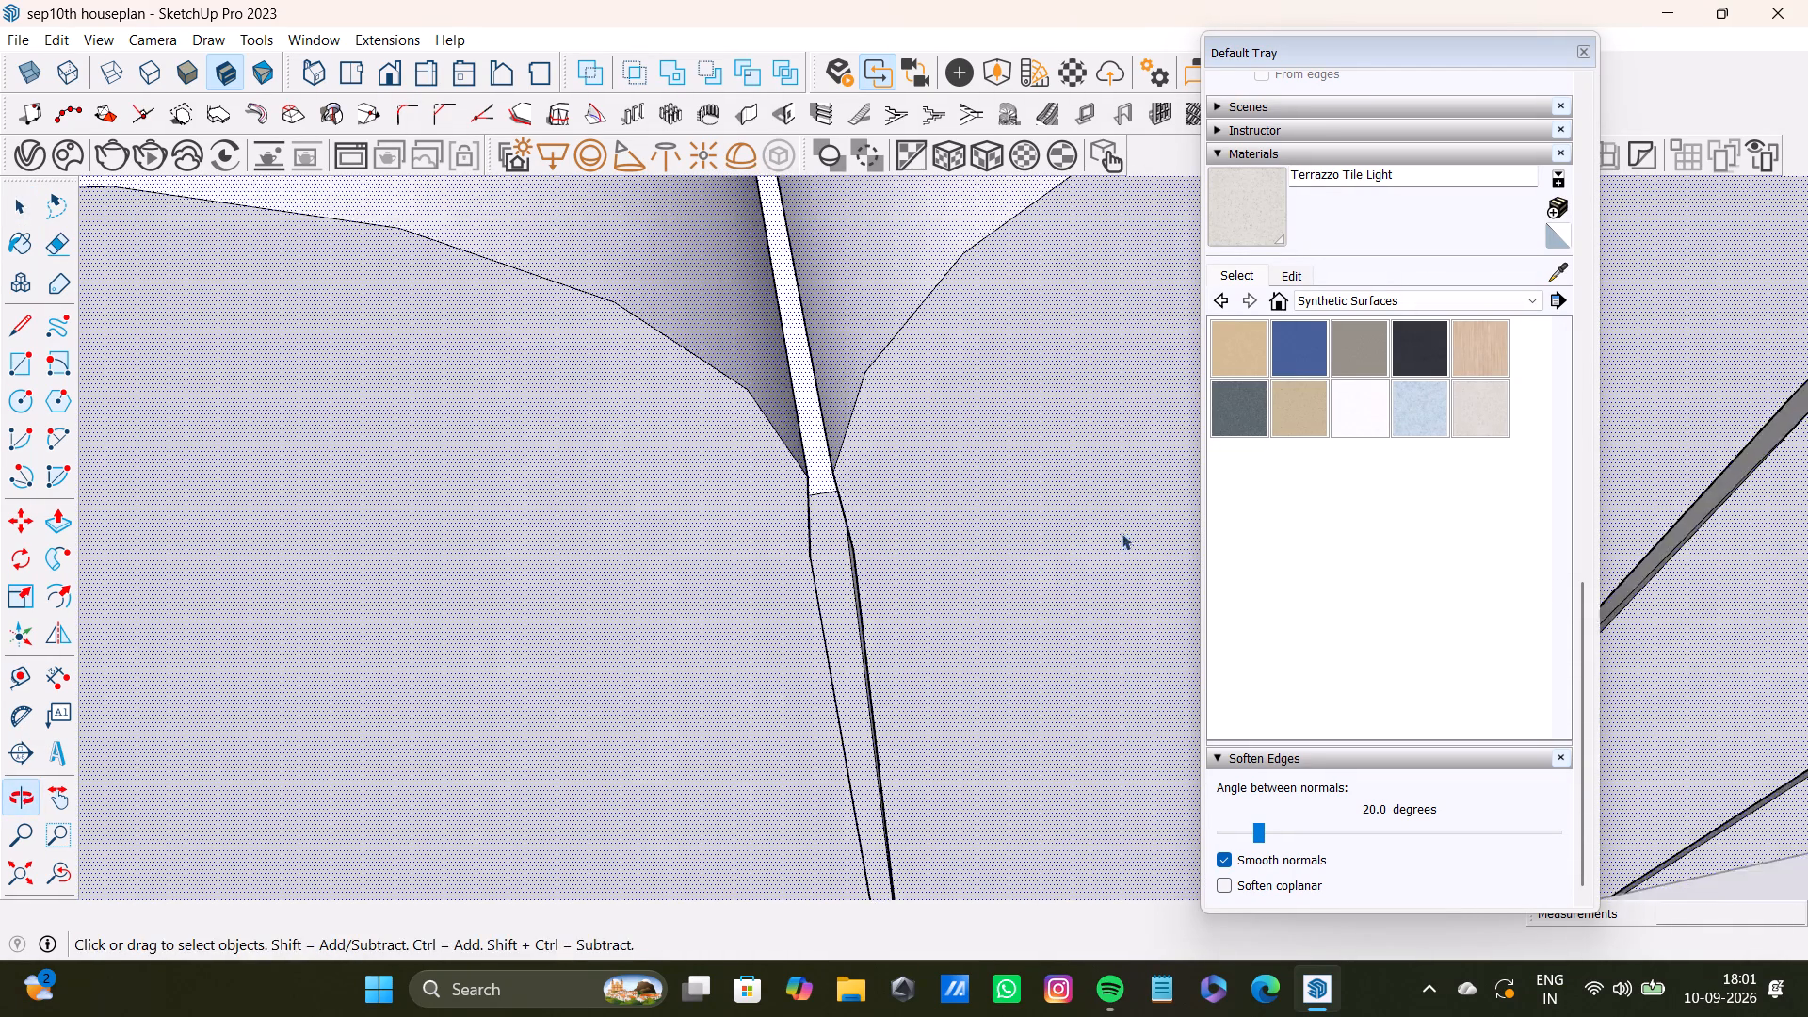
pyautogui.scroll(3, 955, 577)
pyautogui.keyDown('shift'); pyautogui.moveTo(940, 581); pyautogui.dragTo(975, 460, button='middle'); pyautogui.keyUp('shift')
pyautogui.keyDown('shift'); pyautogui.scroll(1, 969, 478); pyautogui.keyUp('shift')
pyautogui.moveTo(855, 527); pyautogui.dragTo(1029, 486, button='middle')
pyautogui.keyDown('shift'); pyautogui.scroll(3, 771, 444); pyautogui.keyUp('shift')
pyautogui.keyDown('shift'); pyautogui.click(831, 466); pyautogui.keyUp('shift')
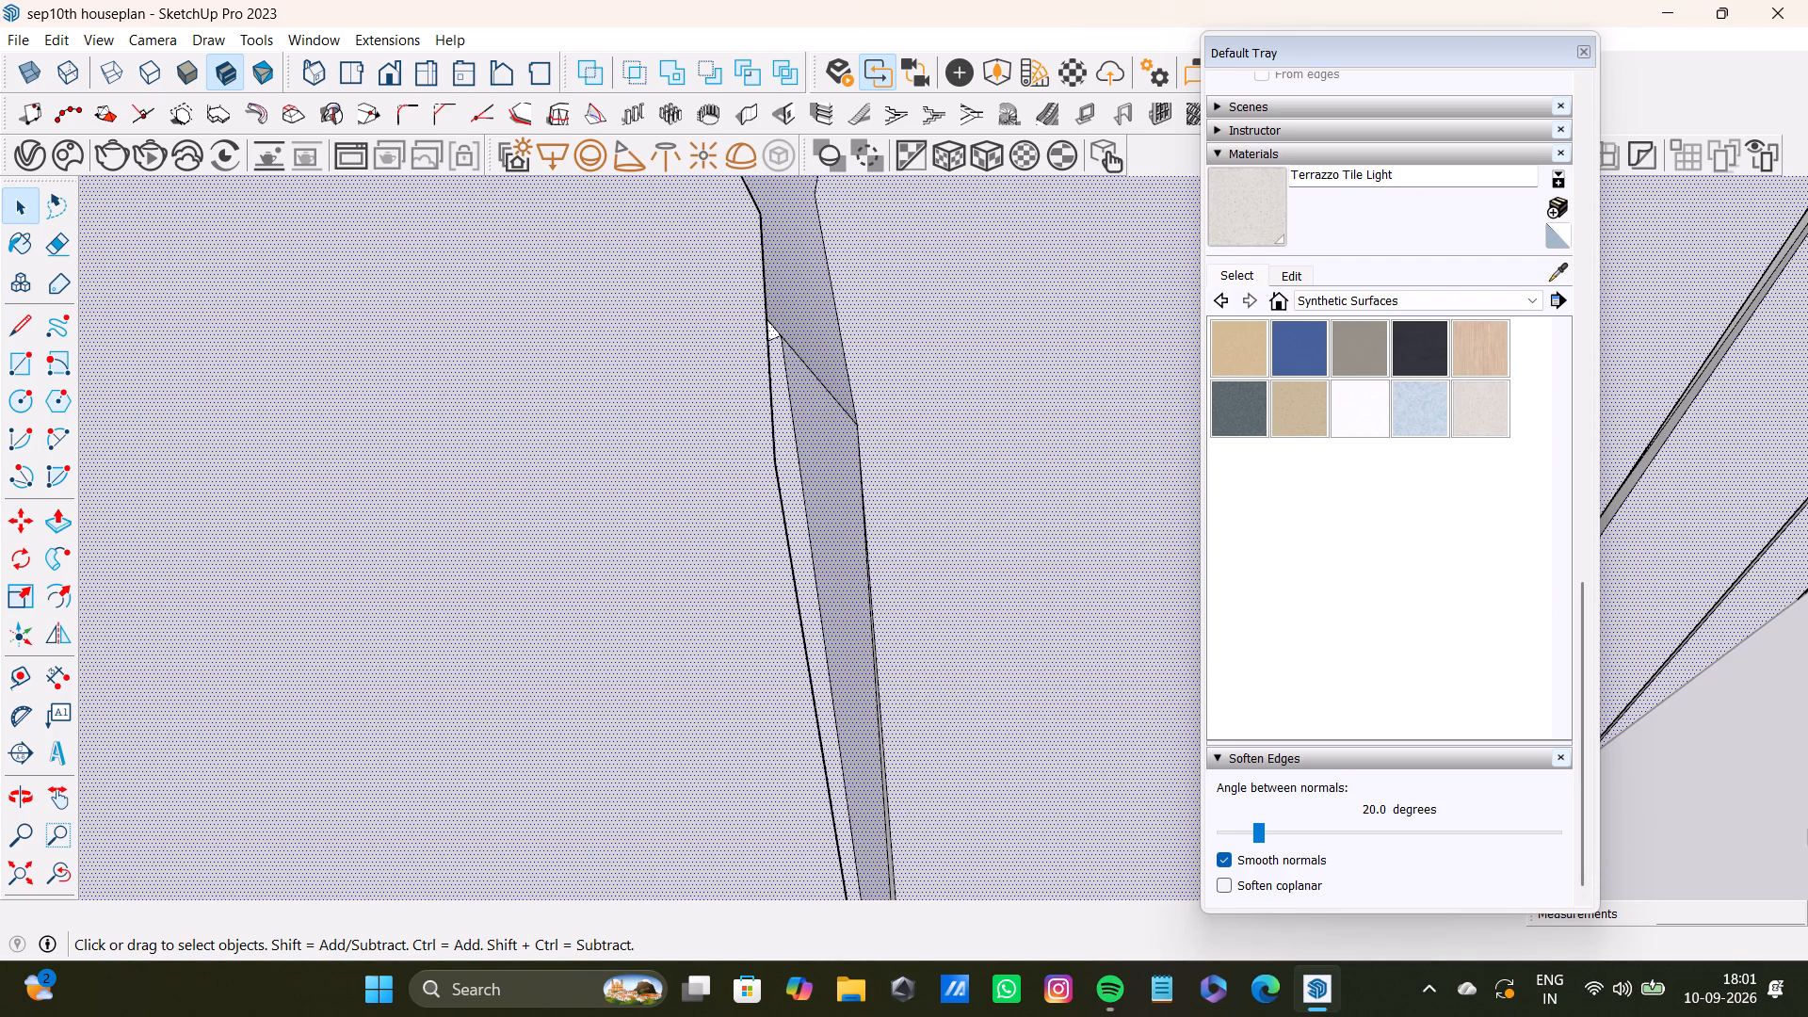
# Add the outer side face of the headboard's end panel beside the dark wall to the selection.
pyautogui.scroll(-19, 701, 439)
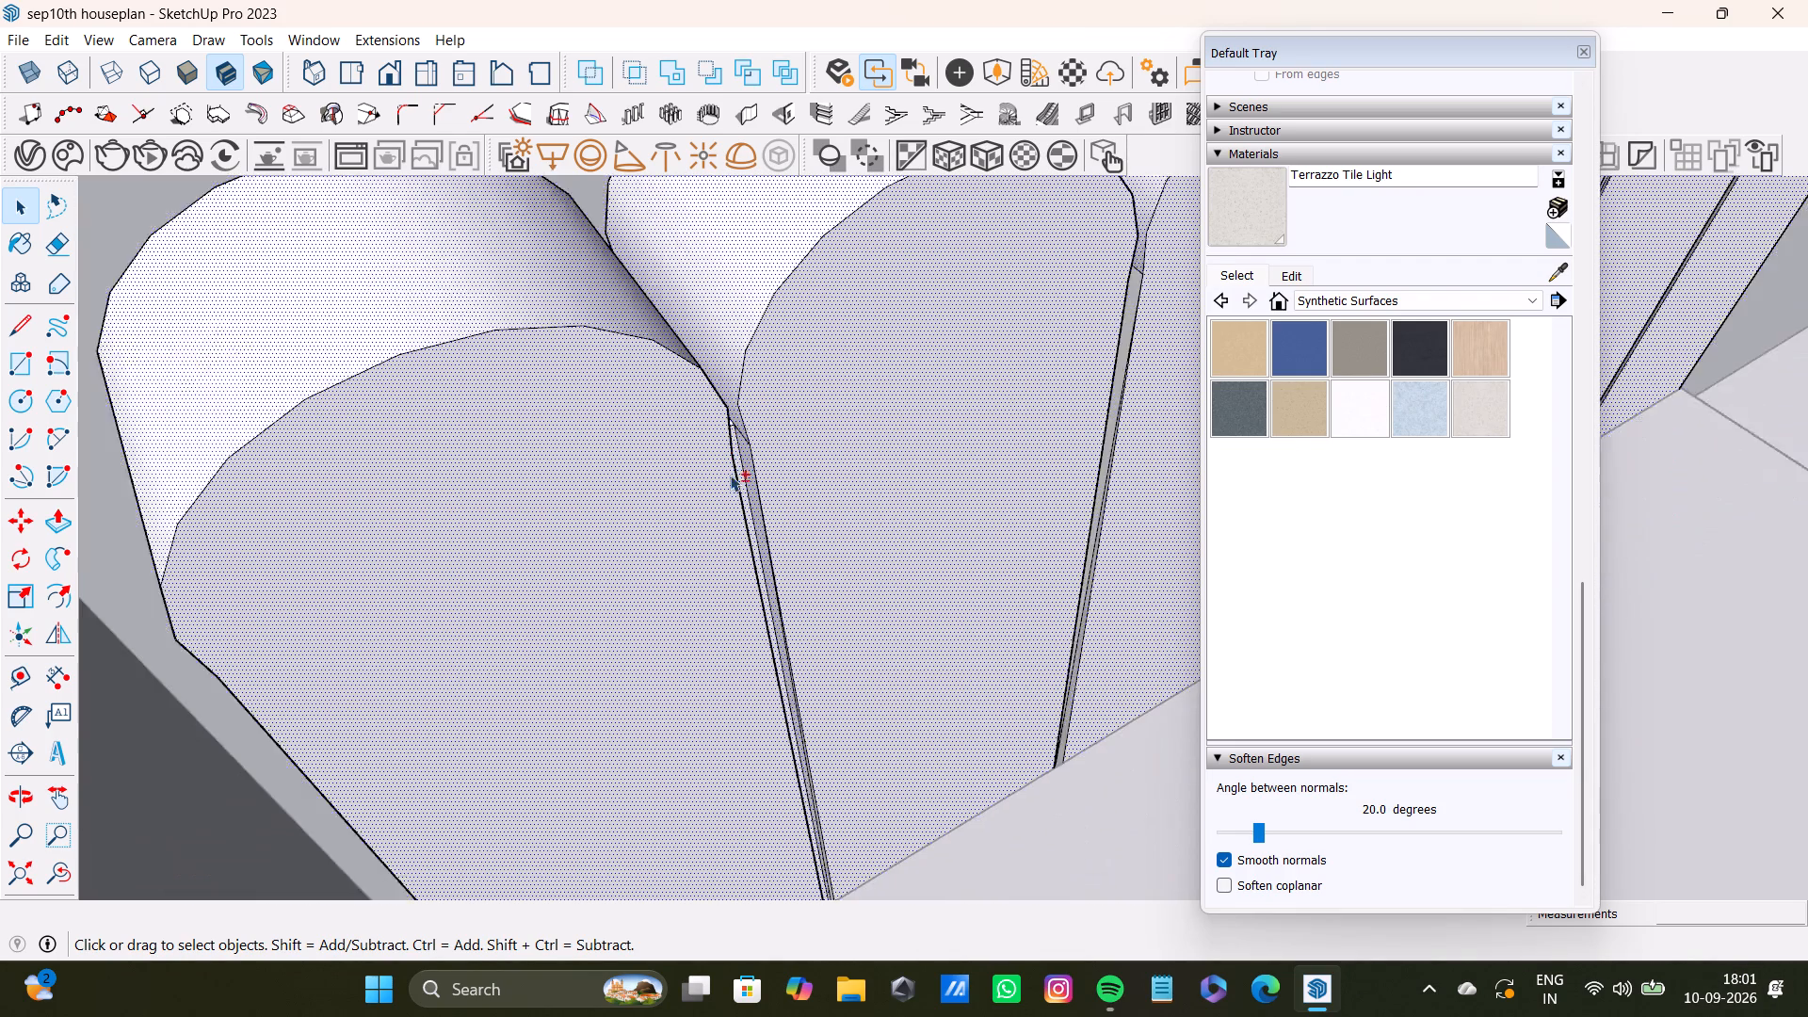
pyautogui.scroll(-5, 730, 475)
pyautogui.keyDown('shift'); pyautogui.scroll(7, 442, 580); pyautogui.keyUp('shift')
pyautogui.keyDown('shift'); pyautogui.moveTo(545, 605); pyautogui.dragTo(591, 532, button='middle'); pyautogui.keyUp('shift')
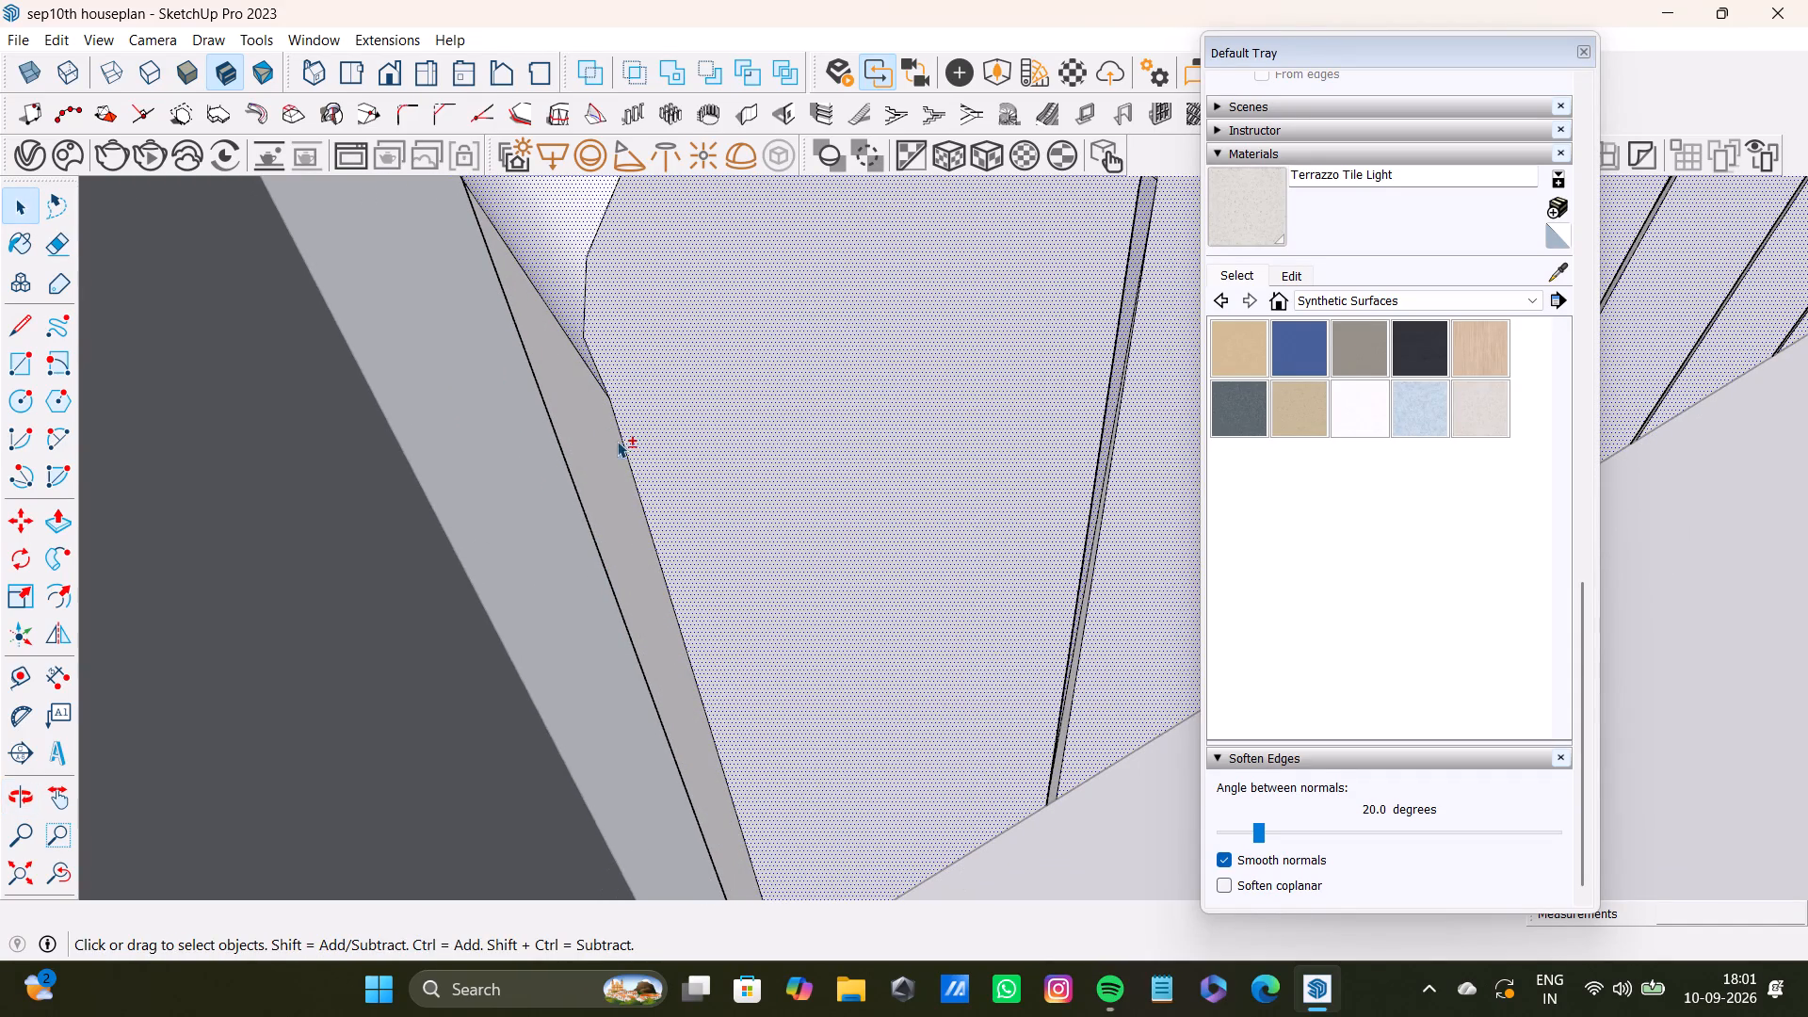
pyautogui.keyDown('shift'); pyautogui.click(617, 441); pyautogui.keyUp('shift')
pyautogui.keyDown('shift'); pyautogui.scroll(-7, 685, 504); pyautogui.keyUp('shift')
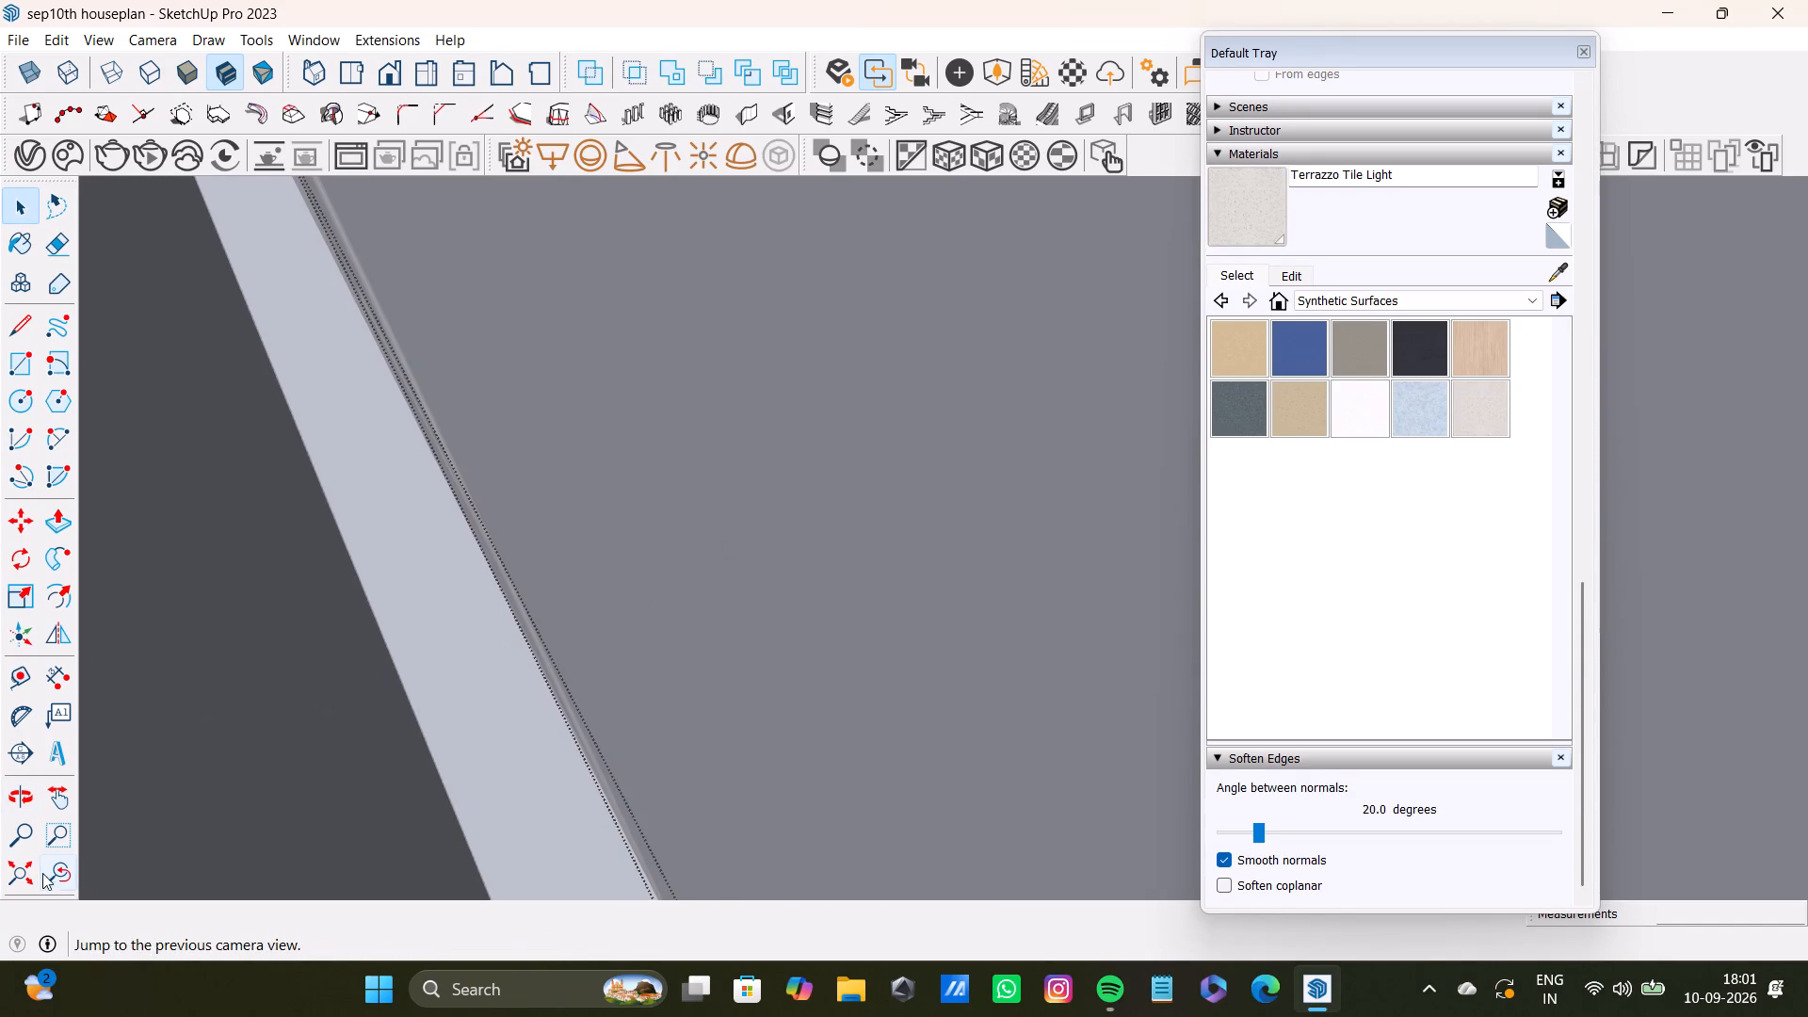
pyautogui.keyDown('shift'); pyautogui.click(42, 873); pyautogui.keyUp('shift')
# Add the panel side face in the second gap from the side wall to the selection.
pyautogui.keyDown('shift'); pyautogui.moveTo(1104, 369); pyautogui.dragTo(646, 587, button='middle'); pyautogui.keyUp('shift')
pyautogui.keyDown('shift'); pyautogui.scroll(-9, 733, 516); pyautogui.keyUp('shift')
pyautogui.keyDown('shift'); pyautogui.moveTo(912, 457); pyautogui.dragTo(883, 591, button='middle'); pyautogui.keyUp('shift')
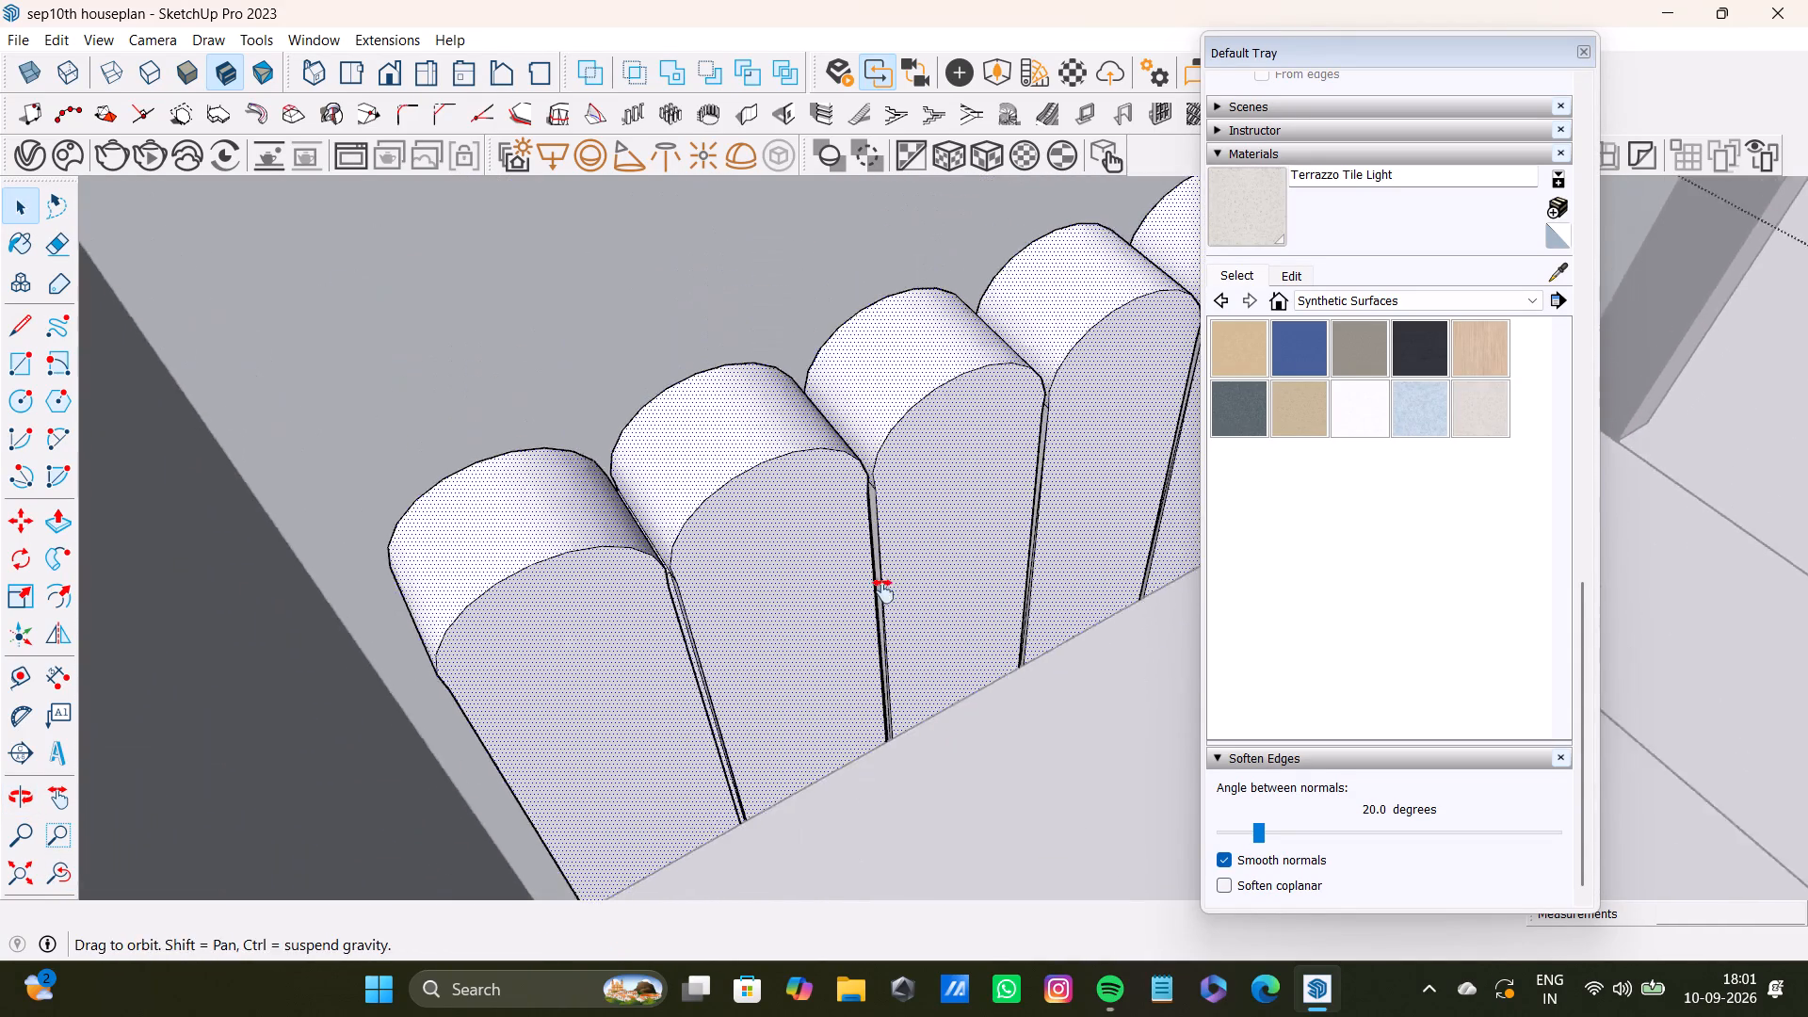
pyautogui.keyDown('shift'); pyautogui.moveTo(883, 591); pyautogui.dragTo(880, 628, button='middle'); pyautogui.keyUp('shift')
pyautogui.keyDown('shift'); pyautogui.scroll(20, 872, 618); pyautogui.keyUp('shift')
pyautogui.keyDown('shift'); pyautogui.scroll(1, 872, 618); pyautogui.keyUp('shift')
pyautogui.keyDown('shift'); pyautogui.click(850, 492); pyautogui.keyUp('shift')
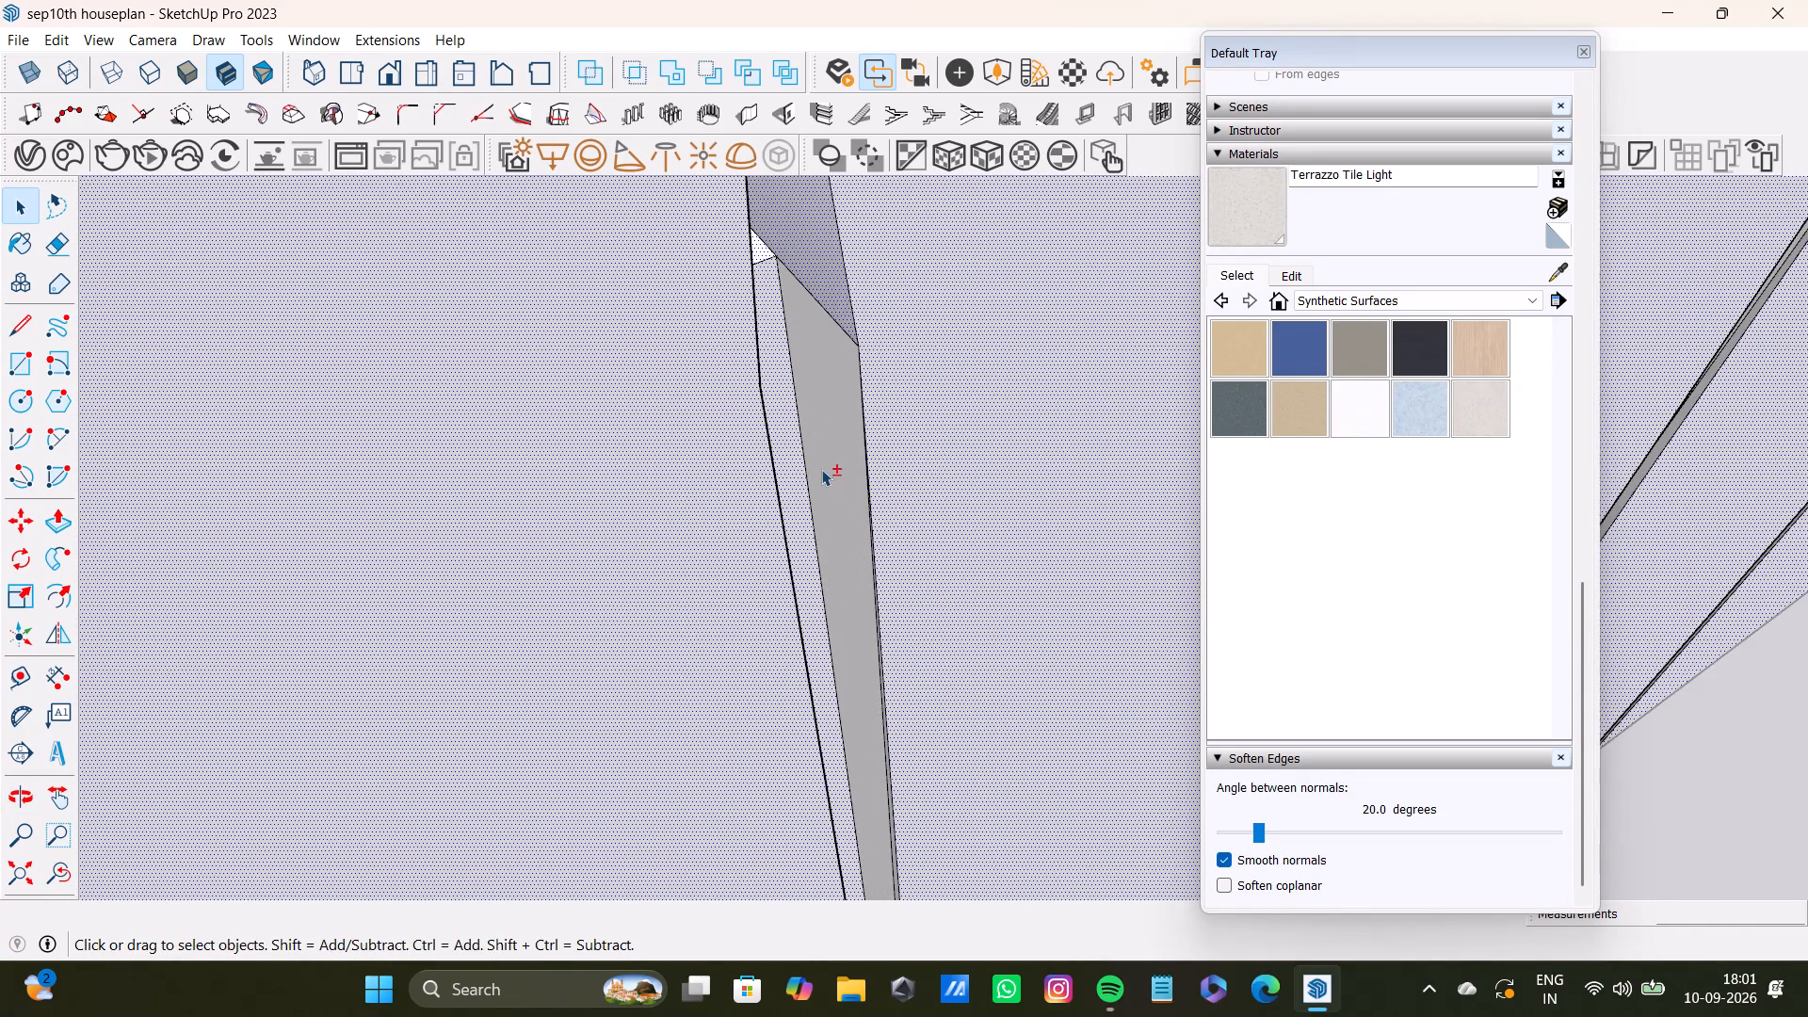
# Add the narrow side faces on both sides of the third headboard gap from the side wall to the selection.
pyautogui.keyDown('shift'); pyautogui.scroll(-20, 821, 468); pyautogui.keyUp('shift')
pyautogui.keyDown('shift'); pyautogui.scroll(-7, 821, 468); pyautogui.keyUp('shift')
pyautogui.keyDown('shift'); pyautogui.moveTo(1002, 521); pyautogui.dragTo(854, 574, button='middle'); pyautogui.keyUp('shift')
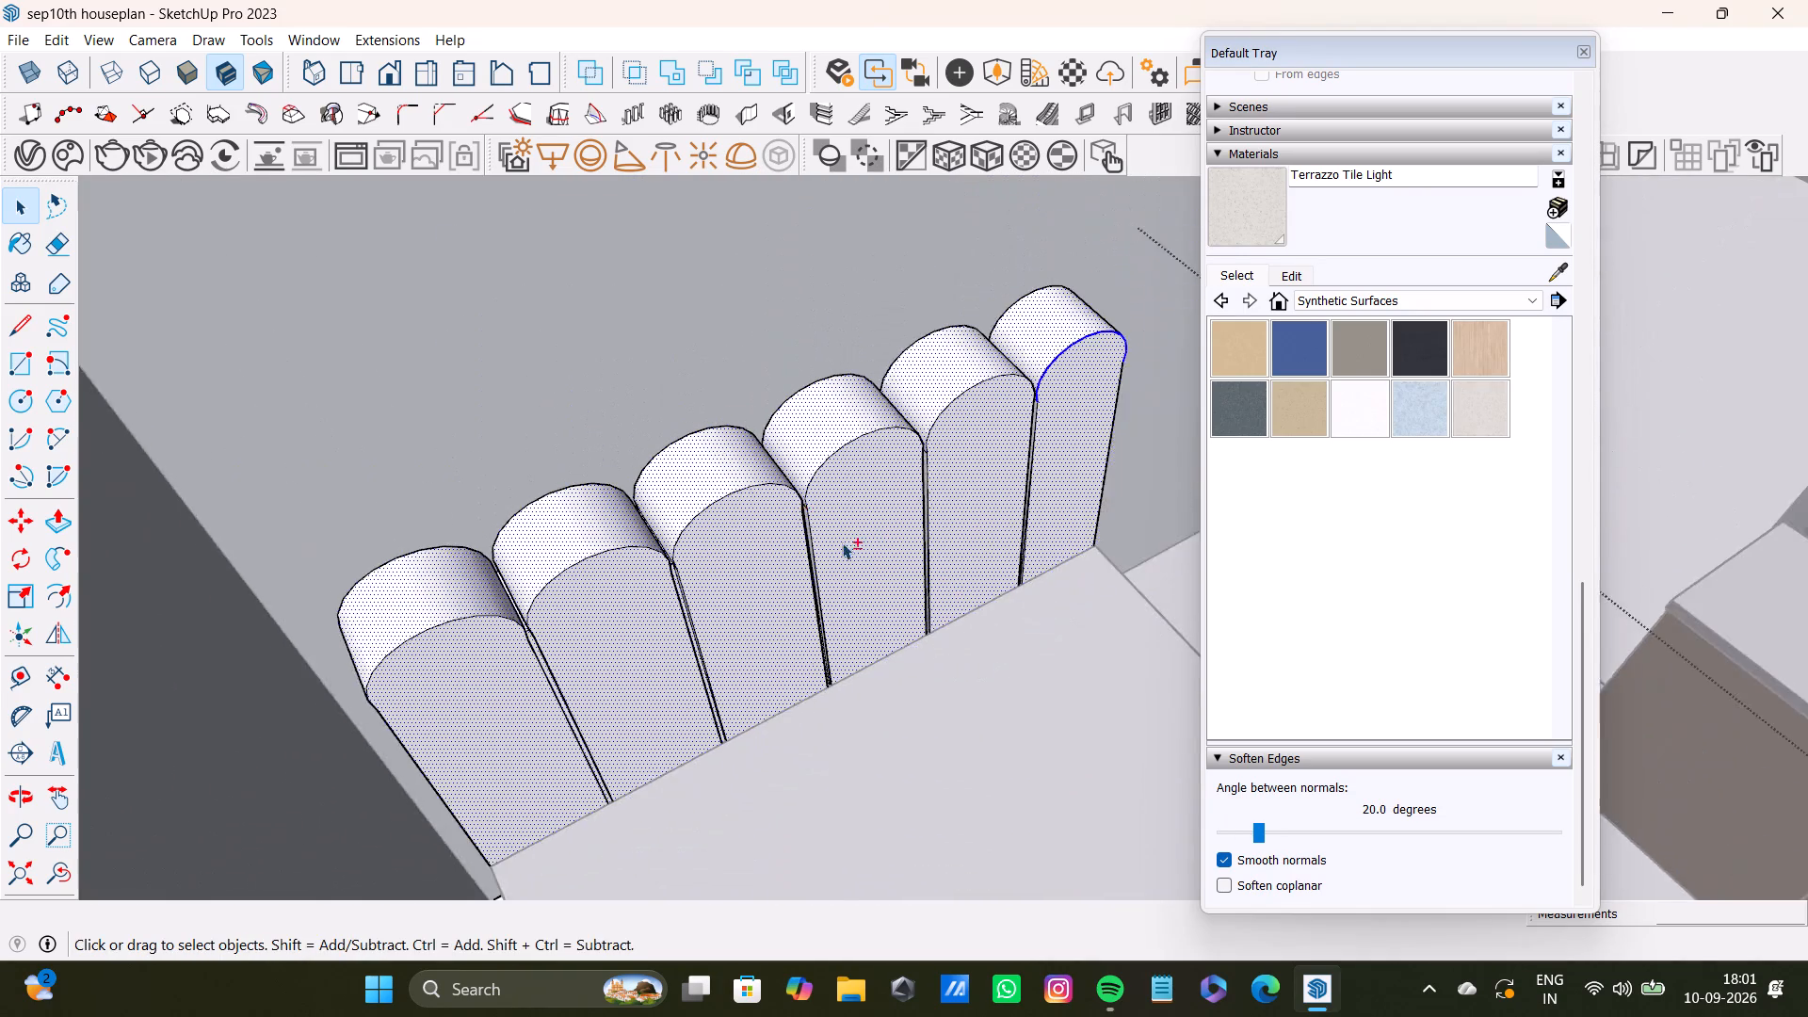
pyautogui.keyDown('shift'); pyautogui.scroll(20, 785, 508); pyautogui.keyUp('shift')
pyautogui.keyDown('shift'); pyautogui.click(779, 480); pyautogui.keyUp('shift')
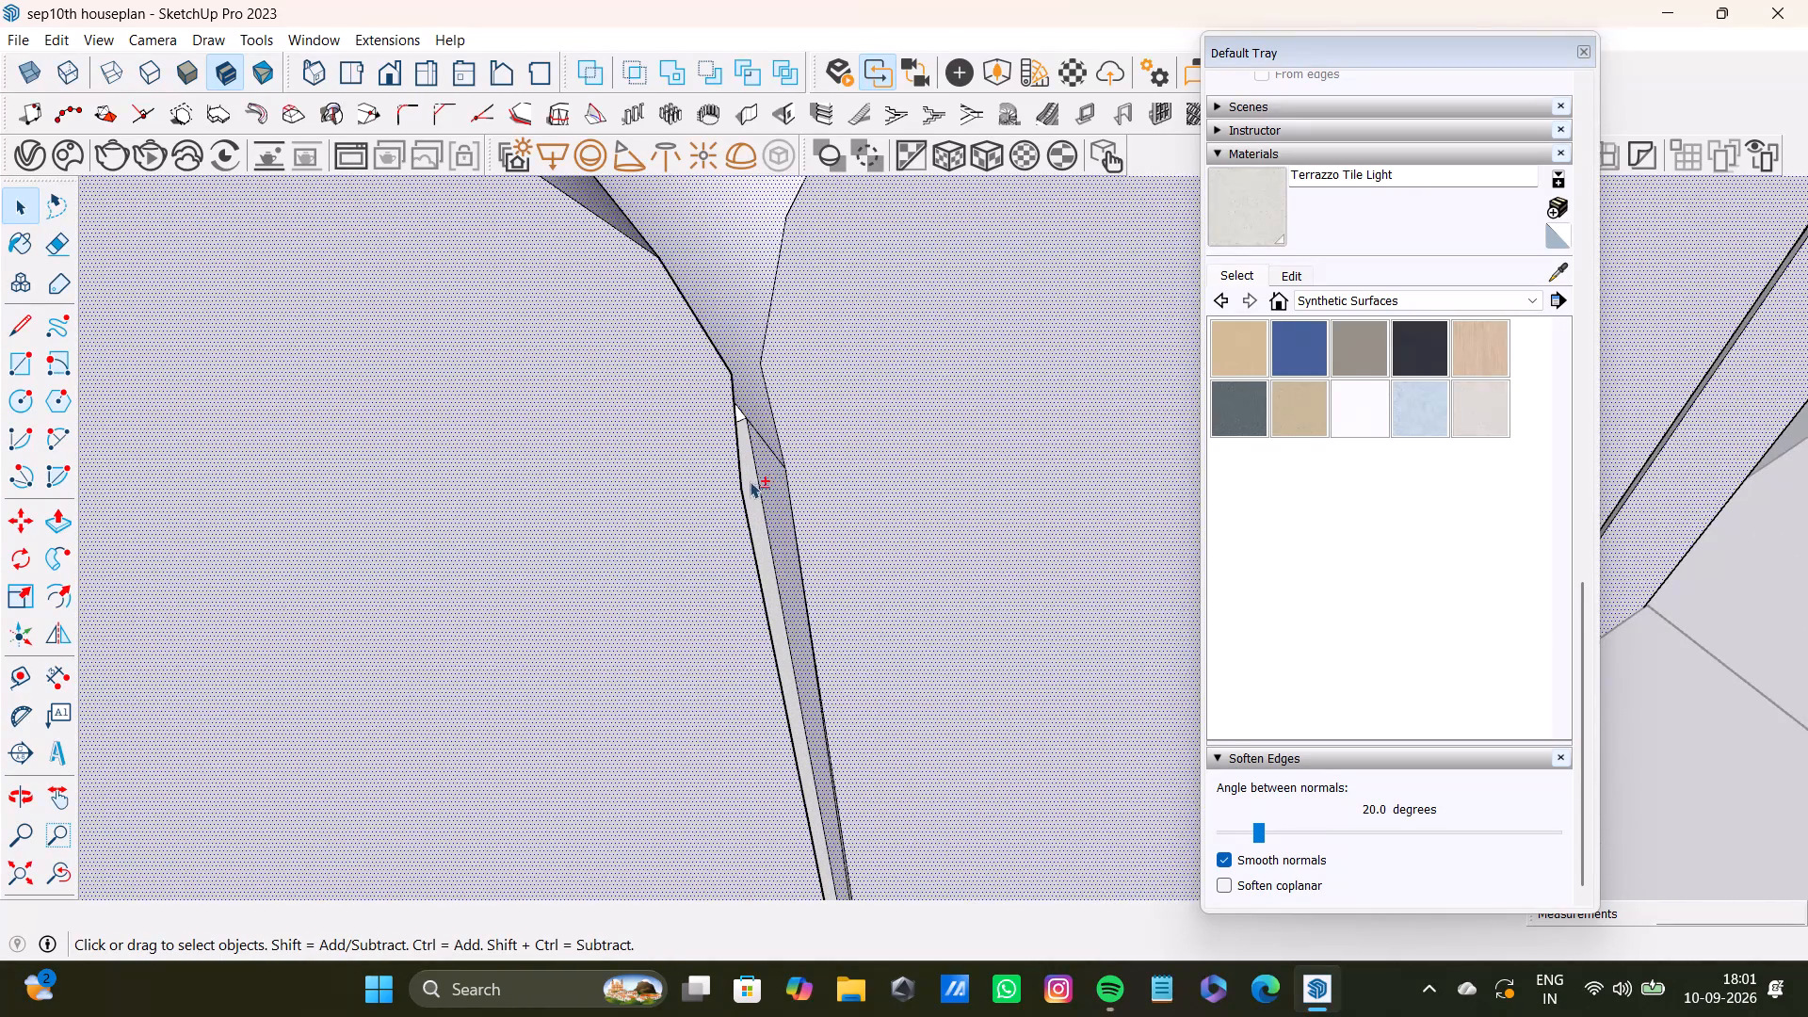
pyautogui.keyDown('shift'); pyautogui.click(745, 489); pyautogui.keyUp('shift')
pyautogui.keyDown('shift'); pyautogui.click(755, 501); pyautogui.keyUp('shift')
pyautogui.keyDown('shift'); pyautogui.moveTo(1044, 544); pyautogui.dragTo(707, 563, button='middle'); pyautogui.keyUp('shift')
pyautogui.scroll(3, 722, 482)
pyautogui.keyDown('shift'); pyautogui.click(726, 438); pyautogui.keyUp('shift')
pyautogui.keyDown('shift'); pyautogui.scroll(-8, 724, 437); pyautogui.keyUp('shift')
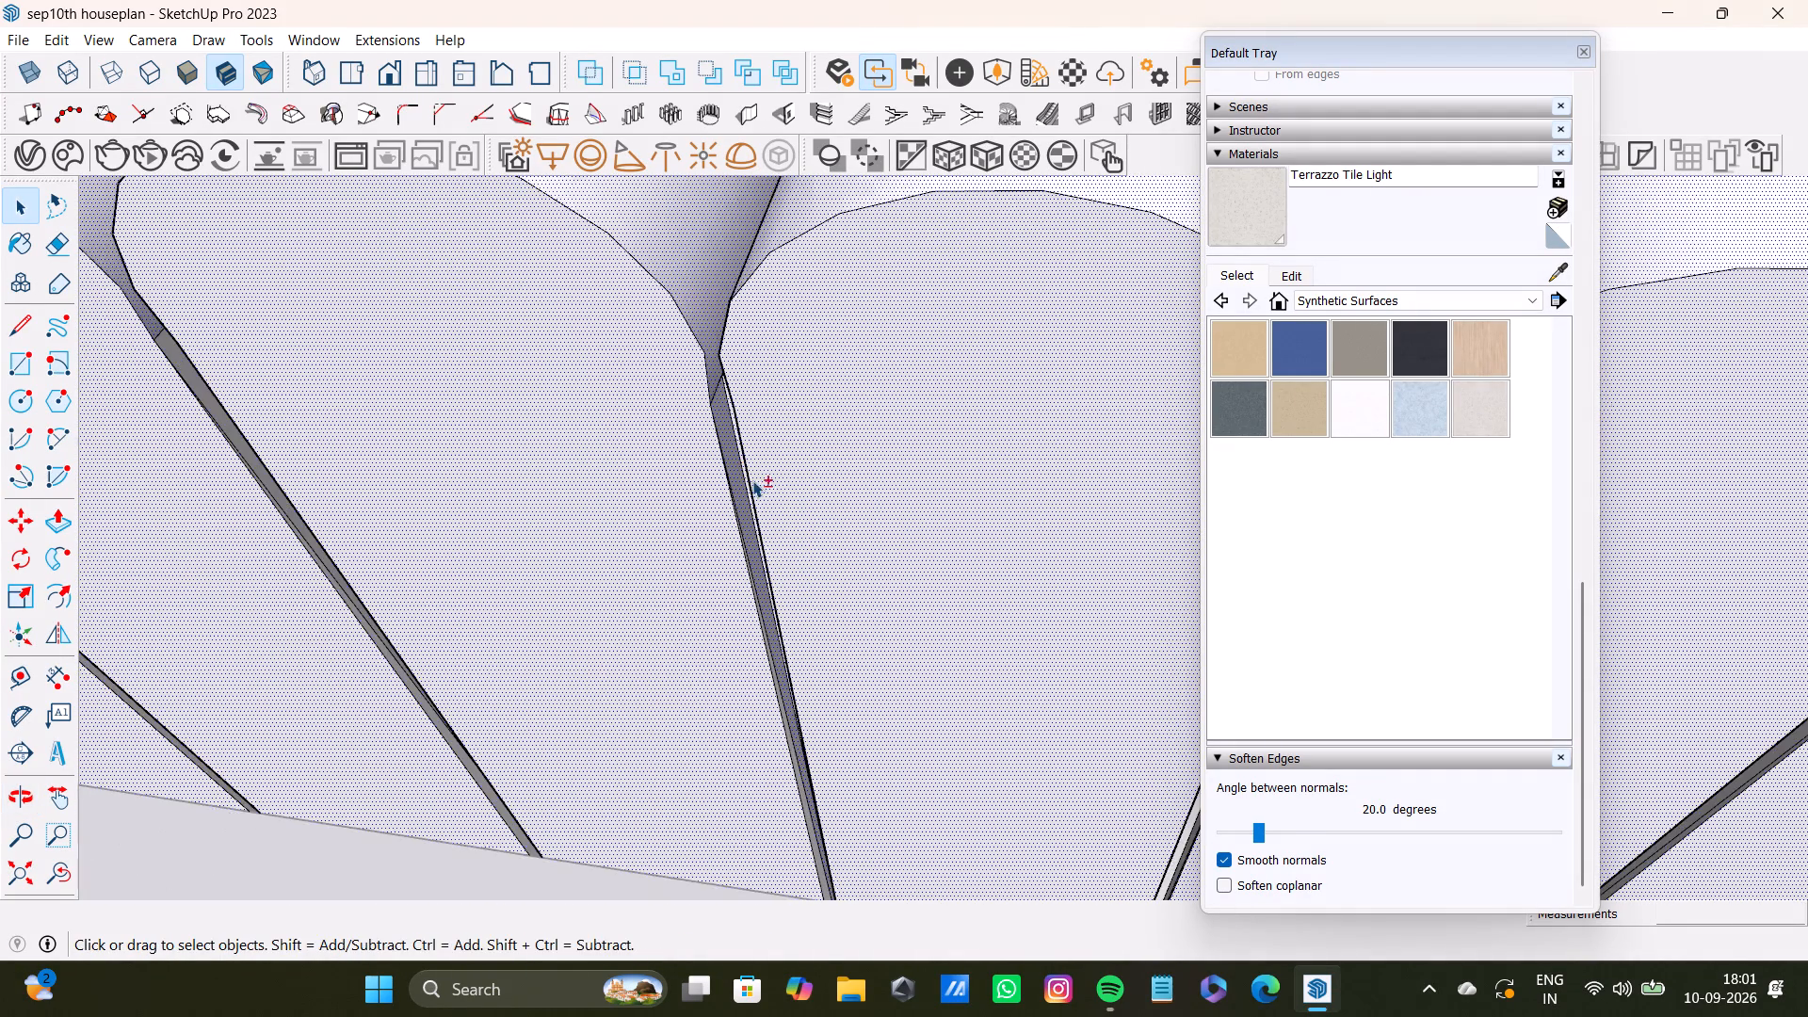
pyautogui.keyDown('shift'); pyautogui.scroll(-1, 752, 480); pyautogui.keyUp('shift')
pyautogui.keyDown('shift'); pyautogui.moveTo(979, 536); pyautogui.dragTo(884, 539, button='middle'); pyautogui.keyUp('shift')
# Check the gaps nearest the side wall and add the missing panel side face in the second gap to the selection.
pyautogui.keyDown('shift'); pyautogui.moveTo(307, 437); pyautogui.dragTo(895, 441, button='middle'); pyautogui.keyUp('shift')
pyautogui.keyDown('shift'); pyautogui.scroll(5, 333, 440); pyautogui.keyUp('shift')
pyautogui.keyDown('shift'); pyautogui.moveTo(271, 459); pyautogui.dragTo(658, 446, button='middle'); pyautogui.keyUp('shift')
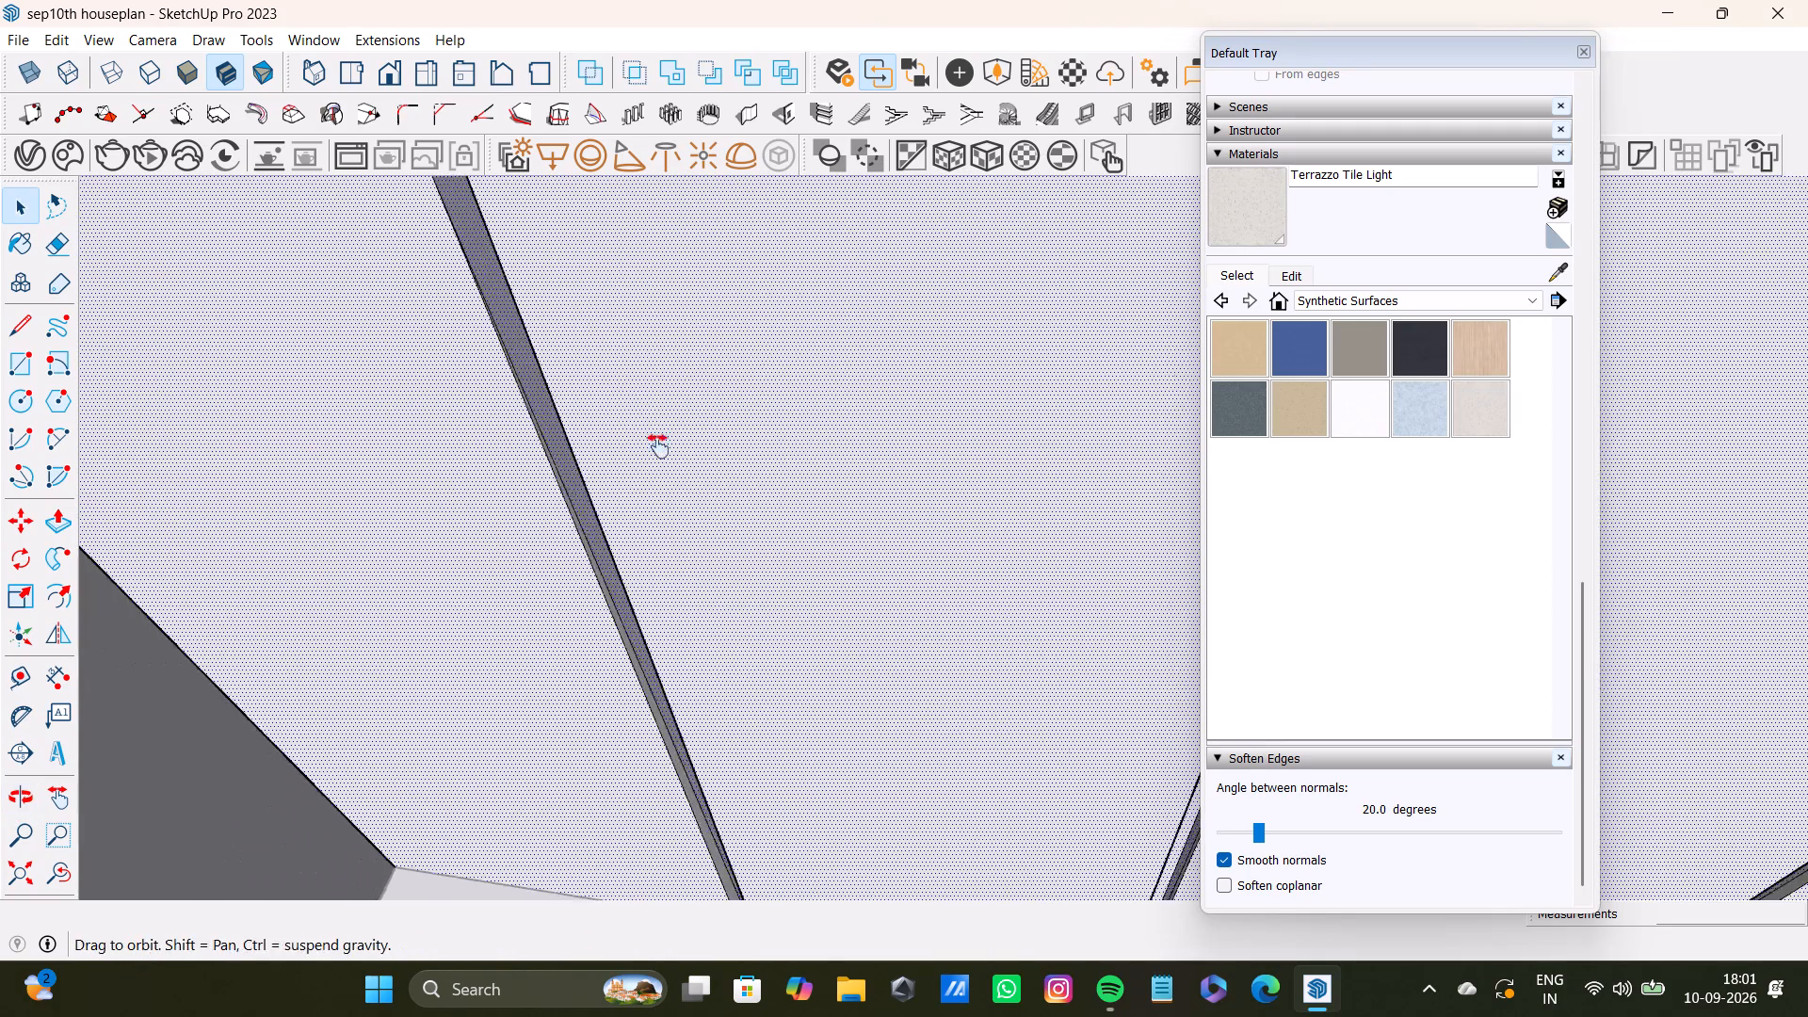
pyautogui.keyDown('shift'); pyautogui.moveTo(658, 446); pyautogui.dragTo(659, 445, button='middle'); pyautogui.keyUp('shift')
pyautogui.keyDown('shift'); pyautogui.scroll(5, 605, 446); pyautogui.keyUp('shift')
pyautogui.keyDown('shift'); pyautogui.scroll(-16, 613, 421); pyautogui.keyUp('shift')
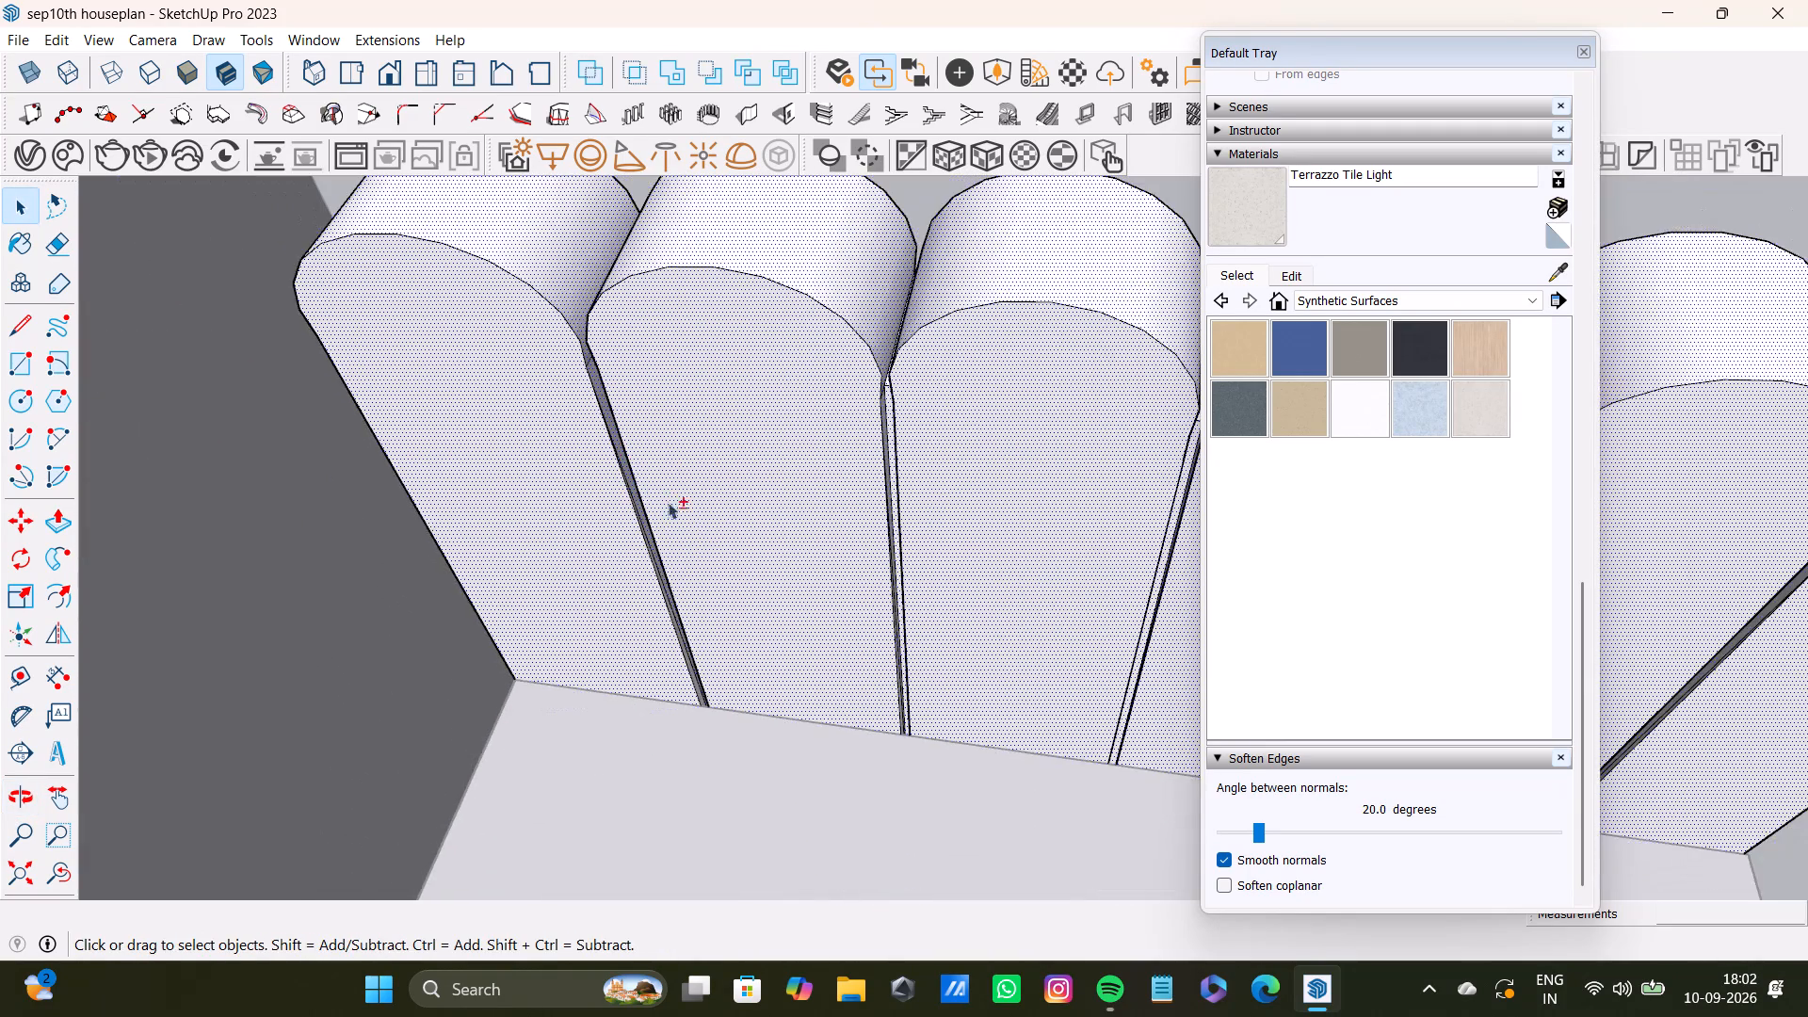
pyautogui.keyDown('shift'); pyautogui.scroll(-4, 668, 502); pyautogui.keyUp('shift')
pyautogui.keyDown('shift'); pyautogui.scroll(8, 959, 475); pyautogui.keyUp('shift')
pyautogui.keyDown('shift'); pyautogui.moveTo(492, 406); pyautogui.dragTo(622, 360, button='middle'); pyautogui.keyUp('shift')
pyautogui.keyDown('shift'); pyautogui.scroll(1, 673, 429); pyautogui.keyUp('shift')
pyautogui.keyDown('shift'); pyautogui.moveTo(677, 429); pyautogui.dragTo(805, 405, button='middle'); pyautogui.keyUp('shift')
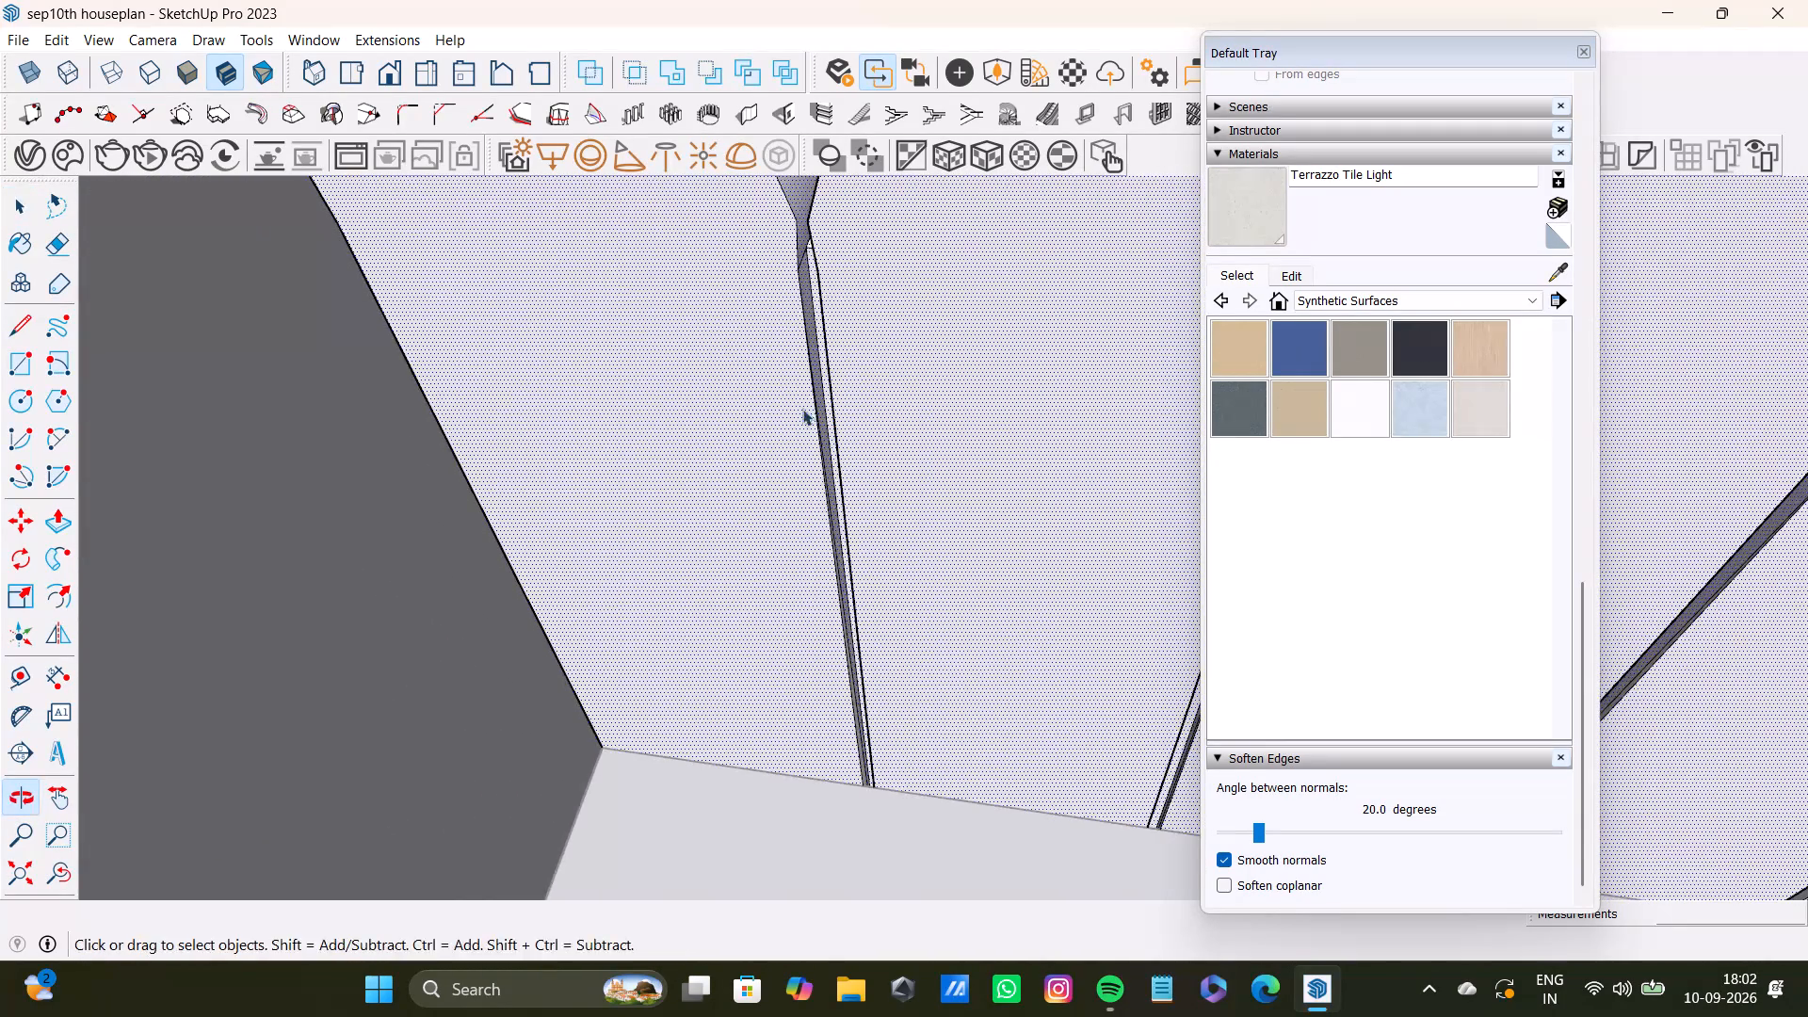
pyautogui.moveTo(800, 411); pyautogui.dragTo(895, 477, button='middle')
pyautogui.keyDown('shift'); pyautogui.moveTo(1064, 546); pyautogui.dragTo(788, 552, button='middle'); pyautogui.keyUp('shift')
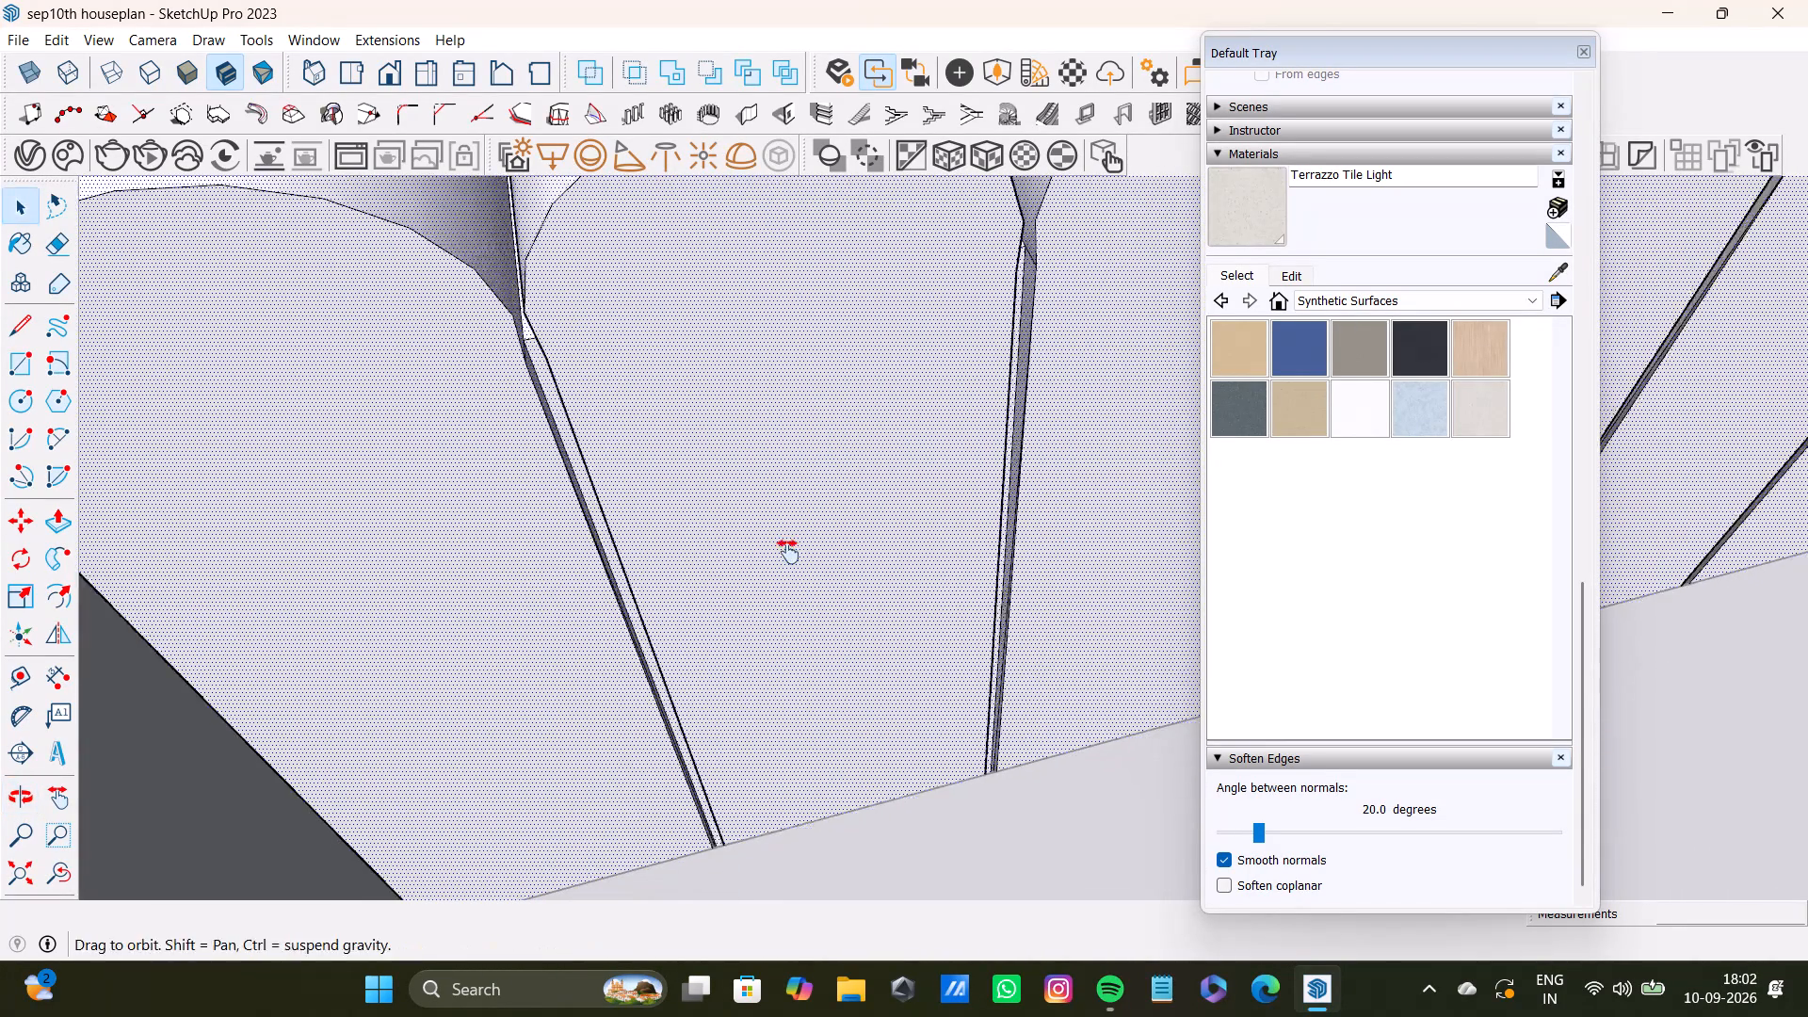
pyautogui.keyDown('shift'); pyautogui.moveTo(788, 552); pyautogui.dragTo(727, 560, button='middle'); pyautogui.keyUp('shift')
pyautogui.moveTo(1026, 502); pyautogui.dragTo(844, 541, button='middle')
pyautogui.keyDown('shift'); pyautogui.scroll(10, 693, 369); pyautogui.keyUp('shift')
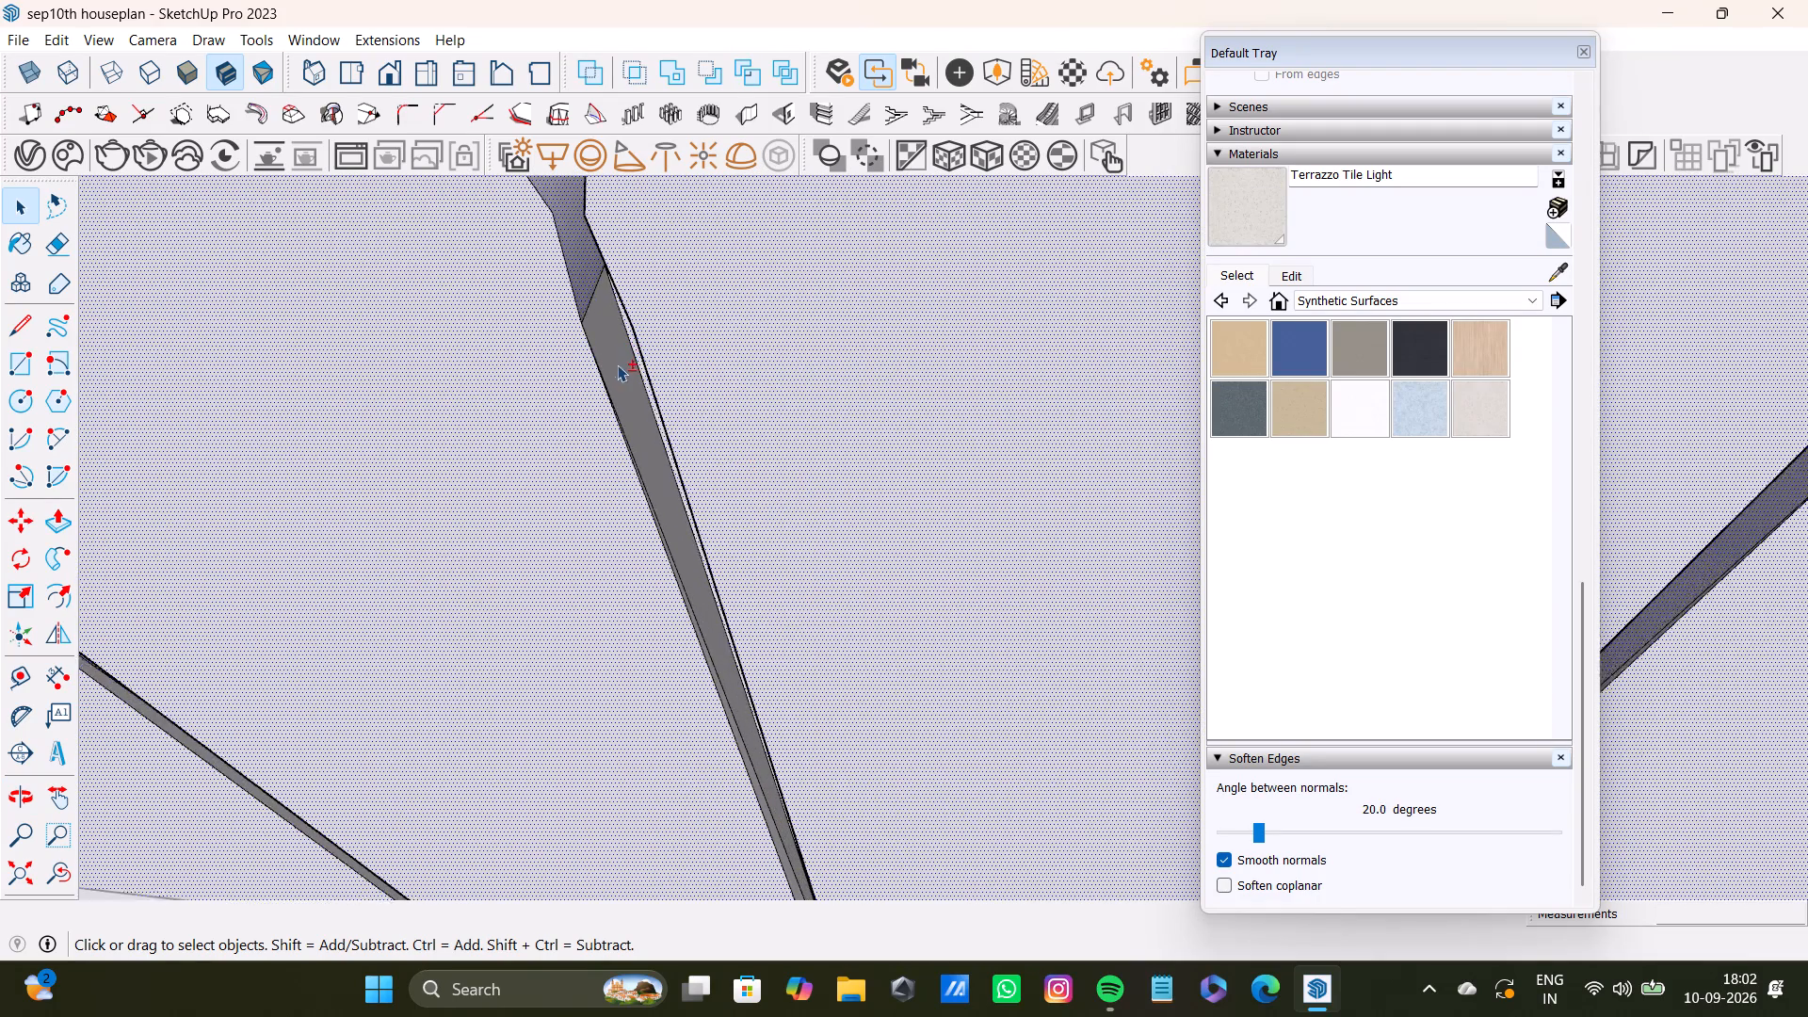
pyautogui.keyDown('shift'); pyautogui.click(614, 361); pyautogui.keyUp('shift')
pyautogui.keyDown('shift'); pyautogui.scroll(-12, 708, 426); pyautogui.keyUp('shift')
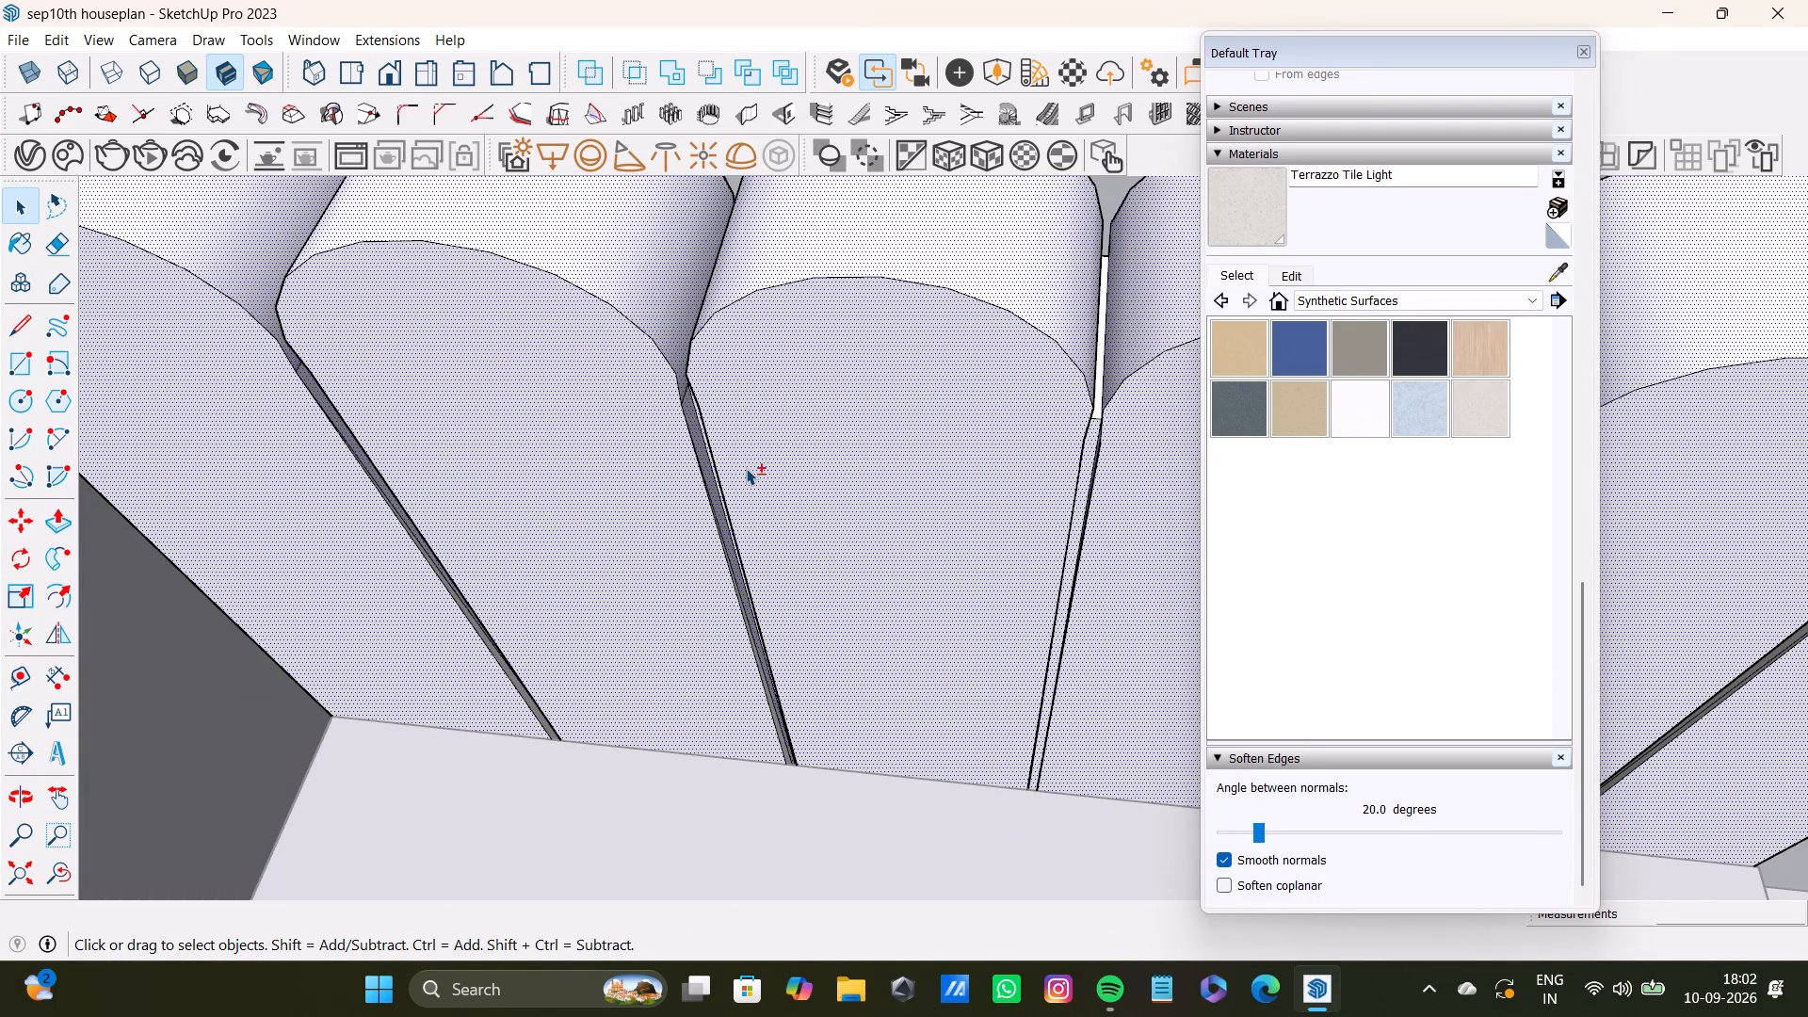
# Add the light narrow face inside the fourth headboard gap from the side wall to the selection.
pyautogui.keyDown('shift'); pyautogui.scroll(-7, 796, 503); pyautogui.keyUp('shift')
pyautogui.keyDown('shift'); pyautogui.moveTo(923, 468); pyautogui.dragTo(790, 476, button='middle'); pyautogui.keyUp('shift')
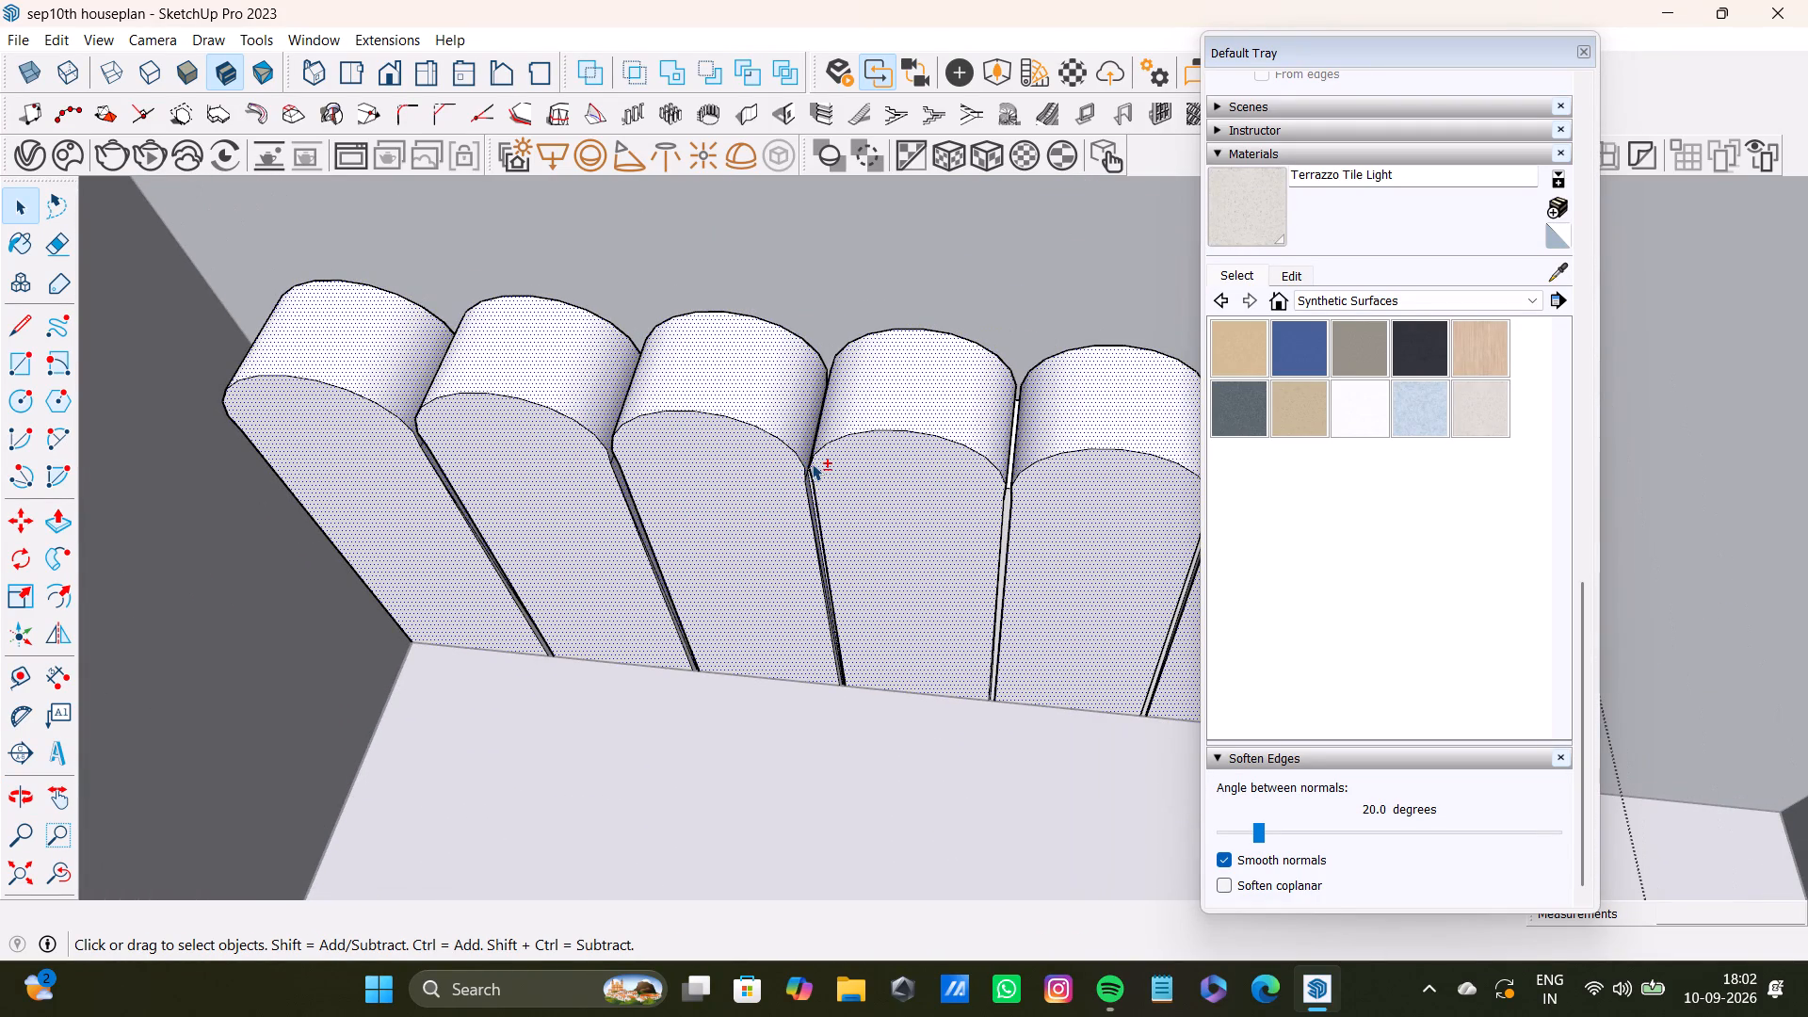
pyautogui.keyDown('shift'); pyautogui.scroll(11, 833, 482); pyautogui.keyUp('shift')
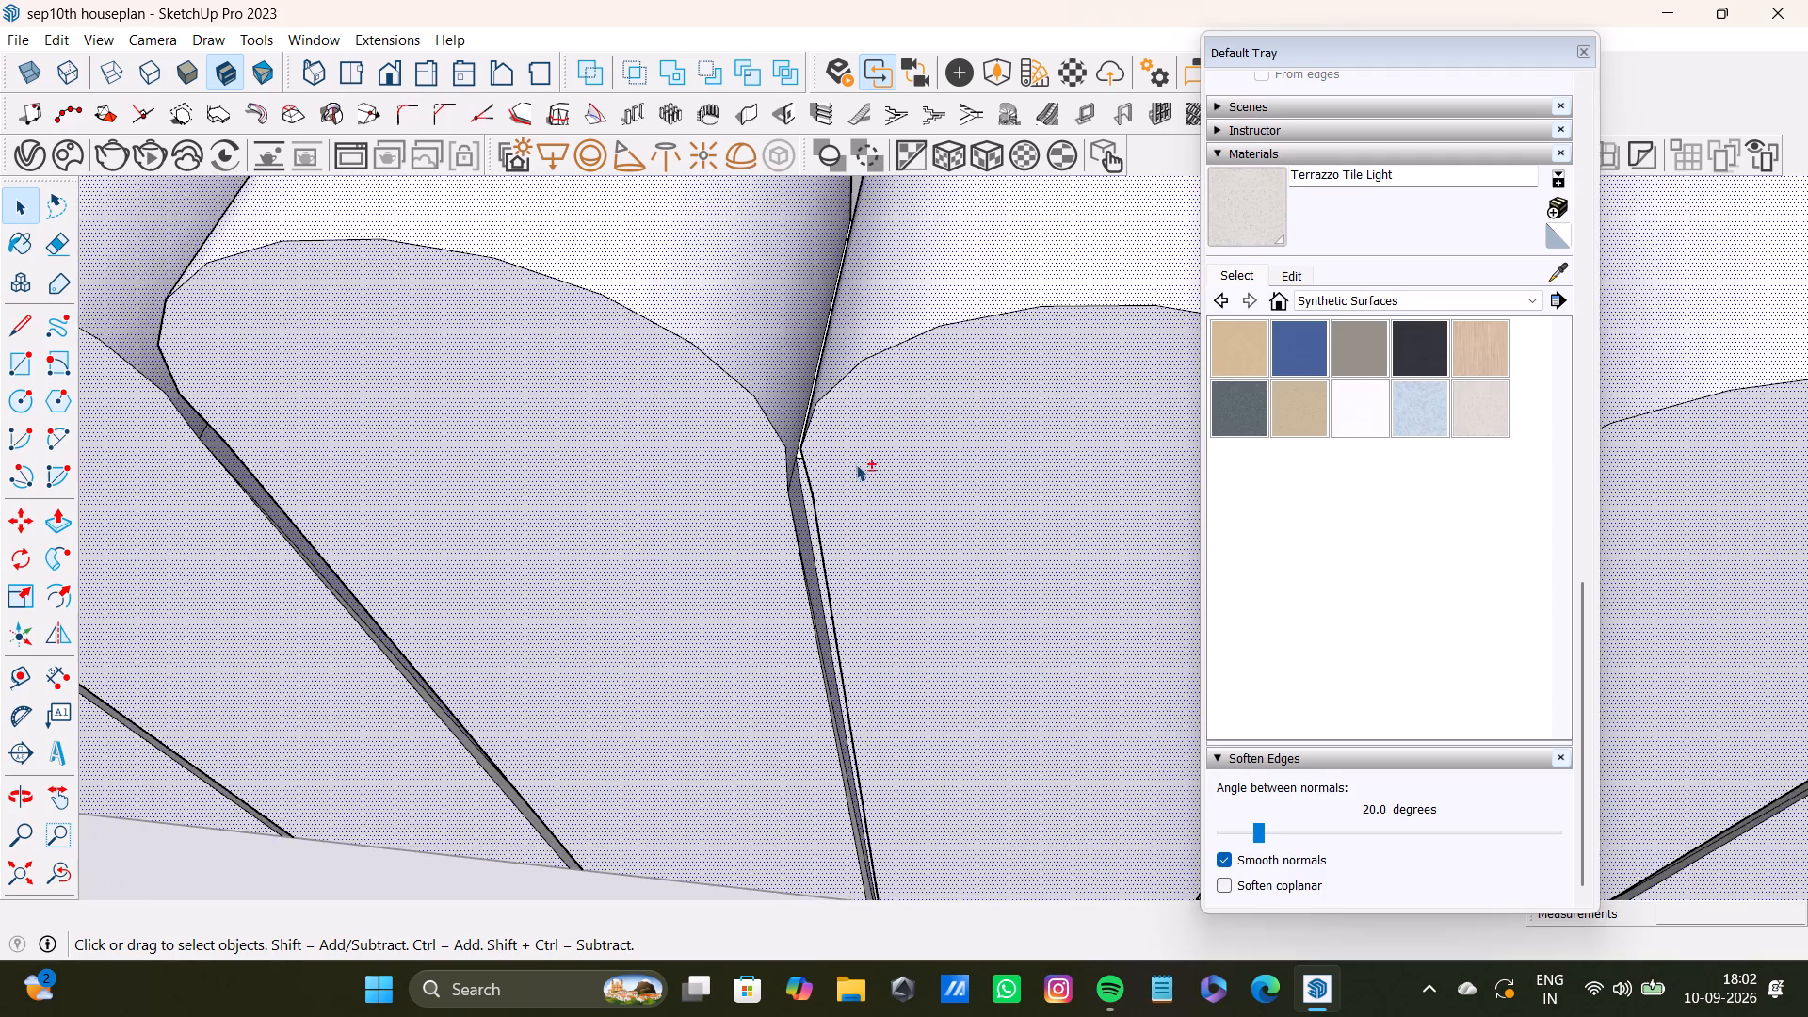
pyautogui.keyDown('shift'); pyautogui.scroll(-6, 858, 467); pyautogui.keyUp('shift')
pyautogui.keyDown('shift'); pyautogui.moveTo(1023, 501); pyautogui.dragTo(741, 512, button='middle'); pyautogui.keyUp('shift')
pyautogui.keyDown('shift'); pyautogui.scroll(11, 783, 514); pyautogui.keyUp('shift')
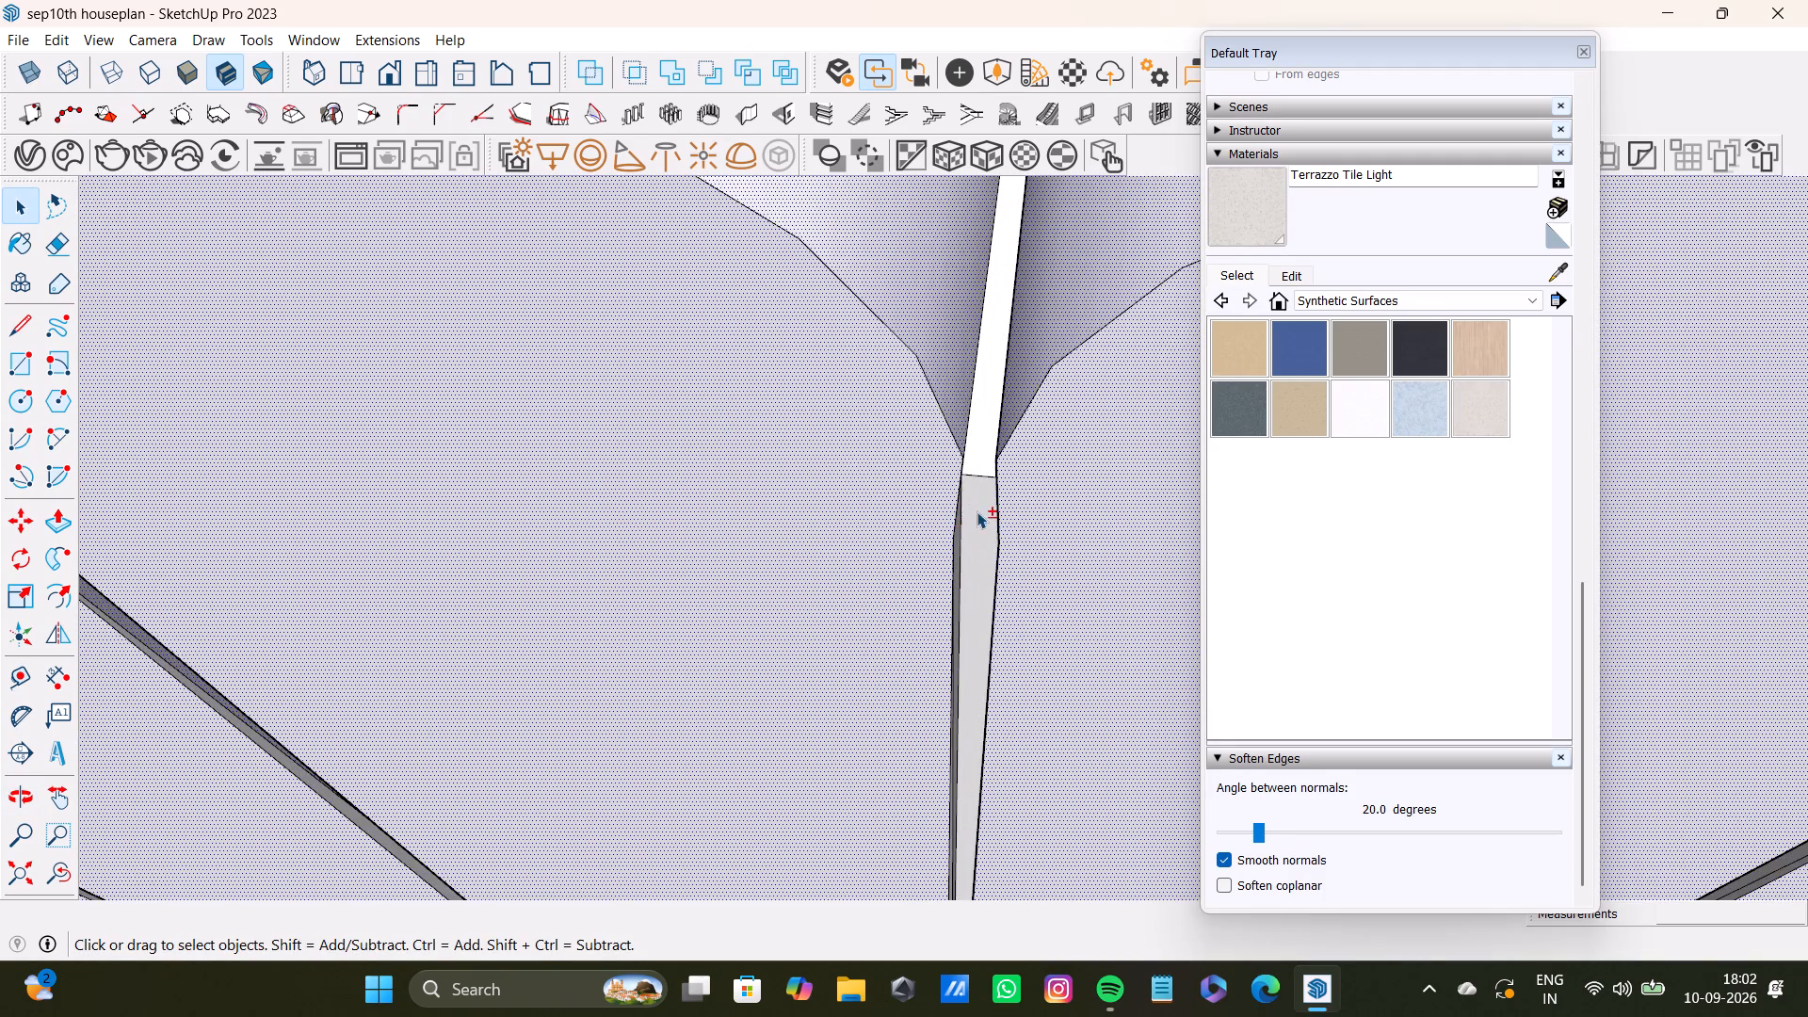
pyautogui.keyDown('shift'); pyautogui.click(977, 511); pyautogui.keyUp('shift')
pyautogui.keyDown('shift'); pyautogui.scroll(-4, 956, 567); pyautogui.keyUp('shift')
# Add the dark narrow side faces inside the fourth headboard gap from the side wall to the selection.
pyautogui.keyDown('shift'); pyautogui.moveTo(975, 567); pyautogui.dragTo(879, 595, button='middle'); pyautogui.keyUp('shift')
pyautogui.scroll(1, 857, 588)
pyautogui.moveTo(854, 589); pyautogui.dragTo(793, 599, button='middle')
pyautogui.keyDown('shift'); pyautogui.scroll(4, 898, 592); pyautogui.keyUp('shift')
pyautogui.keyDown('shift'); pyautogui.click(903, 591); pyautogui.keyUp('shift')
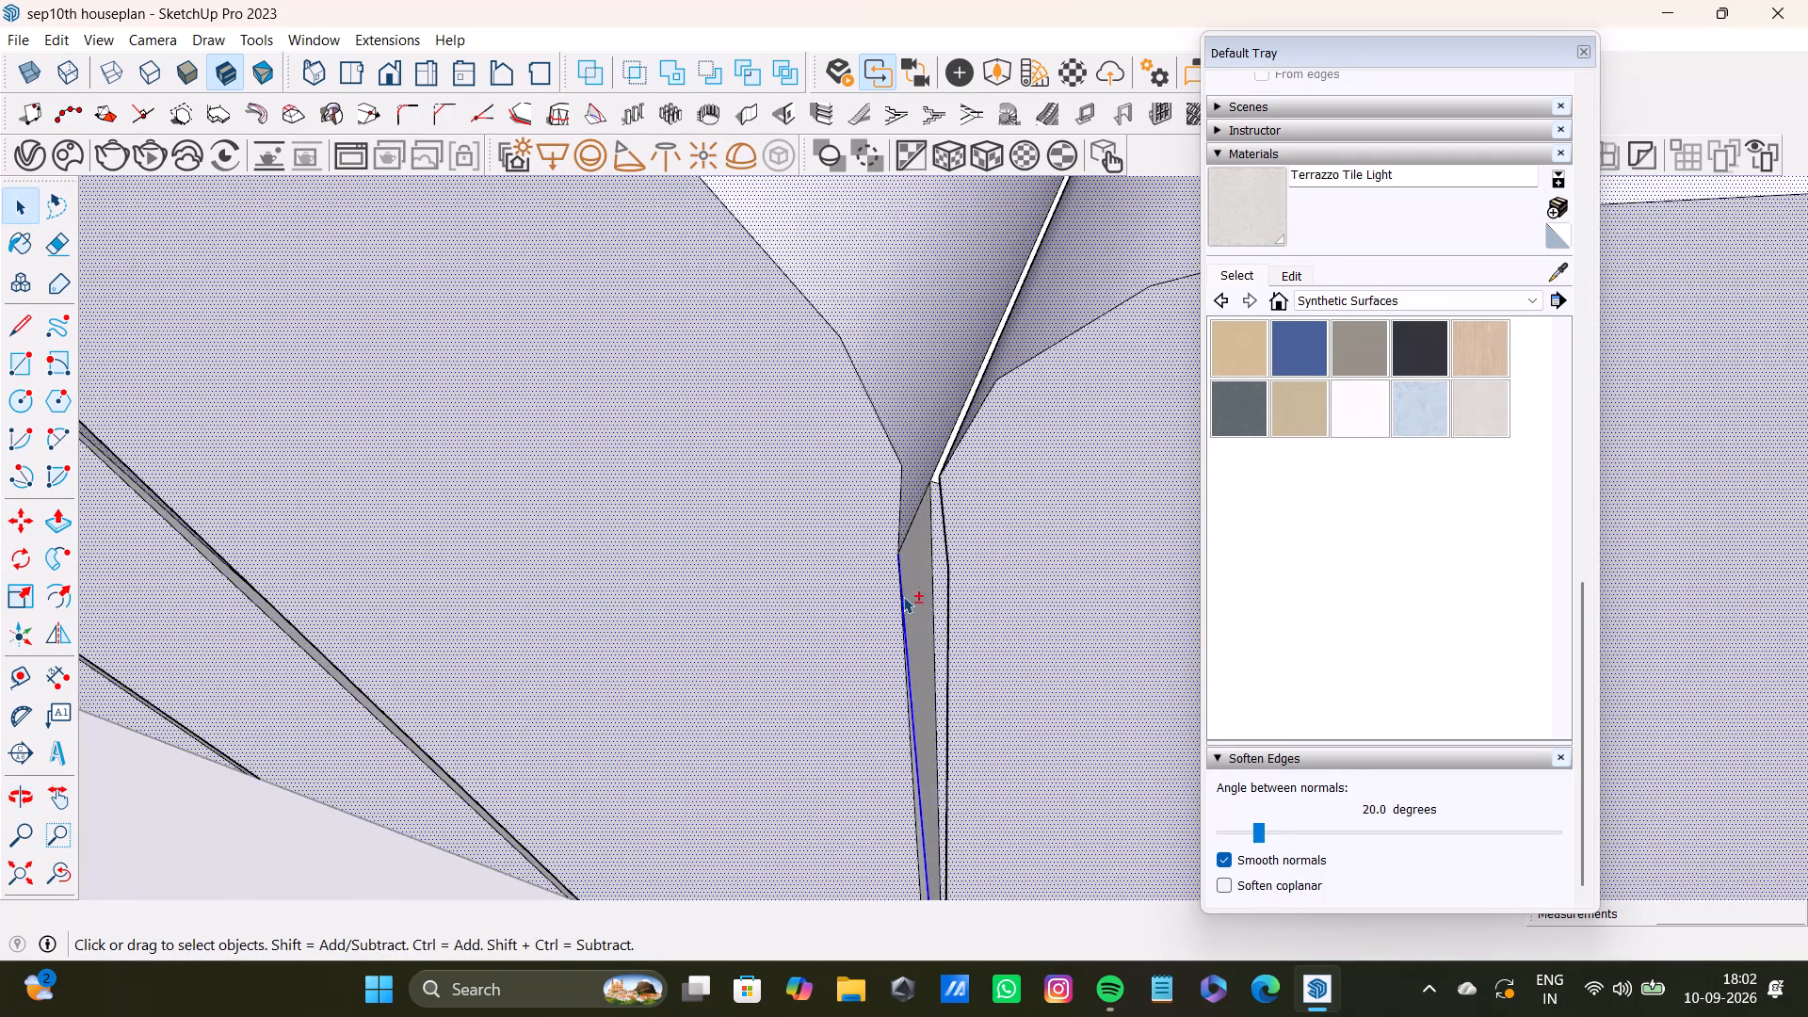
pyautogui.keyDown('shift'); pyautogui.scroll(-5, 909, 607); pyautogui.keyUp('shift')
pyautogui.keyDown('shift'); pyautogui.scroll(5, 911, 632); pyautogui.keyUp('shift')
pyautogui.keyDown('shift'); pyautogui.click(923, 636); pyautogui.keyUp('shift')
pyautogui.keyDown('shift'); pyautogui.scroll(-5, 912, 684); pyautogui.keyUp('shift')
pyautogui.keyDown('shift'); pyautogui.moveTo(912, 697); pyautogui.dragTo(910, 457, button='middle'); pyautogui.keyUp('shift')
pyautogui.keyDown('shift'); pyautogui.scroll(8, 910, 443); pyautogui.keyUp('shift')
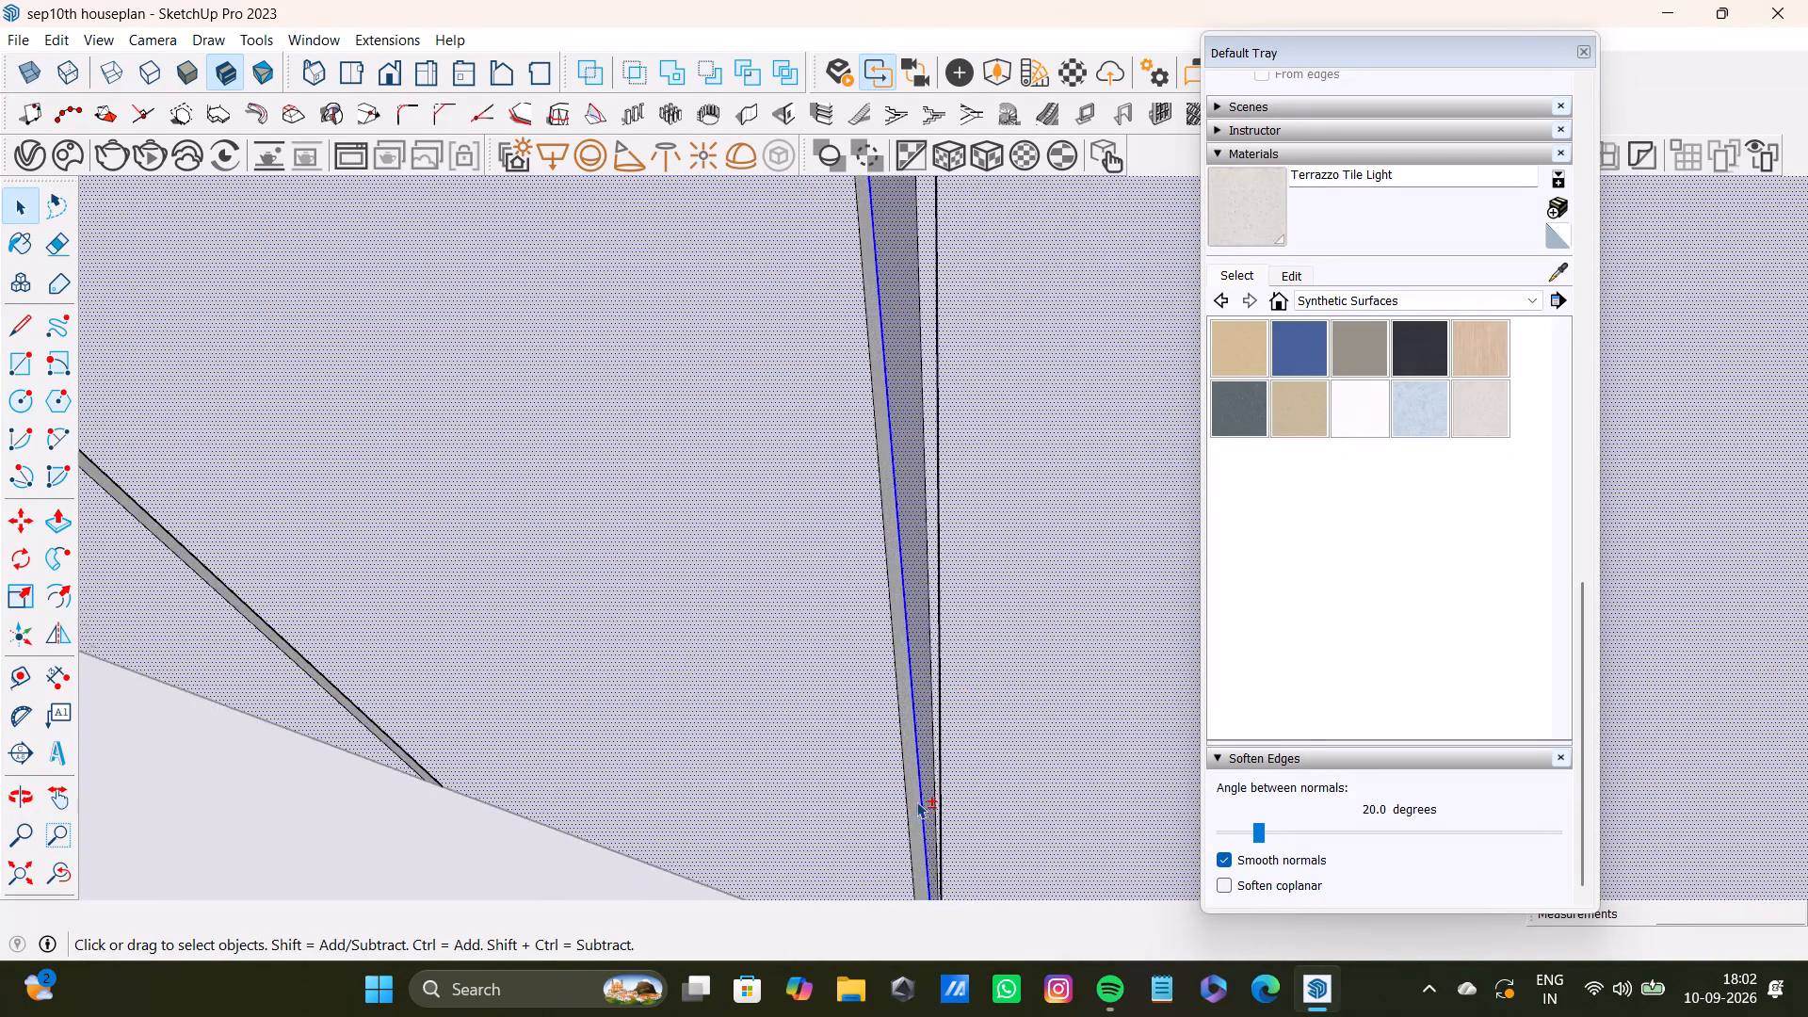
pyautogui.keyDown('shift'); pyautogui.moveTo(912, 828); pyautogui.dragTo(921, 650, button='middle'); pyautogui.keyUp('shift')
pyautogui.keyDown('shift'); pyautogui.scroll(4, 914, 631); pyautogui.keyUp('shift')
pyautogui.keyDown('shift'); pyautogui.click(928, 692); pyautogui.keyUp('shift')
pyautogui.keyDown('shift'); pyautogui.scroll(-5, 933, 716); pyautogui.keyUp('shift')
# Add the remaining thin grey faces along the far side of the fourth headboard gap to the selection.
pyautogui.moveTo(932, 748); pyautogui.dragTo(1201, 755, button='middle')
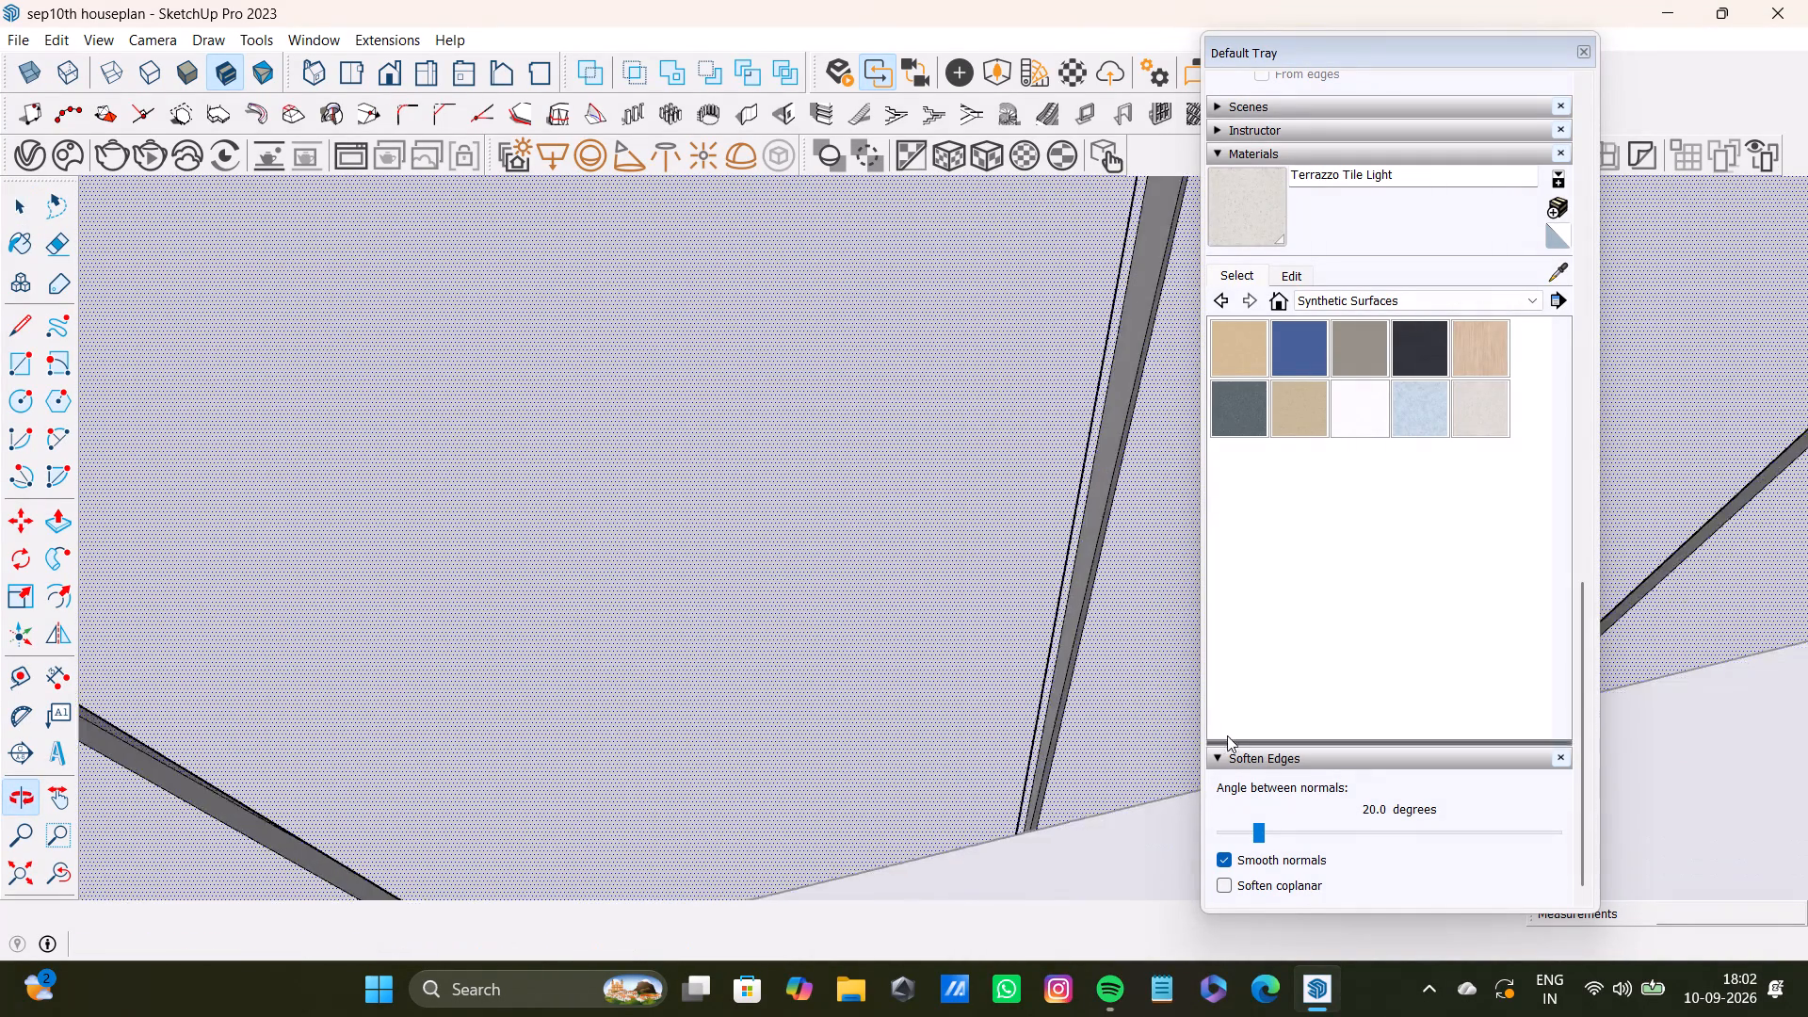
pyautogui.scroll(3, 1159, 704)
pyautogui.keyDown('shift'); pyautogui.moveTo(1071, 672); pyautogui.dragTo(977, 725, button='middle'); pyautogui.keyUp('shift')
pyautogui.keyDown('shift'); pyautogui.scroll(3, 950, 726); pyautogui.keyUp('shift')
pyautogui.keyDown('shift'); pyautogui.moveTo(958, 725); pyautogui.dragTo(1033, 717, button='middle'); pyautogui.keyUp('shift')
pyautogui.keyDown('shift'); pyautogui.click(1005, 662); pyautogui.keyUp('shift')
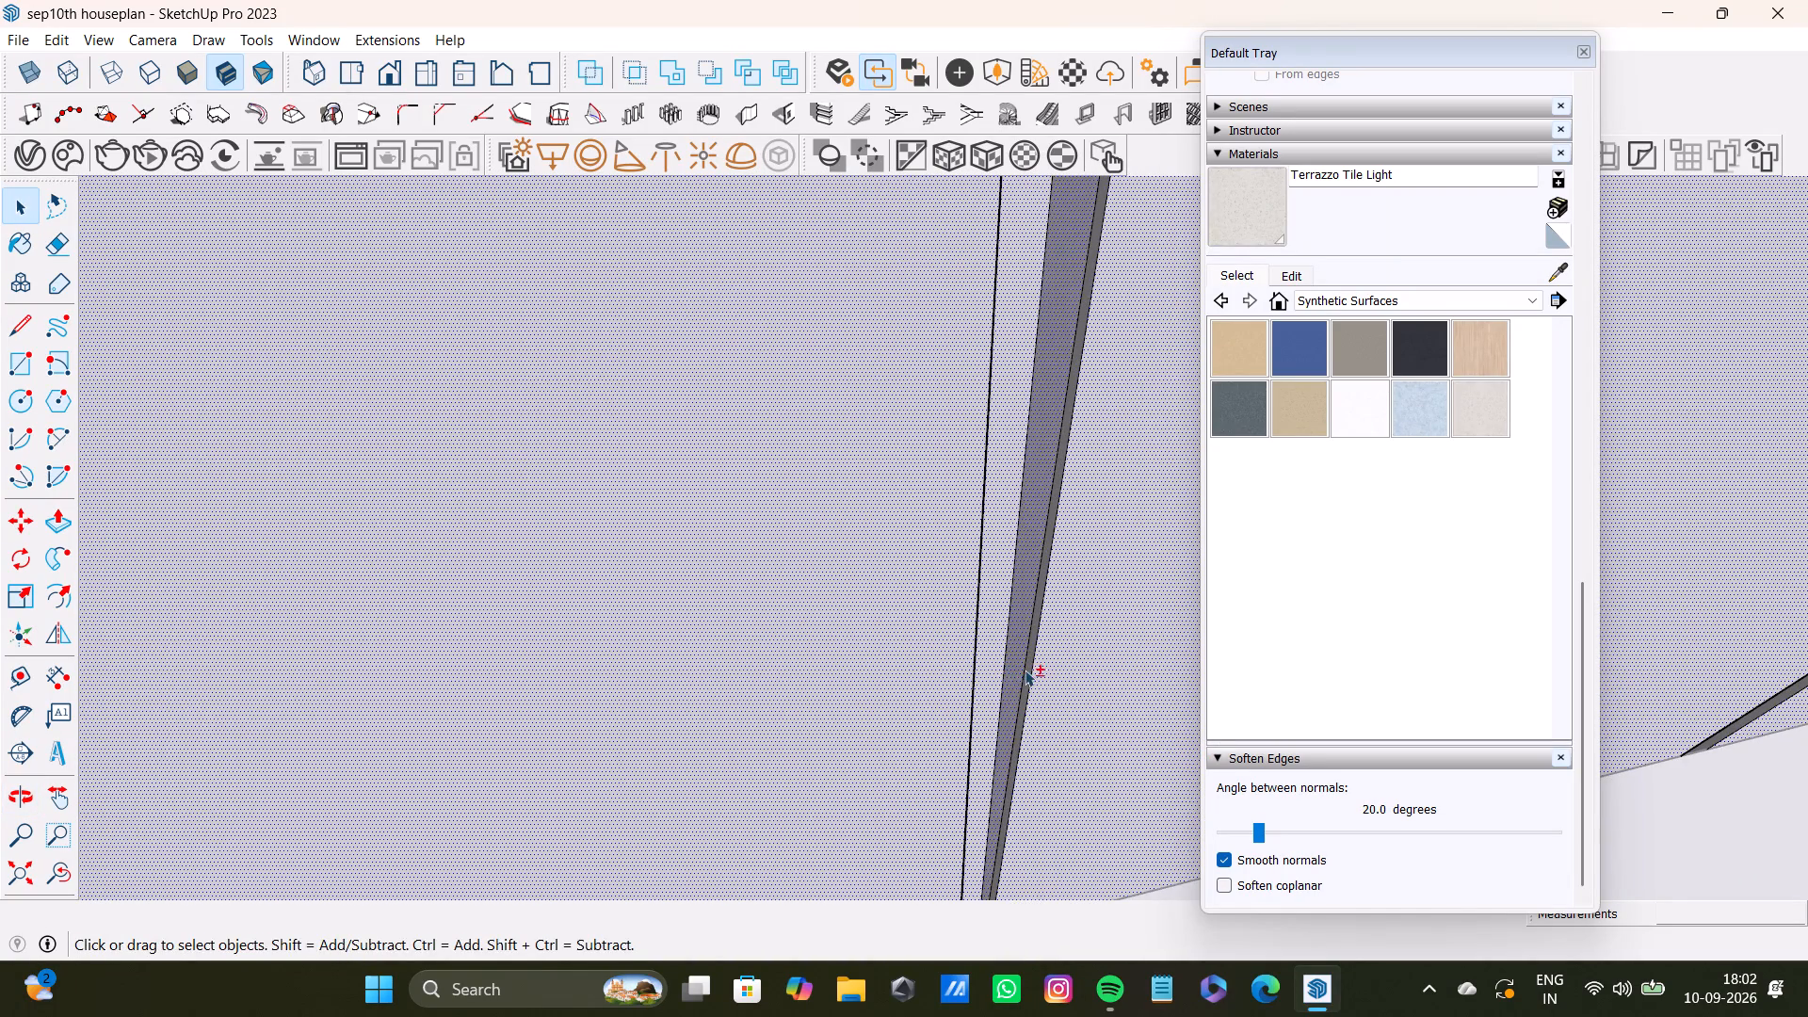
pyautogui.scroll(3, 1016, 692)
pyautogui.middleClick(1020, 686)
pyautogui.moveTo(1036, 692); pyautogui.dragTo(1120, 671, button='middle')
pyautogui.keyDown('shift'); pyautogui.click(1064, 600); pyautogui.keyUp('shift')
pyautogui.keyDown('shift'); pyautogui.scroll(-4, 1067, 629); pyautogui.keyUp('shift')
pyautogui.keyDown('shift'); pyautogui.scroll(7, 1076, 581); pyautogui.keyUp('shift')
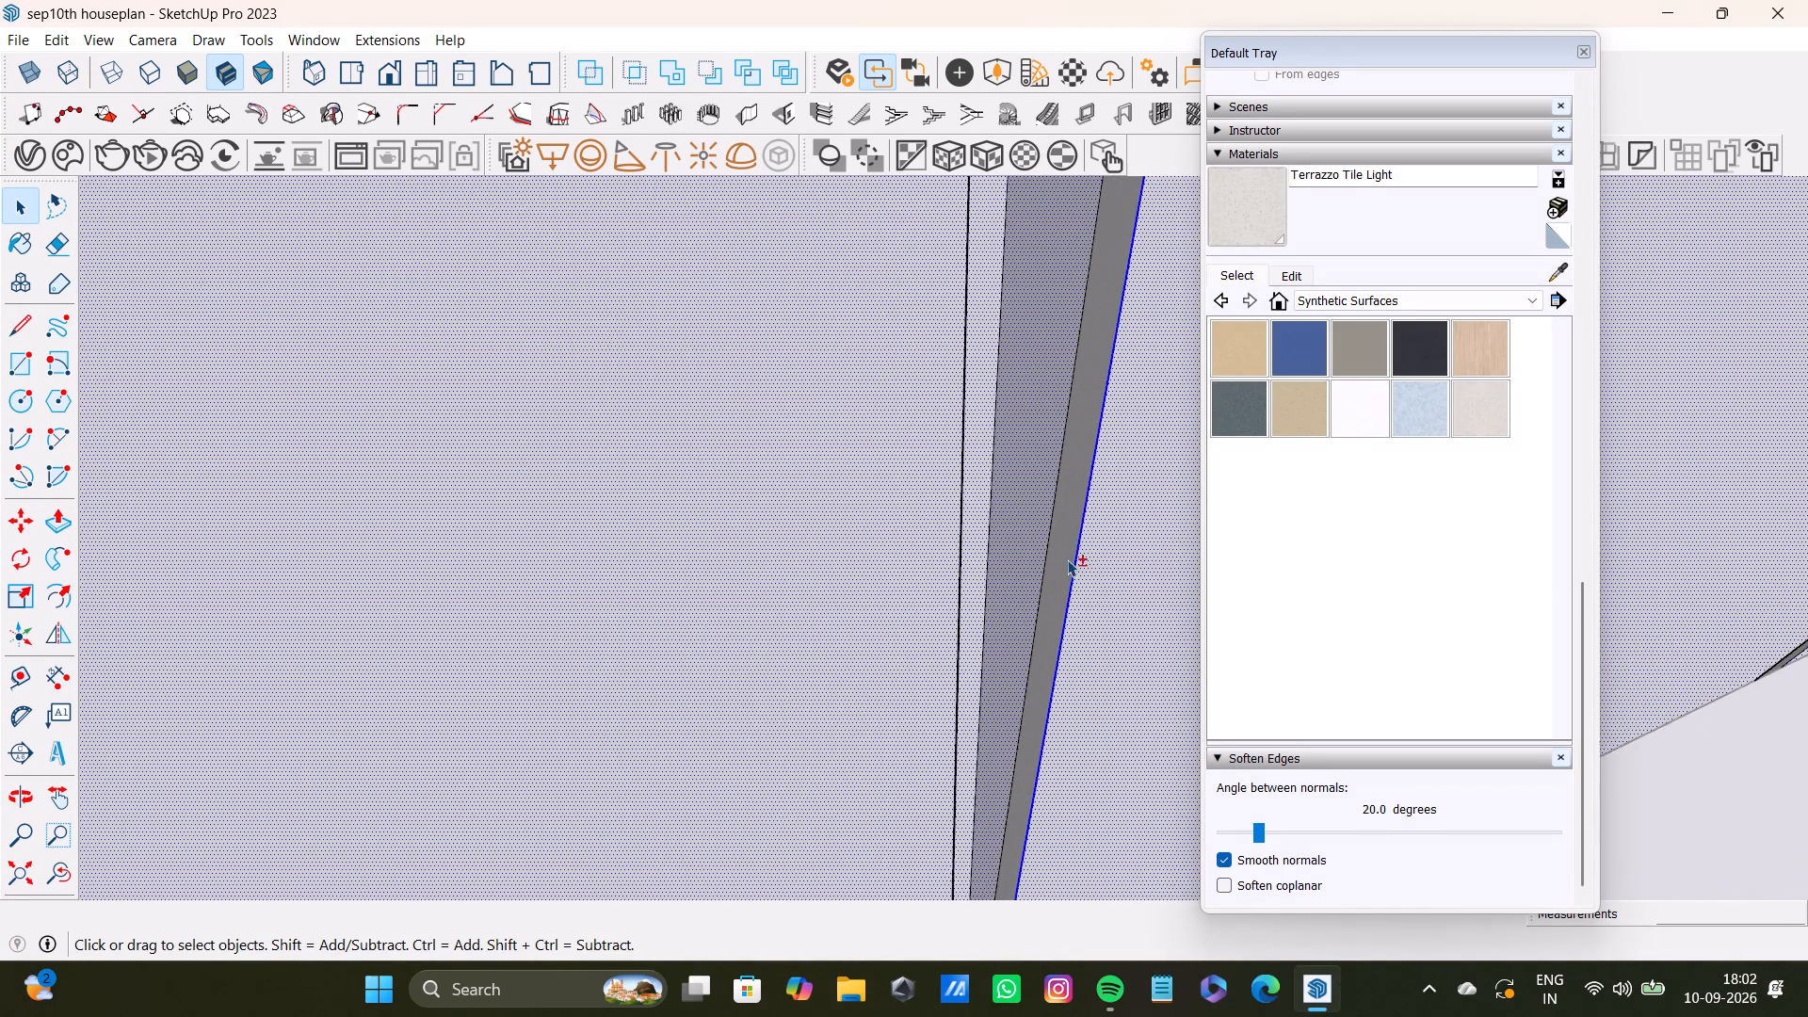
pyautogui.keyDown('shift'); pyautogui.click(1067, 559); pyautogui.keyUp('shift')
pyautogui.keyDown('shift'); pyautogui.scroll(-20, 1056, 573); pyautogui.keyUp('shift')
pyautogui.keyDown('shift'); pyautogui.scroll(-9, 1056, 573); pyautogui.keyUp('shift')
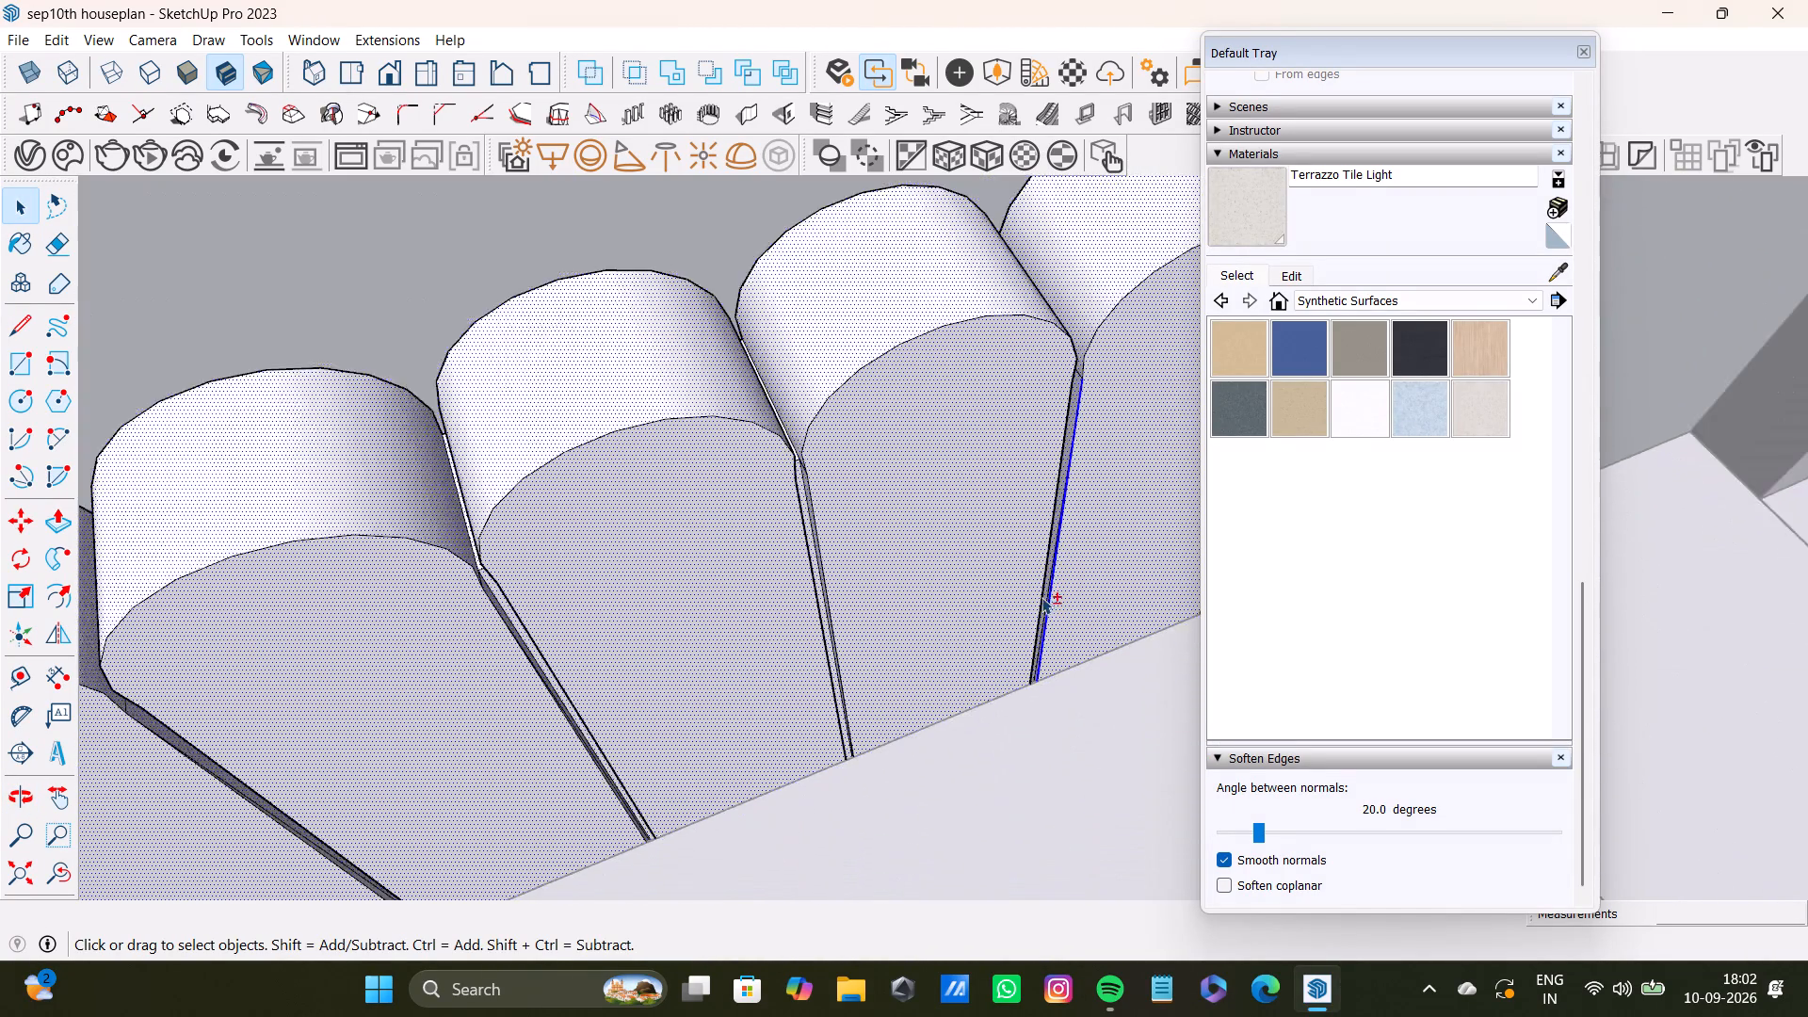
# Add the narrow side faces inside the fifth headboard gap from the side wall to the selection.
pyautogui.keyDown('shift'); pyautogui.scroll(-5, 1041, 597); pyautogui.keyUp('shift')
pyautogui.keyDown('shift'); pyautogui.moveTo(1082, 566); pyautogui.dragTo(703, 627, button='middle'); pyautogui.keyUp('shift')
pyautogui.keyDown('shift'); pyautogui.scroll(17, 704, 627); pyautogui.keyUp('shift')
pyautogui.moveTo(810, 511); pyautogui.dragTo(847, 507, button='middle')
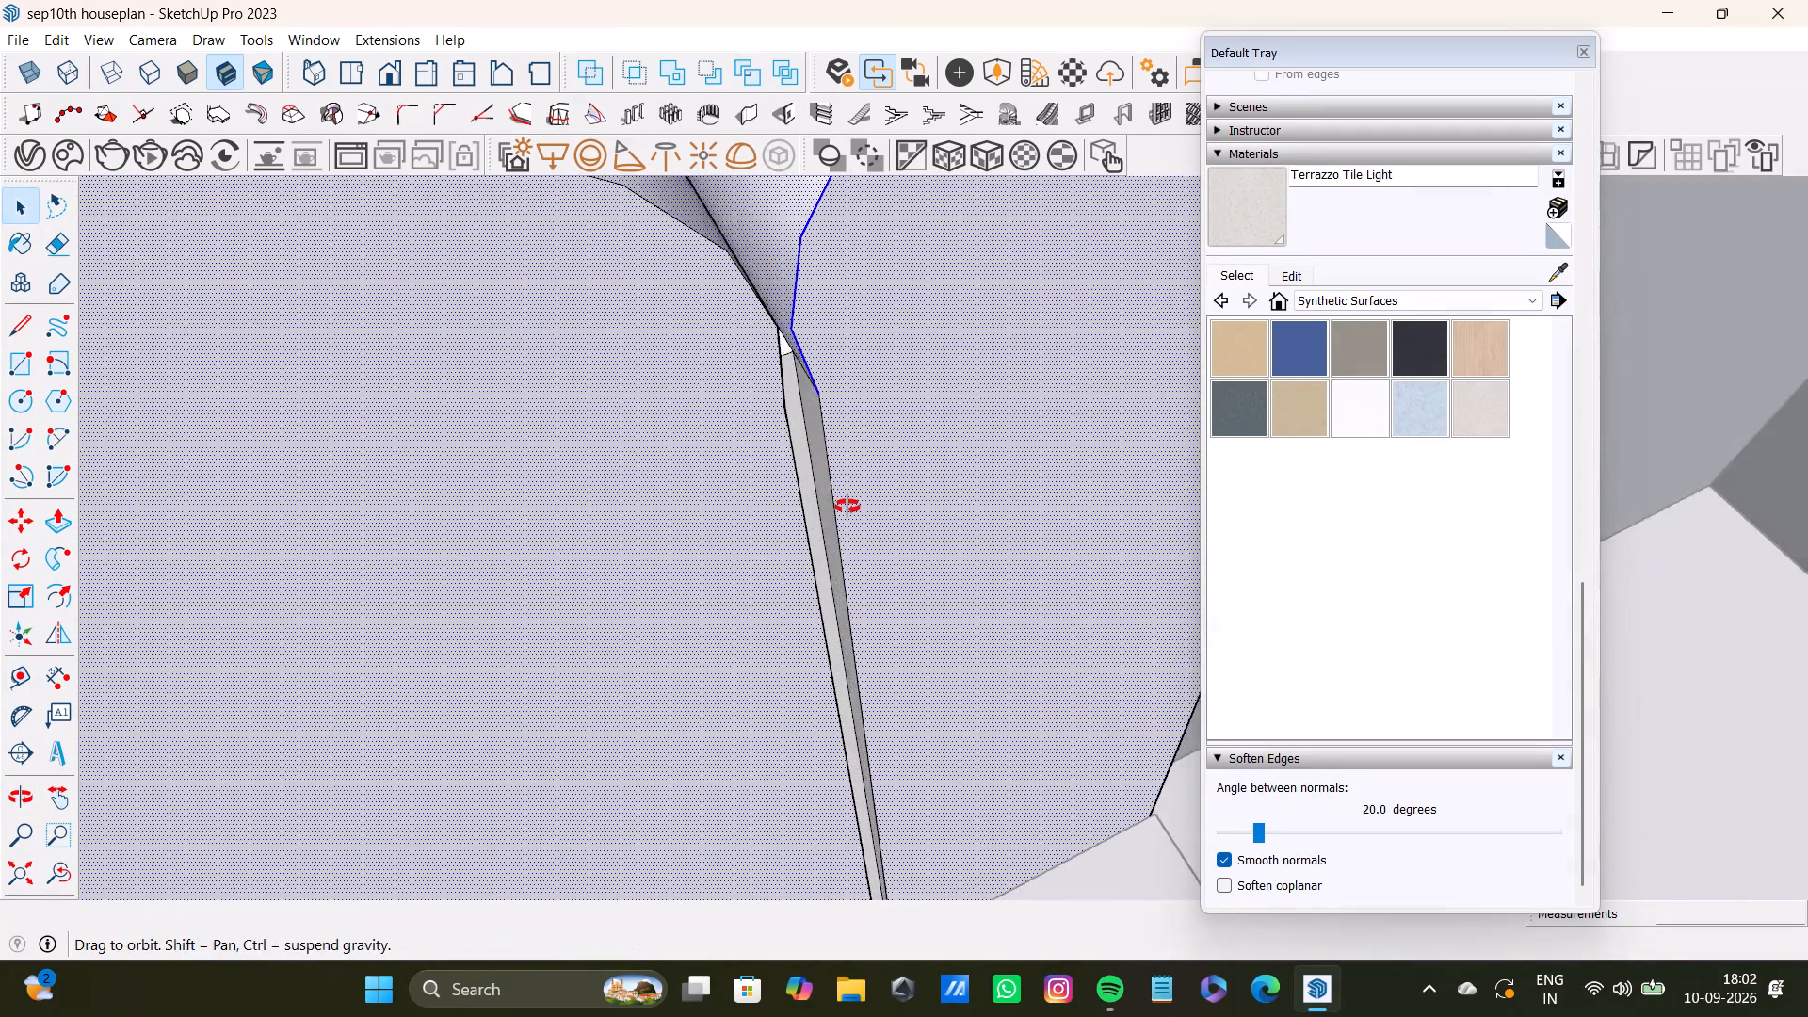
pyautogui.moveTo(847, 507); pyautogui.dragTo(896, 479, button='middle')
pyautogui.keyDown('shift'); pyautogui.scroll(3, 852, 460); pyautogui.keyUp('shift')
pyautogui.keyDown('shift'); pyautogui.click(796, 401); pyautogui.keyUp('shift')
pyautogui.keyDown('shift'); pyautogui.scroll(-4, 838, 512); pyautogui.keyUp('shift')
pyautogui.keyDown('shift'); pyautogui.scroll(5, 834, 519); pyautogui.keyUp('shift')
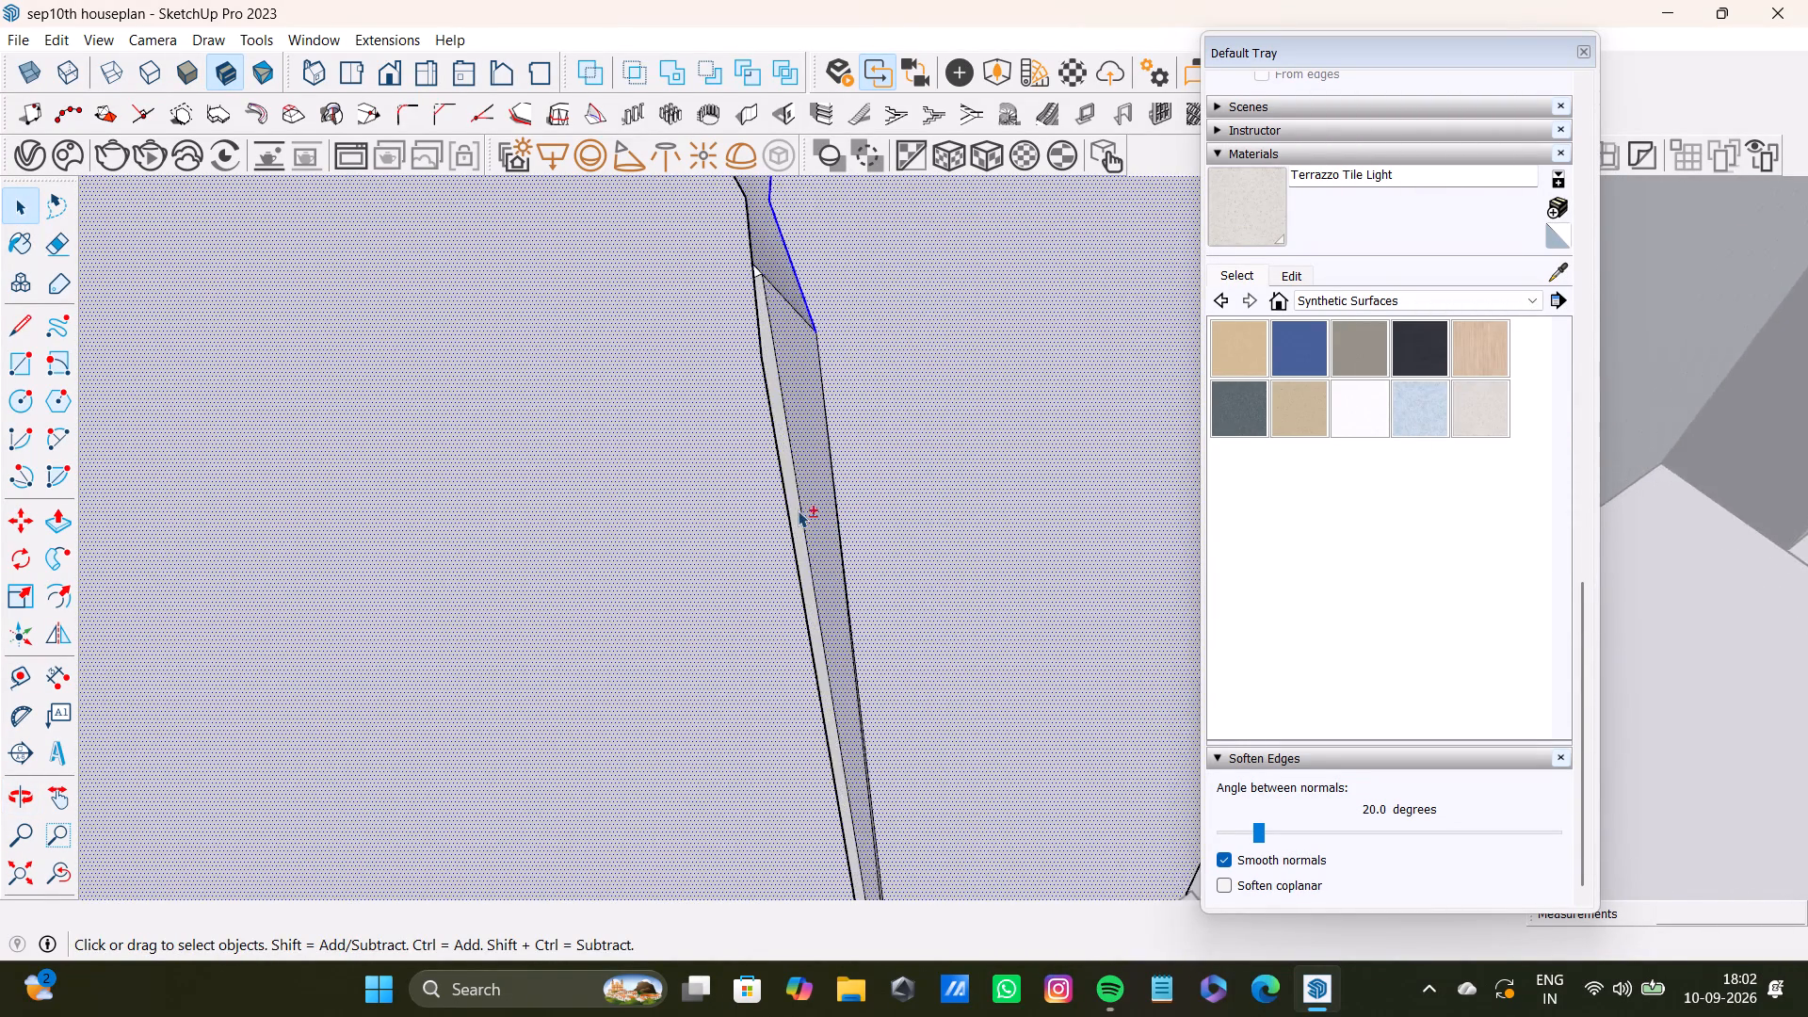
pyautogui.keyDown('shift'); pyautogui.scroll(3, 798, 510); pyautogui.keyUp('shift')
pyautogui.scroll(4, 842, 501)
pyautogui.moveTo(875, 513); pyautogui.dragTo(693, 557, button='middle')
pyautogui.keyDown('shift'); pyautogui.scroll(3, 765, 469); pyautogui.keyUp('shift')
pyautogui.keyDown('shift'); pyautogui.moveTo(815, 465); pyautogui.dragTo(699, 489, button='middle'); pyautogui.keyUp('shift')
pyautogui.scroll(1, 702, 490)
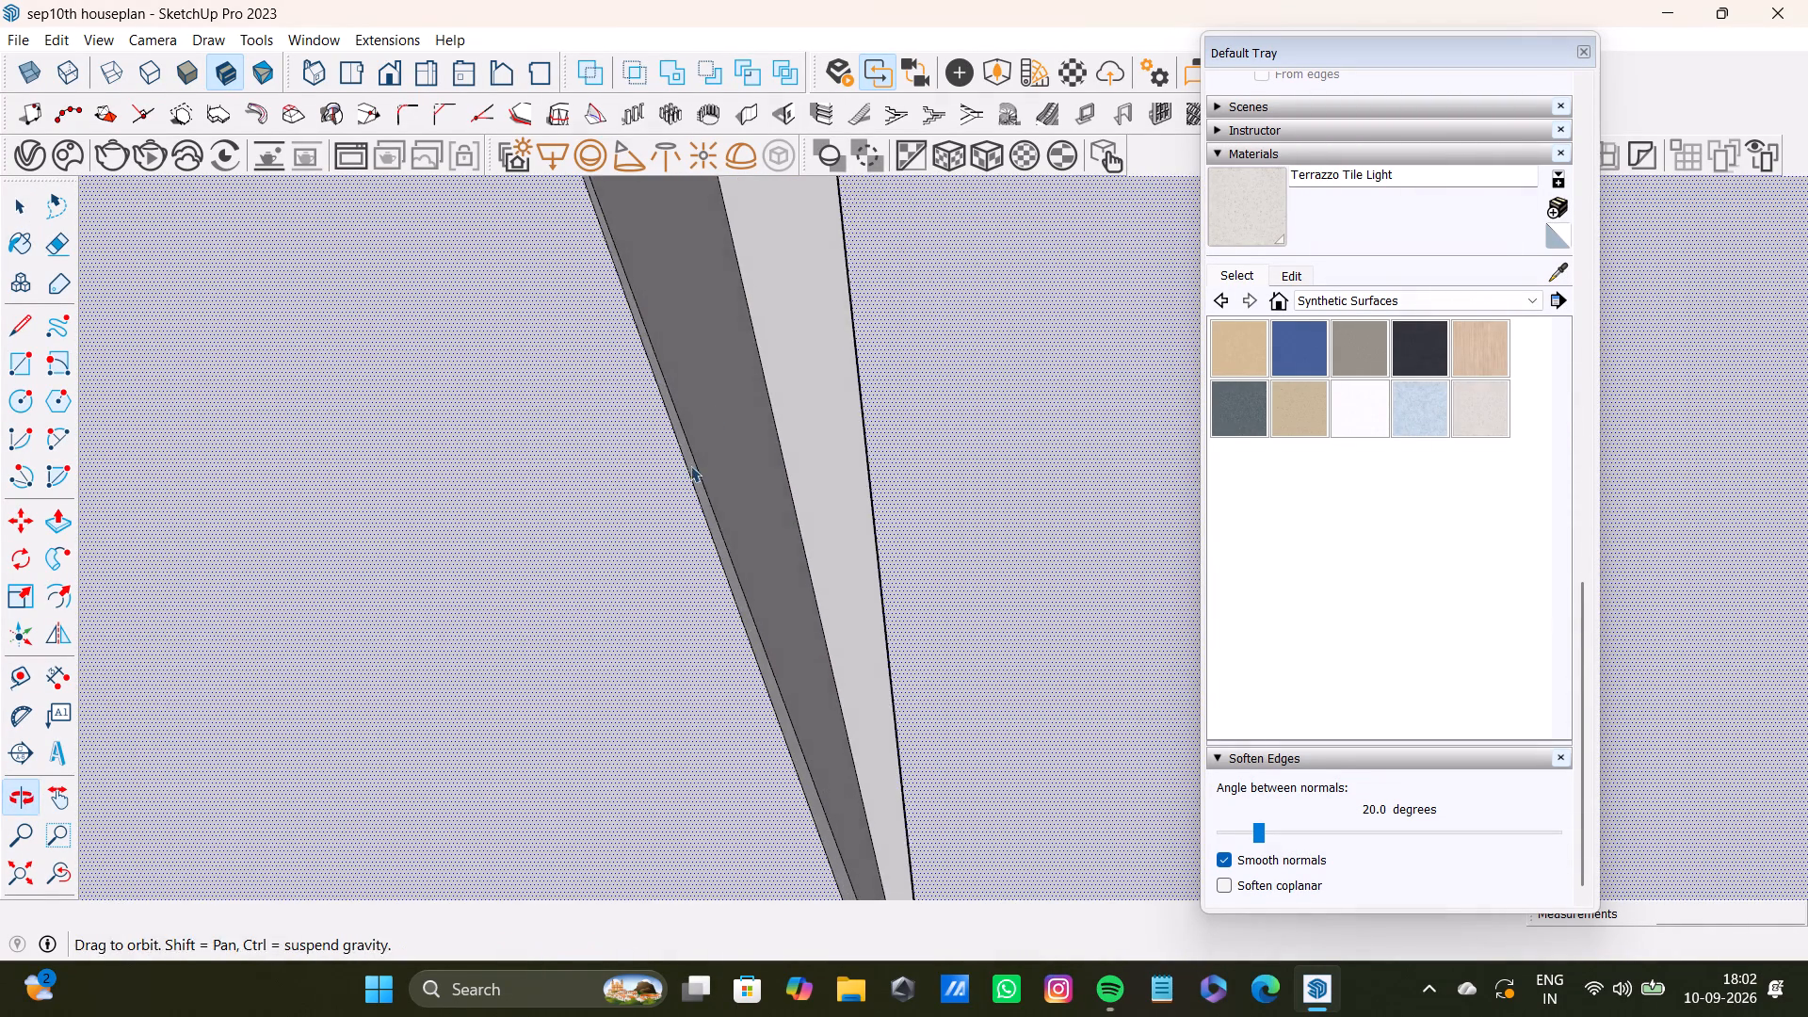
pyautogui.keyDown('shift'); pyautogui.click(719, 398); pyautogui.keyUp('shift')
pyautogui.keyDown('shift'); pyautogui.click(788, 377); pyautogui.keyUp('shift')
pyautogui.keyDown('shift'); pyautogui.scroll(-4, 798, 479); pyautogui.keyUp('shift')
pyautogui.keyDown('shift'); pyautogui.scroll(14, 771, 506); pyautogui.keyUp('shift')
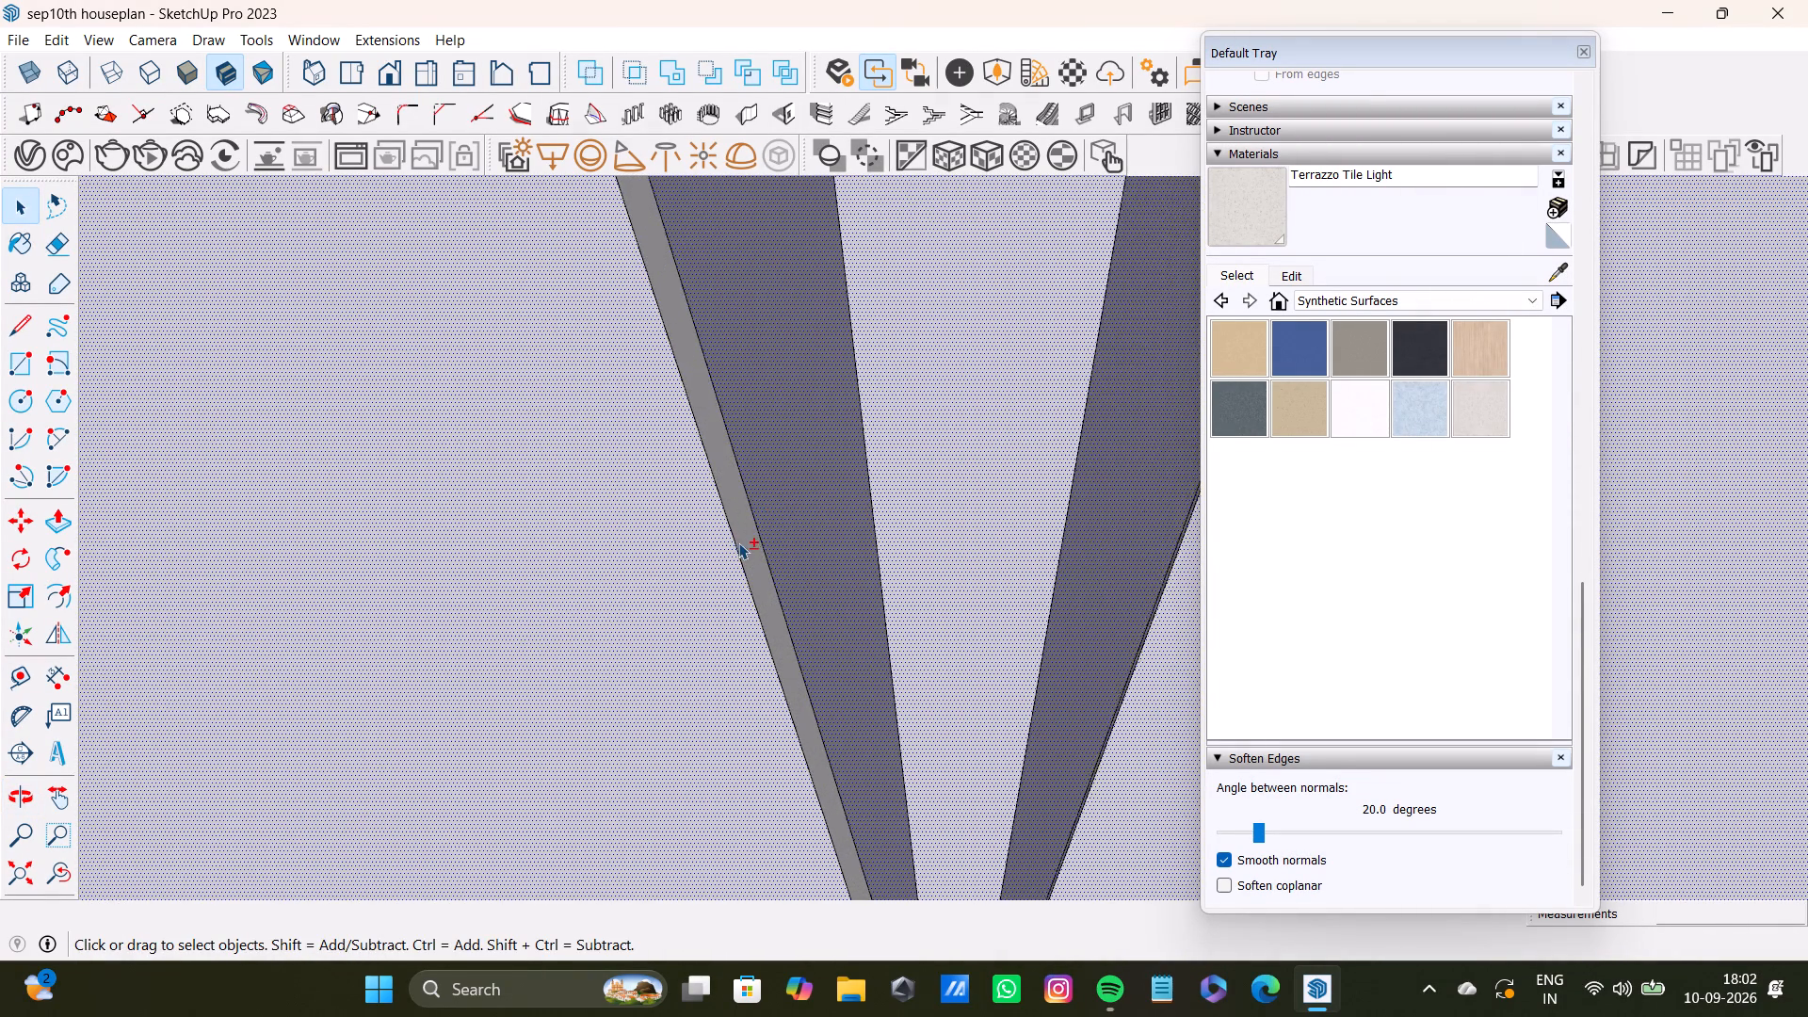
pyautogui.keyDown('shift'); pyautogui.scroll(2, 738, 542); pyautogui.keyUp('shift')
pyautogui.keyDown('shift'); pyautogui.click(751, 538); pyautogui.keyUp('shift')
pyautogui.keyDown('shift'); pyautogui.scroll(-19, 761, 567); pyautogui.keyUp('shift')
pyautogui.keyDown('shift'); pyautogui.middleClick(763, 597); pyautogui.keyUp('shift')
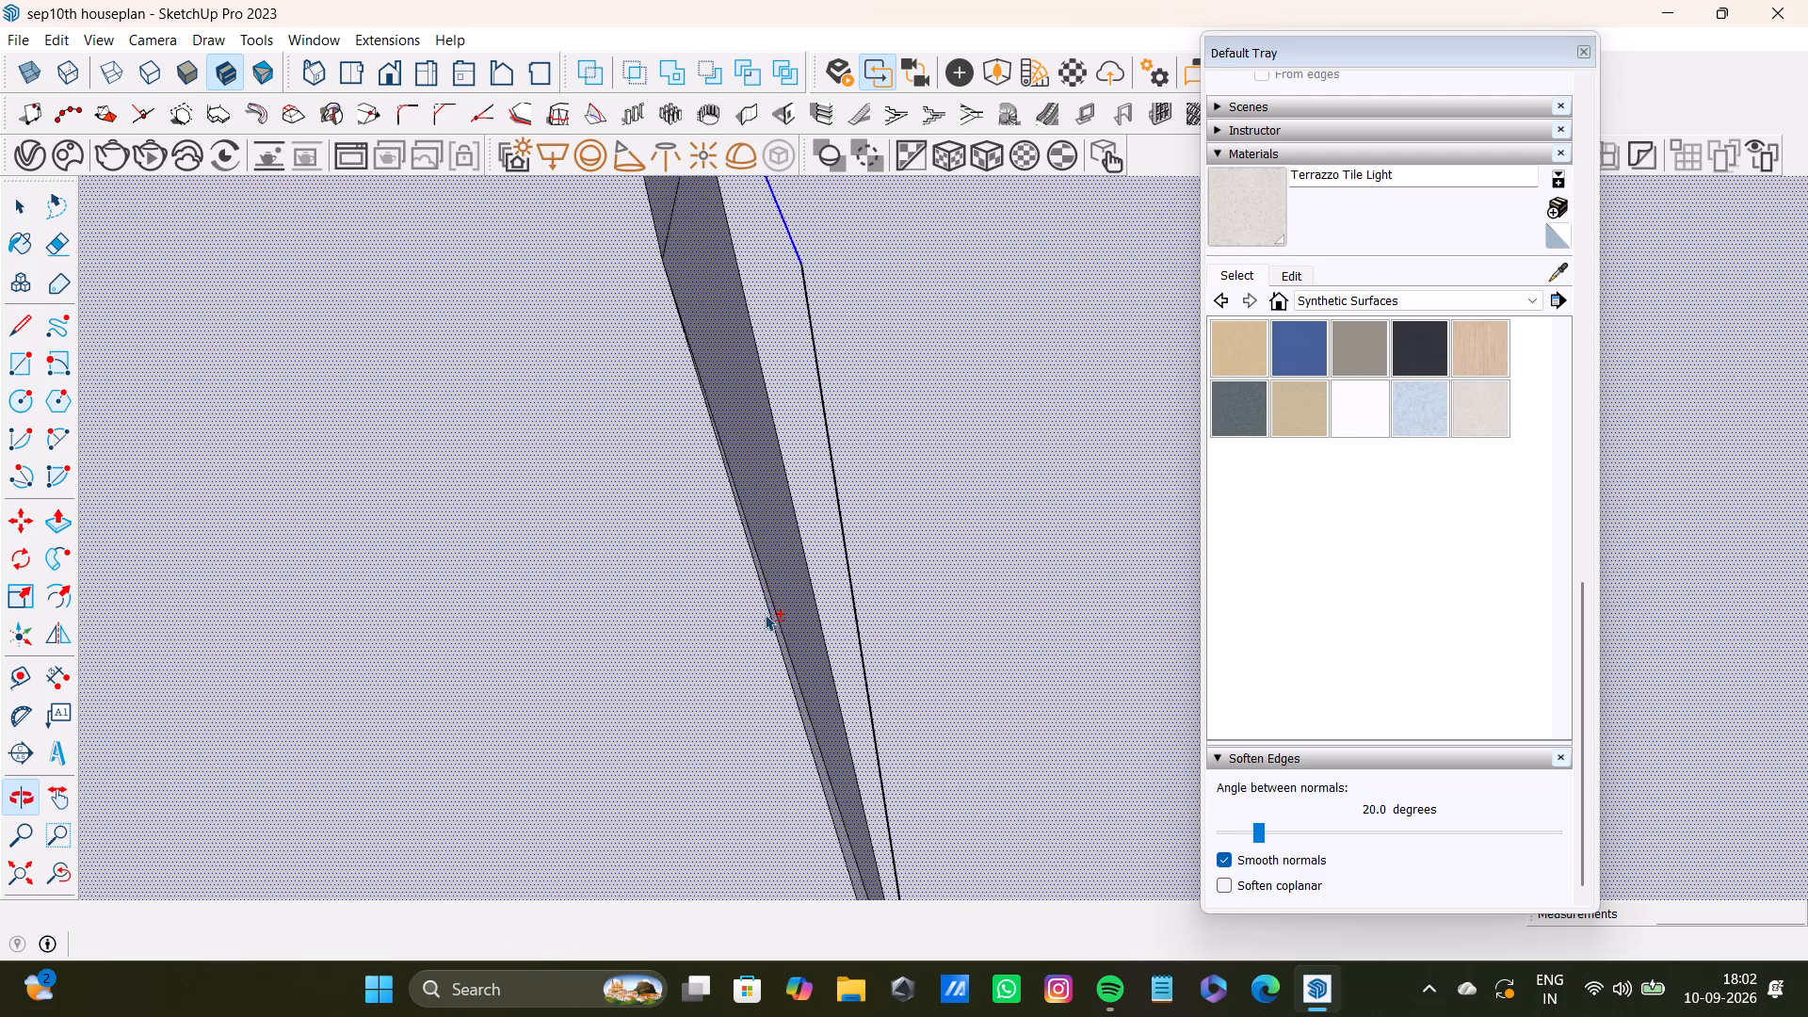
# Select the light filler strip between the curved panel tops in the fifth headboard gap.
pyautogui.scroll(-7, 765, 622)
pyautogui.moveTo(757, 626); pyautogui.dragTo(1058, 574, button='middle')
pyautogui.scroll(4, 944, 599)
pyautogui.keyDown('shift'); pyautogui.scroll(-4, 853, 593); pyautogui.keyUp('shift')
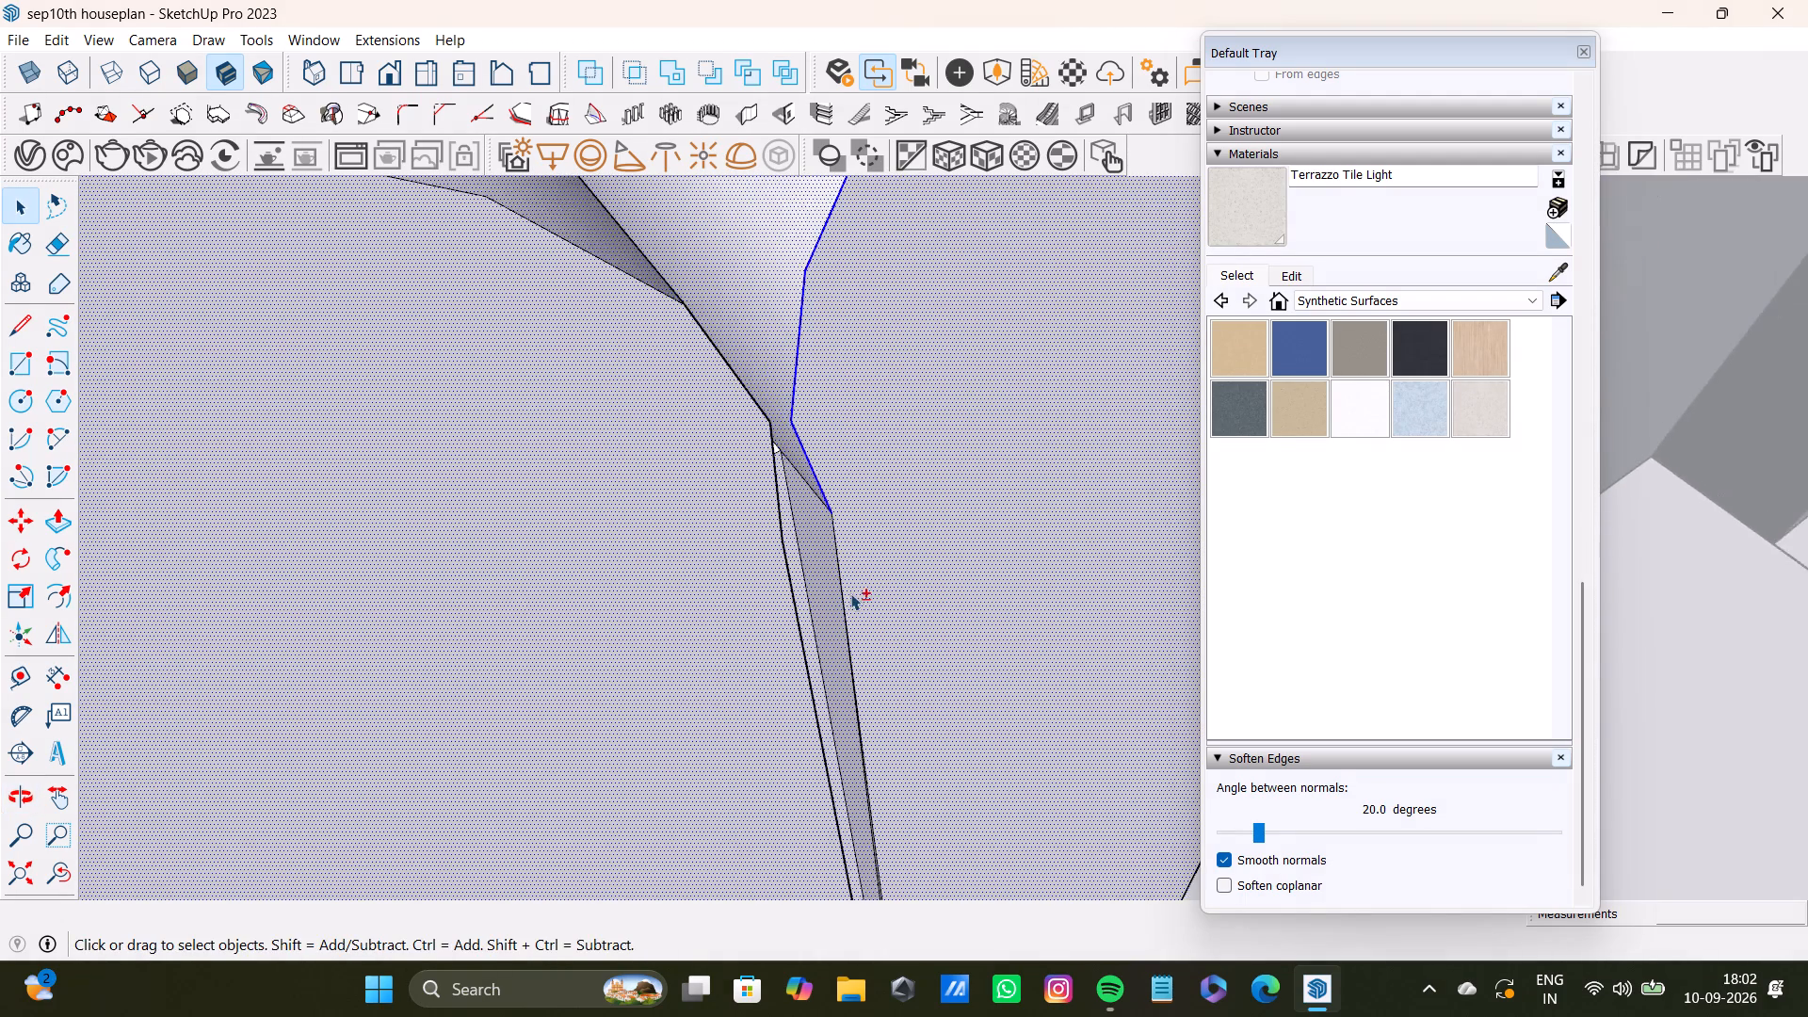
pyautogui.keyDown('shift'); pyautogui.scroll(-20, 850, 593); pyautogui.keyUp('shift')
pyautogui.keyDown('shift'); pyautogui.scroll(-3, 850, 593); pyautogui.keyUp('shift')
pyautogui.keyDown('shift'); pyautogui.scroll(3, 952, 579); pyautogui.keyUp('shift')
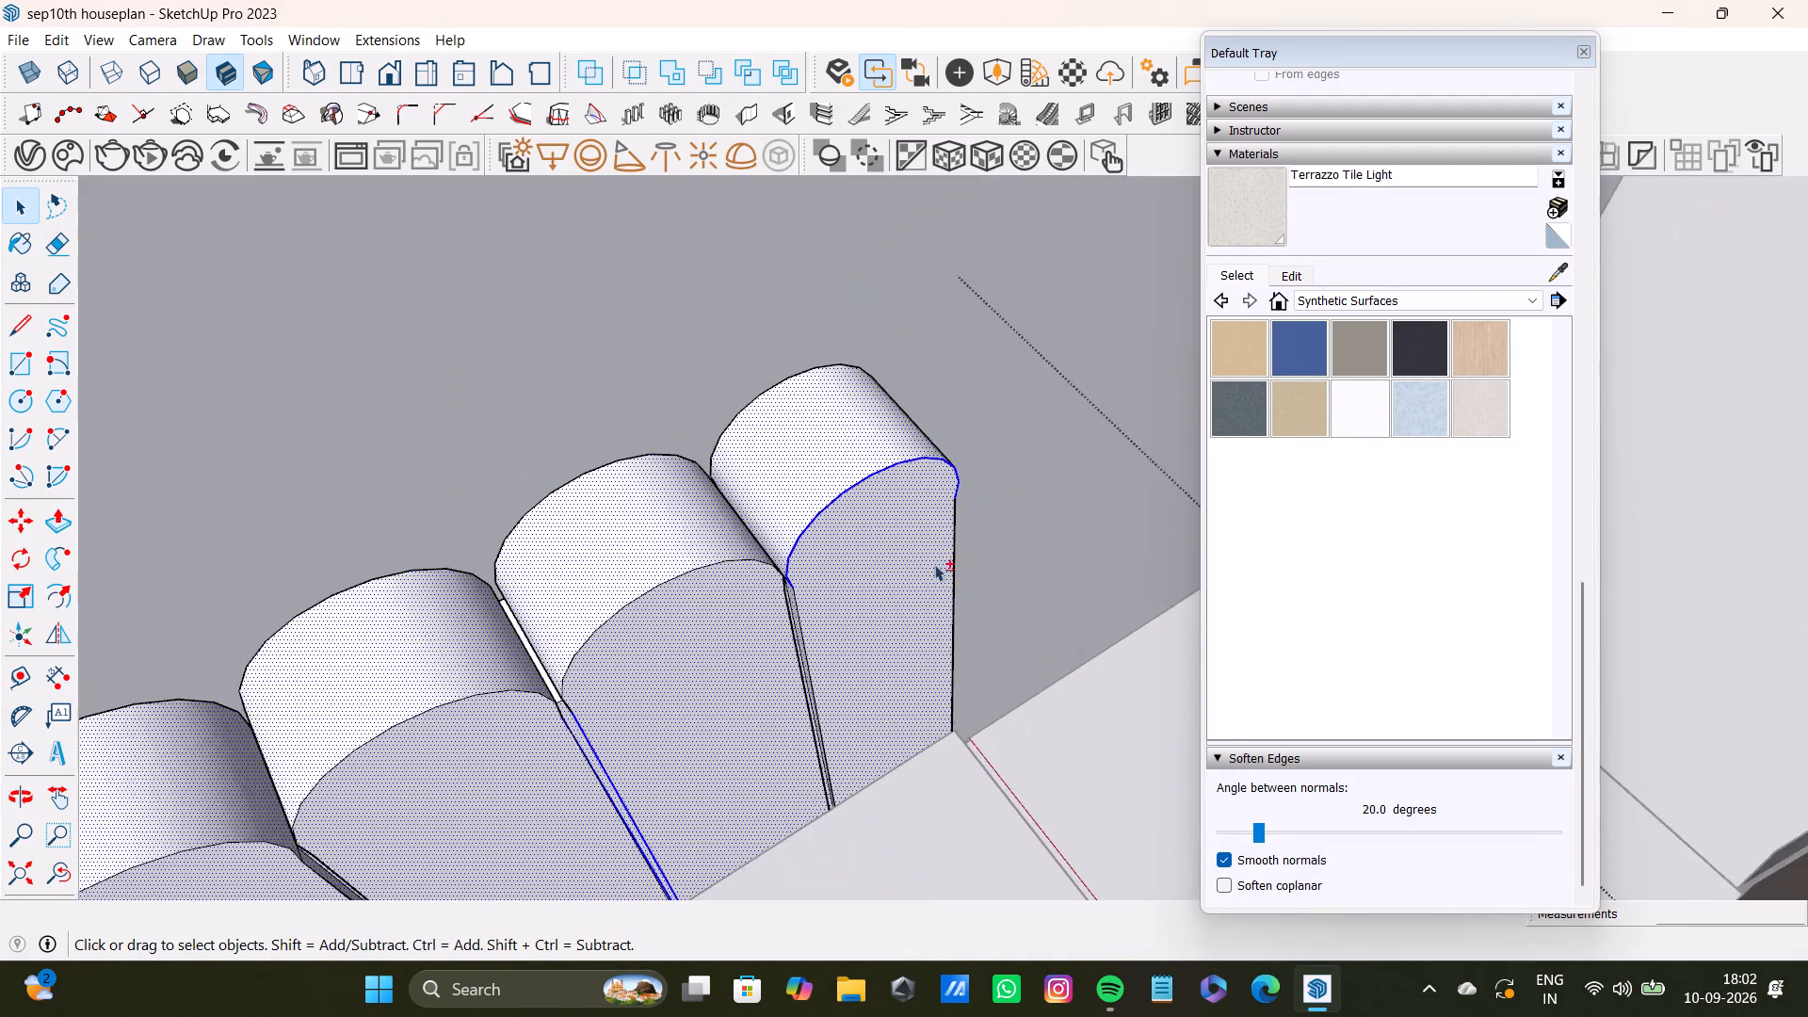
pyautogui.keyDown('shift'); pyautogui.scroll(9, 934, 564); pyautogui.keyUp('shift')
pyautogui.keyDown('shift'); pyautogui.moveTo(636, 597); pyautogui.dragTo(670, 568, button='middle'); pyautogui.keyUp('shift')
pyautogui.keyDown('shift'); pyautogui.scroll(10, 646, 497); pyautogui.keyUp('shift')
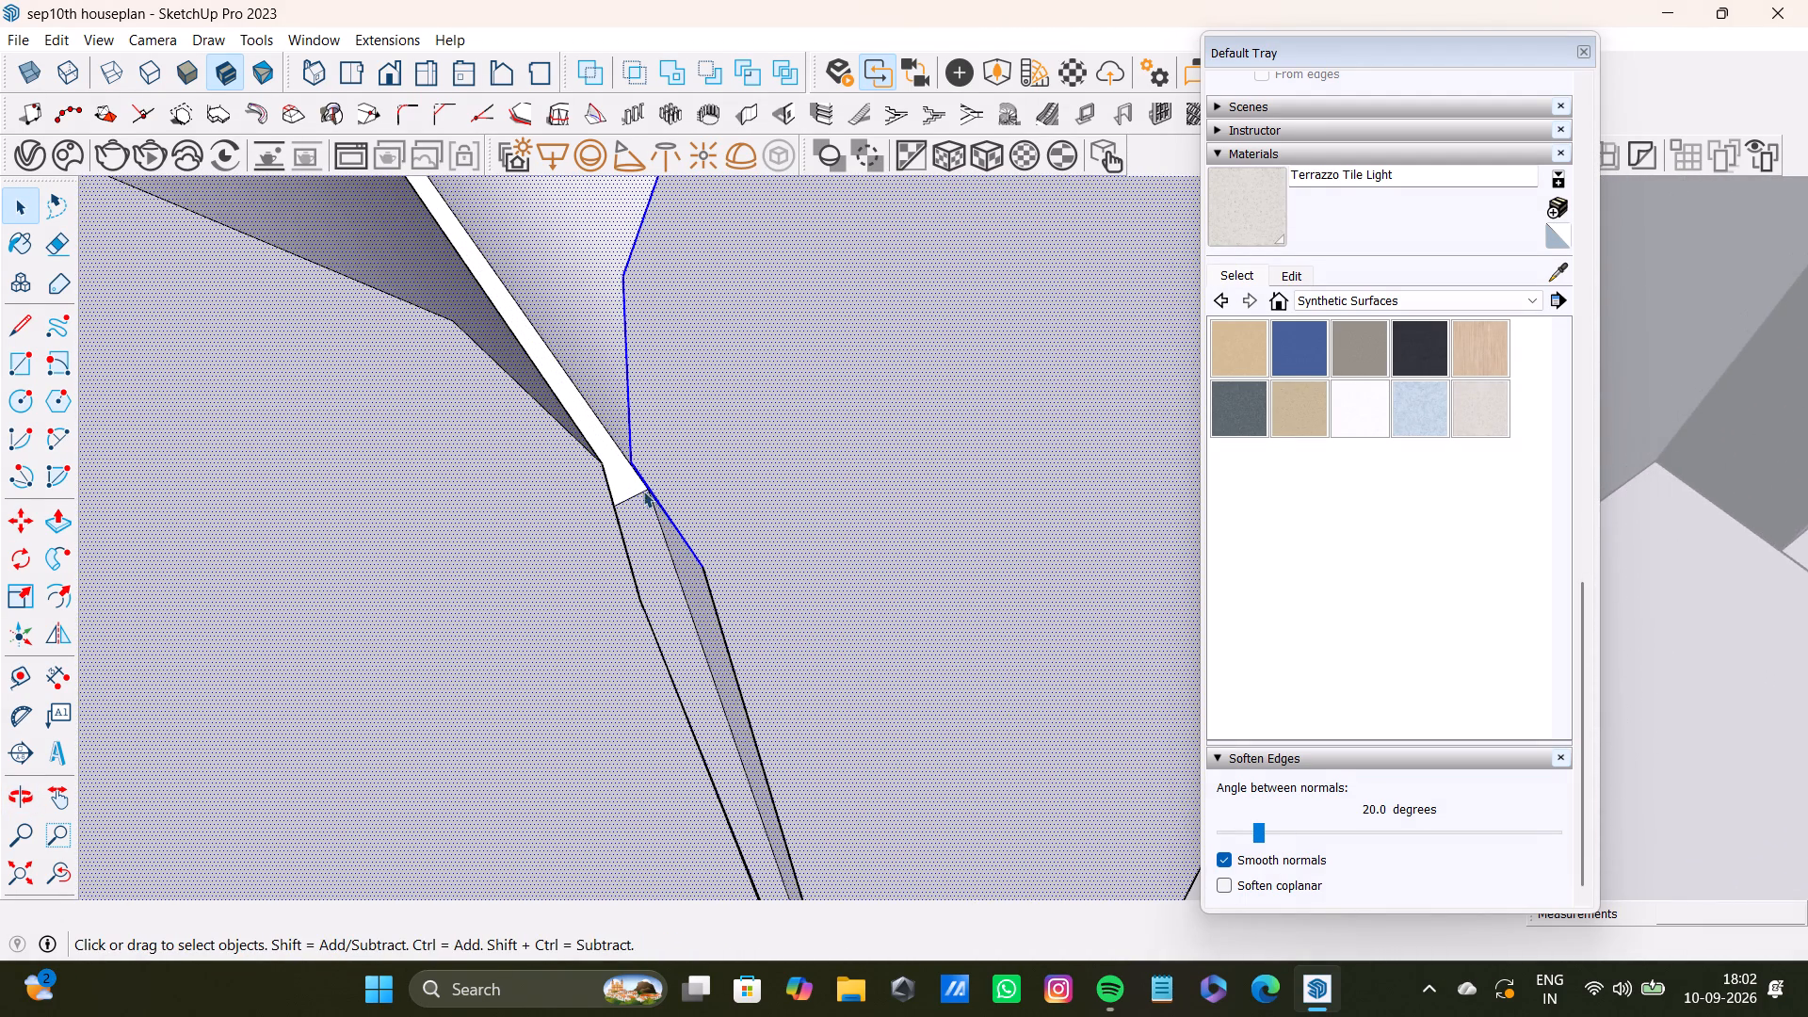
pyautogui.click(630, 490)
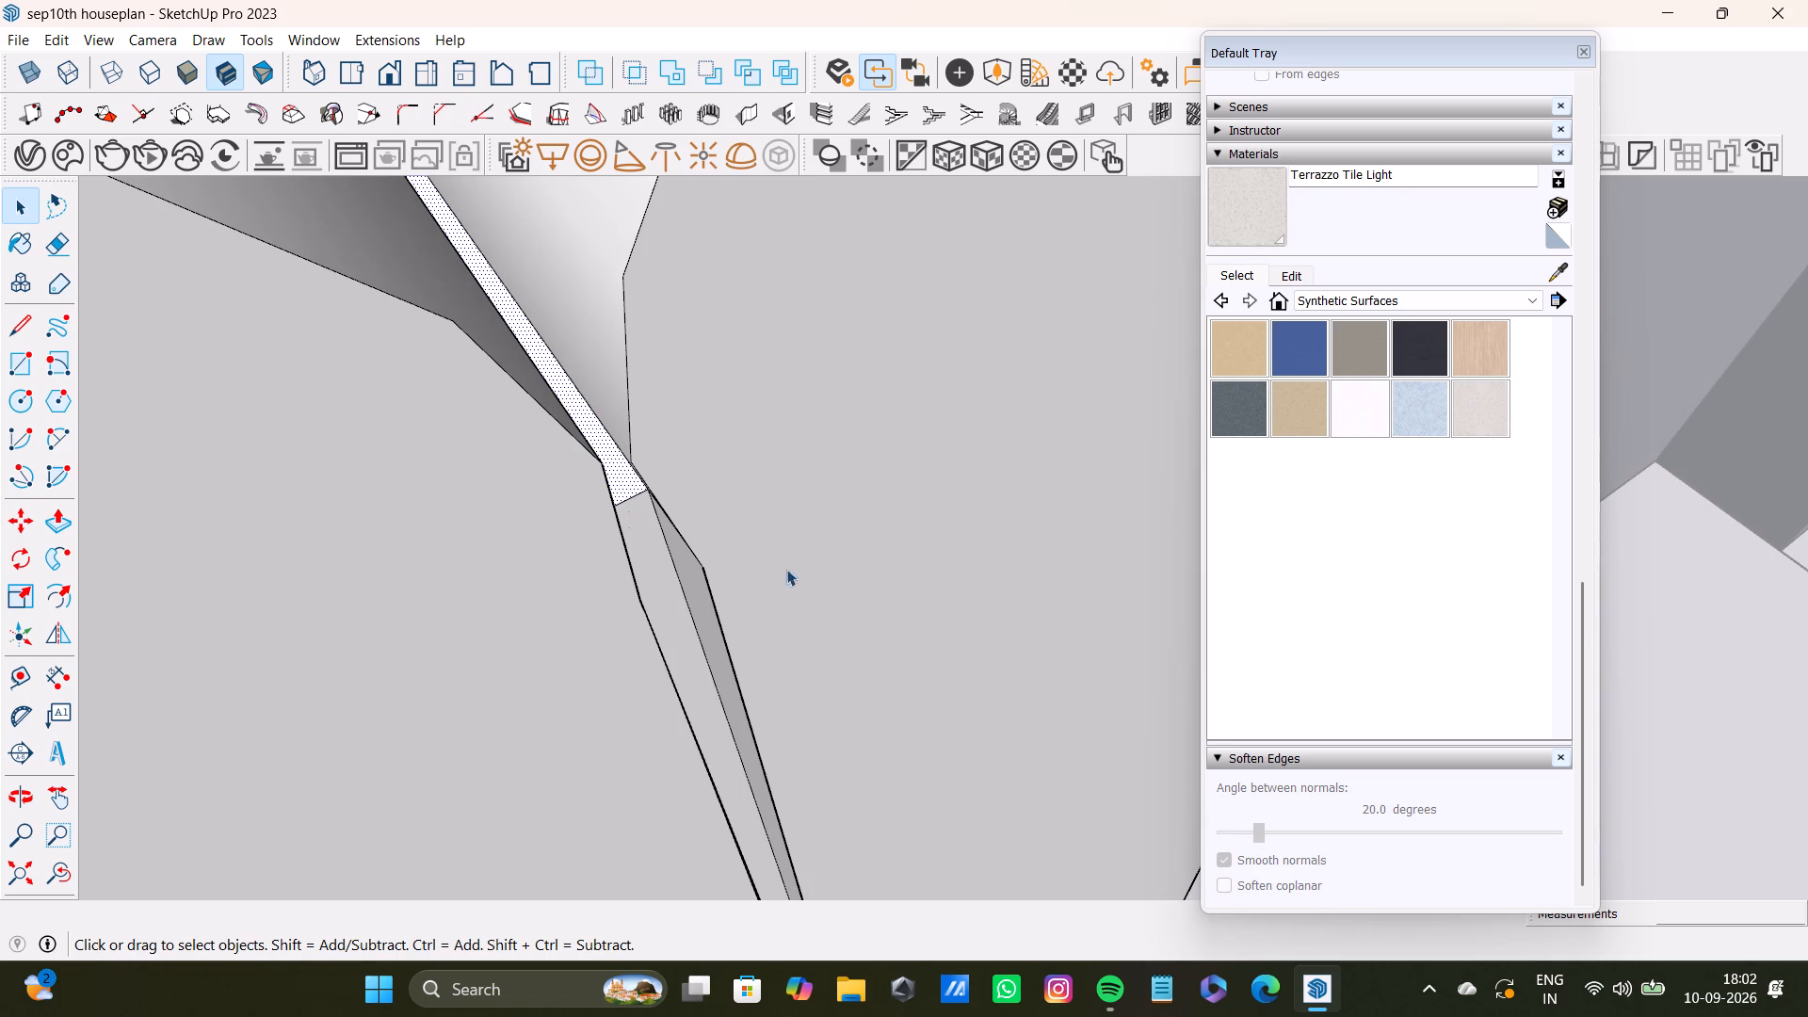
# Add the curved tops and front faces of the fifth and sixth headboard panels, with their edges, to the selection.
pyautogui.scroll(-2, 1707, 872)
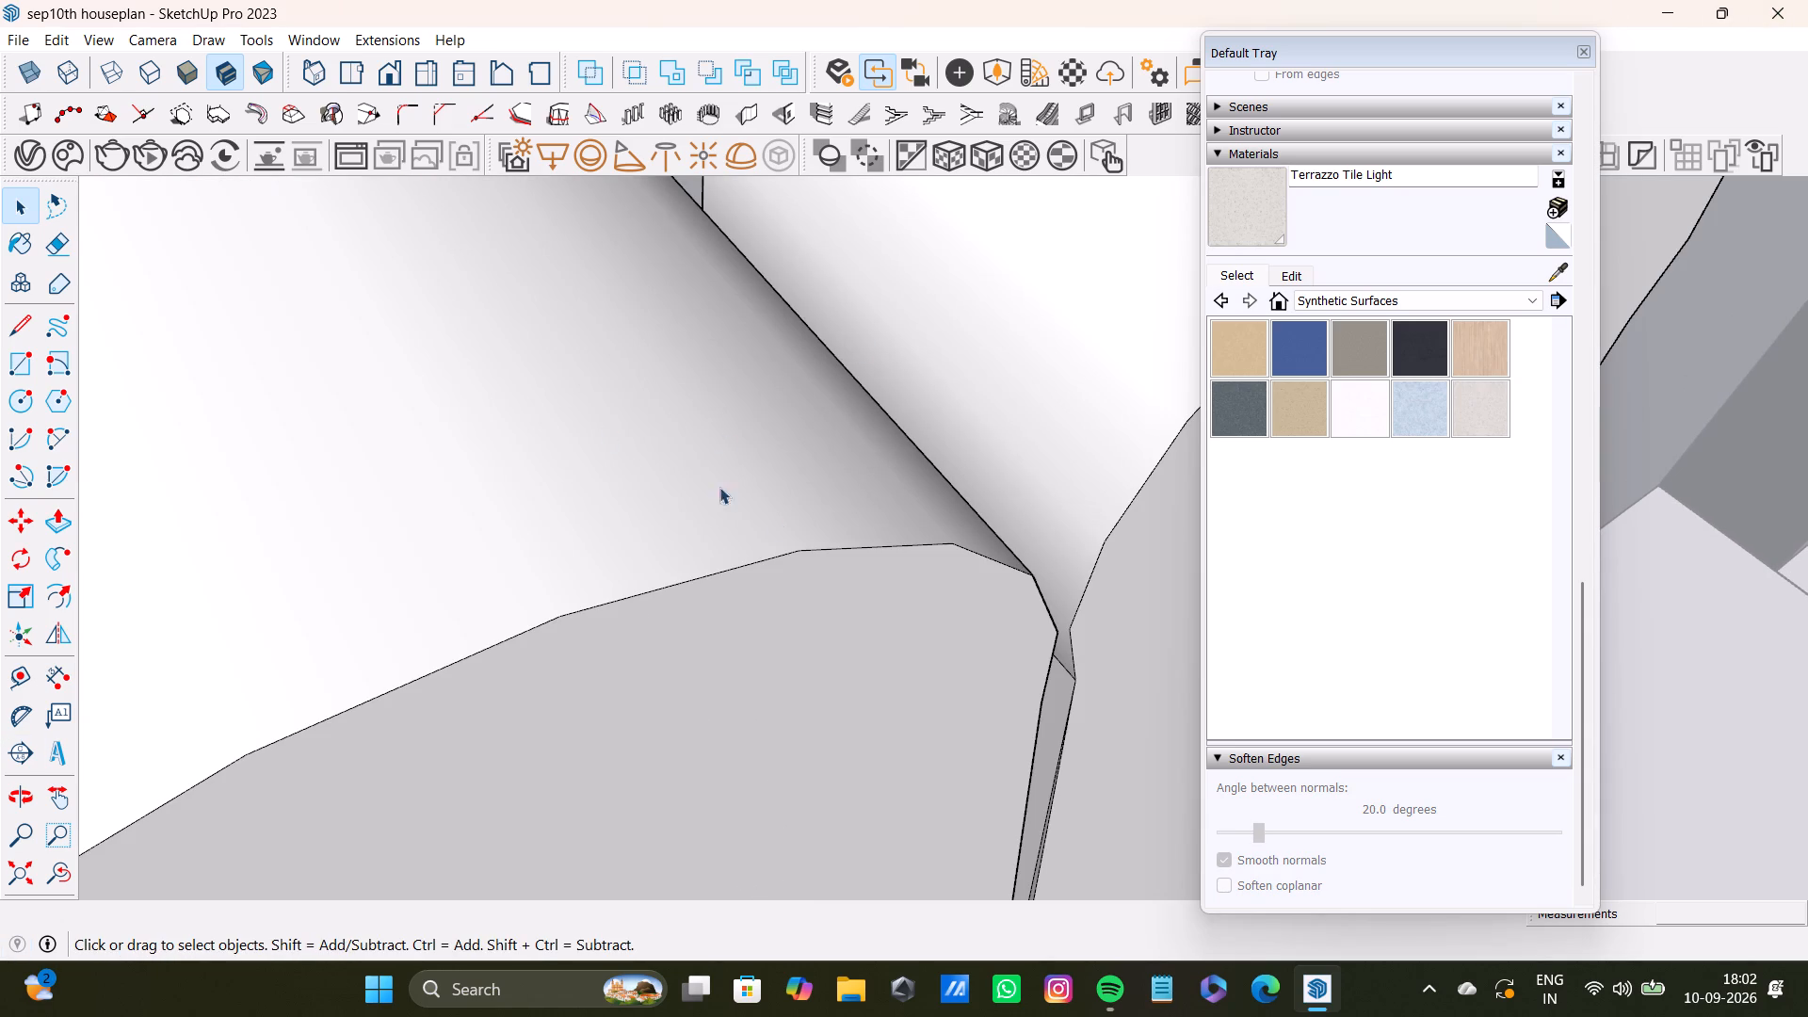
pyautogui.scroll(-17, 769, 570)
pyautogui.keyDown('shift'); pyautogui.scroll(4, 701, 626); pyautogui.keyUp('shift')
pyautogui.keyDown('shift'); pyautogui.doubleClick(725, 580); pyautogui.keyUp('shift')
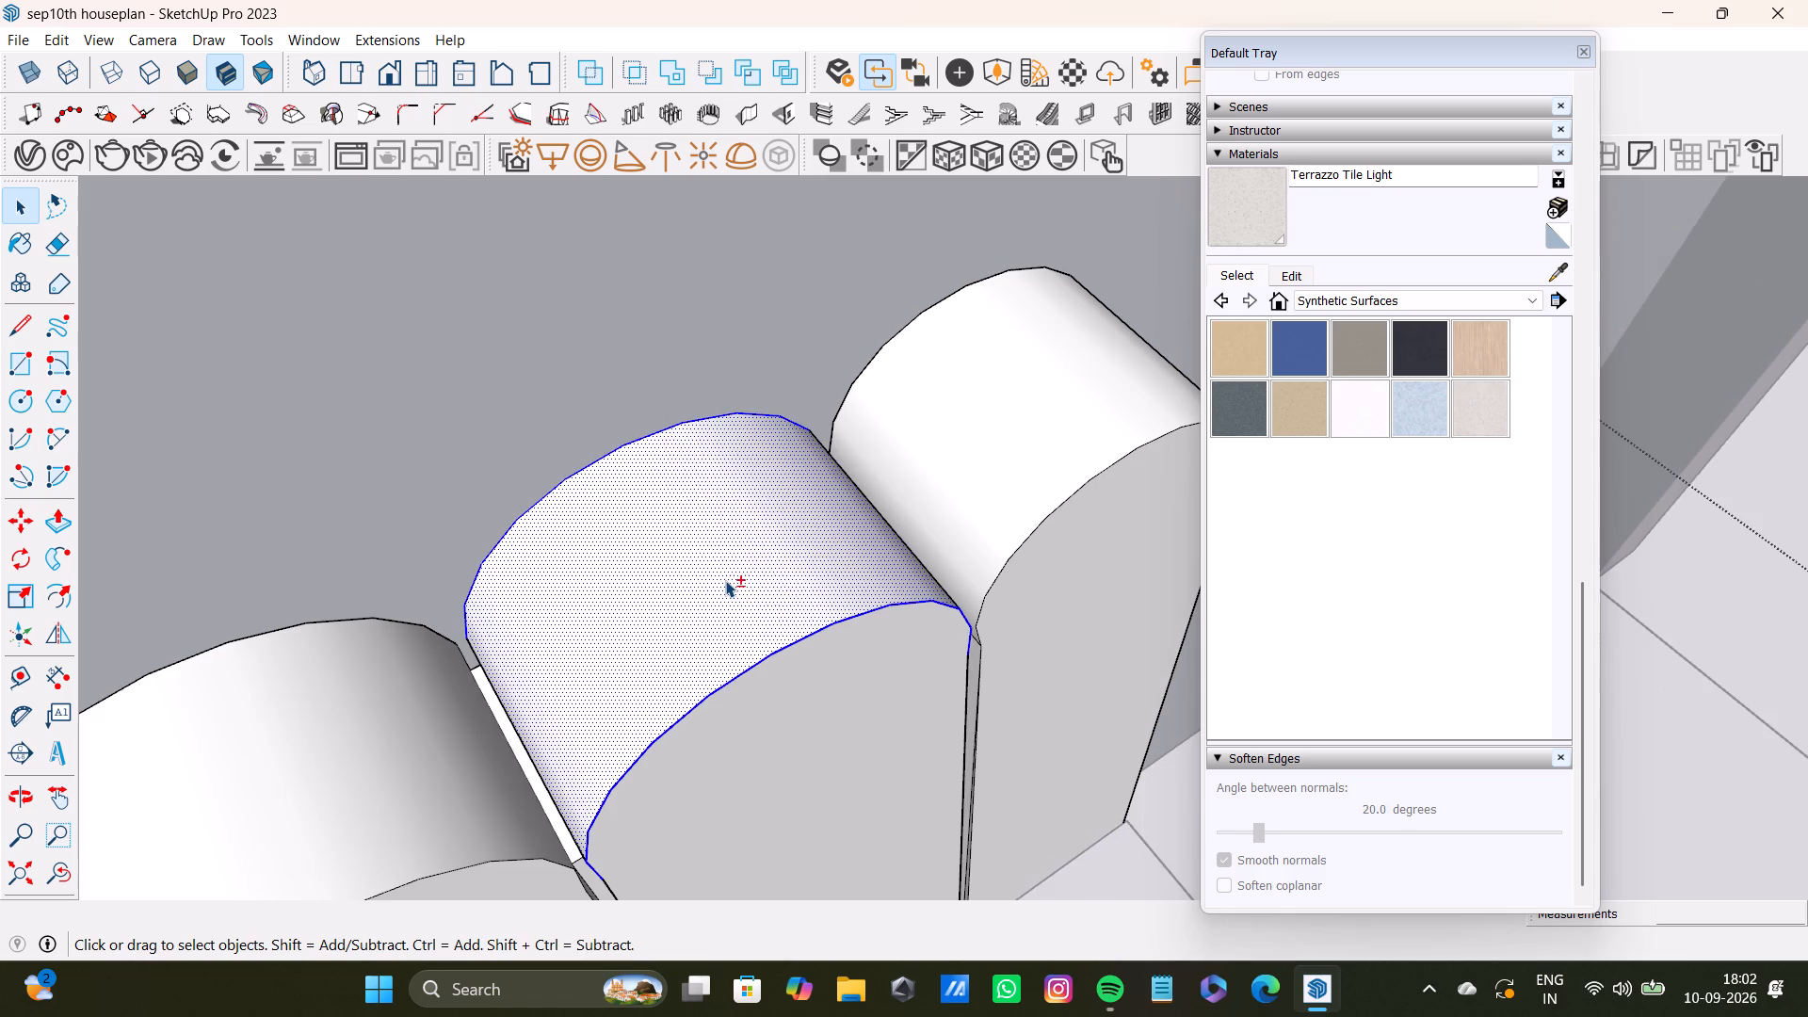
pyautogui.keyDown('shift'); pyautogui.doubleClick(936, 493); pyautogui.keyUp('shift')
pyautogui.keyDown('shift'); pyautogui.doubleClick(1046, 581); pyautogui.keyUp('shift')
pyautogui.keyDown('shift'); pyautogui.doubleClick(884, 712); pyautogui.keyUp('shift')
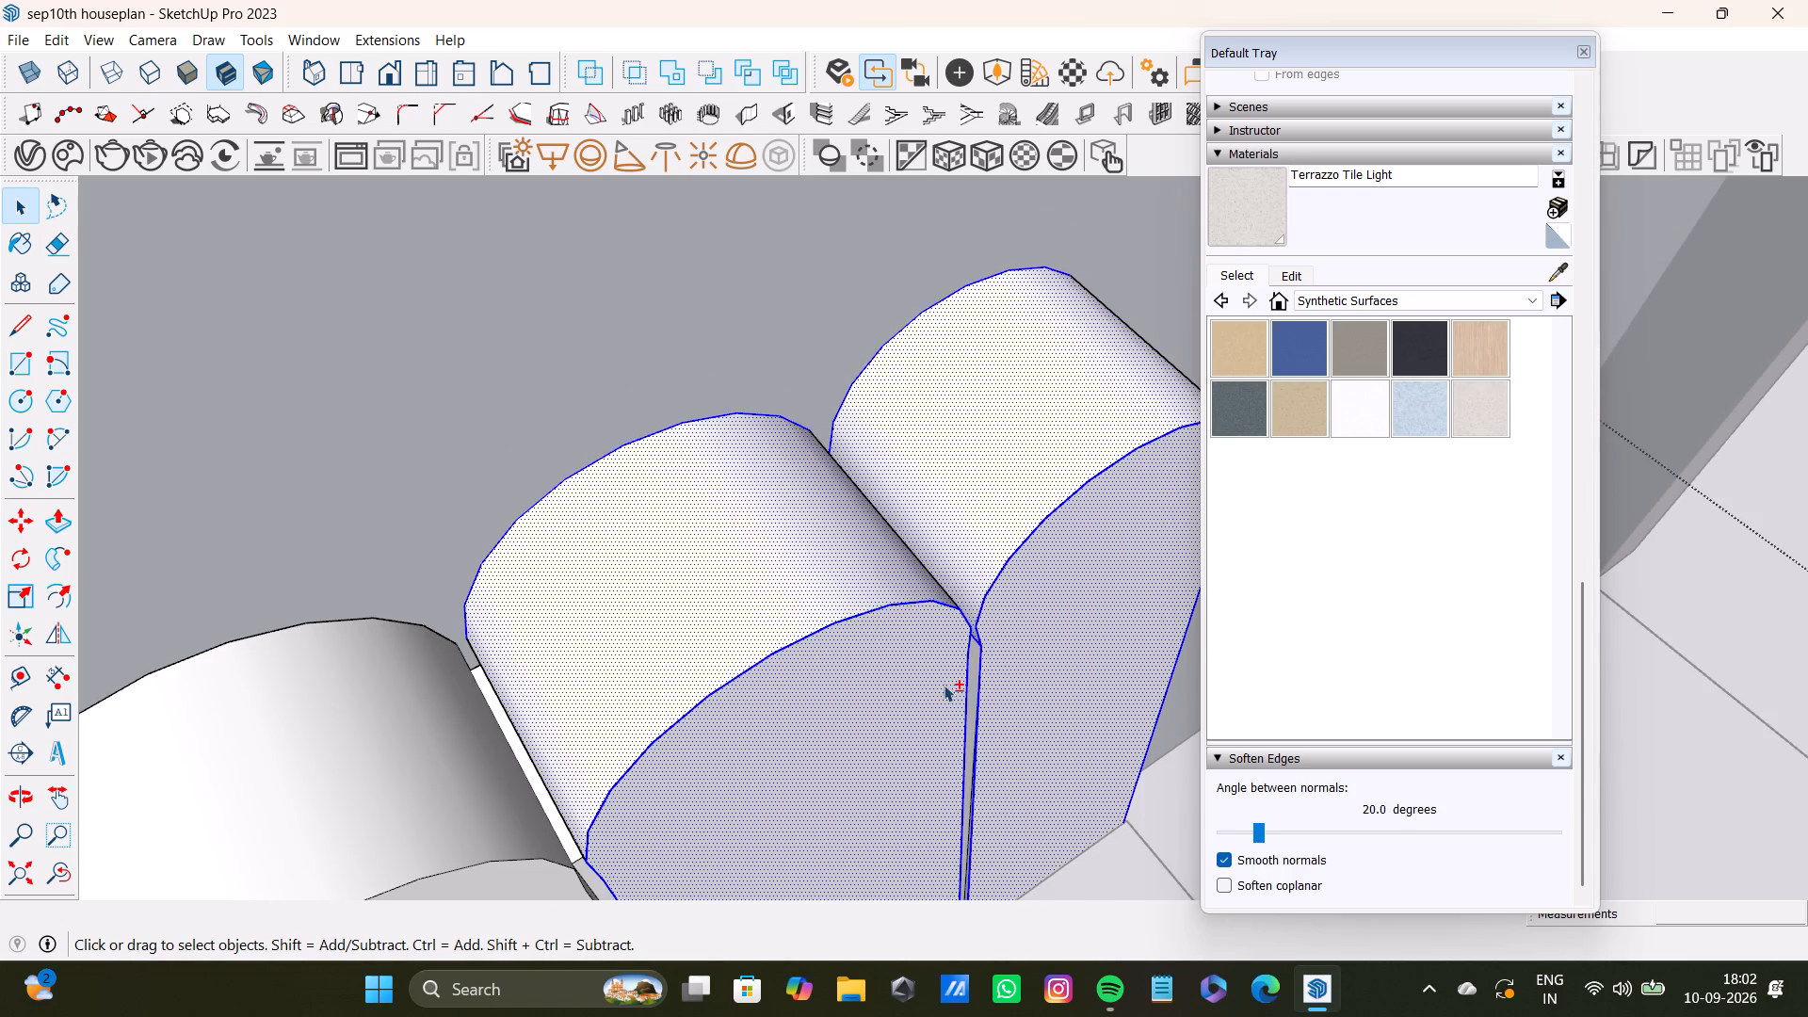
# Add the narrow faces inside the gap between the fifth and sixth headboard panels to the selection.
pyautogui.keyDown('shift'); pyautogui.scroll(10, 944, 685); pyautogui.keyUp('shift')
pyautogui.keyDown('shift'); pyautogui.doubleClick(1008, 638); pyautogui.keyUp('shift')
pyautogui.keyDown('shift'); pyautogui.moveTo(1046, 719); pyautogui.dragTo(884, 753, button='middle'); pyautogui.keyUp('shift')
pyautogui.keyDown('shift'); pyautogui.scroll(10, 752, 660); pyautogui.keyUp('shift')
pyautogui.keyDown('shift'); pyautogui.doubleClick(800, 665); pyautogui.keyUp('shift')
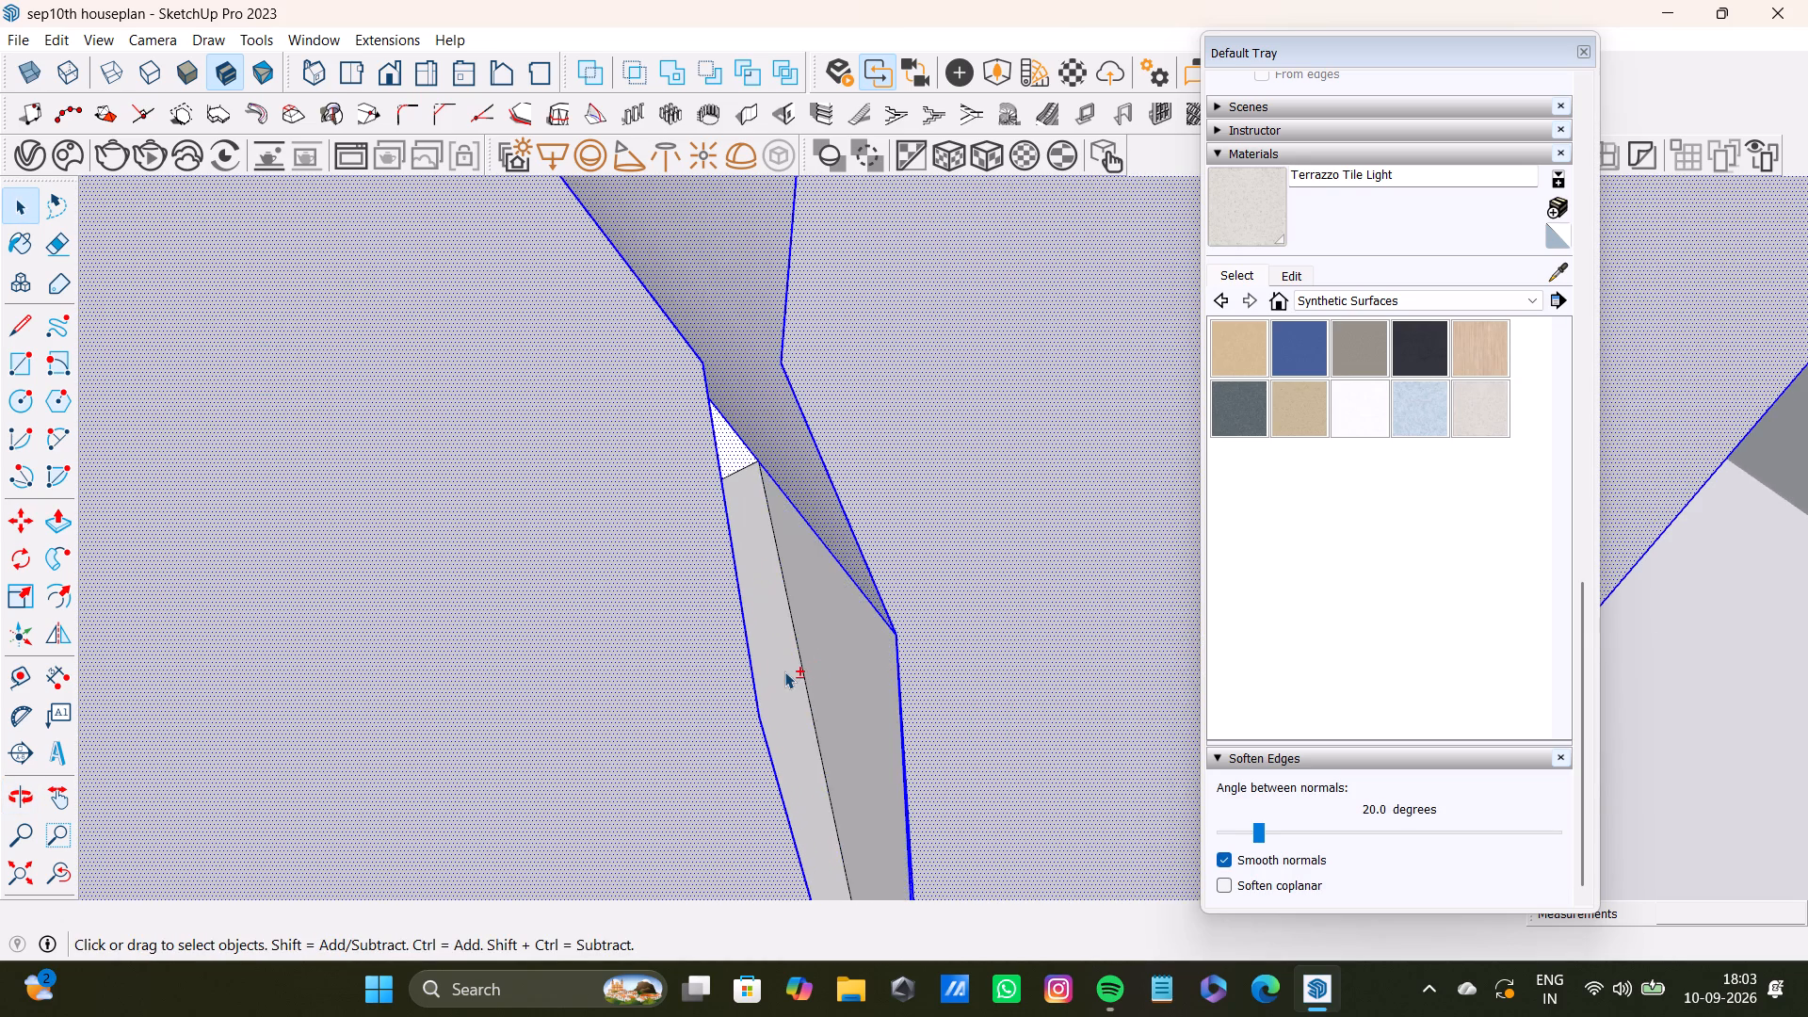
pyautogui.keyDown('shift'); pyautogui.doubleClick(784, 671); pyautogui.keyUp('shift')
pyautogui.keyDown('shift'); pyautogui.doubleClick(852, 667); pyautogui.keyUp('shift')
pyautogui.keyDown('shift'); pyautogui.scroll(-15, 853, 667); pyautogui.keyUp('shift')
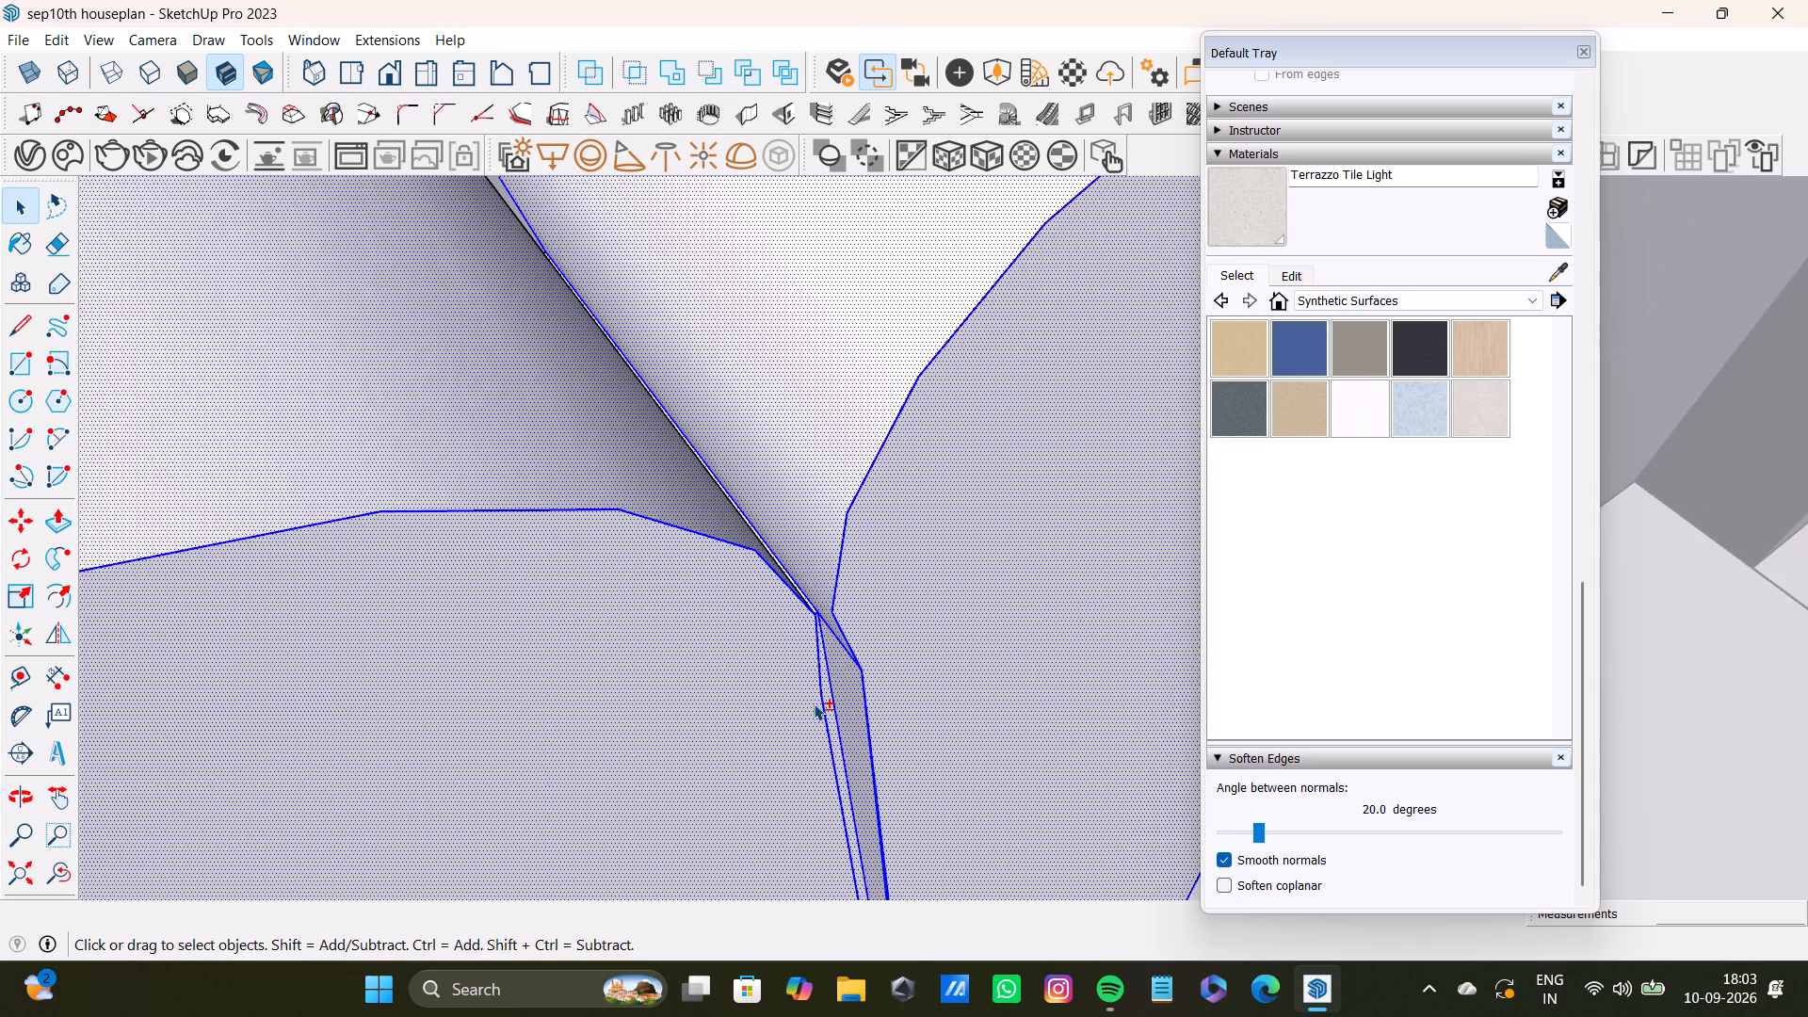
# Add the outer side face of the sixth headboard panel to the selection.
pyautogui.keyDown('shift'); pyautogui.scroll(-12, 814, 703); pyautogui.keyUp('shift')
pyautogui.moveTo(928, 716); pyautogui.dragTo(544, 716, button='middle')
pyautogui.scroll(4, 607, 656)
pyautogui.keyDown('shift'); pyautogui.doubleClick(607, 541); pyautogui.keyUp('shift')
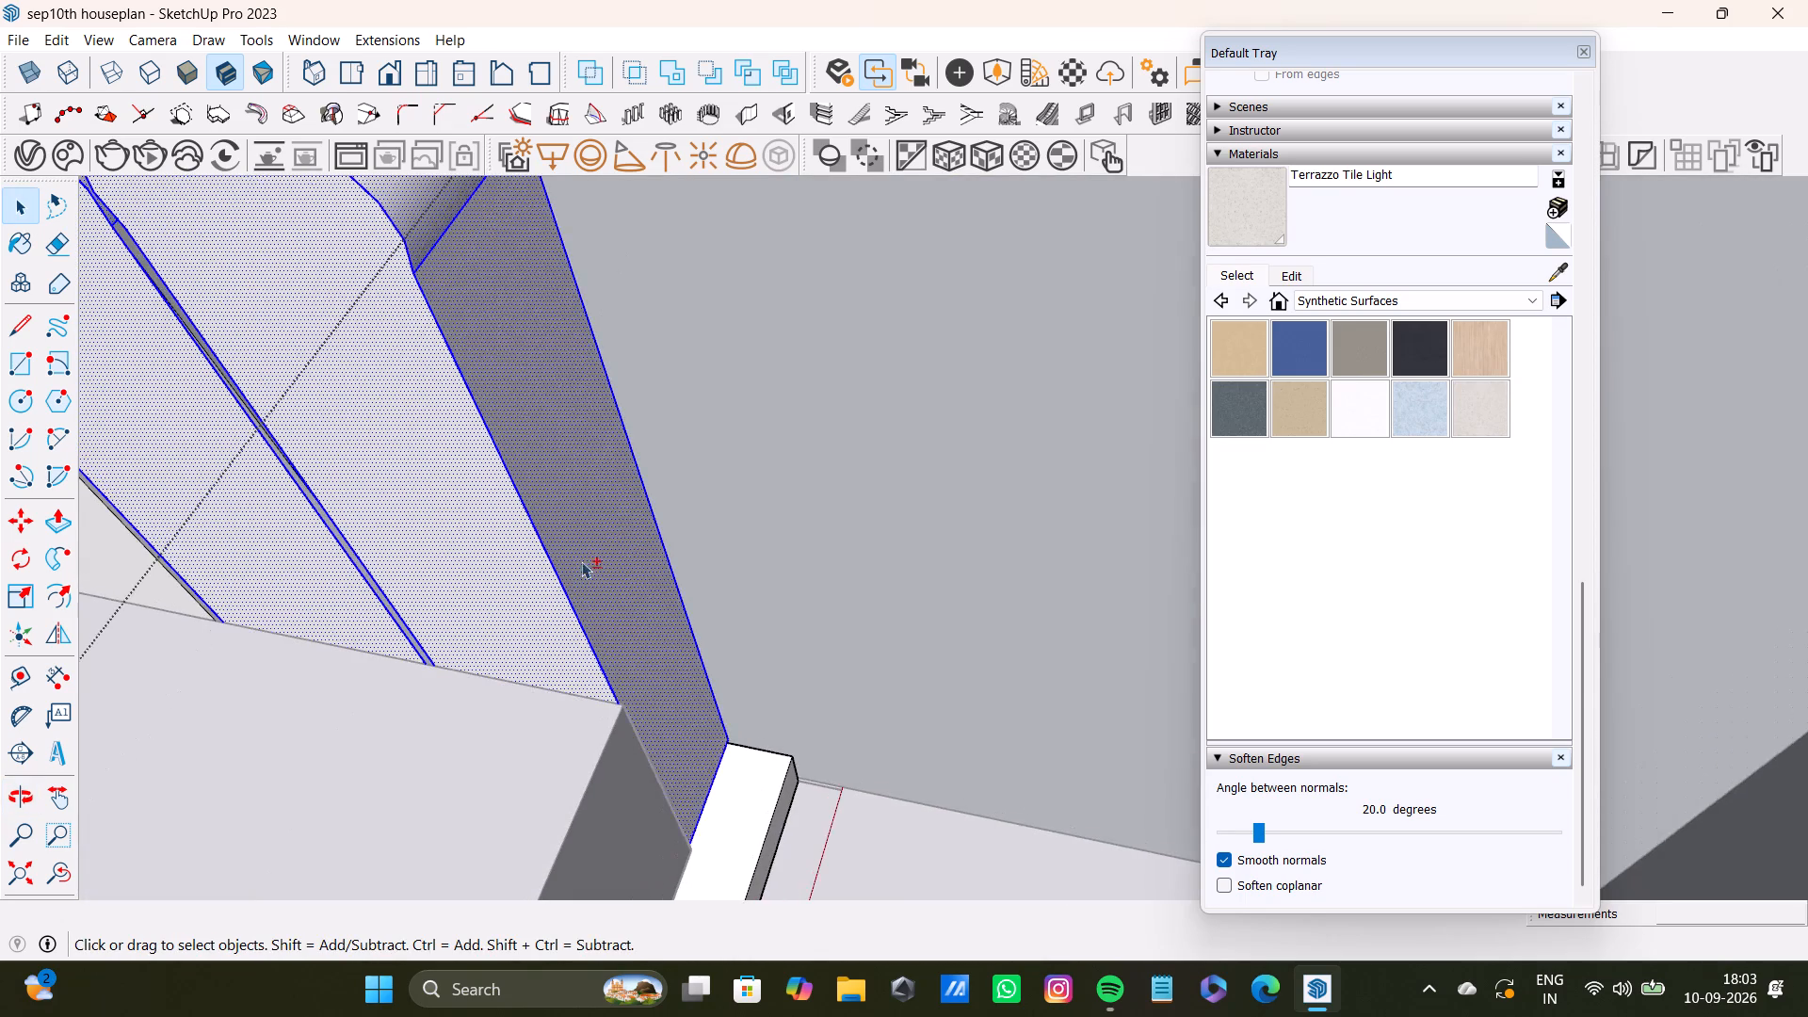
# Add the curved top and front face of the fourth headboard panel from the side wall to the selection.
pyautogui.keyDown('shift'); pyautogui.scroll(-9, 574, 580); pyautogui.keyUp('shift')
pyautogui.keyDown('shift'); pyautogui.moveTo(467, 612); pyautogui.dragTo(870, 596, button='middle'); pyautogui.keyUp('shift')
pyautogui.keyDown('shift'); pyautogui.moveTo(317, 360); pyautogui.dragTo(903, 541, button='middle'); pyautogui.keyUp('shift')
pyautogui.keyDown('shift'); pyautogui.scroll(7, 820, 588); pyautogui.keyUp('shift')
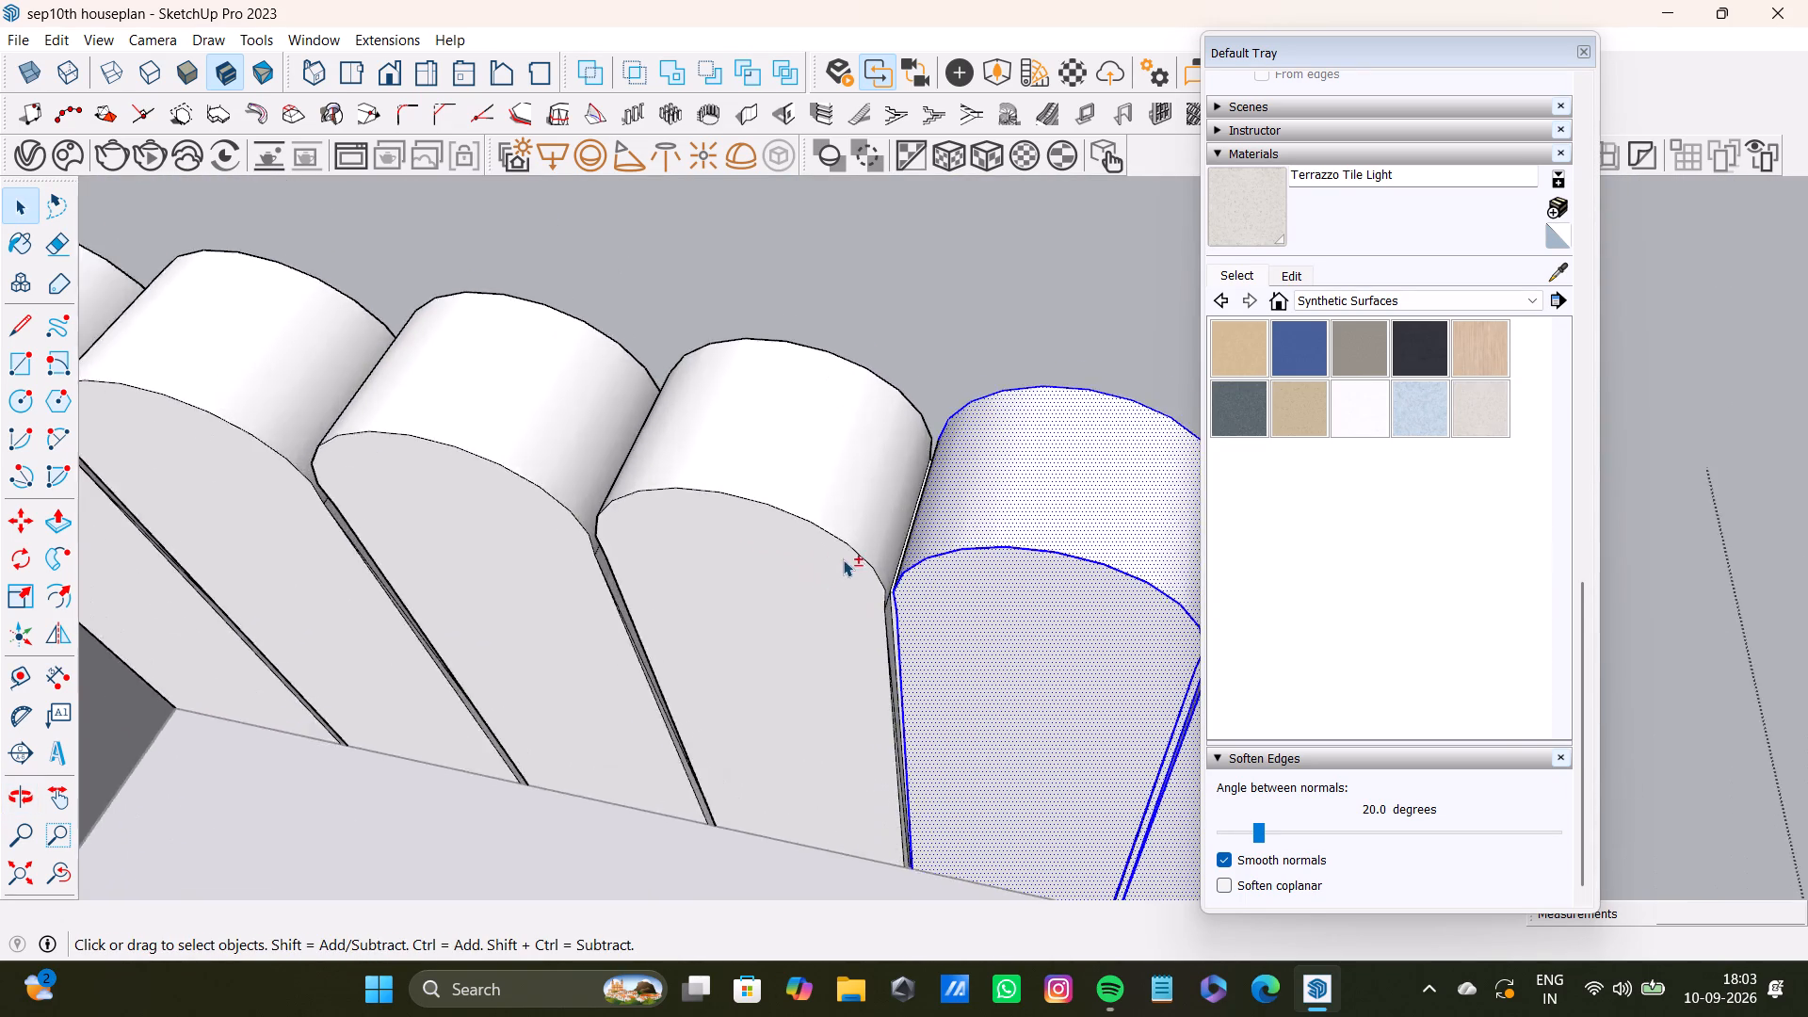
pyautogui.keyDown('shift'); pyautogui.scroll(4, 843, 559); pyautogui.keyUp('shift')
pyautogui.keyDown('shift'); pyautogui.doubleClick(872, 508); pyautogui.keyUp('shift')
pyautogui.keyDown('shift'); pyautogui.scroll(4, 911, 605); pyautogui.keyUp('shift')
pyautogui.keyDown('shift'); pyautogui.doubleClick(869, 618); pyautogui.keyUp('shift')
# Add both narrow side faces and the light filler strip in the fourth headboard gap to the selection.
pyautogui.keyDown('shift'); pyautogui.scroll(7, 906, 636); pyautogui.keyUp('shift')
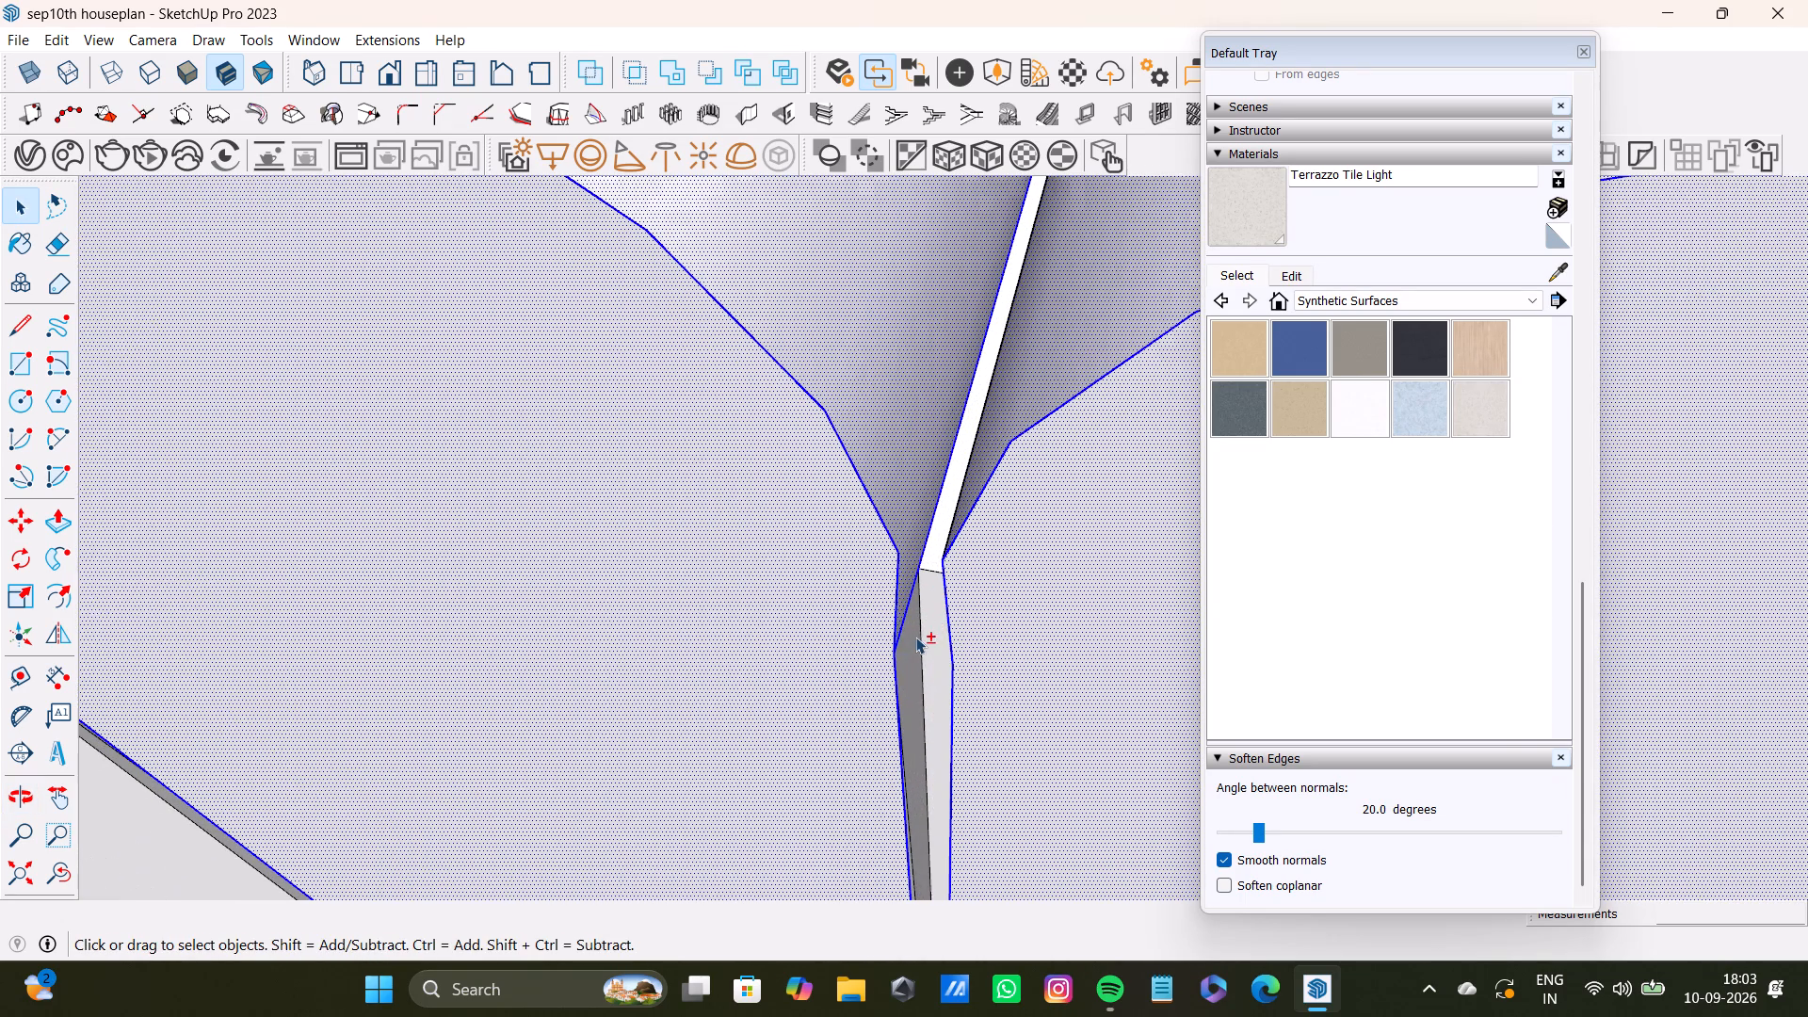
pyautogui.keyDown('shift'); pyautogui.click(932, 638); pyautogui.keyUp('shift')
pyautogui.keyDown('shift'); pyautogui.click(912, 659); pyautogui.keyUp('shift')
pyautogui.keyDown('shift'); pyautogui.scroll(7, 919, 619); pyautogui.keyUp('shift')
pyautogui.keyDown('shift'); pyautogui.click(944, 518); pyautogui.keyUp('shift')
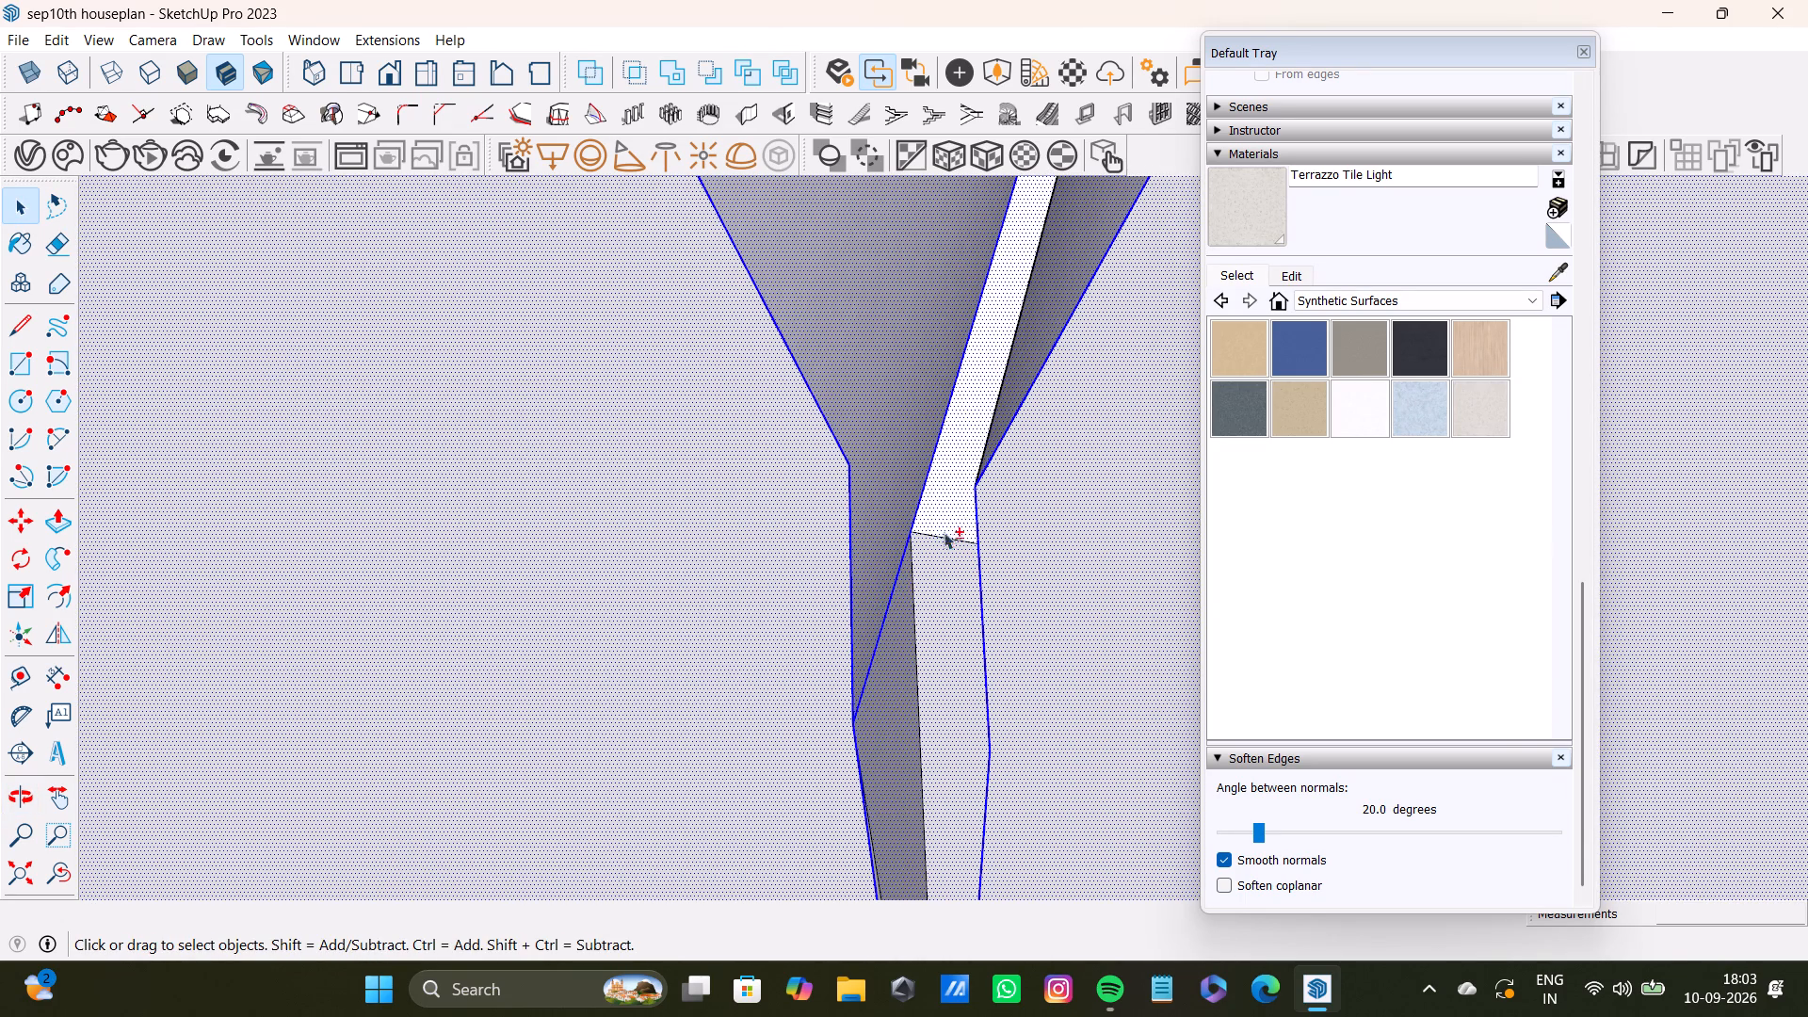
# Add the narrow faces inside the third headboard gap from the side wall to the selection.
pyautogui.keyDown('shift'); pyautogui.scroll(-19, 917, 589); pyautogui.keyUp('shift')
pyautogui.keyDown('shift'); pyautogui.moveTo(577, 543); pyautogui.dragTo(945, 486, button='middle'); pyautogui.keyUp('shift')
pyautogui.keyDown('shift'); pyautogui.scroll(4, 467, 415); pyautogui.keyUp('shift')
pyautogui.moveTo(660, 492); pyautogui.dragTo(660, 493, button='middle')
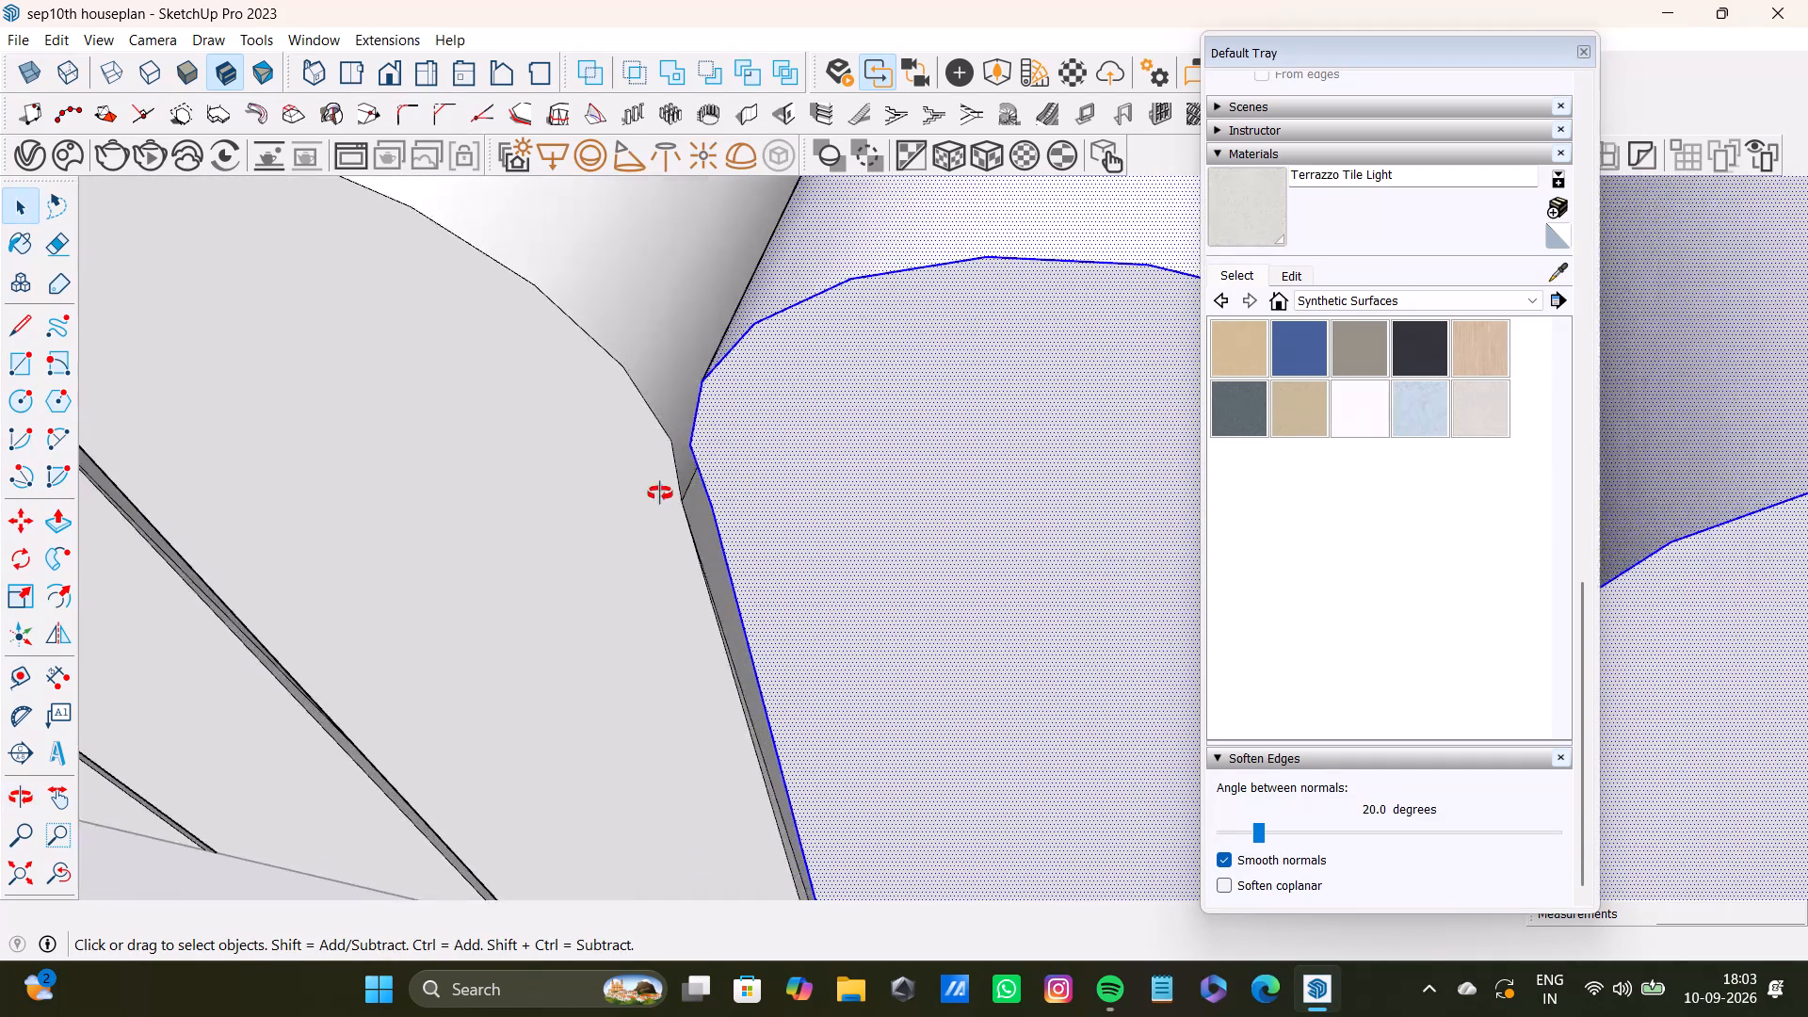
pyautogui.moveTo(660, 493); pyautogui.dragTo(951, 483, button='middle')
pyautogui.scroll(-1, 954, 482)
pyautogui.keyDown('shift'); pyautogui.scroll(3, 650, 615); pyautogui.keyUp('shift')
pyautogui.keyDown('shift'); pyautogui.click(747, 547); pyautogui.keyUp('shift')
pyautogui.keyDown('shift'); pyautogui.click(746, 585); pyautogui.keyUp('shift')
pyautogui.keyDown('shift'); pyautogui.scroll(-6, 751, 606); pyautogui.keyUp('shift')
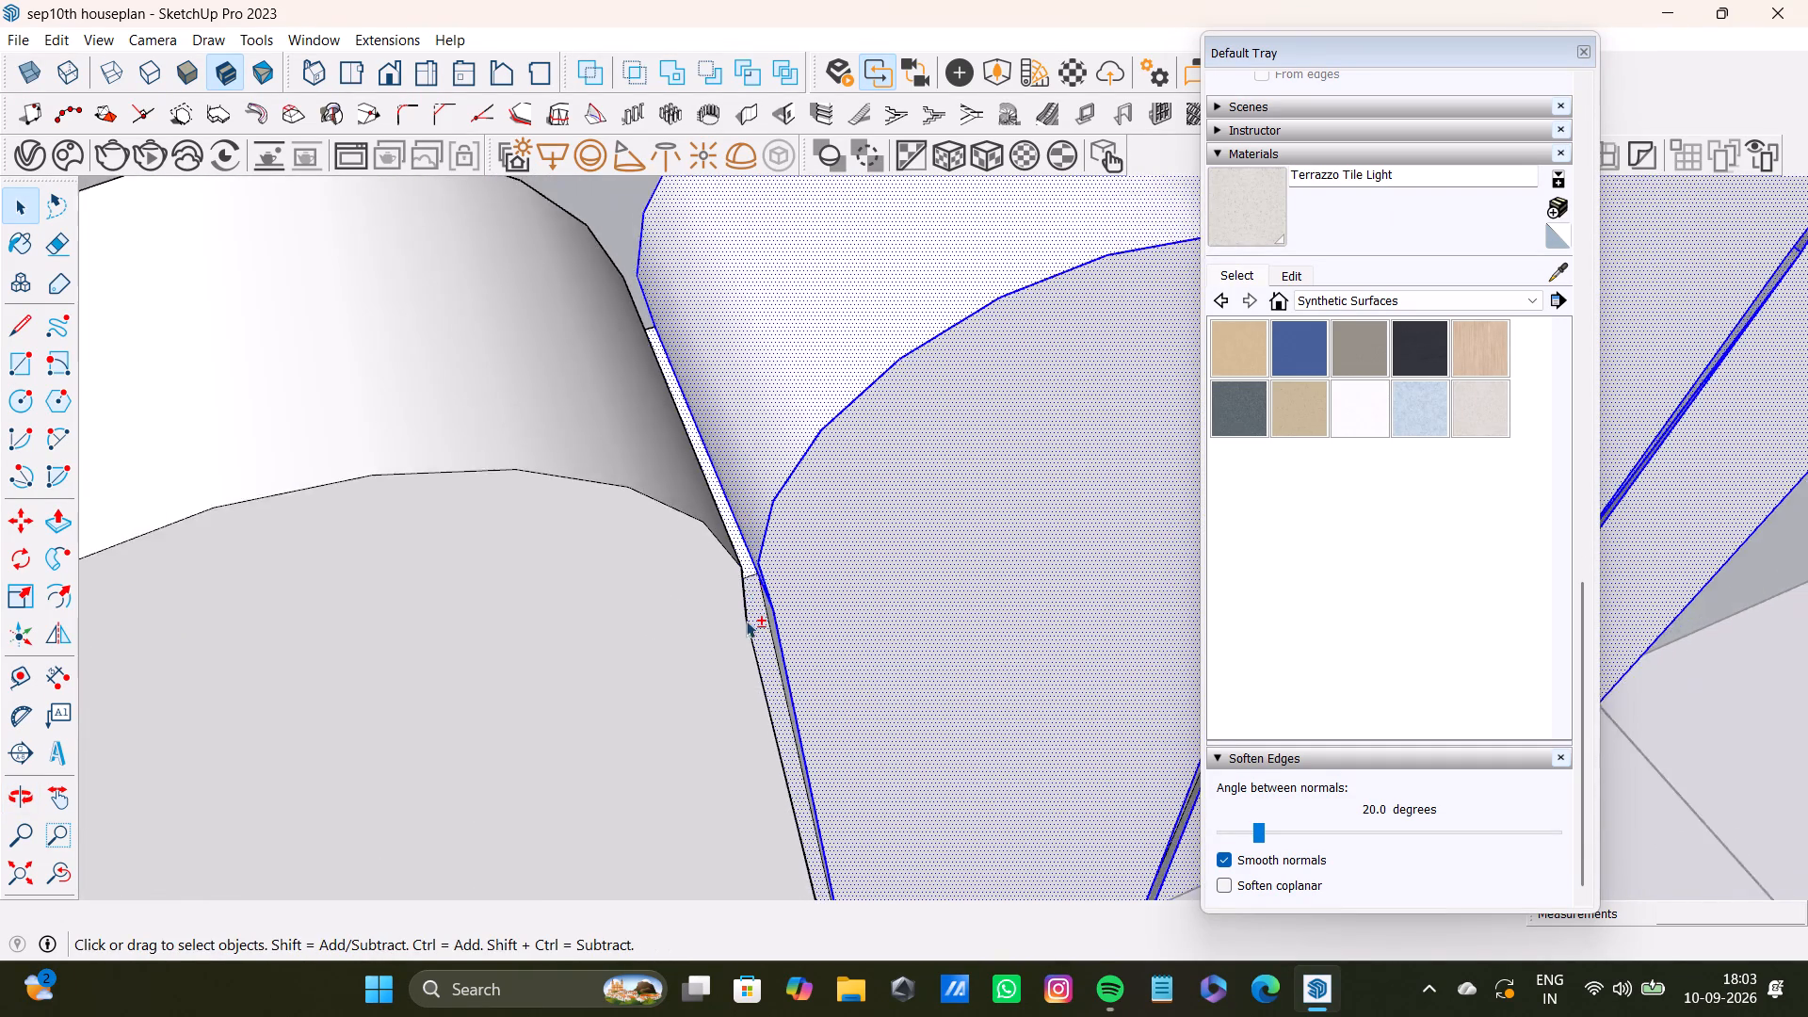
# Add the curved top and front face of the third headboard panel from the side wall to the selection.
pyautogui.keyDown('shift'); pyautogui.scroll(-8, 746, 621); pyautogui.keyUp('shift')
pyautogui.keyDown('shift'); pyautogui.moveTo(702, 633); pyautogui.dragTo(783, 547, button='middle'); pyautogui.keyUp('shift')
pyautogui.keyDown('shift'); pyautogui.click(686, 430); pyautogui.keyUp('shift')
pyautogui.keyDown('shift'); pyautogui.click(711, 617); pyautogui.keyUp('shift')
# Add the light filler strip and the narrow face below it in the second headboard gap to the selection.
pyautogui.keyDown('shift'); pyautogui.moveTo(619, 622); pyautogui.dragTo(667, 610, button='middle'); pyautogui.keyUp('shift')
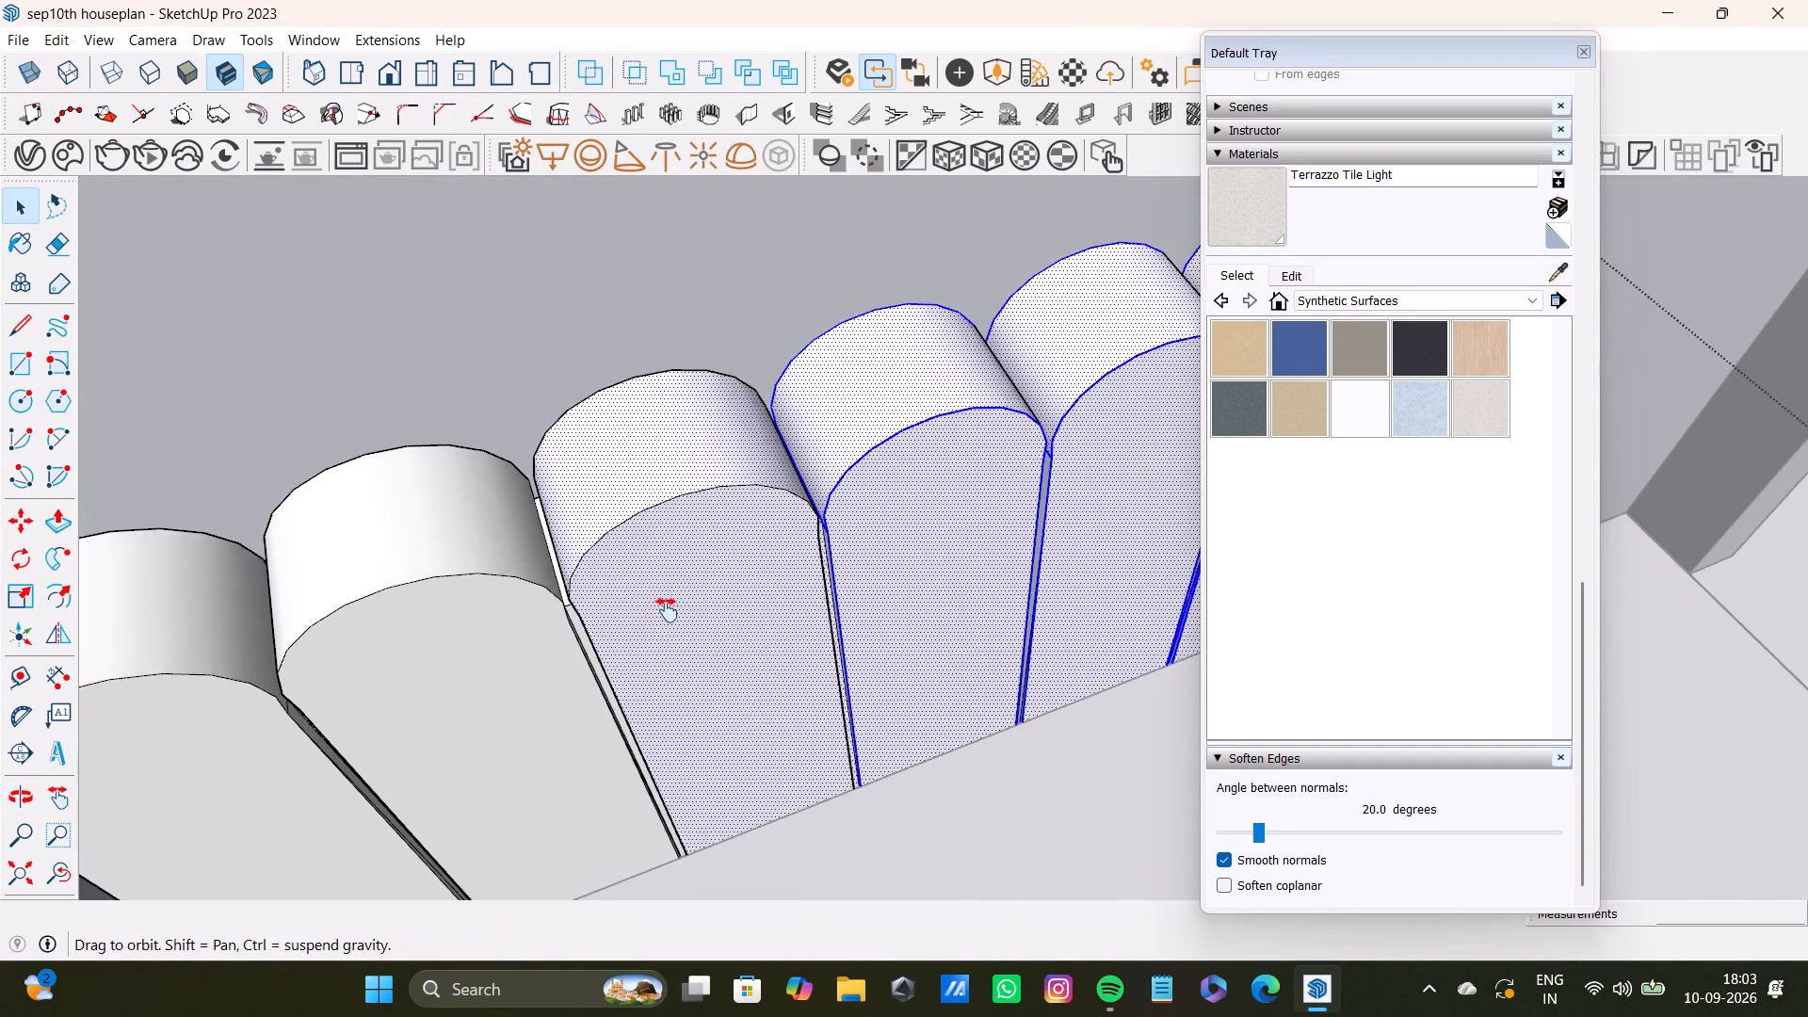
pyautogui.keyDown('shift'); pyautogui.moveTo(667, 610); pyautogui.dragTo(736, 608, button='middle'); pyautogui.keyUp('shift')
pyautogui.keyDown('shift'); pyautogui.scroll(16, 679, 597); pyautogui.keyUp('shift')
pyautogui.keyDown('shift'); pyautogui.click(711, 581); pyautogui.keyUp('shift')
pyautogui.keyDown('shift'); pyautogui.click(731, 672); pyautogui.keyUp('shift')
pyautogui.keyDown('shift'); pyautogui.scroll(-5, 726, 664); pyautogui.keyUp('shift')
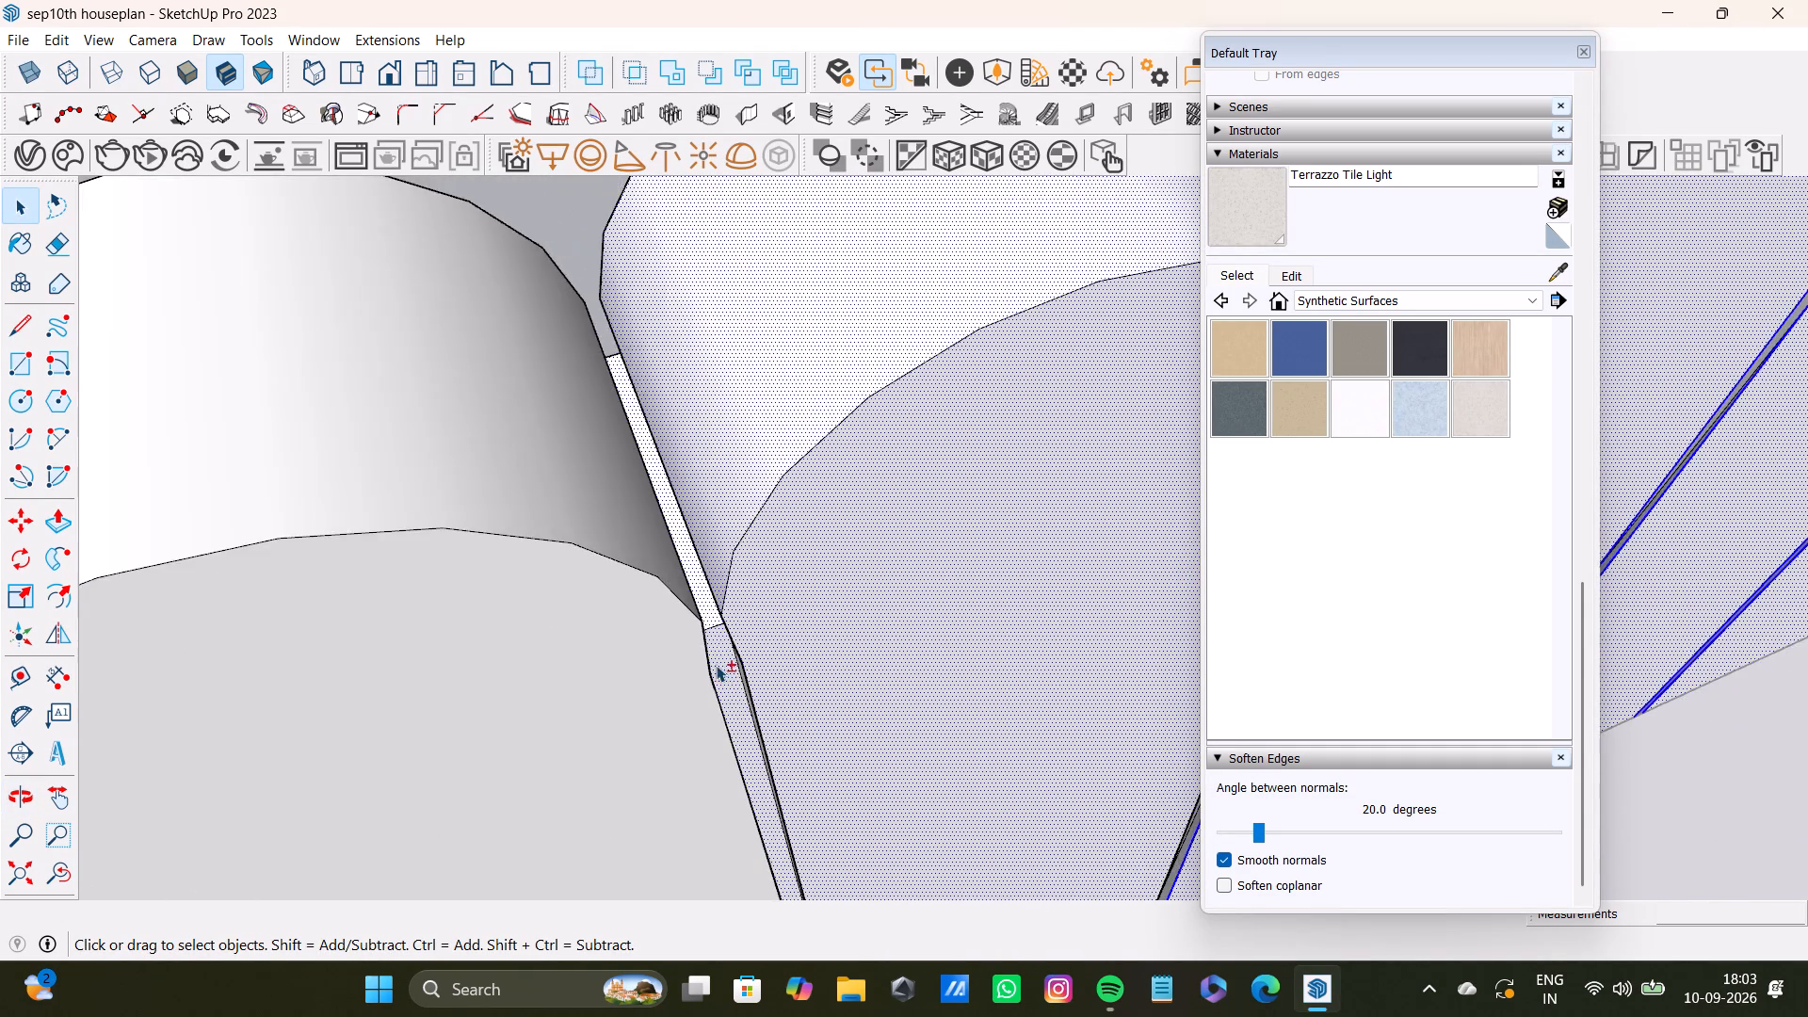
# Add the curved top and front face of the second headboard panel from the side wall to the selection.
pyautogui.keyDown('shift'); pyautogui.scroll(-4, 716, 665); pyautogui.keyUp('shift')
pyautogui.keyDown('shift'); pyautogui.click(547, 510); pyautogui.keyUp('shift')
pyautogui.keyDown('shift'); pyautogui.click(572, 607); pyautogui.keyUp('shift')
# Add the curved top and front face of the headboard panel nearest the side wall to the selection.
pyautogui.keyDown('shift'); pyautogui.scroll(-5, 569, 632); pyautogui.keyUp('shift')
pyautogui.keyDown('shift'); pyautogui.moveTo(574, 629); pyautogui.dragTo(841, 533, button='middle'); pyautogui.keyUp('shift')
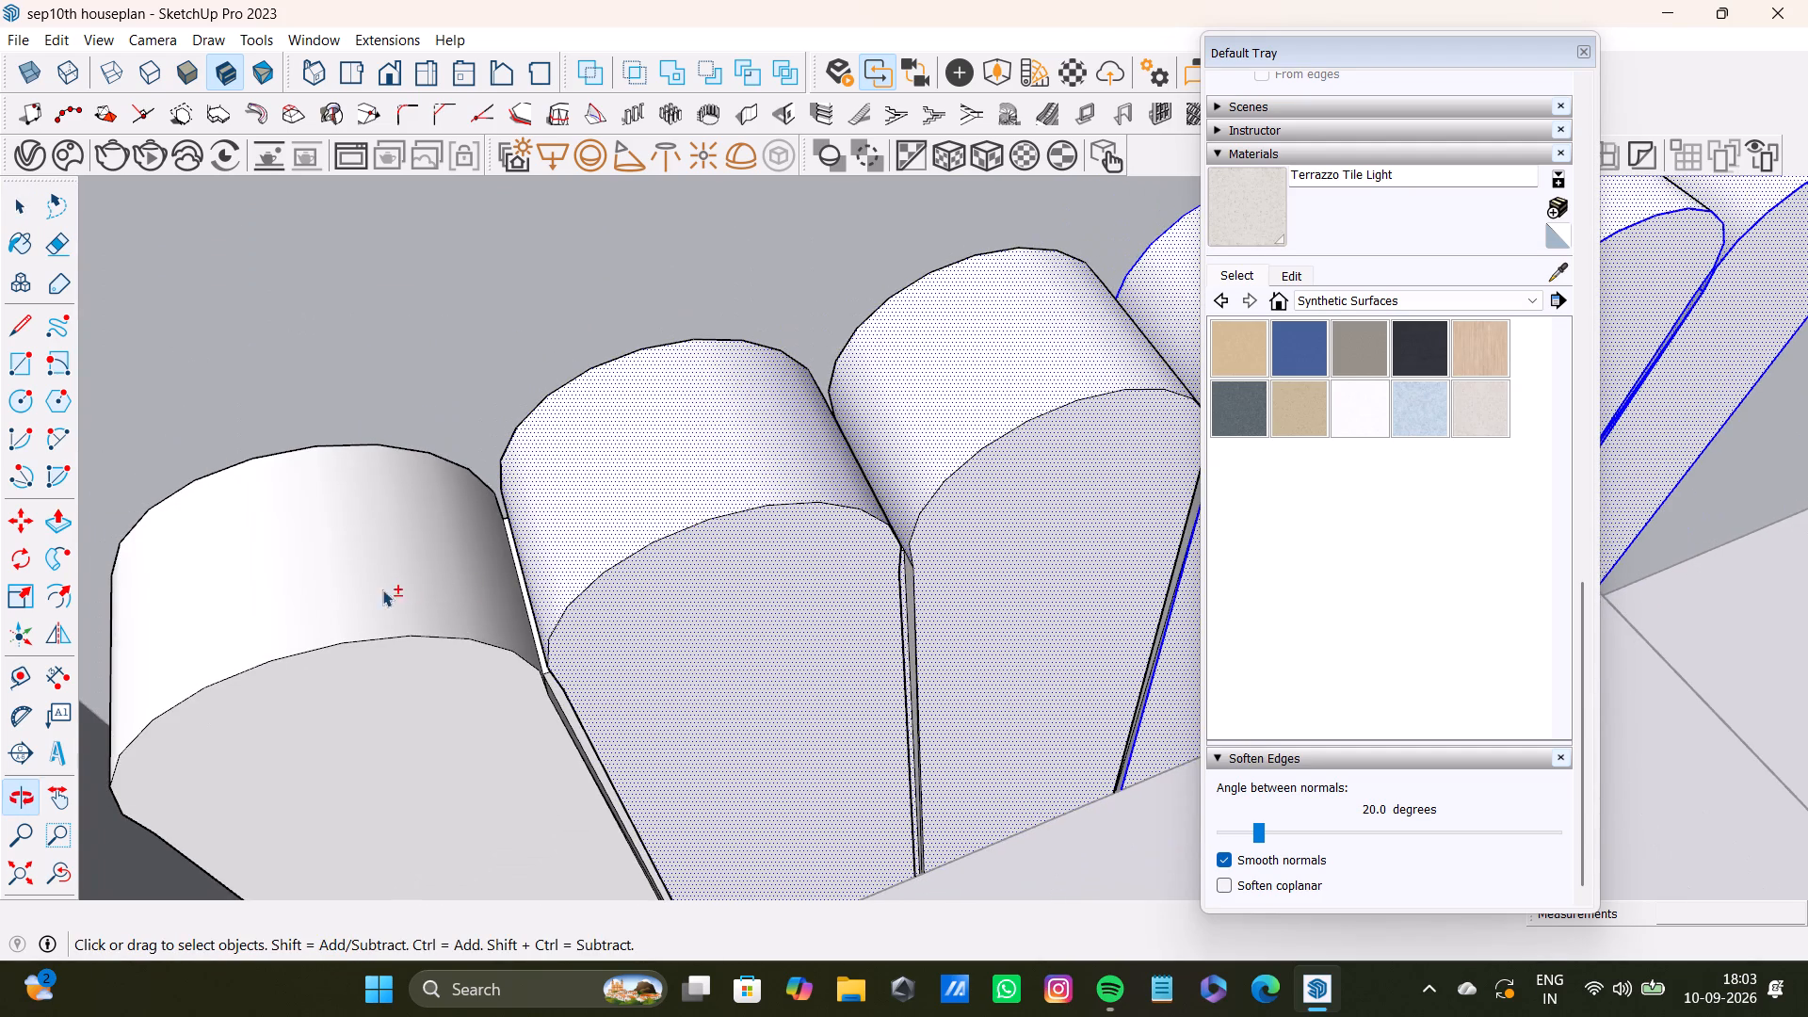
pyautogui.keyDown('shift'); pyautogui.click(382, 589); pyautogui.keyUp('shift')
pyautogui.keyDown('shift'); pyautogui.click(436, 717); pyautogui.keyUp('shift')
pyautogui.keyDown('shift'); pyautogui.moveTo(459, 707); pyautogui.dragTo(863, 501, button='middle'); pyautogui.keyUp('shift')
pyautogui.keyDown('shift'); pyautogui.click(668, 573); pyautogui.keyUp('shift')
pyautogui.keyDown('shift'); pyautogui.scroll(-6, 657, 574); pyautogui.keyUp('shift')
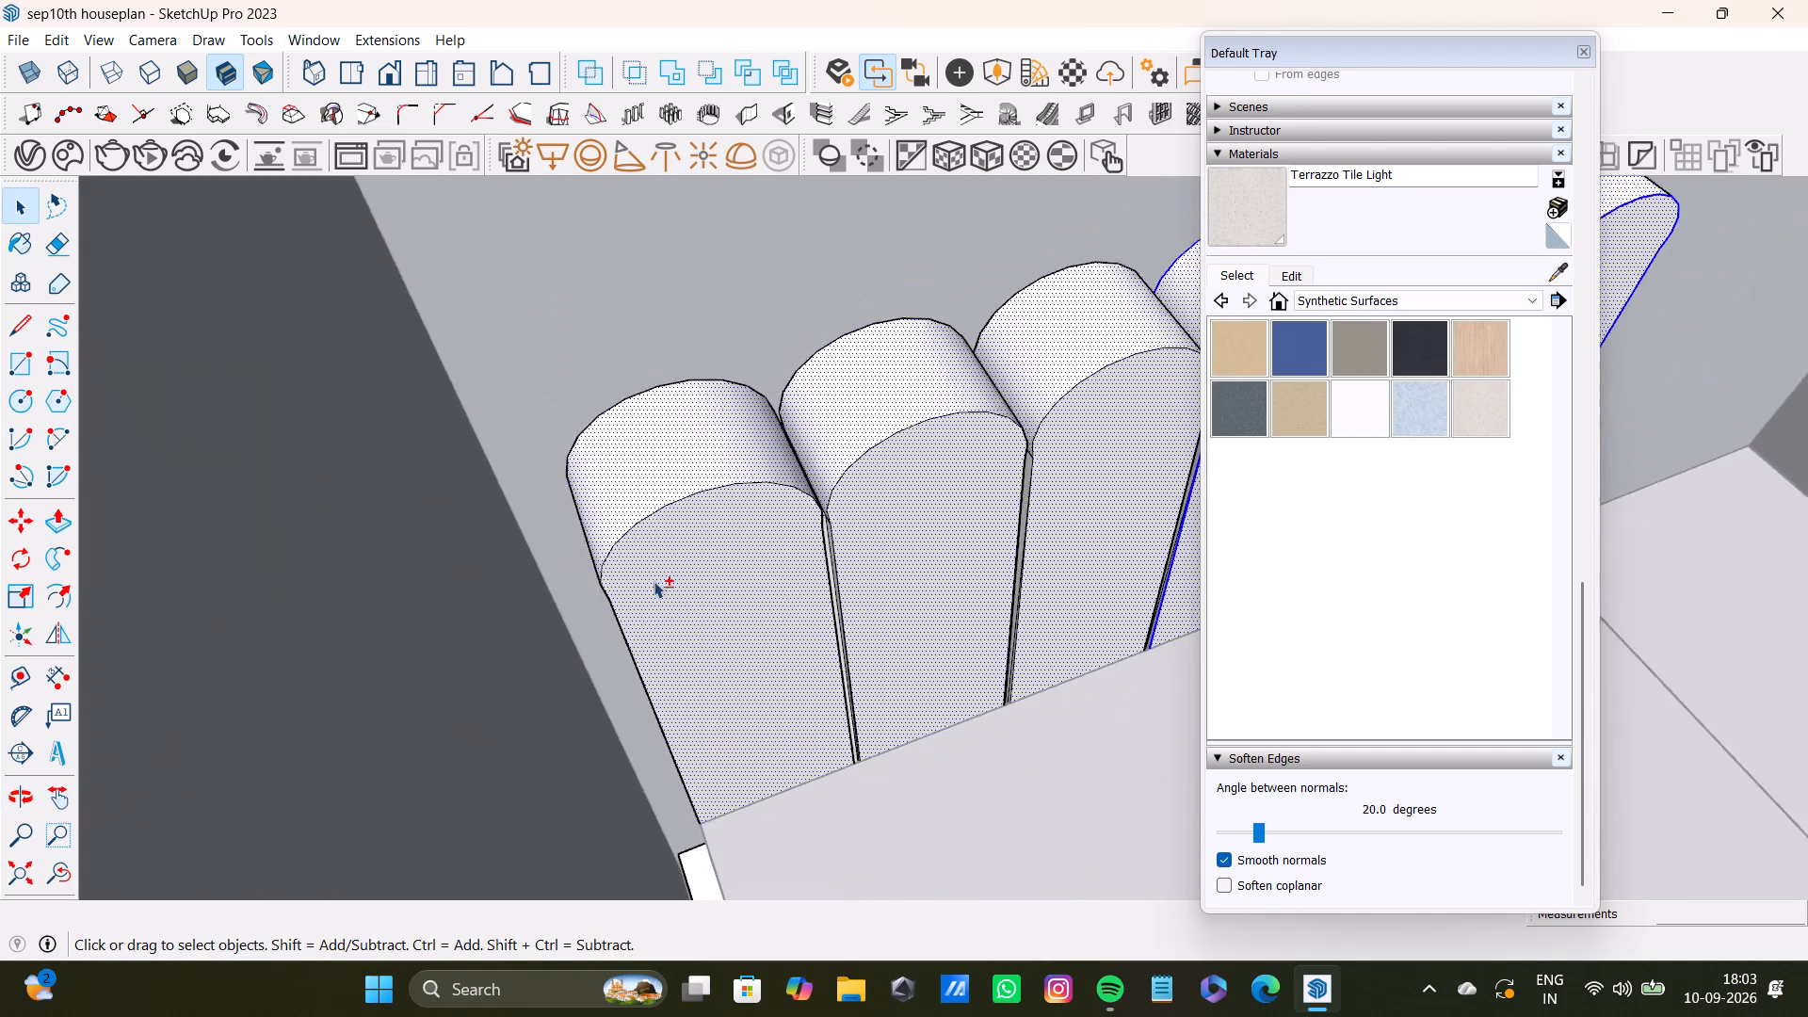
# Add the narrow side faces and light filler faces inside the first headboard gap from the side wall to the selection.
pyautogui.keyDown('shift'); pyautogui.scroll(-1, 654, 581); pyautogui.keyUp('shift')
pyautogui.keyDown('shift'); pyautogui.scroll(20, 838, 581); pyautogui.keyUp('shift')
pyautogui.keyDown('shift'); pyautogui.click(781, 457); pyautogui.keyUp('shift')
pyautogui.keyDown('shift'); pyautogui.click(837, 504); pyautogui.keyUp('shift')
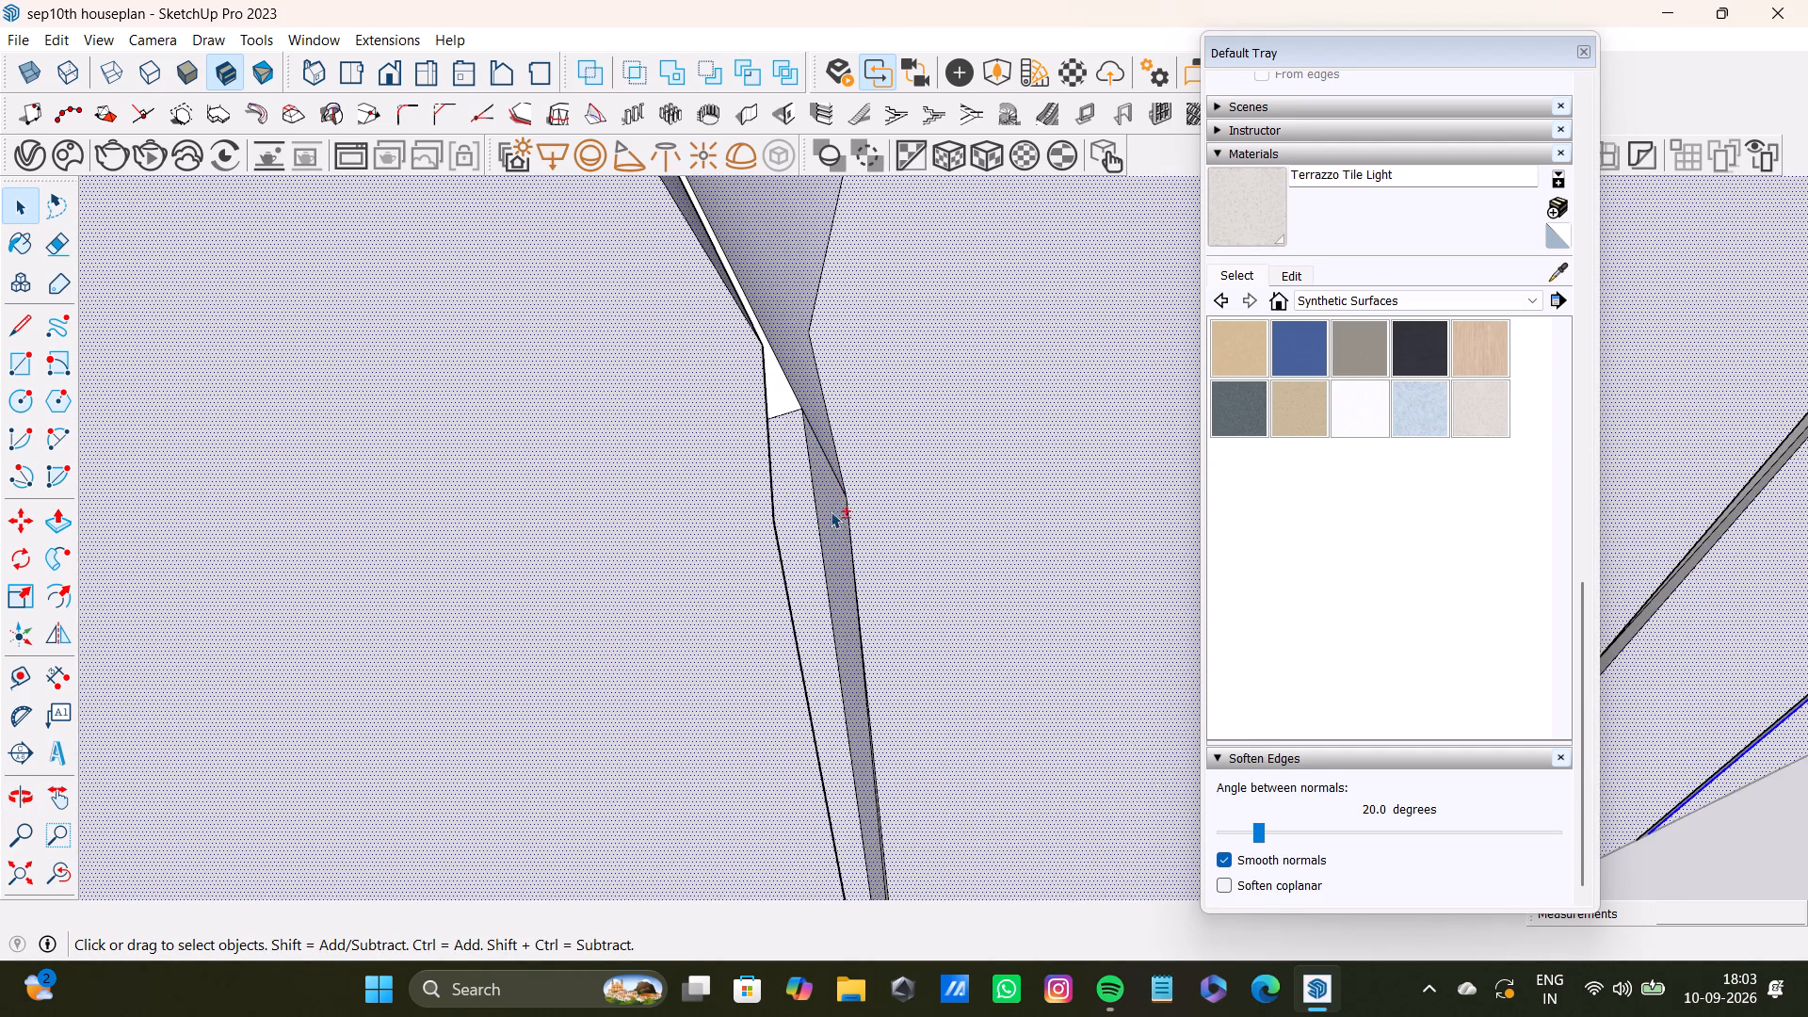
pyautogui.keyDown('shift'); pyautogui.moveTo(856, 547); pyautogui.dragTo(573, 557, button='middle'); pyautogui.keyUp('shift')
pyautogui.keyDown('shift'); pyautogui.scroll(3, 838, 493); pyautogui.keyUp('shift')
pyautogui.keyDown('shift'); pyautogui.click(786, 484); pyautogui.keyUp('shift')
pyautogui.keyDown('shift'); pyautogui.scroll(-6, 756, 472); pyautogui.keyUp('shift')
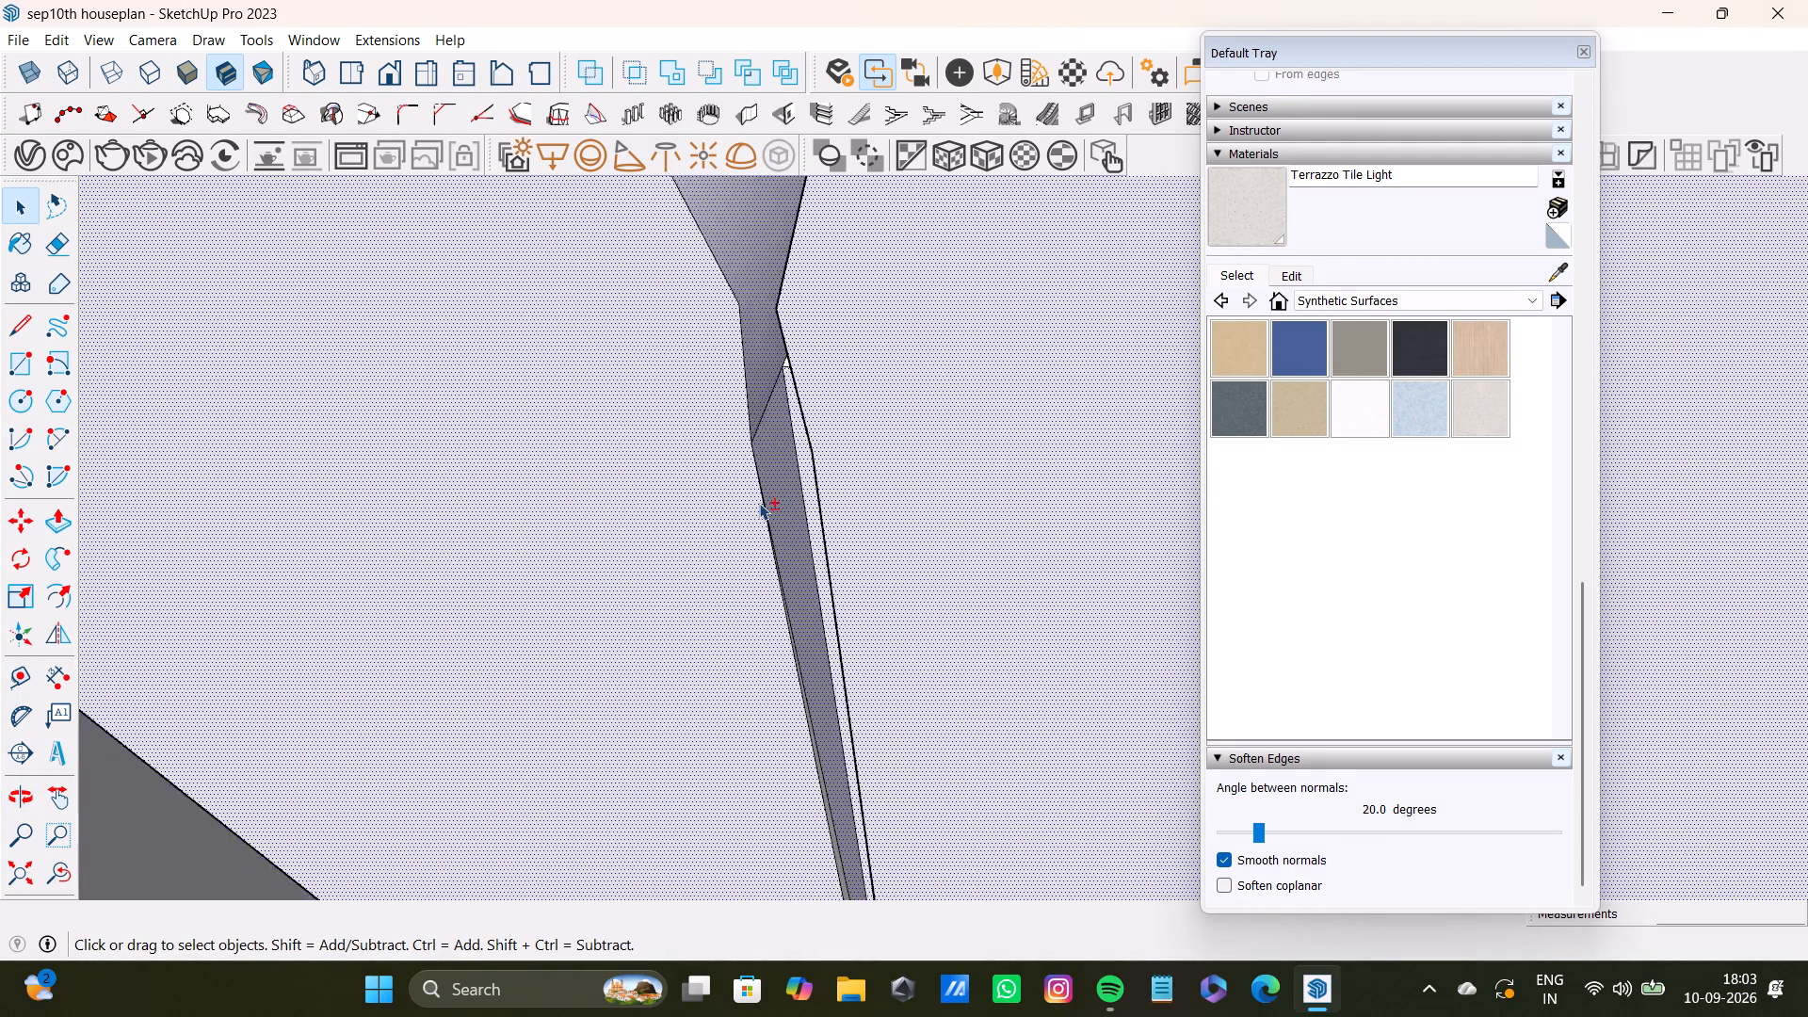
pyautogui.keyDown('shift'); pyautogui.scroll(-11, 759, 503); pyautogui.keyUp('shift')
pyautogui.keyDown('shift'); pyautogui.moveTo(838, 631); pyautogui.dragTo(802, 580, button='middle'); pyautogui.keyUp('shift')
pyautogui.keyDown('shift'); pyautogui.scroll(13, 763, 522); pyautogui.keyUp('shift')
pyautogui.moveTo(748, 476); pyautogui.dragTo(925, 500, button='middle')
pyautogui.scroll(3, 716, 362)
pyautogui.keyDown('shift'); pyautogui.click(713, 206); pyautogui.keyUp('shift')
pyautogui.keyDown('shift'); pyautogui.scroll(-20, 780, 367); pyautogui.keyUp('shift')
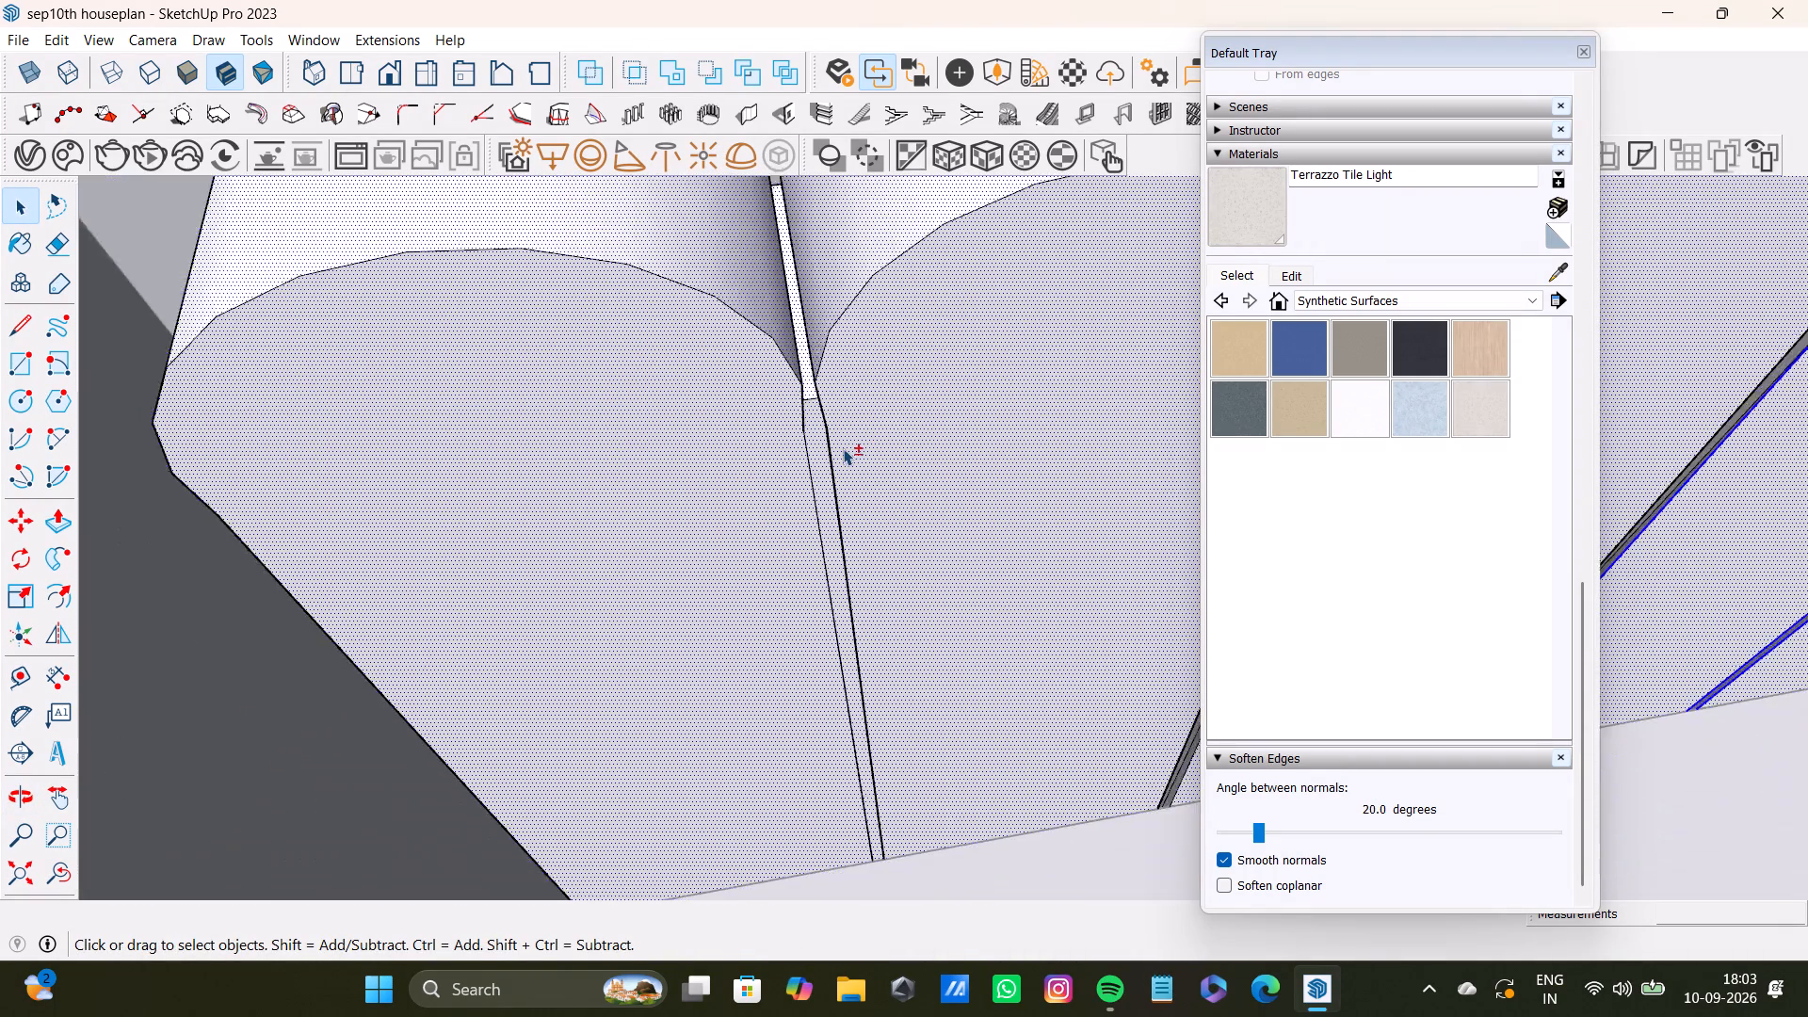
# Add the dark narrow side face inside the second headboard gap from the side wall to the selection.
pyautogui.keyDown('shift'); pyautogui.scroll(-4, 843, 448); pyautogui.keyUp('shift')
pyautogui.keyDown('shift'); pyautogui.moveTo(949, 478); pyautogui.dragTo(621, 529, button='middle'); pyautogui.keyUp('shift')
pyautogui.keyDown('shift'); pyautogui.scroll(7, 879, 423); pyautogui.keyUp('shift')
pyautogui.keyDown('shift'); pyautogui.scroll(-5, 803, 444); pyautogui.keyUp('shift')
pyautogui.keyDown('shift'); pyautogui.scroll(3, 751, 471); pyautogui.keyUp('shift')
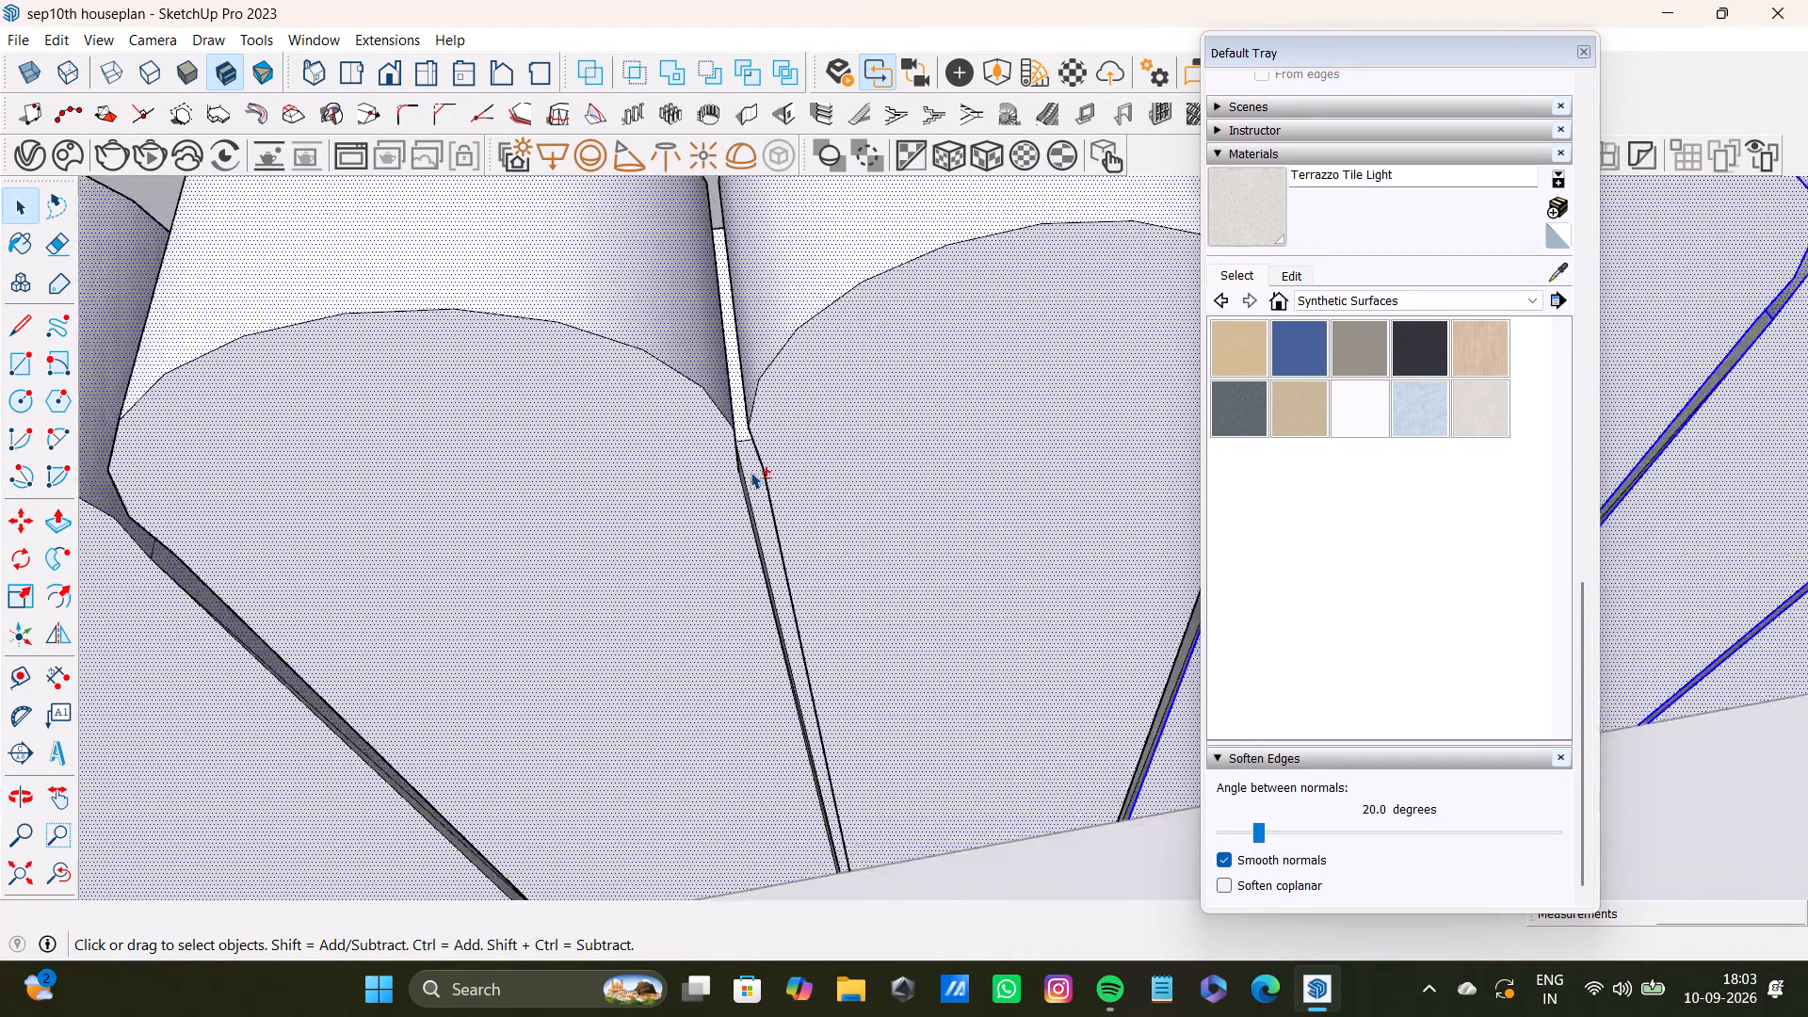
pyautogui.keyDown('shift'); pyautogui.scroll(9, 751, 472); pyautogui.keyUp('shift')
pyautogui.moveTo(822, 487); pyautogui.dragTo(667, 524, button='middle')
pyautogui.keyDown('shift'); pyautogui.scroll(3, 773, 446); pyautogui.keyUp('shift')
pyautogui.keyDown('shift'); pyautogui.click(754, 424); pyautogui.keyUp('shift')
pyautogui.keyDown('shift'); pyautogui.scroll(-5, 751, 467); pyautogui.keyUp('shift')
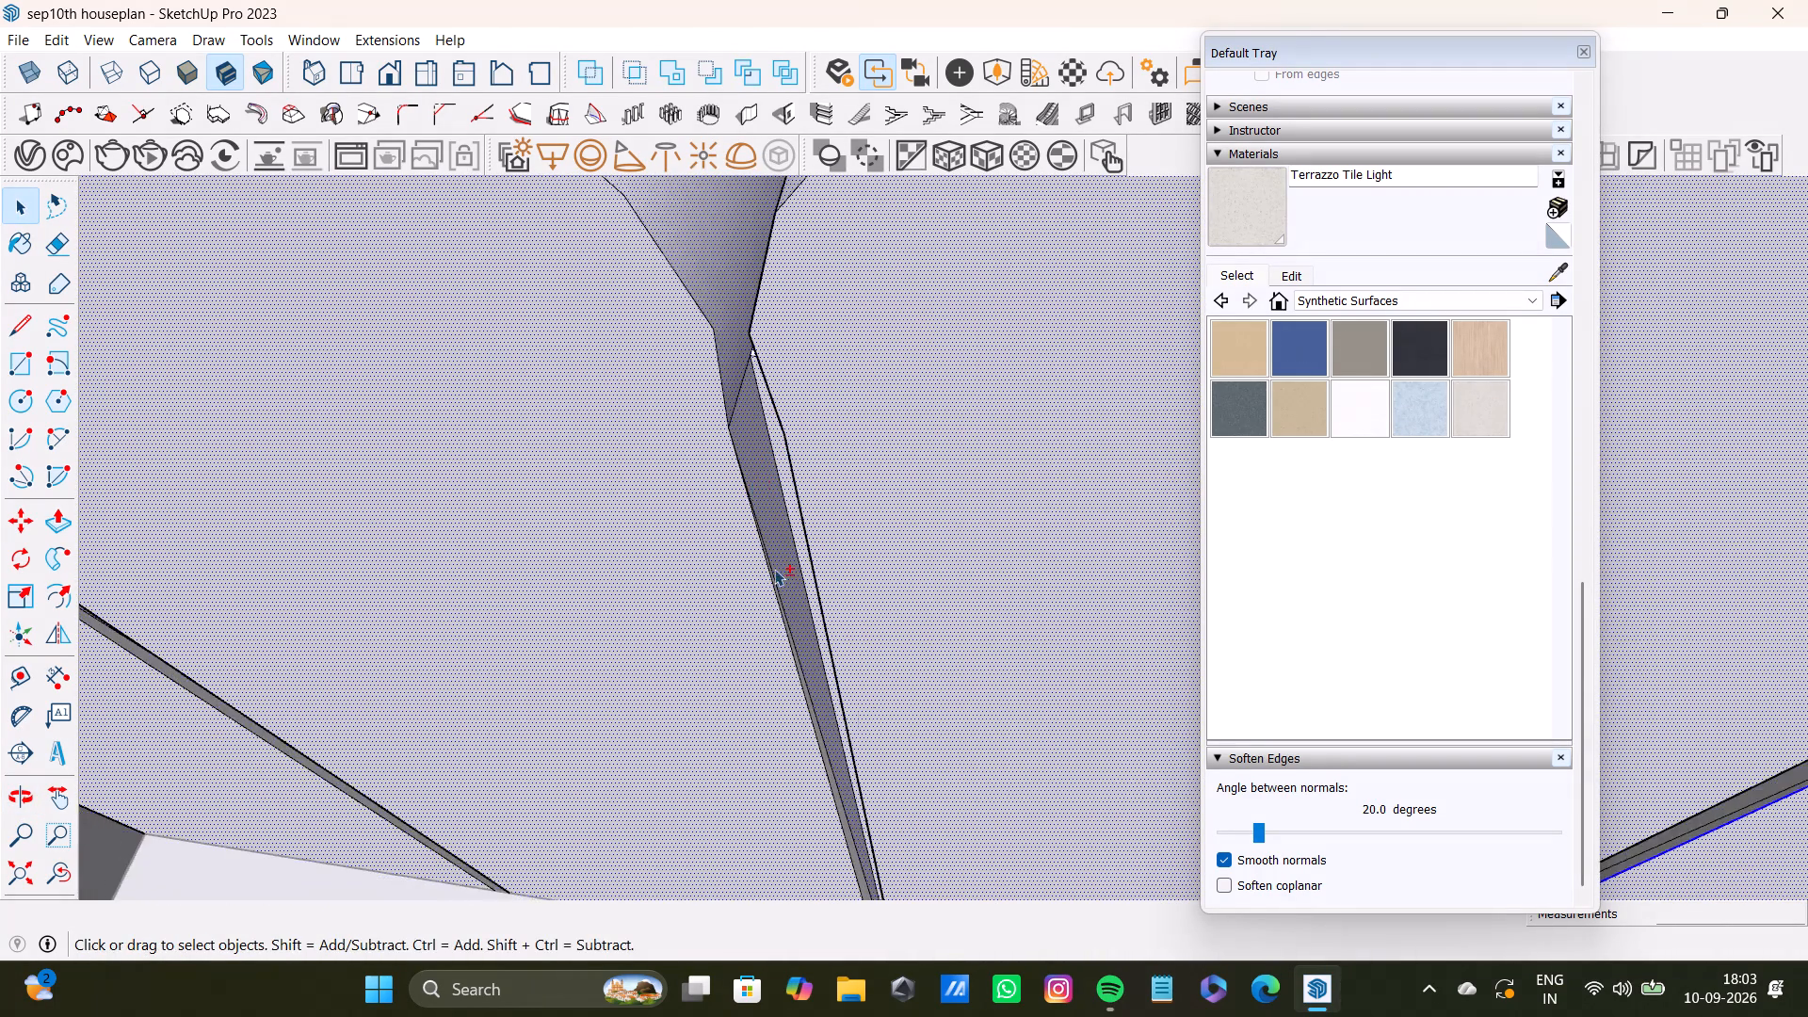
# Add the remaining narrow side faces inside the fourth headboard gap from the side wall to the selection.
pyautogui.keyDown('shift'); pyautogui.scroll(4, 860, 720); pyautogui.keyUp('shift')
pyautogui.keyDown('shift'); pyautogui.moveTo(832, 736); pyautogui.dragTo(788, 548, button='middle'); pyautogui.keyUp('shift')
pyautogui.keyDown('shift'); pyautogui.scroll(7, 764, 637); pyautogui.keyUp('shift')
pyautogui.keyDown('shift'); pyautogui.click(821, 695); pyautogui.keyUp('shift')
pyautogui.keyDown('shift'); pyautogui.scroll(-4, 820, 699); pyautogui.keyUp('shift')
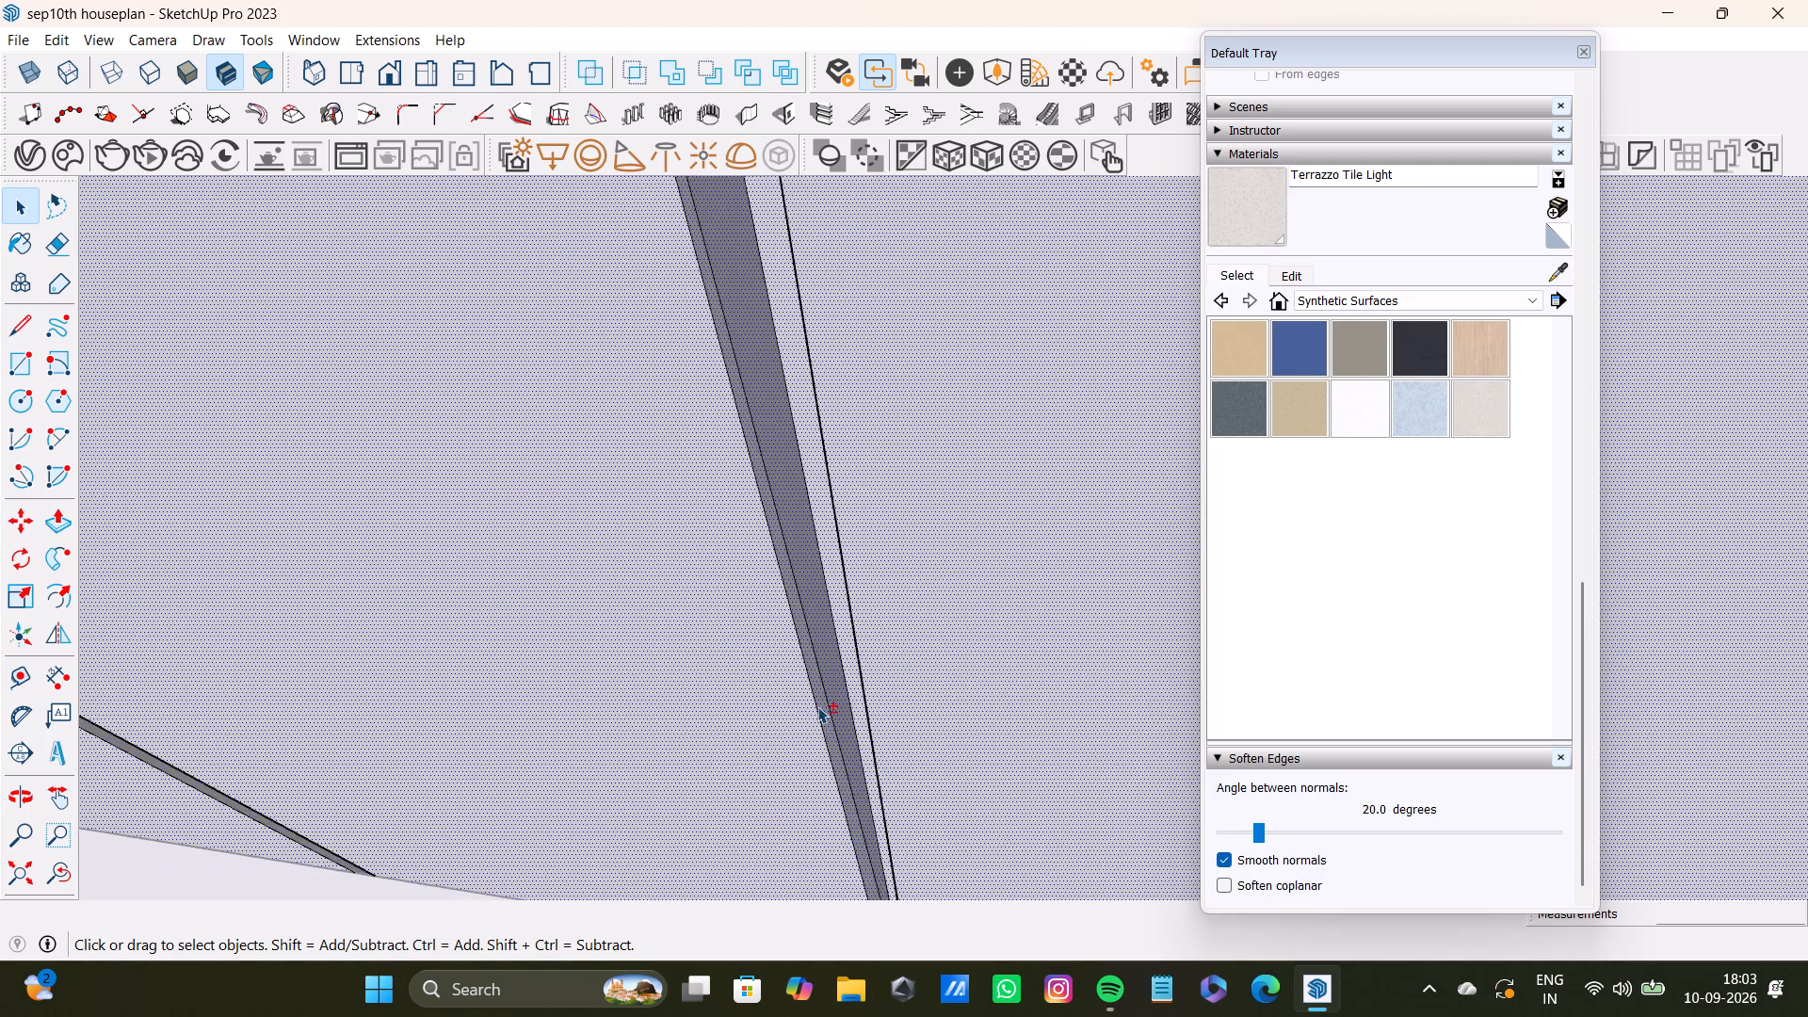
pyautogui.keyDown('shift'); pyautogui.scroll(-11, 817, 706); pyautogui.keyUp('shift')
pyautogui.moveTo(807, 740); pyautogui.dragTo(1048, 719, button='middle')
pyautogui.scroll(3, 1058, 650)
pyautogui.keyDown('shift'); pyautogui.moveTo(1043, 598); pyautogui.dragTo(825, 617, button='middle'); pyautogui.keyUp('shift')
pyautogui.moveTo(927, 638); pyautogui.dragTo(943, 637, button='middle')
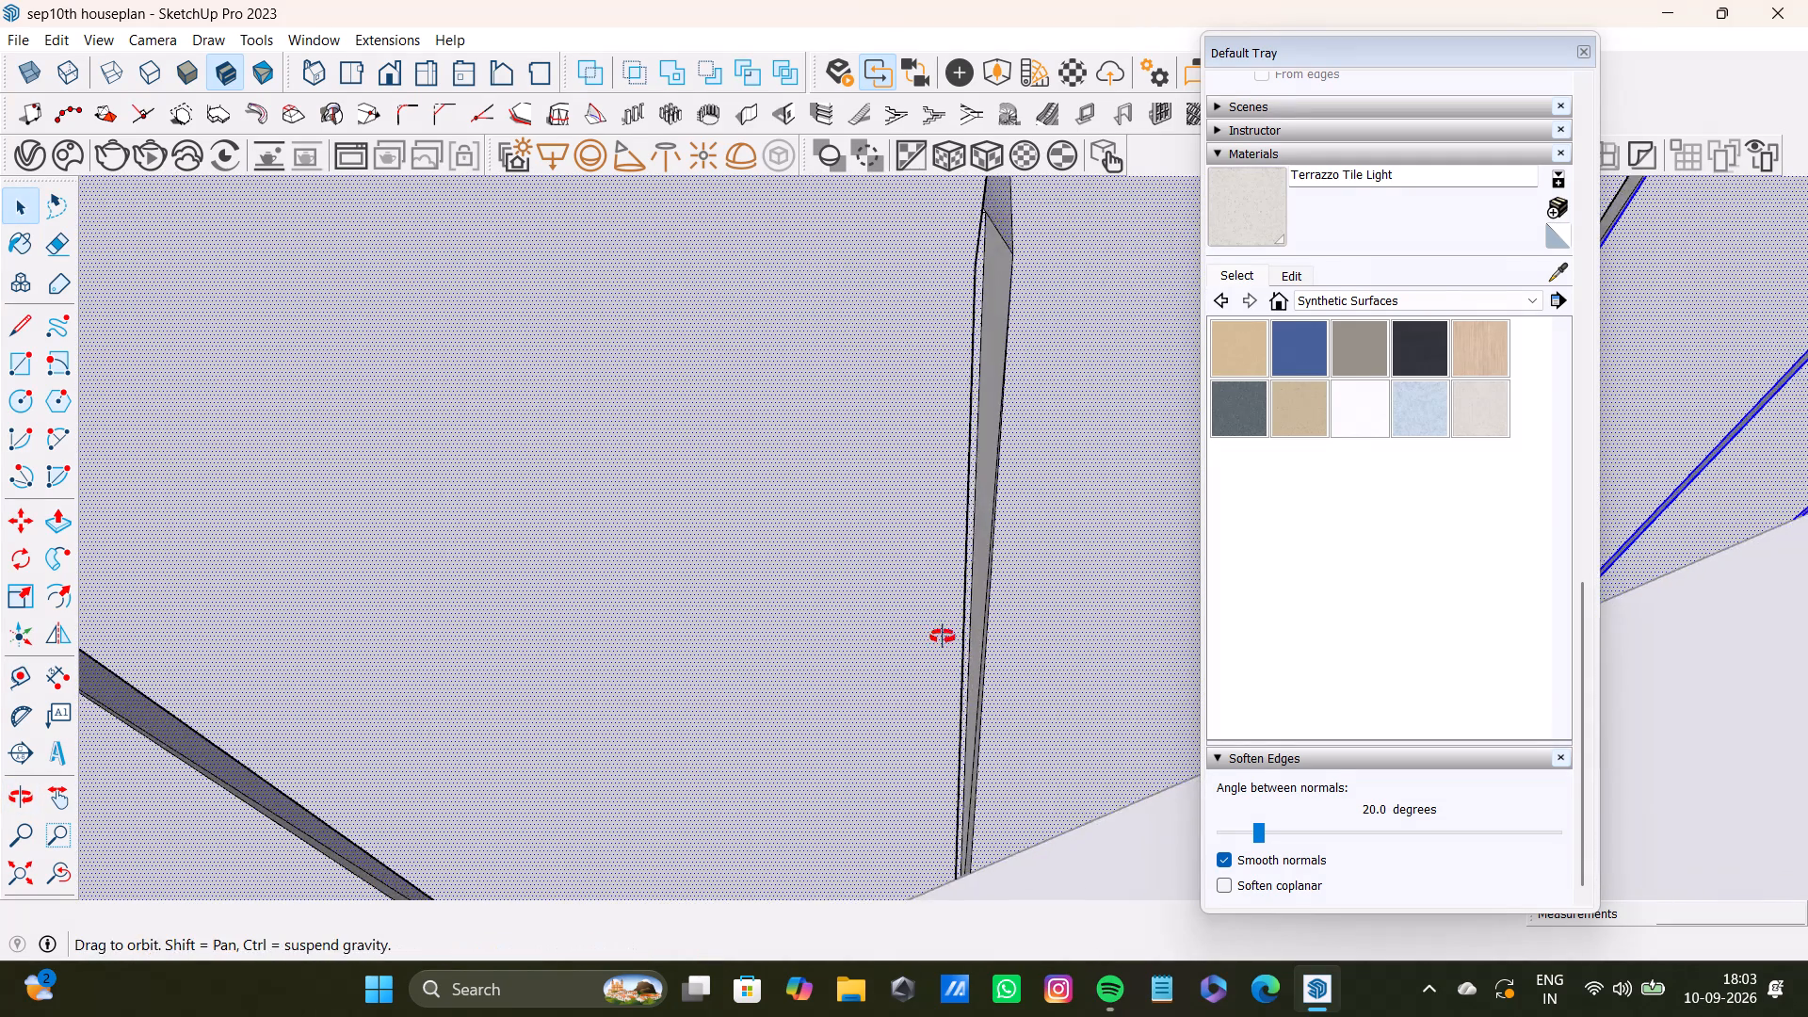
pyautogui.moveTo(943, 637); pyautogui.dragTo(842, 691, button='middle')
pyautogui.scroll(3, 843, 647)
pyautogui.moveTo(870, 629); pyautogui.dragTo(927, 614, button='middle')
pyautogui.keyDown('shift'); pyautogui.click(900, 544); pyautogui.keyUp('shift')
pyautogui.keyDown('shift'); pyautogui.scroll(5, 891, 583); pyautogui.keyUp('shift')
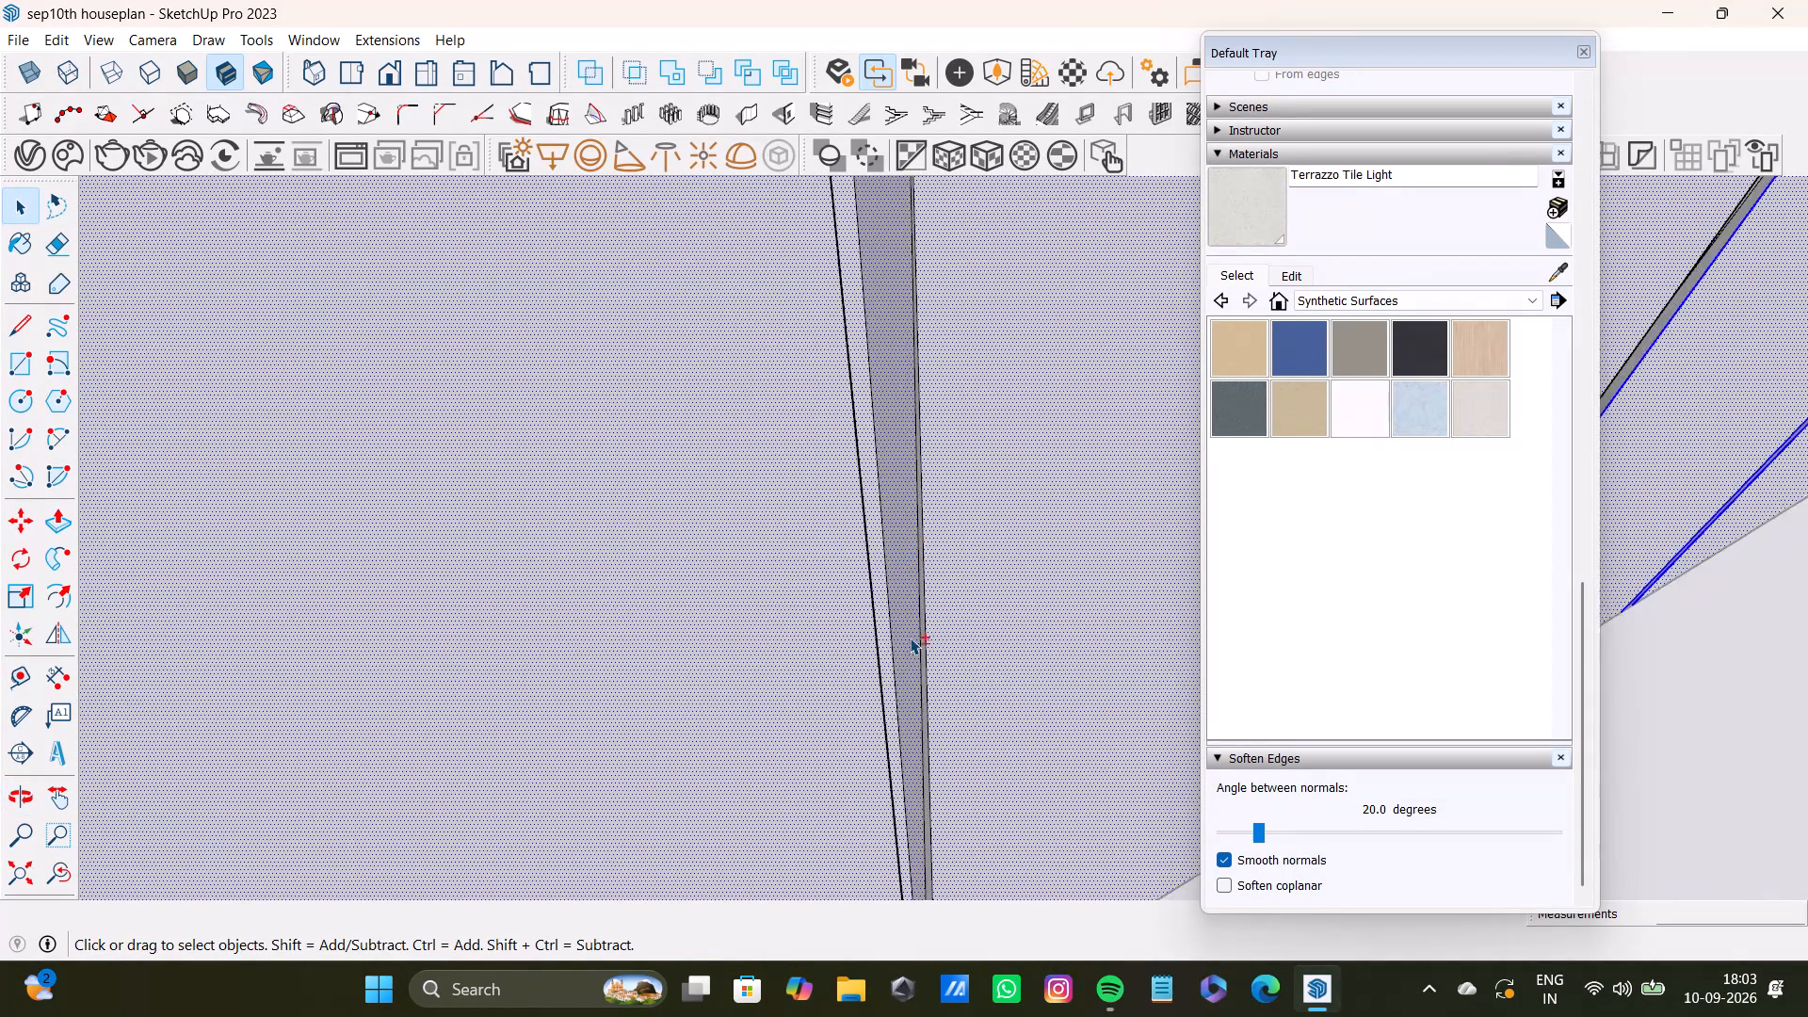
pyautogui.keyDown('shift'); pyautogui.scroll(7, 910, 638); pyautogui.keyUp('shift')
pyautogui.keyDown('shift'); pyautogui.click(944, 672); pyautogui.keyUp('shift')
pyautogui.keyDown('shift'); pyautogui.scroll(-12, 942, 670); pyautogui.keyUp('shift')
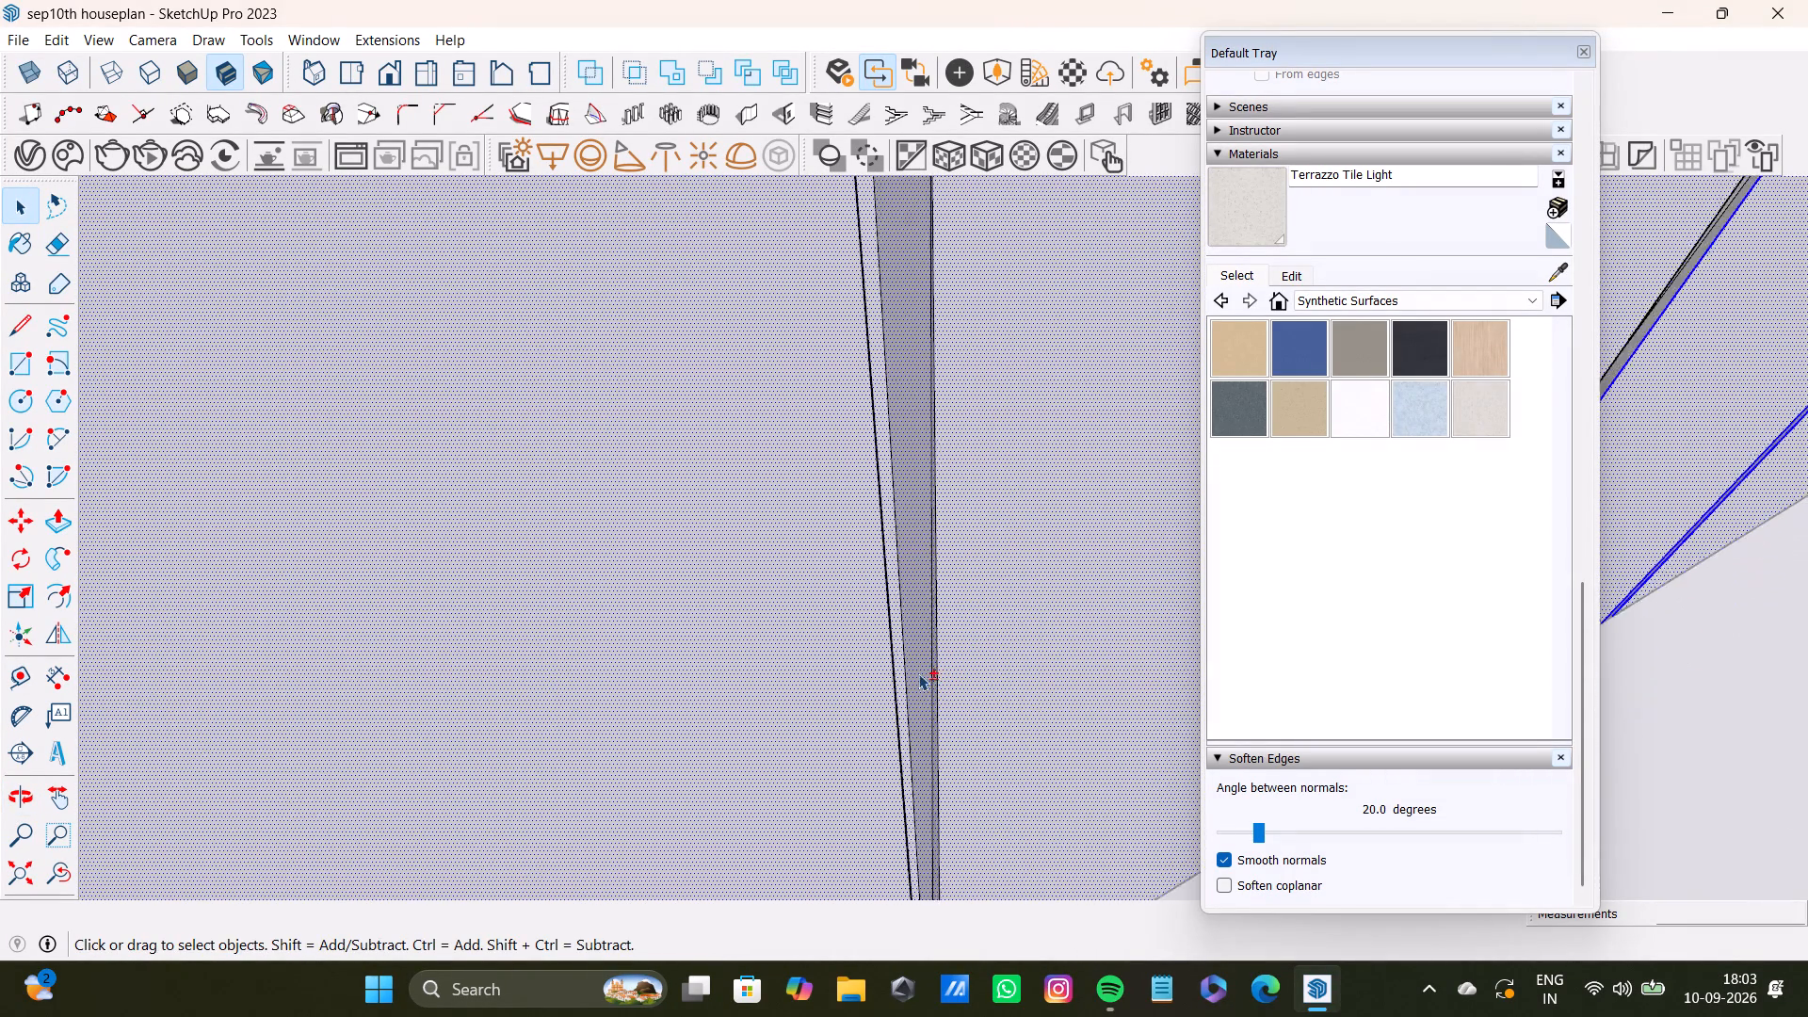
pyautogui.keyDown('shift'); pyautogui.scroll(-12, 918, 673); pyautogui.keyUp('shift')
# Add the narrow side faces on both walls of the third headboard gap from the side wall to the selection.
pyautogui.keyDown('shift'); pyautogui.moveTo(1107, 589); pyautogui.dragTo(823, 702, button='middle'); pyautogui.keyUp('shift')
pyautogui.keyDown('shift'); pyautogui.scroll(17, 921, 592); pyautogui.keyUp('shift')
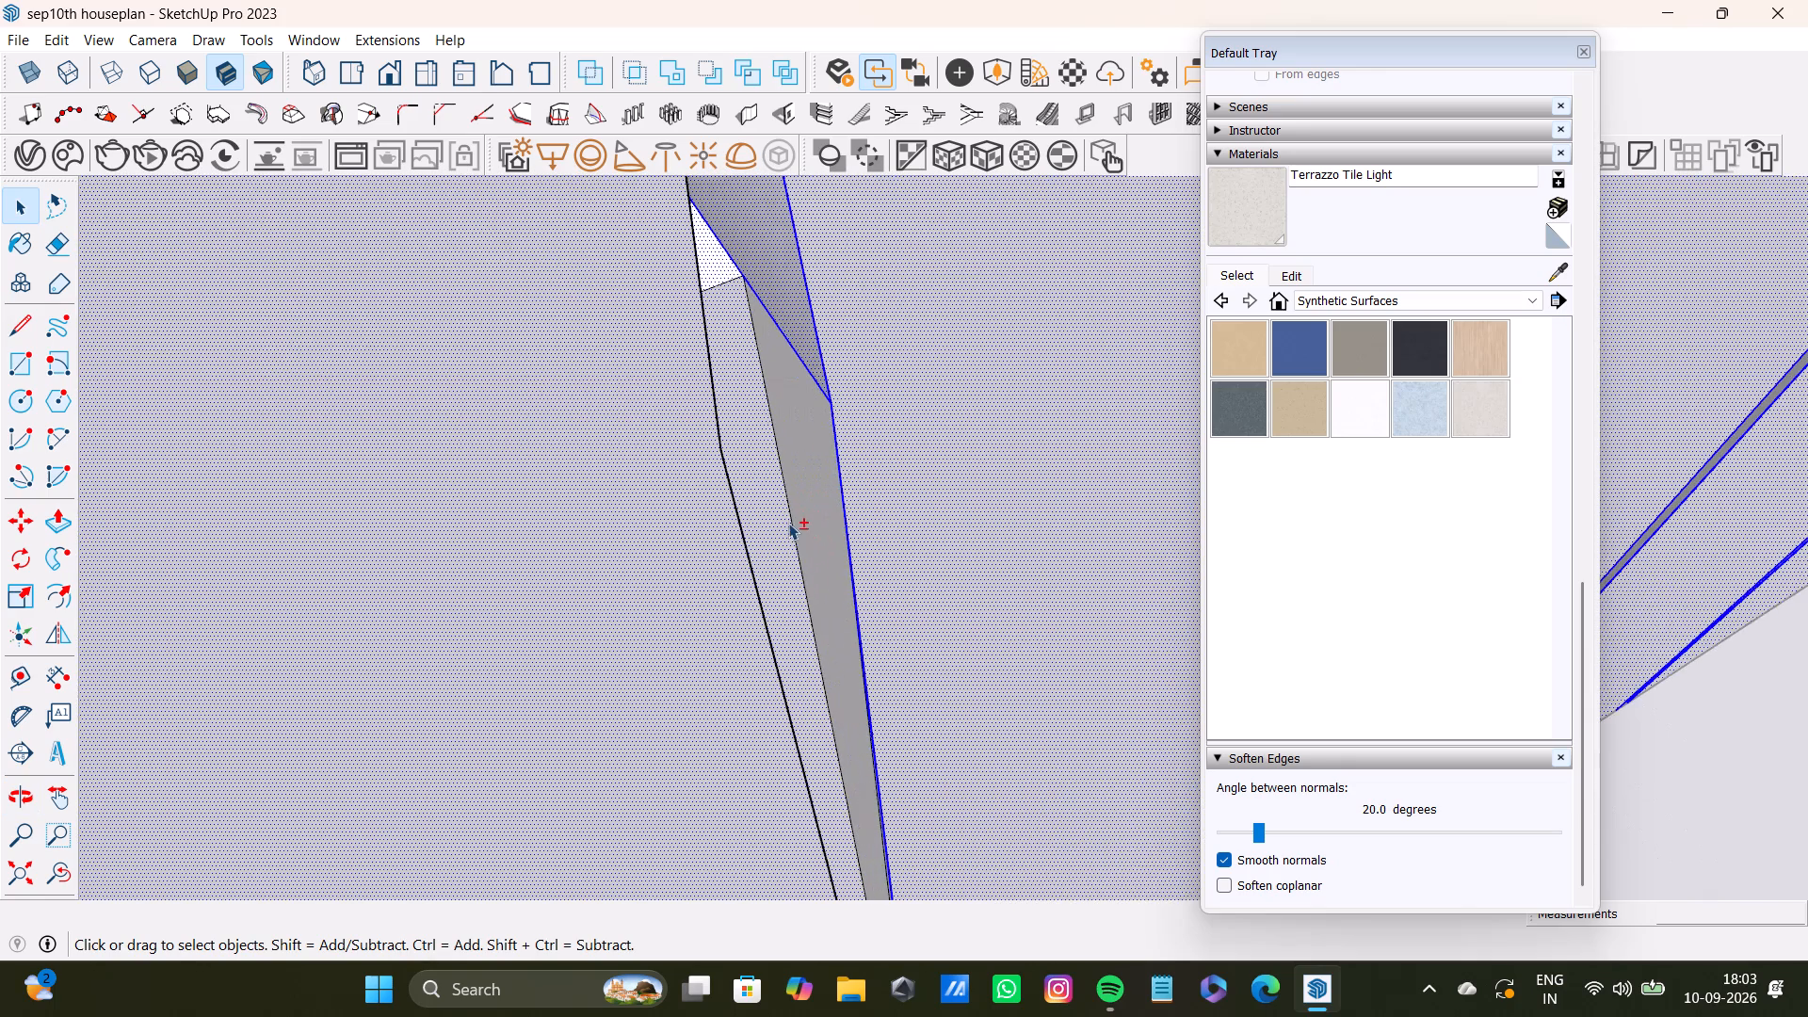
pyautogui.keyDown('shift'); pyautogui.click(833, 525); pyautogui.keyUp('shift')
pyautogui.keyDown('shift'); pyautogui.scroll(-4, 917, 598); pyautogui.keyUp('shift')
pyautogui.moveTo(917, 619); pyautogui.dragTo(648, 630, button='middle')
pyautogui.keyDown('shift'); pyautogui.scroll(4, 777, 551); pyautogui.keyUp('shift')
pyautogui.keyDown('shift'); pyautogui.click(787, 499); pyautogui.keyUp('shift')
pyautogui.keyDown('shift'); pyautogui.scroll(-3, 778, 581); pyautogui.keyUp('shift')
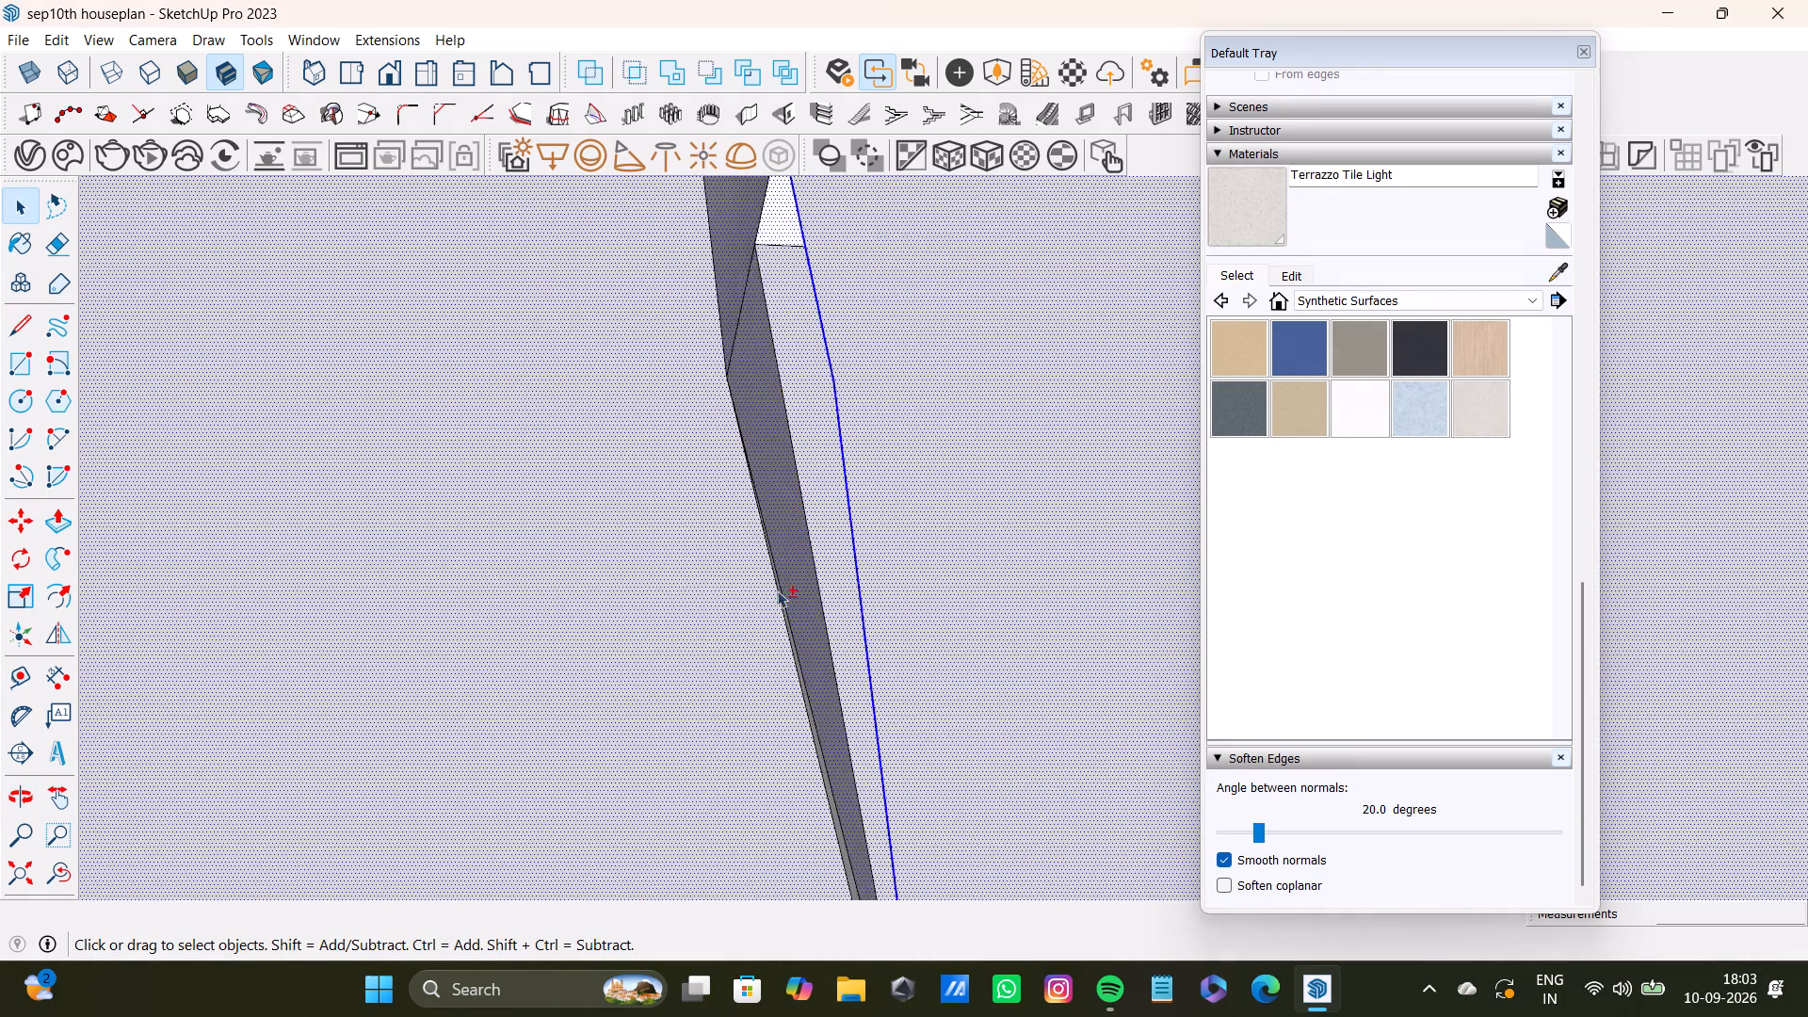
pyautogui.keyDown('shift'); pyautogui.scroll(-2, 777, 590); pyautogui.keyUp('shift')
pyautogui.keyDown('shift'); pyautogui.scroll(14, 774, 623); pyautogui.keyUp('shift')
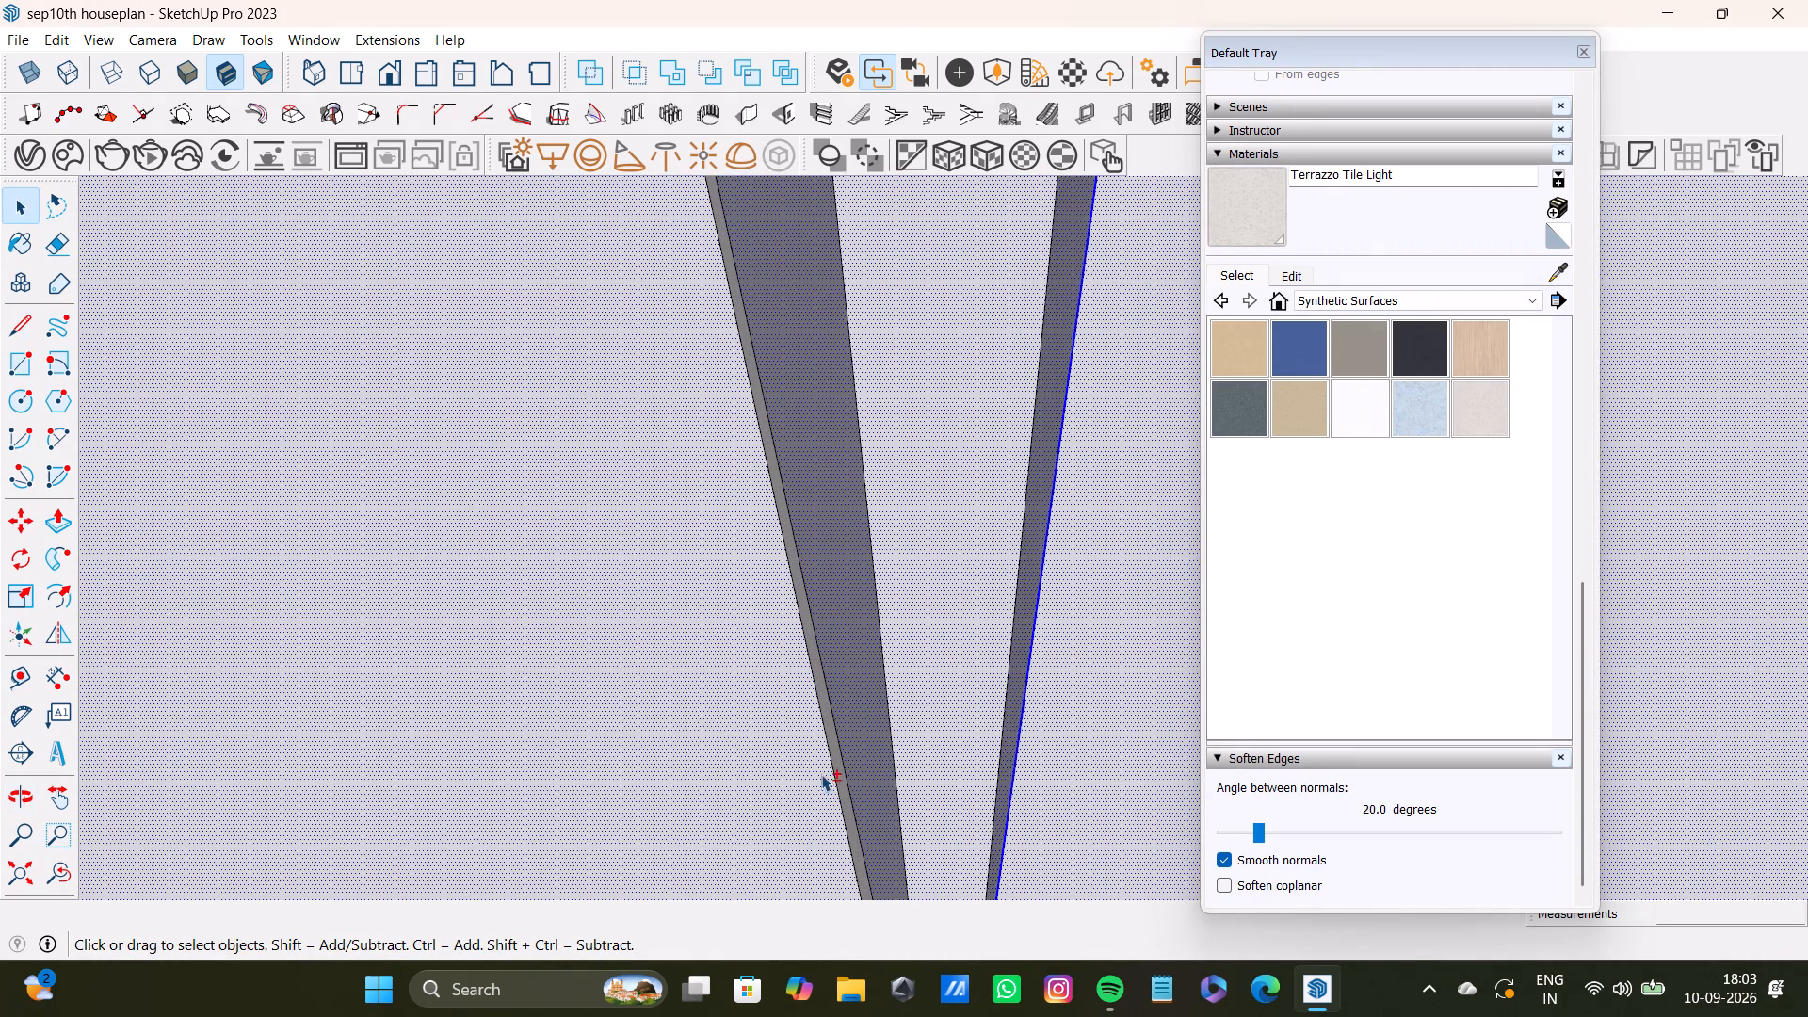
pyautogui.keyDown('shift'); pyautogui.scroll(8, 765, 722); pyautogui.keyUp('shift')
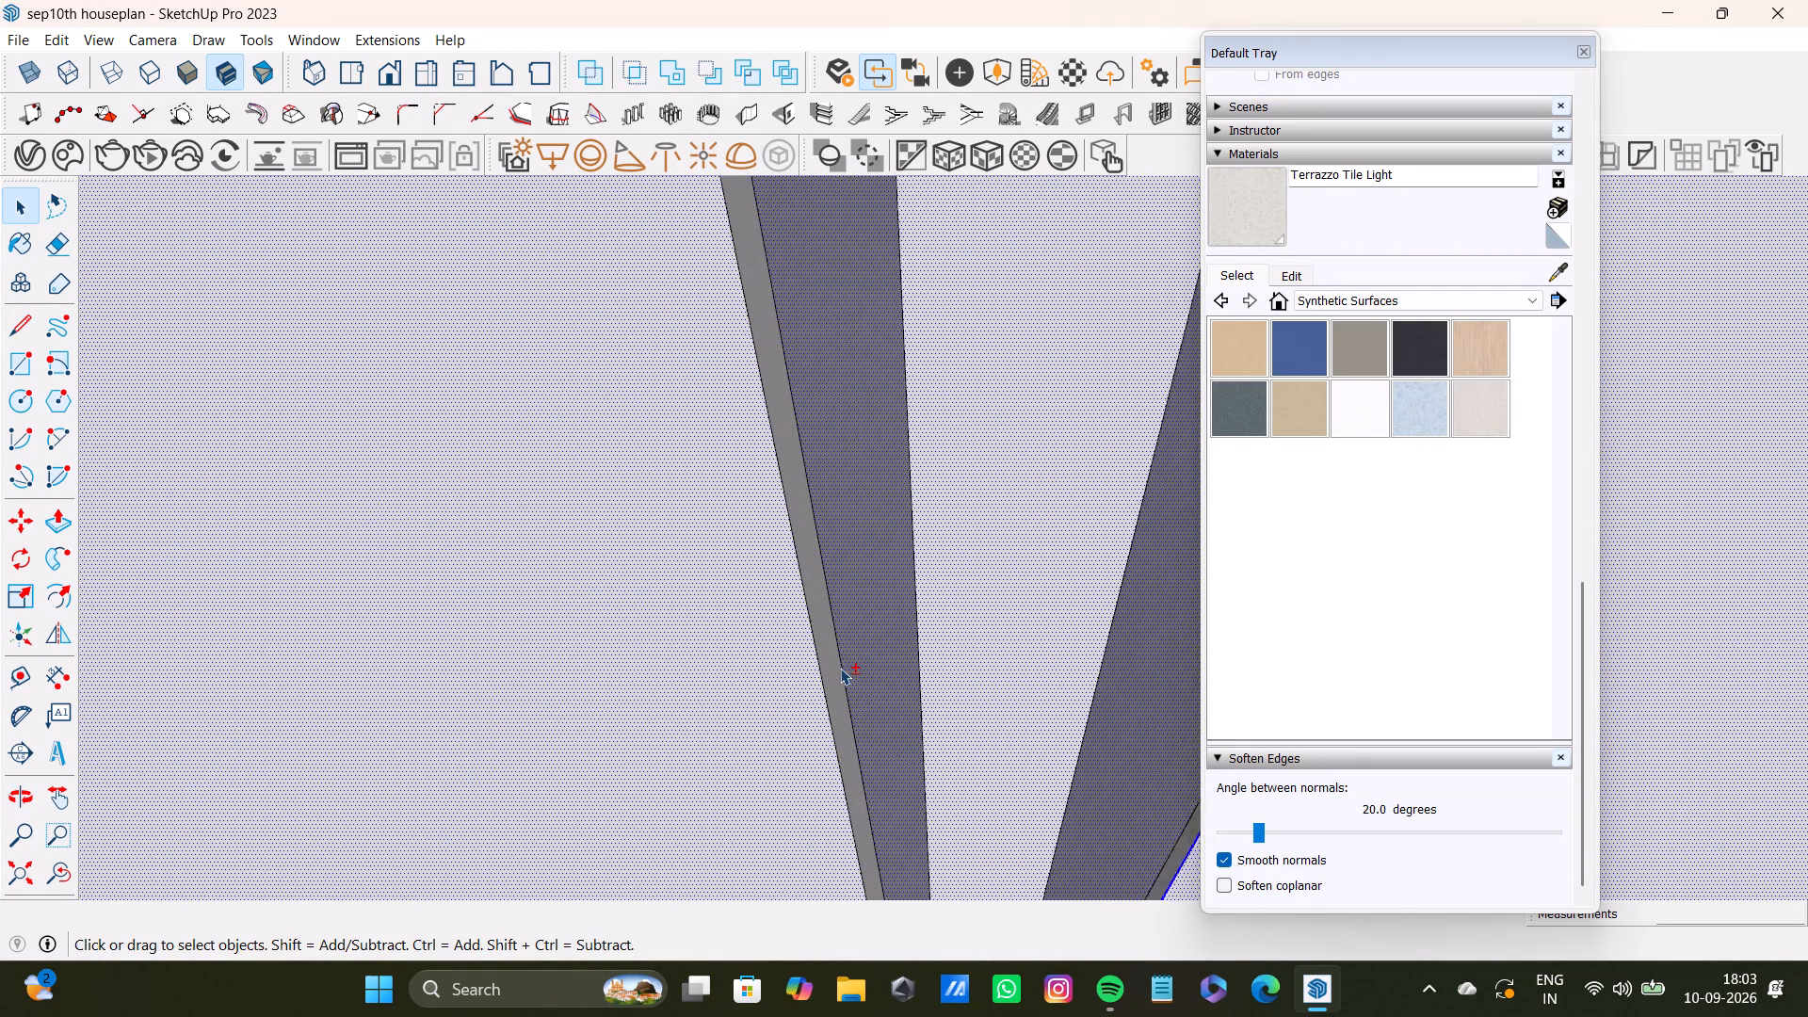
pyautogui.keyDown('shift'); pyautogui.scroll(2, 840, 668); pyautogui.keyUp('shift')
pyautogui.keyDown('shift'); pyautogui.click(835, 687); pyautogui.keyUp('shift')
pyautogui.keyDown('shift'); pyautogui.scroll(-13, 831, 700); pyautogui.keyUp('shift')
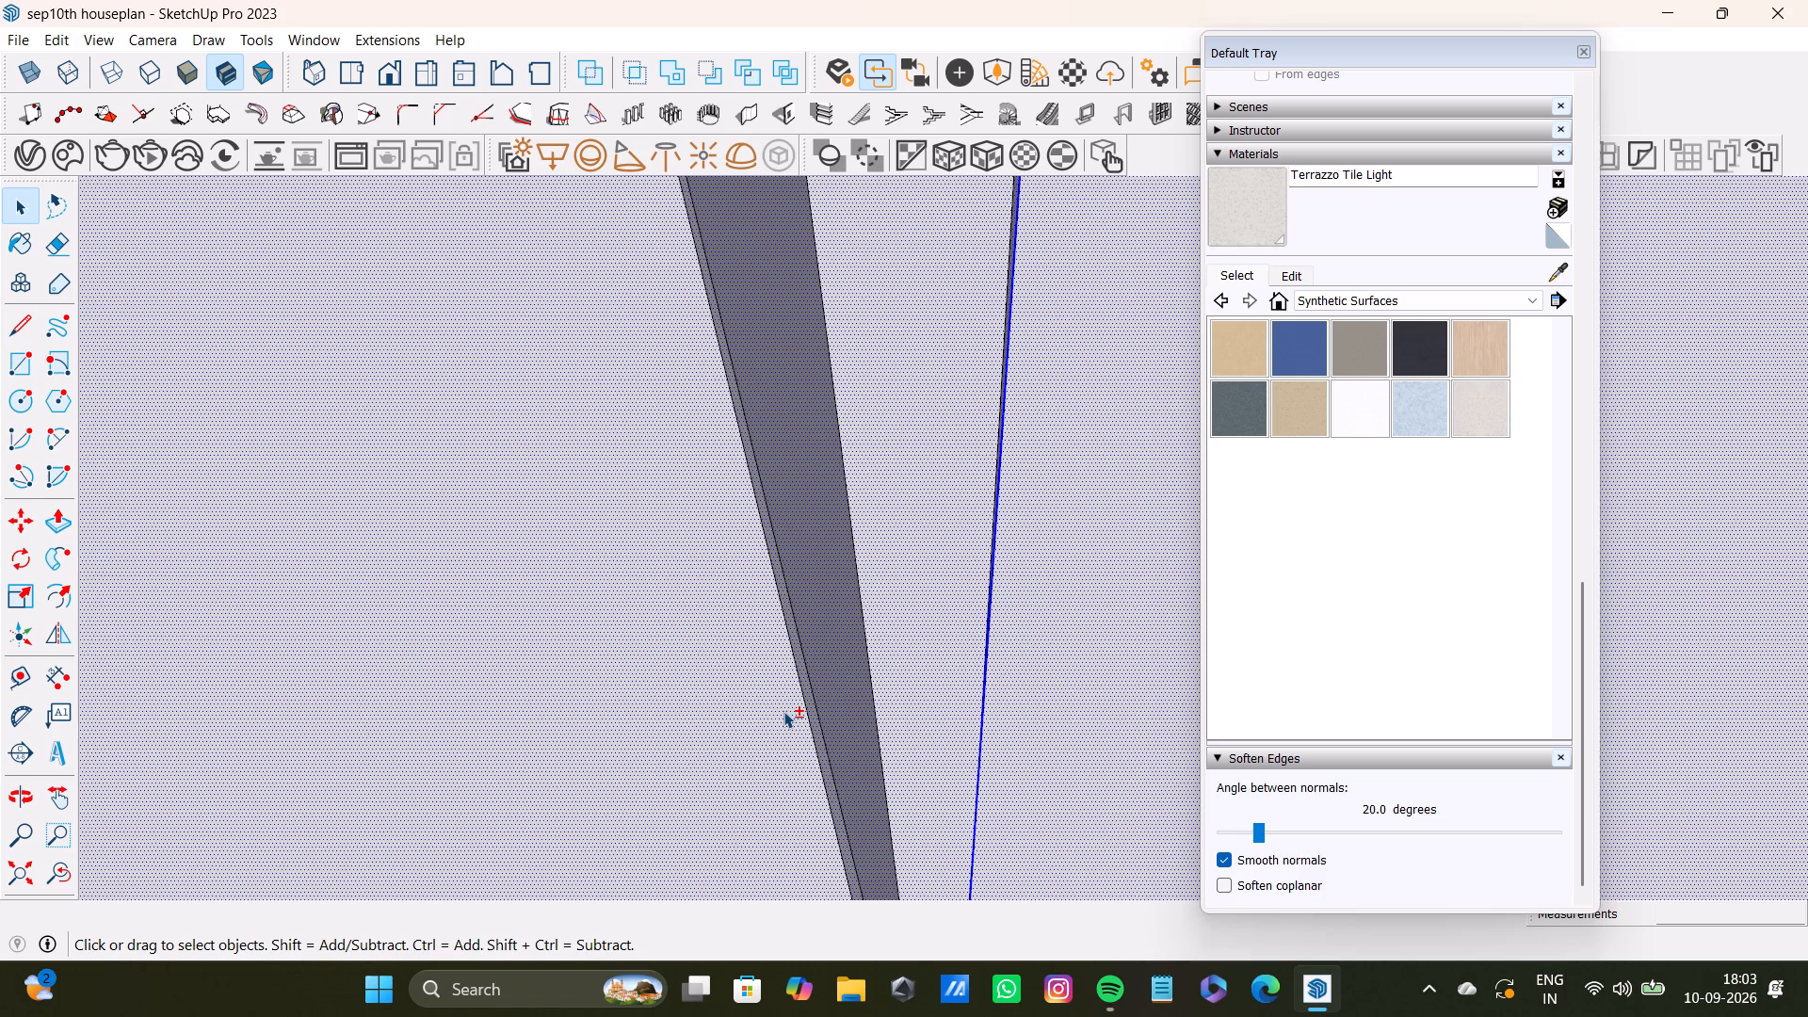
pyautogui.moveTo(760, 707); pyautogui.dragTo(789, 707, button='middle')
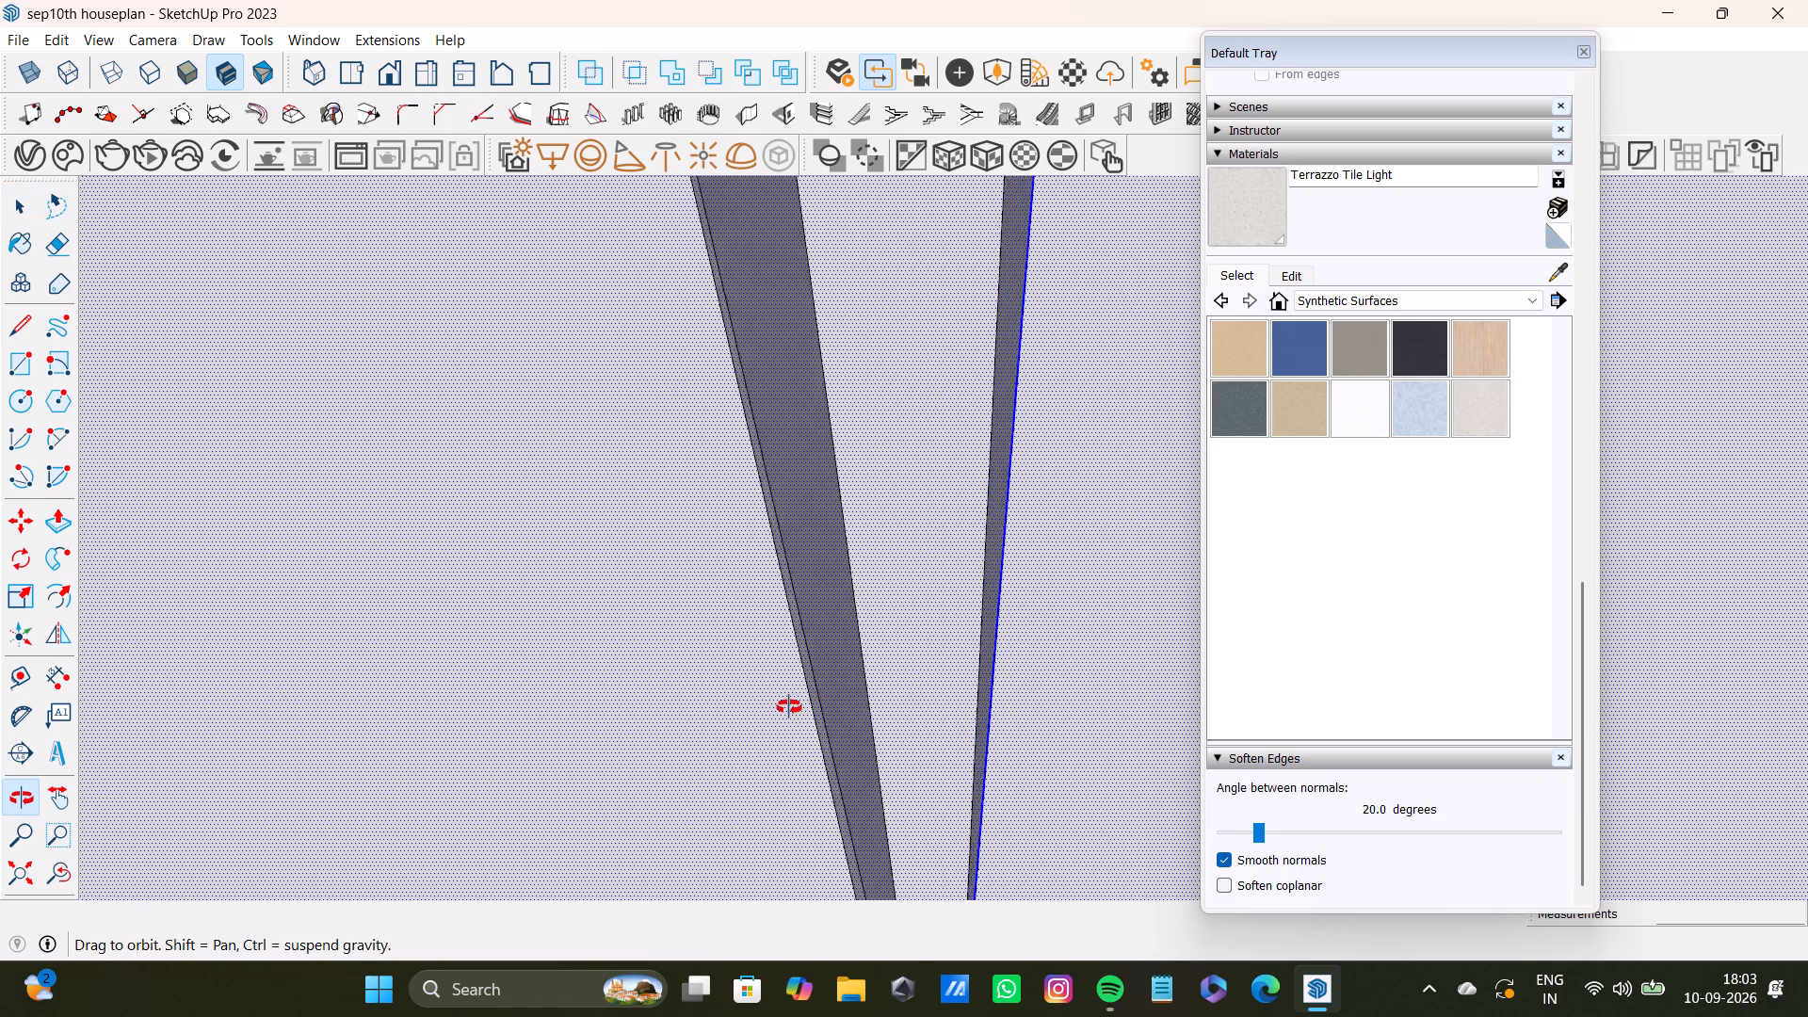
pyautogui.moveTo(789, 707); pyautogui.dragTo(999, 779, button='middle')
pyautogui.scroll(-4, 1033, 760)
pyautogui.keyDown('shift'); pyautogui.scroll(10, 1019, 747); pyautogui.keyUp('shift')
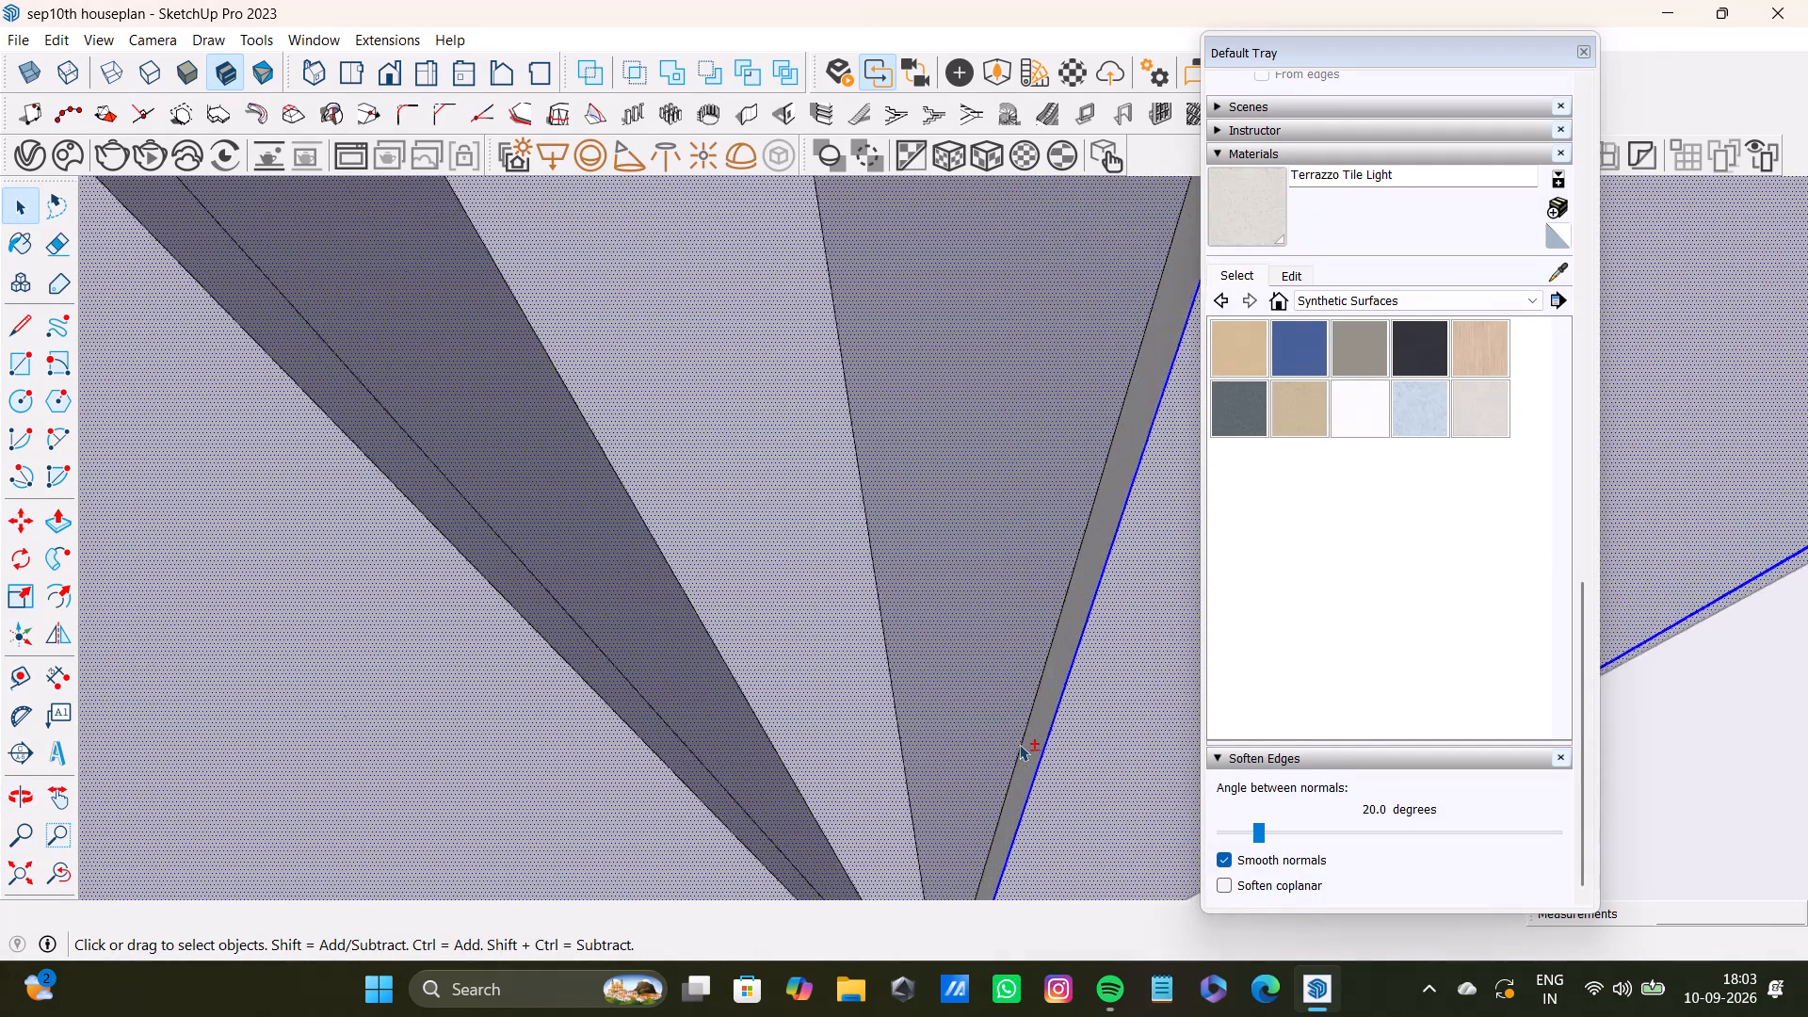
pyautogui.keyDown('shift'); pyautogui.scroll(2, 1019, 744); pyautogui.keyUp('shift')
pyautogui.keyDown('shift'); pyautogui.click(1042, 755); pyautogui.keyUp('shift')
# Add the remaining narrow side faces inside the second headboard gap from the side wall to the selection.
pyautogui.keyDown('shift'); pyautogui.scroll(-16, 869, 707); pyautogui.keyUp('shift')
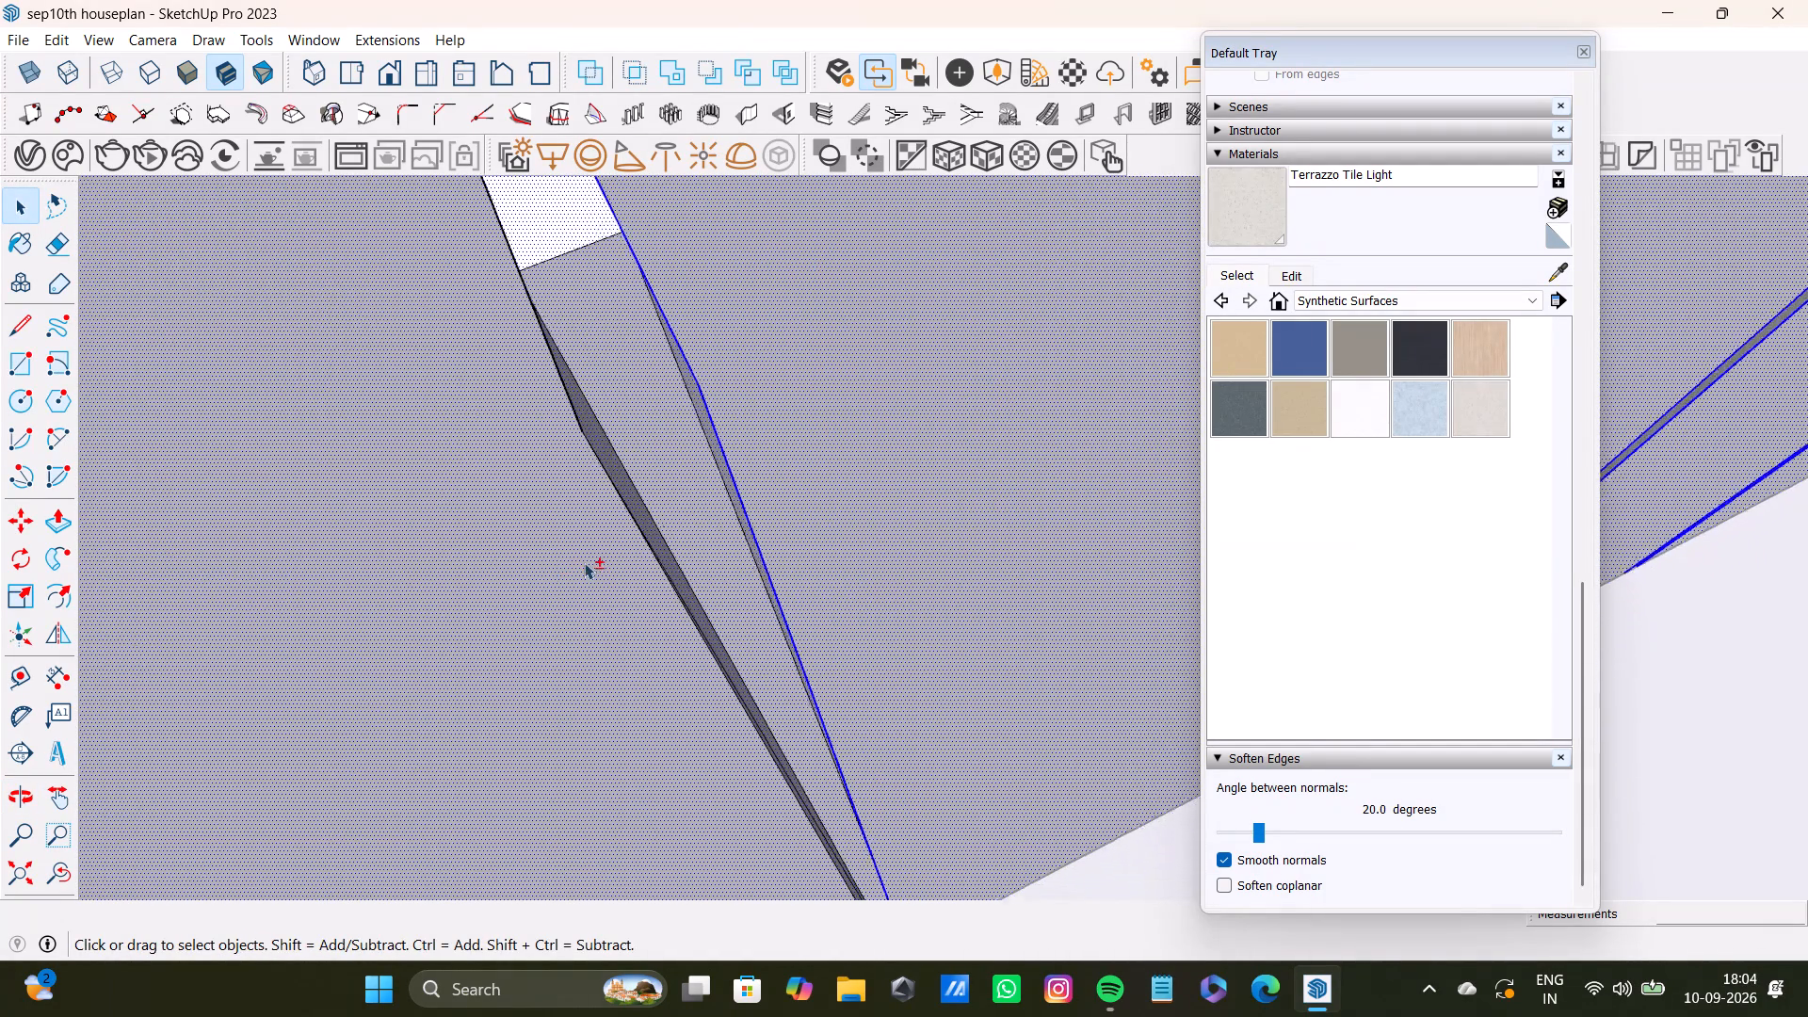
pyautogui.keyDown('shift'); pyautogui.scroll(-6, 584, 562); pyautogui.keyUp('shift')
pyautogui.keyDown('shift'); pyautogui.scroll(4, 575, 475); pyautogui.keyUp('shift')
pyautogui.keyDown('shift'); pyautogui.scroll(-18, 553, 412); pyautogui.keyUp('shift')
pyautogui.keyDown('shift'); pyautogui.moveTo(831, 410); pyautogui.dragTo(719, 469, button='middle'); pyautogui.keyUp('shift')
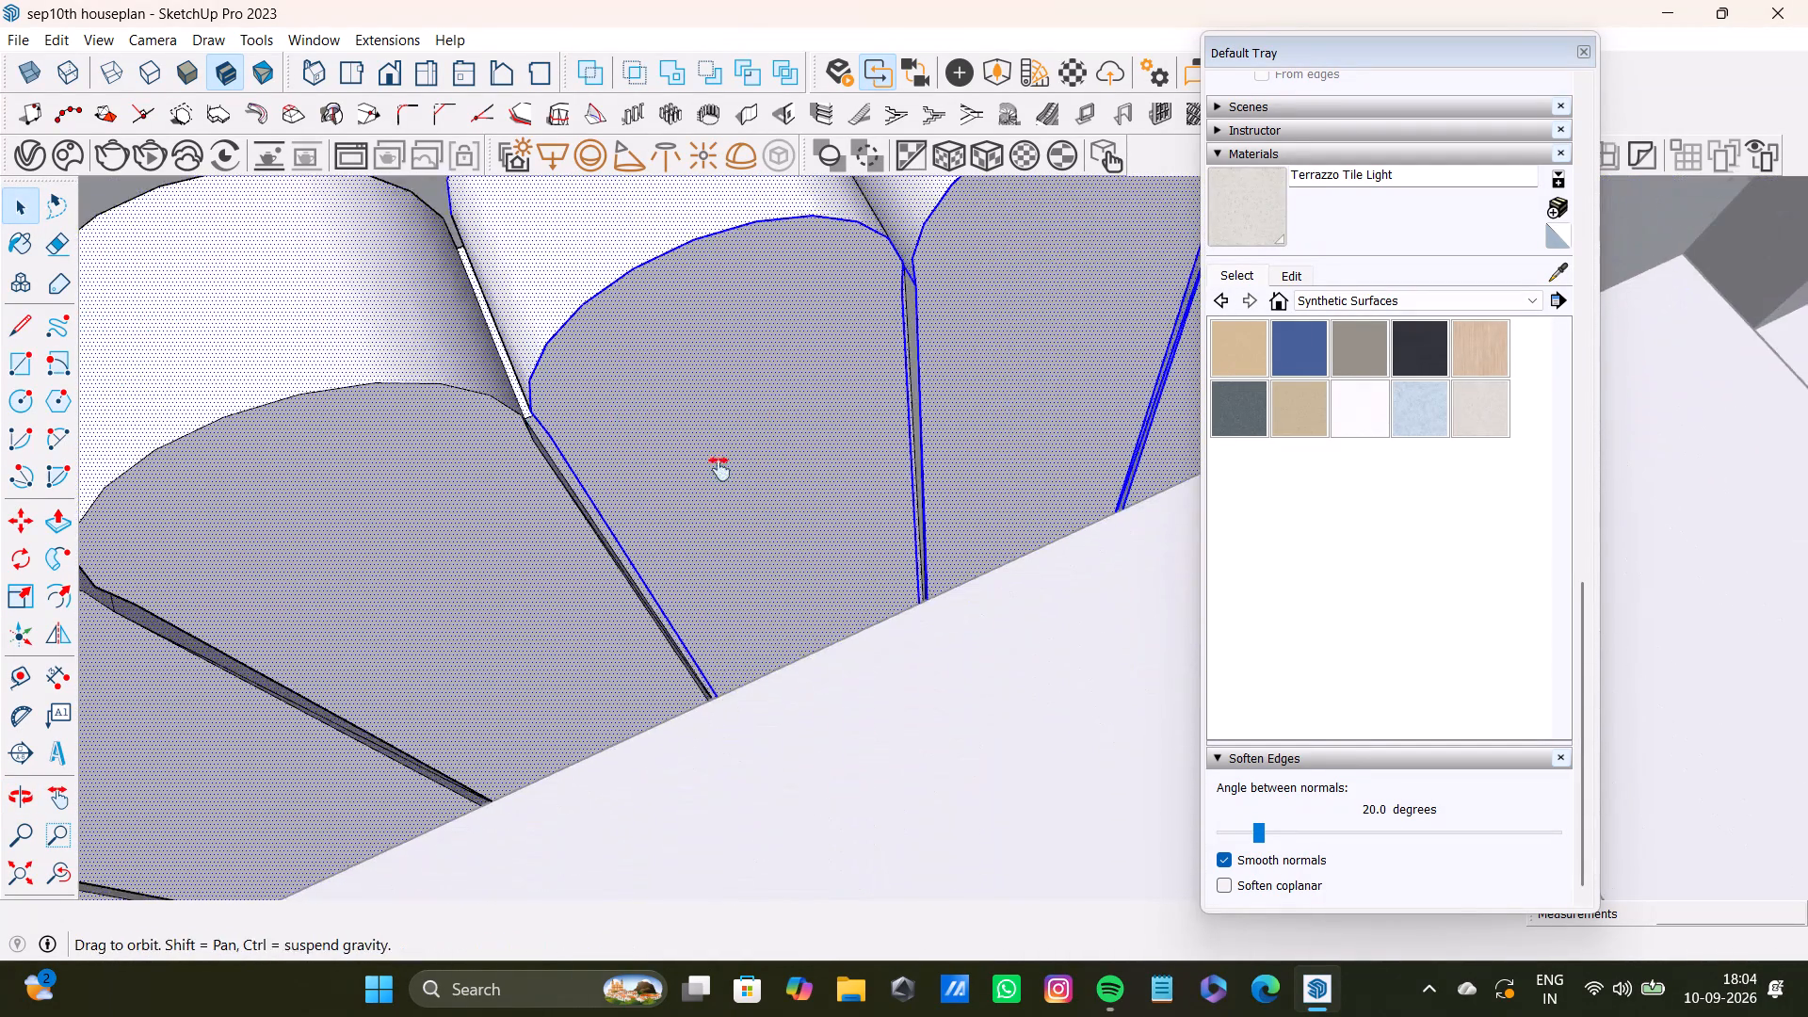
pyautogui.keyDown('shift'); pyautogui.moveTo(719, 469); pyautogui.dragTo(631, 524, button='middle'); pyautogui.keyUp('shift')
pyautogui.keyDown('shift'); pyautogui.scroll(19, 667, 400); pyautogui.keyUp('shift')
pyautogui.keyDown('shift'); pyautogui.click(772, 376); pyautogui.keyUp('shift')
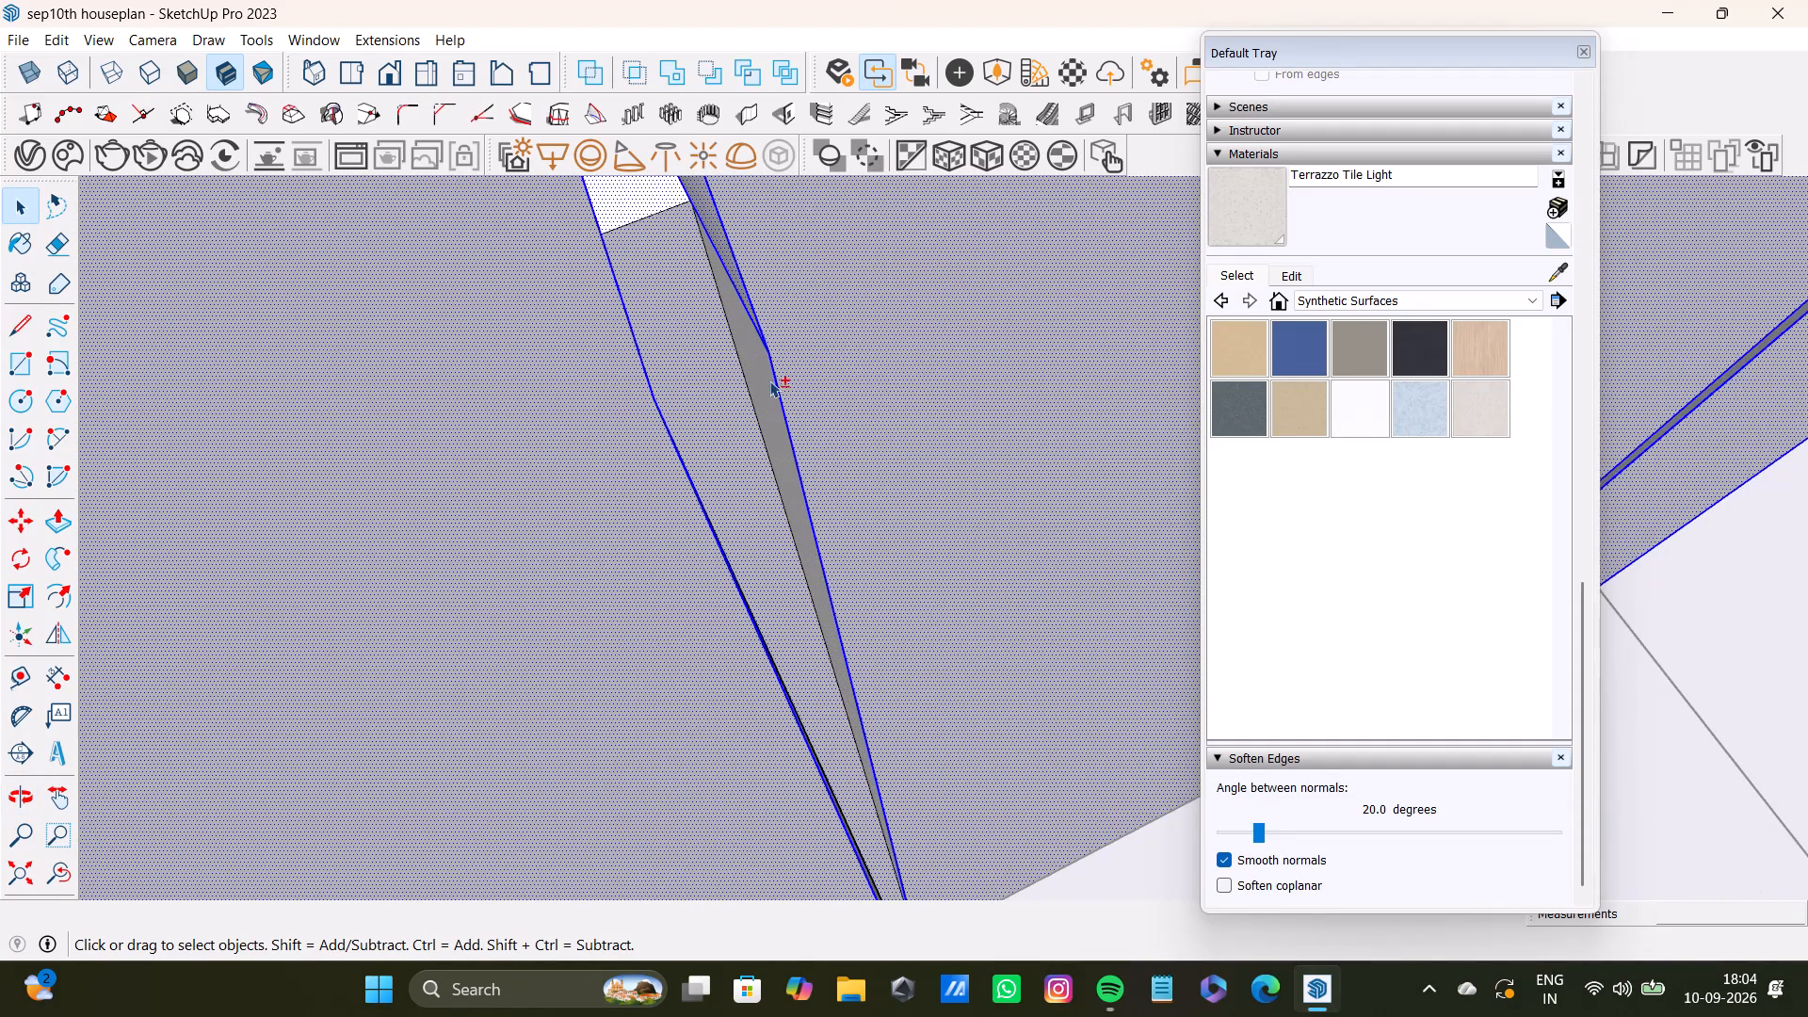
pyautogui.keyDown('shift'); pyautogui.scroll(-5, 769, 395); pyautogui.keyUp('shift')
pyautogui.keyDown('shift'); pyautogui.click(766, 400); pyautogui.keyUp('shift')
pyautogui.keyDown('shift'); pyautogui.scroll(8, 781, 447); pyautogui.keyUp('shift')
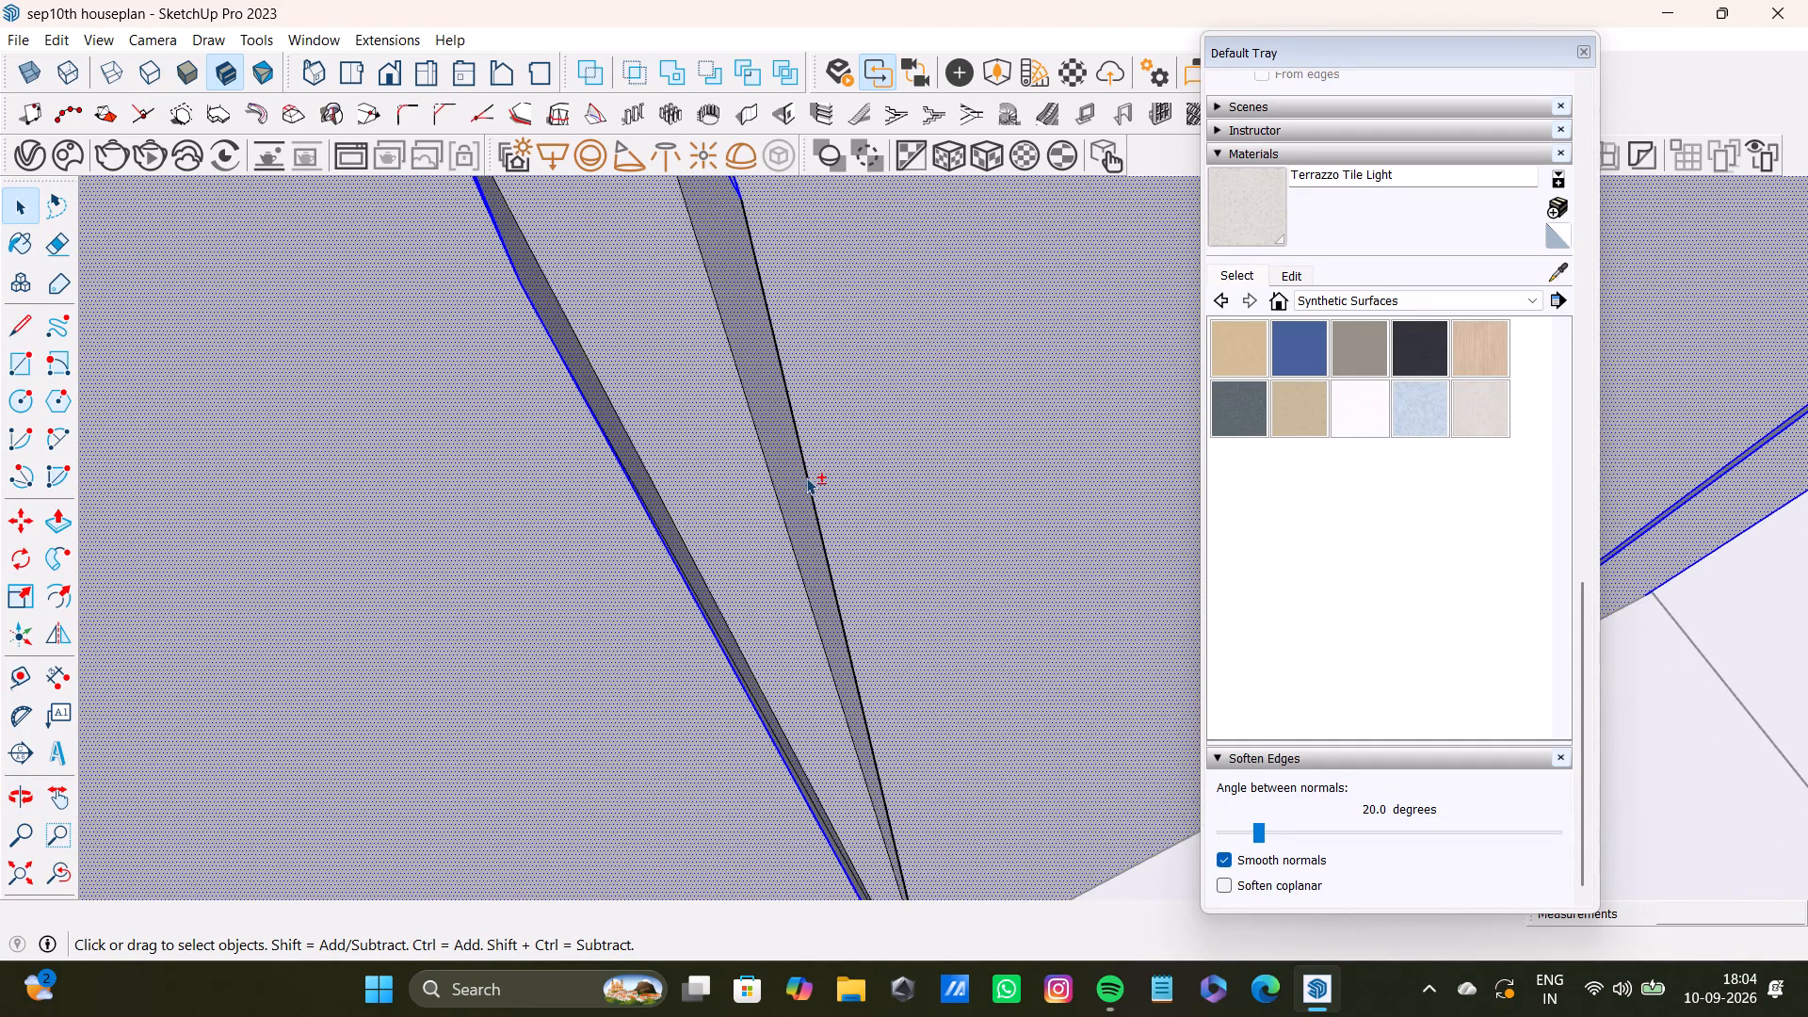
pyautogui.keyDown('shift'); pyautogui.click(806, 477); pyautogui.keyUp('shift')
# Add the remaining dark narrow faces inside the headboard gap nearest the side wall to the selection.
pyautogui.keyDown('shift'); pyautogui.scroll(-15, 805, 477); pyautogui.keyUp('shift')
pyautogui.moveTo(905, 575); pyautogui.dragTo(765, 654, button='middle')
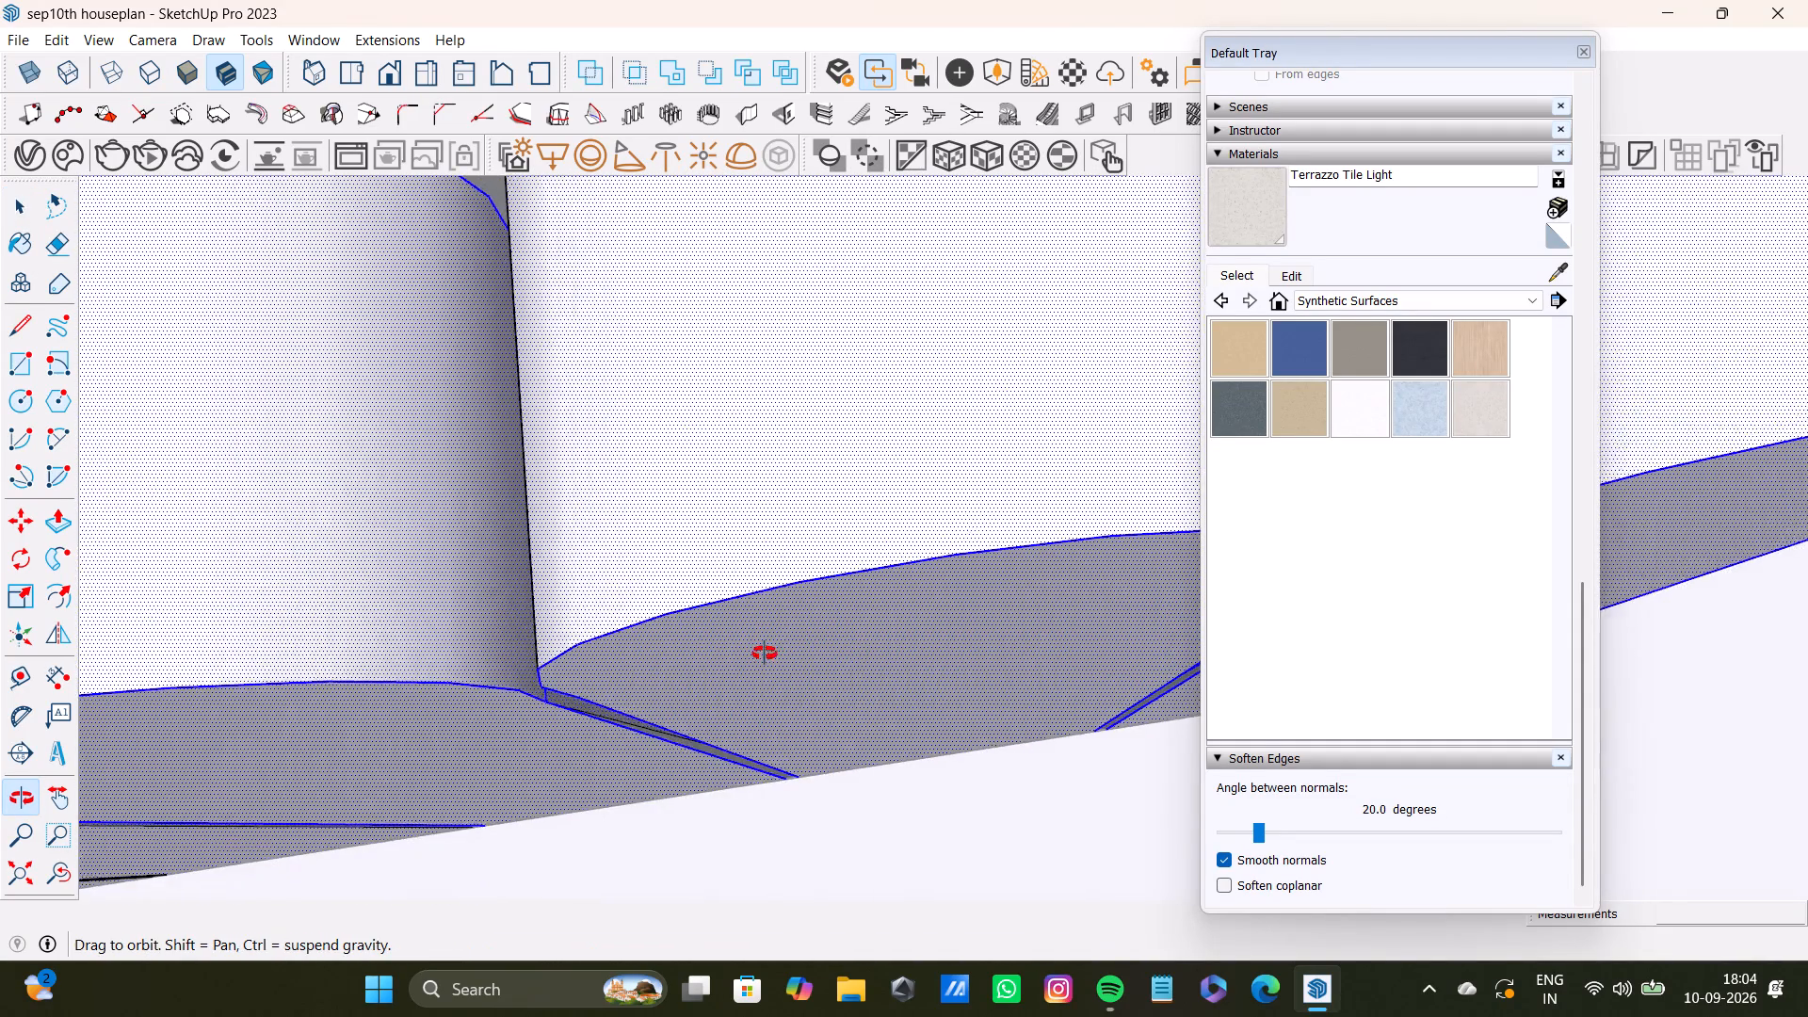
pyautogui.moveTo(765, 654); pyautogui.dragTo(780, 517, button='middle')
pyautogui.keyDown('shift'); pyautogui.scroll(3, 572, 444); pyautogui.keyUp('shift')
pyautogui.keyDown('shift'); pyautogui.scroll(-14, 670, 528); pyautogui.keyUp('shift')
pyautogui.keyDown('shift'); pyautogui.moveTo(901, 523); pyautogui.dragTo(748, 584, button='middle'); pyautogui.keyUp('shift')
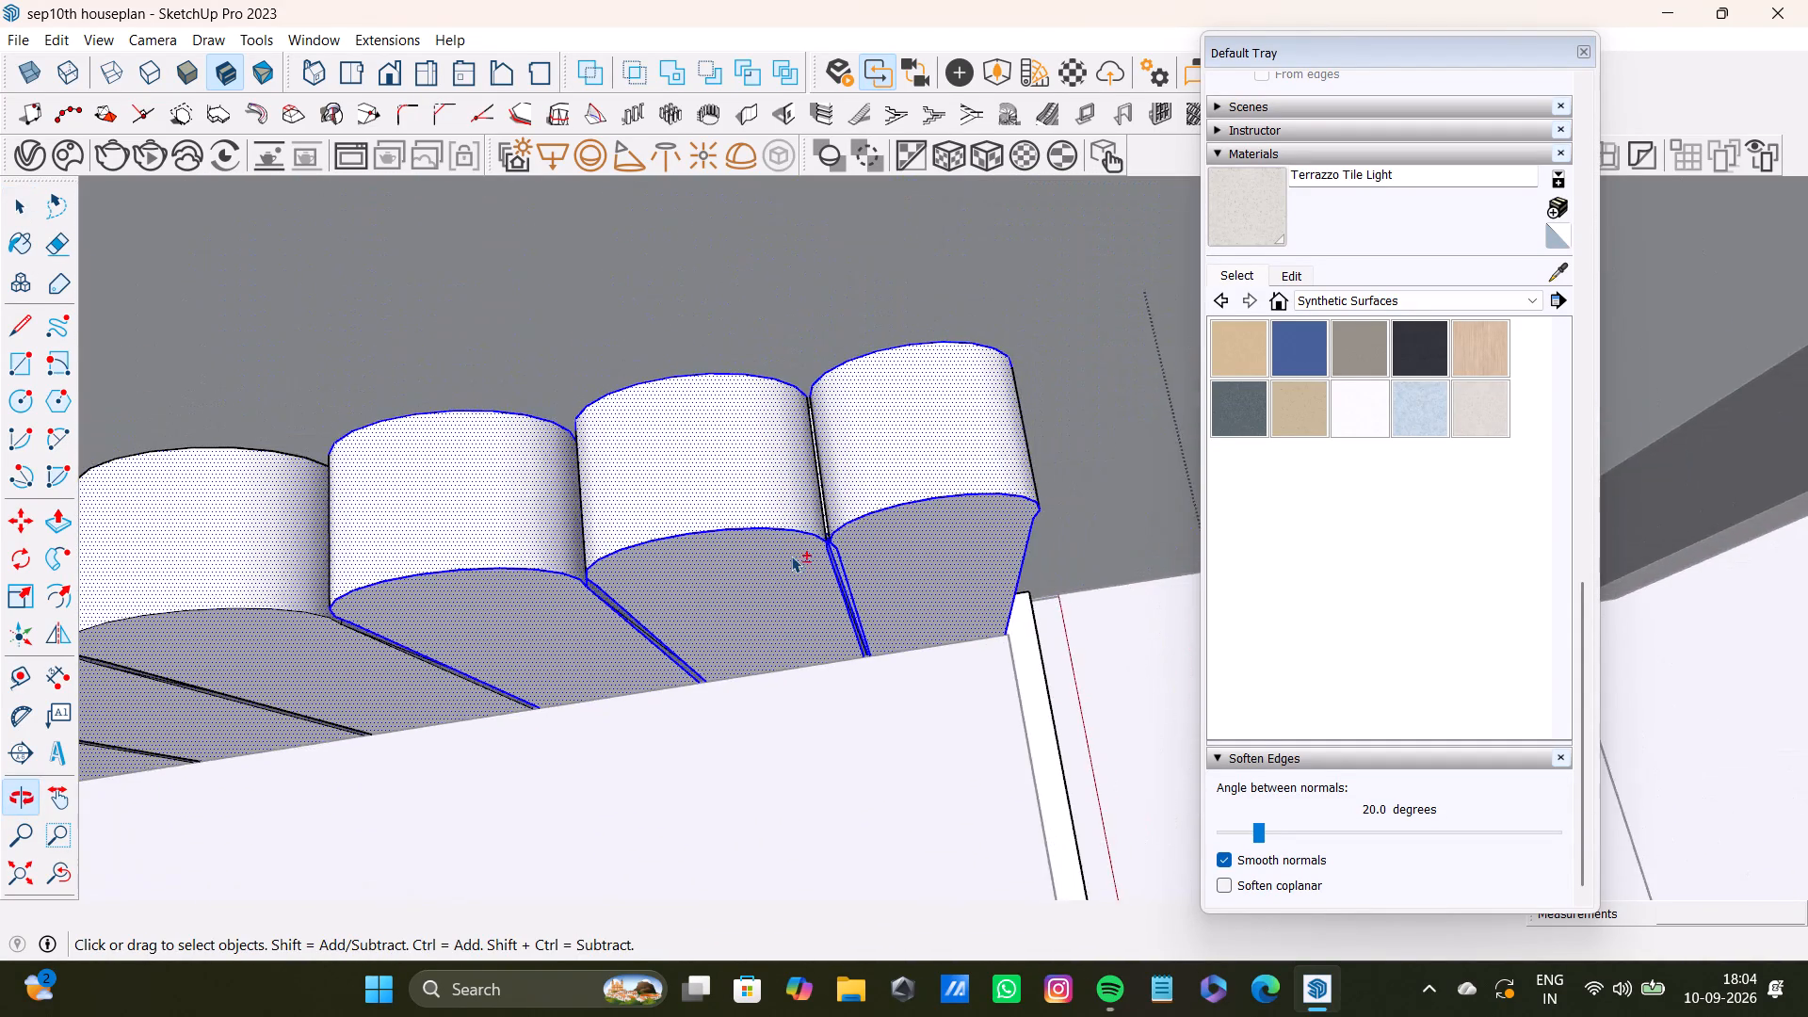
pyautogui.keyDown('shift'); pyautogui.scroll(17, 807, 549); pyautogui.keyUp('shift')
pyautogui.keyDown('shift'); pyautogui.moveTo(892, 638); pyautogui.dragTo(870, 643, button='middle'); pyautogui.keyUp('shift')
pyautogui.keyDown('shift'); pyautogui.scroll(4, 861, 601); pyautogui.keyUp('shift')
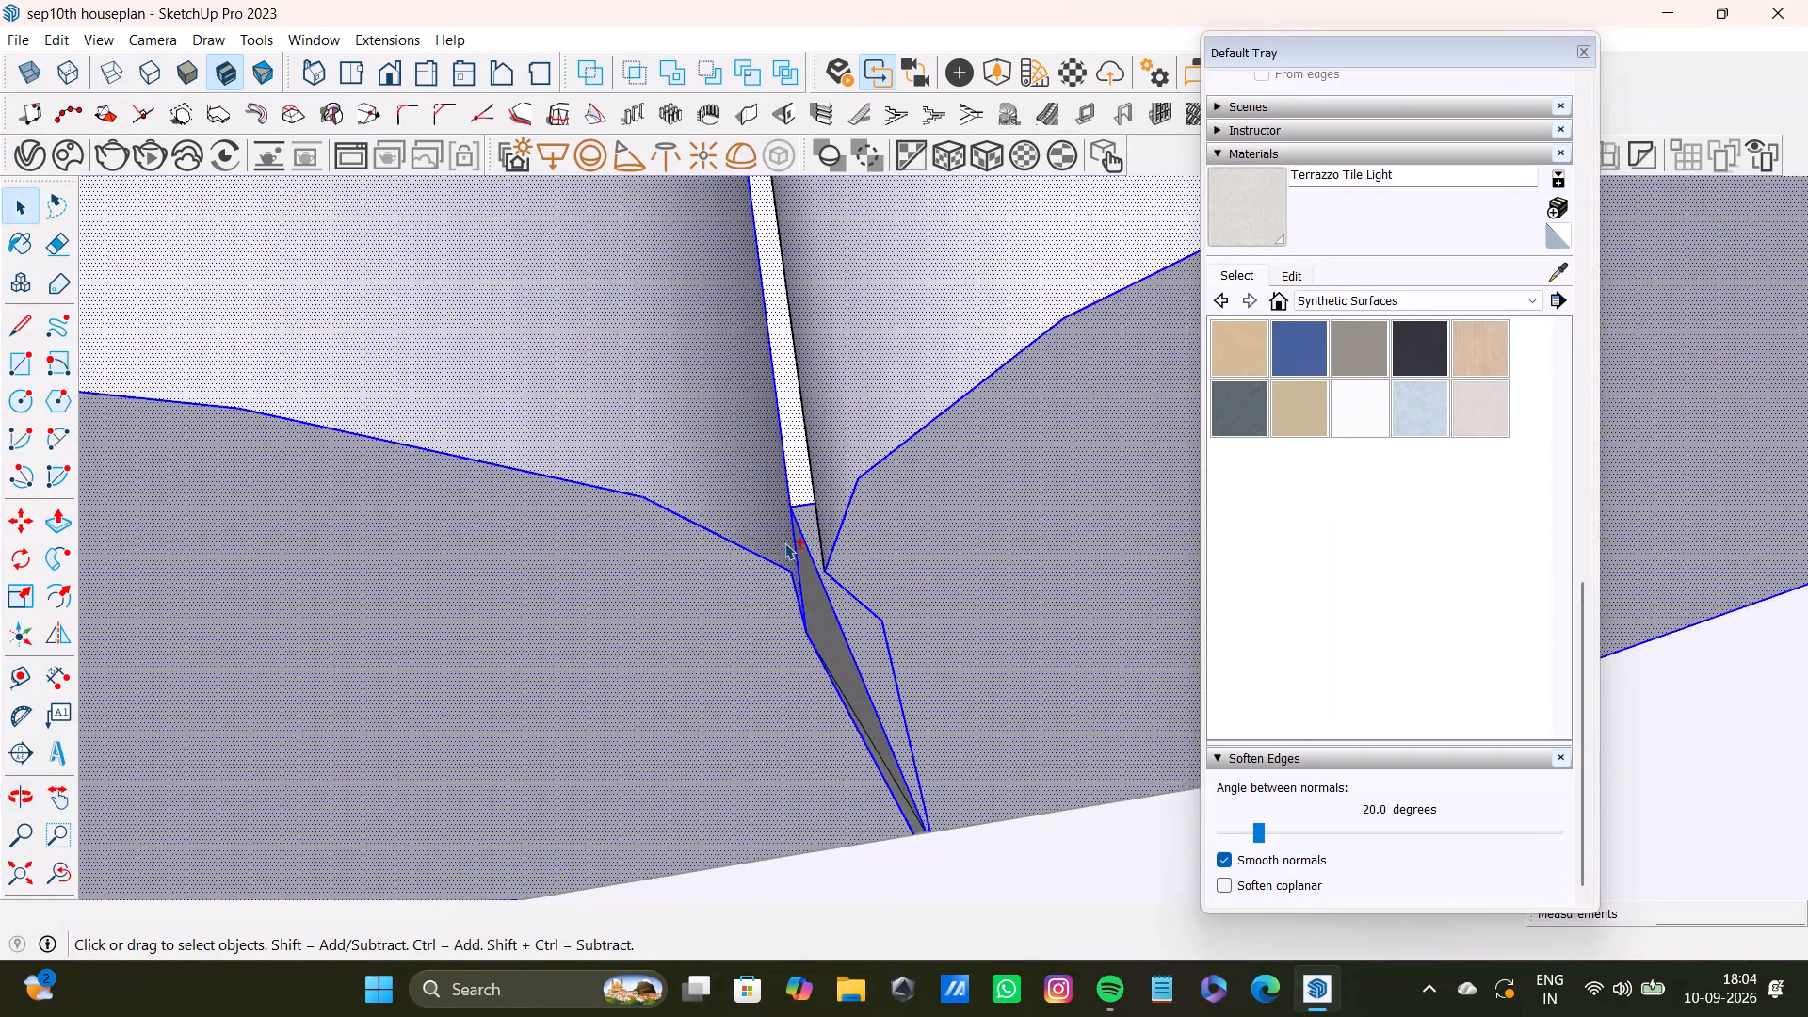
pyautogui.keyDown('shift'); pyautogui.scroll(13, 784, 542); pyautogui.keyUp('shift')
pyautogui.keyDown('shift'); pyautogui.click(842, 546); pyautogui.keyUp('shift')
pyautogui.keyDown('shift'); pyautogui.click(864, 555); pyautogui.keyUp('shift')
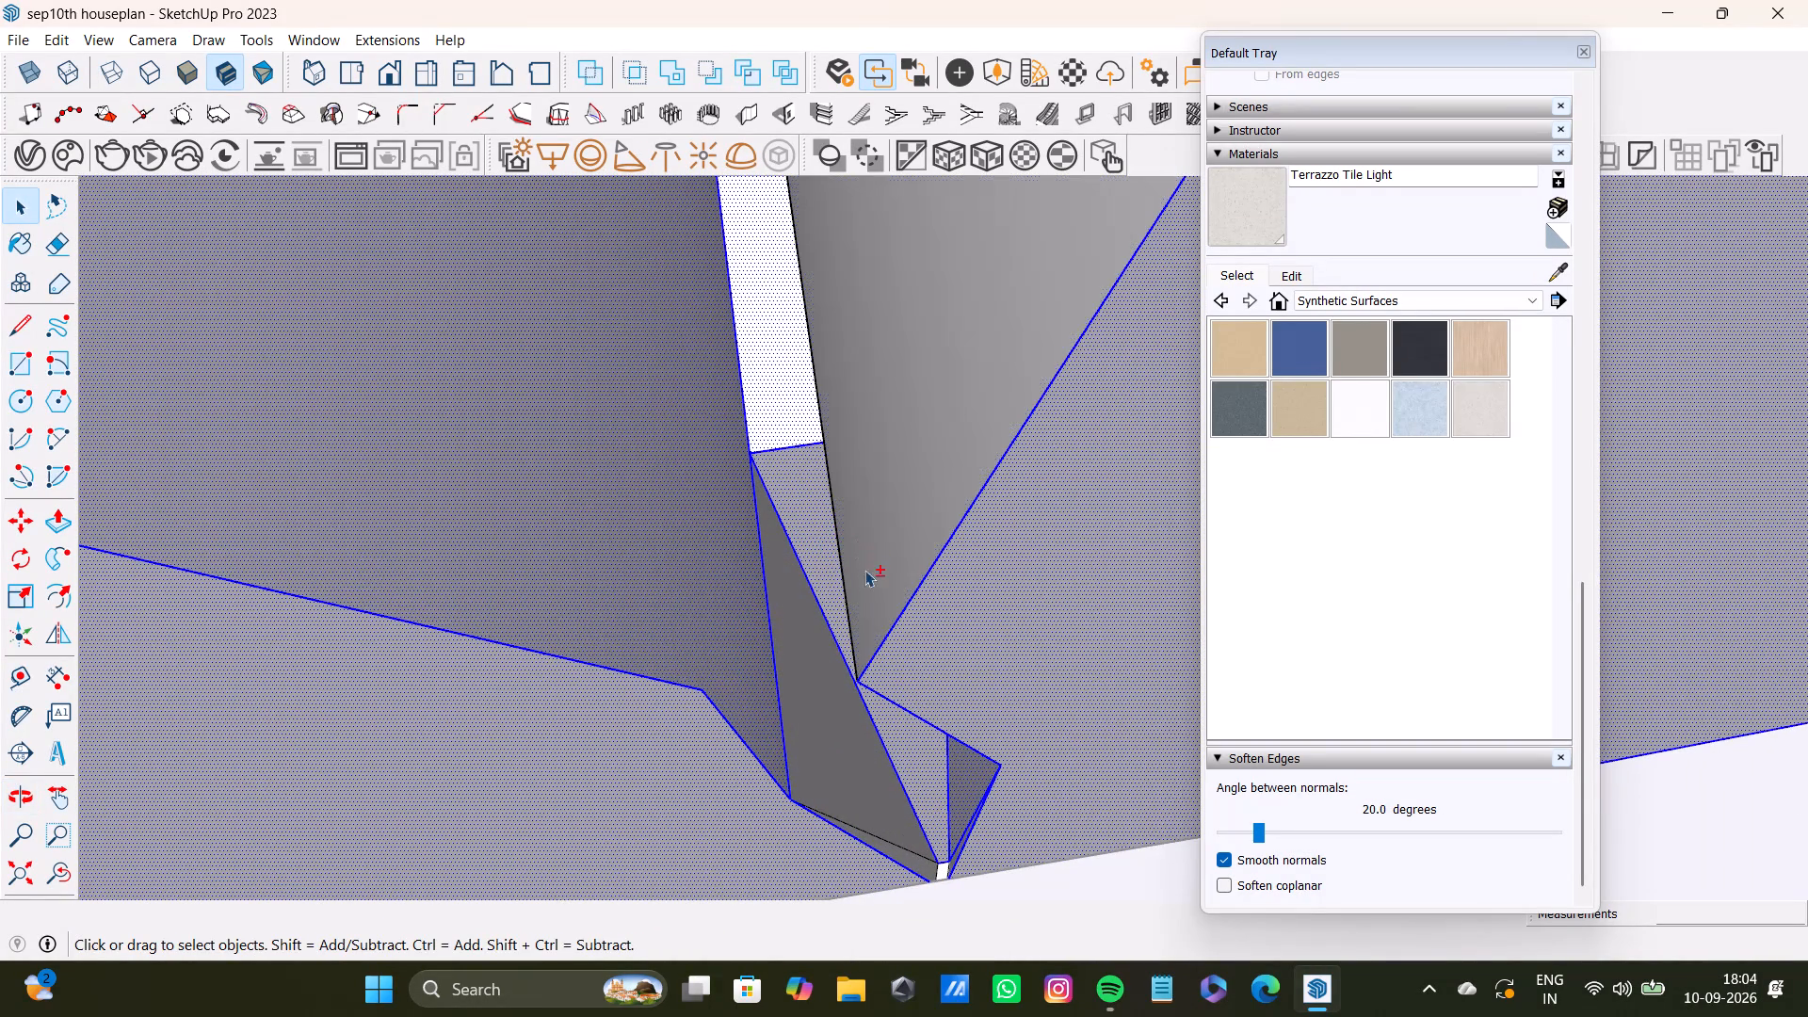
pyautogui.keyDown('shift'); pyautogui.click(818, 643); pyautogui.keyUp('shift')
pyautogui.keyDown('shift'); pyautogui.scroll(-5, 827, 653); pyautogui.keyUp('shift')
pyautogui.keyDown('shift'); pyautogui.scroll(5, 913, 800); pyautogui.keyUp('shift')
pyautogui.keyDown('shift'); pyautogui.moveTo(928, 802); pyautogui.dragTo(914, 732, button='middle'); pyautogui.keyUp('shift')
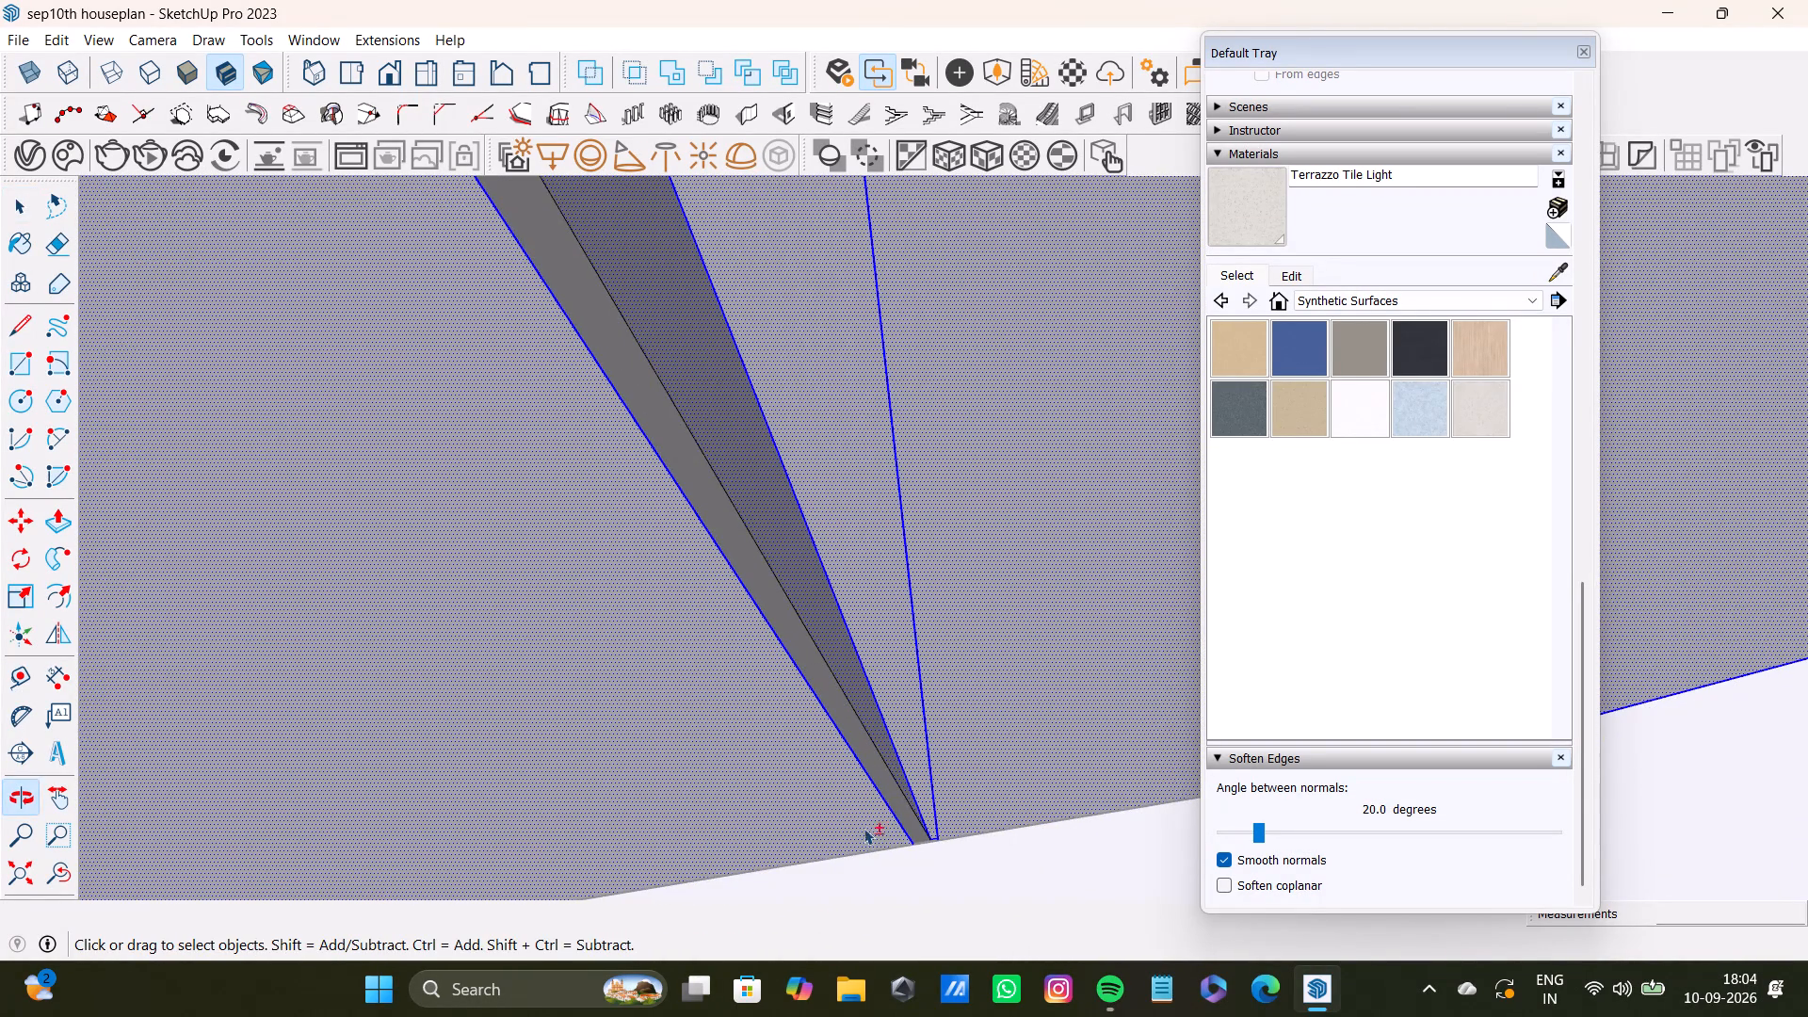
pyautogui.keyDown('shift'); pyautogui.click(895, 803); pyautogui.keyUp('shift')
# Examine the headboard panels and gaps near the side wall from several angles for faces missing from the selection.
pyautogui.keyDown('shift'); pyautogui.scroll(-19, 887, 800); pyautogui.keyUp('shift')
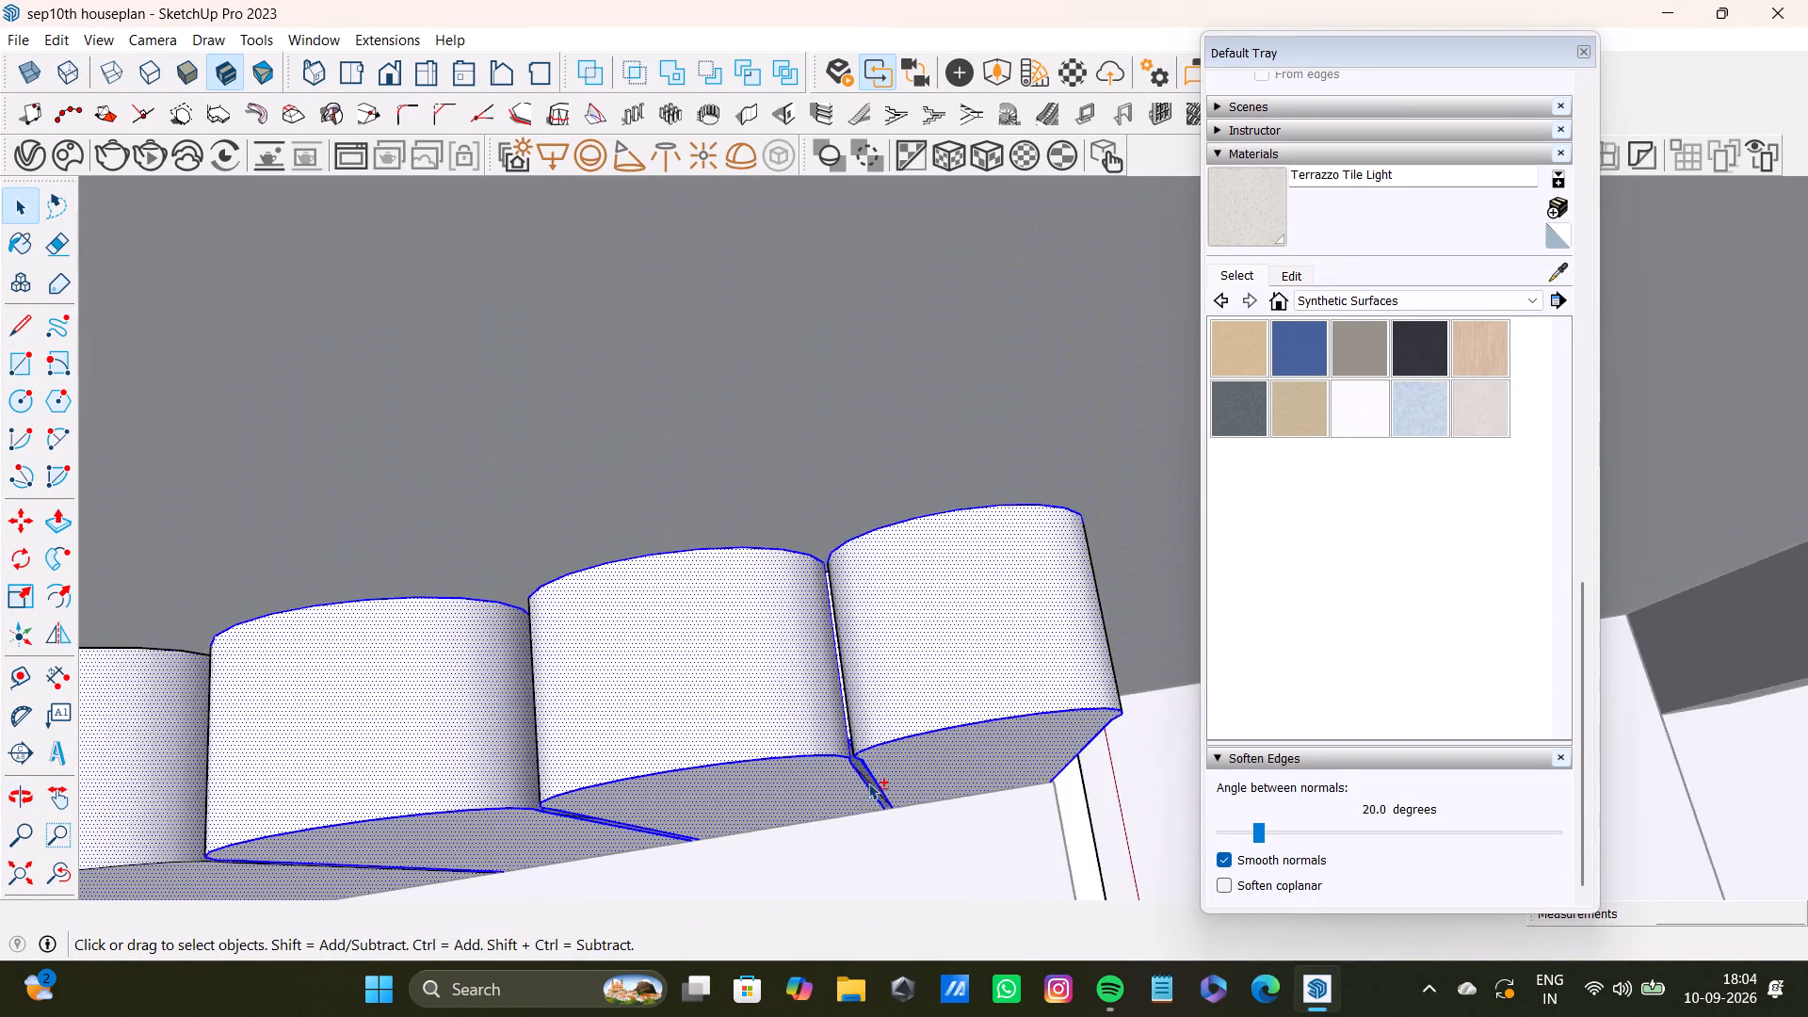
pyautogui.keyDown('shift'); pyautogui.moveTo(868, 783); pyautogui.dragTo(566, 743, button='middle'); pyautogui.keyUp('shift')
pyautogui.keyDown('shift'); pyautogui.moveTo(764, 700); pyautogui.dragTo(614, 713, button='middle'); pyautogui.keyUp('shift')
pyautogui.keyDown('shift'); pyautogui.scroll(12, 548, 638); pyautogui.keyUp('shift')
pyautogui.keyDown('shift'); pyautogui.scroll(-14, 633, 702); pyautogui.keyUp('shift')
pyautogui.keyDown('shift'); pyautogui.moveTo(617, 744); pyautogui.dragTo(728, 503, button='middle'); pyautogui.keyUp('shift')
pyautogui.keyDown('shift'); pyautogui.scroll(8, 632, 497); pyautogui.keyUp('shift')
pyautogui.keyDown('shift'); pyautogui.moveTo(436, 550); pyautogui.dragTo(573, 437, button='middle'); pyautogui.keyUp('shift')
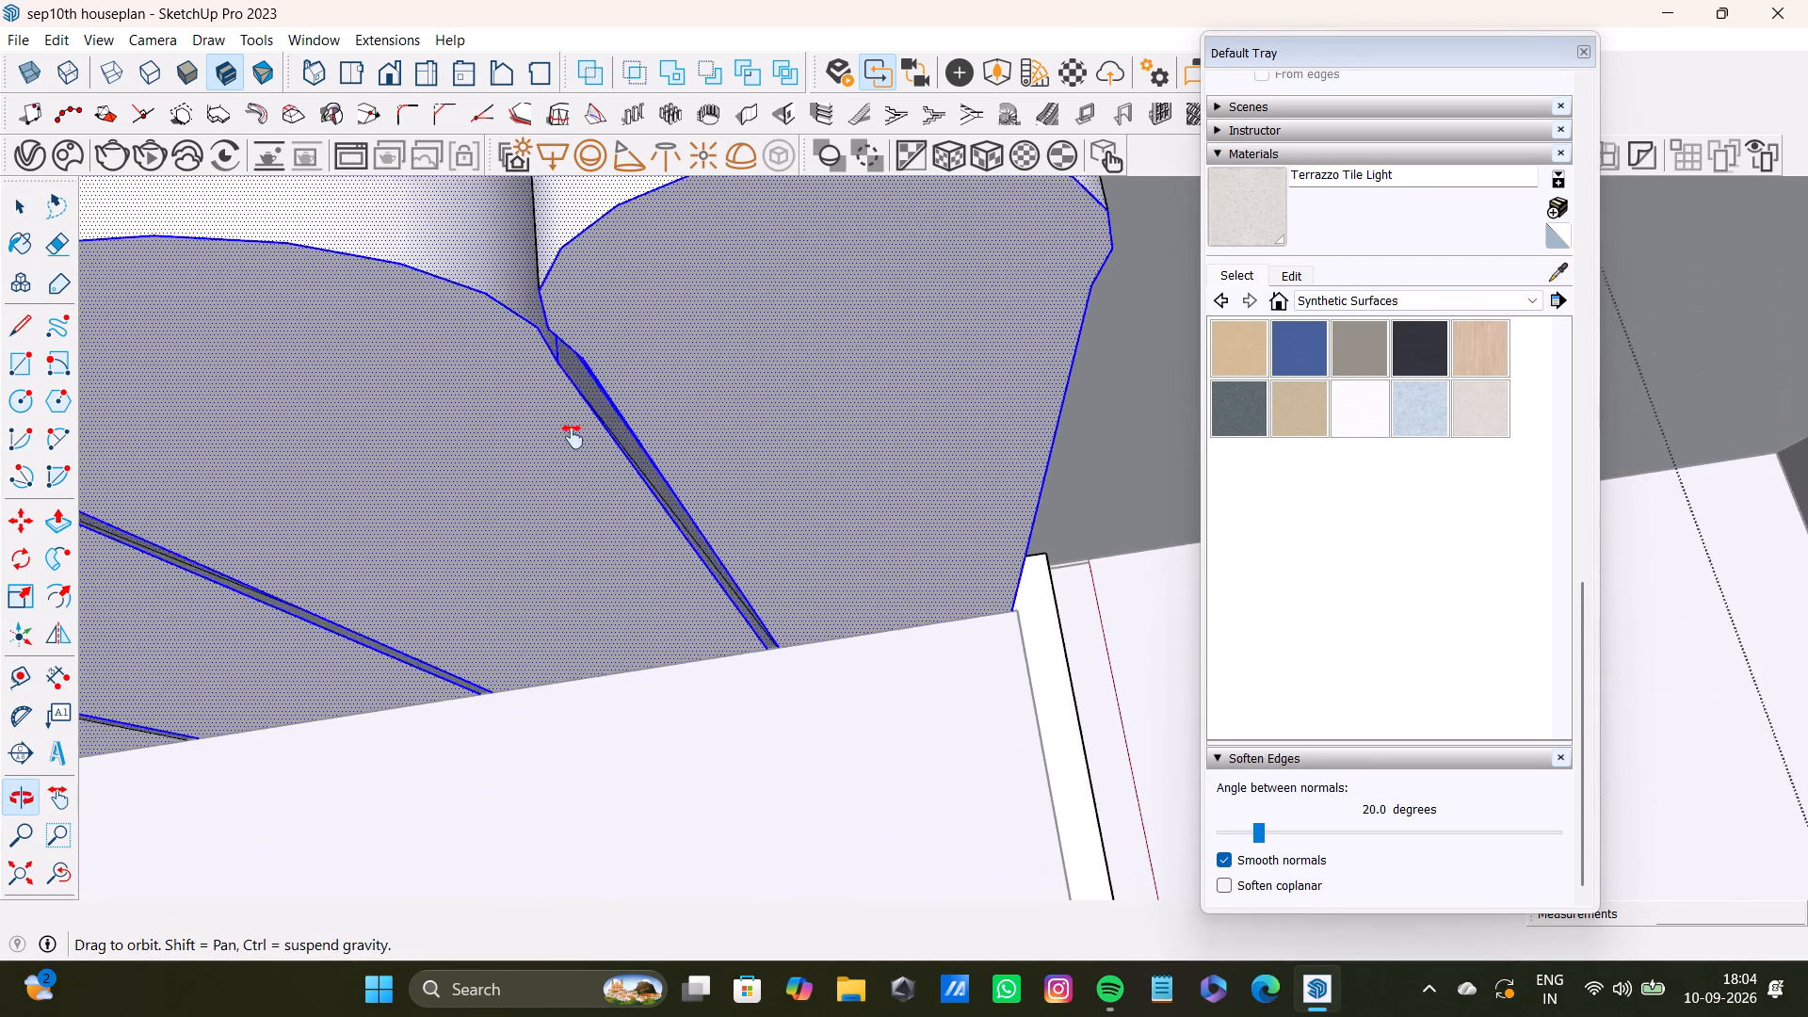
pyautogui.keyDown('shift'); pyautogui.moveTo(573, 437); pyautogui.dragTo(573, 436, button='middle'); pyautogui.keyUp('shift')
pyautogui.moveTo(625, 529); pyautogui.dragTo(859, 670, button='middle')
pyautogui.scroll(-12, 852, 671)
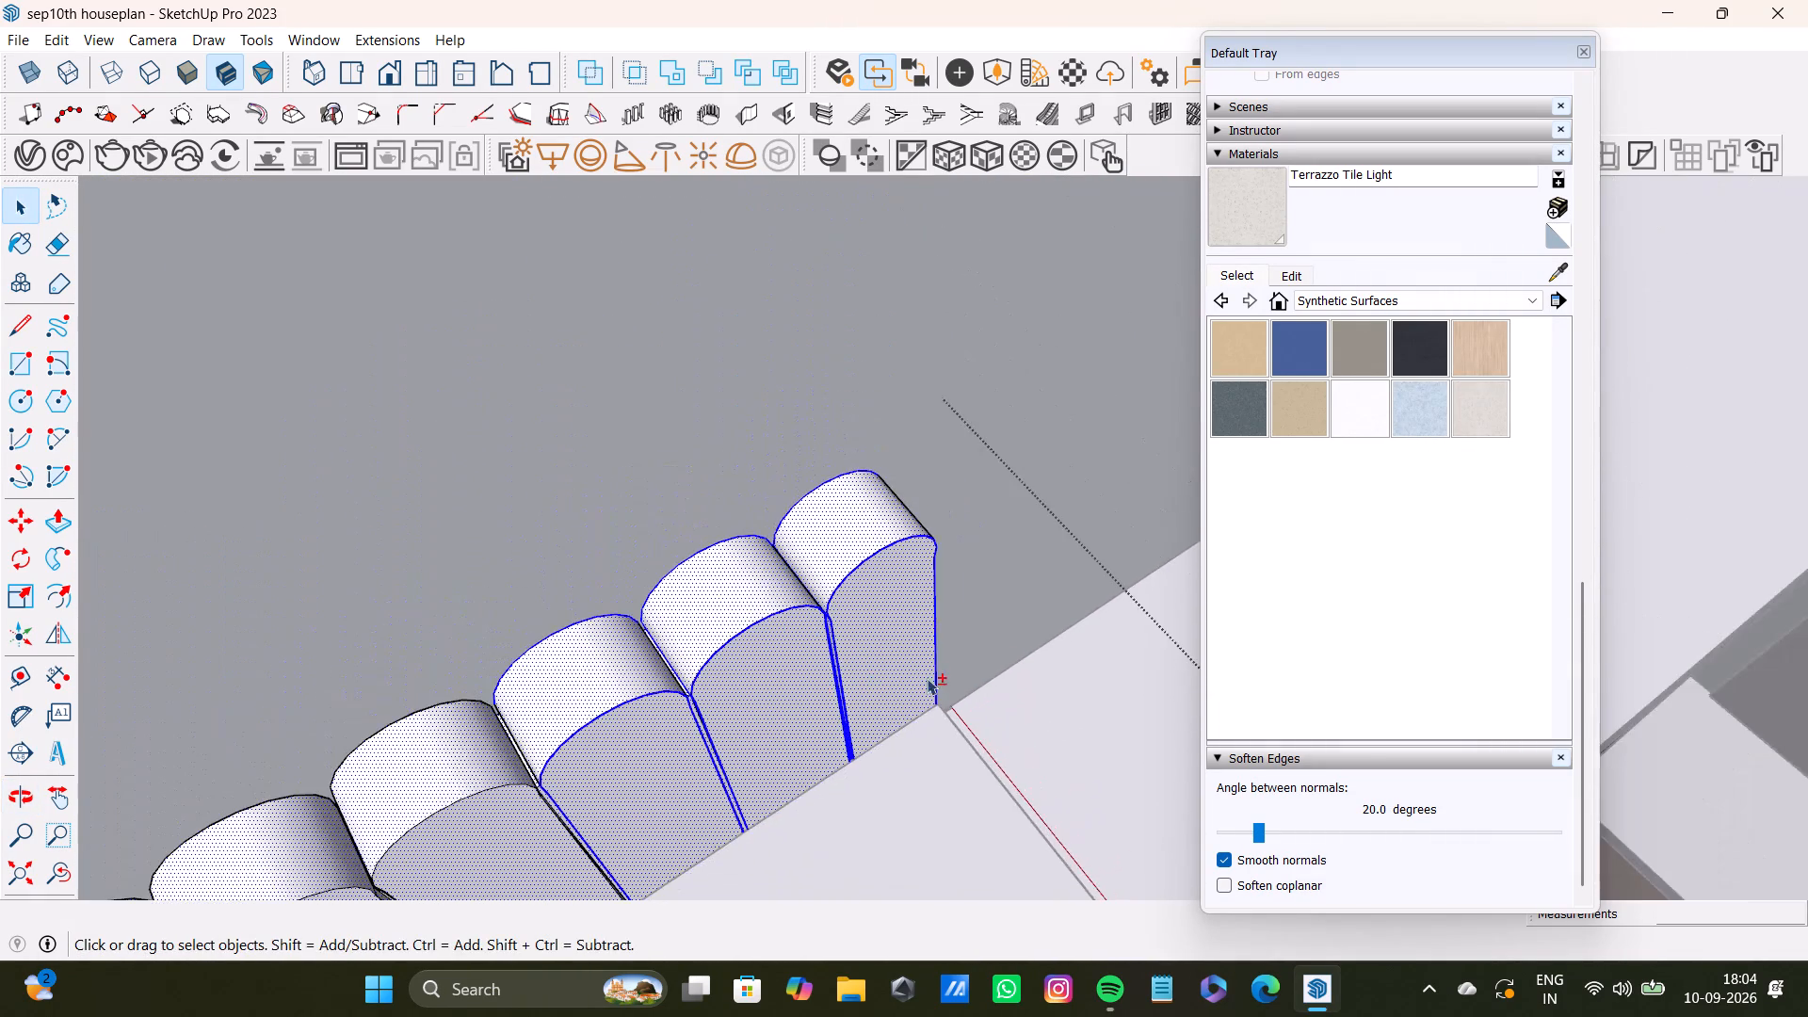
pyautogui.keyDown('shift'); pyautogui.scroll(11, 673, 639); pyautogui.keyUp('shift')
pyautogui.keyDown('shift'); pyautogui.scroll(-13, 667, 661); pyautogui.keyUp('shift')
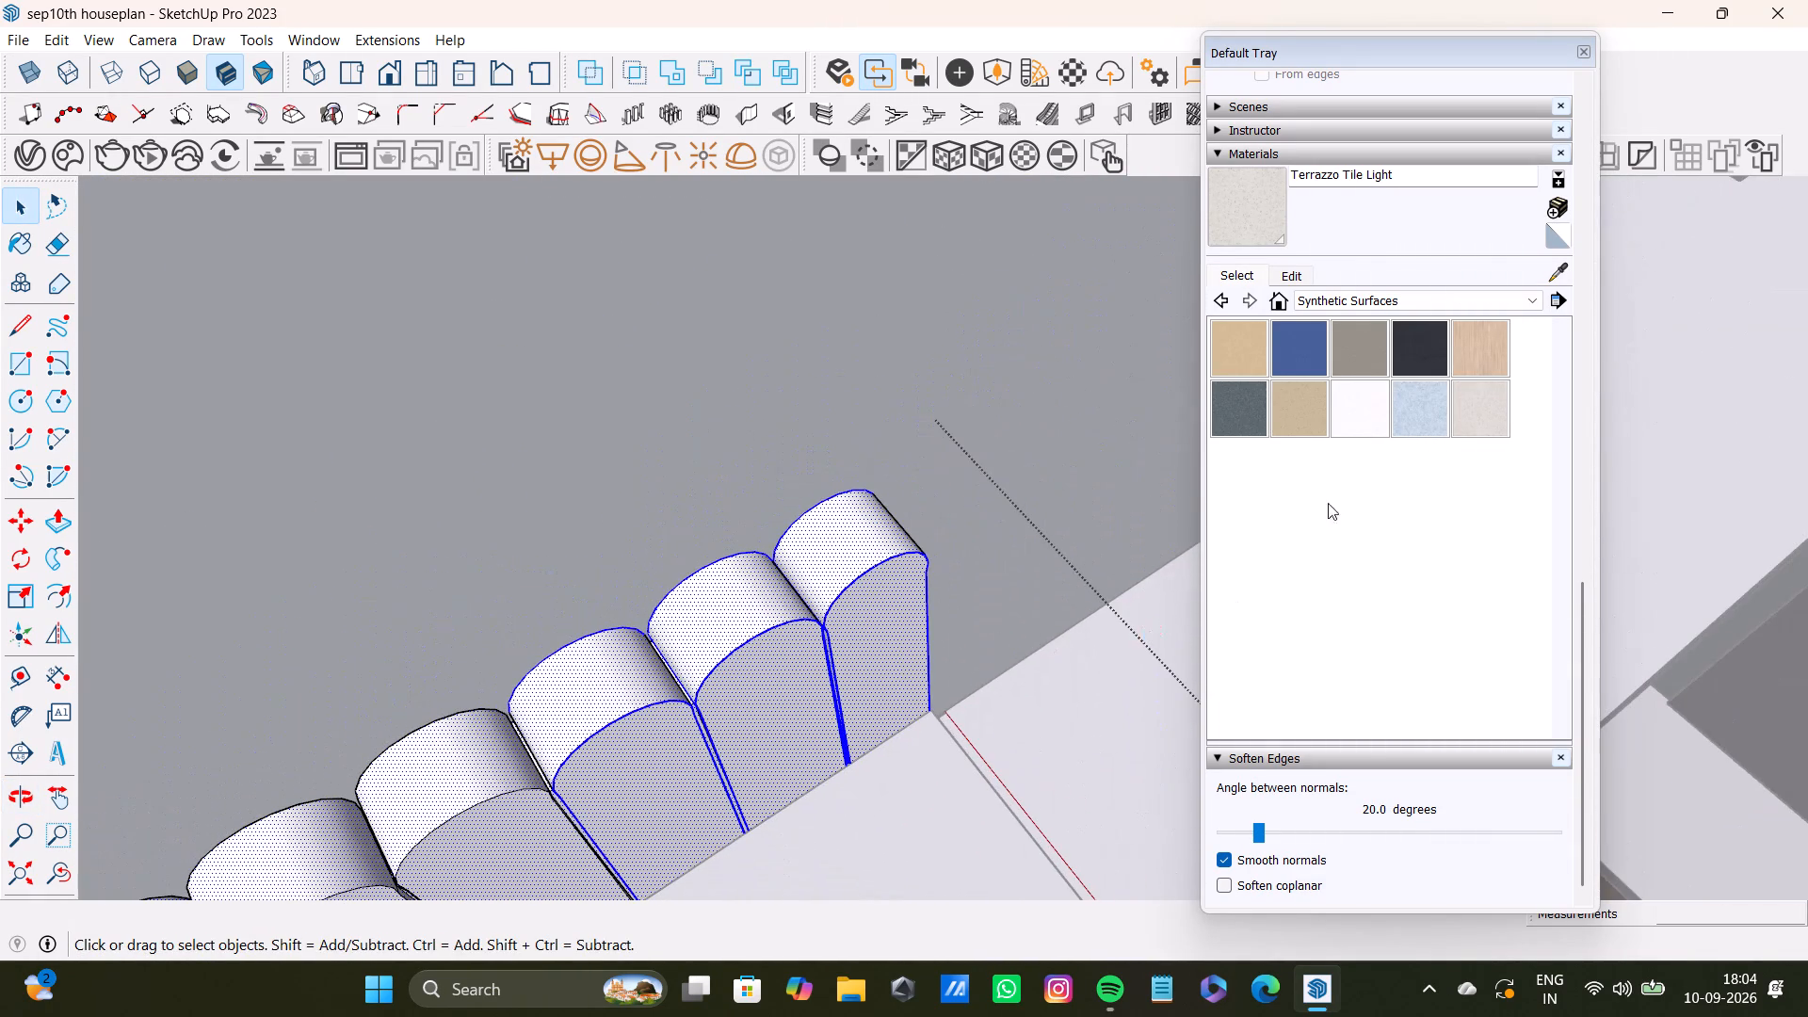
# Browse the Colors-Named material collection for a suitable headboard colour.
pyautogui.click(1380, 296)
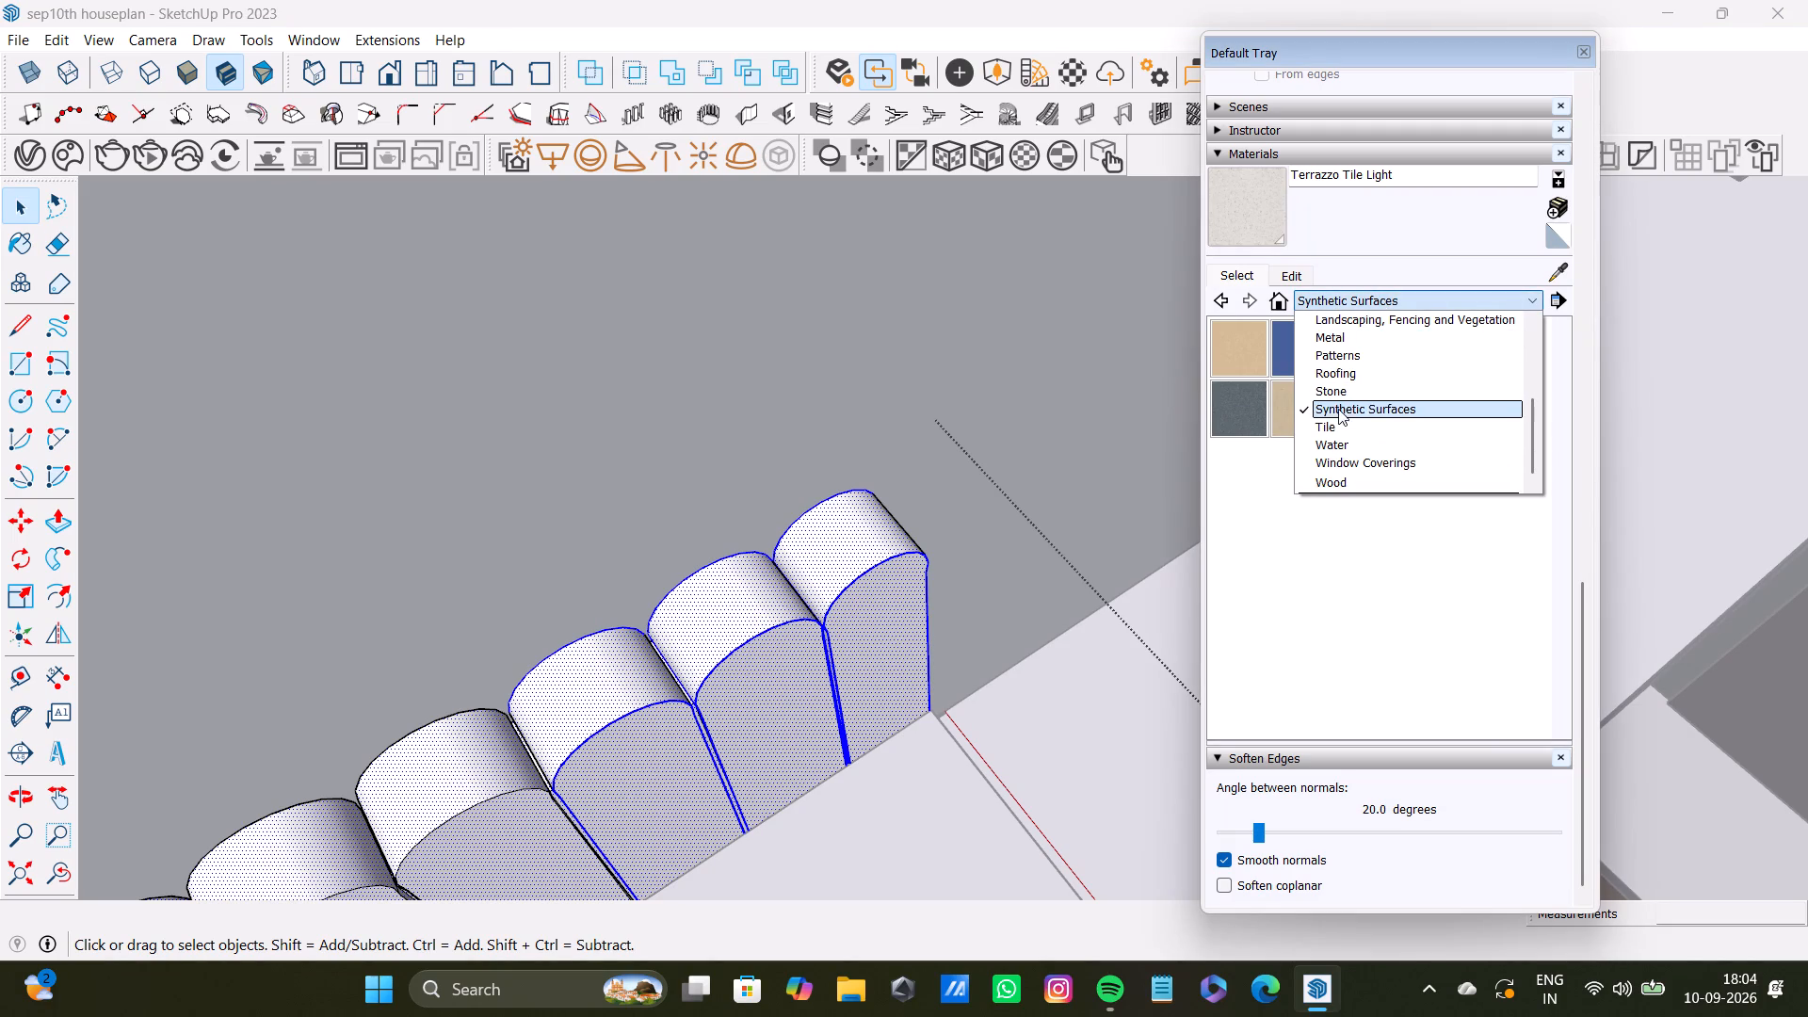
pyautogui.scroll(-6, 1336, 415)
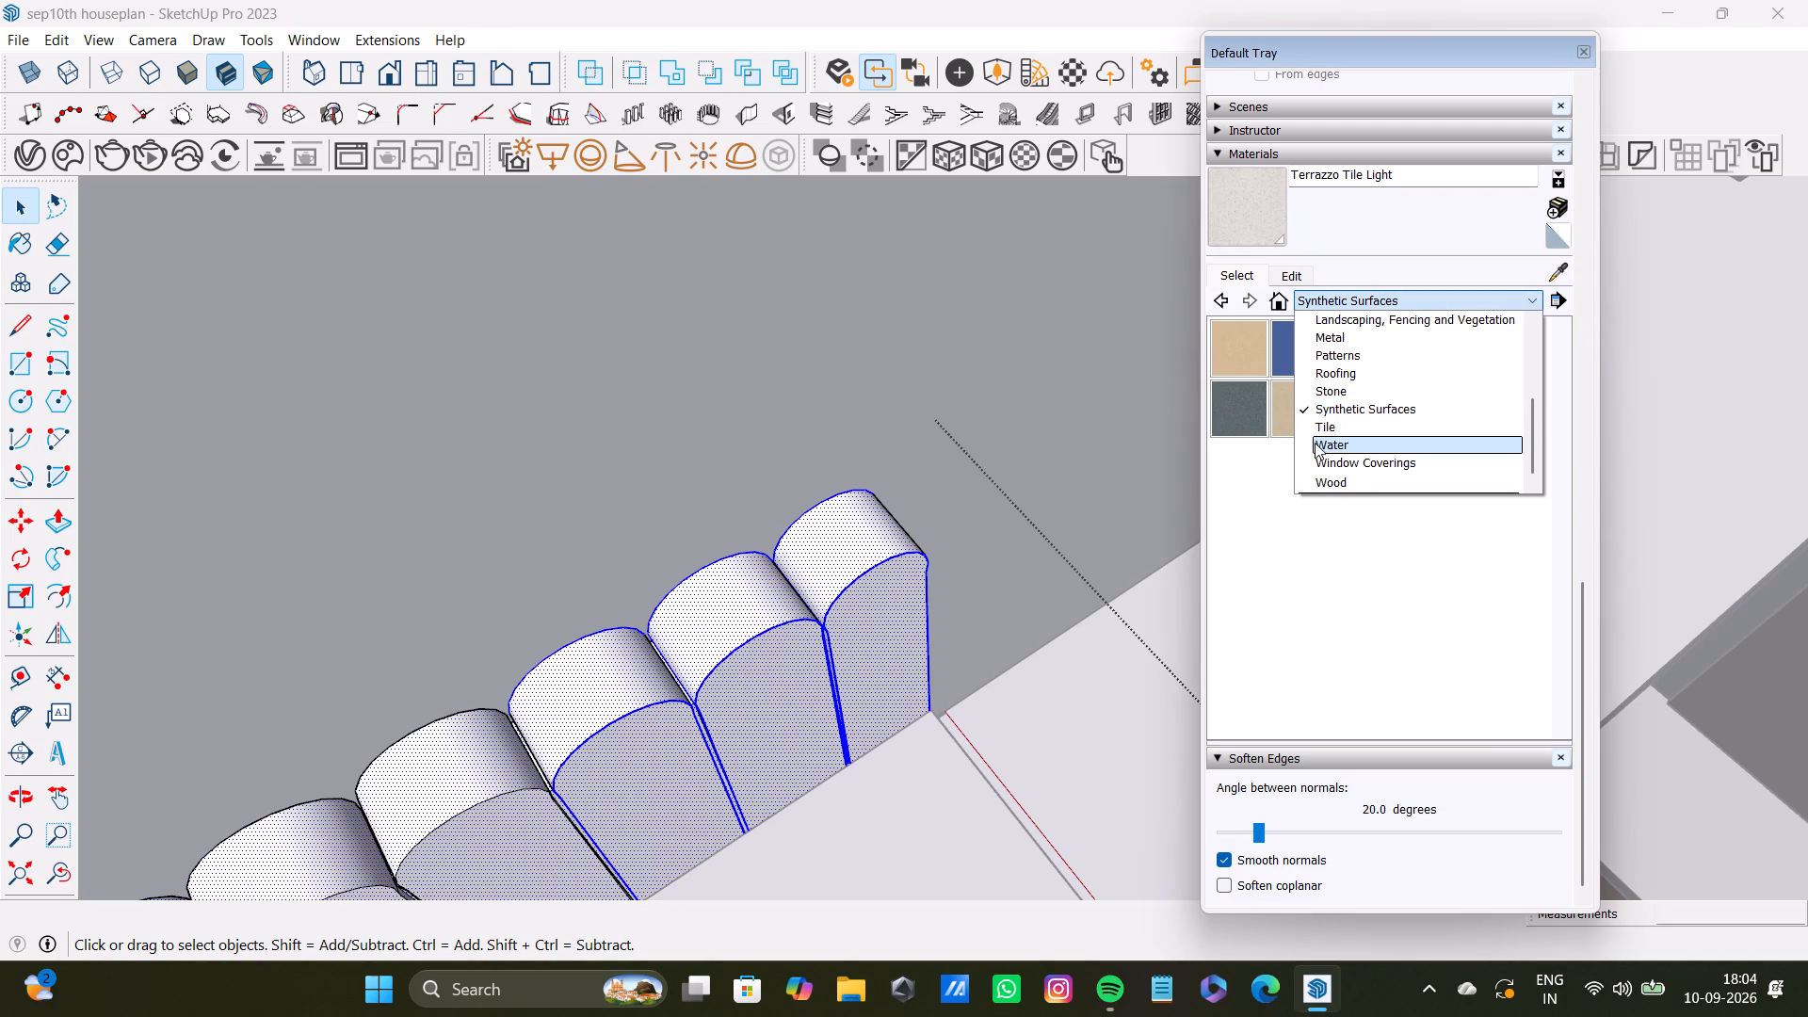
pyautogui.scroll(3, 1315, 443)
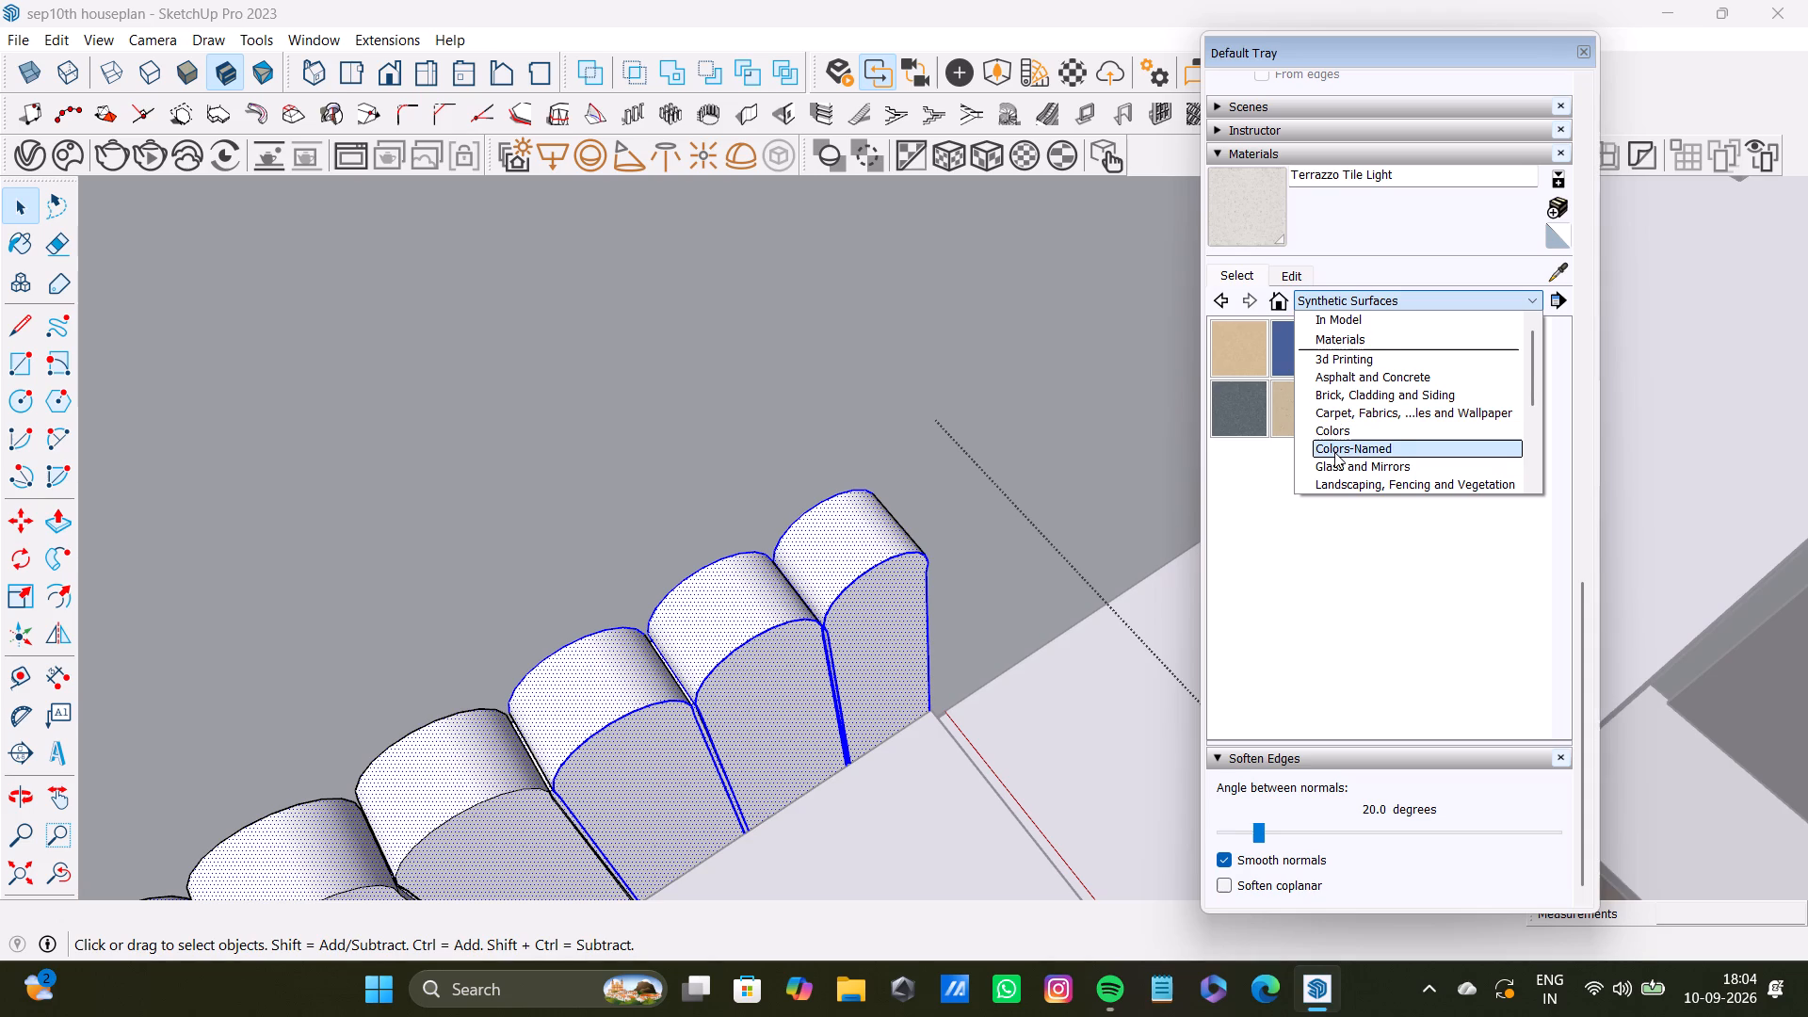
pyautogui.click(1334, 452)
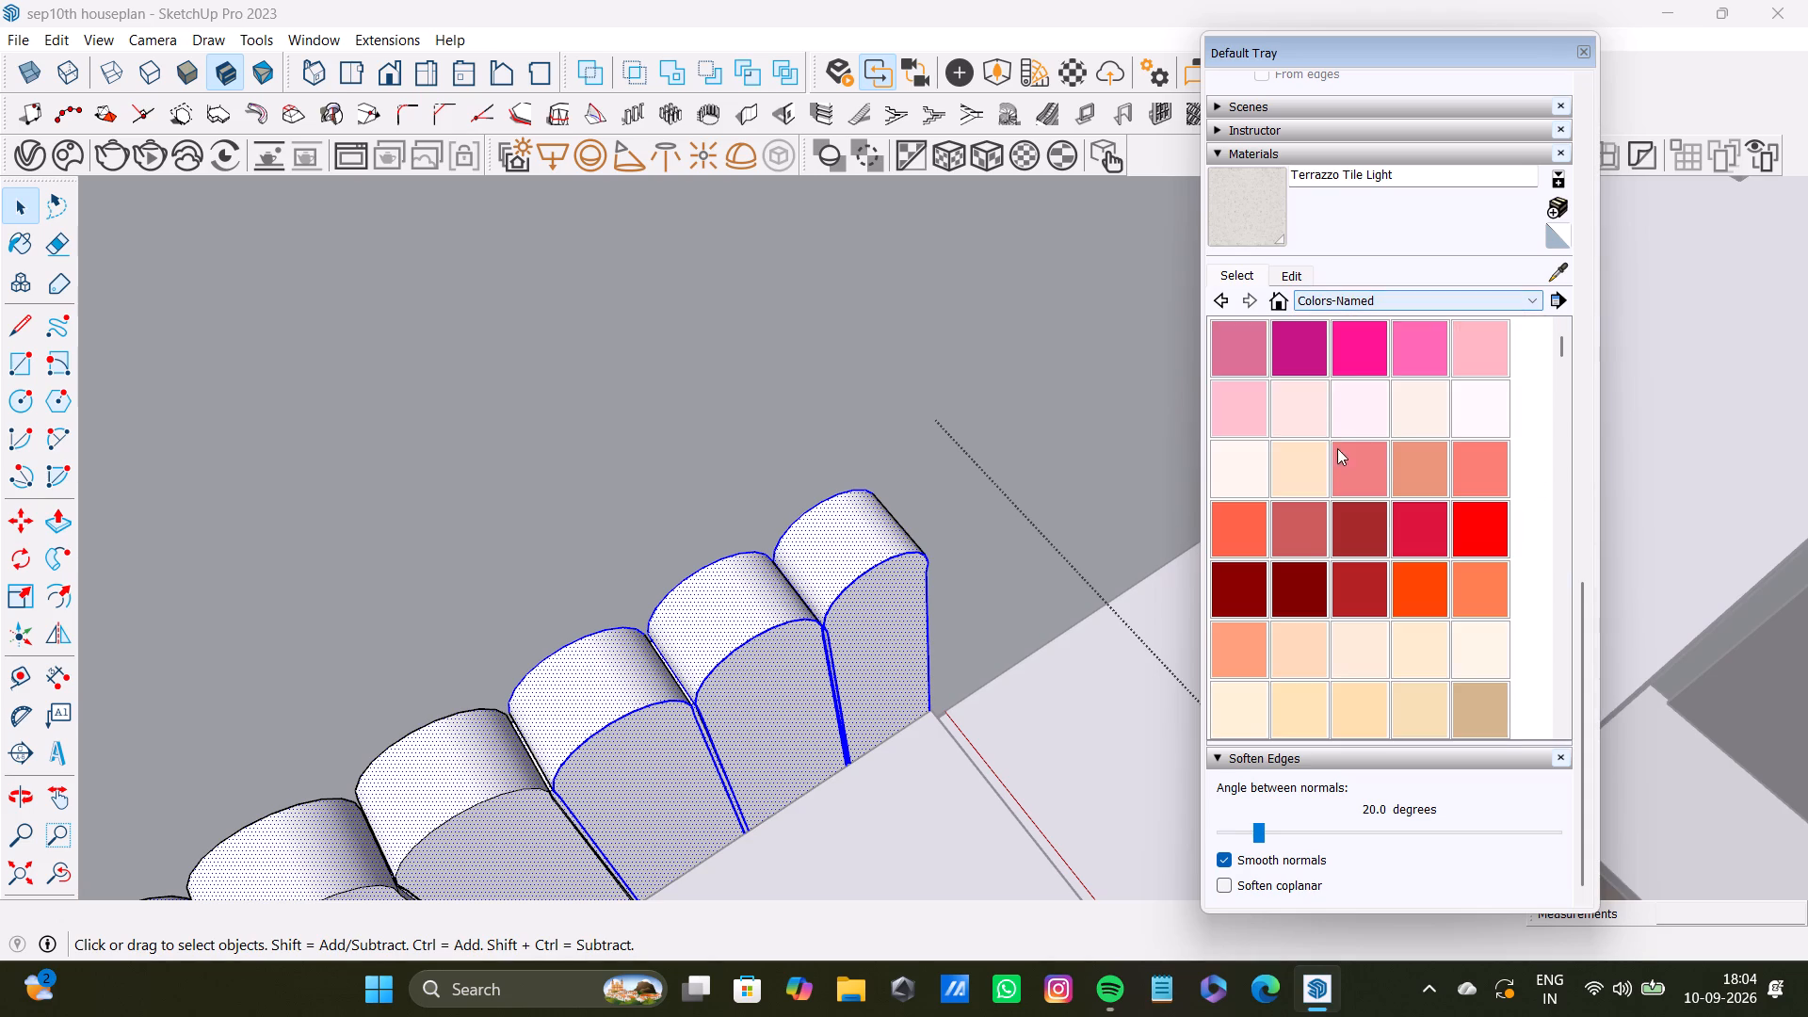
pyautogui.scroll(-16, 1390, 578)
pyautogui.scroll(-5, 1399, 604)
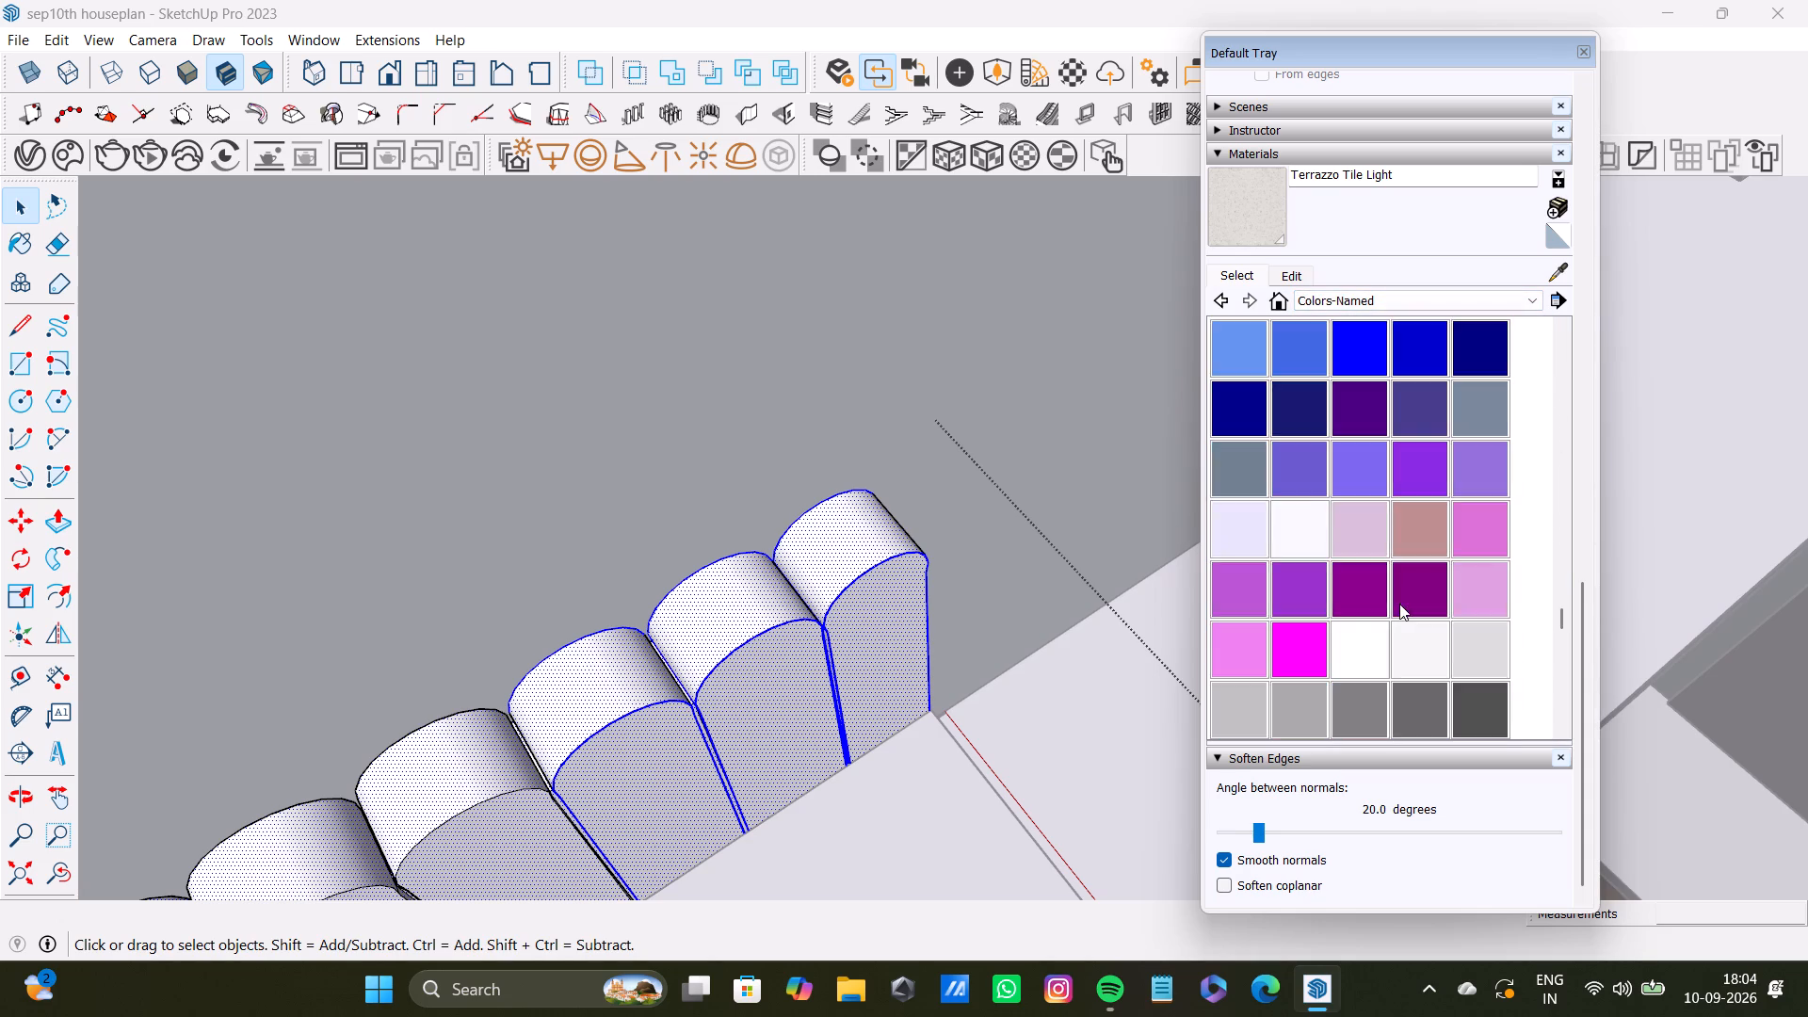
pyautogui.scroll(-4, 1399, 604)
pyautogui.scroll(9, 1358, 479)
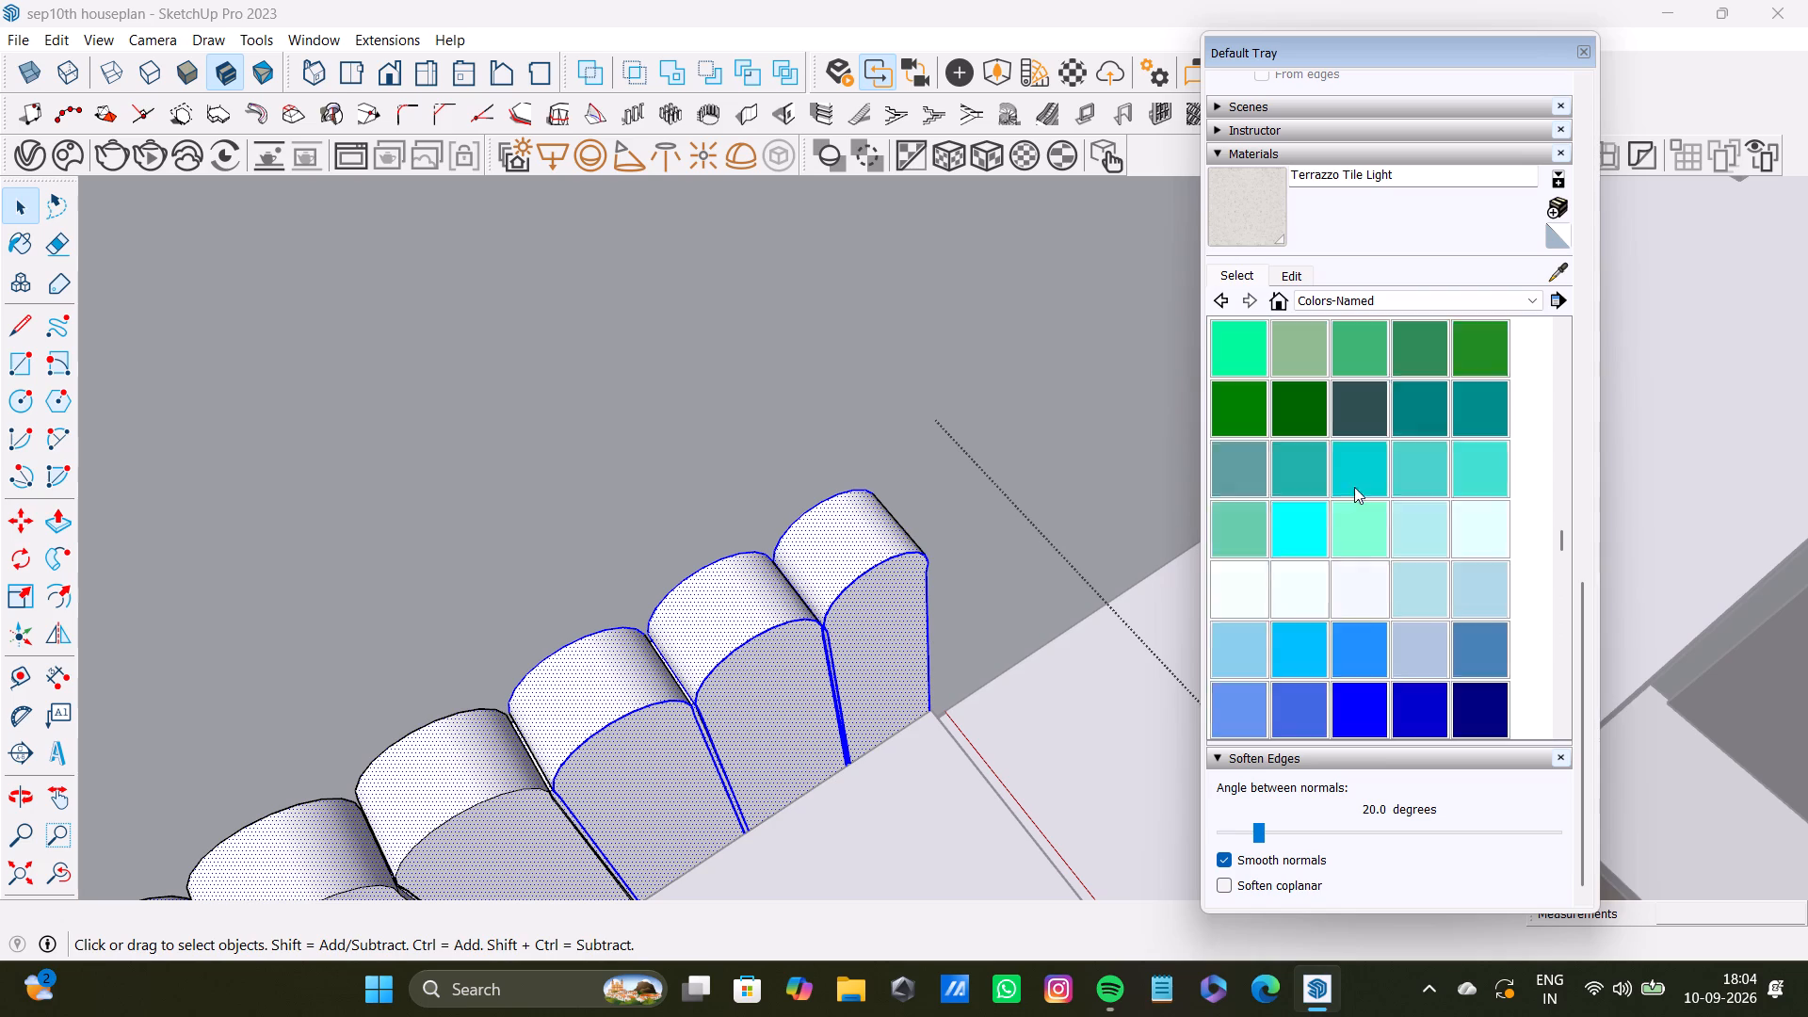
pyautogui.scroll(2, 1354, 487)
pyautogui.scroll(-1, 1353, 489)
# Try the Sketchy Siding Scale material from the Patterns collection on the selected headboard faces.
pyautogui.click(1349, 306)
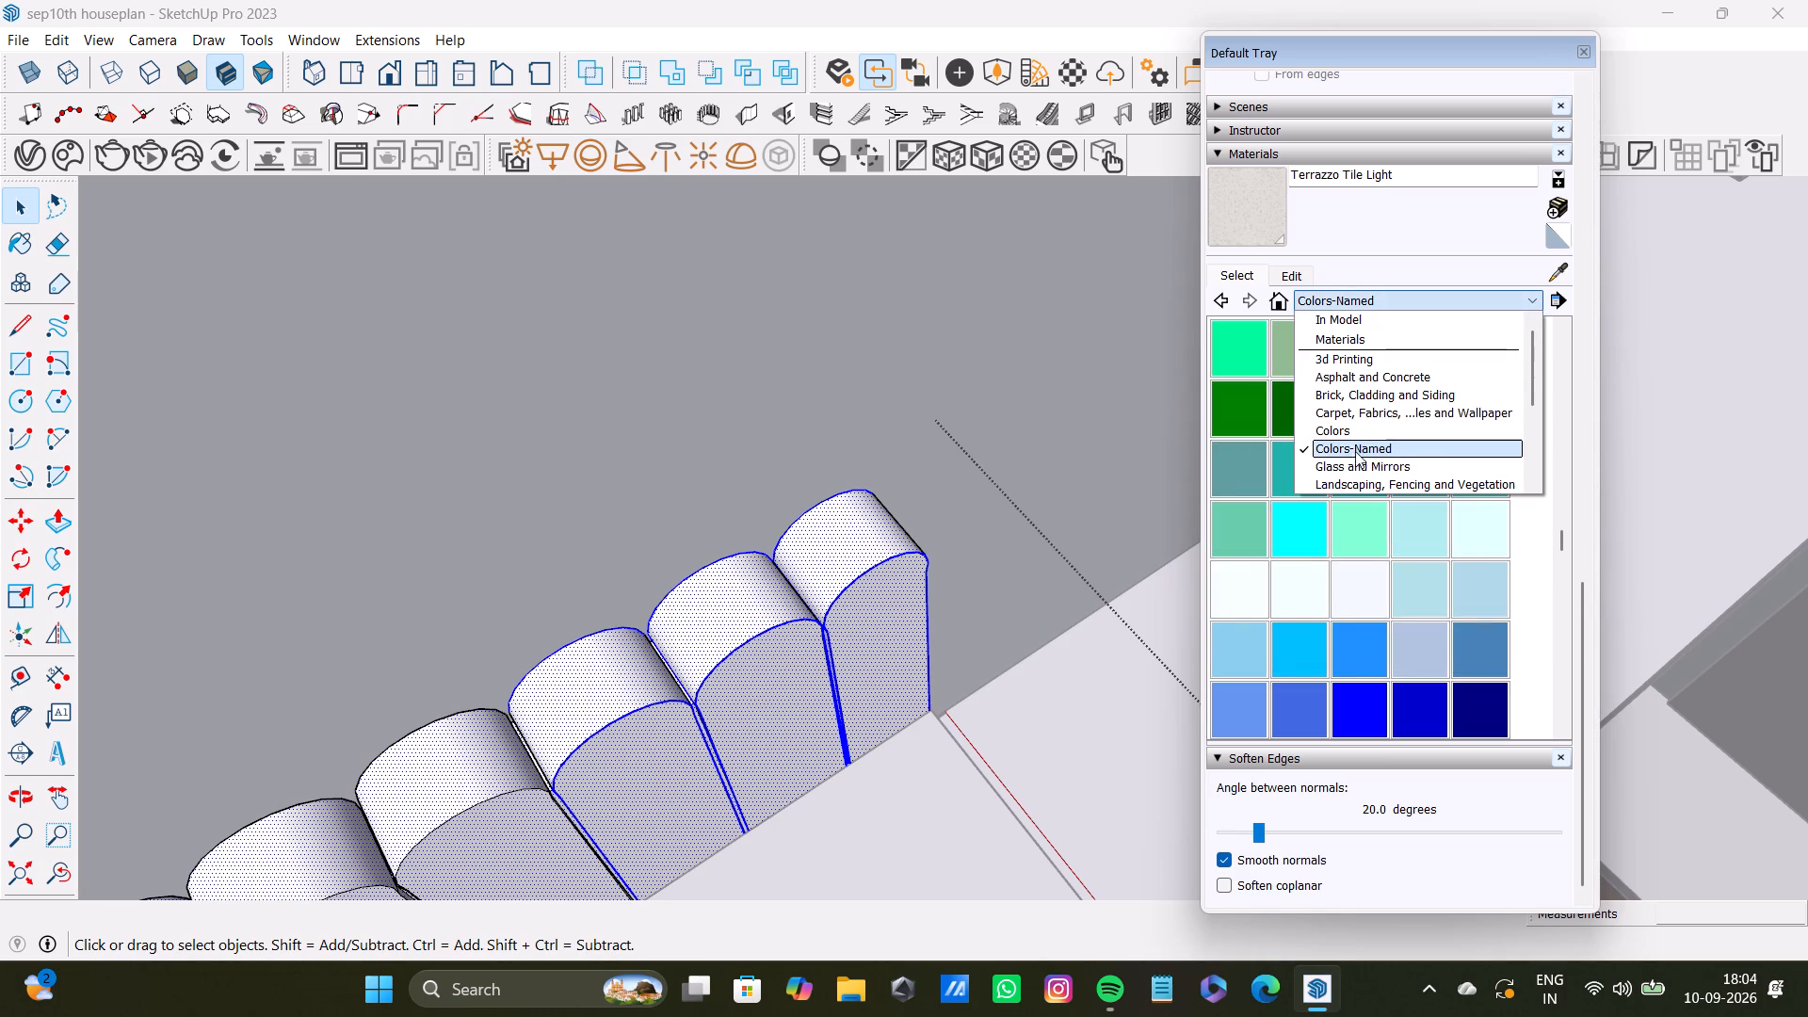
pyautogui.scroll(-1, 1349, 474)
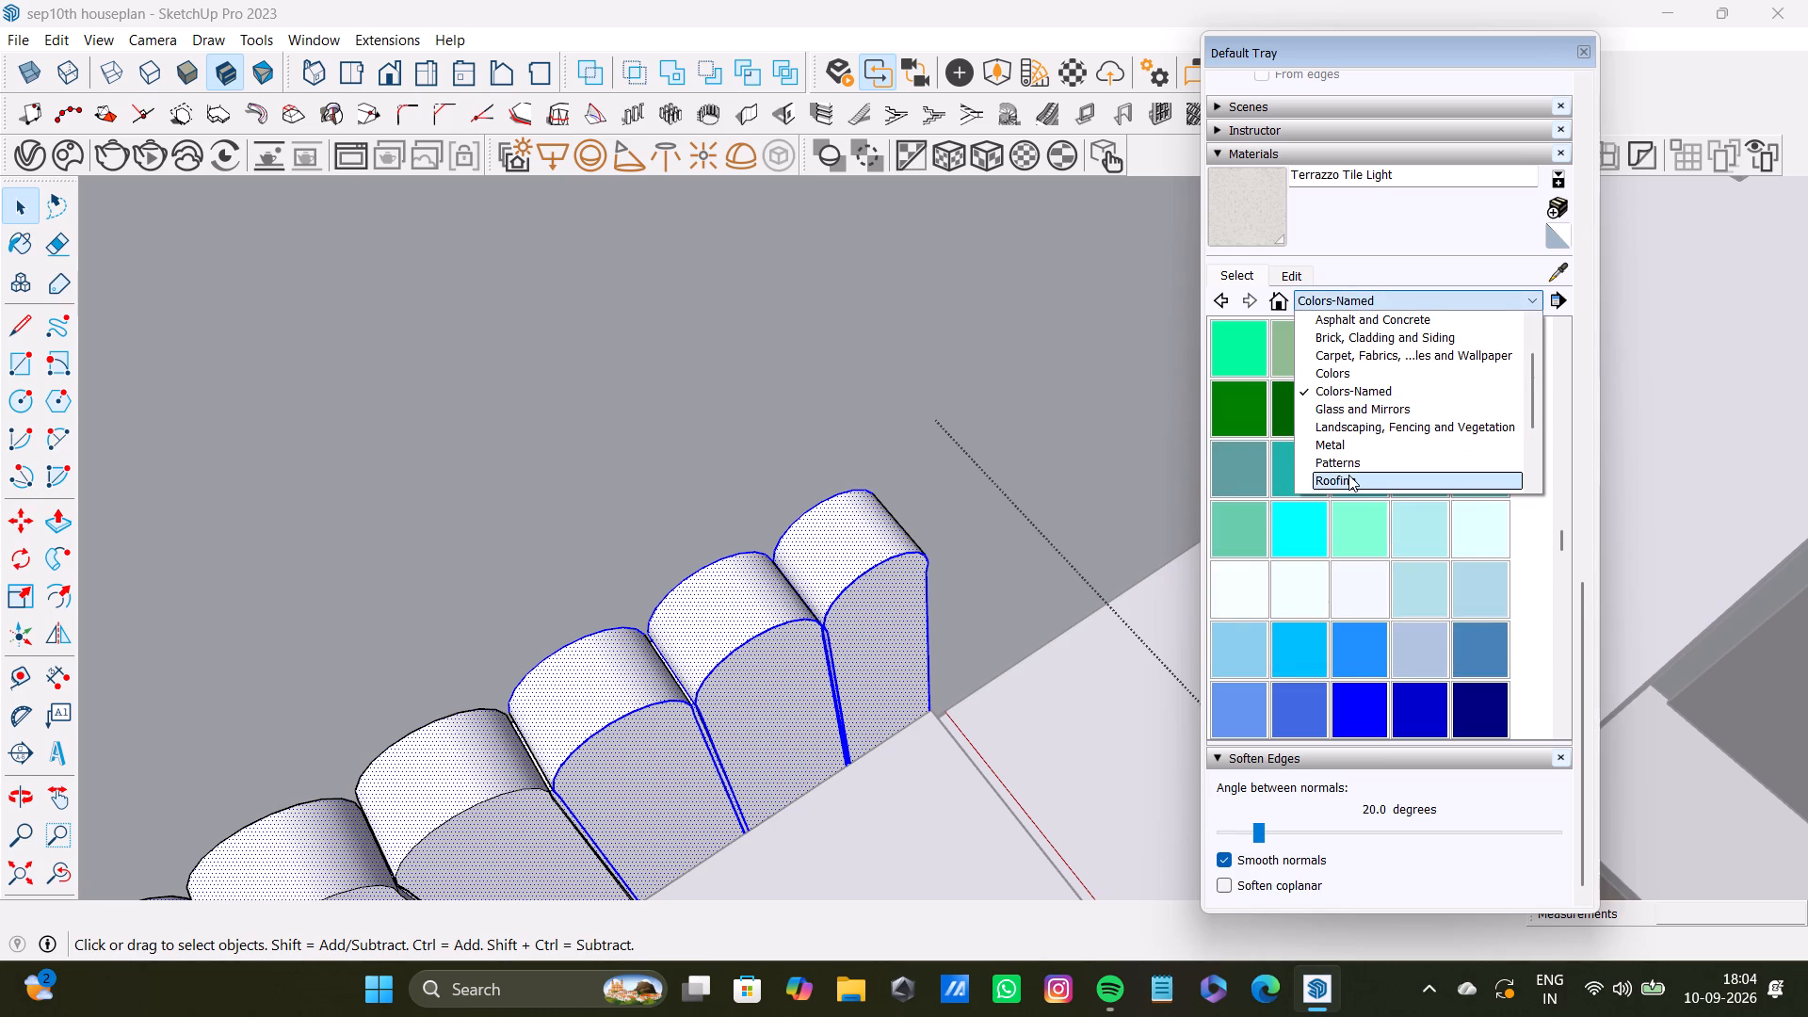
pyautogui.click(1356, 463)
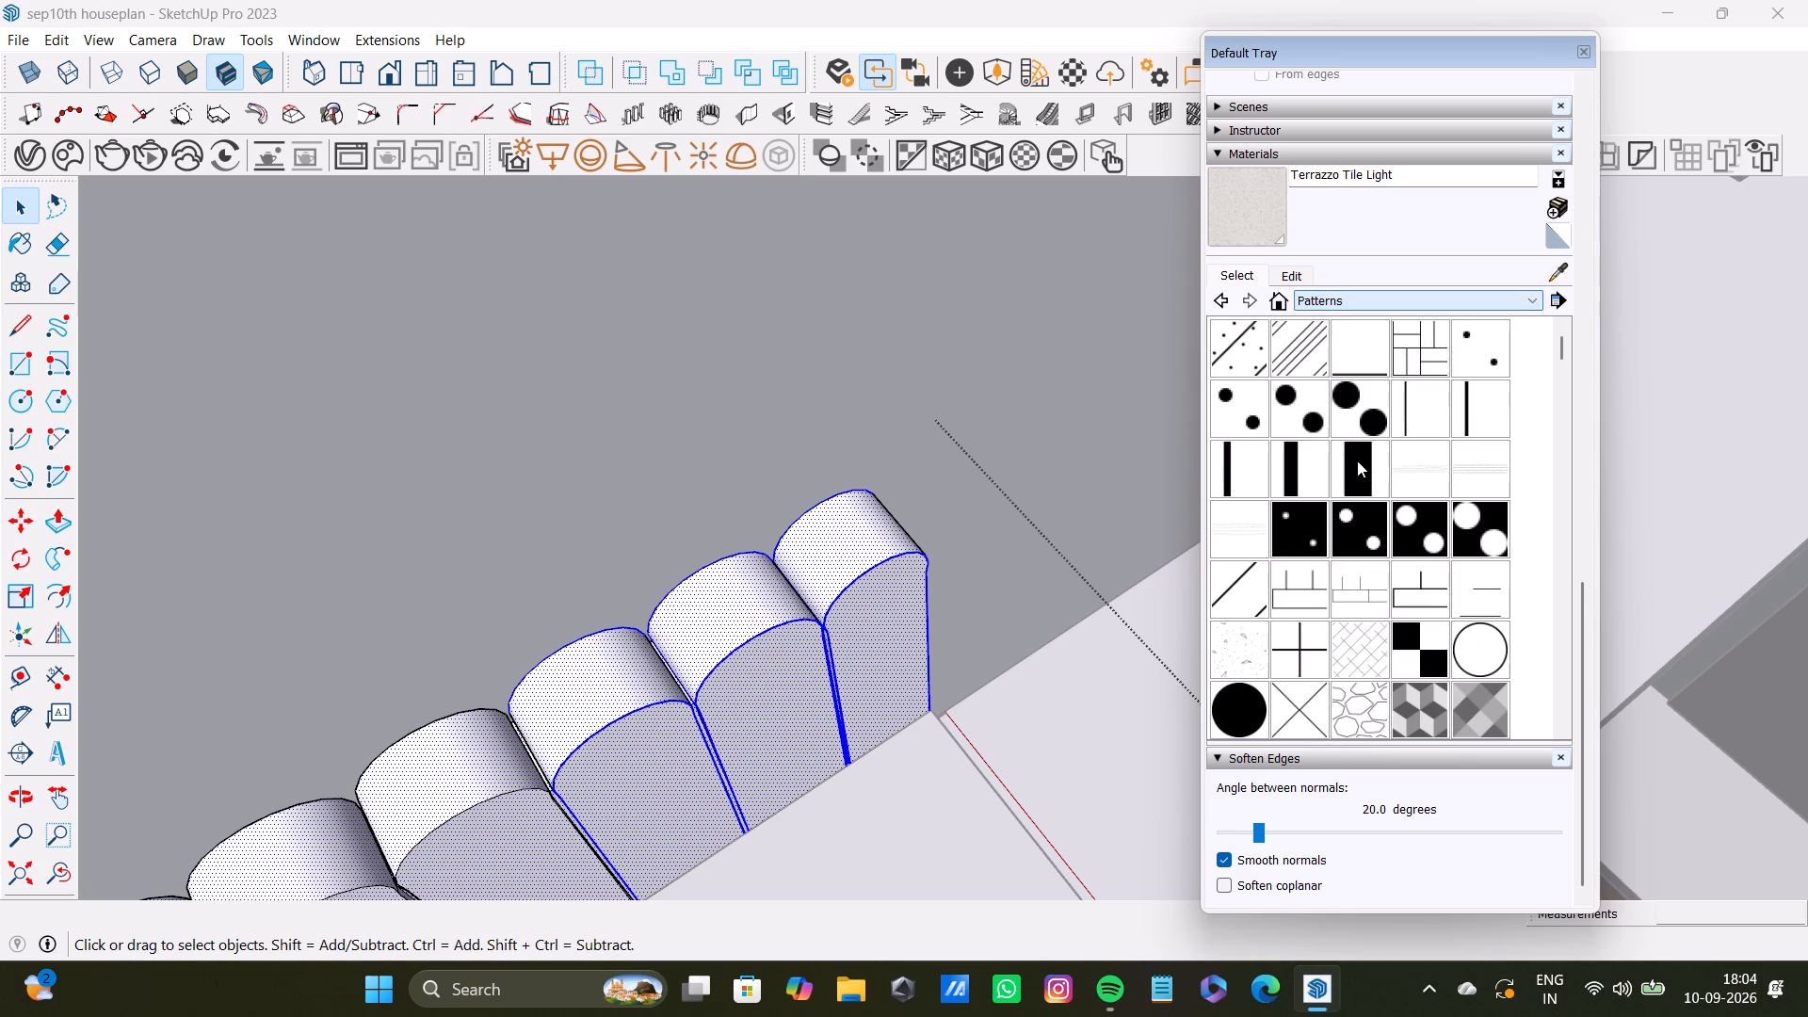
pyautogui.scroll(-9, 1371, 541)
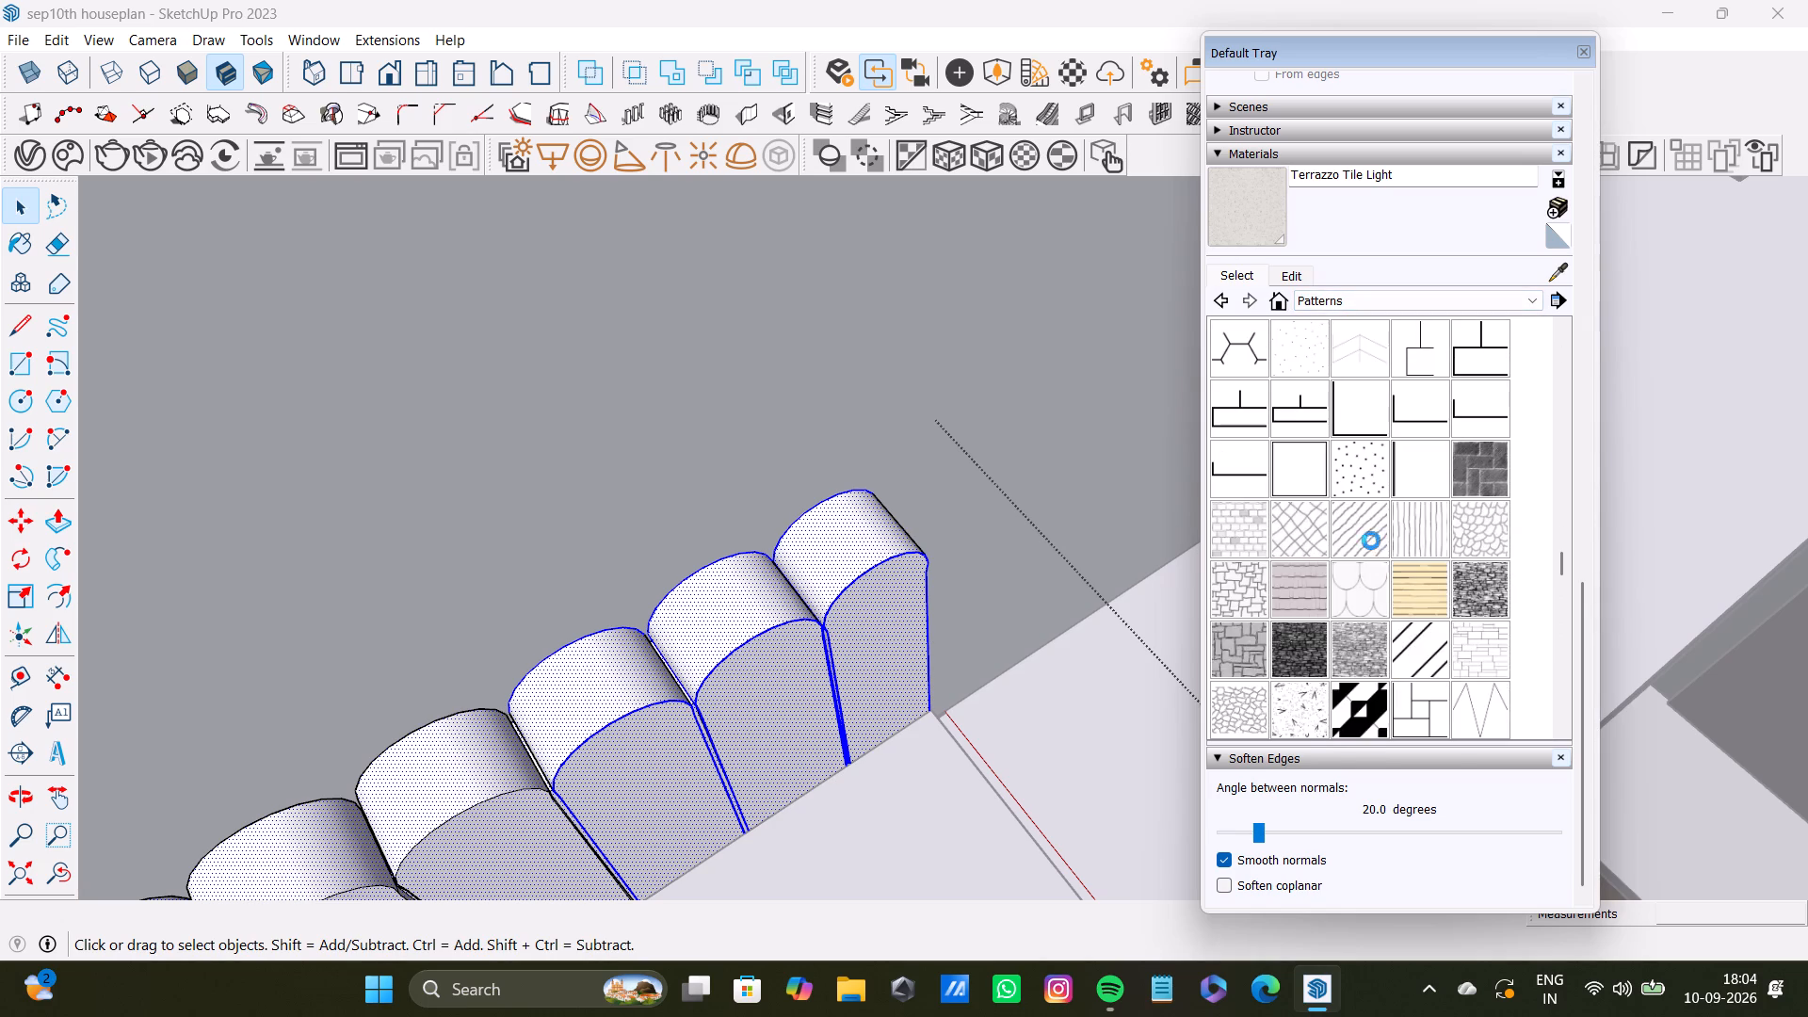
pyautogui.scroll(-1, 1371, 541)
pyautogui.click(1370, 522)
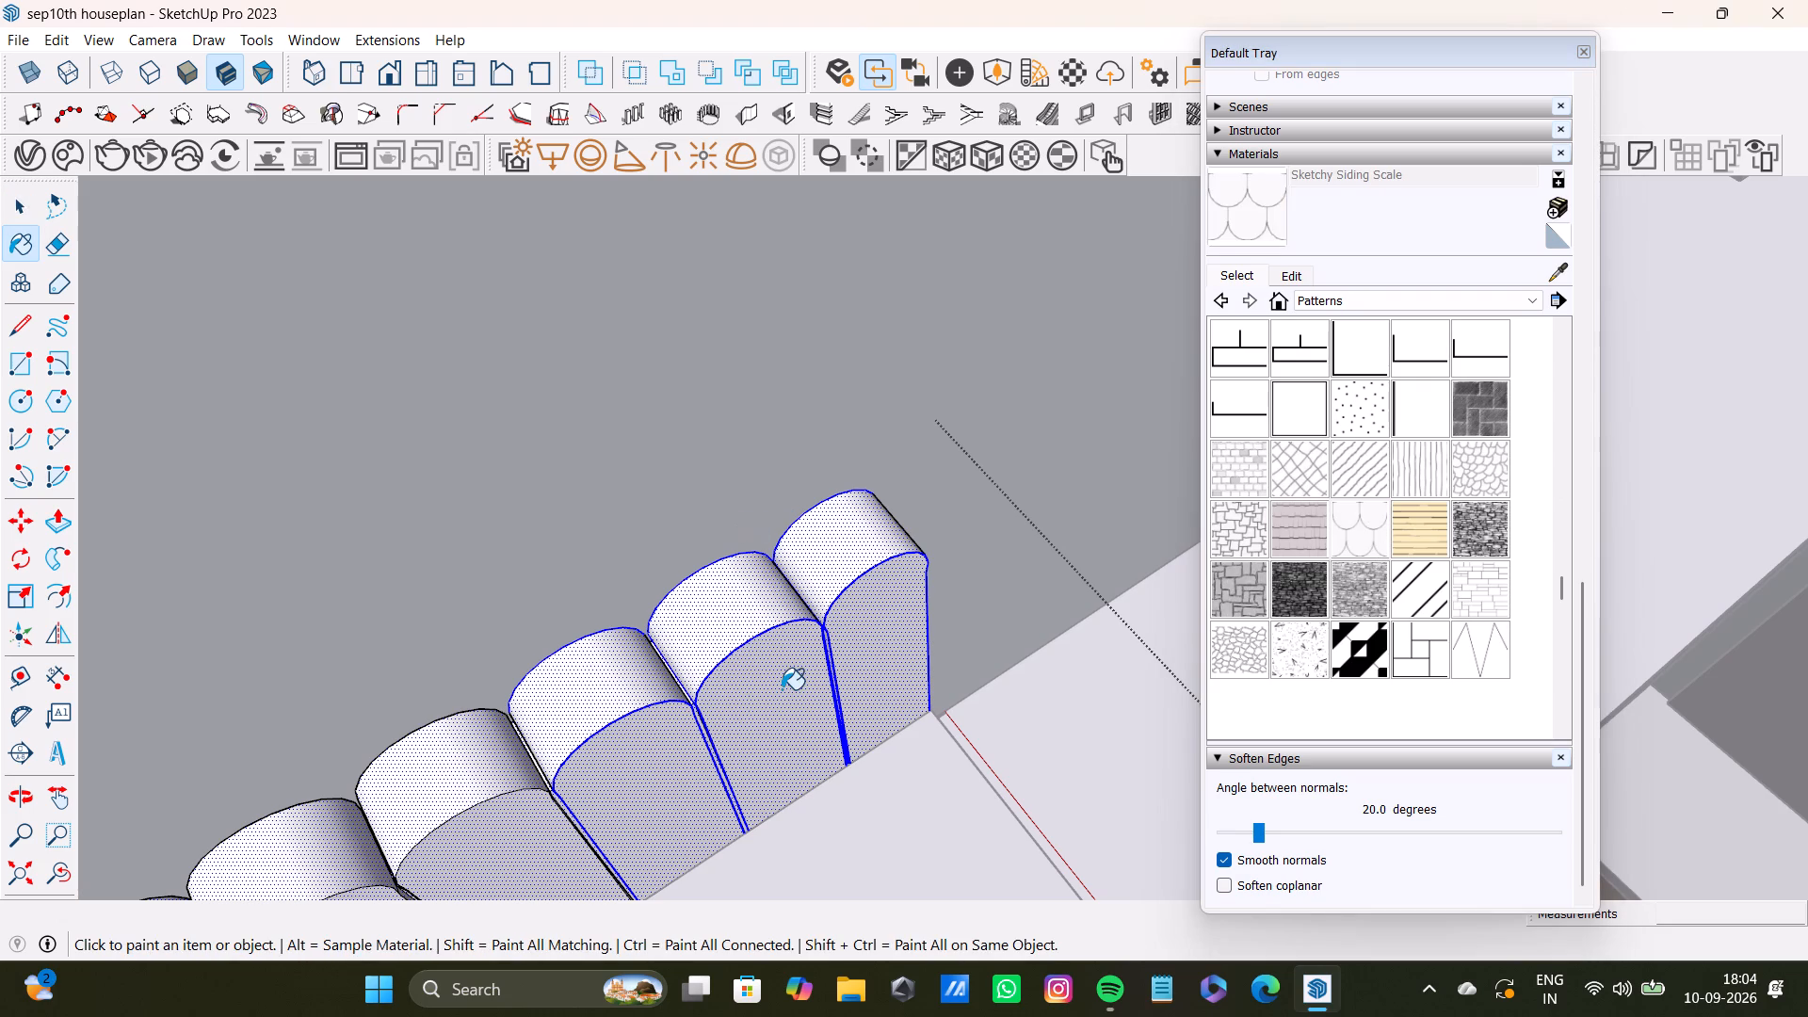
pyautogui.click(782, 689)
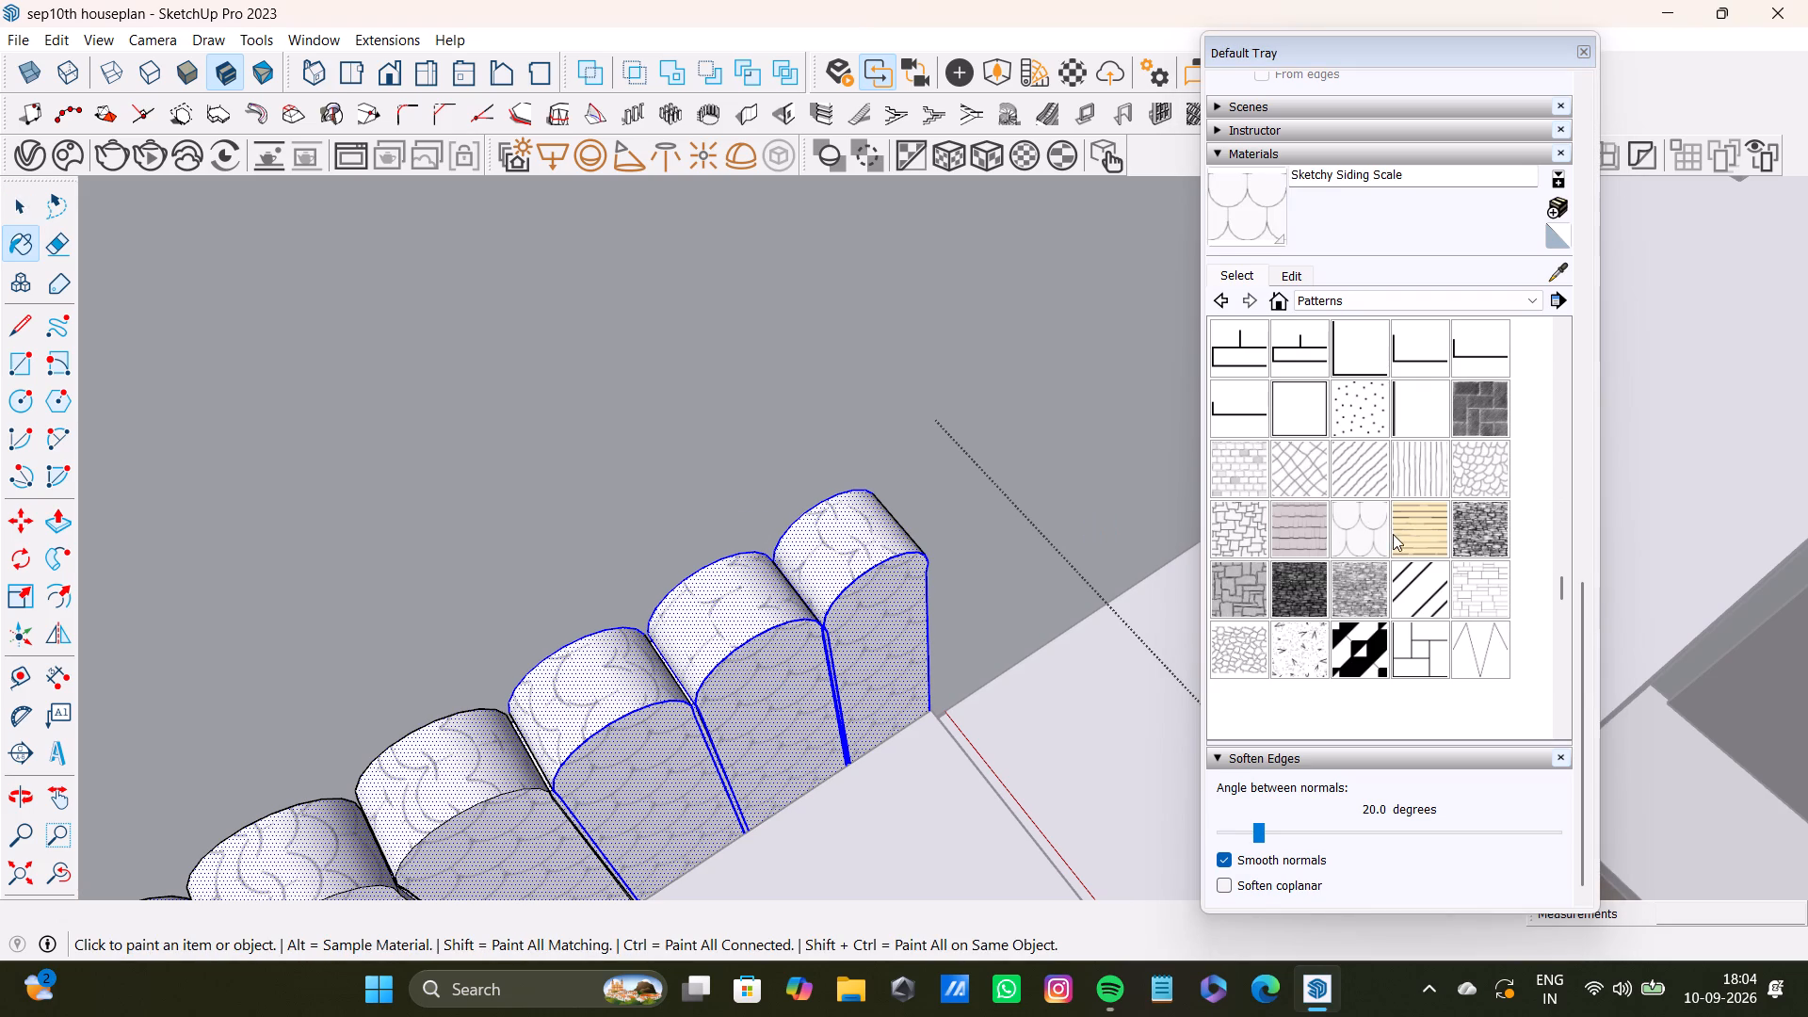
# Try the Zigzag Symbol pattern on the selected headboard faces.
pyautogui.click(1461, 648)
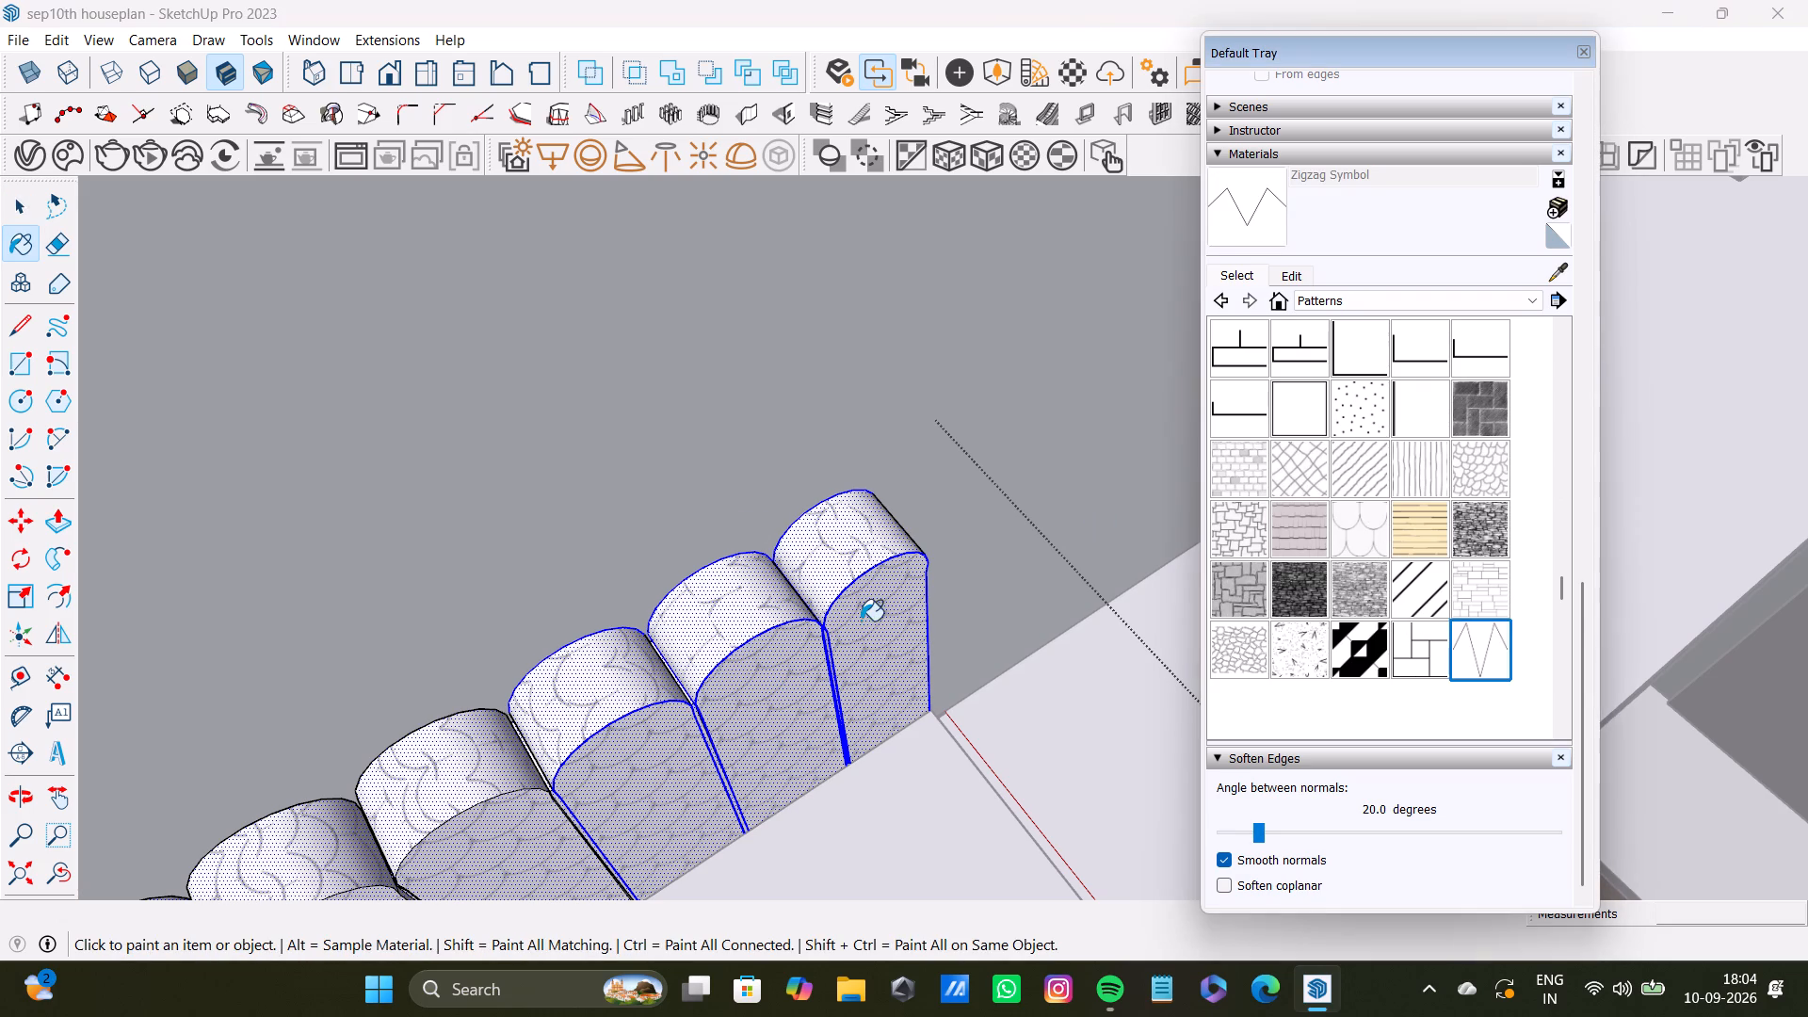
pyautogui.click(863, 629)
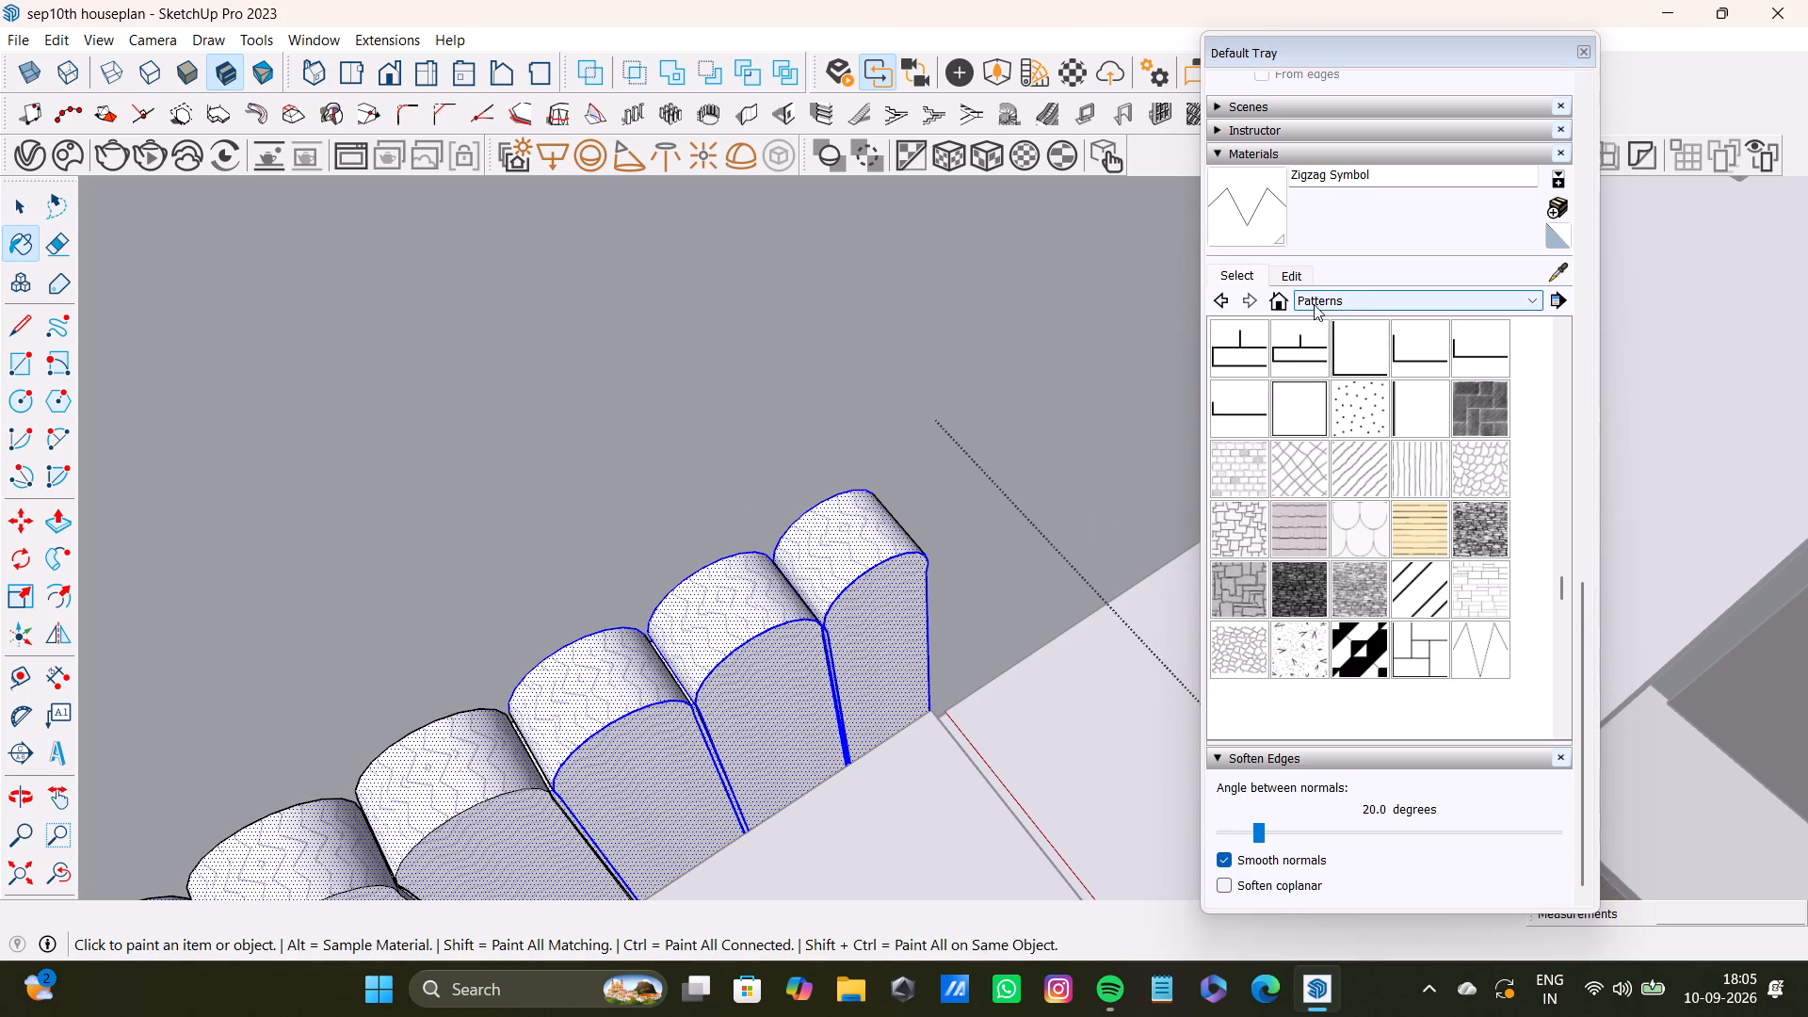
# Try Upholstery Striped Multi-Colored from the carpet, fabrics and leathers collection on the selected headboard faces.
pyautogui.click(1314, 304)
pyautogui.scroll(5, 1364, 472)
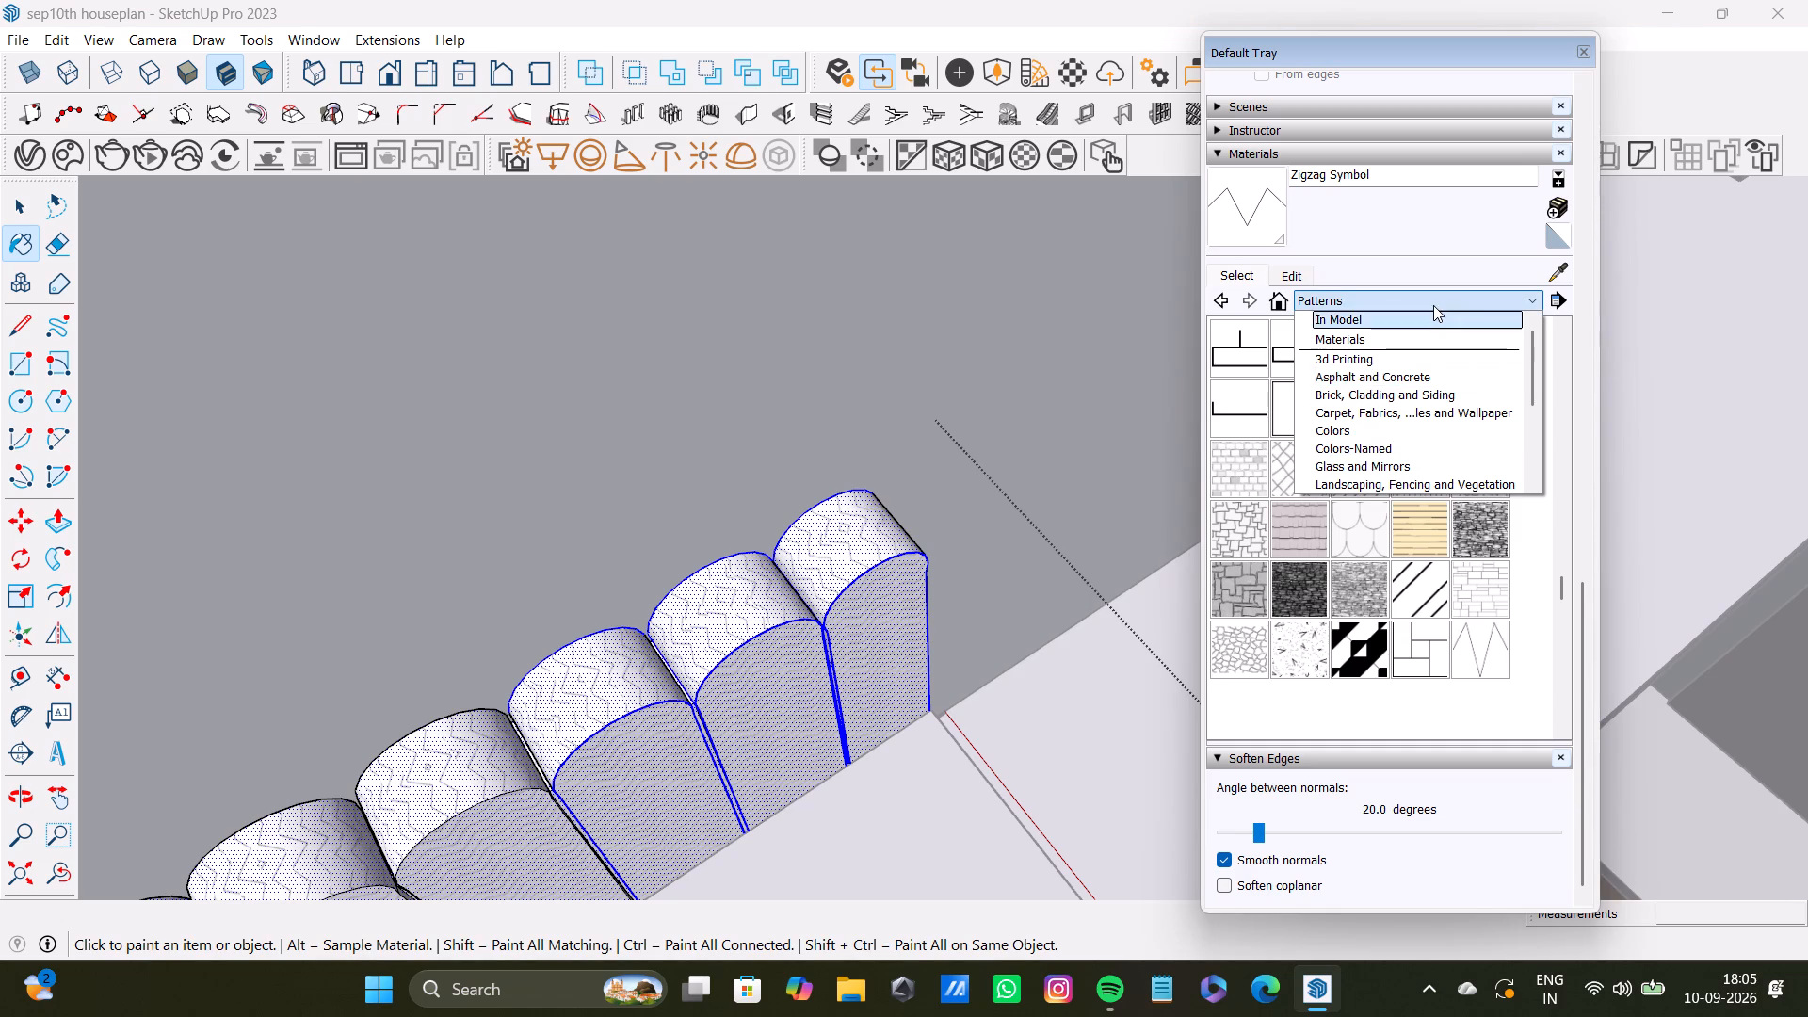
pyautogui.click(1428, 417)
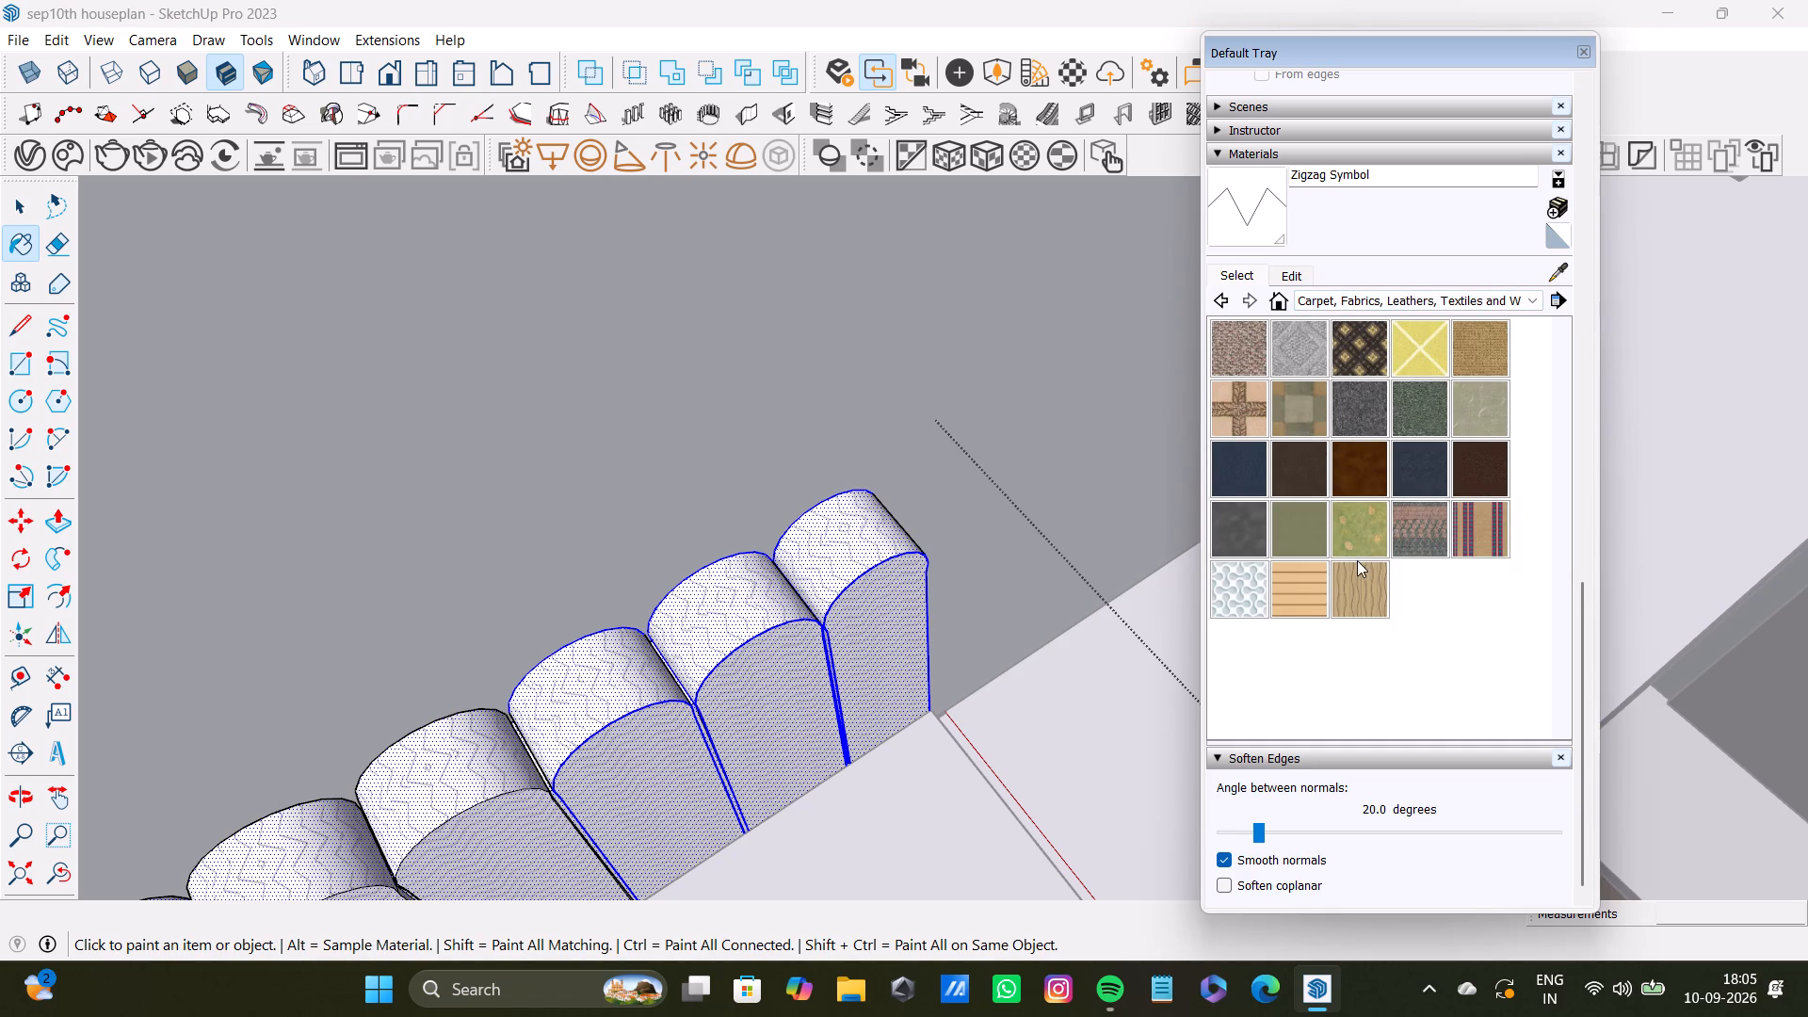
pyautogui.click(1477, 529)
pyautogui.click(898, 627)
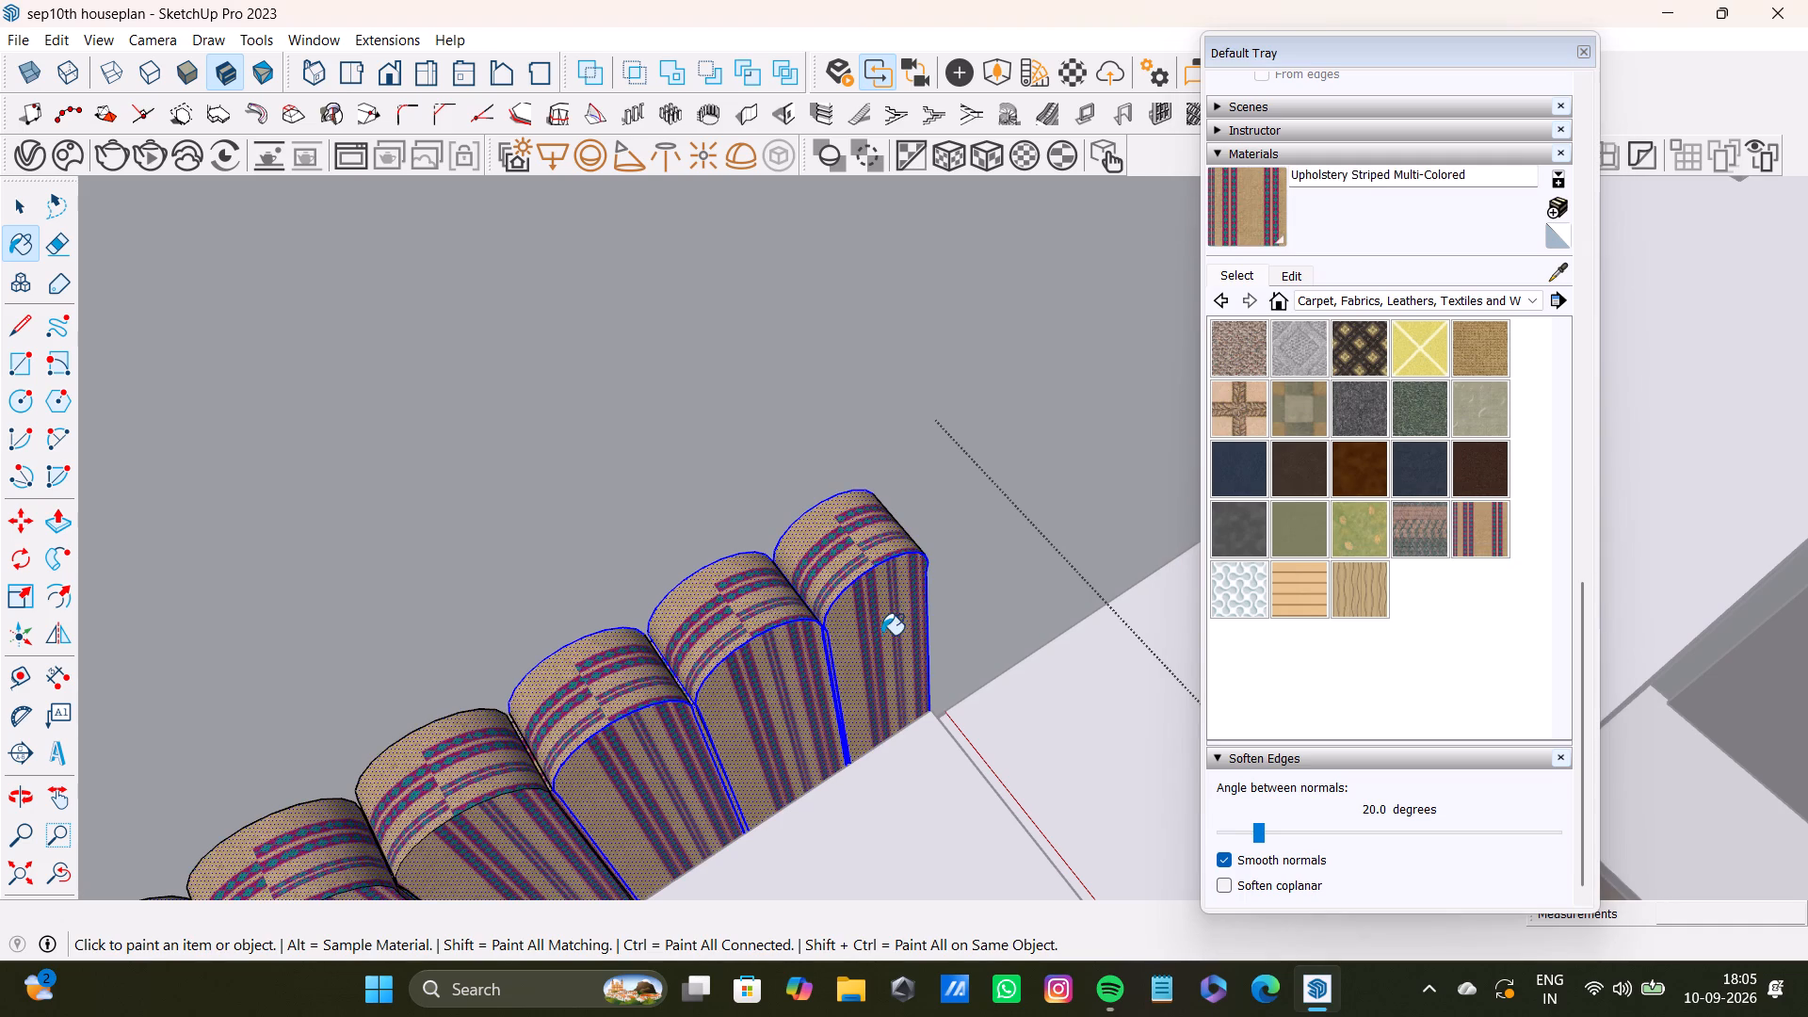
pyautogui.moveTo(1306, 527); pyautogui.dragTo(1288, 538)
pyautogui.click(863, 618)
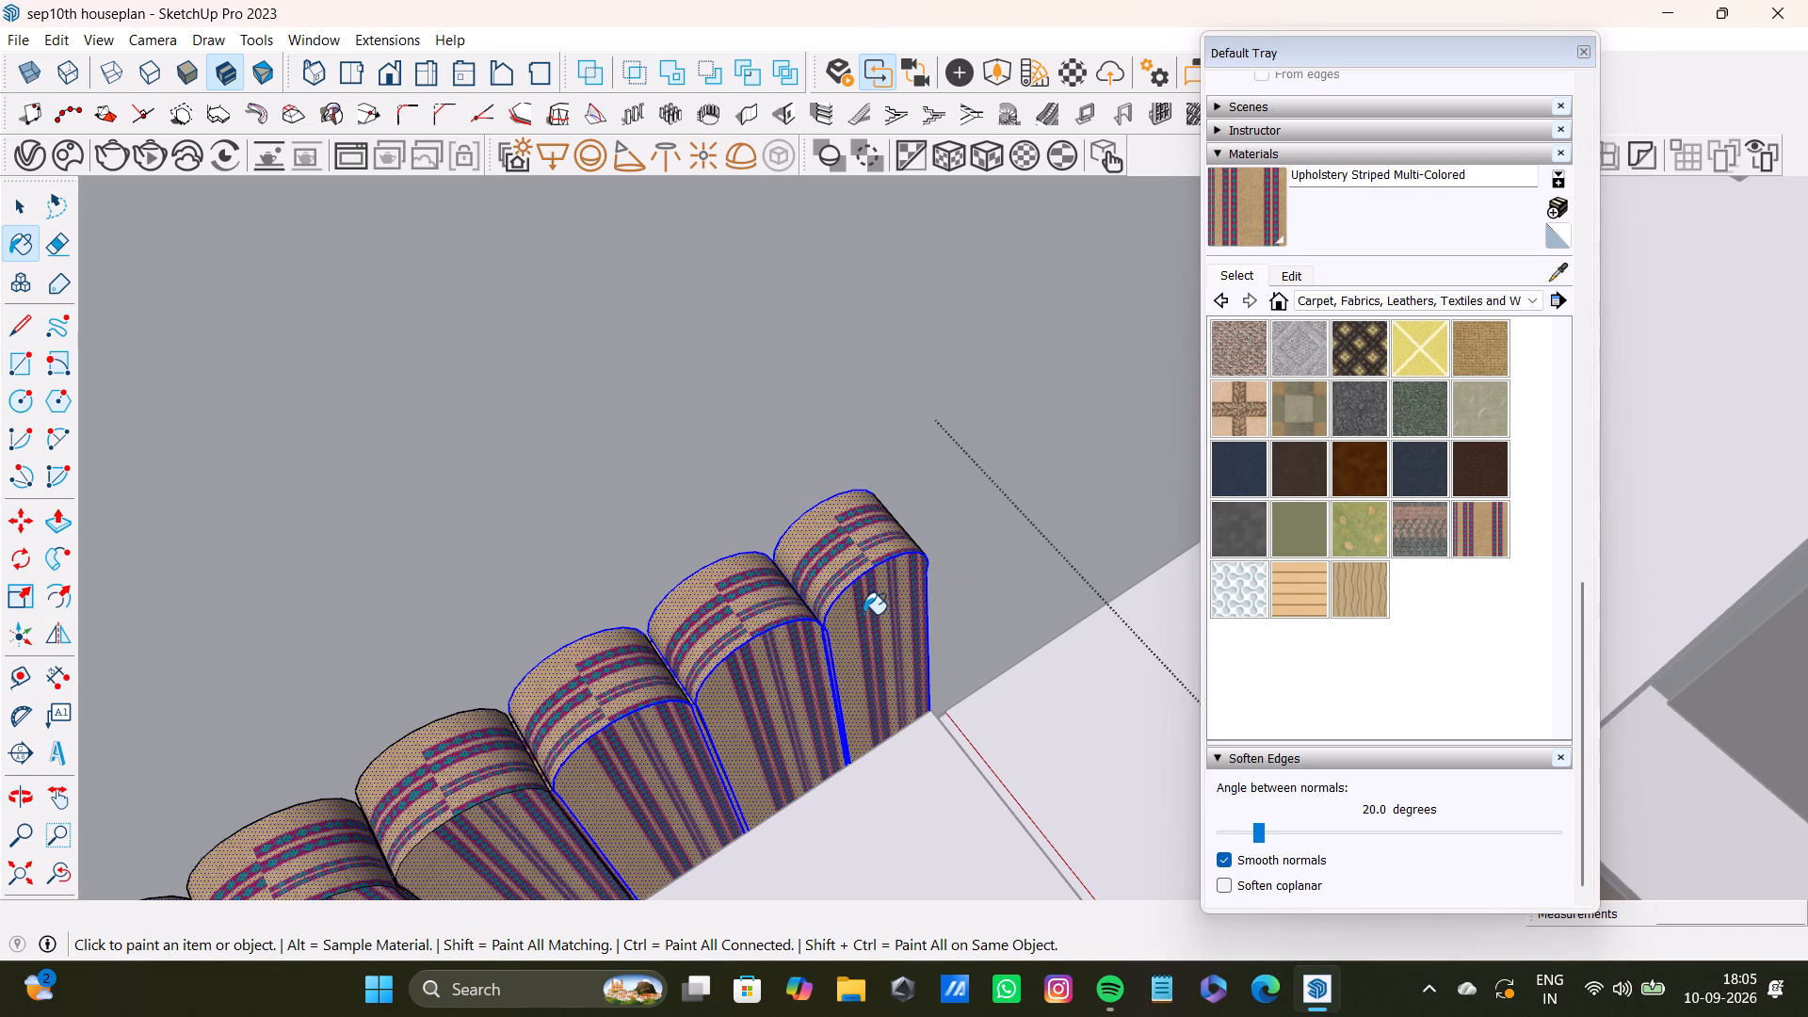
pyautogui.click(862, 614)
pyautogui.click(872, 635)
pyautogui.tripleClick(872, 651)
# Paint the selected headboard faces with Suede Green and leave the headboard's editing context.
pyautogui.click(1285, 554)
pyautogui.click(806, 617)
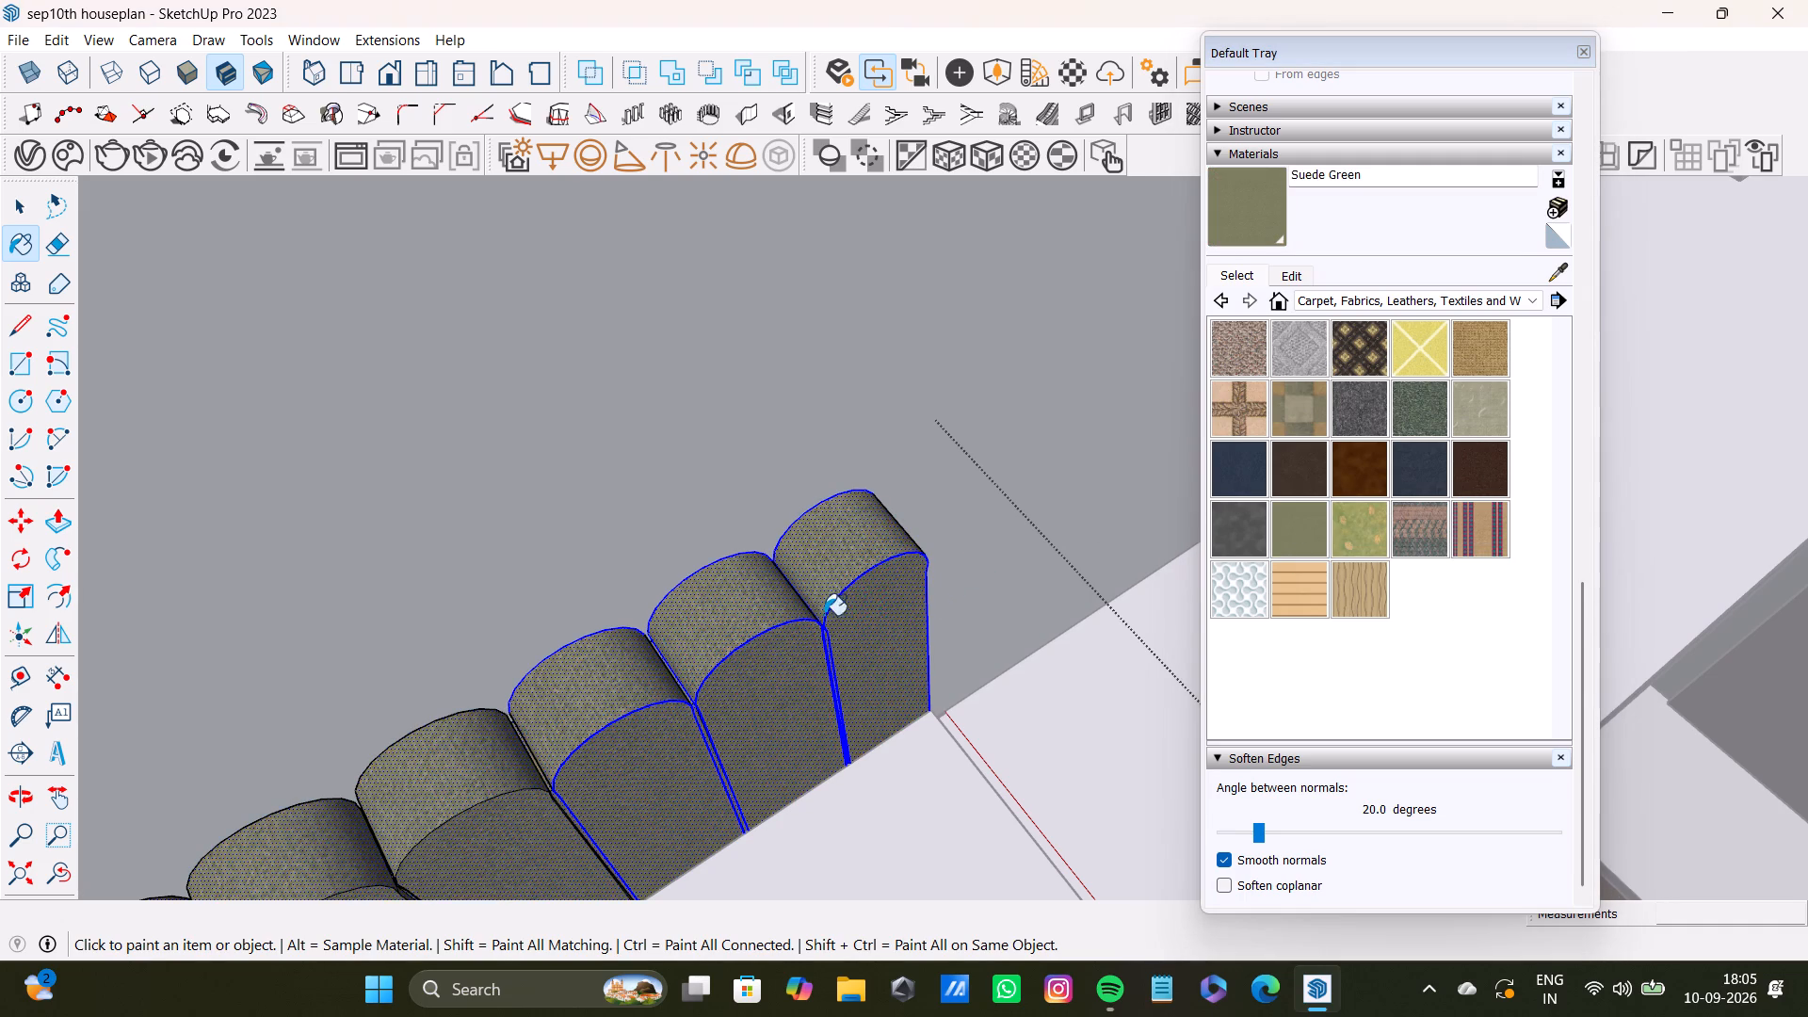
pyautogui.scroll(-12, 815, 648)
pyautogui.press('space')
pyautogui.moveTo(877, 734); pyautogui.dragTo(824, 602, button='middle')
pyautogui.keyDown('shift'); pyautogui.scroll(-1, 824, 598); pyautogui.keyUp('shift')
pyautogui.scroll(4, 857, 638)
pyautogui.moveTo(884, 650); pyautogui.dragTo(758, 690, button='middle')
pyautogui.press('space')
pyautogui.scroll(-6, 484, 598)
pyautogui.keyDown('shift'); pyautogui.moveTo(501, 602); pyautogui.dragTo(639, 572, button='middle'); pyautogui.keyUp('shift')
pyautogui.click(205, 533)
pyautogui.press('space')
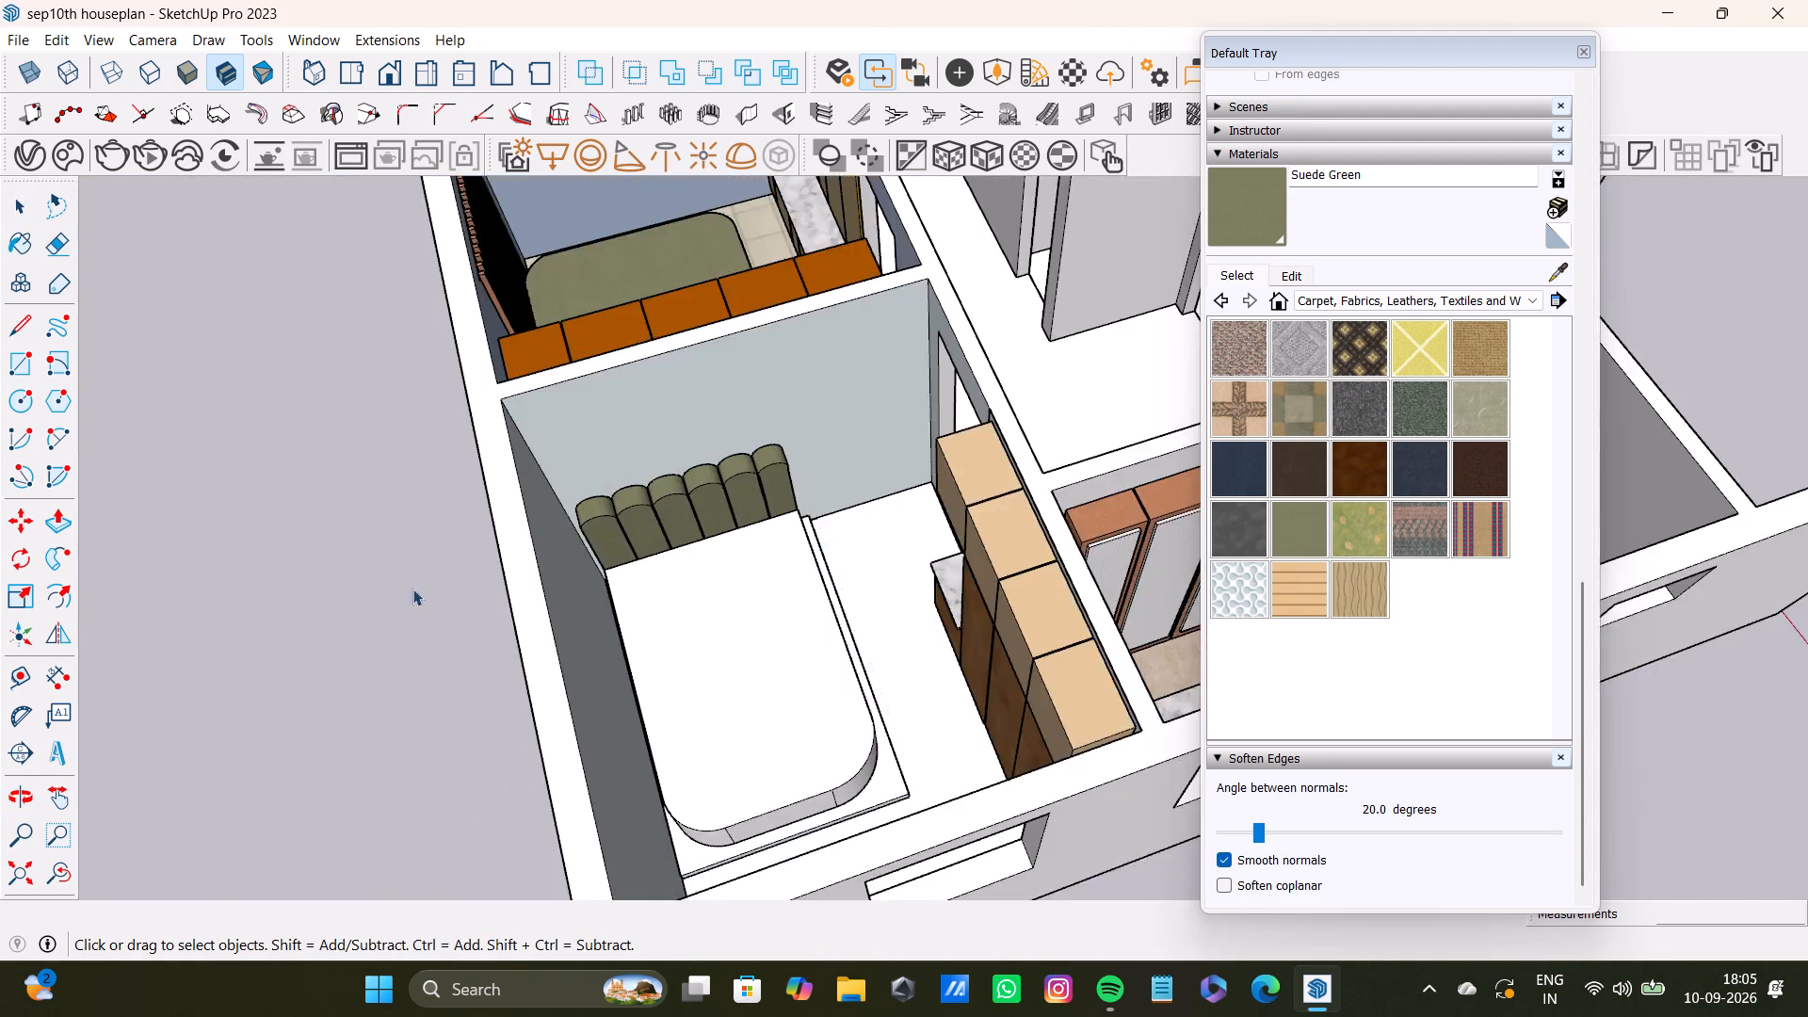
# Select the mattress top and all its side faces on the panelled-headboard bed and paint them Suede Green.
pyautogui.scroll(5, 676, 656)
pyautogui.keyDown('shift'); pyautogui.doubleClick(710, 686); pyautogui.keyUp('shift')
pyautogui.keyDown('shift'); pyautogui.moveTo(930, 798); pyautogui.dragTo(889, 659, button='middle'); pyautogui.keyUp('shift')
pyautogui.keyDown('shift'); pyautogui.scroll(2, 933, 769); pyautogui.keyUp('shift')
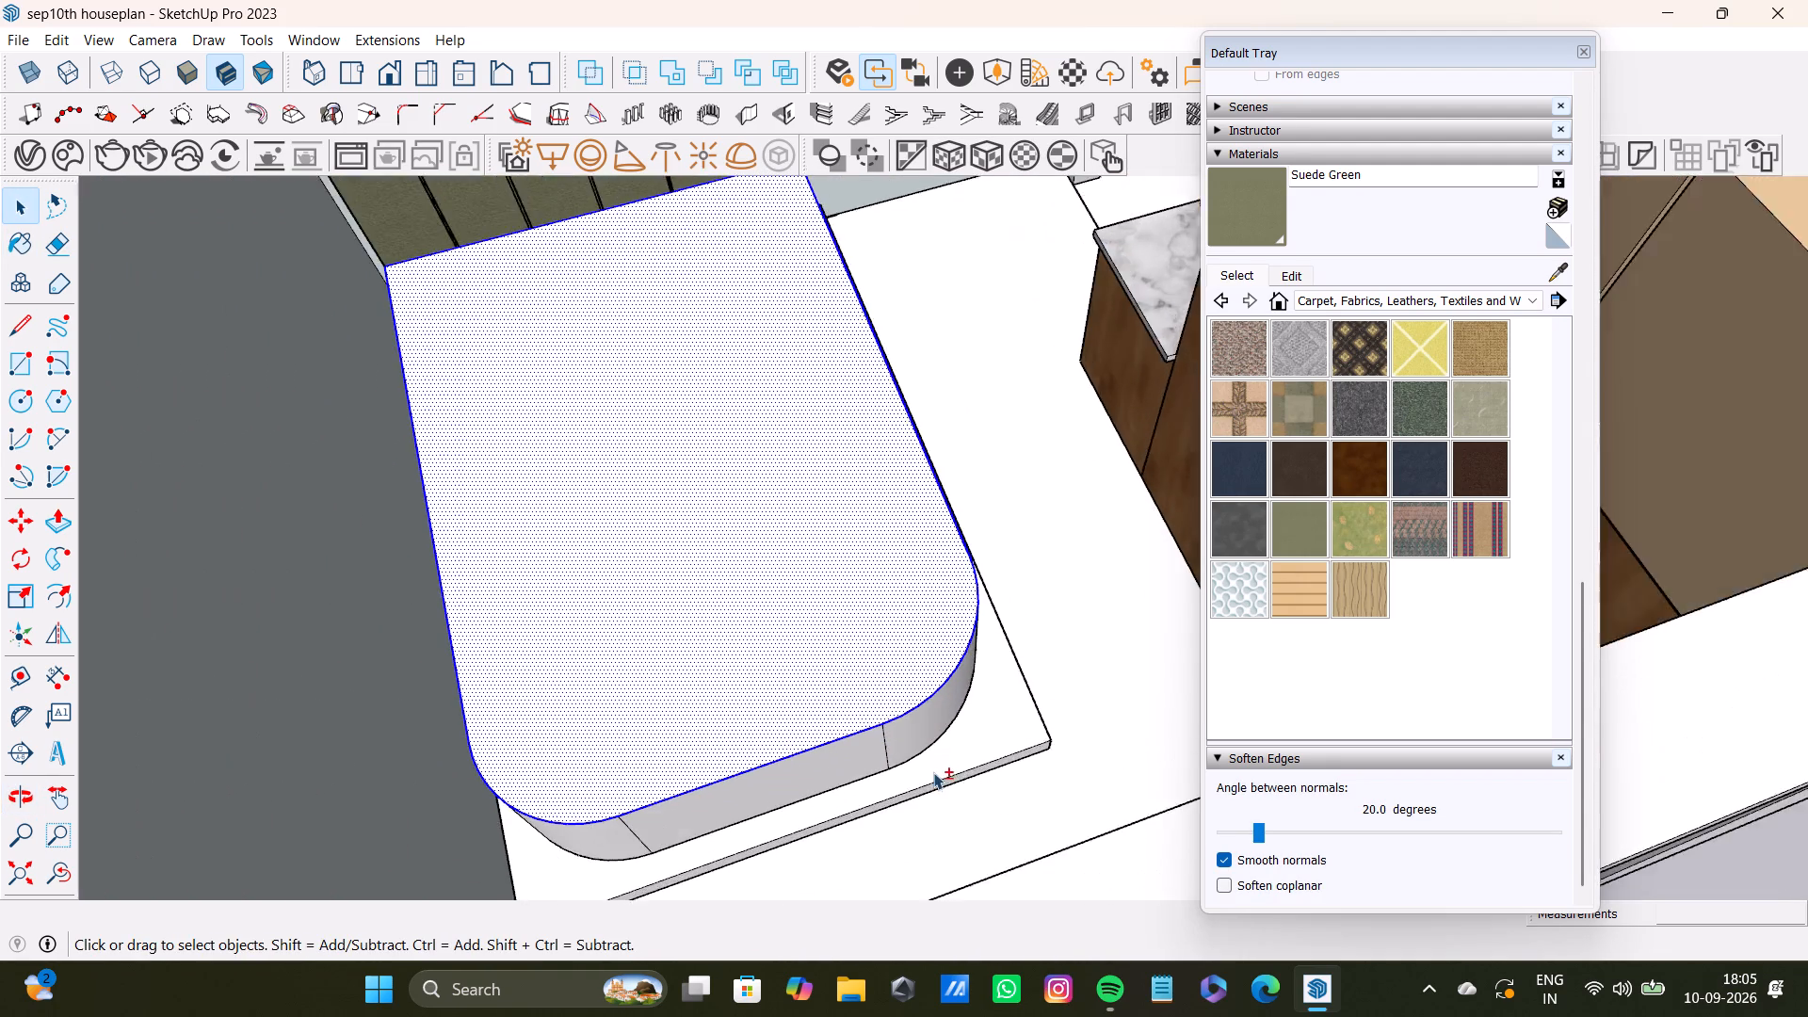
pyautogui.keyDown('shift'); pyautogui.scroll(3, 933, 772); pyautogui.keyUp('shift')
pyautogui.keyDown('shift'); pyautogui.moveTo(936, 731); pyautogui.dragTo(926, 734); pyautogui.keyUp('shift')
pyautogui.keyDown('shift'); pyautogui.click(859, 772); pyautogui.keyUp('shift')
pyautogui.keyDown('shift'); pyautogui.click(563, 859); pyautogui.keyUp('shift')
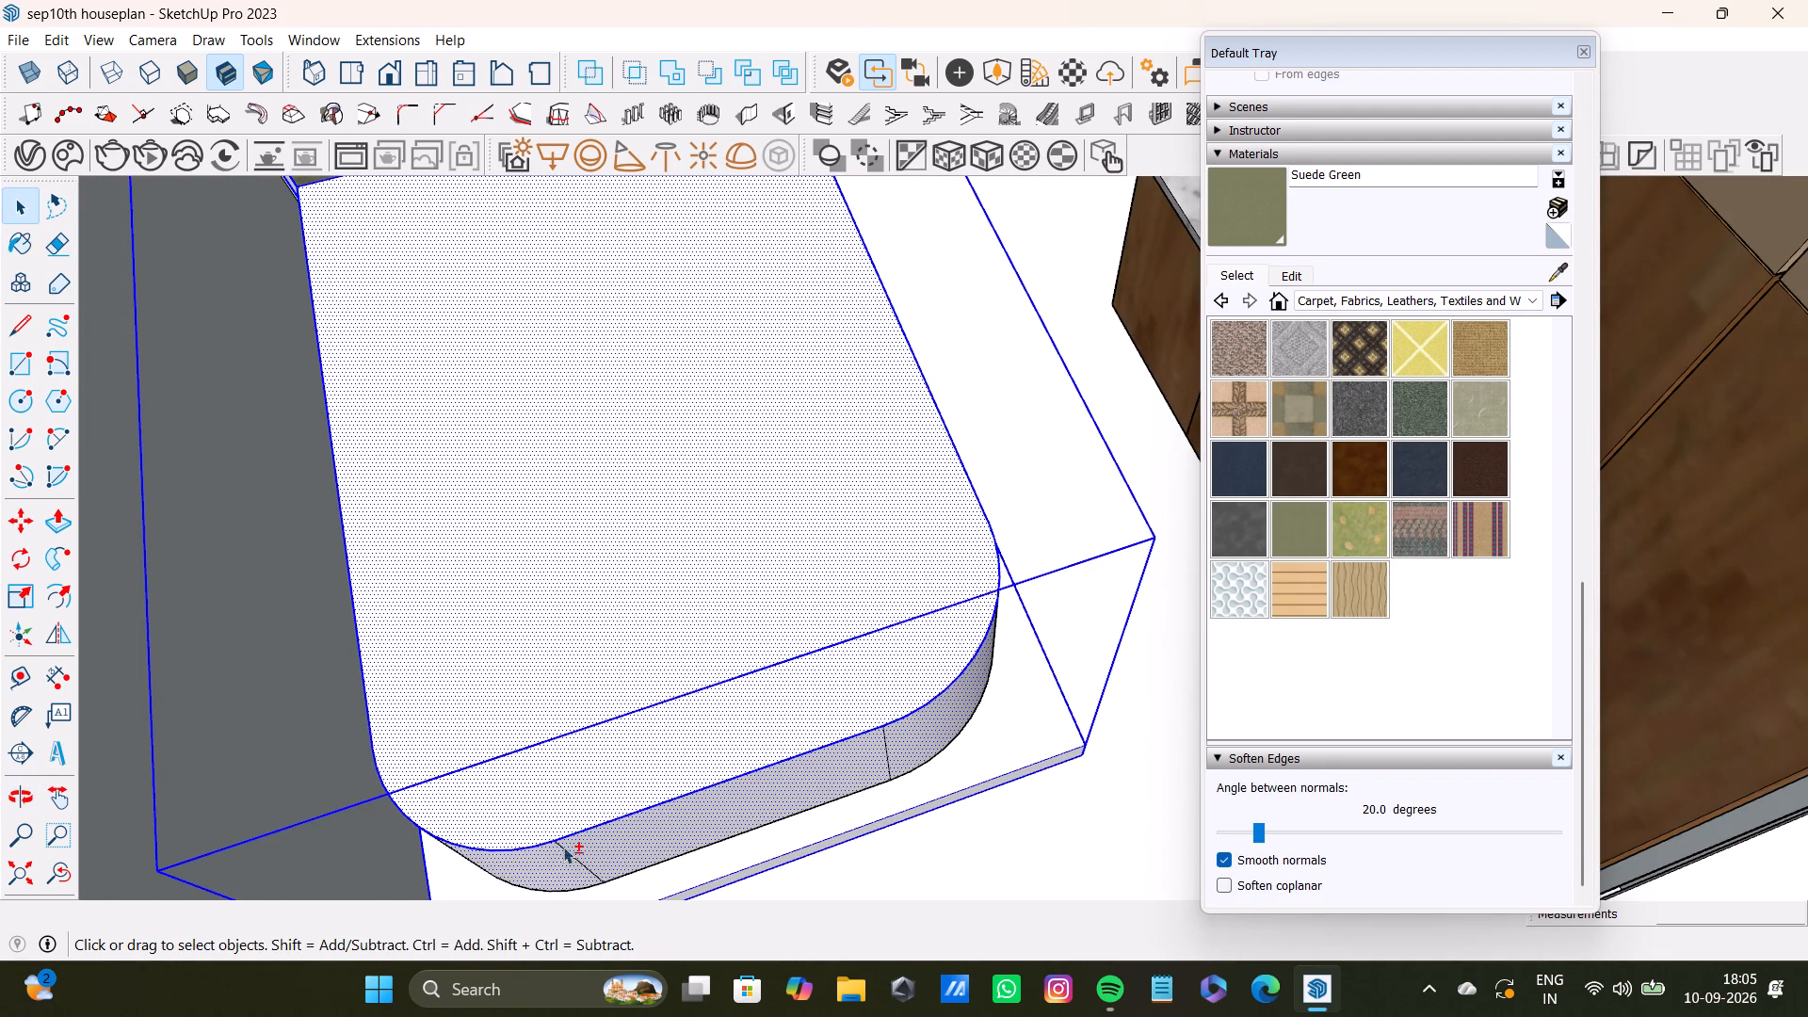
pyautogui.moveTo(1066, 702); pyautogui.dragTo(579, 765, button='middle')
pyautogui.scroll(-1, 595, 738)
pyautogui.scroll(3, 1036, 612)
pyautogui.keyDown('shift'); pyautogui.click(927, 528); pyautogui.keyUp('shift')
pyautogui.keyDown('shift'); pyautogui.scroll(-10, 924, 527); pyautogui.keyUp('shift')
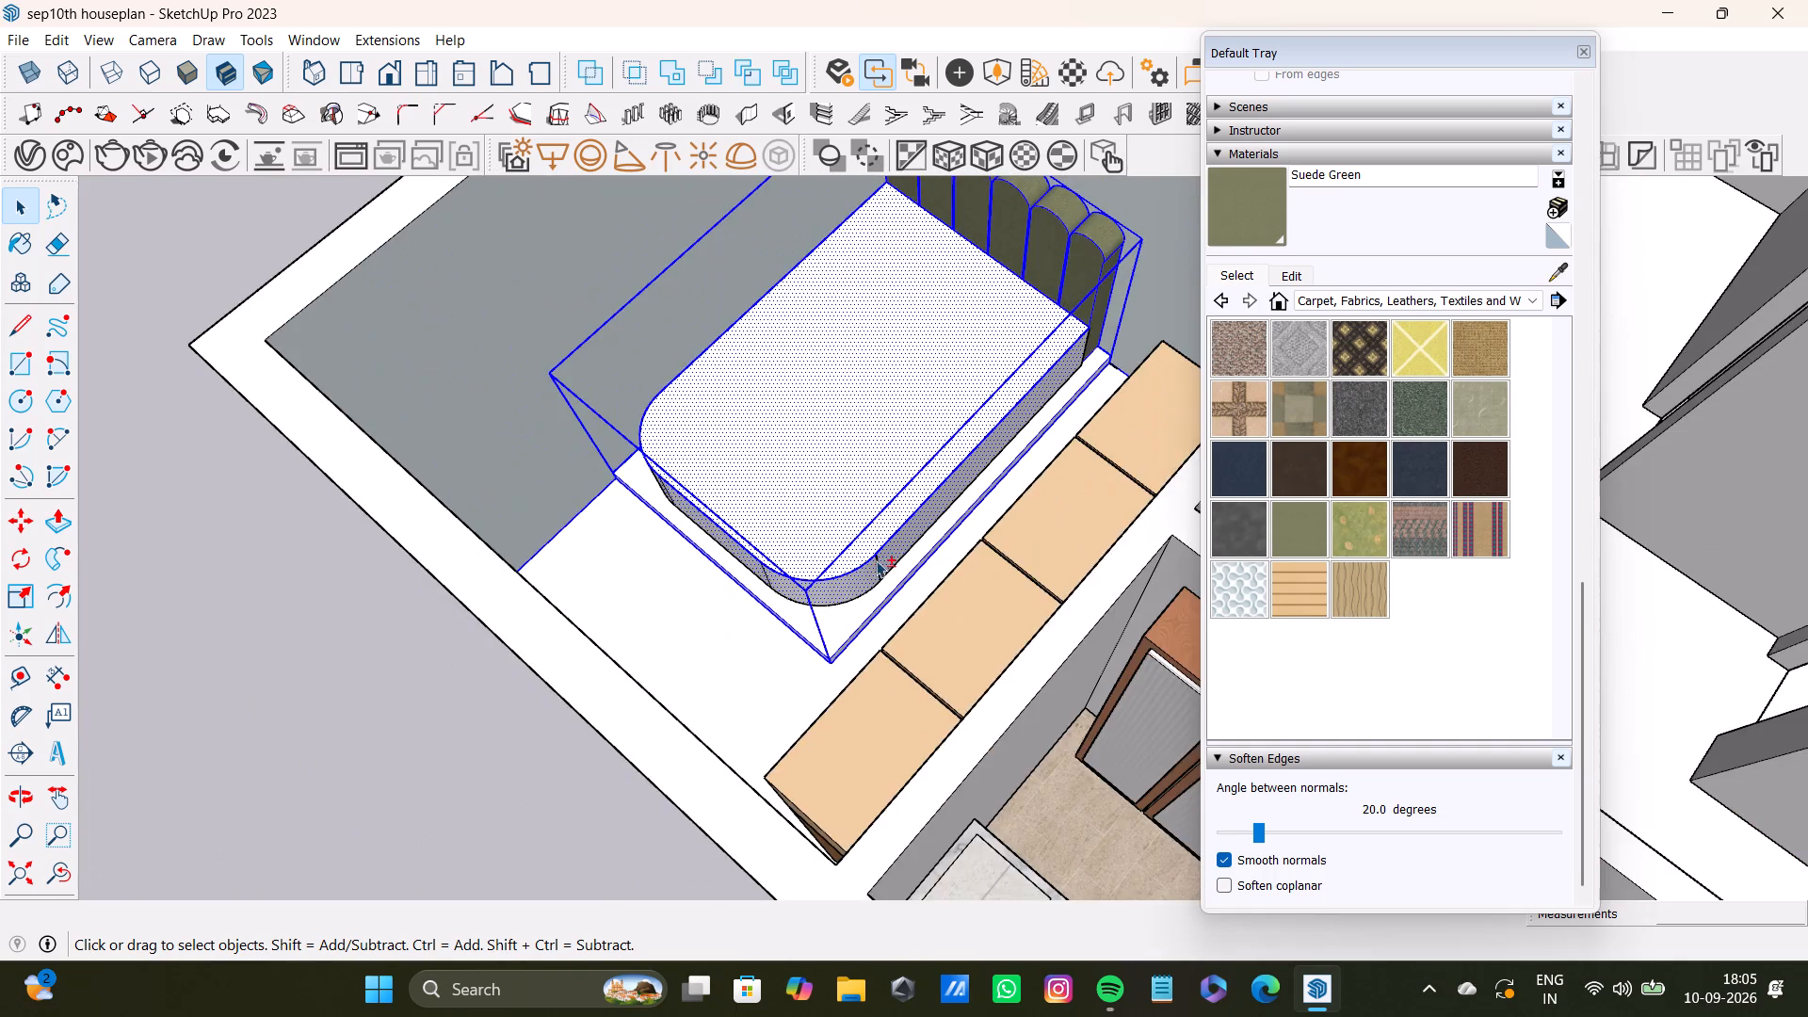
pyautogui.keyDown('shift'); pyautogui.moveTo(675, 559); pyautogui.dragTo(1020, 608, button='middle'); pyautogui.keyUp('shift')
pyautogui.scroll(1, 740, 647)
pyautogui.moveTo(928, 641); pyautogui.dragTo(1010, 637, button='middle')
pyautogui.moveTo(672, 681); pyautogui.dragTo(886, 591, button='middle')
pyautogui.scroll(-1, 887, 589)
pyautogui.scroll(8, 756, 729)
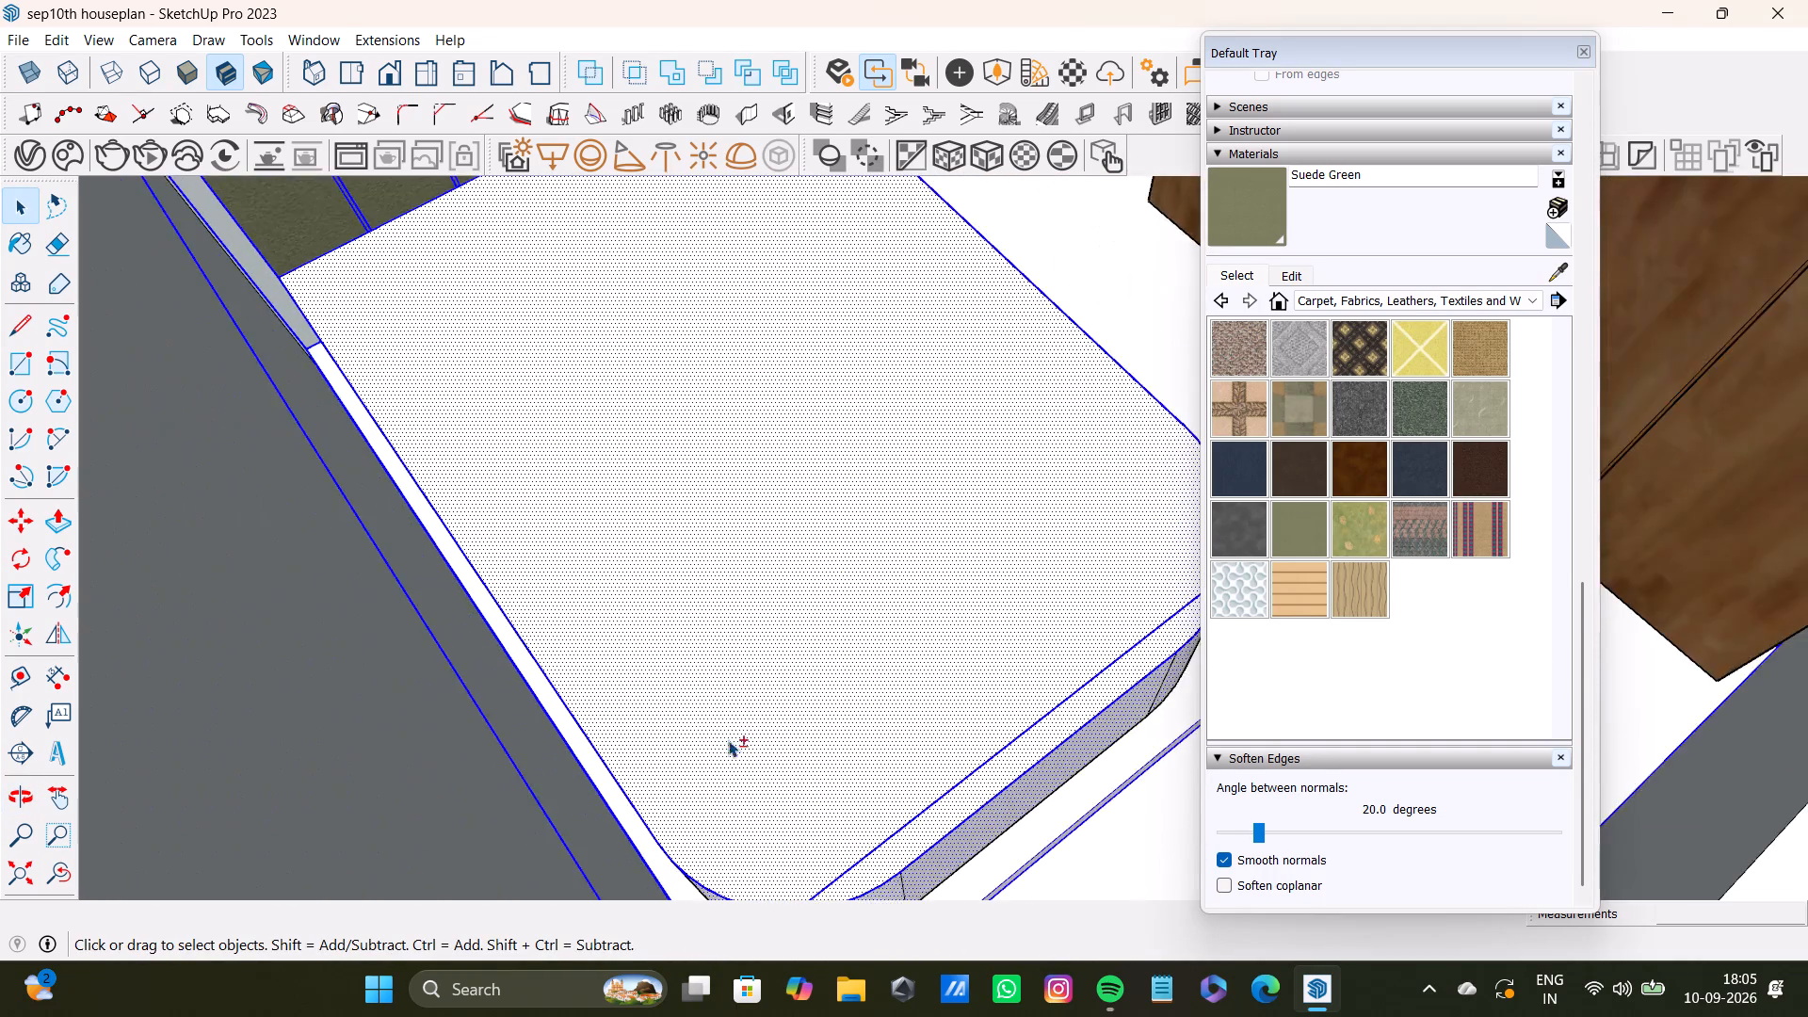
pyautogui.scroll(3, 728, 740)
pyautogui.keyDown('shift'); pyautogui.scroll(-1, 673, 772); pyautogui.keyUp('shift')
pyautogui.keyDown('shift'); pyautogui.scroll(3, 660, 780); pyautogui.keyUp('shift')
pyautogui.keyDown('shift'); pyautogui.moveTo(613, 751); pyautogui.dragTo(704, 580, button='middle'); pyautogui.keyUp('shift')
pyautogui.keyDown('shift'); pyautogui.moveTo(727, 655); pyautogui.dragTo(593, 778, button='middle'); pyautogui.keyUp('shift')
pyautogui.keyDown('shift'); pyautogui.scroll(3, 630, 707); pyautogui.keyUp('shift')
pyautogui.keyDown('shift'); pyautogui.click(727, 713); pyautogui.keyUp('shift')
pyautogui.keyDown('shift'); pyautogui.click(1219, 208); pyautogui.keyUp('shift')
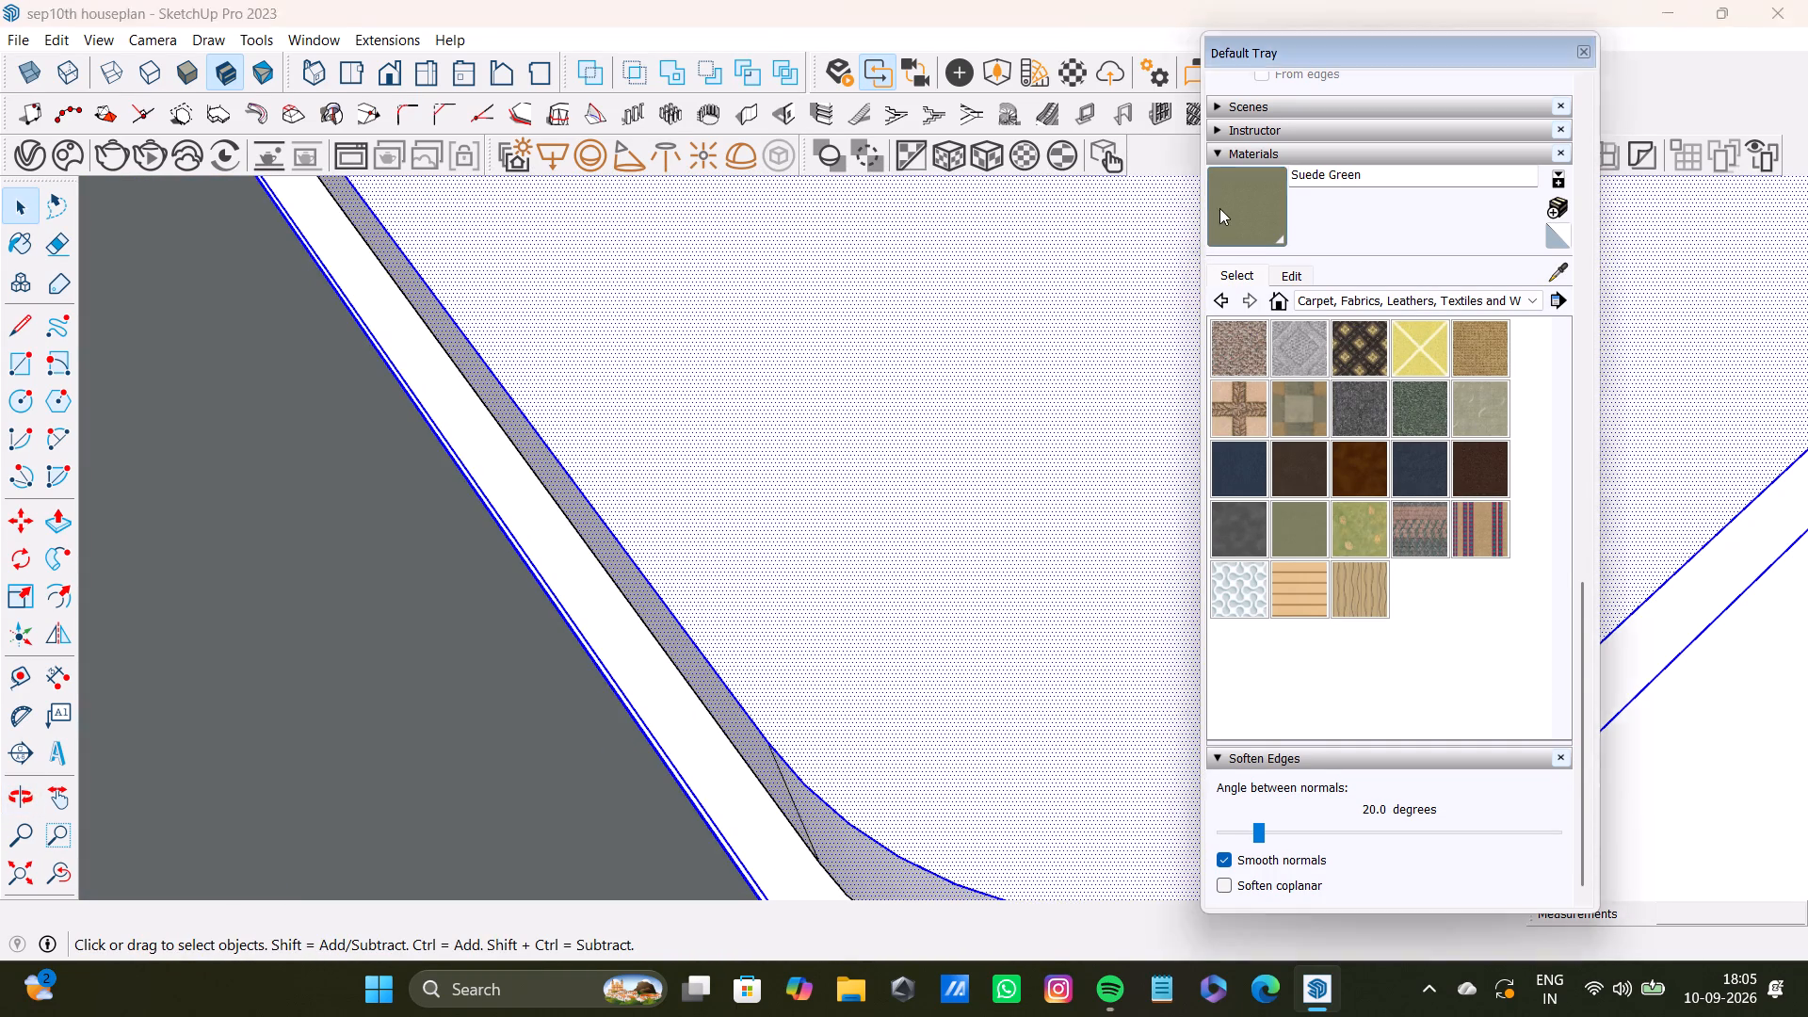
pyautogui.keyDown('shift'); pyautogui.click(804, 715); pyautogui.keyUp('shift')
# Paint the floor around the panelled-headboard bed with the Tile Canvas material sampled from the other bedroom's floor.
pyautogui.keyDown('shift'); pyautogui.scroll(-12, 808, 738); pyautogui.keyUp('shift')
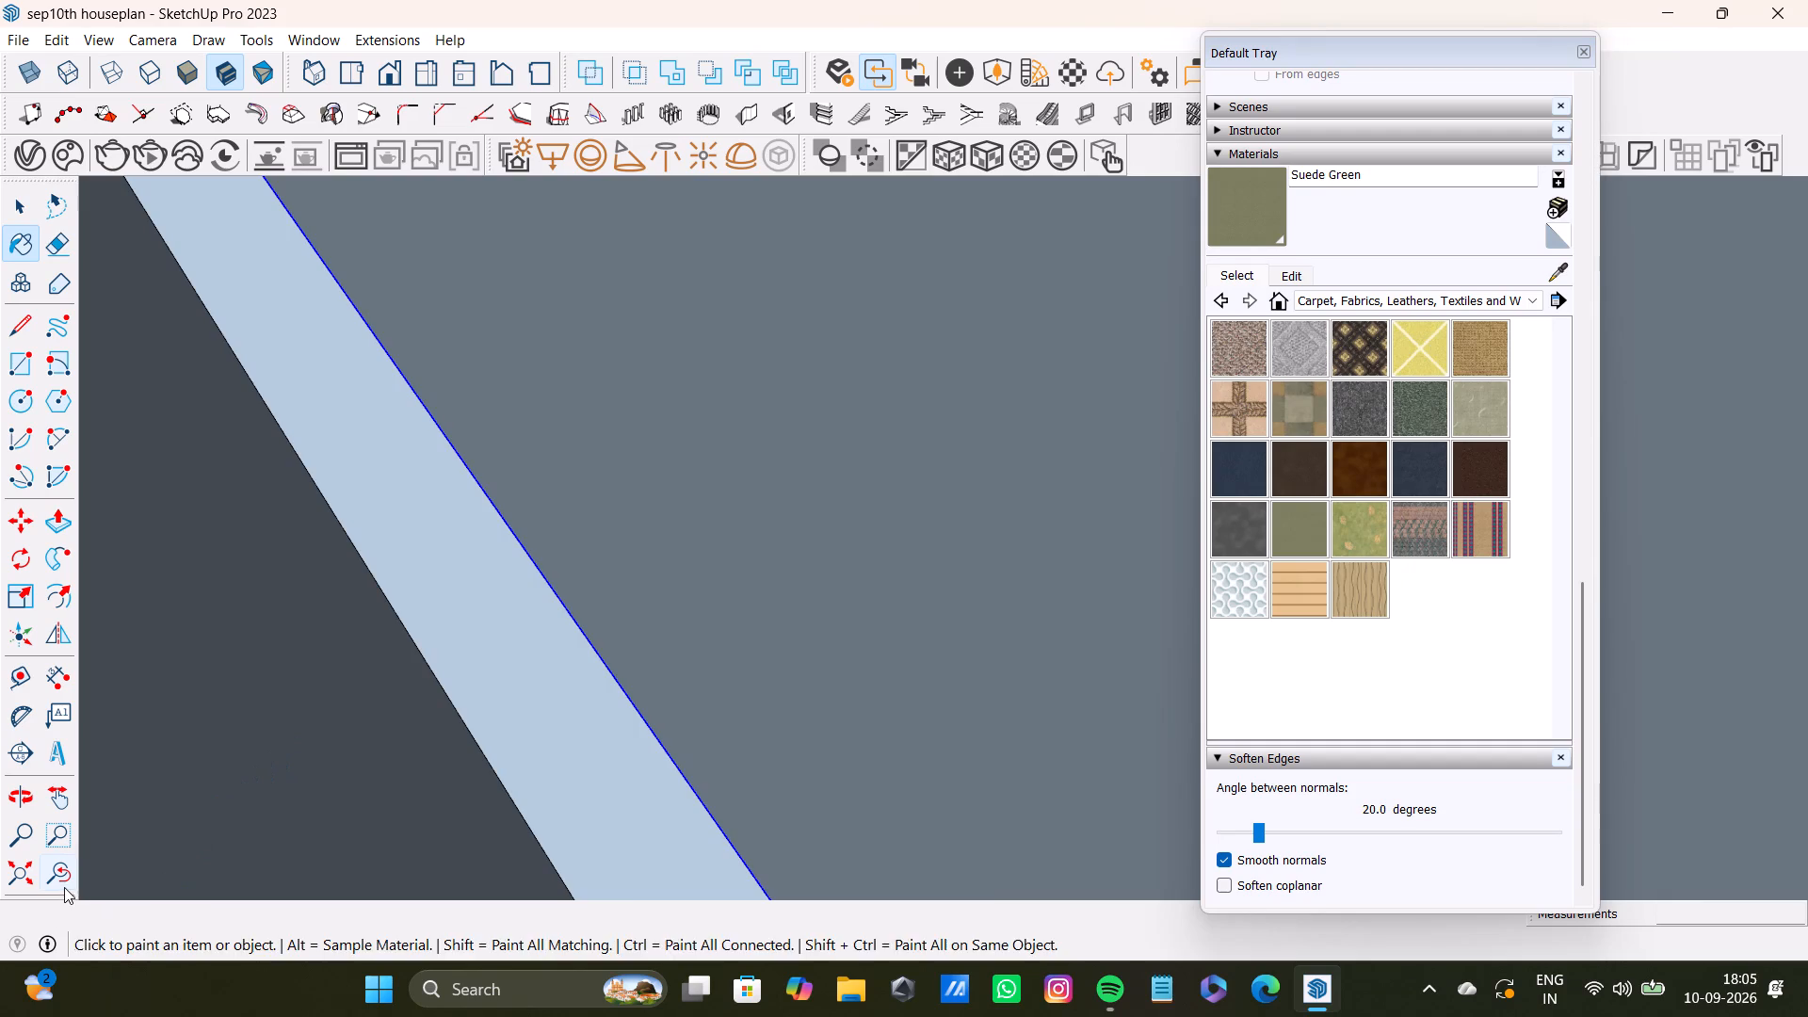
pyautogui.keyDown('shift'); pyautogui.click(71, 880); pyautogui.keyUp('shift')
pyautogui.keyDown('shift'); pyautogui.scroll(-7, 800, 703); pyautogui.keyUp('shift')
pyautogui.click(24, 883)
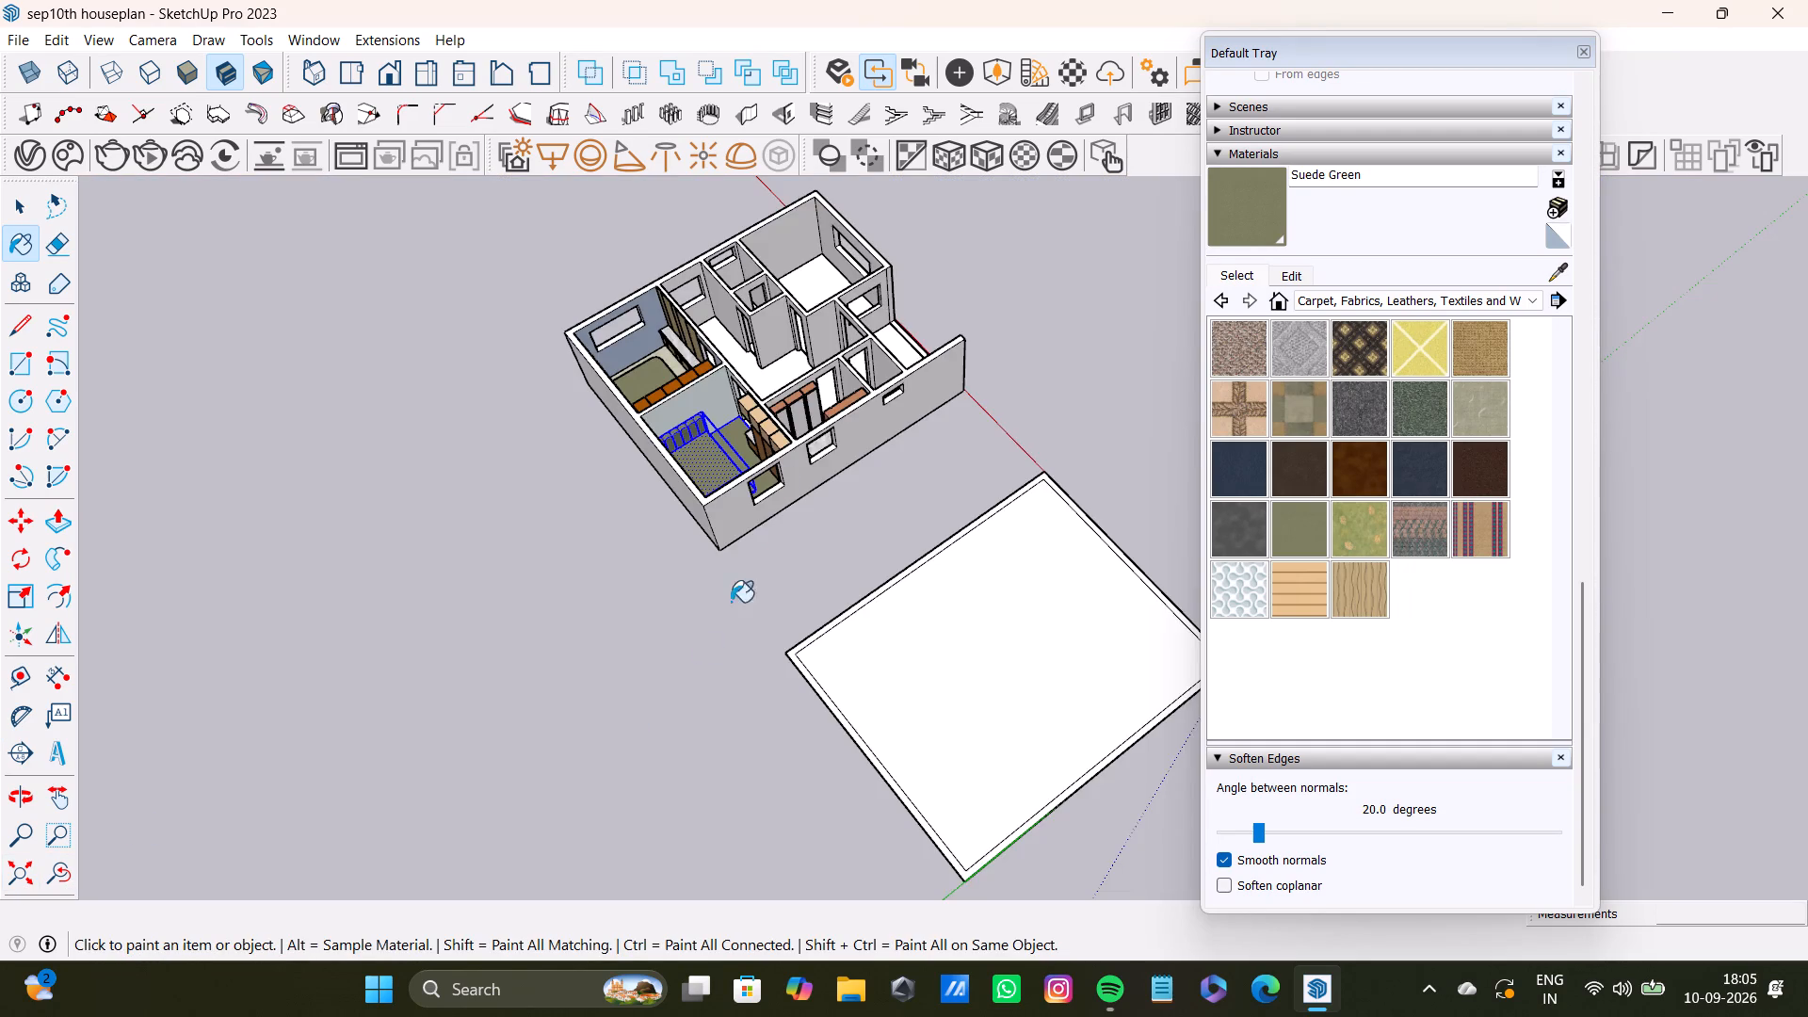
pyautogui.scroll(8, 767, 420)
pyautogui.press('space')
pyautogui.scroll(11, 712, 469)
pyautogui.moveTo(745, 496); pyautogui.dragTo(563, 572, button='middle')
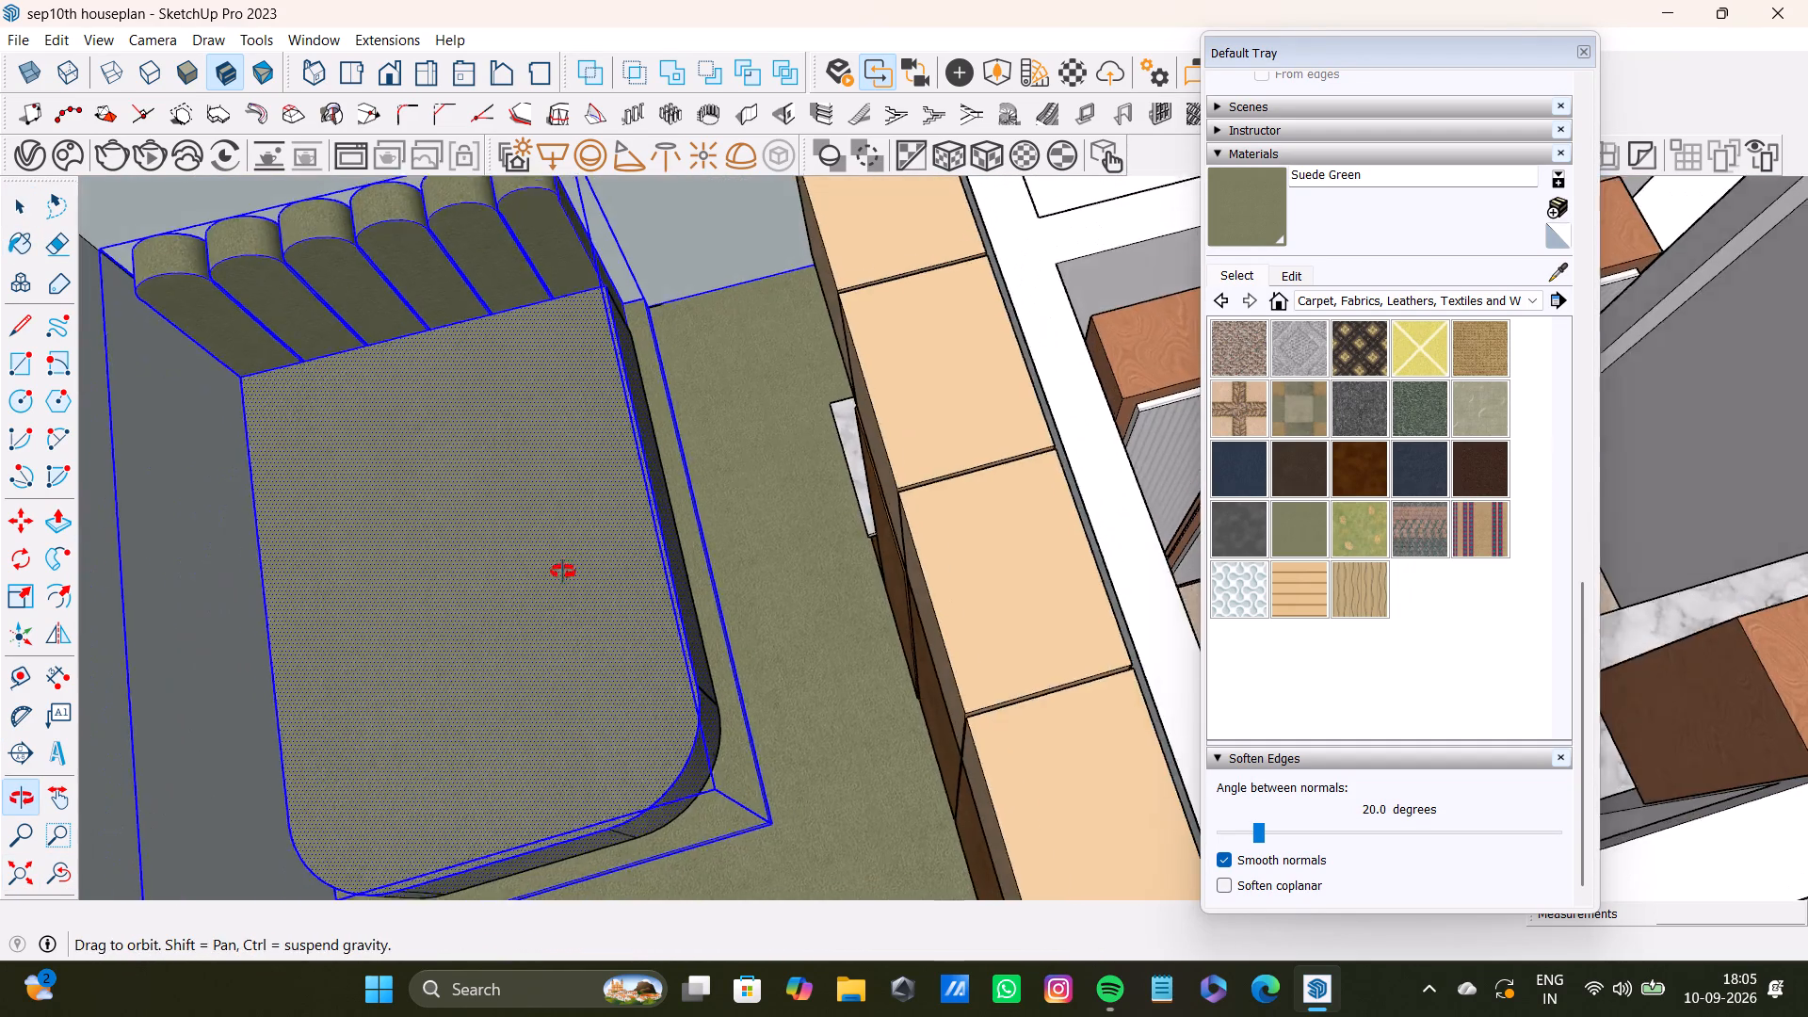
pyautogui.moveTo(563, 572); pyautogui.dragTo(562, 573, button='middle')
pyautogui.scroll(4, 673, 491)
pyautogui.press('space')
pyautogui.click(742, 474)
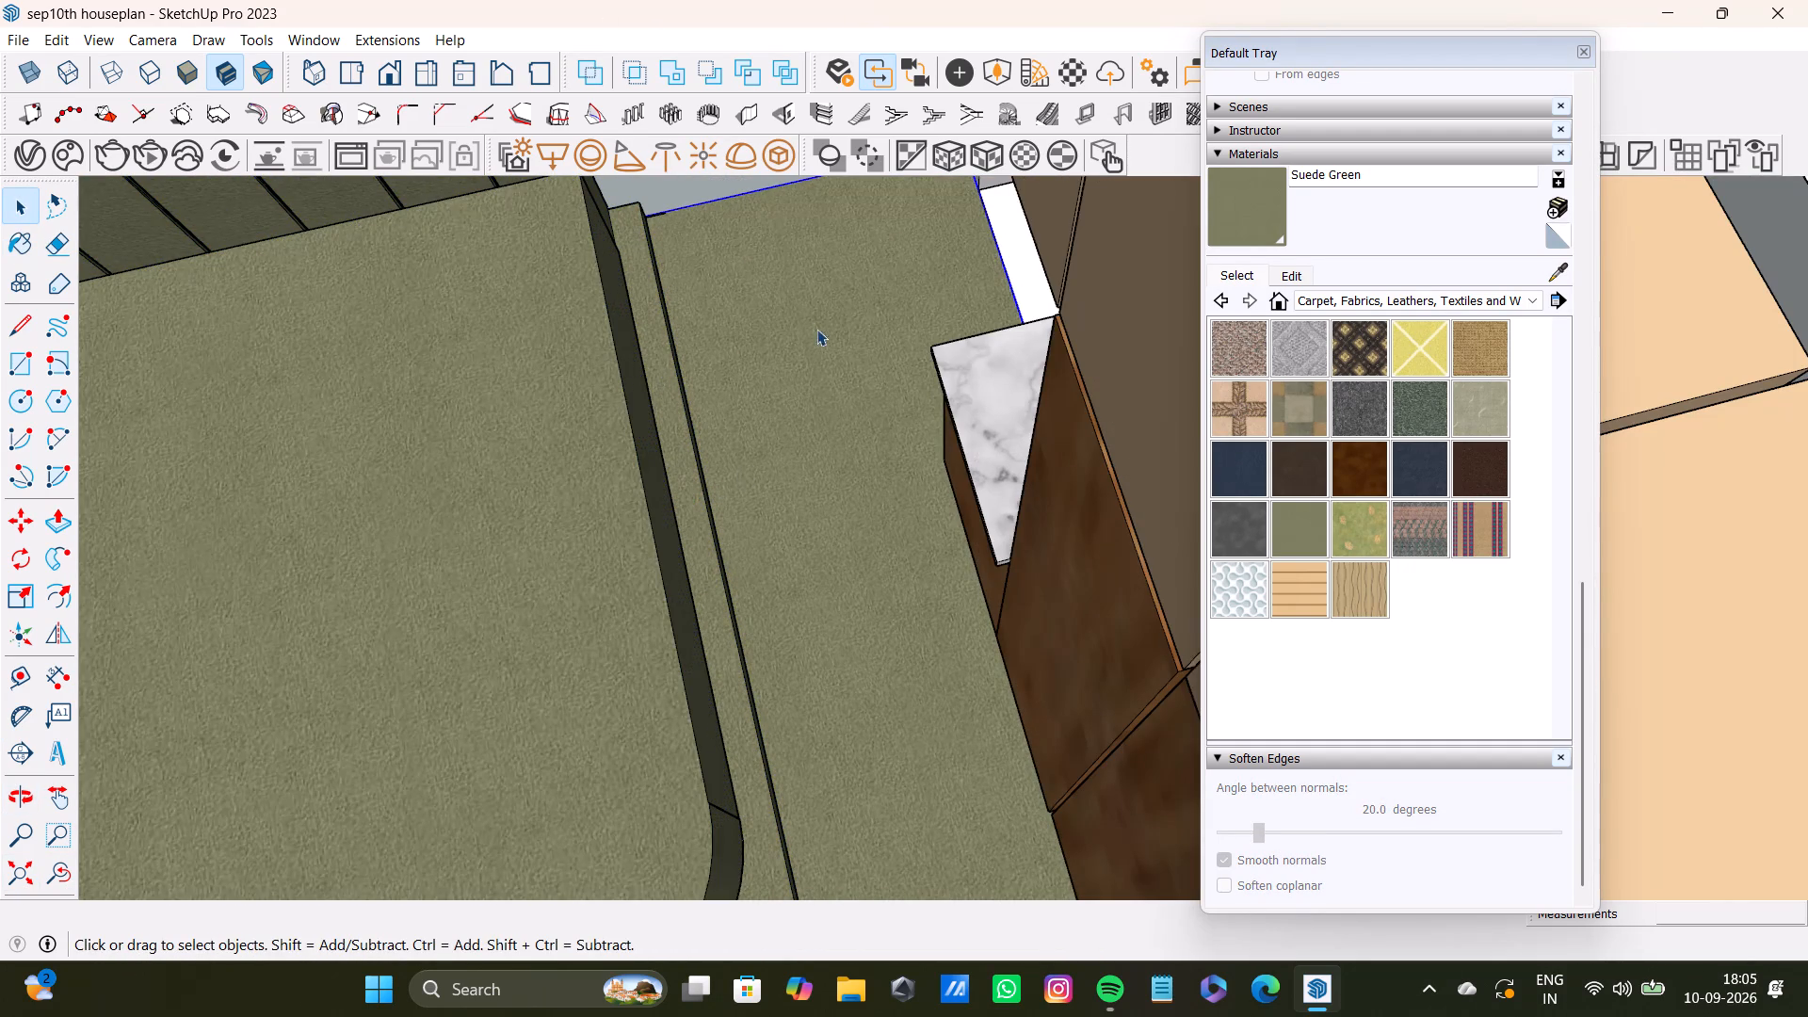
pyautogui.tripleClick(806, 321)
pyautogui.scroll(-14, 771, 351)
pyautogui.keyDown('shift'); pyautogui.moveTo(752, 386); pyautogui.dragTo(848, 649, button='middle'); pyautogui.keyUp('shift')
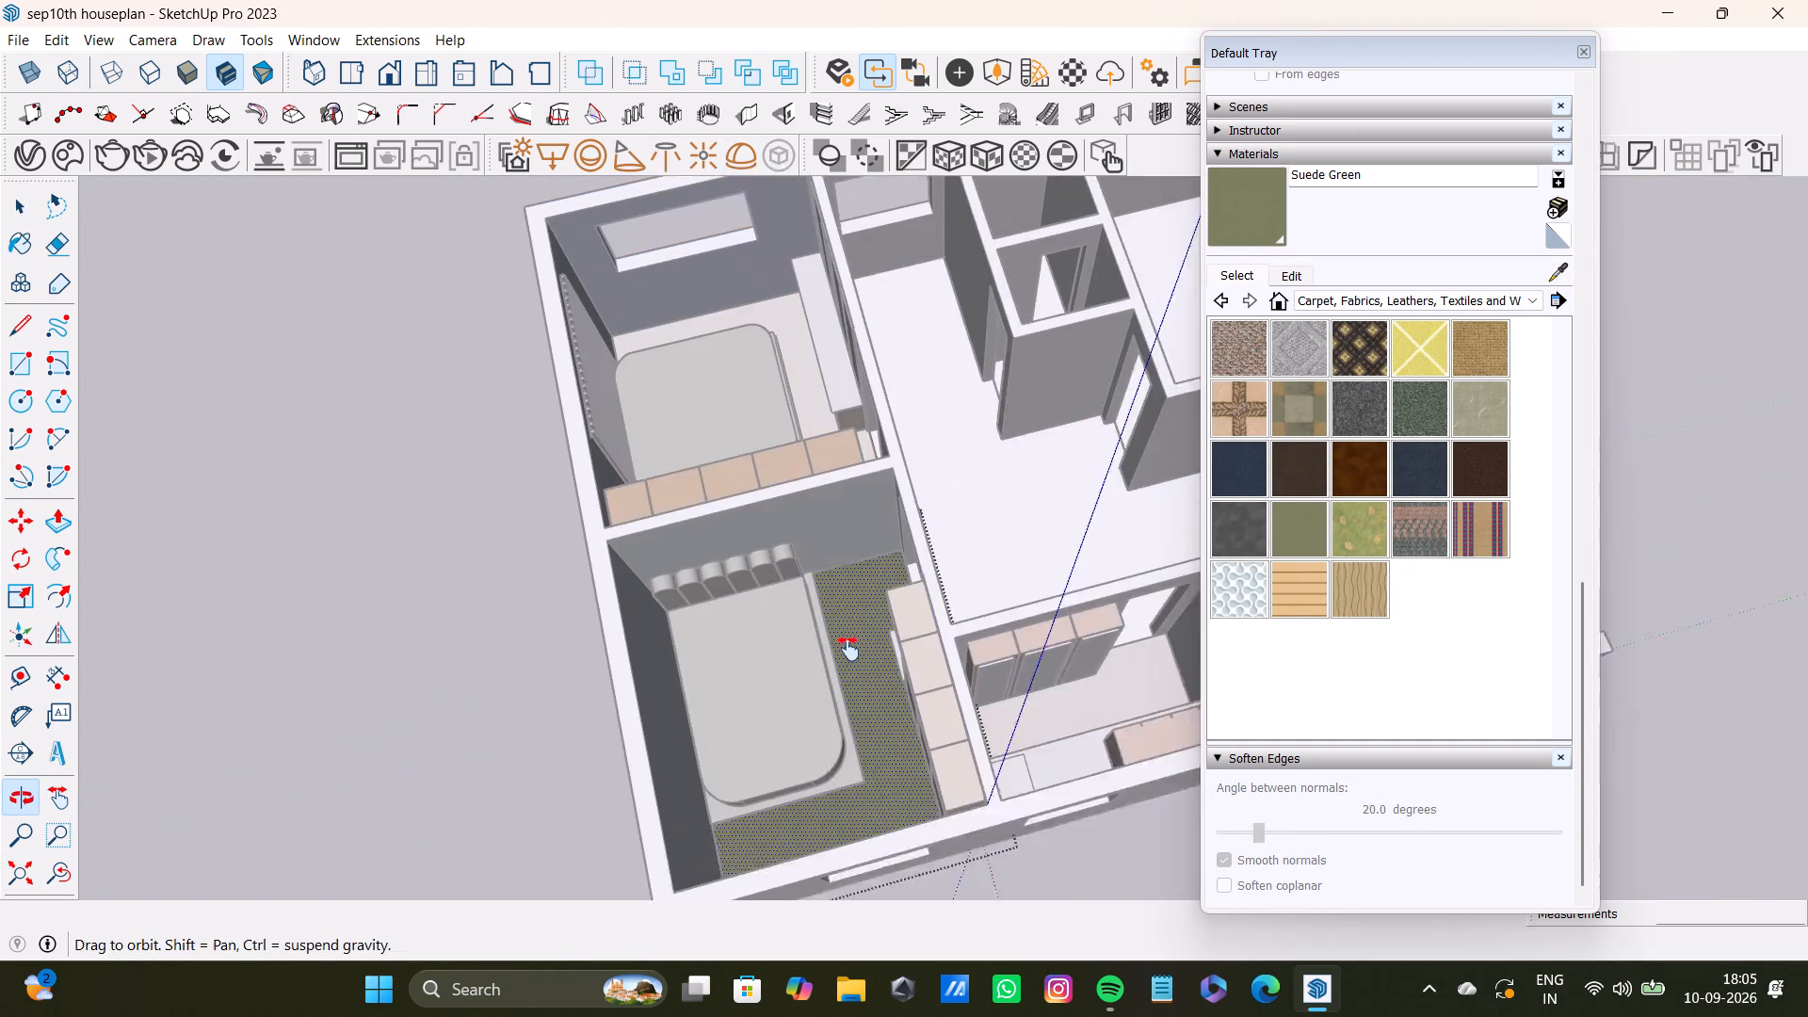
pyautogui.keyDown('shift'); pyautogui.moveTo(848, 649); pyautogui.dragTo(851, 653, button='middle'); pyautogui.keyUp('shift')
pyautogui.keyDown('shift'); pyautogui.scroll(-1, 862, 661); pyautogui.keyUp('shift')
pyautogui.keyDown('shift'); pyautogui.scroll(15, 764, 394); pyautogui.keyUp('shift')
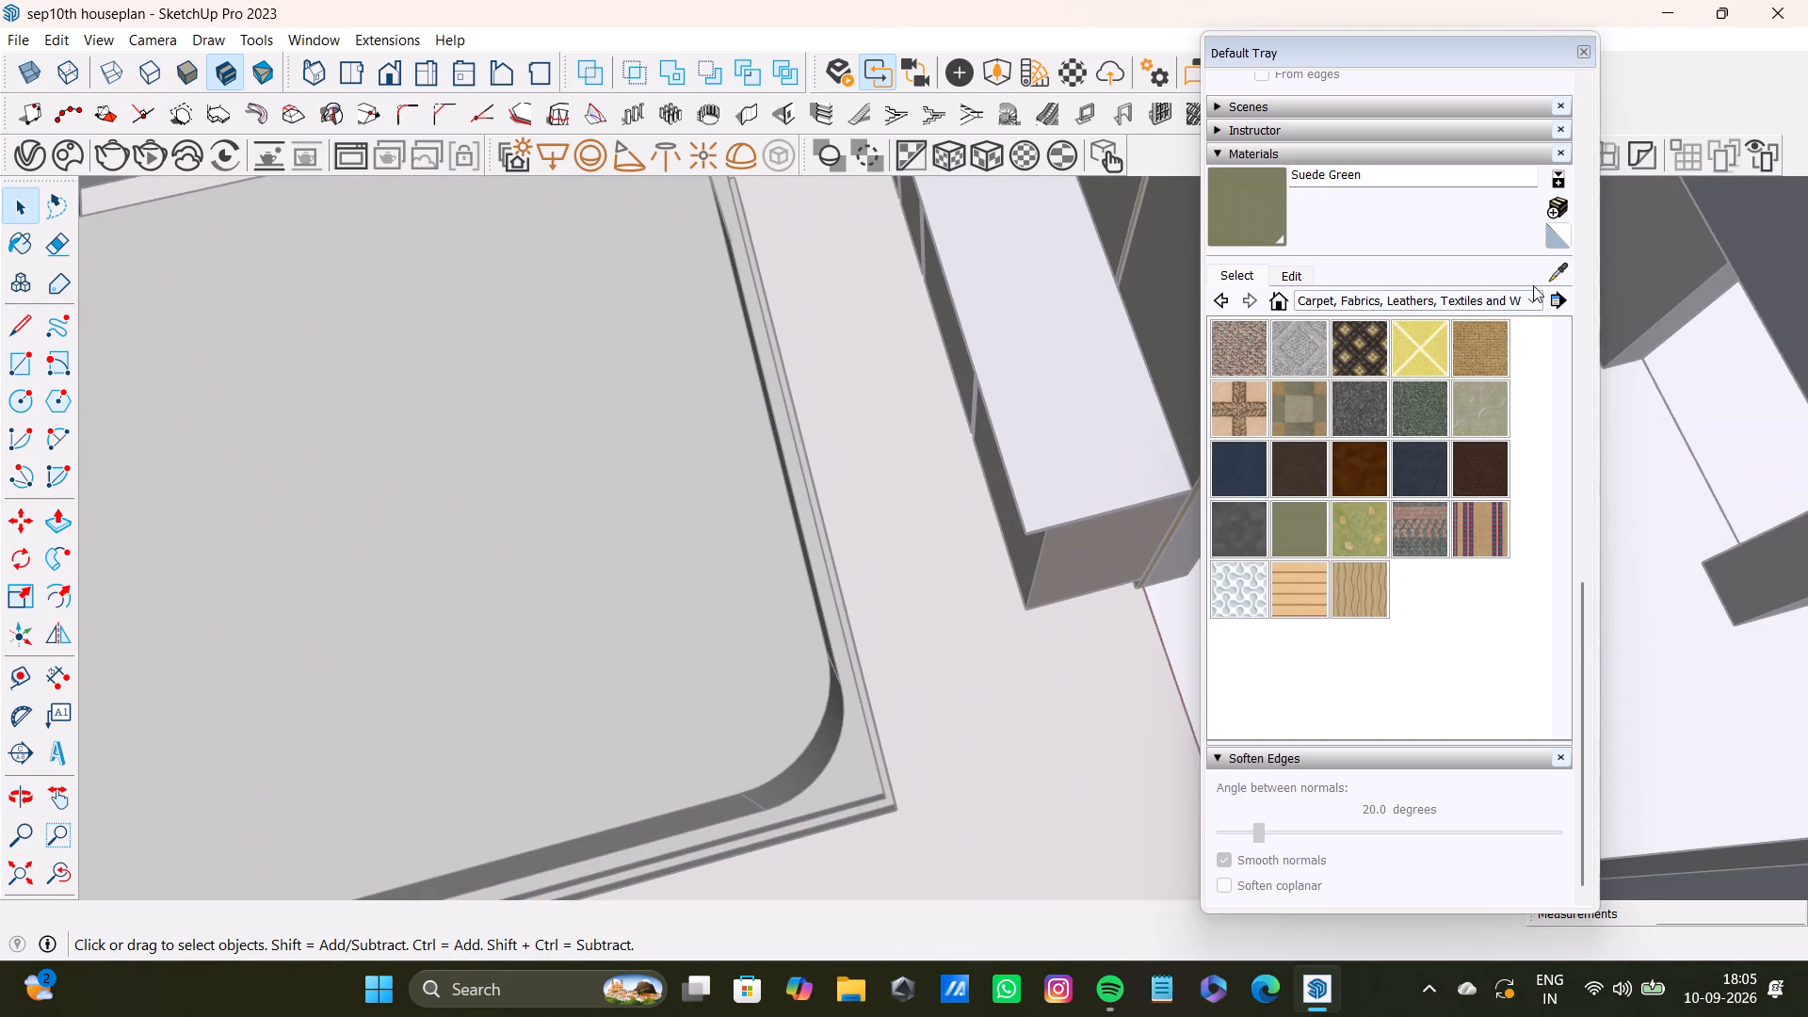
pyautogui.keyDown('shift'); pyautogui.click(1563, 278); pyautogui.keyUp('shift')
pyautogui.keyDown('shift'); pyautogui.click(994, 745); pyautogui.keyUp('shift')
pyautogui.keyDown('shift'); pyautogui.scroll(-9, 994, 750); pyautogui.keyUp('shift')
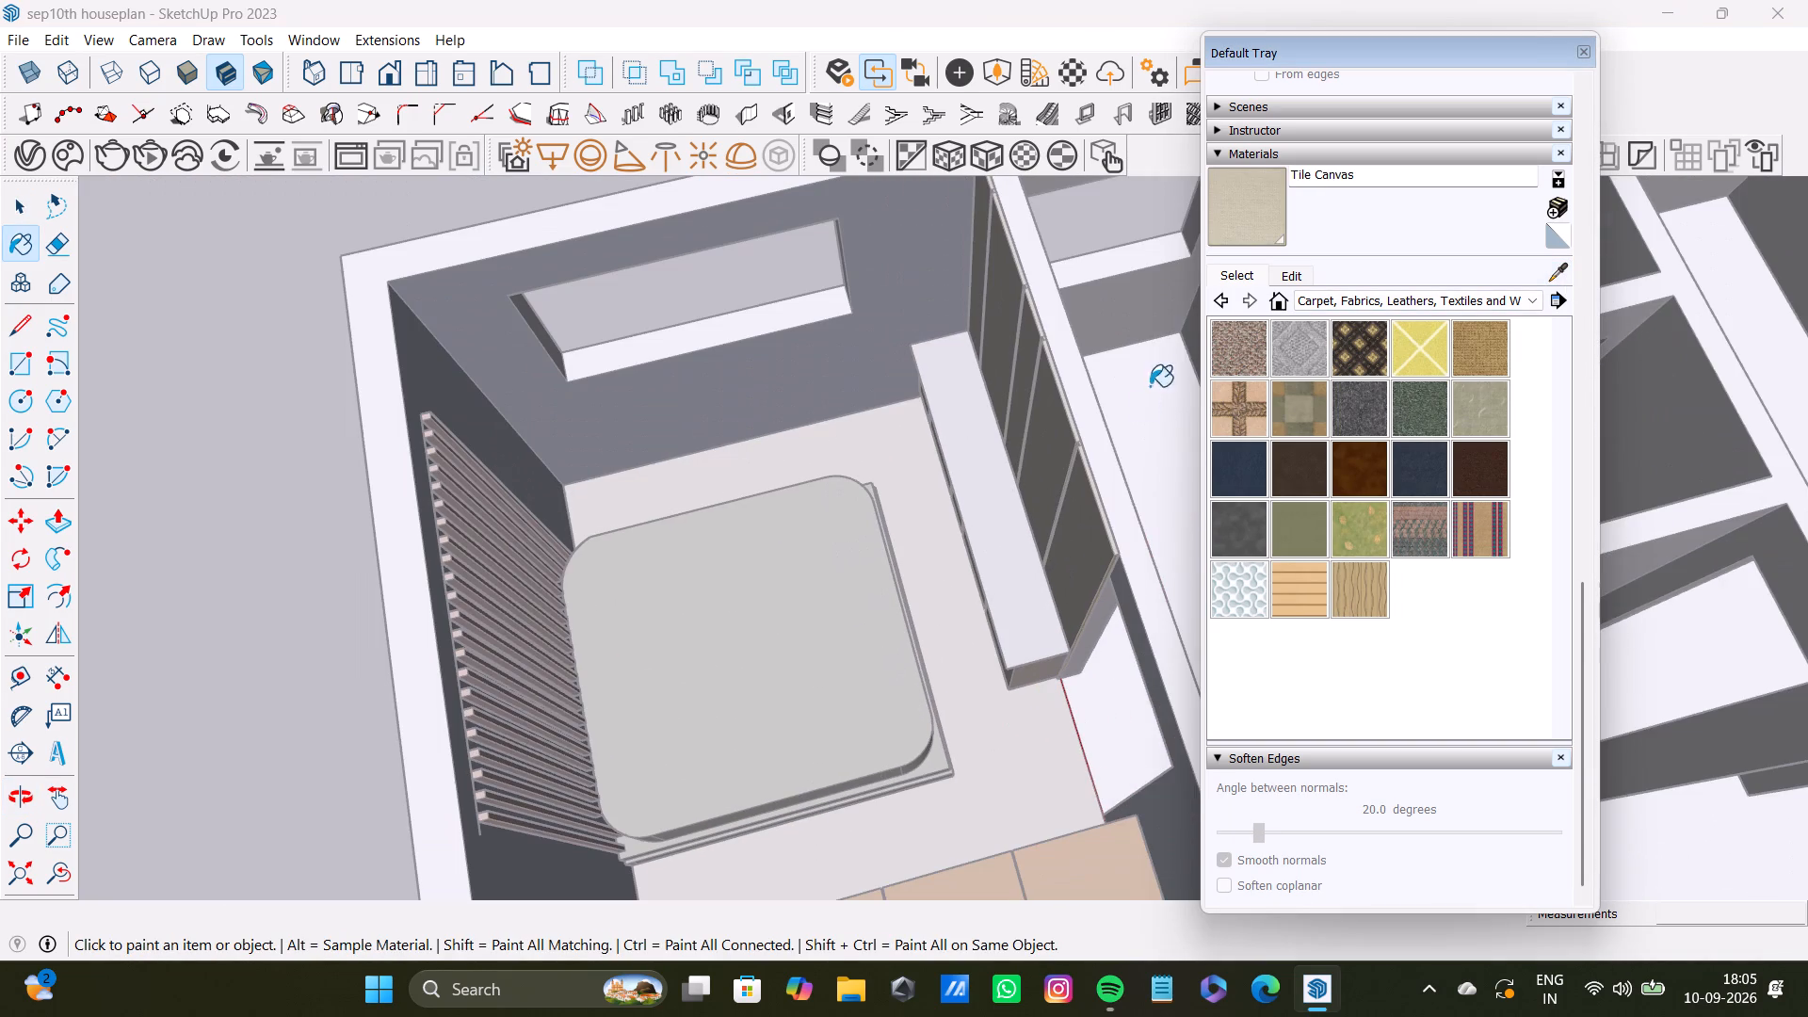
pyautogui.keyDown('shift'); pyautogui.click(1221, 224); pyautogui.keyUp('shift')
pyautogui.keyDown('shift'); pyautogui.scroll(-8, 1138, 747); pyautogui.keyUp('shift')
pyautogui.keyDown('shift'); pyautogui.moveTo(1052, 852); pyautogui.dragTo(961, 673, button='middle'); pyautogui.keyUp('shift')
pyautogui.keyDown('shift'); pyautogui.scroll(5, 978, 755); pyautogui.keyUp('shift')
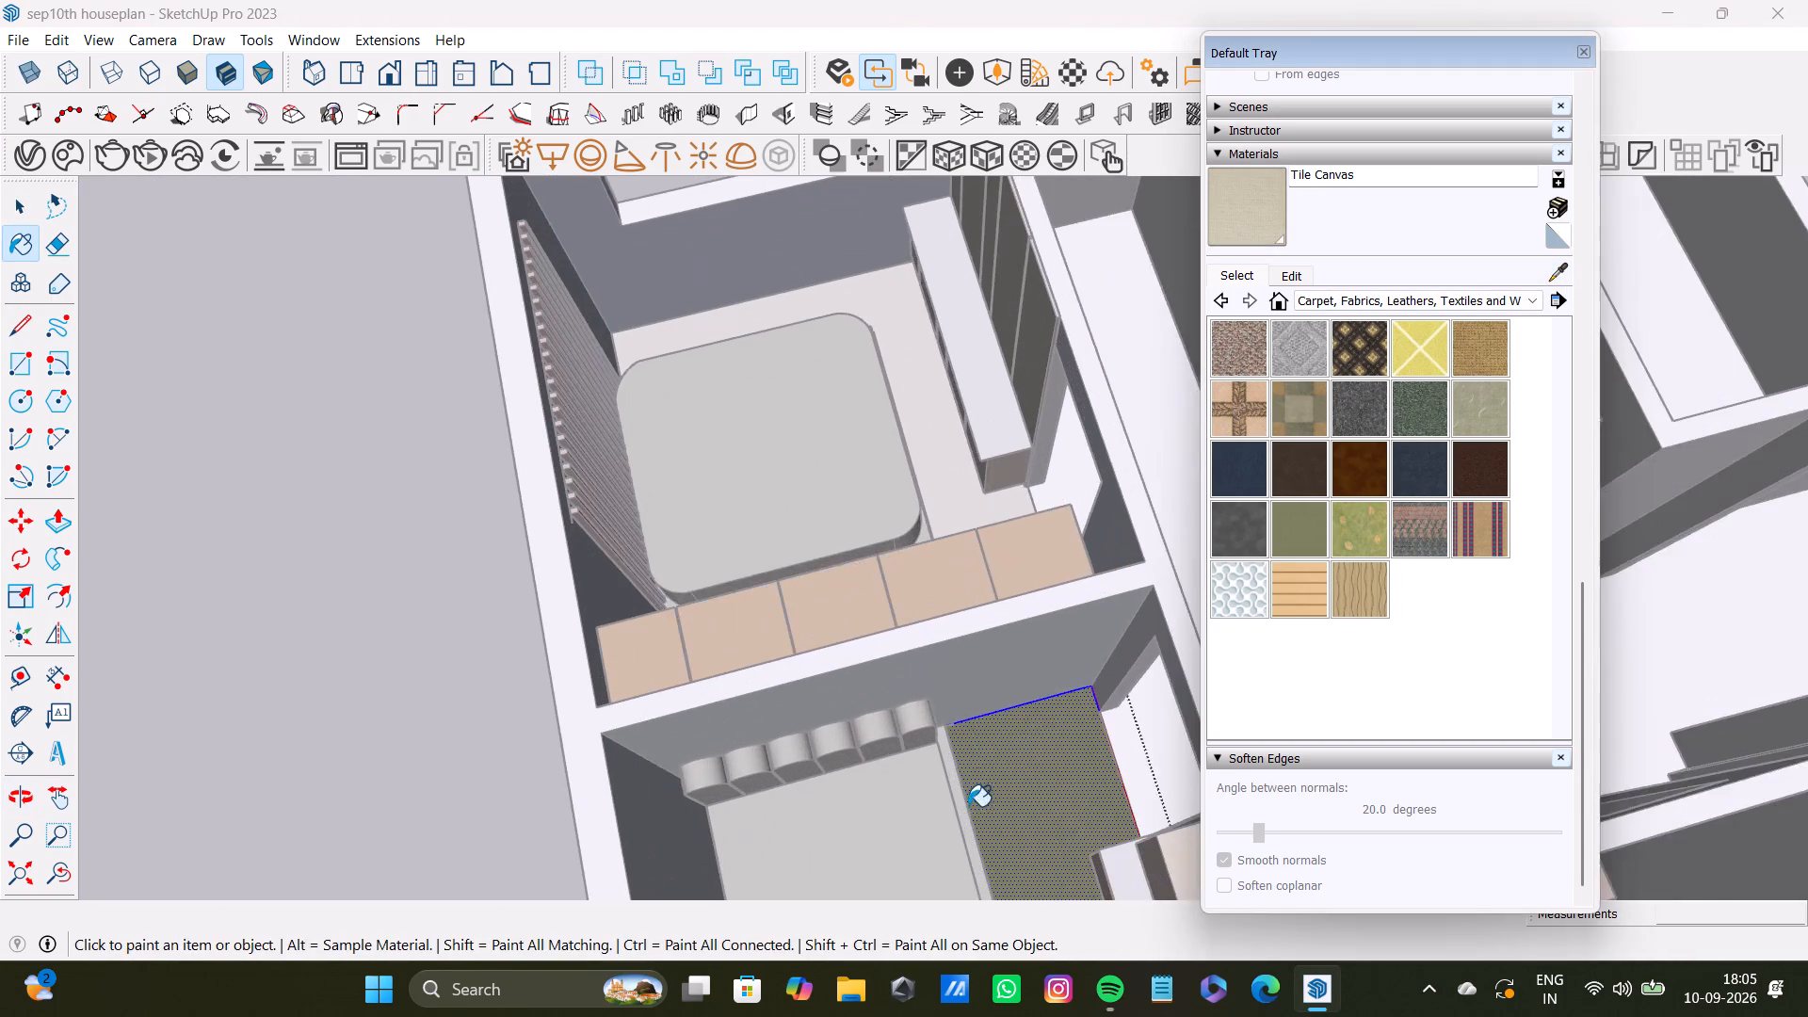
pyautogui.keyDown('shift'); pyautogui.moveTo(968, 806); pyautogui.dragTo(948, 655, button='middle'); pyautogui.keyUp('shift')
pyautogui.keyDown('shift'); pyautogui.click(1027, 625); pyautogui.keyUp('shift')
pyautogui.keyDown('shift'); pyautogui.scroll(-10, 1034, 691); pyautogui.keyUp('shift')
pyautogui.keyDown('shift'); pyautogui.scroll(2, 1012, 715); pyautogui.keyUp('shift')
pyautogui.click(440, 557)
pyautogui.press('space')
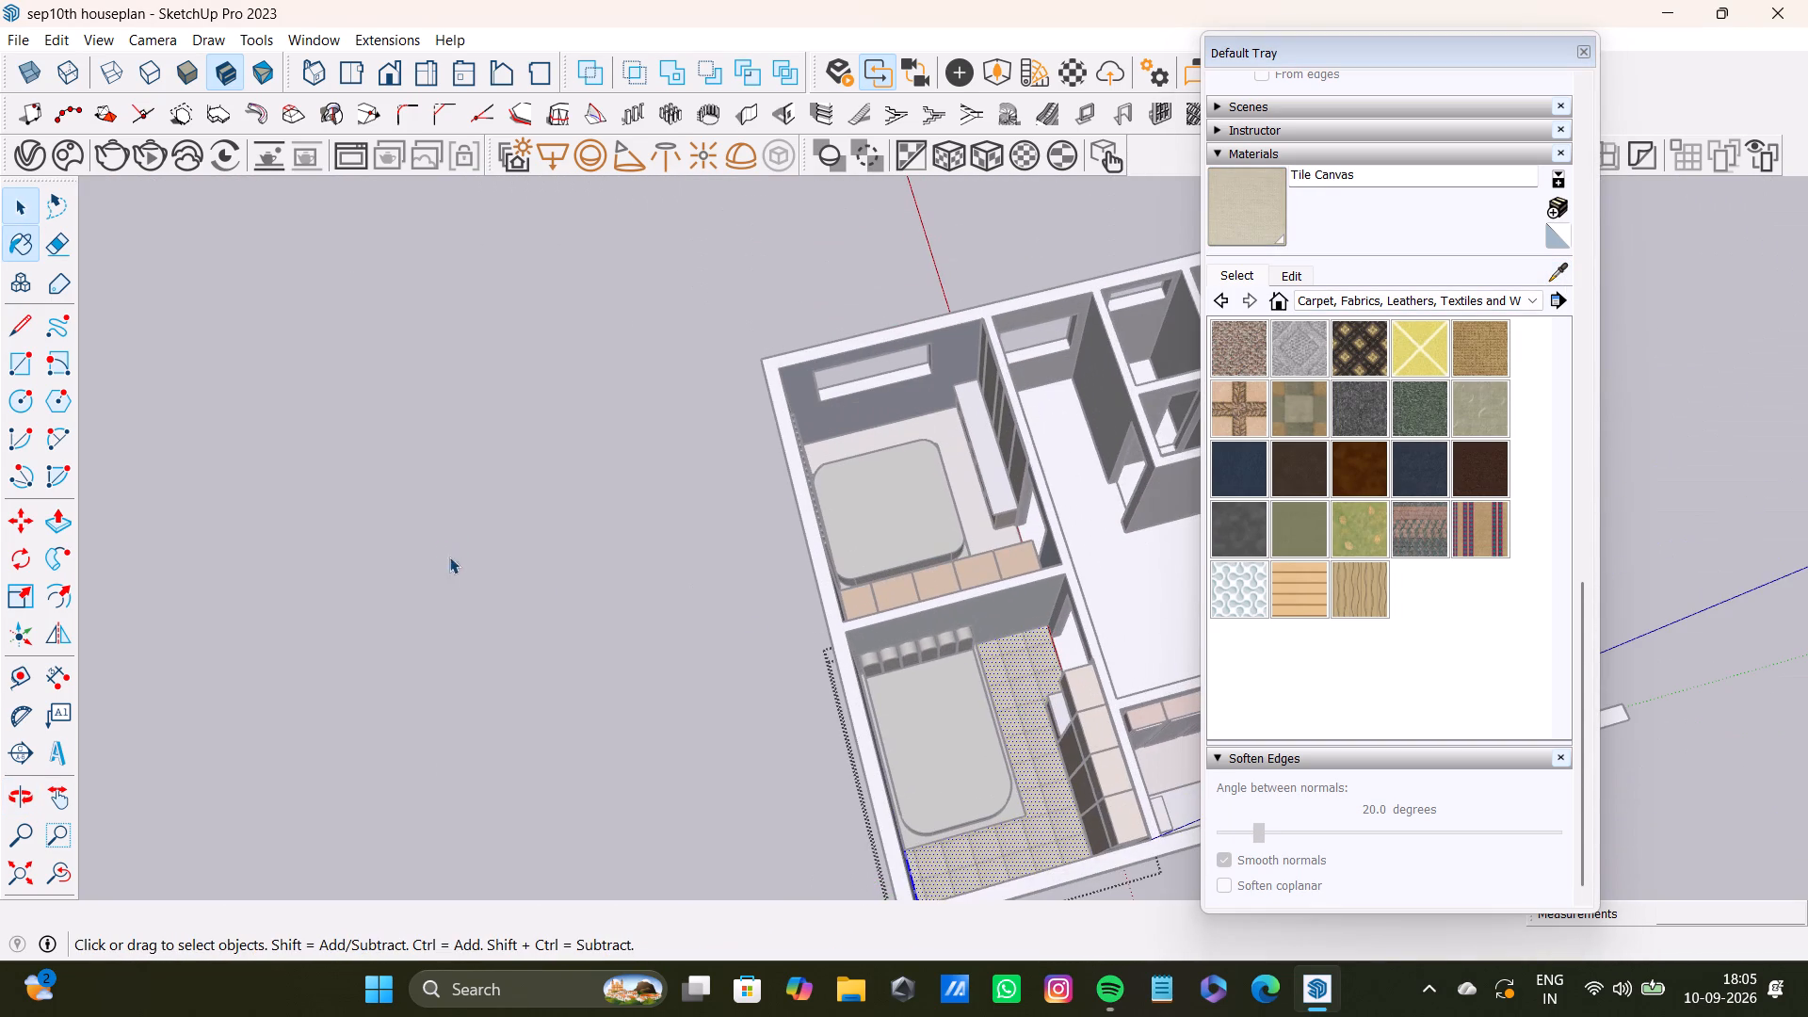
pyautogui.click(631, 579)
# Open the house walls for editing and select all four inner wall faces of the kitchen.
pyautogui.scroll(8, 998, 619)
pyautogui.keyDown('shift'); pyautogui.moveTo(1013, 618); pyautogui.dragTo(820, 567, button='middle'); pyautogui.keyUp('shift')
pyautogui.moveTo(839, 573); pyautogui.dragTo(645, 585, button='middle')
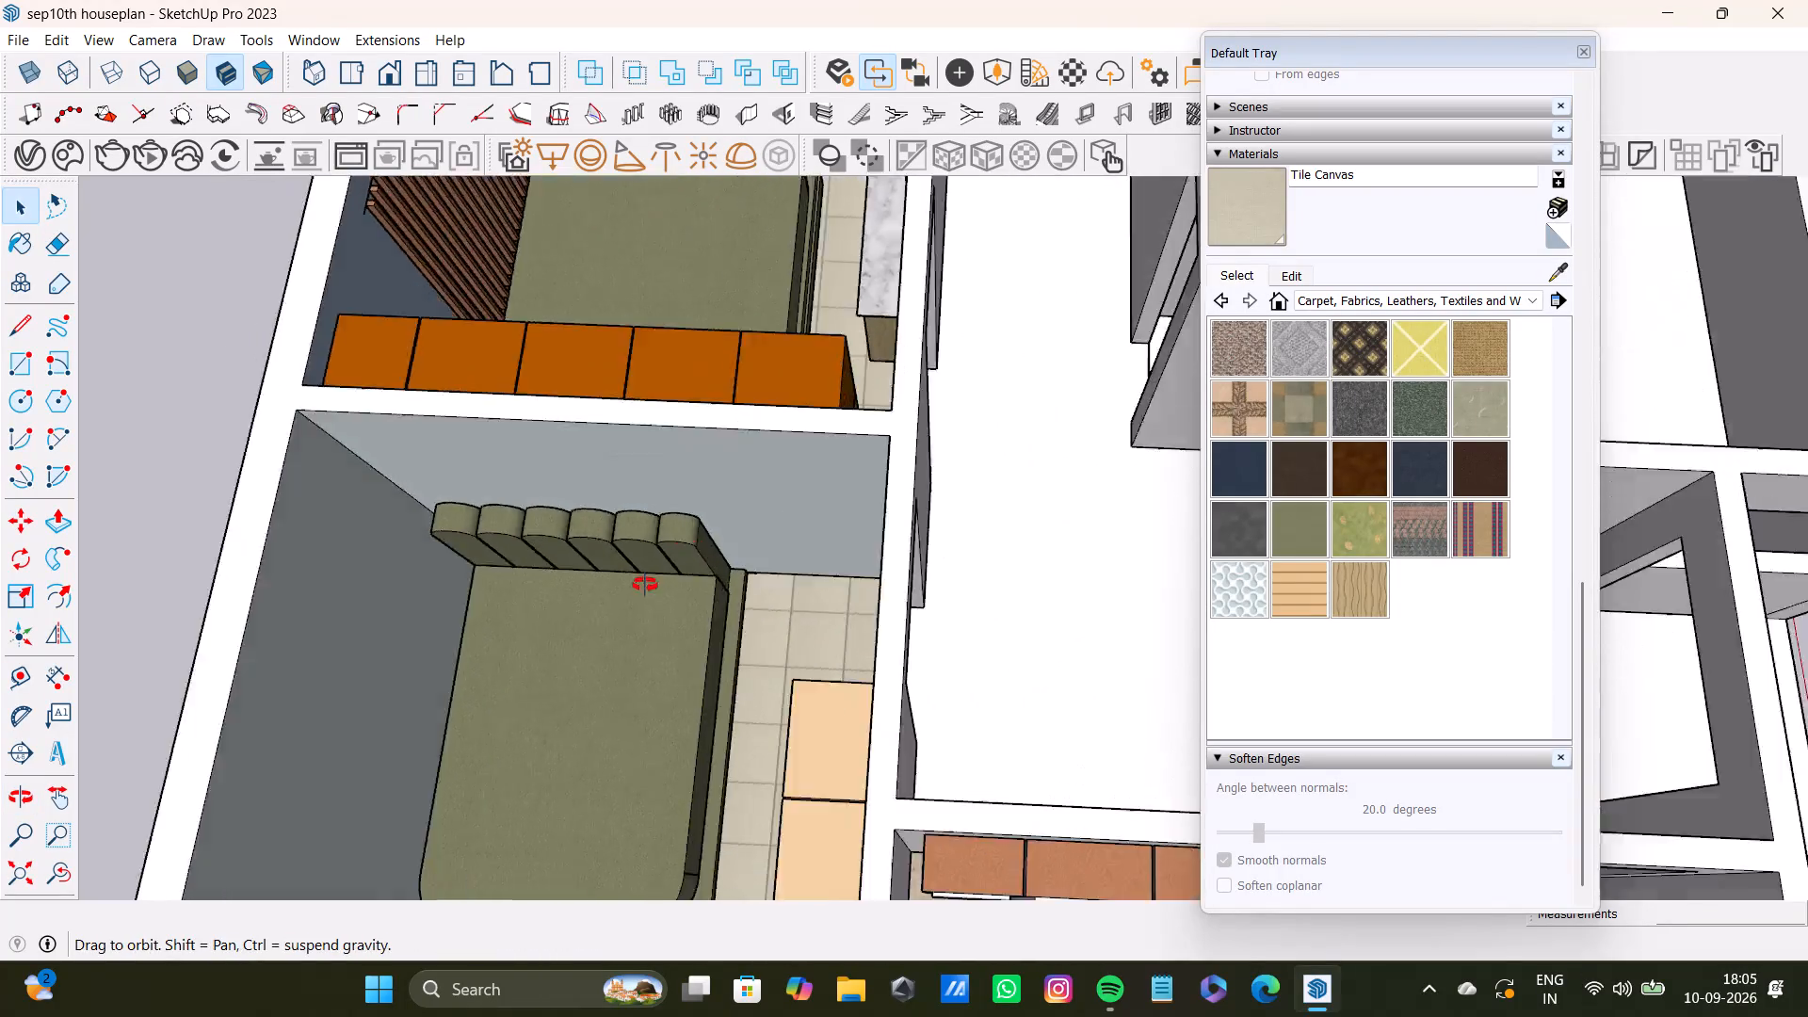
pyautogui.moveTo(645, 585); pyautogui.dragTo(452, 580, button='middle')
pyautogui.scroll(-8, 612, 575)
pyautogui.keyDown('shift'); pyautogui.moveTo(766, 637); pyautogui.dragTo(826, 591, button='middle'); pyautogui.keyUp('shift')
pyautogui.scroll(11, 819, 687)
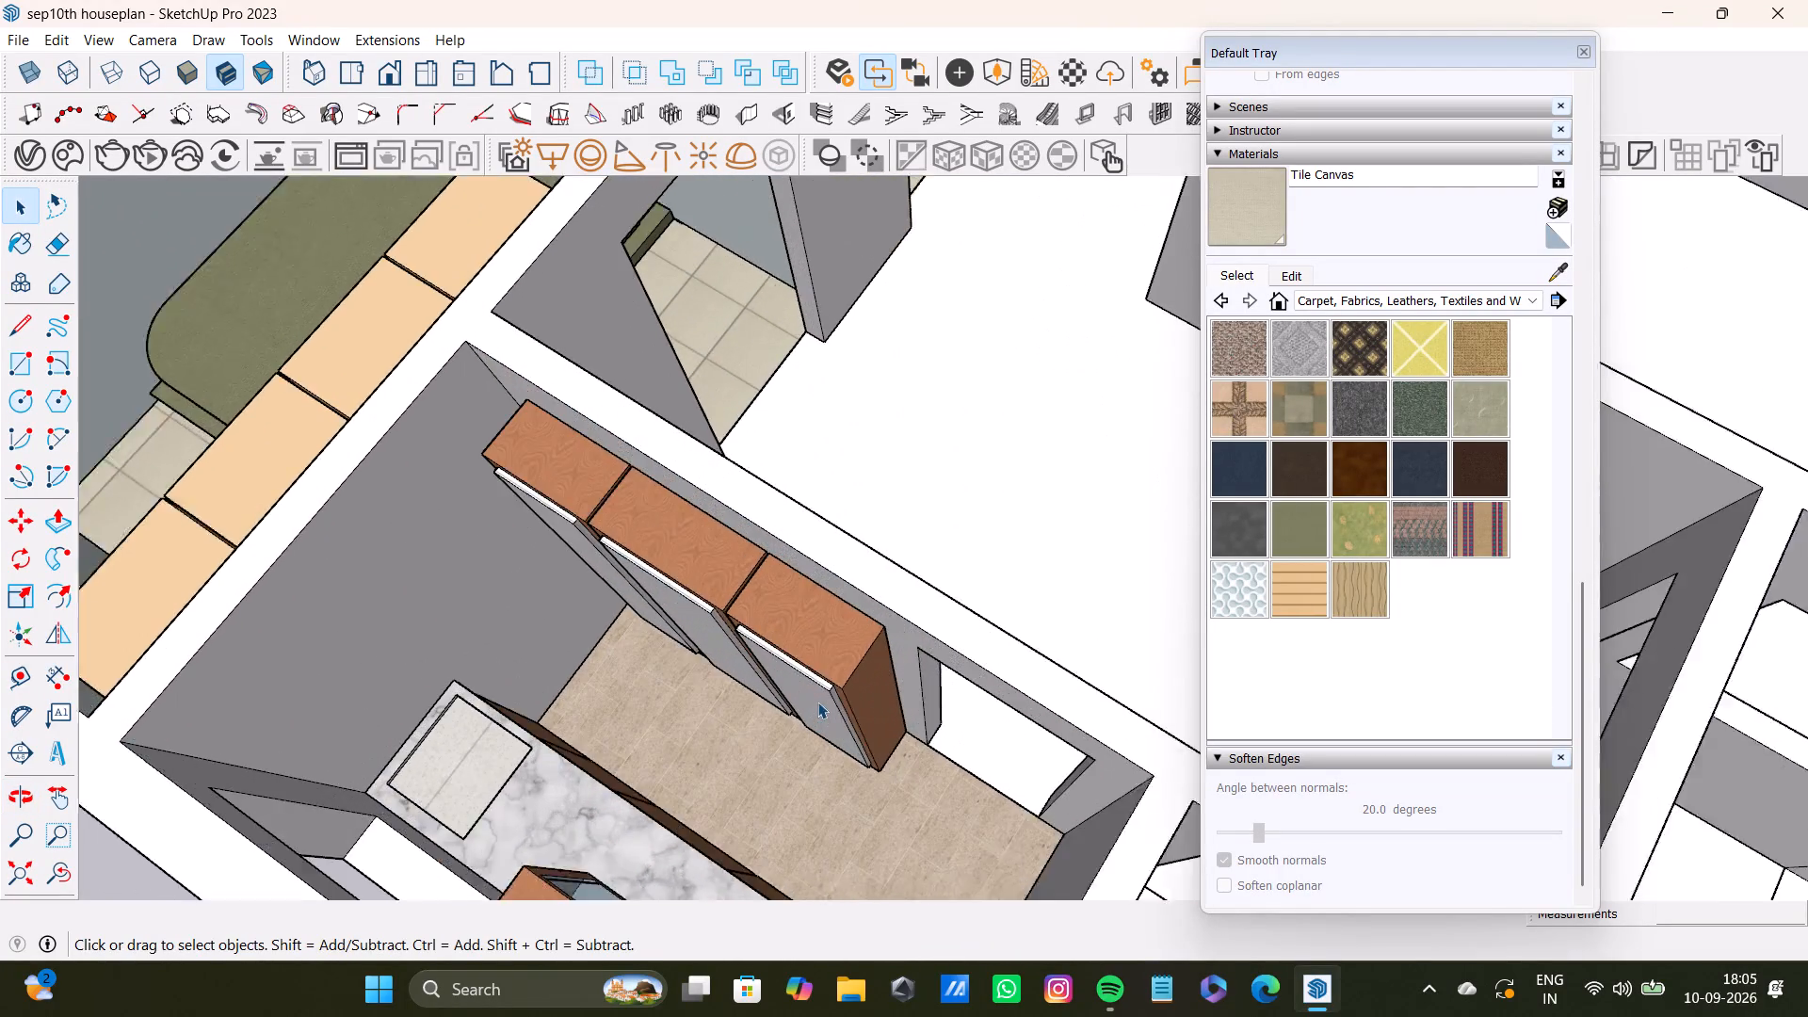
pyautogui.scroll(1, 817, 702)
pyautogui.moveTo(799, 718); pyautogui.dragTo(842, 612, button='middle')
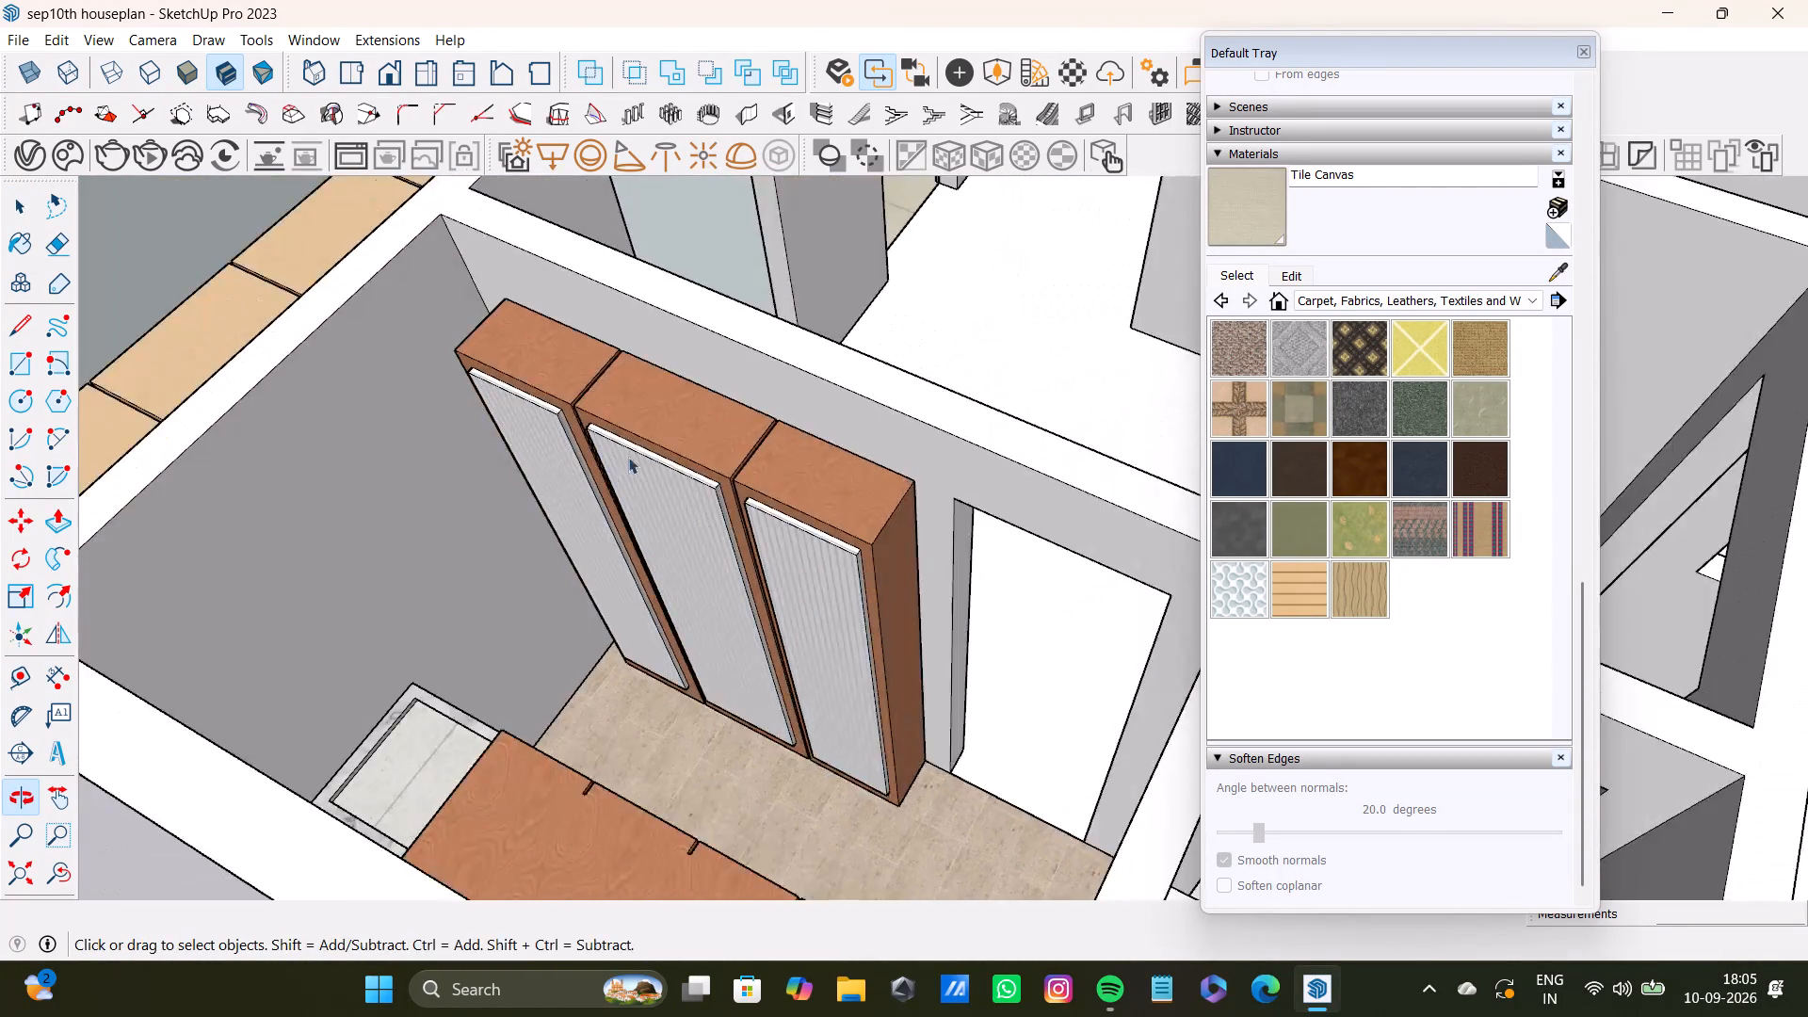
pyautogui.scroll(3, 636, 444)
pyautogui.click(835, 358)
pyautogui.doubleClick(835, 375)
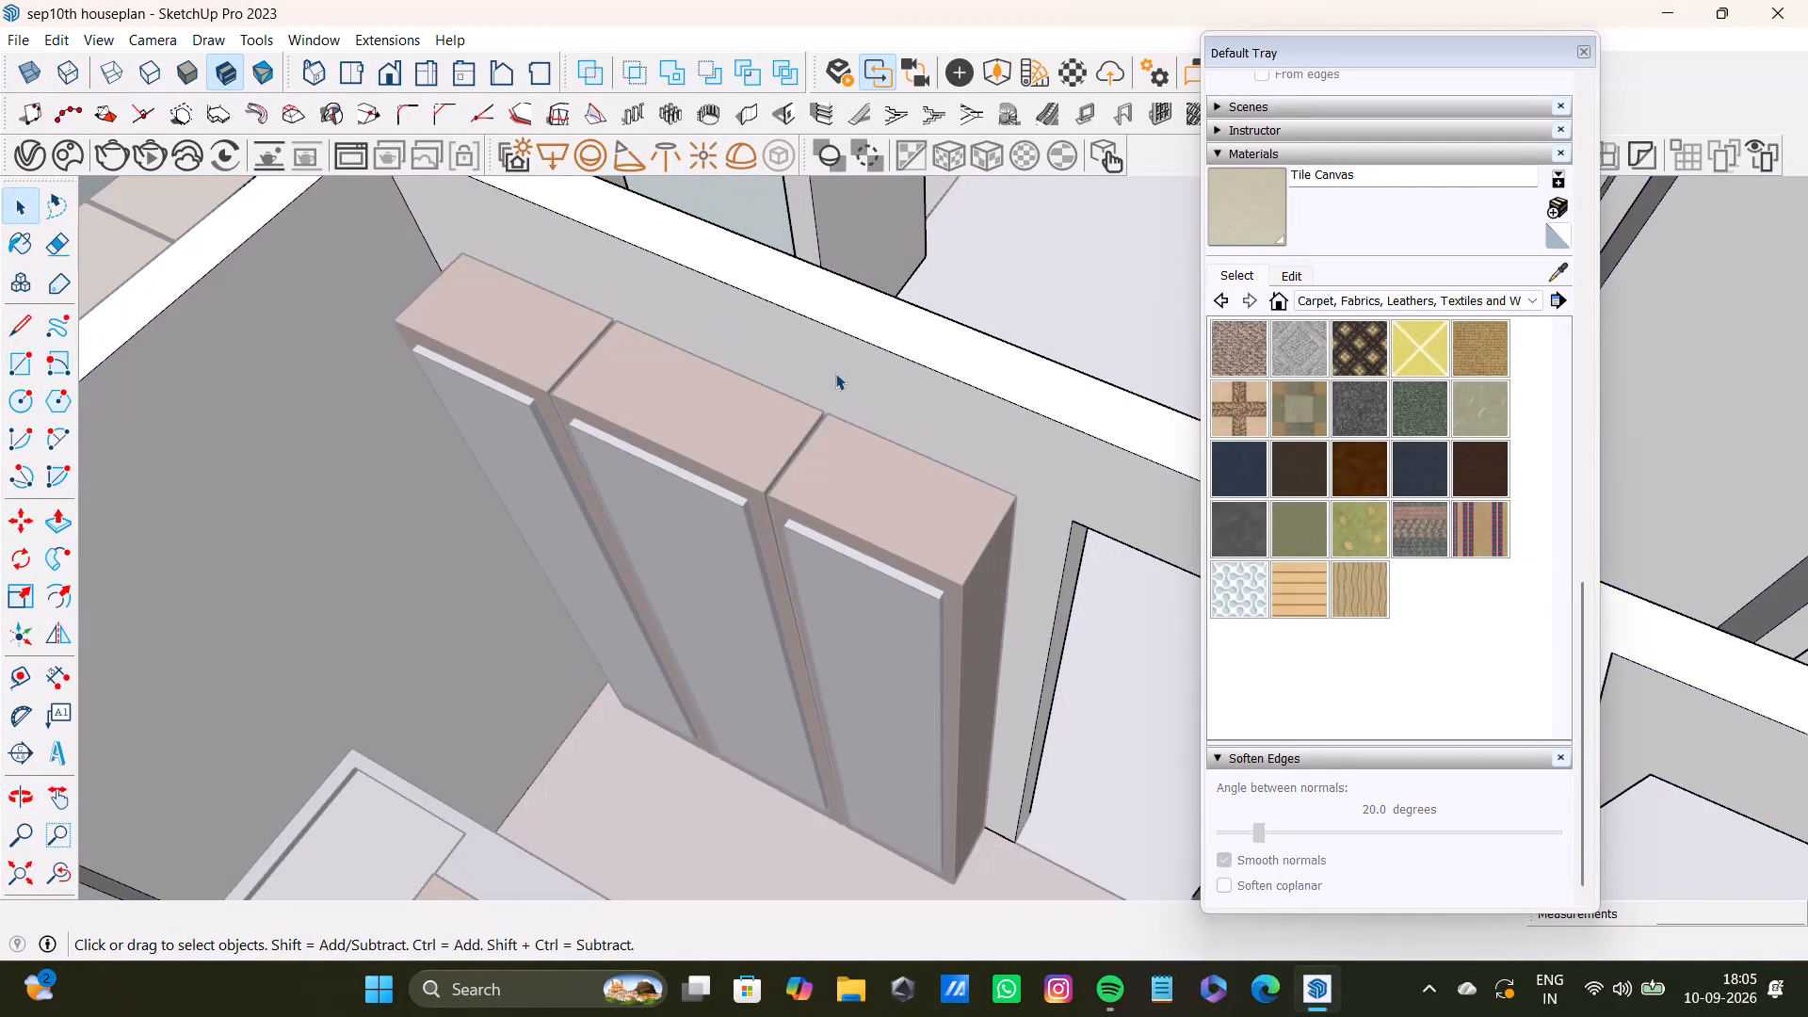
pyautogui.click(835, 373)
pyautogui.keyDown('shift'); pyautogui.click(284, 368); pyautogui.keyUp('shift')
pyautogui.keyDown('shift'); pyautogui.scroll(-2, 895, 428); pyautogui.keyUp('shift')
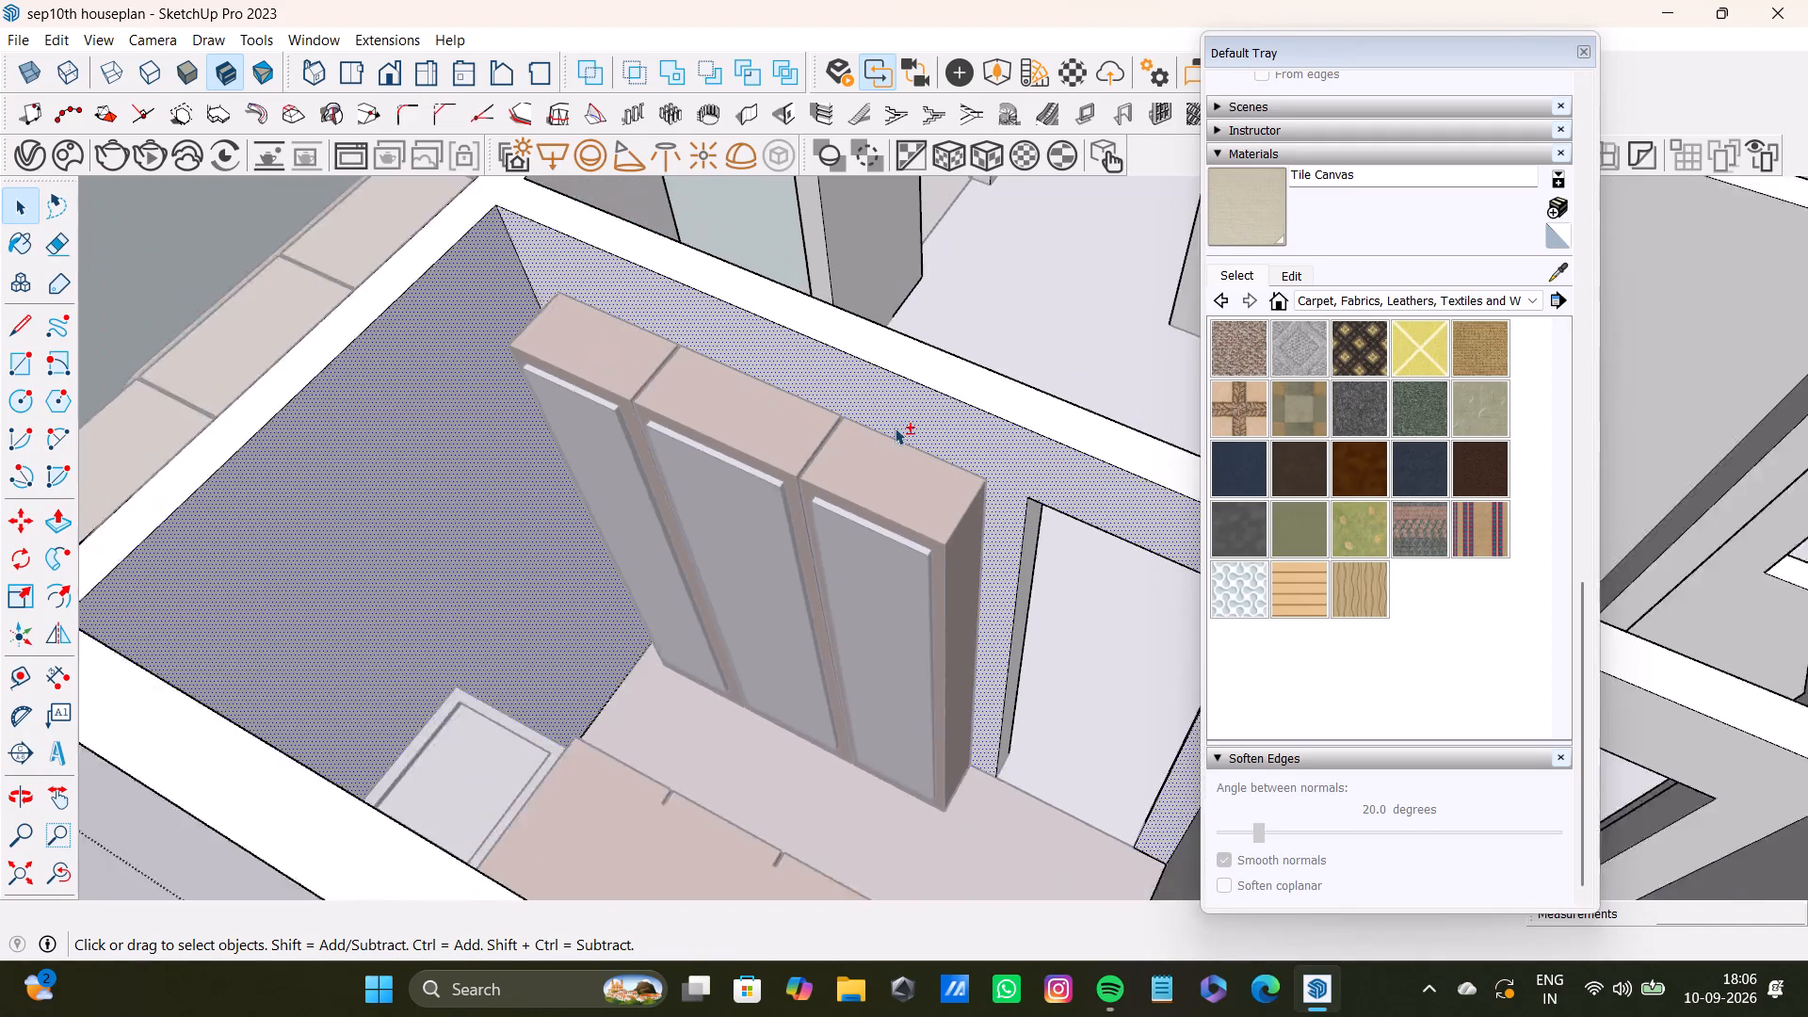
pyautogui.keyDown('shift'); pyautogui.scroll(-7, 895, 428); pyautogui.keyUp('shift')
pyautogui.keyDown('shift'); pyautogui.moveTo(887, 464); pyautogui.dragTo(924, 407, button='middle'); pyautogui.keyUp('shift')
pyautogui.keyDown('shift'); pyautogui.scroll(1, 924, 407); pyautogui.keyUp('shift')
pyautogui.moveTo(943, 469); pyautogui.dragTo(397, 499, button='middle')
pyautogui.keyDown('shift'); pyautogui.moveTo(805, 383); pyautogui.dragTo(865, 608, button='middle'); pyautogui.keyUp('shift')
pyautogui.keyDown('shift'); pyautogui.scroll(-1, 865, 608); pyautogui.keyUp('shift')
pyautogui.moveTo(905, 610); pyautogui.dragTo(536, 598, button='middle')
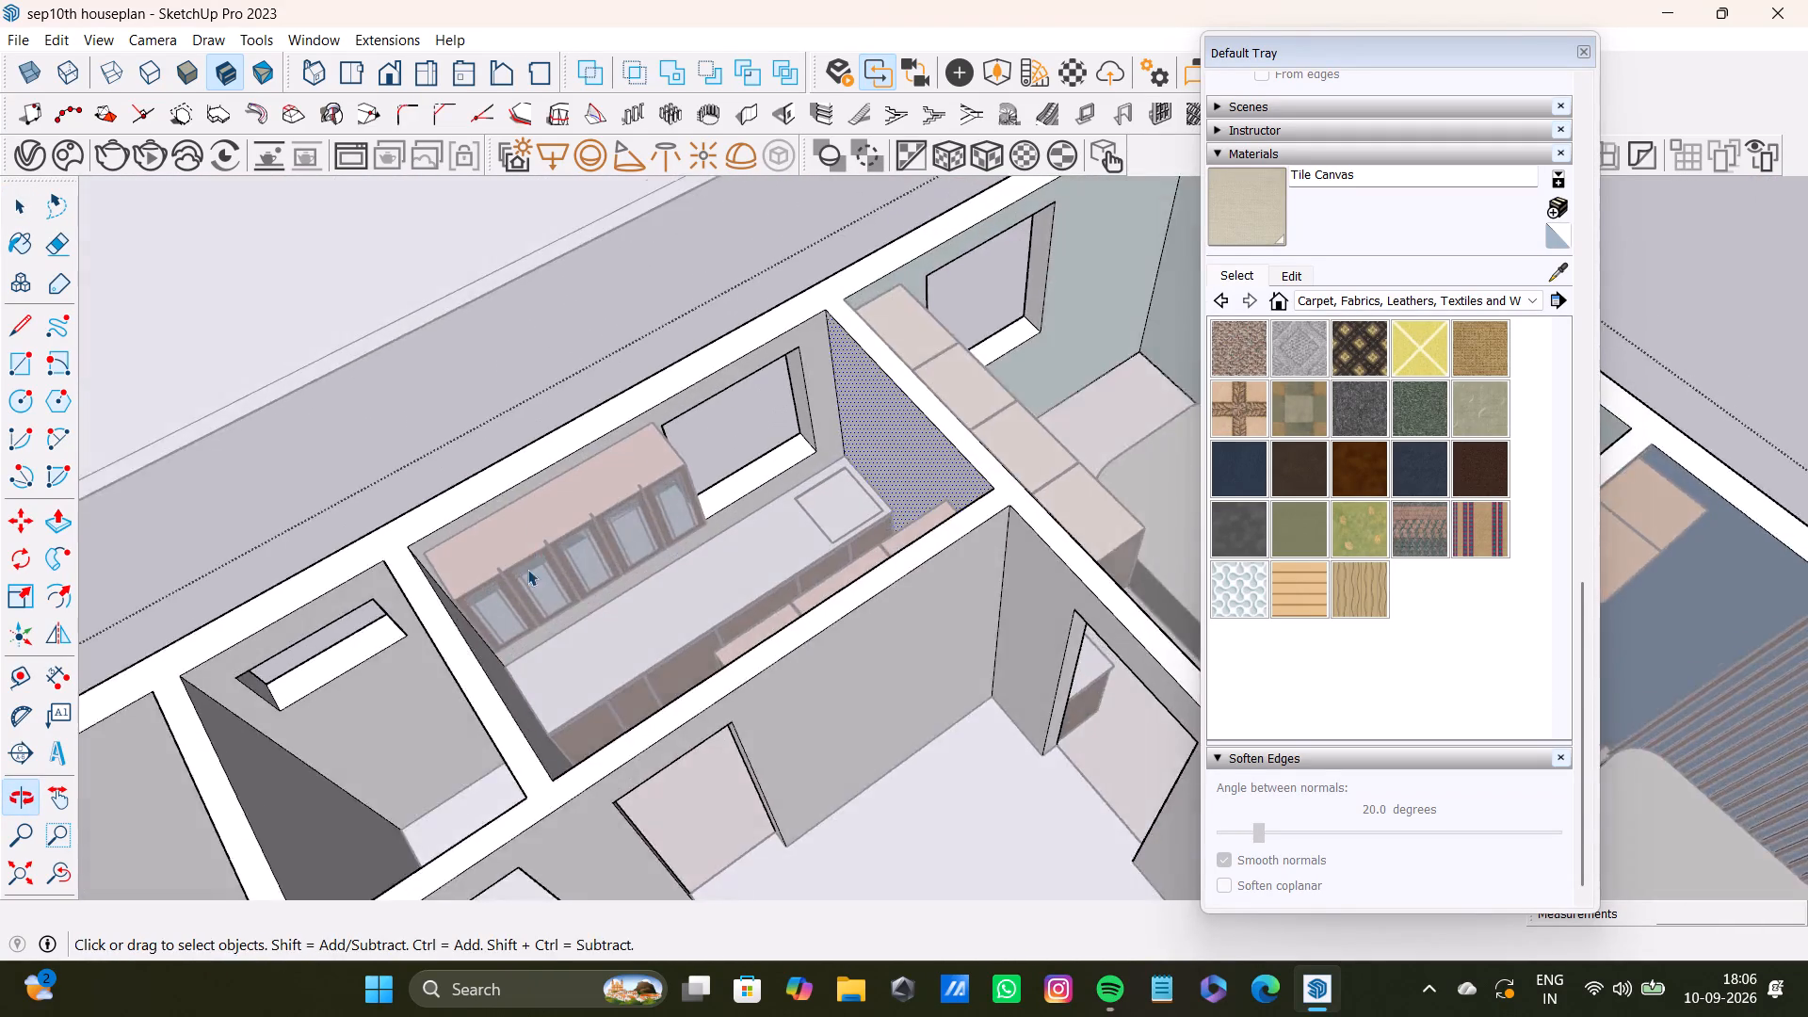
pyautogui.scroll(3, 674, 443)
pyautogui.keyDown('shift'); pyautogui.moveTo(782, 399); pyautogui.dragTo(842, 490, button='middle'); pyautogui.keyUp('shift')
pyautogui.moveTo(850, 510); pyautogui.dragTo(558, 496, button='middle')
pyautogui.keyDown('shift'); pyautogui.scroll(6, 629, 402); pyautogui.keyUp('shift')
pyautogui.keyDown('shift'); pyautogui.click(815, 368); pyautogui.keyUp('shift')
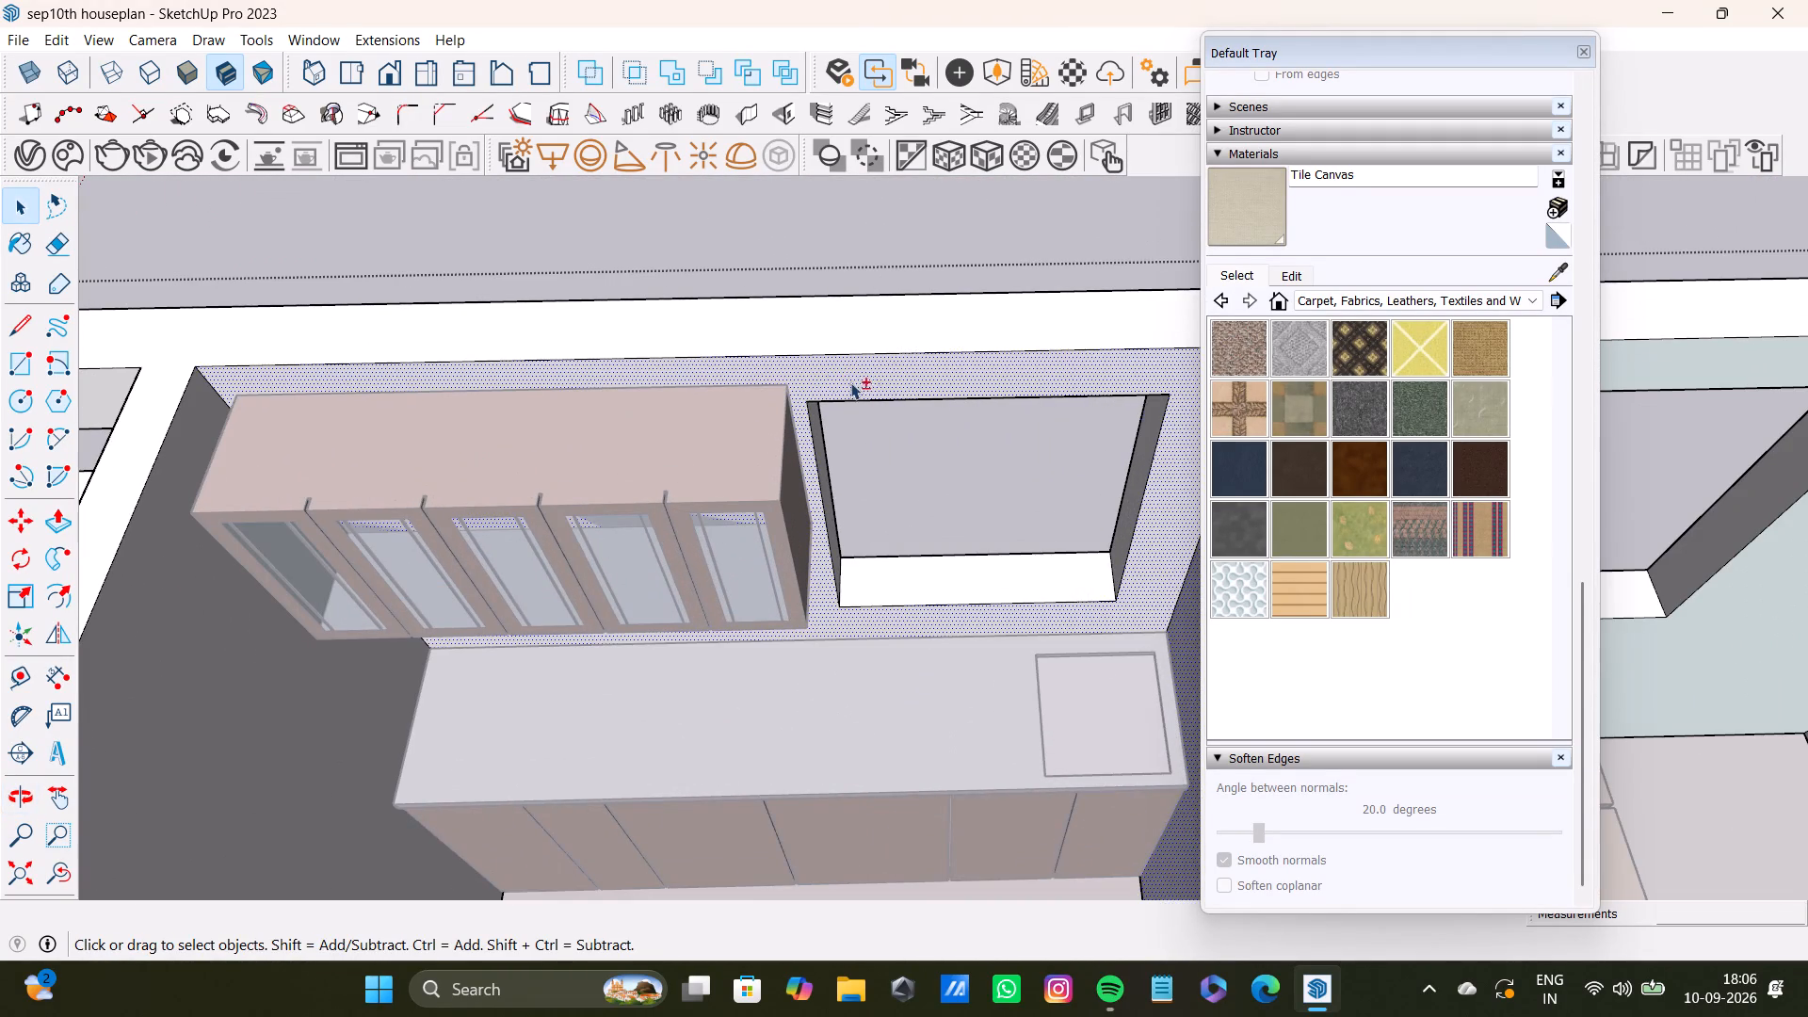
pyautogui.keyDown('shift'); pyautogui.scroll(-4, 381, 551); pyautogui.keyUp('shift')
pyautogui.keyDown('shift'); pyautogui.click(328, 717); pyautogui.keyUp('shift')
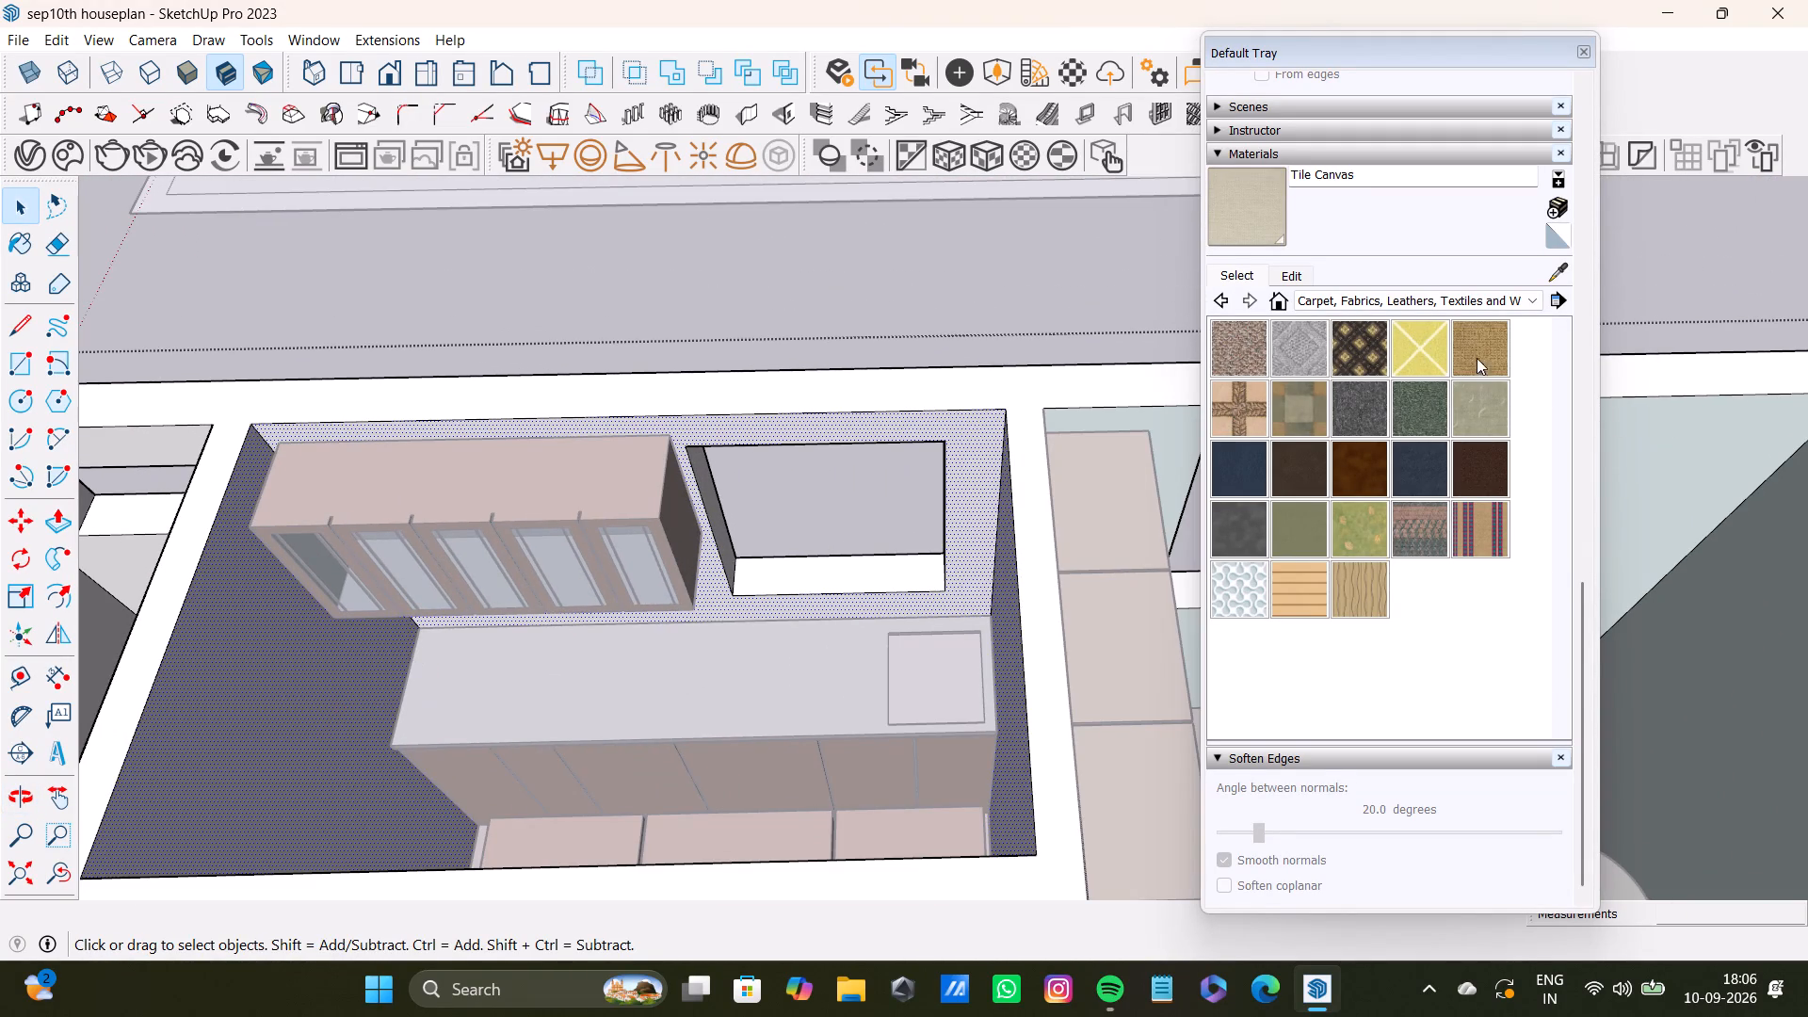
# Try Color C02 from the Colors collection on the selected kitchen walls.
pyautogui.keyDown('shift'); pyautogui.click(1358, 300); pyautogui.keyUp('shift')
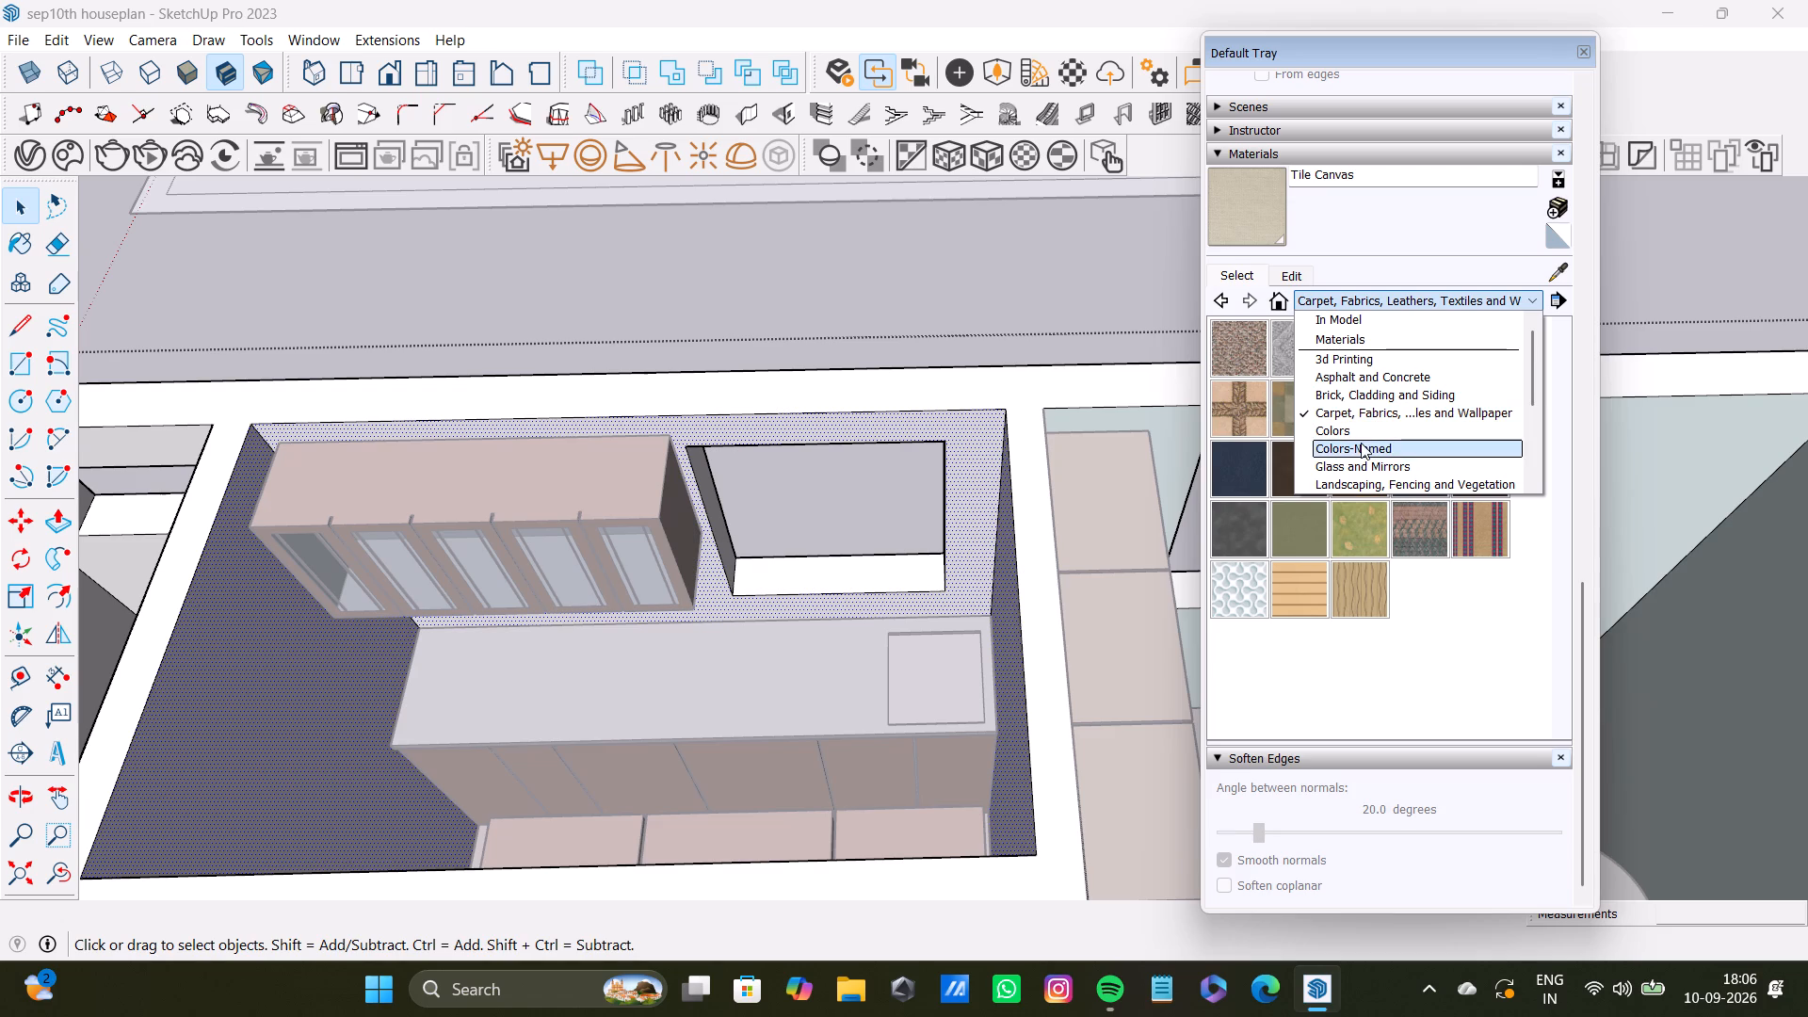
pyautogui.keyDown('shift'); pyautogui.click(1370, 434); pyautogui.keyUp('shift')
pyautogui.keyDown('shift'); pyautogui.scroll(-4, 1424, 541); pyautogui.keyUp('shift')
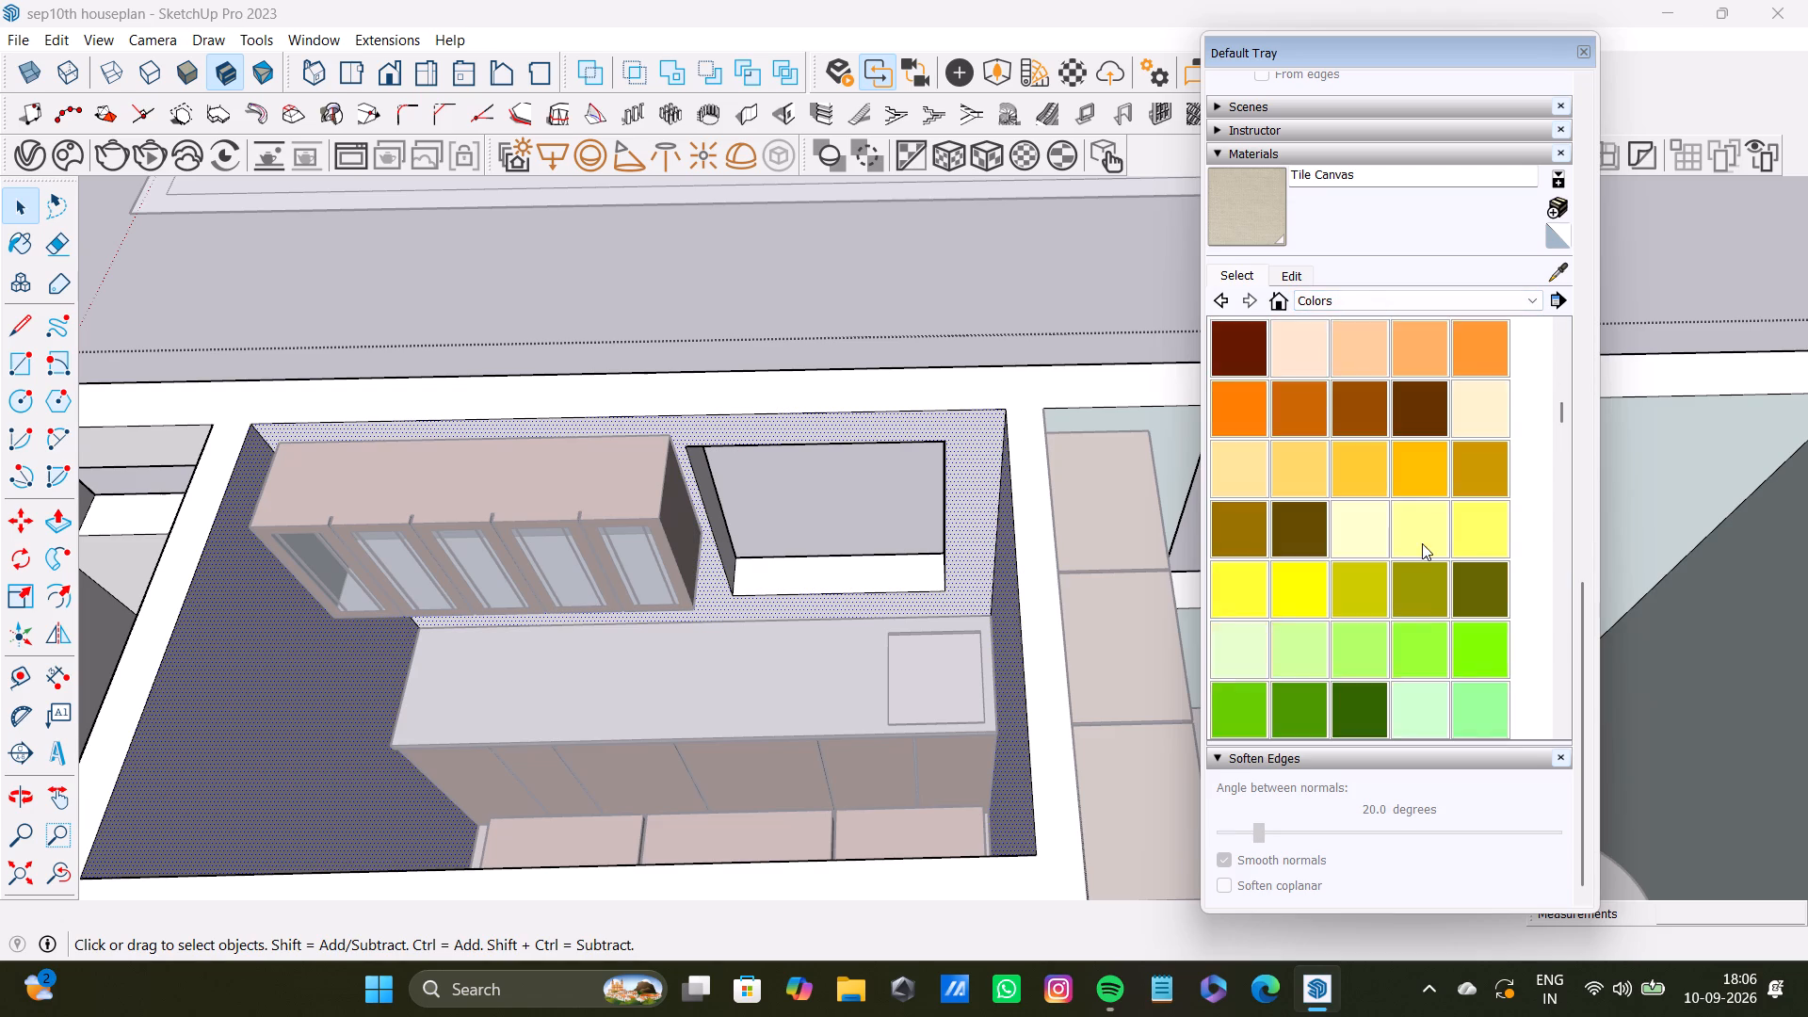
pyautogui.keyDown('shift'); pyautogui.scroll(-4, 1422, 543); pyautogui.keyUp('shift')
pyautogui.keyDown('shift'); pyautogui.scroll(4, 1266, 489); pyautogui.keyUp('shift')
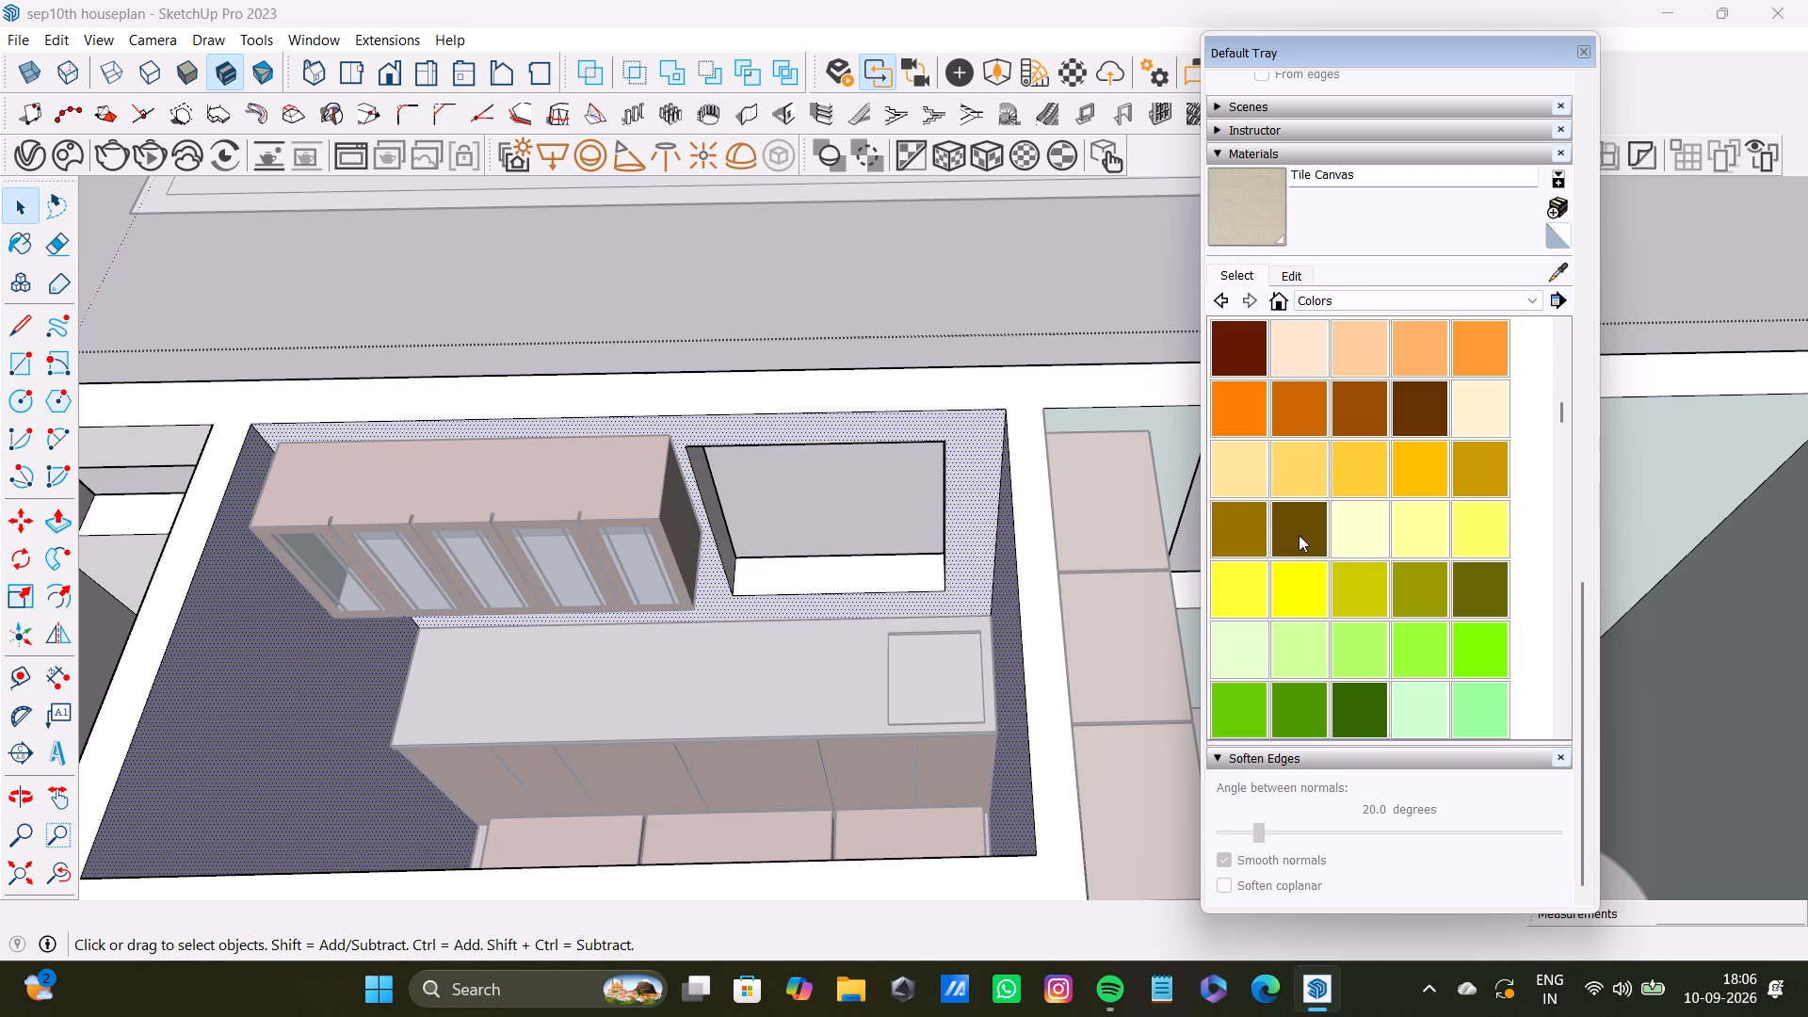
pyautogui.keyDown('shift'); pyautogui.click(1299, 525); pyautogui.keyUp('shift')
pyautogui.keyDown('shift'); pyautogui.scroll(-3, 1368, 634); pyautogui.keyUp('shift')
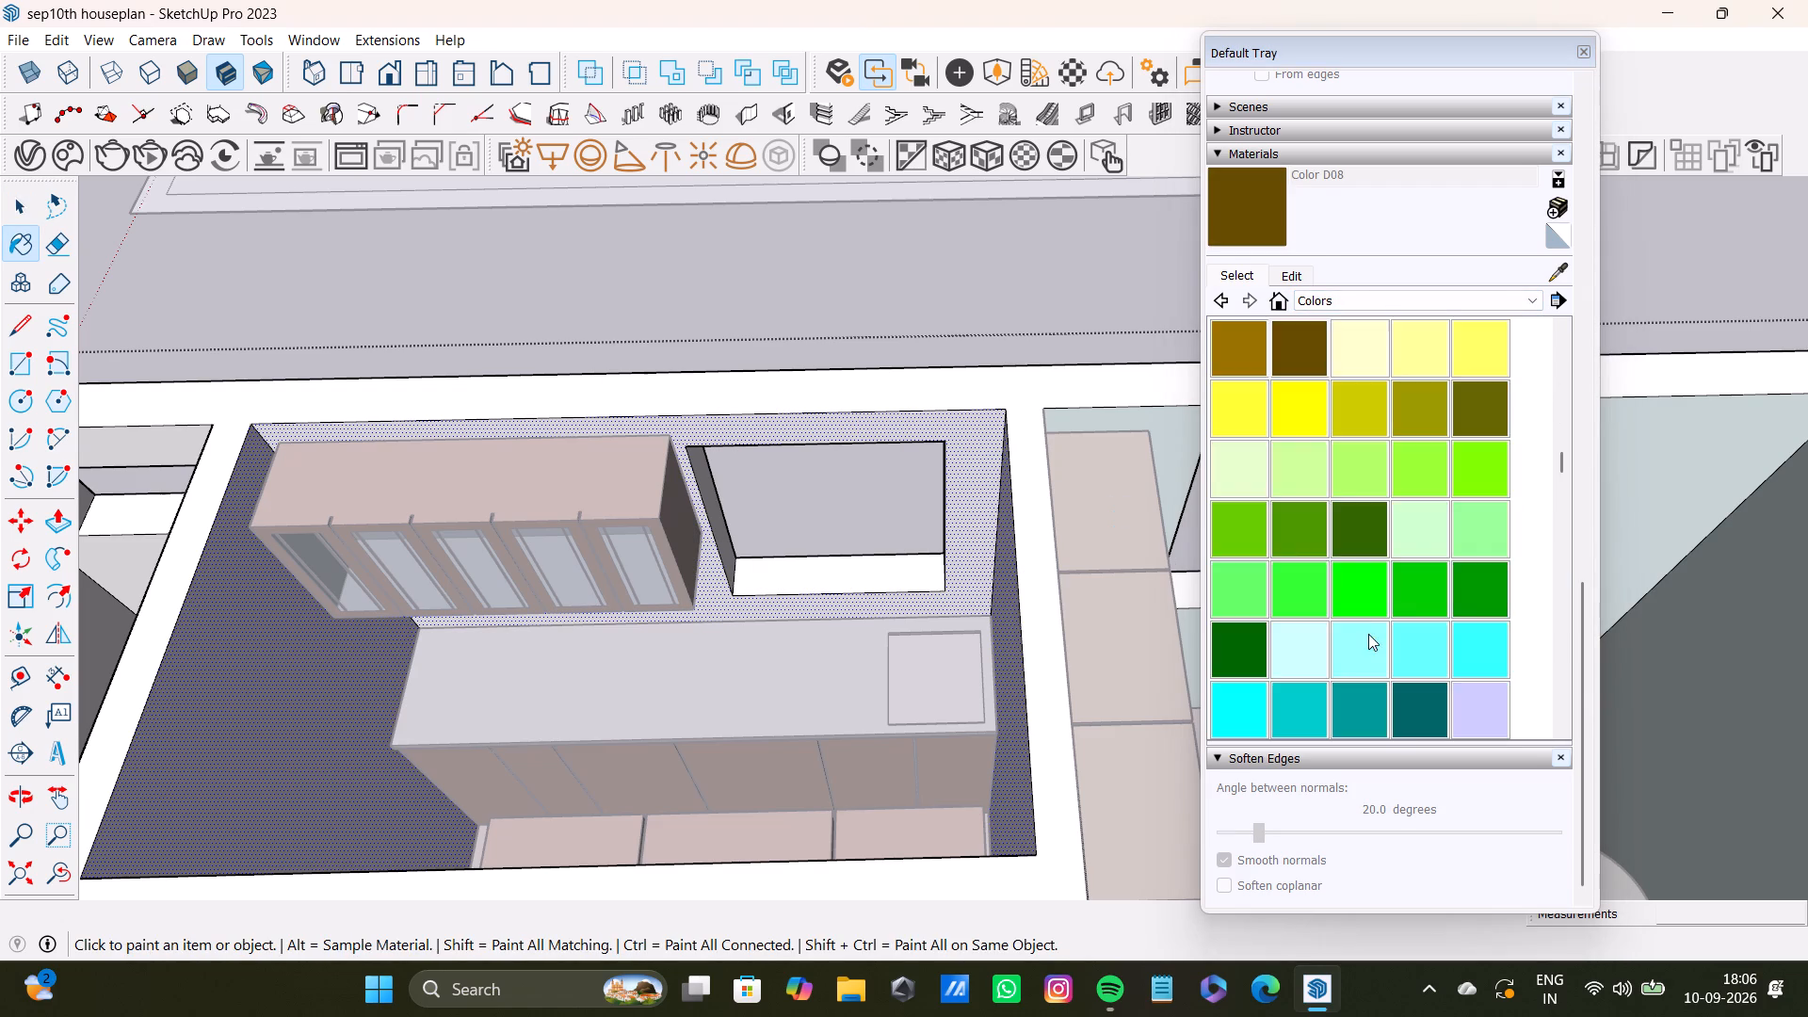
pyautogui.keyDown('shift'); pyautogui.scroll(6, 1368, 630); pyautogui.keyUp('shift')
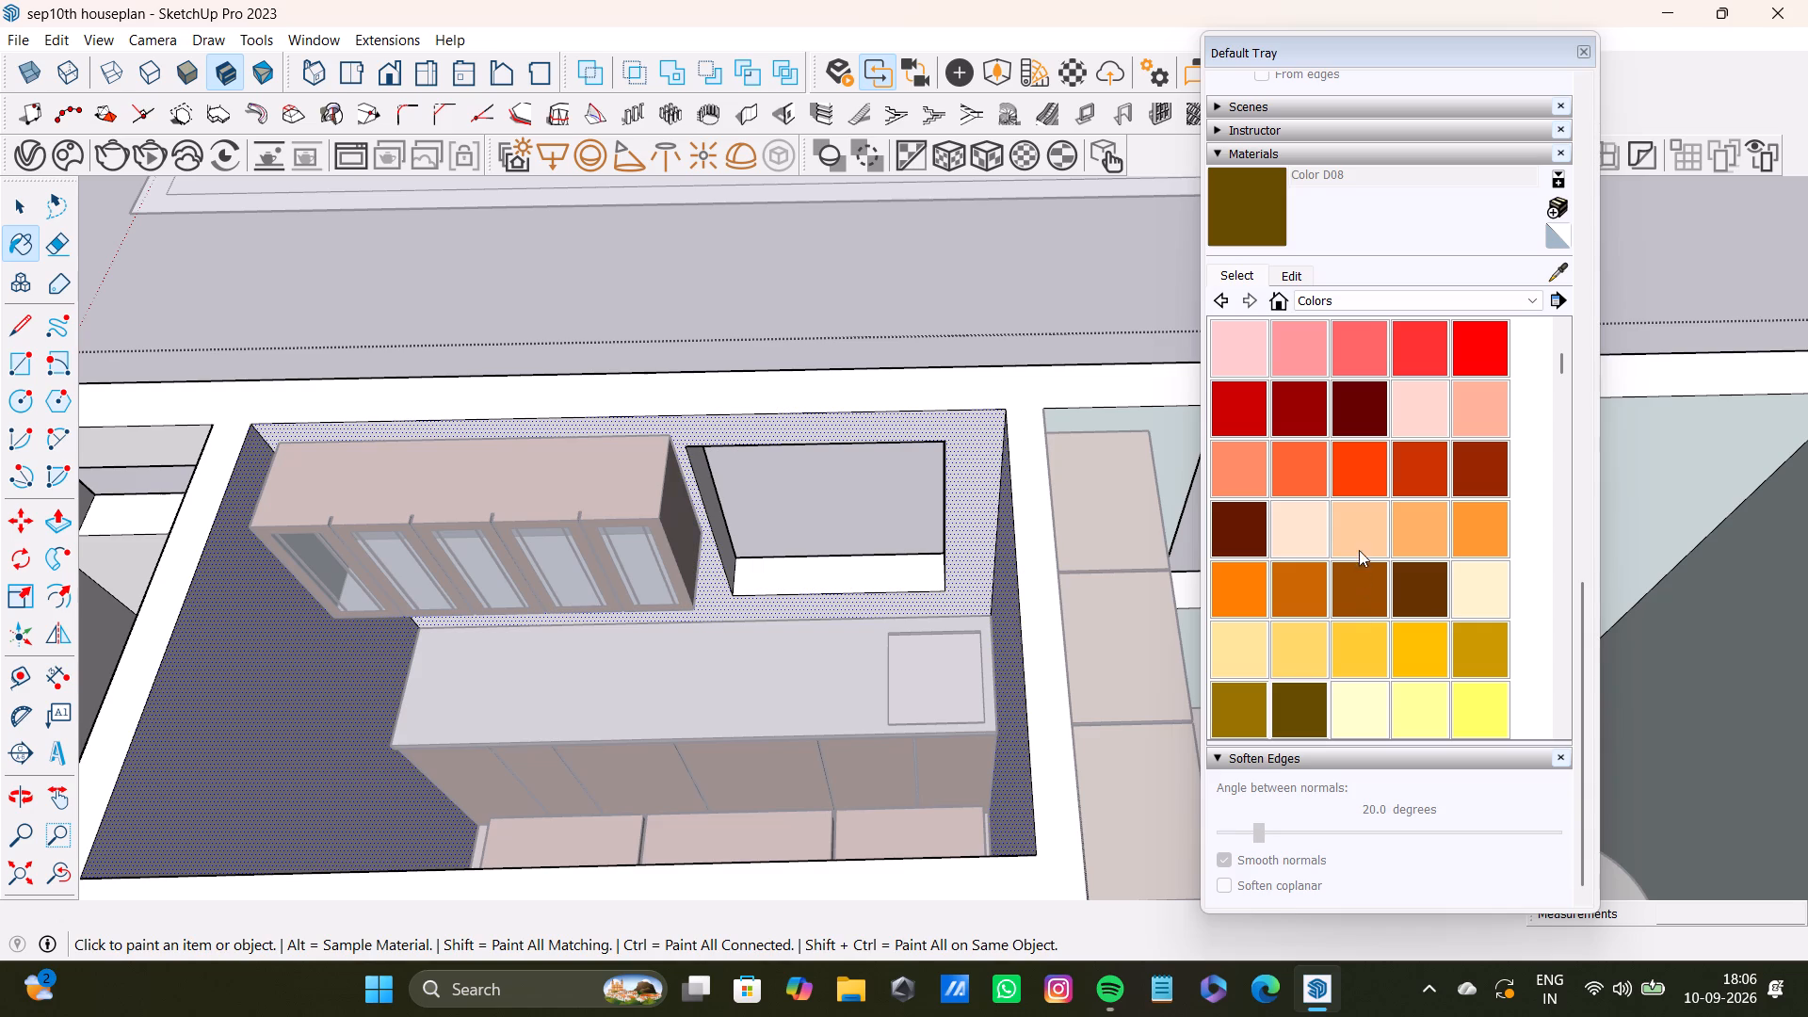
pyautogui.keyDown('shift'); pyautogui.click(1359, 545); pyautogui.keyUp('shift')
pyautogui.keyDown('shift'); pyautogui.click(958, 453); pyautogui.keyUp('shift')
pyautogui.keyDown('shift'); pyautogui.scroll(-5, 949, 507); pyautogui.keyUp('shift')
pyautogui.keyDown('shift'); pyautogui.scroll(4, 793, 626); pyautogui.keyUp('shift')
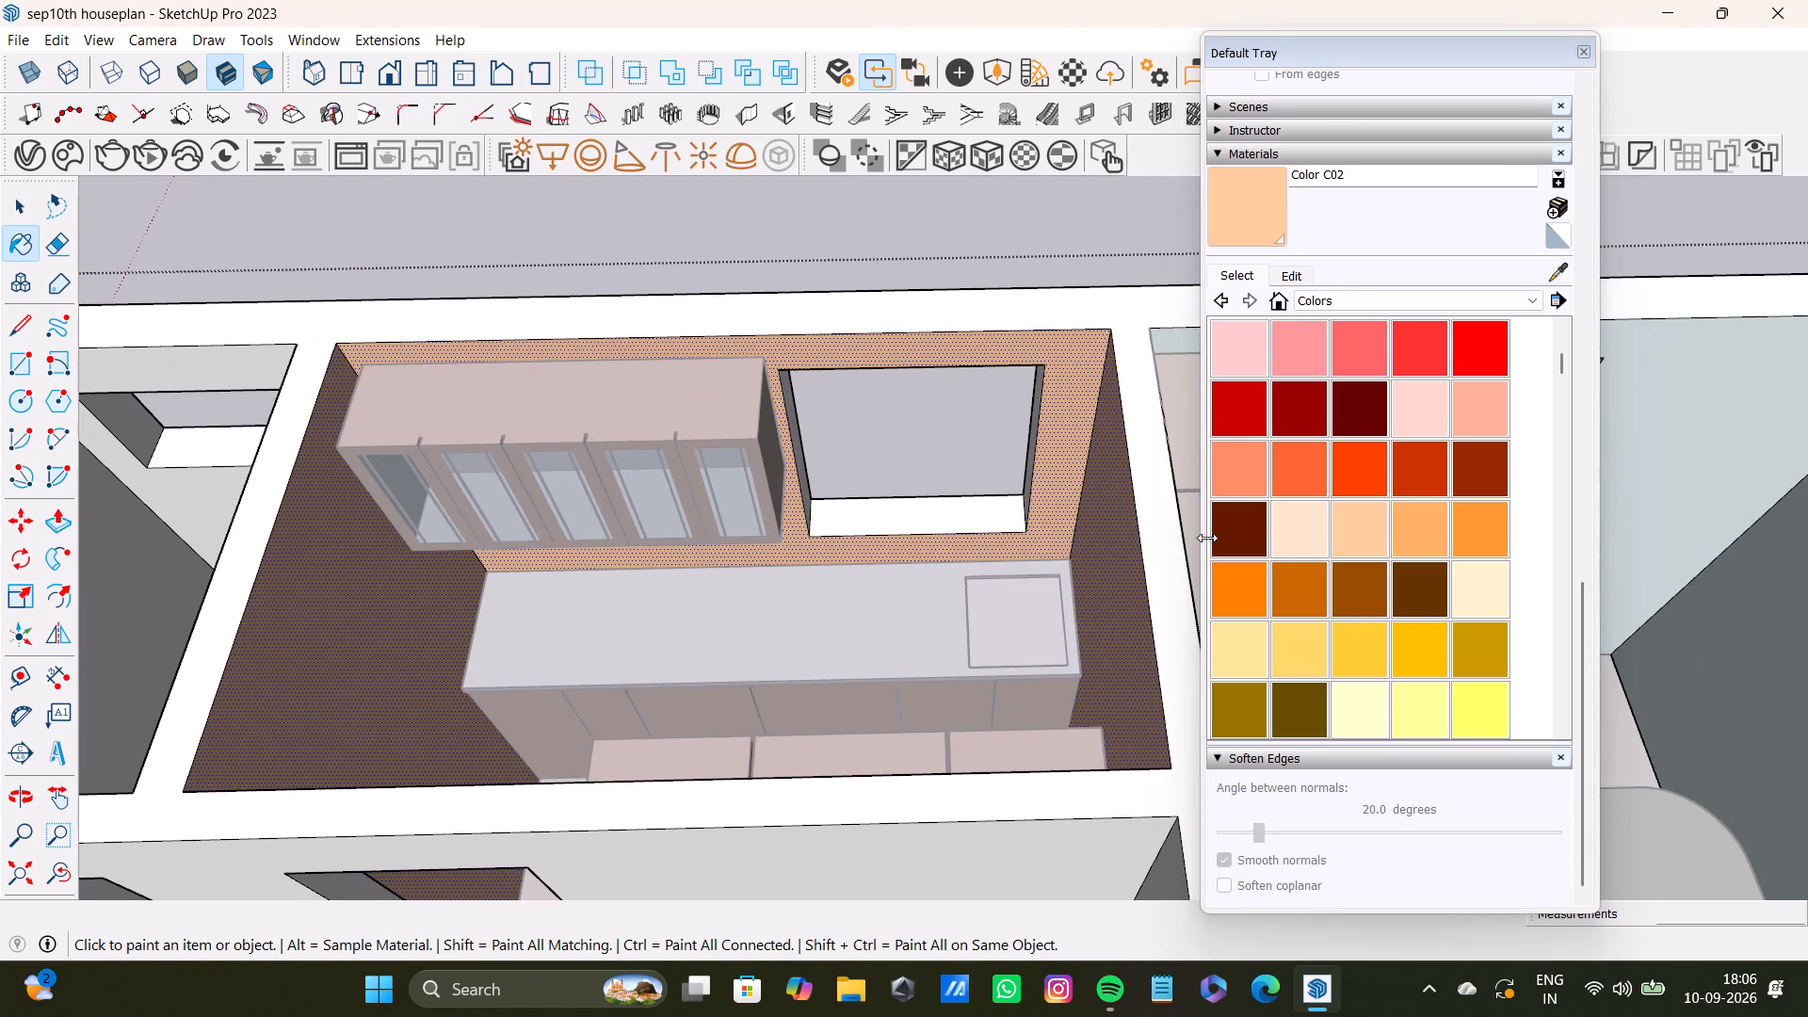
# Paint the selected kitchen walls with the light grey Color M01 and leave the walls' editing context.
pyautogui.keyDown('shift'); pyautogui.scroll(5, 1300, 448); pyautogui.keyUp('shift')
pyautogui.keyDown('shift'); pyautogui.click(1487, 399); pyautogui.keyUp('shift')
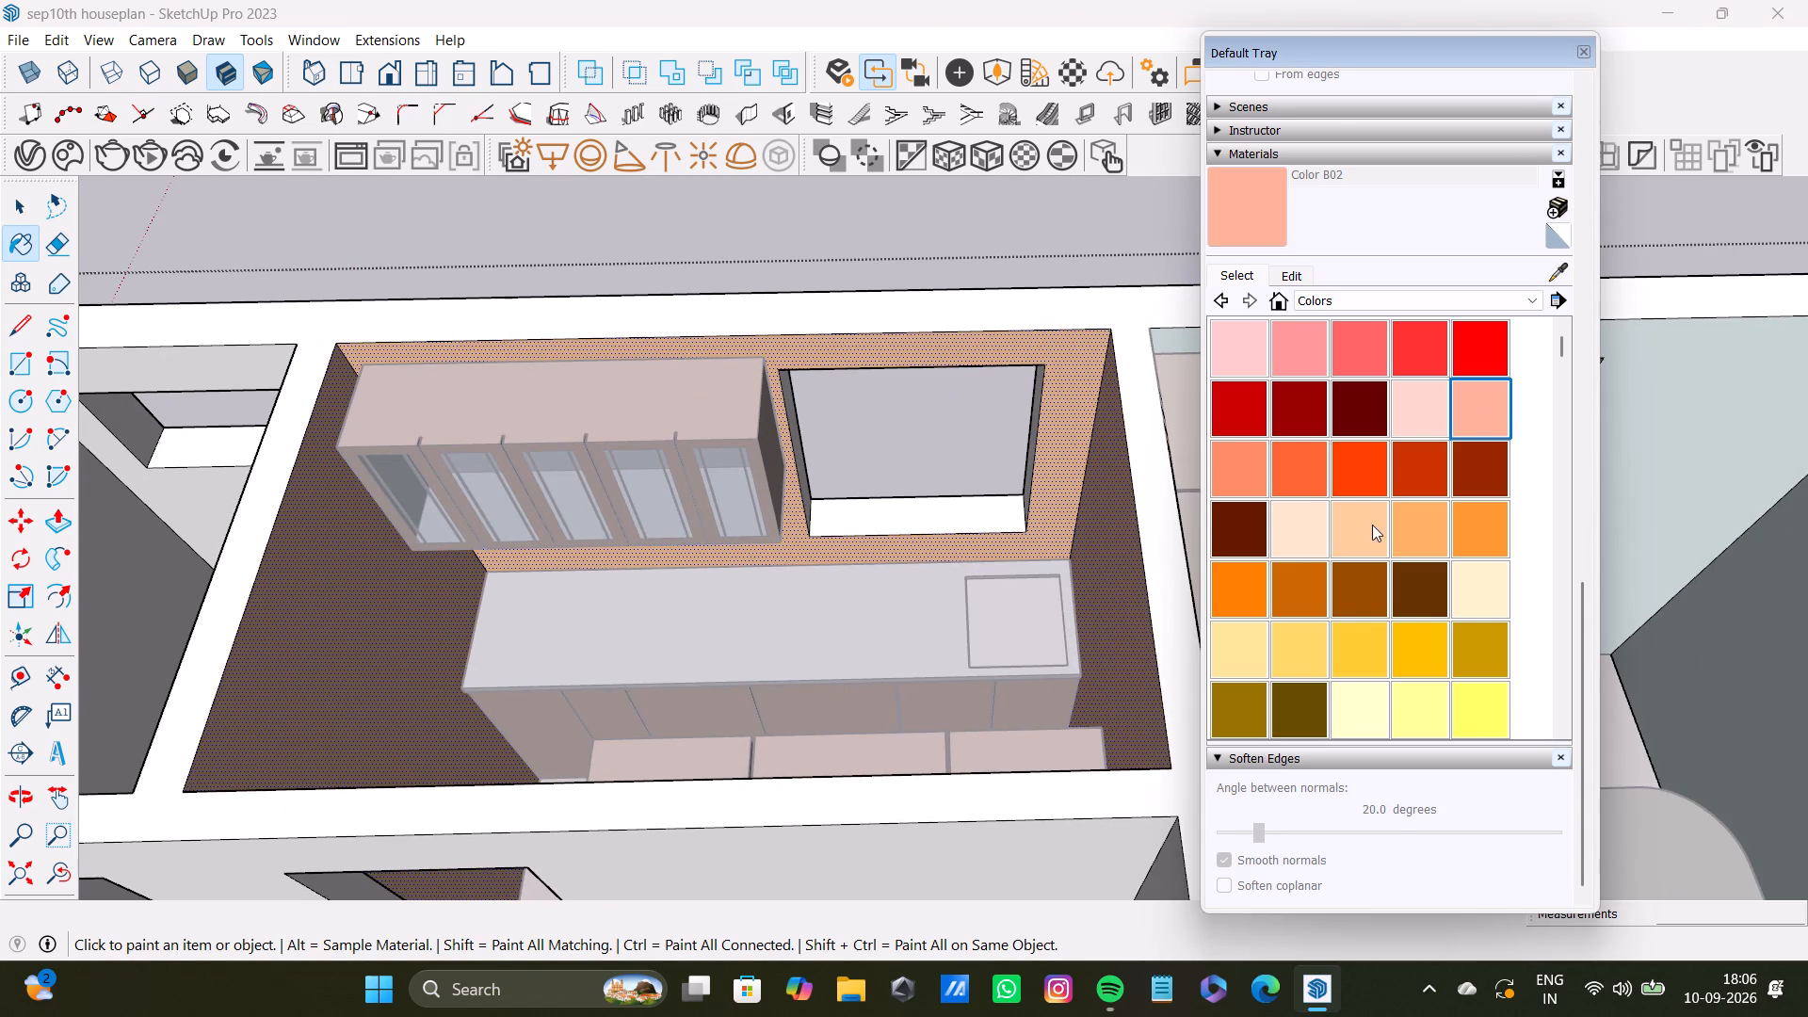
pyautogui.keyDown('shift'); pyautogui.scroll(-8, 1375, 525); pyautogui.keyUp('shift')
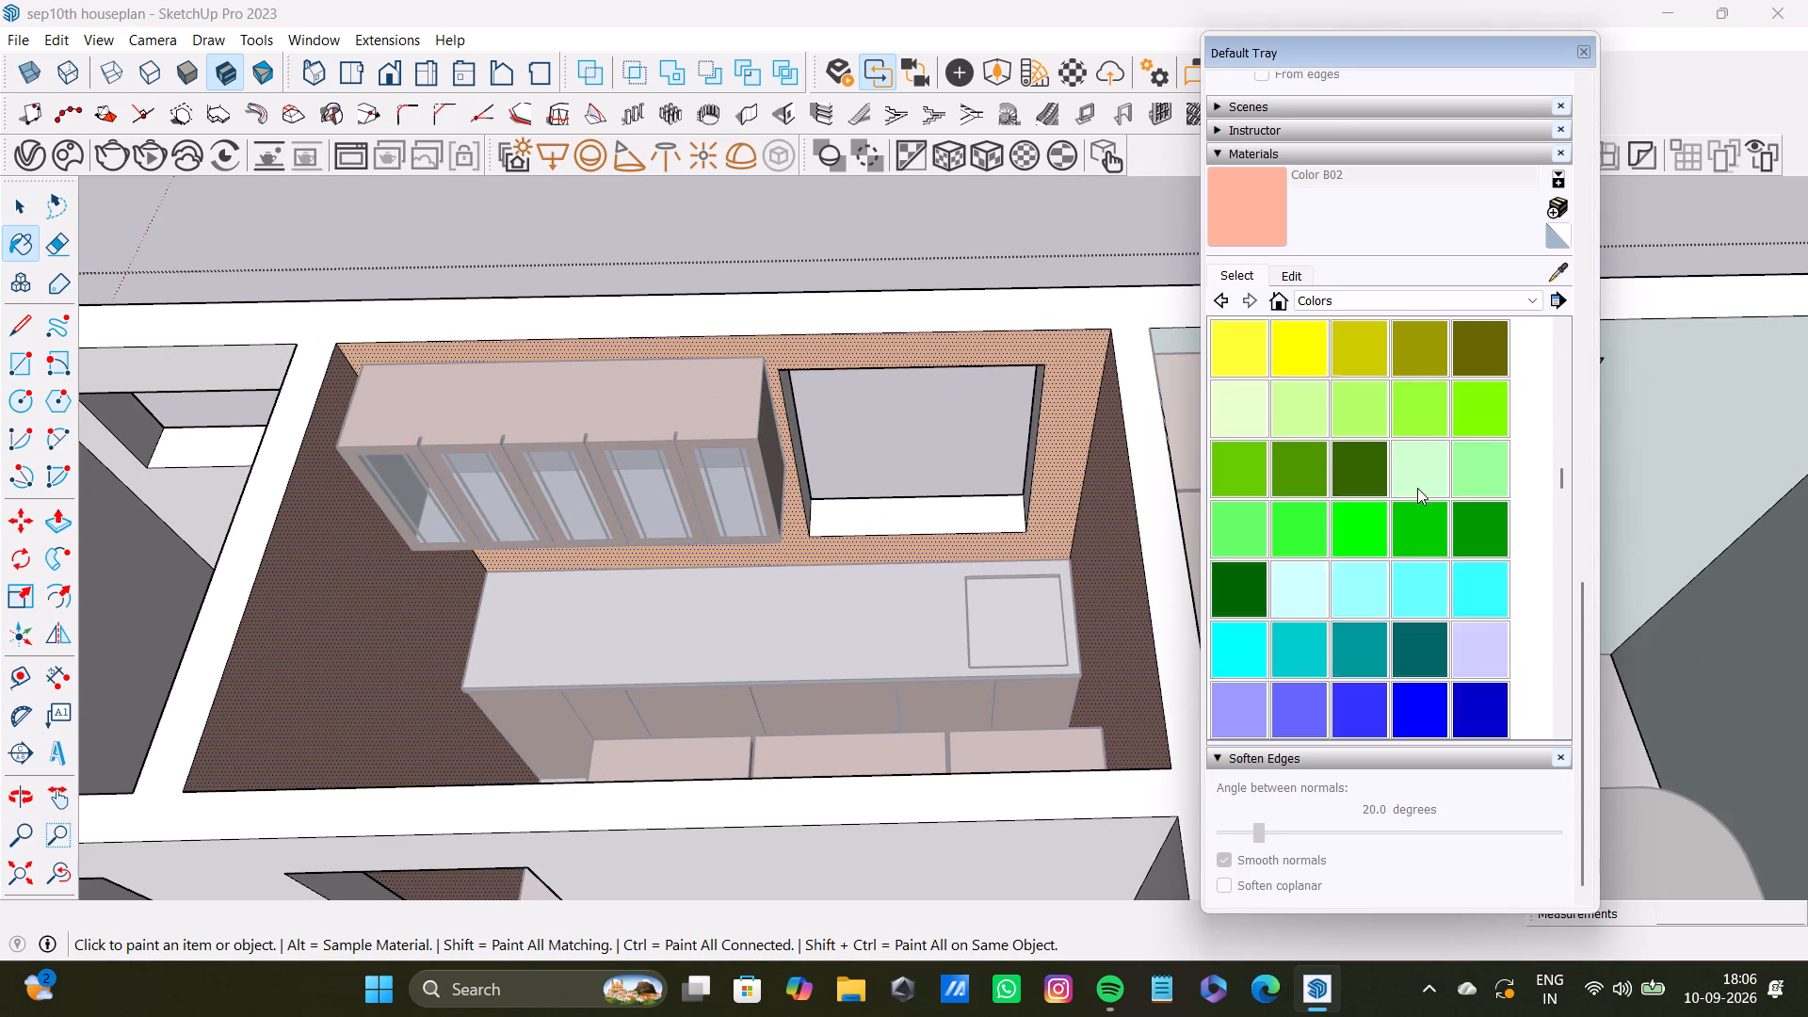
pyautogui.keyDown('shift'); pyautogui.scroll(-14, 1417, 488); pyautogui.keyUp('shift')
pyautogui.keyDown('shift'); pyautogui.scroll(5, 1411, 491); pyautogui.keyUp('shift')
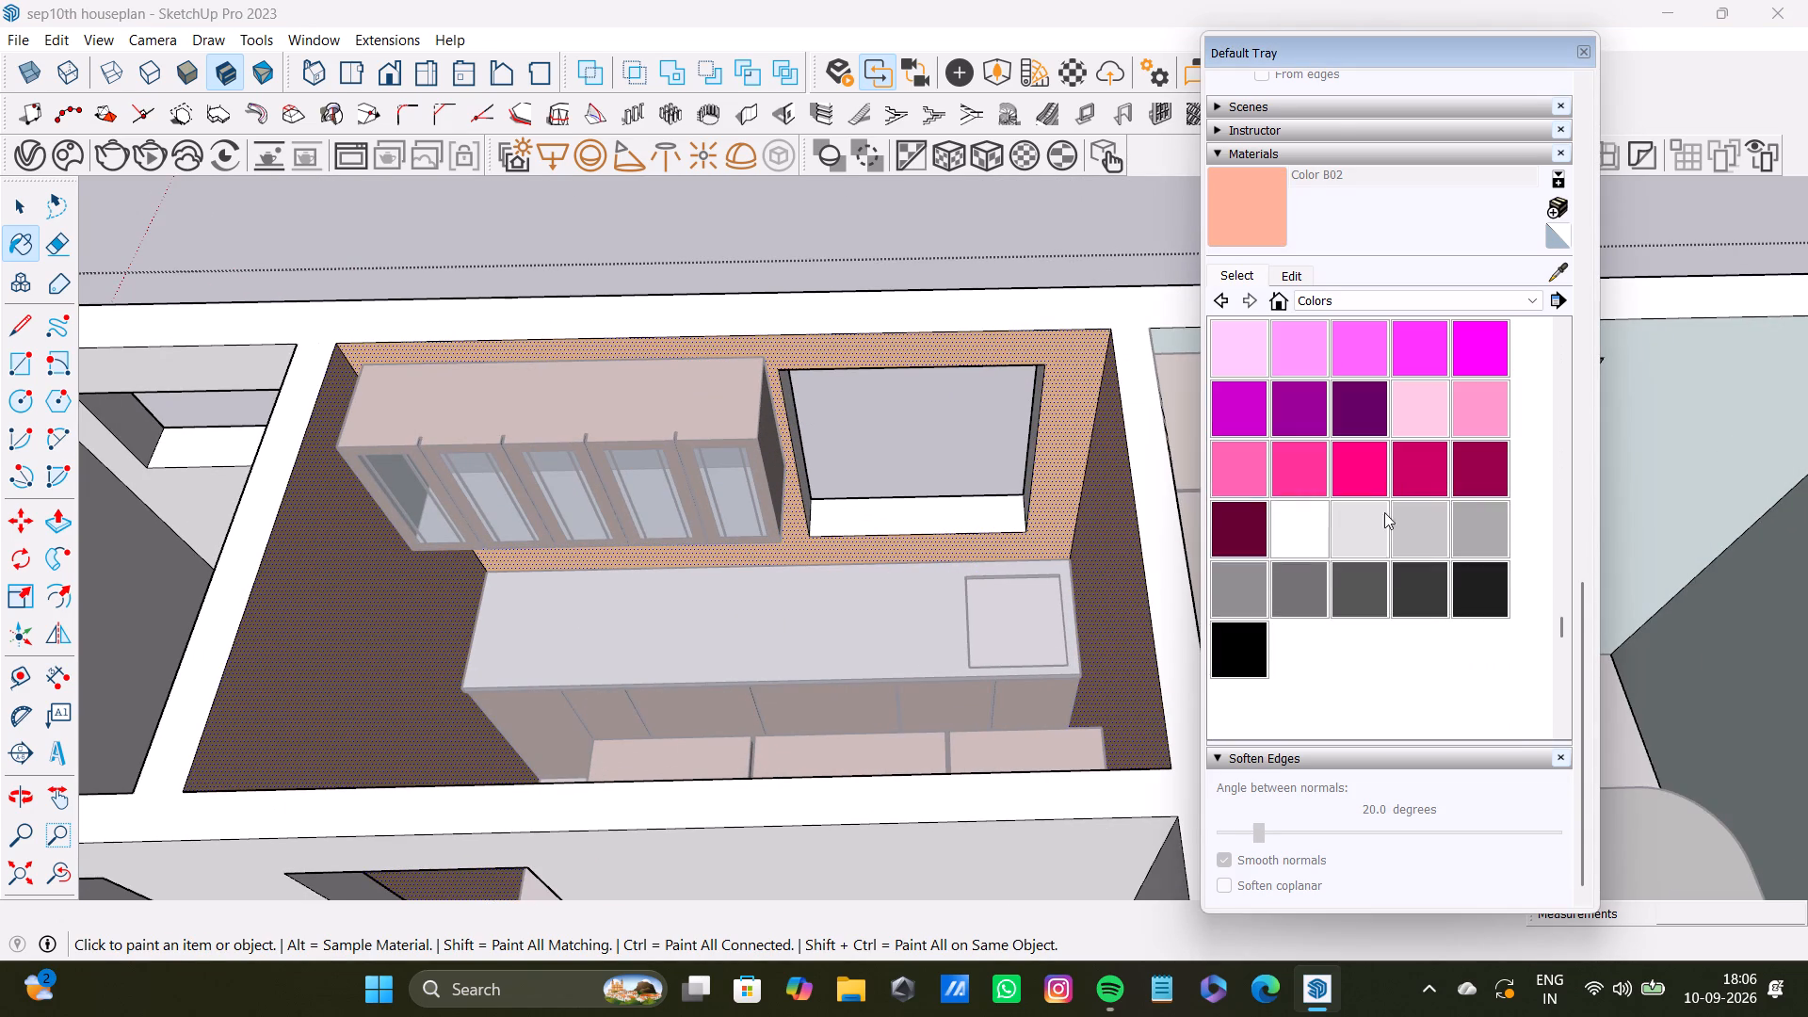
pyautogui.keyDown('shift'); pyautogui.click(1365, 542); pyautogui.keyUp('shift')
pyautogui.keyDown('shift'); pyautogui.click(1081, 408); pyautogui.keyUp('shift')
pyautogui.keyDown('shift'); pyautogui.scroll(-5, 1070, 472); pyautogui.keyUp('shift')
pyautogui.keyDown('shift'); pyautogui.moveTo(1060, 494); pyautogui.dragTo(1122, 498, button='middle'); pyautogui.keyUp('shift')
pyautogui.keyDown('shift'); pyautogui.moveTo(1035, 534); pyautogui.dragTo(490, 559, button='middle'); pyautogui.keyUp('shift')
pyautogui.scroll(4, 747, 468)
pyautogui.scroll(-14, 748, 453)
pyautogui.press('space')
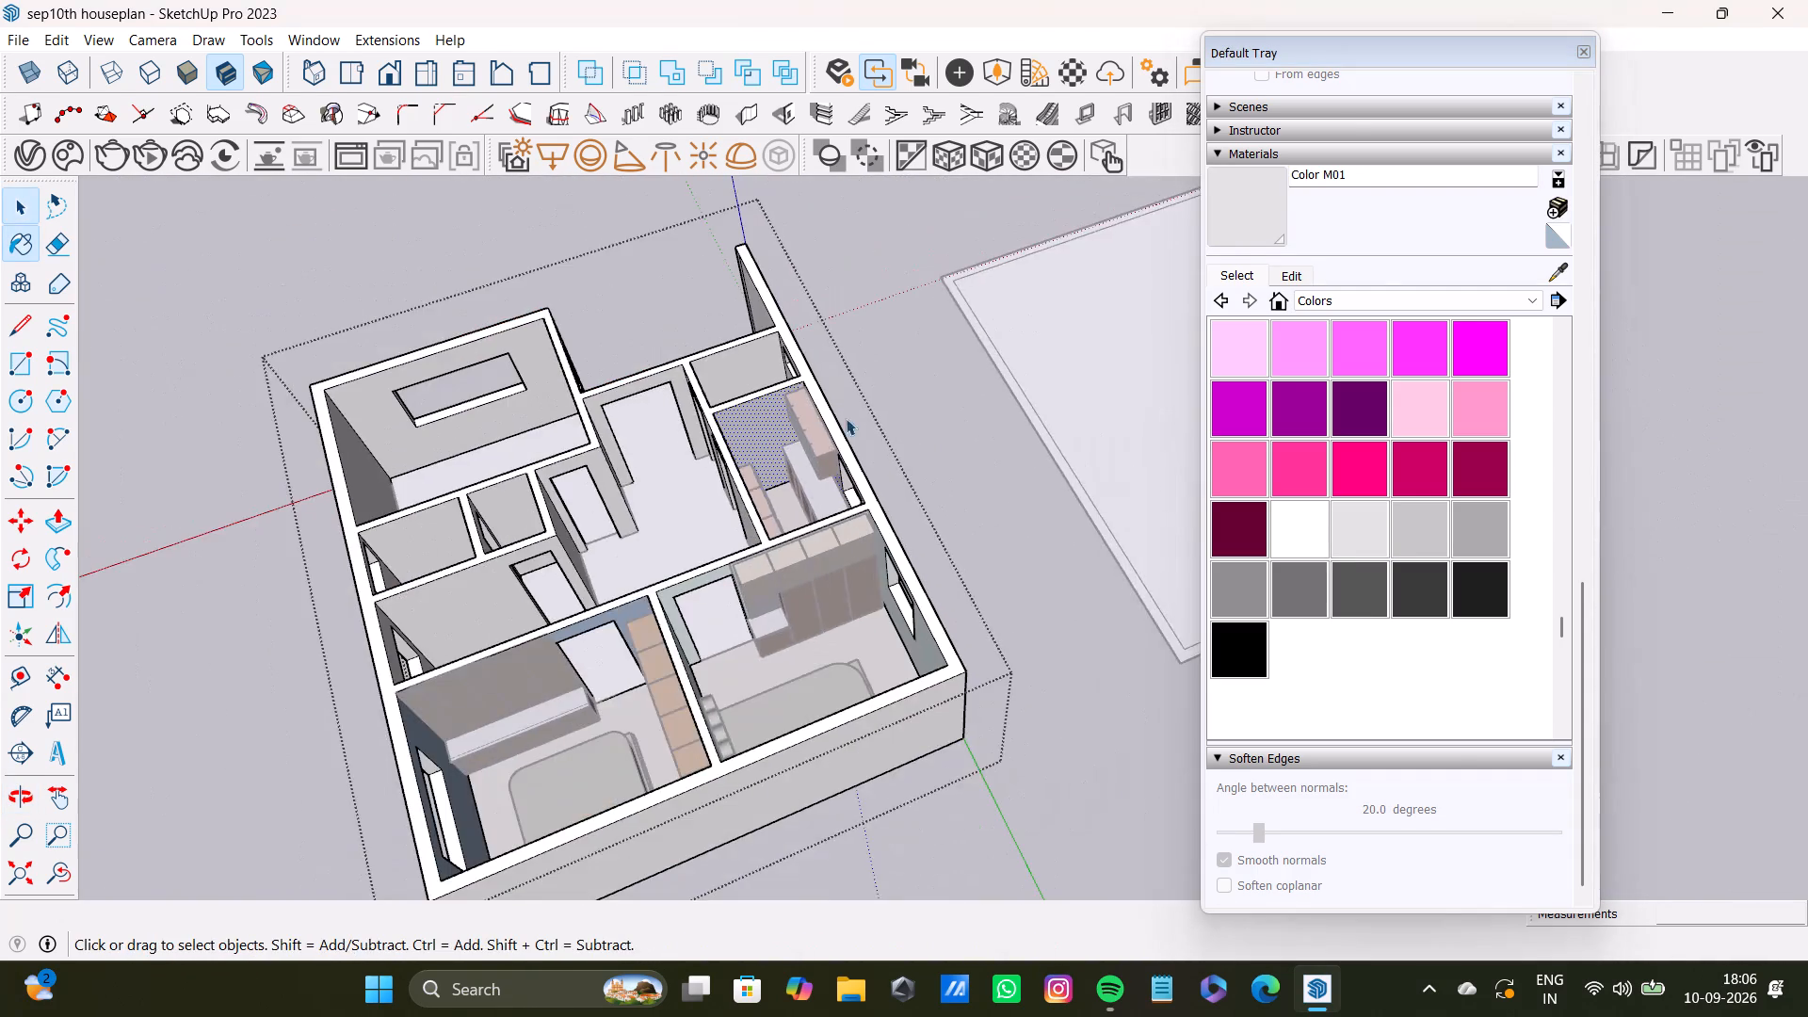
pyautogui.click(884, 394)
# Examine the kitchen and both bedrooms from several angles to review the materials on walls, floors and furniture.
pyautogui.scroll(9, 833, 464)
pyautogui.moveTo(783, 520); pyautogui.dragTo(395, 516, button='middle')
pyautogui.scroll(7, 758, 404)
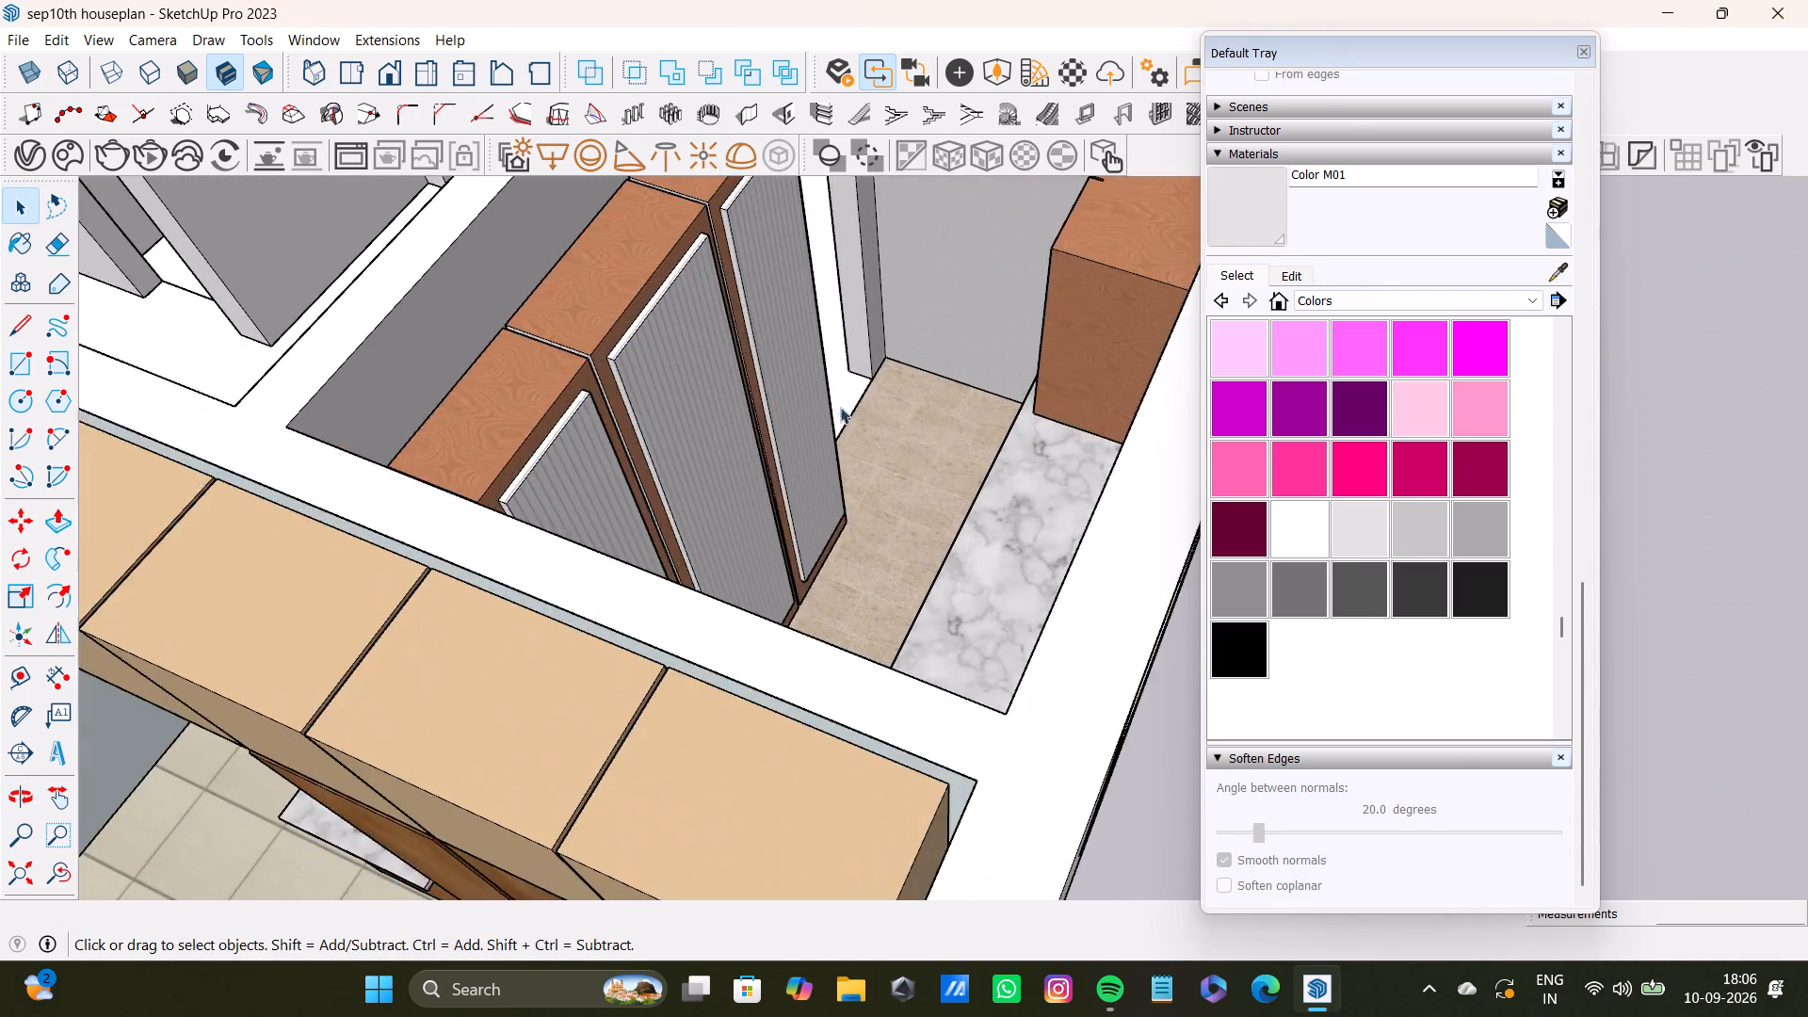
pyautogui.moveTo(839, 412); pyautogui.dragTo(523, 434, button='middle')
pyautogui.scroll(1, 503, 421)
pyautogui.scroll(-9, 523, 415)
pyautogui.keyDown('shift'); pyautogui.moveTo(505, 425); pyautogui.dragTo(875, 580, button='middle'); pyautogui.keyUp('shift')
pyautogui.moveTo(888, 553); pyautogui.dragTo(1244, 336, button='middle')
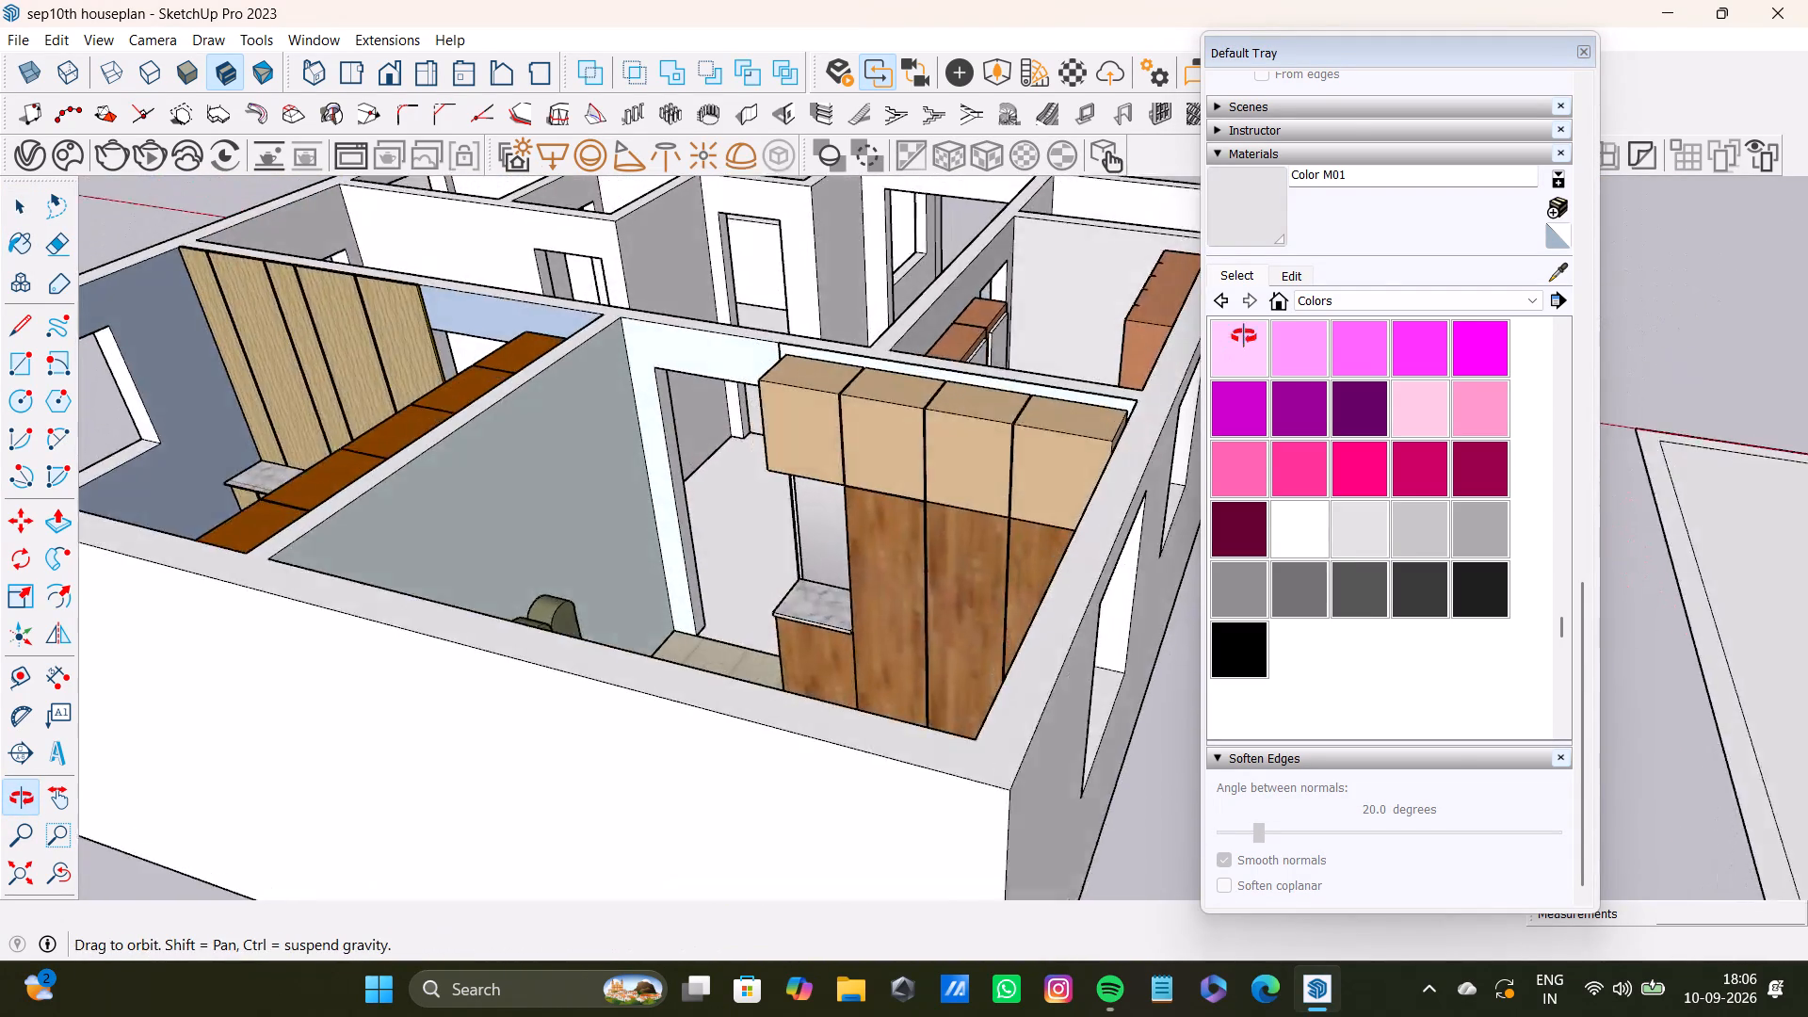
pyautogui.moveTo(1244, 336); pyautogui.dragTo(1373, 320, button='middle')
pyautogui.scroll(3, 644, 500)
pyautogui.moveTo(812, 490); pyautogui.dragTo(48, 705, button='middle')
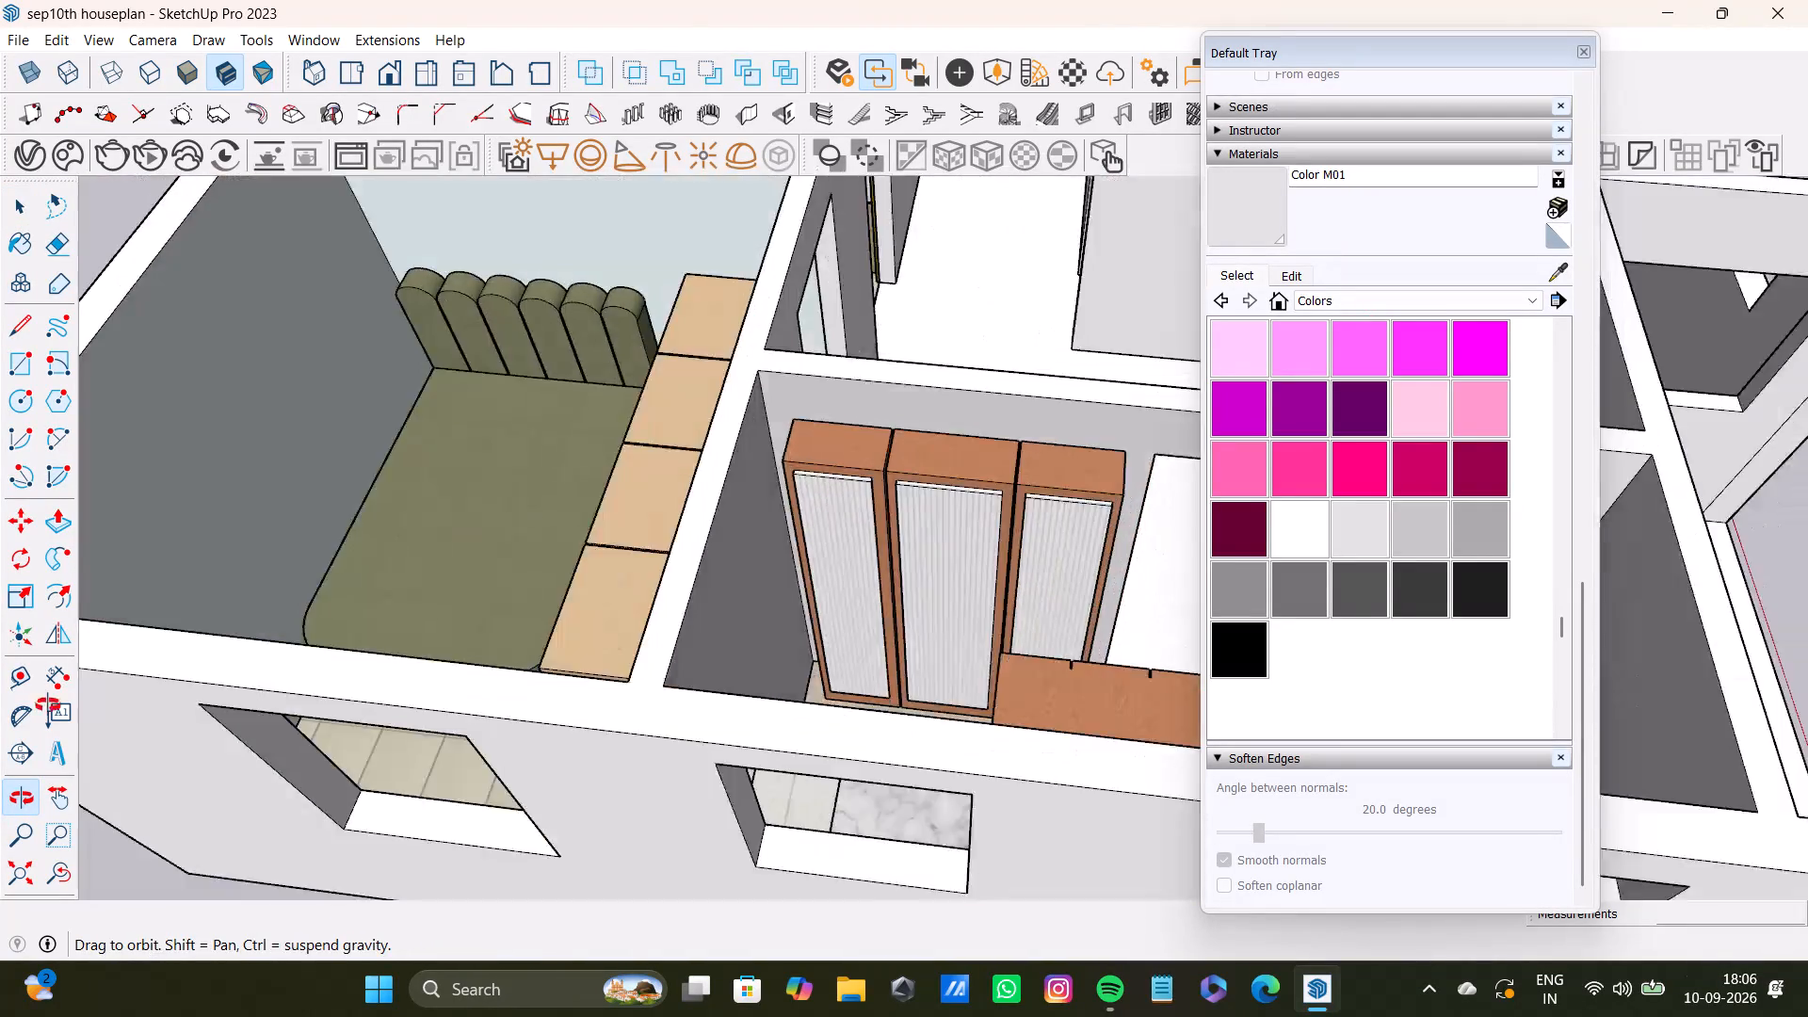
pyautogui.moveTo(48, 705); pyautogui.dragTo(46, 706, button='middle')
pyautogui.scroll(-4, 182, 635)
pyautogui.keyDown('shift'); pyautogui.moveTo(185, 556); pyautogui.dragTo(444, 696, button='middle'); pyautogui.keyUp('shift')
pyautogui.moveTo(757, 696); pyautogui.dragTo(203, 508, button='middle')
pyautogui.scroll(-4, 594, 537)
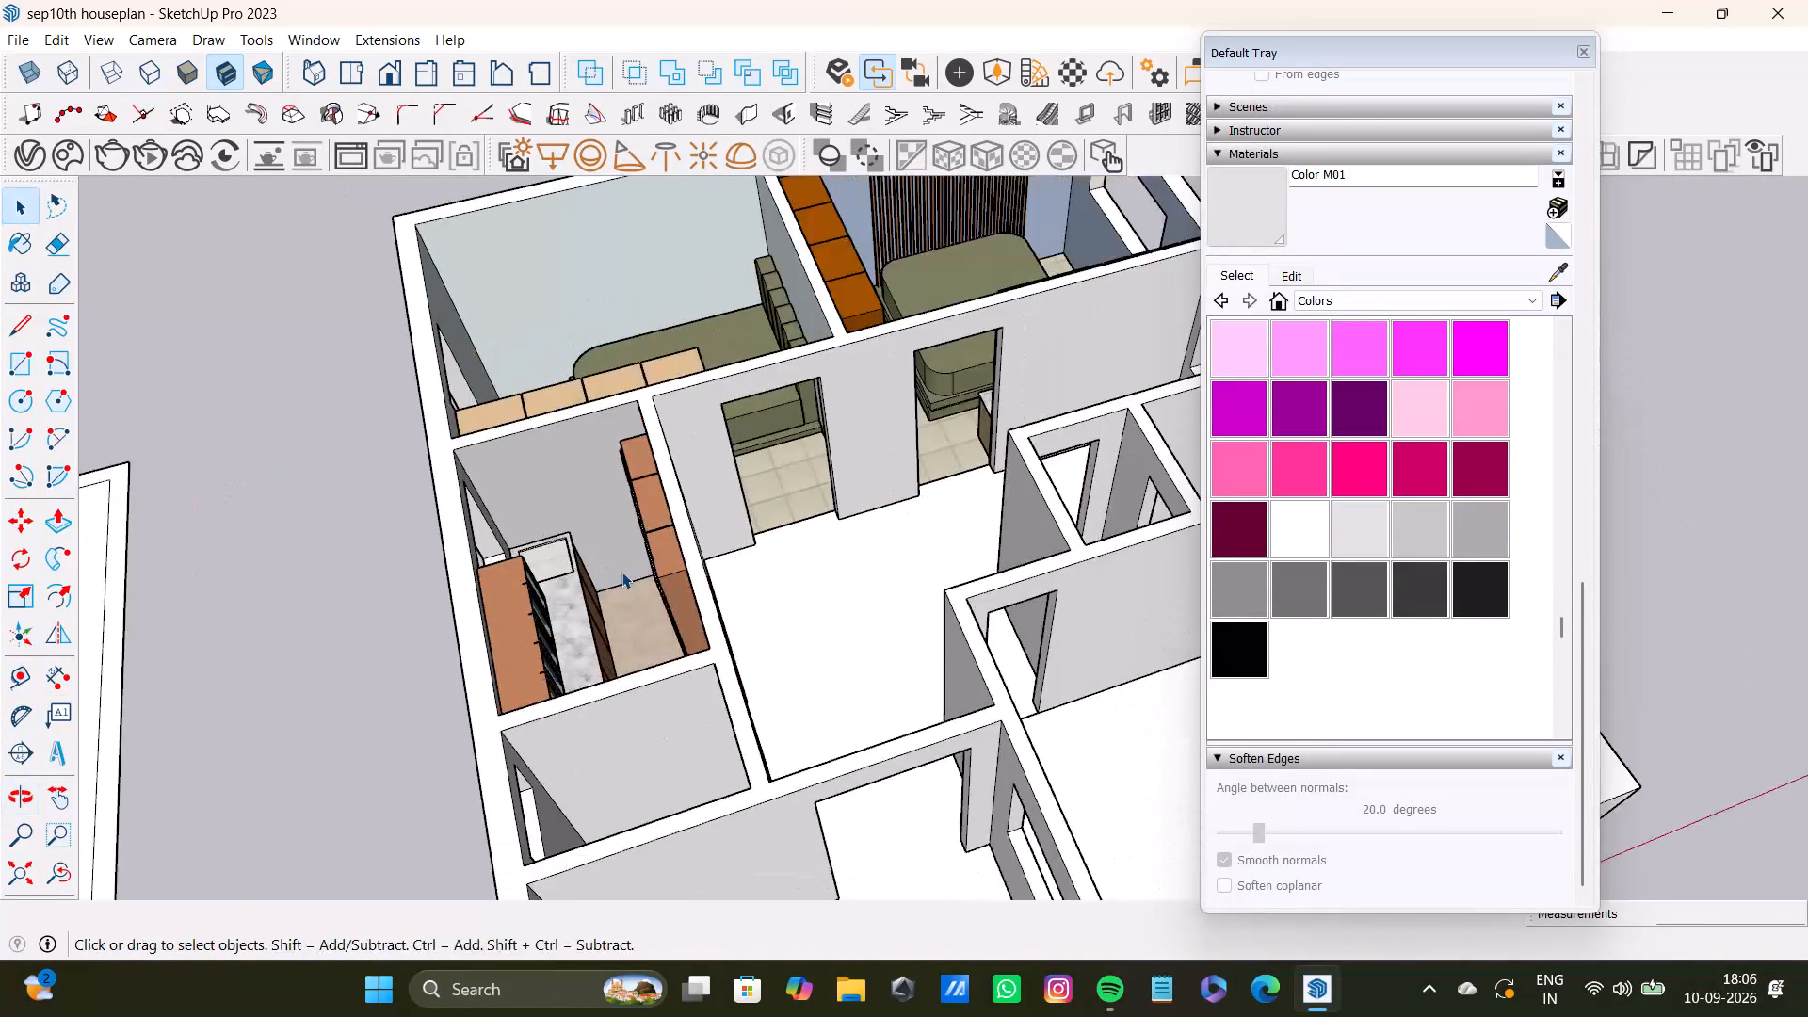
pyautogui.moveTo(617, 554); pyautogui.dragTo(795, 643, button='middle')
pyautogui.moveTo(790, 616); pyautogui.dragTo(630, 682, button='middle')
pyautogui.moveTo(664, 616); pyautogui.dragTo(618, 788, button='middle')
pyautogui.scroll(-1, 655, 768)
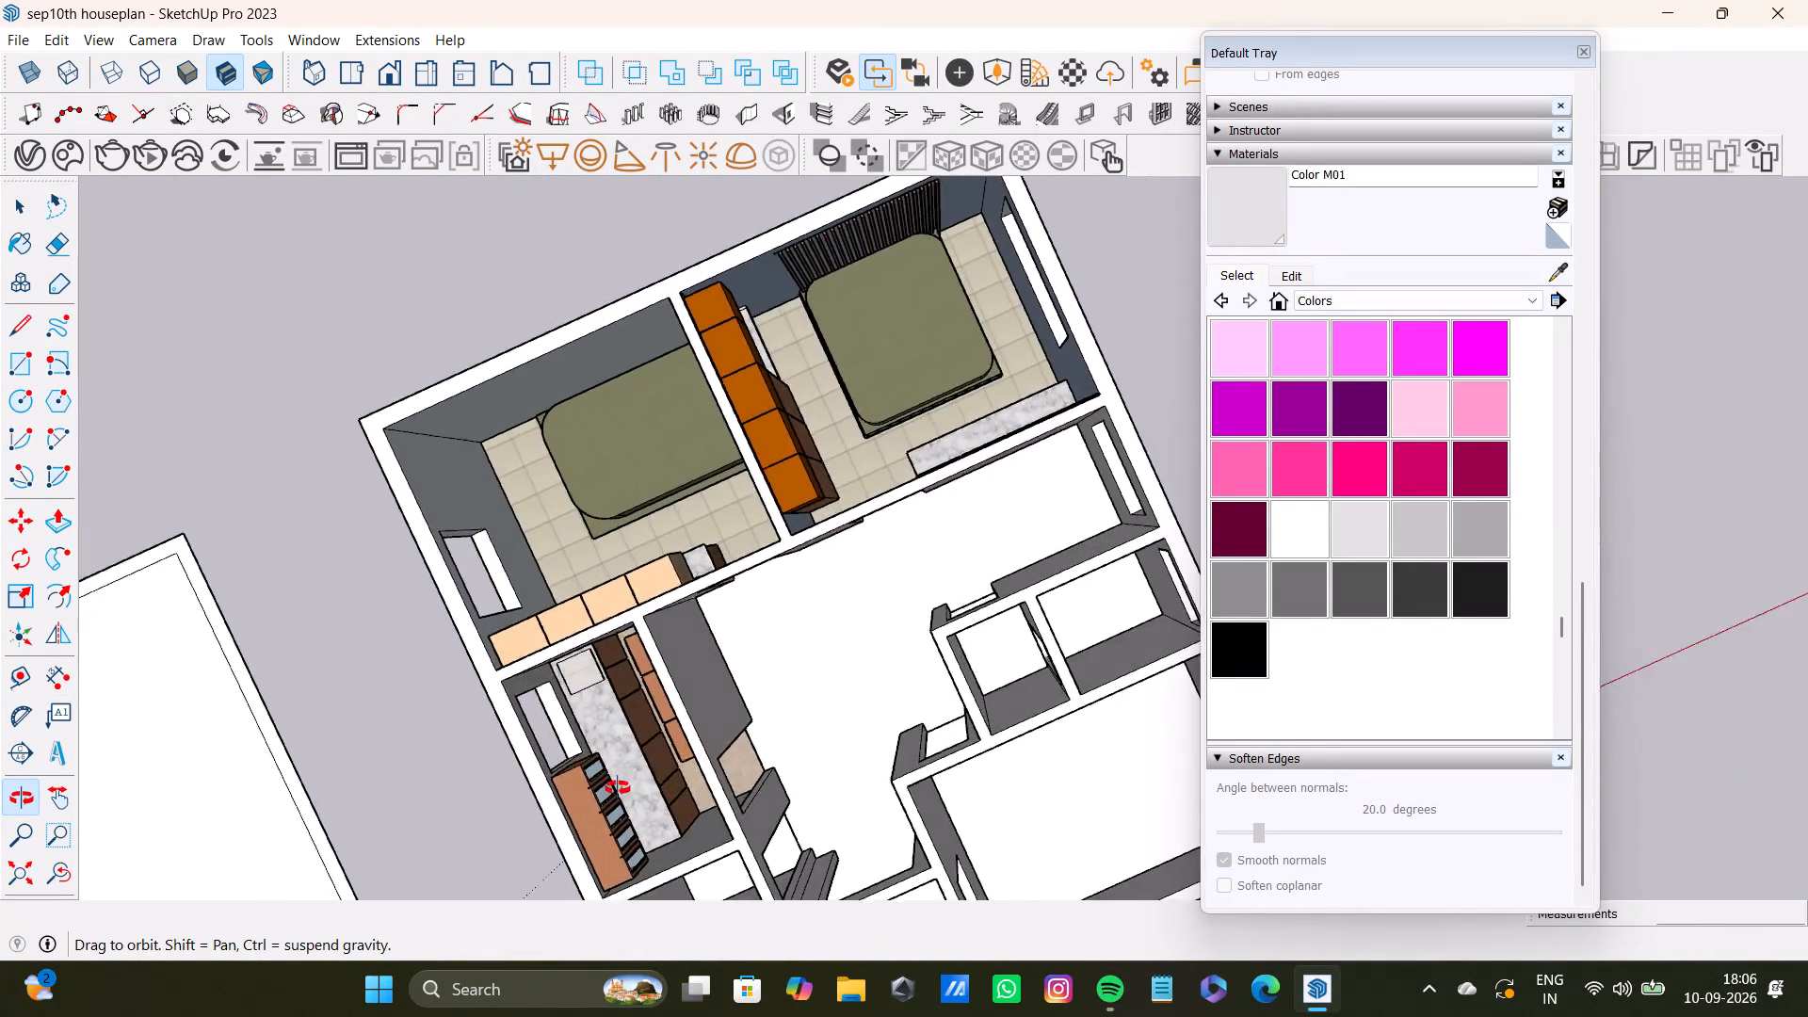
pyautogui.moveTo(618, 788); pyautogui.dragTo(493, 545, button='middle')
pyautogui.scroll(4, 617, 534)
pyautogui.keyDown('shift'); pyautogui.moveTo(610, 539); pyautogui.dragTo(803, 582, button='middle'); pyautogui.keyUp('shift')
pyautogui.scroll(-4, 795, 606)
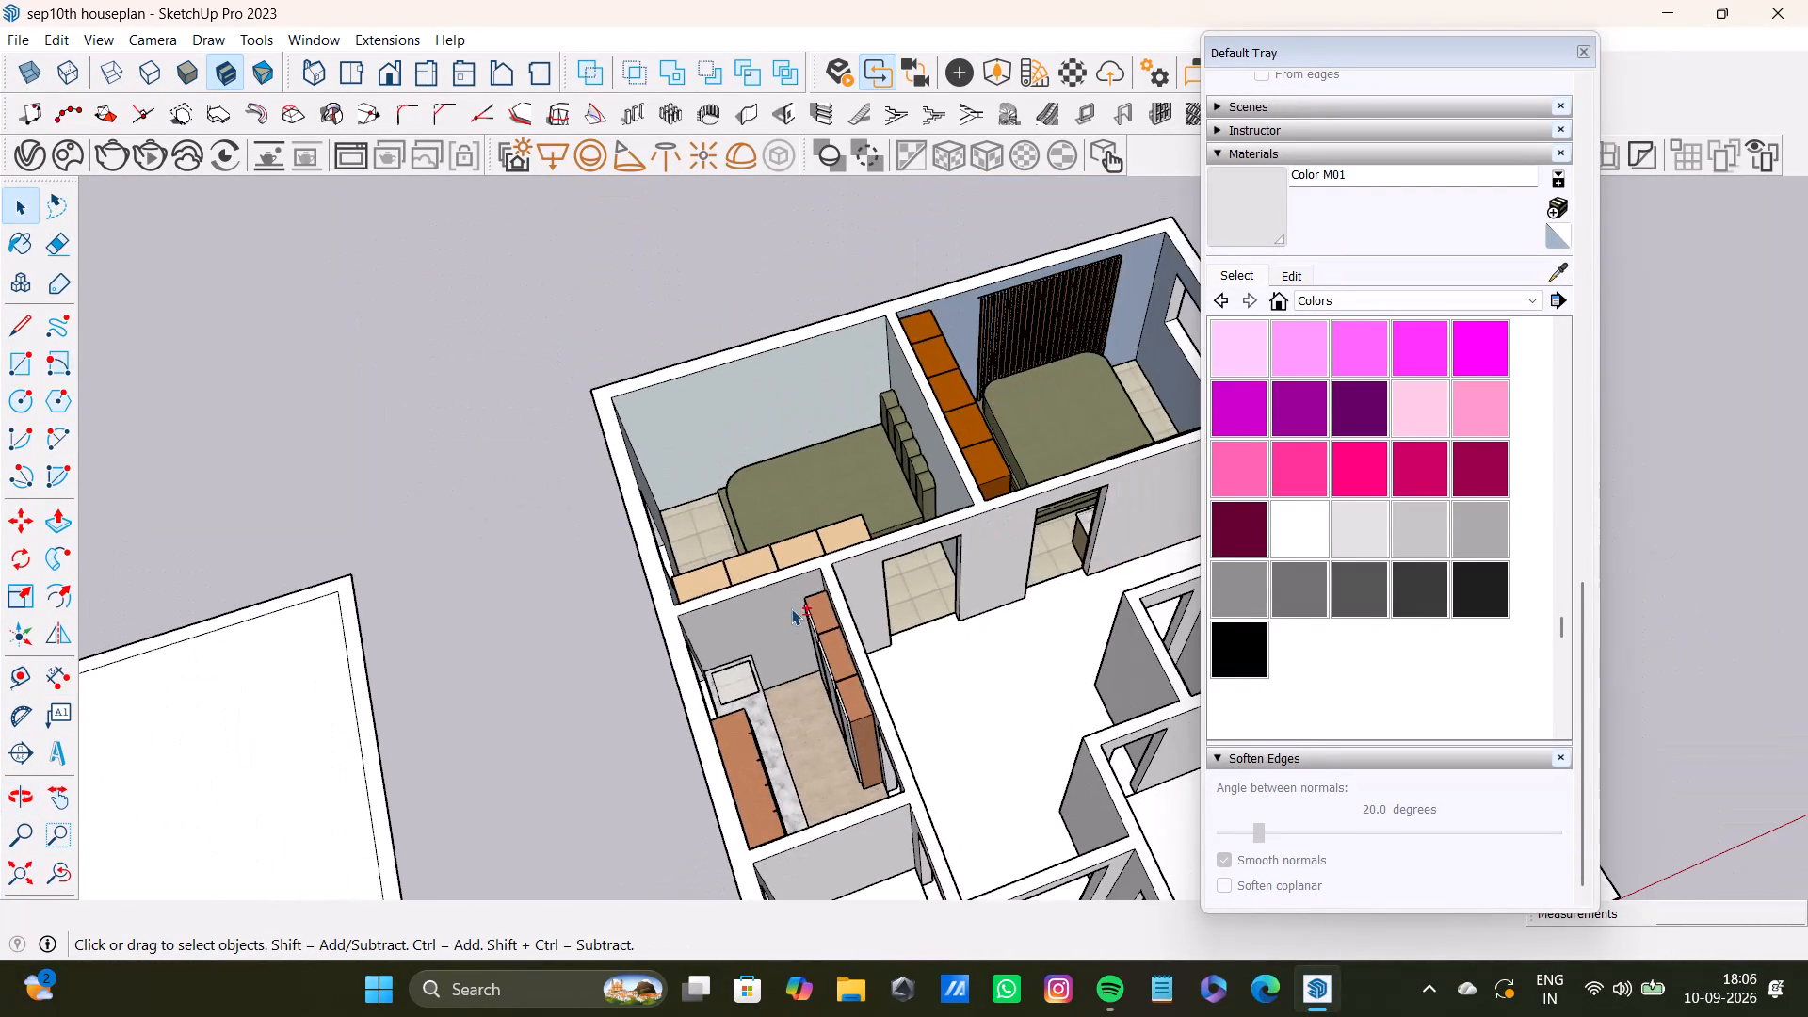
pyautogui.keyDown('shift'); pyautogui.moveTo(791, 617); pyautogui.dragTo(790, 645, button='middle'); pyautogui.keyUp('shift')
pyautogui.keyDown('shift'); pyautogui.scroll(-1, 799, 642); pyautogui.keyUp('shift')
pyautogui.scroll(9, 1021, 469)
pyautogui.keyDown('shift'); pyautogui.moveTo(993, 434); pyautogui.dragTo(827, 673, button='middle'); pyautogui.keyUp('shift')
pyautogui.keyDown('shift'); pyautogui.scroll(1, 827, 670); pyautogui.keyUp('shift')
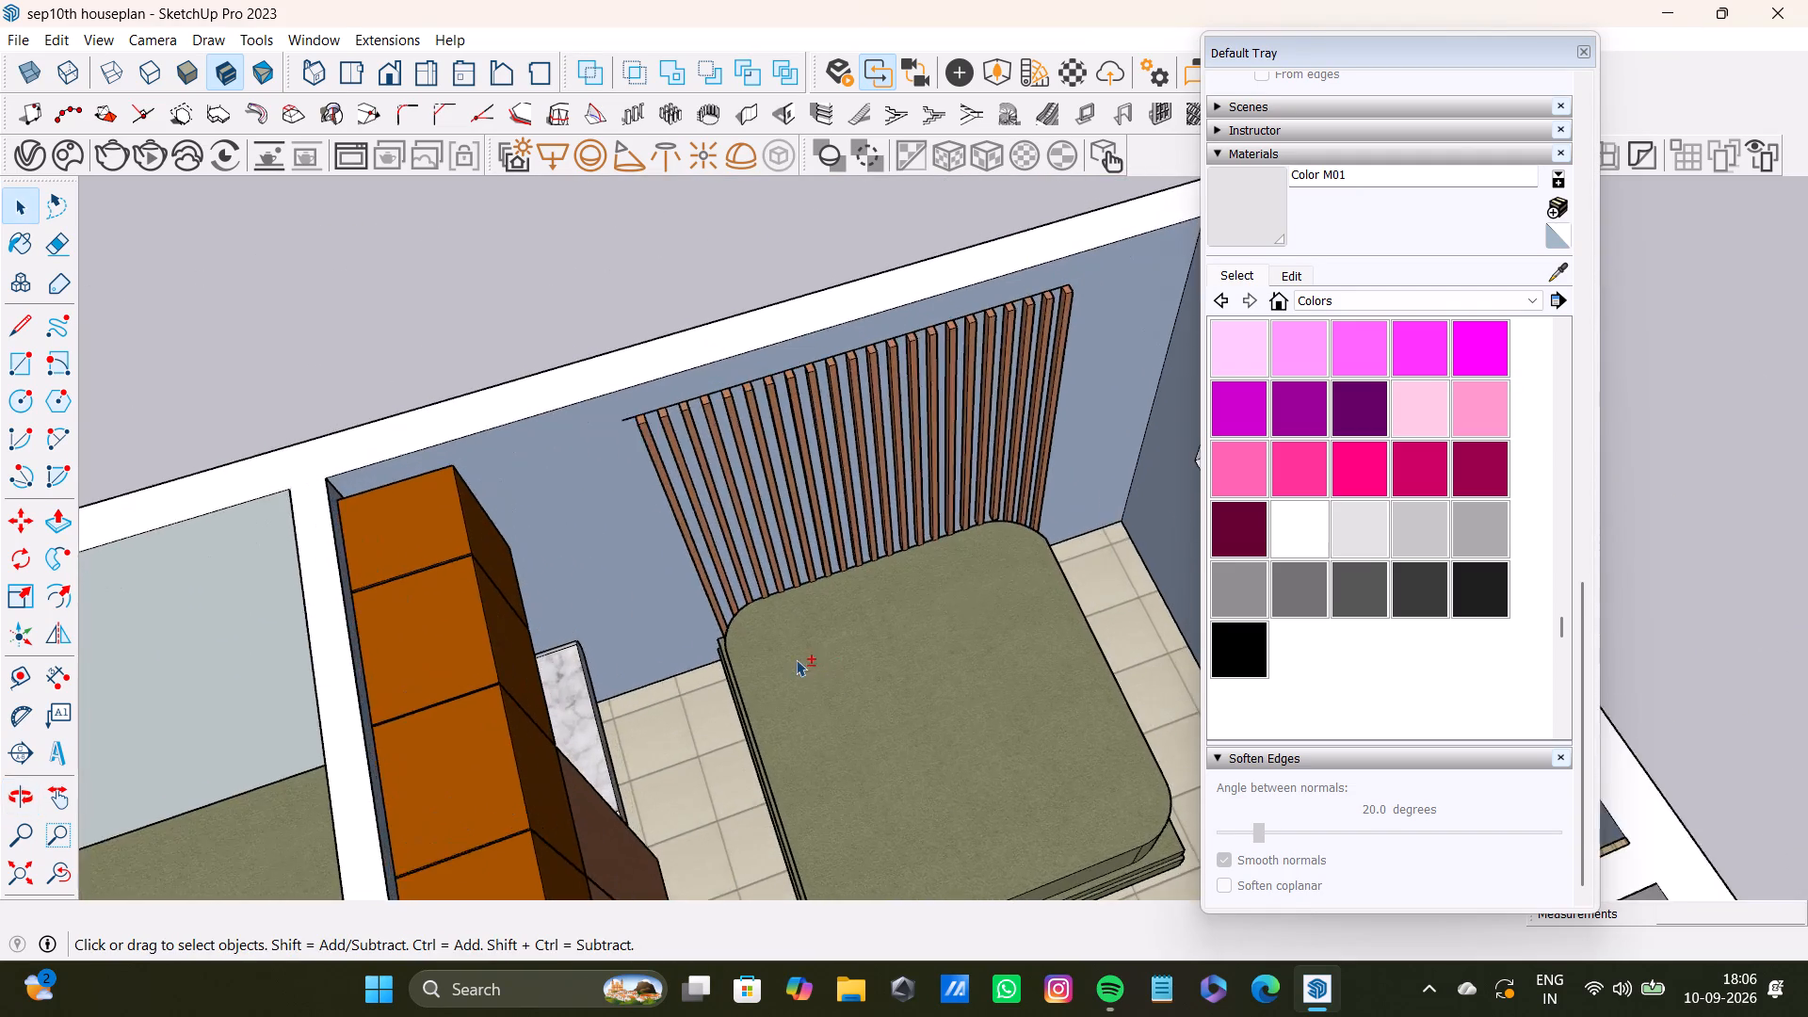
pyautogui.keyDown('shift'); pyautogui.scroll(-14, 796, 659); pyautogui.keyUp('shift')
pyautogui.scroll(1, 702, 762)
pyautogui.moveTo(701, 764); pyautogui.dragTo(1045, 652, button='middle')
pyautogui.scroll(5, 997, 749)
pyautogui.keyDown('shift'); pyautogui.moveTo(917, 723); pyautogui.dragTo(974, 473, button='middle'); pyautogui.keyUp('shift')
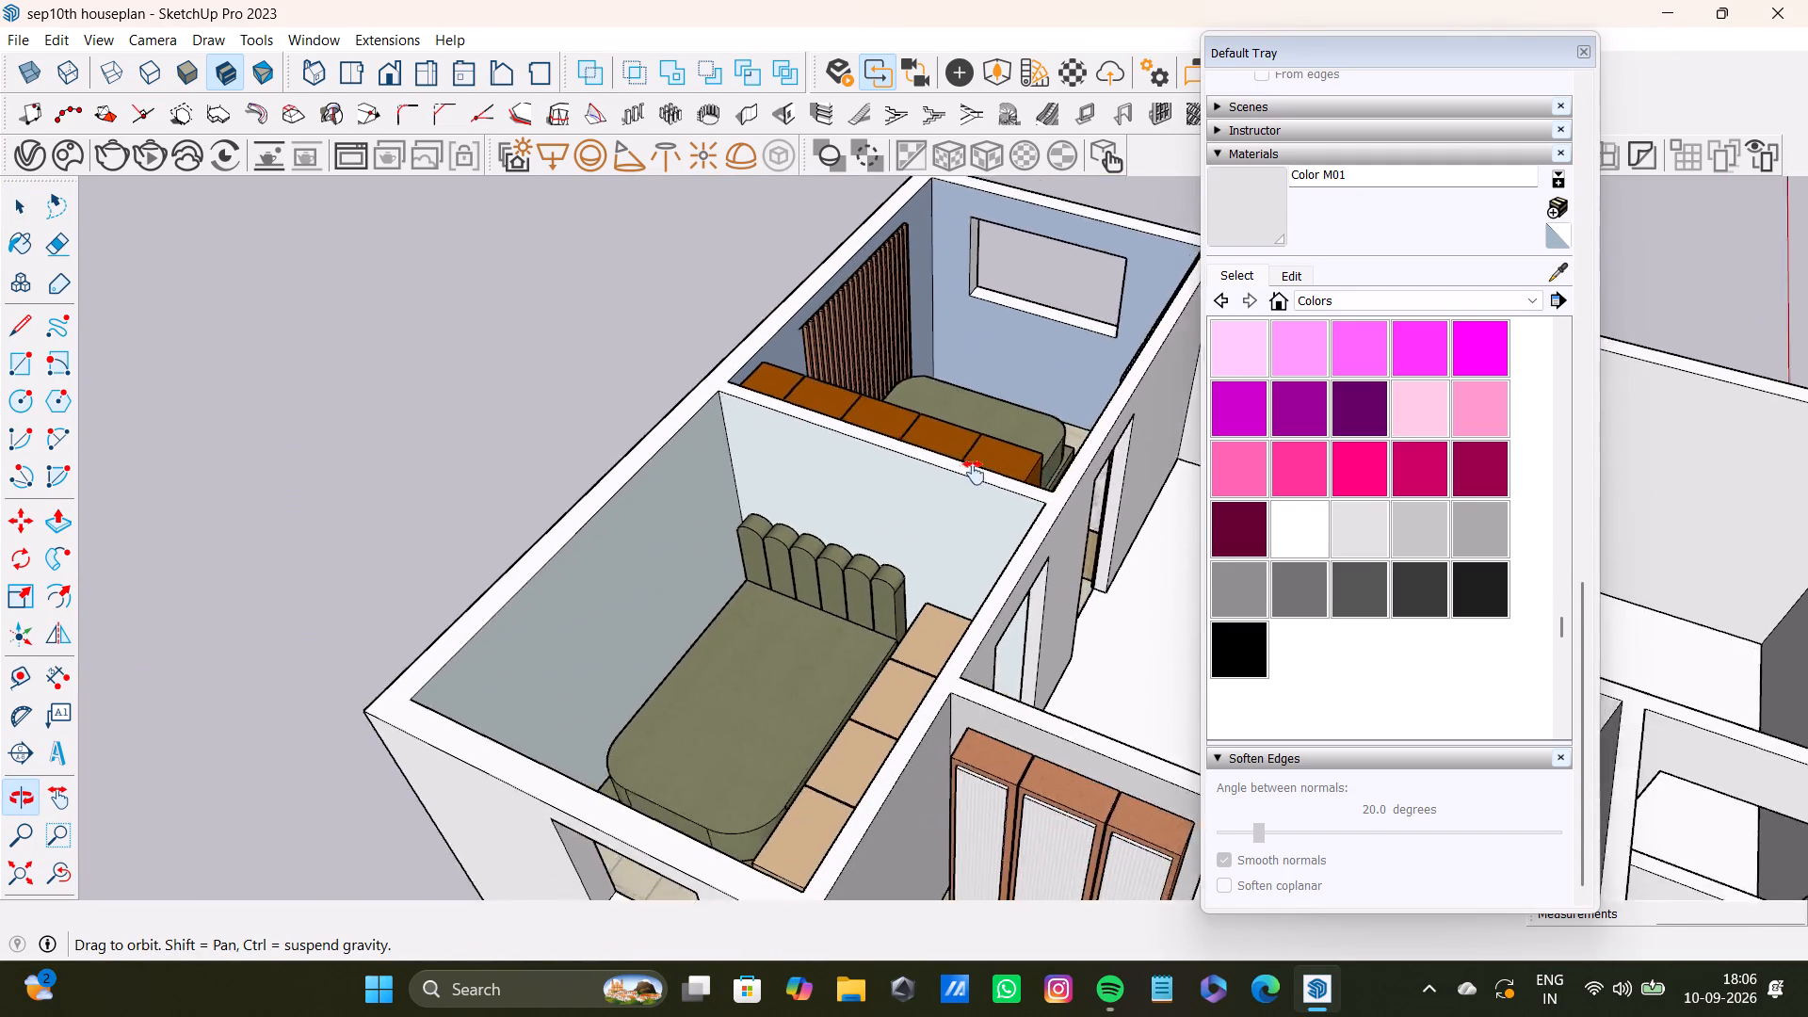
pyautogui.keyDown('shift'); pyautogui.moveTo(974, 473); pyautogui.dragTo(1034, 447, button='middle'); pyautogui.keyUp('shift')
pyautogui.scroll(-1, 1034, 447)
pyautogui.scroll(6, 872, 639)
pyautogui.moveTo(957, 659); pyautogui.dragTo(751, 618, button='middle')
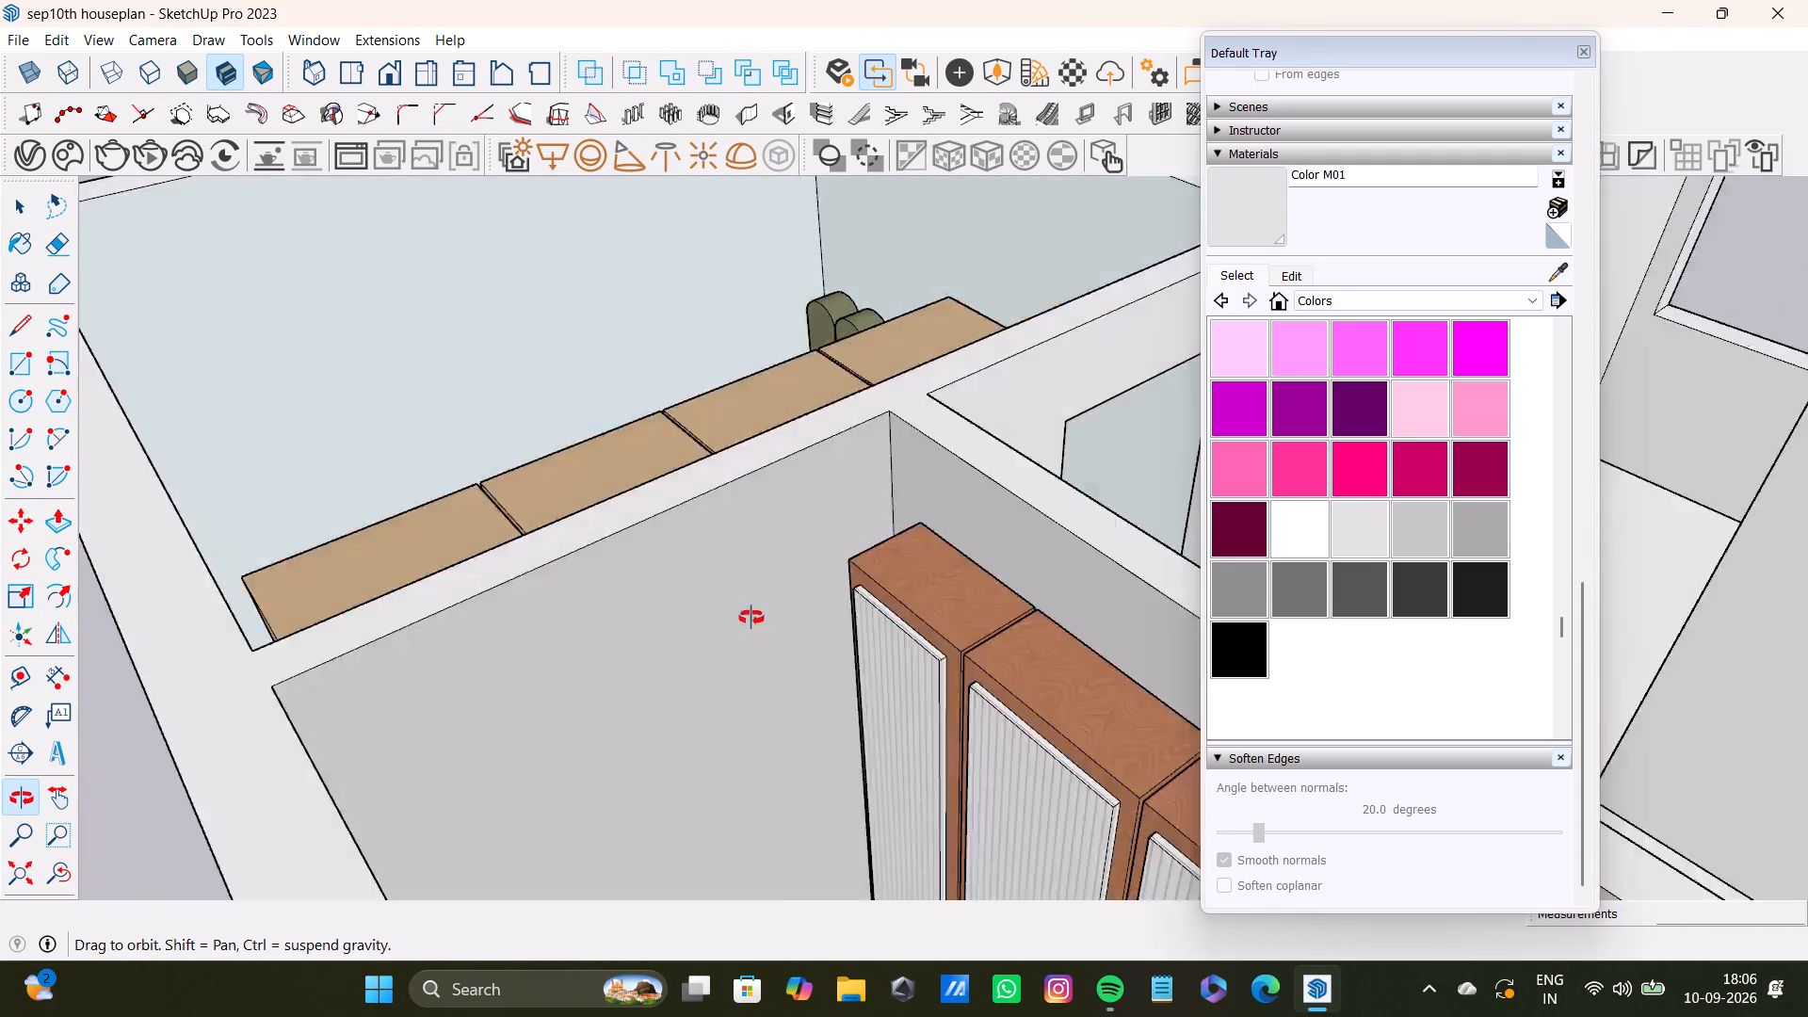
pyautogui.moveTo(751, 618); pyautogui.dragTo(639, 767, button='middle')
pyautogui.scroll(-9, 730, 664)
pyautogui.keyDown('shift'); pyautogui.moveTo(847, 611); pyautogui.dragTo(848, 763, button='middle'); pyautogui.keyUp('shift')
pyautogui.moveTo(894, 764); pyautogui.dragTo(837, 919, button='middle')
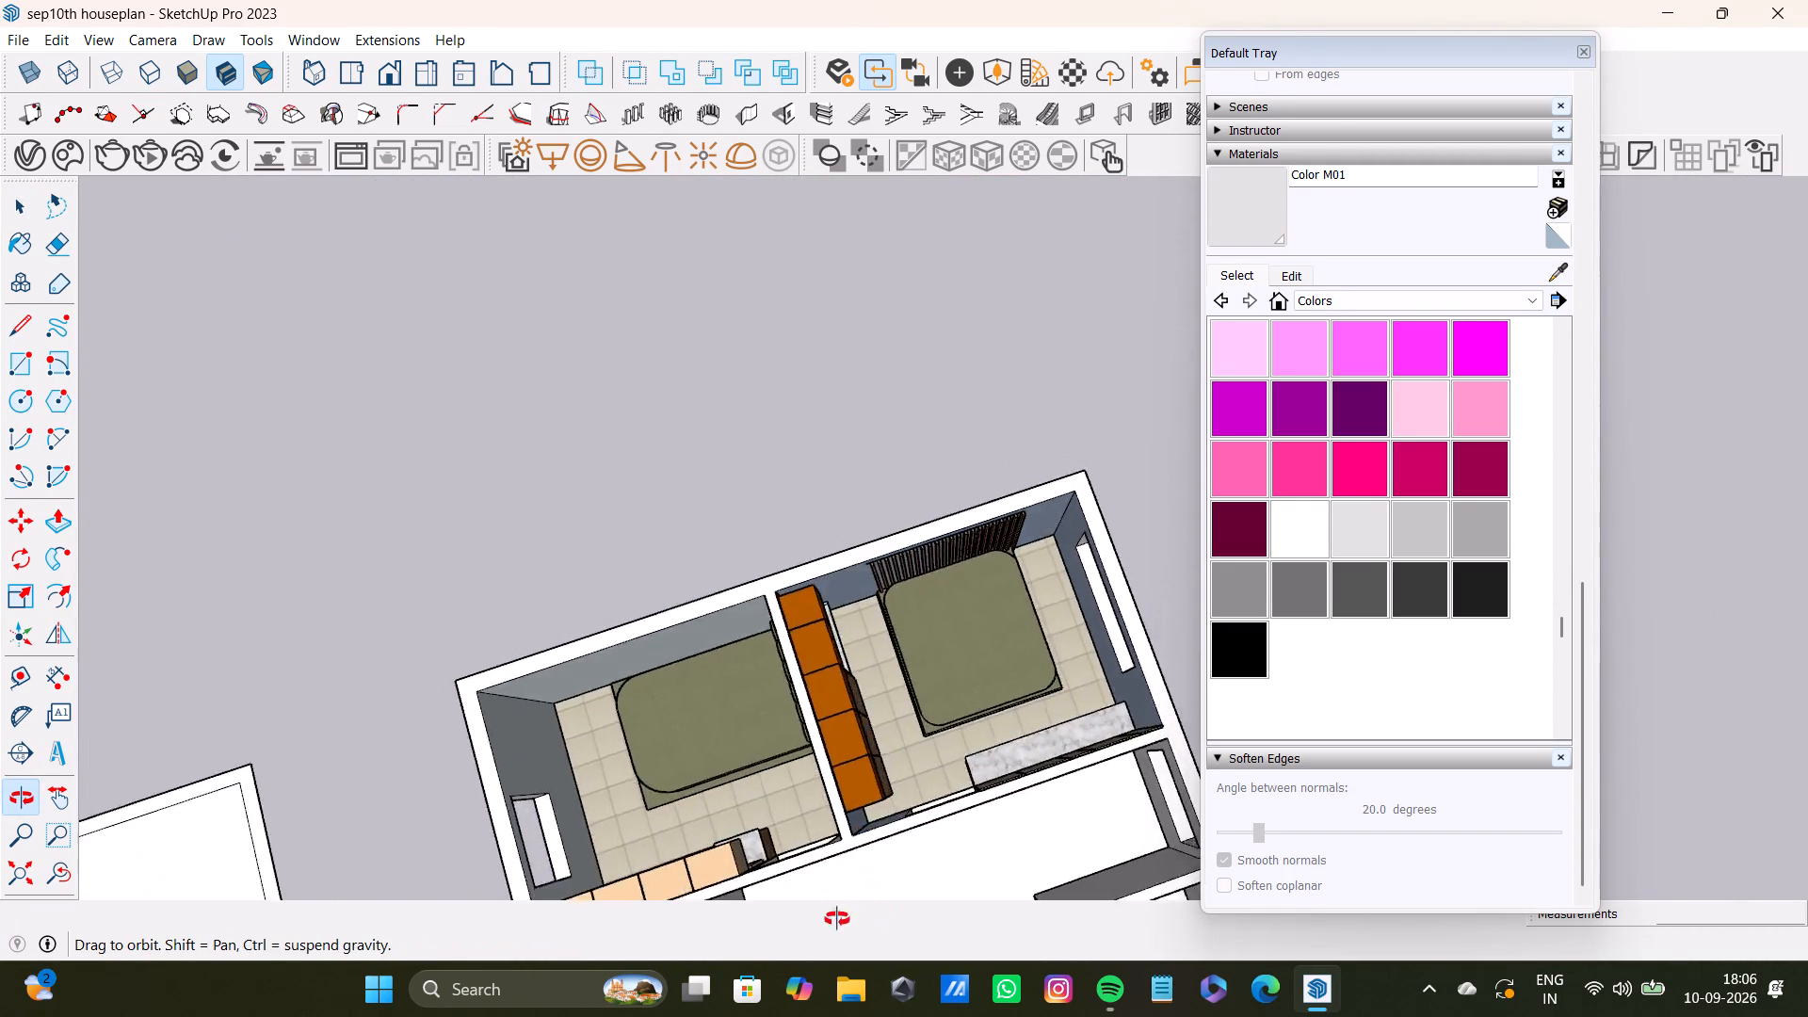
# Open the walls for editing and paint the doorway wall of the slatted-headboard bedroom with Color M02.
pyautogui.moveTo(837, 919); pyautogui.dragTo(286, 722, button='middle')
pyautogui.scroll(4, 799, 582)
pyautogui.keyDown('shift'); pyautogui.moveTo(800, 567); pyautogui.dragTo(824, 654, button='middle'); pyautogui.keyUp('shift')
pyautogui.moveTo(838, 654); pyautogui.dragTo(504, 656, button='middle')
pyautogui.scroll(4, 586, 552)
pyautogui.keyDown('shift'); pyautogui.moveTo(692, 511); pyautogui.dragTo(725, 610, button='middle'); pyautogui.keyUp('shift')
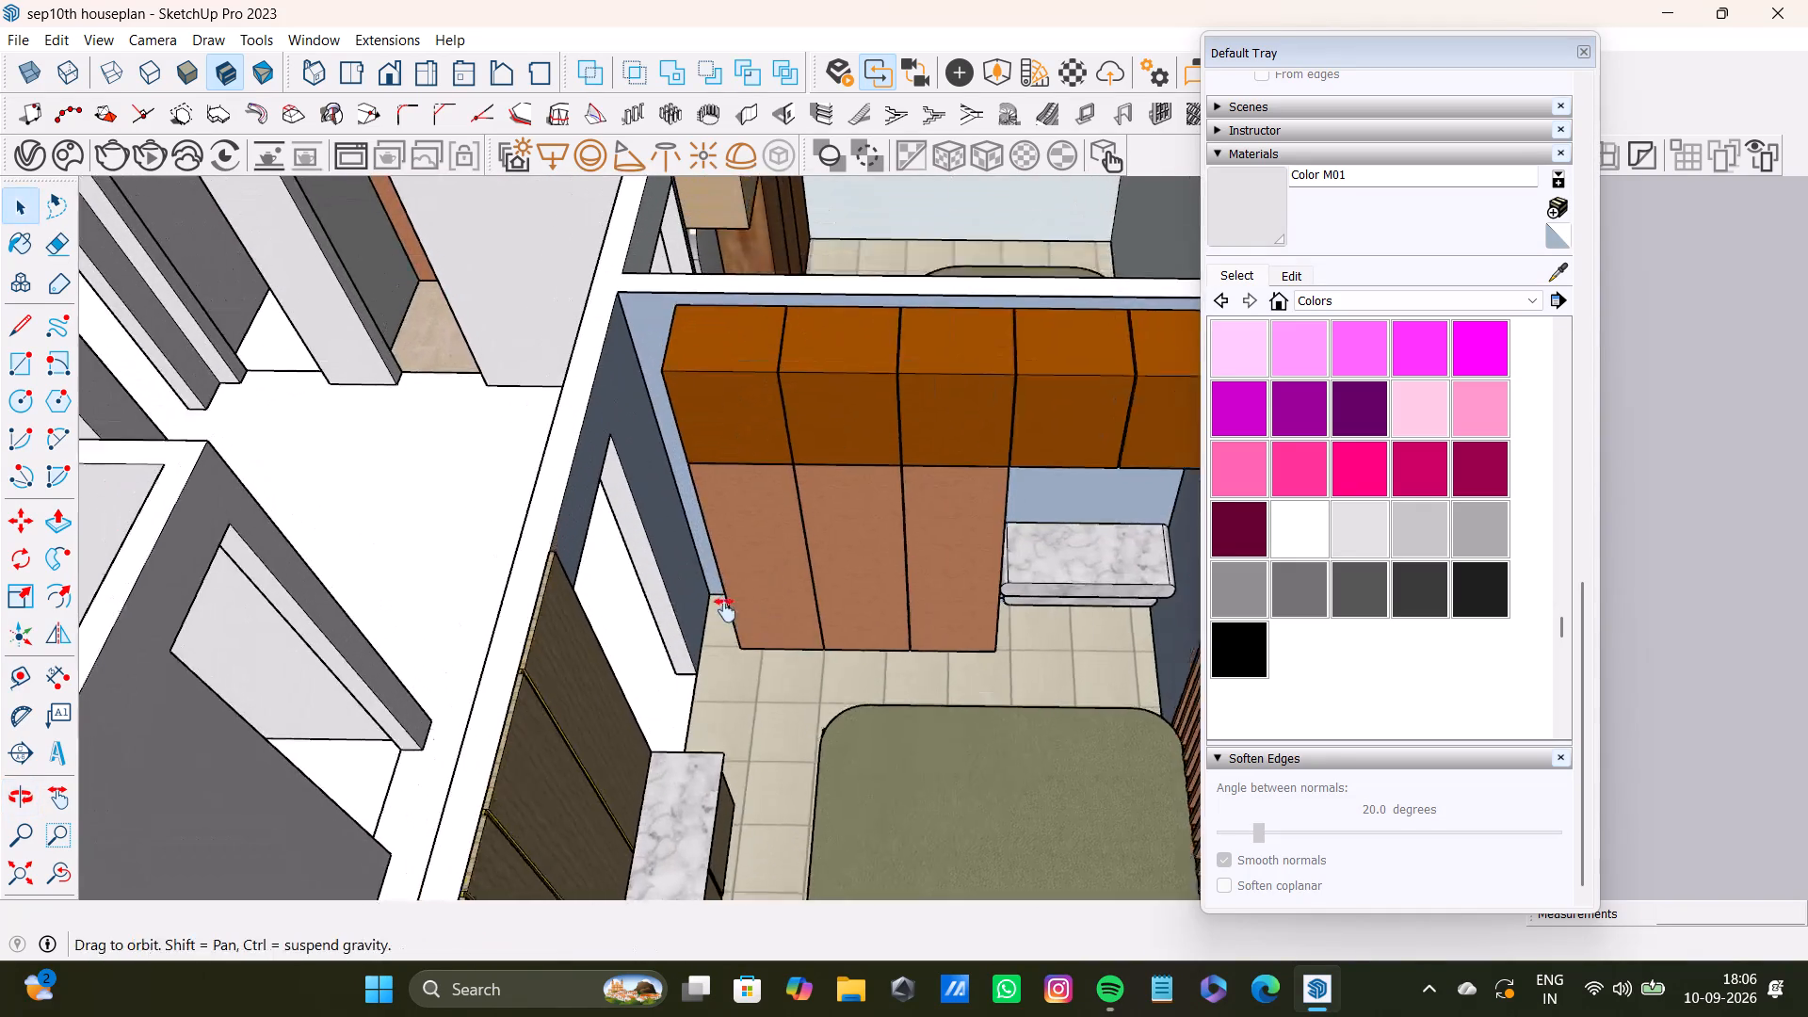
pyautogui.keyDown('shift'); pyautogui.moveTo(725, 610); pyautogui.dragTo(727, 649, button='middle'); pyautogui.keyUp('shift')
pyautogui.moveTo(739, 643); pyautogui.dragTo(338, 498, button='middle')
pyautogui.keyDown('shift'); pyautogui.scroll(2, 620, 377); pyautogui.keyUp('shift')
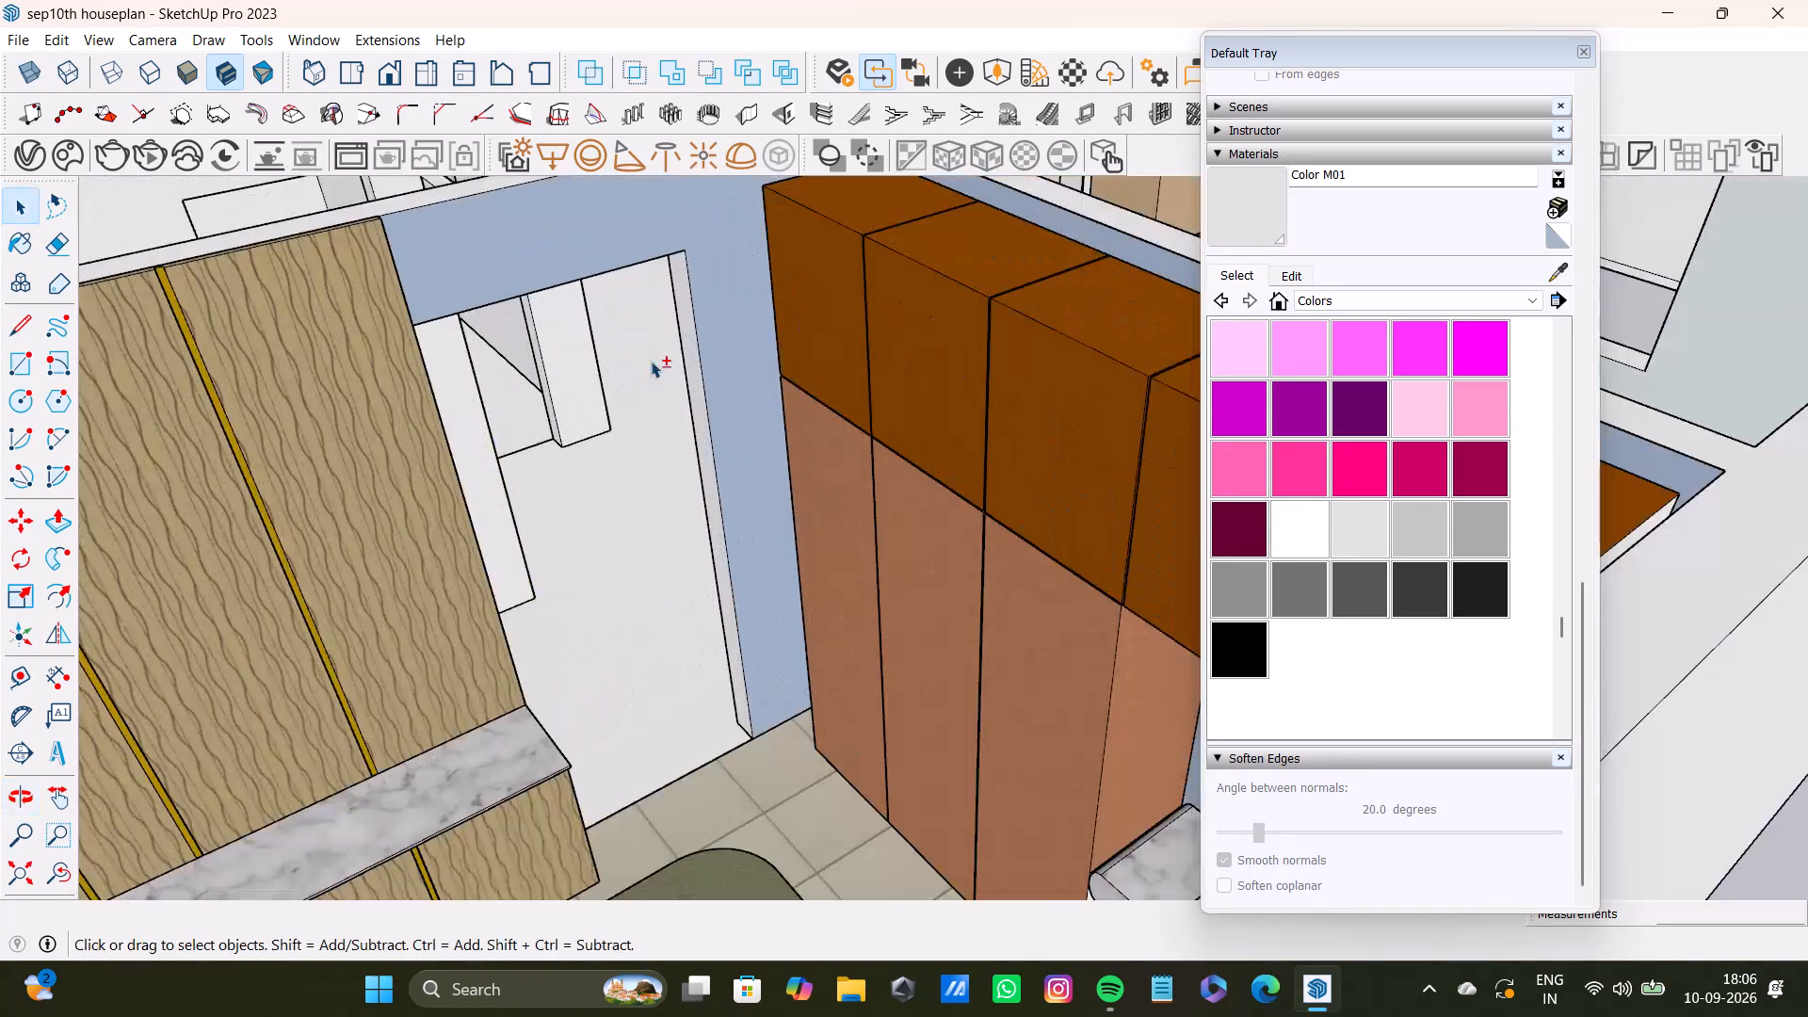
pyautogui.keyDown('shift'); pyautogui.scroll(4, 651, 361); pyautogui.keyUp('shift')
pyautogui.keyDown('shift'); pyautogui.click(746, 289); pyautogui.keyUp('shift')
pyautogui.keyDown('shift'); pyautogui.click(746, 289); pyautogui.keyUp('shift')
pyautogui.keyDown('shift'); pyautogui.doubleClick(747, 344); pyautogui.keyUp('shift')
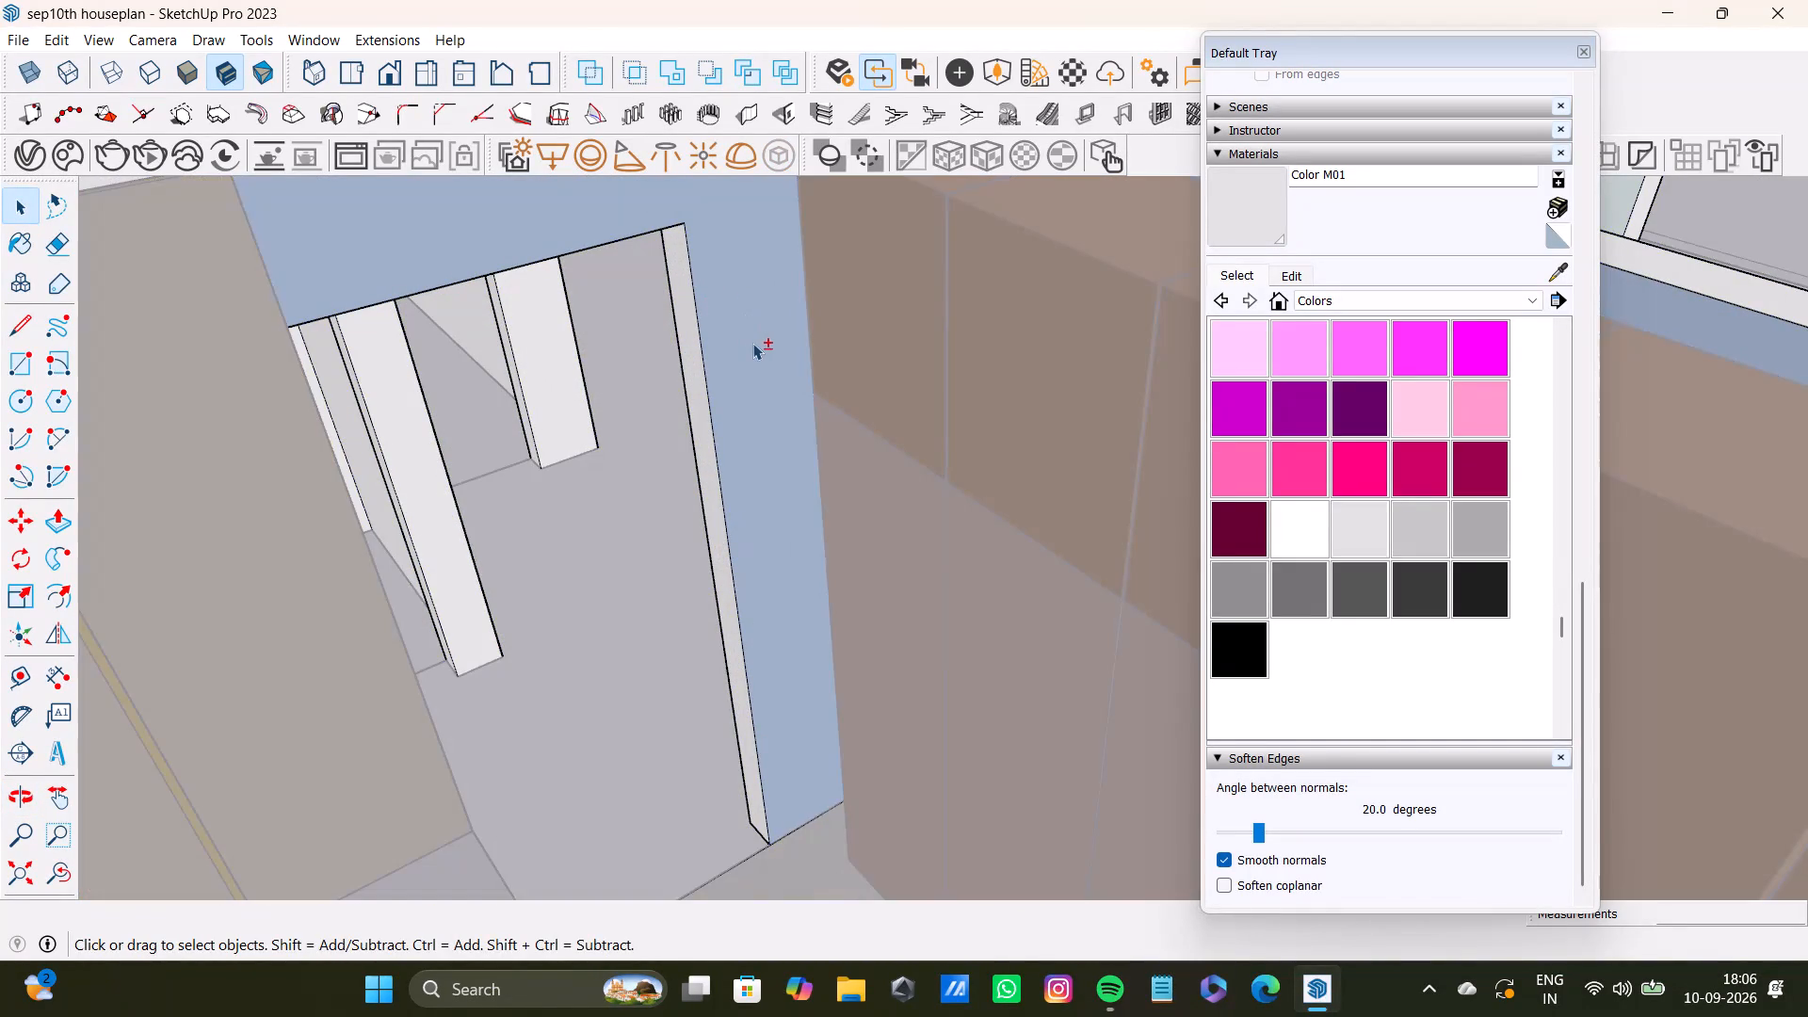
pyautogui.keyDown('shift'); pyautogui.click(752, 343); pyautogui.keyUp('shift')
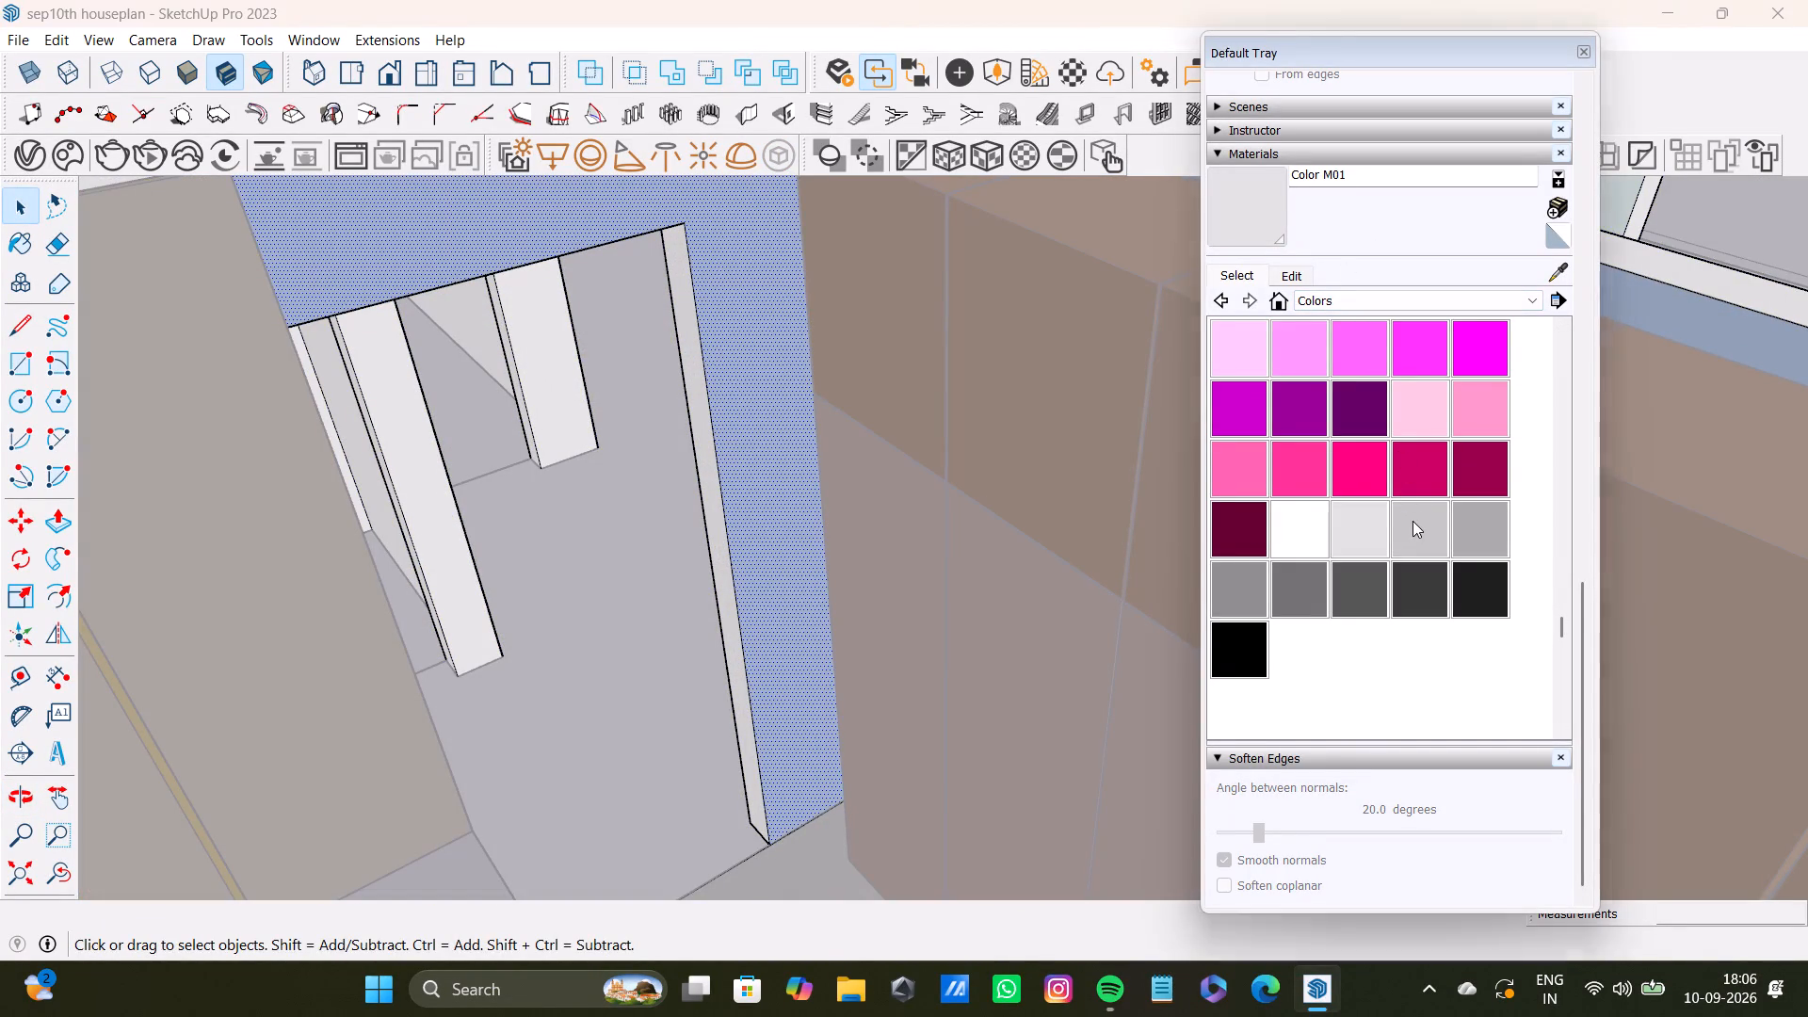
pyautogui.keyDown('shift'); pyautogui.click(1412, 521); pyautogui.keyUp('shift')
pyautogui.keyDown('shift'); pyautogui.click(725, 349); pyautogui.keyUp('shift')
pyautogui.keyDown('shift'); pyautogui.scroll(-15, 754, 349); pyautogui.keyUp('shift')
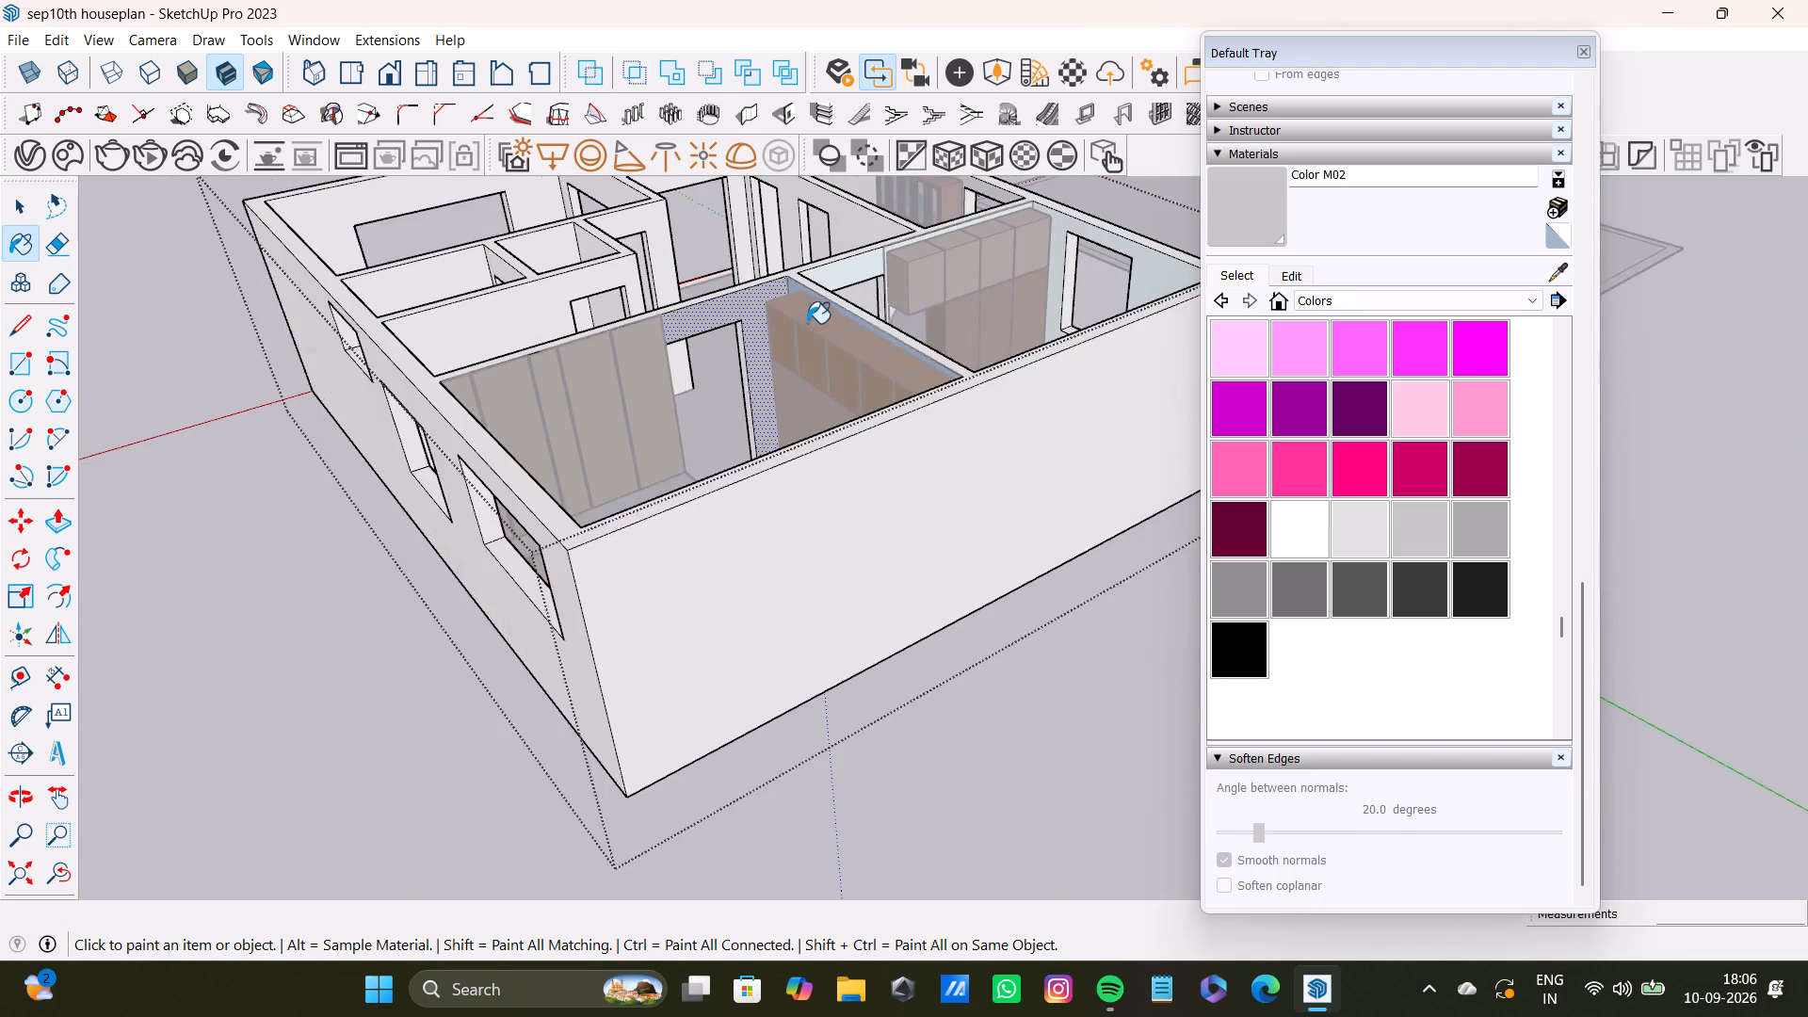
# Select the wall behind the wardrobes in the slatted-headboard bedroom and paint it with Color M02.
pyautogui.keyDown('shift'); pyautogui.scroll(18, 807, 323); pyautogui.keyUp('shift')
pyautogui.press('space')
pyautogui.click(846, 258)
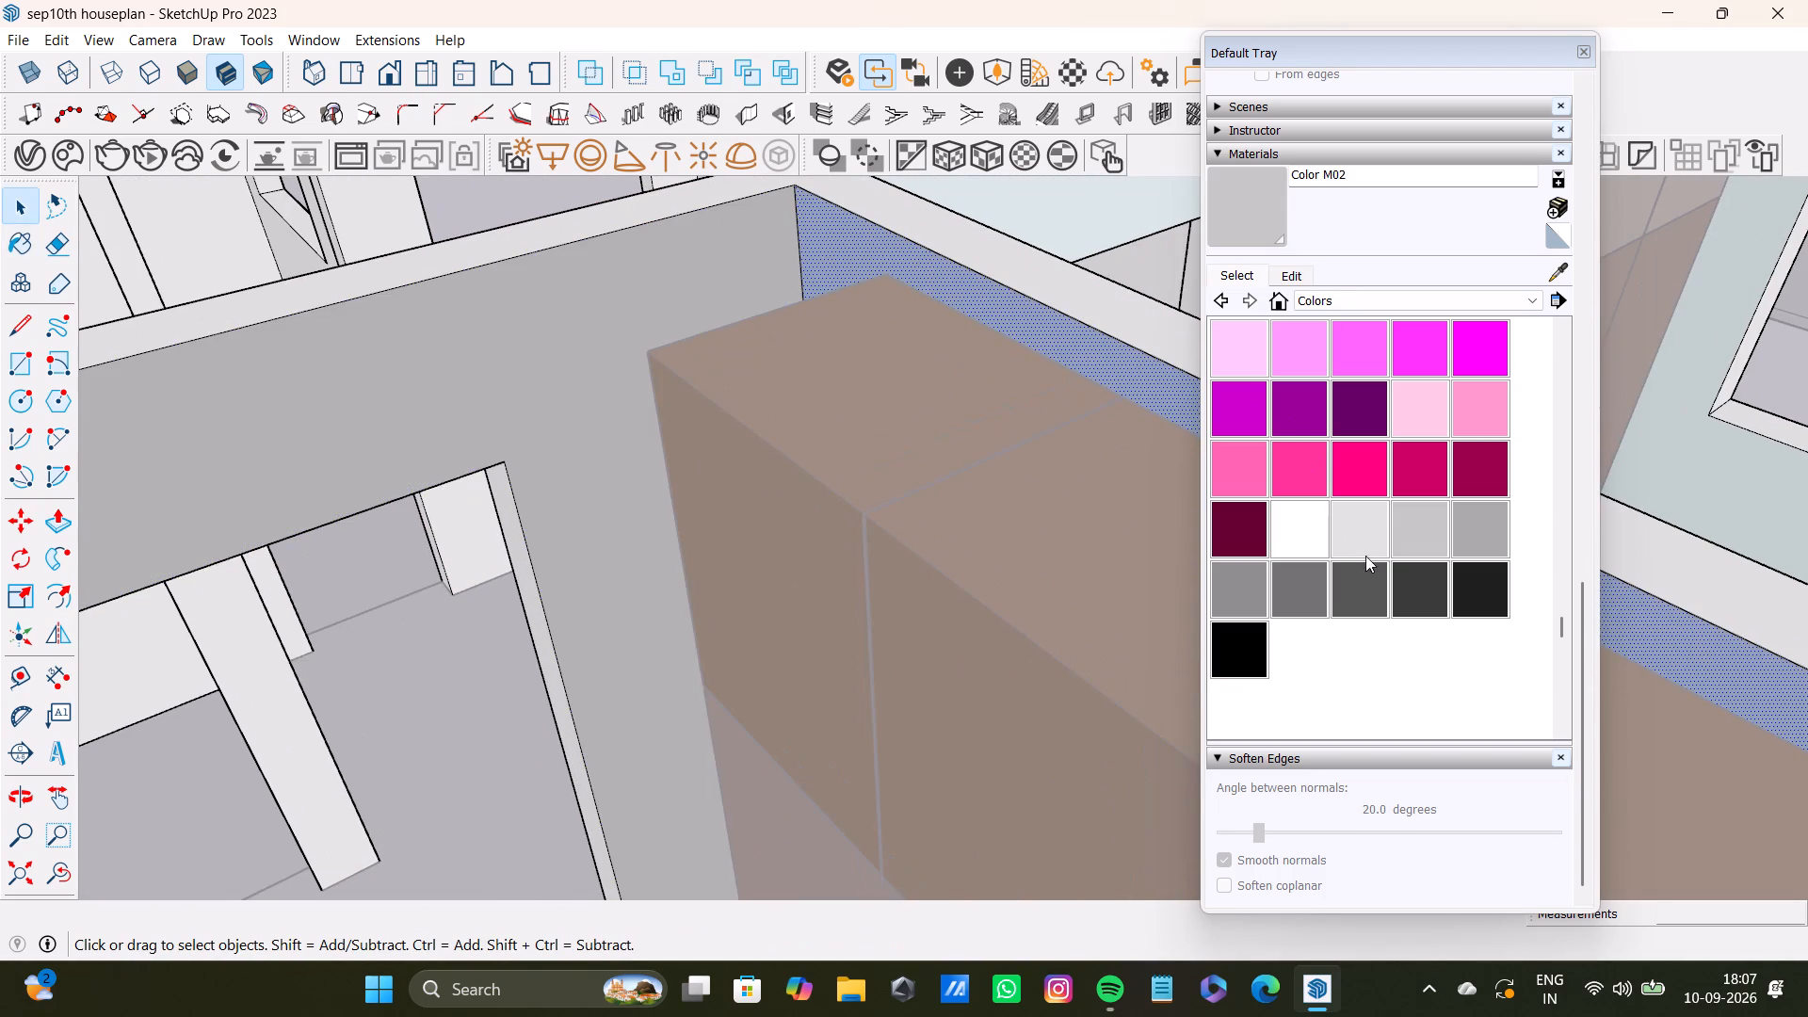
pyautogui.keyDown('shift'); pyautogui.click(1414, 520); pyautogui.keyUp('shift')
pyautogui.keyDown('shift'); pyautogui.click(840, 240); pyautogui.keyUp('shift')
pyautogui.keyDown('shift'); pyautogui.scroll(-9, 827, 293); pyautogui.keyUp('shift')
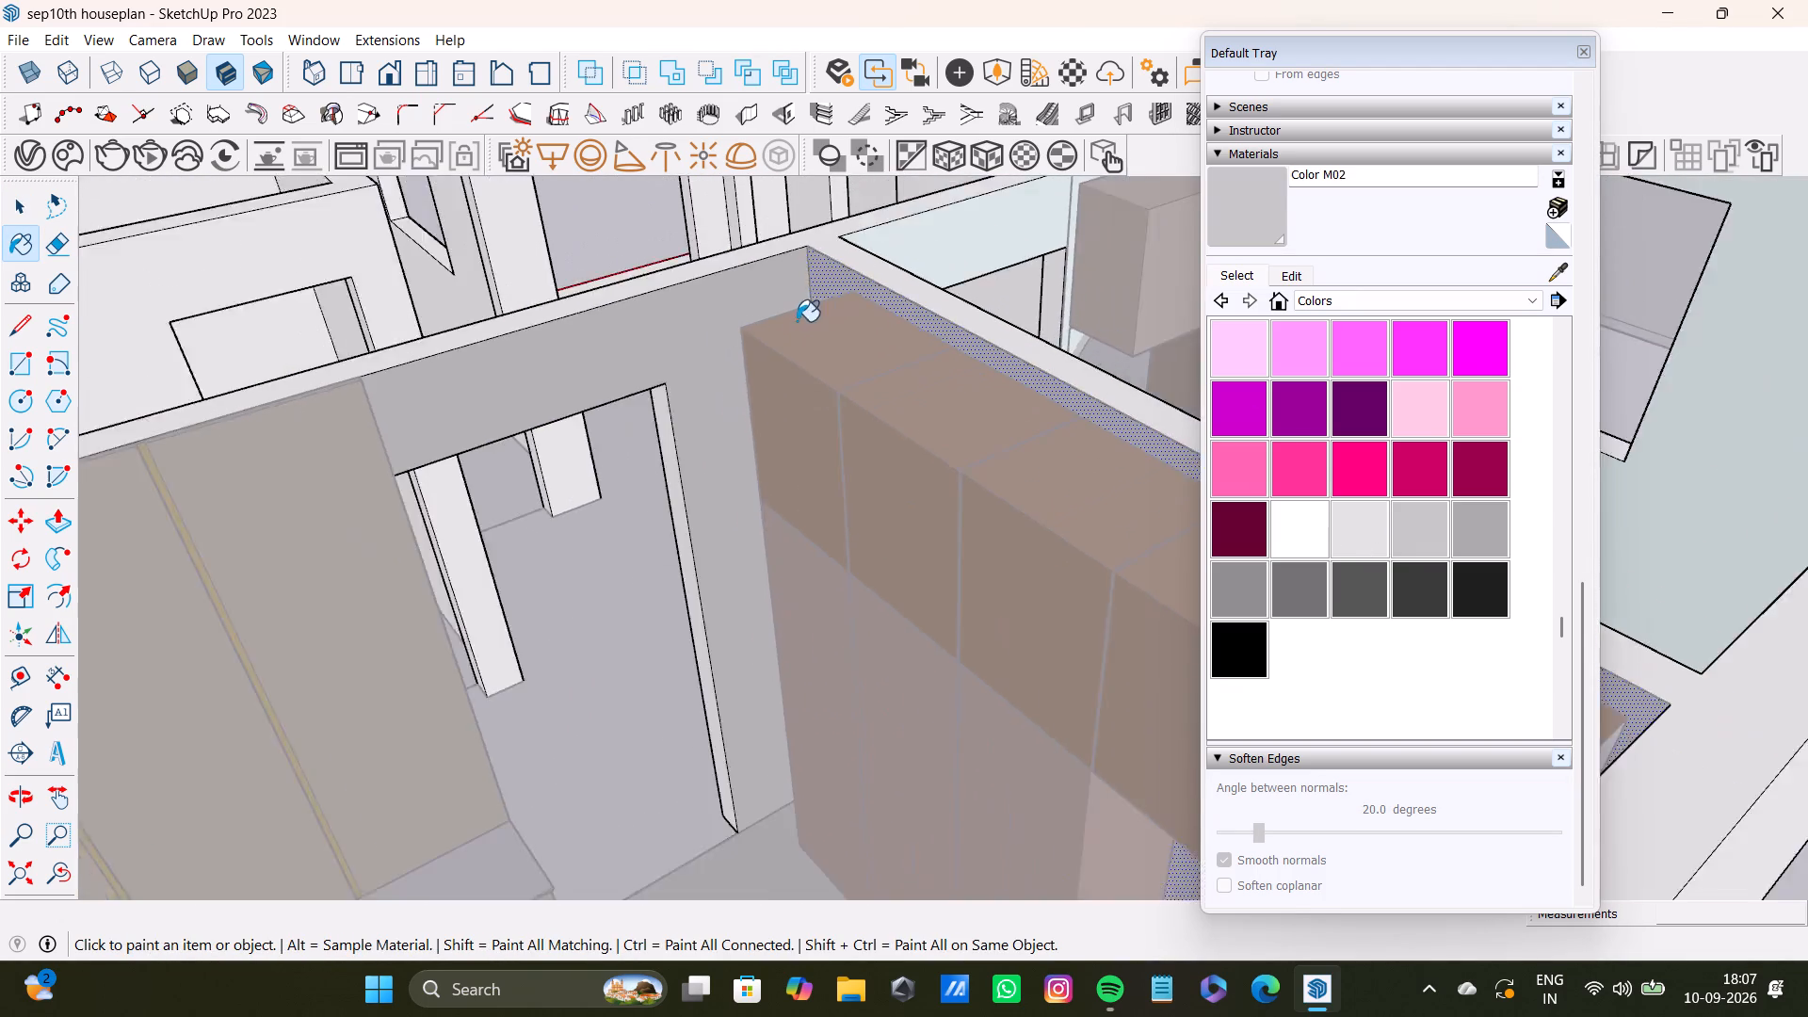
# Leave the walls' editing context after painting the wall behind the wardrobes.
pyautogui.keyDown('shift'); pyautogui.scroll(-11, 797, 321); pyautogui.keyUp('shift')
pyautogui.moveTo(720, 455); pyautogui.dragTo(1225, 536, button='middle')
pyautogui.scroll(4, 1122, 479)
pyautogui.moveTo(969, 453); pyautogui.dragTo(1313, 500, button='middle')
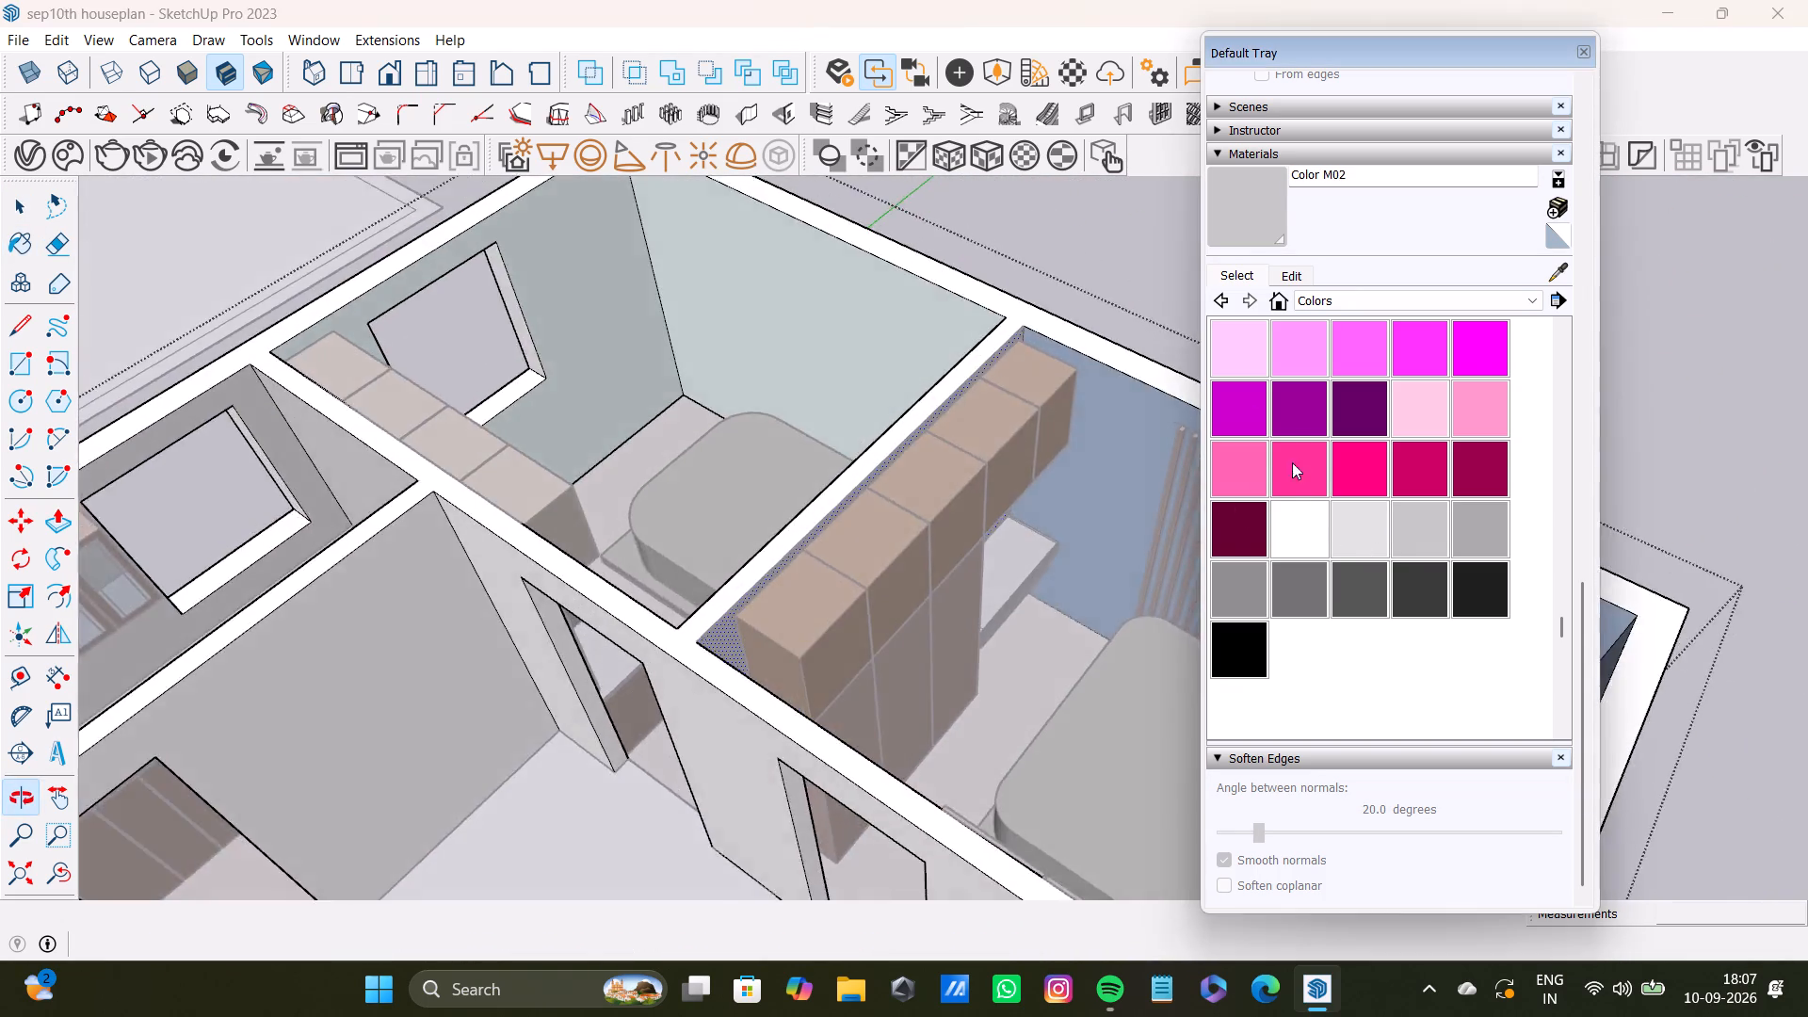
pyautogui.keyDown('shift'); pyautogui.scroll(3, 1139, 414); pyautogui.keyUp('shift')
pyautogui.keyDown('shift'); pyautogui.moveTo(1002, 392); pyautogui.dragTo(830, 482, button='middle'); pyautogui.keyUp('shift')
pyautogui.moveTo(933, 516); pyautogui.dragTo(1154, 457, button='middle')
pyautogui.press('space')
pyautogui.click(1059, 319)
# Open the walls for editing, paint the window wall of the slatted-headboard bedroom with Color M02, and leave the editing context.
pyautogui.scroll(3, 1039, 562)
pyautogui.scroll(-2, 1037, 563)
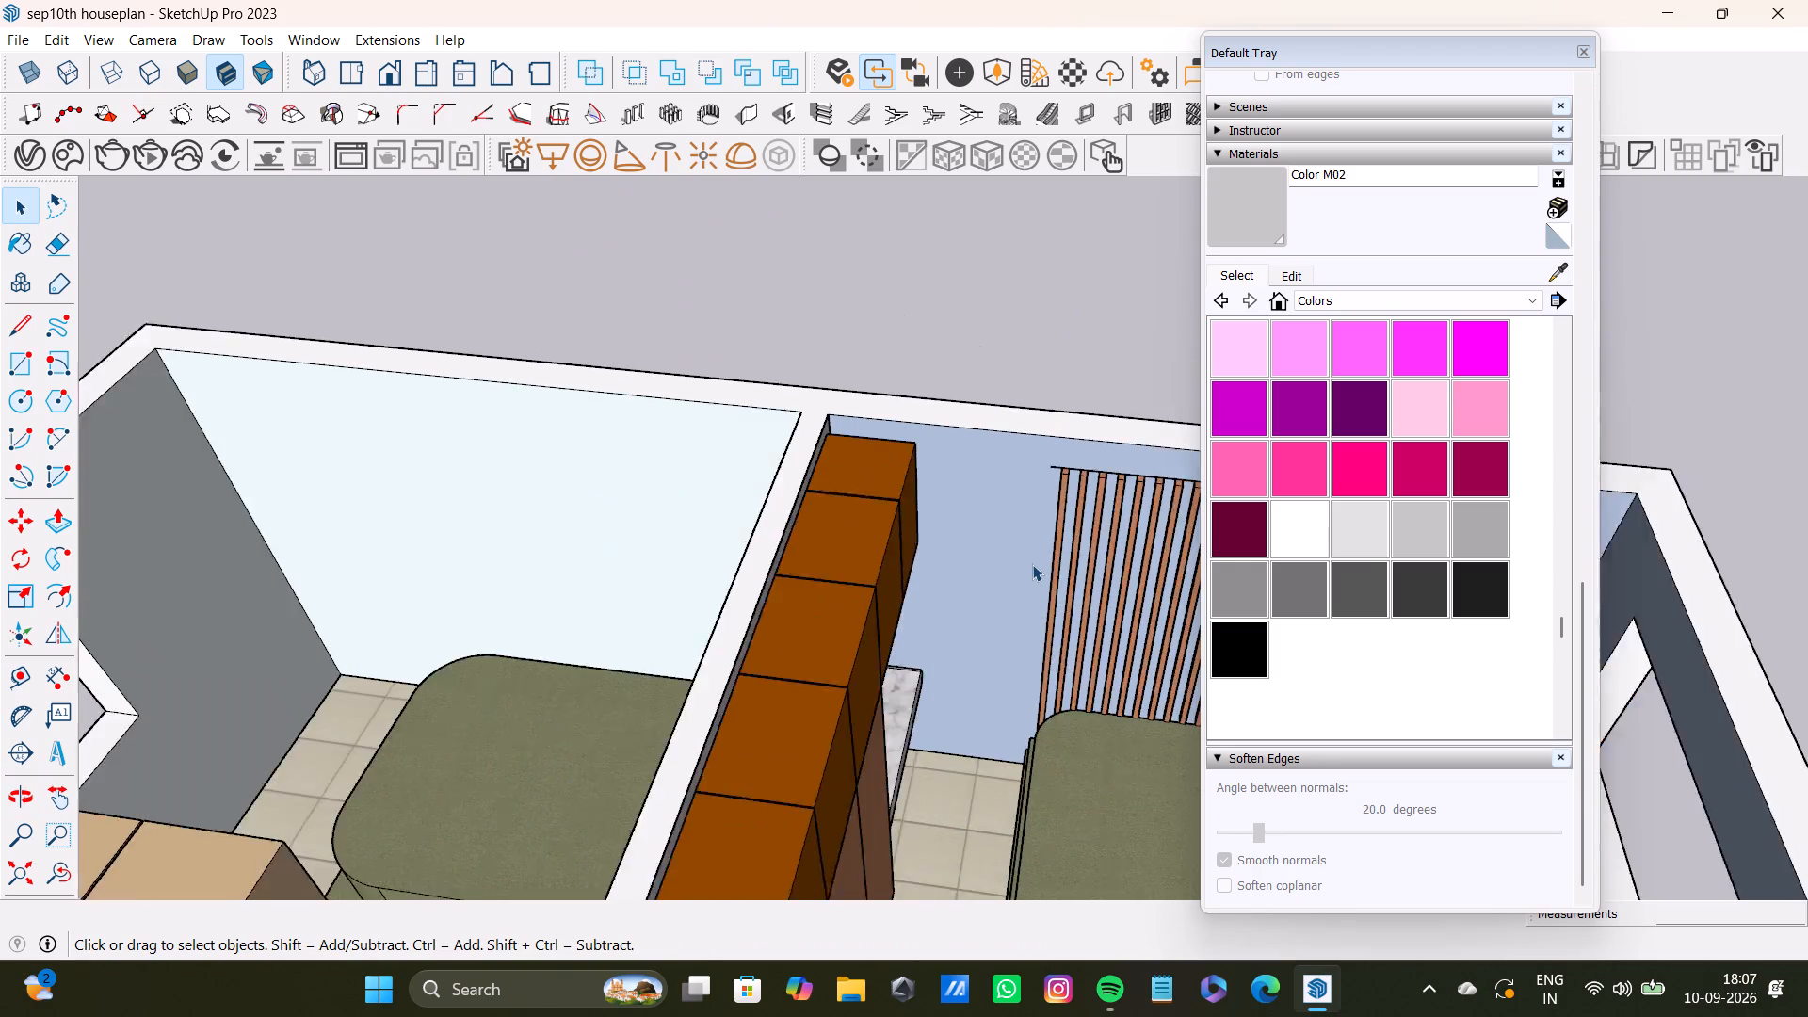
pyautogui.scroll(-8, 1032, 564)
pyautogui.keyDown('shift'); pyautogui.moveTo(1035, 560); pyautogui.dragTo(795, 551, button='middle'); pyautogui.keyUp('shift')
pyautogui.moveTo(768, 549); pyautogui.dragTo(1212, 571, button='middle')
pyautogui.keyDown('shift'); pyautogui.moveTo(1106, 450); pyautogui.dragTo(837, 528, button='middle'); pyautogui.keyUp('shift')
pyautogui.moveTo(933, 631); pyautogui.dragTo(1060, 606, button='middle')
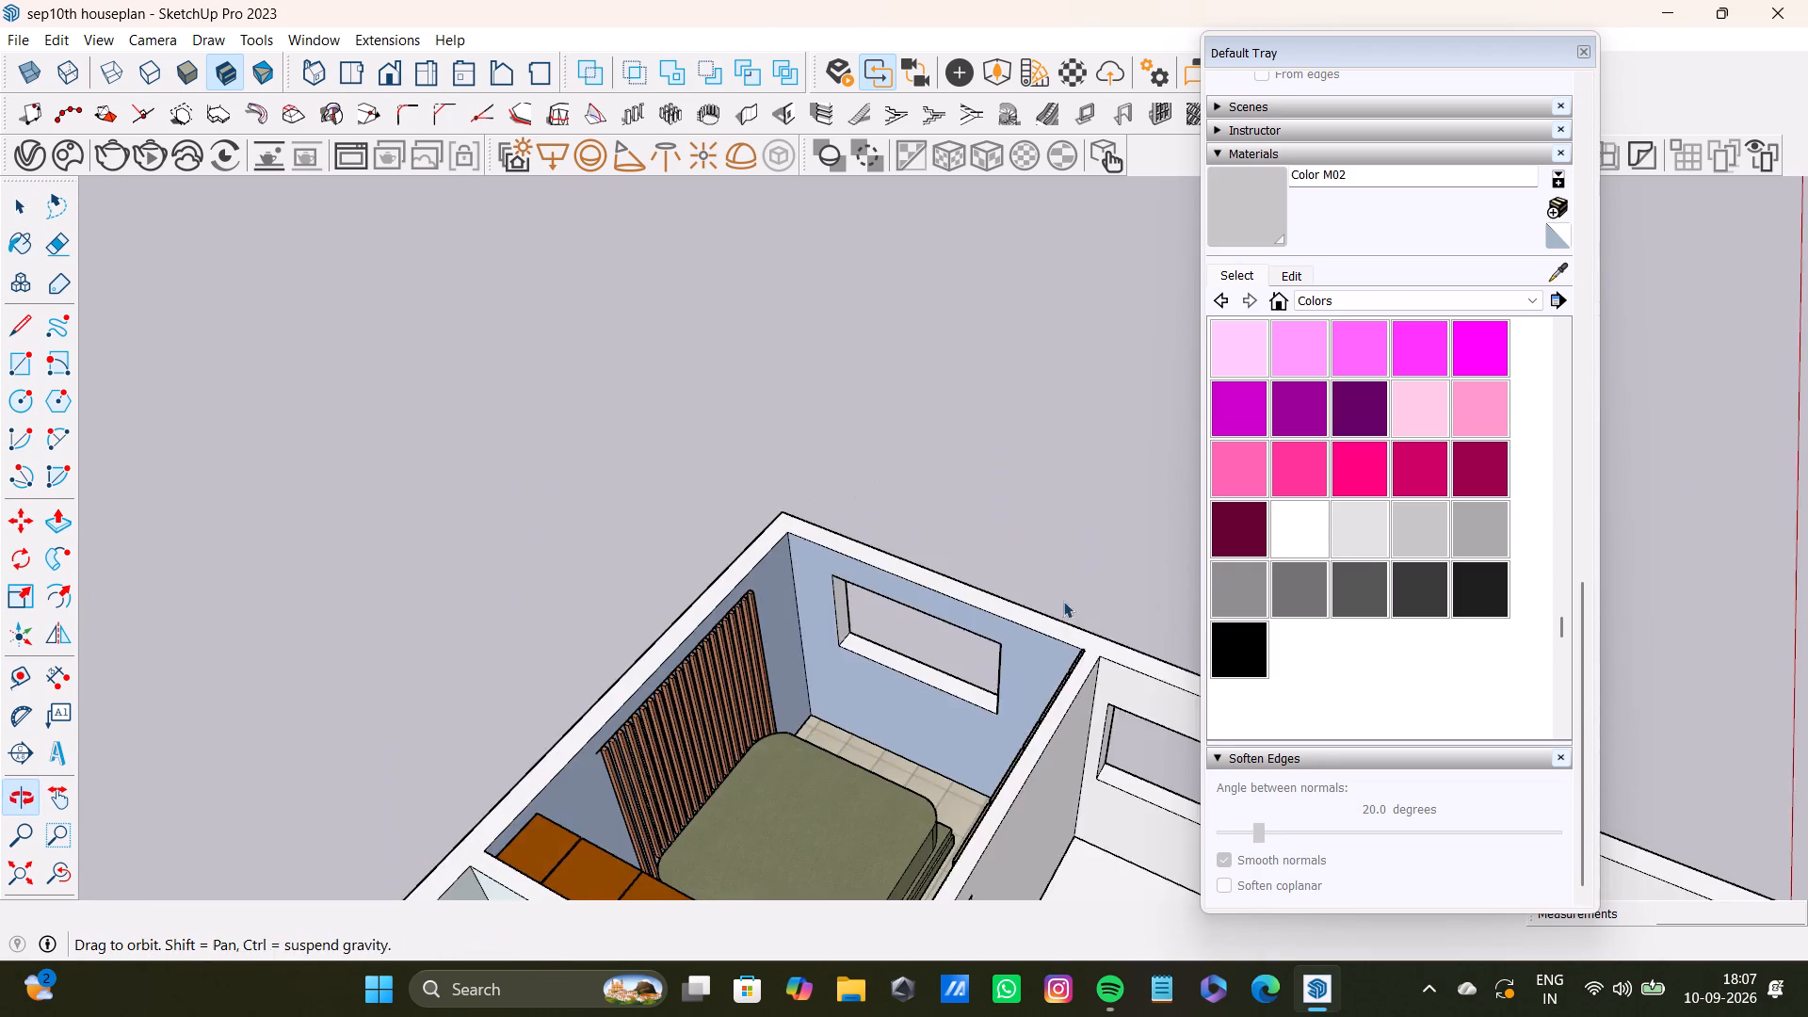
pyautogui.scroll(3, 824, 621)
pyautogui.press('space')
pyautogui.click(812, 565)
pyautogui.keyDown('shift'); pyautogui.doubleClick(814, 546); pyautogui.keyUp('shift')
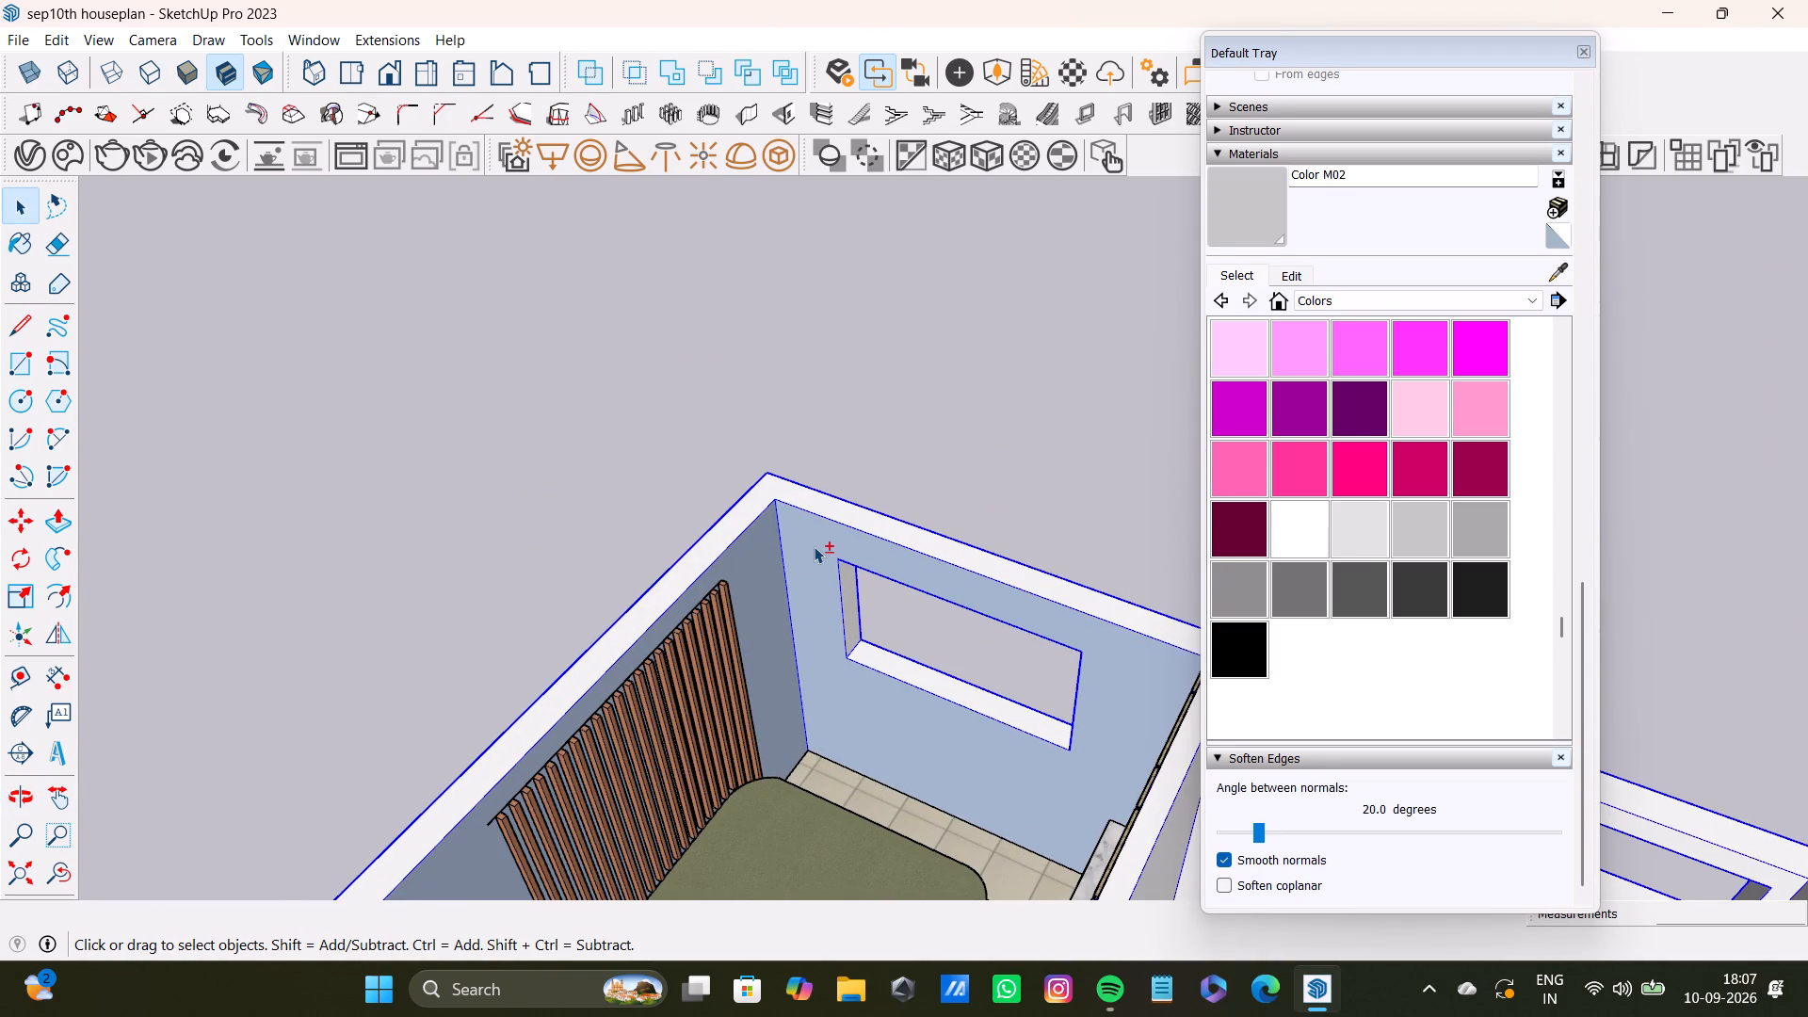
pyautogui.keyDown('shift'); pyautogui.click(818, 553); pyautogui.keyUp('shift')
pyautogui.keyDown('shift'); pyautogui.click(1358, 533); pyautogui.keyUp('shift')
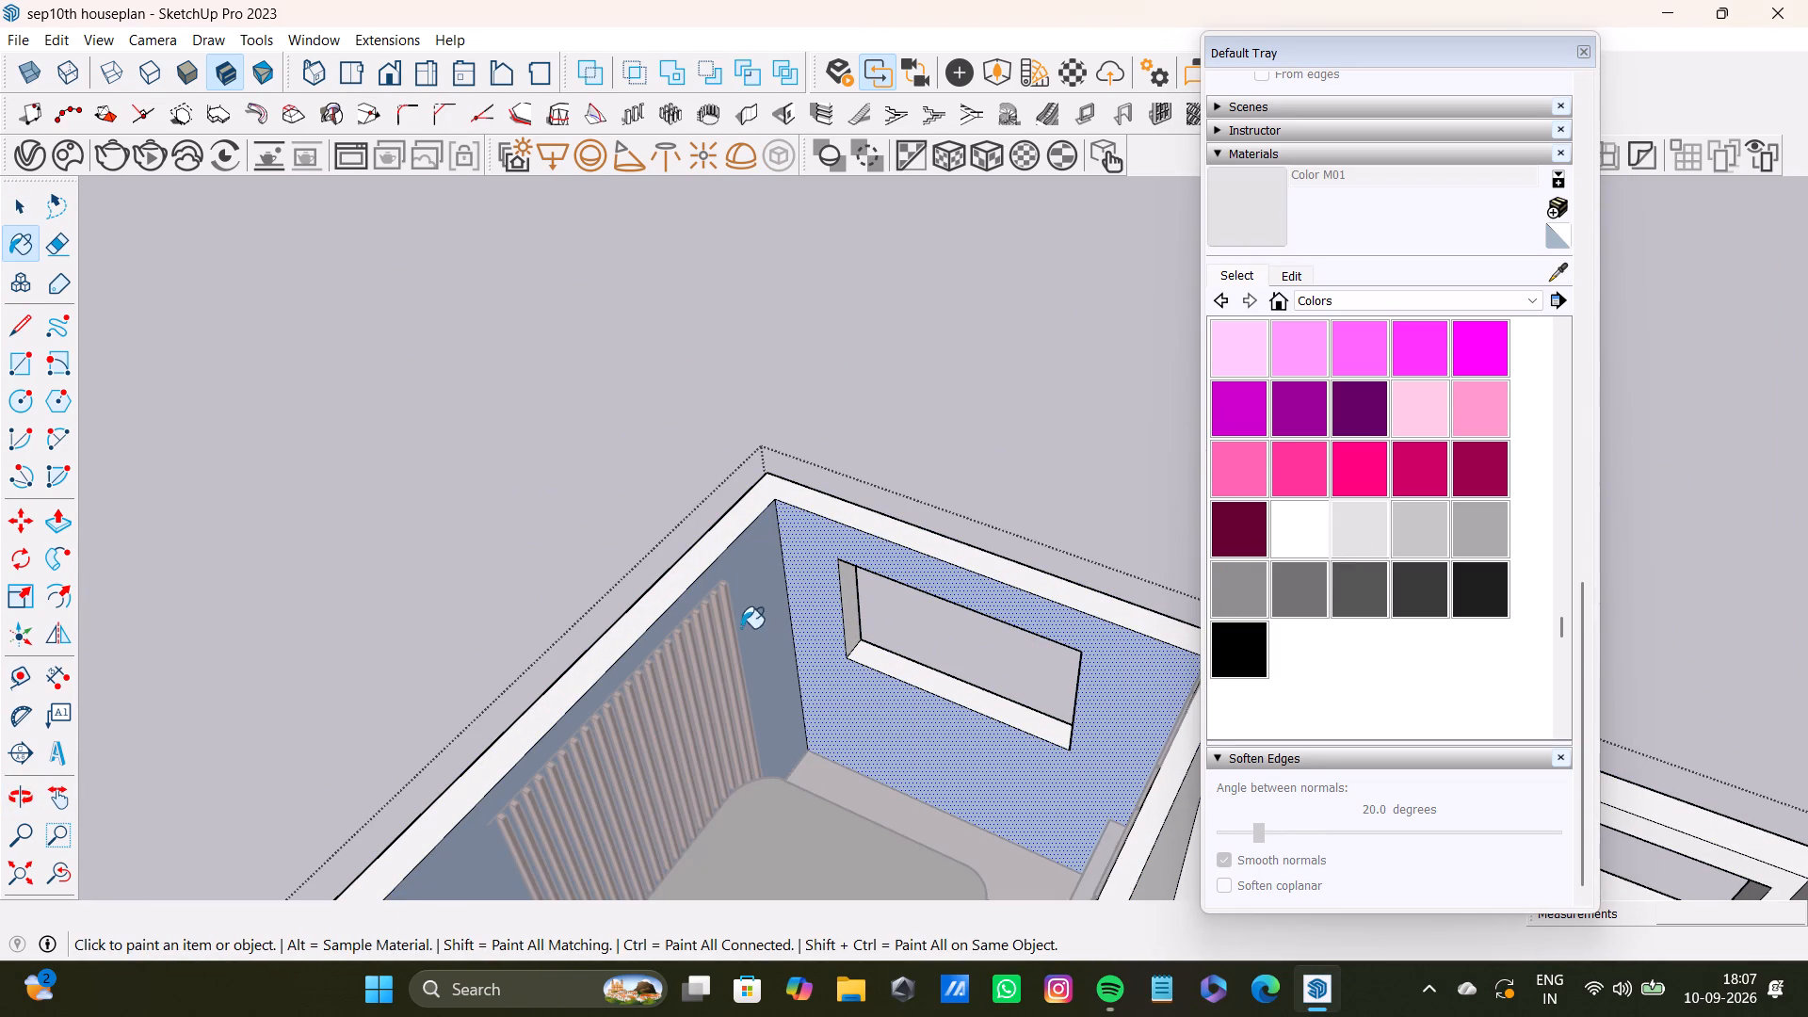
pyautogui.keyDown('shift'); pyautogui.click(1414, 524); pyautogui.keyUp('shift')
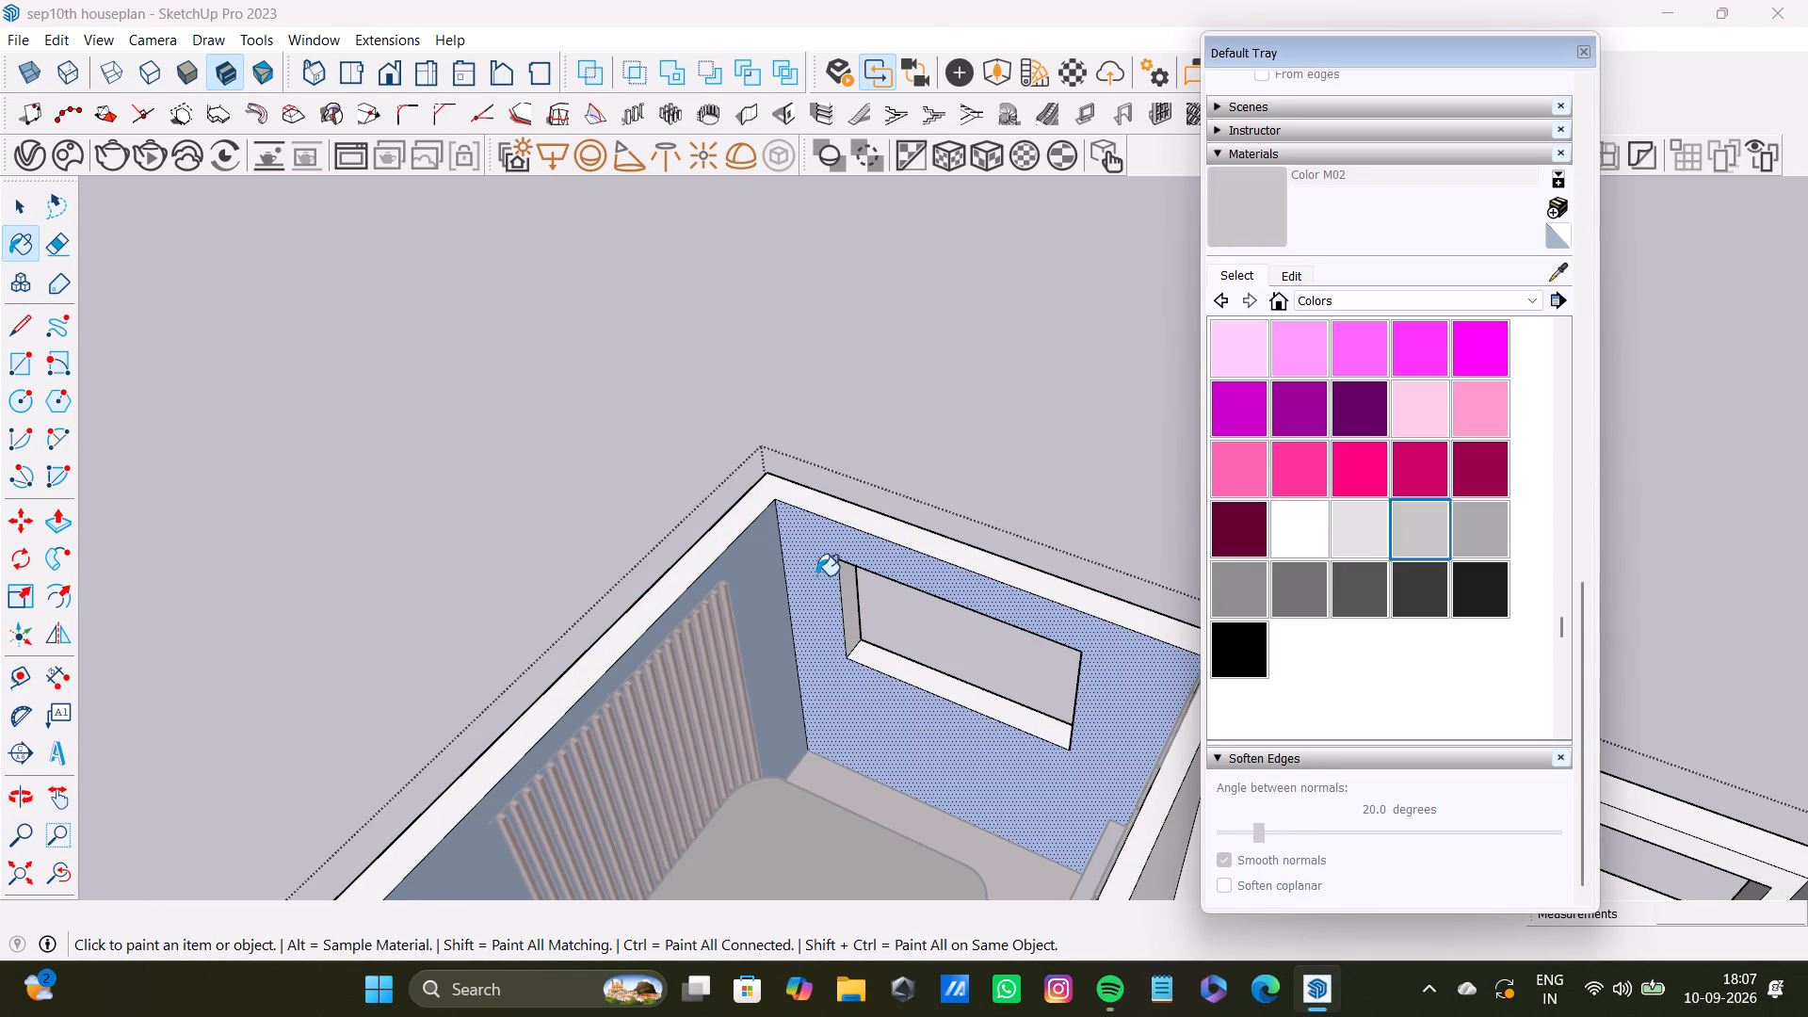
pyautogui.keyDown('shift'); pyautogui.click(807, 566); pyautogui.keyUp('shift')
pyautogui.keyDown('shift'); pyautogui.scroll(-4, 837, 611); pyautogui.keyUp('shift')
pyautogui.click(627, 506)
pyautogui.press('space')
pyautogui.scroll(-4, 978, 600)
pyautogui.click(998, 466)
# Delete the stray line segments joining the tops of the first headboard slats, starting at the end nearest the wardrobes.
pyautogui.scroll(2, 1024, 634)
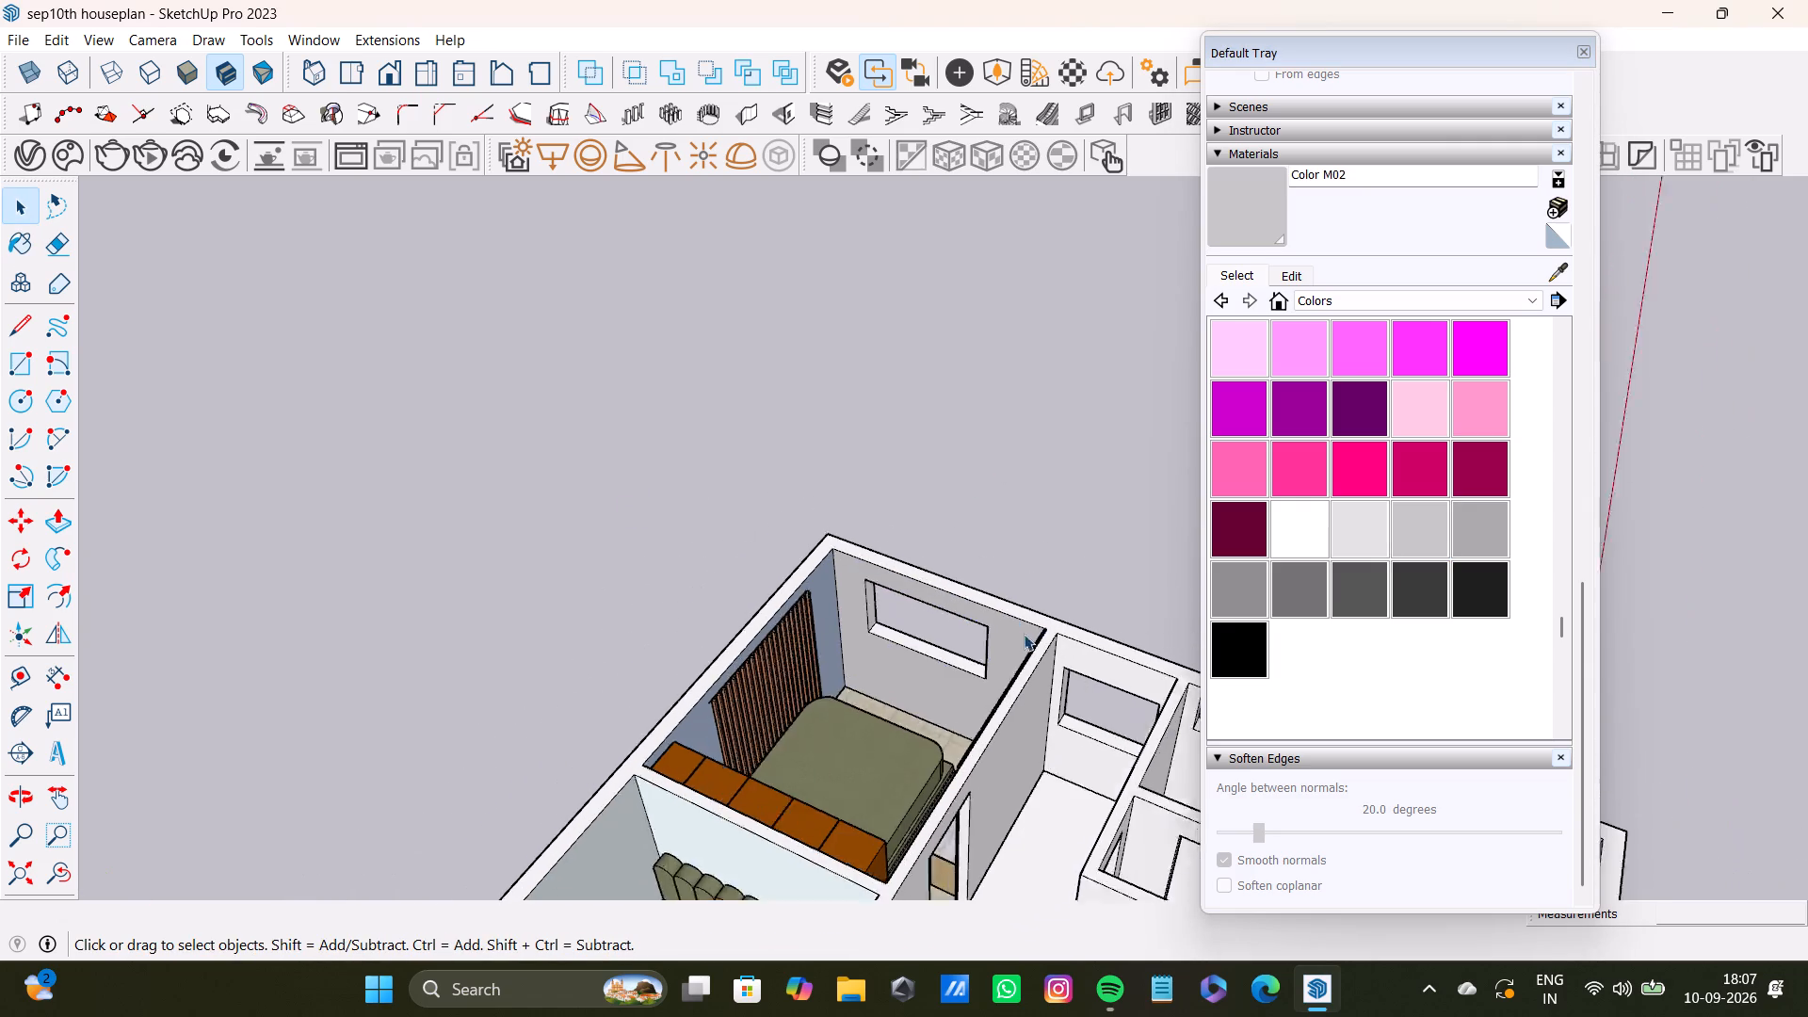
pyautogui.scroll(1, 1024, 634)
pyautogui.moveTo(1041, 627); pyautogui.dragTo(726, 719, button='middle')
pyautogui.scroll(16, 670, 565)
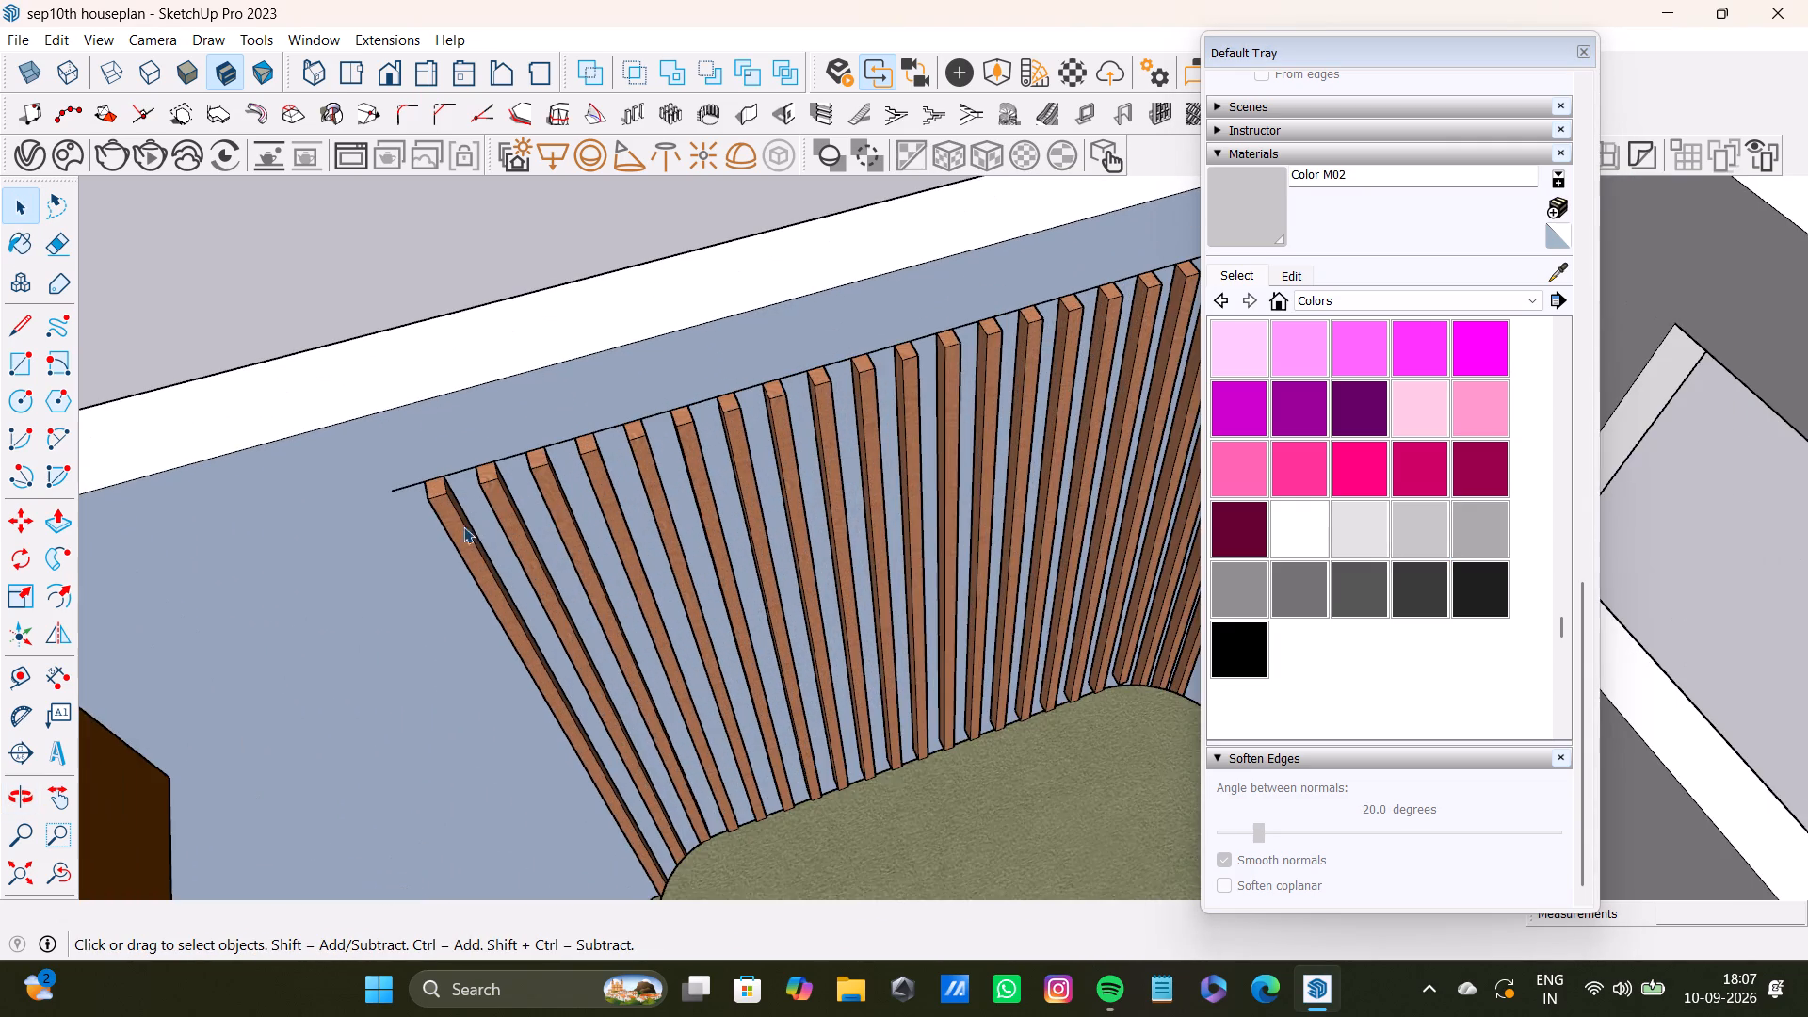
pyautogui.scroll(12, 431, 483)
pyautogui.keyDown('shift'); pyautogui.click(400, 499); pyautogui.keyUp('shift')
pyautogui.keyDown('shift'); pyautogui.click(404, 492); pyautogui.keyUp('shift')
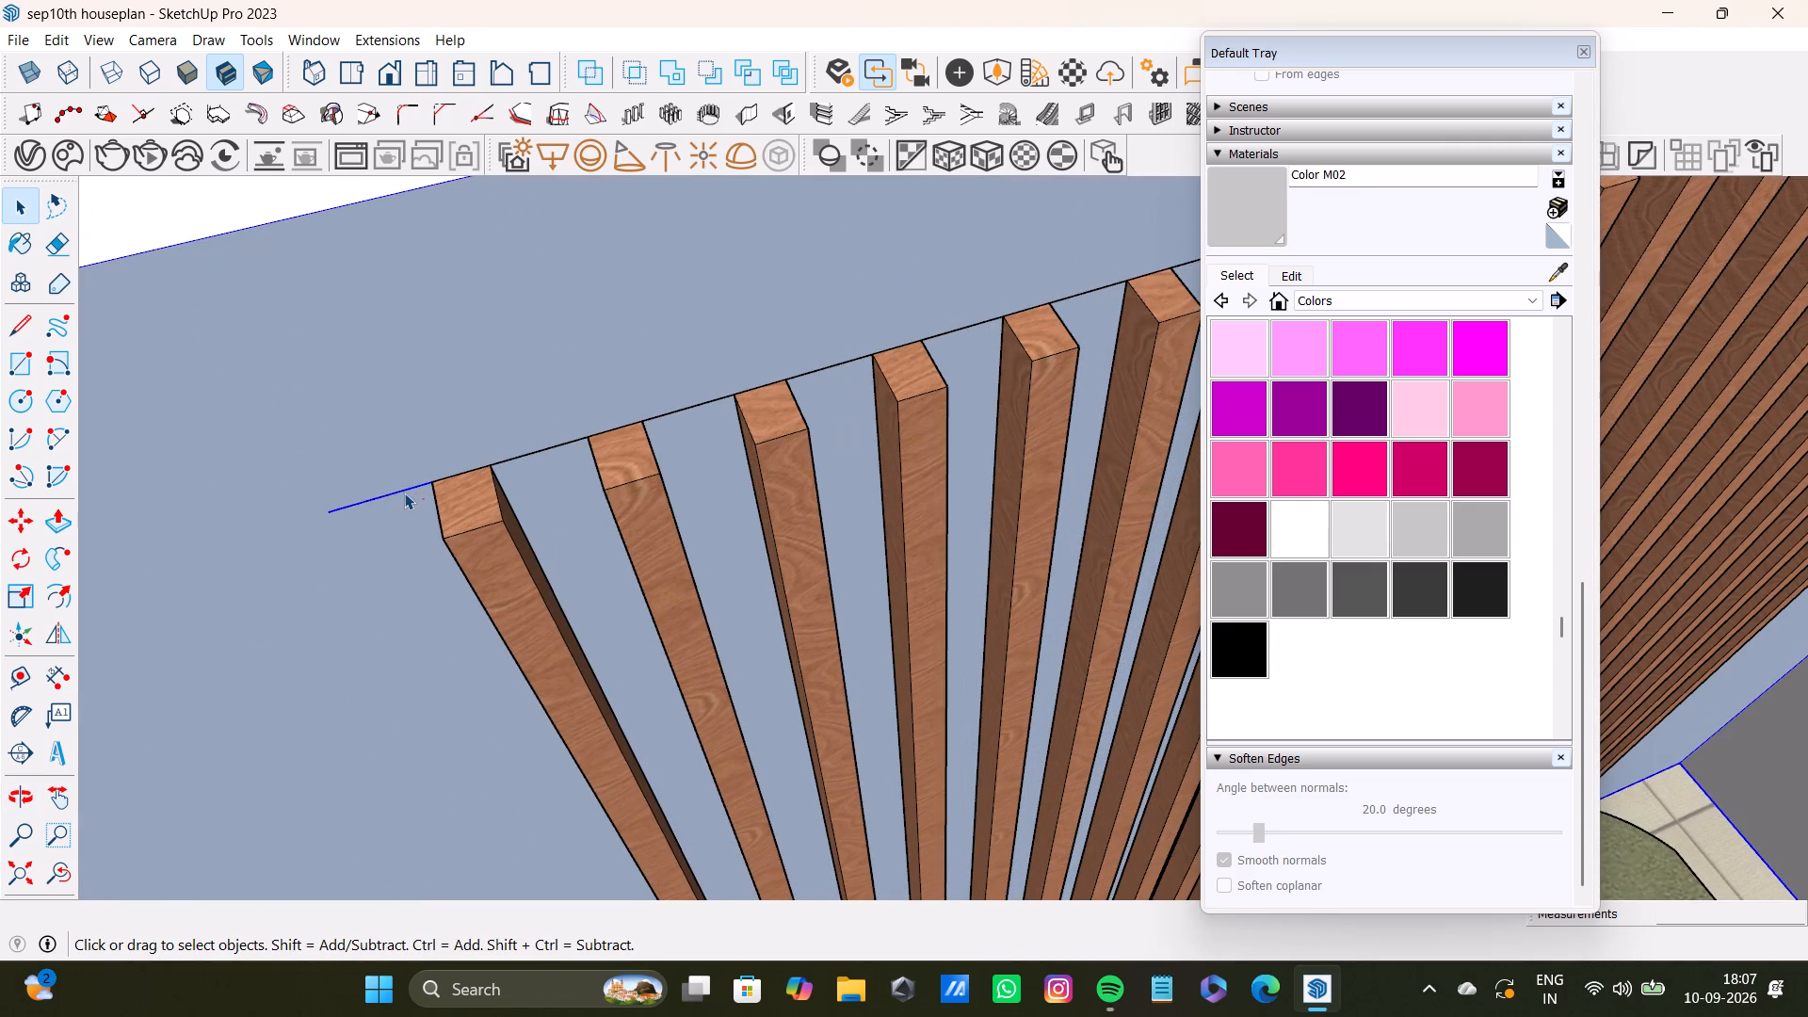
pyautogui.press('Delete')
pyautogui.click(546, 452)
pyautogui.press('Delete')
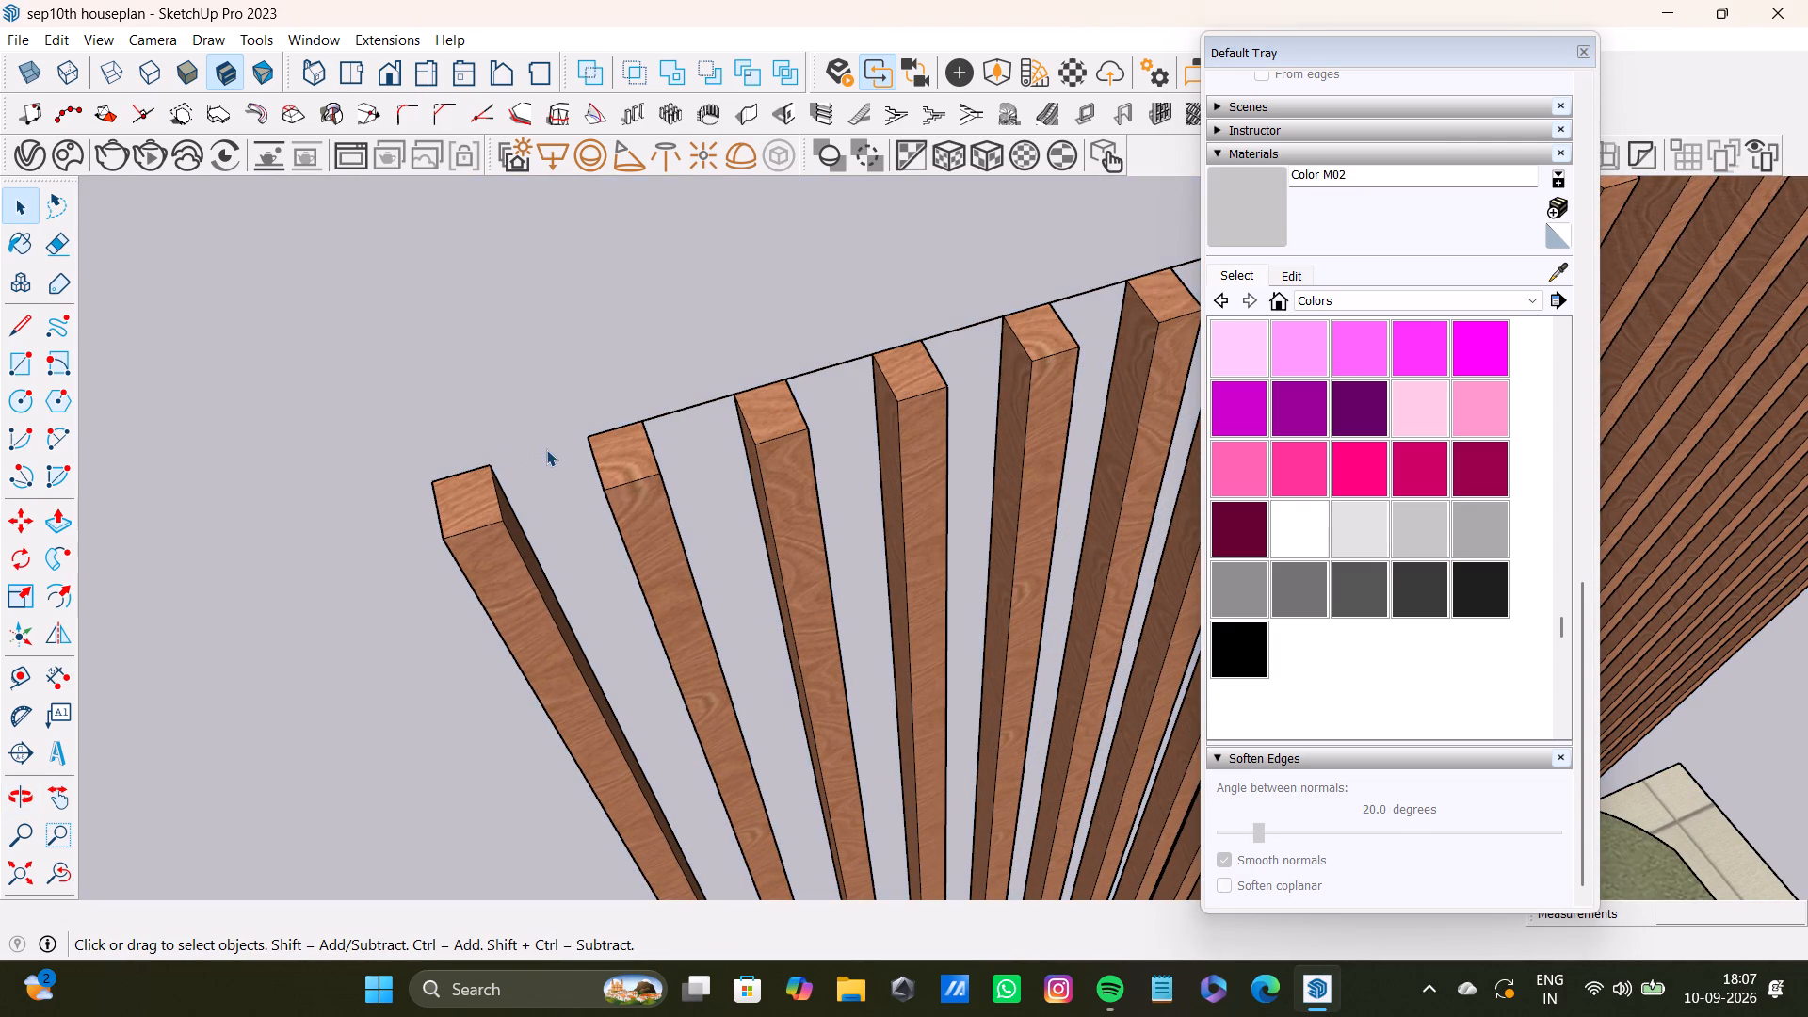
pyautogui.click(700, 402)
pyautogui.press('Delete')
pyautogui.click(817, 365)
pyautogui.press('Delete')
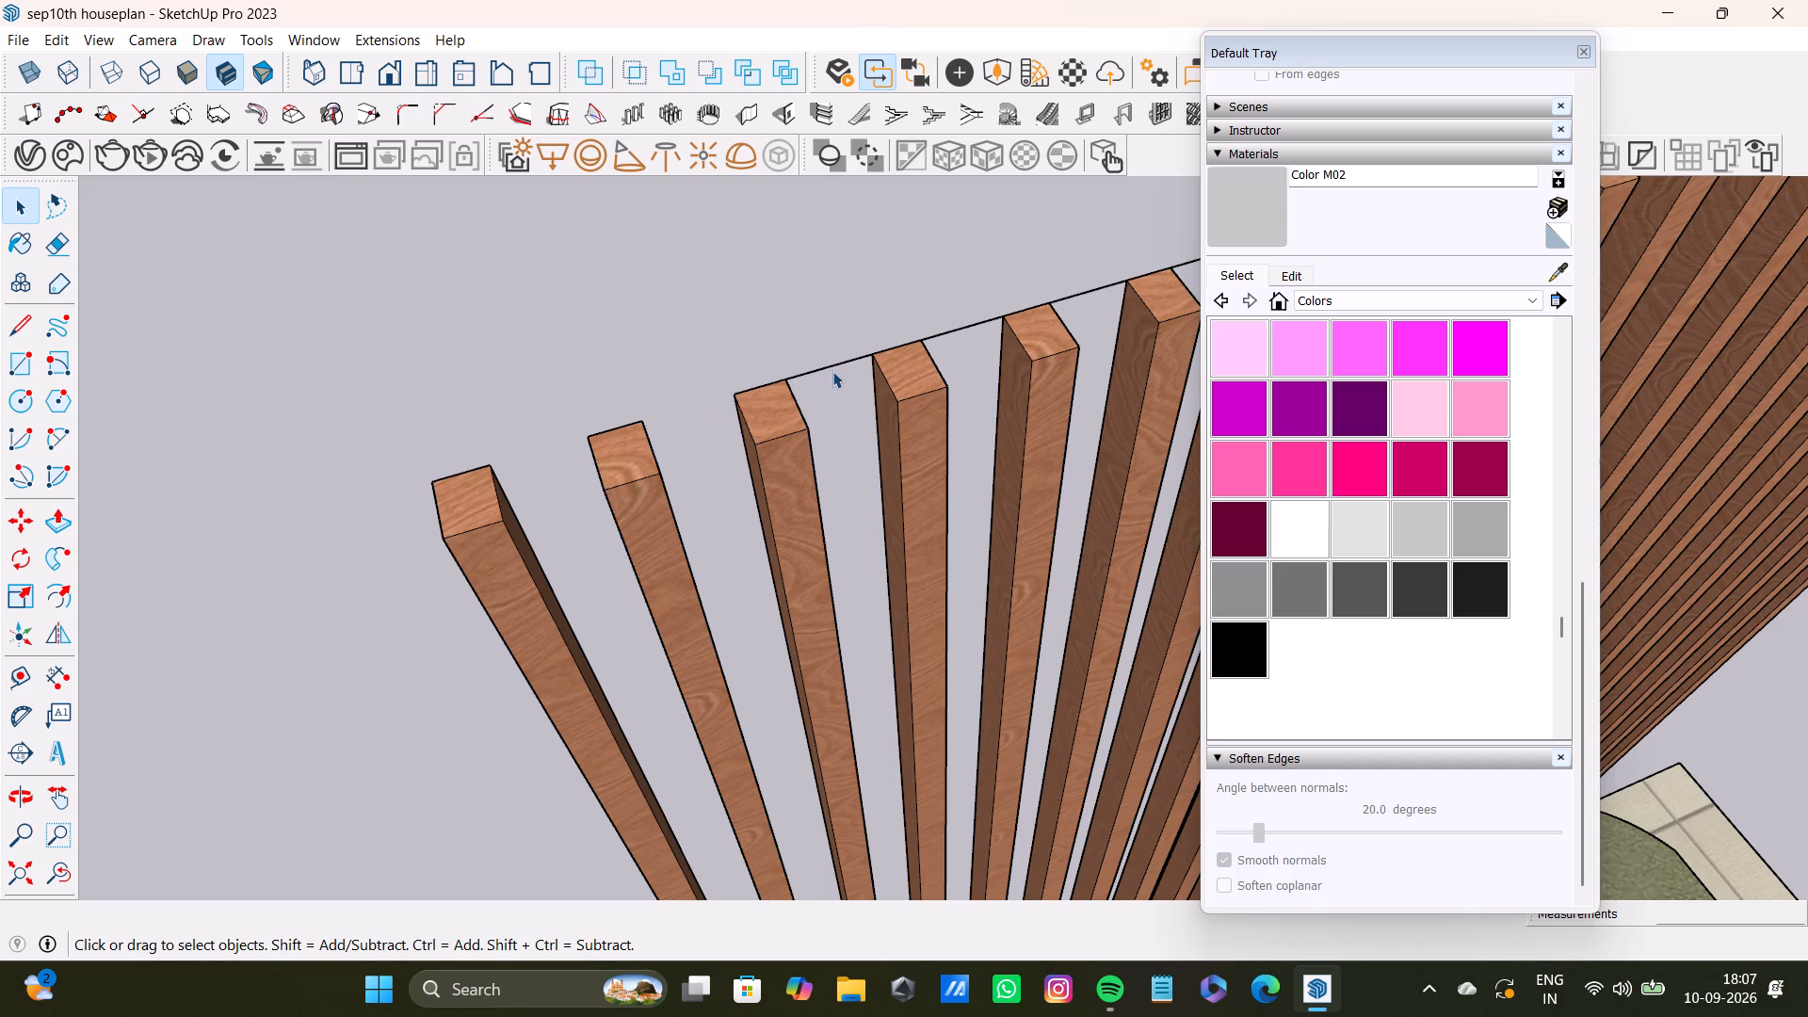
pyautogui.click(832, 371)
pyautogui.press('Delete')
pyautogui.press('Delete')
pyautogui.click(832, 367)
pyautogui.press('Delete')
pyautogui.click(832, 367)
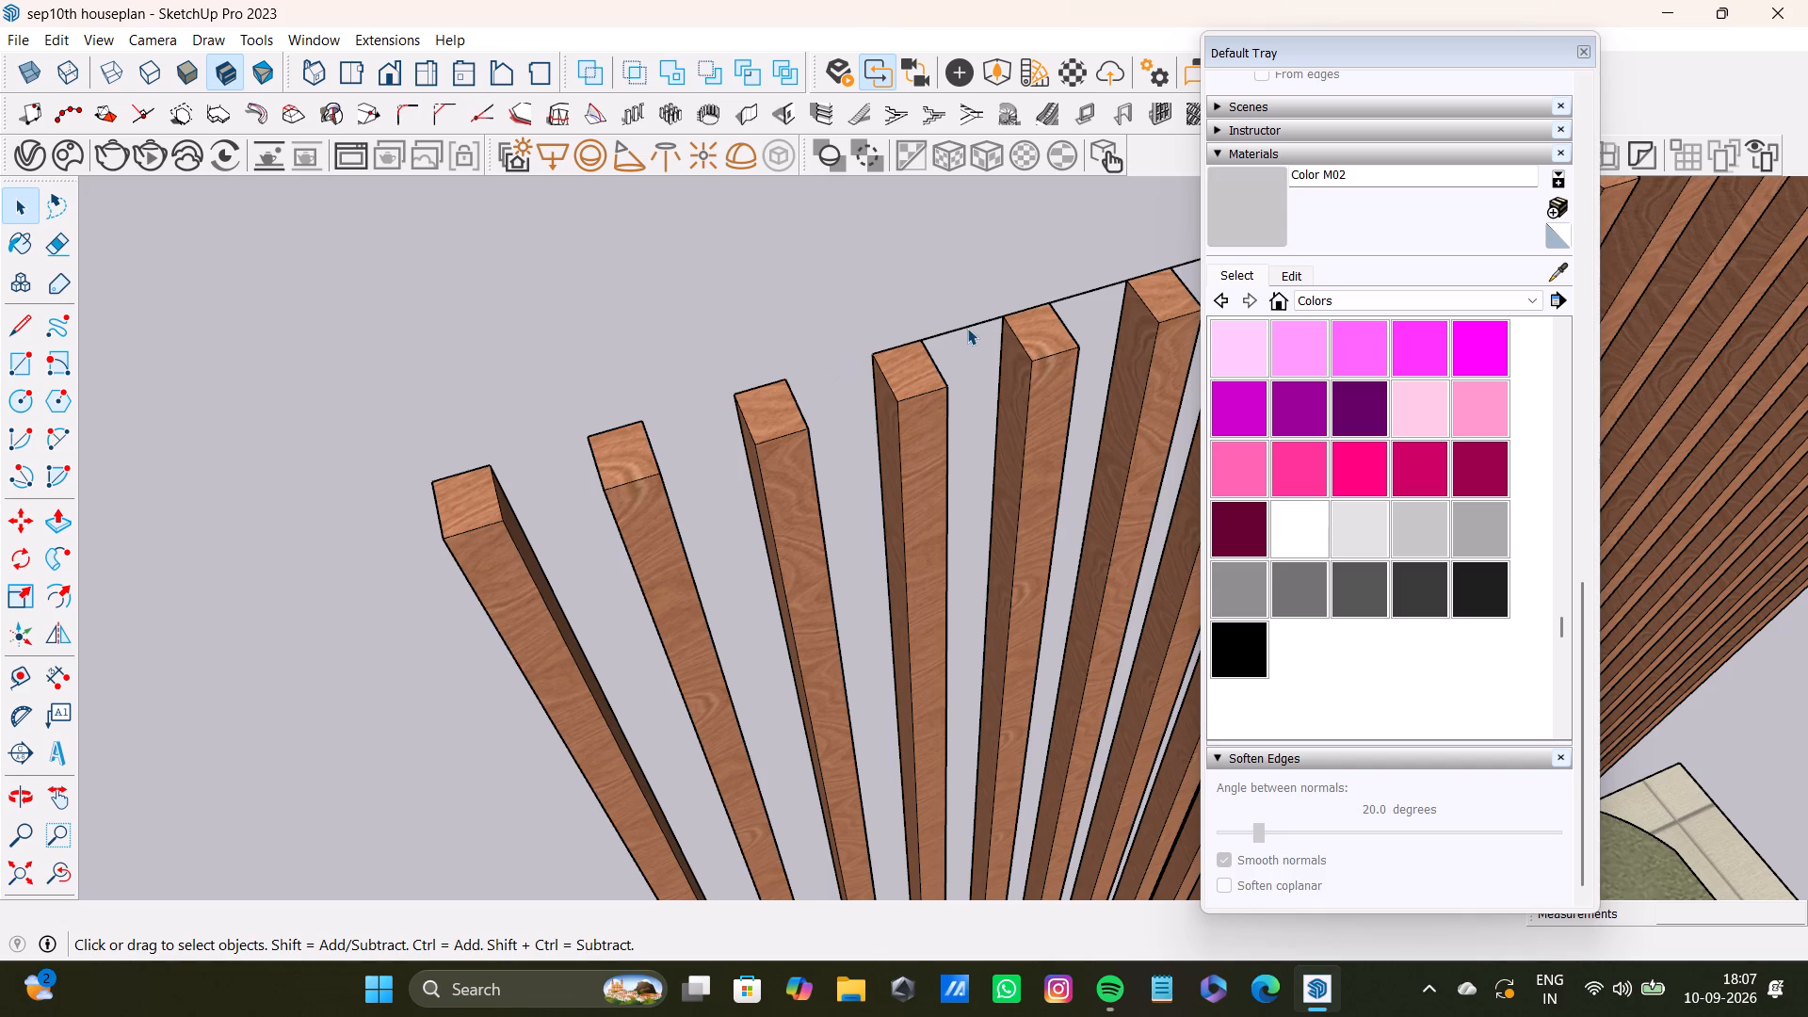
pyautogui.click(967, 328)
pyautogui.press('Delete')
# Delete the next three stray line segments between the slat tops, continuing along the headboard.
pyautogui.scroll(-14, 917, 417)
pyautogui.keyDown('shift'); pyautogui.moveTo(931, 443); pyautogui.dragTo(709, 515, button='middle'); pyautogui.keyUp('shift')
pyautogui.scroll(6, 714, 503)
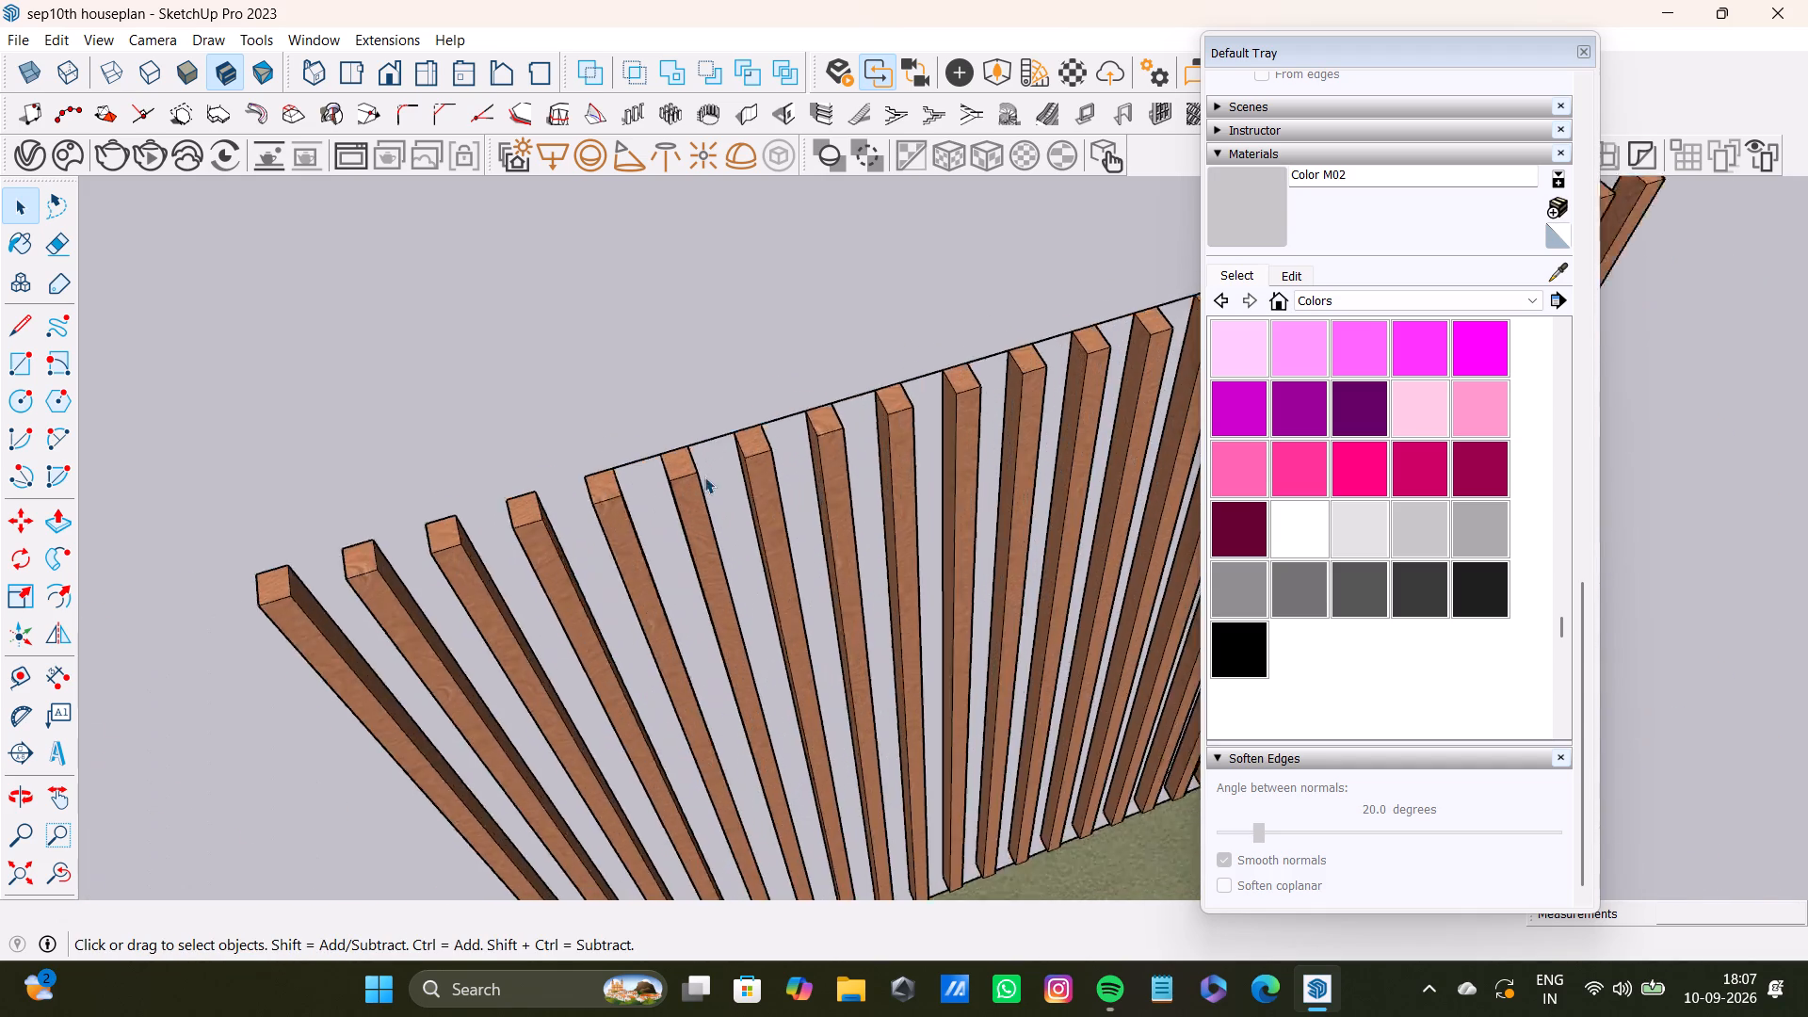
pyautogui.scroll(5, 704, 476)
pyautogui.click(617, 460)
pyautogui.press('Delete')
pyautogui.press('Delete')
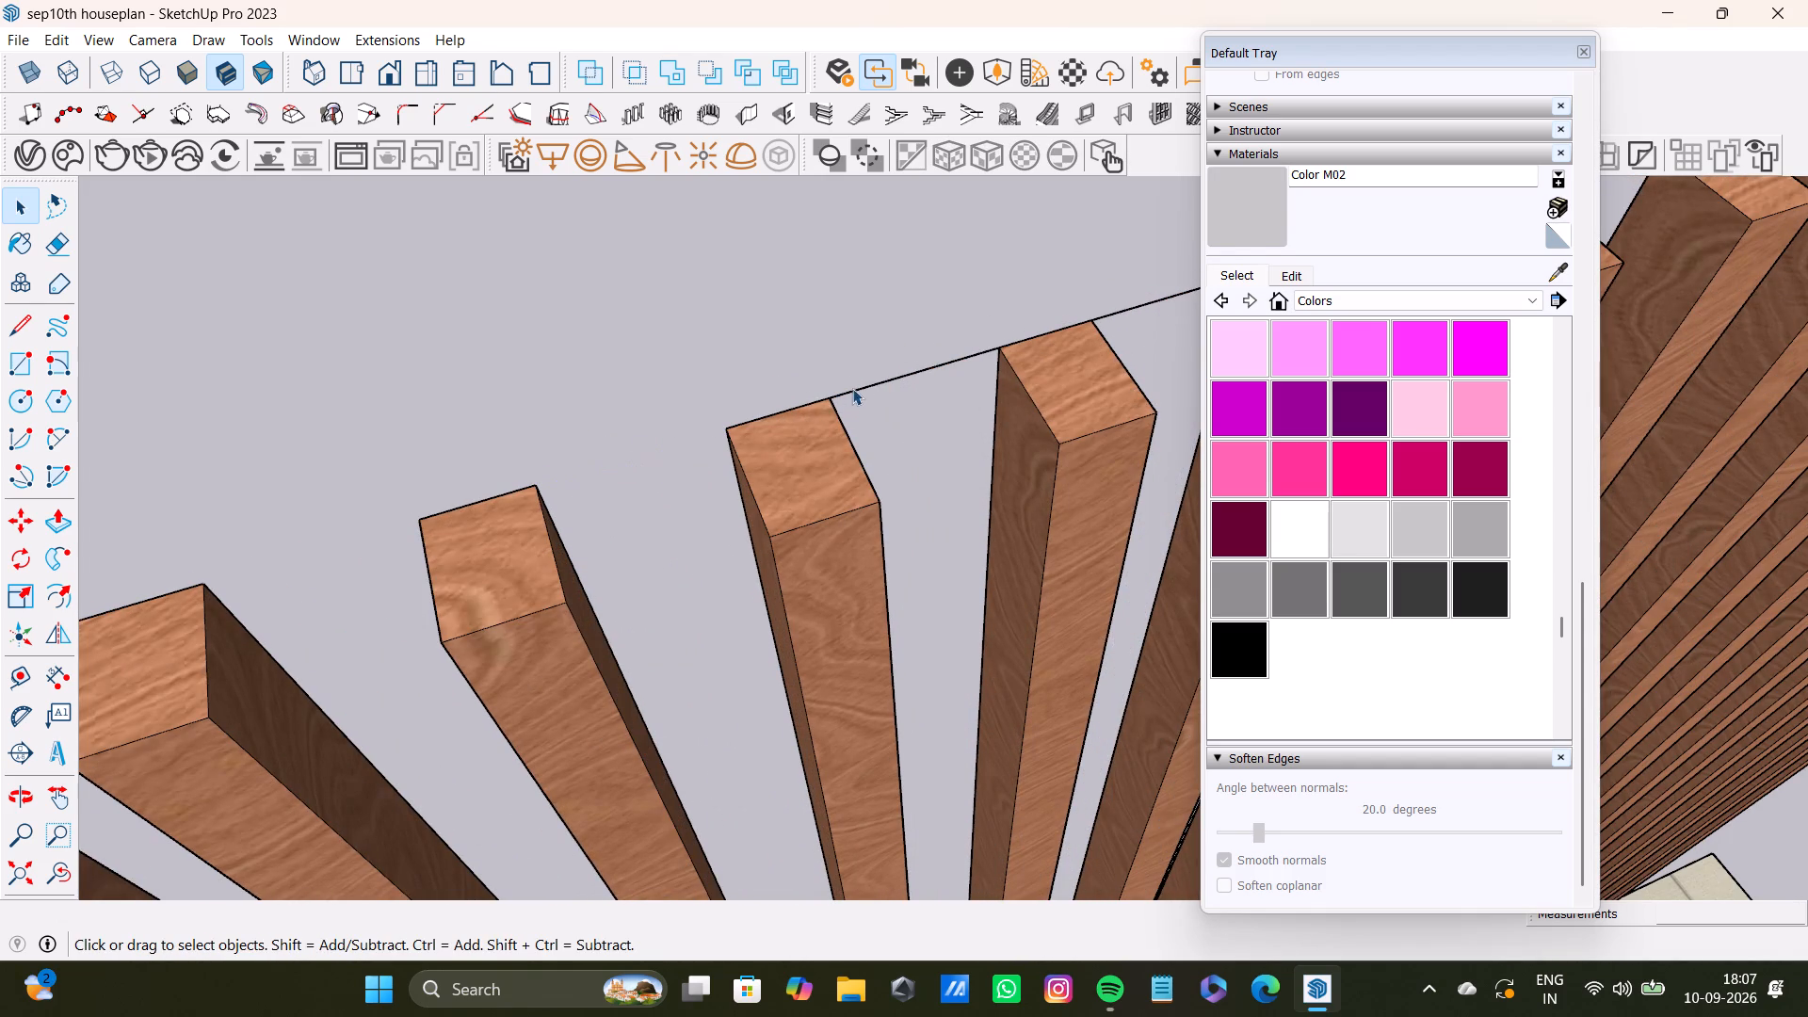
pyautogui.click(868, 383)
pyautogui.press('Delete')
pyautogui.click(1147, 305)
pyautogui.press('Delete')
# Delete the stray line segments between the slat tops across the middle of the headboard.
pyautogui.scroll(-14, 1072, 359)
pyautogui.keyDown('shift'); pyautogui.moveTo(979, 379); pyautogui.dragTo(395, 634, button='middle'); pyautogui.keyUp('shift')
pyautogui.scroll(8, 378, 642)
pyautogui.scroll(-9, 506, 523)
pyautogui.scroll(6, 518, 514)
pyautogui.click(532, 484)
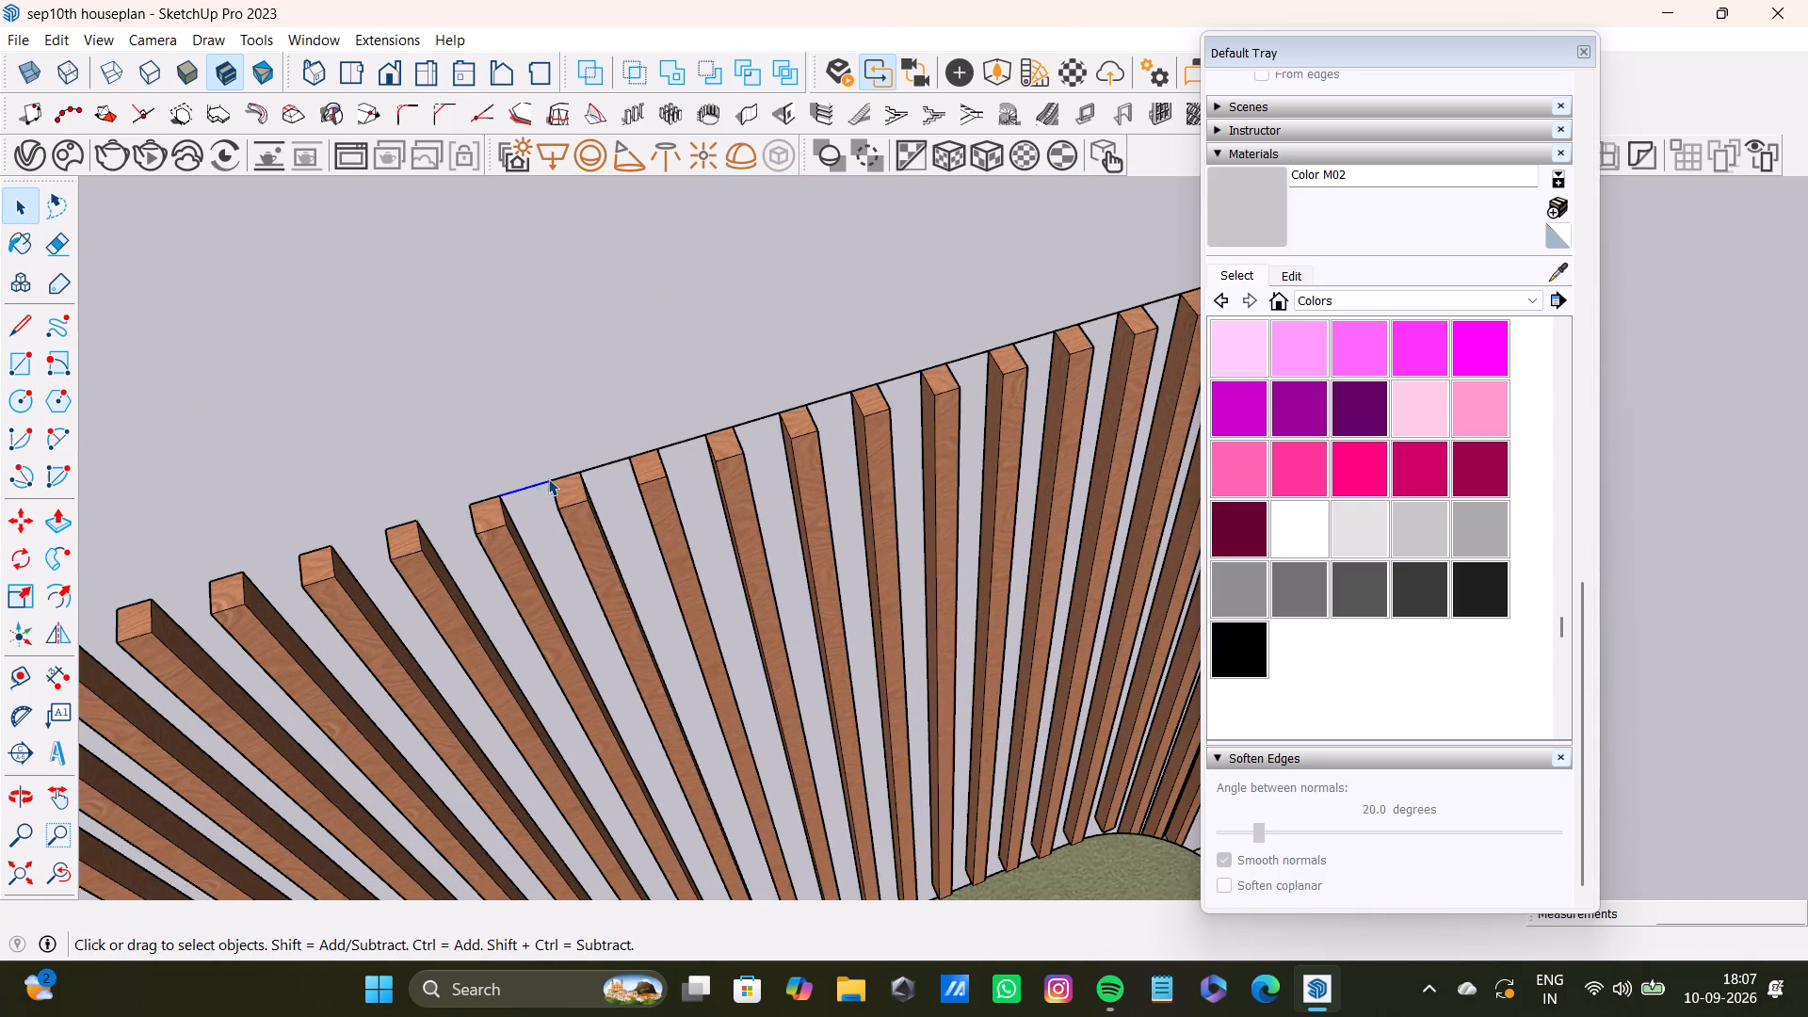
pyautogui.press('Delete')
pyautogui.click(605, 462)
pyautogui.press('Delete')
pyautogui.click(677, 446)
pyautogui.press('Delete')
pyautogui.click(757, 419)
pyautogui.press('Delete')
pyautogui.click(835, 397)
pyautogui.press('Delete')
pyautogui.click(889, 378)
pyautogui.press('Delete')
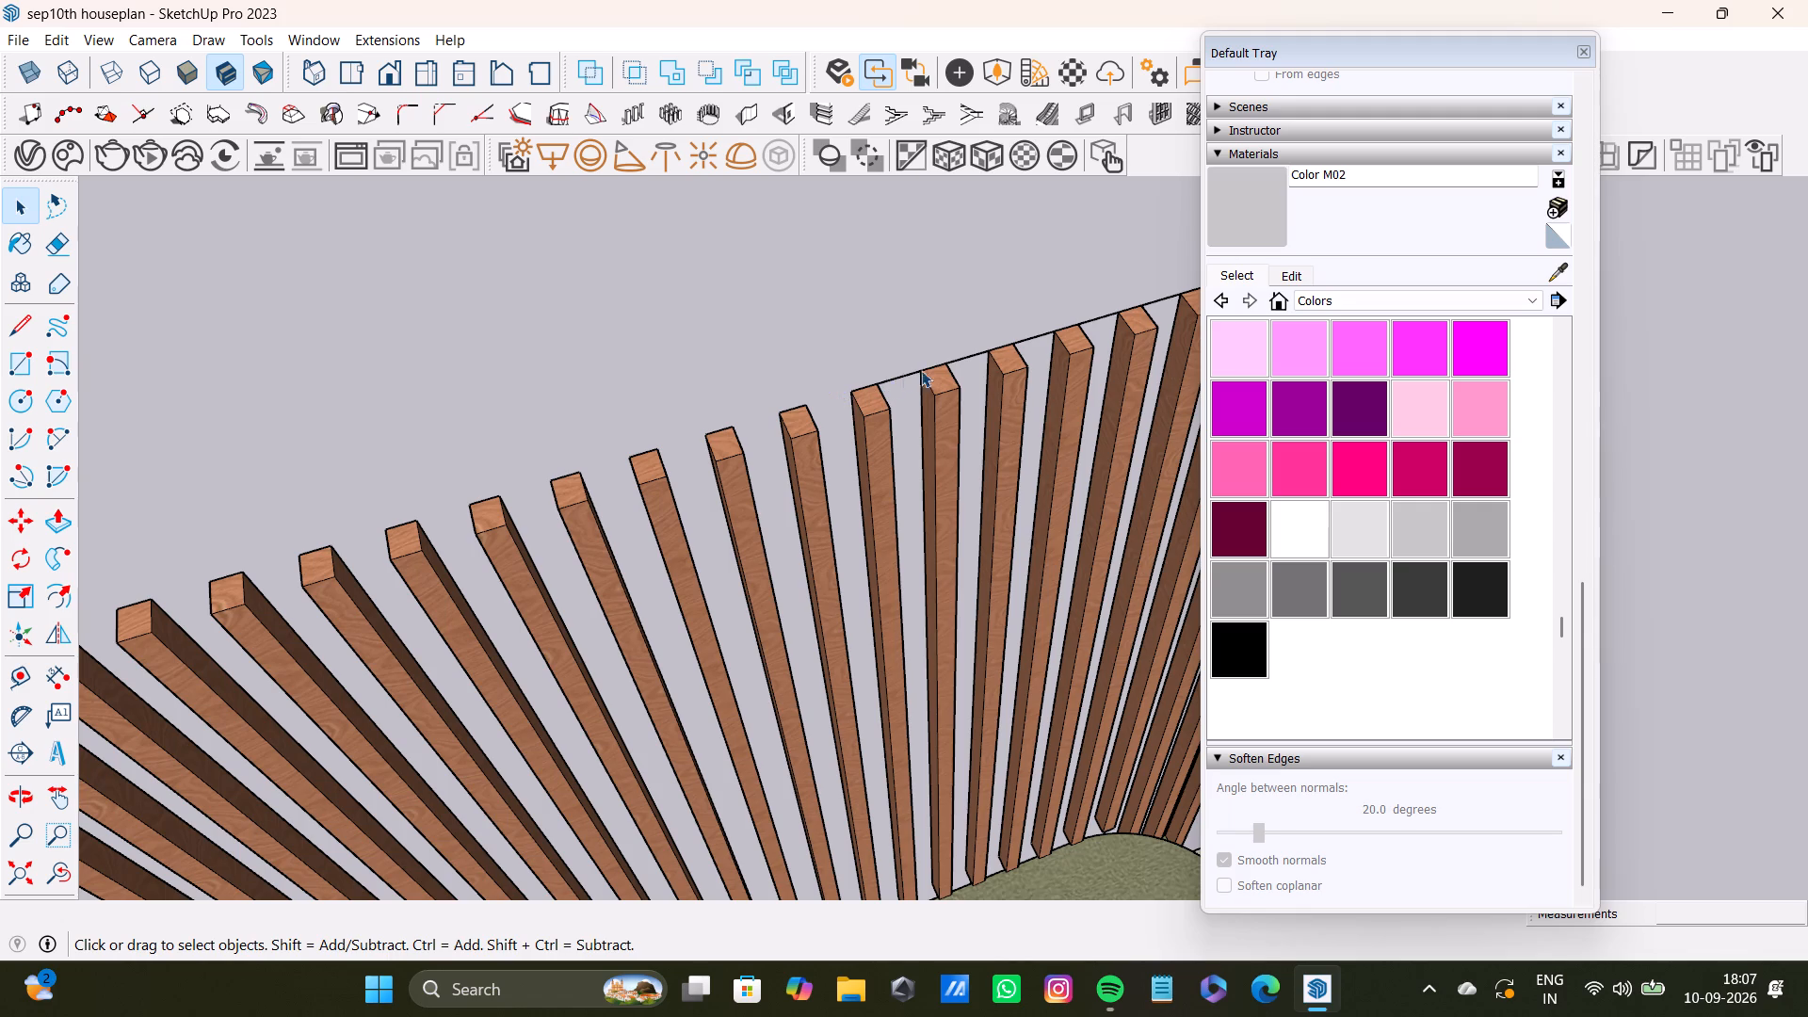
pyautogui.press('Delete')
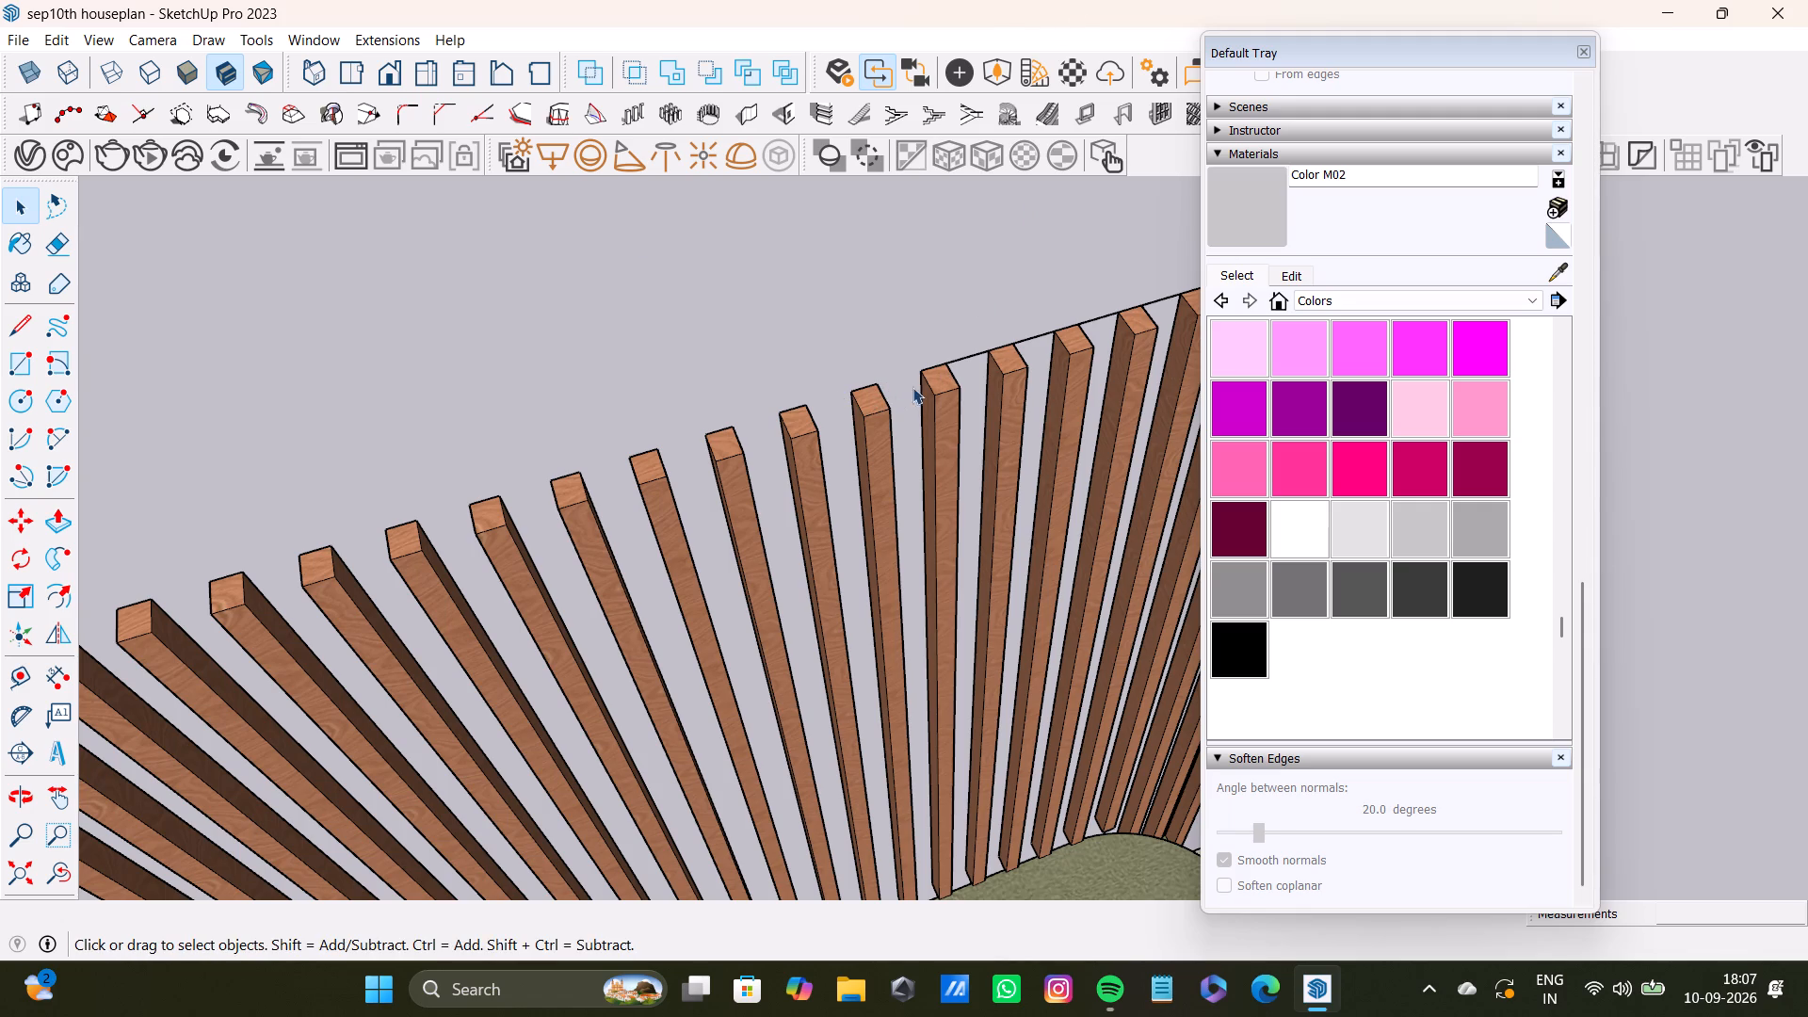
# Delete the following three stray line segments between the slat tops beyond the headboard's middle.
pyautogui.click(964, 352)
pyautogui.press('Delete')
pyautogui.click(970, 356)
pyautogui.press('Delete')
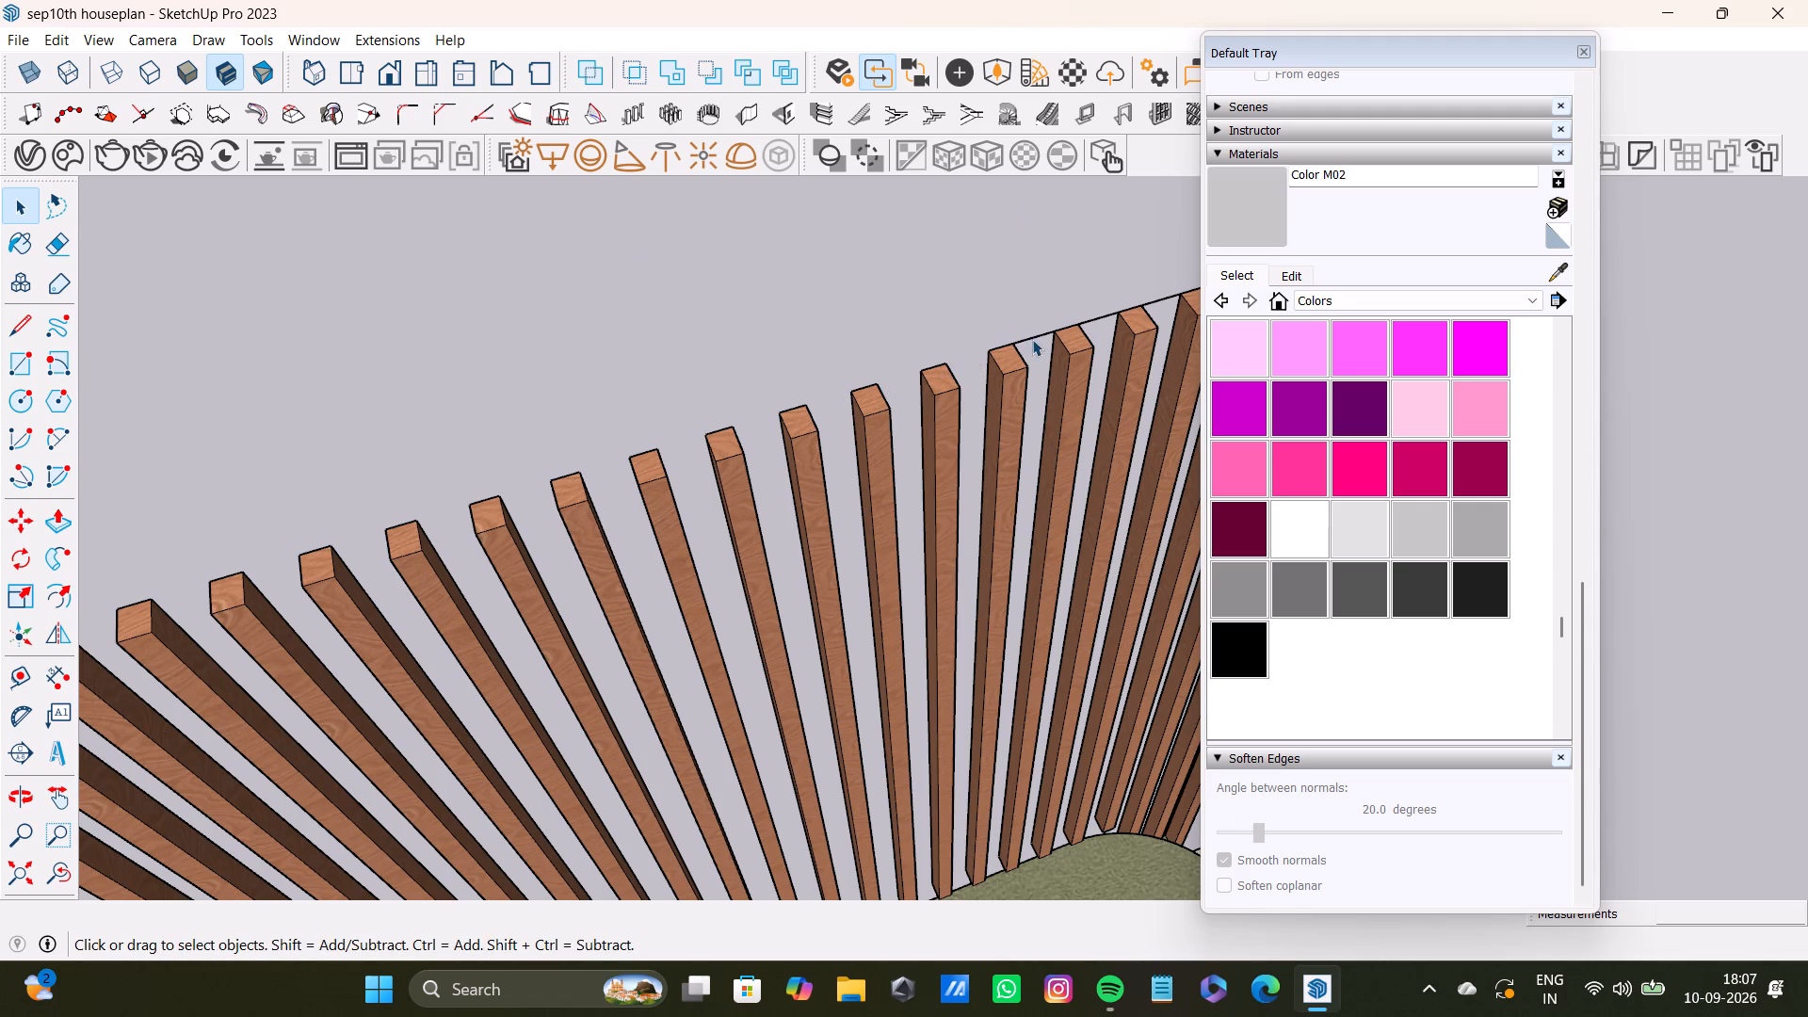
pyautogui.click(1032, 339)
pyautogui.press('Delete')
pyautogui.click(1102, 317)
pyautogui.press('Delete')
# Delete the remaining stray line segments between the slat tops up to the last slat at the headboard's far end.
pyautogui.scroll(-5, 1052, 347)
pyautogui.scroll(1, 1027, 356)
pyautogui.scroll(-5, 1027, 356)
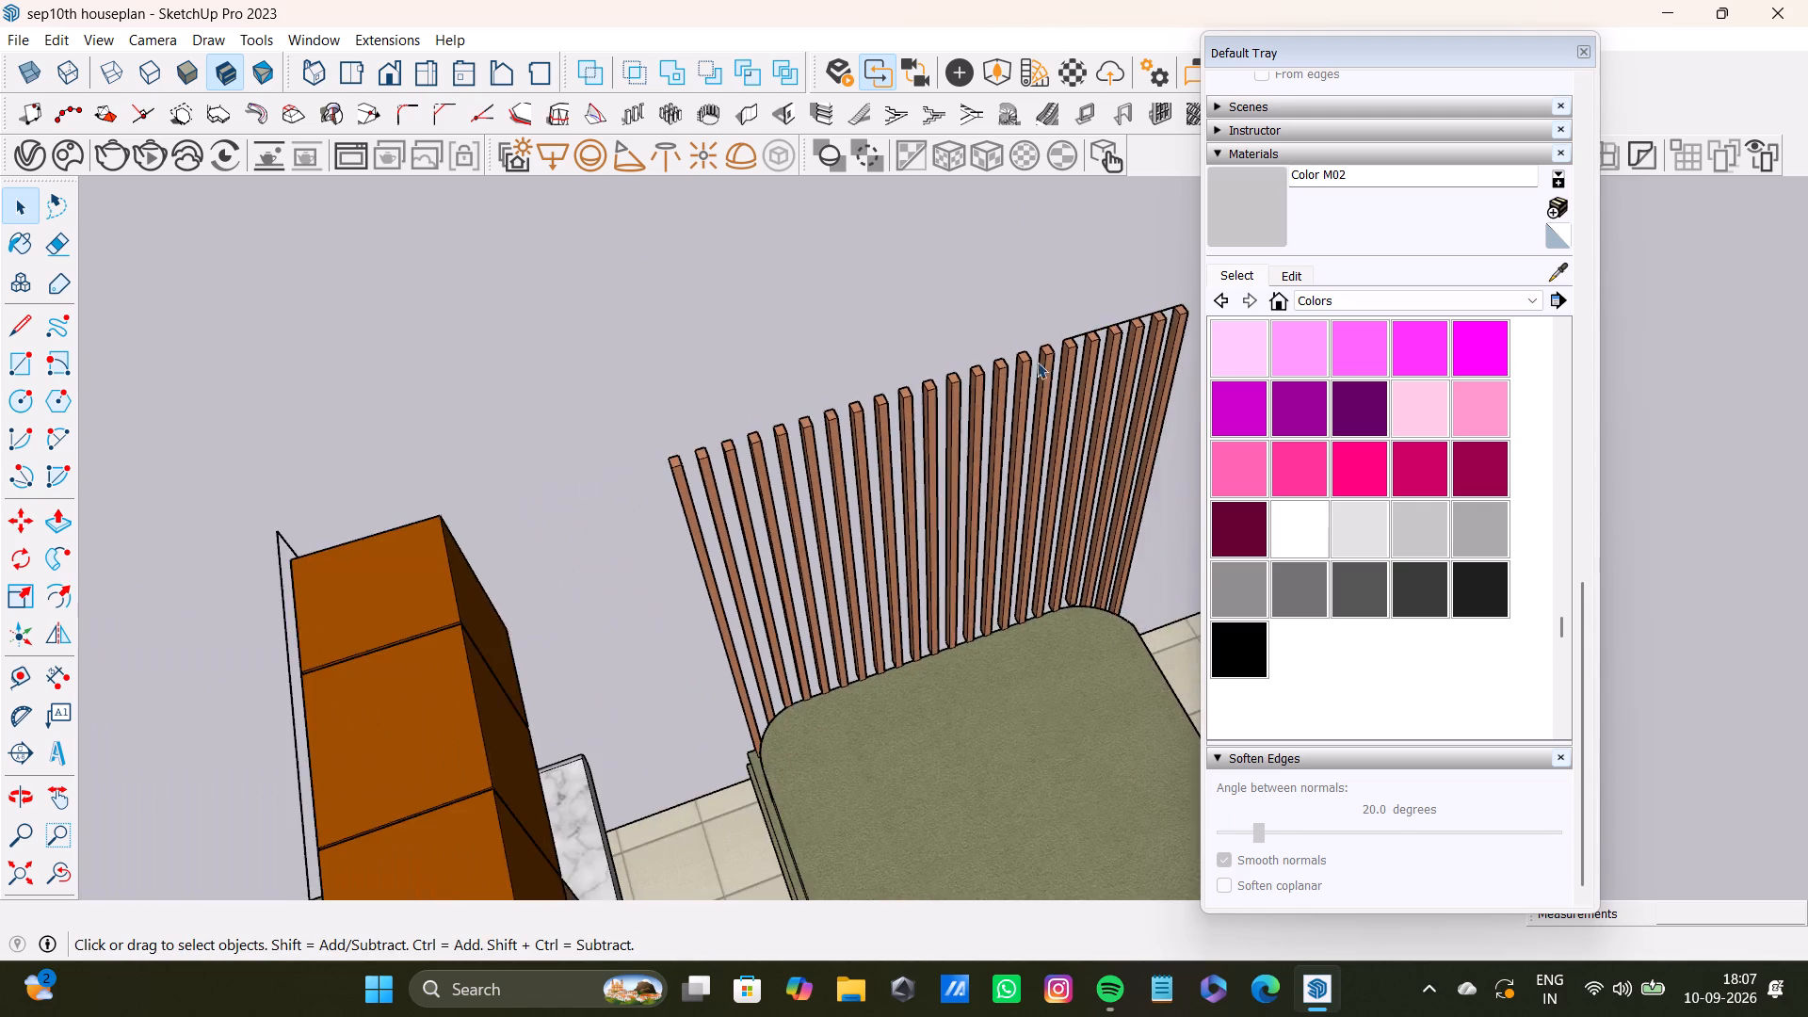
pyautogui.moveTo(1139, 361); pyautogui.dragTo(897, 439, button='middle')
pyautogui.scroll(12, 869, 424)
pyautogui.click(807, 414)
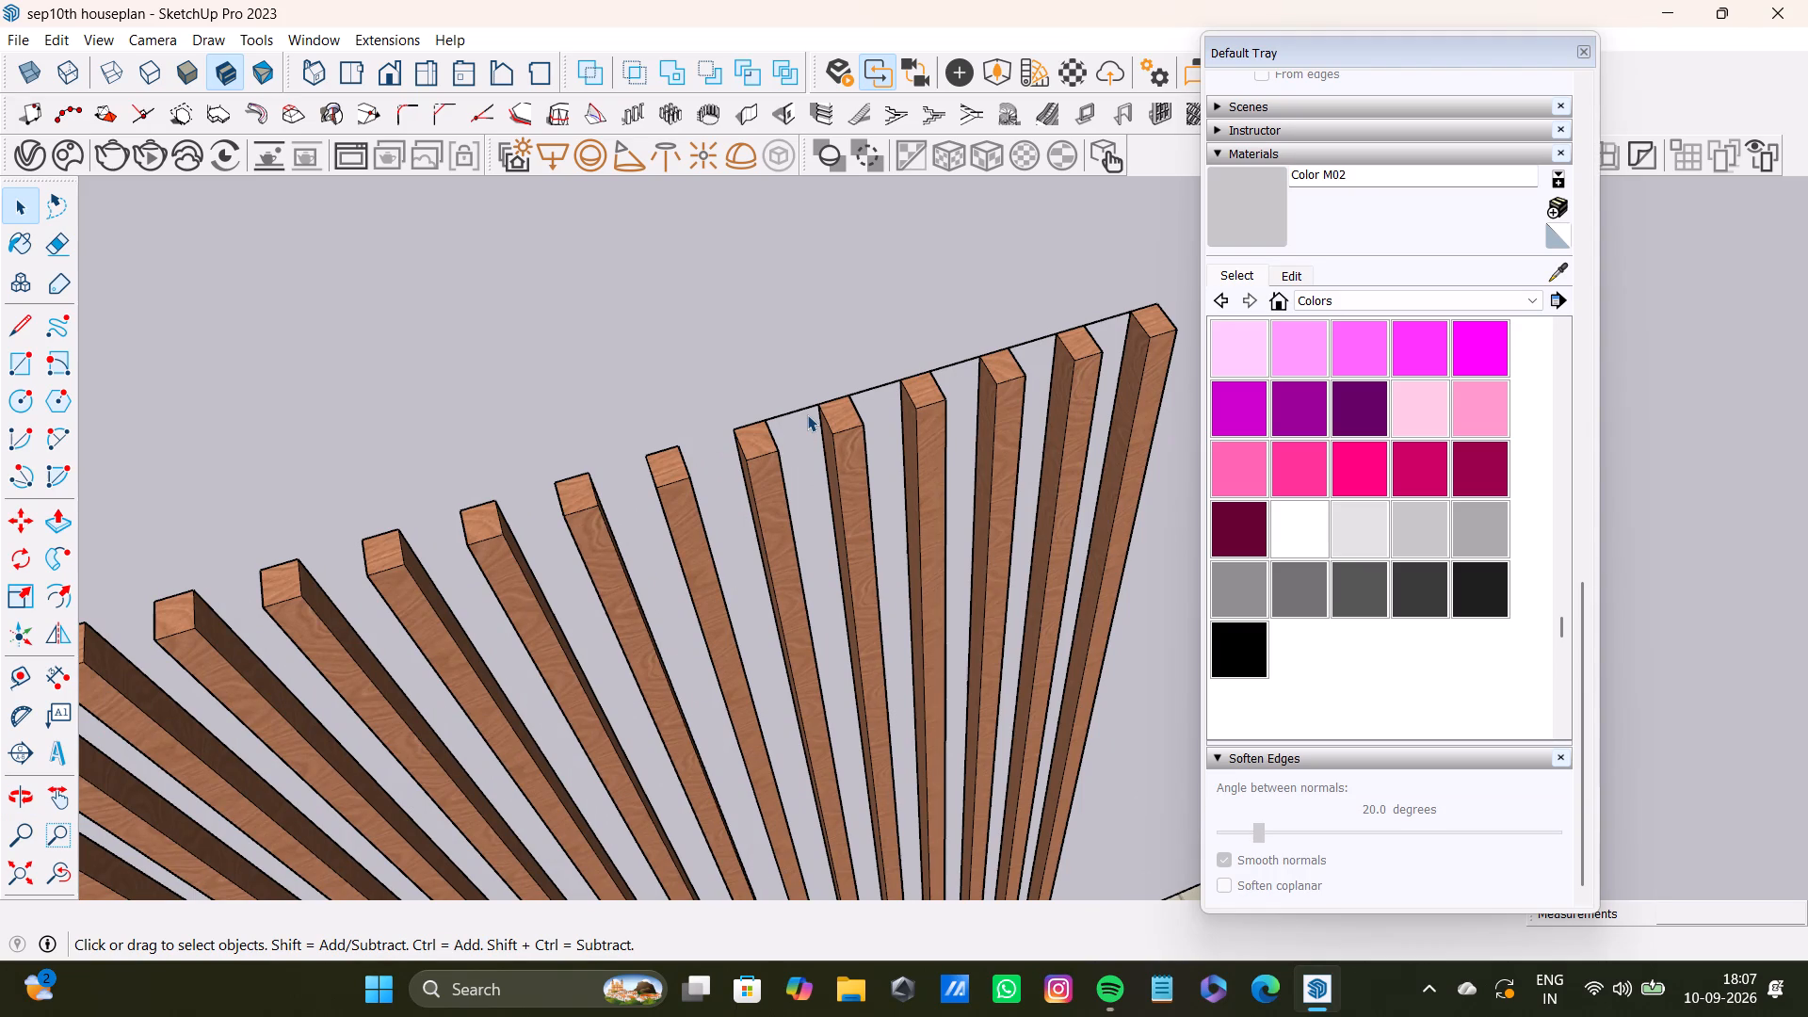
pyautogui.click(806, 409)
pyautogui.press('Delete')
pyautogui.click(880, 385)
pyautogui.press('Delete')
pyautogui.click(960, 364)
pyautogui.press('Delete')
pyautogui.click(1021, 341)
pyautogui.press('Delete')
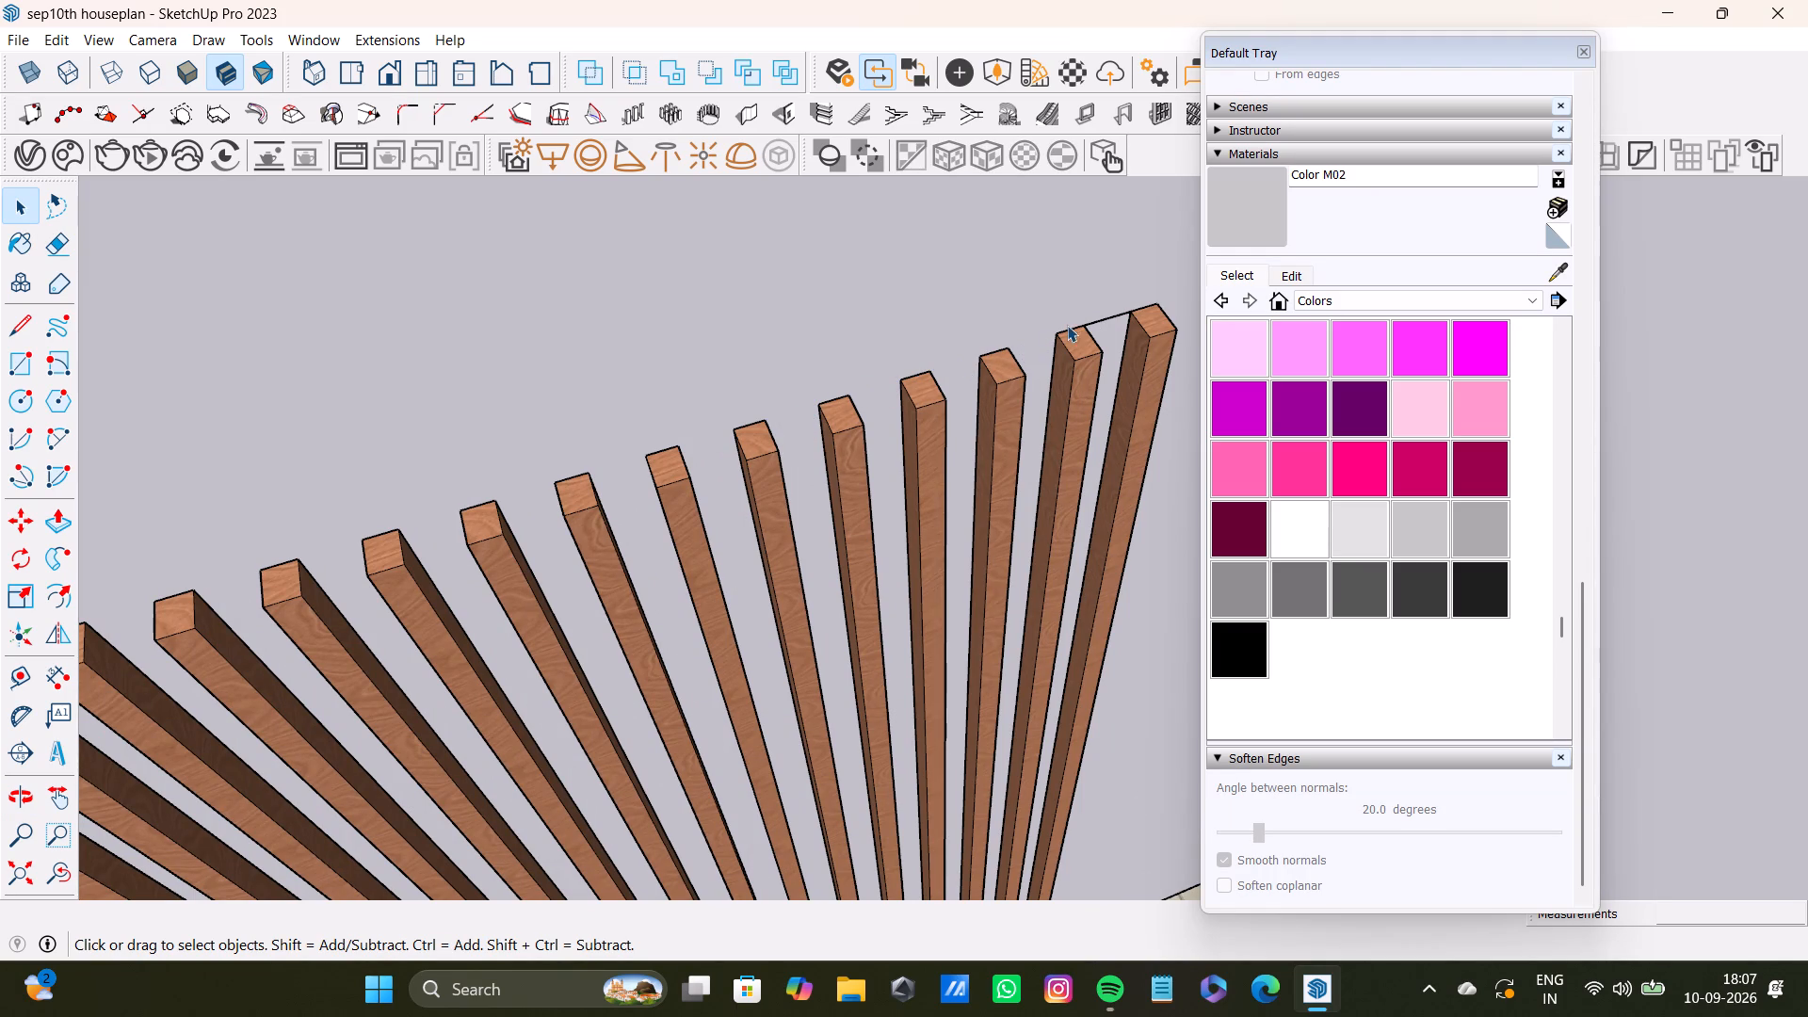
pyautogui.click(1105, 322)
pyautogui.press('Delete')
# Undo the headboard line deletions and the preceding painting back to the bedroom's green floor, and leave the open editing context.
pyautogui.scroll(-19, 1059, 366)
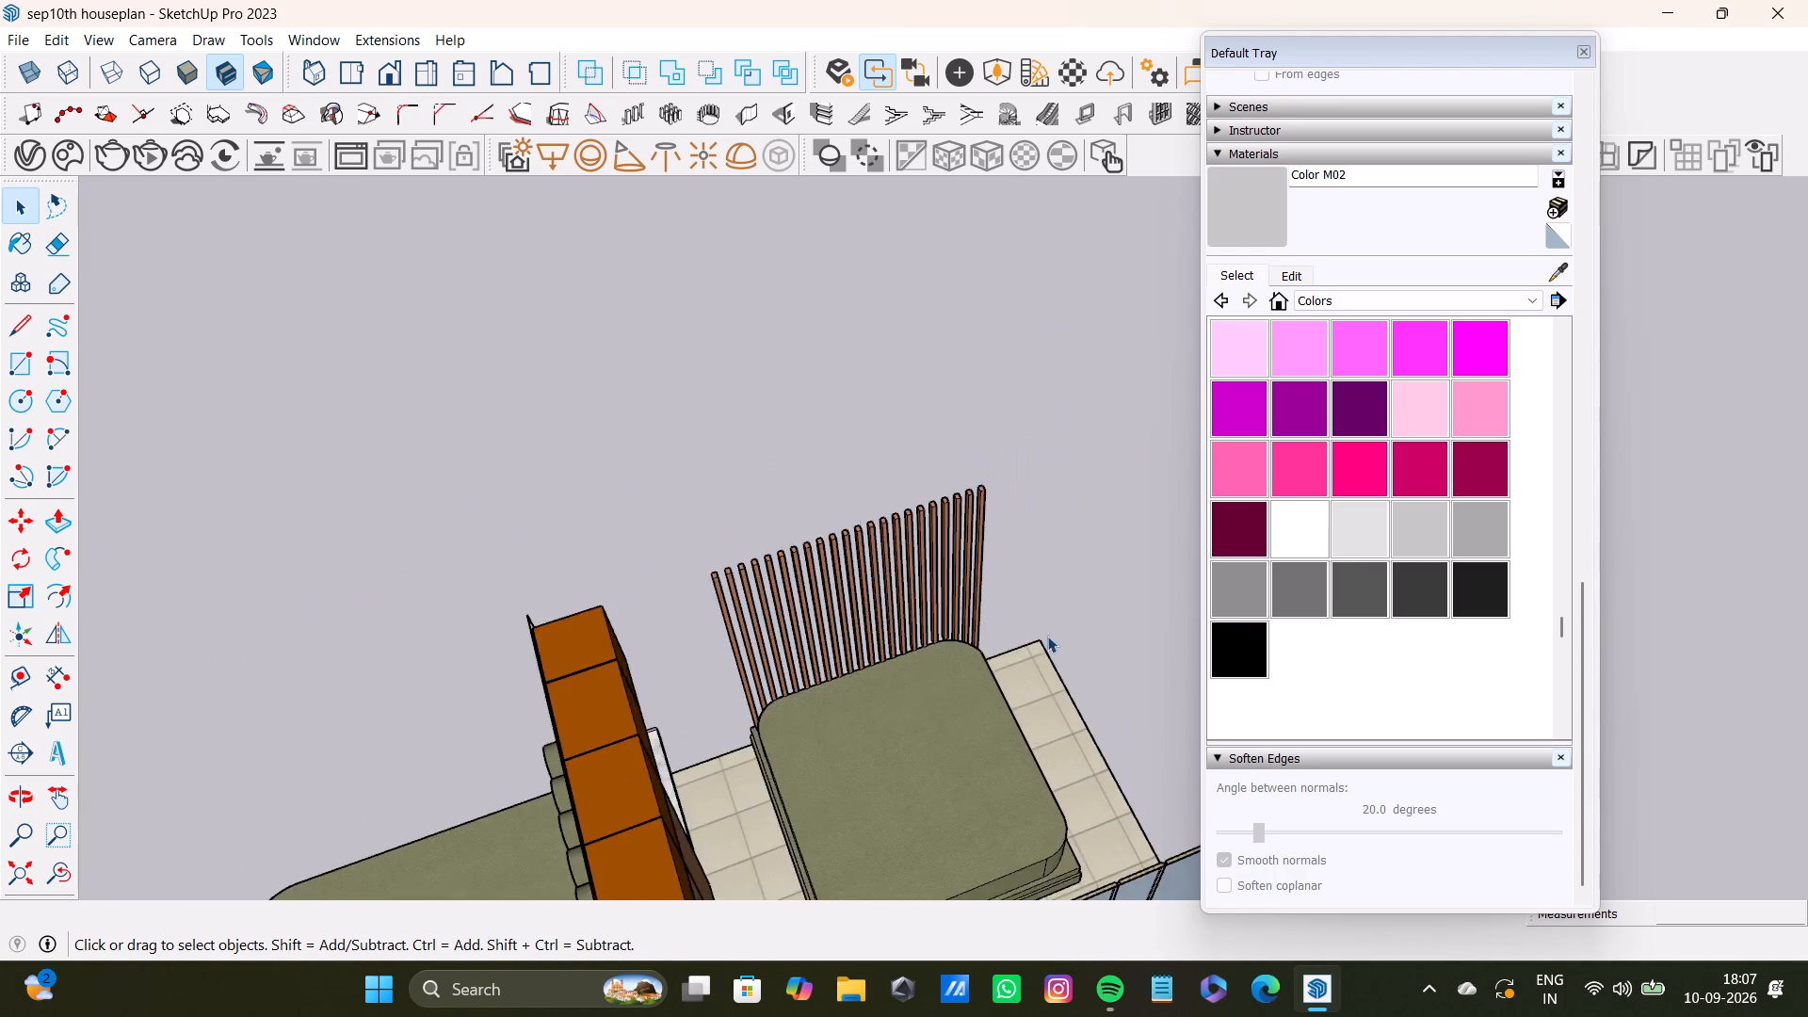
pyautogui.moveTo(1048, 637); pyautogui.dragTo(471, 745, button='middle')
pyautogui.scroll(-10, 603, 585)
pyautogui.keyDown('shift'); pyautogui.moveTo(587, 600); pyautogui.dragTo(613, 589, button='middle'); pyautogui.keyUp('shift')
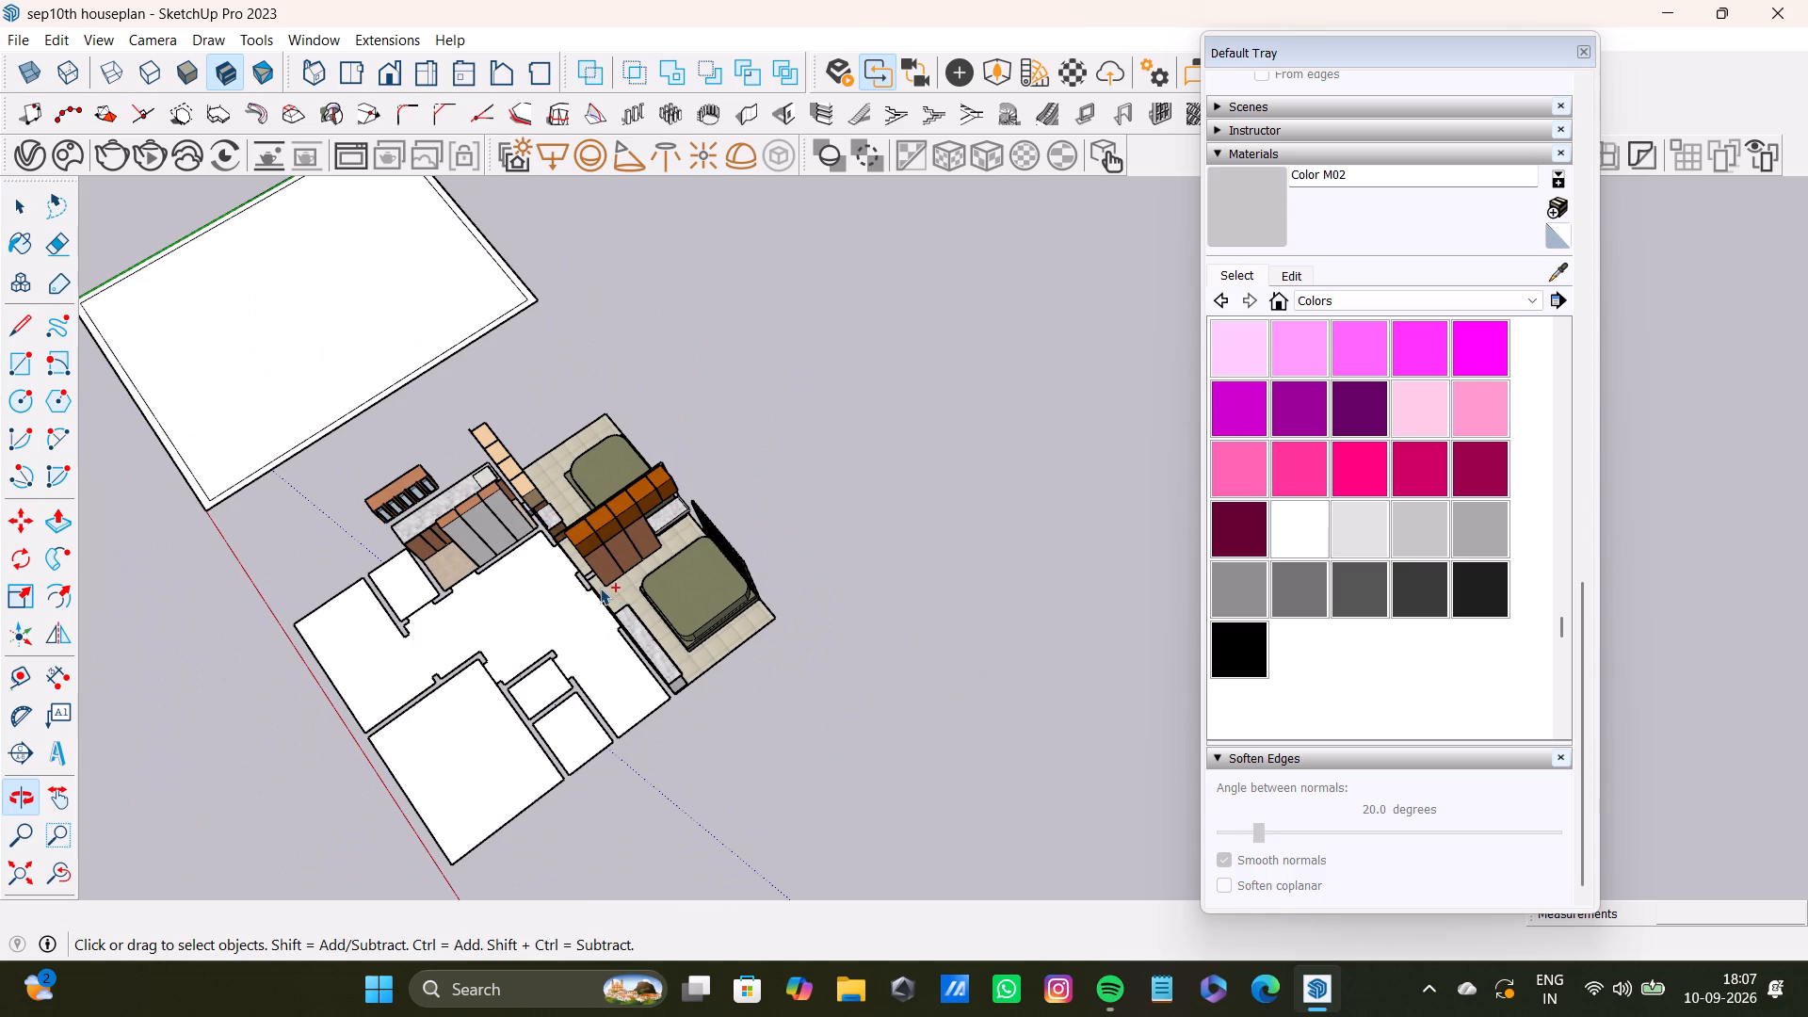
pyautogui.hotkey('ctrl', 'z')
pyautogui.hotkey('ctrl', 'z')
pyautogui.hotkey('ctrl', 'z')
pyautogui.hotkey('ctrl', 'z')
pyautogui.hotkey('ctrl', 'z')
pyautogui.hotkey('ctrl', 'z')
pyautogui.hotkey('ctrl', 'z')
pyautogui.hotkey('ctrl', 'z')
pyautogui.hotkey('ctrl', 'z')
pyautogui.hotkey('ctrl', 'z')
pyautogui.hotkey('ctrl', 'z')
pyautogui.hotkey('ctrl', 'z')
pyautogui.hotkey('ctrl', 'z')
pyautogui.hotkey('ctrl', 'z')
pyautogui.hotkey('ctrl', 'z')
pyautogui.hotkey('ctrl', 'z')
pyautogui.hotkey('ctrl', 'z')
pyautogui.hotkey('ctrl', 'z')
pyautogui.hotkey('ctrl', 'z')
pyautogui.hotkey('ctrl', 'z')
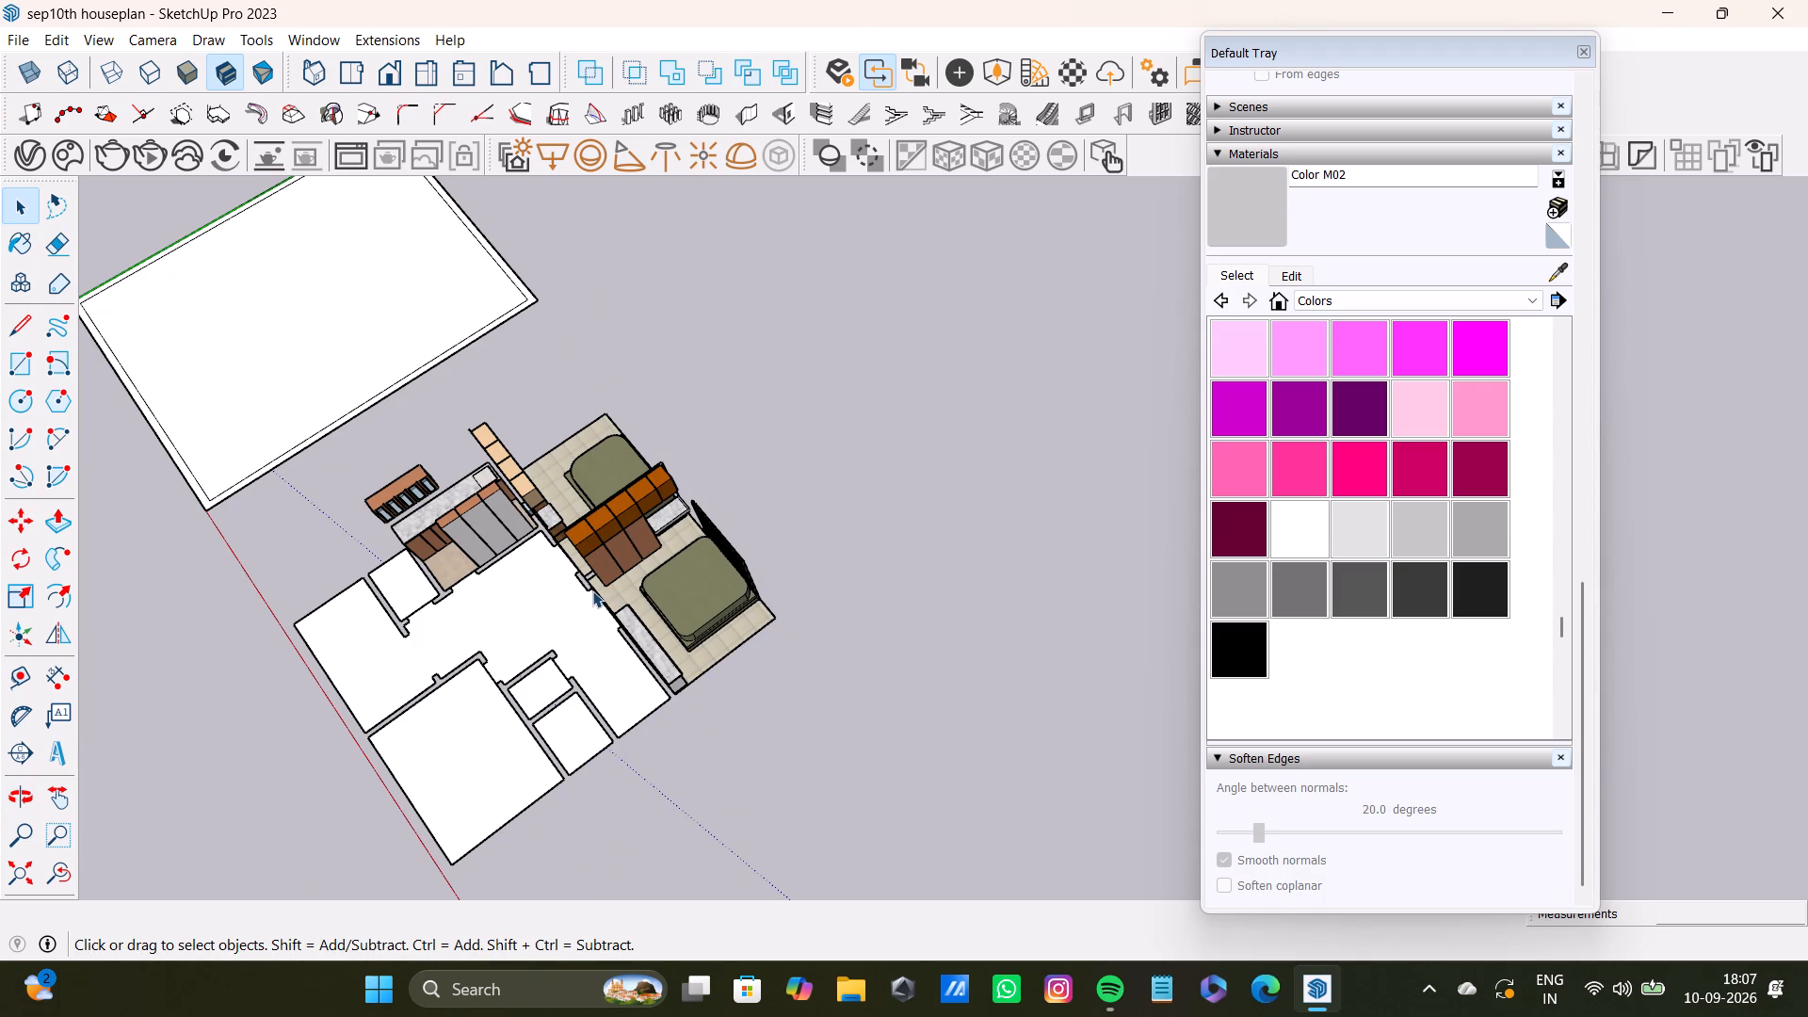
pyautogui.hotkey('ctrl', 'z')
pyautogui.hotkey('ctrl', 'z')
pyautogui.hotkey('ctrl', 'z')
pyautogui.hotkey('ctrl', 'z')
pyautogui.hotkey('ctrl', 'z')
pyautogui.hotkey('ctrl', 'z')
pyautogui.hotkey('ctrl', 'z')
pyautogui.hotkey('ctrl', 'z')
pyautogui.hotkey('ctrl', 'z')
pyautogui.hotkey('ctrl', 'z')
pyautogui.hotkey('ctrl', 'z')
pyautogui.hotkey('ctrl', 'z')
pyautogui.hotkey('ctrl', 'z')
pyautogui.hotkey('ctrl', 'z')
pyautogui.hotkey('ctrl', 'z')
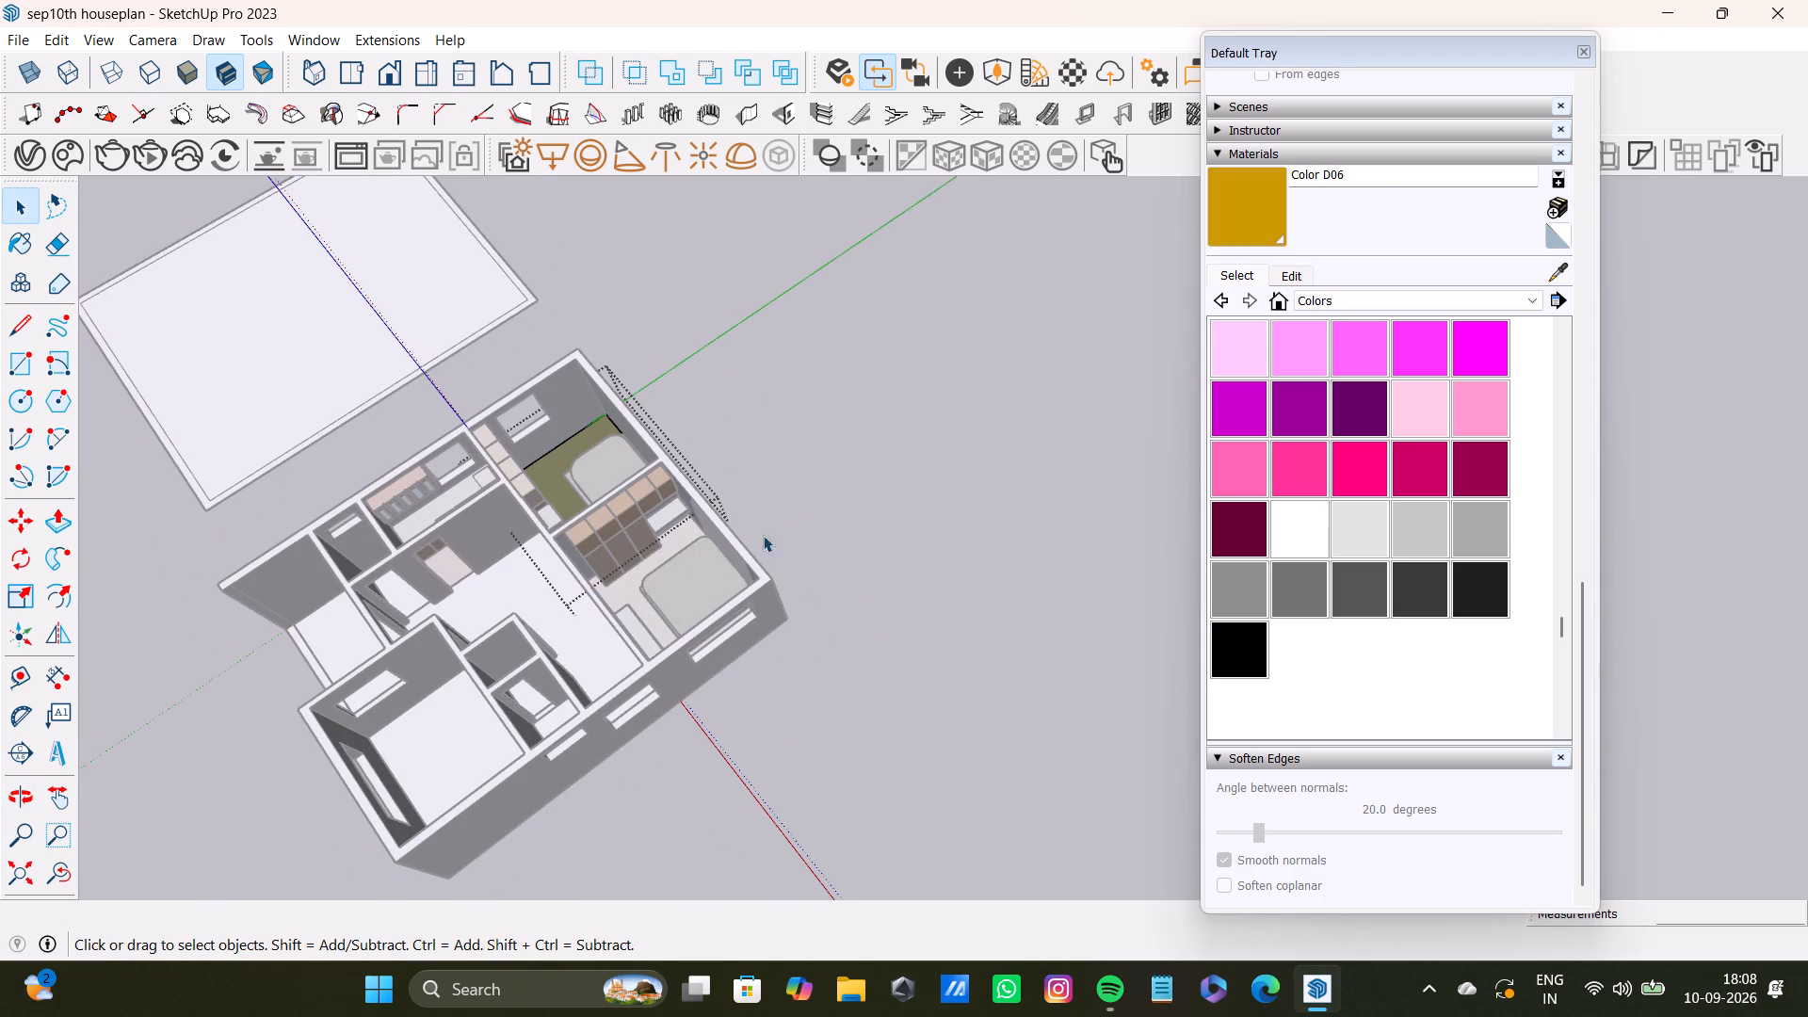
pyautogui.press('space')
pyautogui.click(787, 452)
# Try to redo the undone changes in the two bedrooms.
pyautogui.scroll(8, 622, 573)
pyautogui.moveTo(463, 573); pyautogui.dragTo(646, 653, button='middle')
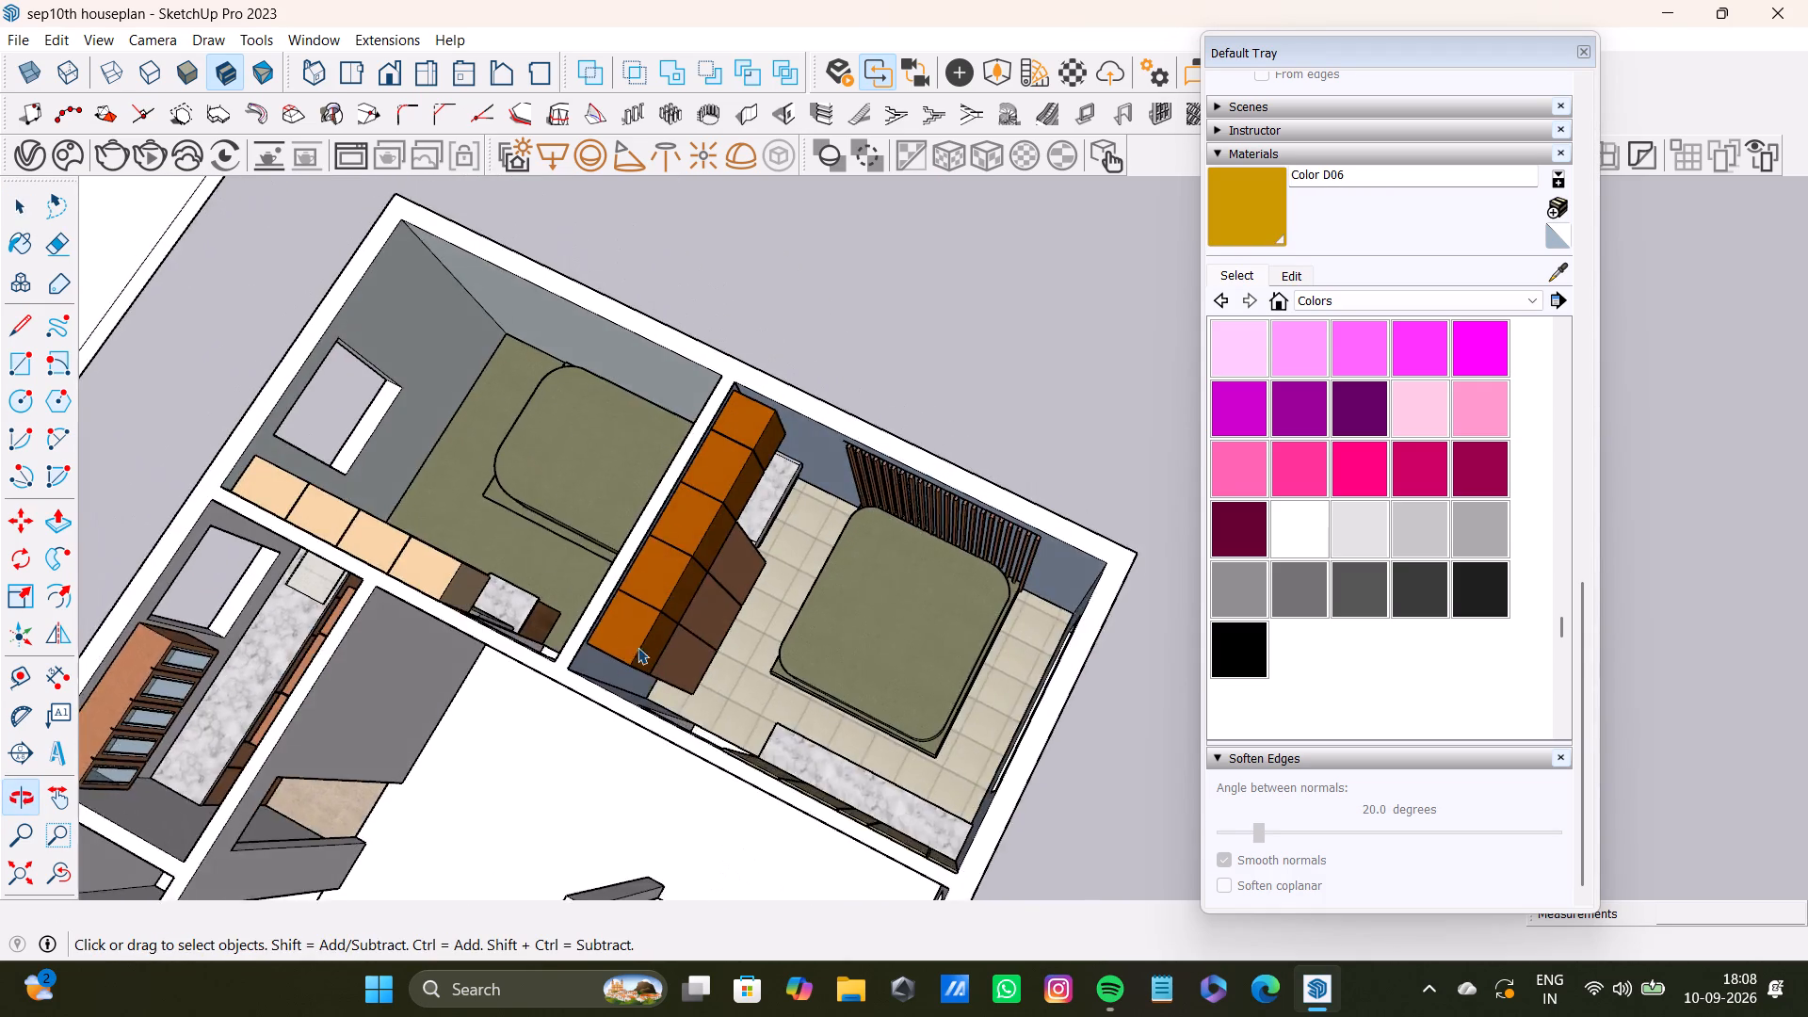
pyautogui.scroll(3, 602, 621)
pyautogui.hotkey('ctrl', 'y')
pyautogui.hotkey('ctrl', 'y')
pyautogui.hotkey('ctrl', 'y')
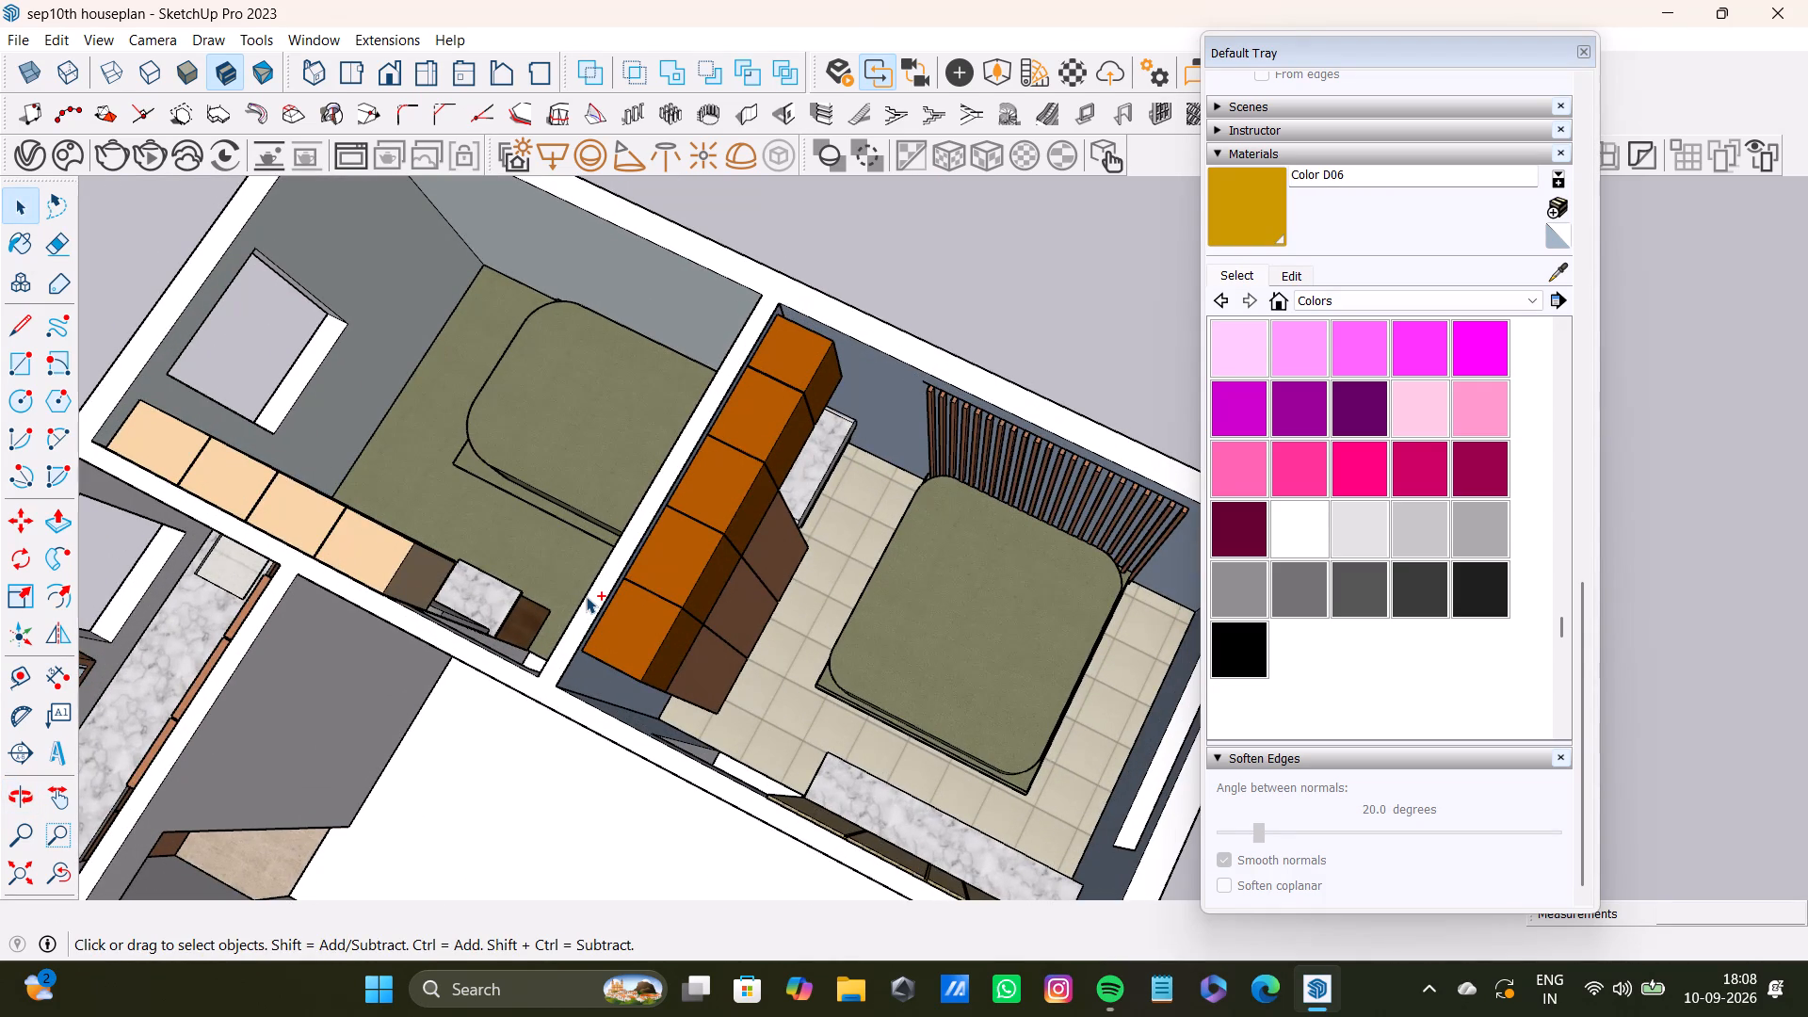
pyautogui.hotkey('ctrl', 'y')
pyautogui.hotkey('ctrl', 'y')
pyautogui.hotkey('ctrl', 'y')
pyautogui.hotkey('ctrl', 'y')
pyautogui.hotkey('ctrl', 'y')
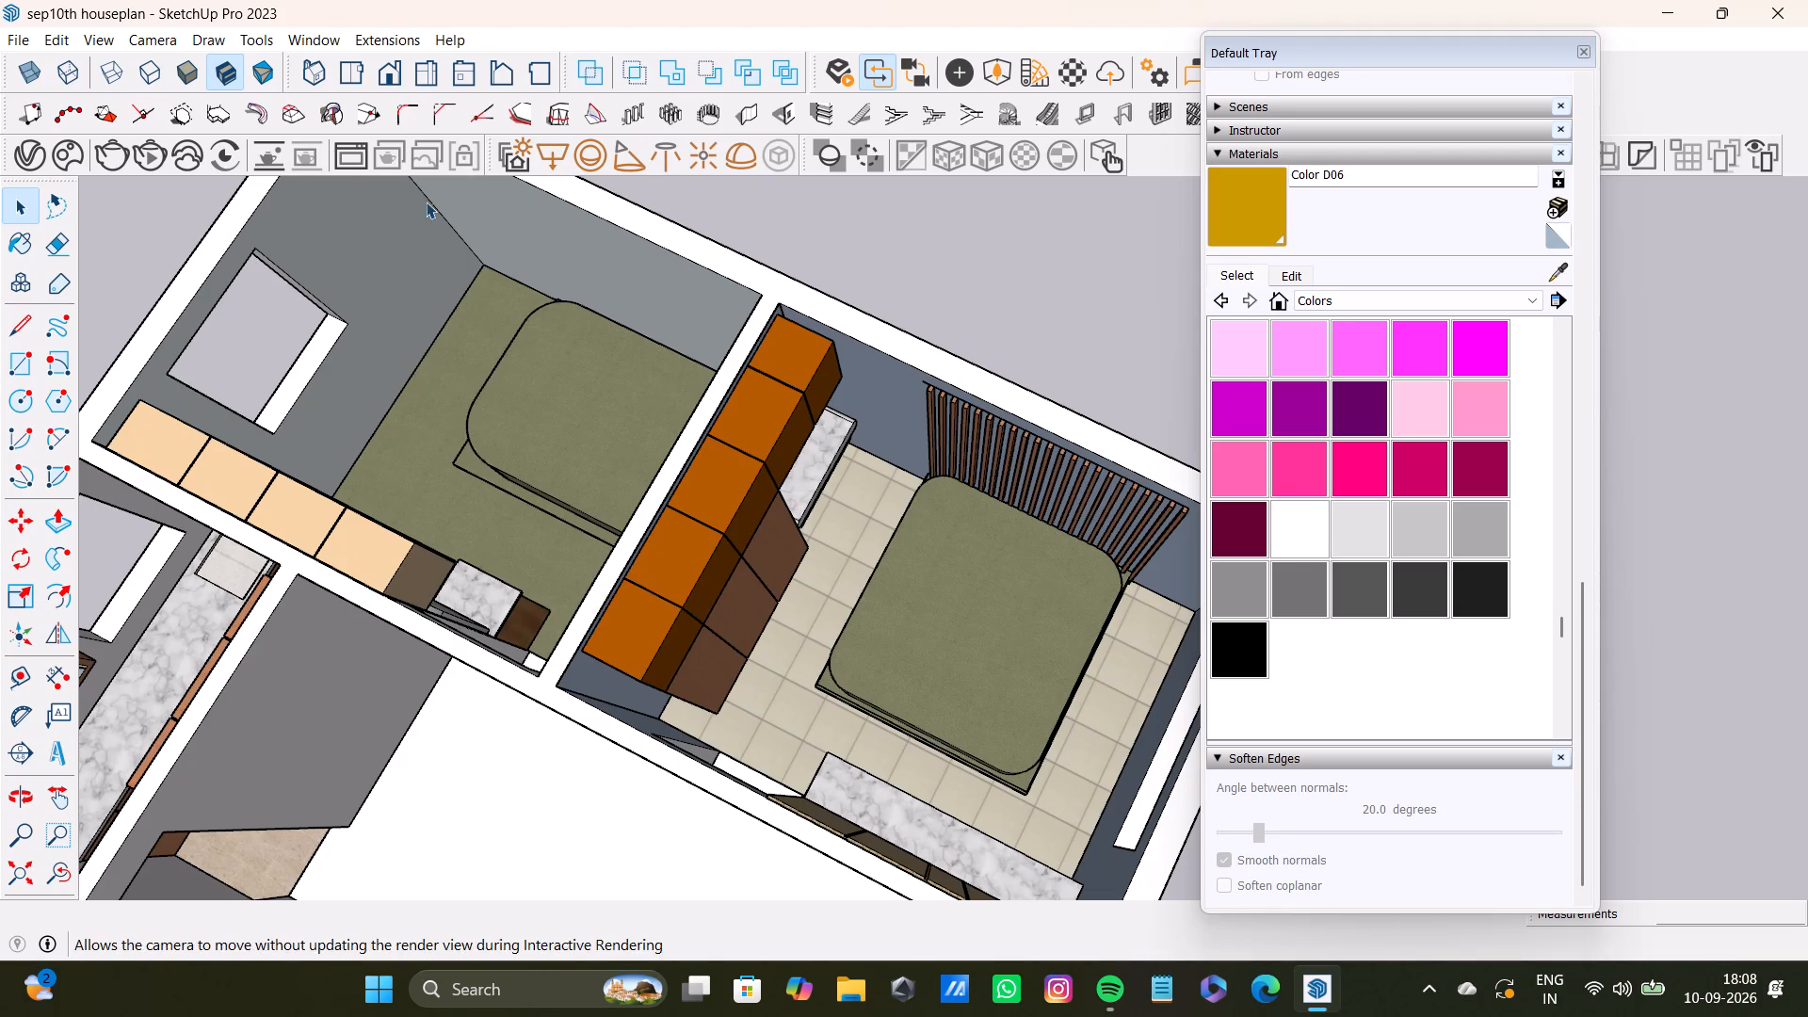
# Paint the green bedroom floor with the Tile Canvas material sampled from the neighbouring bedroom's floor, and leave the floor's editing context.
pyautogui.press('space')
pyautogui.click(418, 476)
pyautogui.tripleClick(426, 472)
pyautogui.doubleClick(429, 470)
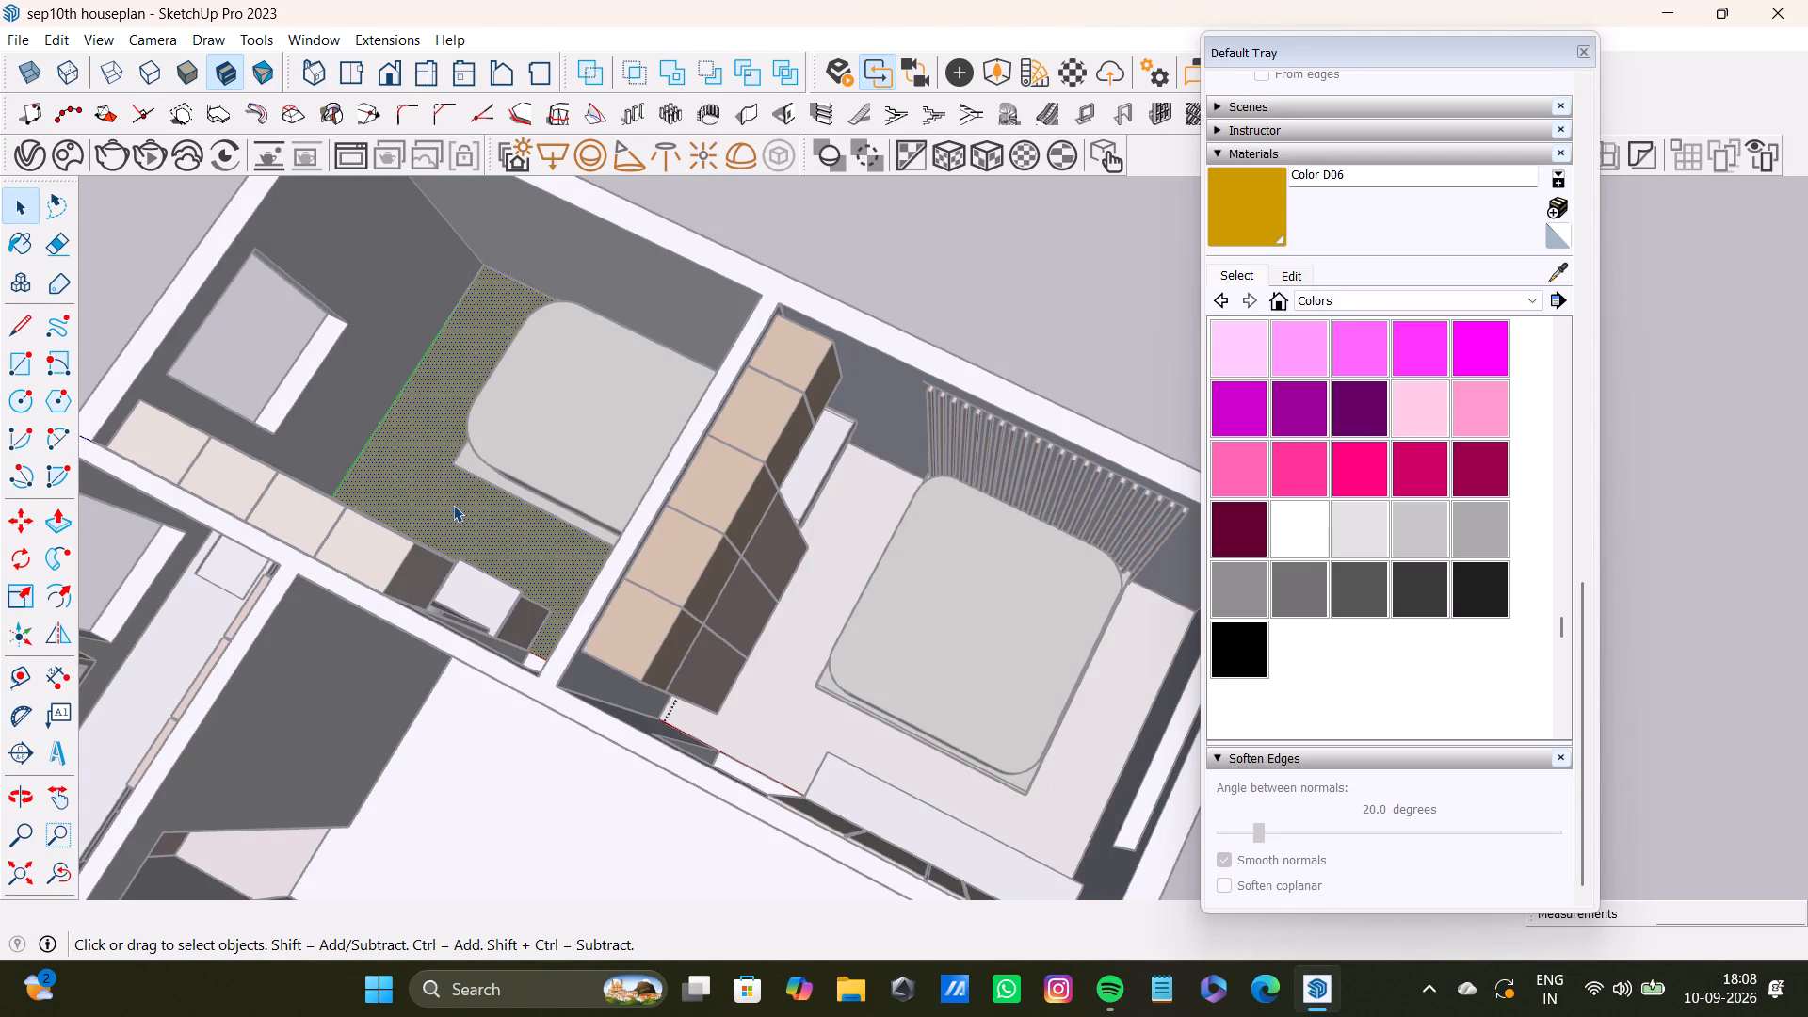
pyautogui.doubleClick(460, 492)
pyautogui.click(1554, 269)
pyautogui.click(800, 638)
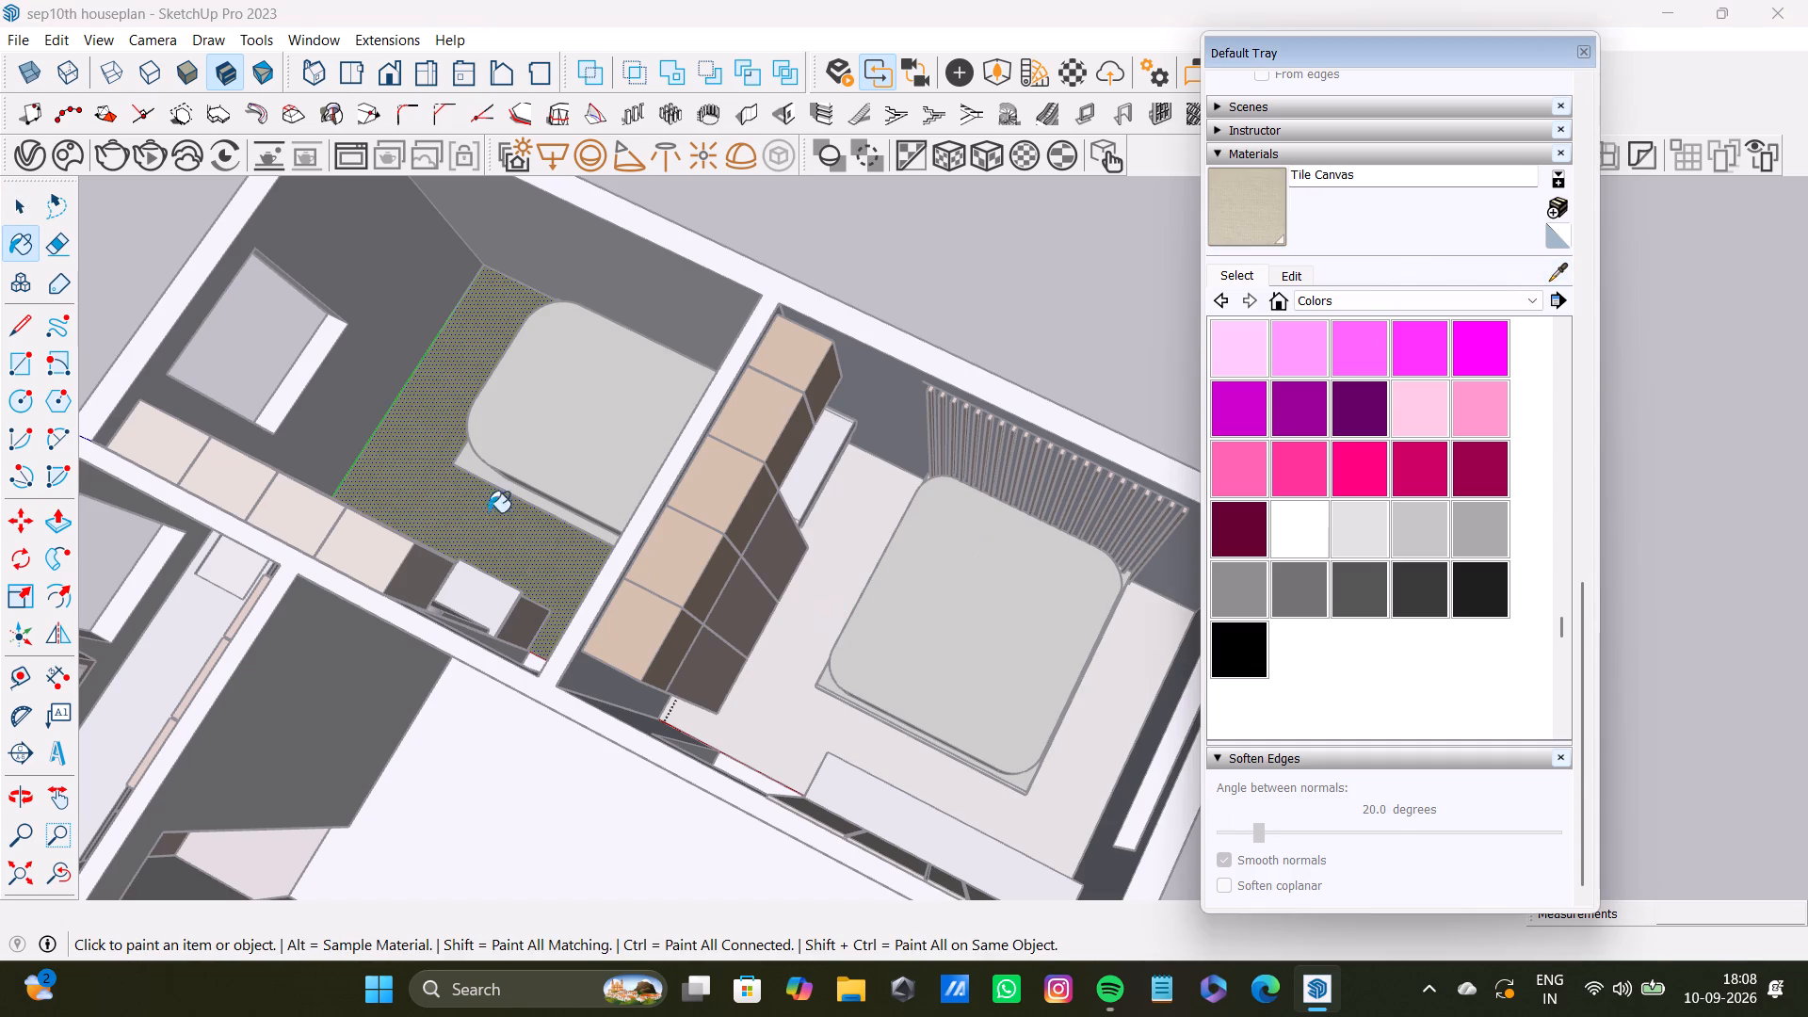
pyautogui.click(491, 509)
pyautogui.scroll(-8, 505, 509)
pyautogui.click(793, 379)
pyautogui.press('space')
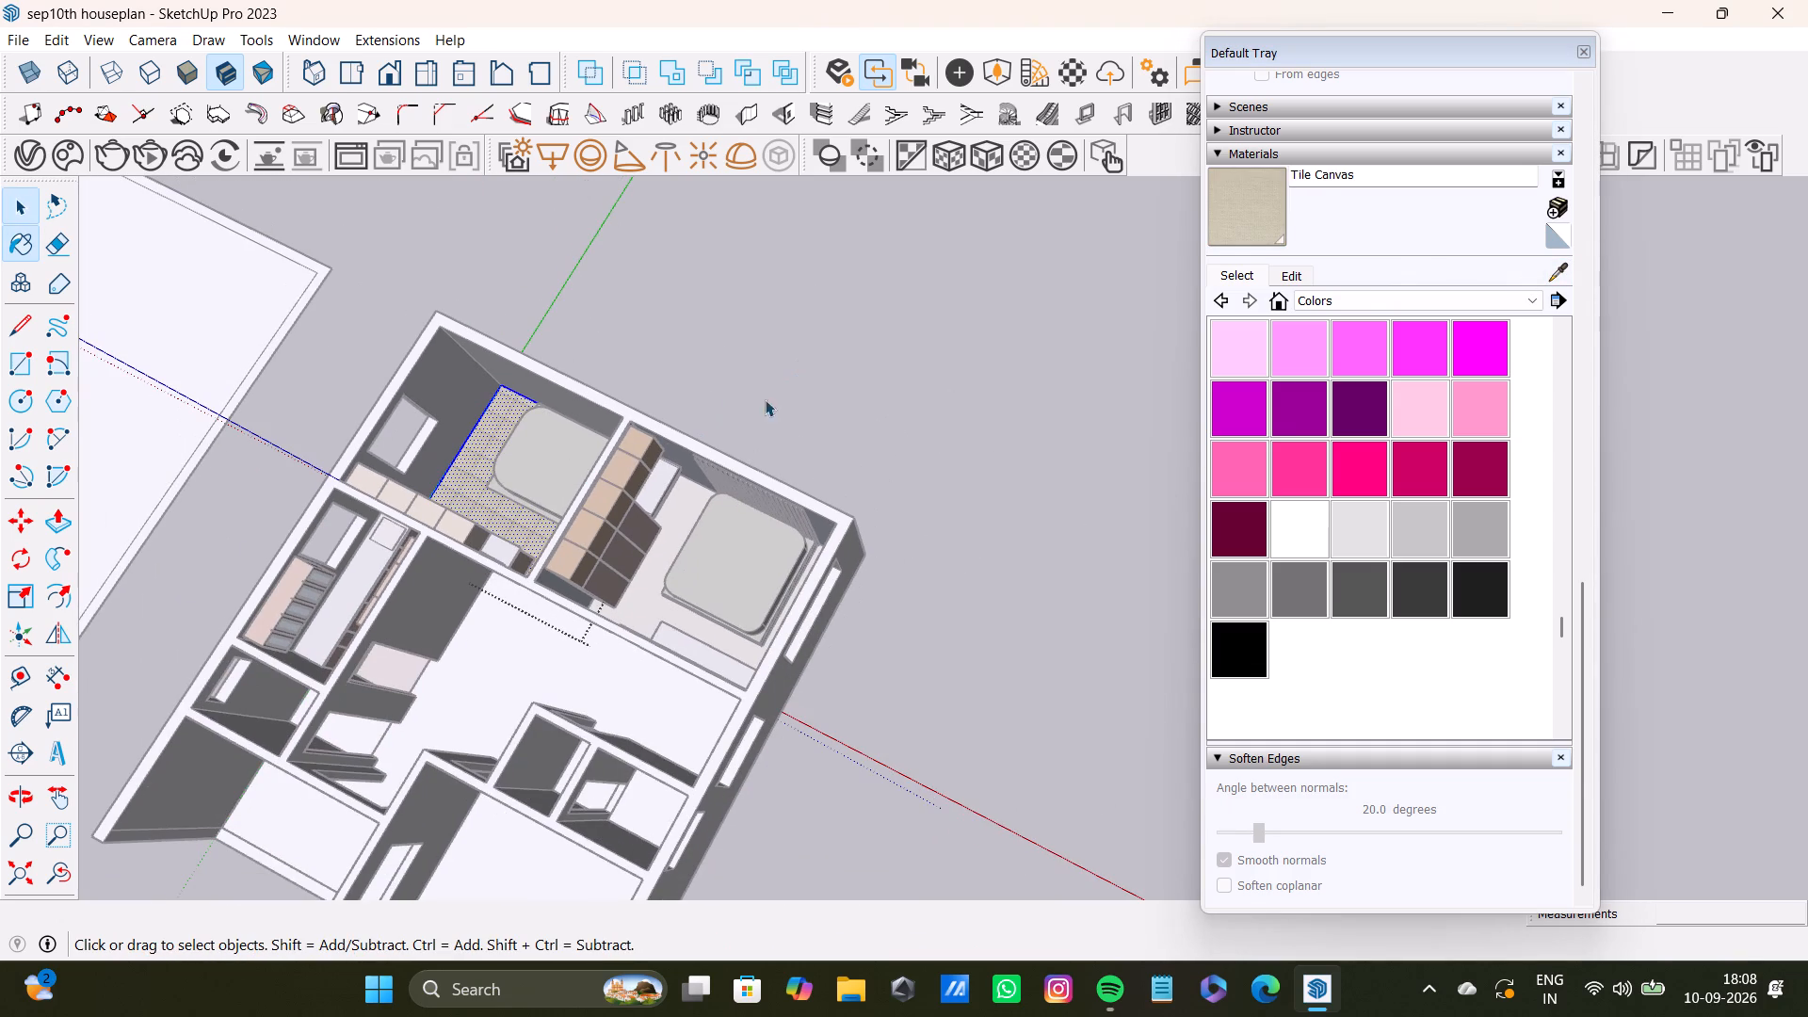
pyautogui.press('space')
pyautogui.click(798, 363)
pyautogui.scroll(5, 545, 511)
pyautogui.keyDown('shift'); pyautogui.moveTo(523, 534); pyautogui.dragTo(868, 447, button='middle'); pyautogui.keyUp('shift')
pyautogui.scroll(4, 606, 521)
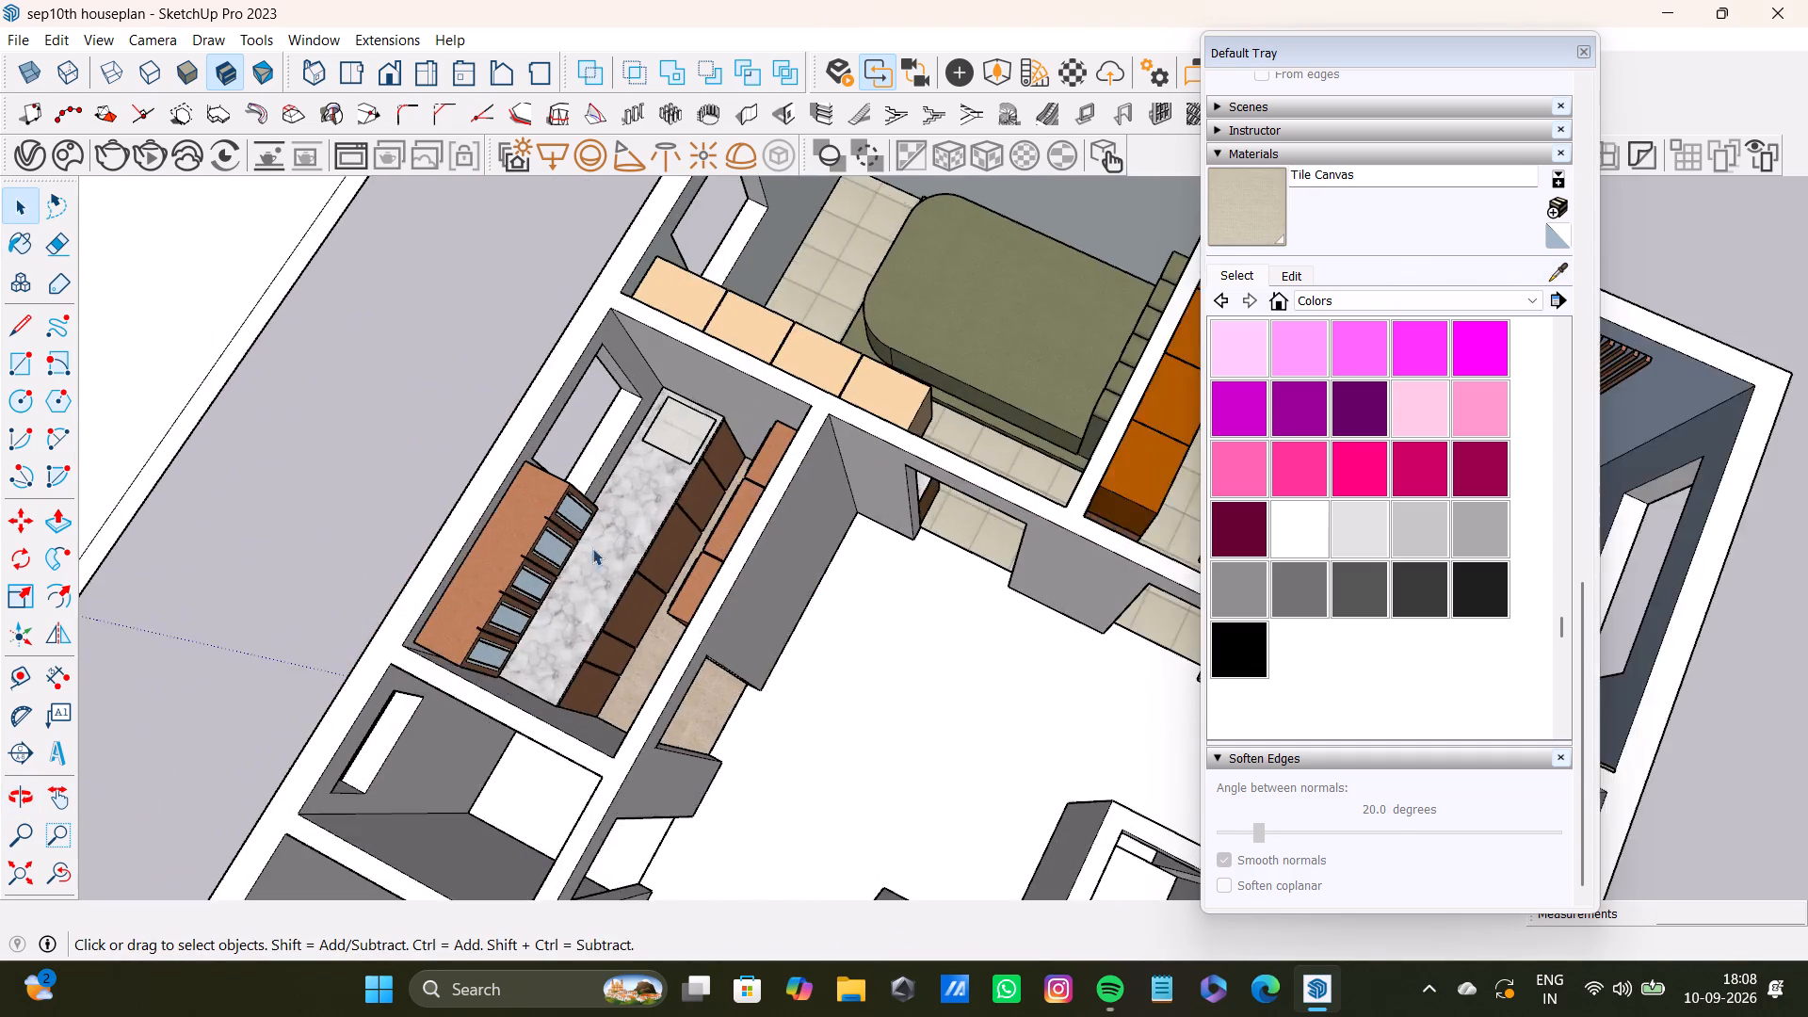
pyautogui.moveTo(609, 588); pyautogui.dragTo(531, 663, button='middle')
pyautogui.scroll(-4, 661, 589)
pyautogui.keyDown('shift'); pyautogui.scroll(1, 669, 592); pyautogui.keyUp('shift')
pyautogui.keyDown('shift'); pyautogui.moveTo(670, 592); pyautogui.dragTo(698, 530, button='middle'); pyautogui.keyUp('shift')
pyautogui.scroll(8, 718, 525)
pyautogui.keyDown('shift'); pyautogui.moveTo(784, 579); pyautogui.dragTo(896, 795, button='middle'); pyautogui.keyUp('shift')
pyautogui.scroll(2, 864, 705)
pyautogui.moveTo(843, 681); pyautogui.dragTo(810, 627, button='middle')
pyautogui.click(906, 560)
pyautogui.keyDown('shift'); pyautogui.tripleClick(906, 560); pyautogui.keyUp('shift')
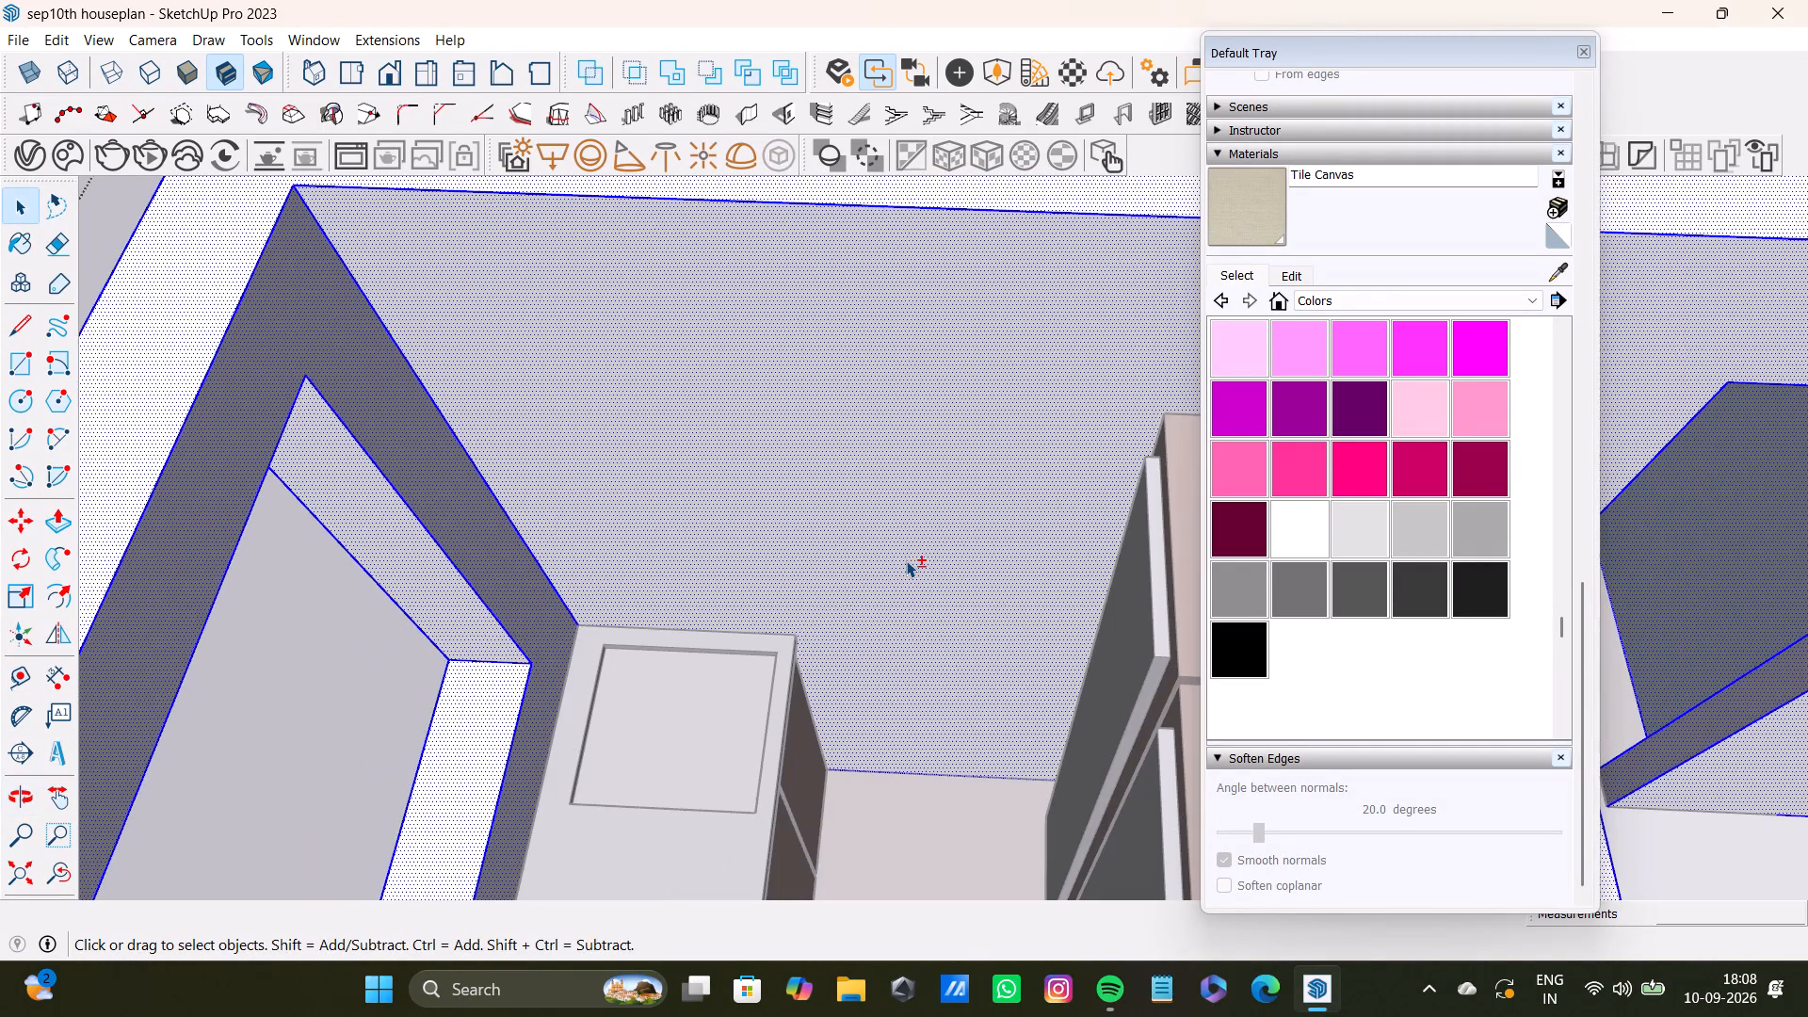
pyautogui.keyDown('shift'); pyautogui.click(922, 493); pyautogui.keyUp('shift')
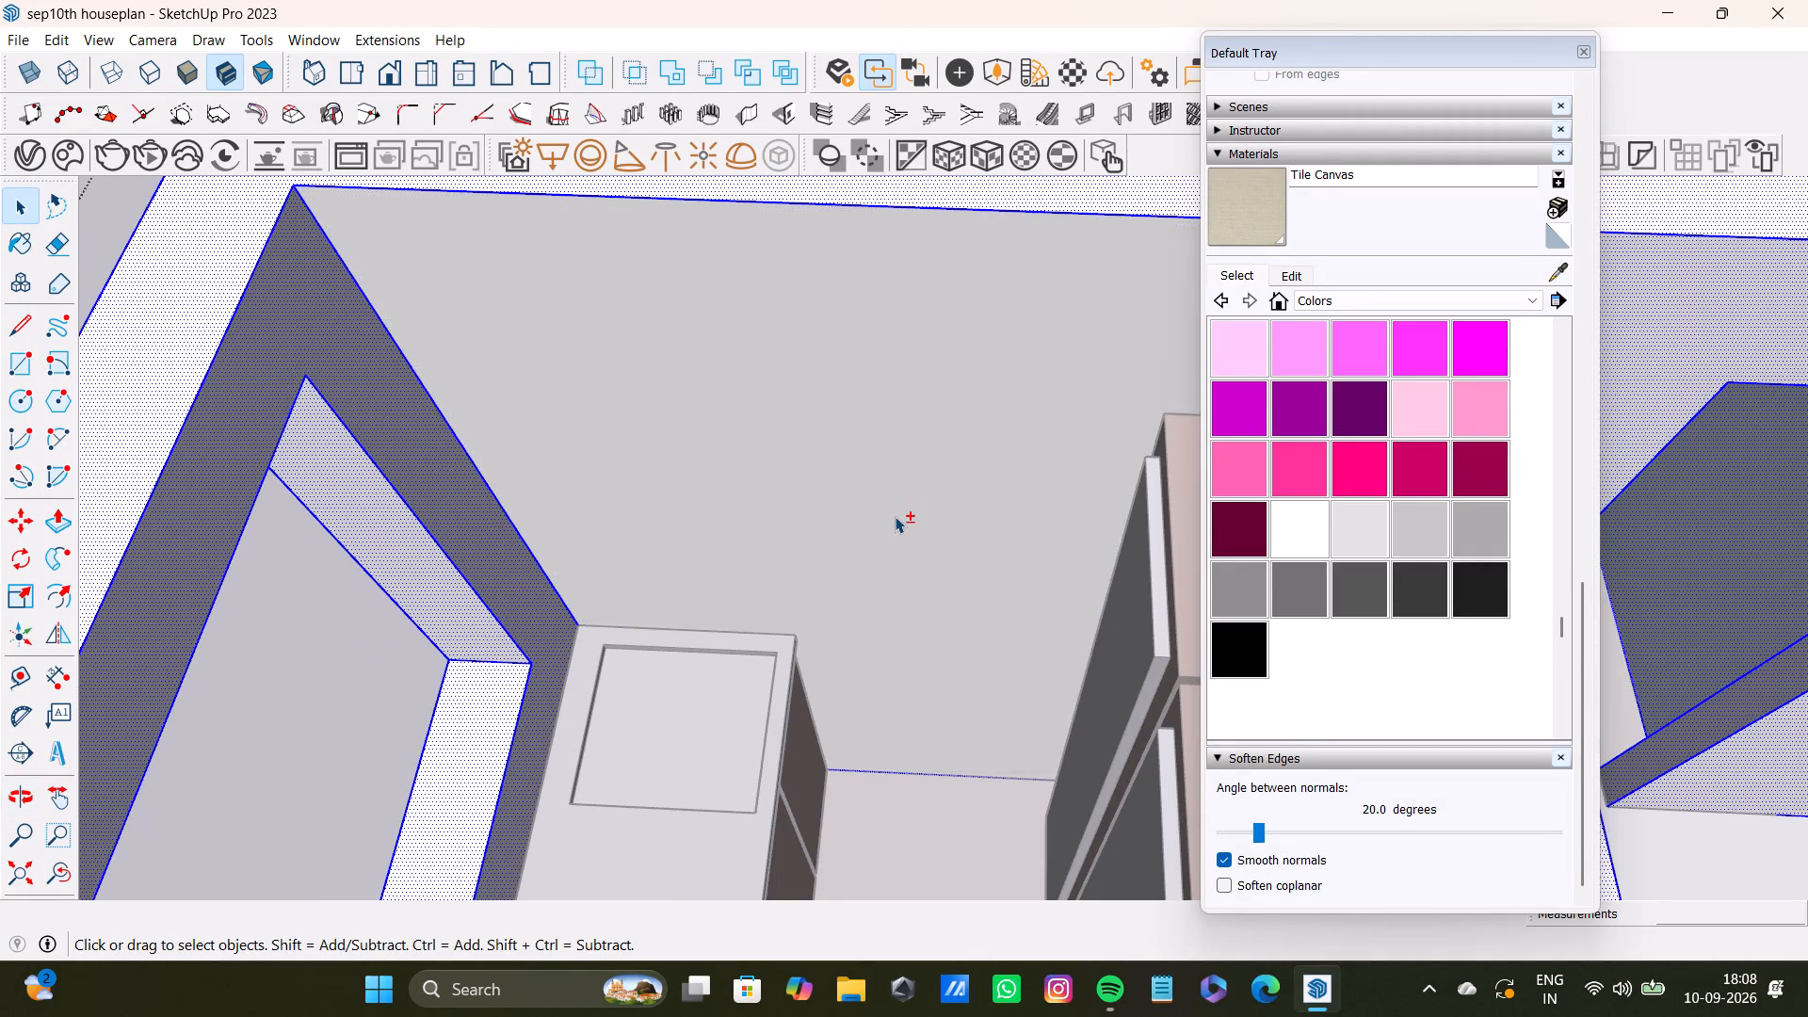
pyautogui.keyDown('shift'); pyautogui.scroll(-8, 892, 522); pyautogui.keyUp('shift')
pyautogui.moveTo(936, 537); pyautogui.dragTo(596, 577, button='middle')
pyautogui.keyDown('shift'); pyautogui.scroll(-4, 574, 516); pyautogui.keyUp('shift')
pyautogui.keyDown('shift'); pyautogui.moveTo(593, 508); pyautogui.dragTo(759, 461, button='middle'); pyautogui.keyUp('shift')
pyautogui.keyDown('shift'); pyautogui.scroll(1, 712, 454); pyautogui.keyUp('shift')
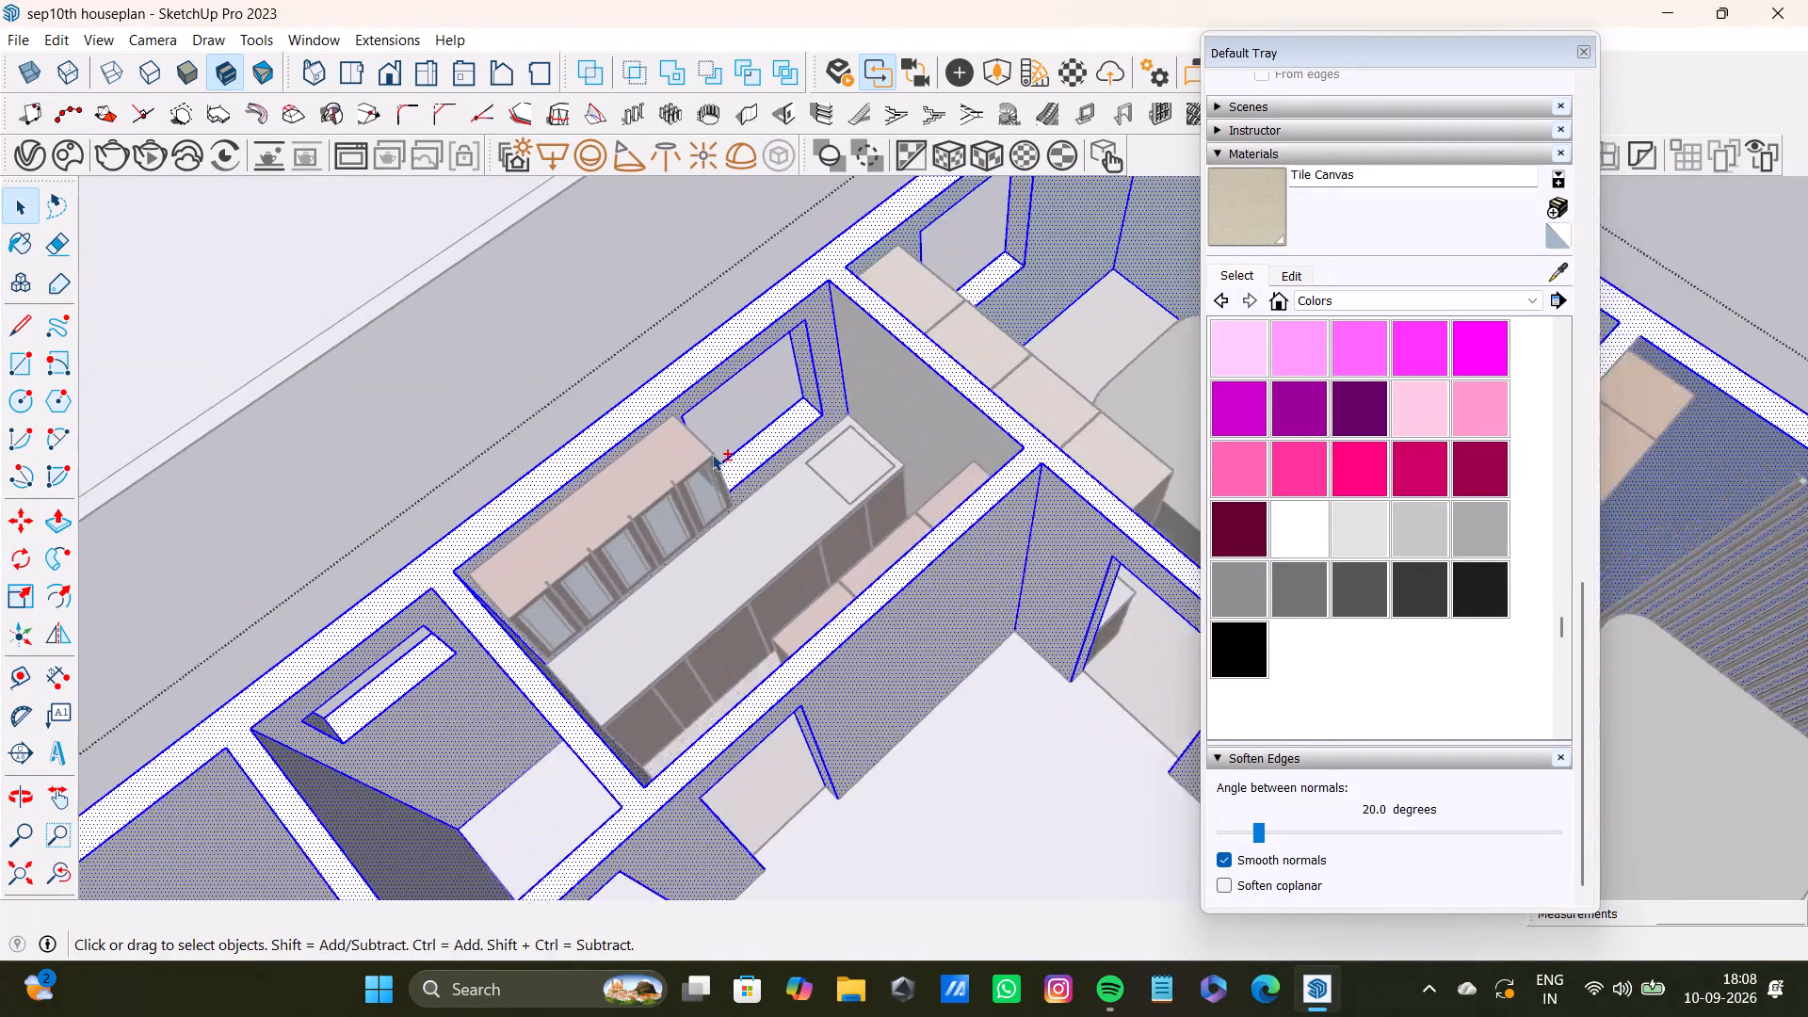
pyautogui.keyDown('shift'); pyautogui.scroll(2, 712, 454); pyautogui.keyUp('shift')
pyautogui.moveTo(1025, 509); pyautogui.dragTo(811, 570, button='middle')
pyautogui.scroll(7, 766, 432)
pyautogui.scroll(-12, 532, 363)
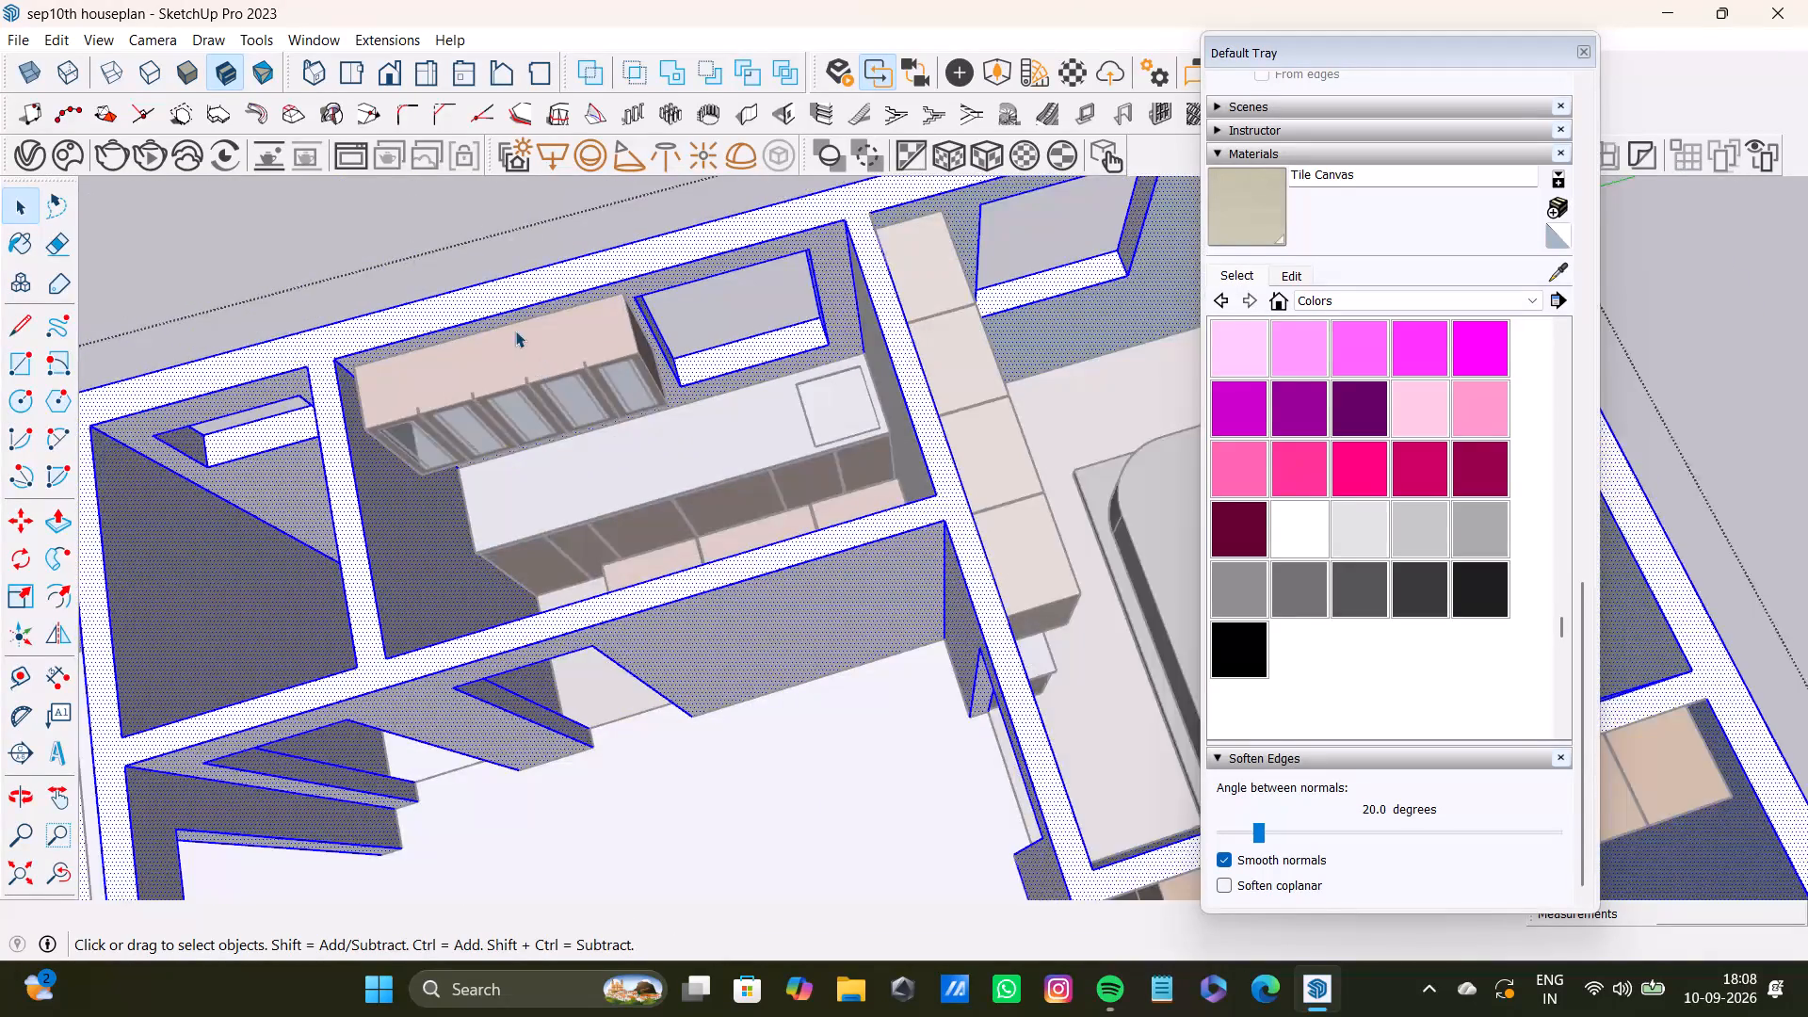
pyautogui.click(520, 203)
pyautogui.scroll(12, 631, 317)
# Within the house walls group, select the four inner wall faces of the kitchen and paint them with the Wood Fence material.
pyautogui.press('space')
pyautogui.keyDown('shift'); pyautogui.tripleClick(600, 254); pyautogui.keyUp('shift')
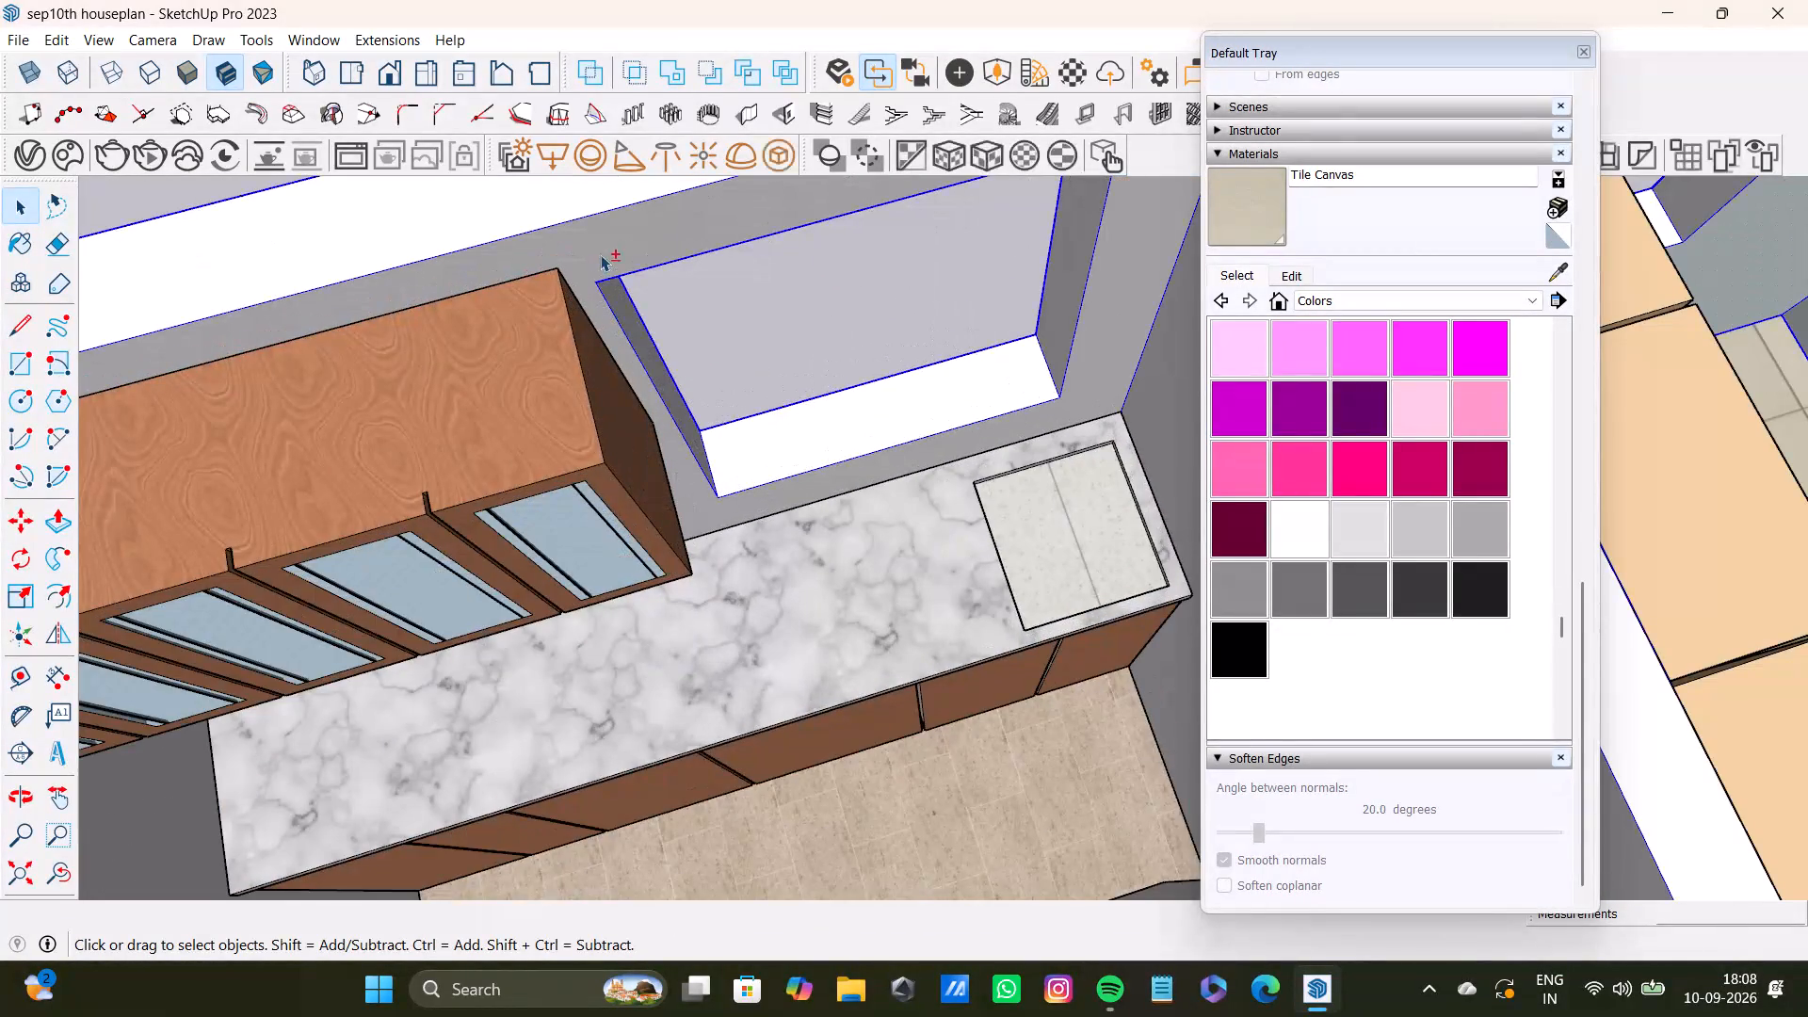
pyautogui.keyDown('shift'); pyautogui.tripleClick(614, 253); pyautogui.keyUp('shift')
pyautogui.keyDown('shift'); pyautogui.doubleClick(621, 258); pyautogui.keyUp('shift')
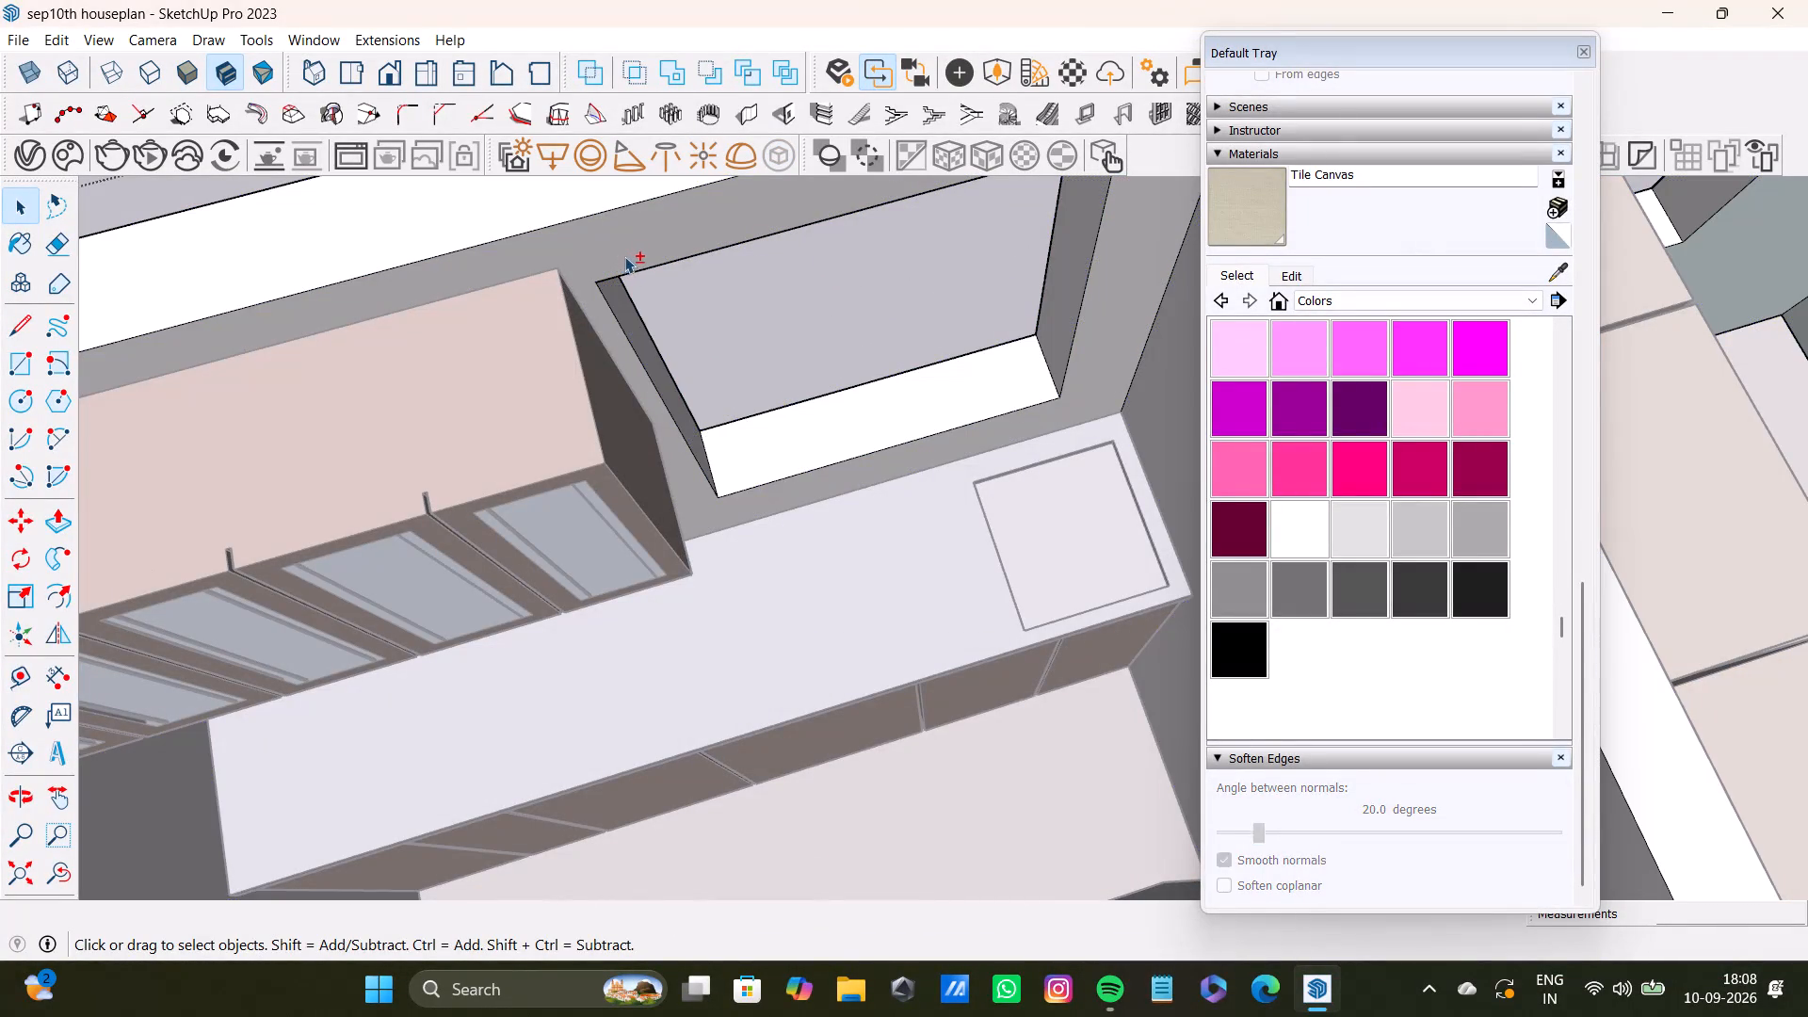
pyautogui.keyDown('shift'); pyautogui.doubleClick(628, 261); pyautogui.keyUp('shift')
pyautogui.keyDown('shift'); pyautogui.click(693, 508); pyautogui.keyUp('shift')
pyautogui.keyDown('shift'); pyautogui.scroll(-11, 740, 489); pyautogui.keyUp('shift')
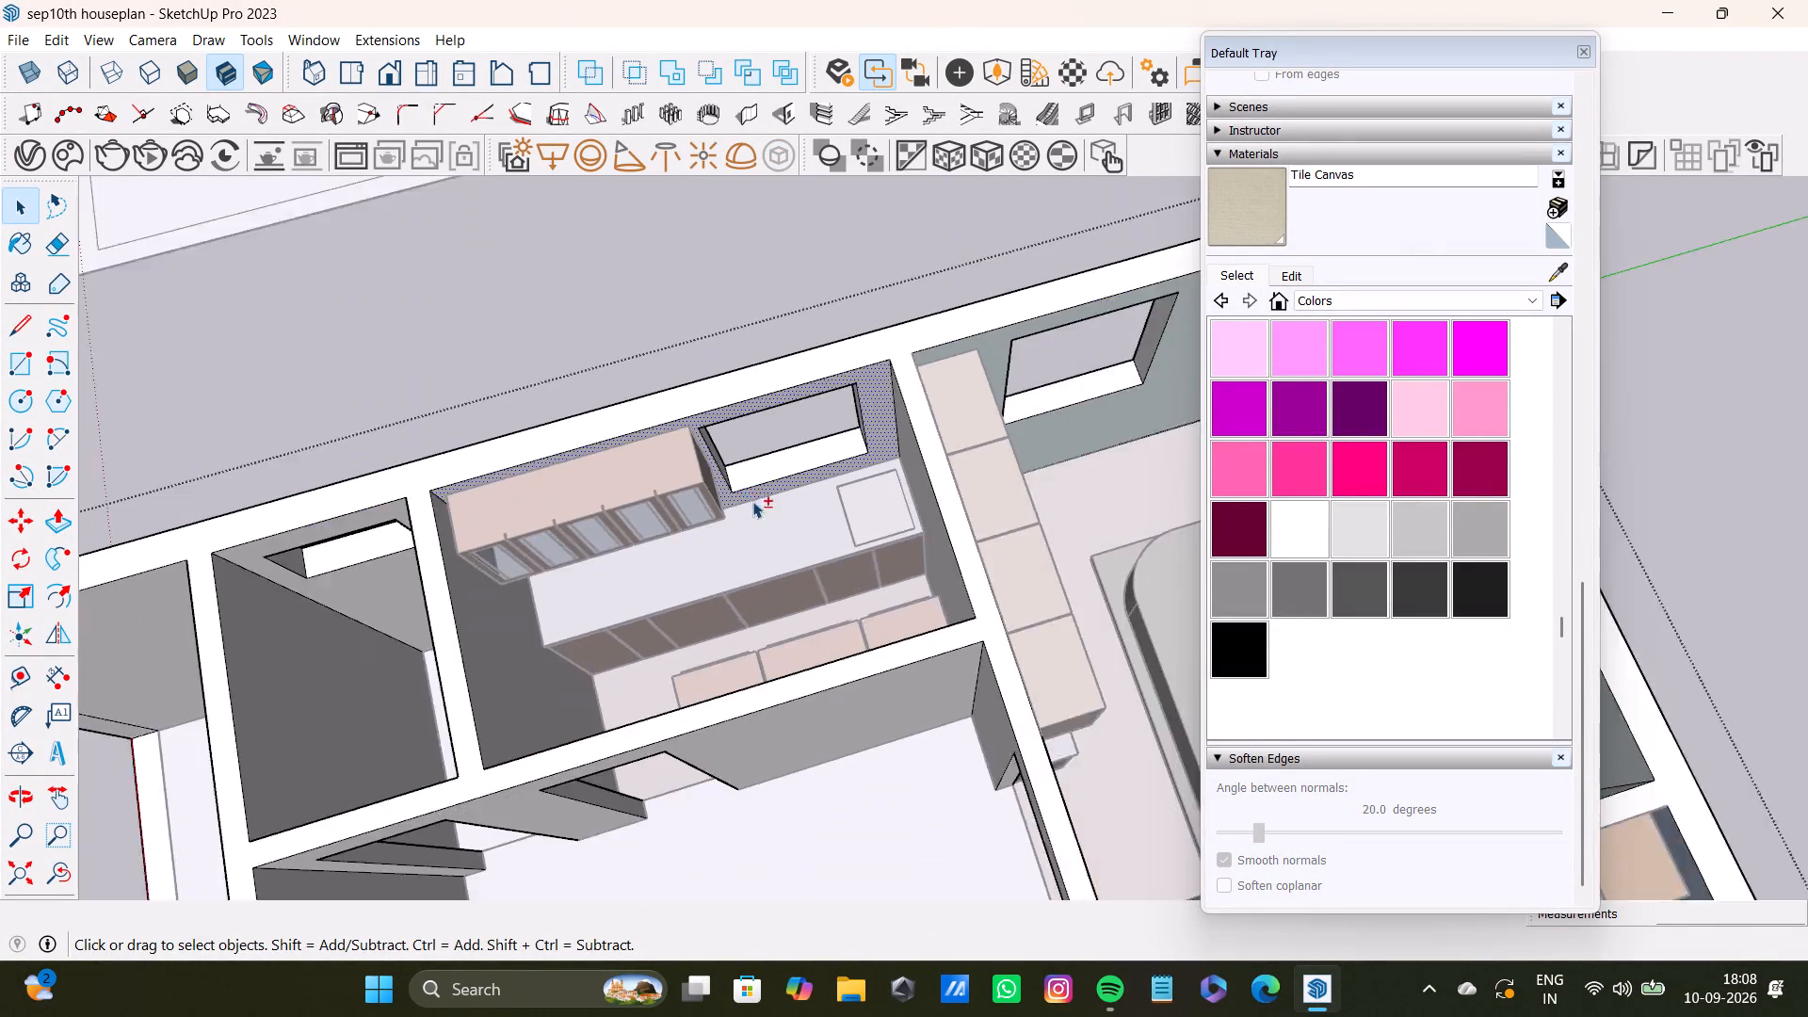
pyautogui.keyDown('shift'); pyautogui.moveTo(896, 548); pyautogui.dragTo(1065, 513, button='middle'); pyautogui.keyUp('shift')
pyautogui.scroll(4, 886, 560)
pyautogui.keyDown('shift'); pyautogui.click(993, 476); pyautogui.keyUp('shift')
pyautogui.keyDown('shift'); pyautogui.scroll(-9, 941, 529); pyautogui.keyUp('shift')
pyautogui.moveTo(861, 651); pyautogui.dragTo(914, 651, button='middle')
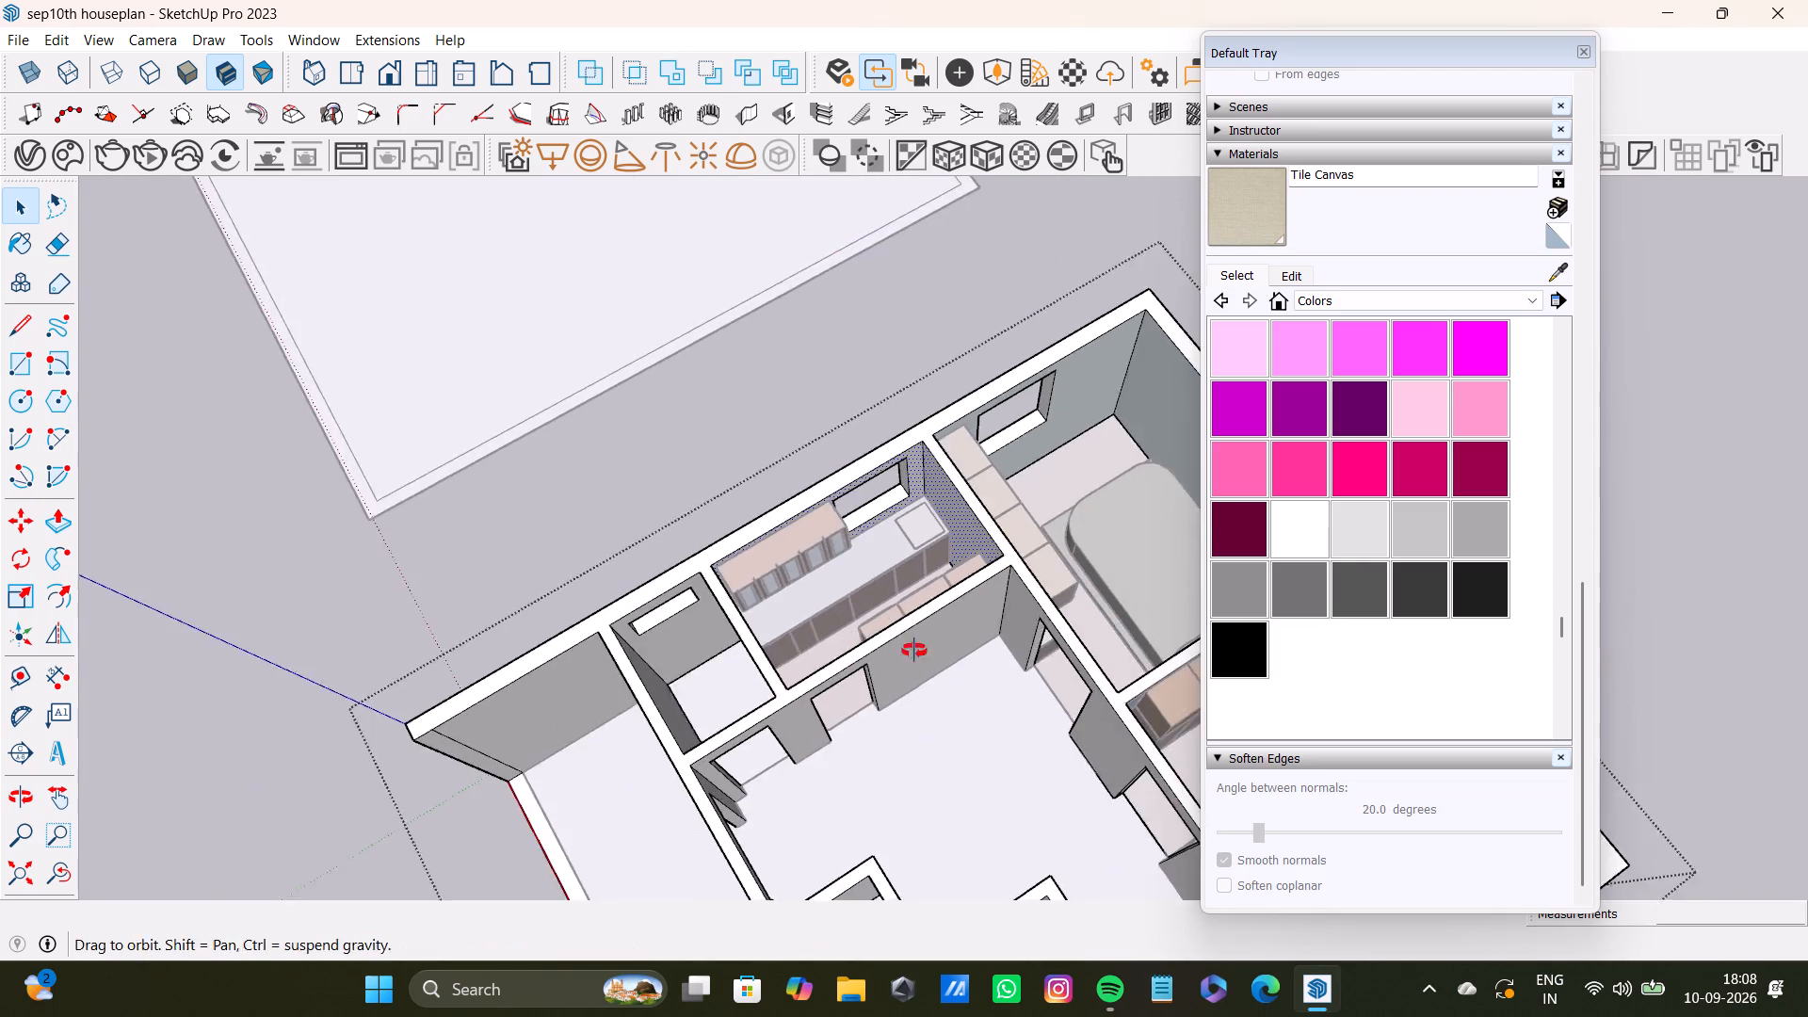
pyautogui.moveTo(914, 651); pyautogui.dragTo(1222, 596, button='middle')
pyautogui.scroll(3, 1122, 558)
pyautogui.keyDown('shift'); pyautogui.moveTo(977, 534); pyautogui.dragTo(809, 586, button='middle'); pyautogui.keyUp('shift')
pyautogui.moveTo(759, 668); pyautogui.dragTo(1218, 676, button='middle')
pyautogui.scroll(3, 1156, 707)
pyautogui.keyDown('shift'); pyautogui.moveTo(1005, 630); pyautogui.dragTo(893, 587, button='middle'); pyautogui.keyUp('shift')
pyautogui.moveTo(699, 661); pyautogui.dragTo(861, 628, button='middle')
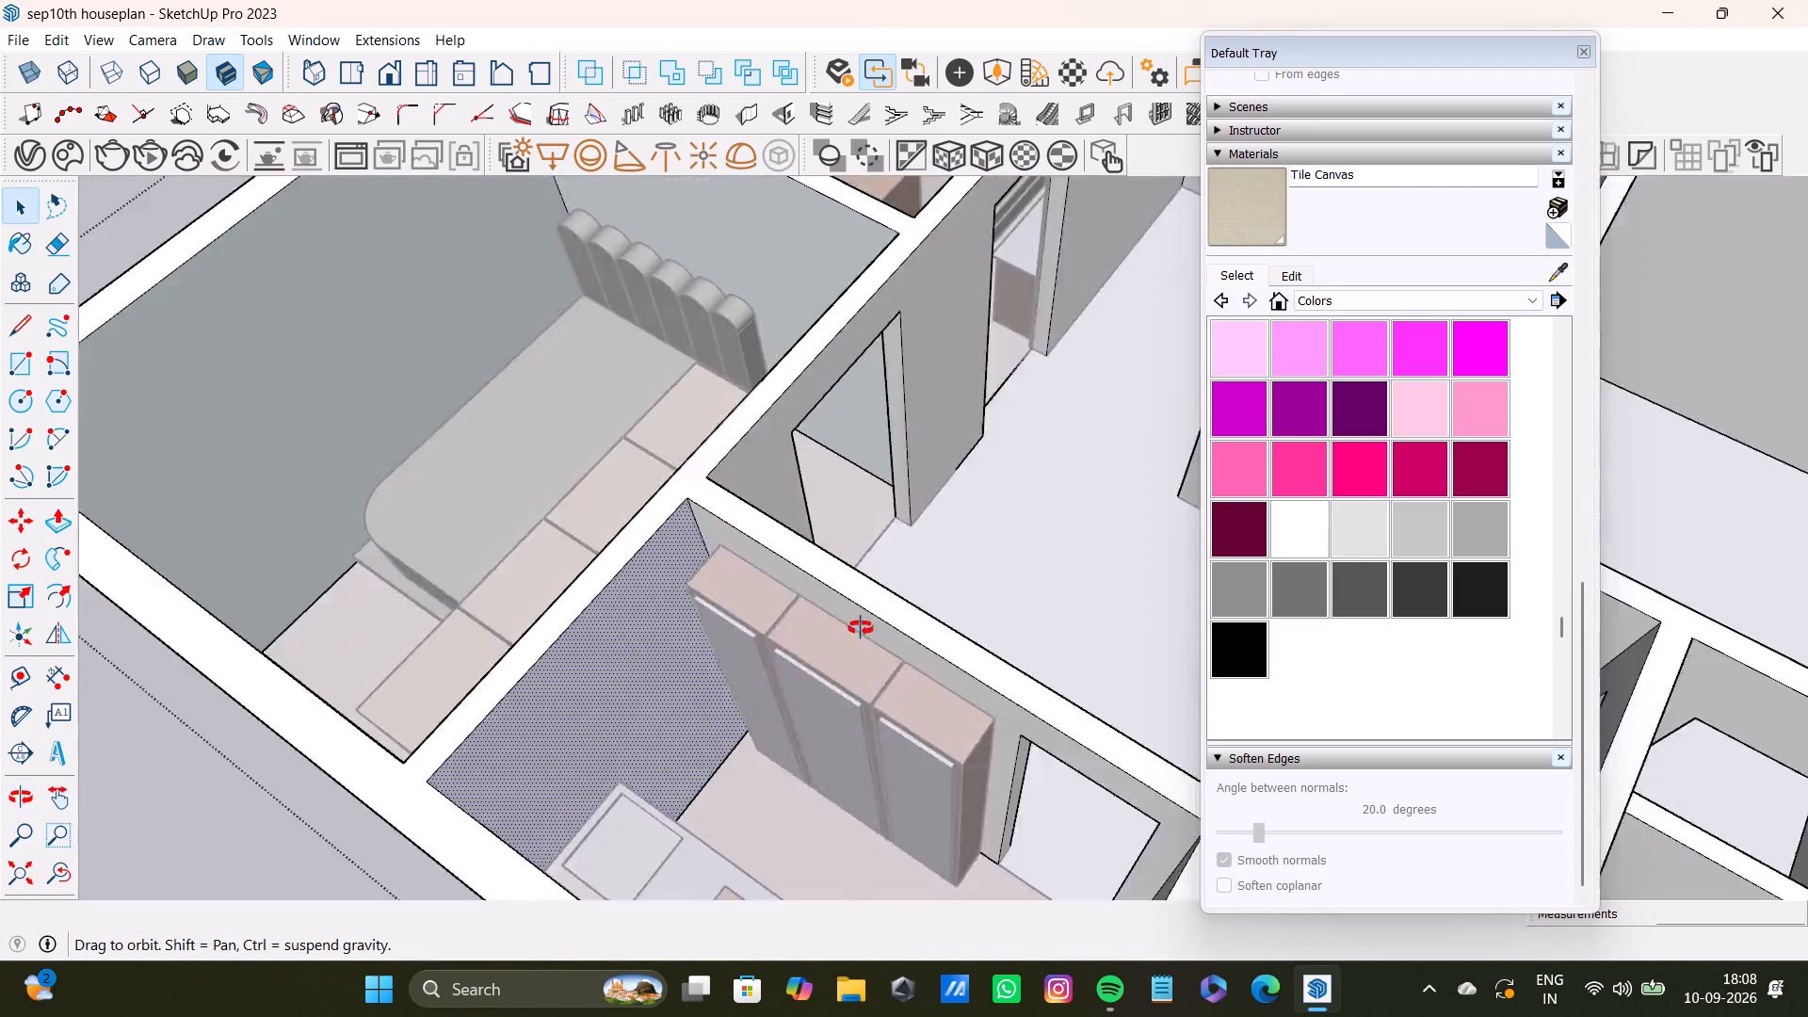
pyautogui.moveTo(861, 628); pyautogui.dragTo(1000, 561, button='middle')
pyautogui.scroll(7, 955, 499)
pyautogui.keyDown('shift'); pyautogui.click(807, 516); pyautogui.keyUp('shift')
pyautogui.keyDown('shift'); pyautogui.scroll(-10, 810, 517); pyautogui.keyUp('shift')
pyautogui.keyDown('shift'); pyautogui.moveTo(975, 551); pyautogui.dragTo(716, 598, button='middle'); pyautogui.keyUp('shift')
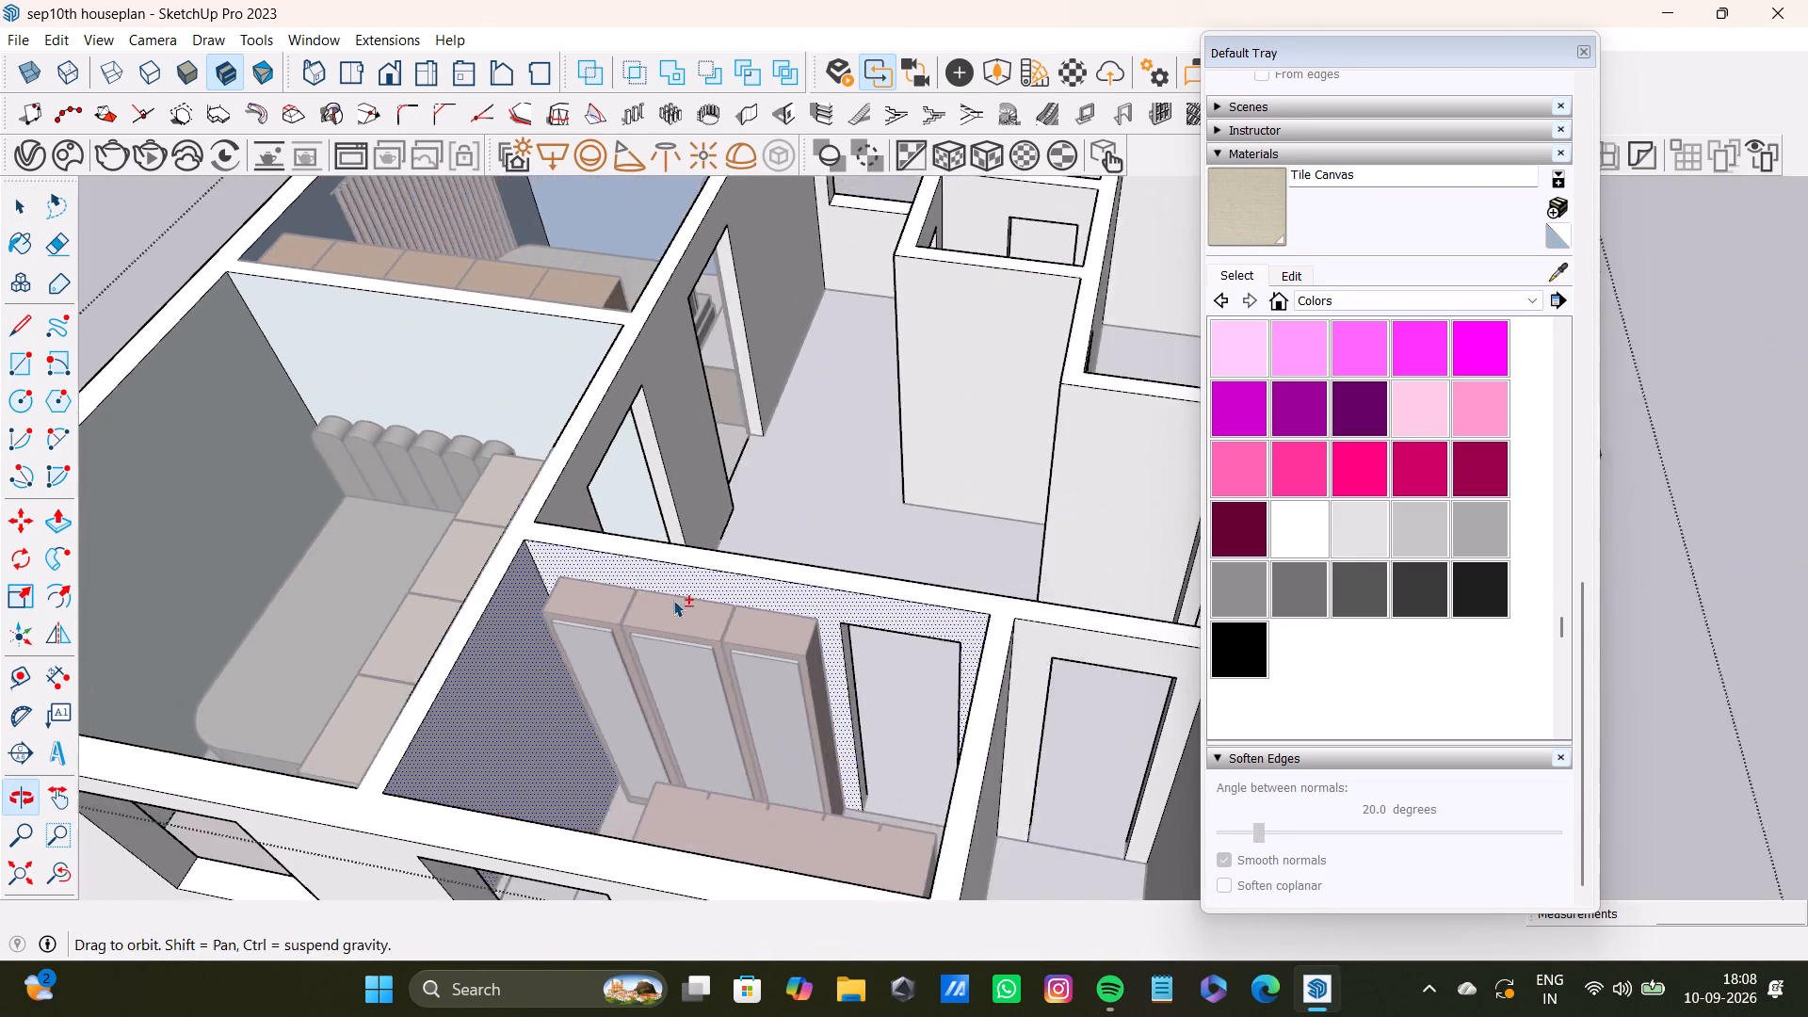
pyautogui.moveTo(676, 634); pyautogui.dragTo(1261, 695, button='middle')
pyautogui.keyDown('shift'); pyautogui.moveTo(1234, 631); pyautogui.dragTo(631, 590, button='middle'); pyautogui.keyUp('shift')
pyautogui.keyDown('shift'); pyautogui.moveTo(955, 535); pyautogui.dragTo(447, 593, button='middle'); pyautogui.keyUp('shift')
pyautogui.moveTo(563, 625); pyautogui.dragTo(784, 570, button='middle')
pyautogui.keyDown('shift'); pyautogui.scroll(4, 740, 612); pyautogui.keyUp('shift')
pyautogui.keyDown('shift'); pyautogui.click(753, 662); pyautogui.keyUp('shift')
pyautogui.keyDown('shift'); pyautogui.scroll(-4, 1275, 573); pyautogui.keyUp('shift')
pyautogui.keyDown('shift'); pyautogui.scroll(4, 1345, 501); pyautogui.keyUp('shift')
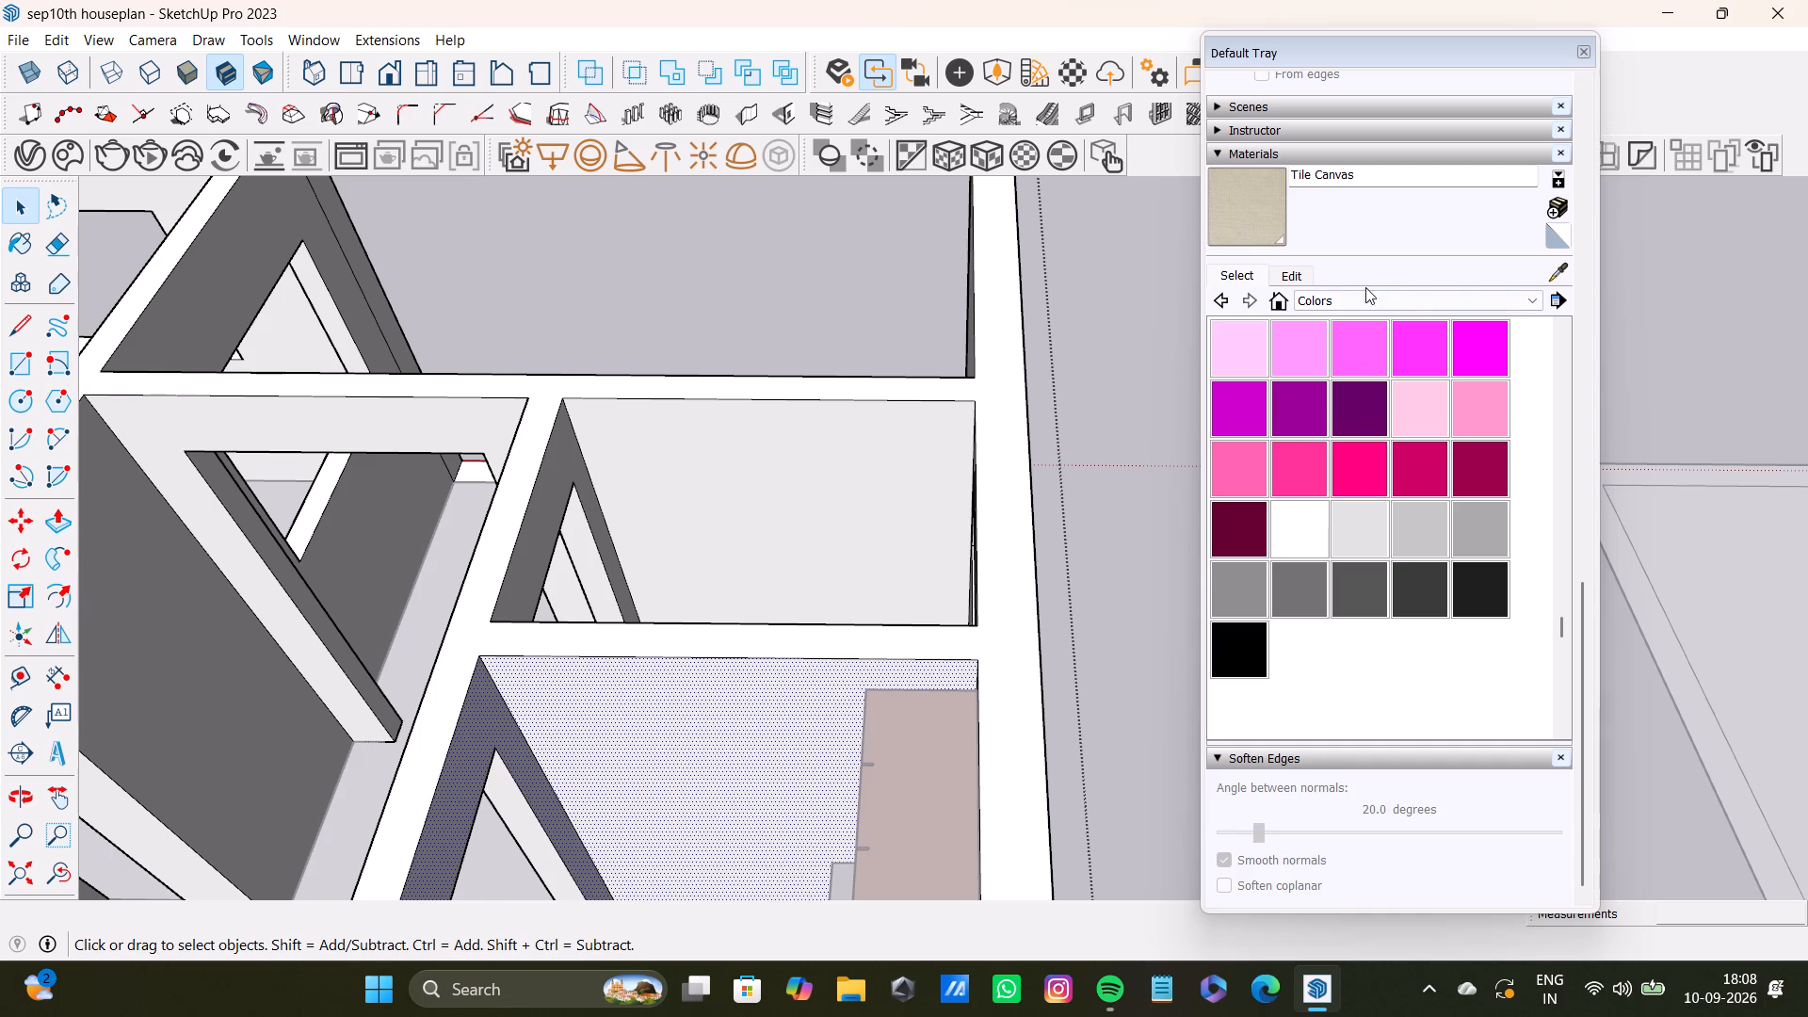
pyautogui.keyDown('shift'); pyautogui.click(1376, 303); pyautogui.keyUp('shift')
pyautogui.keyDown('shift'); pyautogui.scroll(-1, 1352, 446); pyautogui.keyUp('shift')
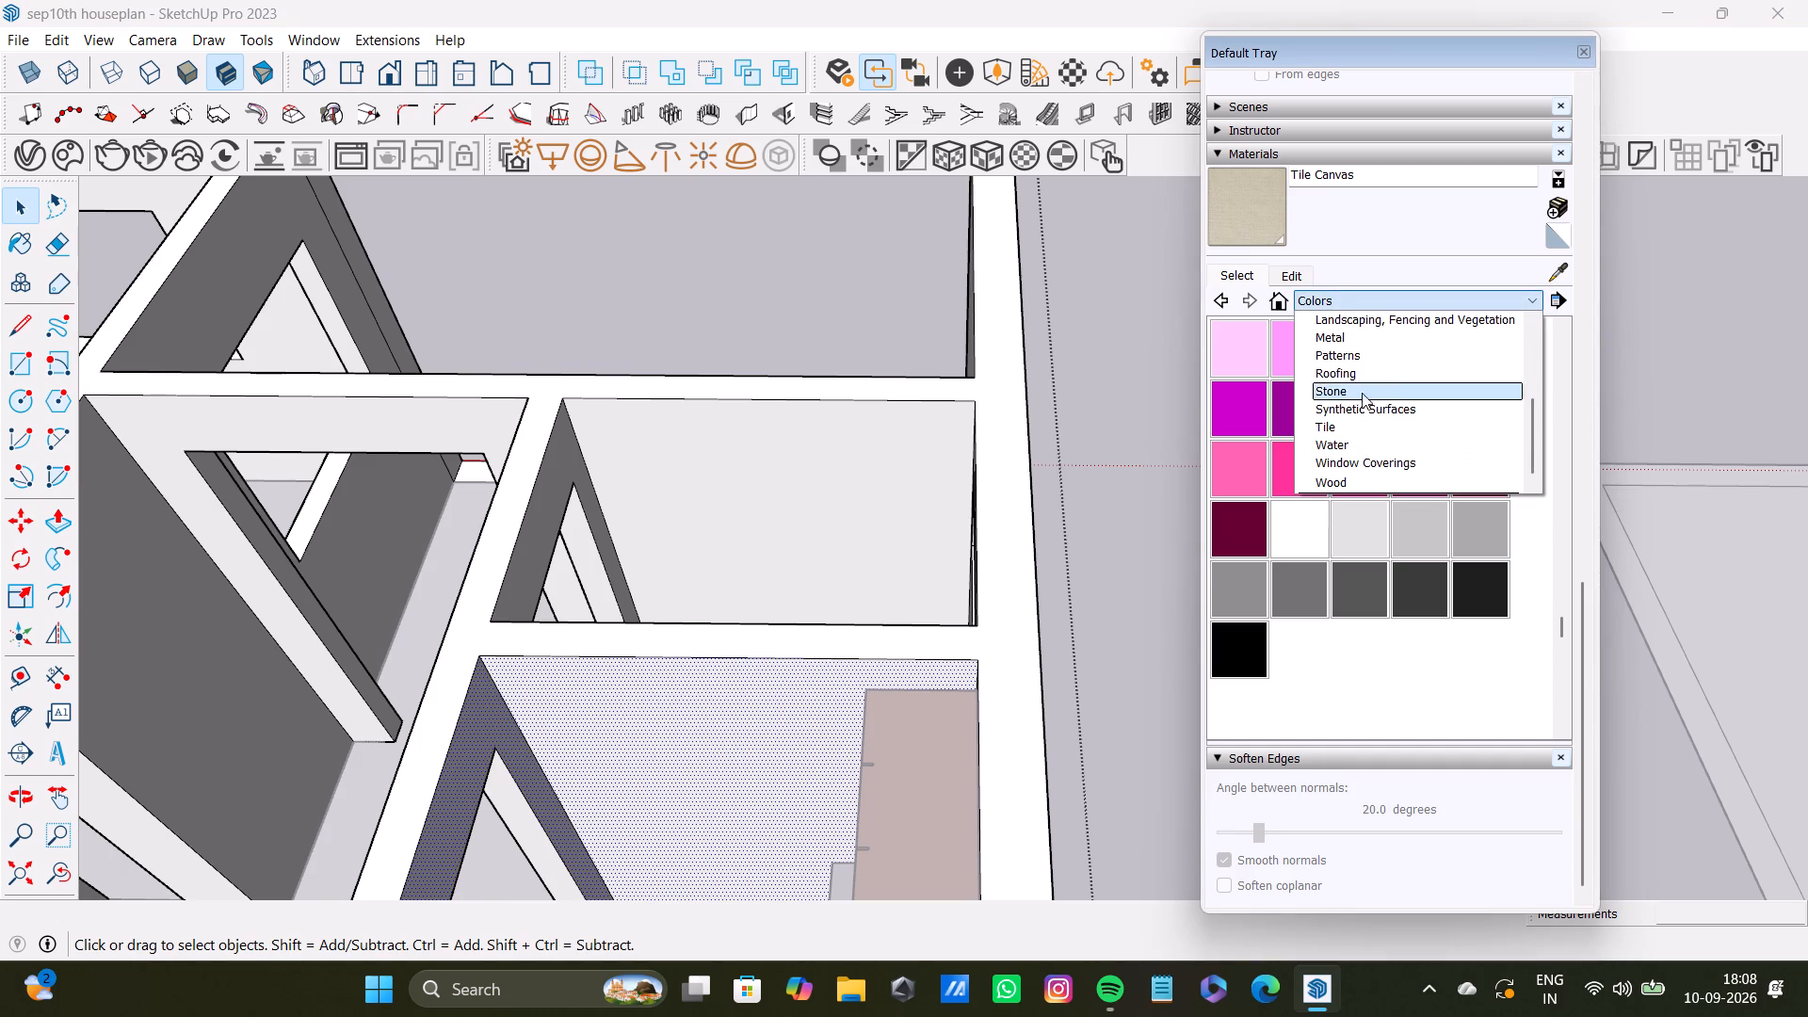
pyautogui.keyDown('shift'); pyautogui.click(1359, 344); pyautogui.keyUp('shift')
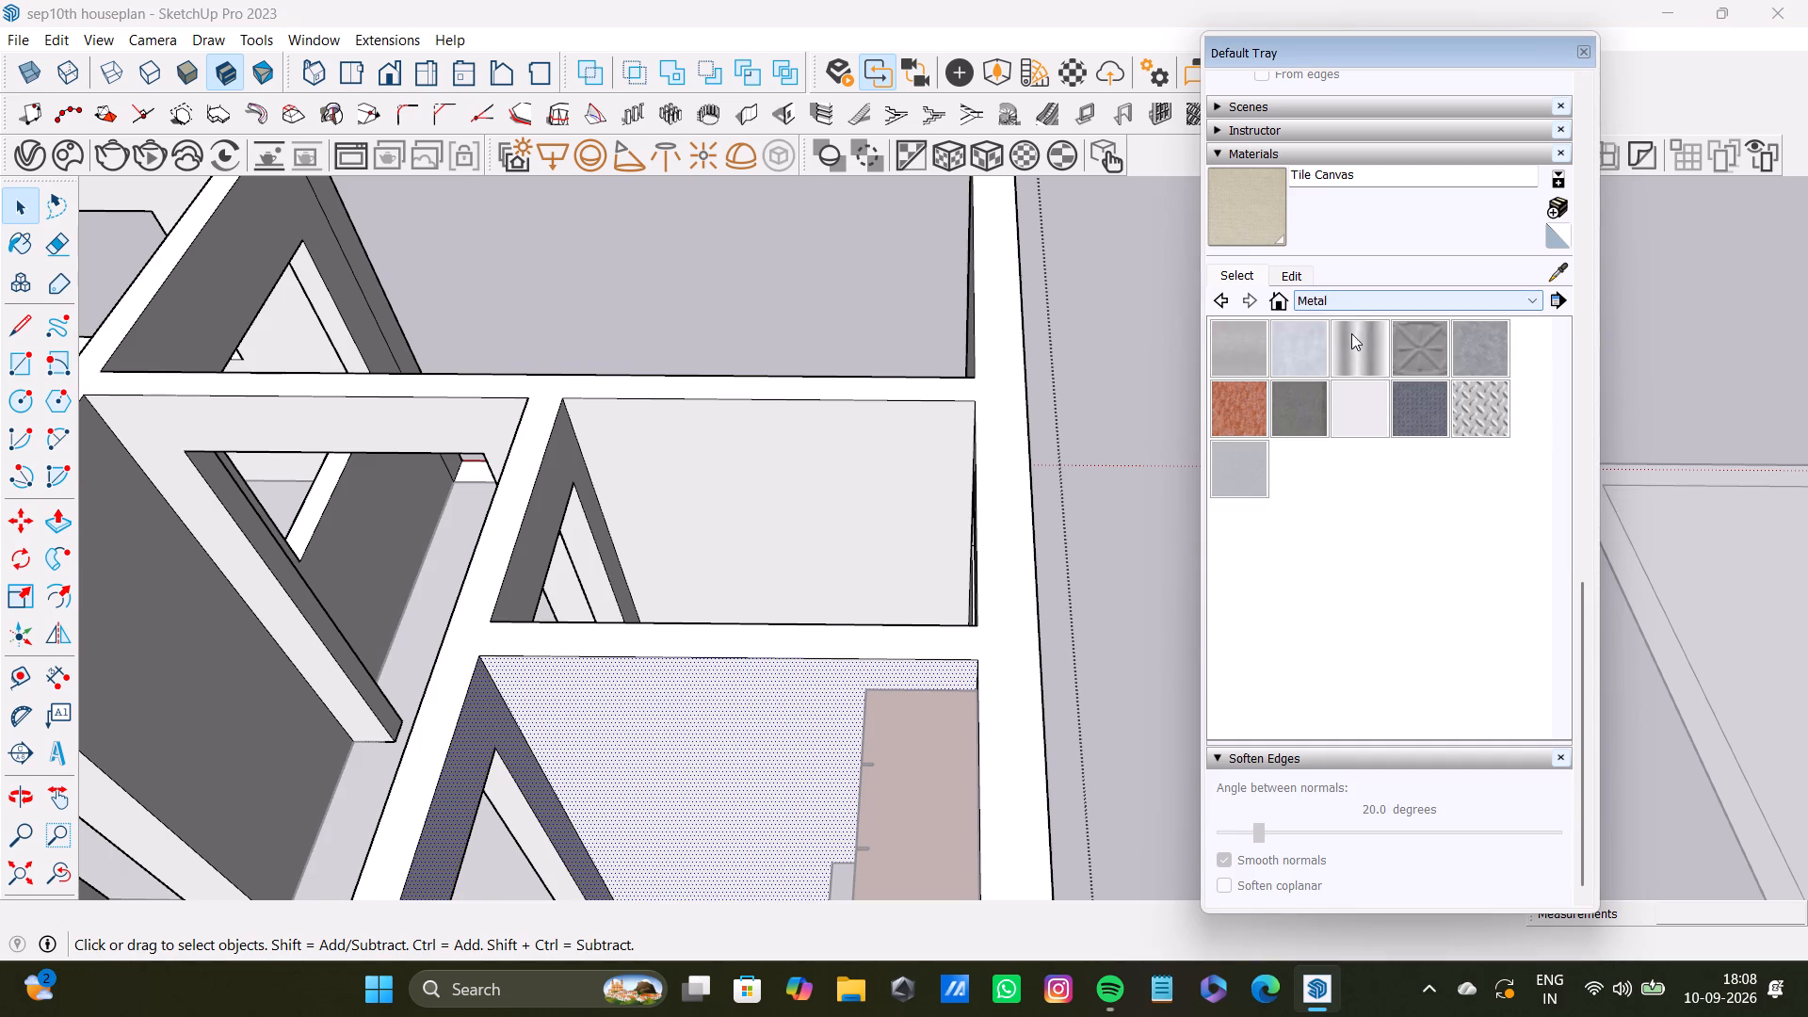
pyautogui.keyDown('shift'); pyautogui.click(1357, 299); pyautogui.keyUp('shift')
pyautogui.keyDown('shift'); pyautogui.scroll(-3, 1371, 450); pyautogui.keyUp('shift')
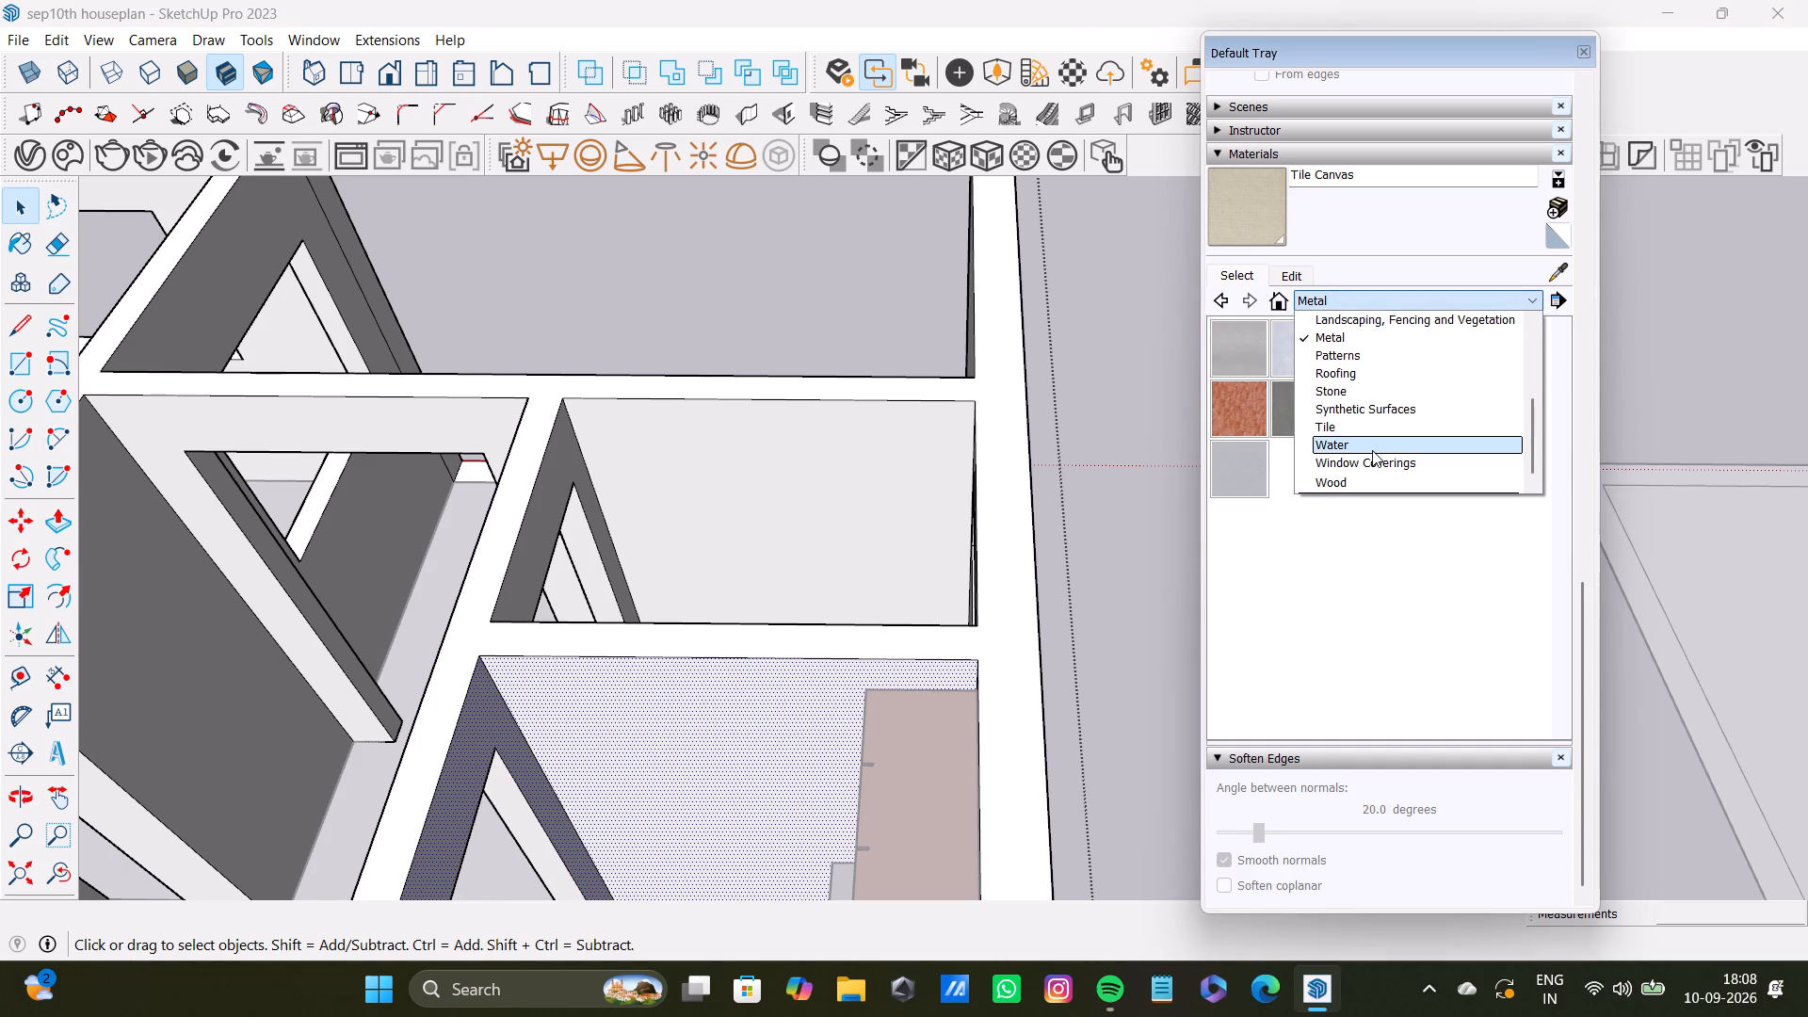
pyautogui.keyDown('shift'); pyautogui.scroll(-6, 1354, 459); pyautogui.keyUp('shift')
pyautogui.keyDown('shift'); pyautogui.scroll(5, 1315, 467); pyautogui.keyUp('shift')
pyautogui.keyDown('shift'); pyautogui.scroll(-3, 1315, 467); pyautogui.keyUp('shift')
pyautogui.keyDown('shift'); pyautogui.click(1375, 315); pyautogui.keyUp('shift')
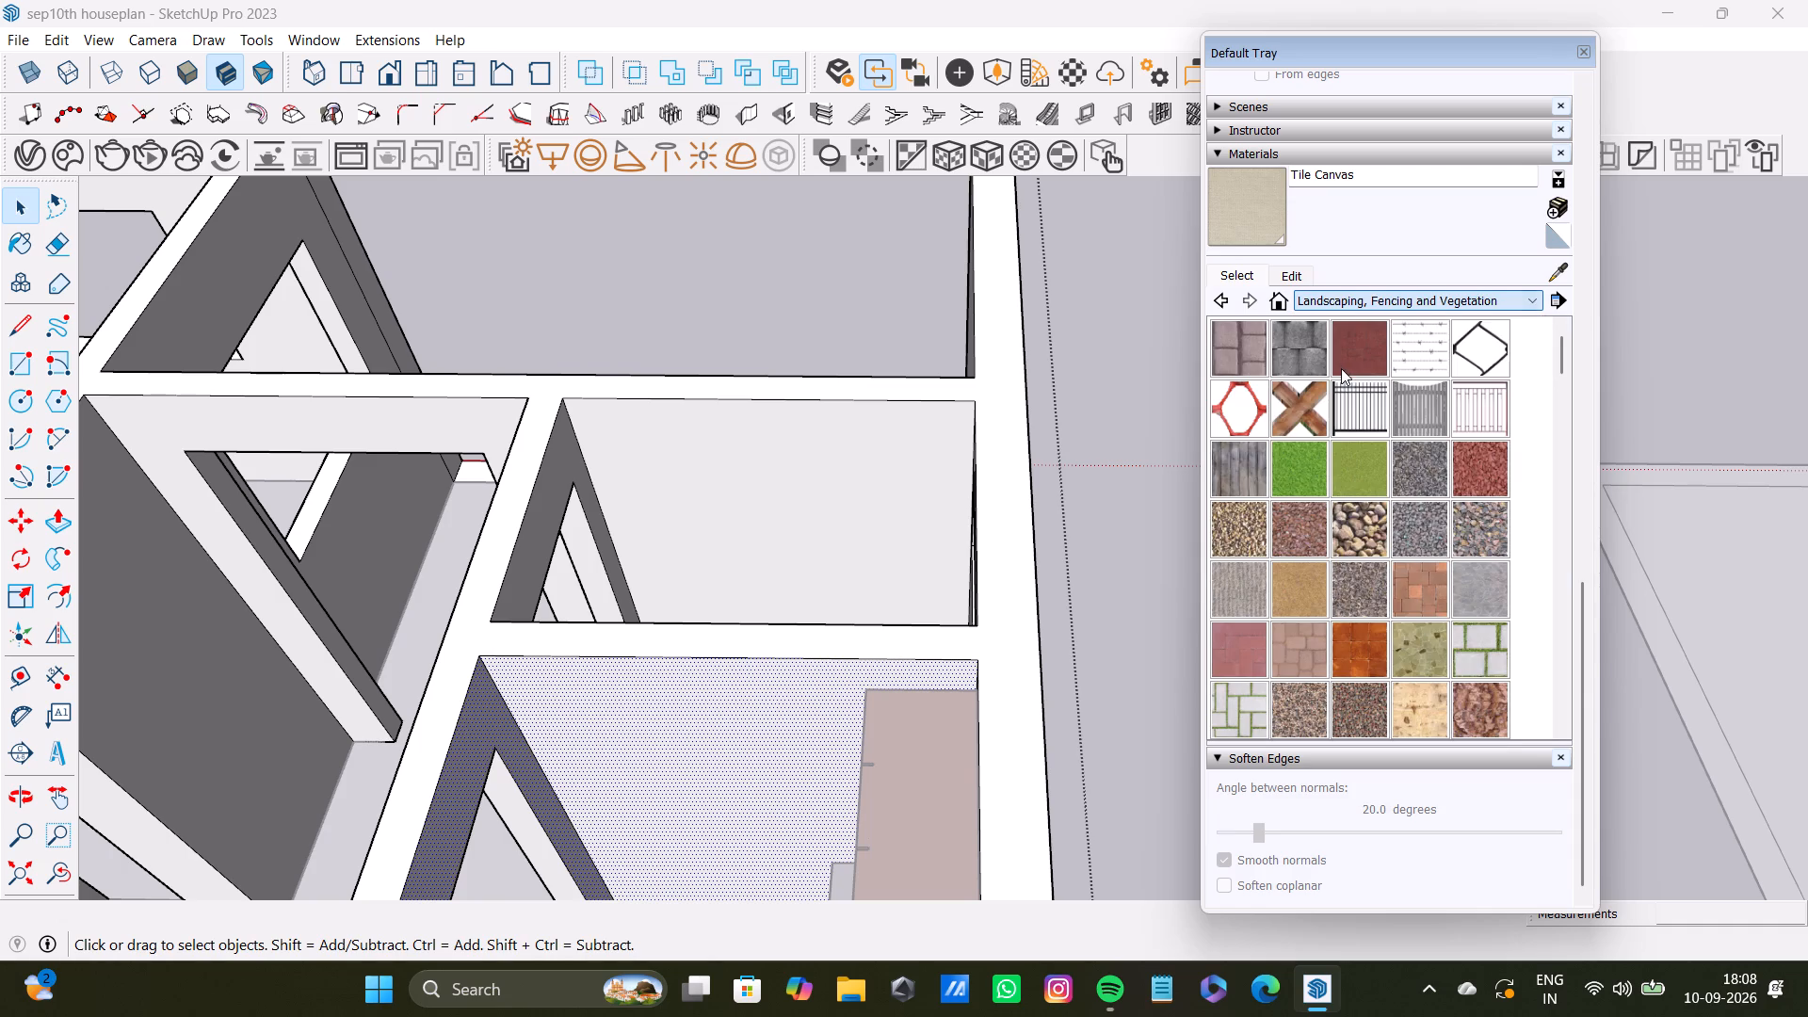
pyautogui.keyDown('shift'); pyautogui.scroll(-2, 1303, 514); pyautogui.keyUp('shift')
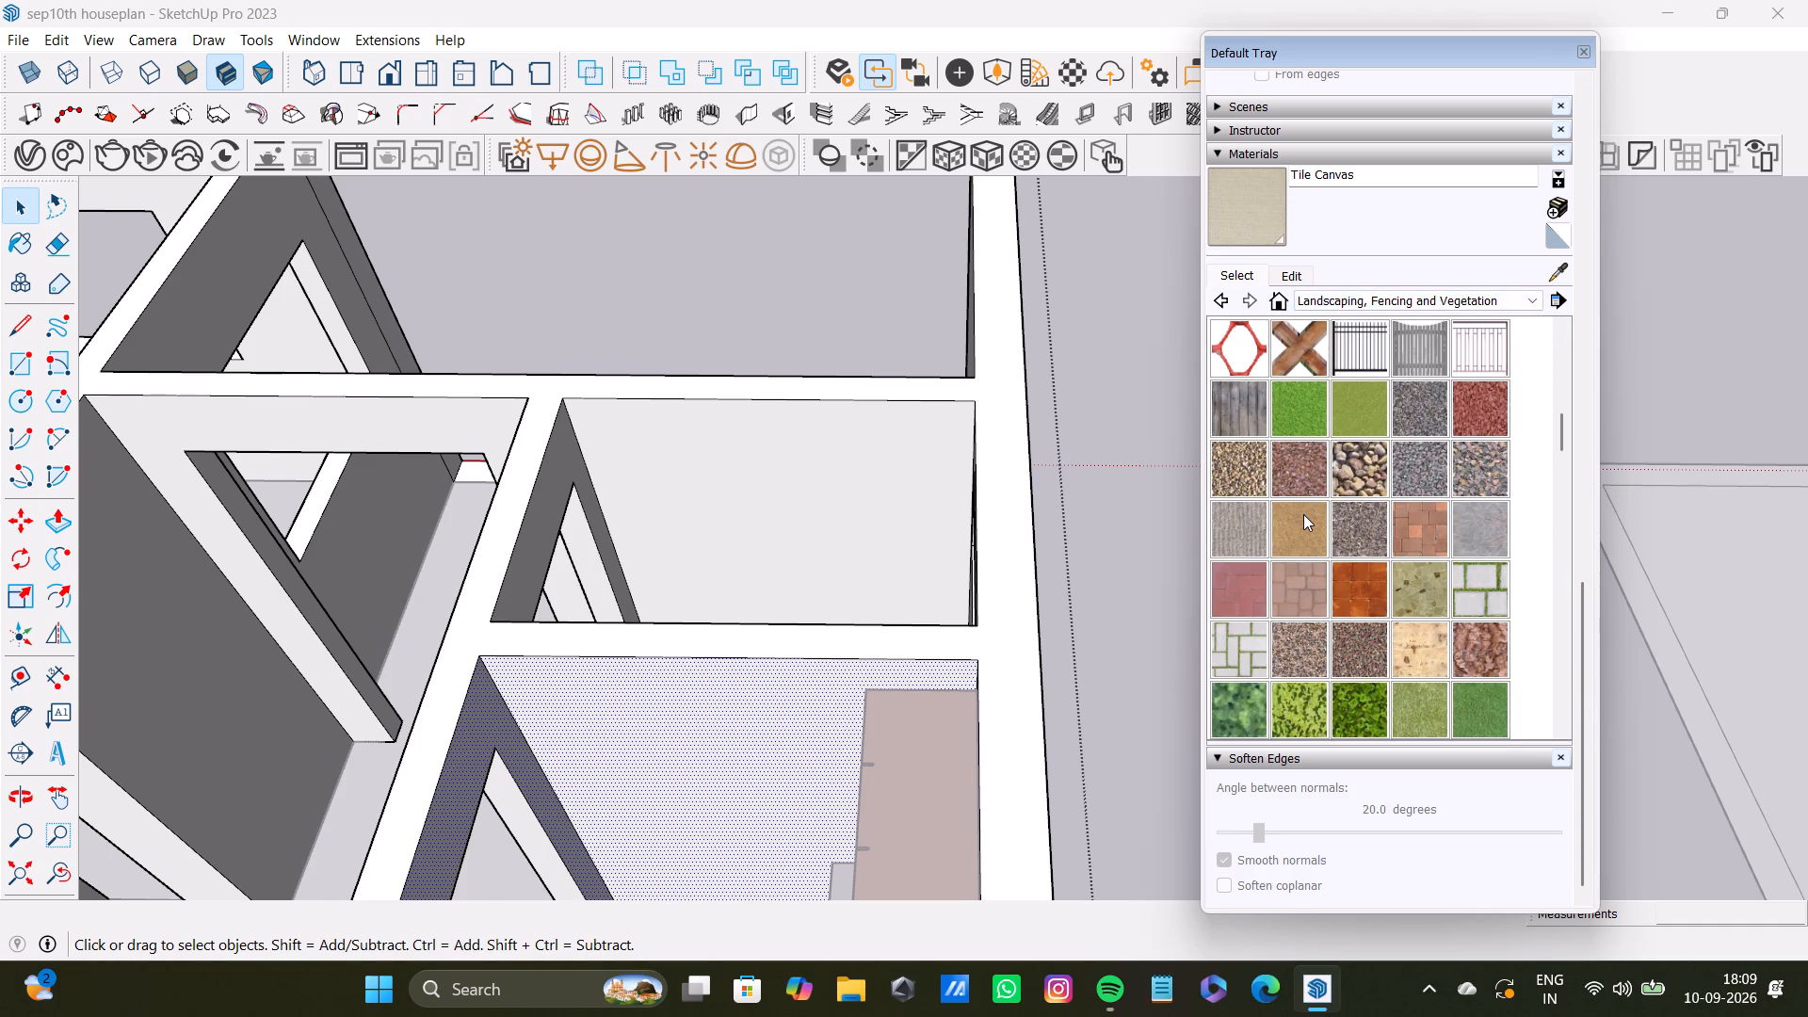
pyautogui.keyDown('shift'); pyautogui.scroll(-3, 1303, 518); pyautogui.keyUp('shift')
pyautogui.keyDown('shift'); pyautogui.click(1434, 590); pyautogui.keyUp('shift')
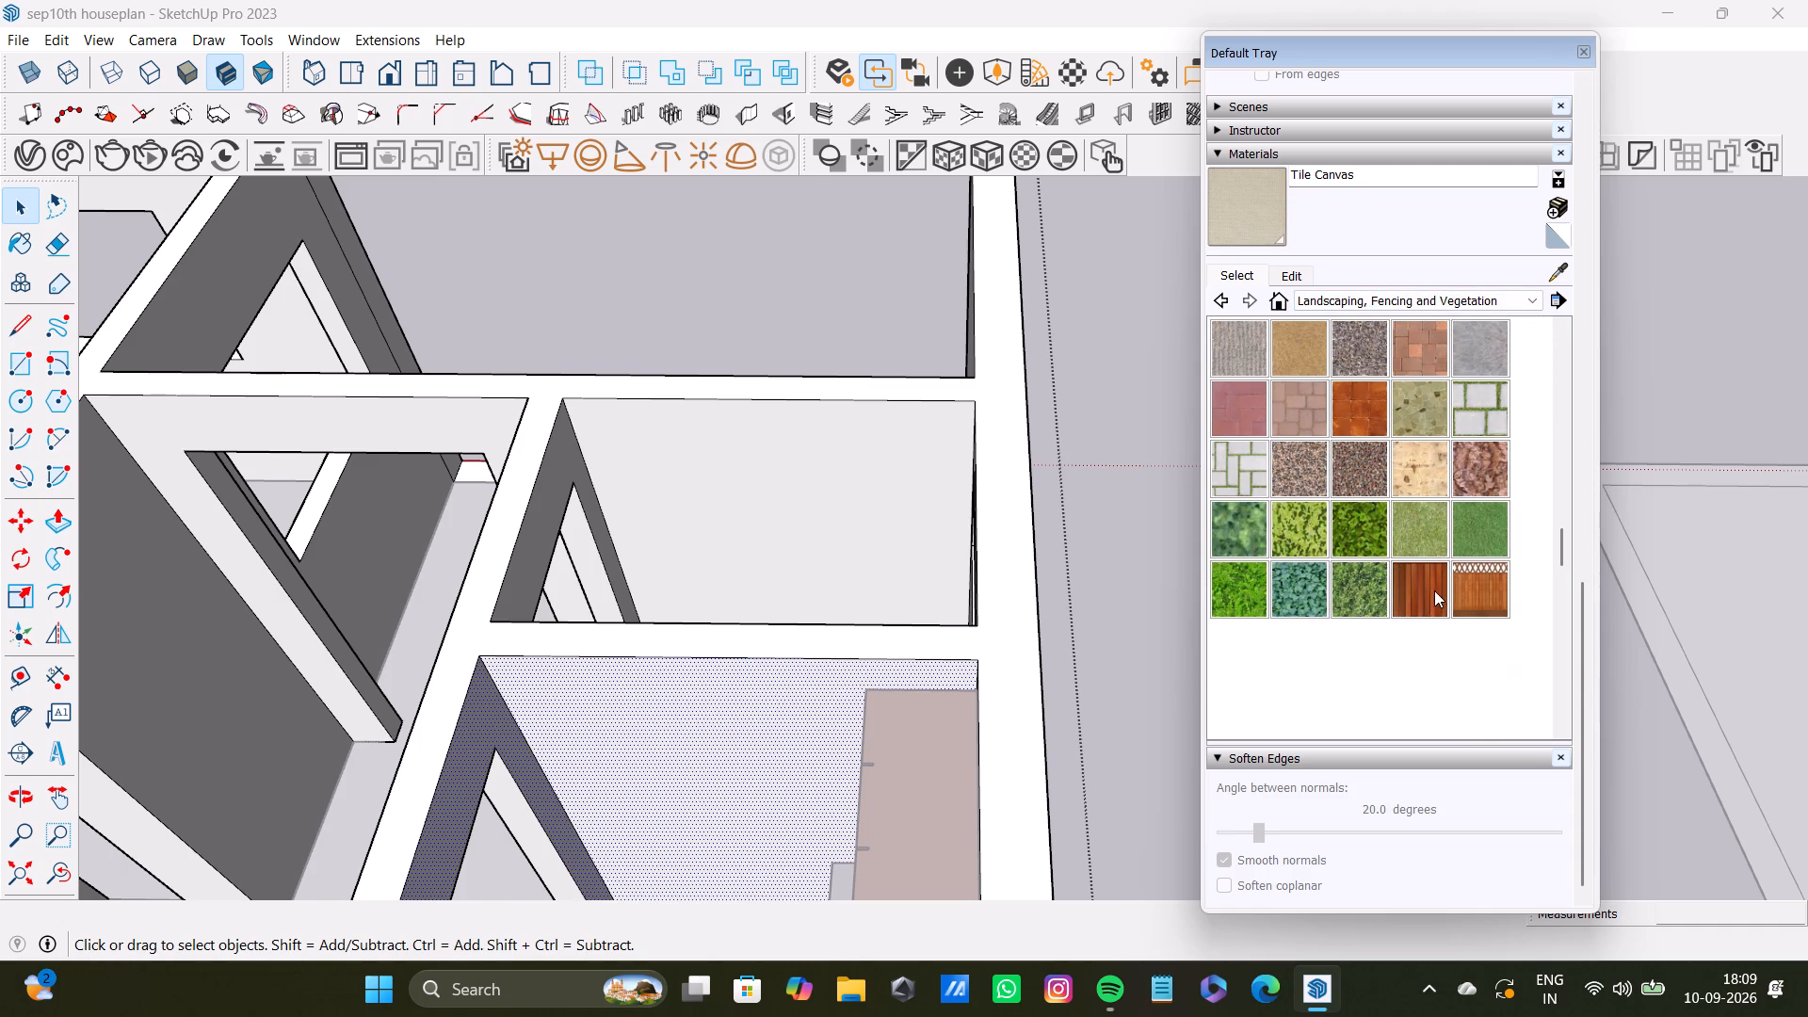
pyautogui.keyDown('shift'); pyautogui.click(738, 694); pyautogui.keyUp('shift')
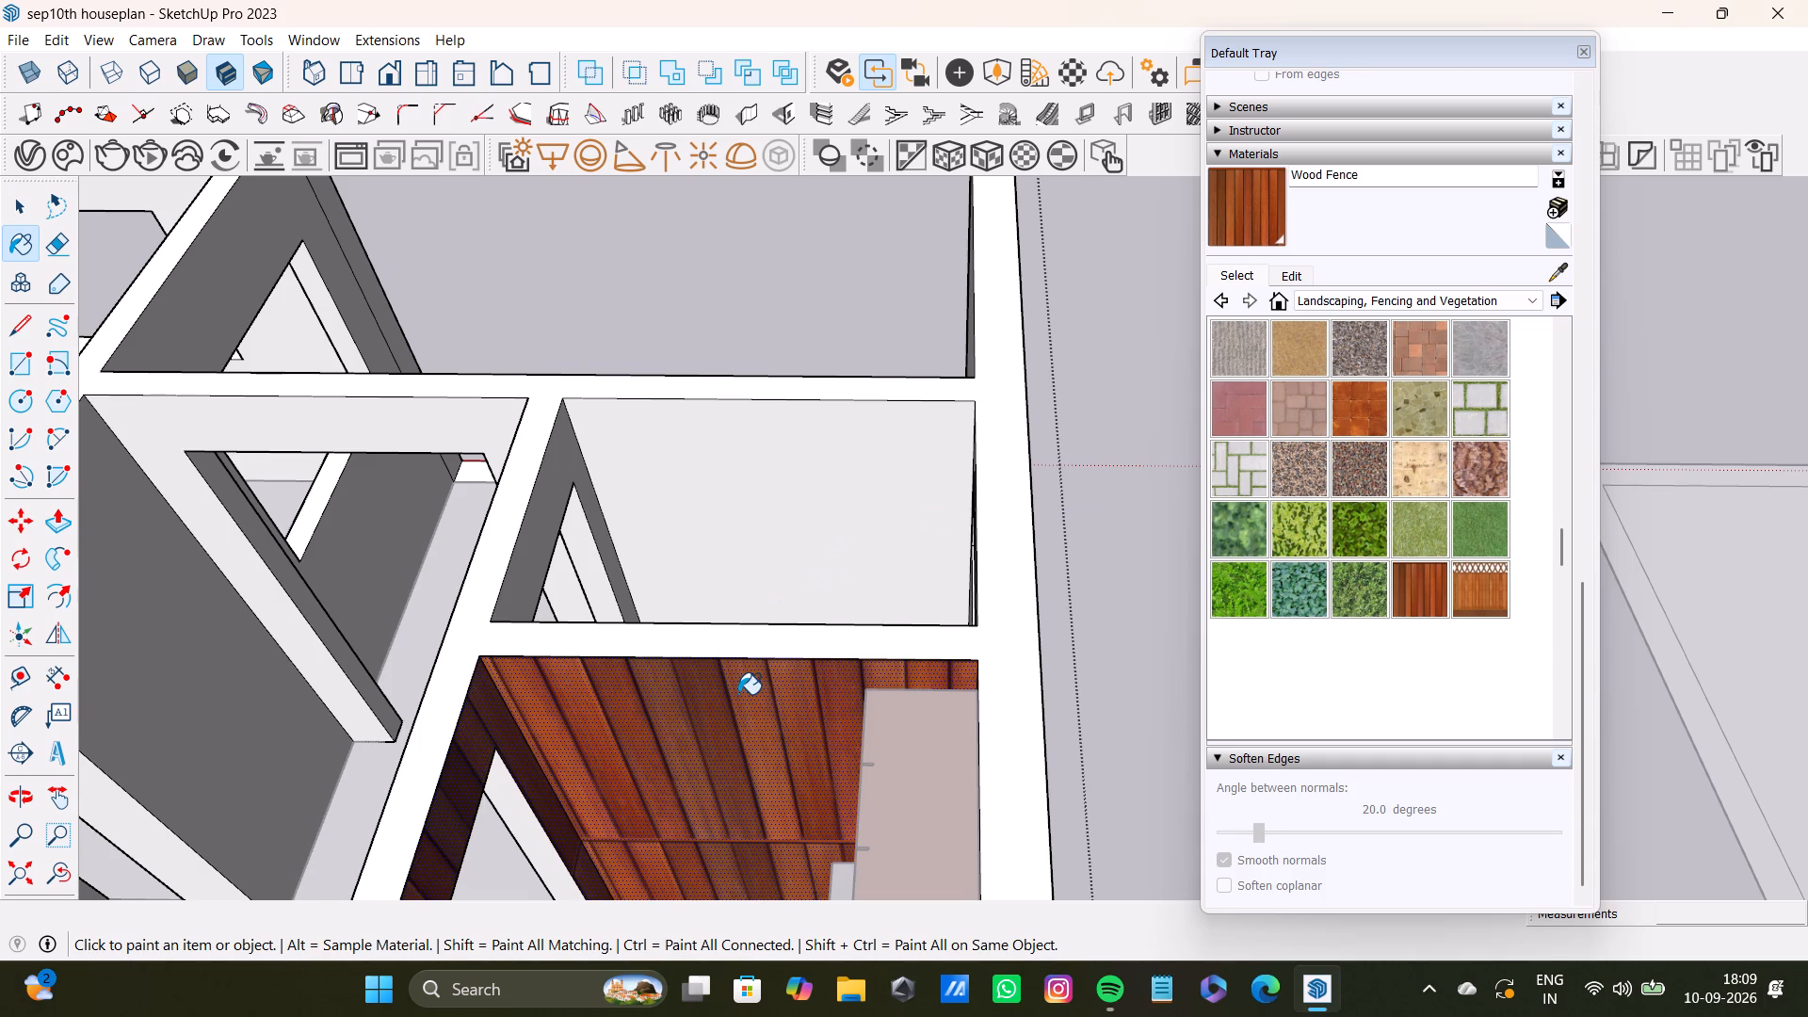
# Examine the Wood Fence finish on the kitchen walls against the cabinets and countertop from several angles, outside the walls' editing context.
pyautogui.keyDown('shift'); pyautogui.scroll(-14, 708, 690); pyautogui.keyUp('shift')
pyautogui.keyDown('shift'); pyautogui.moveTo(697, 702); pyautogui.dragTo(738, 510, button='middle'); pyautogui.keyUp('shift')
pyautogui.keyDown('shift'); pyautogui.moveTo(702, 577); pyautogui.dragTo(1028, 492, button='middle'); pyautogui.keyUp('shift')
pyautogui.moveTo(890, 563); pyautogui.dragTo(1211, 557, button='middle')
pyautogui.scroll(4, 966, 486)
pyautogui.keyDown('shift'); pyautogui.moveTo(961, 483); pyautogui.dragTo(443, 699, button='middle'); pyautogui.keyUp('shift')
pyautogui.moveTo(405, 693); pyautogui.dragTo(706, 634, button='middle')
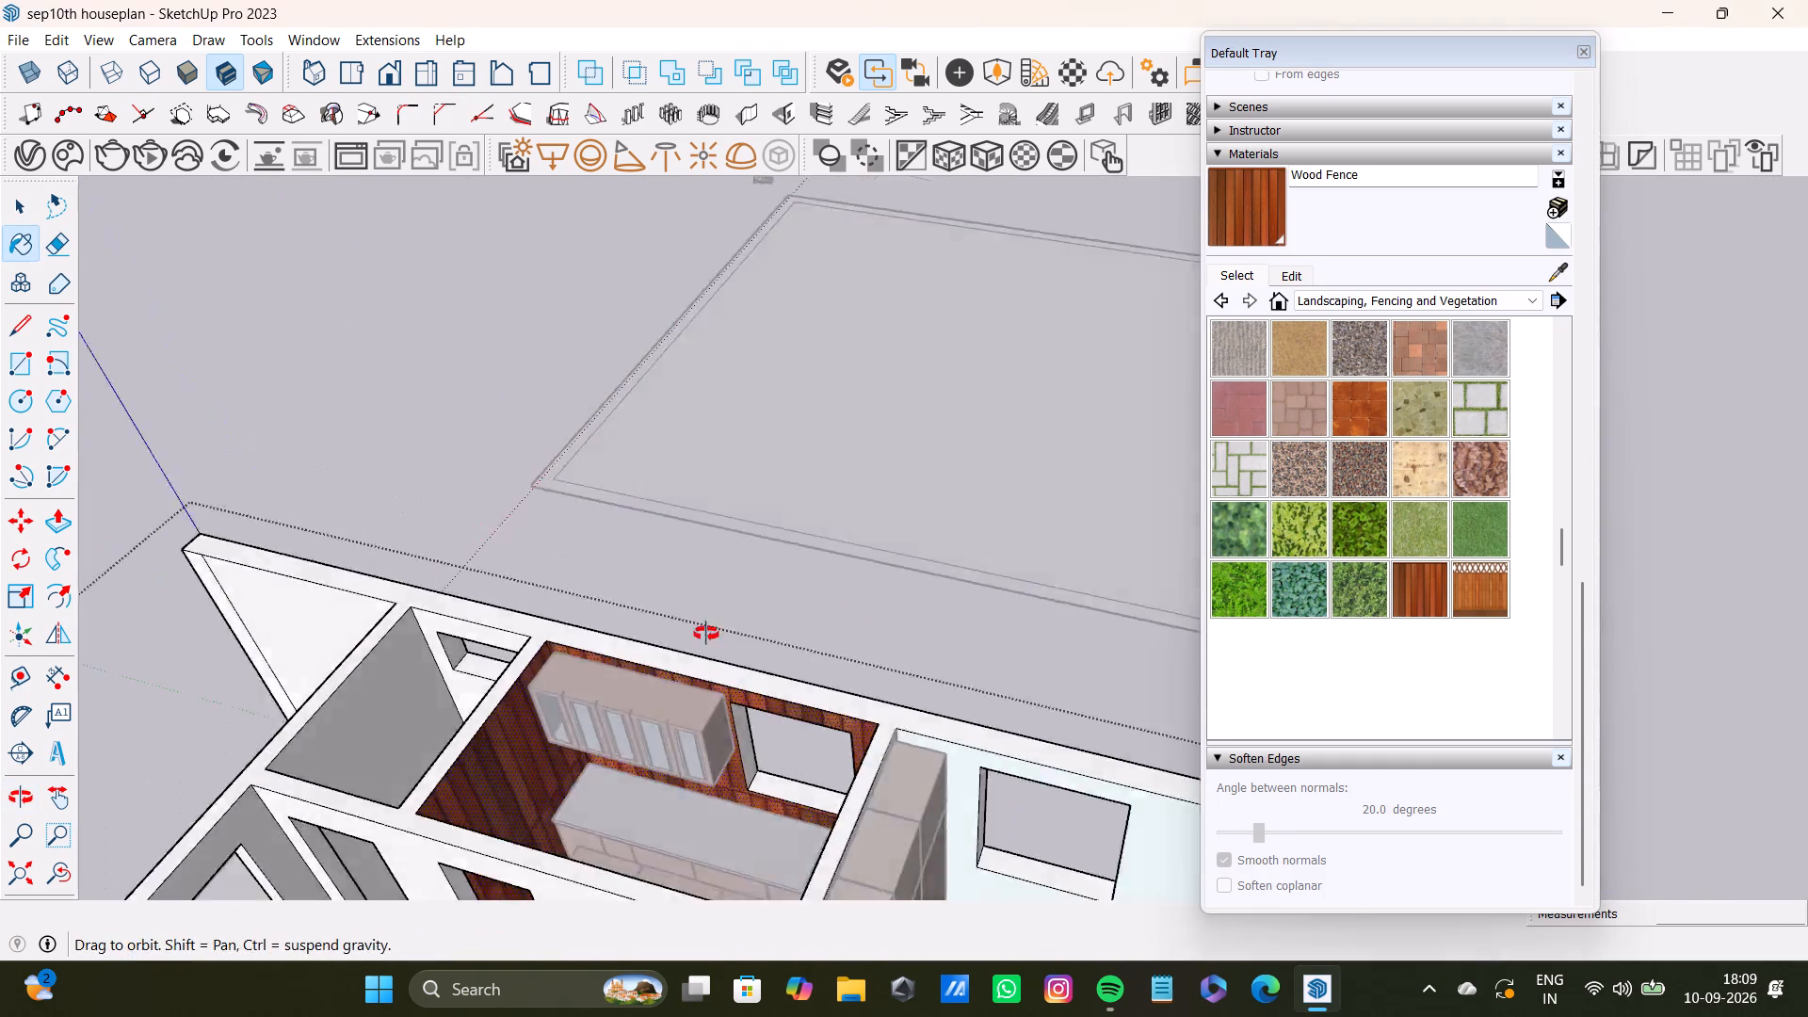
pyautogui.moveTo(706, 634); pyautogui.dragTo(812, 578, button='middle')
pyautogui.scroll(3, 758, 714)
pyautogui.keyDown('shift'); pyautogui.moveTo(750, 709); pyautogui.dragTo(725, 541, button='middle'); pyautogui.keyUp('shift')
pyautogui.moveTo(762, 658); pyautogui.dragTo(738, 814, button='middle')
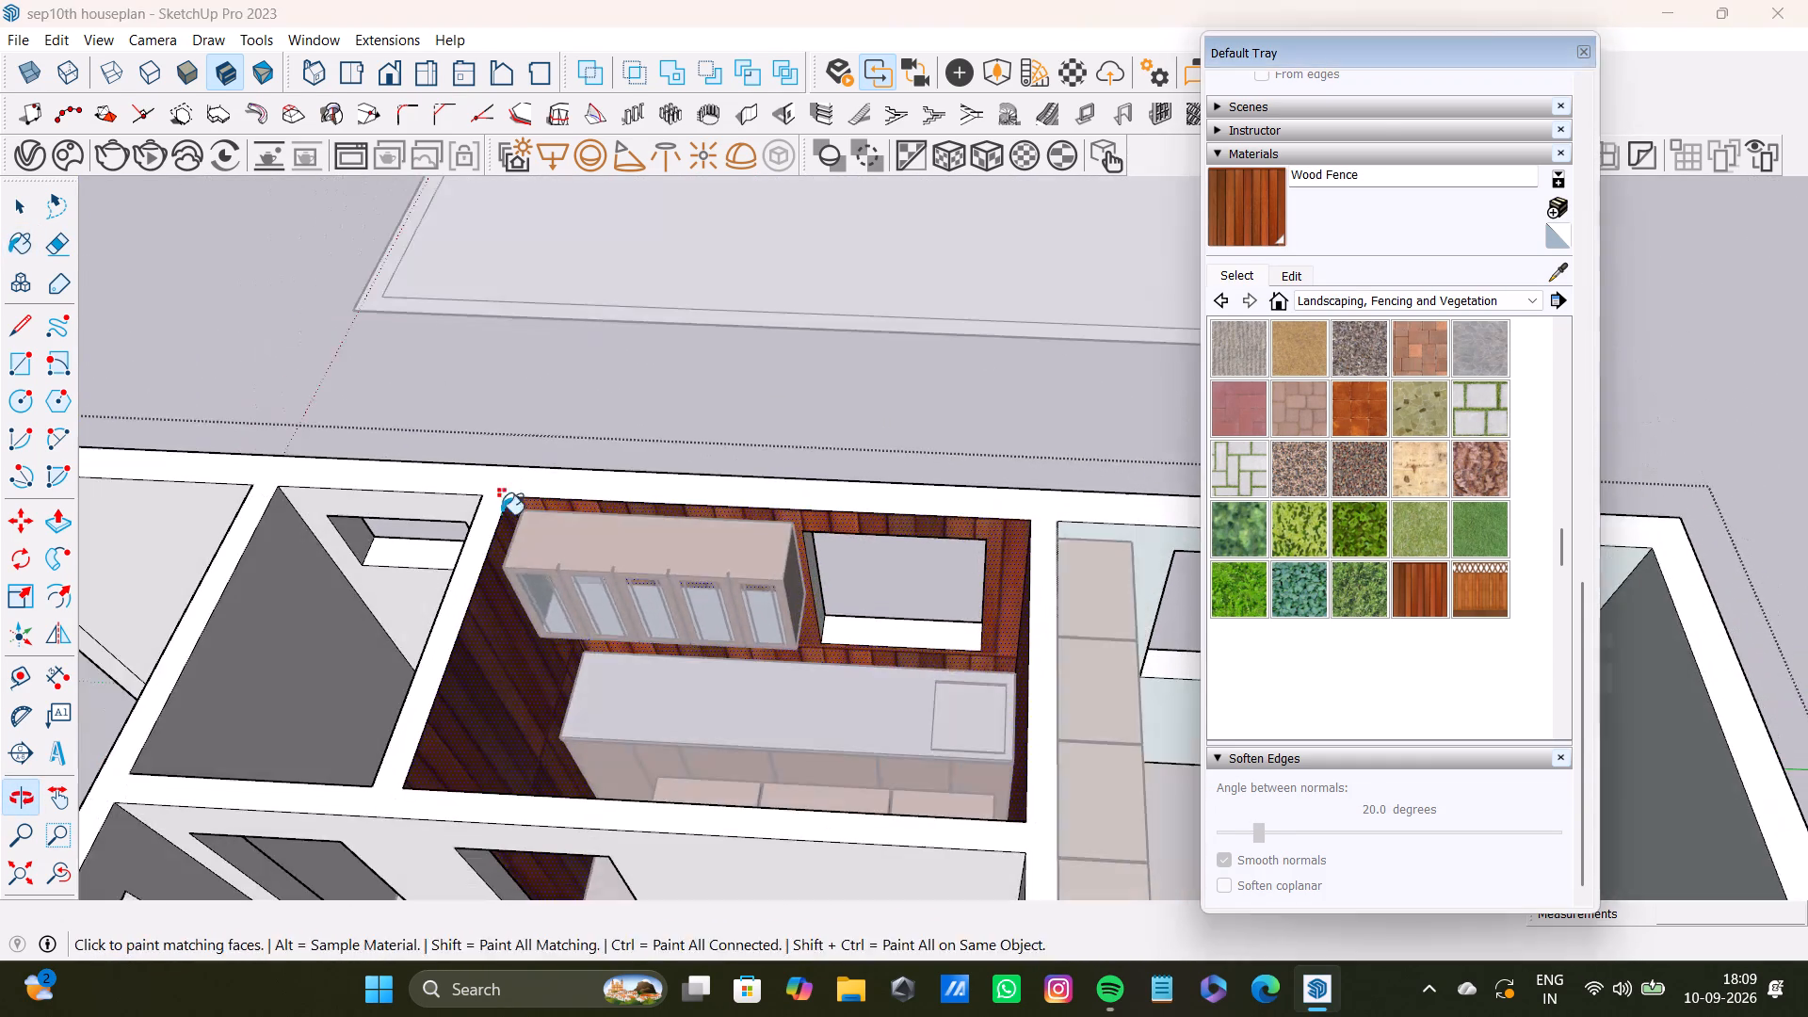
pyautogui.press('space')
pyautogui.click(623, 369)
pyautogui.scroll(4, 733, 550)
pyautogui.moveTo(778, 601); pyautogui.dragTo(572, 617, button='middle')
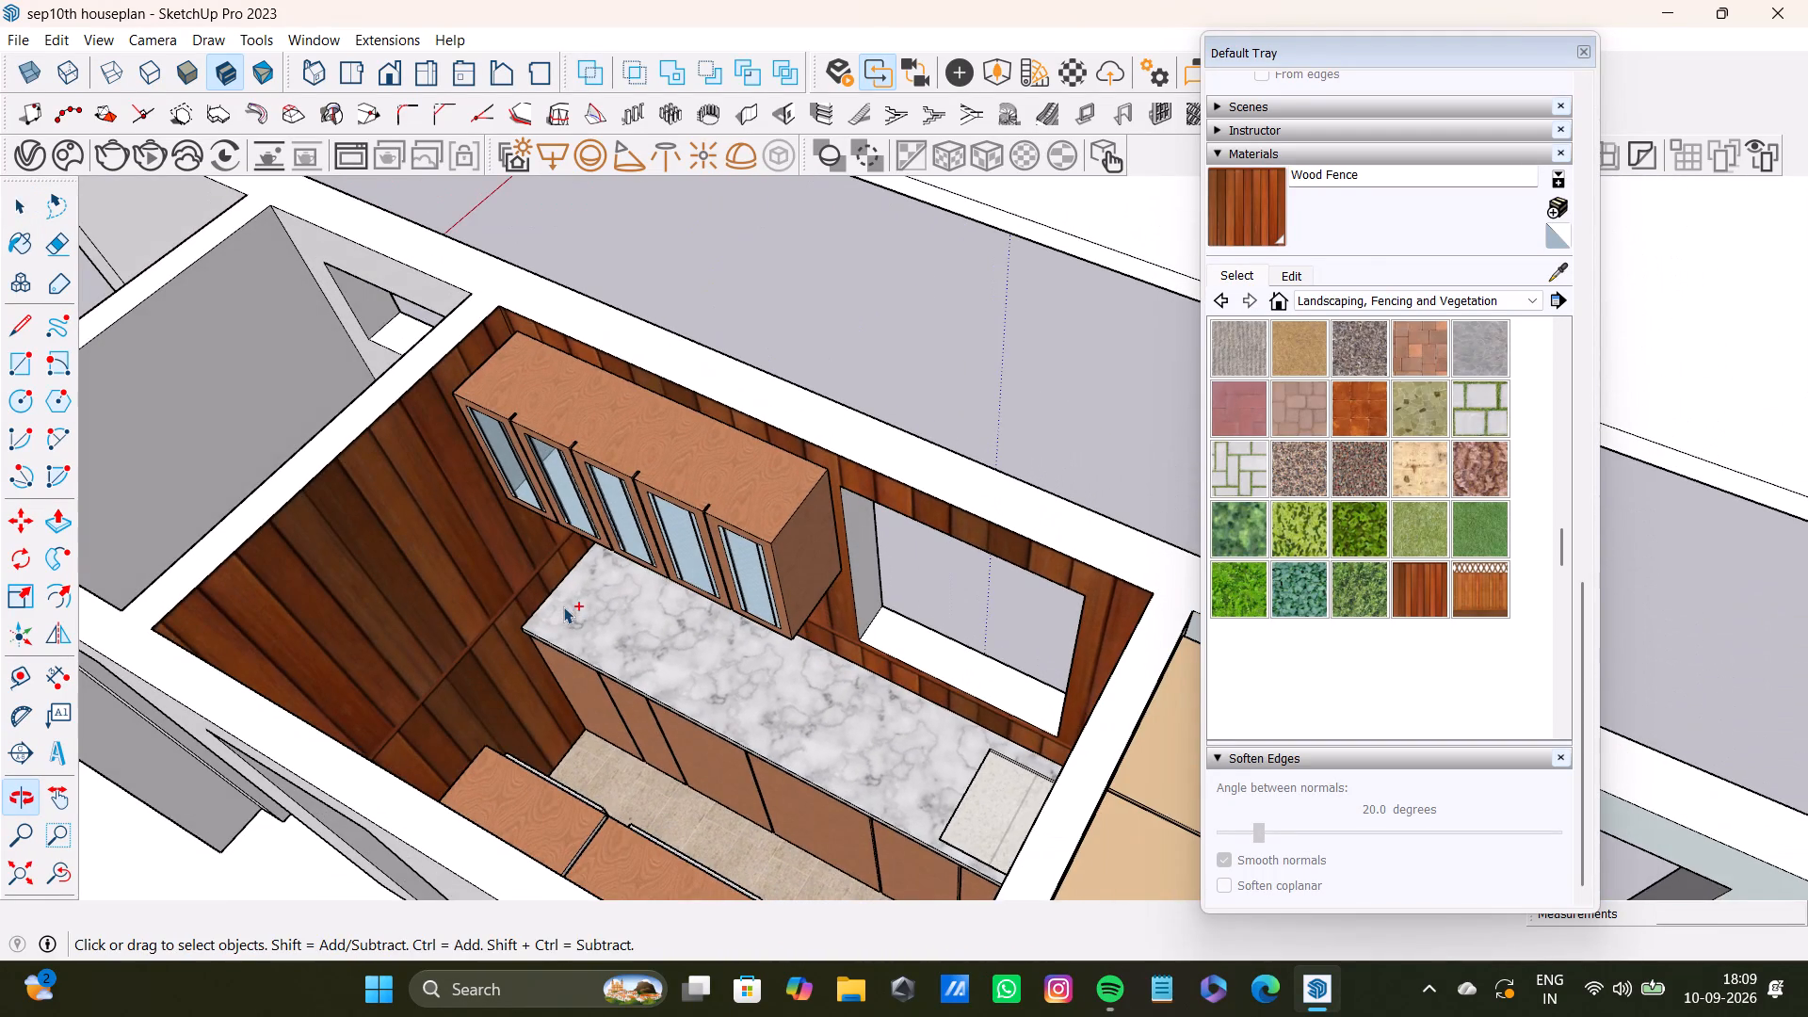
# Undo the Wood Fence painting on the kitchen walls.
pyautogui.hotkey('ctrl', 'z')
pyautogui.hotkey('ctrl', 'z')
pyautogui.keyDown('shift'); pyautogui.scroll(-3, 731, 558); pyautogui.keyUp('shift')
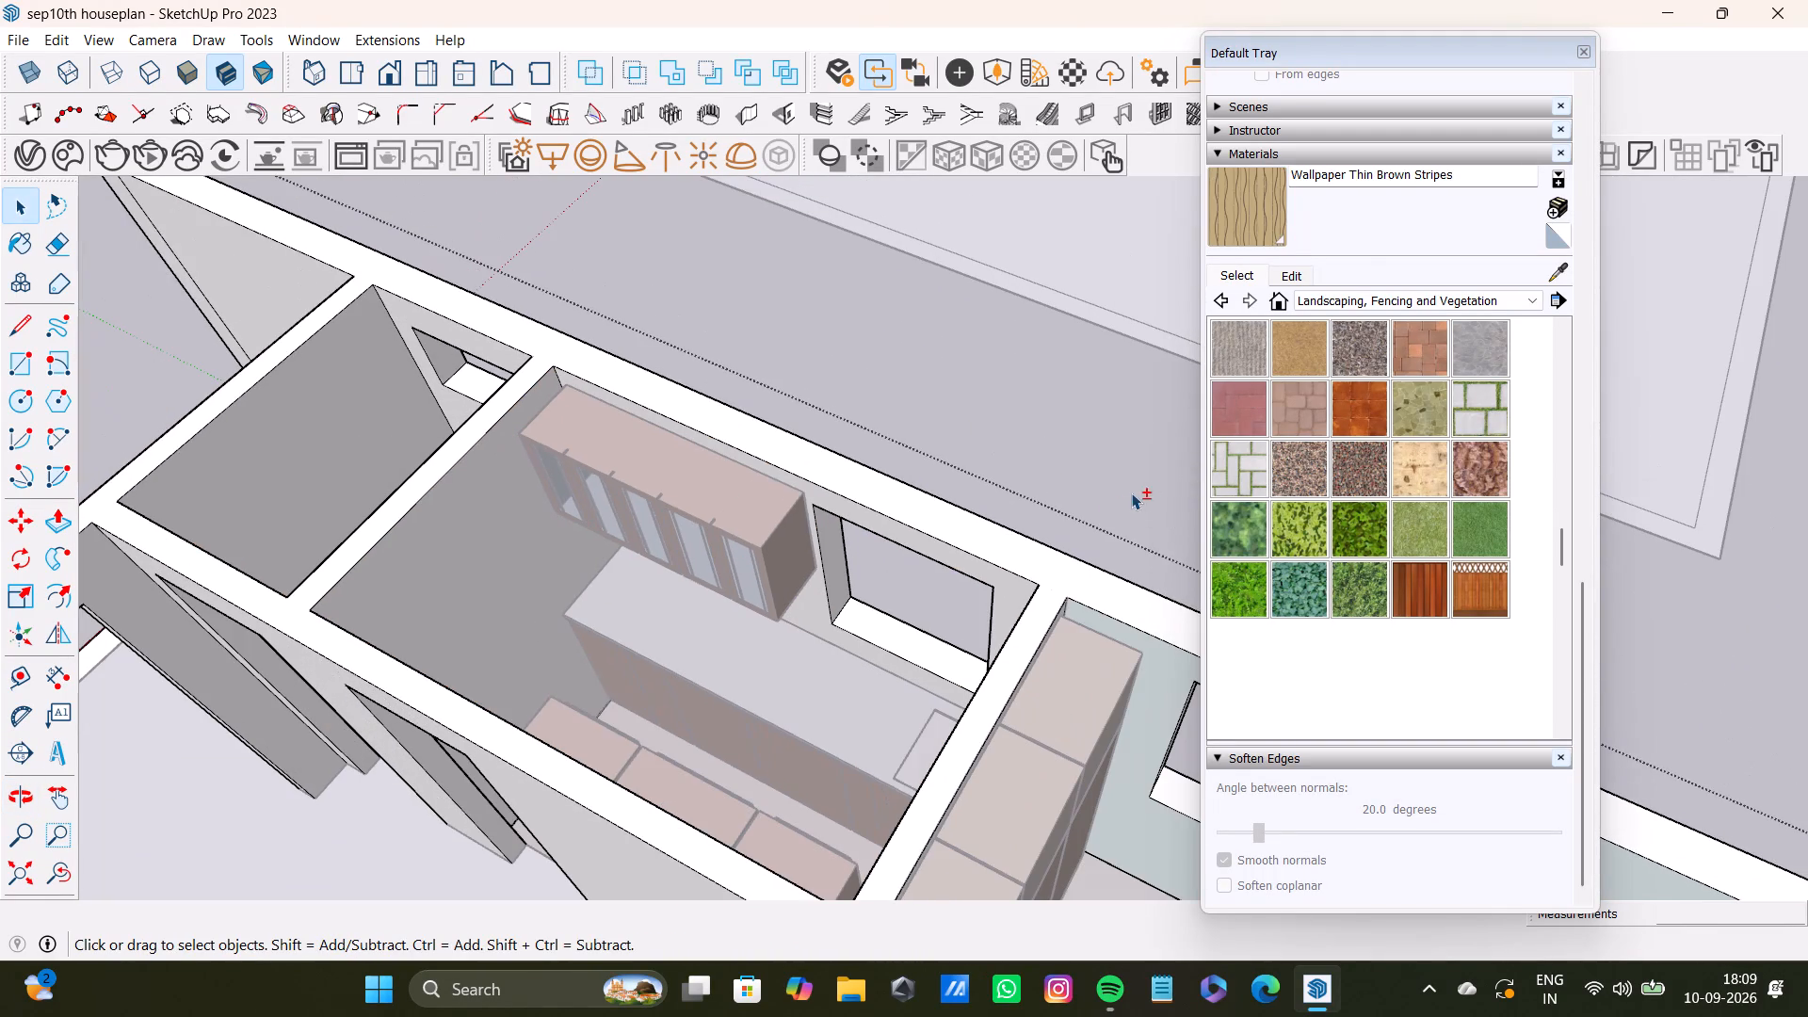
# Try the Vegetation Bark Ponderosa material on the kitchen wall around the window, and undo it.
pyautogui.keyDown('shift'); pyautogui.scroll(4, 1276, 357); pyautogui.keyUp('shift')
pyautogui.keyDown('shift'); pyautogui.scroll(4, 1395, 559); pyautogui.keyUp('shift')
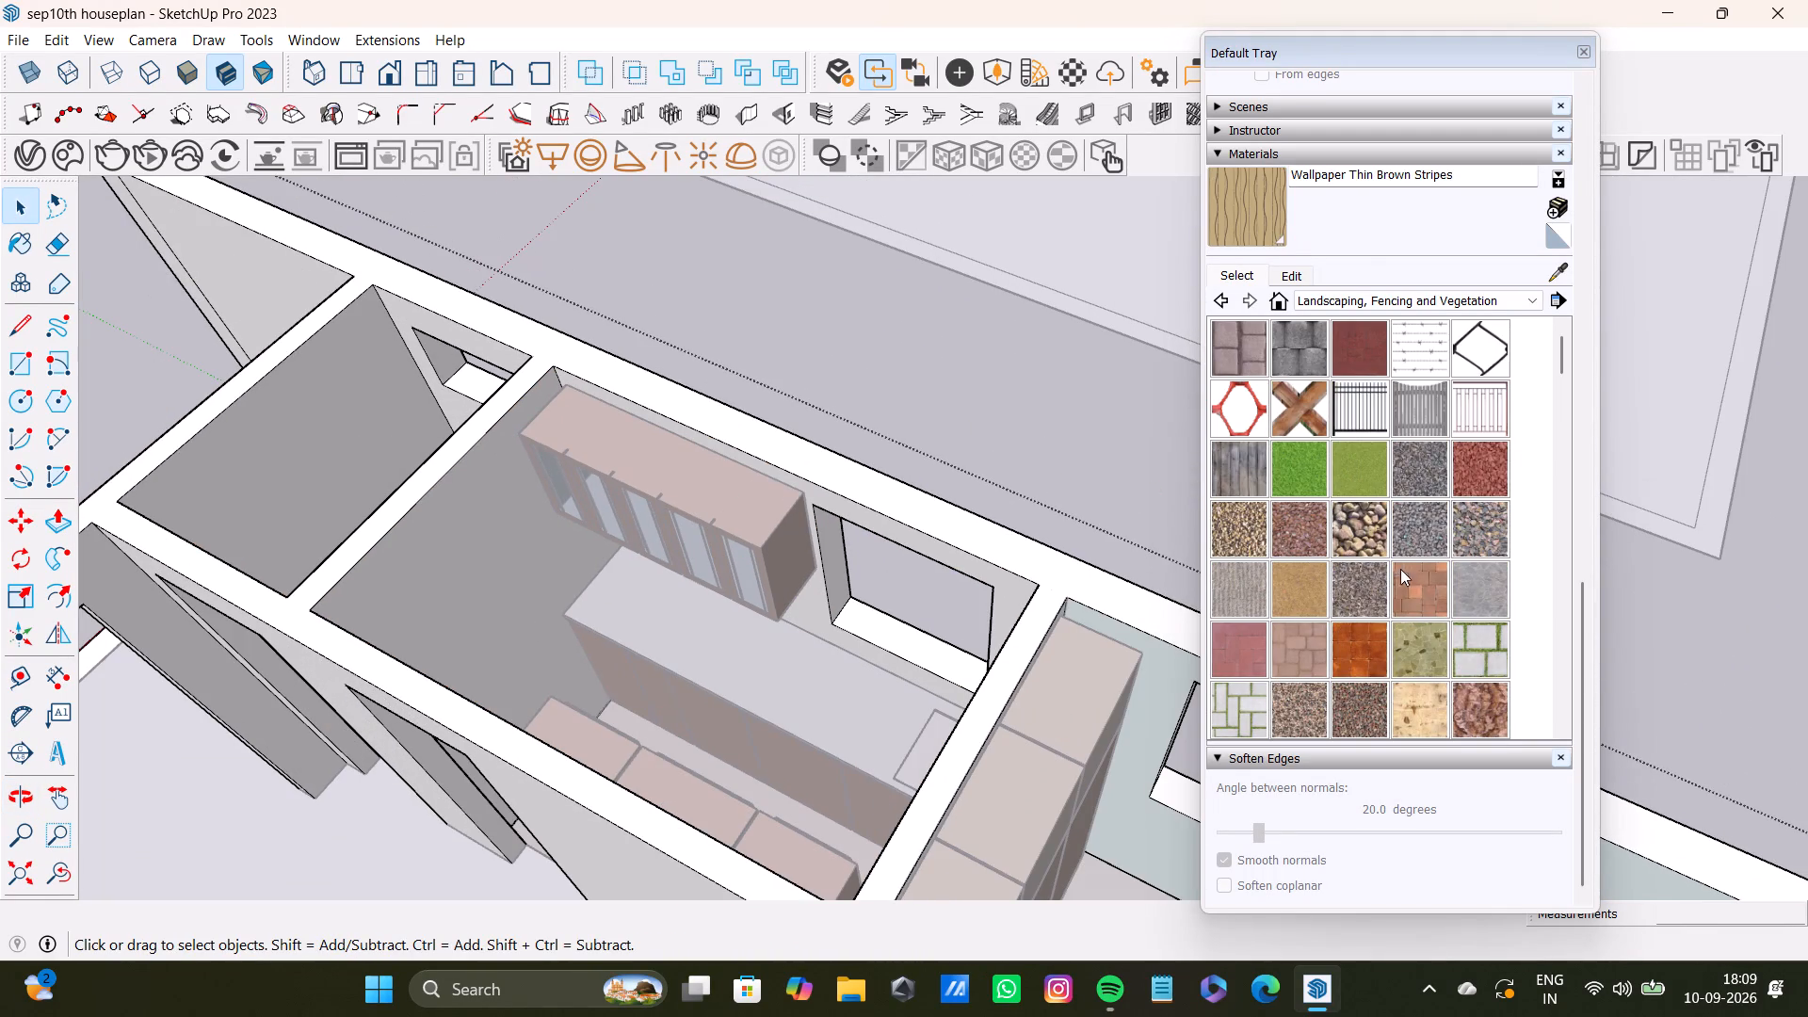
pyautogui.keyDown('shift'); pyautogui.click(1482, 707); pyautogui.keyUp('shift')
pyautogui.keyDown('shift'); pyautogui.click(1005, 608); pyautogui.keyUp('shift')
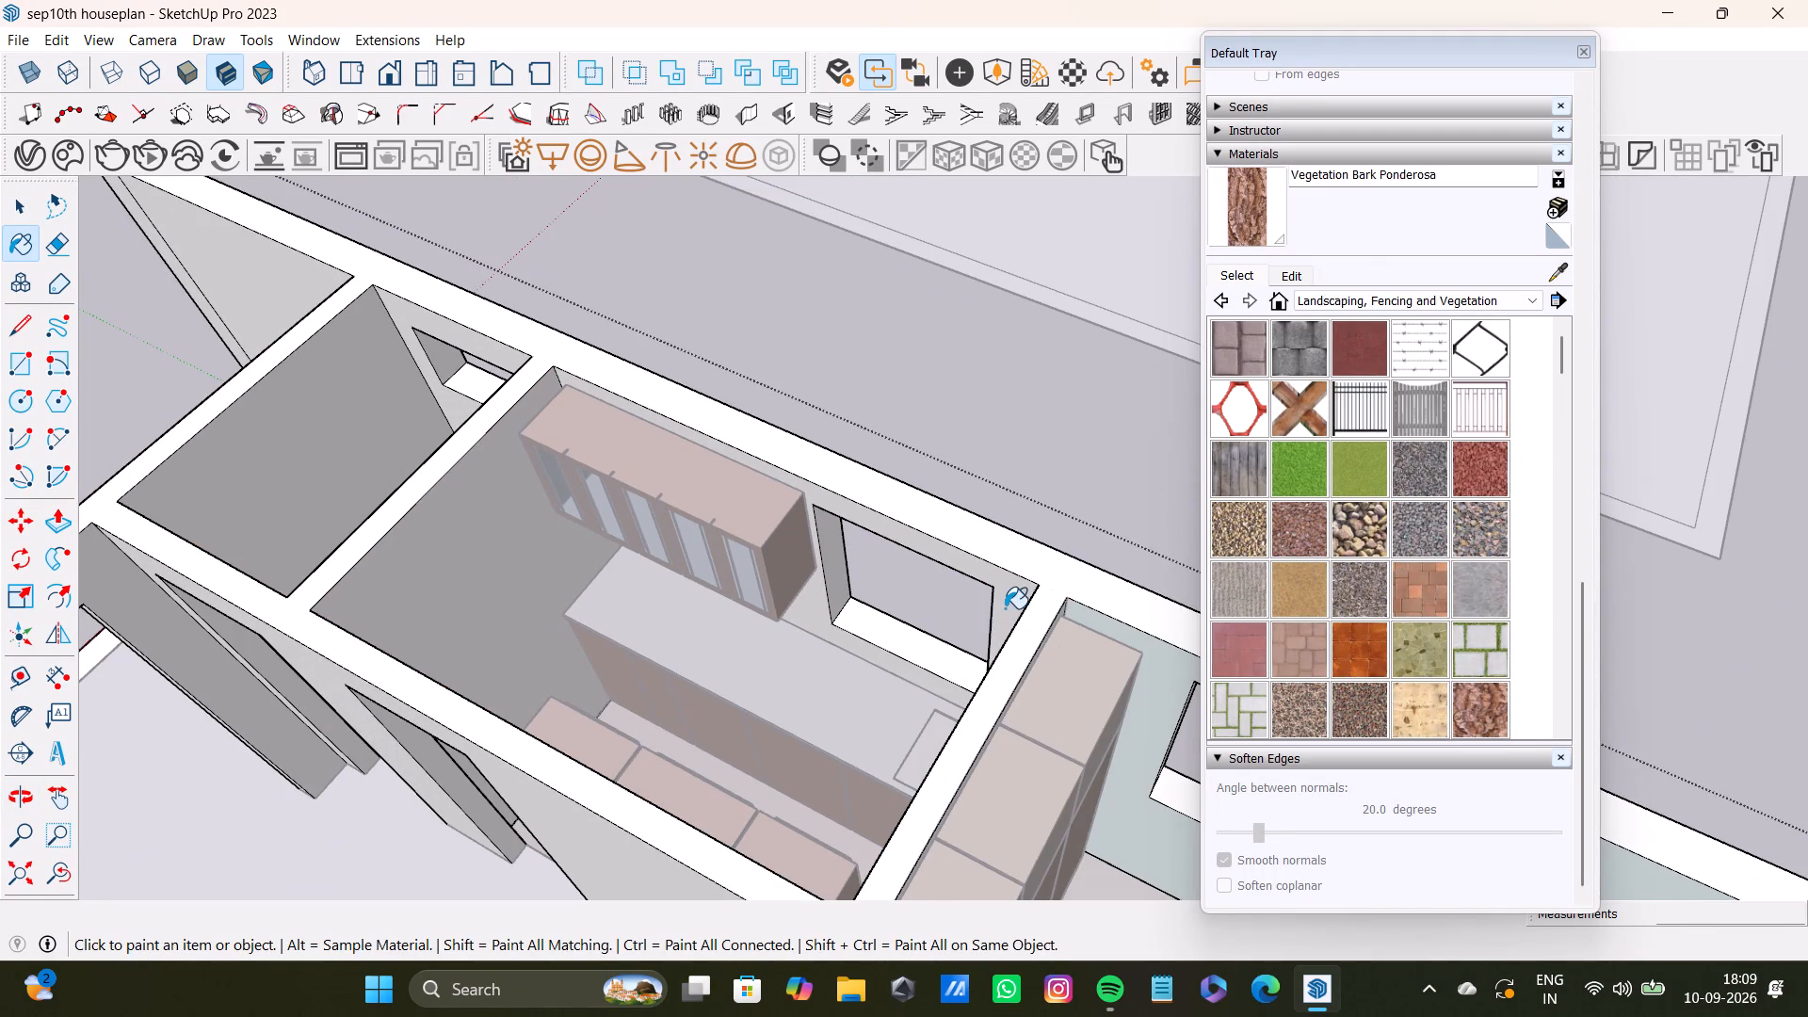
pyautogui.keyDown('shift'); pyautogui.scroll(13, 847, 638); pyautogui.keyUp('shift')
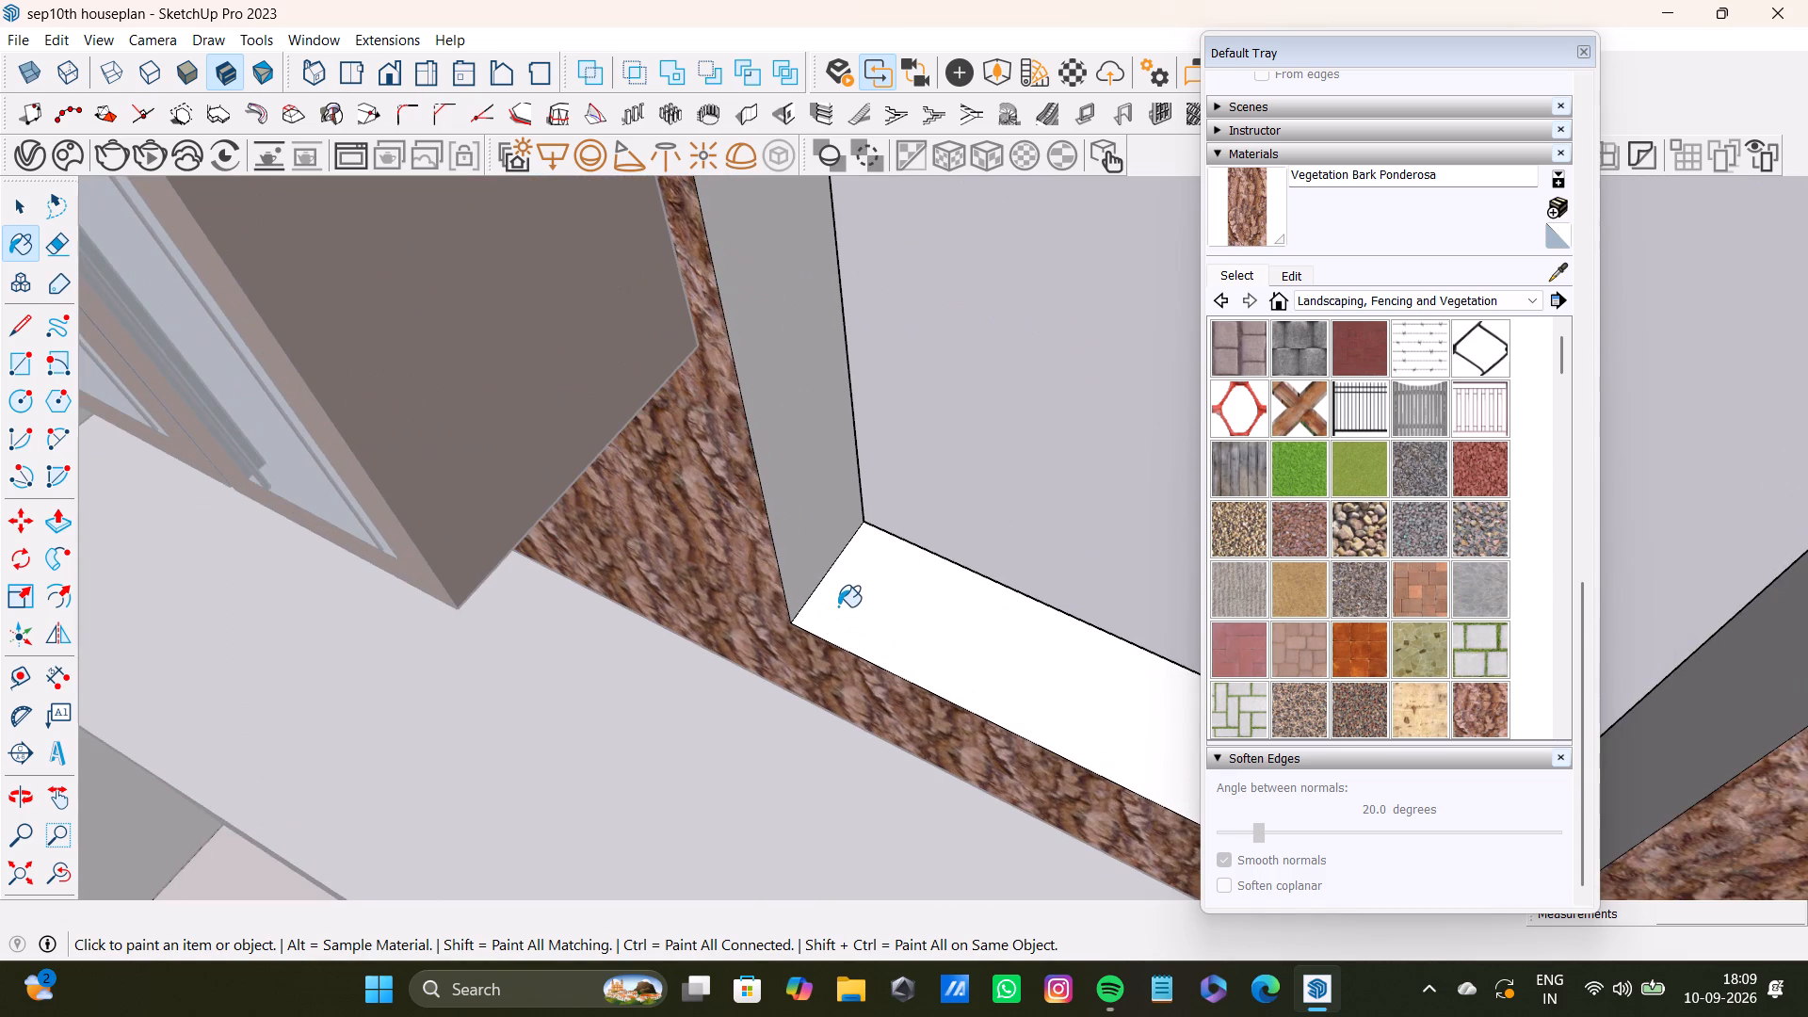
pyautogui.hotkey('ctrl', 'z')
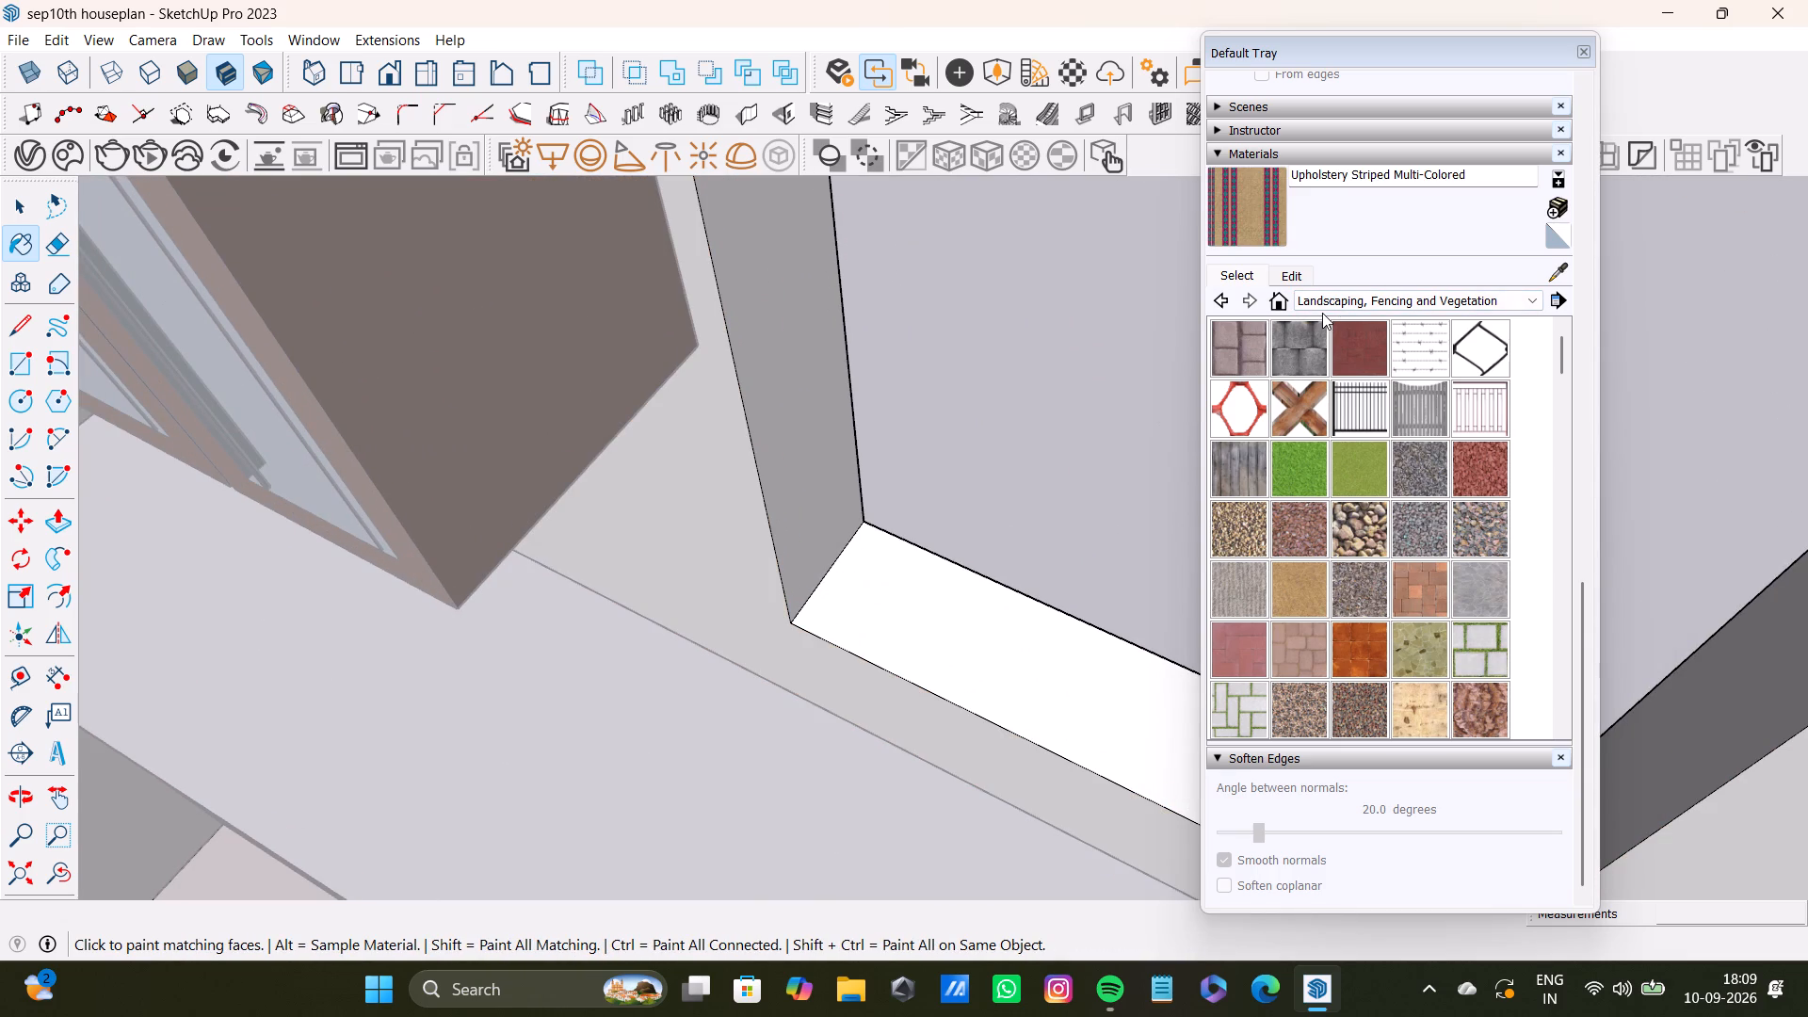
# Look through the Landscaping, Fencing and Vegetation and the Patterns material collections for a kitchen wall finish.
pyautogui.keyDown('shift'); pyautogui.click(1322, 313); pyautogui.keyUp('shift')
pyautogui.keyDown('shift'); pyautogui.scroll(-17, 908, 488); pyautogui.keyUp('shift')
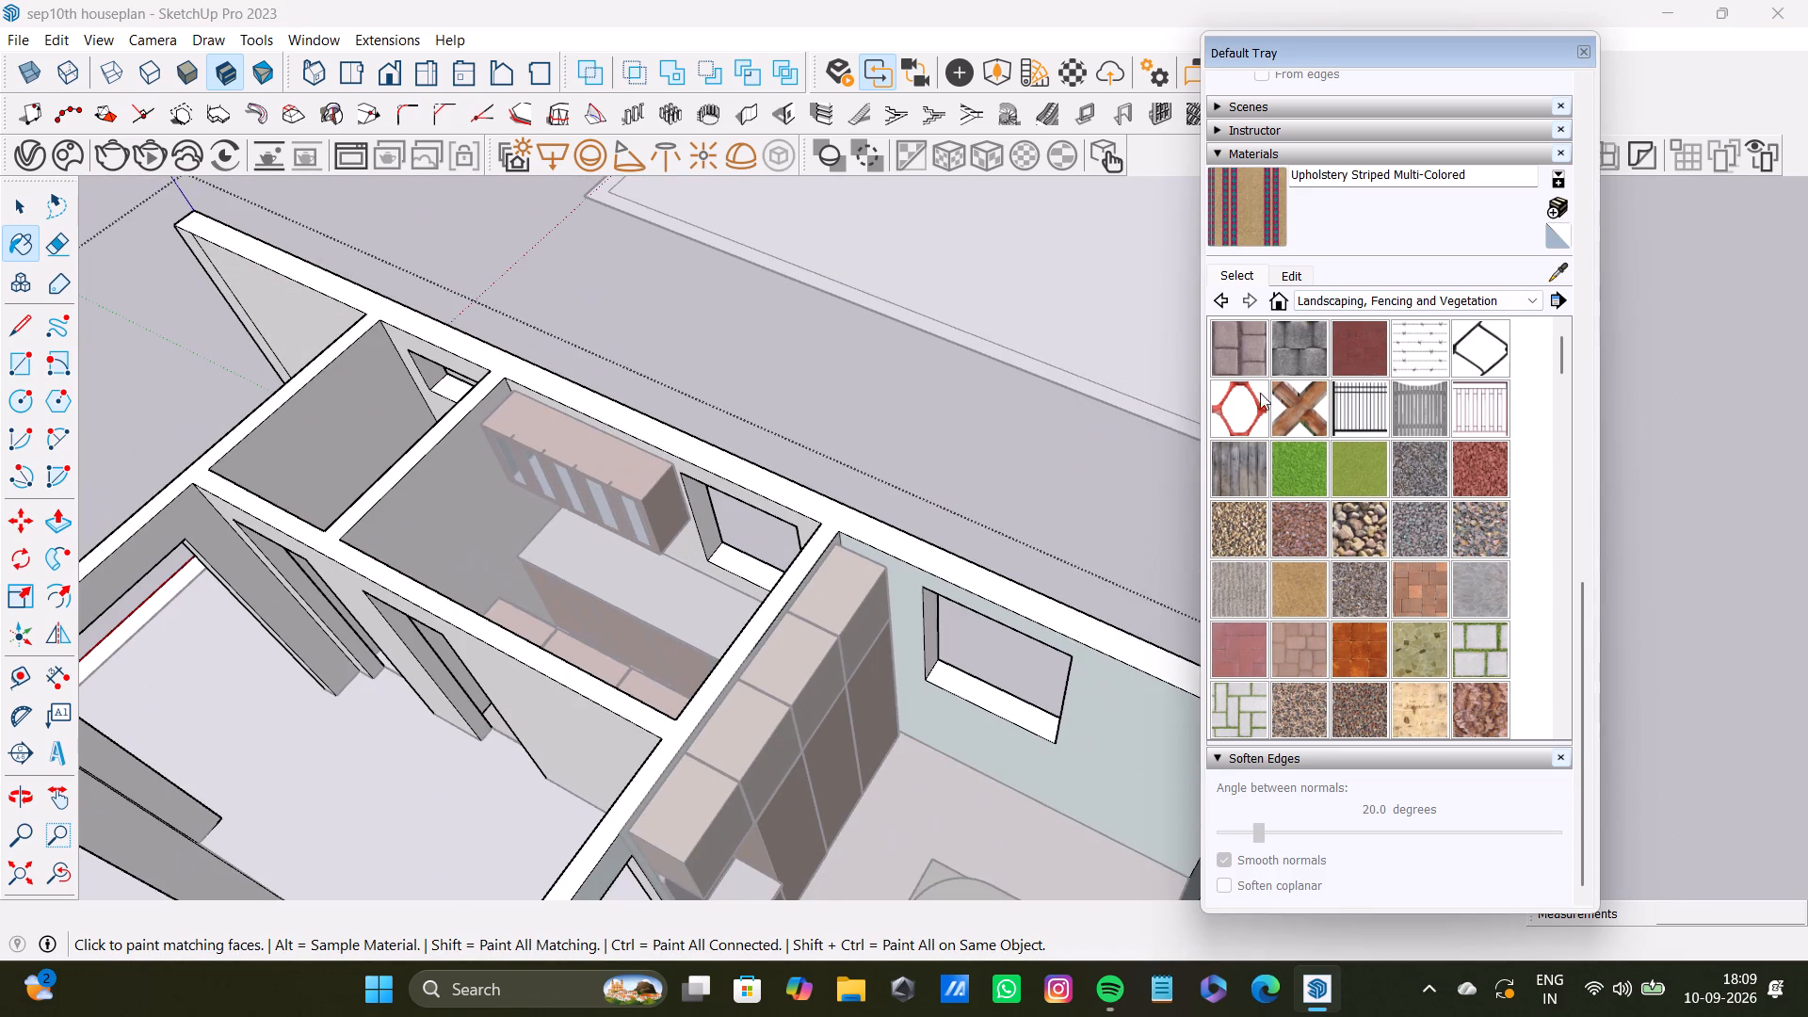
pyautogui.keyDown('shift'); pyautogui.click(1323, 301); pyautogui.keyUp('shift')
pyautogui.keyDown('shift'); pyautogui.scroll(-3, 1334, 450); pyautogui.keyUp('shift')
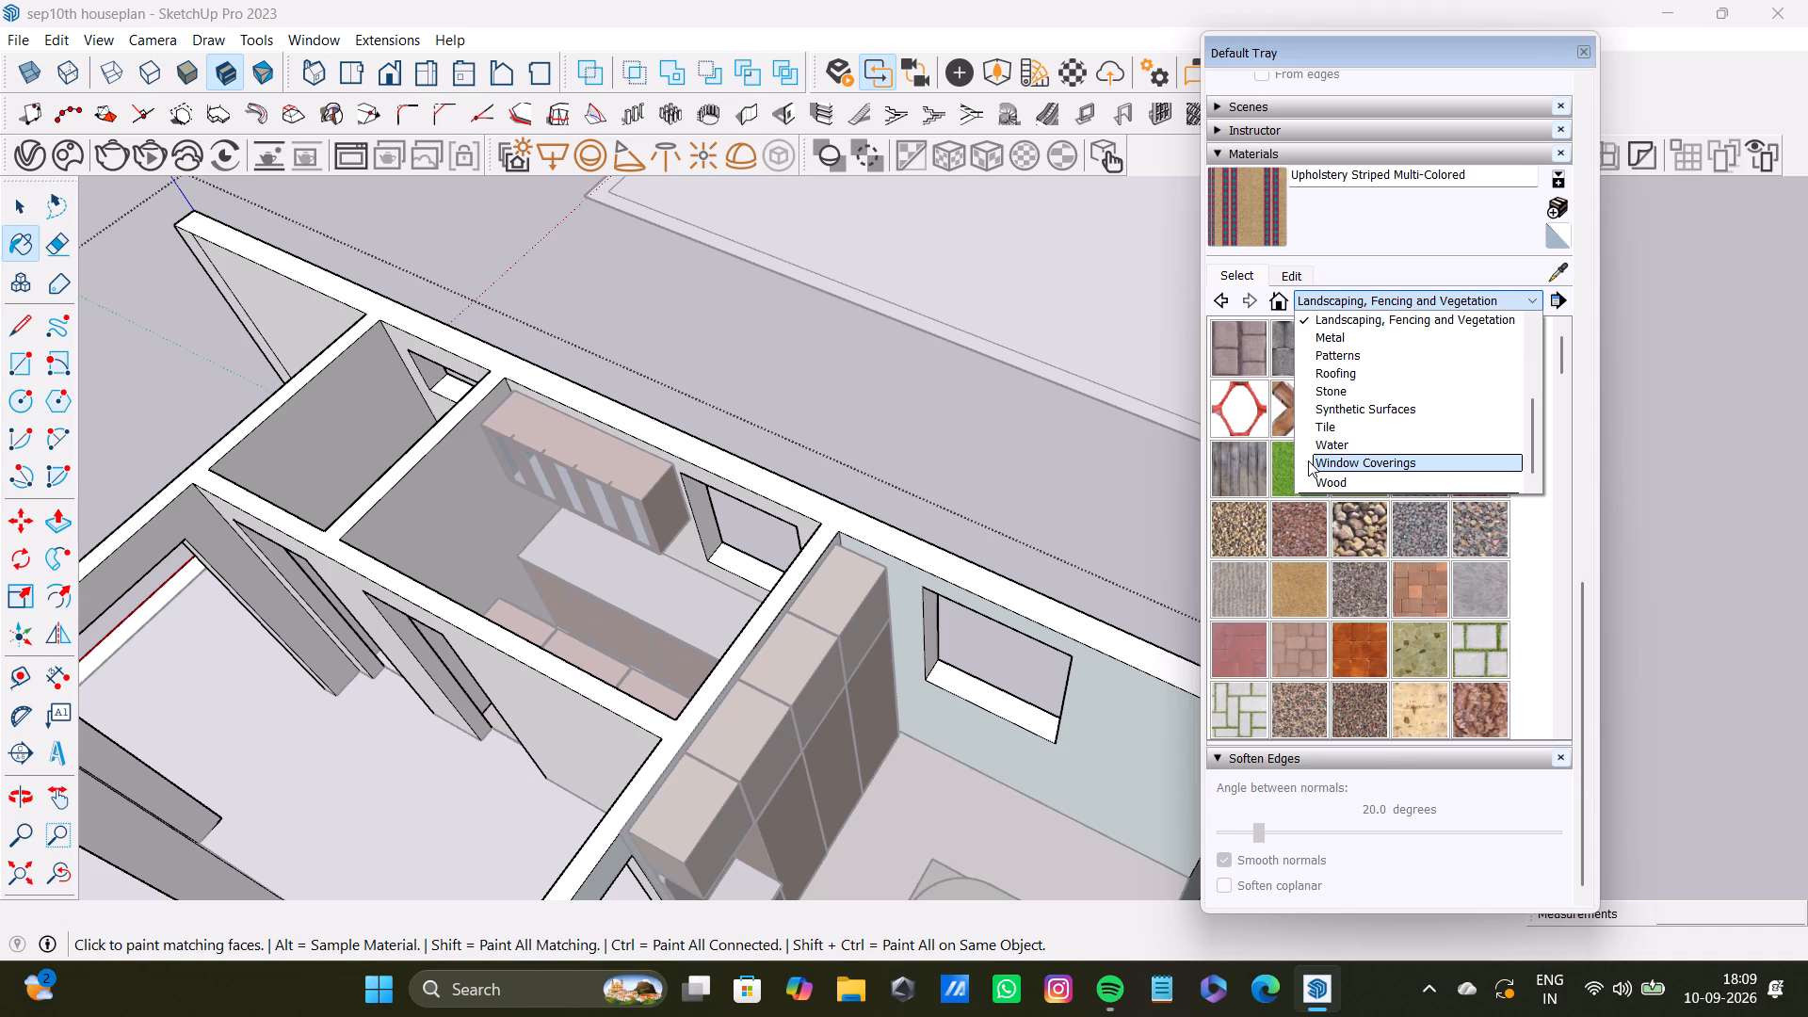
pyautogui.scroll(-3, 1372, 395)
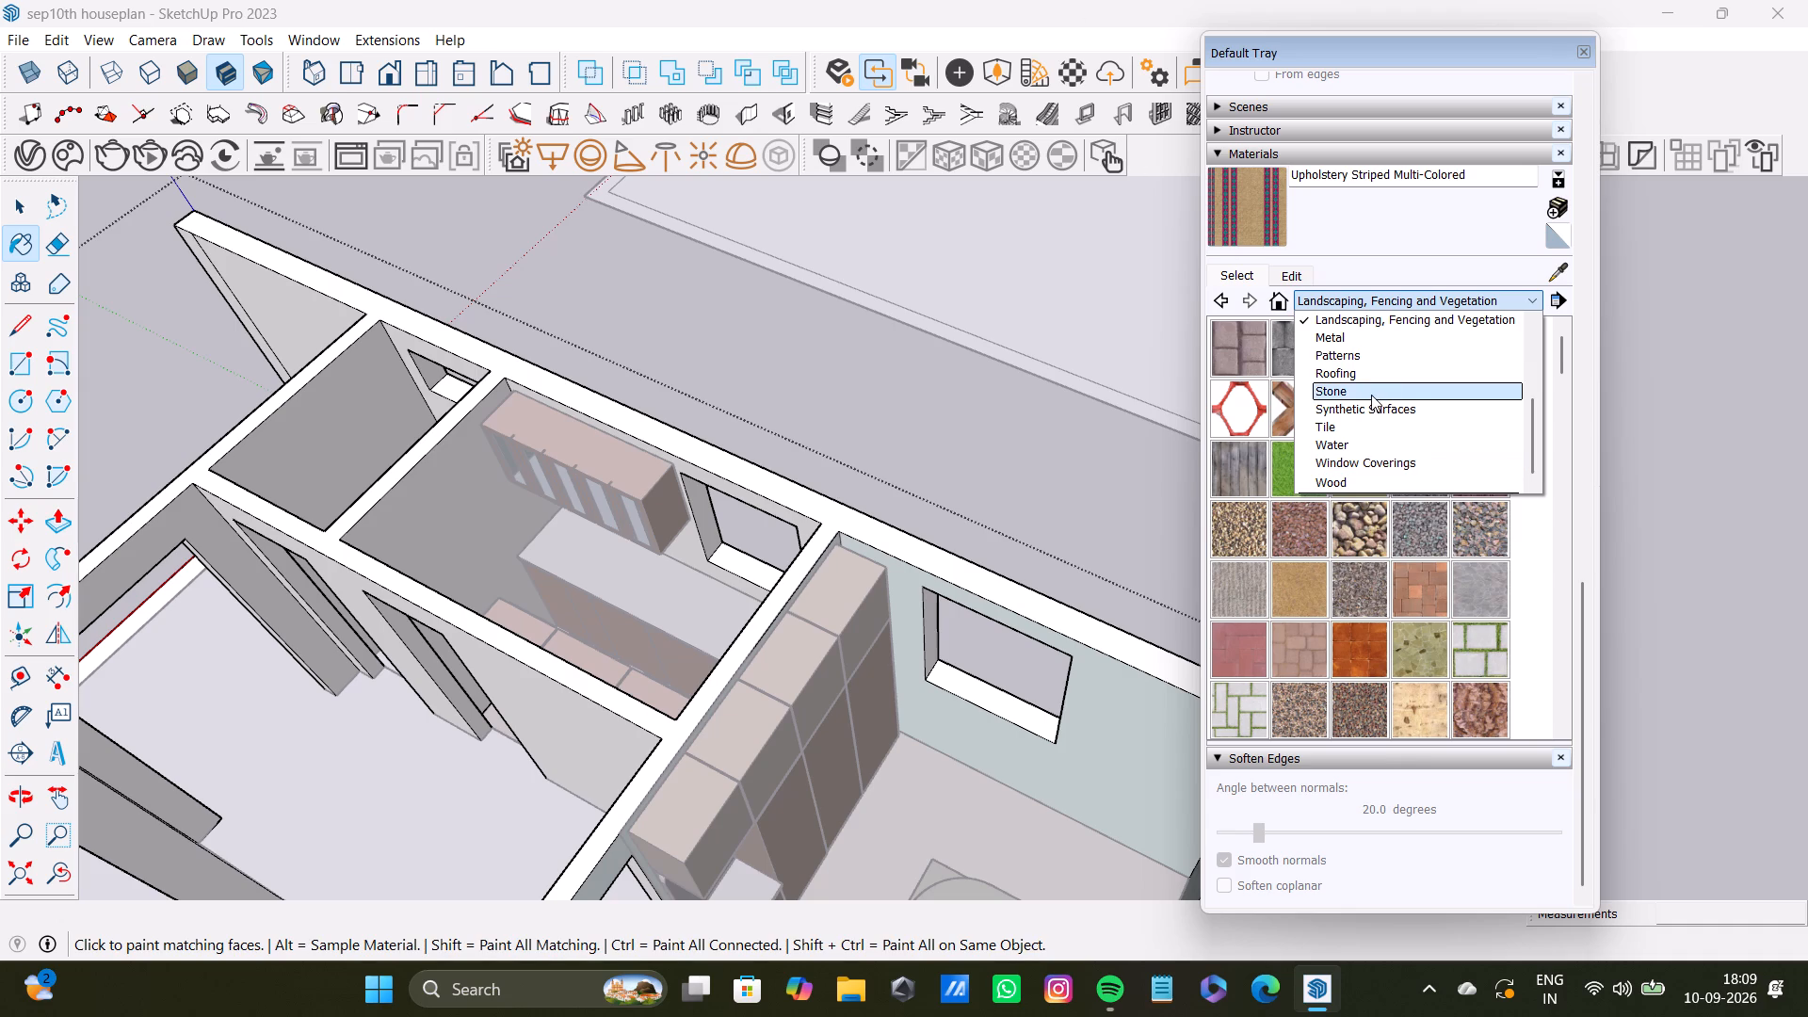
pyautogui.click(1380, 361)
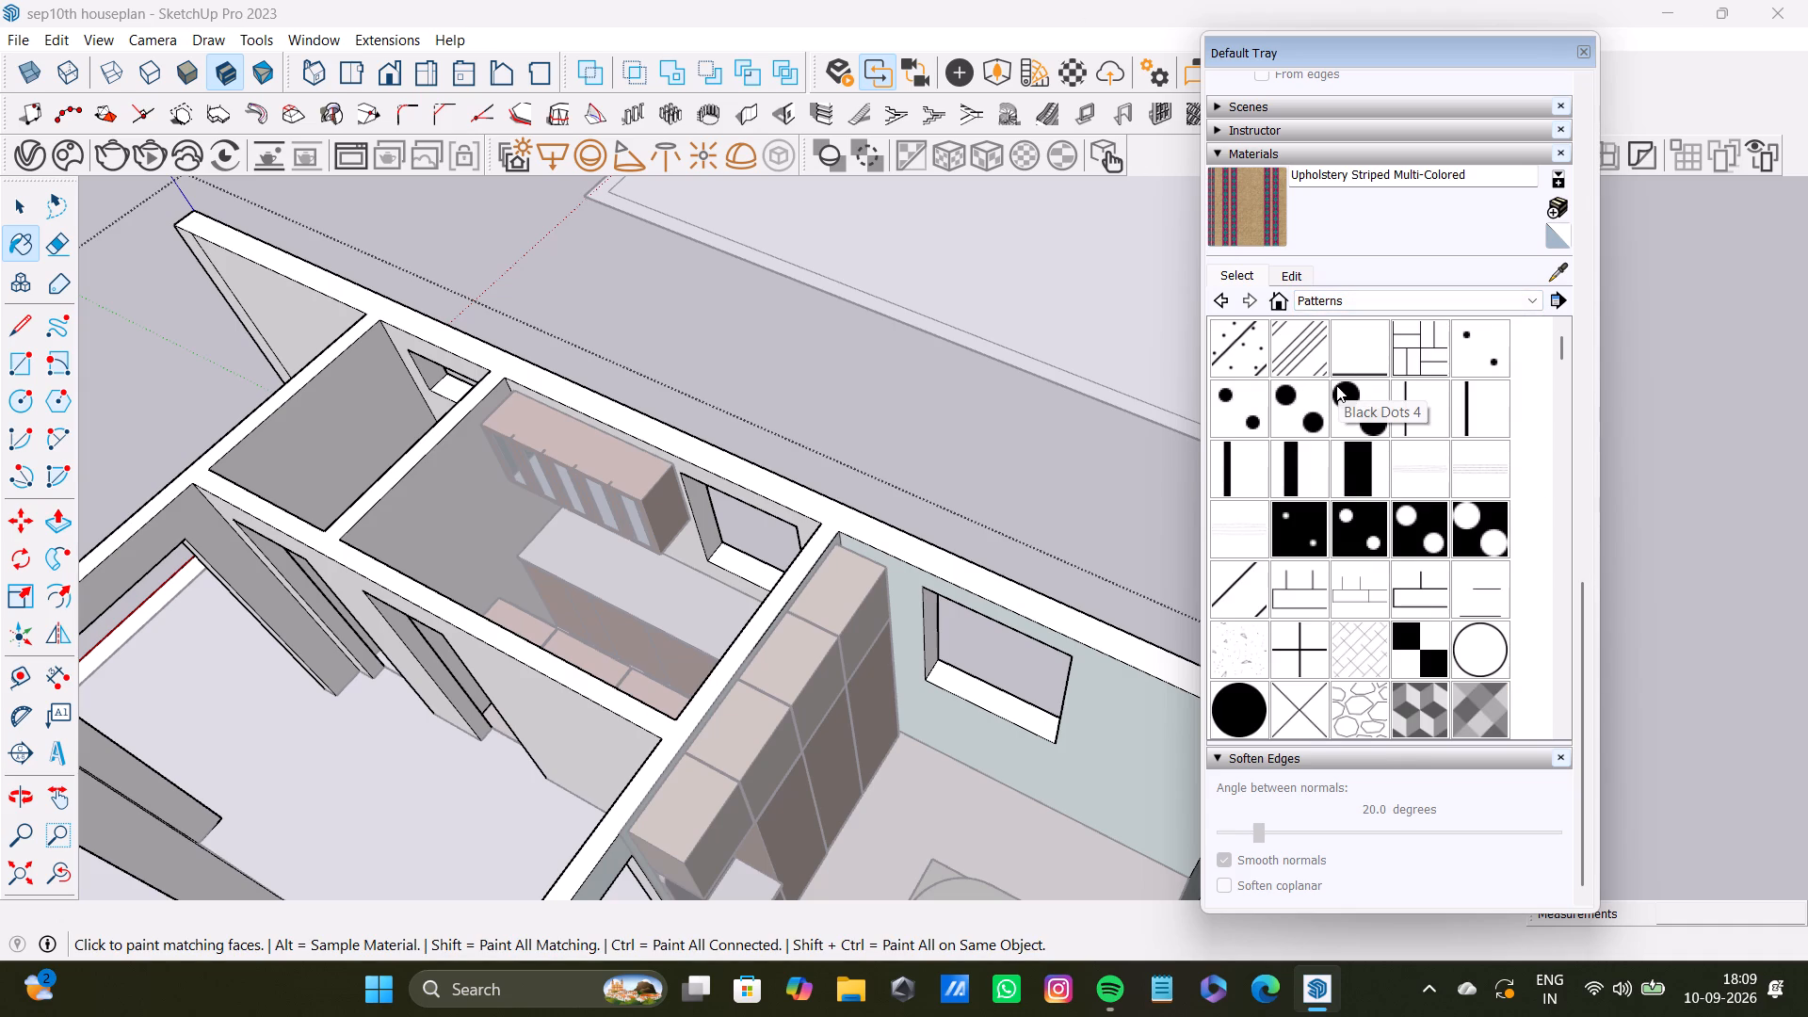
pyautogui.click(1308, 303)
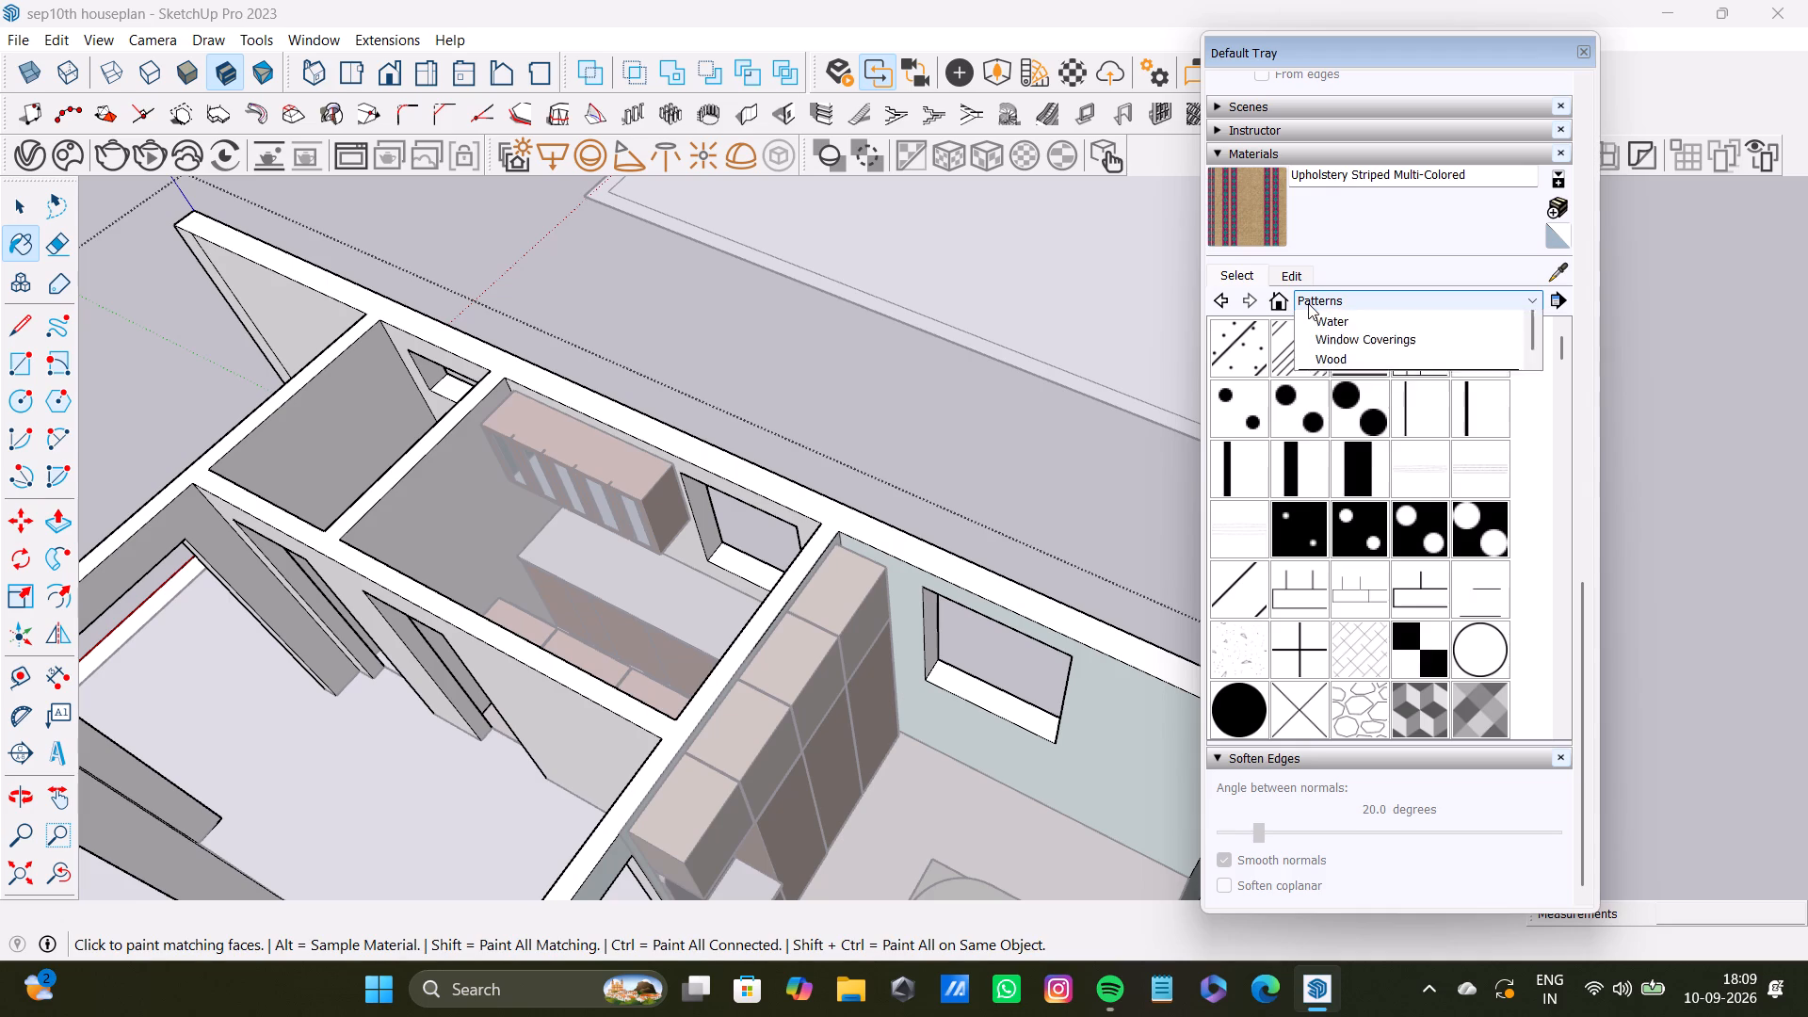
pyautogui.scroll(-2, 1350, 433)
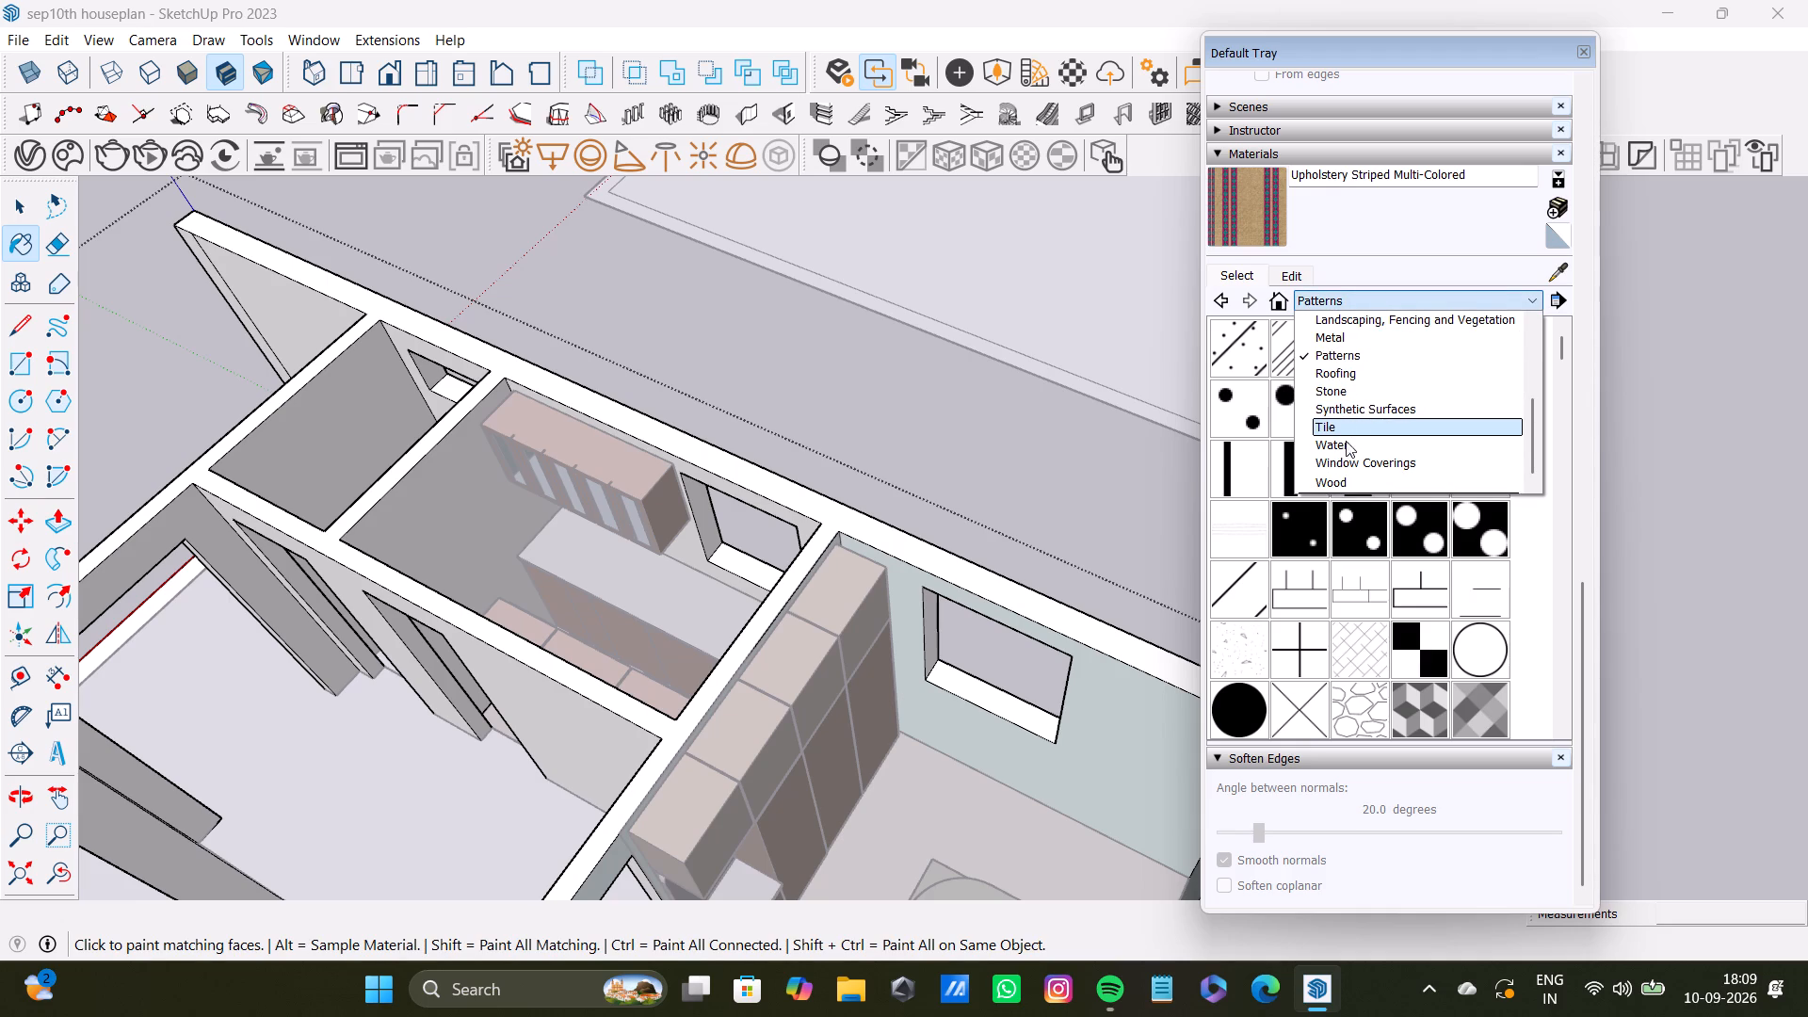
pyautogui.scroll(-1, 1346, 441)
pyautogui.click(1654, 321)
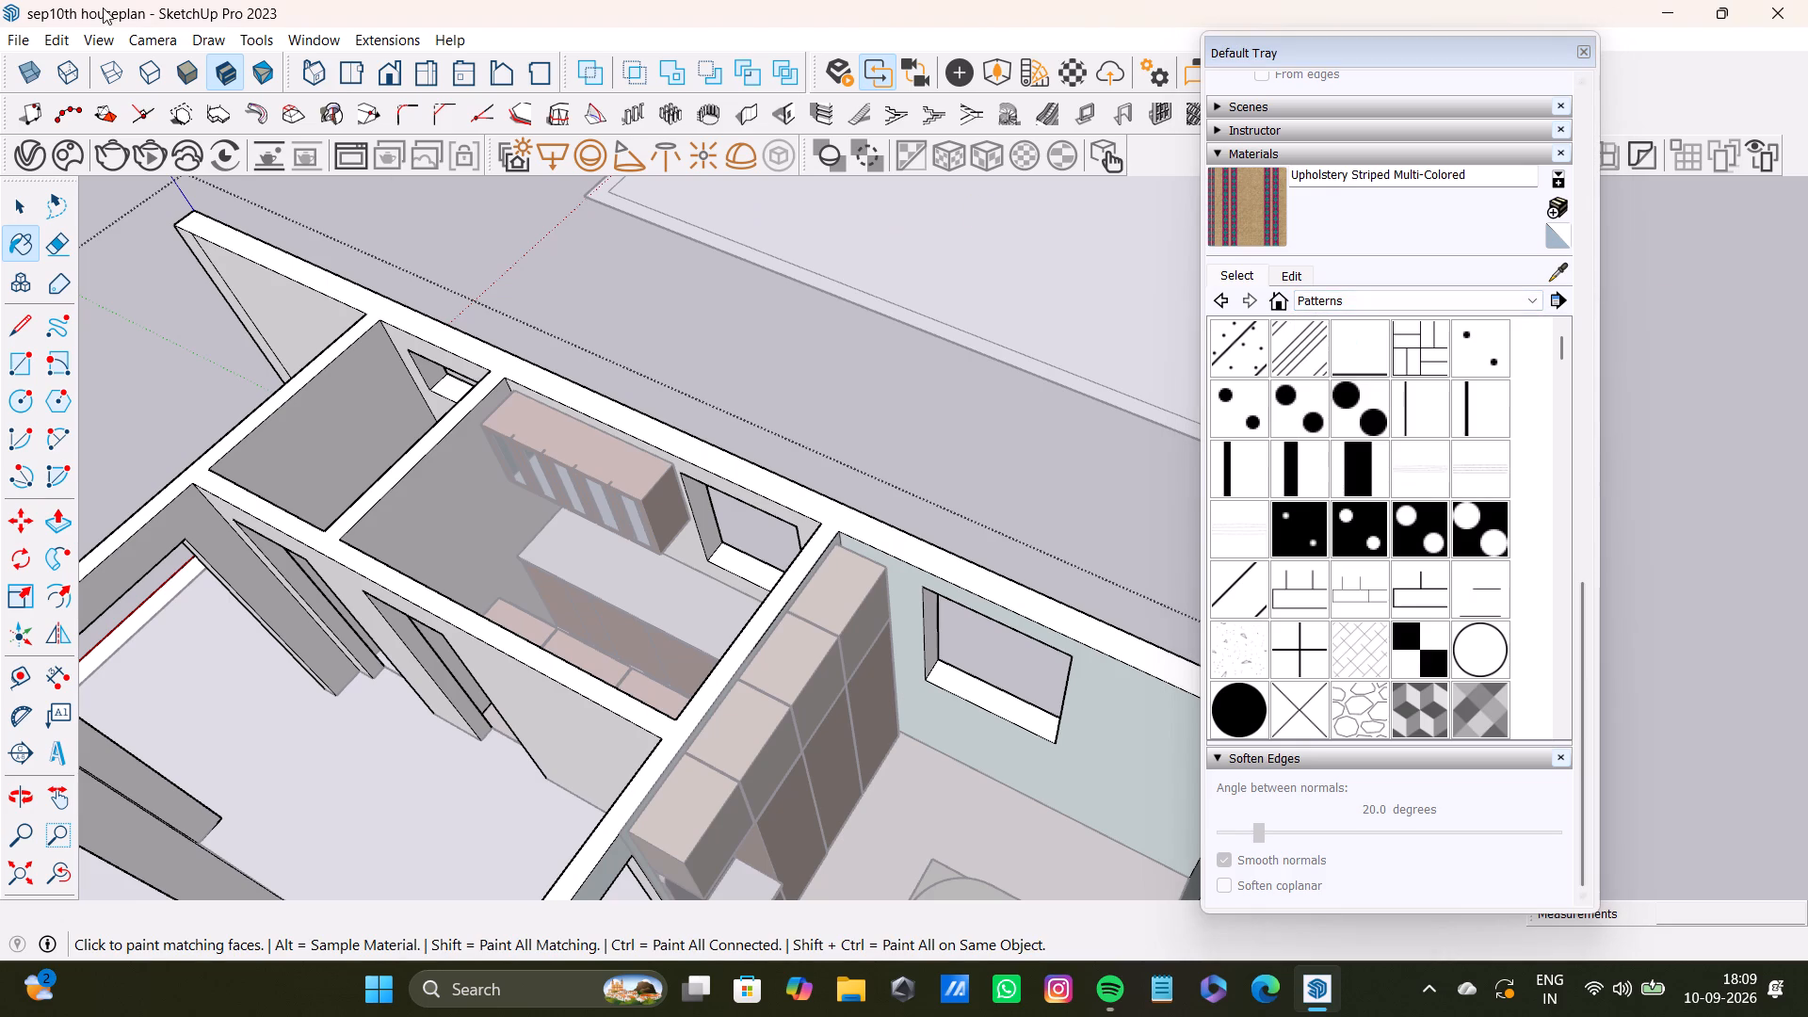
pyautogui.click(1578, 50)
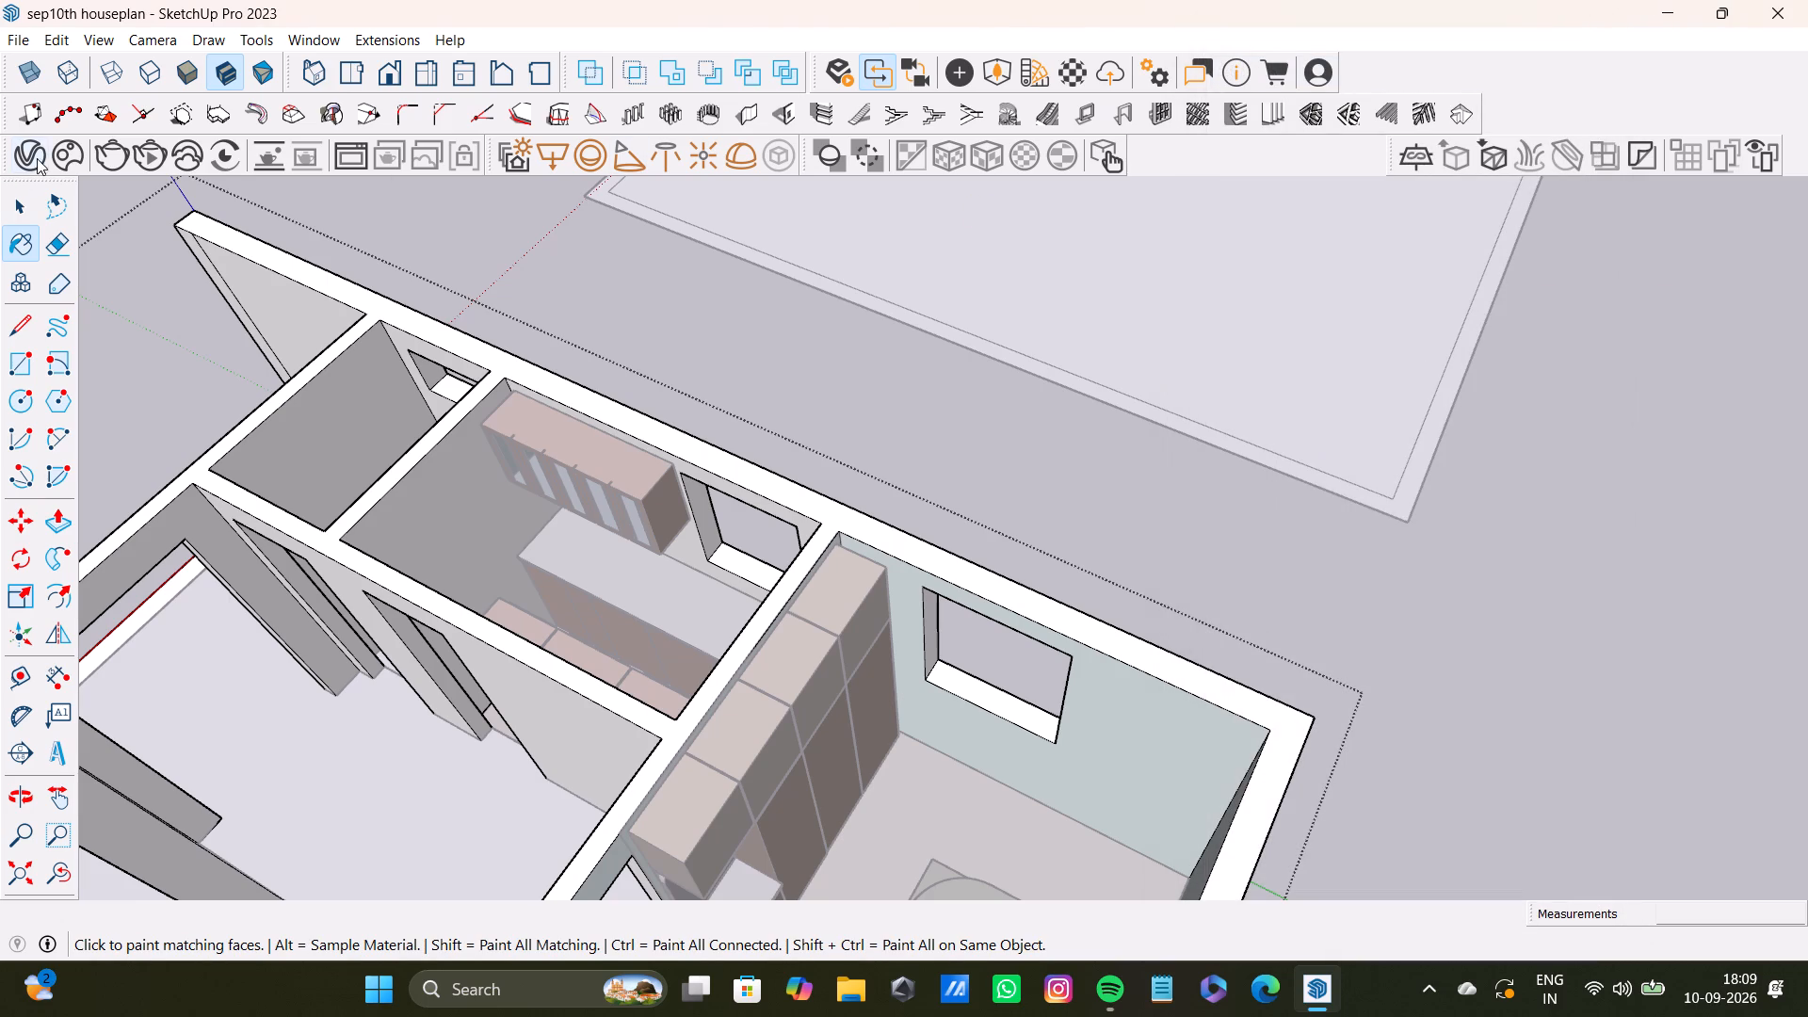
# Browse the Chaos Cosmos material library, checking the downloaded and online Various category and the online Nature category.
pyautogui.click(67, 162)
pyautogui.scroll(-14, 435, 505)
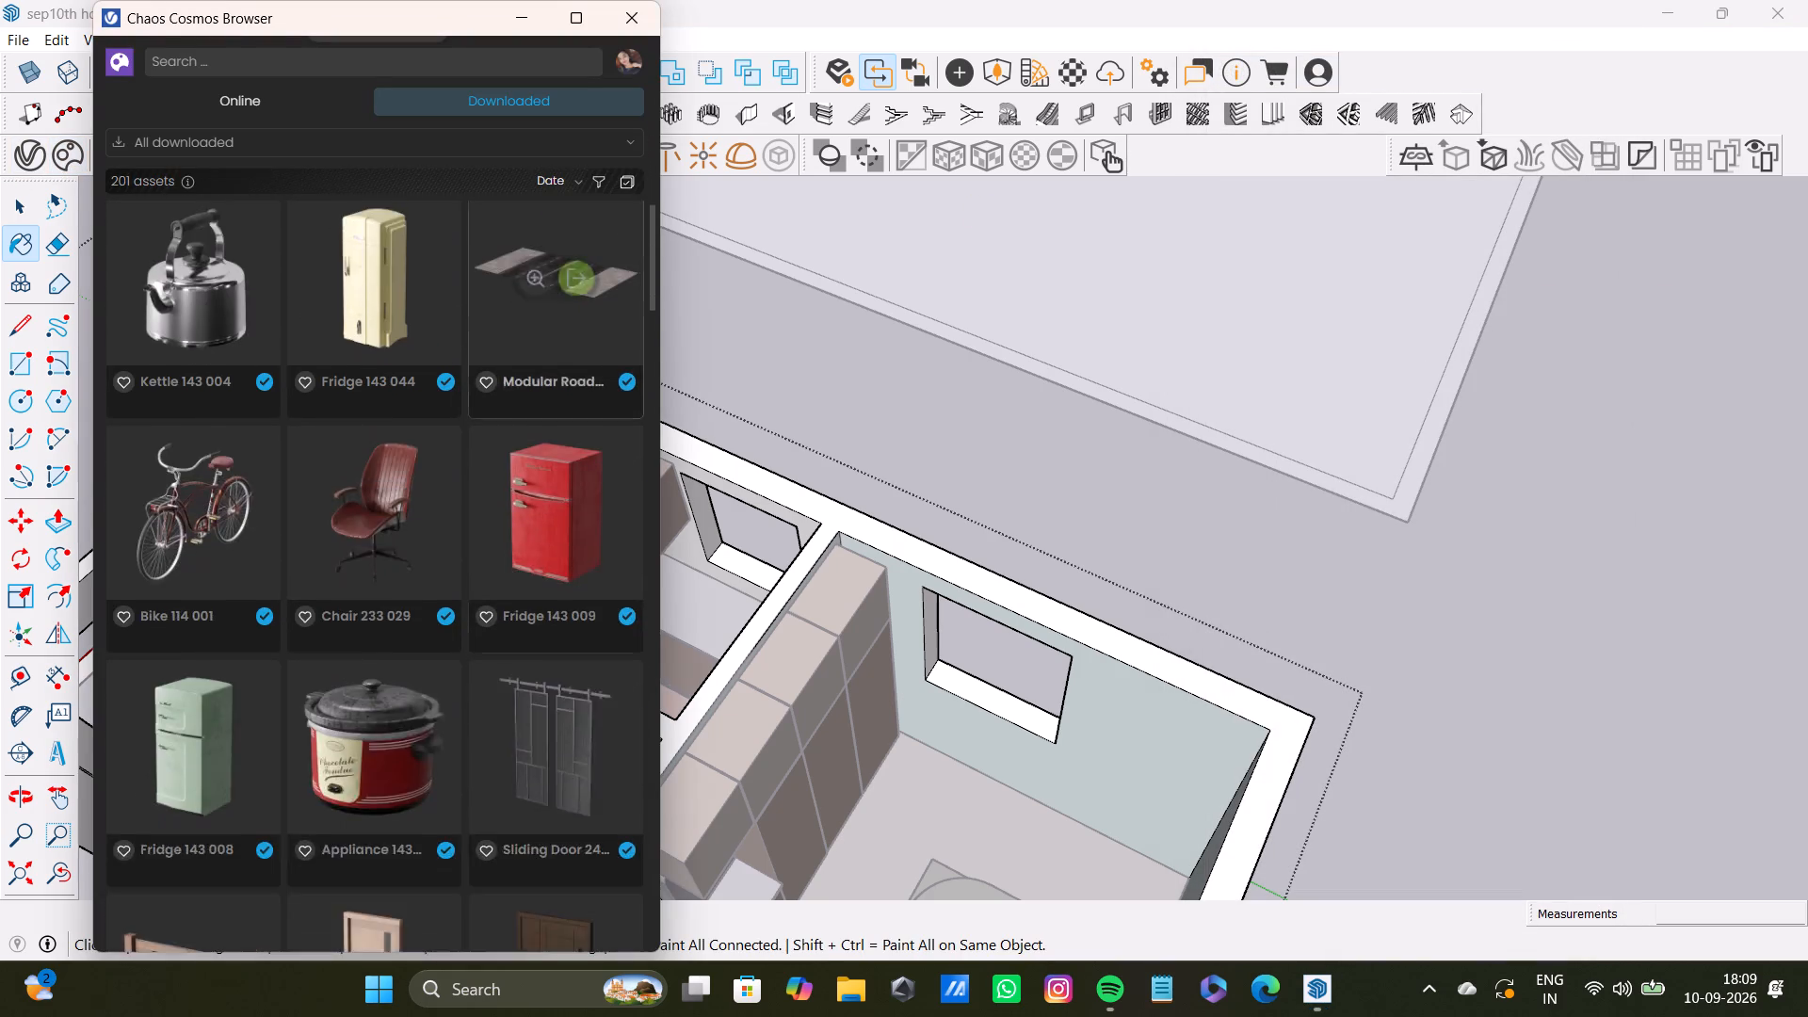
pyautogui.scroll(-2, 474, 577)
pyautogui.click(402, 142)
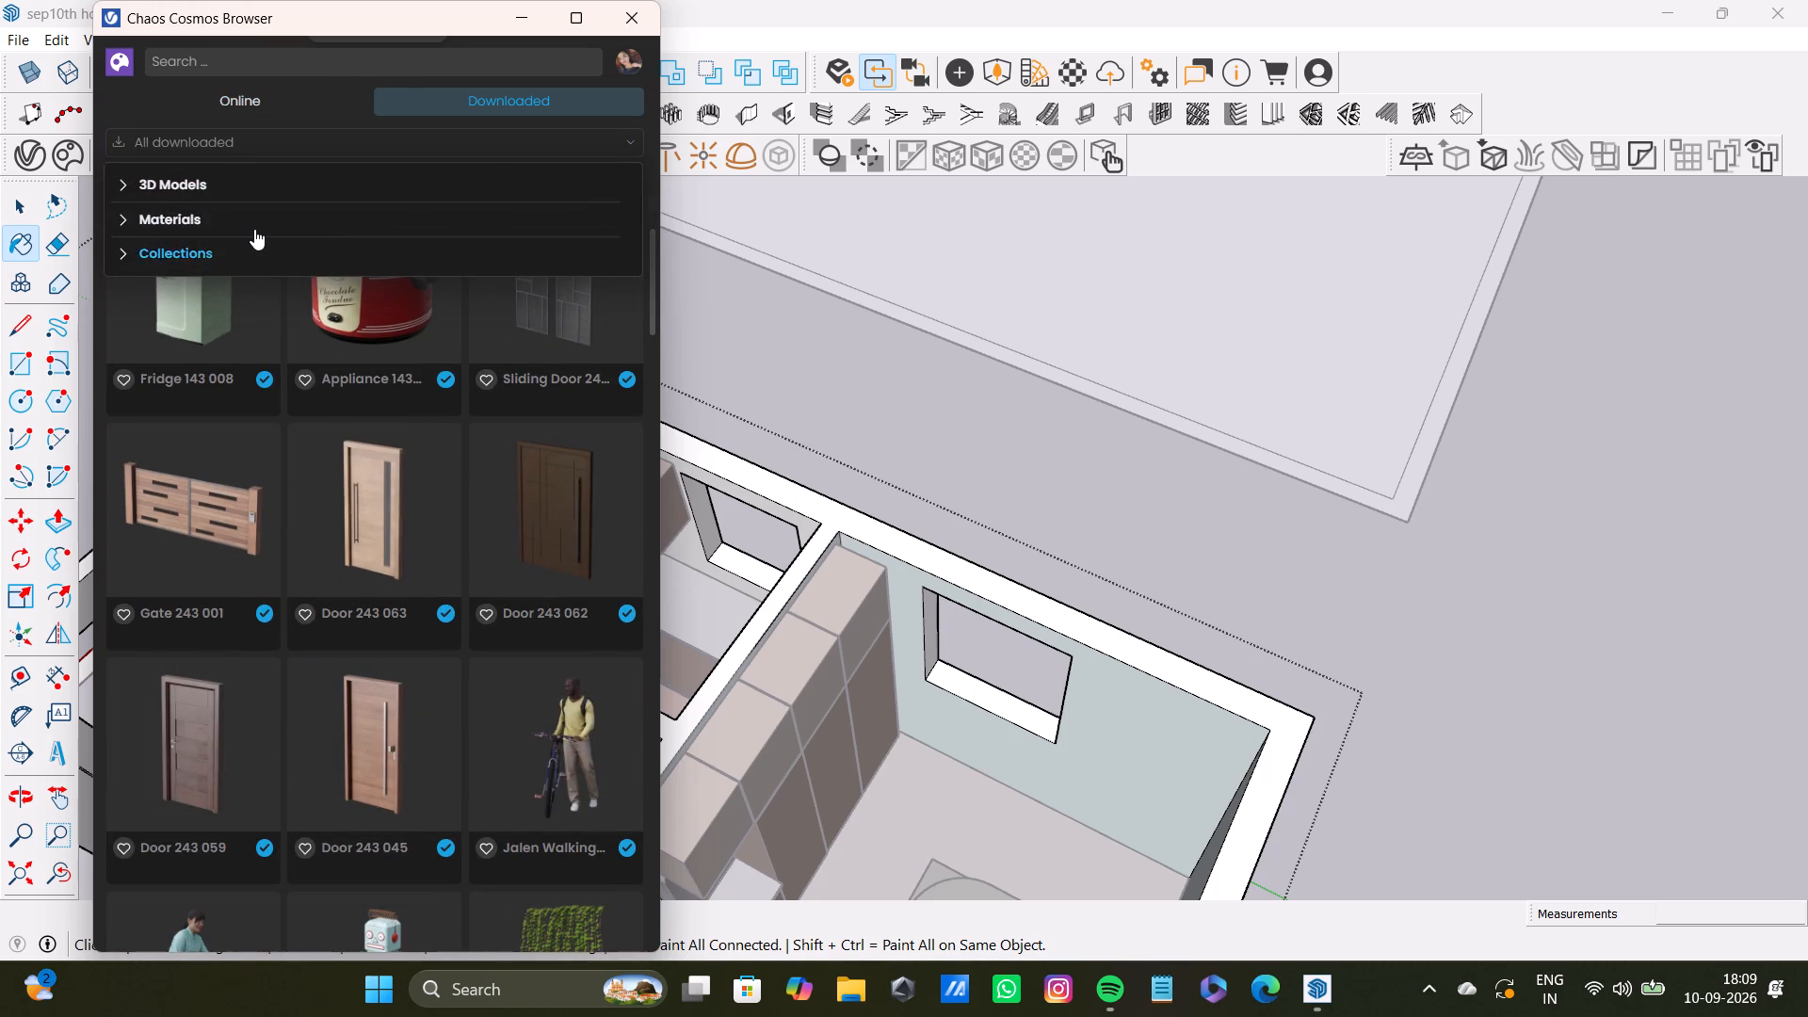
pyautogui.click(254, 225)
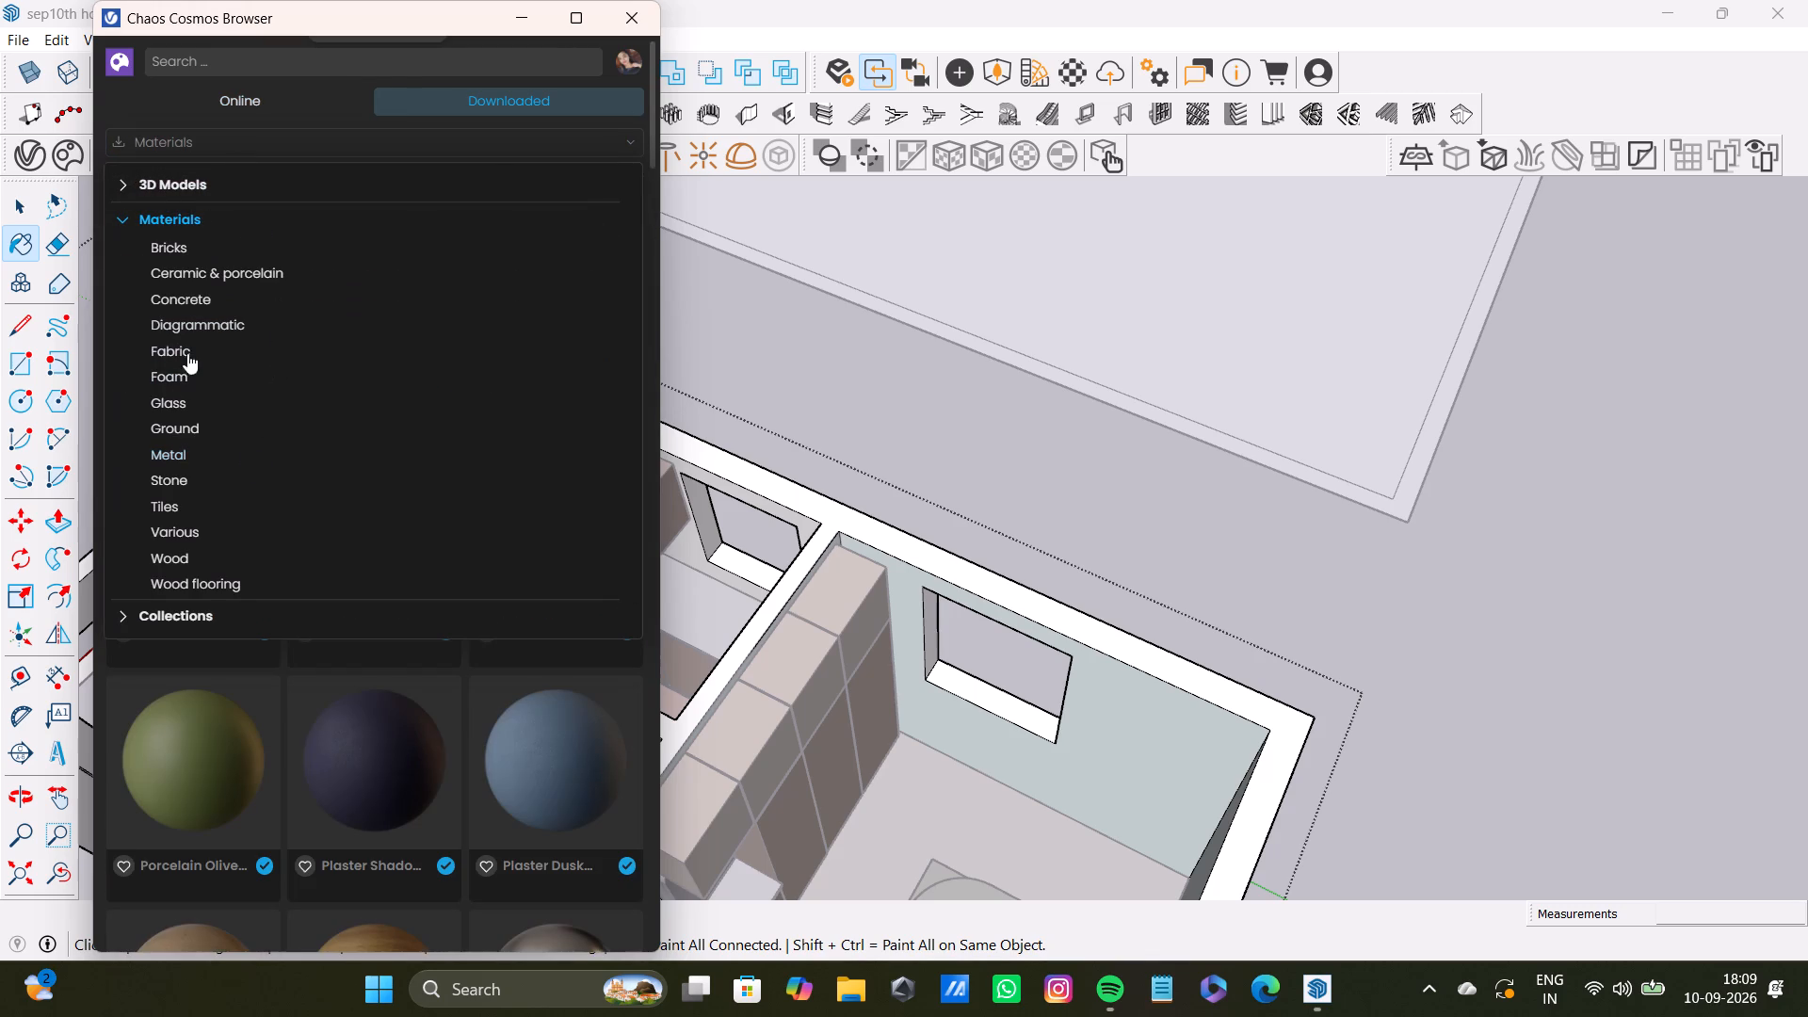
pyautogui.scroll(-3, 266, 476)
pyautogui.click(169, 536)
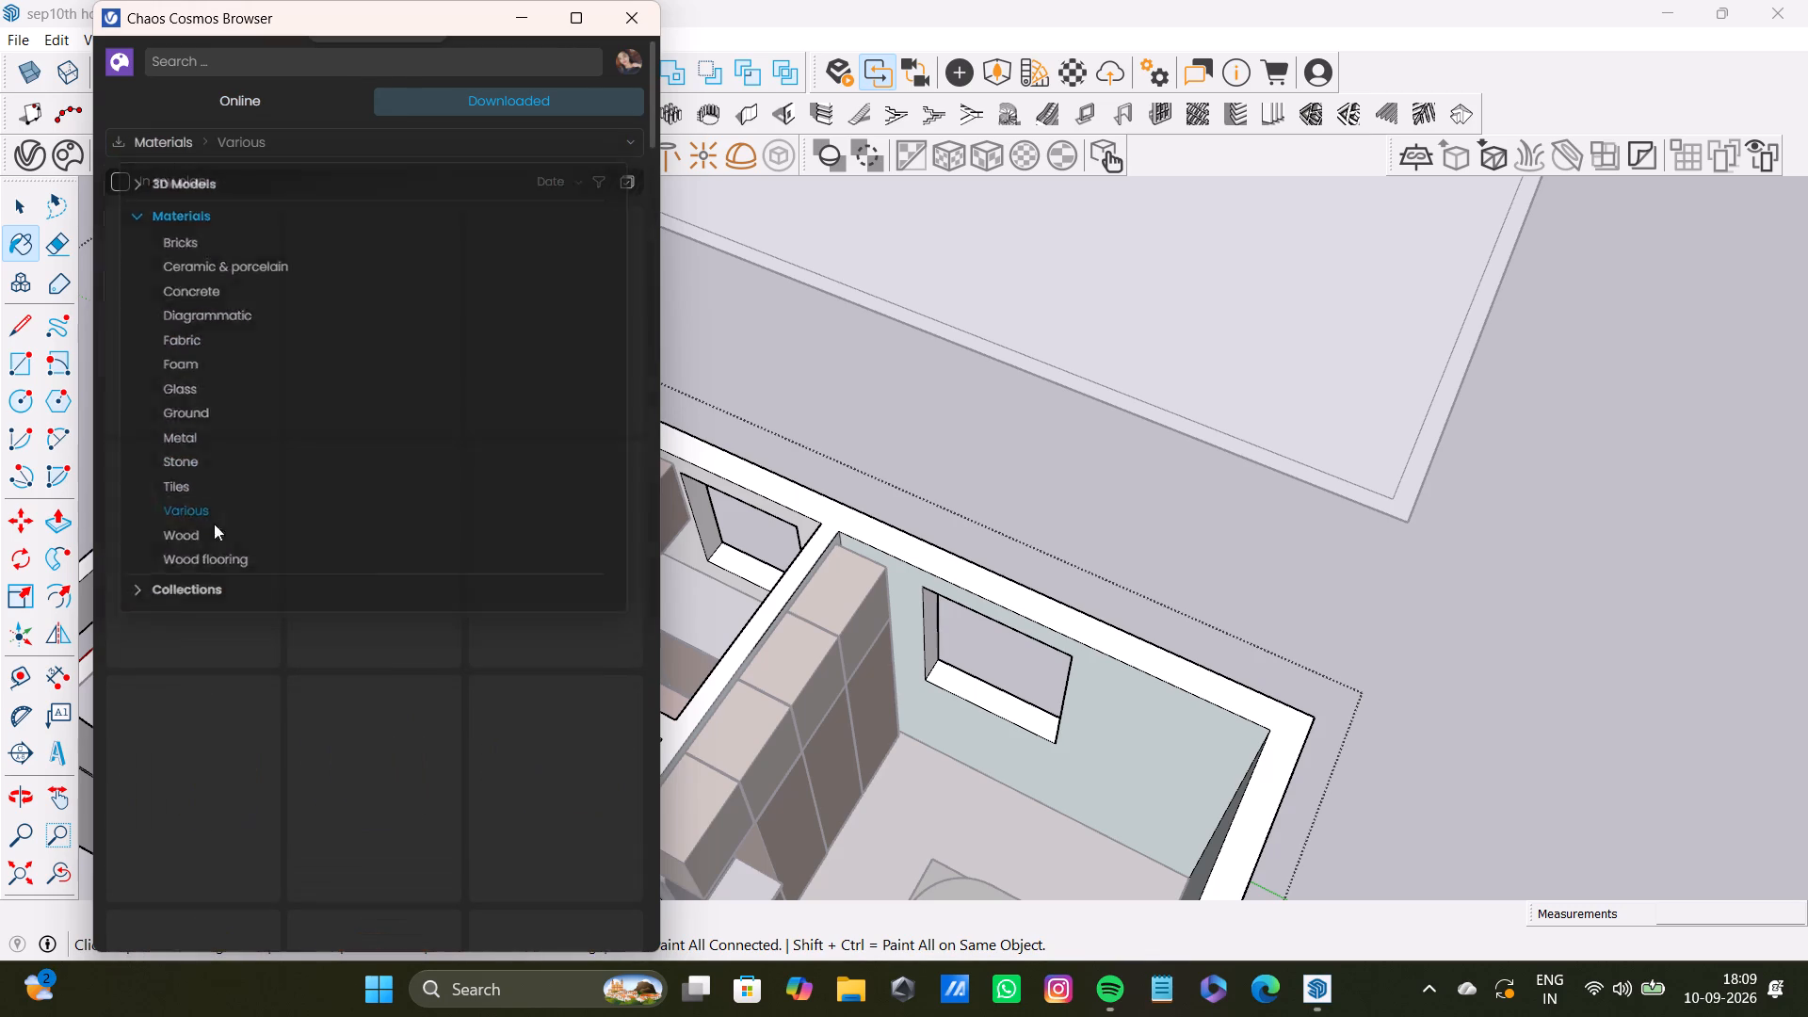
pyautogui.click(236, 139)
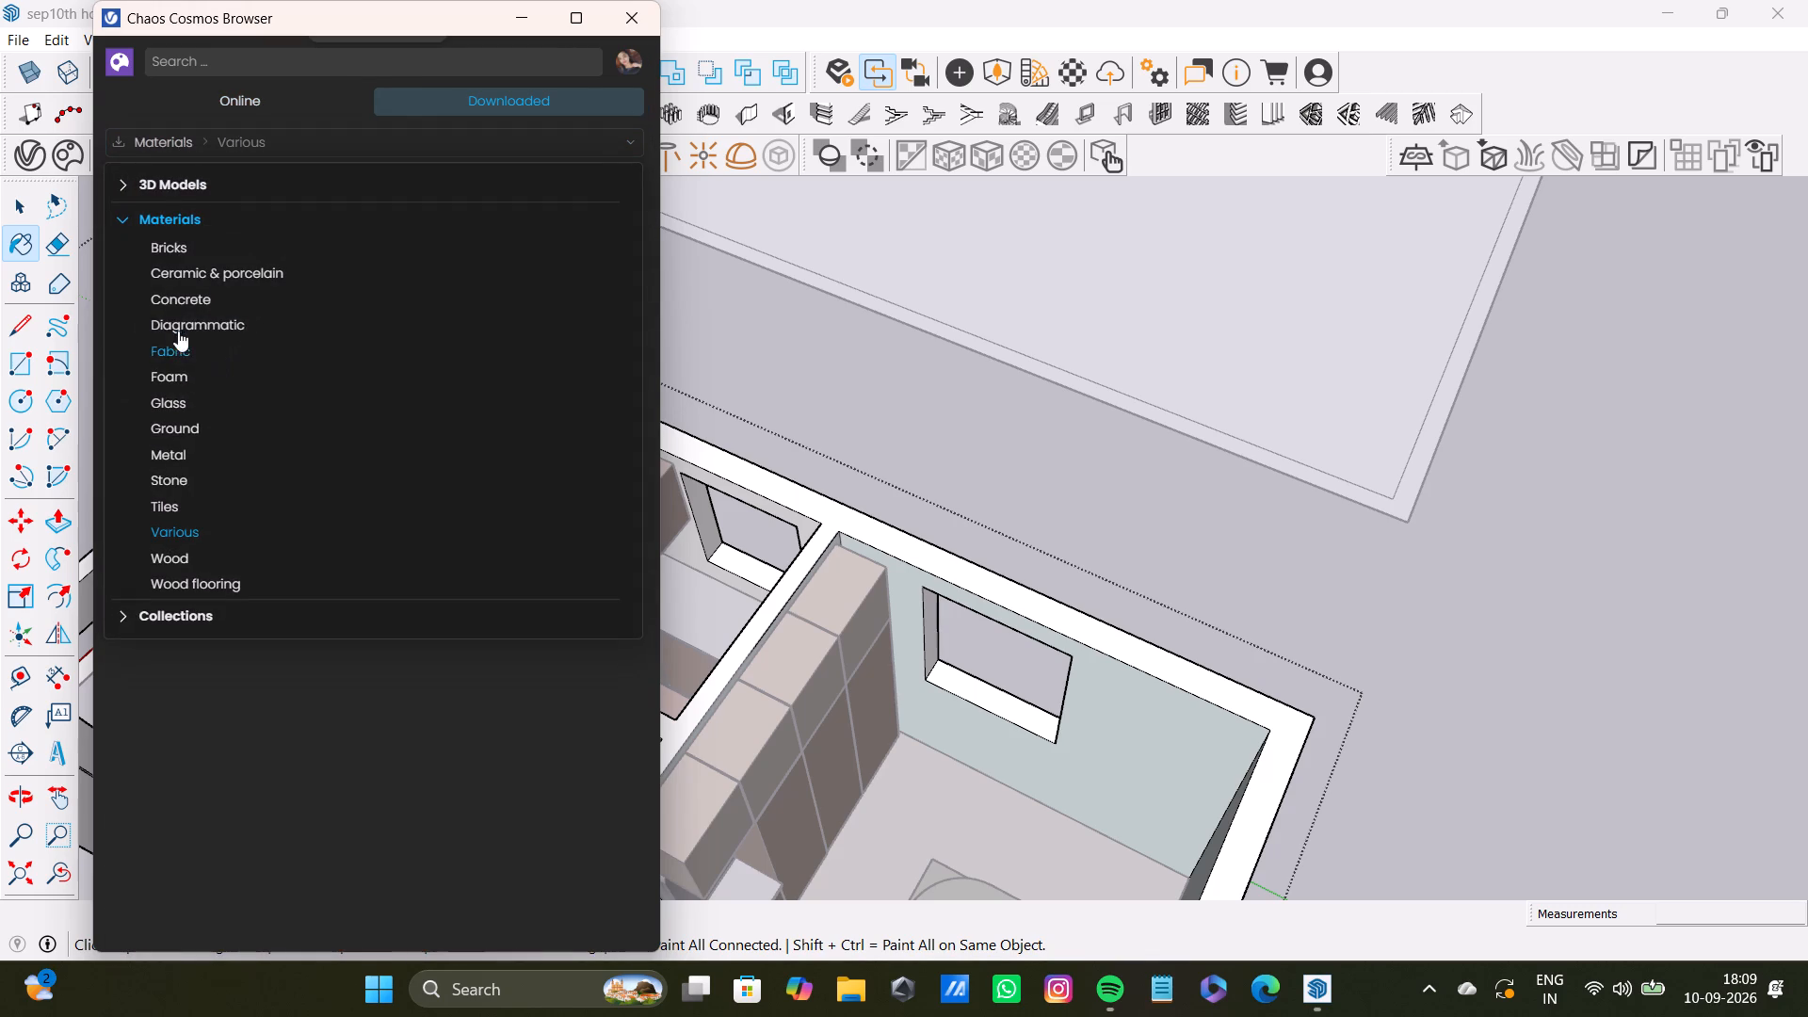
pyautogui.click(221, 91)
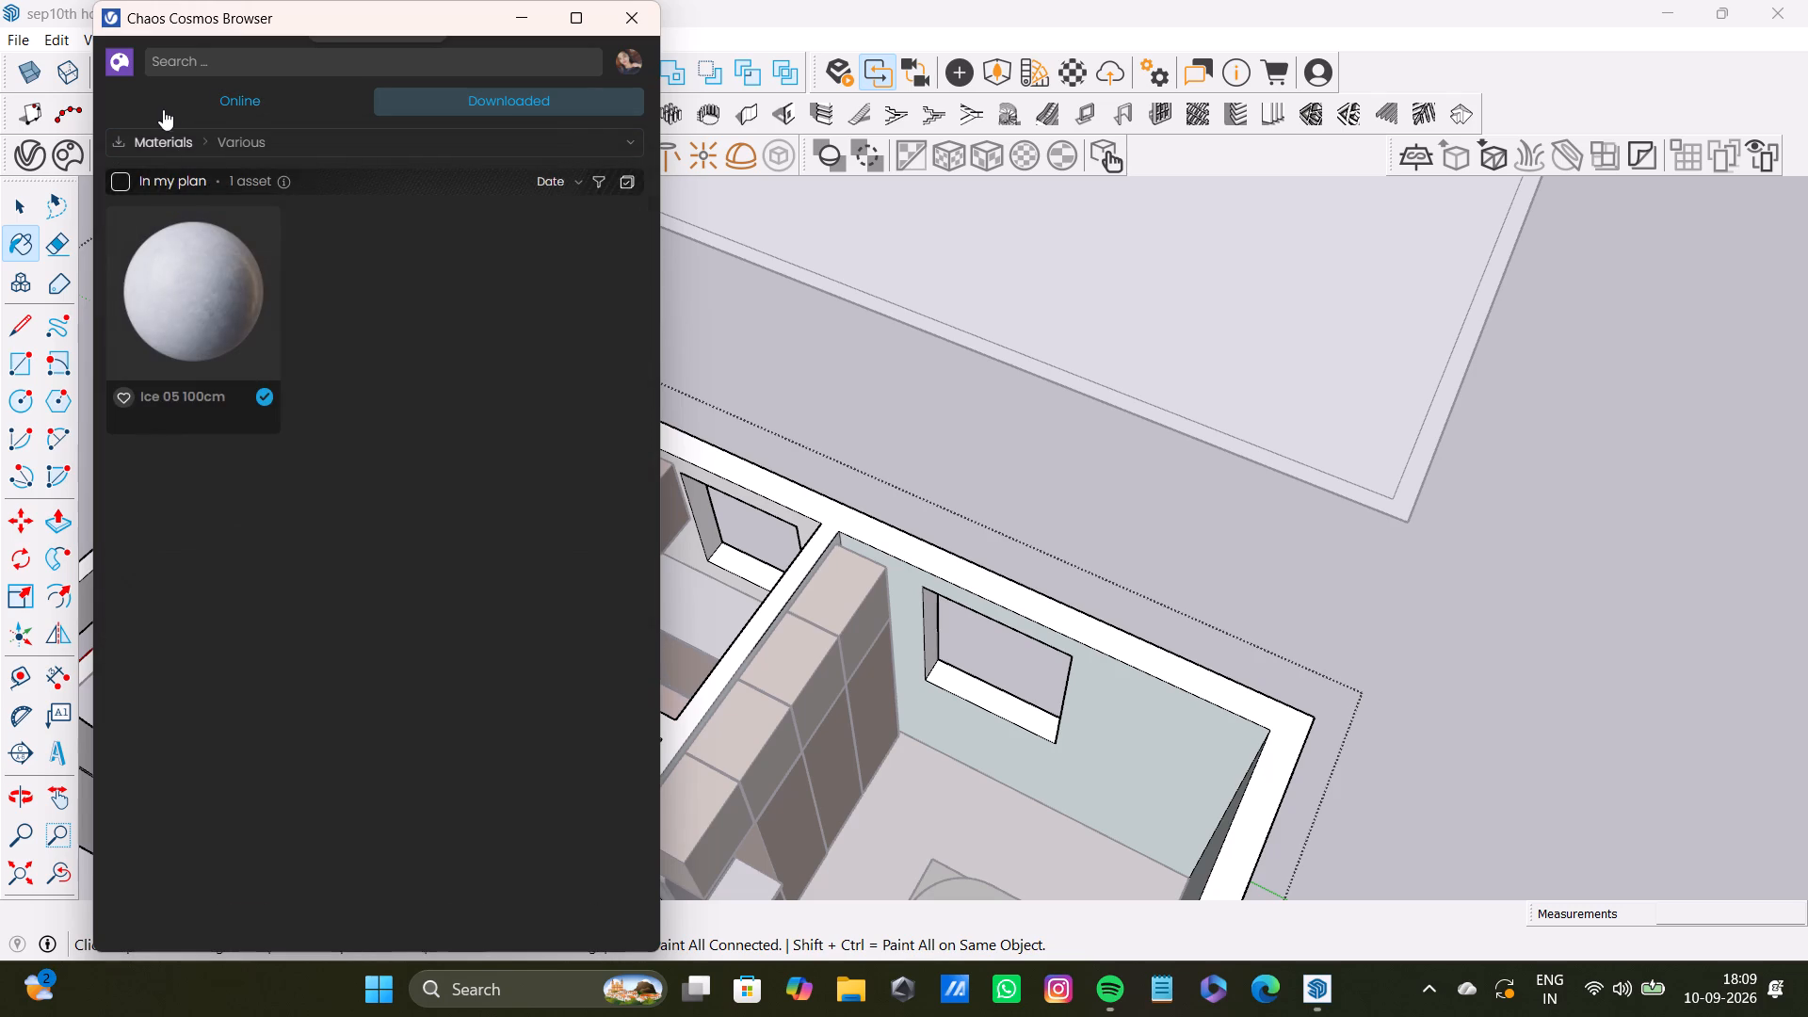
pyautogui.click(234, 107)
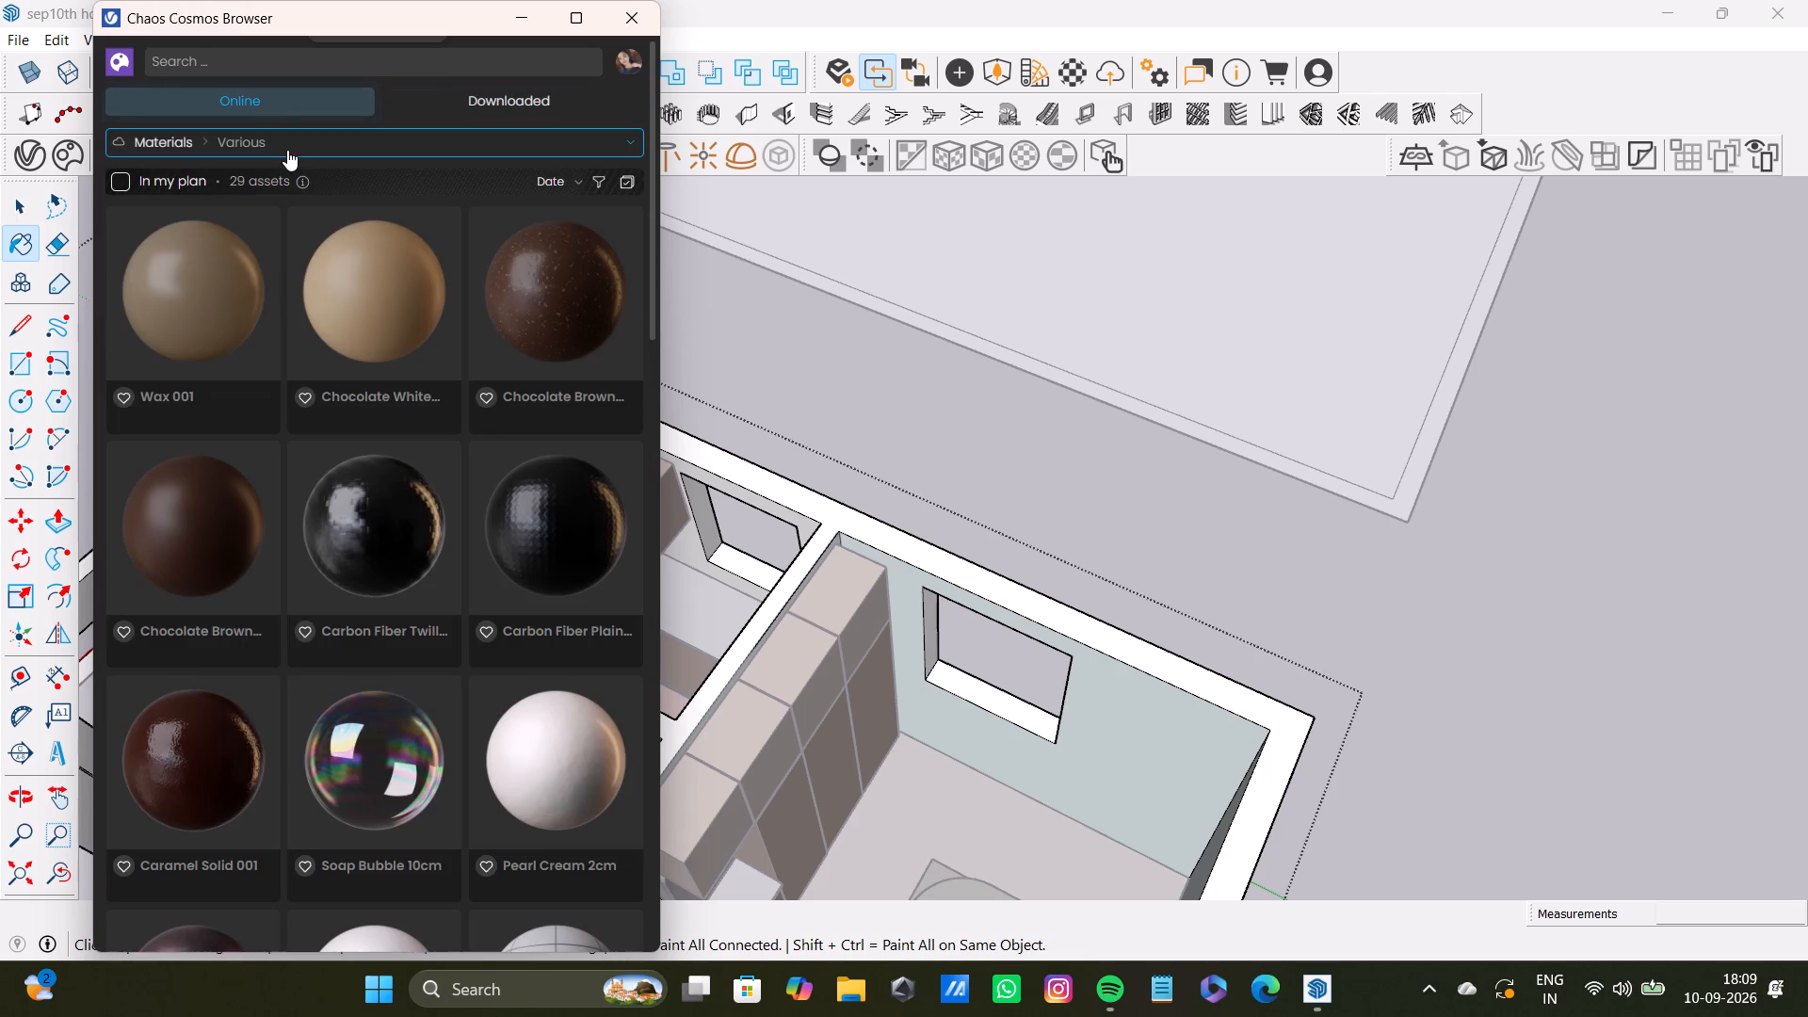
pyautogui.click(282, 150)
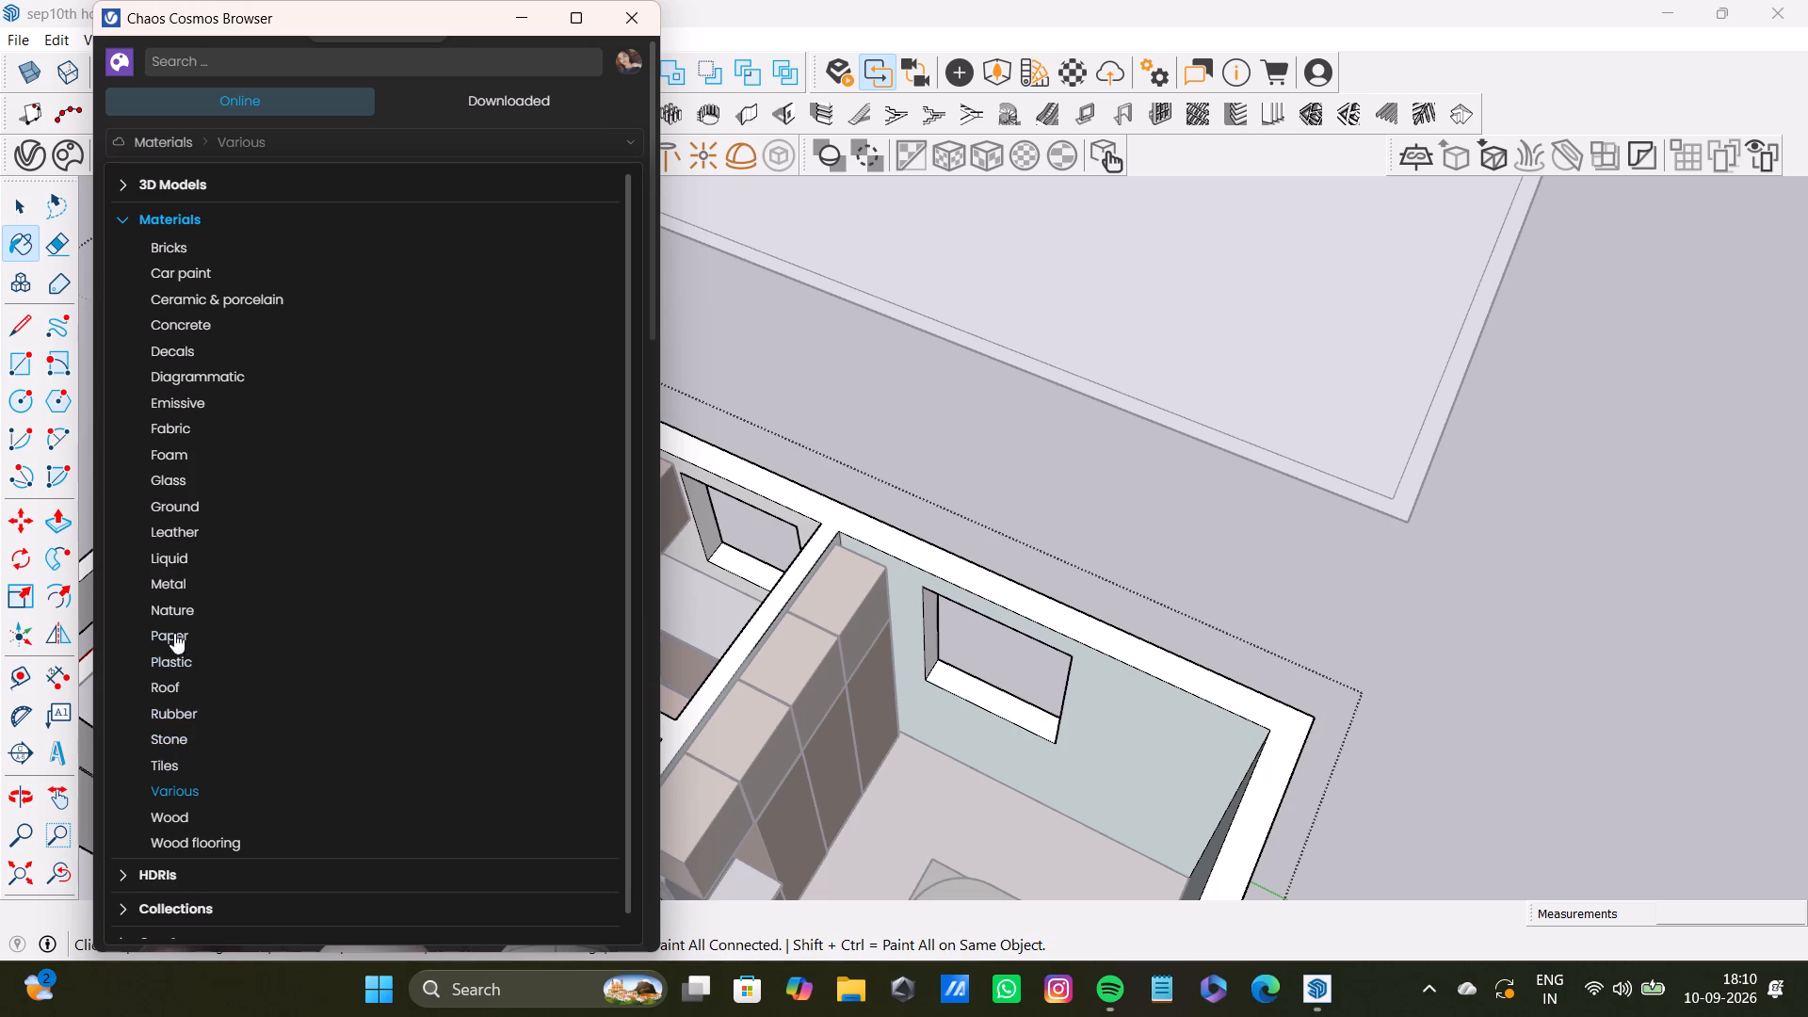
pyautogui.click(180, 609)
pyautogui.scroll(-4, 354, 527)
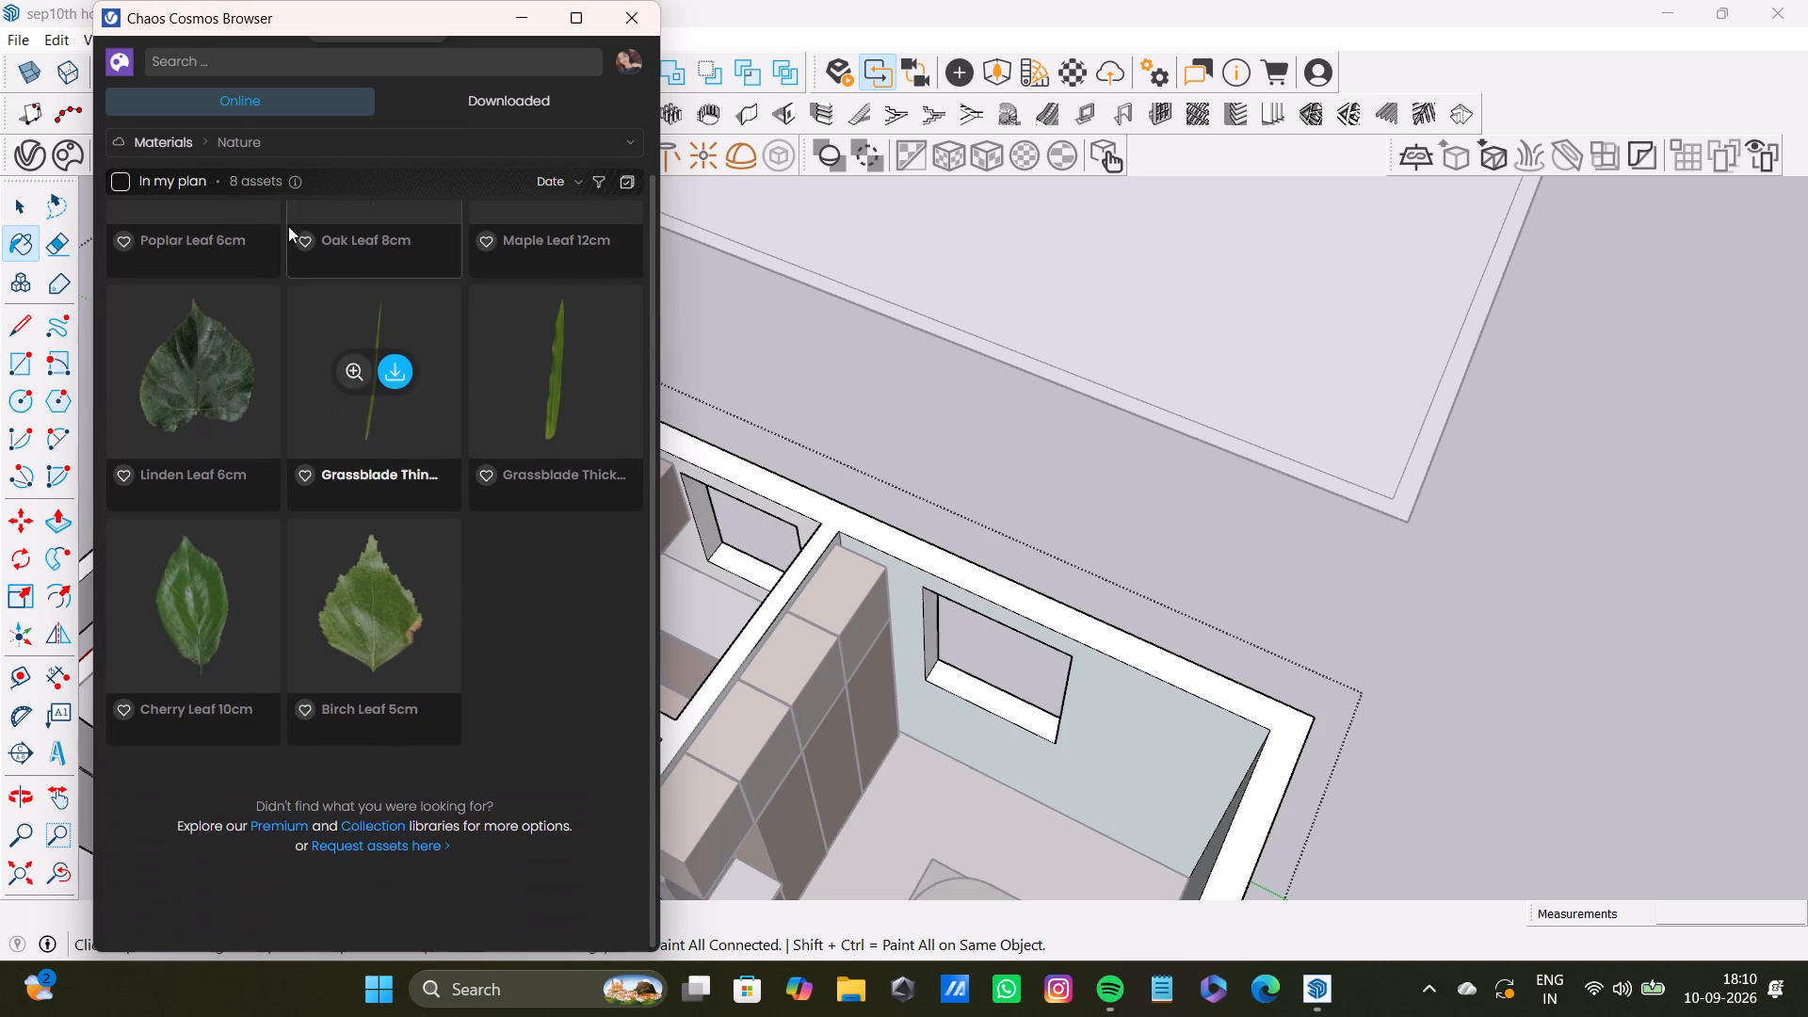
pyautogui.click(238, 126)
pyautogui.click(262, 143)
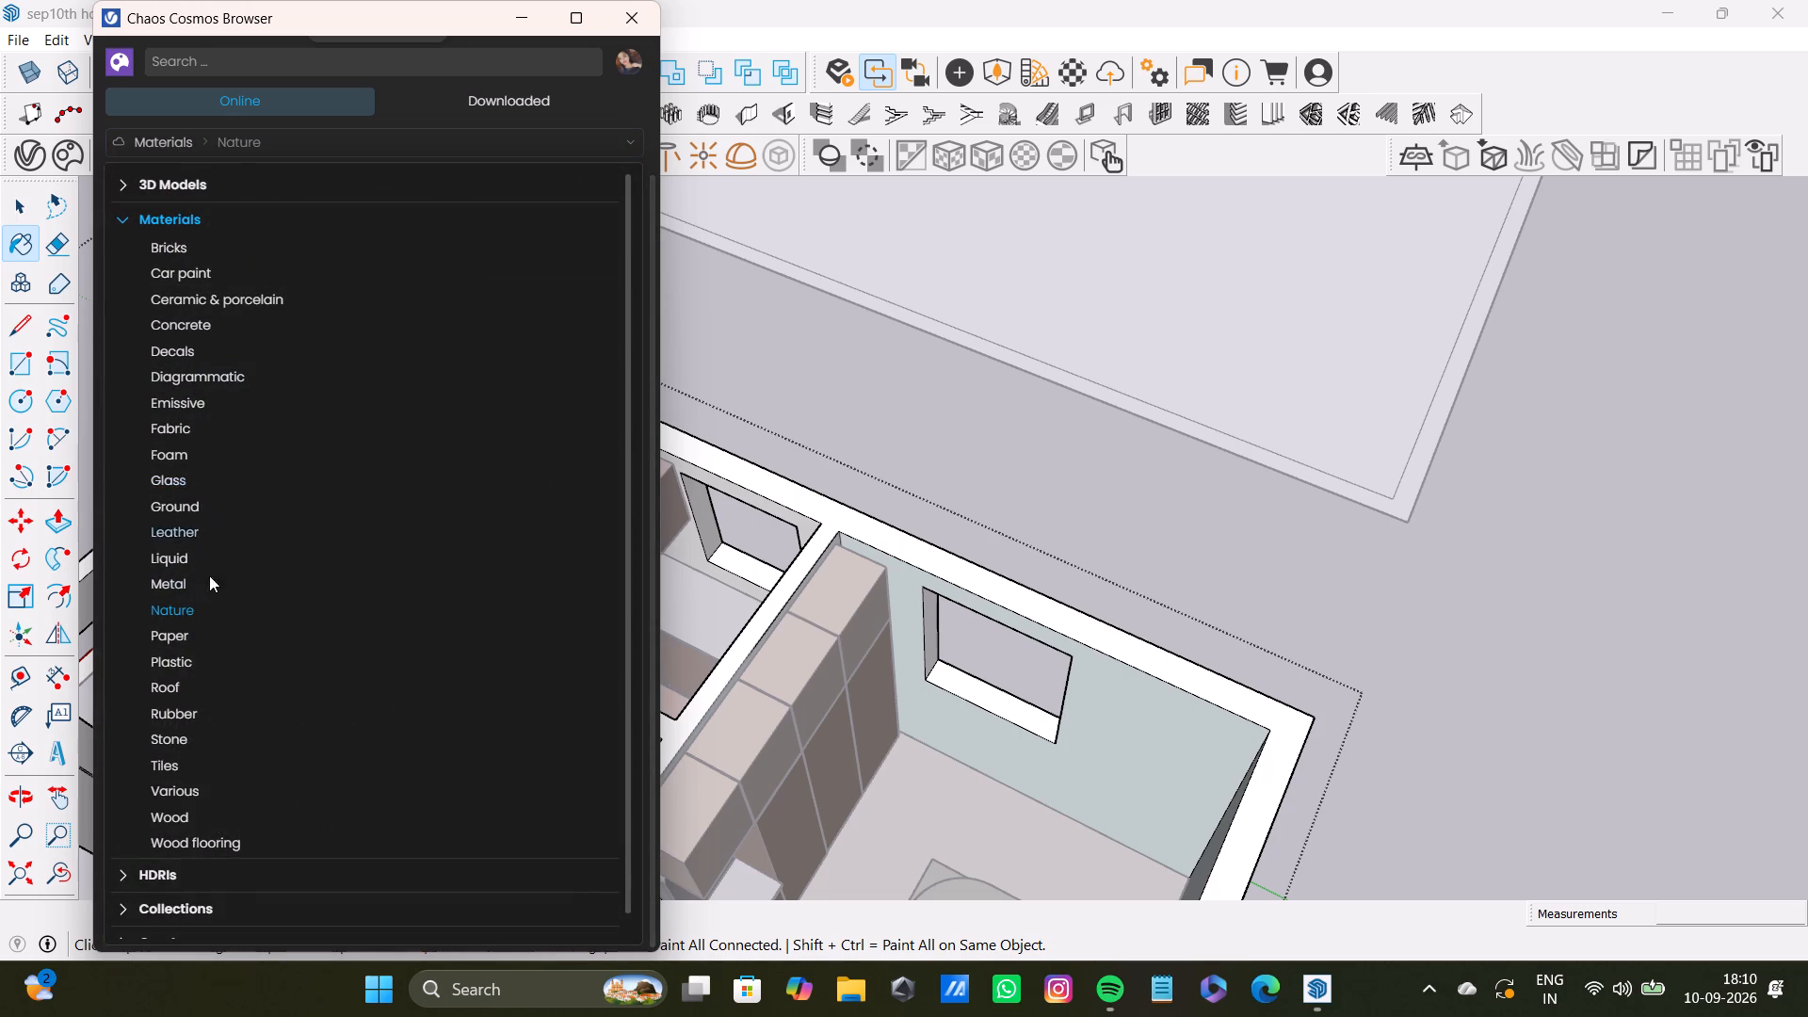
# Find Wood Planks 18-72 100cm among the online Cosmos wood flooring materials and download it.
pyautogui.click(186, 833)
pyautogui.scroll(-2, 396, 582)
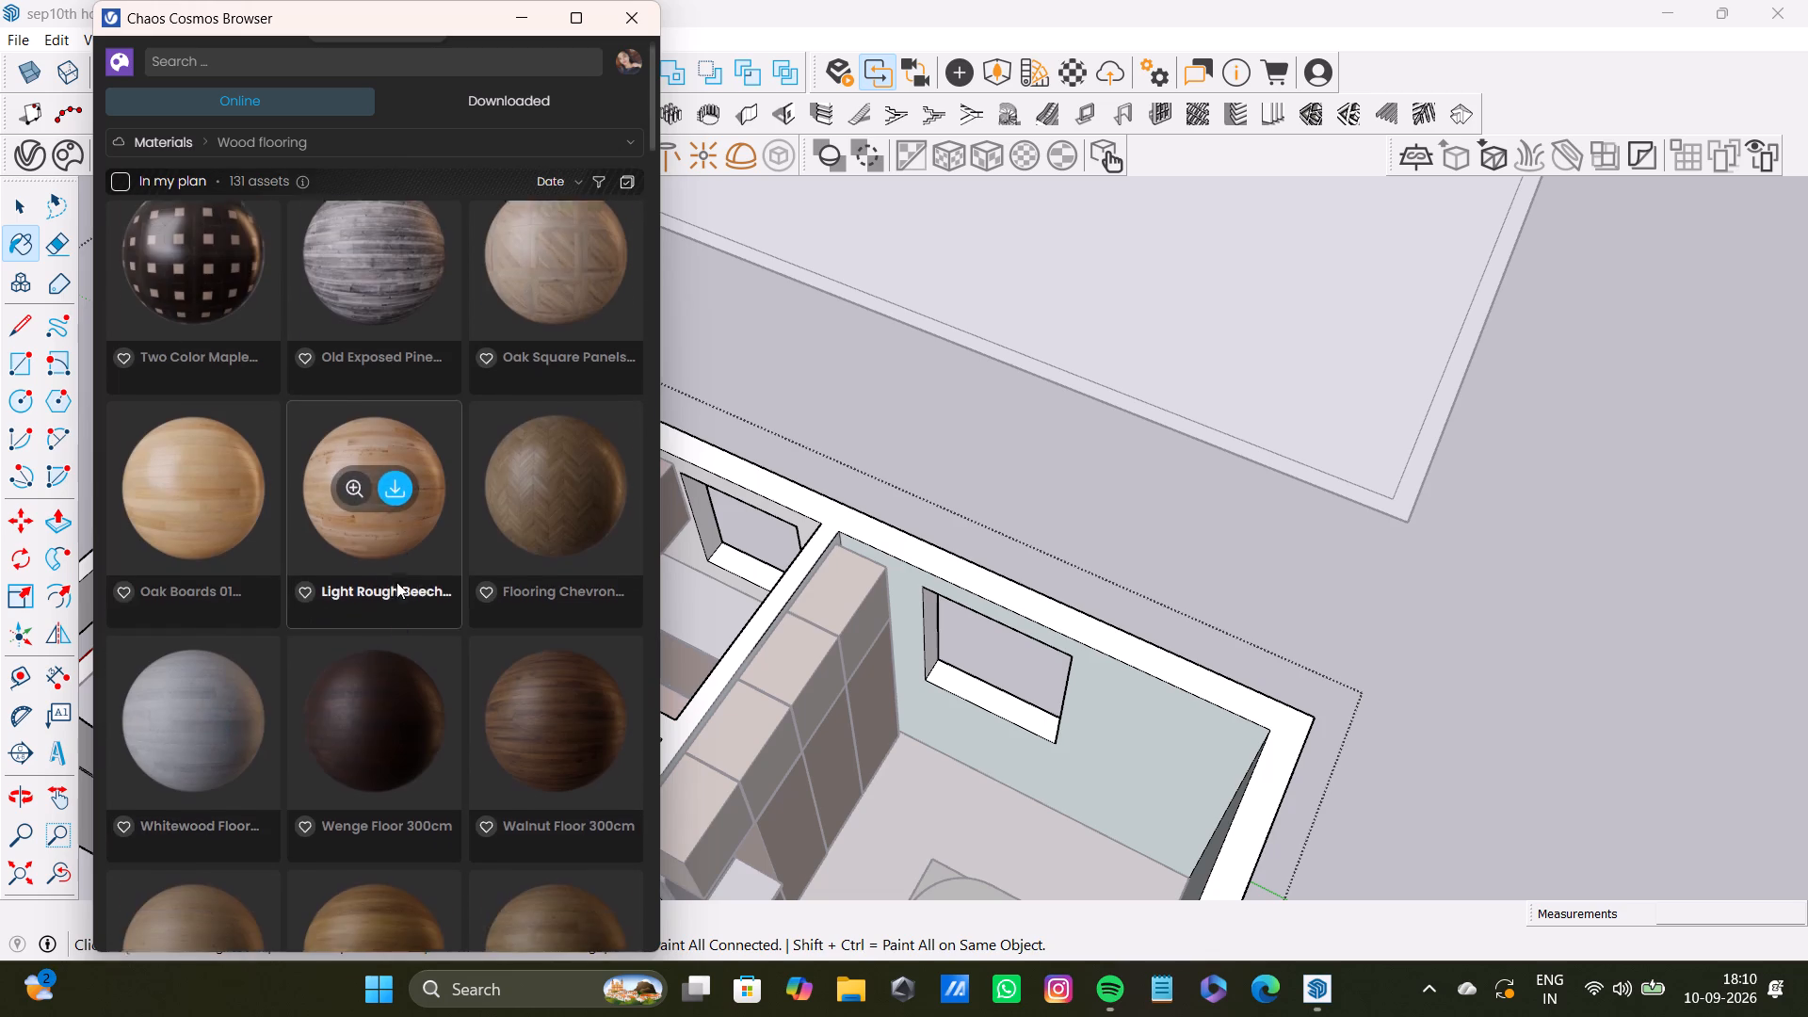
pyautogui.scroll(-12, 396, 582)
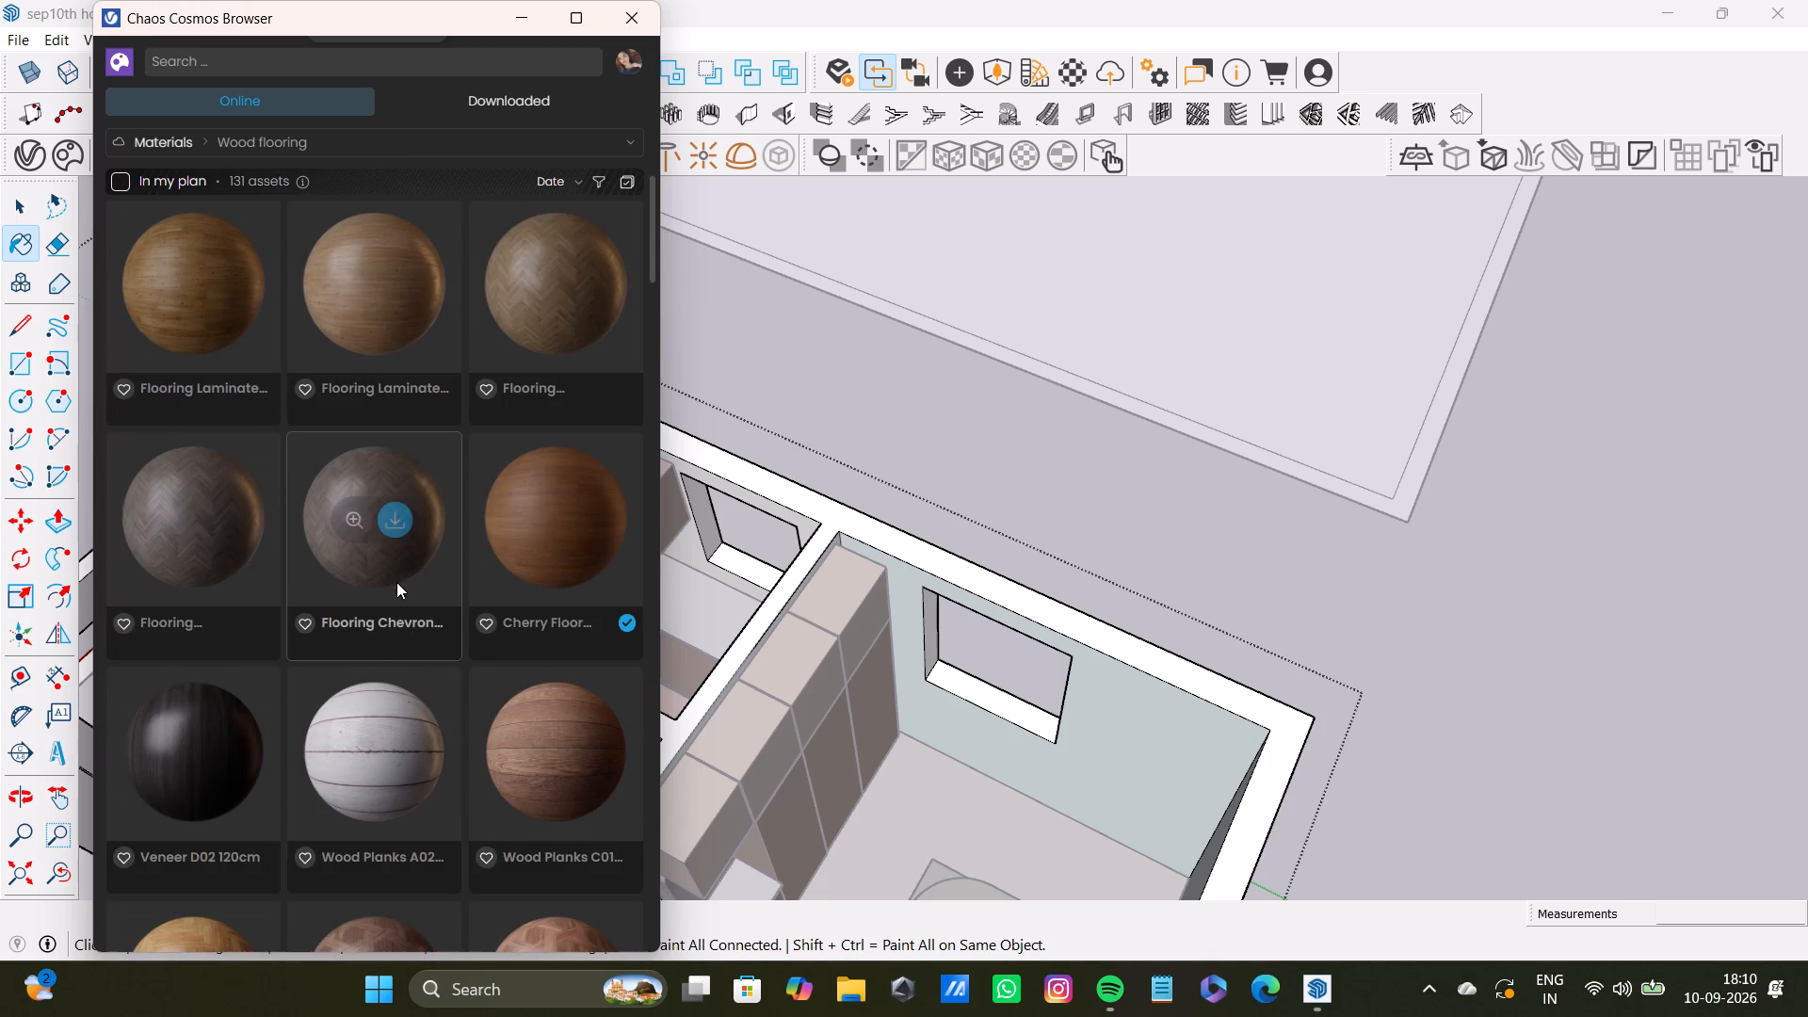
pyautogui.scroll(-16, 396, 582)
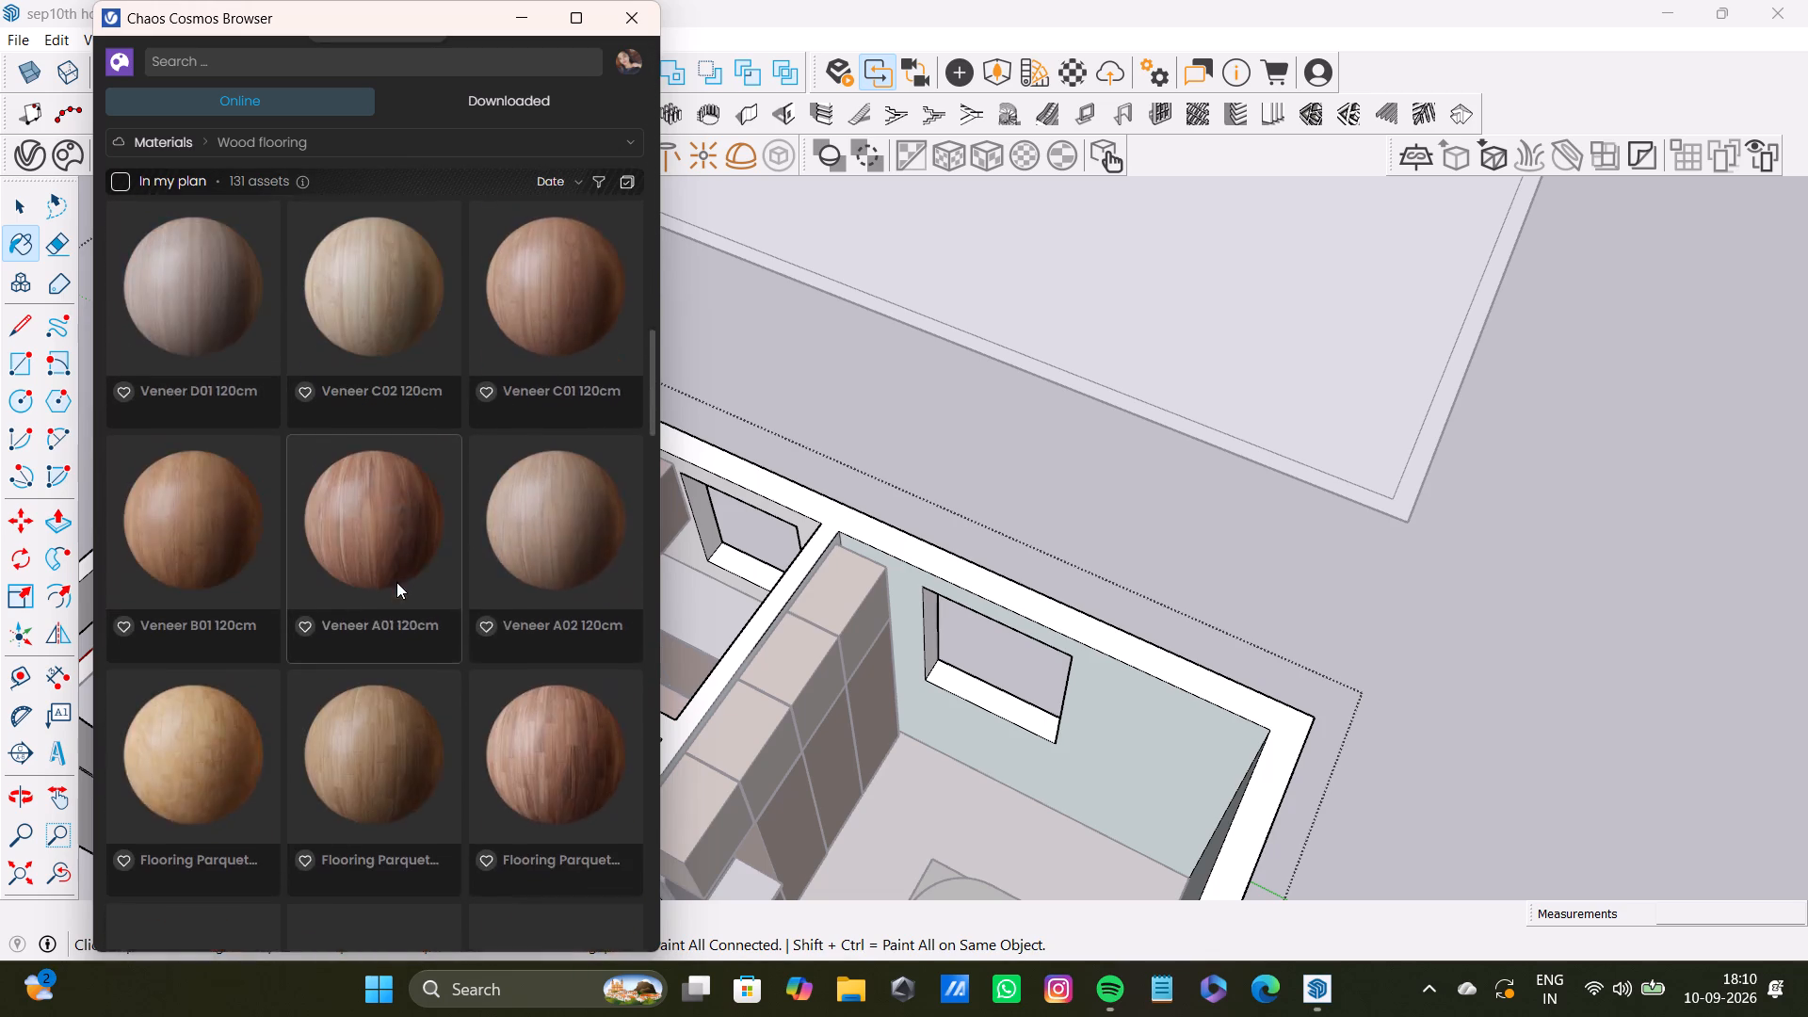
pyautogui.scroll(-19, 396, 582)
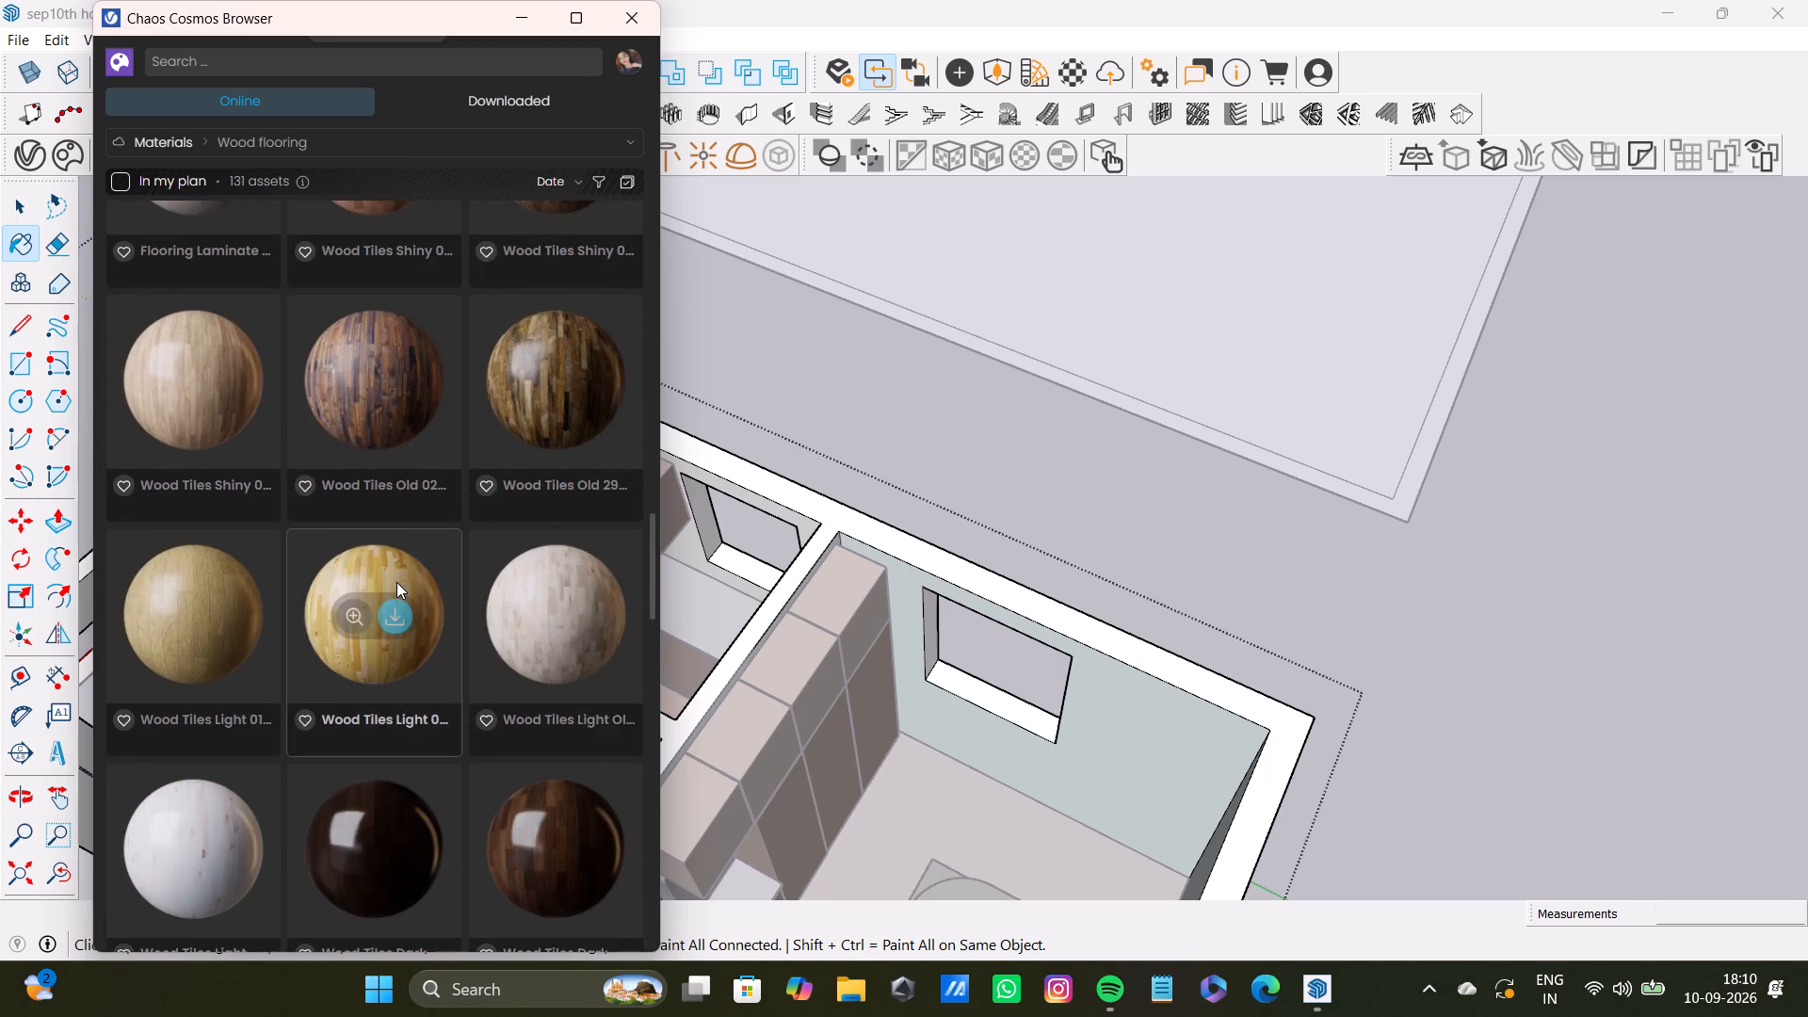
pyautogui.scroll(-8, 396, 582)
pyautogui.click(571, 380)
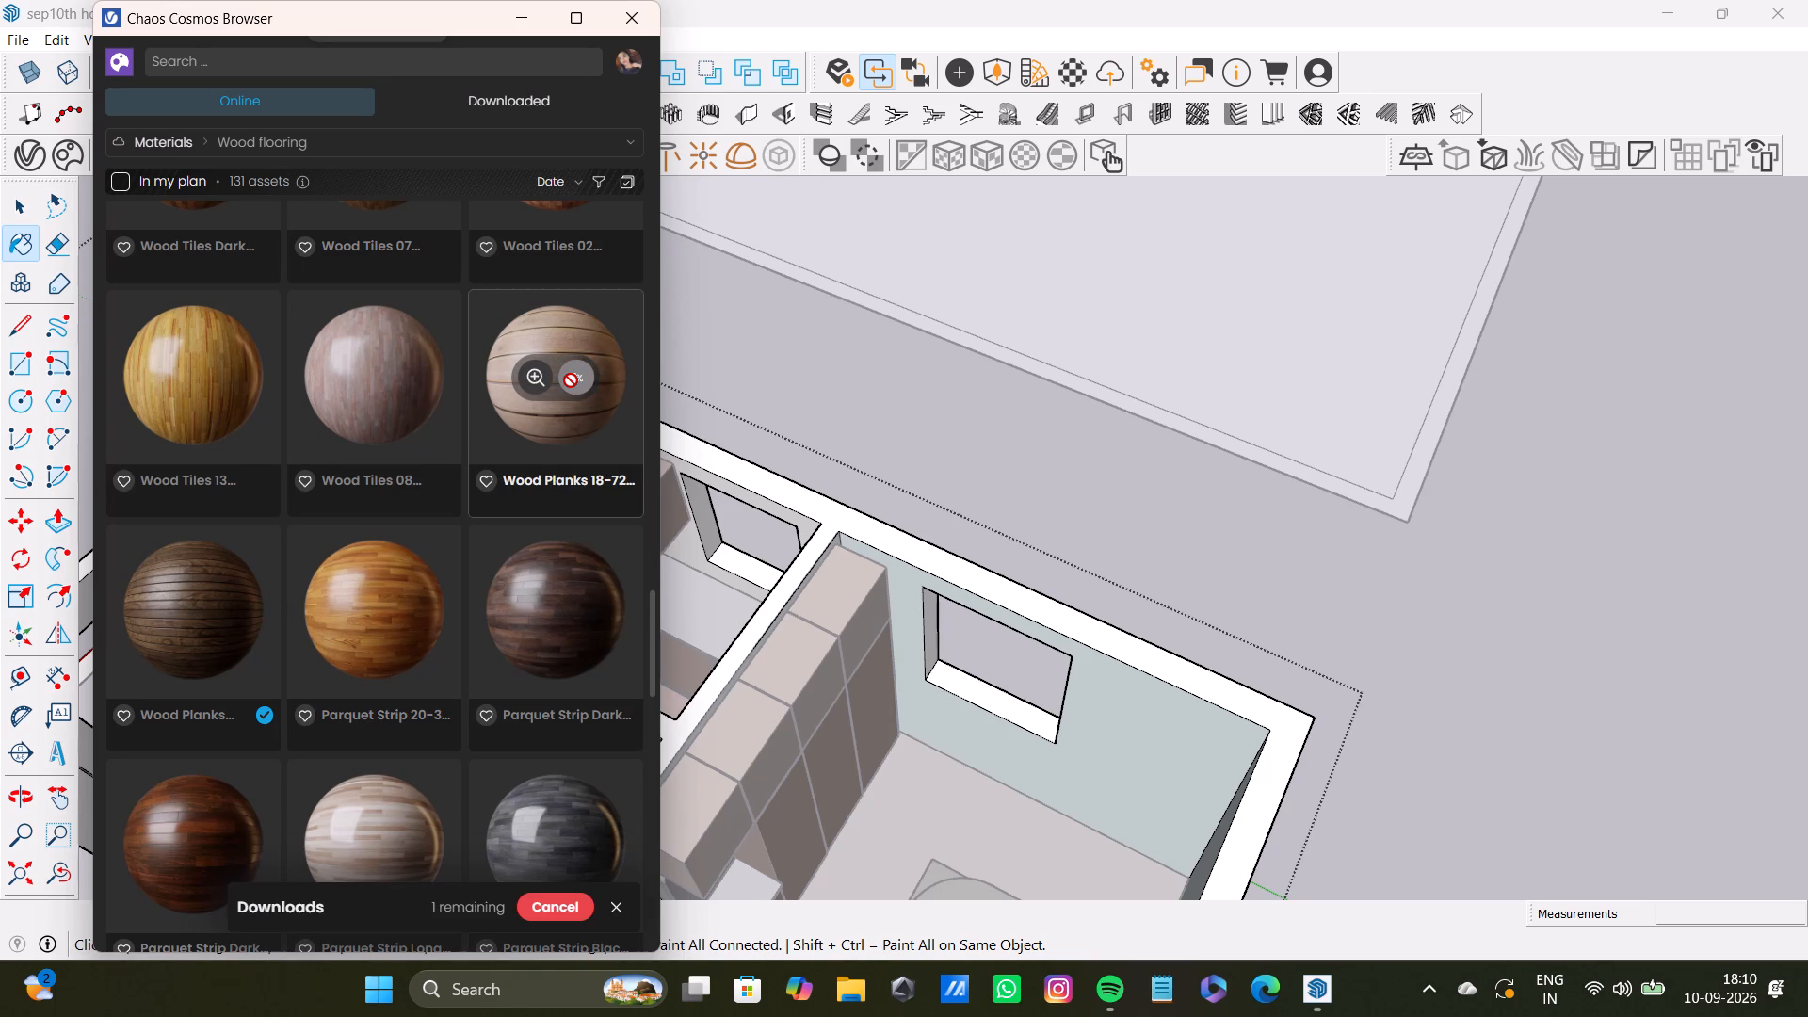
# Look through the rest of the online Cosmos wood flooring materials for other suitable finishes, and close the library.
pyautogui.scroll(-1, 525, 510)
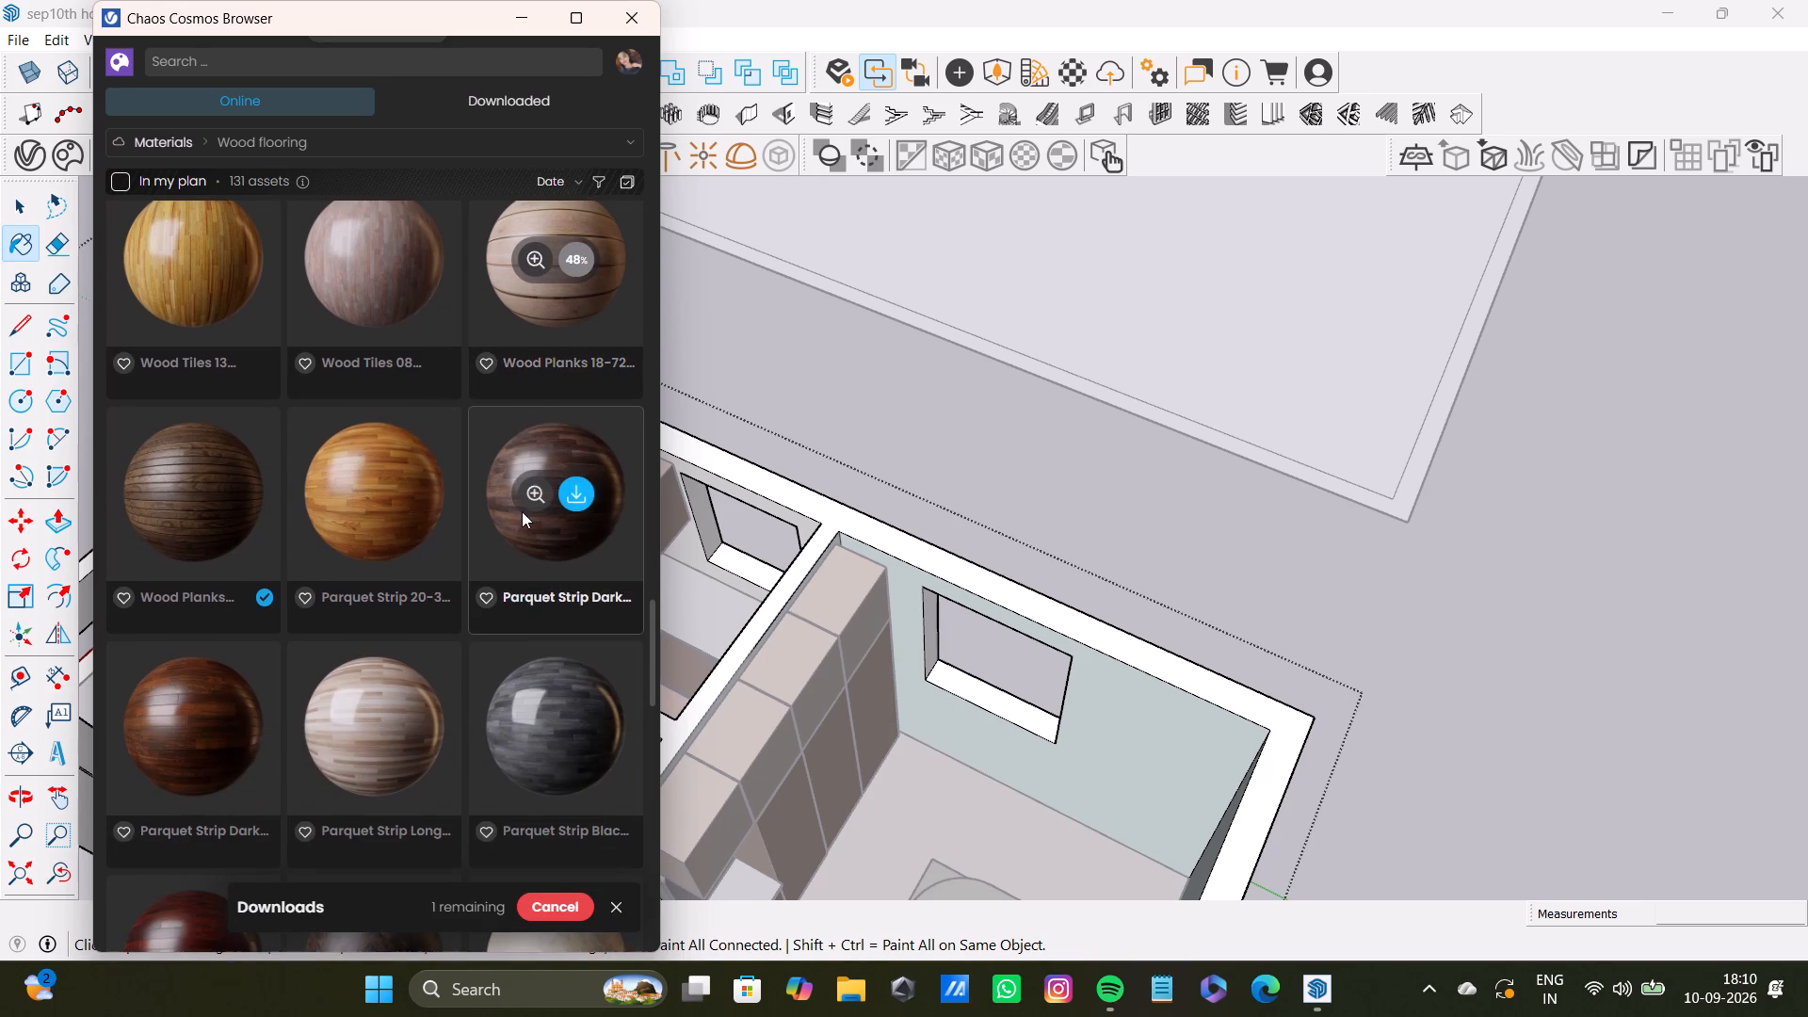
pyautogui.scroll(-16, 522, 511)
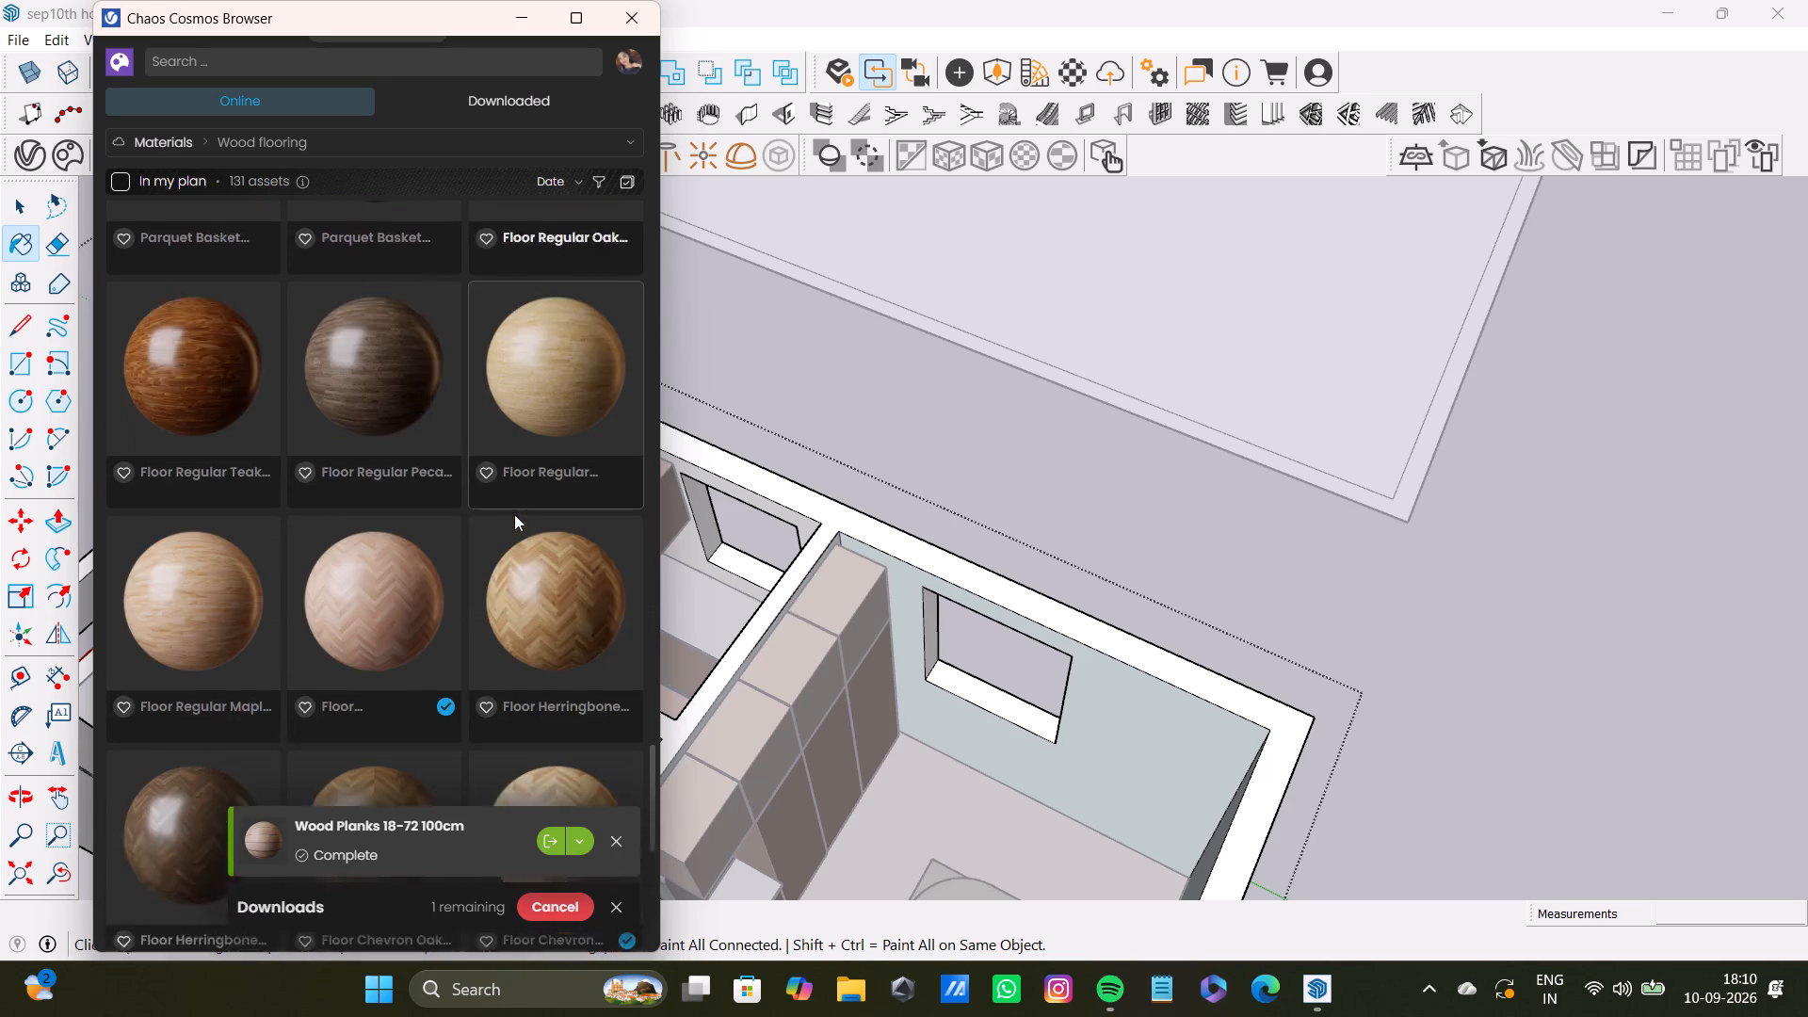
pyautogui.scroll(-16, 514, 516)
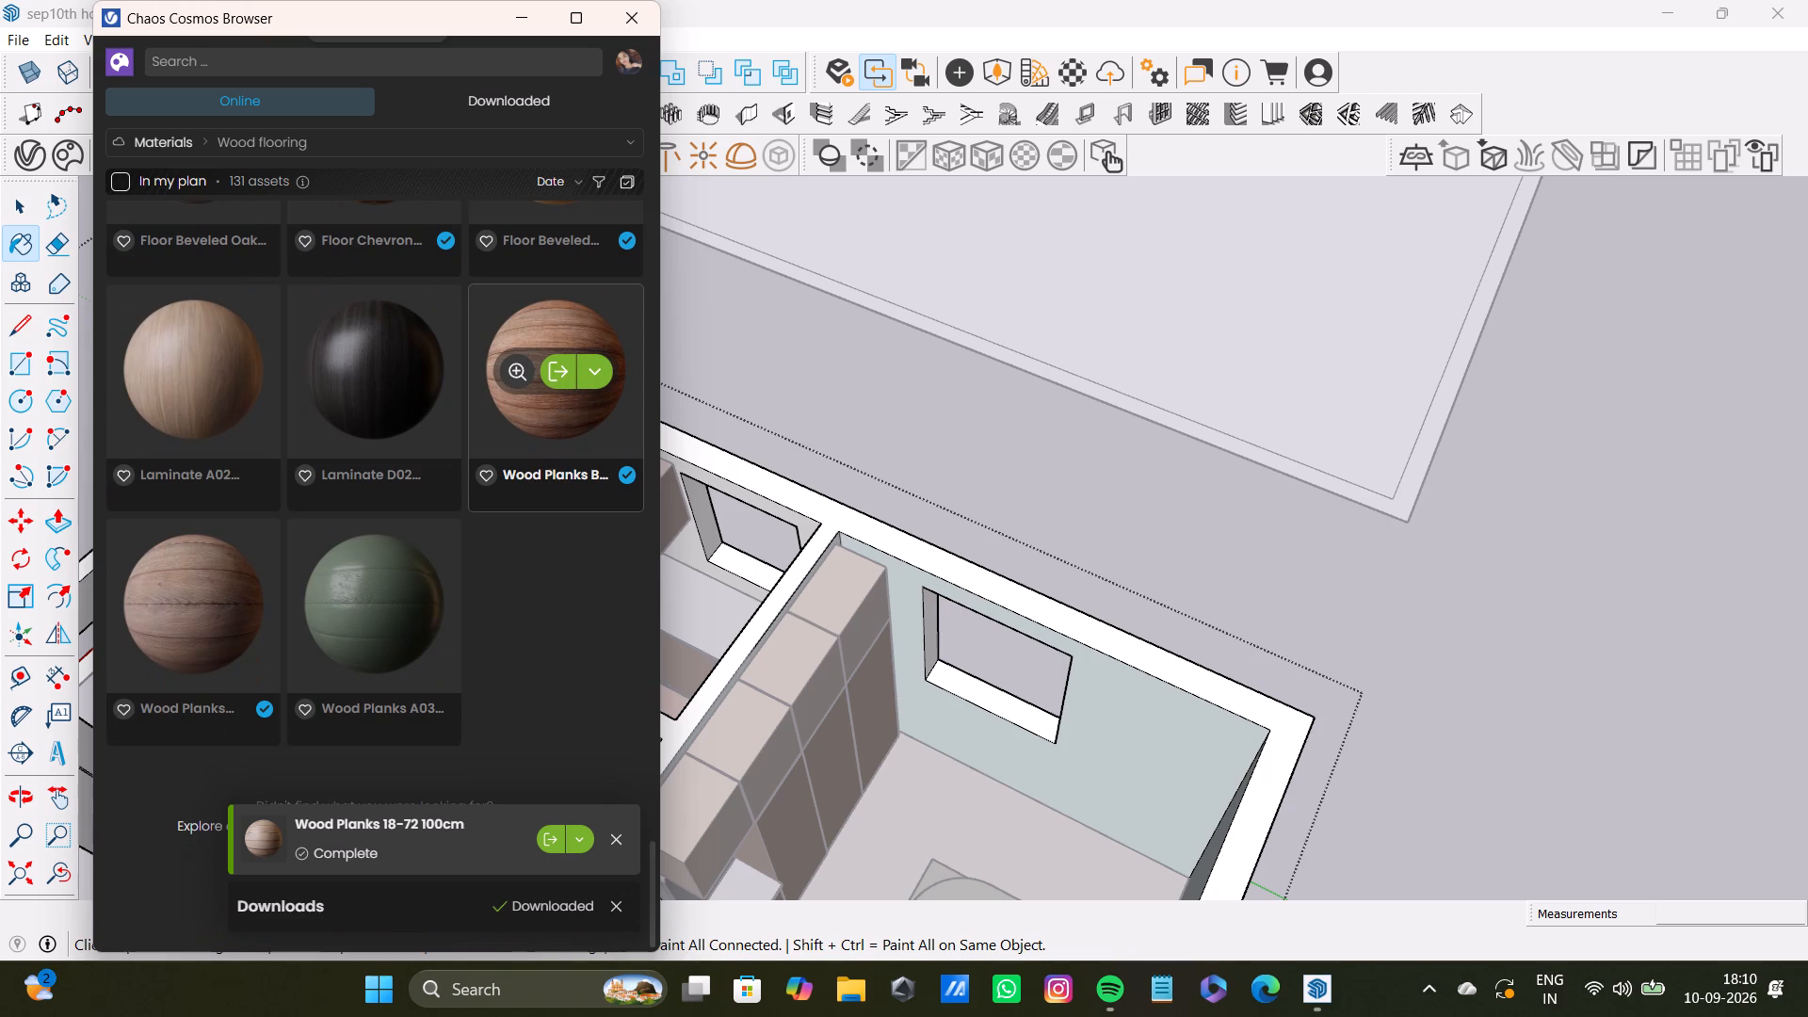
pyautogui.scroll(-8, 514, 516)
pyautogui.scroll(9, 509, 518)
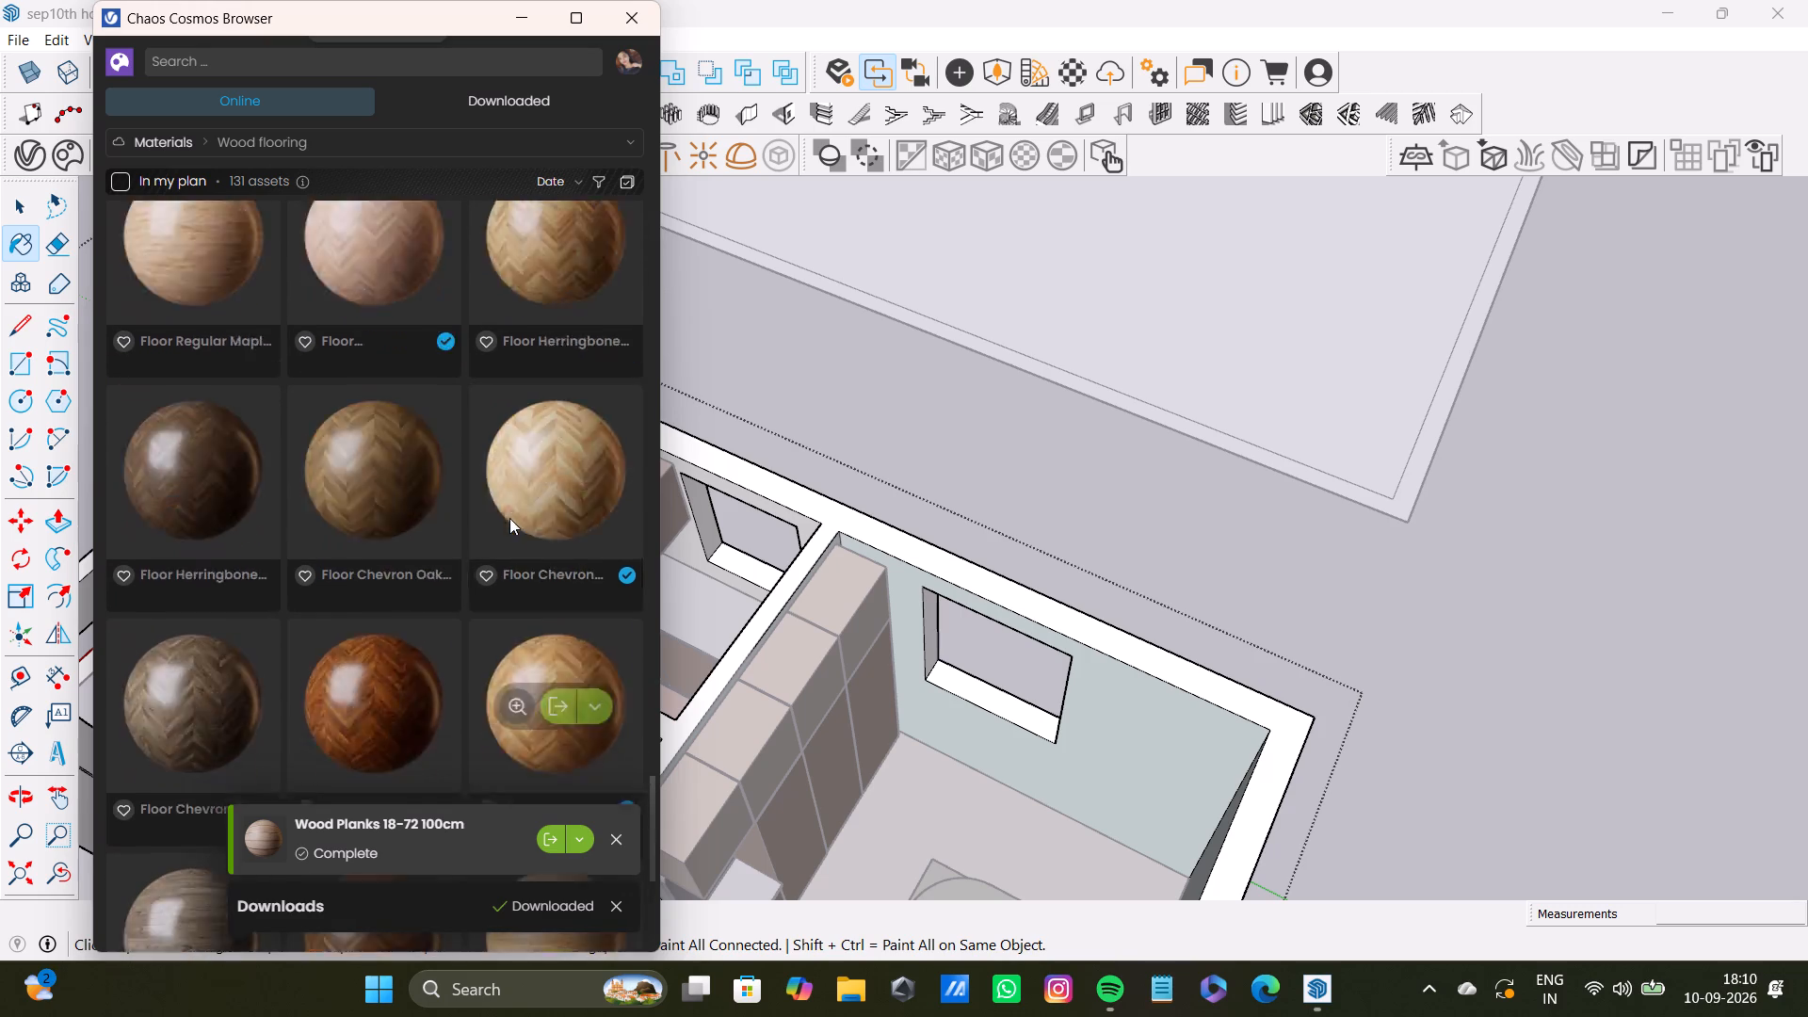
pyautogui.scroll(20, 509, 518)
pyautogui.scroll(7, 509, 518)
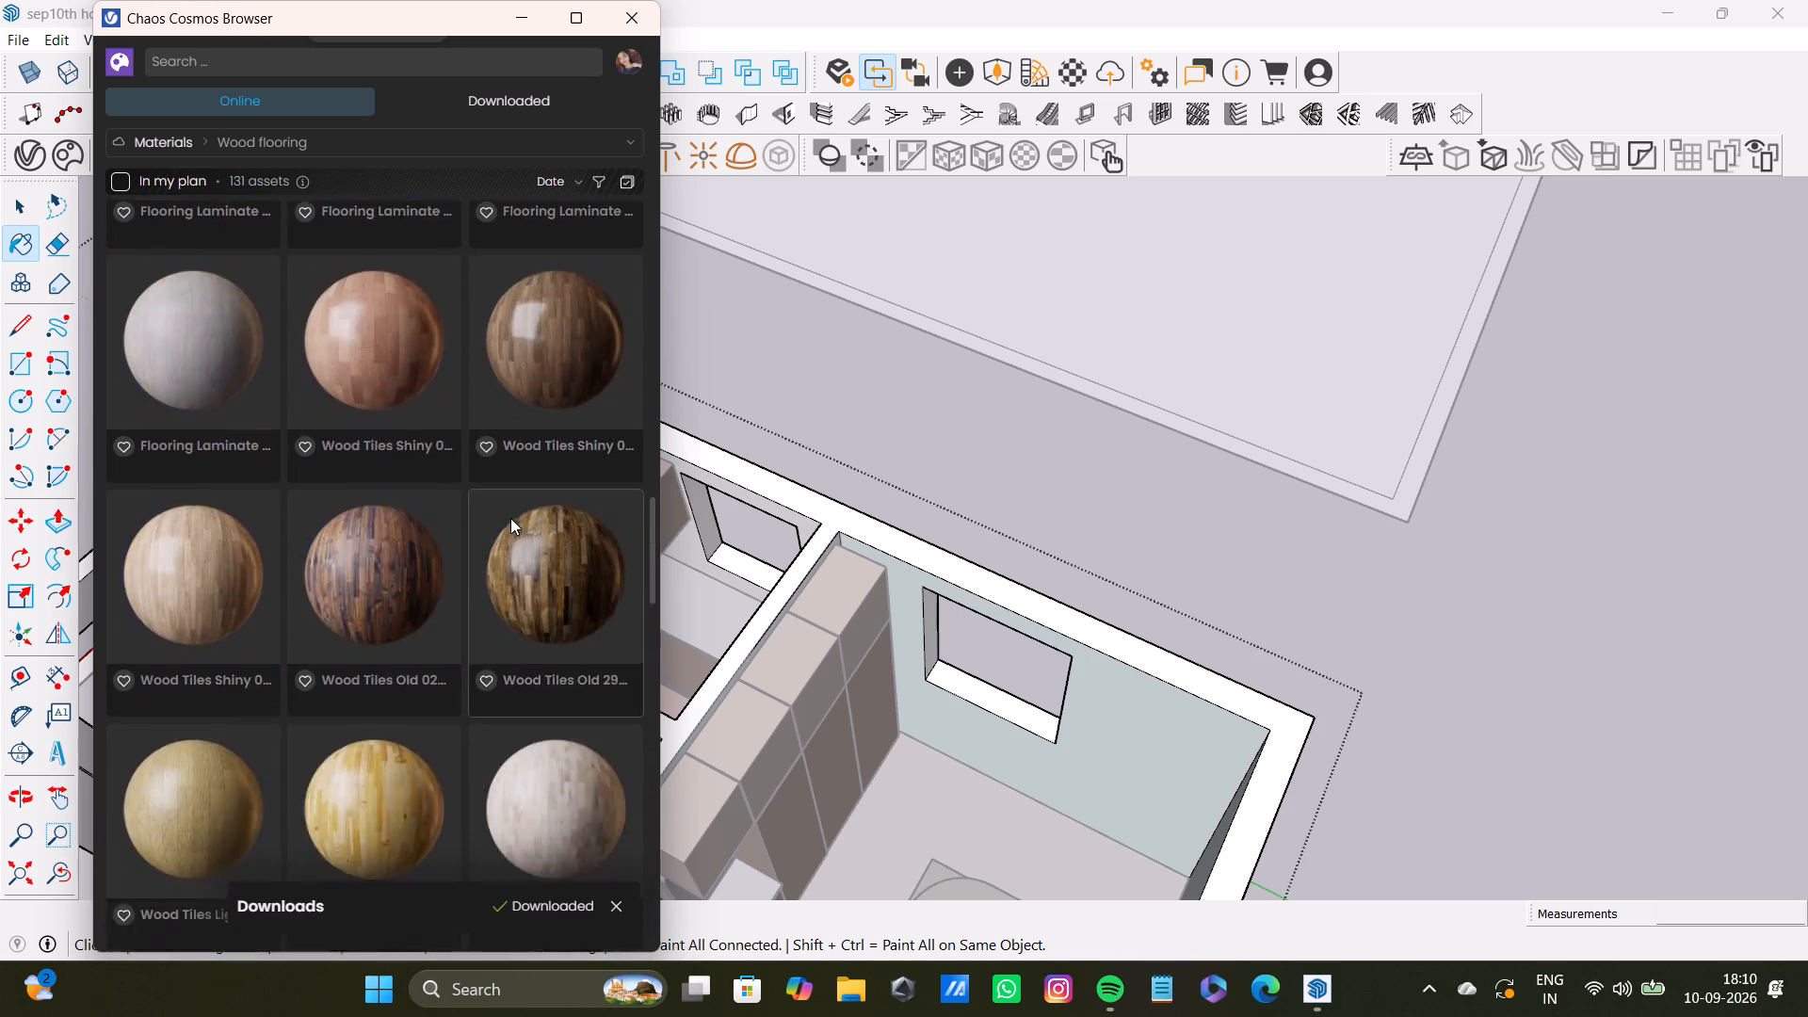
pyautogui.scroll(15, 510, 518)
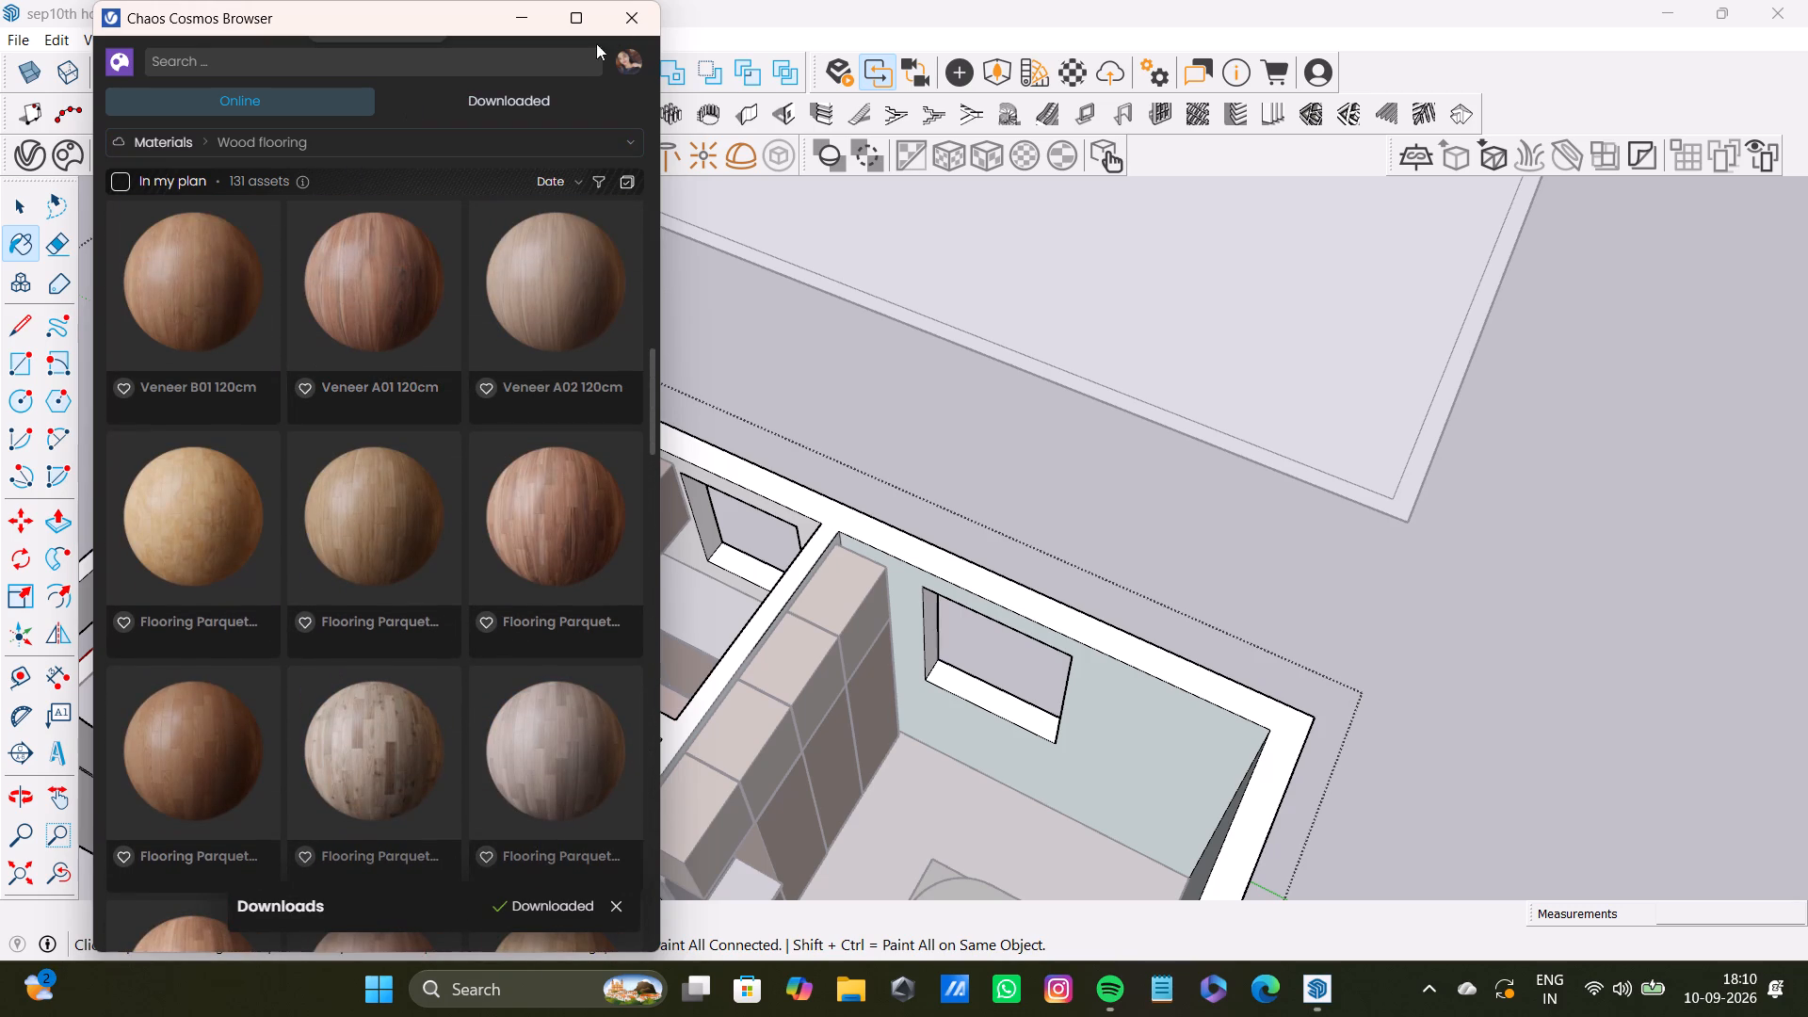
pyautogui.click(629, 22)
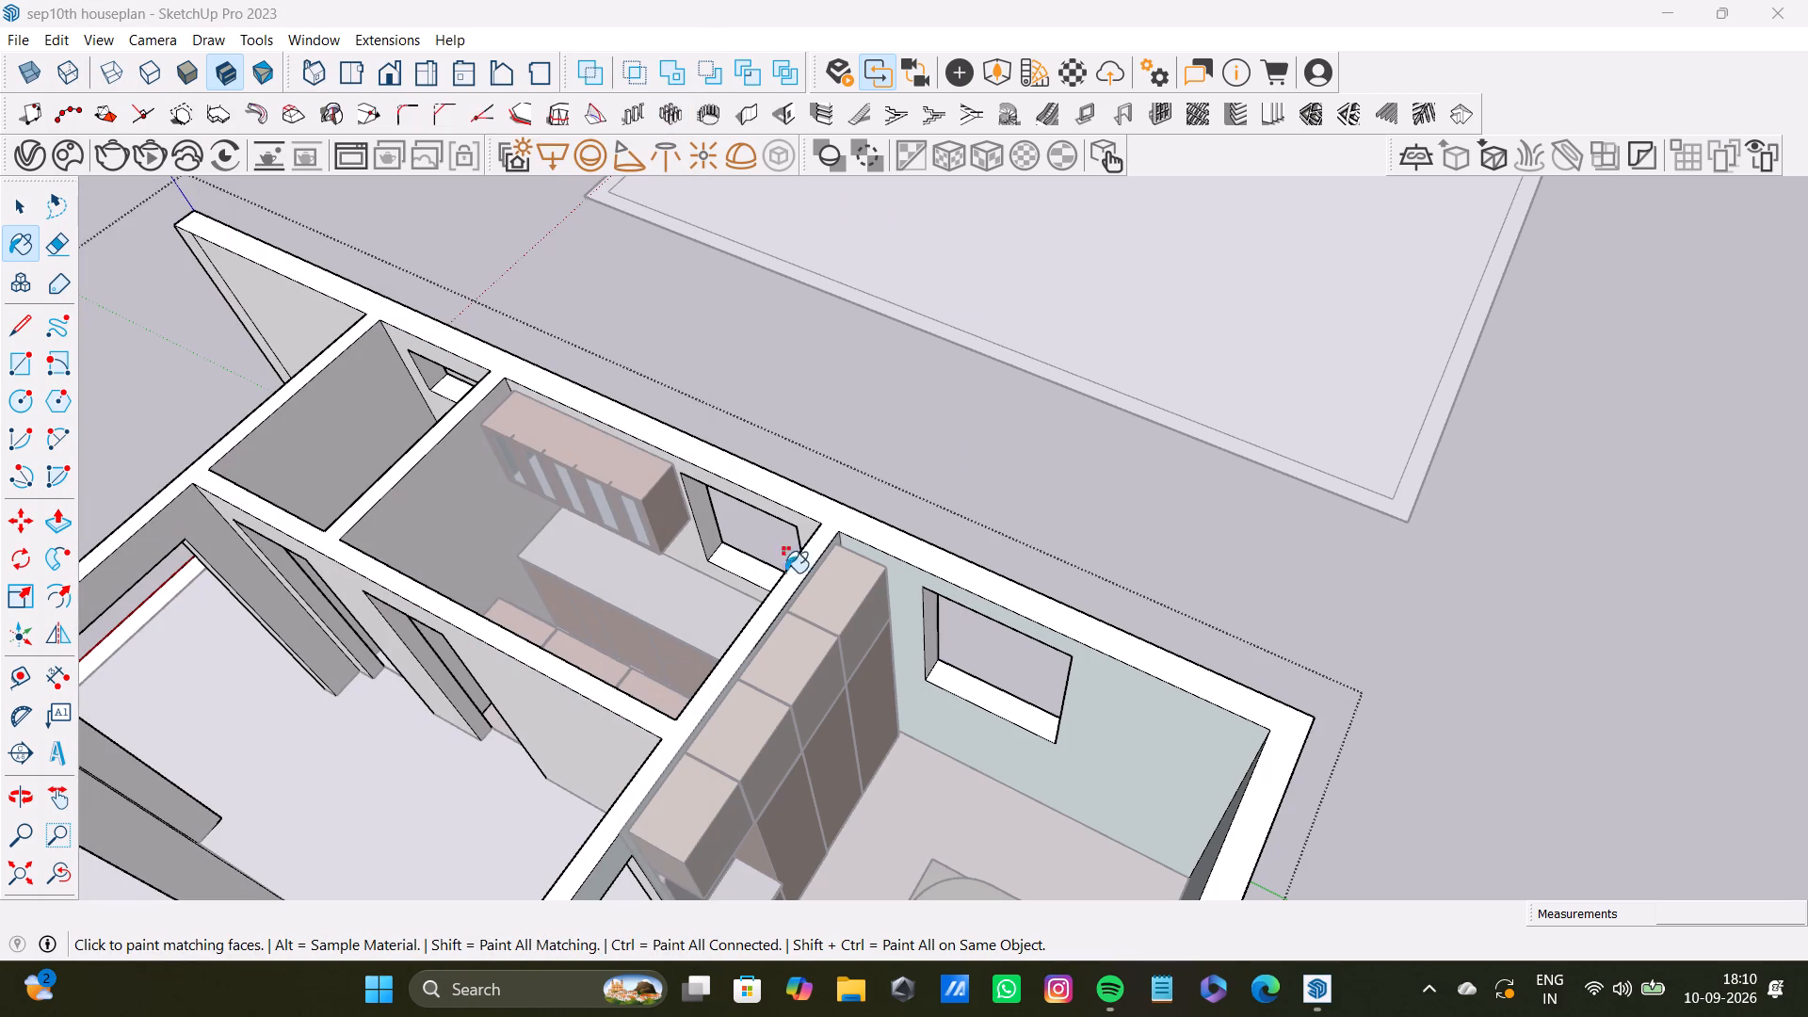
# Import the downloaded Cosmos material Wood Planks Pecan 33-81 150cm into the model and open the V-Ray Asset Editor.
pyautogui.press('space')
pyautogui.click(893, 421)
pyautogui.scroll(2, 893, 504)
pyautogui.scroll(-13, 893, 524)
pyautogui.moveTo(783, 714); pyautogui.dragTo(1169, 676, button='middle')
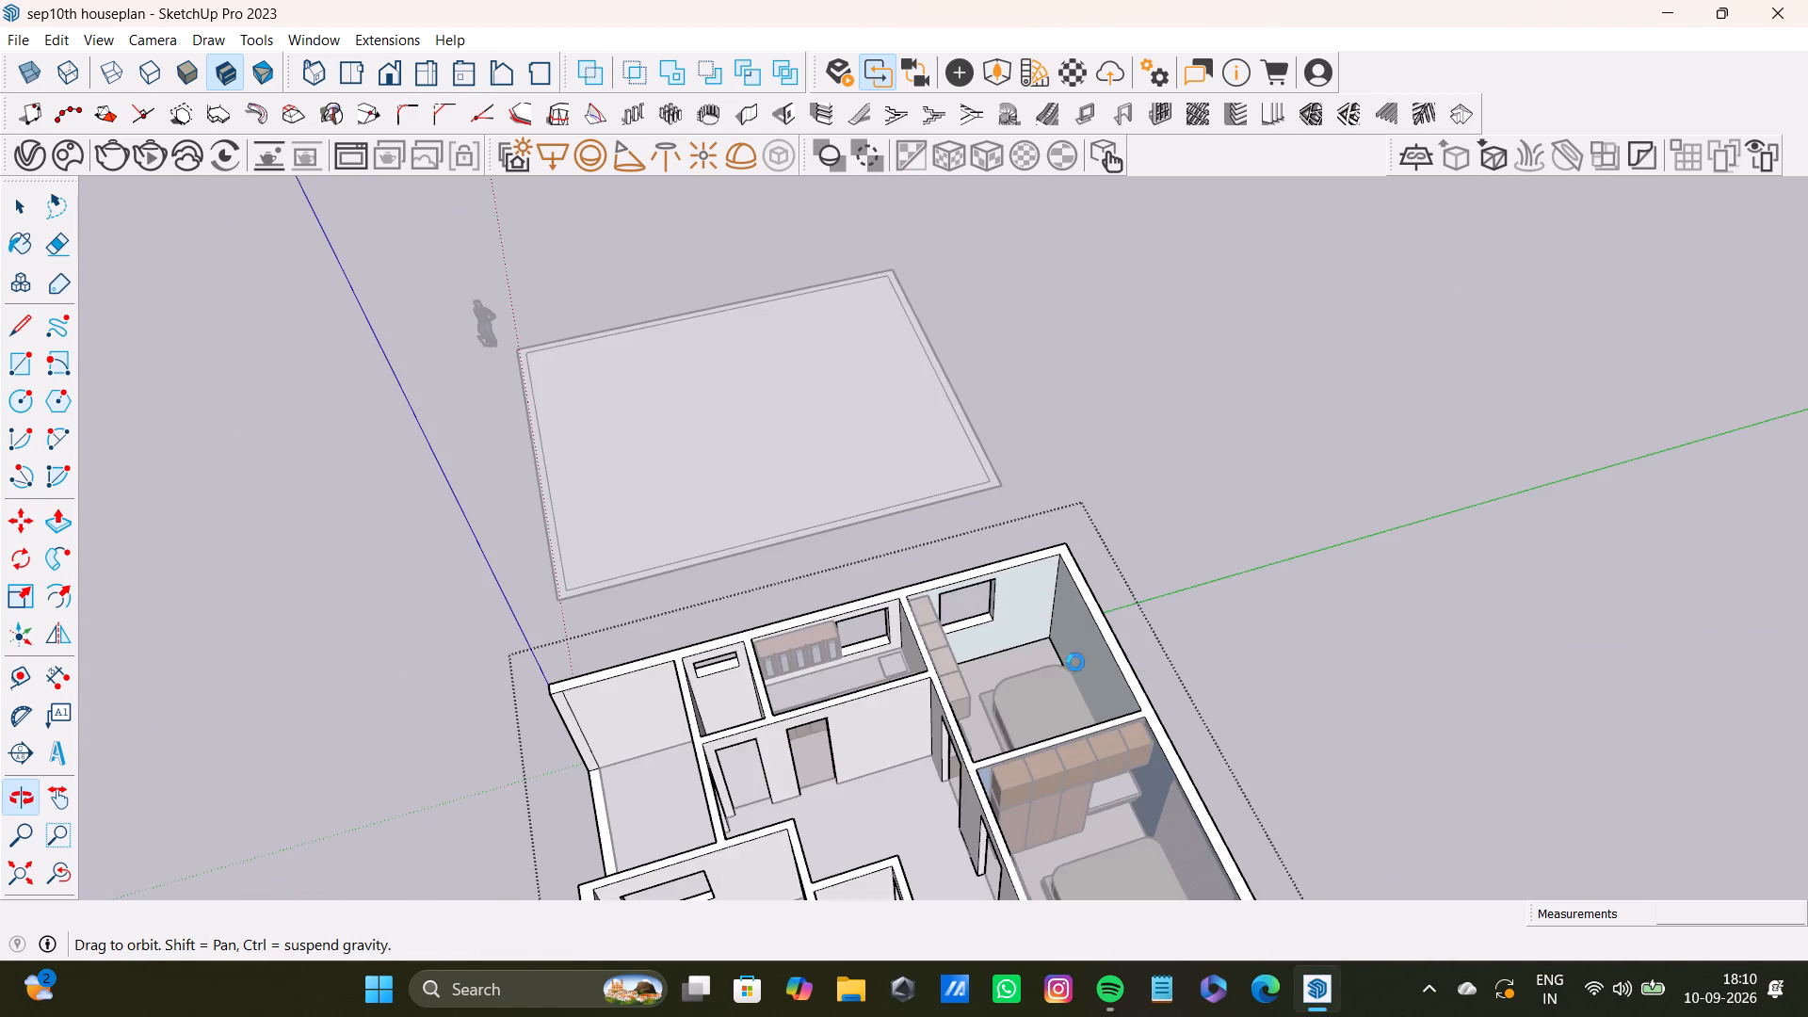
pyautogui.scroll(7, 1043, 661)
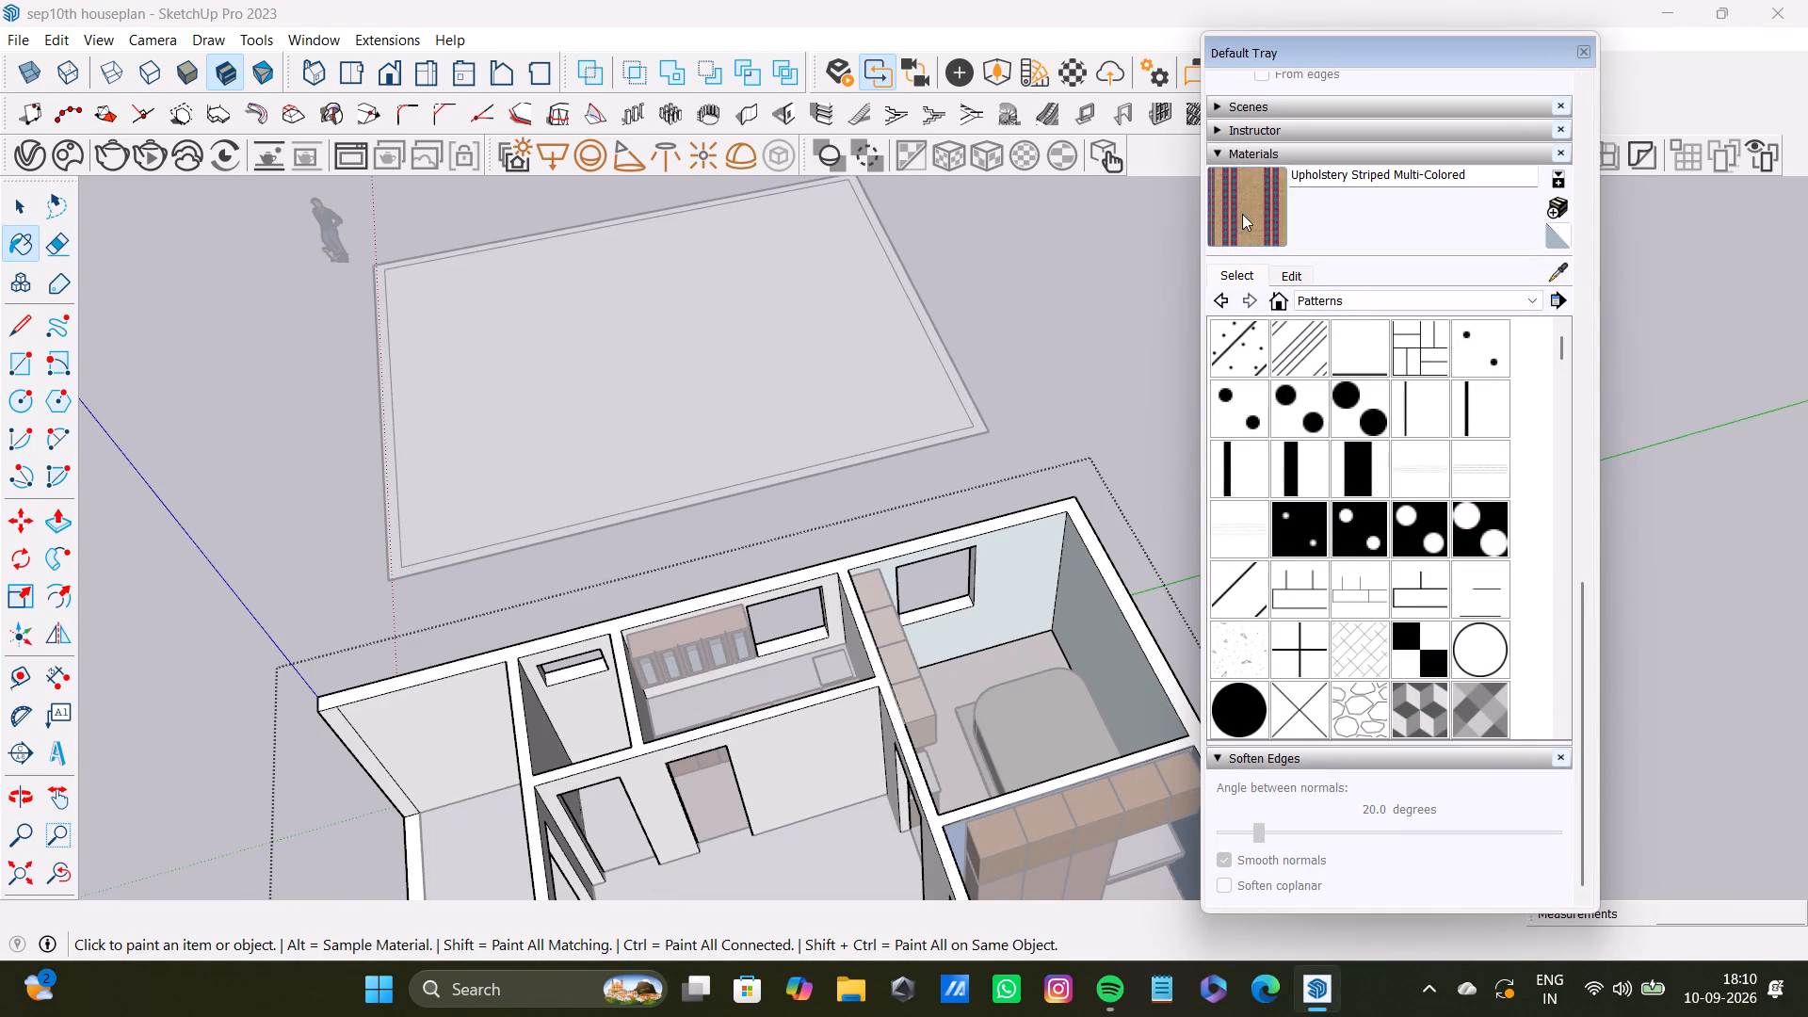
pyautogui.click(1575, 58)
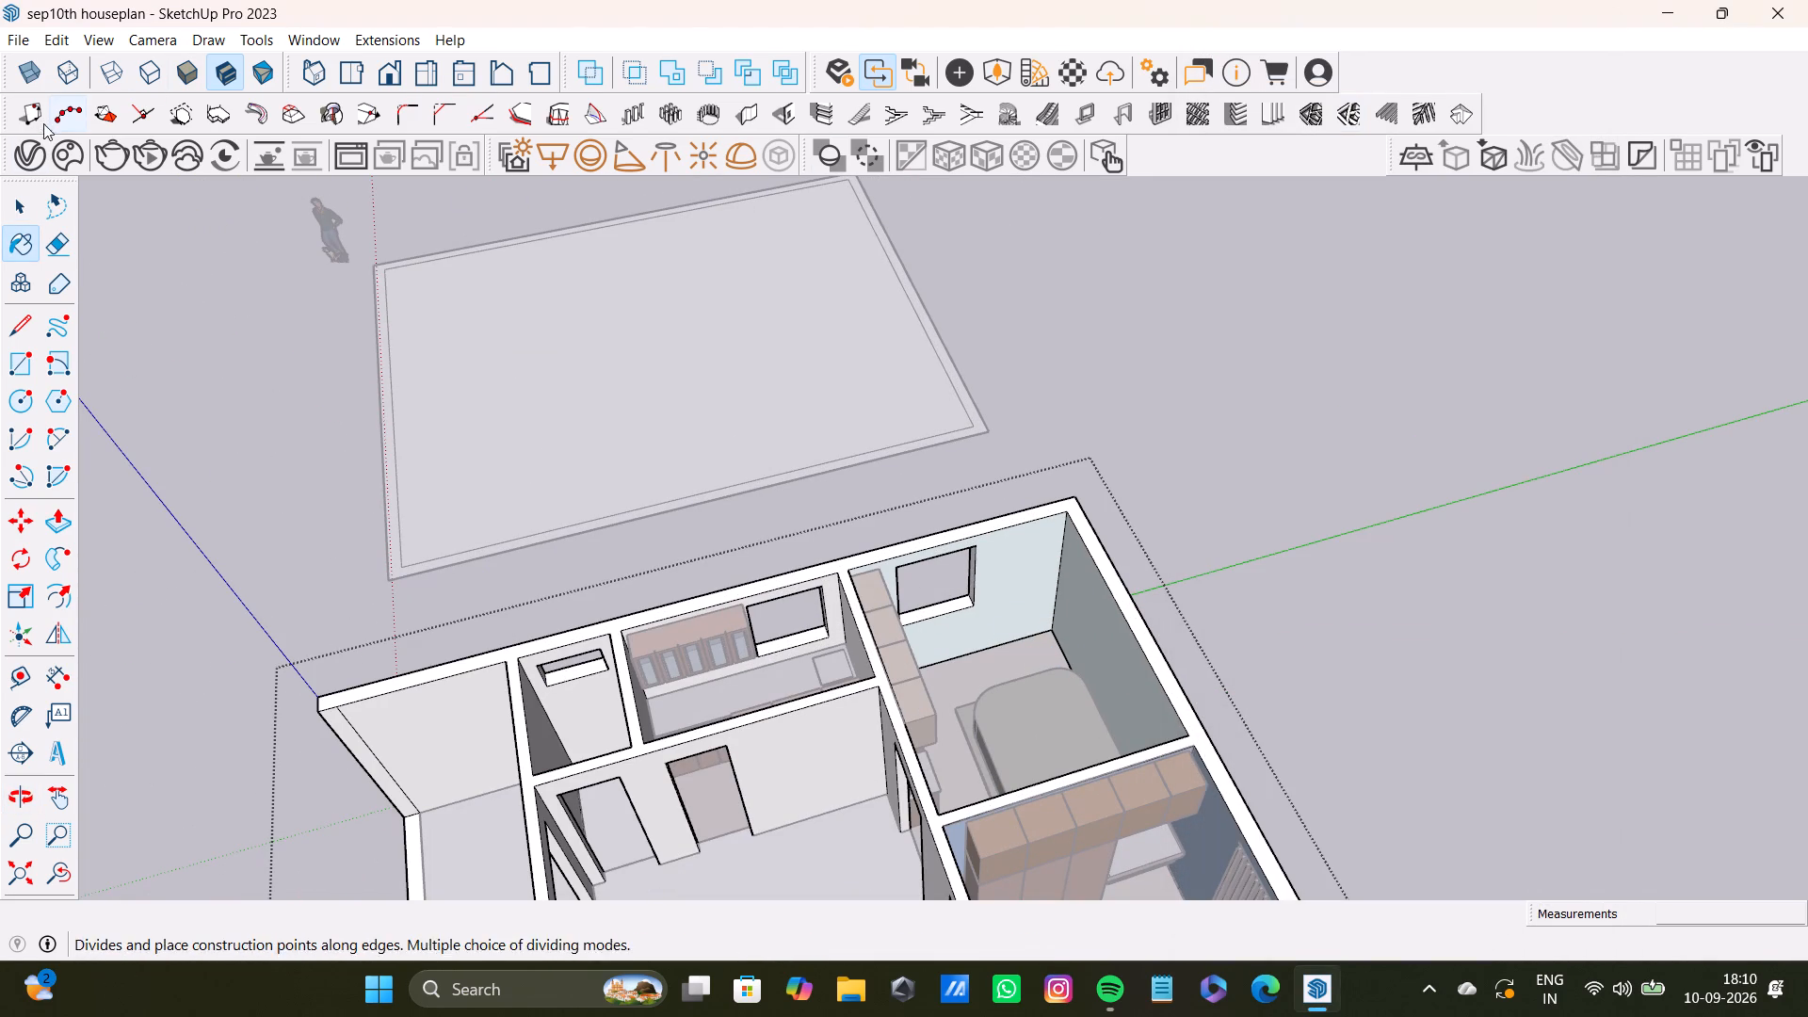
pyautogui.click(51, 141)
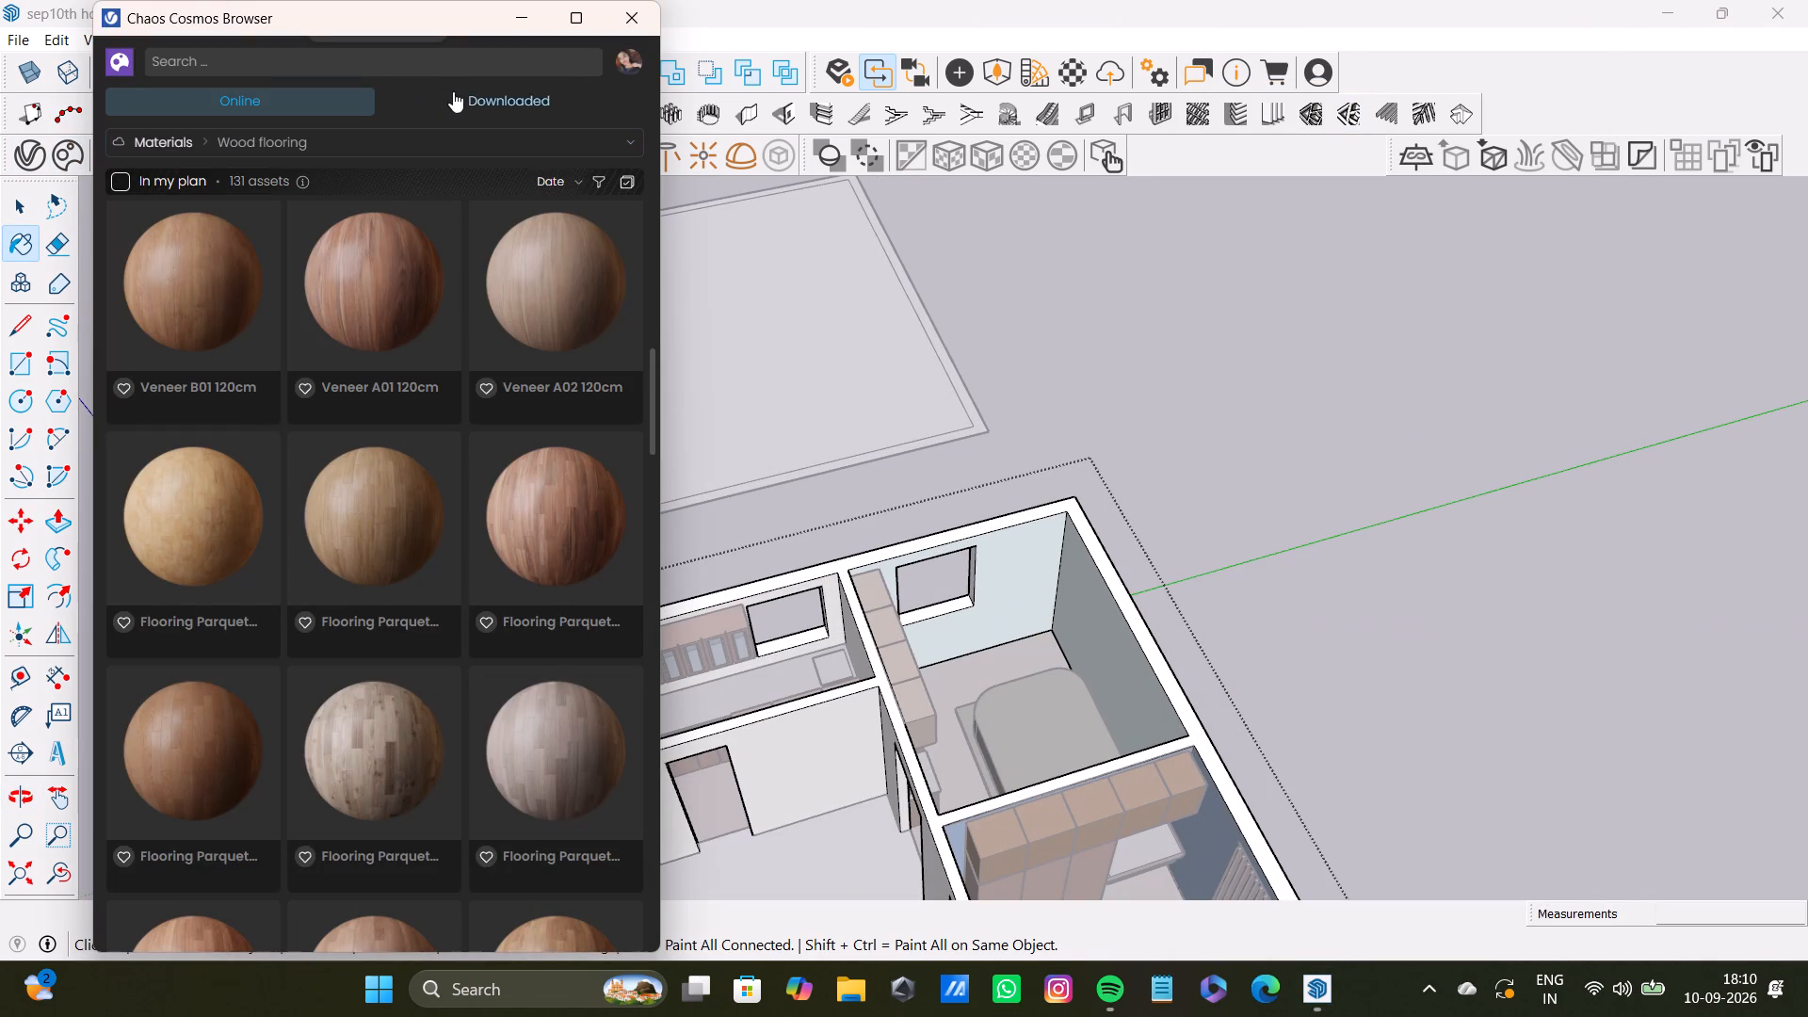
pyautogui.click(460, 91)
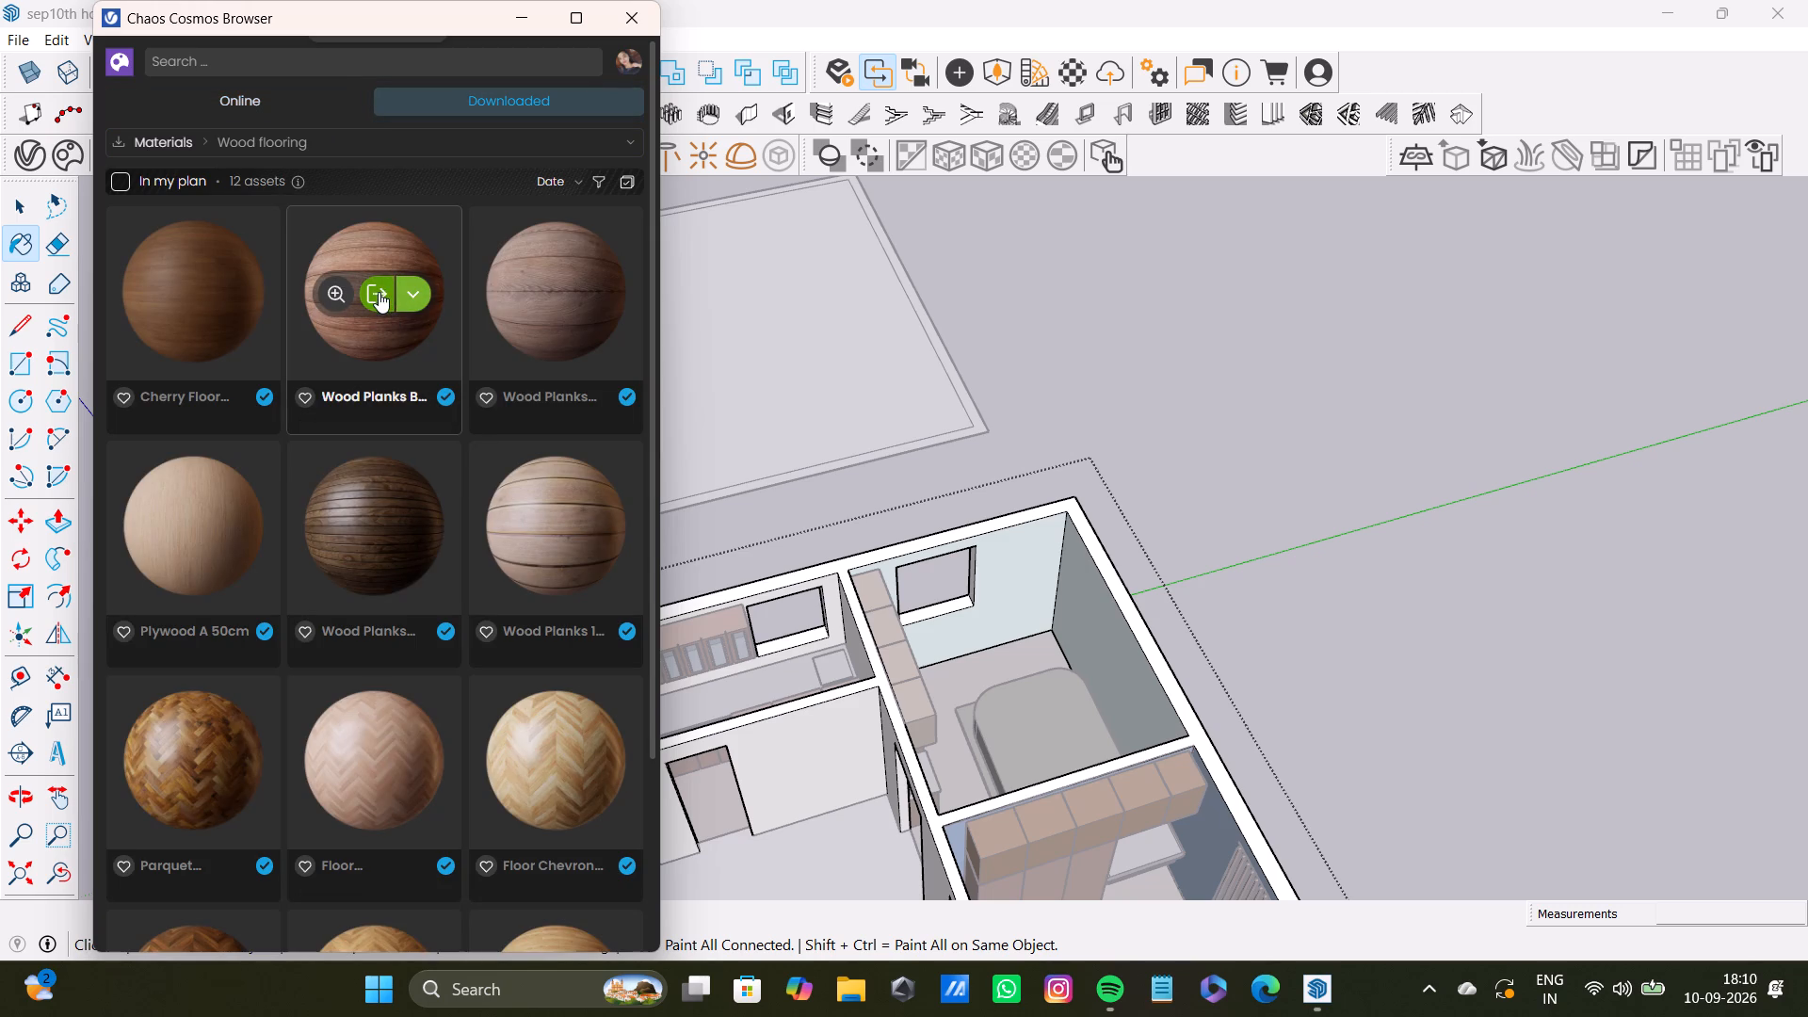
pyautogui.click(381, 527)
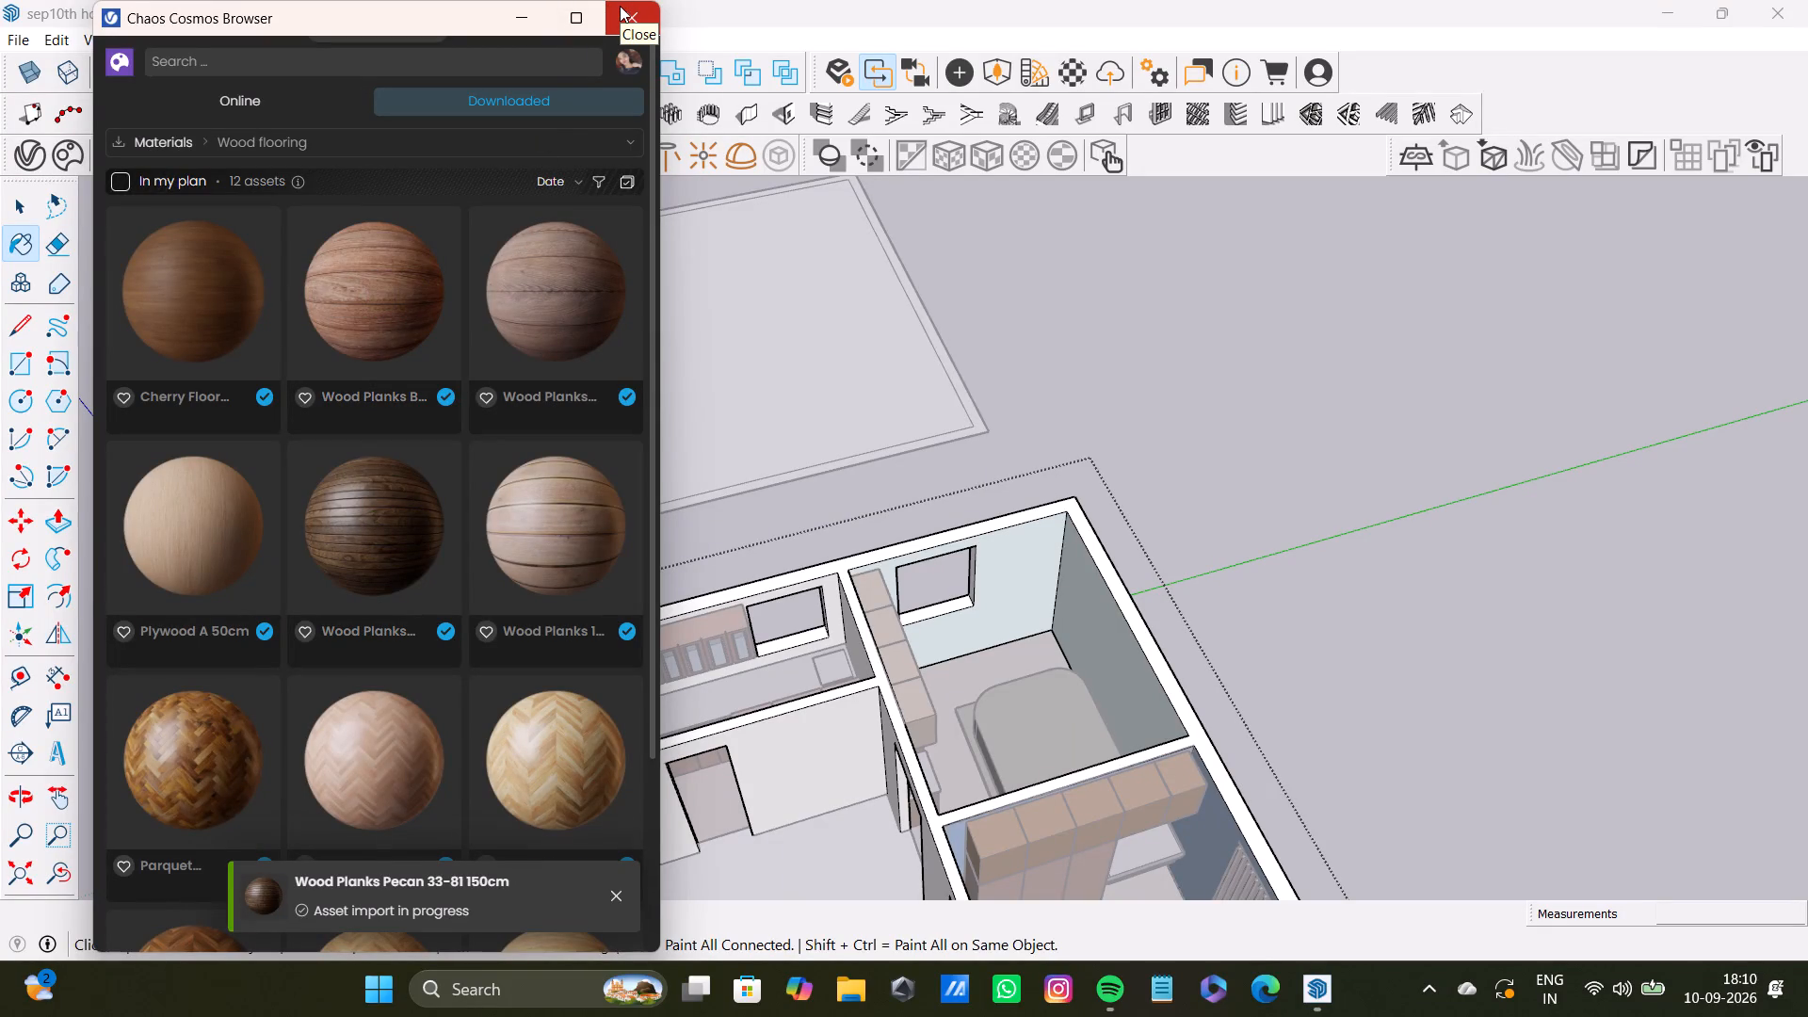
pyautogui.click(523, 24)
pyautogui.click(53, 159)
pyautogui.click(31, 153)
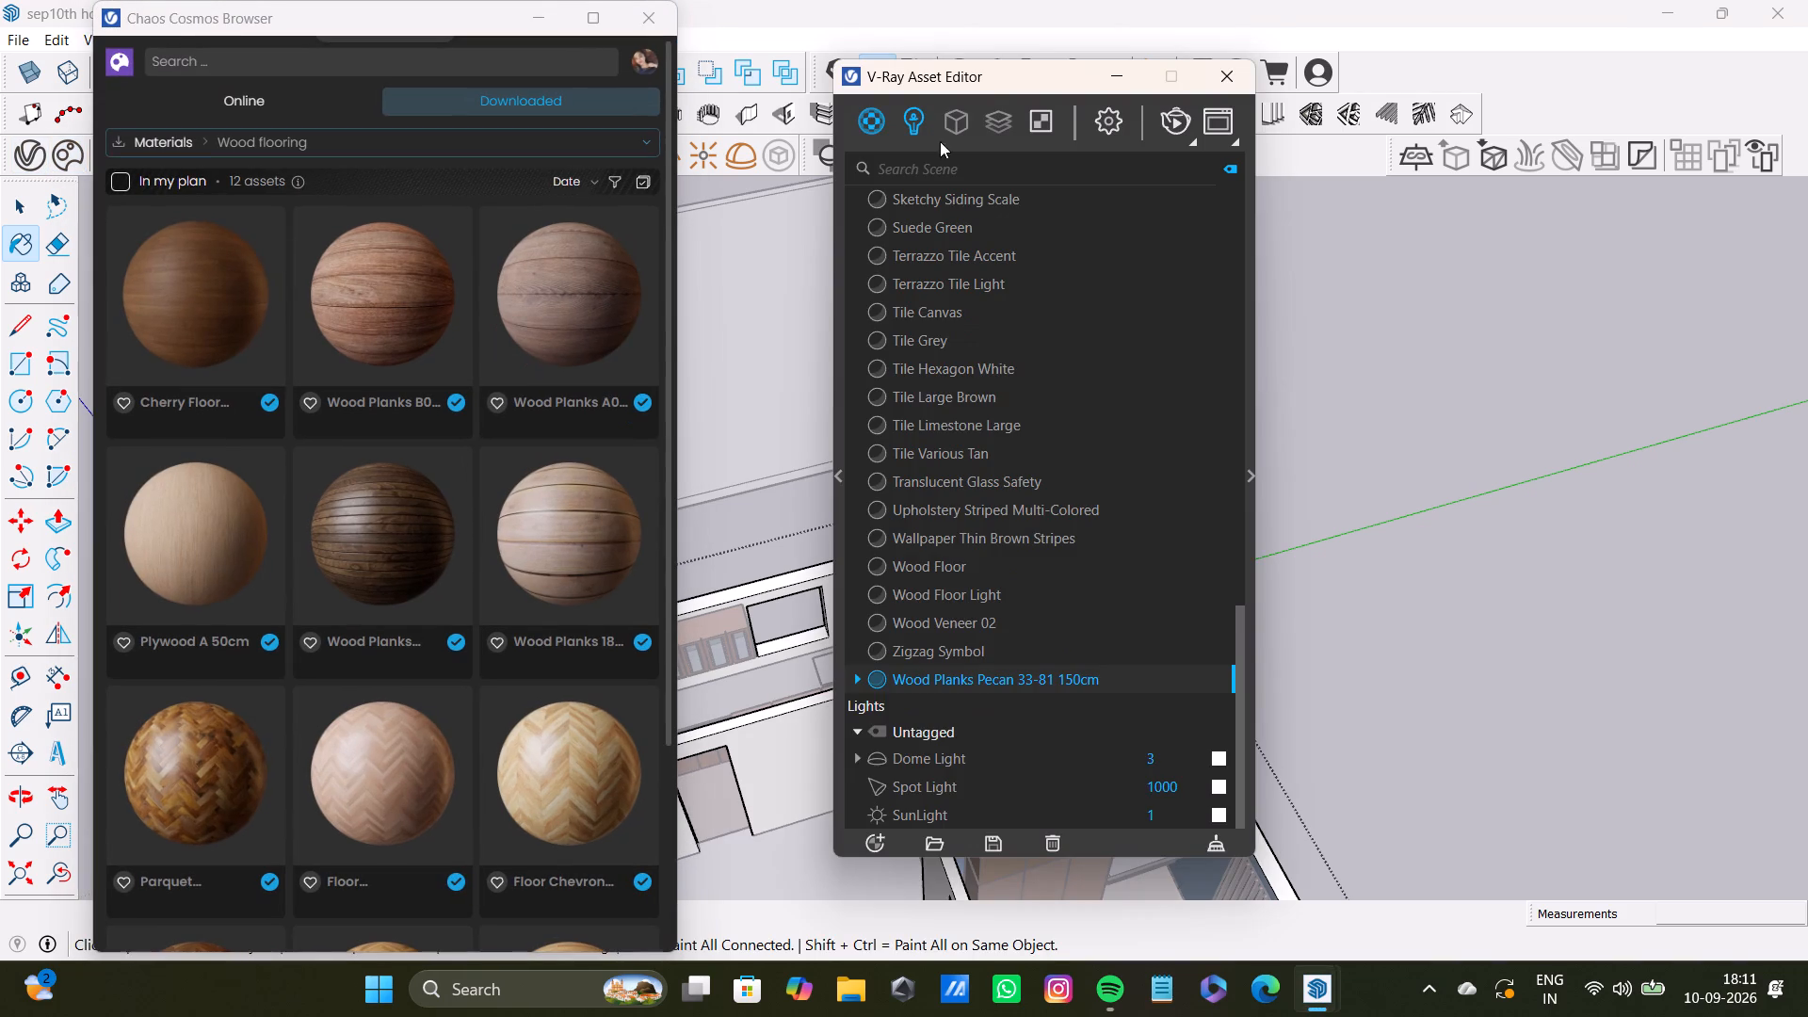
# Move the Chaos Cosmos Browser and V-Ray Asset Editor windows aside to clear the view of the house.
pyautogui.moveTo(473, 23); pyautogui.dragTo(1546, 879)
pyautogui.scroll(-8, 1082, 661)
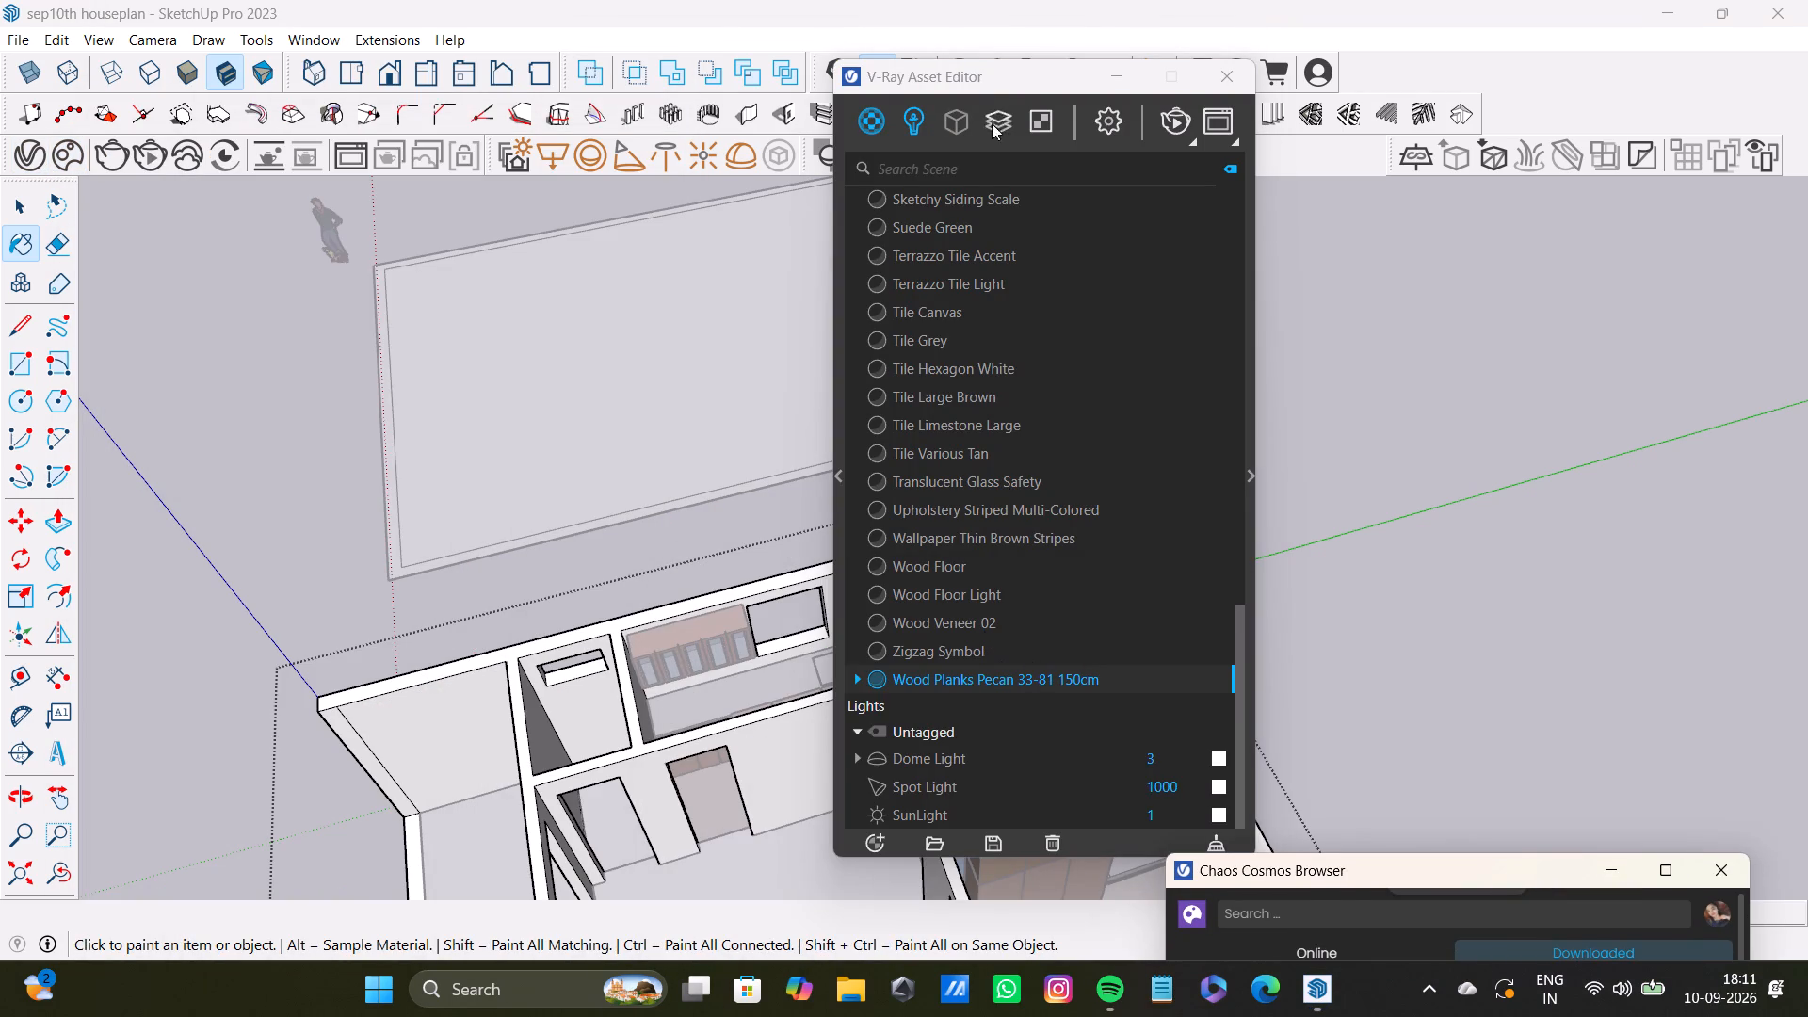
pyautogui.moveTo(1011, 73); pyautogui.dragTo(1421, 429)
pyautogui.scroll(-5, 1302, 578)
pyautogui.keyDown('shift'); pyautogui.moveTo(1190, 602); pyautogui.dragTo(849, 560, button='middle'); pyautogui.keyUp('shift')
pyautogui.scroll(-5, 822, 562)
pyautogui.keyDown('shift'); pyautogui.moveTo(712, 667); pyautogui.dragTo(826, 418, button='middle'); pyautogui.keyUp('shift')
pyautogui.click(1579, 46)
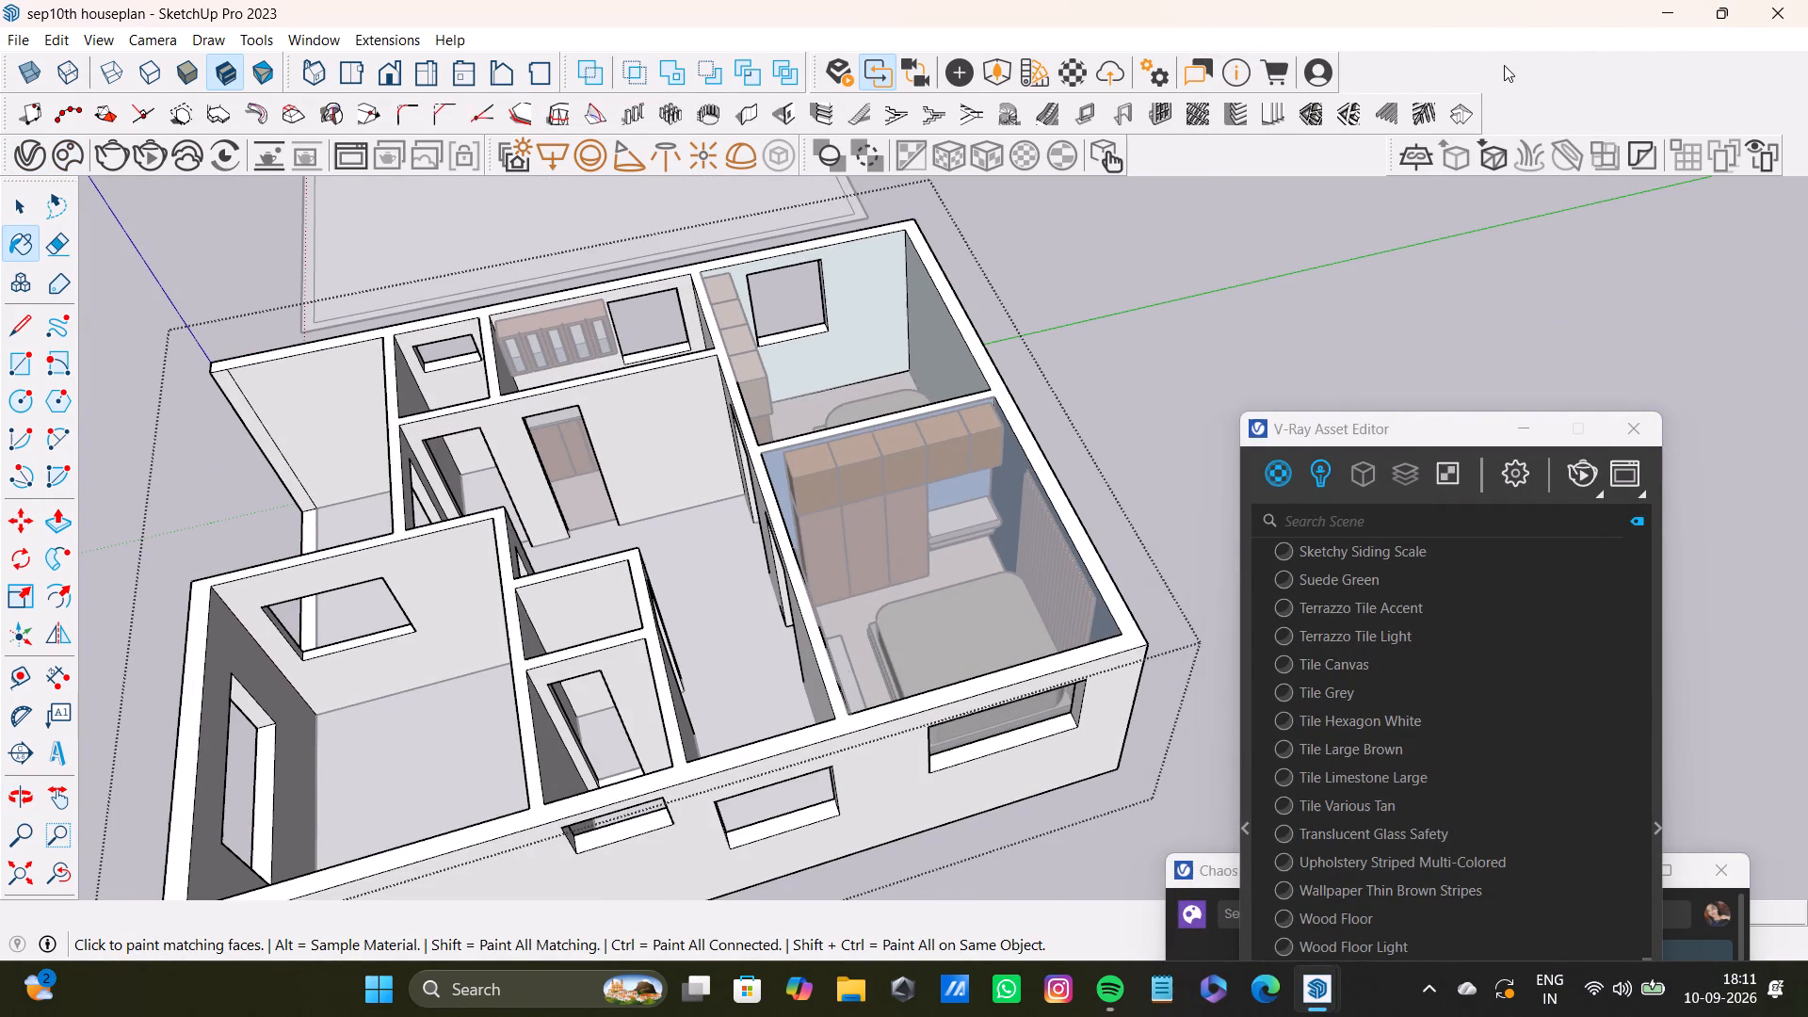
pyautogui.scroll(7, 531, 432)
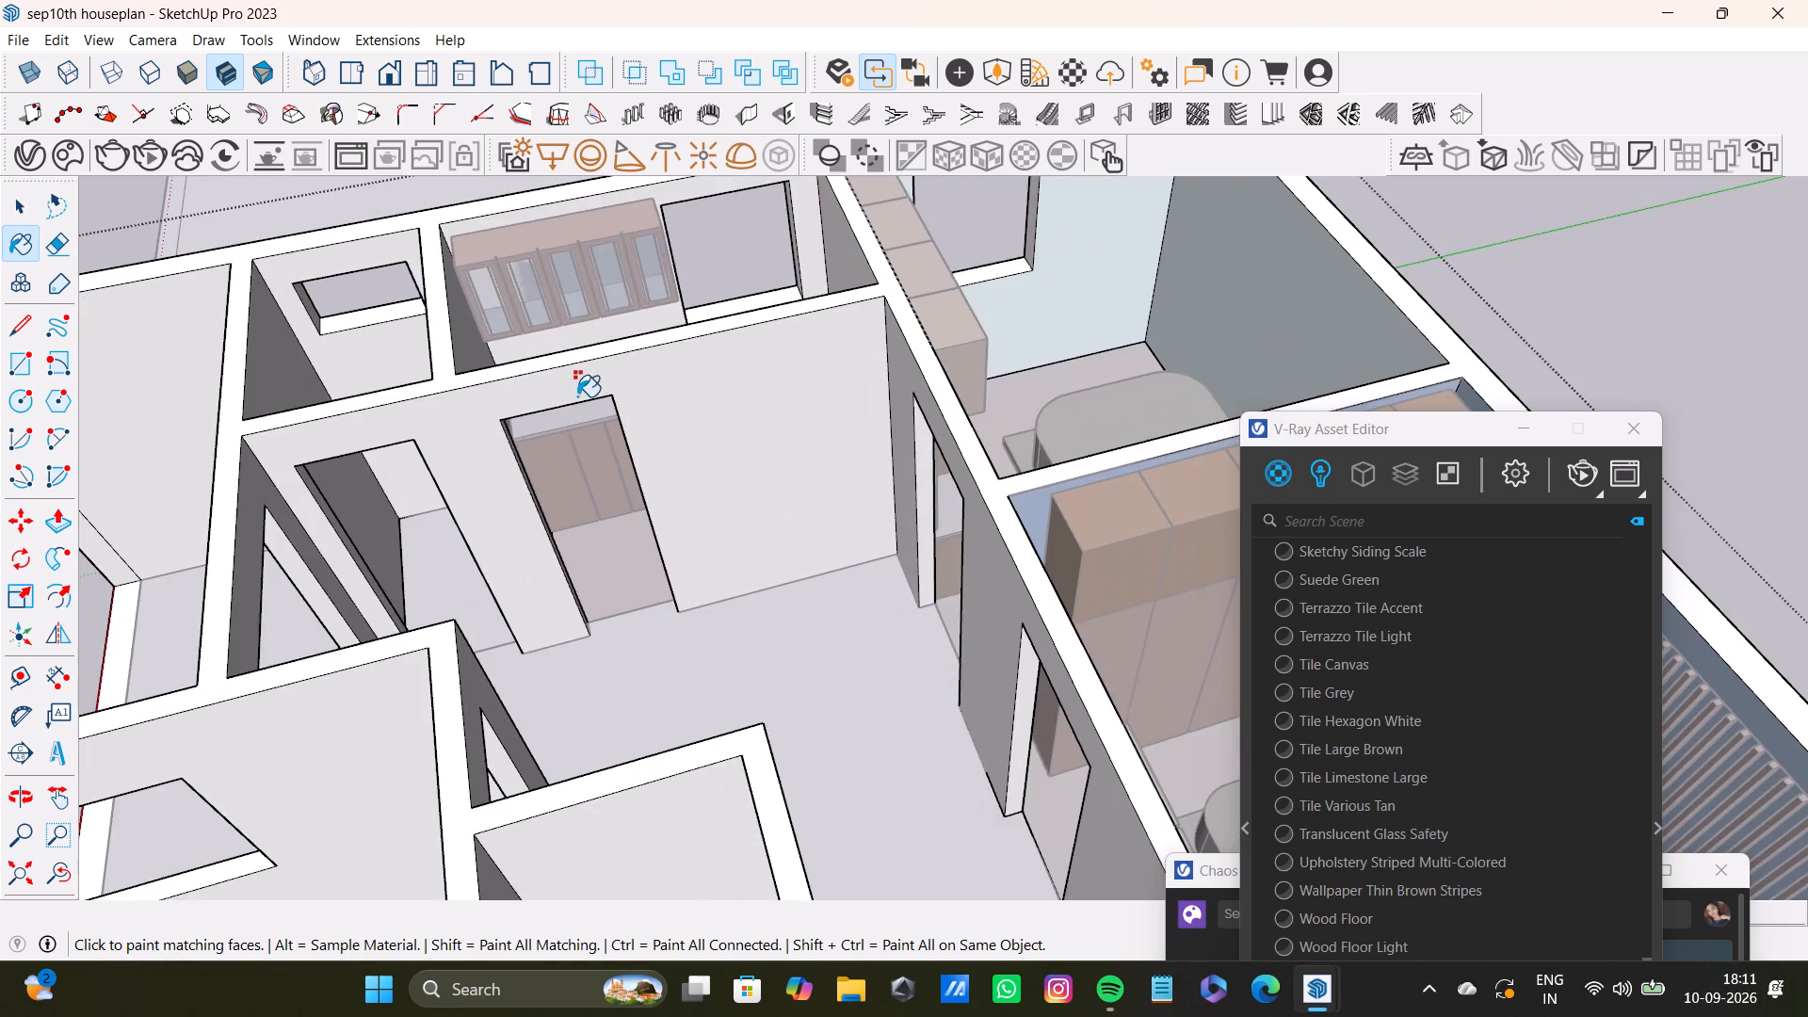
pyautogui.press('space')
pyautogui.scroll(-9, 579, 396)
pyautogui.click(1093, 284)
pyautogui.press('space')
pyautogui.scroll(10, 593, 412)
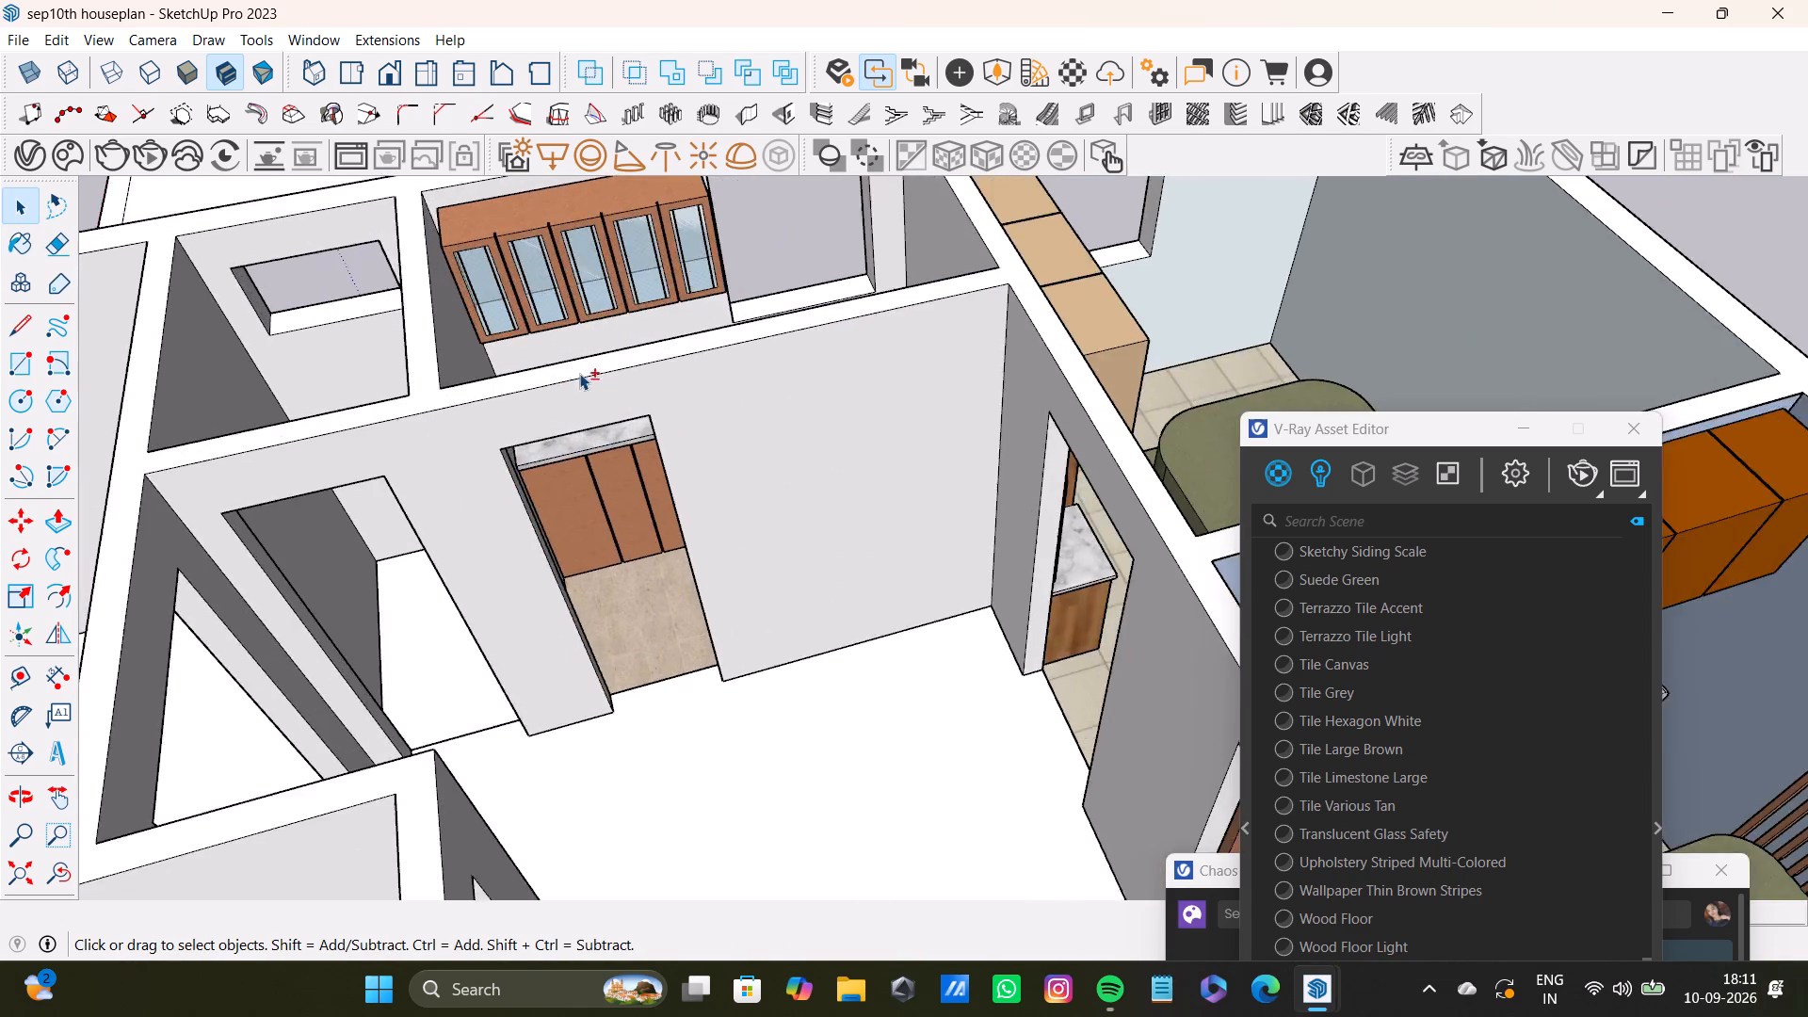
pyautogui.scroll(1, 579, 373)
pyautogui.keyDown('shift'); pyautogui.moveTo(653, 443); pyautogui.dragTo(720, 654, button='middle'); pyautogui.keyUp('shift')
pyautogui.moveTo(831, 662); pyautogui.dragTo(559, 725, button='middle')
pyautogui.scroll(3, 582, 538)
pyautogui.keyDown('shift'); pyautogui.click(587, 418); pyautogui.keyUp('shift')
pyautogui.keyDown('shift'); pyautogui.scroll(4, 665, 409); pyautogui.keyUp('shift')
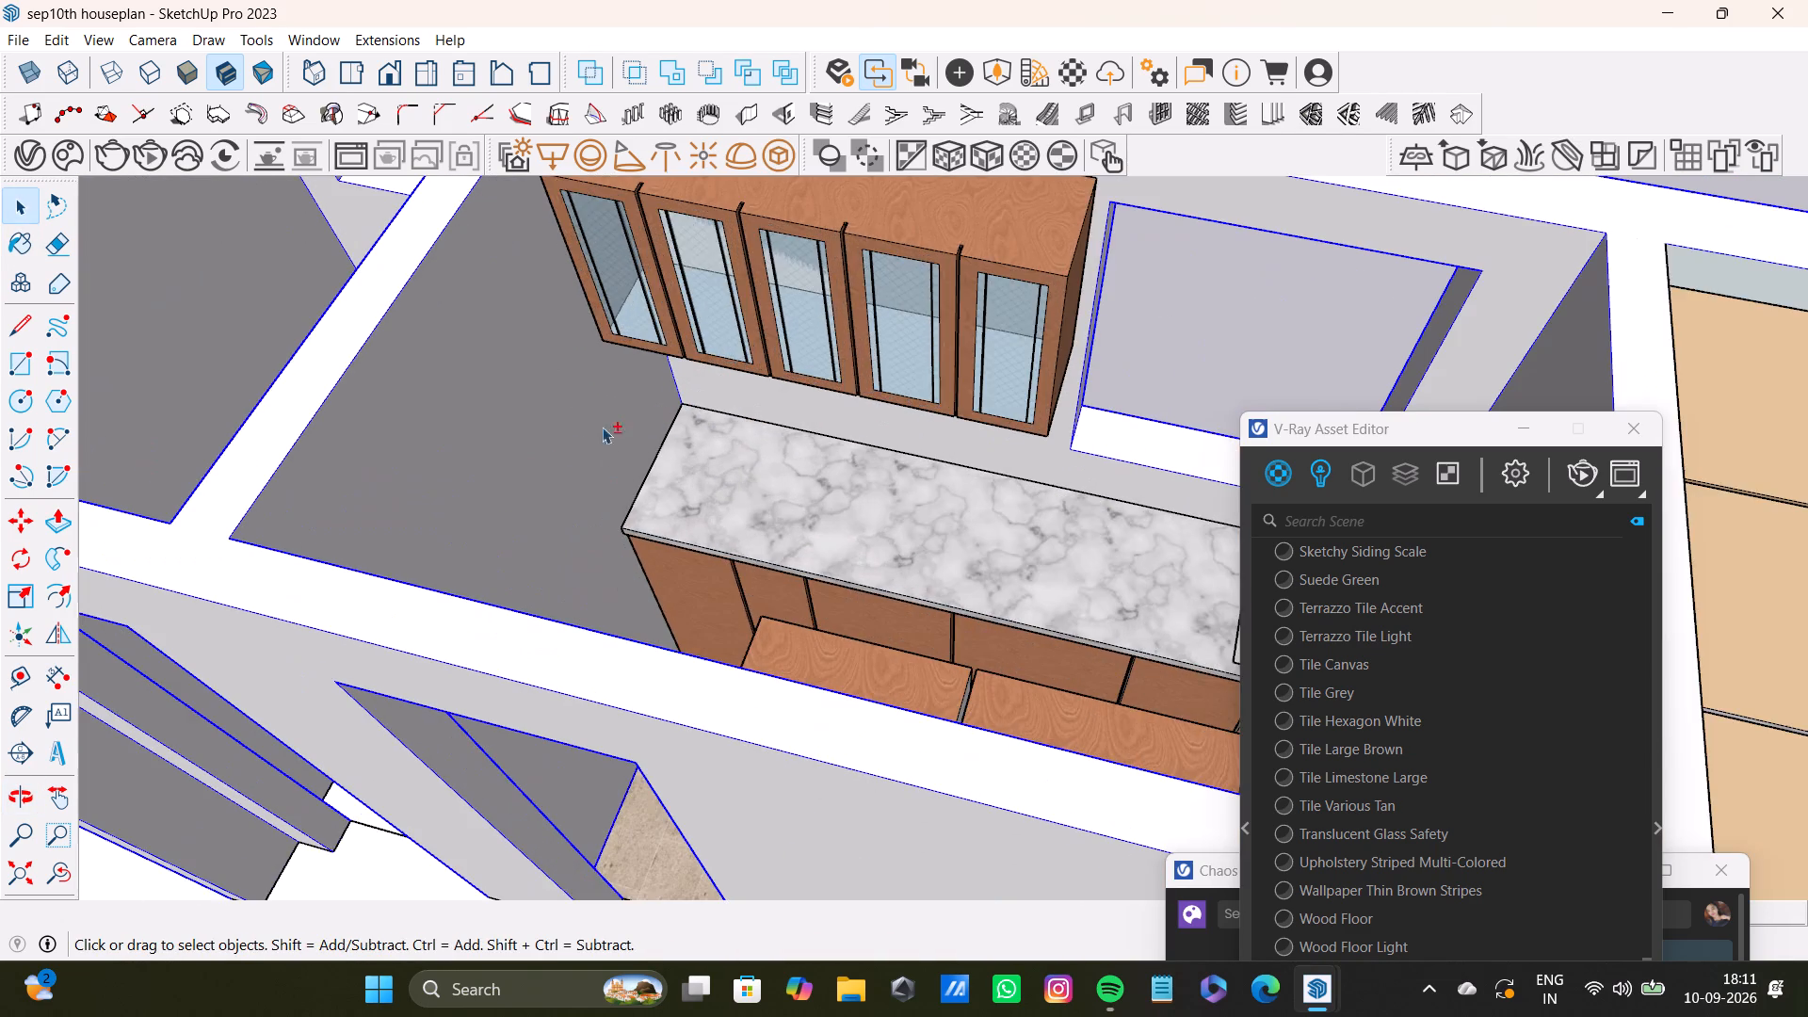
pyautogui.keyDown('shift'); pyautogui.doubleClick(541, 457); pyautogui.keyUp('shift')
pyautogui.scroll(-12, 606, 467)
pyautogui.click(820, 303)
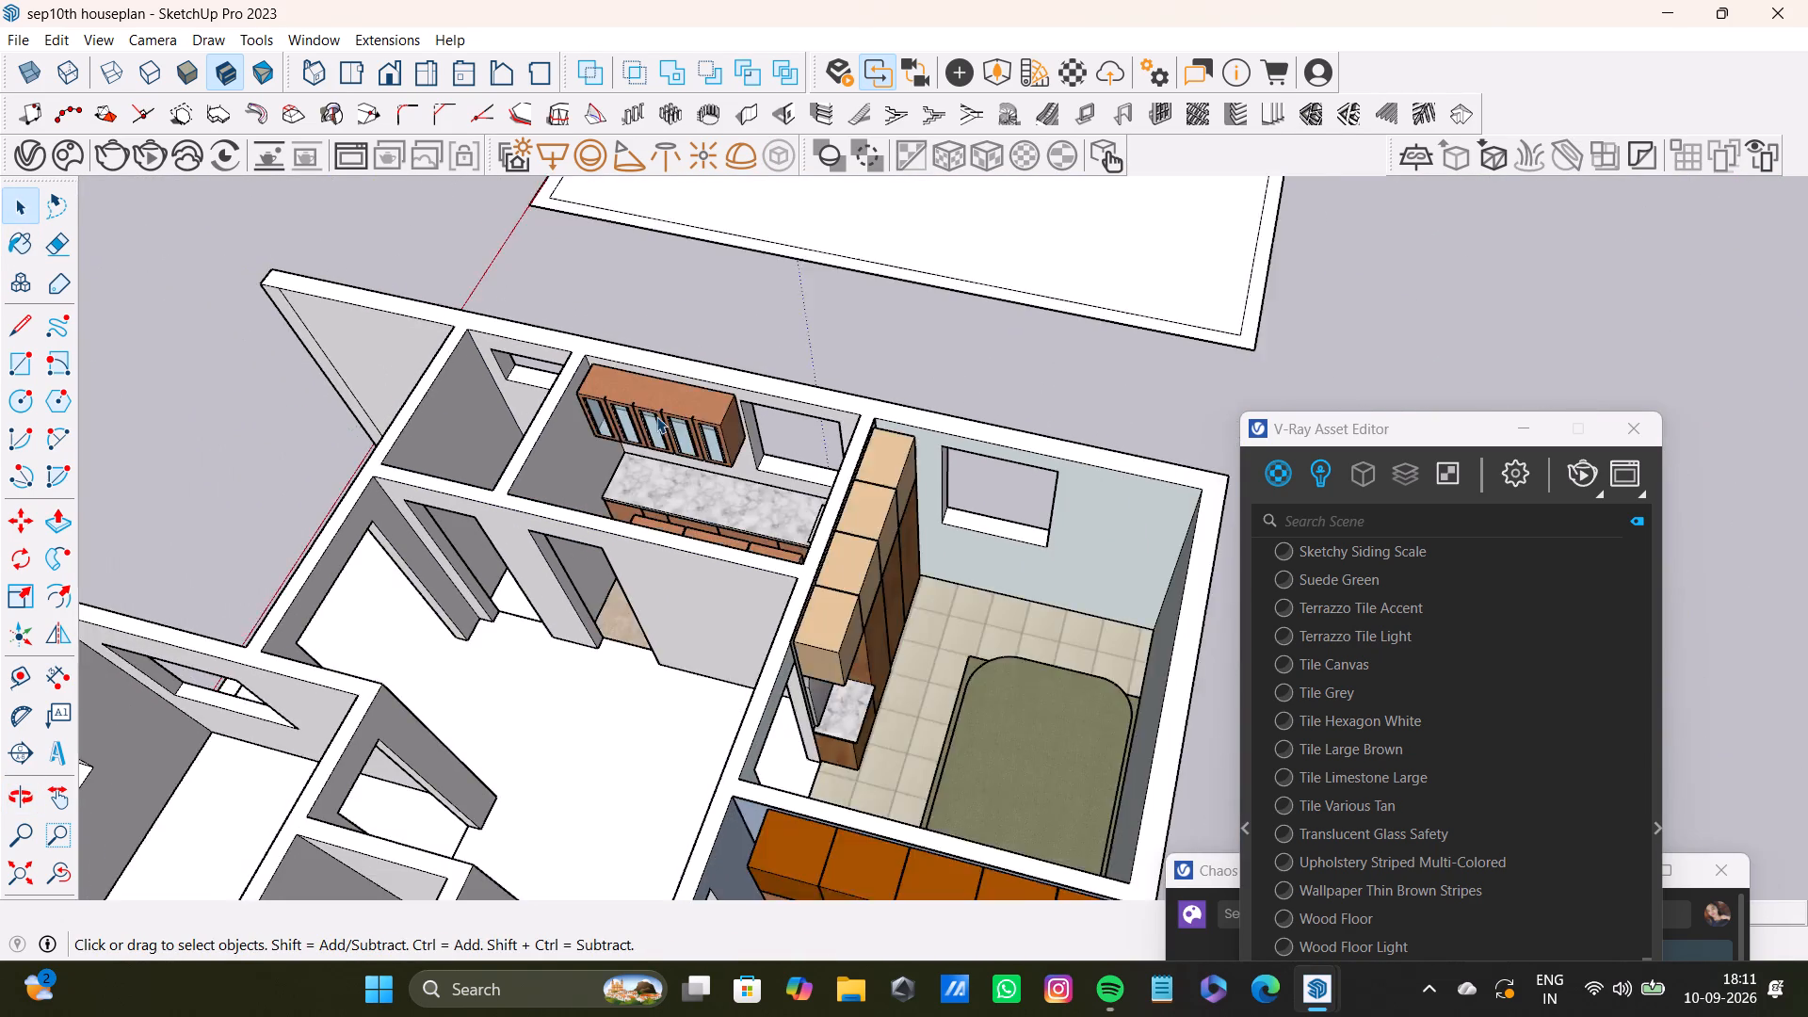
# Open the walls group, try to isolate a kitchen wall face in the selection, and close the V-Ray Asset Editor.
pyautogui.scroll(7, 545, 488)
pyautogui.keyDown('shift'); pyautogui.click(592, 472); pyautogui.keyUp('shift')
pyautogui.keyDown('shift'); pyautogui.tripleClick(592, 472); pyautogui.keyUp('shift')
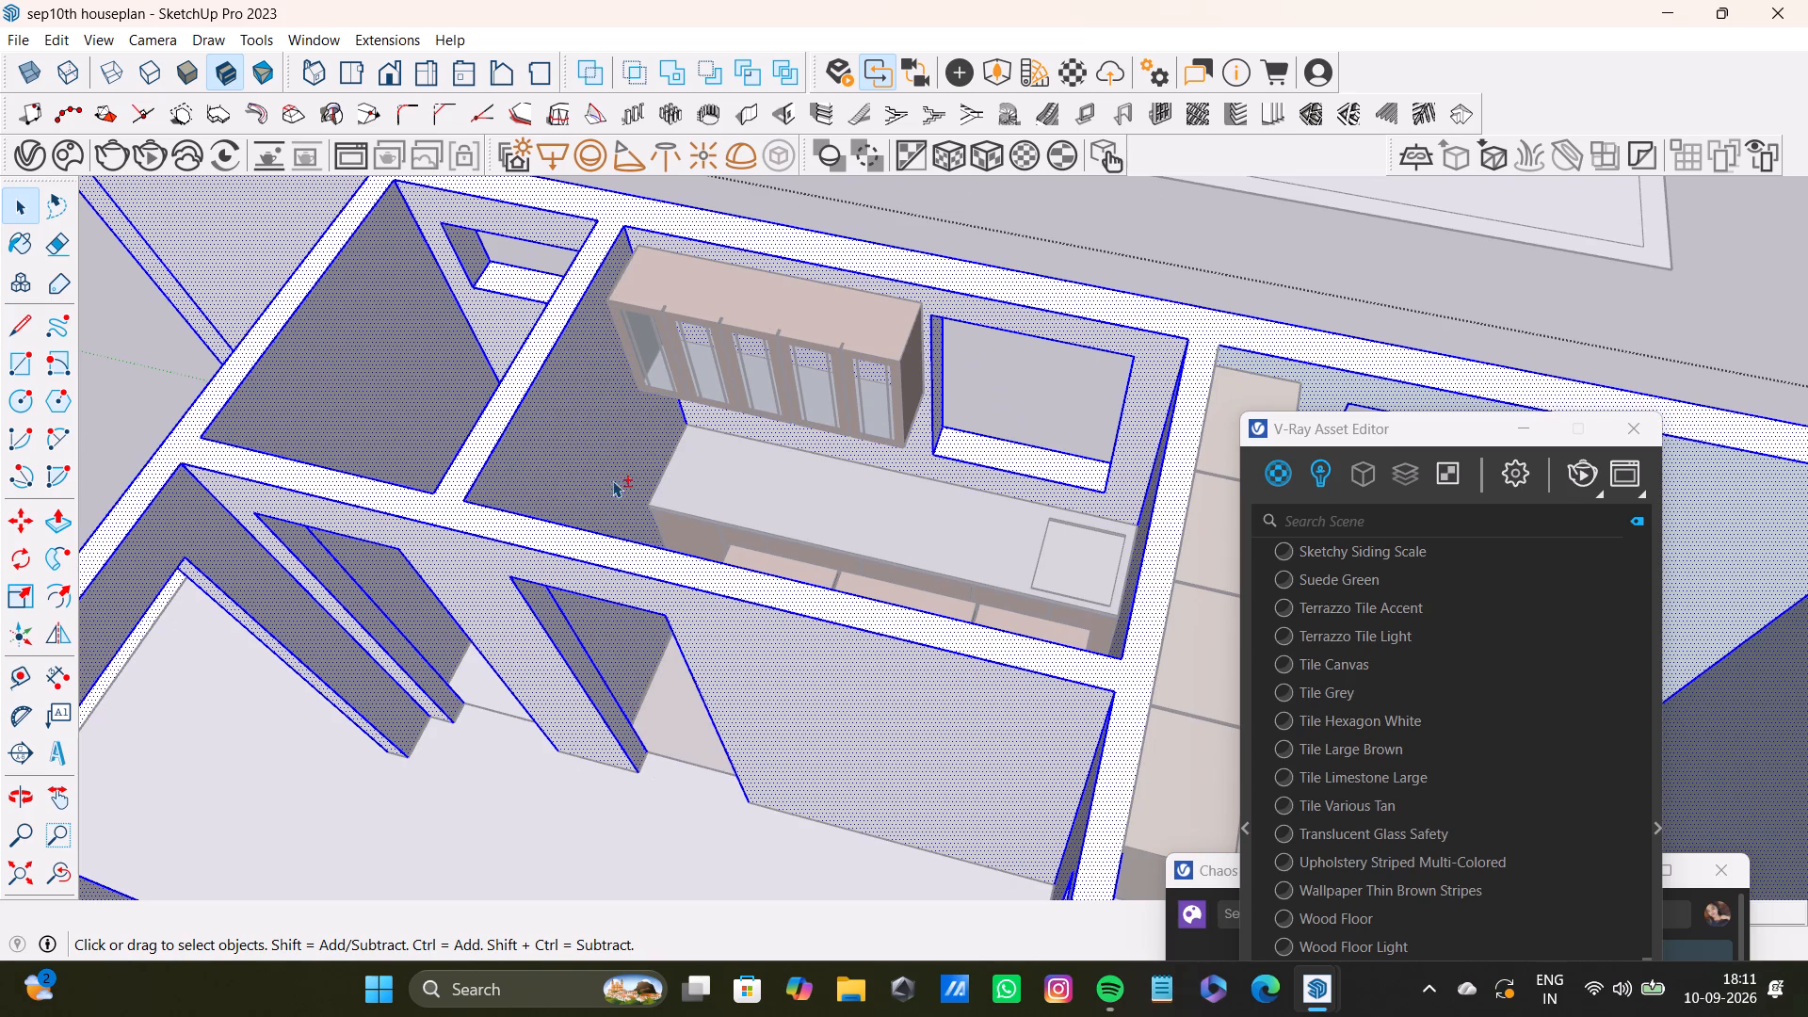
pyautogui.keyDown('shift'); pyautogui.click(624, 494); pyautogui.keyUp('shift')
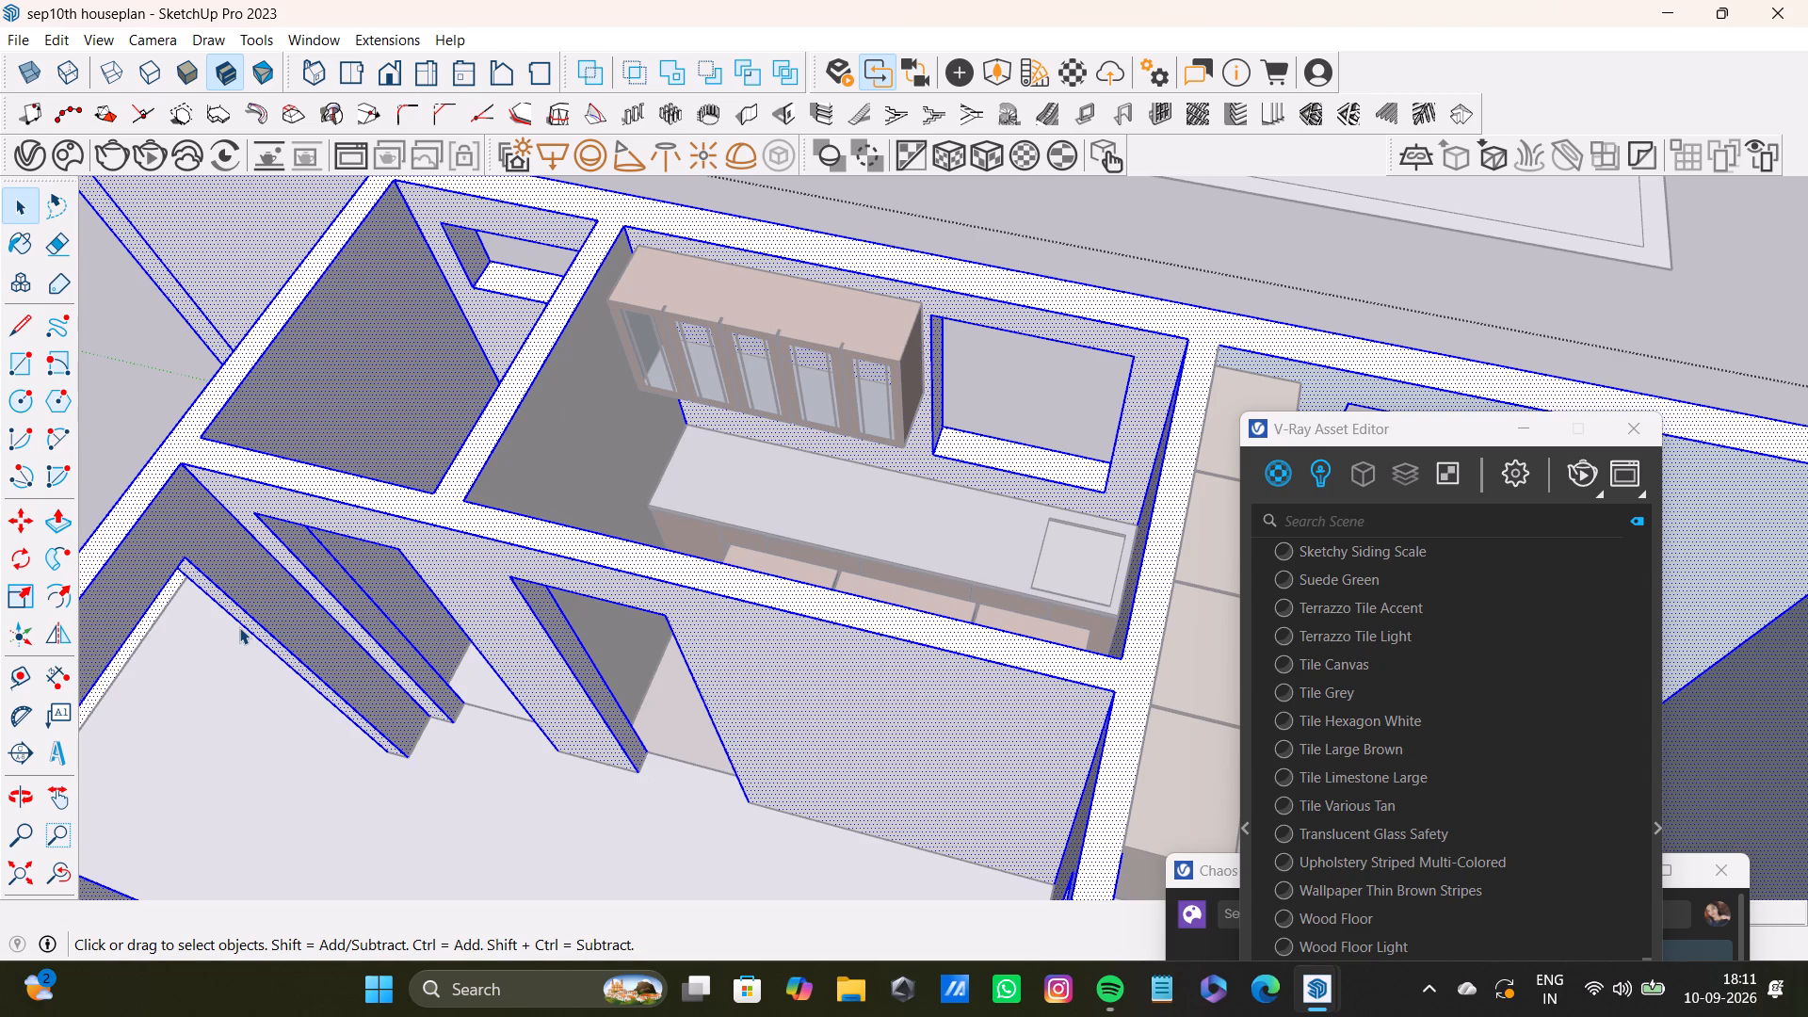
pyautogui.scroll(-13, 852, 426)
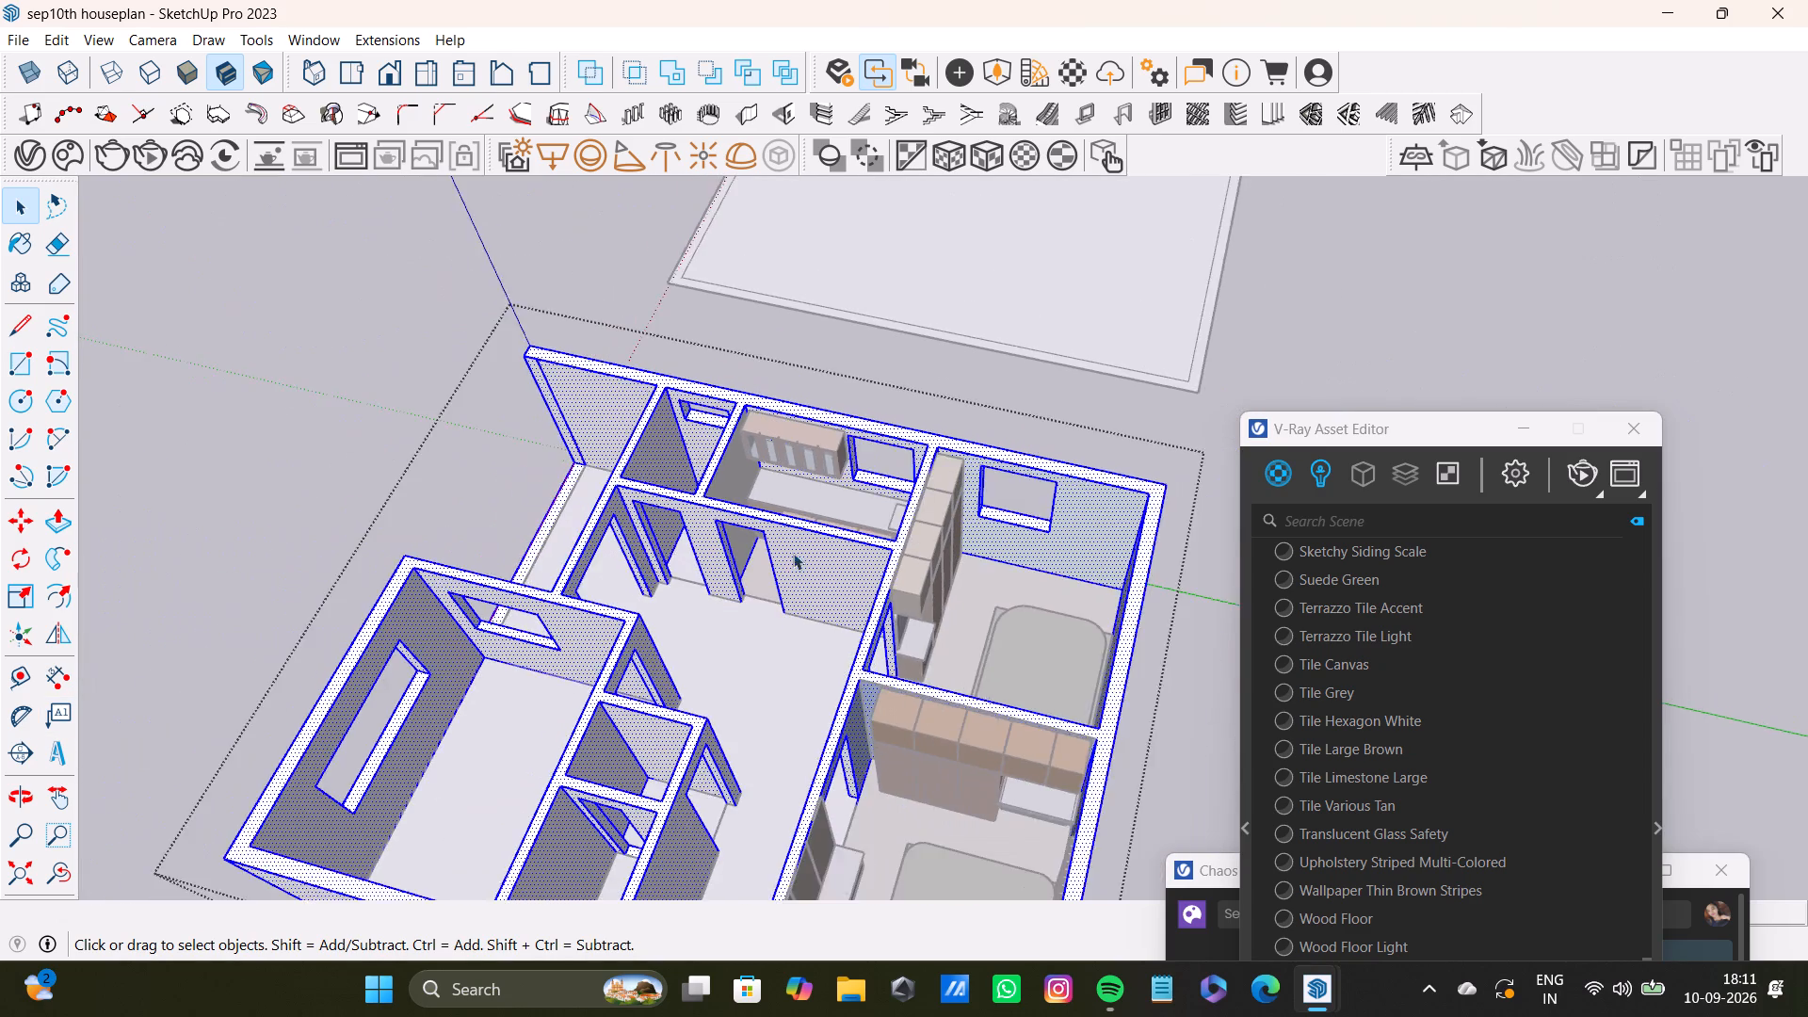
pyautogui.press('space')
pyautogui.scroll(6, 789, 593)
pyautogui.click(816, 544)
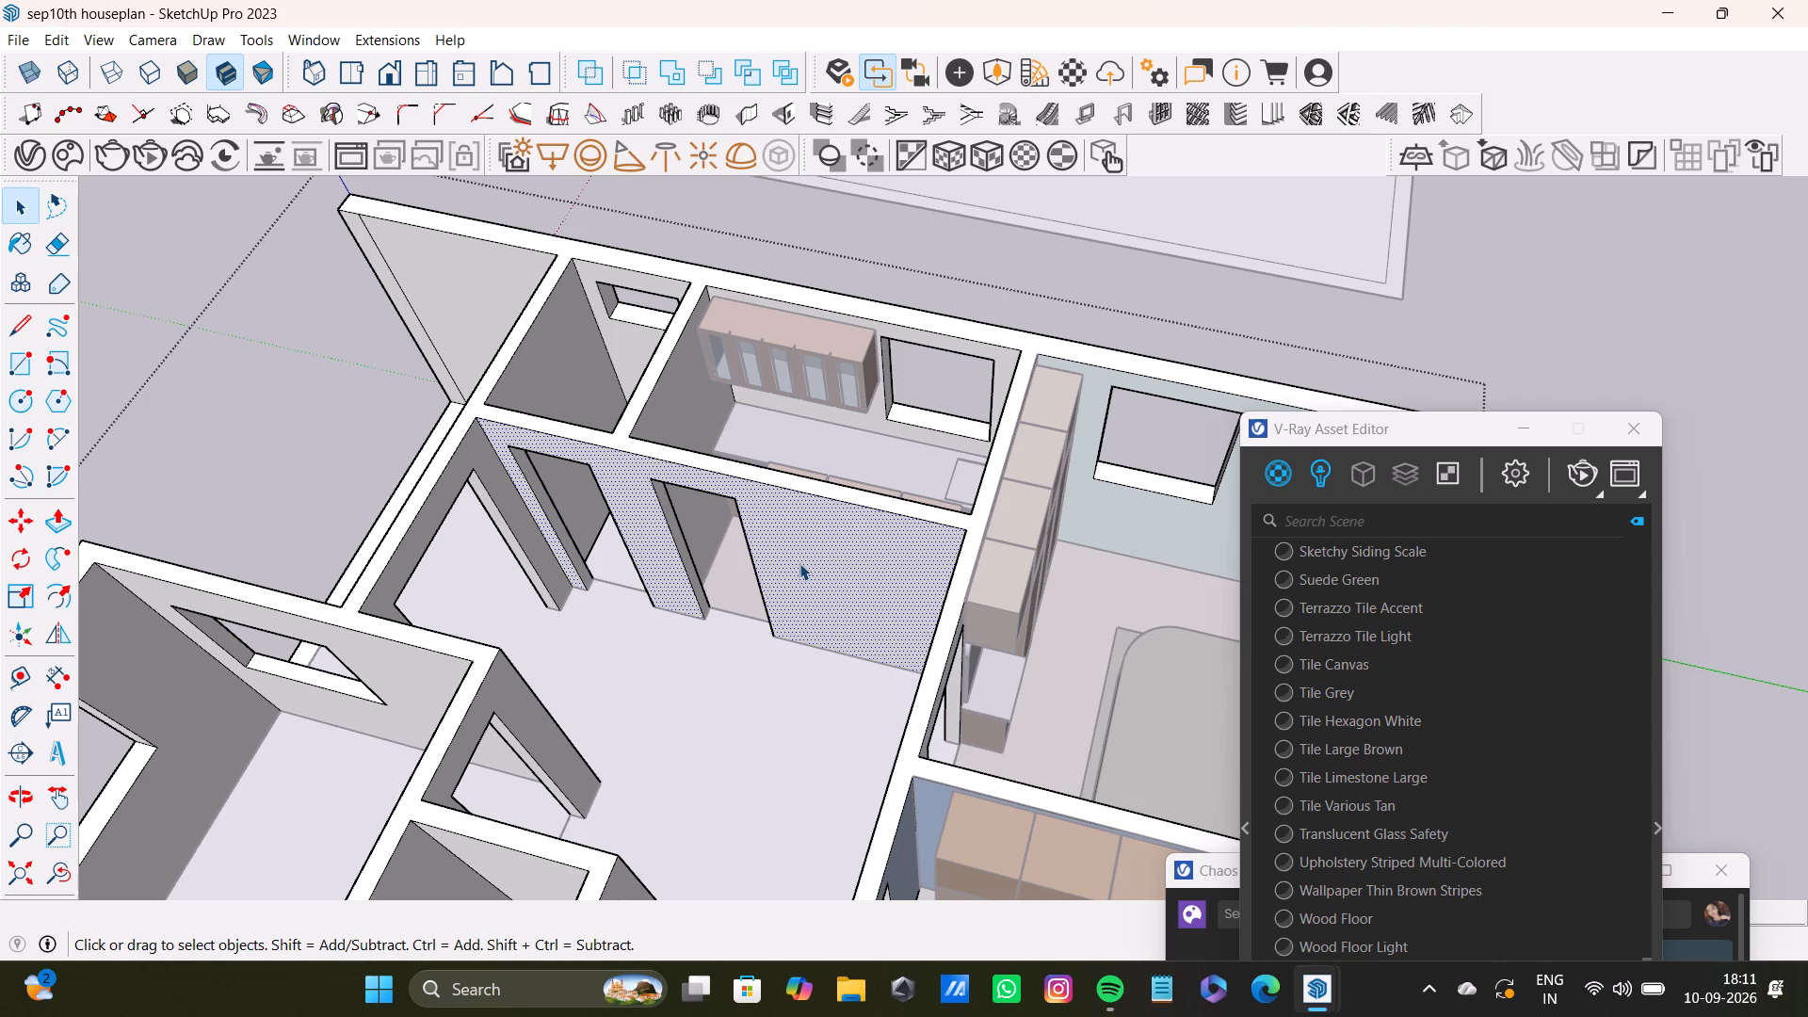
pyautogui.click(1633, 437)
pyautogui.scroll(-17, 667, 677)
pyautogui.keyDown('shift'); pyautogui.moveTo(693, 648); pyautogui.dragTo(828, 606, button='middle'); pyautogui.keyUp('shift')
pyautogui.scroll(3, 767, 576)
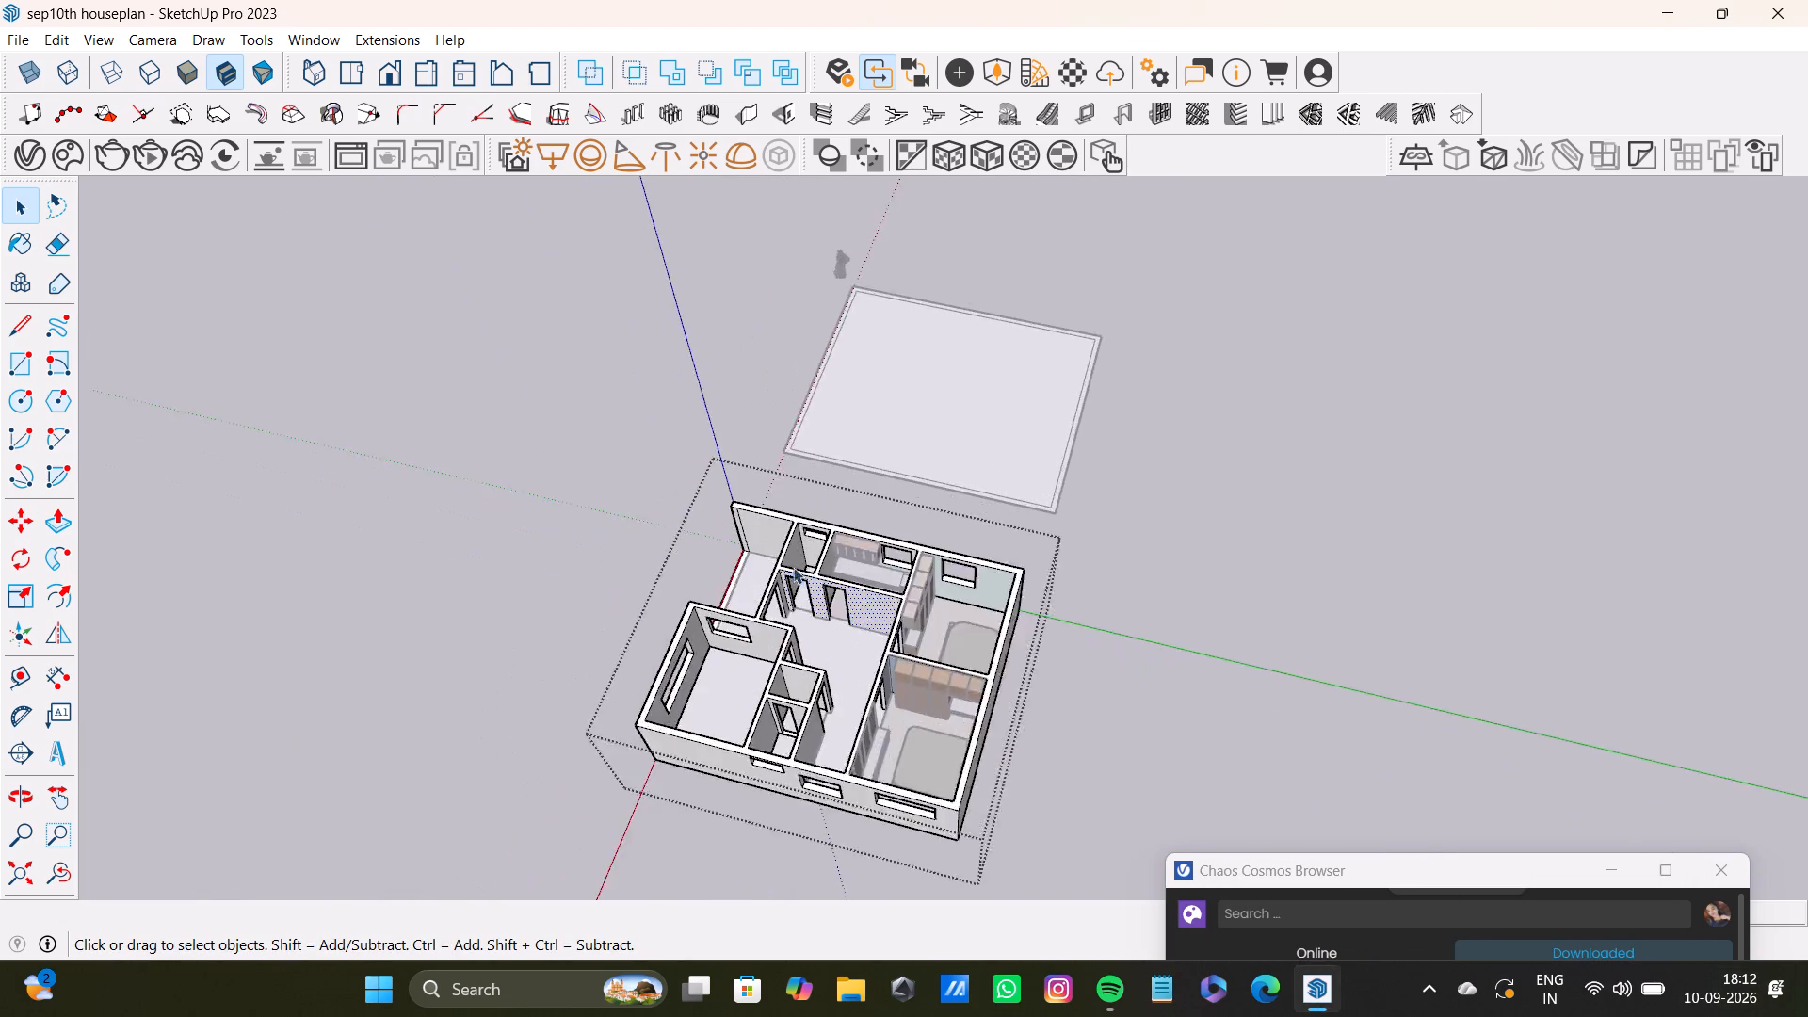
pyautogui.scroll(18, 793, 567)
pyautogui.keyDown('shift'); pyautogui.scroll(-8, 859, 598); pyautogui.keyUp('shift')
pyautogui.keyDown('shift'); pyautogui.moveTo(918, 607); pyautogui.dragTo(695, 703, button='middle'); pyautogui.keyUp('shift')
pyautogui.scroll(3, 765, 608)
pyautogui.moveTo(757, 609); pyautogui.dragTo(480, 648, button='middle')
pyautogui.scroll(-1, 480, 629)
pyautogui.scroll(4, 536, 523)
pyautogui.keyDown('shift'); pyautogui.click(918, 313); pyautogui.keyUp('shift')
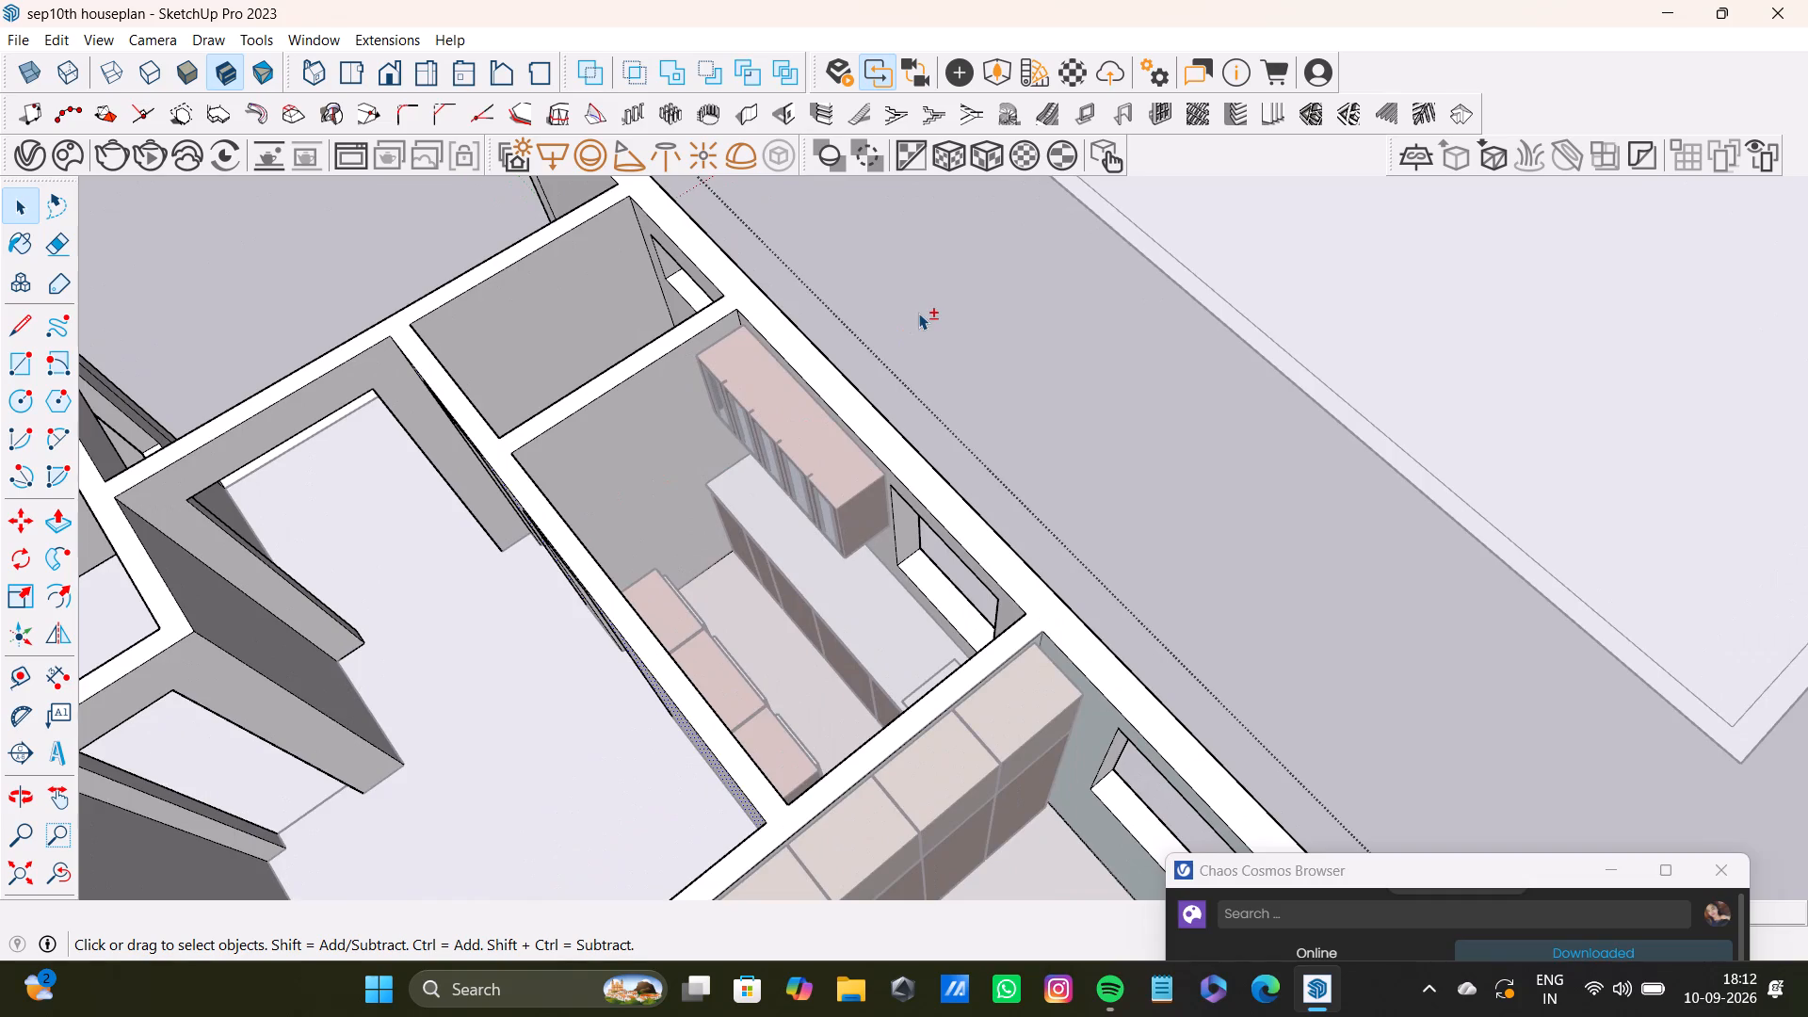
# Select the inner faces of the kitchen's two end walls and its window wall, leaving out the hall-side face.
pyautogui.keyDown('shift'); pyautogui.scroll(3, 655, 503); pyautogui.keyUp('shift')
pyautogui.keyDown('shift'); pyautogui.click(669, 468); pyautogui.keyUp('shift')
pyautogui.keyDown('shift'); pyautogui.scroll(-5, 679, 570); pyautogui.keyUp('shift')
pyautogui.moveTo(643, 627); pyautogui.dragTo(850, 494, button='middle')
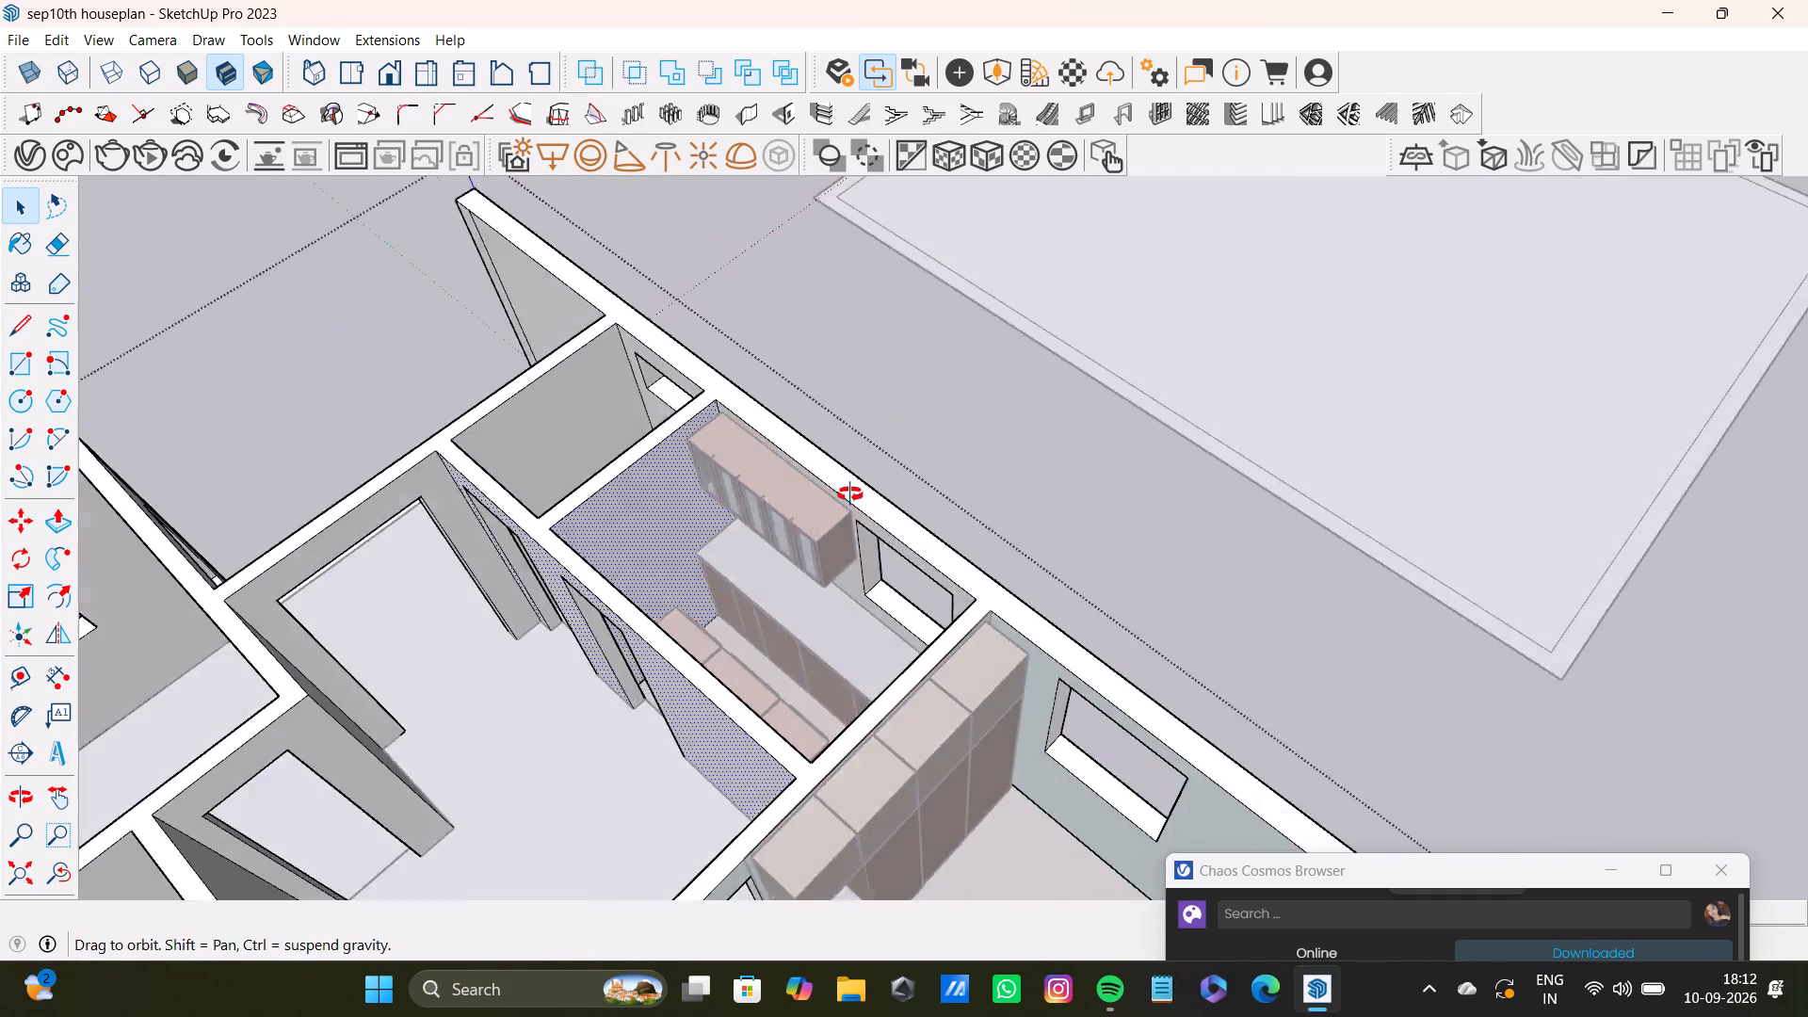
pyautogui.moveTo(850, 494); pyautogui.dragTo(889, 465, button='middle')
pyautogui.scroll(3, 750, 646)
pyautogui.keyDown('shift'); pyautogui.click(805, 730); pyautogui.keyUp('shift')
pyautogui.keyDown('shift'); pyautogui.scroll(-5, 790, 719); pyautogui.keyUp('shift')
pyautogui.keyDown('shift'); pyautogui.moveTo(613, 678); pyautogui.dragTo(609, 726, button='middle'); pyautogui.keyUp('shift')
pyautogui.scroll(6, 672, 694)
pyautogui.keyDown('shift'); pyautogui.moveTo(712, 685); pyautogui.dragTo(743, 682, button='middle'); pyautogui.keyUp('shift')
pyautogui.keyDown('shift'); pyautogui.click(1042, 670); pyautogui.keyUp('shift')
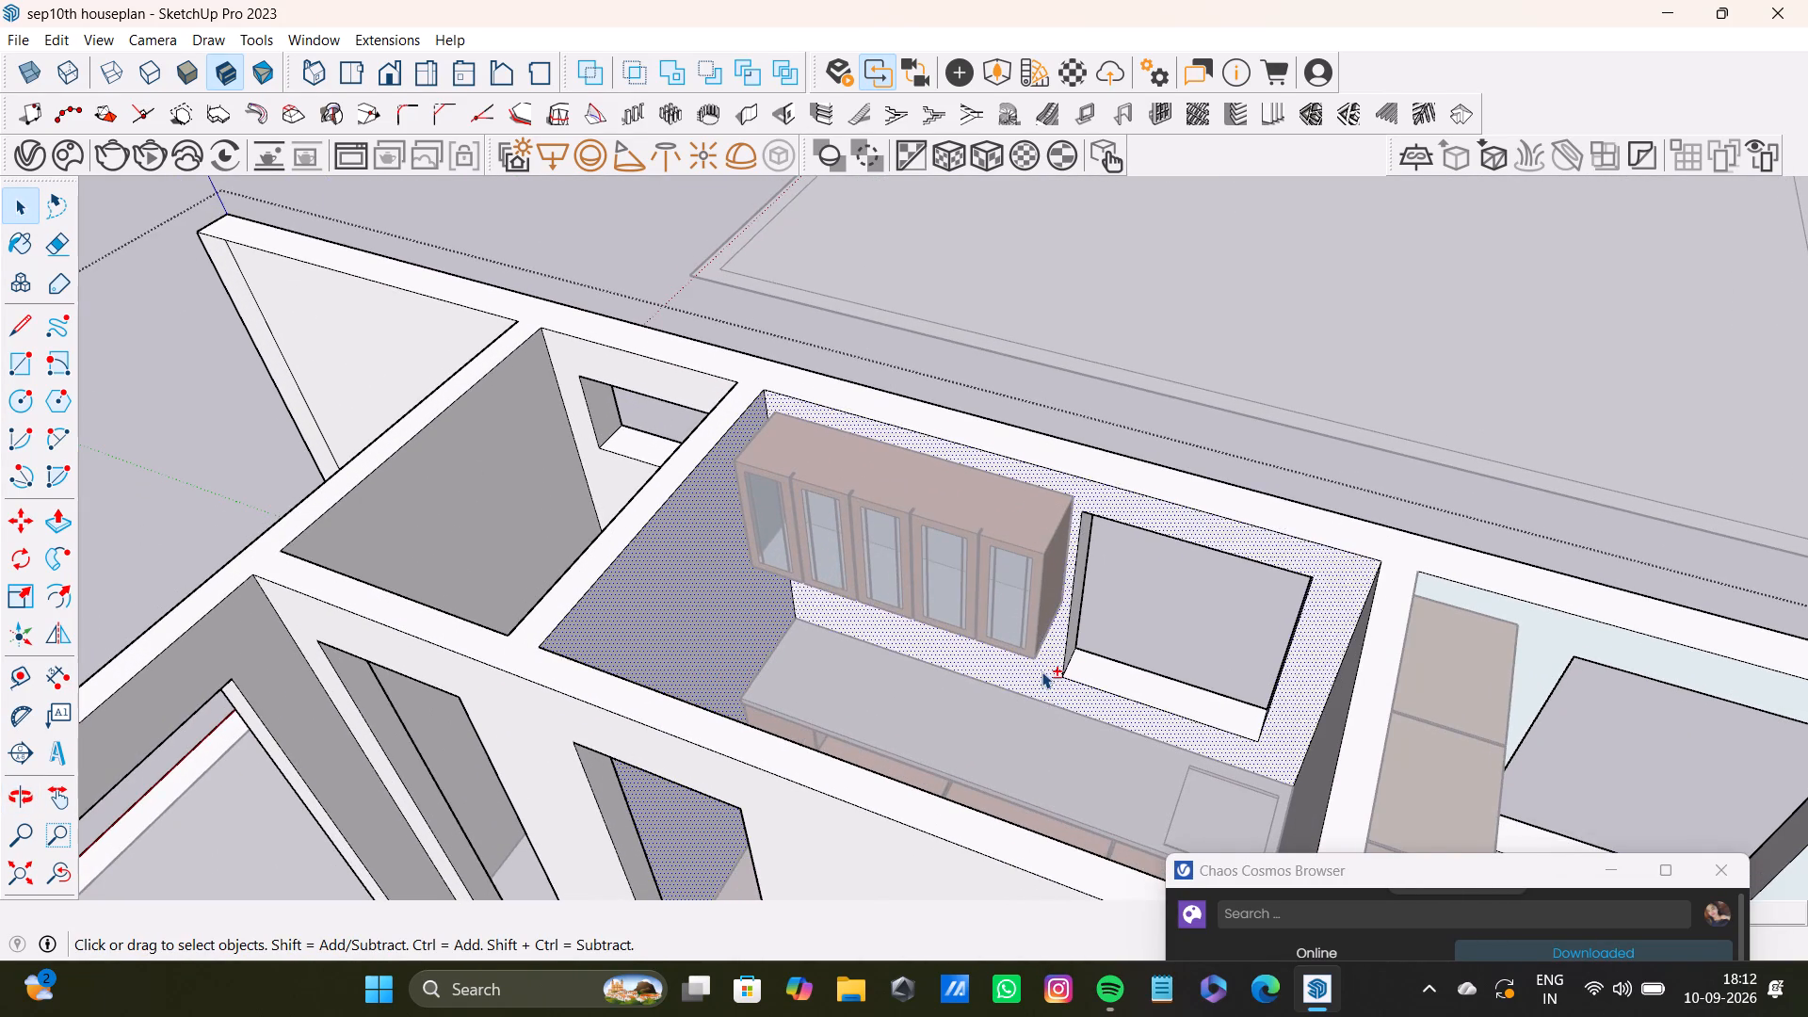
pyautogui.keyDown('shift'); pyautogui.scroll(-4, 1041, 671); pyautogui.keyUp('shift')
pyautogui.moveTo(987, 744); pyautogui.dragTo(803, 699, button='middle')
pyautogui.moveTo(782, 708); pyautogui.dragTo(1147, 634, button='middle')
pyautogui.scroll(3, 1065, 602)
pyautogui.keyDown('shift'); pyautogui.click(1125, 583); pyautogui.keyUp('shift')
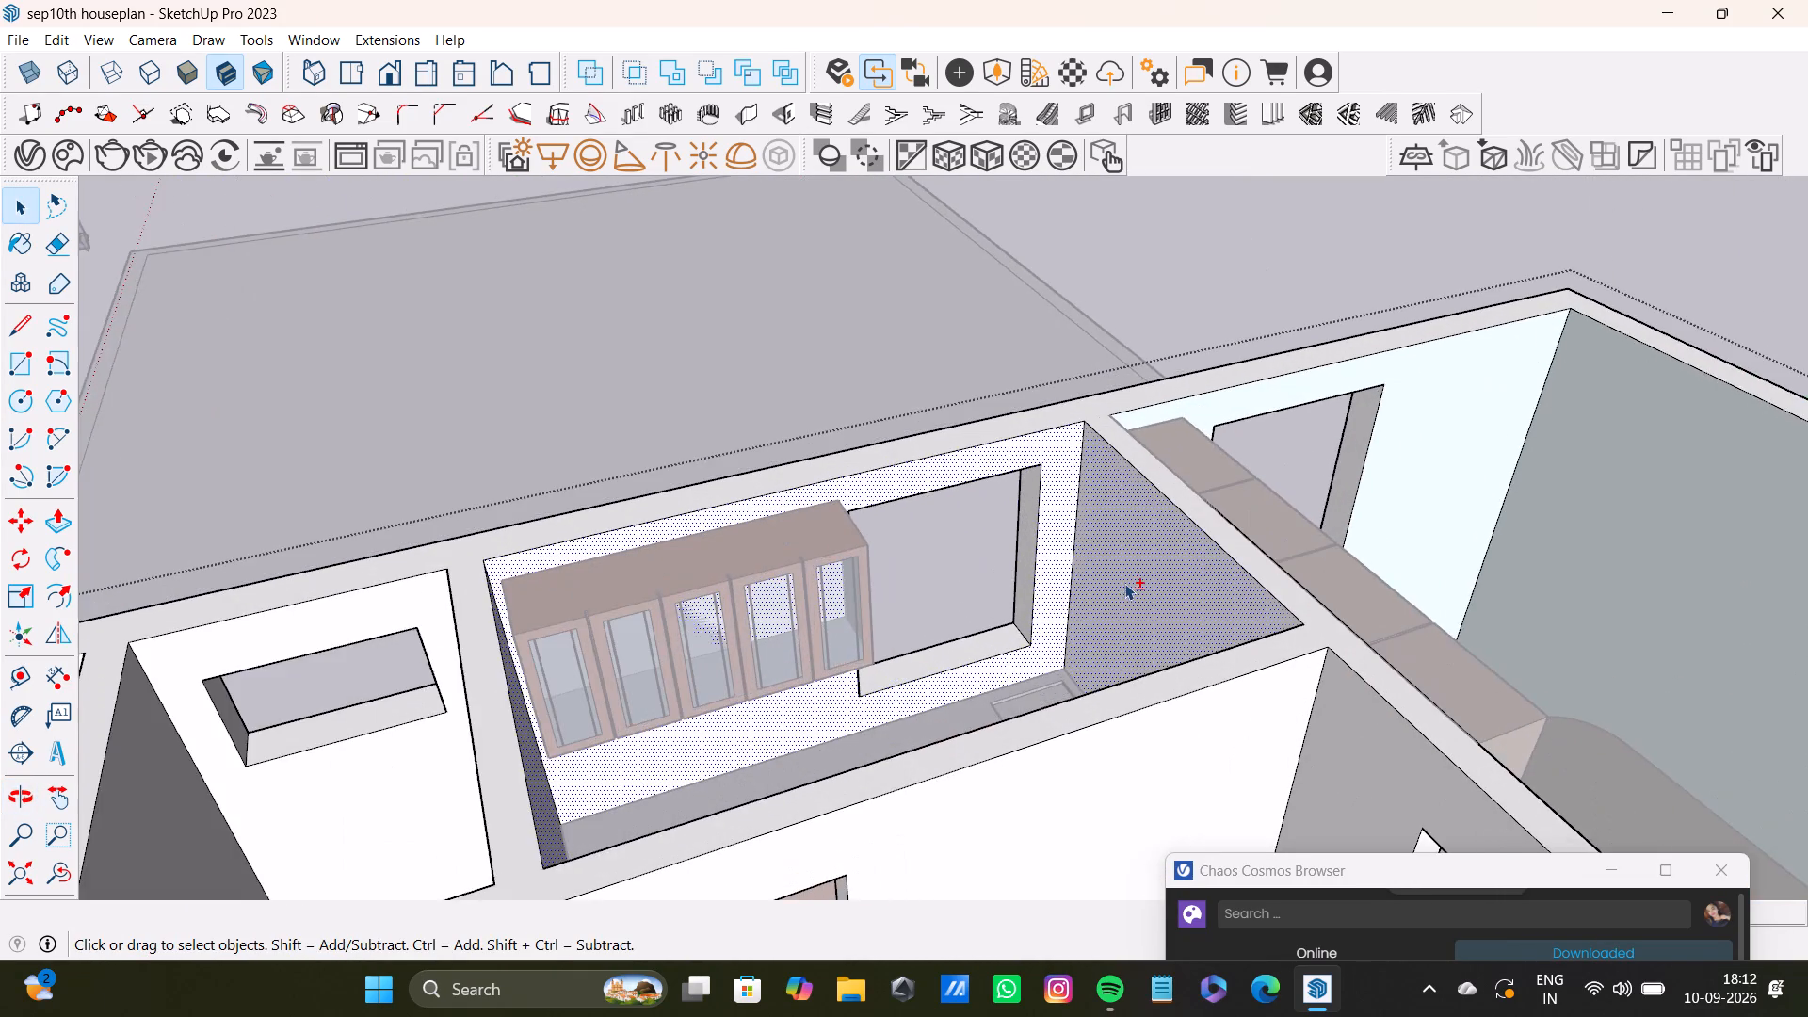
# Add the inner face of the kitchen's doorway wall, behind the tall cabinets, to the selection.
pyautogui.keyDown('shift'); pyautogui.scroll(-4, 1116, 589); pyautogui.keyUp('shift')
pyautogui.moveTo(1015, 673); pyautogui.dragTo(1402, 808, button='middle')
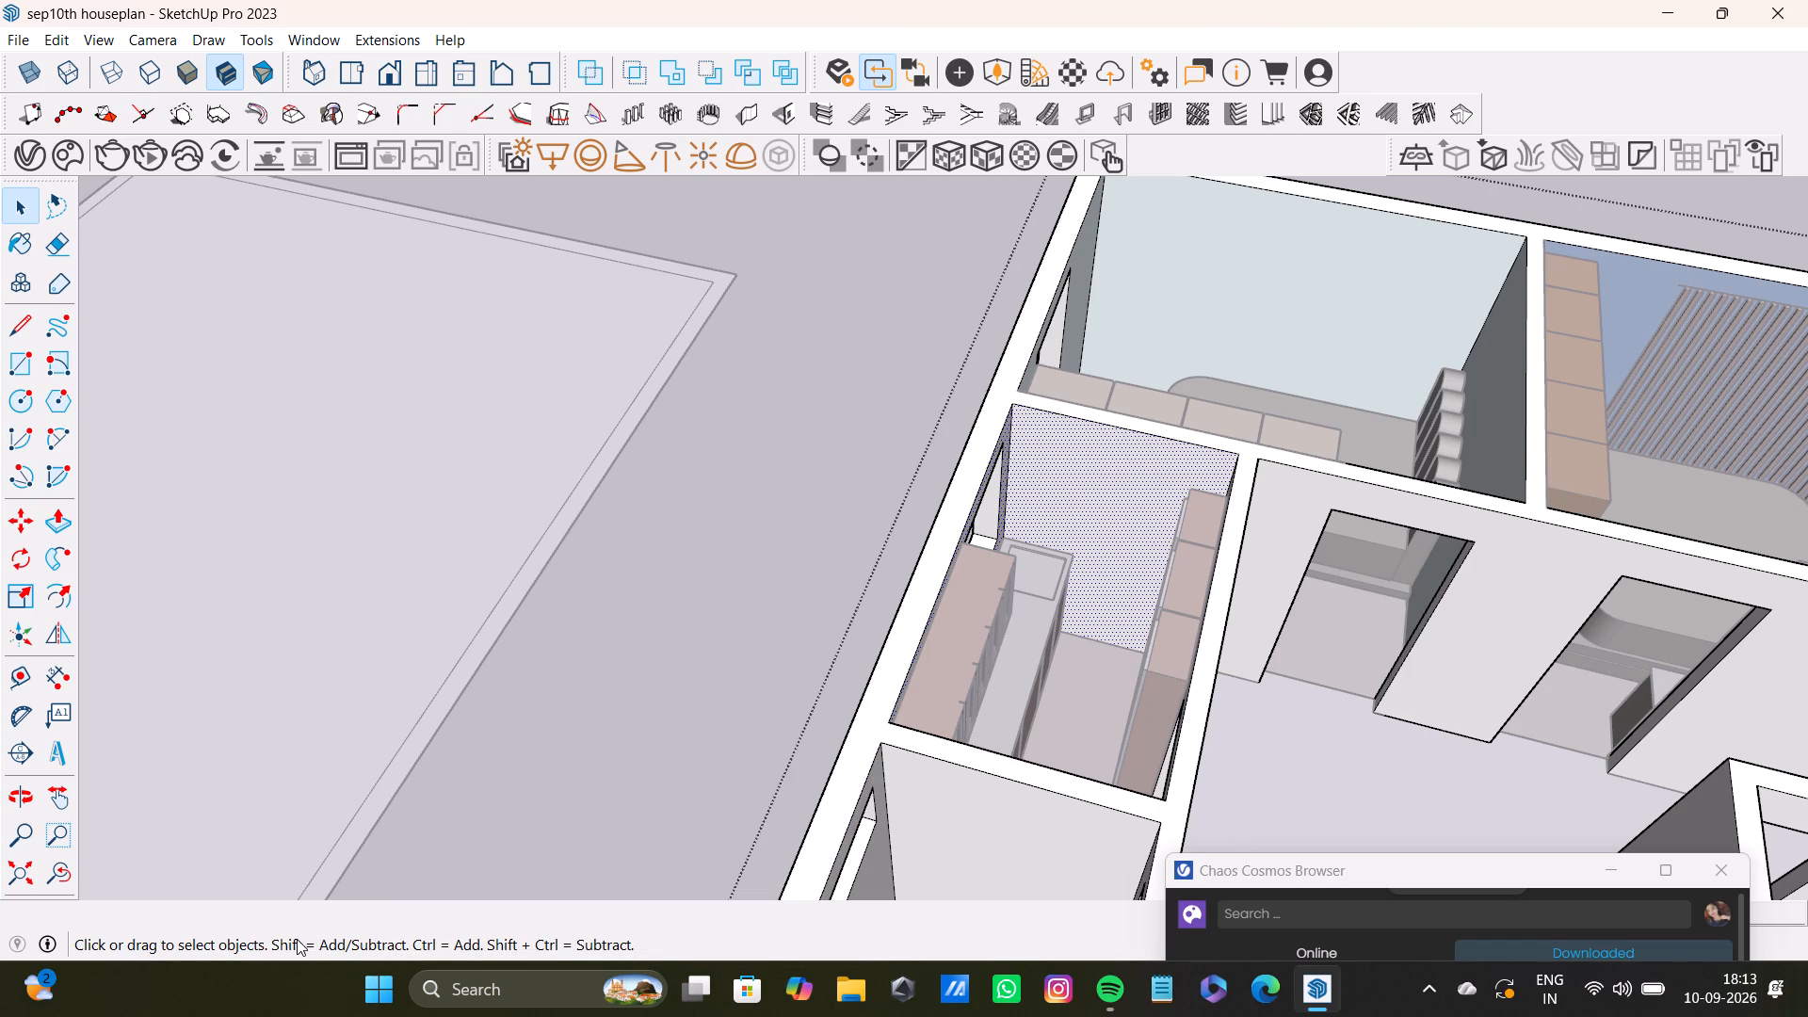
pyautogui.keyDown('shift'); pyautogui.scroll(-5, 306, 954); pyautogui.keyUp('shift')
pyautogui.keyDown('shift'); pyautogui.scroll(12, 1036, 605); pyautogui.keyUp('shift')
pyautogui.moveTo(1029, 654); pyautogui.dragTo(1341, 650, button='middle')
pyautogui.scroll(-9, 1341, 650)
pyautogui.moveTo(1111, 651); pyautogui.dragTo(1262, 622, button='middle')
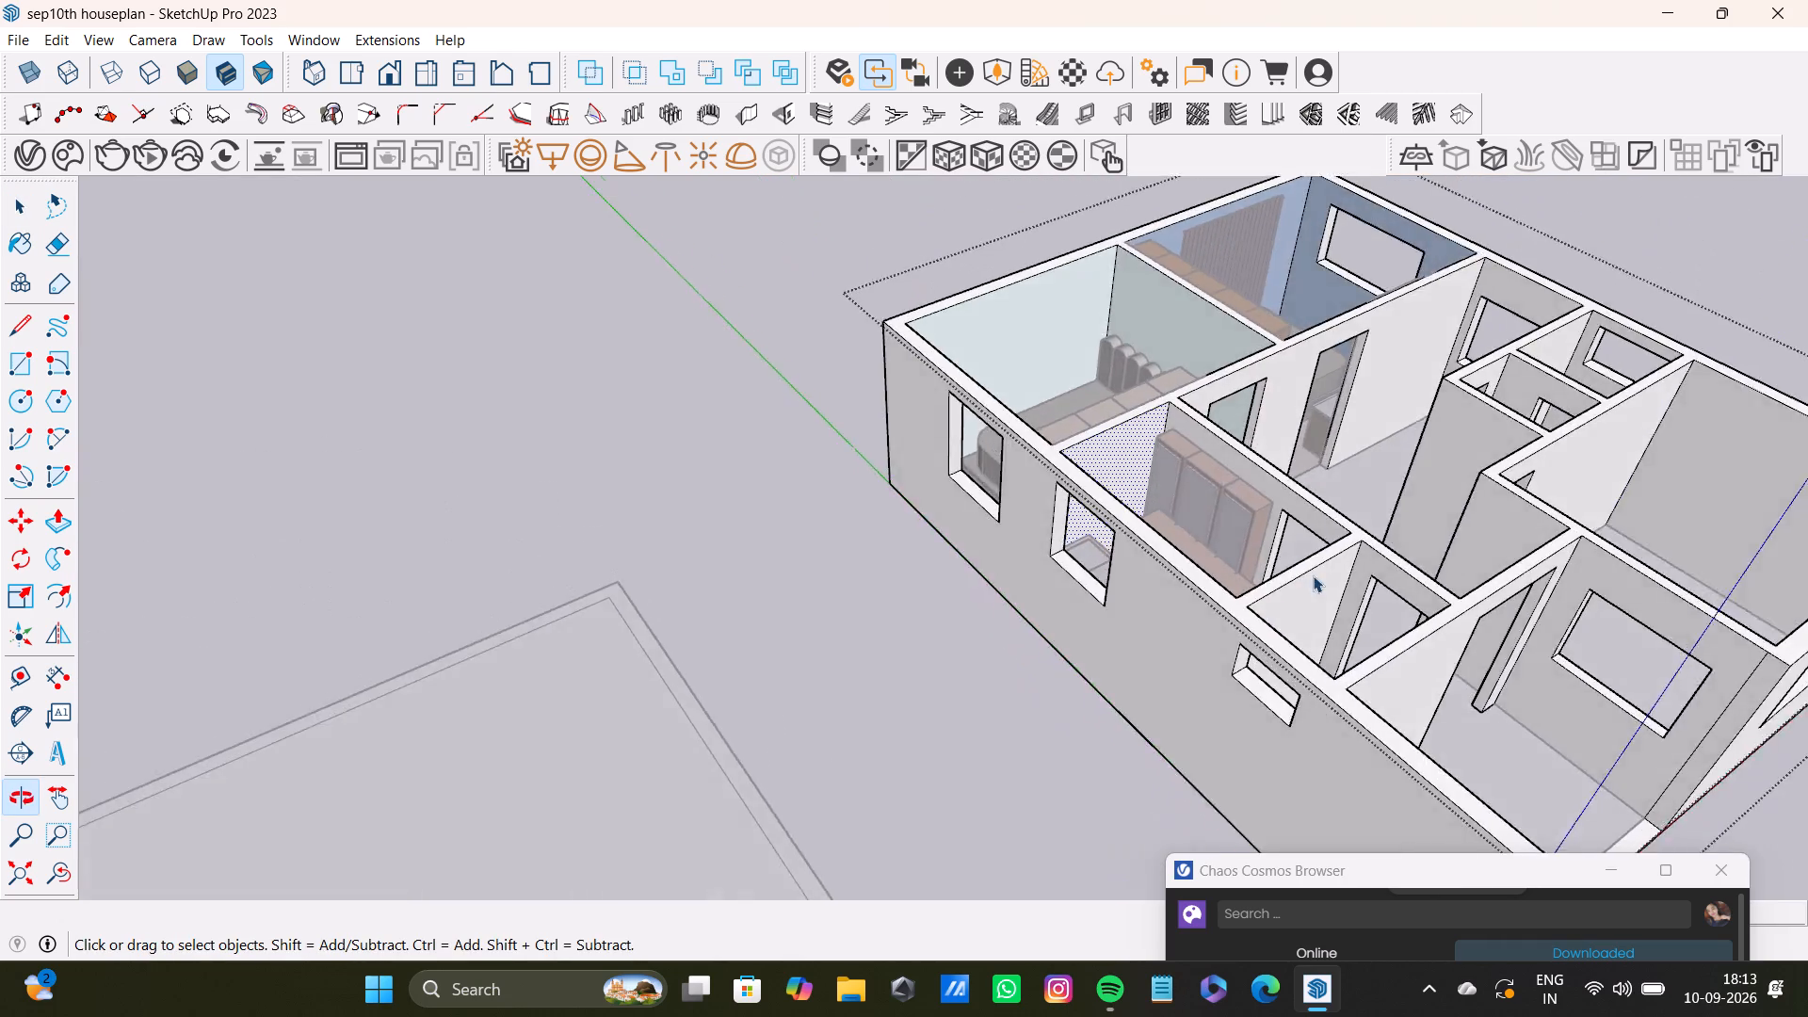
pyautogui.scroll(16, 1266, 533)
pyautogui.keyDown('shift'); pyautogui.click(1341, 415); pyautogui.keyUp('shift')
pyautogui.keyDown('shift'); pyautogui.scroll(-10, 1334, 445); pyautogui.keyUp('shift')
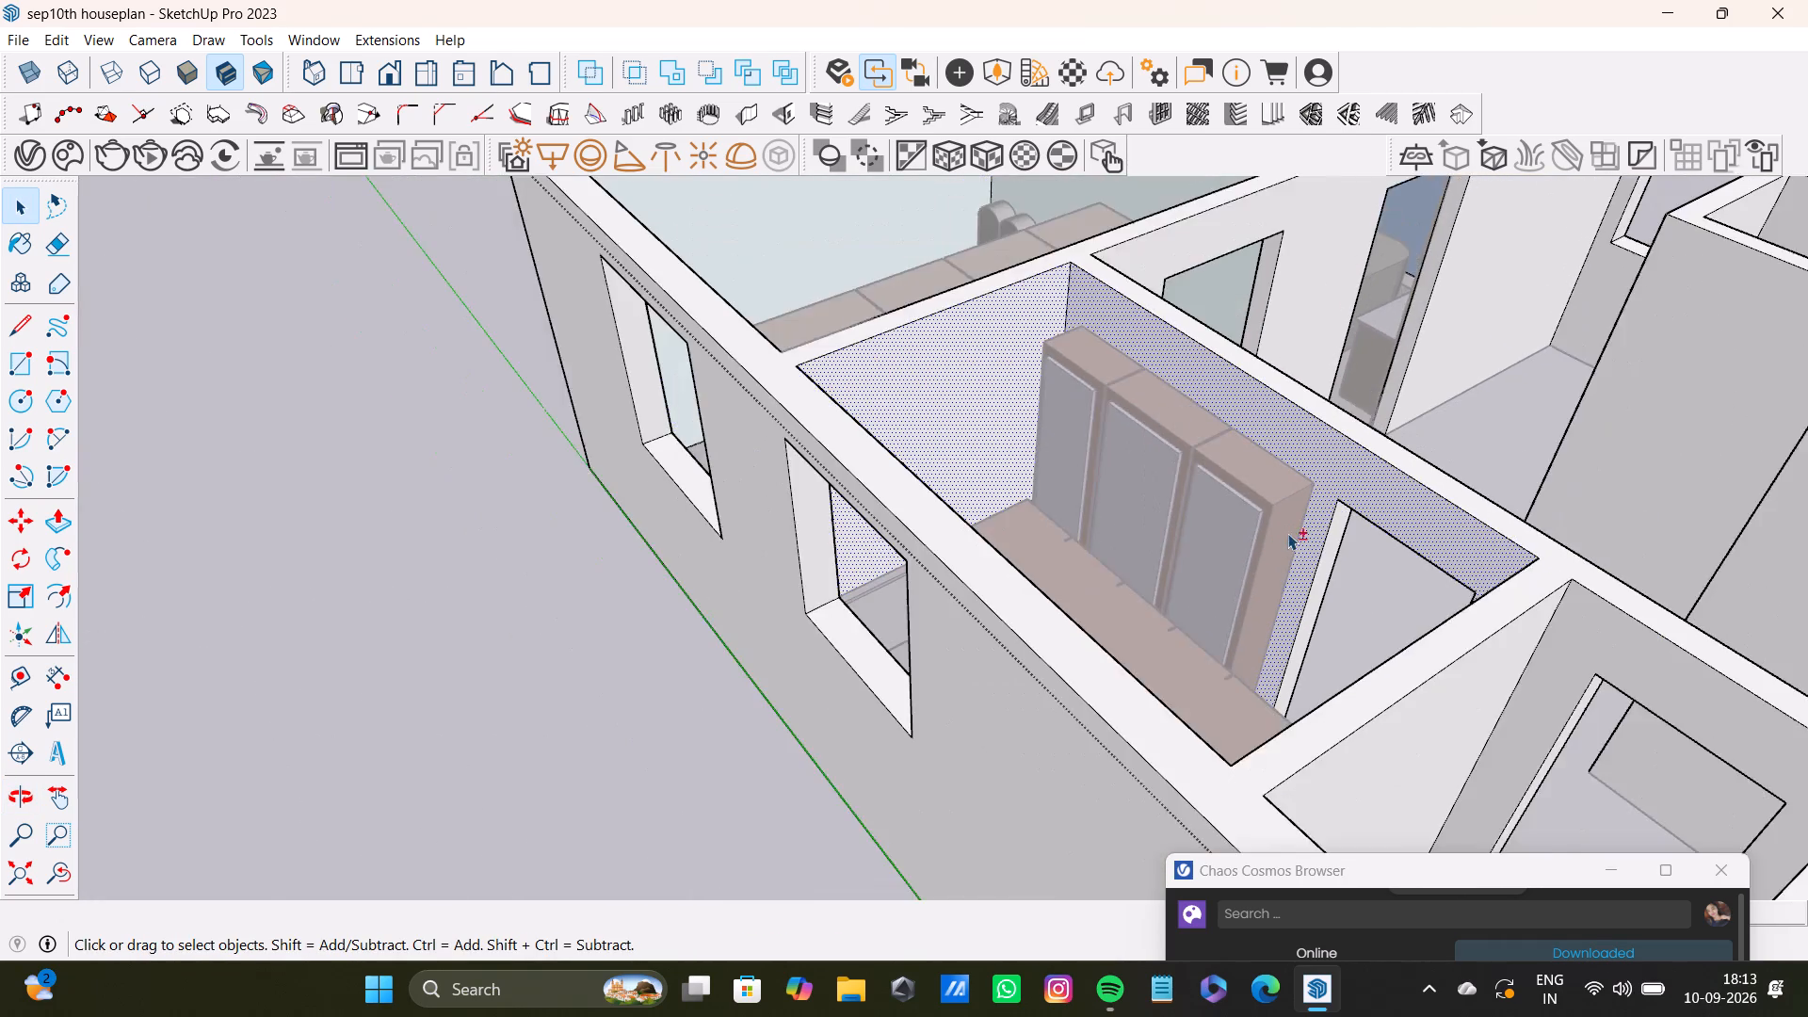
pyautogui.keyDown('shift'); pyautogui.scroll(-1, 1304, 536); pyautogui.keyUp('shift')
# Import Wood Planks Pecan 33-81 150cm again from the downloaded Cosmos wood flooring, keeping the kitchen wall faces selected.
pyautogui.keyDown('shift'); pyautogui.moveTo(1381, 877); pyautogui.dragTo(1199, 218); pyautogui.keyUp('shift')
pyautogui.keyDown('shift'); pyautogui.scroll(-3, 1283, 642); pyautogui.keyUp('shift')
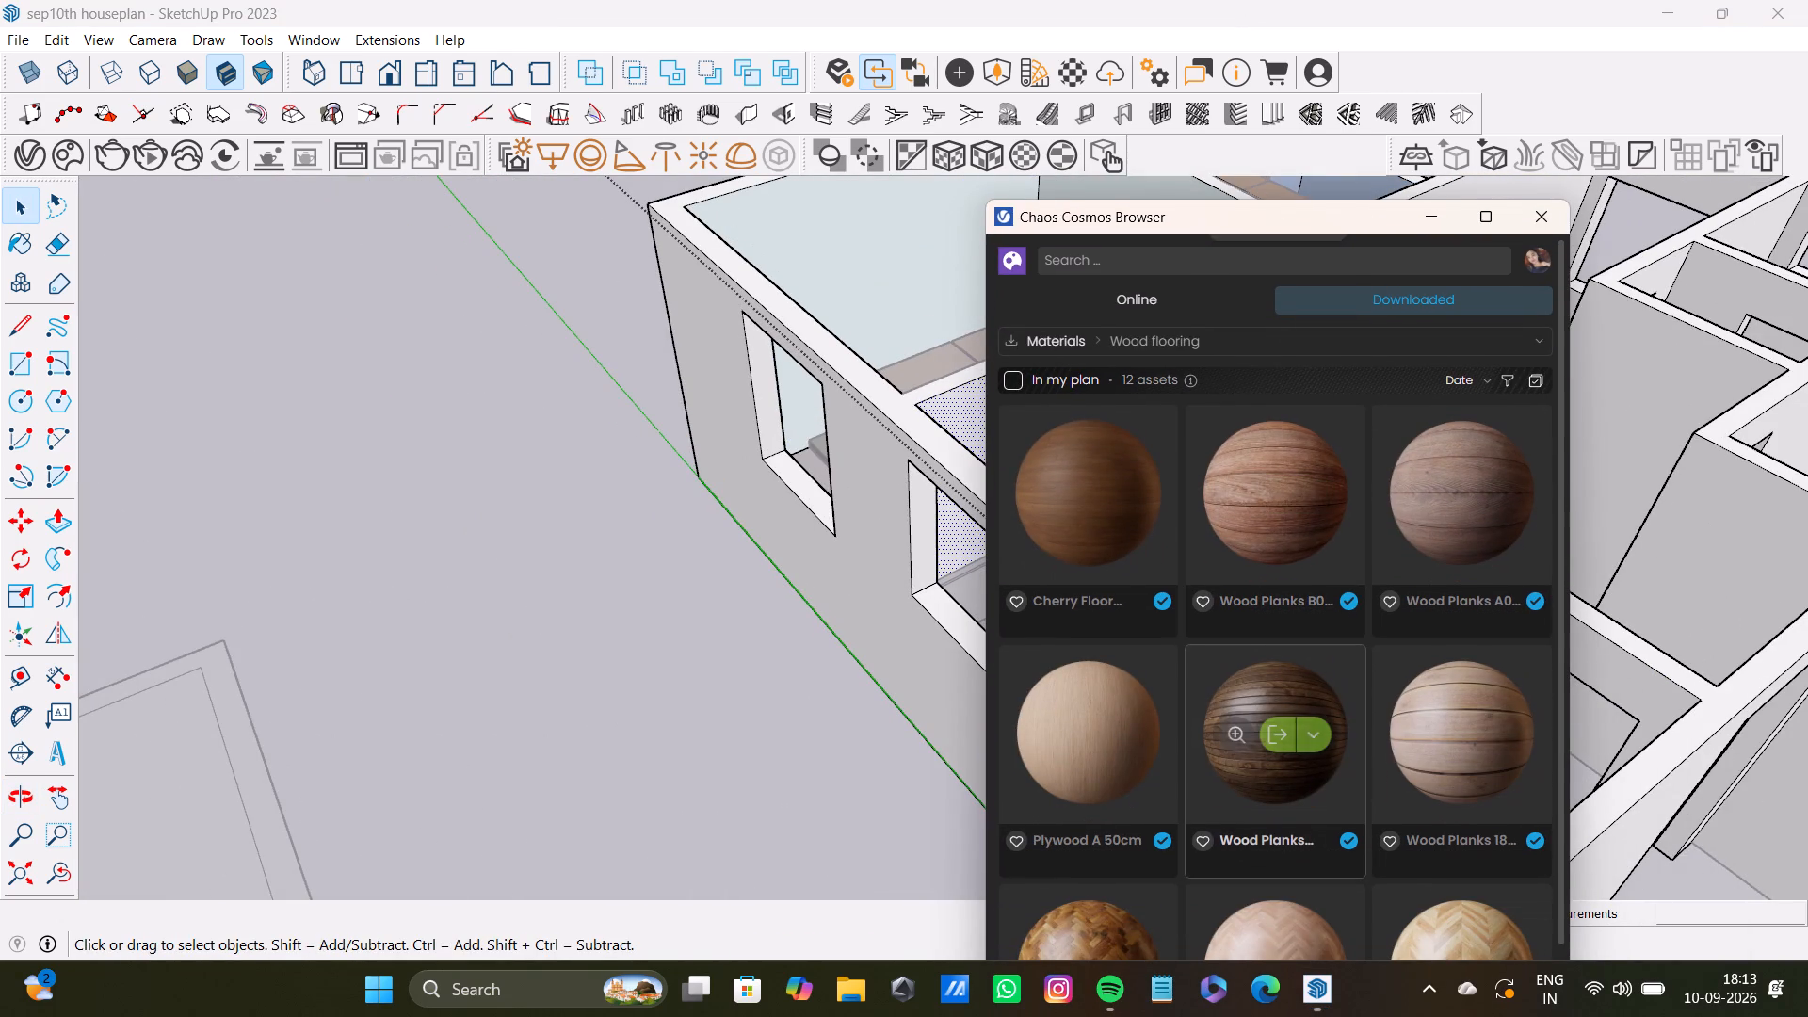
pyautogui.keyDown('shift'); pyautogui.click(1279, 732); pyautogui.keyUp('shift')
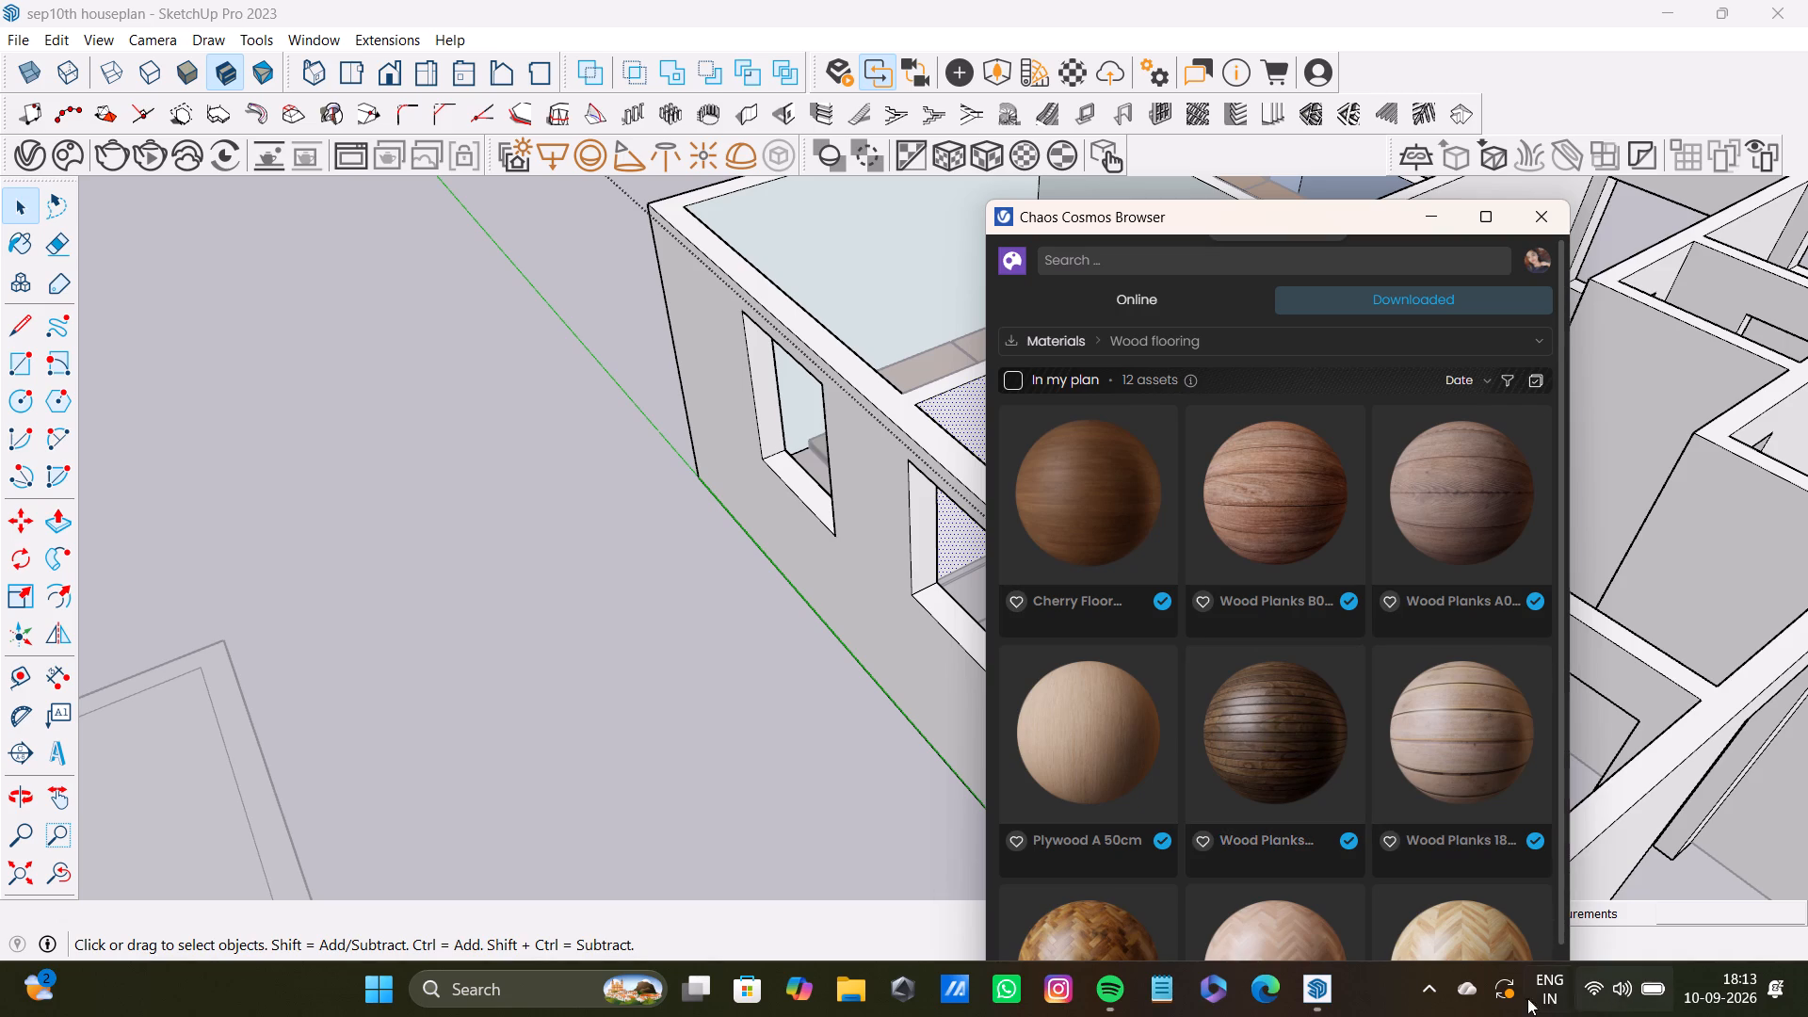
pyautogui.moveTo(1251, 212); pyautogui.dragTo(601, 599)
pyautogui.scroll(-5, 988, 718)
pyautogui.scroll(-4, 1003, 549)
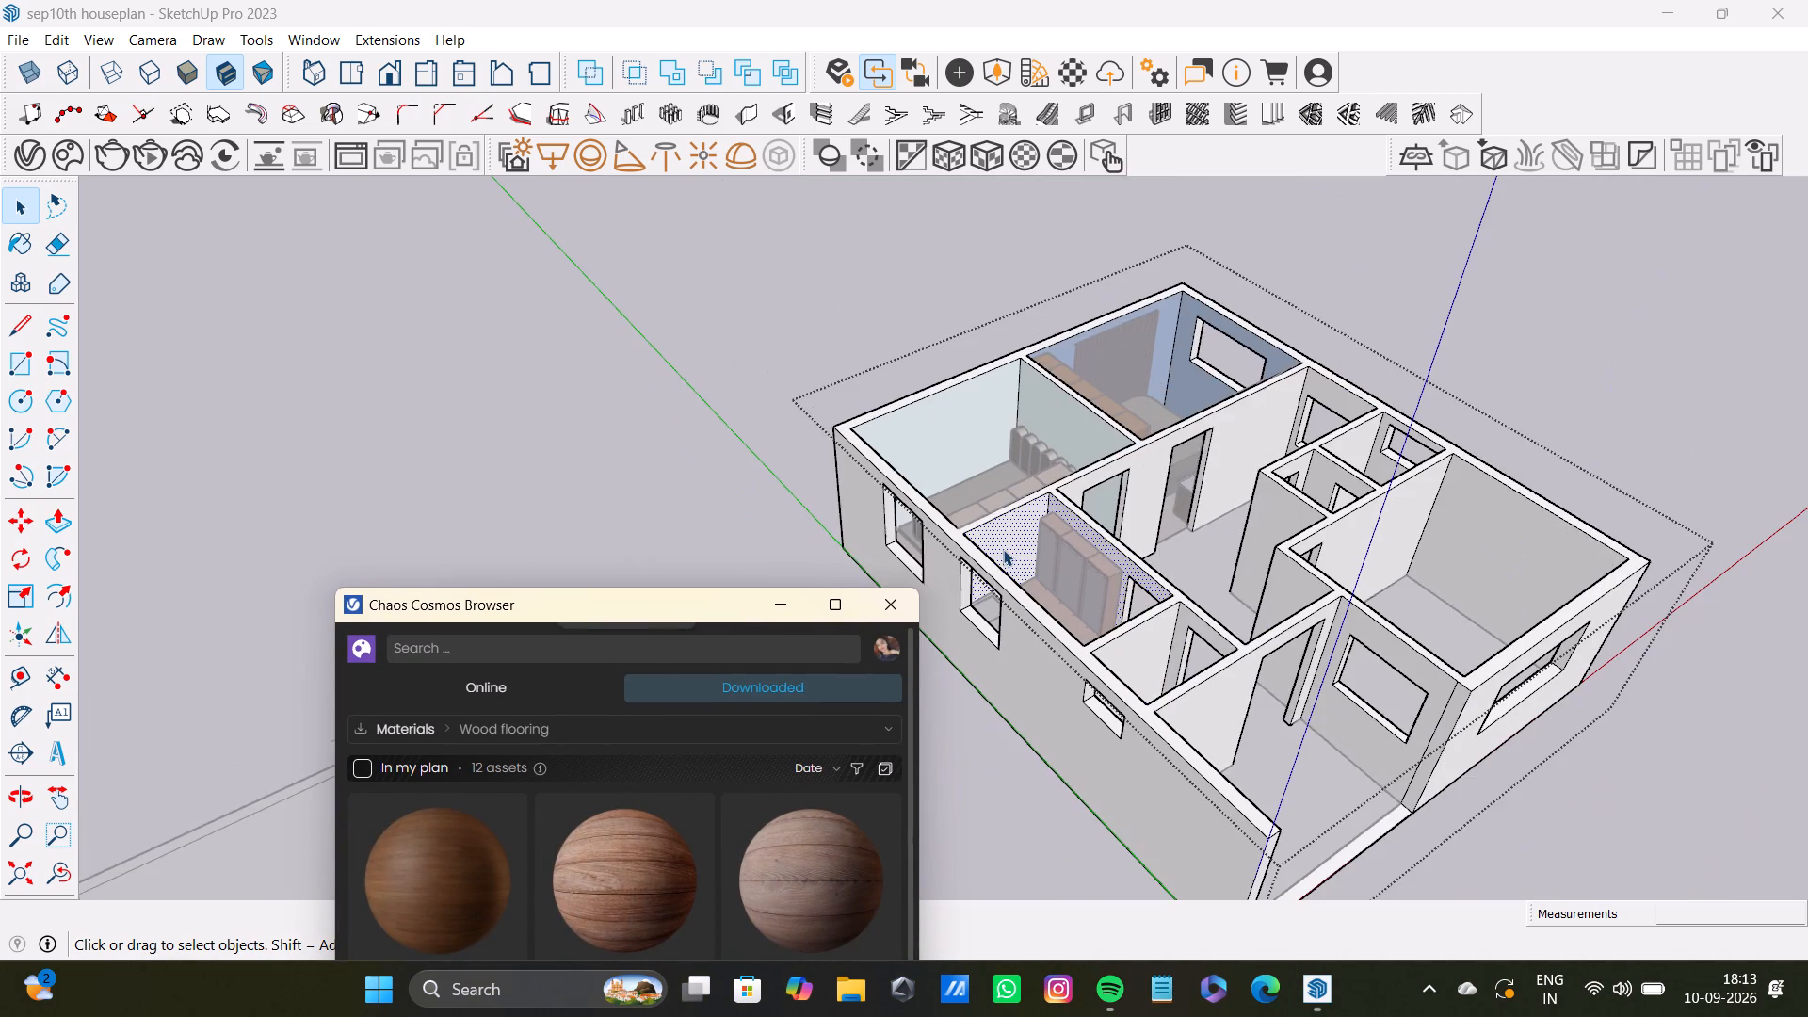
pyautogui.keyDown('shift'); pyautogui.scroll(12, 1003, 537); pyautogui.keyUp('shift')
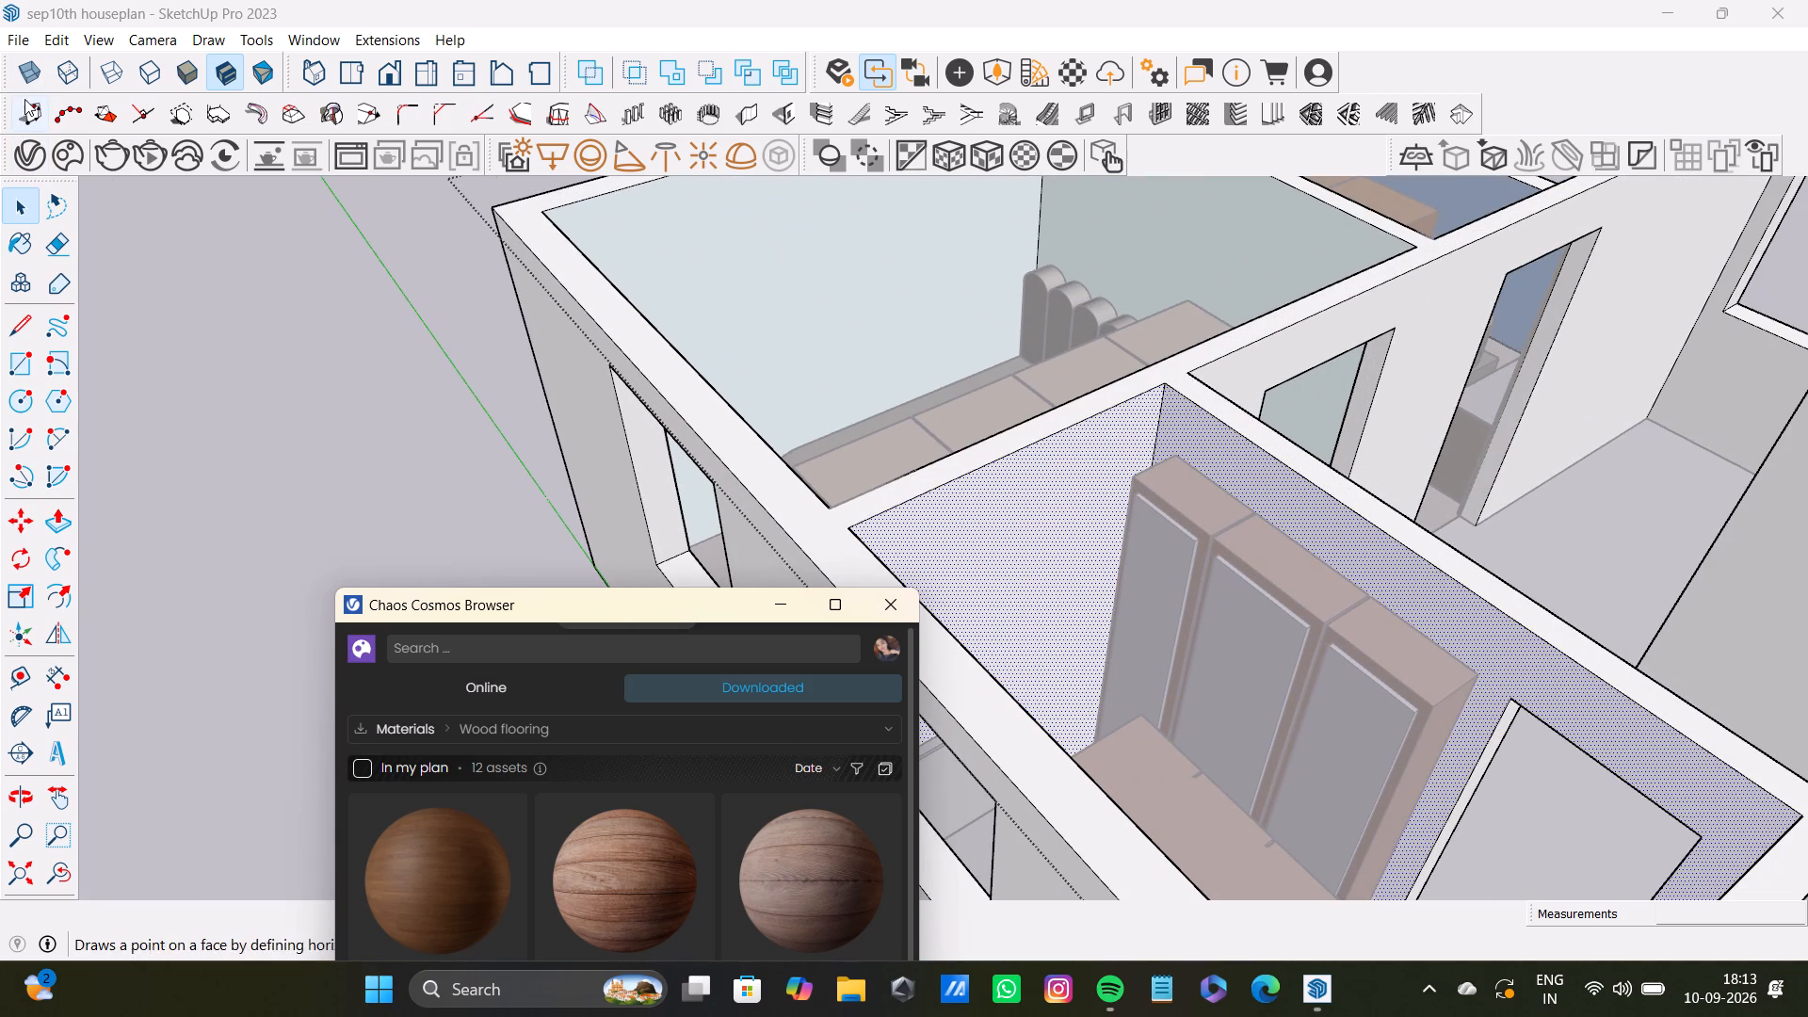
# Apply the newly imported Wood Planks Pecan 33-81 150cm copy to the selected kitchen wall faces through the V-Ray Asset Editor.
pyautogui.click(26, 155)
pyautogui.moveTo(1461, 428); pyautogui.dragTo(525, 100)
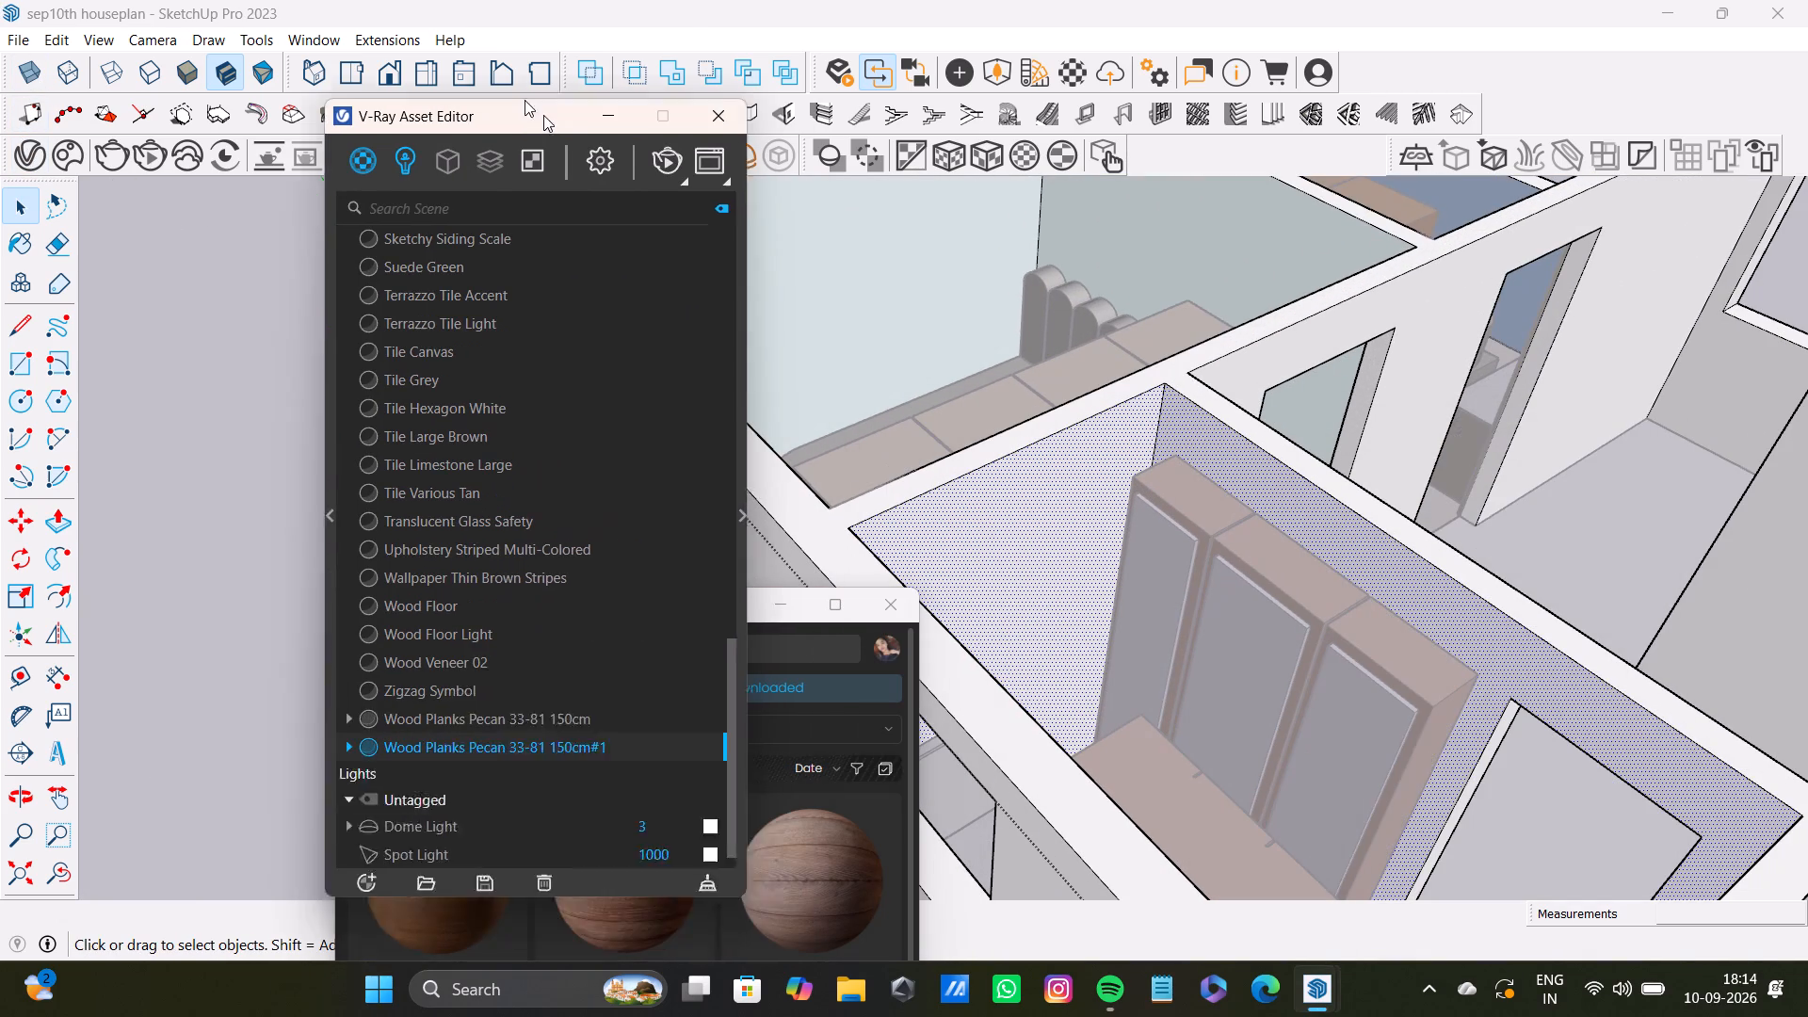
pyautogui.moveTo(525, 100); pyautogui.dragTo(459, 50)
pyautogui.rightClick(453, 685)
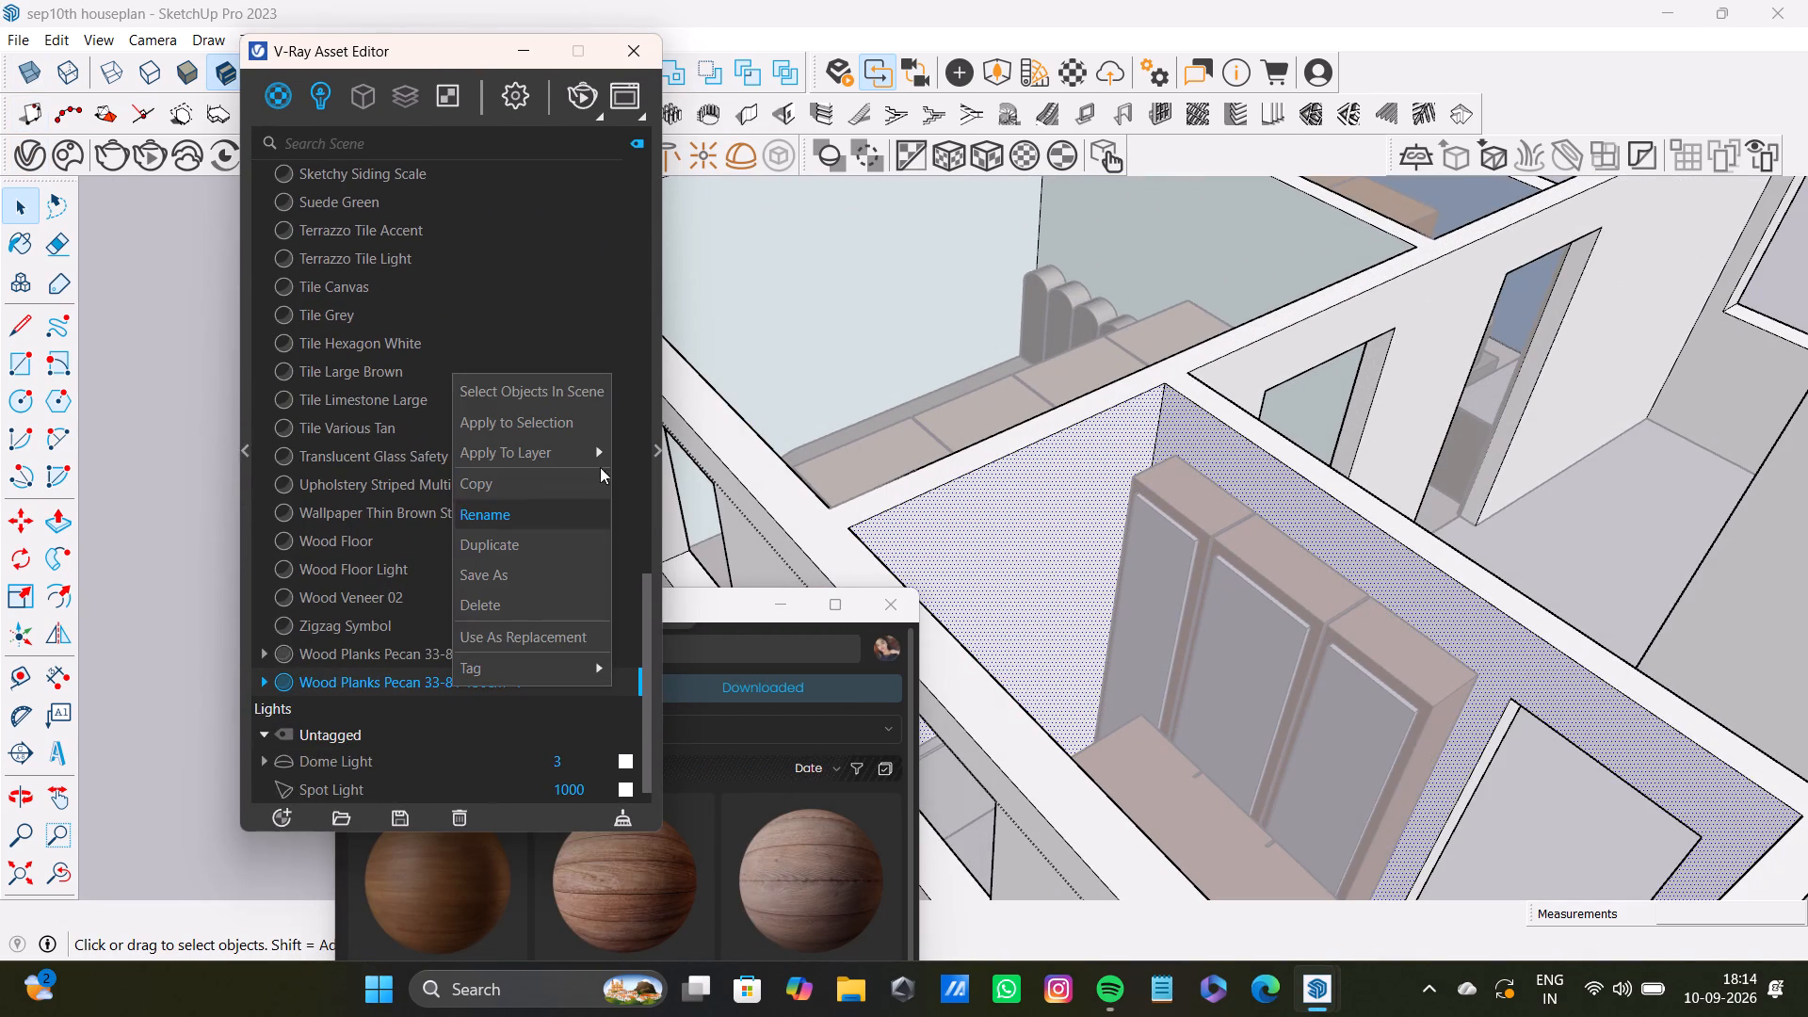
pyautogui.click(584, 420)
pyautogui.scroll(-8, 936, 534)
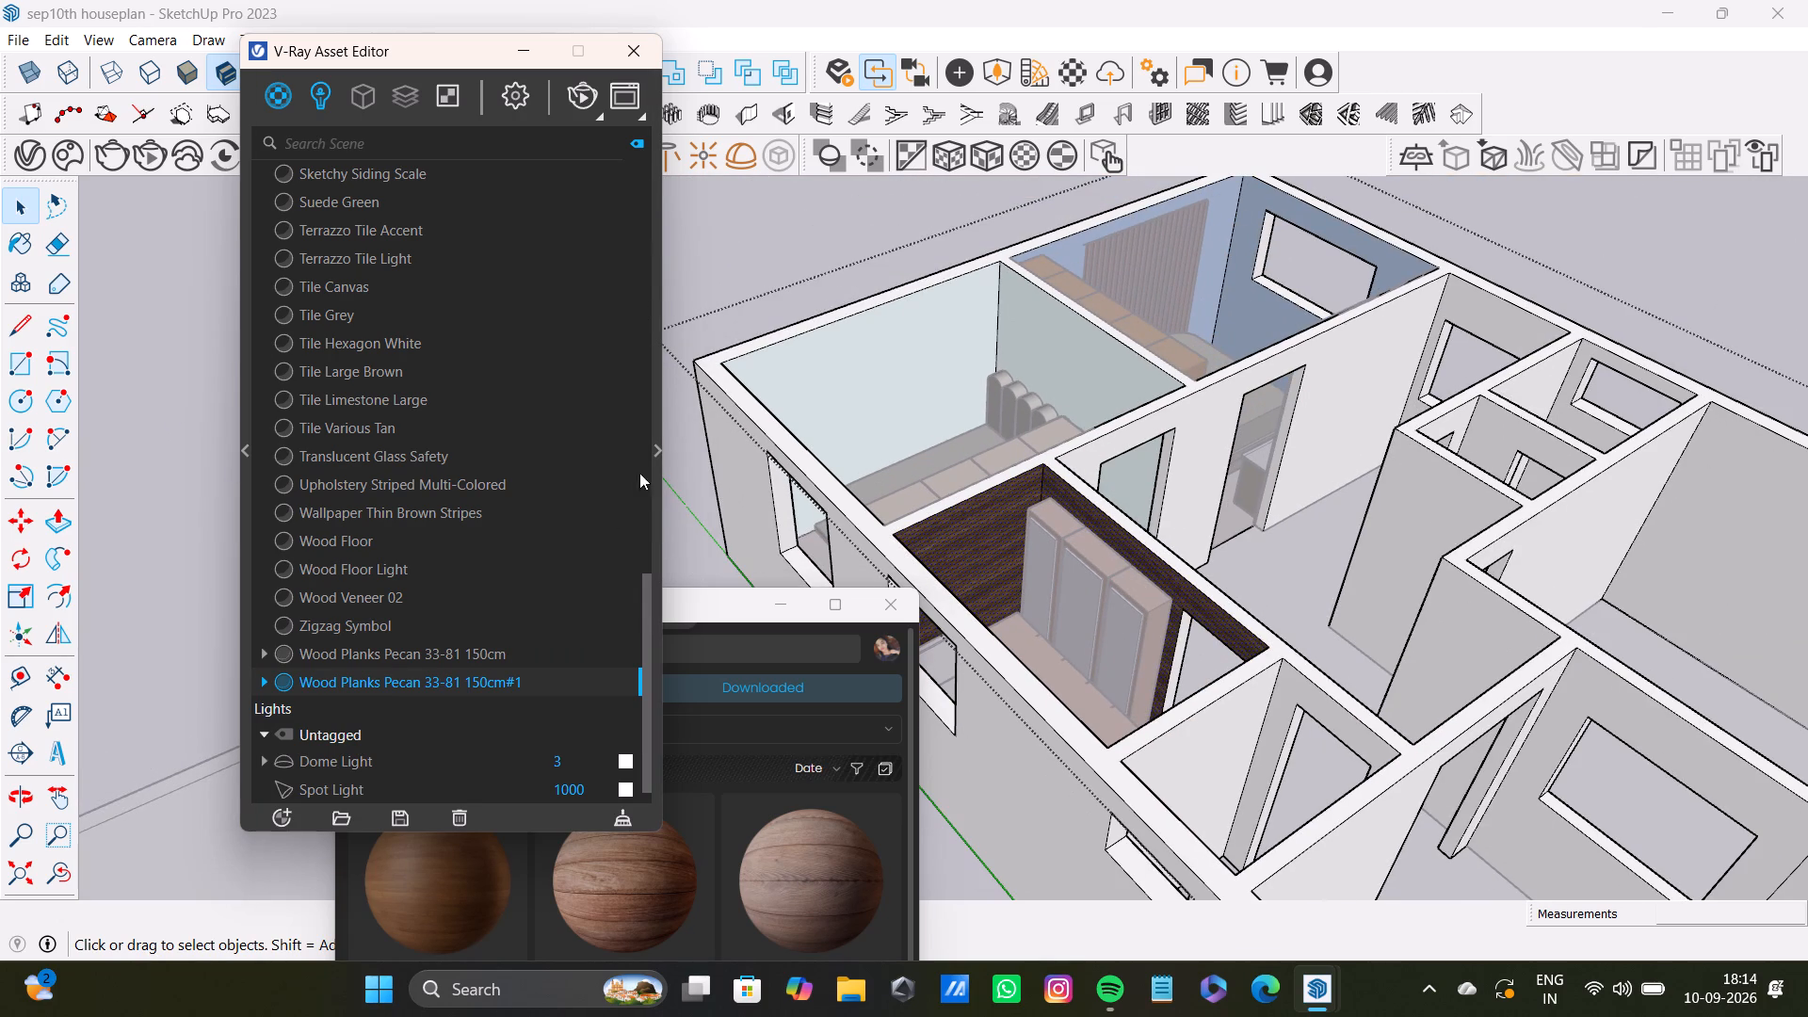
# Preview the Wood Floor Light and Wood Floor materials in the V-Ray Asset Editor with the material details expanded.
pyautogui.click(397, 566)
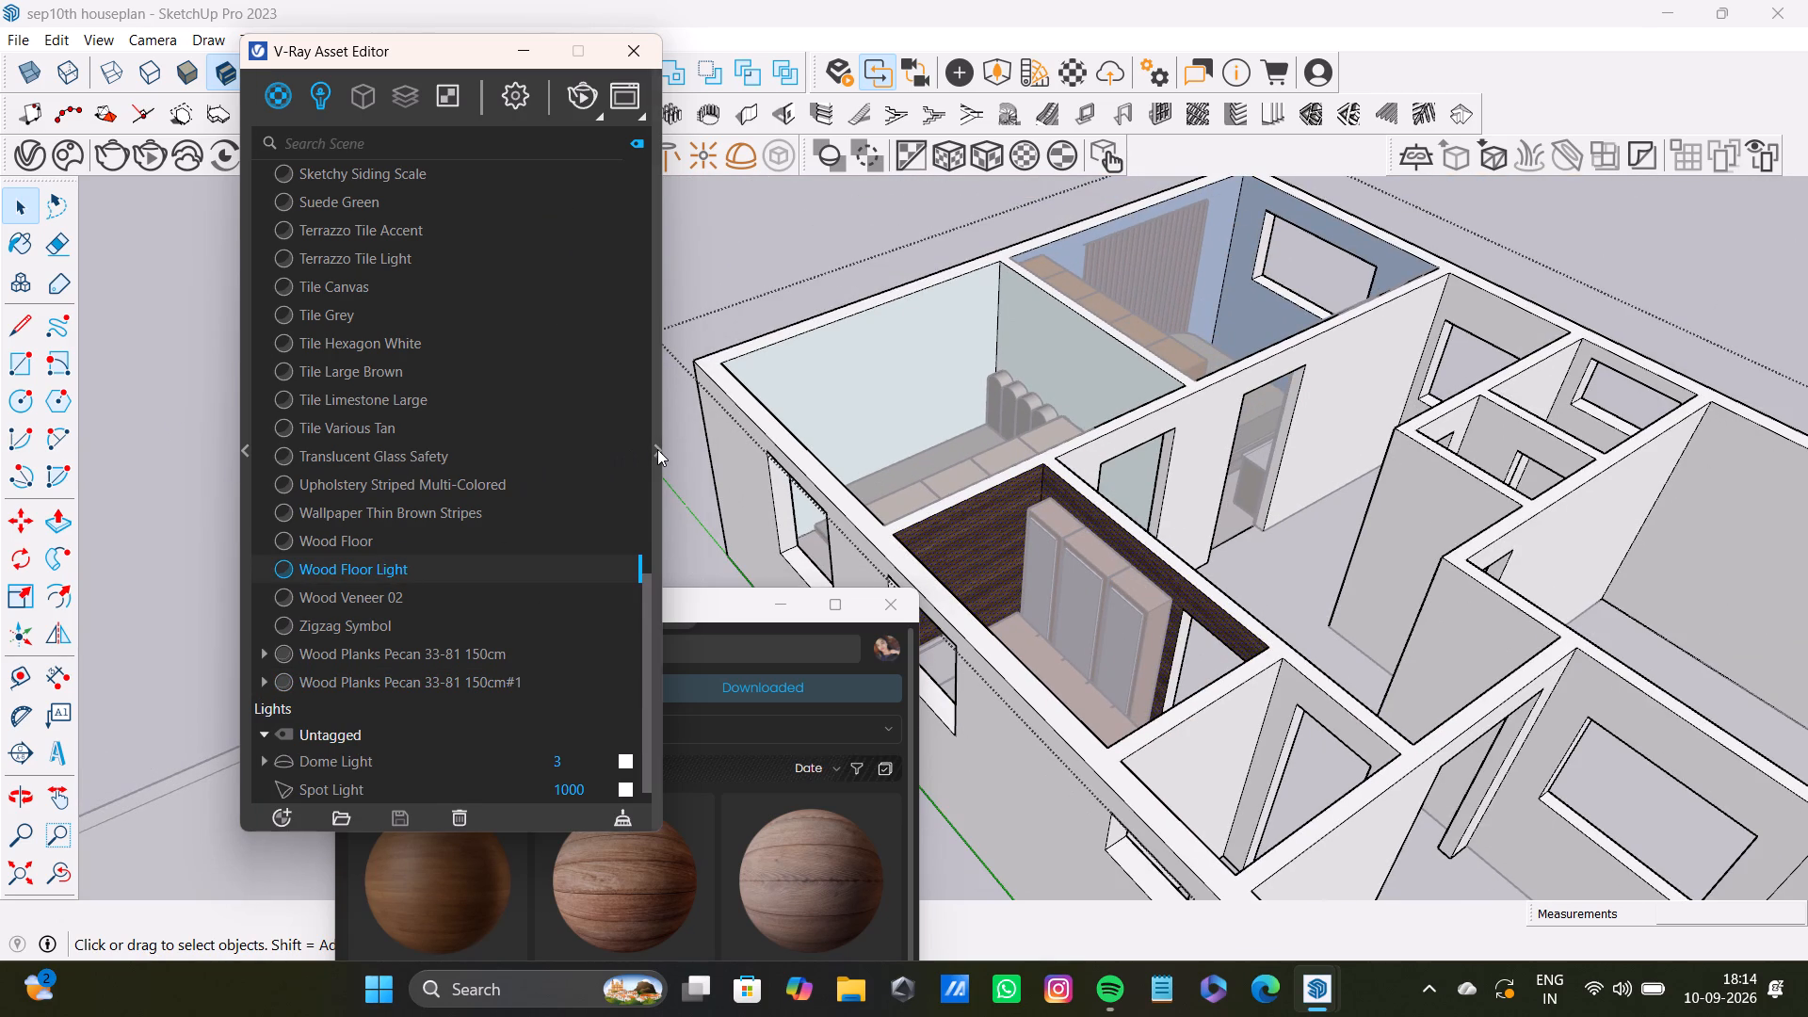
pyautogui.click(657, 454)
pyautogui.click(399, 551)
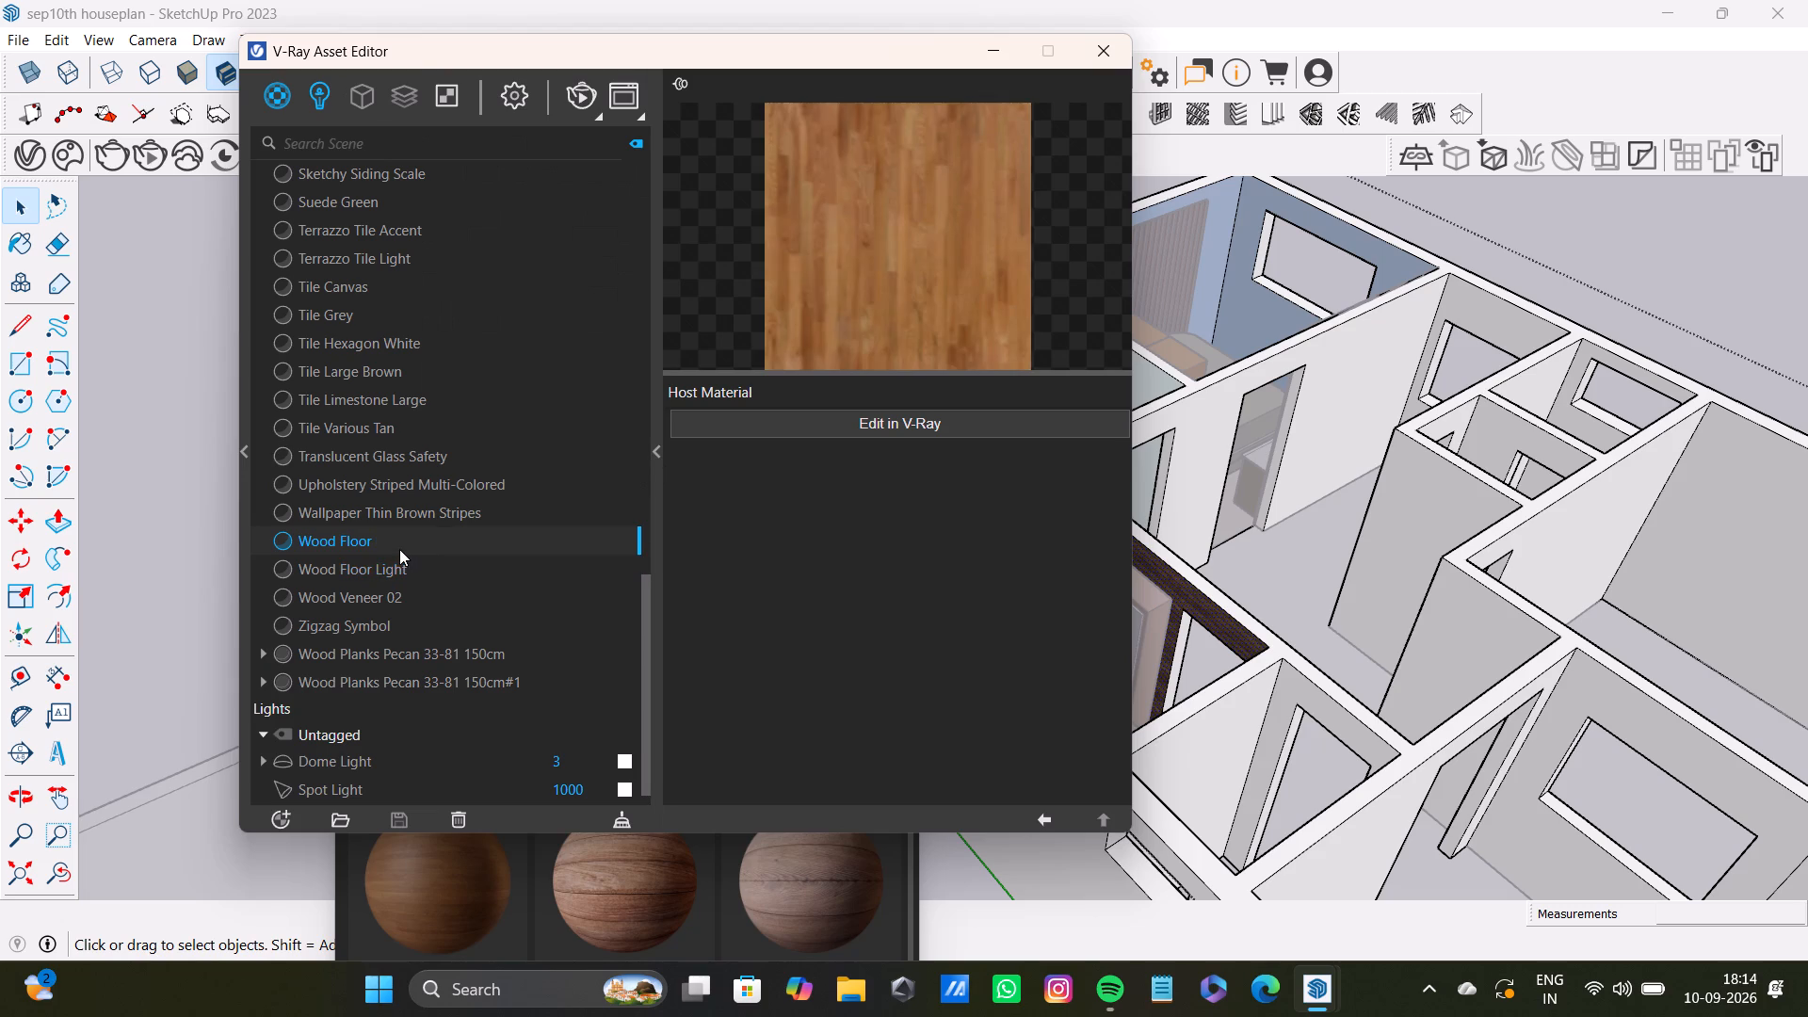
# Close the V-Ray Asset Editor and the Chaos Cosmos Browser to clear the model view.
pyautogui.click(1108, 59)
pyautogui.scroll(-4, 478, 794)
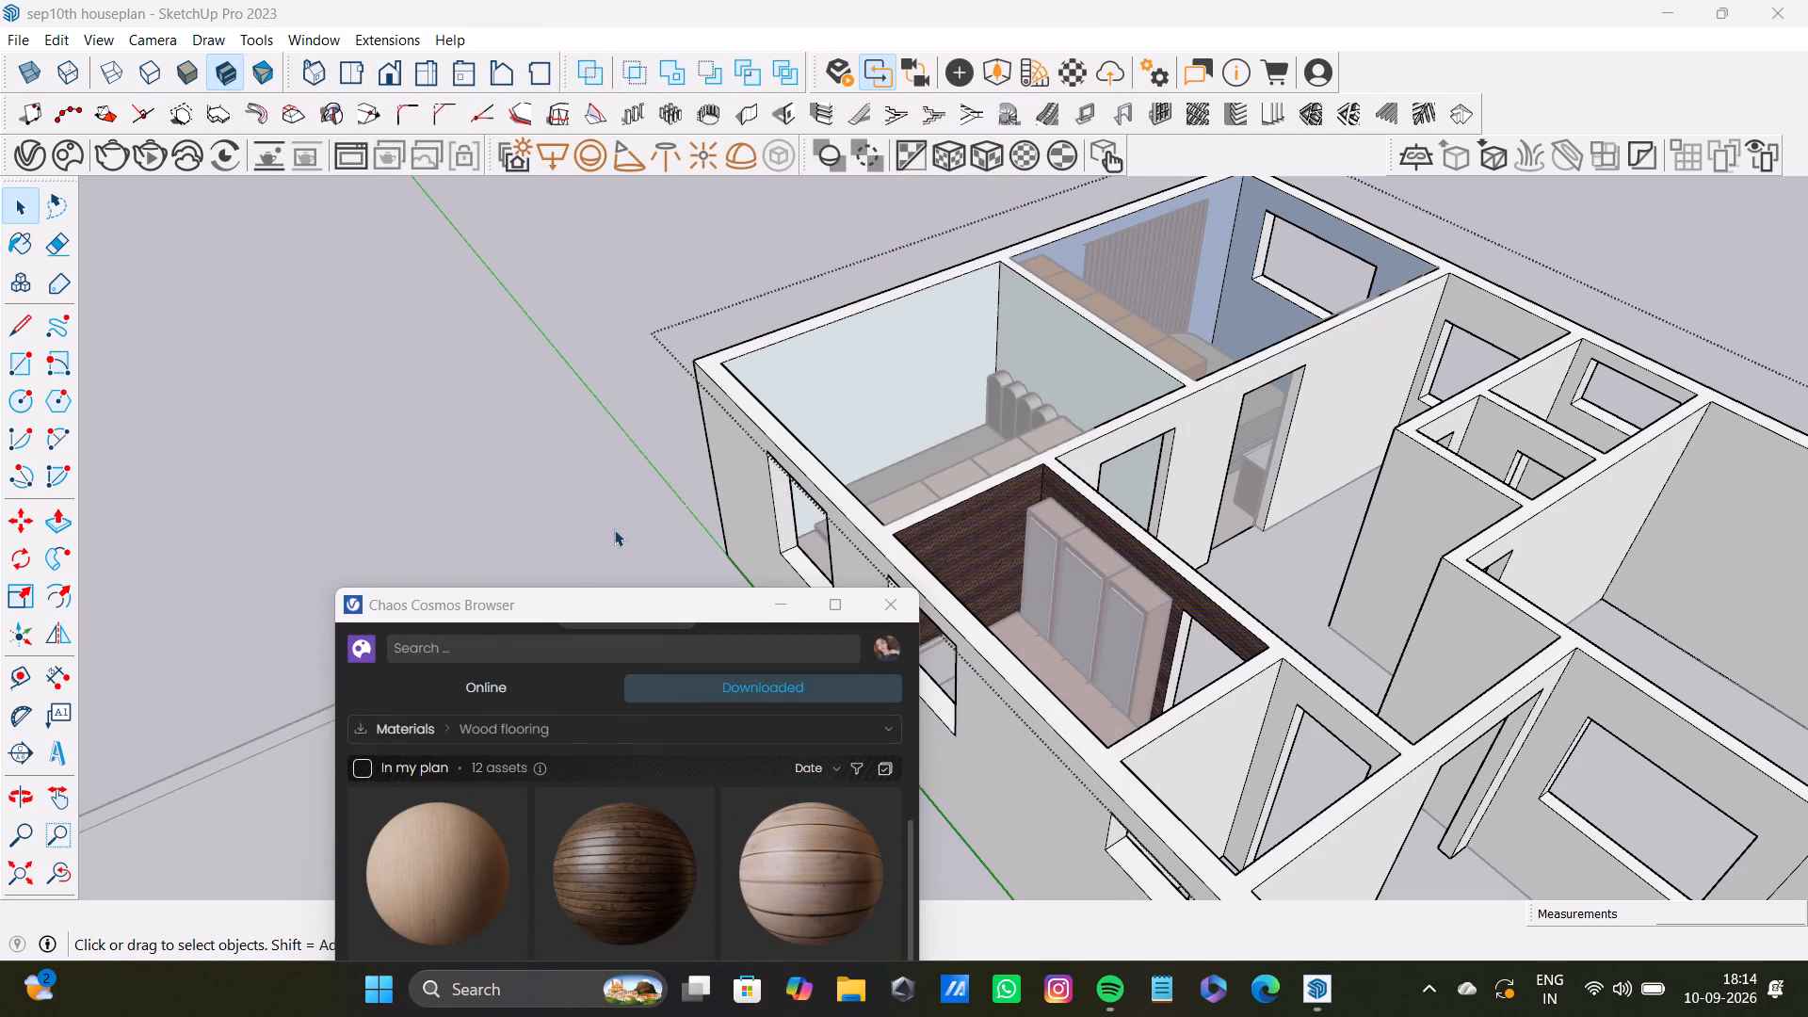
pyautogui.click(539, 393)
pyautogui.scroll(5, 863, 573)
pyautogui.moveTo(1025, 569); pyautogui.dragTo(725, 661, button='middle')
pyautogui.scroll(-9, 733, 642)
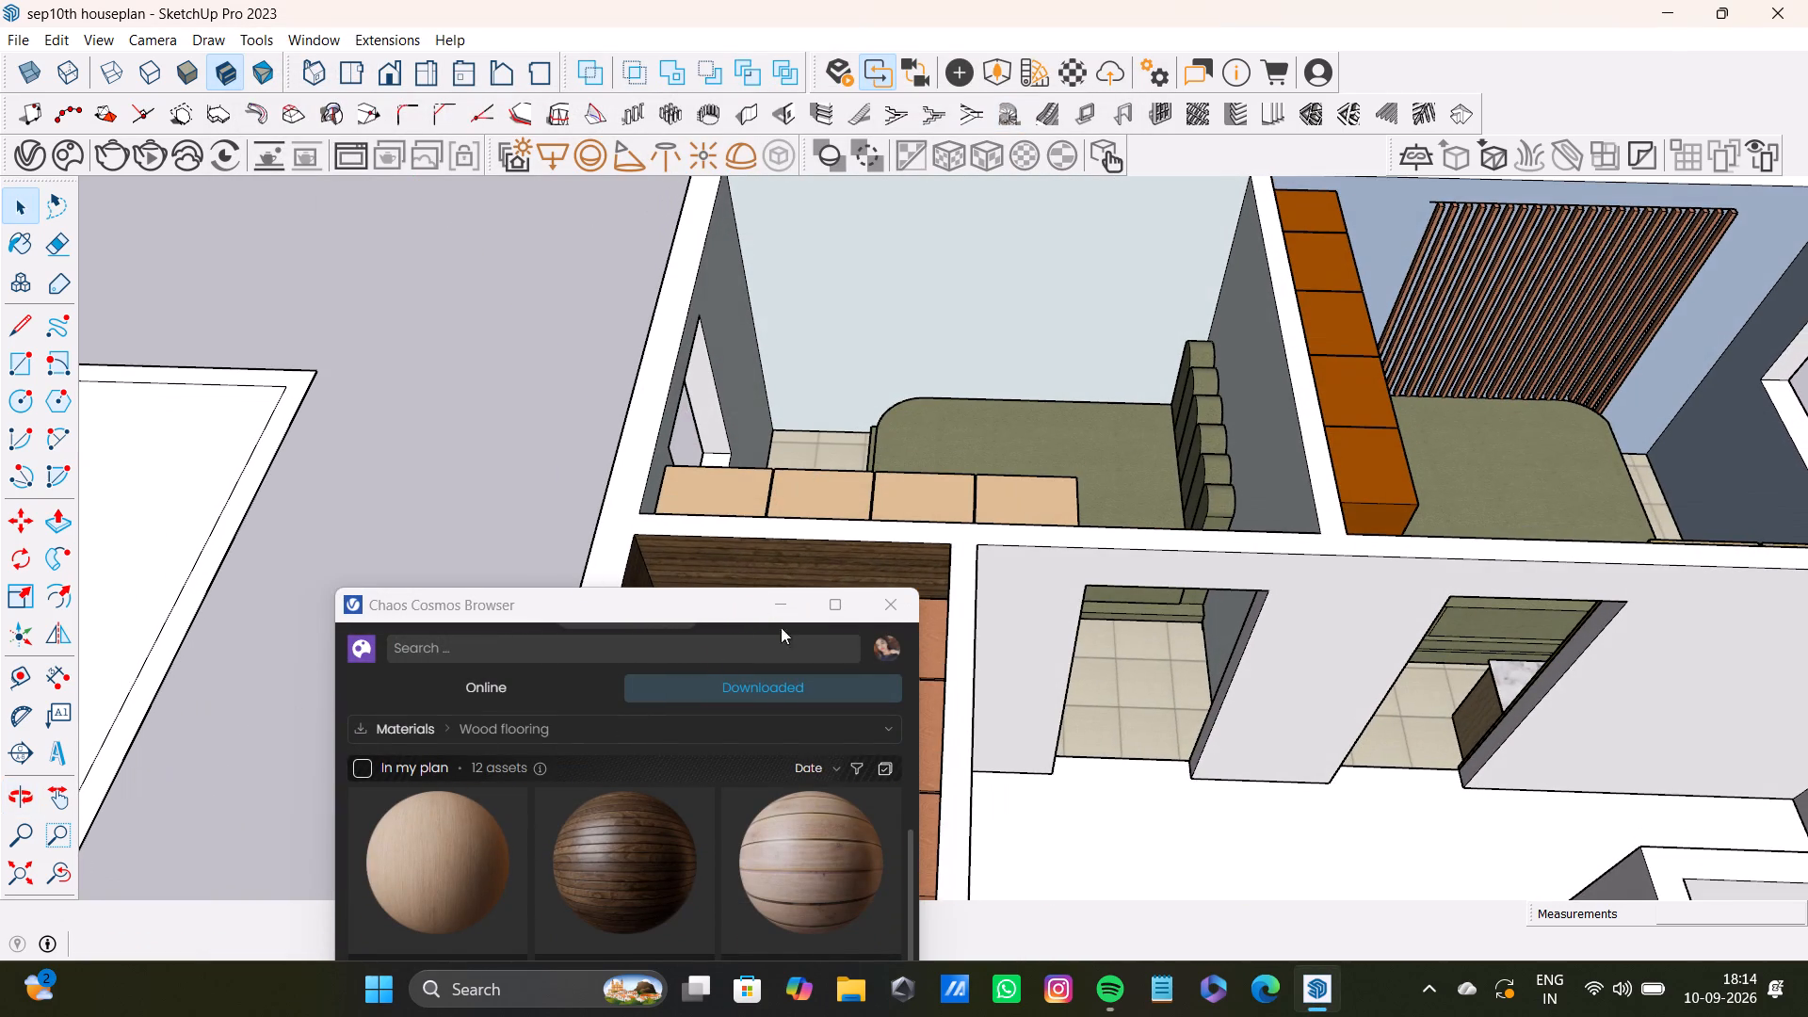
pyautogui.click(873, 609)
# Inspect the kitchen from several sides, examining the plank-clad walls, wall cabinets, marble counter and base cabinets.
pyautogui.scroll(-8, 876, 609)
pyautogui.keyDown('shift'); pyautogui.moveTo(861, 686); pyautogui.dragTo(874, 504, button='middle'); pyautogui.keyUp('shift')
pyautogui.scroll(9, 860, 503)
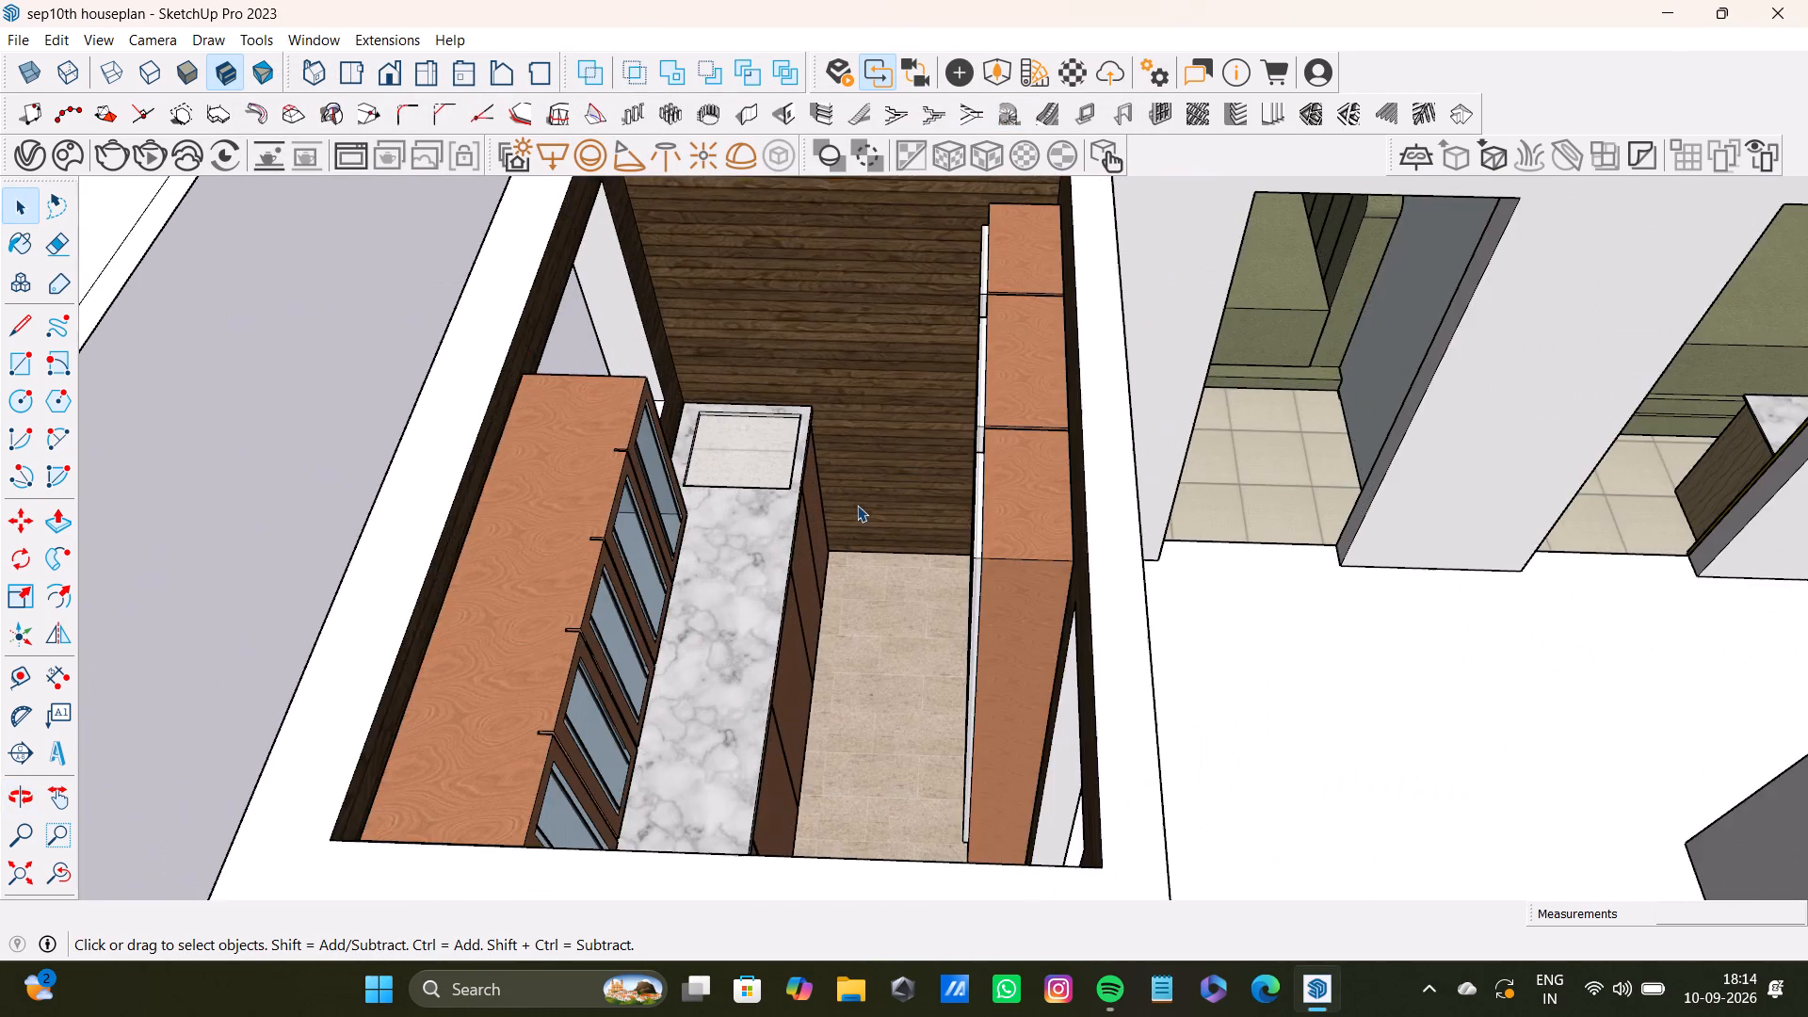
pyautogui.moveTo(857, 505); pyautogui.dragTo(380, 548, button='middle')
pyautogui.scroll(-4, 506, 492)
pyautogui.keyDown('shift'); pyautogui.moveTo(530, 487); pyautogui.dragTo(818, 606, button='middle'); pyautogui.keyUp('shift')
pyautogui.moveTo(845, 601); pyautogui.dragTo(382, 605, button='middle')
pyautogui.scroll(1, 702, 475)
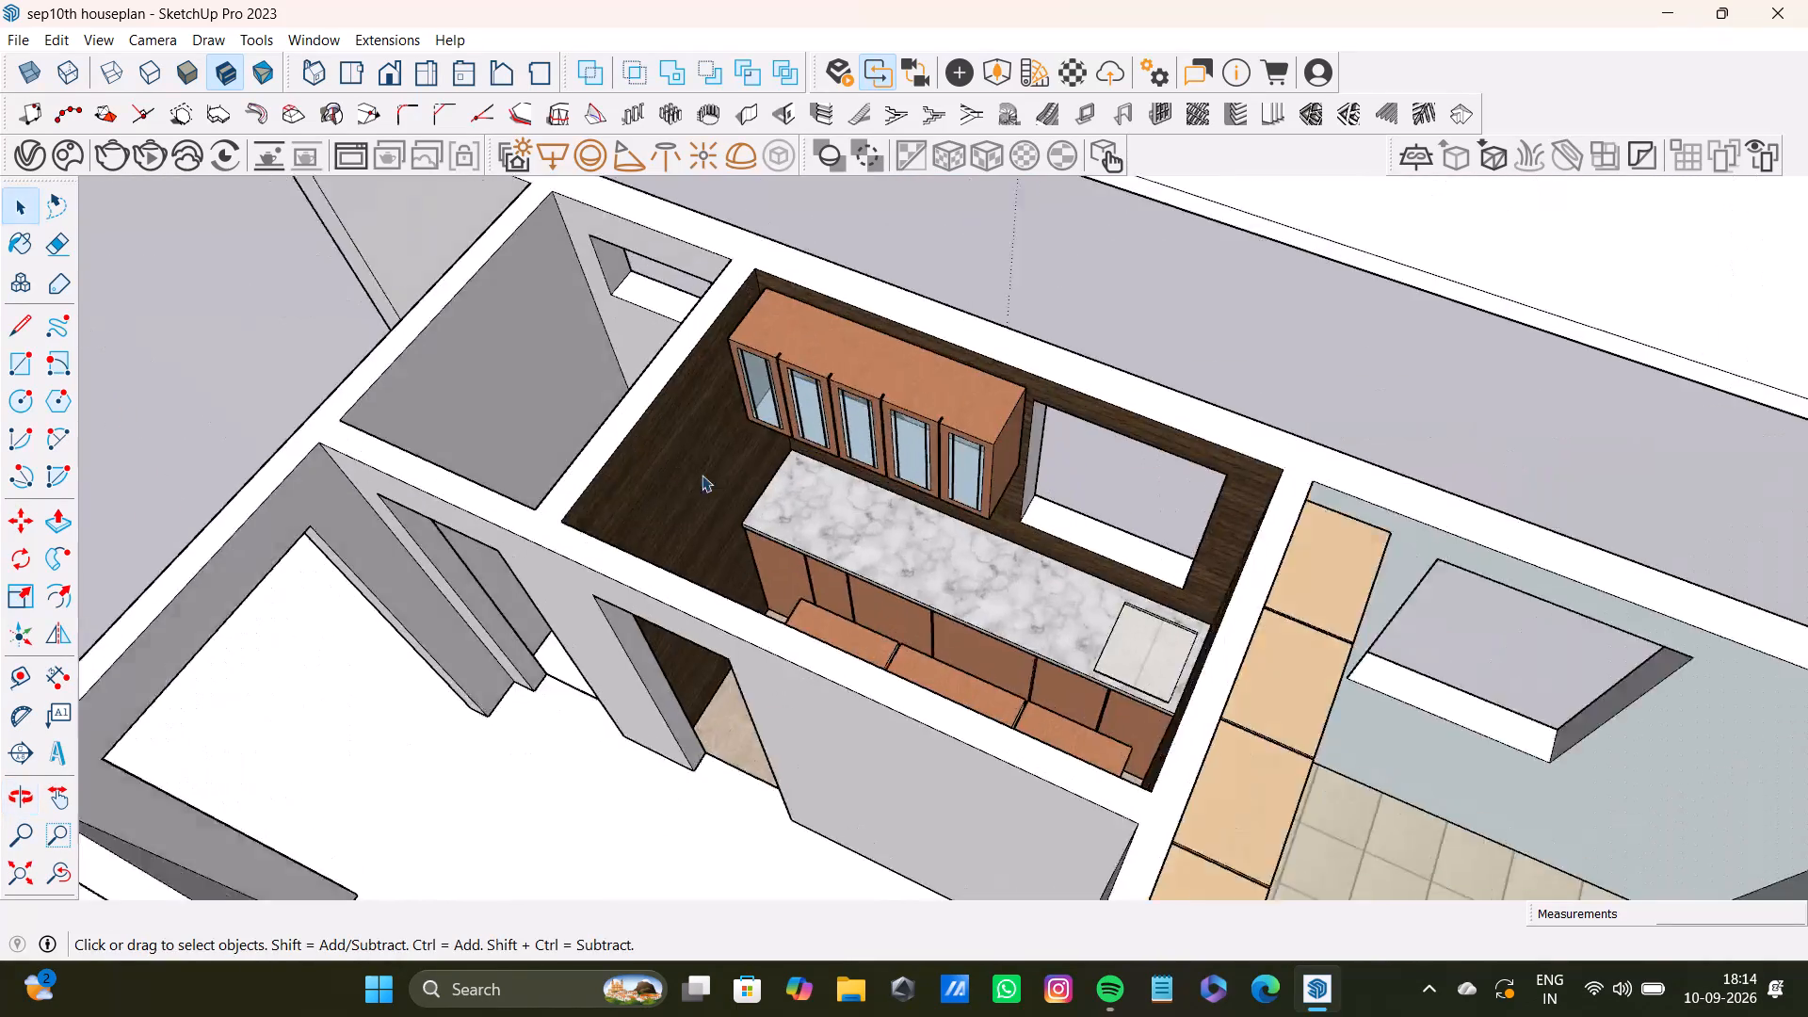
pyautogui.scroll(4, 702, 475)
pyautogui.keyDown('shift'); pyautogui.moveTo(733, 474); pyautogui.dragTo(751, 541, button='middle'); pyautogui.keyUp('shift')
pyautogui.moveTo(871, 594); pyautogui.dragTo(557, 638, button='middle')
pyautogui.keyDown('shift'); pyautogui.scroll(4, 667, 562); pyautogui.keyUp('shift')
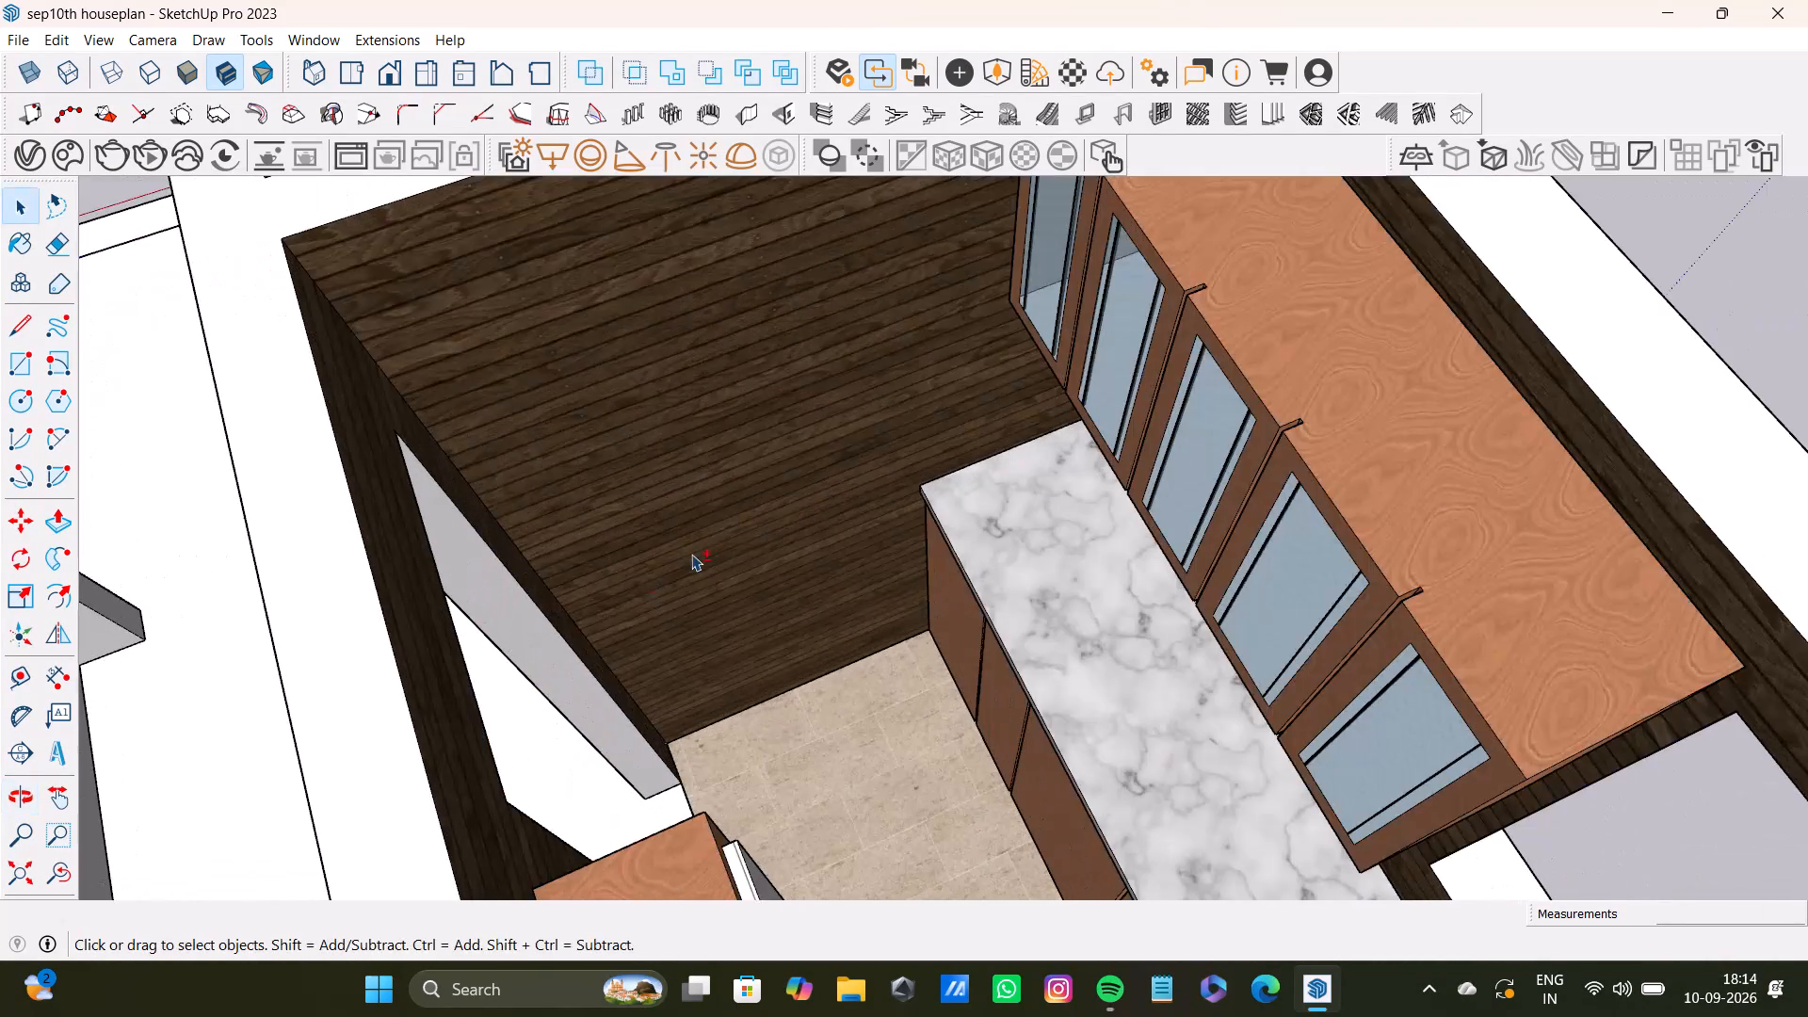
pyautogui.keyDown('shift'); pyautogui.scroll(-9, 719, 555); pyautogui.keyUp('shift')
pyautogui.keyDown('shift'); pyautogui.moveTo(711, 574); pyautogui.dragTo(1105, 511, button='middle'); pyautogui.keyUp('shift')
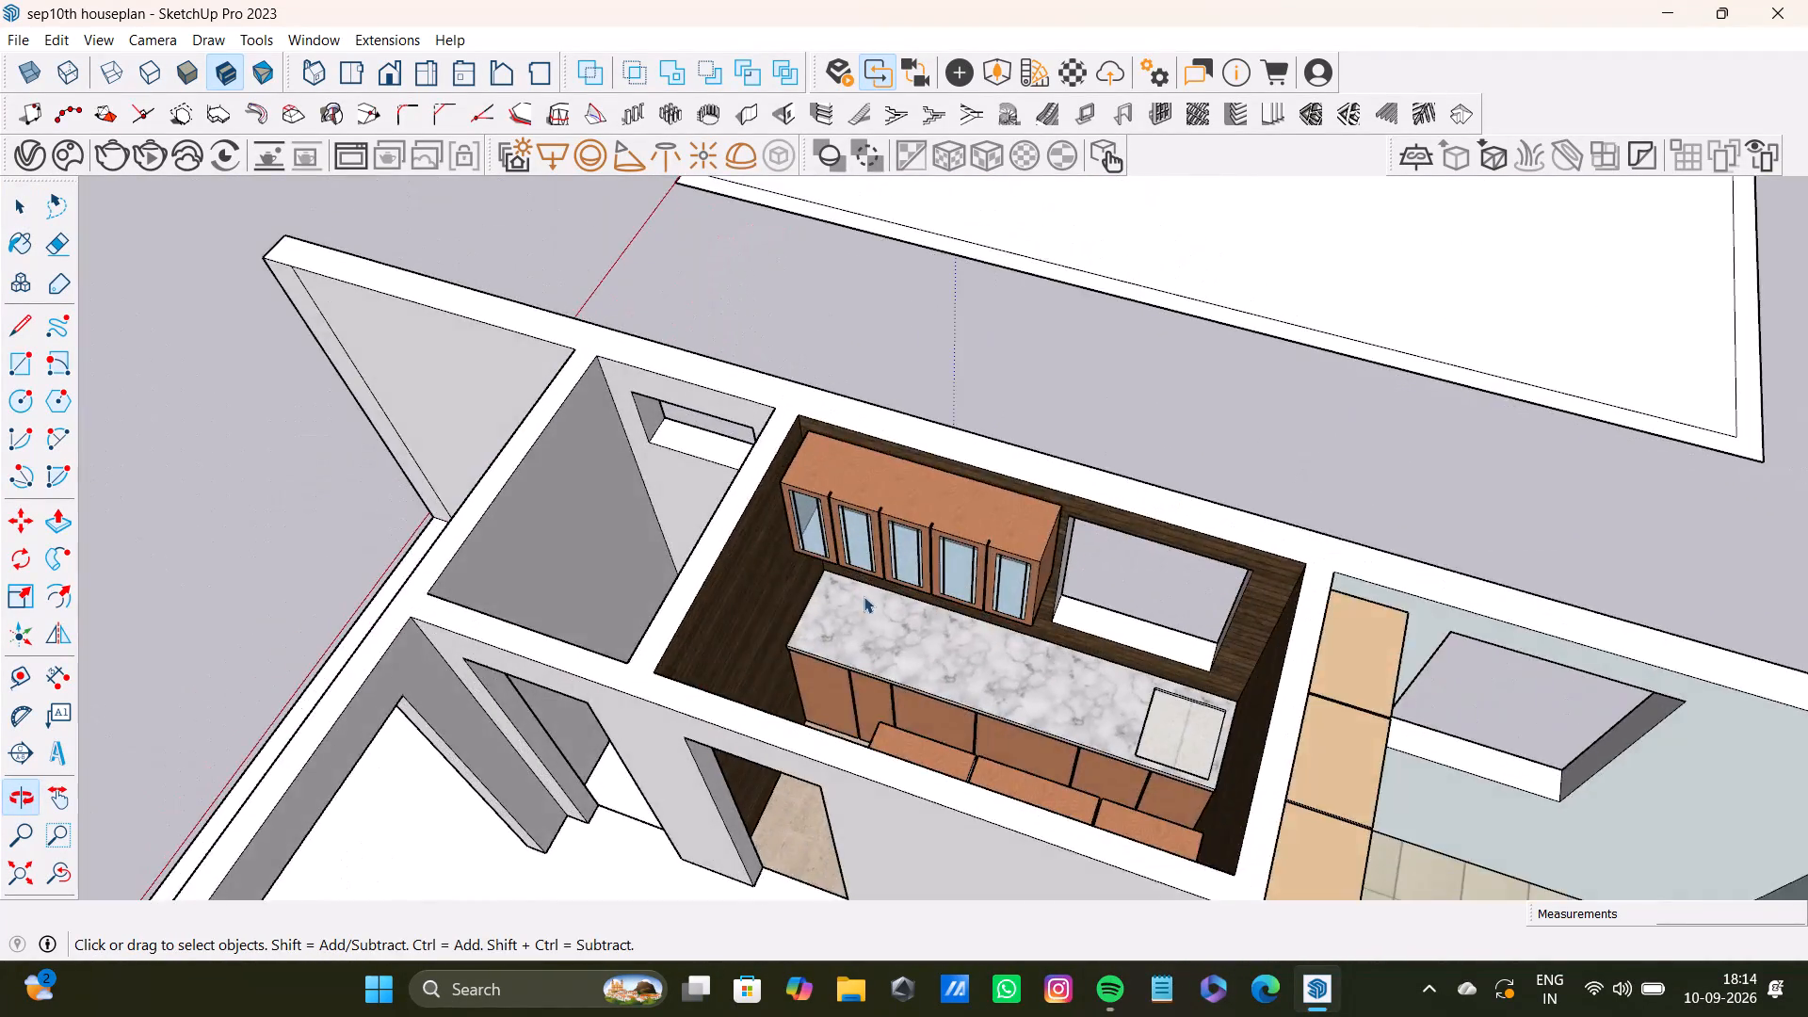
pyautogui.scroll(7, 843, 605)
pyautogui.moveTo(827, 610); pyautogui.dragTo(1116, 637, button='middle')
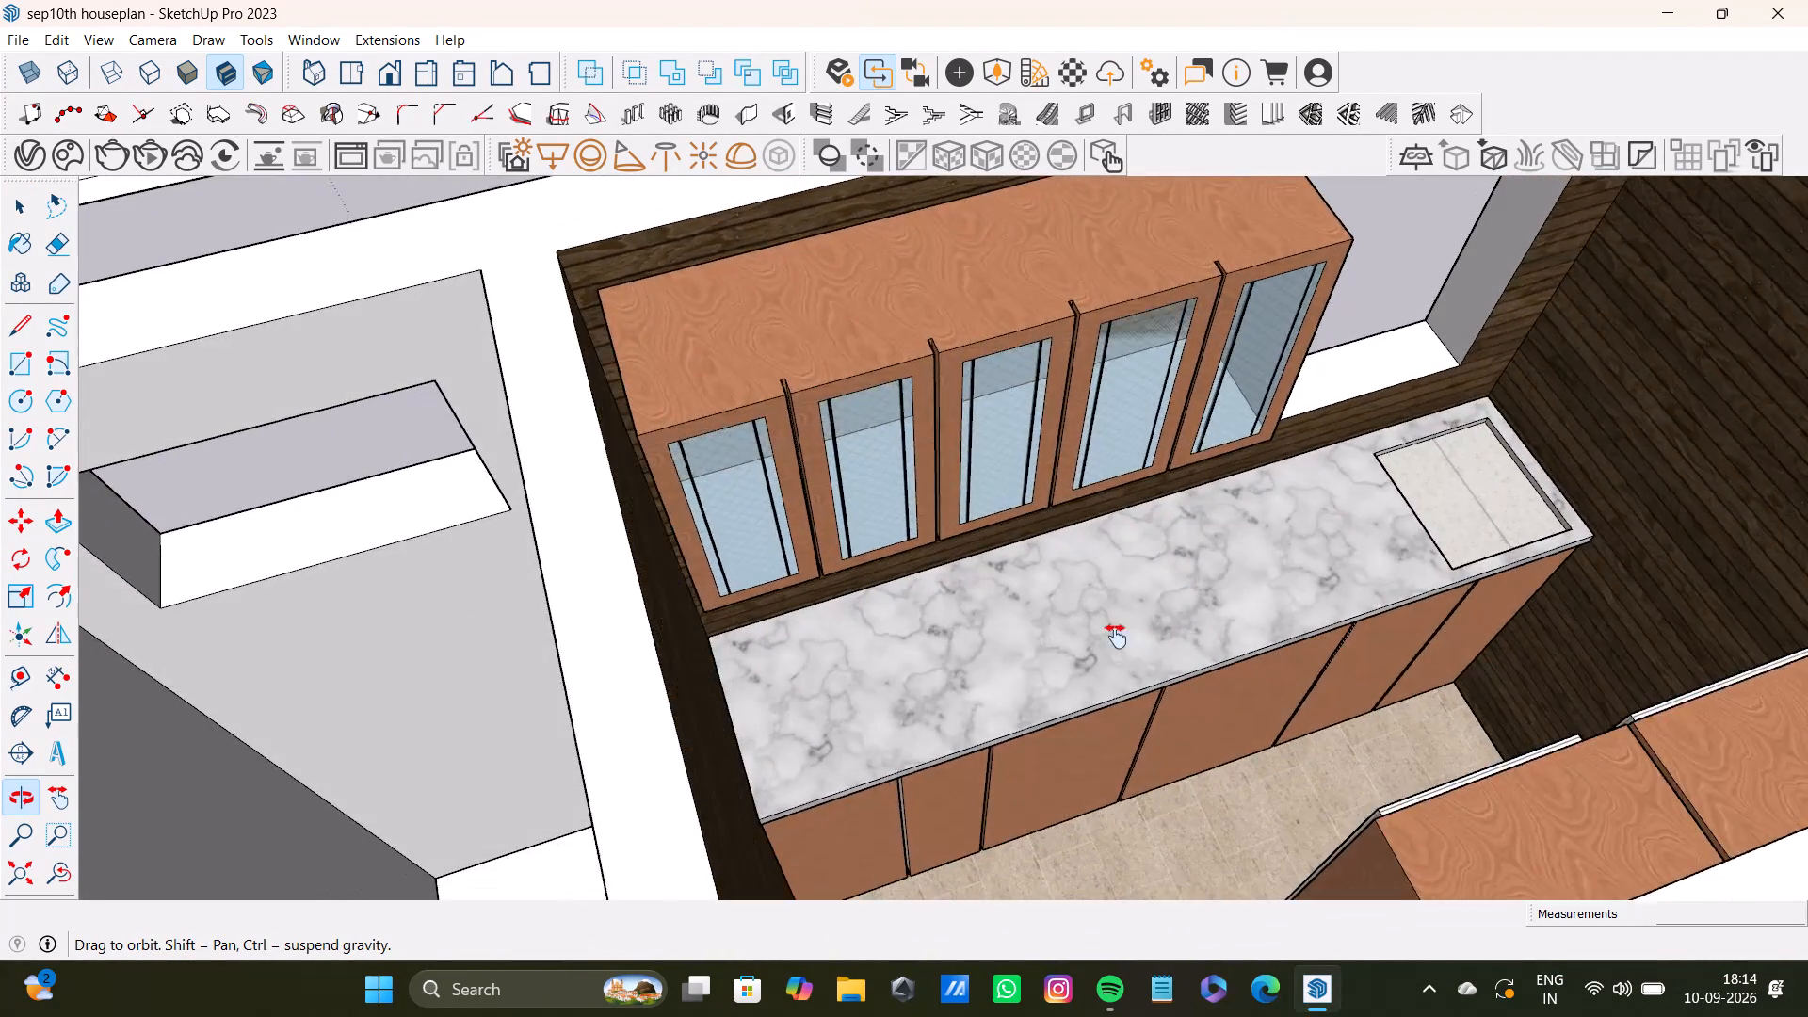
pyautogui.moveTo(1116, 637); pyautogui.dragTo(1115, 638, button='middle')
pyautogui.keyDown('shift'); pyautogui.scroll(5, 999, 680); pyautogui.keyUp('shift')
pyautogui.keyDown('shift'); pyautogui.moveTo(964, 757); pyautogui.dragTo(887, 556, button='middle'); pyautogui.keyUp('shift')
pyautogui.keyDown('shift'); pyautogui.scroll(3, 814, 579); pyautogui.keyUp('shift')
pyautogui.keyDown('shift'); pyautogui.moveTo(825, 699); pyautogui.dragTo(815, 541, button='middle'); pyautogui.keyUp('shift')
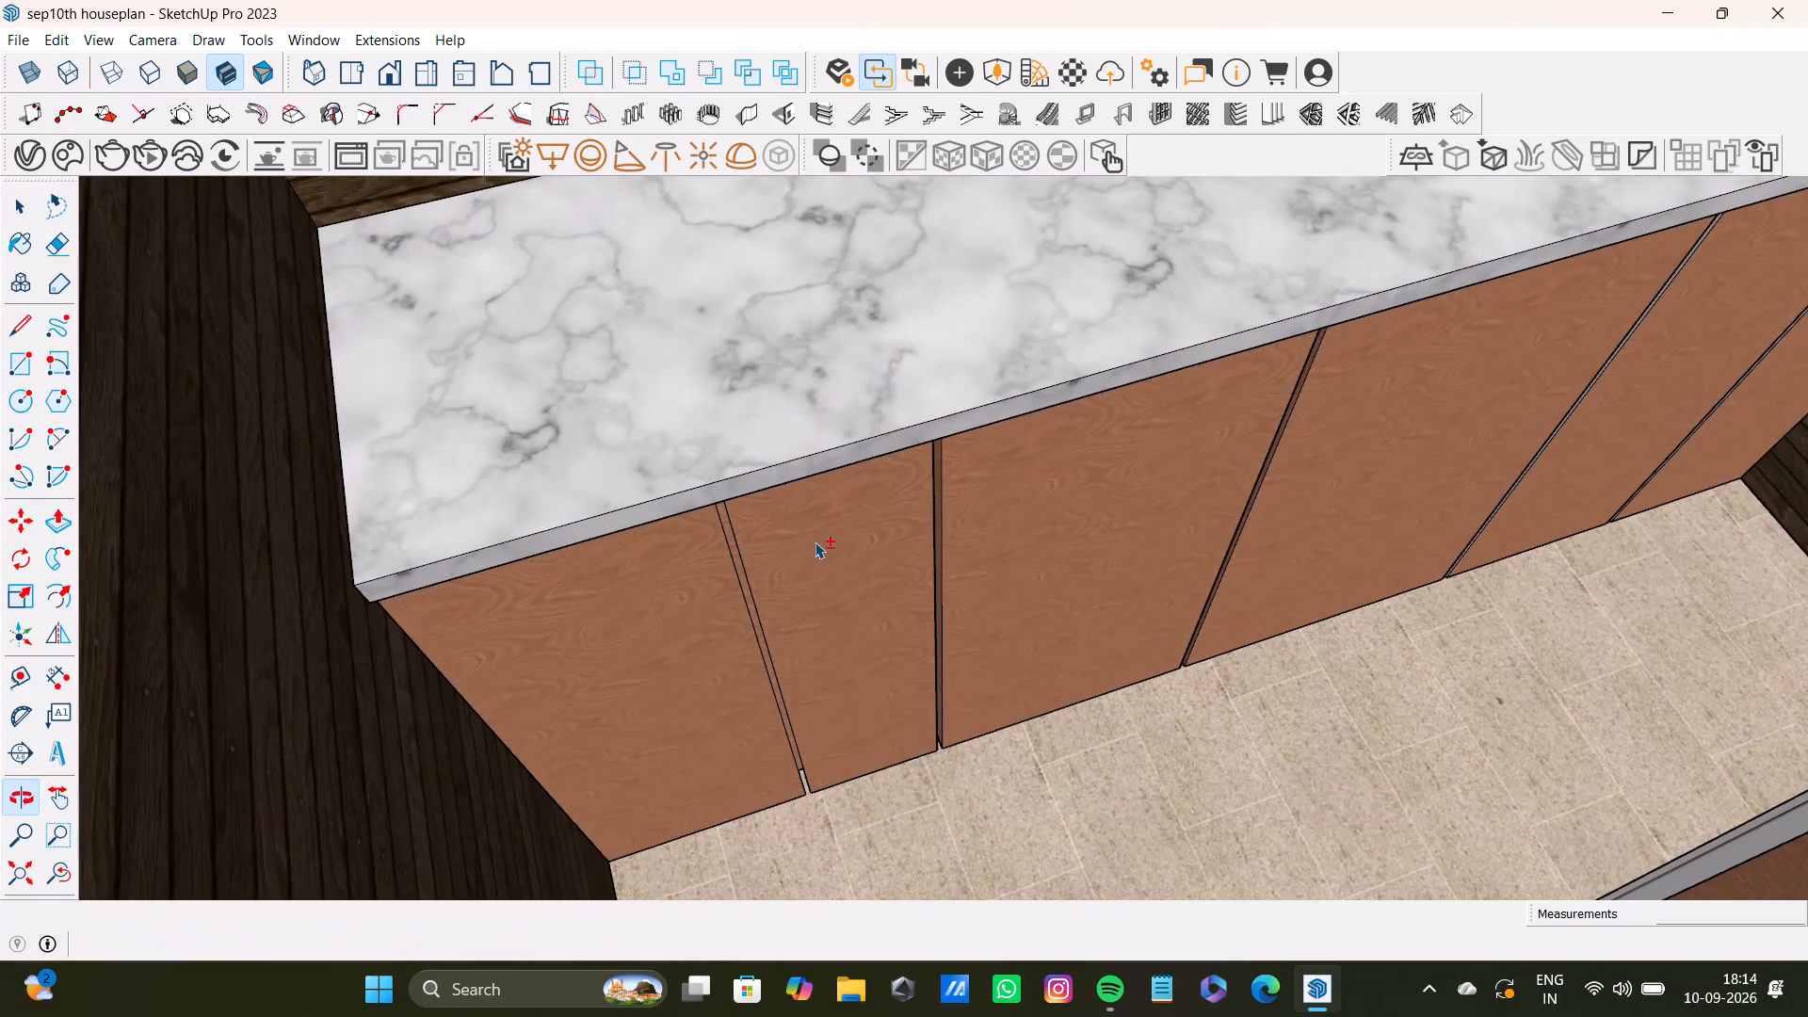
pyautogui.keyDown('shift'); pyautogui.click(815, 541); pyautogui.keyUp('shift')
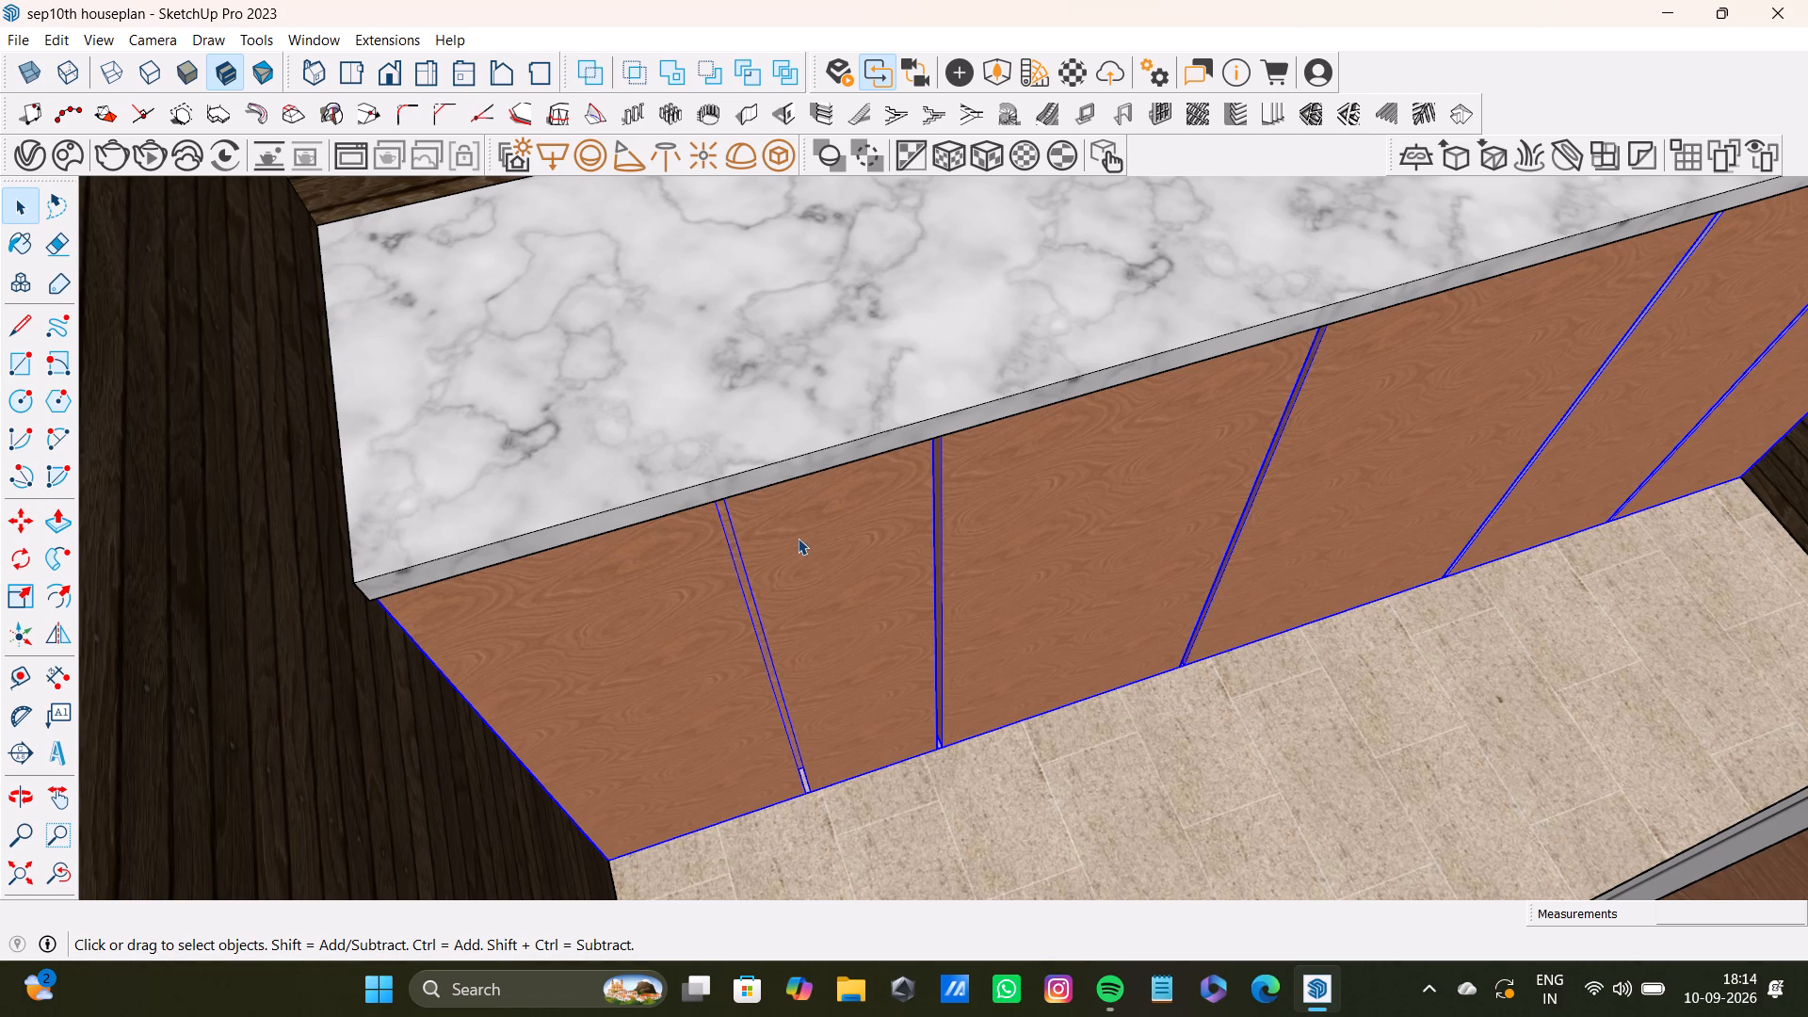
pyautogui.scroll(-10, 816, 553)
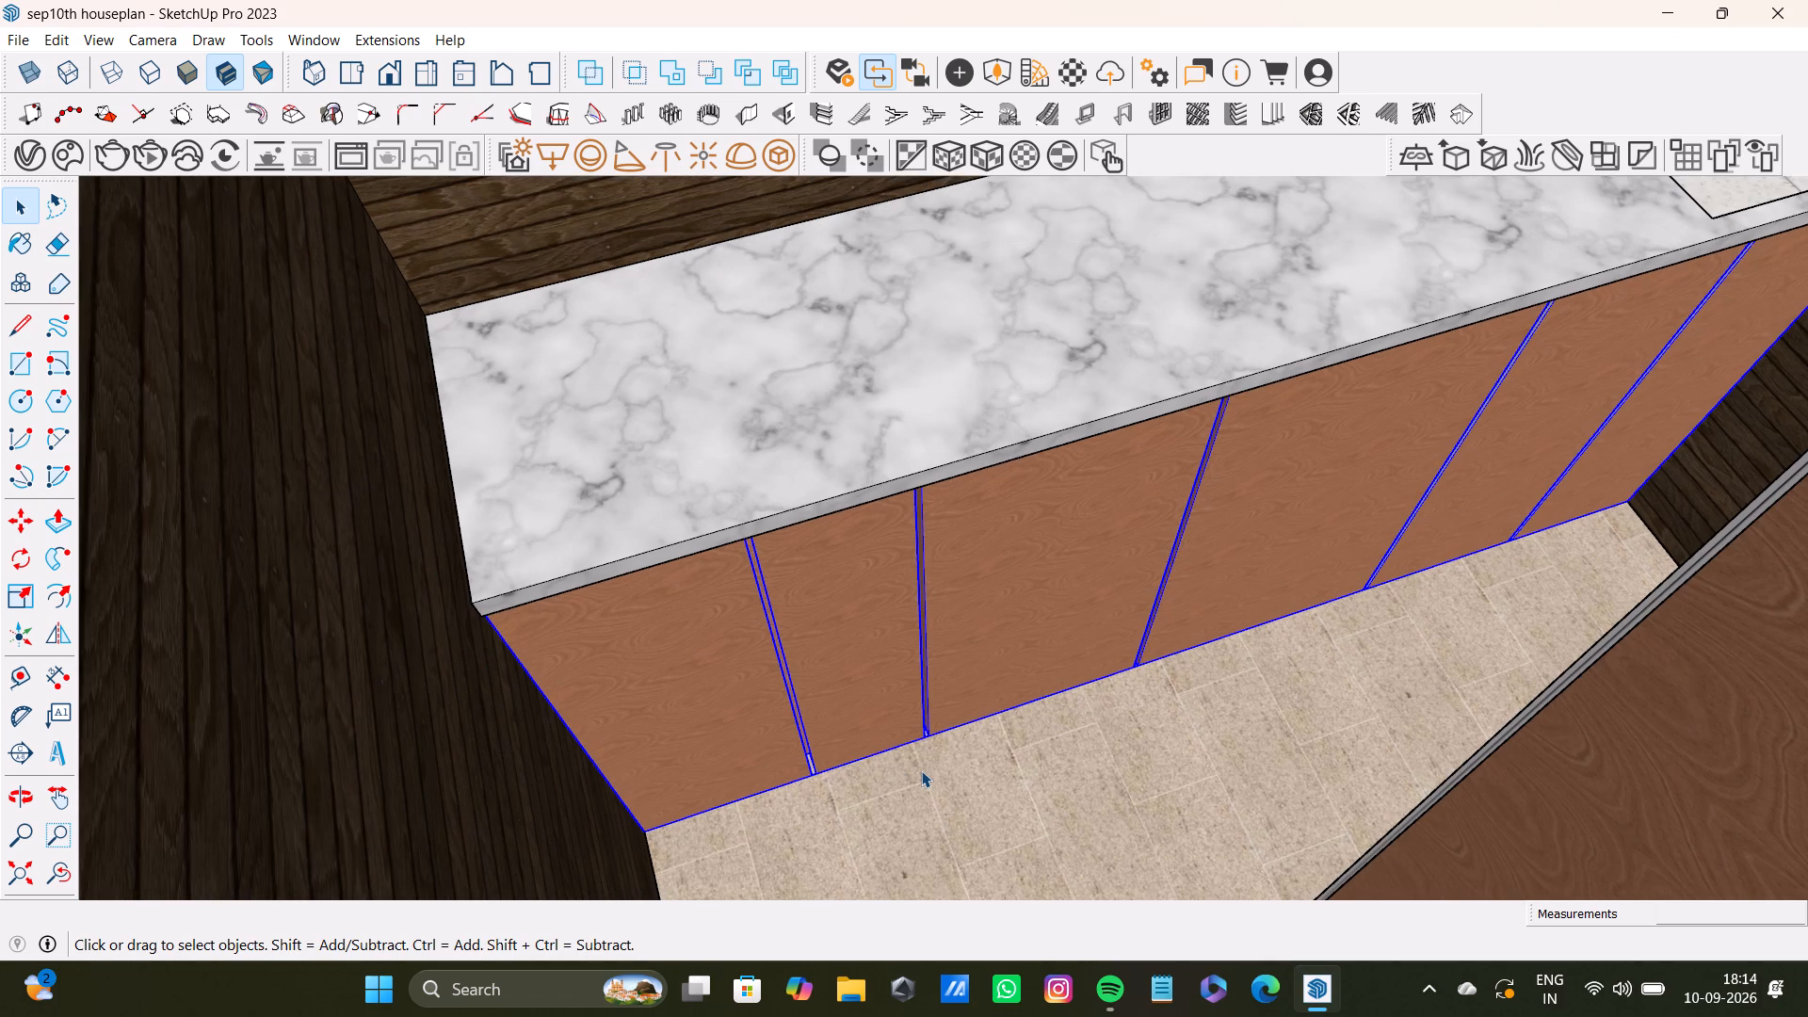
pyautogui.scroll(-3, 993, 737)
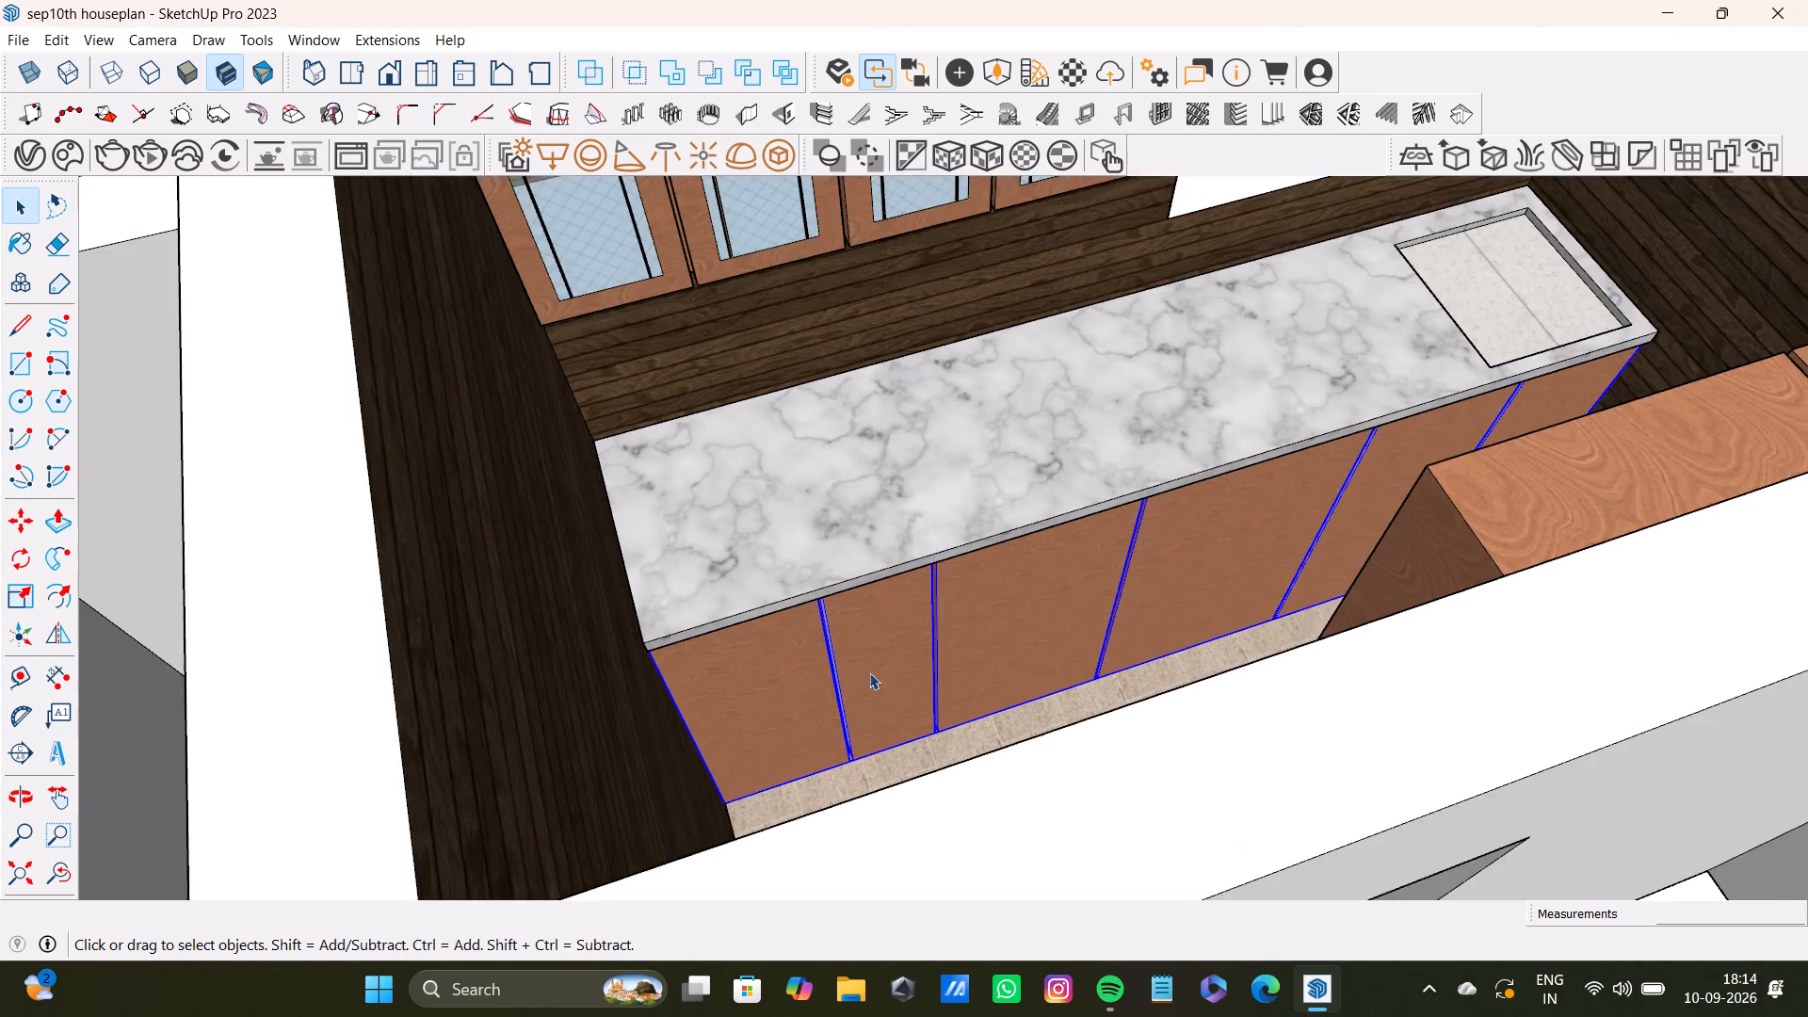
pyautogui.scroll(-20, 869, 672)
pyautogui.scroll(-5, 869, 672)
pyautogui.keyDown('shift'); pyautogui.moveTo(858, 700); pyautogui.dragTo(932, 604, button='middle'); pyautogui.keyUp('shift')
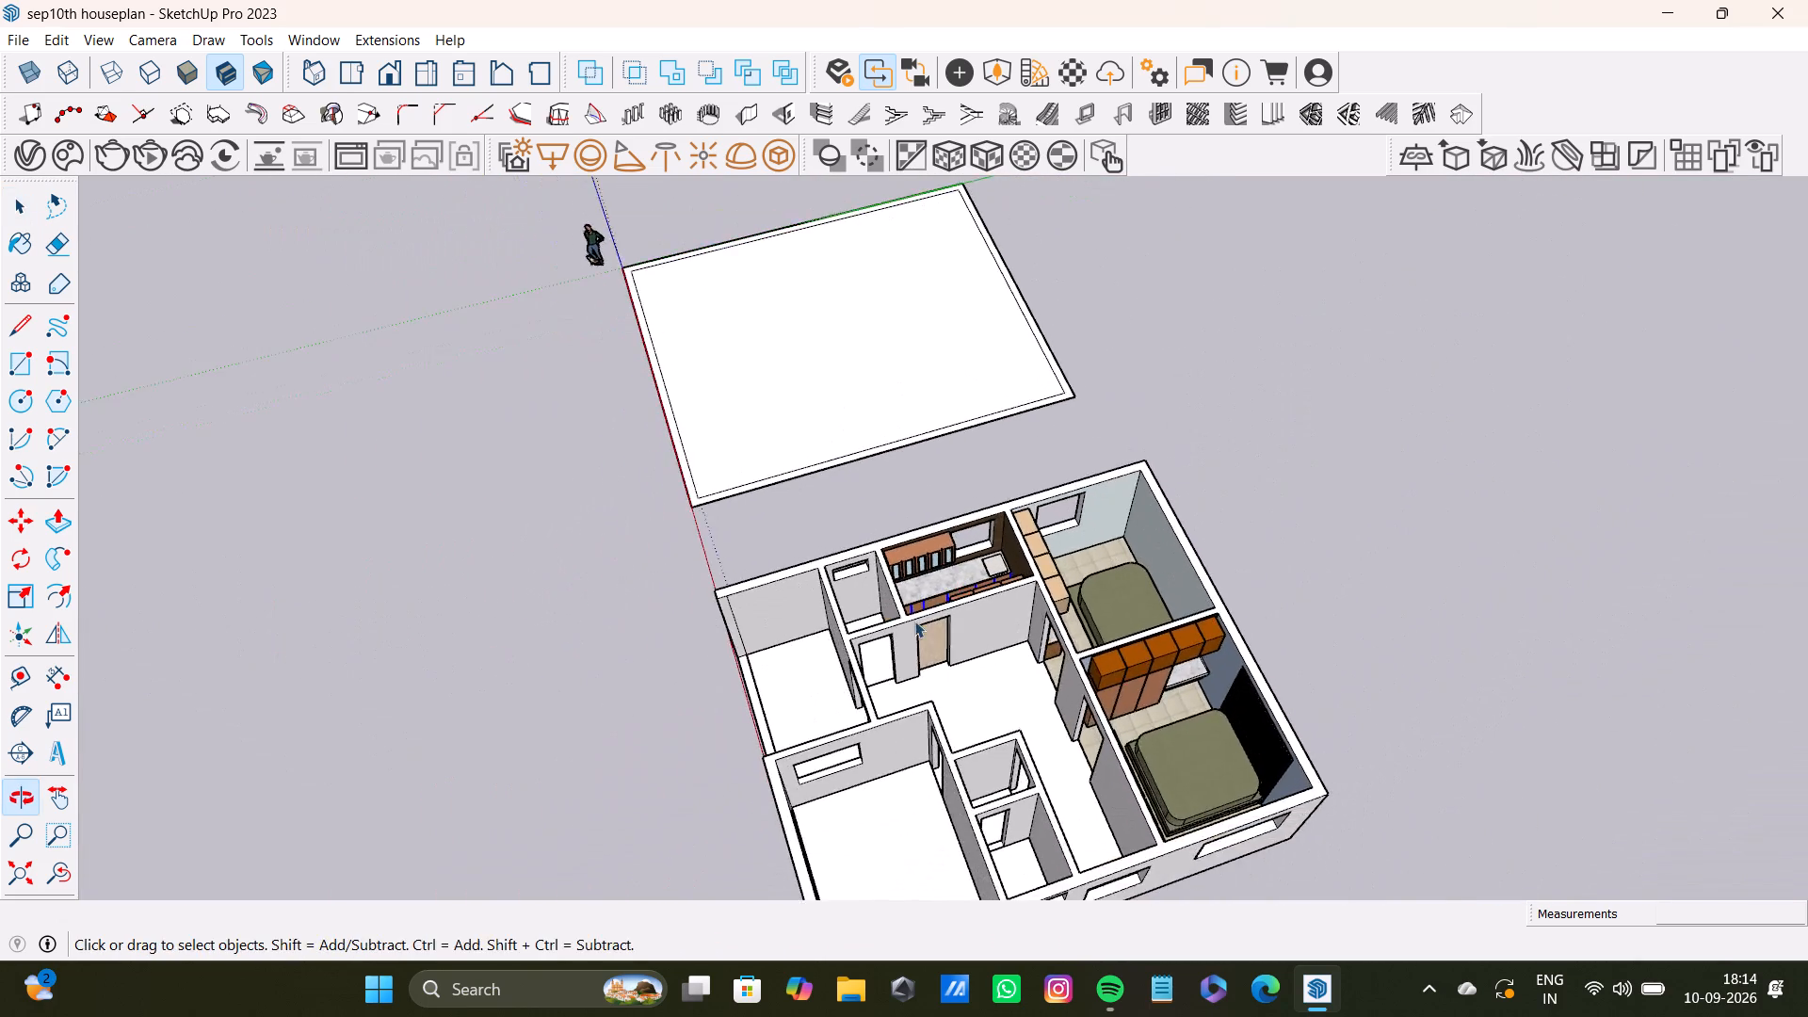
pyautogui.scroll(4, 908, 630)
pyautogui.moveTo(905, 648); pyautogui.dragTo(1525, 638, button='middle')
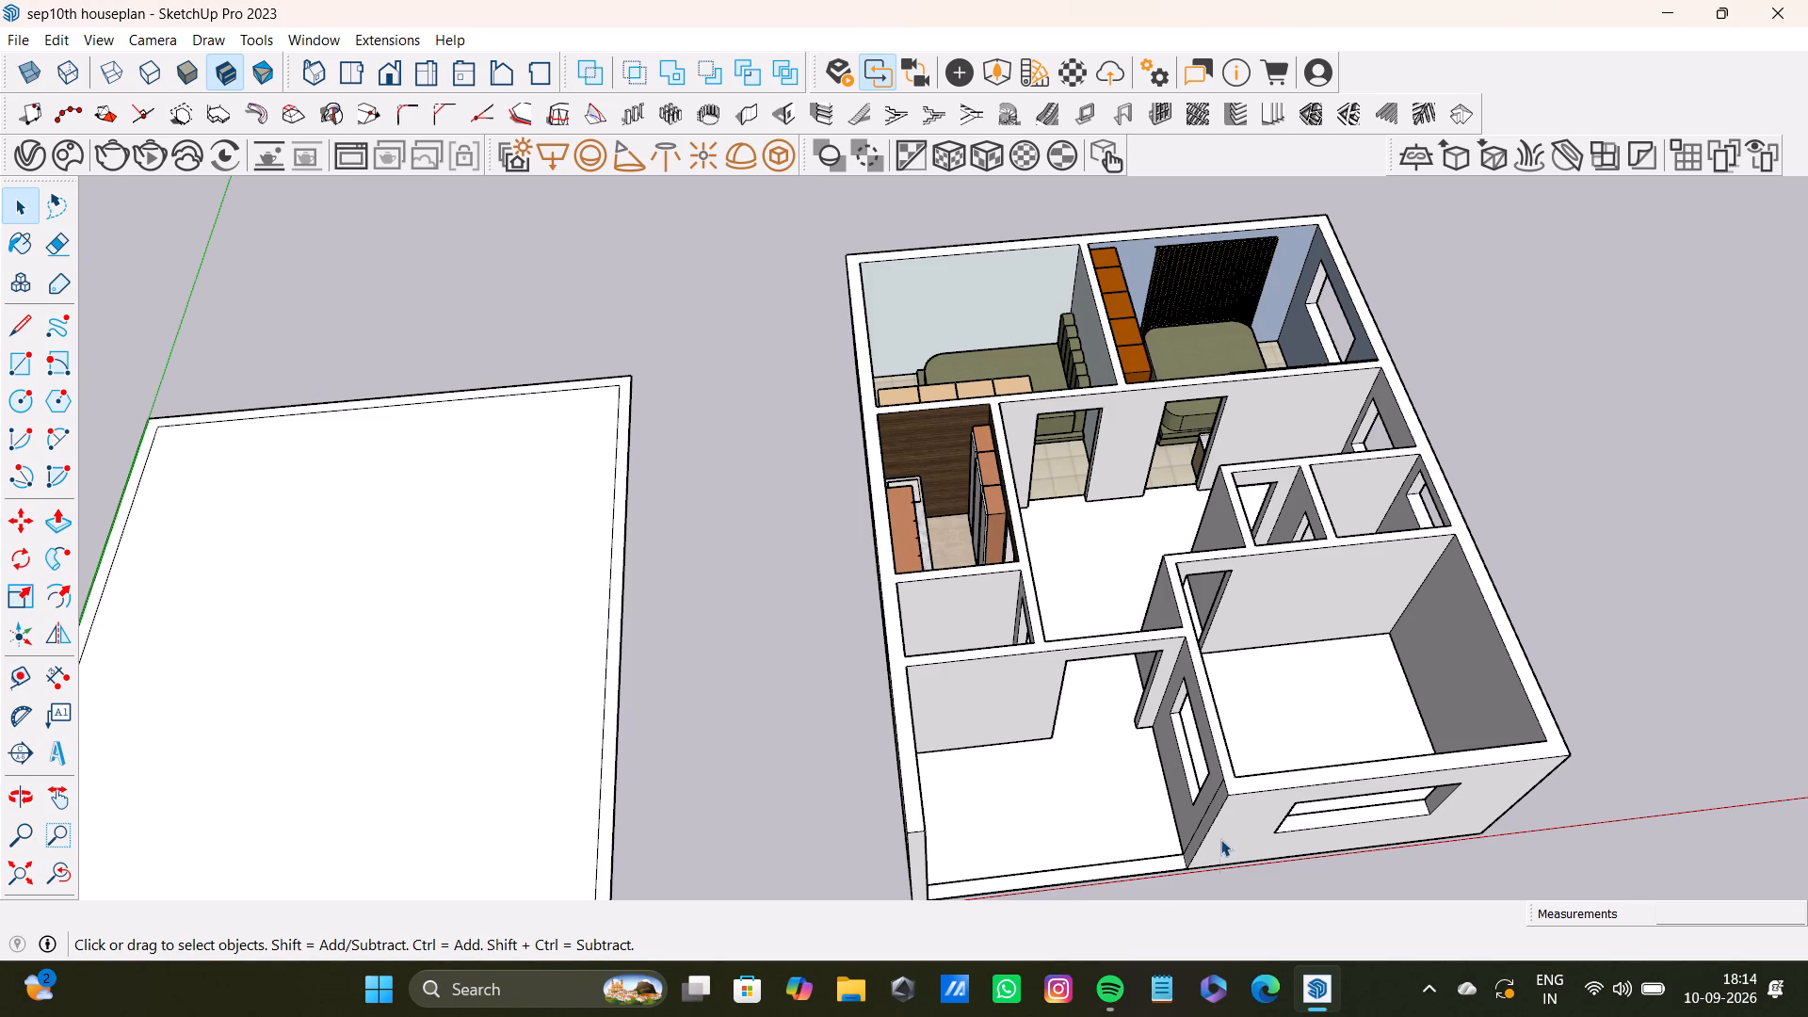
# In the blue-walled bedroom, delete the wall line's stub beyond the slatted panel's wardrobe-side end and its first four segments between the slat tops.
pyautogui.scroll(7, 1299, 544)
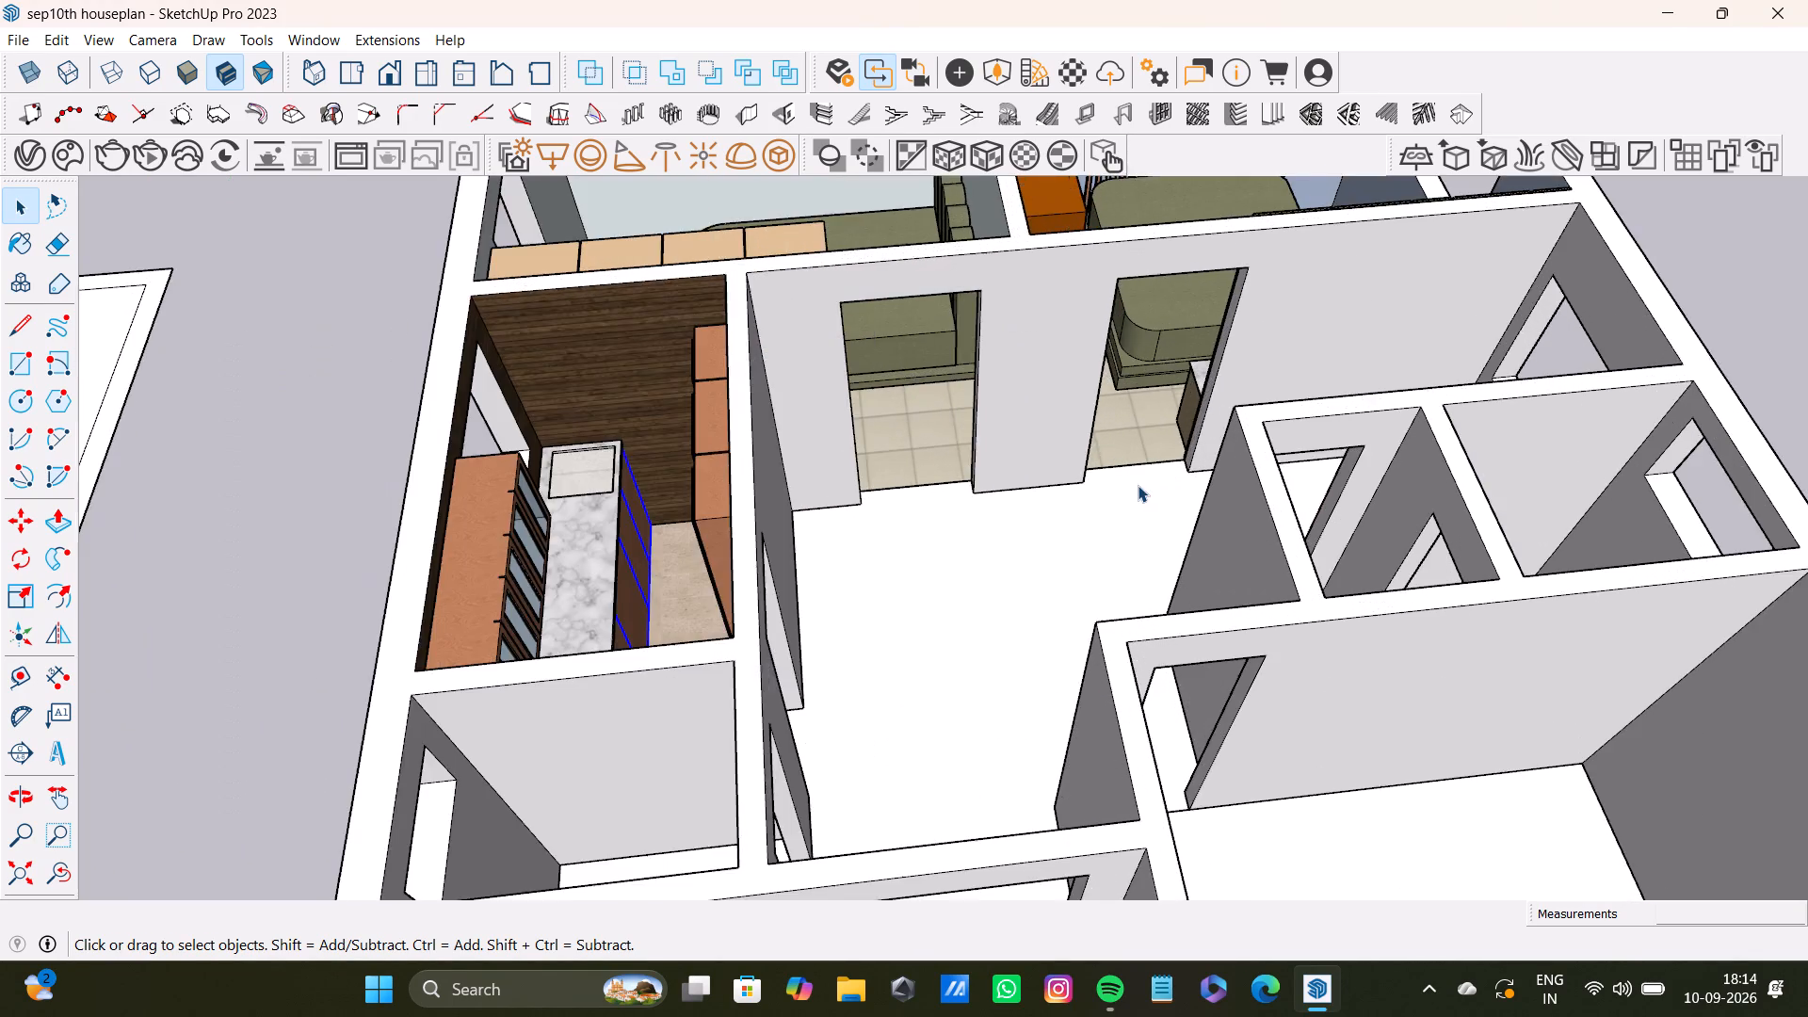
pyautogui.moveTo(1143, 480); pyautogui.dragTo(1031, 755, button='middle')
pyautogui.scroll(2, 1017, 713)
pyautogui.keyDown('shift'); pyautogui.moveTo(1057, 662); pyautogui.dragTo(1040, 786, button='middle'); pyautogui.keyUp('shift')
pyautogui.keyDown('shift'); pyautogui.scroll(-6, 1035, 787); pyautogui.keyUp('shift')
pyautogui.moveTo(1044, 649); pyautogui.dragTo(1029, 680, button='middle')
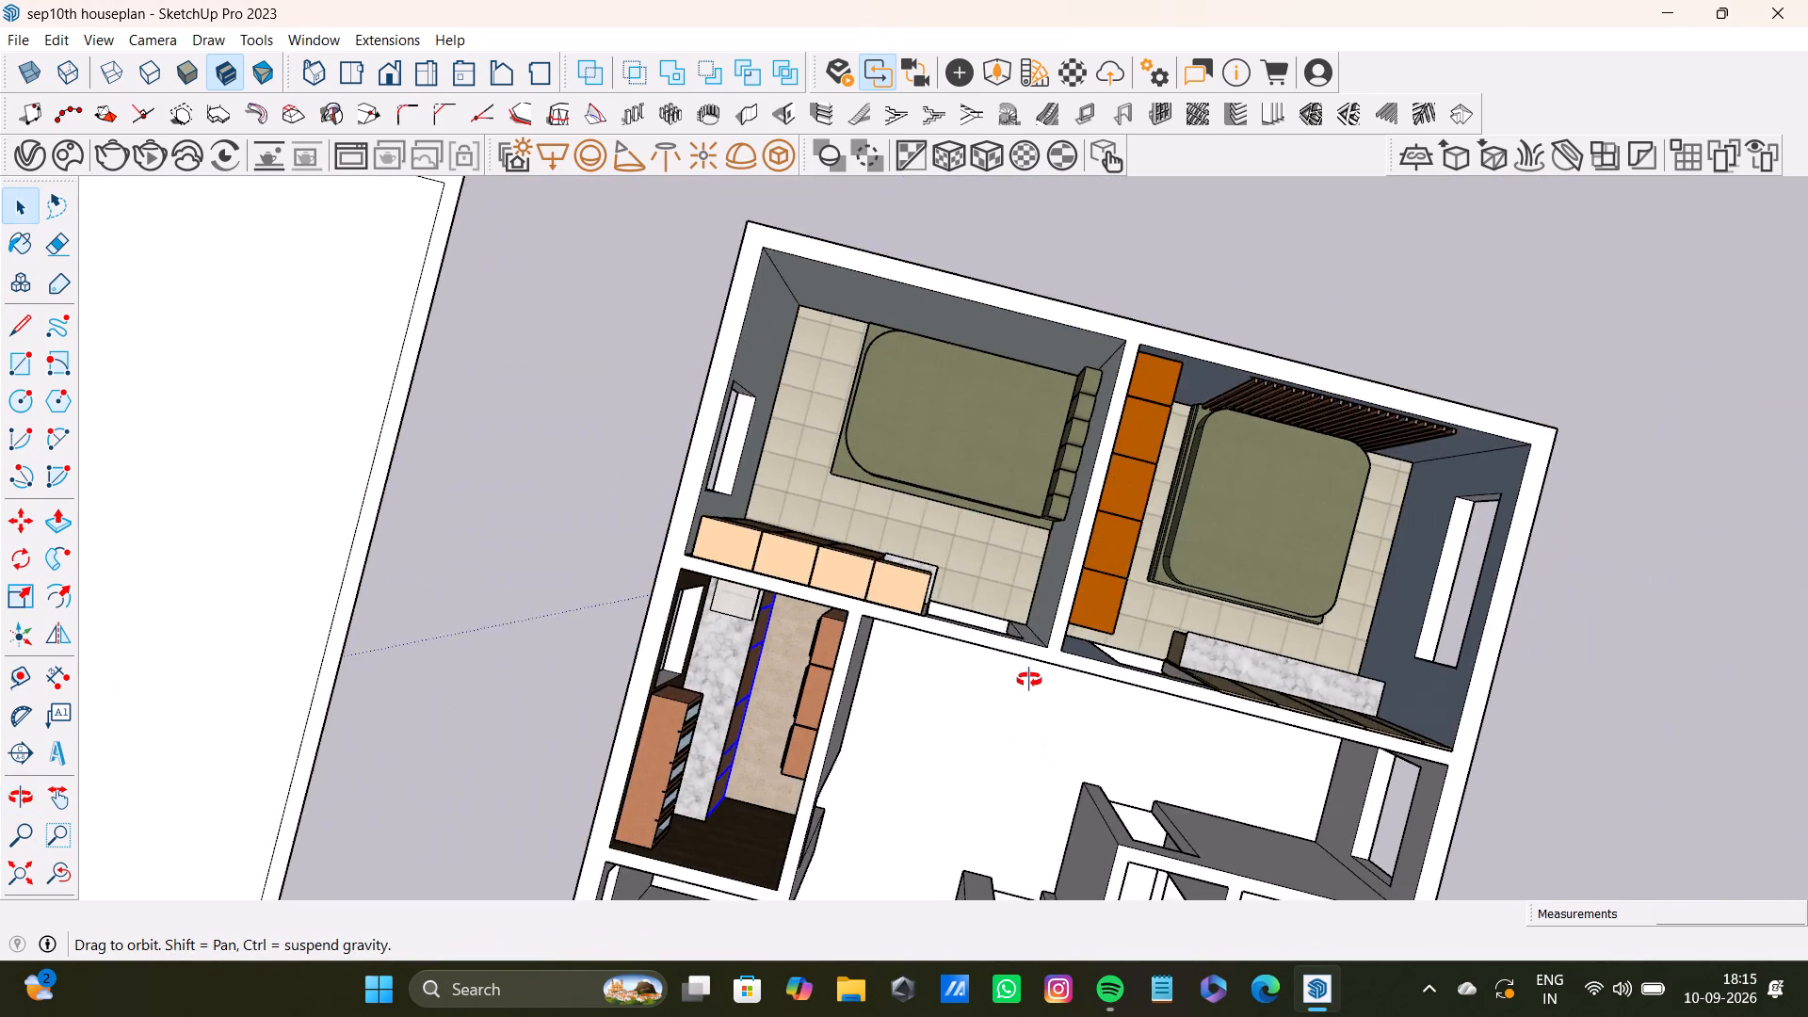
pyautogui.moveTo(1029, 680); pyautogui.dragTo(1040, 558, button='middle')
pyautogui.scroll(3, 1056, 556)
pyautogui.keyDown('shift'); pyautogui.moveTo(1176, 520); pyautogui.dragTo(847, 697, button='middle'); pyautogui.keyUp('shift')
pyautogui.keyDown('shift'); pyautogui.scroll(8, 1025, 596); pyautogui.keyUp('shift')
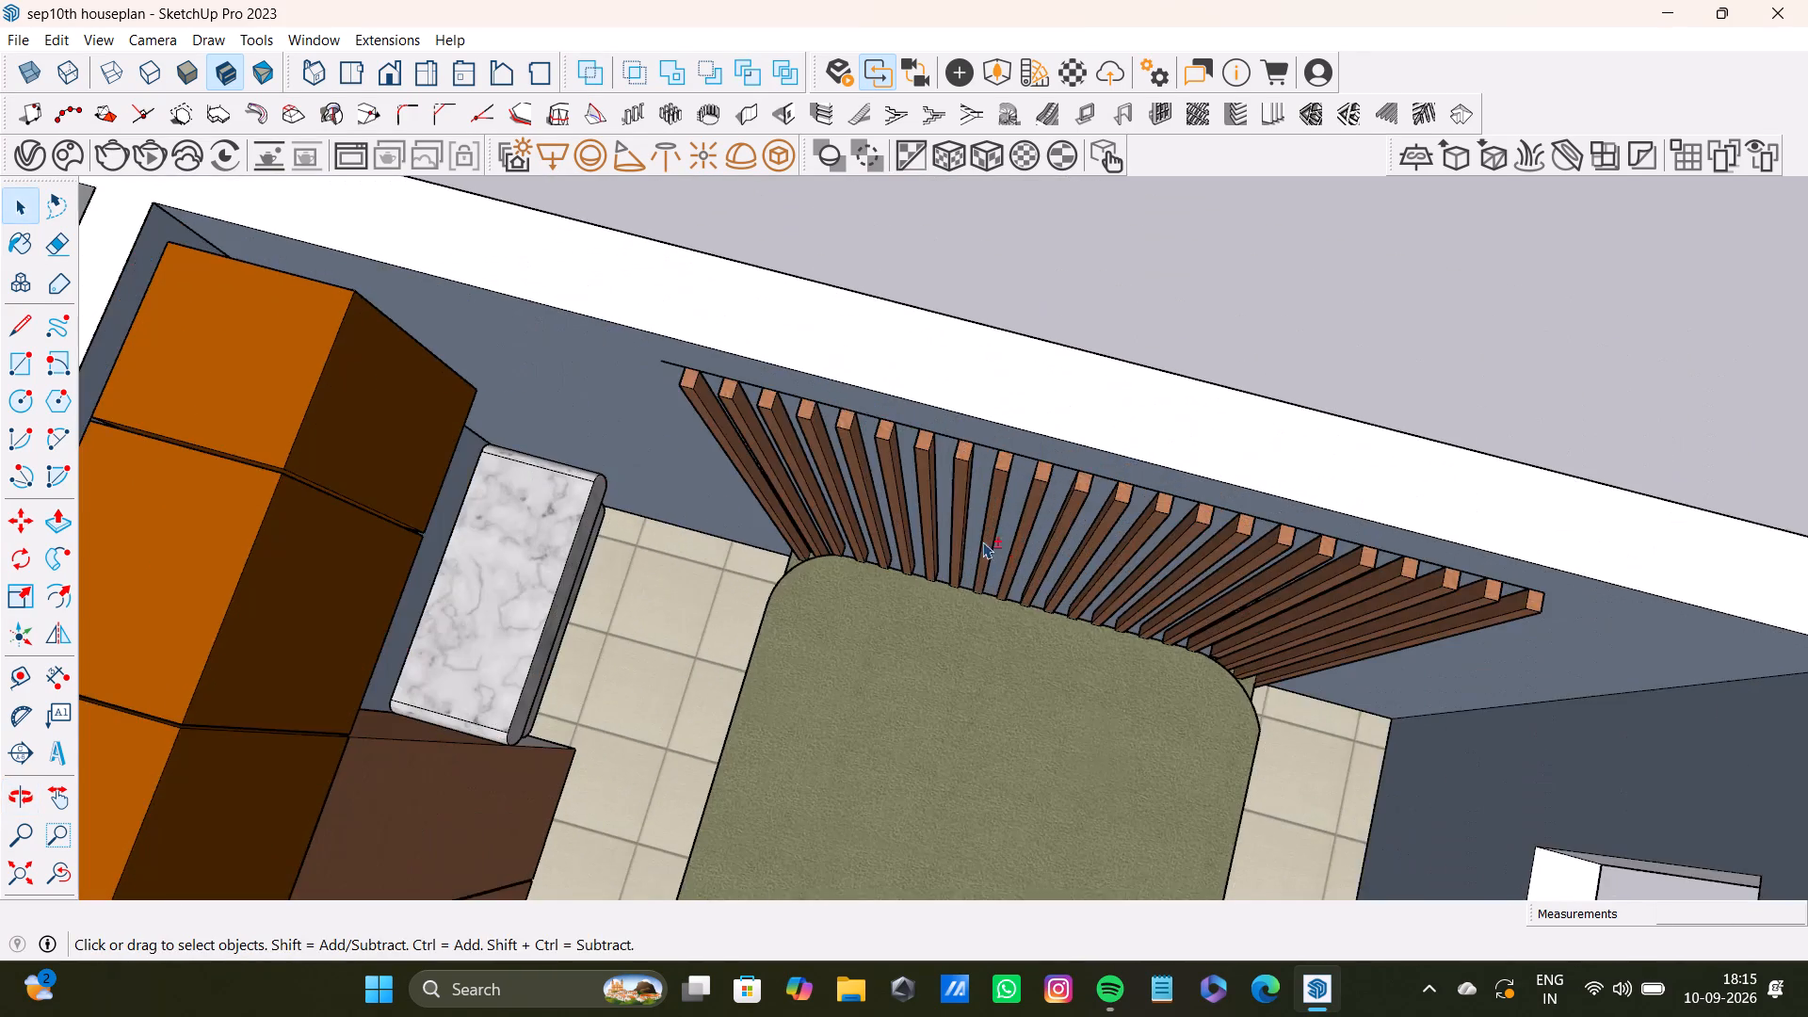
pyautogui.keyDown('shift'); pyautogui.moveTo(947, 512); pyautogui.dragTo(1008, 684, button='middle'); pyautogui.keyUp('shift')
pyautogui.keyDown('shift'); pyautogui.scroll(7, 868, 634); pyautogui.keyUp('shift')
pyautogui.moveTo(795, 619); pyautogui.dragTo(966, 418, button='middle')
pyautogui.scroll(3, 964, 421)
pyautogui.keyDown('shift'); pyautogui.moveTo(865, 424); pyautogui.dragTo(888, 674, button='middle'); pyautogui.keyUp('shift')
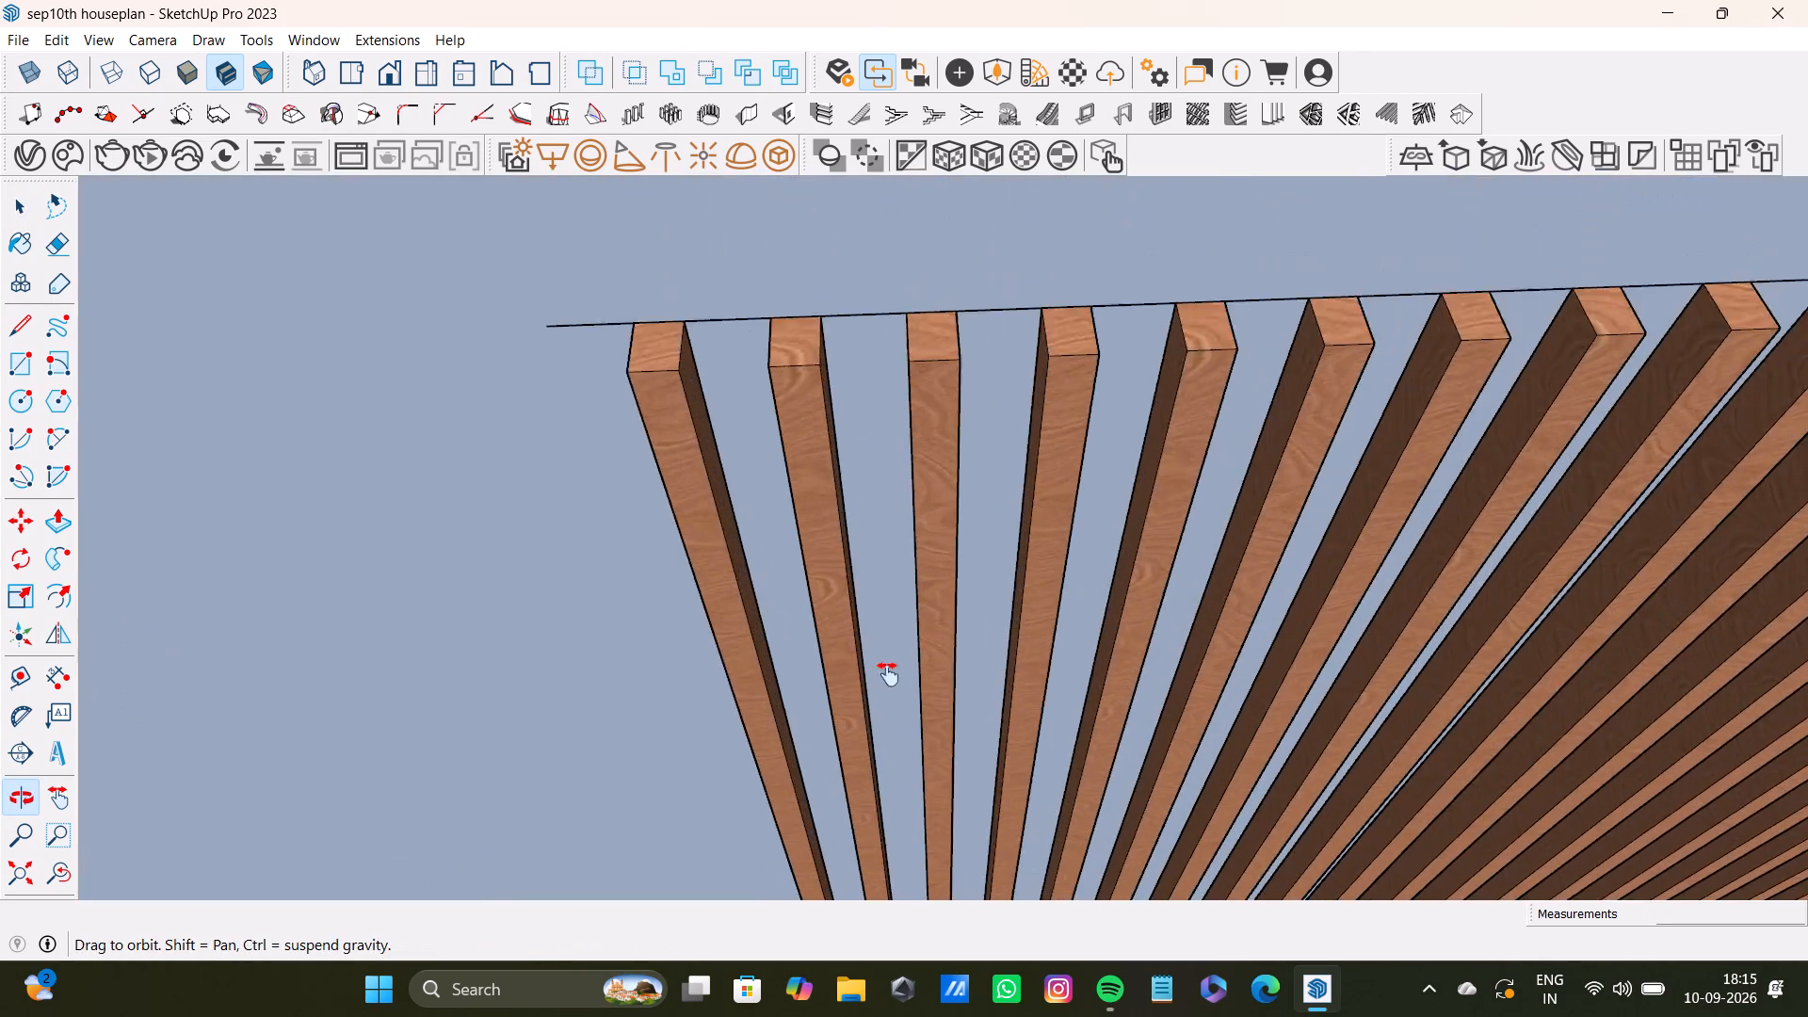
pyautogui.keyDown('shift'); pyautogui.moveTo(888, 674); pyautogui.dragTo(917, 779, button='middle'); pyautogui.keyUp('shift')
pyautogui.keyDown('shift'); pyautogui.scroll(-1, 917, 779); pyautogui.keyUp('shift')
pyautogui.scroll(7, 787, 699)
pyautogui.click(849, 524)
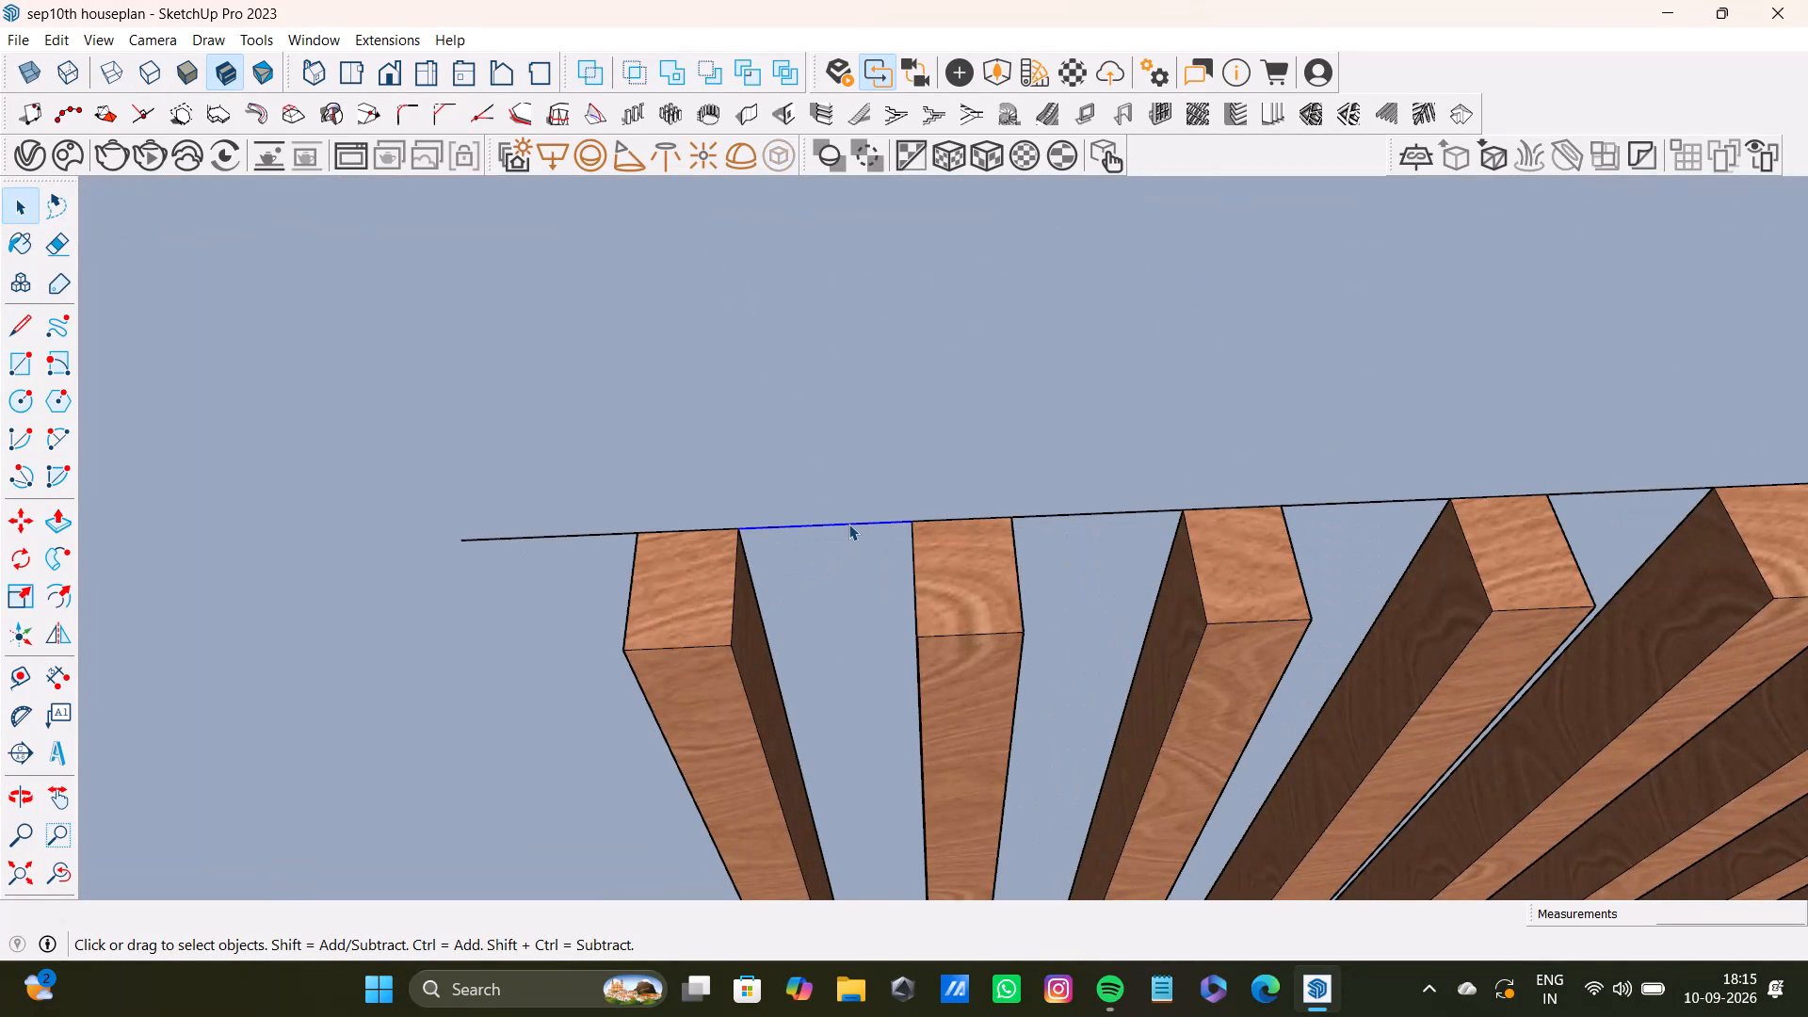
pyautogui.press('Delete')
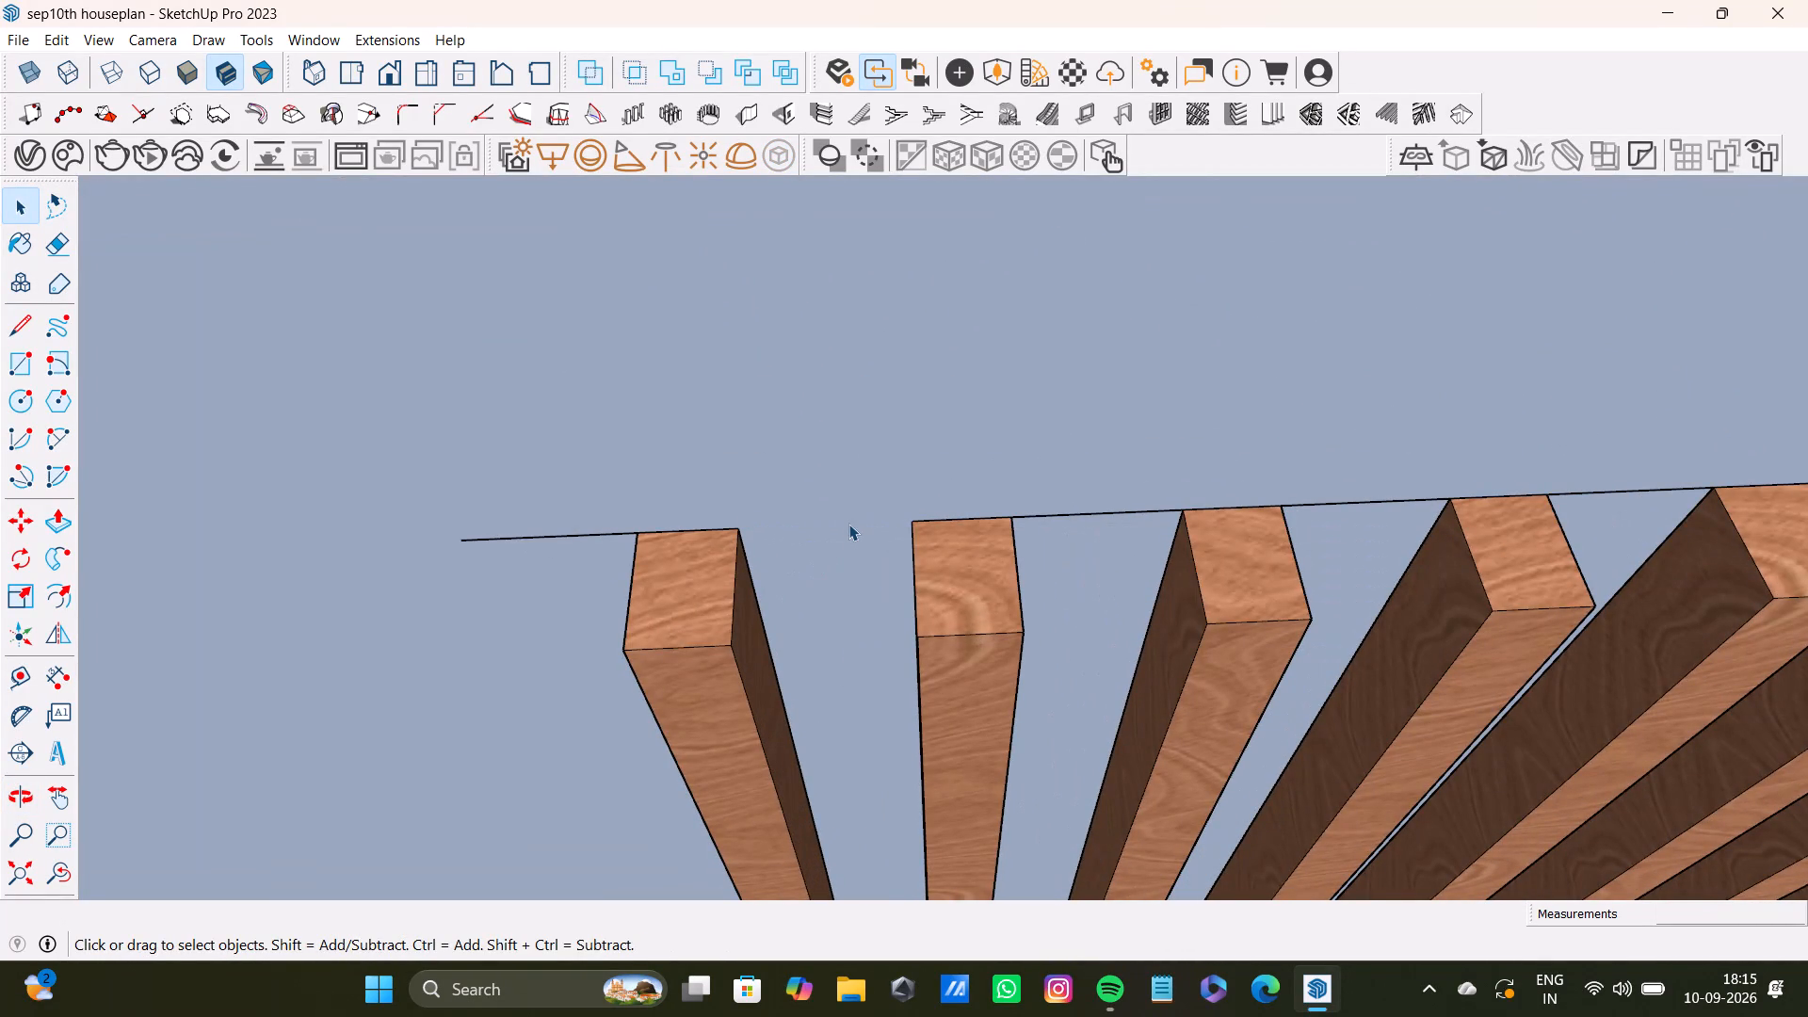
pyautogui.click(567, 541)
pyautogui.click(575, 540)
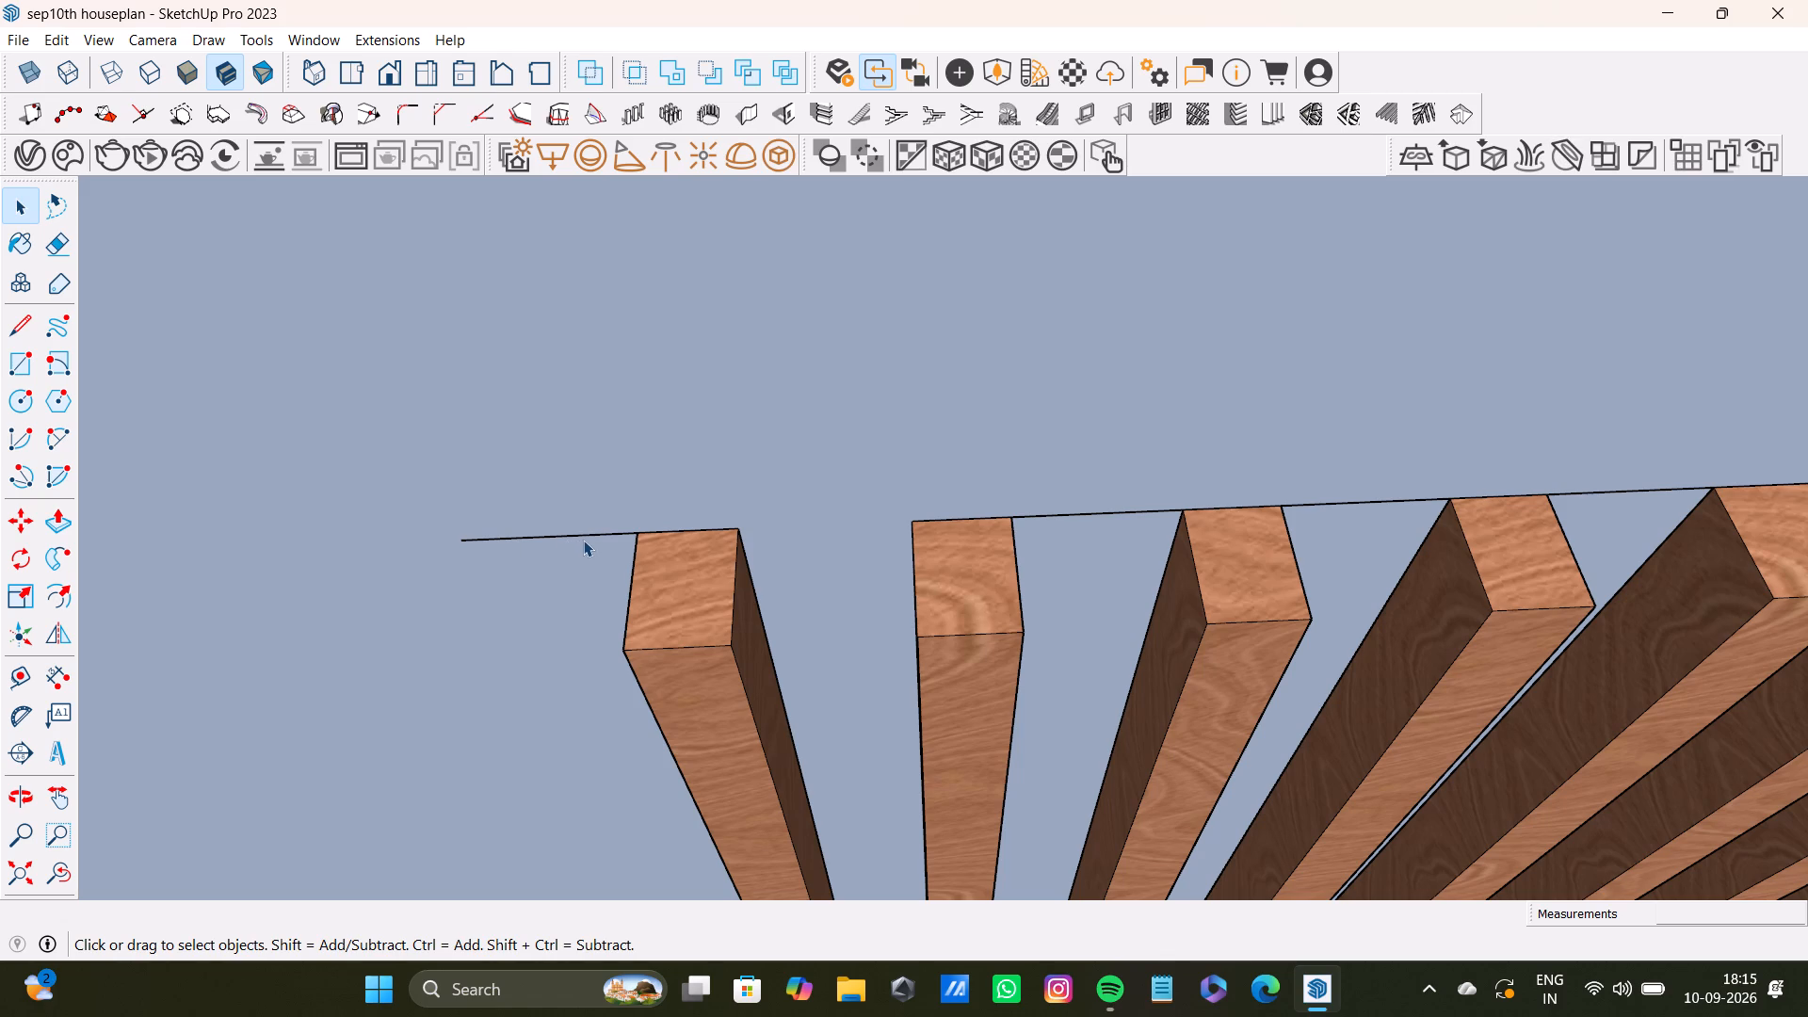
pyautogui.click(597, 540)
pyautogui.click(610, 532)
pyautogui.press('Delete')
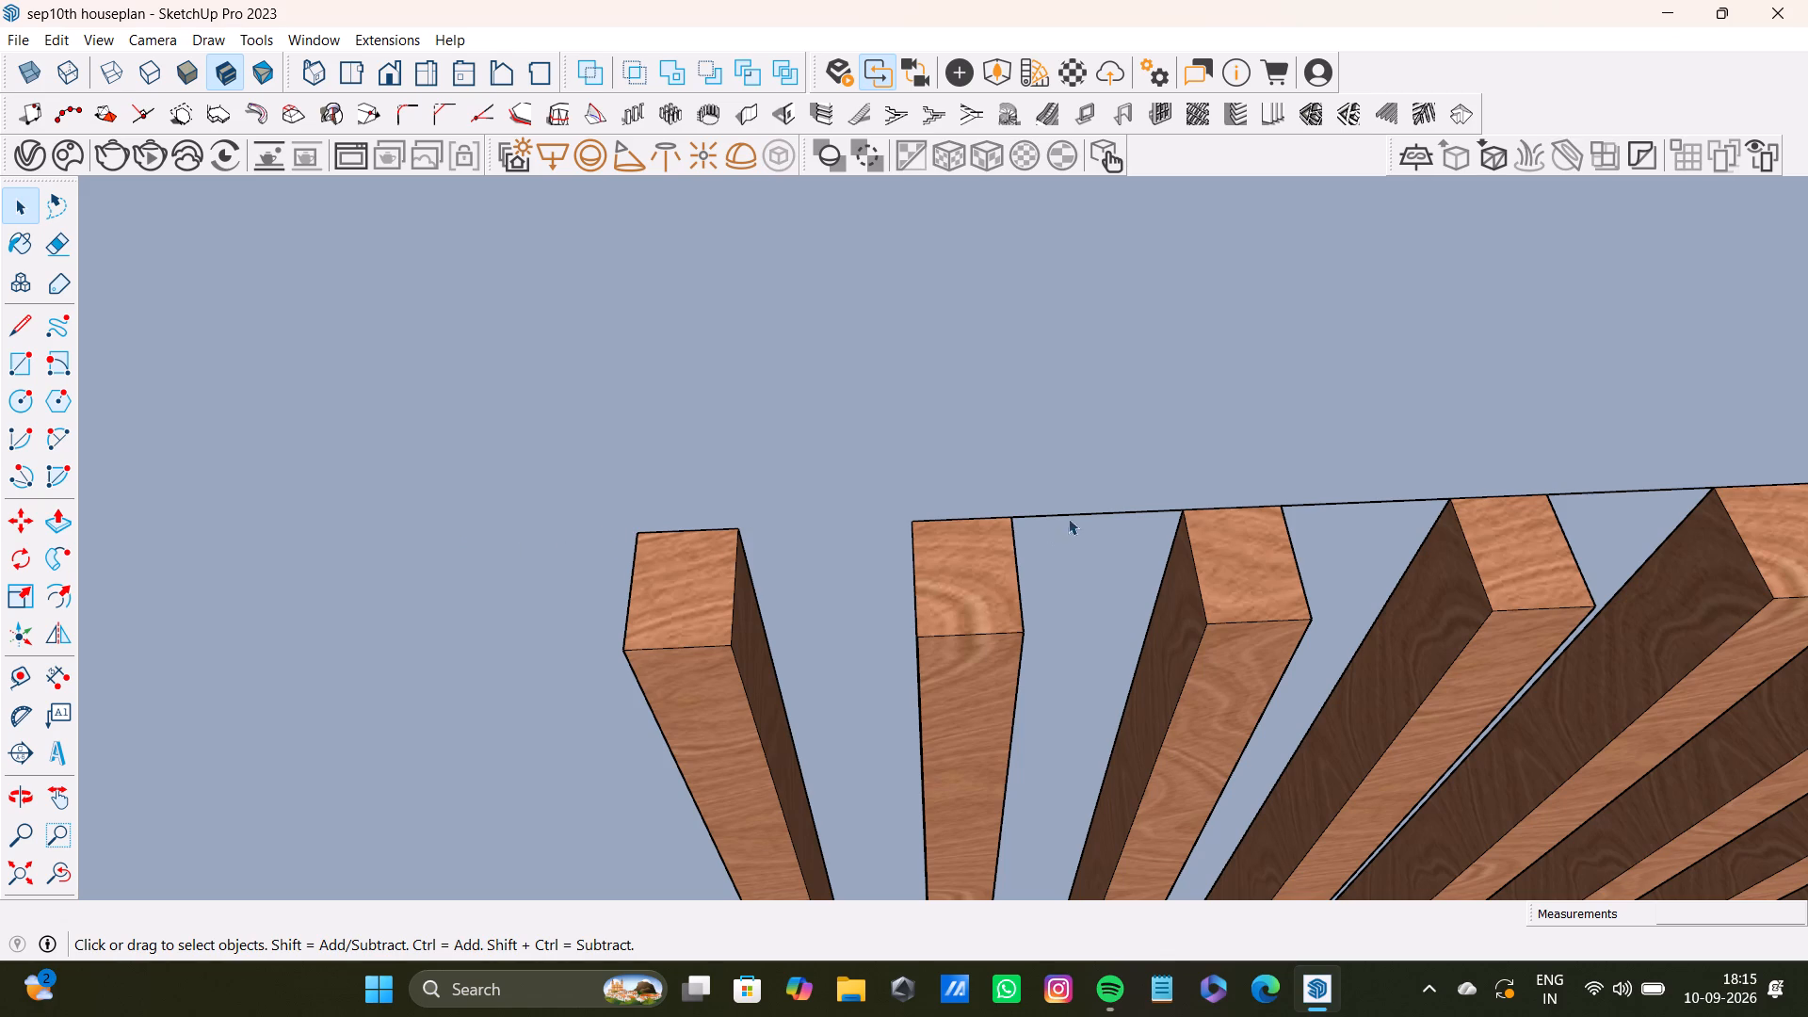
pyautogui.click(1093, 516)
pyautogui.press('Delete')
pyautogui.click(1348, 503)
pyautogui.press('Delete')
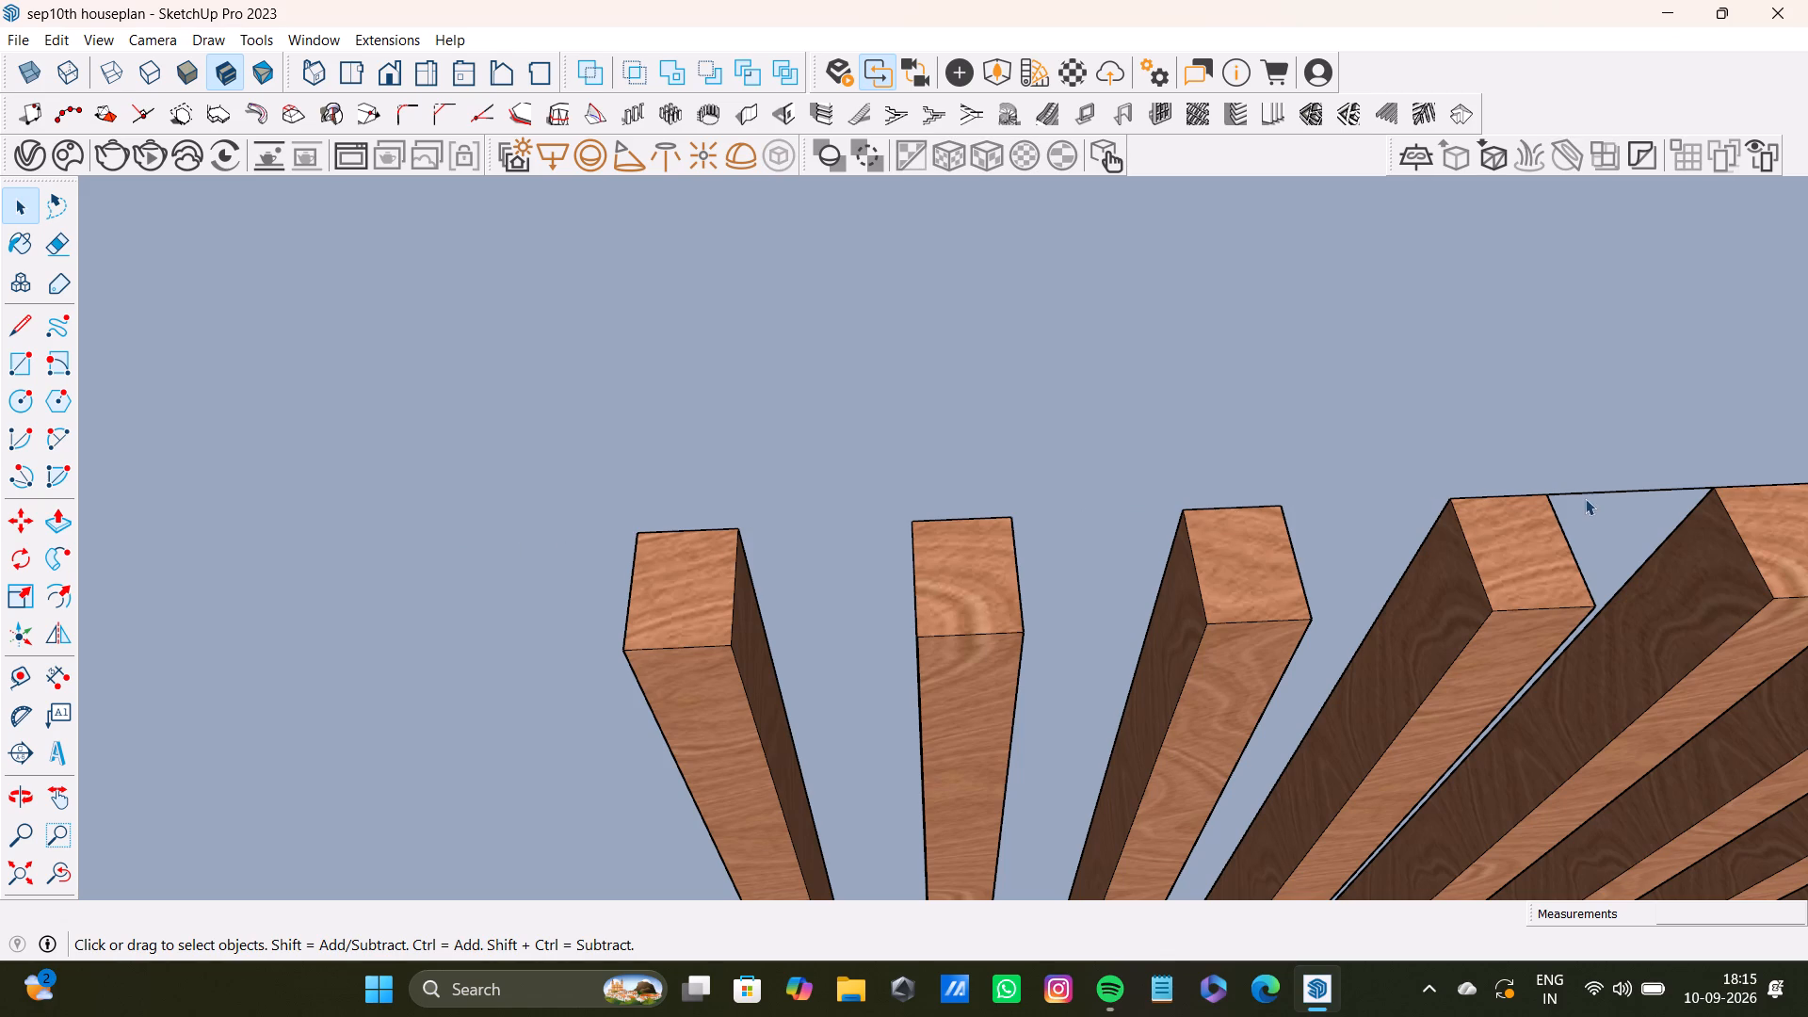
pyautogui.click(1604, 492)
pyautogui.press('Delete')
# Delete the next five leftover line segments between the slat tops, continuing along the bedroom wall away from the wardrobe.
pyautogui.scroll(-12, 1318, 602)
pyautogui.keyDown('shift'); pyautogui.moveTo(1087, 663); pyautogui.dragTo(946, 665, button='middle'); pyautogui.keyUp('shift')
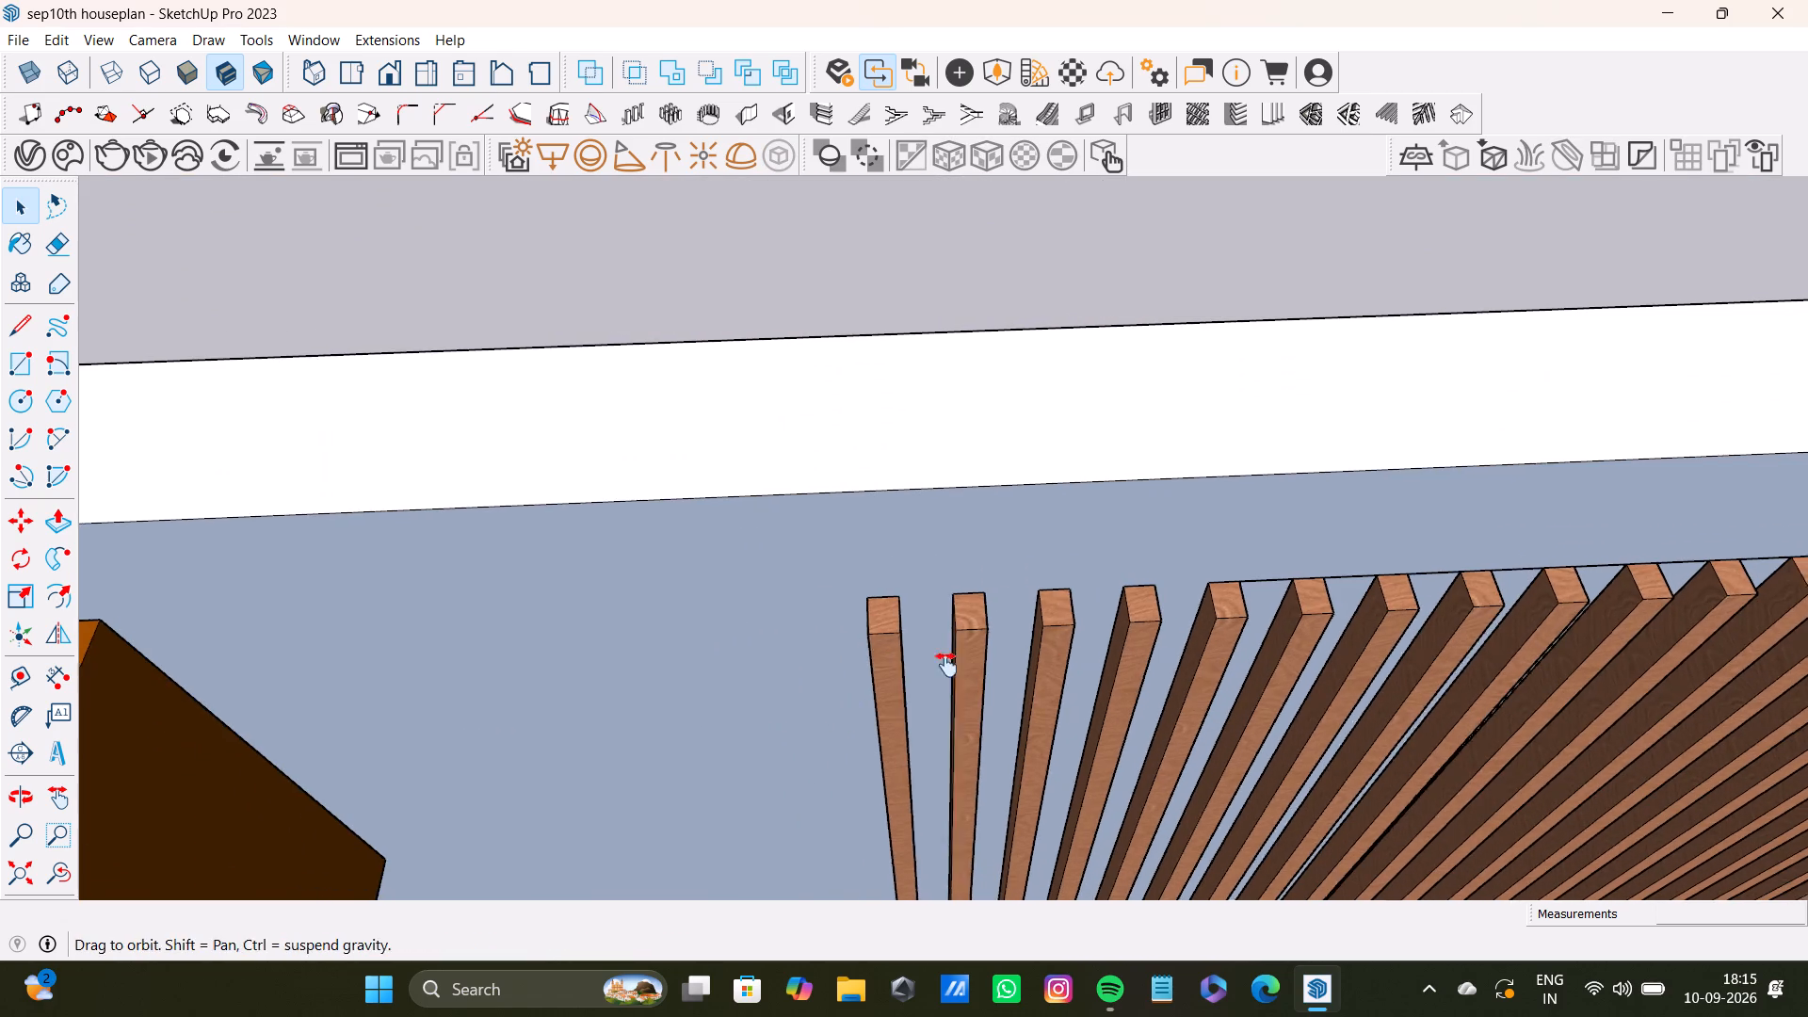
pyautogui.keyDown('shift'); pyautogui.moveTo(946, 665); pyautogui.dragTo(691, 640, button='middle'); pyautogui.keyUp('shift')
pyautogui.scroll(6, 913, 579)
pyautogui.click(807, 535)
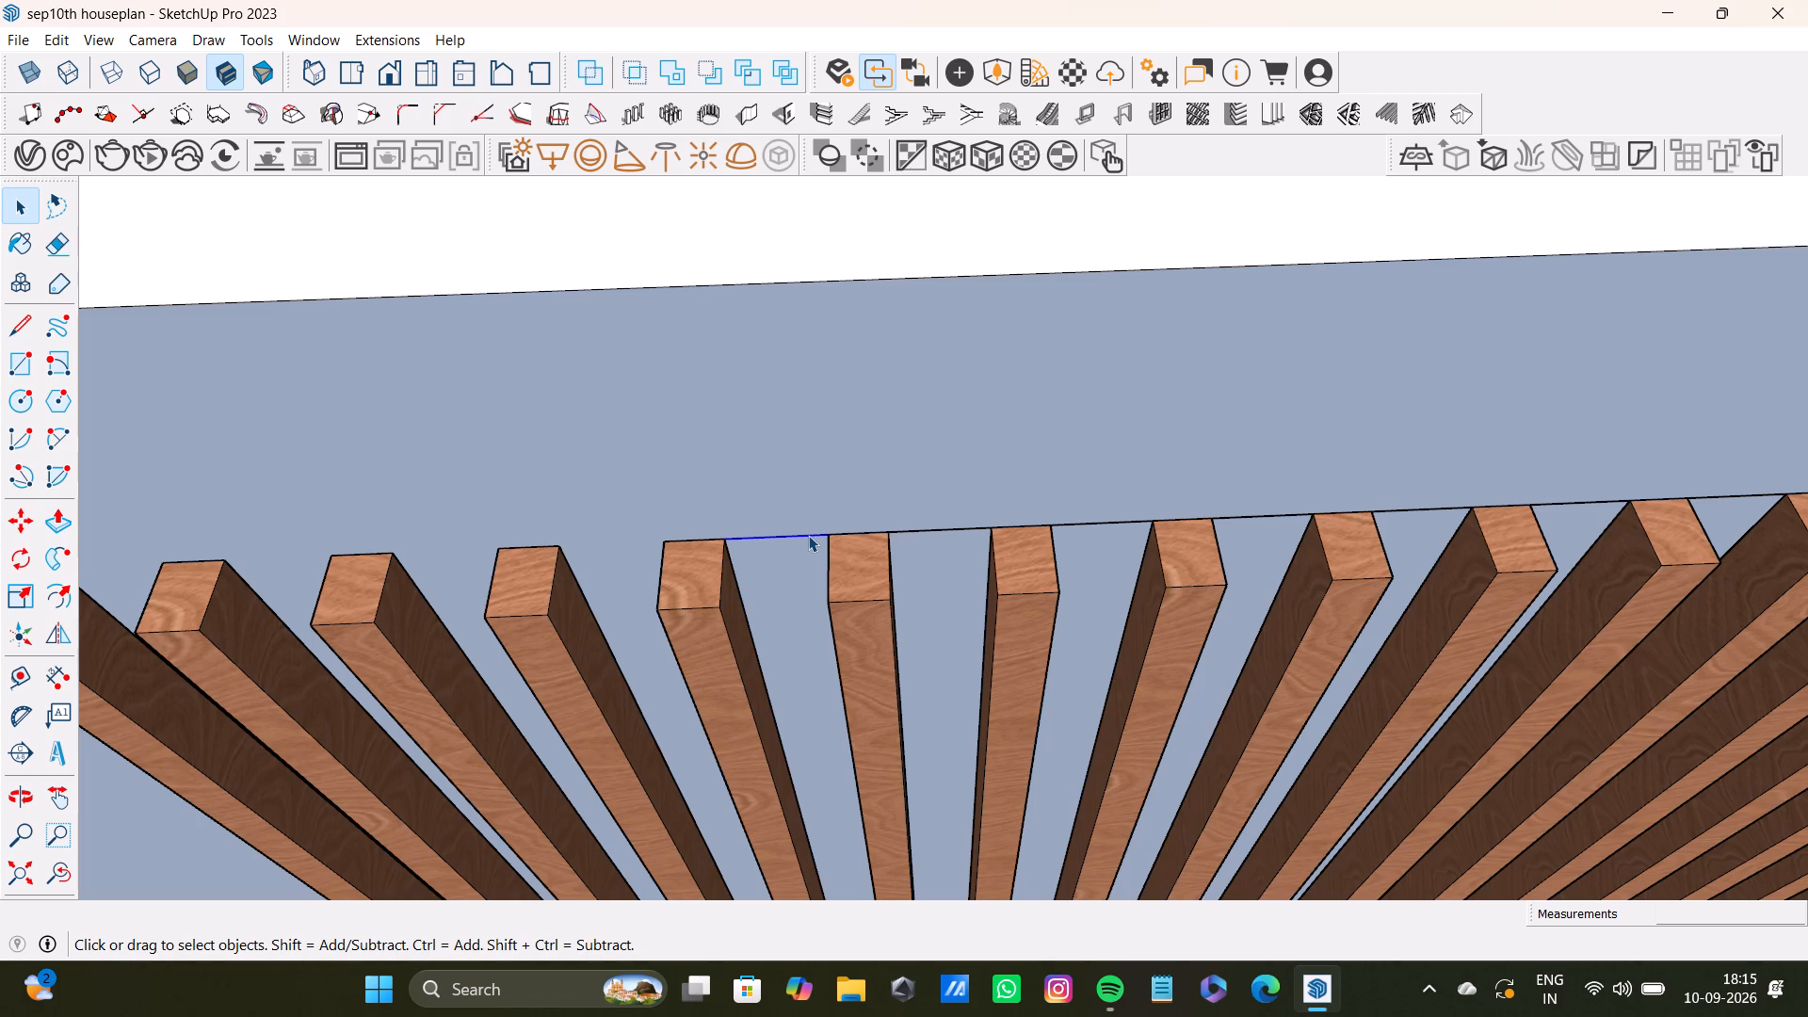
pyautogui.press('Delete')
pyautogui.click(929, 530)
pyautogui.press('Delete')
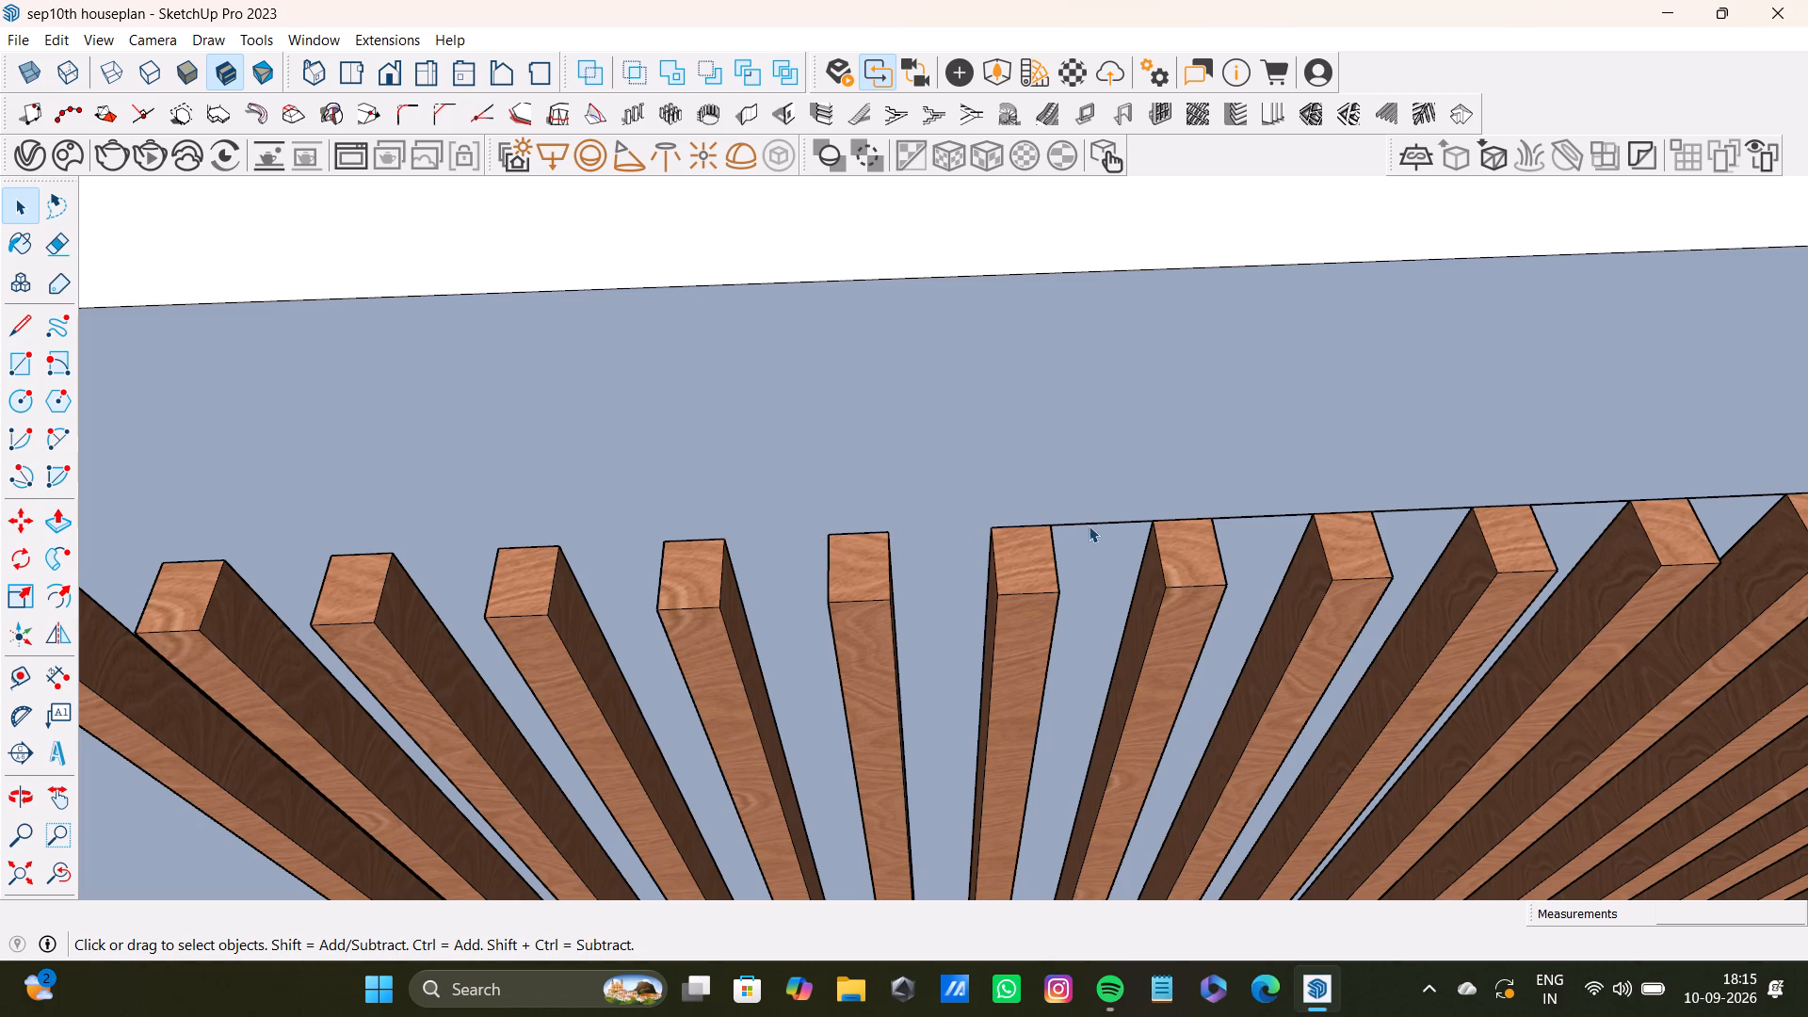
pyautogui.click(1090, 526)
pyautogui.press('Delete')
pyautogui.click(1268, 517)
pyautogui.press('Delete')
pyautogui.click(1424, 511)
pyautogui.press('Delete')
pyautogui.press('Delete')
# Delete four more leftover line segments between the following slat tops of the bedroom's slatted panel.
pyautogui.moveTo(1464, 500); pyautogui.dragTo(1308, 460, button='middle')
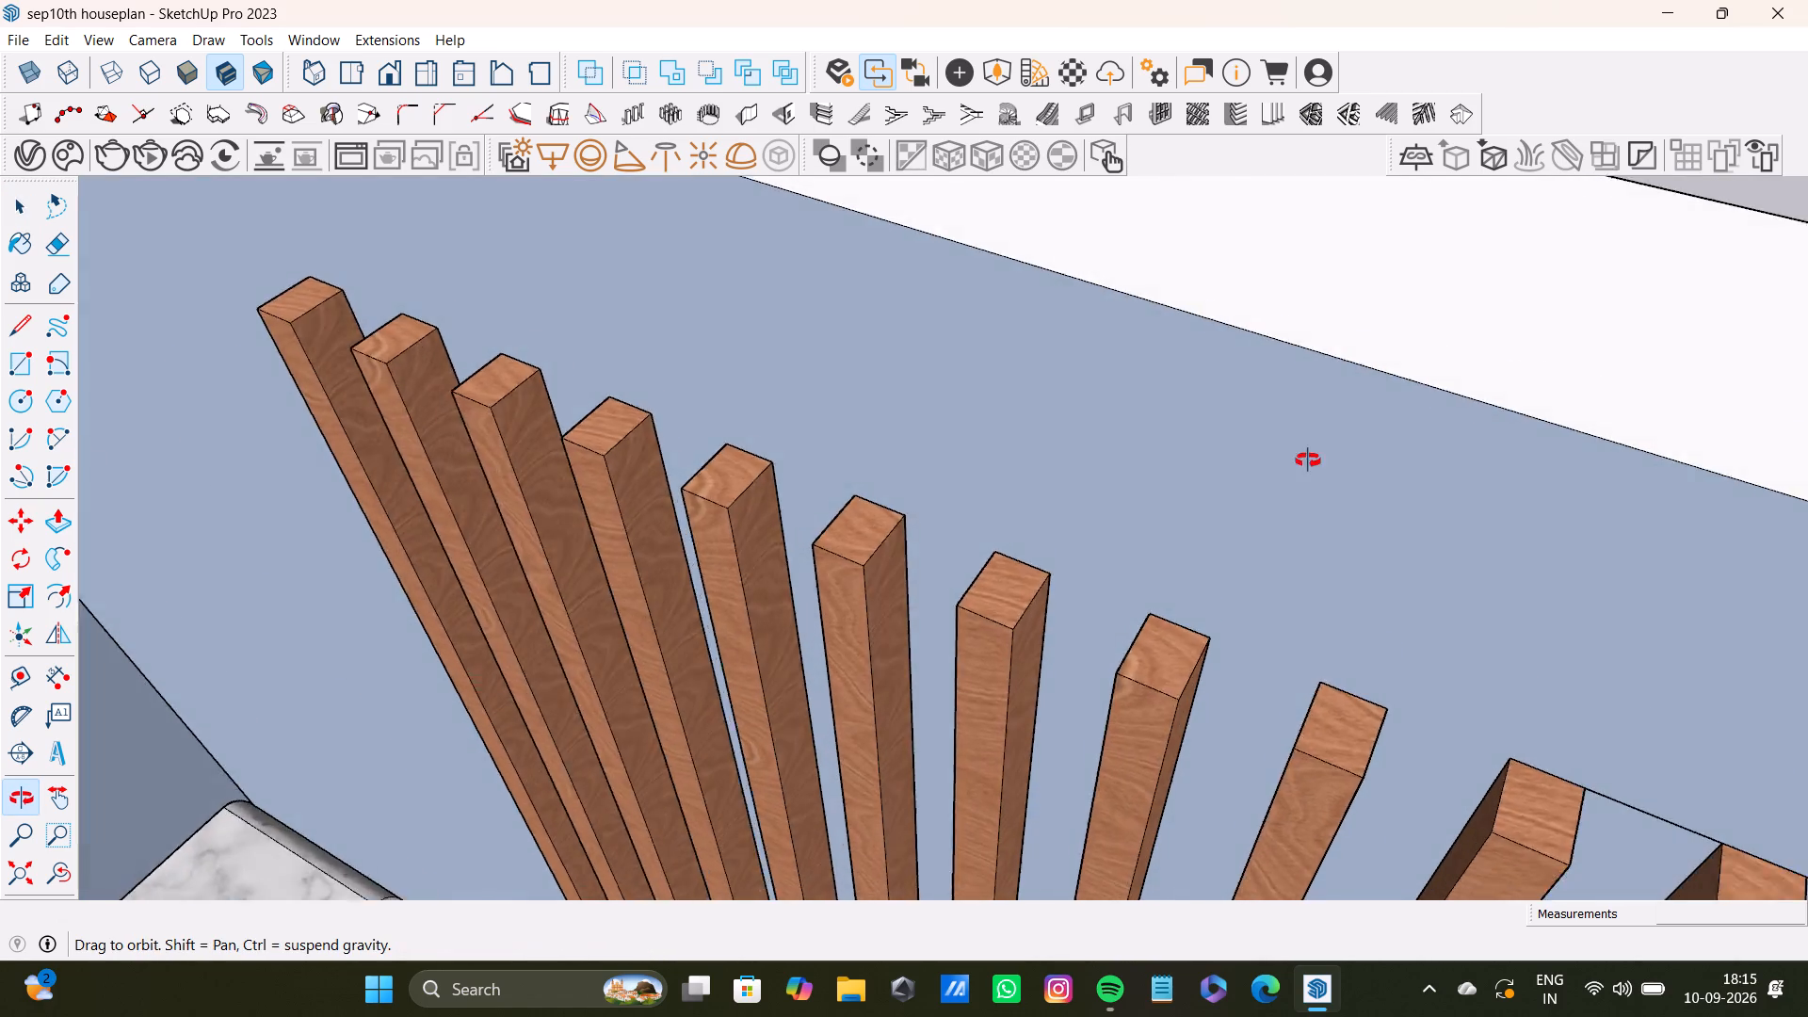
pyautogui.moveTo(1308, 460); pyautogui.dragTo(1409, 458, button='middle')
pyautogui.keyDown('shift'); pyautogui.moveTo(1387, 485); pyautogui.dragTo(678, 463, button='middle'); pyautogui.keyUp('shift')
pyautogui.keyDown('shift'); pyautogui.scroll(6, 1031, 545); pyautogui.keyUp('shift')
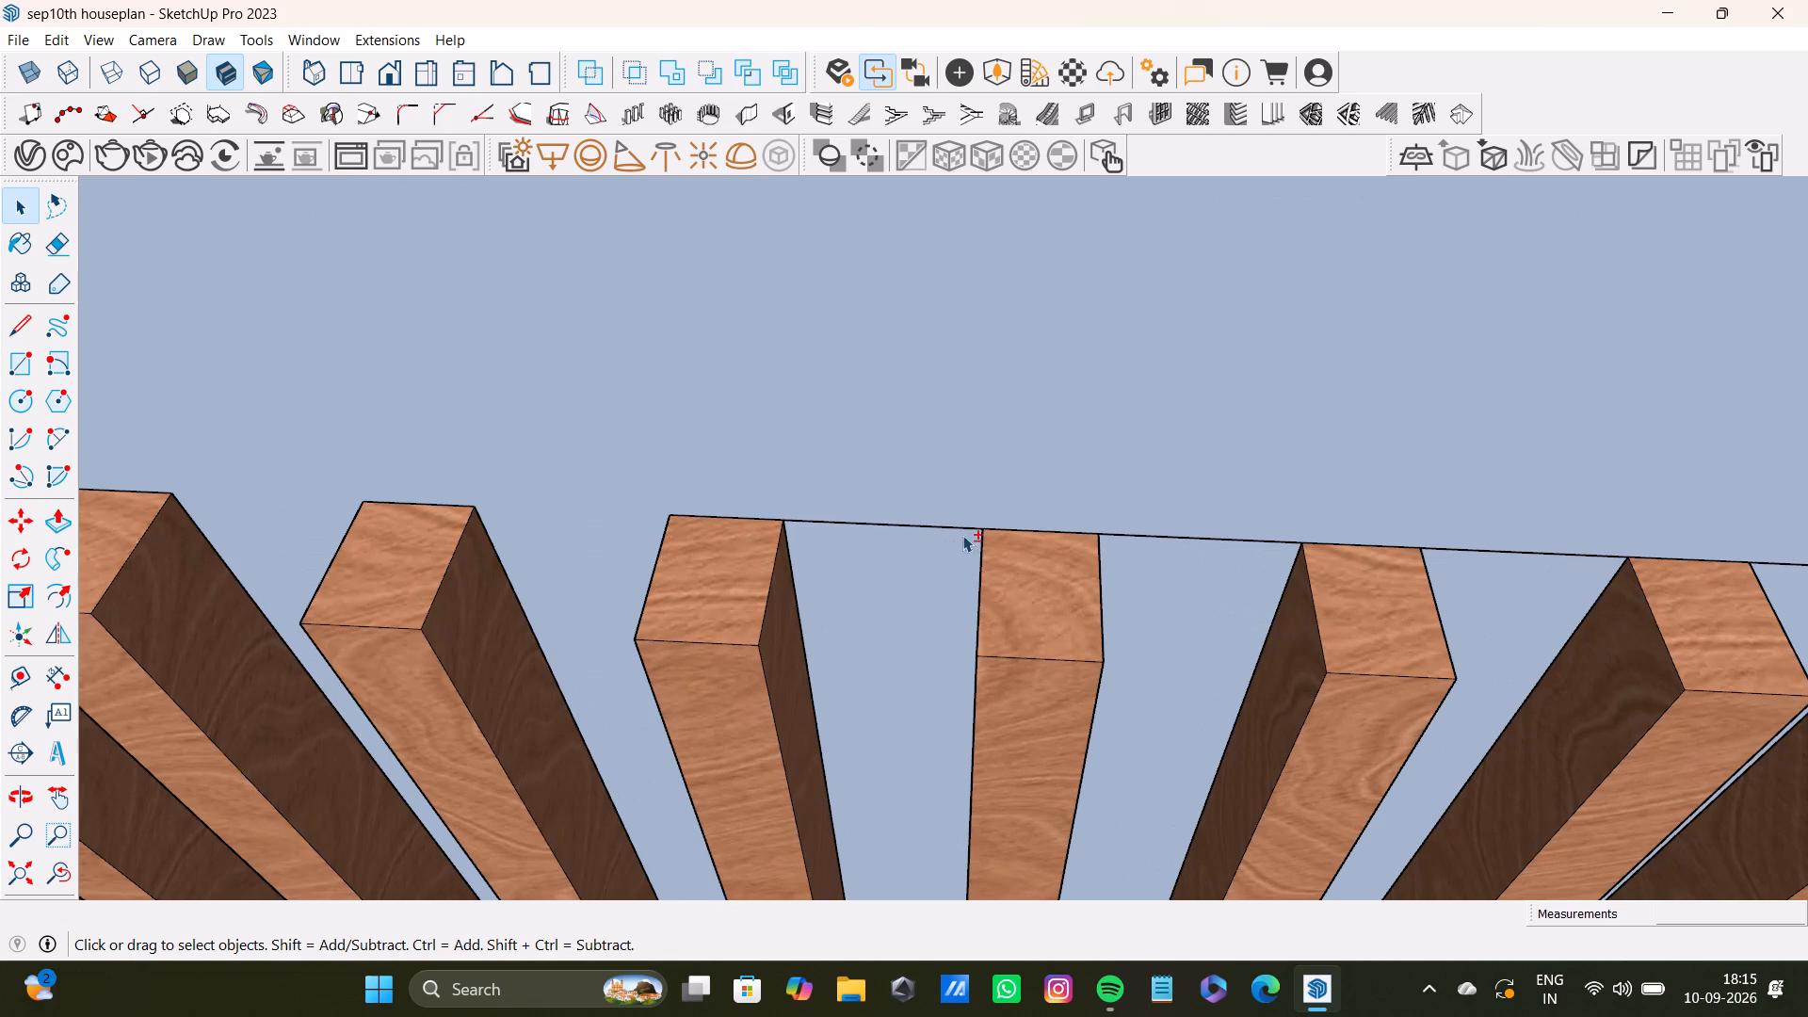
pyautogui.keyDown('shift'); pyautogui.click(971, 531); pyautogui.keyUp('shift')
pyautogui.press('Delete')
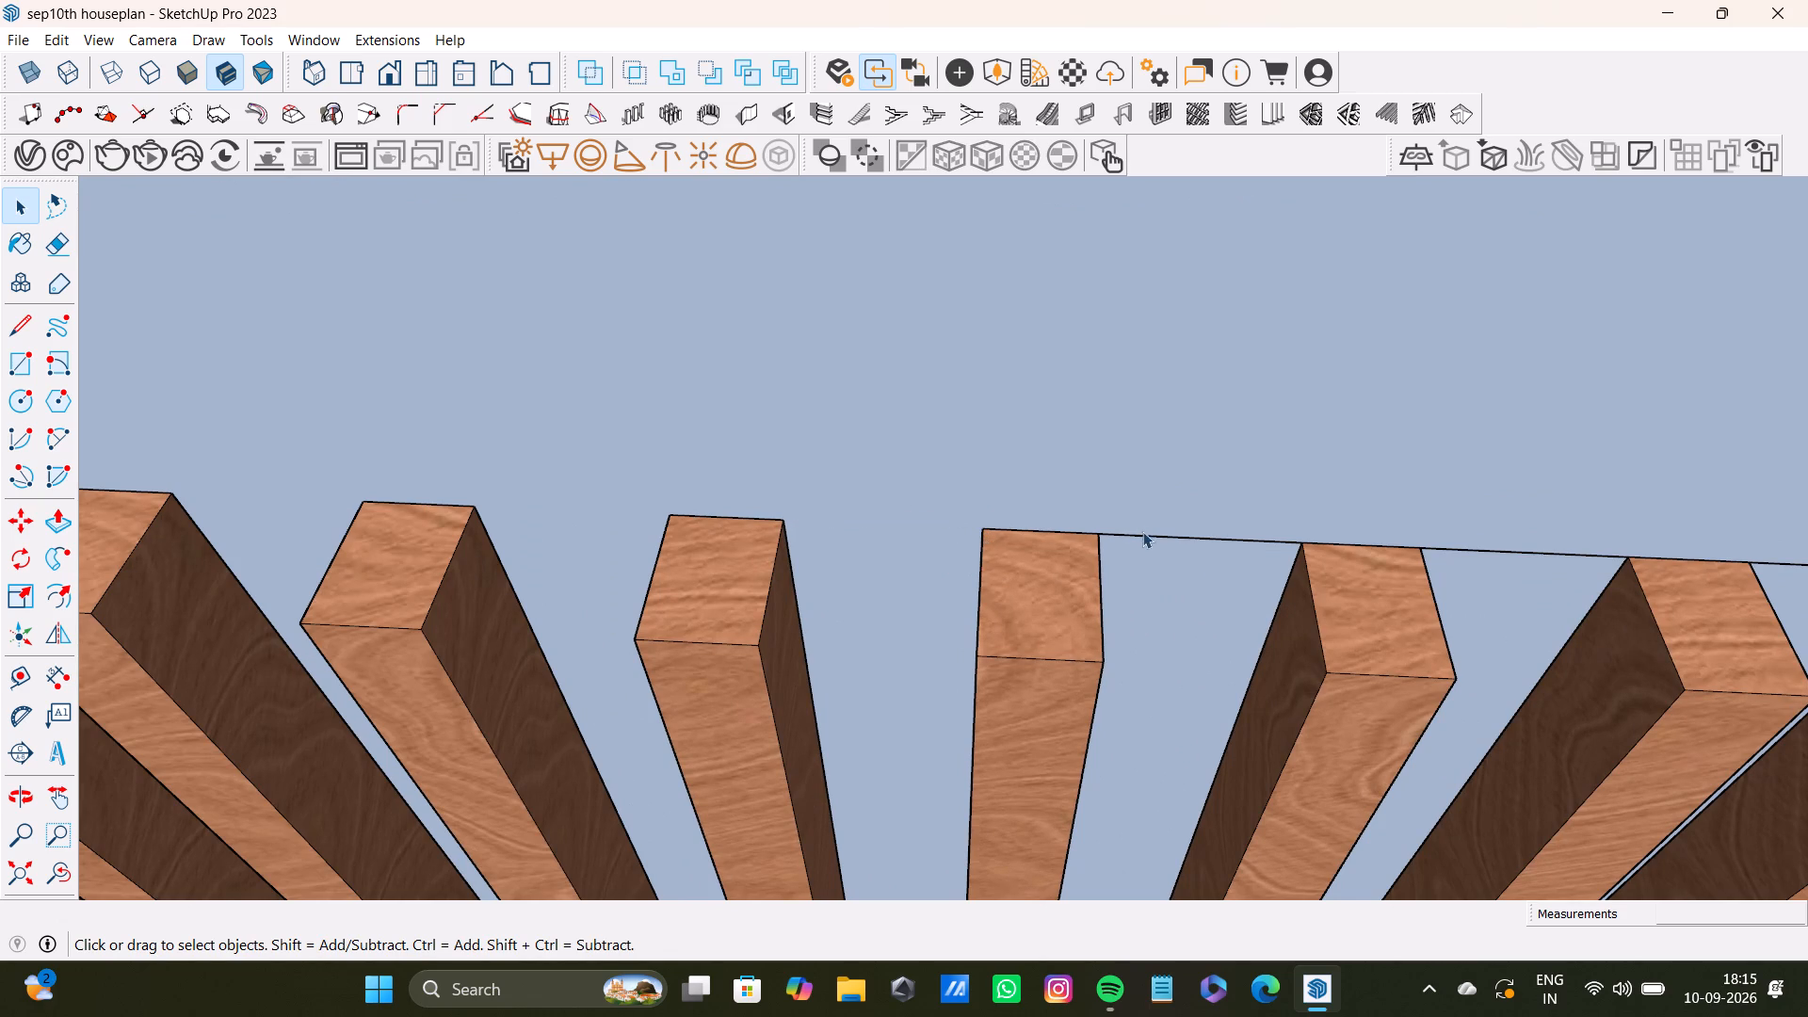
pyautogui.click(1144, 538)
pyautogui.press('Delete')
pyautogui.click(1479, 549)
pyautogui.press('Delete')
pyautogui.scroll(-6, 1469, 582)
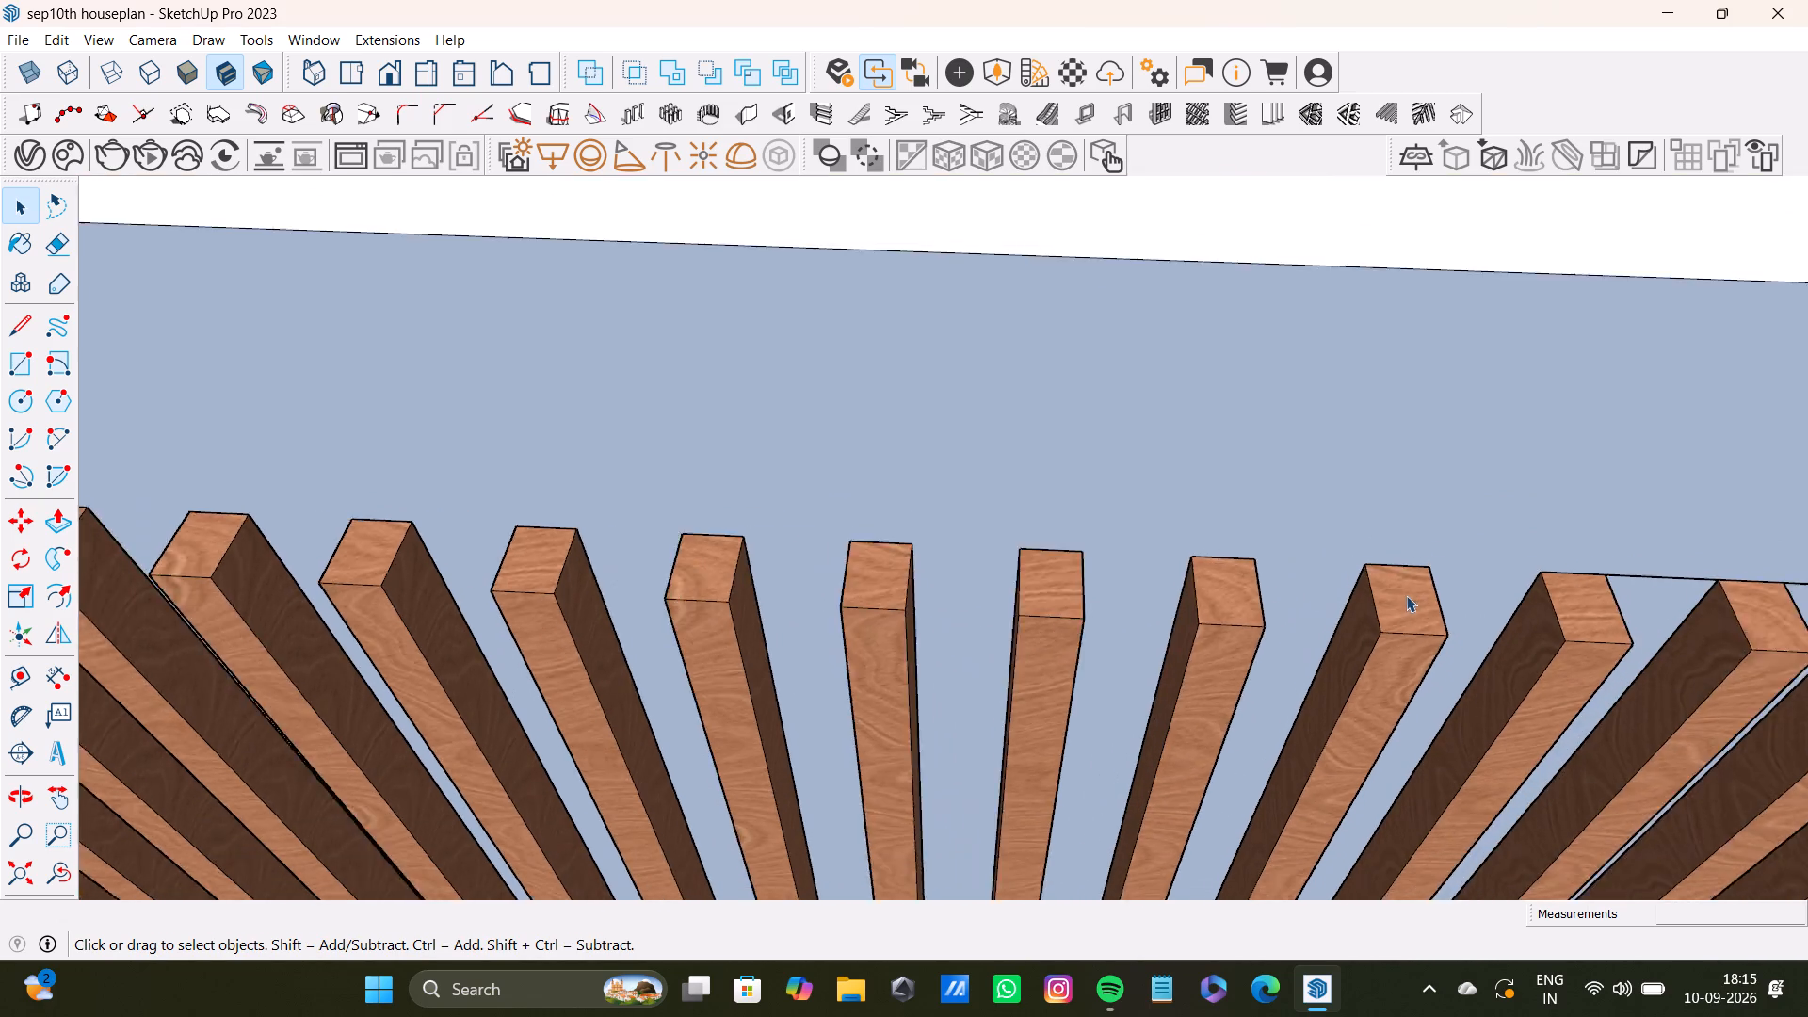
pyautogui.scroll(-6, 1406, 595)
pyautogui.moveTo(1445, 594); pyautogui.dragTo(847, 608, button='middle')
pyautogui.scroll(8, 946, 597)
pyautogui.click(990, 605)
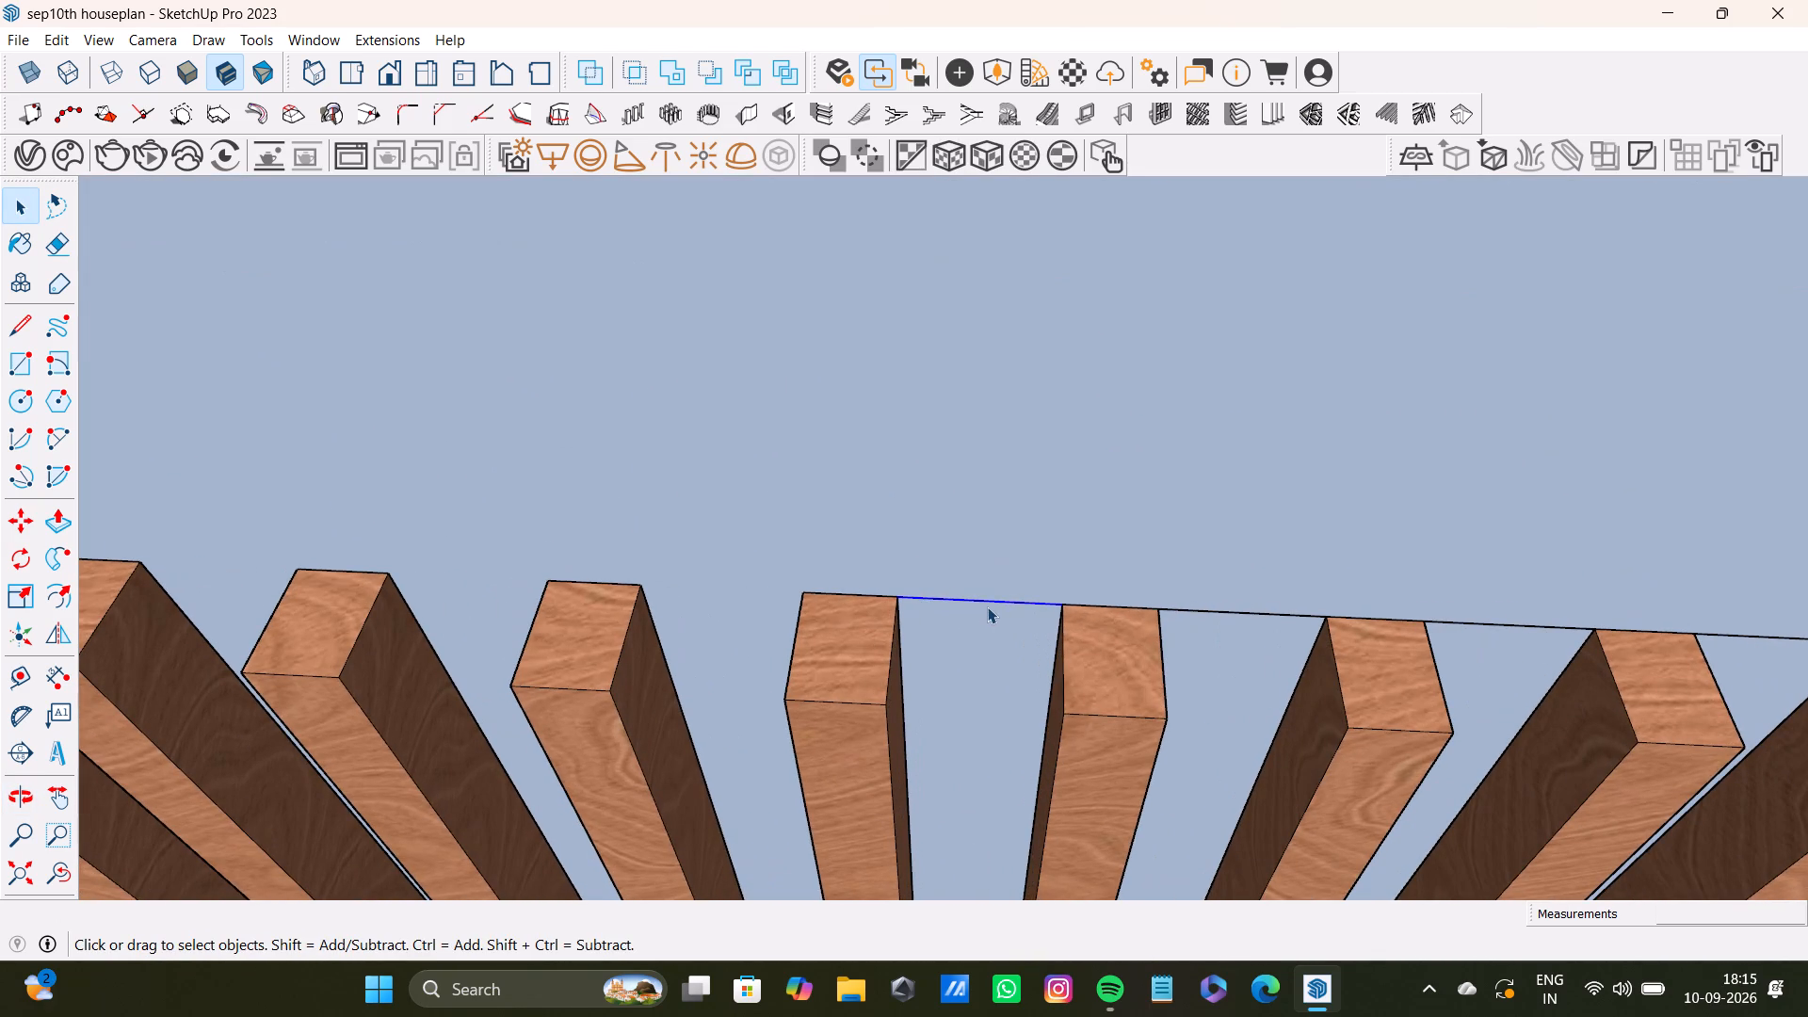
pyautogui.press('Delete')
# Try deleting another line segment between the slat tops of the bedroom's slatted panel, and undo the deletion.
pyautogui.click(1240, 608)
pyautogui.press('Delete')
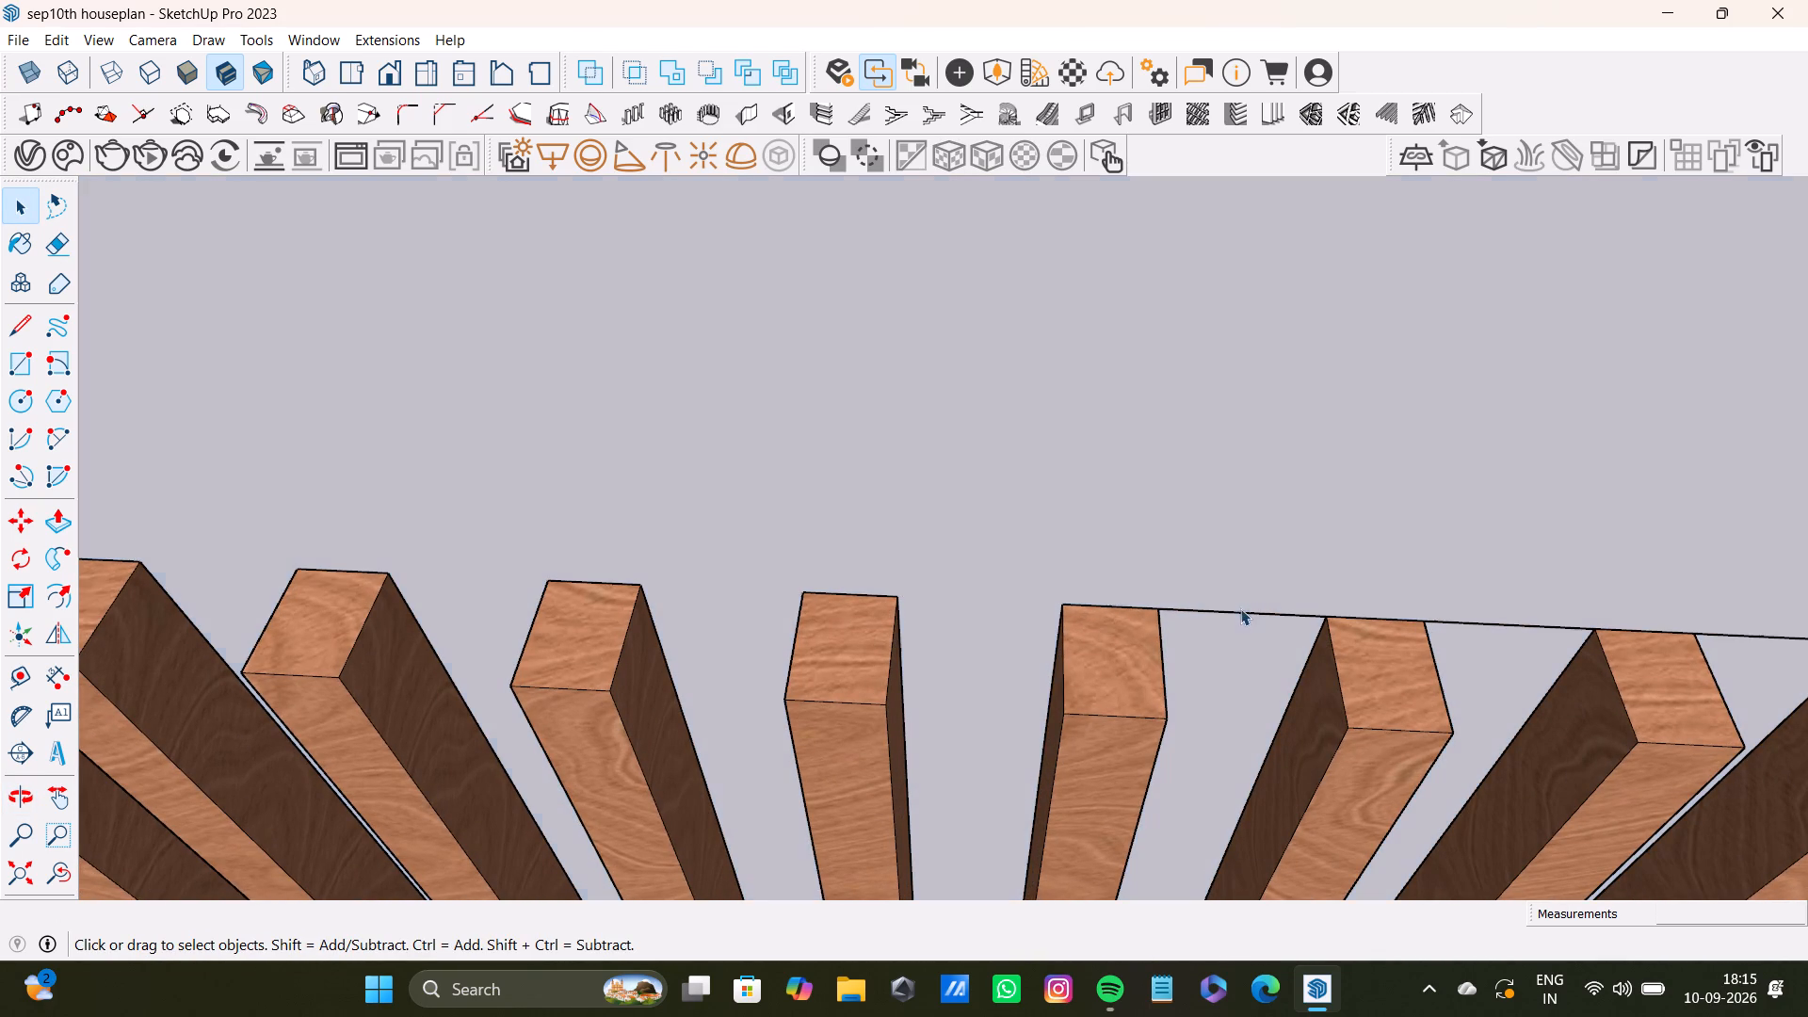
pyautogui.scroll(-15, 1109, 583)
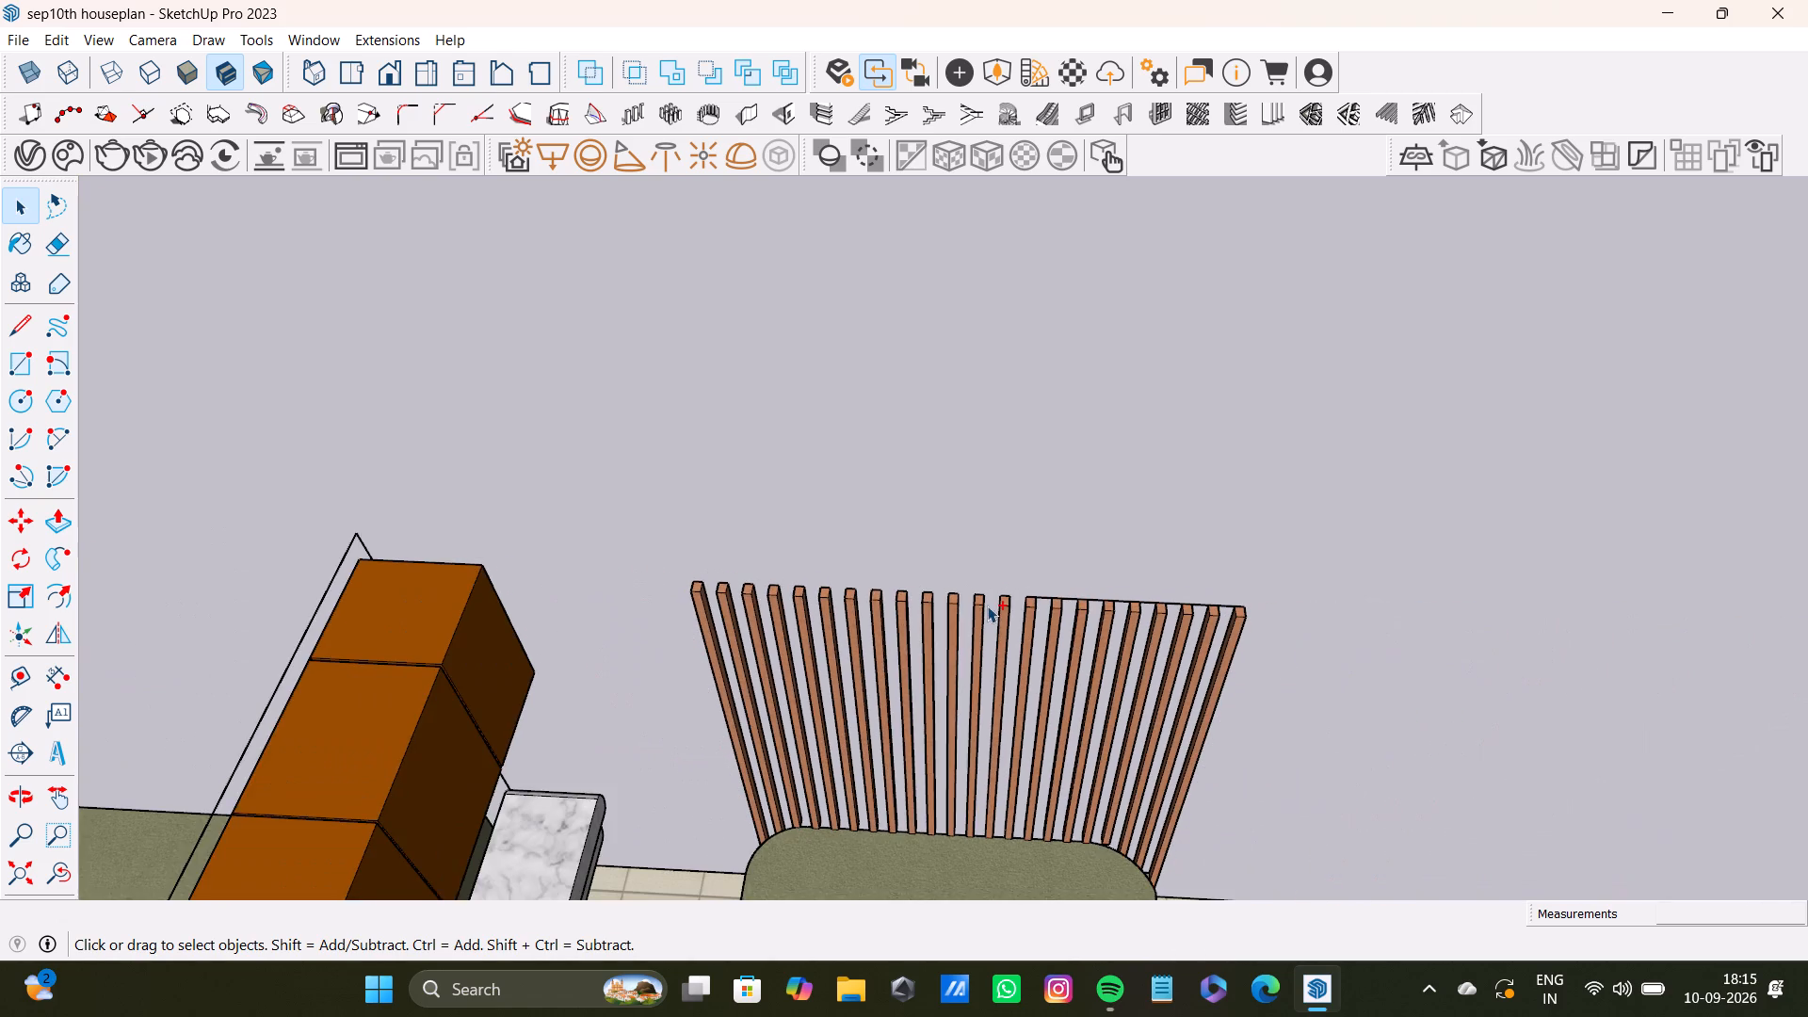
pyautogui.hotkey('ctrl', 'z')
# Delete the next seven leftover line segments between the slat tops, continuing along the blue bedroom wall away from the wardrobe.
pyautogui.scroll(13, 1024, 594)
pyautogui.press('space')
pyautogui.click(1073, 601)
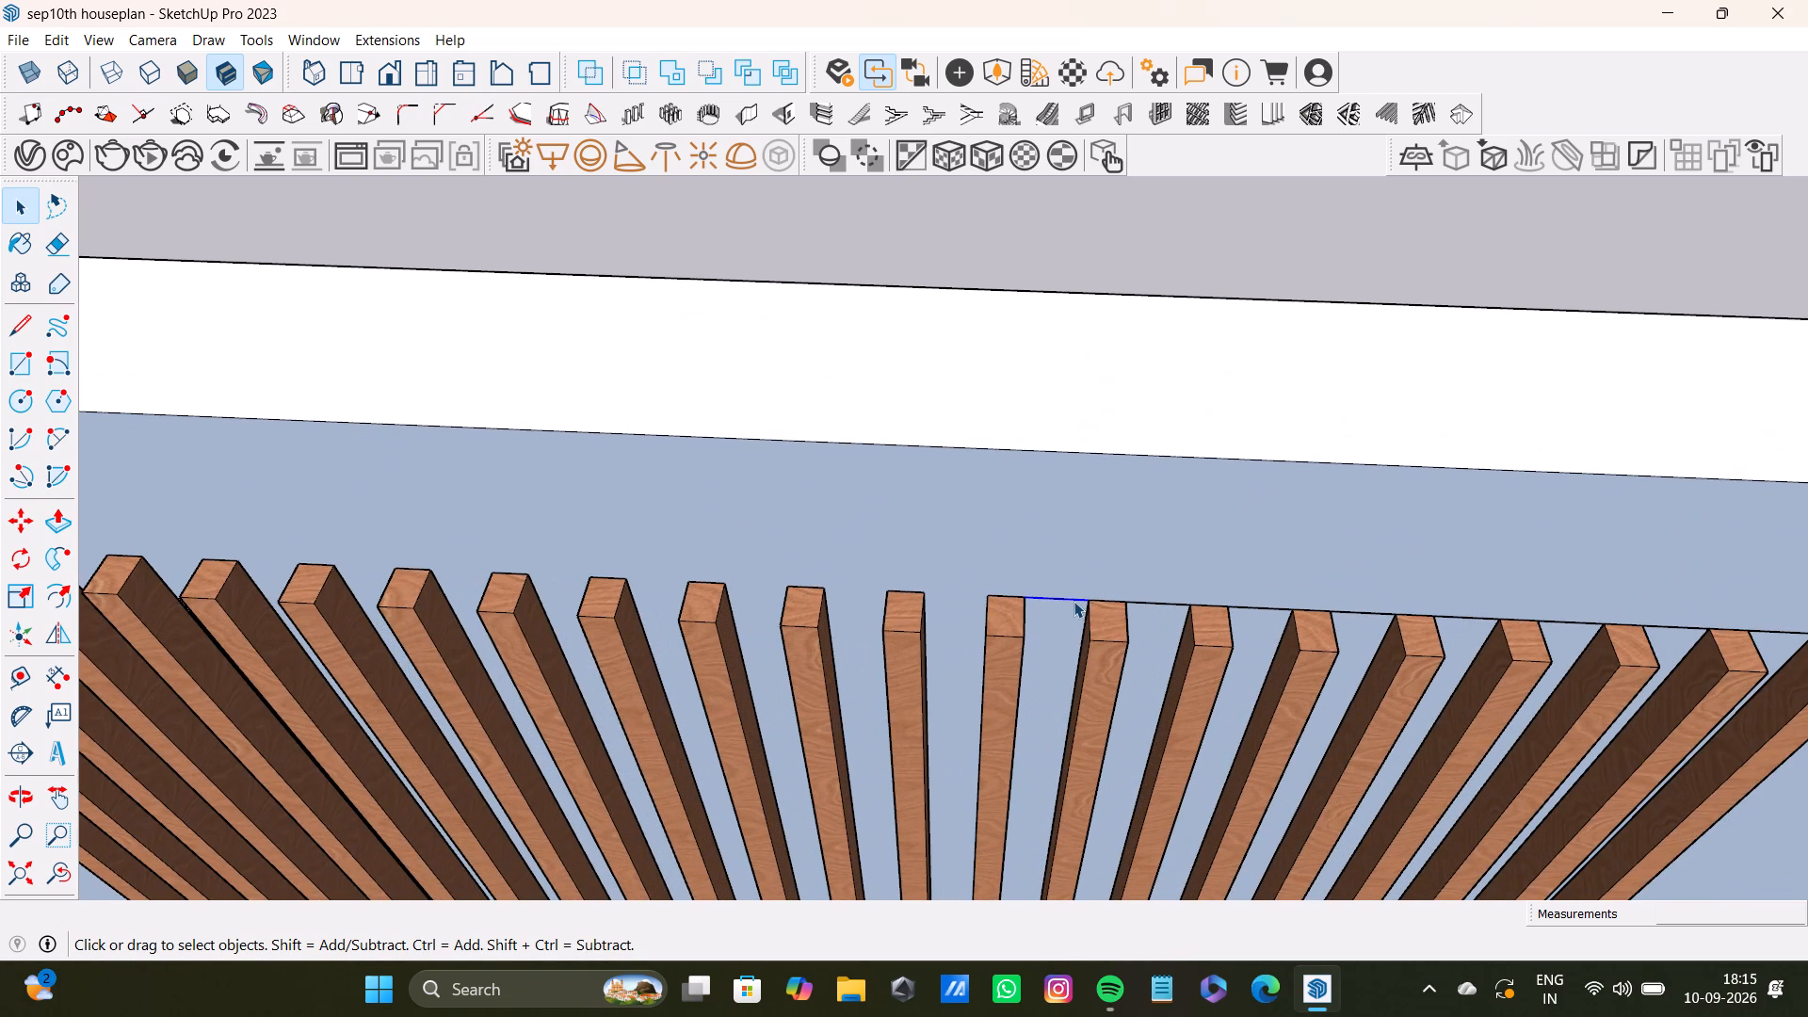
pyautogui.press('Delete')
pyautogui.click(1169, 605)
pyautogui.press('Delete')
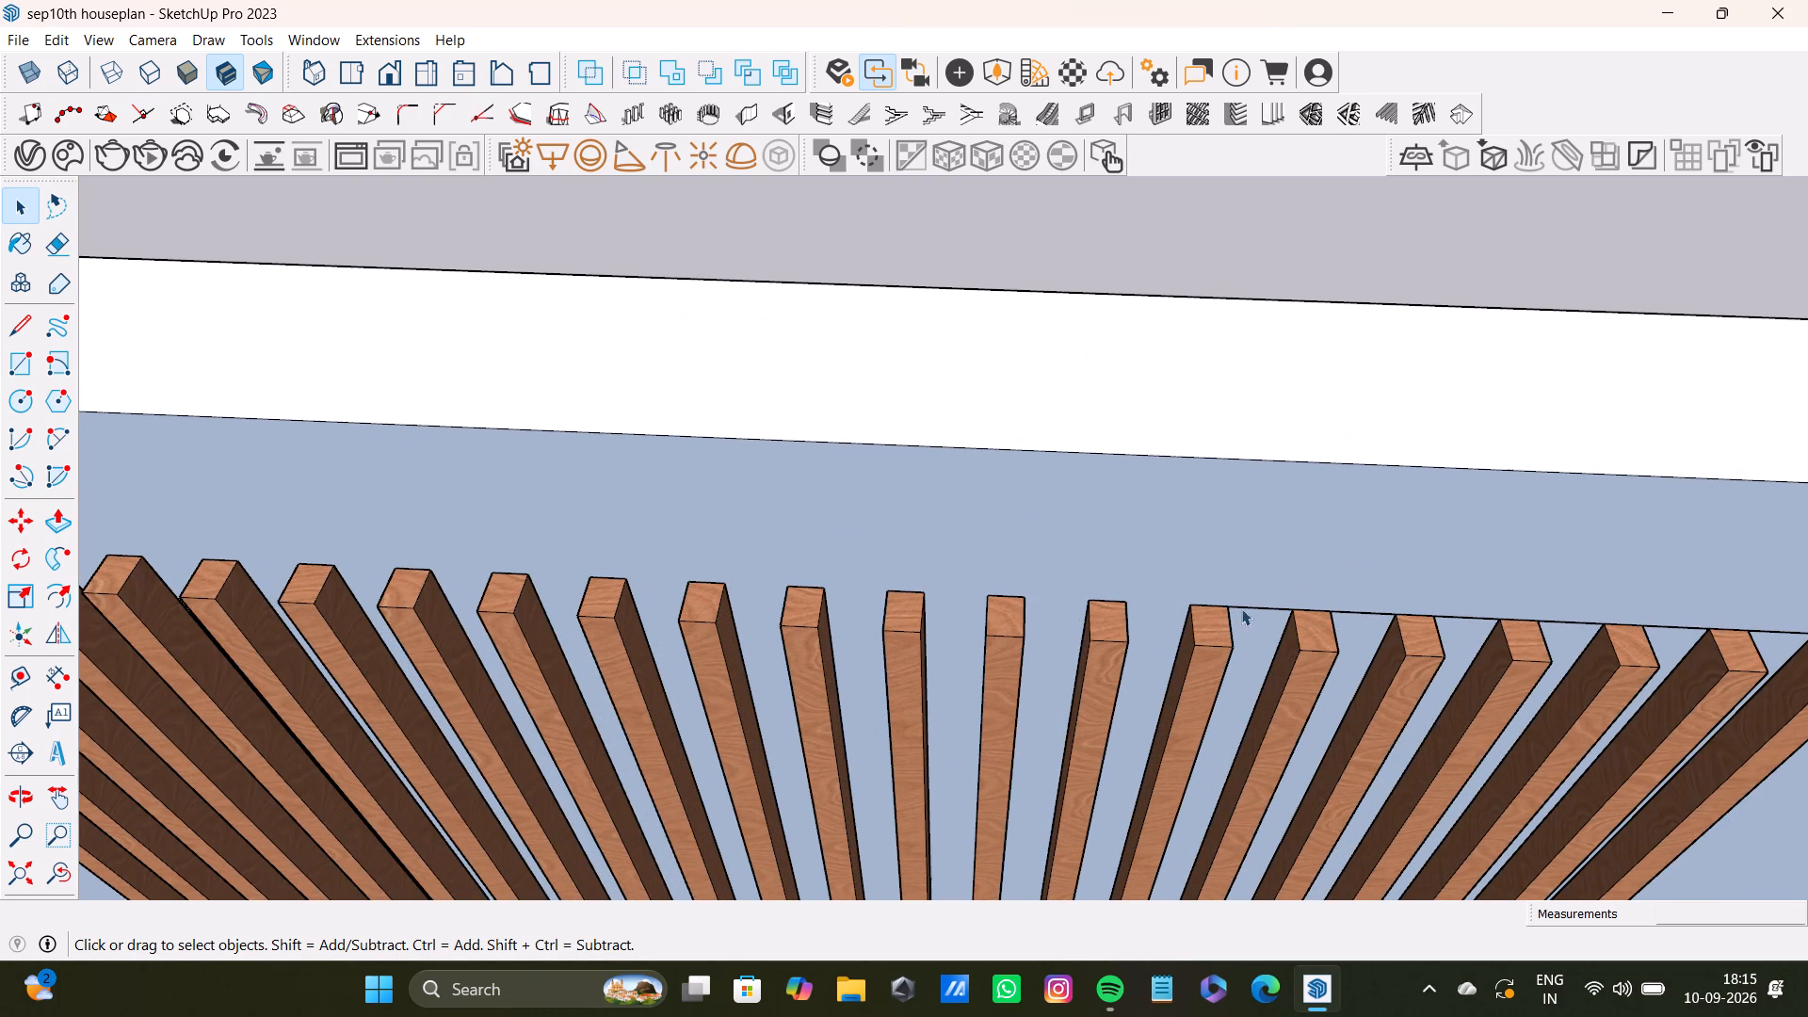
pyautogui.click(1256, 608)
pyautogui.press('Delete')
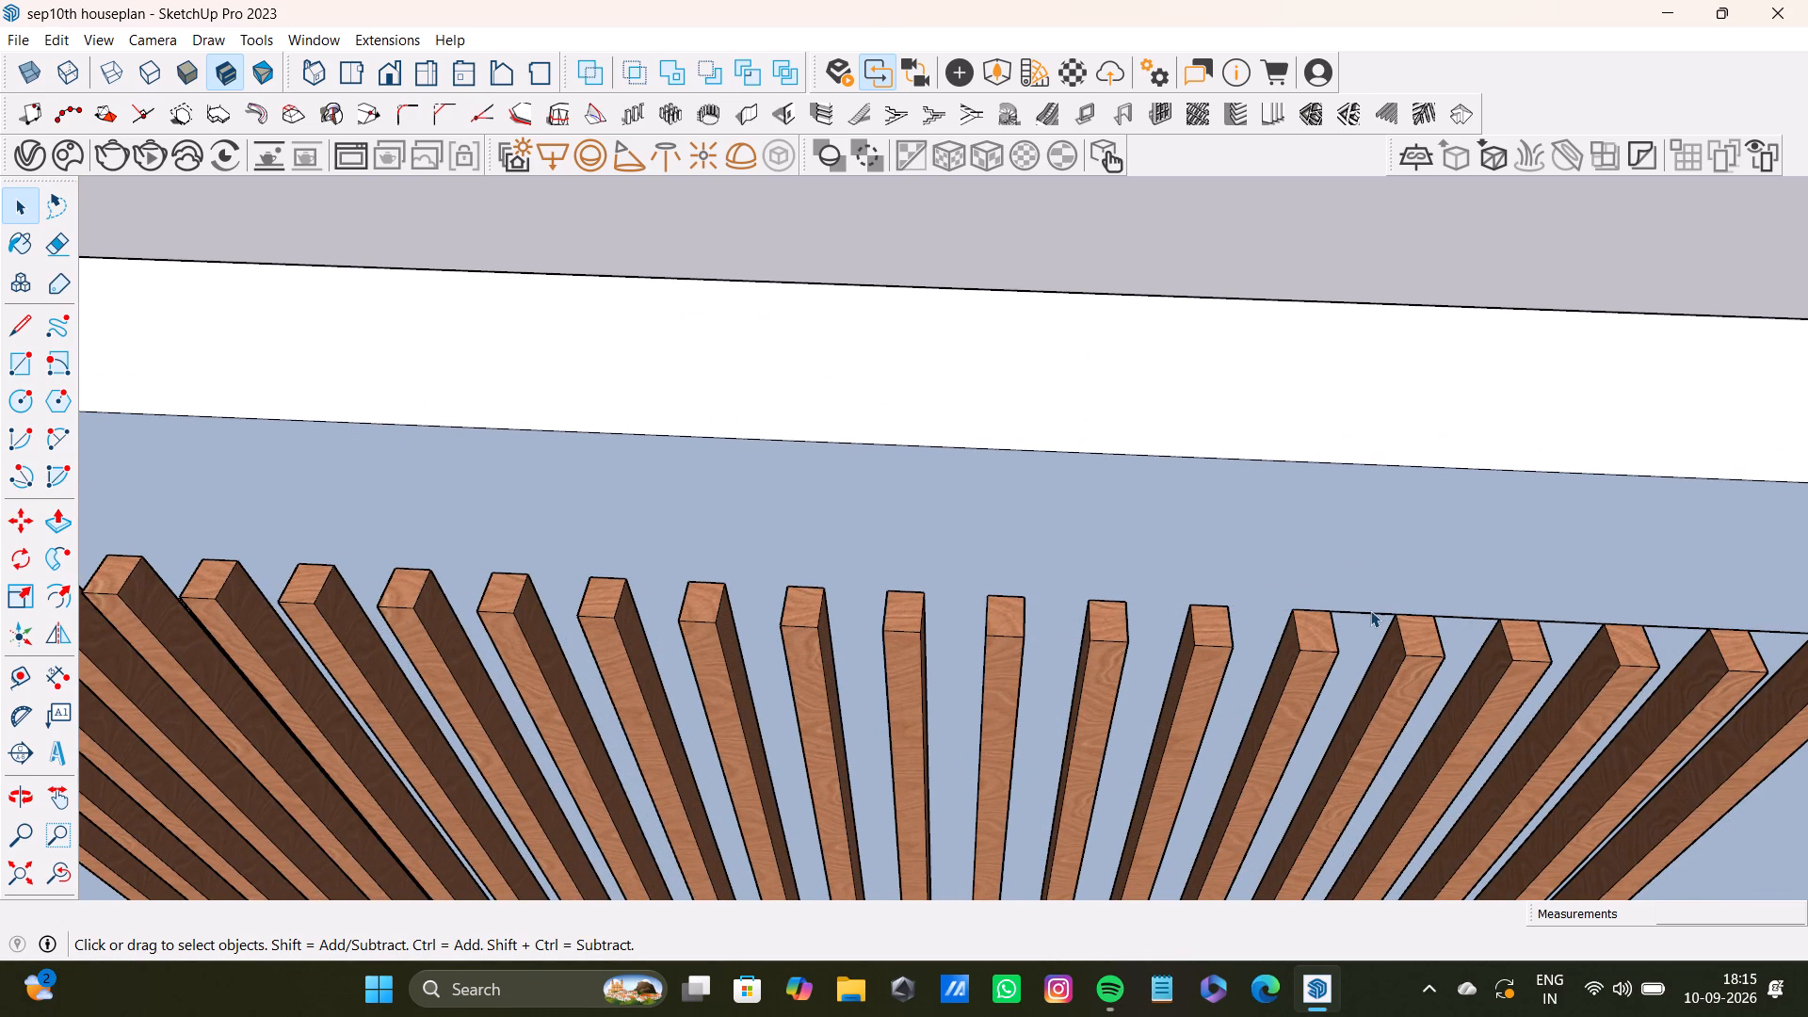
pyautogui.click(1370, 610)
pyautogui.press('Delete')
pyautogui.click(1449, 614)
pyautogui.press('Delete')
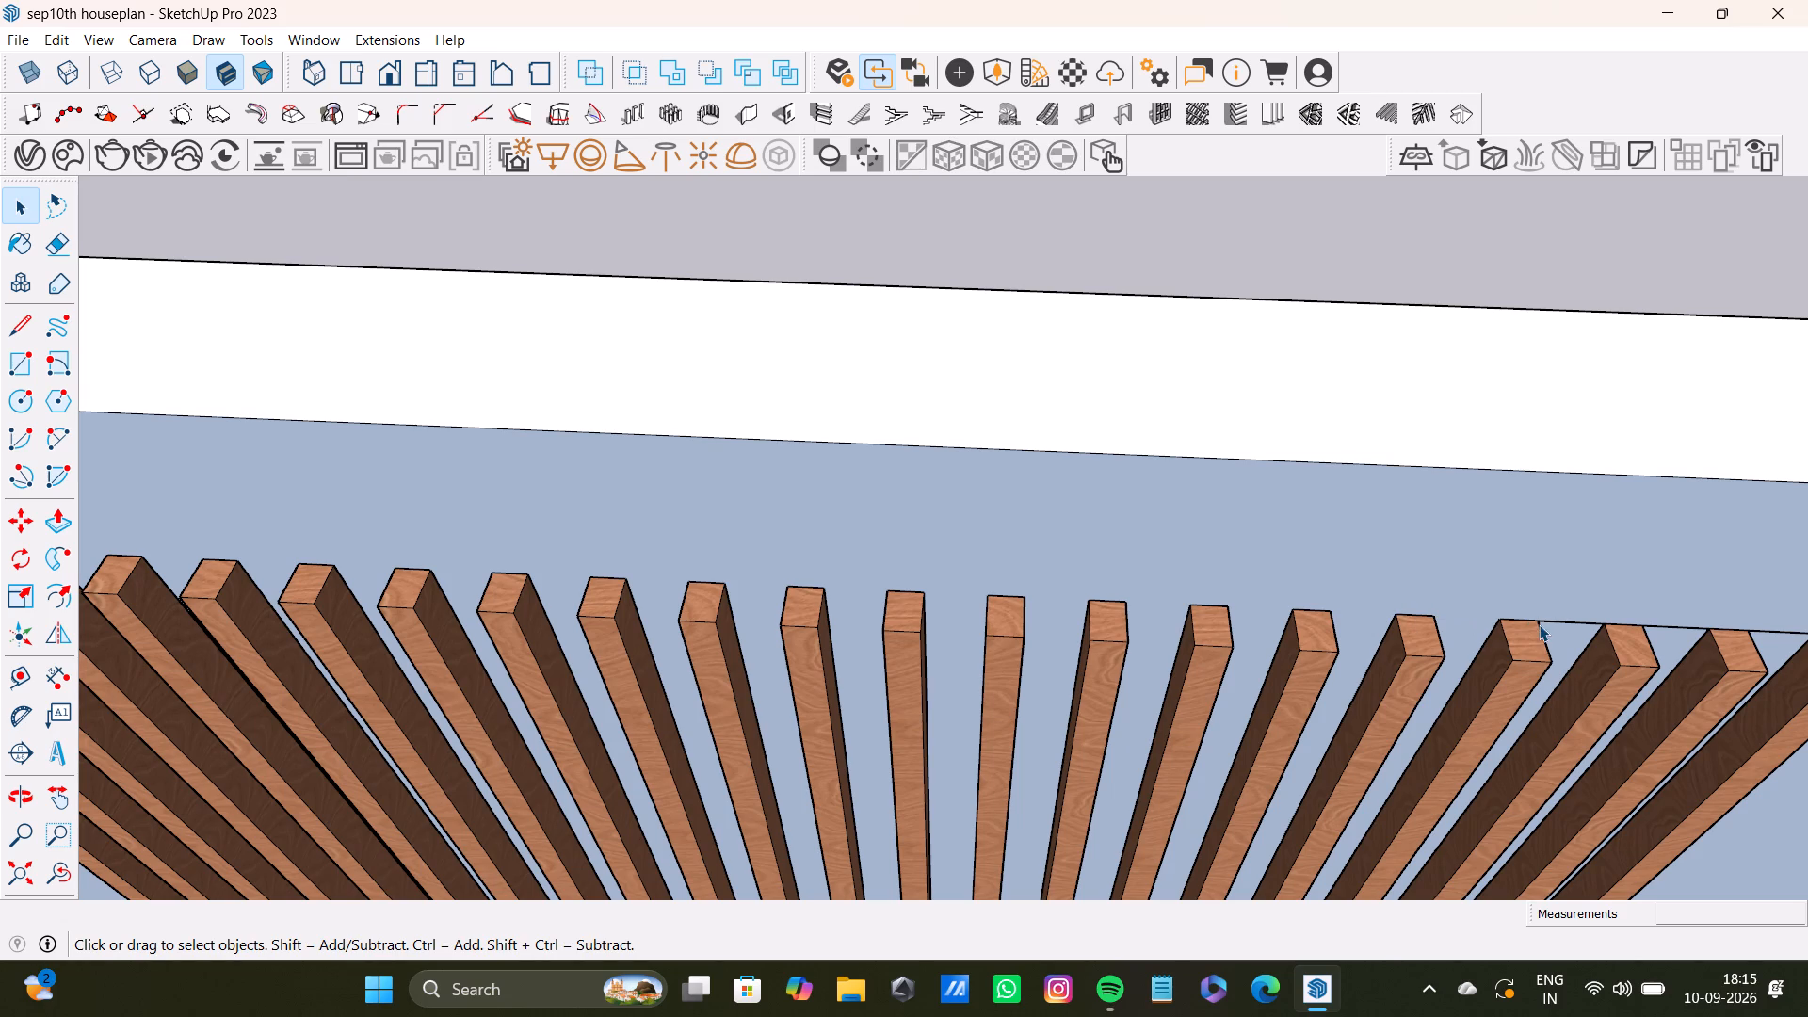
pyautogui.click(1557, 624)
pyautogui.press('Delete')
pyautogui.click(1661, 625)
pyautogui.press('Delete')
# Delete the last leftover line segment, between the two end slats on the side away from the wardrobe.
pyautogui.scroll(-9, 1570, 670)
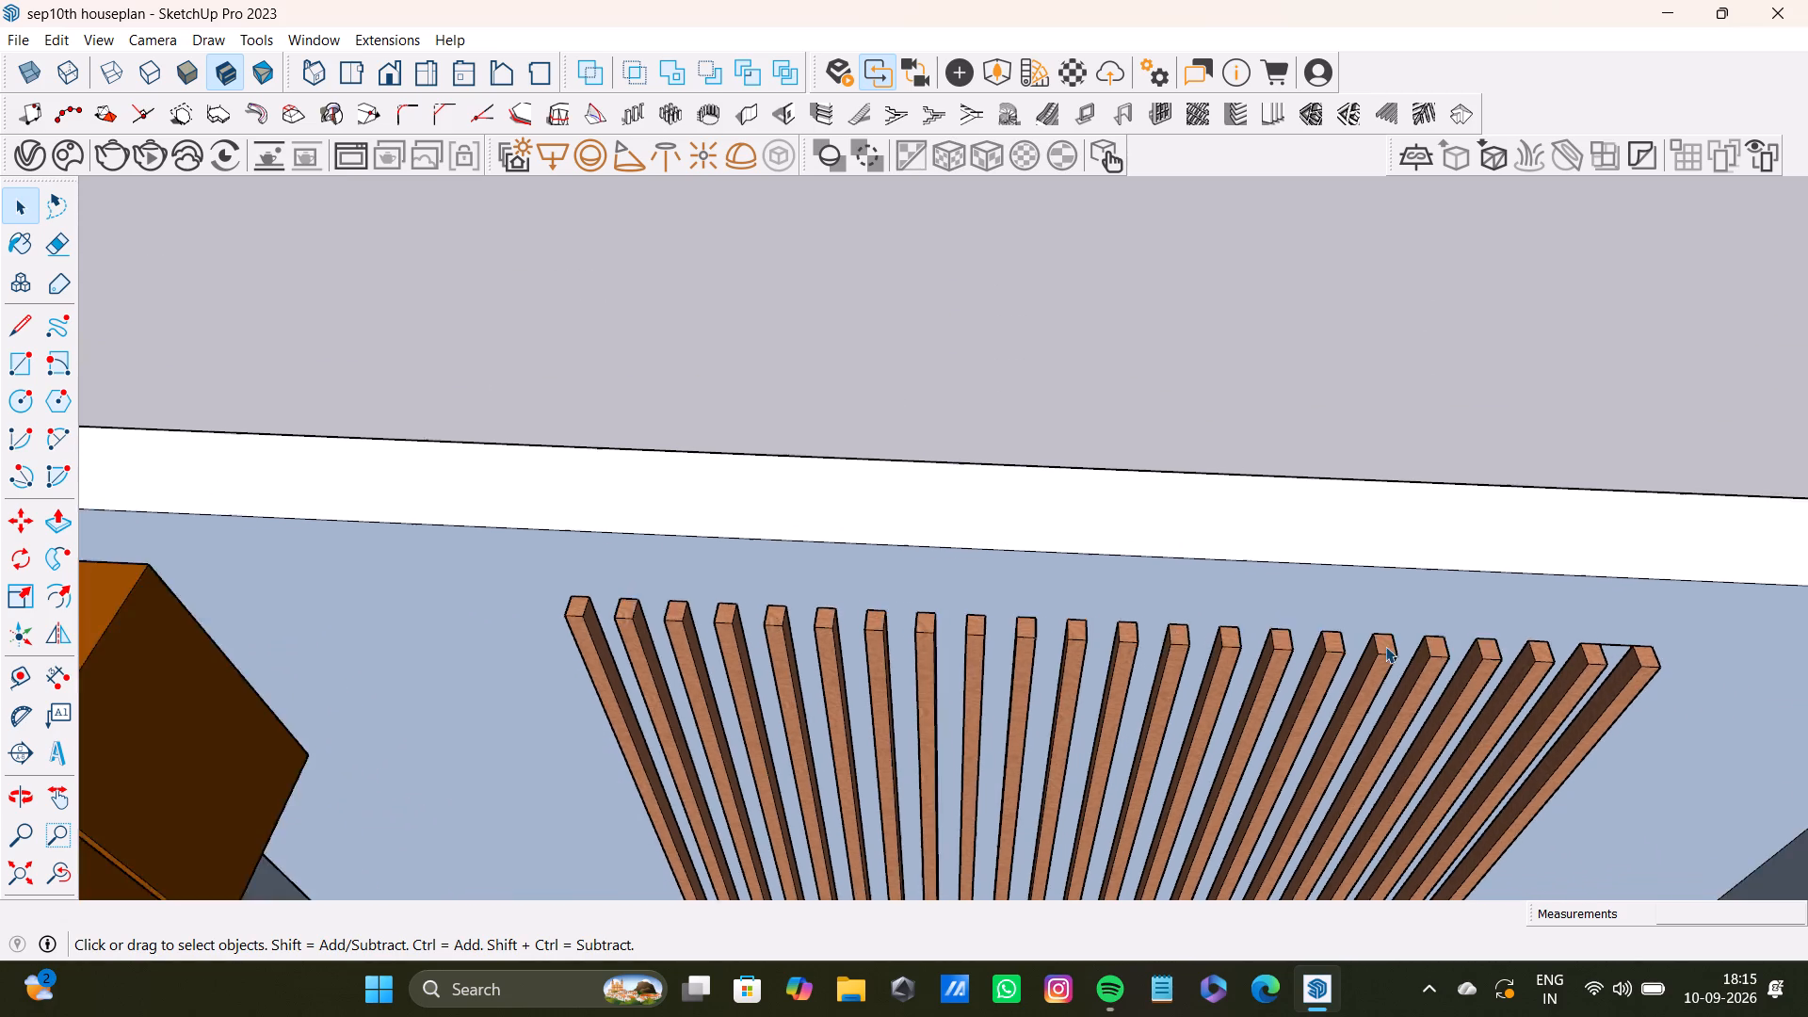
pyautogui.scroll(-2, 1385, 646)
pyautogui.moveTo(1432, 633); pyautogui.dragTo(1147, 652, button='middle')
pyautogui.scroll(10, 1312, 664)
pyautogui.keyDown('shift'); pyautogui.moveTo(1316, 746); pyautogui.dragTo(1245, 633, button='middle'); pyautogui.keyUp('shift')
pyautogui.scroll(1, 1290, 692)
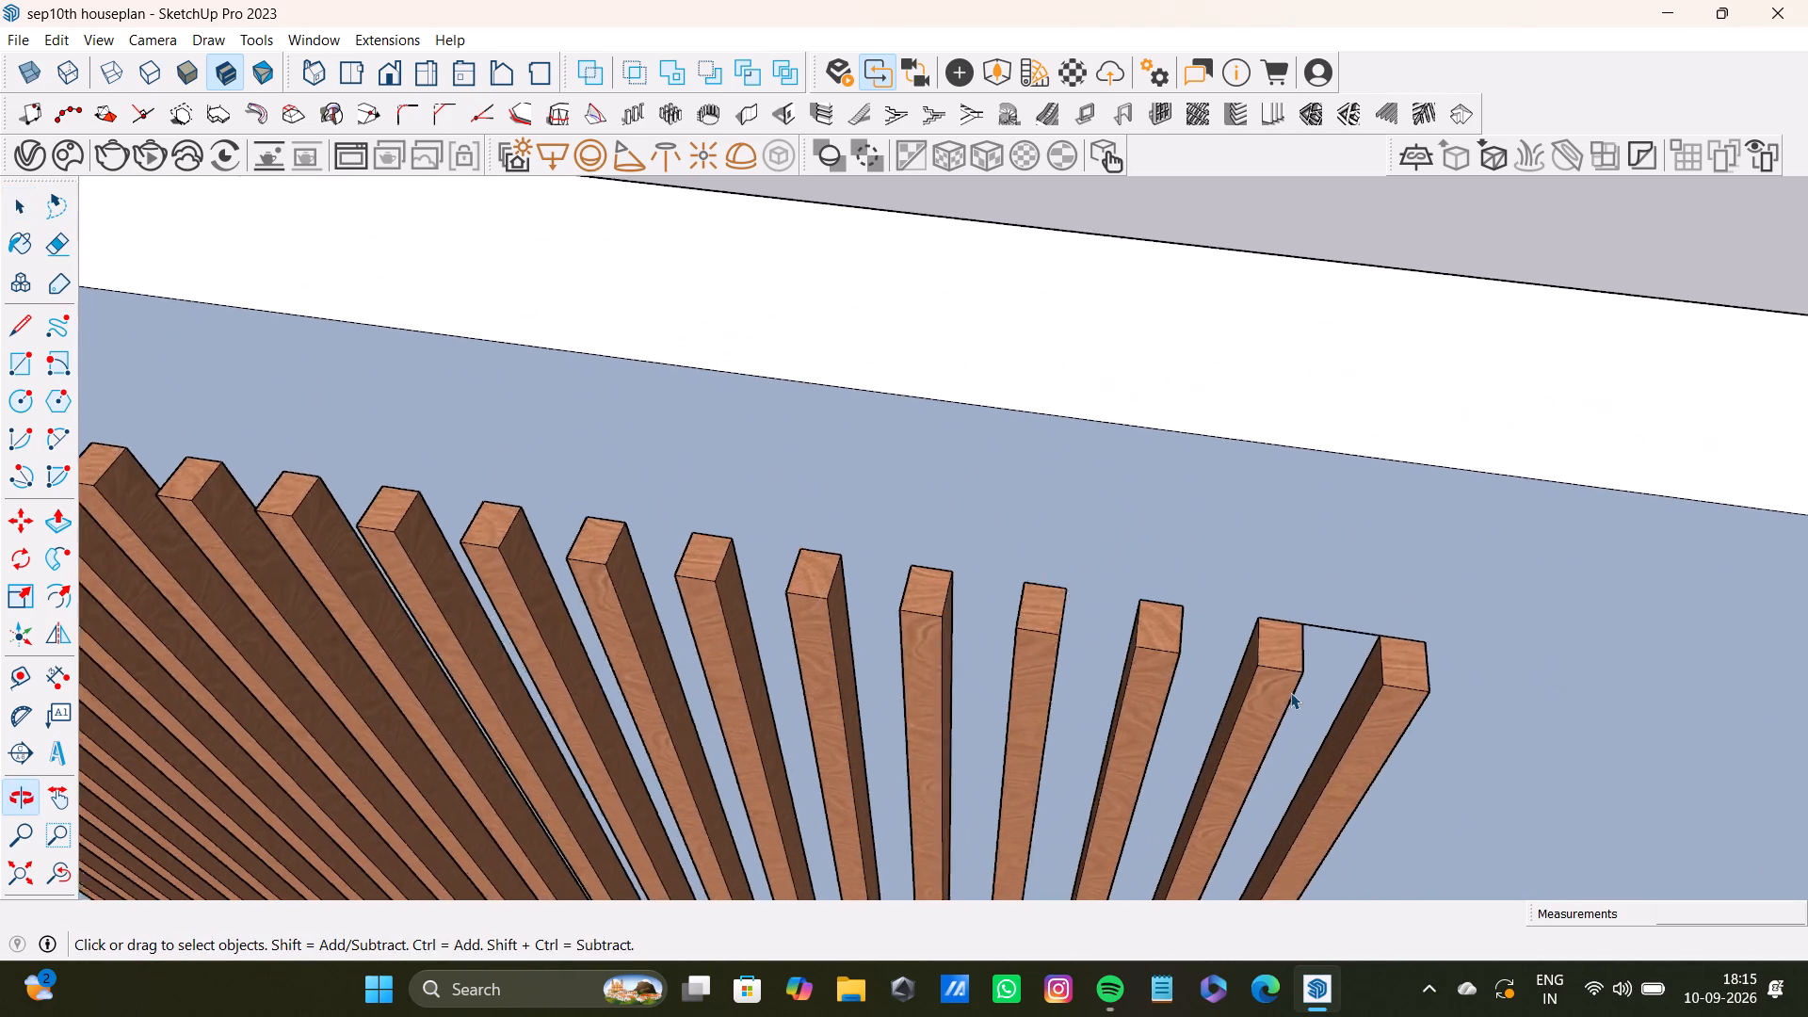
pyautogui.scroll(4, 1290, 692)
pyautogui.moveTo(1292, 690); pyautogui.dragTo(1333, 649, button='middle')
pyautogui.scroll(4, 1336, 596)
pyautogui.press('space')
pyautogui.click(1370, 557)
pyautogui.click(1387, 545)
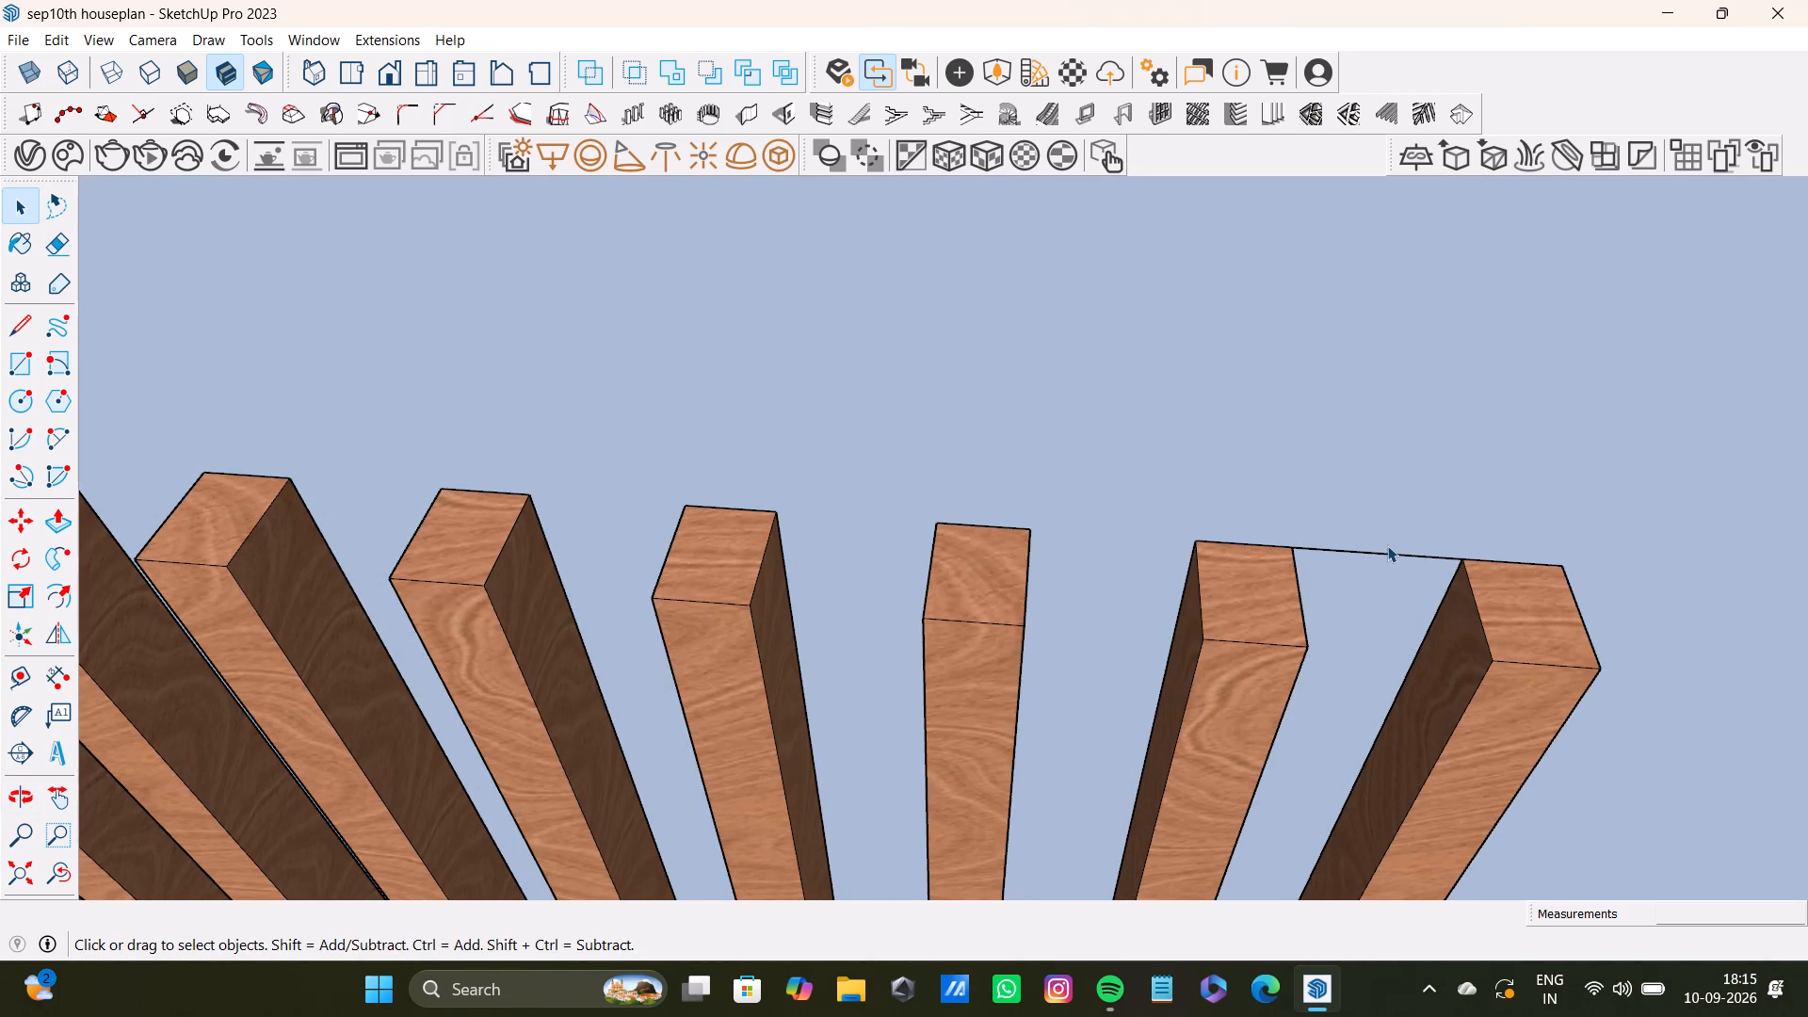
pyautogui.click(1389, 558)
pyautogui.doubleClick(1392, 558)
pyautogui.press('Delete')
# Inspect the bedroom's slatted panel from several angles, checking the slat tops for remaining stray edges.
pyautogui.scroll(-2, 1251, 593)
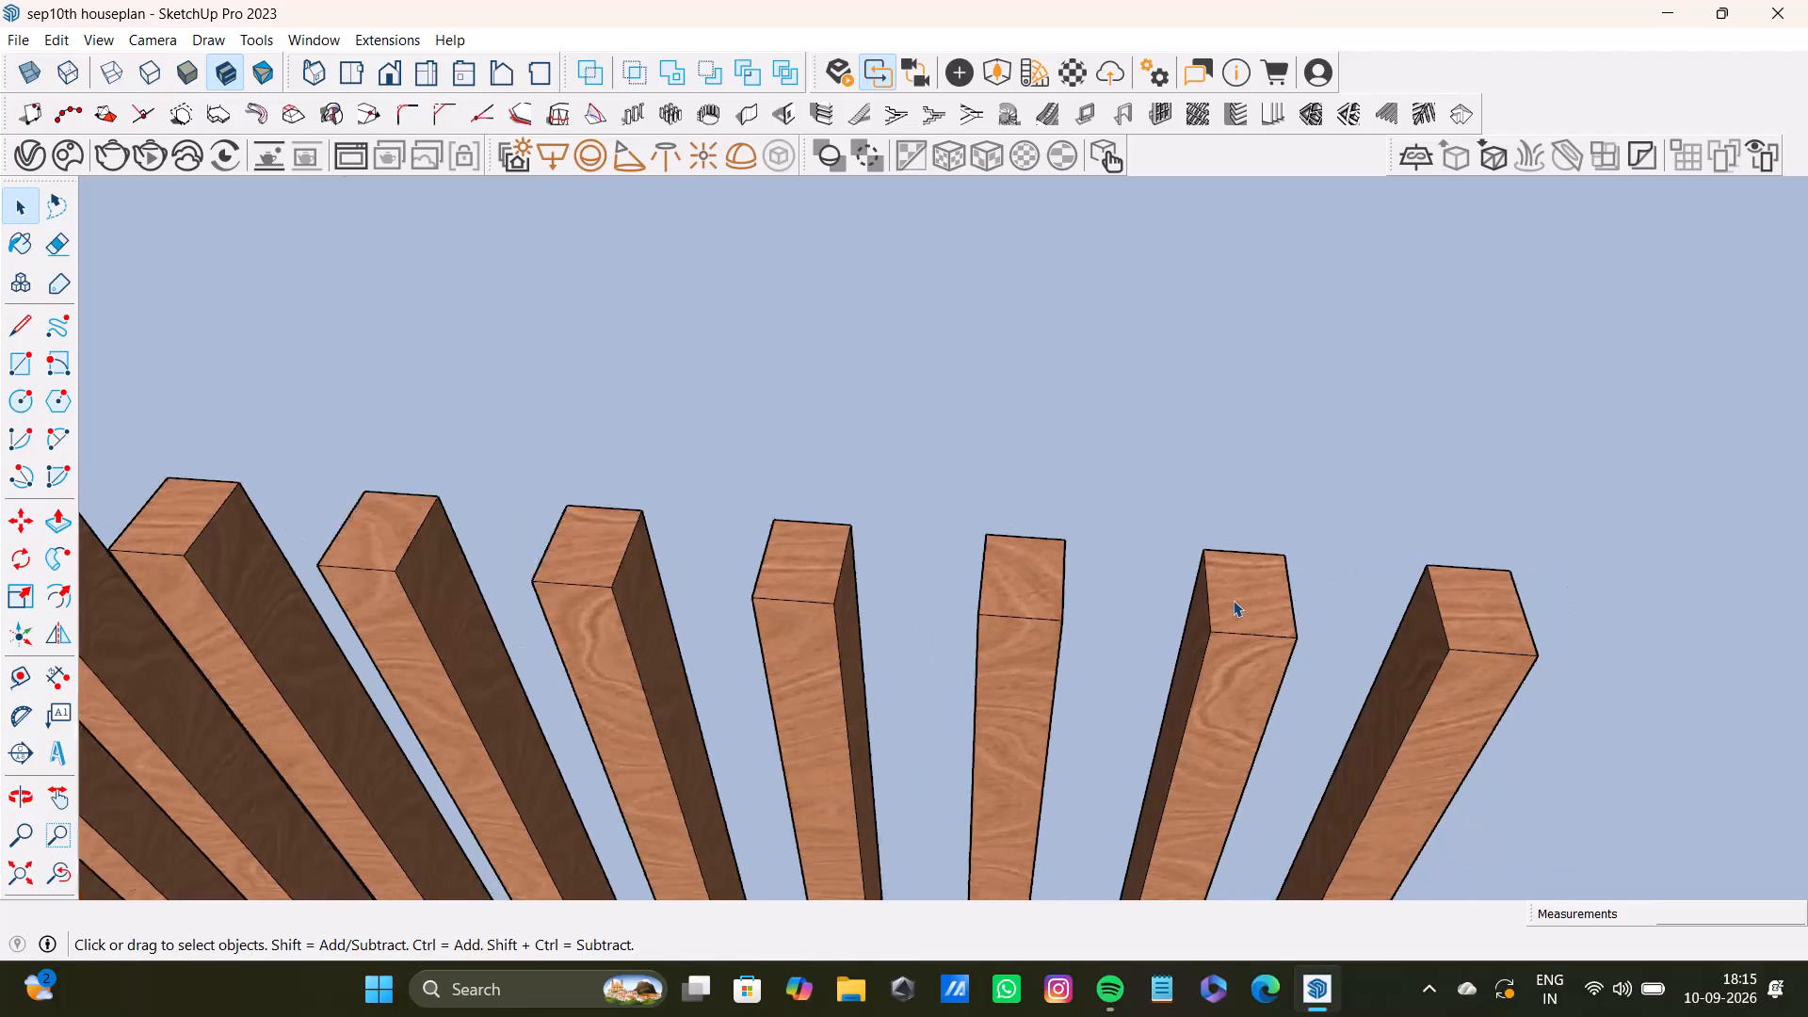
pyautogui.scroll(-6, 1233, 600)
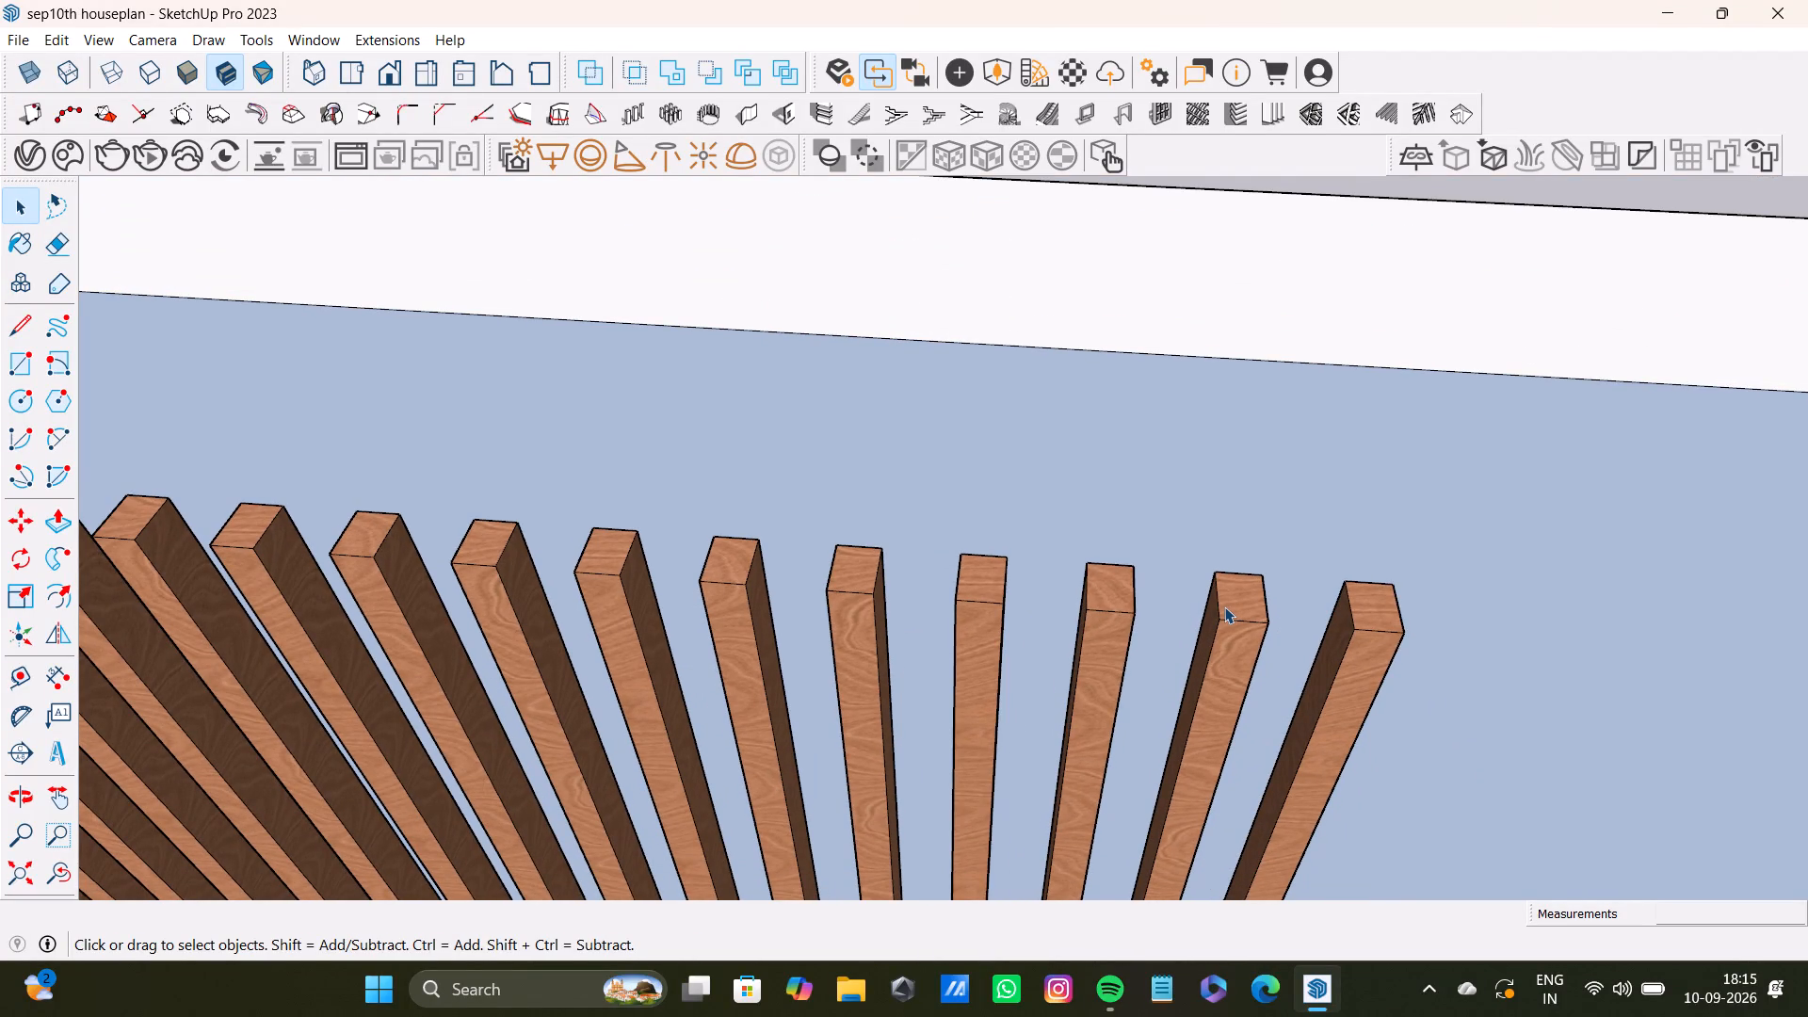
pyautogui.scroll(-17, 1168, 638)
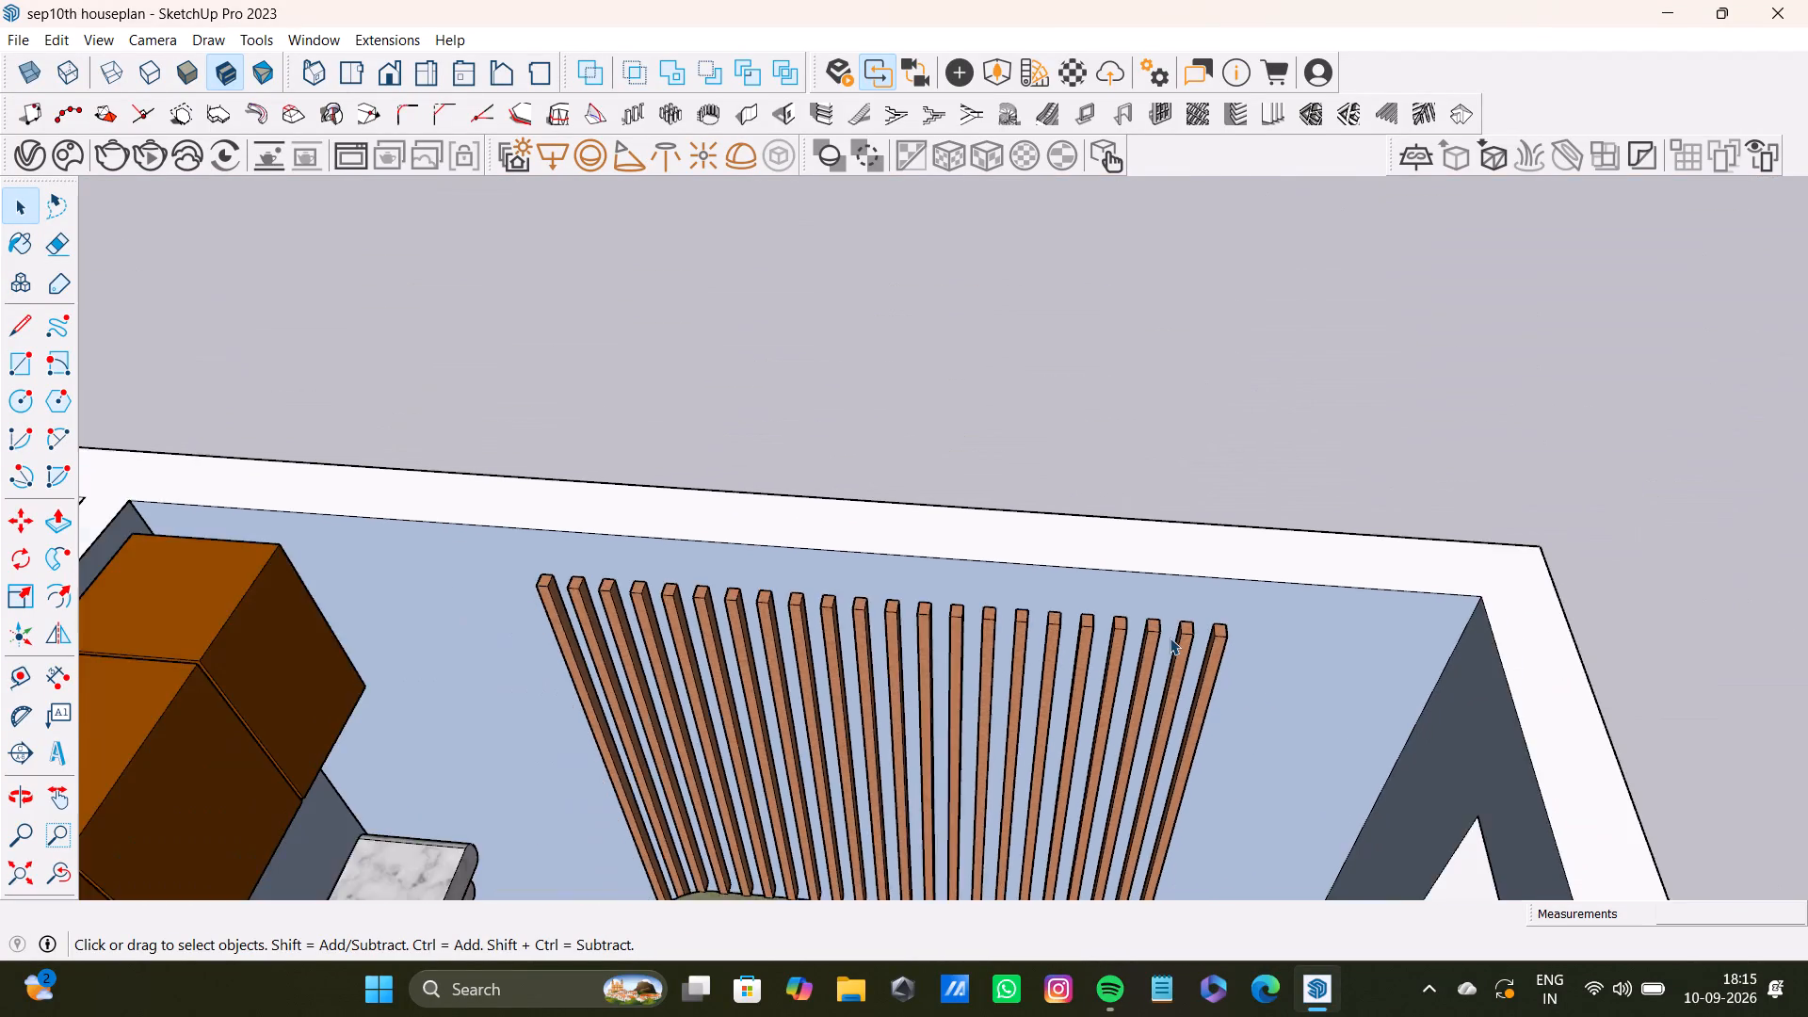
pyautogui.scroll(-2, 1170, 638)
pyautogui.click(1163, 505)
pyautogui.scroll(9, 1184, 718)
pyautogui.scroll(-4, 1144, 695)
pyautogui.keyDown('shift'); pyautogui.moveTo(965, 671); pyautogui.dragTo(1151, 623, button='middle'); pyautogui.keyUp('shift')
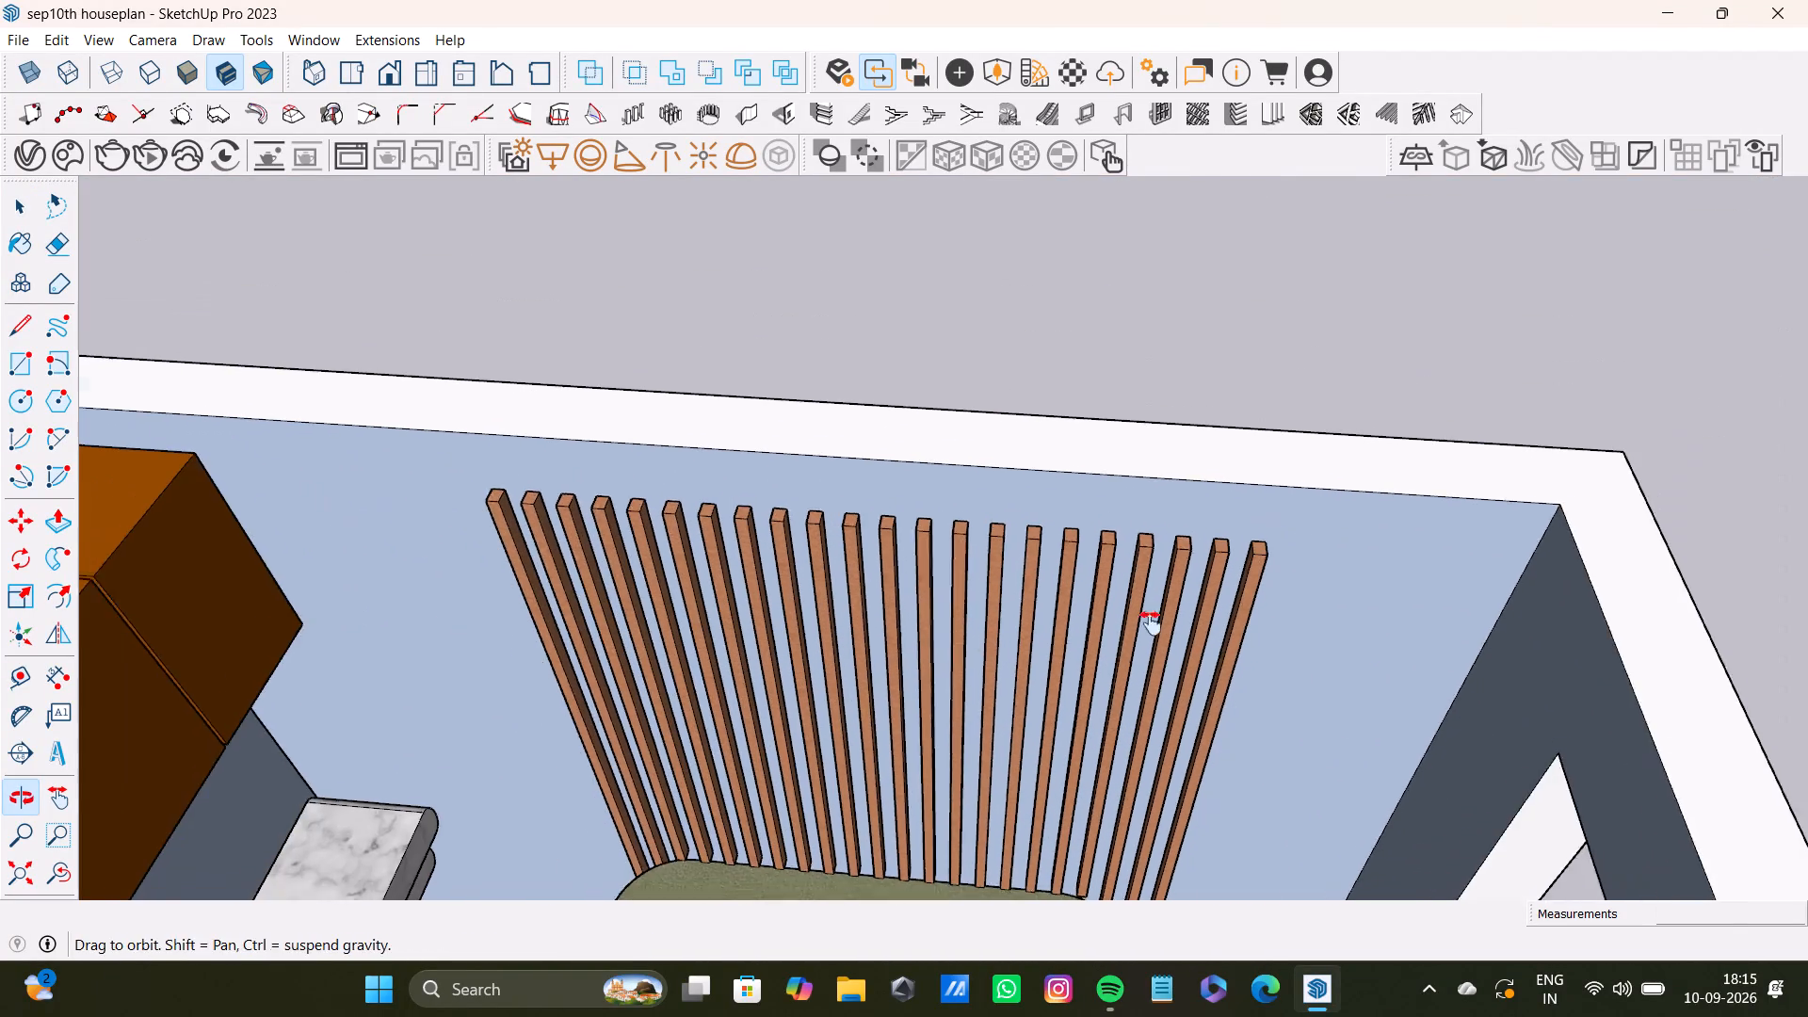
pyautogui.keyDown('shift'); pyautogui.moveTo(1151, 623); pyautogui.dragTo(1203, 607, button='middle'); pyautogui.keyUp('shift')
pyautogui.keyDown('shift'); pyautogui.scroll(4, 642, 480); pyautogui.keyUp('shift')
pyautogui.scroll(-2, 821, 462)
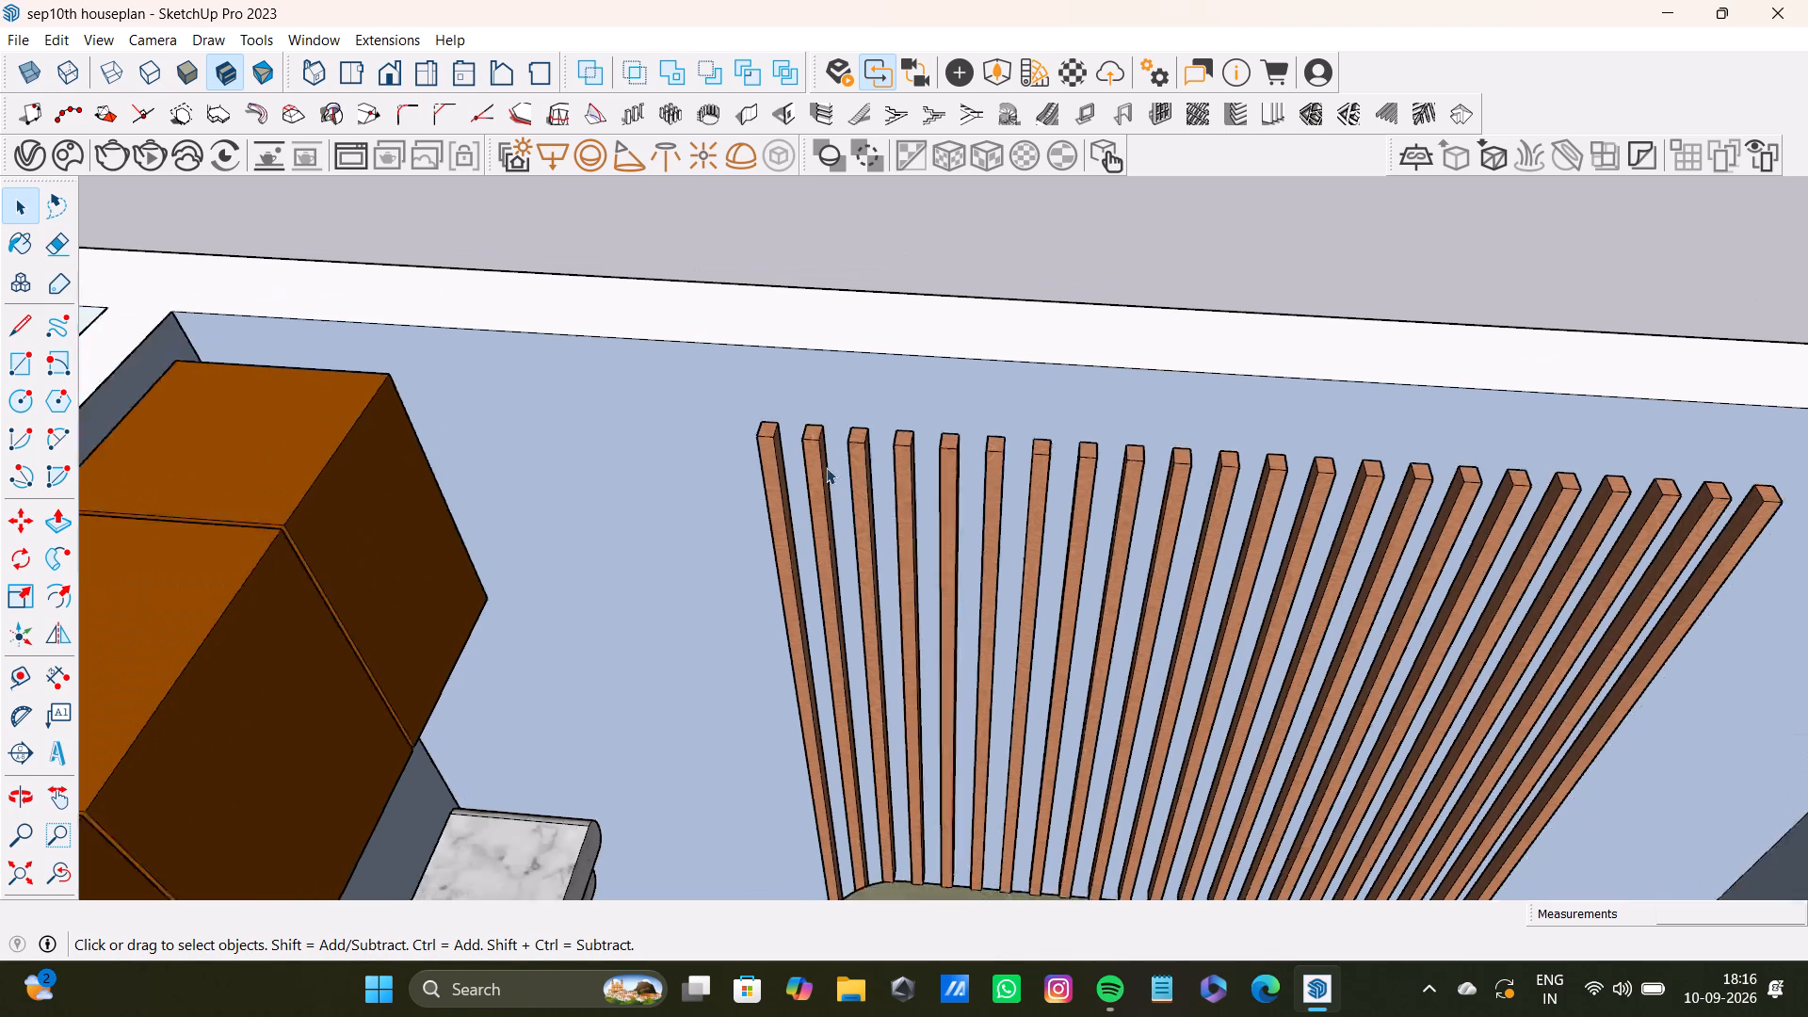
pyautogui.scroll(-7, 826, 467)
pyautogui.doubleClick(1079, 289)
pyautogui.click(1089, 287)
pyautogui.moveTo(1095, 571); pyautogui.dragTo(1063, 578, button='middle')
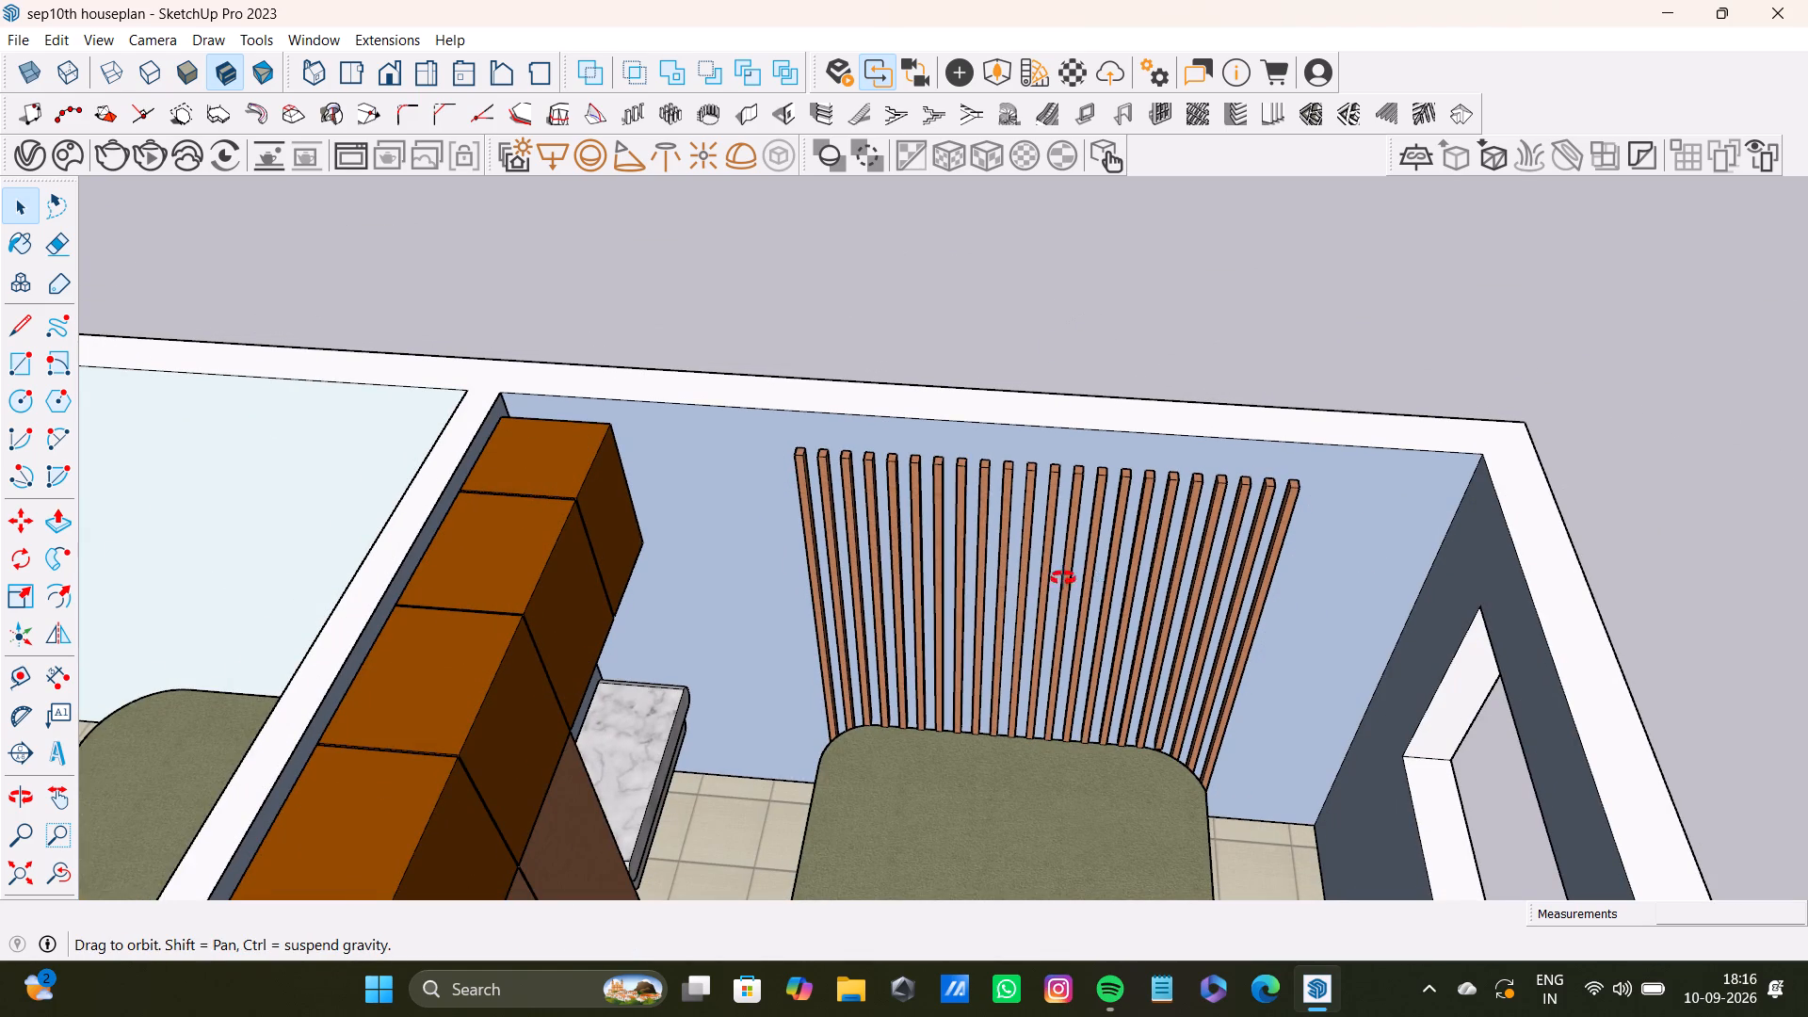
pyautogui.moveTo(1063, 578); pyautogui.dragTo(518, 616, button='middle')
pyautogui.scroll(5, 509, 579)
pyautogui.scroll(-4, 782, 533)
pyautogui.moveTo(792, 533); pyautogui.dragTo(1025, 488, button='middle')
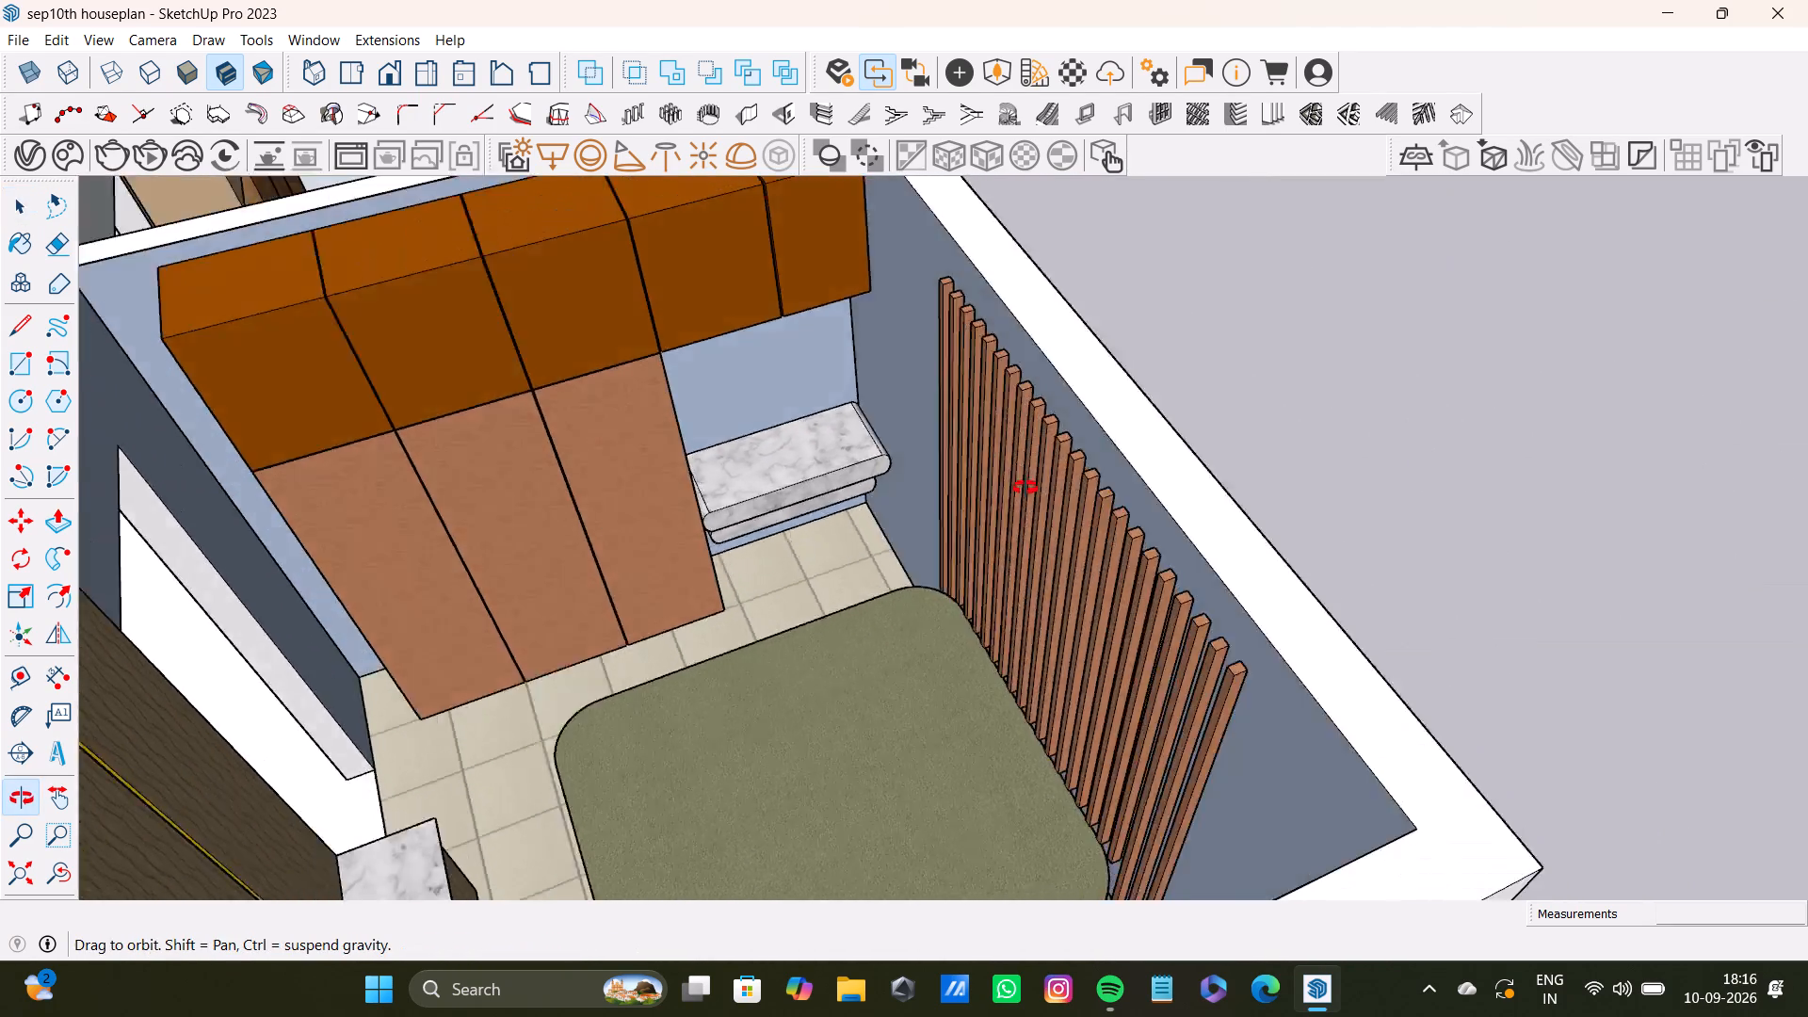
pyautogui.moveTo(1025, 488); pyautogui.dragTo(1302, 391, button='middle')
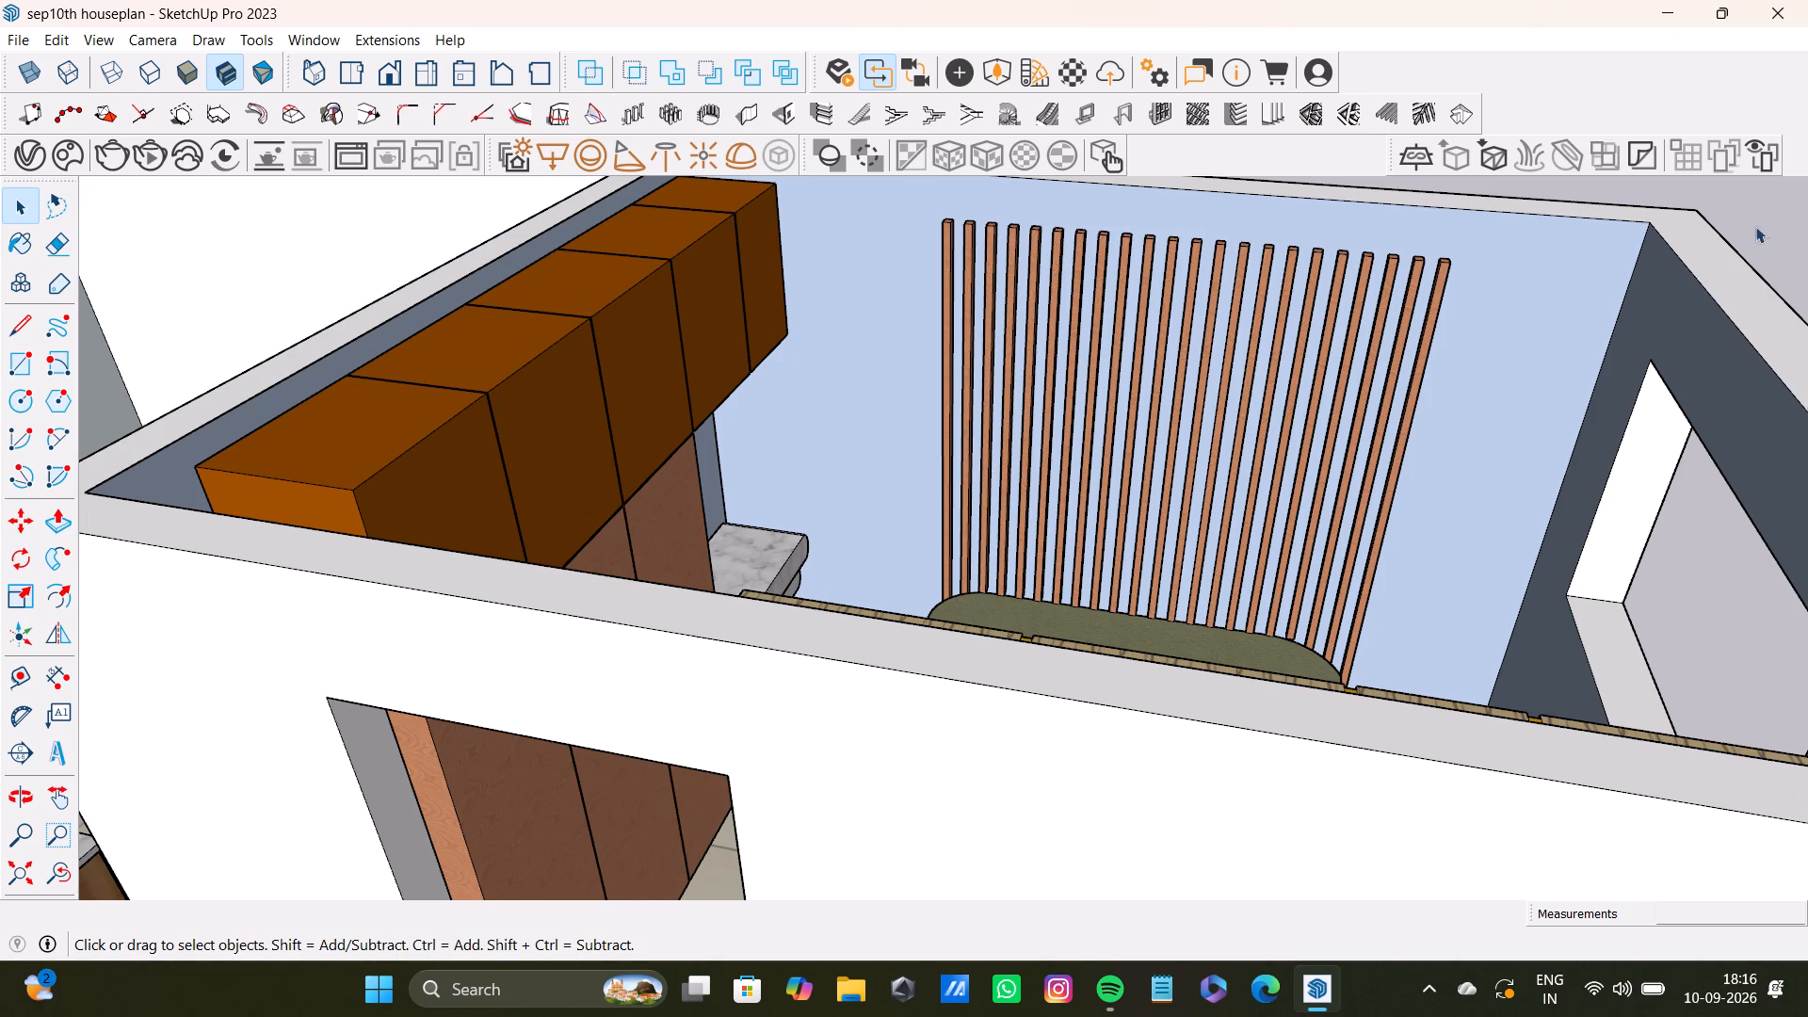
# Push/pull the underside of the slat hovering above the green bed's rounded corner downward by about 3/16".
pyautogui.scroll(20, 1493, 699)
pyautogui.scroll(3, 1493, 699)
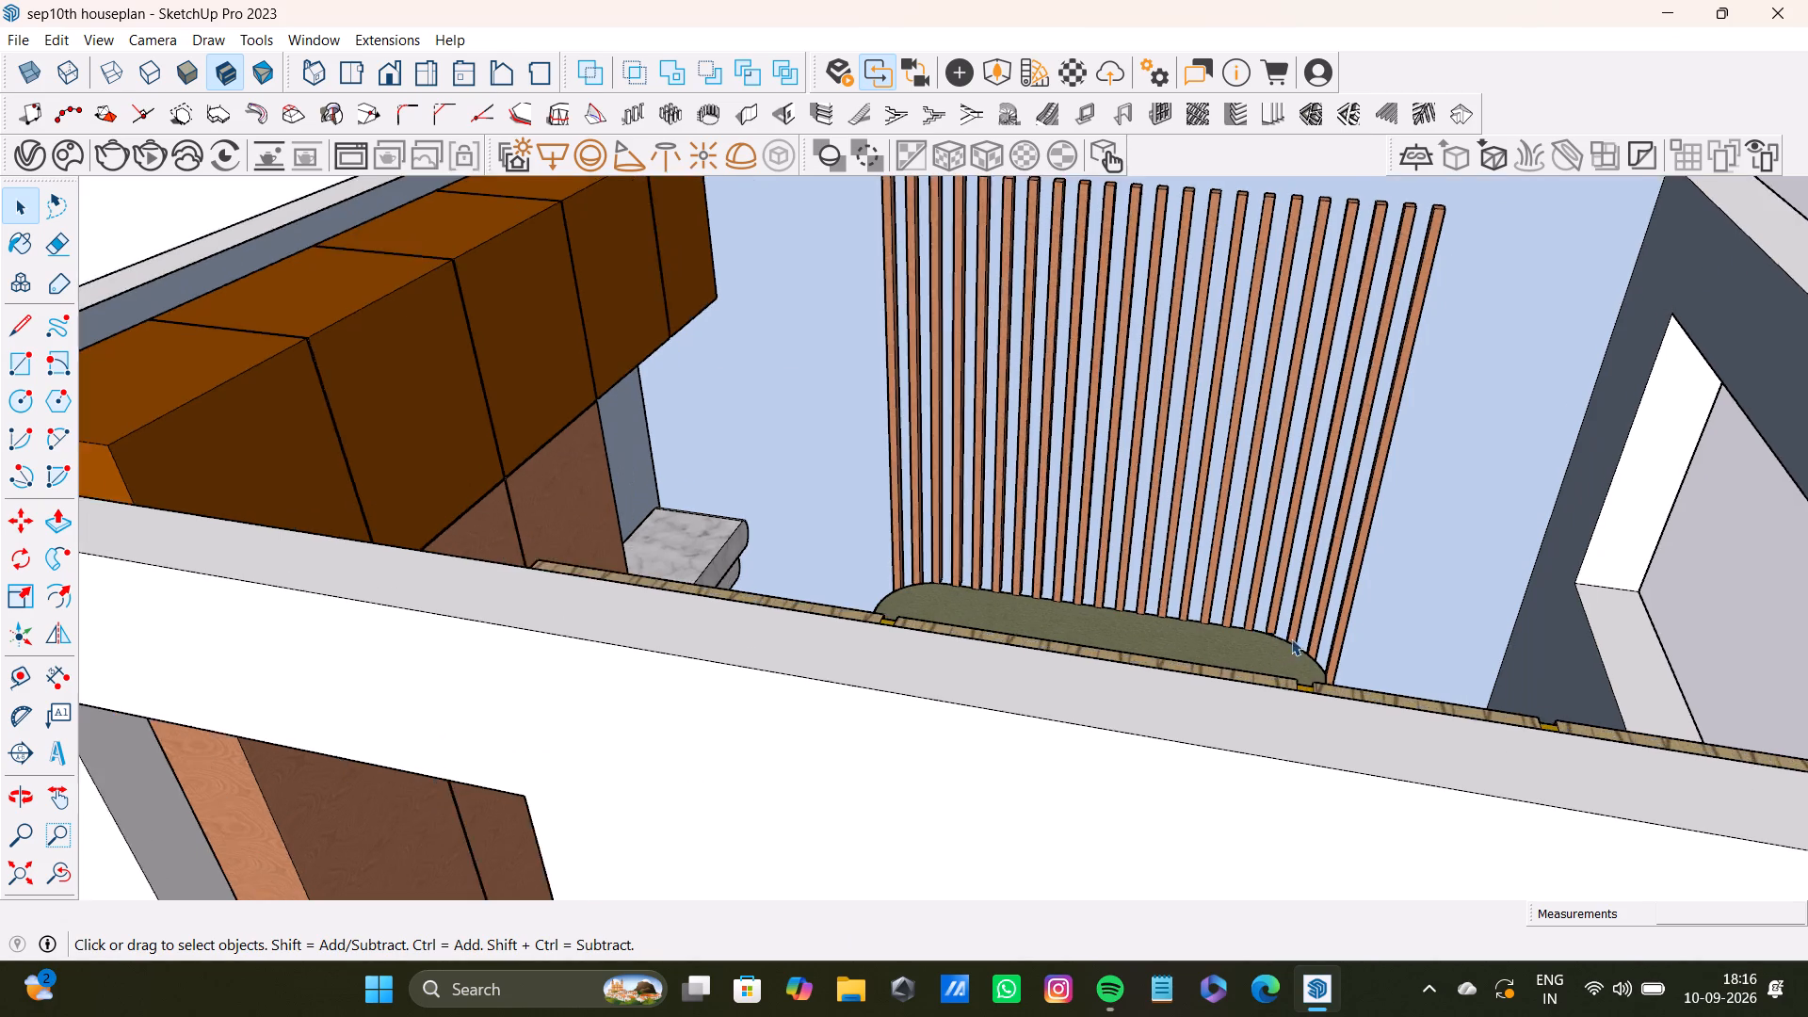
pyautogui.scroll(20, 1291, 638)
pyautogui.scroll(9, 1291, 638)
pyautogui.moveTo(1178, 605); pyautogui.dragTo(1174, 442, button='middle')
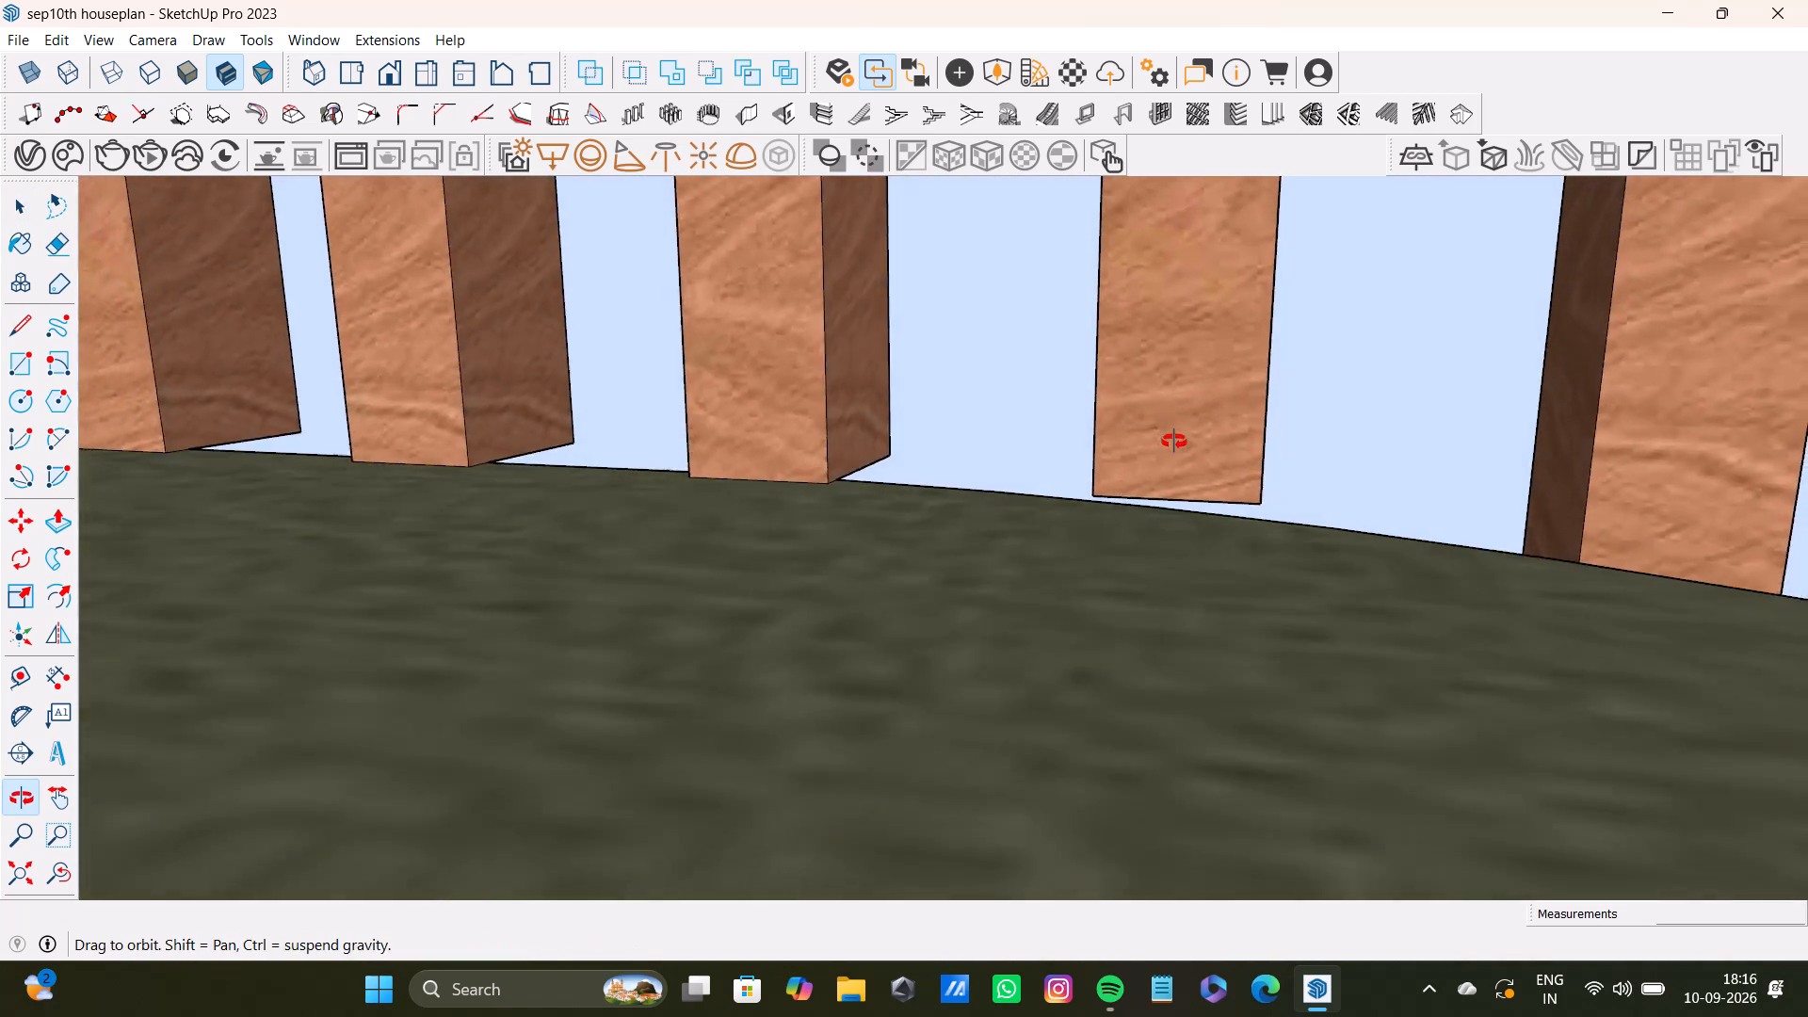
pyautogui.moveTo(1174, 442); pyautogui.dragTo(1116, 428, button='middle')
pyautogui.scroll(17, 1316, 546)
pyautogui.moveTo(1194, 514); pyautogui.dragTo(1039, 523, button='middle')
pyautogui.scroll(-1, 1042, 523)
pyautogui.scroll(6, 1412, 487)
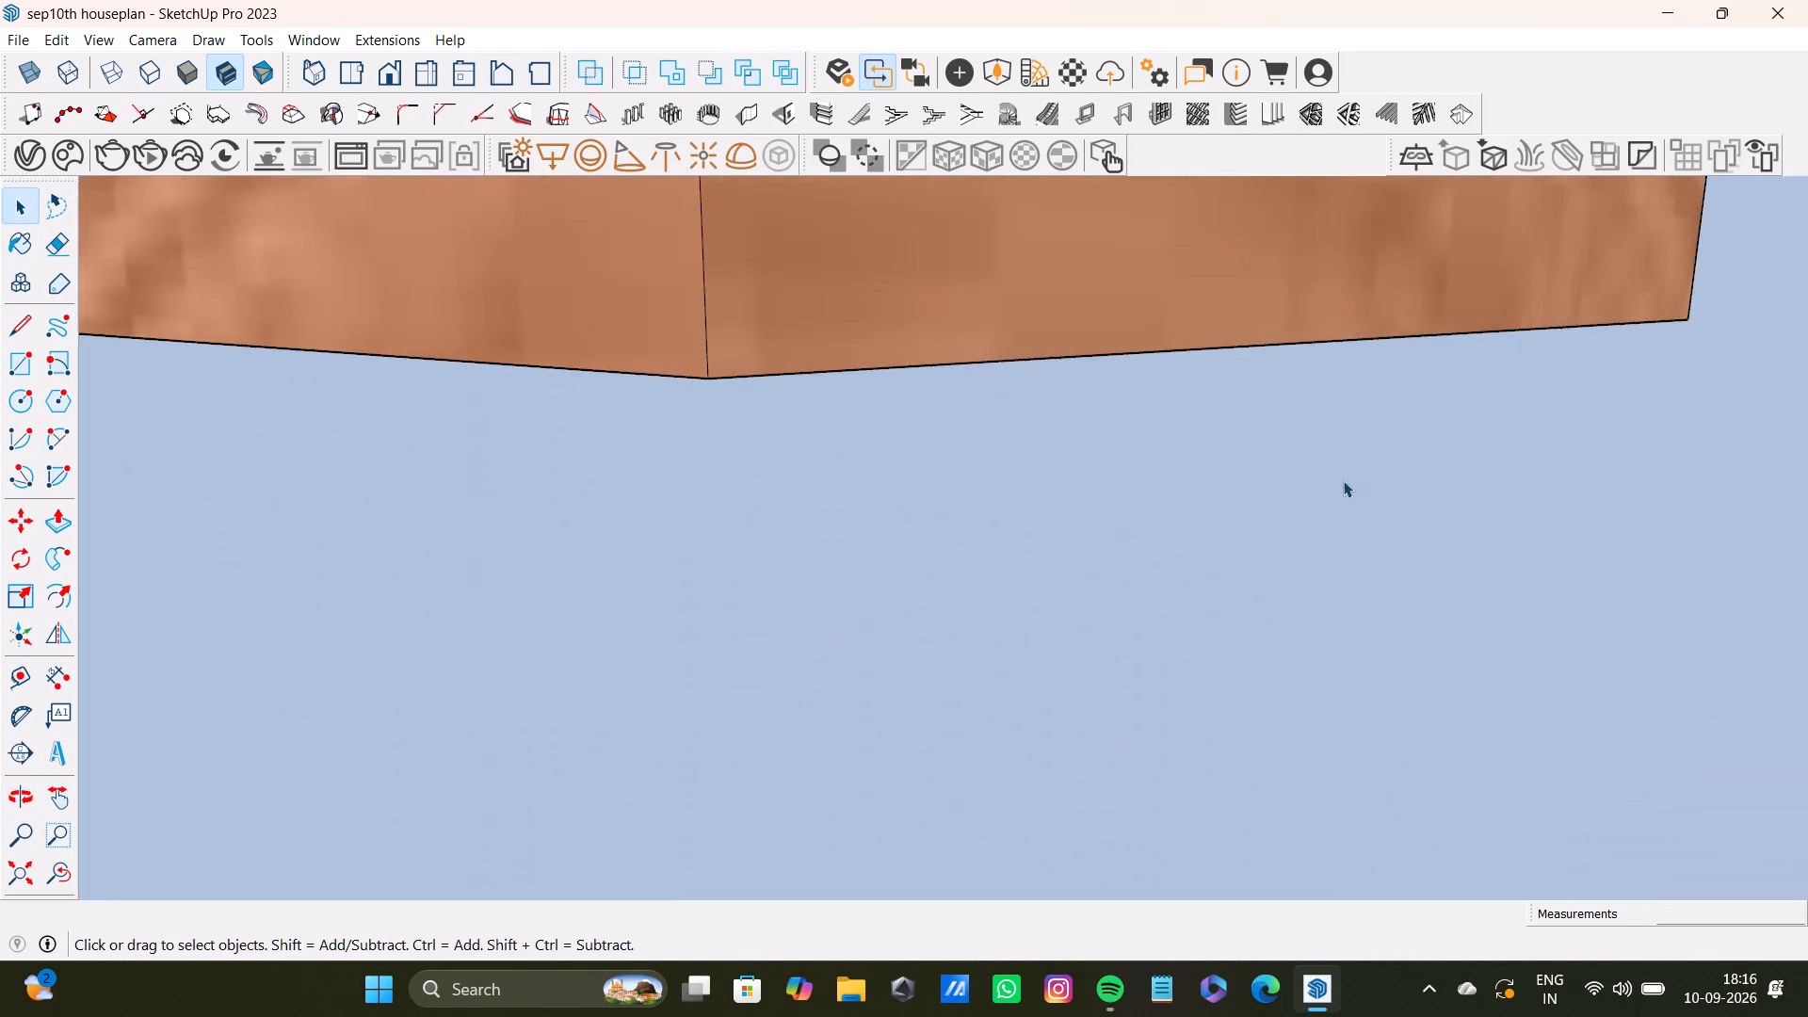
pyautogui.moveTo(1343, 480); pyautogui.dragTo(1506, 452, button='middle')
pyautogui.click(1474, 244)
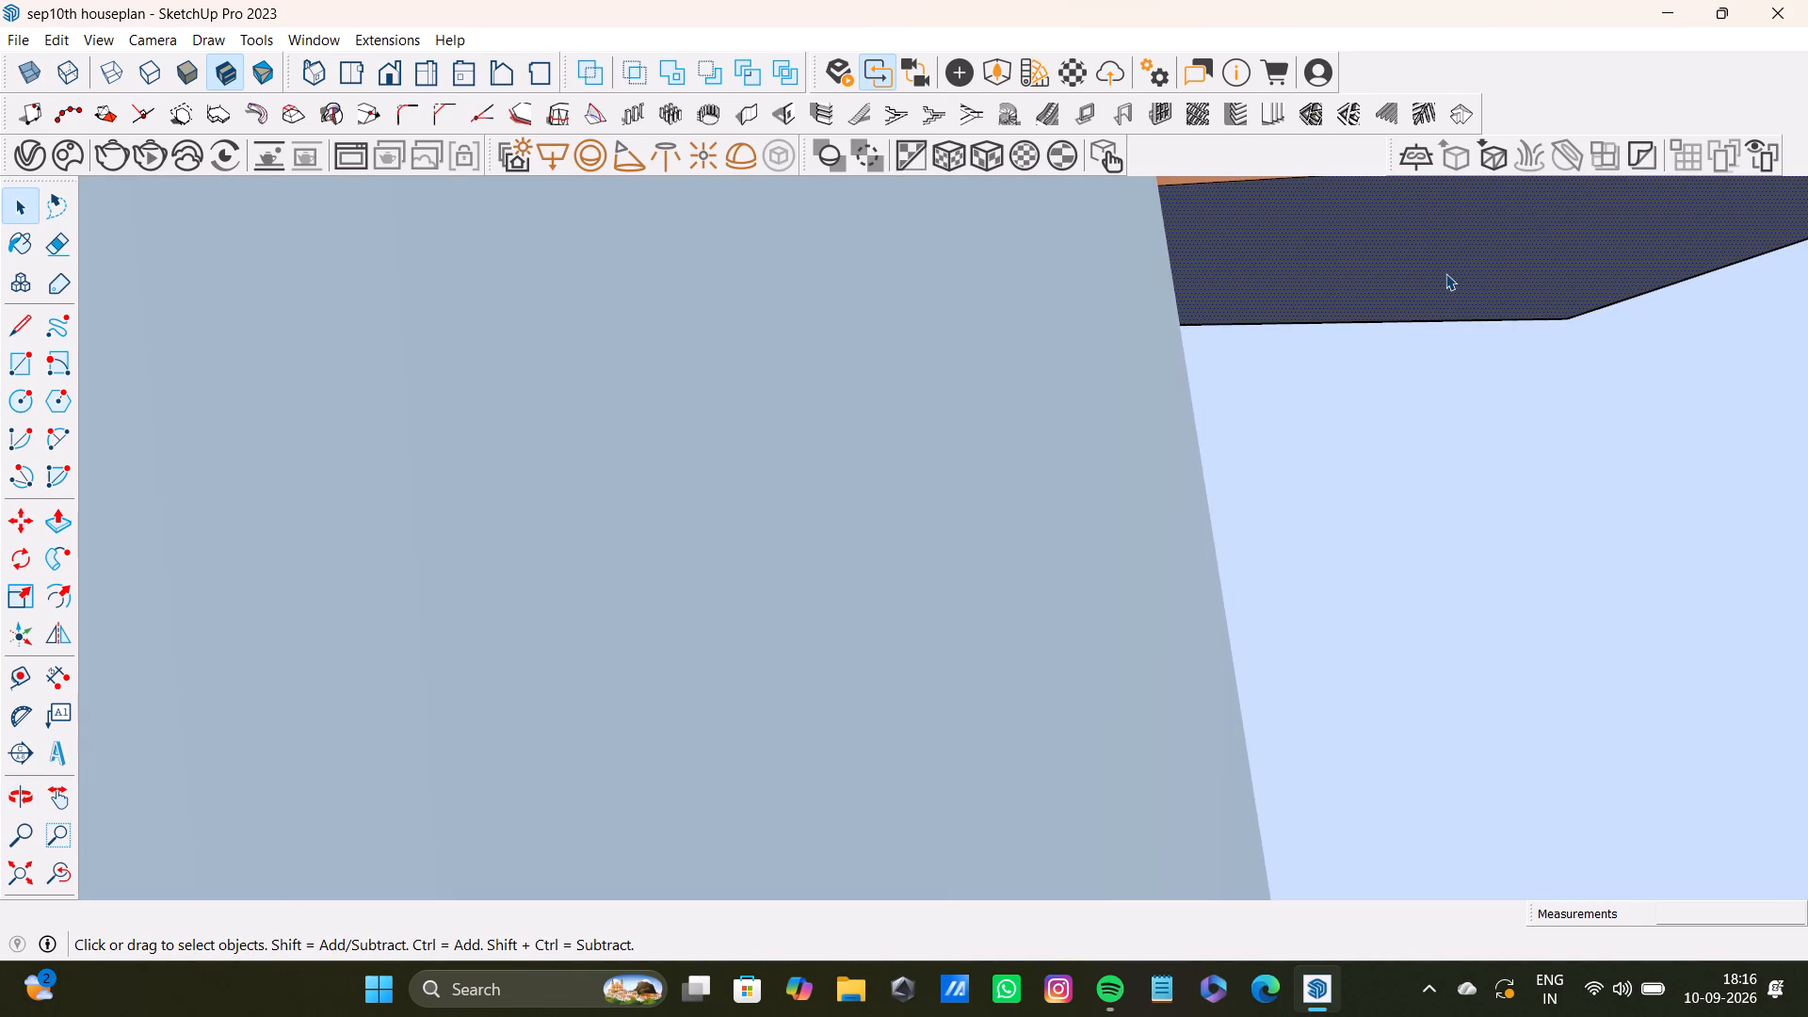
pyautogui.press('p')
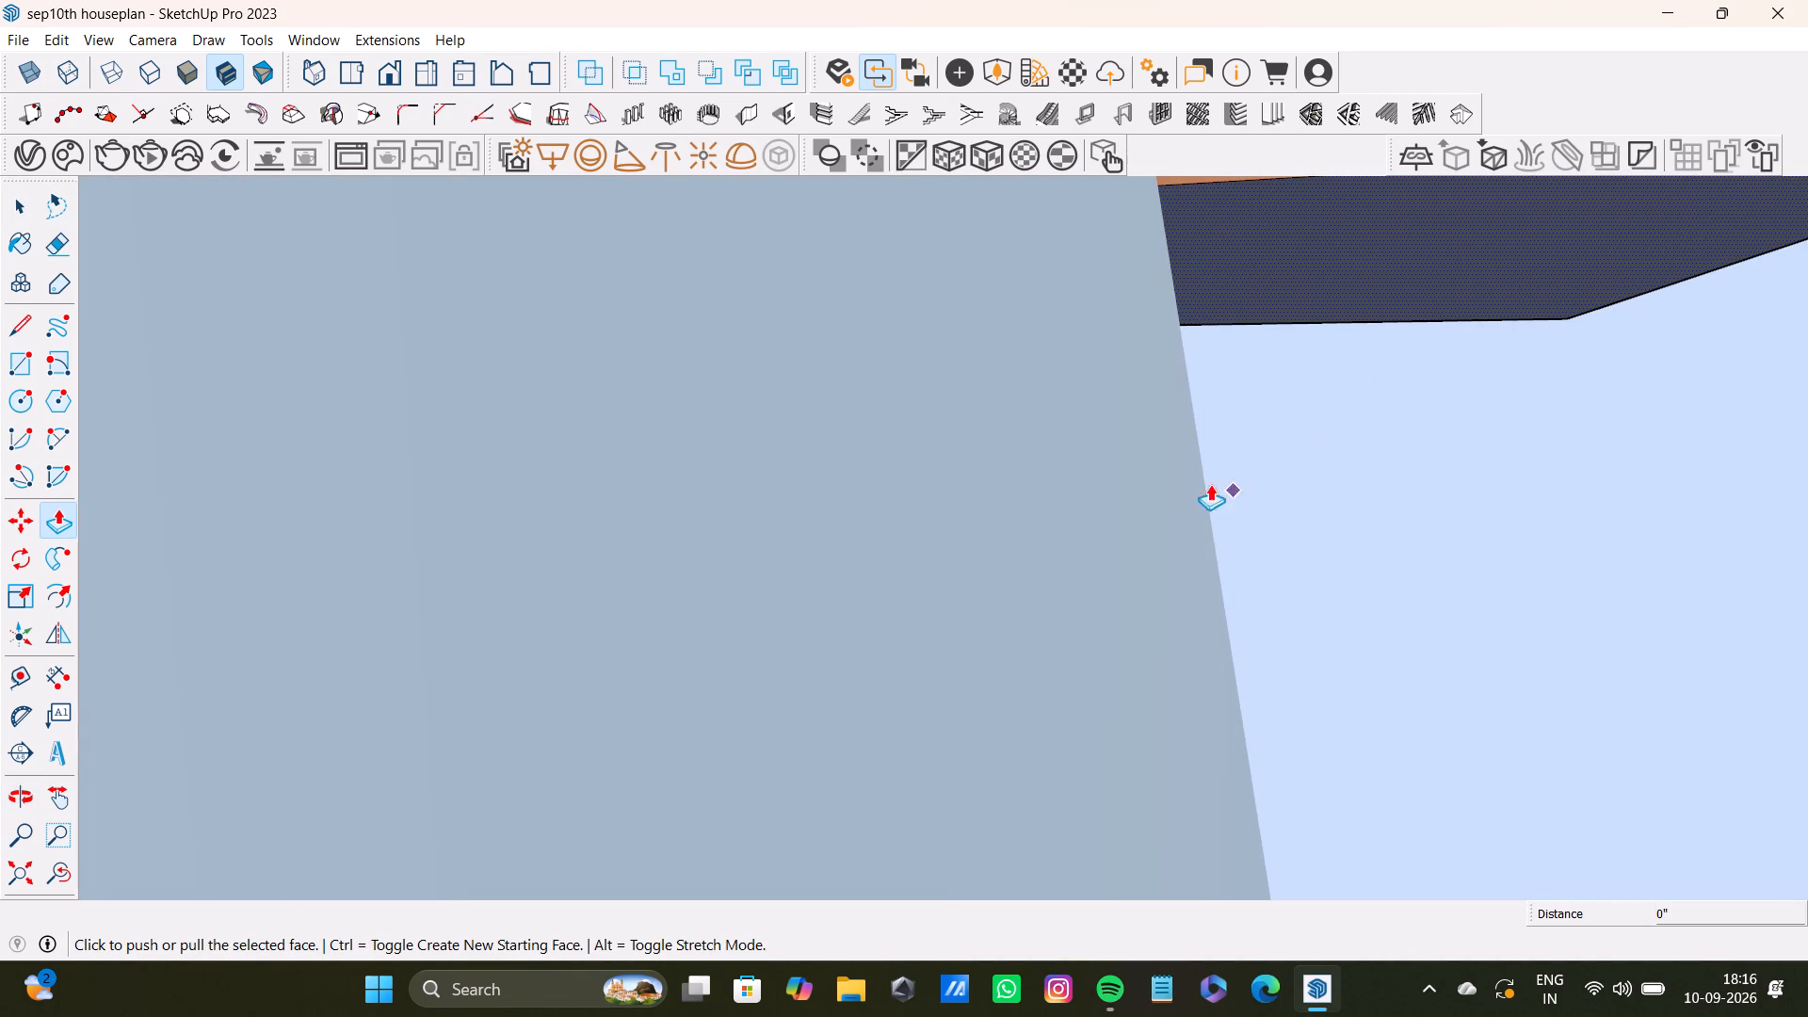
pyautogui.scroll(-5, 775, 451)
pyautogui.scroll(3, 780, 463)
pyautogui.scroll(-5, 780, 465)
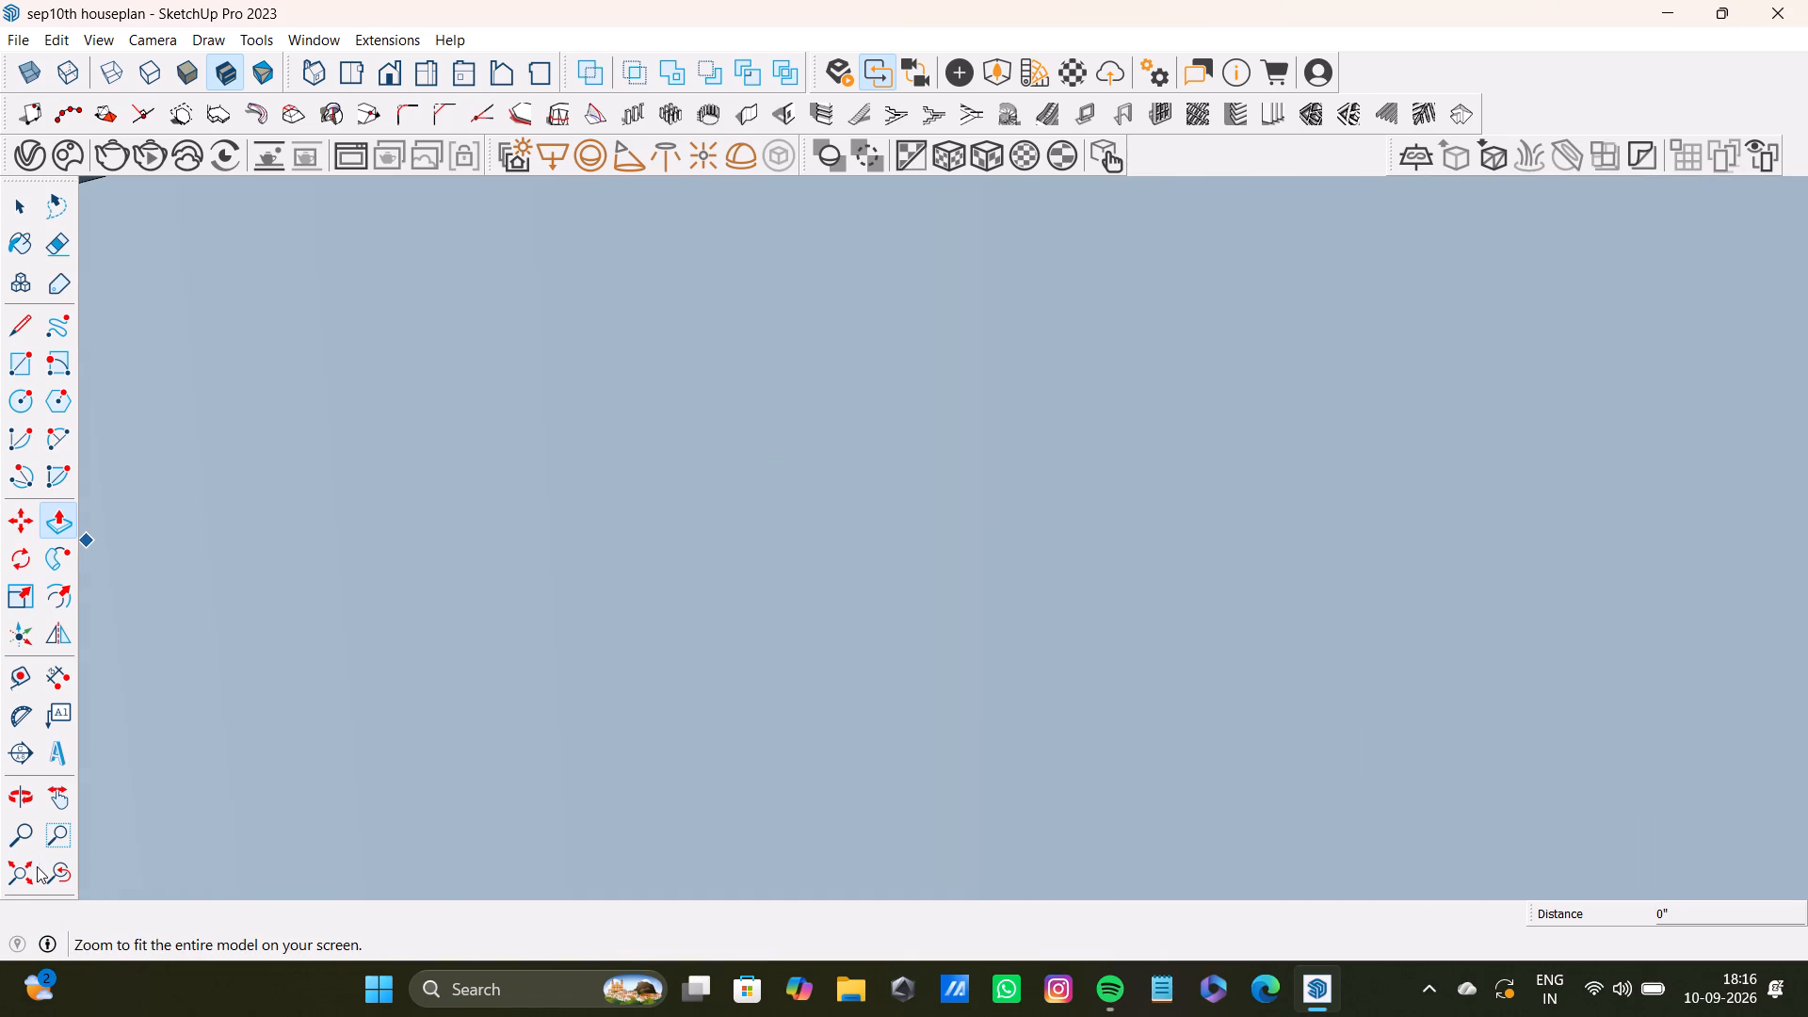
pyautogui.click(38, 866)
pyautogui.click(65, 874)
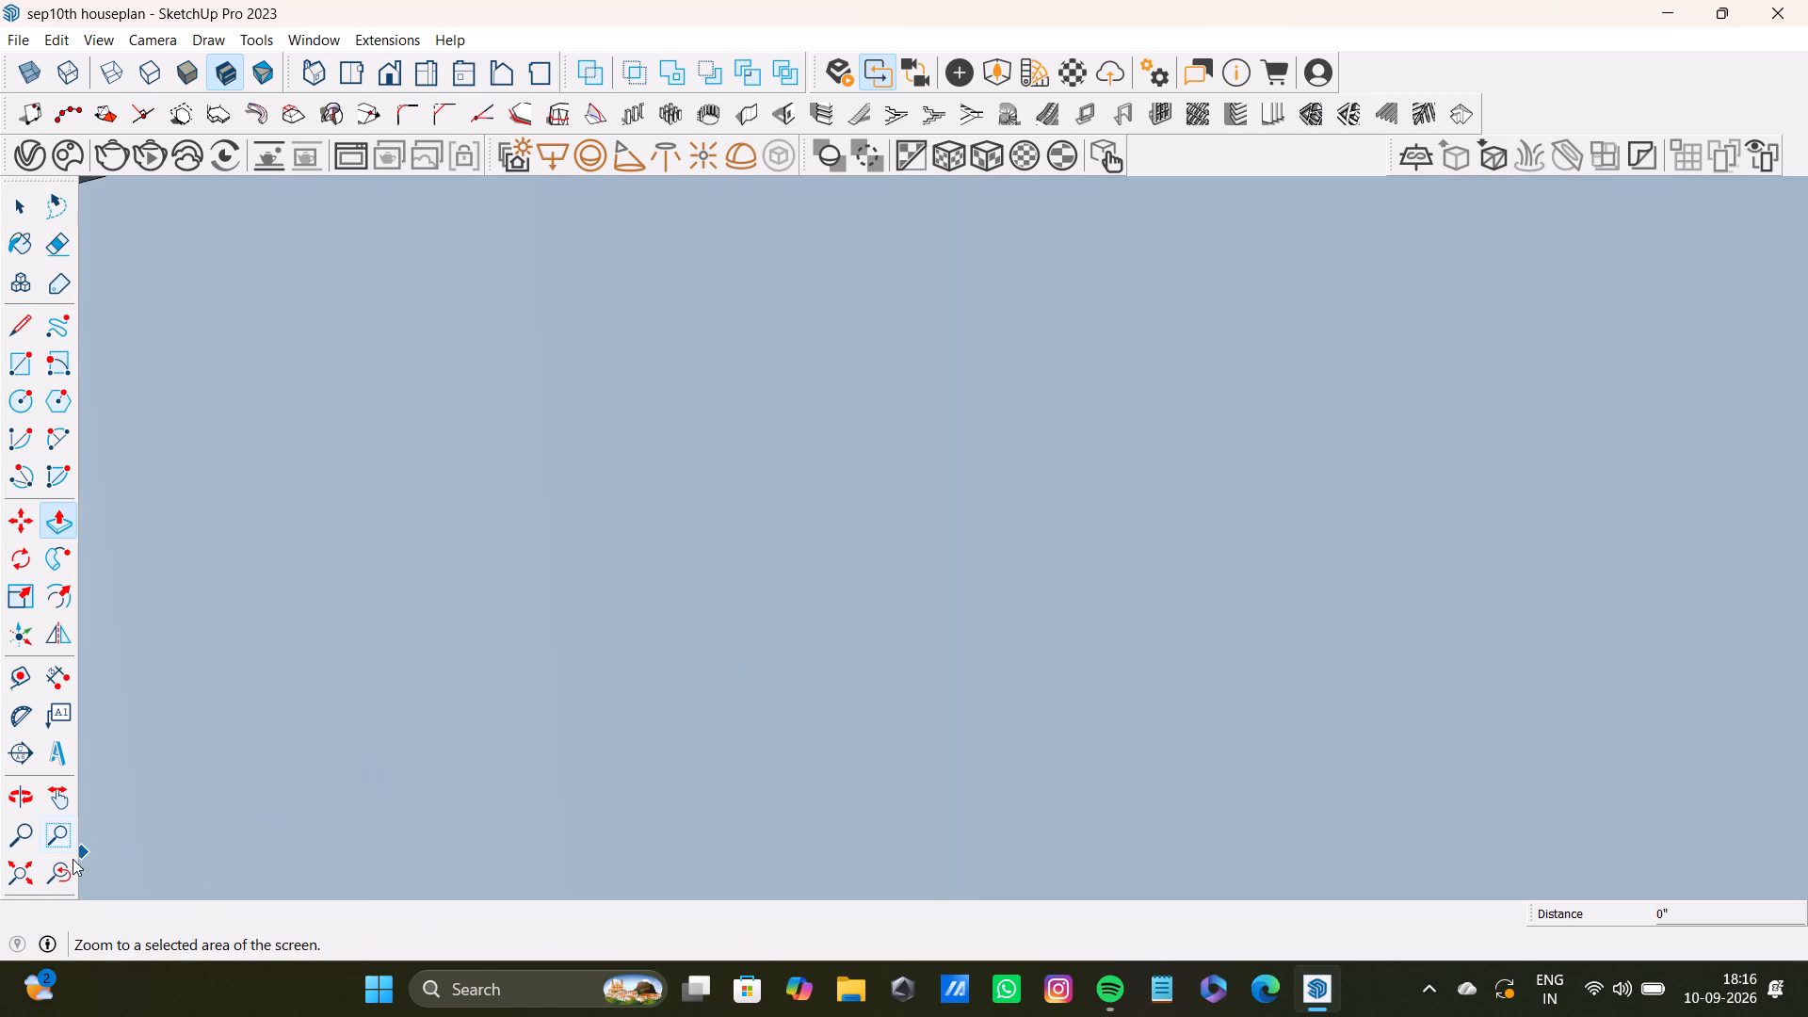
pyautogui.click(26, 876)
pyautogui.moveTo(1309, 419); pyautogui.dragTo(1445, 786, button='middle')
pyautogui.scroll(6, 1384, 554)
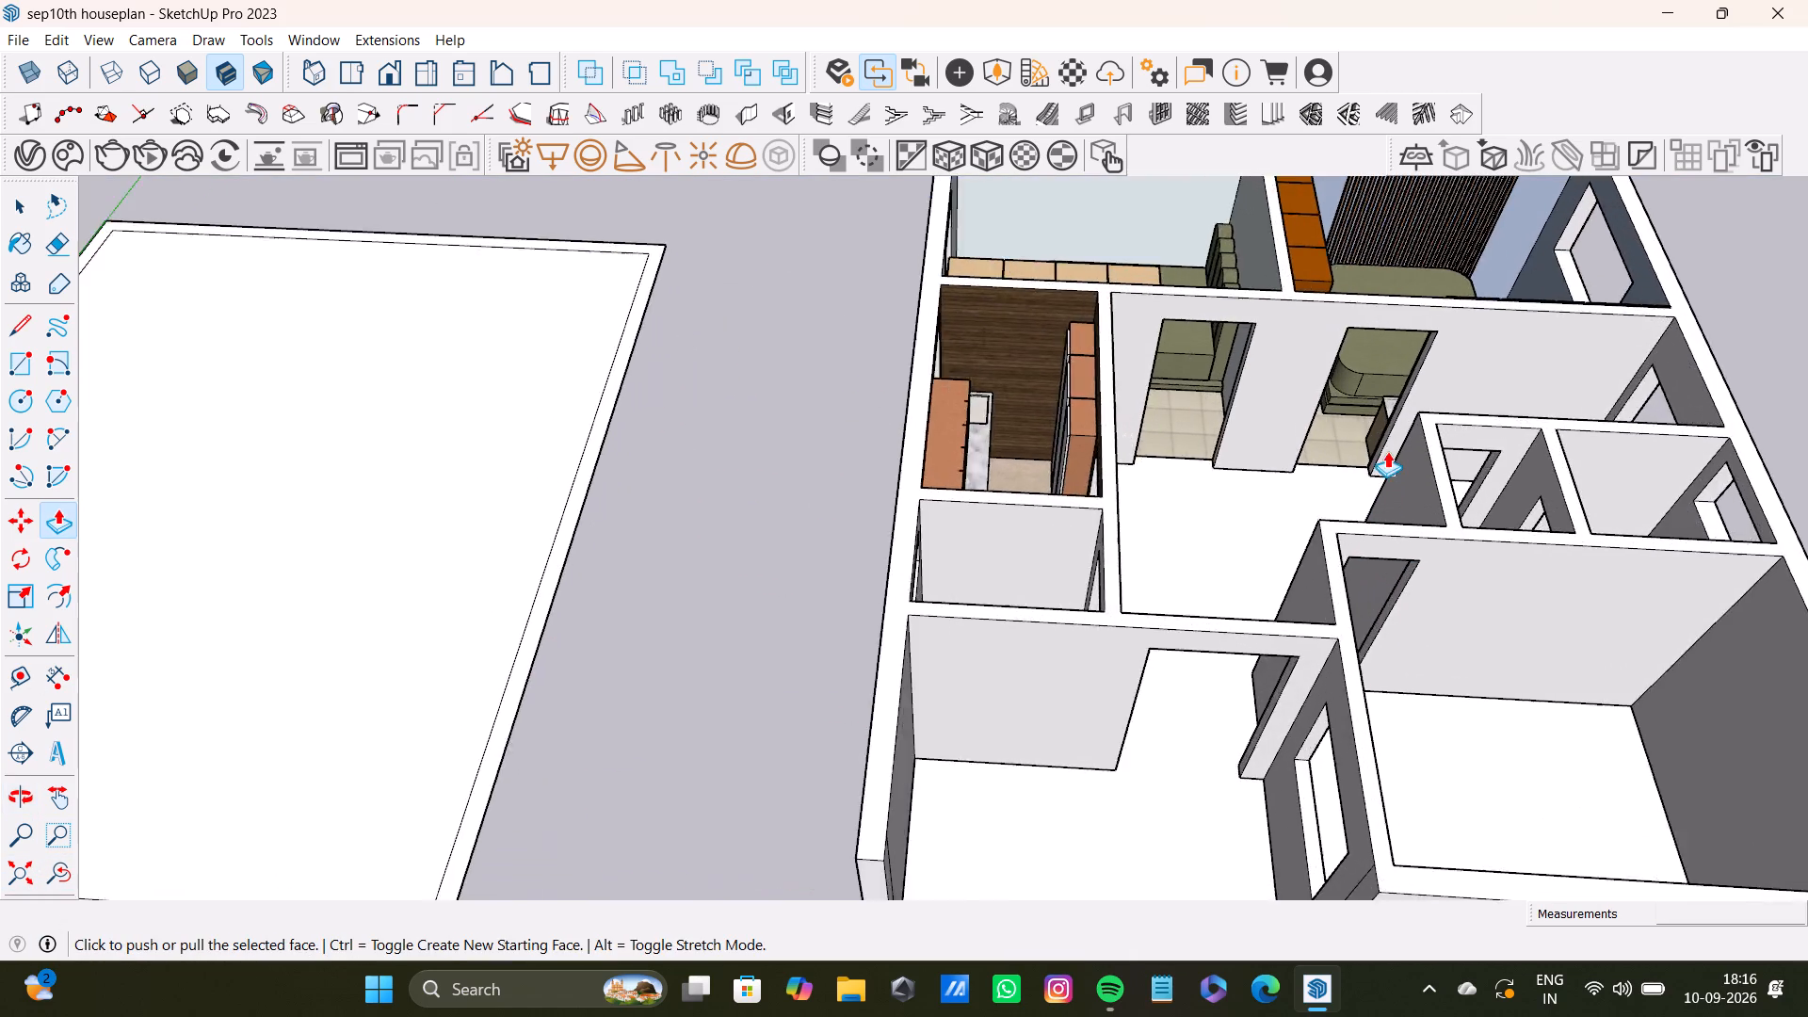
pyautogui.scroll(1, 1387, 451)
pyautogui.moveTo(1380, 283); pyautogui.dragTo(1105, 562, button='middle')
pyautogui.moveTo(1301, 661); pyautogui.dragTo(1586, 294, button='middle')
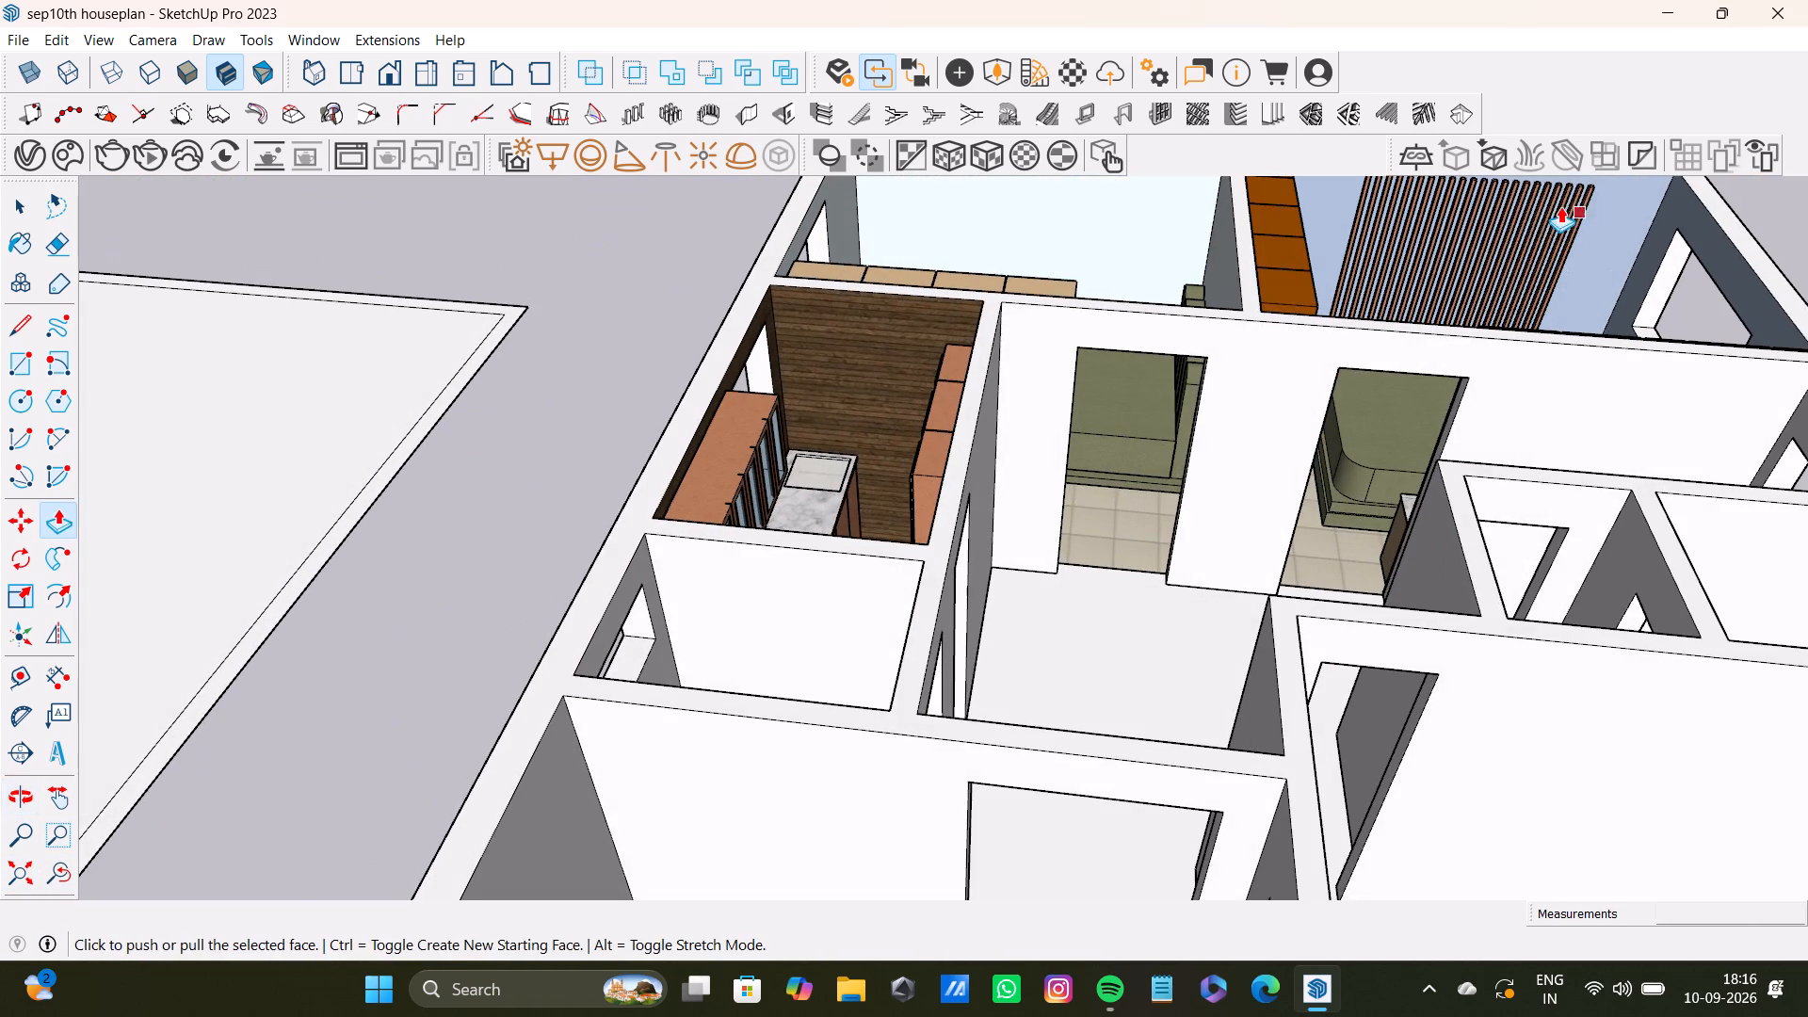
pyautogui.scroll(12, 1476, 321)
pyautogui.keyDown('shift'); pyautogui.moveTo(1503, 380); pyautogui.dragTo(1297, 487, button='middle'); pyautogui.keyUp('shift')
pyautogui.scroll(6, 1297, 513)
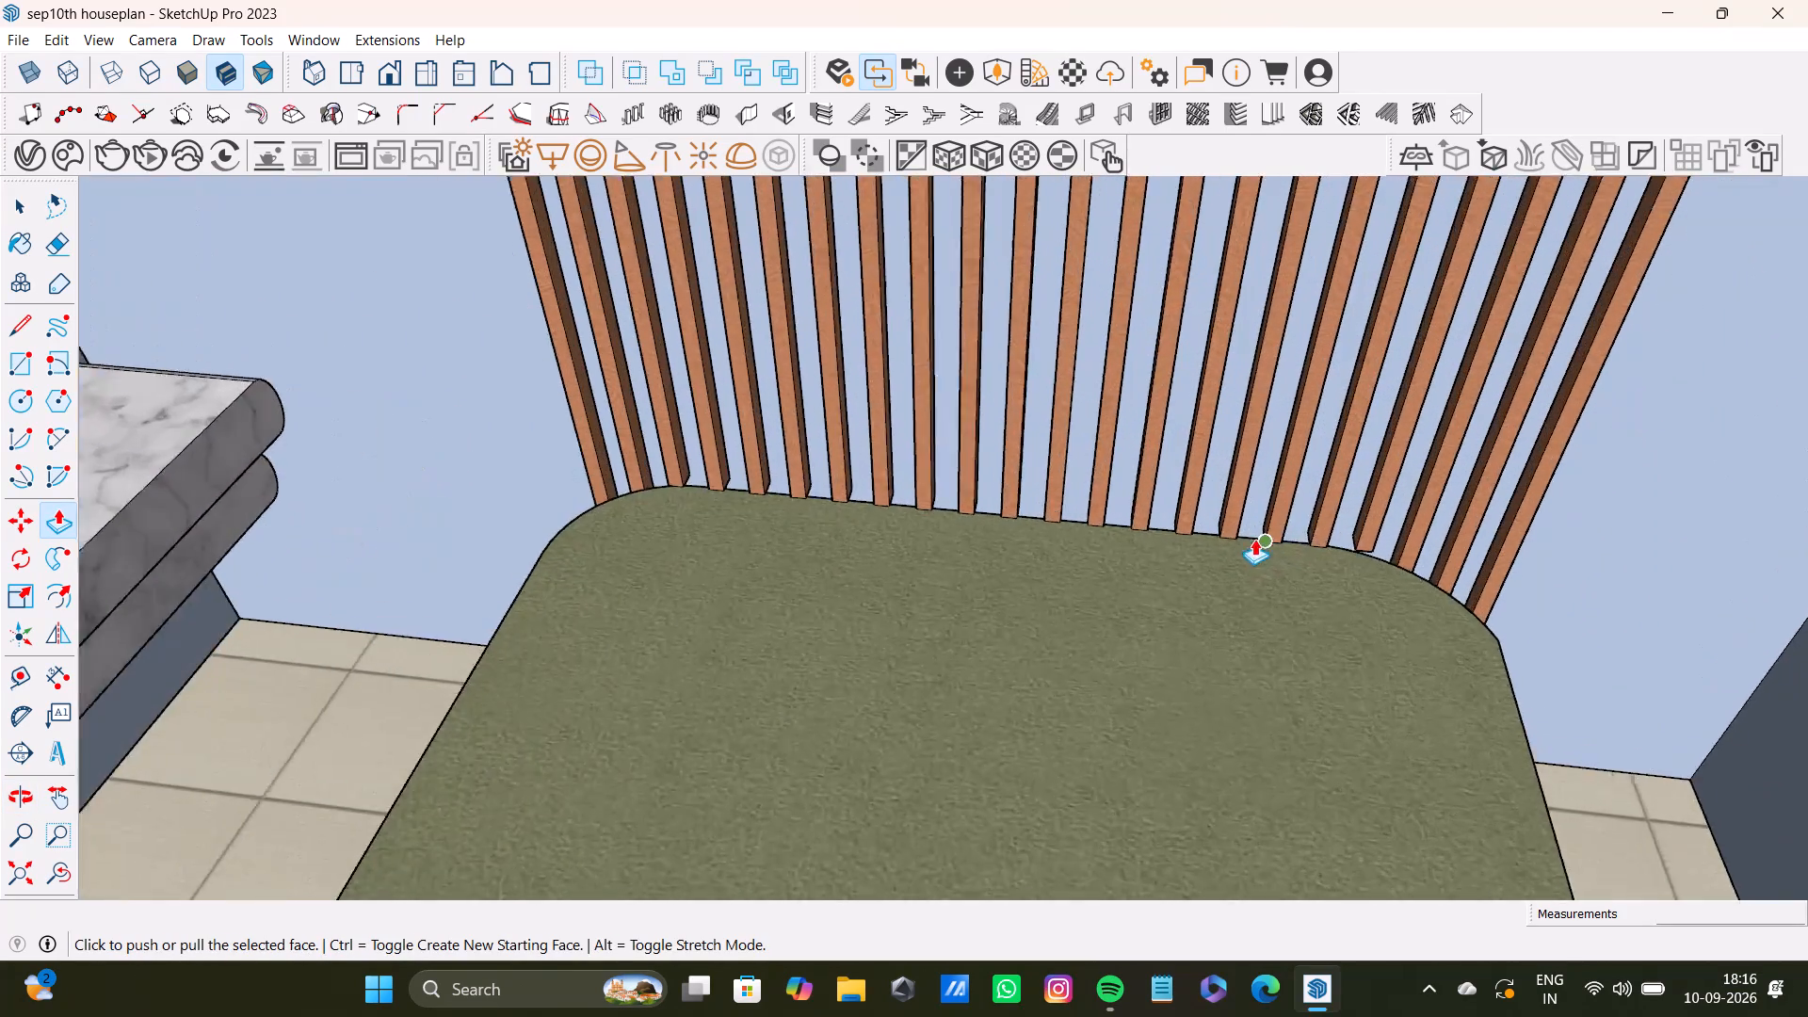
pyautogui.scroll(14, 1254, 539)
pyautogui.moveTo(1371, 576); pyautogui.dragTo(1360, 487, button='middle')
pyautogui.scroll(9, 1387, 527)
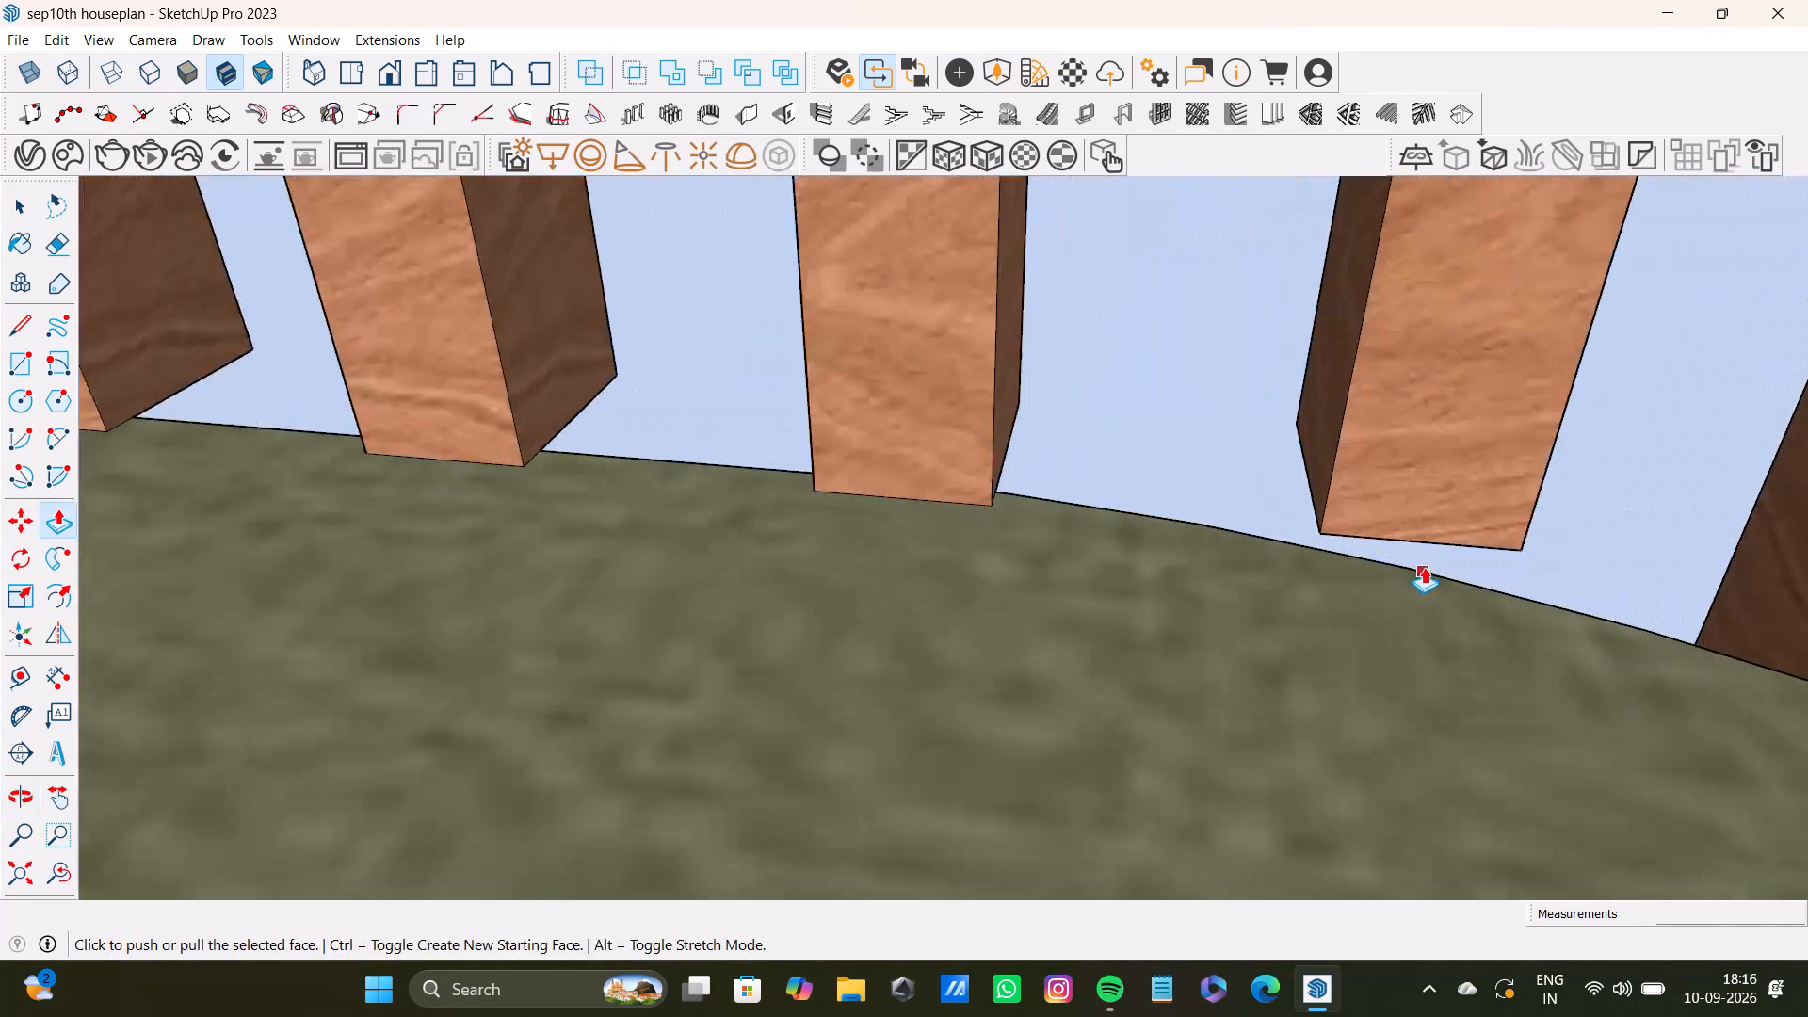
pyautogui.scroll(4, 1424, 567)
pyautogui.moveTo(1423, 573); pyautogui.dragTo(1245, 495, button='middle')
pyautogui.scroll(3, 1523, 618)
pyautogui.moveTo(1502, 609); pyautogui.dragTo(1434, 519, button='middle')
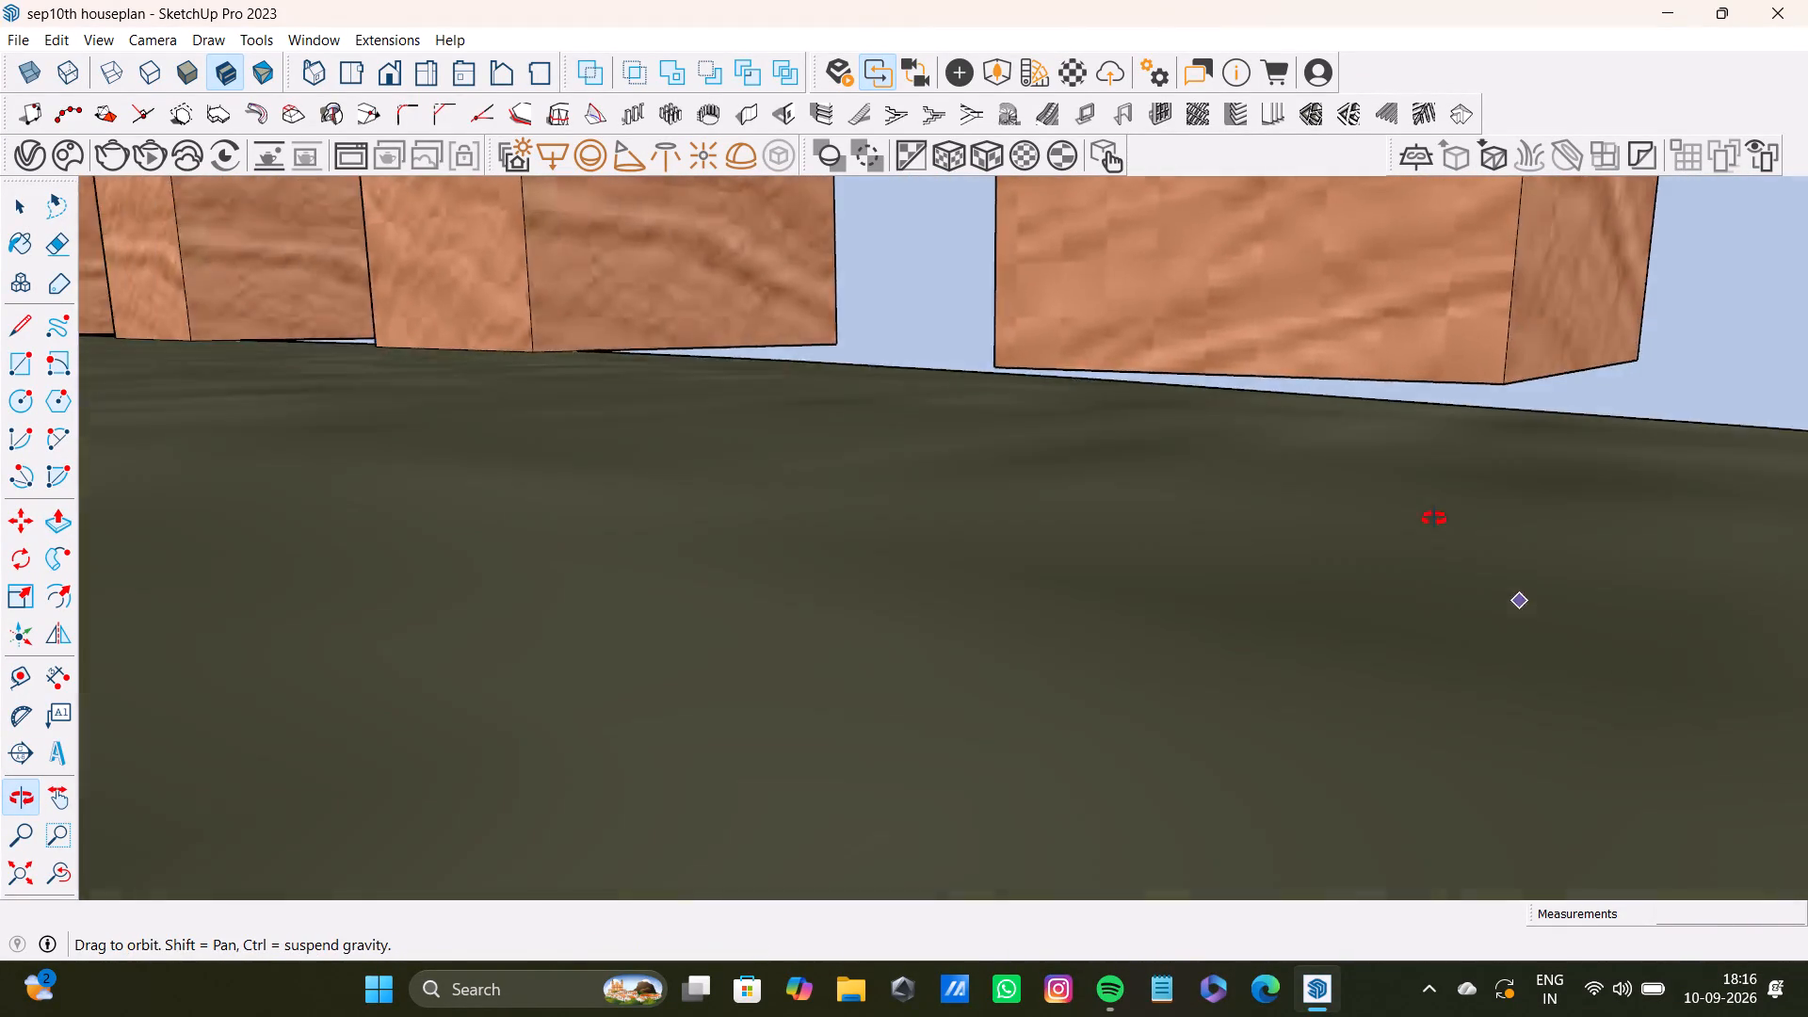
pyautogui.moveTo(1434, 519); pyautogui.dragTo(1367, 518, button='middle')
pyautogui.scroll(6, 1367, 405)
pyautogui.moveTo(1349, 386); pyautogui.dragTo(1348, 370, button='middle')
pyautogui.moveTo(1304, 231); pyautogui.dragTo(1304, 428)
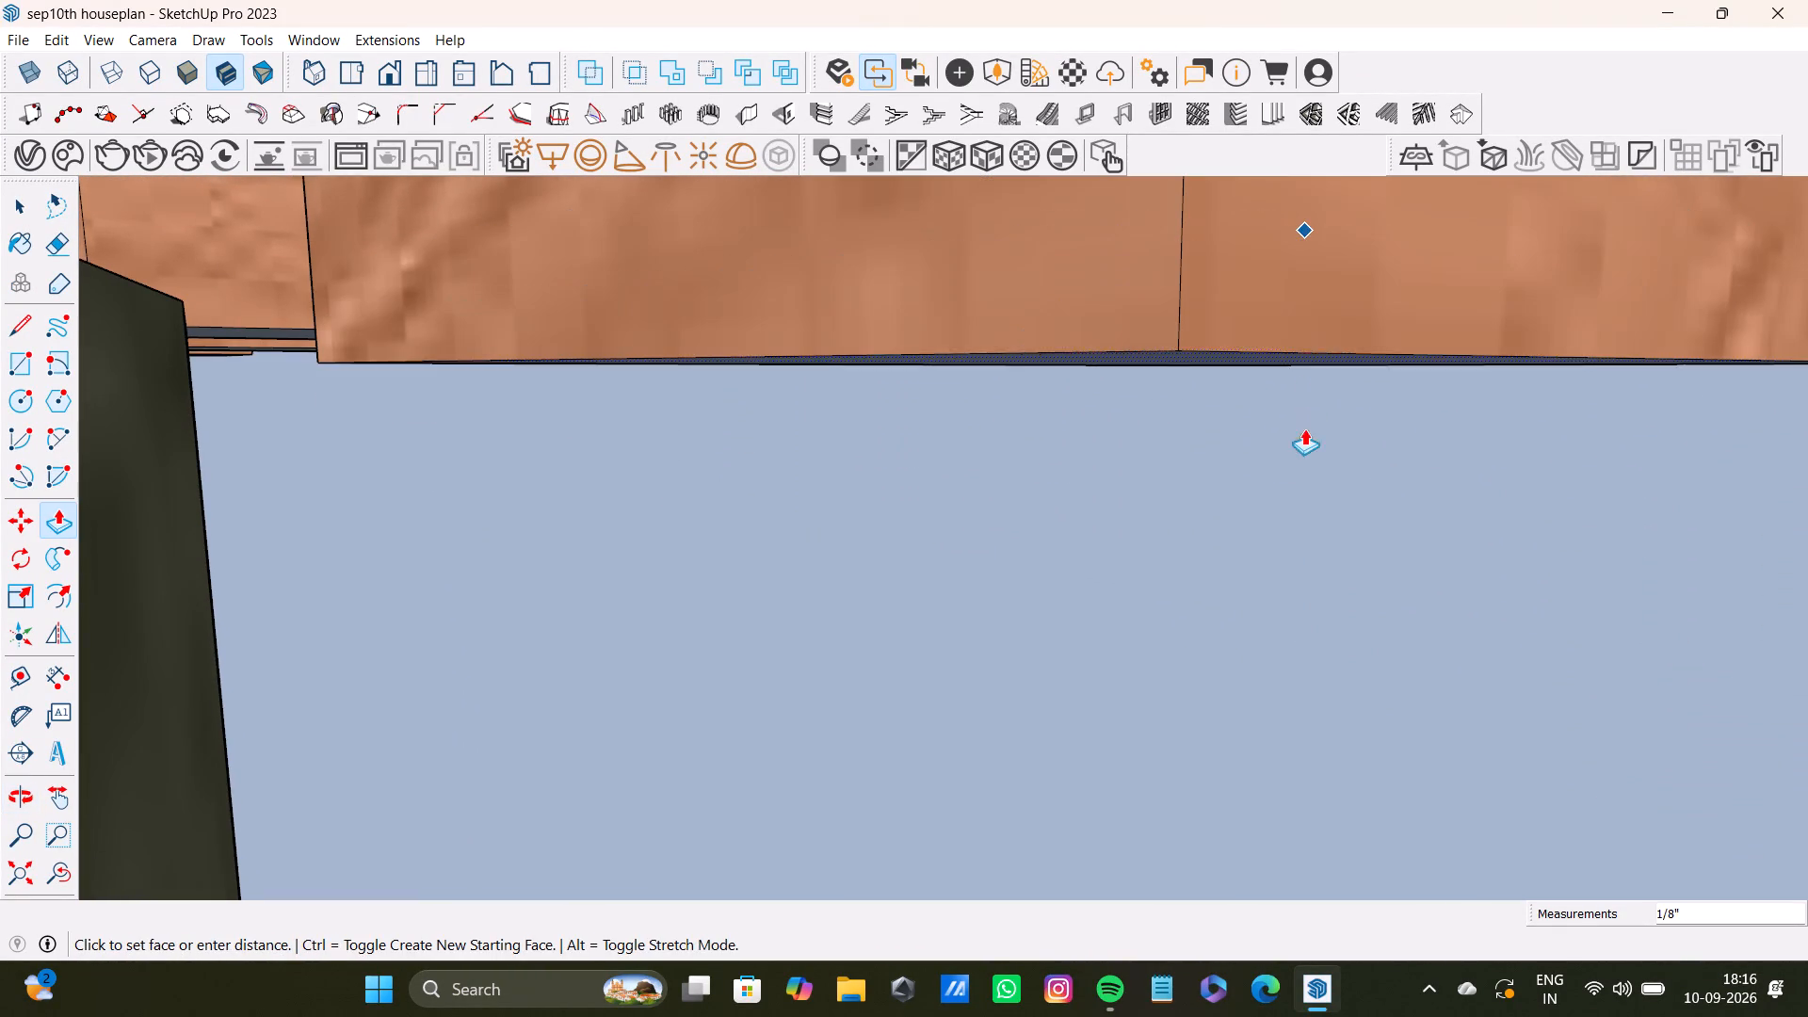
pyautogui.moveTo(1304, 428); pyautogui.dragTo(1304, 454)
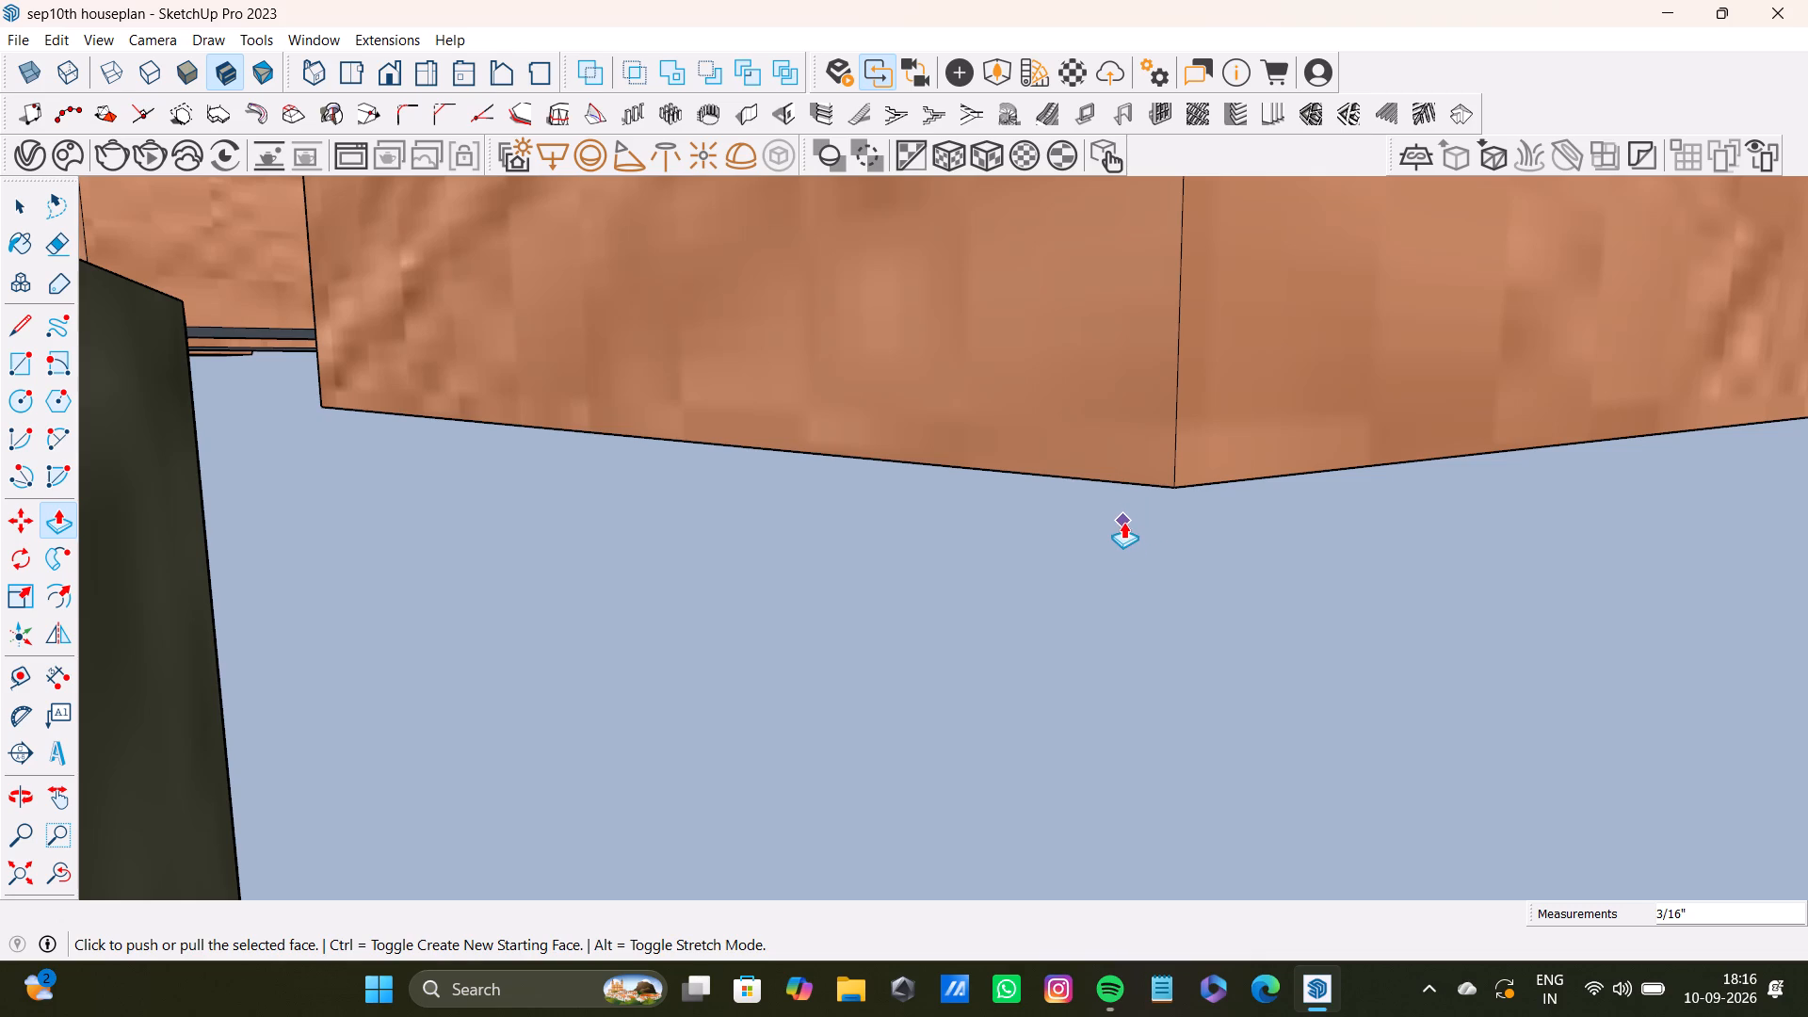
# Extend the same slat's underside about 9/16" further down, behind the bed's curved edge.
pyautogui.scroll(-17, 1129, 551)
pyautogui.moveTo(1064, 583); pyautogui.dragTo(1273, 641, button='middle')
pyautogui.scroll(16, 1089, 541)
pyautogui.scroll(-5, 1131, 530)
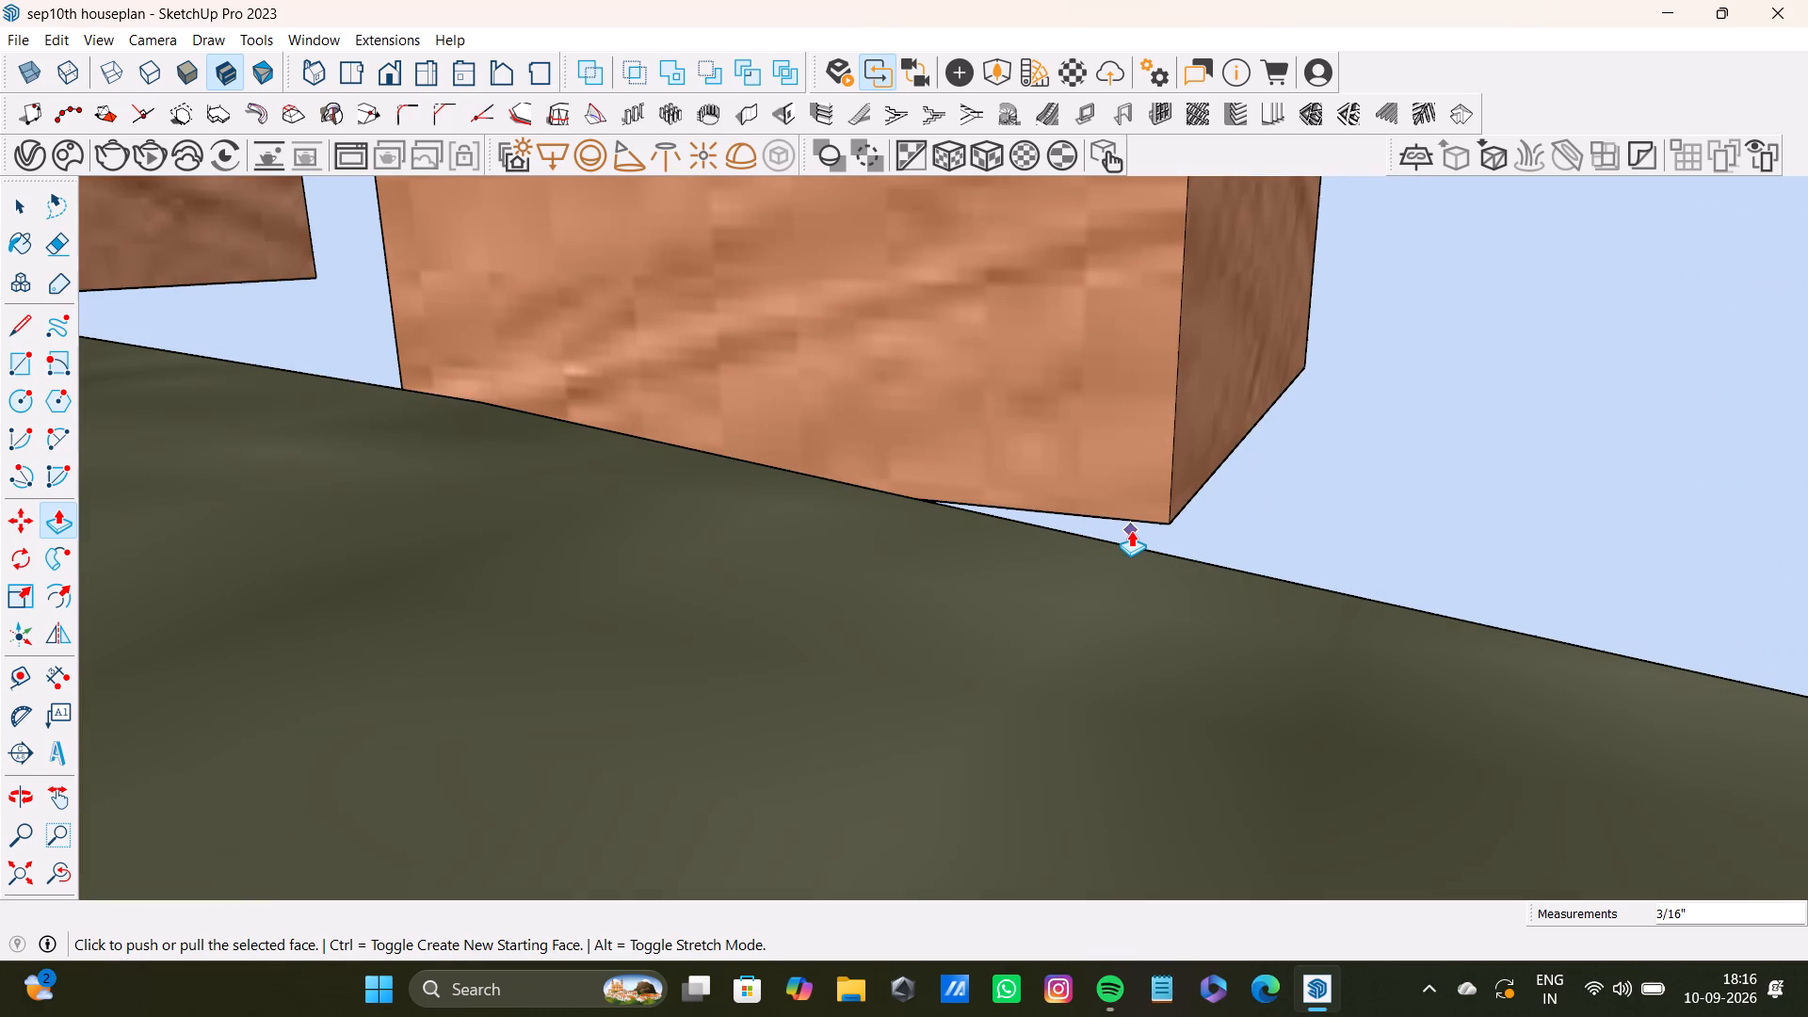
pyautogui.moveTo(1154, 523); pyautogui.dragTo(1163, 567)
pyautogui.moveTo(1135, 393); pyautogui.dragTo(1136, 503)
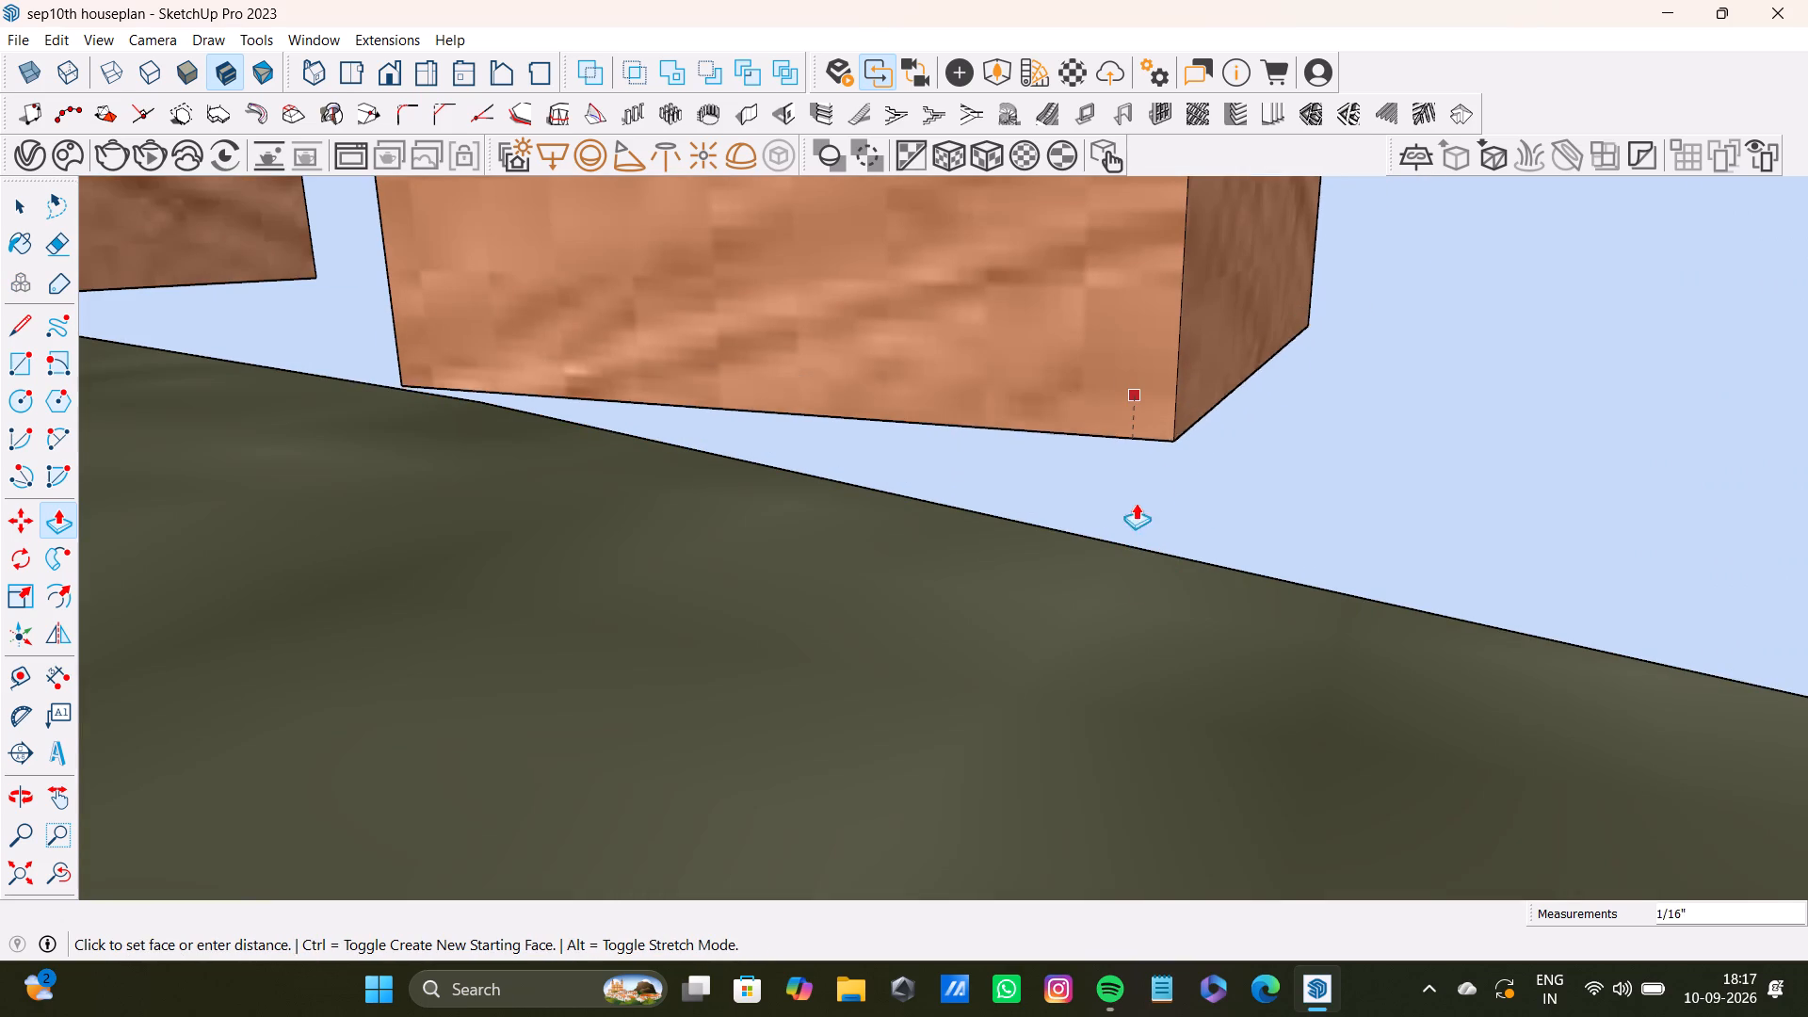
pyautogui.moveTo(1136, 503); pyautogui.dragTo(1161, 748)
pyautogui.scroll(-20, 1104, 643)
pyautogui.scroll(-1, 1104, 643)
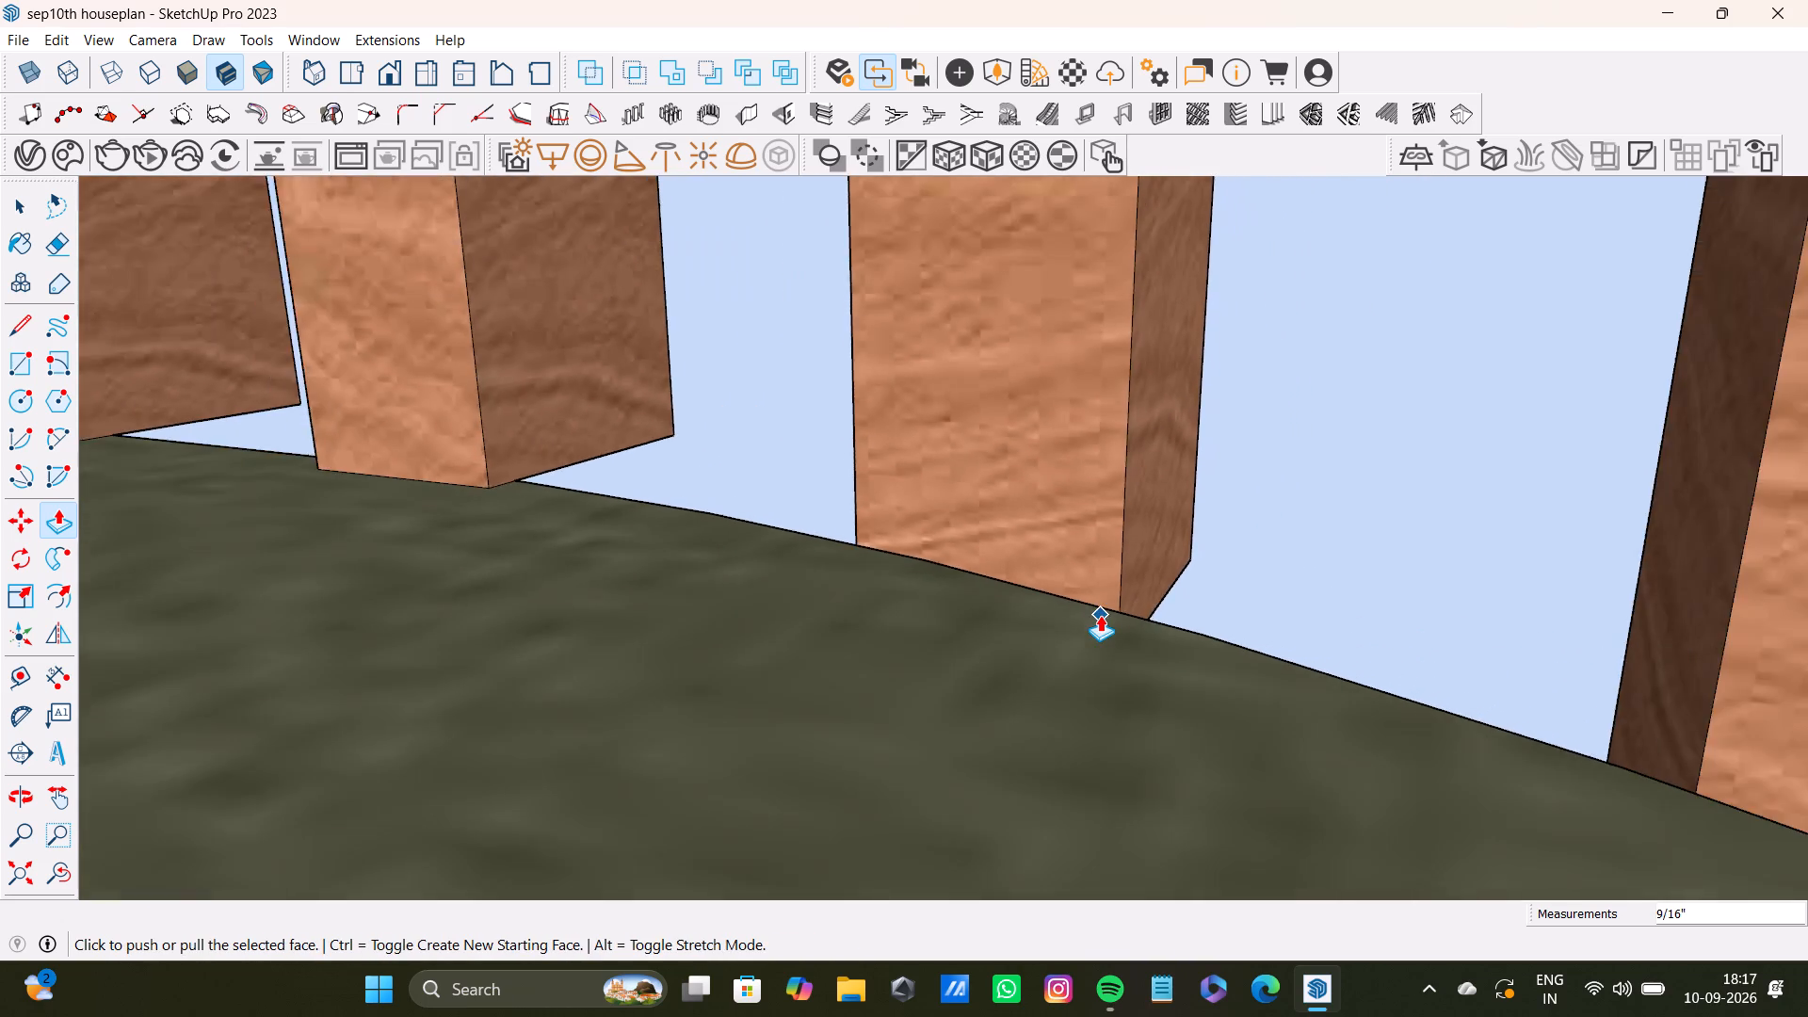
pyautogui.scroll(-20, 1100, 615)
pyautogui.scroll(-8, 1100, 615)
pyautogui.press('space')
pyautogui.scroll(11, 1041, 622)
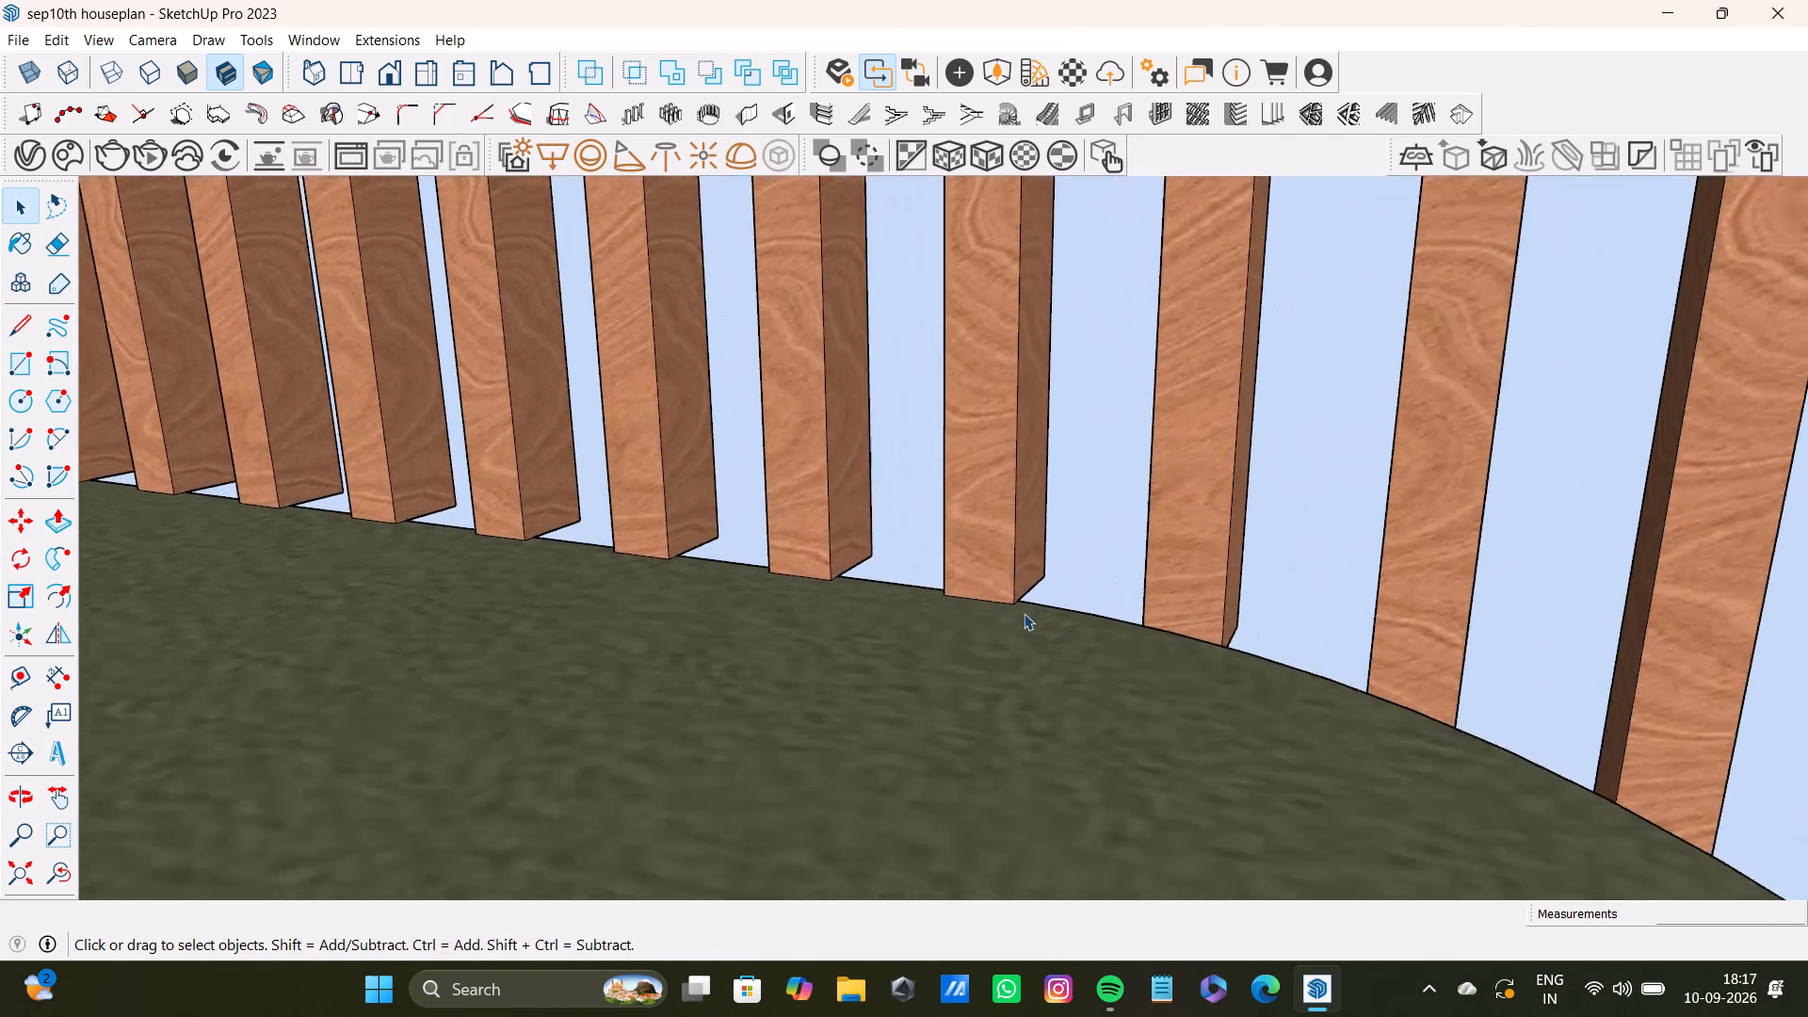
# Examine the slats' lower ends along the green bed's curved edge, and view the whole house from outside and above.
pyautogui.scroll(20, 1024, 613)
pyautogui.scroll(3, 1024, 613)
pyautogui.moveTo(1010, 568); pyautogui.dragTo(875, 554, button='middle')
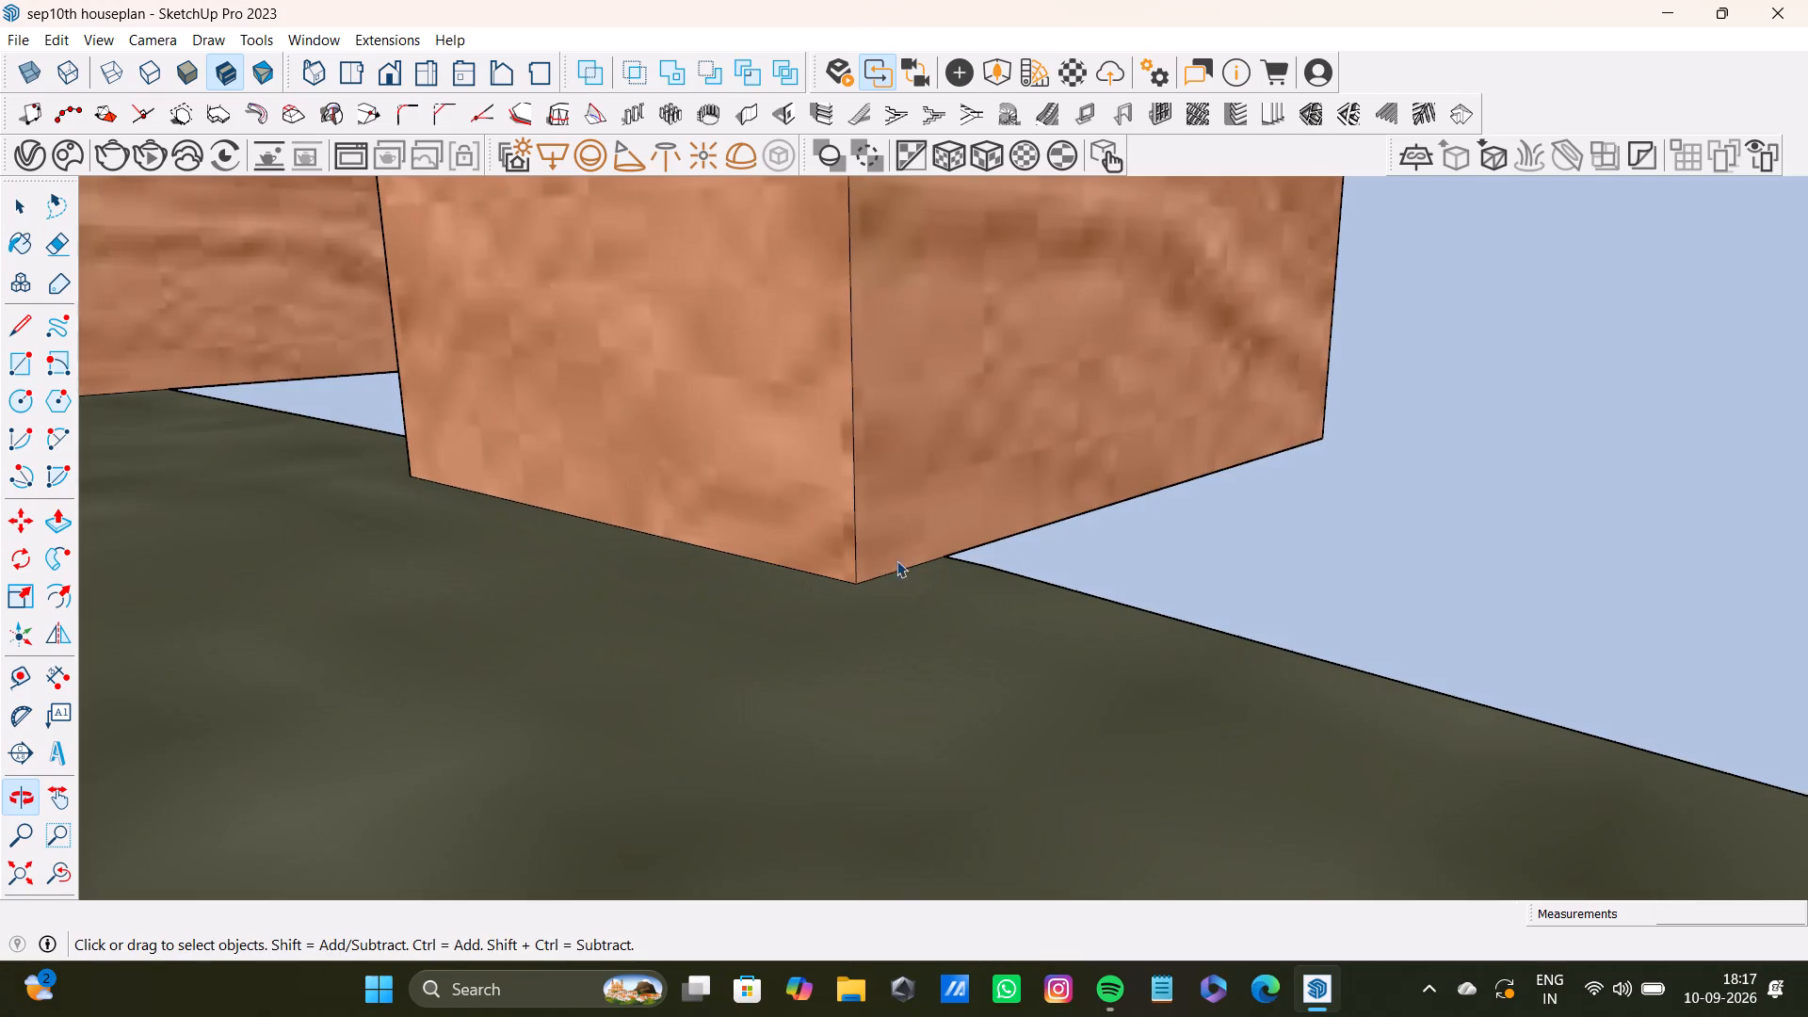
pyautogui.scroll(-9, 1065, 582)
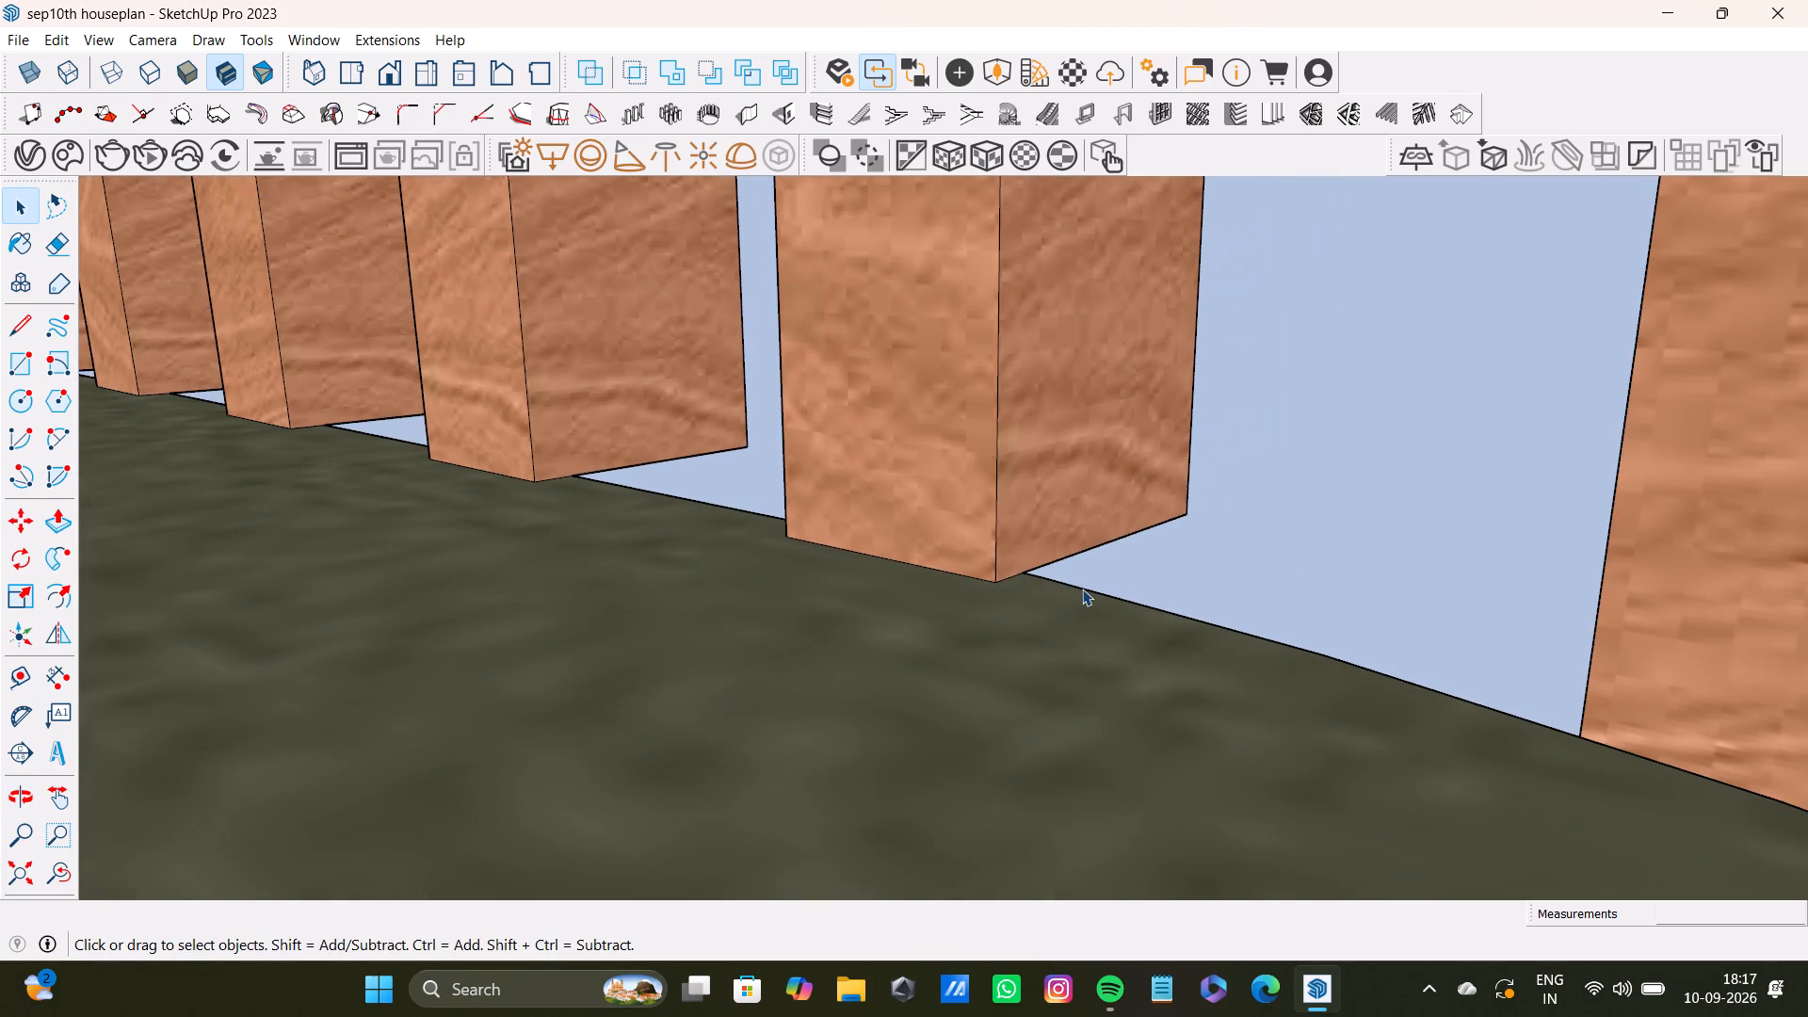
pyautogui.scroll(-12, 1135, 543)
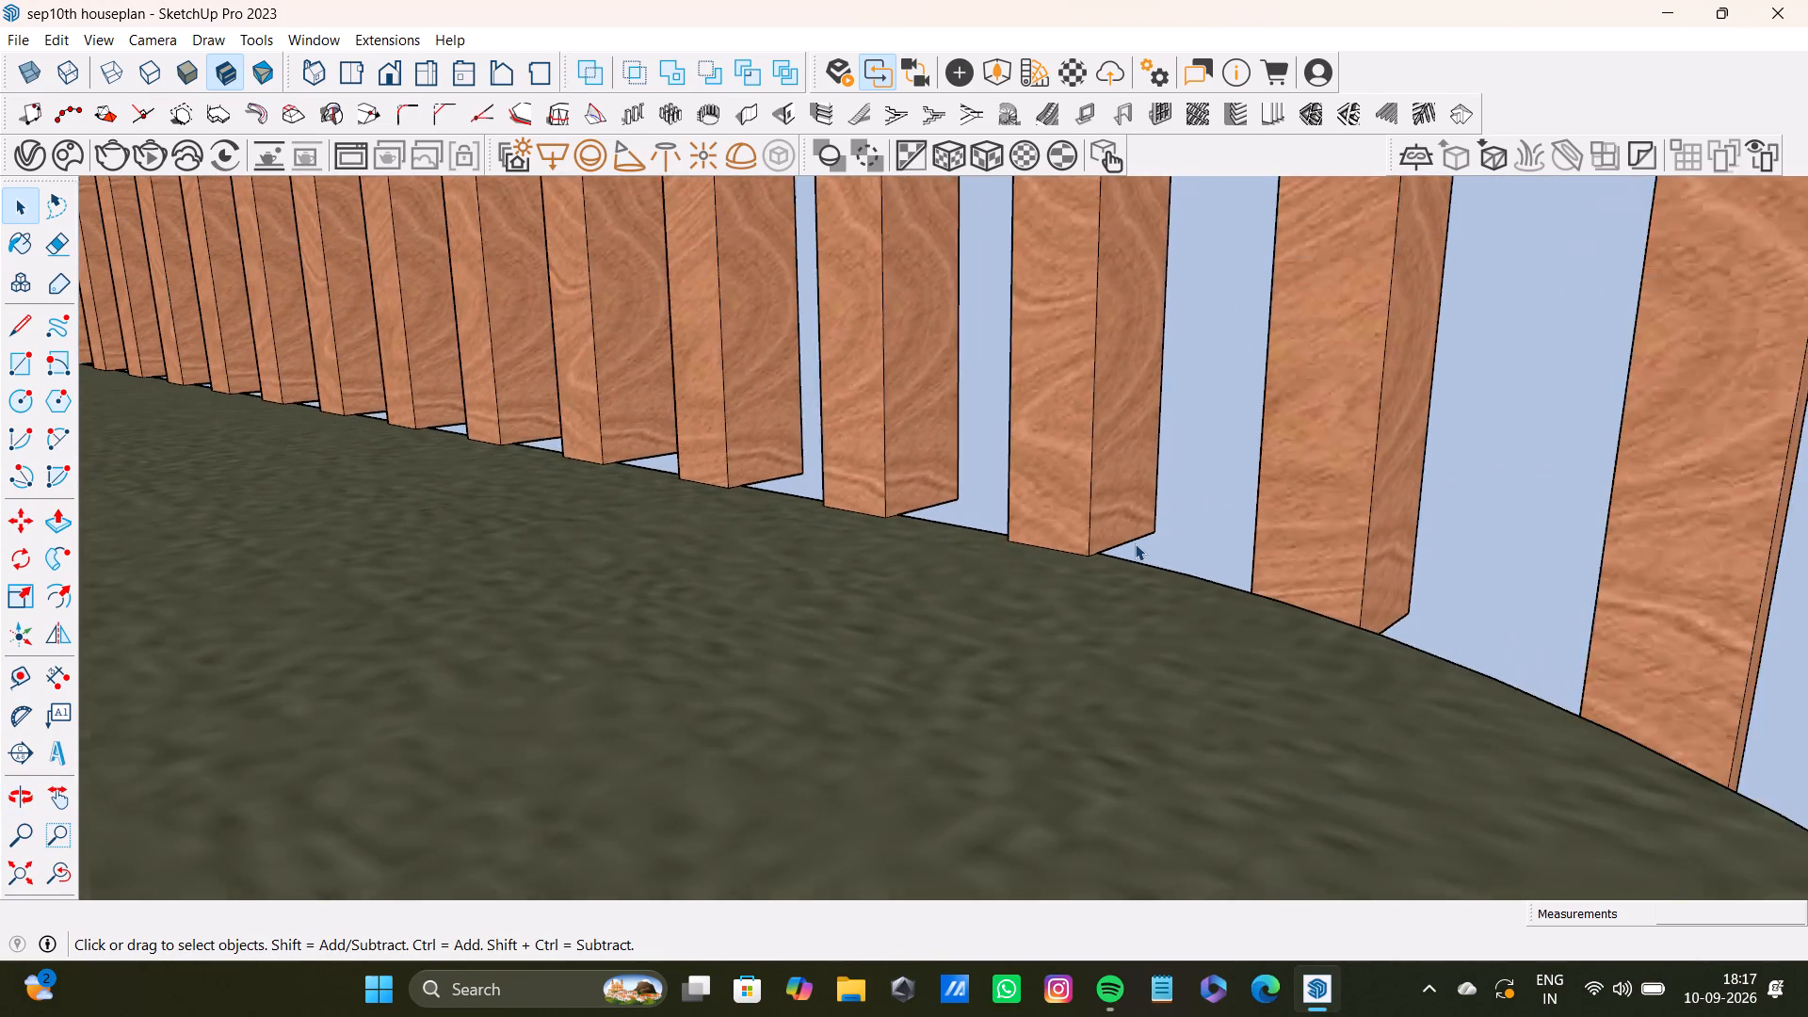
pyautogui.scroll(-20, 1135, 543)
pyautogui.scroll(-2, 1135, 543)
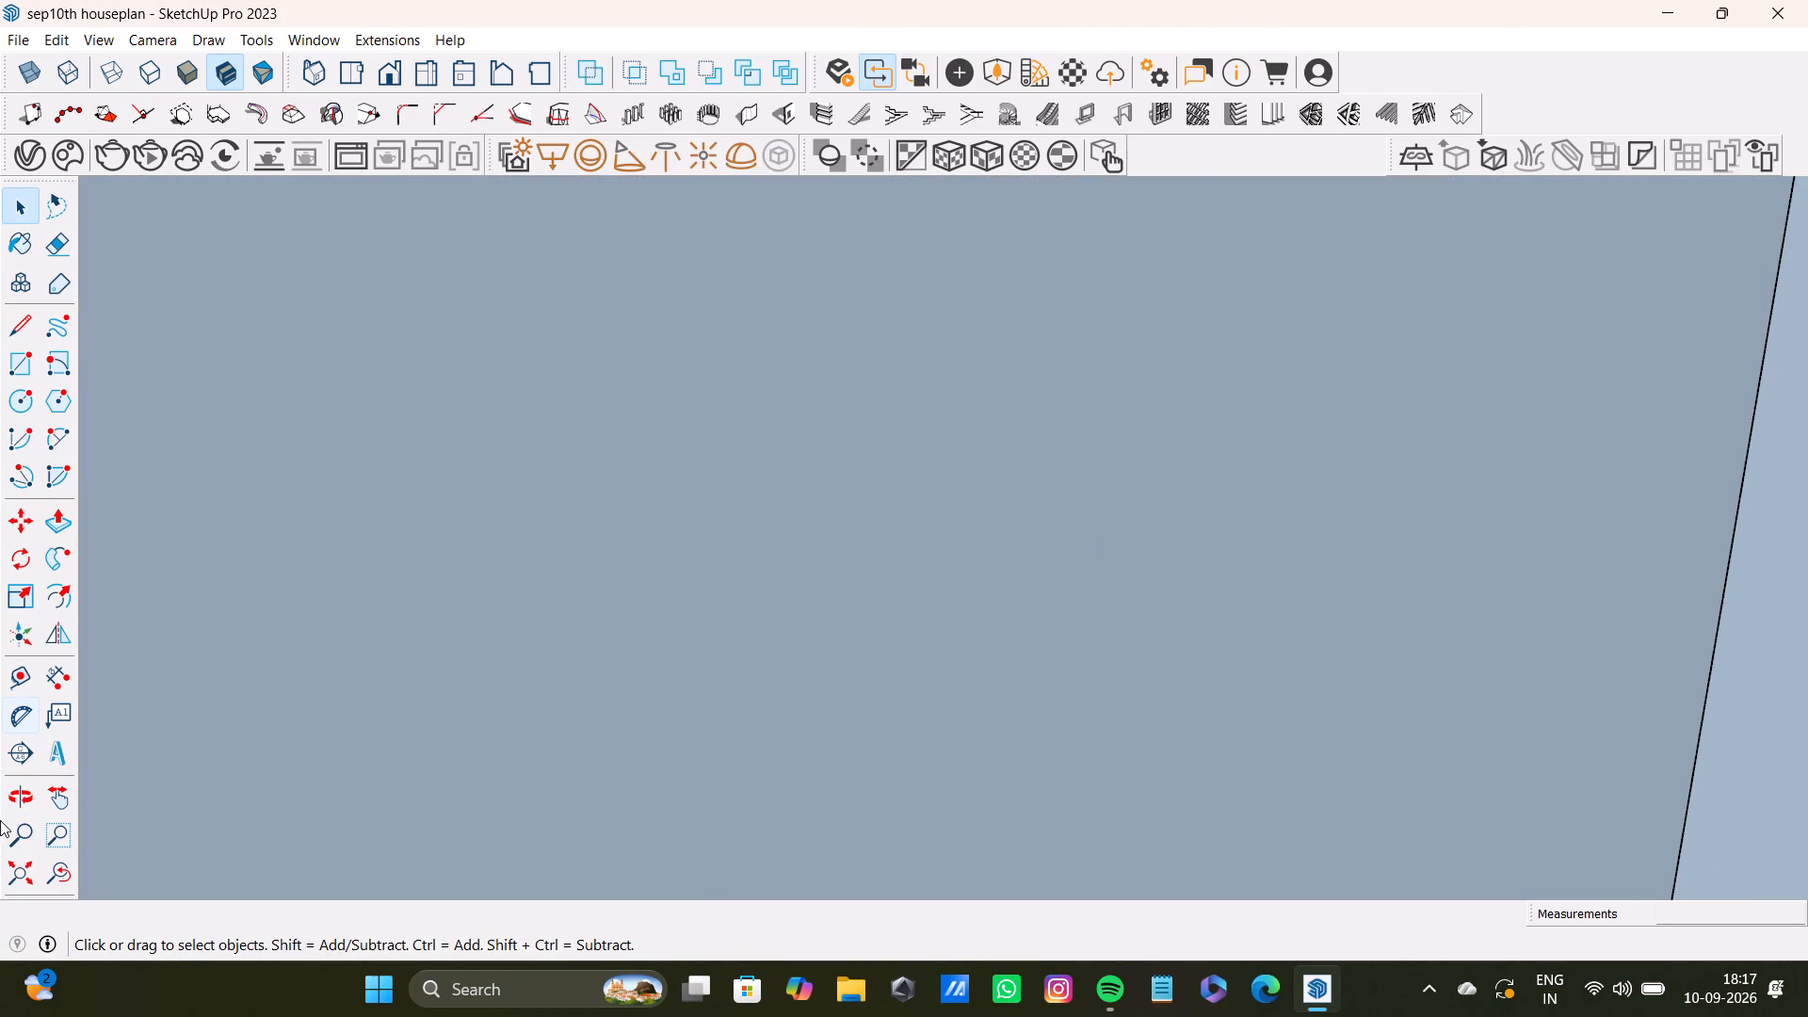
pyautogui.click(56, 881)
pyautogui.click(22, 874)
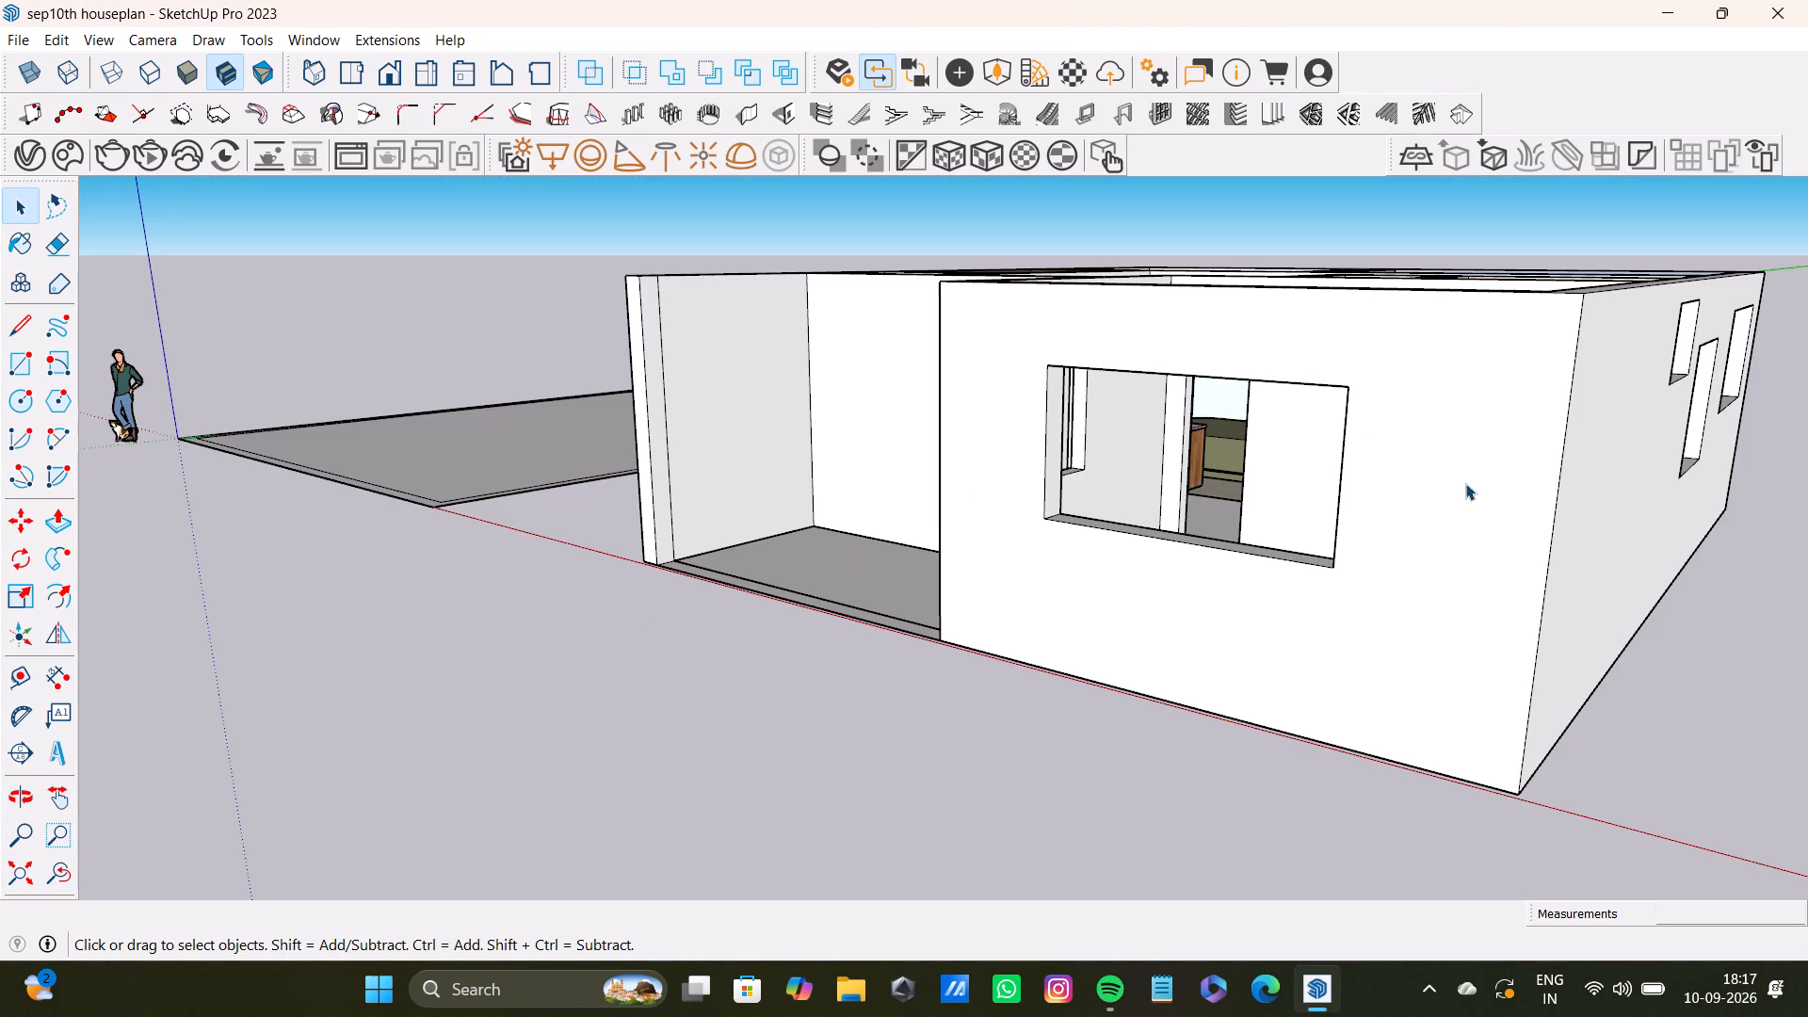
pyautogui.click(1767, 642)
pyautogui.moveTo(967, 454); pyautogui.dragTo(1266, 556, button='middle')
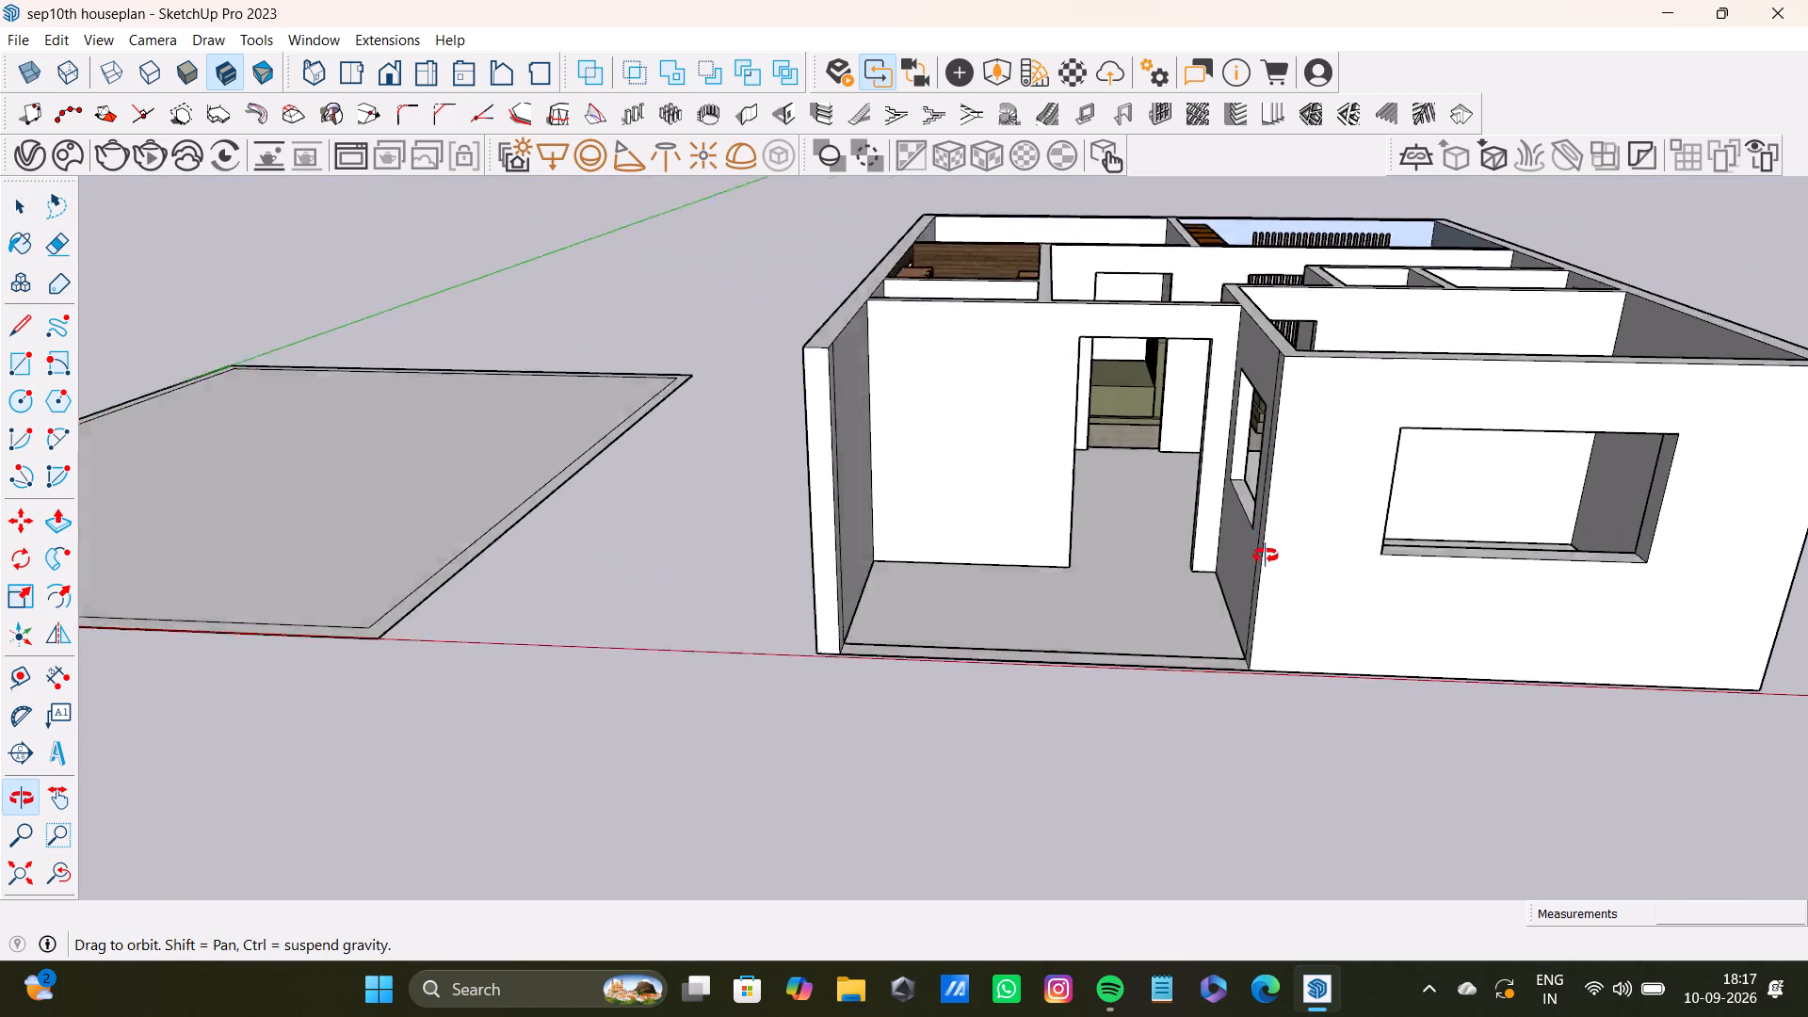
pyautogui.moveTo(1266, 556); pyautogui.dragTo(1266, 557, button='middle')
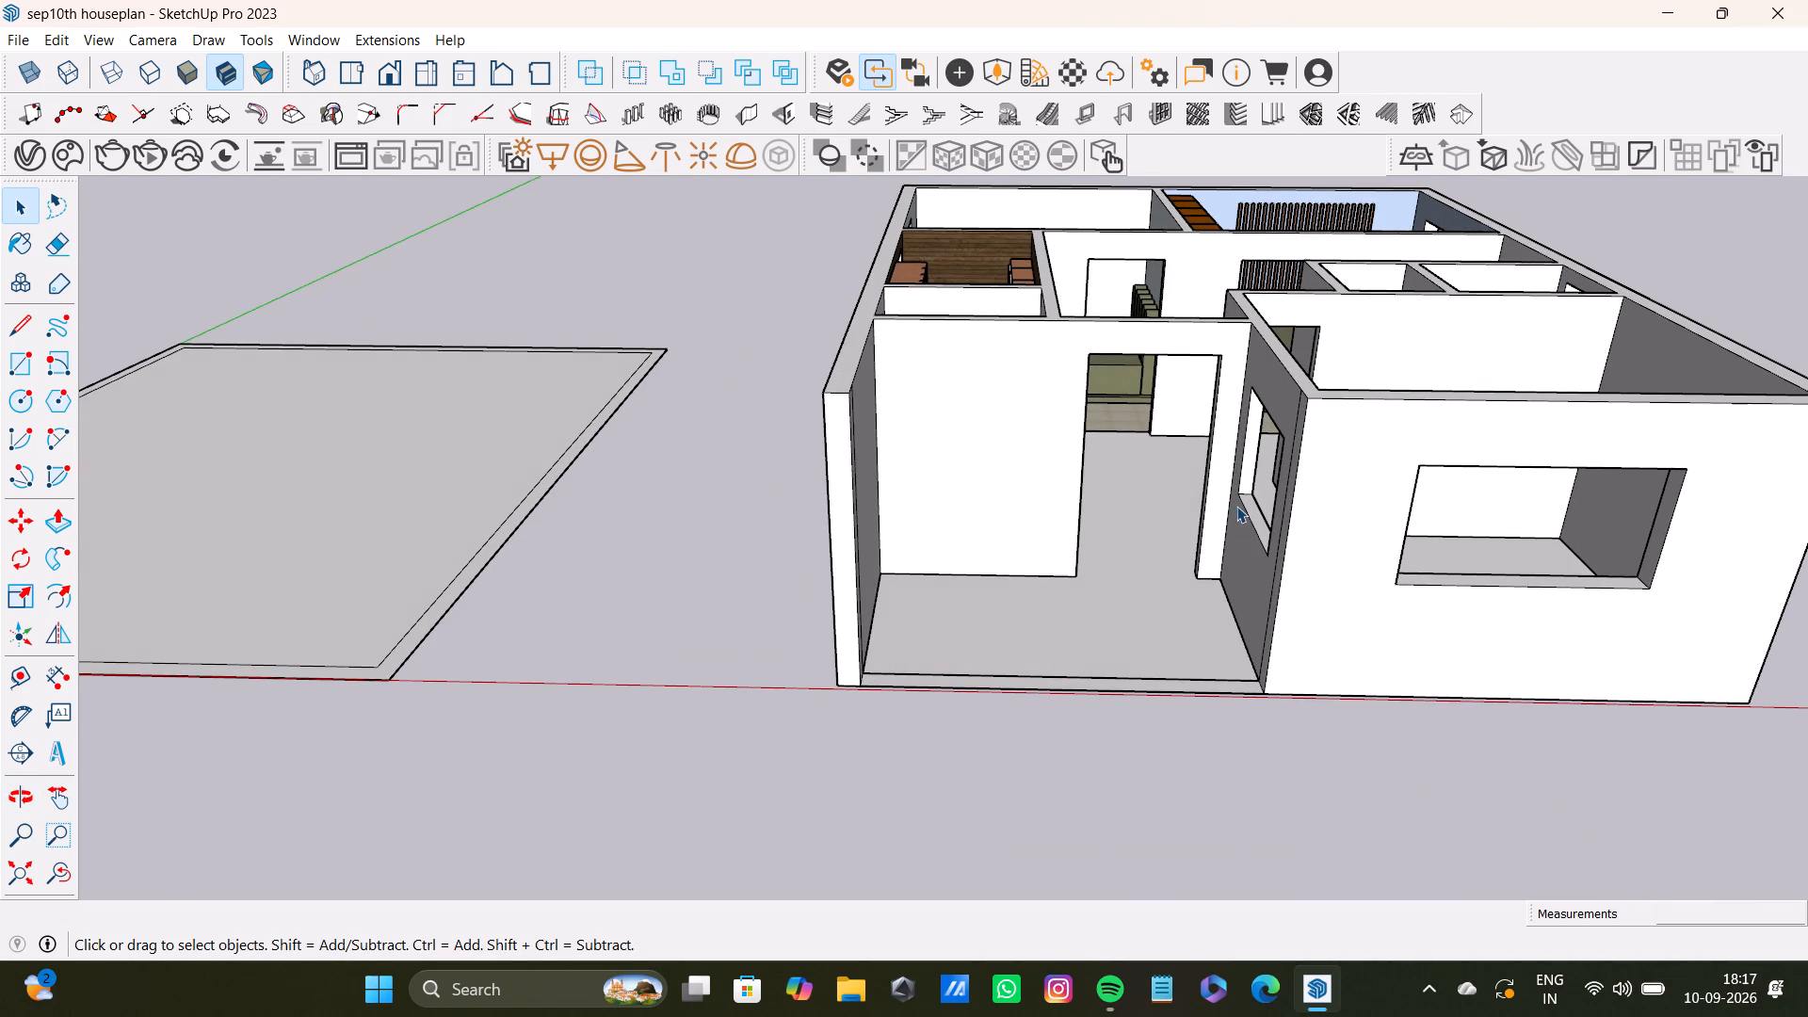
pyautogui.scroll(5, 1177, 388)
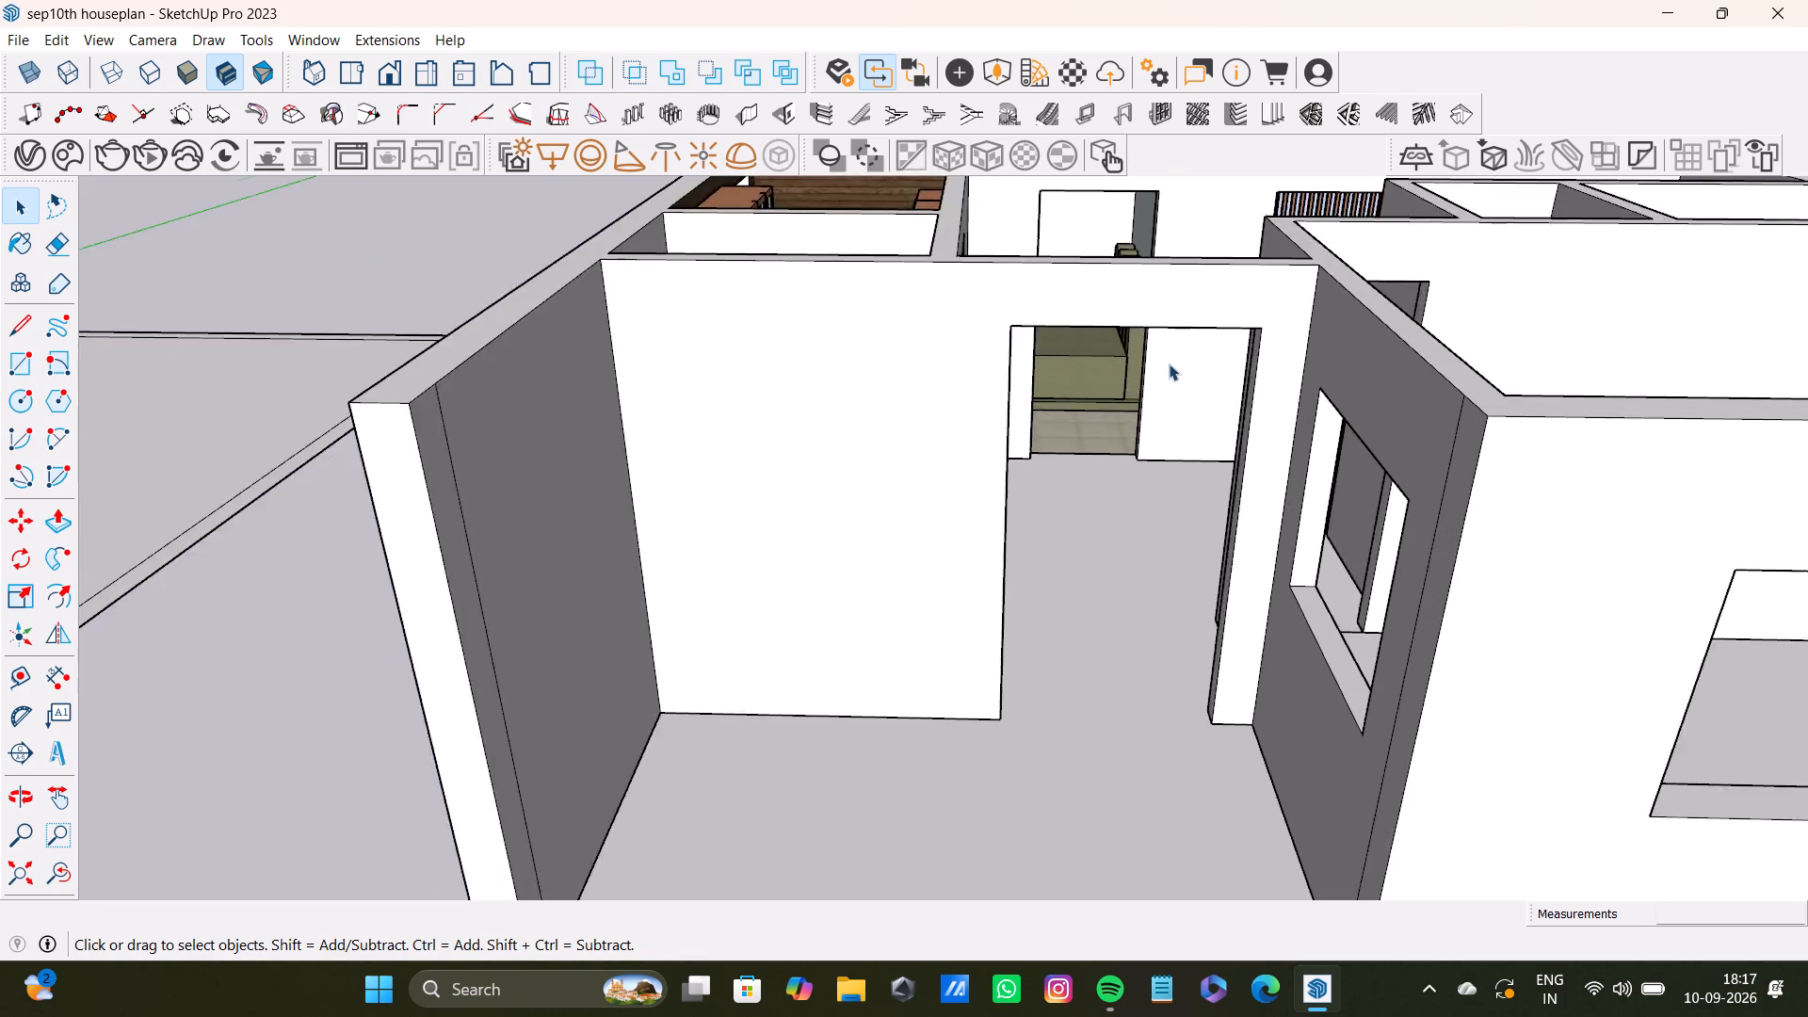
pyautogui.scroll(2, 1169, 363)
pyautogui.moveTo(1116, 337); pyautogui.dragTo(1333, 497, button='middle')
pyautogui.scroll(-15, 1238, 480)
pyautogui.scroll(1, 785, 354)
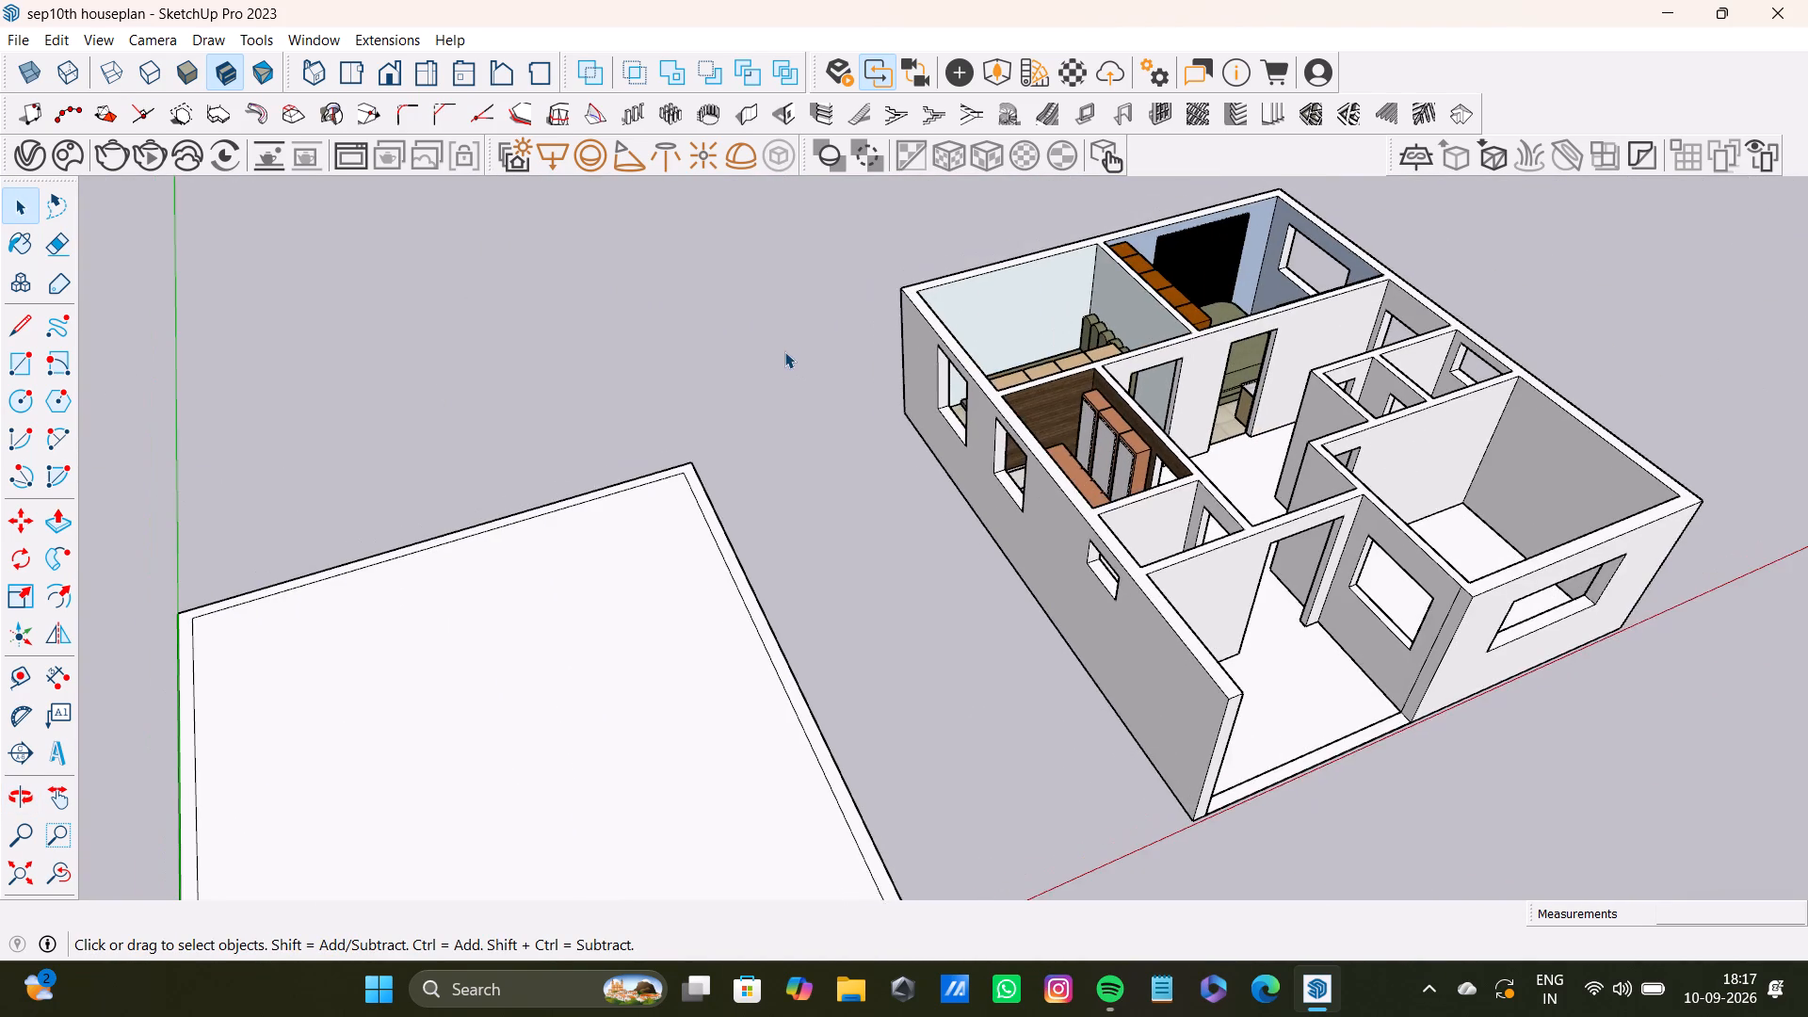
pyautogui.click(781, 342)
# Push/pull the top of the second slat from the wardrobe side down by about 10 1/4".
pyautogui.scroll(9, 1159, 341)
pyautogui.moveTo(1188, 327); pyautogui.dragTo(892, 332, button='middle')
pyautogui.scroll(4, 1434, 325)
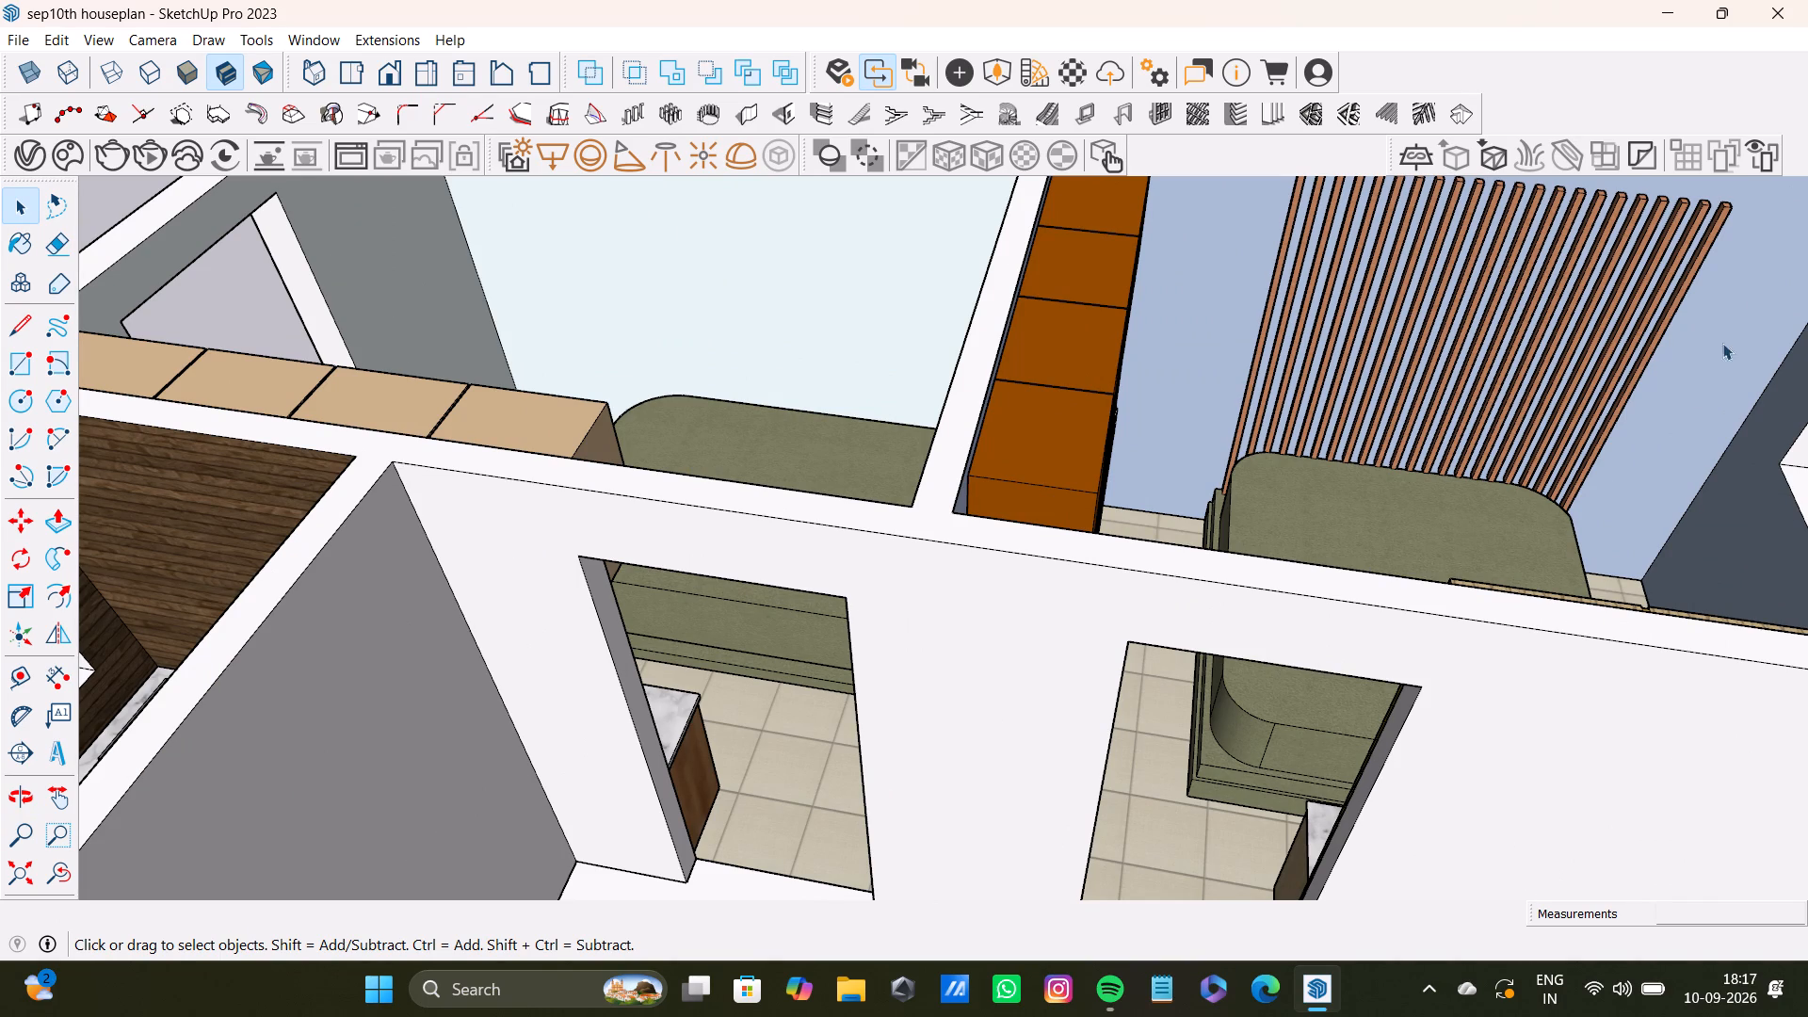
pyautogui.keyDown('shift'); pyautogui.moveTo(1456, 303); pyautogui.dragTo(1168, 436, button='middle'); pyautogui.keyUp('shift')
pyautogui.scroll(-12, 1359, 337)
pyautogui.keyDown('shift'); pyautogui.moveTo(1335, 333); pyautogui.dragTo(1148, 431, button='middle'); pyautogui.keyUp('shift')
pyautogui.scroll(15, 1158, 389)
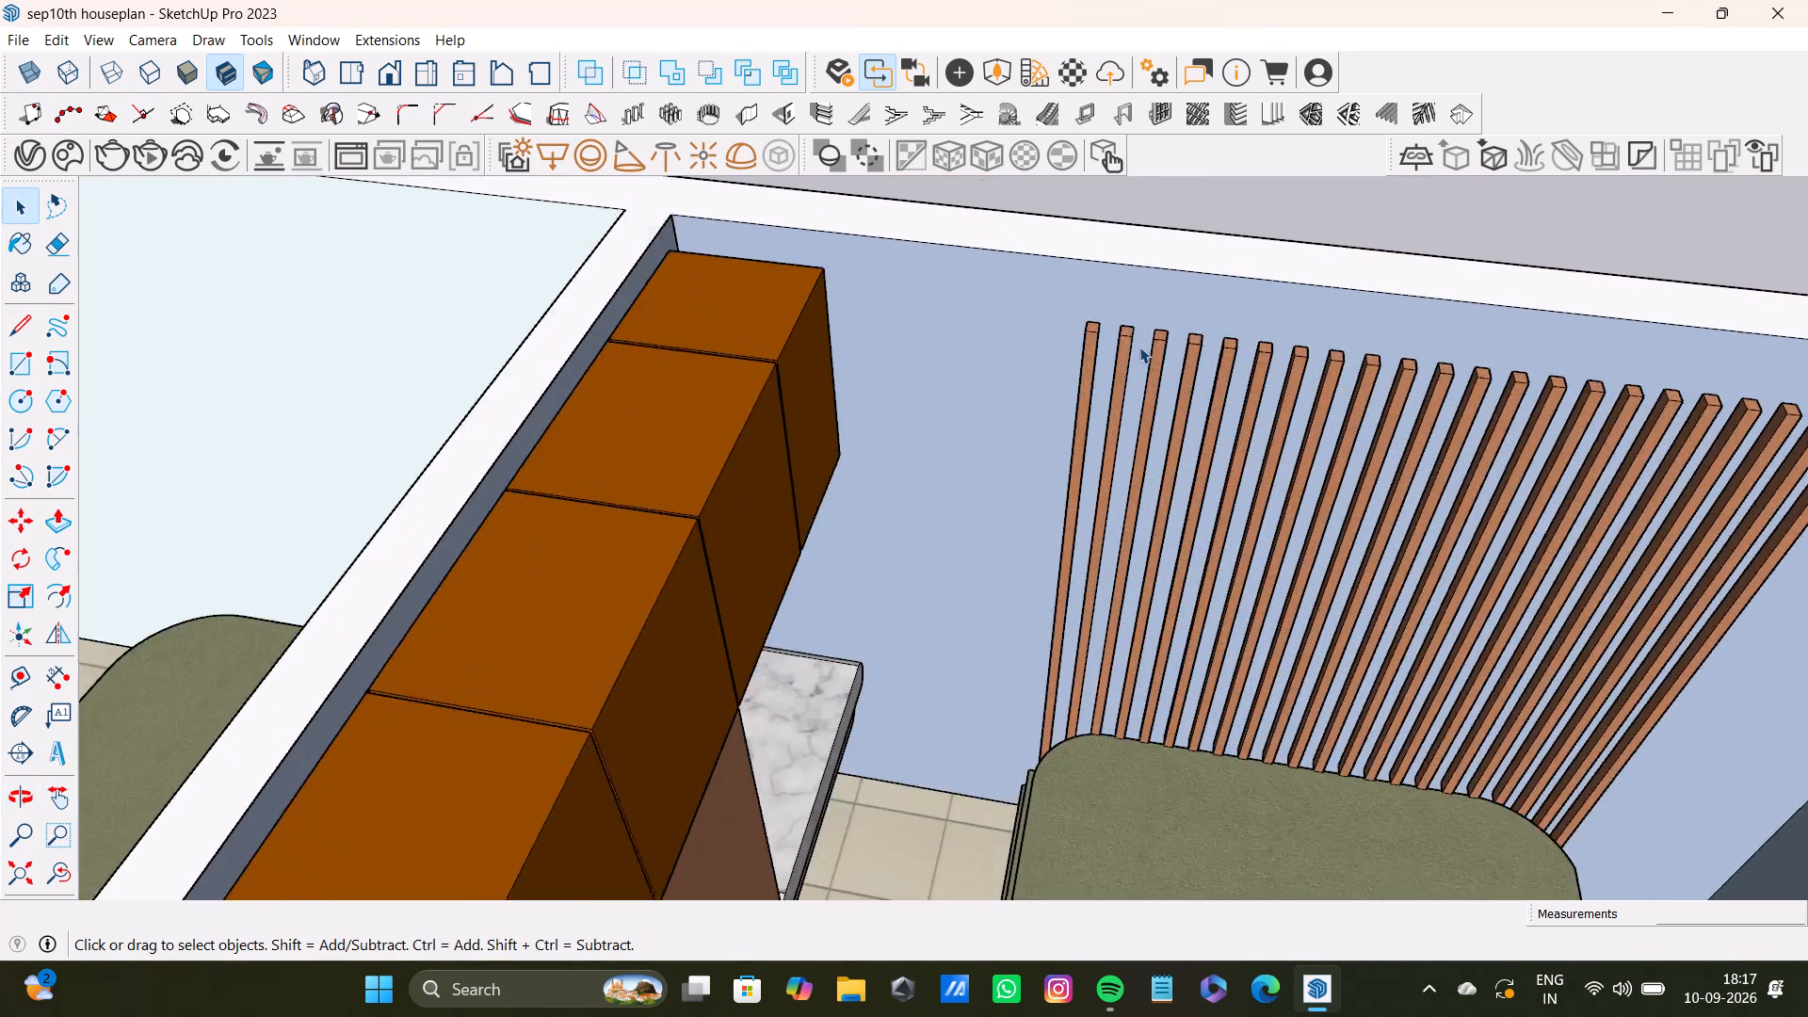
pyautogui.scroll(11, 1139, 347)
pyautogui.click(1127, 322)
pyautogui.press('p')
pyautogui.moveTo(1123, 322); pyautogui.dragTo(1110, 526)
pyautogui.press('space')
# Push/pull the top of the fourth slat from the wardrobe side down 10 1/4", level with the shortened second slat.
pyautogui.scroll(-5, 1265, 412)
pyautogui.keyDown('shift'); pyautogui.moveTo(1262, 416); pyautogui.dragTo(984, 390, button='middle'); pyautogui.keyUp('shift')
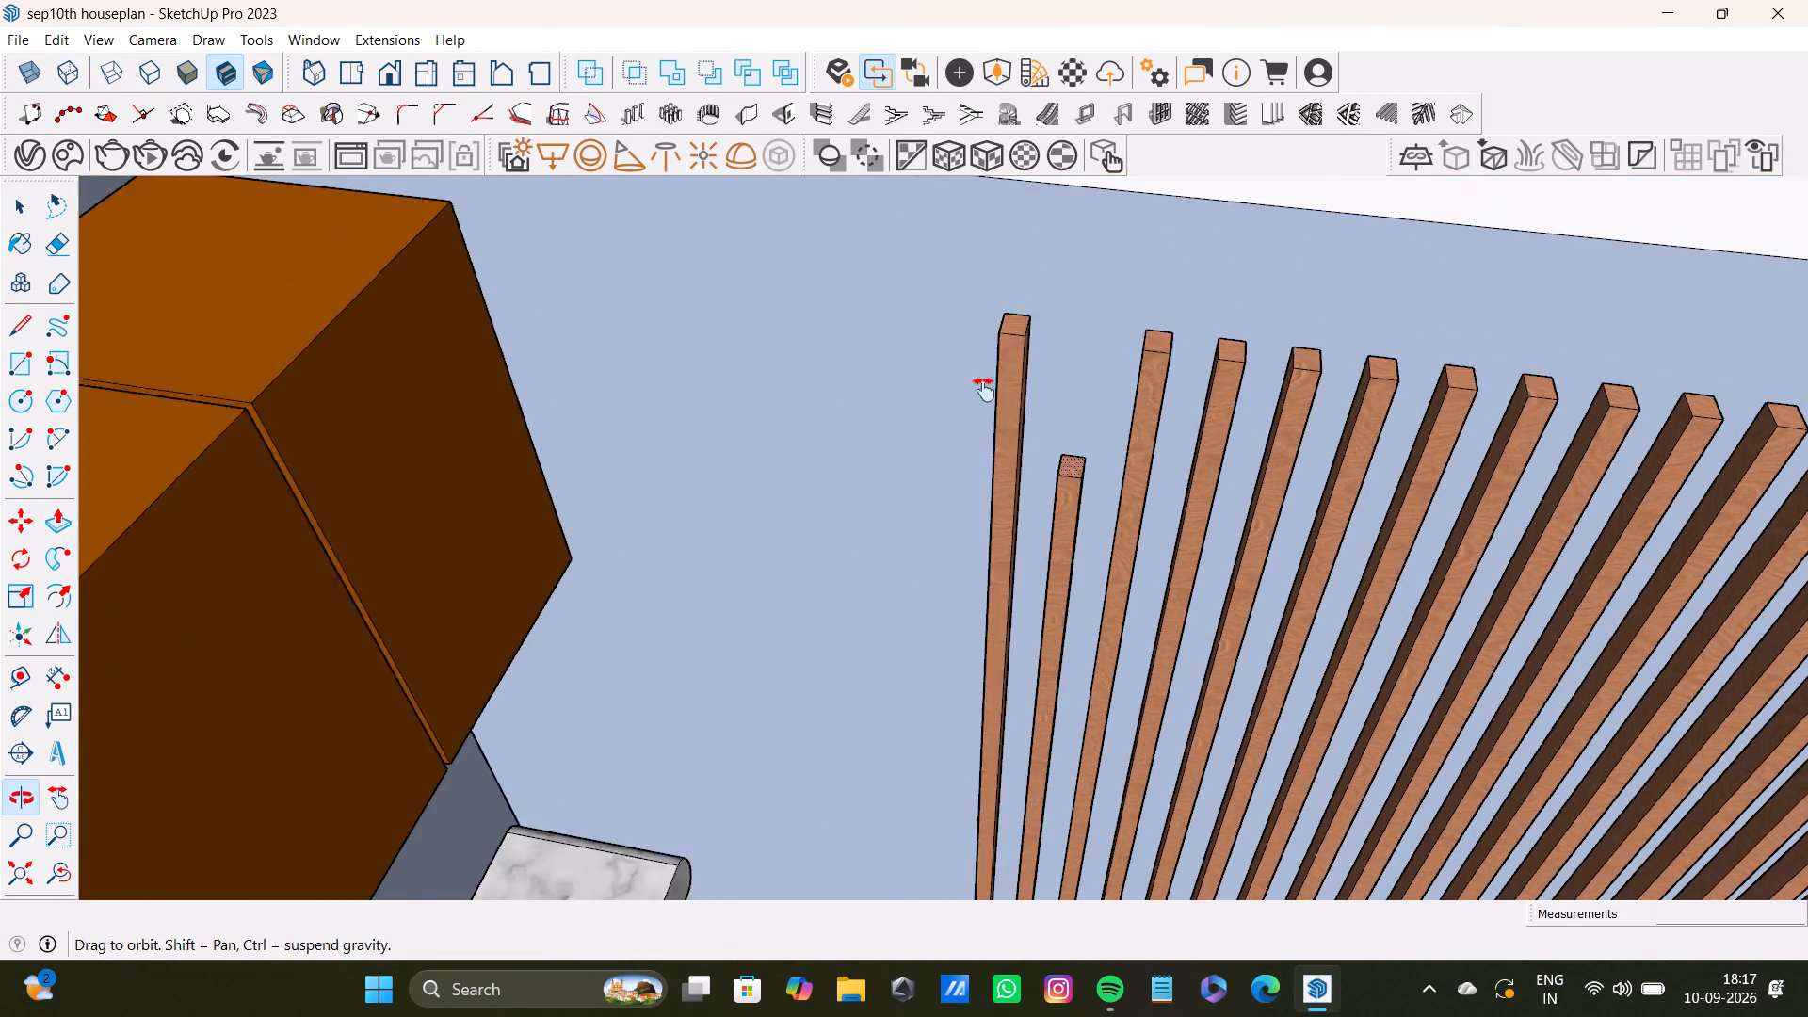
pyautogui.keyDown('shift'); pyautogui.moveTo(984, 390); pyautogui.dragTo(963, 395, button='middle'); pyautogui.keyUp('shift')
pyautogui.moveTo(989, 451); pyautogui.dragTo(1037, 316, button='middle')
pyautogui.scroll(7, 1001, 370)
pyautogui.click(996, 361)
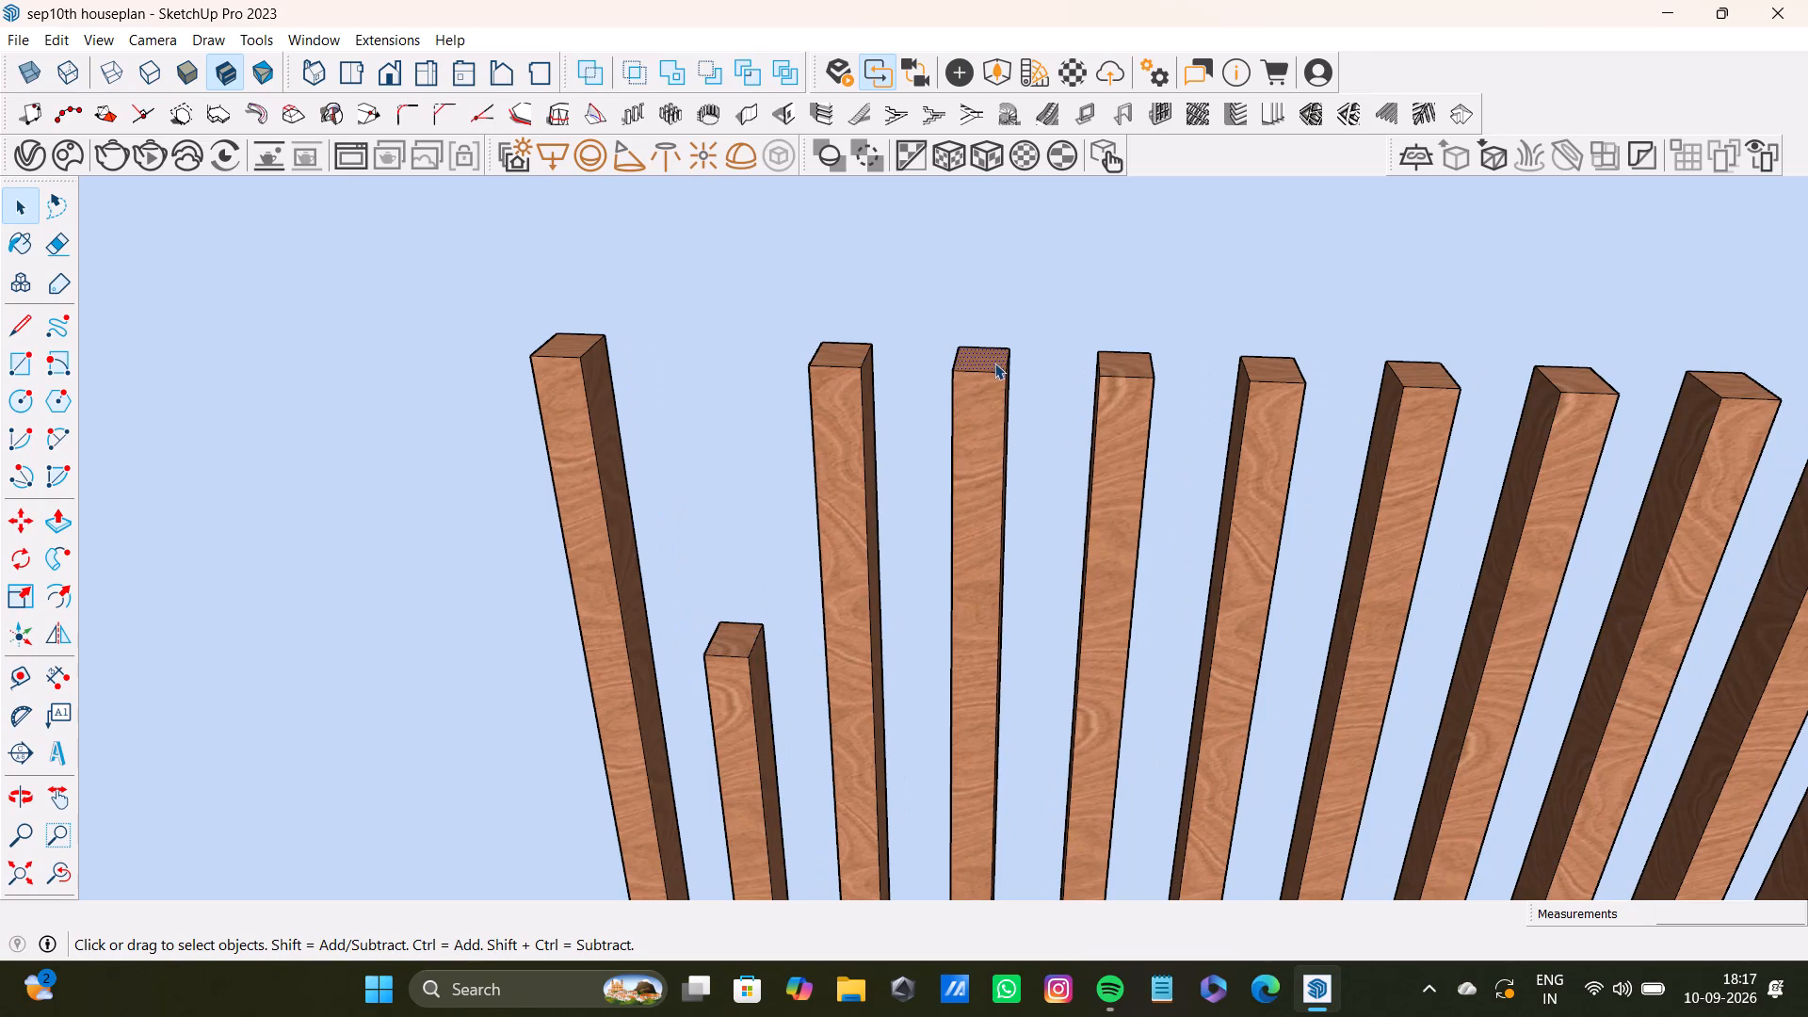
pyautogui.press('p')
pyautogui.moveTo(993, 364); pyautogui.dragTo(725, 631)
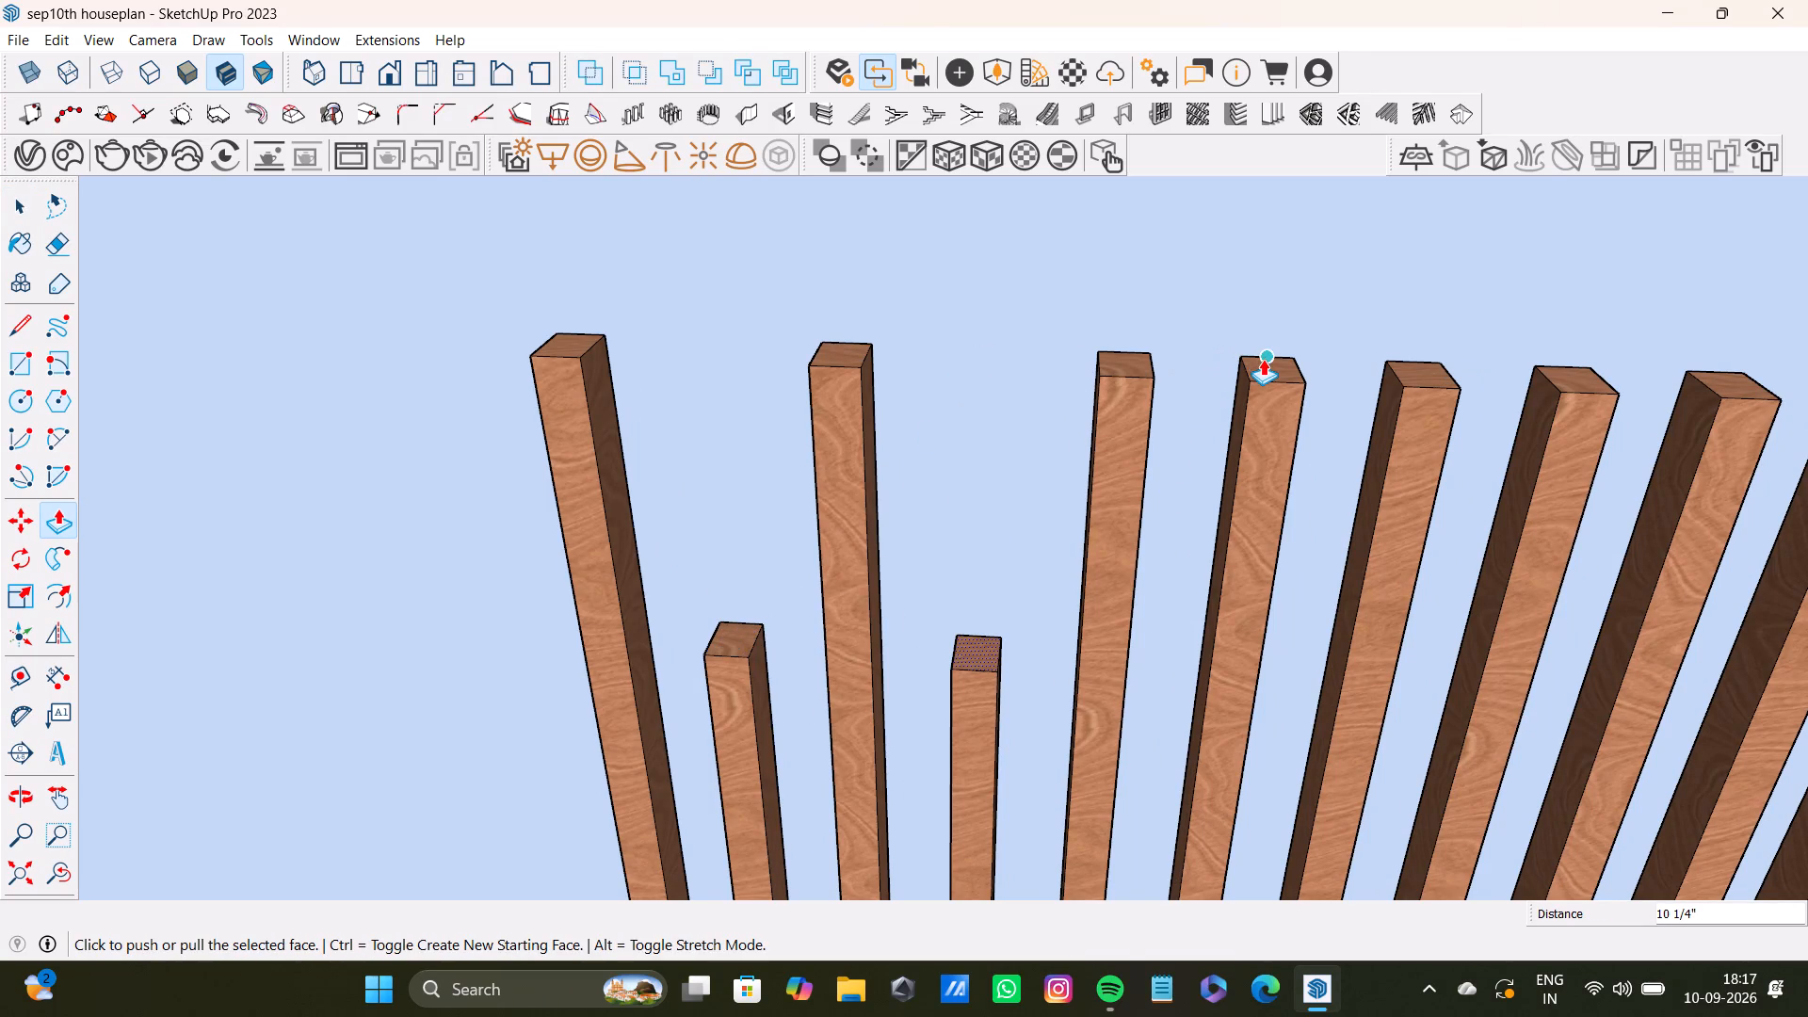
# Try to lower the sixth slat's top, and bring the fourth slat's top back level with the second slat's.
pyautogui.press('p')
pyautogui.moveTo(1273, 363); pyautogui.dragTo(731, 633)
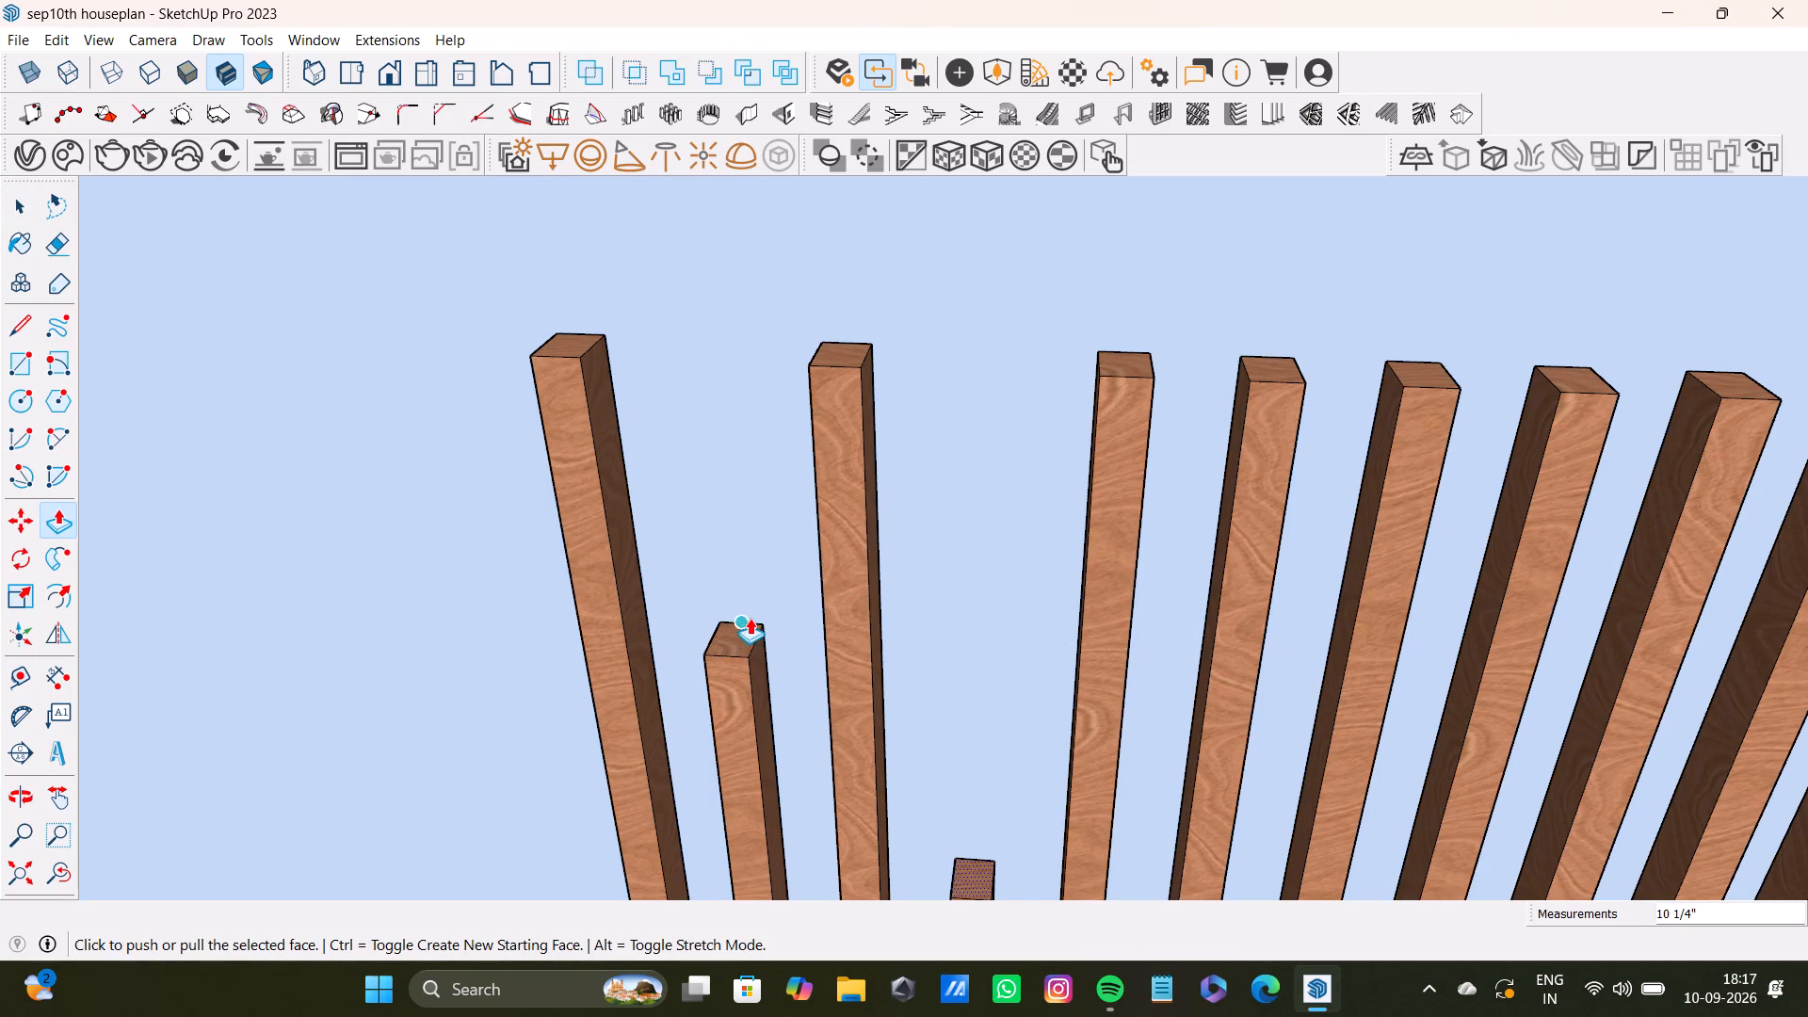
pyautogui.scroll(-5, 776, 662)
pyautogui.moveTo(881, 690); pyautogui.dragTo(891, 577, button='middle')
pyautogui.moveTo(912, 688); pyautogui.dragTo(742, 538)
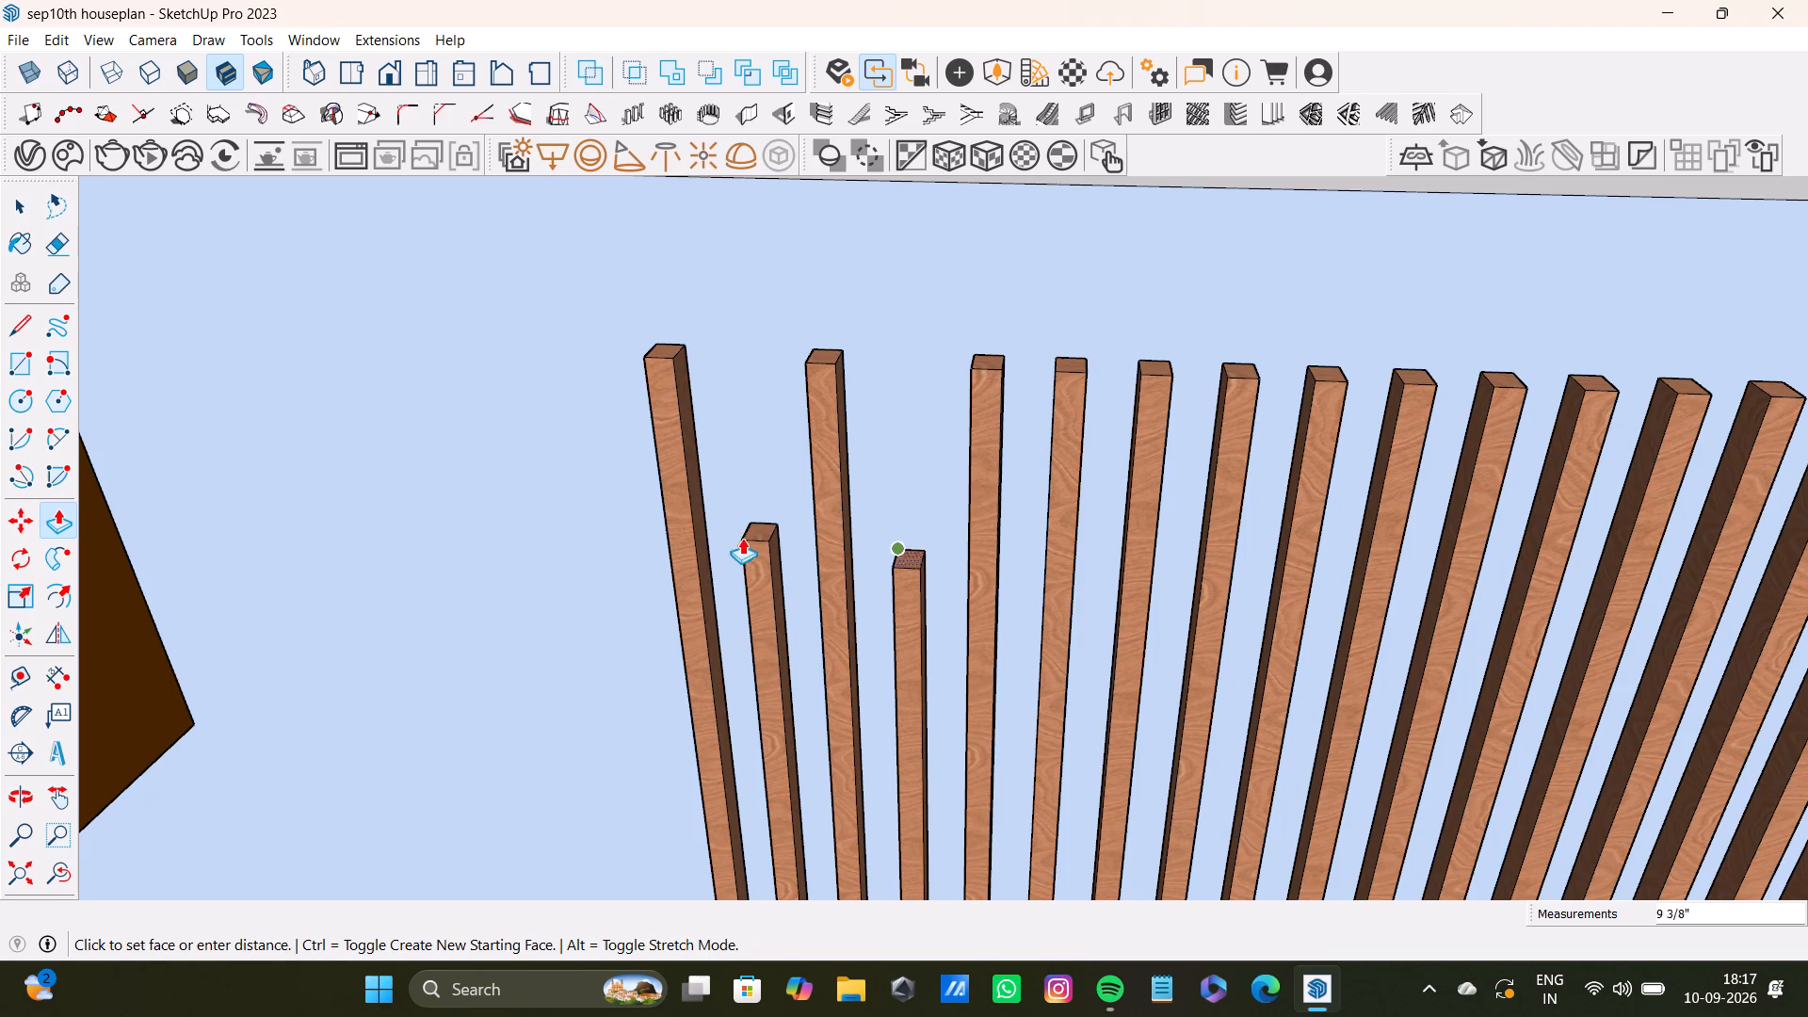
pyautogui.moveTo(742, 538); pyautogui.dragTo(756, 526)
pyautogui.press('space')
# Push/pull the top of the sixth slat from the wardrobe side down, level with the shortened fourth slat.
pyautogui.click(1079, 362)
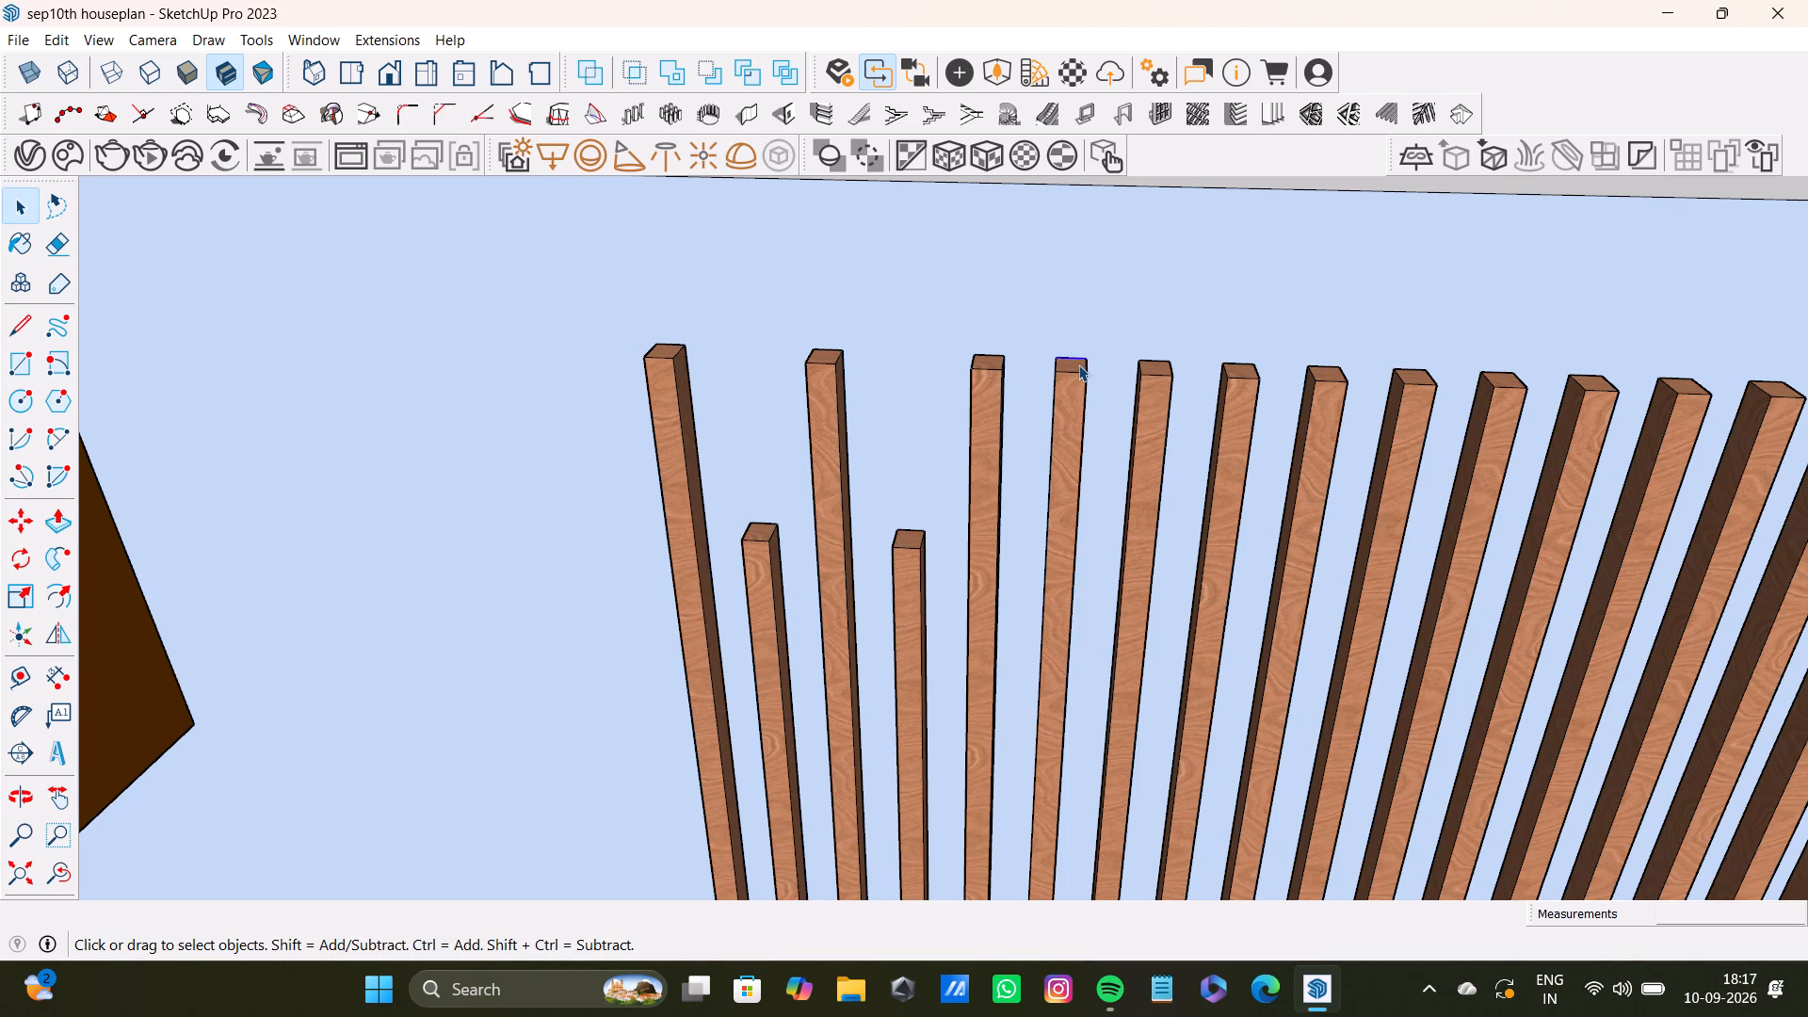
pyautogui.click(1078, 365)
pyautogui.scroll(2, 1080, 367)
pyautogui.press('p')
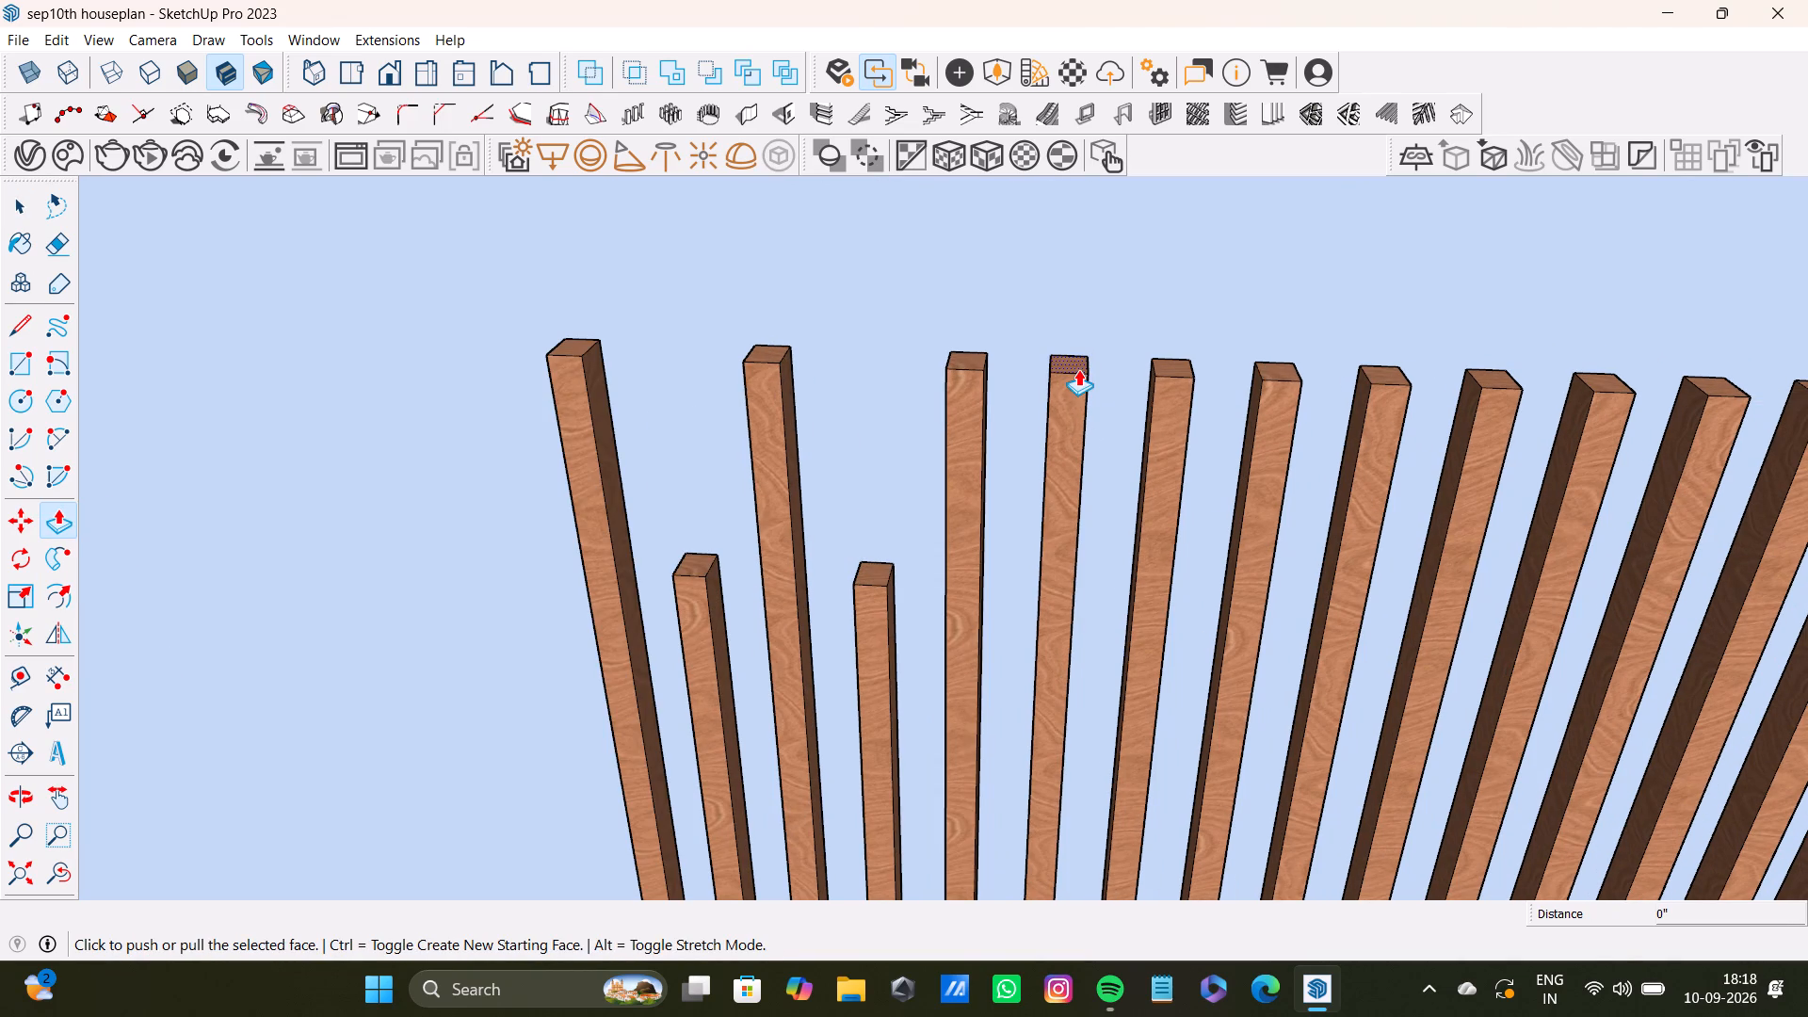
pyautogui.keyDown('shift'); pyautogui.moveTo(1080, 363); pyautogui.dragTo(868, 573); pyautogui.keyUp('shift')
# Push/pull the top of the eighth slat from the wardrobe side down, level with the shortened sixth slat.
pyautogui.scroll(-4, 1025, 551)
pyautogui.scroll(5, 1238, 482)
pyautogui.press('space')
pyautogui.click(1167, 402)
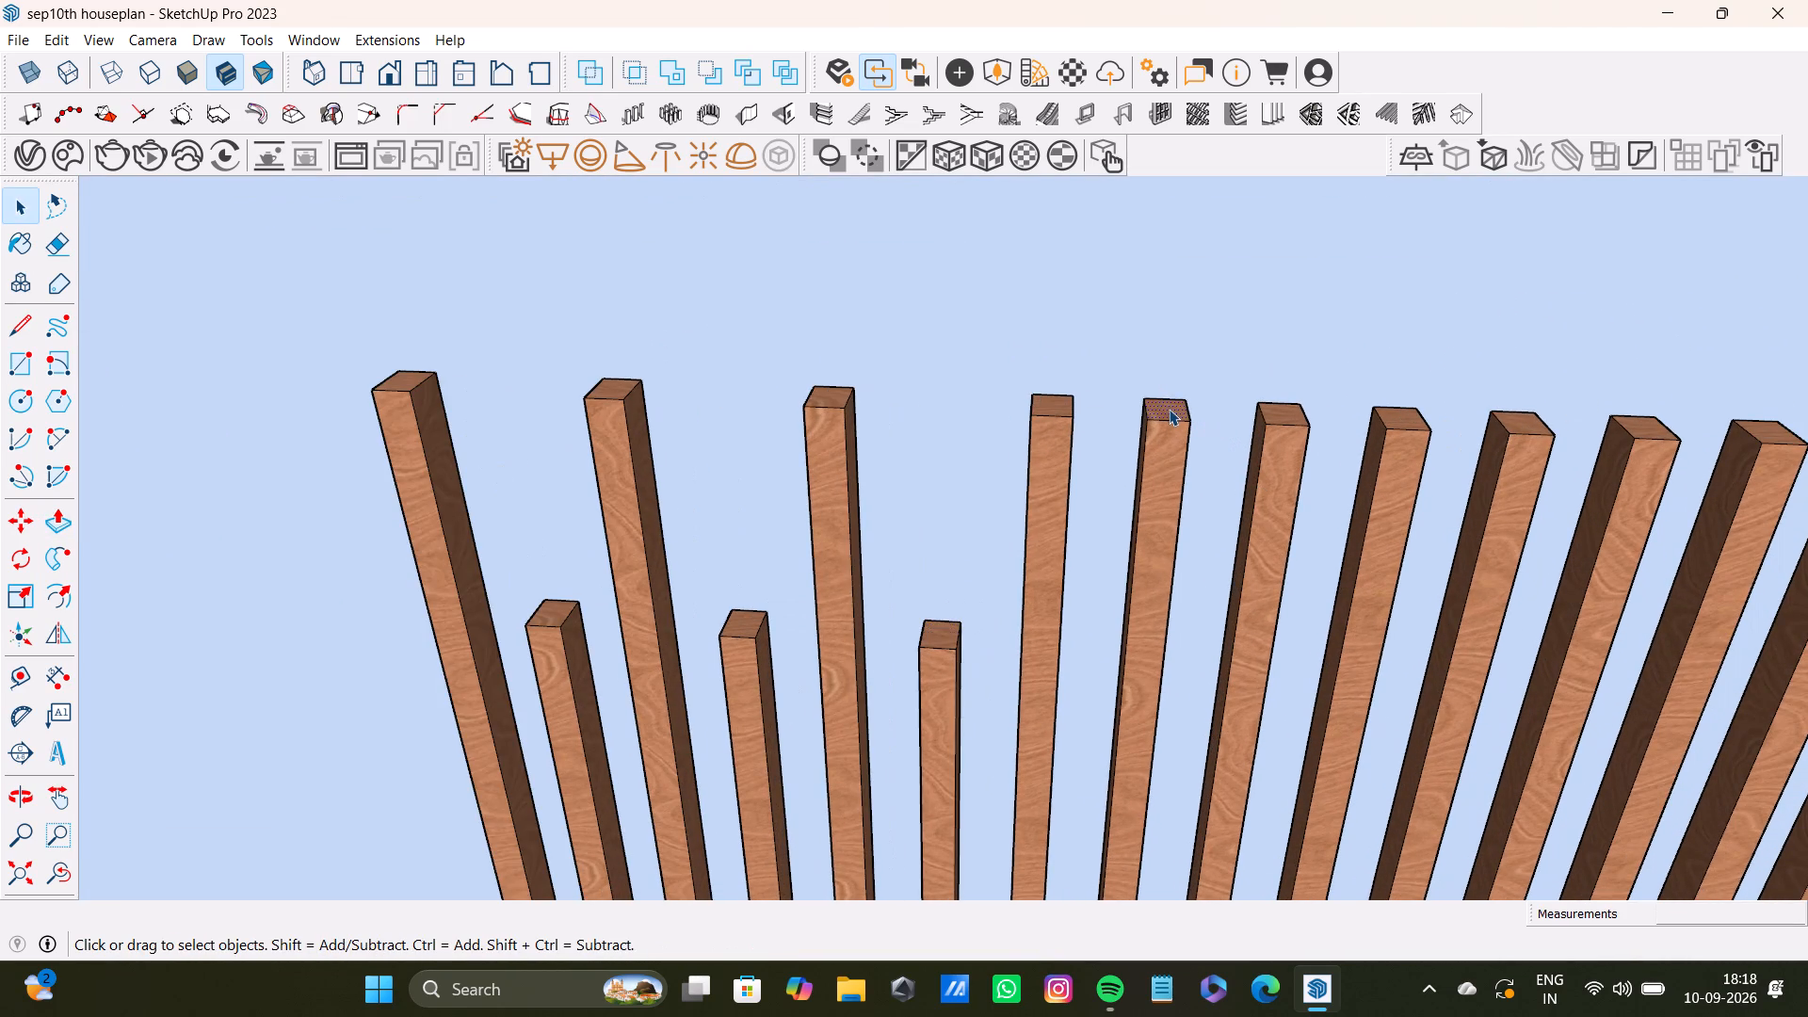
pyautogui.press('p')
pyautogui.moveTo(1169, 409); pyautogui.dragTo(927, 620)
# Push/pull the top of the tenth slat from the wardrobe side down, level with the shortened eighth slat.
pyautogui.scroll(-4, 940, 617)
pyautogui.keyDown('shift'); pyautogui.moveTo(1034, 595); pyautogui.dragTo(880, 576, button='middle'); pyautogui.keyUp('shift')
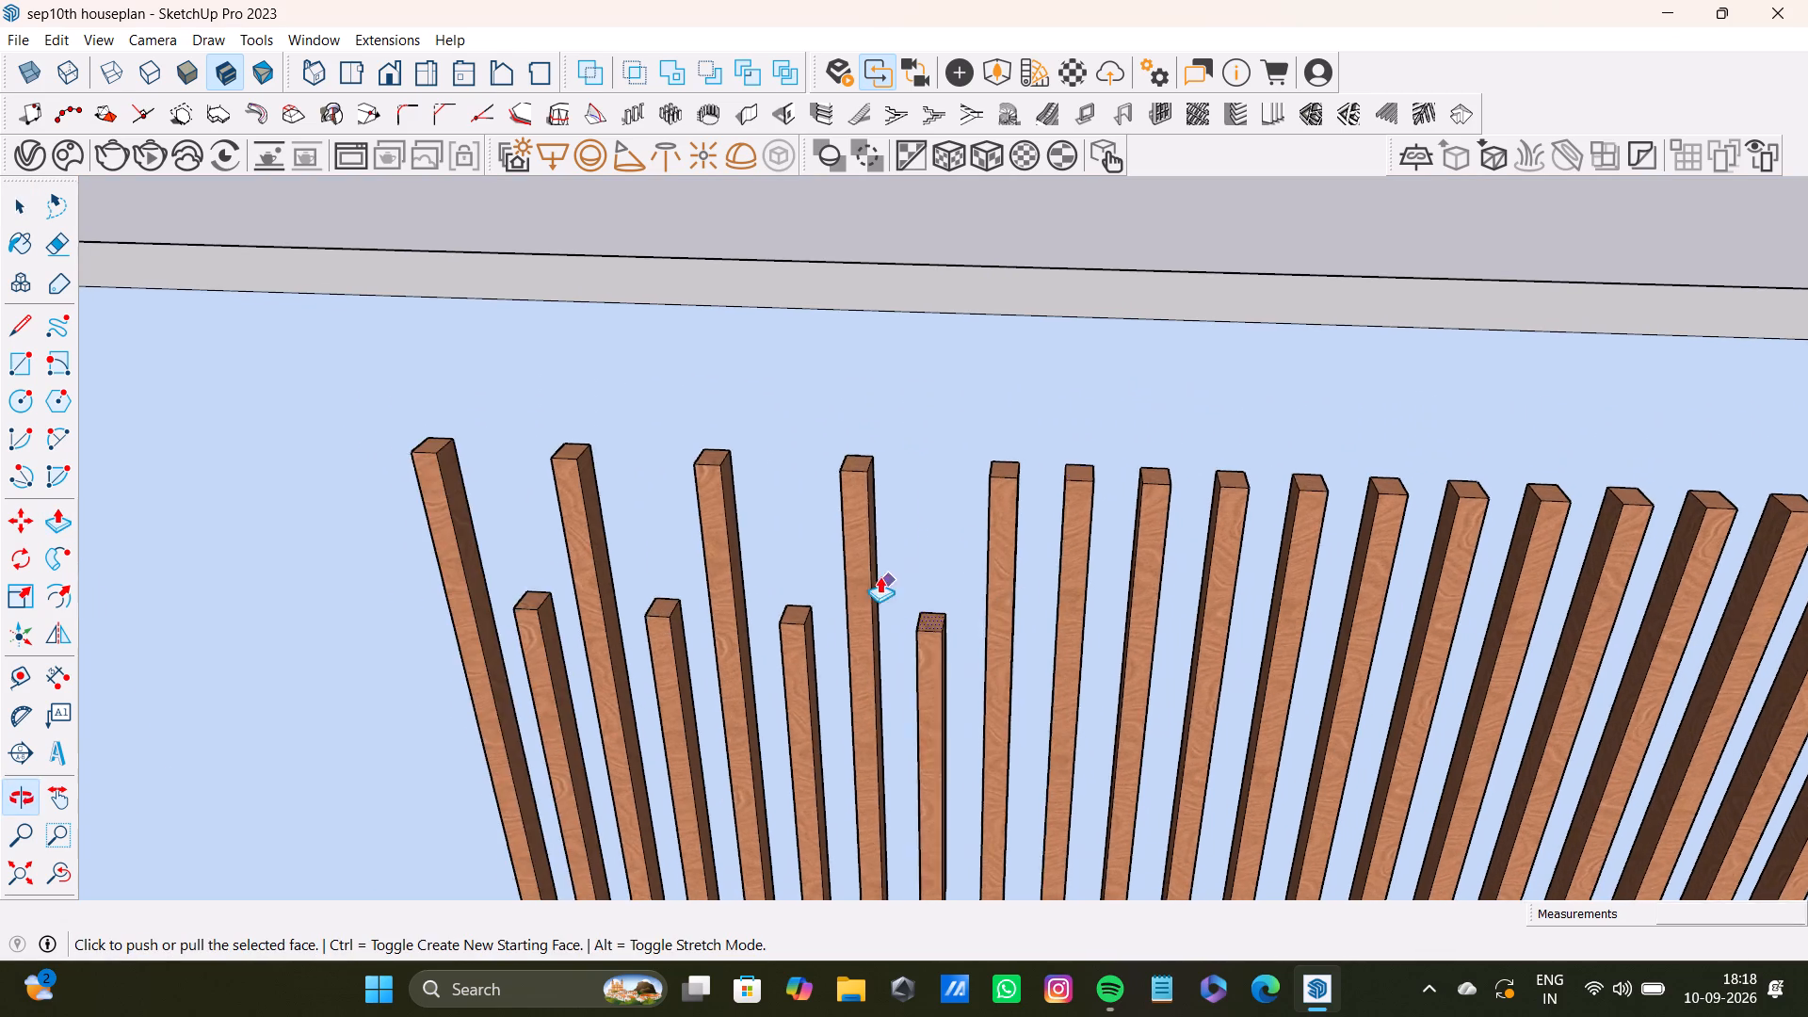
pyautogui.keyDown('shift'); pyautogui.moveTo(880, 576); pyautogui.dragTo(879, 581, button='middle'); pyautogui.keyUp('shift')
pyautogui.scroll(6, 1083, 489)
pyautogui.press('space')
pyautogui.click(1074, 472)
pyautogui.press('p')
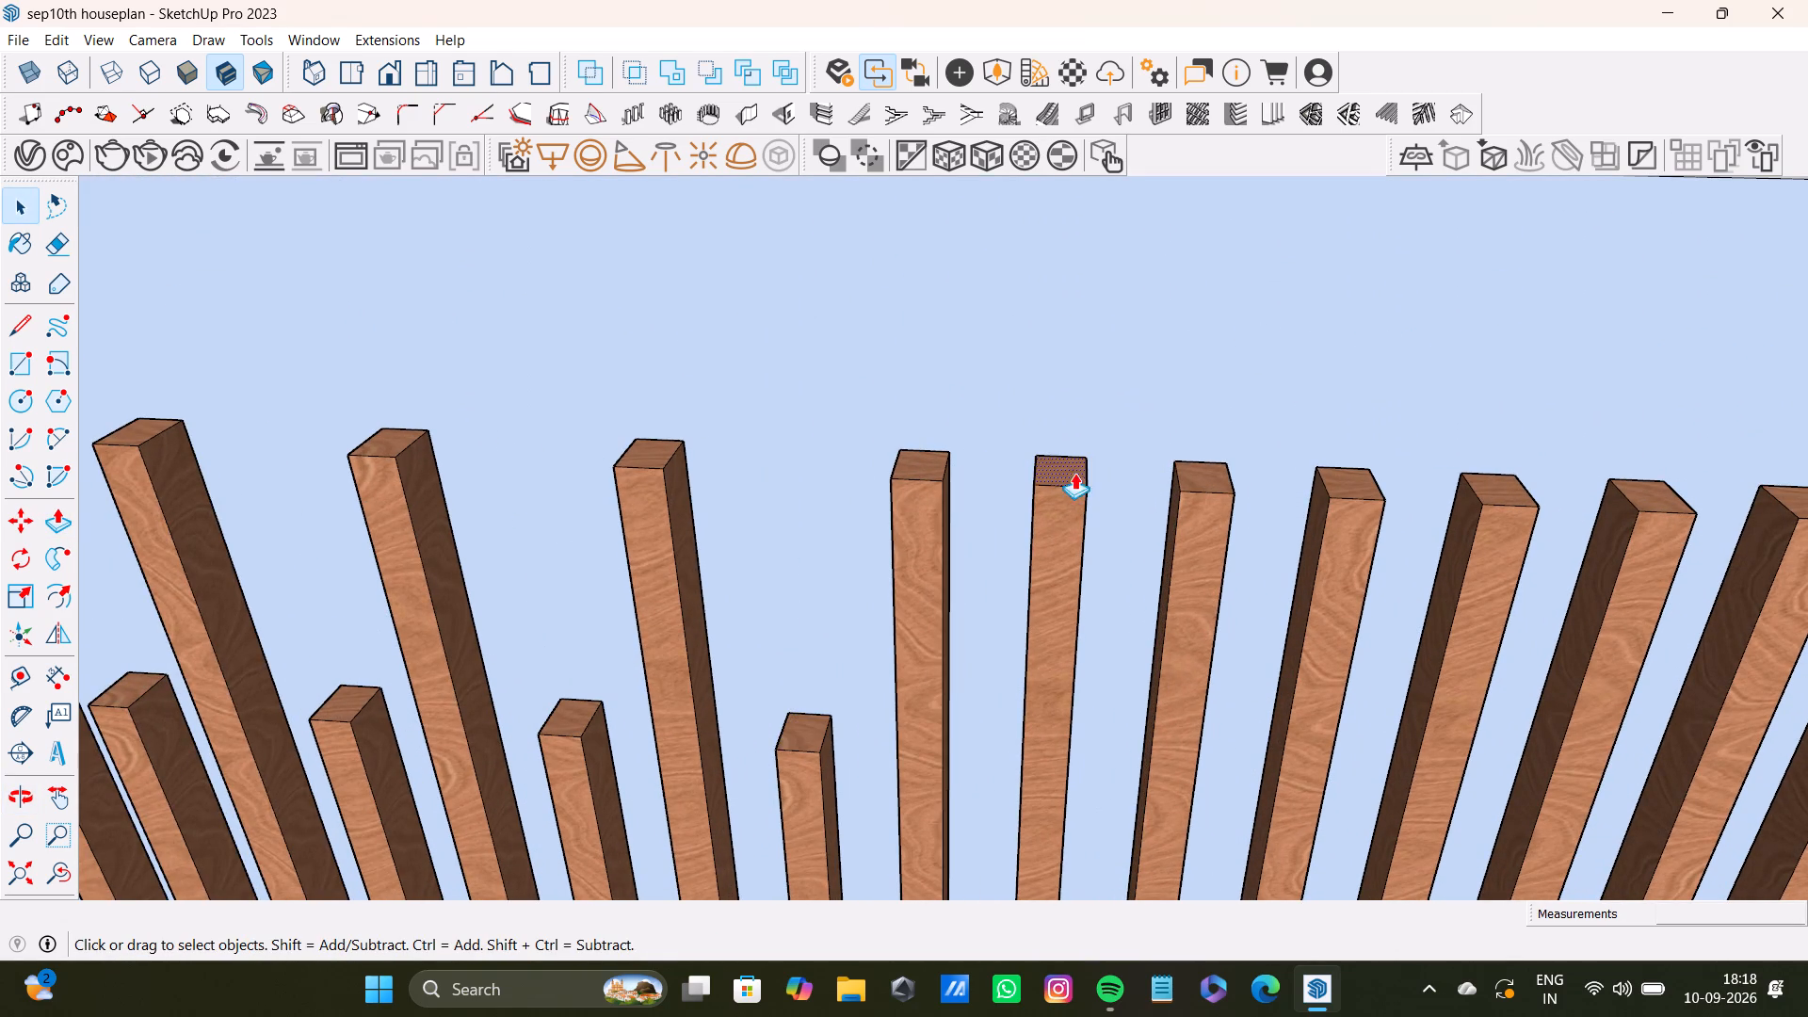
pyautogui.moveTo(1074, 473); pyautogui.dragTo(781, 725)
# Push/pull the top of the twelfth slat from the wardrobe side down 10 1/4", level with the shortened tenth slat.
pyautogui.scroll(-5, 1099, 682)
pyautogui.keyDown('shift'); pyautogui.scroll(6, 1314, 581); pyautogui.keyUp('shift')
pyautogui.press('space')
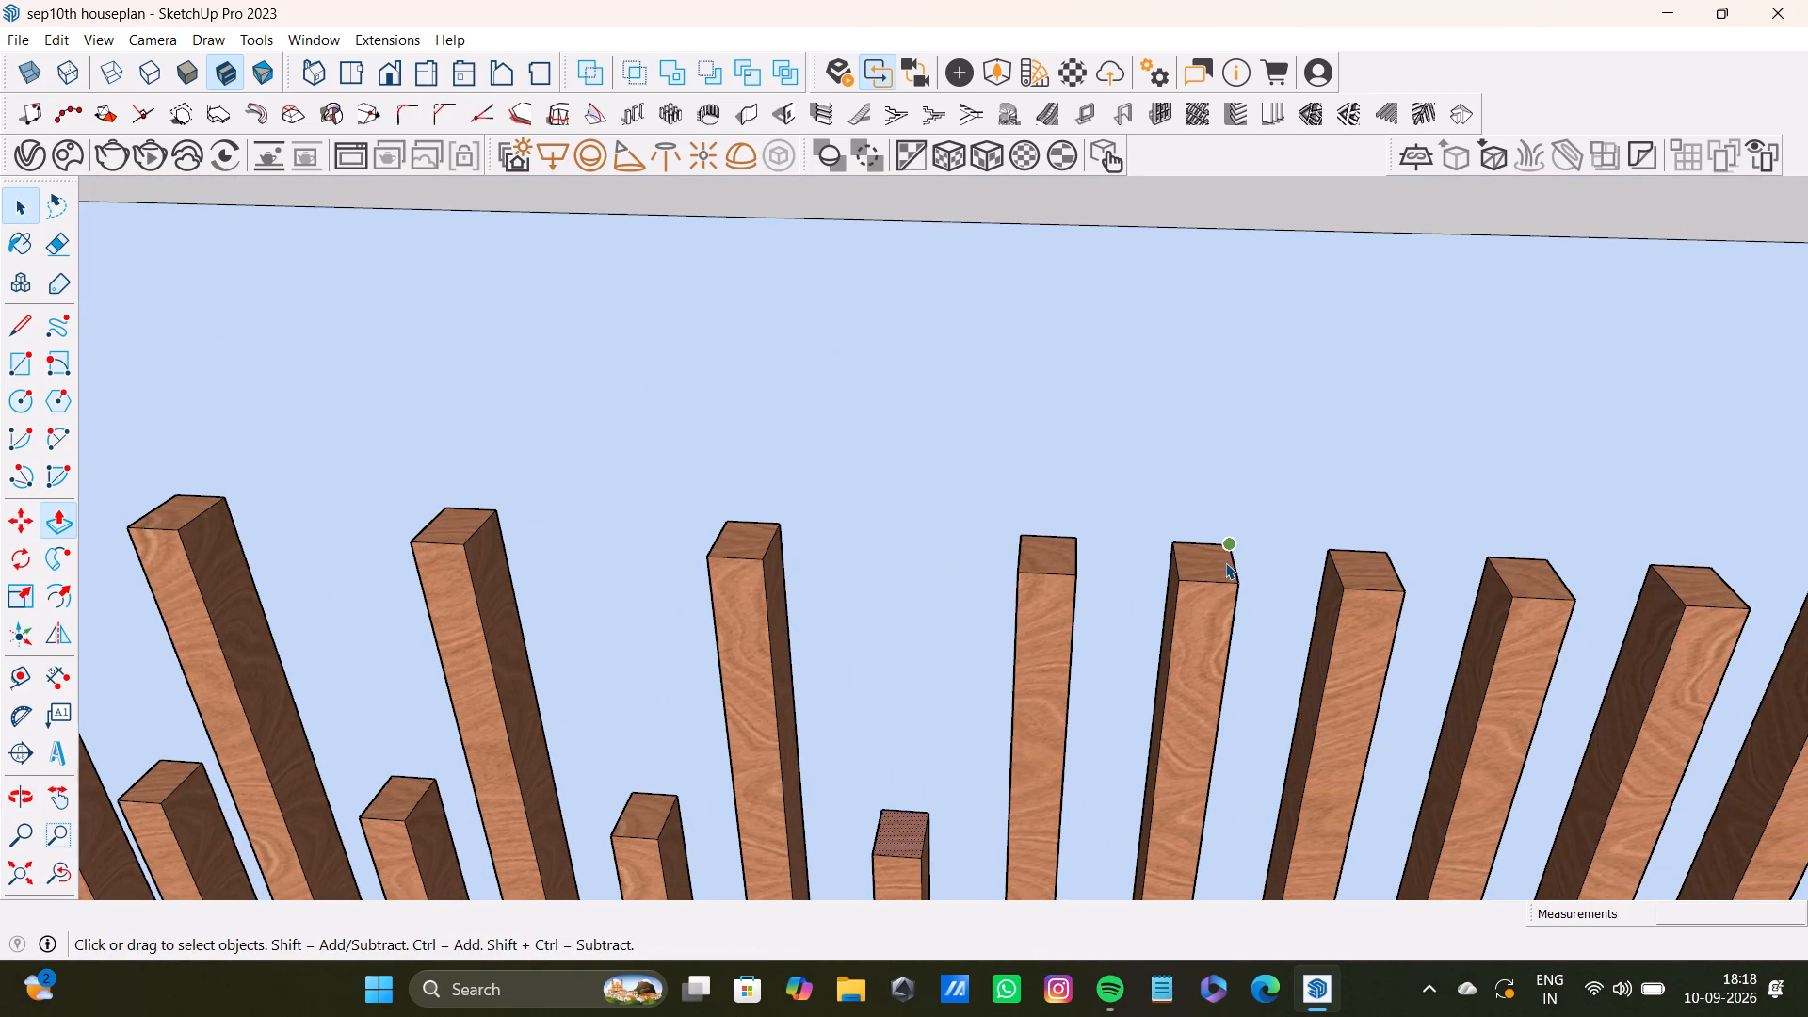
pyautogui.click(1222, 562)
pyautogui.press('p')
pyautogui.moveTo(1222, 562); pyautogui.dragTo(897, 831)
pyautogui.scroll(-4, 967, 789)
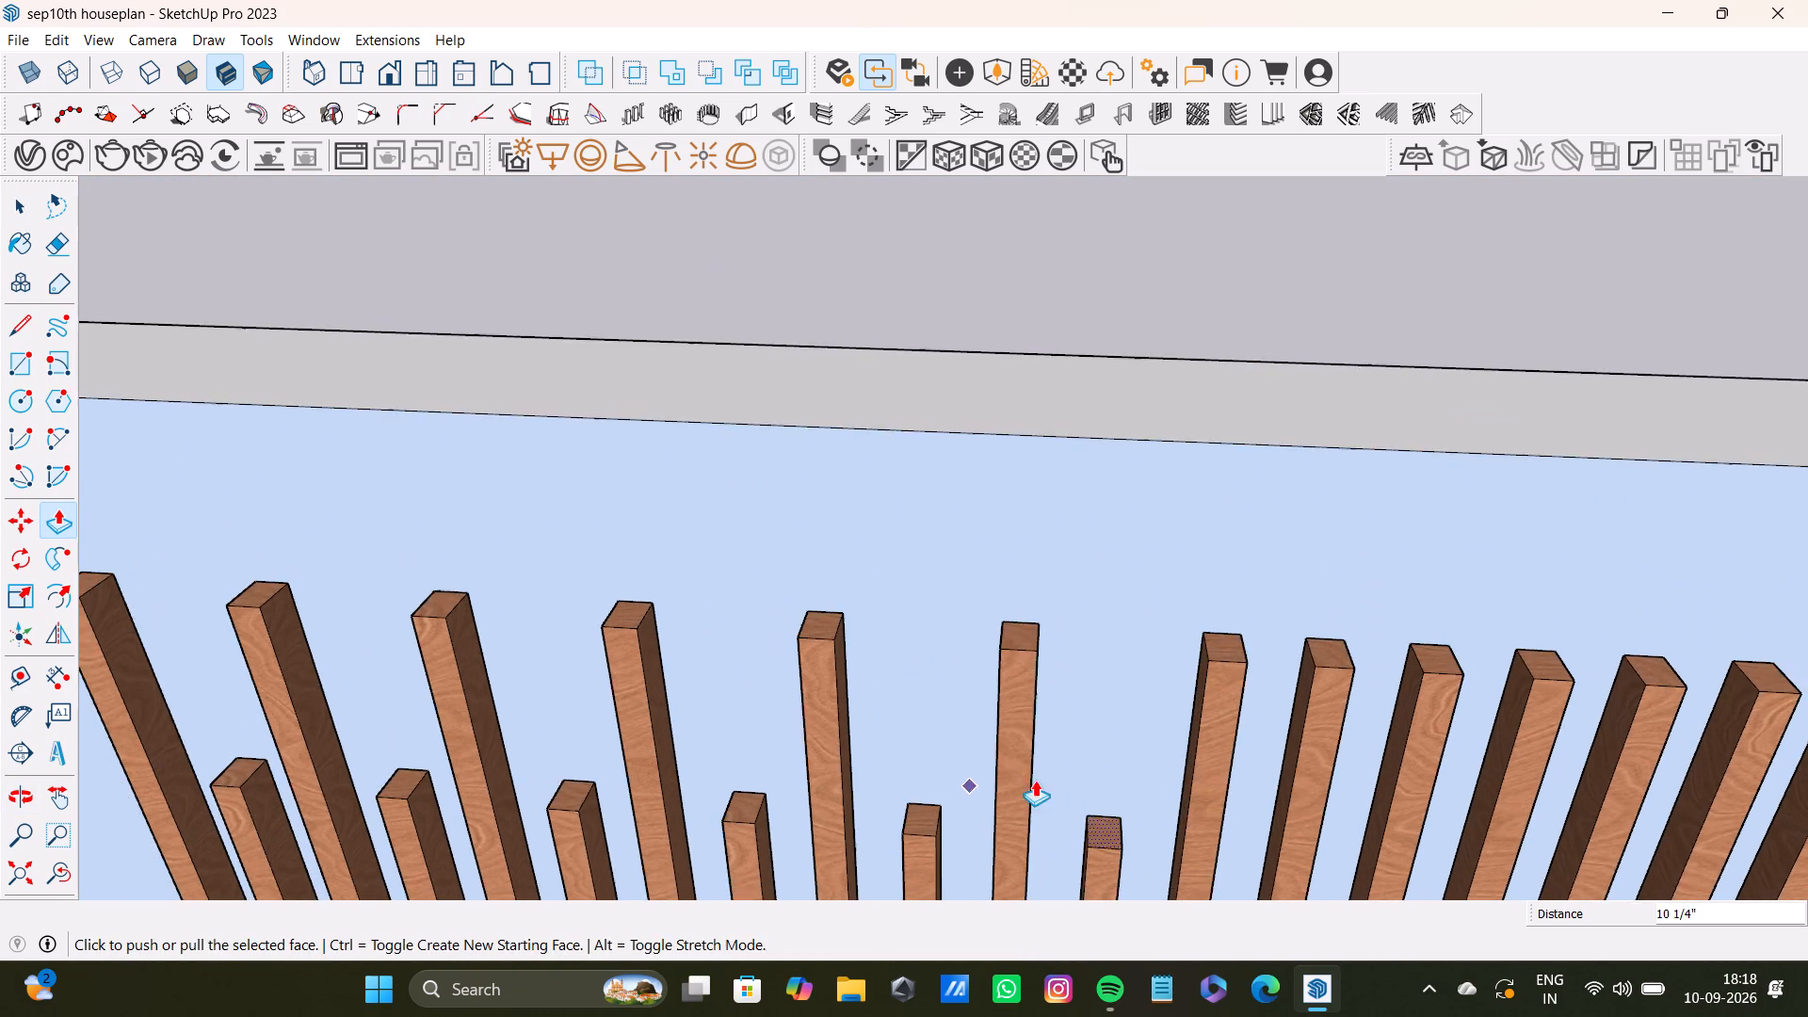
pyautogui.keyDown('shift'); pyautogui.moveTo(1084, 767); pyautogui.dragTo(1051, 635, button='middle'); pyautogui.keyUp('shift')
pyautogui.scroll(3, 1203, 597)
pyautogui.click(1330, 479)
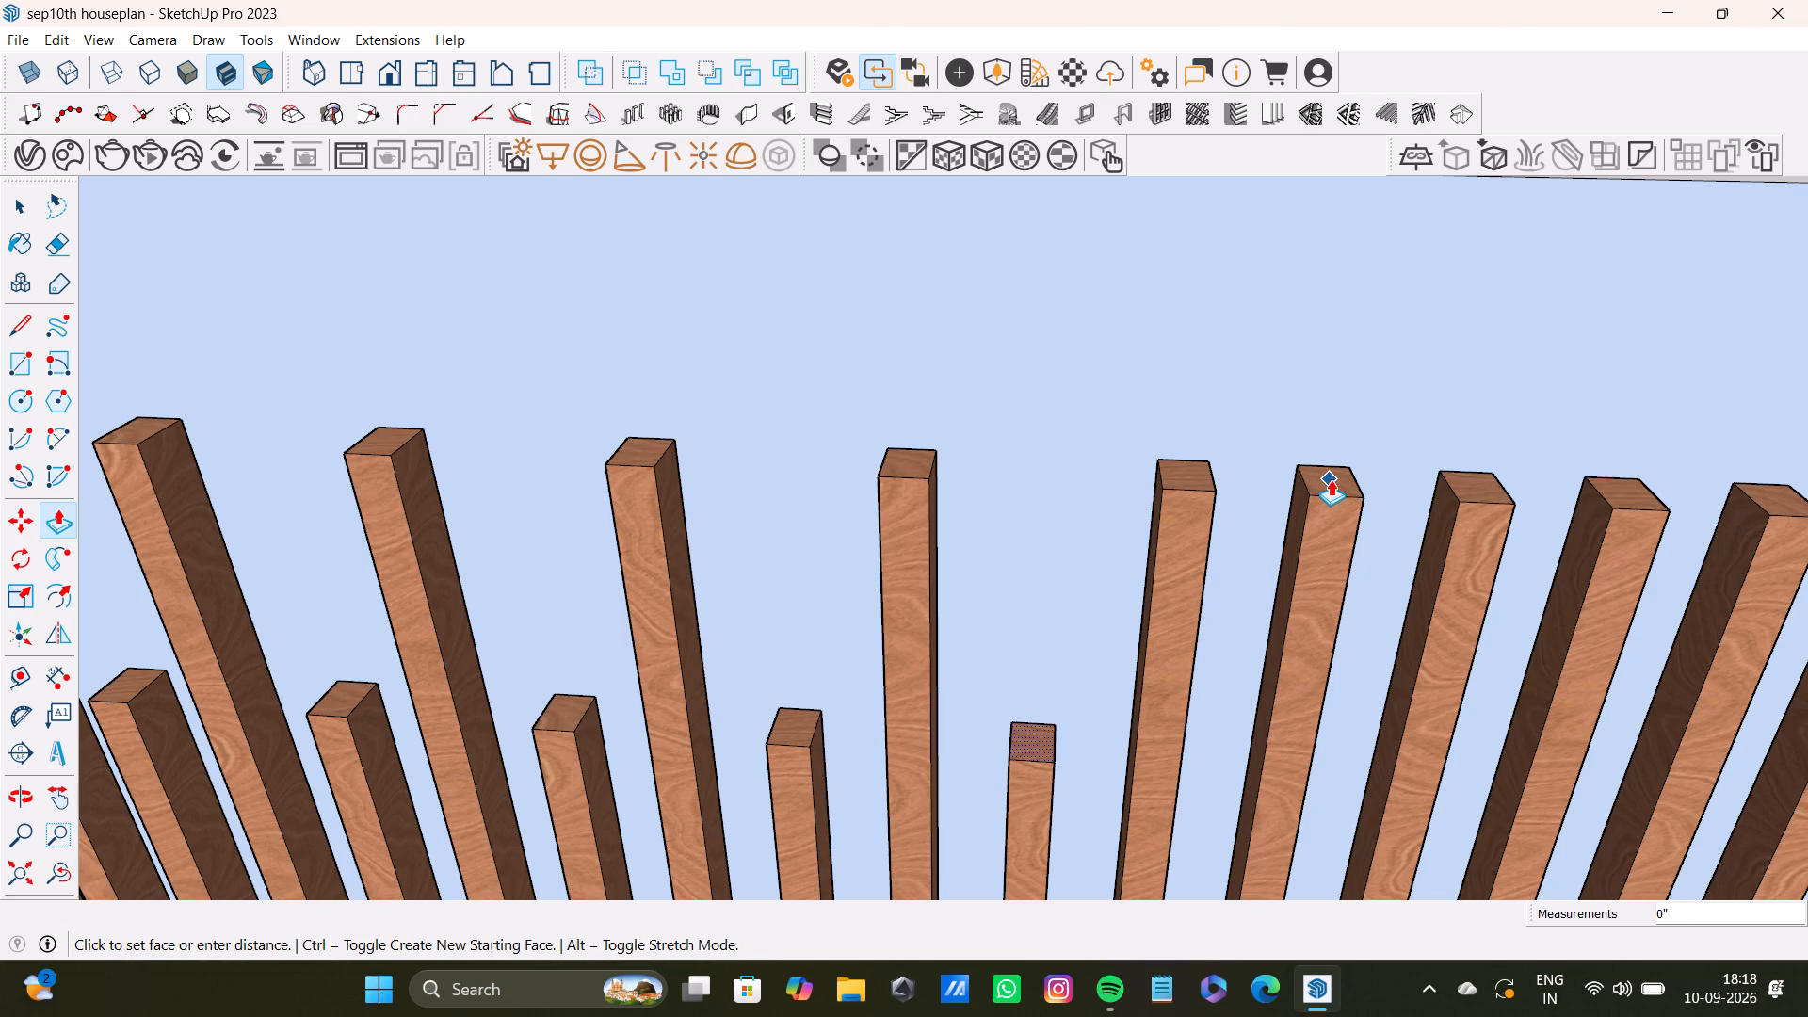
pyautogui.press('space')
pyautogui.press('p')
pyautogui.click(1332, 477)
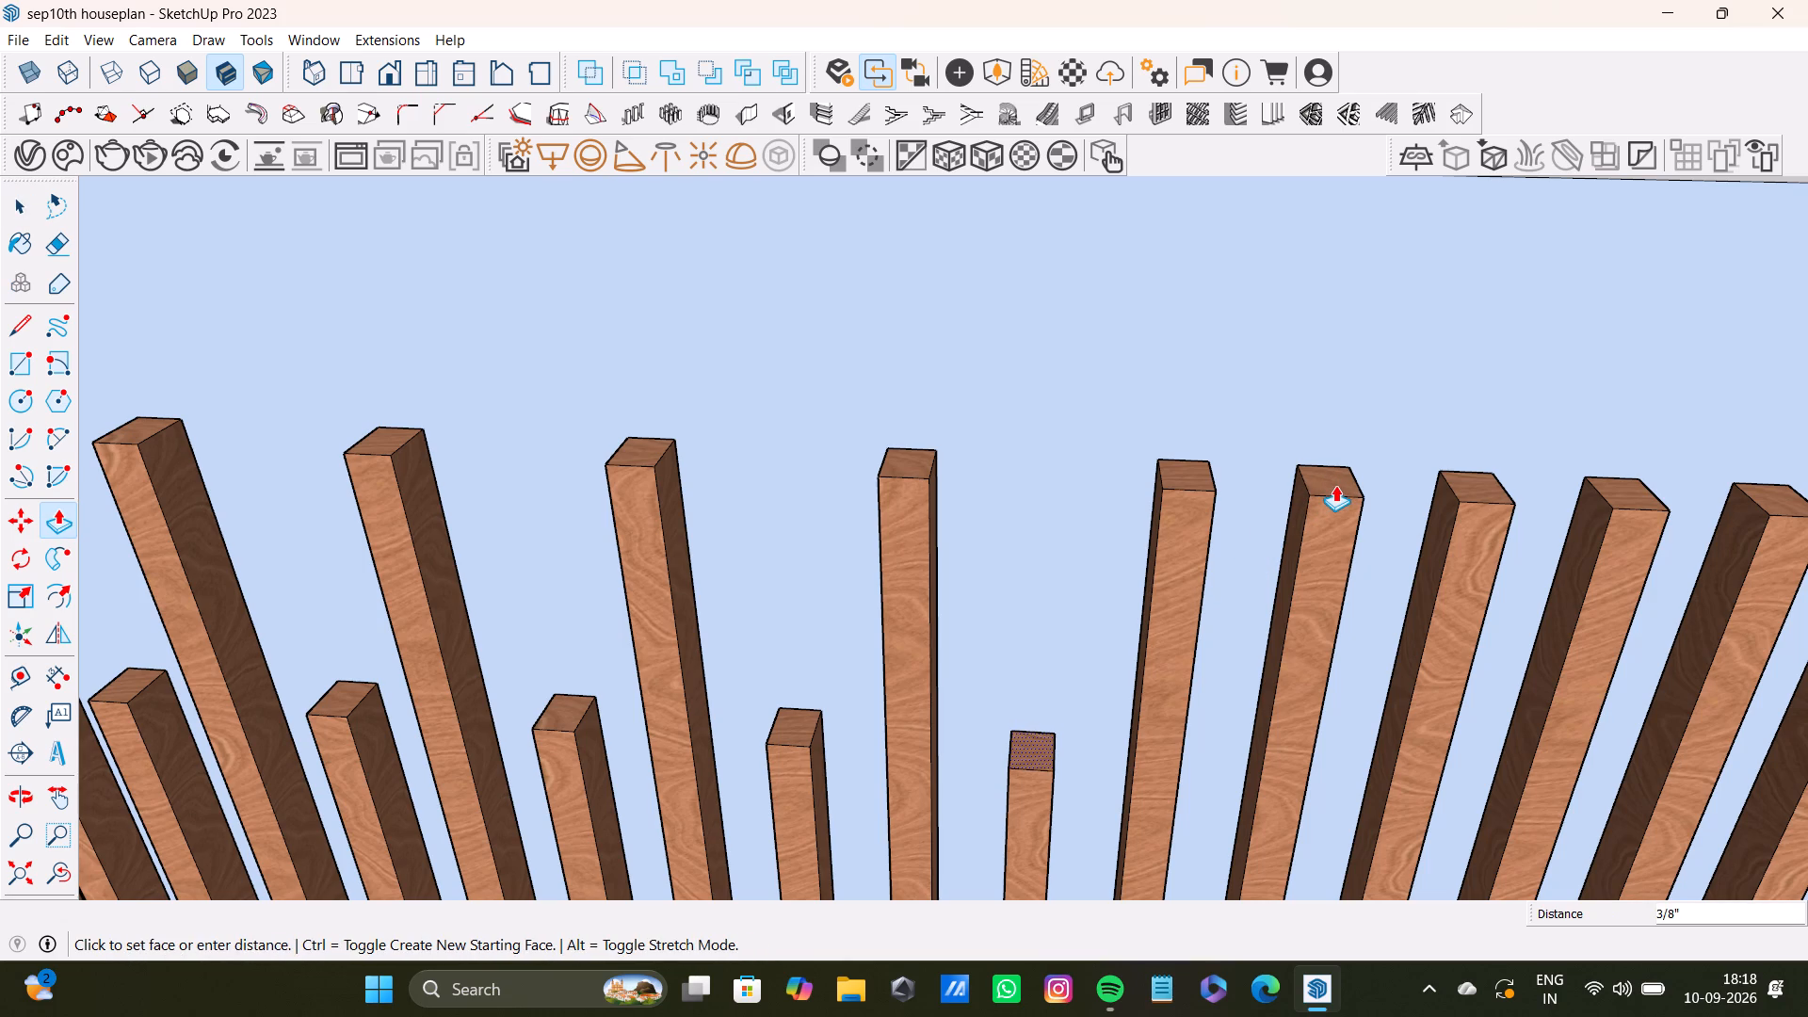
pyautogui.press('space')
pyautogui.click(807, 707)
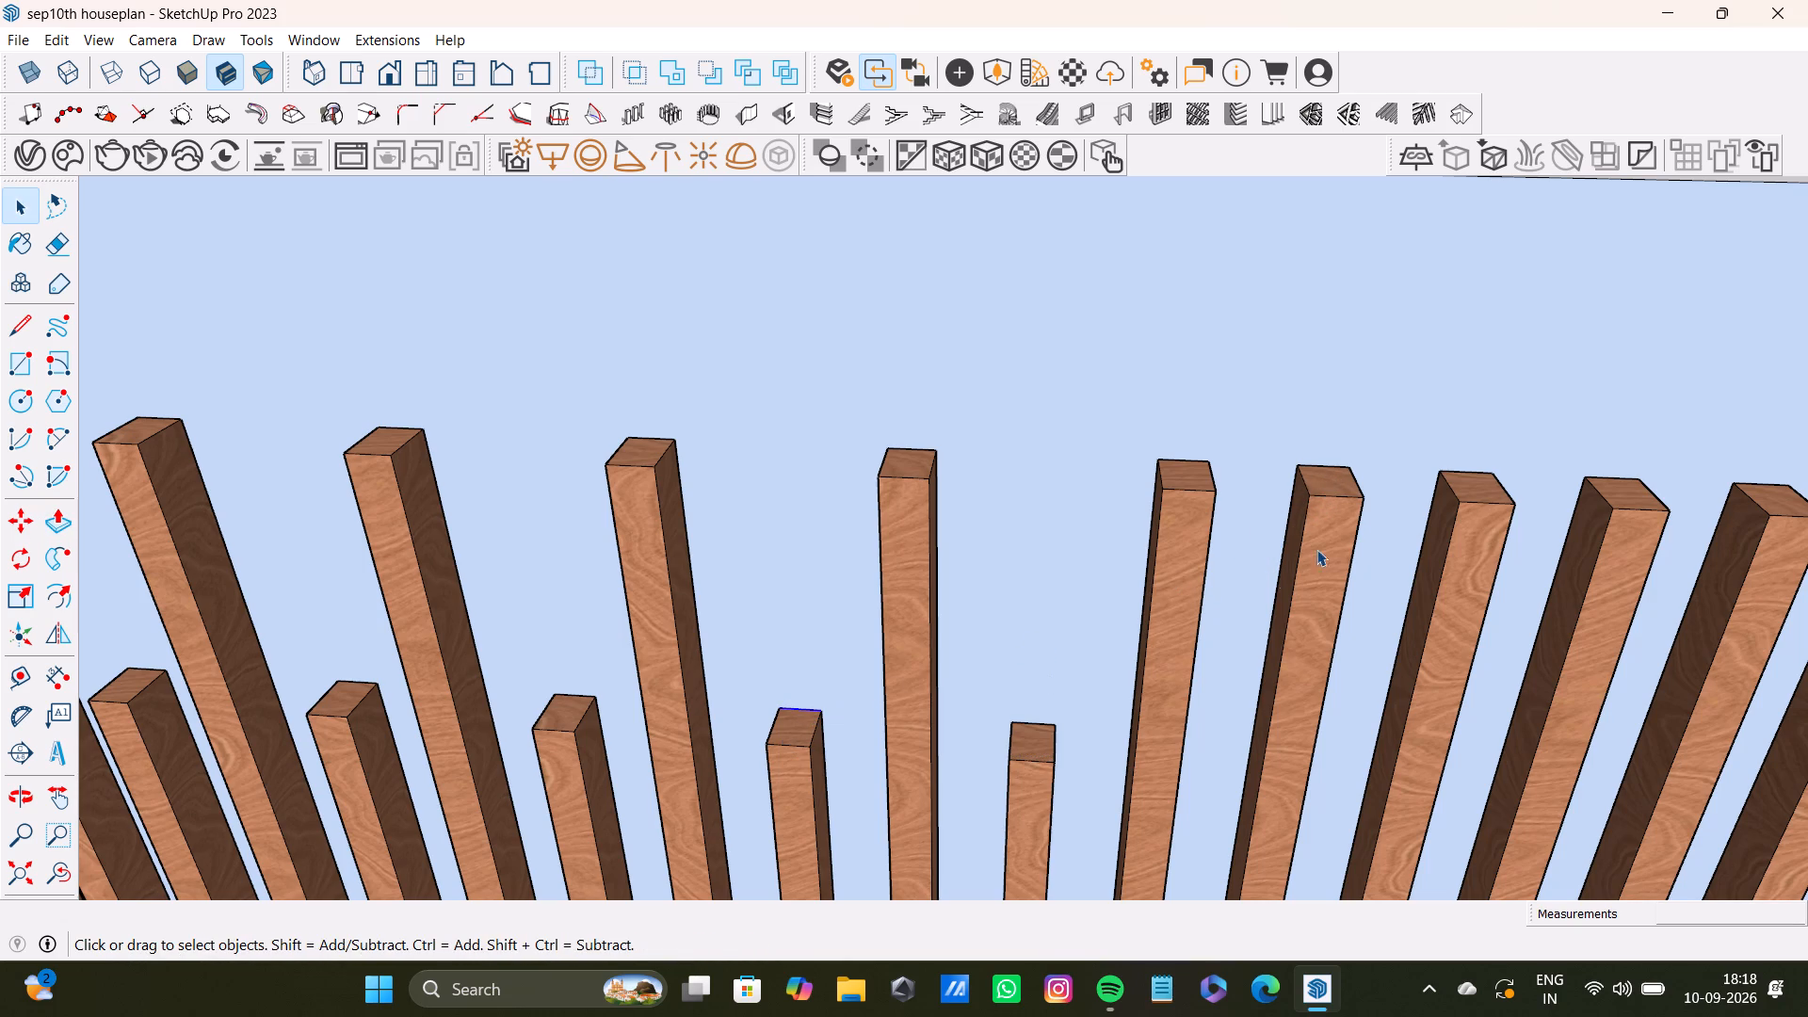
# Push/pull the top of the fourteenth slat from the wardrobe side down, level with the shortened twelfth slat.
pyautogui.click(1335, 489)
pyautogui.press('p')
pyautogui.moveTo(1333, 483); pyautogui.dragTo(1044, 750)
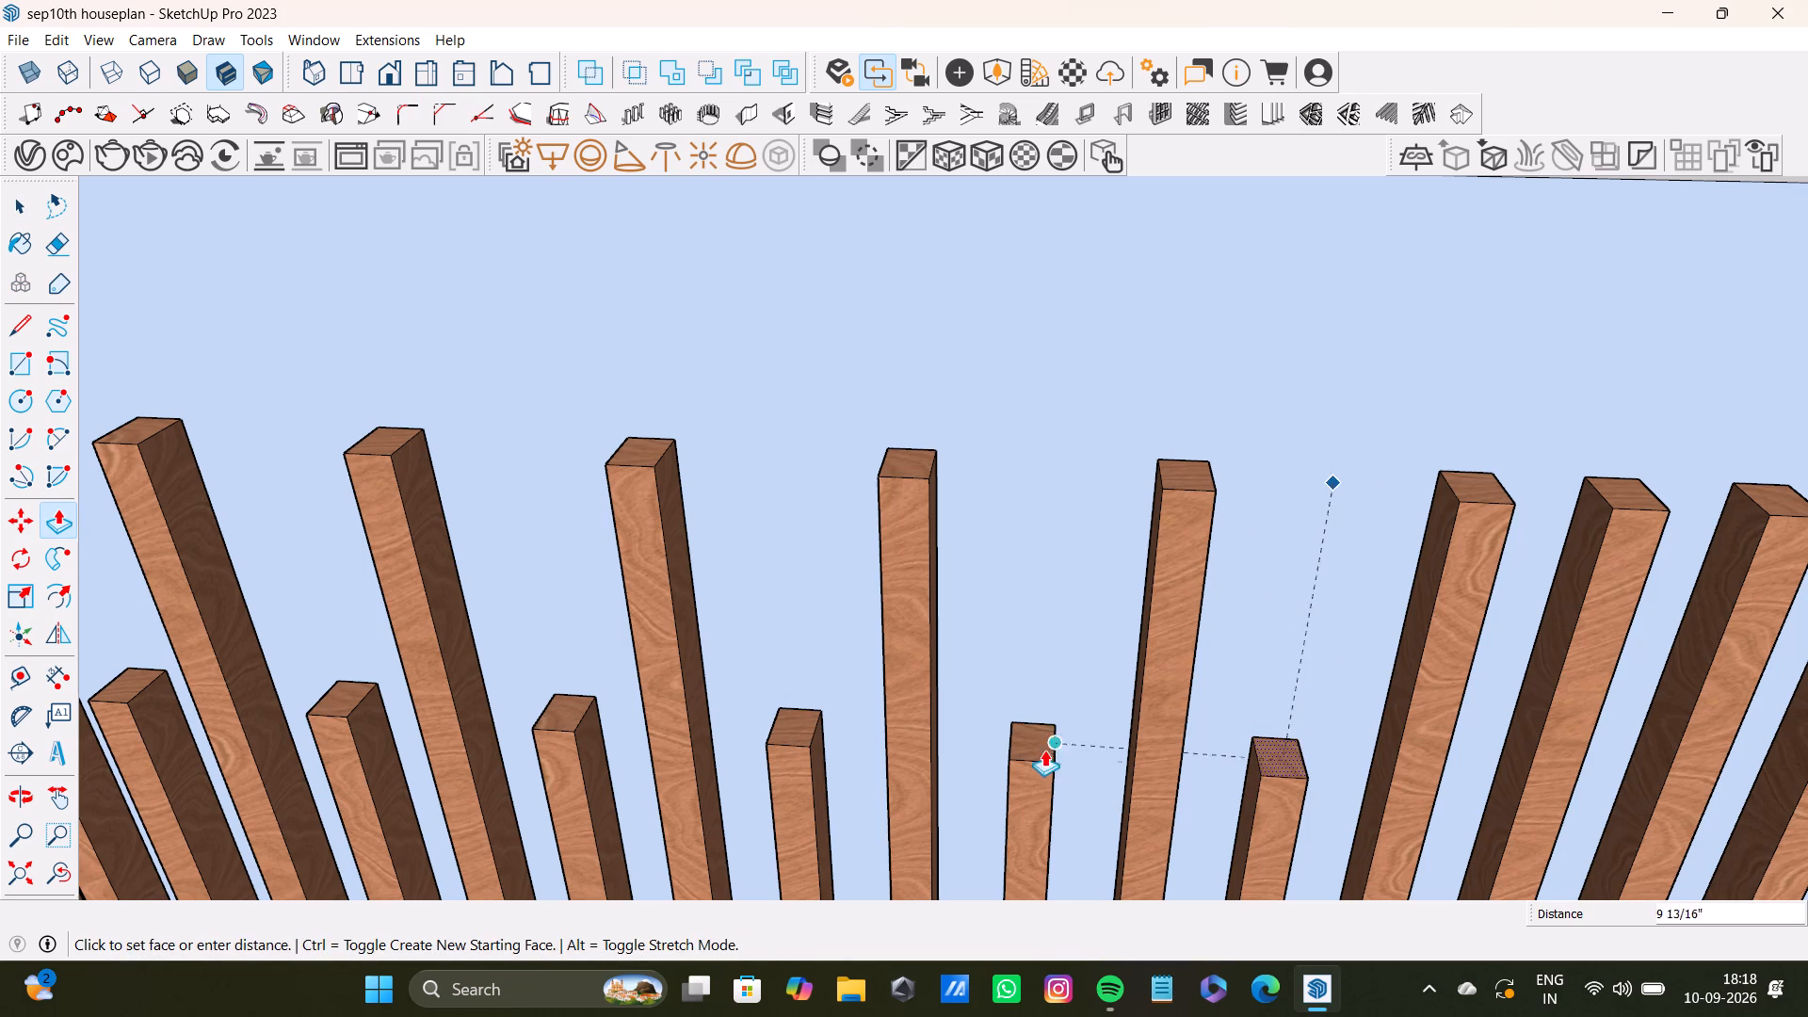
pyautogui.moveTo(1044, 750); pyautogui.dragTo(1036, 748)
# Push/pull the top of the sixteenth slat from the wardrobe side down 10 1/4", level with the shortened fourteenth slat.
pyautogui.scroll(-9, 1028, 736)
pyautogui.keyDown('shift'); pyautogui.moveTo(1154, 708); pyautogui.dragTo(963, 676, button='middle'); pyautogui.keyUp('shift')
pyautogui.scroll(10, 1099, 615)
pyautogui.press('space')
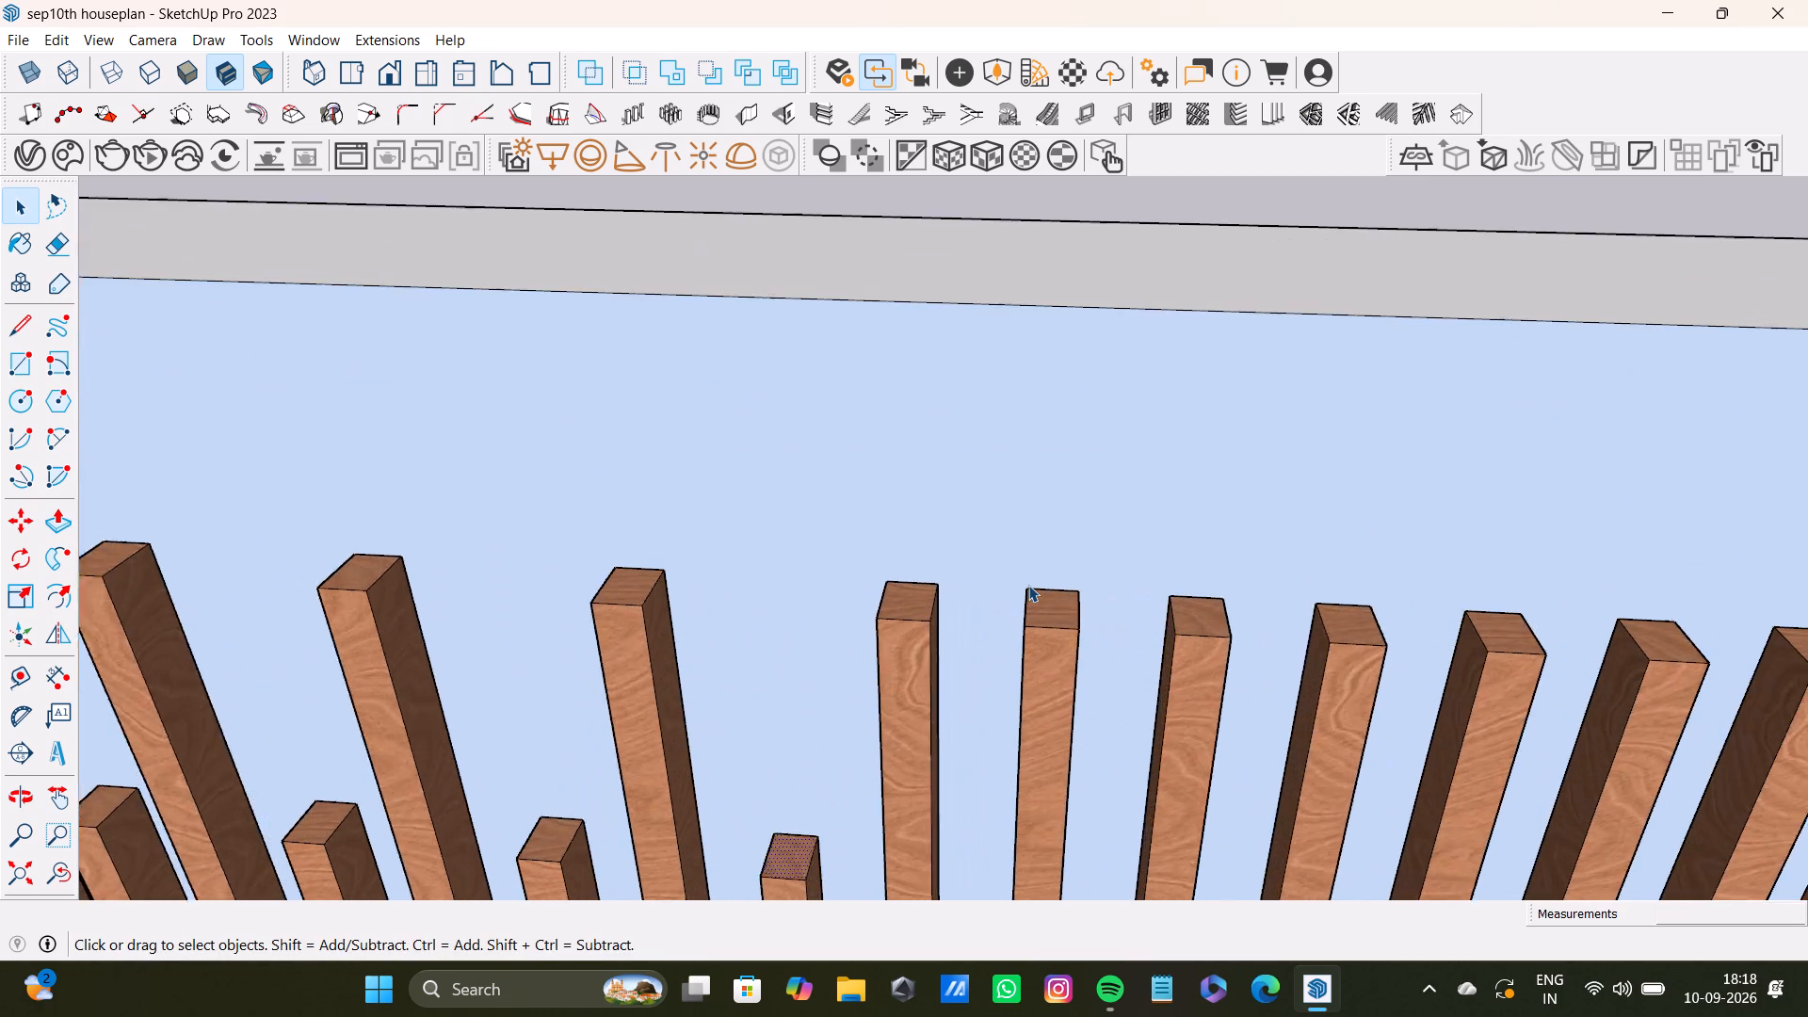
pyautogui.scroll(1, 1028, 585)
pyautogui.click(1052, 592)
pyautogui.click(1060, 614)
pyautogui.press('p')
pyautogui.moveTo(1060, 617); pyautogui.dragTo(743, 868)
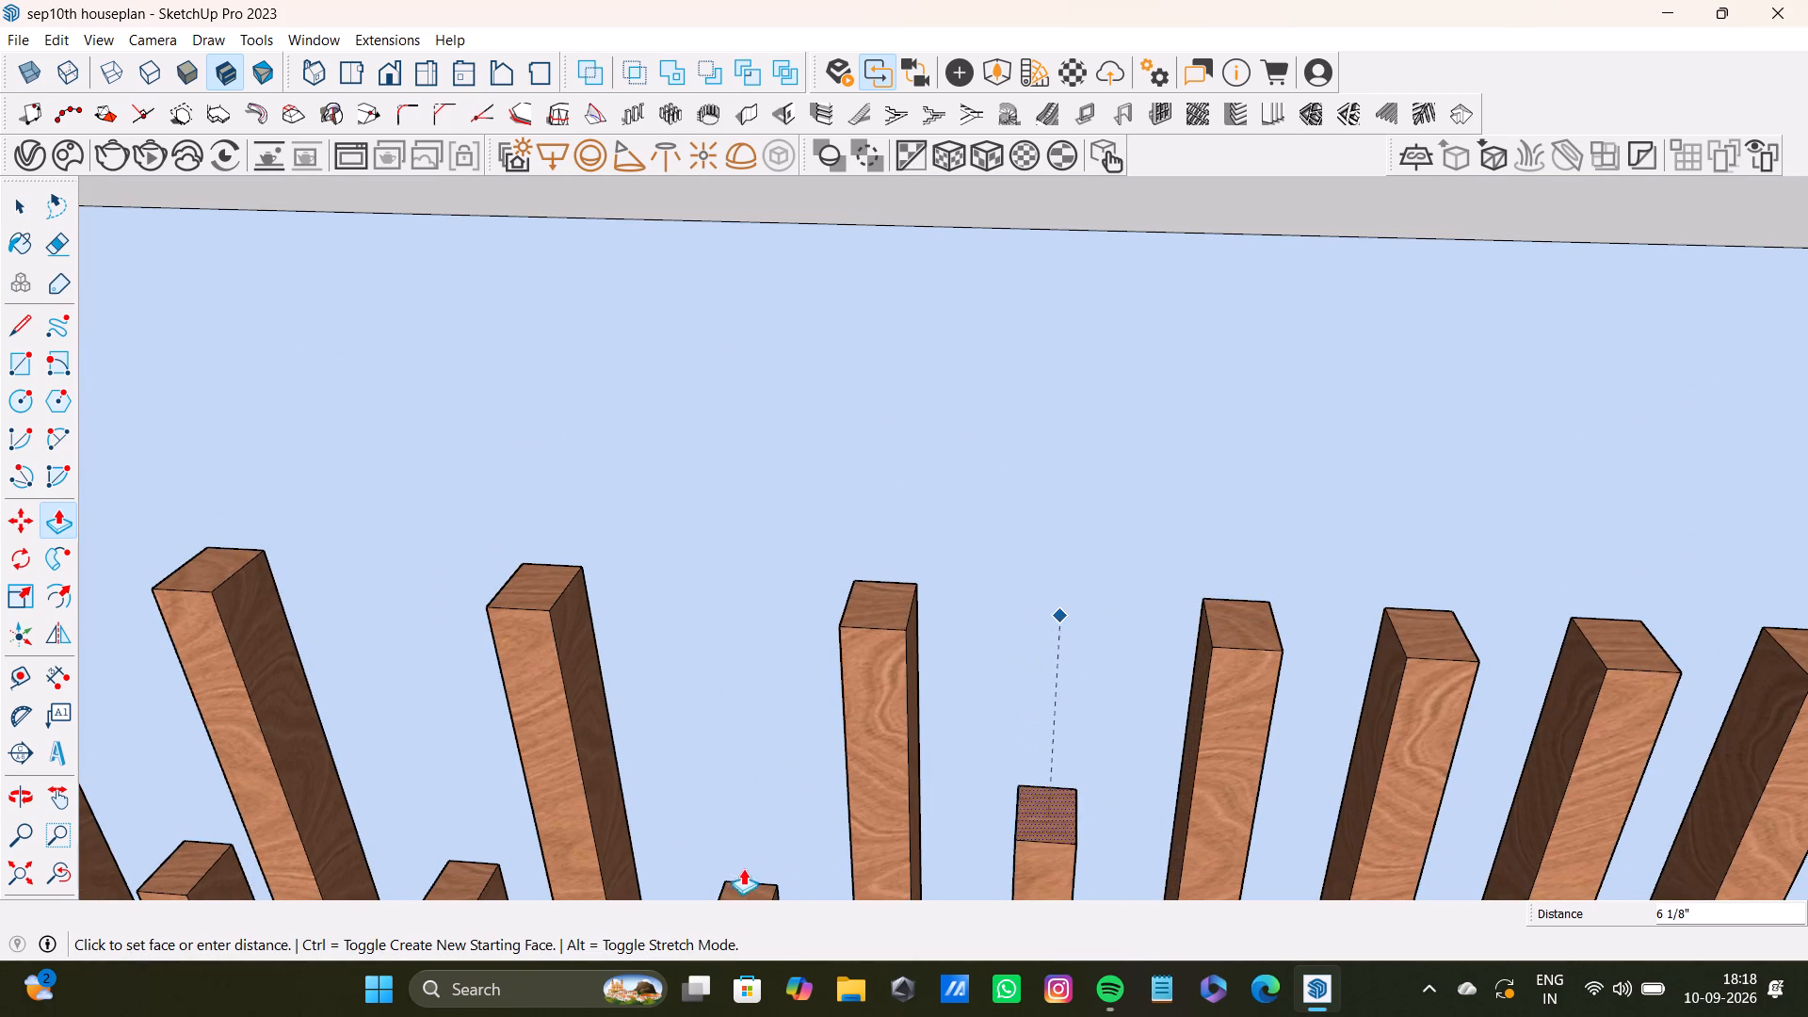
pyautogui.moveTo(743, 868); pyautogui.dragTo(740, 881)
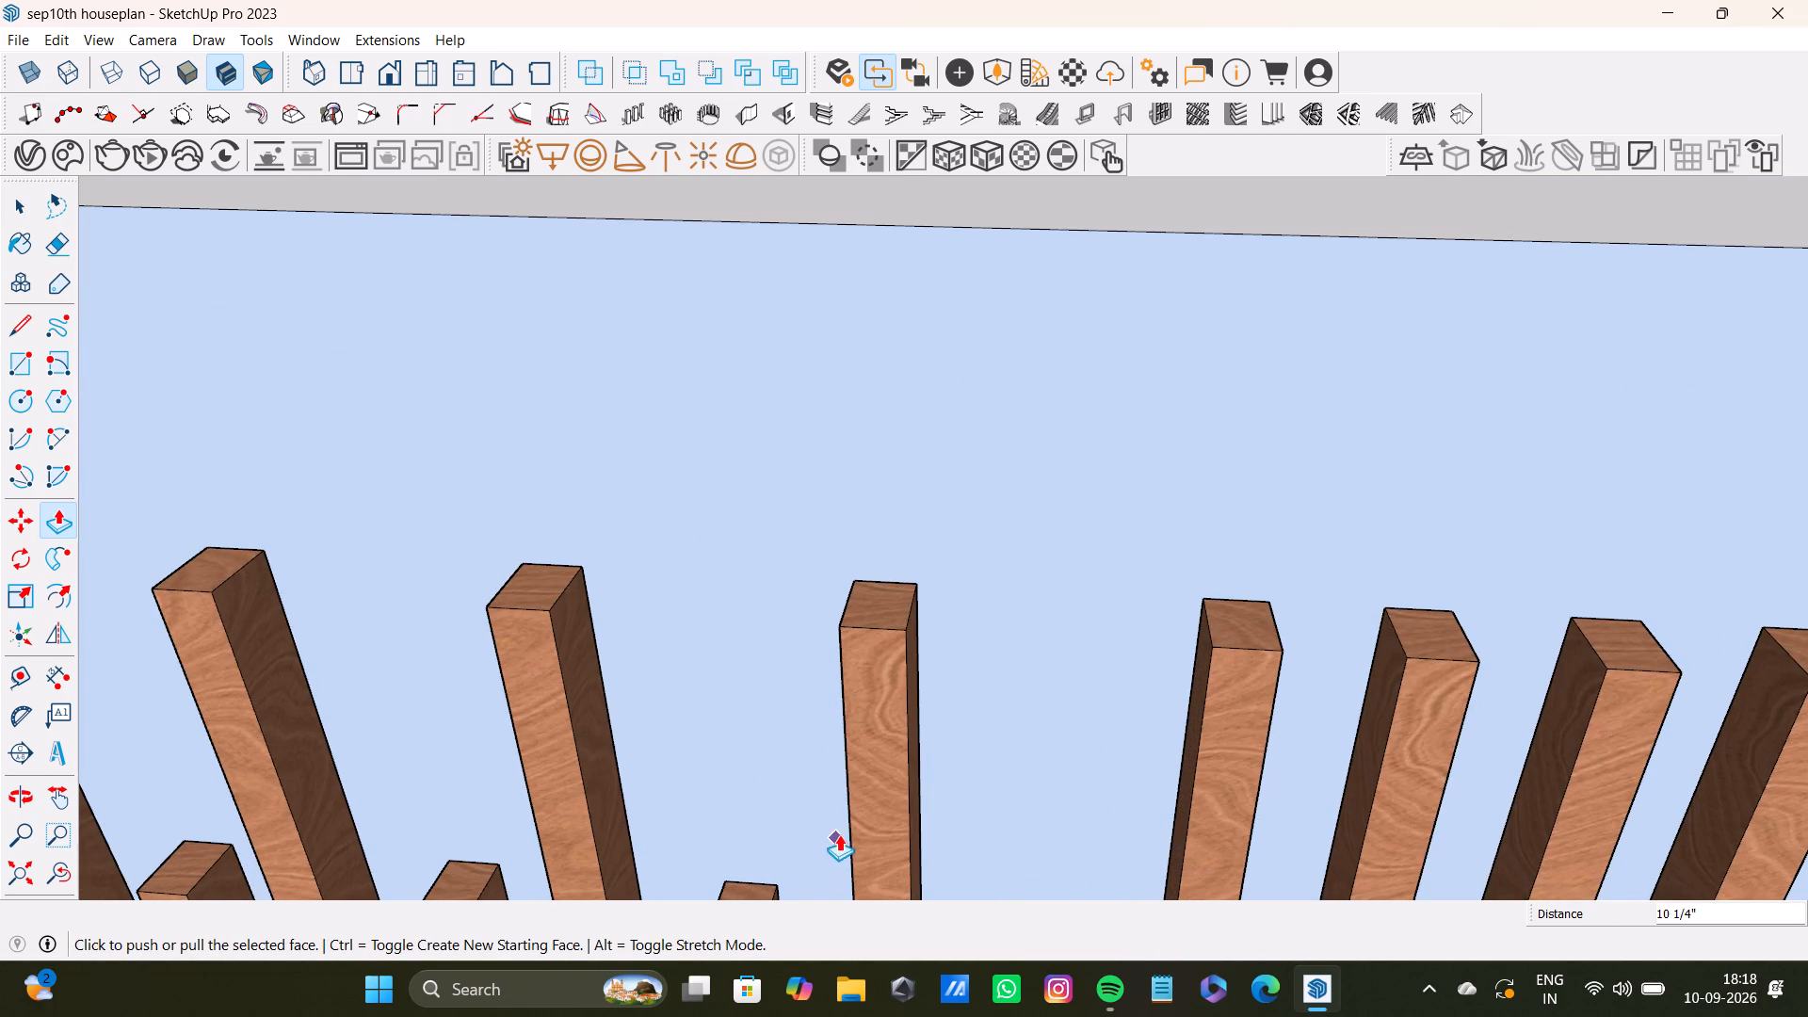
# Push/pull the top of the eighteenth slat from the wardrobe side down, level with the shortened sixteenth slat.
pyautogui.scroll(-4, 847, 795)
pyautogui.keyDown('shift'); pyautogui.moveTo(875, 789); pyautogui.dragTo(878, 769, button='middle'); pyautogui.keyUp('shift')
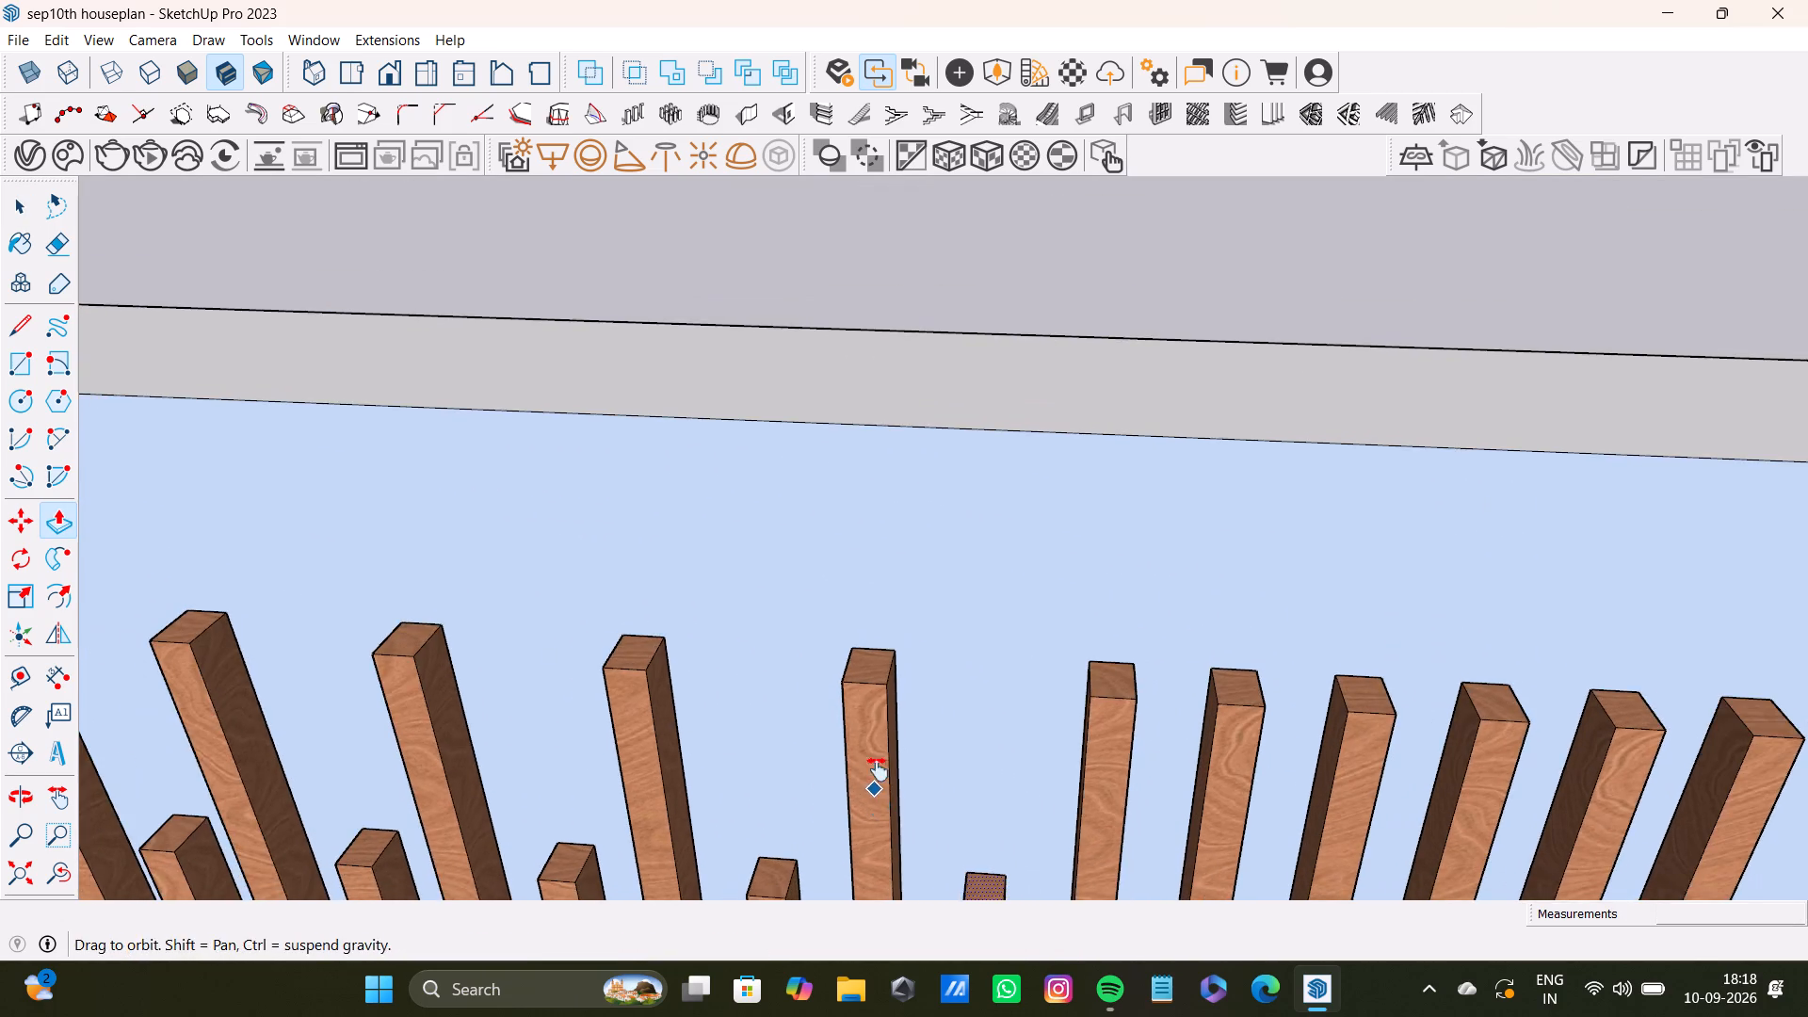
pyautogui.keyDown('shift'); pyautogui.moveTo(878, 769); pyautogui.dragTo(915, 517, button='middle'); pyautogui.keyUp('shift')
pyautogui.scroll(-5, 928, 491)
pyautogui.scroll(8, 1165, 456)
pyautogui.press('space')
pyautogui.click(1122, 465)
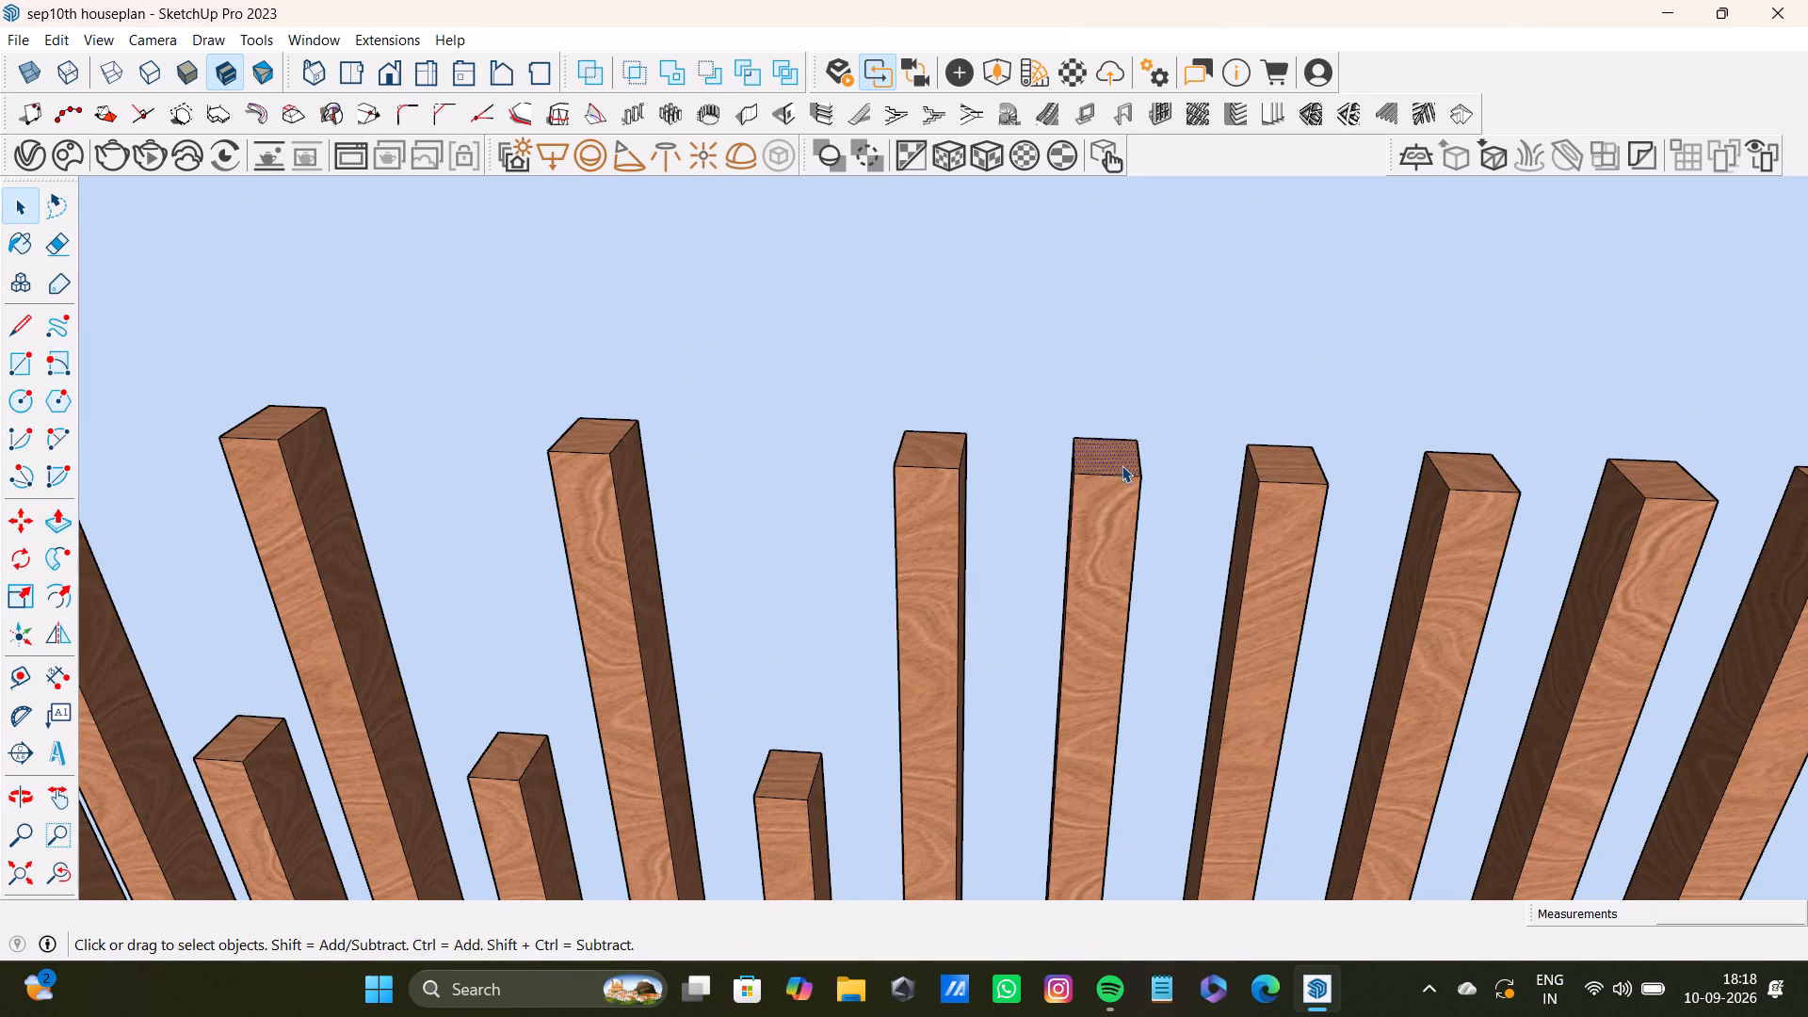
pyautogui.press('p')
pyautogui.moveTo(1122, 465); pyautogui.dragTo(797, 777)
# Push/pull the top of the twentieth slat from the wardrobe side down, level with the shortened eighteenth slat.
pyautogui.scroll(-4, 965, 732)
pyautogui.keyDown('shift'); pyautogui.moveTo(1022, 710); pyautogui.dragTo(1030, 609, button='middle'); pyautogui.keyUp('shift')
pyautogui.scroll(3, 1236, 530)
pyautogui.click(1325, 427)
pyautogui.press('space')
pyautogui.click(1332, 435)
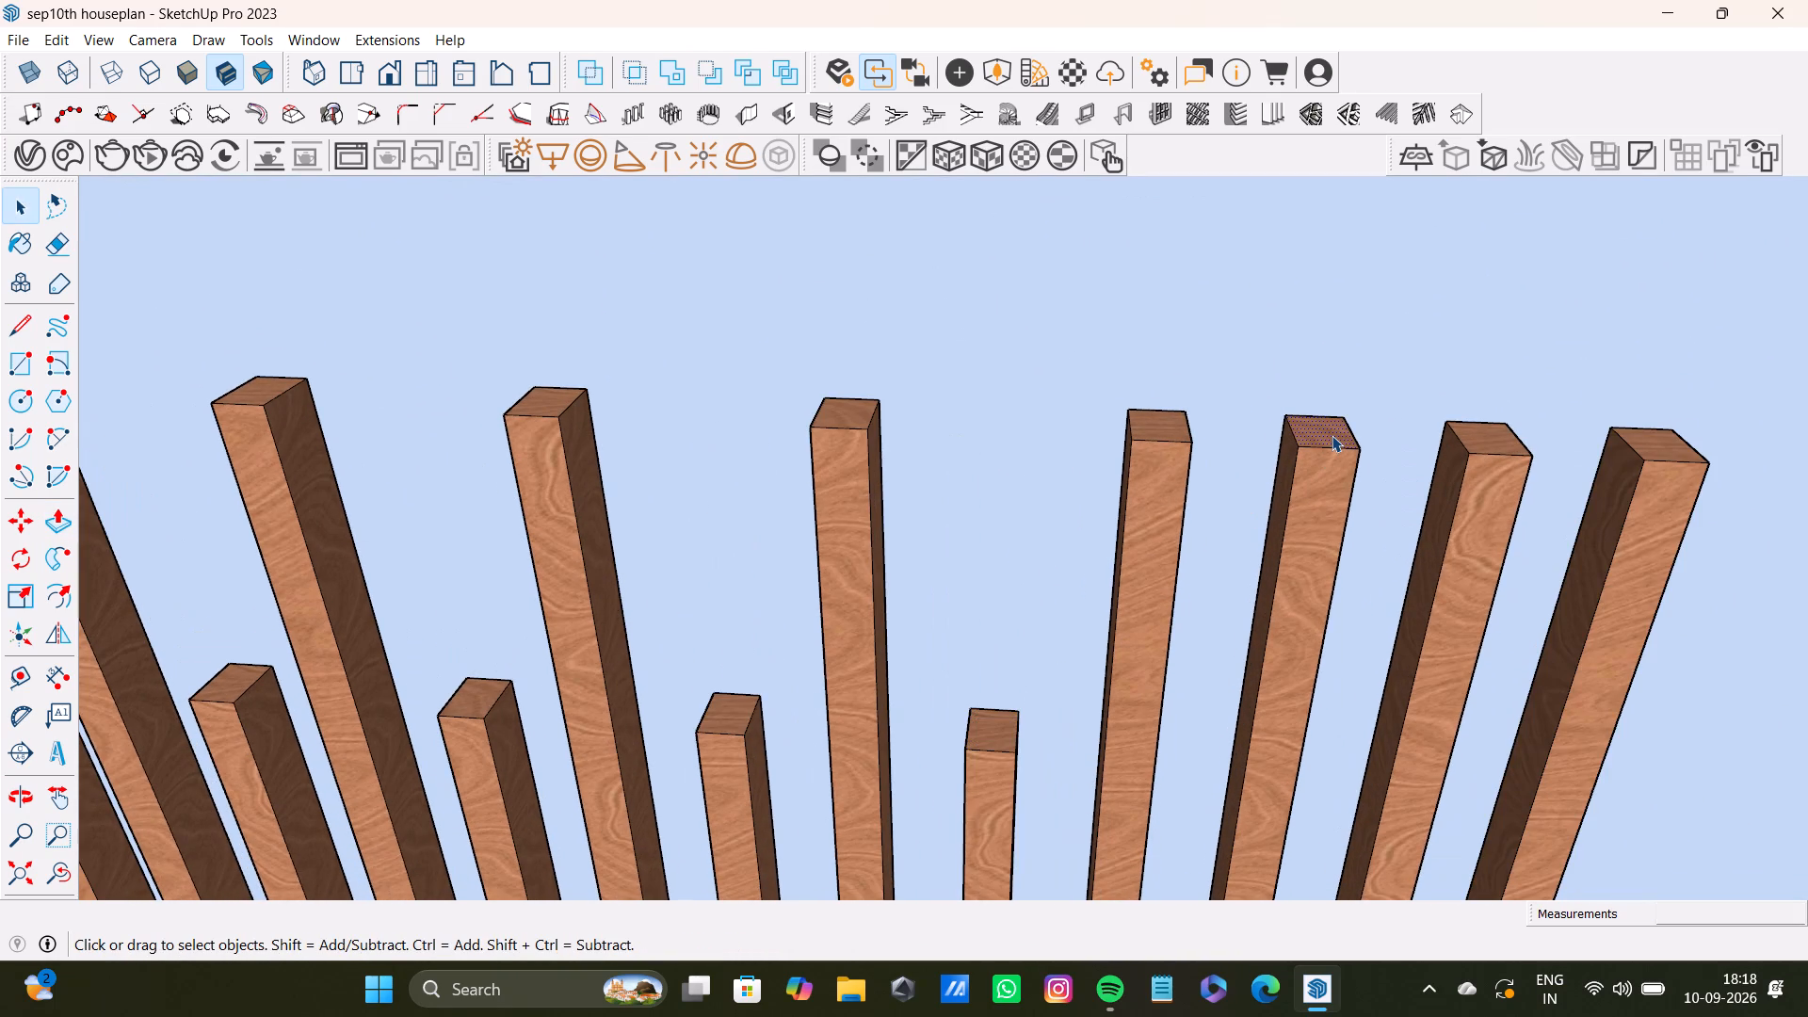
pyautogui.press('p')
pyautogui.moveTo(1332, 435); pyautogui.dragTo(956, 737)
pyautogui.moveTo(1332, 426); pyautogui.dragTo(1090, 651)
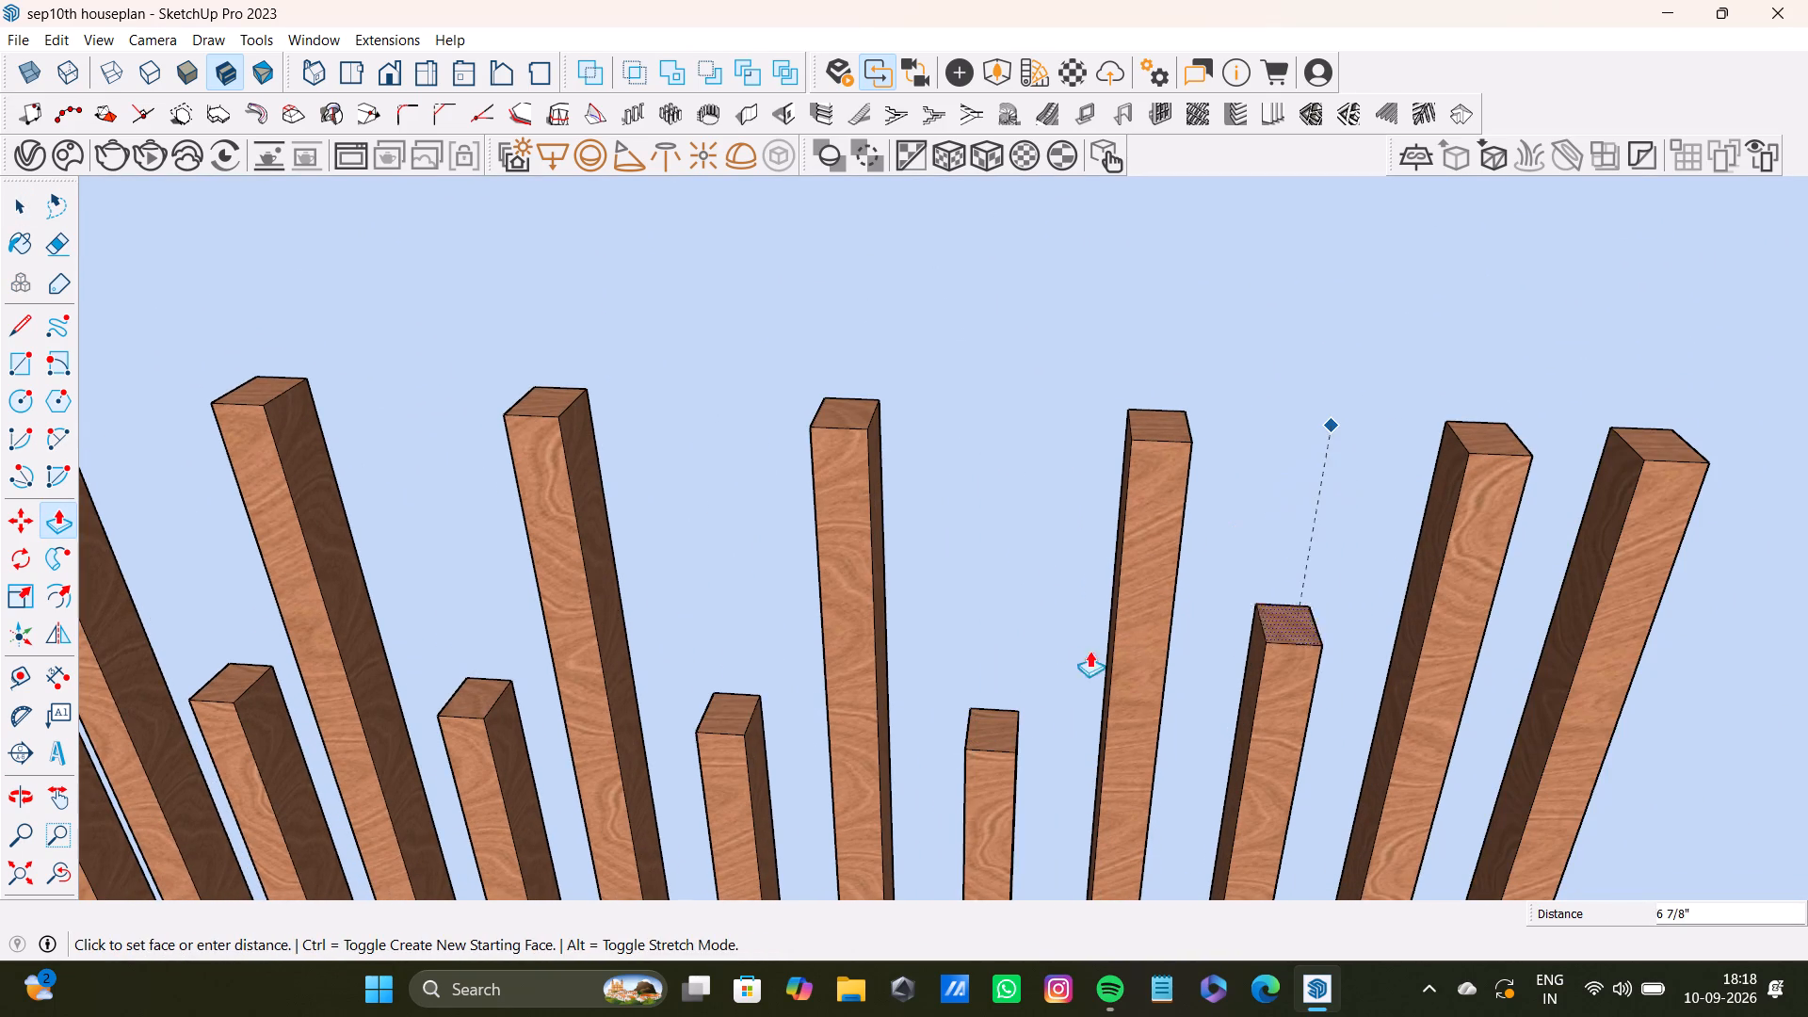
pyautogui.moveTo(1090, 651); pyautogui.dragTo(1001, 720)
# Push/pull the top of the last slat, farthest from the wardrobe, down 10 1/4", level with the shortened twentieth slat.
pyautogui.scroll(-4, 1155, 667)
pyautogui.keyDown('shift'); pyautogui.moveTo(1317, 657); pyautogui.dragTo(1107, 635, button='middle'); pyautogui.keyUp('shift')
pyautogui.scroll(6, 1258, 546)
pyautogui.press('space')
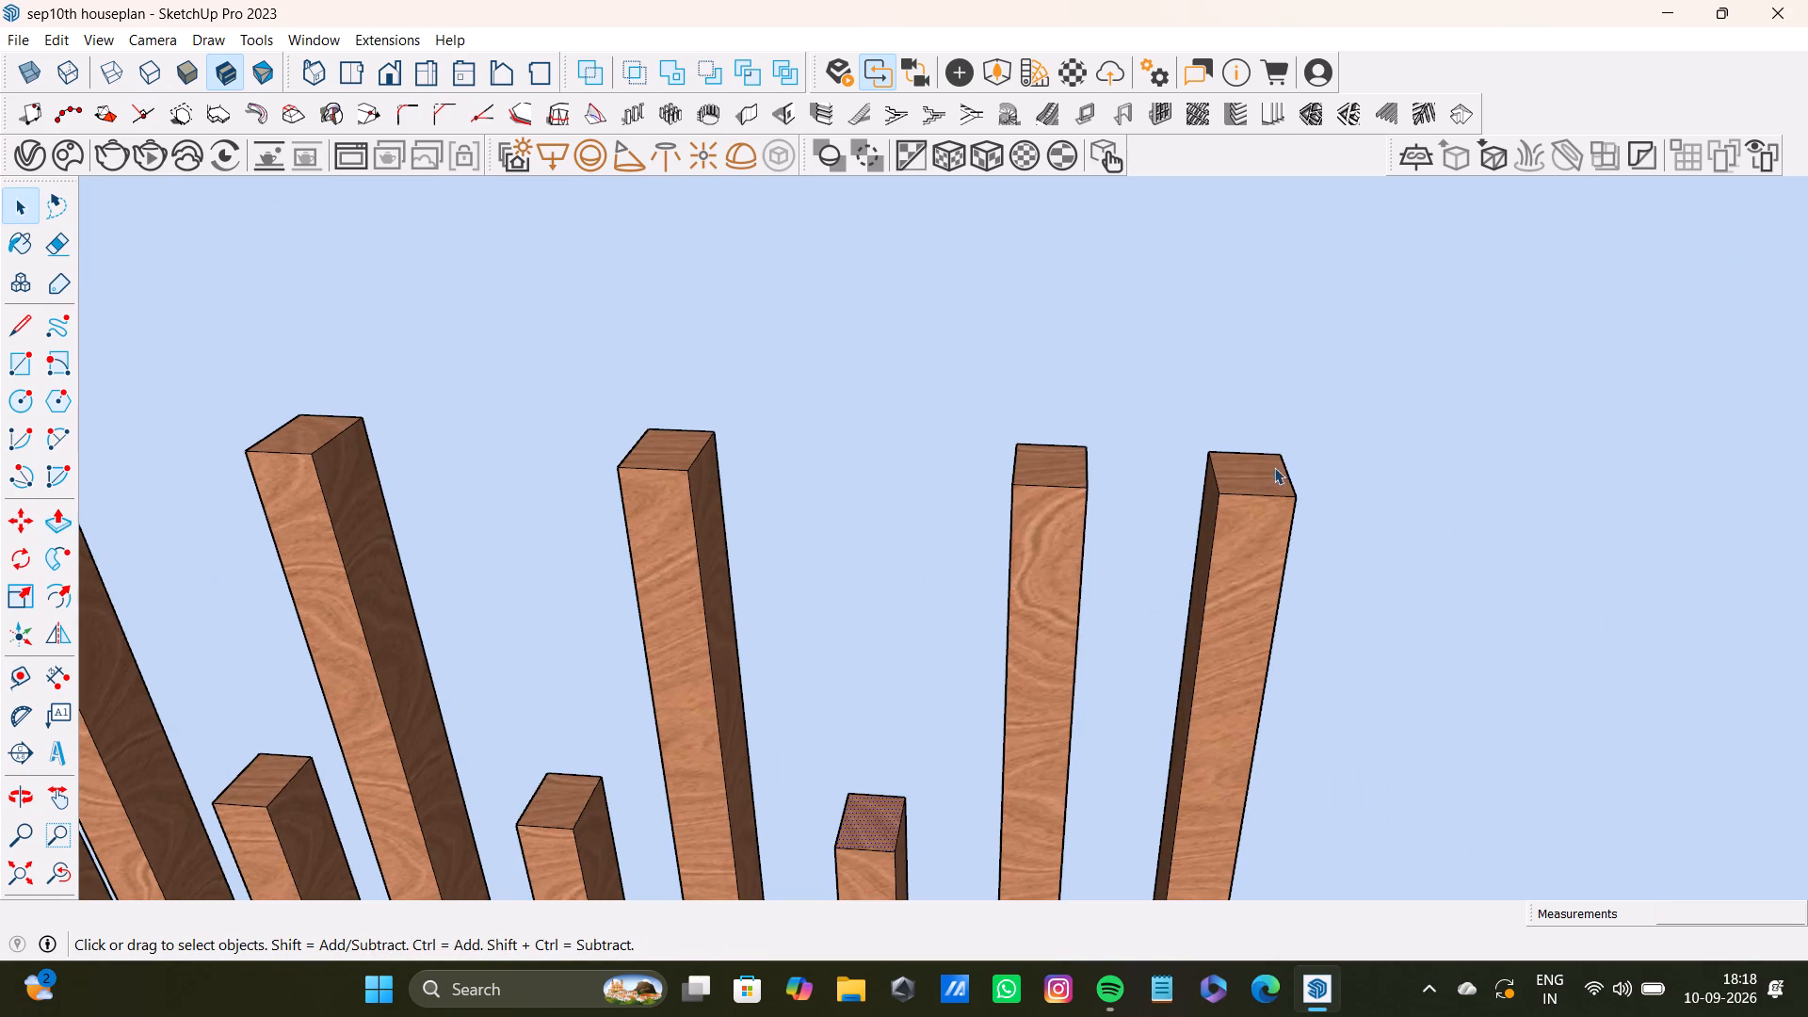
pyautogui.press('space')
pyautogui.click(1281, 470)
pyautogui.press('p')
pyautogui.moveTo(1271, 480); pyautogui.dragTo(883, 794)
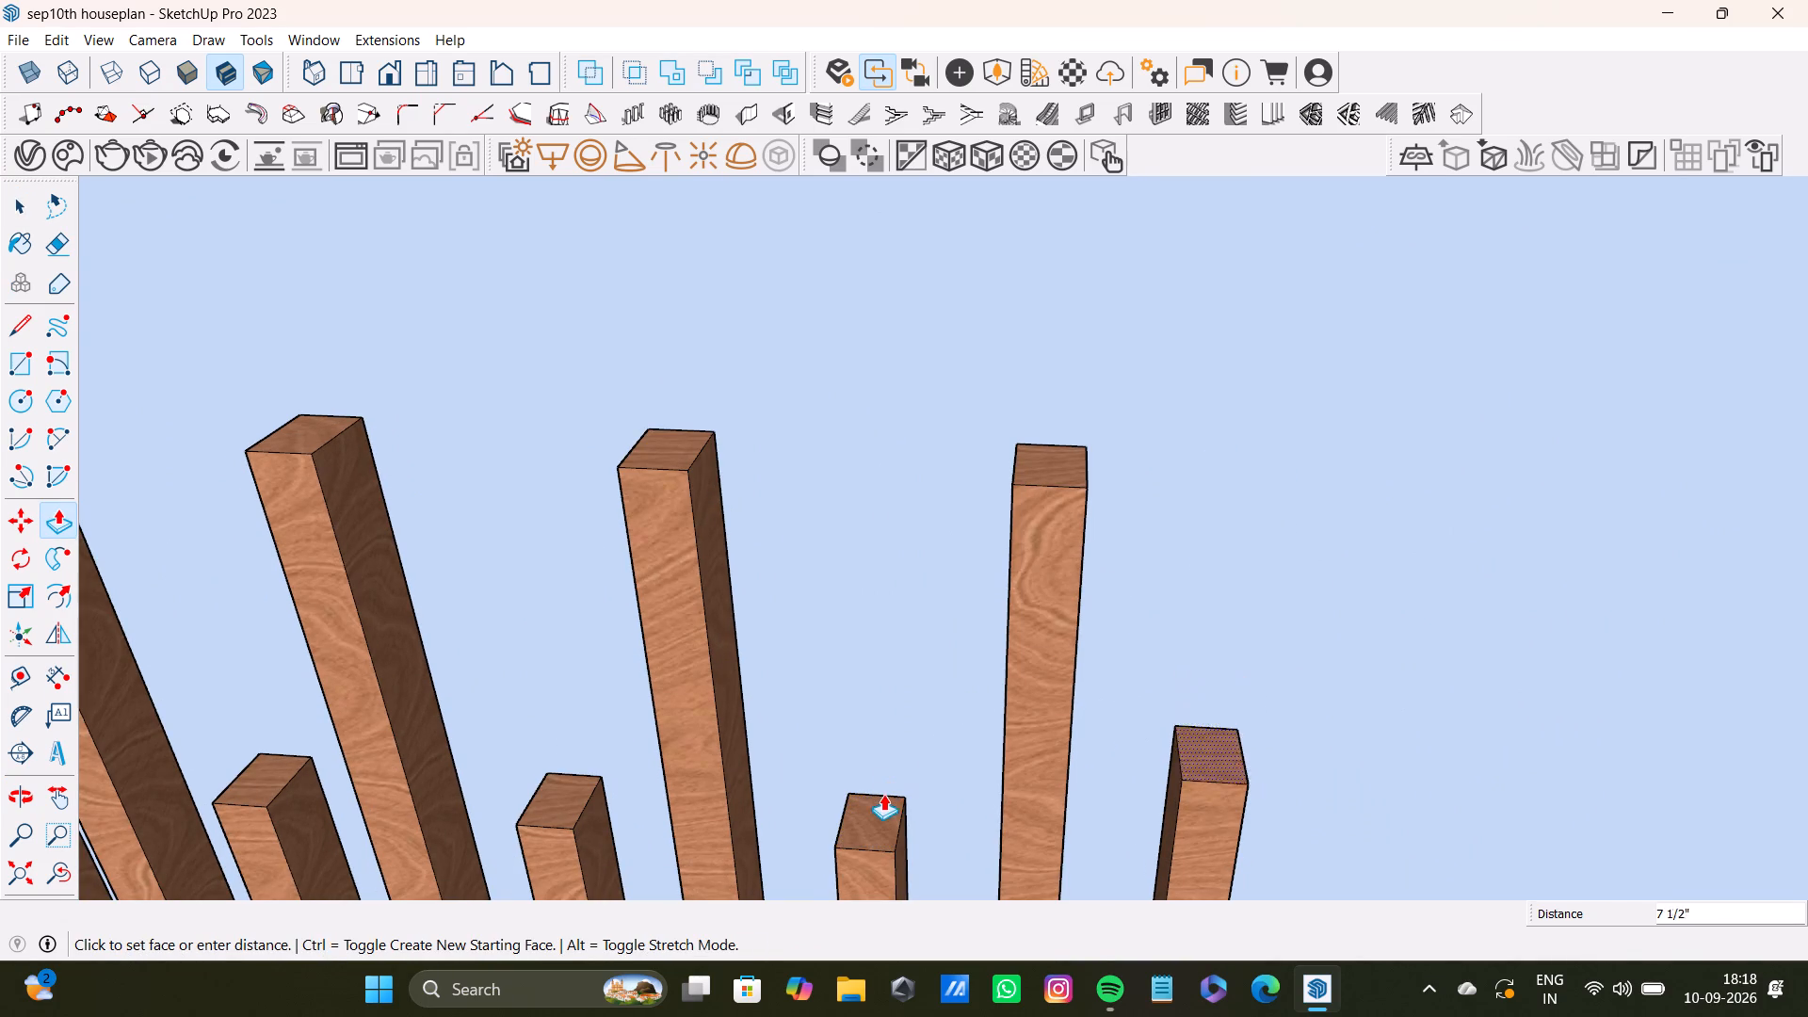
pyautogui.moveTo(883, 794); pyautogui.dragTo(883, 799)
# Examine the alternating slat heights across the whole panel behind the bed, from the wardrobe to the window wall.
pyautogui.scroll(-5, 876, 799)
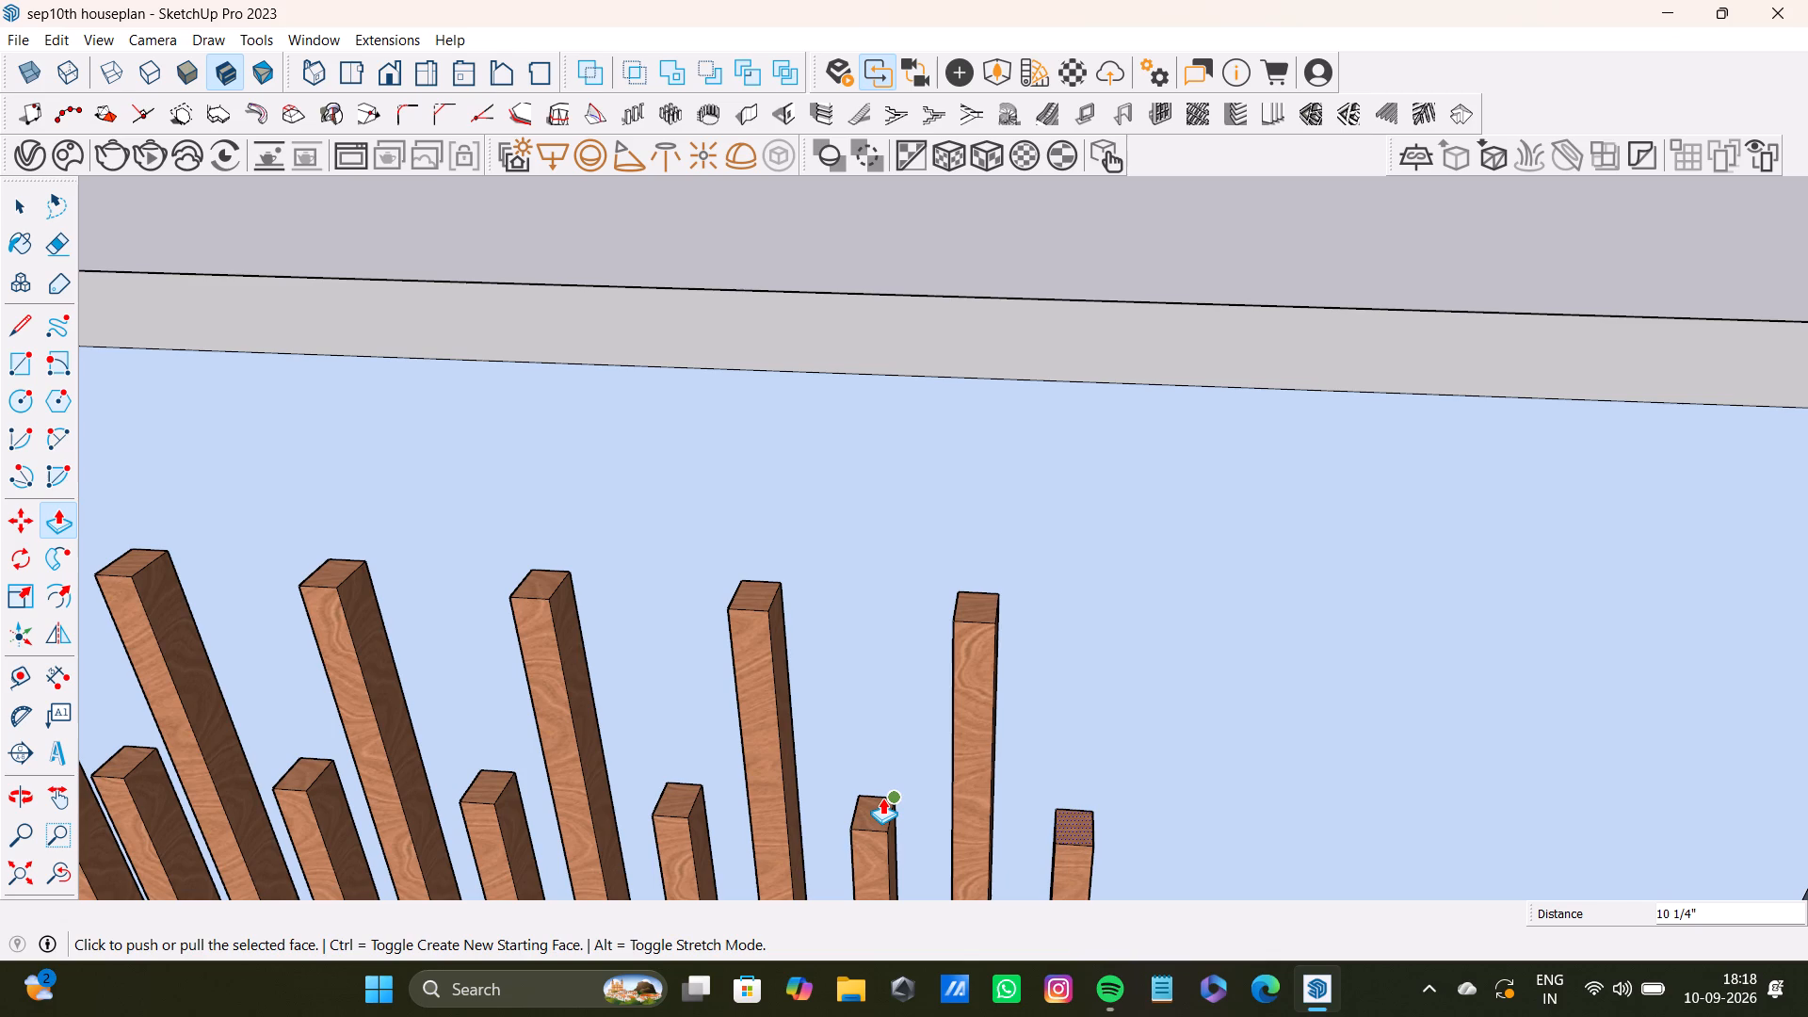
pyautogui.scroll(-6, 1083, 806)
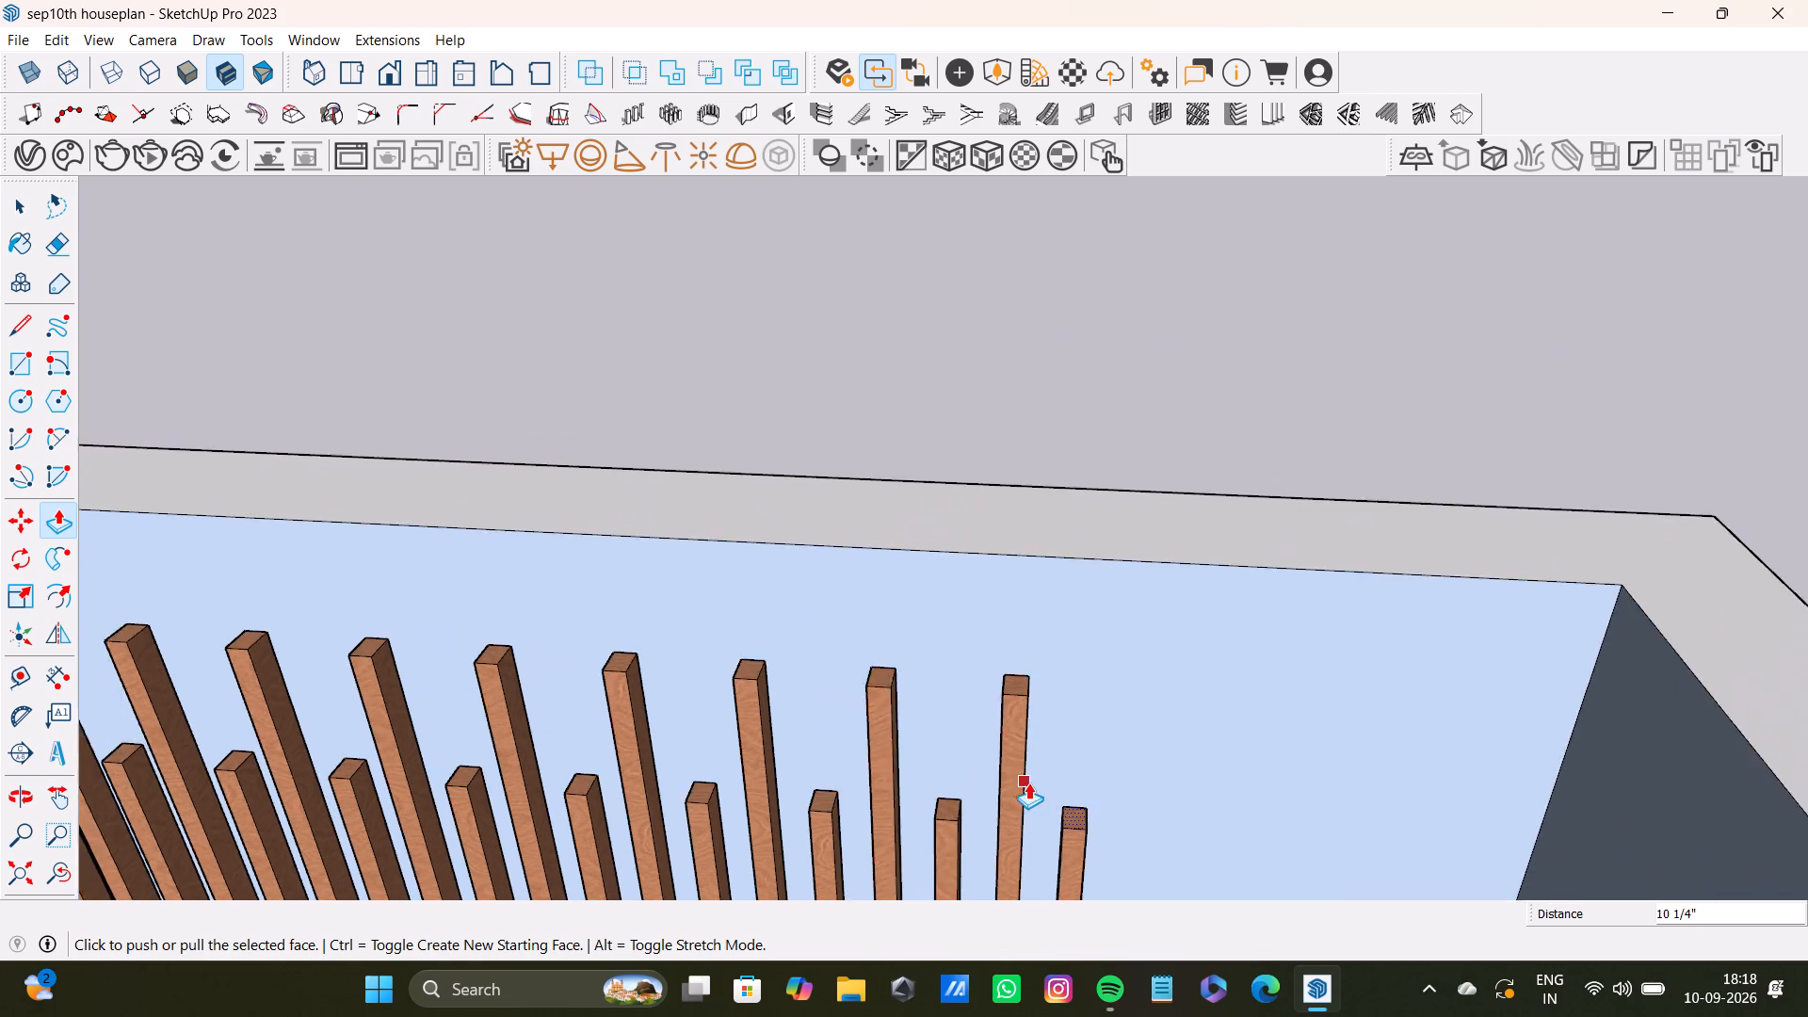
pyautogui.scroll(-11, 1028, 783)
pyautogui.scroll(-1, 846, 795)
pyautogui.moveTo(846, 795); pyautogui.dragTo(1083, 686, button='middle')
pyautogui.scroll(11, 817, 657)
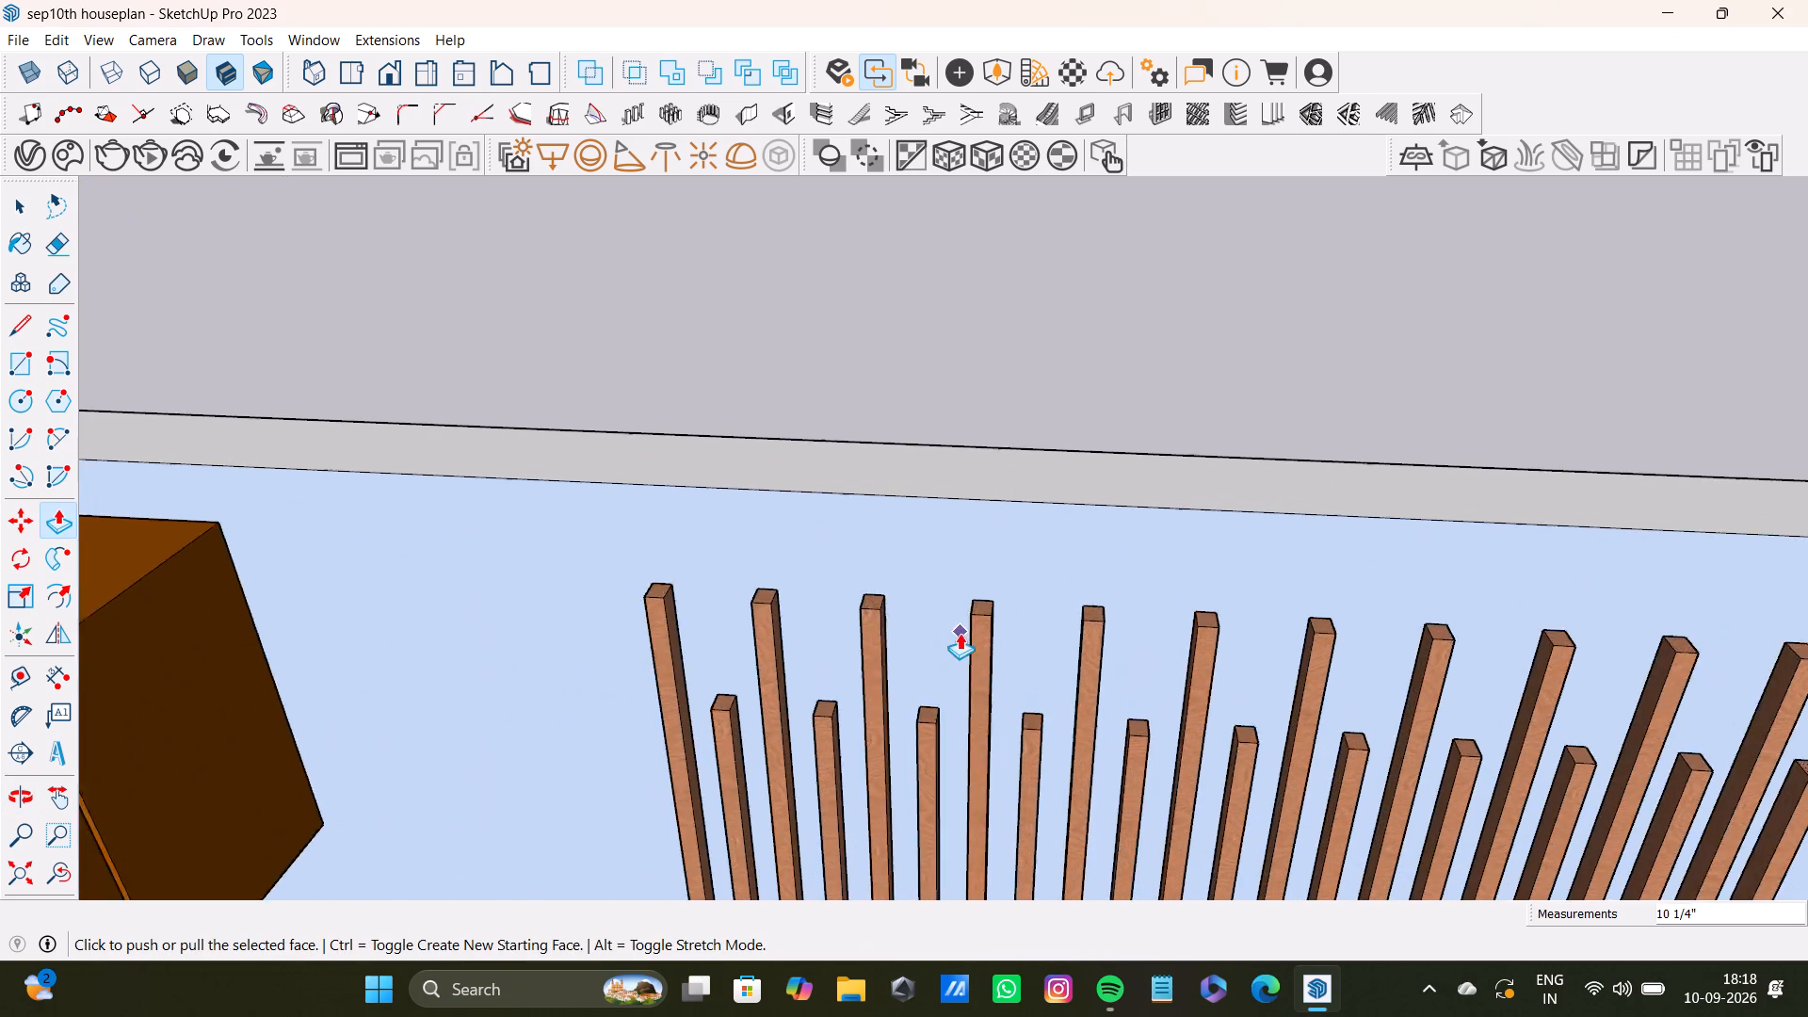
pyautogui.scroll(-8, 927, 686)
pyautogui.moveTo(1052, 731); pyautogui.dragTo(1066, 636, button='middle')
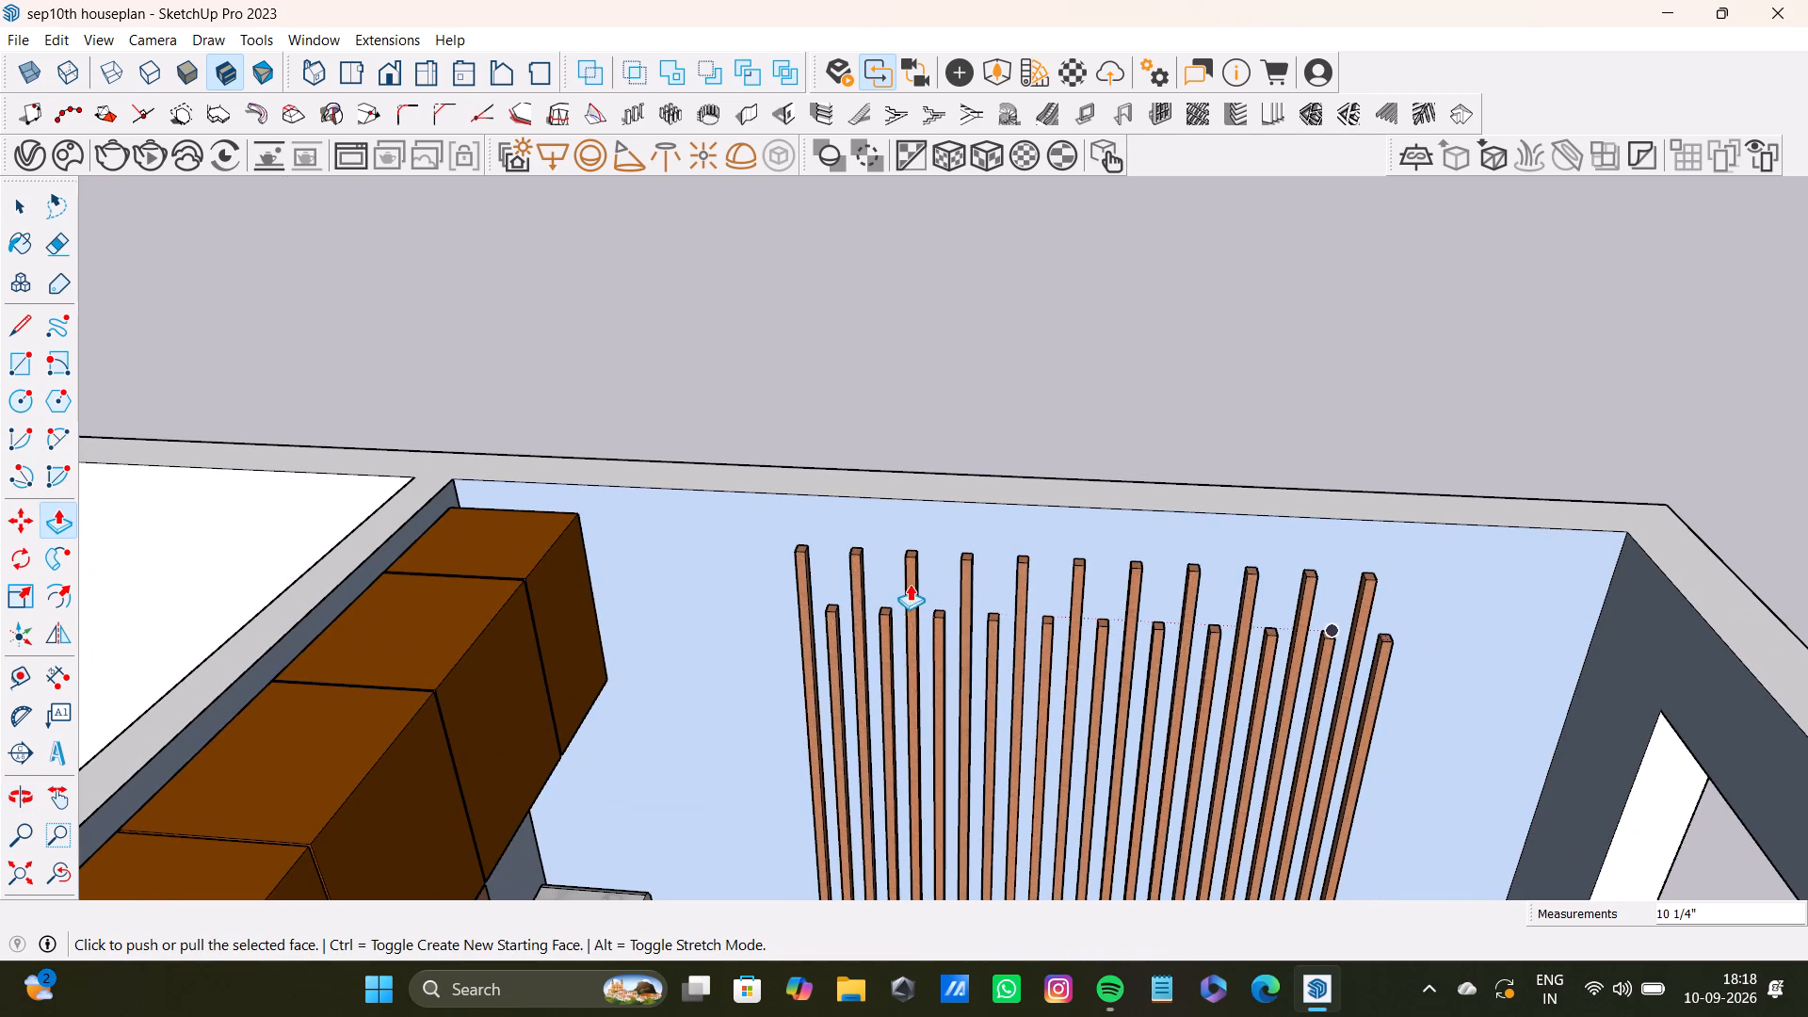
pyautogui.scroll(6, 873, 589)
pyautogui.scroll(-13, 1346, 661)
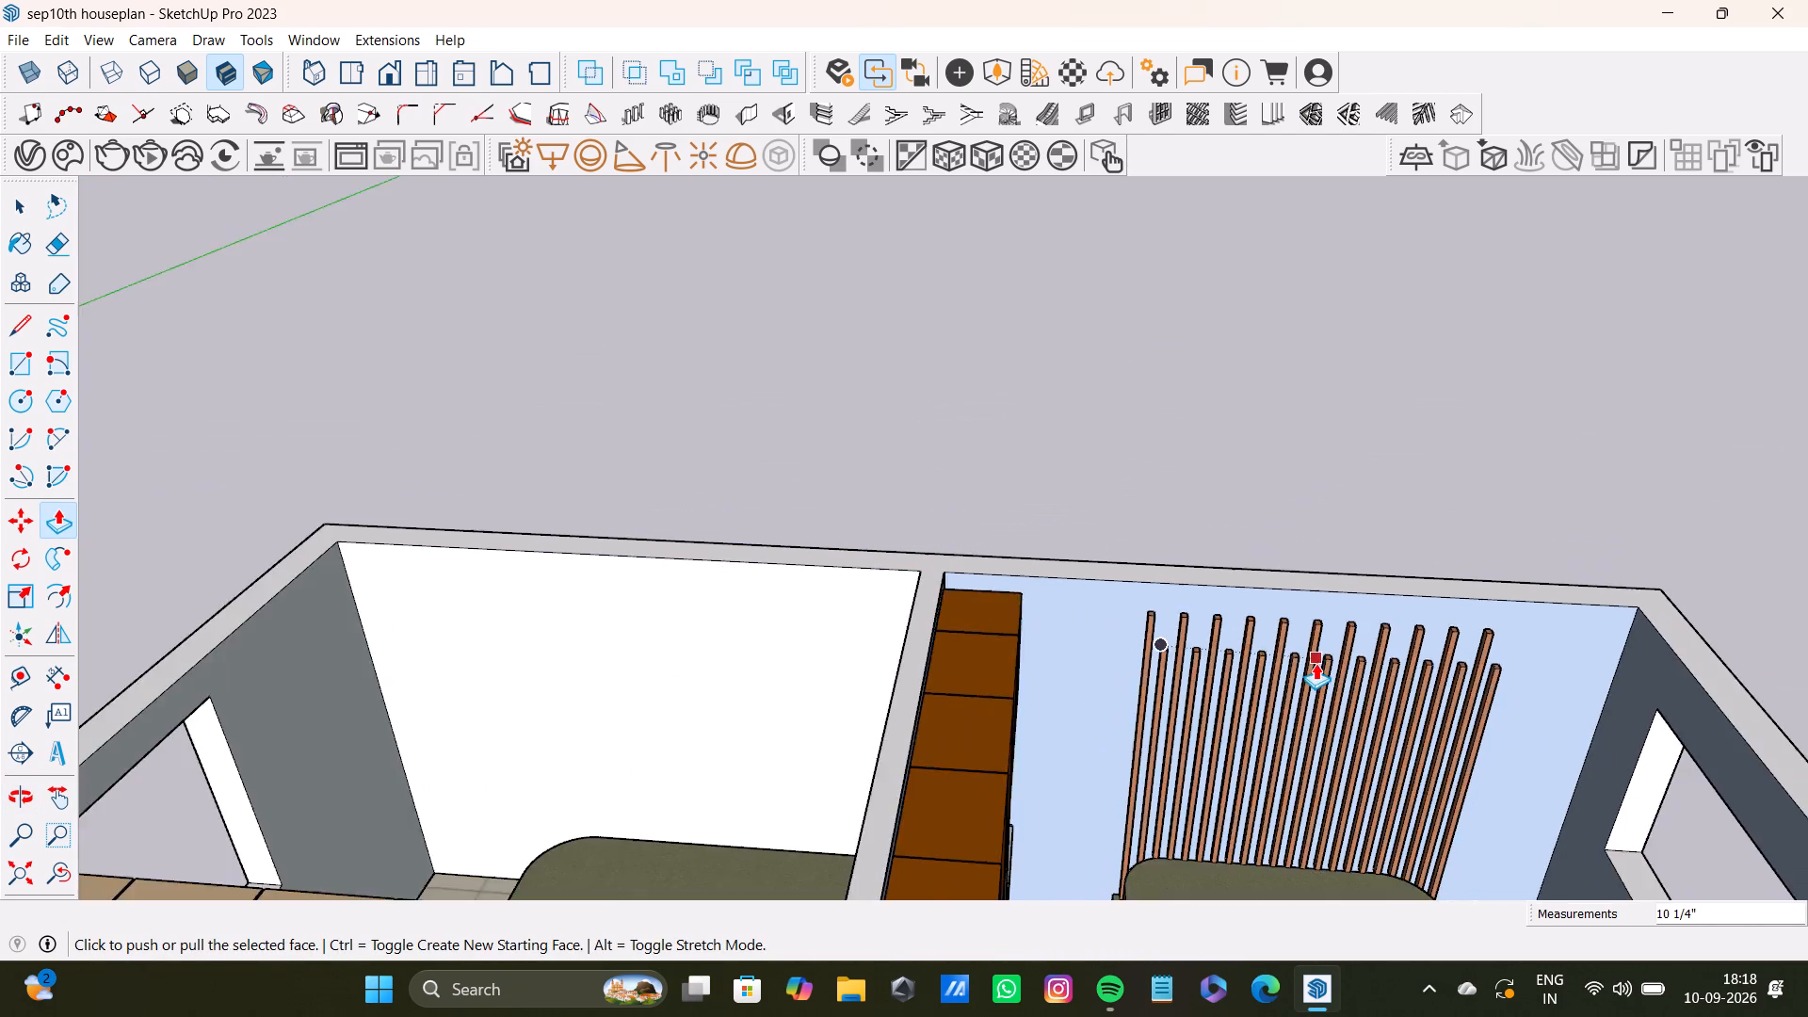
pyautogui.scroll(-4, 1316, 663)
pyautogui.press('space')
pyautogui.click(1300, 497)
pyautogui.scroll(9, 1332, 611)
pyautogui.scroll(-2, 1248, 636)
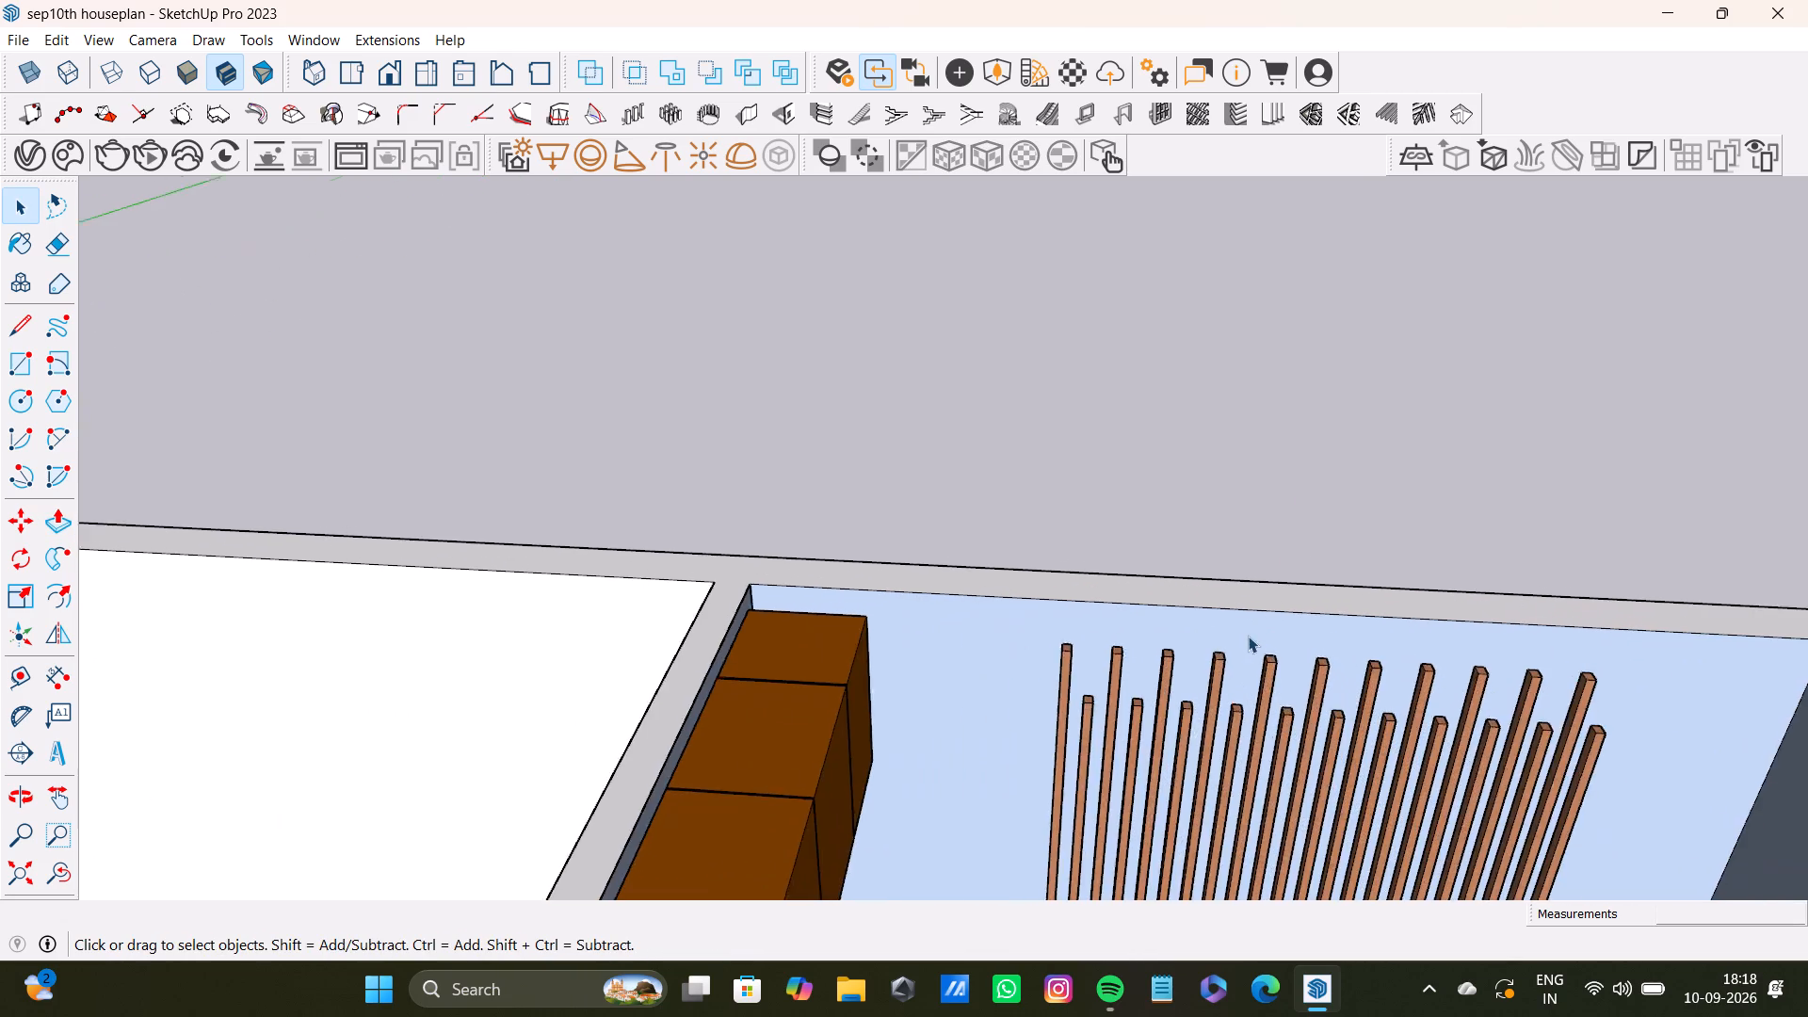
pyautogui.scroll(-7, 1248, 636)
pyautogui.keyDown('shift'); pyautogui.scroll(-5, 1247, 660); pyautogui.keyUp('shift')
pyautogui.keyDown('shift'); pyautogui.moveTo(1244, 682); pyautogui.dragTo(1147, 583, button='middle'); pyautogui.keyUp('shift')
pyautogui.scroll(8, 1260, 621)
pyautogui.moveTo(1256, 609); pyautogui.dragTo(1251, 612, button='middle')
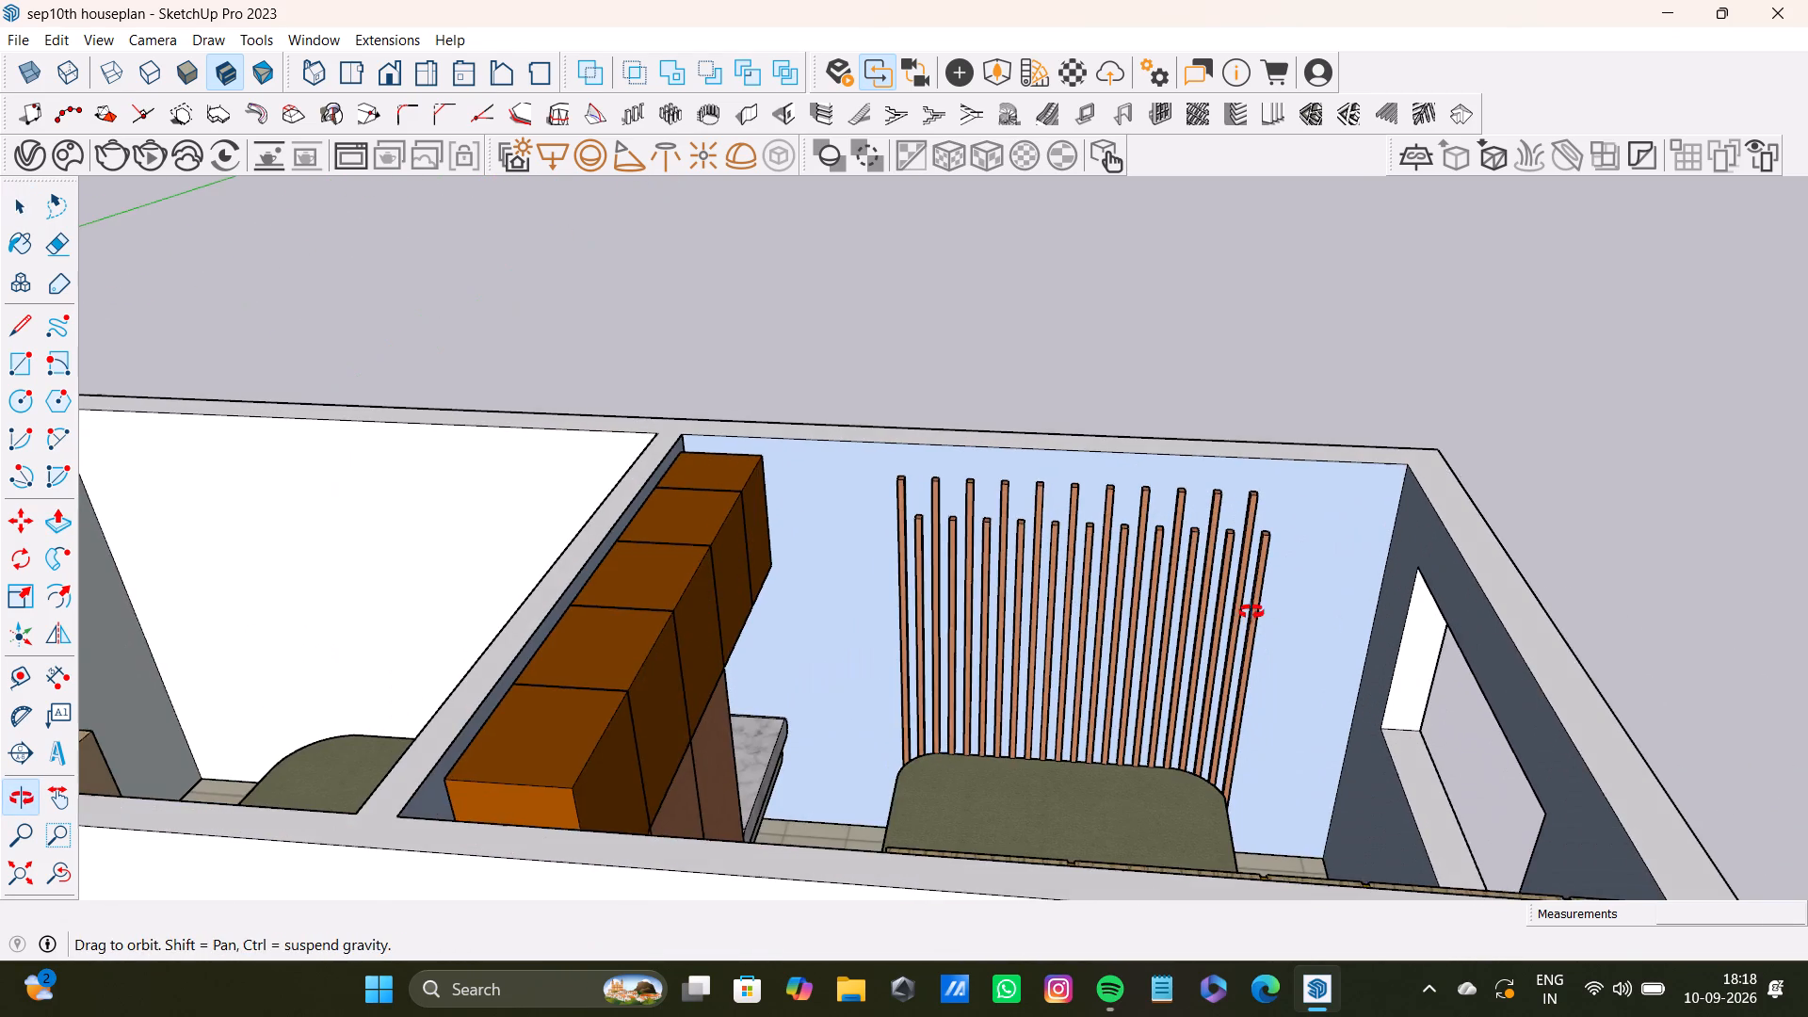
pyautogui.moveTo(1251, 612); pyautogui.dragTo(1253, 643, button='middle')
pyautogui.moveTo(1146, 593); pyautogui.dragTo(1146, 632, button='middle')
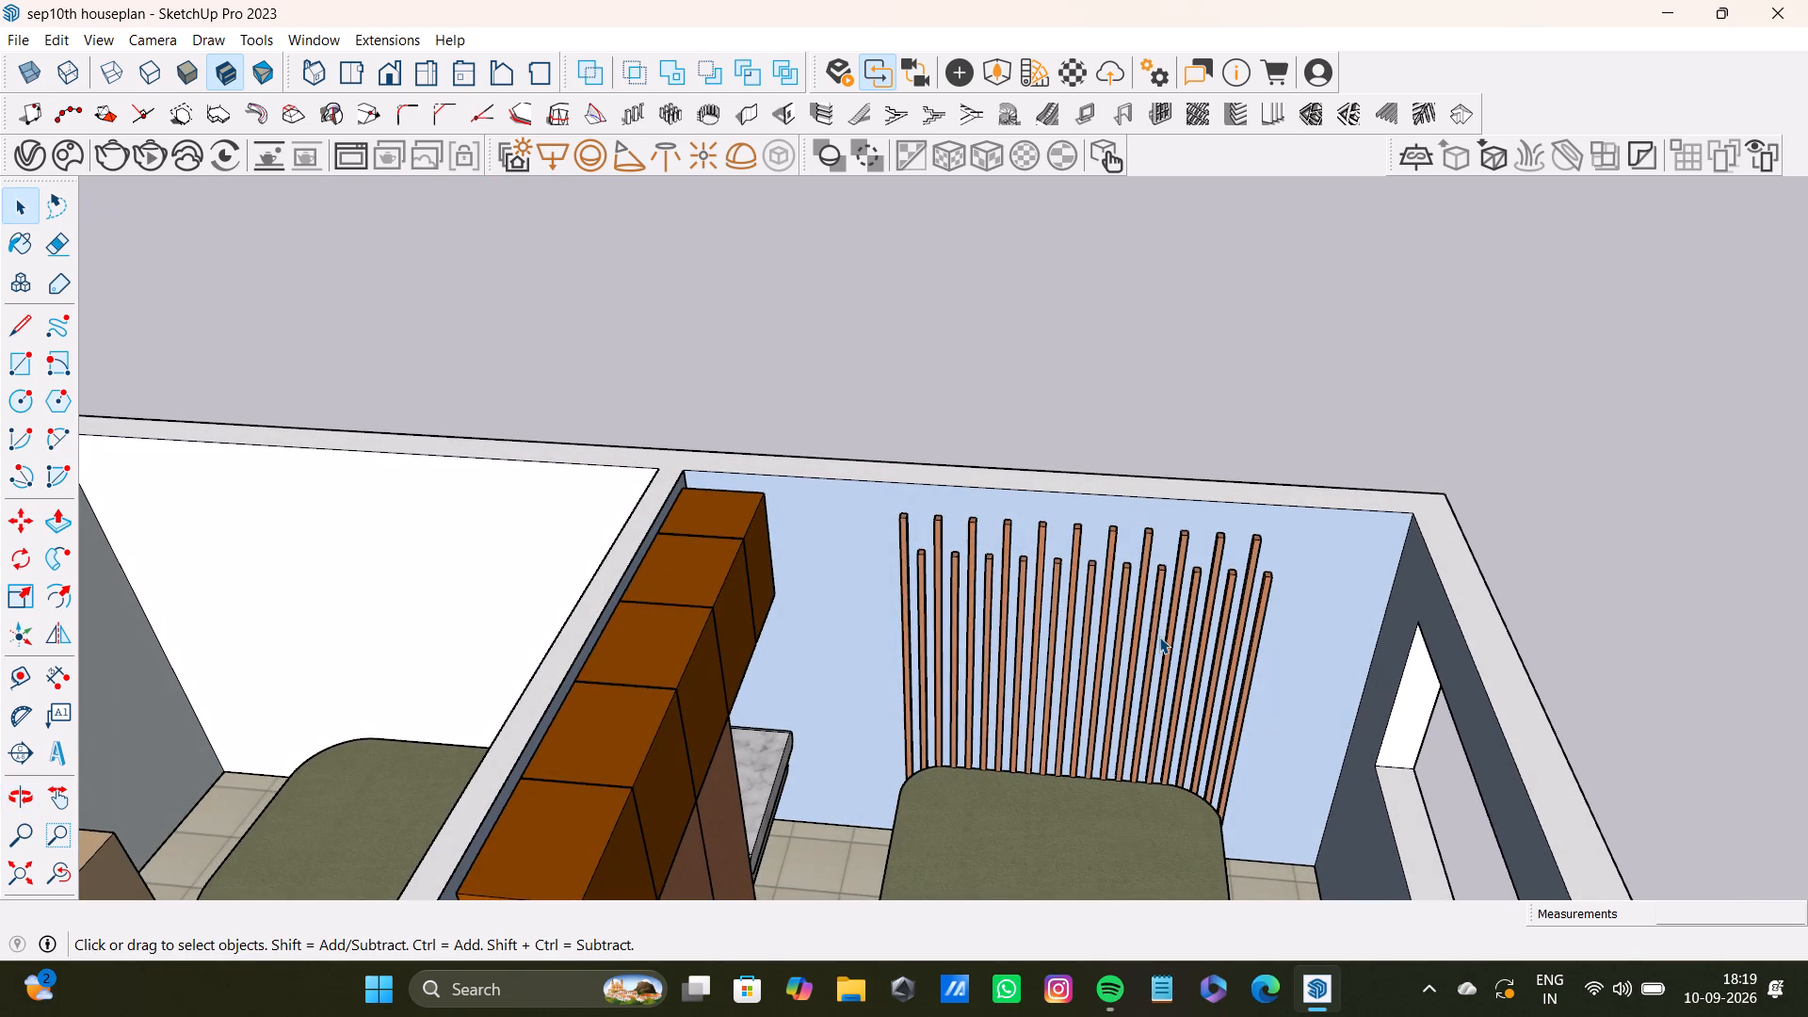
pyautogui.scroll(-8, 1145, 626)
pyautogui.keyDown('shift'); pyautogui.scroll(11, 1124, 620); pyautogui.keyUp('shift')
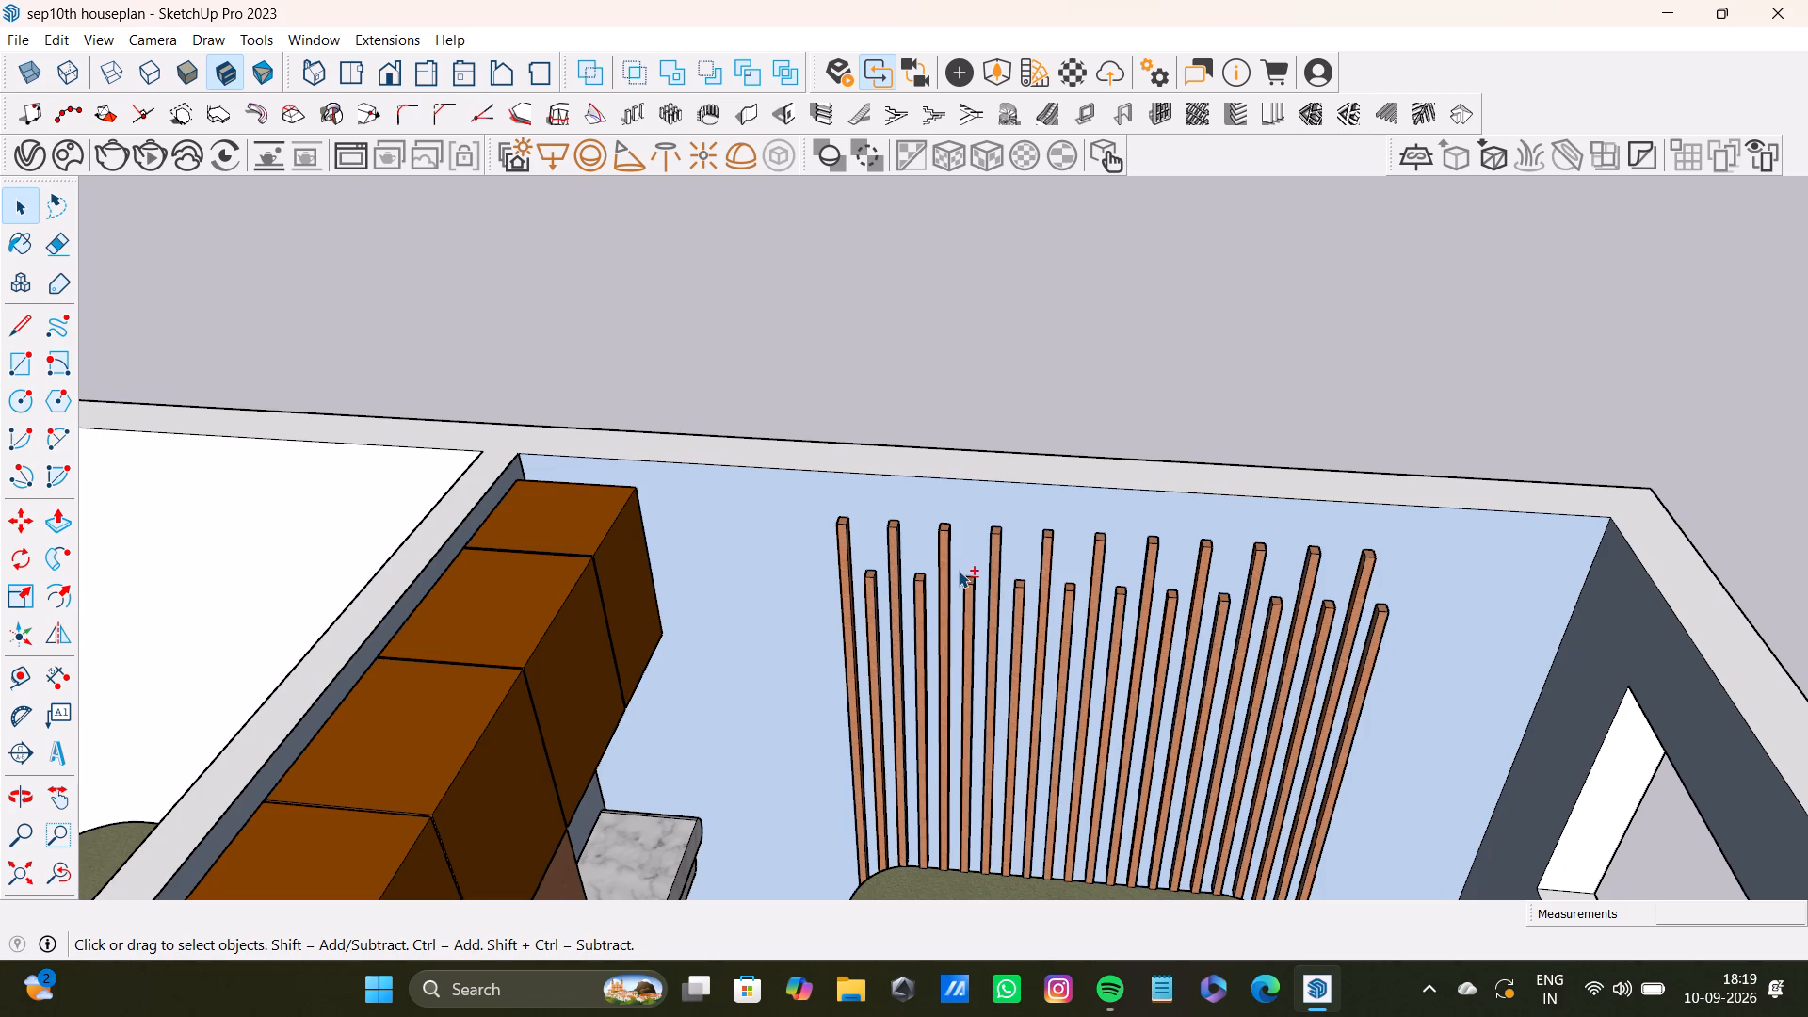
# Undo all the push/pull shortenings made on every second slat of the panel.
pyautogui.hotkey('ctrl', 'z')
pyautogui.hotkey('ctrl', 'z')
pyautogui.hotkey('ctrl', 'z')
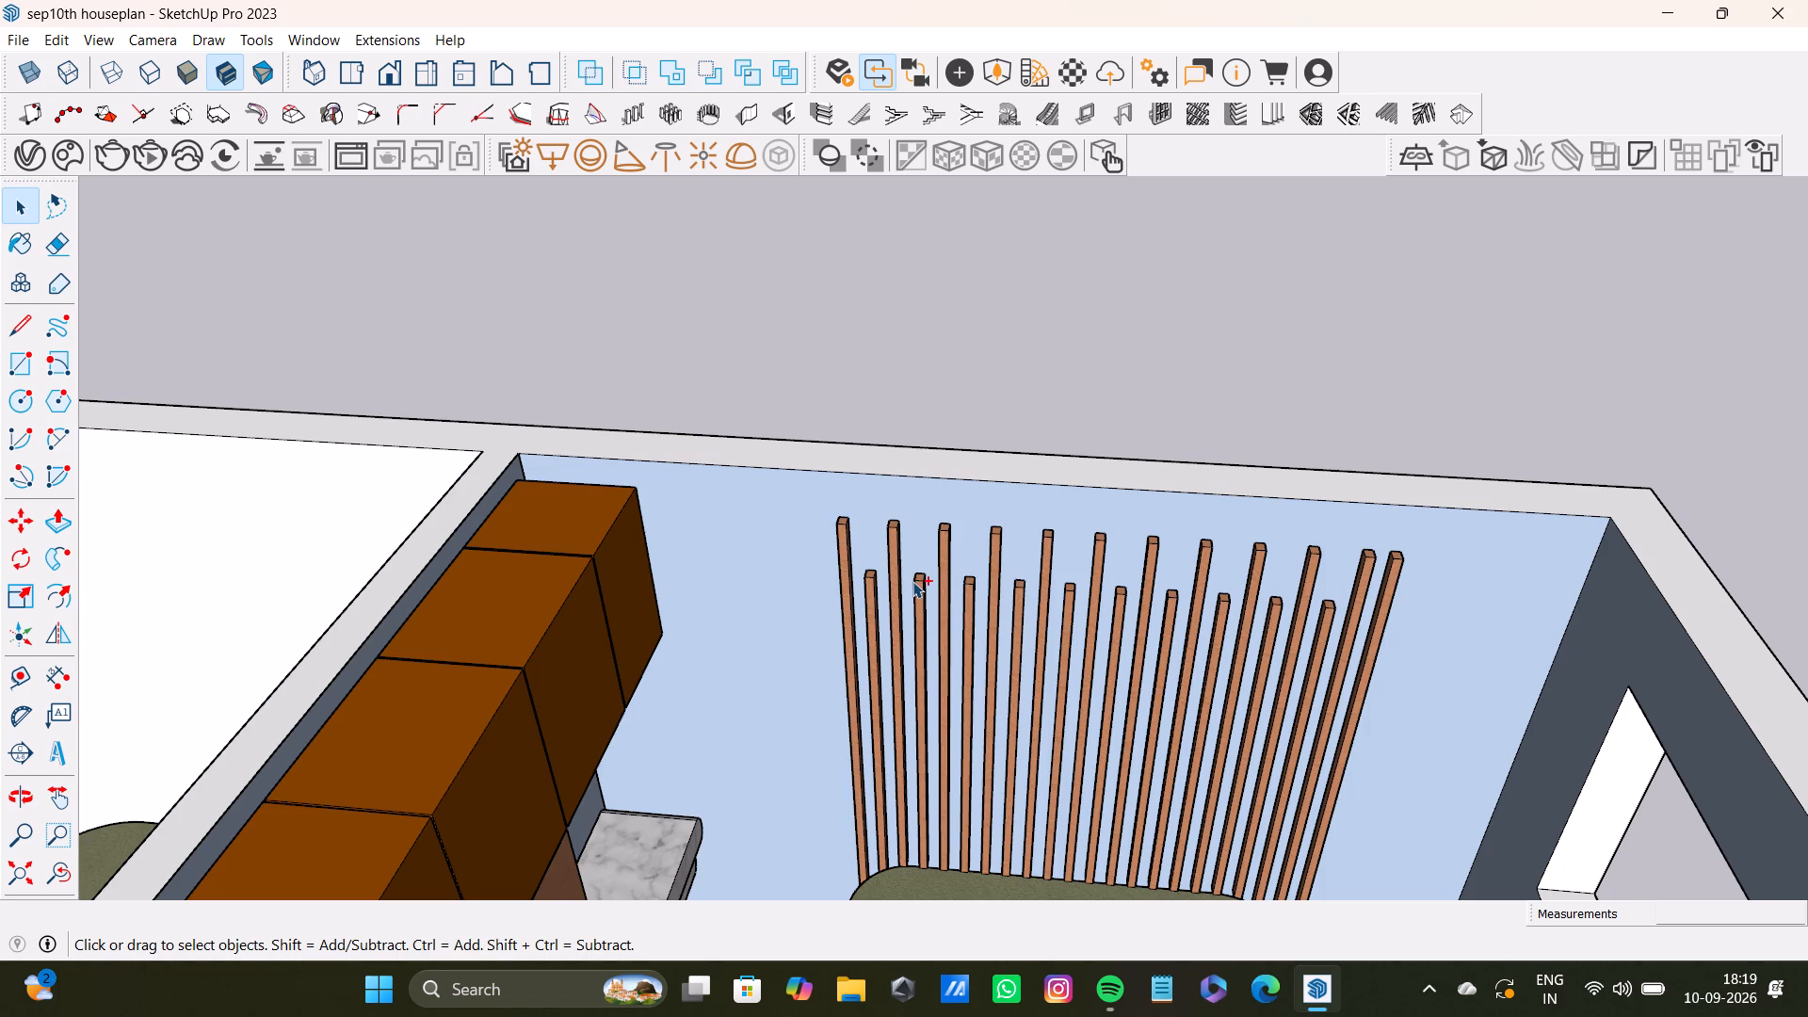
pyautogui.hotkey('ctrl', 'z')
pyautogui.hotkey('ctrl', 'z')
pyautogui.hotkey('ctrl', 'z')
pyautogui.hotkey('ctrl', 'z')
pyautogui.hotkey('ctrl', 'z')
pyautogui.hotkey('ctrl', 'z')
pyautogui.hotkey('ctrl', 'z')
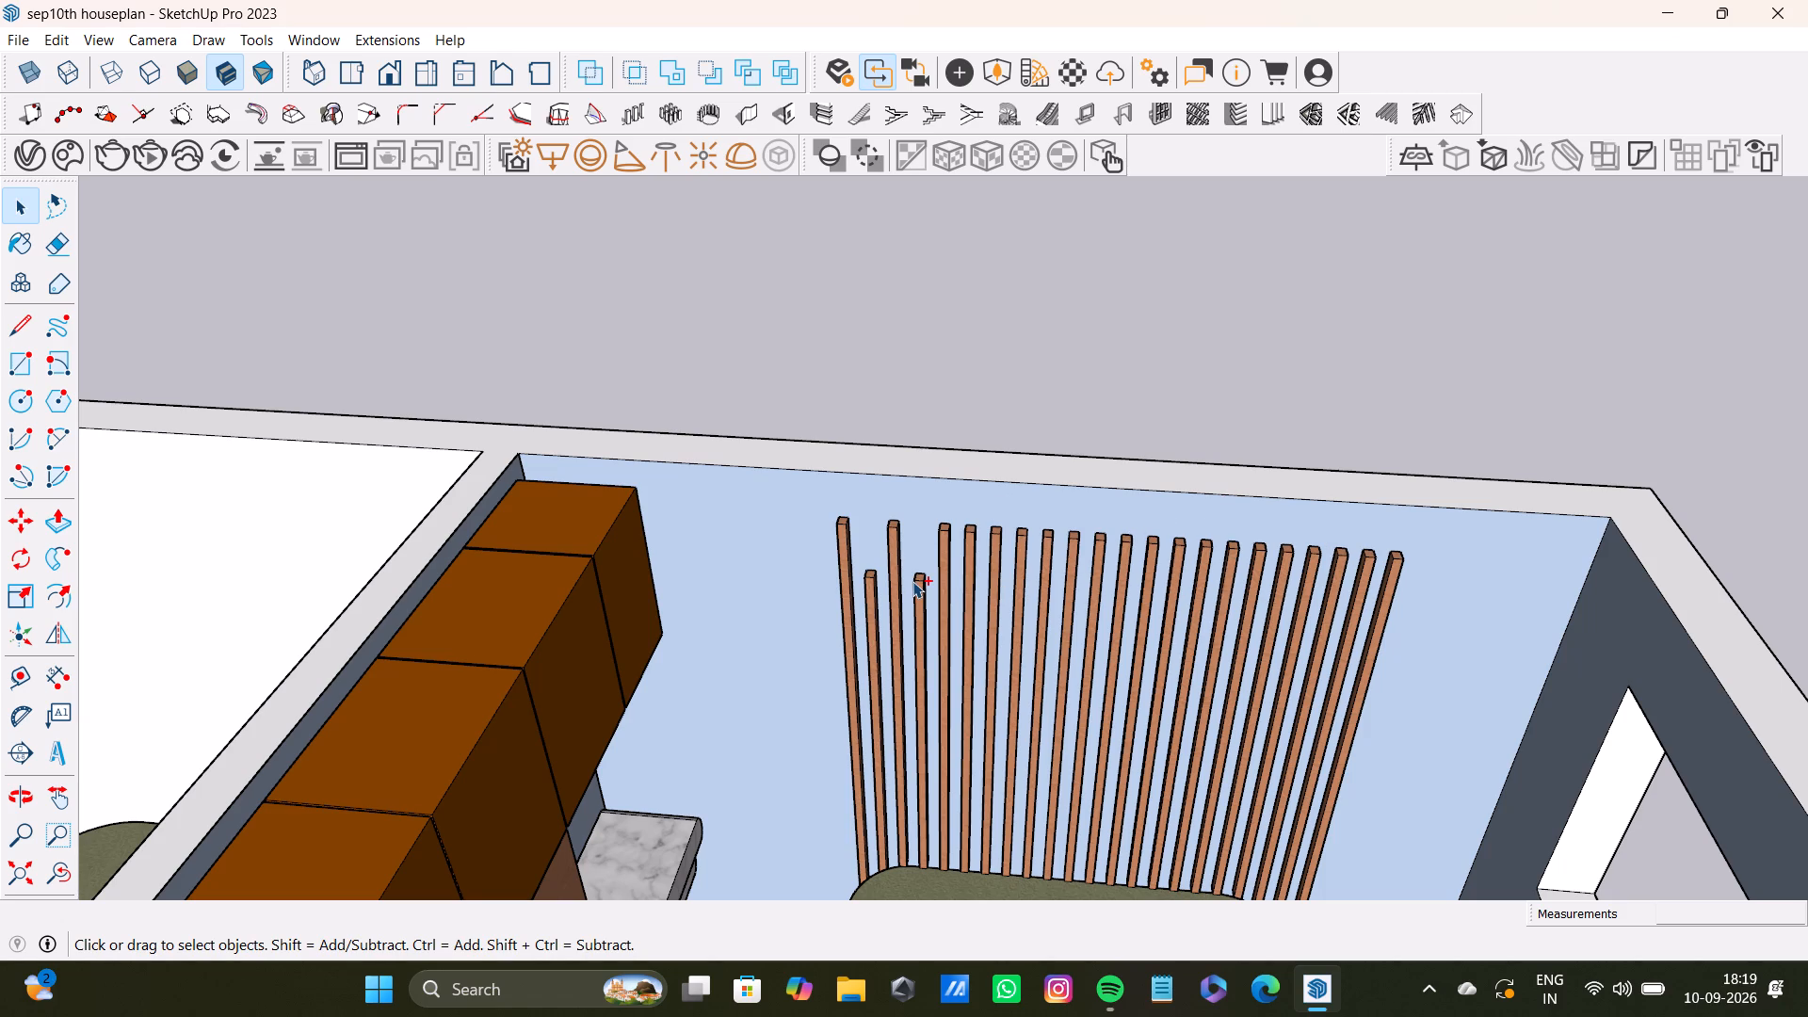
pyautogui.hotkey('ctrl', 'z')
pyautogui.hotkey('ctrl', 'z')
pyautogui.hotkey('ctrl', 'z')
# Push/pull the top of the first slat, nearest the wardrobe, down about 1' 3/16".
pyautogui.scroll(15, 842, 531)
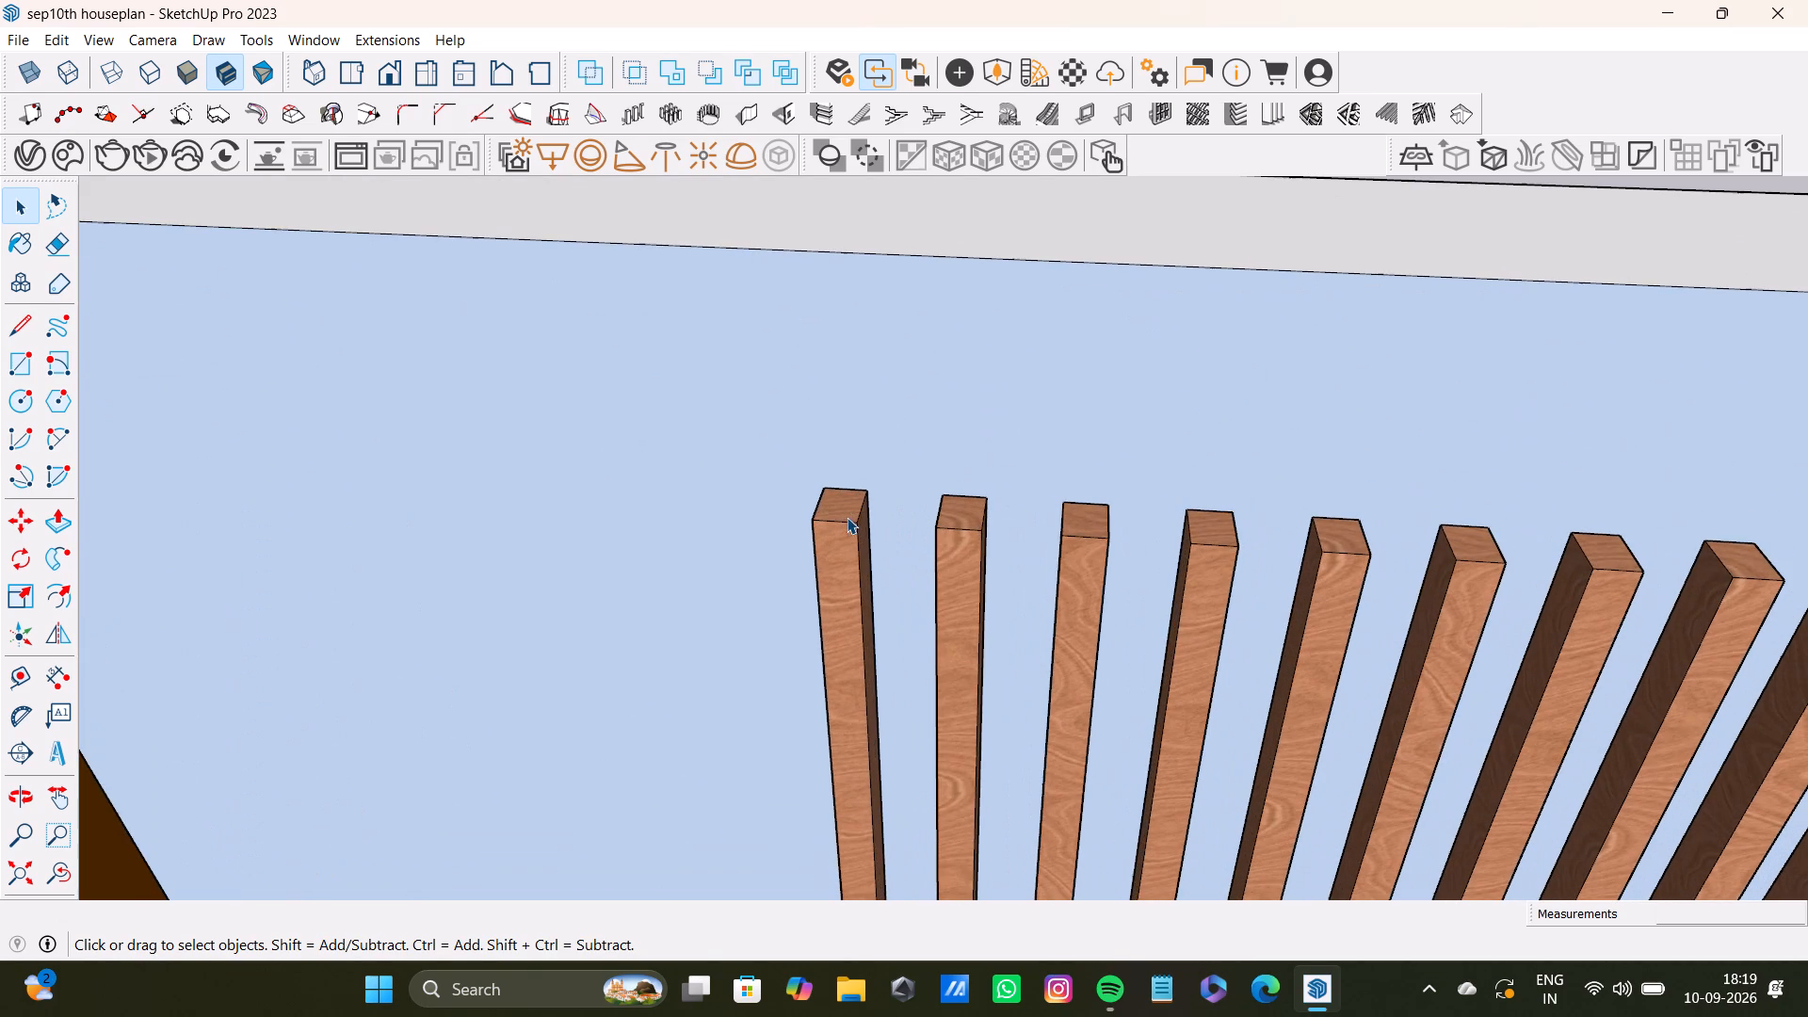
pyautogui.press('p')
pyautogui.moveTo(843, 505); pyautogui.dragTo(944, 754)
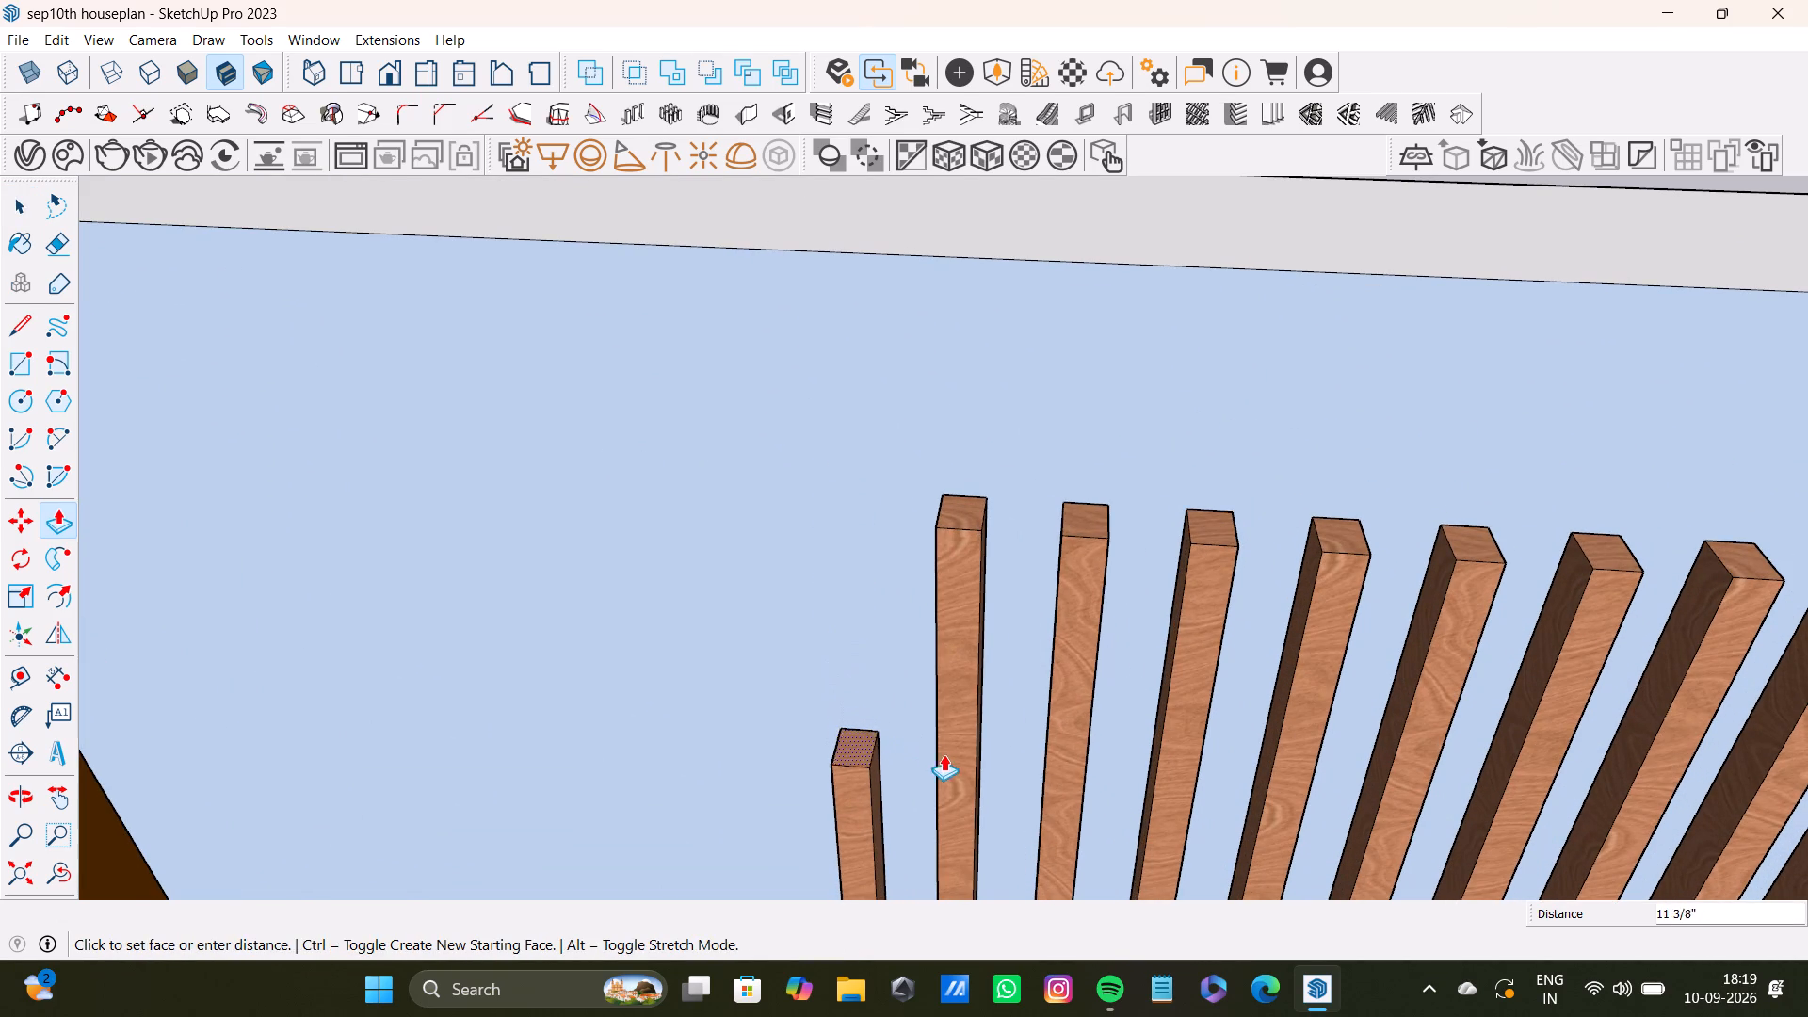
pyautogui.moveTo(944, 754); pyautogui.dragTo(946, 762)
# Push/pull the top of the third slat from the wardrobe side down, level with the shortened first slat.
pyautogui.scroll(-9, 934, 763)
pyautogui.keyDown('shift'); pyautogui.moveTo(948, 751); pyautogui.dragTo(938, 621, button='middle'); pyautogui.keyUp('shift')
pyautogui.keyDown('shift'); pyautogui.scroll(1, 948, 751); pyautogui.keyUp('shift')
pyautogui.keyDown('shift'); pyautogui.scroll(-1, 942, 608); pyautogui.keyUp('shift')
pyautogui.scroll(7, 961, 590)
pyautogui.press('space')
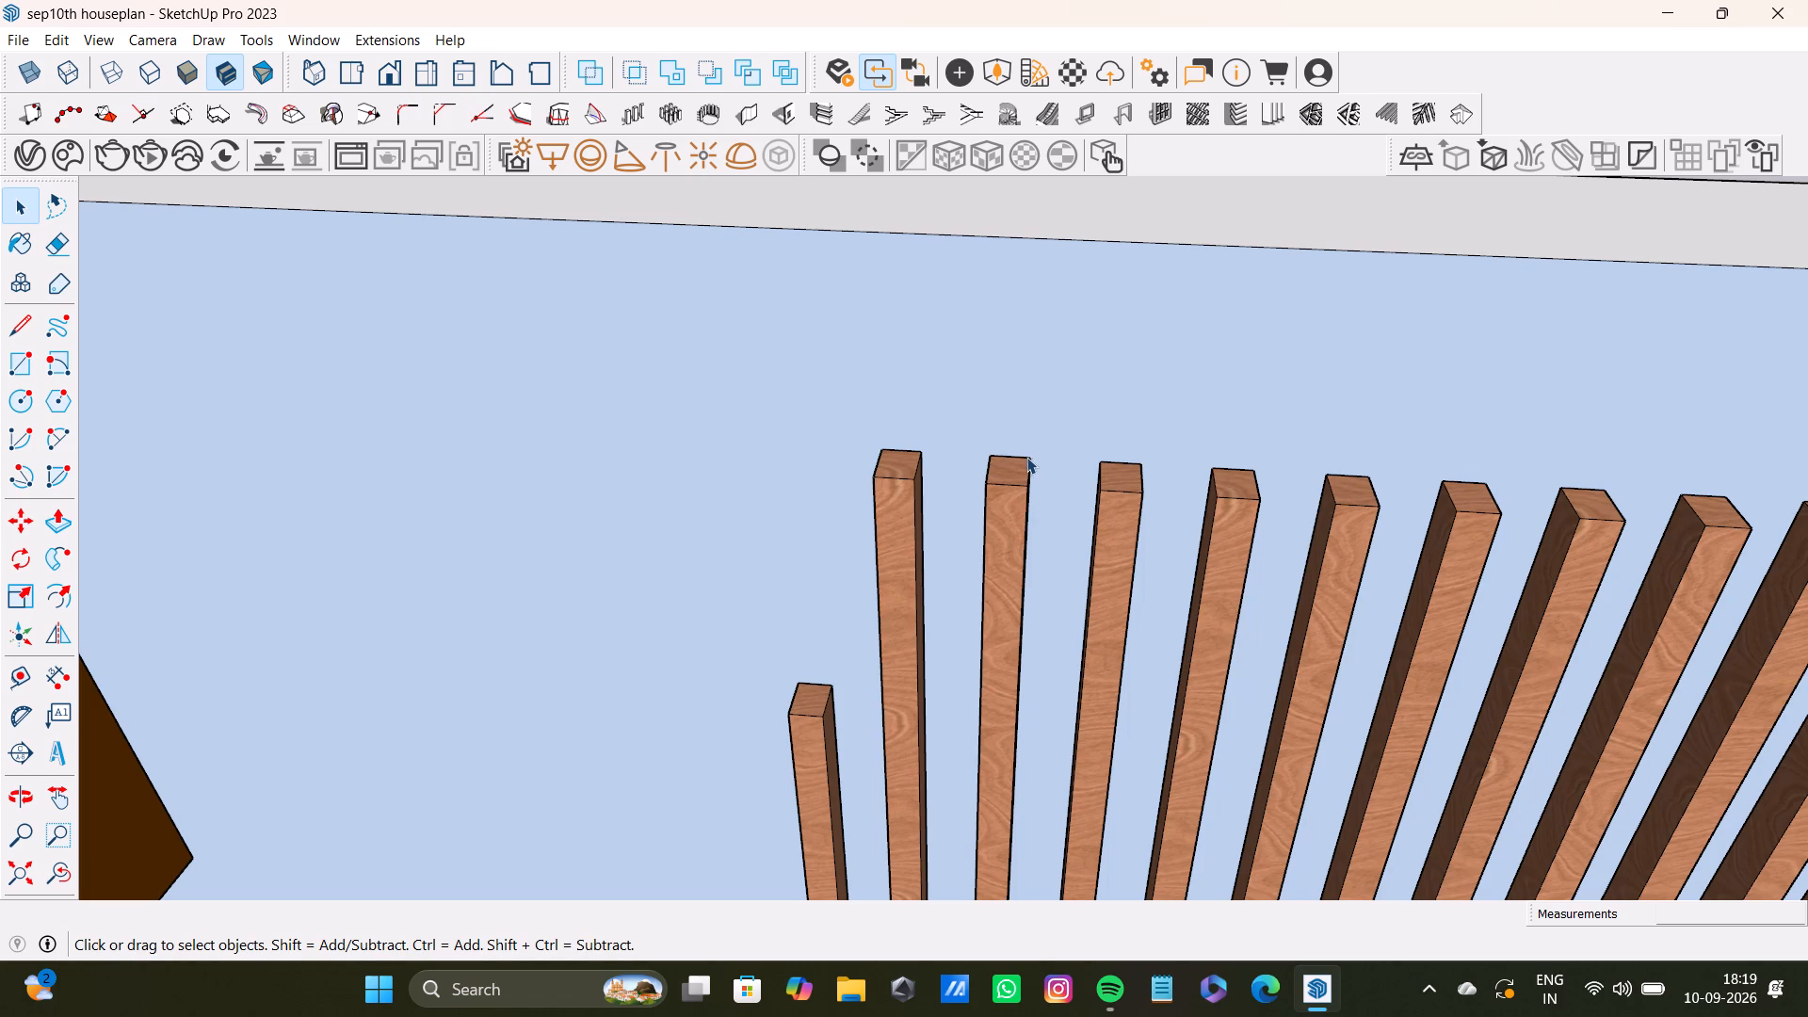
pyautogui.click(1003, 479)
pyautogui.press('p')
pyautogui.moveTo(1006, 479); pyautogui.dragTo(827, 725)
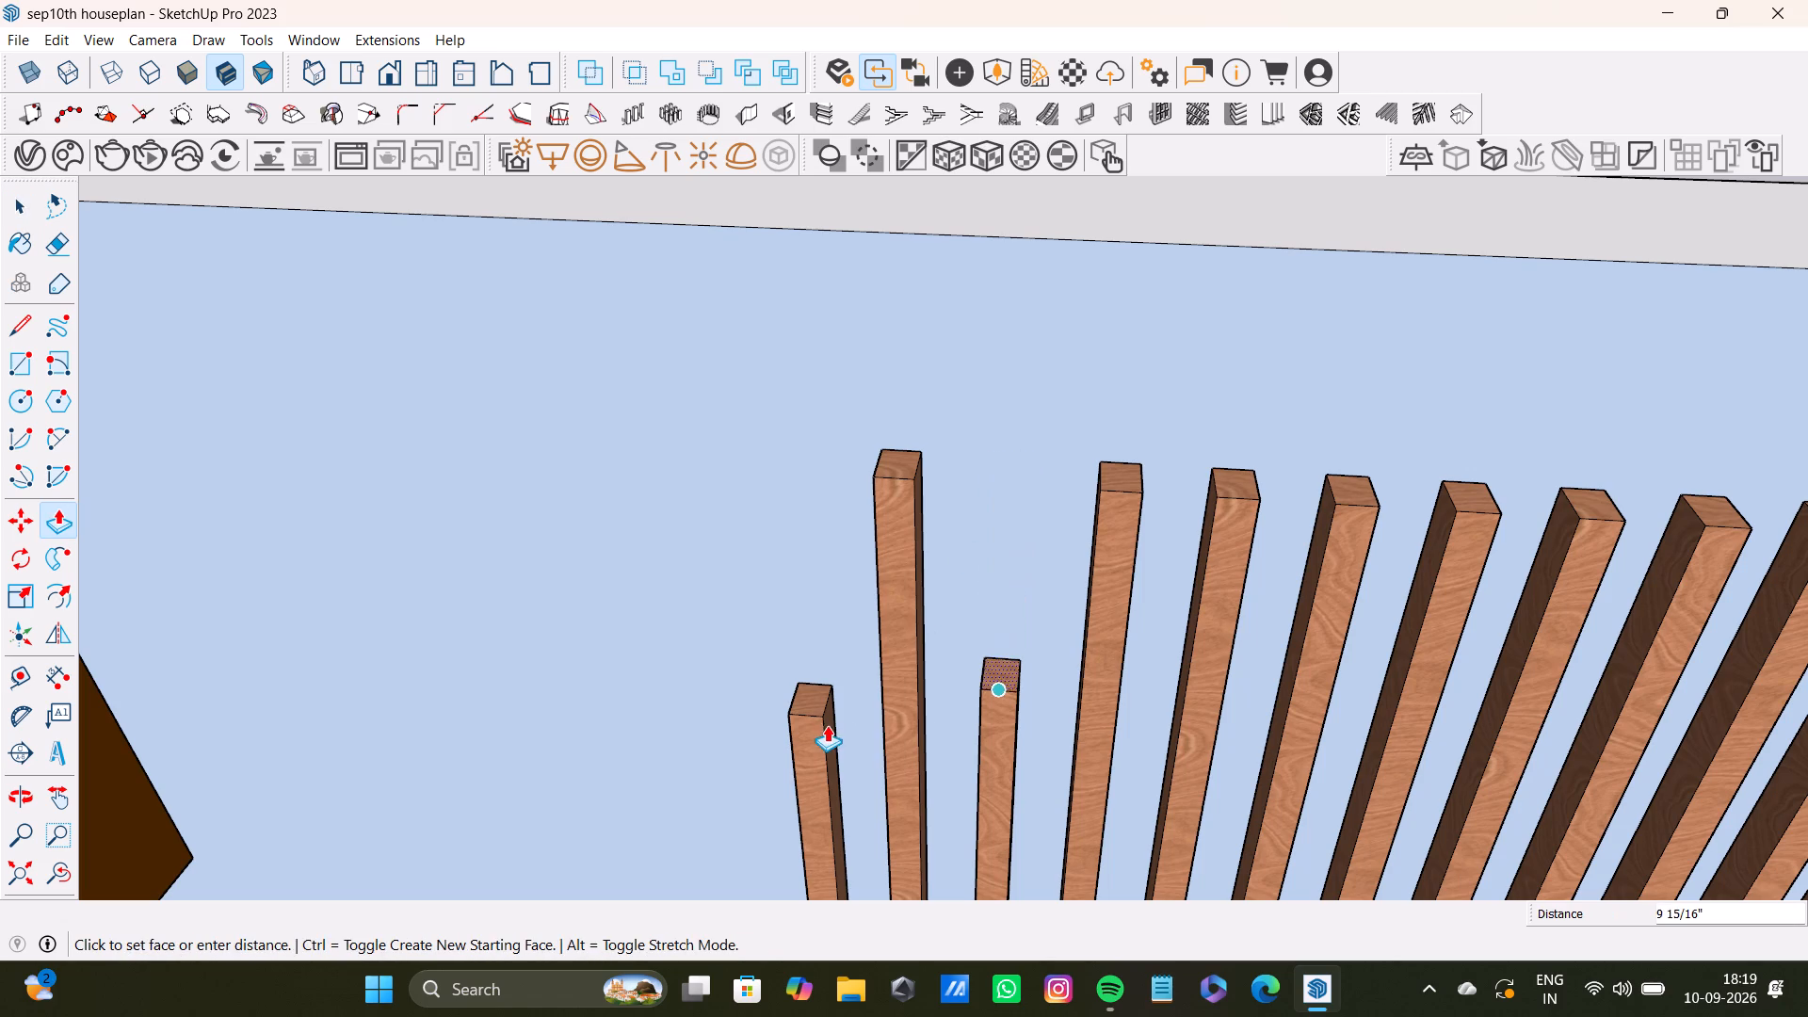
pyautogui.moveTo(827, 725); pyautogui.dragTo(824, 717)
# Push/pull the top of the fifth slat from the wardrobe side down 1' 3/16", level with the shortened third slat.
pyautogui.scroll(-4, 1079, 634)
pyautogui.keyDown('shift'); pyautogui.moveTo(1108, 635); pyautogui.dragTo(882, 564, button='middle'); pyautogui.keyUp('shift')
pyautogui.scroll(4, 968, 529)
pyautogui.press('space')
pyautogui.click(935, 422)
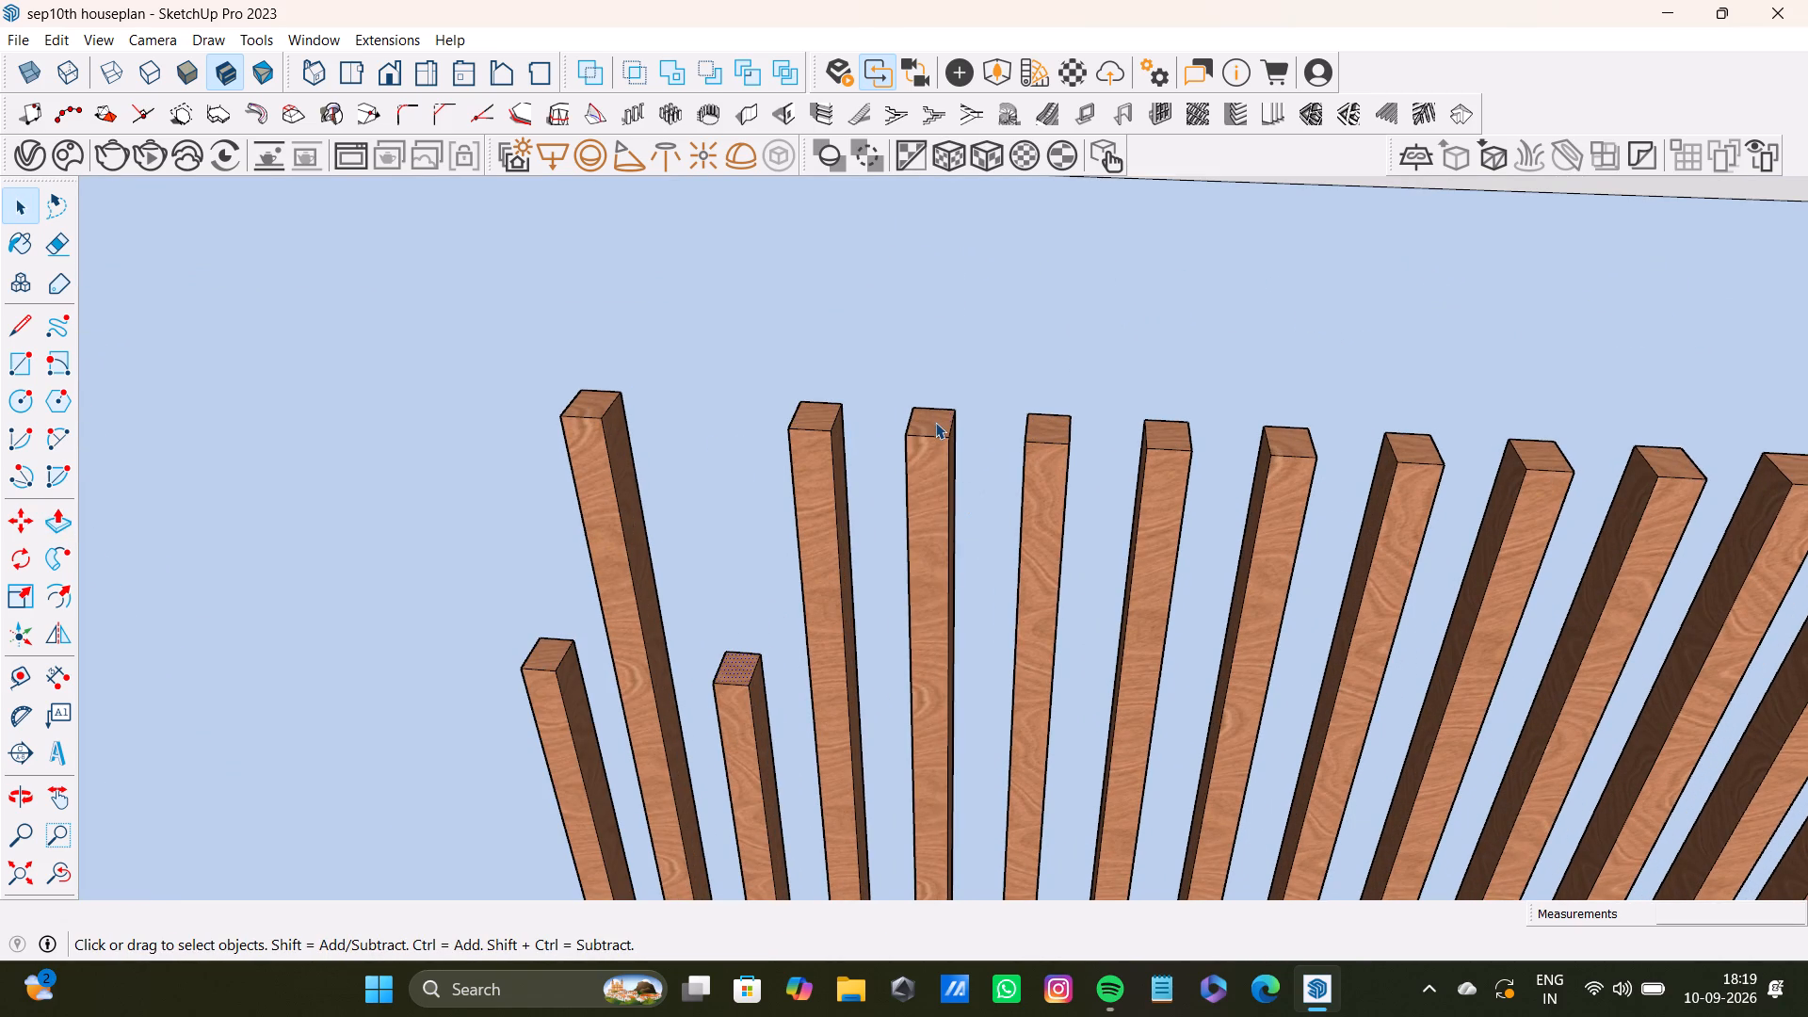
pyautogui.press('p')
pyautogui.moveTo(935, 422); pyautogui.dragTo(737, 663)
# Push/pull the top of the seventh slat from the wardrobe side down 1' 3/16", level with the shortened fifth slat.
pyautogui.scroll(-4, 928, 621)
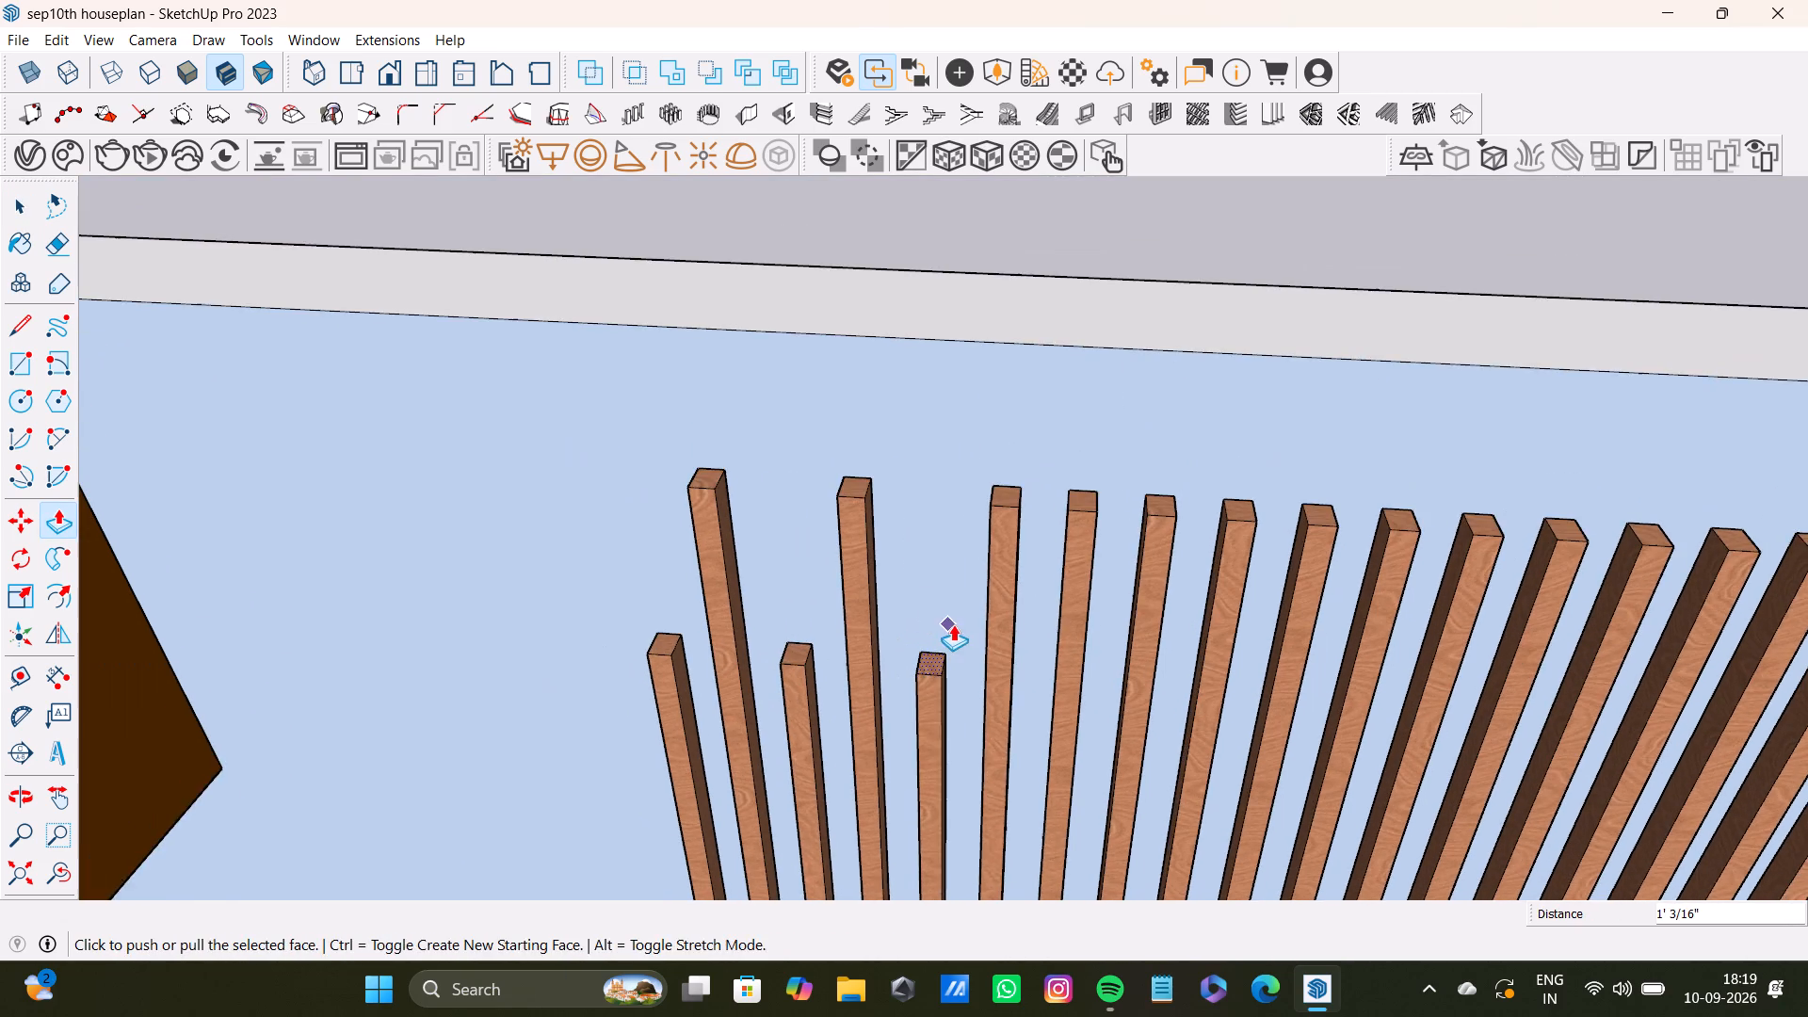
pyautogui.keyDown('shift'); pyautogui.moveTo(953, 624); pyautogui.dragTo(937, 593, button='middle'); pyautogui.keyUp('shift')
pyautogui.moveTo(953, 600); pyautogui.dragTo(999, 585, button='middle')
pyautogui.press('space')
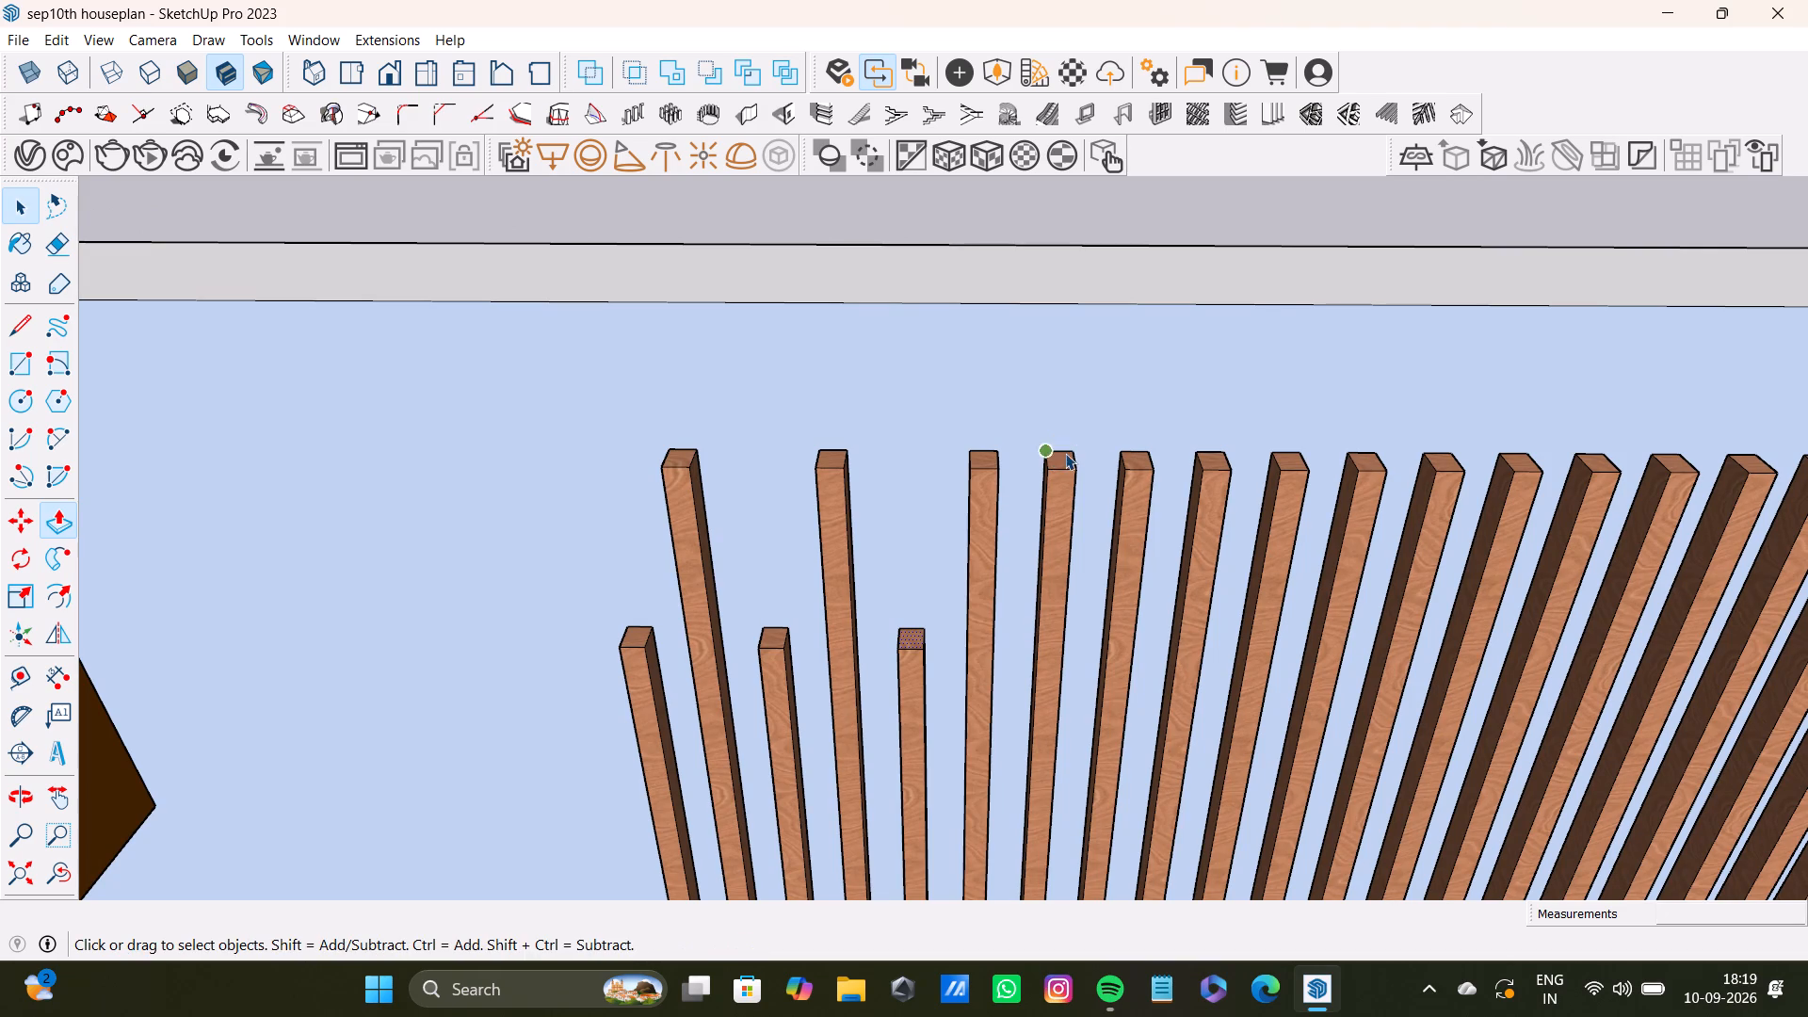
pyautogui.click(1065, 461)
pyautogui.press('p')
pyautogui.moveTo(1069, 465); pyautogui.dragTo(909, 642)
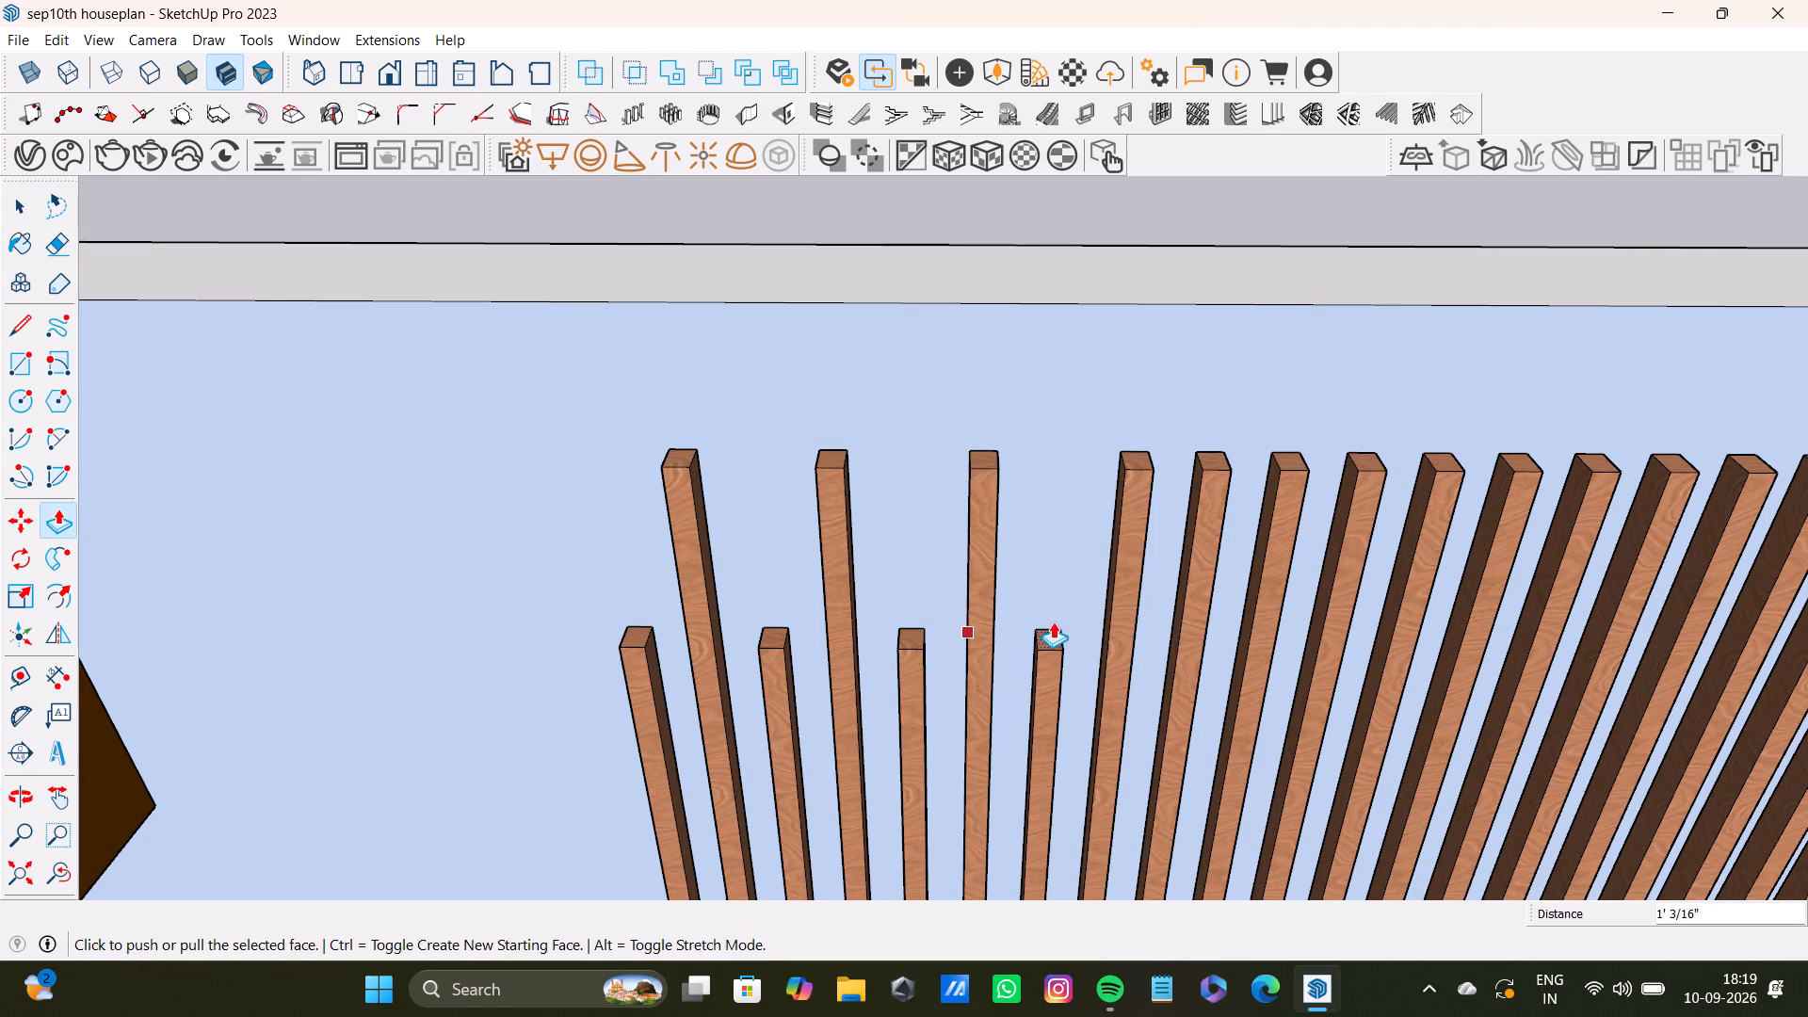
# Push/pull the top of the ninth slat from the wardrobe side down 1' 3/16", level with the shortened seventh slat.
pyautogui.scroll(-3, 1054, 621)
pyautogui.keyDown('shift'); pyautogui.moveTo(1099, 621); pyautogui.dragTo(976, 614, button='middle'); pyautogui.keyUp('shift')
pyautogui.scroll(6, 1014, 563)
pyautogui.press('space')
pyautogui.click(1068, 448)
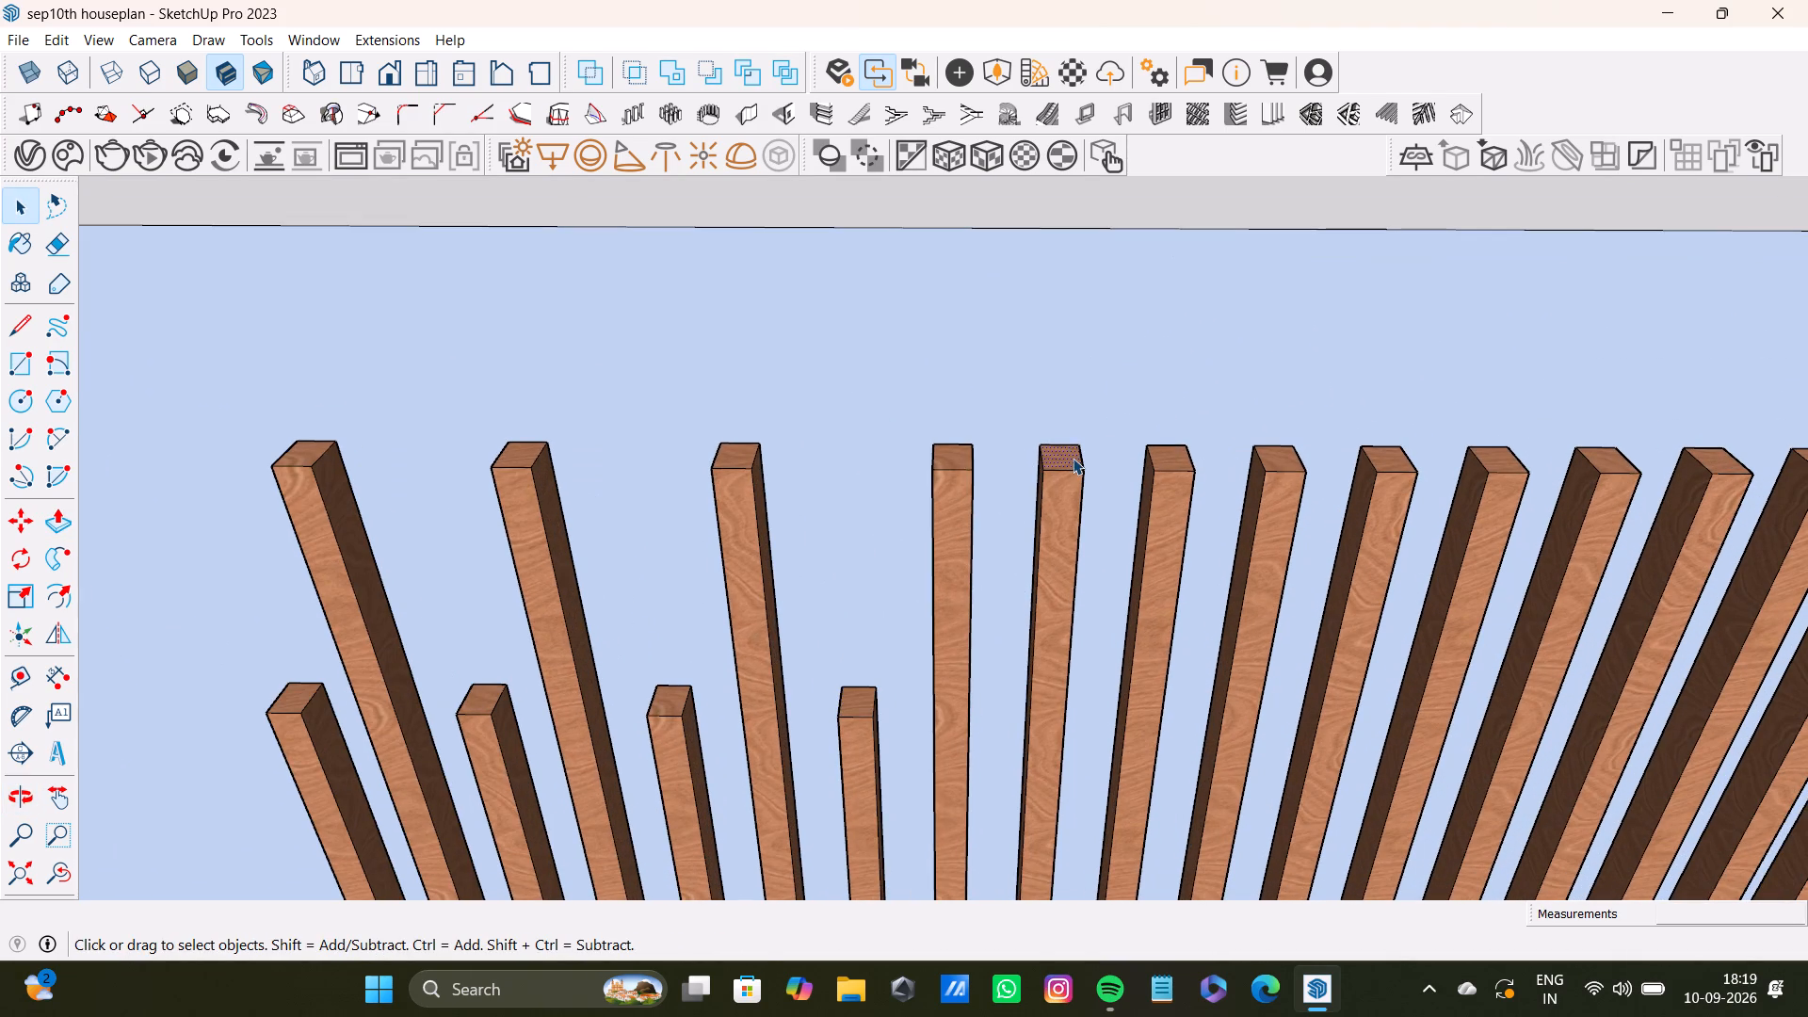
pyautogui.press('p')
pyautogui.moveTo(1073, 458); pyautogui.dragTo(857, 682)
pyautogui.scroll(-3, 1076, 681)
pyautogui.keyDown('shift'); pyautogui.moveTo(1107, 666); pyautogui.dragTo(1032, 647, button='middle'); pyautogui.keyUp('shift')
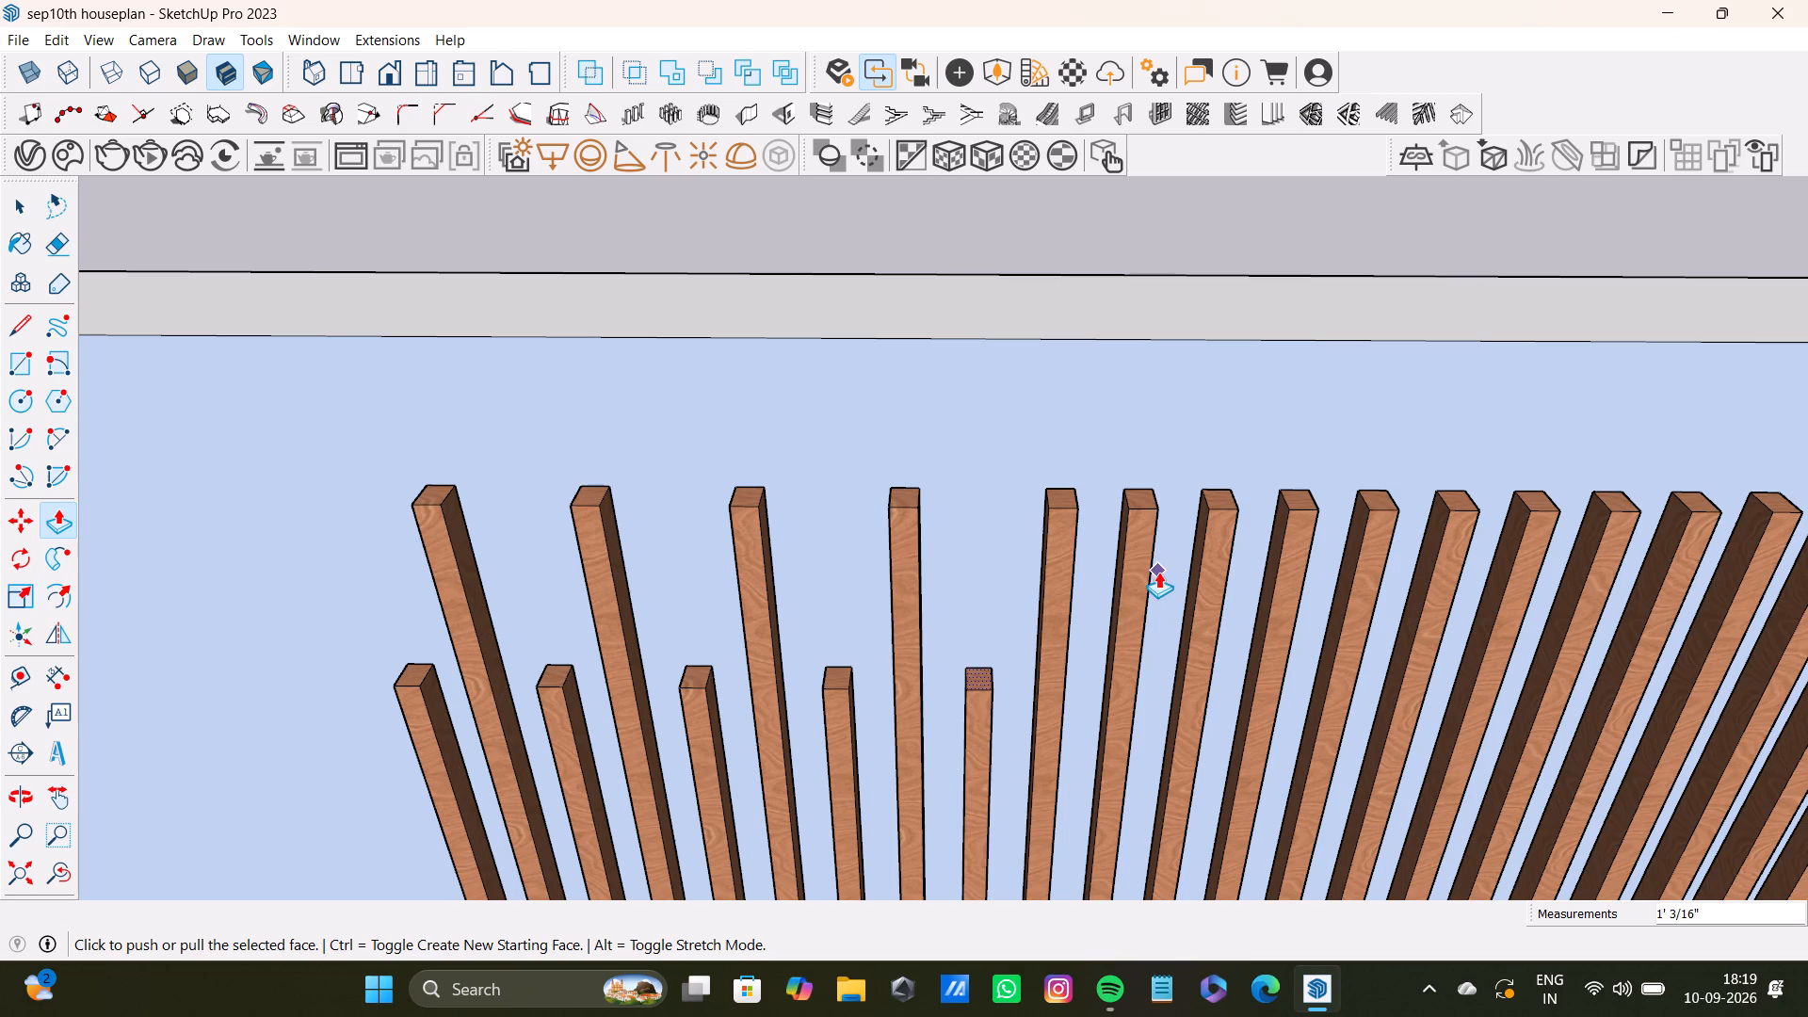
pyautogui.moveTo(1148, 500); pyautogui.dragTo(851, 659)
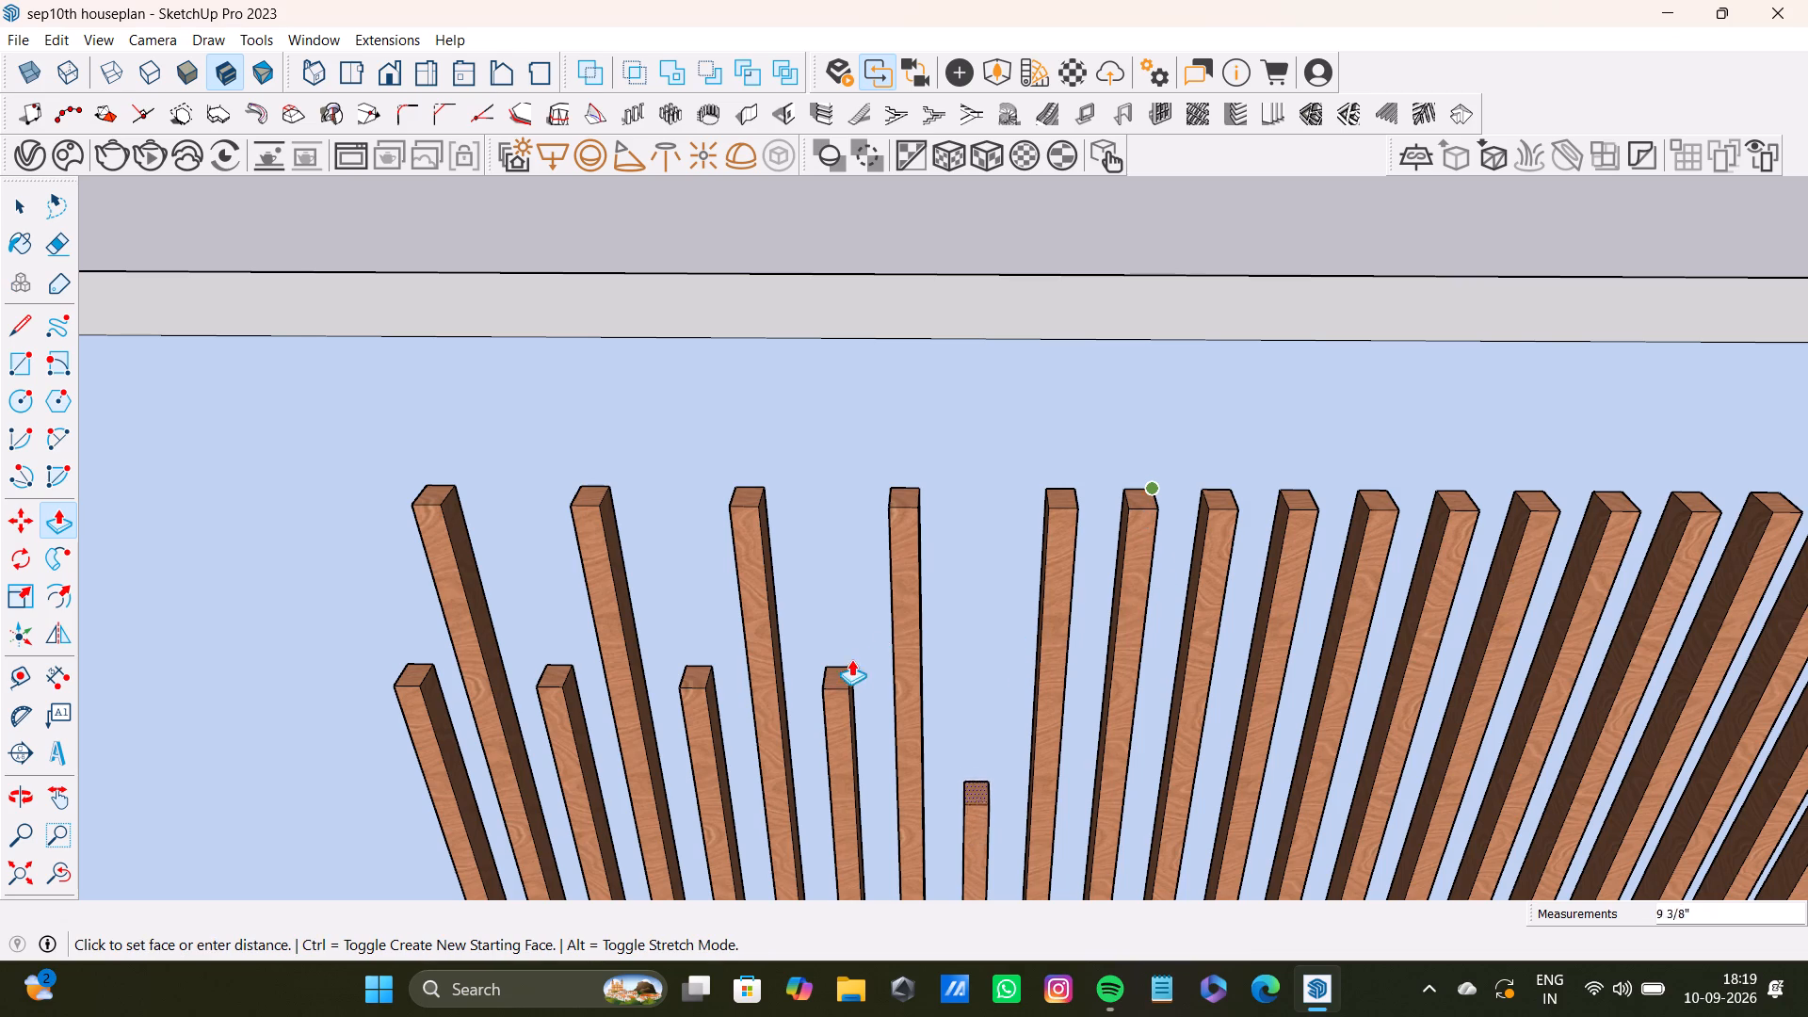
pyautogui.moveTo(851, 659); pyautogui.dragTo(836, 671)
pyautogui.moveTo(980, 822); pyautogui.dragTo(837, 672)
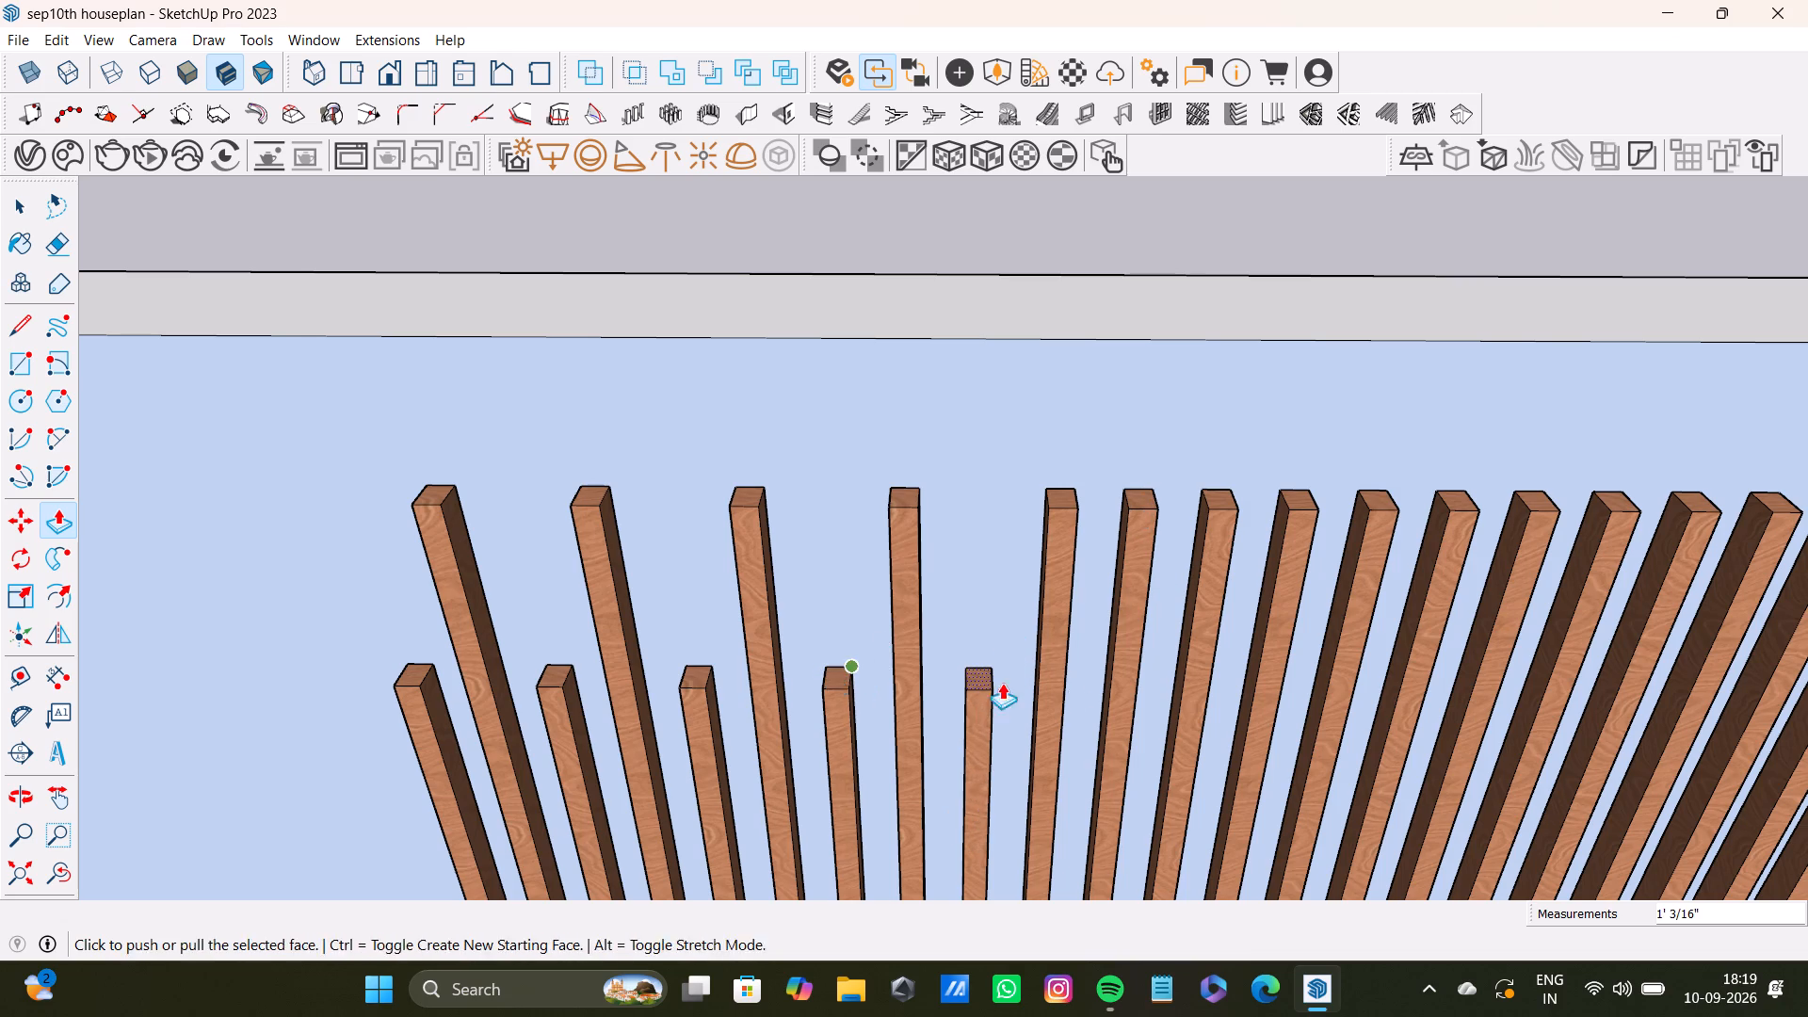
# Push/pull the top of the eleventh slat from the wardrobe side down, level with the shortened ninth slat.
pyautogui.scroll(-4, 1074, 683)
pyautogui.press('space')
pyautogui.scroll(8, 1118, 566)
pyautogui.click(1122, 567)
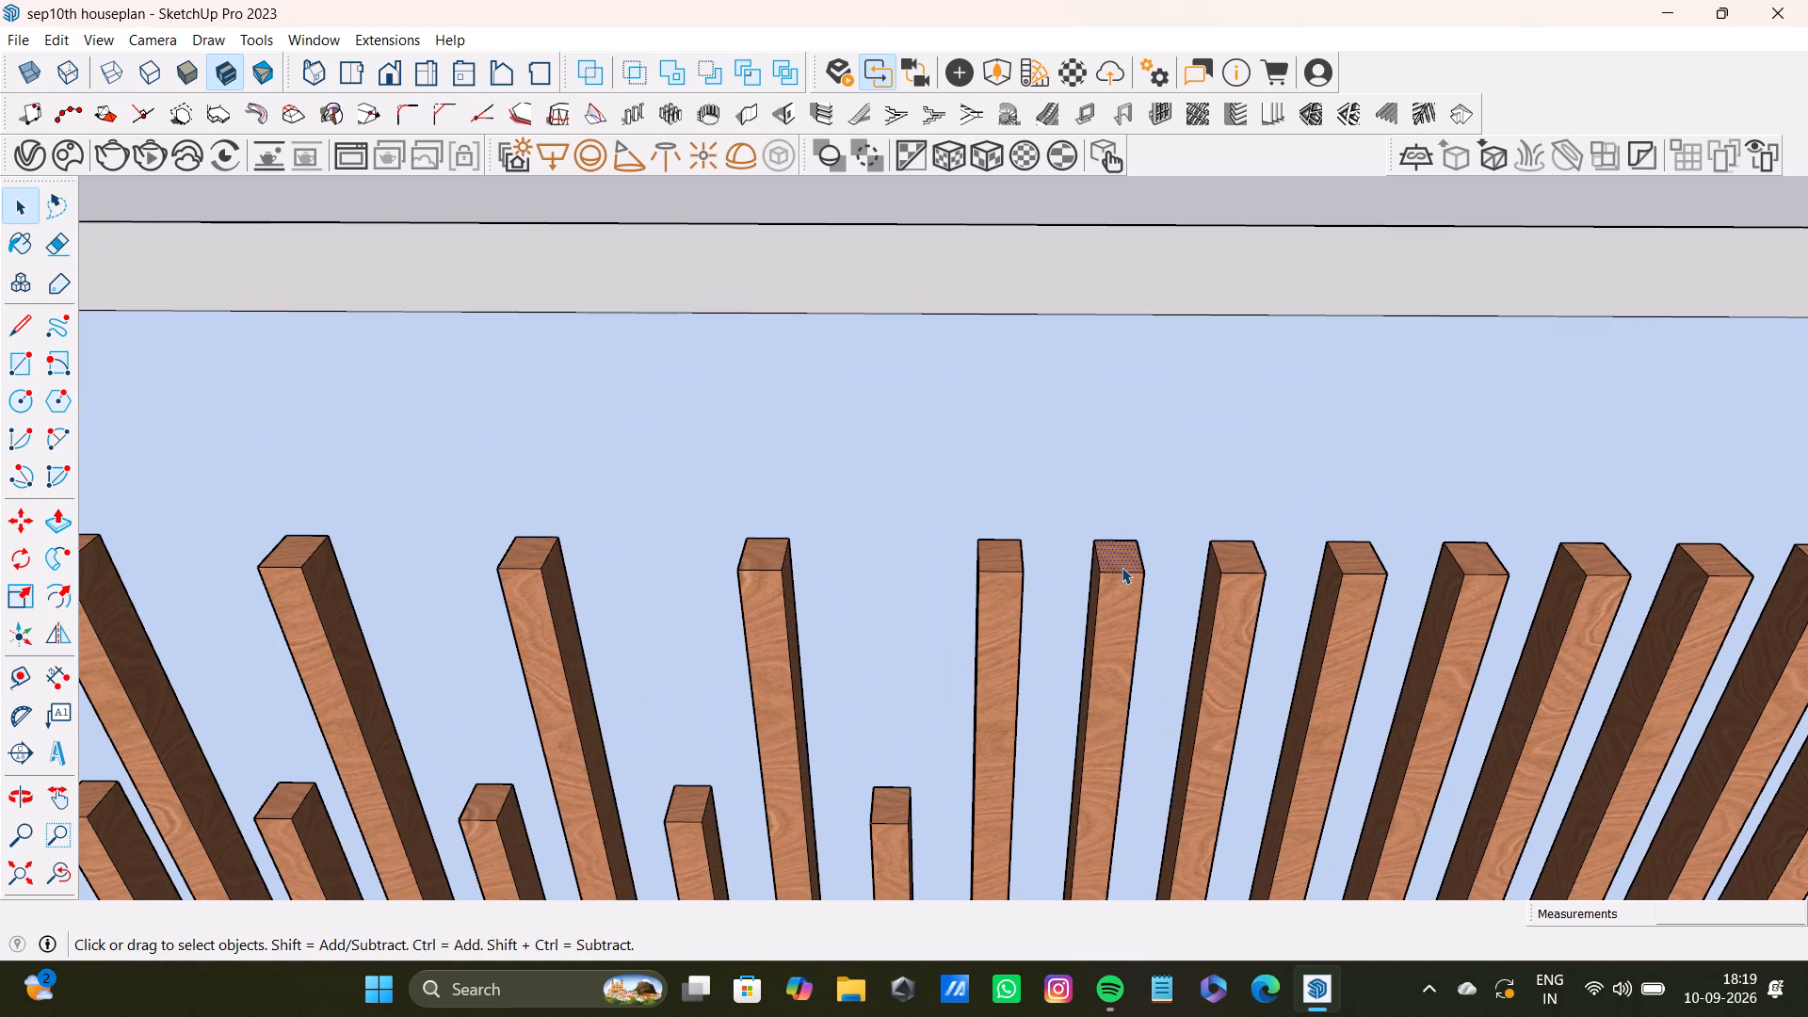
pyautogui.press('p')
pyautogui.moveTo(1122, 567); pyautogui.dragTo(857, 822)
pyautogui.scroll(3, 1089, 779)
pyautogui.keyDown('shift'); pyautogui.moveTo(1089, 779); pyautogui.dragTo(1089, 614, button='middle'); pyautogui.keyUp('shift')
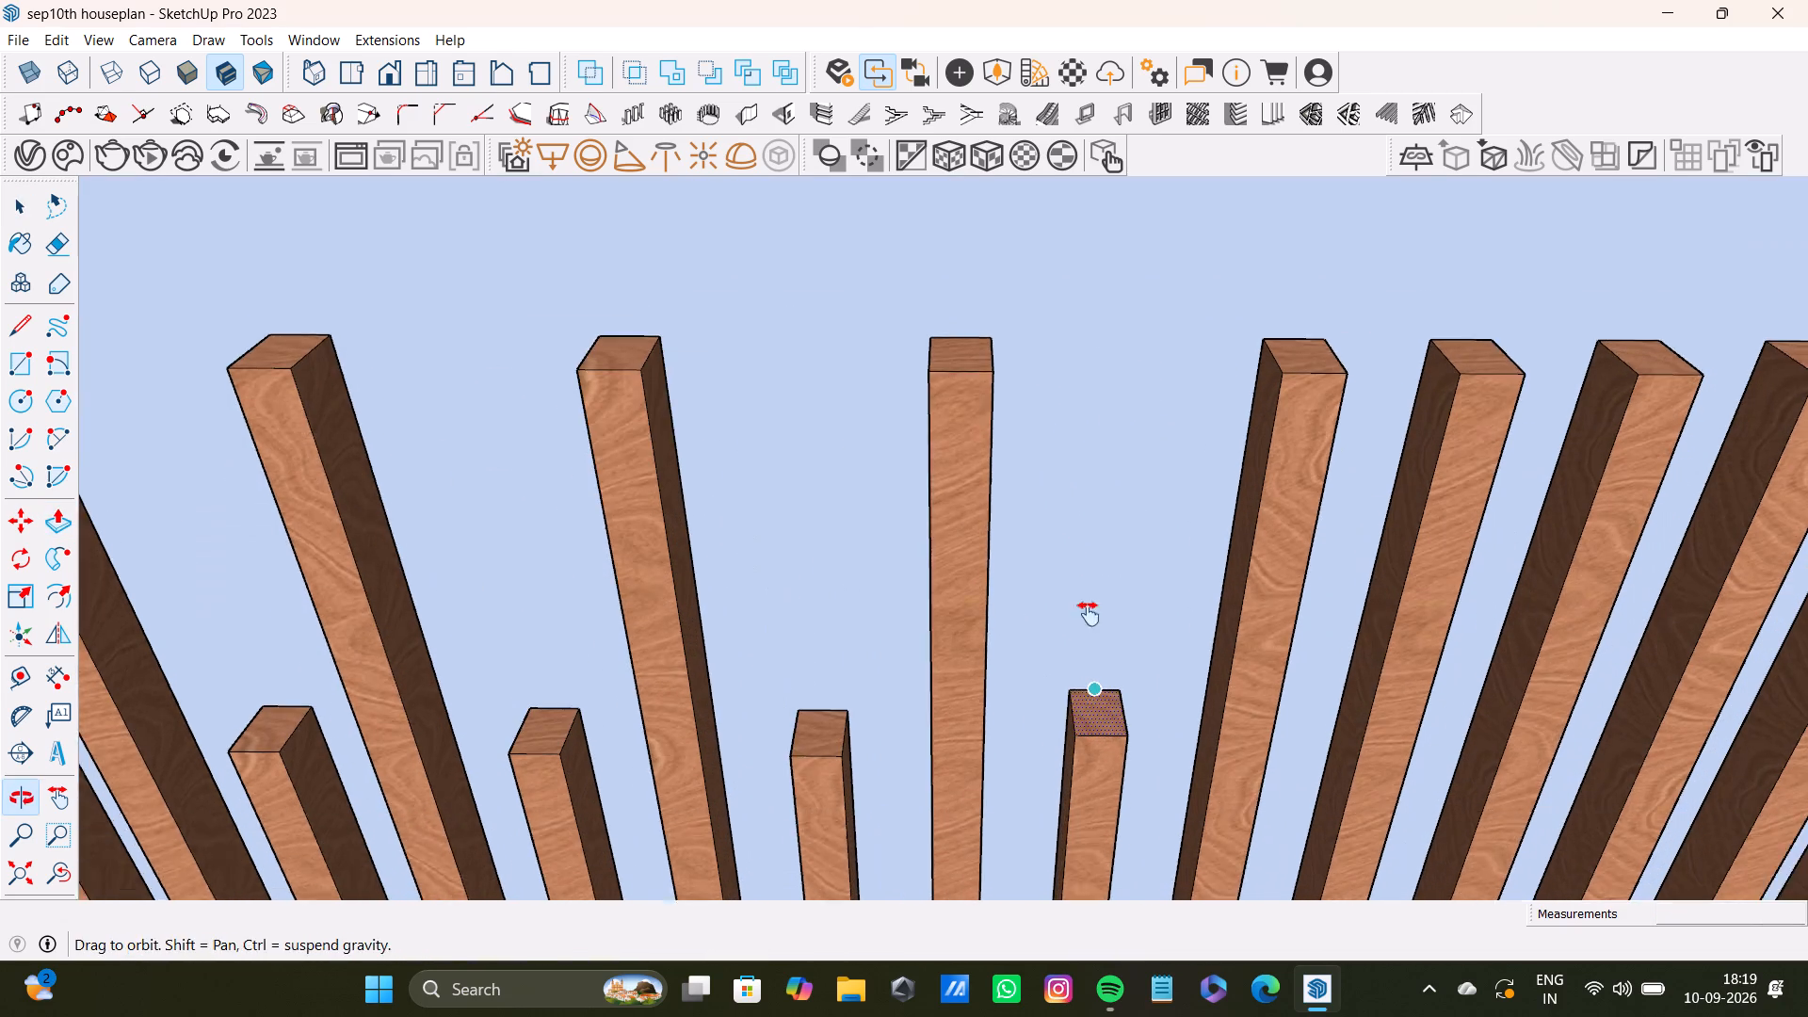
pyautogui.keyDown('shift'); pyautogui.moveTo(1089, 614); pyautogui.dragTo(1089, 599, button='middle'); pyautogui.keyUp('shift')
pyautogui.scroll(3, 1085, 595)
pyautogui.moveTo(1083, 617); pyautogui.dragTo(748, 656)
# Push/pull the top of the thirteenth slat from the wardrobe side down, level with the shortened eleventh slat.
pyautogui.scroll(-10, 767, 658)
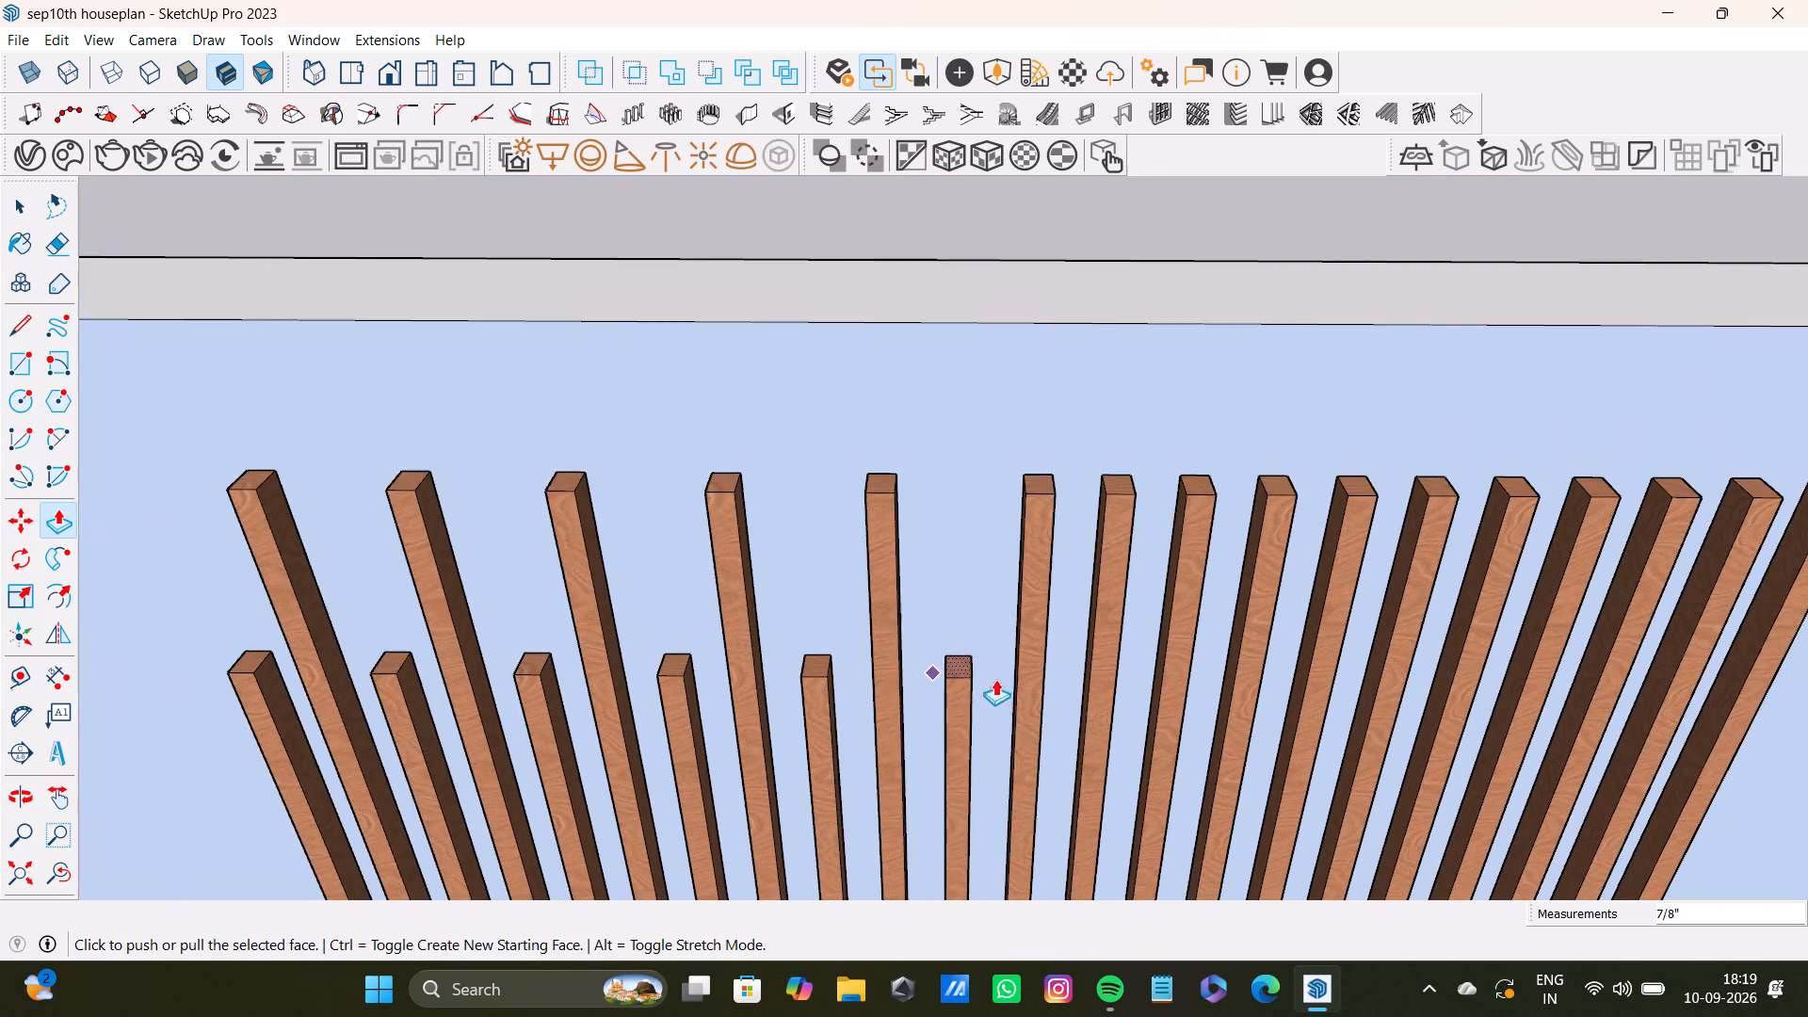
pyautogui.keyDown('shift'); pyautogui.moveTo(998, 673); pyautogui.dragTo(920, 653, button='middle'); pyautogui.keyUp('shift')
pyautogui.scroll(8, 1081, 580)
pyautogui.press('space')
pyautogui.click(968, 353)
pyautogui.press('p')
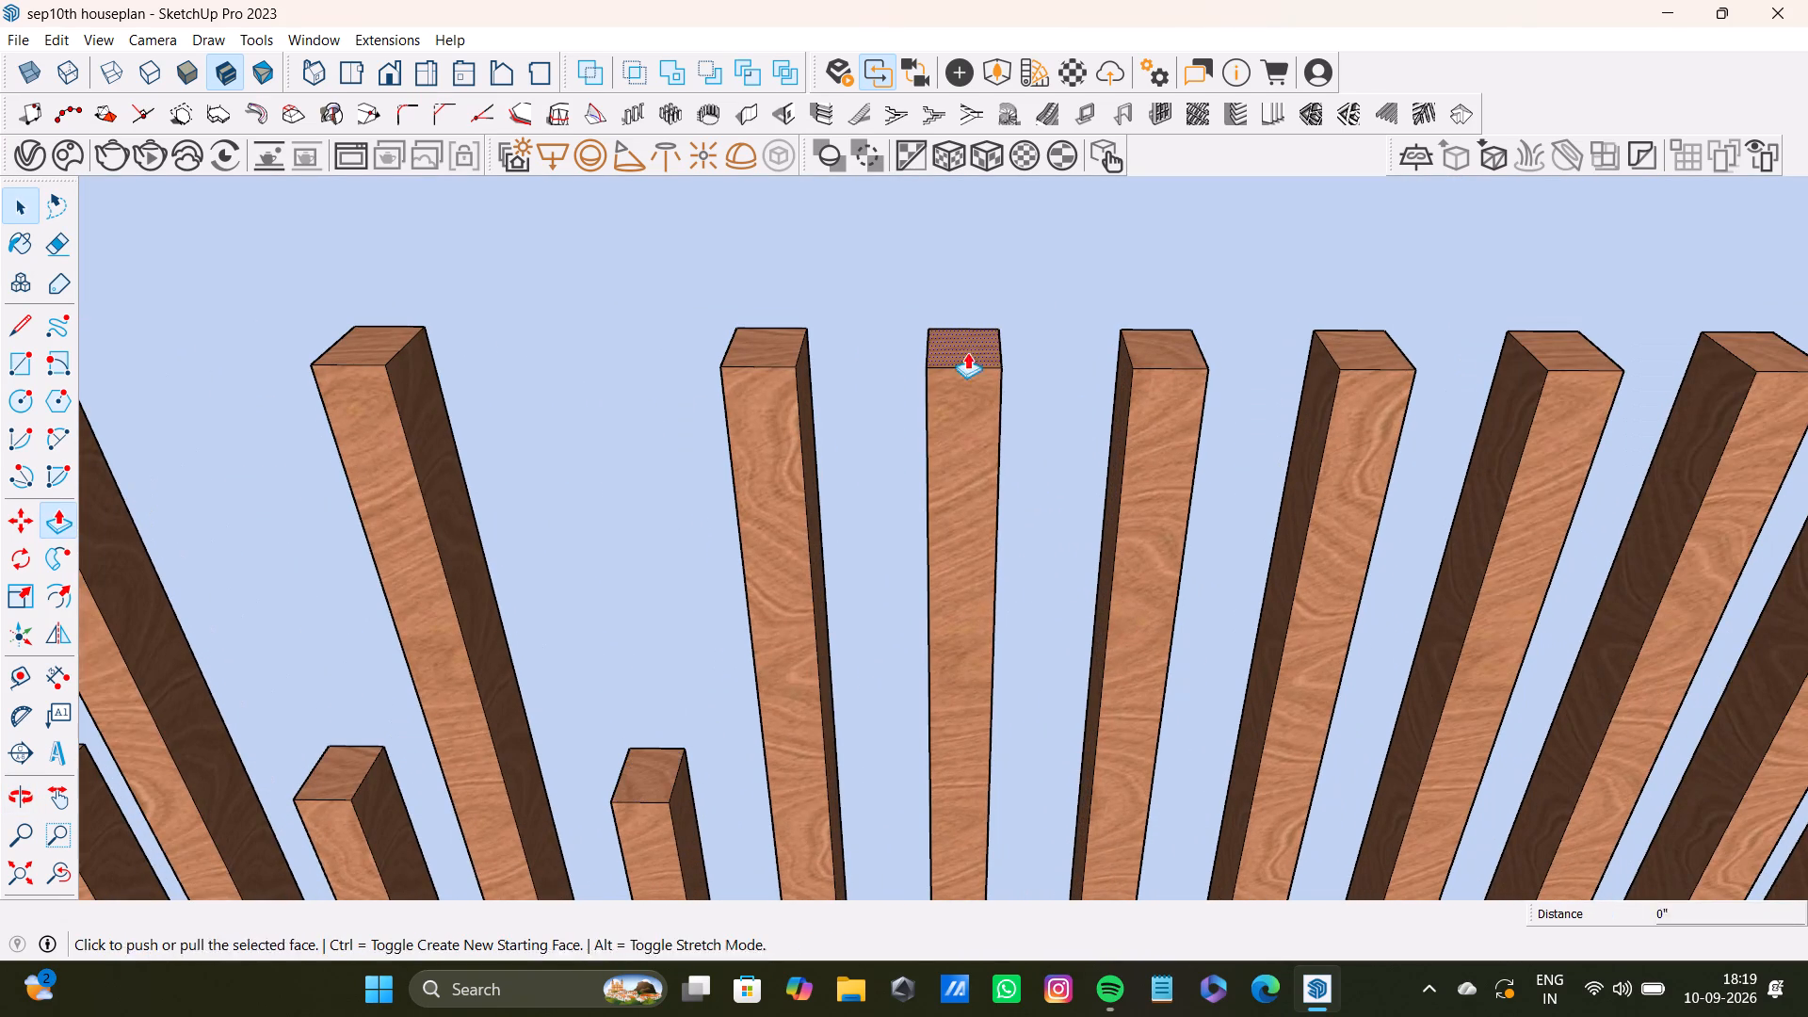
pyautogui.moveTo(967, 352); pyautogui.dragTo(658, 797)
# Push/pull the top of the fifteenth slat from the wardrobe side down 1' 3/16", level with the shortened thirteenth slat.
pyautogui.scroll(-4, 927, 660)
pyautogui.keyDown('shift'); pyautogui.moveTo(973, 648); pyautogui.dragTo(765, 535, button='middle'); pyautogui.keyUp('shift')
pyautogui.scroll(3, 1135, 448)
pyautogui.press('space')
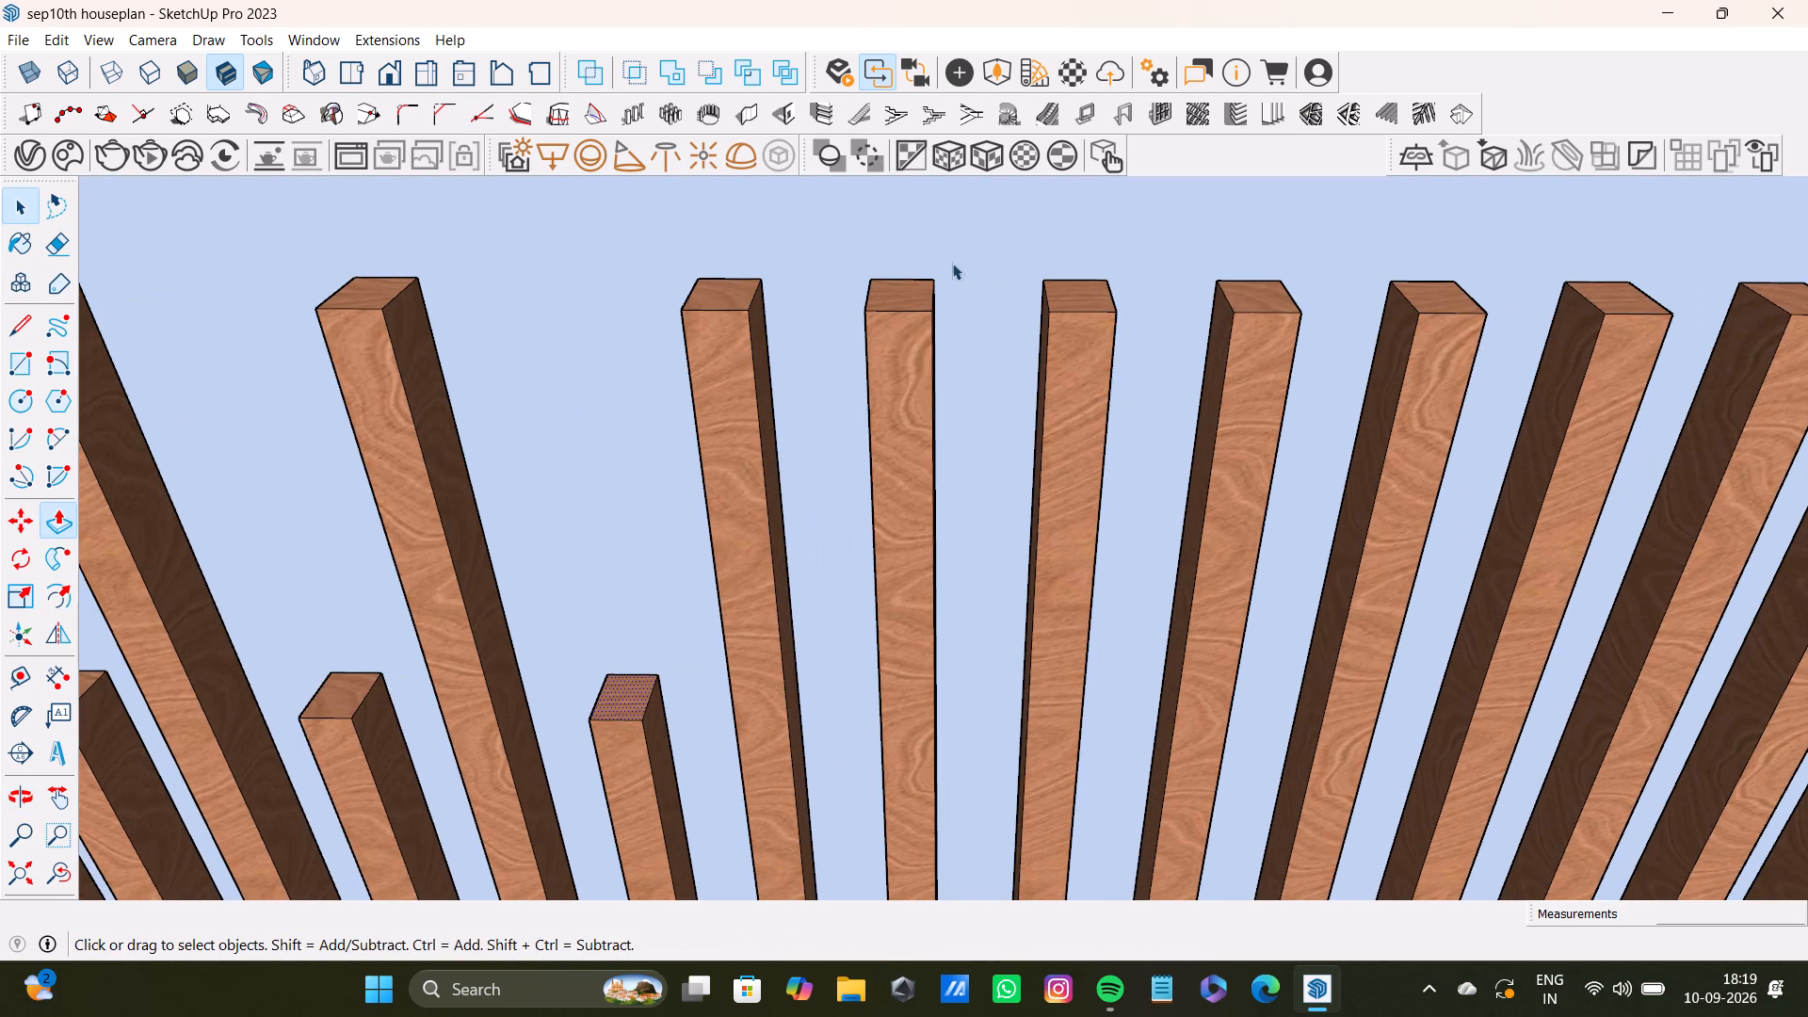
pyautogui.click(915, 290)
pyautogui.press('p')
pyautogui.moveTo(915, 292); pyautogui.dragTo(632, 693)
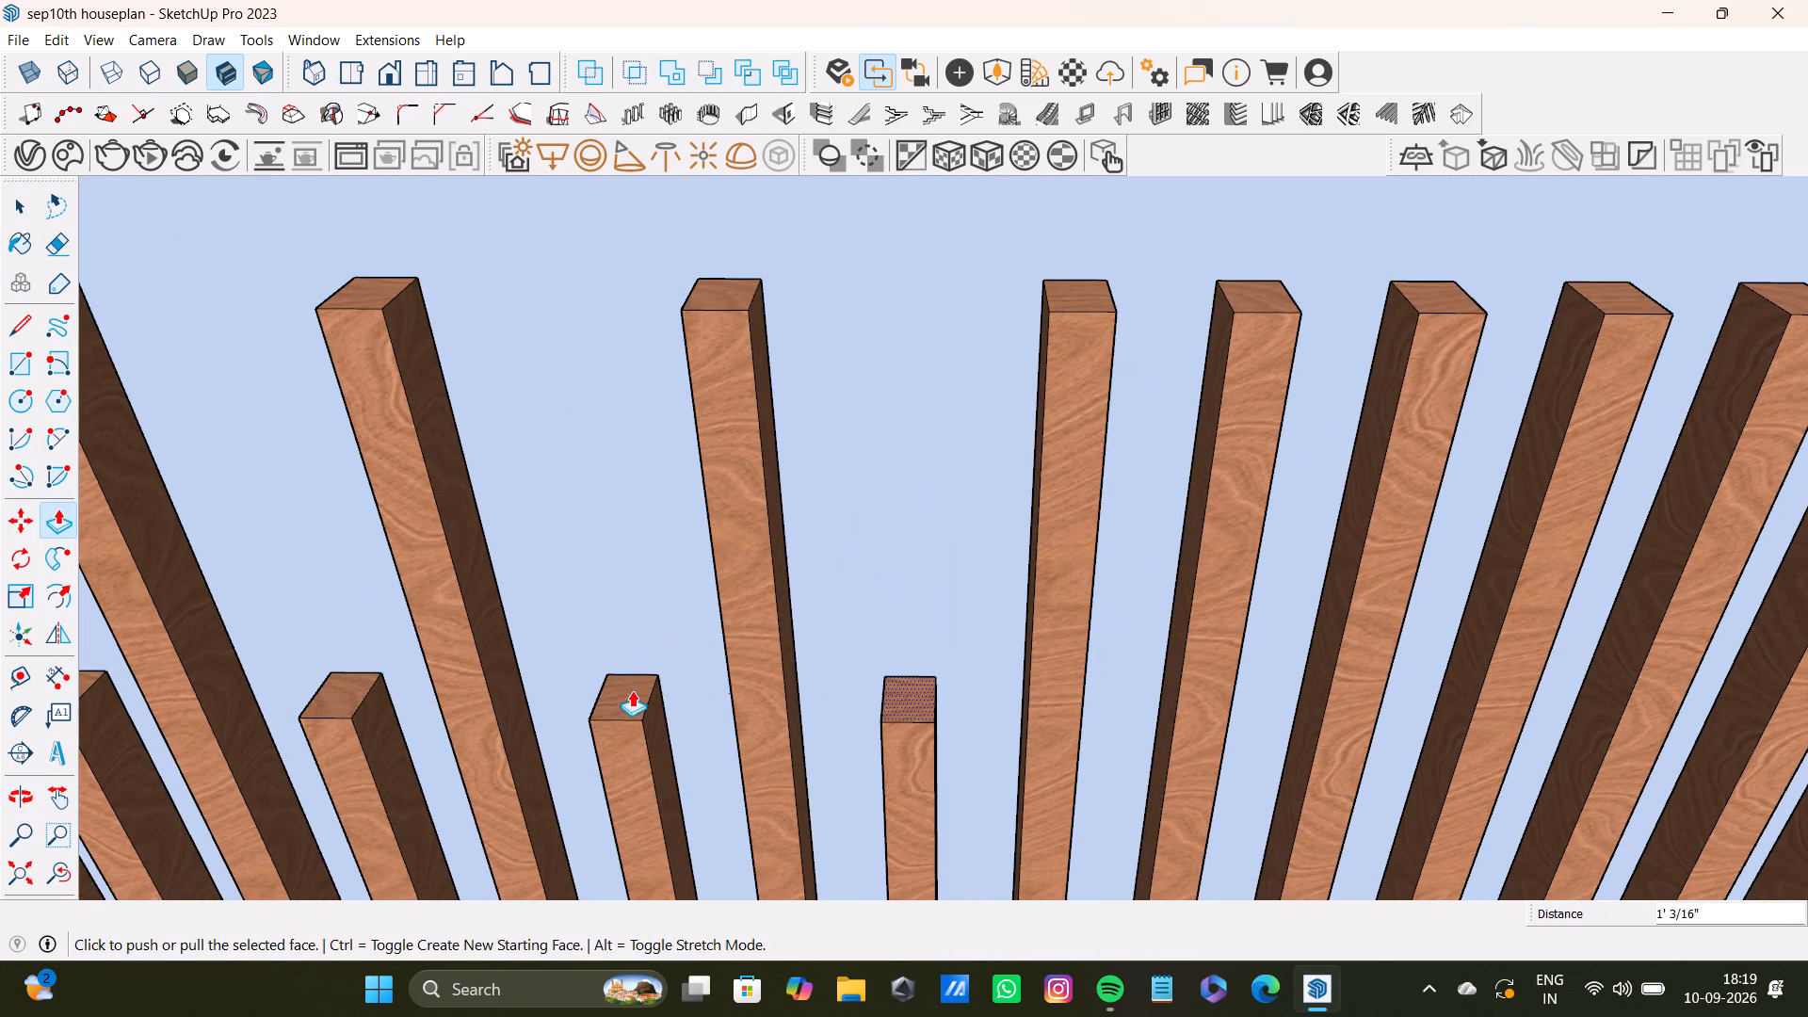
# Push/pull the top of the seventeenth slat from the wardrobe side down, level with the shortened fifteenth slat.
pyautogui.scroll(-5, 690, 650)
pyautogui.keyDown('shift'); pyautogui.moveTo(829, 648); pyautogui.dragTo(837, 603, button='middle'); pyautogui.keyUp('shift')
pyautogui.press('space')
pyautogui.click(1167, 315)
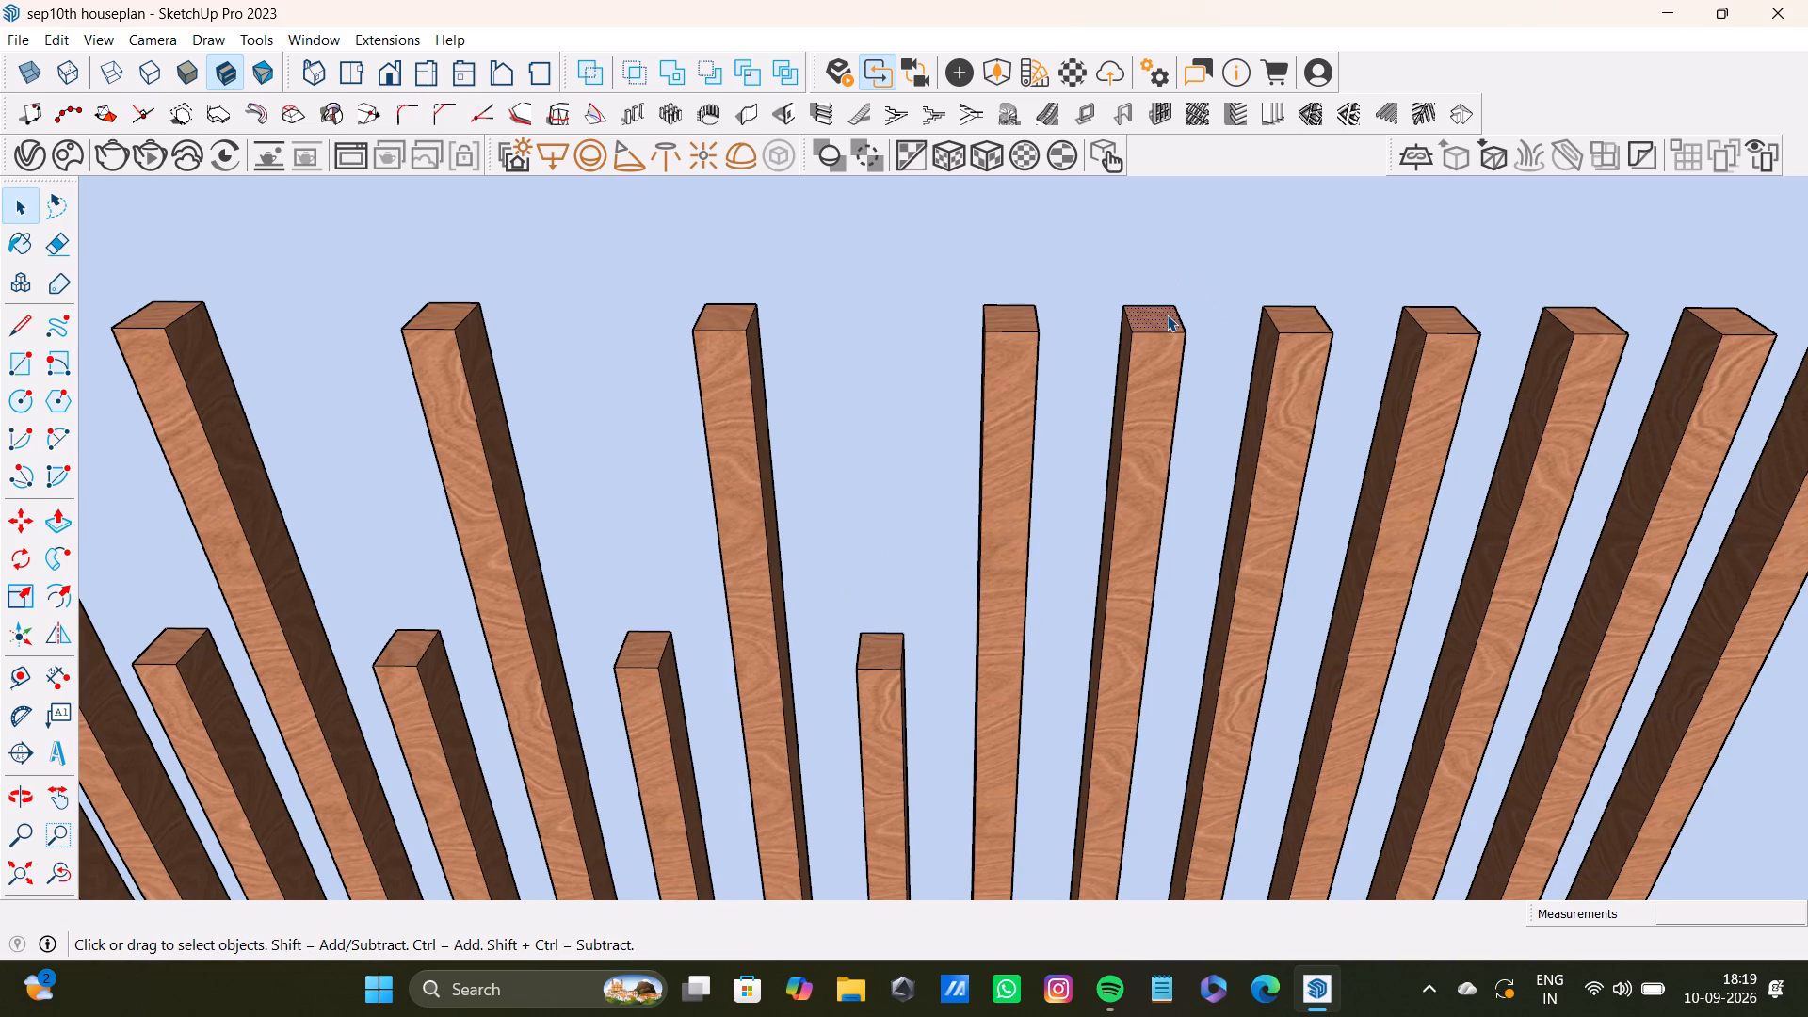
pyautogui.press('p')
pyautogui.moveTo(1167, 315); pyautogui.dragTo(915, 654)
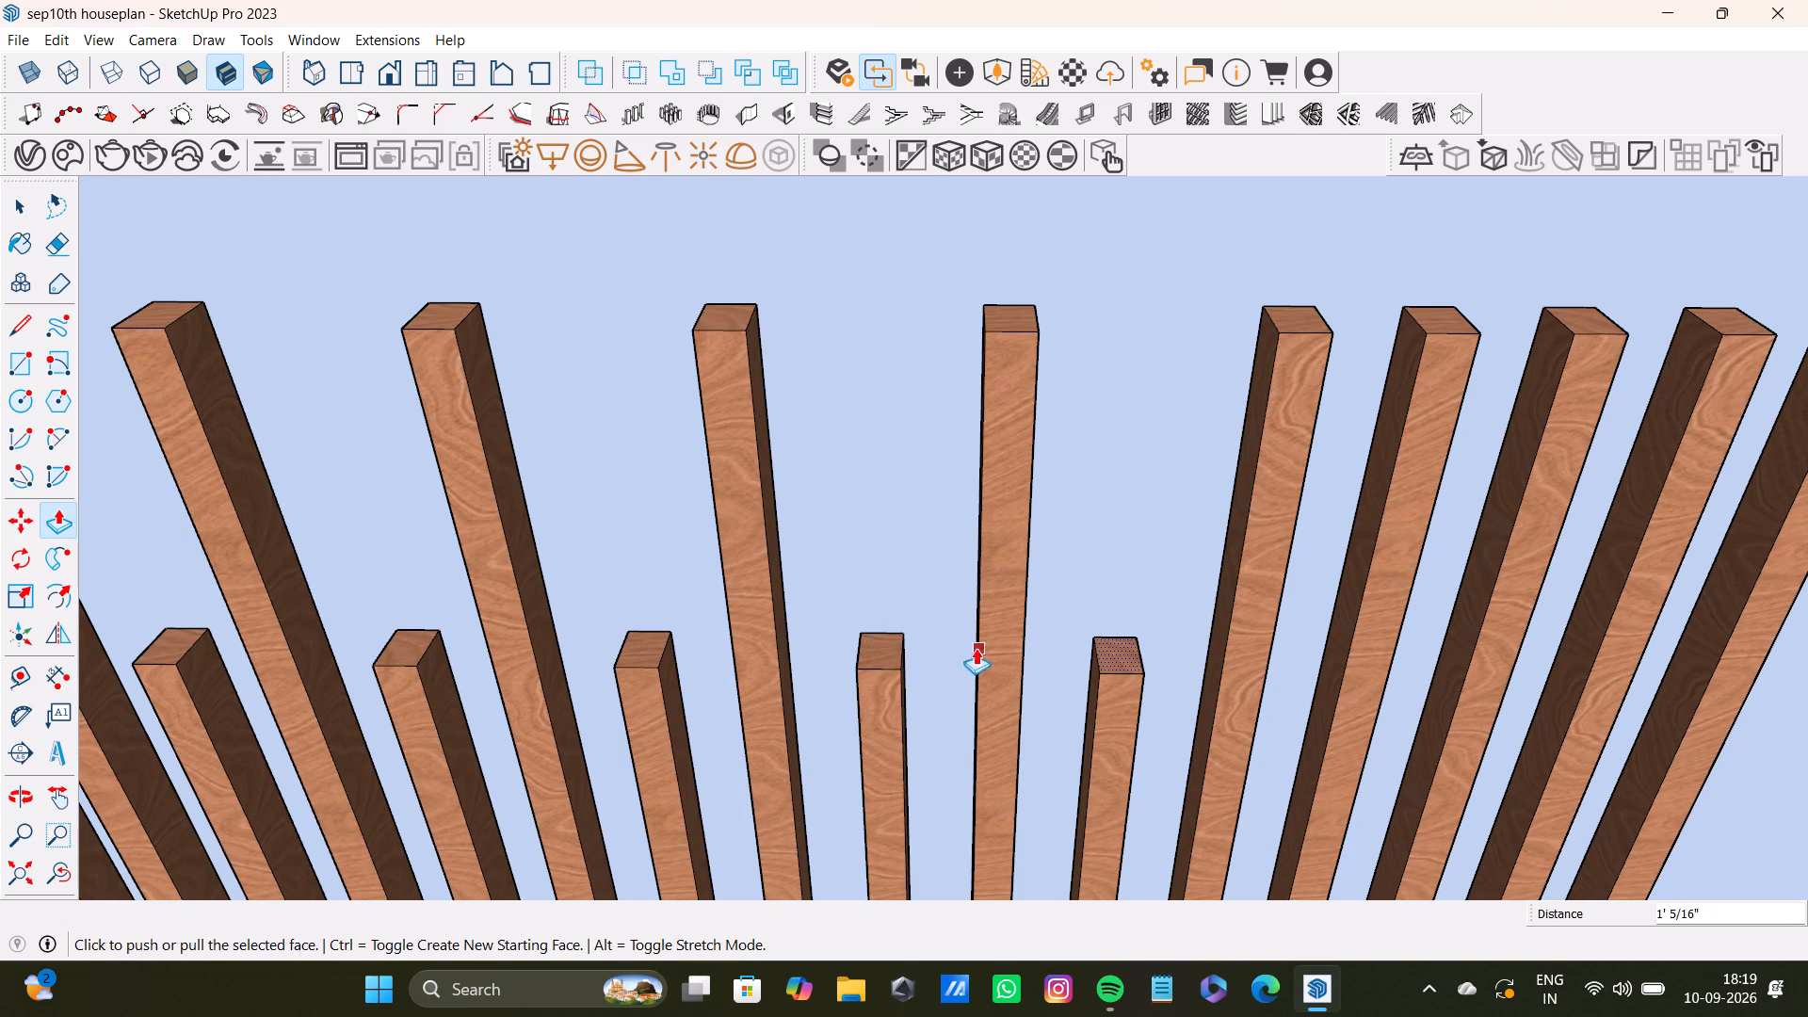
pyautogui.scroll(2, 1097, 648)
pyautogui.moveTo(1113, 653); pyautogui.dragTo(856, 653)
# Push/pull the top of the nineteenth slat from the wardrobe side down, level with the shortened seventeenth slat.
pyautogui.scroll(-5, 917, 647)
pyautogui.keyDown('shift'); pyautogui.moveTo(1057, 638); pyautogui.dragTo(1032, 706, button='middle'); pyautogui.keyUp('shift')
pyautogui.scroll(4, 1215, 606)
pyautogui.press('space')
pyautogui.click(1247, 434)
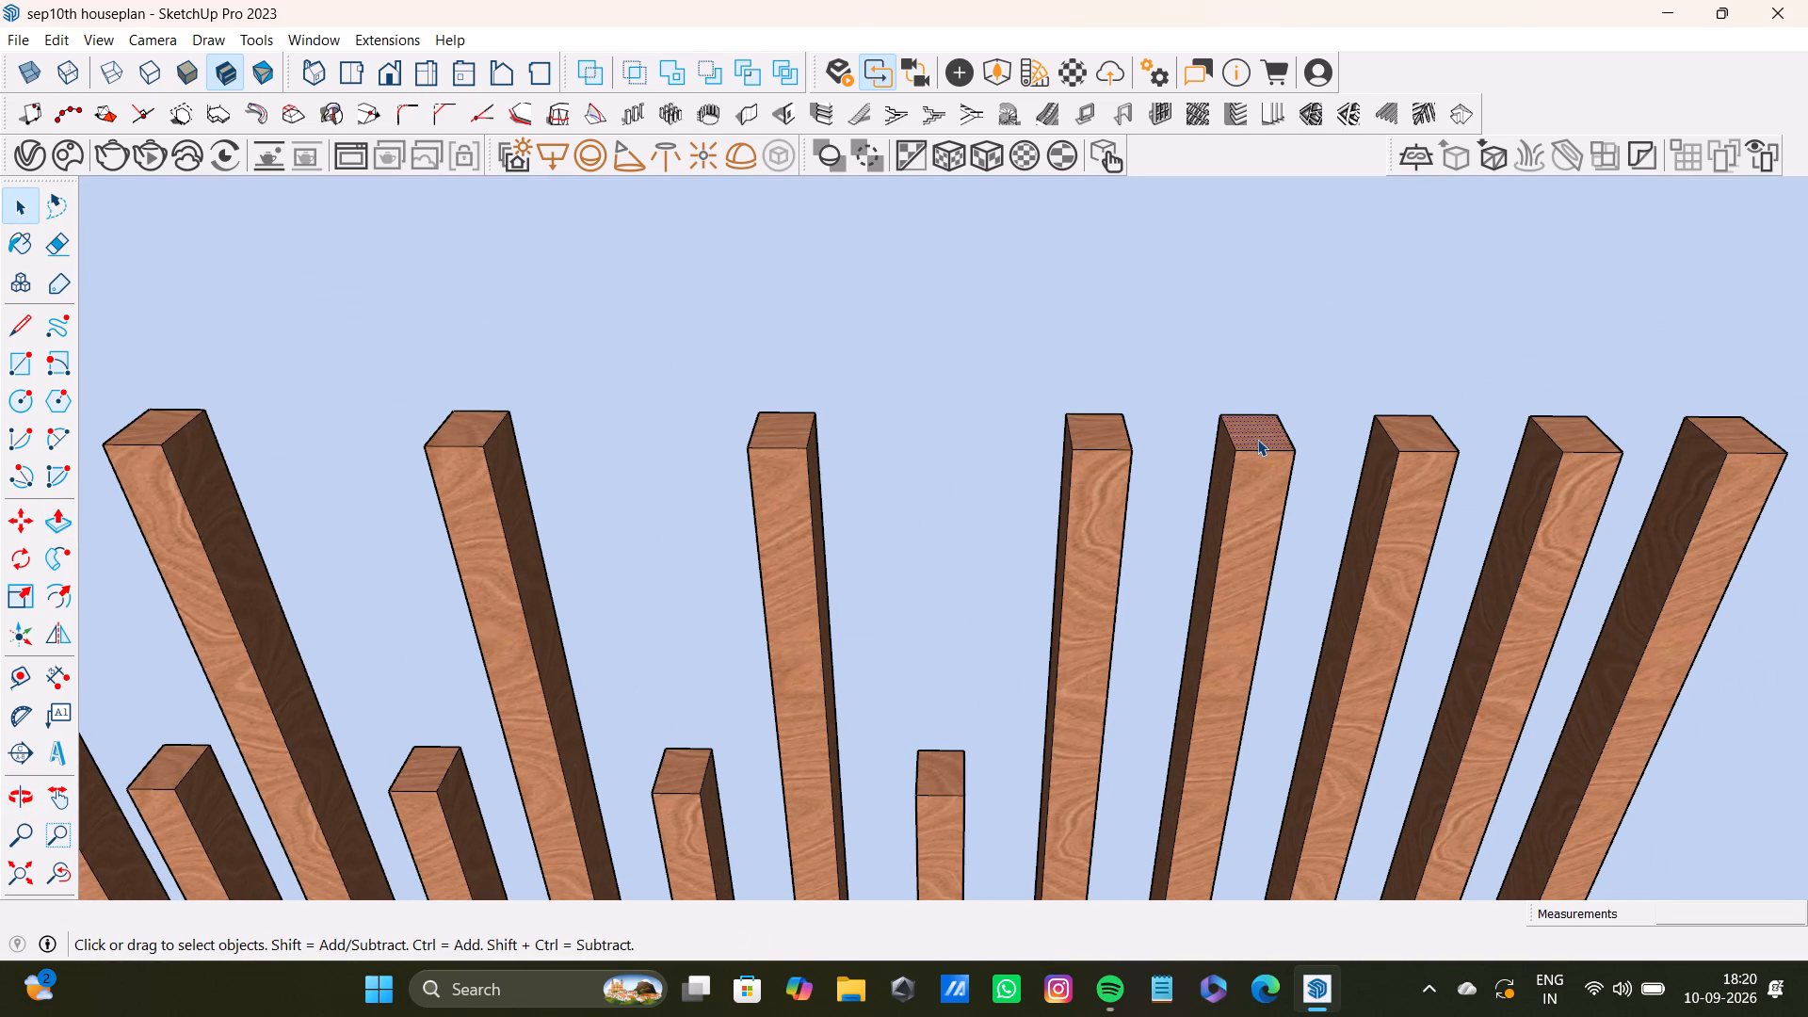
pyautogui.press('p')
pyautogui.moveTo(1266, 440); pyautogui.dragTo(963, 772)
# Push/pull the top of the twenty-first slat from the wardrobe side down 1' 3/16", level with the shortened nineteenth slat.
pyautogui.scroll(-5, 971, 757)
pyautogui.keyDown('shift'); pyautogui.moveTo(1152, 731); pyautogui.dragTo(989, 692, button='middle'); pyautogui.keyUp('shift')
pyautogui.scroll(3, 1261, 583)
pyautogui.press('space')
pyautogui.click(1090, 506)
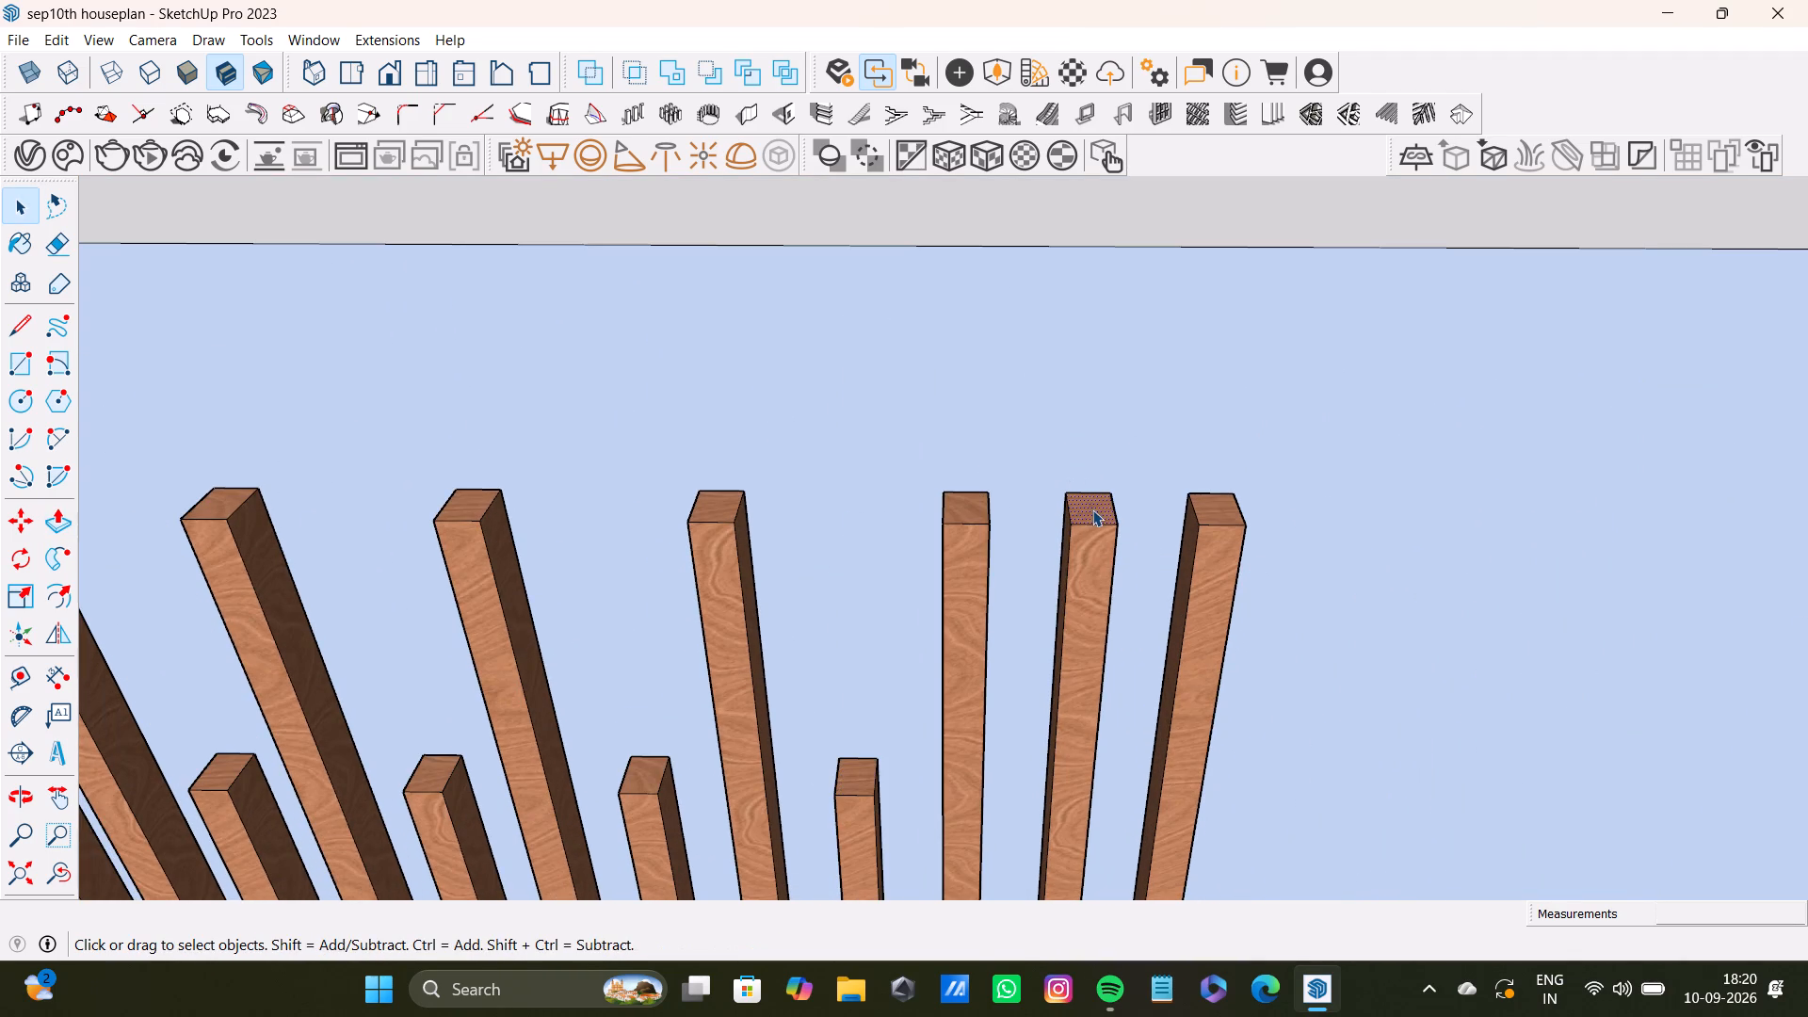
pyautogui.press('p')
pyautogui.moveTo(1100, 513); pyautogui.dragTo(859, 779)
# Examine the alternating heights of the whole slatted panel and how its two ends finish.
pyautogui.scroll(-8, 922, 734)
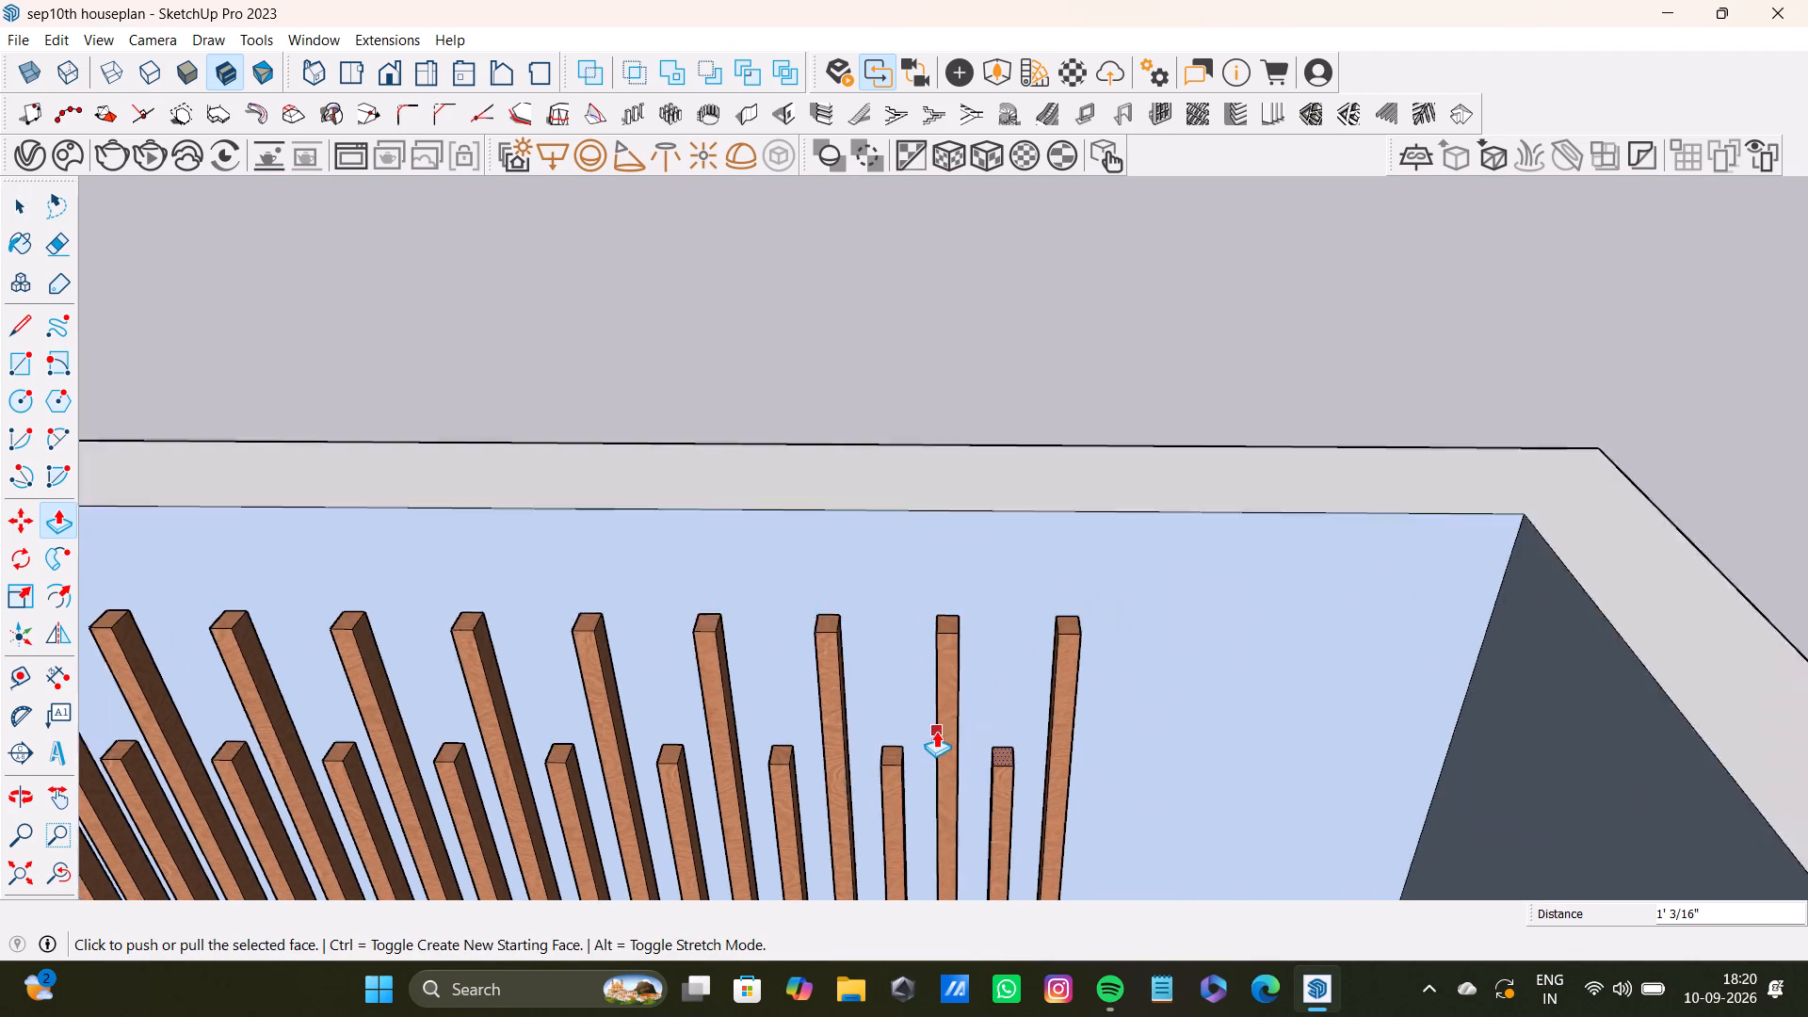
pyautogui.scroll(-6, 936, 731)
pyautogui.keyDown('shift'); pyautogui.moveTo(928, 727); pyautogui.dragTo(1391, 629, button='middle'); pyautogui.keyUp('shift')
pyautogui.scroll(4, 1348, 577)
pyautogui.scroll(-13, 1348, 577)
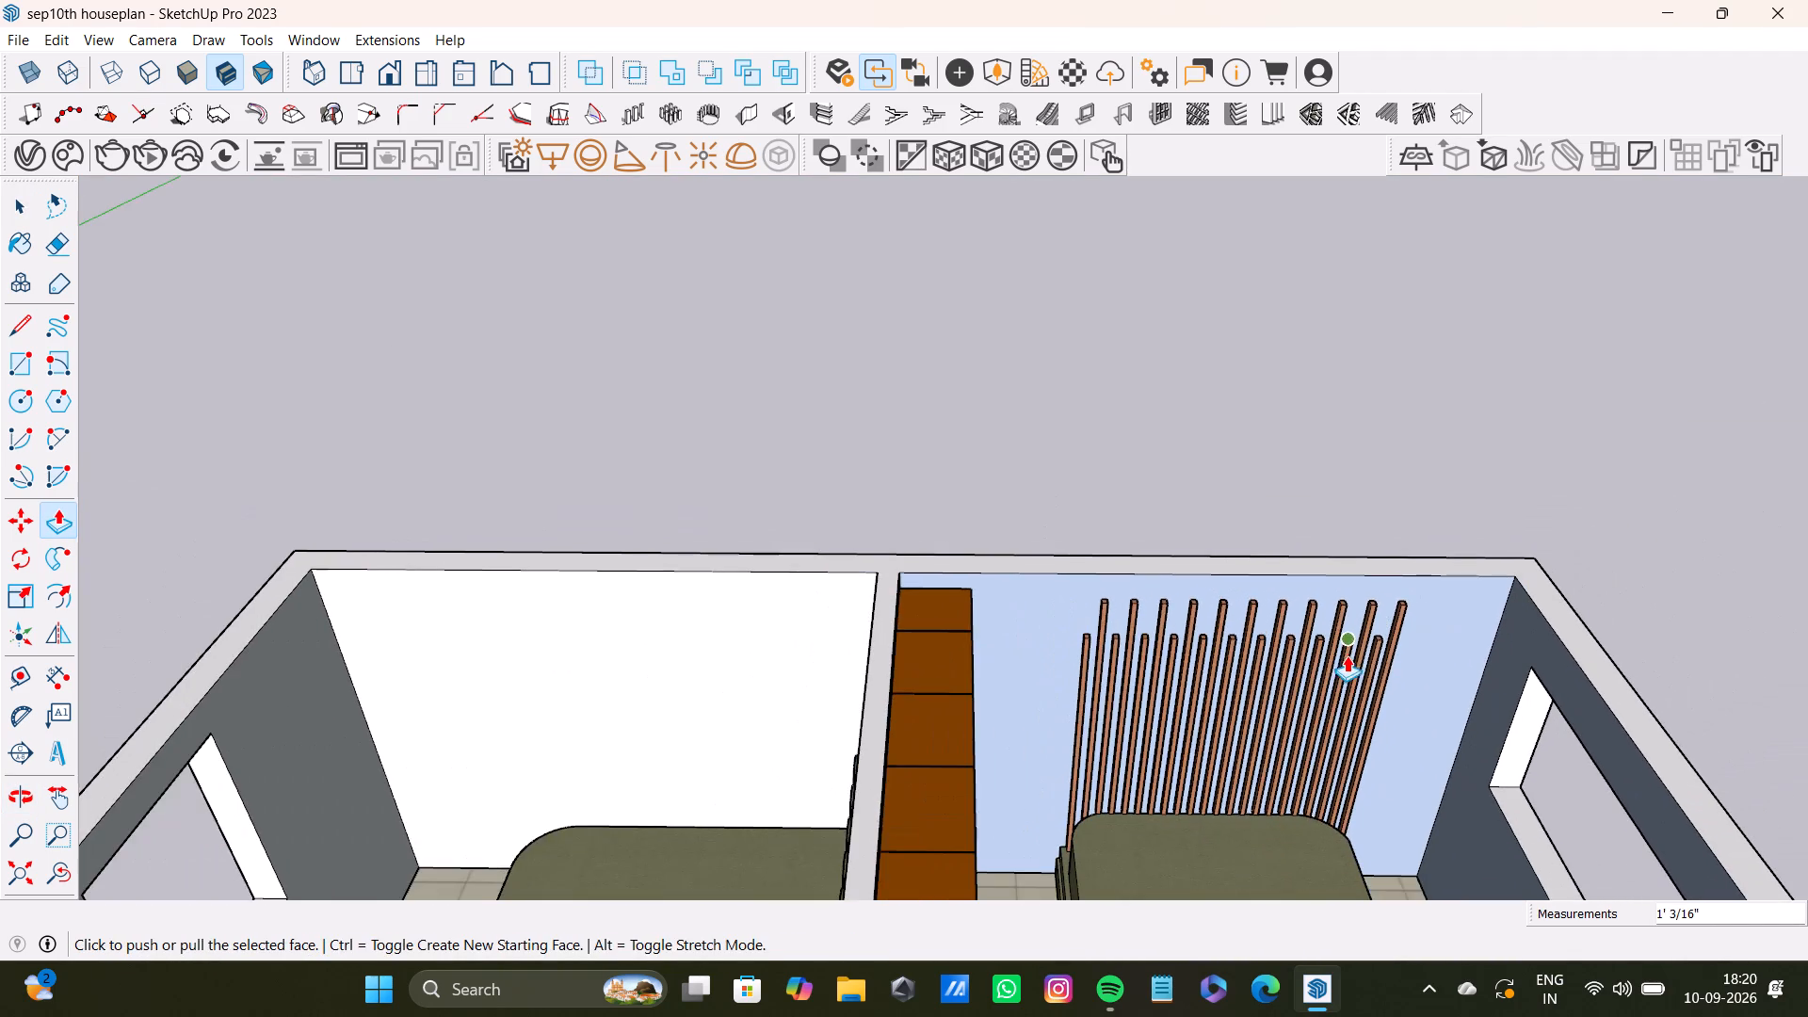
pyautogui.moveTo(1374, 661); pyautogui.dragTo(1114, 602, button='middle')
pyautogui.click(1492, 505)
pyautogui.press('space')
pyautogui.scroll(4, 1154, 710)
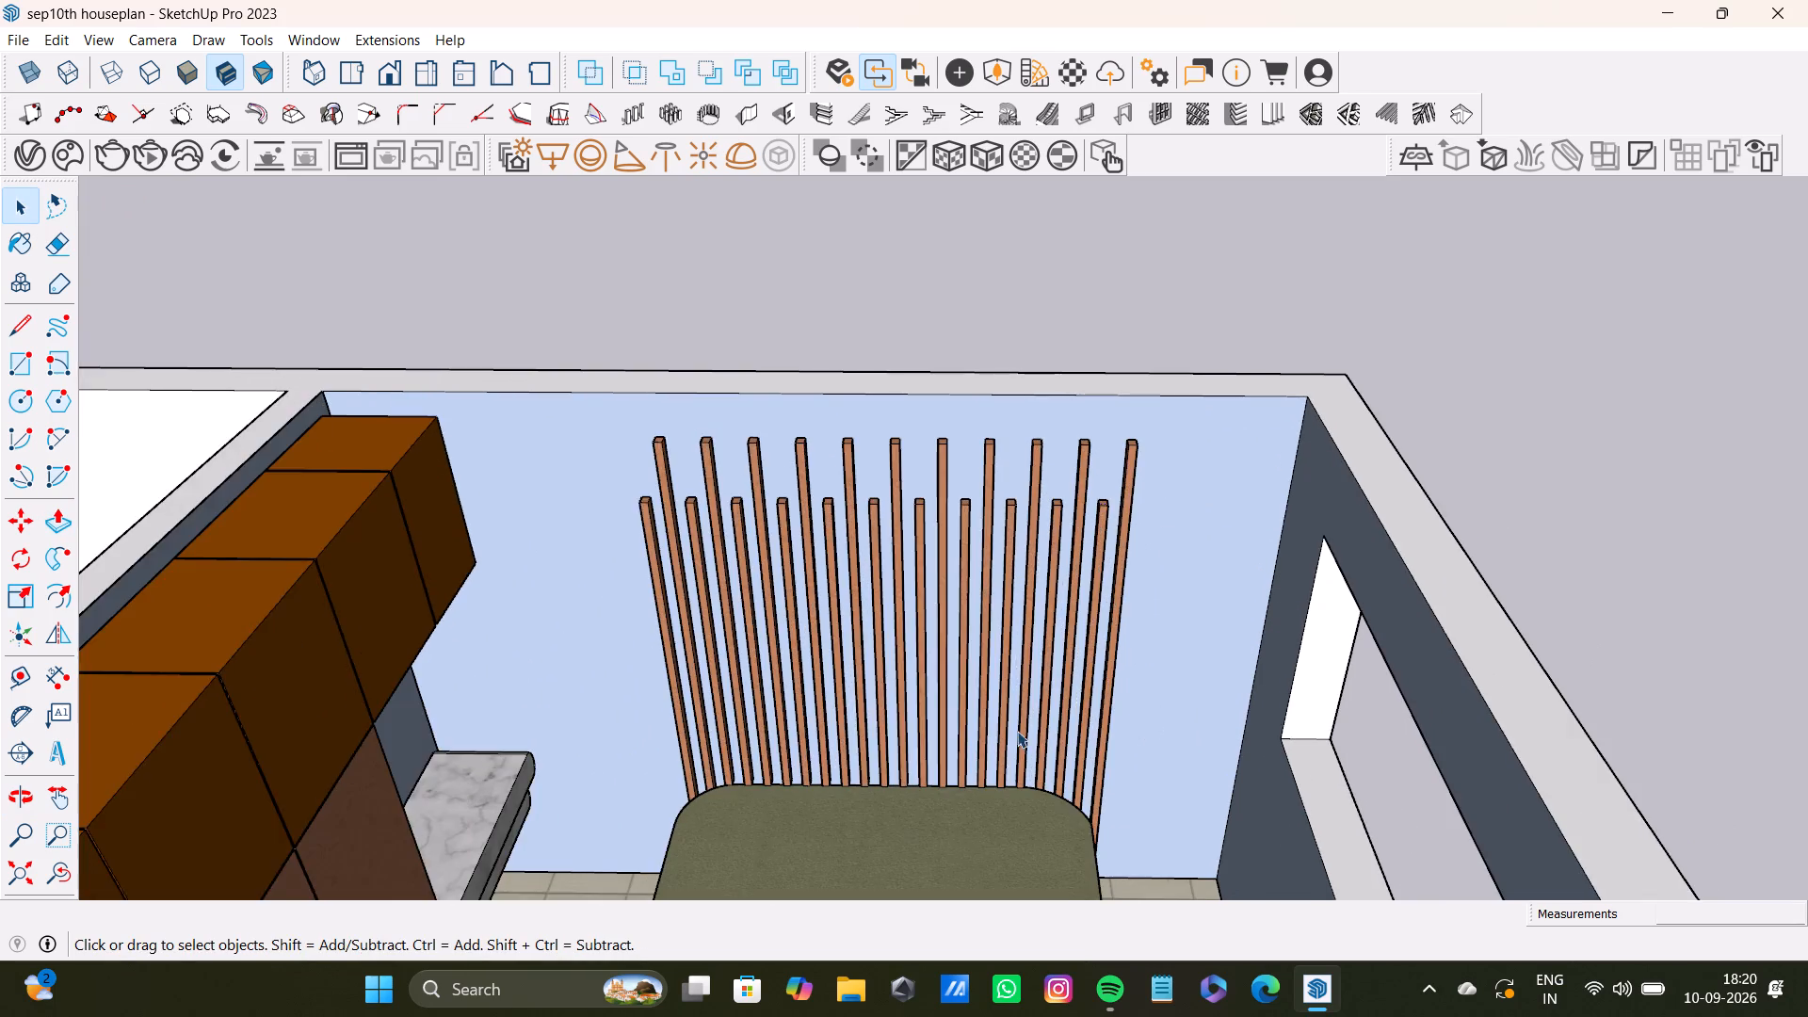
pyautogui.scroll(-3, 1017, 731)
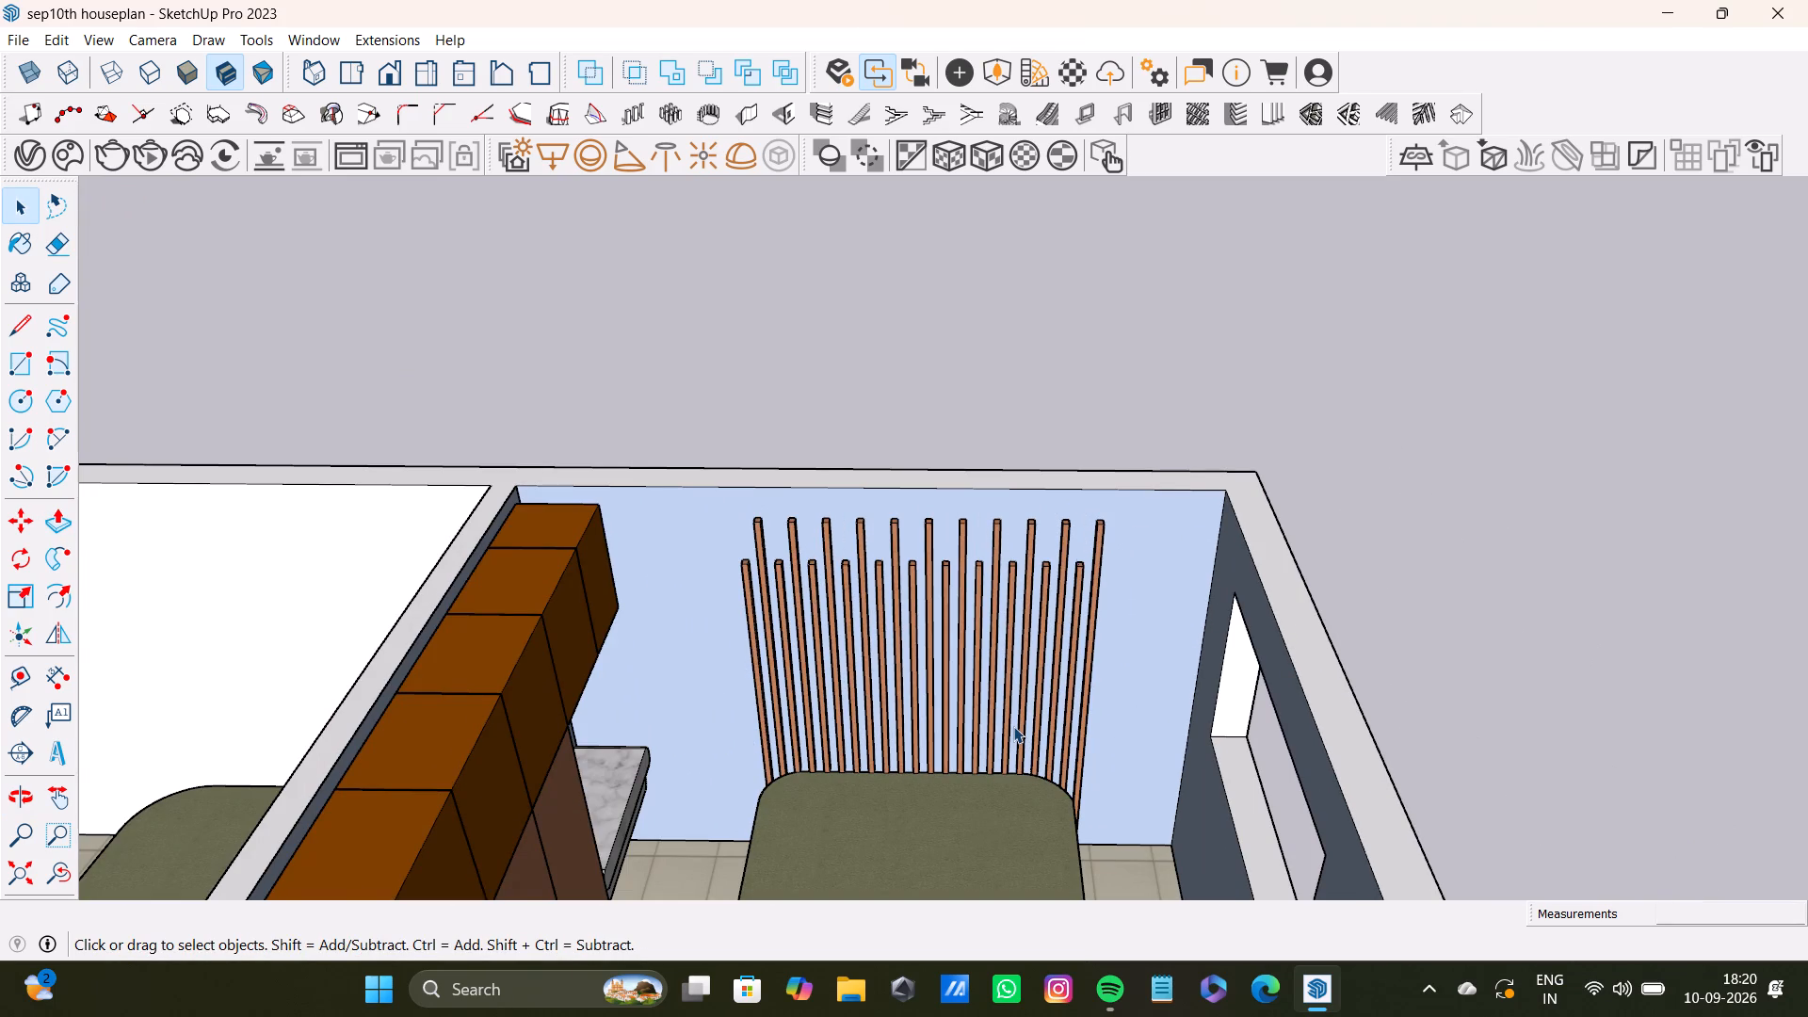
pyautogui.scroll(-7, 1013, 724)
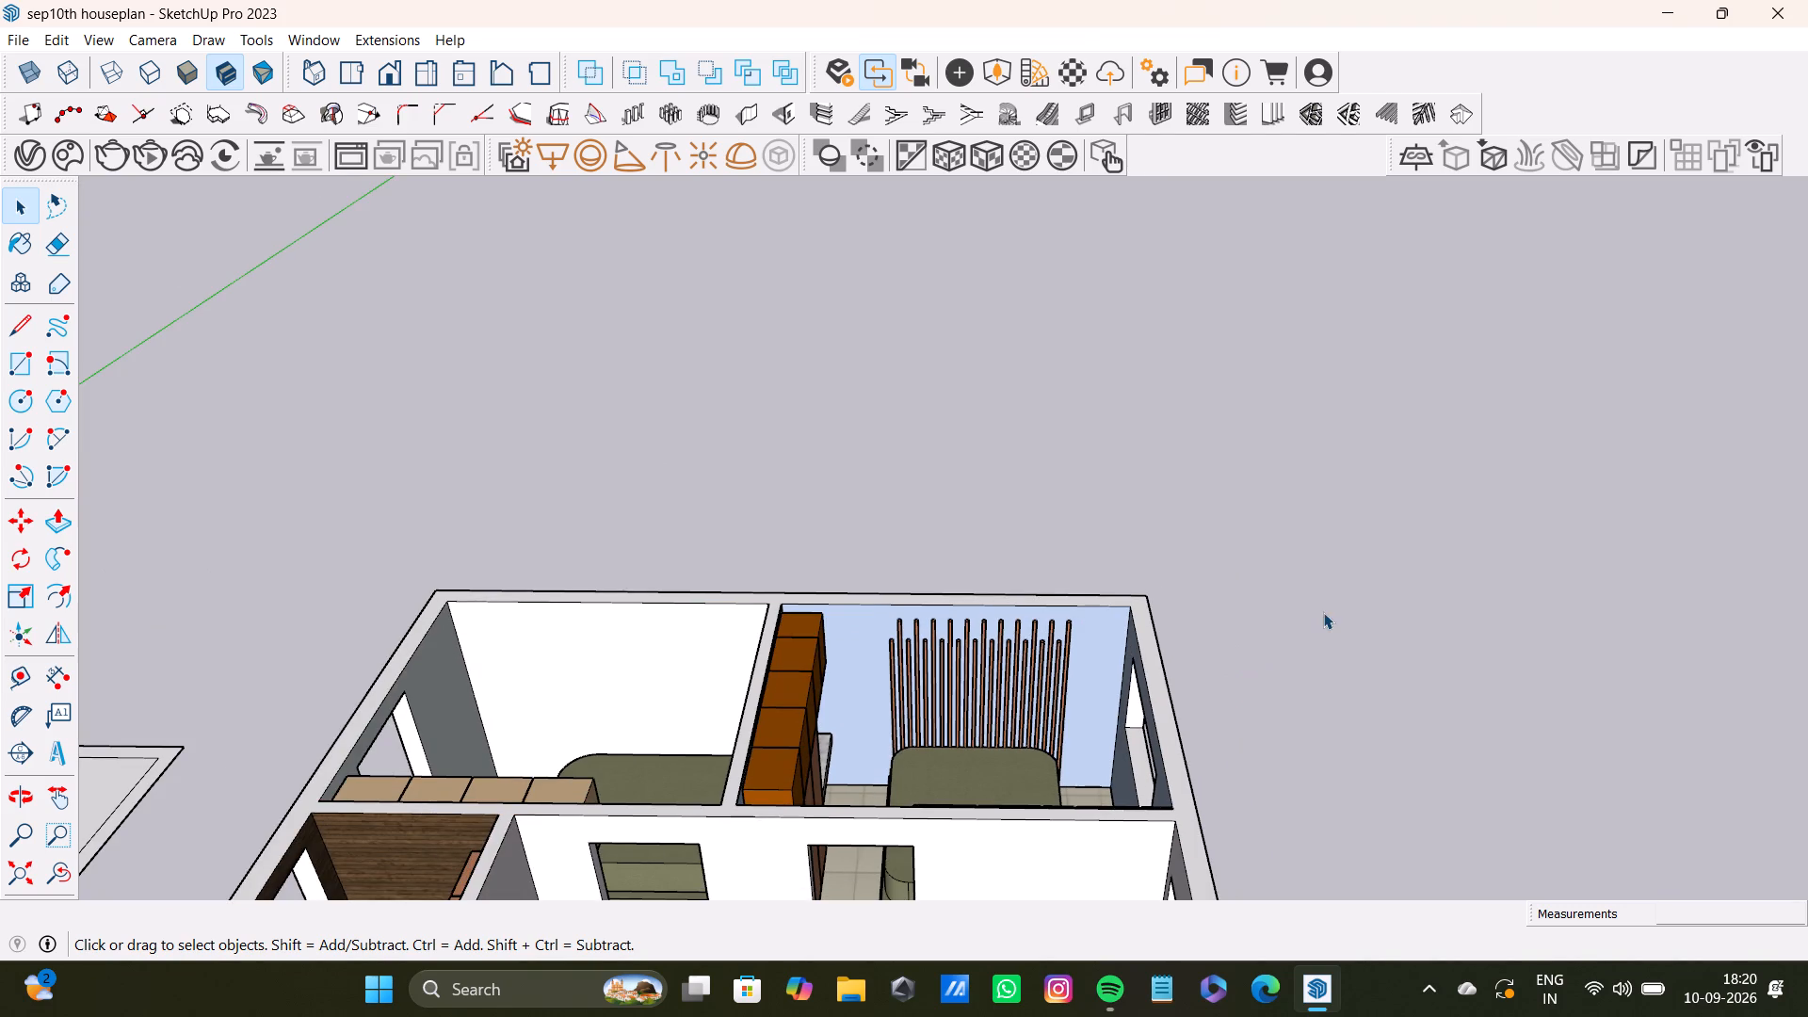
pyautogui.press('space')
pyautogui.click(1323, 608)
pyautogui.scroll(9, 910, 665)
pyautogui.keyDown('shift'); pyautogui.moveTo(912, 668); pyautogui.dragTo(849, 653, button='middle'); pyautogui.keyUp('shift')
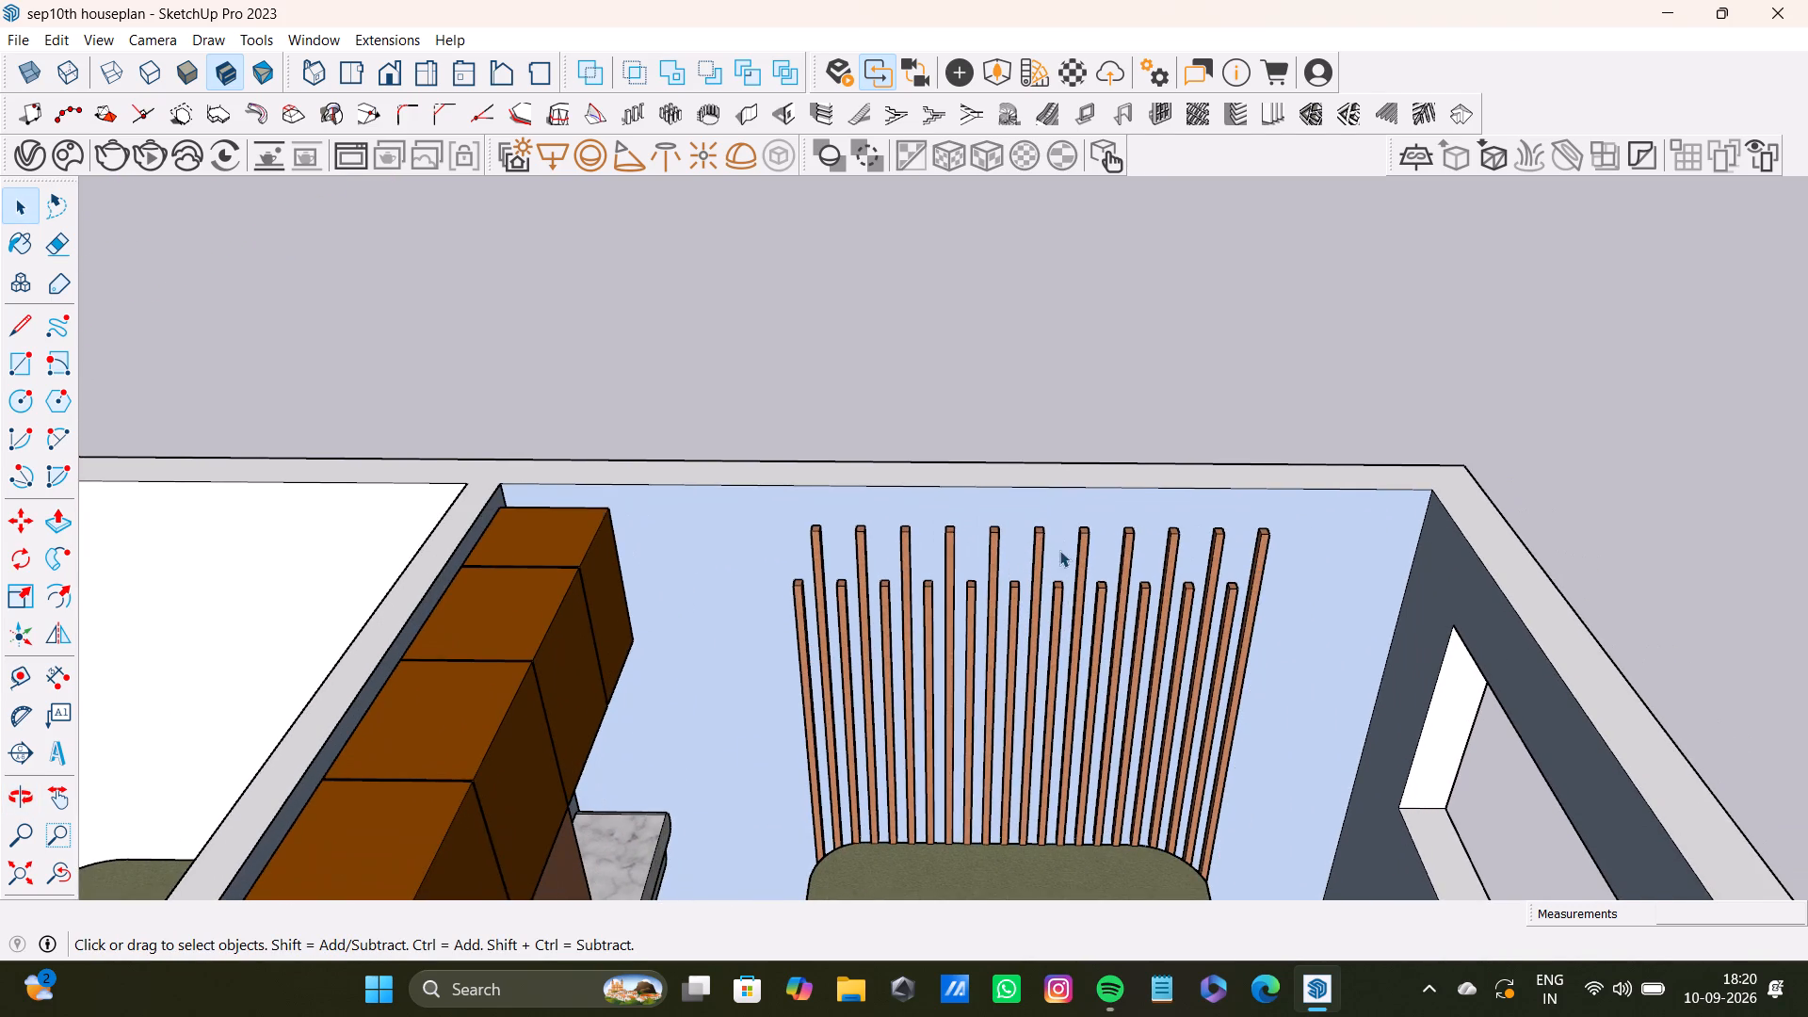
pyautogui.scroll(-7, 1065, 558)
pyautogui.scroll(12, 1179, 573)
pyautogui.scroll(-5, 896, 603)
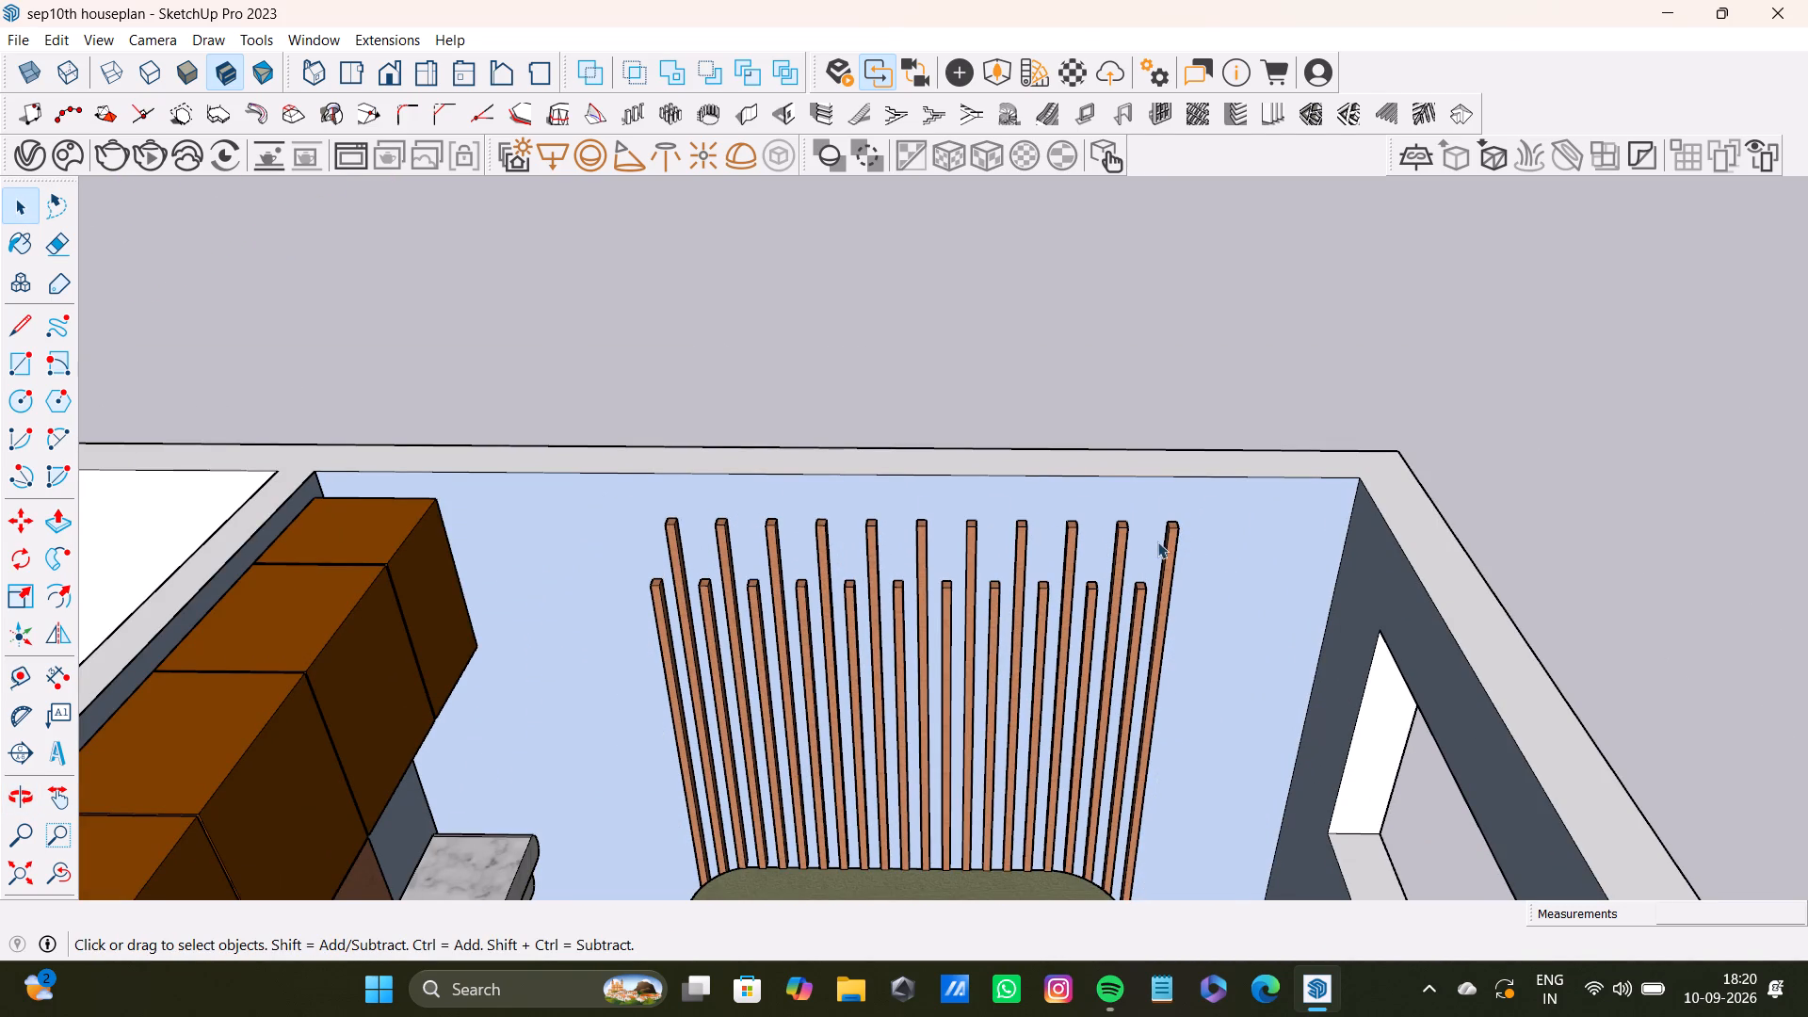
# Push/pull the top of the tall end slat on the window side down 3' 4 9/16".
pyautogui.keyDown('shift'); pyautogui.moveTo(1156, 655); pyautogui.dragTo(1160, 504, button='middle'); pyautogui.keyUp('shift')
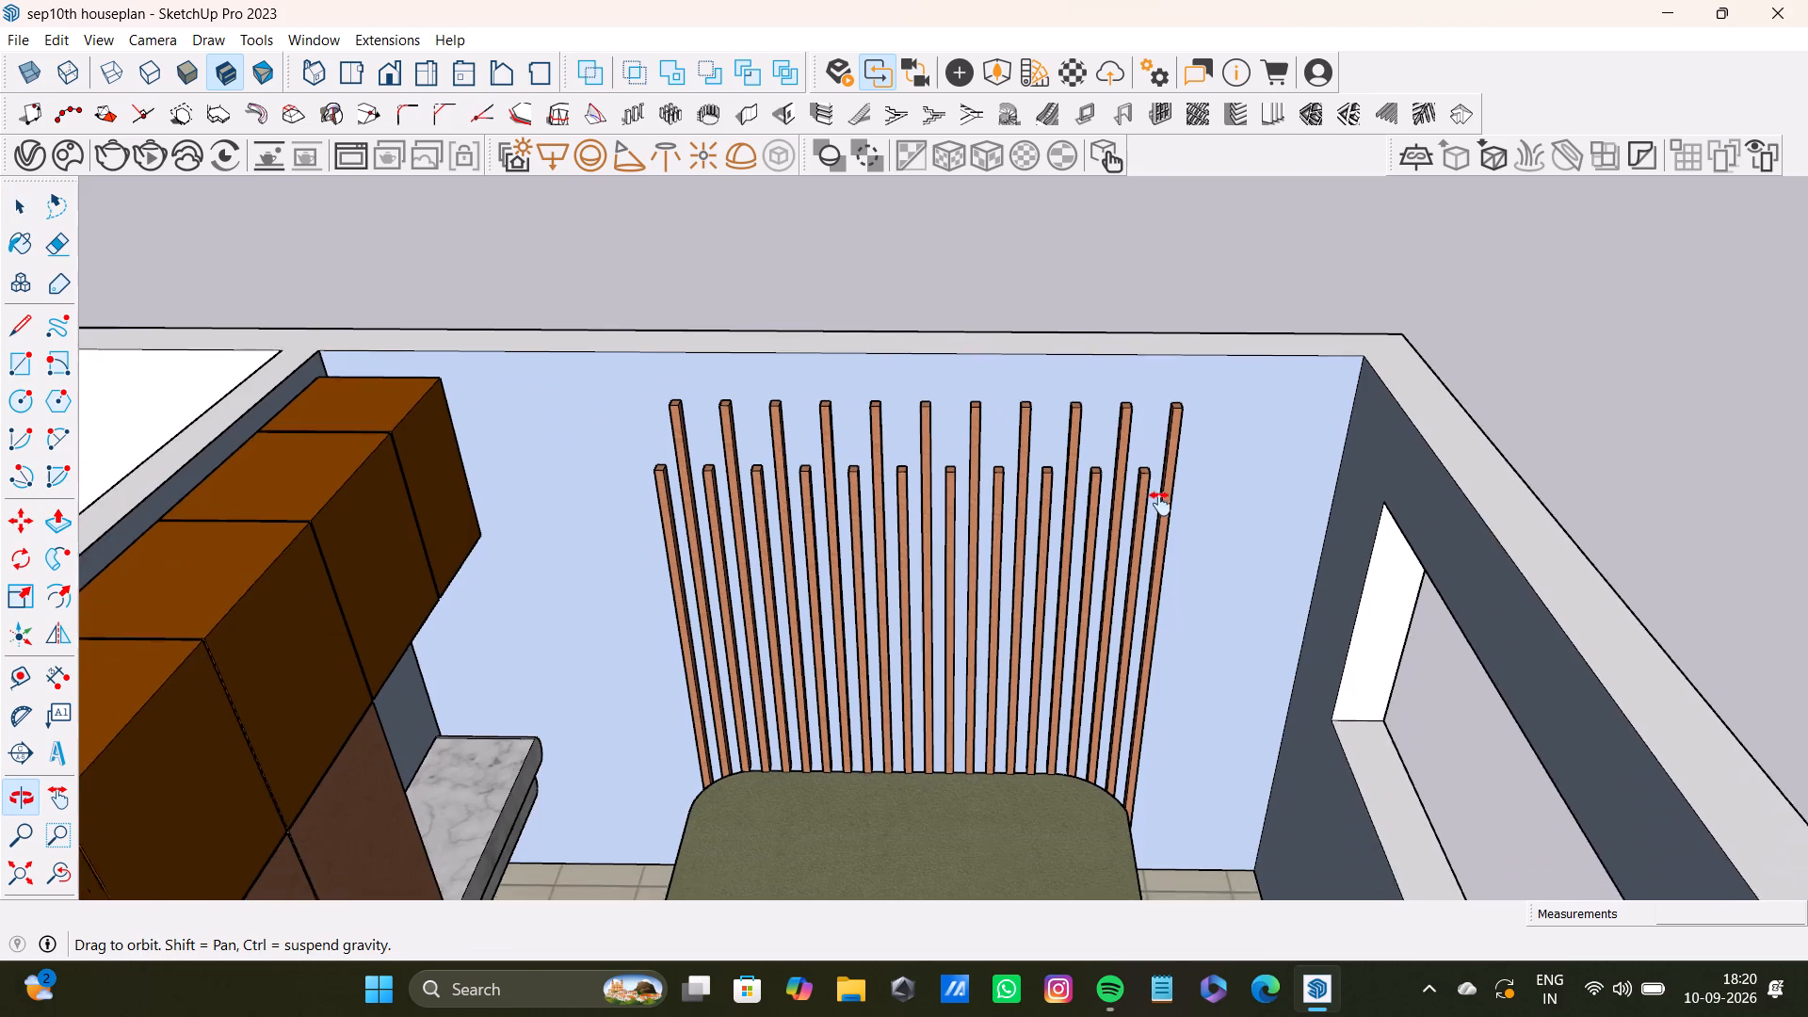
pyautogui.keyDown('shift'); pyautogui.moveTo(1160, 504); pyautogui.dragTo(1163, 491, button='middle'); pyautogui.keyUp('shift')
pyautogui.scroll(2, 1168, 444)
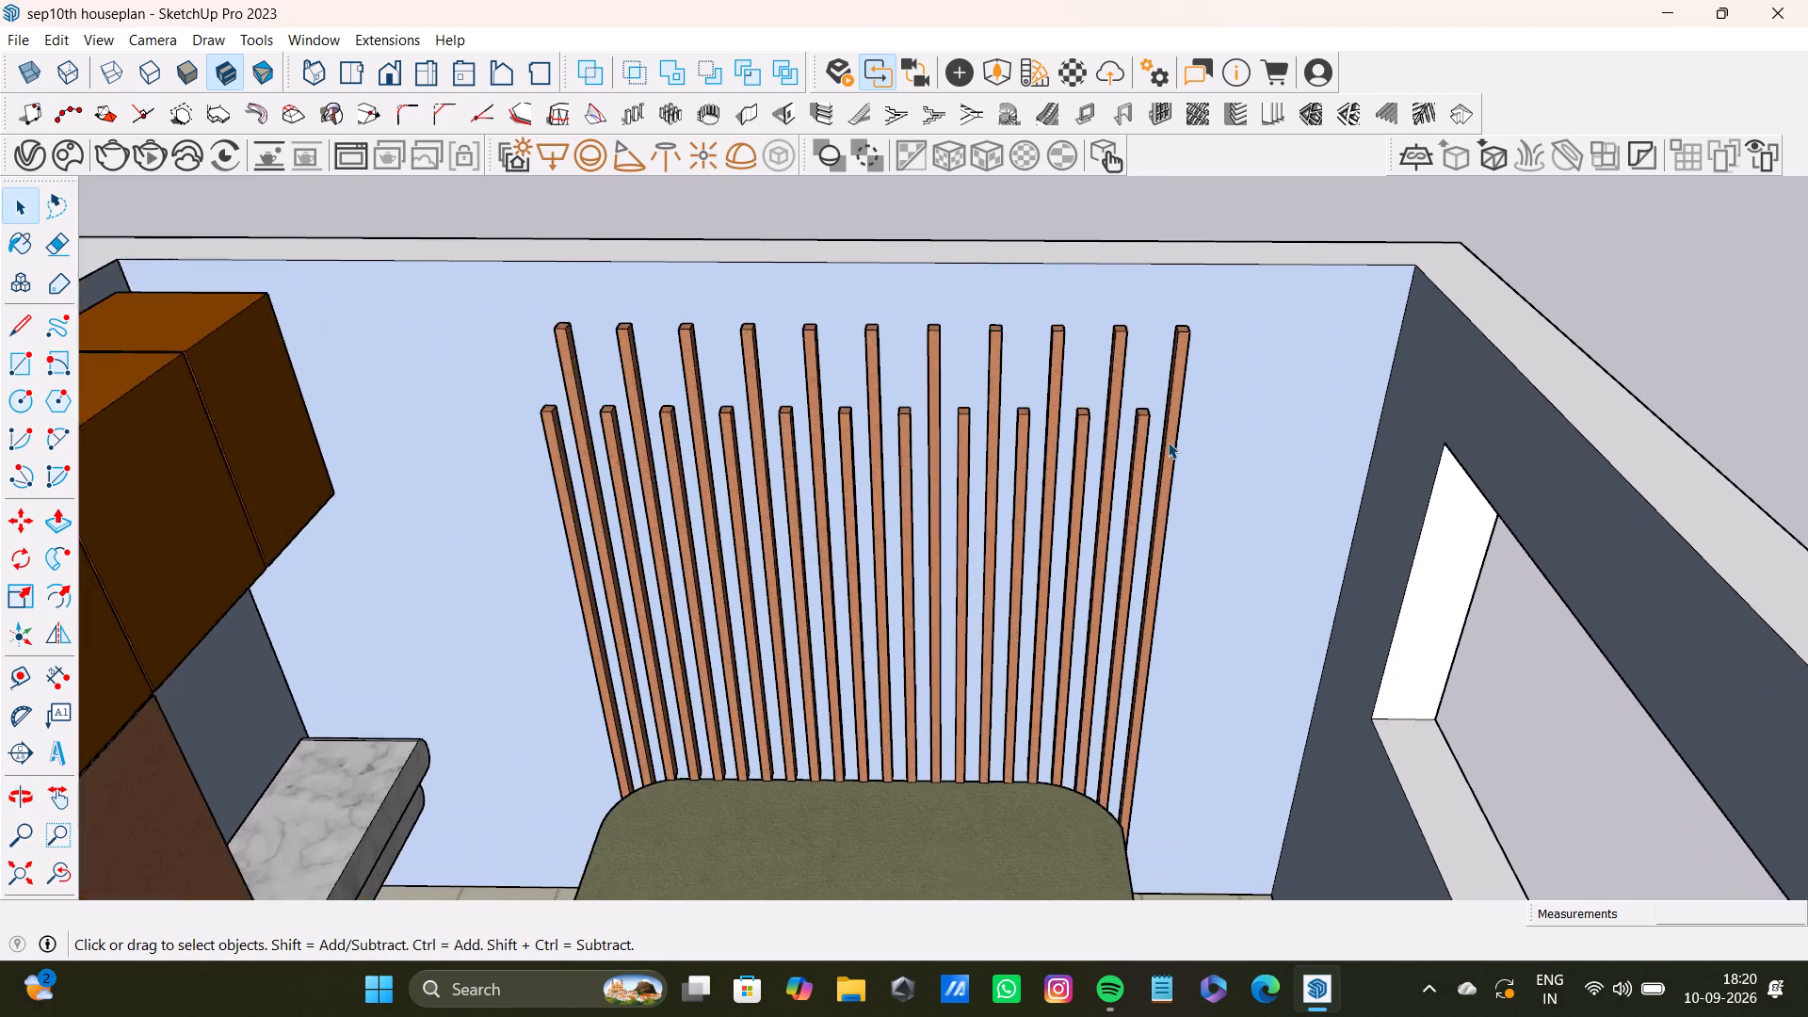
pyautogui.scroll(5, 1168, 442)
pyautogui.keyDown('shift'); pyautogui.moveTo(1186, 366); pyautogui.dragTo(1182, 474, button='middle'); pyautogui.keyUp('shift')
pyautogui.moveTo(1179, 460); pyautogui.dragTo(1179, 586, button='middle')
pyautogui.scroll(4, 1164, 478)
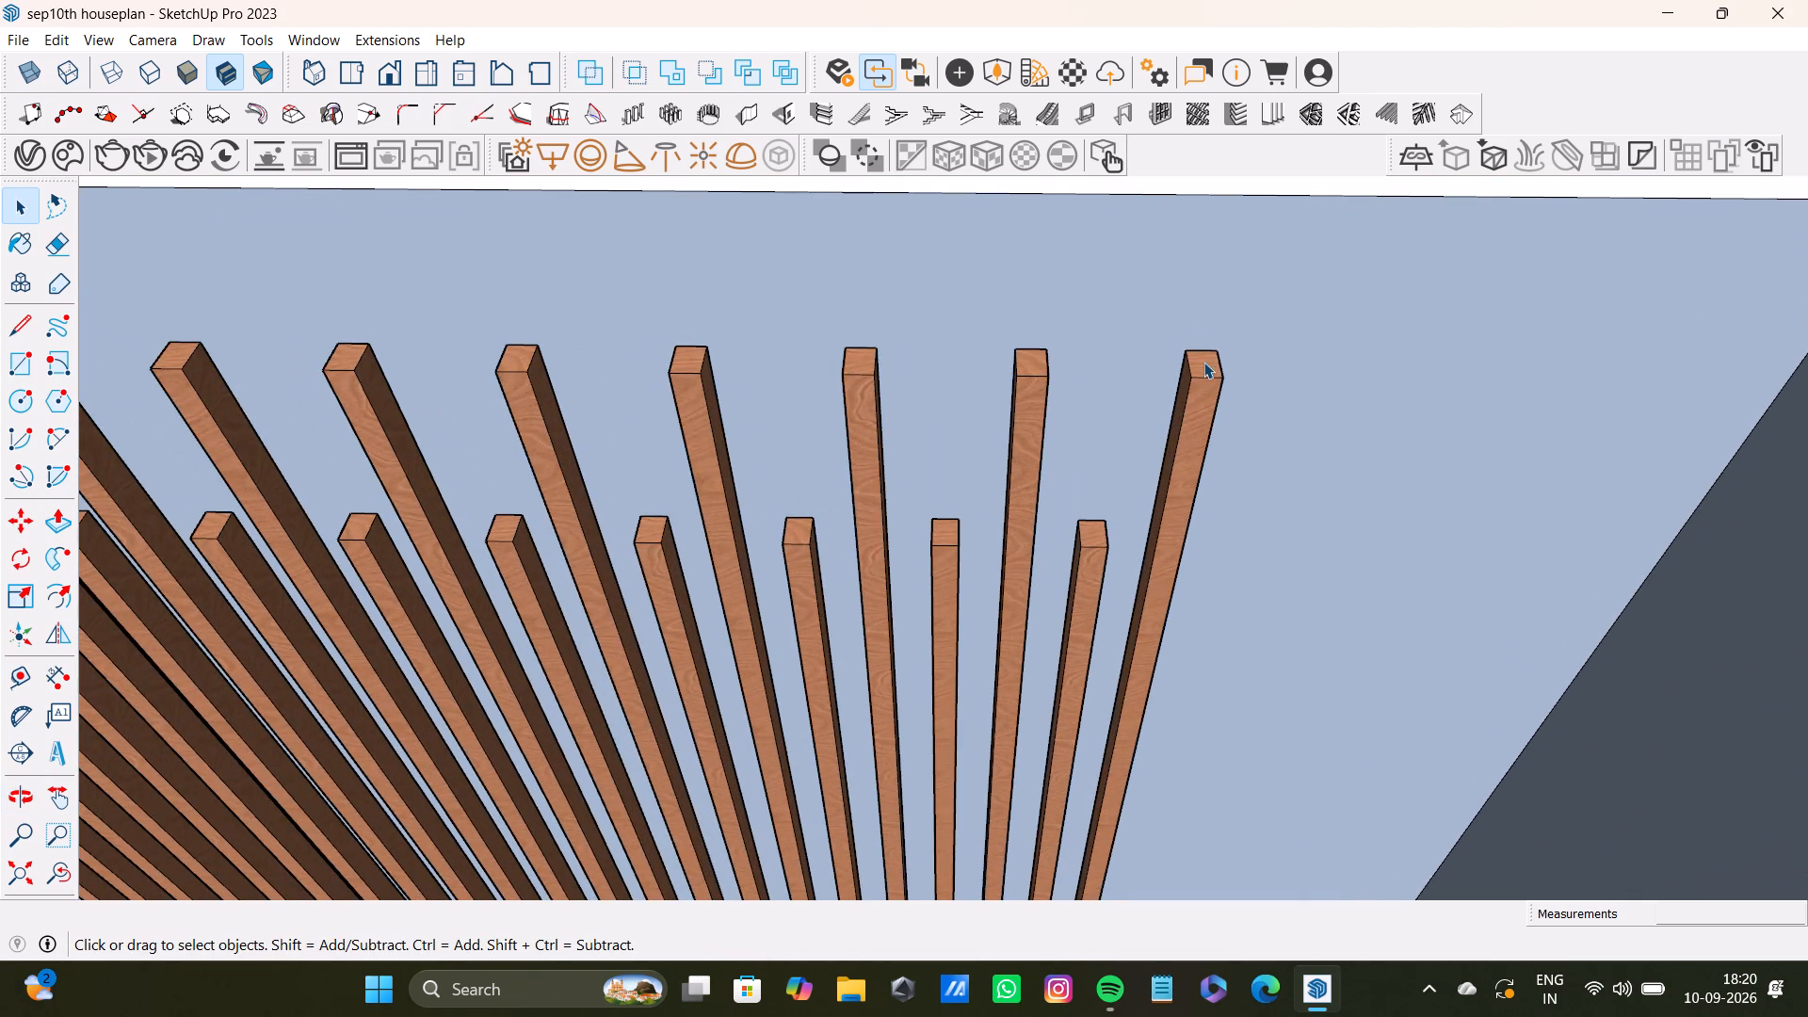
pyautogui.click(1203, 362)
pyautogui.press('p')
pyautogui.moveTo(1212, 369); pyautogui.dragTo(1172, 818)
# Push/pull the remainder of the window-side end slat down to its base to remove it, and clear the selection.
pyautogui.scroll(-3, 1160, 827)
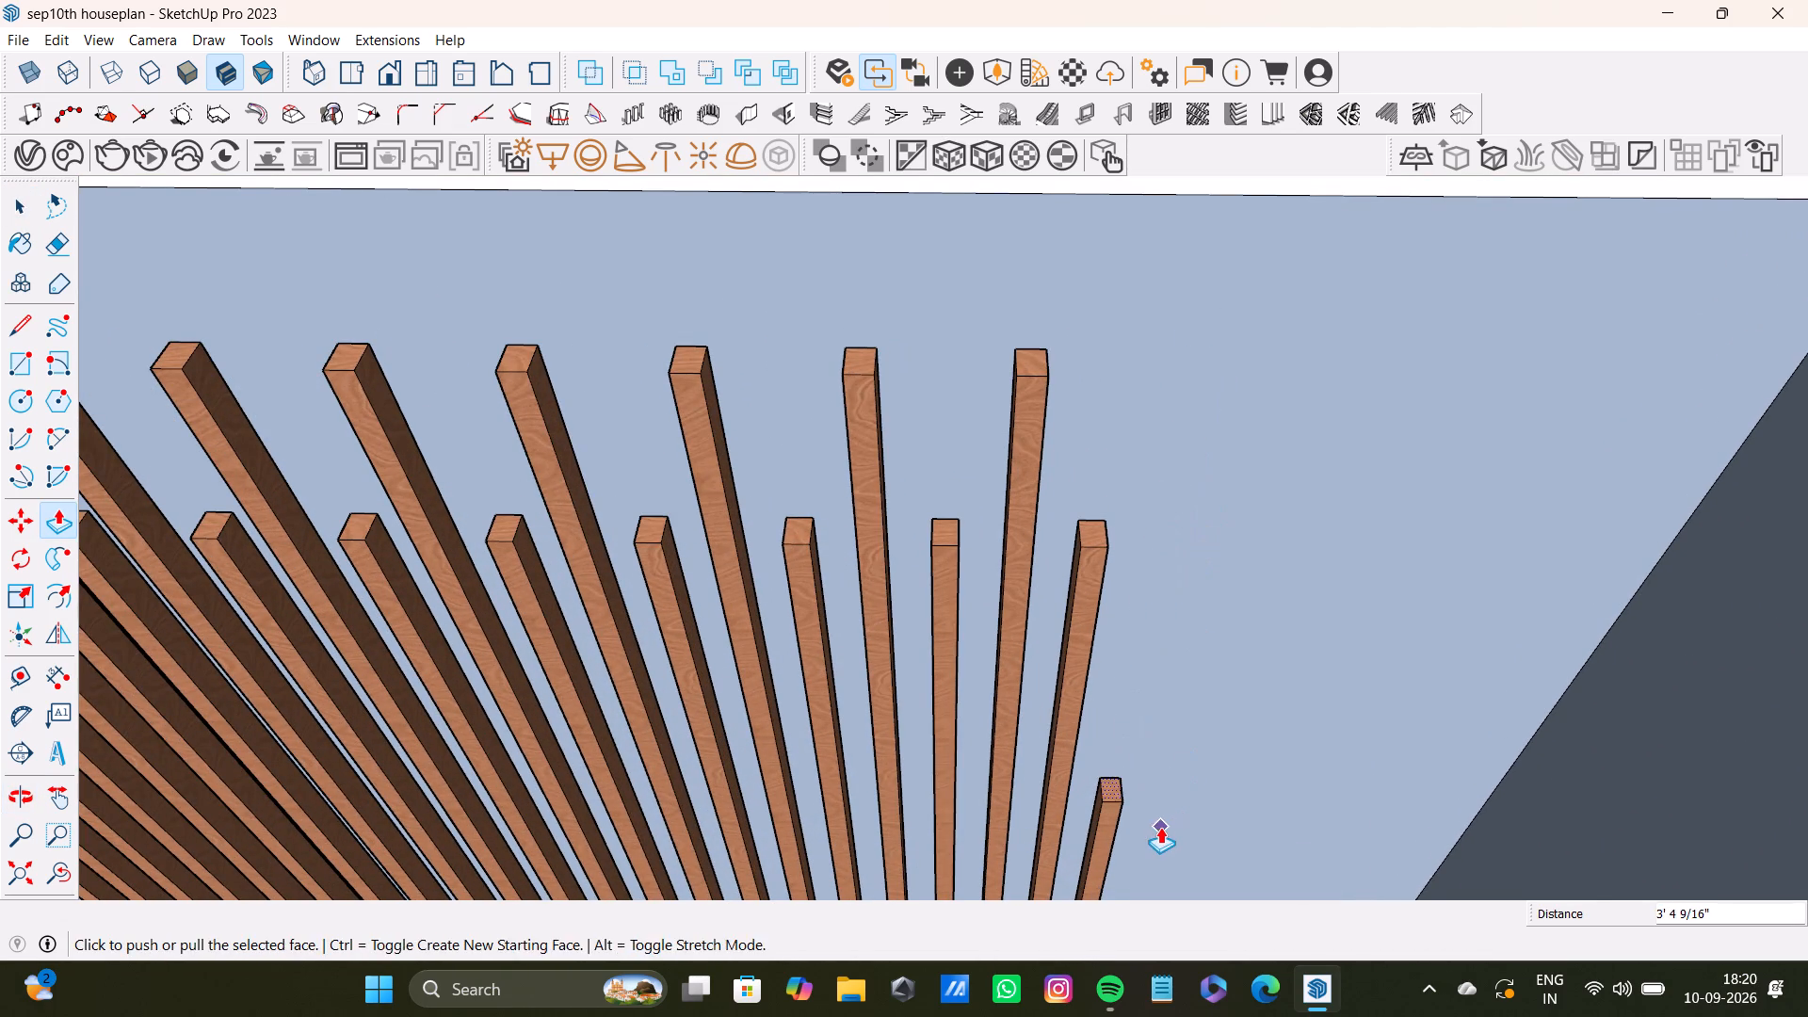
pyautogui.keyDown('shift'); pyautogui.moveTo(1152, 821); pyautogui.dragTo(1106, 498, button='middle'); pyautogui.keyUp('shift')
pyautogui.scroll(3, 1053, 484)
pyautogui.moveTo(1094, 481); pyautogui.dragTo(1103, 896)
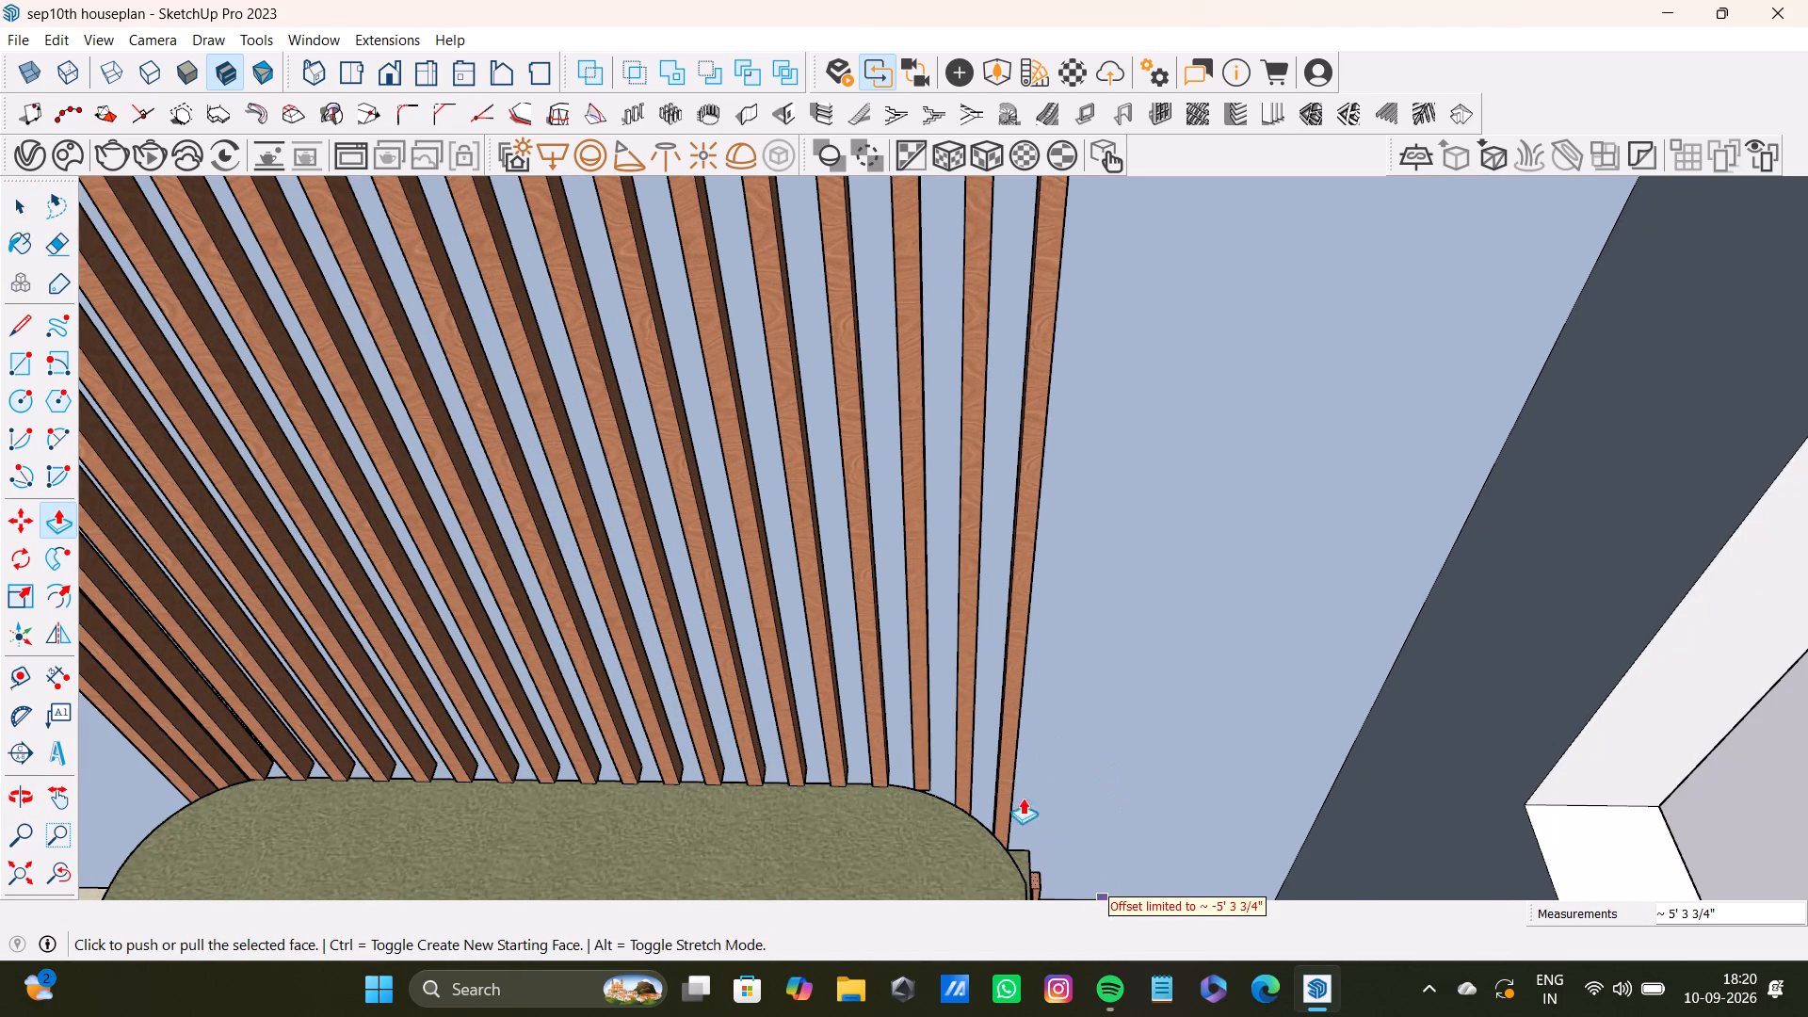
pyautogui.keyDown('shift'); pyautogui.moveTo(1009, 757); pyautogui.dragTo(949, 578, button='middle'); pyautogui.keyUp('shift')
pyautogui.scroll(7, 981, 636)
pyautogui.keyDown('shift'); pyautogui.moveTo(1021, 755); pyautogui.dragTo(965, 679, button='middle'); pyautogui.keyUp('shift')
pyautogui.scroll(3, 897, 702)
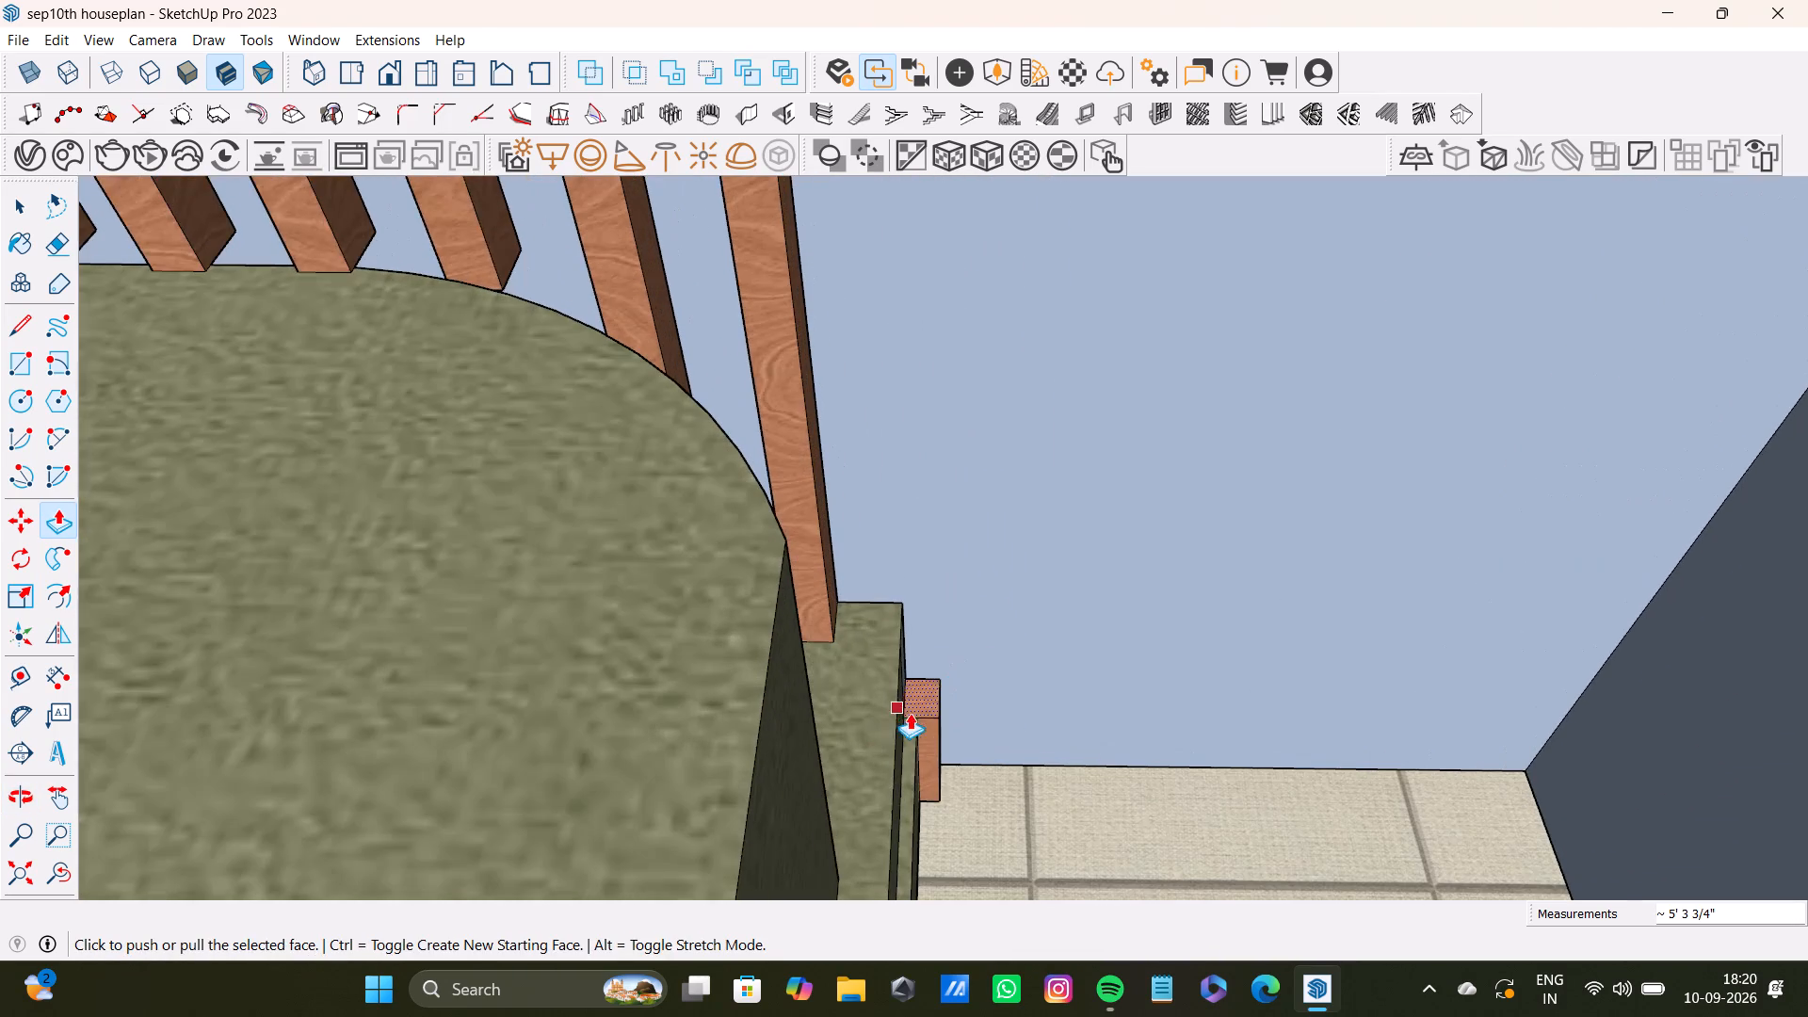
pyautogui.moveTo(919, 688); pyautogui.dragTo(954, 841)
pyautogui.scroll(2, 918, 775)
pyautogui.scroll(-13, 871, 739)
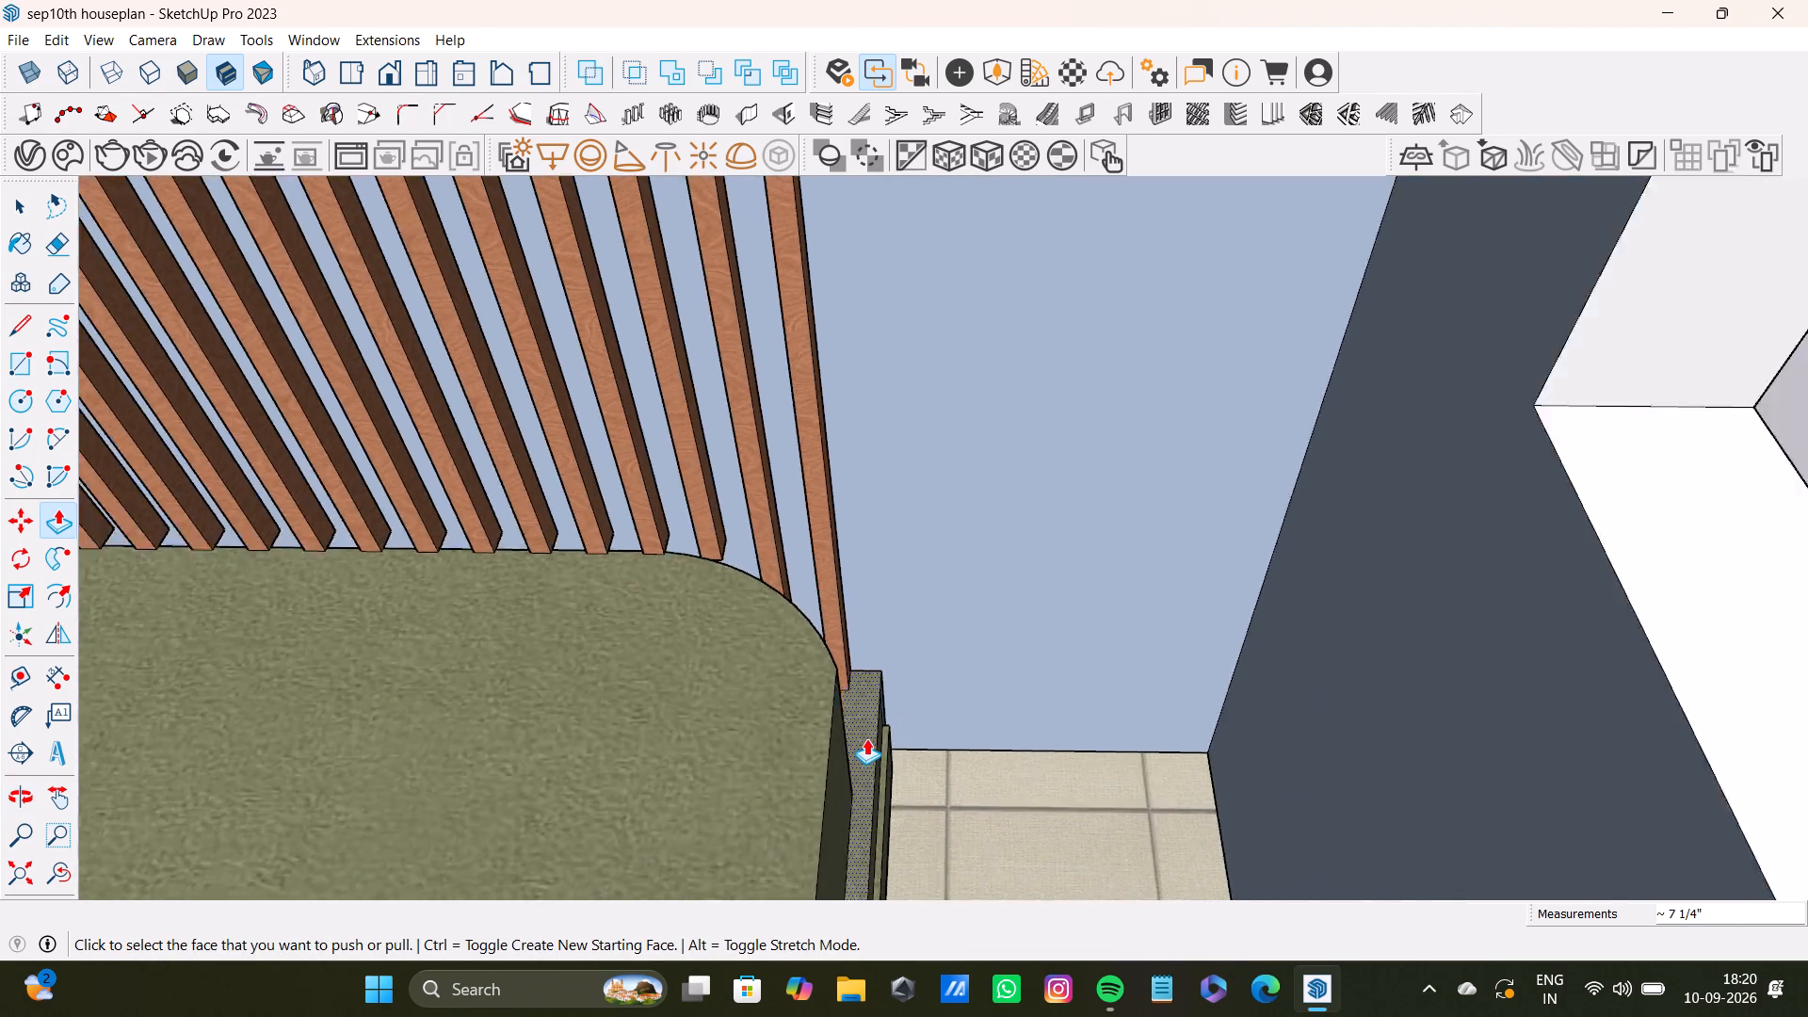
pyautogui.scroll(-12, 866, 738)
pyautogui.keyDown('shift'); pyautogui.moveTo(724, 706); pyautogui.dragTo(1036, 689, button='middle'); pyautogui.keyUp('shift')
pyautogui.scroll(4, 1035, 668)
pyautogui.scroll(-10, 997, 654)
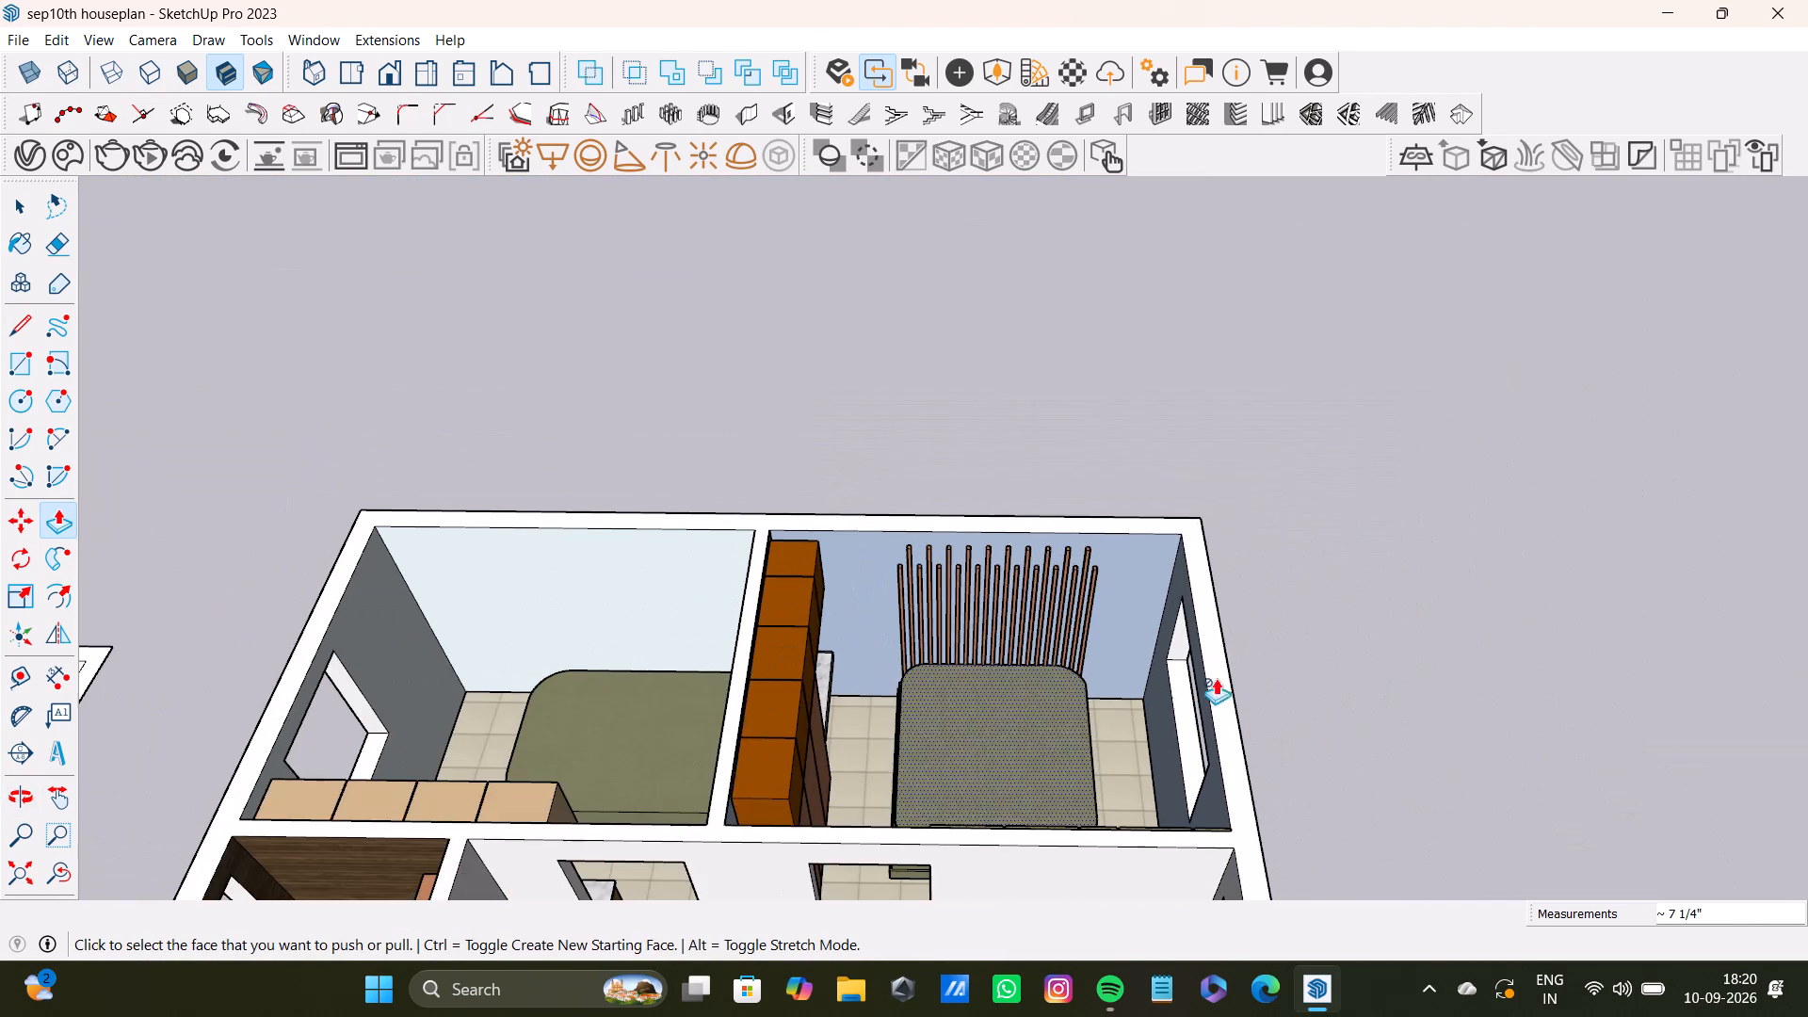
pyautogui.press('space')
pyautogui.click(1355, 613)
# Examine the slatted panel with short slats at both ends from several angles within the bedroom.
pyautogui.scroll(8, 1085, 635)
pyautogui.moveTo(1073, 638); pyautogui.dragTo(1100, 627, button='middle')
pyautogui.scroll(-1, 1092, 552)
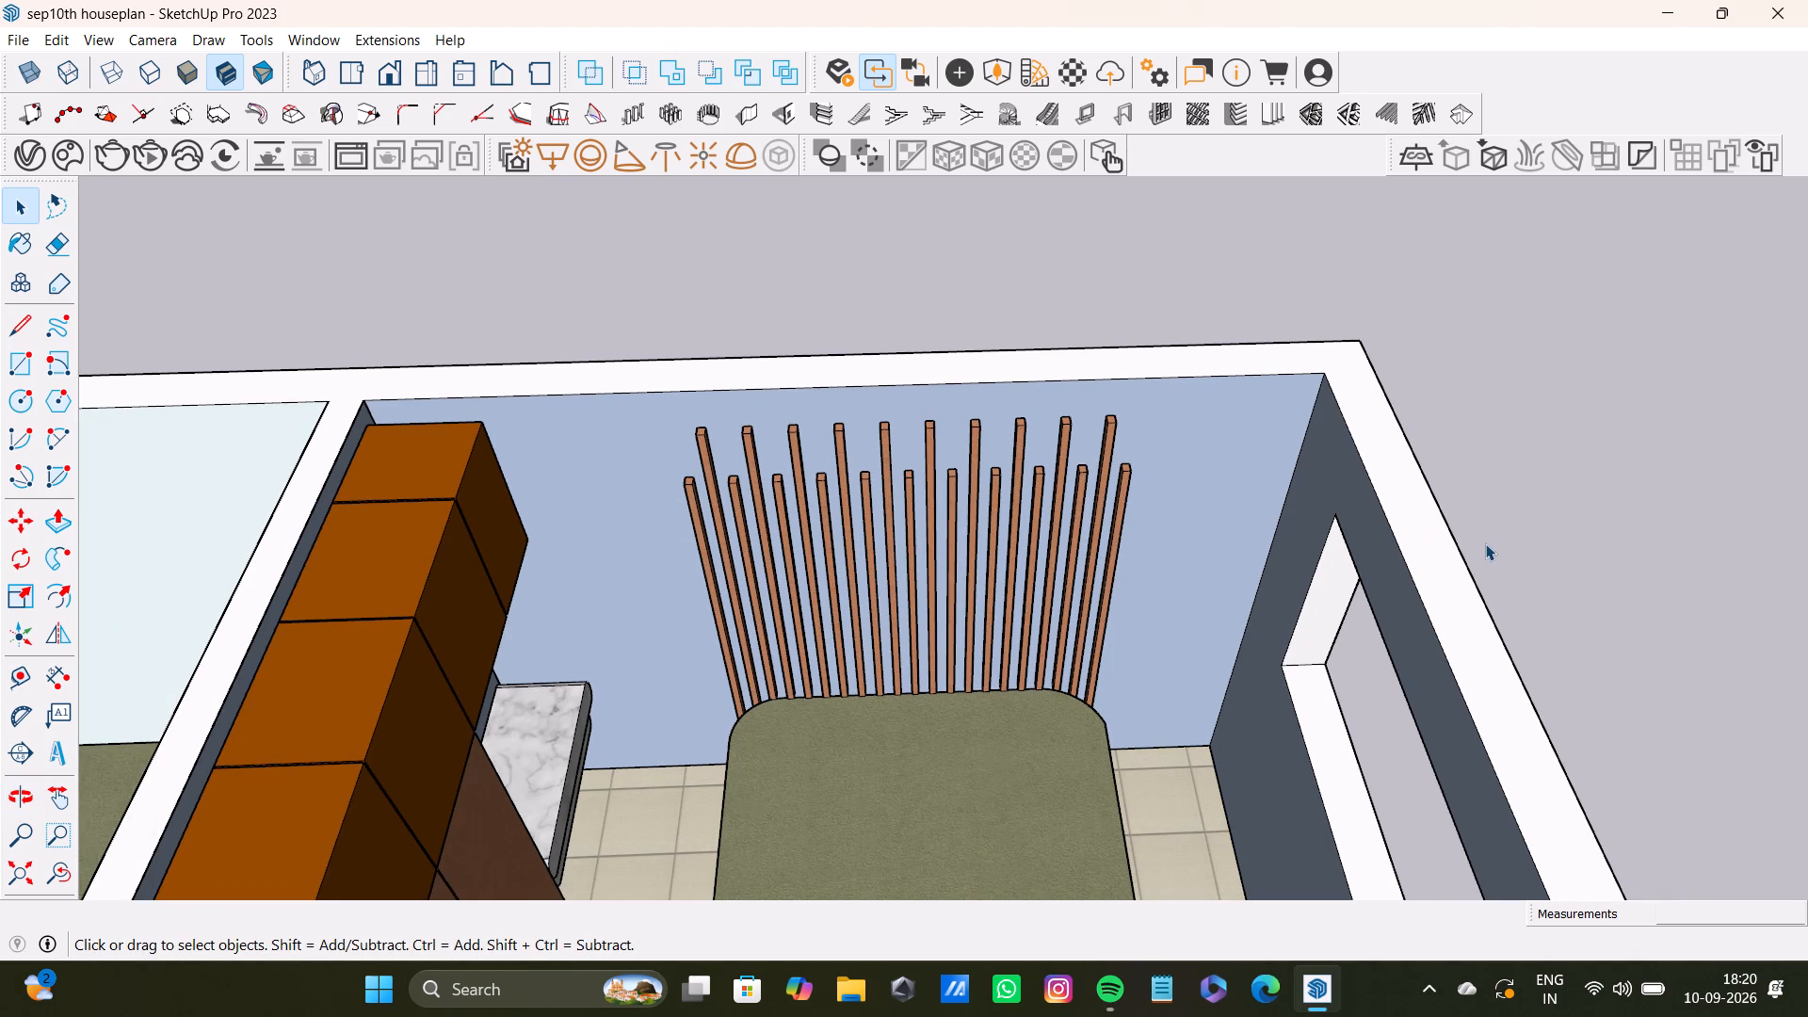
pyautogui.scroll(-1, 1519, 549)
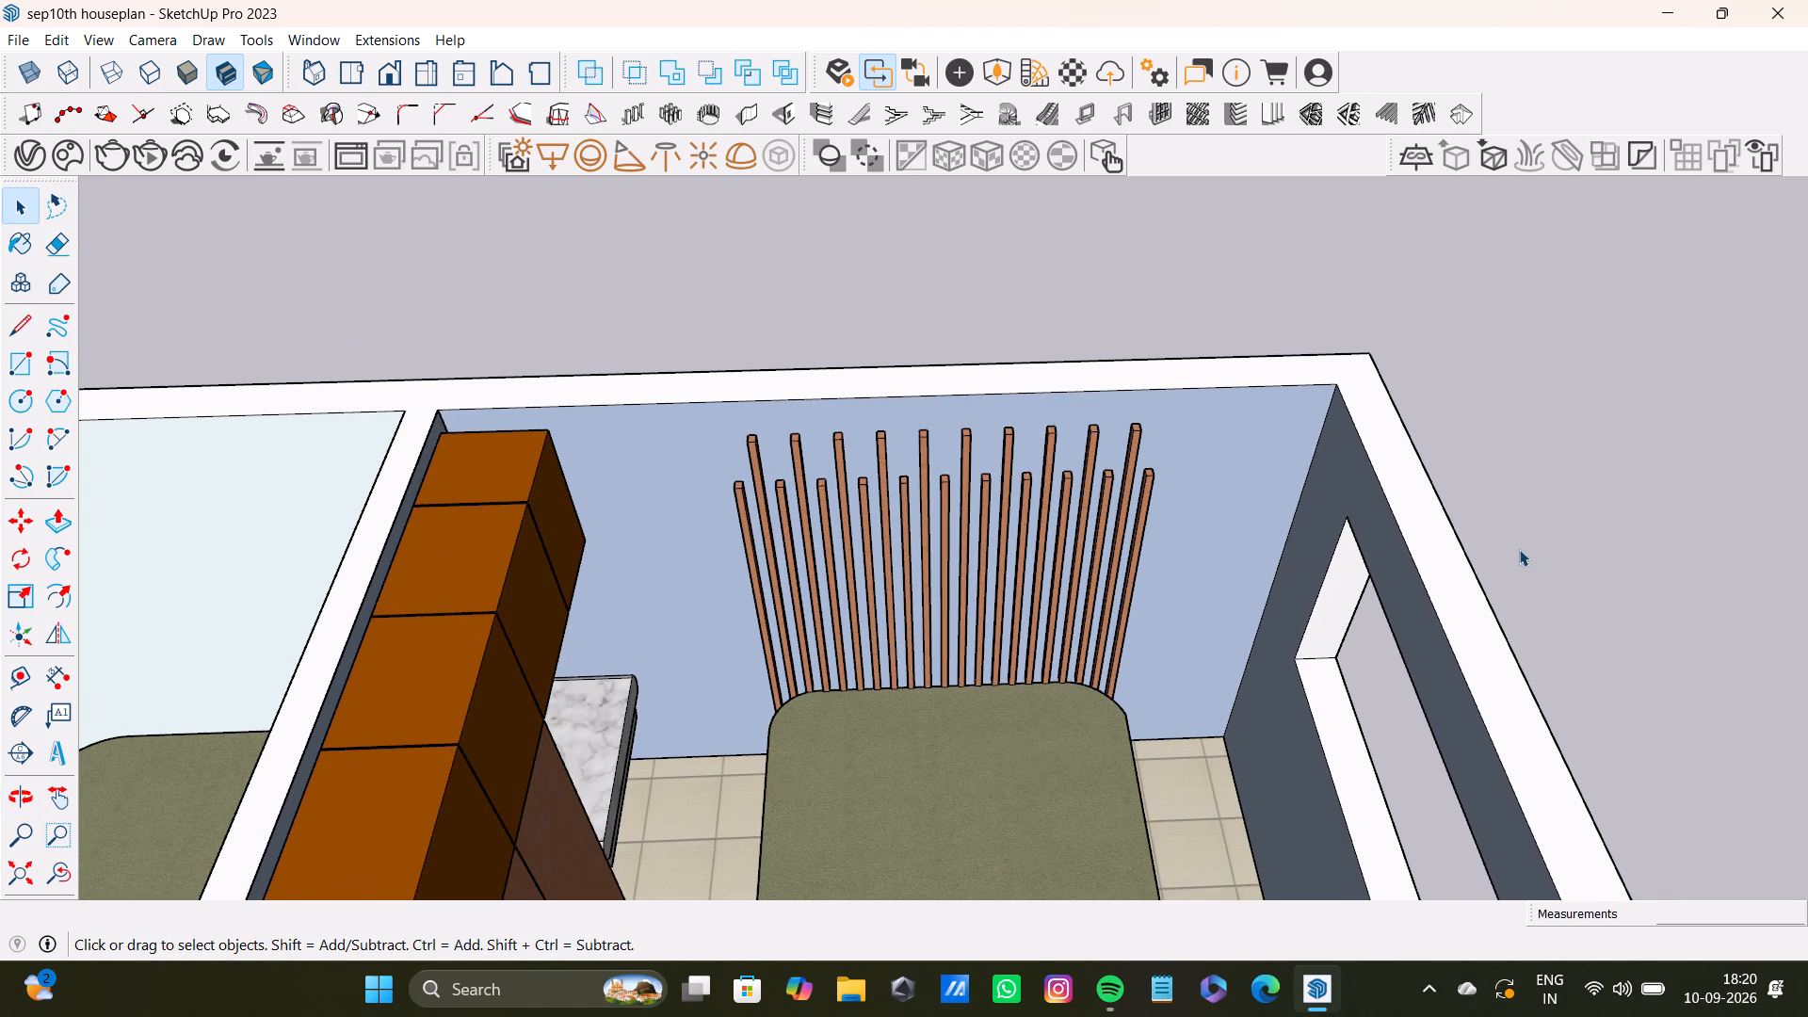
pyautogui.click(1631, 507)
pyautogui.click(1528, 442)
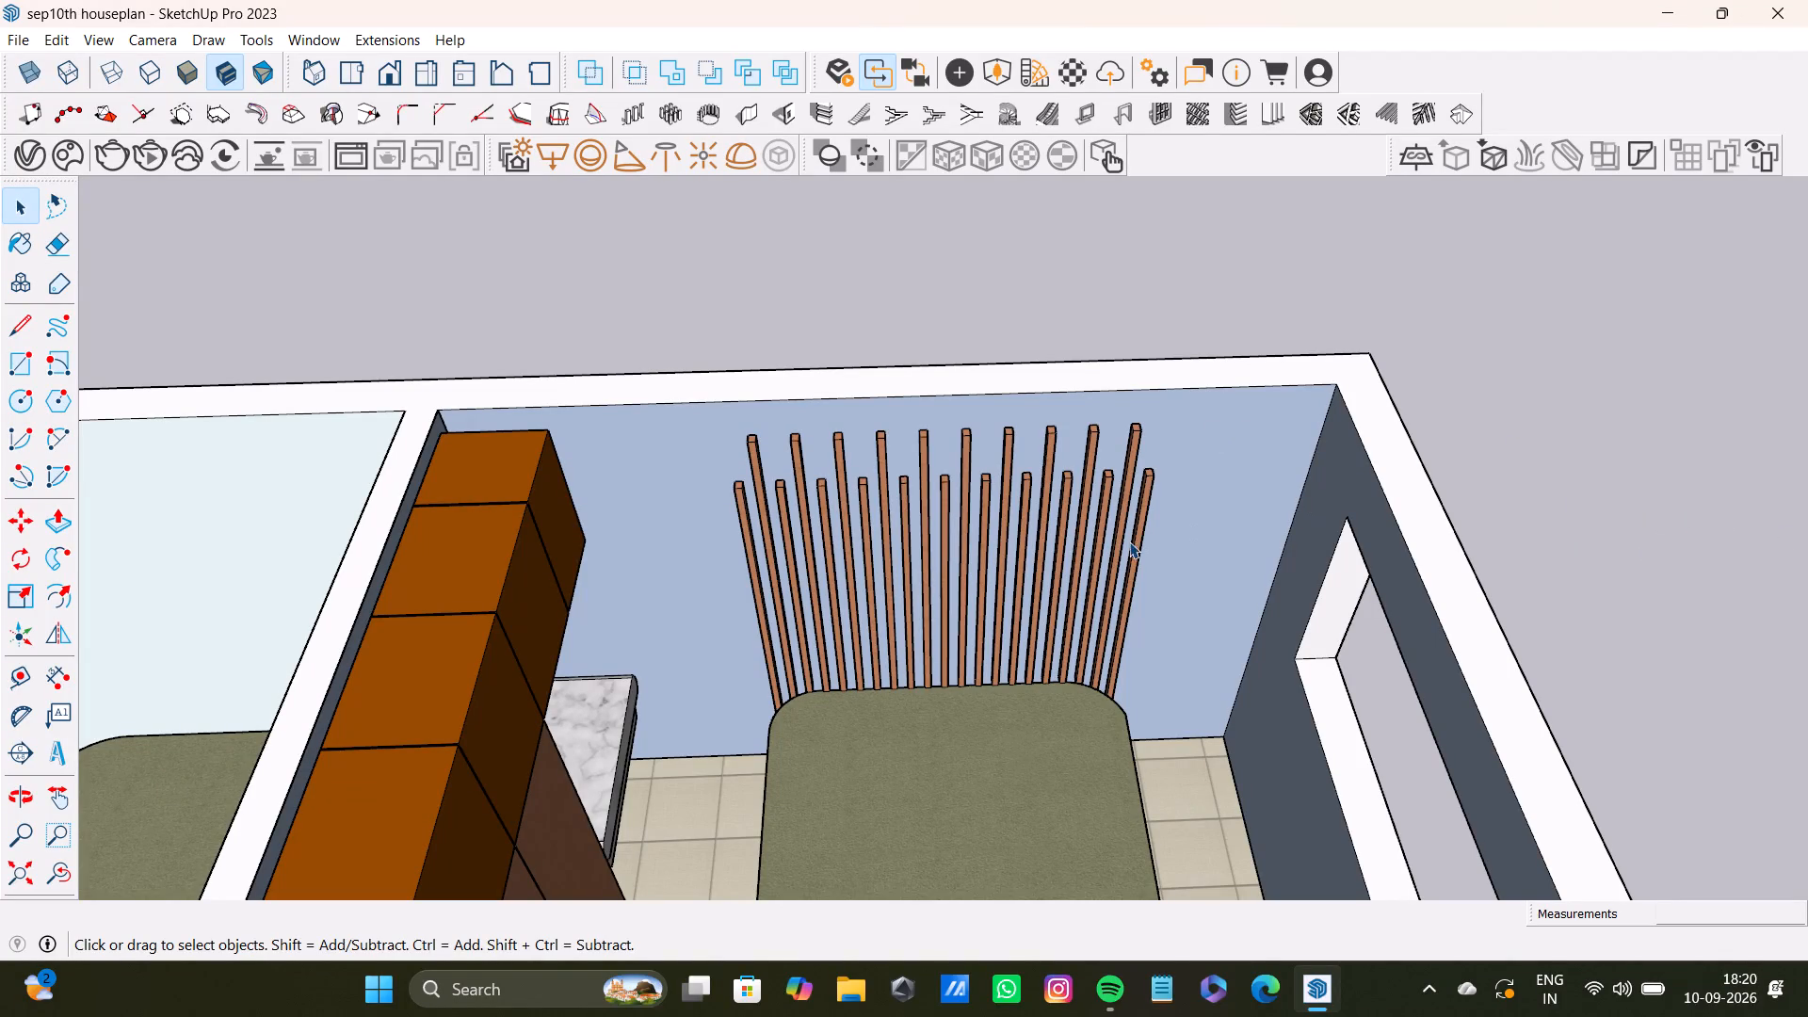
pyautogui.keyDown('shift'); pyautogui.moveTo(1103, 569); pyautogui.dragTo(996, 600, button='middle'); pyautogui.keyUp('shift')
pyautogui.moveTo(1114, 630); pyautogui.dragTo(745, 586, button='middle')
pyautogui.scroll(-4, 804, 519)
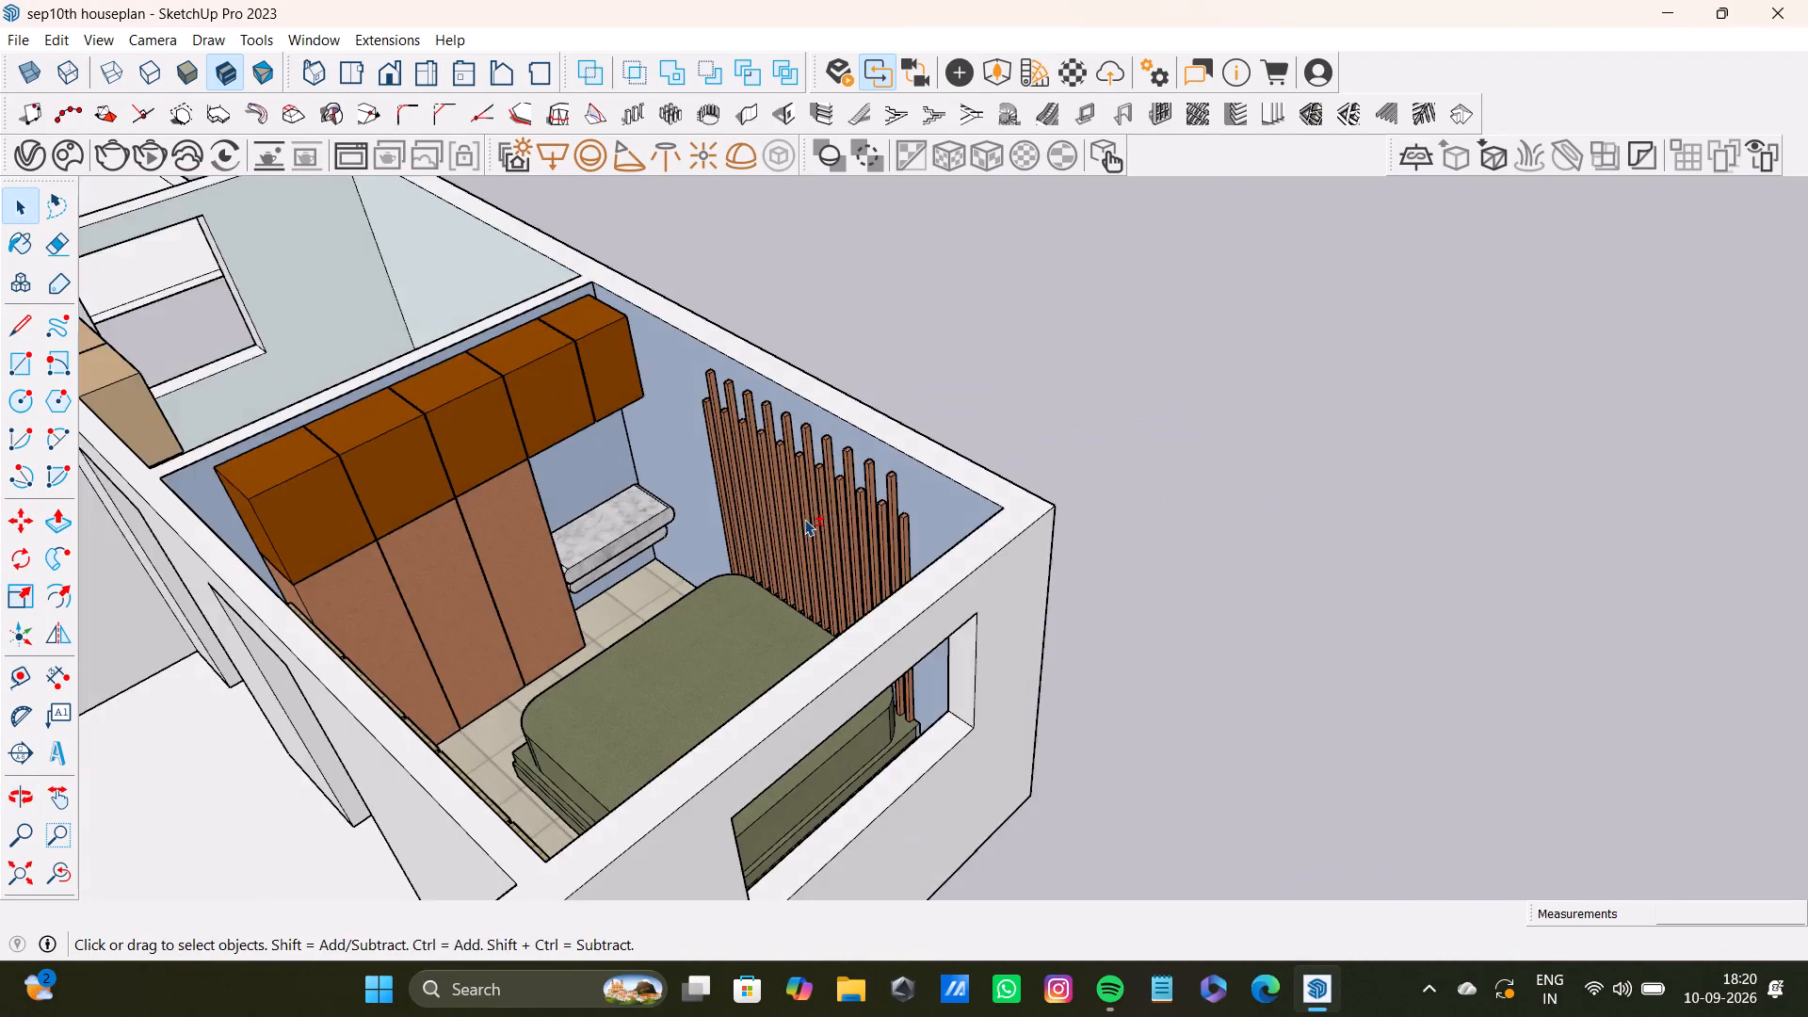
pyautogui.keyDown('shift'); pyautogui.moveTo(804, 519); pyautogui.dragTo(1146, 564, button='middle'); pyautogui.keyUp('shift')
pyautogui.scroll(4, 1130, 579)
pyautogui.moveTo(1167, 601); pyautogui.dragTo(833, 621, button='middle')
pyautogui.keyDown('shift'); pyautogui.scroll(-4, 808, 586); pyautogui.keyUp('shift')
pyautogui.keyDown('shift'); pyautogui.moveTo(811, 586); pyautogui.dragTo(1037, 588, button='middle'); pyautogui.keyUp('shift')
pyautogui.scroll(7, 1069, 597)
pyautogui.scroll(-10, 1143, 611)
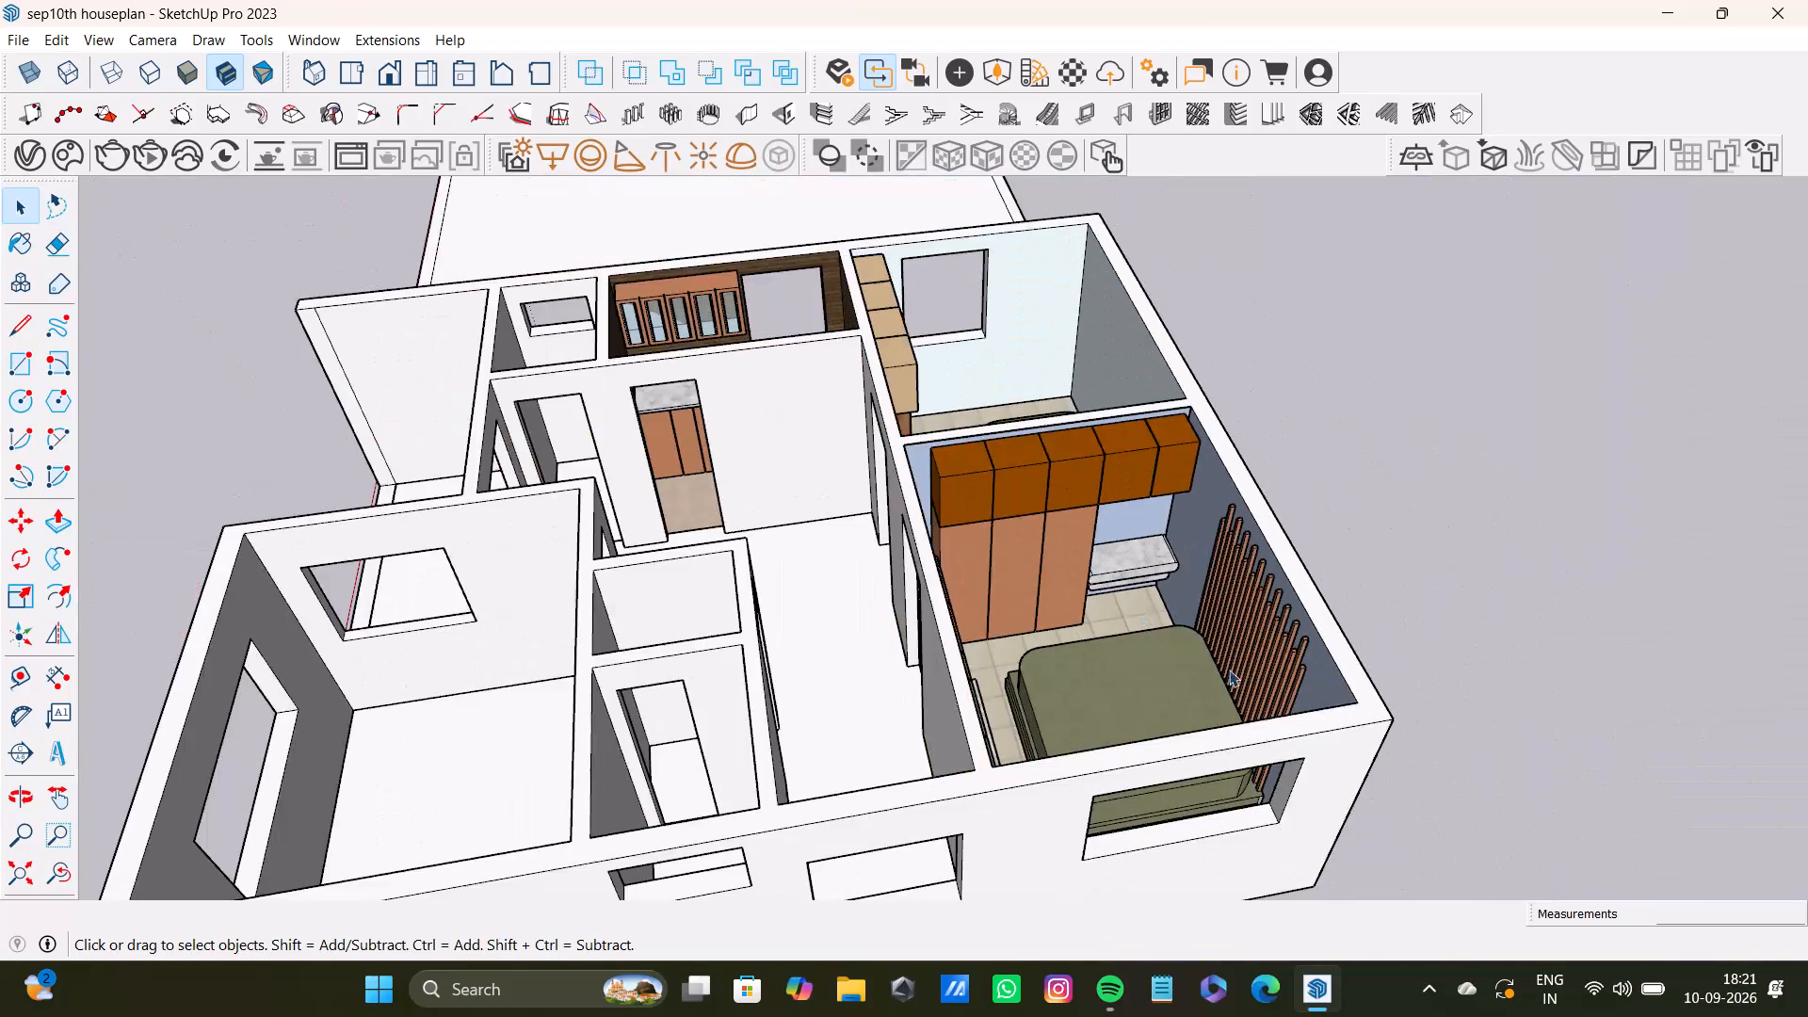
# Examine up close where the bottoms of the slats meet the edge of the bed.
pyautogui.scroll(15, 1222, 664)
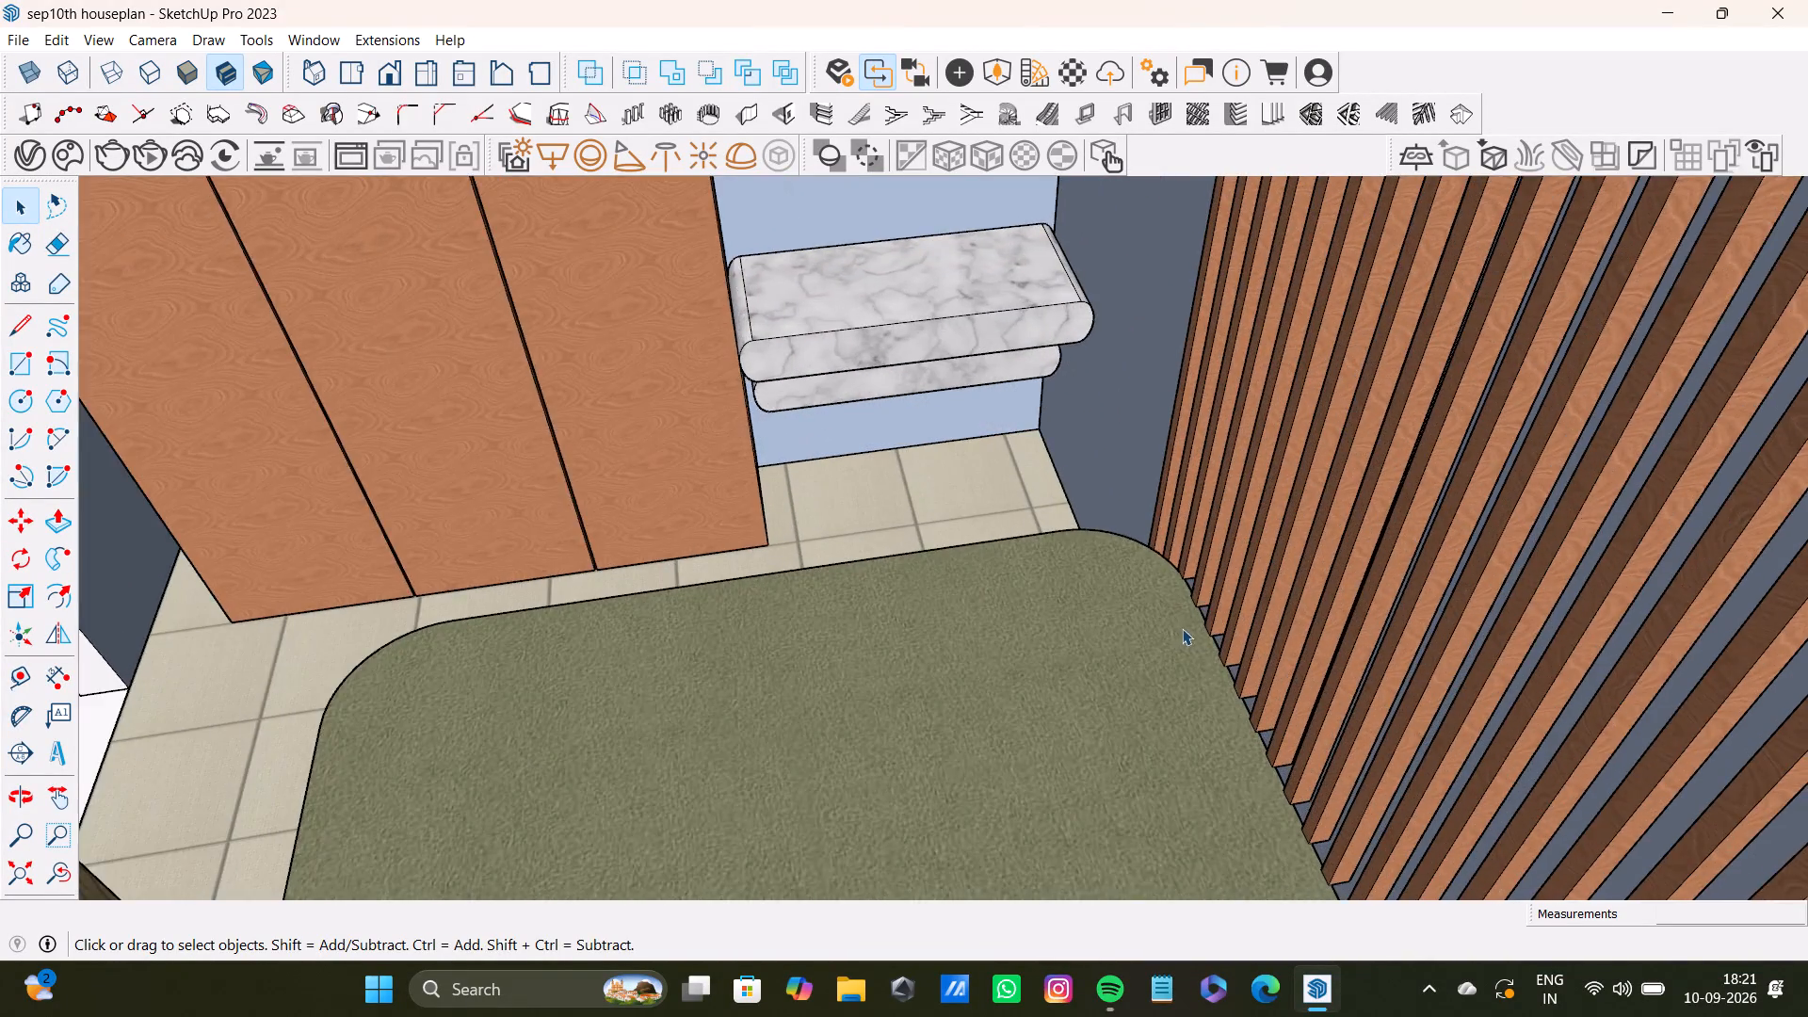
pyautogui.scroll(20, 1182, 628)
pyautogui.scroll(1, 1182, 628)
pyautogui.moveTo(1212, 608); pyautogui.dragTo(1446, 402, button='middle')
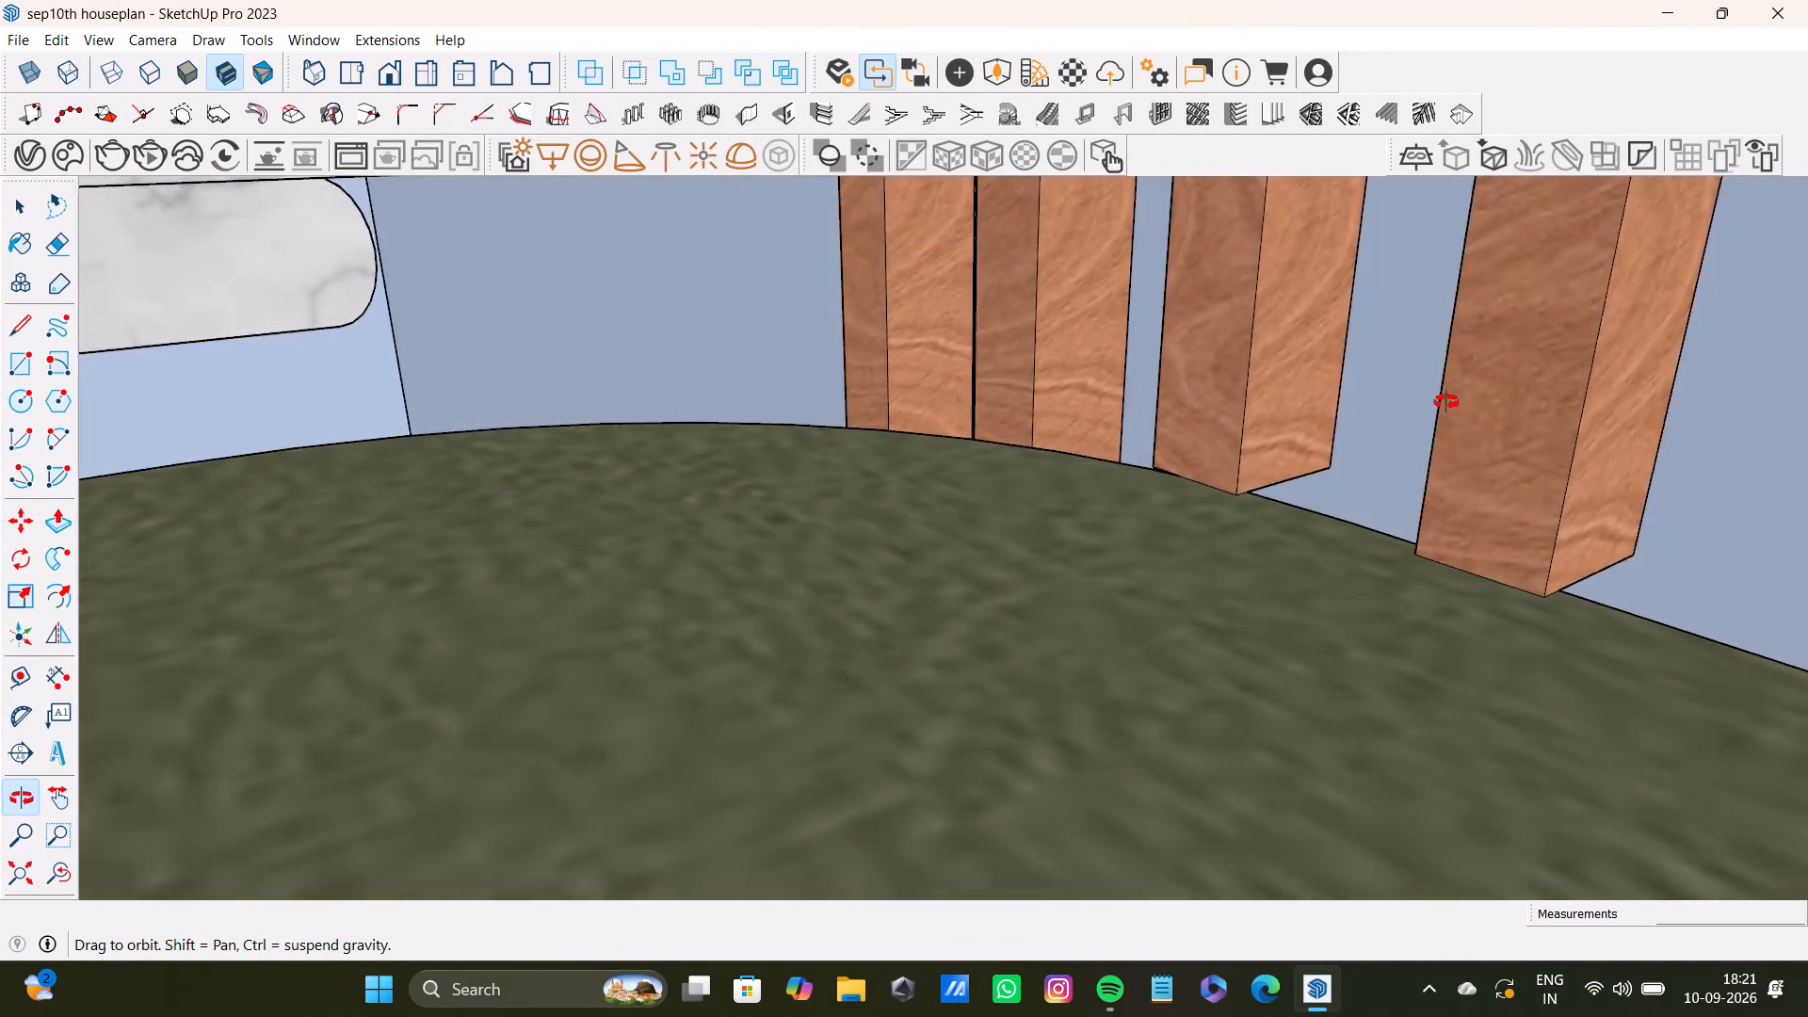
pyautogui.moveTo(1446, 402); pyautogui.dragTo(1441, 503, button='middle')
pyautogui.scroll(3, 1262, 499)
pyautogui.scroll(-7, 1223, 496)
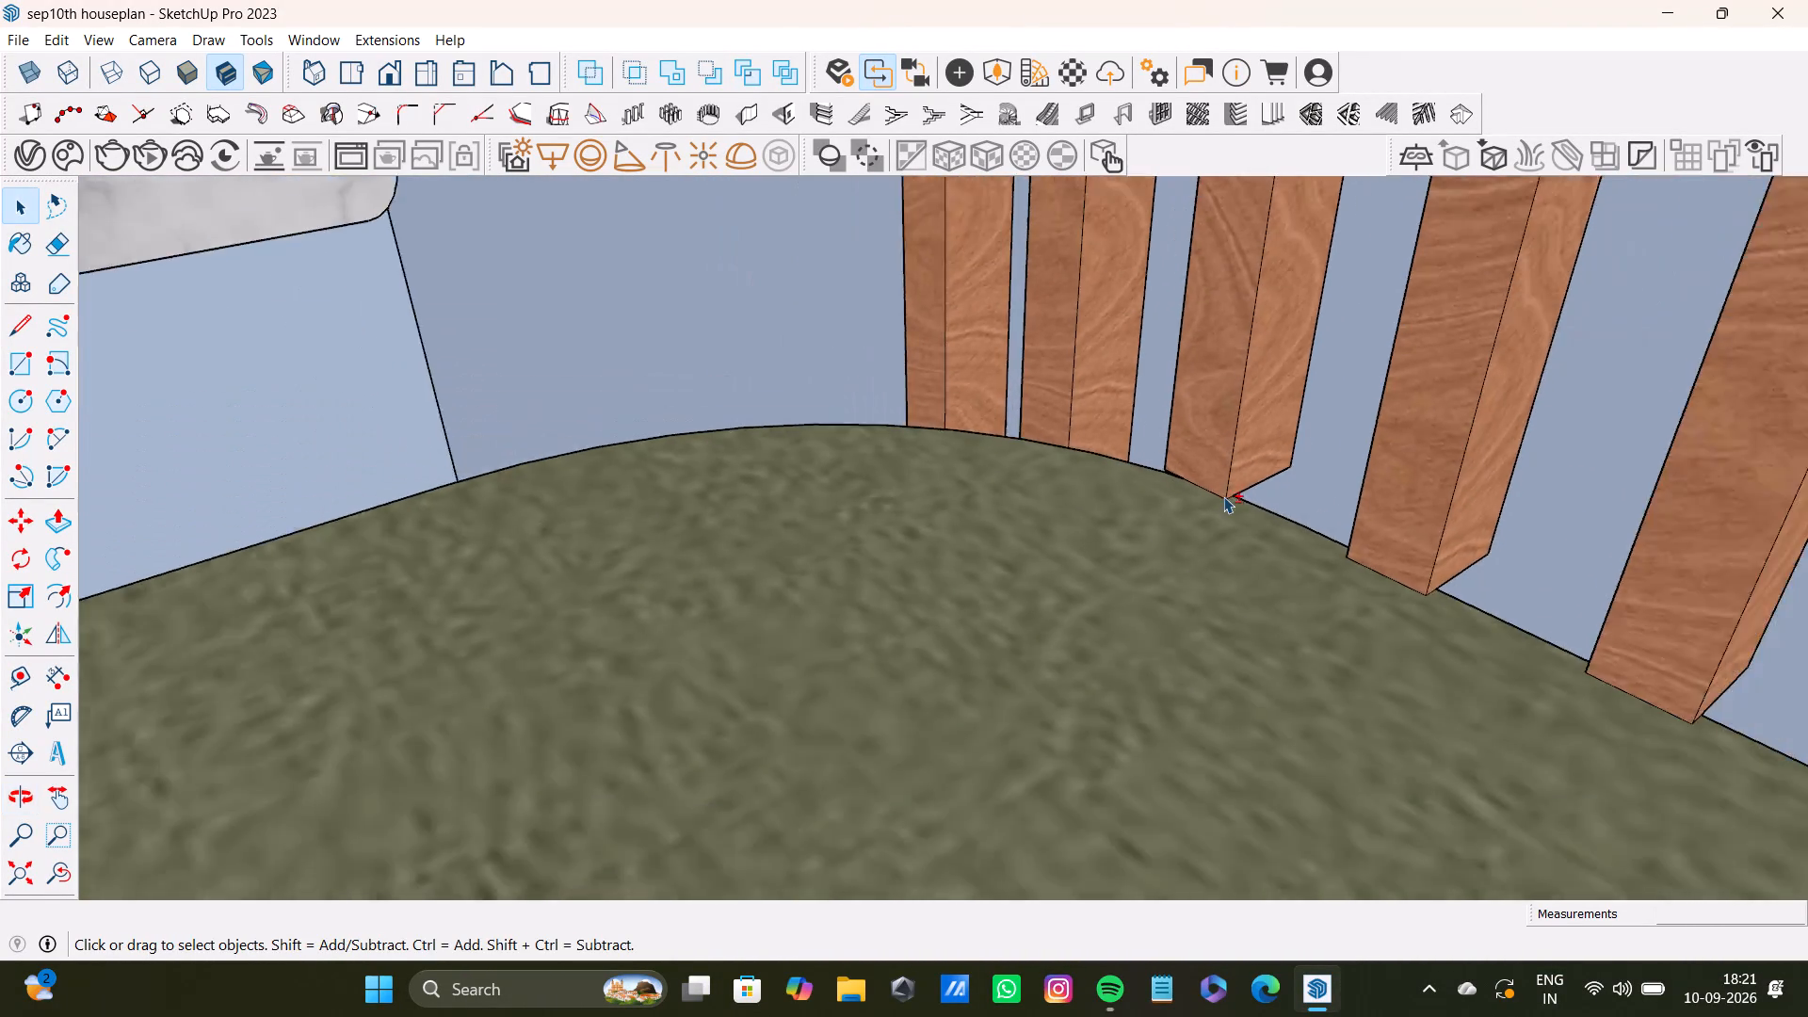
pyautogui.scroll(-20, 1223, 496)
pyautogui.scroll(-7, 1223, 496)
pyautogui.moveTo(1142, 606); pyautogui.dragTo(1437, 647, button='middle')
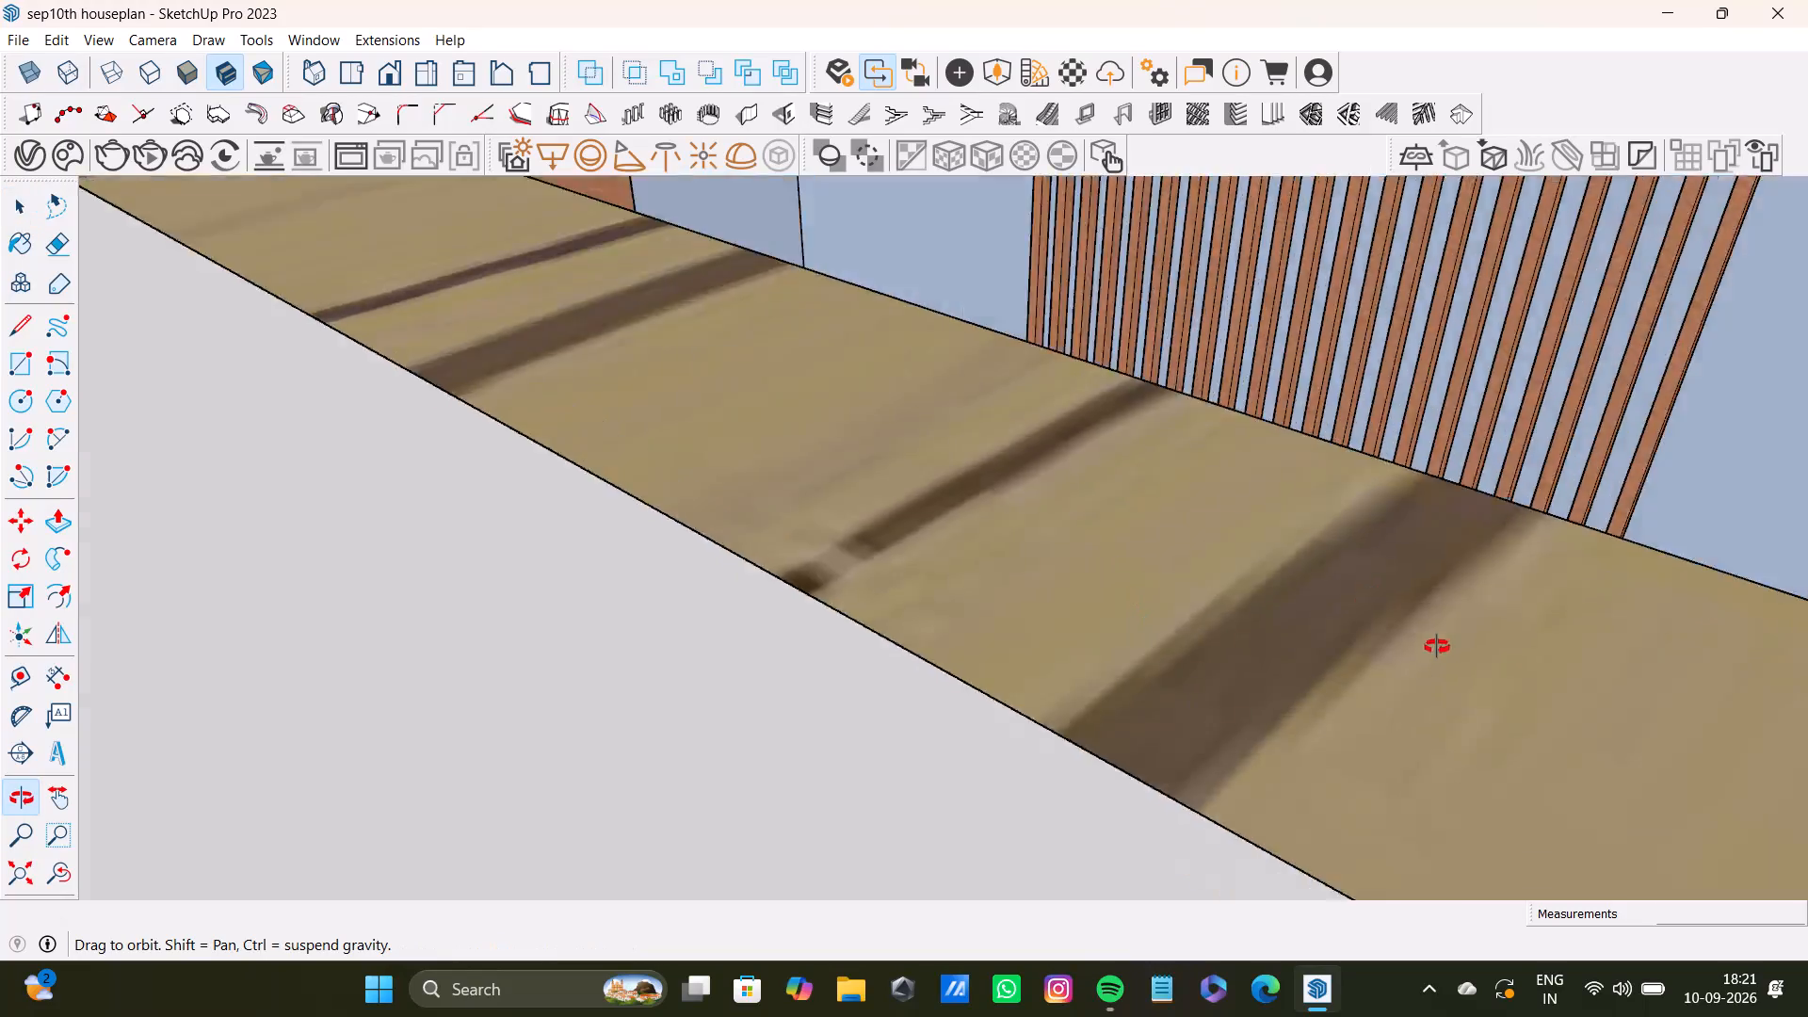
pyautogui.moveTo(1437, 647); pyautogui.dragTo(1462, 657, button='middle')
# Review the finished slatted panel together with the wardrobe, bed and adjoining rooms.
pyautogui.scroll(-10, 1316, 578)
pyautogui.keyDown('shift'); pyautogui.moveTo(1097, 424); pyautogui.dragTo(1346, 693, button='middle'); pyautogui.keyUp('shift')
pyautogui.scroll(-9, 1061, 549)
pyautogui.keyDown('shift'); pyautogui.moveTo(906, 489); pyautogui.dragTo(1303, 587, button='middle'); pyautogui.keyUp('shift')
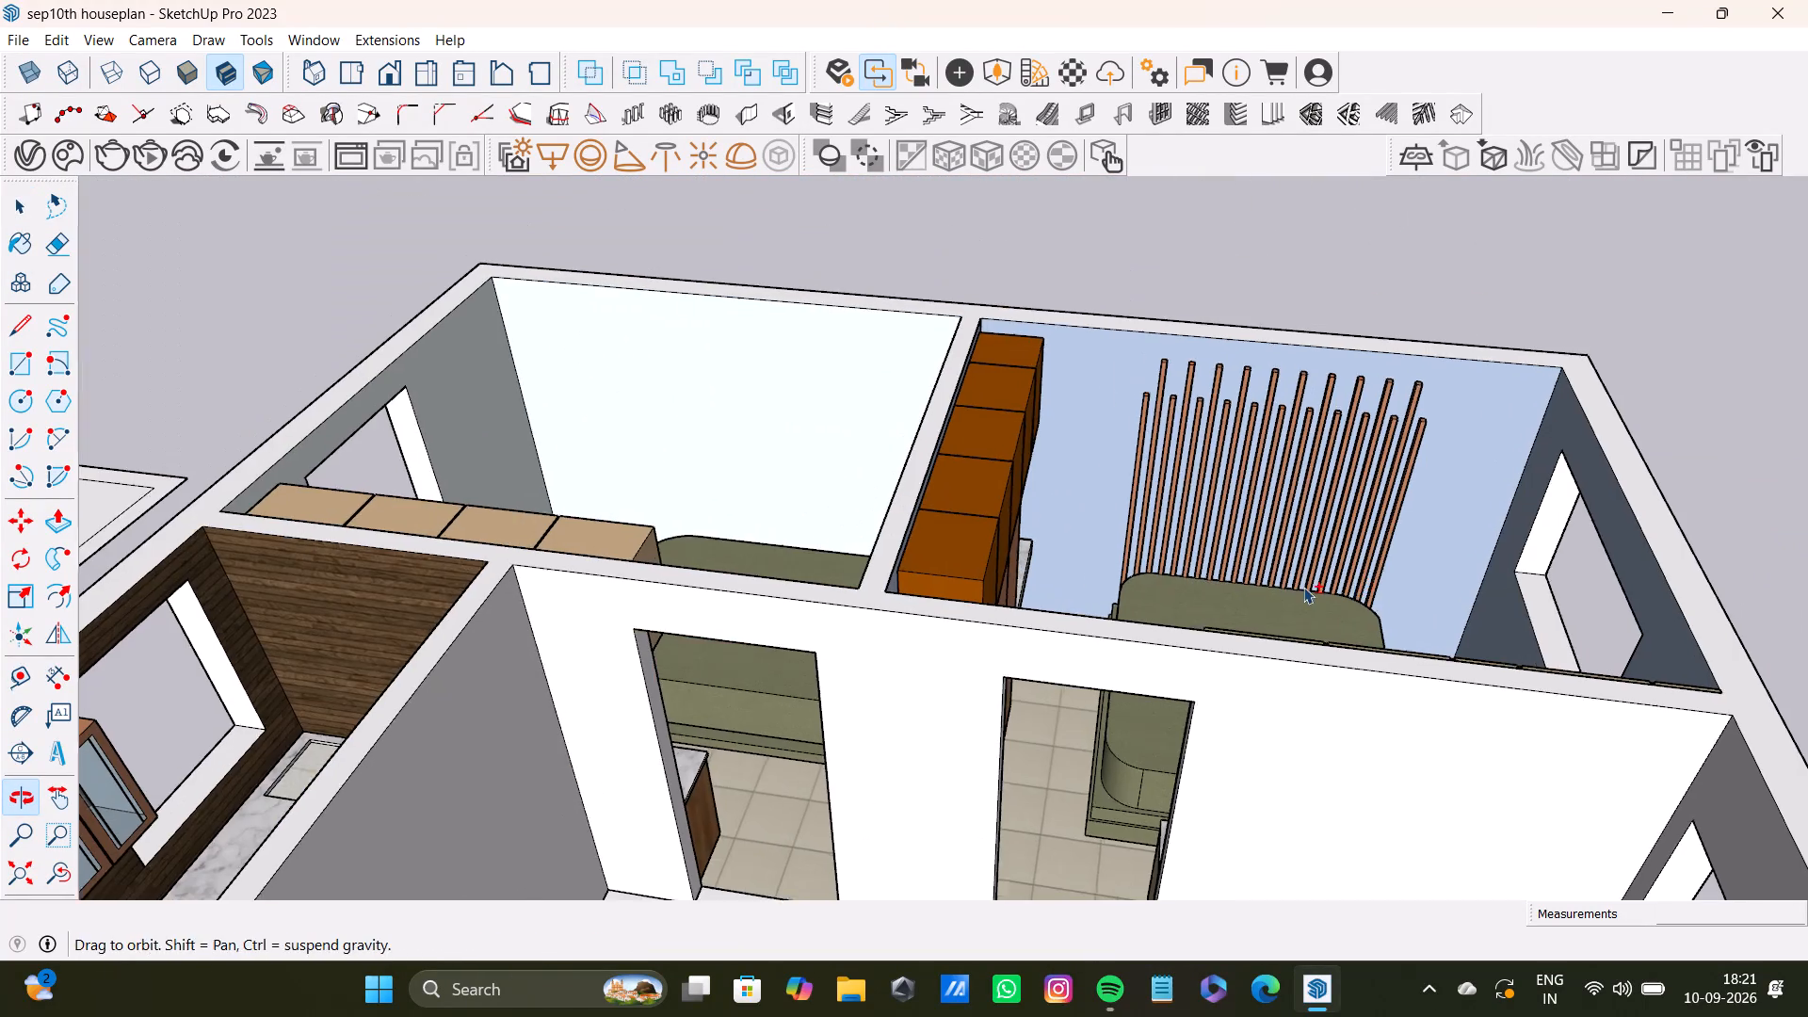
pyautogui.keyDown('shift'); pyautogui.moveTo(1303, 587); pyautogui.dragTo(1289, 586, button='middle'); pyautogui.keyUp('shift')
pyautogui.press('space')
pyautogui.click(1522, 297)
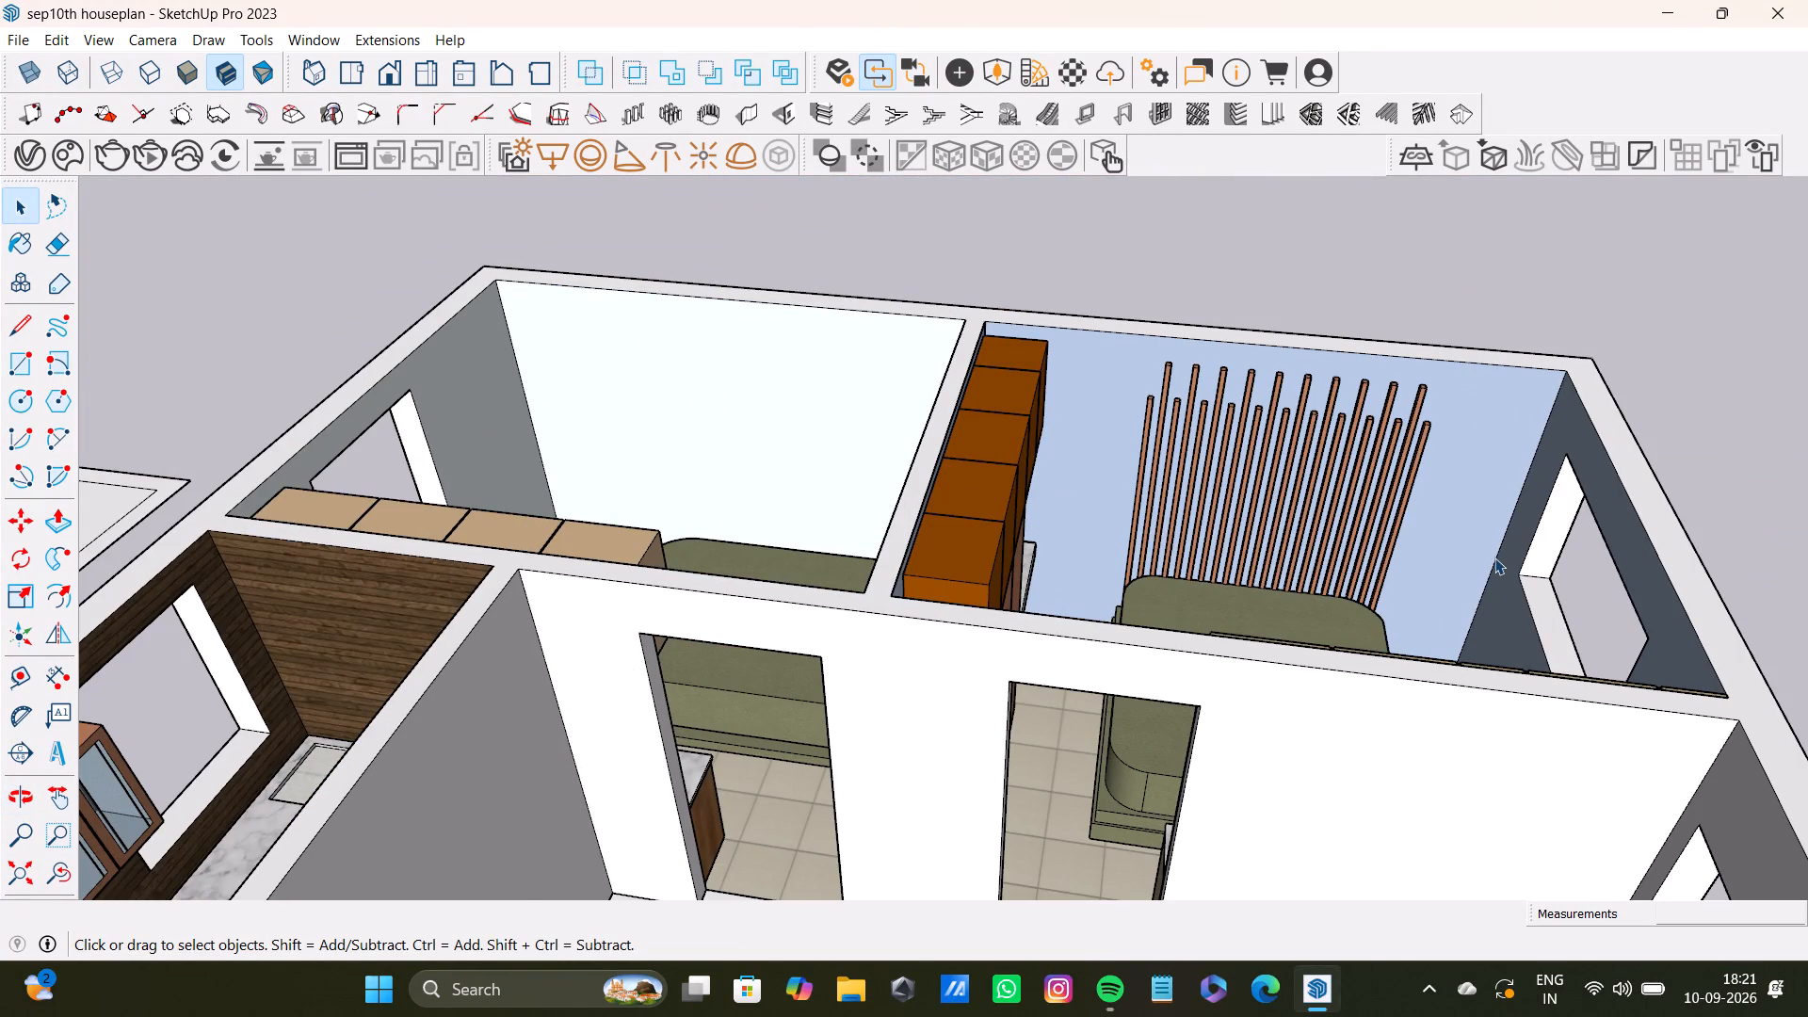
pyautogui.scroll(-6, 1514, 708)
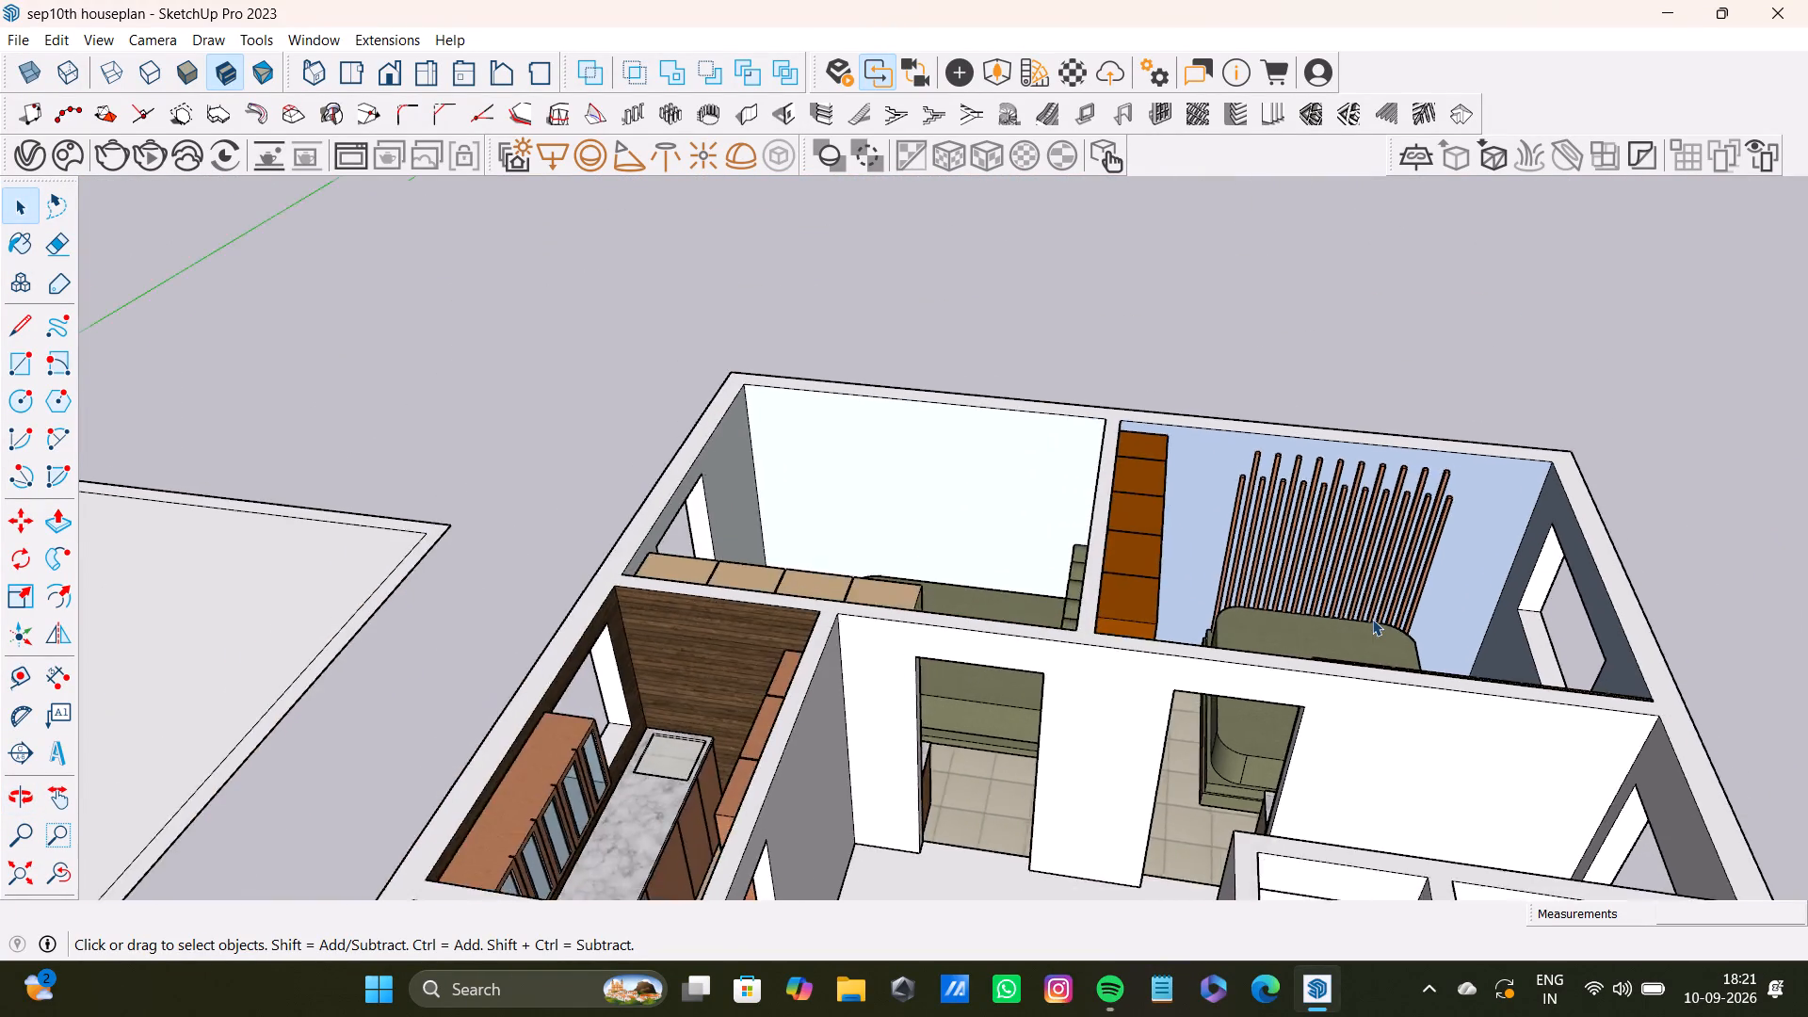
pyautogui.scroll(-3, 1372, 619)
pyautogui.keyDown('shift'); pyautogui.moveTo(1363, 547); pyautogui.dragTo(1032, 491, button='middle'); pyautogui.keyUp('shift')
pyautogui.scroll(4, 1060, 448)
pyautogui.click(1091, 376)
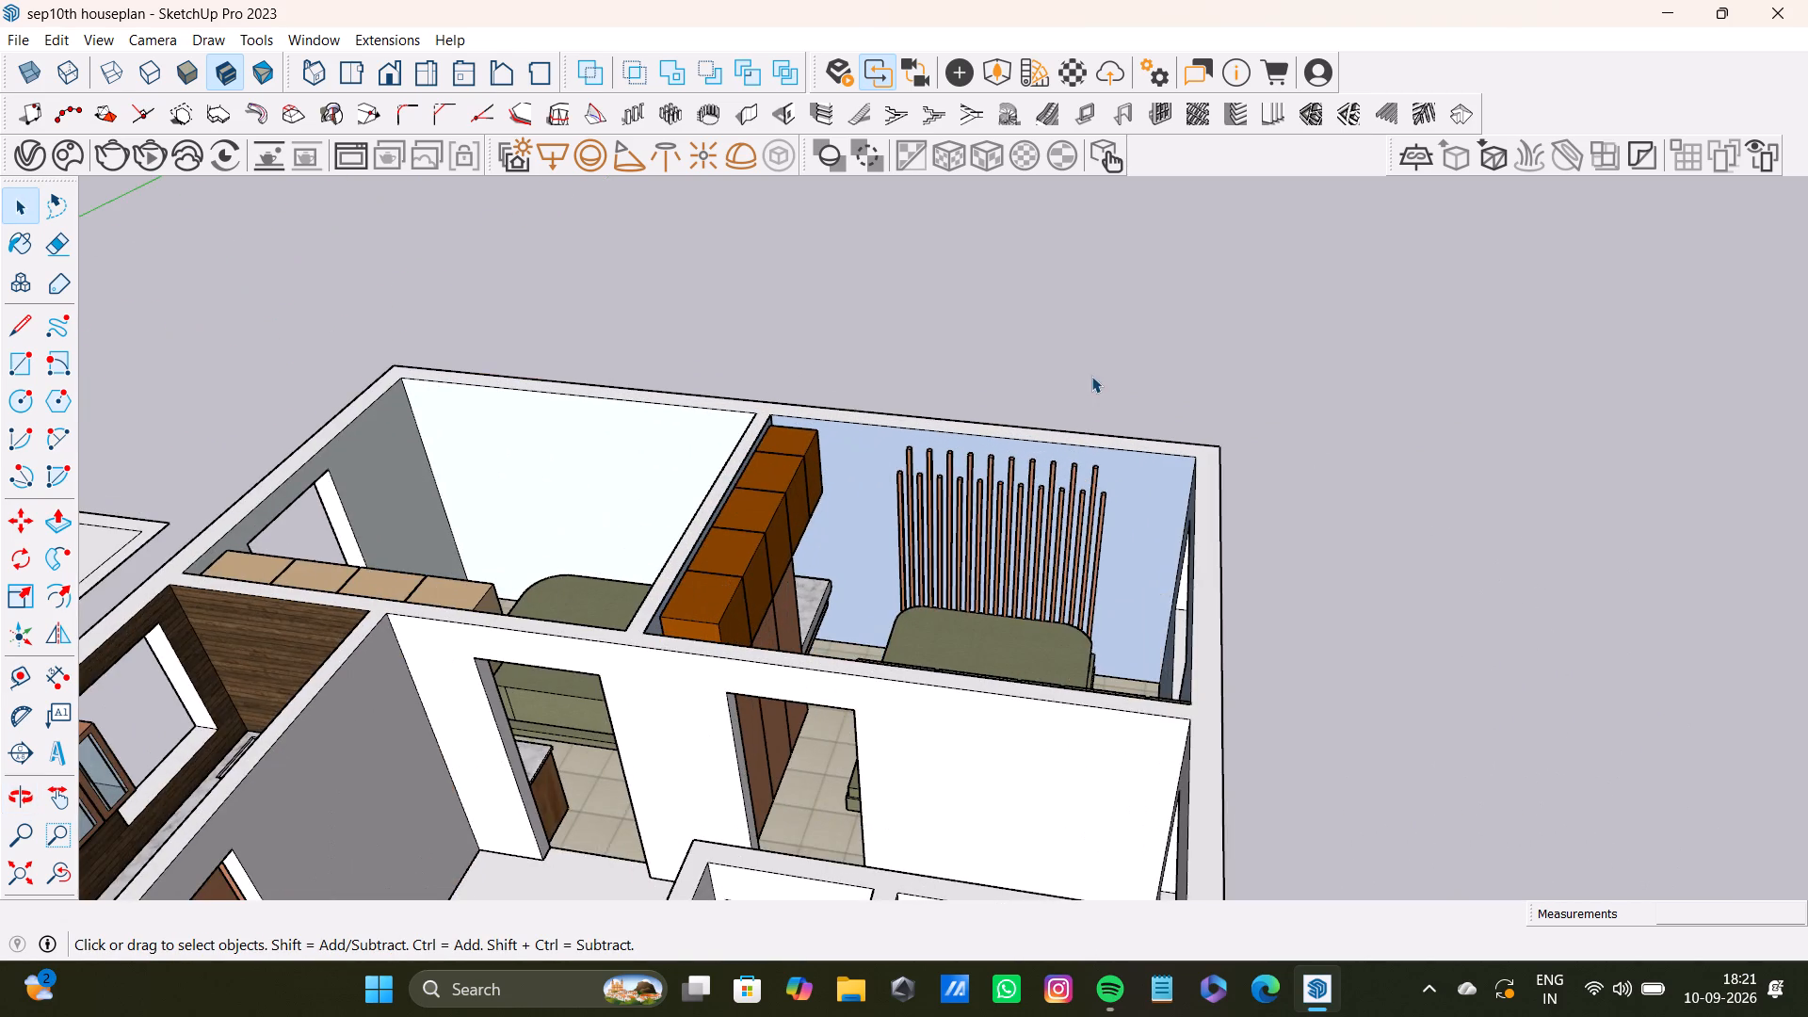
pyautogui.scroll(10, 1072, 479)
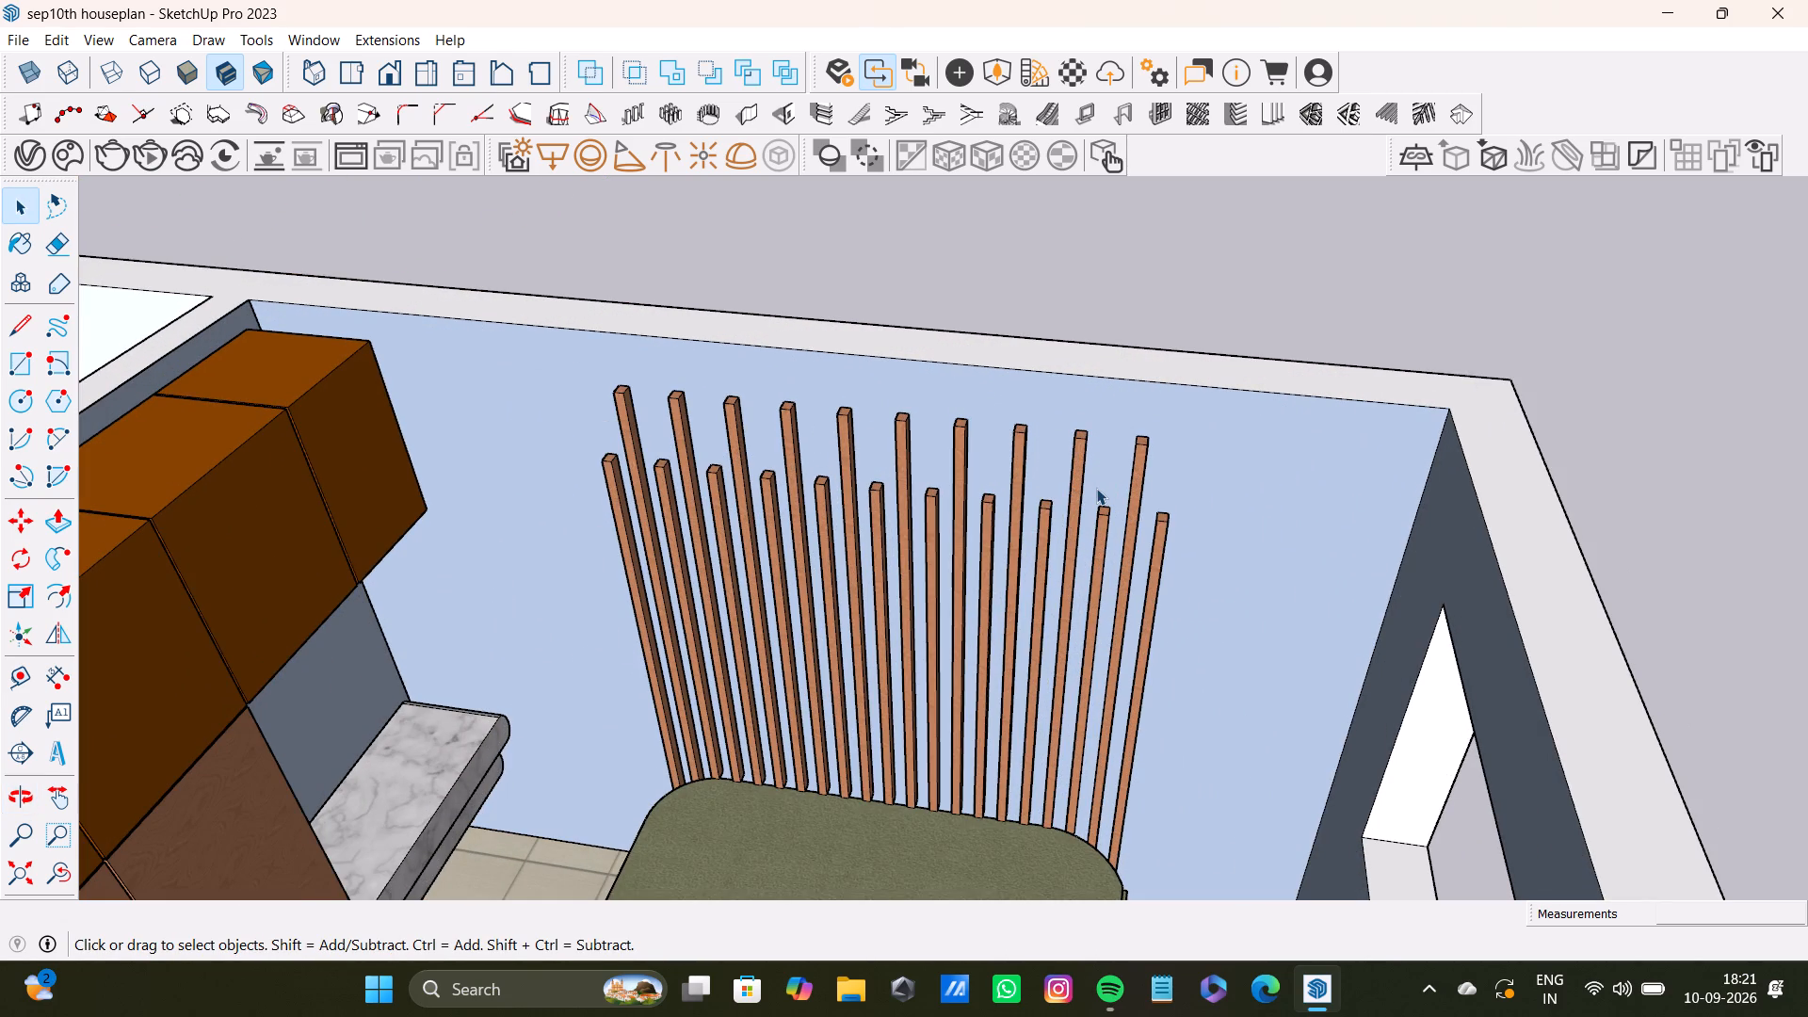
pyautogui.scroll(-3, 1097, 506)
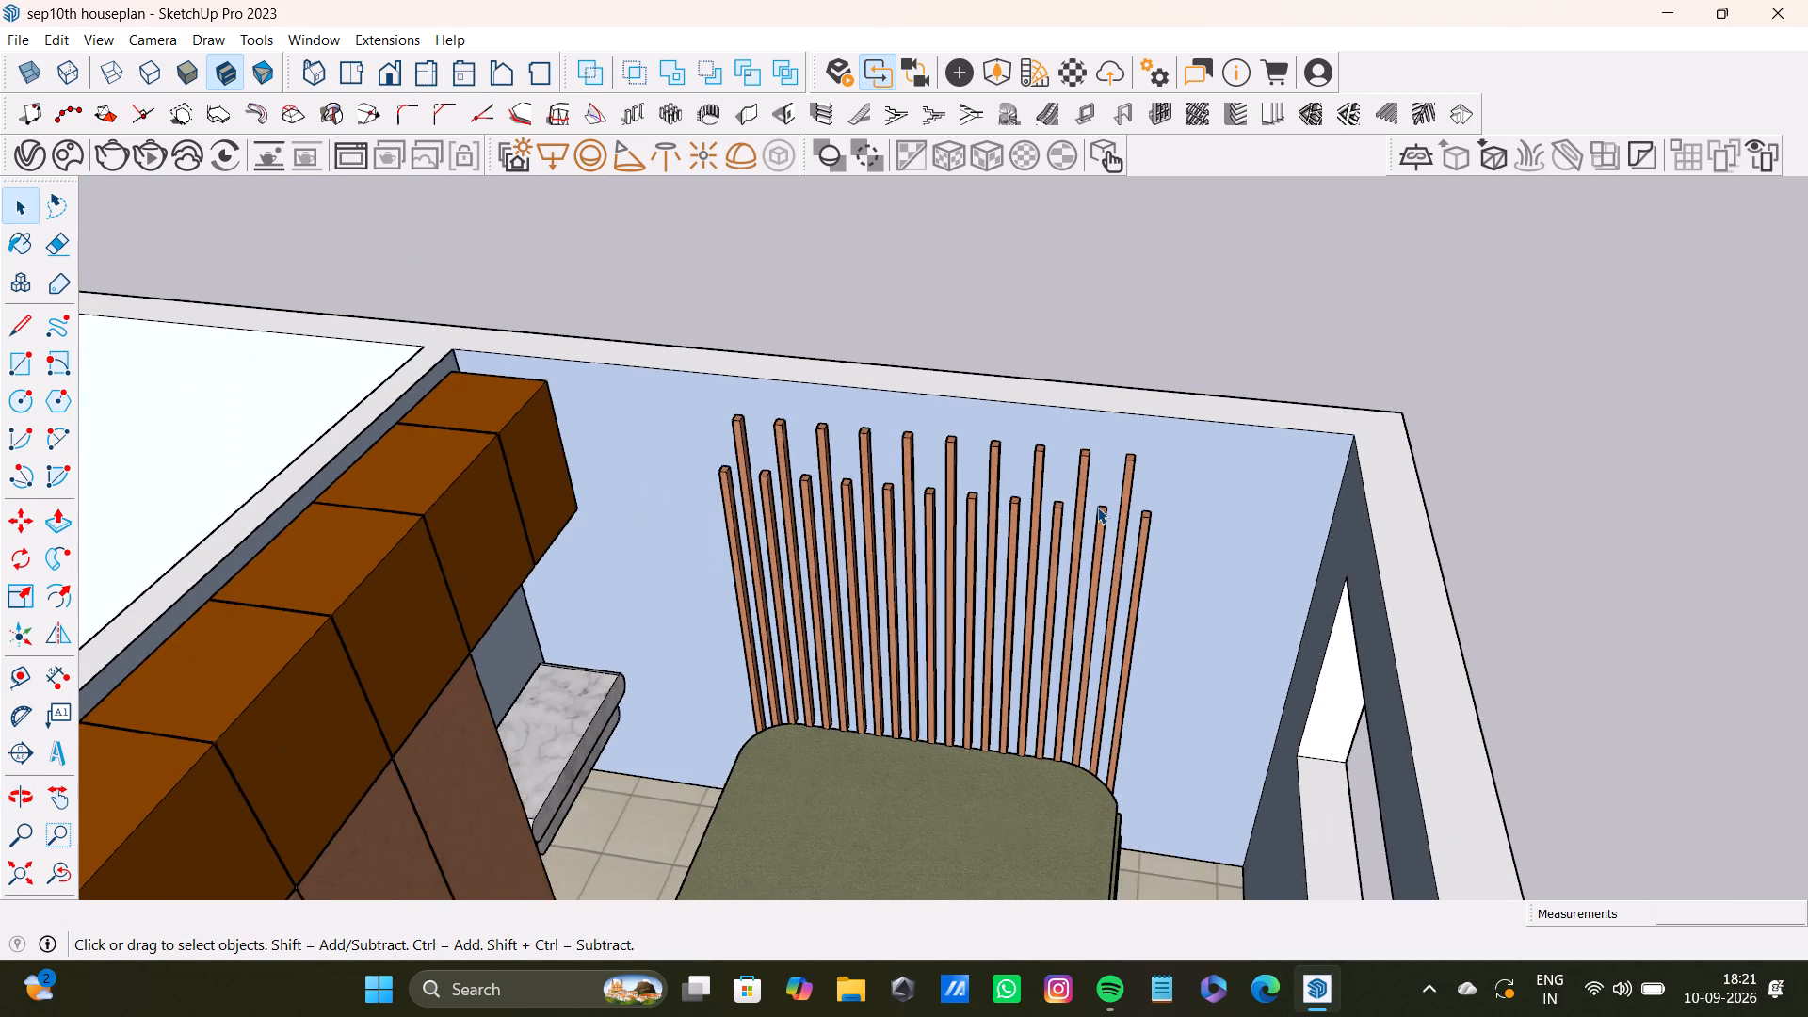
pyautogui.scroll(-4, 1097, 507)
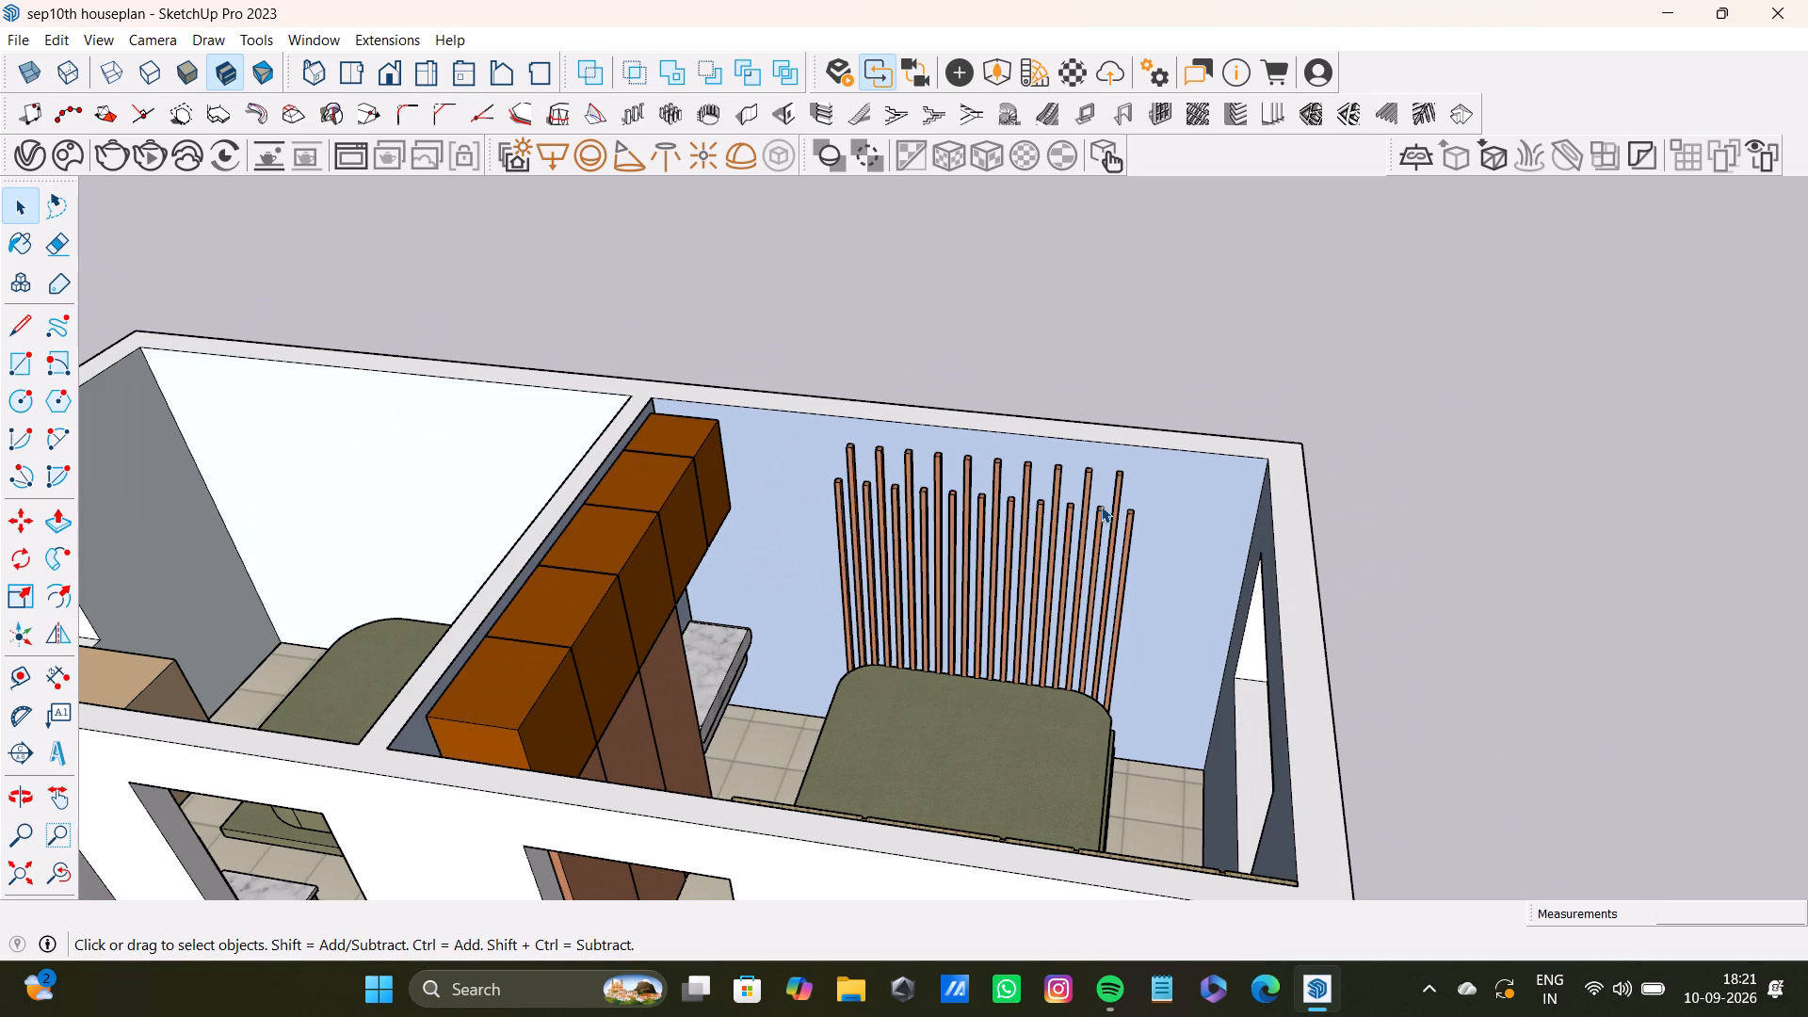
# Examine the bedroom's slatted panel above the bed from several angles and distances.
pyautogui.click(1137, 384)
pyautogui.scroll(3, 1157, 438)
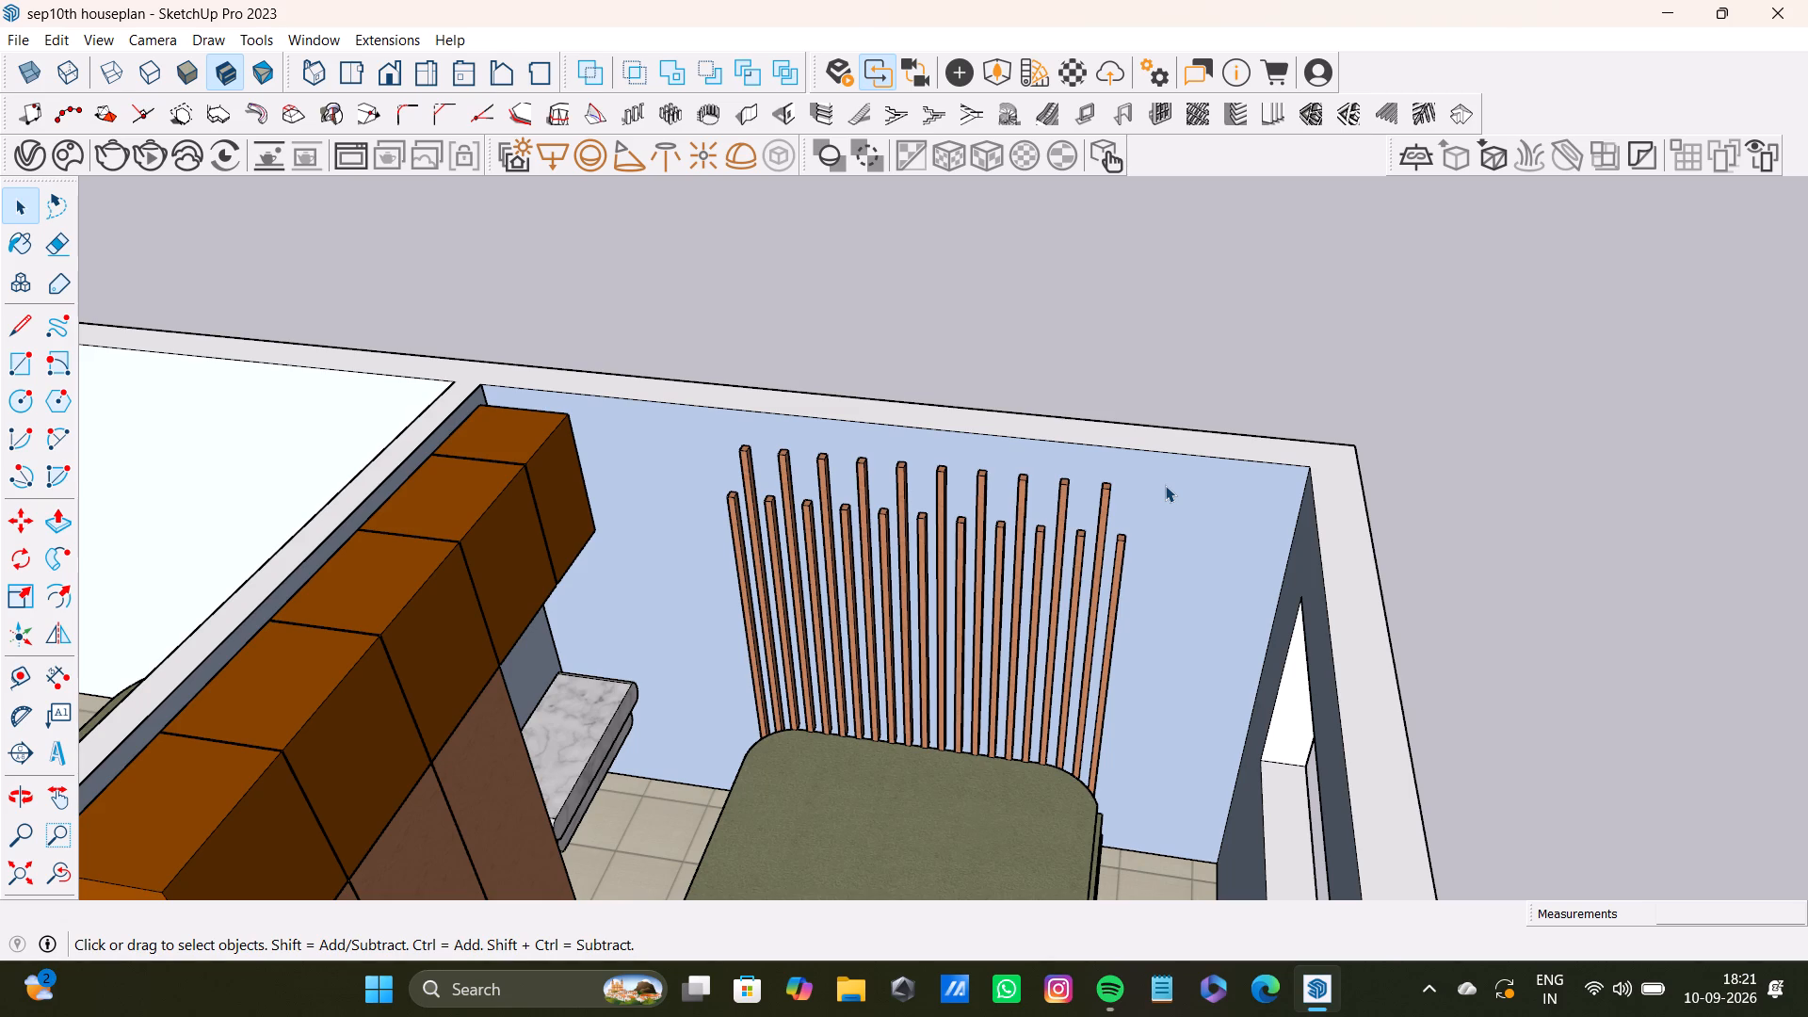
pyautogui.scroll(-8, 1022, 582)
pyautogui.moveTo(1081, 659); pyautogui.dragTo(829, 719, button='middle')
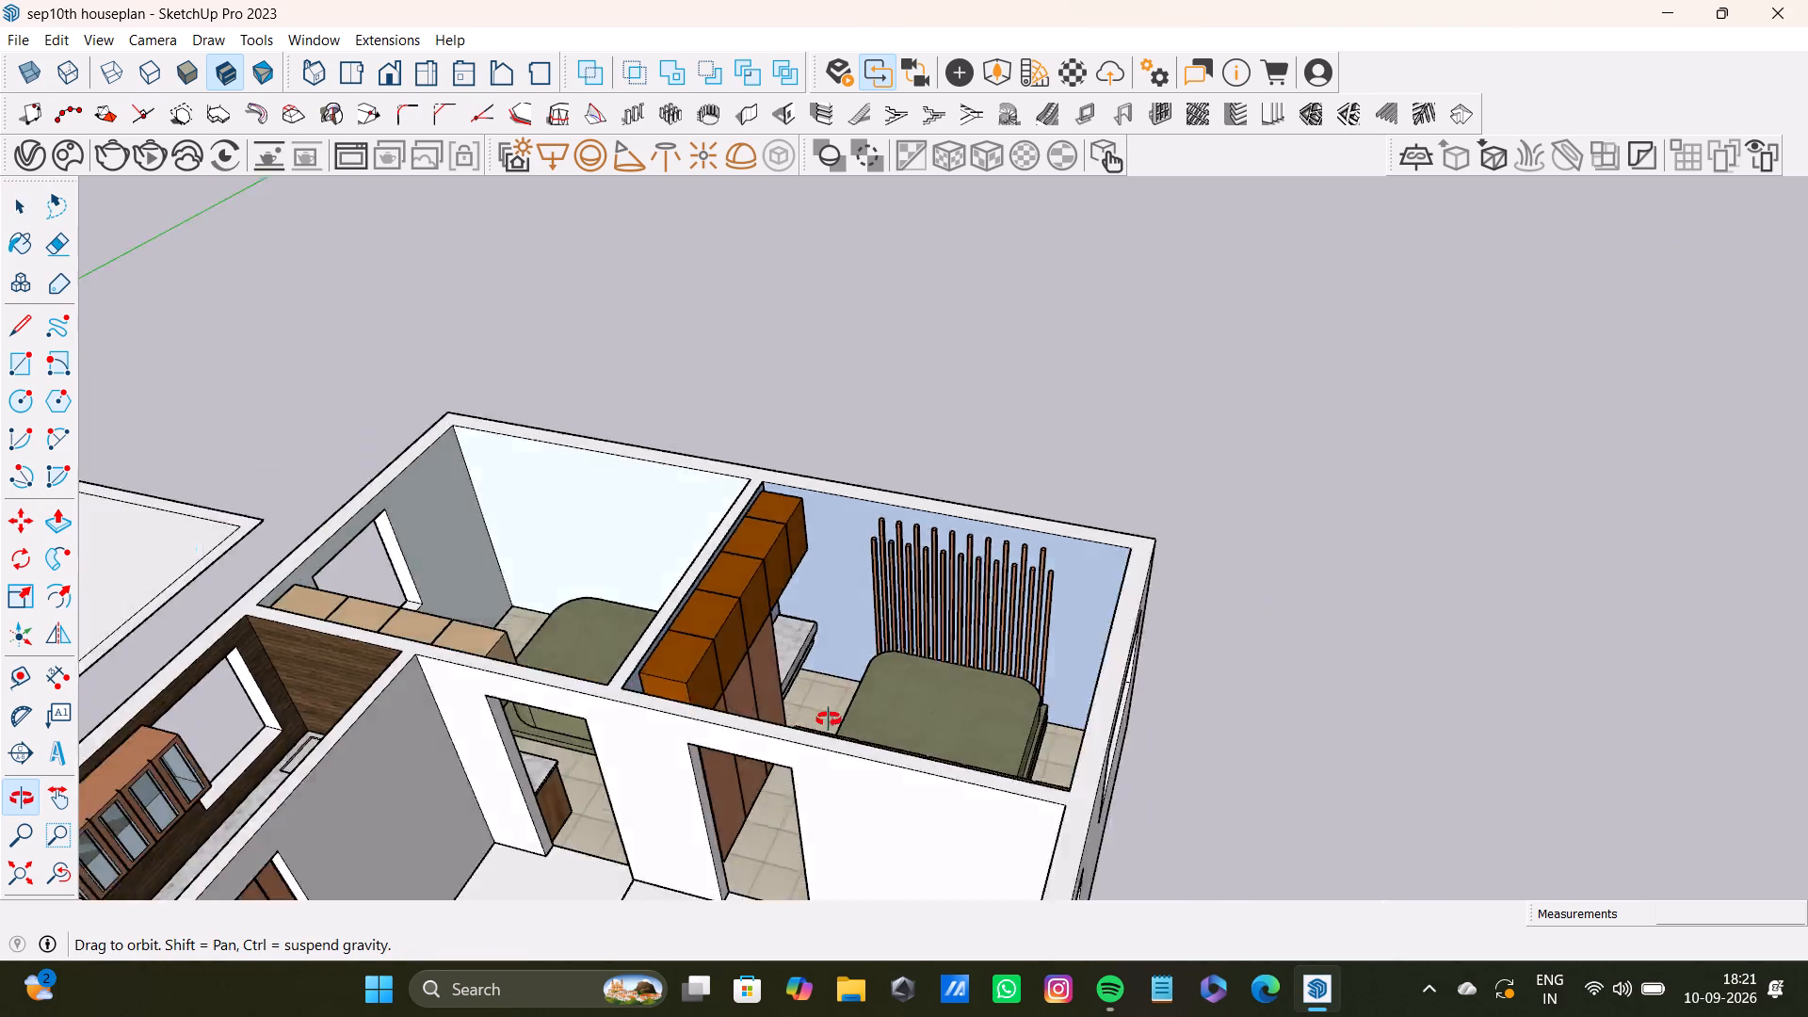
pyautogui.moveTo(829, 719); pyautogui.dragTo(1270, 672, button='middle')
pyautogui.scroll(5, 1080, 638)
pyautogui.scroll(-8, 927, 666)
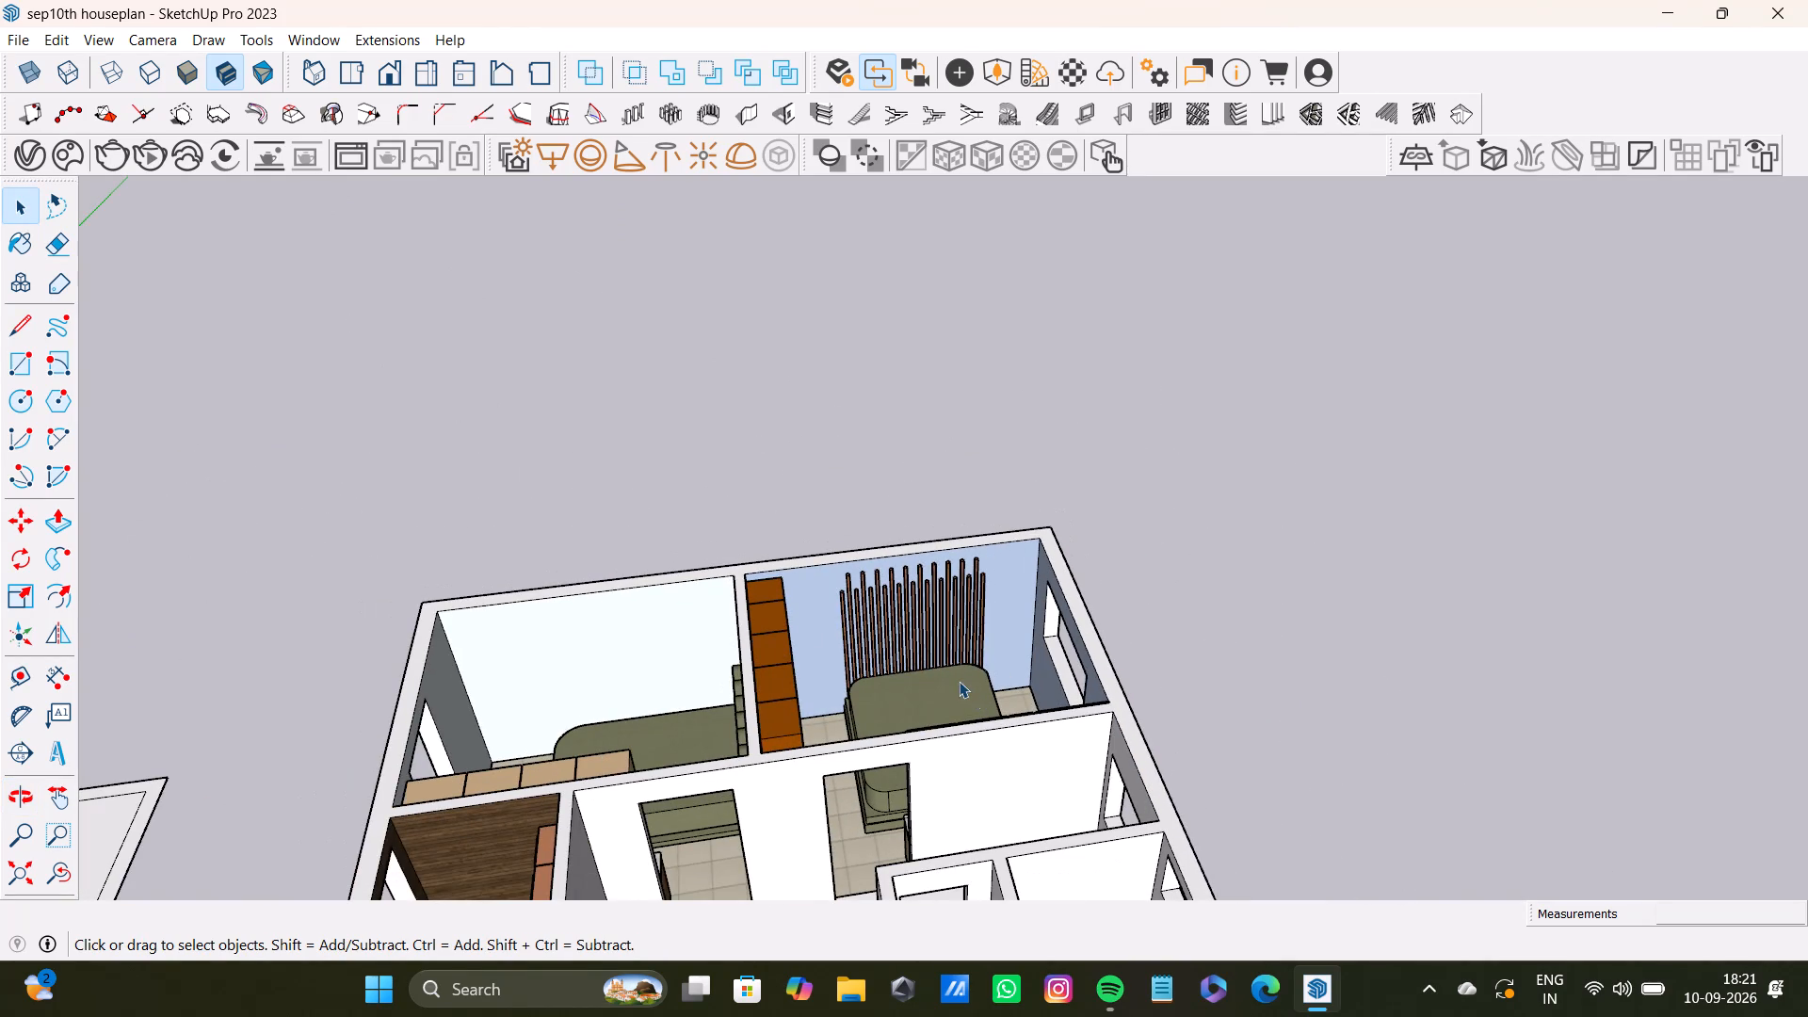
pyautogui.scroll(-8, 952, 802)
pyautogui.scroll(20, 929, 670)
pyautogui.scroll(1, 929, 670)
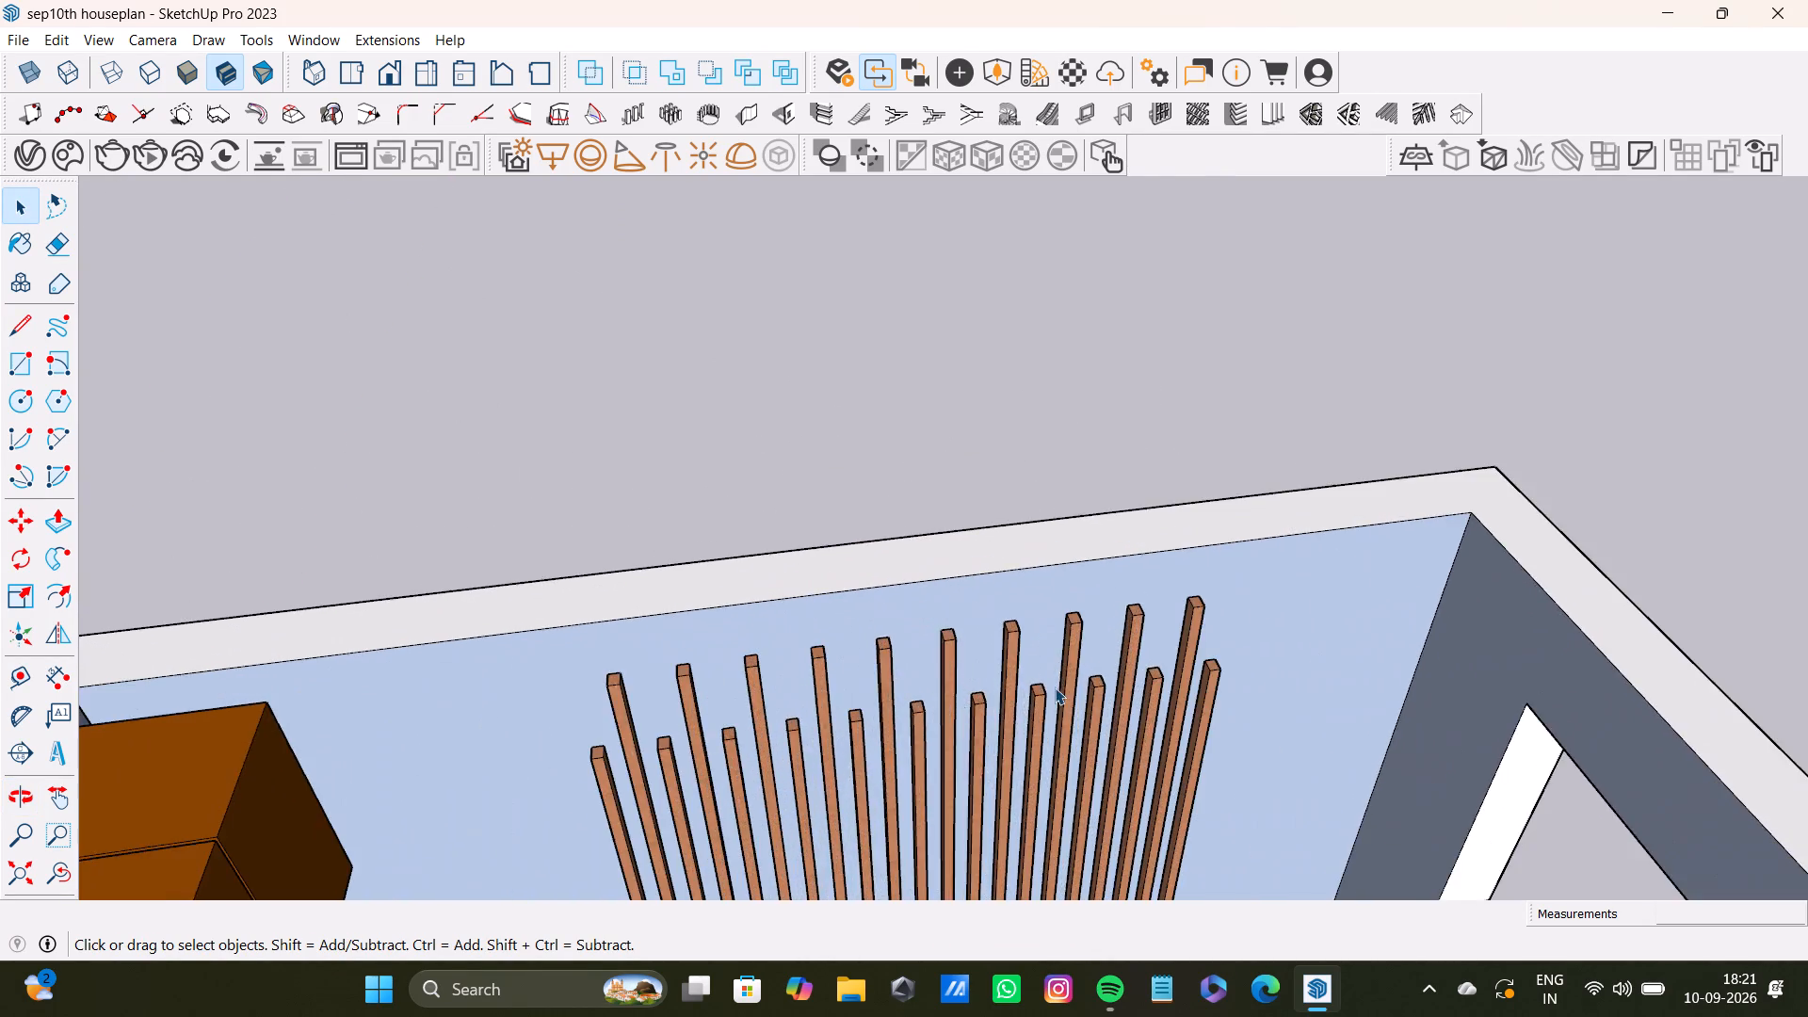
pyautogui.moveTo(1045, 684); pyautogui.dragTo(815, 614, button='middle')
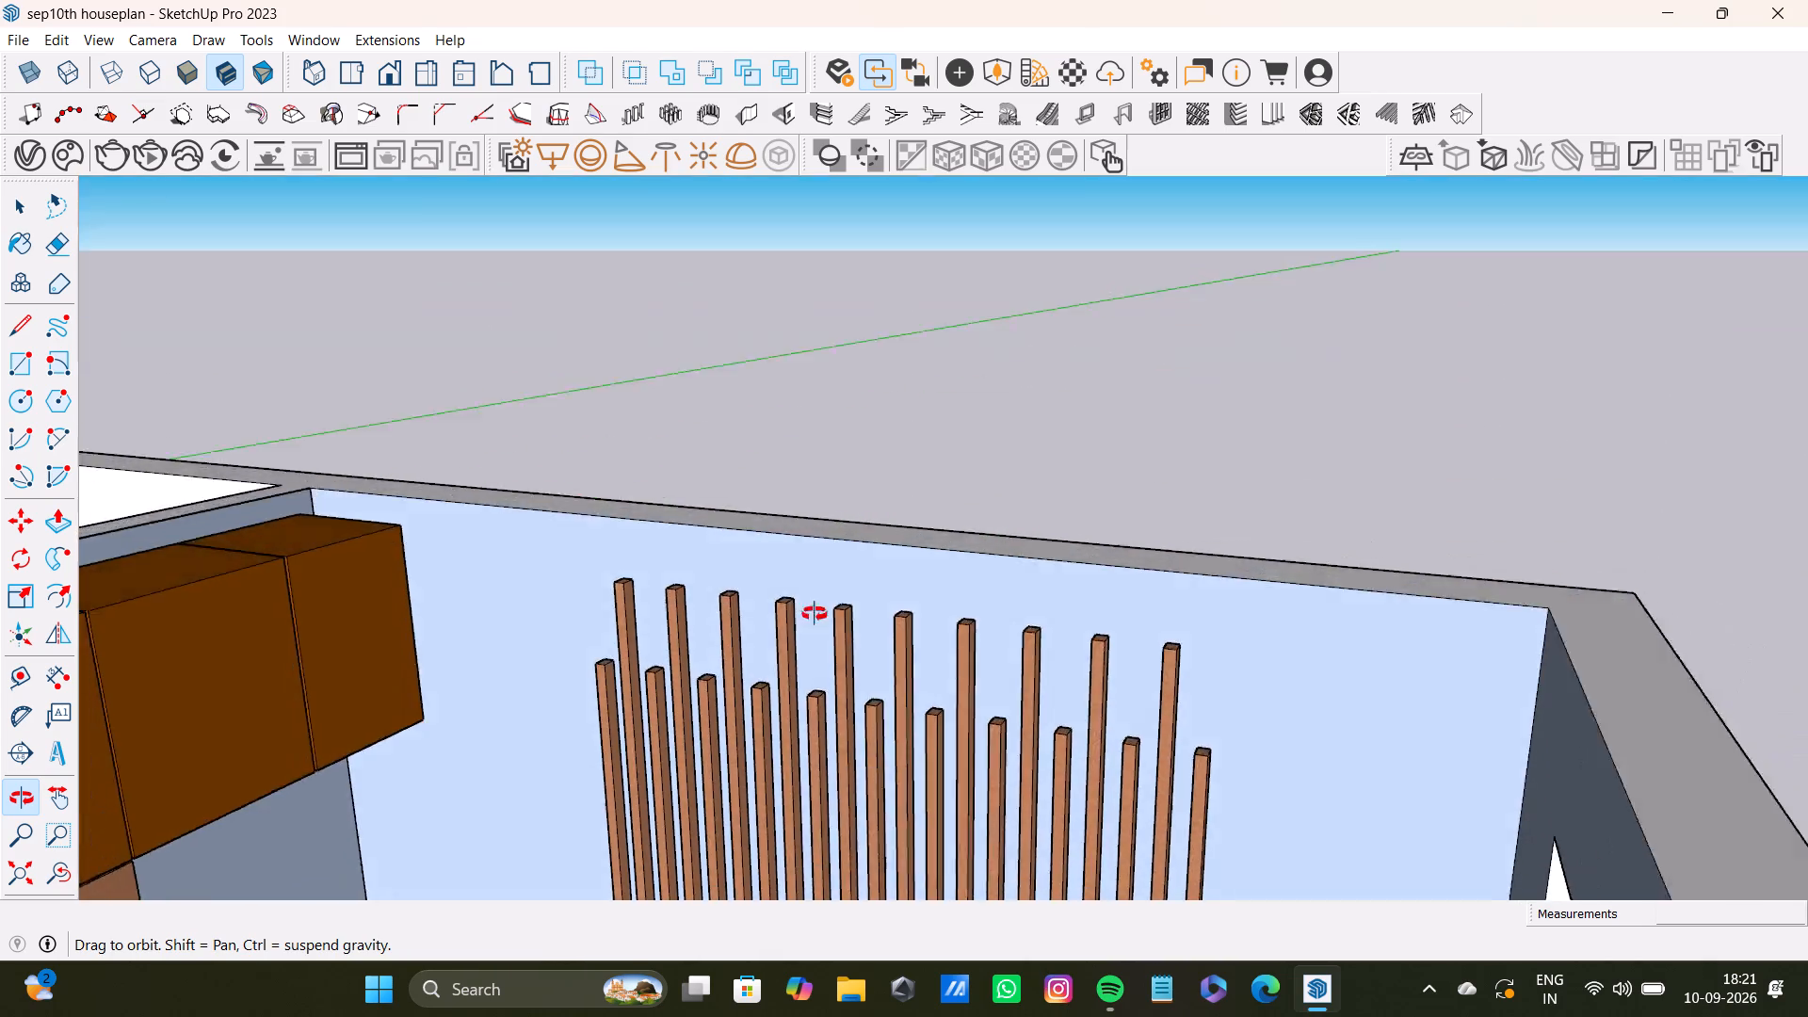
pyautogui.moveTo(815, 614); pyautogui.dragTo(829, 643, button='middle')
pyautogui.scroll(-20, 830, 645)
pyautogui.scroll(-3, 830, 645)
pyautogui.moveTo(751, 807); pyautogui.dragTo(933, 758, button='middle')
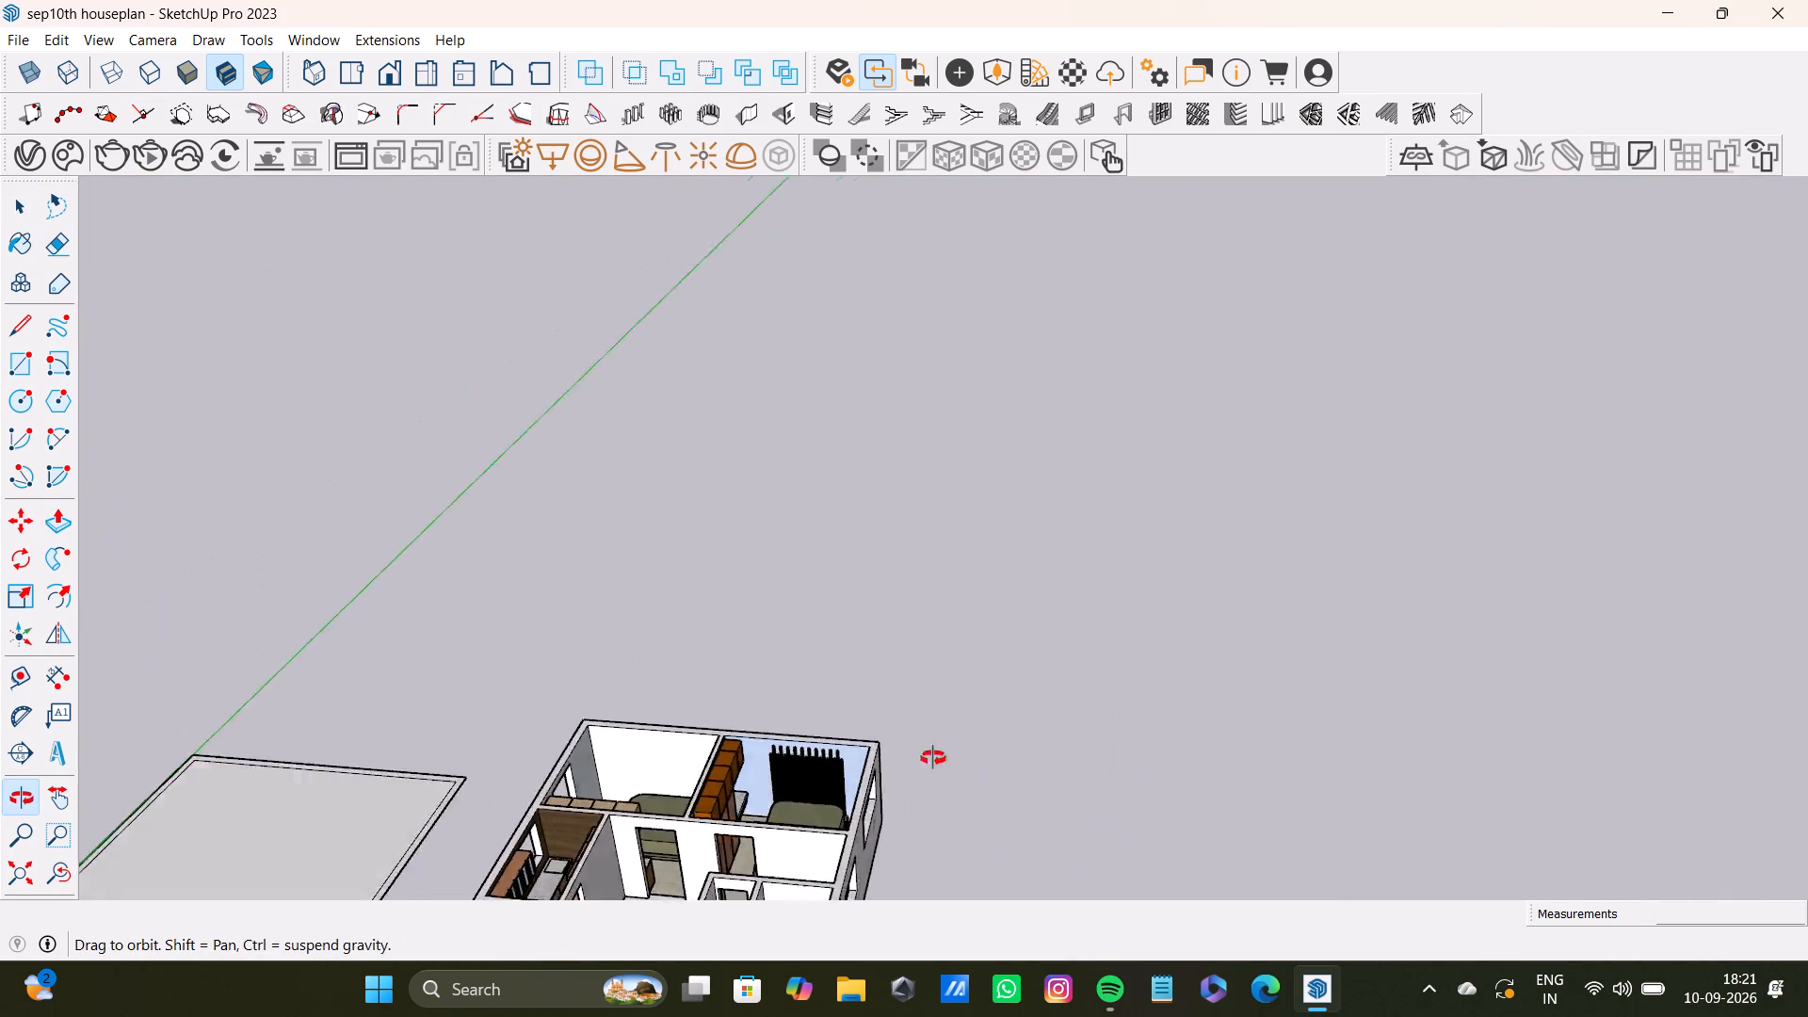
pyautogui.moveTo(933, 758); pyautogui.dragTo(1166, 737, button='middle')
# Examine the adjoining bedroom with the channelled headboard, its bed and bare walls, alongside the slatted-panel bedroom.
pyautogui.scroll(3, 800, 843)
pyautogui.moveTo(807, 848); pyautogui.dragTo(1186, 906, button='middle')
pyautogui.scroll(2, 1037, 865)
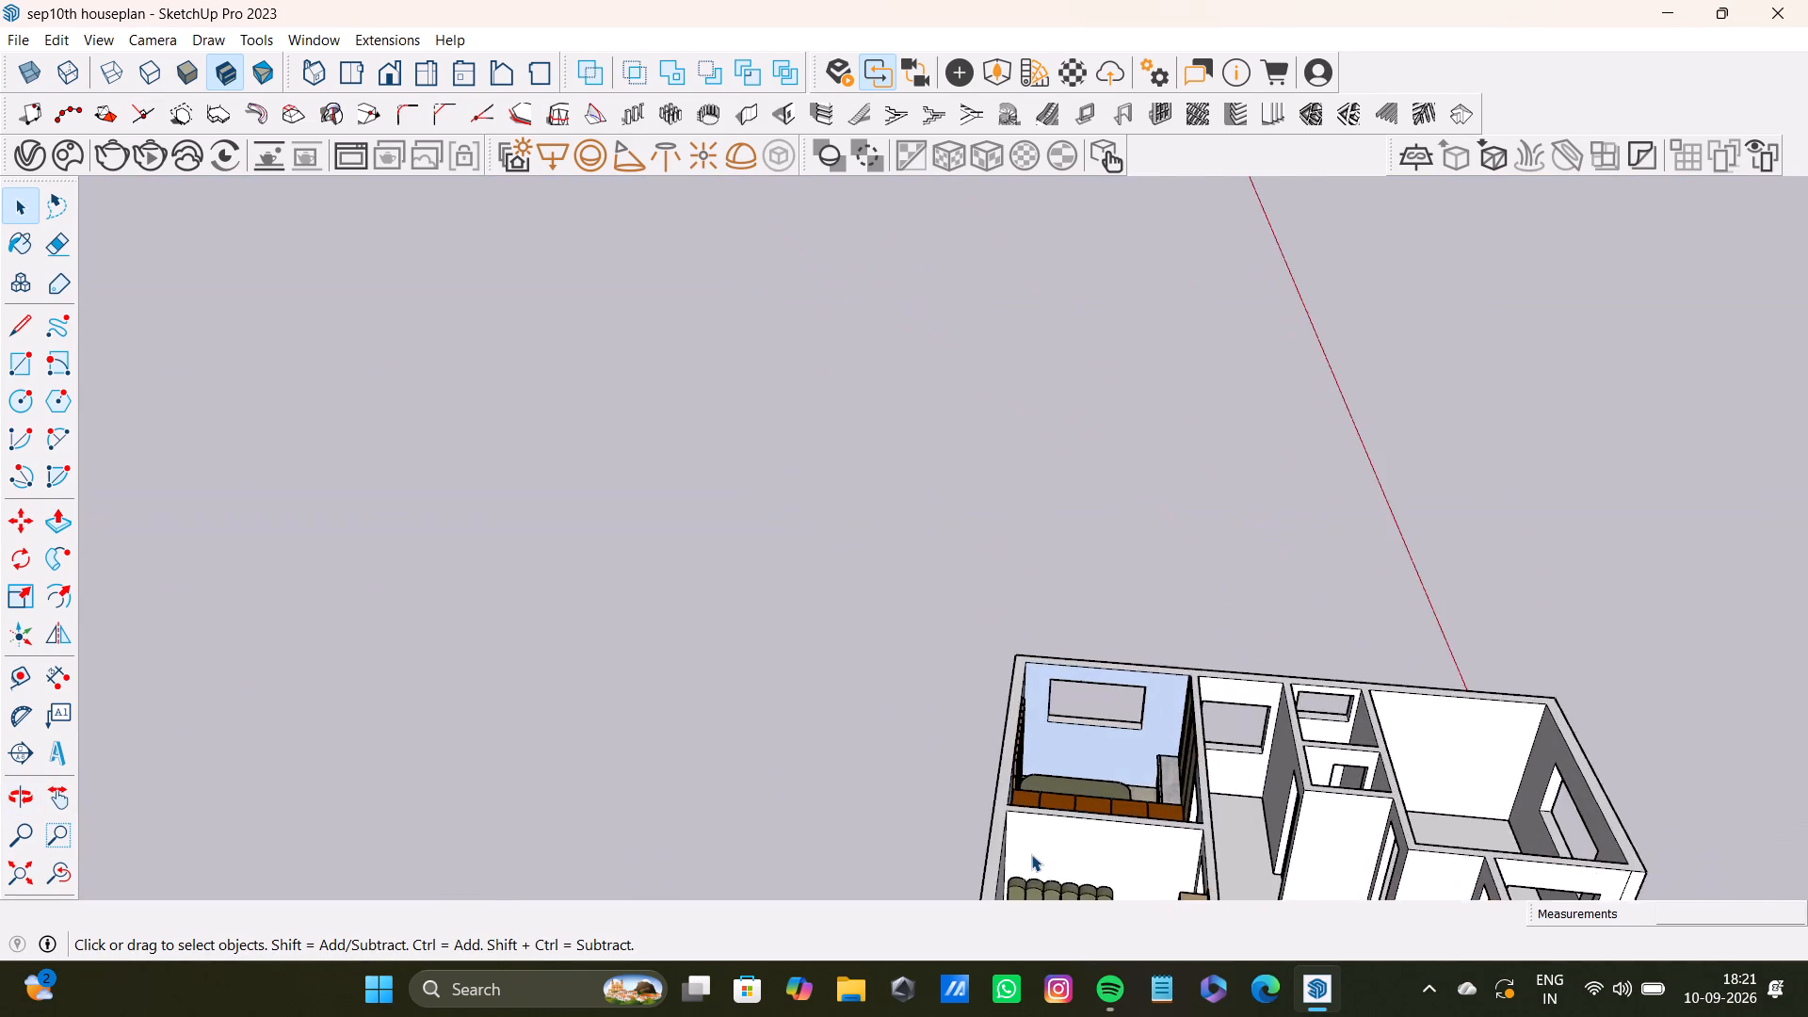
pyautogui.scroll(4, 1031, 854)
pyautogui.scroll(-4, 1031, 852)
pyautogui.moveTo(1063, 854); pyautogui.dragTo(1025, 675, button='middle')
pyautogui.scroll(7, 1039, 655)
pyautogui.keyDown('shift'); pyautogui.moveTo(1056, 776); pyautogui.dragTo(1052, 772, button='middle'); pyautogui.keyUp('shift')
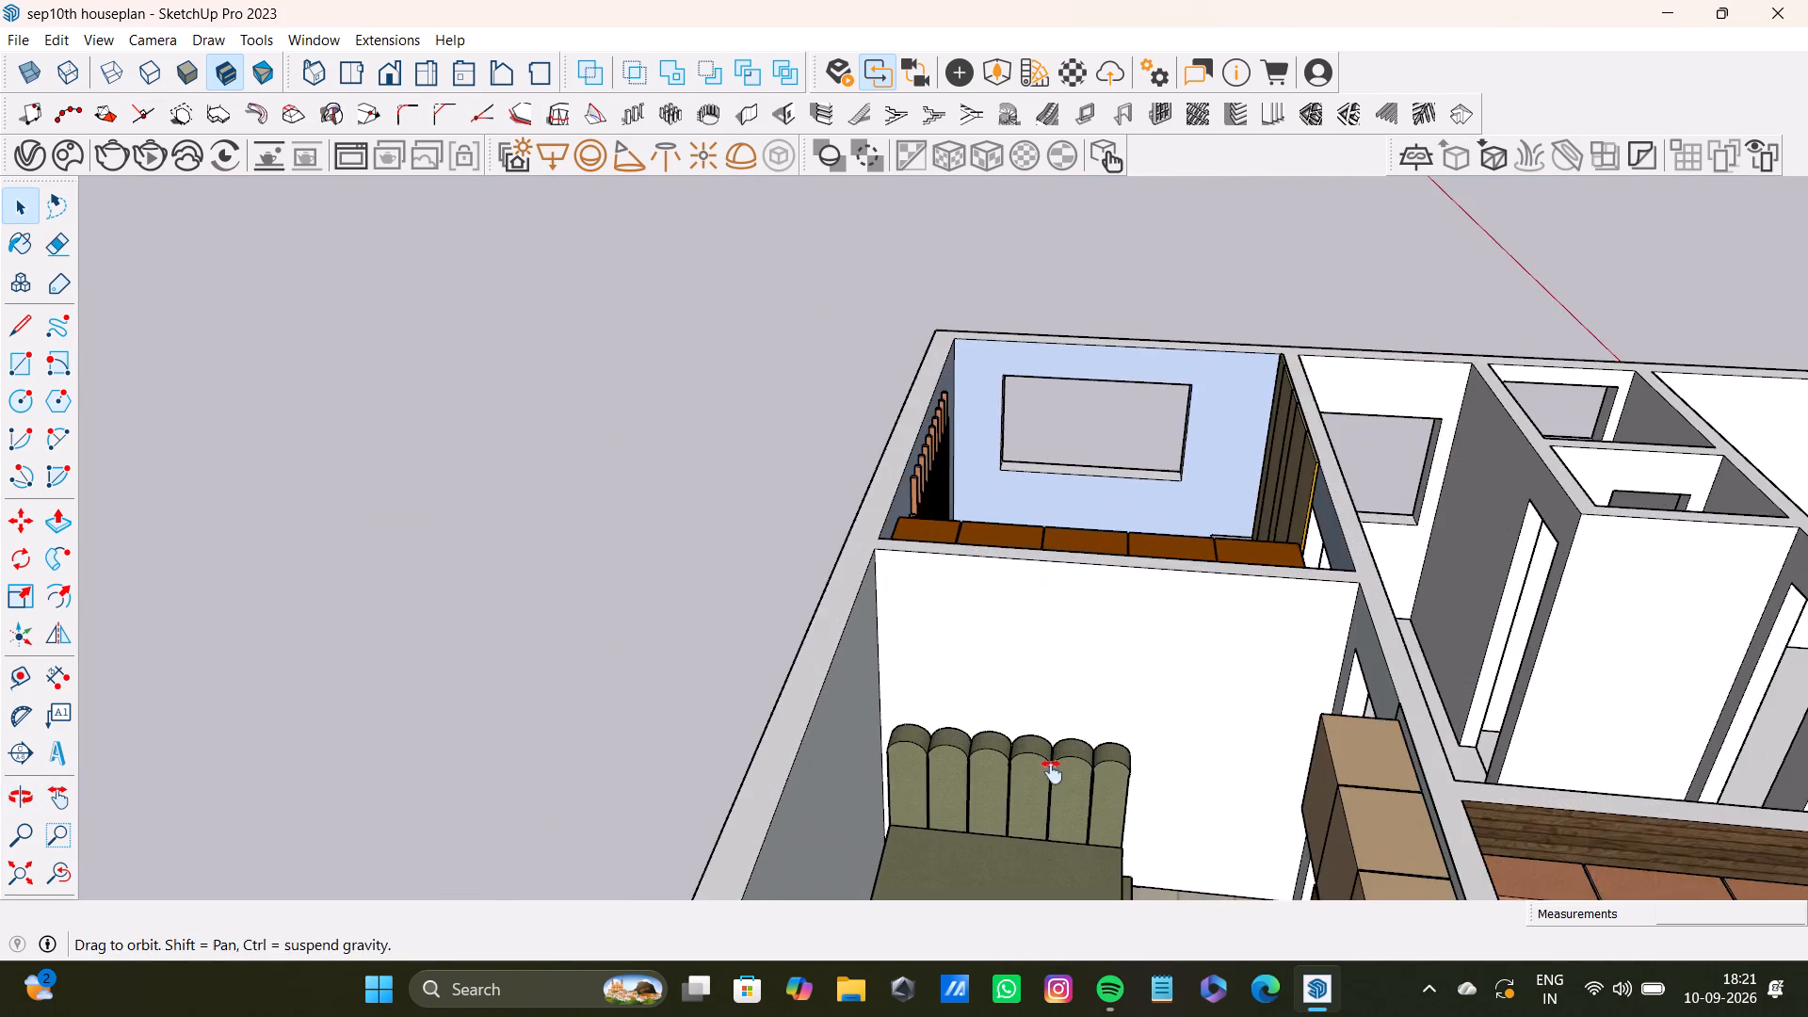
pyautogui.keyDown('shift'); pyautogui.moveTo(1052, 772); pyautogui.dragTo(1011, 576, button='middle'); pyautogui.keyUp('shift')
pyautogui.scroll(5, 1009, 562)
pyautogui.moveTo(1005, 572); pyautogui.dragTo(951, 554, button='middle')
pyautogui.scroll(3, 753, 363)
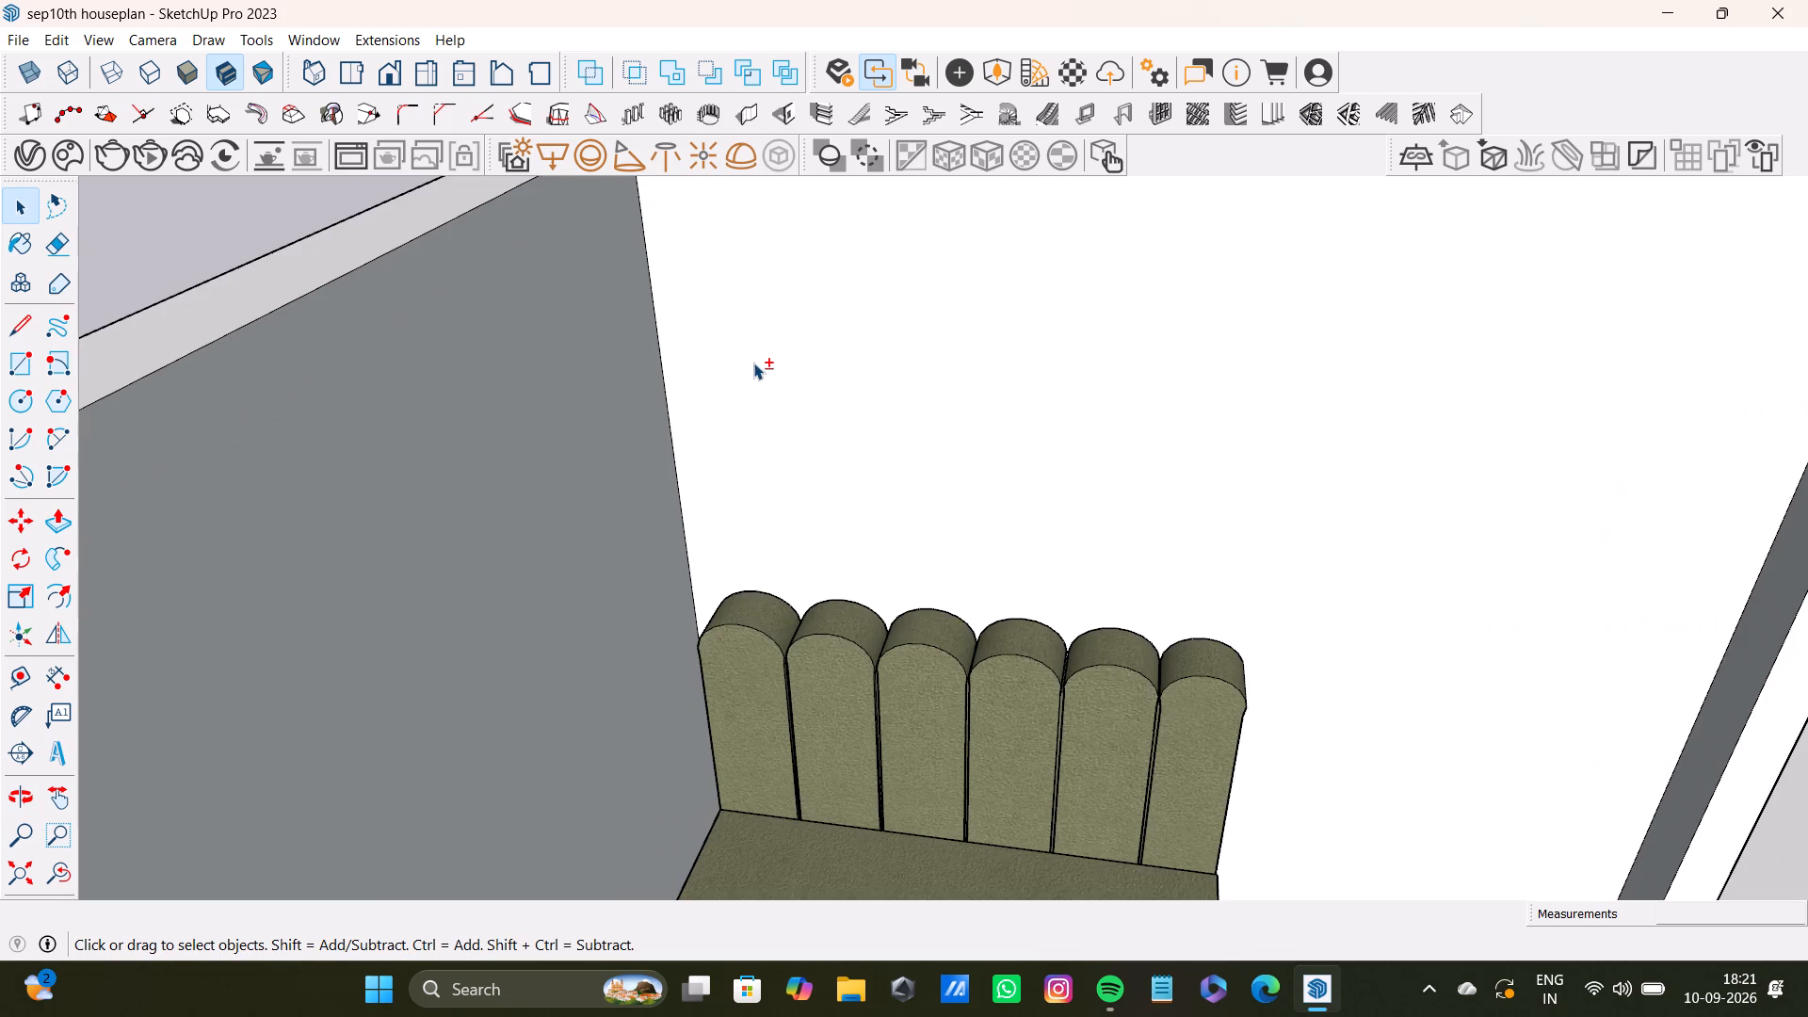
pyautogui.keyDown('shift'); pyautogui.scroll(-8, 753, 363); pyautogui.keyUp('shift')
pyautogui.keyDown('shift'); pyautogui.moveTo(888, 421); pyautogui.dragTo(1049, 506, button='middle'); pyautogui.keyUp('shift')
pyautogui.keyDown('shift'); pyautogui.scroll(-1, 1087, 523); pyautogui.keyUp('shift')
pyautogui.moveTo(1165, 589); pyautogui.dragTo(578, 709, button='middle')
pyautogui.scroll(-4, 583, 633)
pyautogui.keyDown('shift'); pyautogui.moveTo(536, 581); pyautogui.dragTo(757, 598, button='middle'); pyautogui.keyUp('shift')
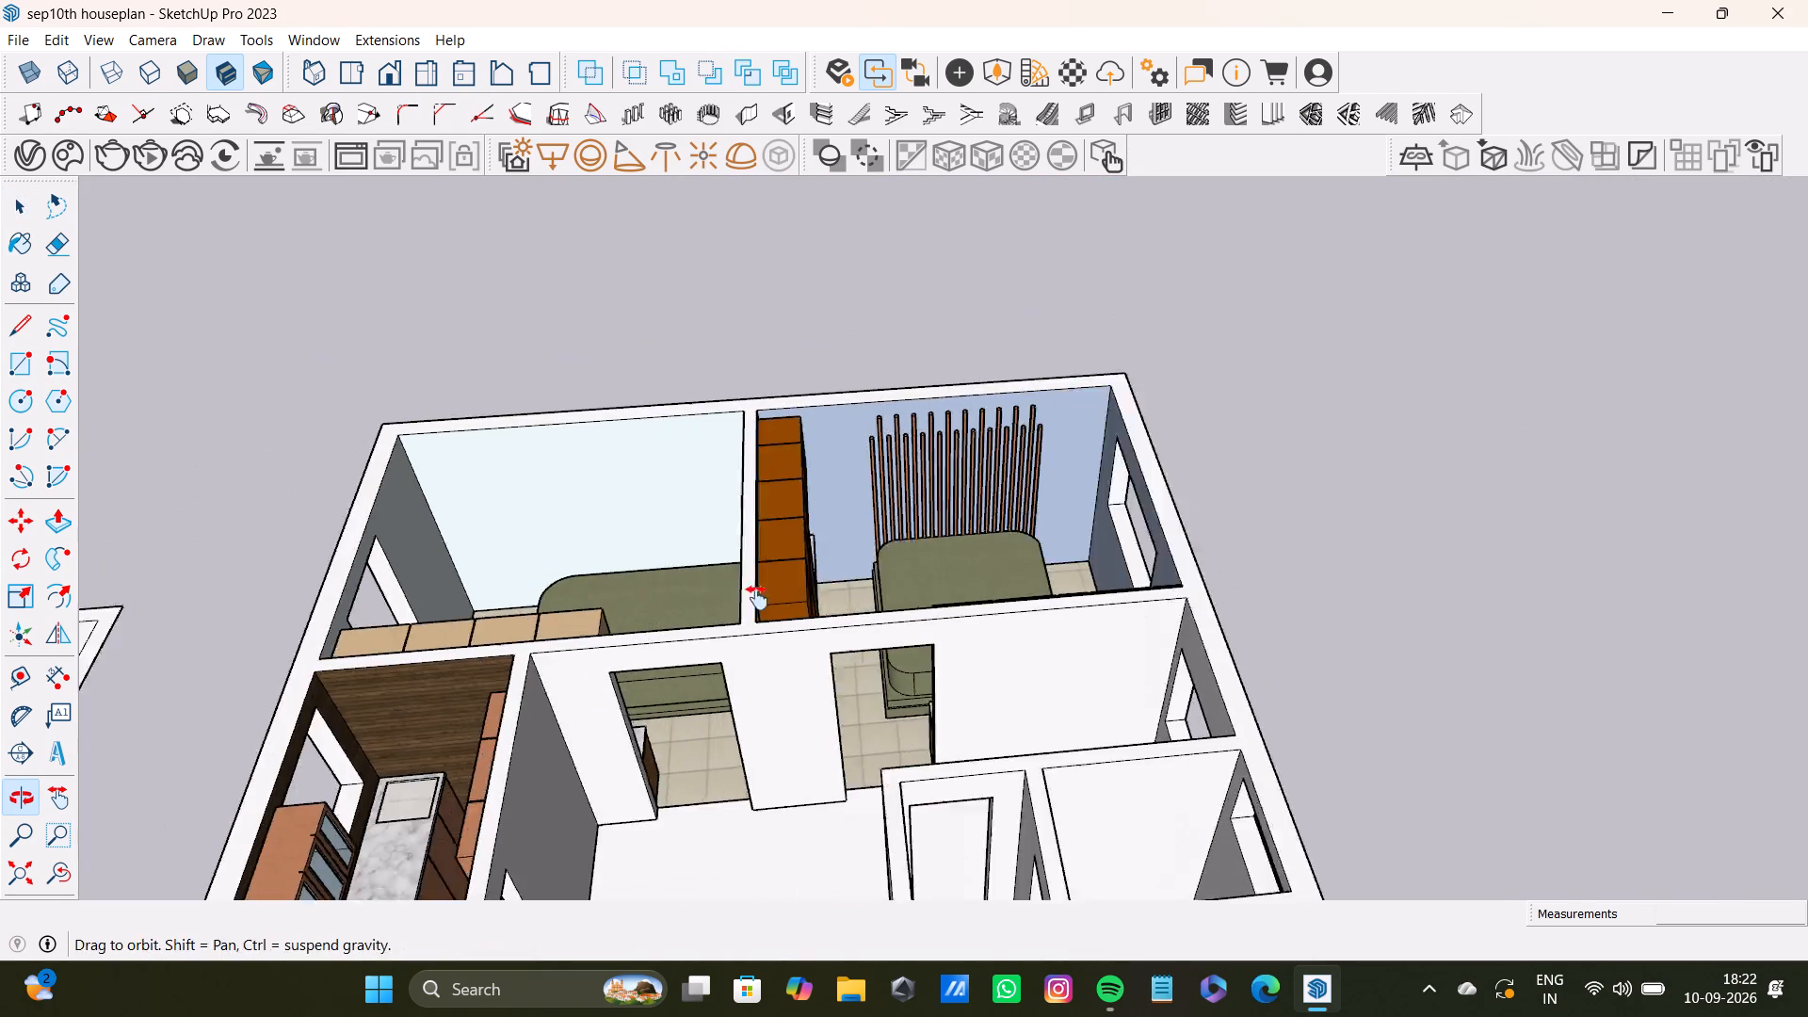
pyautogui.keyDown('shift'); pyautogui.moveTo(757, 598); pyautogui.dragTo(815, 666, button='middle'); pyautogui.keyUp('shift')
pyautogui.keyDown('shift'); pyautogui.scroll(-1, 816, 666); pyautogui.keyUp('shift')
pyautogui.scroll(4, 807, 665)
pyautogui.moveTo(859, 665); pyautogui.dragTo(965, 578, button='middle')
pyautogui.scroll(6, 765, 596)
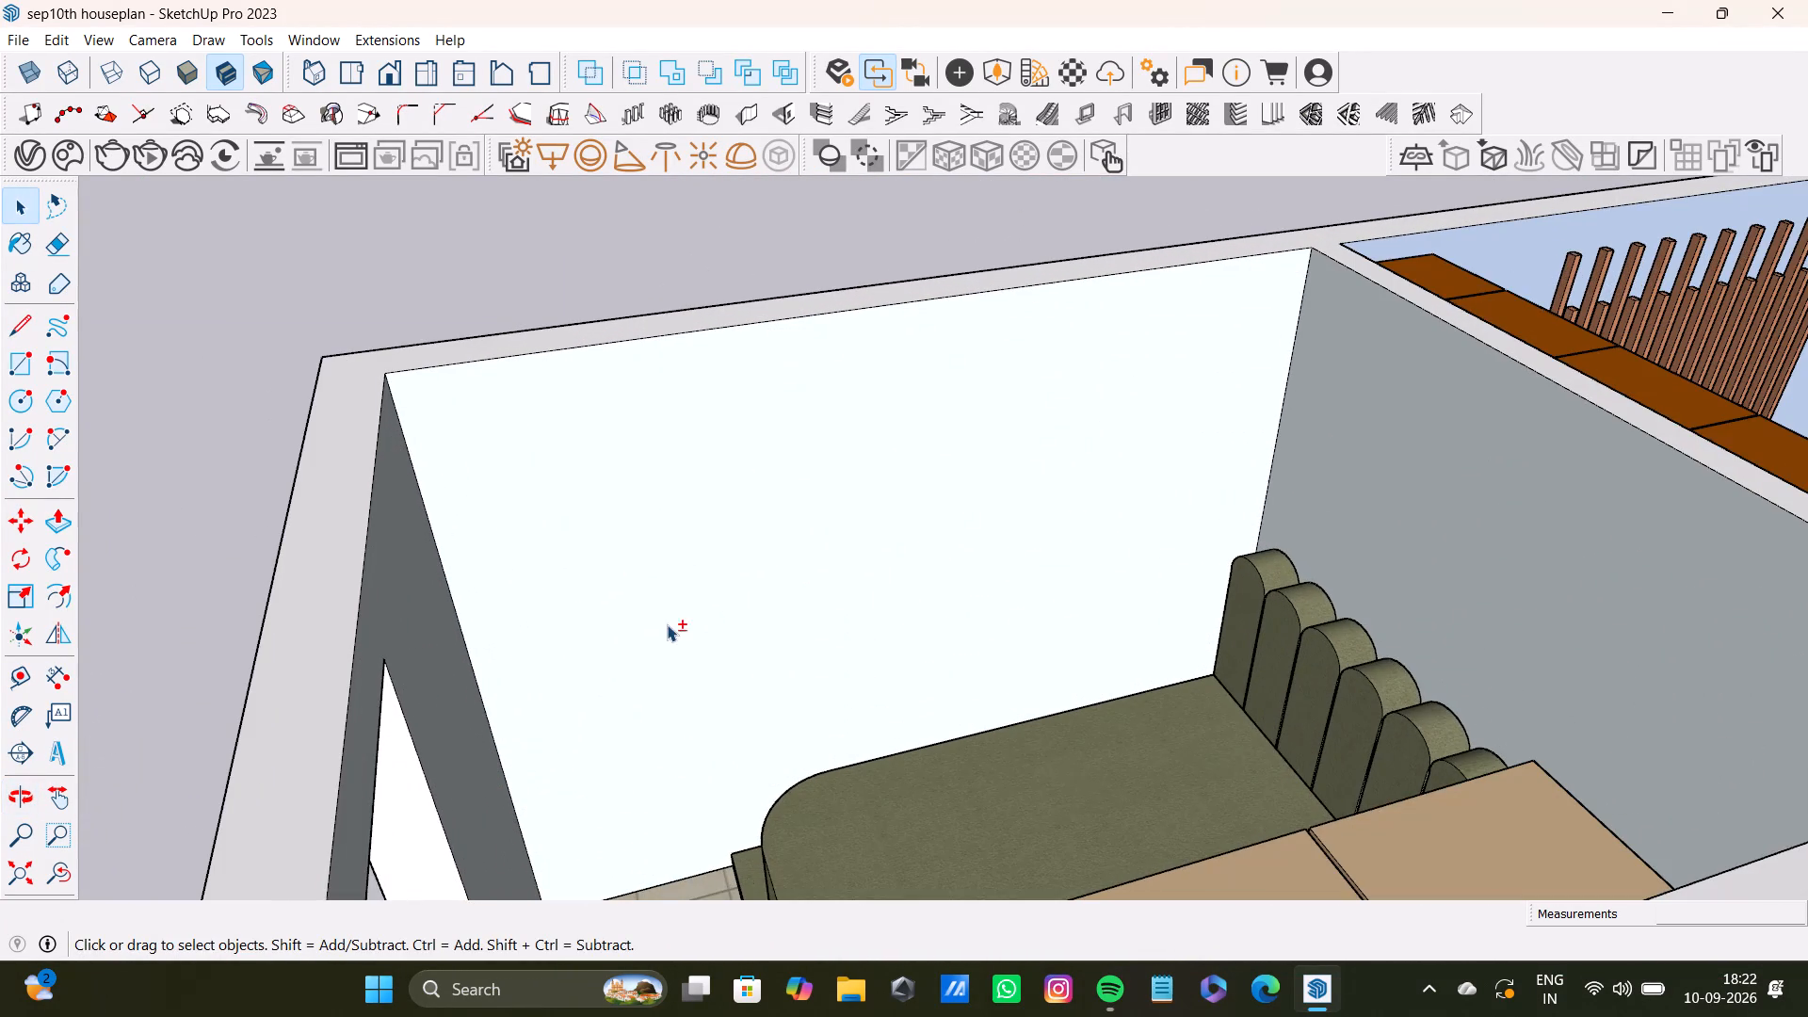
pyautogui.keyDown('shift'); pyautogui.scroll(-8, 634, 611); pyautogui.keyUp('shift')
pyautogui.moveTo(988, 682); pyautogui.dragTo(751, 724, button='middle')
pyautogui.scroll(-5, 851, 730)
pyautogui.keyDown('shift'); pyautogui.moveTo(844, 686); pyautogui.dragTo(841, 648, button='middle'); pyautogui.keyUp('shift')
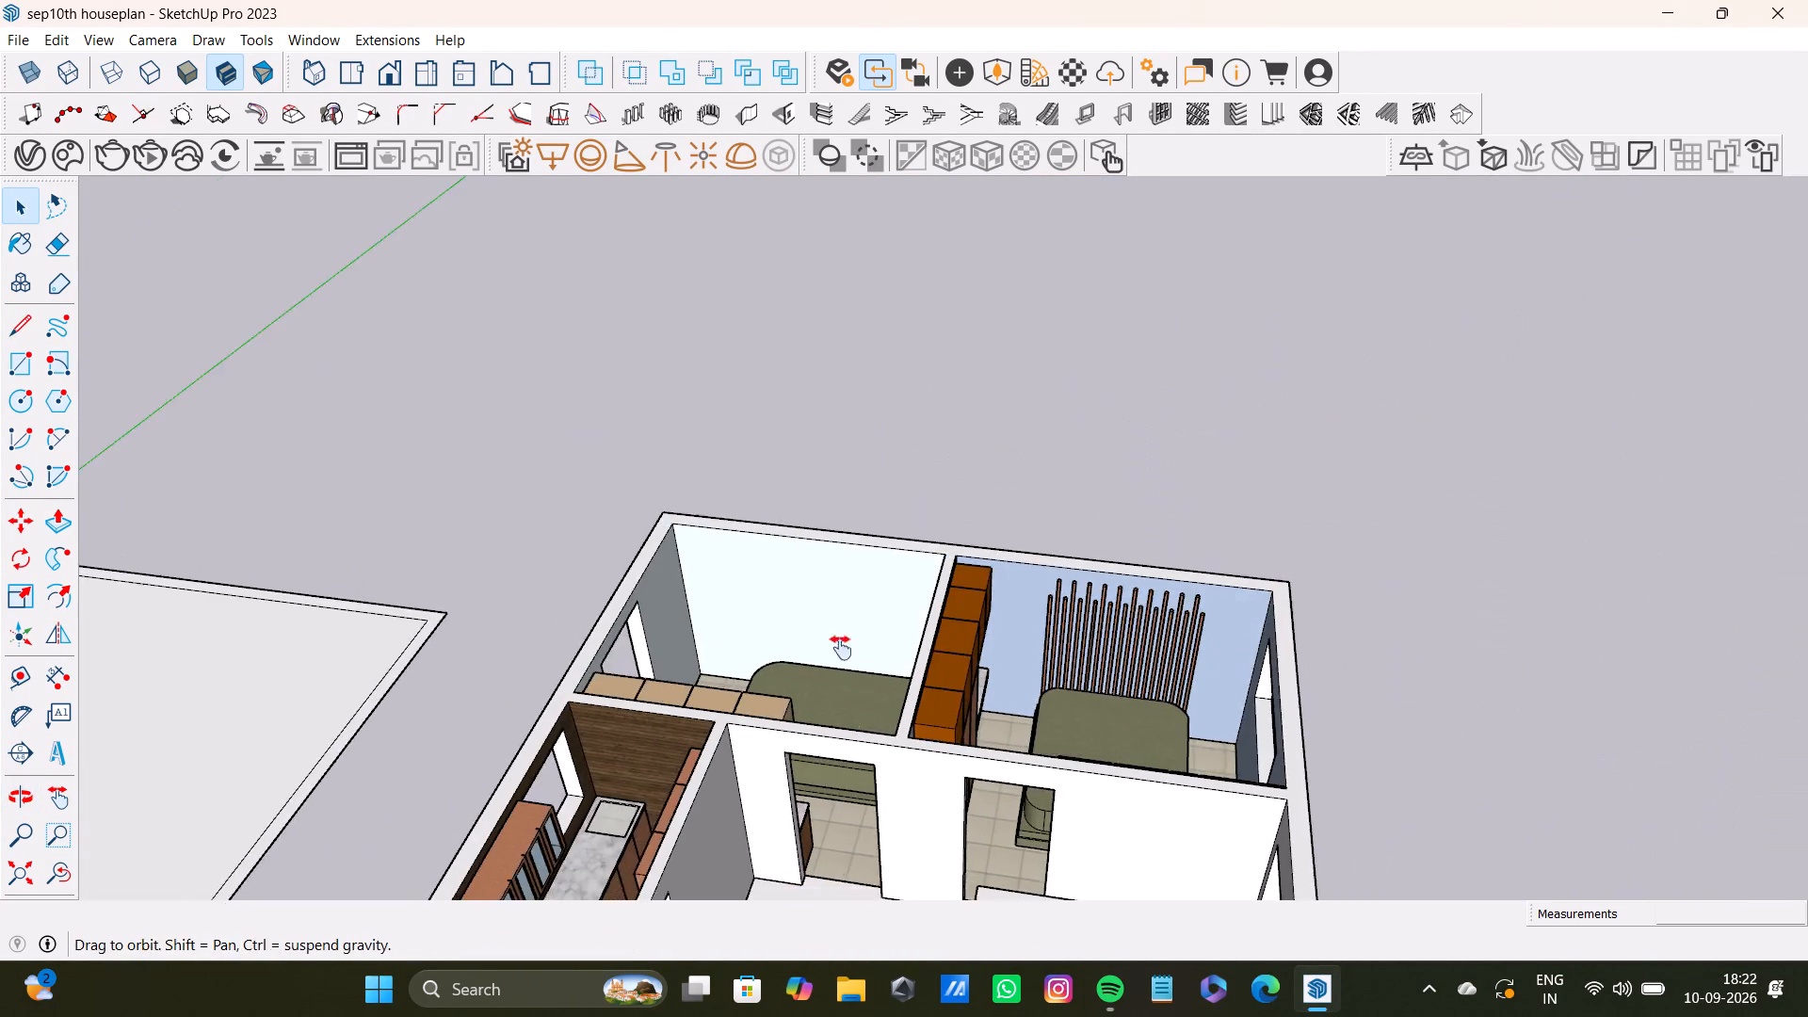
pyautogui.keyDown('shift'); pyautogui.moveTo(841, 648); pyautogui.dragTo(835, 510, button='middle'); pyautogui.keyUp('shift')
pyautogui.scroll(4, 896, 537)
pyautogui.moveTo(892, 573); pyautogui.dragTo(474, 665, button='middle')
pyautogui.scroll(-4, 526, 619)
pyautogui.keyDown('shift'); pyautogui.moveTo(540, 605); pyautogui.dragTo(781, 640, button='middle'); pyautogui.keyUp('shift')
# Examine the hall wall with the door openings leading to the kitchen and the small neighbouring room.
pyautogui.moveTo(851, 639); pyautogui.dragTo(668, 687, button='middle')
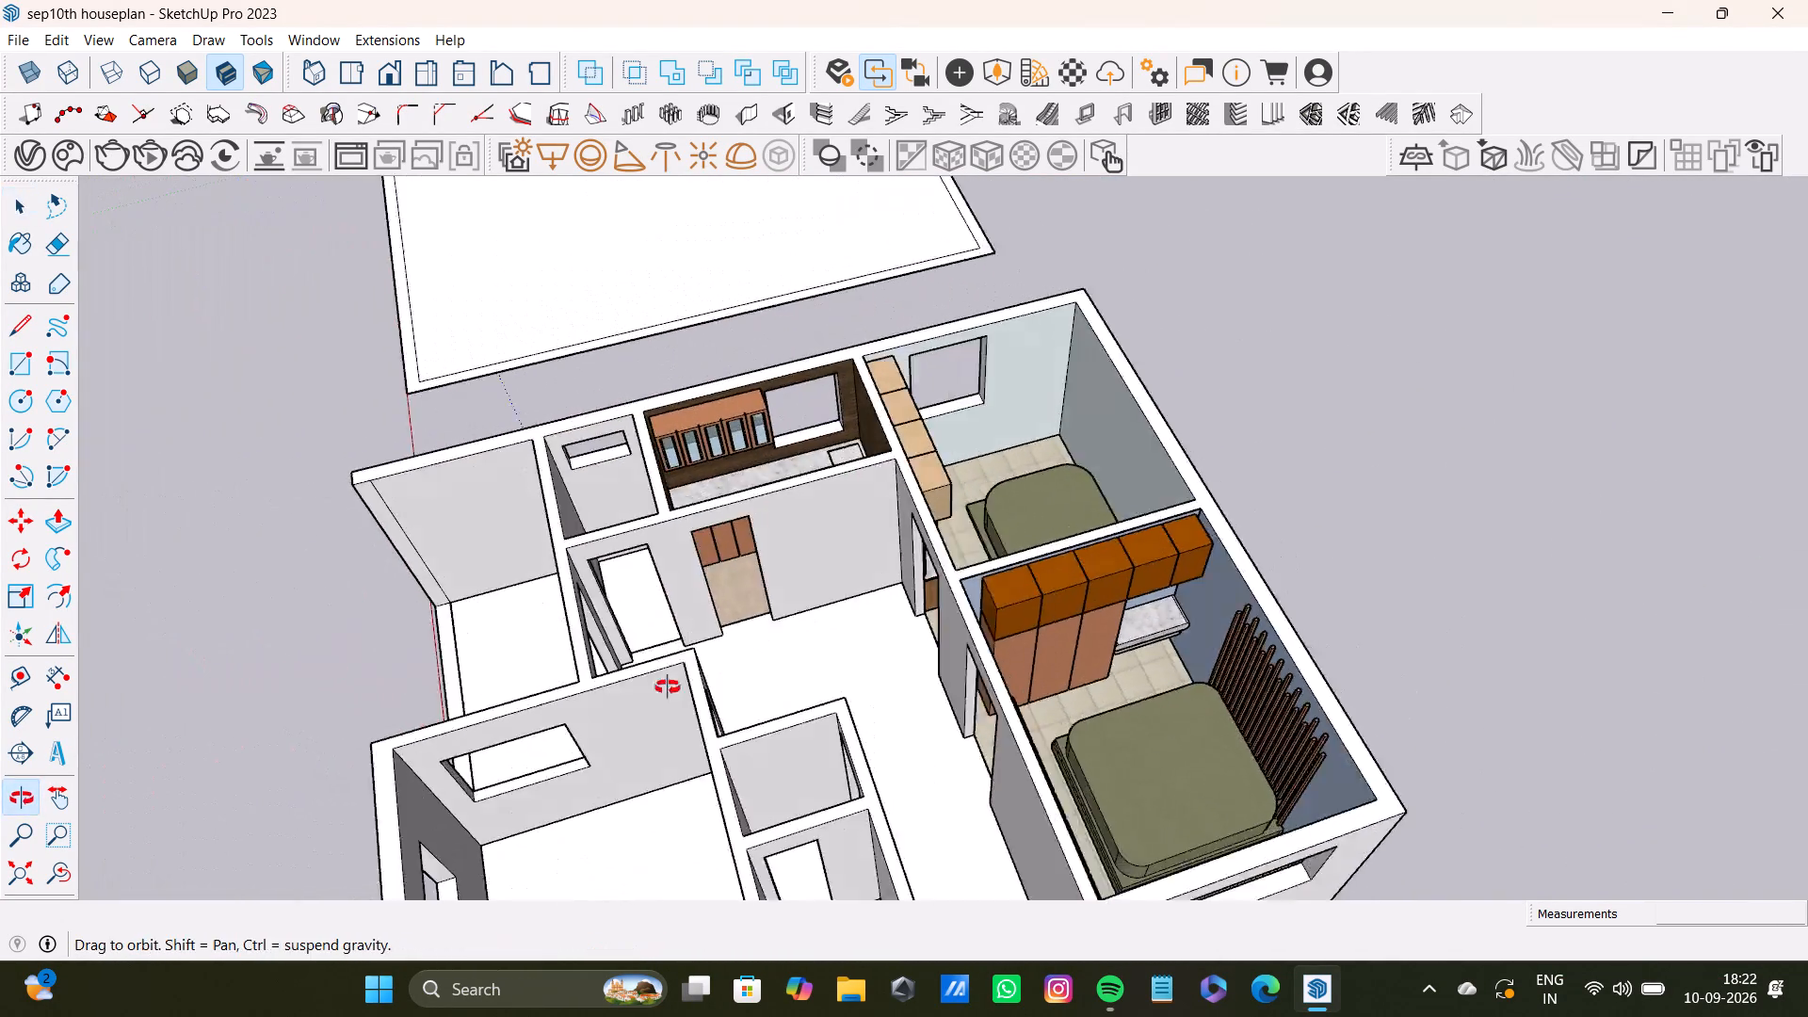
pyautogui.moveTo(668, 687); pyautogui.dragTo(635, 690, button='middle')
pyautogui.scroll(-1, 634, 666)
pyautogui.scroll(5, 722, 516)
pyautogui.keyDown('shift'); pyautogui.moveTo(727, 509); pyautogui.dragTo(896, 484, button='middle'); pyautogui.keyUp('shift')
pyautogui.scroll(13, 692, 460)
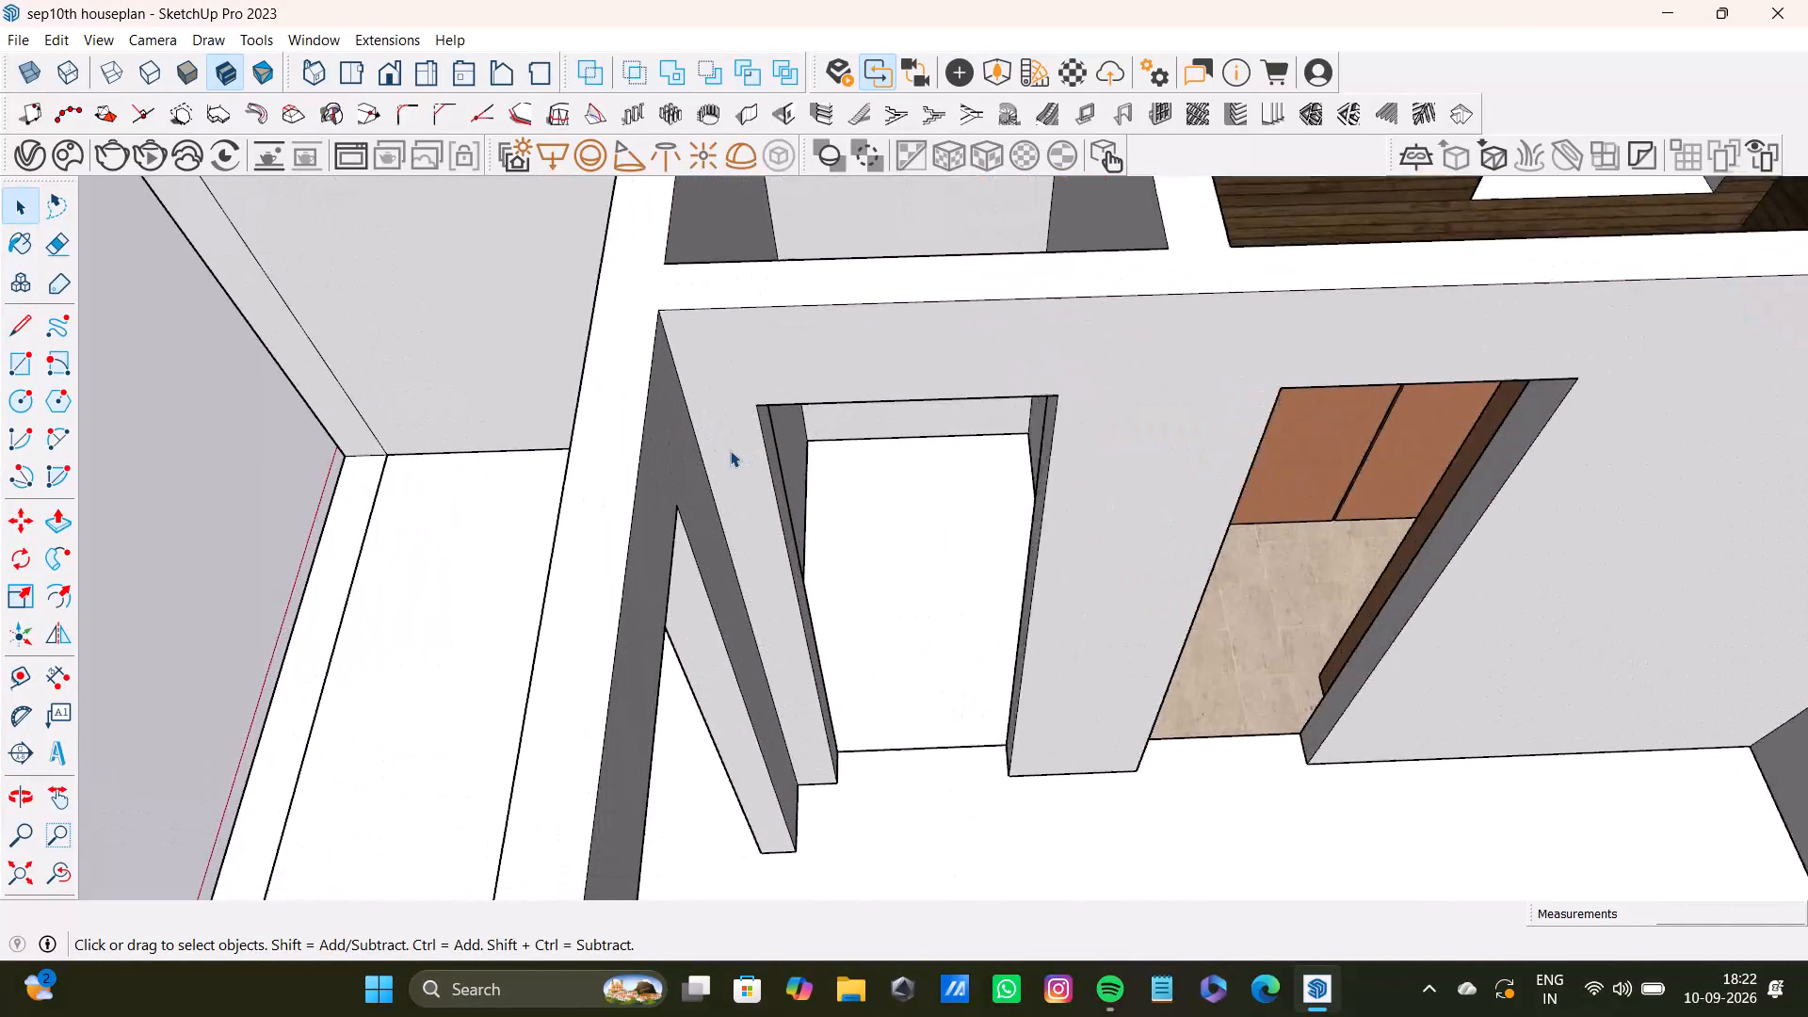
pyautogui.scroll(2, 730, 450)
pyautogui.scroll(-17, 740, 450)
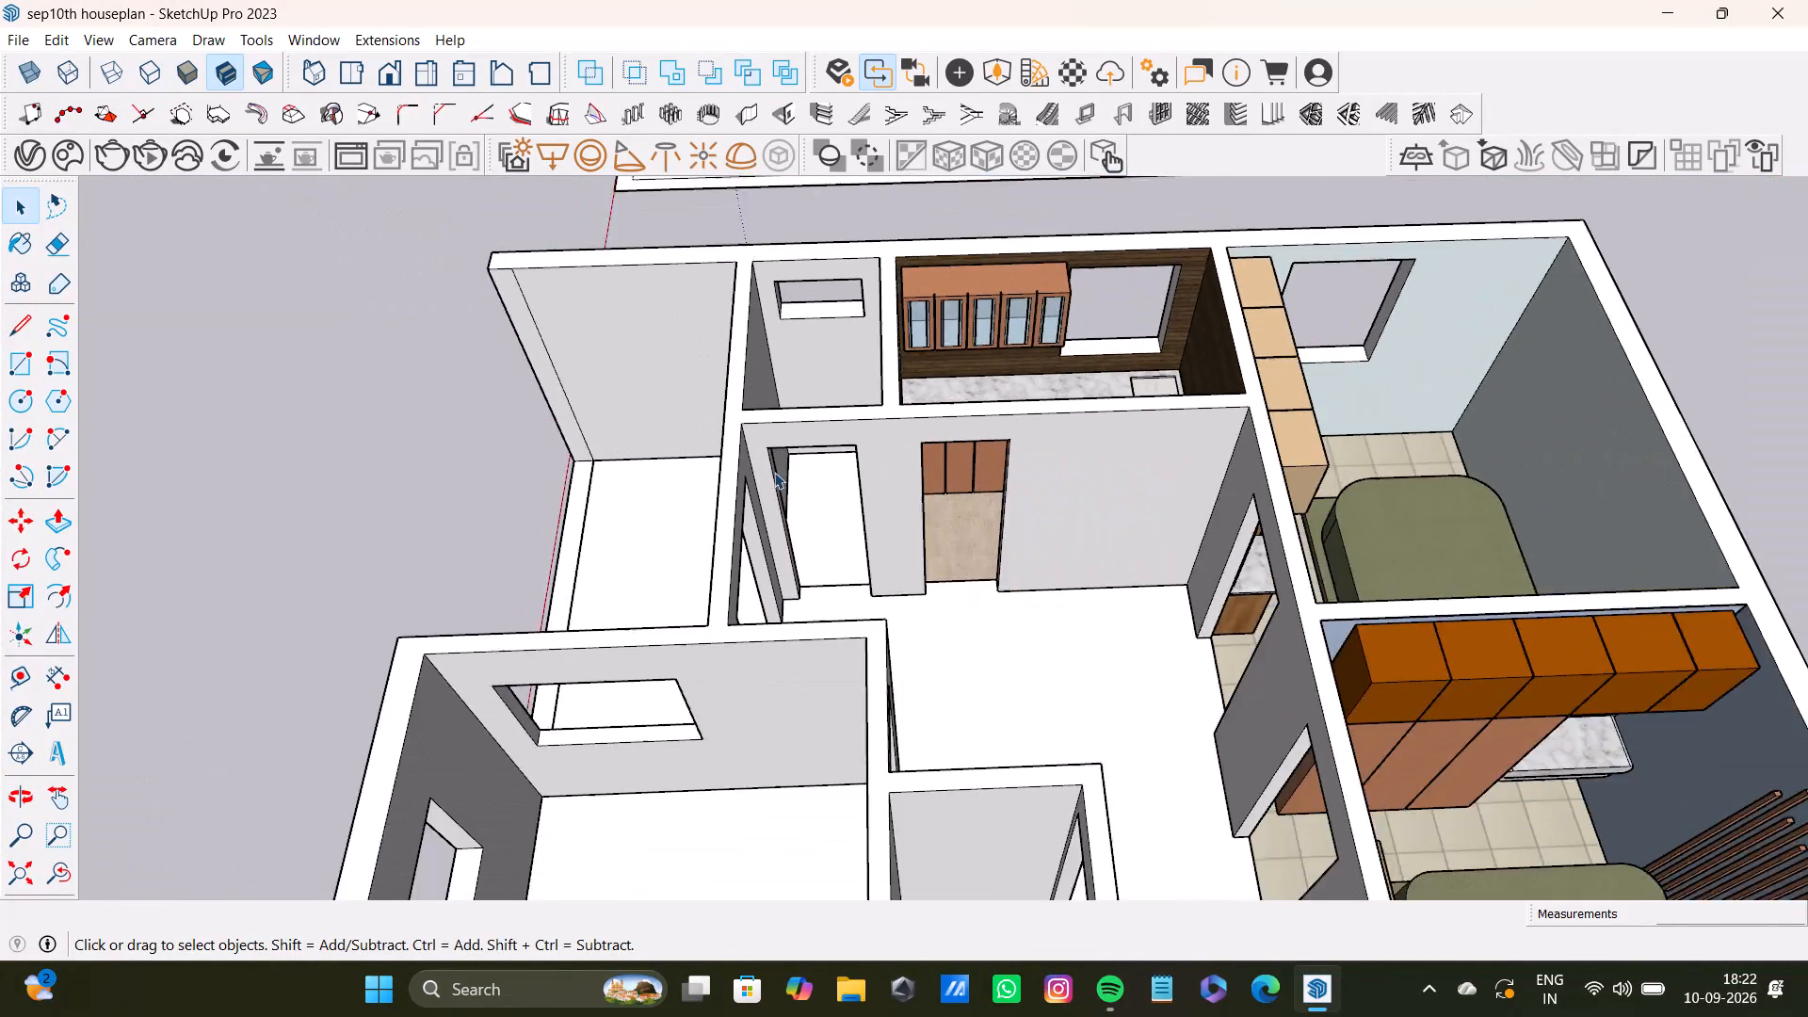
pyautogui.scroll(1, 774, 472)
pyautogui.scroll(-4, 774, 477)
# Review the whole house layout from above and inspect the hall walls outside the two bedrooms.
pyautogui.moveTo(773, 517); pyautogui.dragTo(1347, 523, button='middle')
pyautogui.moveTo(965, 535); pyautogui.dragTo(1392, 570, button='middle')
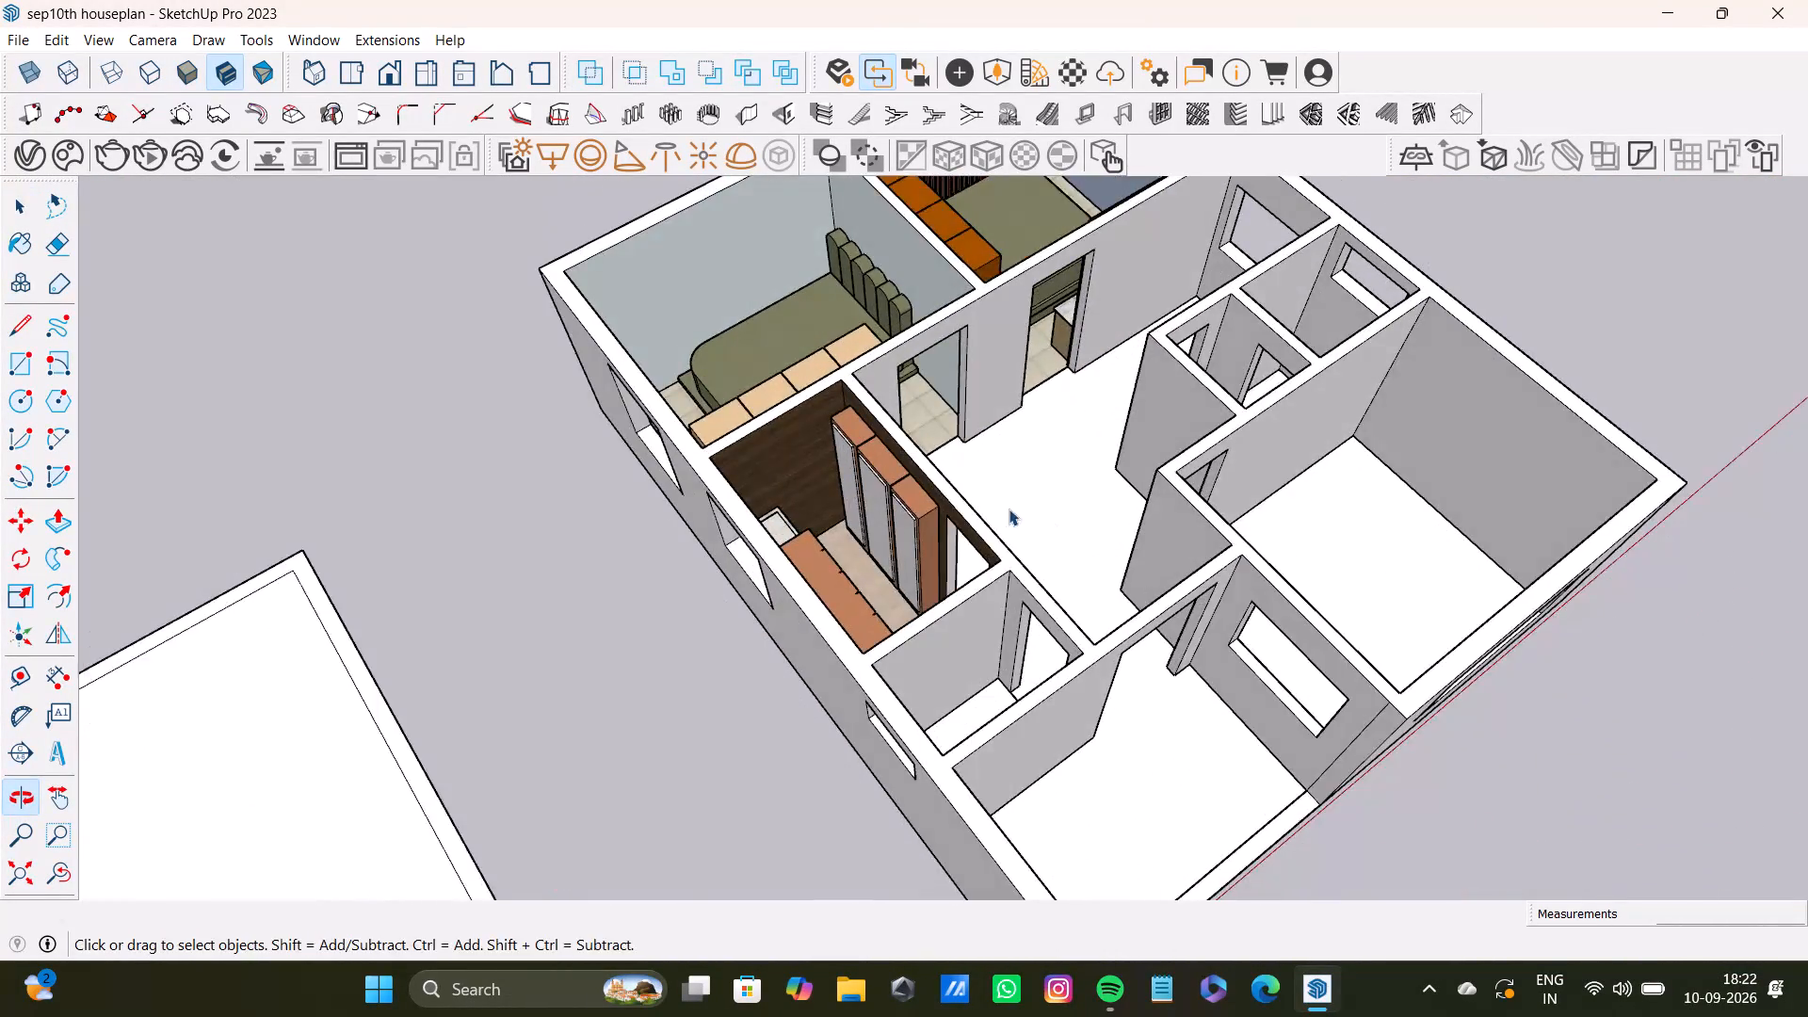
pyautogui.scroll(3, 1009, 508)
pyautogui.keyDown('shift'); pyautogui.moveTo(998, 499); pyautogui.dragTo(934, 750, button='middle'); pyautogui.keyUp('shift')
pyautogui.moveTo(880, 615); pyautogui.dragTo(1283, 761, button='middle')
pyautogui.keyDown('shift'); pyautogui.moveTo(1233, 593); pyautogui.dragTo(1233, 554, button='middle'); pyautogui.keyUp('shift')
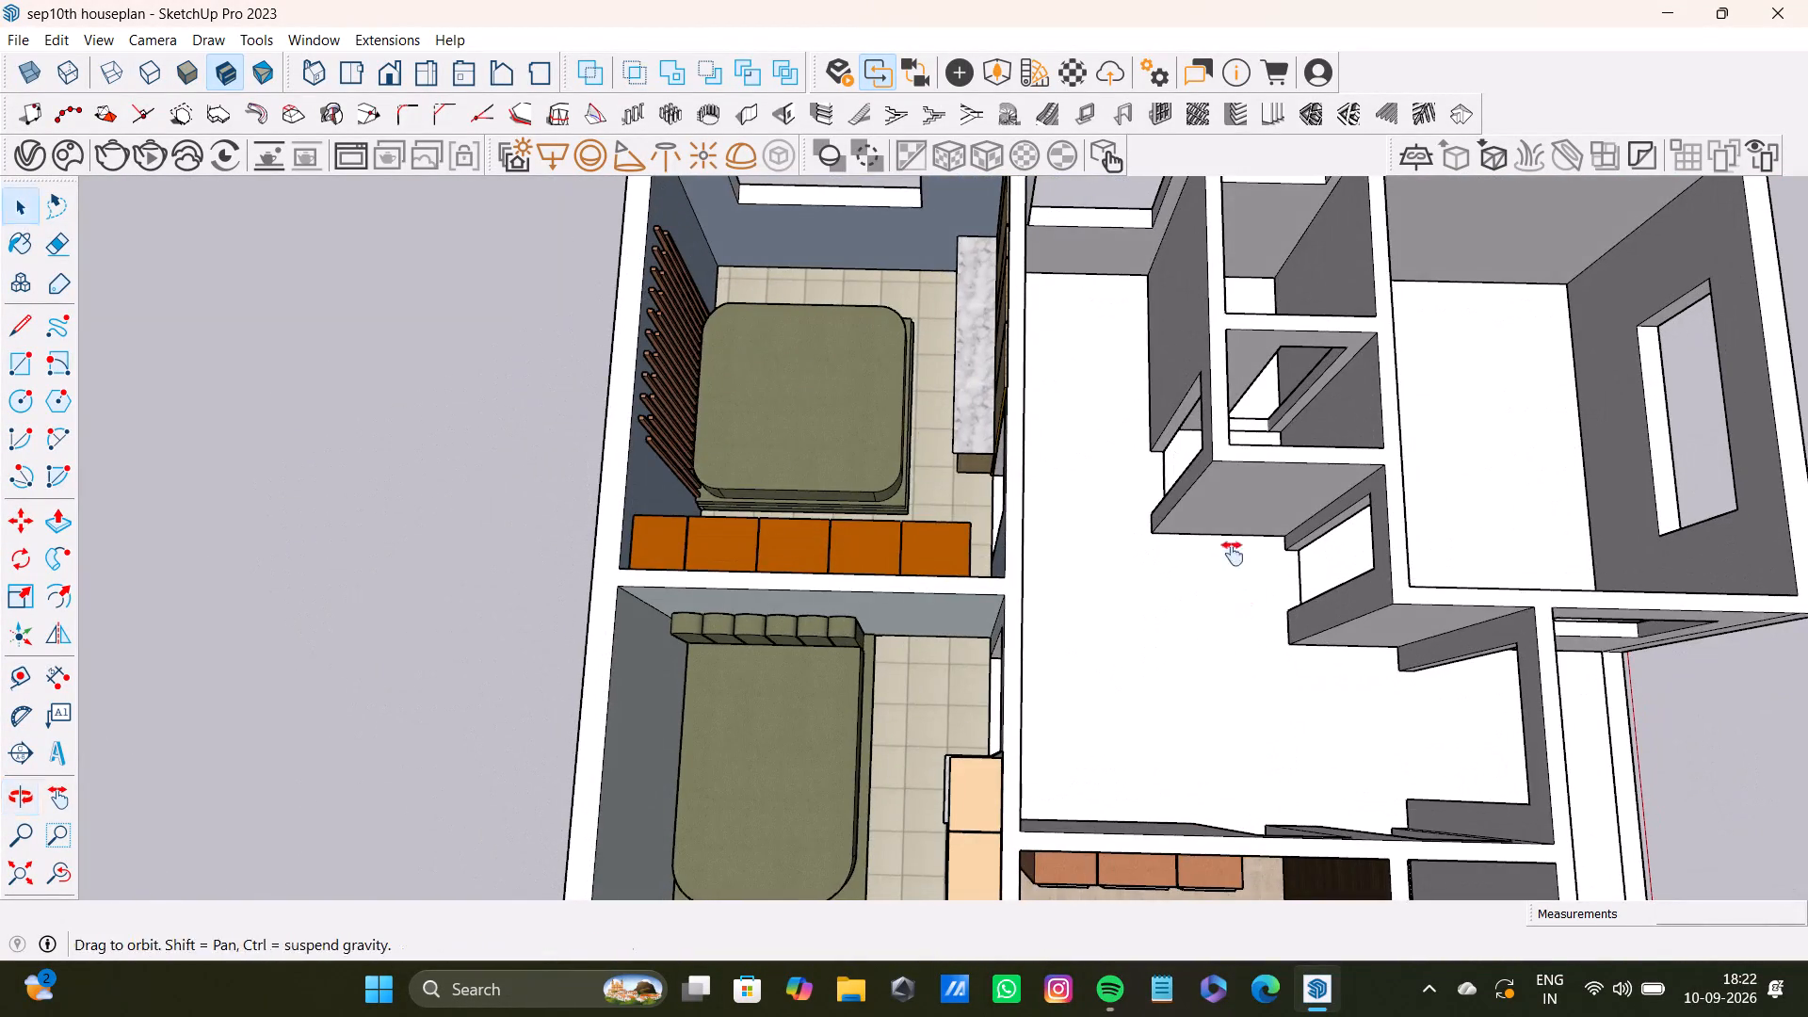
pyautogui.keyDown('shift'); pyautogui.moveTo(1233, 554); pyautogui.dragTo(1233, 443, button='middle'); pyautogui.keyUp('shift')
pyautogui.scroll(-4, 1181, 494)
pyautogui.moveTo(1232, 529); pyautogui.dragTo(1208, 613, button='middle')
pyautogui.moveTo(1197, 564); pyautogui.dragTo(1226, 679, button='middle')
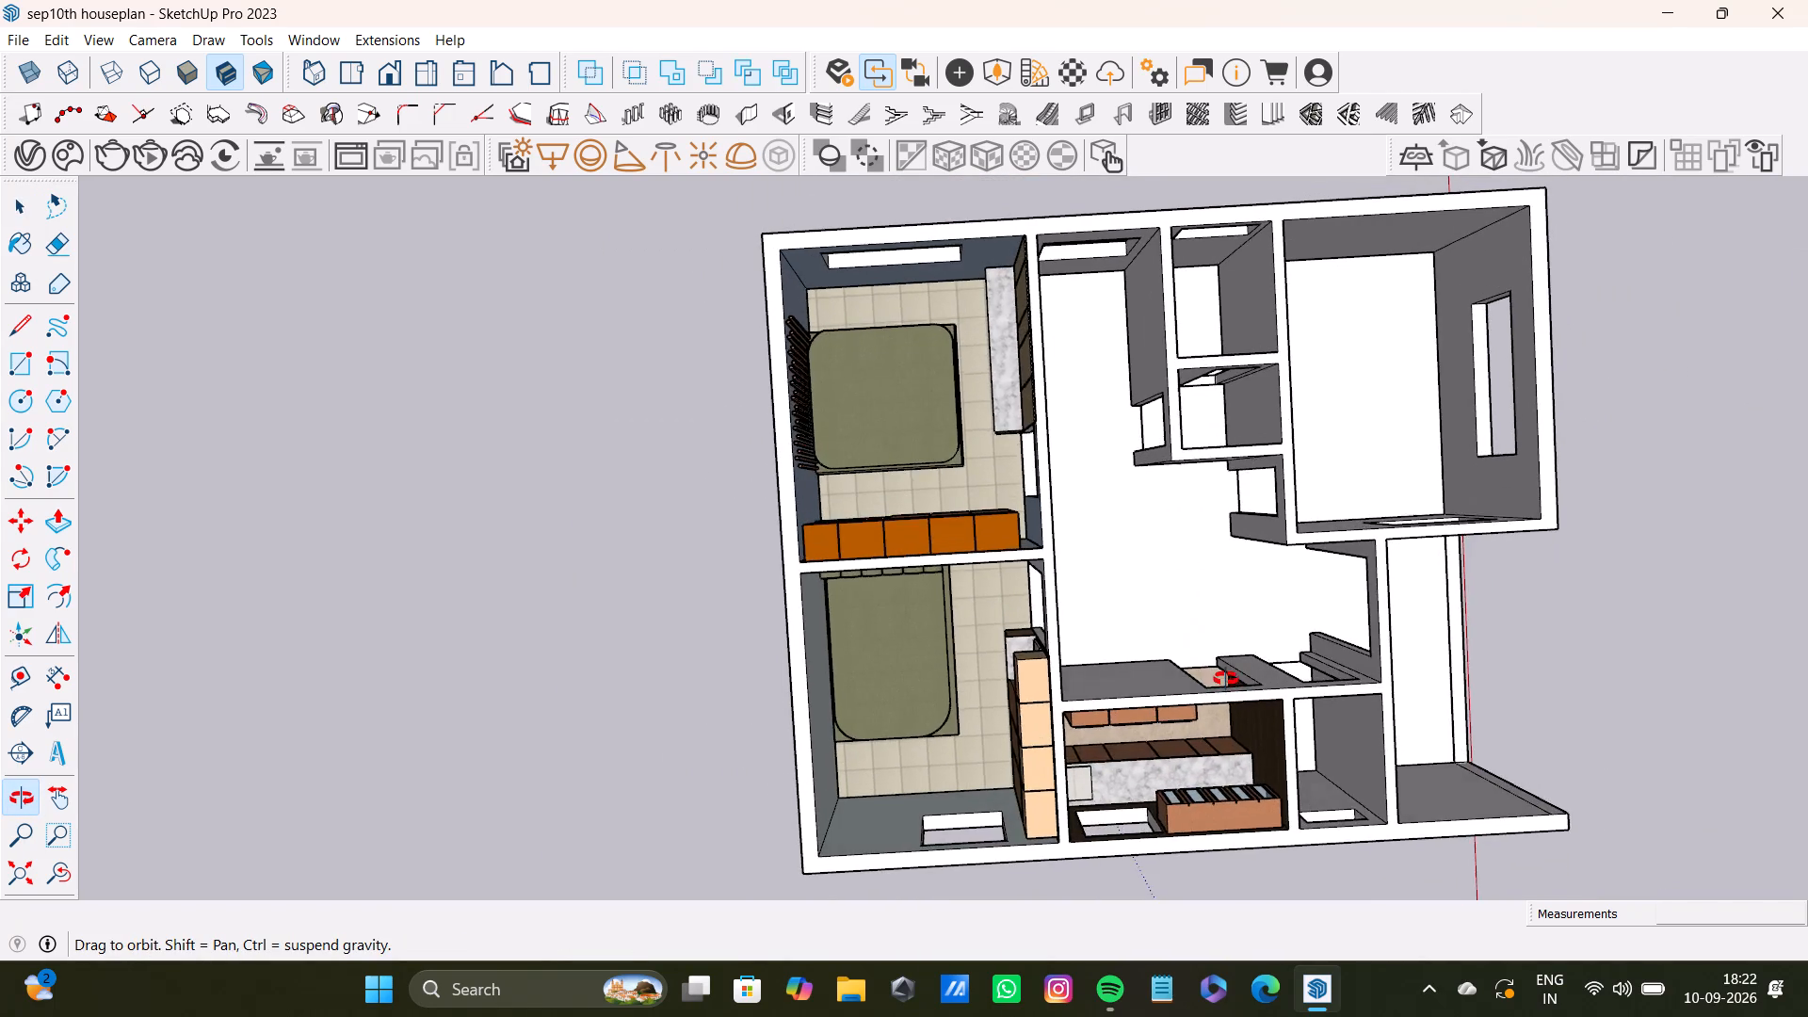
pyautogui.moveTo(1226, 679); pyautogui.dragTo(1032, 693, button='middle')
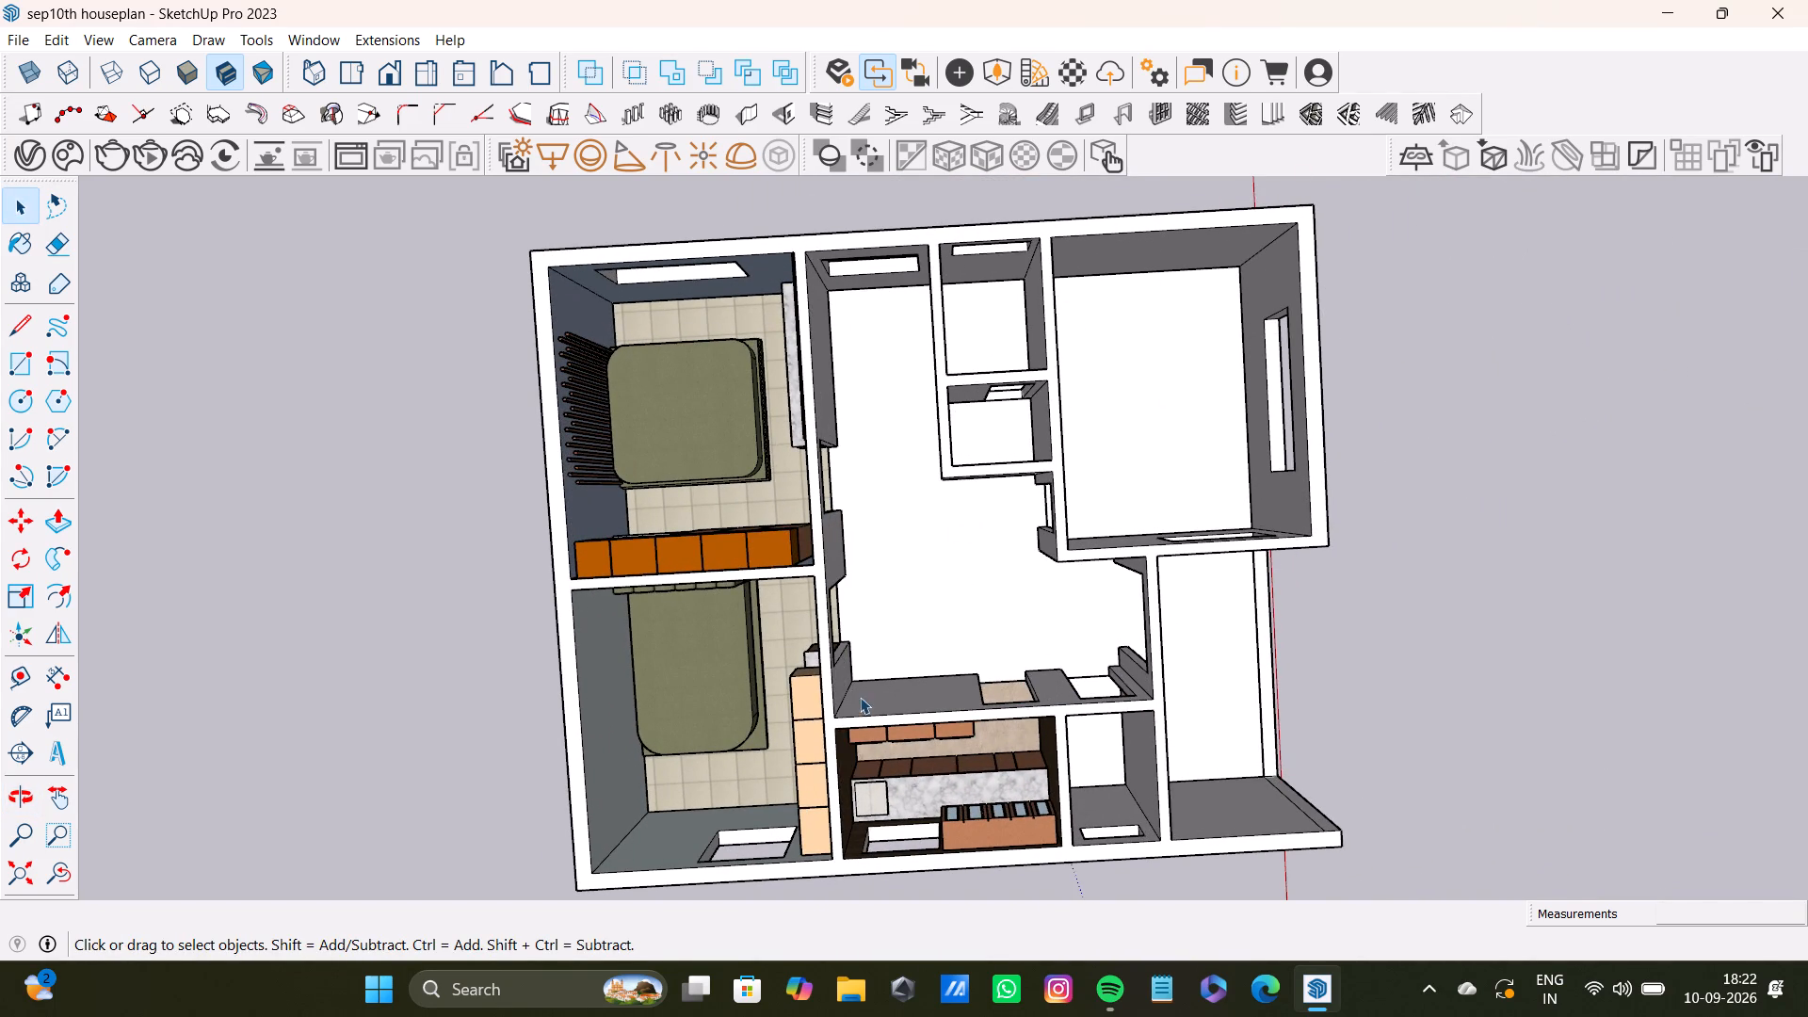
pyautogui.moveTo(1151, 596); pyautogui.dragTo(765, 203, button='middle')
pyautogui.scroll(3, 1058, 514)
pyautogui.moveTo(1076, 526); pyautogui.dragTo(739, 526, button='middle')
pyautogui.scroll(7, 884, 500)
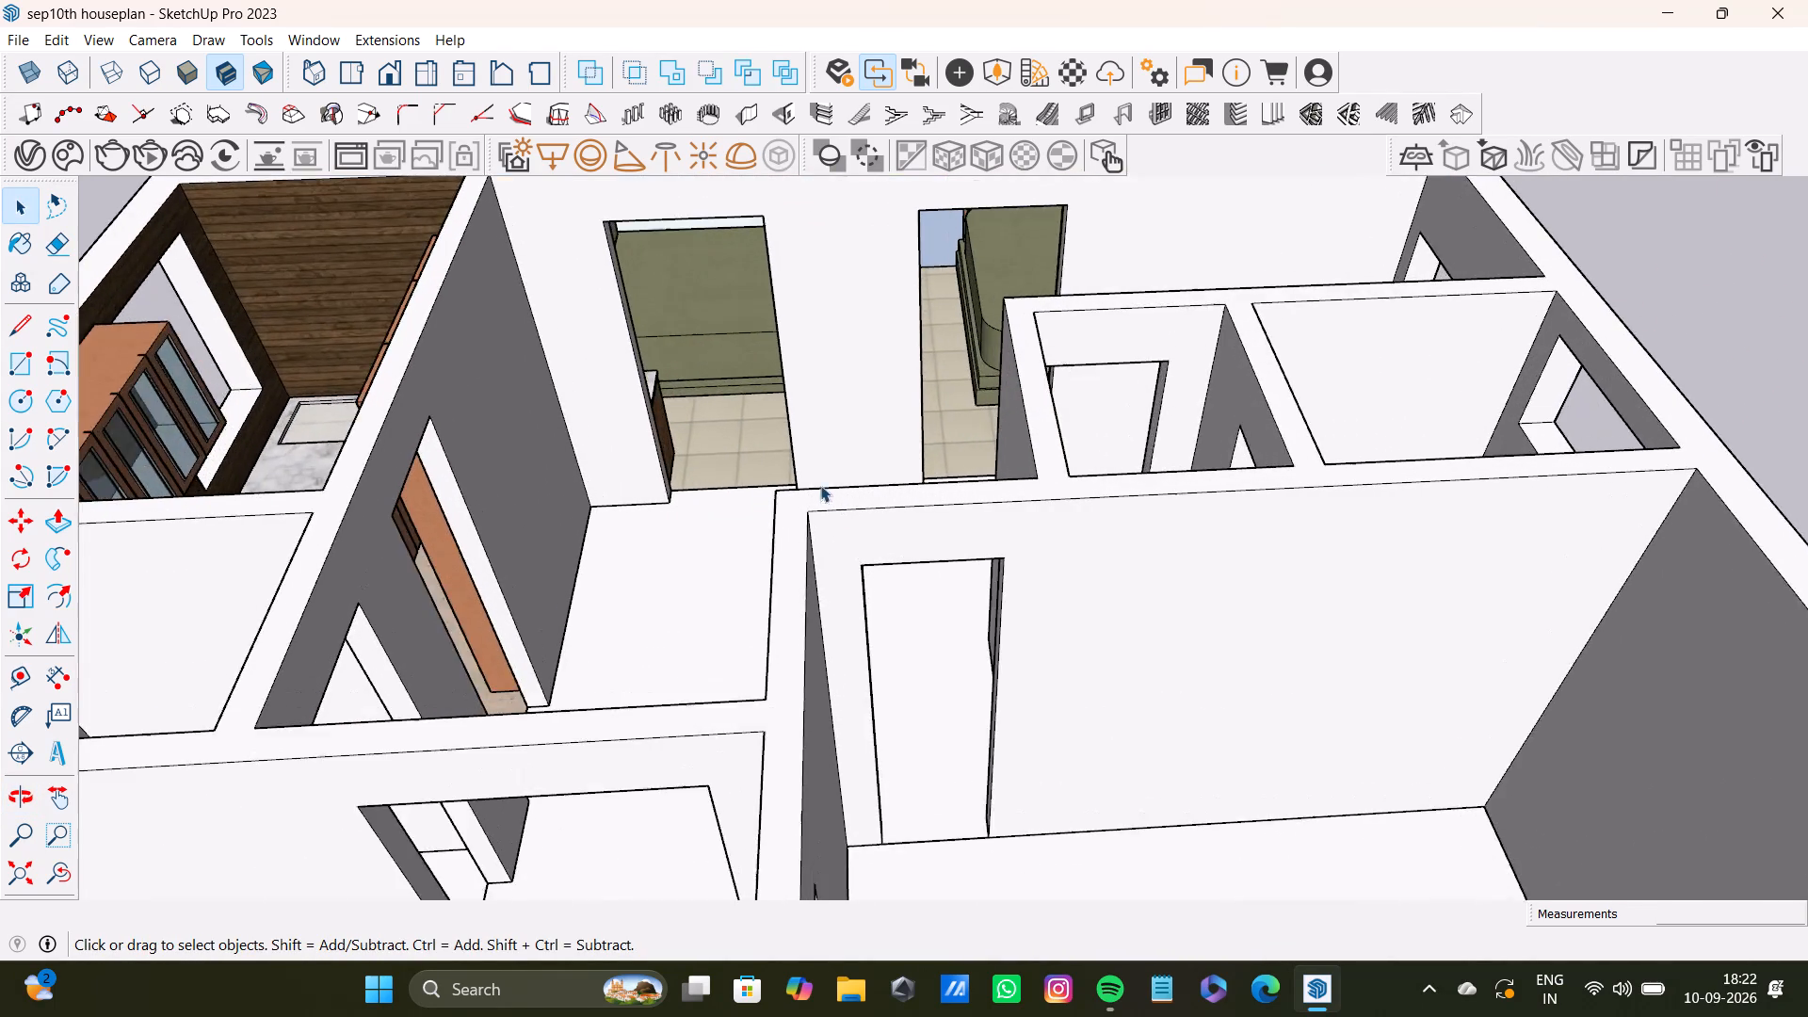
pyautogui.scroll(-8, 730, 491)
pyautogui.keyDown('shift'); pyautogui.moveTo(718, 520); pyautogui.dragTo(766, 769, button='middle'); pyautogui.keyUp('shift')
pyautogui.scroll(-1, 784, 745)
pyautogui.scroll(6, 871, 530)
pyautogui.keyDown('shift'); pyautogui.moveTo(952, 557); pyautogui.dragTo(985, 680, button='middle'); pyautogui.keyUp('shift')
pyautogui.scroll(7, 1107, 670)
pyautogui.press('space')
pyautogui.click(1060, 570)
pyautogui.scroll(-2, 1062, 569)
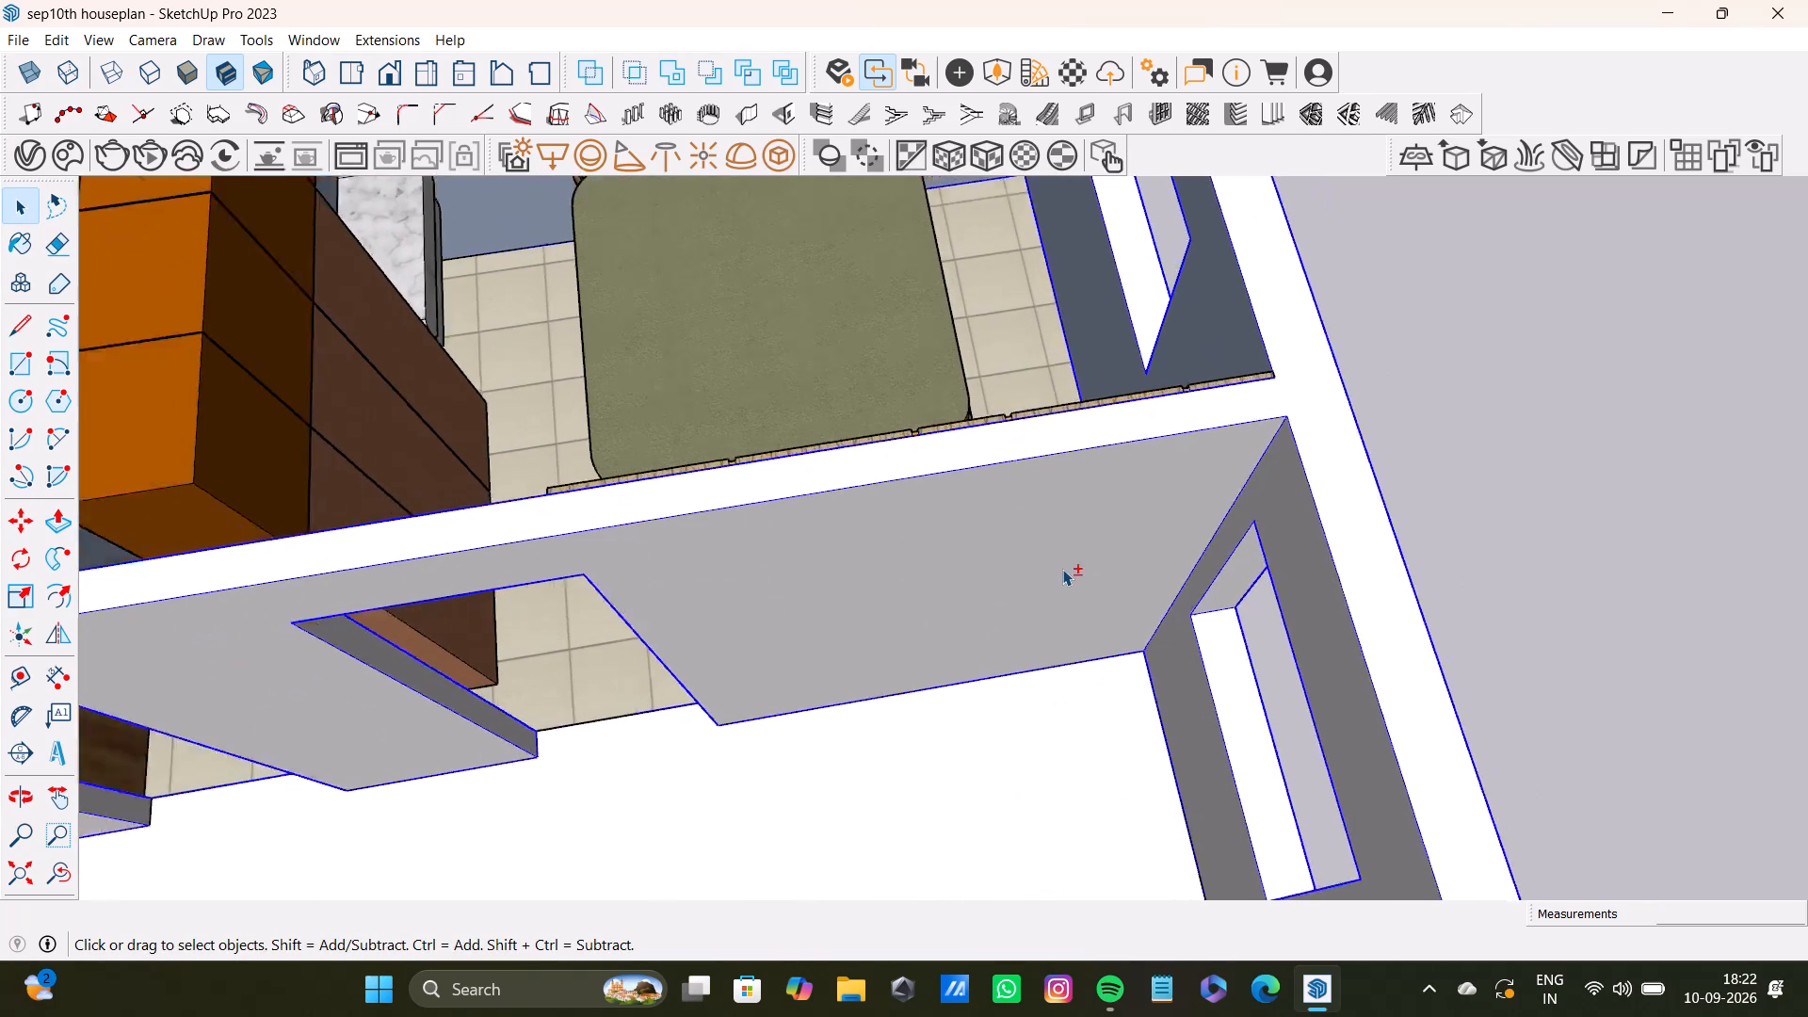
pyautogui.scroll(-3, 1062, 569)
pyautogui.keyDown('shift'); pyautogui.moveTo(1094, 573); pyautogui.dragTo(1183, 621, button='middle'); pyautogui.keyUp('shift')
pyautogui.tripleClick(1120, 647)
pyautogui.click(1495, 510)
# Inside the walls group, select the hall-side face of the slatted bedroom's wall and place a vertical guide 2' from its window-end corner.
pyautogui.scroll(3, 1179, 633)
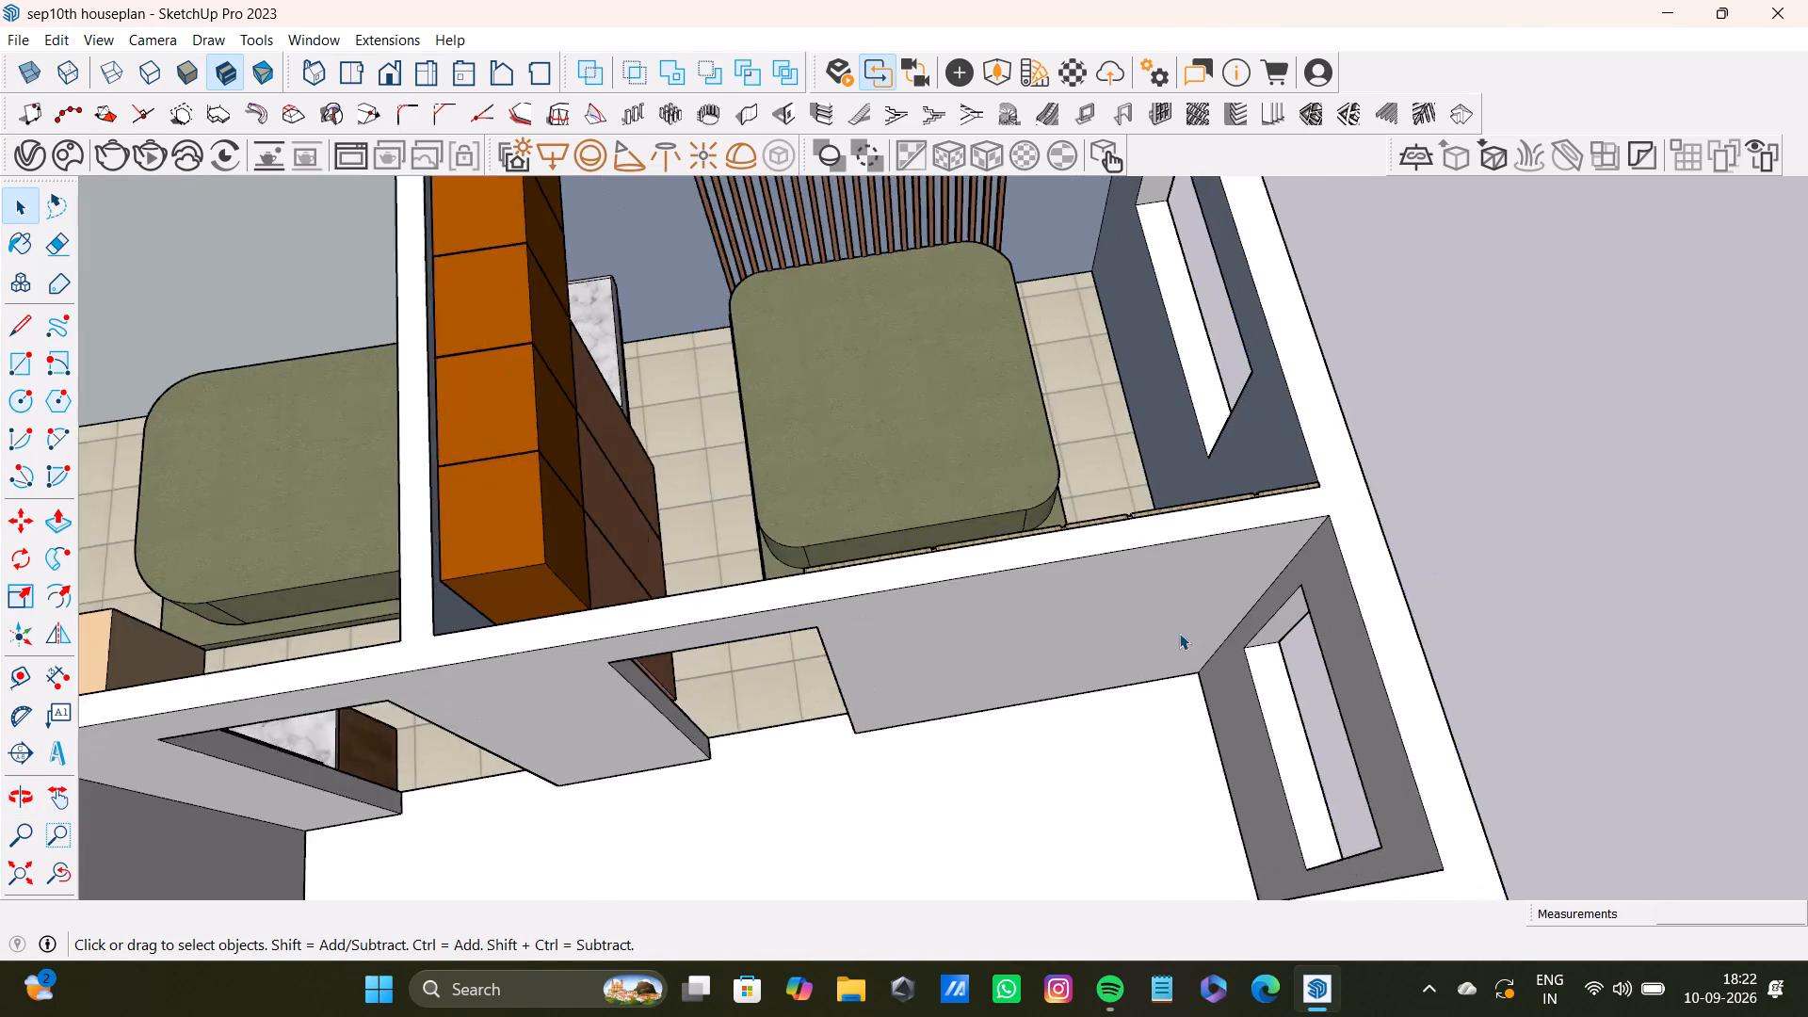
pyautogui.scroll(1, 1179, 633)
pyautogui.keyDown('shift'); pyautogui.doubleClick(1144, 614); pyautogui.keyUp('shift')
pyautogui.keyDown('shift'); pyautogui.click(1143, 605); pyautogui.keyUp('shift')
pyautogui.moveTo(1267, 620); pyautogui.dragTo(1107, 504, button='middle')
pyautogui.press('t')
pyautogui.scroll(3, 1246, 554)
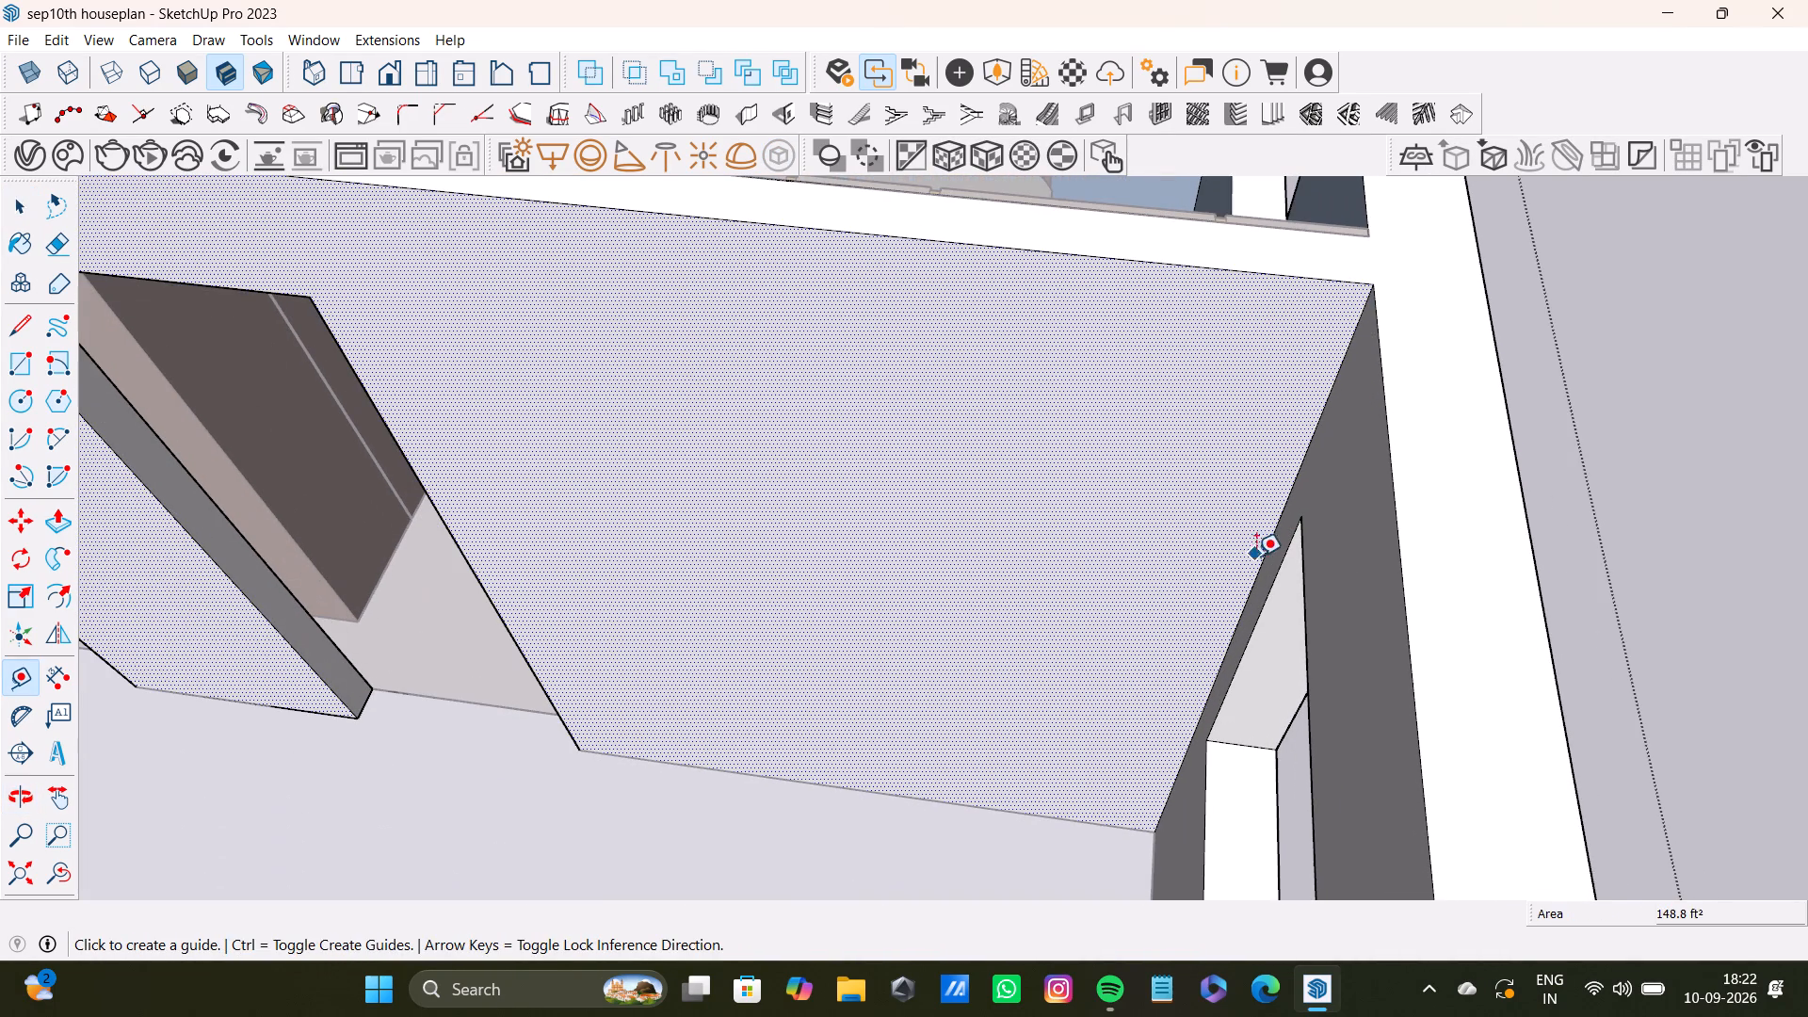
pyautogui.click(1263, 565)
pyautogui.write("2'")
pyautogui.press('Return')
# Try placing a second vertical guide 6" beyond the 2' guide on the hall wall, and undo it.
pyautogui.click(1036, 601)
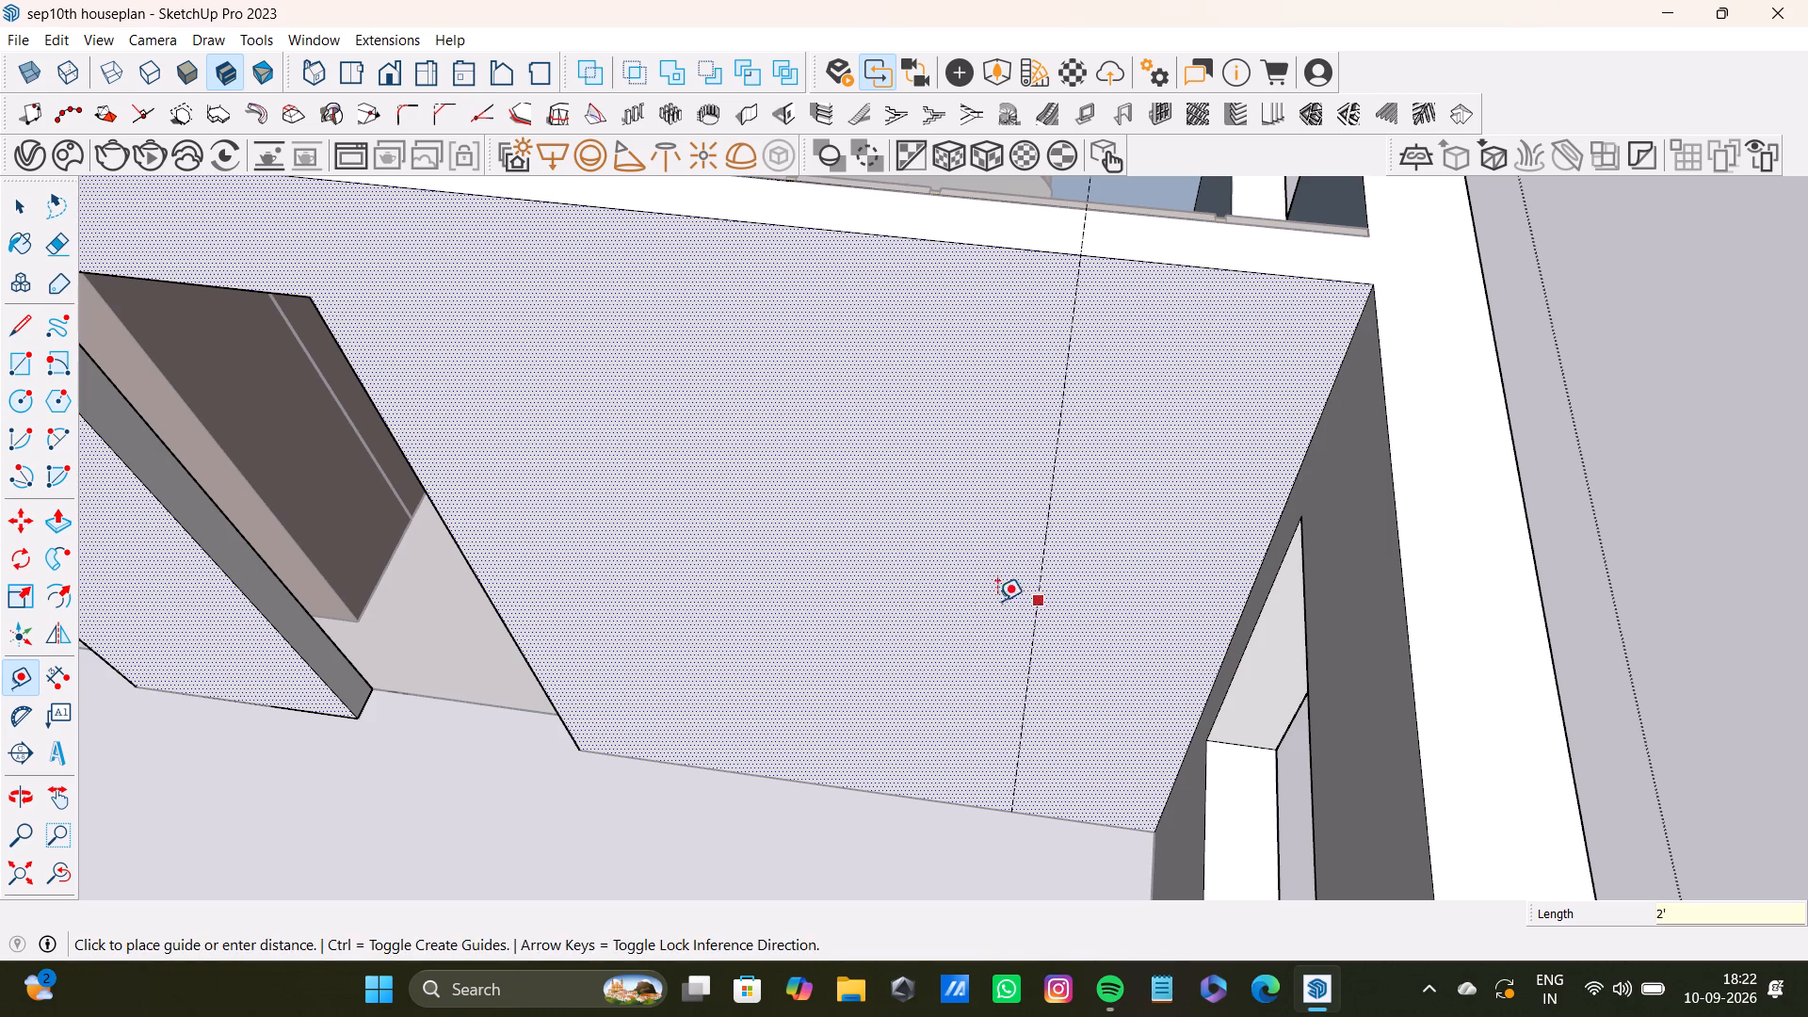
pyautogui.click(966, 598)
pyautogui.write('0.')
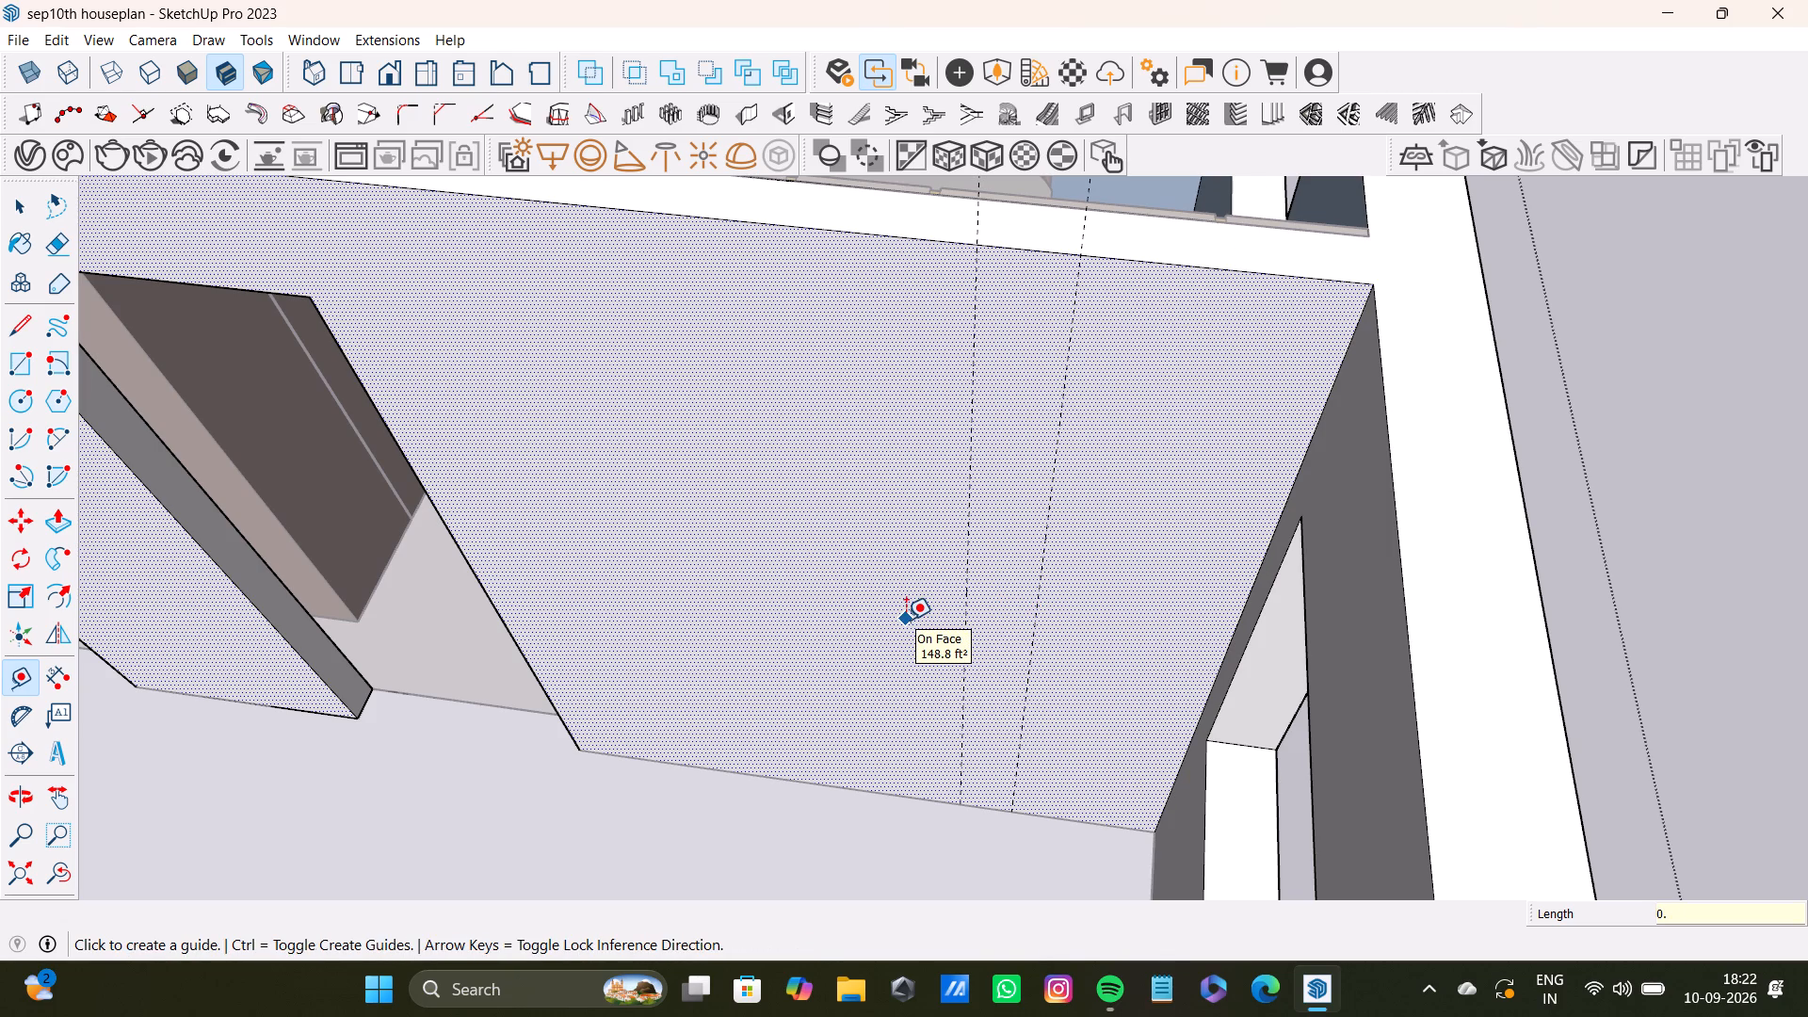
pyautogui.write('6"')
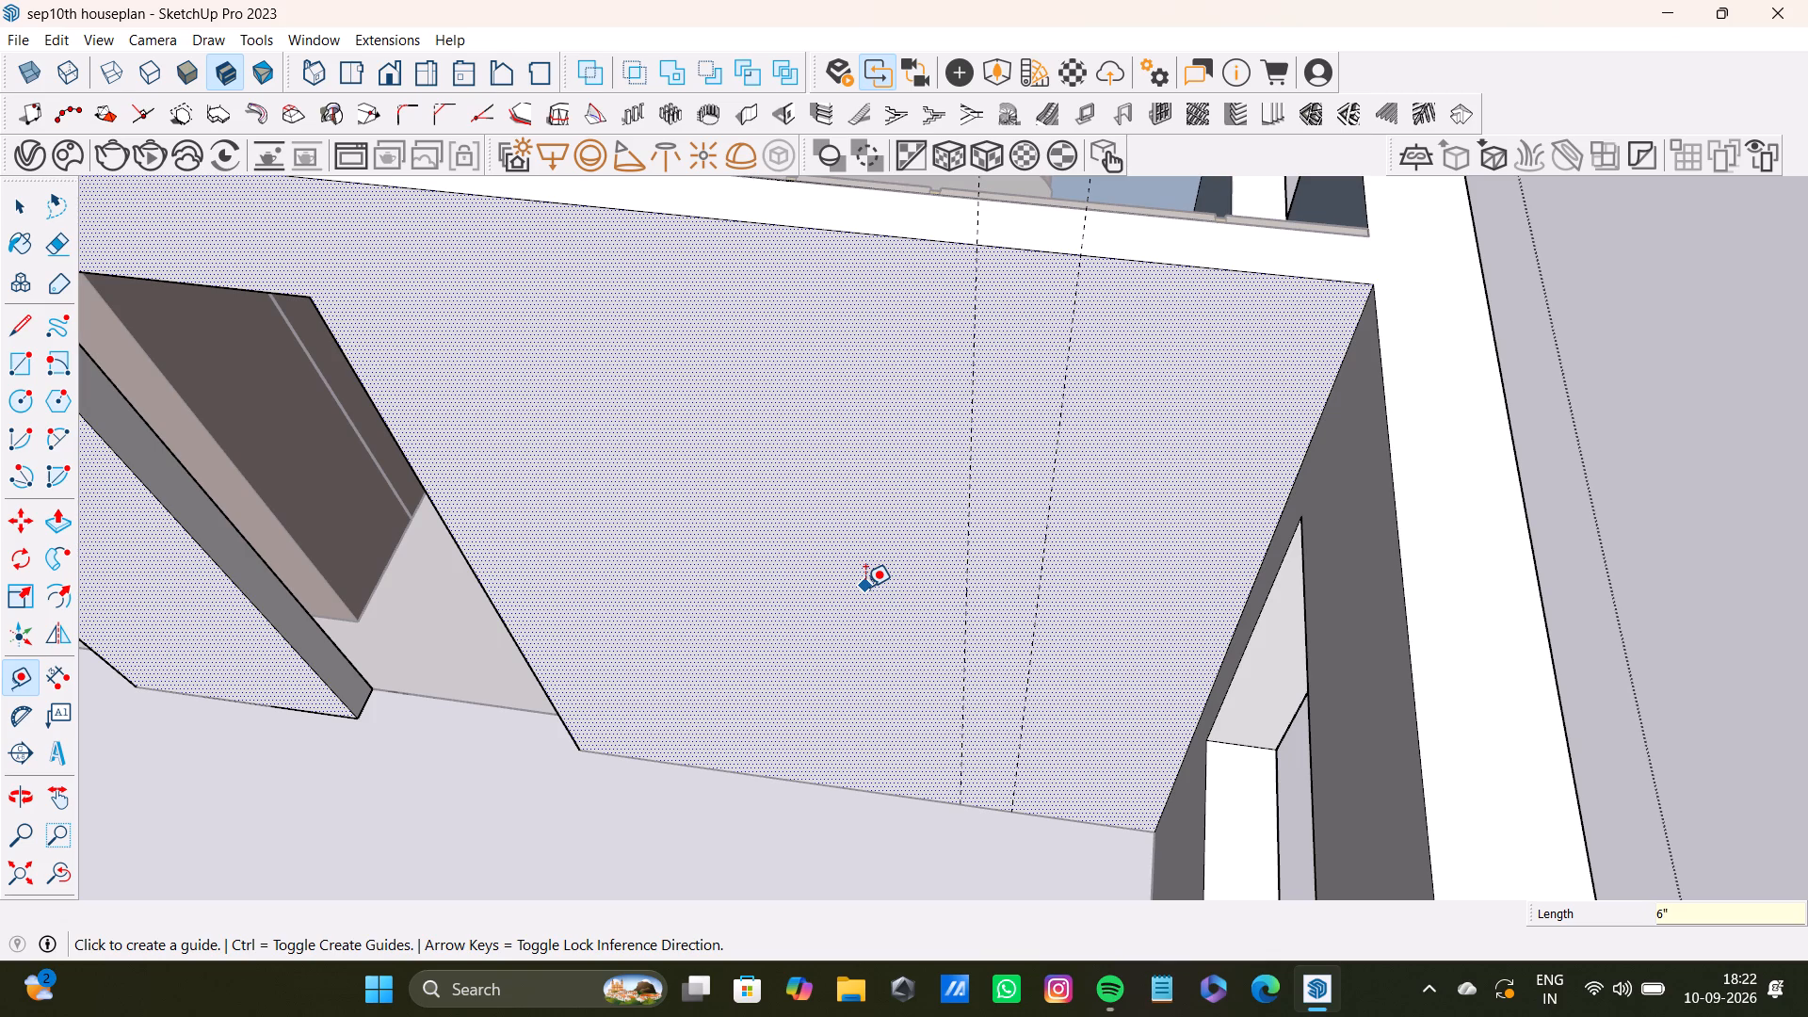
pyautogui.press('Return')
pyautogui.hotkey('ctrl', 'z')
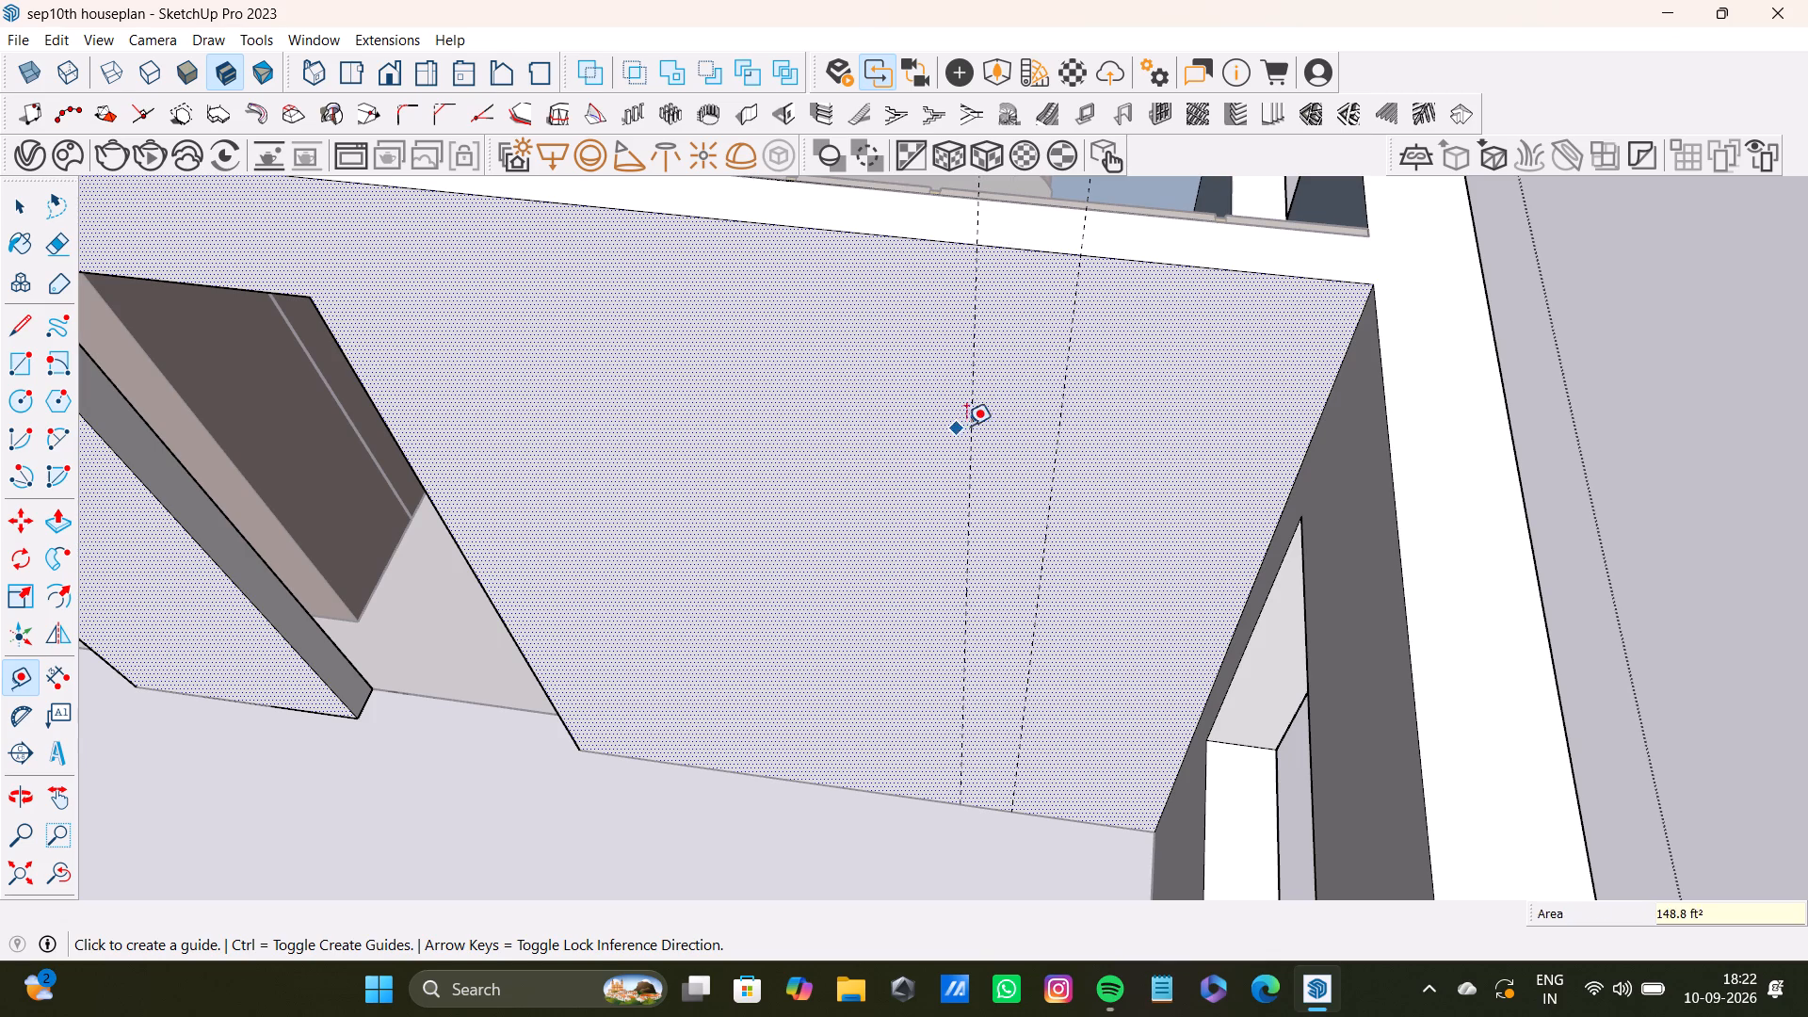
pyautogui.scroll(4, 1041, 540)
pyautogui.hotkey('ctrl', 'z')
# Place a vertical guide 0.6" from the 2' guide on the hall wall, on the side towards the door opening.
pyautogui.click(1045, 521)
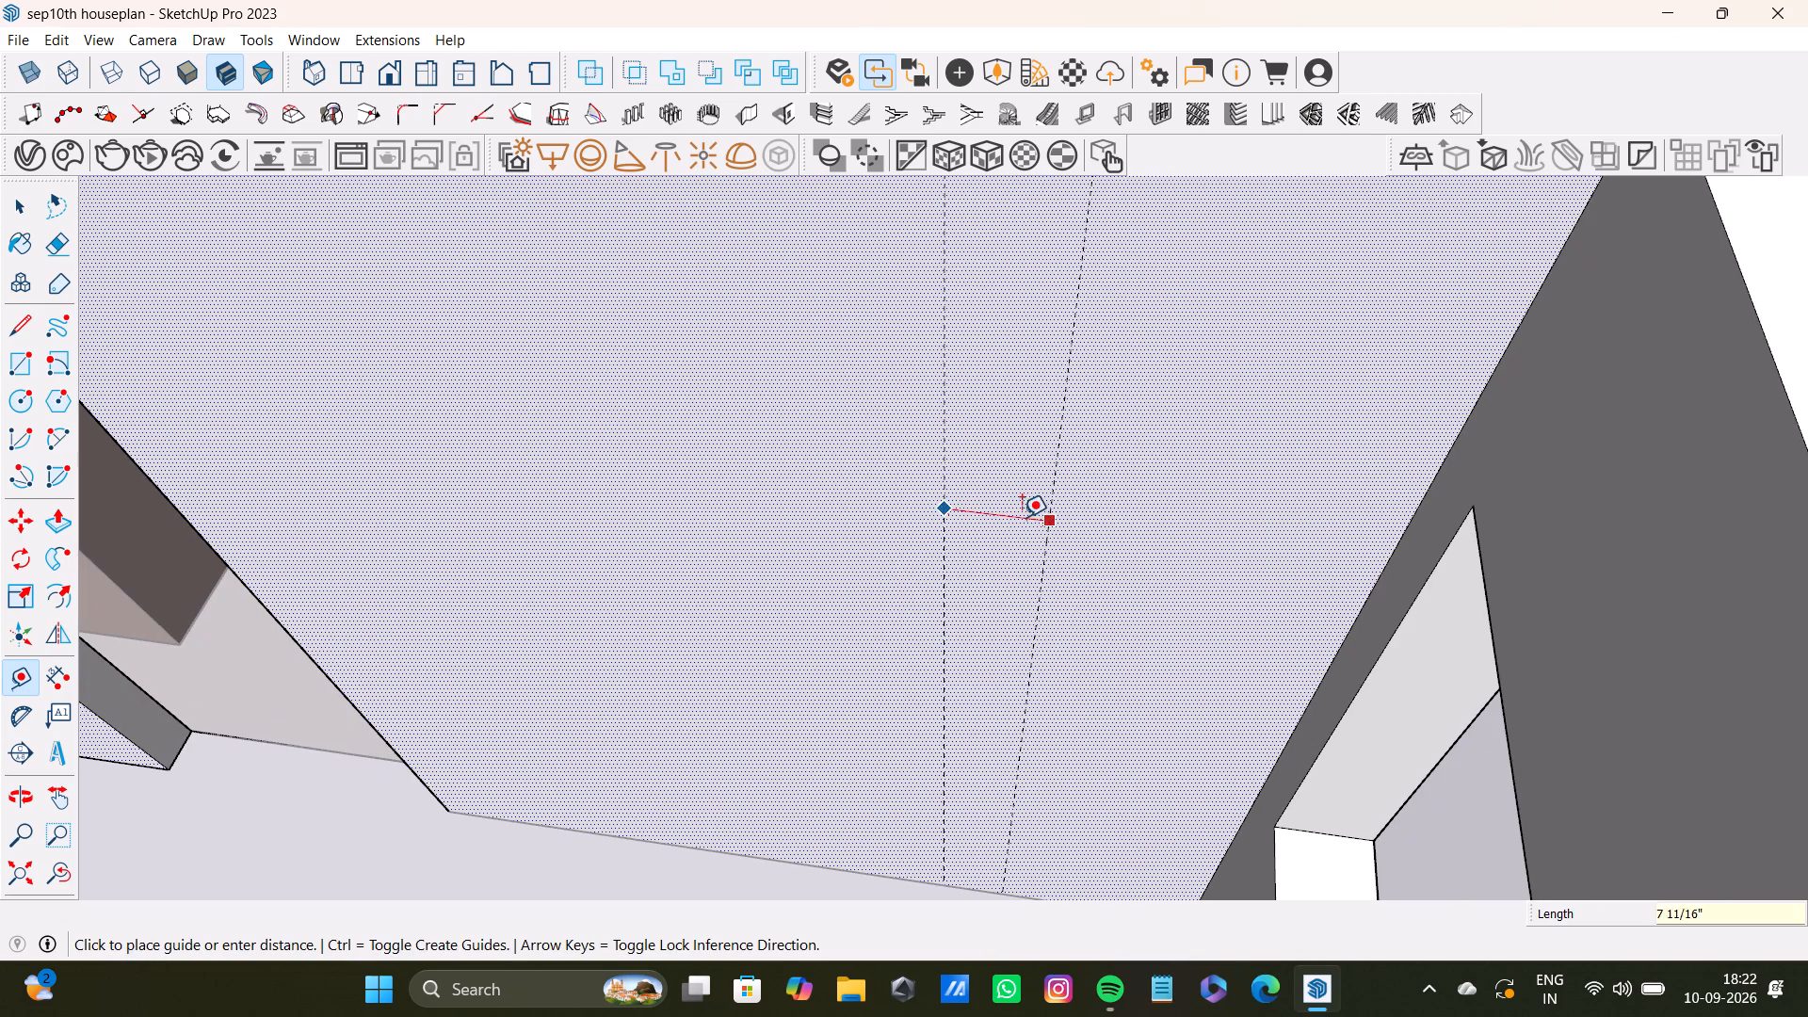
pyautogui.write('0.6')
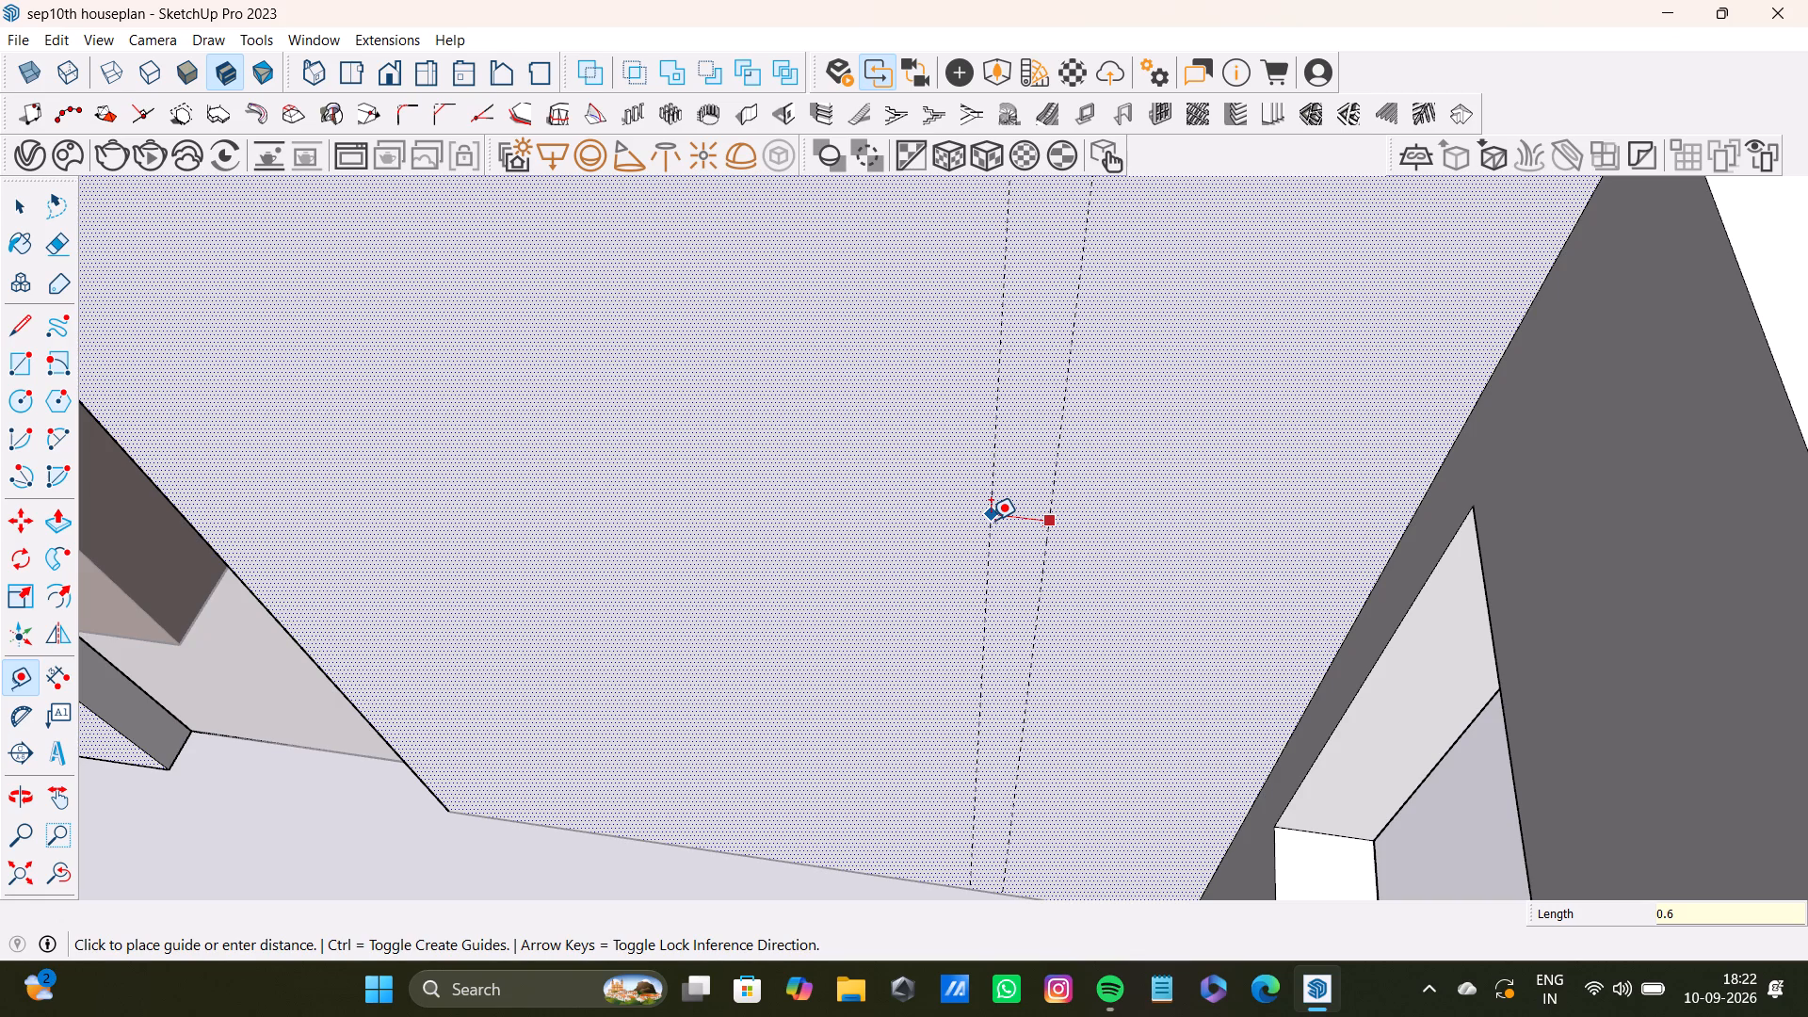
pyautogui.hotkey('shift', '"')
pyautogui.press('Return')
# Place another vertical guide 4' from the 0.6" guide towards the bedroom door opening on the hall wall.
pyautogui.scroll(7, 1025, 562)
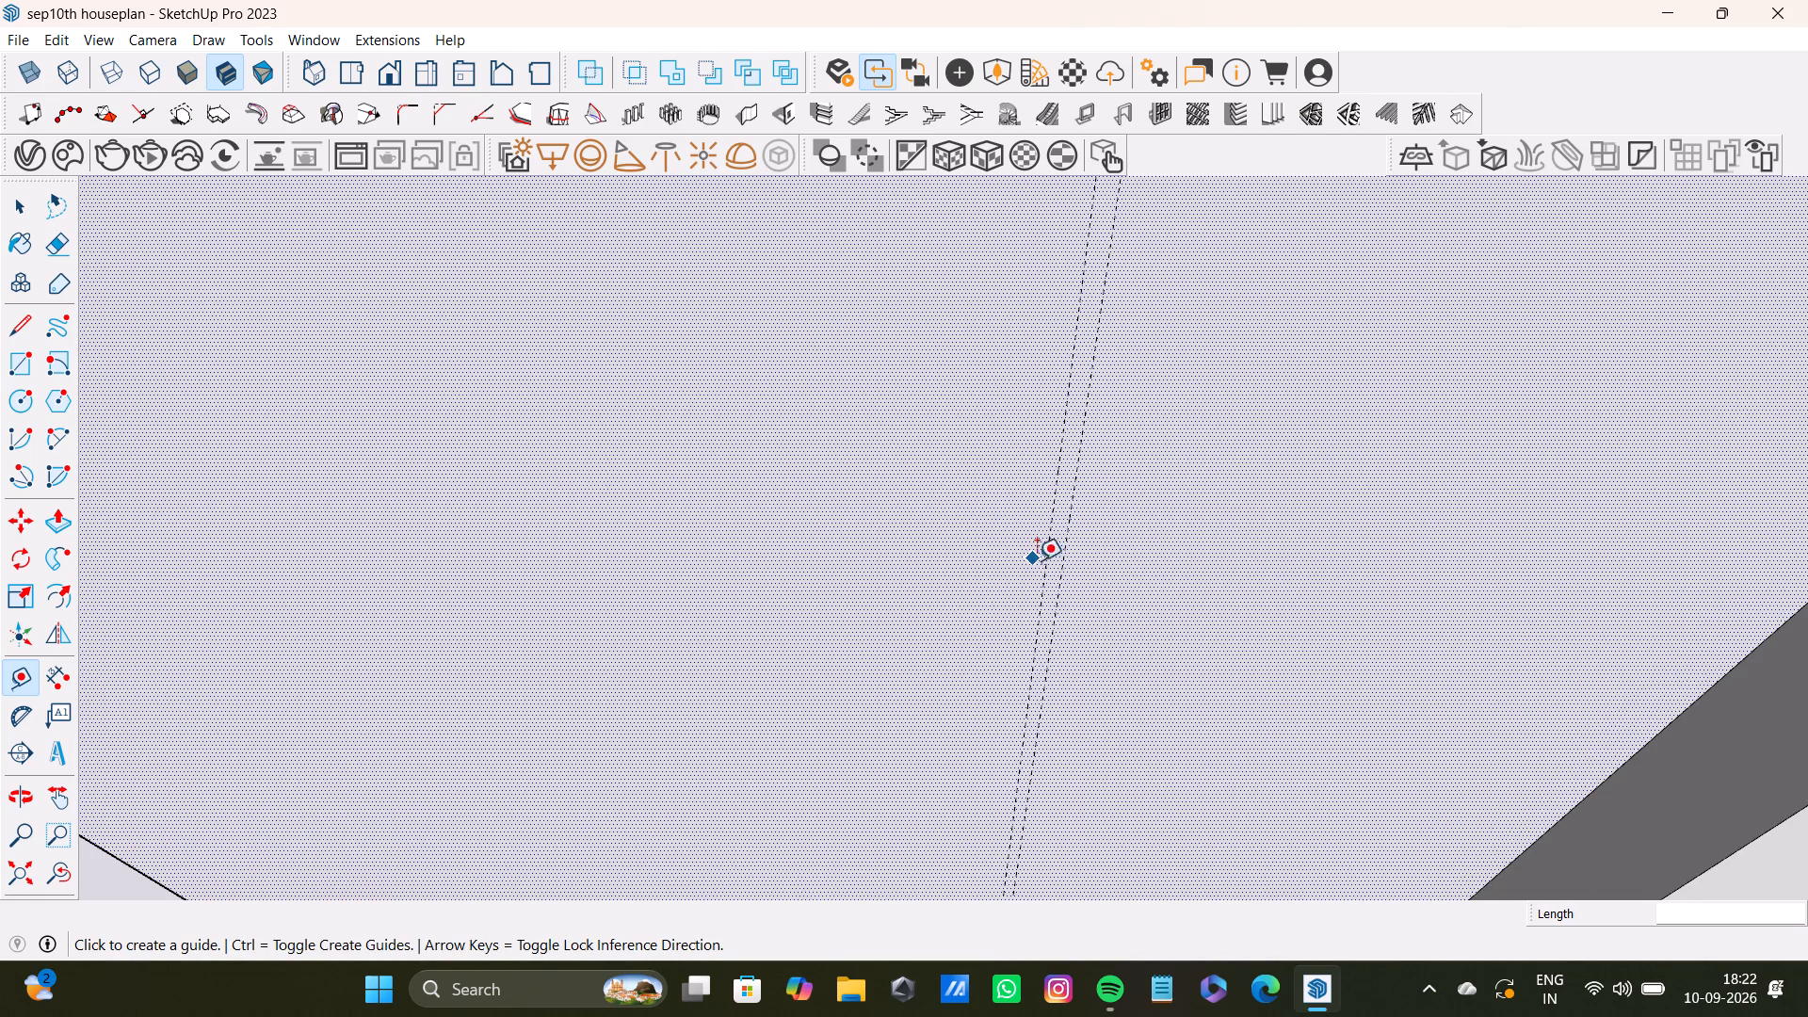
pyautogui.click(1048, 573)
pyautogui.scroll(-14, 860, 552)
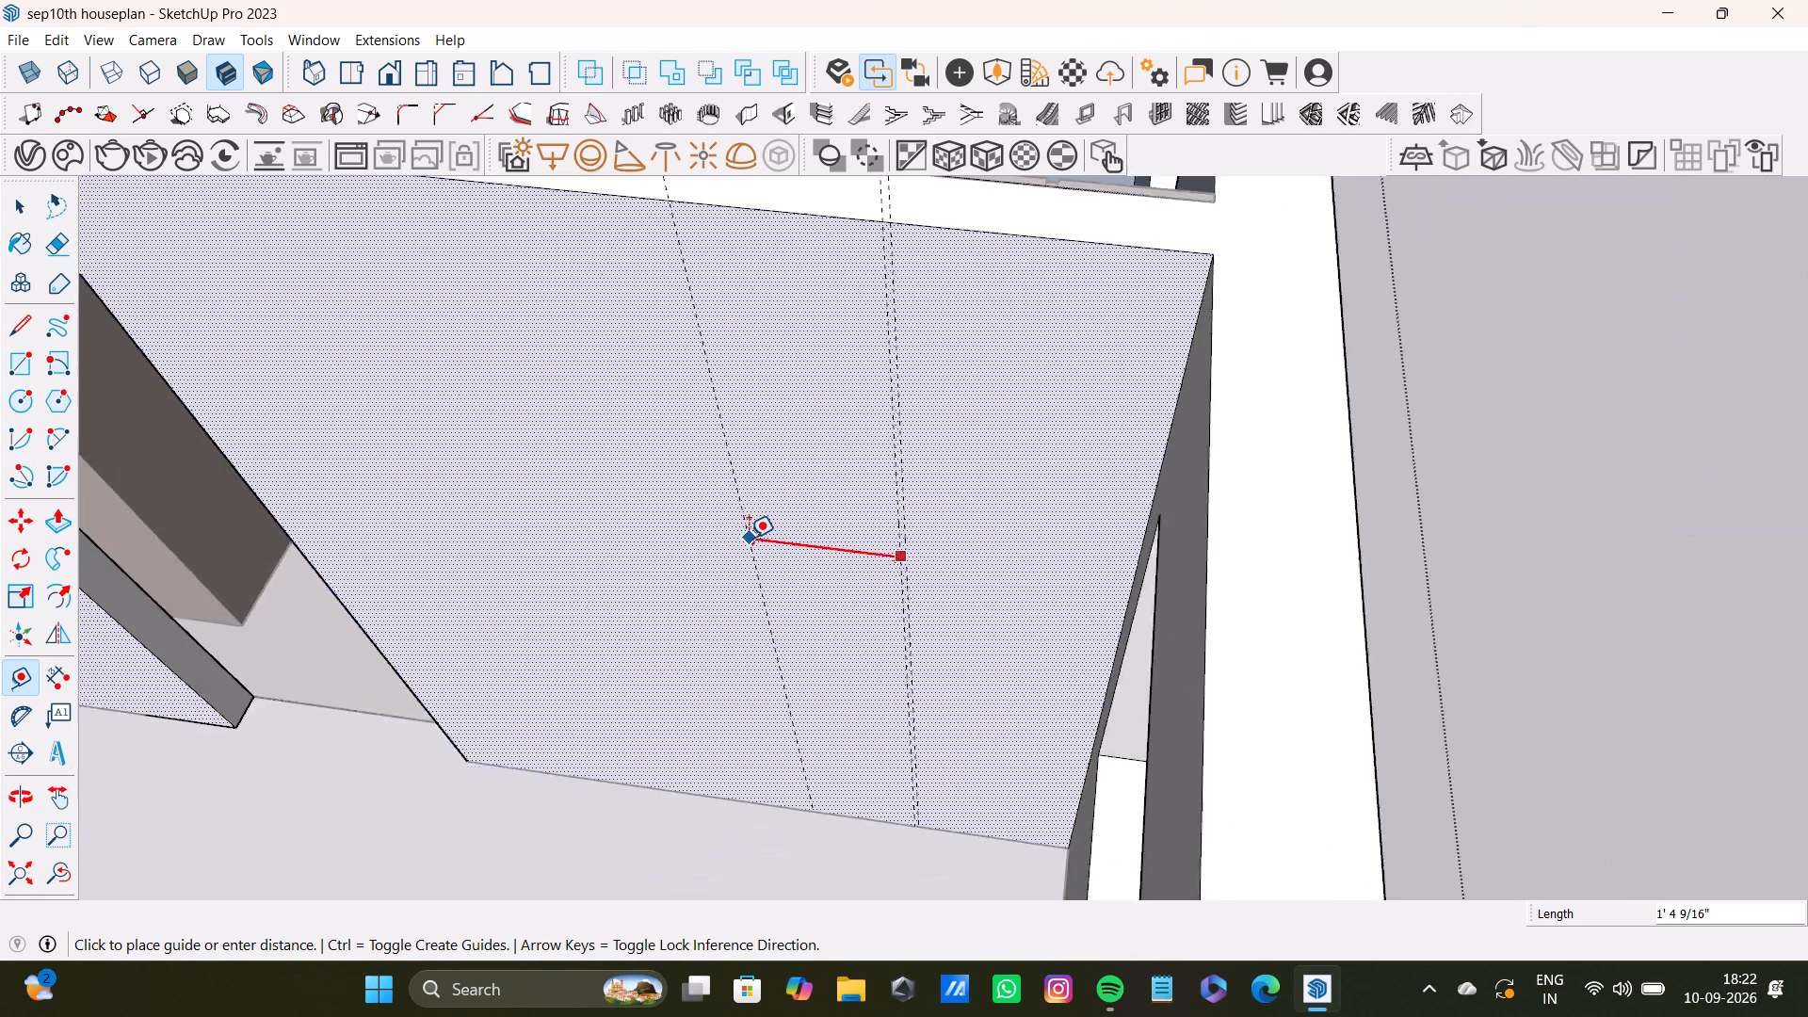
pyautogui.keyDown('shift'); pyautogui.moveTo(746, 538); pyautogui.dragTo(924, 535, button='middle'); pyautogui.keyUp('shift')
pyautogui.moveTo(961, 540); pyautogui.dragTo(981, 467, button='middle')
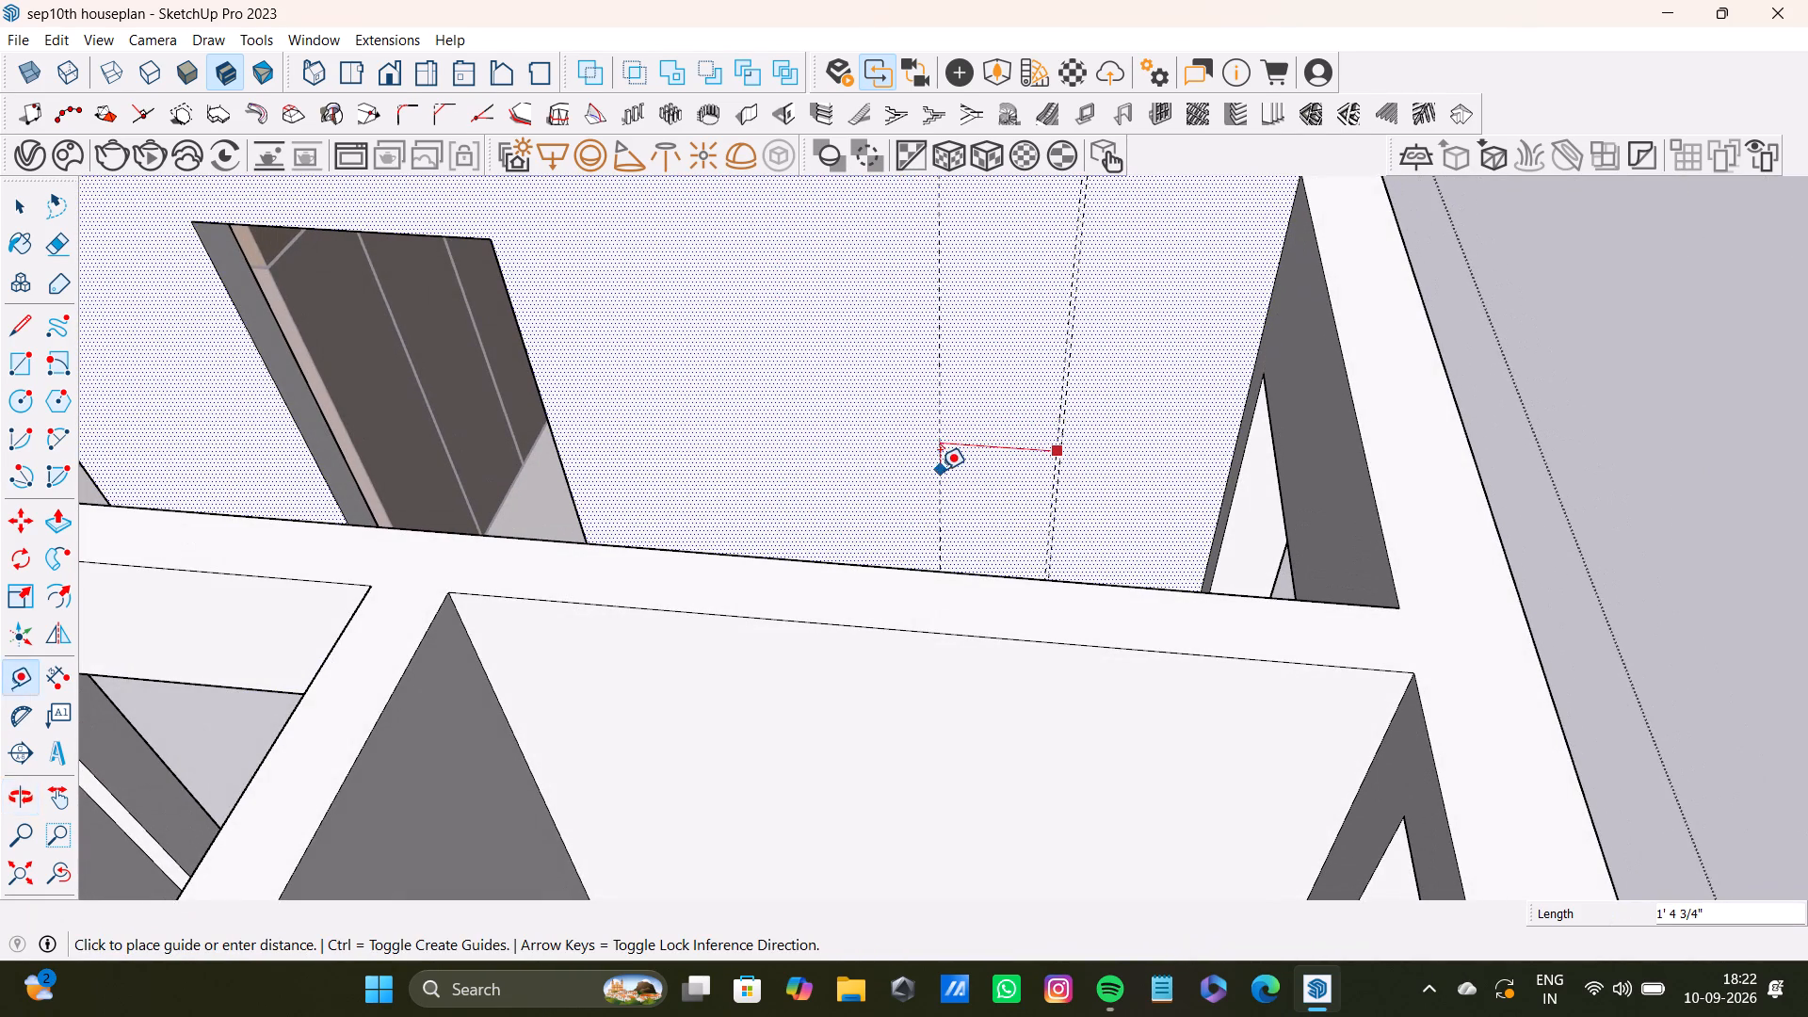
pyautogui.press('4')
pyautogui.press("'")
pyautogui.press('Return')
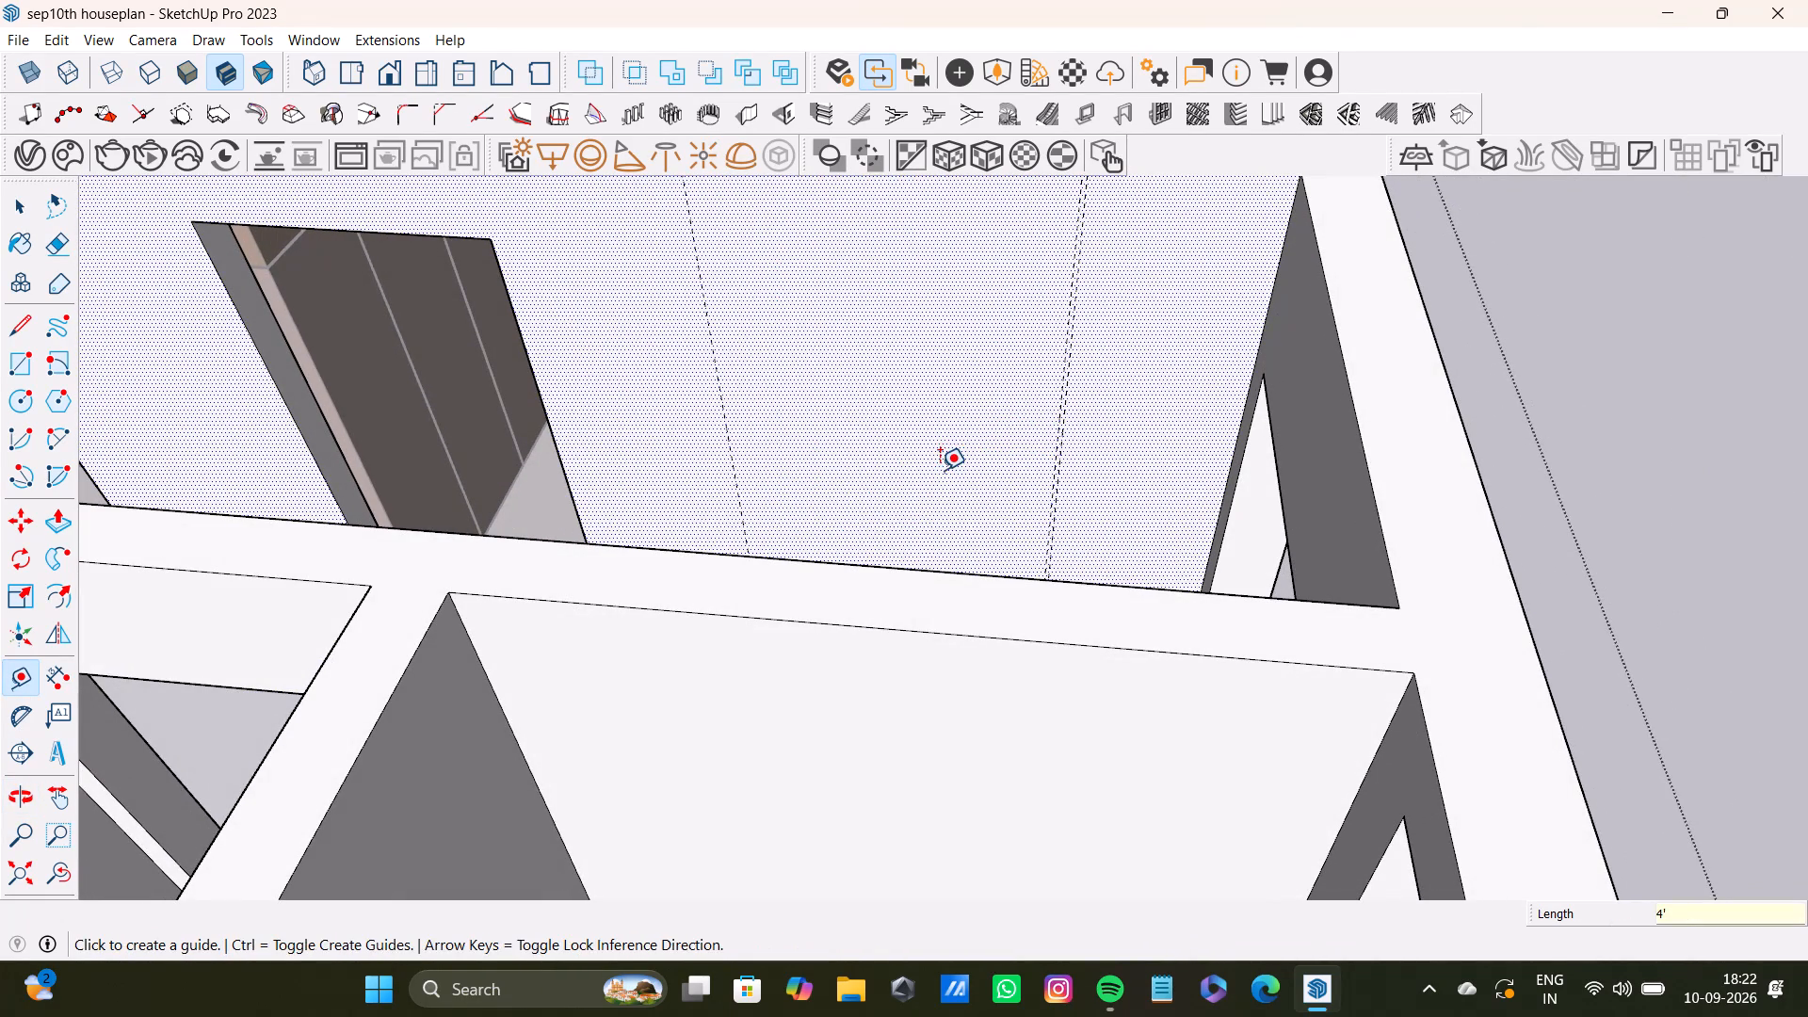
pyautogui.scroll(-8, 824, 424)
pyautogui.keyDown('shift'); pyautogui.moveTo(783, 438); pyautogui.dragTo(842, 434, button='middle'); pyautogui.keyUp('shift')
pyautogui.scroll(3, 810, 400)
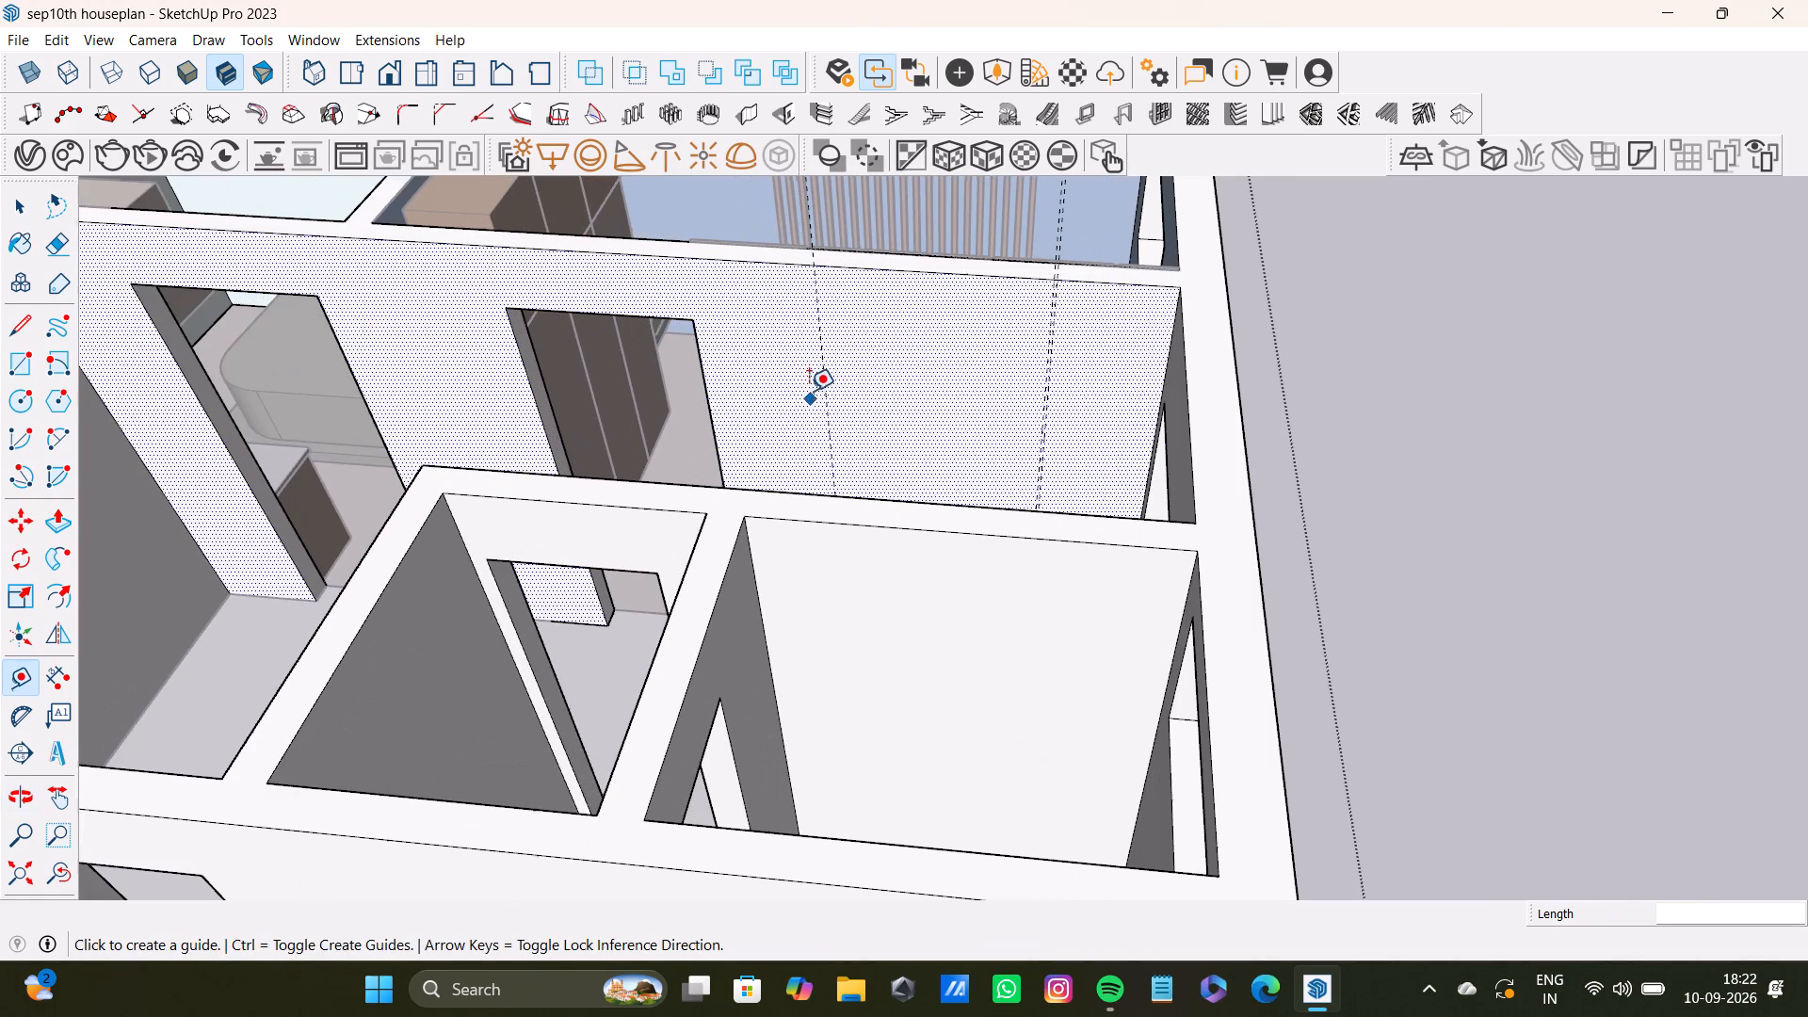
# Undo the guide placed 4' from the 0.6" guide on the hall wall.
pyautogui.hotkey('ctrl', 'z')
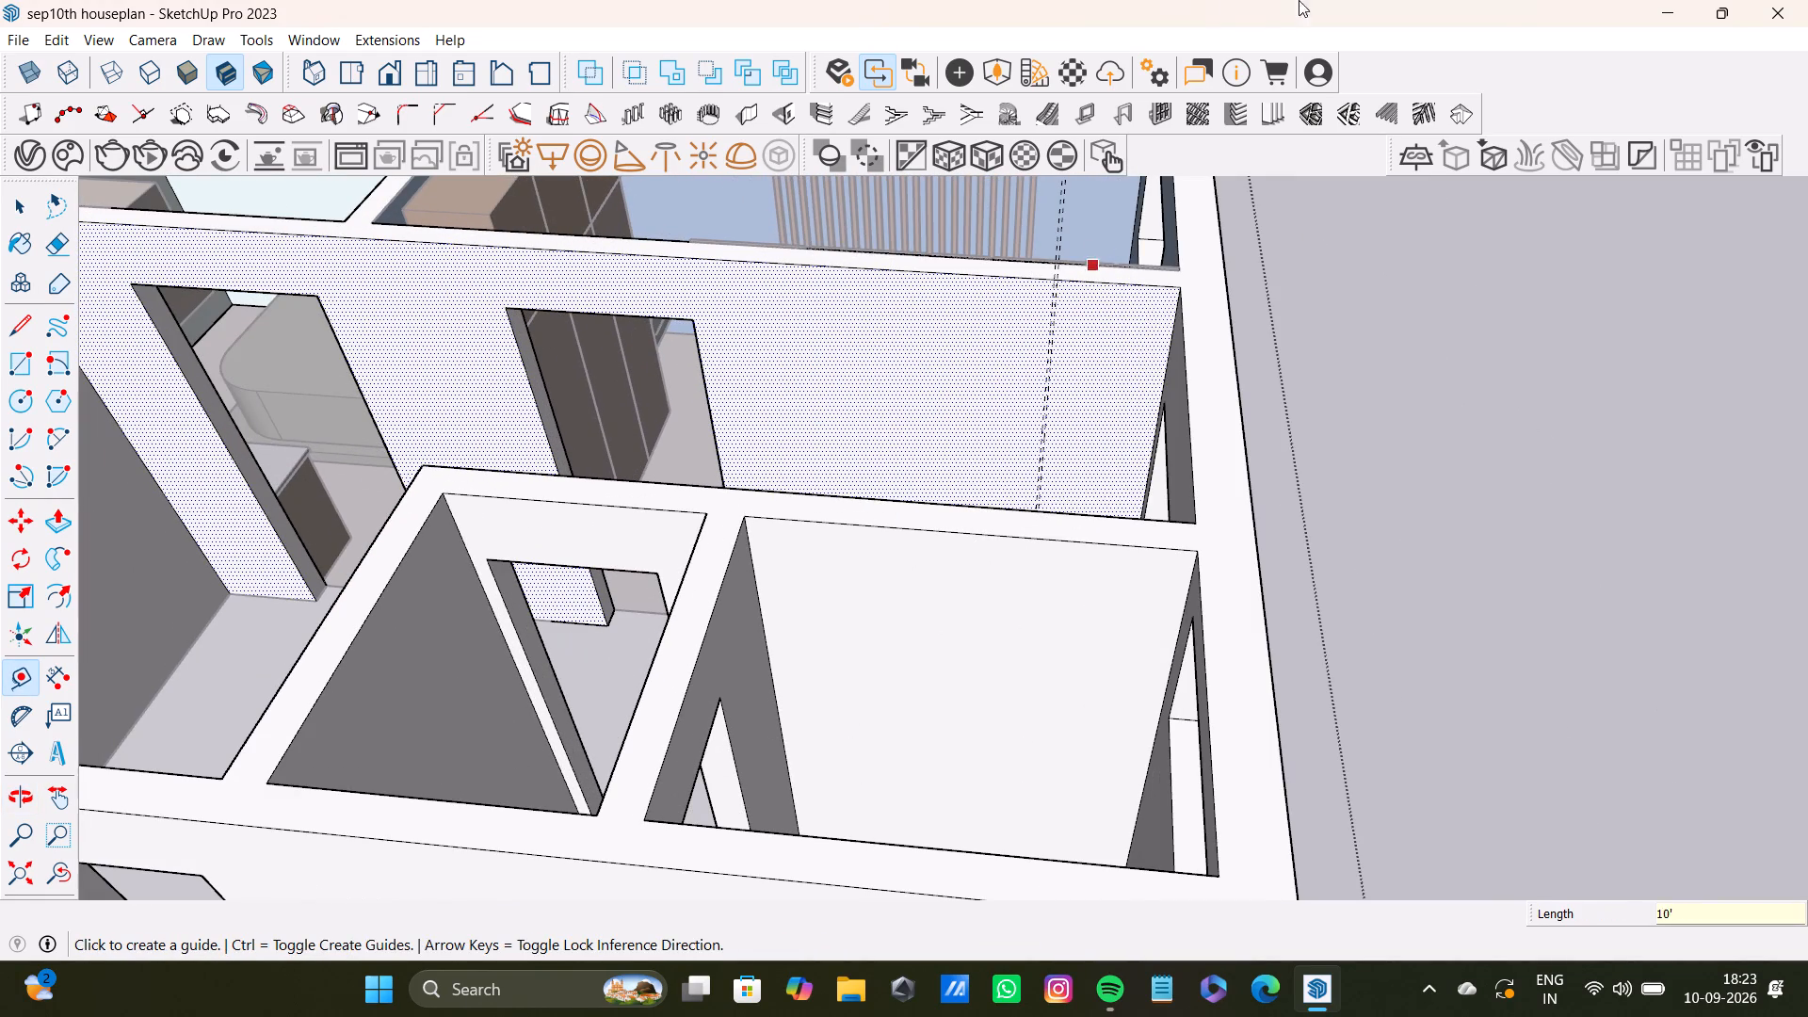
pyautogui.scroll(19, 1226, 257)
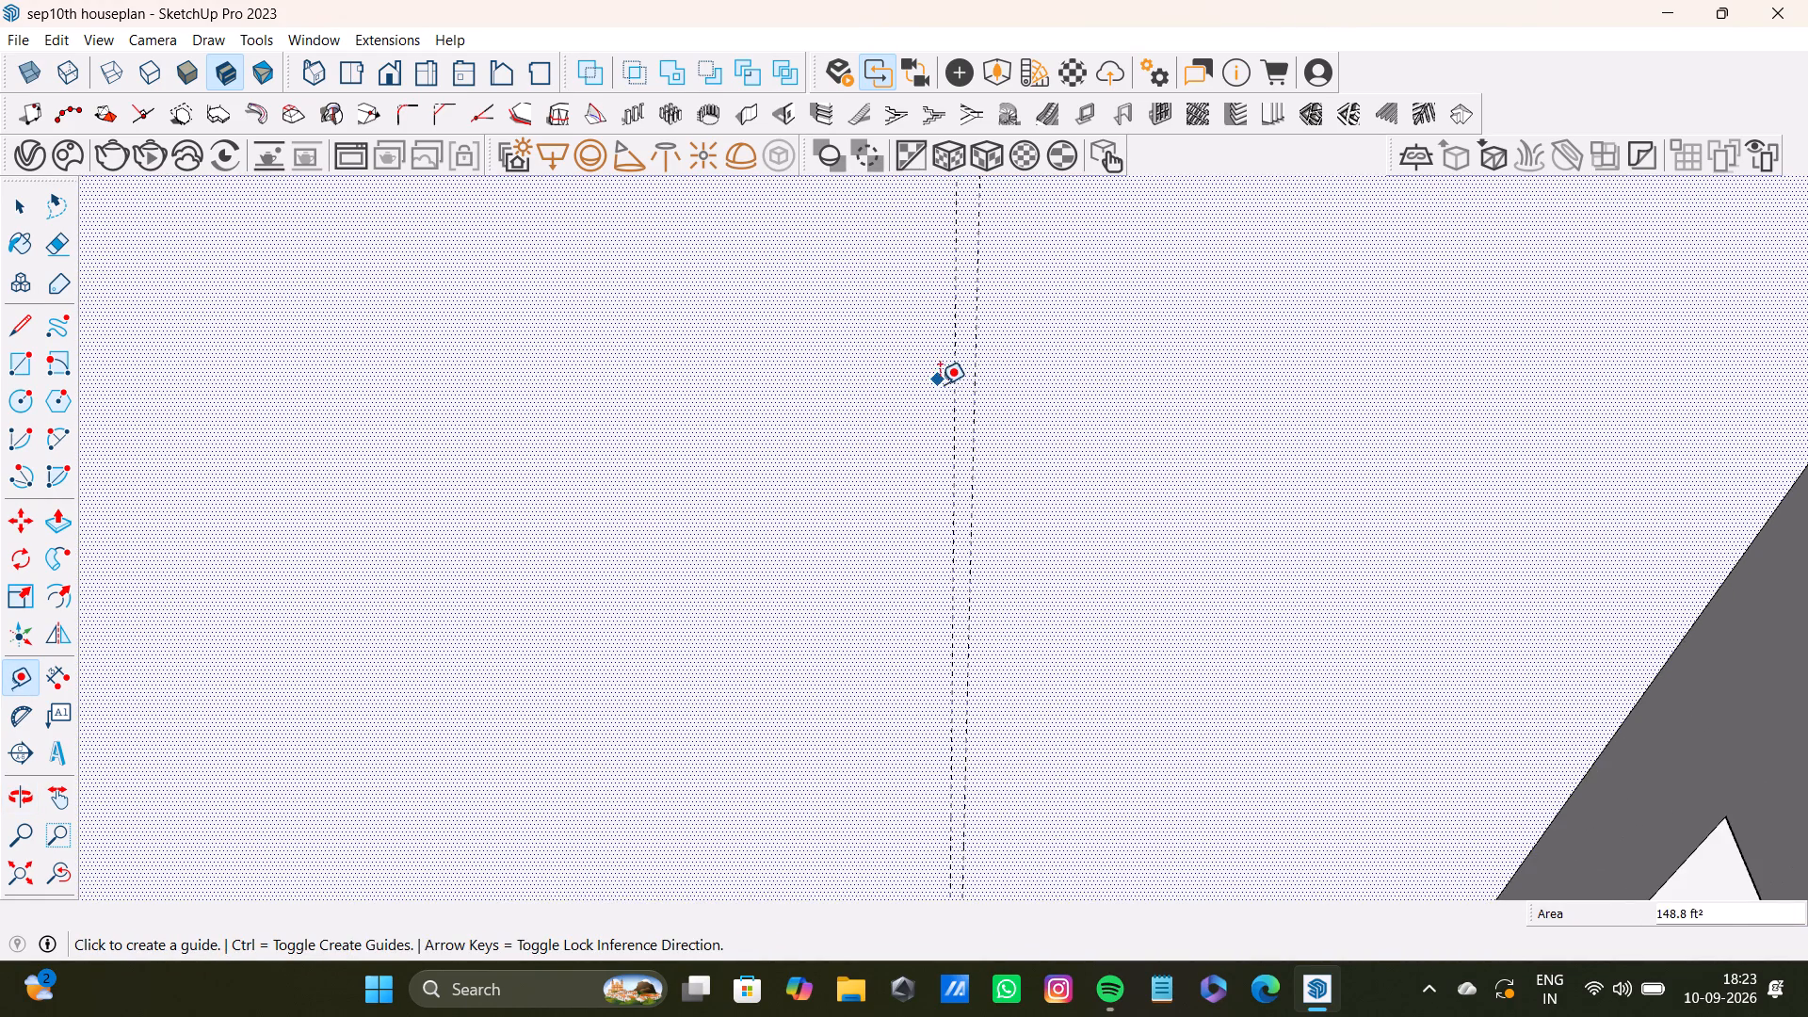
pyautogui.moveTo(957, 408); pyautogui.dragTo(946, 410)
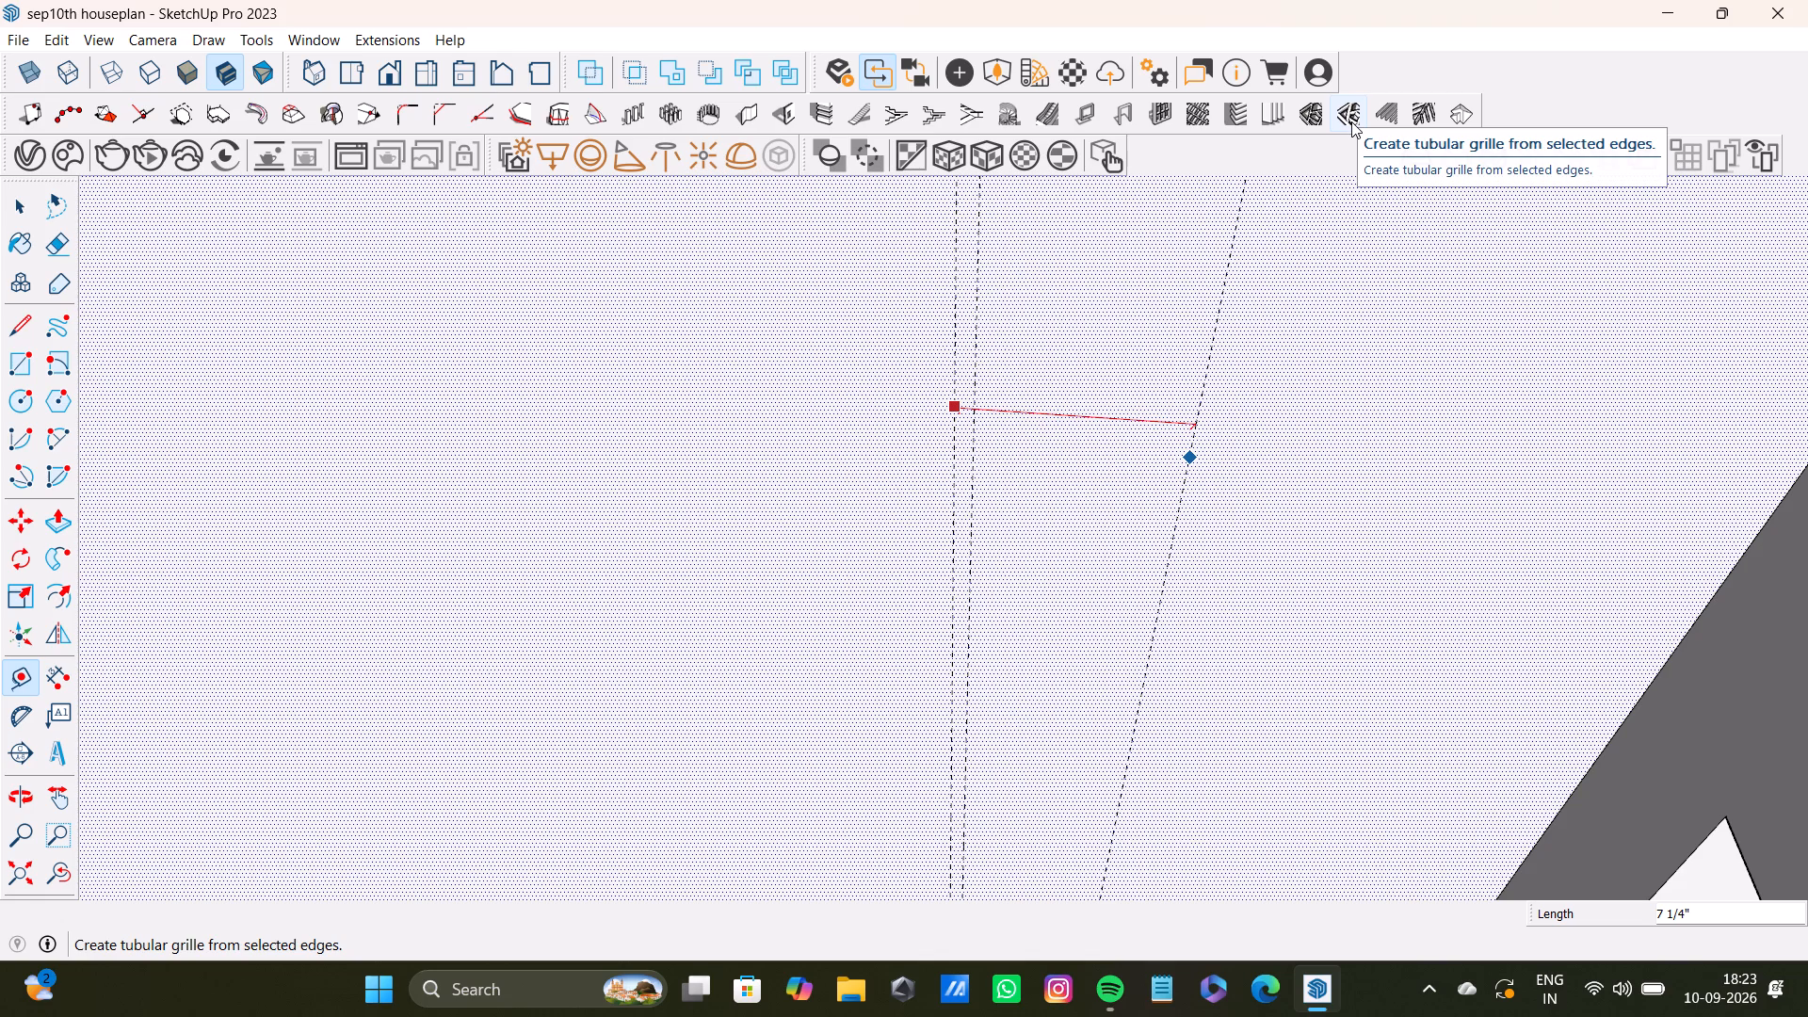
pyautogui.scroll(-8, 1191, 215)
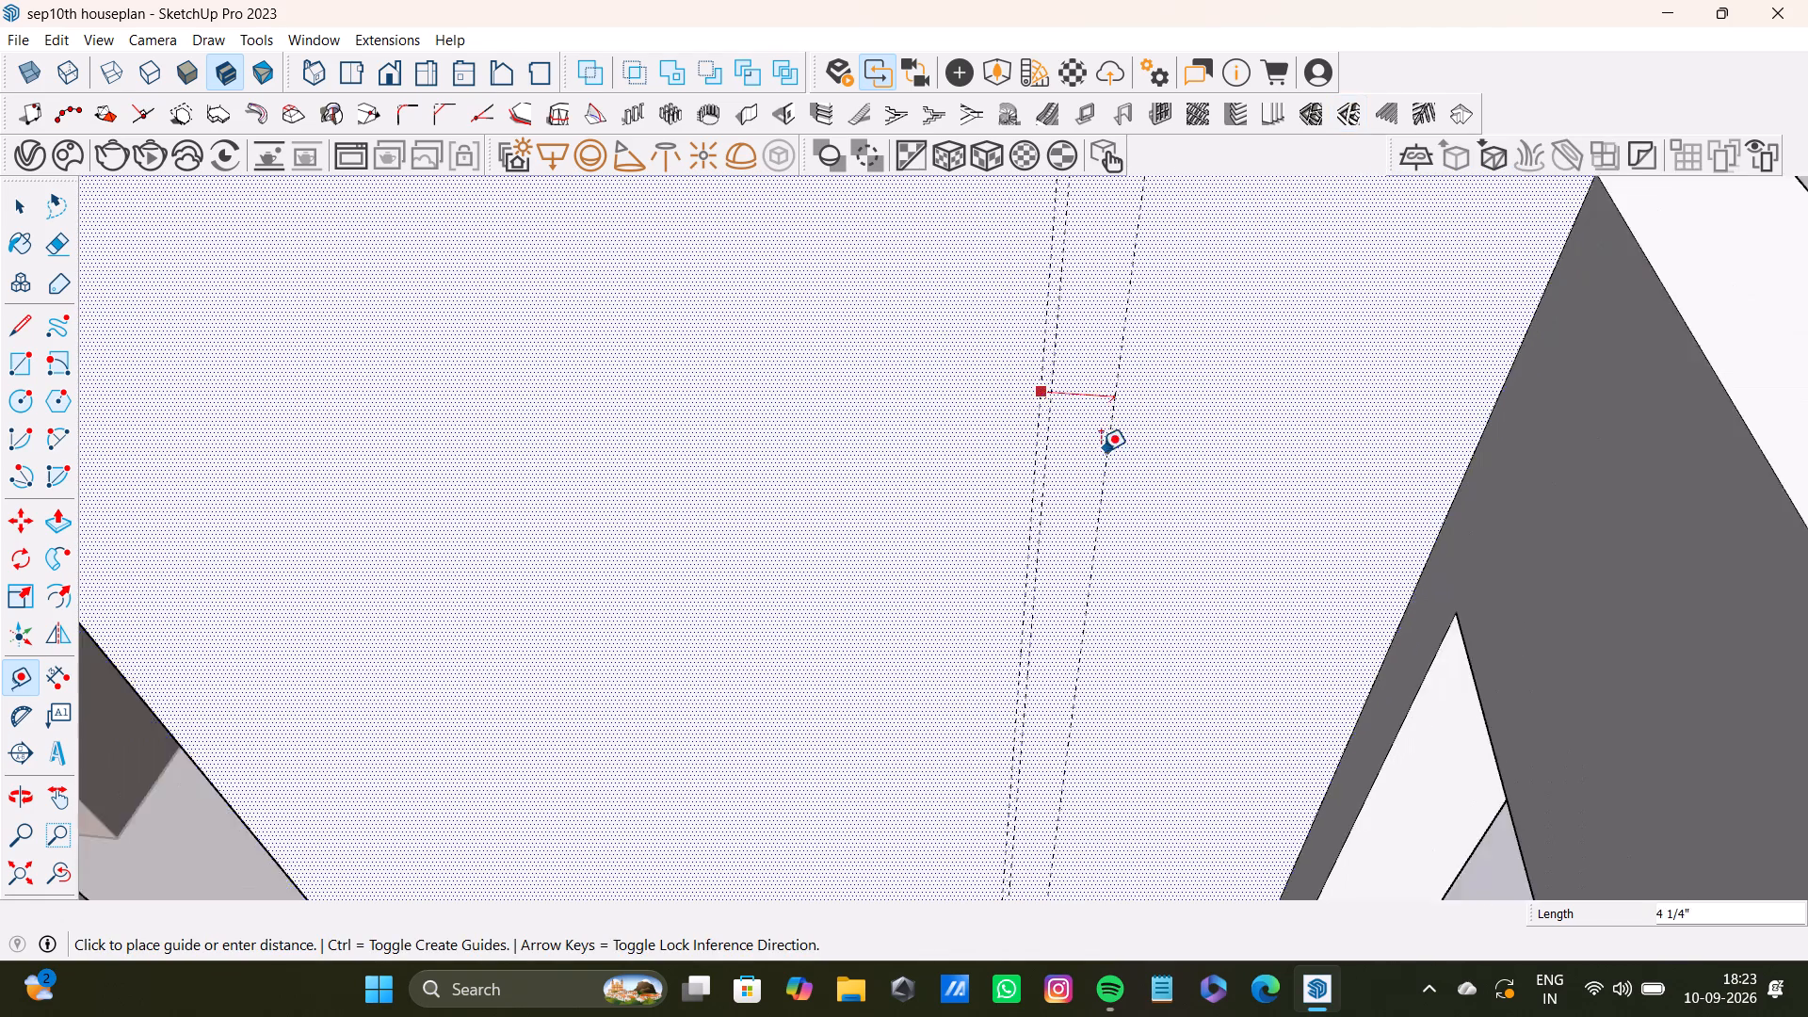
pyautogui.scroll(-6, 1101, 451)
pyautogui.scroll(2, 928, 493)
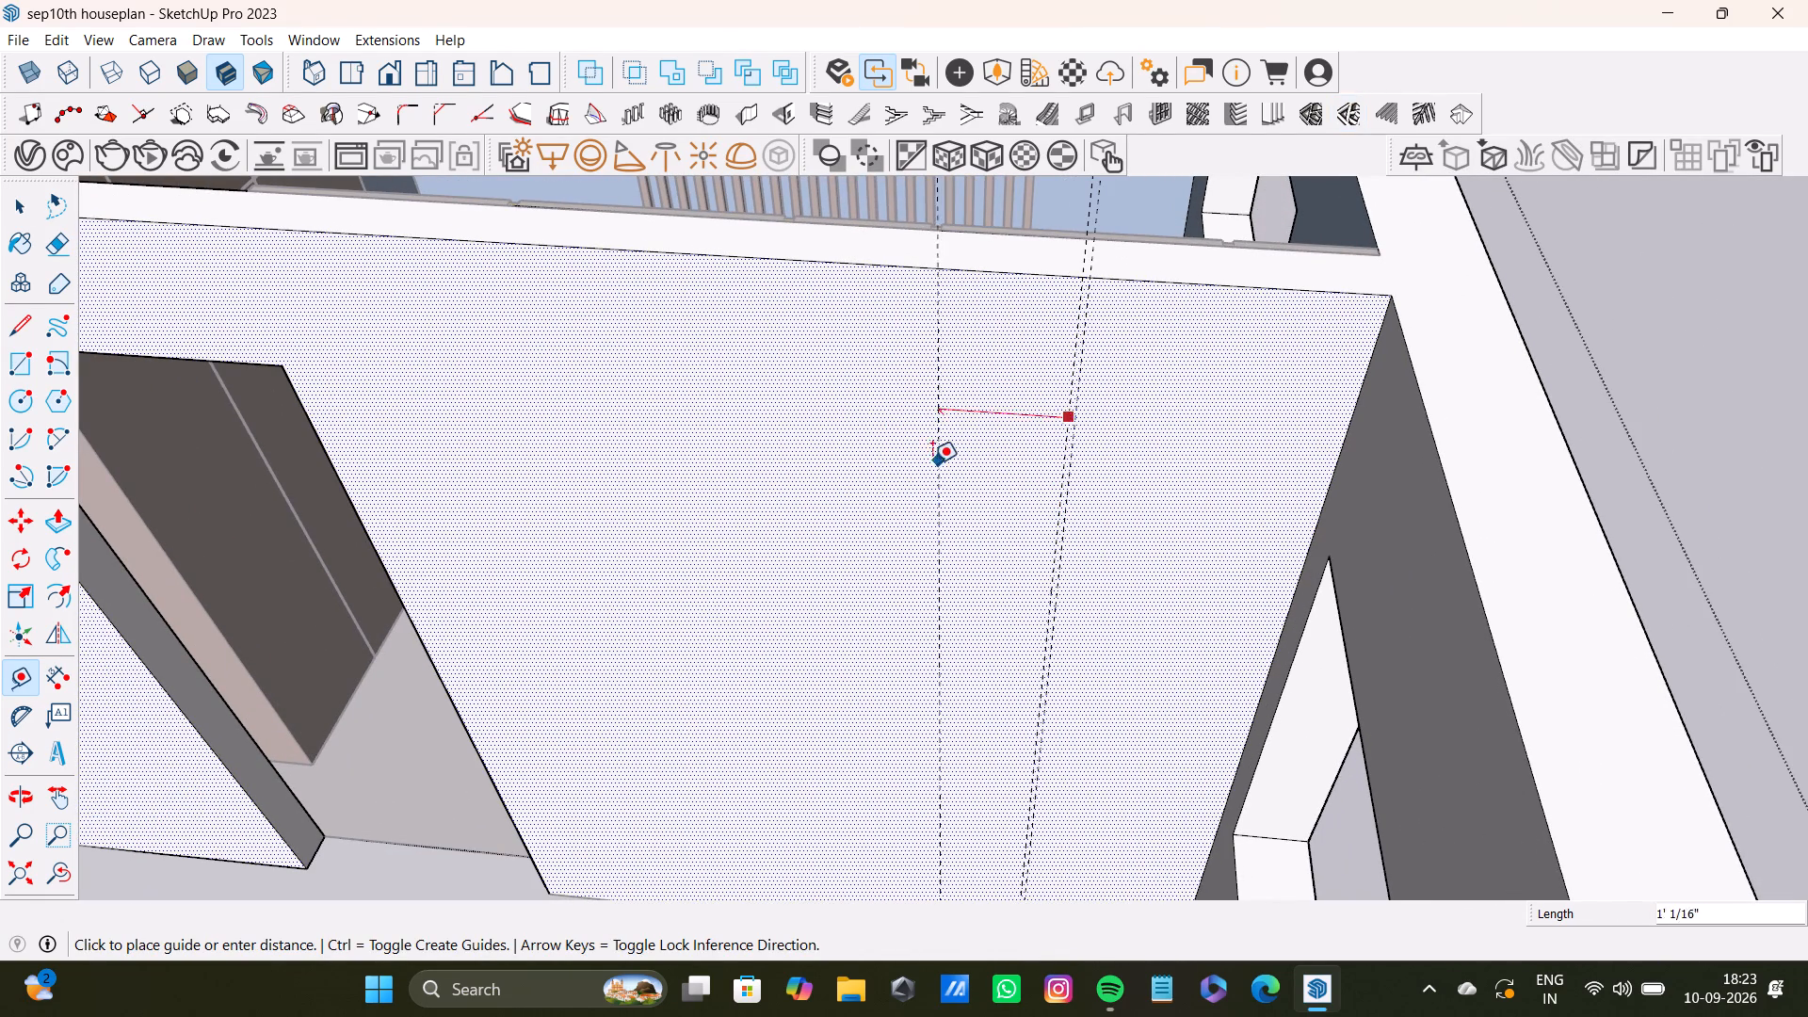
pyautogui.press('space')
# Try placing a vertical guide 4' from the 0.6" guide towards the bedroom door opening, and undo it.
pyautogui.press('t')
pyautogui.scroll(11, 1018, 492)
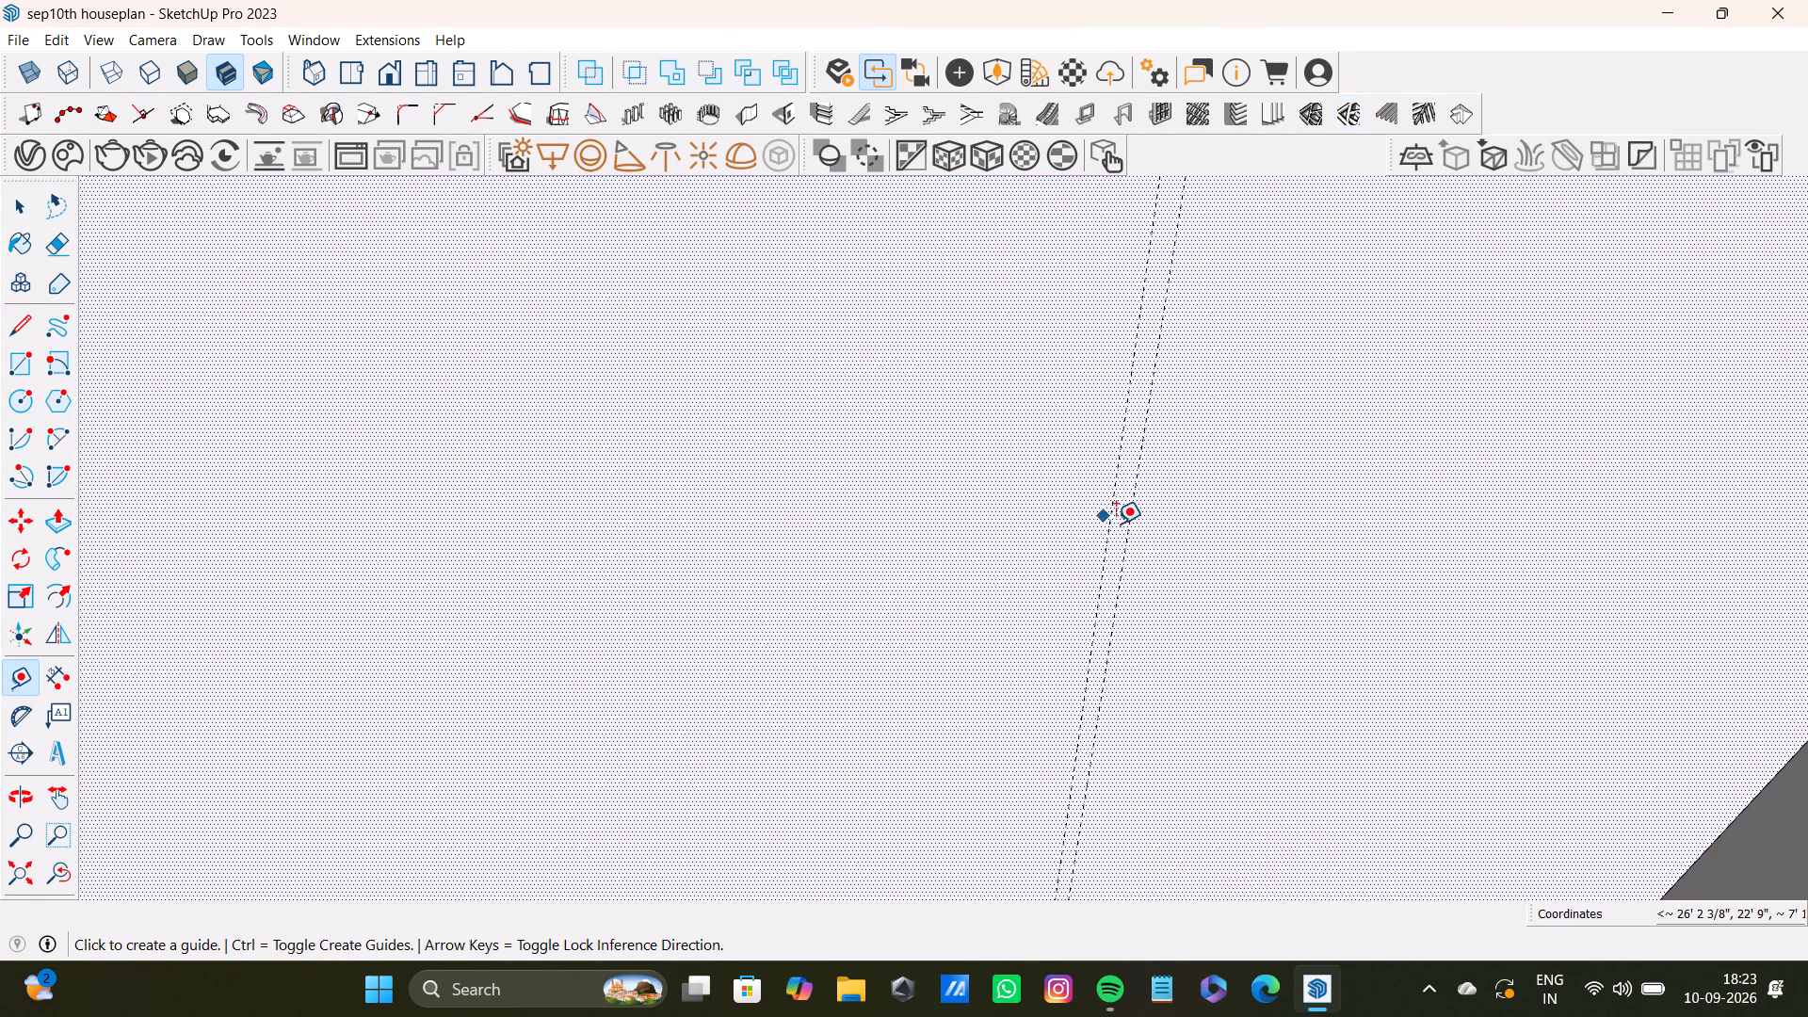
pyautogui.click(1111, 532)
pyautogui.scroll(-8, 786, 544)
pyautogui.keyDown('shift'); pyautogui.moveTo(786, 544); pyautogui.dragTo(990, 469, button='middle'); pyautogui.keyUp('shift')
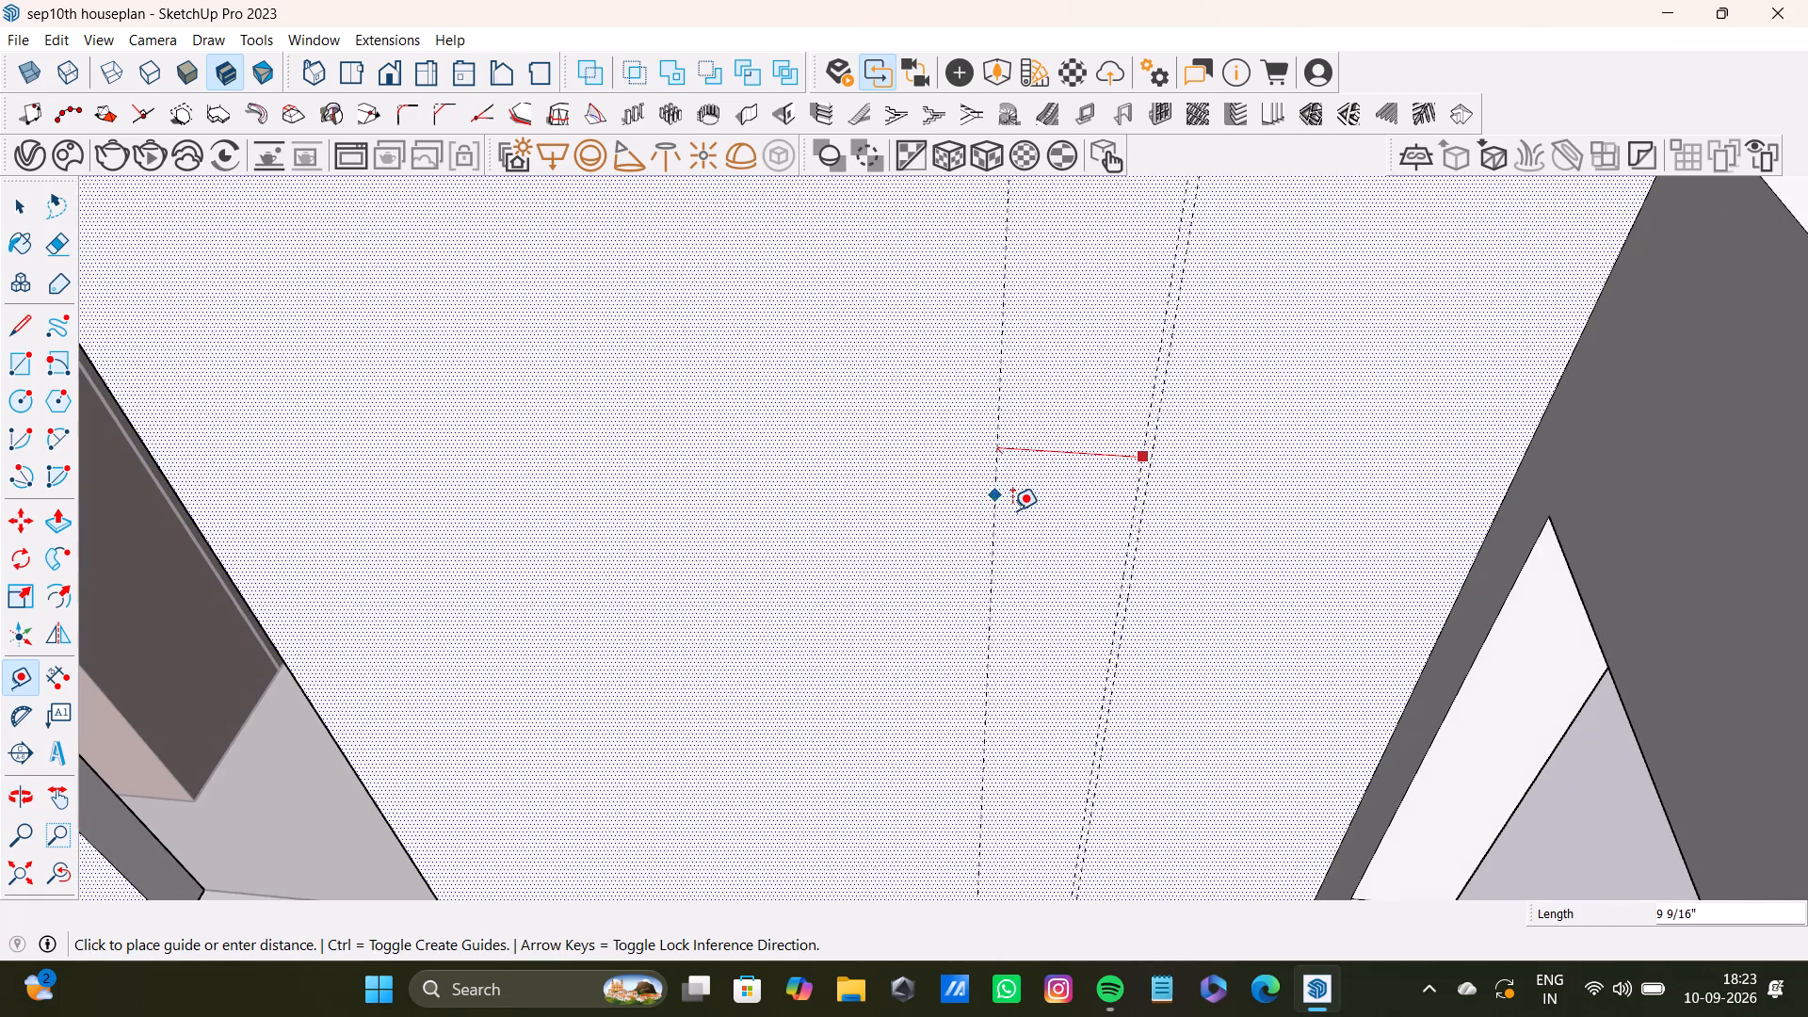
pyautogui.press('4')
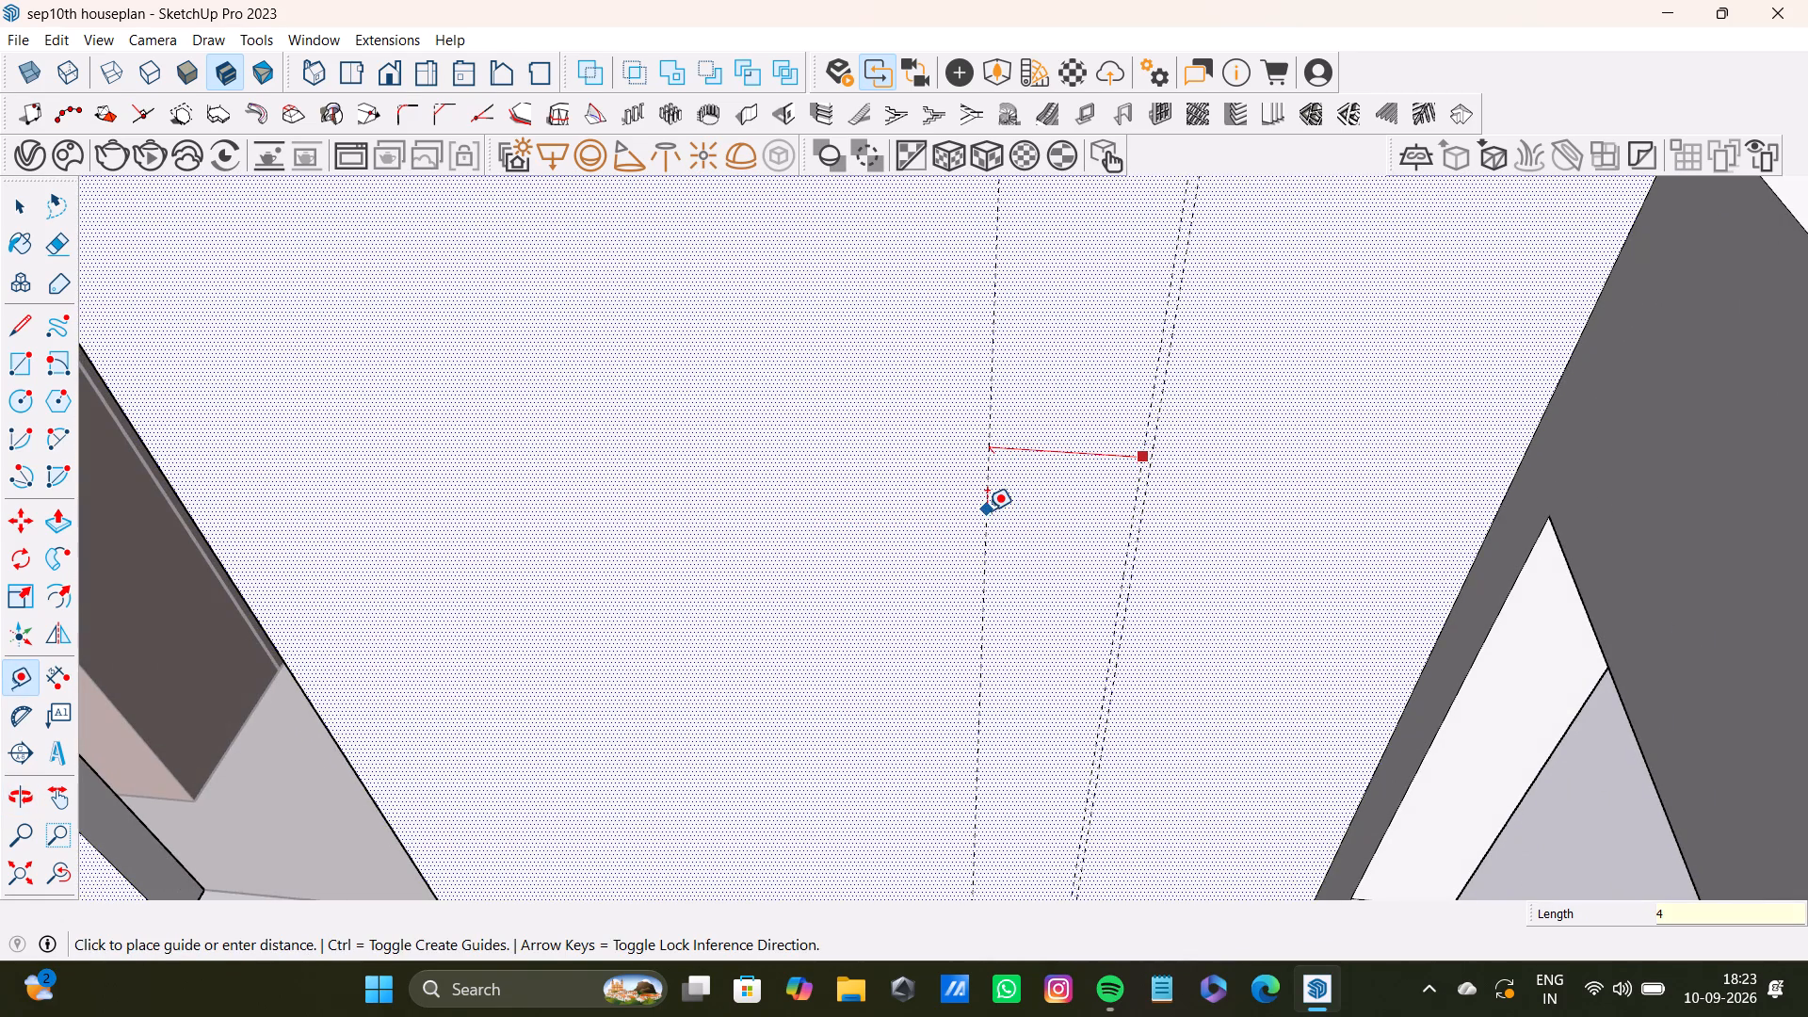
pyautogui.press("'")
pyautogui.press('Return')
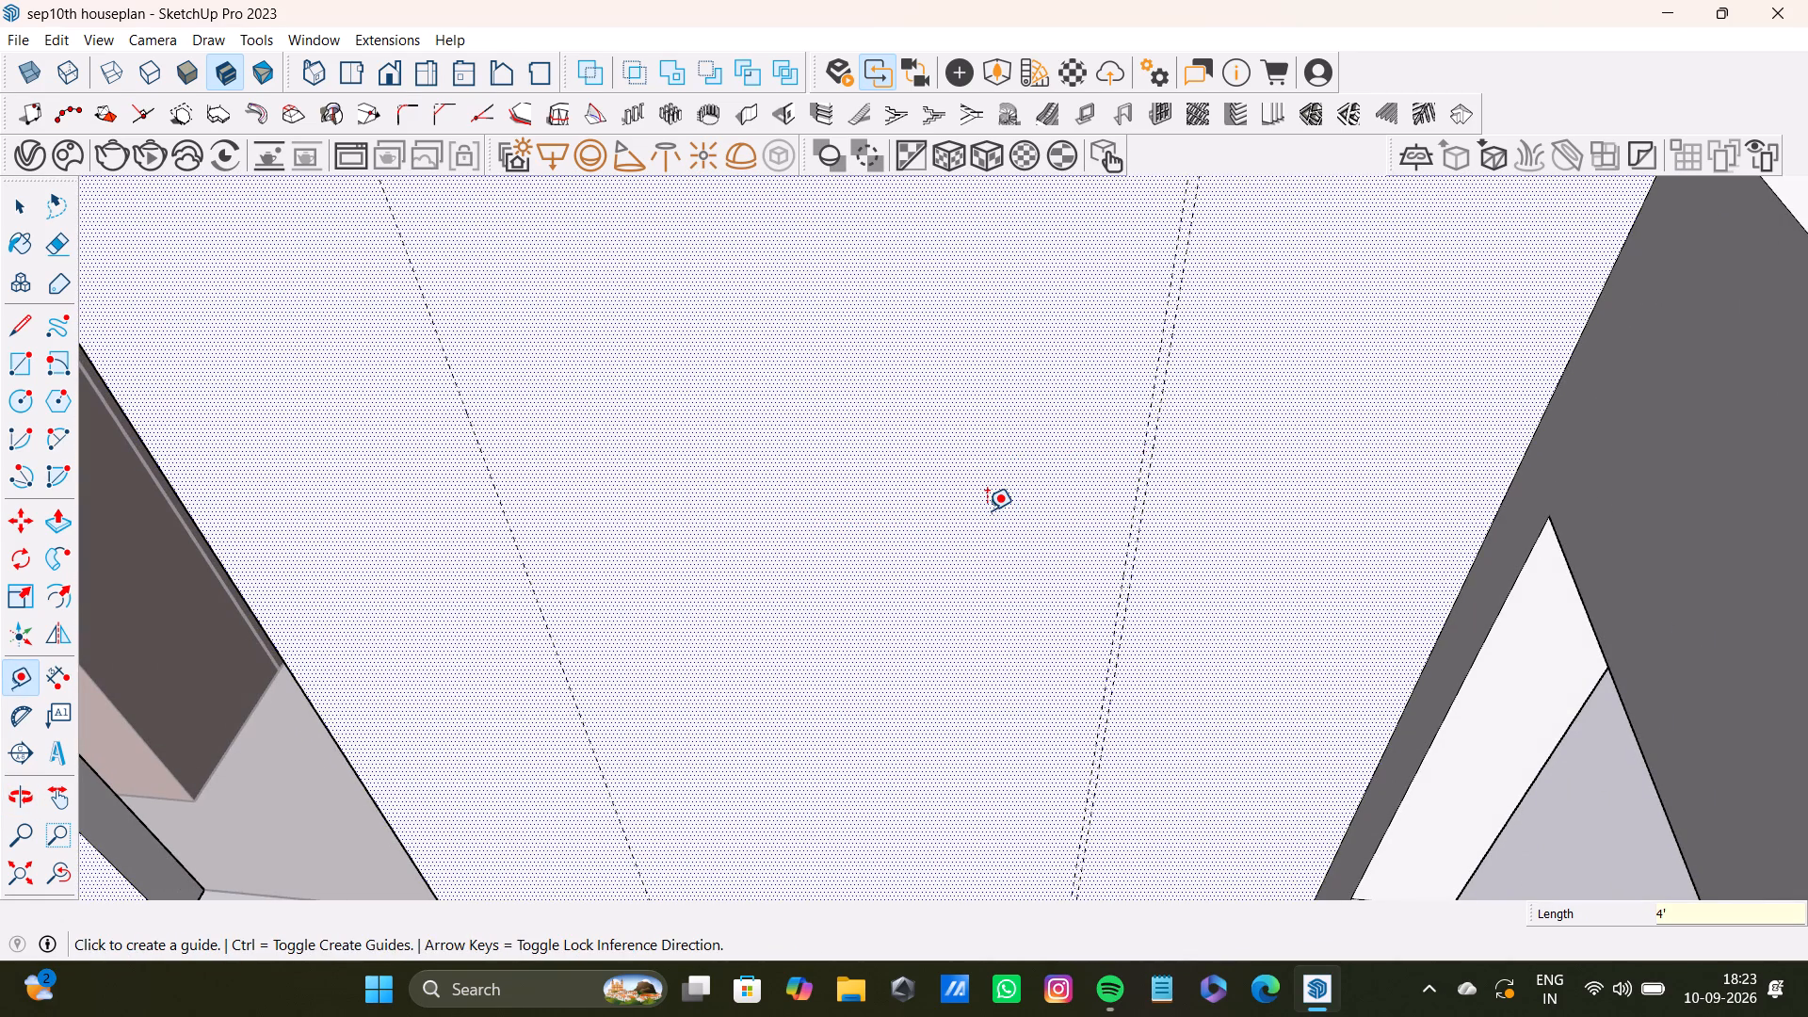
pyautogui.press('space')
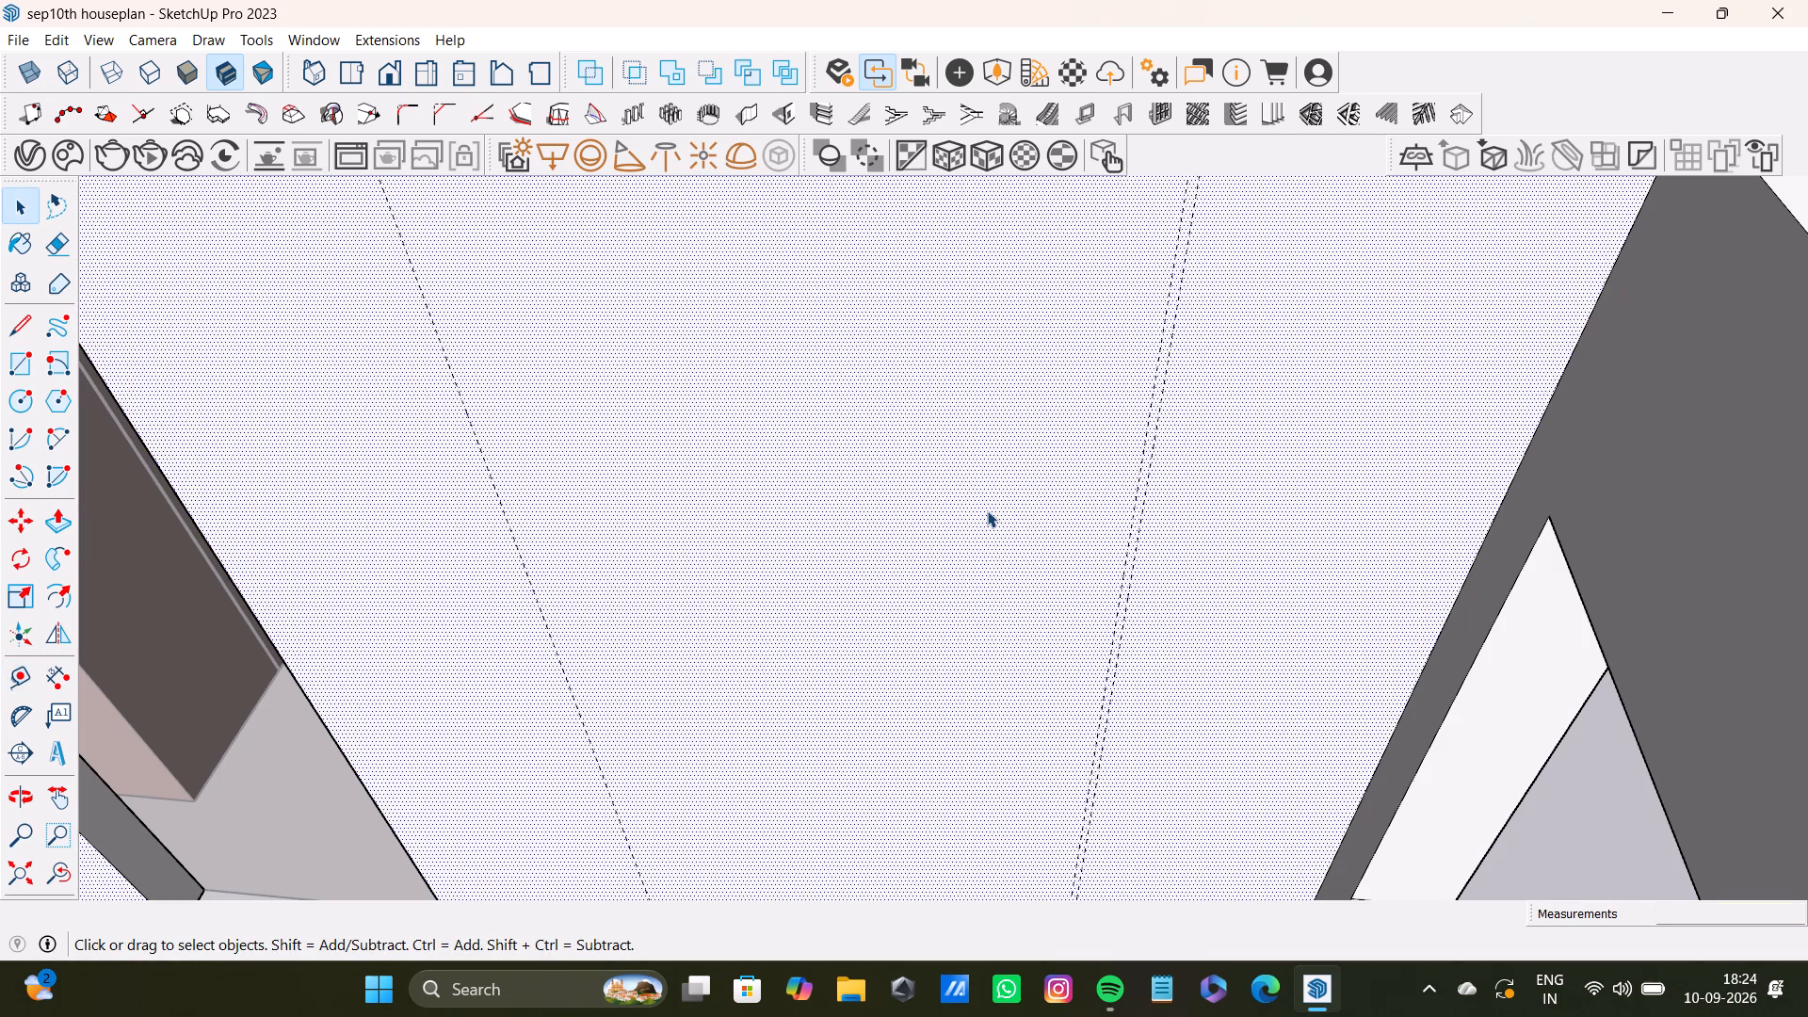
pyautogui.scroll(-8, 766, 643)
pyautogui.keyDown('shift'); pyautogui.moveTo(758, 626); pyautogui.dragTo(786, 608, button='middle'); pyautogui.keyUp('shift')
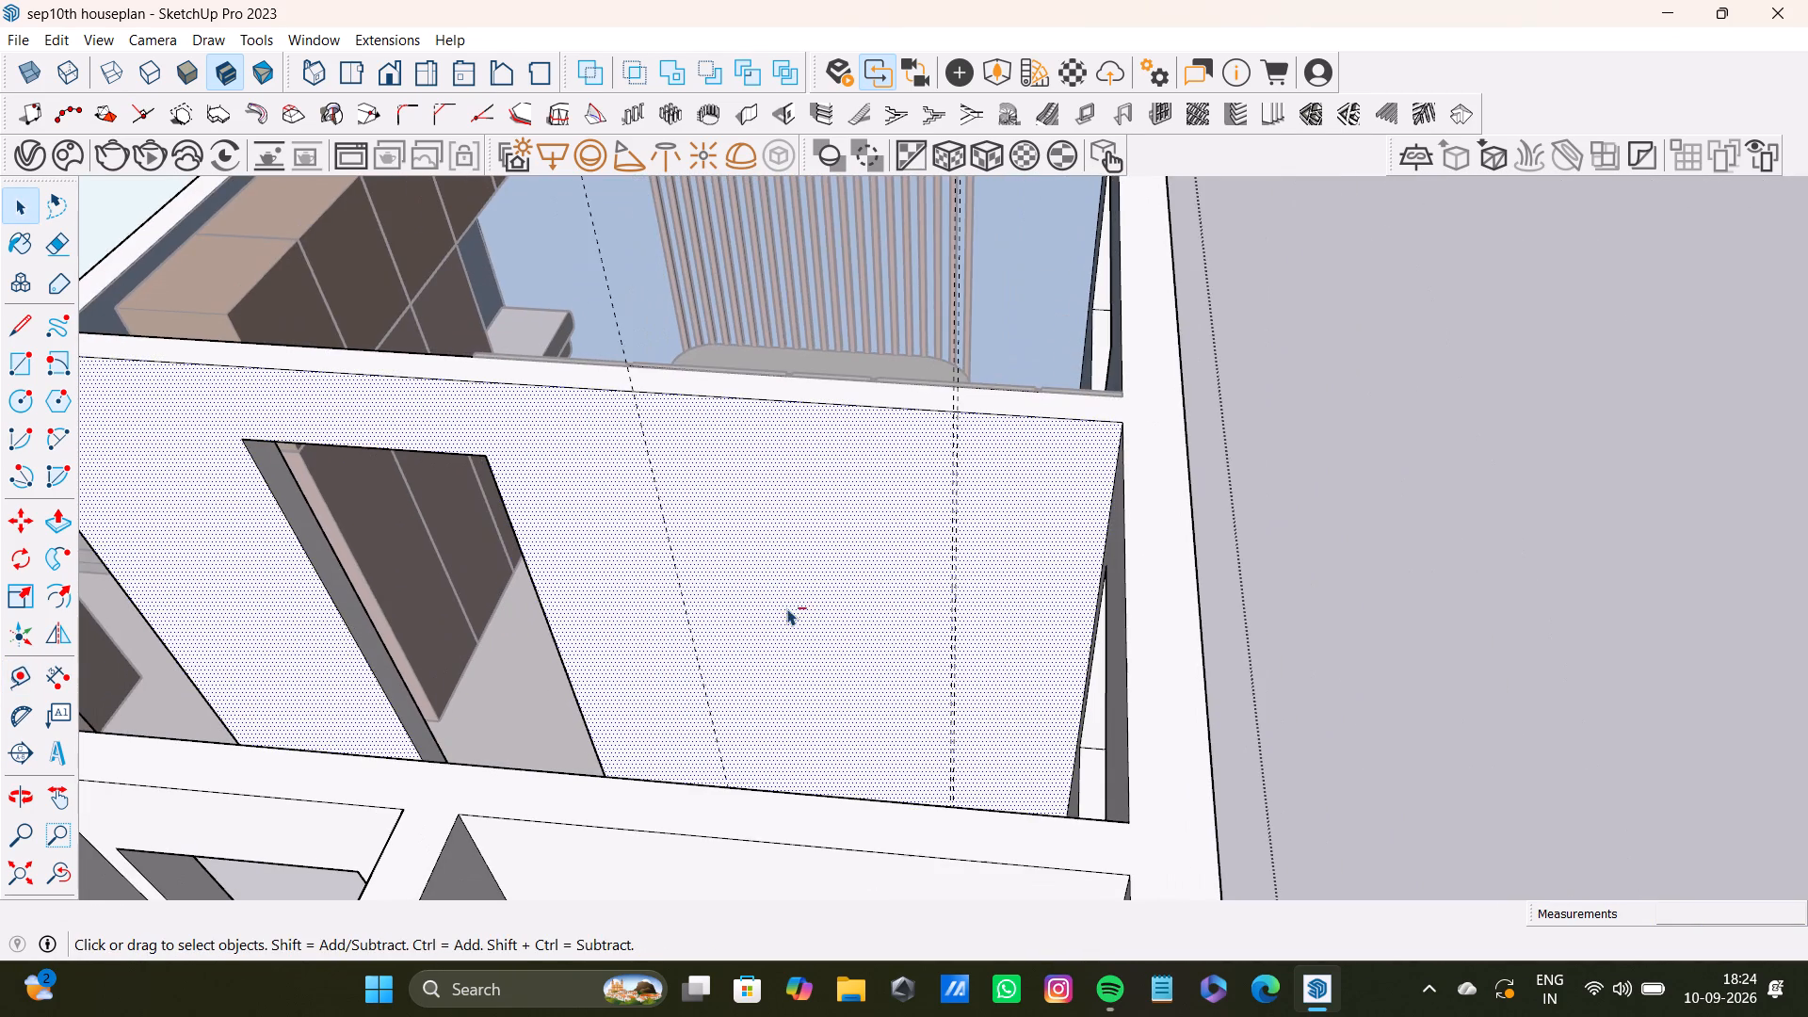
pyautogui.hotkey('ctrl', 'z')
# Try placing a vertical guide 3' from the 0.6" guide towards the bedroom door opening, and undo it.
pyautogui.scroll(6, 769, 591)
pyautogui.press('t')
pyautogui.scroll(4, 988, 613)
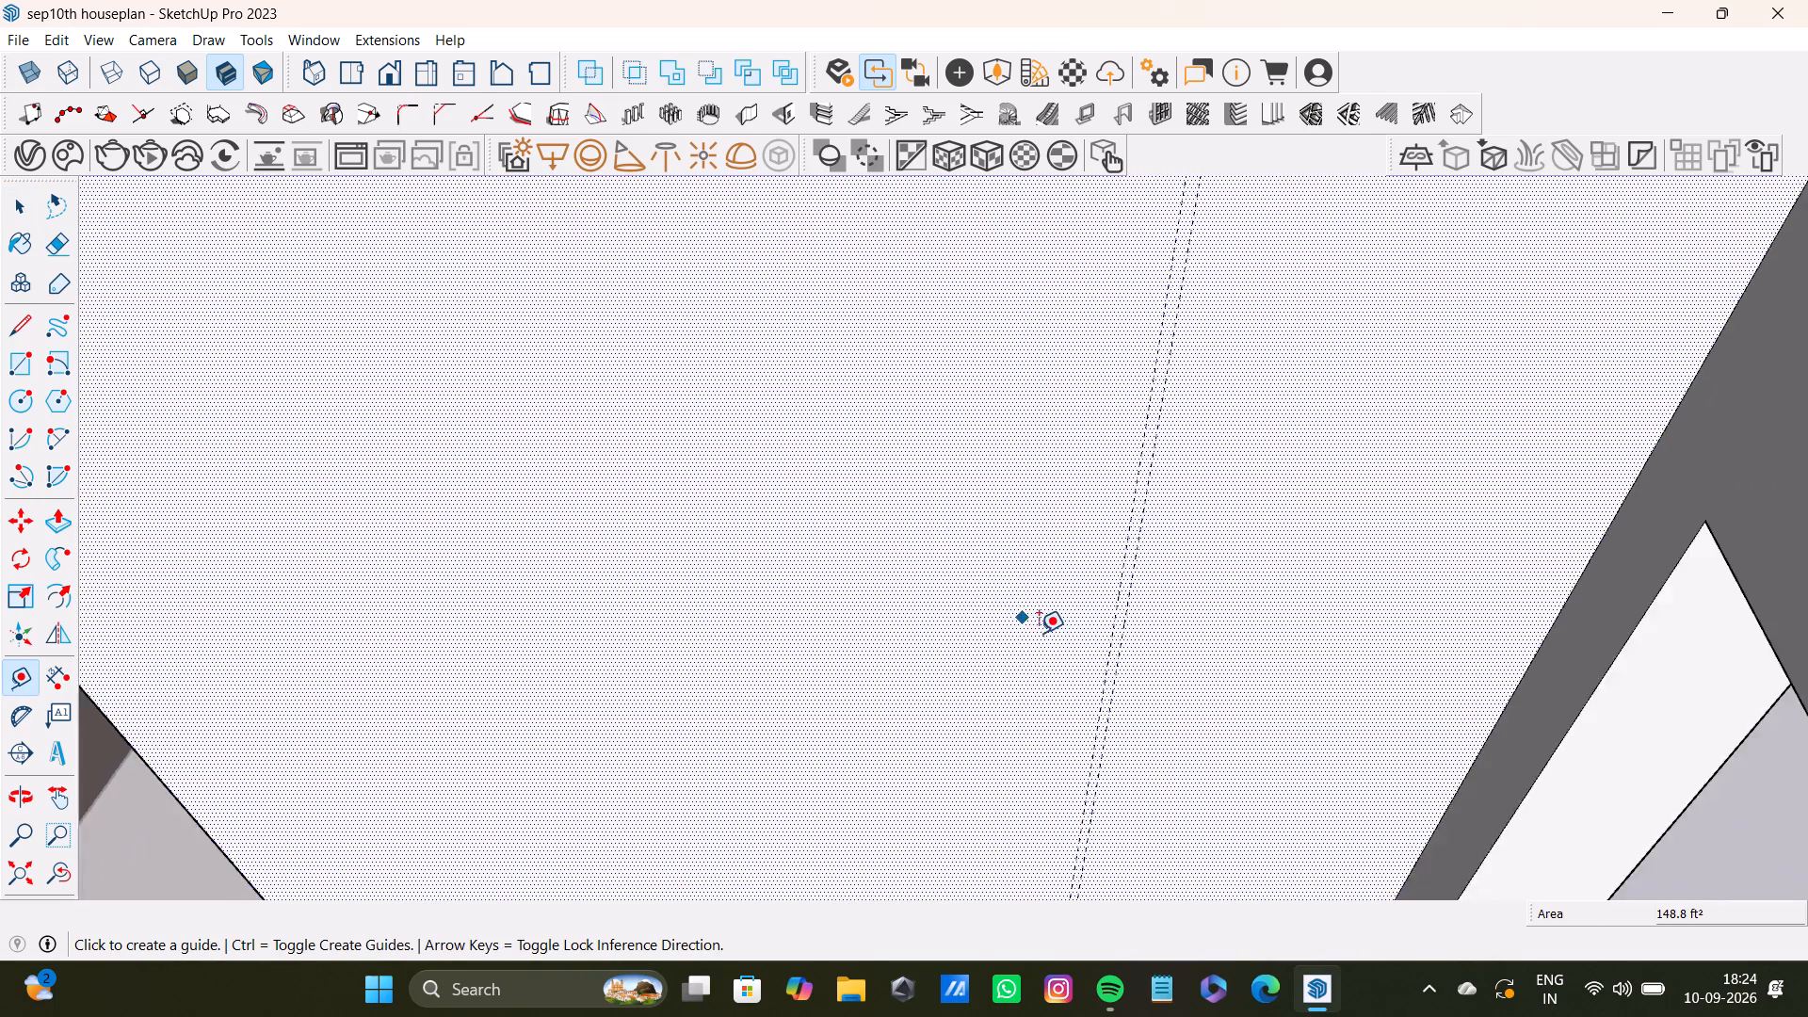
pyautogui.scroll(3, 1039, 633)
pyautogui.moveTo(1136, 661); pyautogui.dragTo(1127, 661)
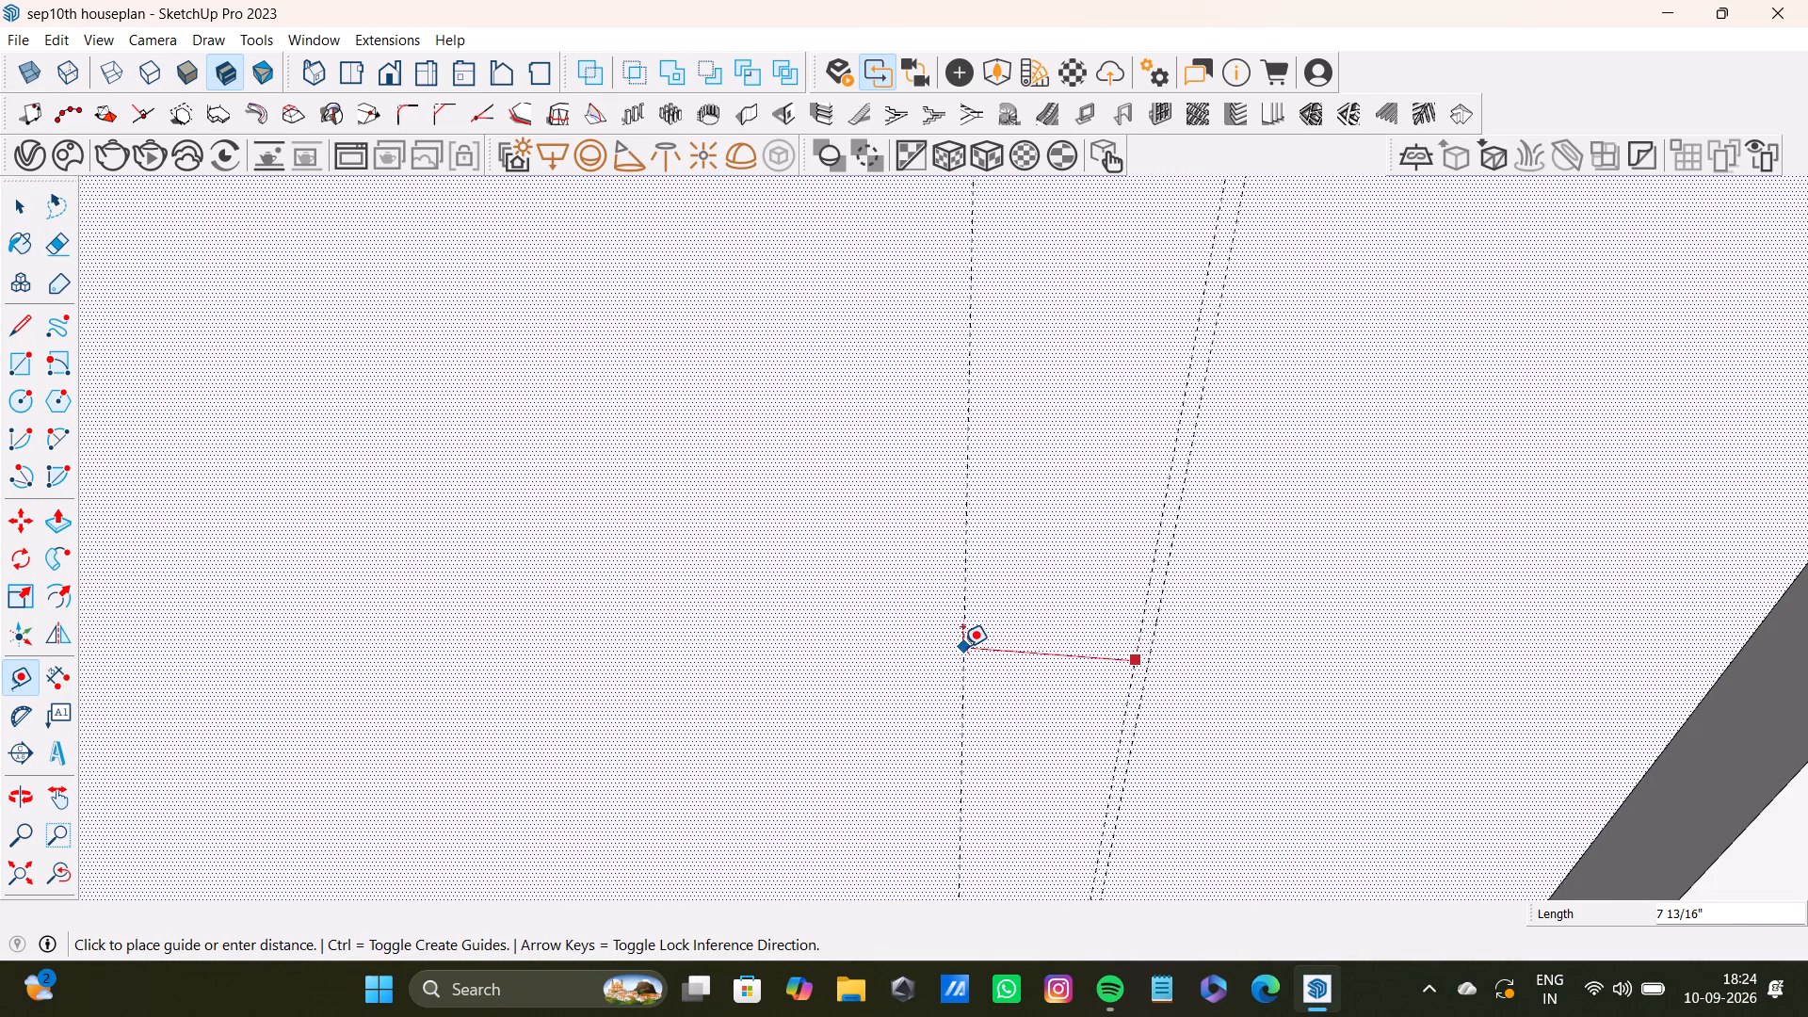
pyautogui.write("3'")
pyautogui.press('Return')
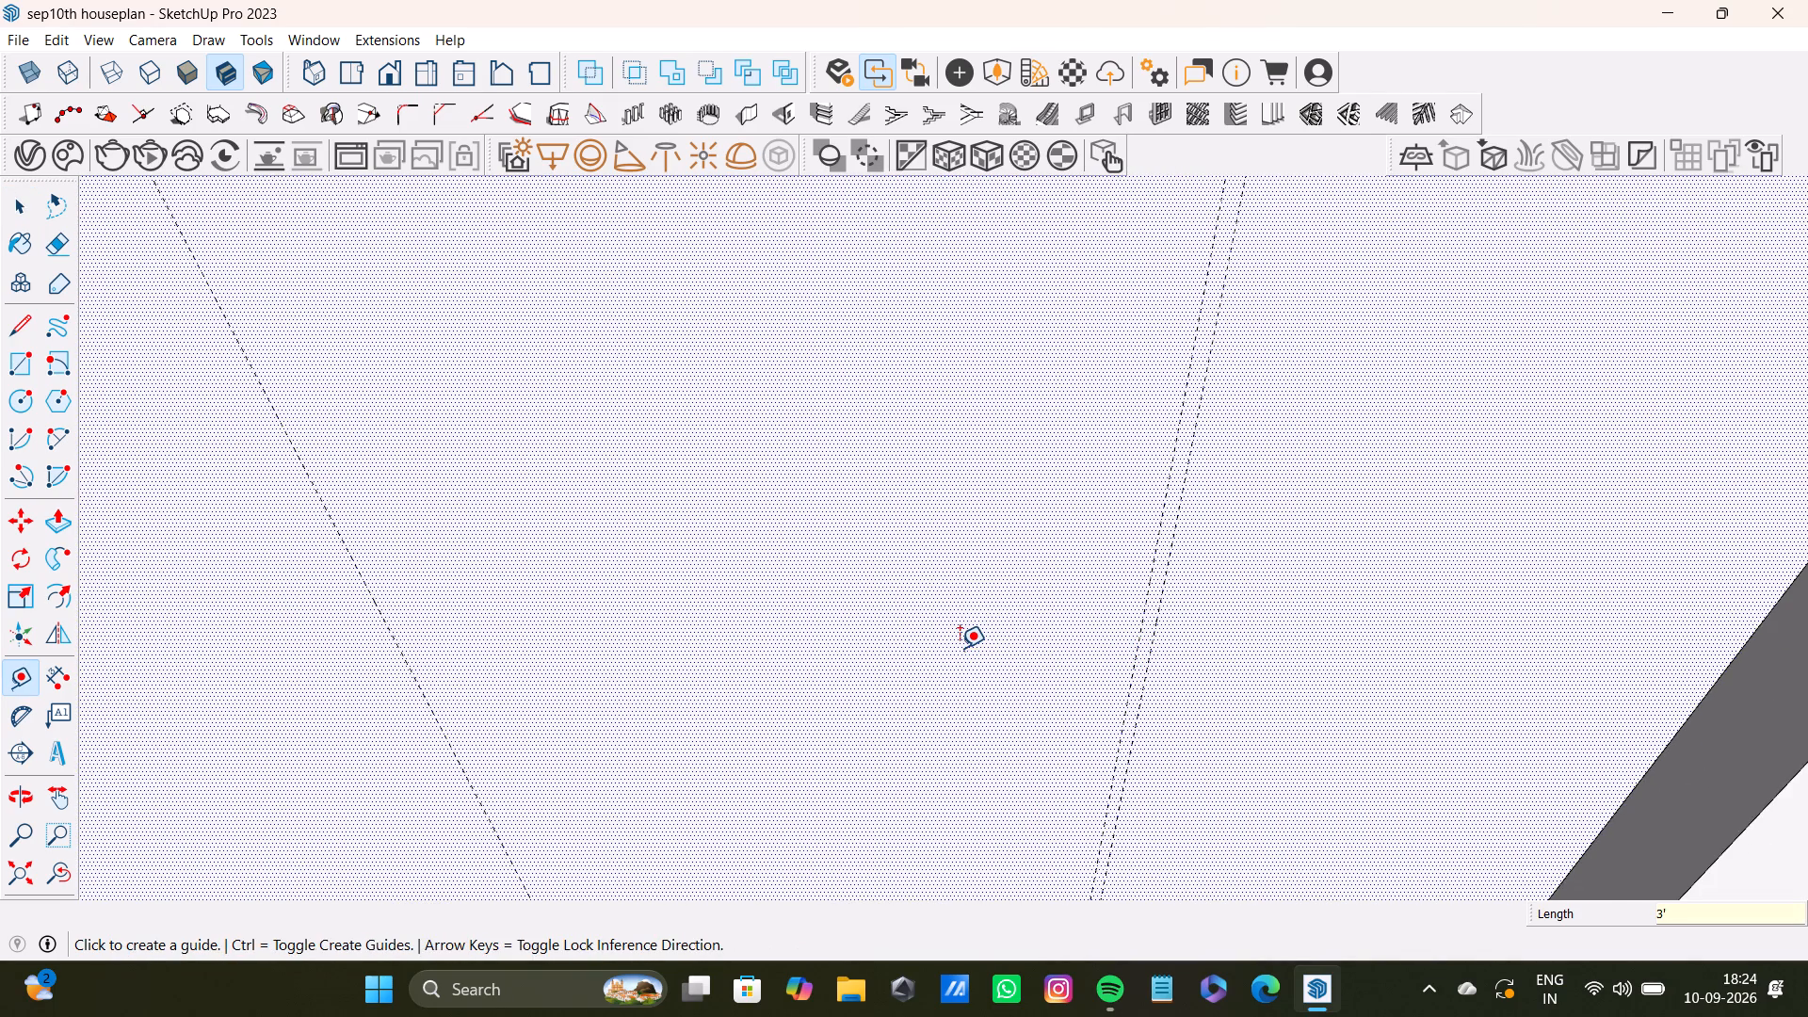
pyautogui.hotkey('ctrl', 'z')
# Place a vertical guide 7" from the 0.6" guide on the hall wall, towards the bedroom door opening.
pyautogui.scroll(-7, 955, 646)
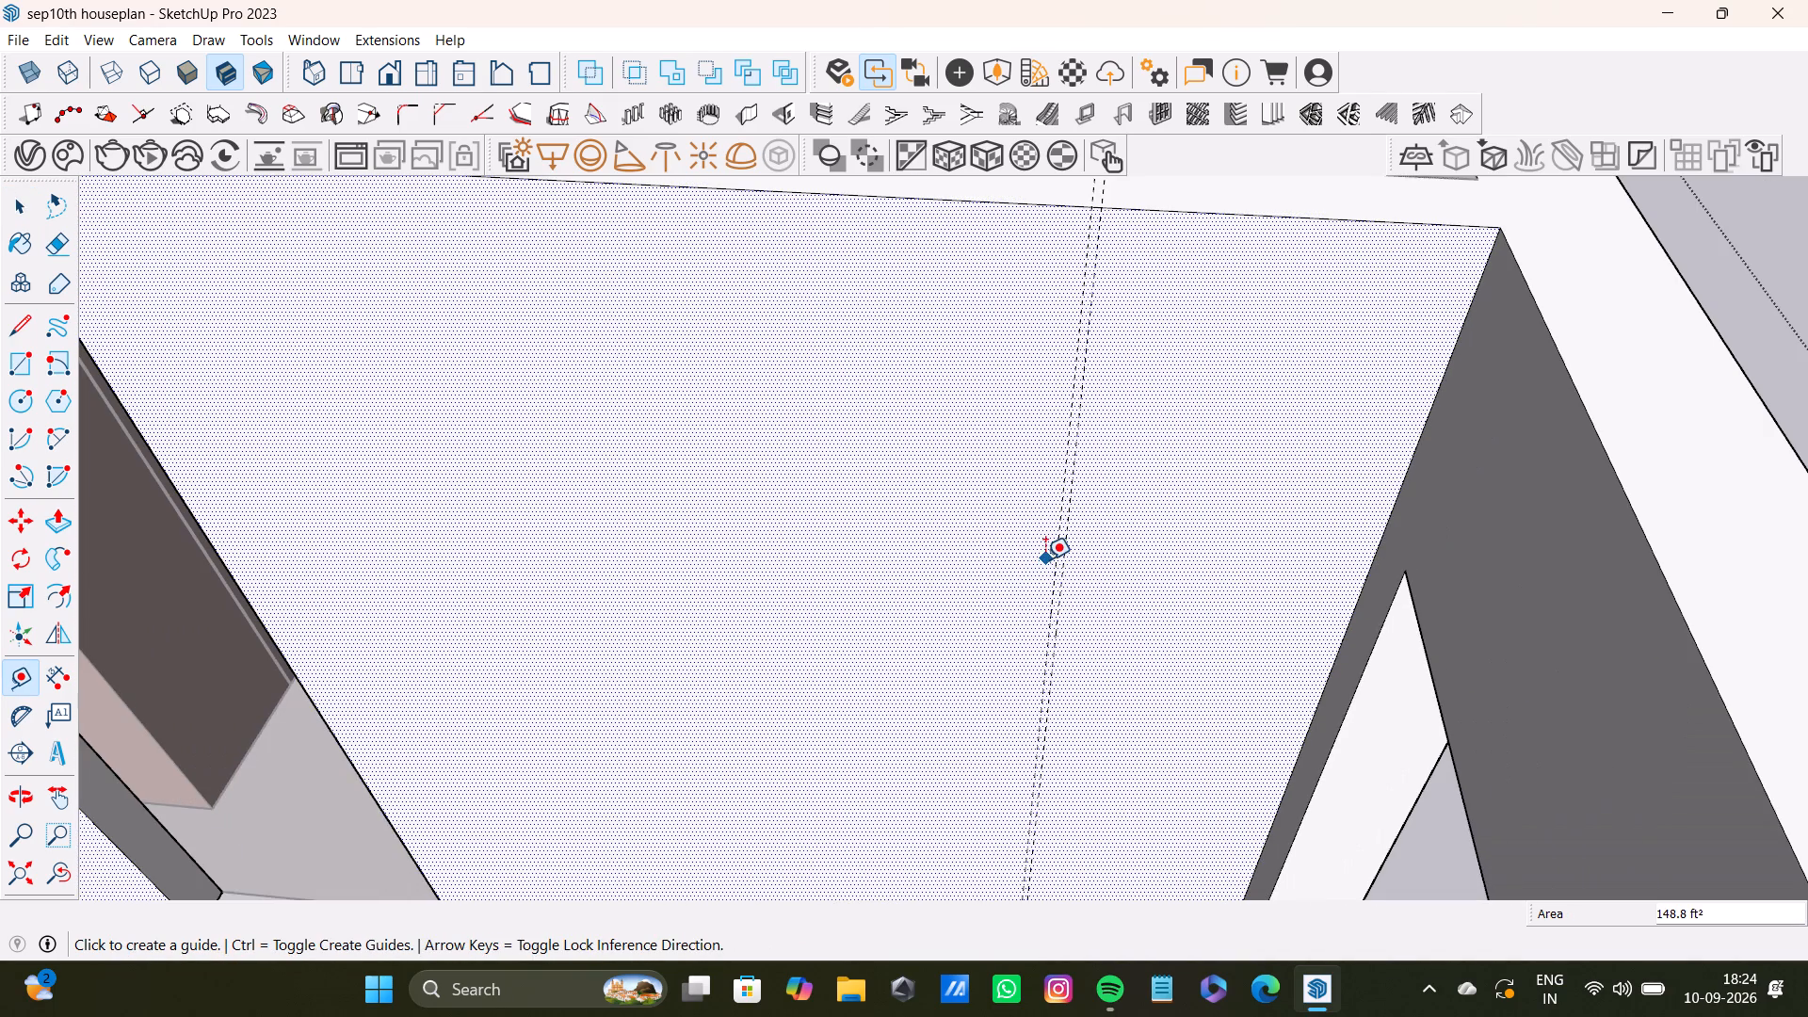
pyautogui.scroll(5, 1071, 587)
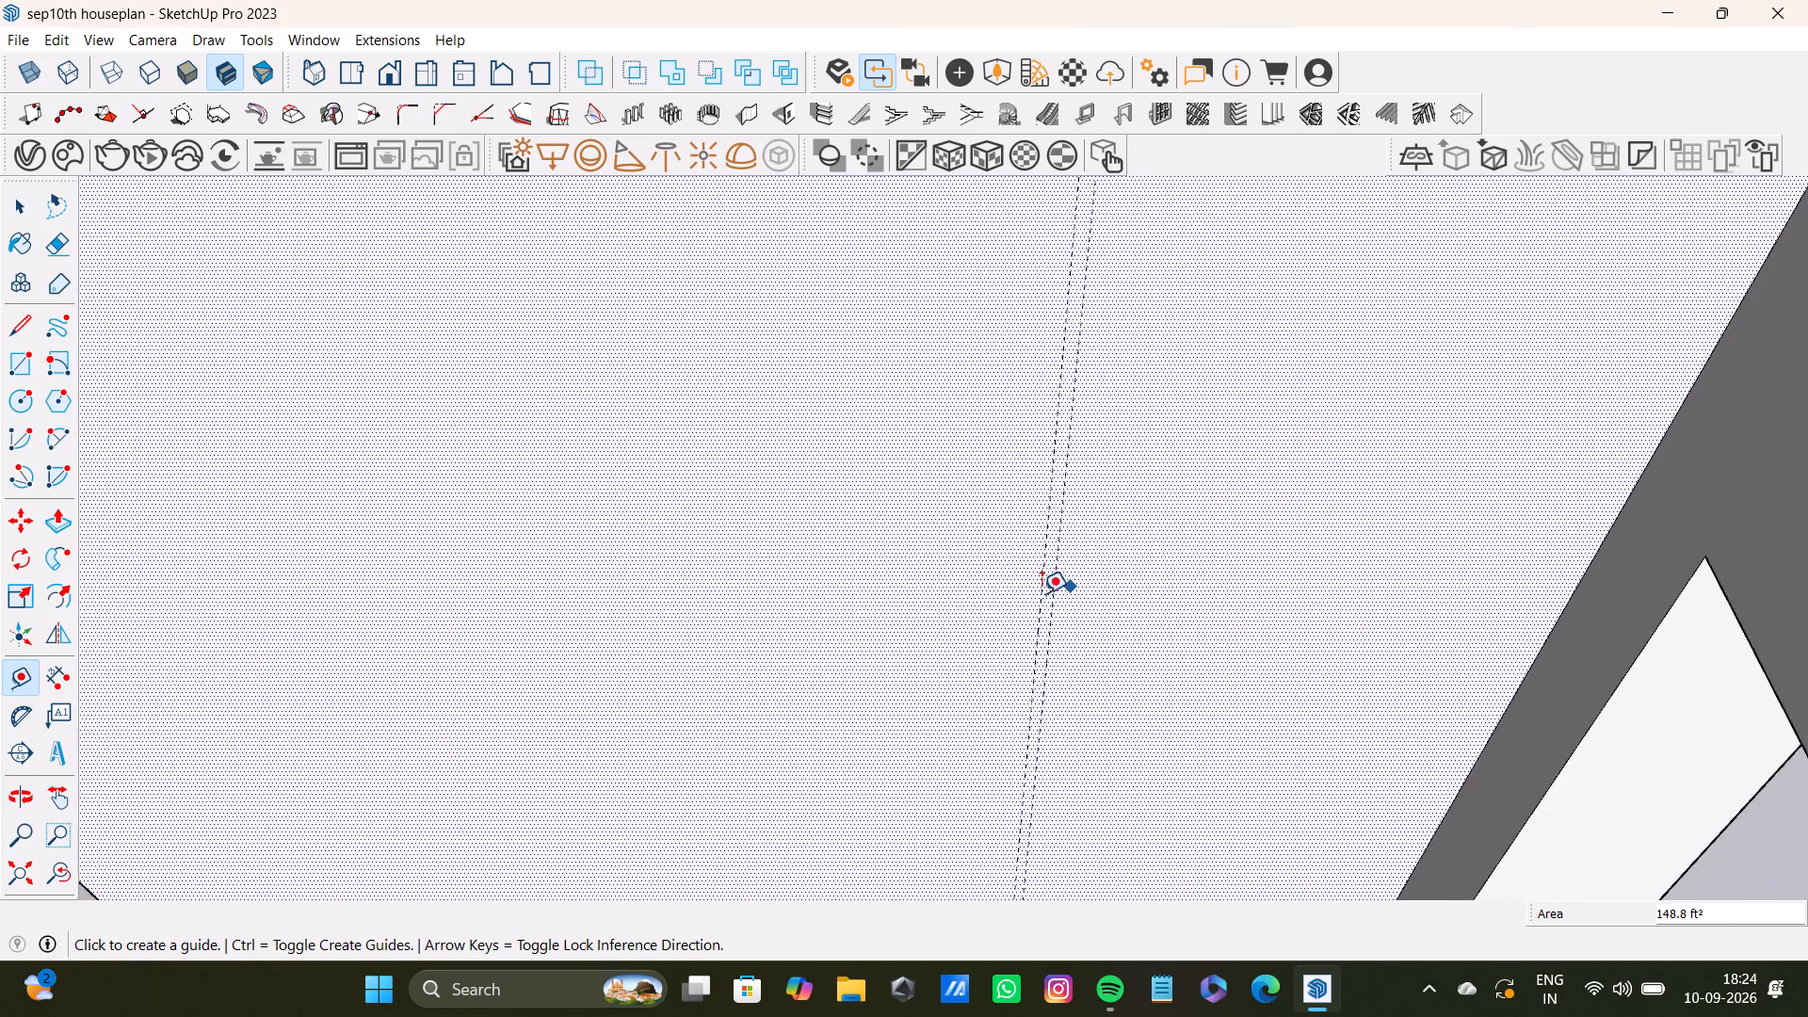
pyautogui.scroll(1, 1041, 593)
pyautogui.click(1038, 624)
pyautogui.scroll(-7, 867, 589)
pyautogui.moveTo(815, 599); pyautogui.dragTo(902, 619, button='middle')
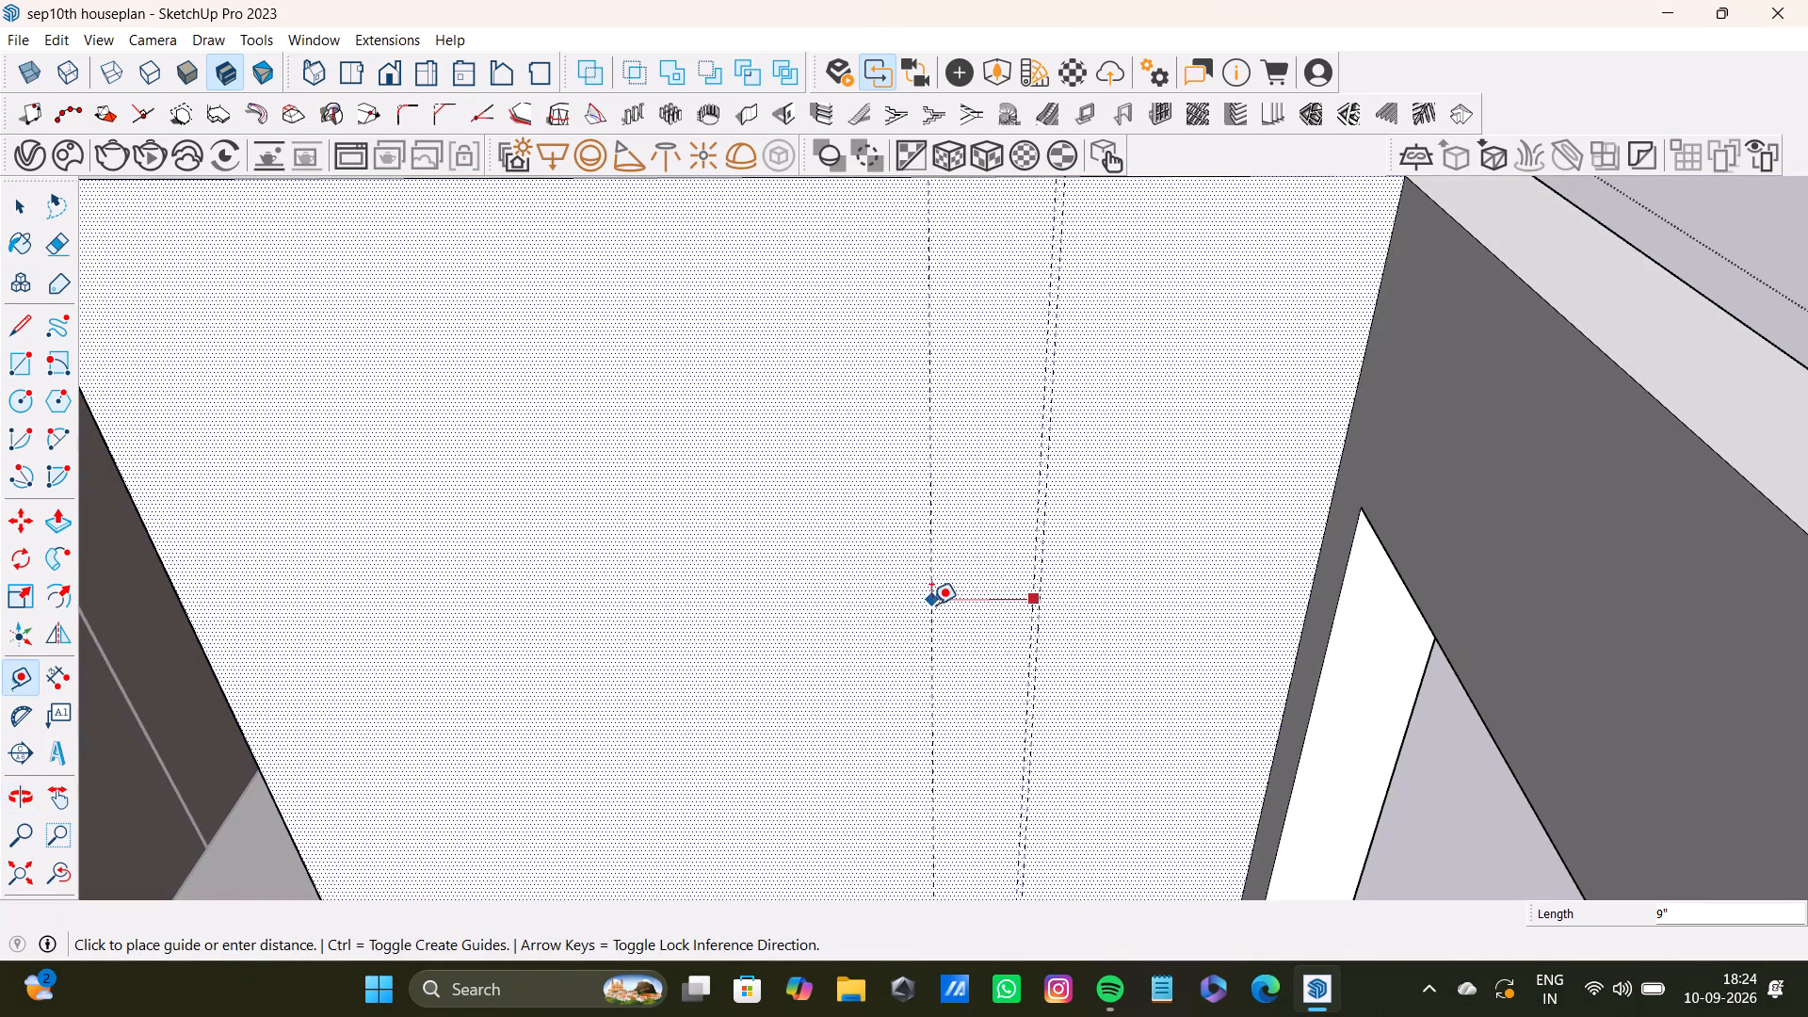
pyautogui.press('2')
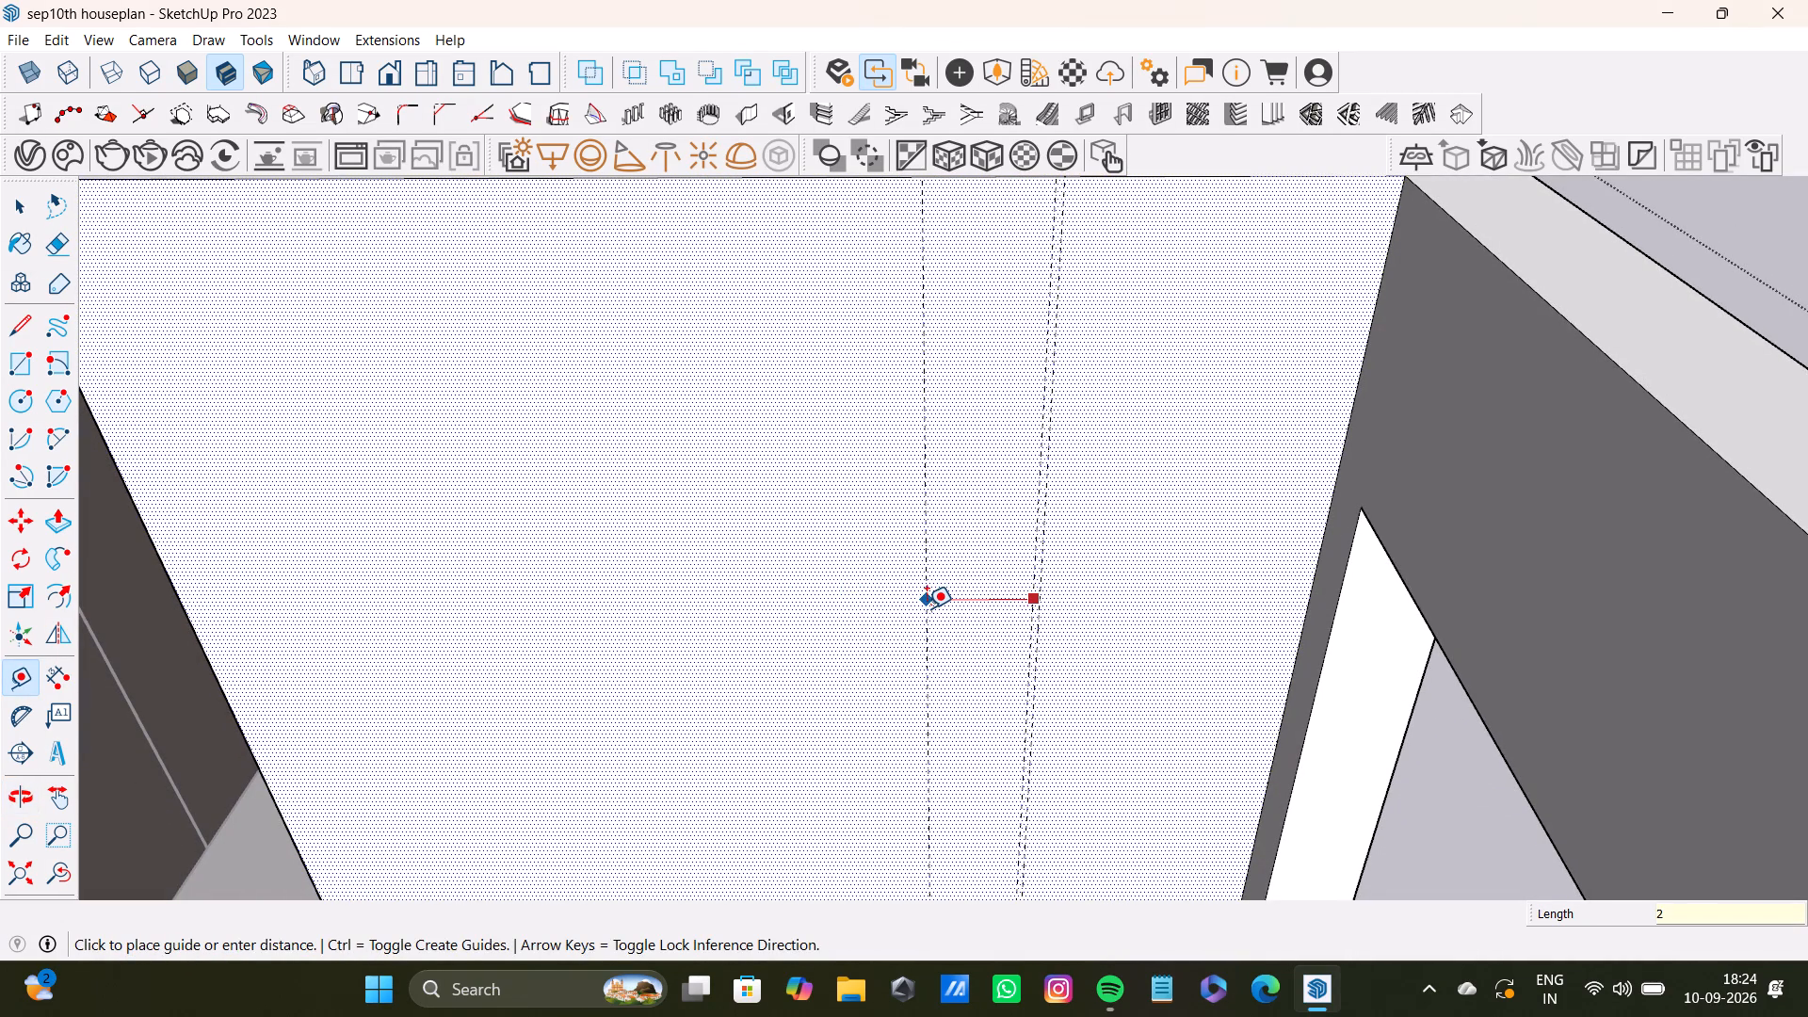
pyautogui.press("'")
pyautogui.press('BackSpace')
pyautogui.press('BackSpace')
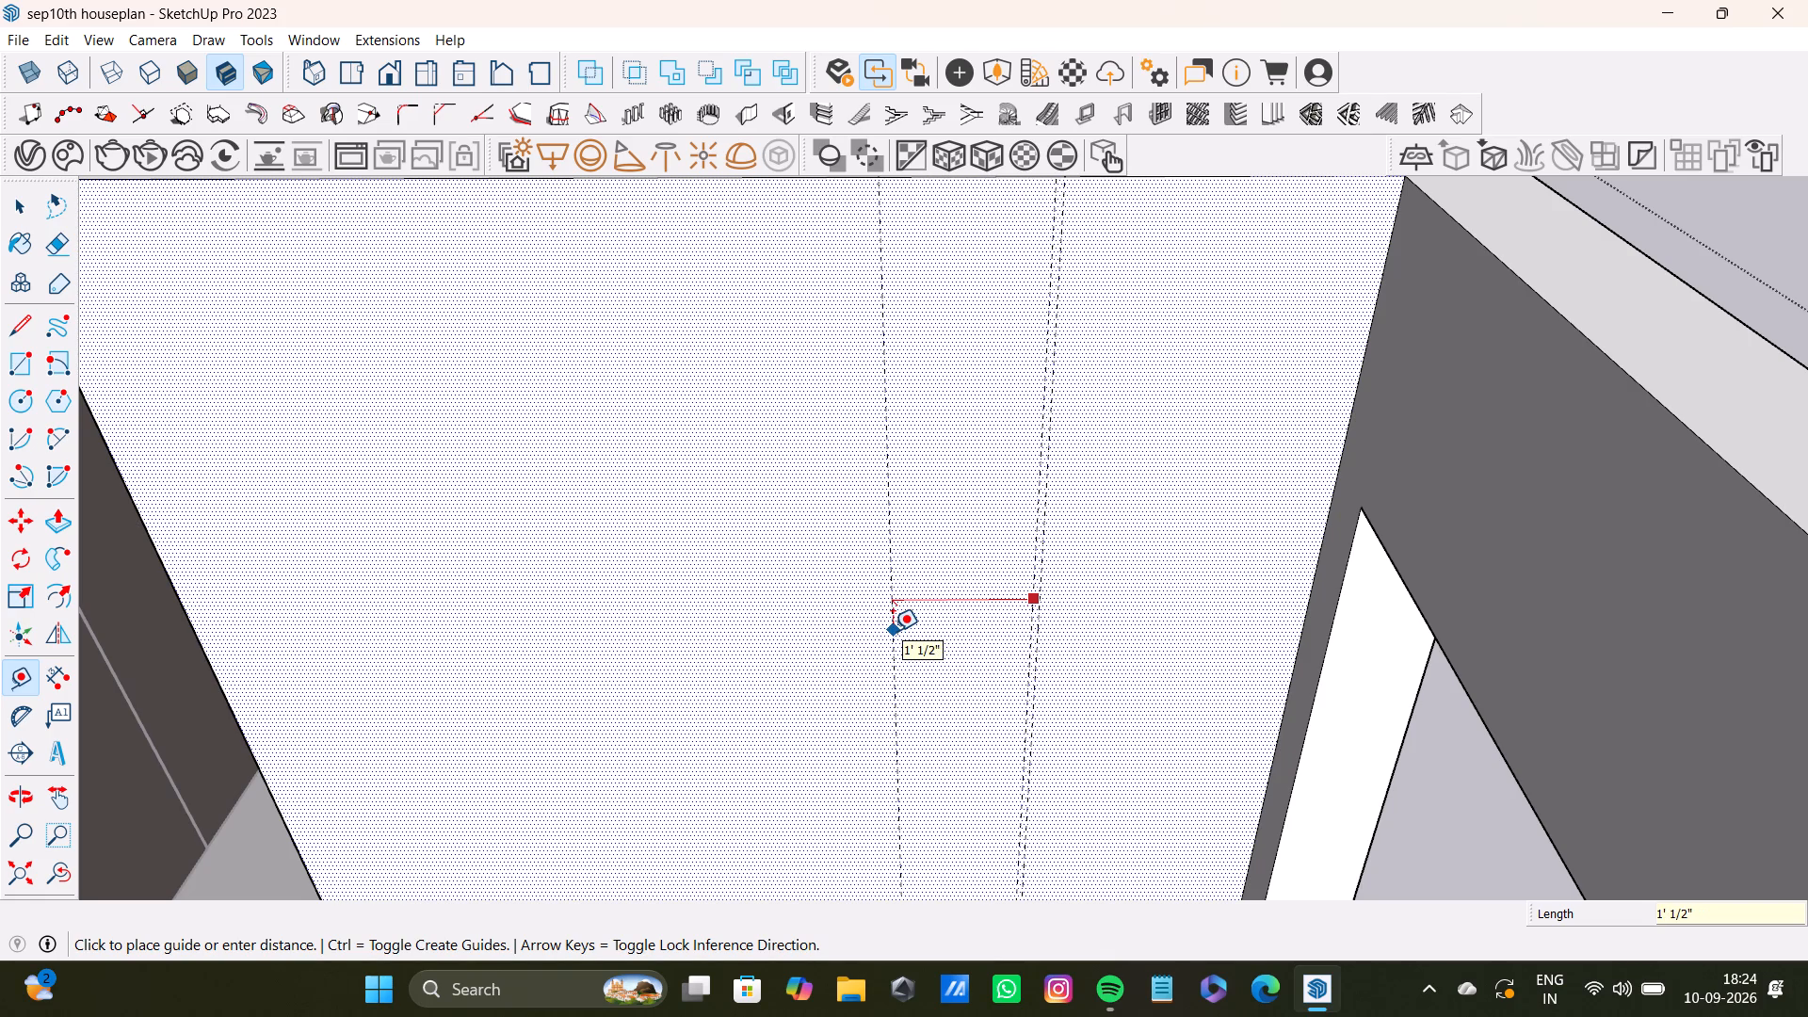
pyautogui.press('7')
pyautogui.hotkey('shift', '"')
pyautogui.press('Return')
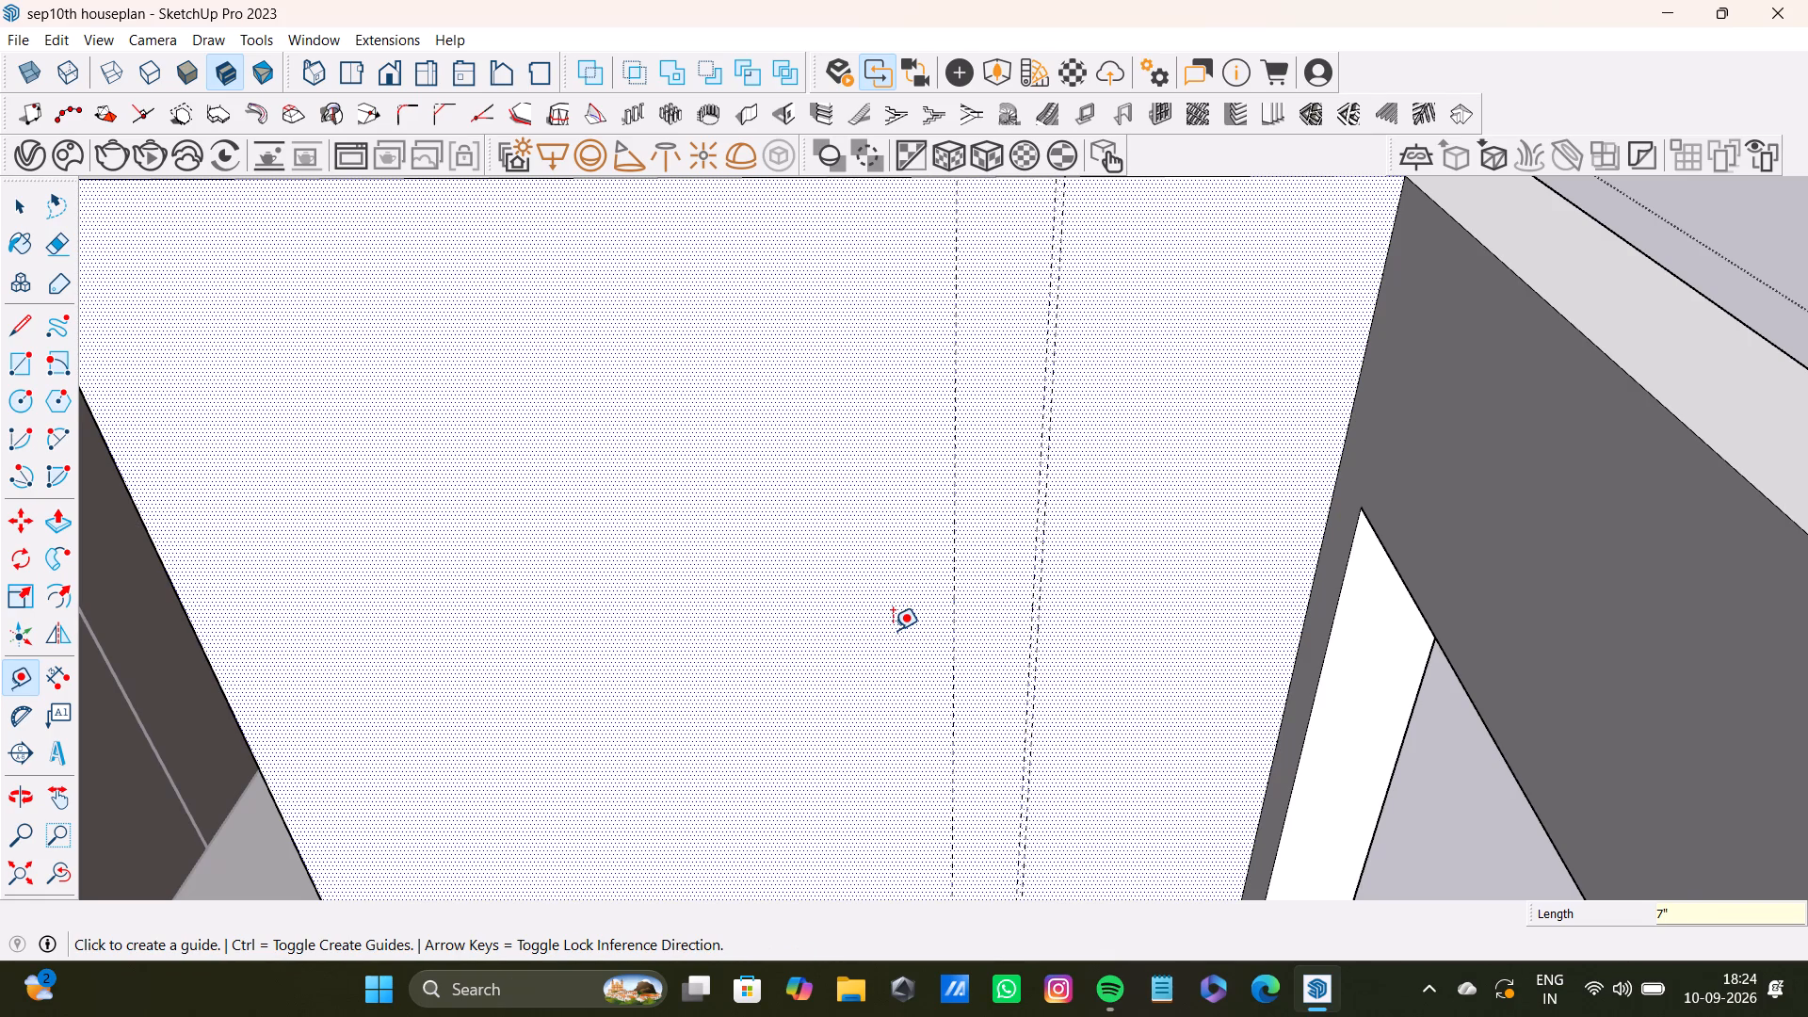
# Place a vertical guide 2' from the 7" guide on the hall wall, towards the bedroom door opening.
pyautogui.click(950, 673)
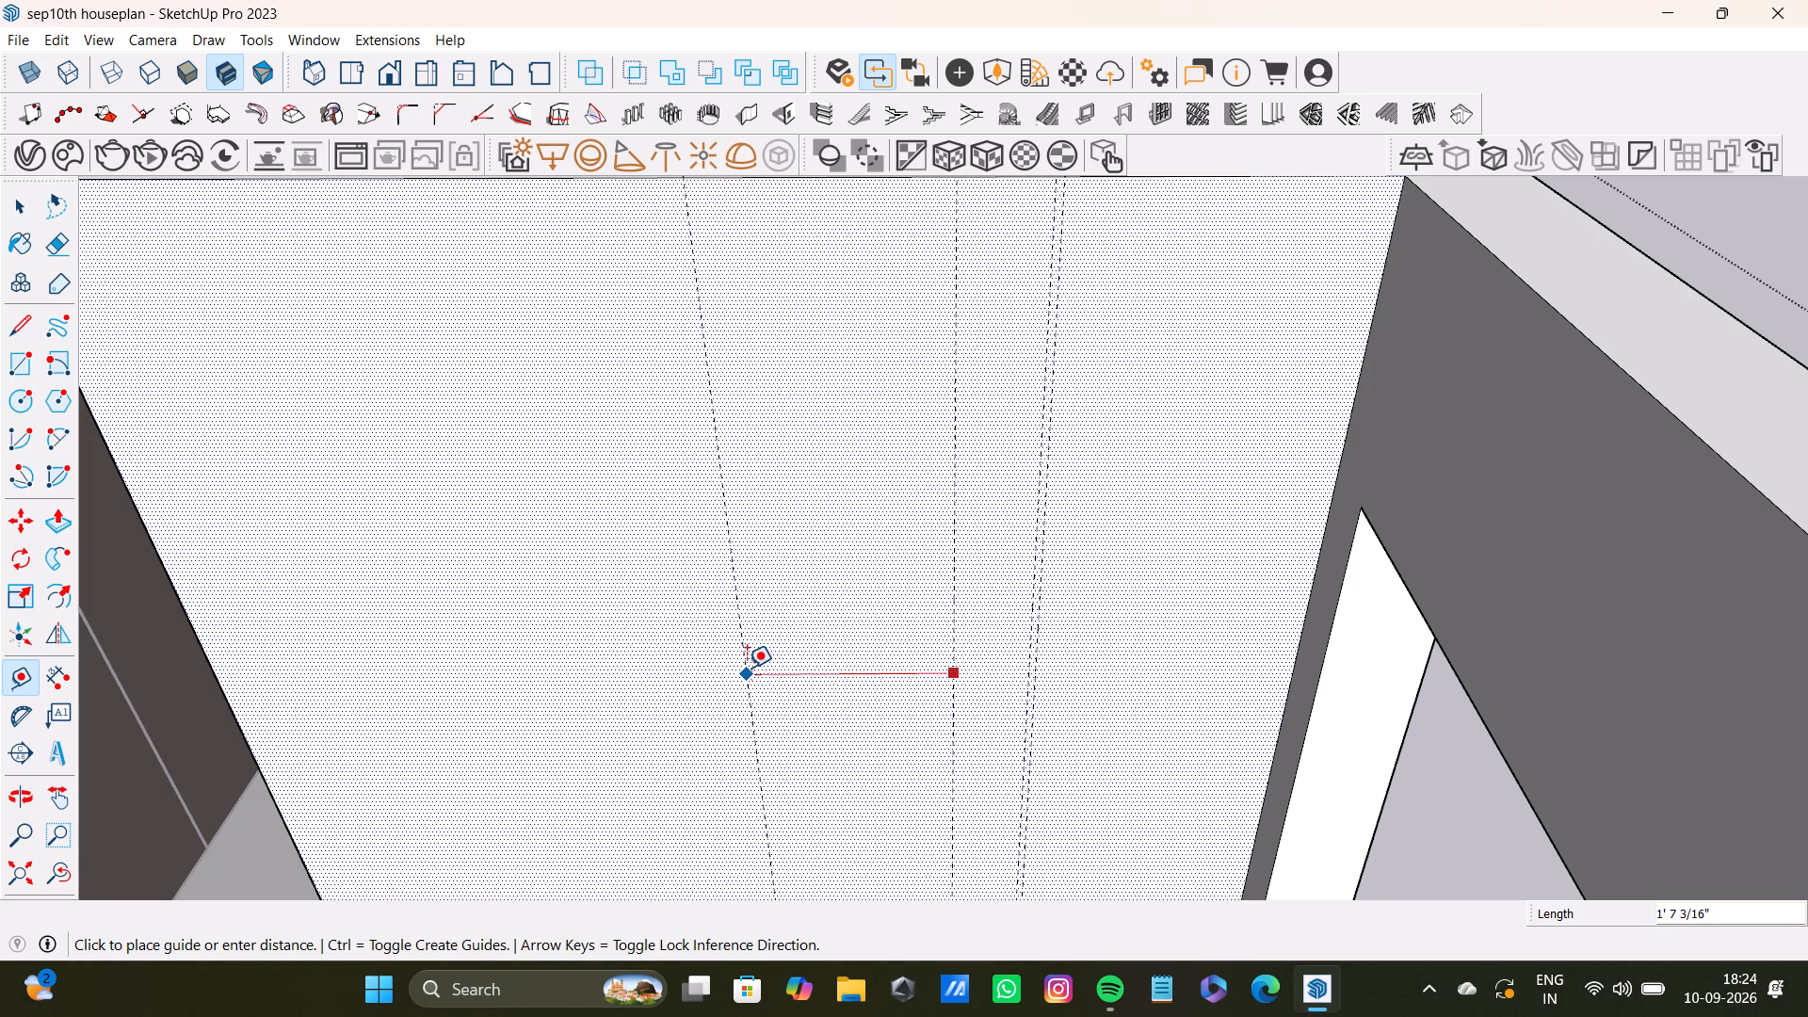
pyautogui.write("2'")
pyautogui.press('Return')
# Place a vertical guide 0.5" beyond the new 2' guide, on the side towards the bedroom door opening.
pyautogui.click(694, 701)
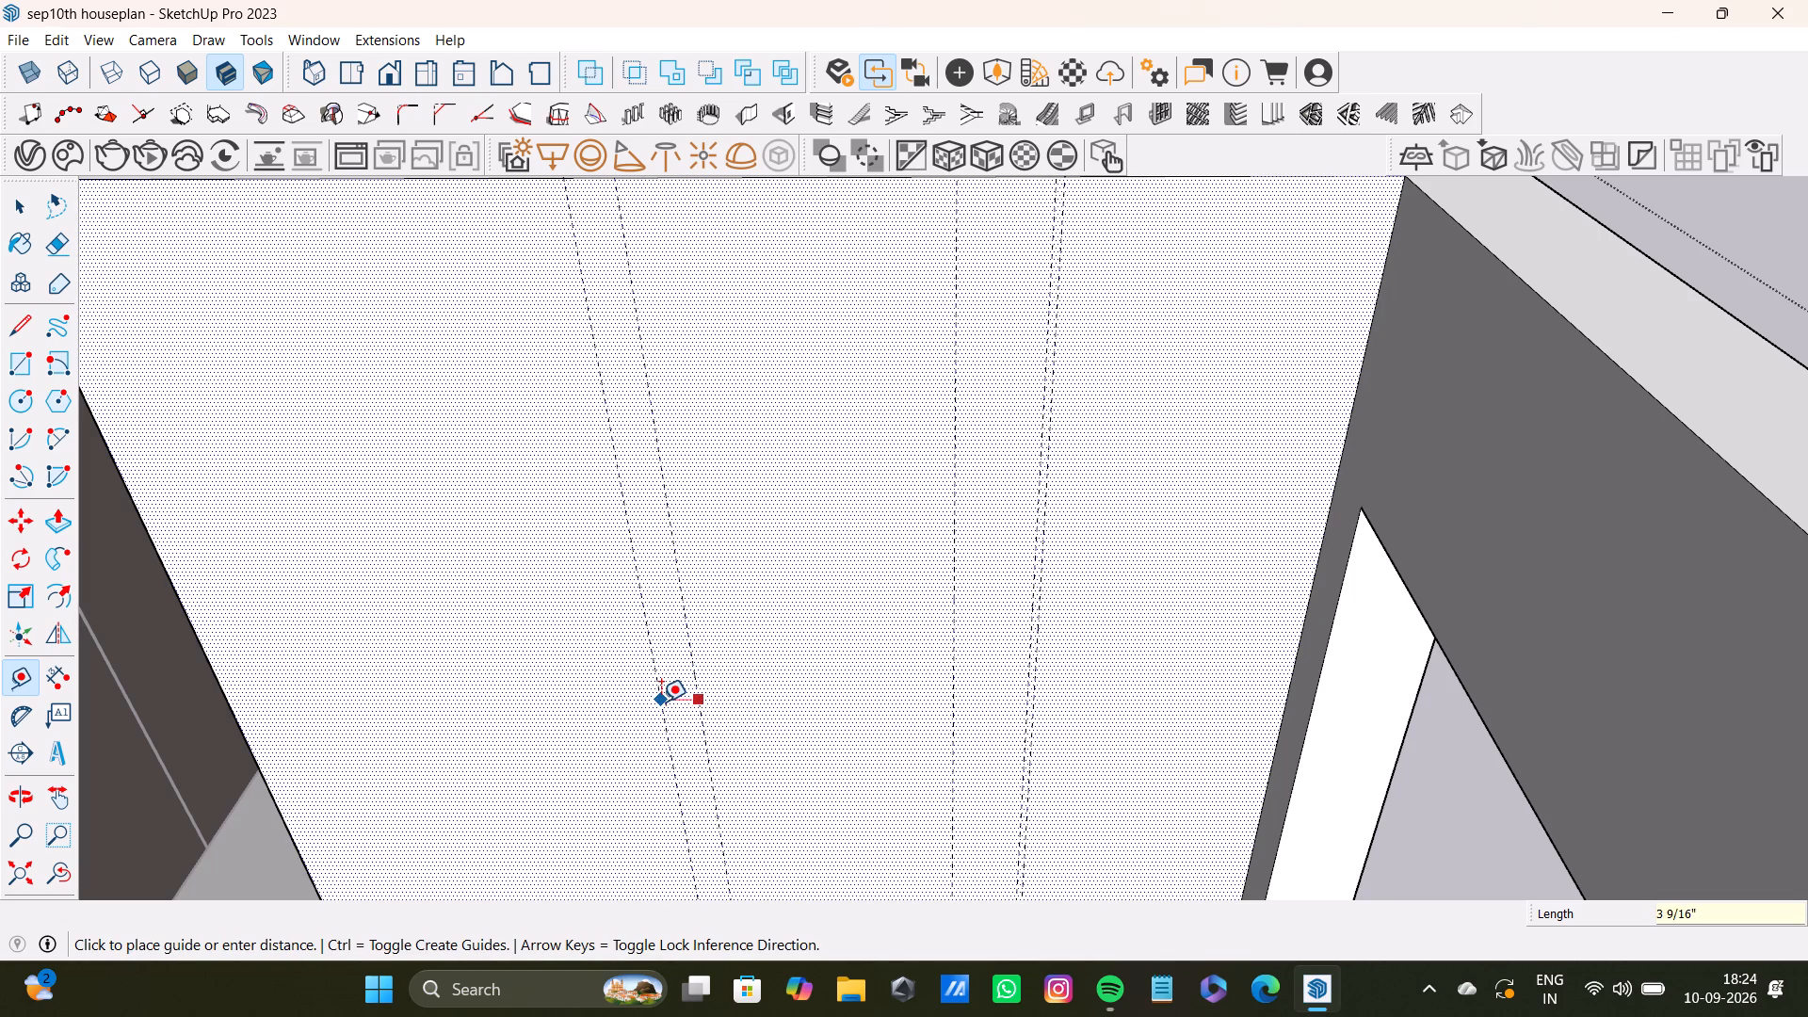
pyautogui.write('0.4')
pyautogui.press('BackSpace')
pyautogui.press('5')
pyautogui.hotkey('shift', '"')
pyautogui.press('Return')
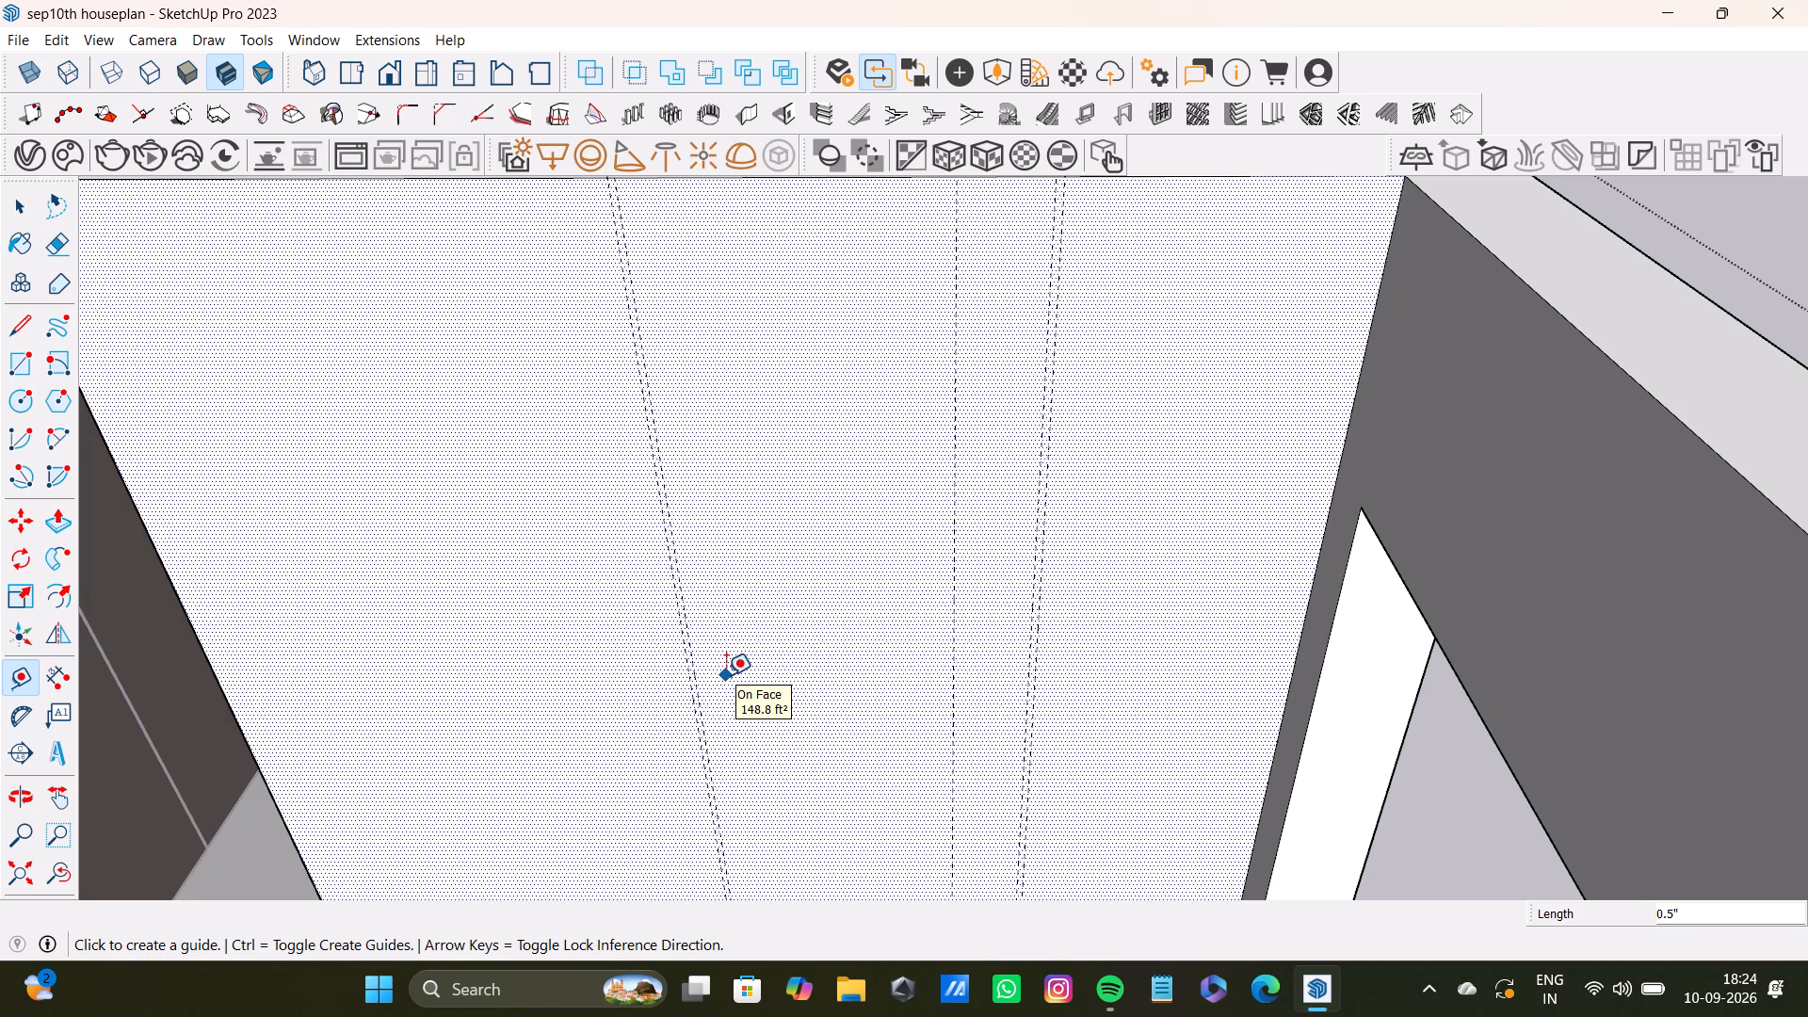
# Place a vertical guide 0.5" from the 7" guide on the hall wall, on the side towards the door opening.
pyautogui.scroll(-8, 784, 612)
pyautogui.keyDown('shift'); pyautogui.moveTo(826, 594); pyautogui.dragTo(898, 569, button='middle'); pyautogui.keyUp('shift')
pyautogui.scroll(4, 891, 495)
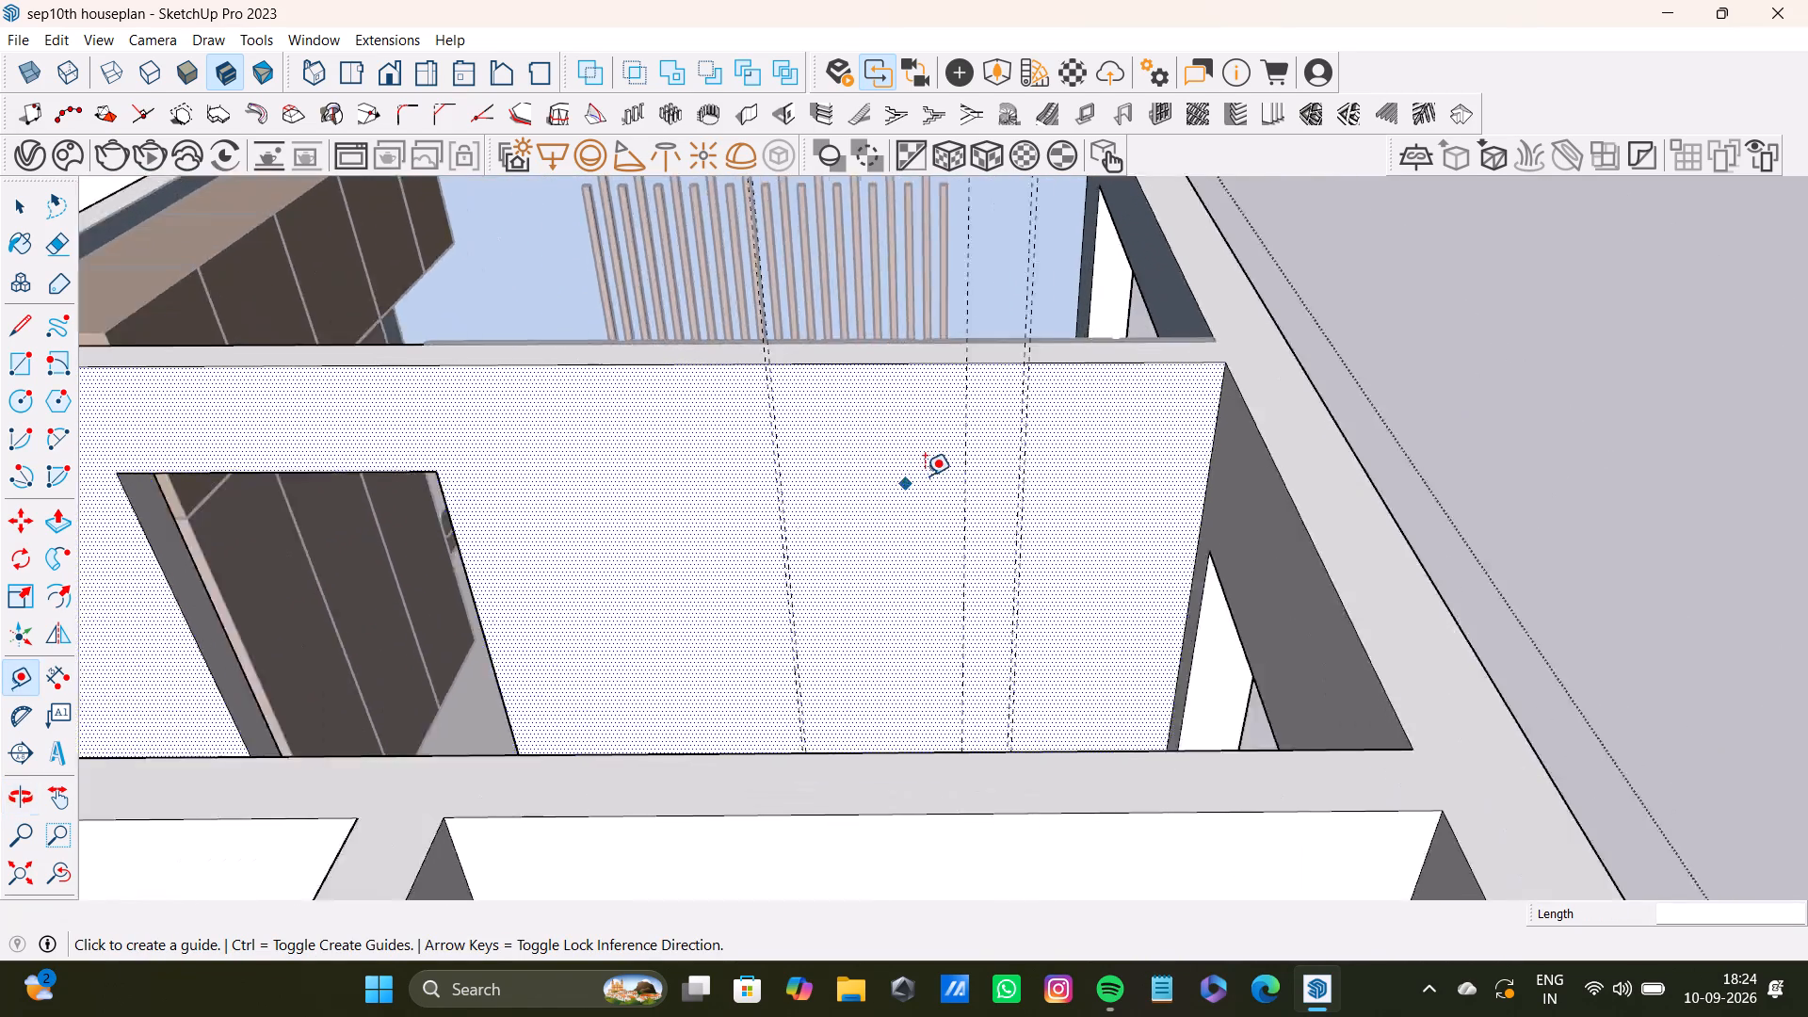
pyautogui.scroll(17, 925, 476)
pyautogui.click(1010, 658)
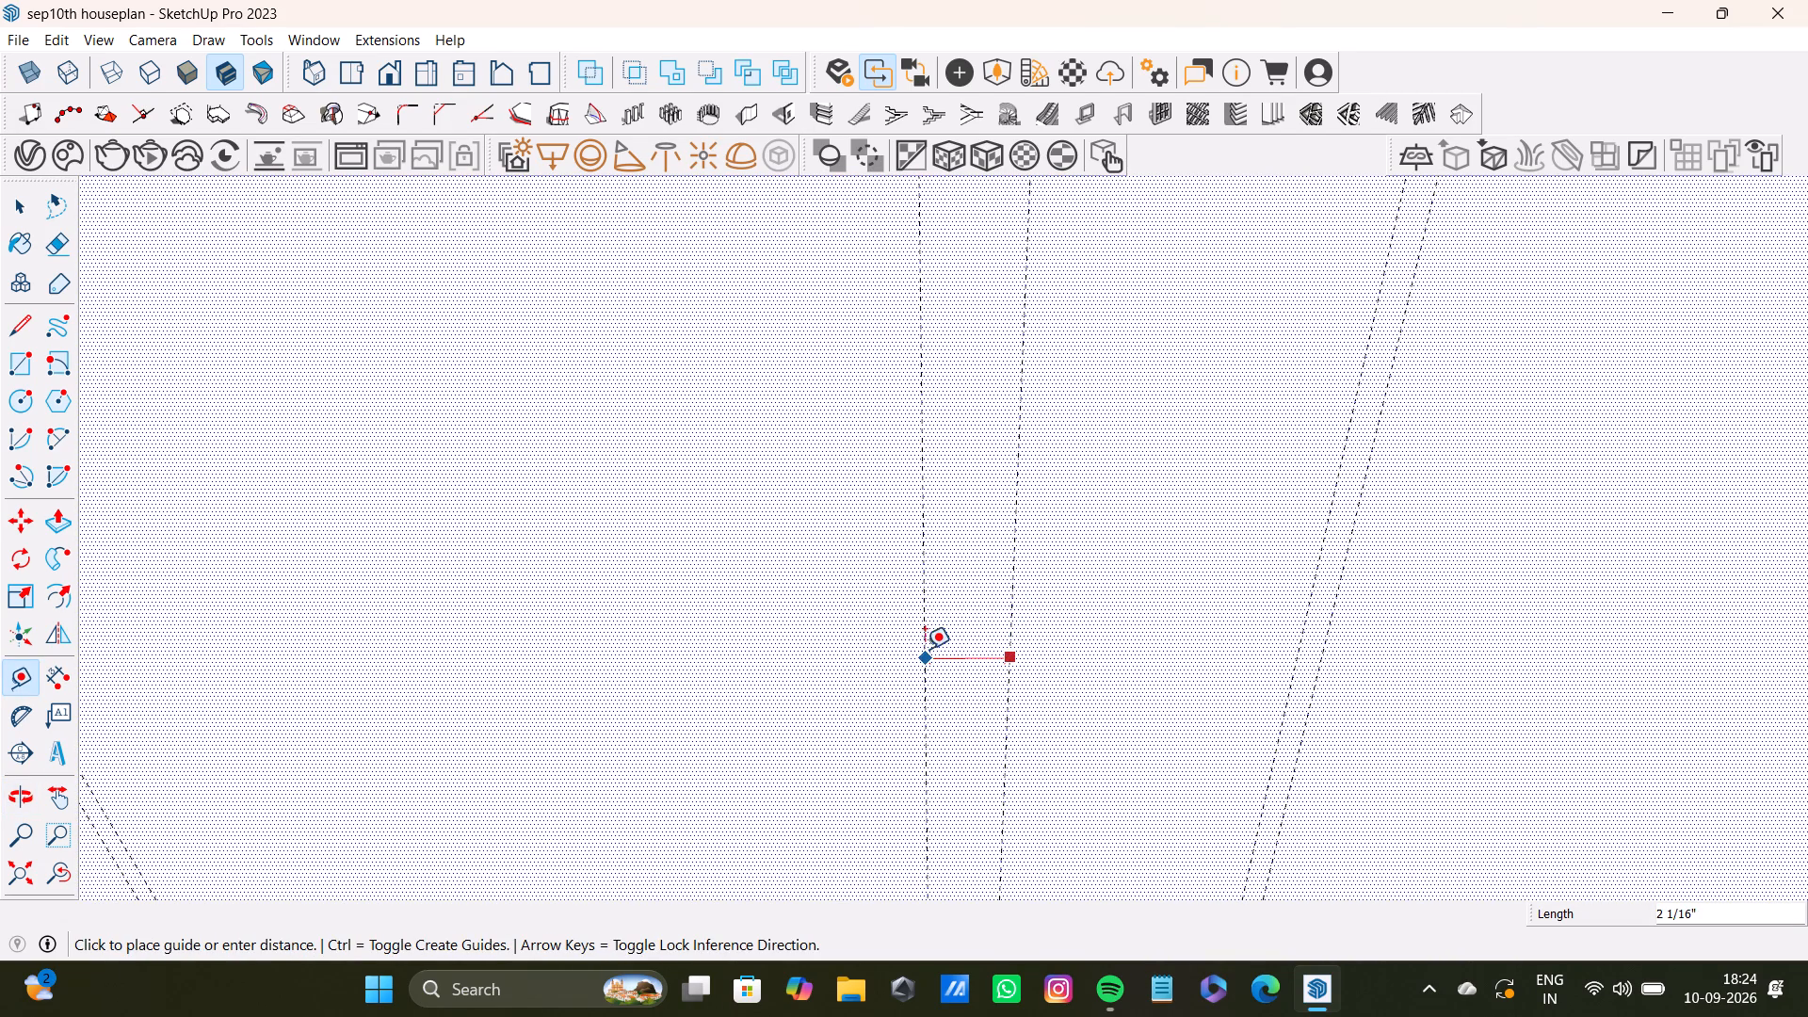
pyautogui.write('0.5')
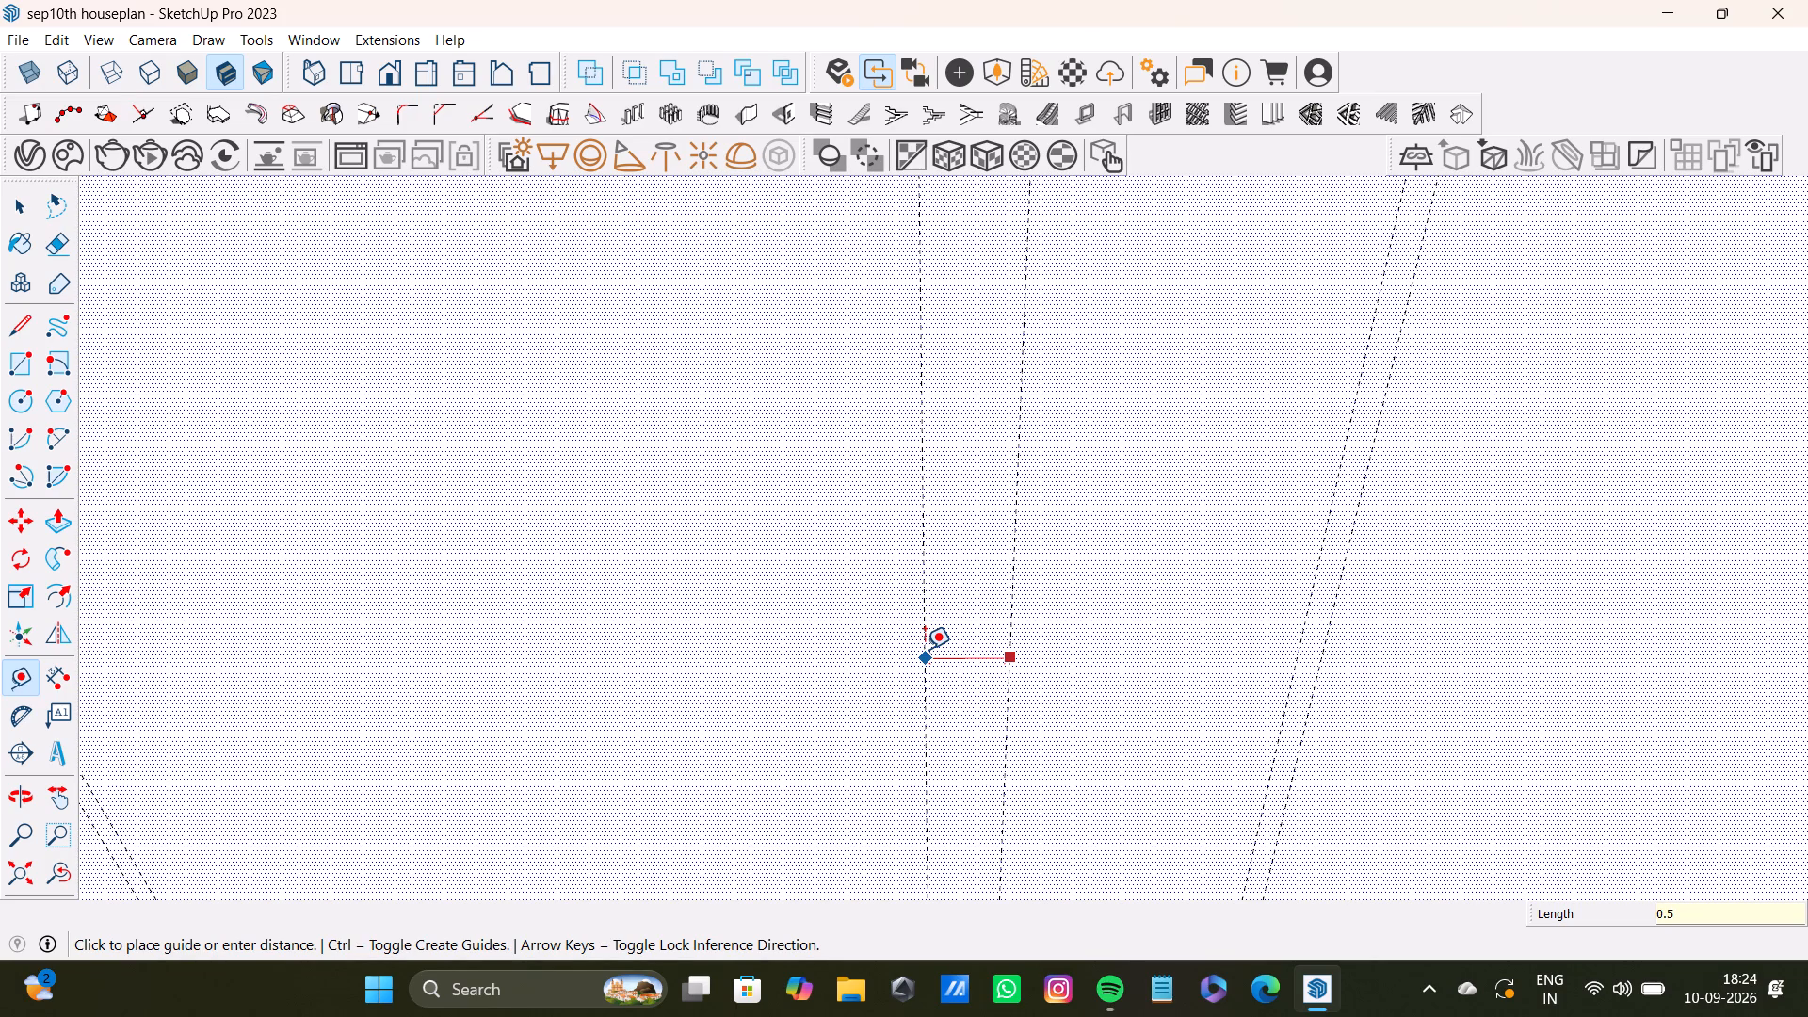
pyautogui.hotkey('shift', '"')
pyautogui.press('Return')
pyautogui.press('space')
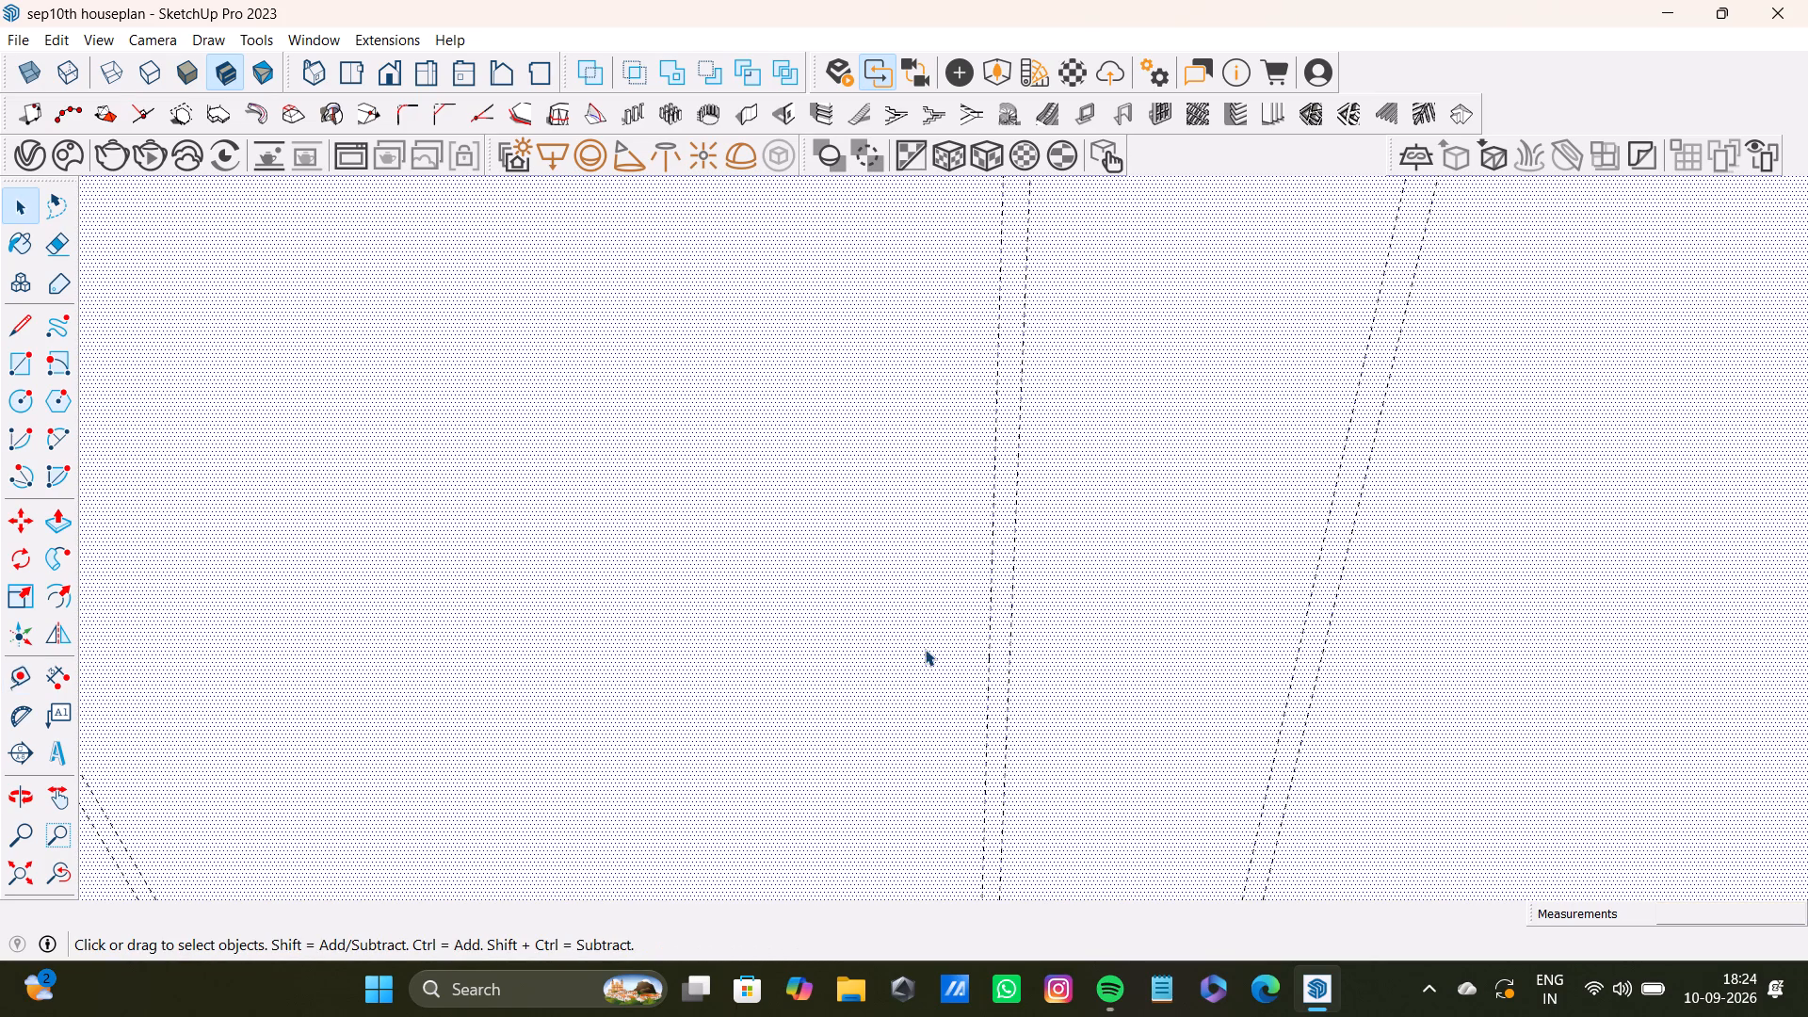
# Place a vertical guide 1" in from the hall wall's window-end corner.
pyautogui.scroll(-17, 924, 619)
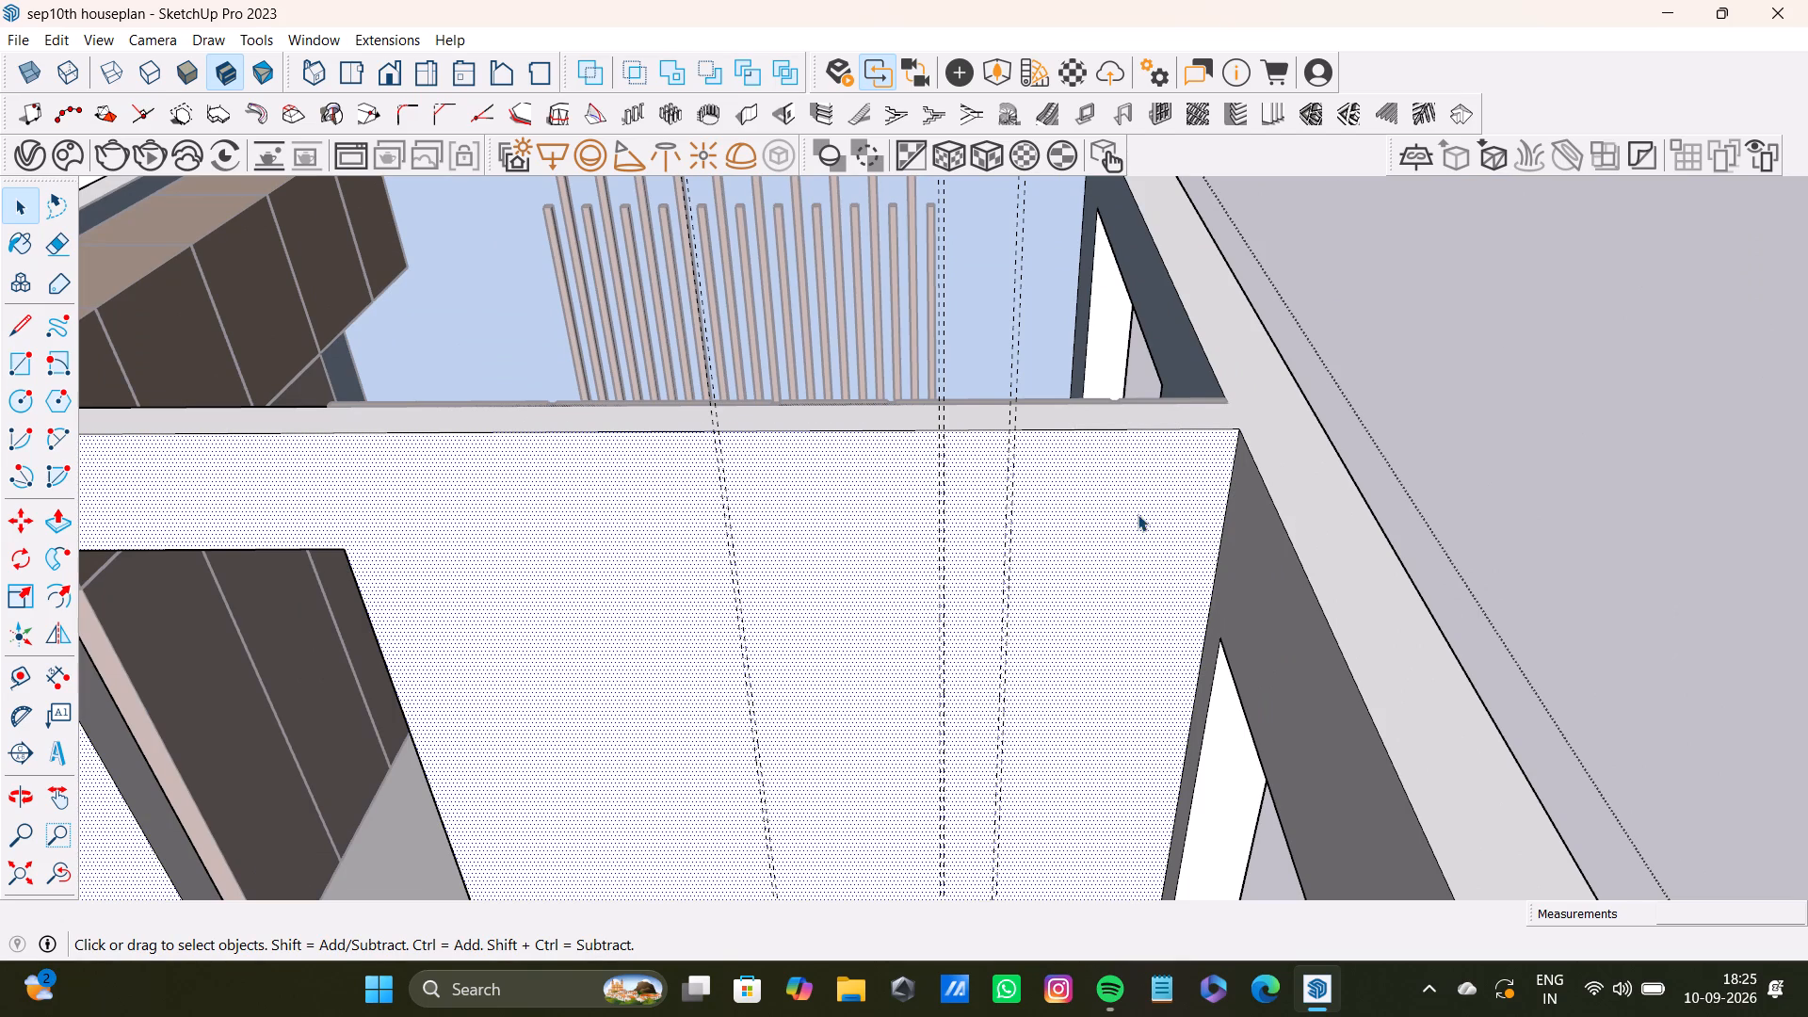
pyautogui.press('t')
pyautogui.scroll(6, 1198, 567)
pyautogui.click(1228, 583)
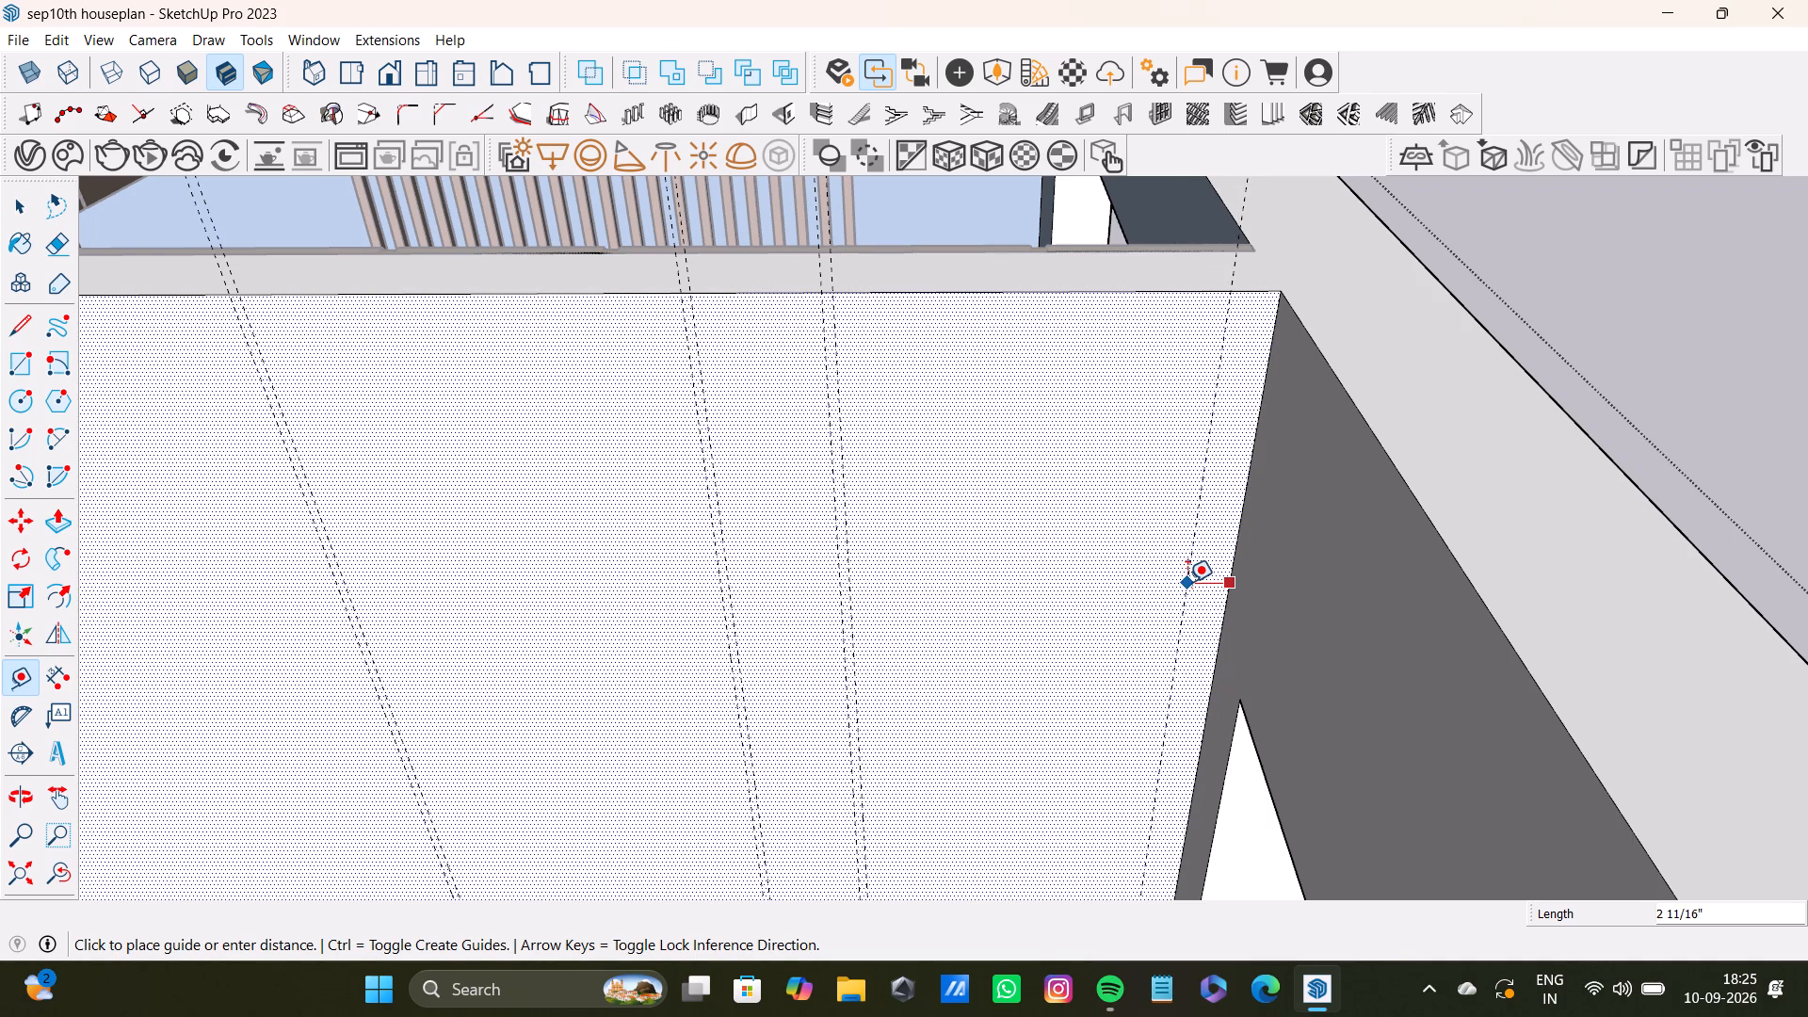
pyautogui.press('1')
pyautogui.hotkey('shift', '"')
pyautogui.press('Return')
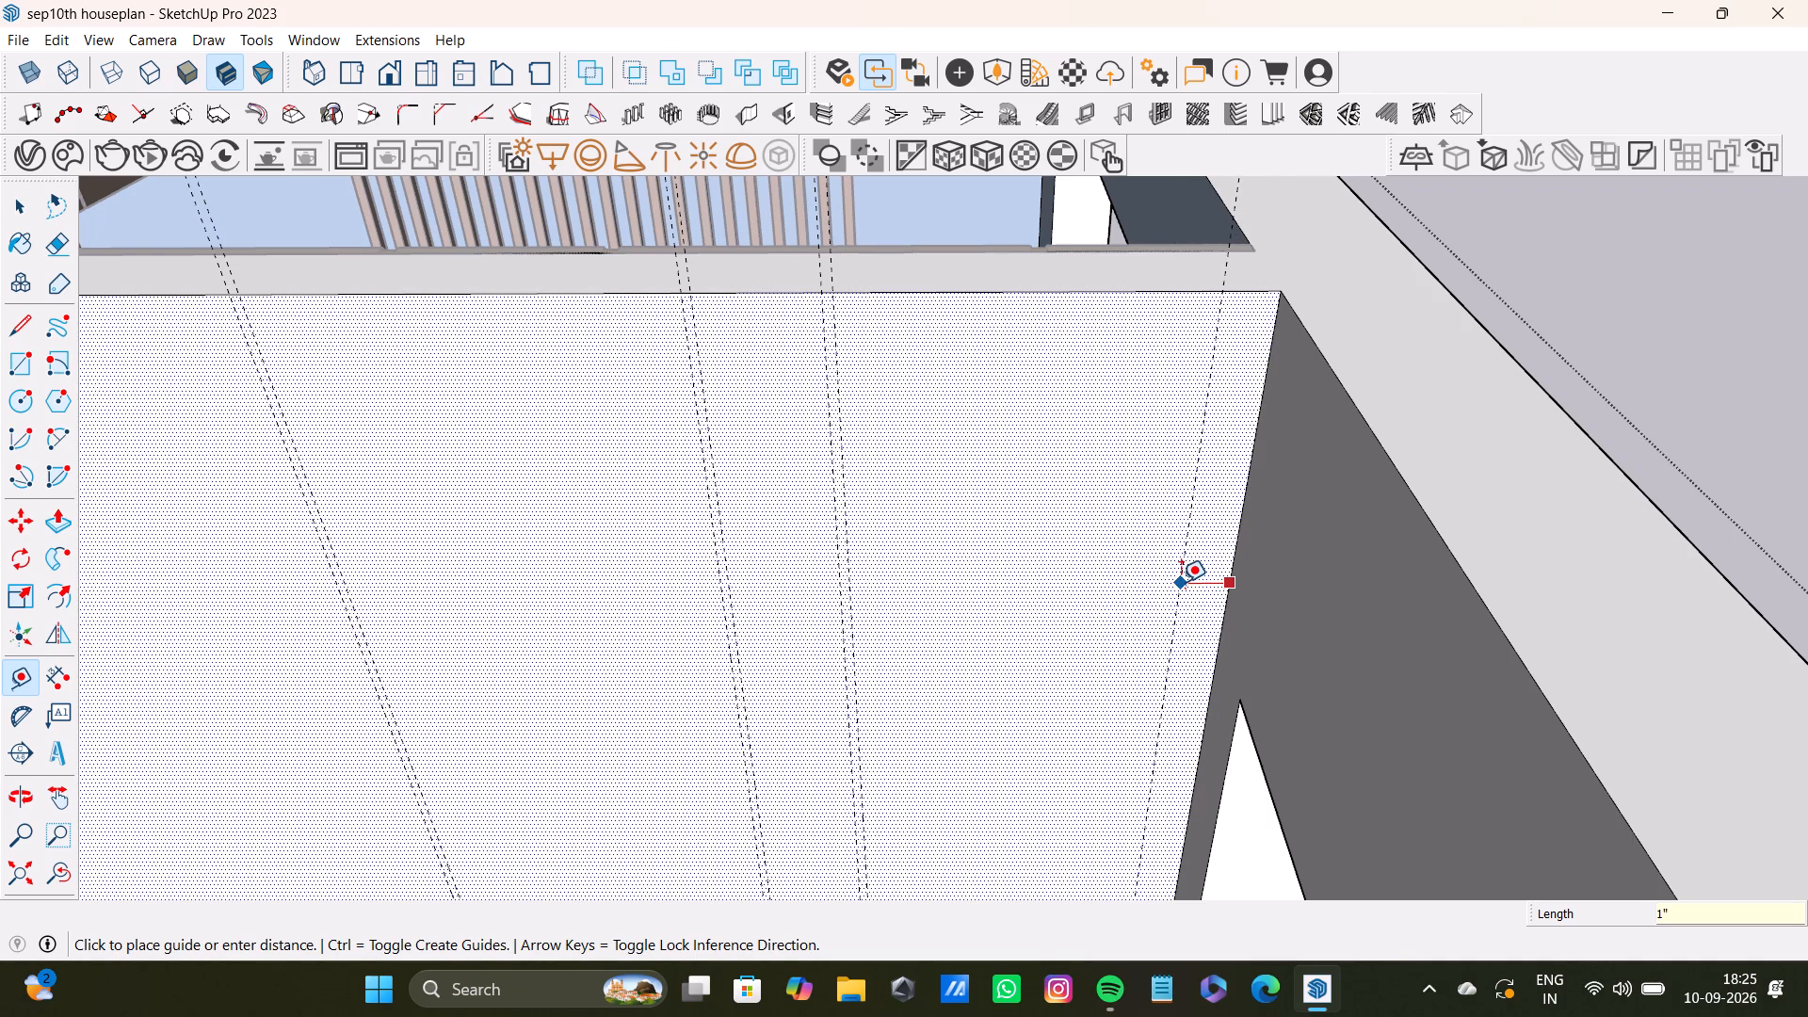
pyautogui.press('space')
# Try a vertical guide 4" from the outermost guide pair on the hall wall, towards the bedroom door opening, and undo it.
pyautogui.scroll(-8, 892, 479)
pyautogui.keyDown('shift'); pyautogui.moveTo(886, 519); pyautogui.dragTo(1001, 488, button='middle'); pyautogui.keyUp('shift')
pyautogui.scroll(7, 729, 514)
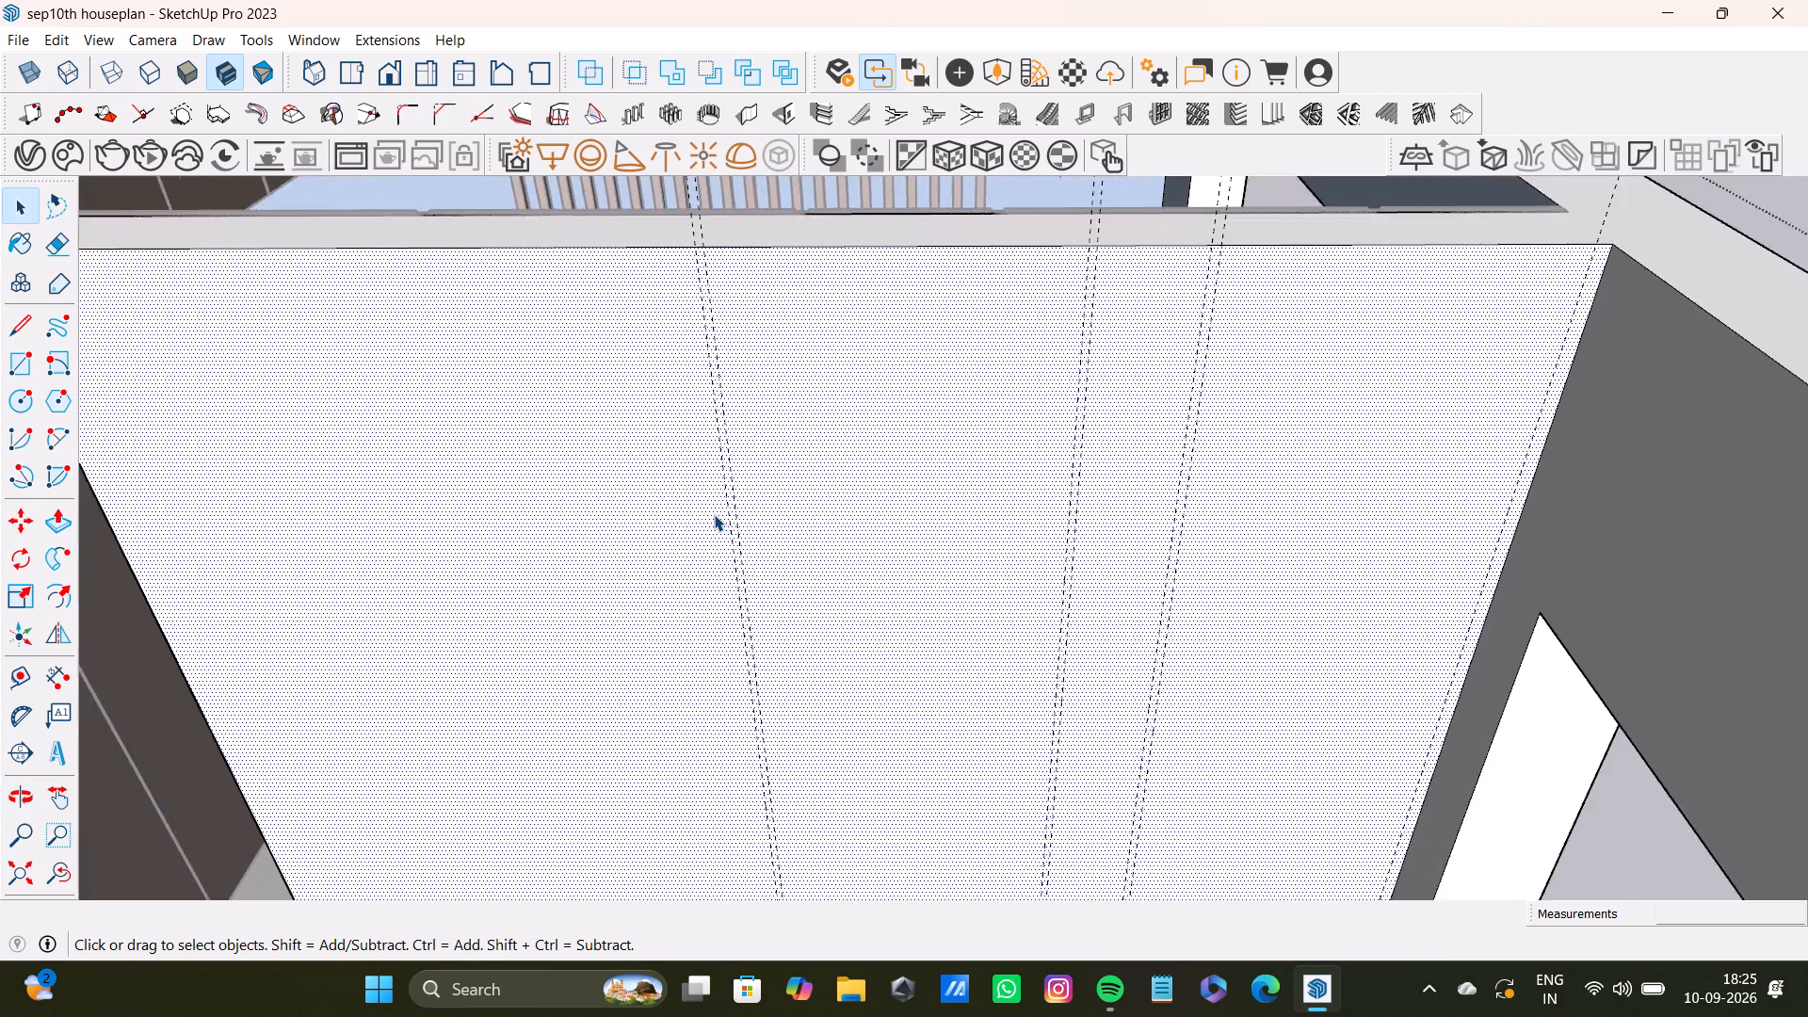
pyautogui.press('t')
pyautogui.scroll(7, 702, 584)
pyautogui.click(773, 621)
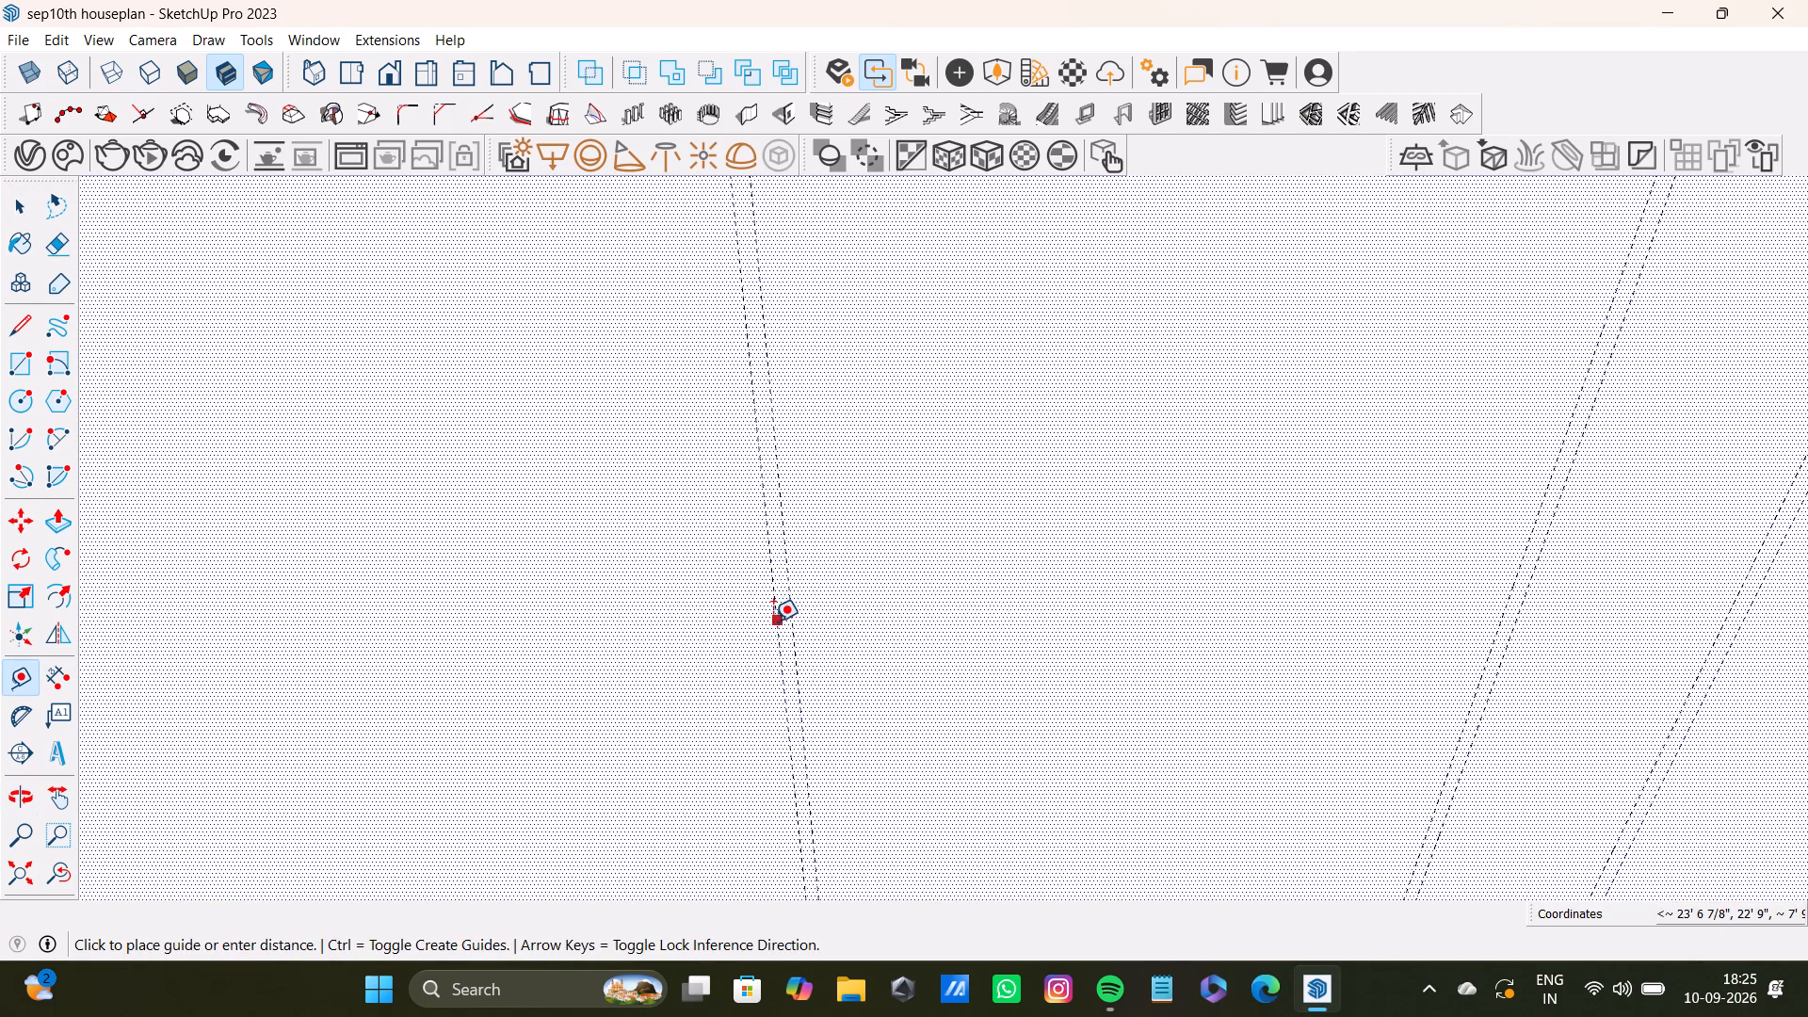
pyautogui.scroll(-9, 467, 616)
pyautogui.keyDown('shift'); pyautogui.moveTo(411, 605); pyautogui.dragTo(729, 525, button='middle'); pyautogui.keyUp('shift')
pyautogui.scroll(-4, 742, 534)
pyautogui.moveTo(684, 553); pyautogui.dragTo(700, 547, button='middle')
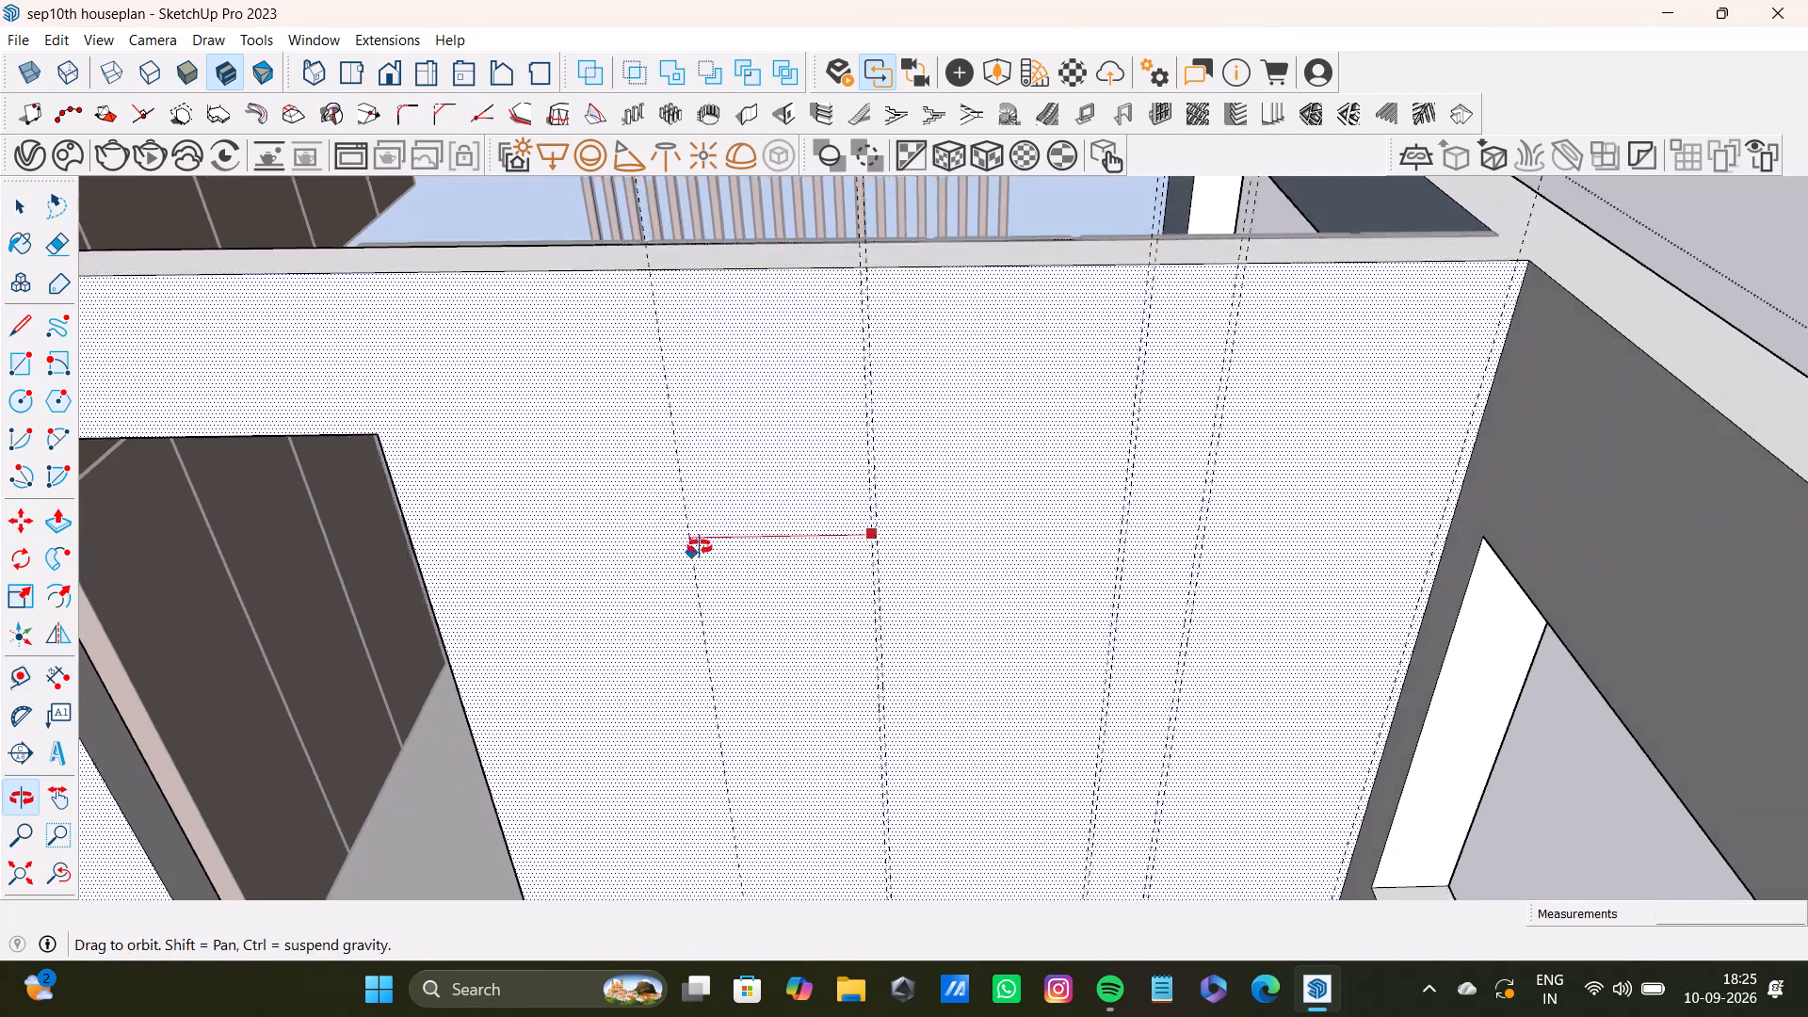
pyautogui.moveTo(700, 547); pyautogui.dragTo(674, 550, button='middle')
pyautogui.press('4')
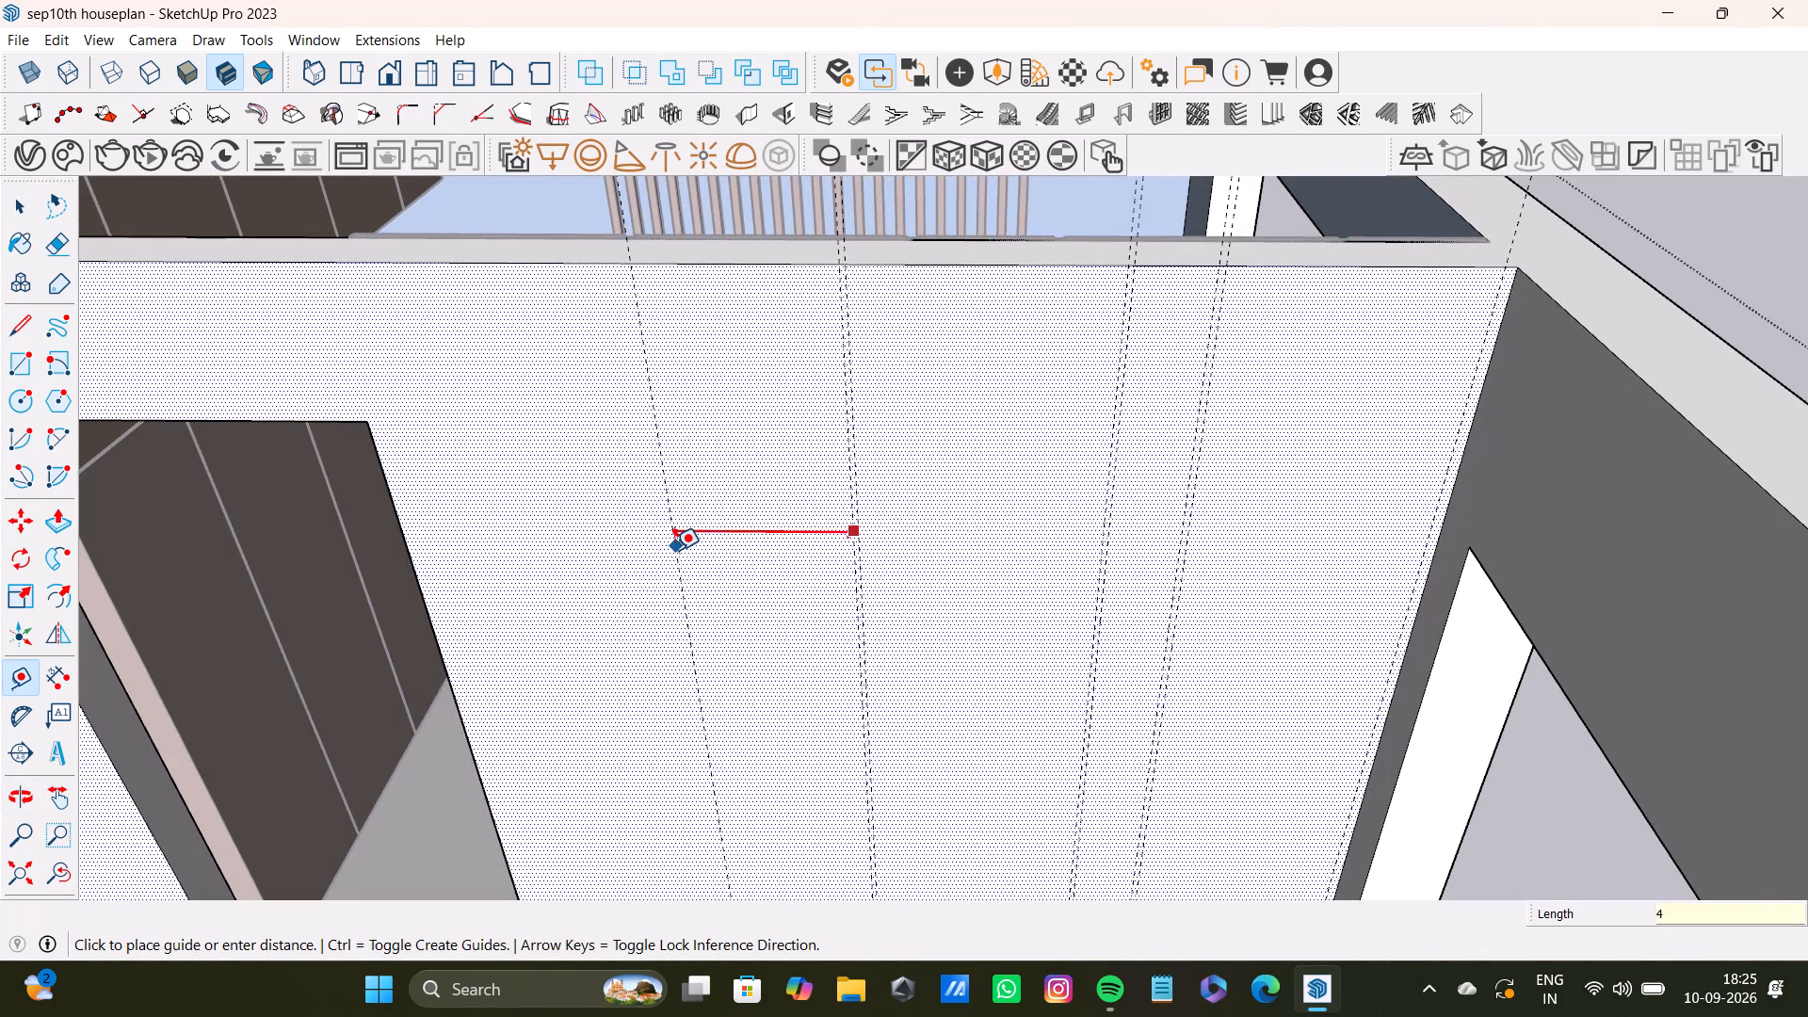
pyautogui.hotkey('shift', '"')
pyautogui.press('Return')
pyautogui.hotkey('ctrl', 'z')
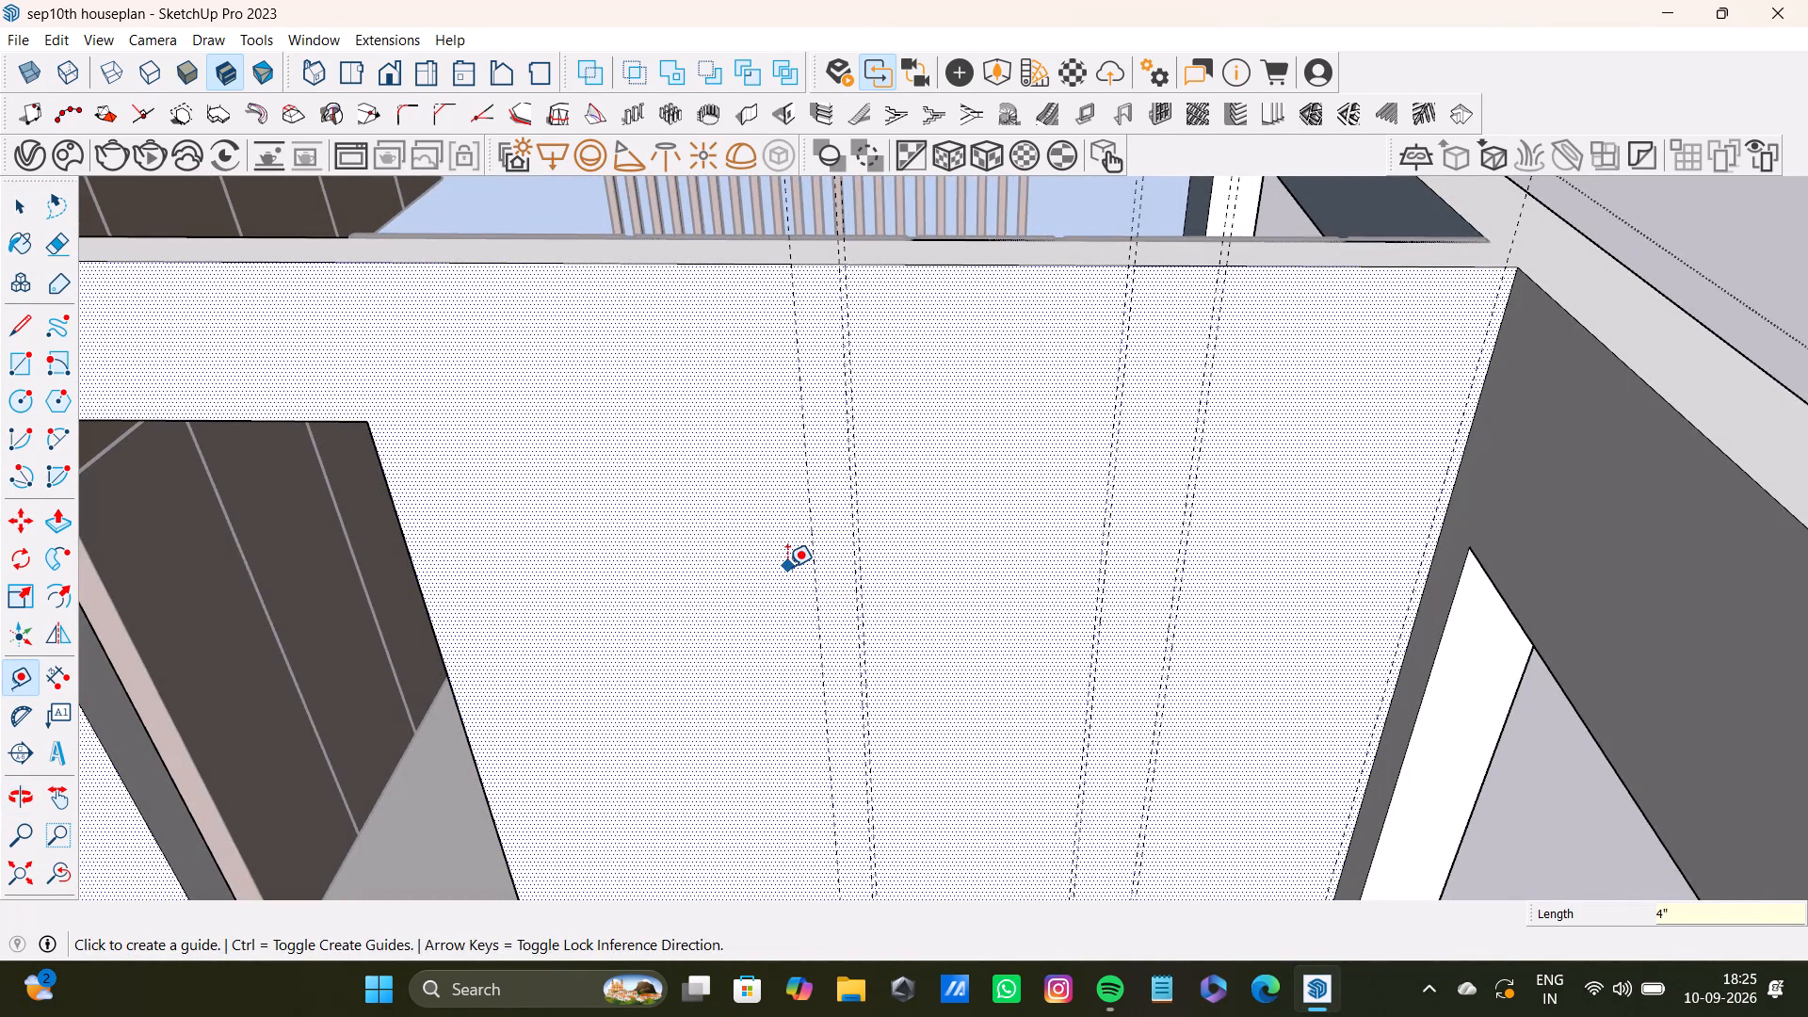
# Measure the spacing between the two close guide pairs nearest the hall wall's window-end corner.
pyautogui.scroll(7, 1164, 604)
pyautogui.click(1186, 598)
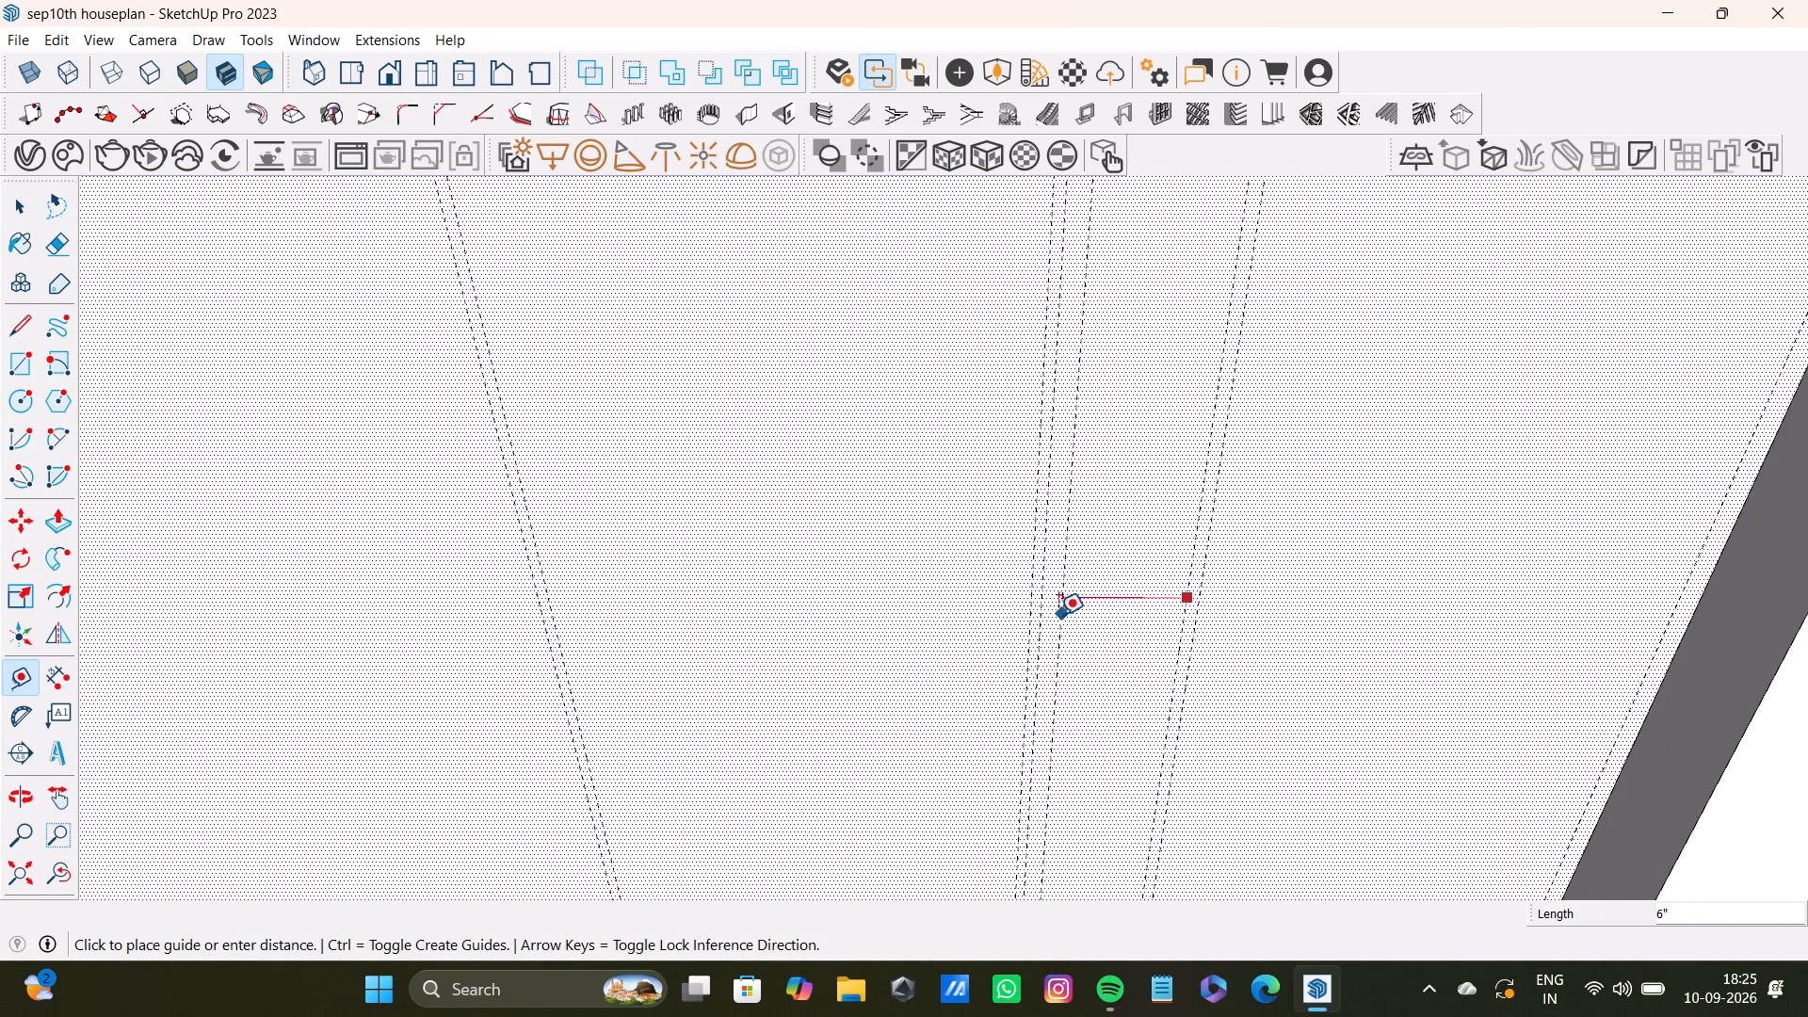
pyautogui.scroll(7, 1034, 626)
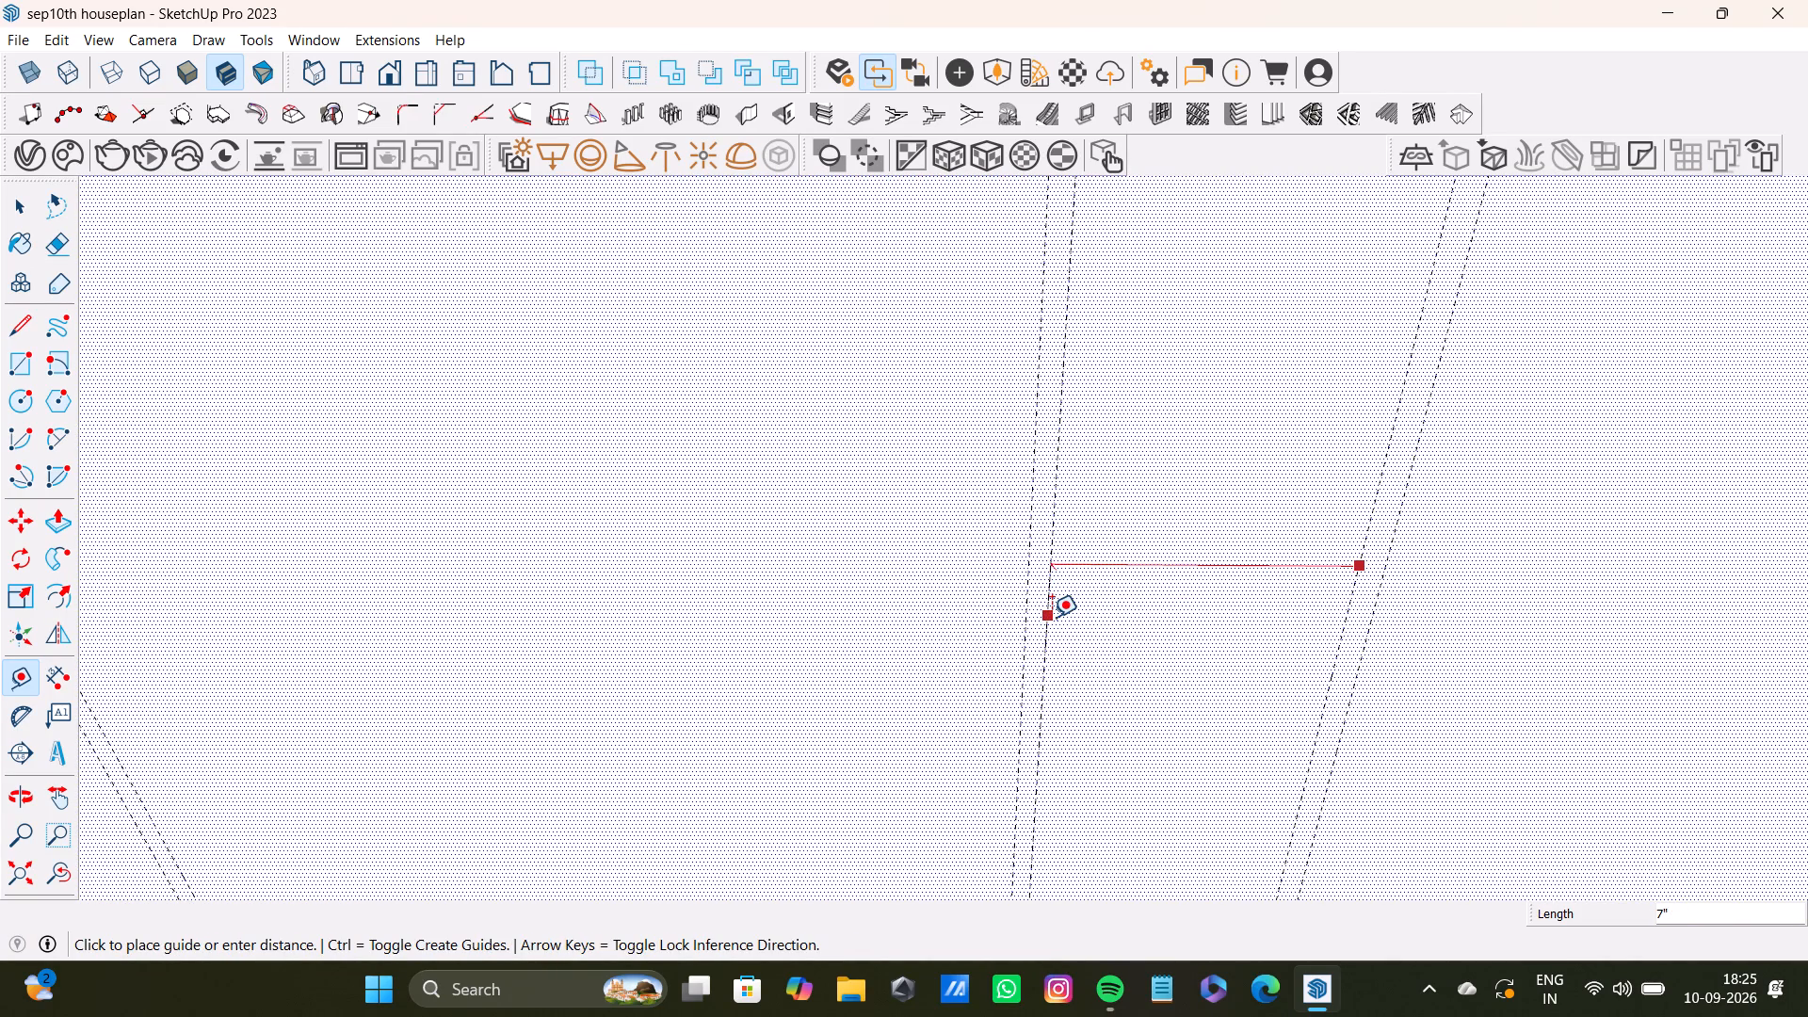
pyautogui.press('space')
# Place a vertical guide 7" from the outermost guide pair on the hall wall, towards the bedroom door opening.
pyautogui.scroll(-15, 1042, 617)
pyautogui.keyDown('shift'); pyautogui.moveTo(798, 590); pyautogui.dragTo(859, 578, button='middle'); pyautogui.keyUp('shift')
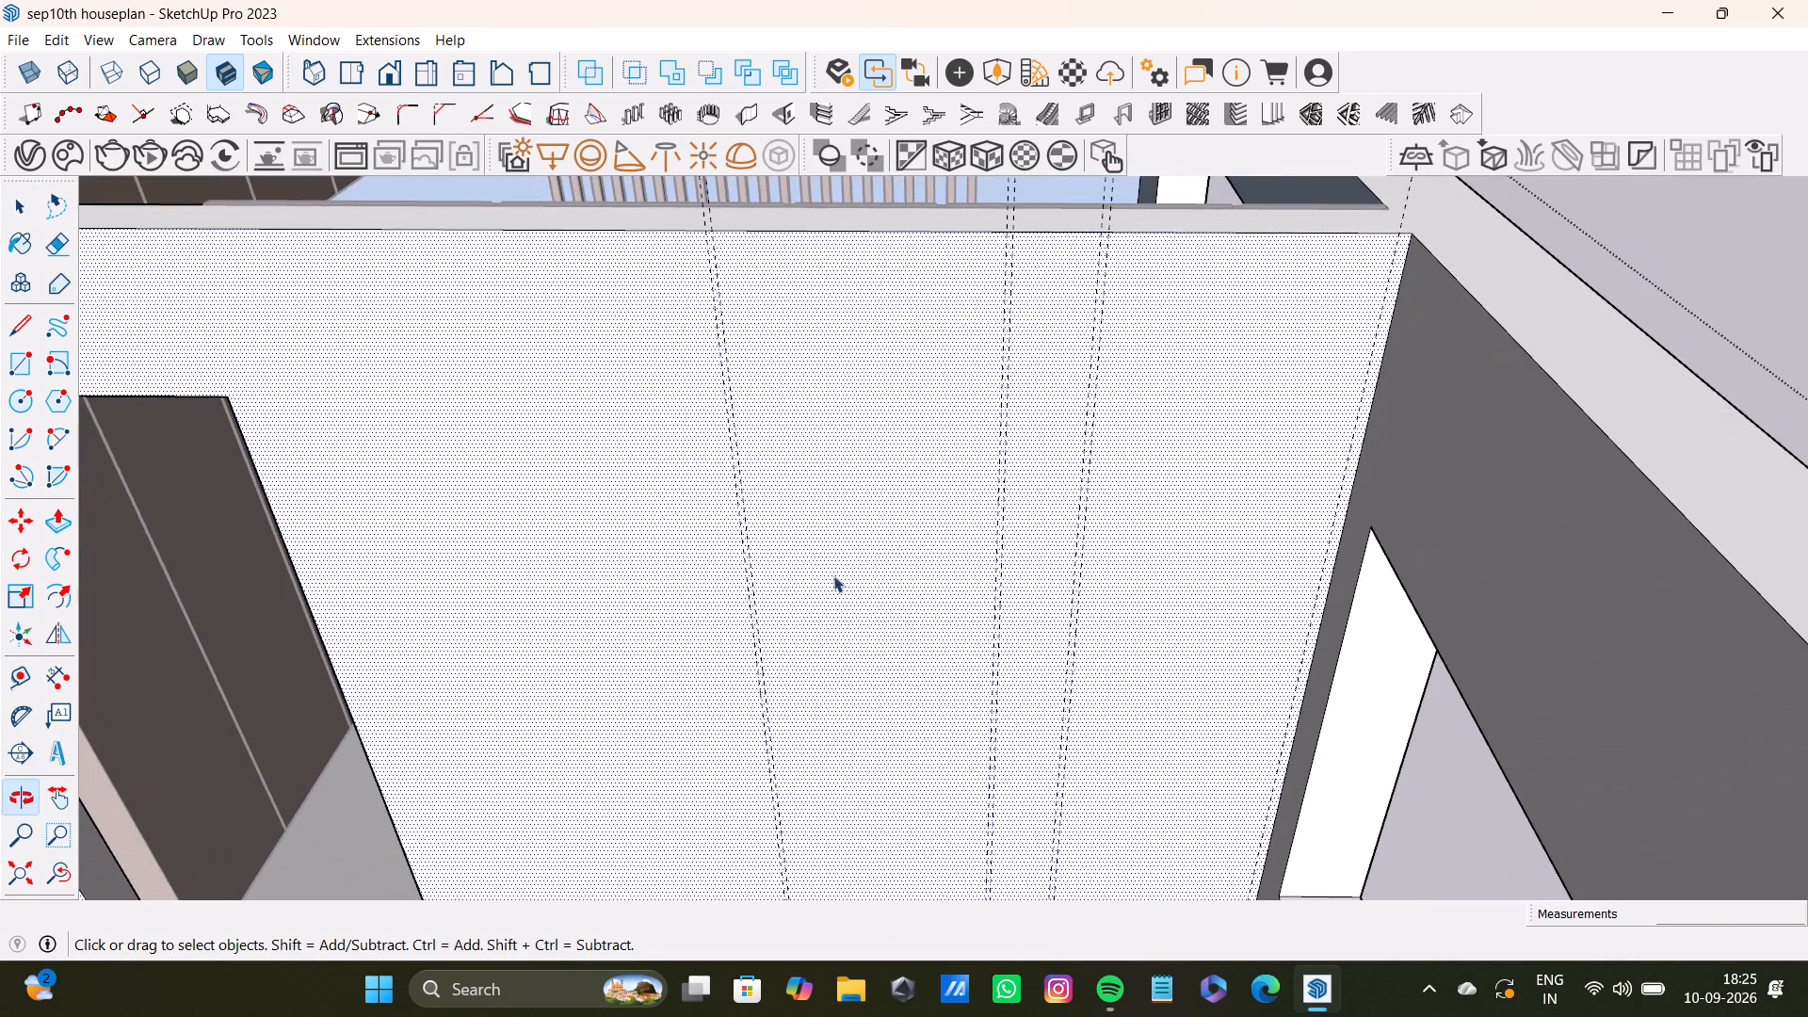
pyautogui.press('t')
pyautogui.scroll(7, 739, 602)
pyautogui.click(746, 609)
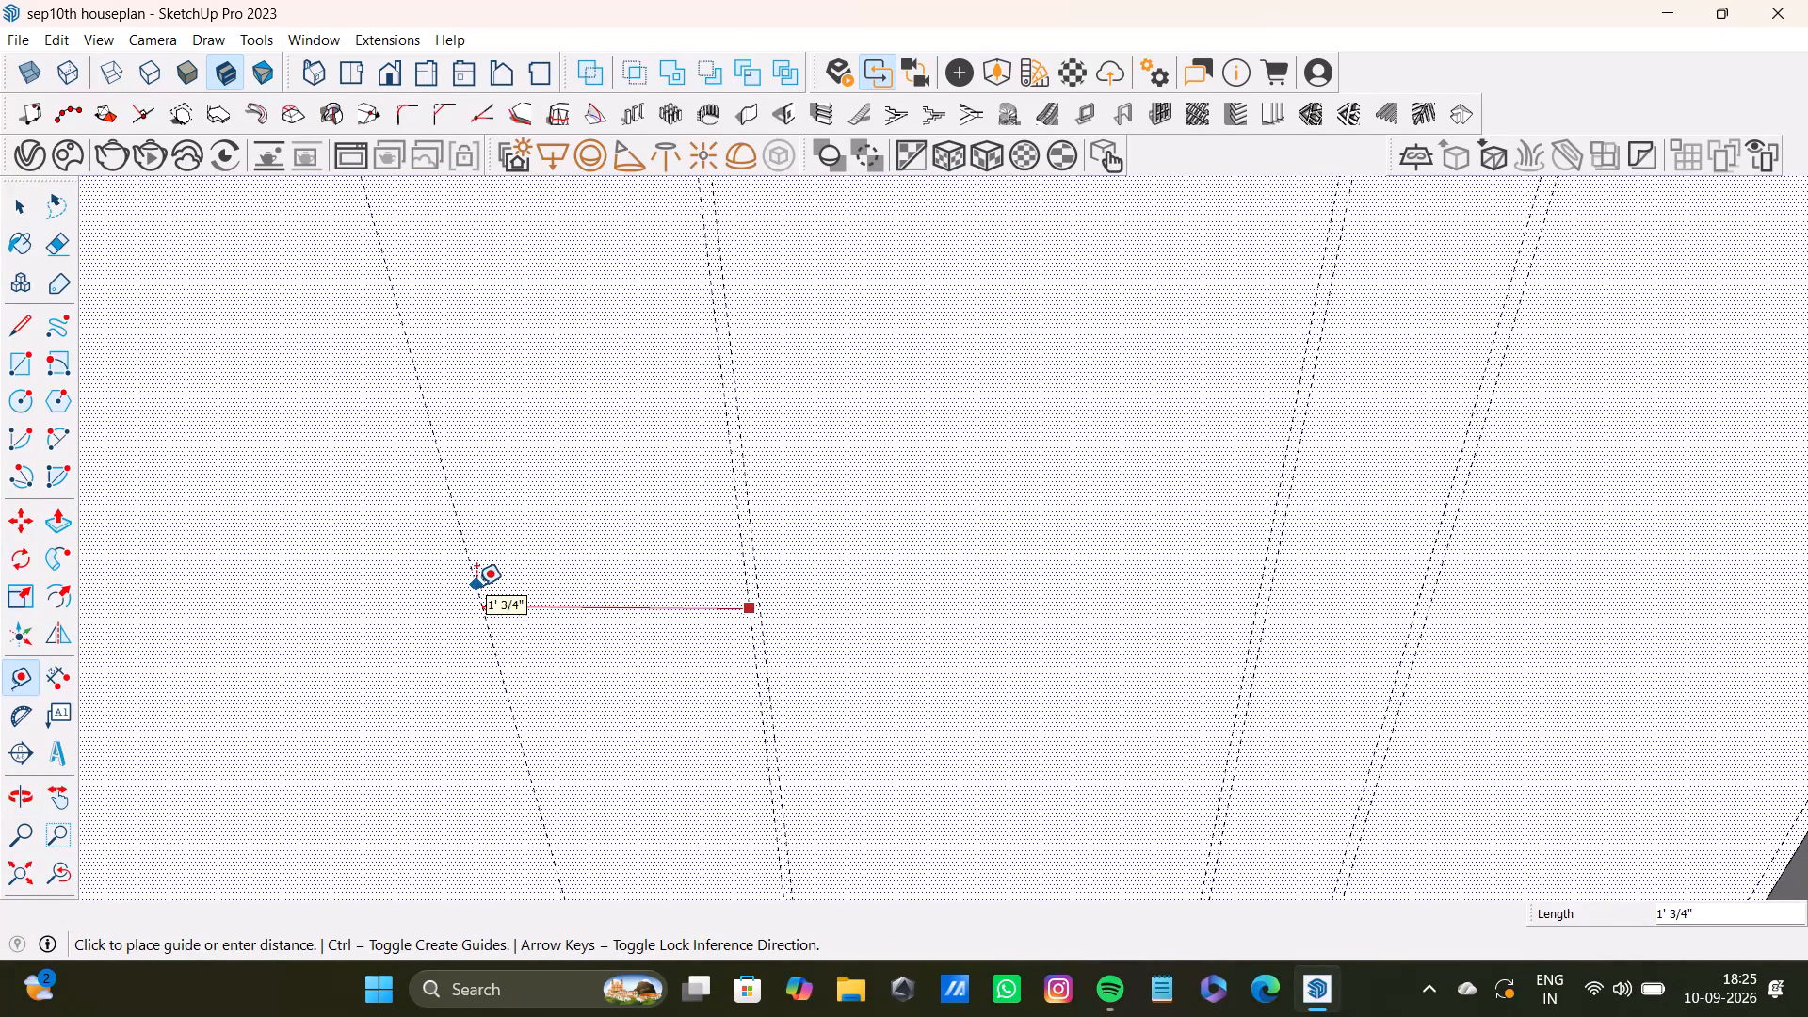
pyautogui.write('7"')
pyautogui.press('Return')
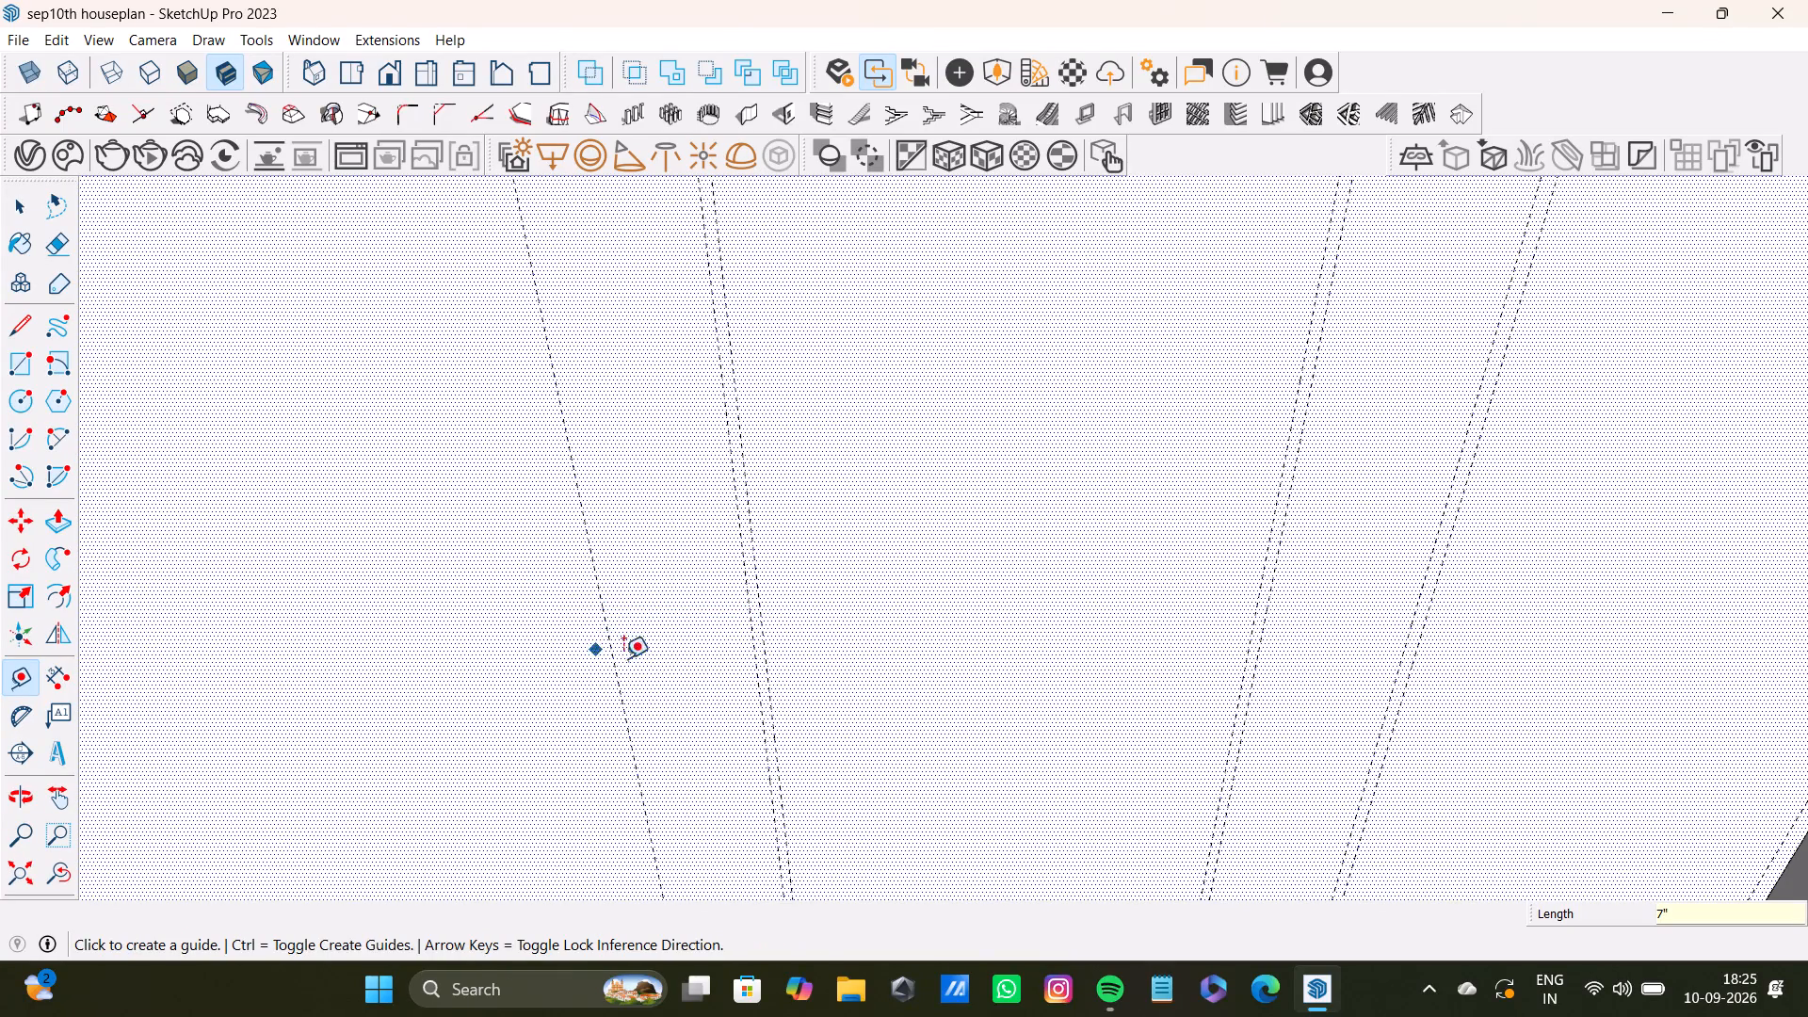
# Place a vertical guide 0.5" beyond the new 7" guide, on the side towards the bedroom door opening.
pyautogui.click(618, 670)
pyautogui.write('0.5"')
pyautogui.press('Return')
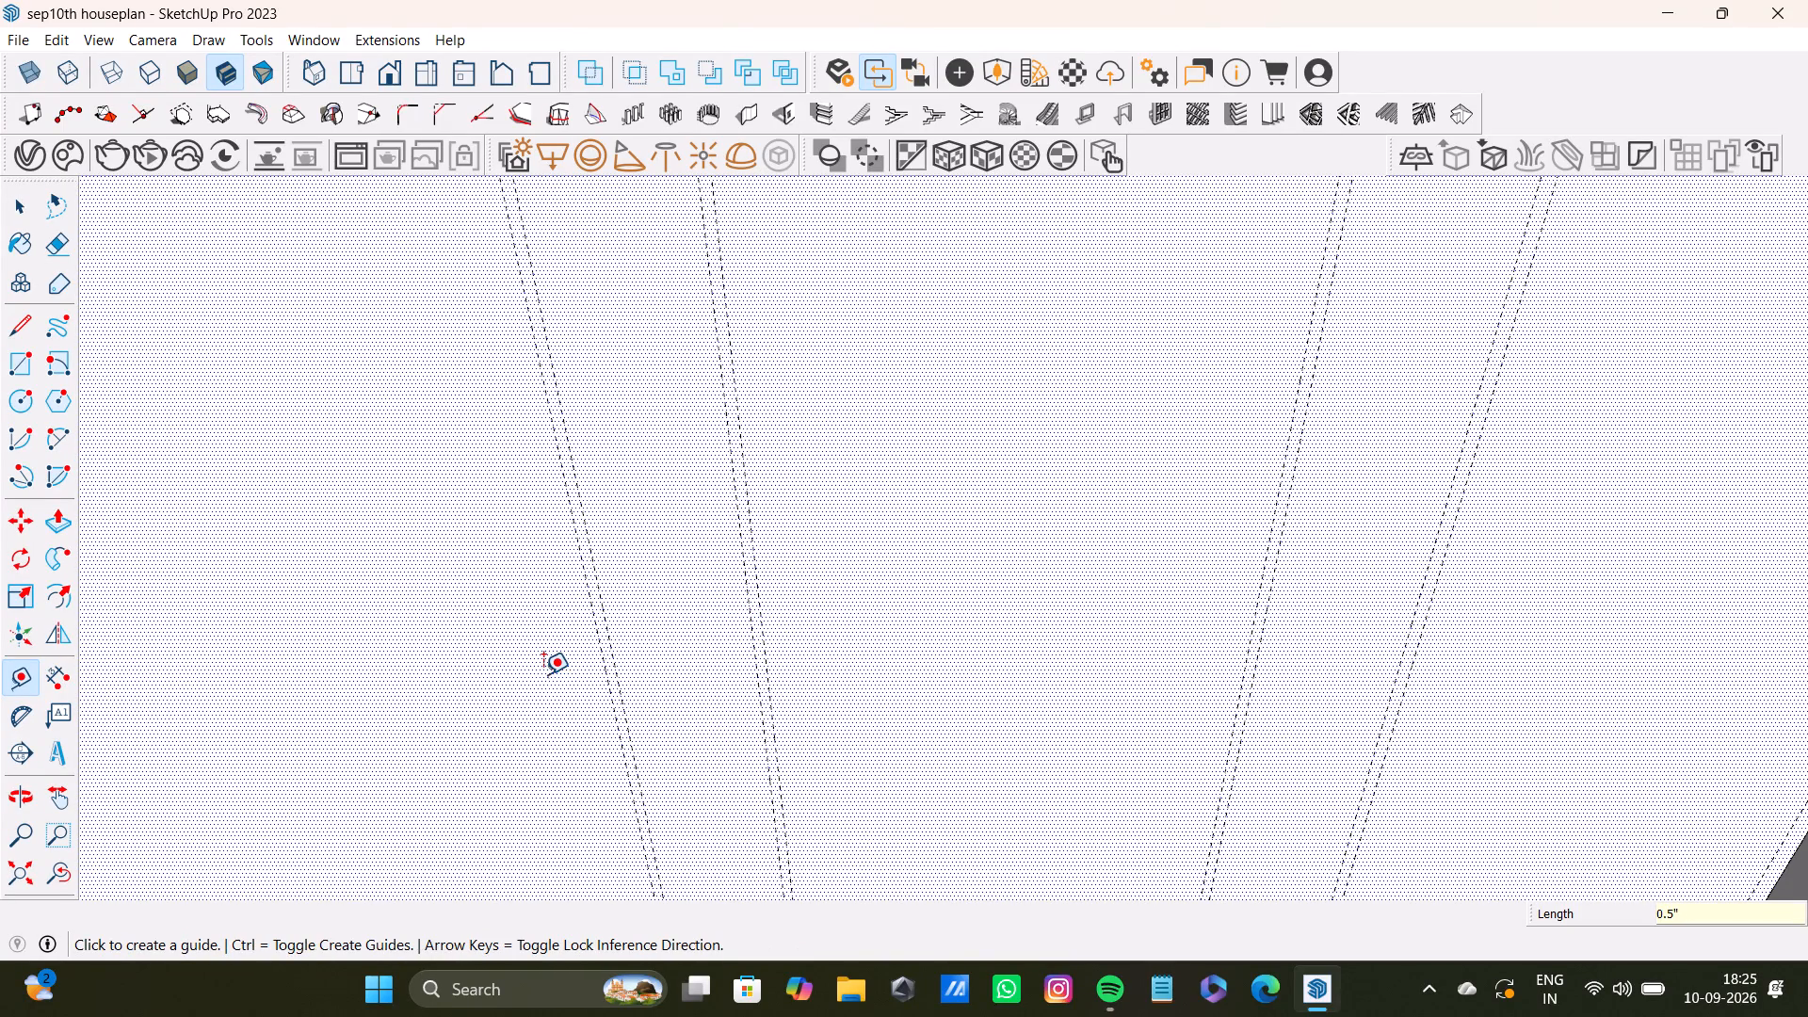
# Place a vertical guide 2' from the new outermost guide pair on the hall wall, towards the bedroom door opening.
pyautogui.scroll(-8, 548, 655)
pyautogui.keyDown('shift'); pyautogui.moveTo(543, 620); pyautogui.dragTo(764, 598, button='middle'); pyautogui.keyUp('shift')
pyautogui.scroll(10, 691, 573)
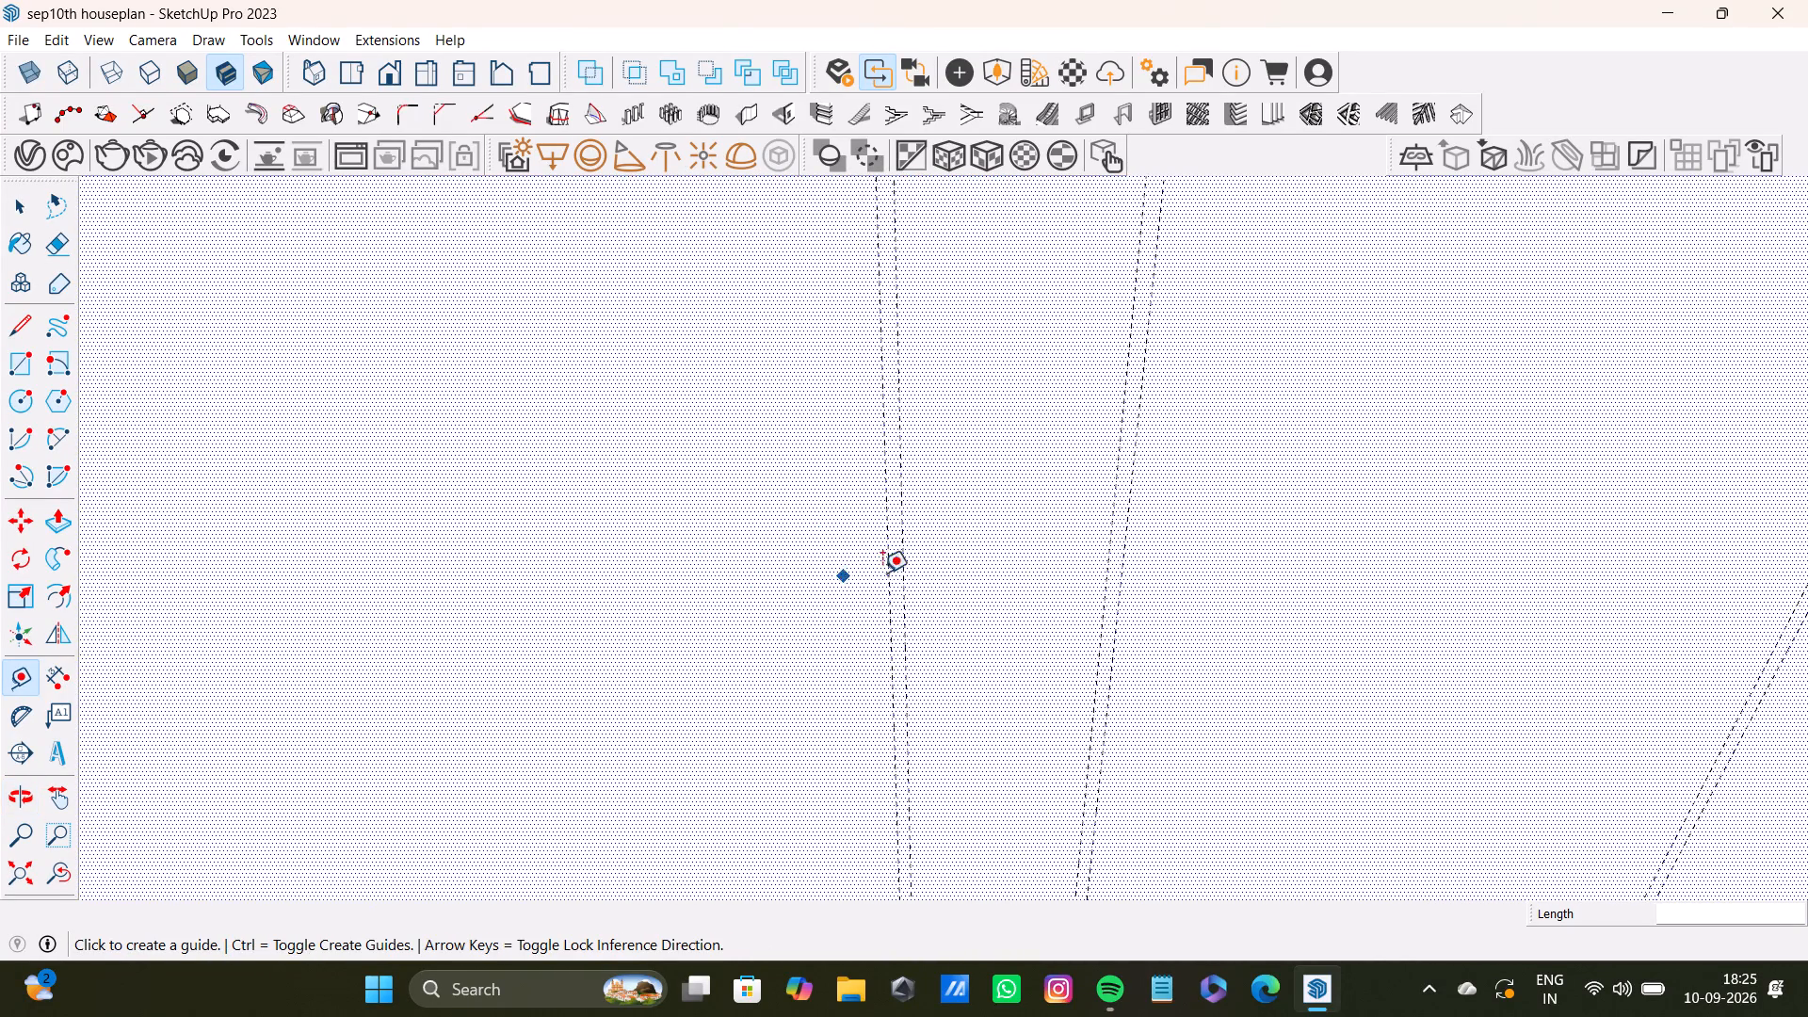
pyautogui.click(884, 597)
pyautogui.scroll(-5, 627, 559)
pyautogui.keyDown('shift'); pyautogui.moveTo(514, 586); pyautogui.dragTo(818, 674, button='middle'); pyautogui.keyUp('shift')
pyautogui.keyDown('shift'); pyautogui.scroll(-1, 818, 674); pyautogui.keyUp('shift')
pyautogui.write("2'")
pyautogui.press('Return')
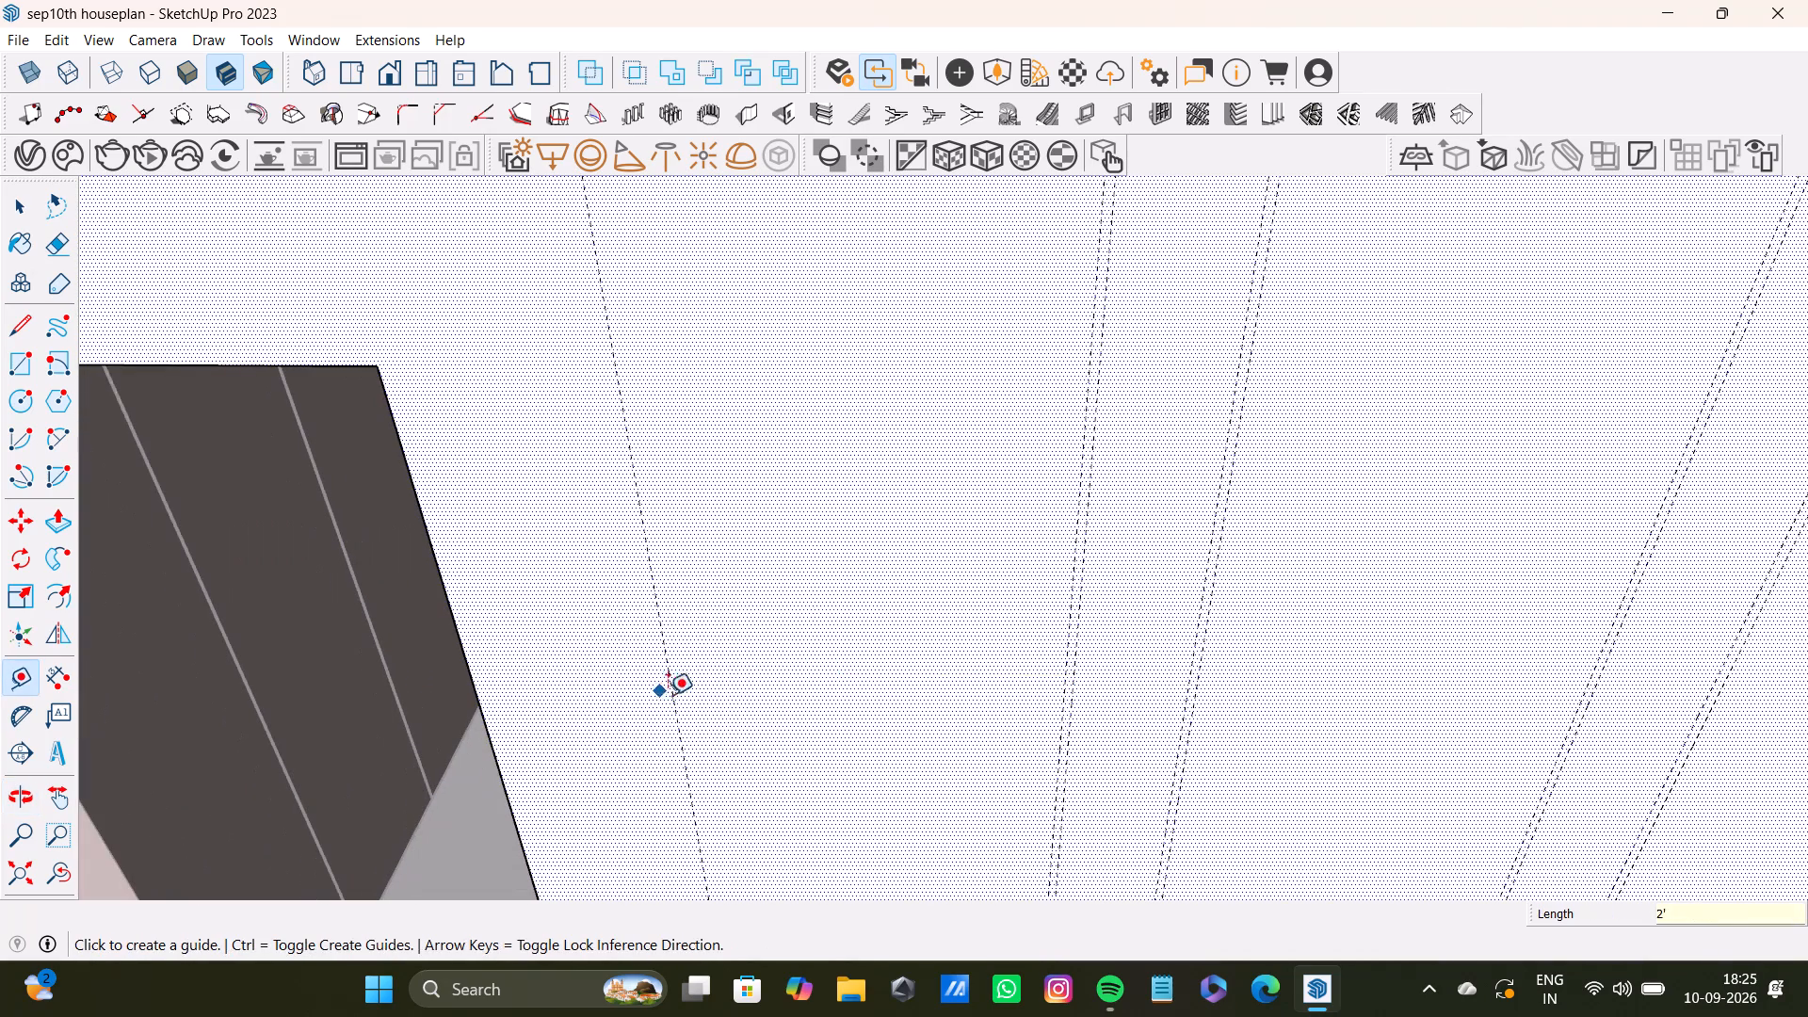
# Place a vertical guide 0.5" beyond the new 2' guide, on the side towards the bedroom door opening.
pyautogui.click(675, 701)
pyautogui.write('0.')
pyautogui.press('5')
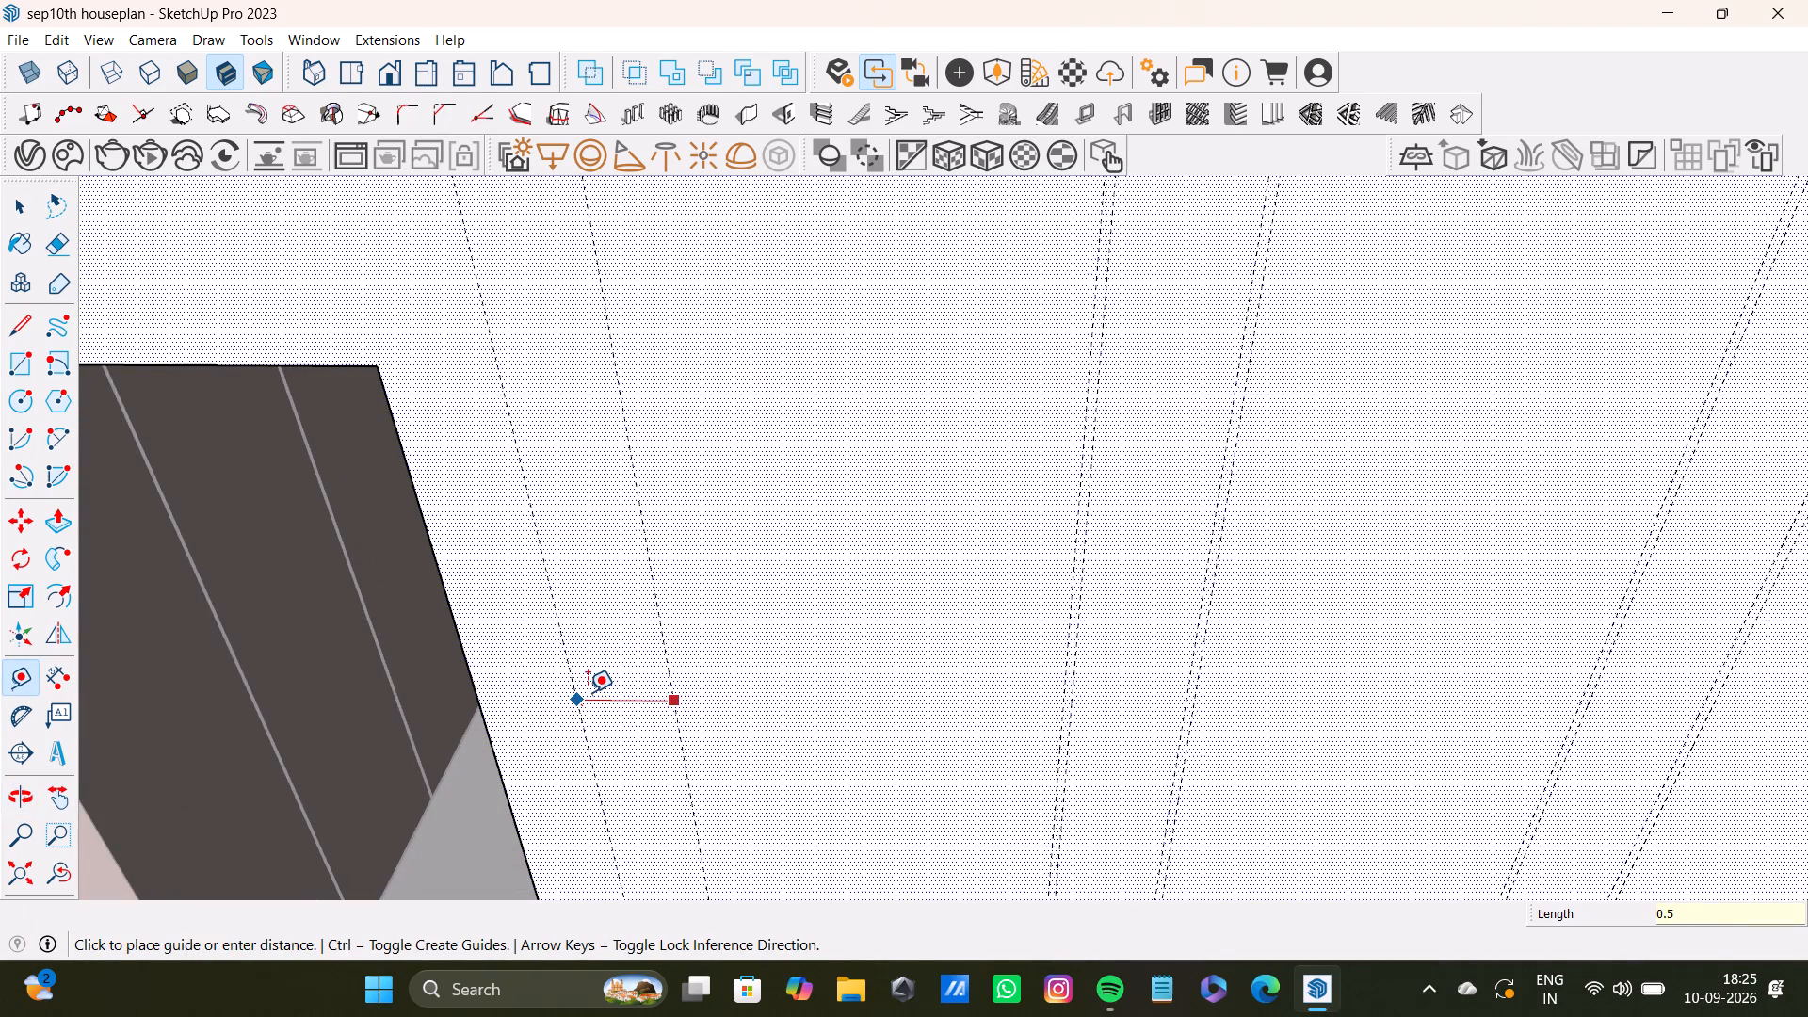
pyautogui.press('BackSpace')
pyautogui.write('5"')
pyautogui.press('Return')
pyautogui.press('space')
# Place a vertical guide 7" from the guide pair nearest the bedroom door opening, on the side towards the opening.
pyautogui.scroll(-8, 582, 652)
pyautogui.keyDown('shift'); pyautogui.moveTo(582, 646); pyautogui.dragTo(700, 623, button='middle'); pyautogui.keyUp('shift')
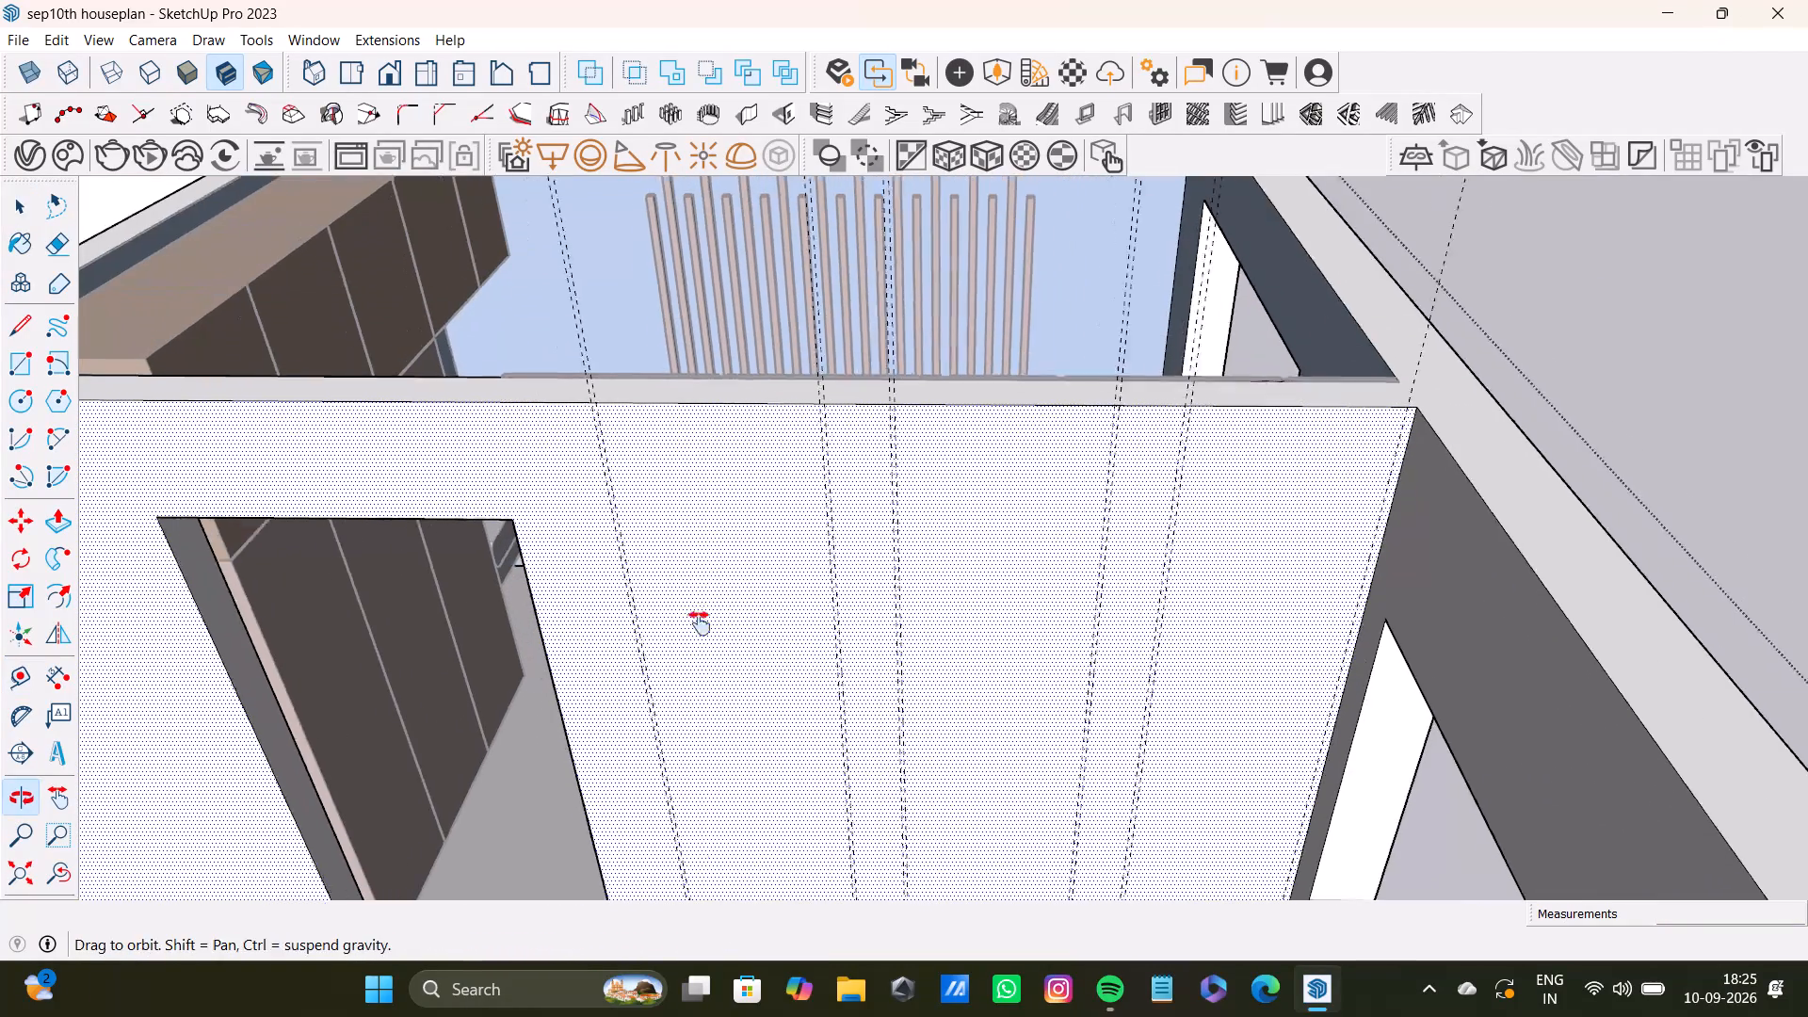
pyautogui.keyDown('shift'); pyautogui.moveTo(700, 623); pyautogui.dragTo(731, 616, button='middle'); pyautogui.keyUp('shift')
pyautogui.scroll(12, 659, 552)
pyautogui.press('t')
pyautogui.scroll(3, 860, 508)
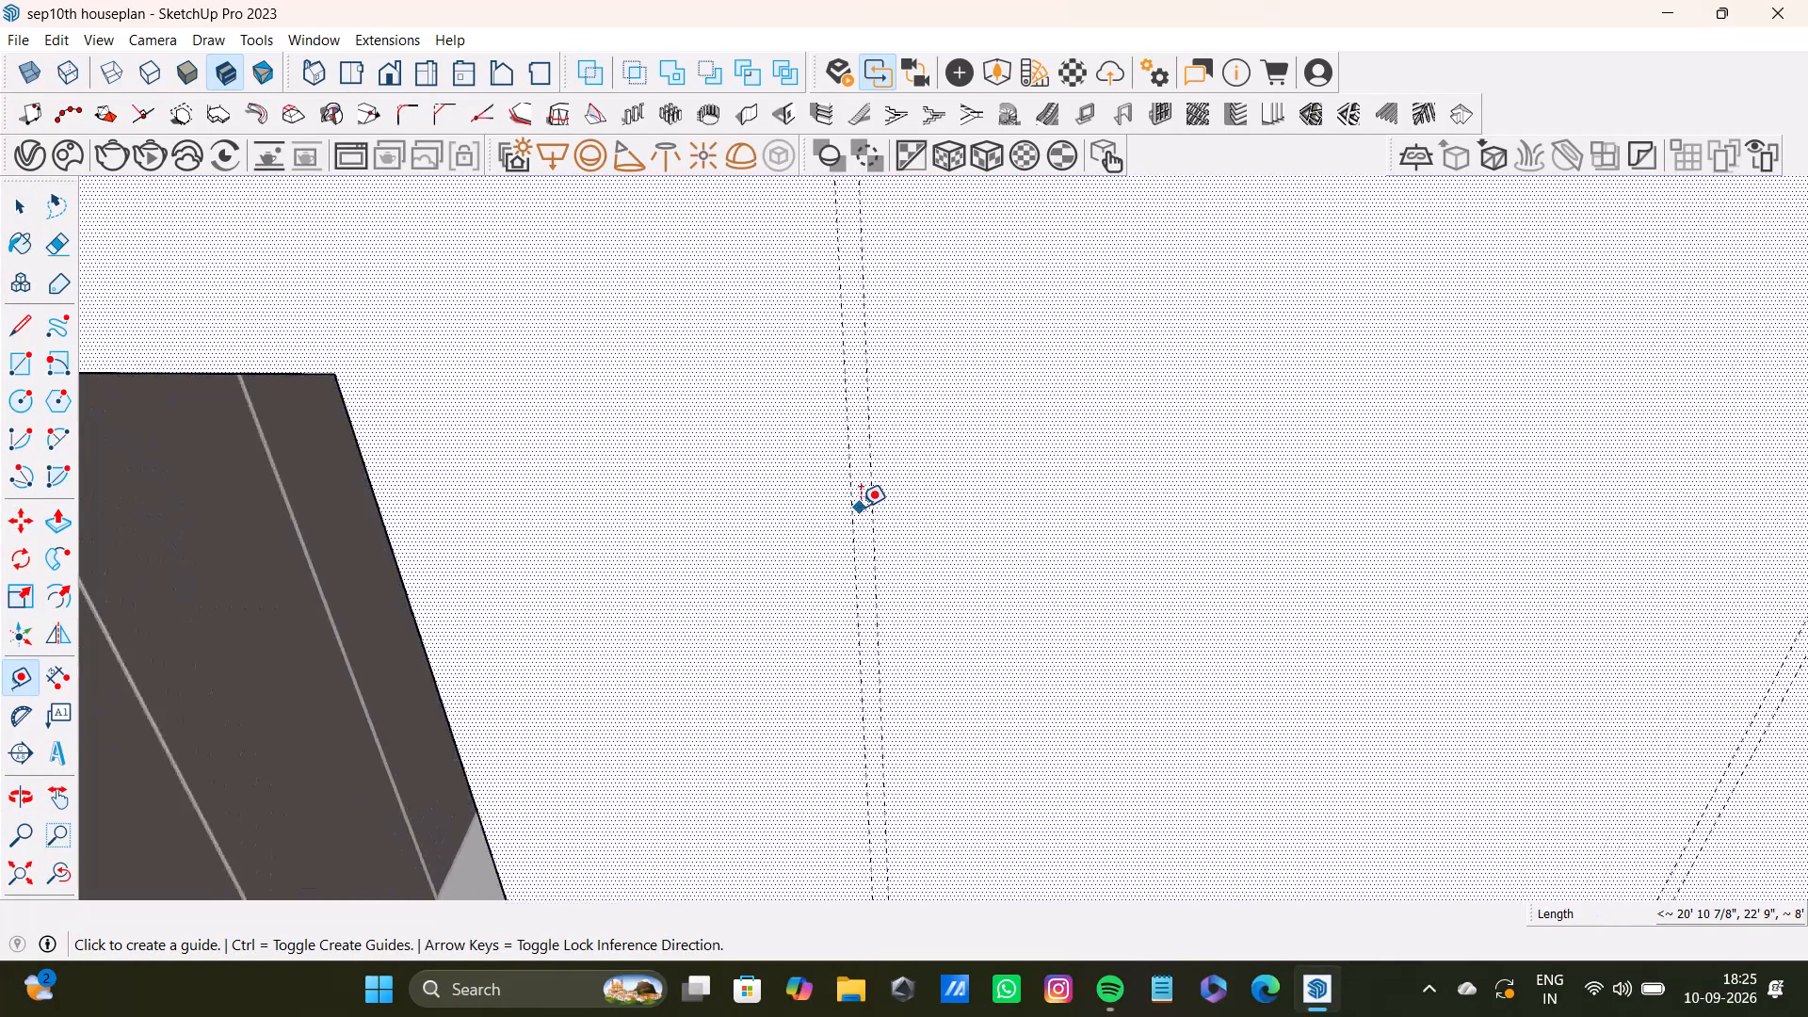
pyautogui.click(854, 514)
pyautogui.scroll(-7, 558, 545)
pyautogui.keyDown('shift'); pyautogui.moveTo(454, 547); pyautogui.dragTo(695, 506, button='middle'); pyautogui.keyUp('shift')
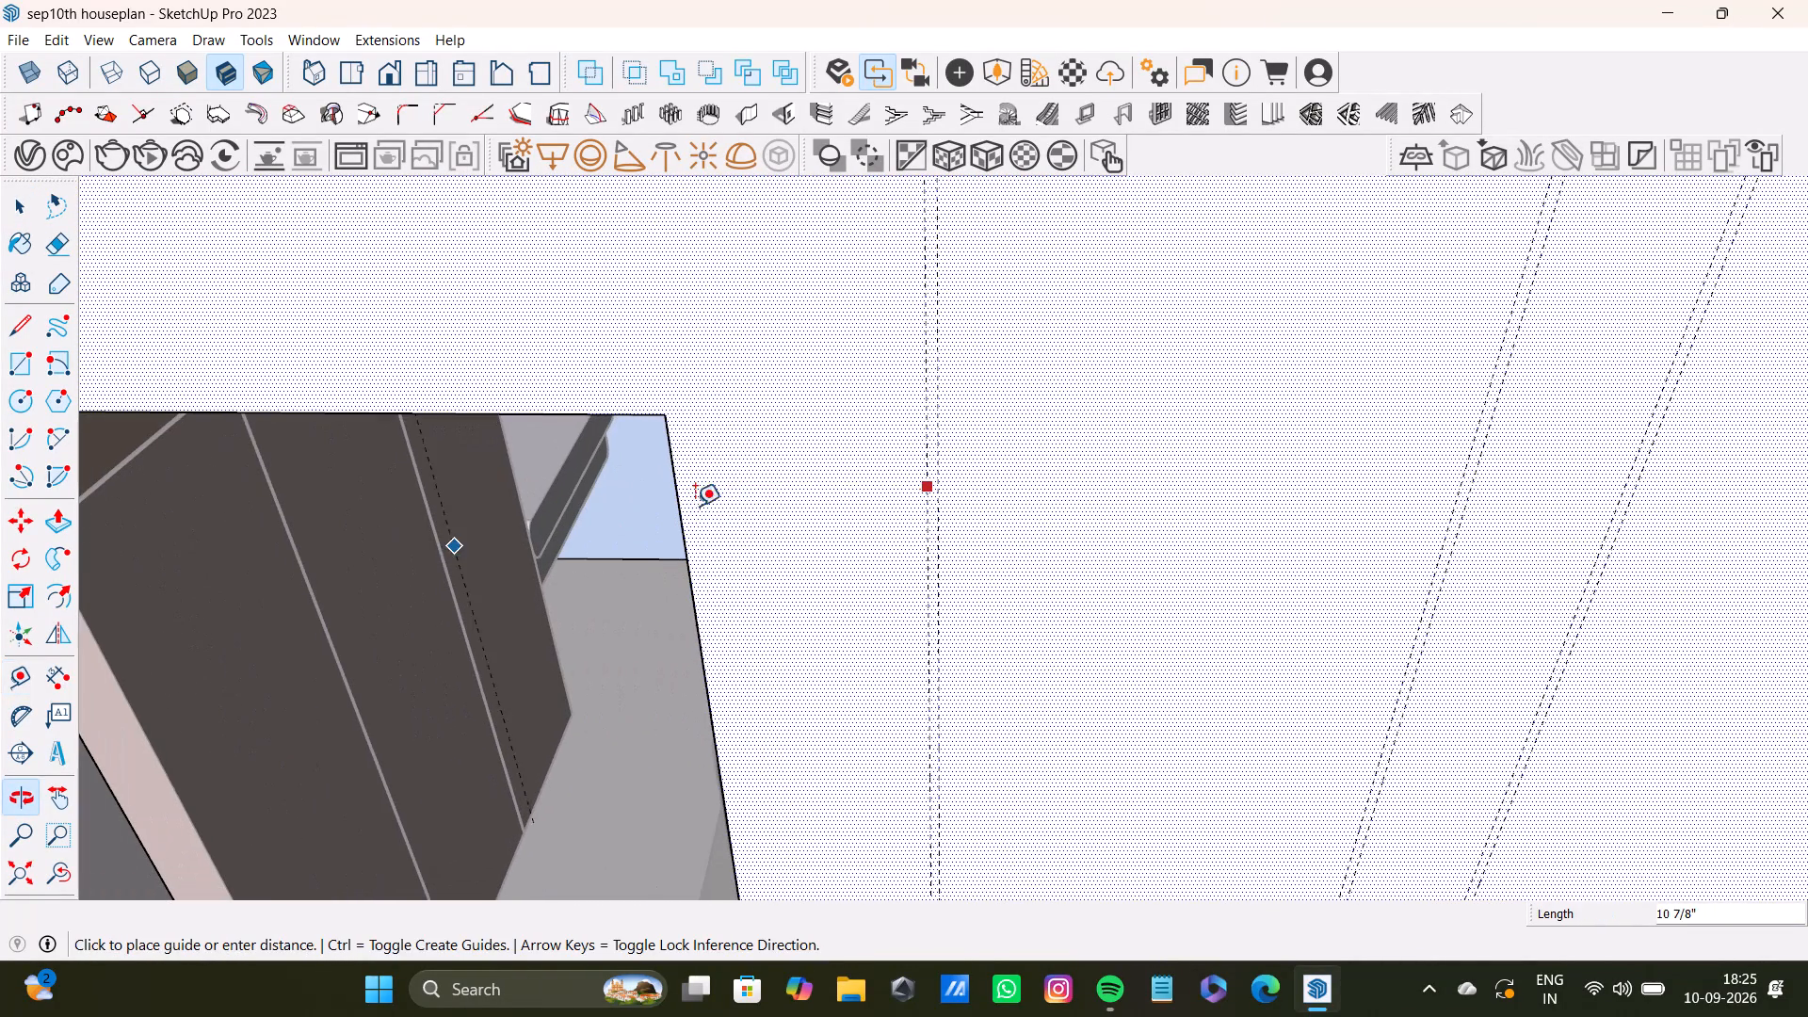
pyautogui.write("7'")
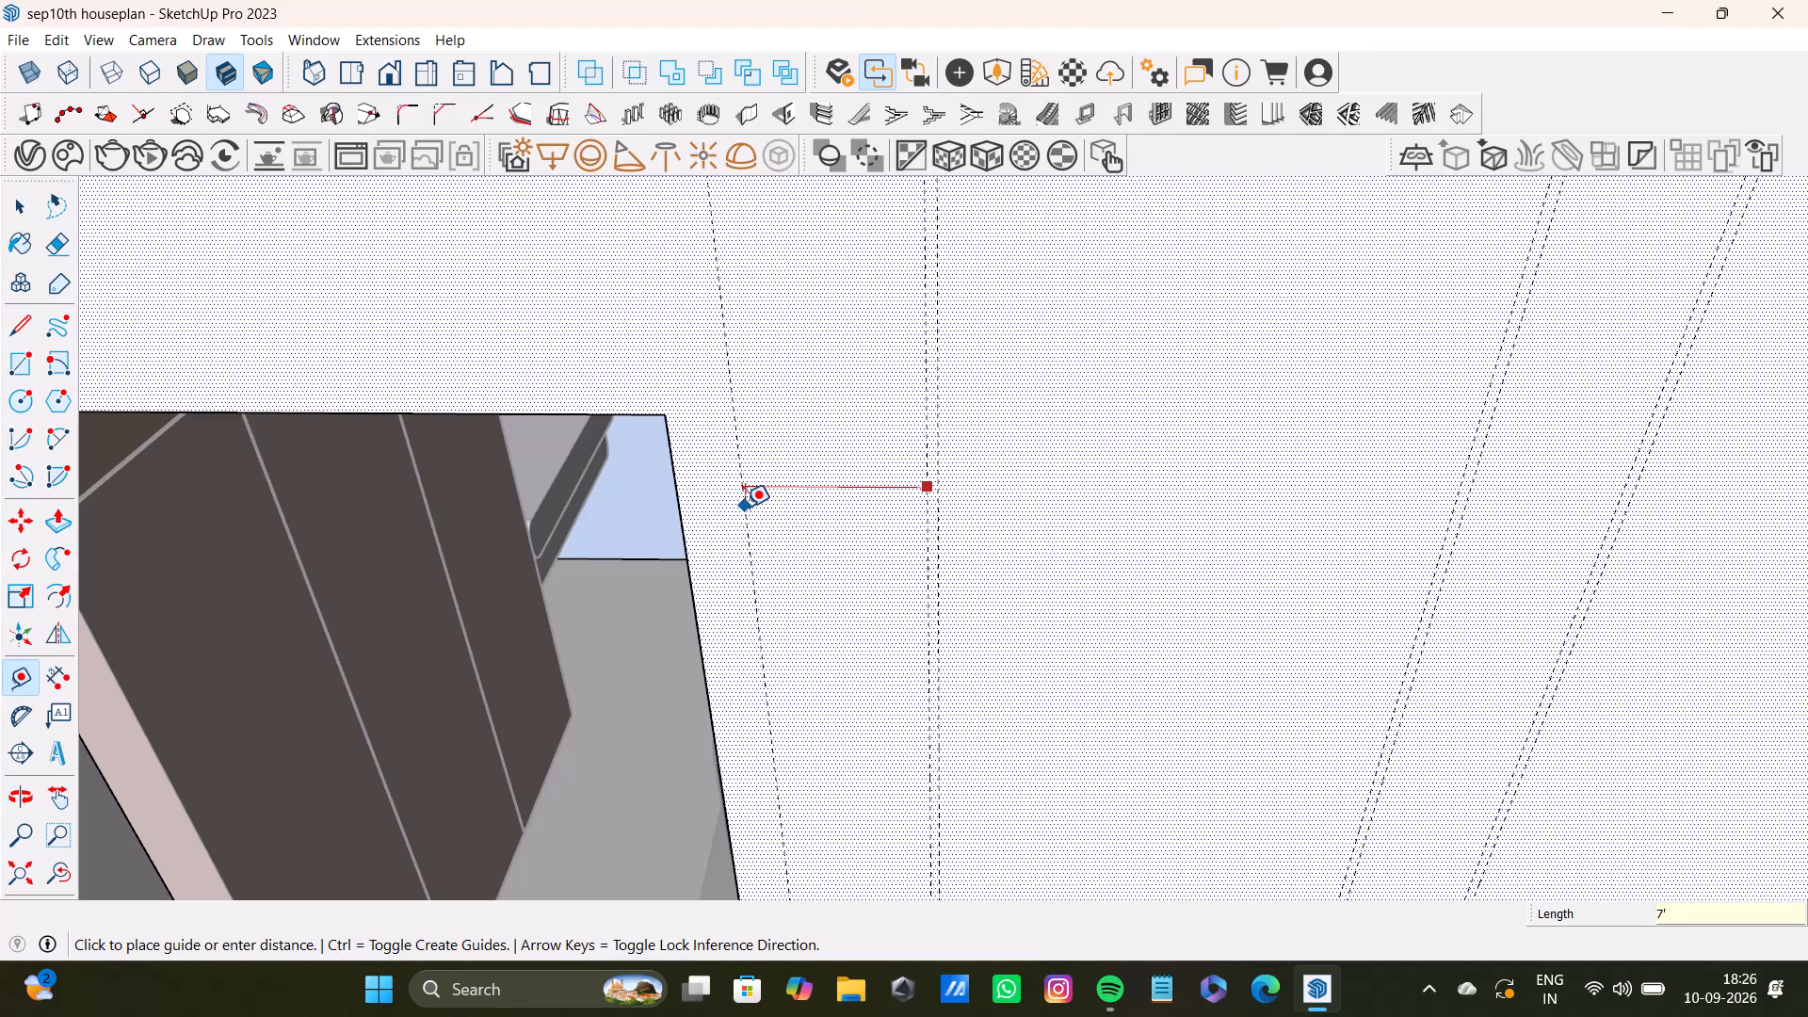
pyautogui.press('BackSpace')
pyautogui.hotkey('shift', '"')
pyautogui.press('Return')
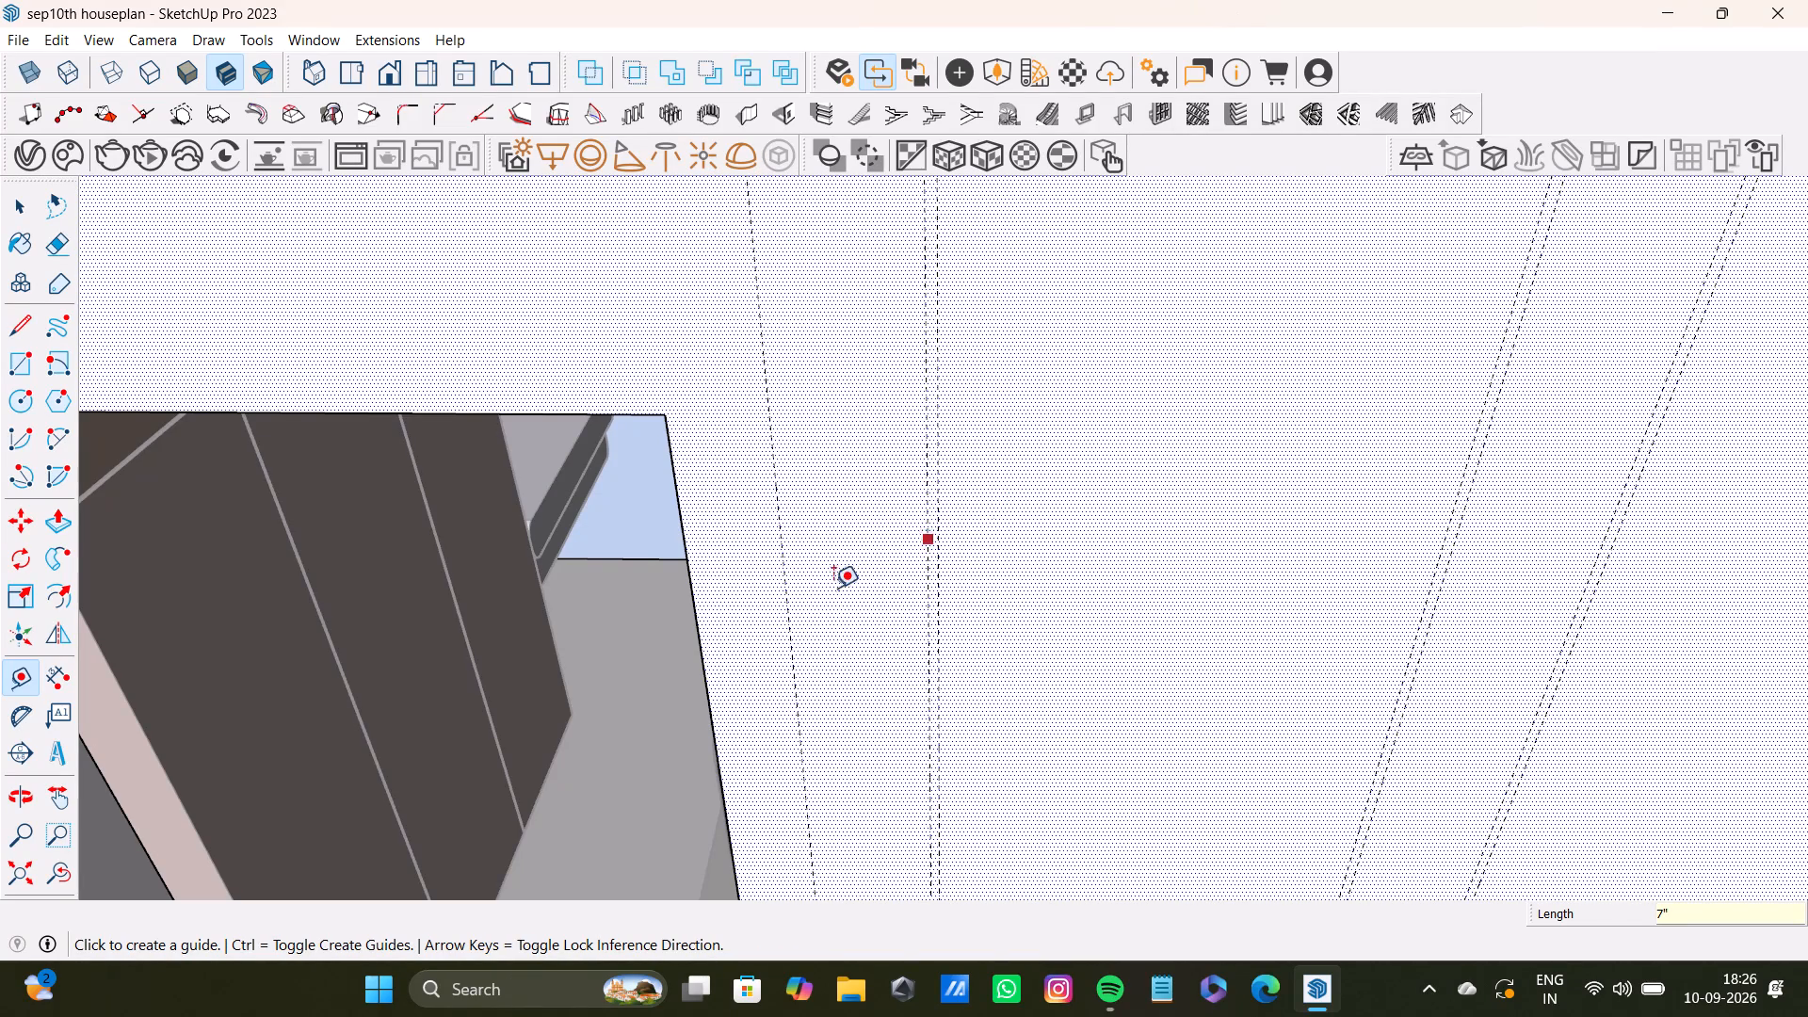
# Place a vertical guide 0.5" beyond the new 7" guide, on the side towards the bedroom door opening.
pyautogui.scroll(5, 818, 589)
pyautogui.moveTo(783, 688); pyautogui.dragTo(767, 690)
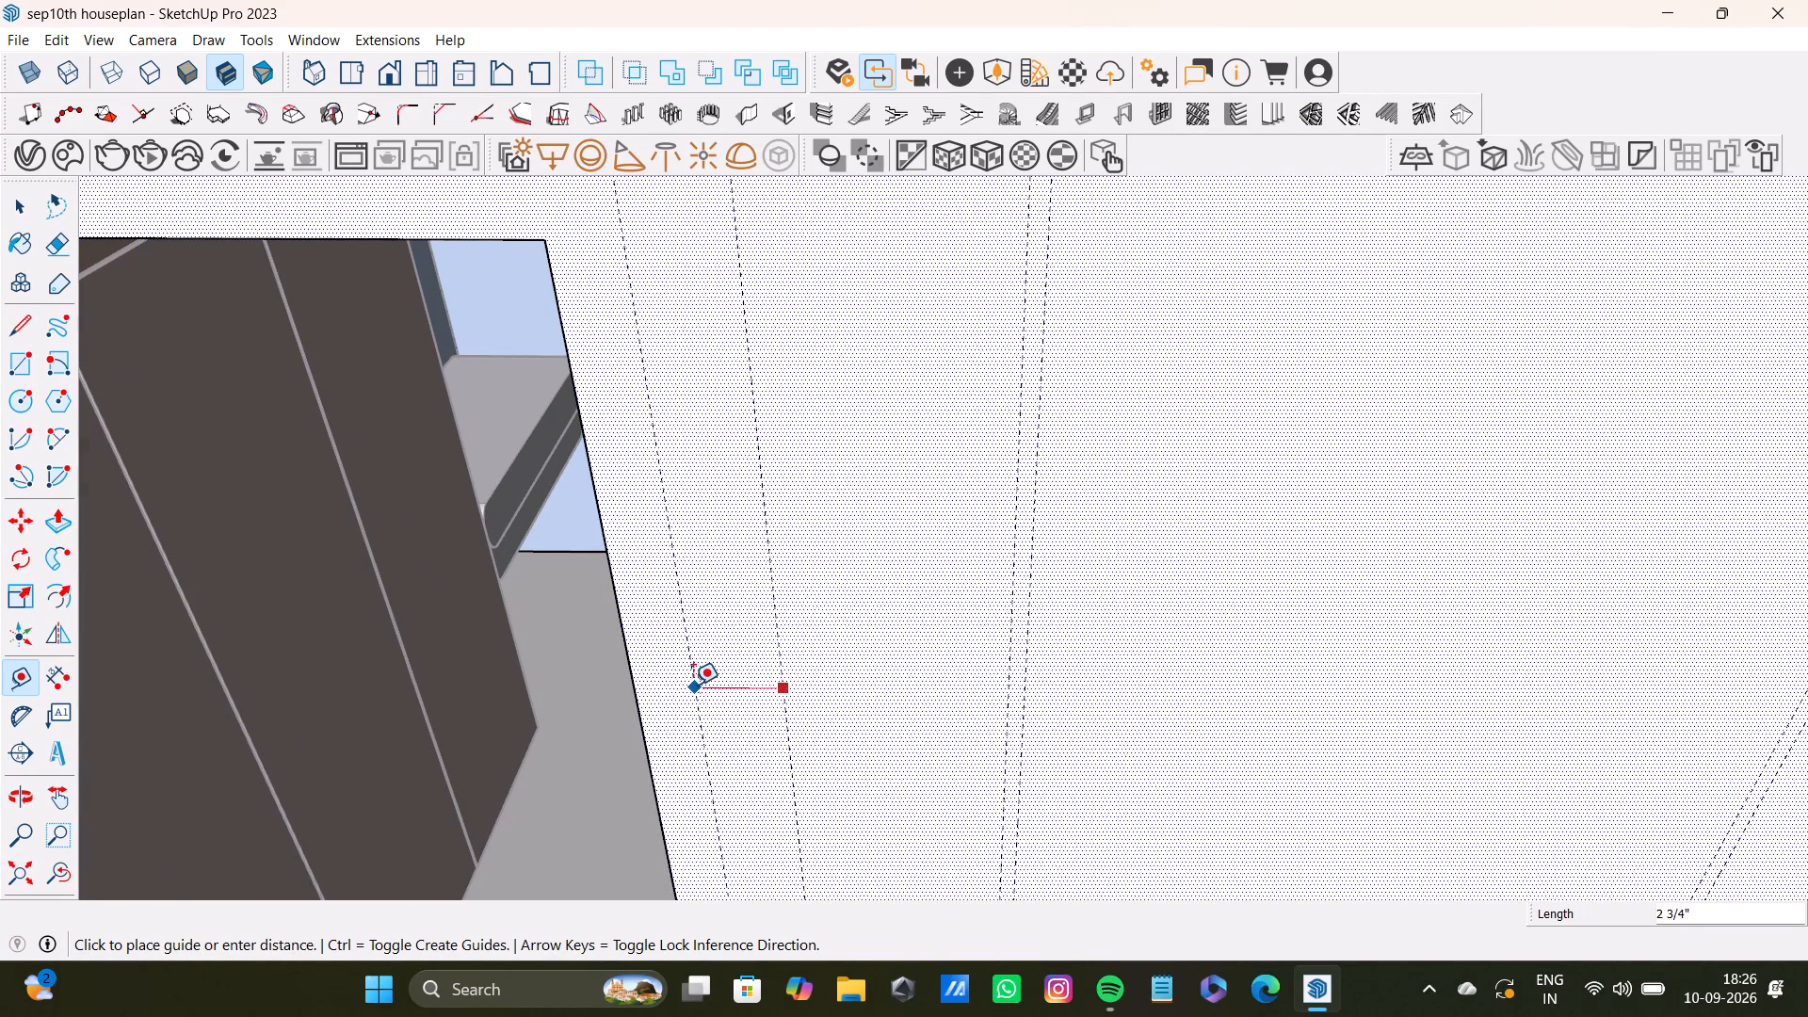
pyautogui.write('0.')
pyautogui.press('5')
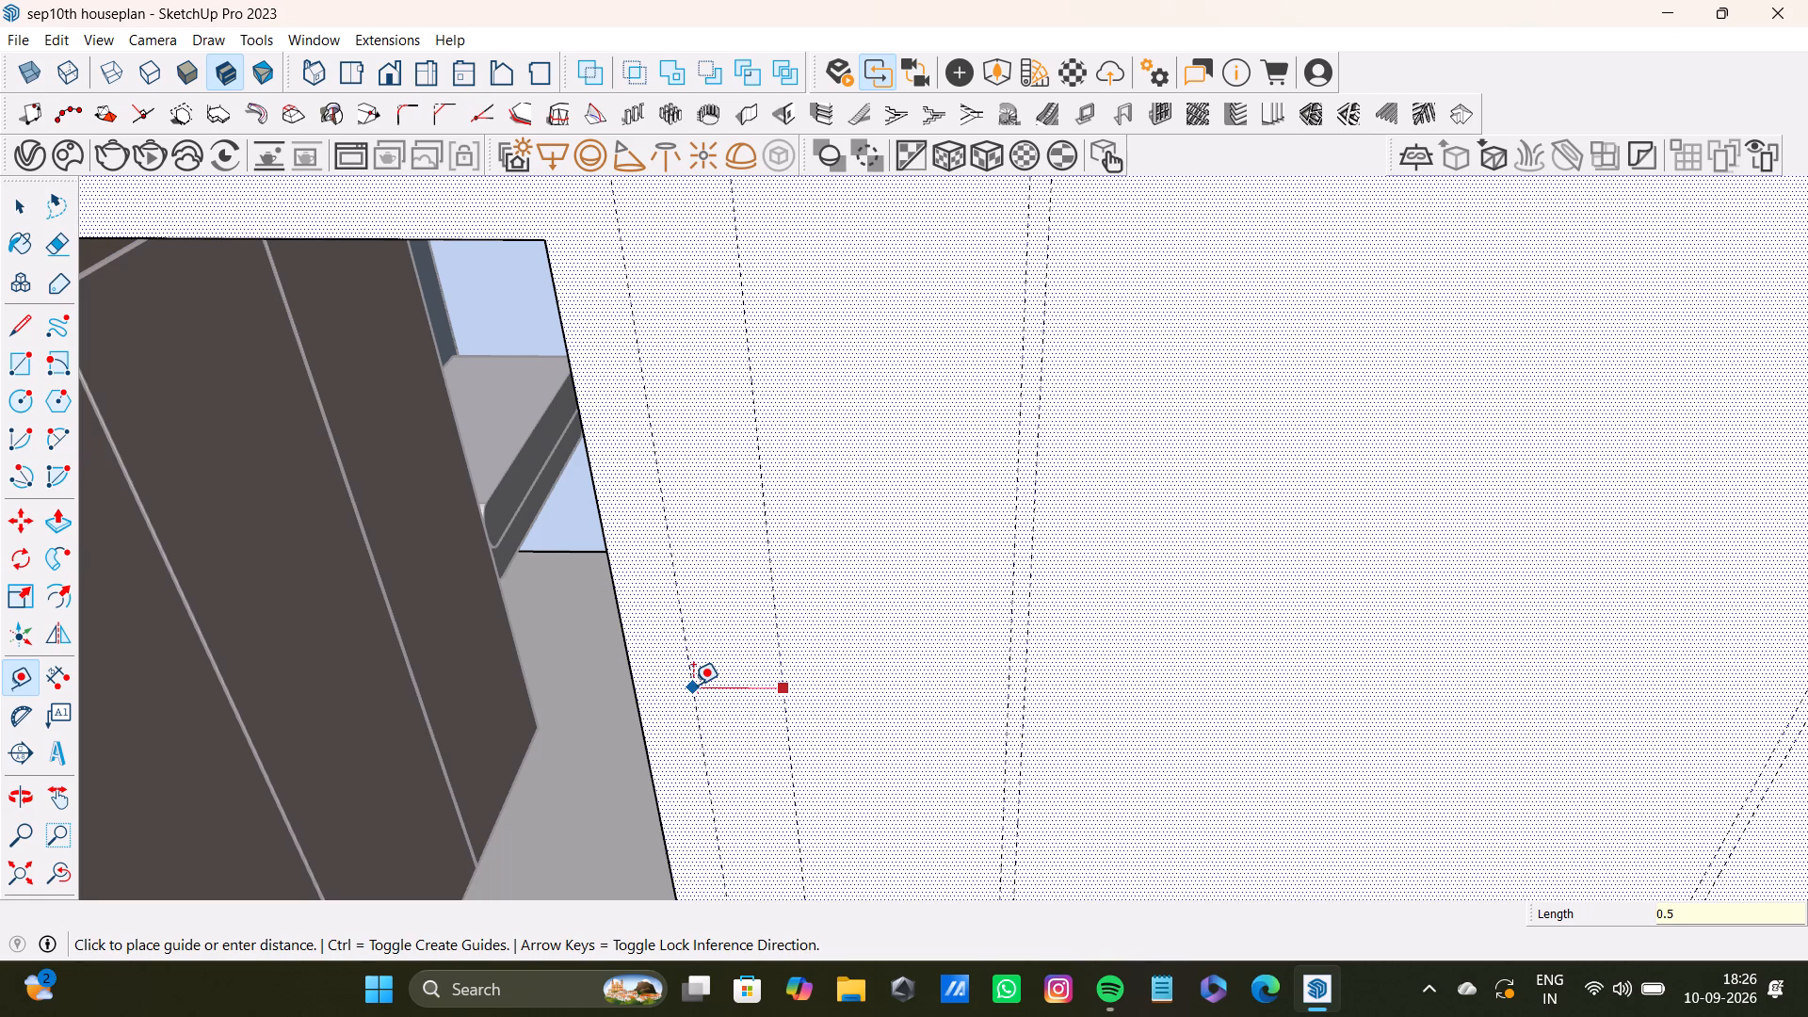
pyautogui.hotkey('shift', '"')
pyautogui.press('Return')
pyautogui.press('space')
# Place a vertical guide 2' from the guide pair beside the bedroom door opening, crossing the wall above the opening.
pyautogui.scroll(-7, 684, 659)
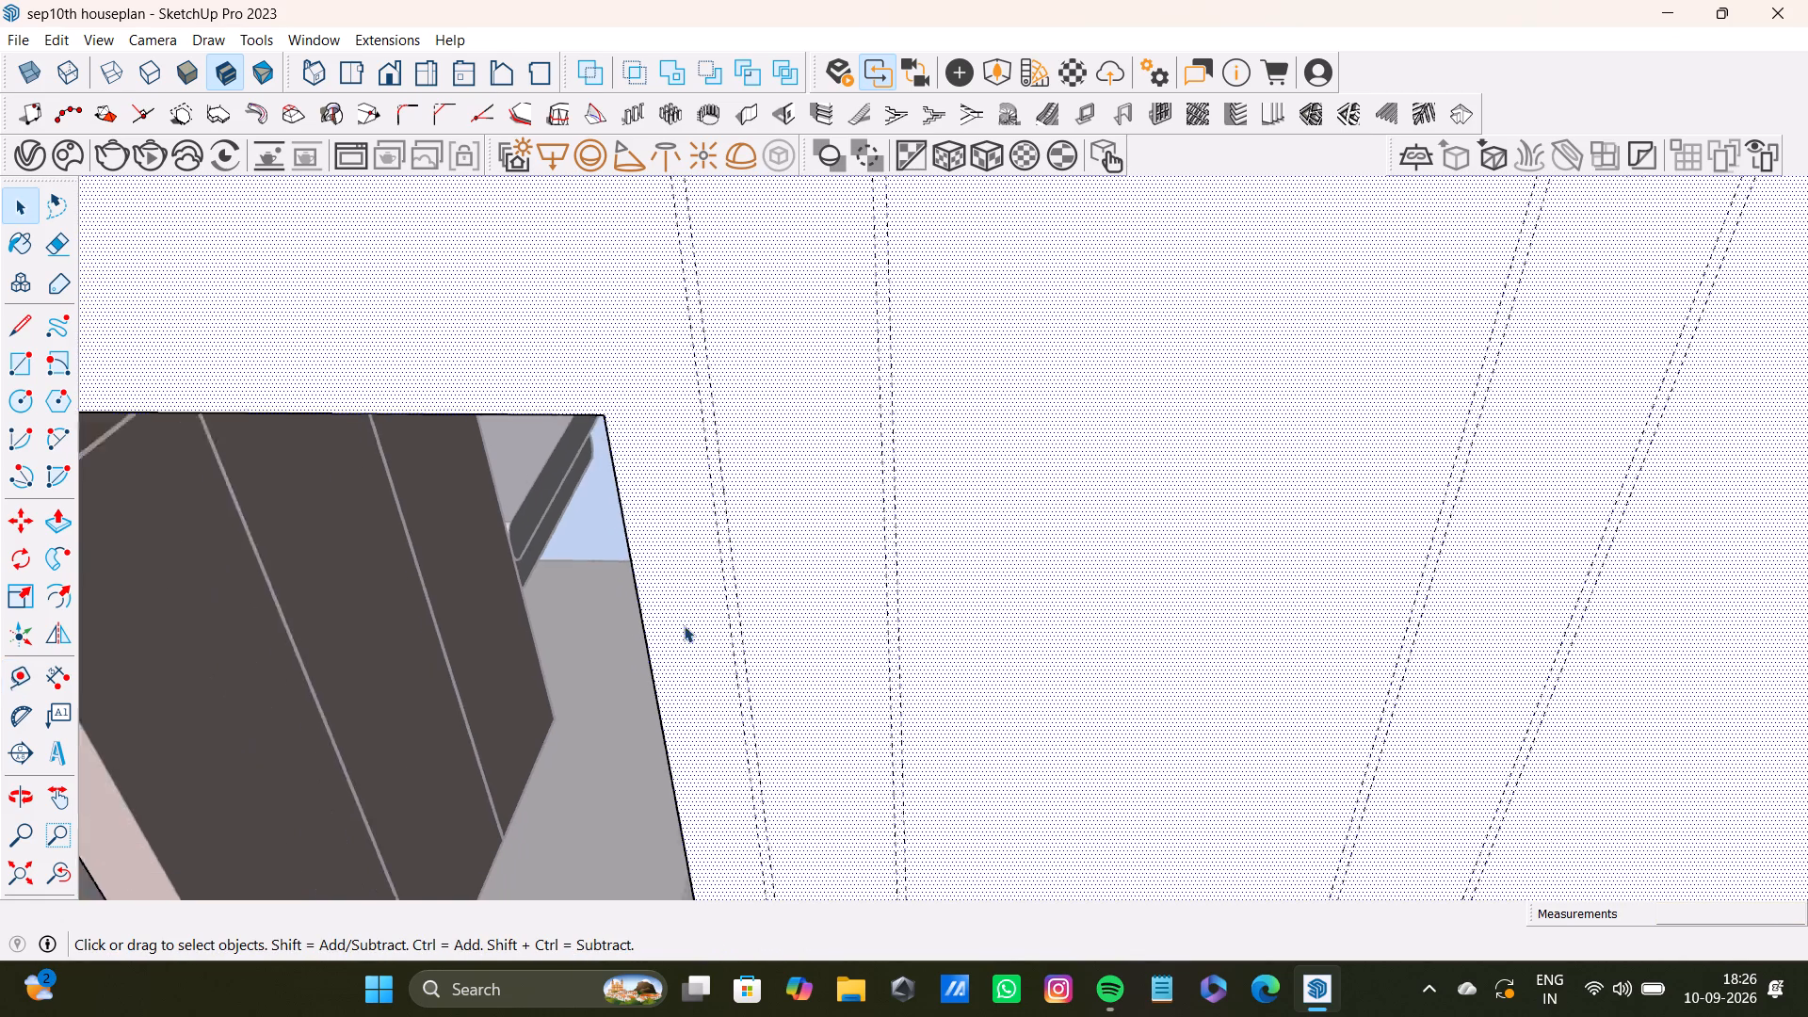
pyautogui.scroll(-6, 684, 625)
pyautogui.keyDown('shift'); pyautogui.moveTo(675, 557); pyautogui.dragTo(827, 493, button='middle'); pyautogui.keyUp('shift')
pyautogui.scroll(5, 777, 373)
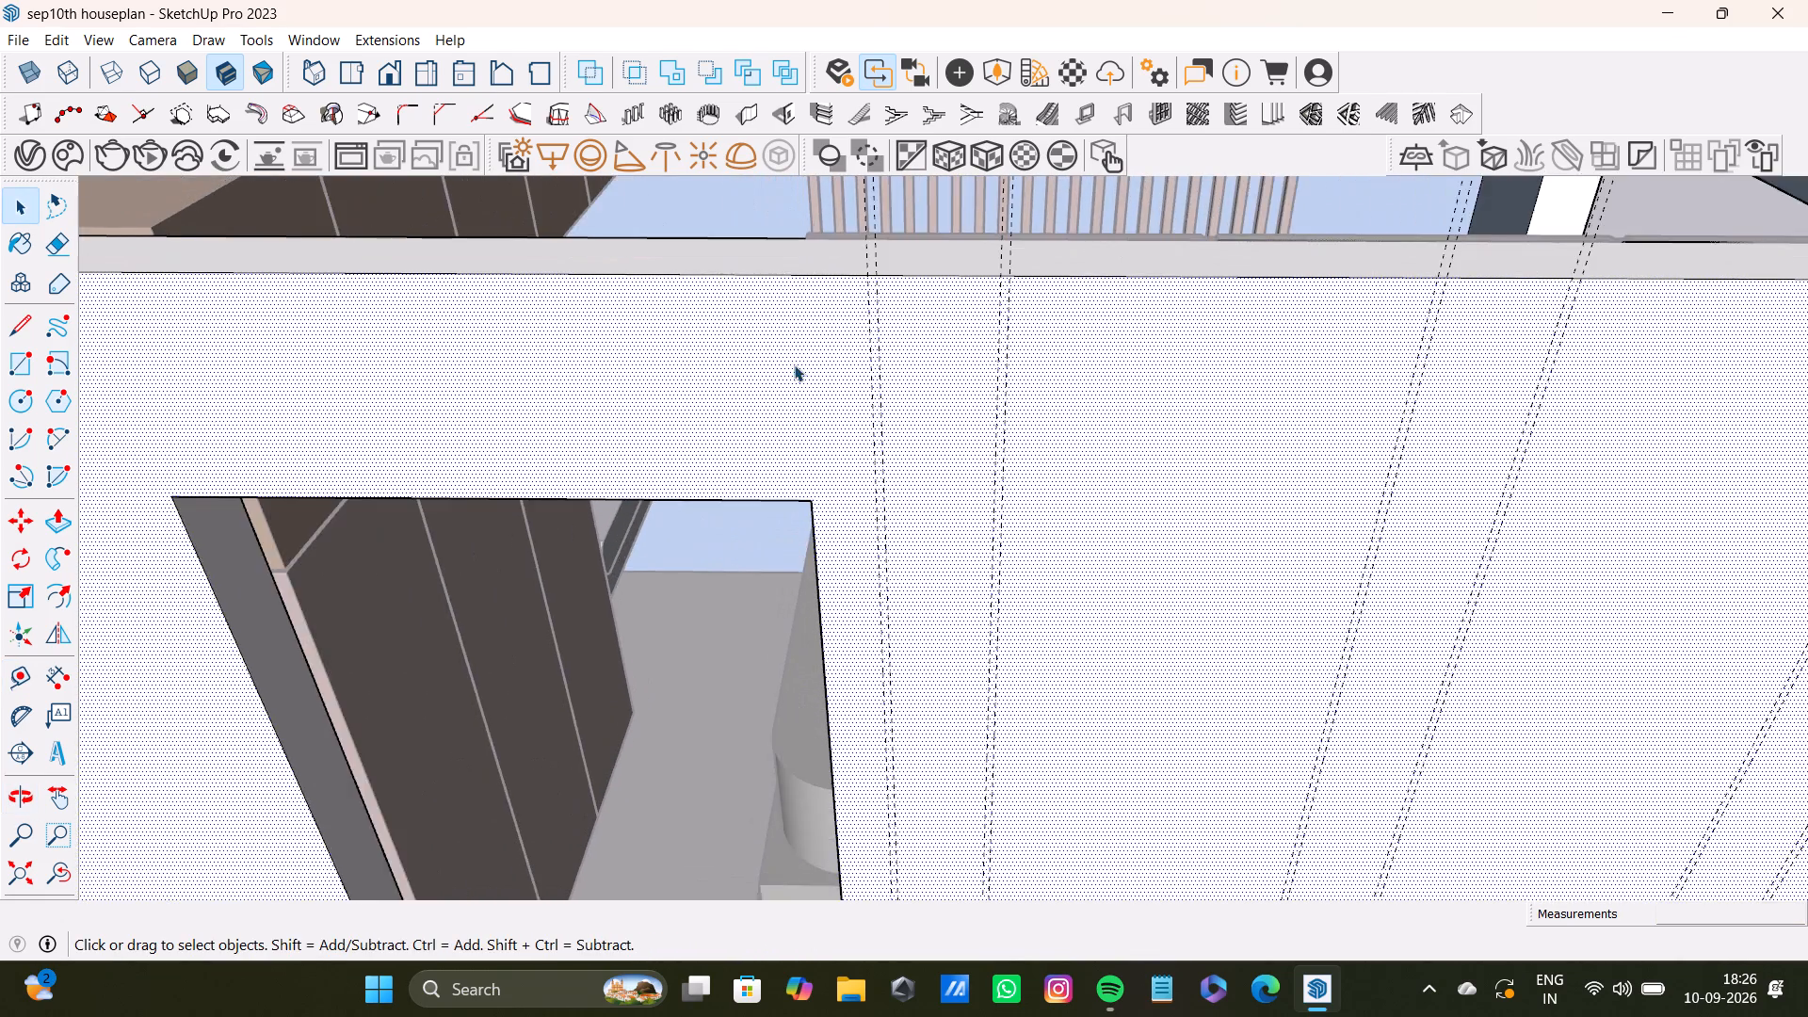
pyautogui.scroll(3, 794, 364)
pyautogui.press('t')
pyautogui.scroll(3, 830, 352)
pyautogui.click(921, 363)
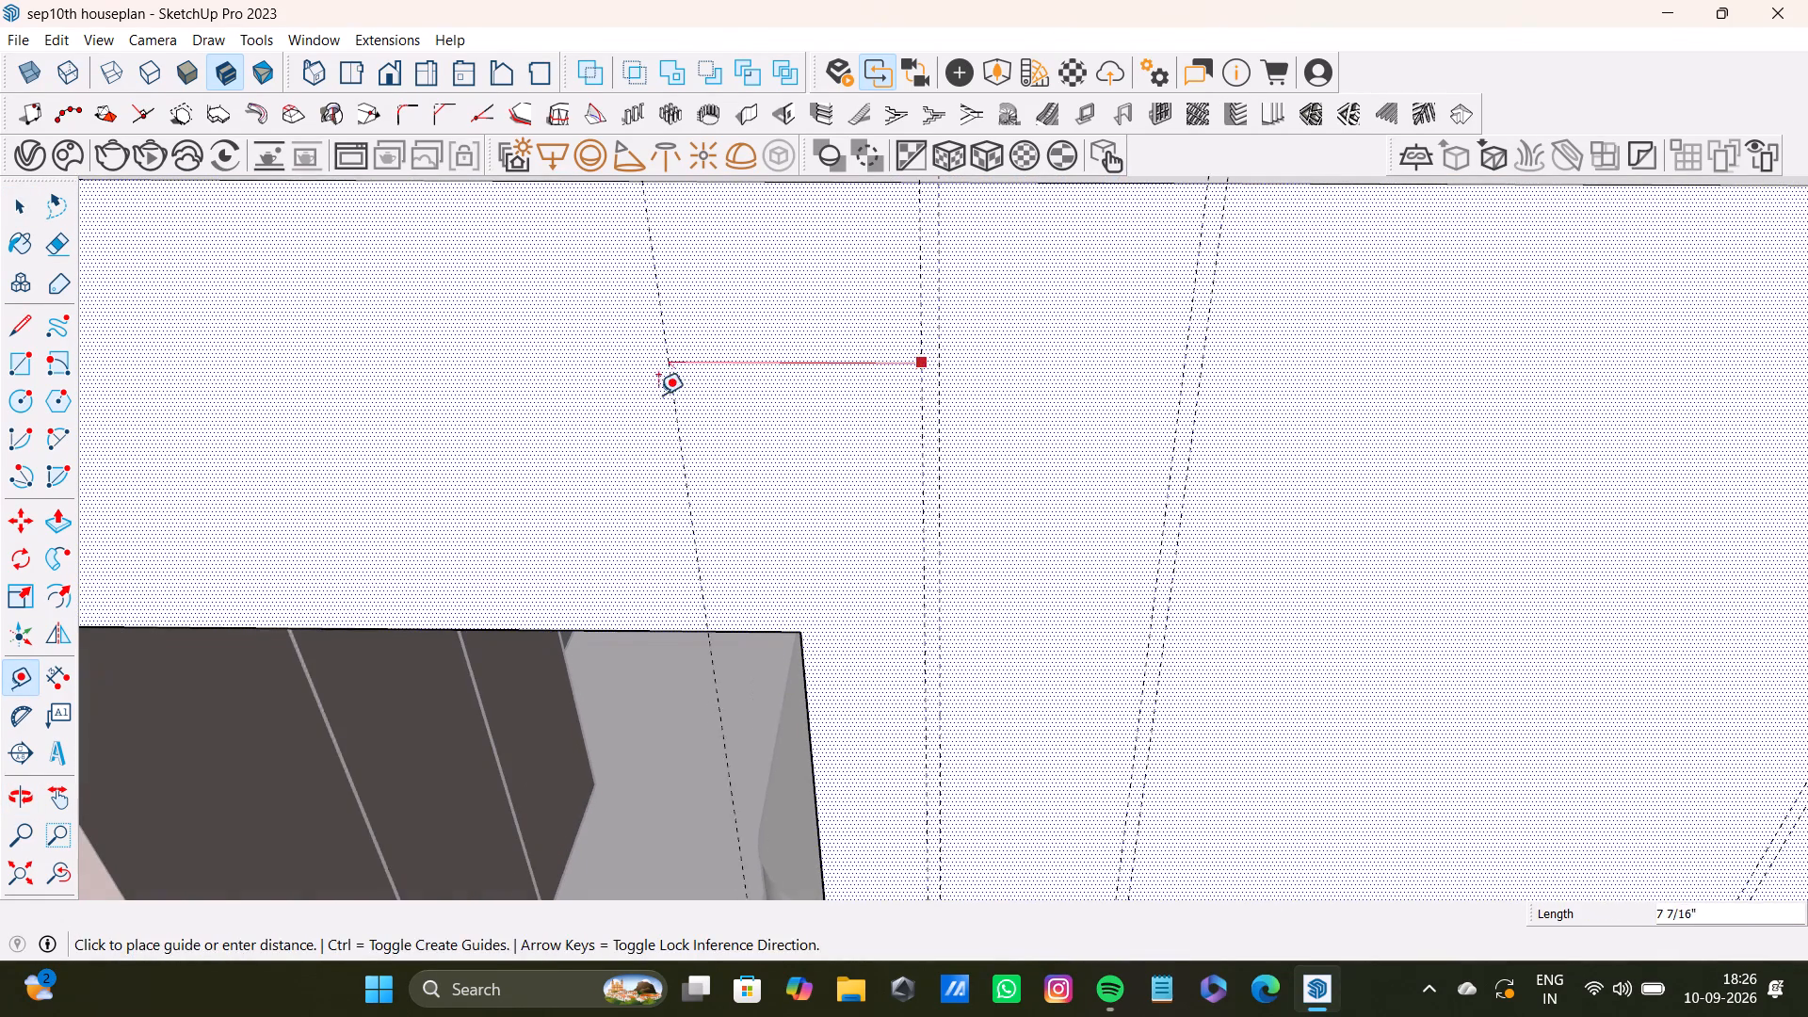
pyautogui.scroll(-7, 656, 396)
pyautogui.keyDown('shift'); pyautogui.moveTo(589, 423); pyautogui.dragTo(718, 424, button='middle'); pyautogui.keyUp('shift')
pyautogui.write("2'")
pyautogui.press('Return')
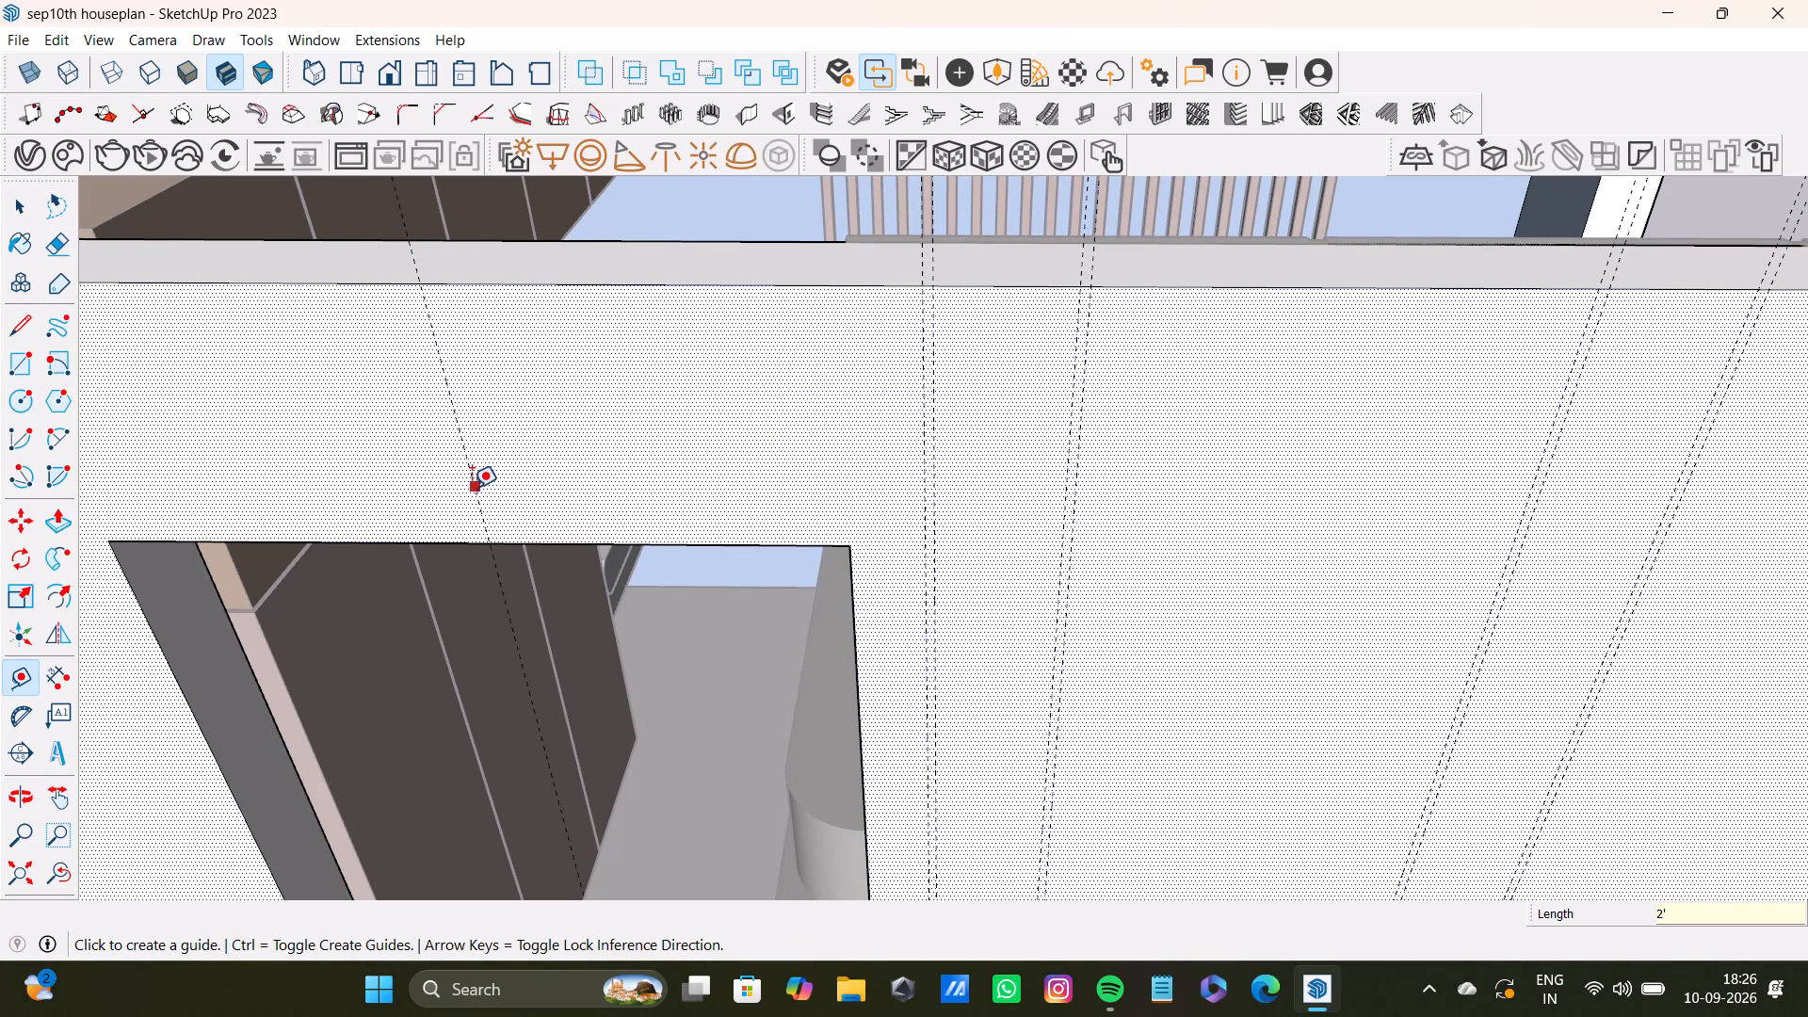
# Place a vertical guide 0.5" beyond the guide crossing the door opening, on the side away from the window-end corner.
pyautogui.click(472, 488)
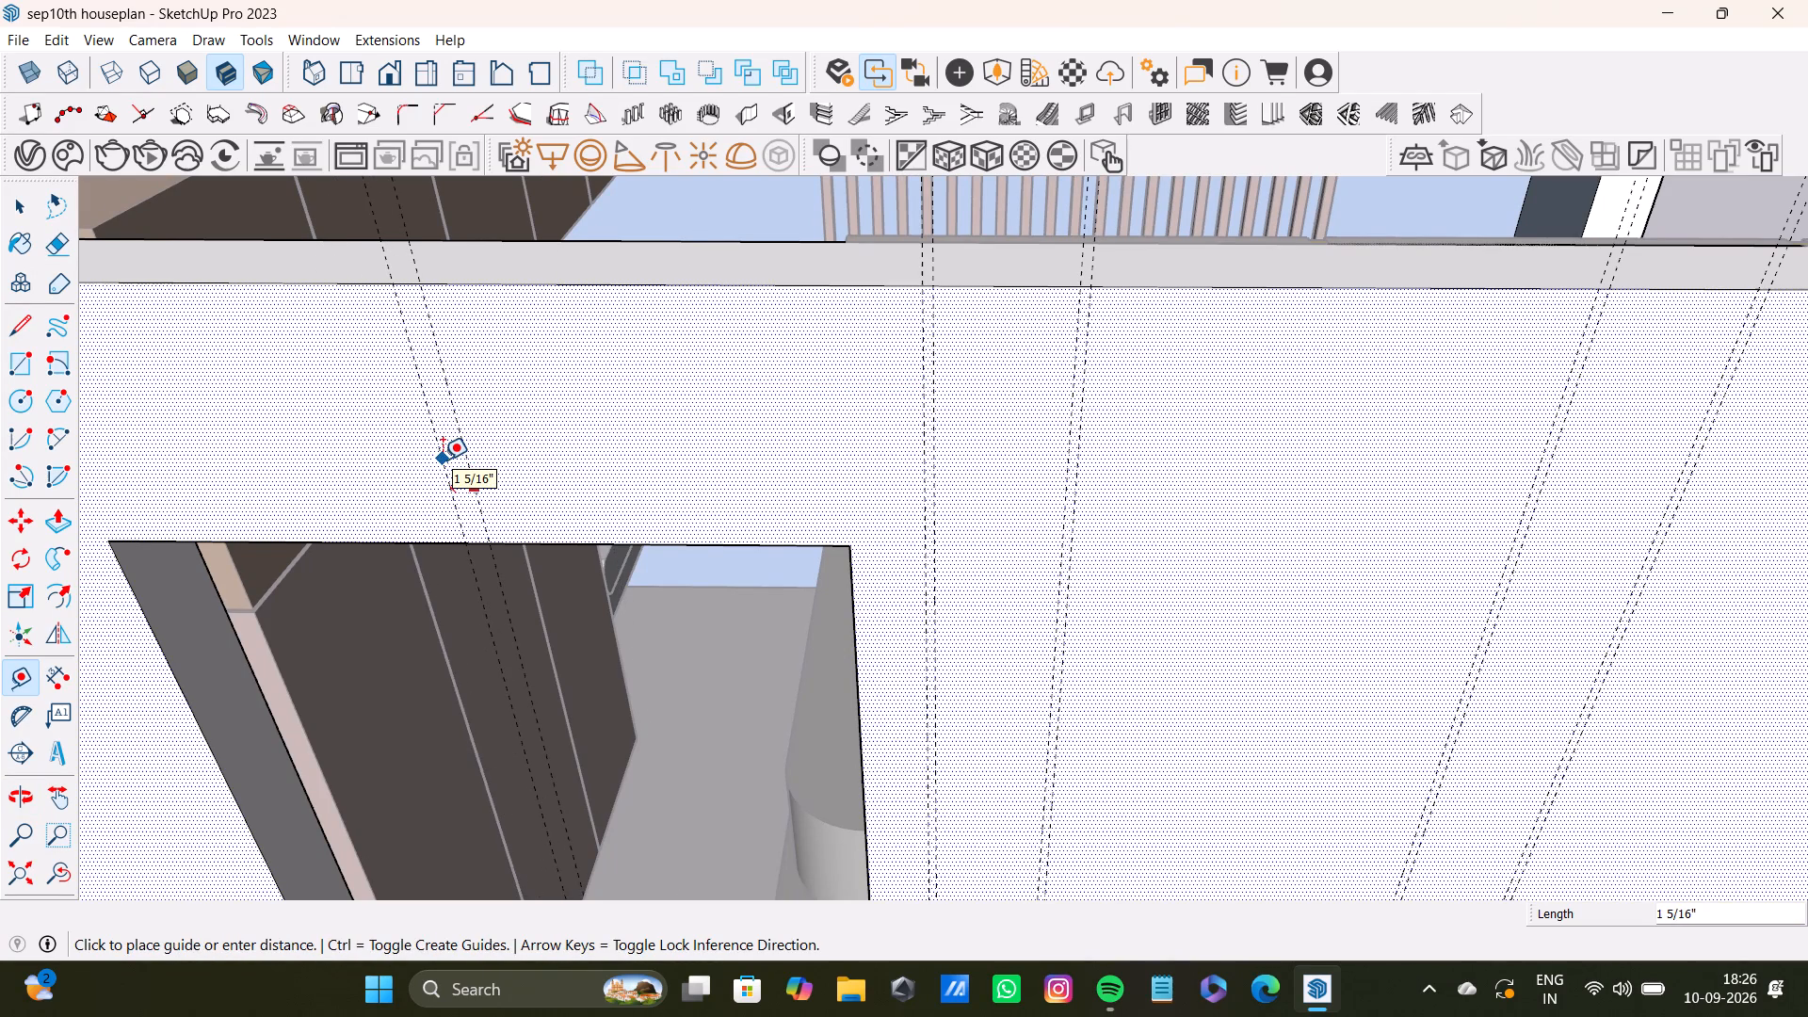
pyautogui.write('0.5')
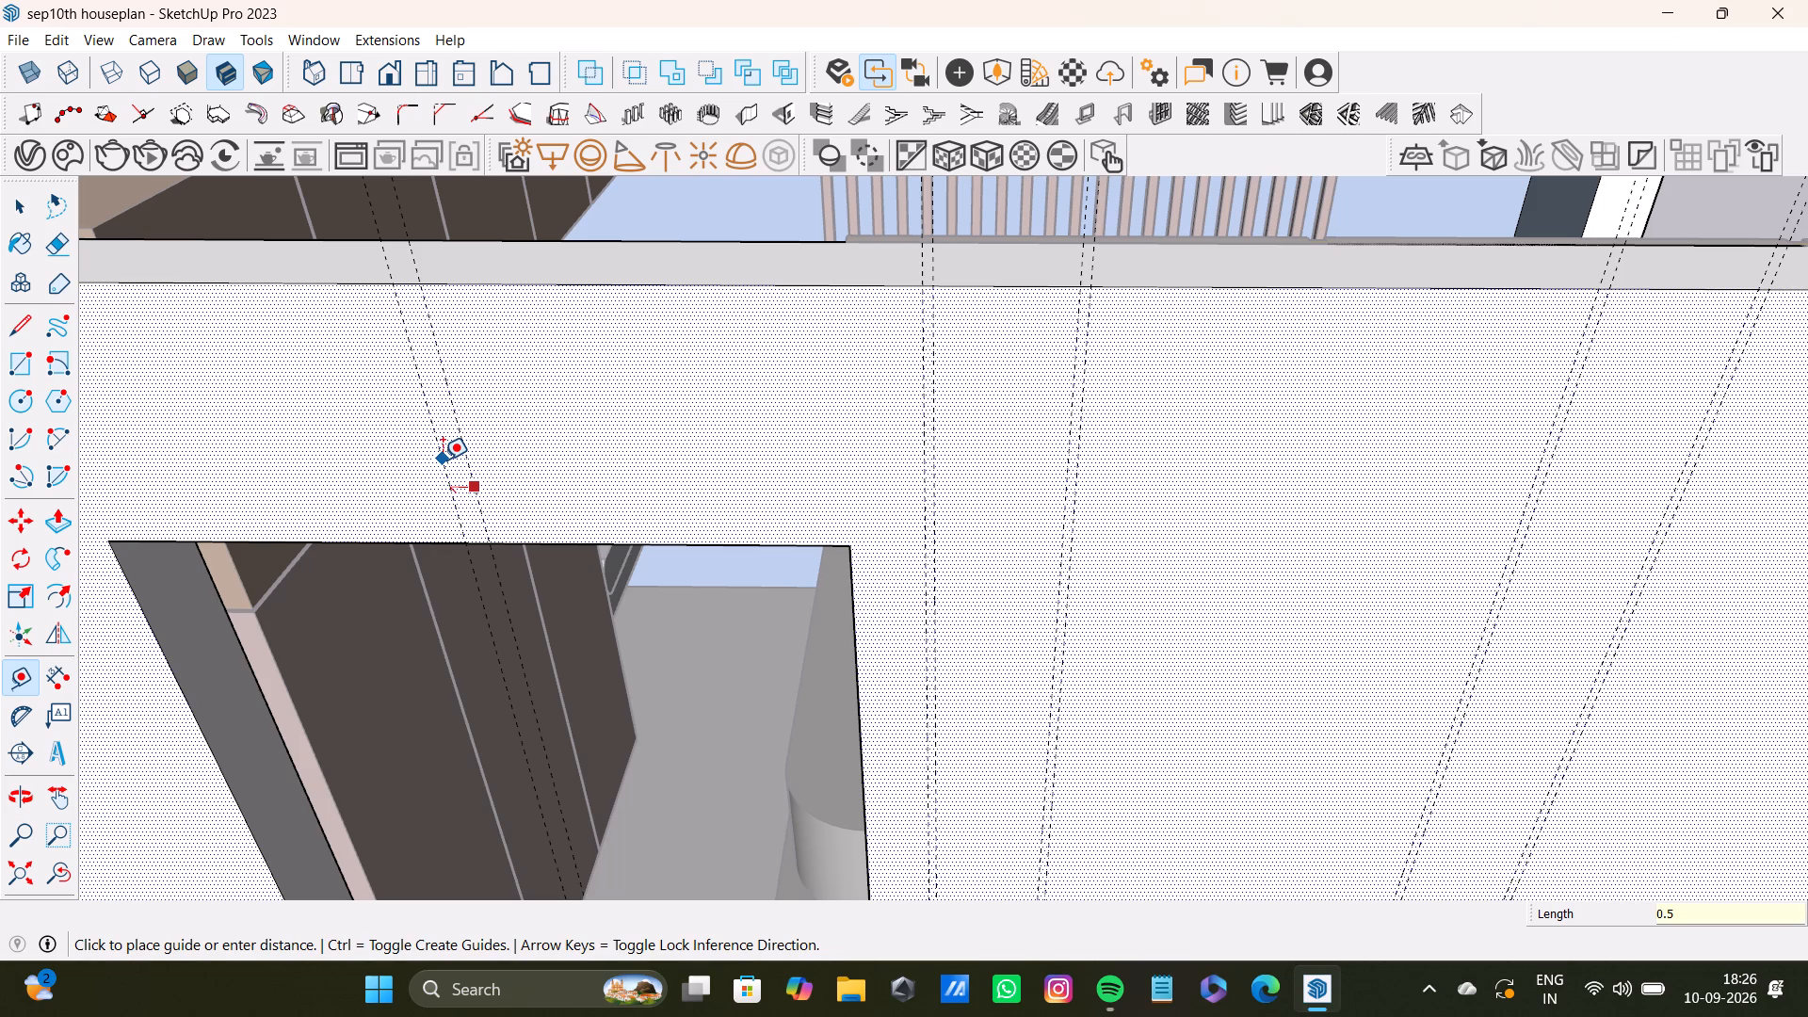
pyautogui.hotkey('shift', '"')
pyautogui.press('Return')
# Place a vertical guide 2' from the pair crossing the door opening, past the opening's far side.
pyautogui.scroll(-7, 441, 460)
pyautogui.keyDown('shift'); pyautogui.moveTo(441, 453); pyautogui.dragTo(464, 441, button='middle'); pyautogui.keyUp('shift')
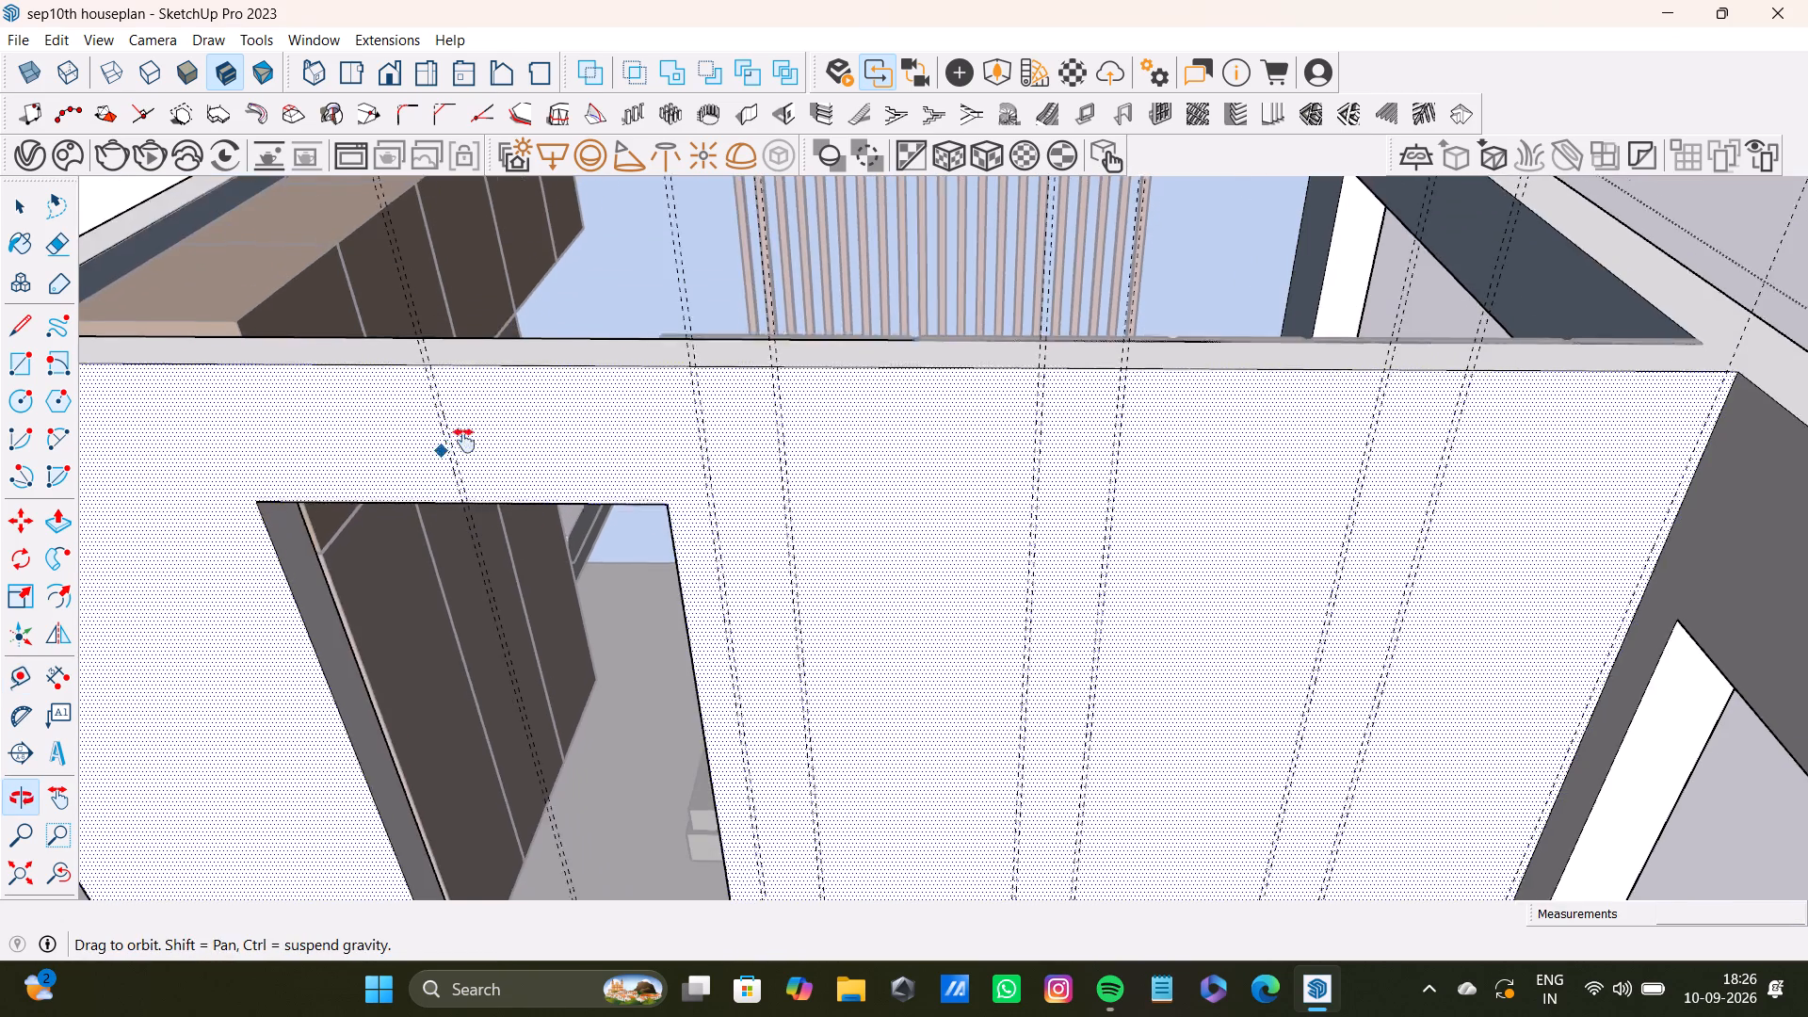
pyautogui.keyDown('shift'); pyautogui.moveTo(464, 441); pyautogui.dragTo(630, 422, button='middle'); pyautogui.keyUp('shift')
pyautogui.scroll(12, 685, 447)
pyautogui.click(613, 425)
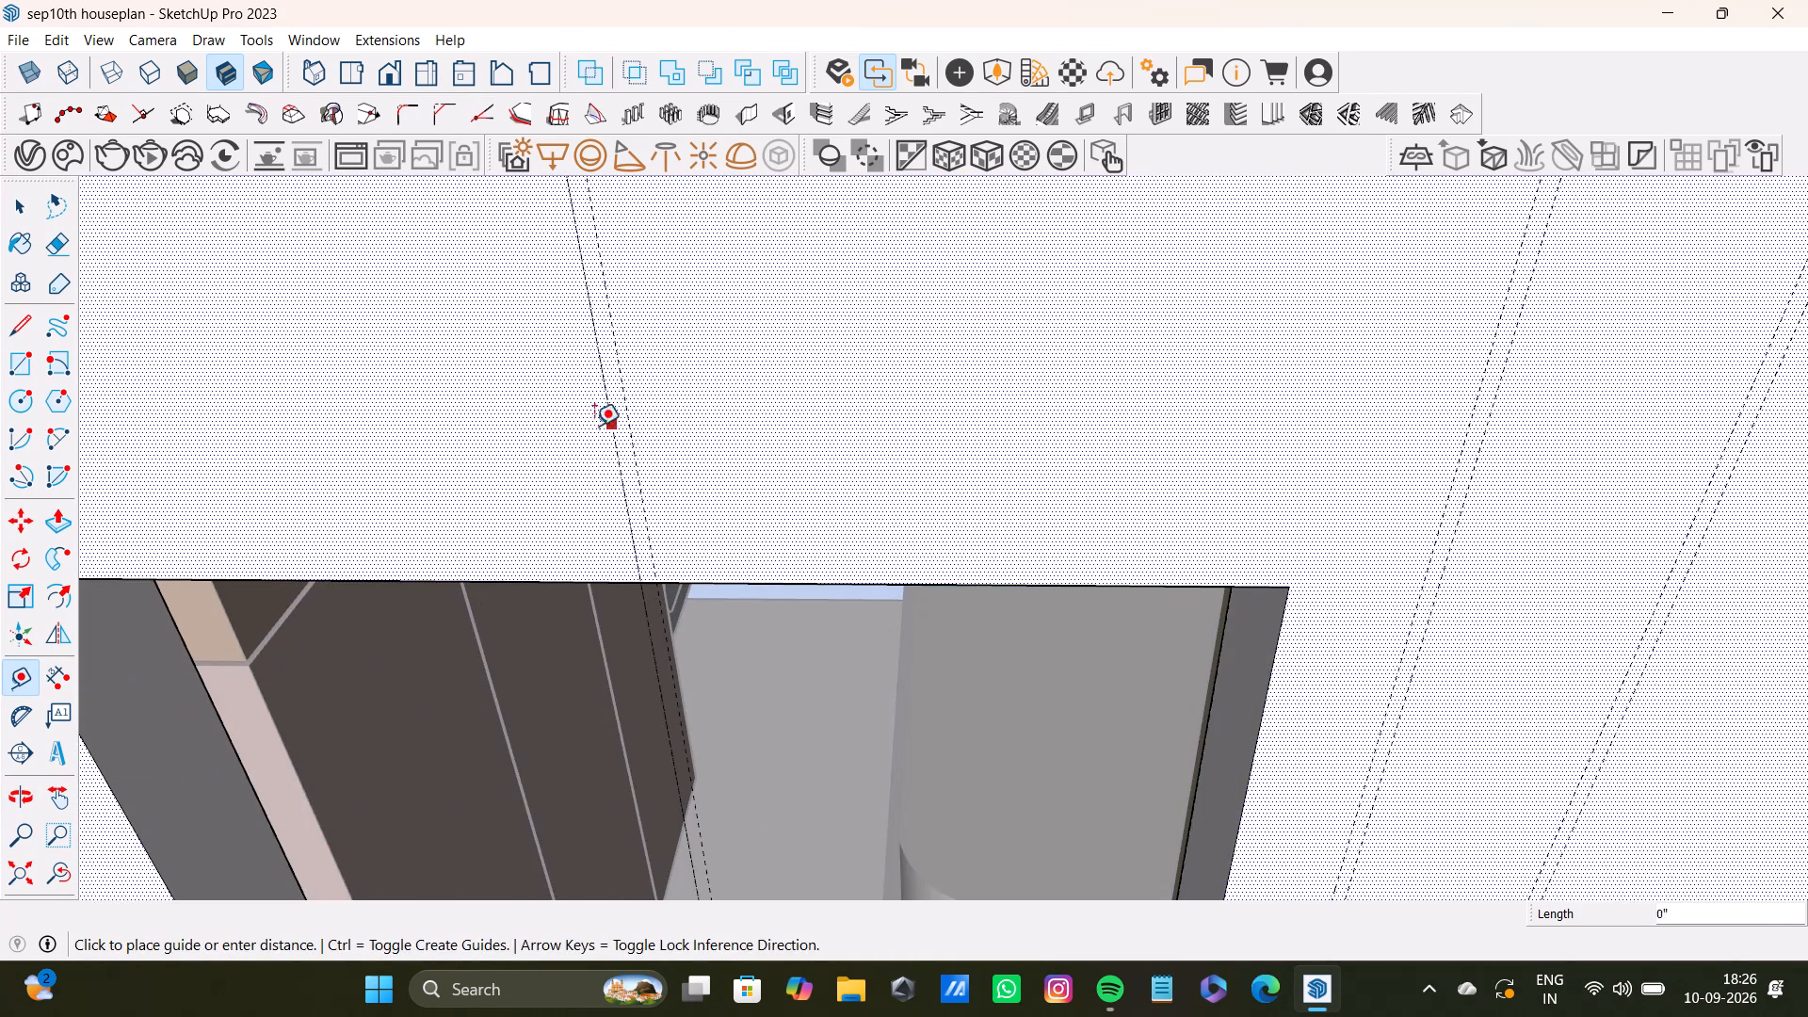
pyautogui.scroll(-8, 357, 430)
pyautogui.keyDown('shift'); pyautogui.moveTo(289, 436); pyautogui.dragTo(651, 436, button='middle'); pyautogui.keyUp('shift')
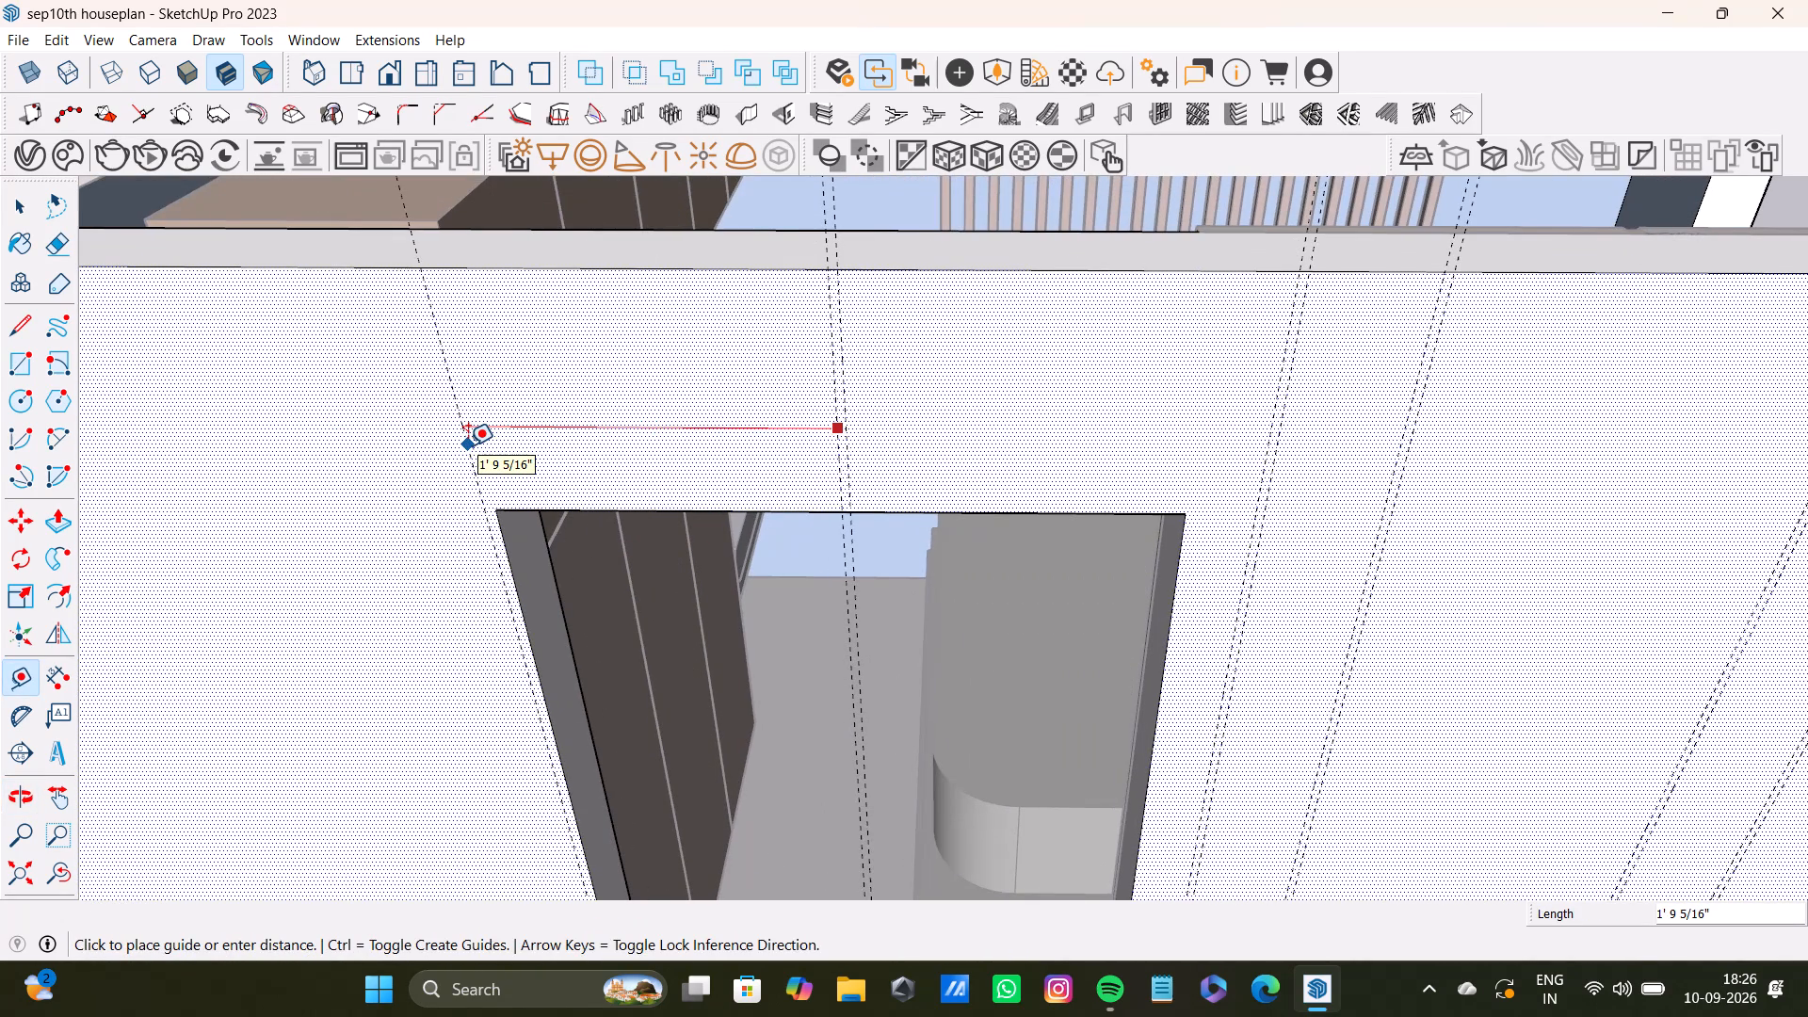
pyautogui.write("2'")
pyautogui.press('Return')
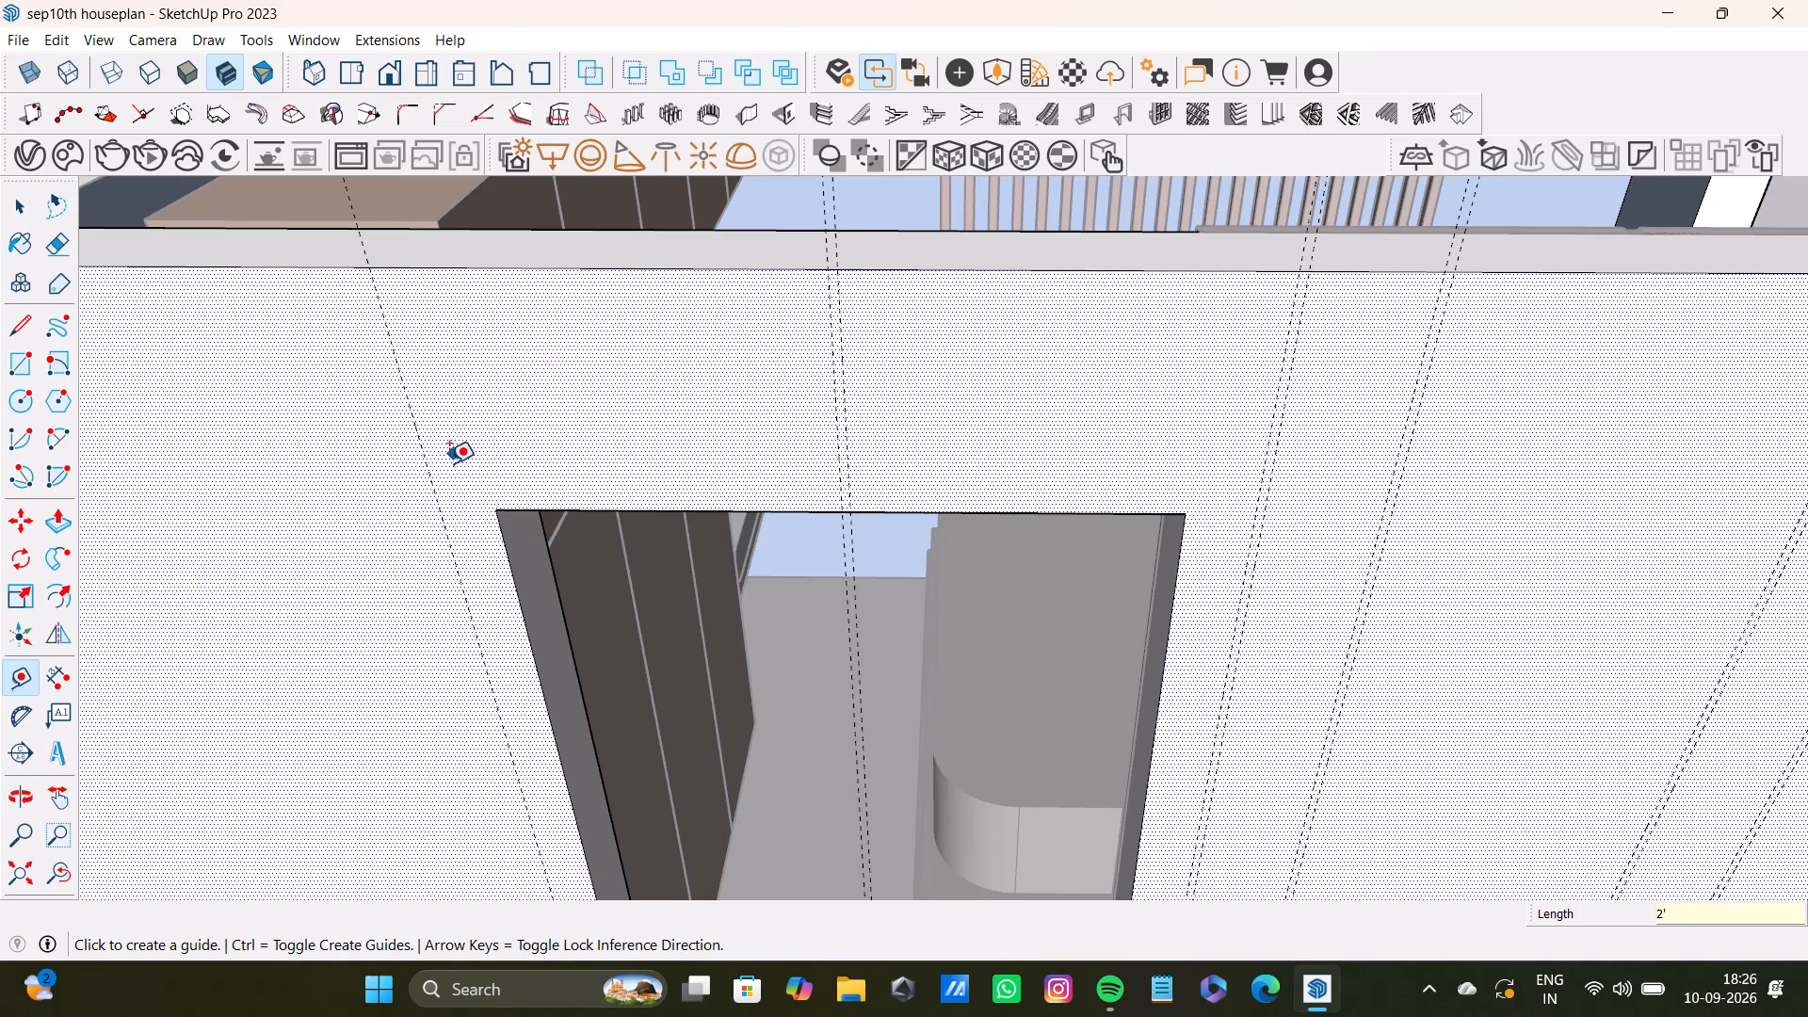
# Place a vertical guide 0.5" beyond the new 2' guide, on the side away from the door opening.
pyautogui.click(430, 481)
pyautogui.write('0.')
pyautogui.press('3')
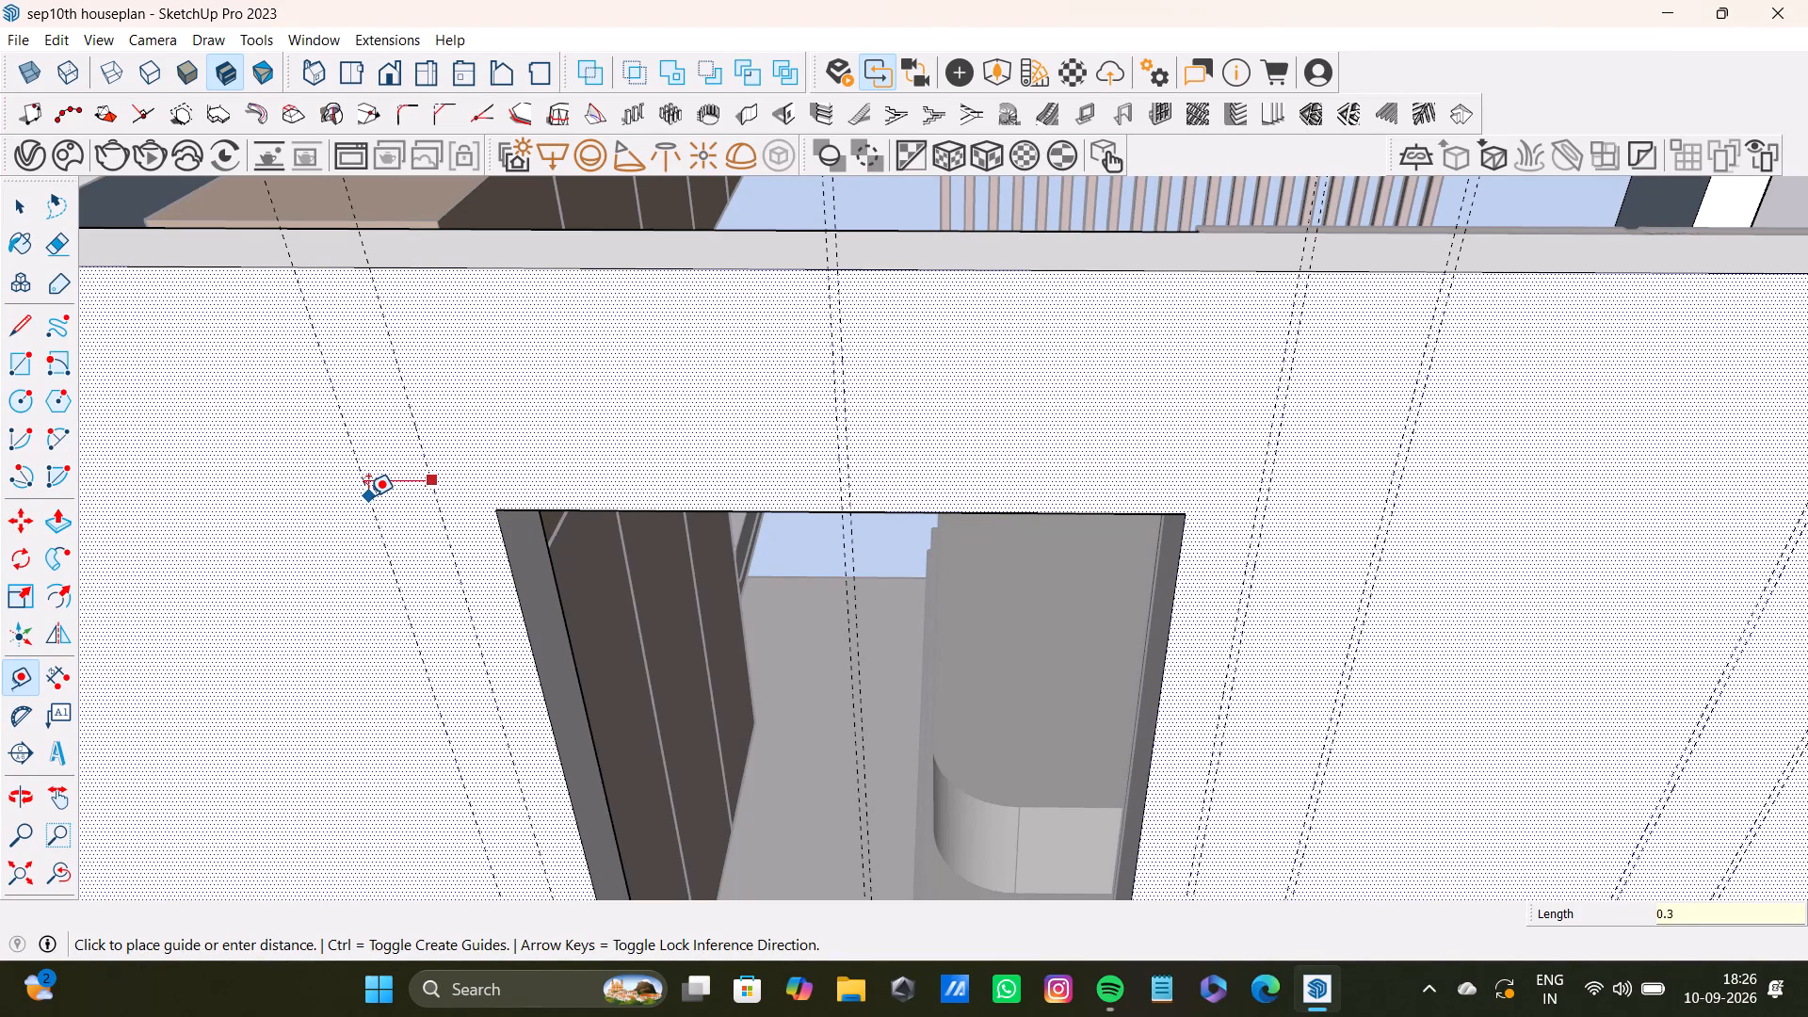
pyautogui.press('BackSpace')
pyautogui.press('5')
pyautogui.hotkey('shift', '"')
pyautogui.press('Return')
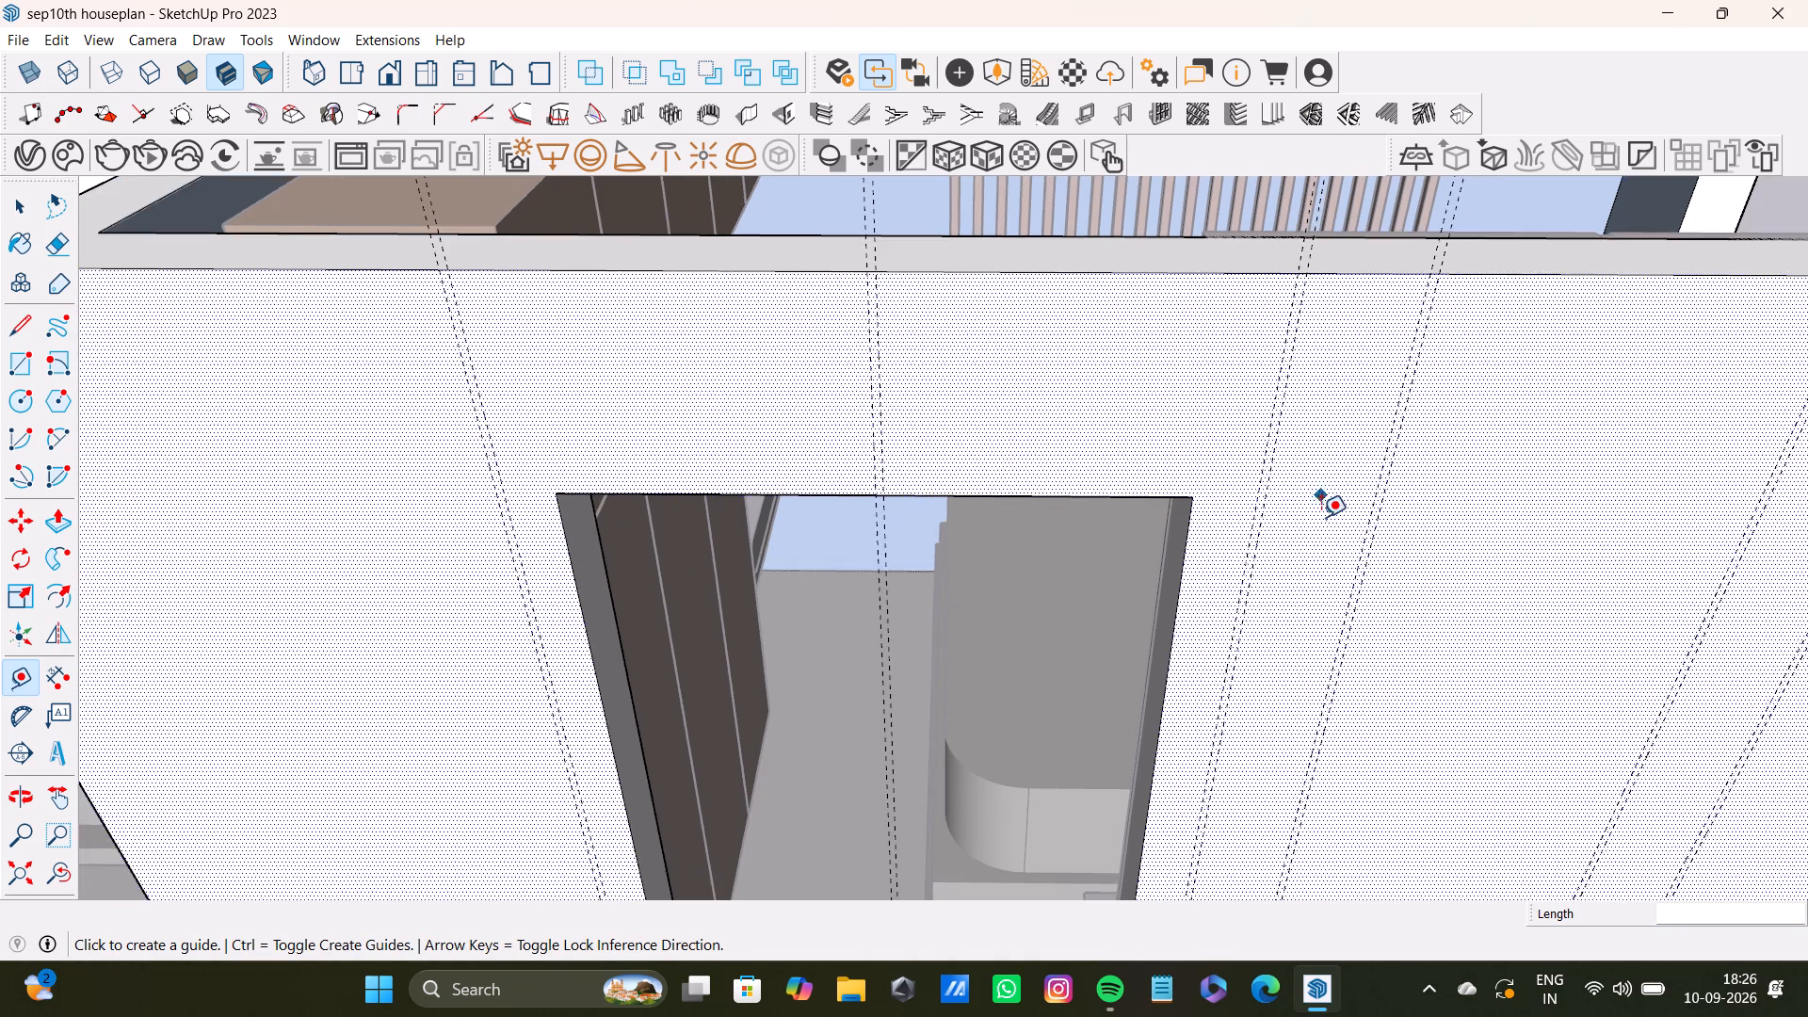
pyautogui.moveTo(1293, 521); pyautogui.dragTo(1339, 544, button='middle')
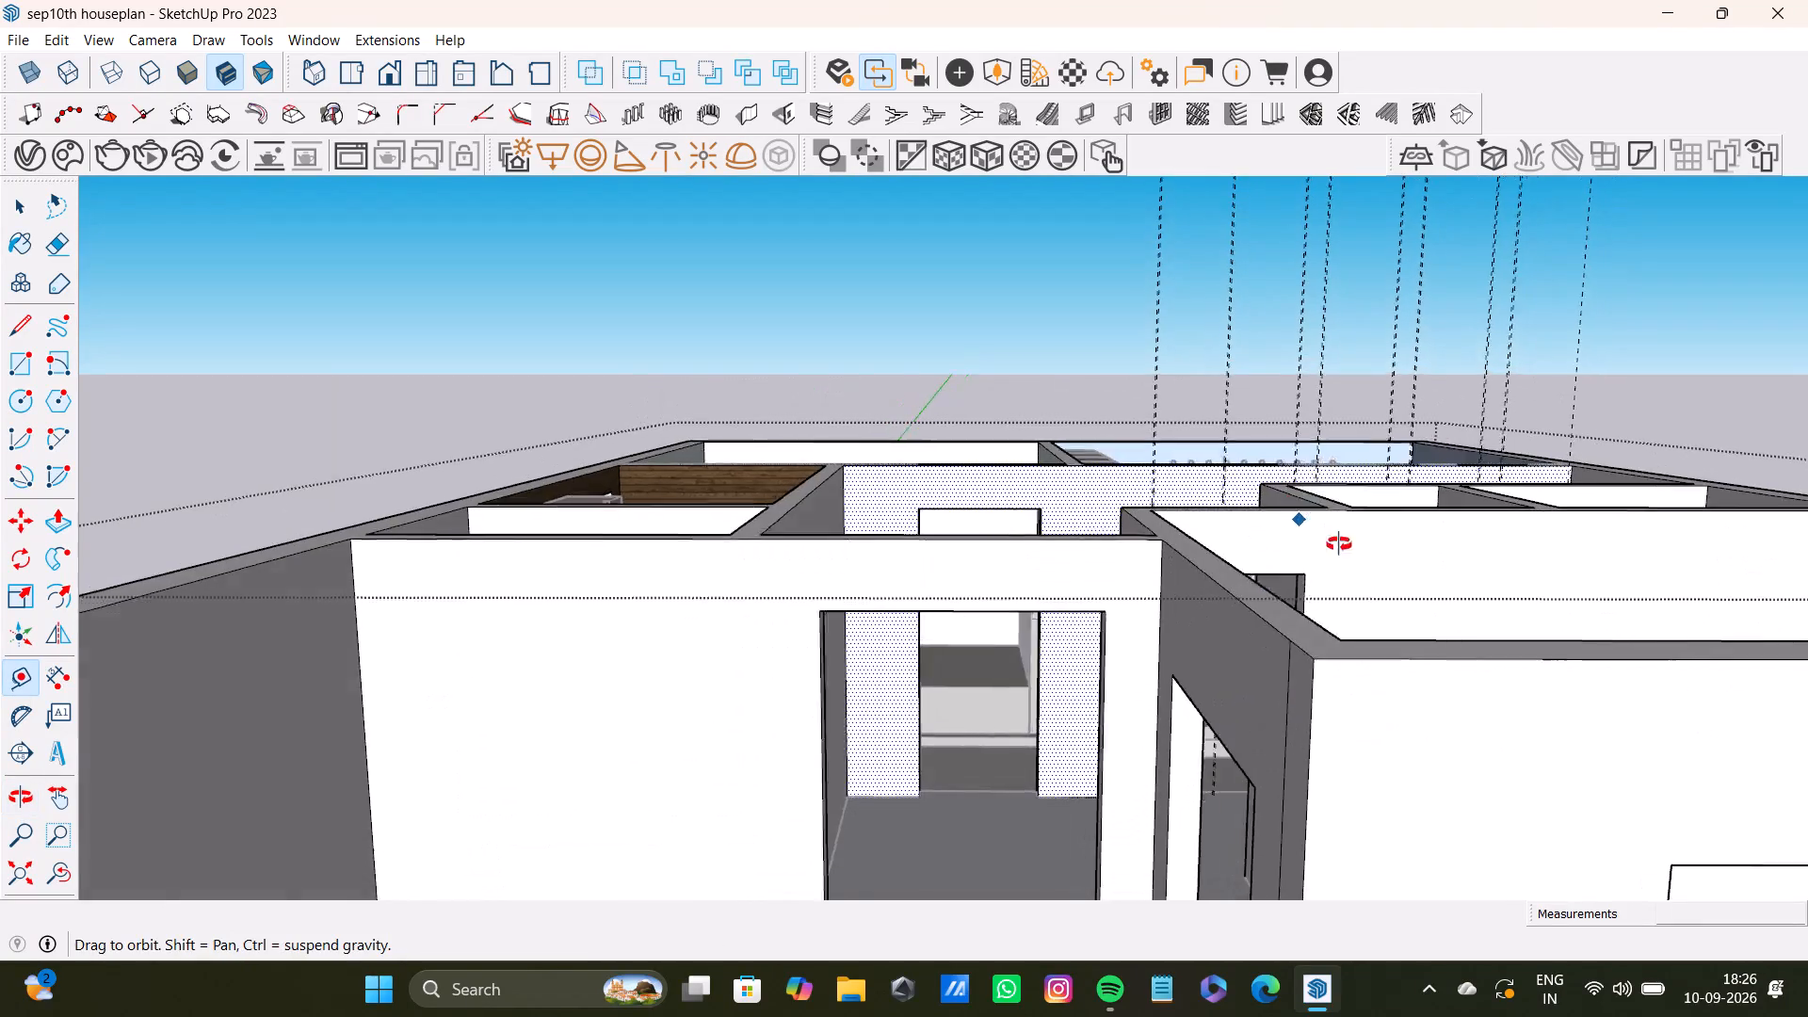
# Undo the last two vertical guides, the 2' guide past the bedroom door opening and its 0.5" companion.
pyautogui.moveTo(1339, 544); pyautogui.dragTo(1383, 711, button='middle')
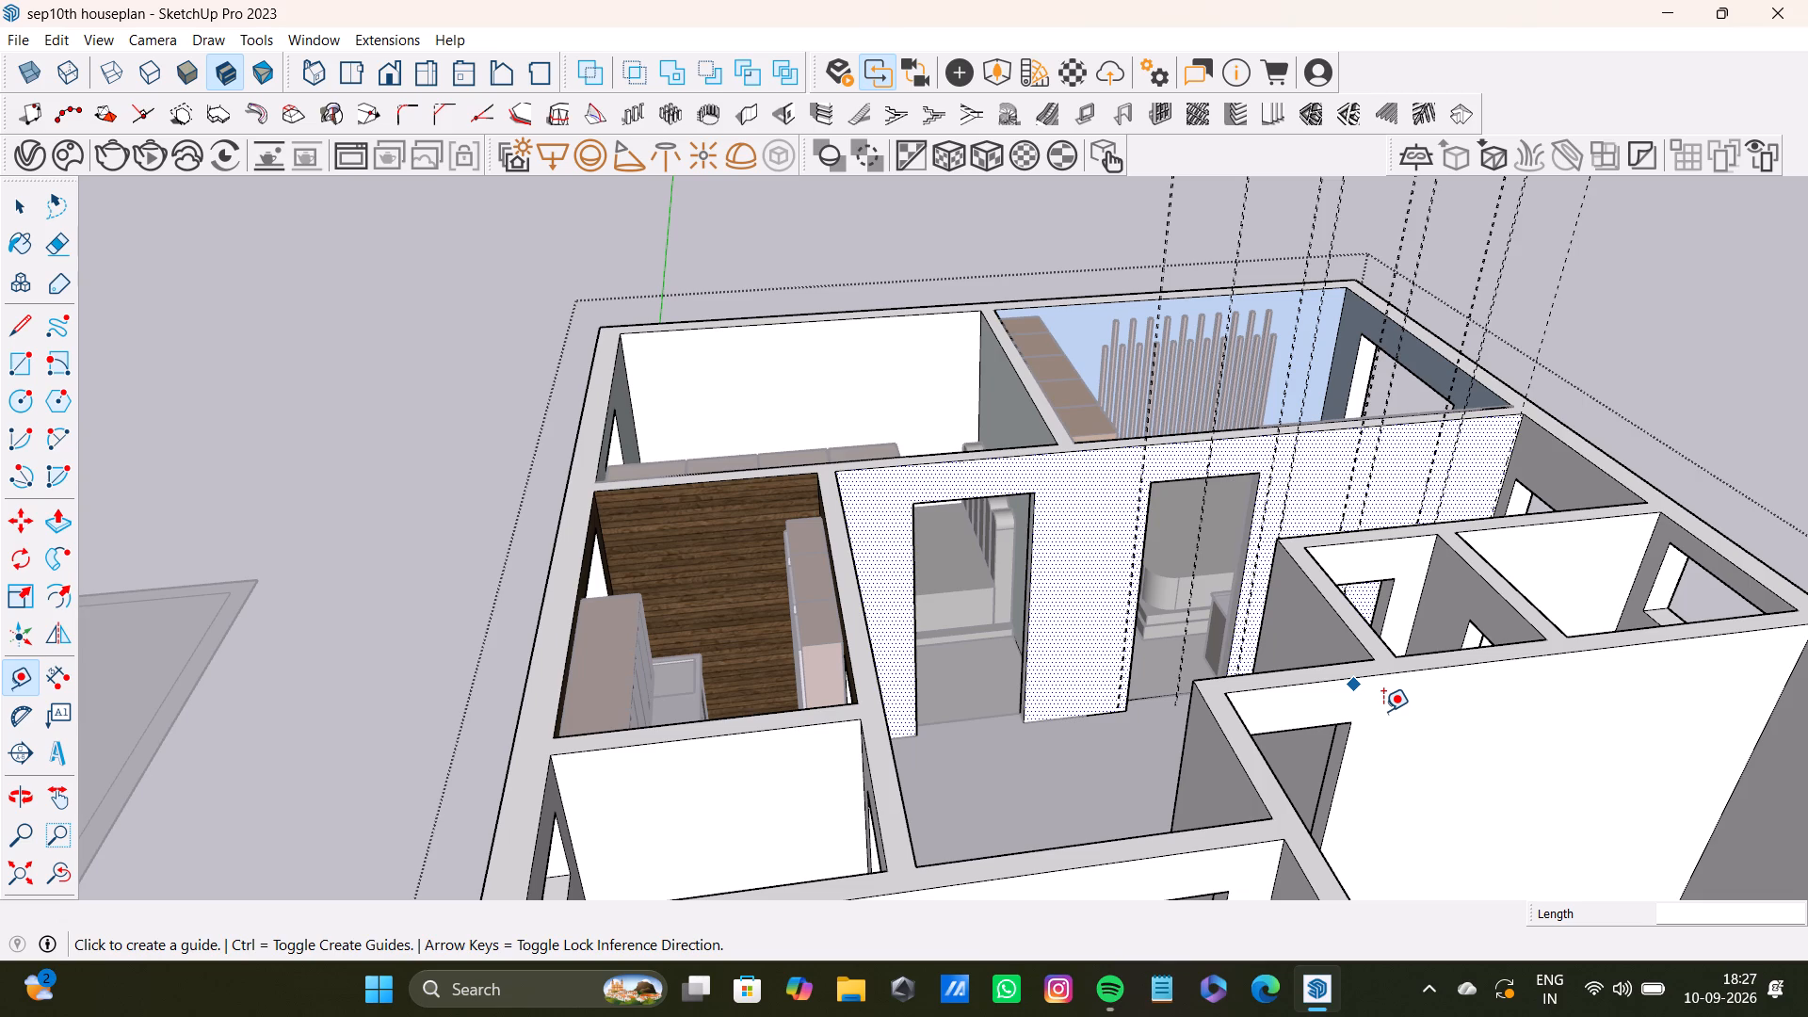
pyautogui.scroll(15, 1180, 492)
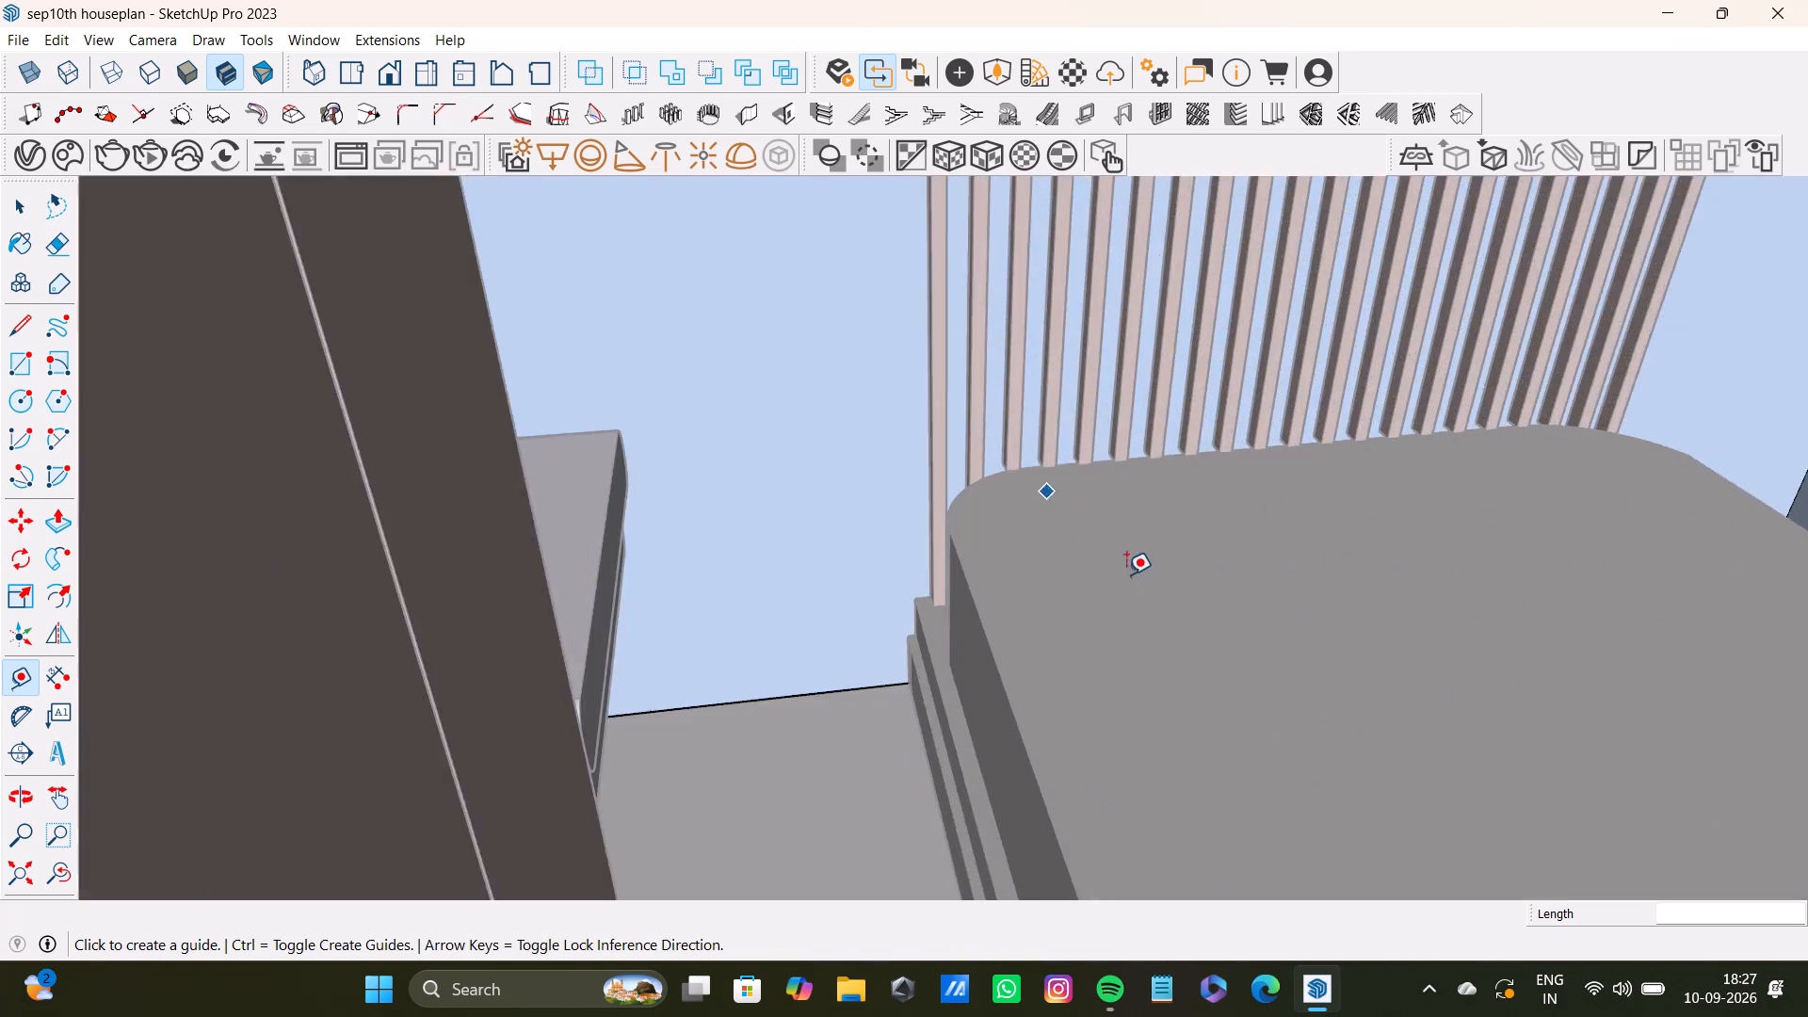
pyautogui.scroll(-20, 1126, 574)
pyautogui.scroll(-17, 1126, 574)
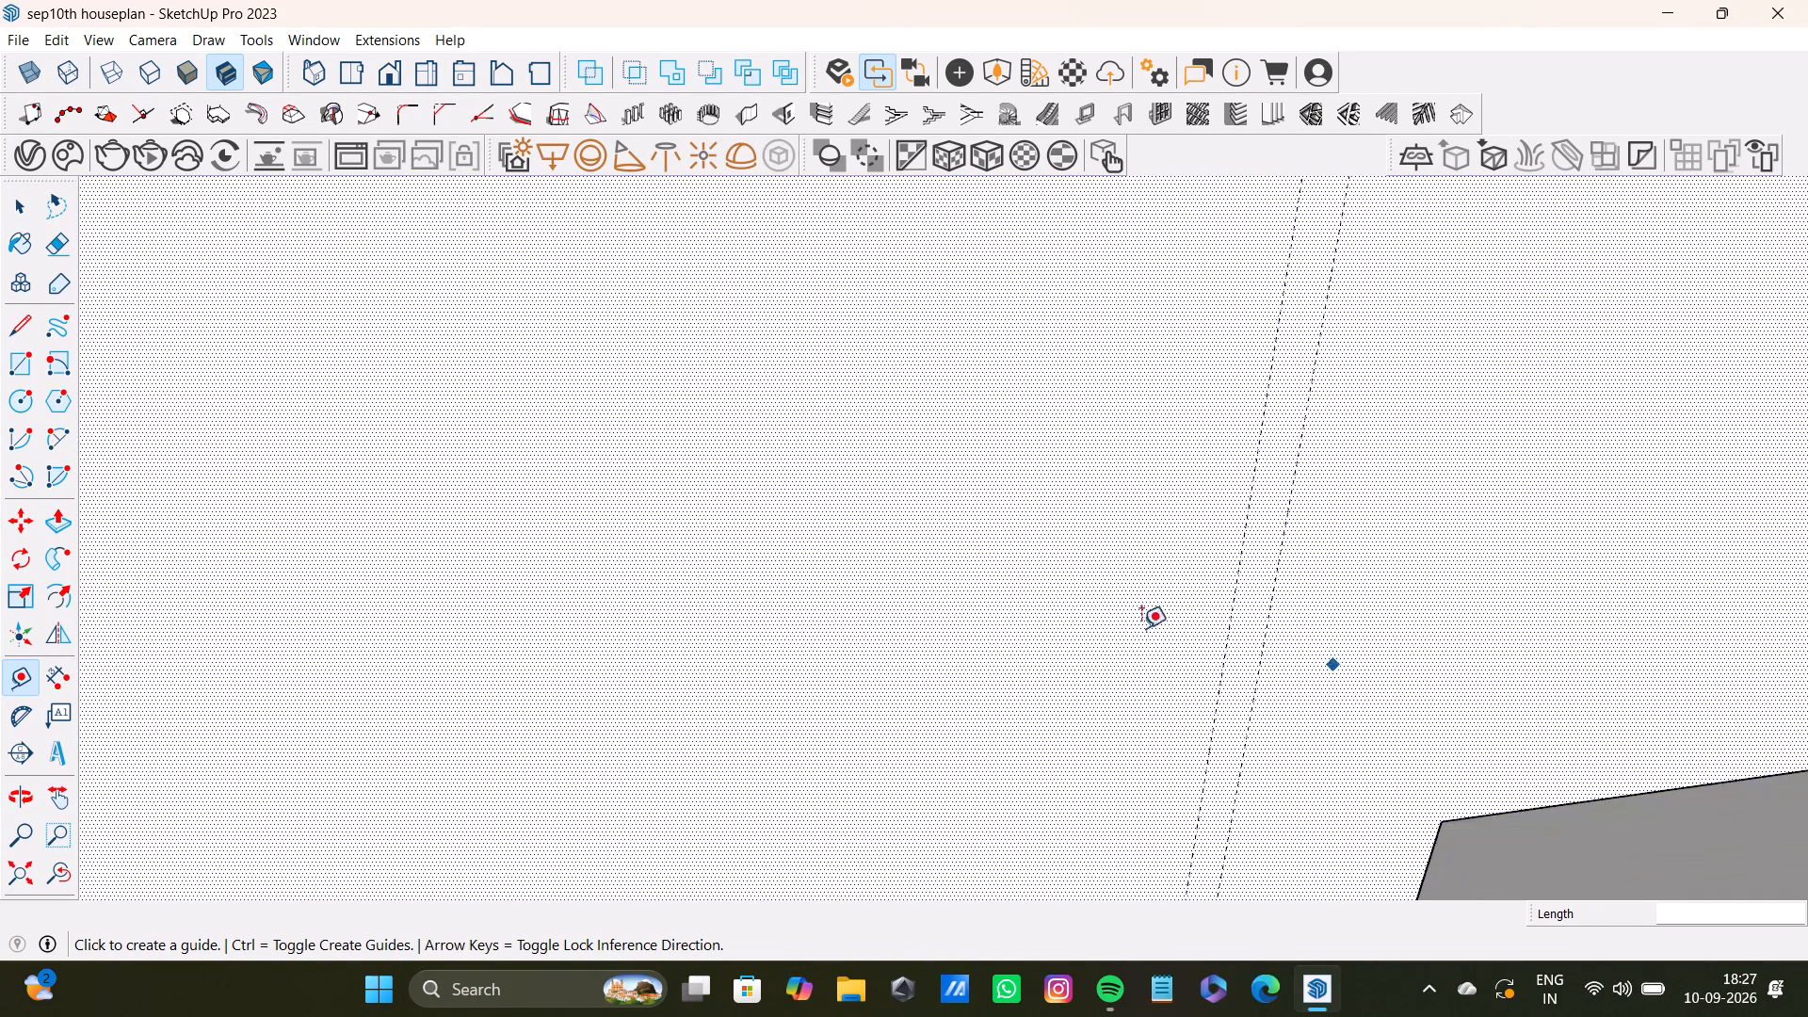
pyautogui.scroll(-20, 1141, 628)
pyautogui.scroll(10, 1238, 511)
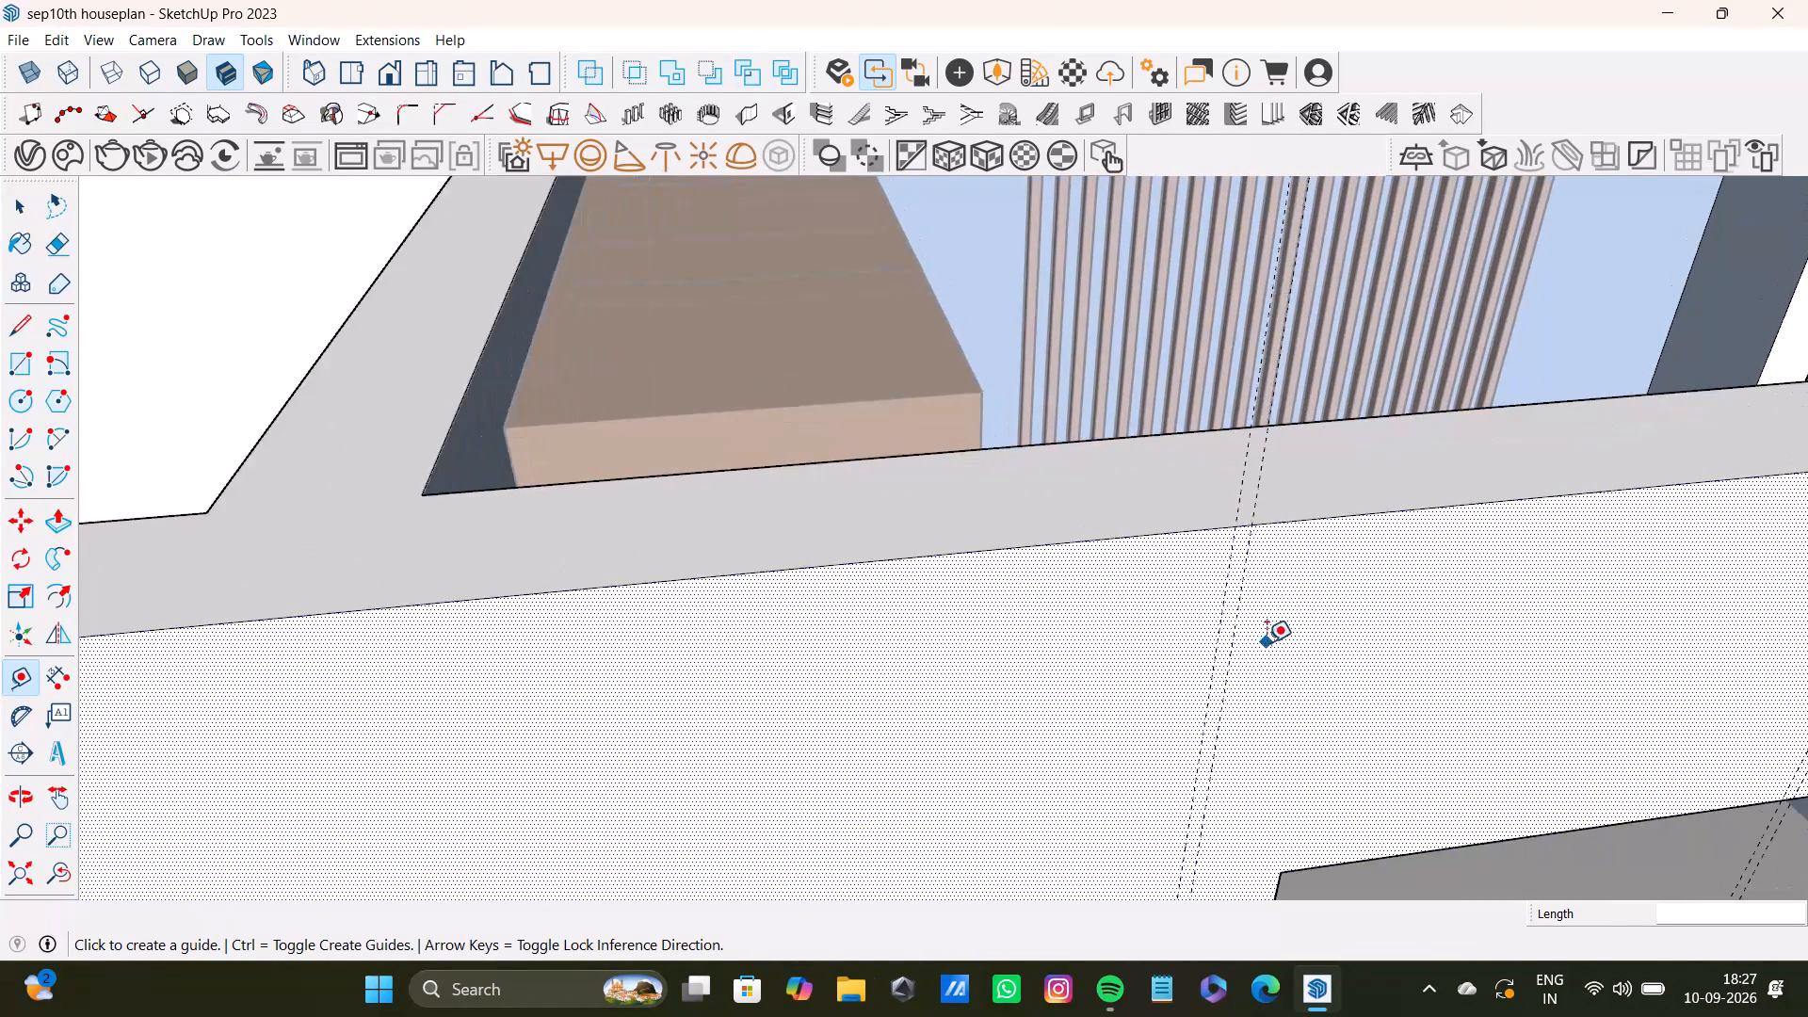
pyautogui.scroll(-12, 1267, 642)
pyautogui.moveTo(1267, 642); pyautogui.dragTo(1266, 654, button='middle')
pyautogui.keyDown('shift'); pyautogui.moveTo(1362, 683); pyautogui.dragTo(1079, 651, button='middle'); pyautogui.keyUp('shift')
pyautogui.moveTo(1214, 621); pyautogui.dragTo(1076, 605, button='middle')
pyautogui.hotkey('ctrl', 'z')
pyautogui.hotkey('ctrl', 'z')
# Place a vertical guide 7" from the guide pair crossing the bedroom door opening, towards the other bedroom's door opening.
pyautogui.keyDown('shift'); pyautogui.moveTo(991, 656); pyautogui.dragTo(1076, 640, button='middle'); pyautogui.keyUp('shift')
pyautogui.scroll(7, 1041, 620)
pyautogui.moveTo(1083, 612); pyautogui.dragTo(1035, 612)
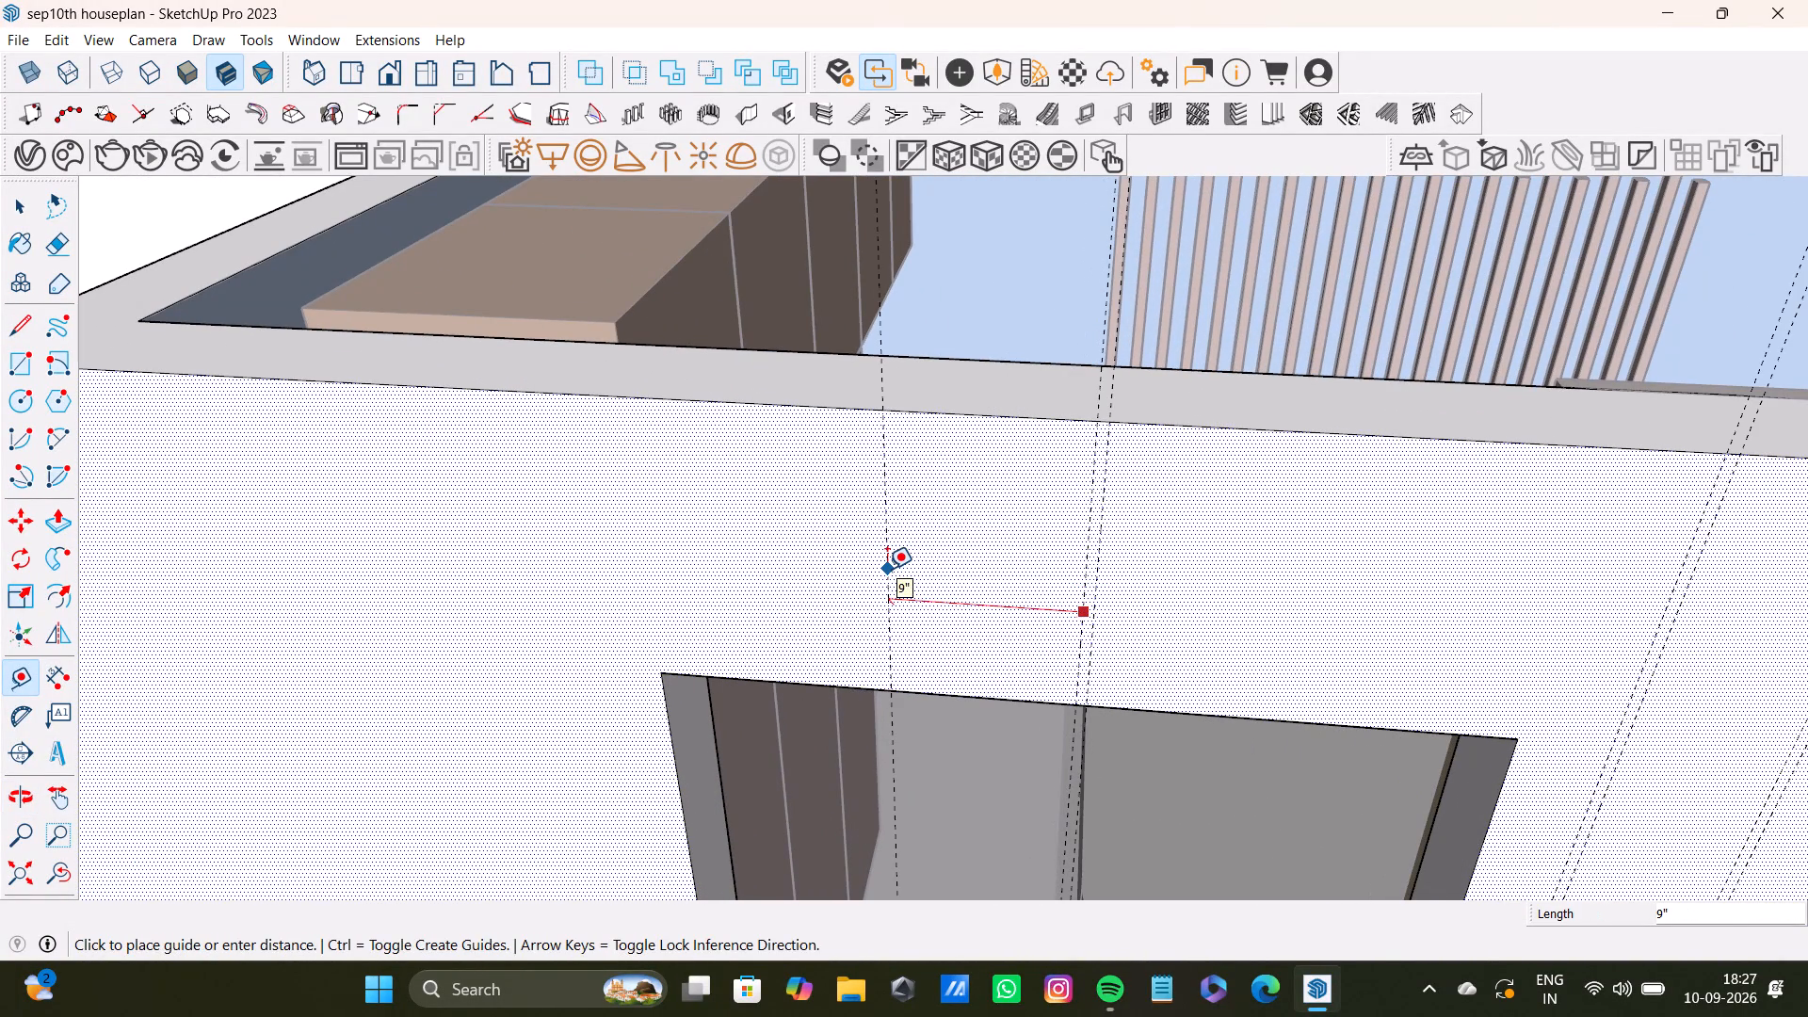
pyautogui.write('7"')
pyautogui.press('Return')
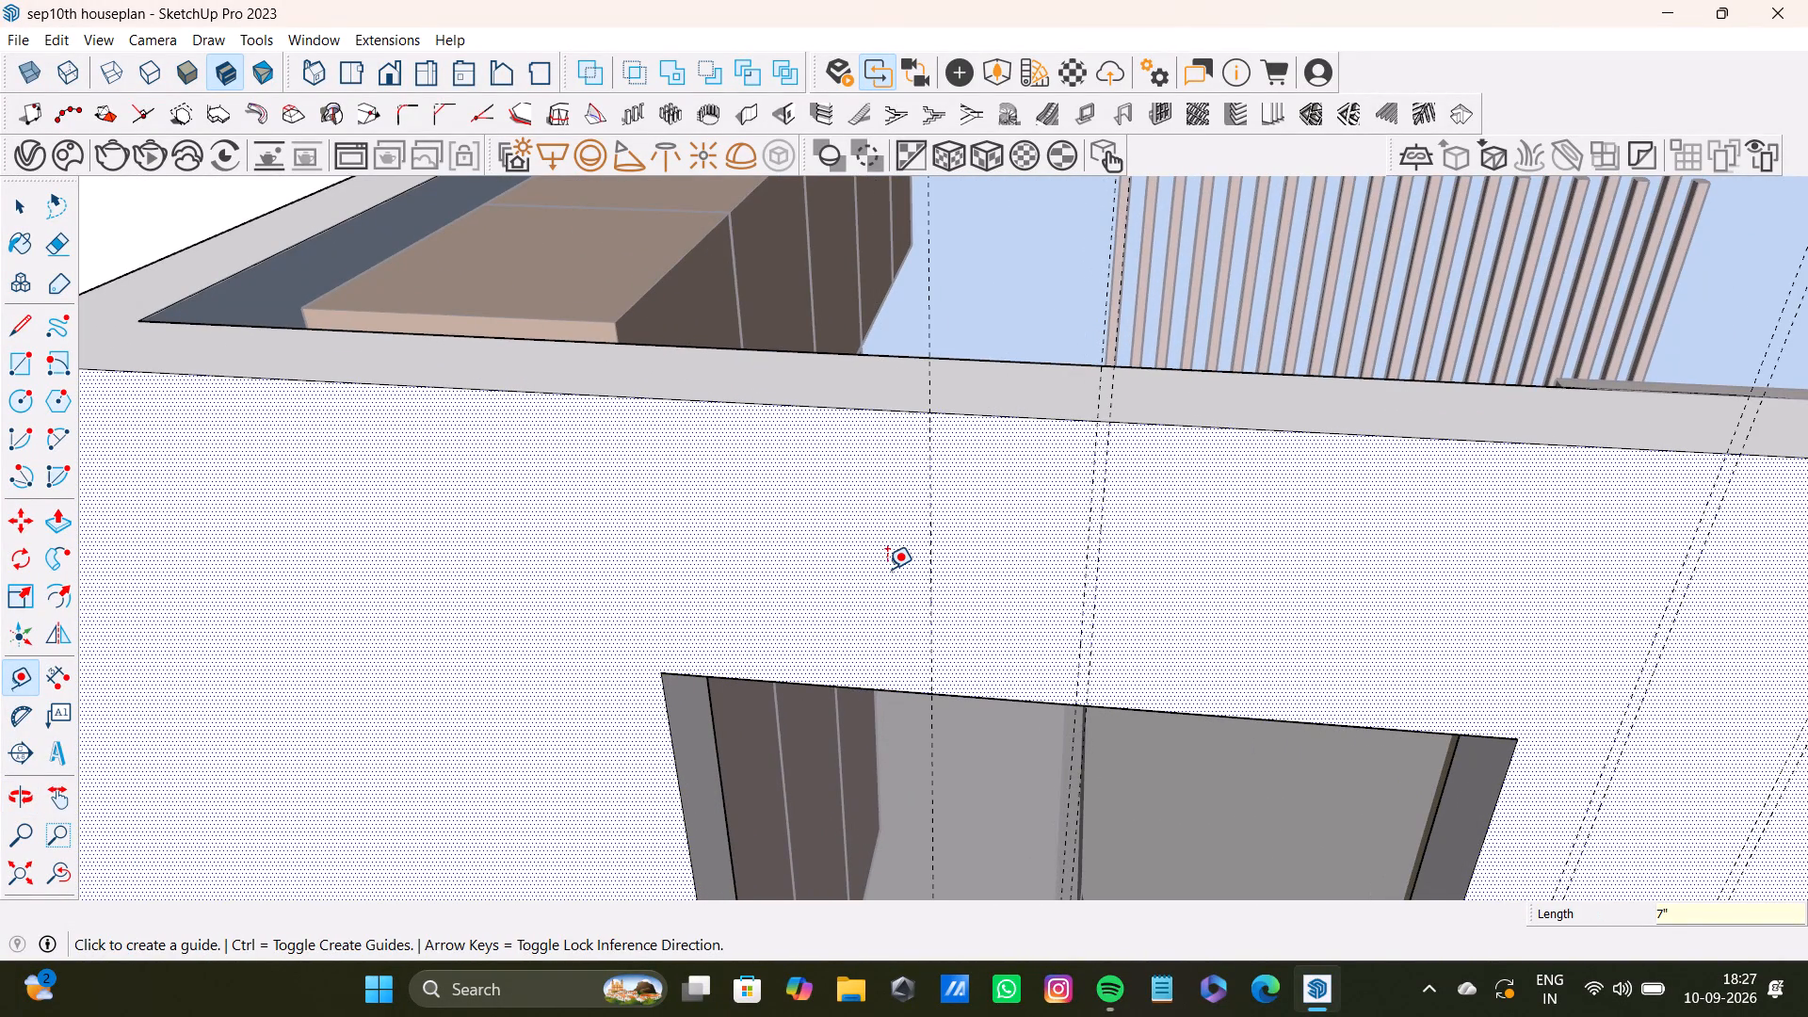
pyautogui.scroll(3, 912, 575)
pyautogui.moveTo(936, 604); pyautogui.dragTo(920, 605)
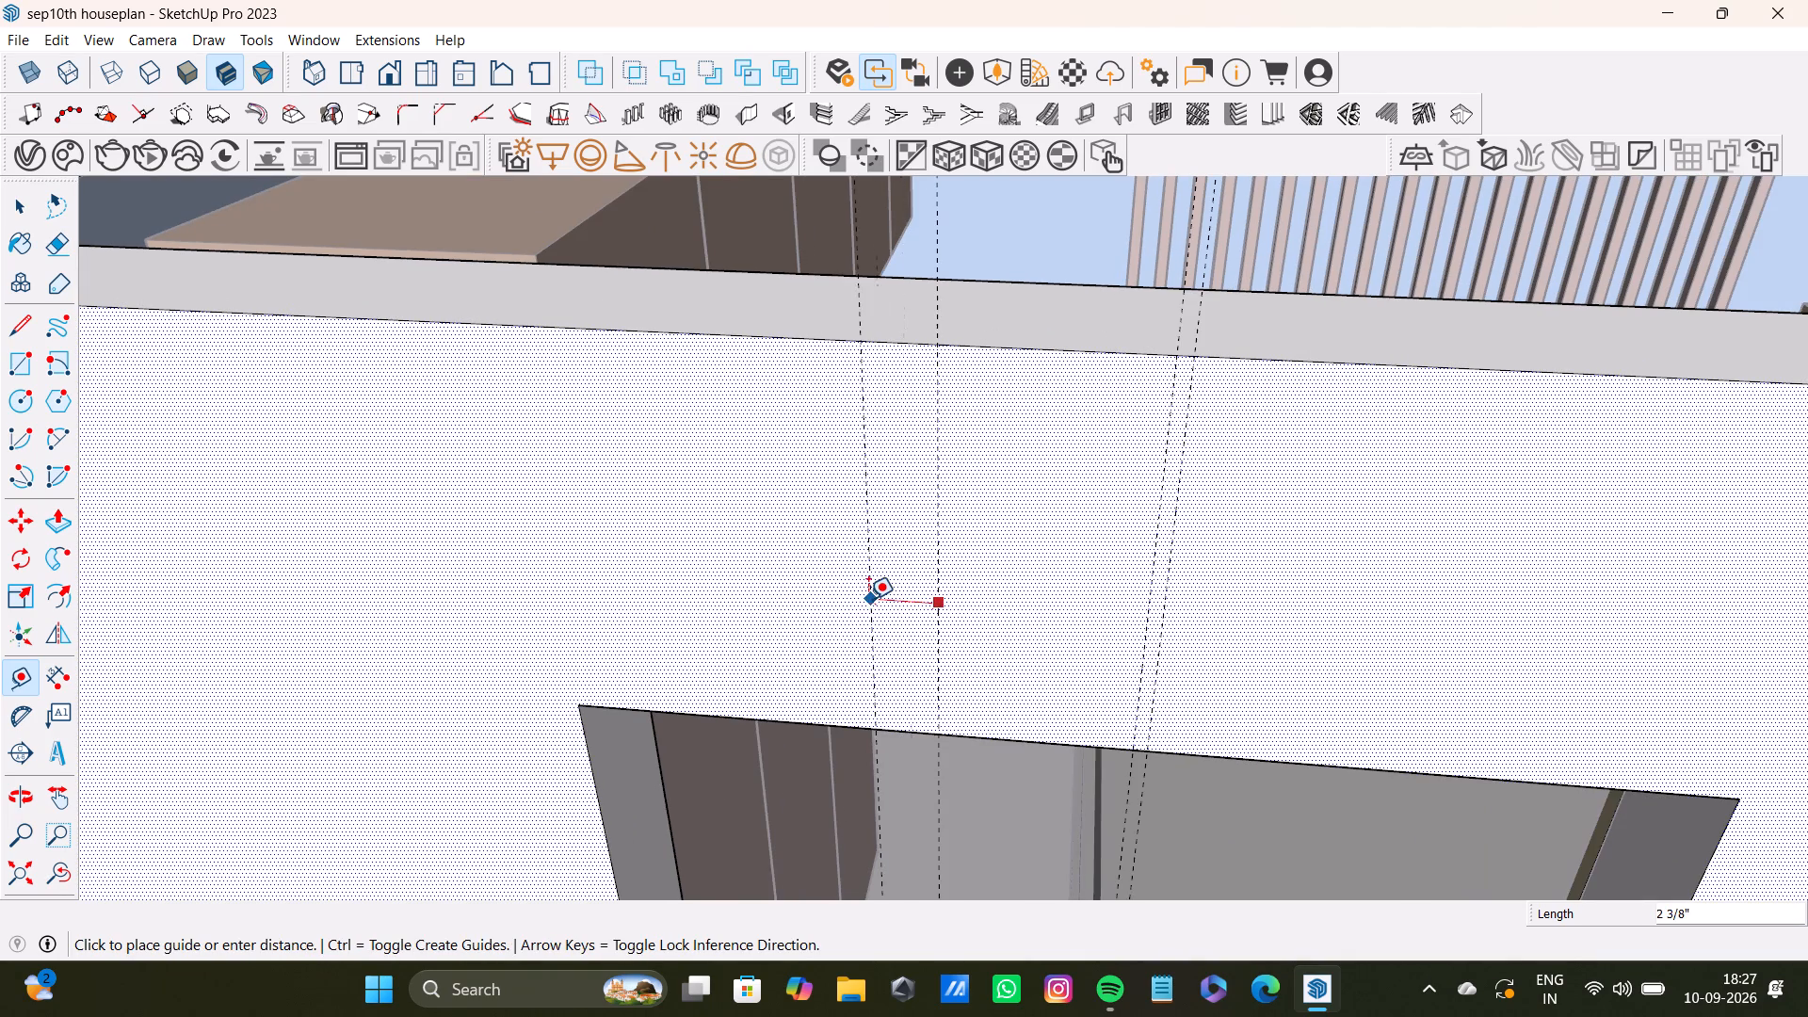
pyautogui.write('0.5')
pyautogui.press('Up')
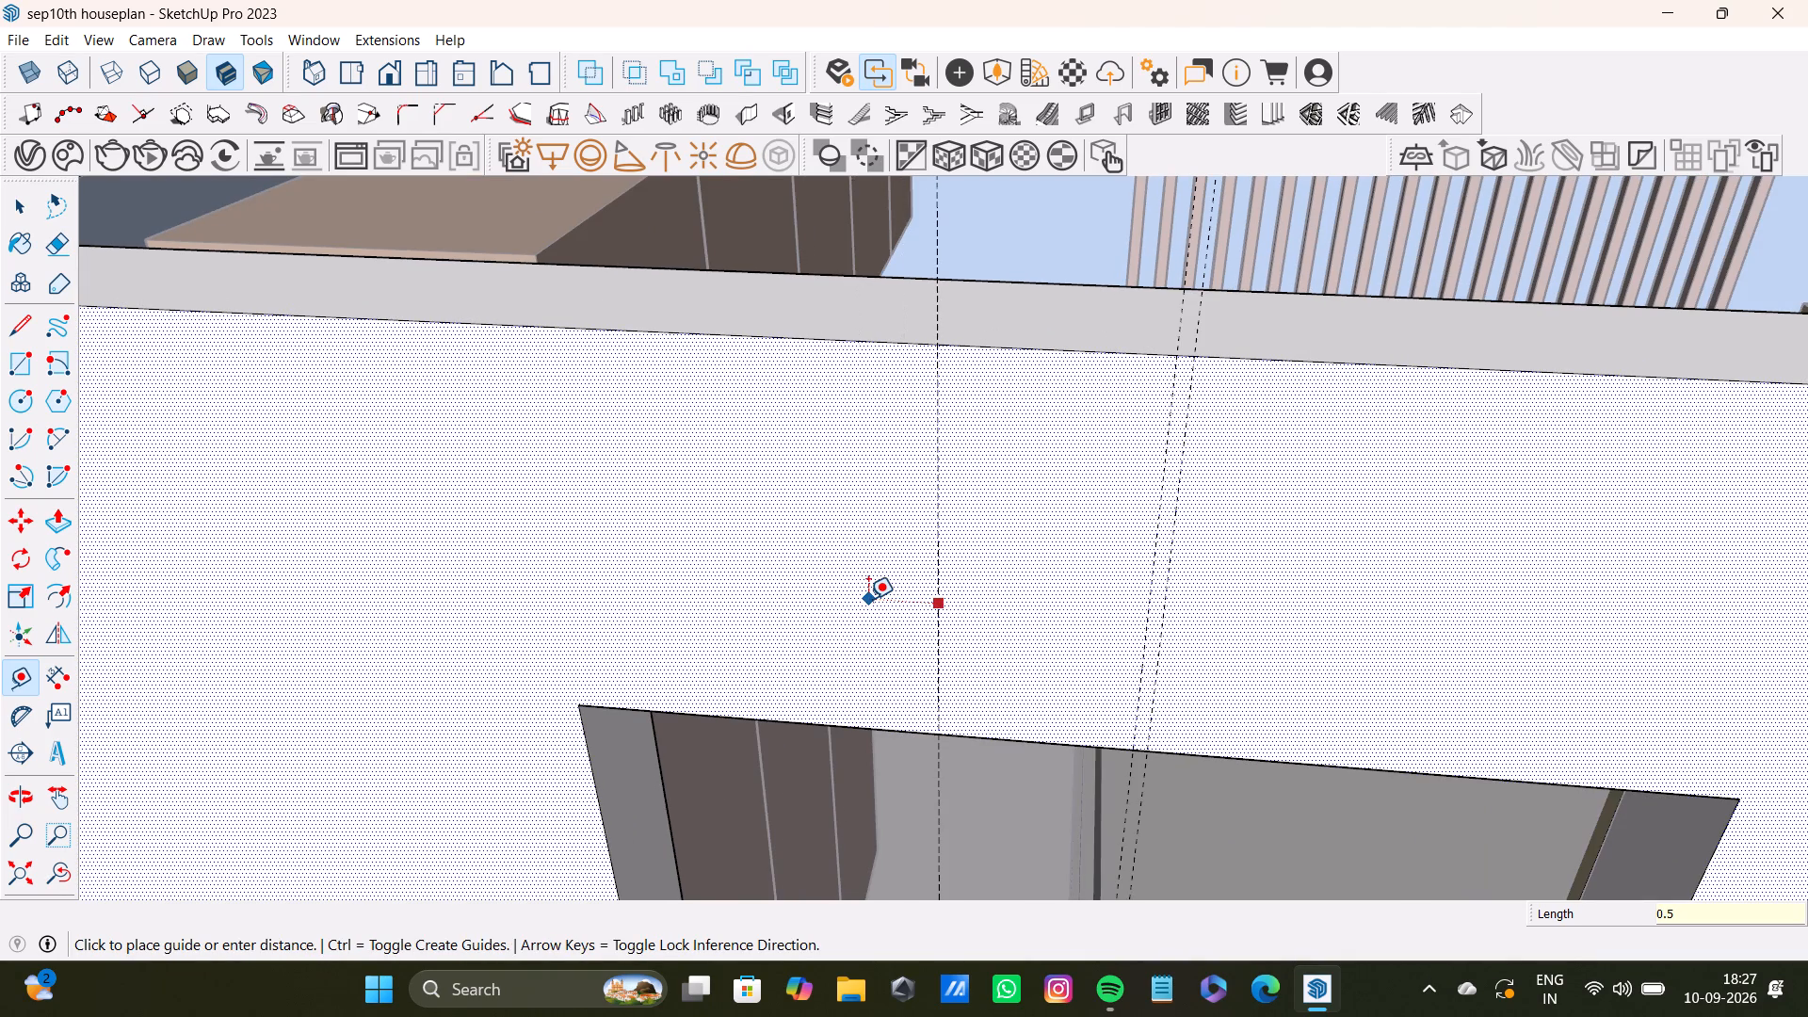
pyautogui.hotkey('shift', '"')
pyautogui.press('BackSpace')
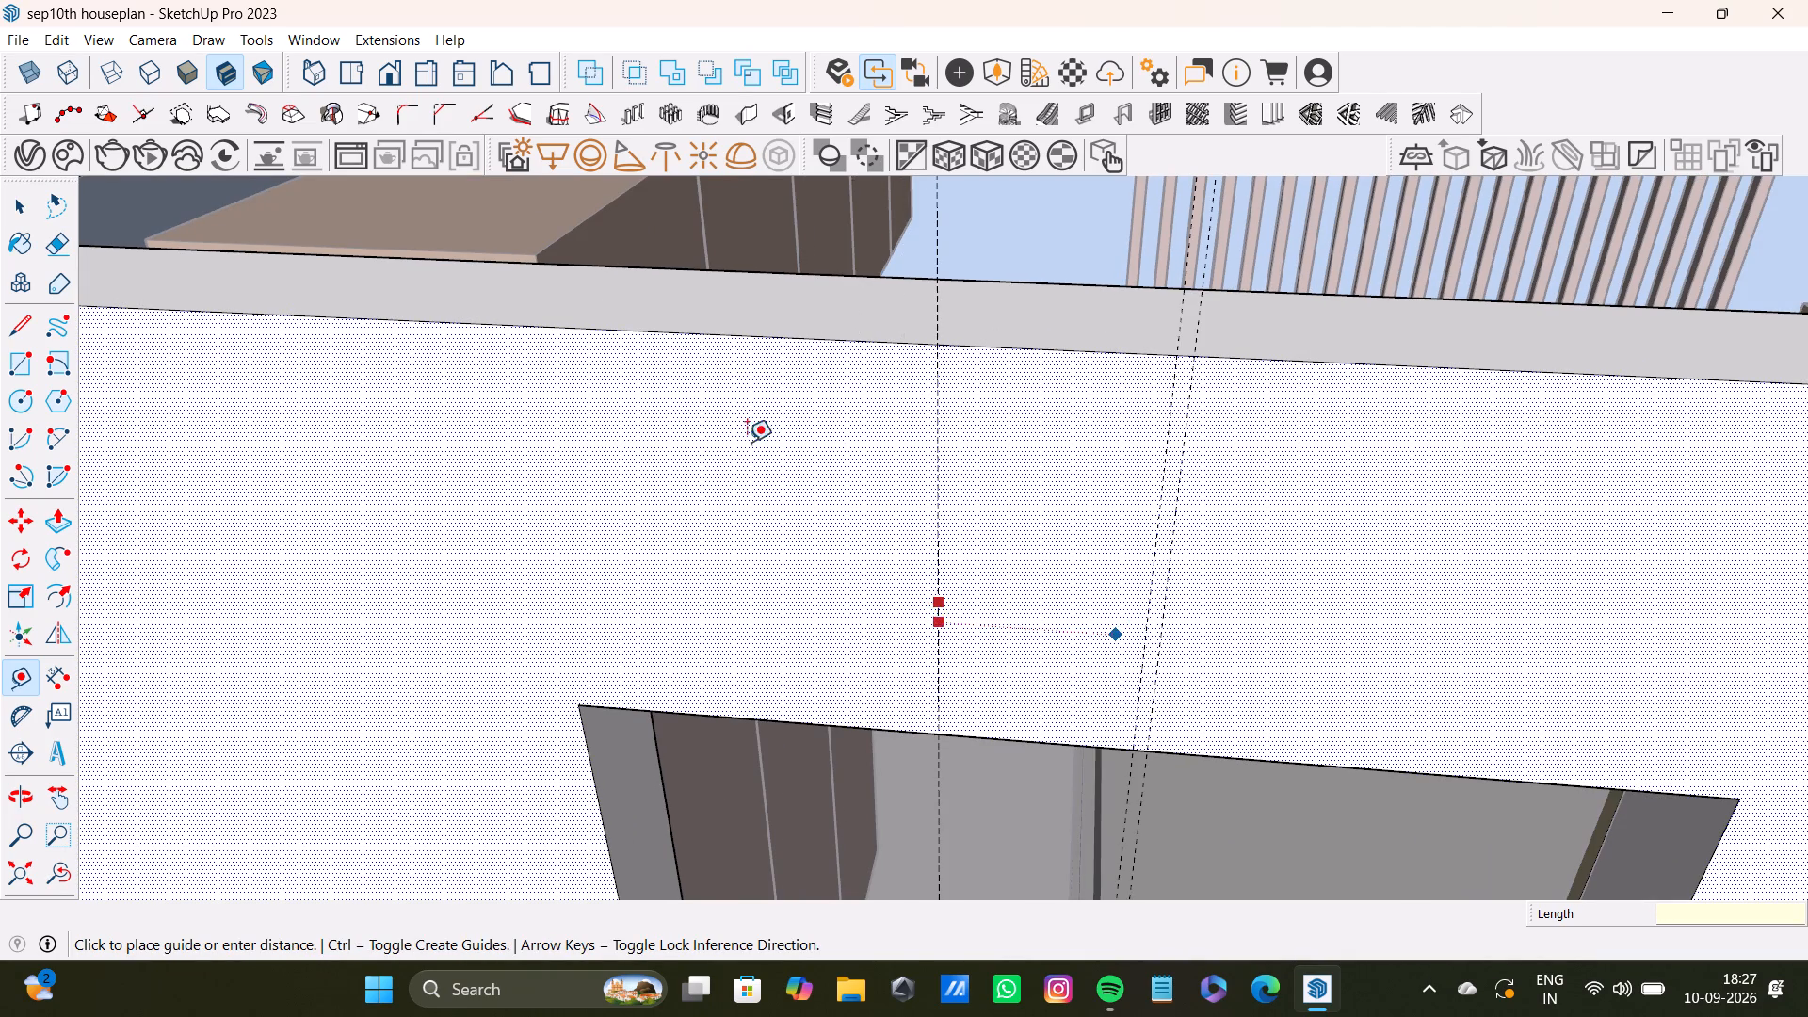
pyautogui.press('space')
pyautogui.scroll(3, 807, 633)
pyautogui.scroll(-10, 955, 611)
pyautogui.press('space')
# Place a vertical guide 0.5" beyond the new 7" guide, on the side towards the second door opening.
pyautogui.scroll(4, 951, 638)
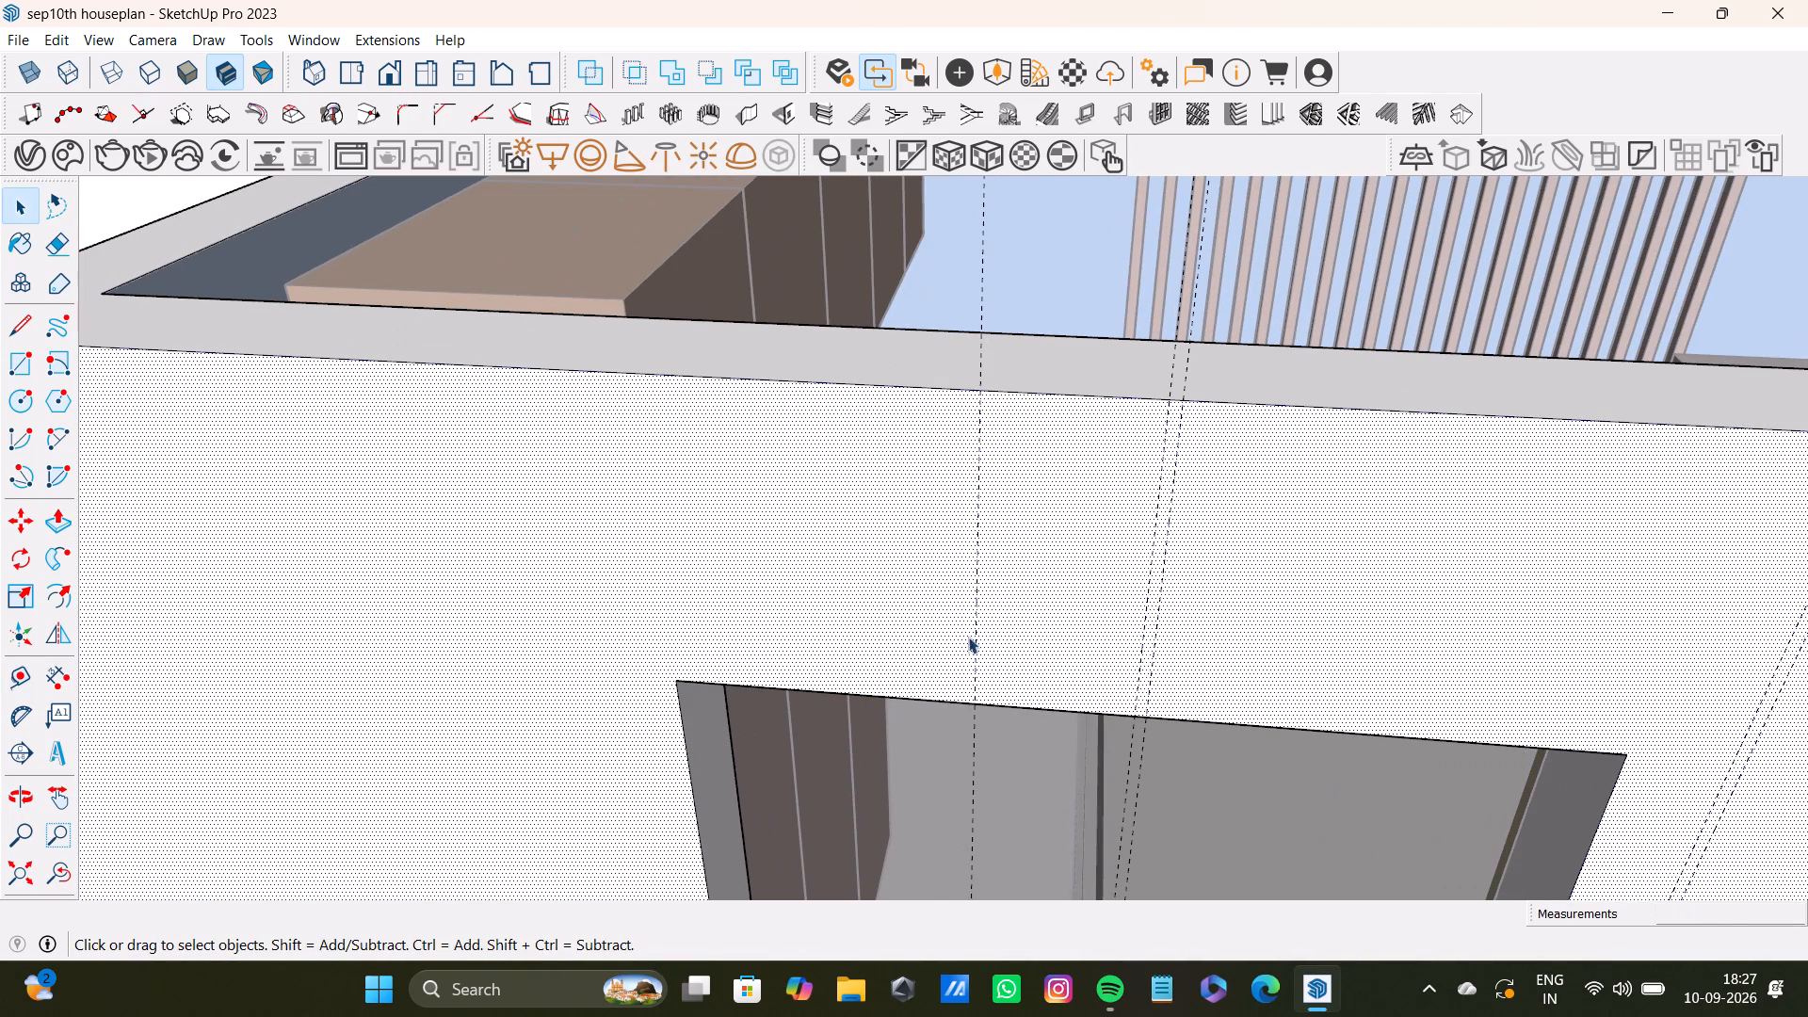
pyautogui.press('t')
pyautogui.click(977, 664)
pyautogui.write('0.')
pyautogui.press('6')
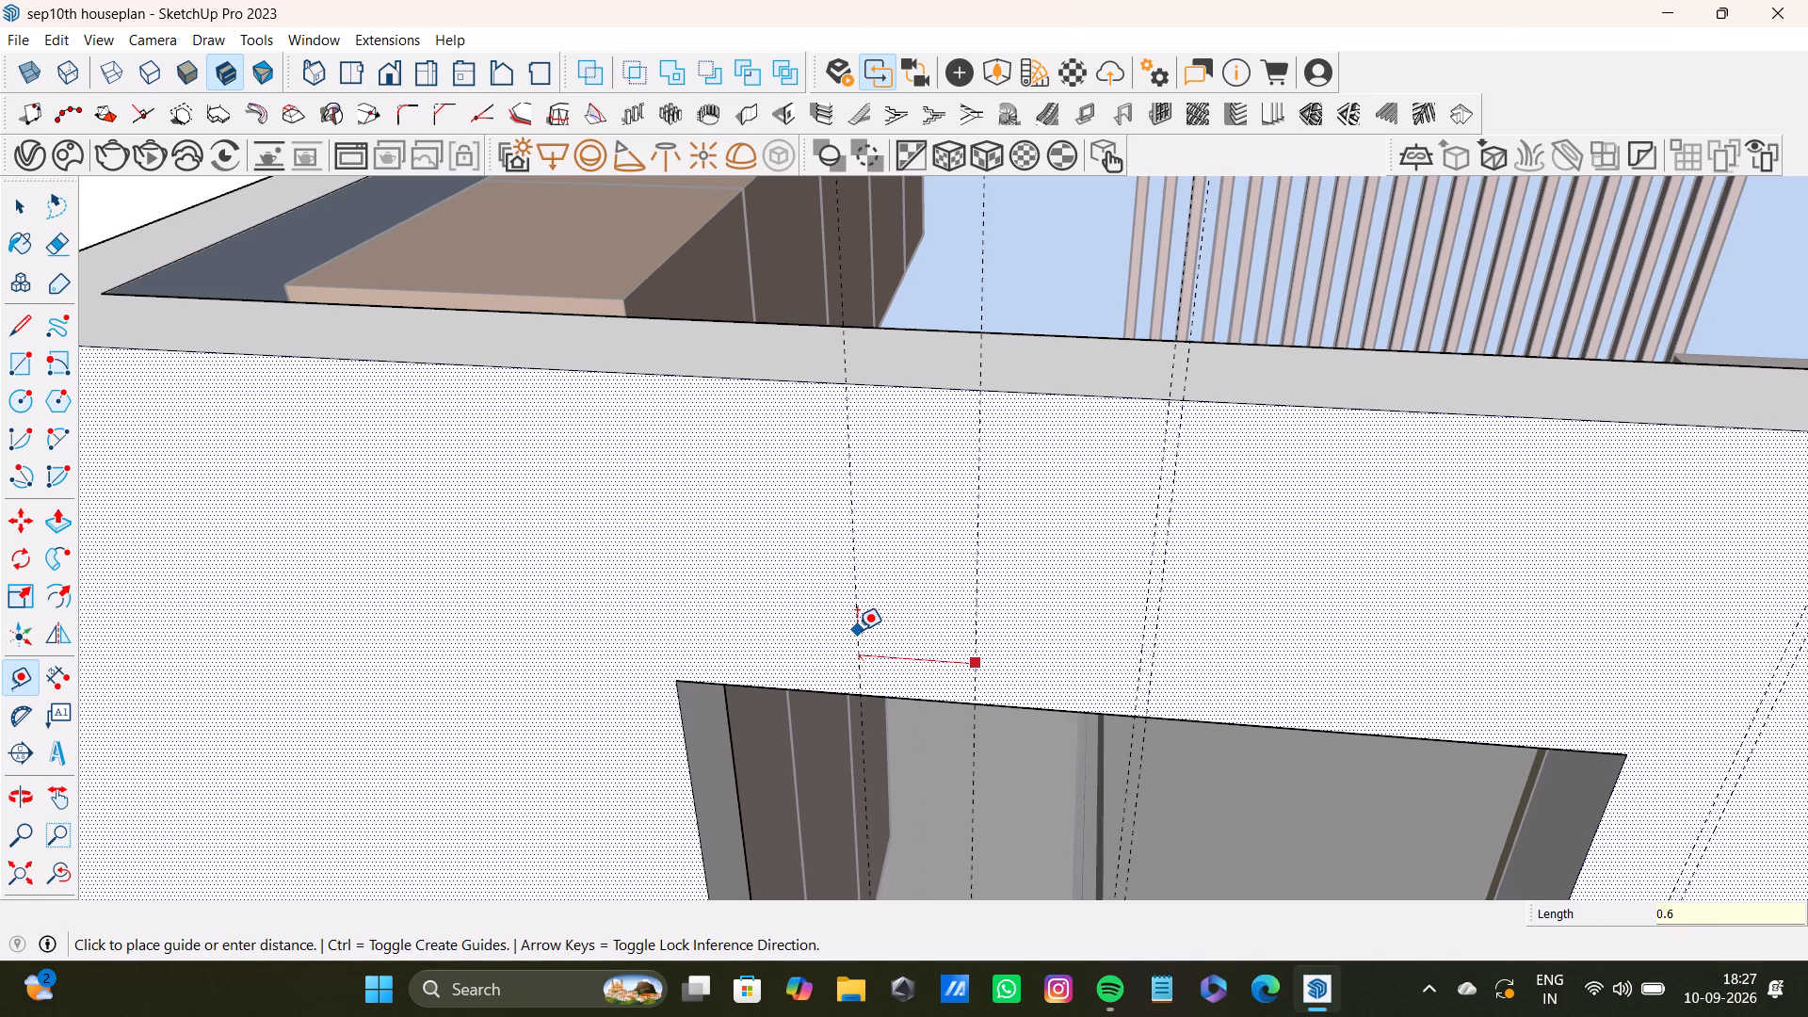
pyautogui.press('BackSpace')
pyautogui.press('5')
pyautogui.hotkey('shift', '"')
pyautogui.press('Return')
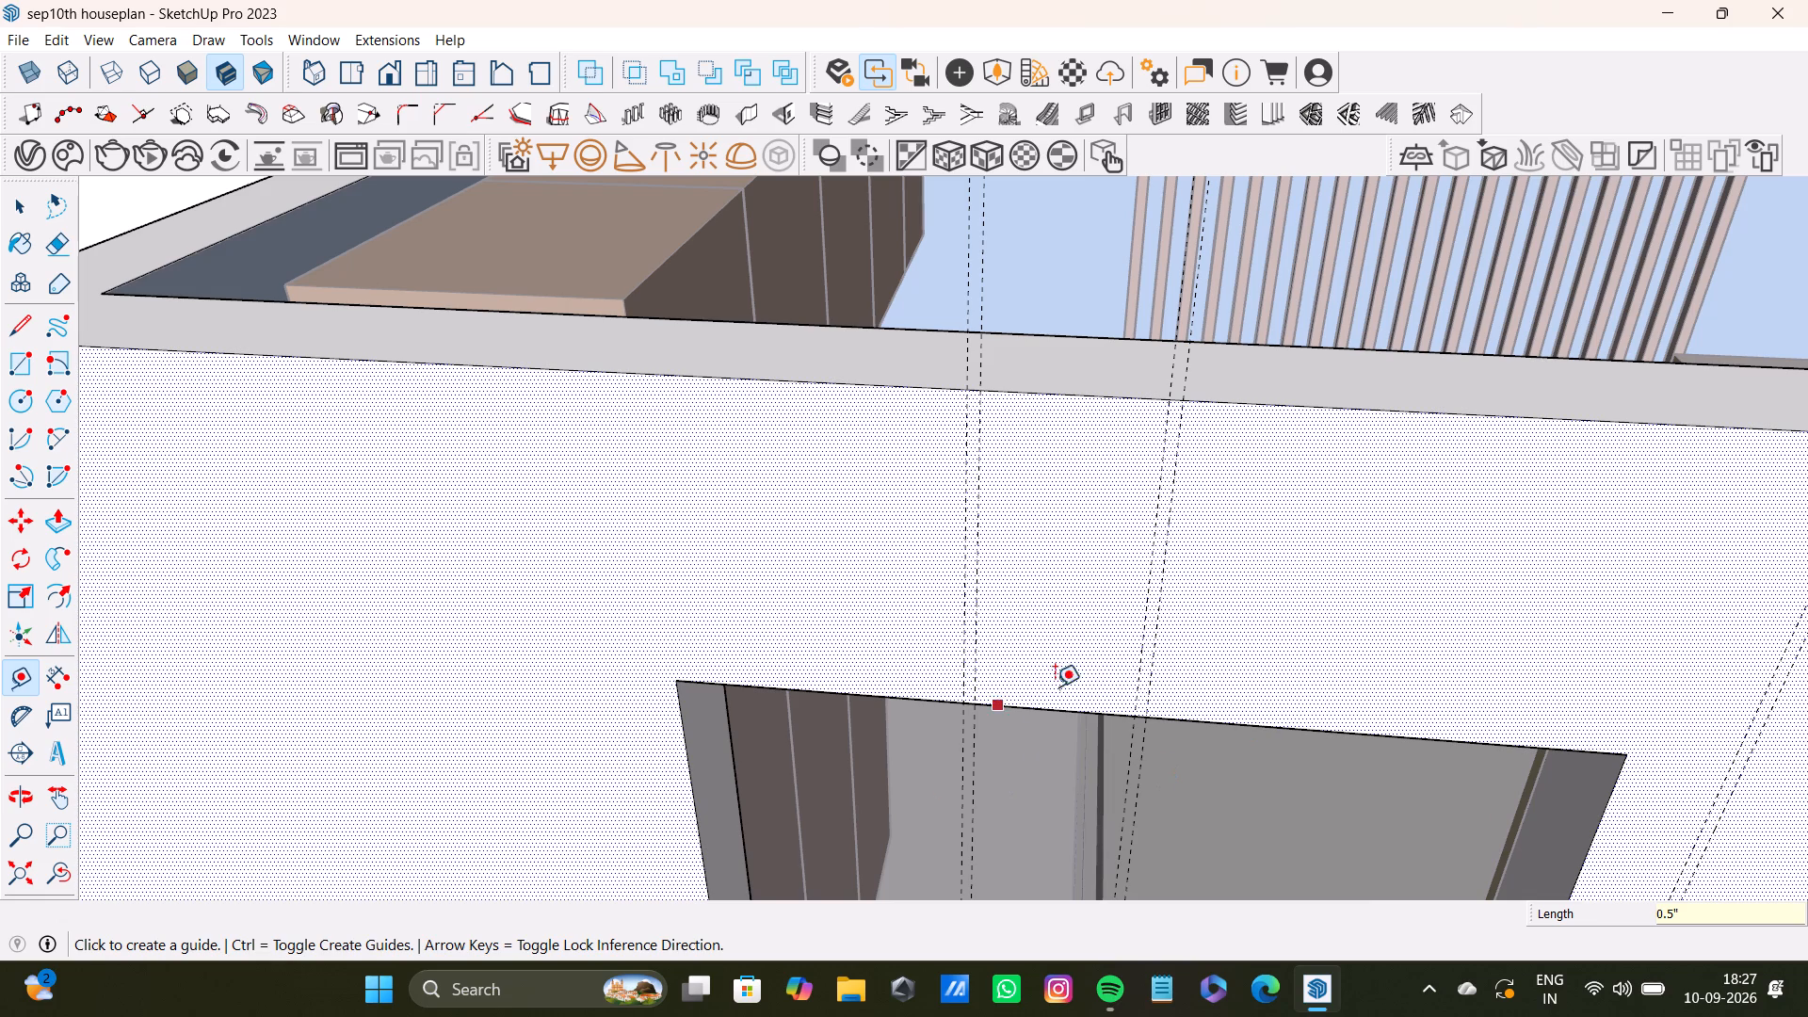
# Place a vertical guide 2' from the new pair, on the wall stretch between the two door openings.
pyautogui.scroll(-6, 1041, 676)
pyautogui.keyDown('shift'); pyautogui.moveTo(960, 638); pyautogui.dragTo(1058, 617, button='middle'); pyautogui.keyUp('shift')
pyautogui.scroll(6, 1044, 598)
pyautogui.moveTo(1095, 587); pyautogui.dragTo(1078, 587)
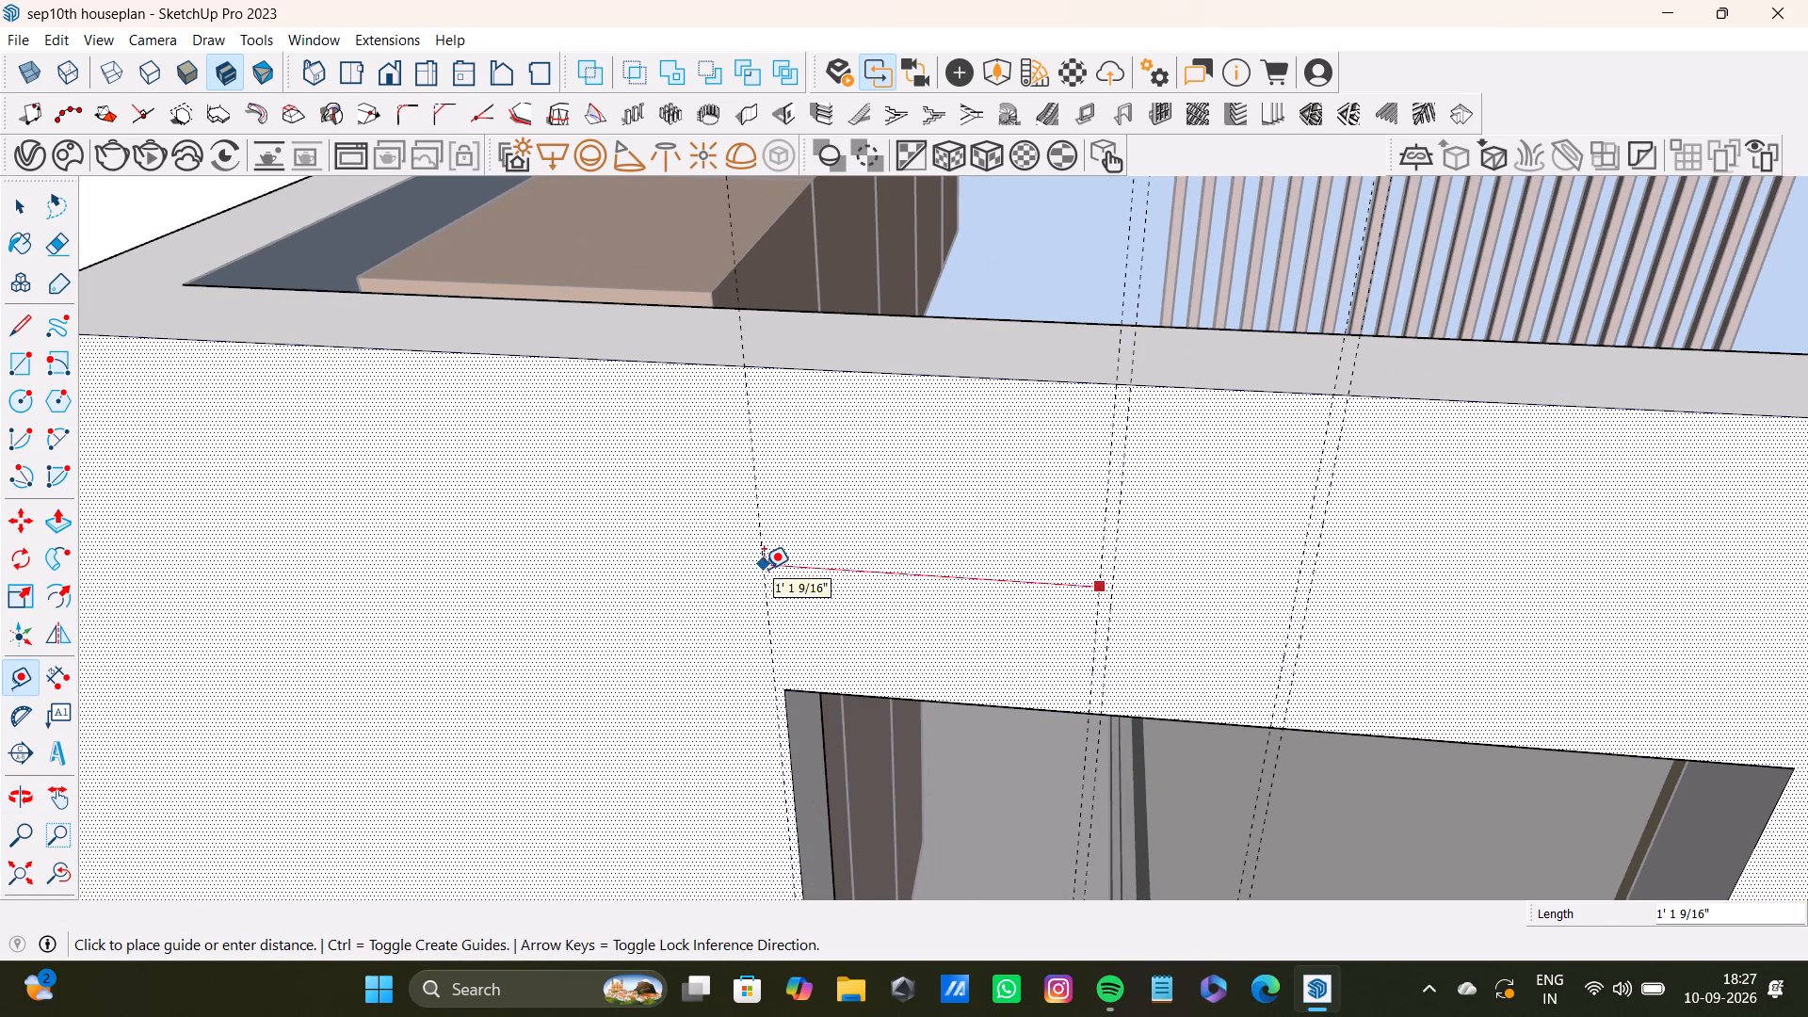
pyautogui.write("2'")
pyautogui.press('Return')
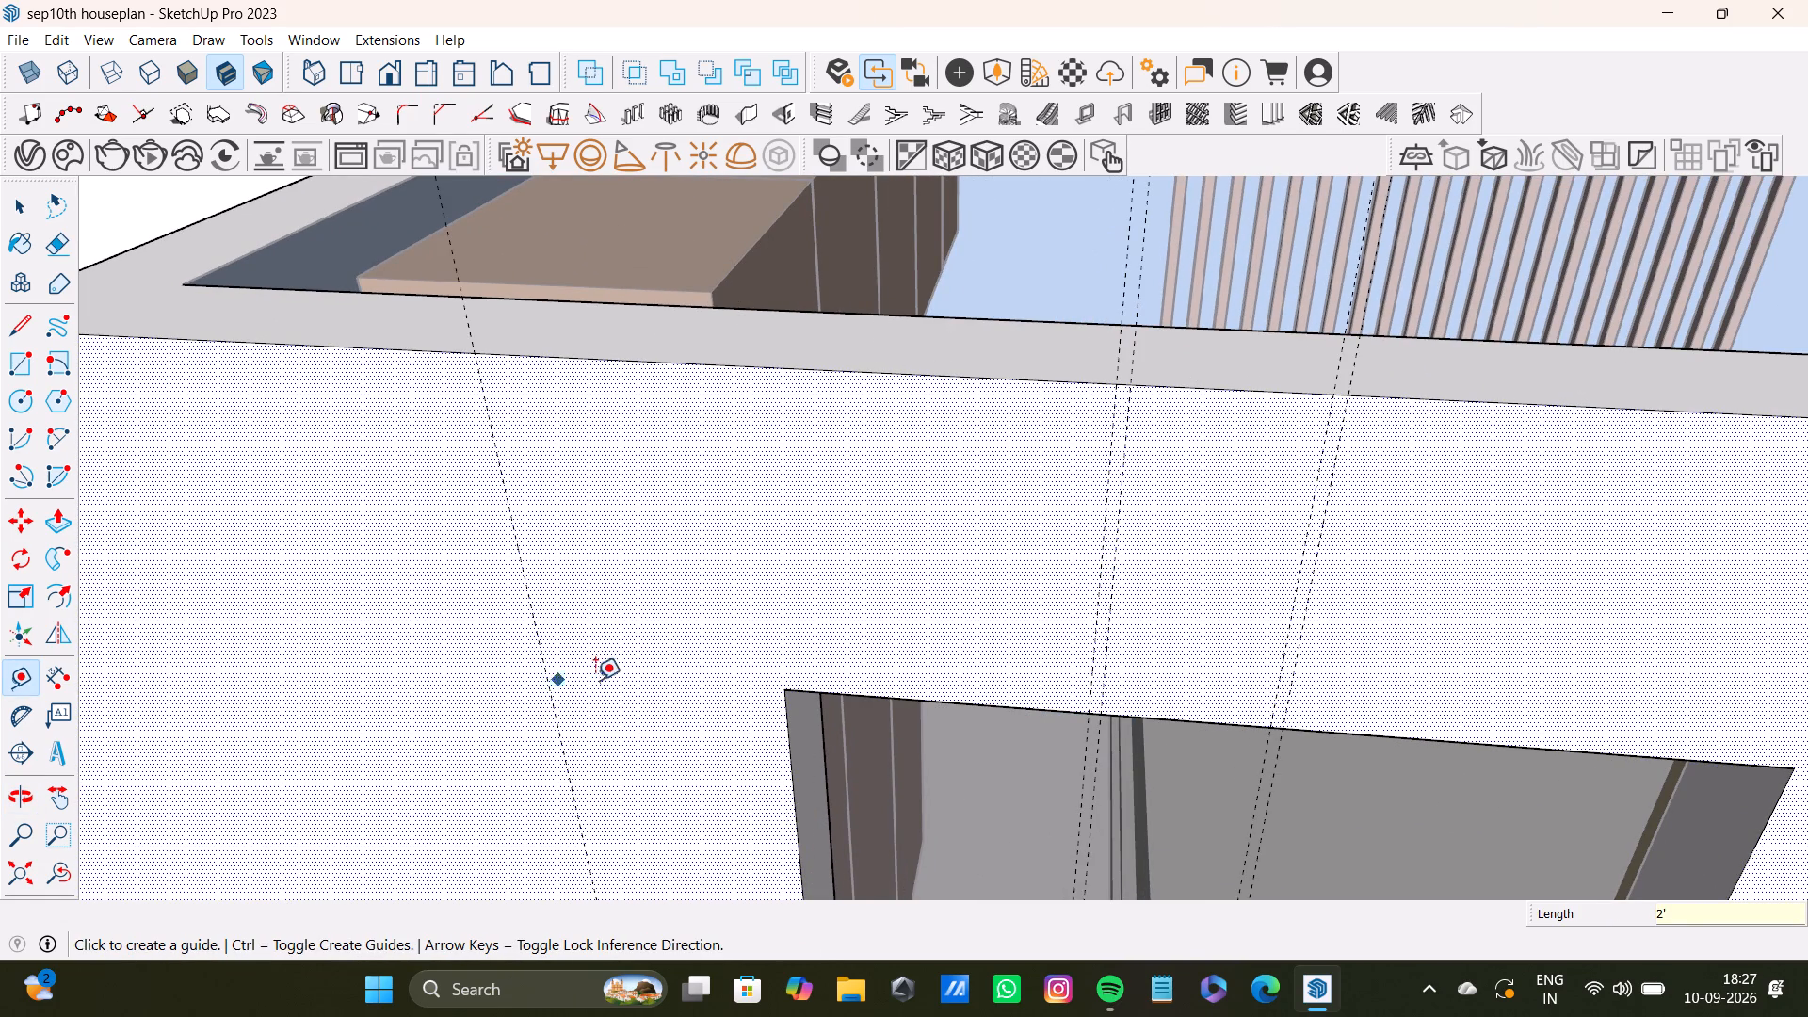
# Place a vertical guide 0.5" beyond the 2' guide between the door openings, towards the second opening.
pyautogui.keyDown('shift'); pyautogui.scroll(-3, 596, 680); pyautogui.keyUp('shift')
pyautogui.keyDown('shift'); pyautogui.moveTo(602, 680); pyautogui.dragTo(832, 651, button='middle'); pyautogui.keyUp('shift')
pyautogui.scroll(1, 763, 654)
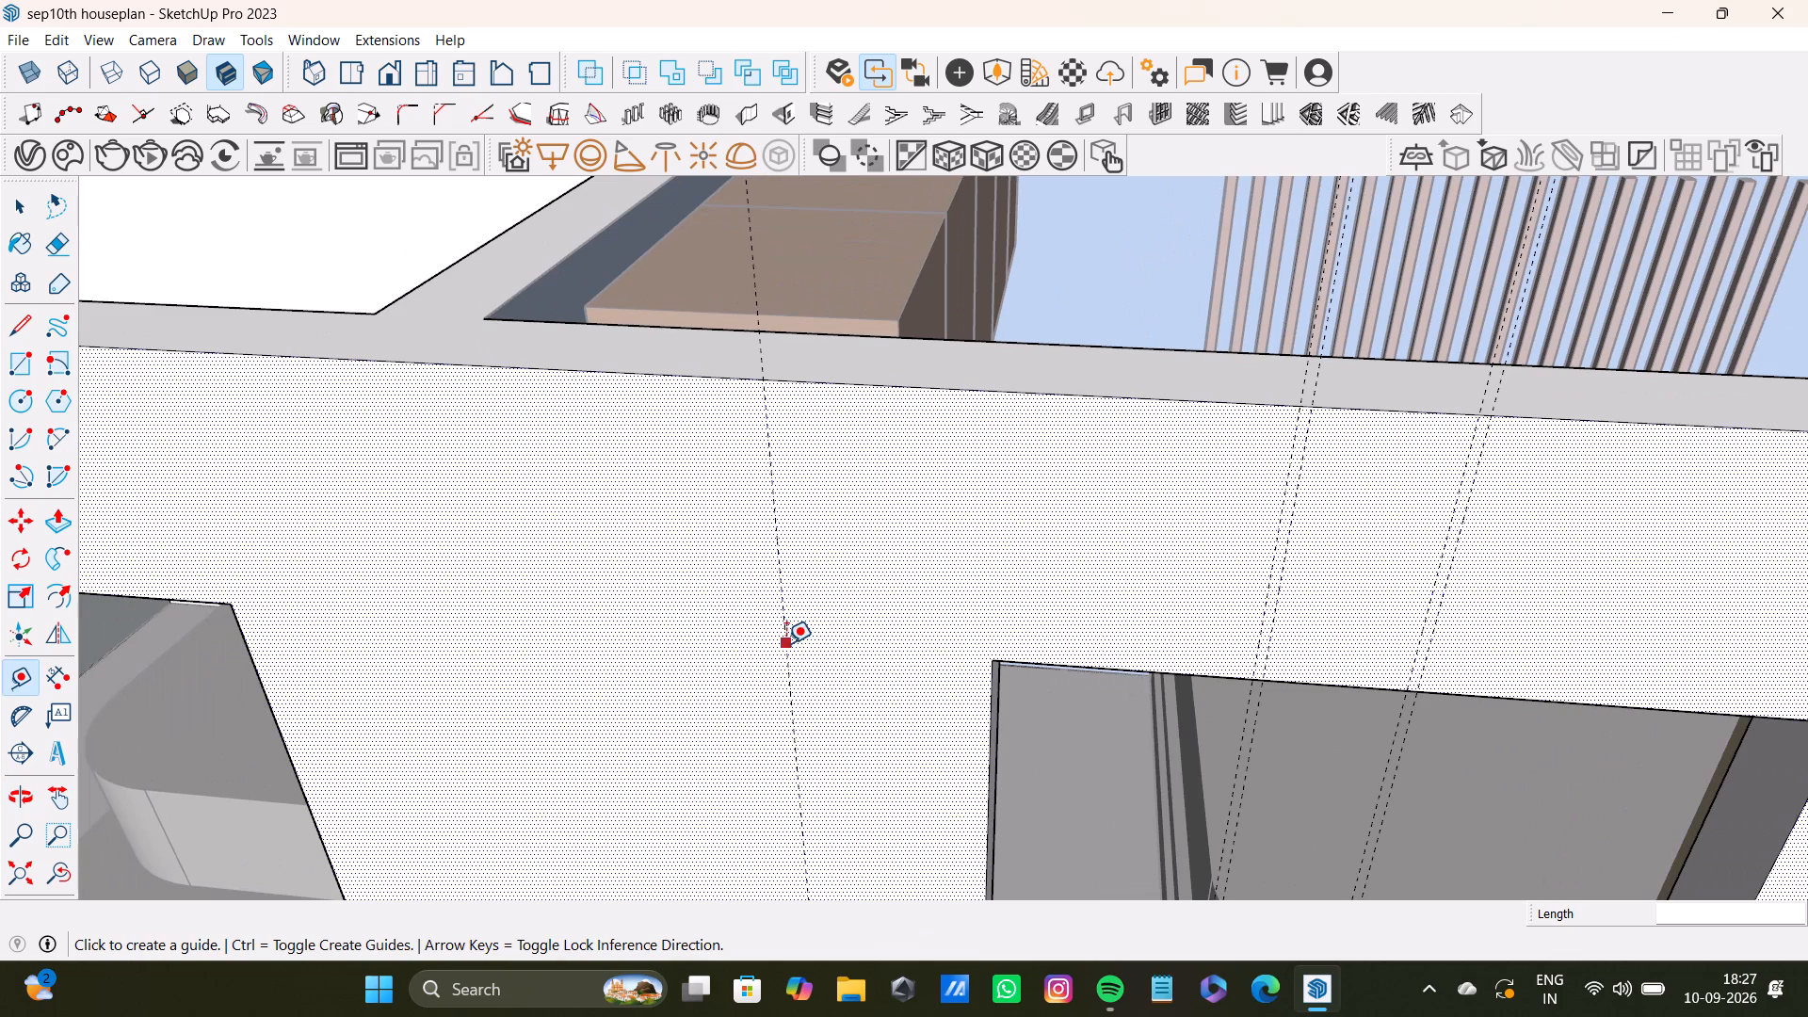
pyautogui.moveTo(786, 643); pyautogui.dragTo(775, 640)
pyautogui.write('0.')
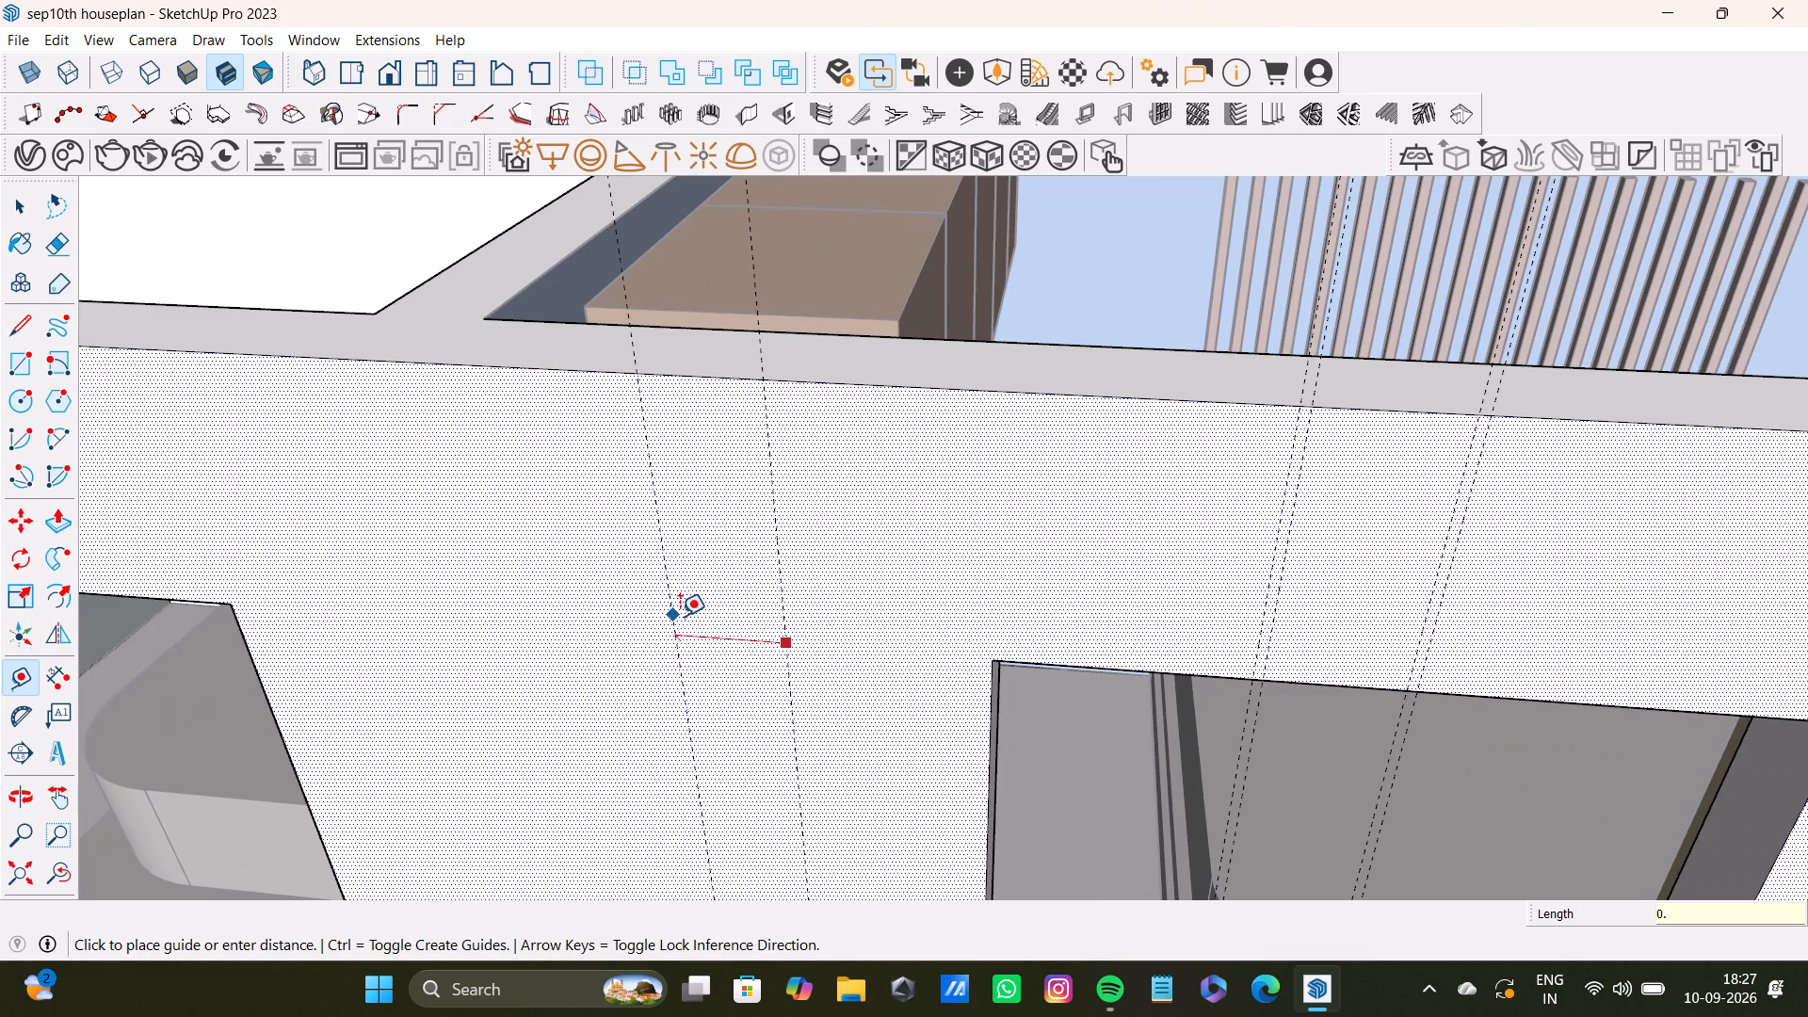
pyautogui.write('5"')
pyautogui.press('Return')
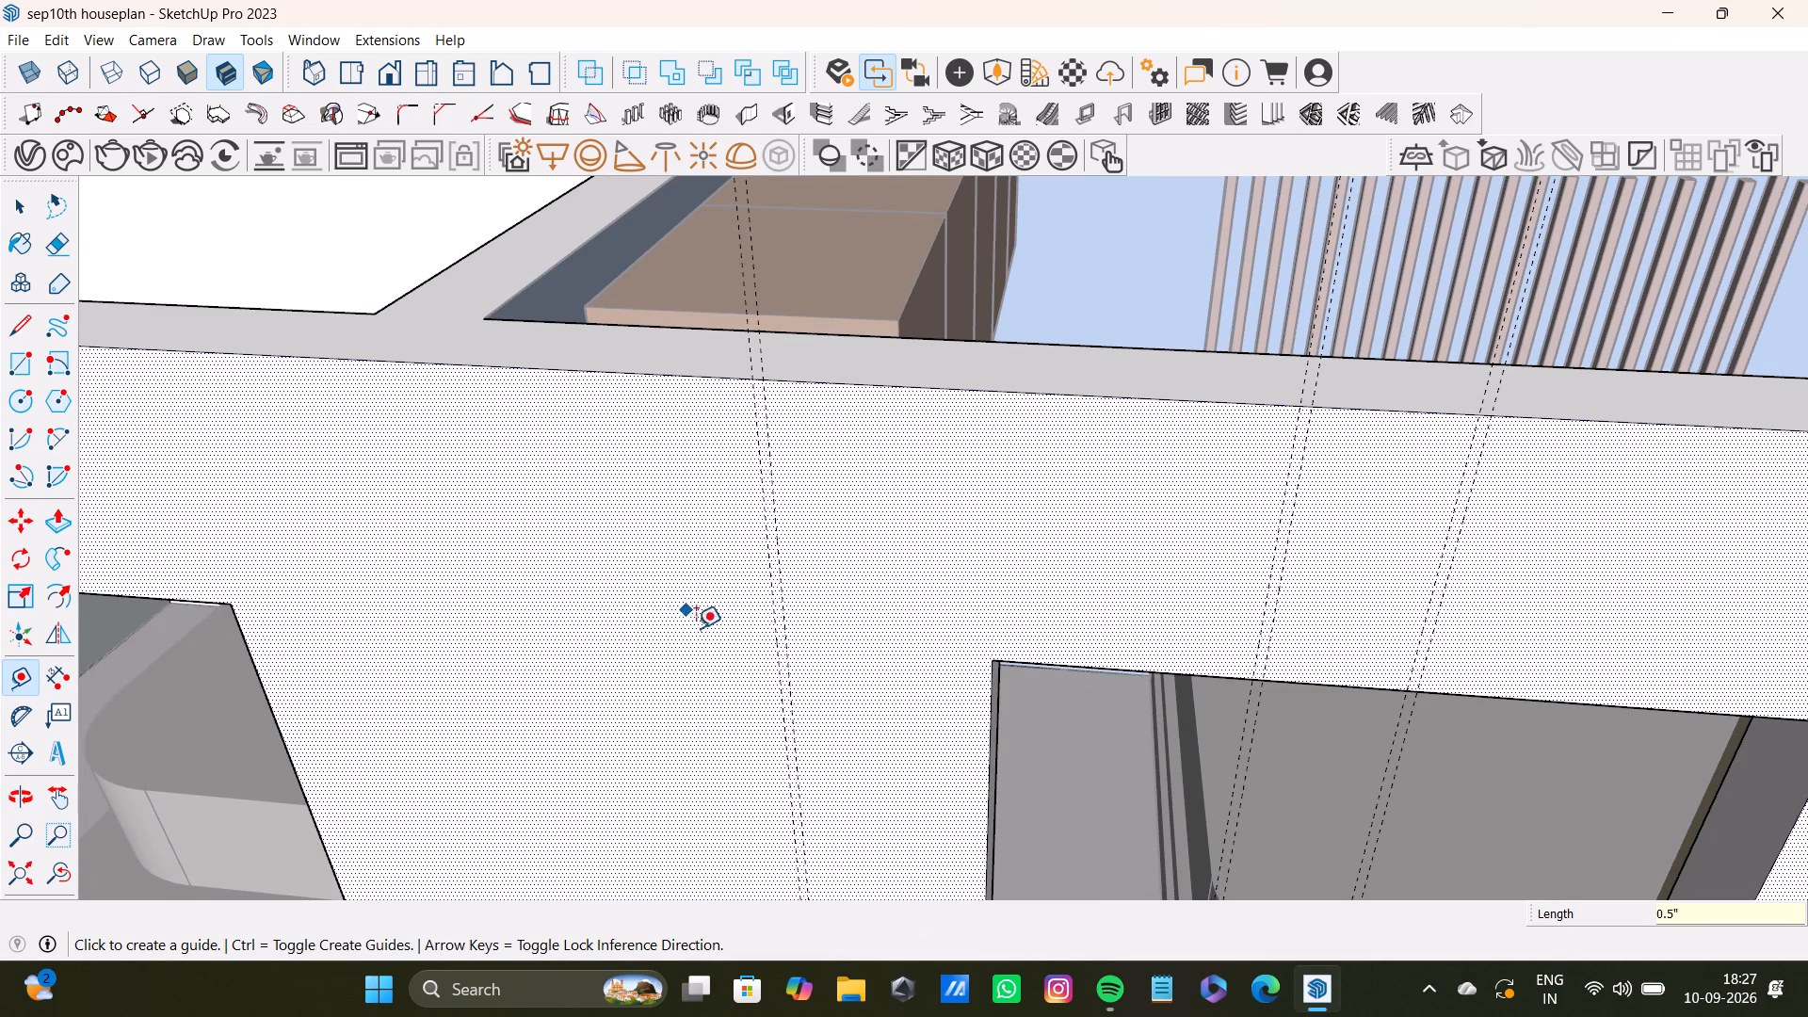
# Place a vertical guide 7" from the pair between the door openings, towards the second door opening.
pyautogui.scroll(-9, 699, 628)
pyautogui.keyDown('shift'); pyautogui.moveTo(680, 752); pyautogui.dragTo(918, 734, button='middle'); pyautogui.keyUp('shift')
pyautogui.scroll(7, 866, 630)
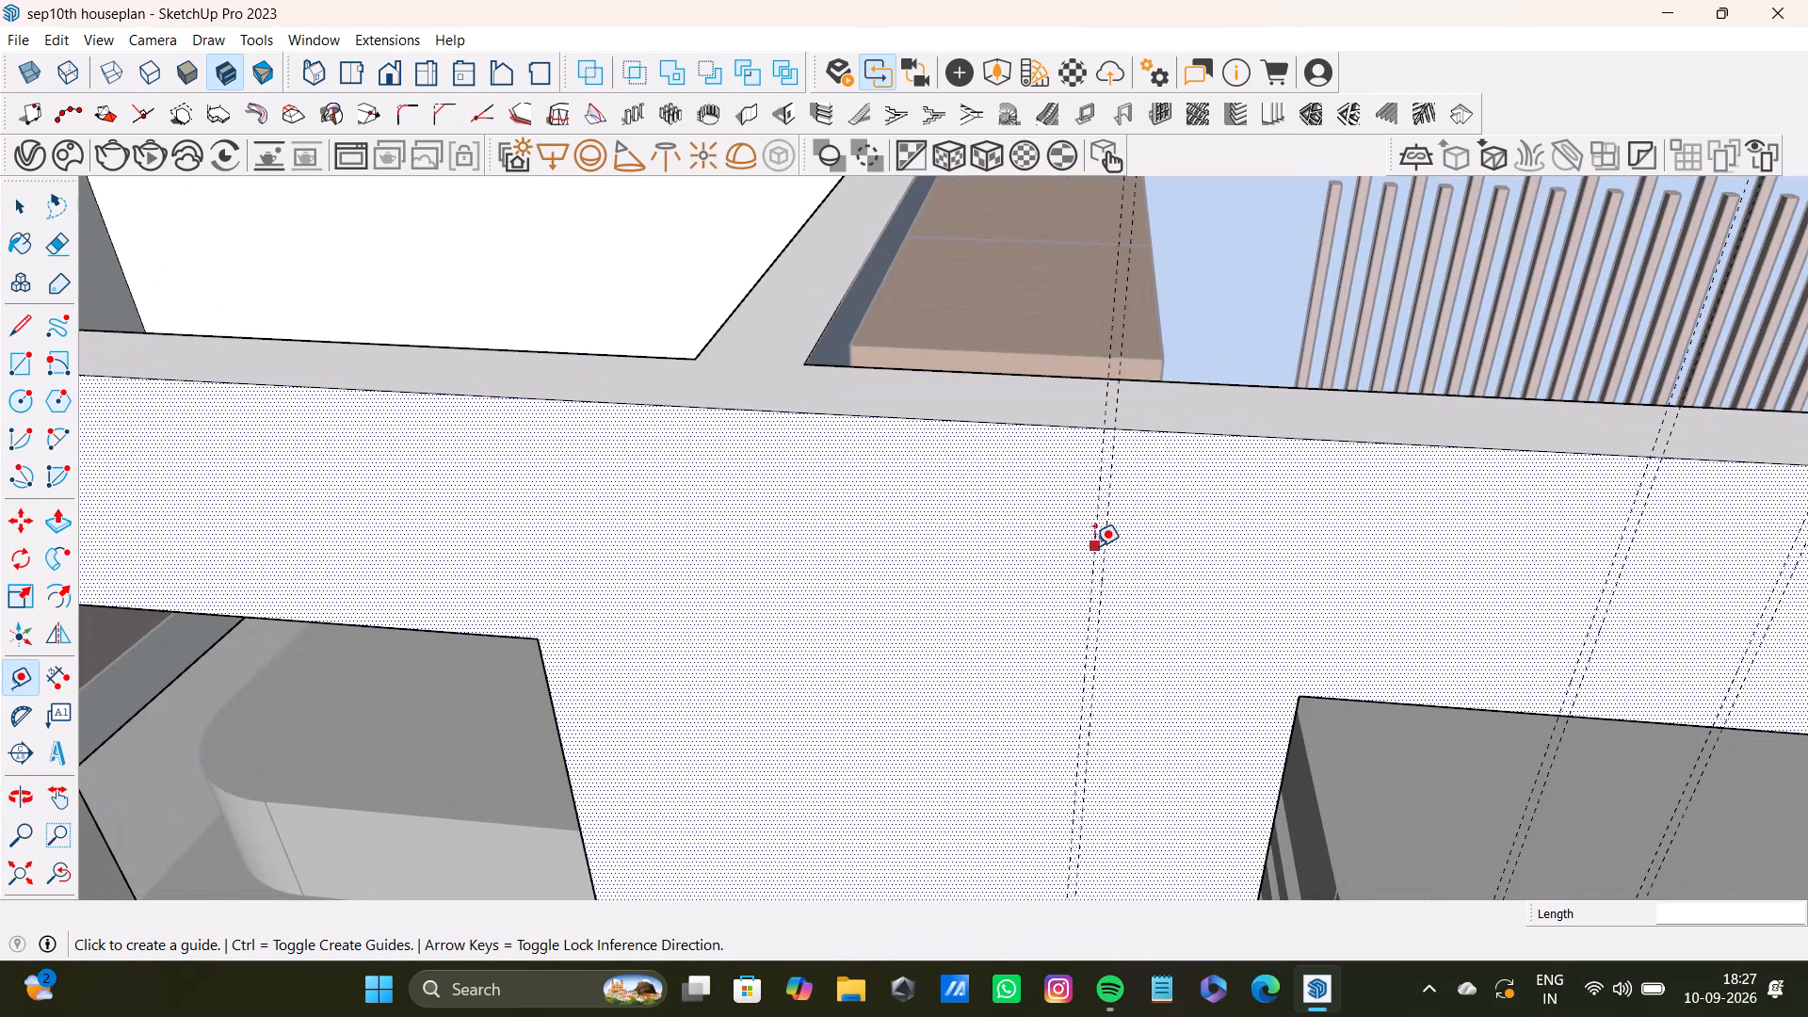
pyautogui.click(1094, 547)
pyautogui.scroll(-4, 706, 516)
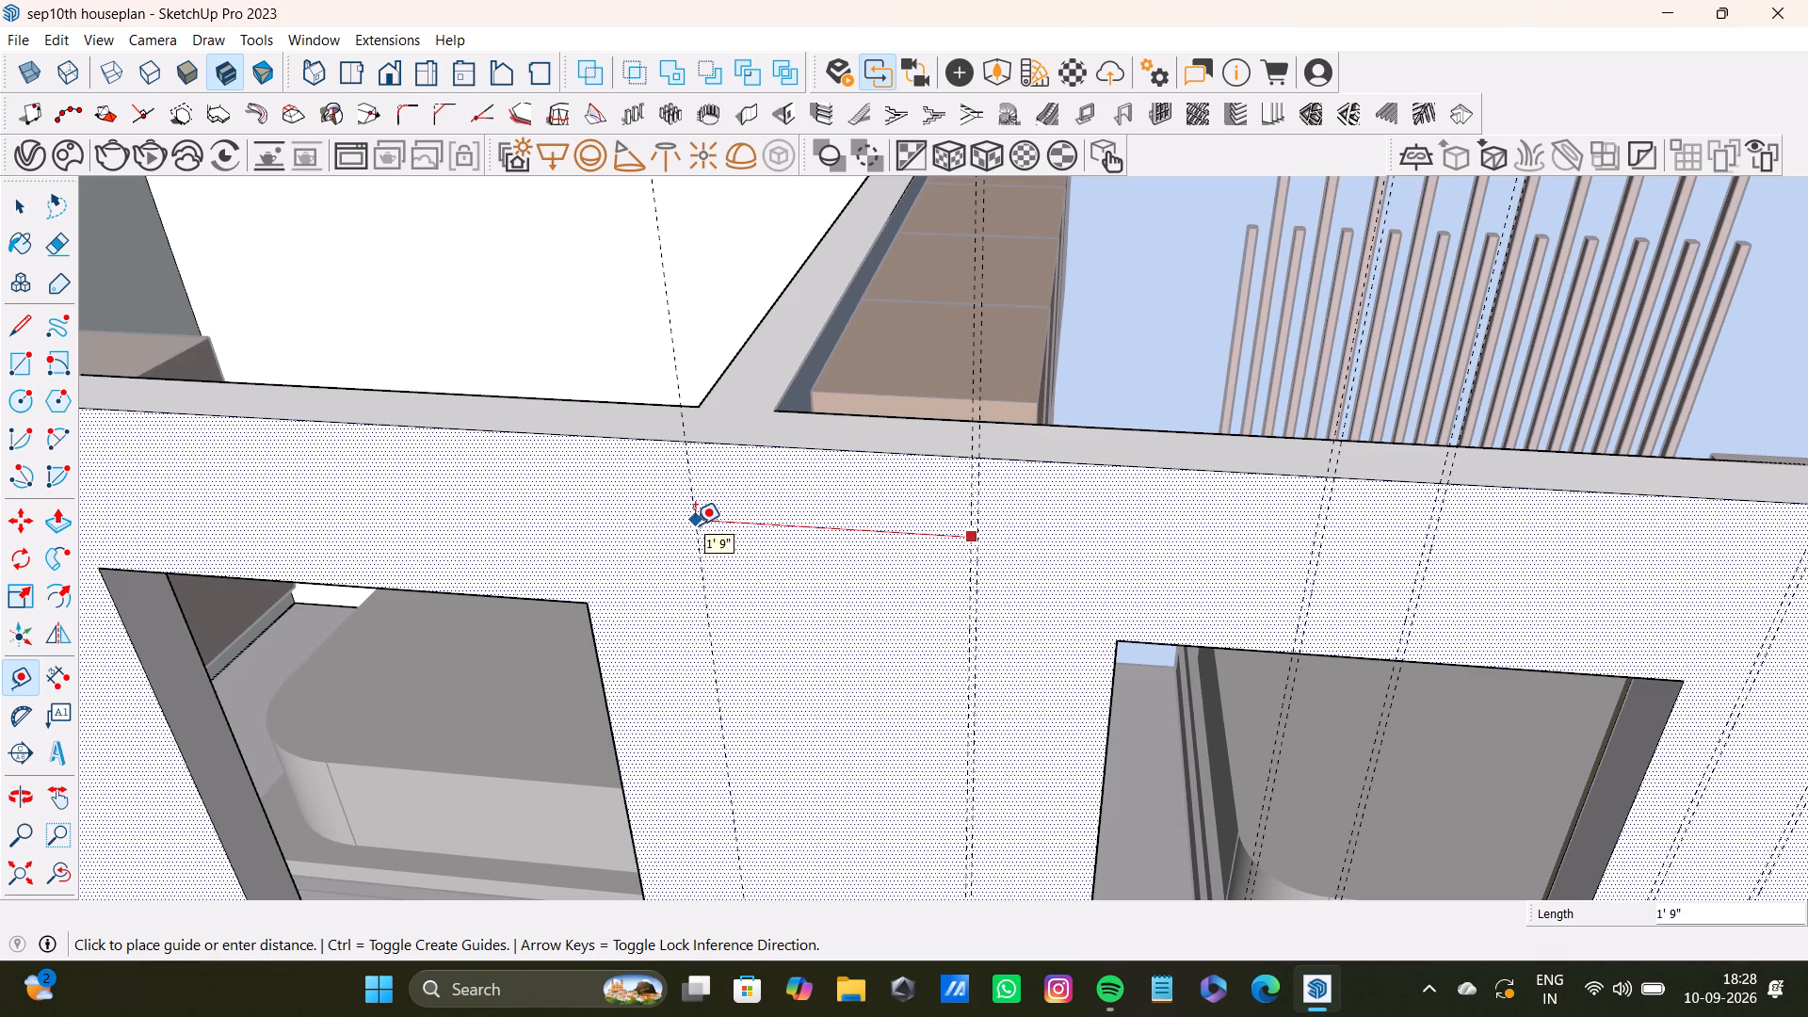
pyautogui.scroll(-3, 745, 589)
pyautogui.moveTo(871, 646); pyautogui.dragTo(920, 589, button='middle')
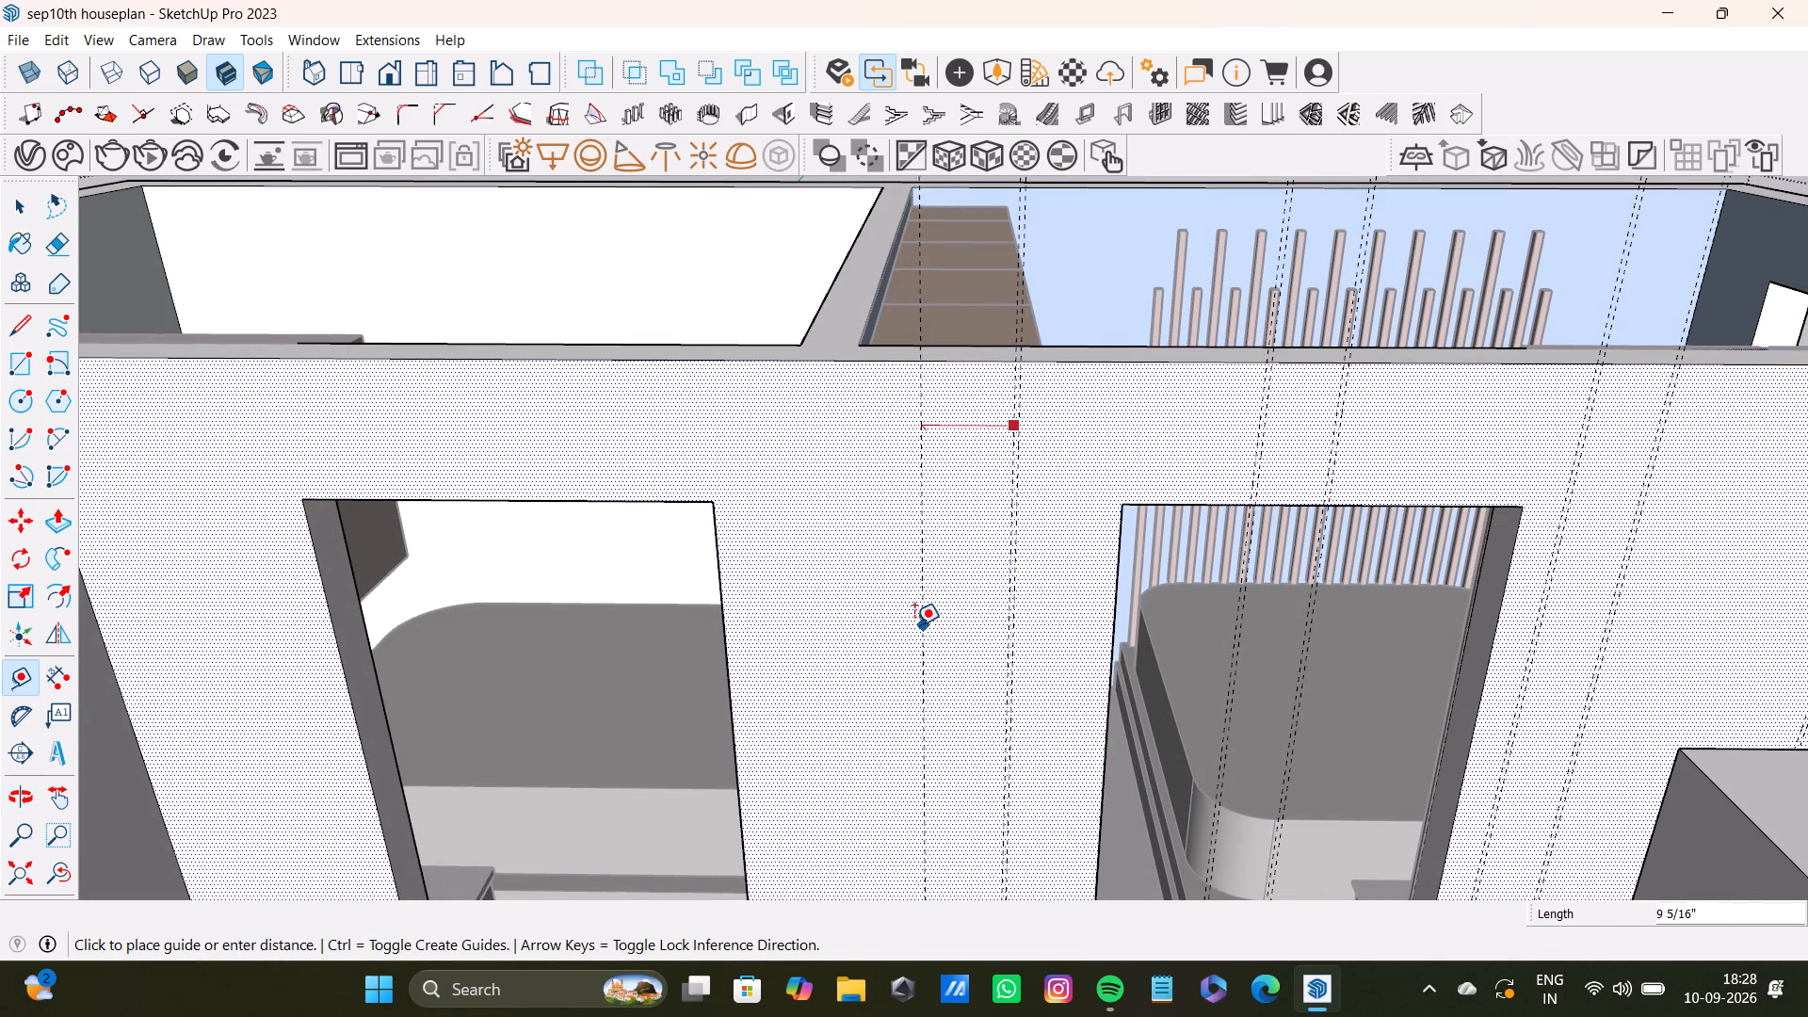
pyautogui.write('7"')
pyautogui.press('Return')
# Place a vertical guide 0.5" beyond the 7" guide between the door openings, towards the second opening.
pyautogui.scroll(4, 947, 642)
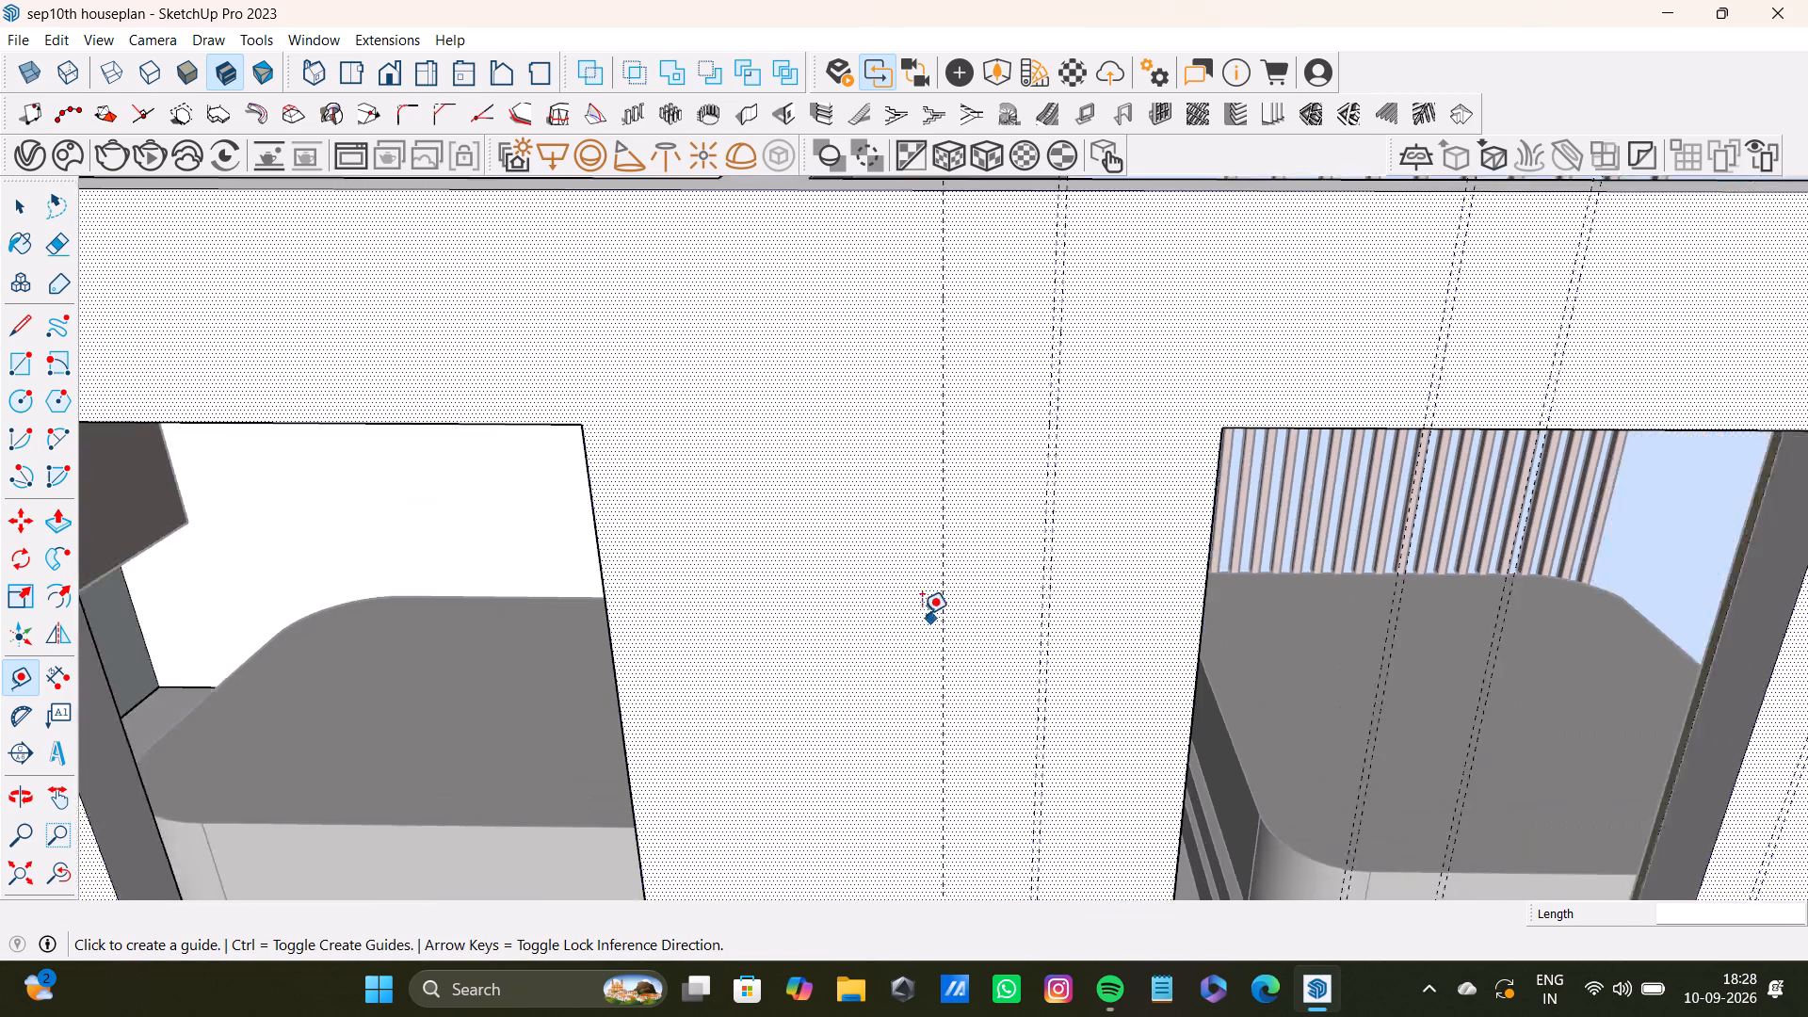
pyautogui.scroll(3, 922, 614)
pyautogui.click(957, 640)
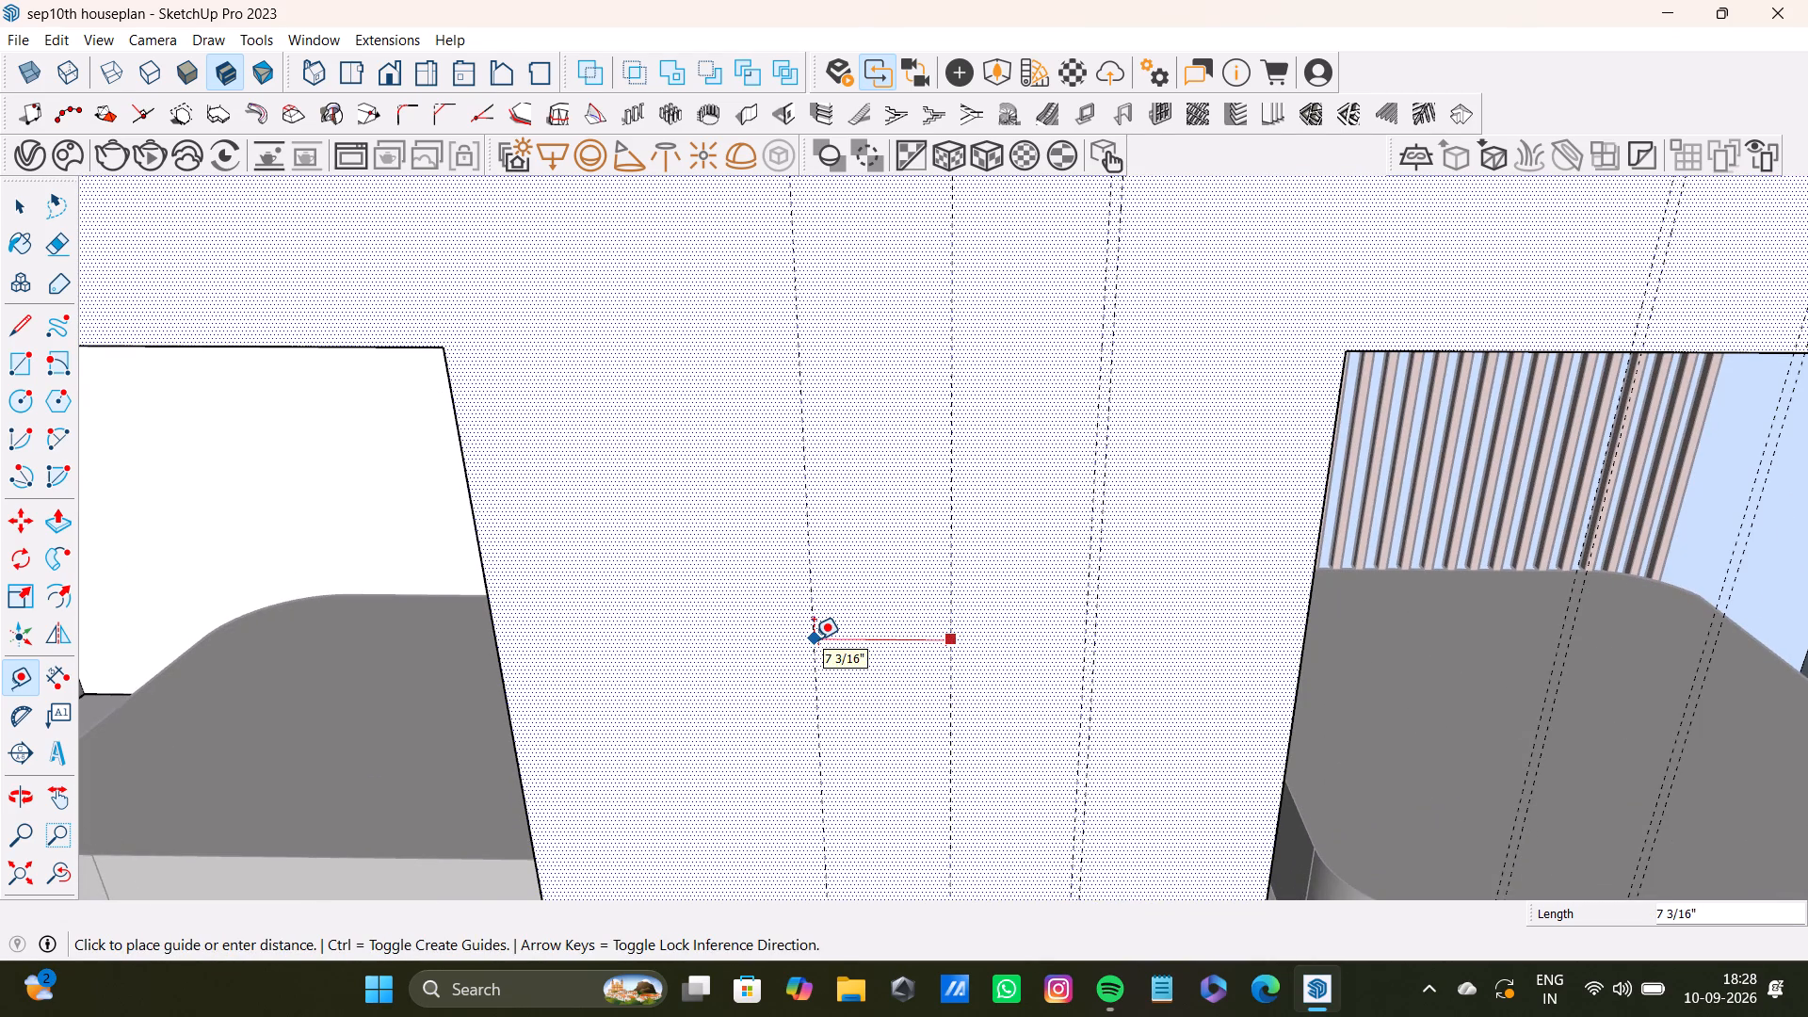
pyautogui.write('0.5')
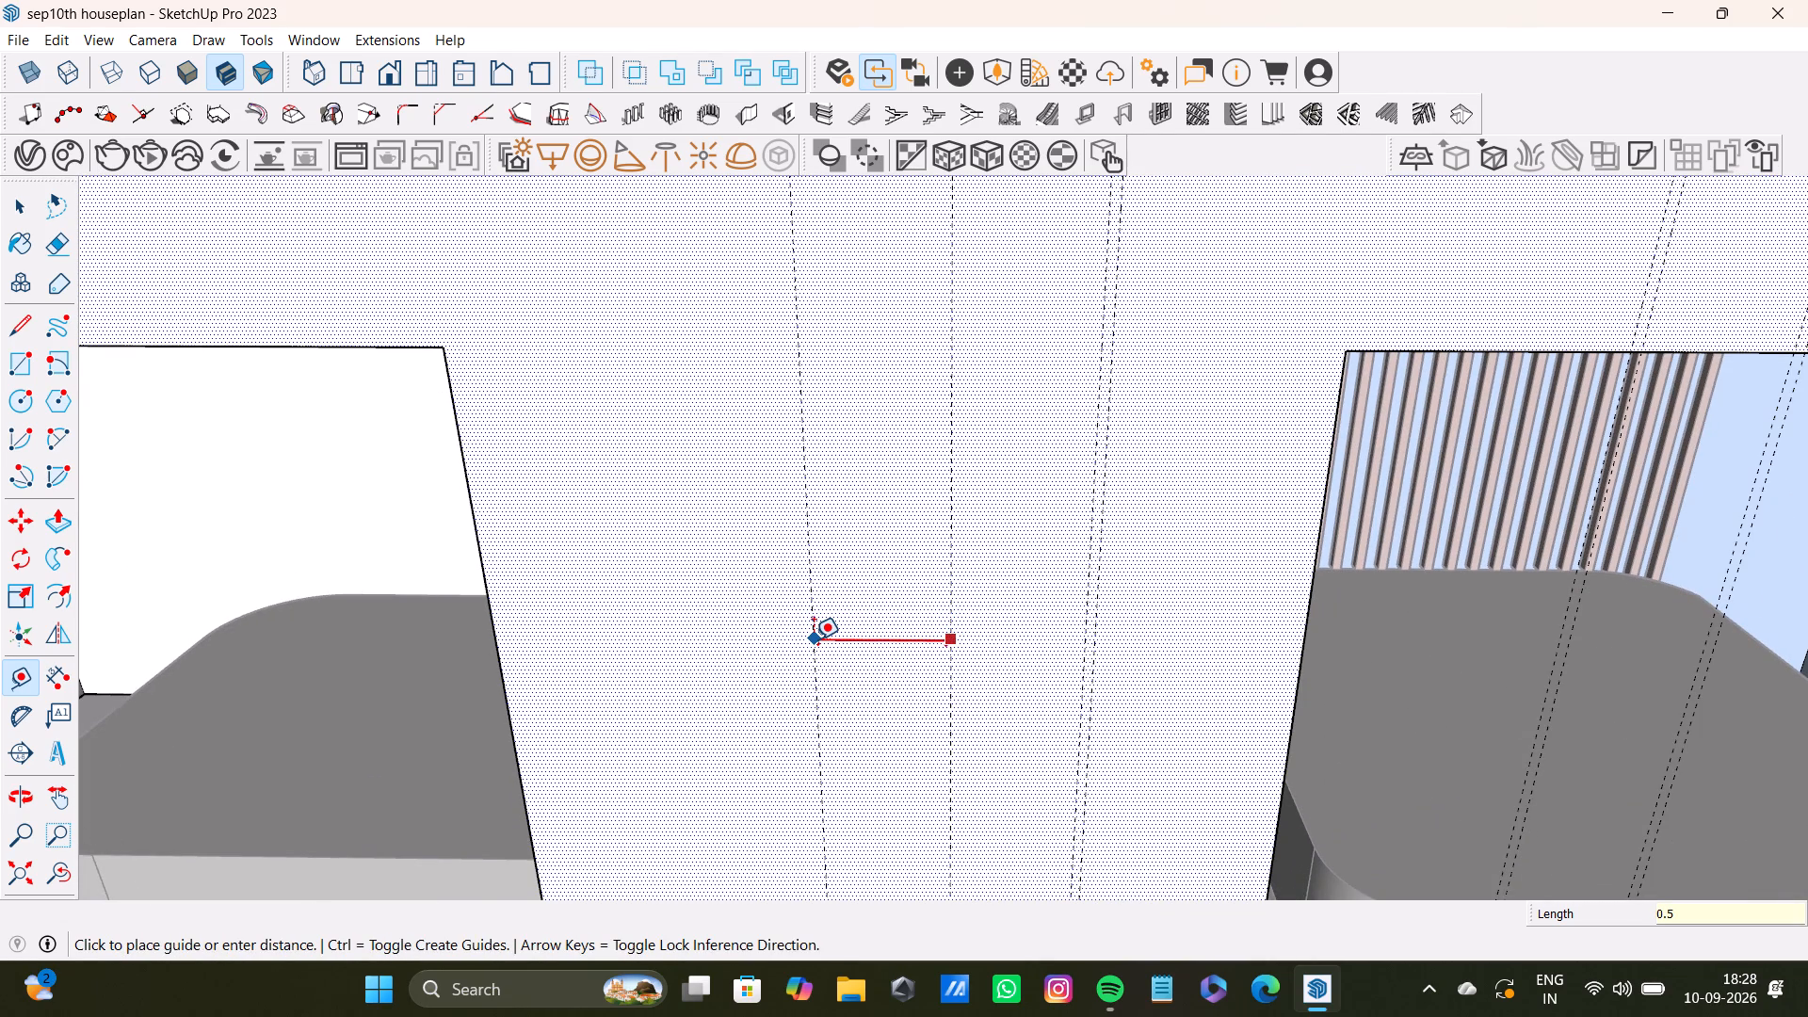
pyautogui.hotkey('shift', '"')
pyautogui.press('Return')
# Place a vertical guide 2' from the latest pair, crossing the wall just inside the second door opening's near edge.
pyautogui.scroll(-5, 864, 472)
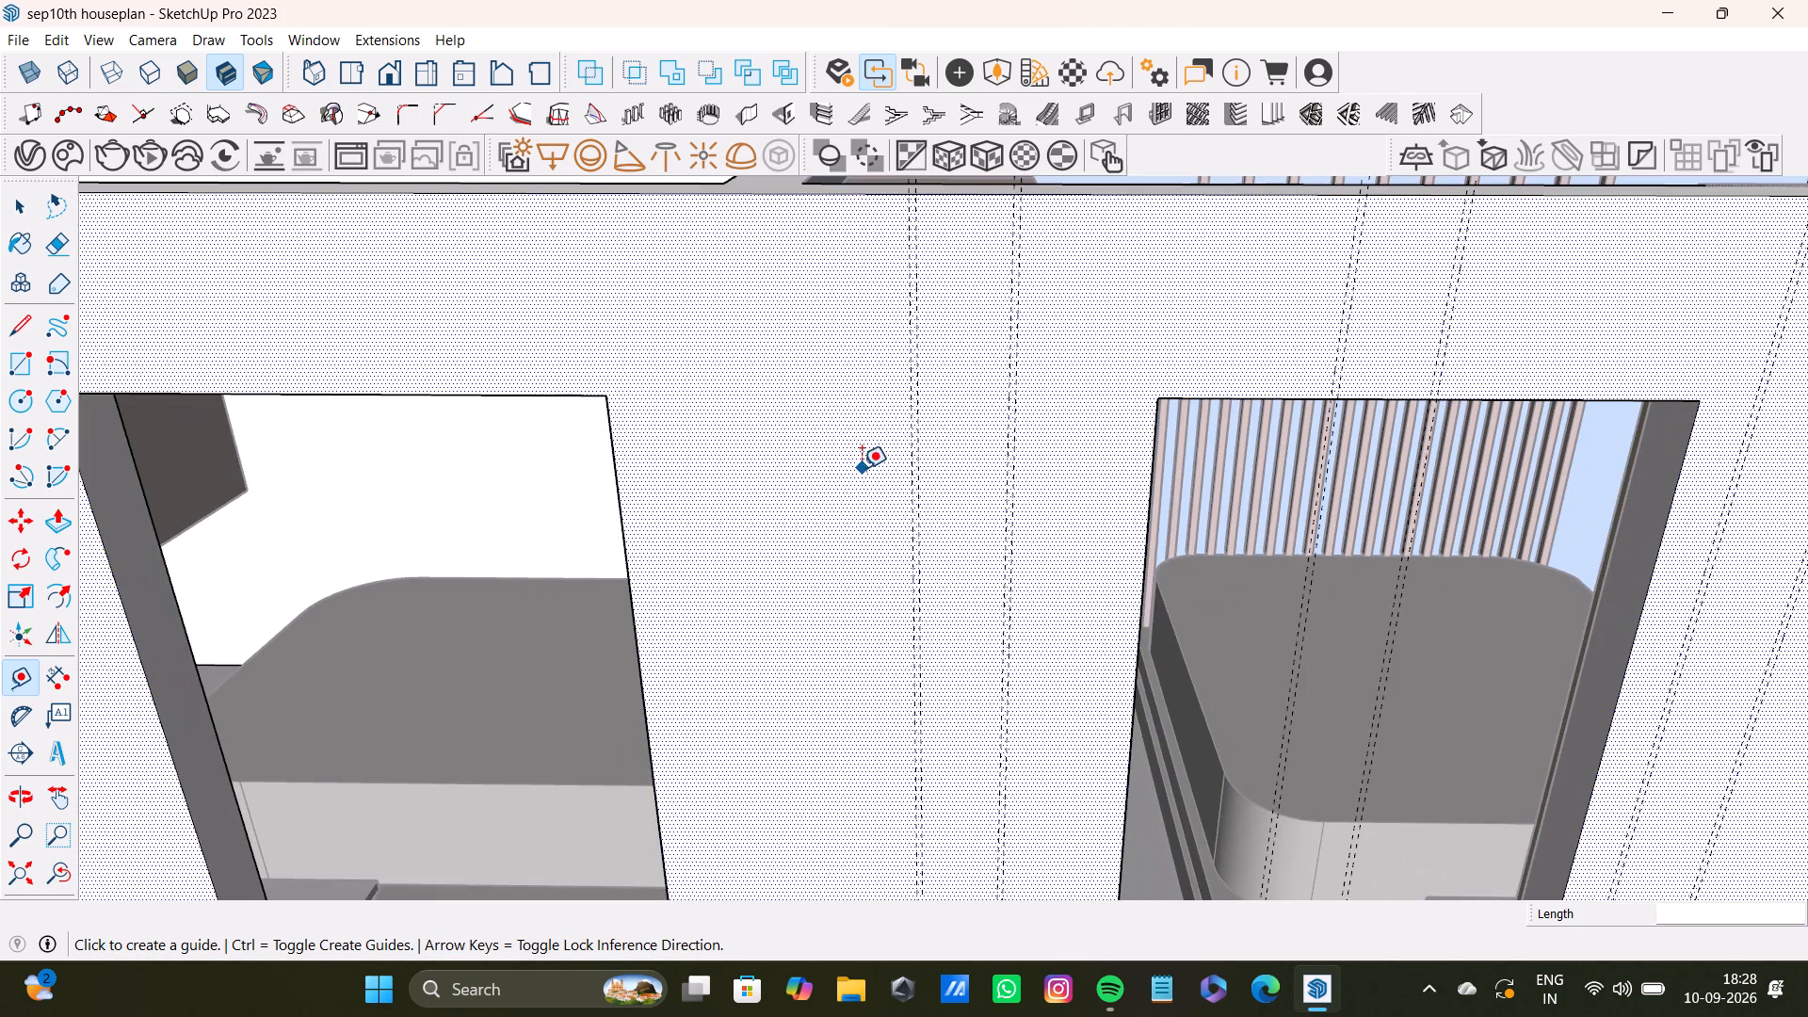
pyautogui.scroll(7, 866, 455)
pyautogui.click(961, 479)
pyautogui.scroll(-4, 595, 575)
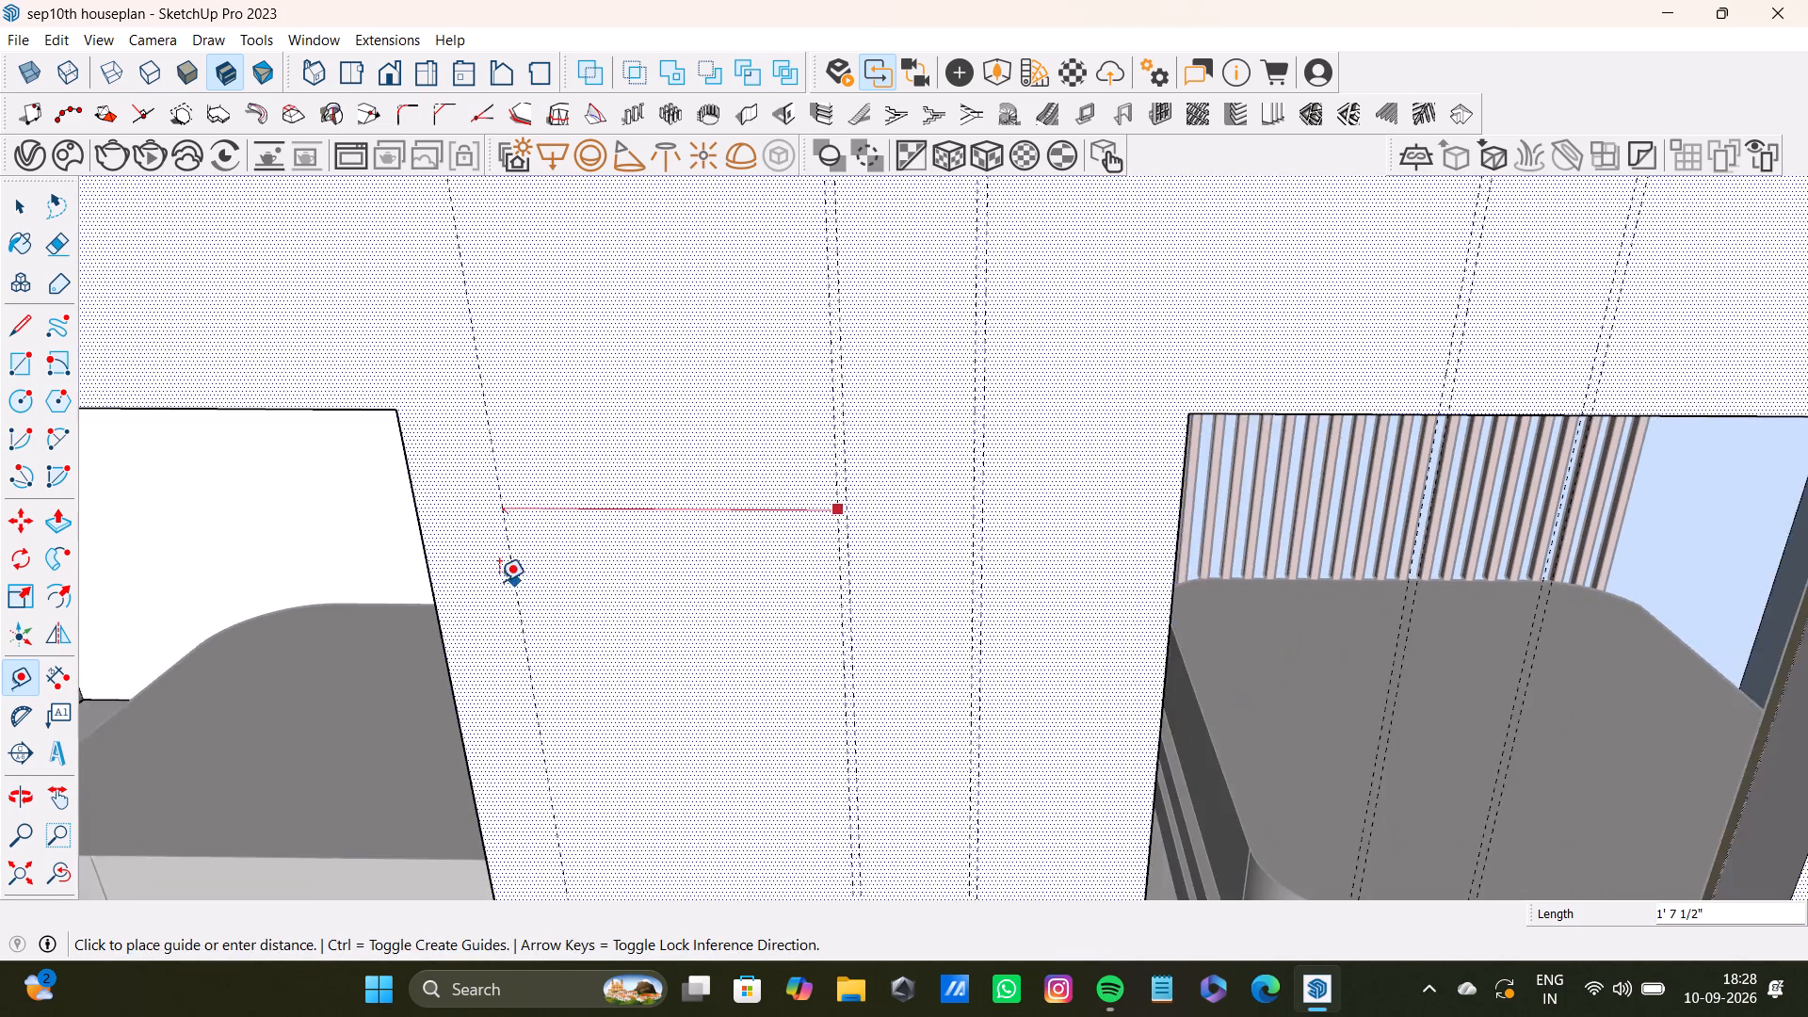
pyautogui.scroll(-2, 499, 581)
pyautogui.keyDown('shift'); pyautogui.scroll(1, 499, 581); pyautogui.keyUp('shift')
pyautogui.keyDown('shift'); pyautogui.moveTo(499, 581); pyautogui.dragTo(606, 567, button='middle'); pyautogui.keyUp('shift')
pyautogui.write("2'")
pyautogui.press('Return')
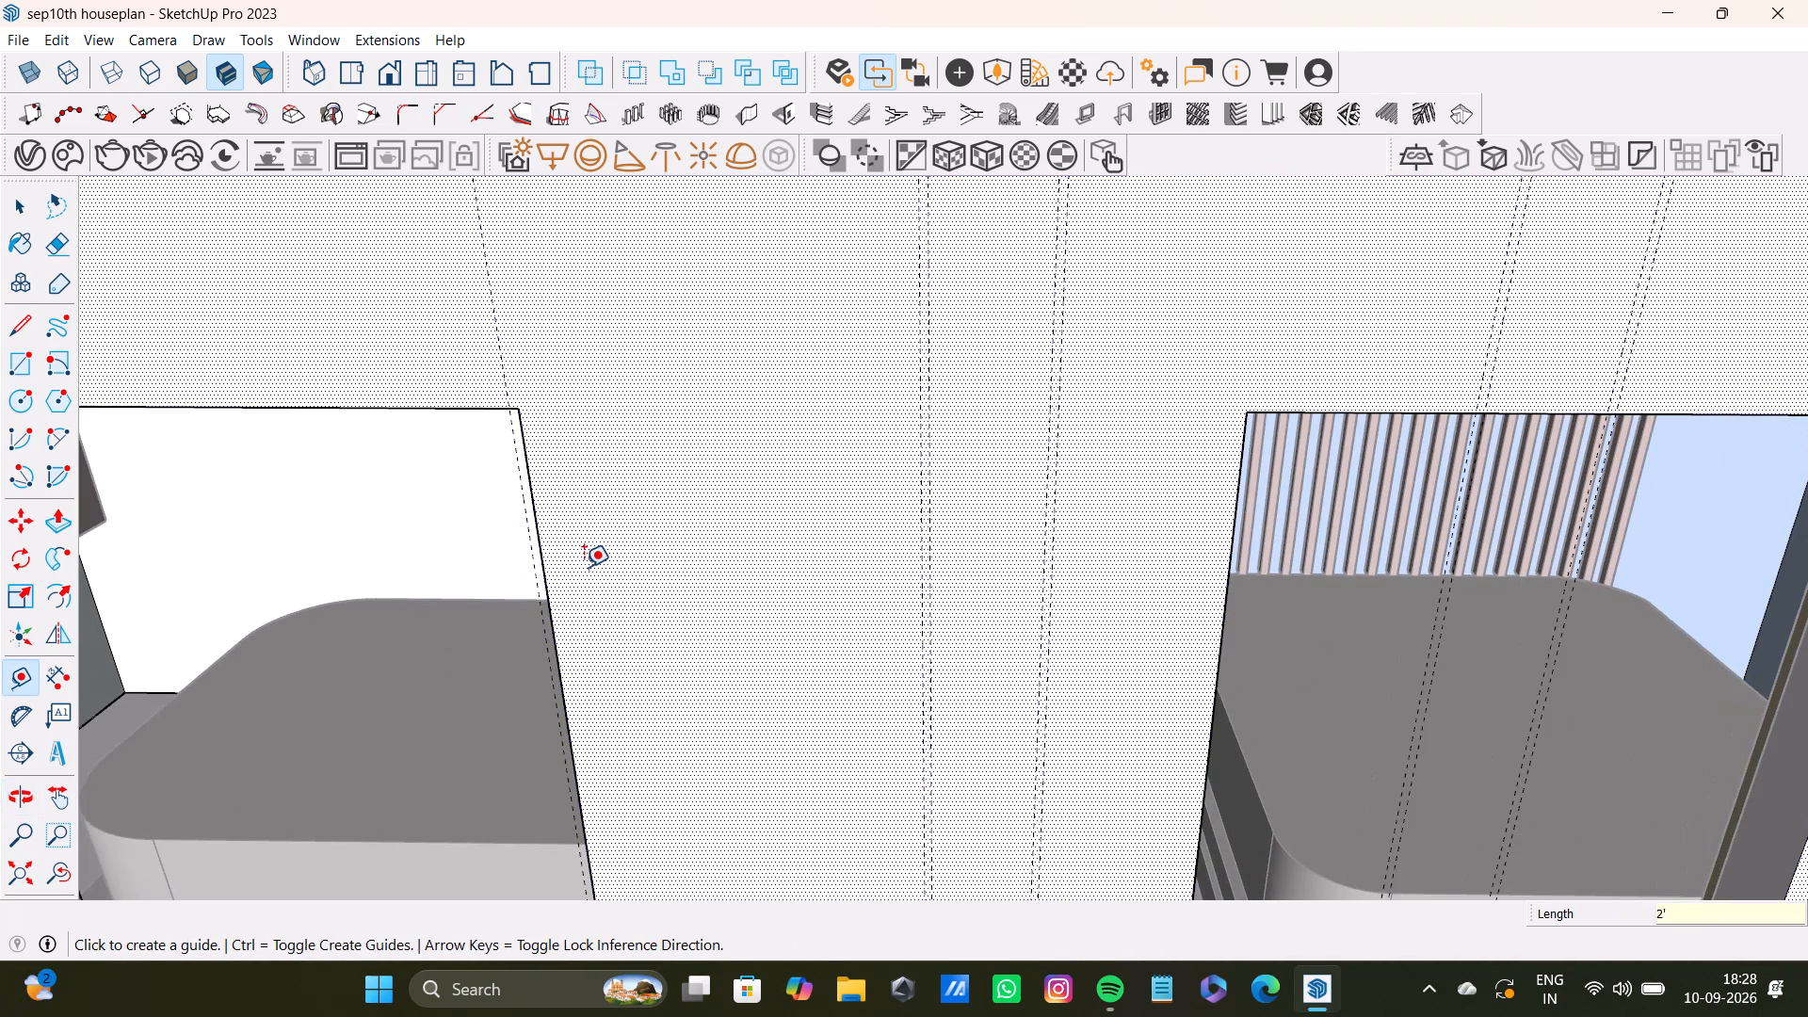
# Place a vertical guide 0.5" beyond the guide at the second door opening's near edge, towards the opening's far side.
pyautogui.scroll(6, 505, 386)
pyautogui.moveTo(501, 363); pyautogui.dragTo(475, 363)
pyautogui.scroll(-5, 417, 350)
pyautogui.keyDown('shift'); pyautogui.moveTo(419, 360); pyautogui.dragTo(478, 367, button='middle'); pyautogui.keyUp('shift')
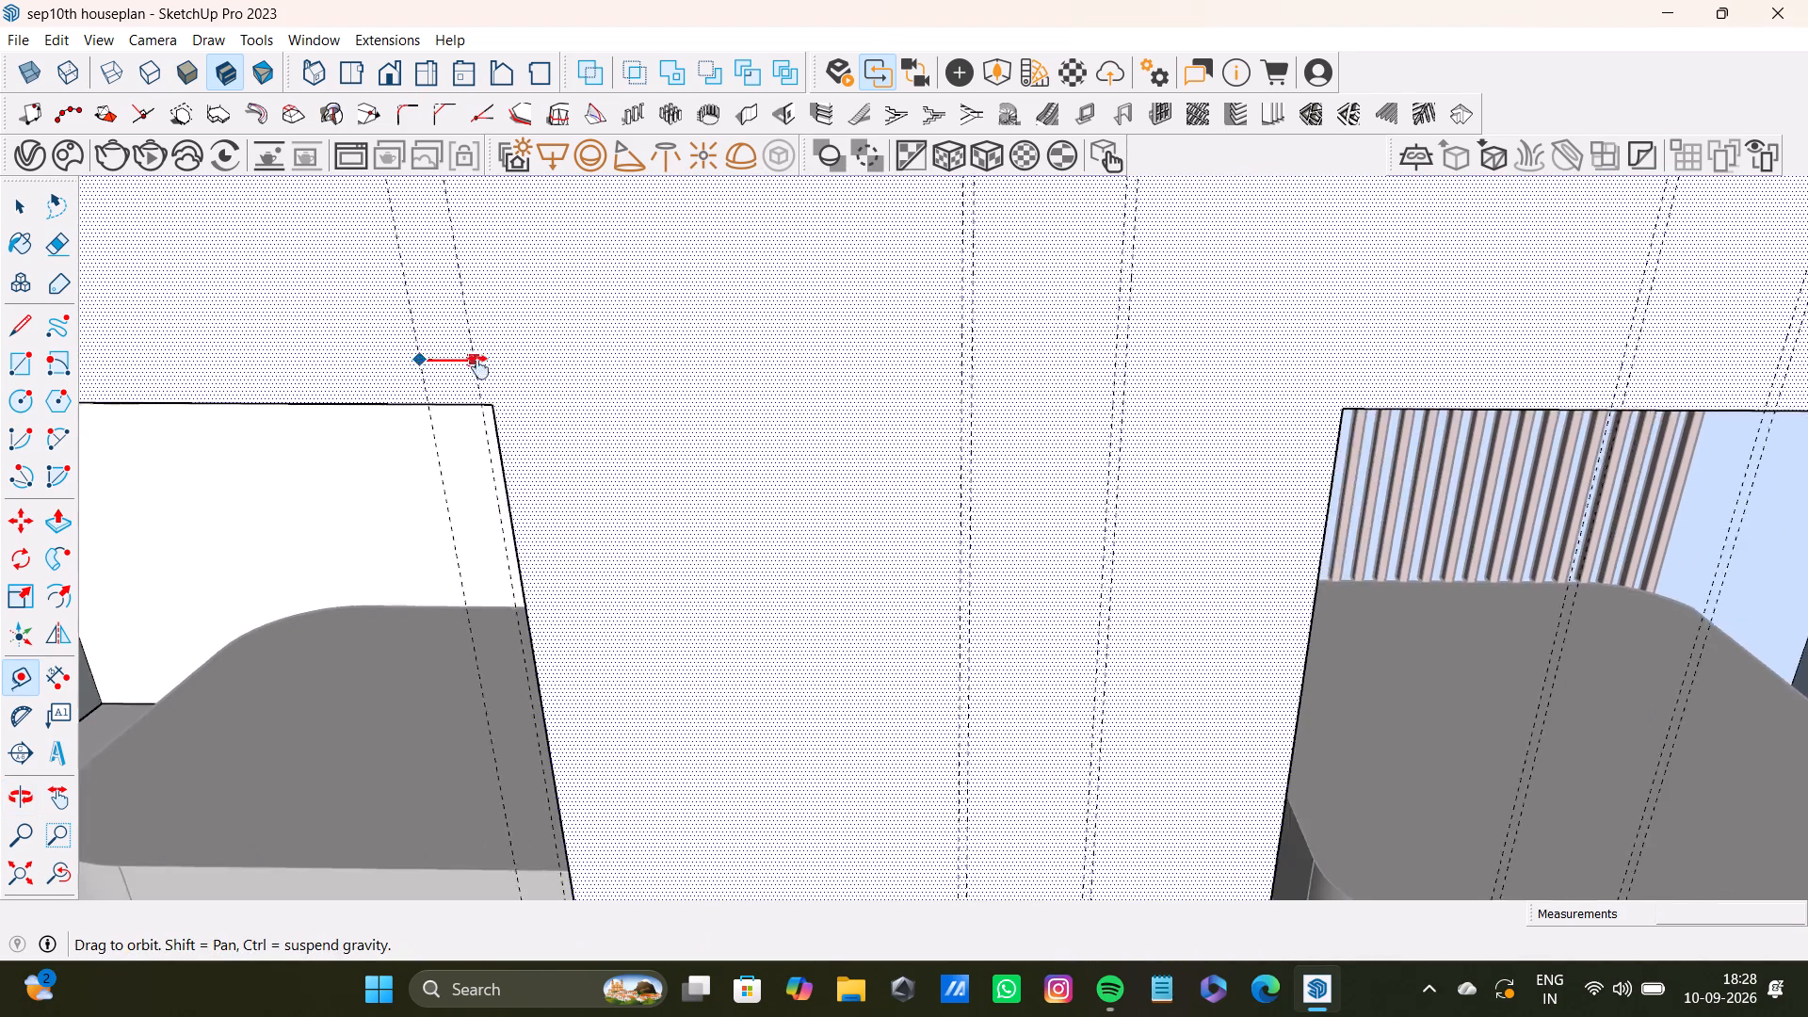
pyautogui.keyDown('shift'); pyautogui.moveTo(478, 367); pyautogui.dragTo(630, 446, button='middle'); pyautogui.keyUp('shift')
pyautogui.write('0.5')
pyautogui.hotkey('shift', '"')
pyautogui.press('Return')
# Place a vertical guide 7" from the pair at the second door opening's near edge, farther across the opening.
pyautogui.scroll(3, 671, 416)
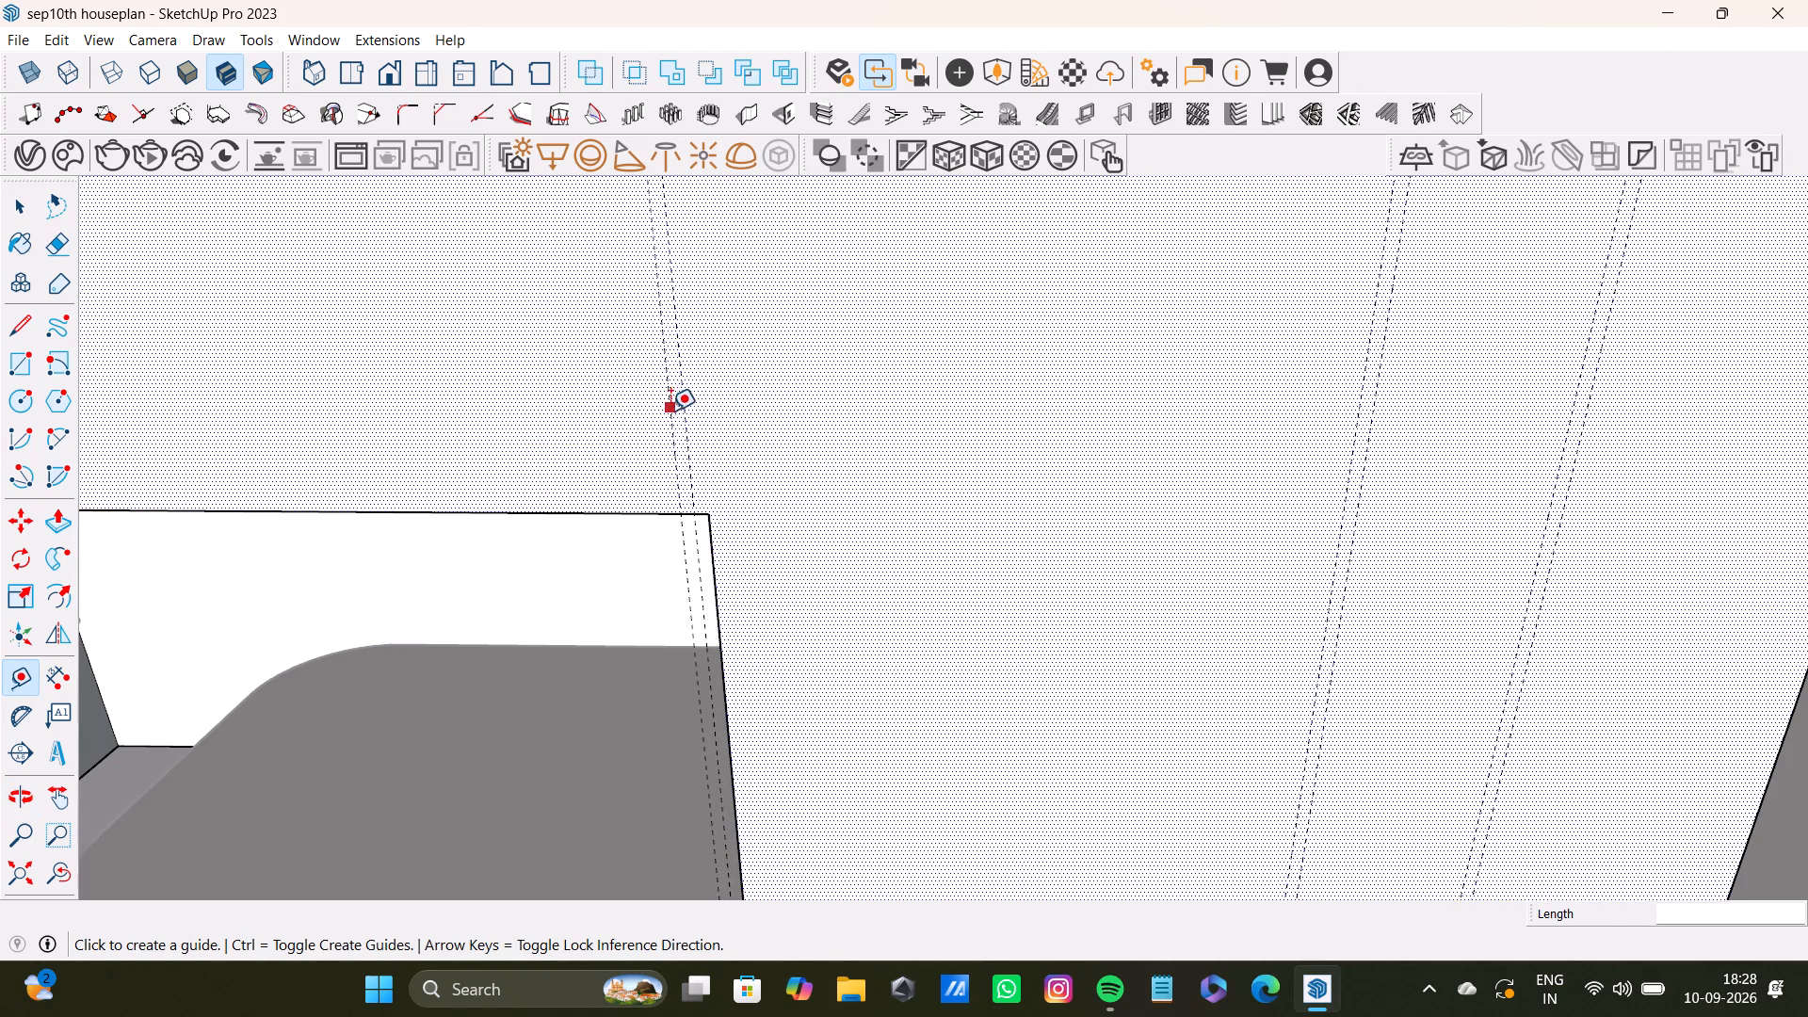
pyautogui.click(670, 411)
pyautogui.scroll(-4, 365, 421)
pyautogui.keyDown('shift'); pyautogui.moveTo(348, 444); pyautogui.dragTo(592, 462, button='middle'); pyautogui.keyUp('shift')
pyautogui.write('7"')
pyautogui.press('Return')
# Place a vertical guide 0.5" beyond the 7" guide crossing the second door opening, towards its far side.
pyautogui.scroll(3, 673, 435)
pyautogui.click(696, 438)
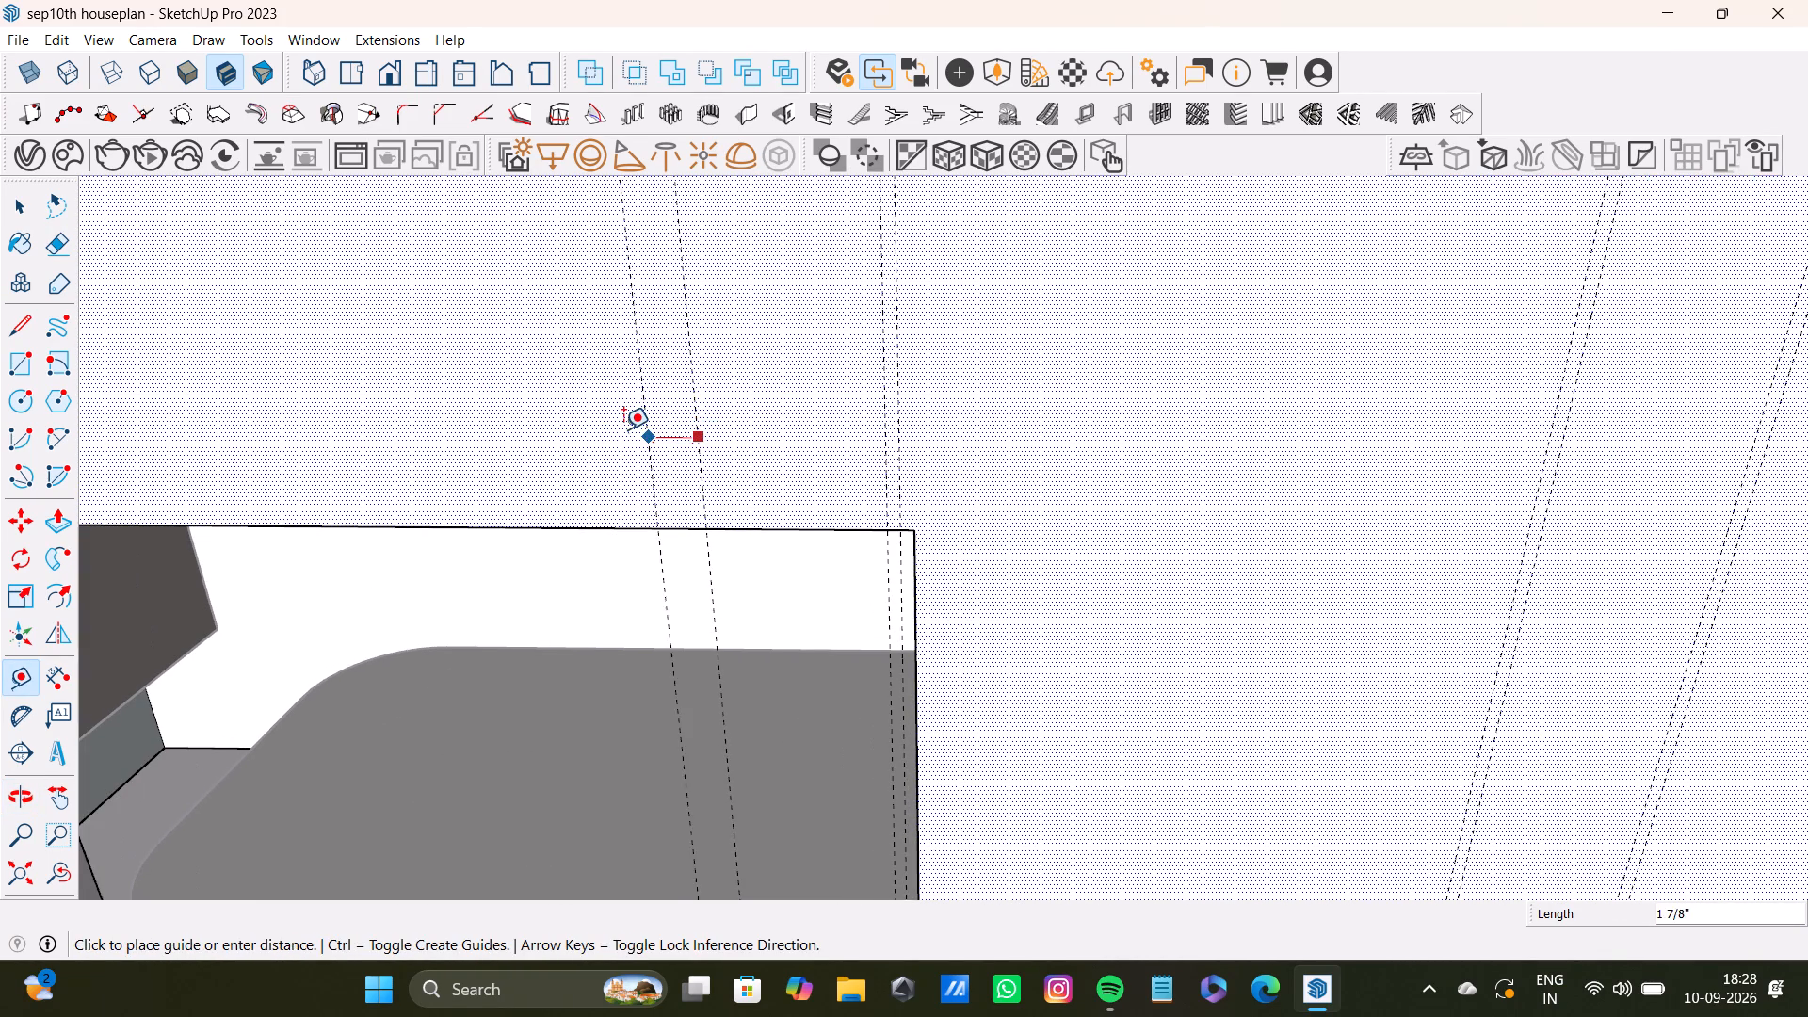
pyautogui.write('0.5')
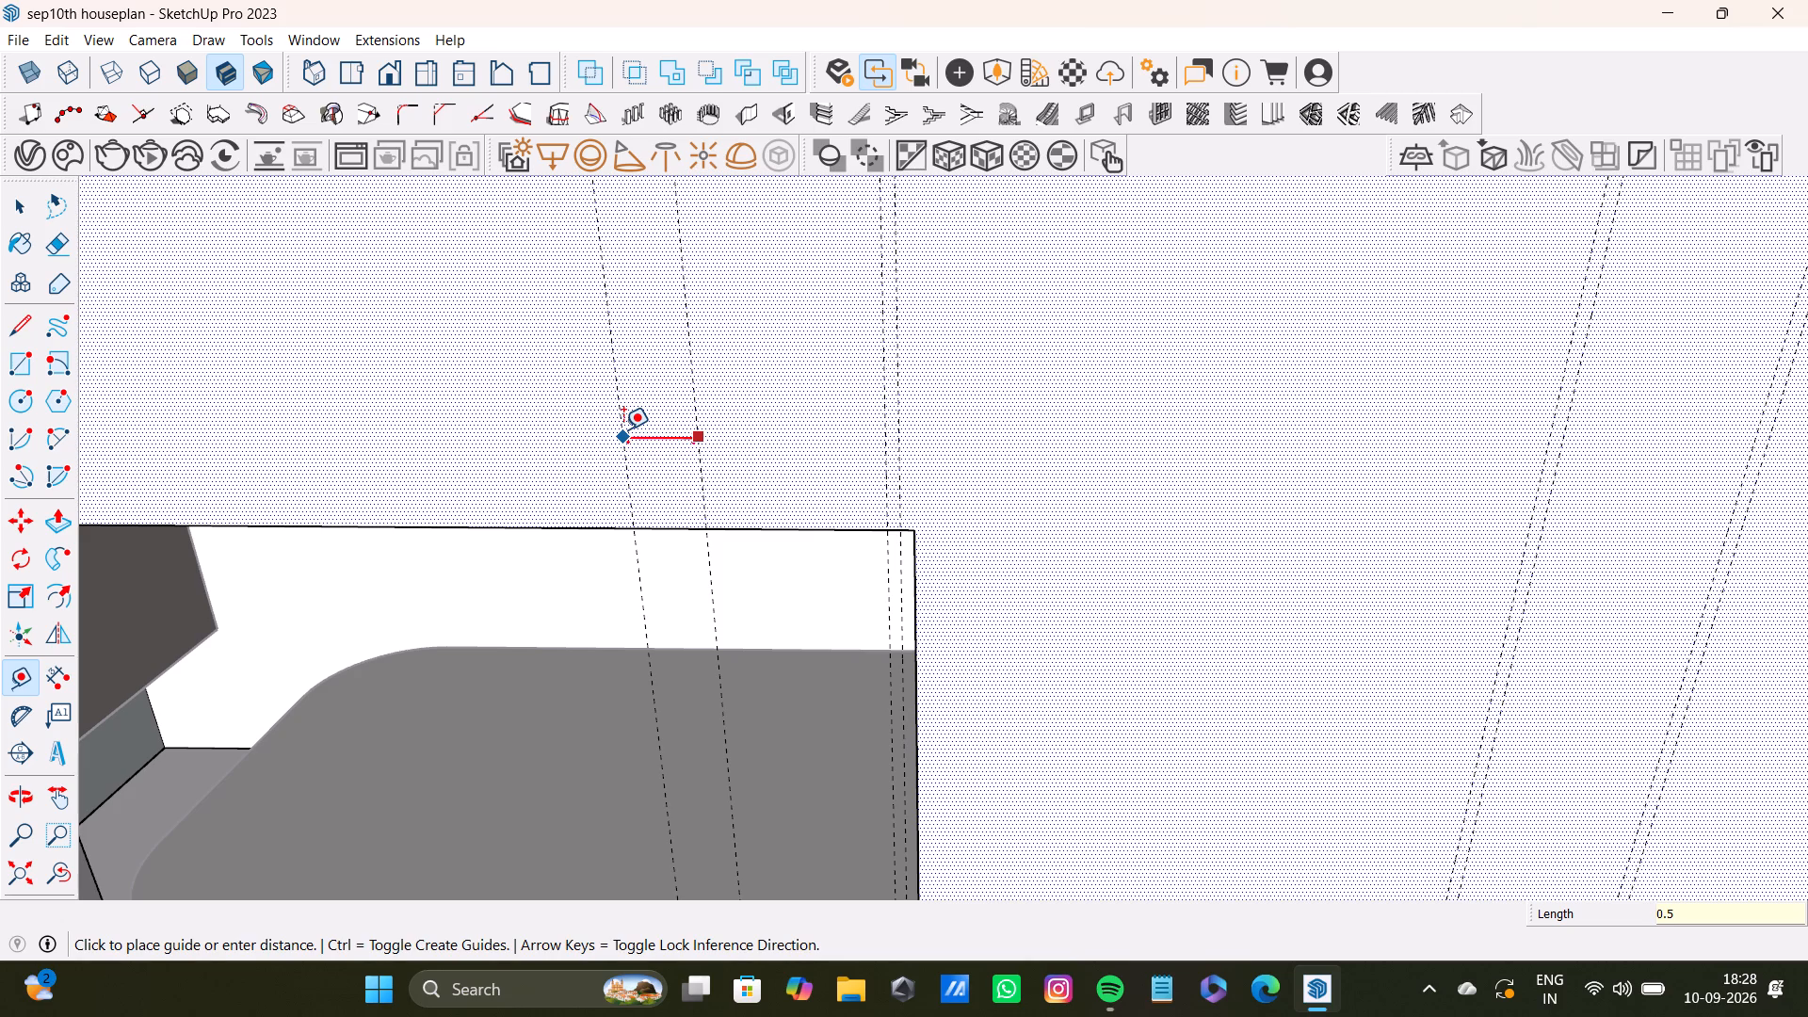
pyautogui.hotkey('shift', '"')
pyautogui.press('Return')
# Place a vertical guide 2' from the latest pair, crossing the second door opening near its far side.
pyautogui.scroll(4, 680, 505)
pyautogui.click(695, 484)
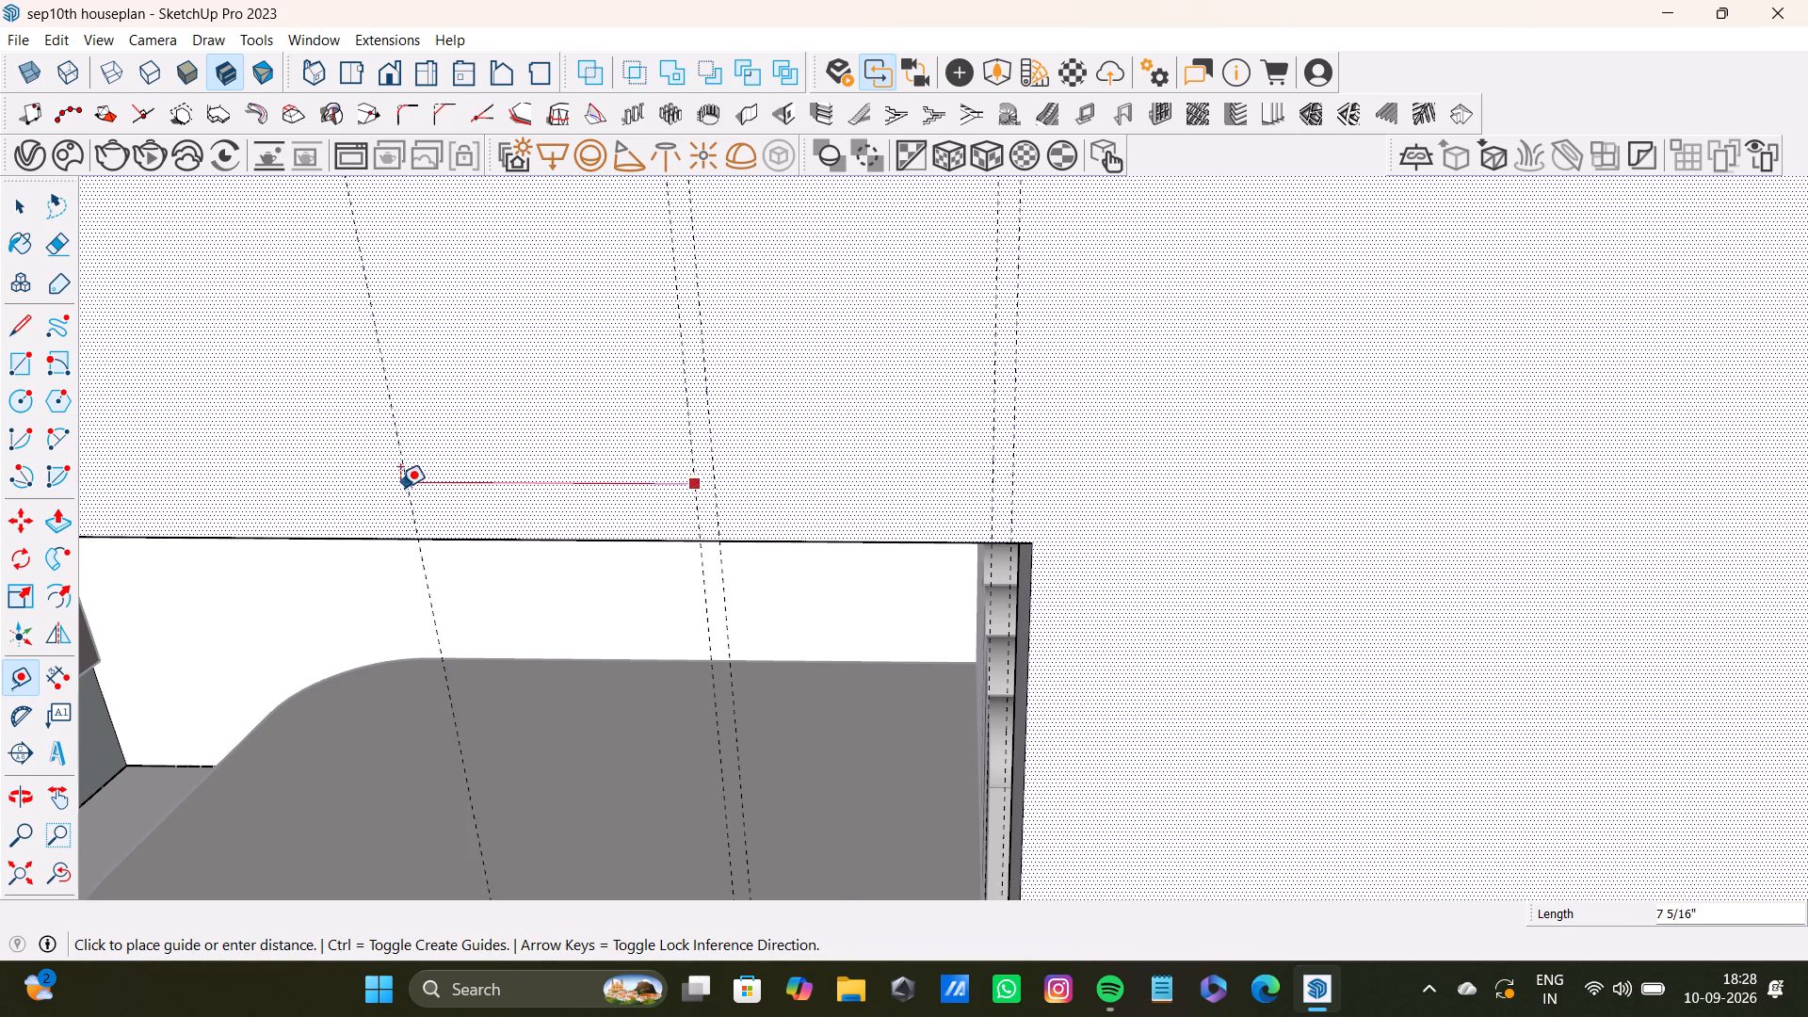
pyautogui.scroll(-4, 387, 492)
pyautogui.keyDown('shift'); pyautogui.moveTo(285, 497); pyautogui.dragTo(615, 578, button='middle'); pyautogui.keyUp('shift')
pyautogui.write("2'")
pyautogui.press('Return')
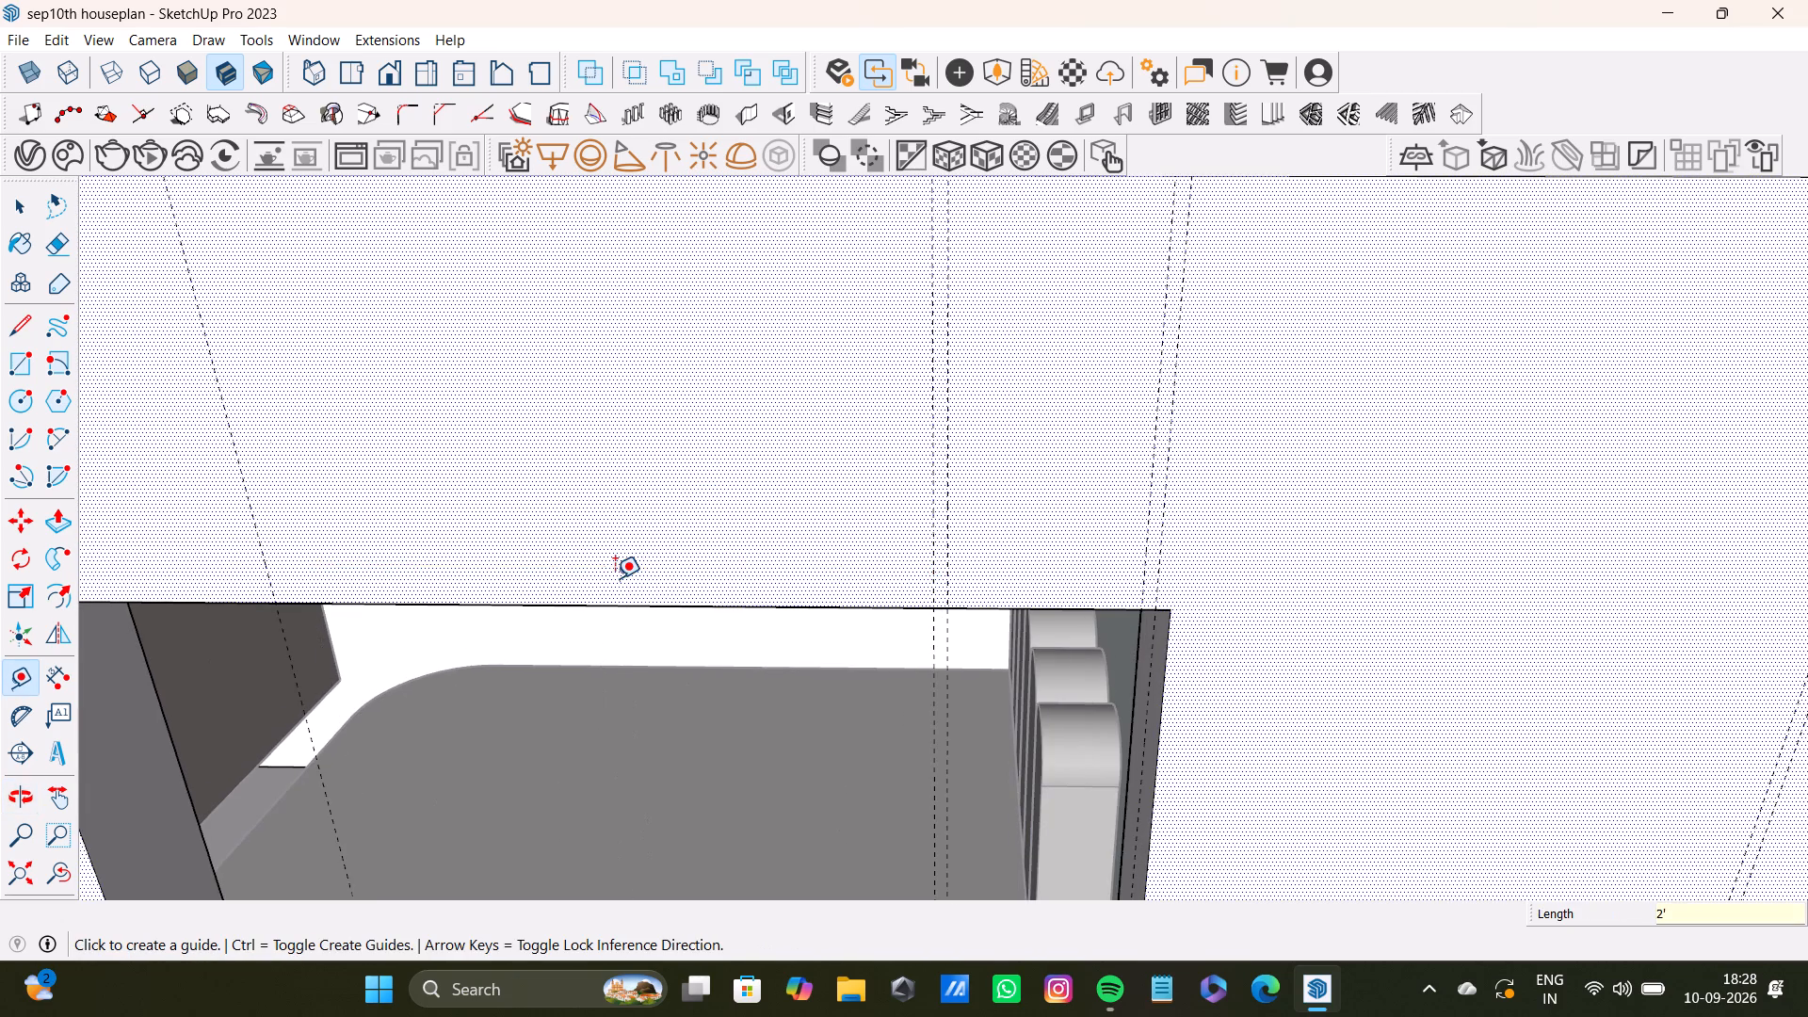
# Place a vertical guide 0.5" beyond the 2' guide near the second door opening's far side, continuing across the wall.
pyautogui.scroll(-8, 405, 481)
pyautogui.keyDown('shift'); pyautogui.moveTo(405, 491); pyautogui.dragTo(747, 519, button='middle'); pyautogui.keyUp('shift')
pyautogui.scroll(5, 668, 511)
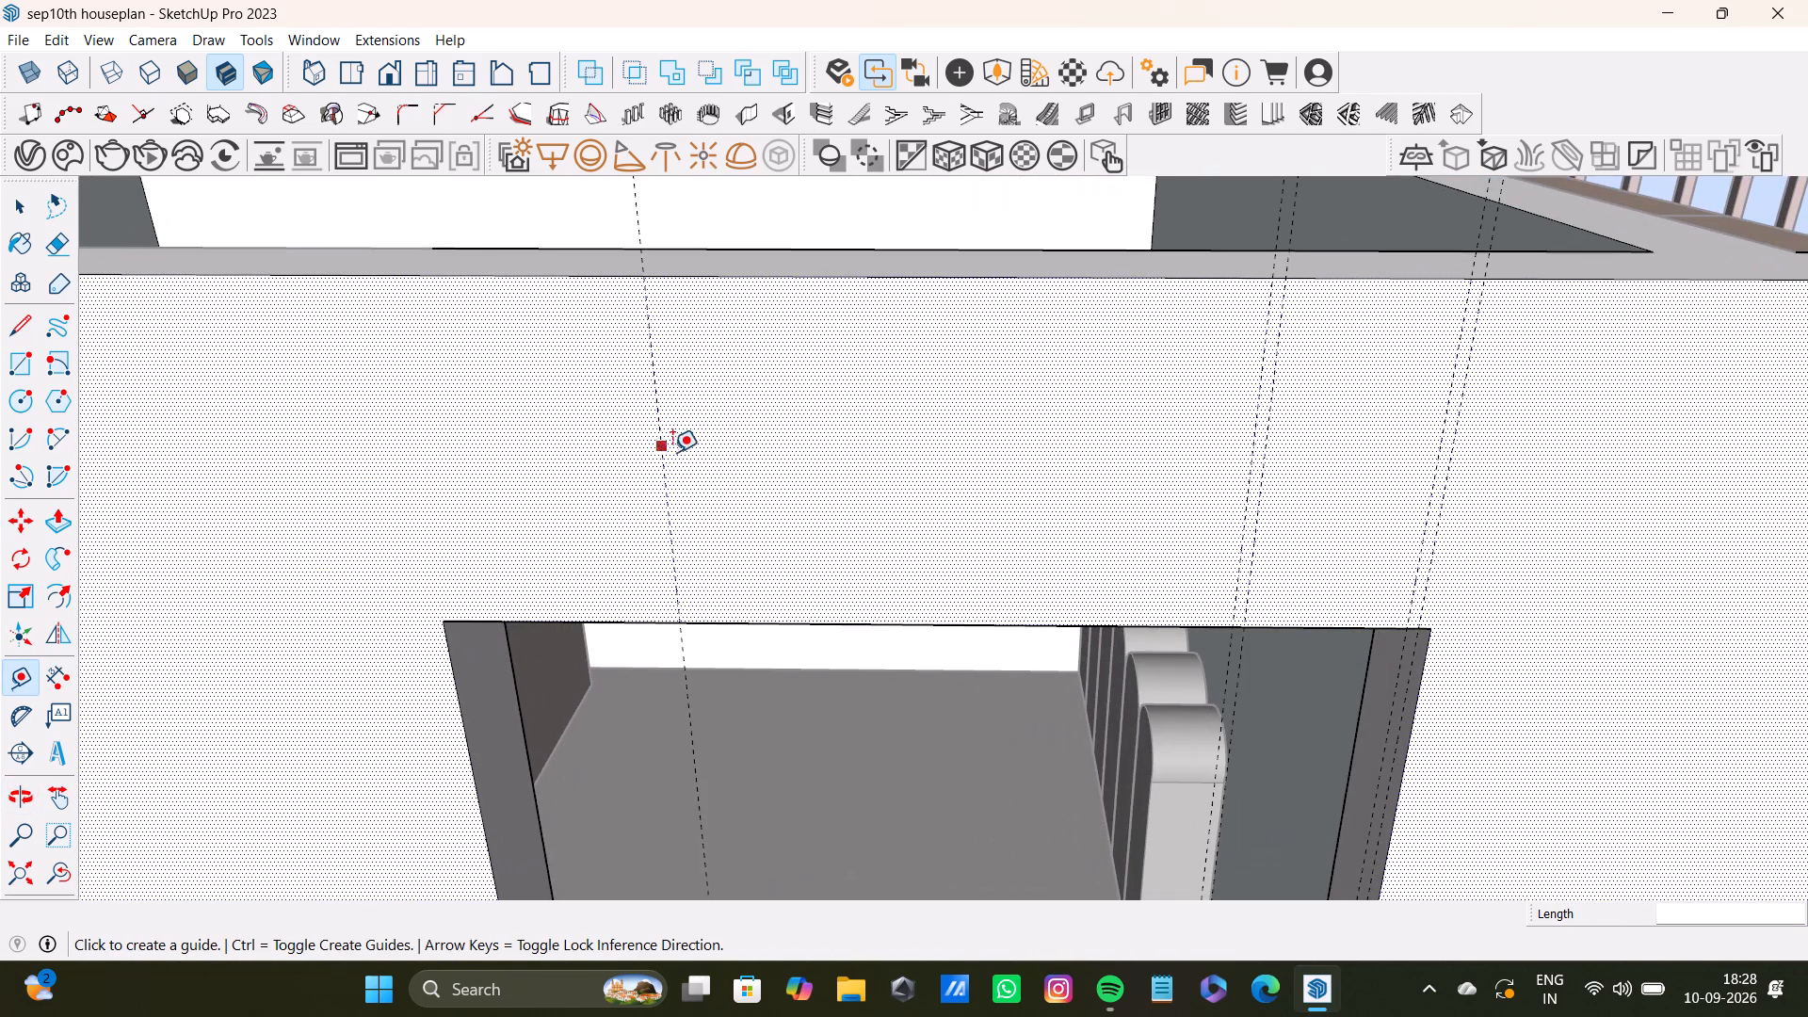
pyautogui.click(658, 464)
pyautogui.write('0.')
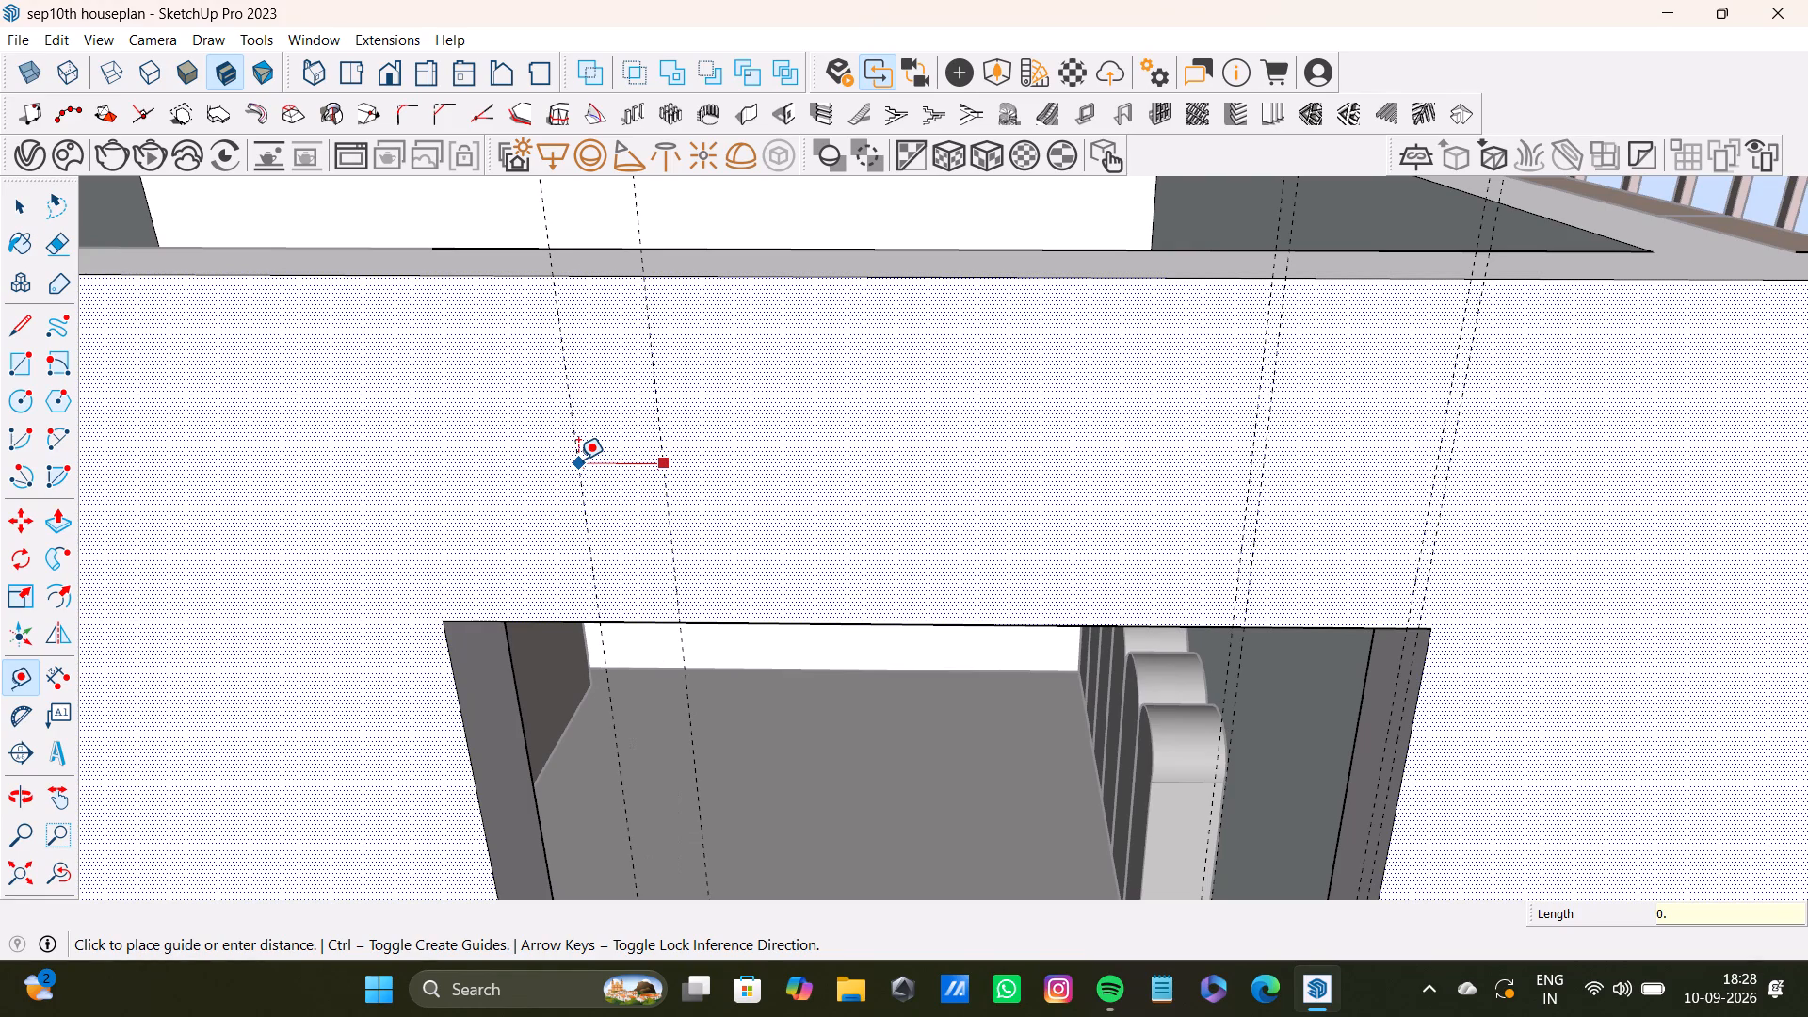
pyautogui.press('5')
pyautogui.hotkey('shift', '"')
pyautogui.press('Return')
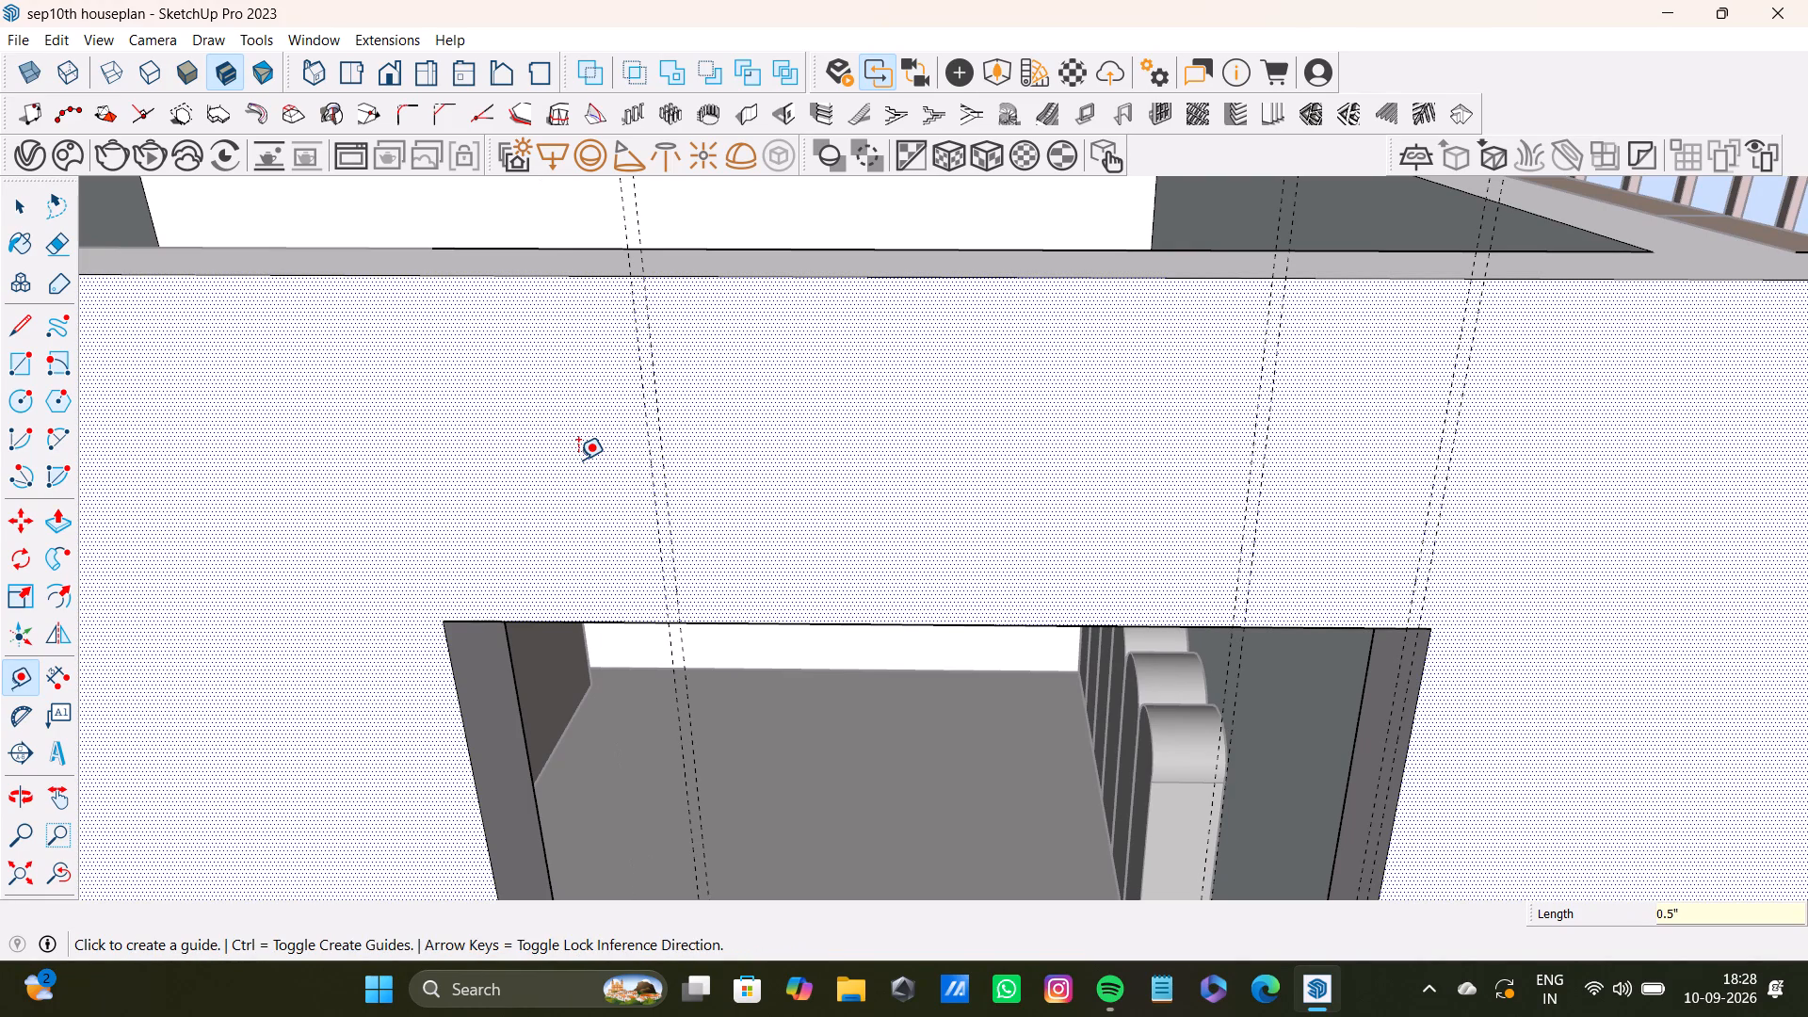
# Place a vertical guide 7" from the latest pair, close to the second door opening's far edge.
pyautogui.scroll(6, 658, 588)
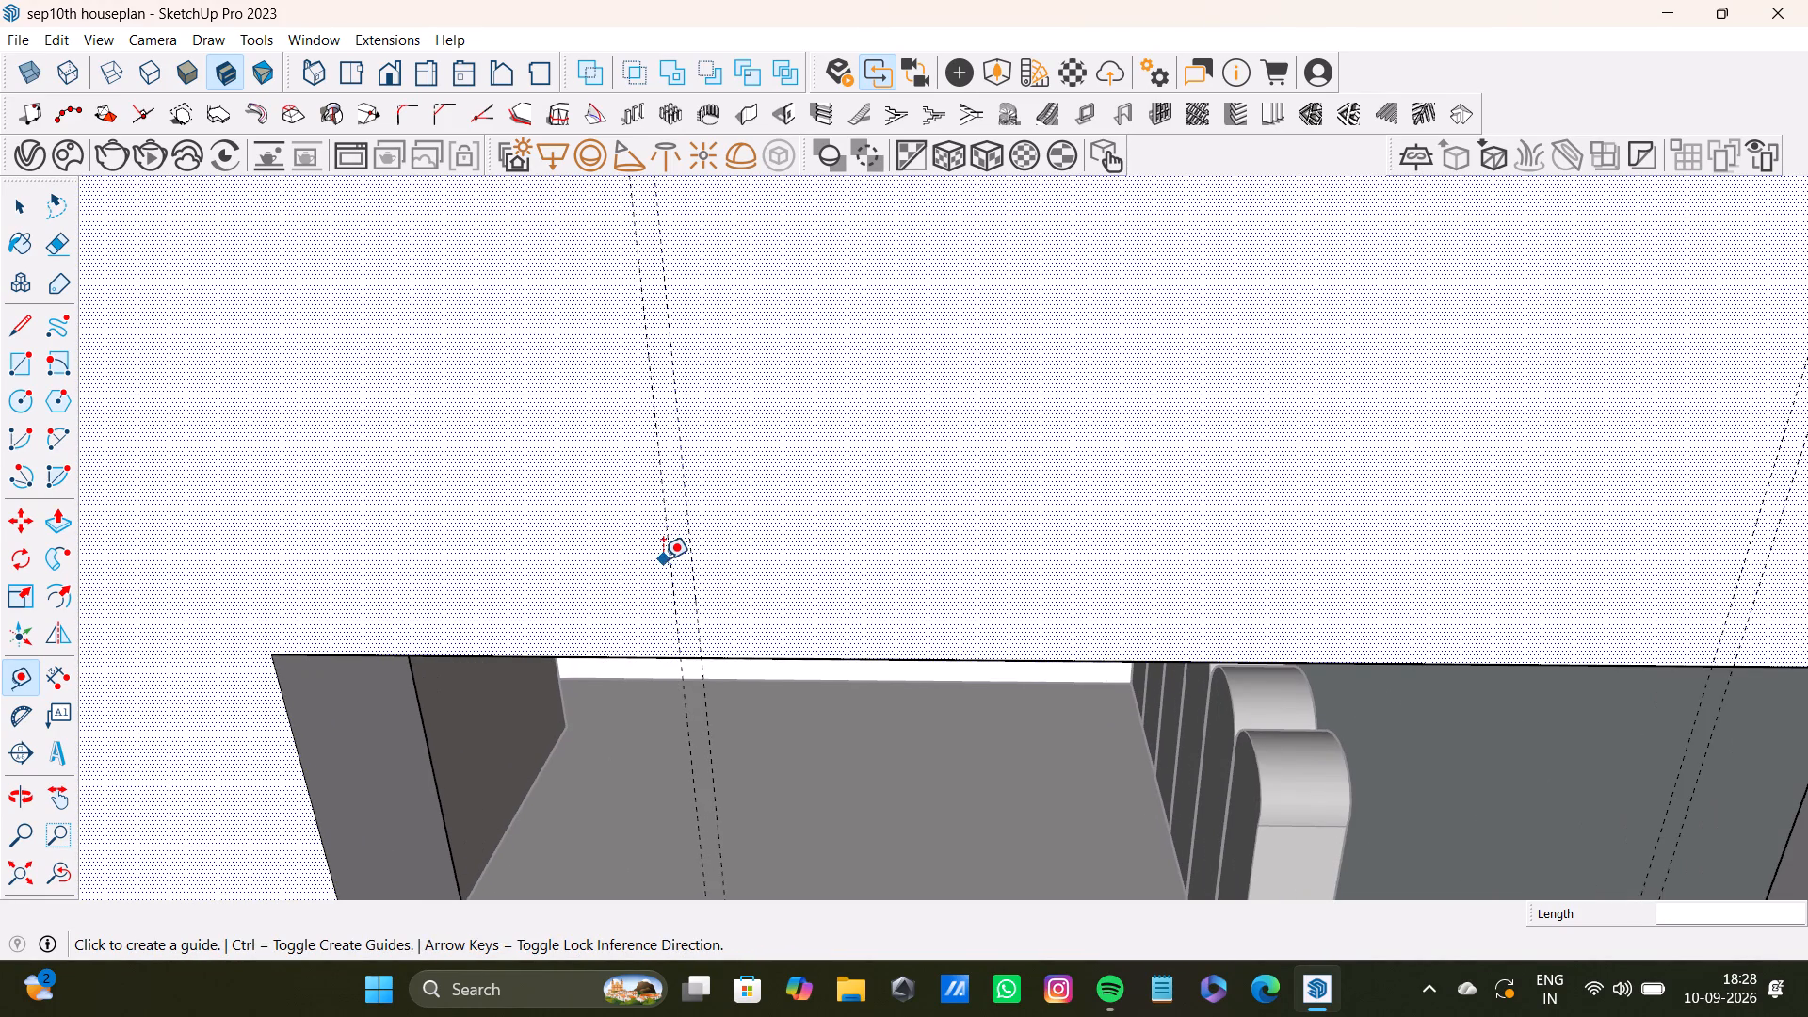
pyautogui.scroll(-10, 663, 560)
pyautogui.scroll(8, 648, 541)
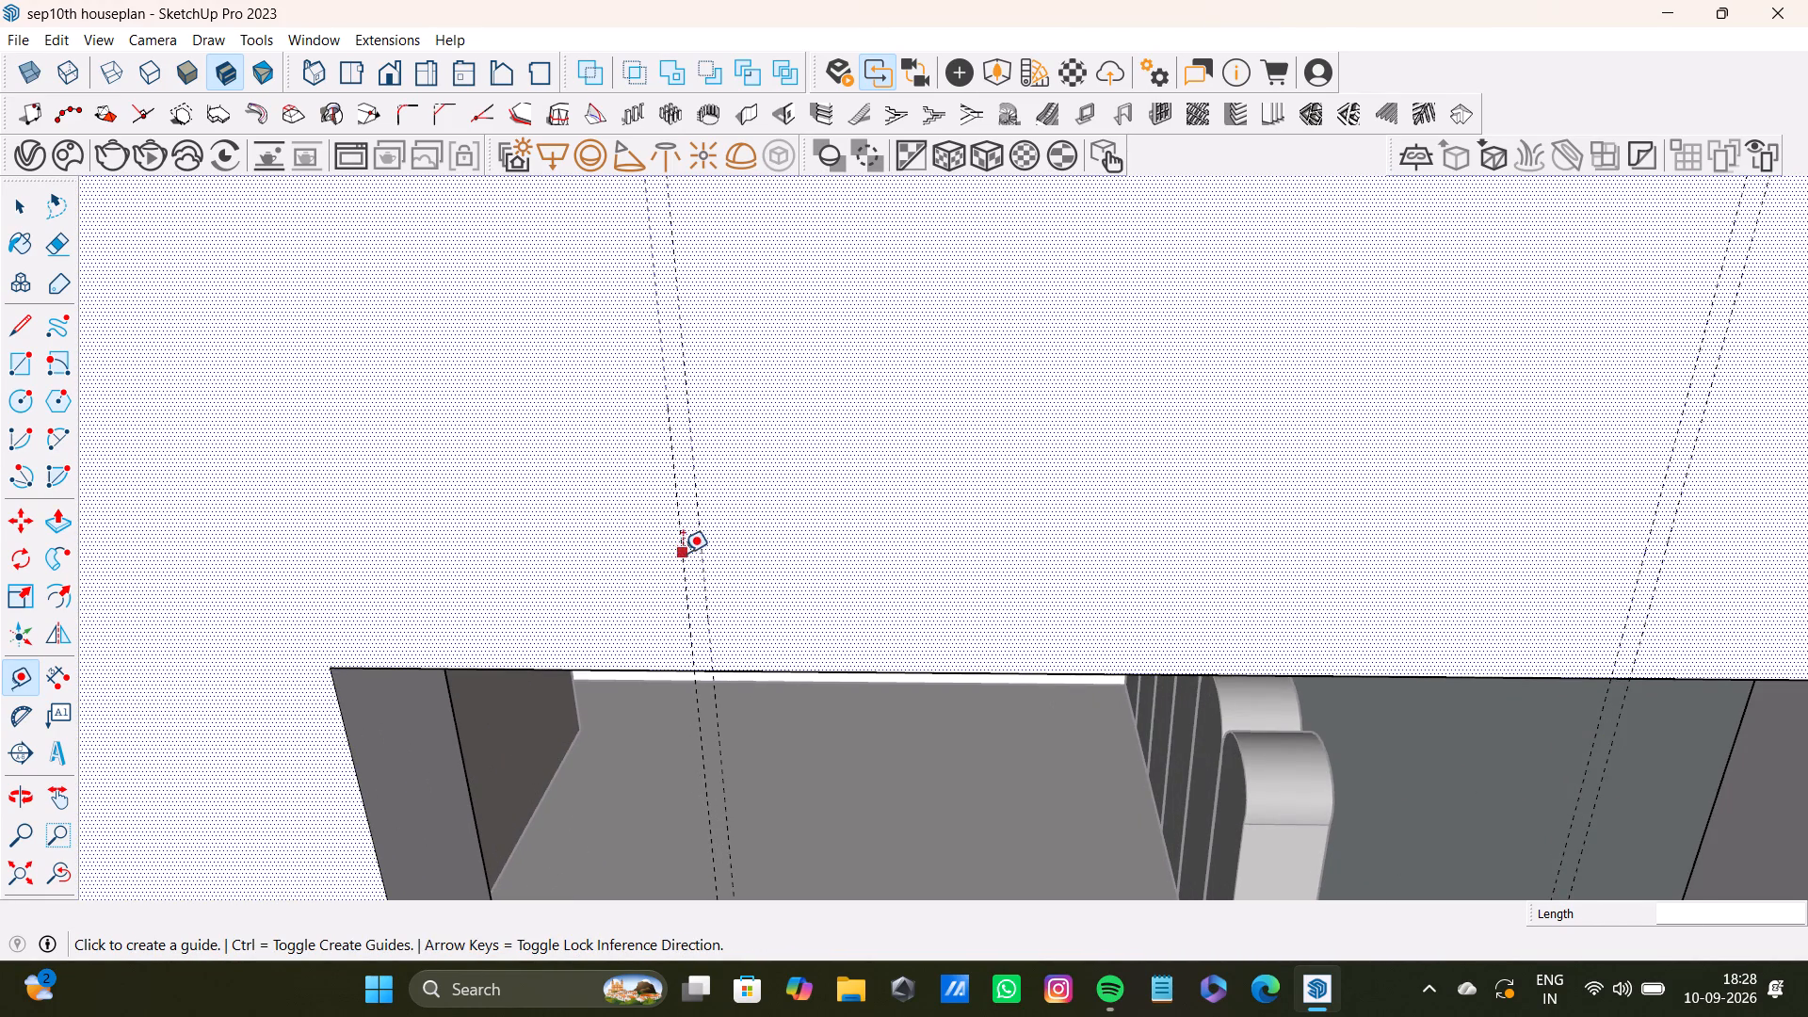
pyautogui.moveTo(681, 554); pyautogui.dragTo(657, 555)
pyautogui.press('2')
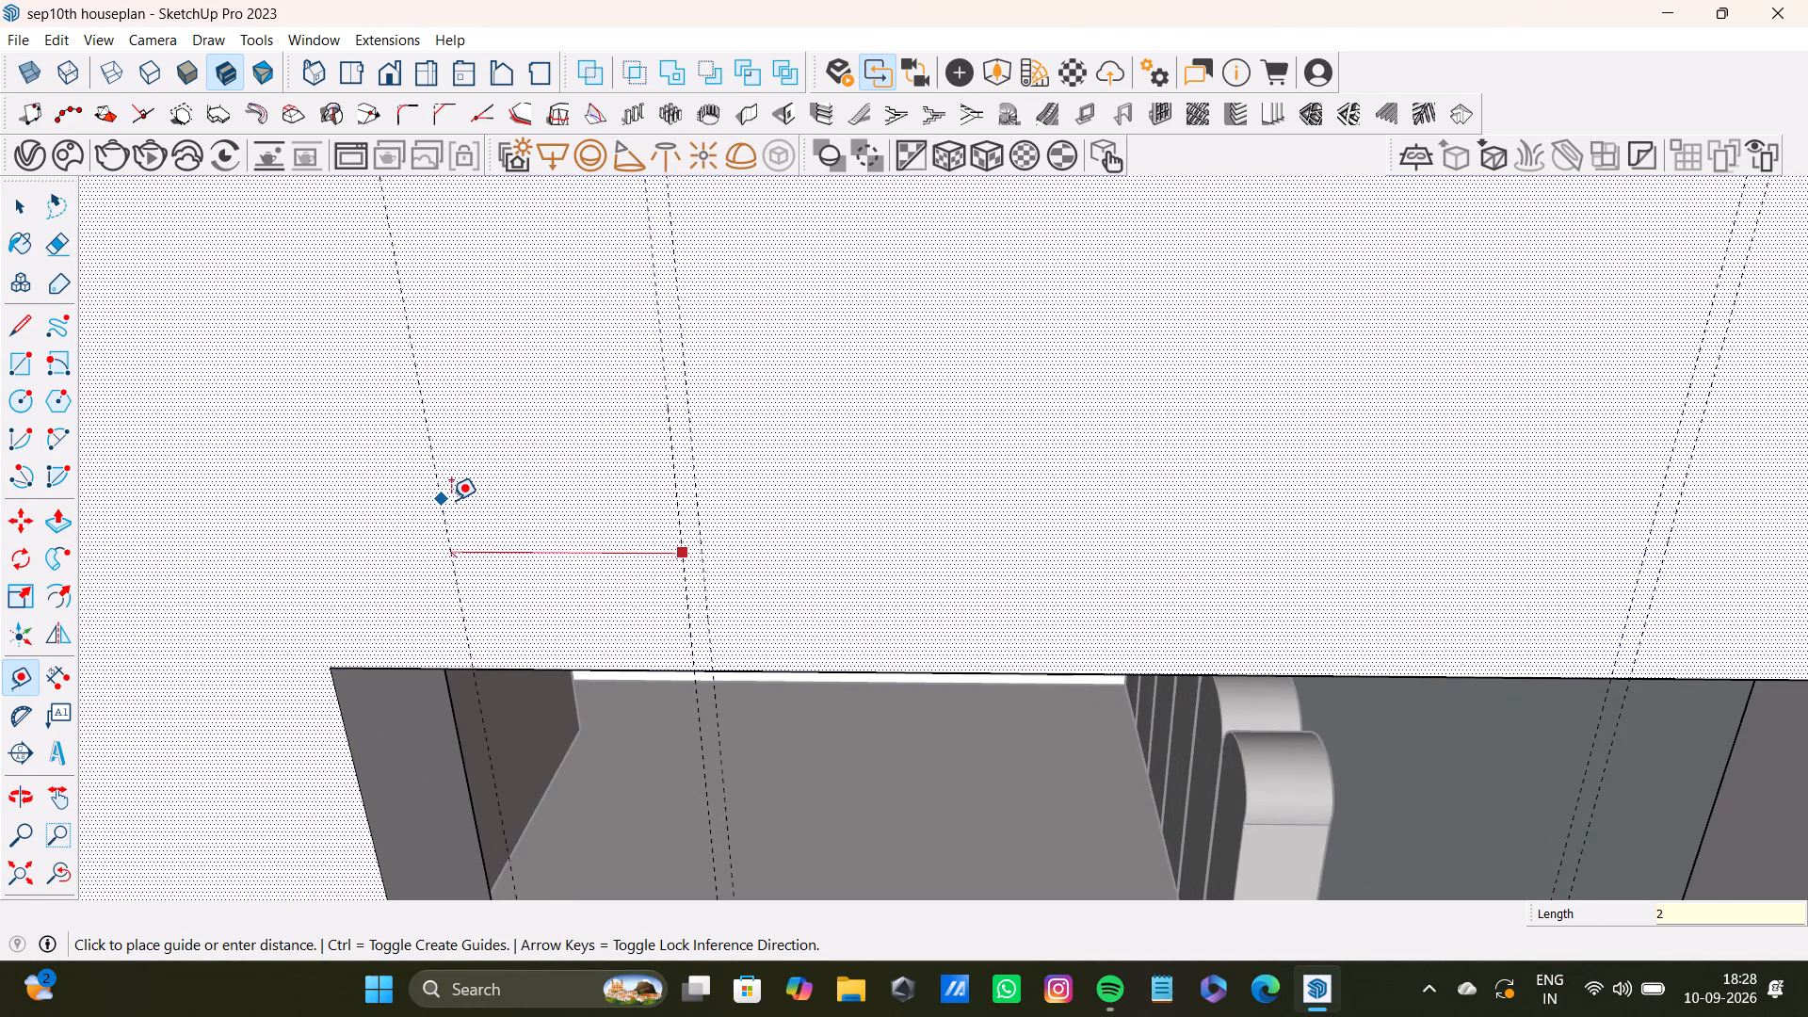
pyautogui.press('BackSpace')
pyautogui.press('7')
pyautogui.hotkey('shift', '"')
pyautogui.press('Return')
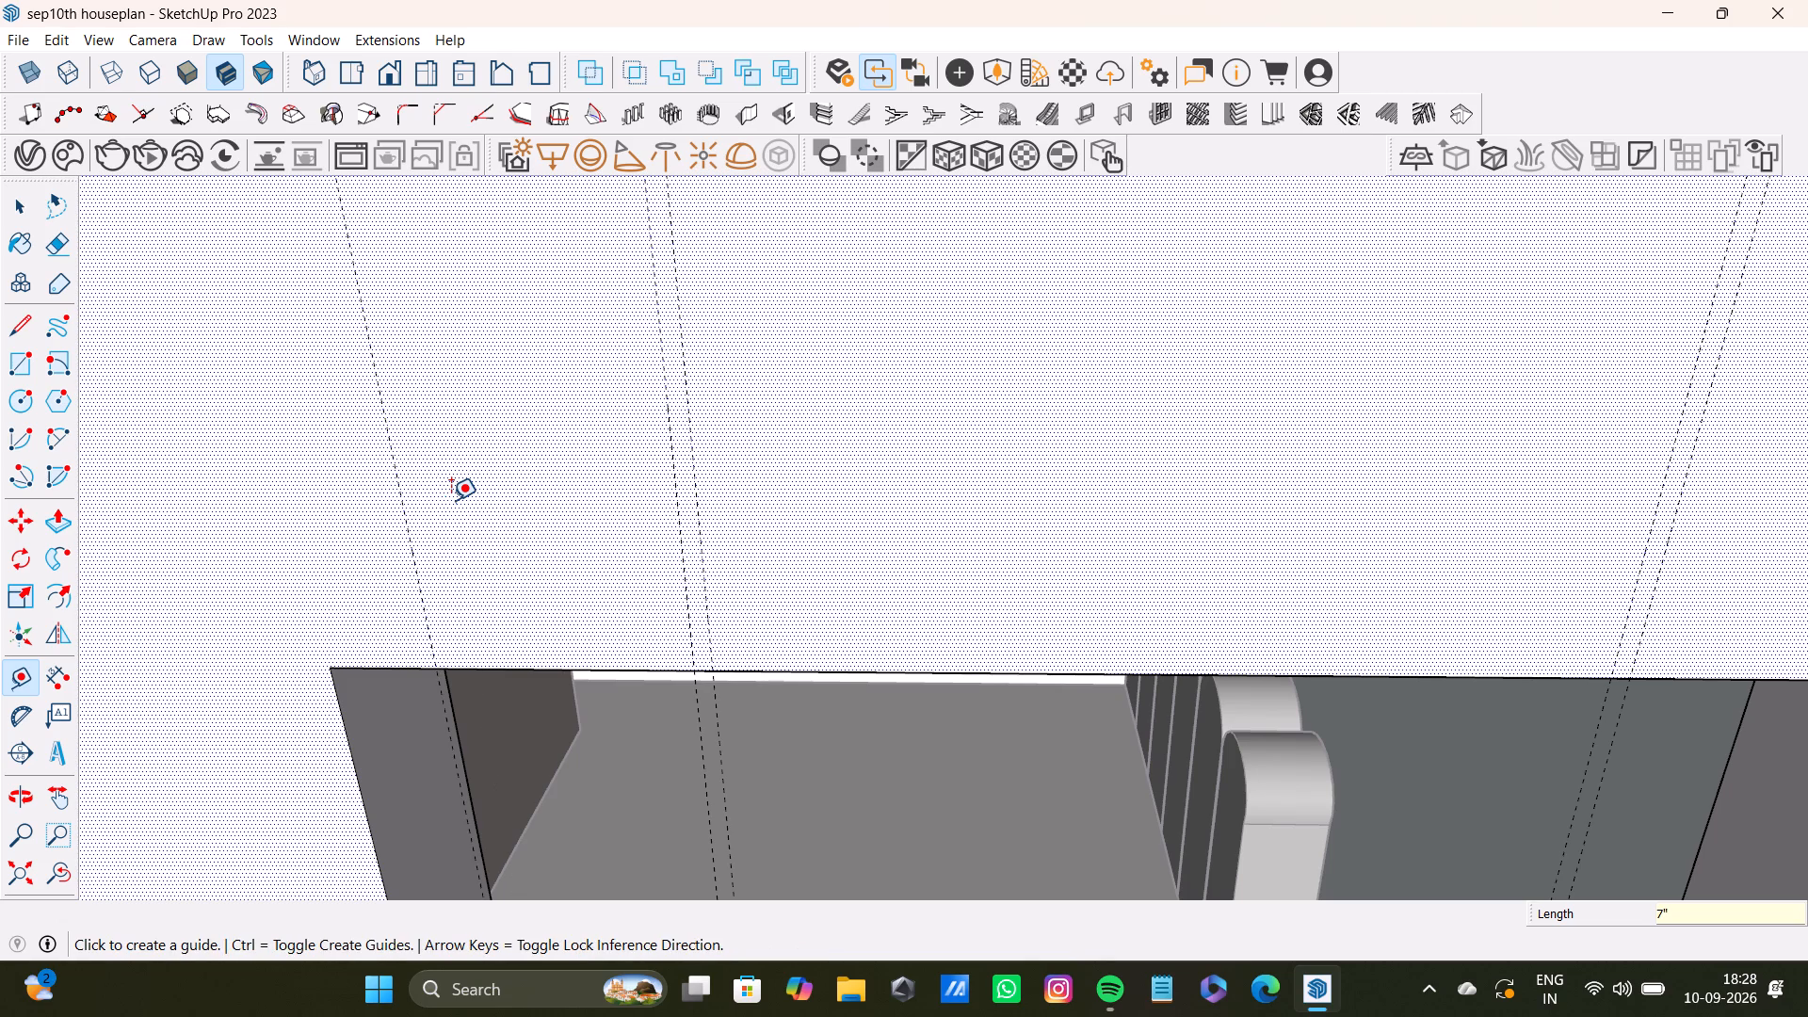
# Place a vertical guide 0.5" beyond the 7" guide near the second door opening's far edge.
pyautogui.scroll(-6, 451, 454)
pyautogui.keyDown('shift'); pyautogui.moveTo(472, 503); pyautogui.dragTo(687, 504, button='middle'); pyautogui.keyUp('shift')
pyautogui.scroll(7, 589, 533)
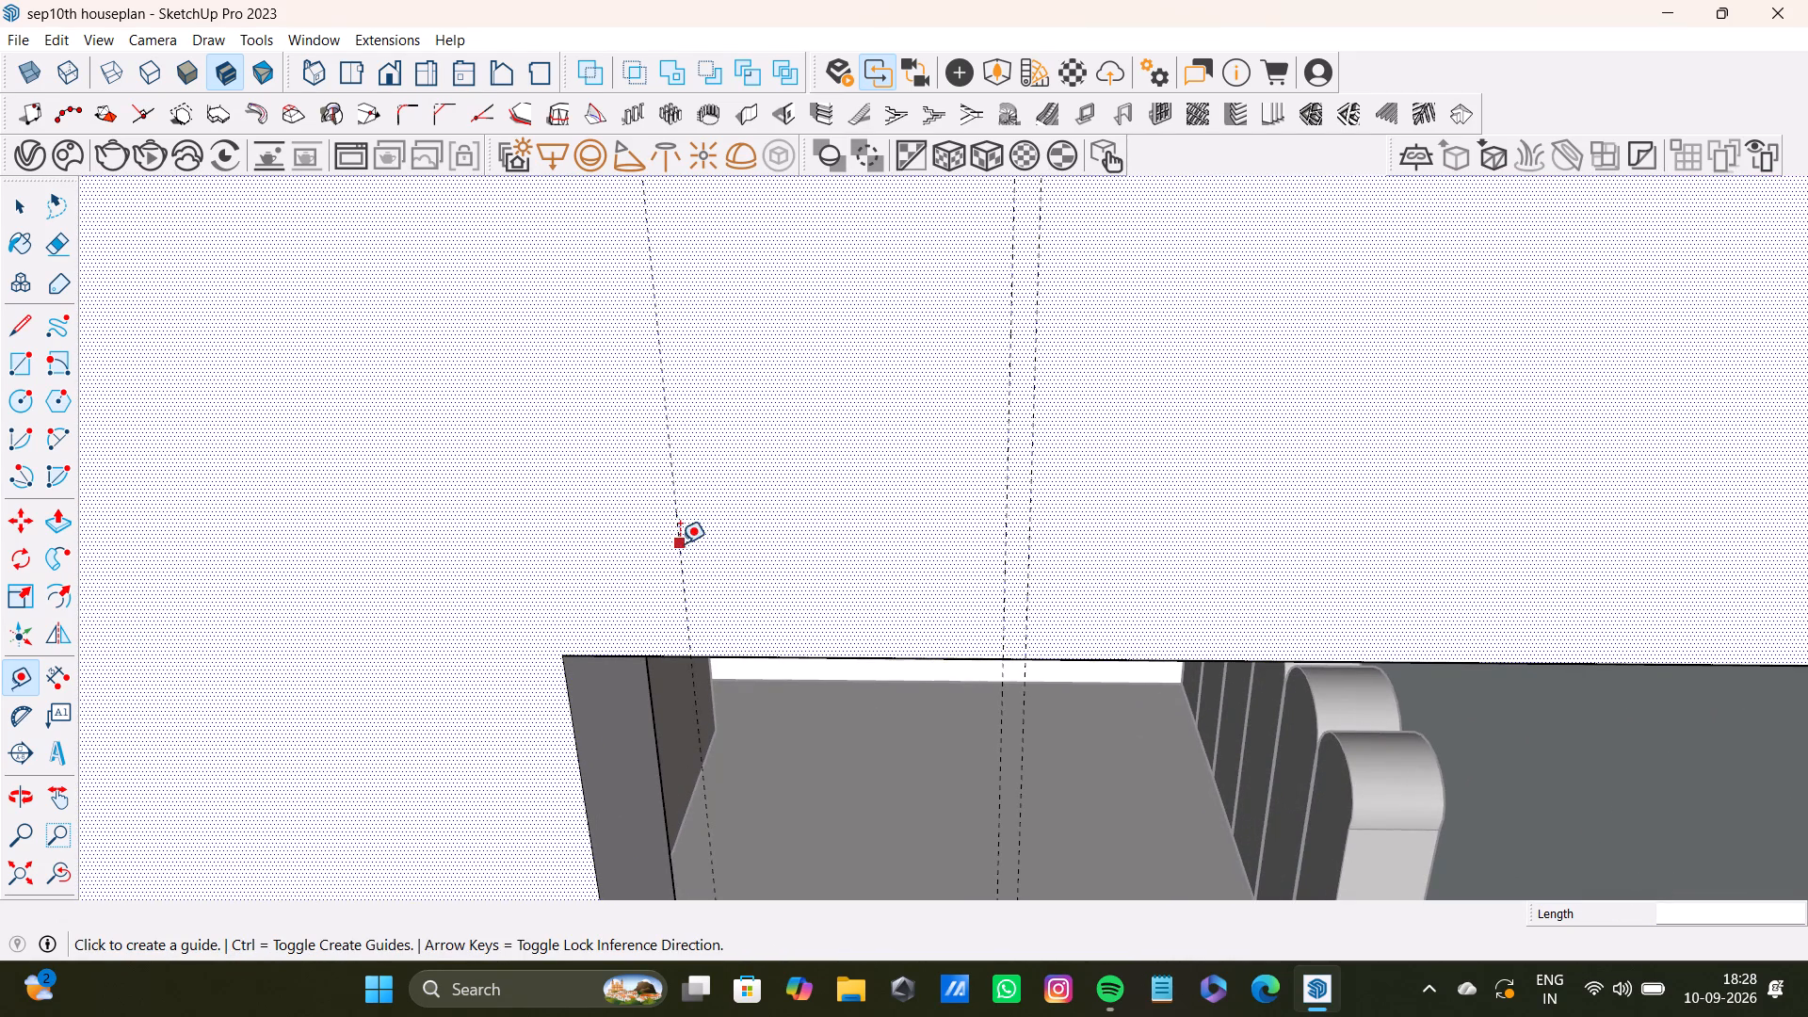
pyautogui.moveTo(680, 543); pyautogui.dragTo(670, 546)
pyautogui.write('0.5')
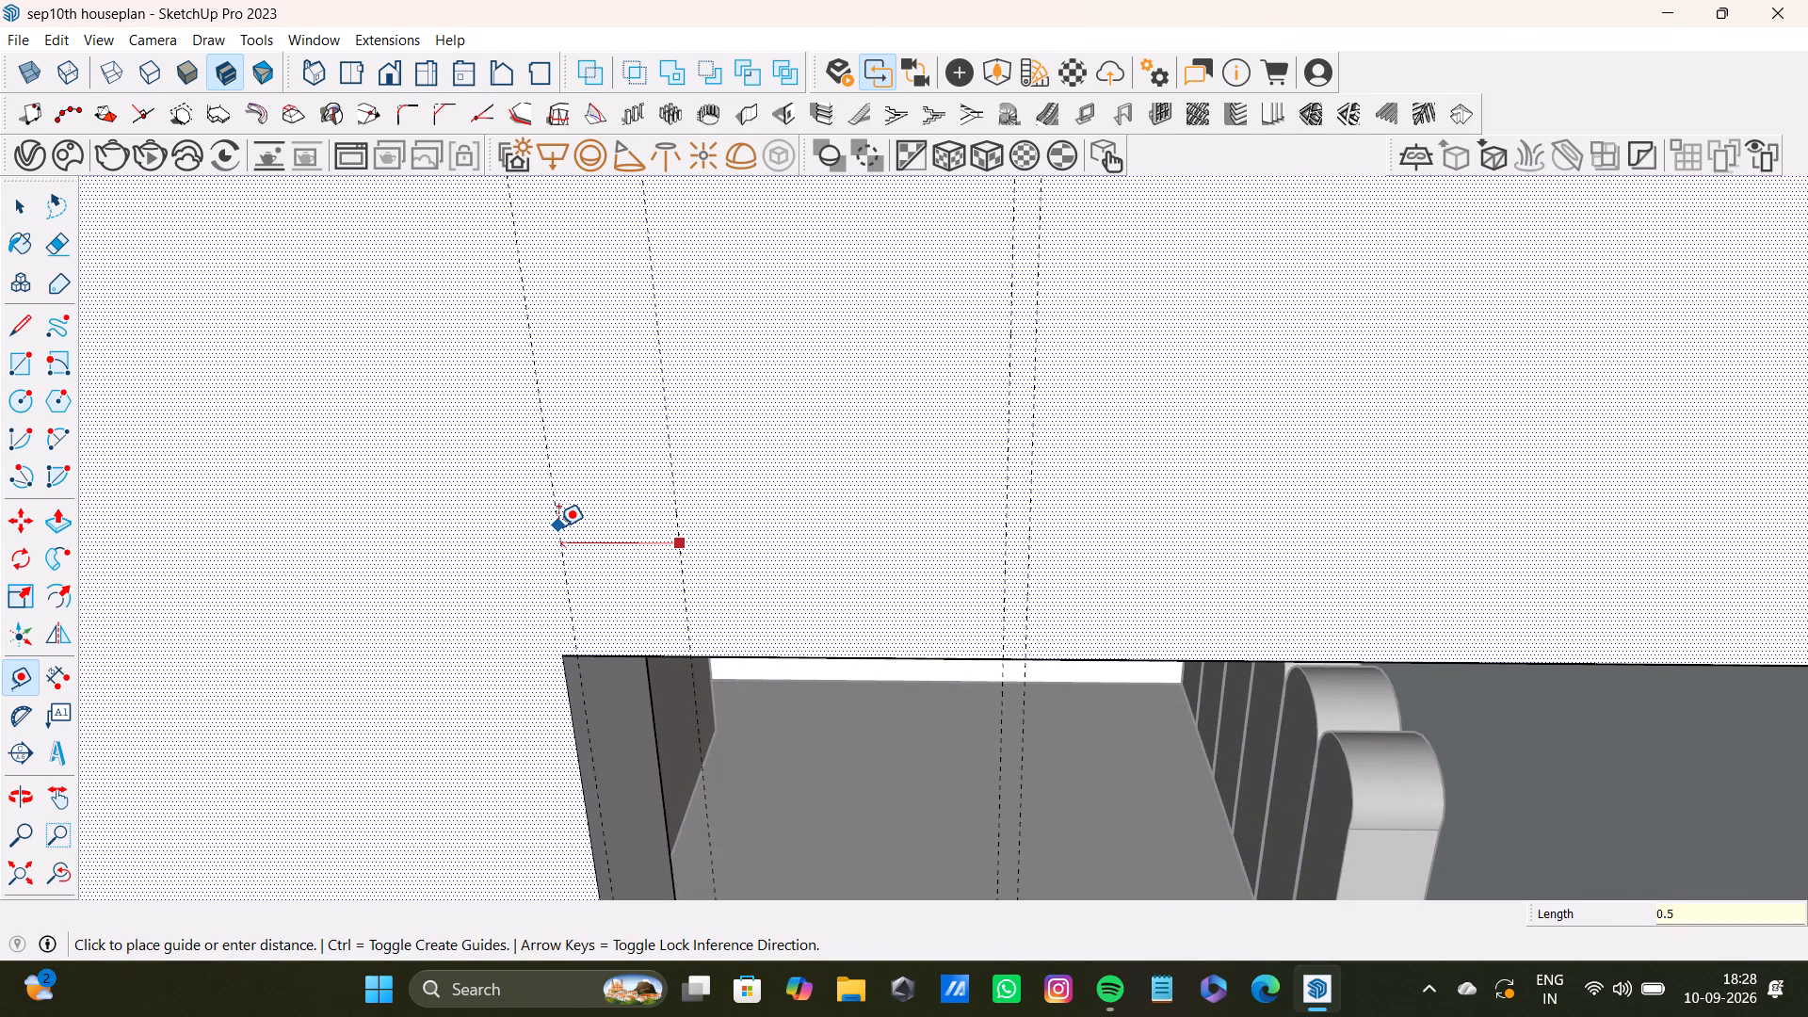
pyautogui.hotkey('shift', '"')
pyautogui.press('Return')
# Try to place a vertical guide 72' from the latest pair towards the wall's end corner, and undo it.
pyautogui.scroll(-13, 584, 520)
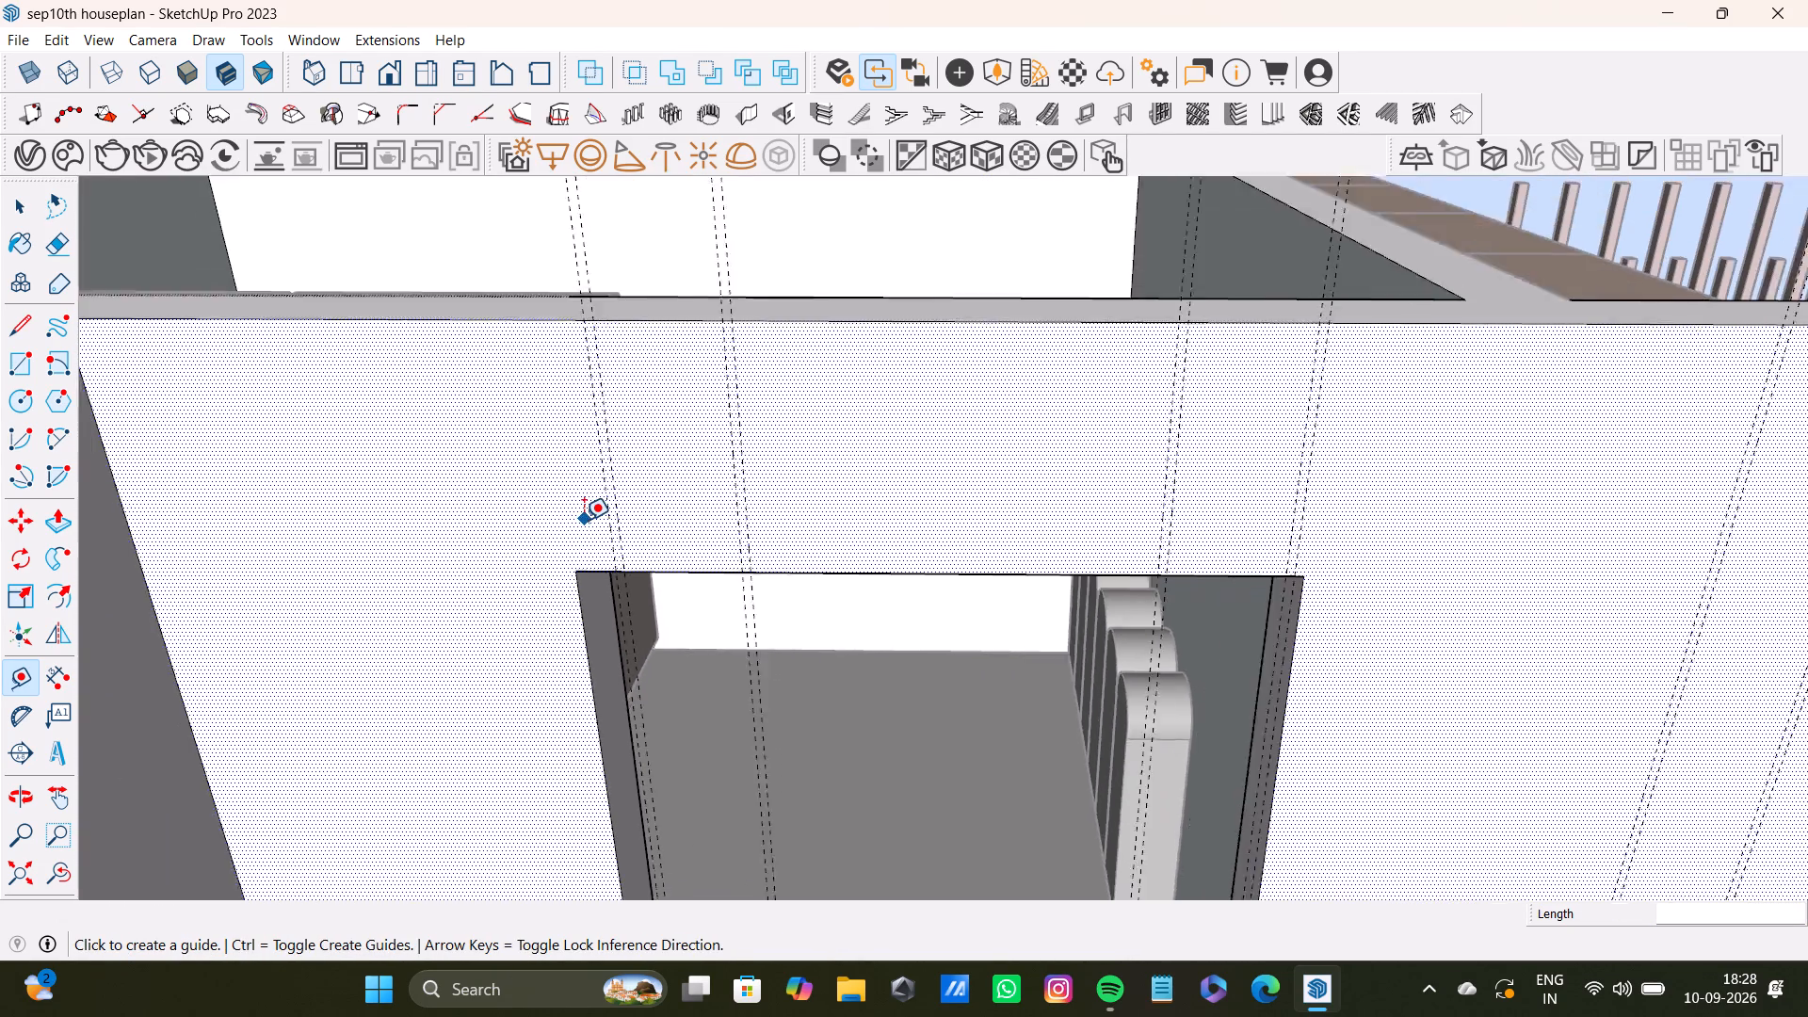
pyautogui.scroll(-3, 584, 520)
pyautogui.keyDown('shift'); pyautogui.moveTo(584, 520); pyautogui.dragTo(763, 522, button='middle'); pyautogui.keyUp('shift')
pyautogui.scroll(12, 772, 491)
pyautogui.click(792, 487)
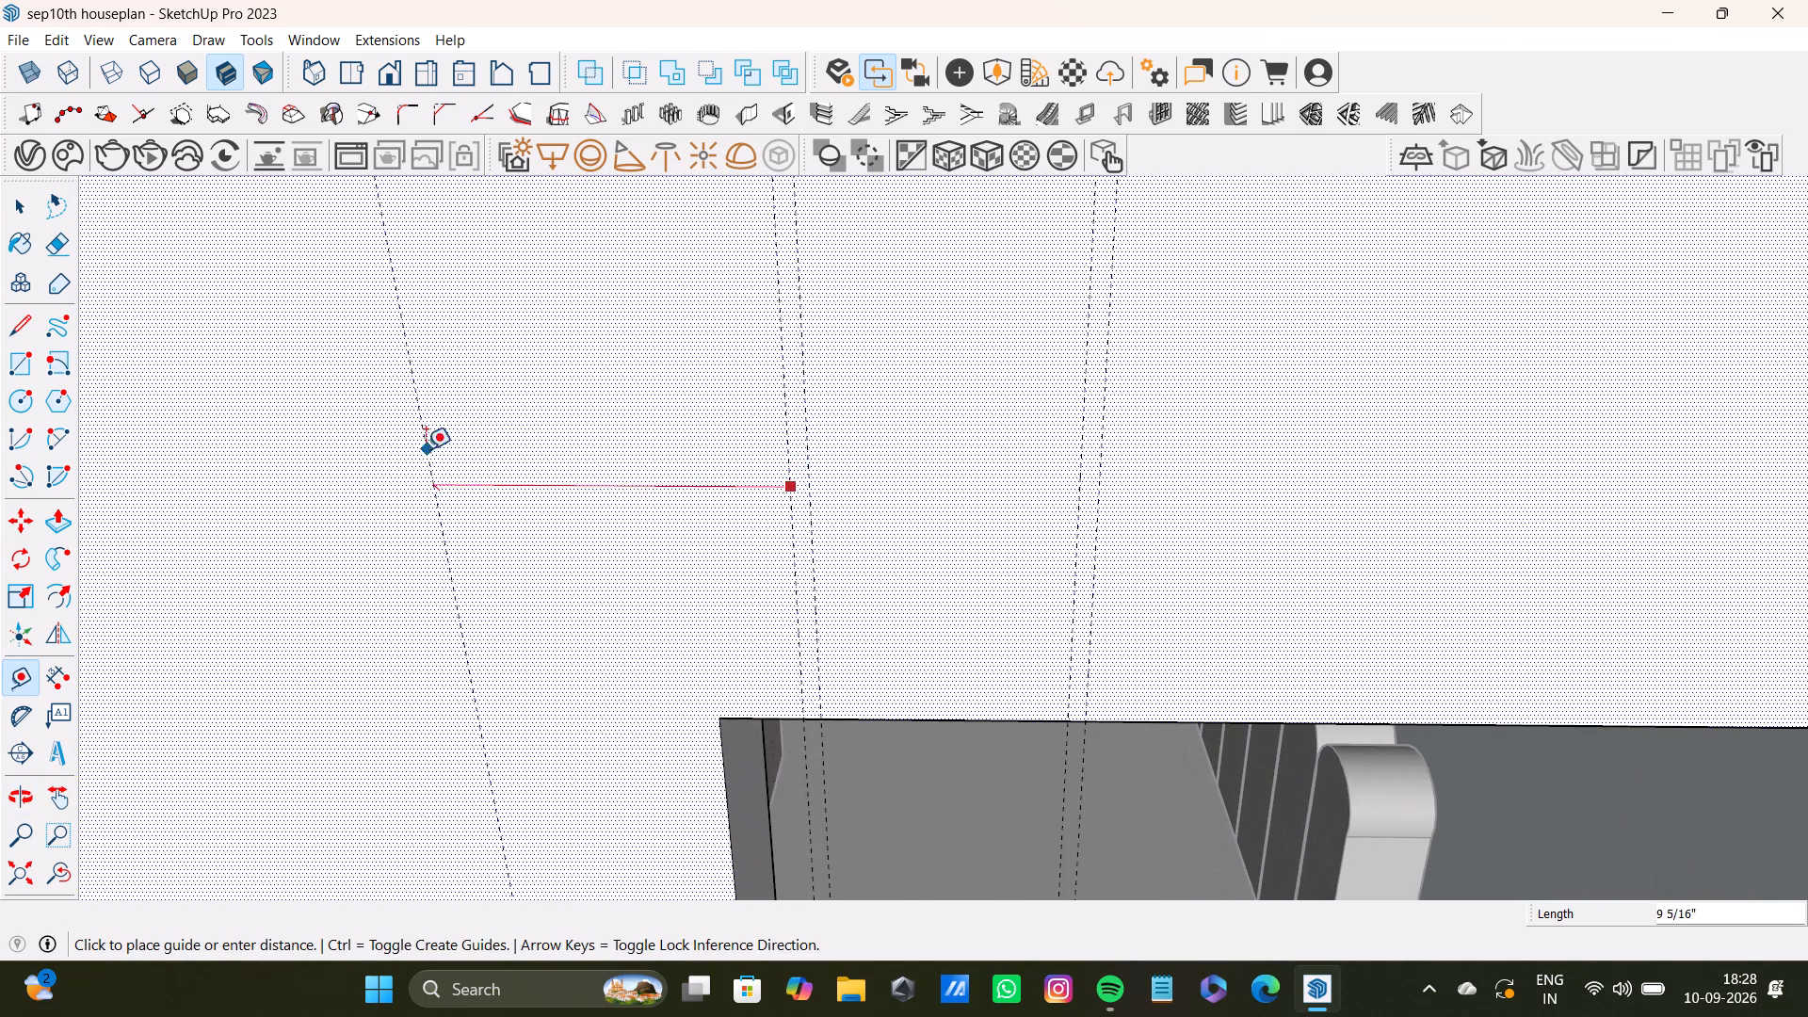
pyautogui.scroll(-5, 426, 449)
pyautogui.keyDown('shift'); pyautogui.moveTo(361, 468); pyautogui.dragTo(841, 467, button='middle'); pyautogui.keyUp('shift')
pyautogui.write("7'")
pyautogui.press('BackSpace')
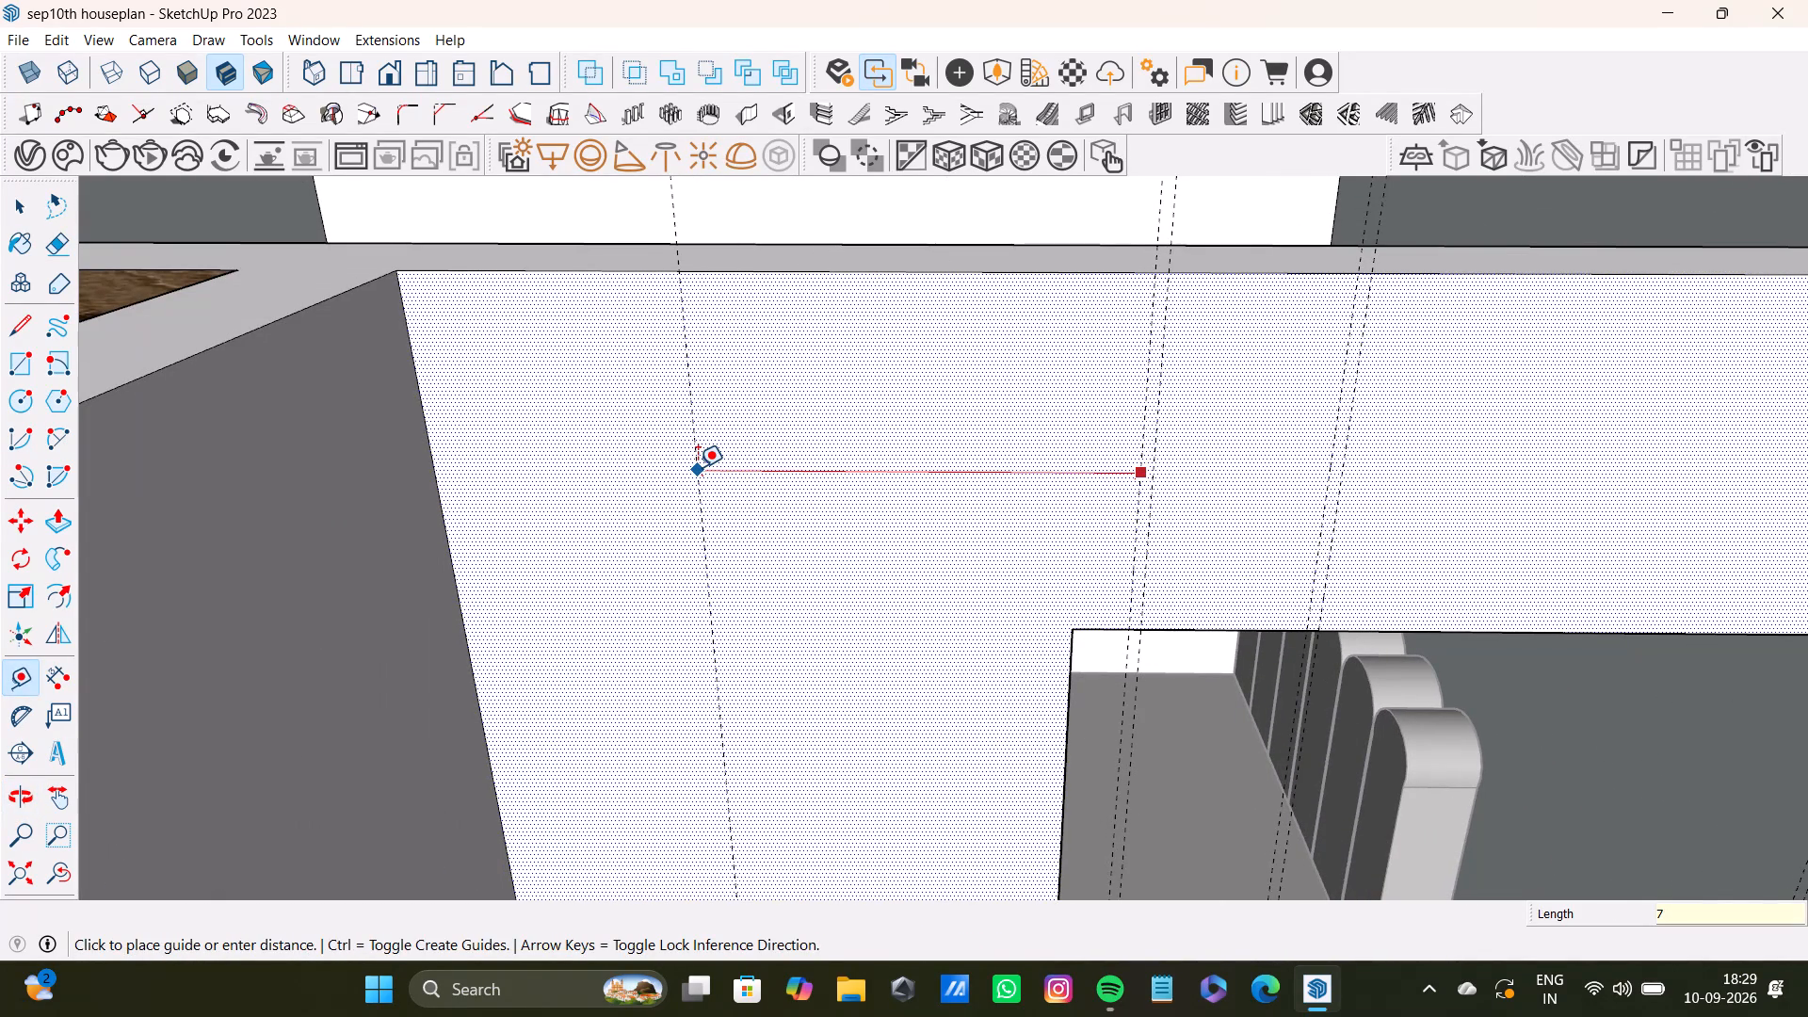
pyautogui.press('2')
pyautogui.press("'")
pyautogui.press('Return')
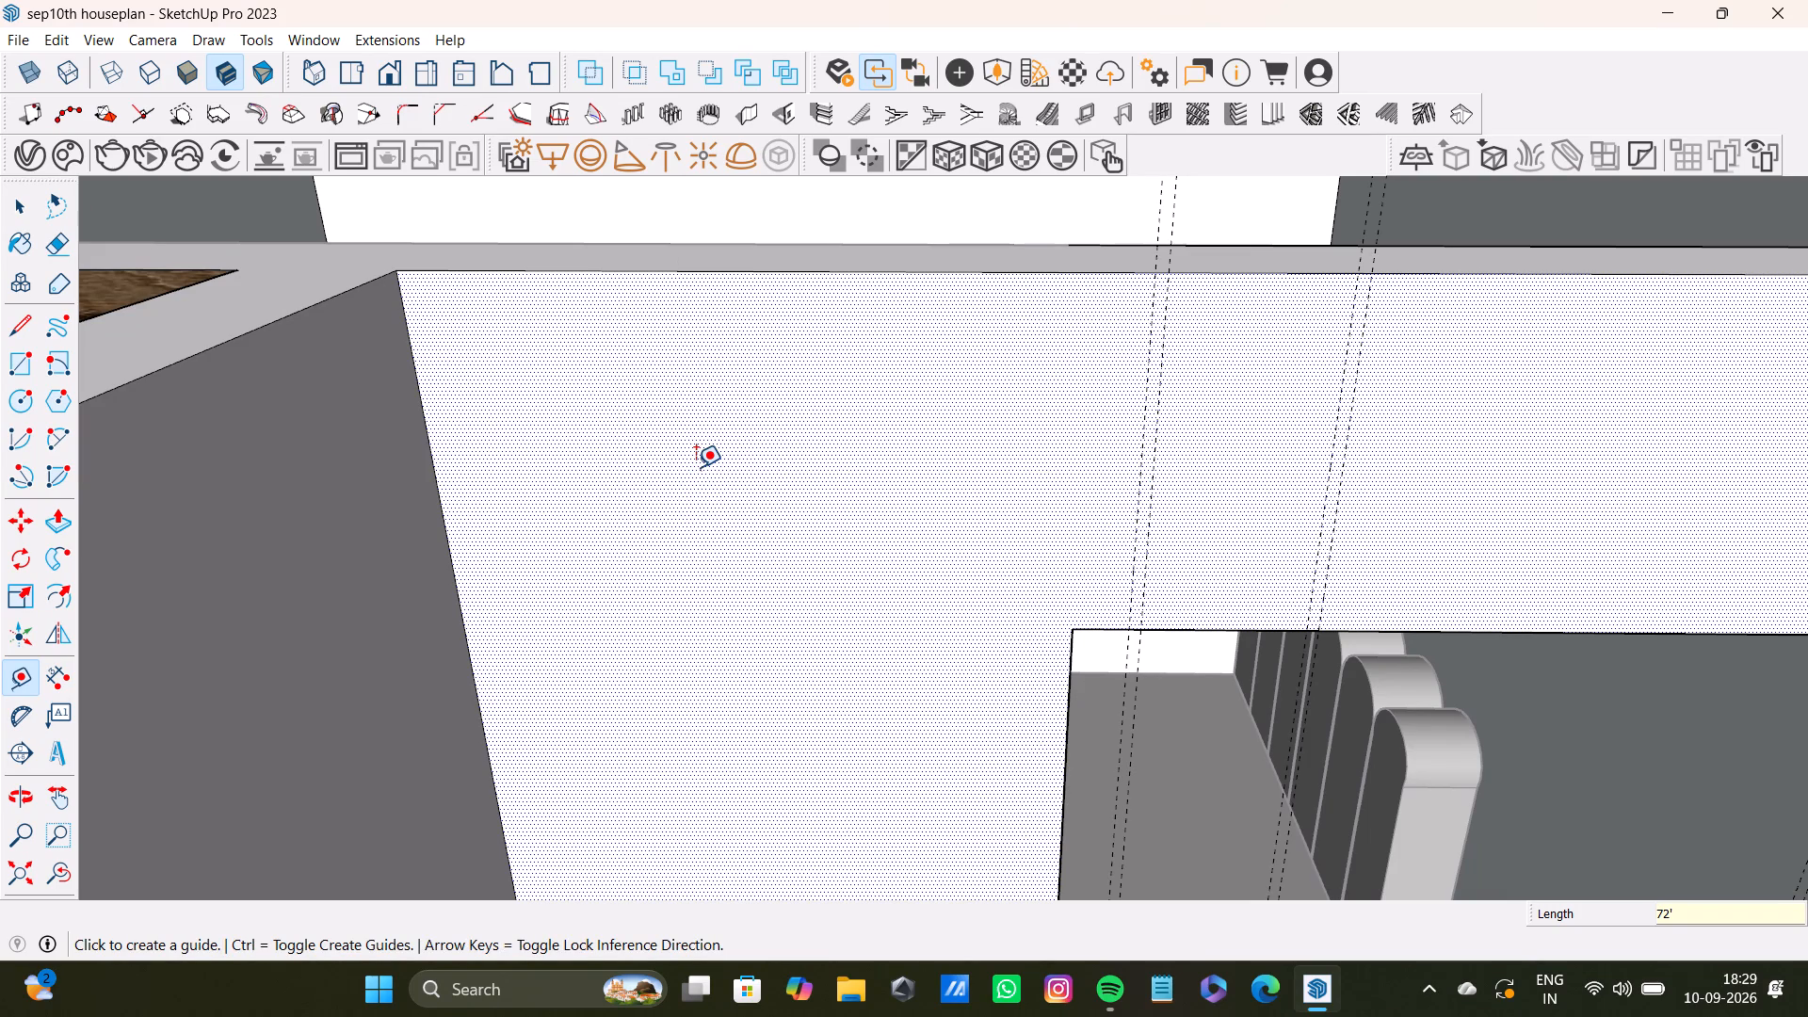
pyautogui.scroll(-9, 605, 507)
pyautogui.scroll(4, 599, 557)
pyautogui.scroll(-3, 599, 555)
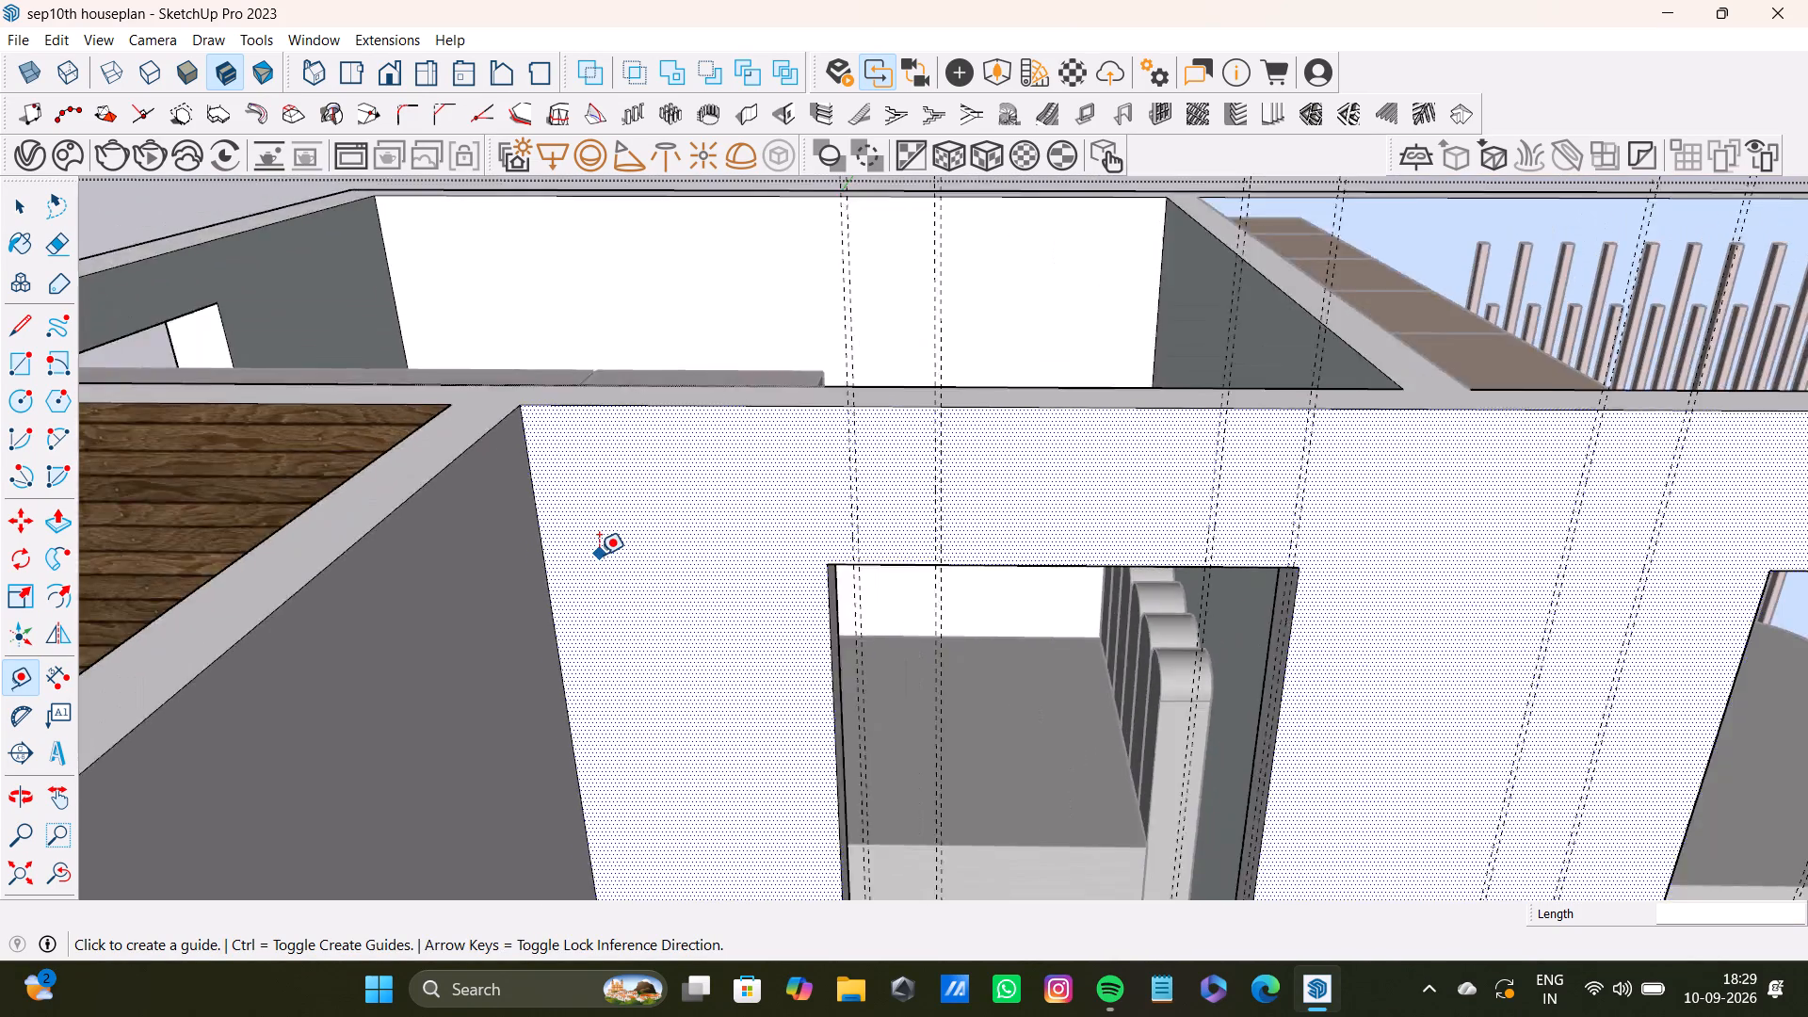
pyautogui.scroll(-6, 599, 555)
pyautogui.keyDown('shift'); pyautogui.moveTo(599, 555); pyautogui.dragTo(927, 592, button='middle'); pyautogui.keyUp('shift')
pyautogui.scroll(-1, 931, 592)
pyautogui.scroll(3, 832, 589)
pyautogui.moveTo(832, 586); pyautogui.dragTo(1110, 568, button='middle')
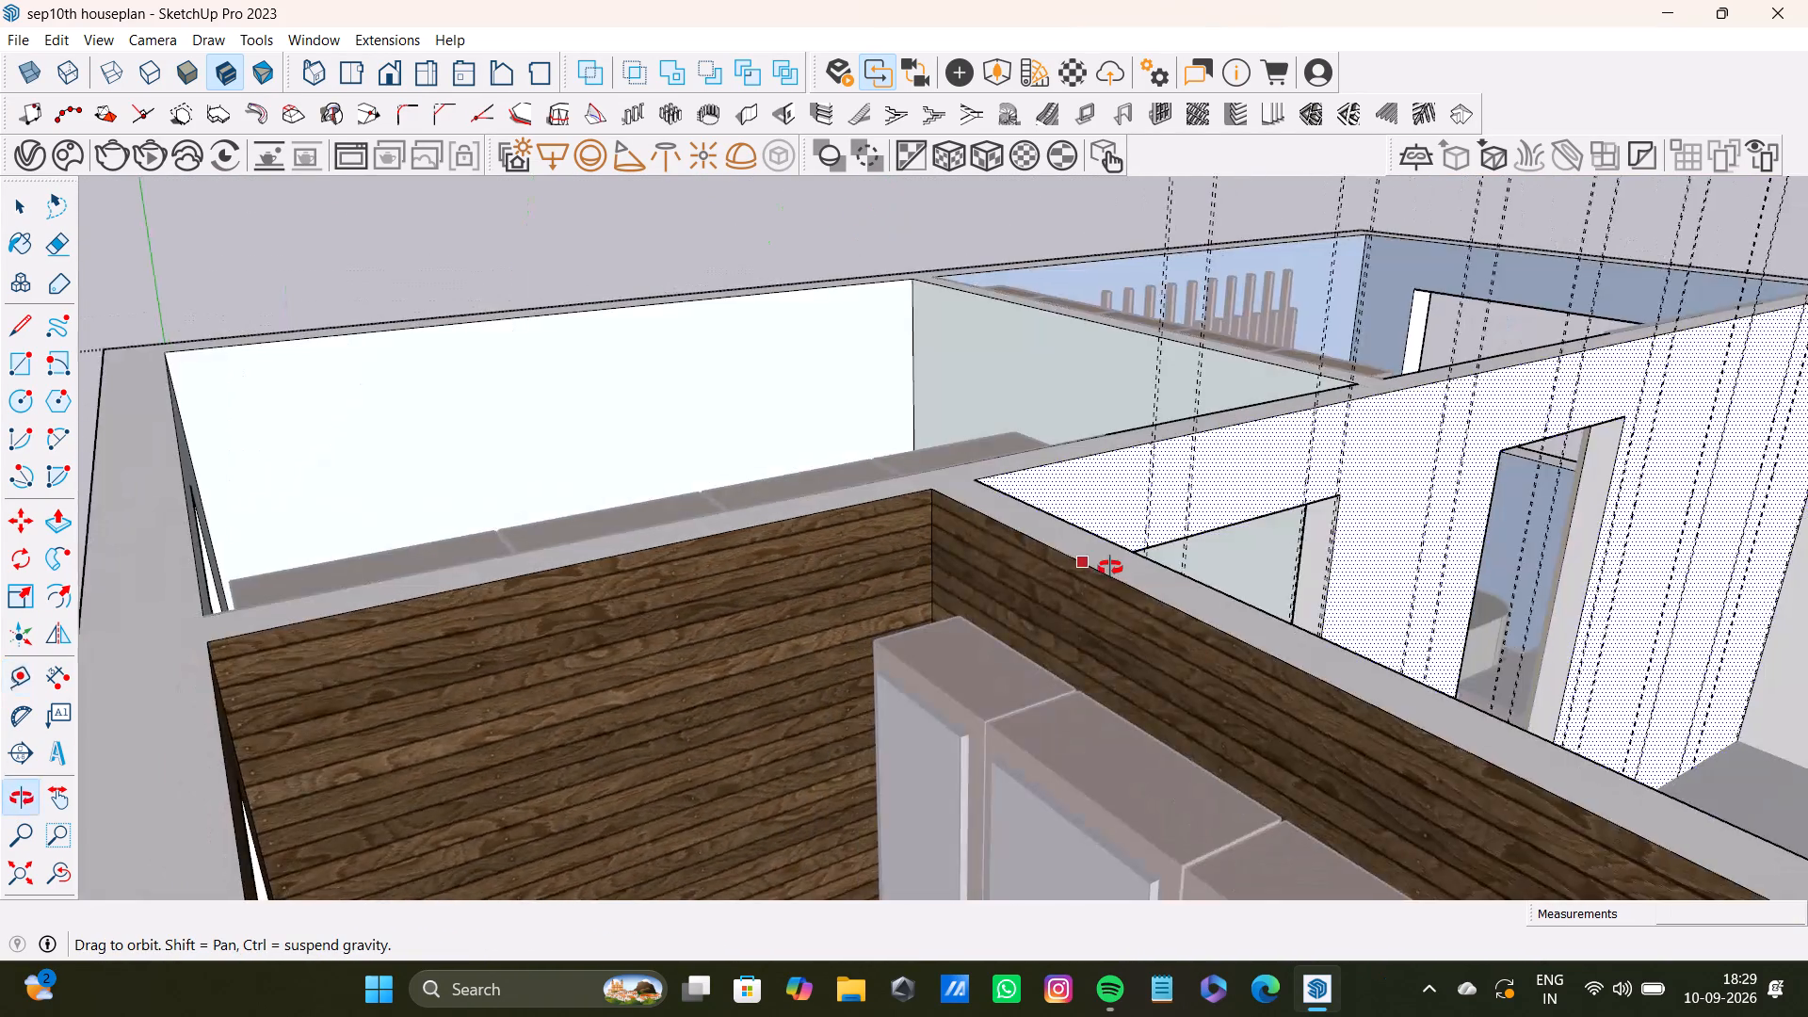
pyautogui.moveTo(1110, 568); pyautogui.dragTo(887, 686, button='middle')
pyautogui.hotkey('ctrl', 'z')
# Place a vertical guide about 2' 2 13/16" from the latest pair, just inside the wall's end corner.
pyautogui.scroll(-2, 880, 644)
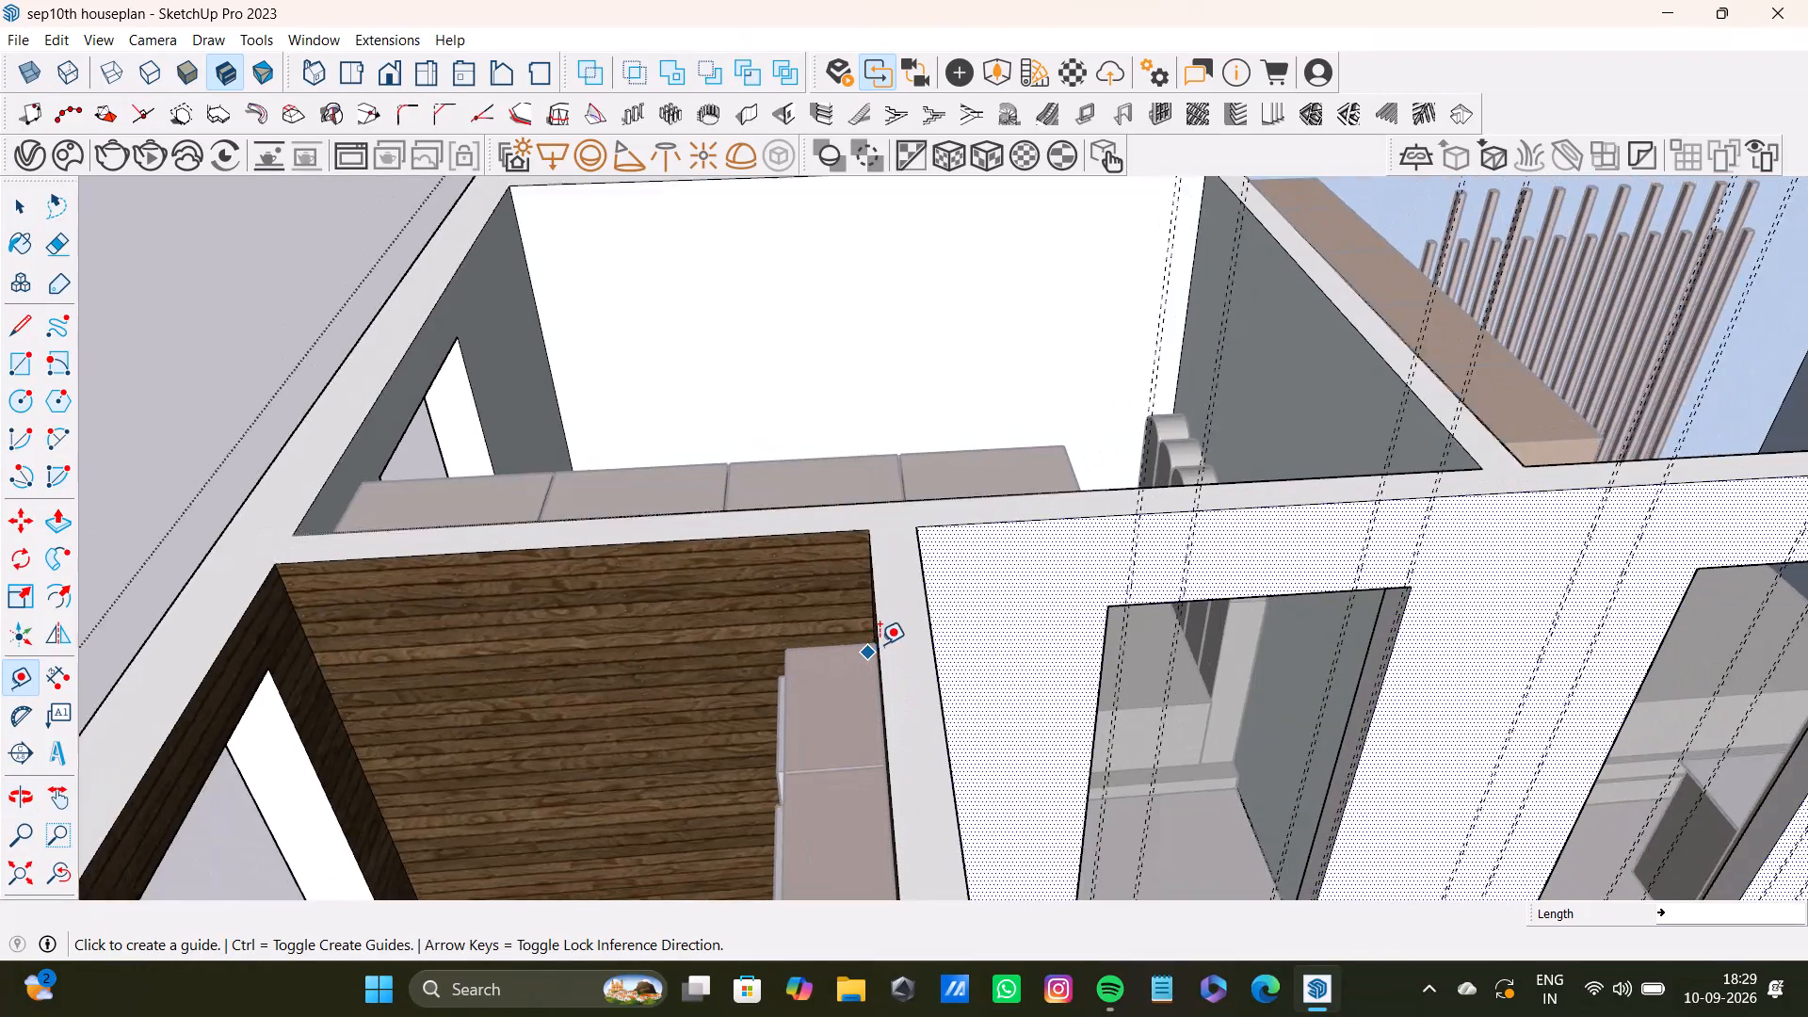
pyautogui.scroll(-5, 880, 644)
pyautogui.scroll(12, 918, 637)
pyautogui.middleClick(918, 637)
pyautogui.keyDown('shift'); pyautogui.moveTo(985, 621); pyautogui.dragTo(773, 651, button='middle'); pyautogui.keyUp('shift')
pyautogui.scroll(2, 999, 592)
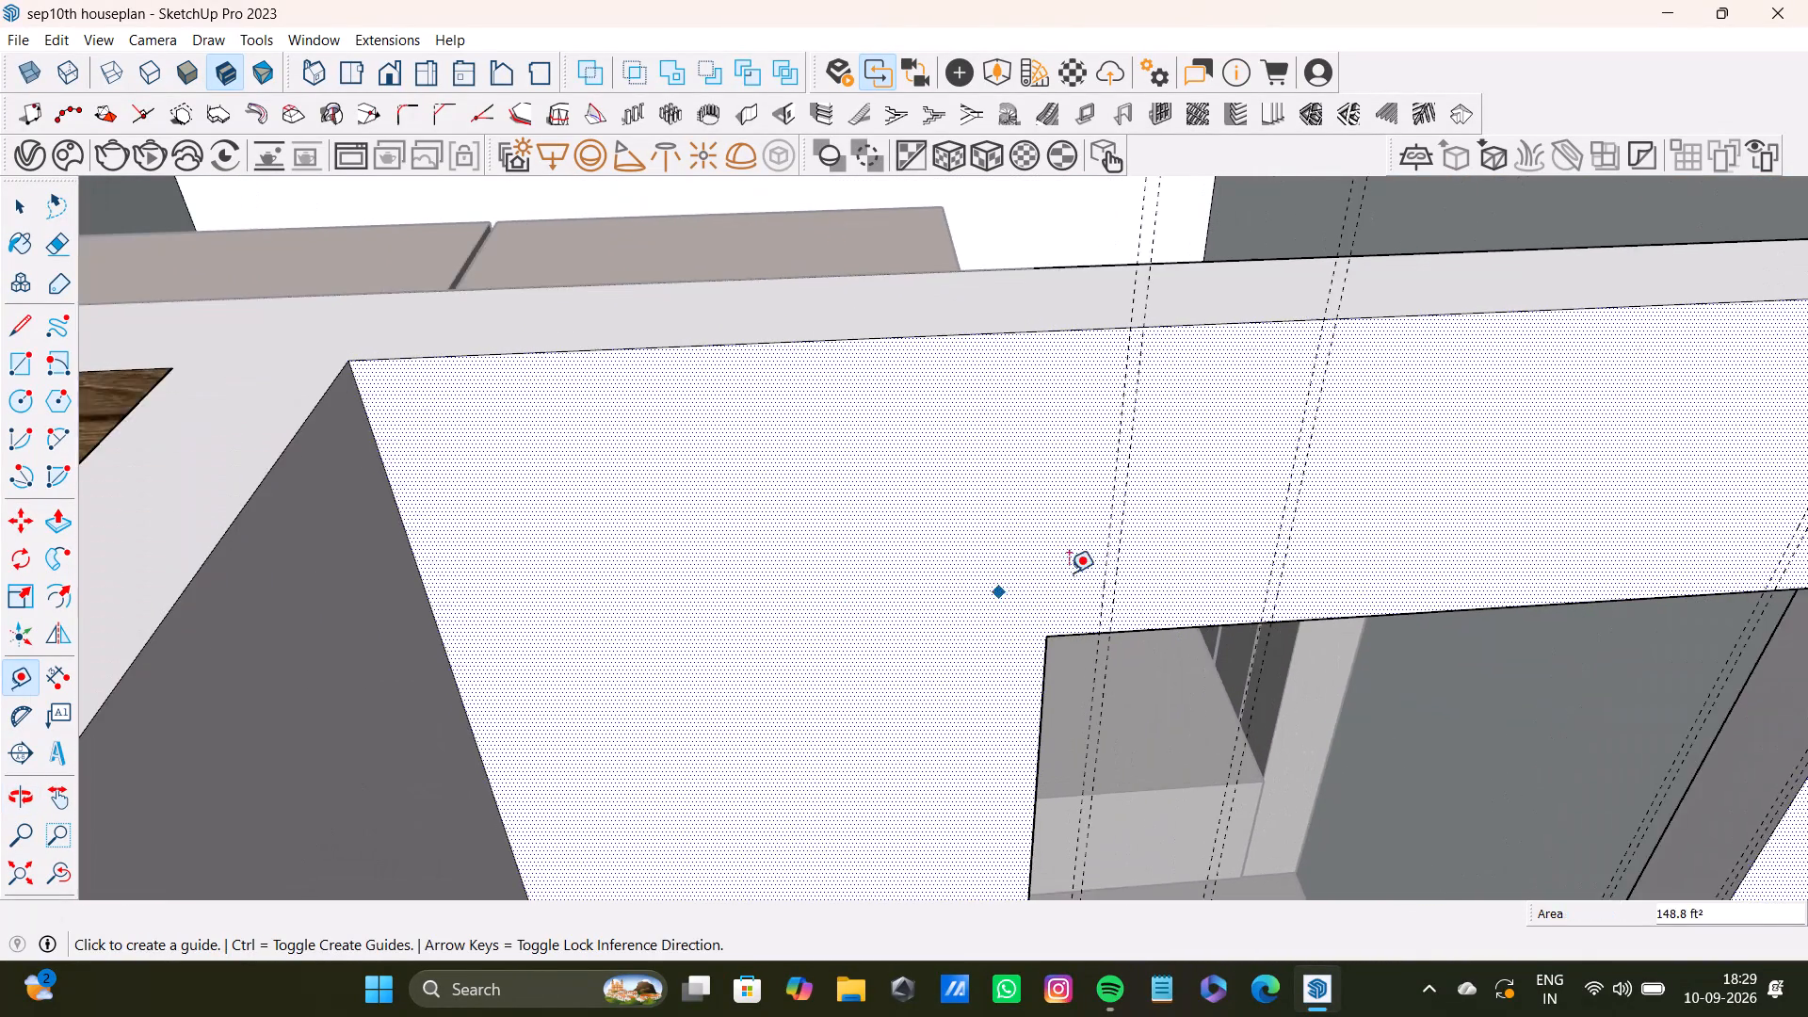
pyautogui.scroll(2, 1069, 573)
pyautogui.click(1110, 543)
pyautogui.scroll(-5, 611, 576)
pyautogui.keyDown('shift'); pyautogui.moveTo(553, 601); pyautogui.dragTo(657, 526, button='middle'); pyautogui.keyUp('shift')
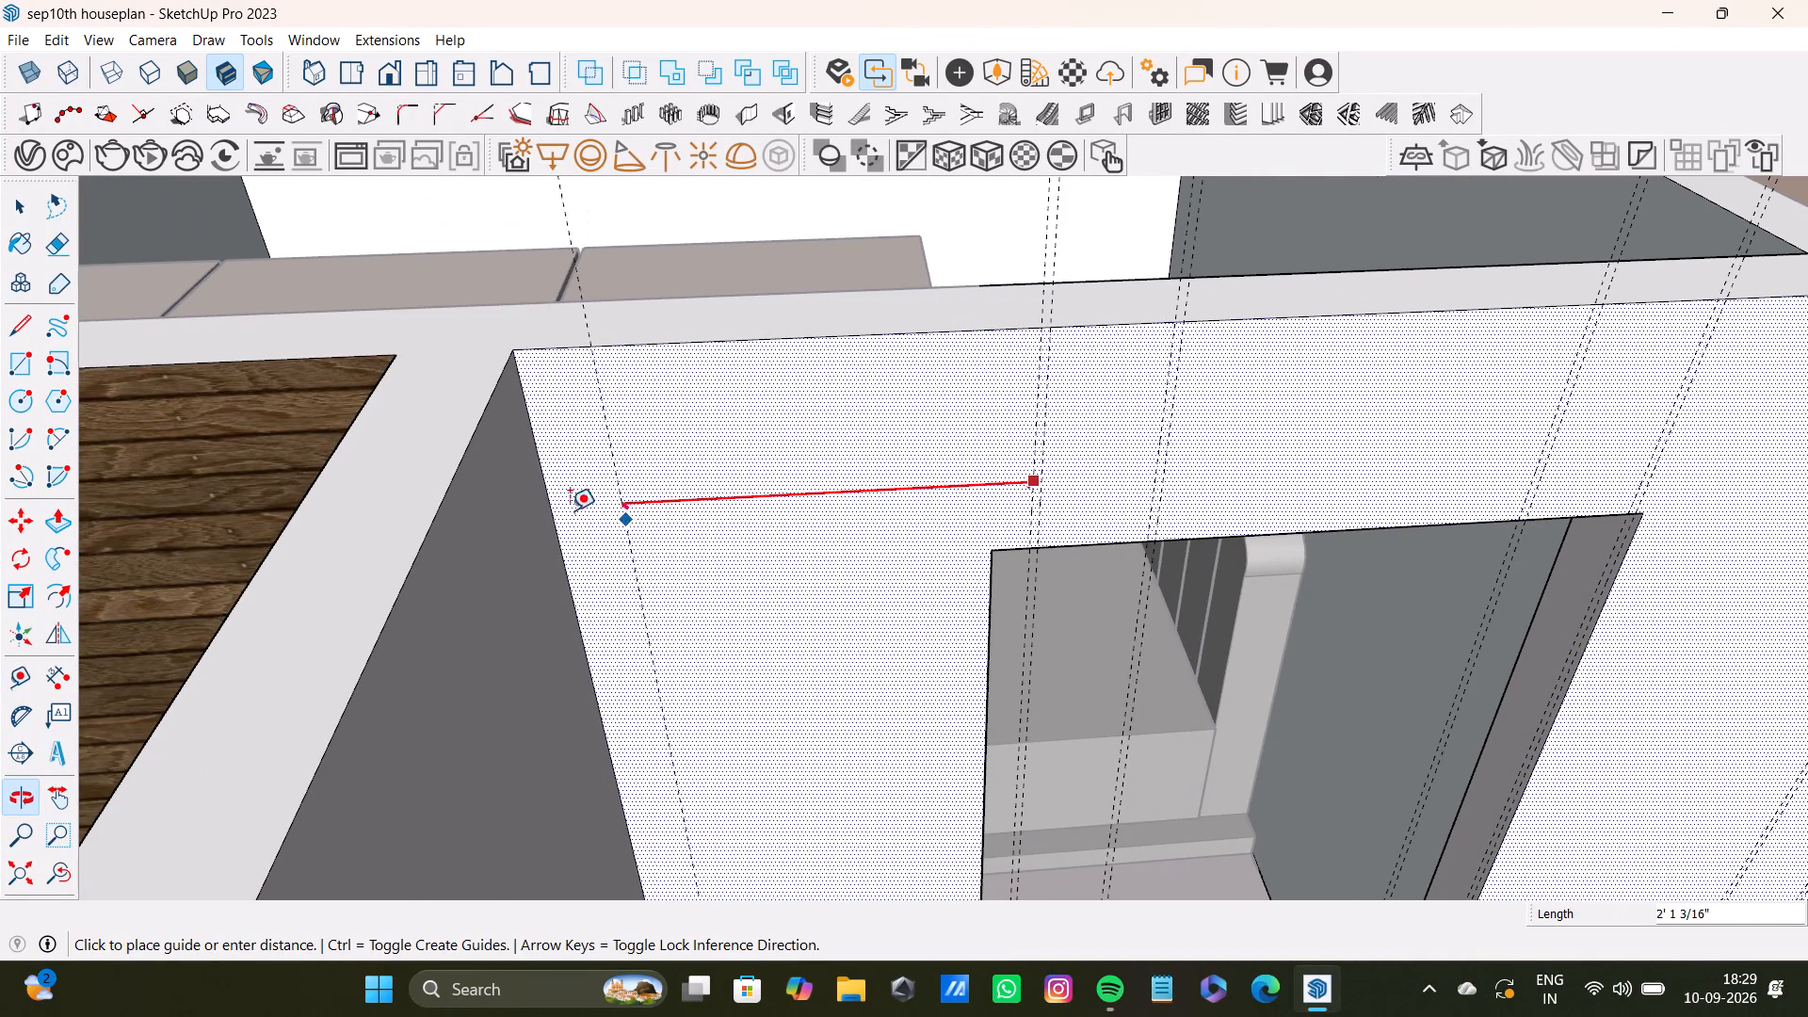
pyautogui.click(577, 492)
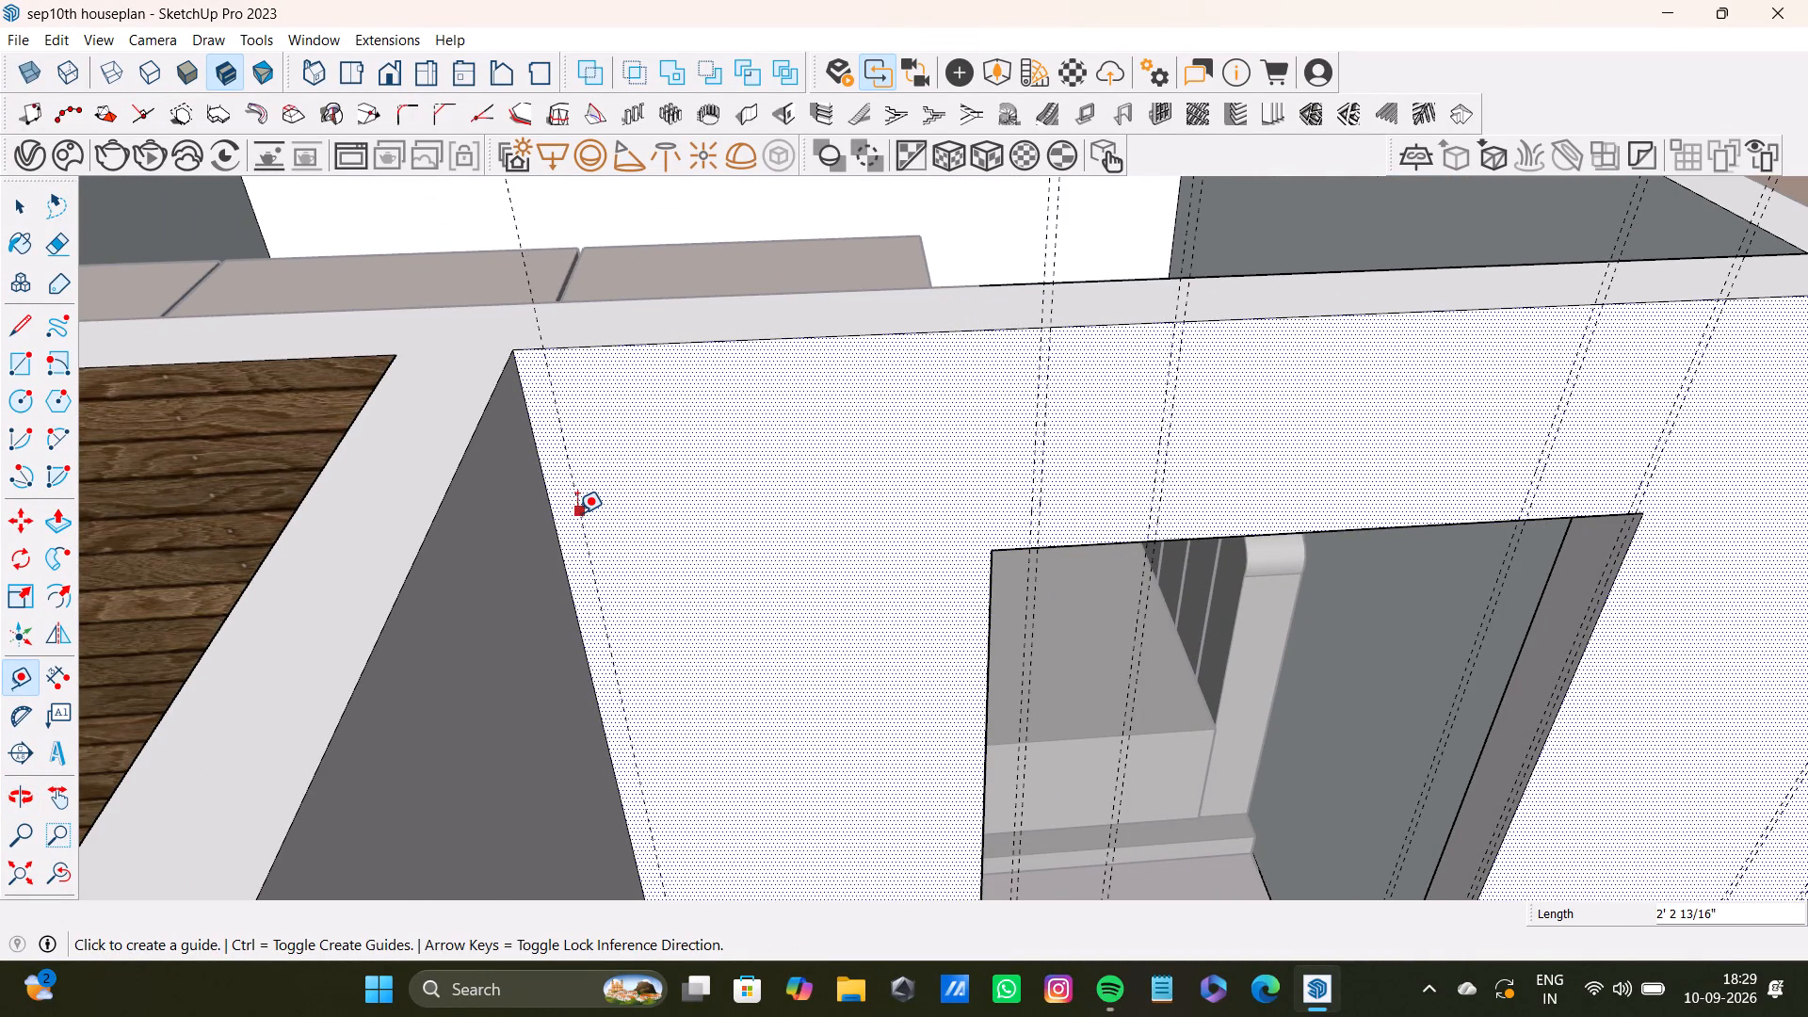
# Place a vertical guide 0.5" beyond the guide near the wall's end corner, towards that corner.
pyautogui.click(581, 515)
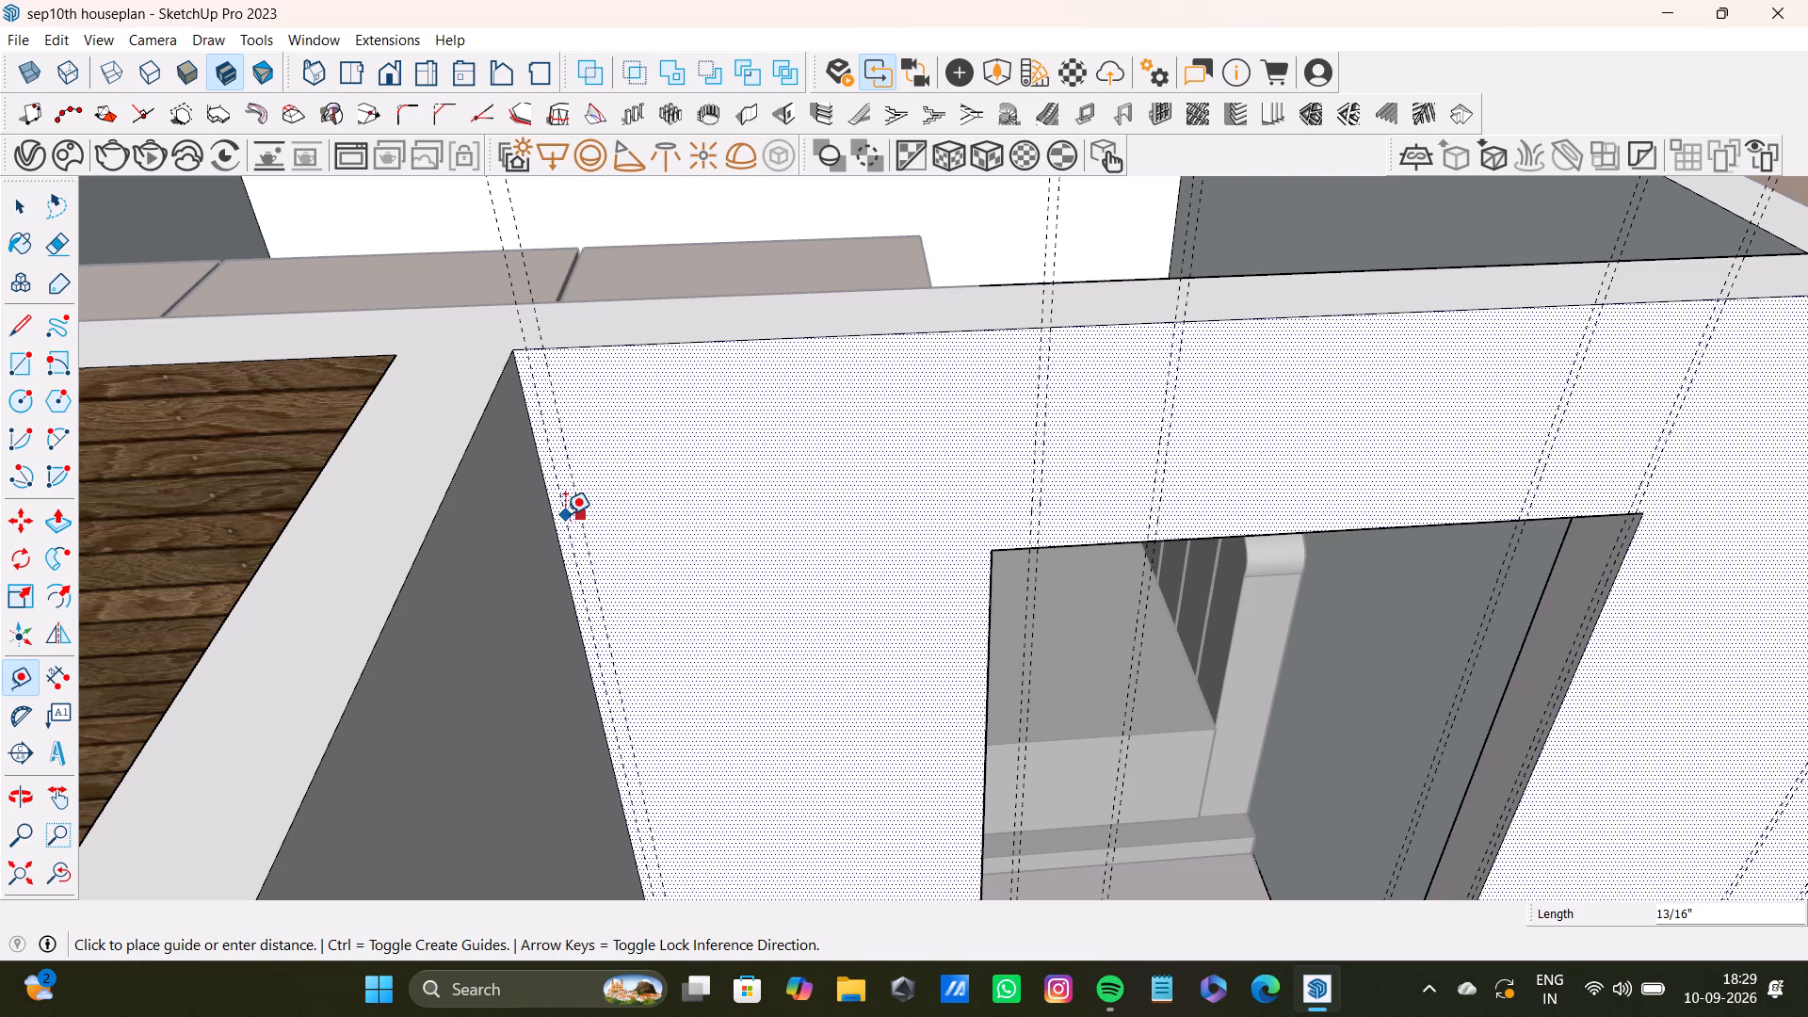
pyautogui.scroll(2, 560, 515)
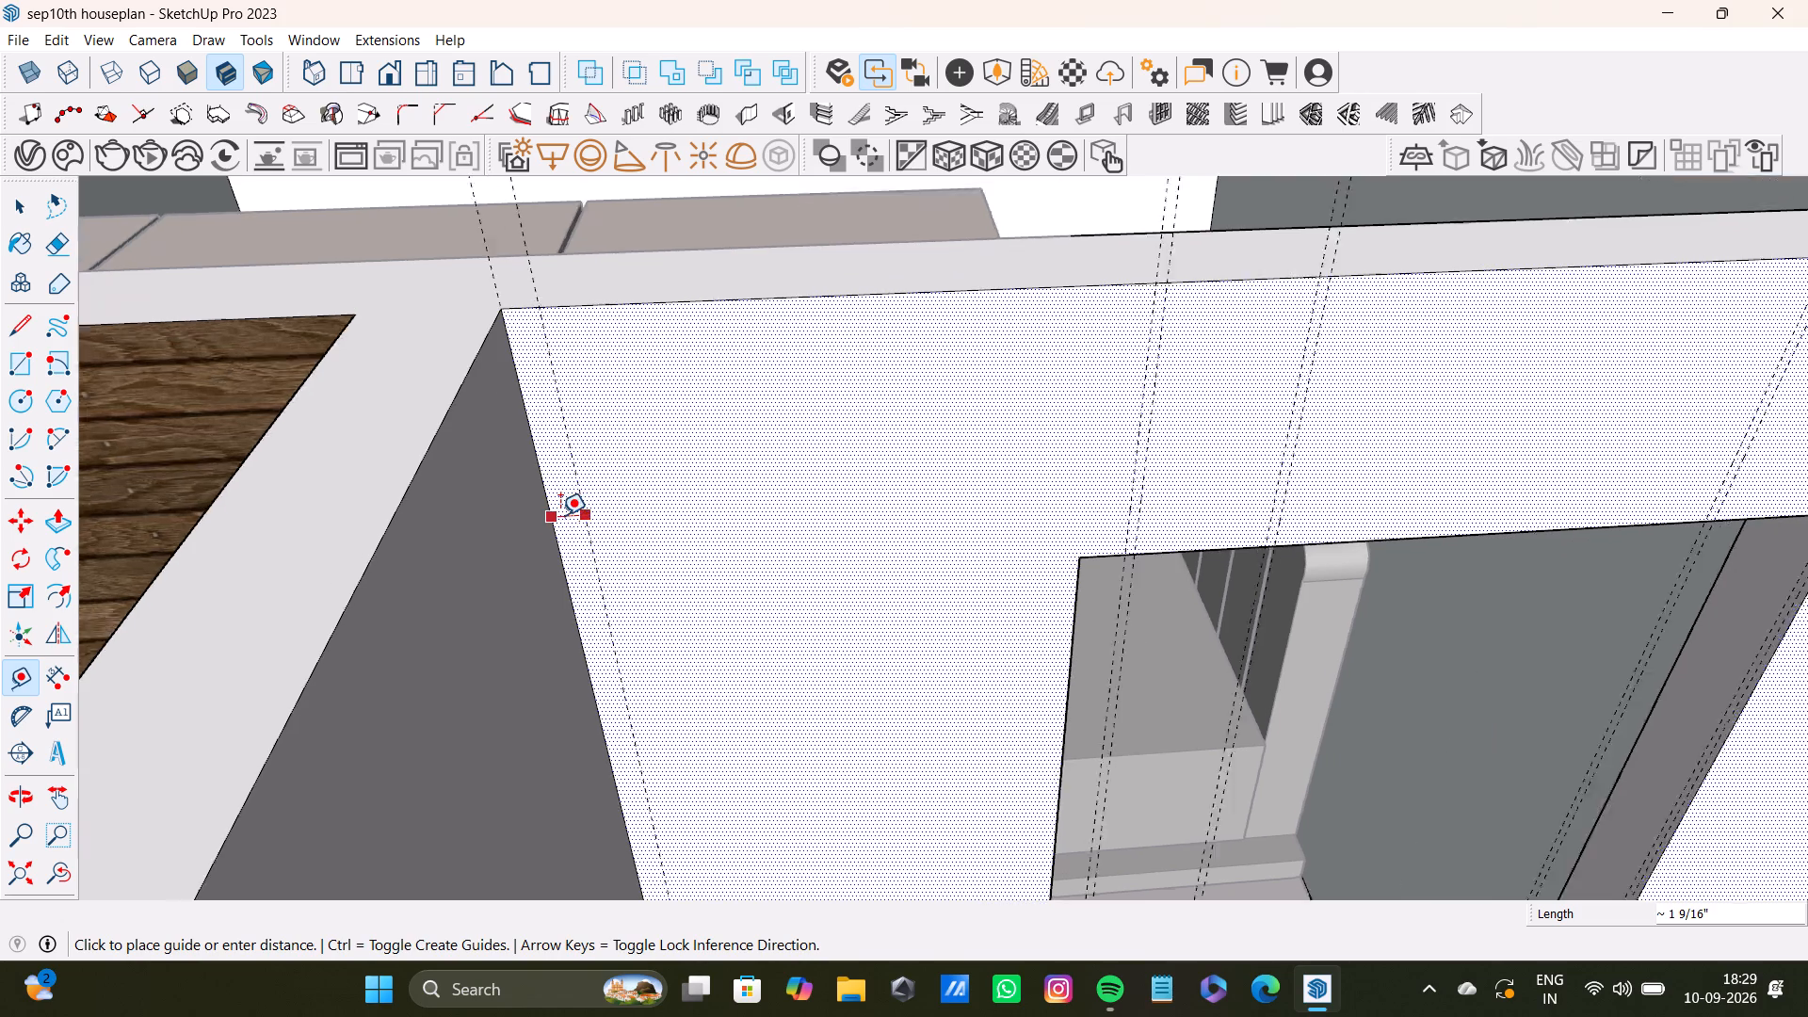
pyautogui.scroll(6, 560, 515)
pyautogui.write('0.5')
pyautogui.hotkey('shift', '"')
pyautogui.press('Return')
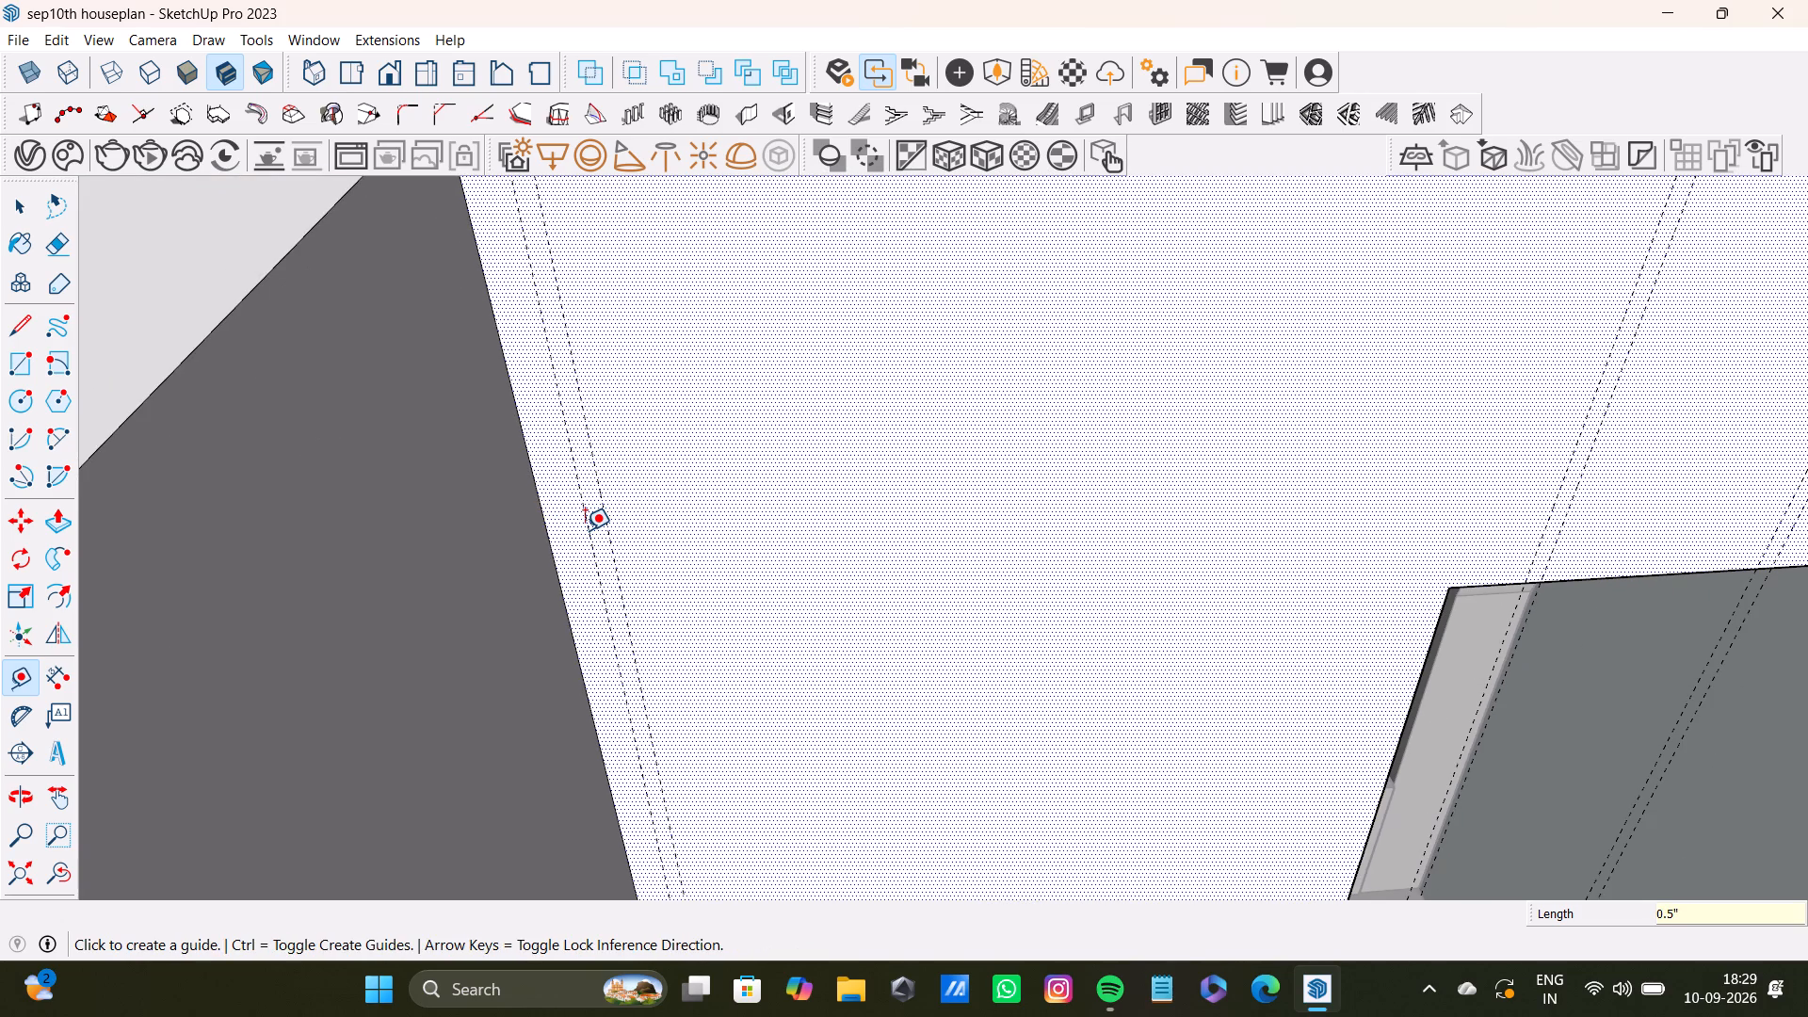
pyautogui.press('space')
# Draw a 10' vertical line along the guide nearest the wall's end corner, from the wall's top edge to its base.
pyautogui.scroll(-12, 653, 463)
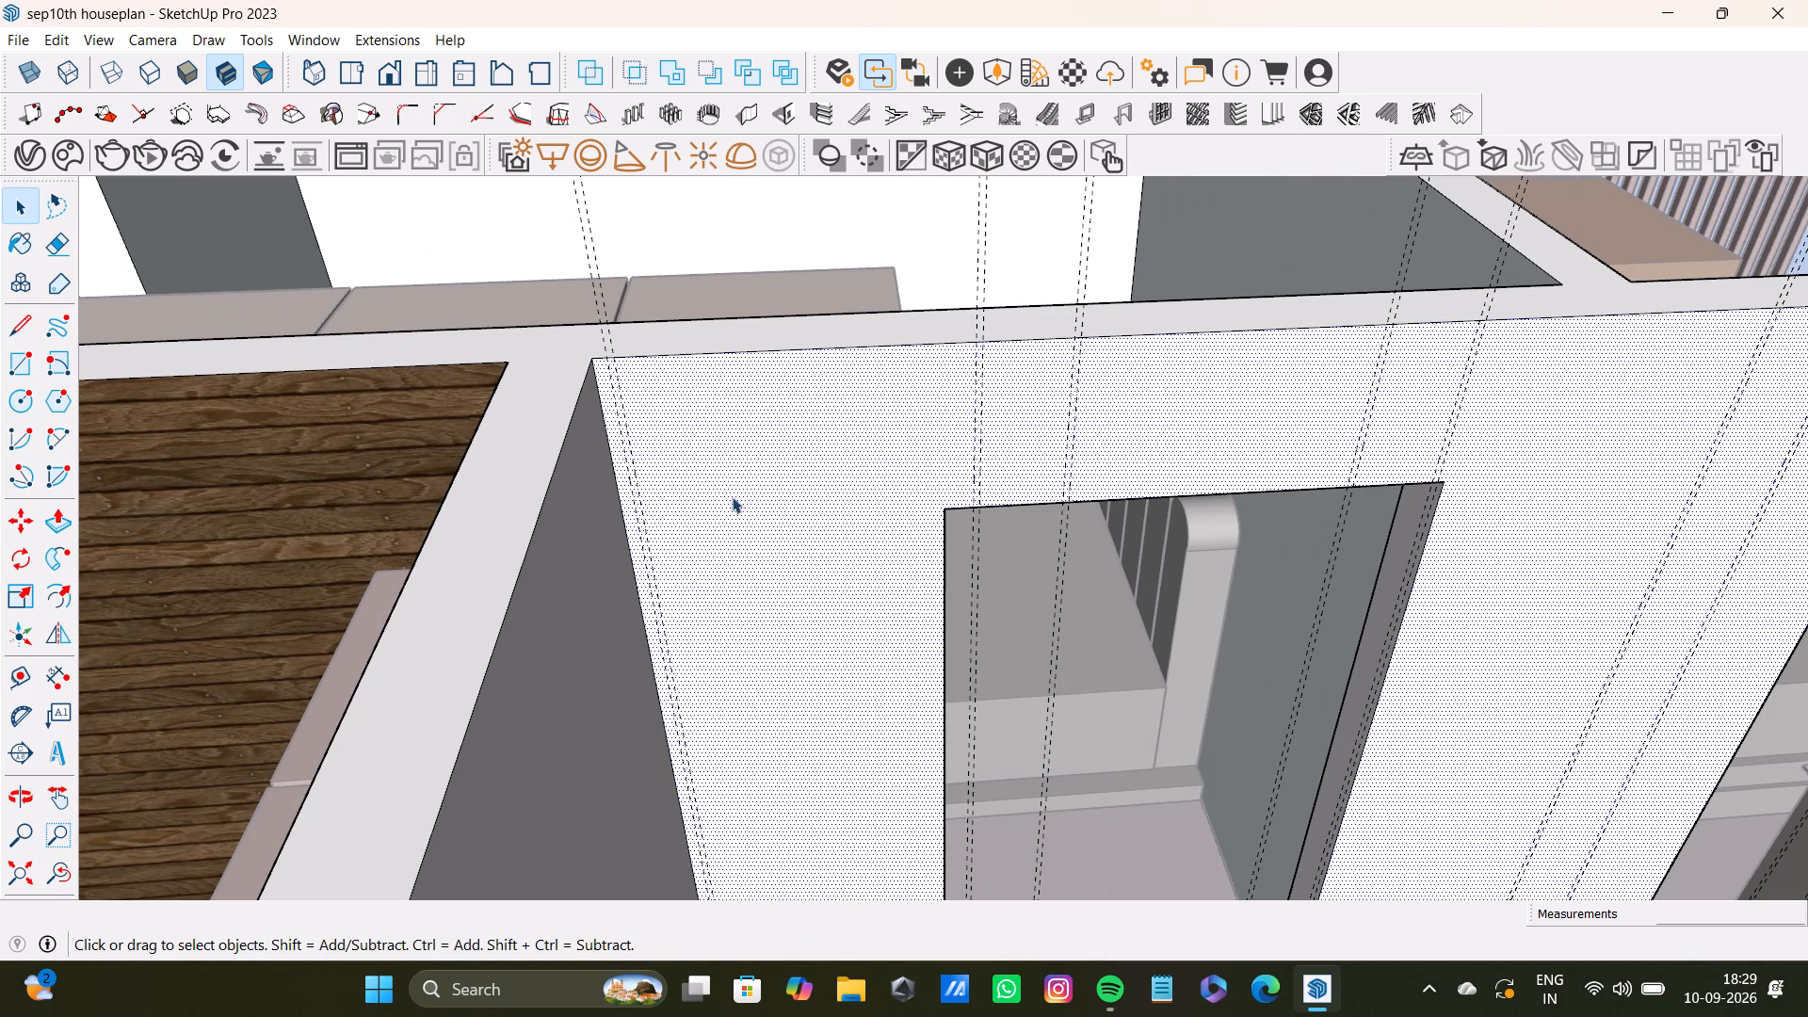
pyautogui.scroll(-7, 712, 500)
pyautogui.keyDown('shift'); pyautogui.middleClick(824, 493); pyautogui.keyUp('shift')
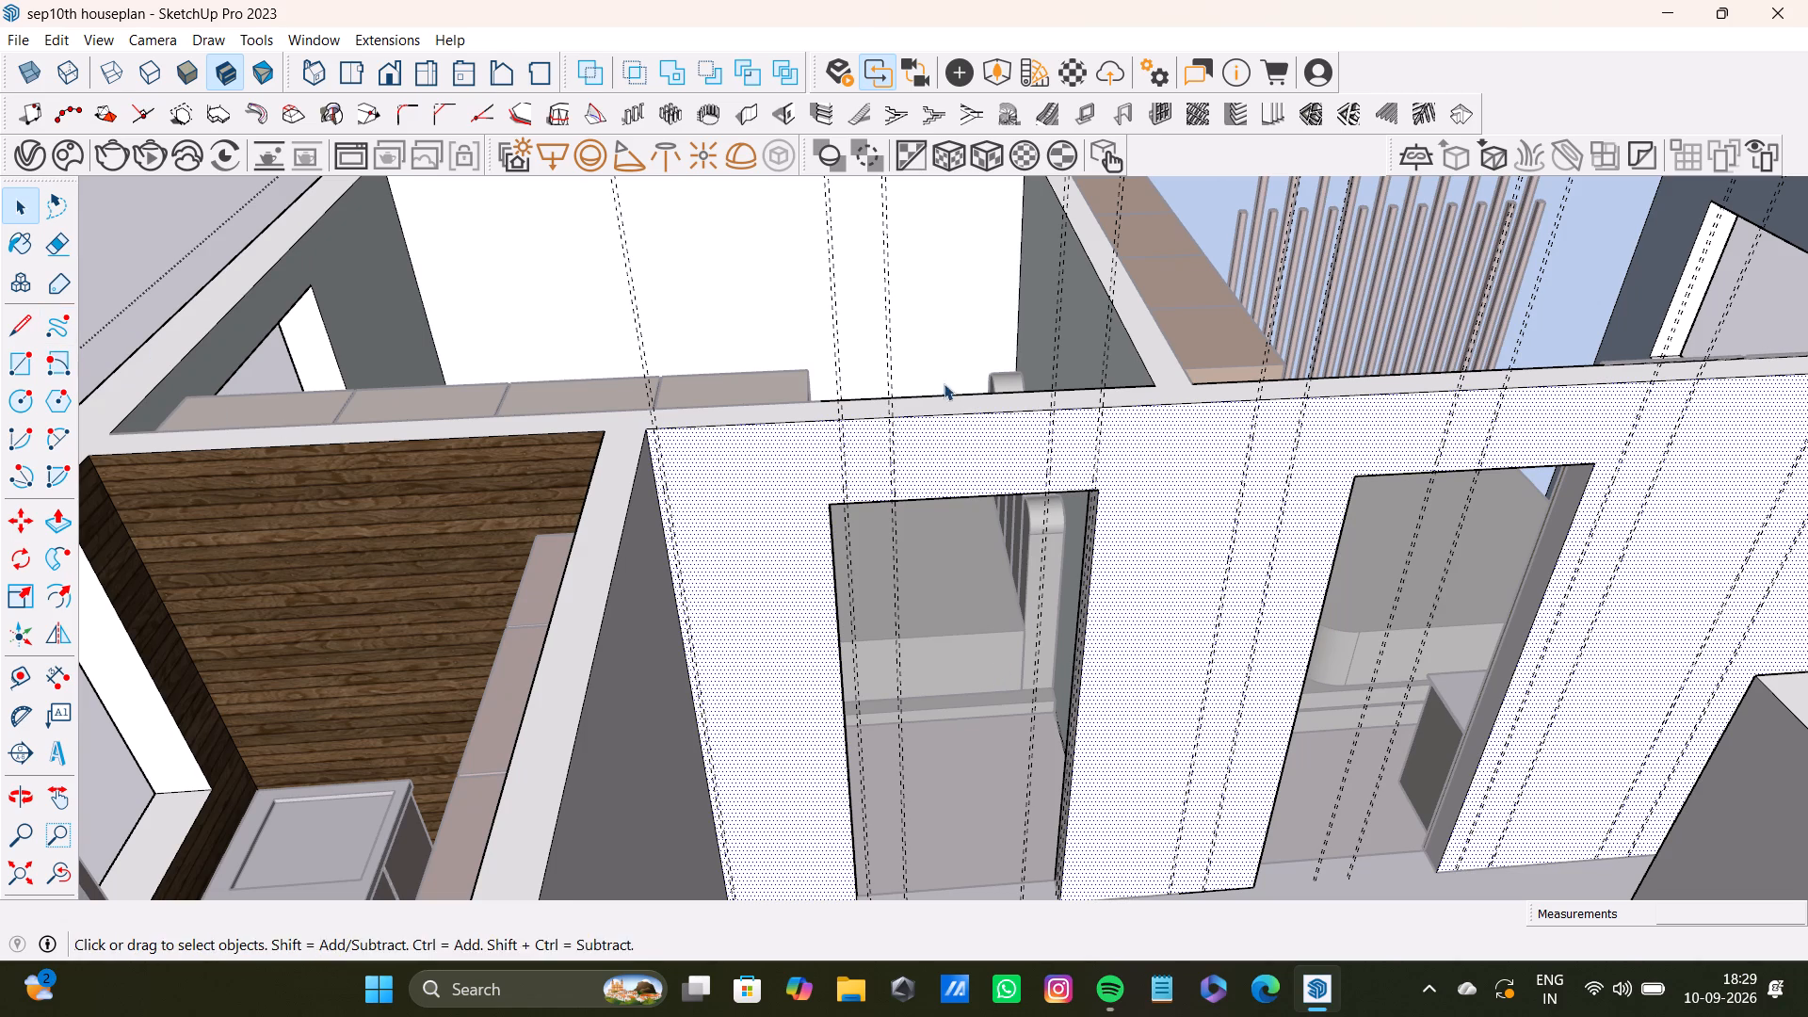
pyautogui.click(10, 327)
pyautogui.scroll(10, 1140, 554)
pyautogui.keyDown('shift'); pyautogui.moveTo(329, 372); pyautogui.dragTo(823, 426, button='middle'); pyautogui.keyUp('shift')
pyautogui.scroll(7, 685, 392)
pyautogui.click(781, 352)
pyautogui.scroll(-4, 825, 603)
pyautogui.keyDown('shift'); pyautogui.moveTo(808, 725); pyautogui.dragTo(813, 639, button='middle'); pyautogui.keyUp('shift')
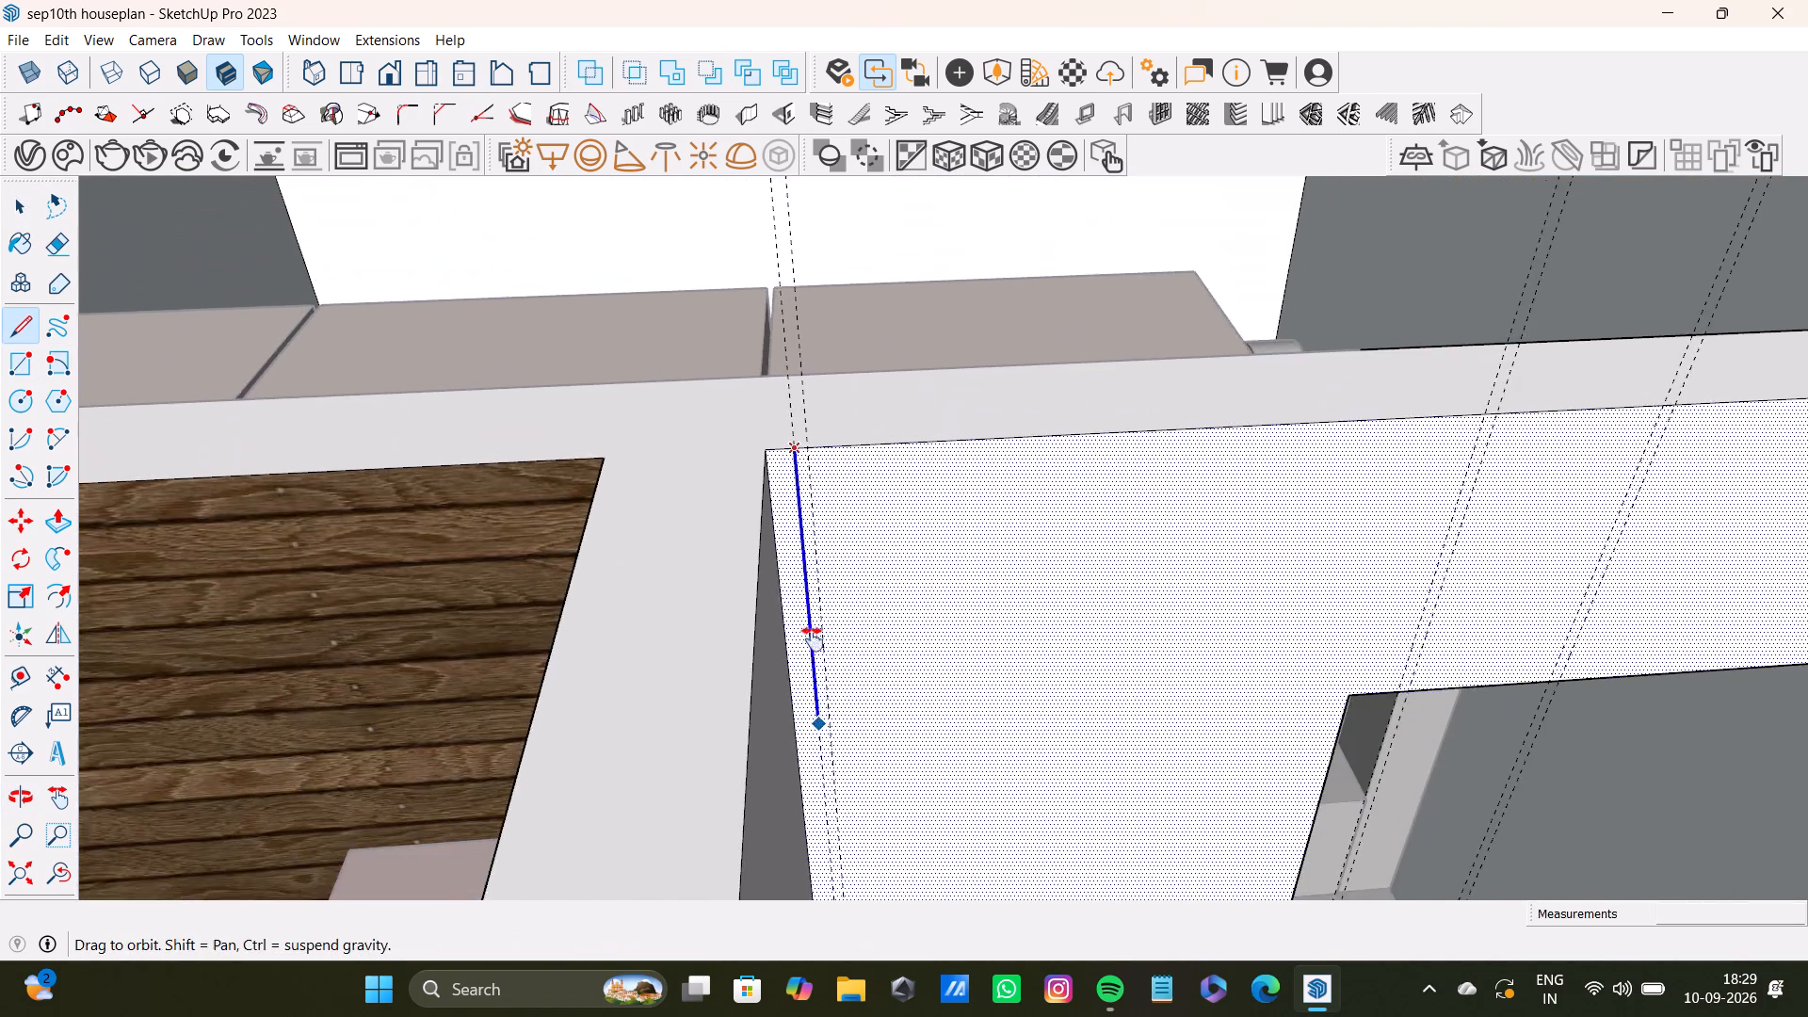
pyautogui.keyDown('shift'); pyautogui.moveTo(813, 639); pyautogui.dragTo(836, 351, button='middle'); pyautogui.keyUp('shift')
pyautogui.keyDown('shift'); pyautogui.scroll(1, 838, 330); pyautogui.keyUp('shift')
pyautogui.scroll(-3, 871, 519)
pyautogui.keyDown('shift'); pyautogui.moveTo(871, 638); pyautogui.dragTo(871, 363, button='middle'); pyautogui.keyUp('shift')
pyautogui.scroll(3, 888, 608)
pyautogui.keyDown('shift'); pyautogui.moveTo(881, 655); pyautogui.dragTo(859, 319, button='middle'); pyautogui.keyUp('shift')
pyautogui.scroll(3, 850, 602)
pyautogui.keyDown('shift'); pyautogui.moveTo(842, 664); pyautogui.dragTo(847, 609, button='middle'); pyautogui.keyUp('shift')
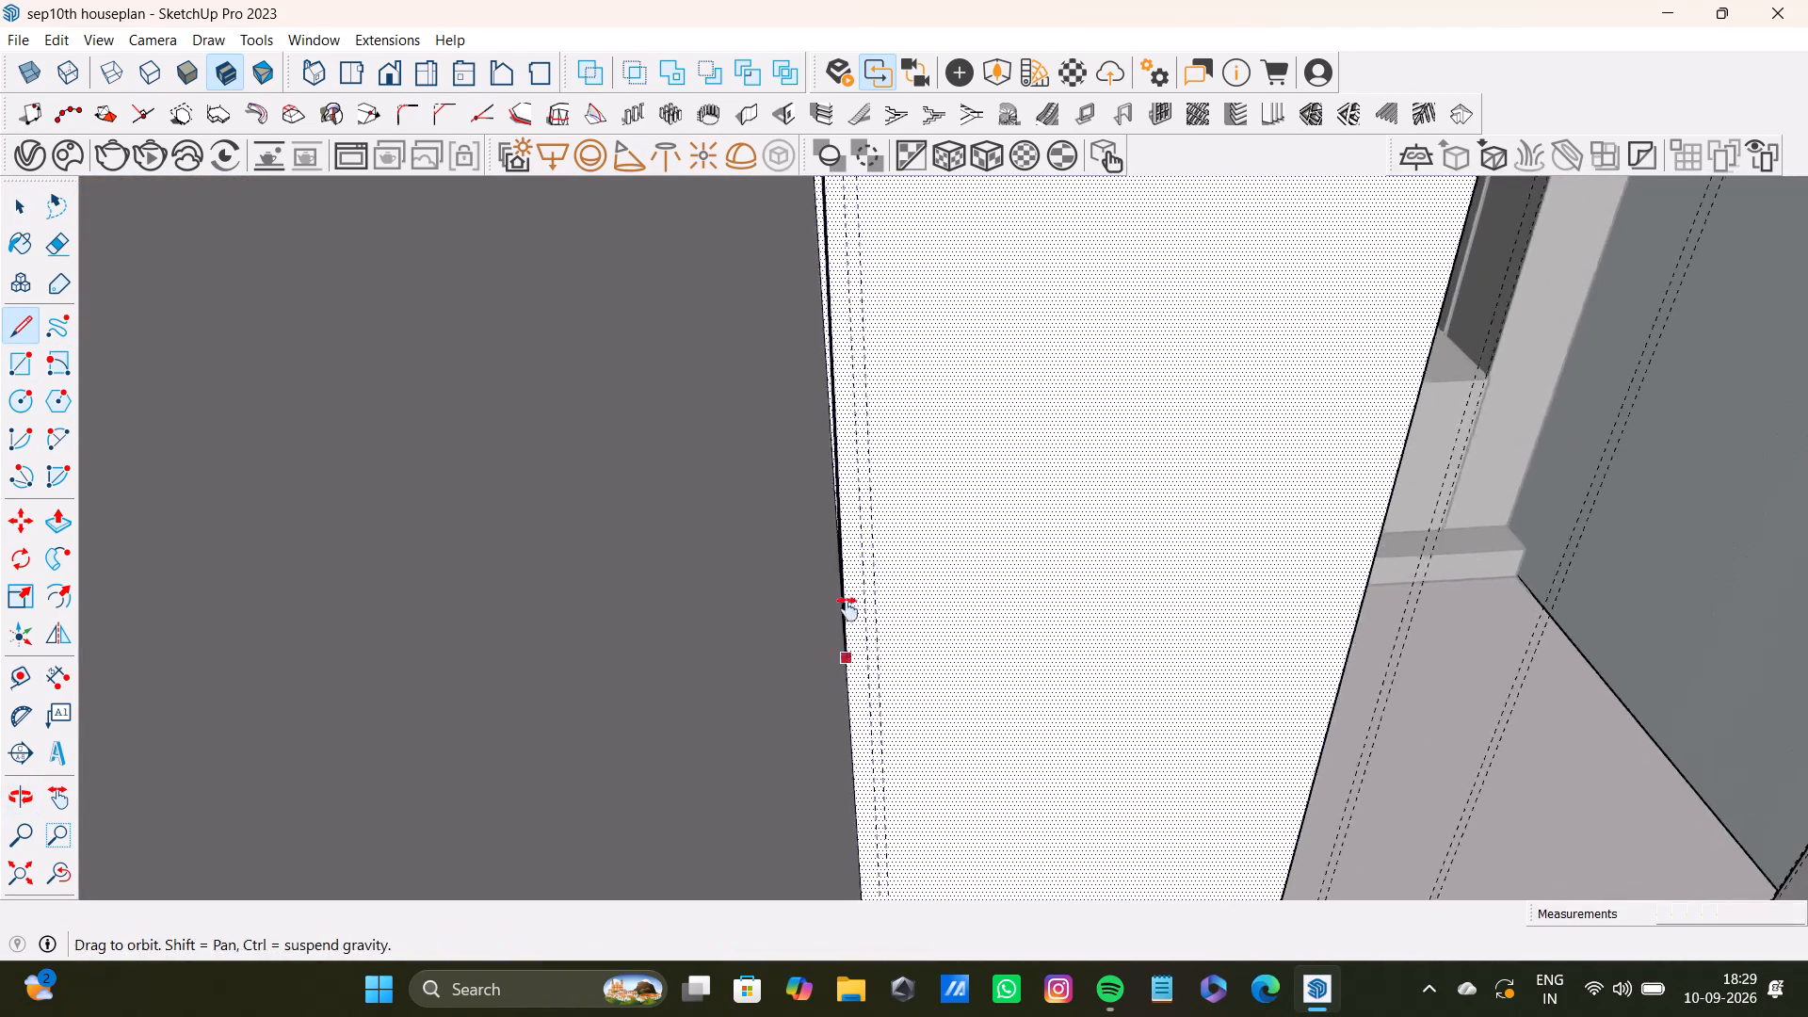
pyautogui.keyDown('shift'); pyautogui.moveTo(847, 609); pyautogui.dragTo(861, 288, button='middle'); pyautogui.keyUp('shift')
pyautogui.scroll(1, 909, 740)
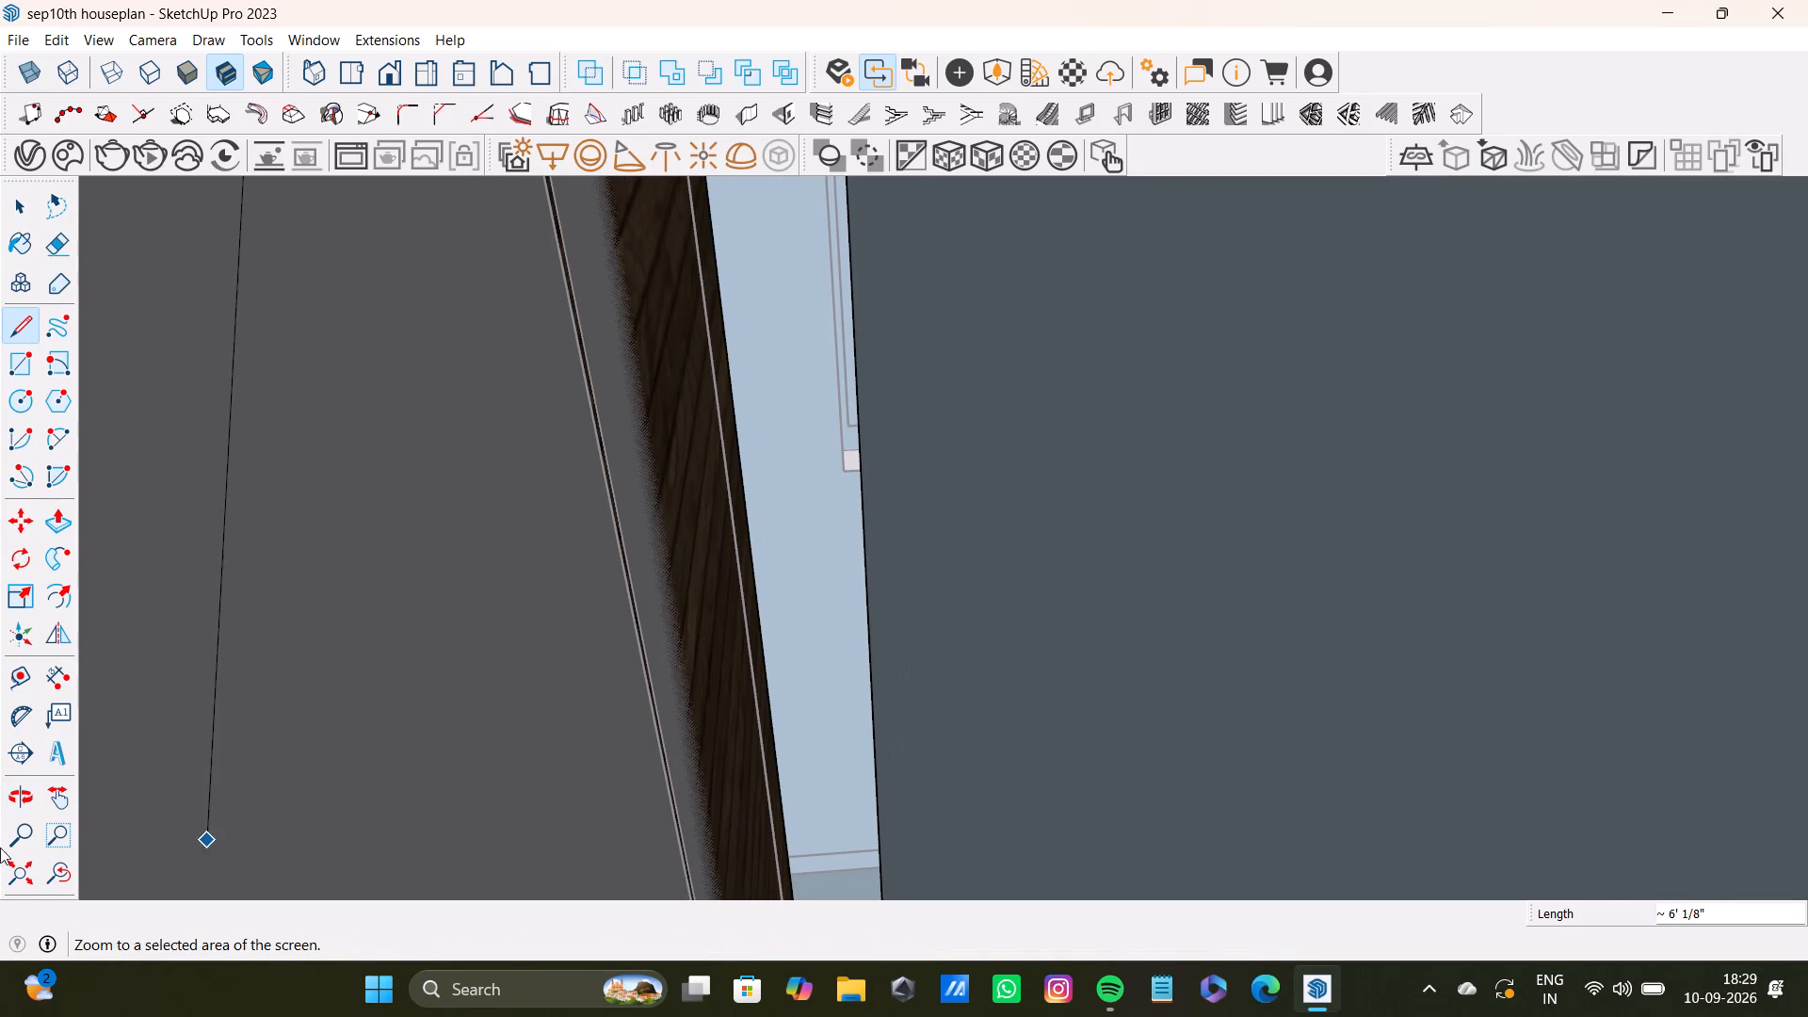
pyautogui.moveTo(47, 879); pyautogui.dragTo(62, 871)
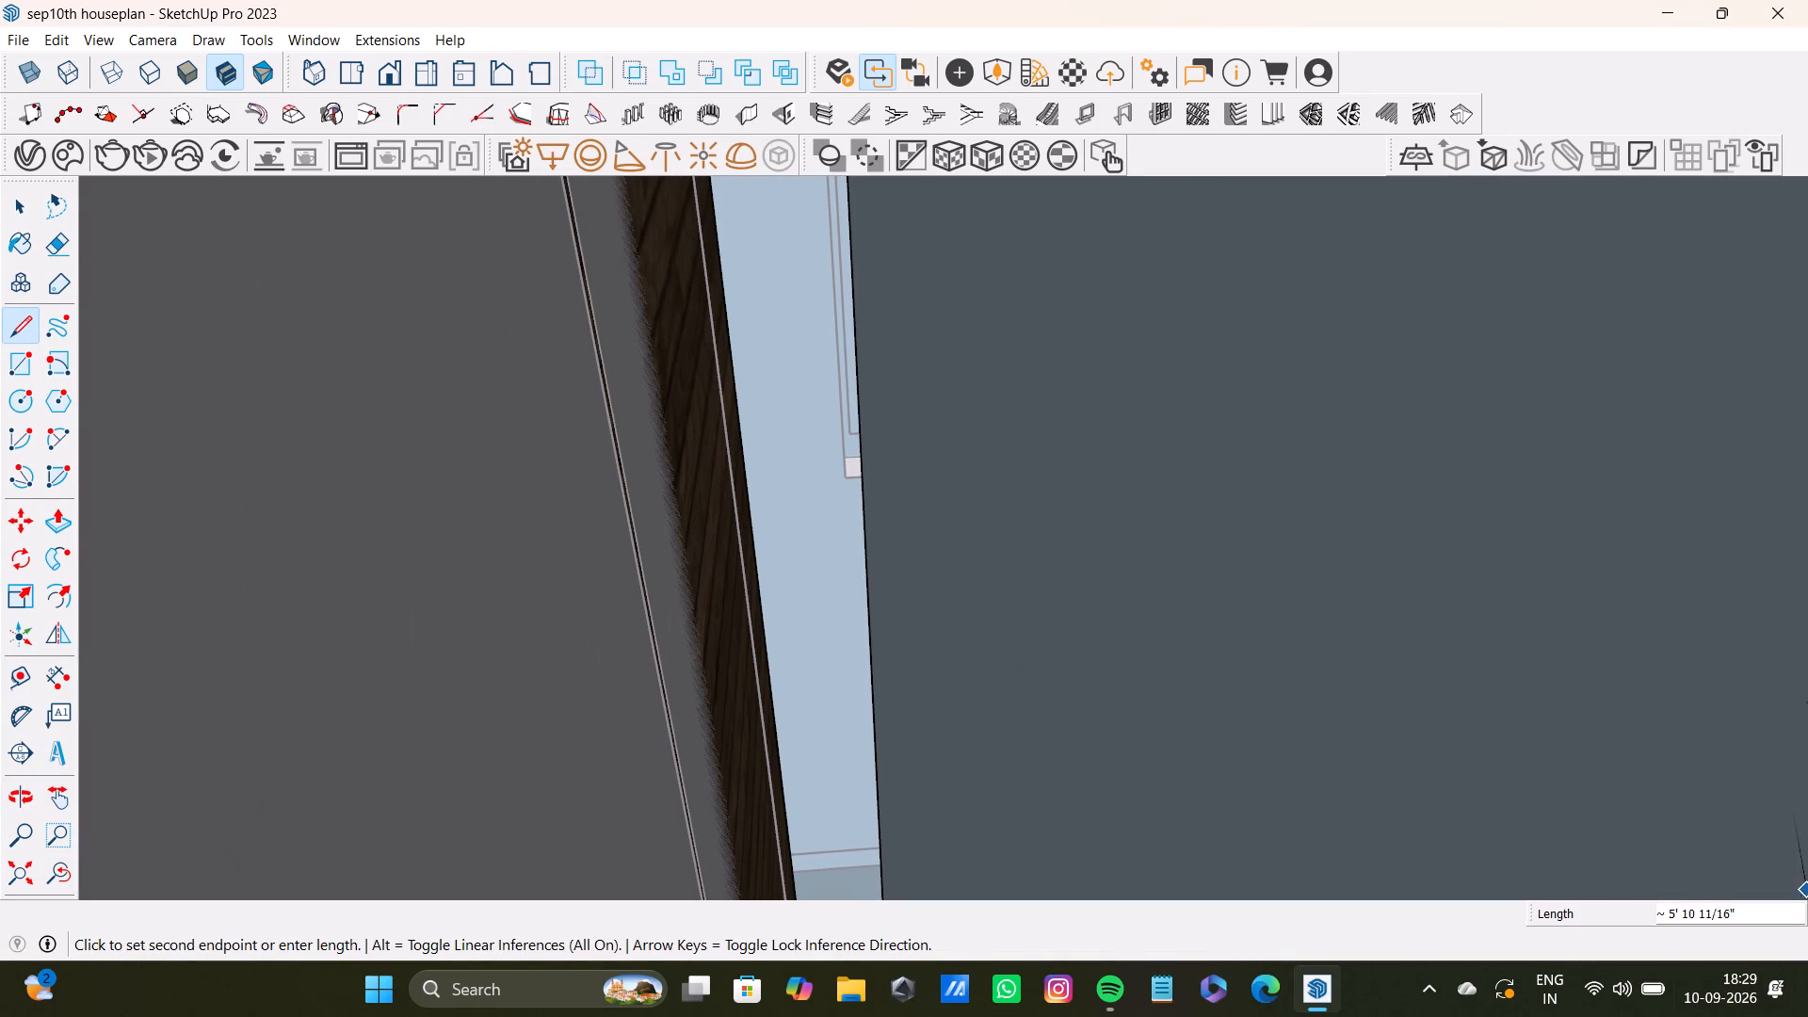
pyautogui.click(66, 873)
pyautogui.scroll(3, 902, 725)
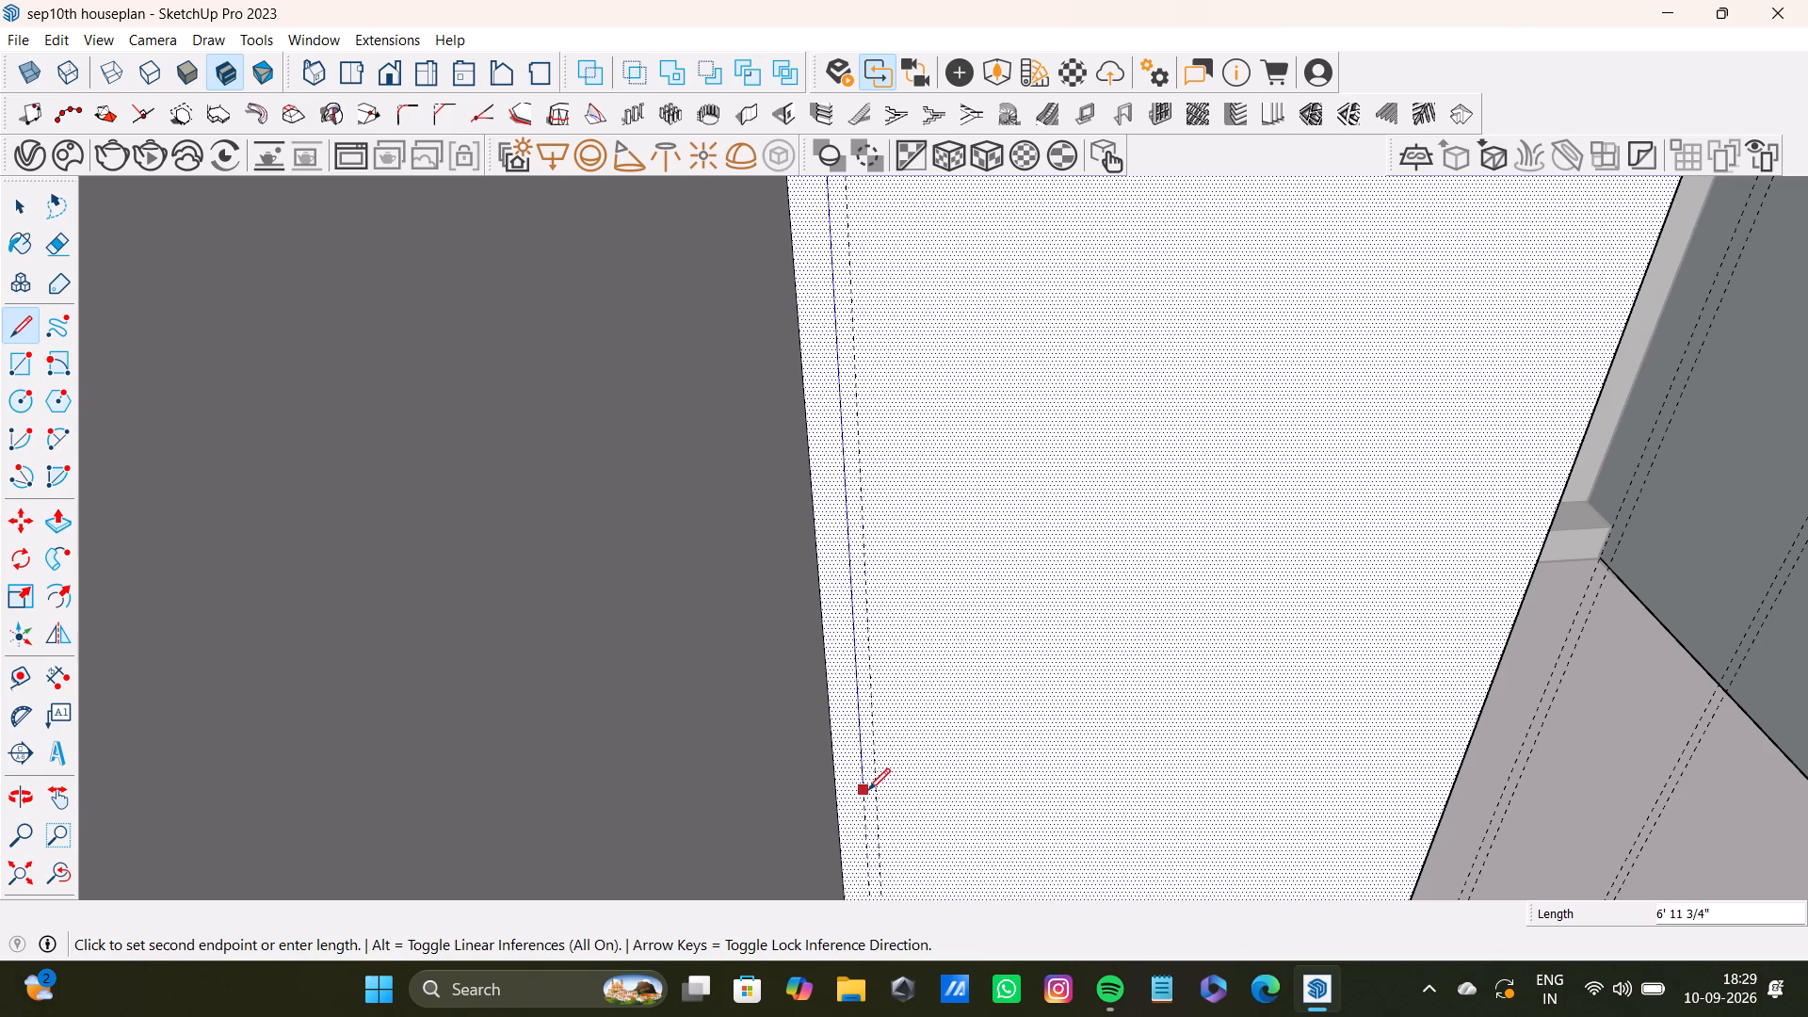
pyautogui.scroll(-1, 868, 790)
pyautogui.keyDown('shift'); pyautogui.moveTo(865, 799); pyautogui.dragTo(870, 404, button='middle'); pyautogui.keyUp('shift')
pyautogui.scroll(-2, 864, 550)
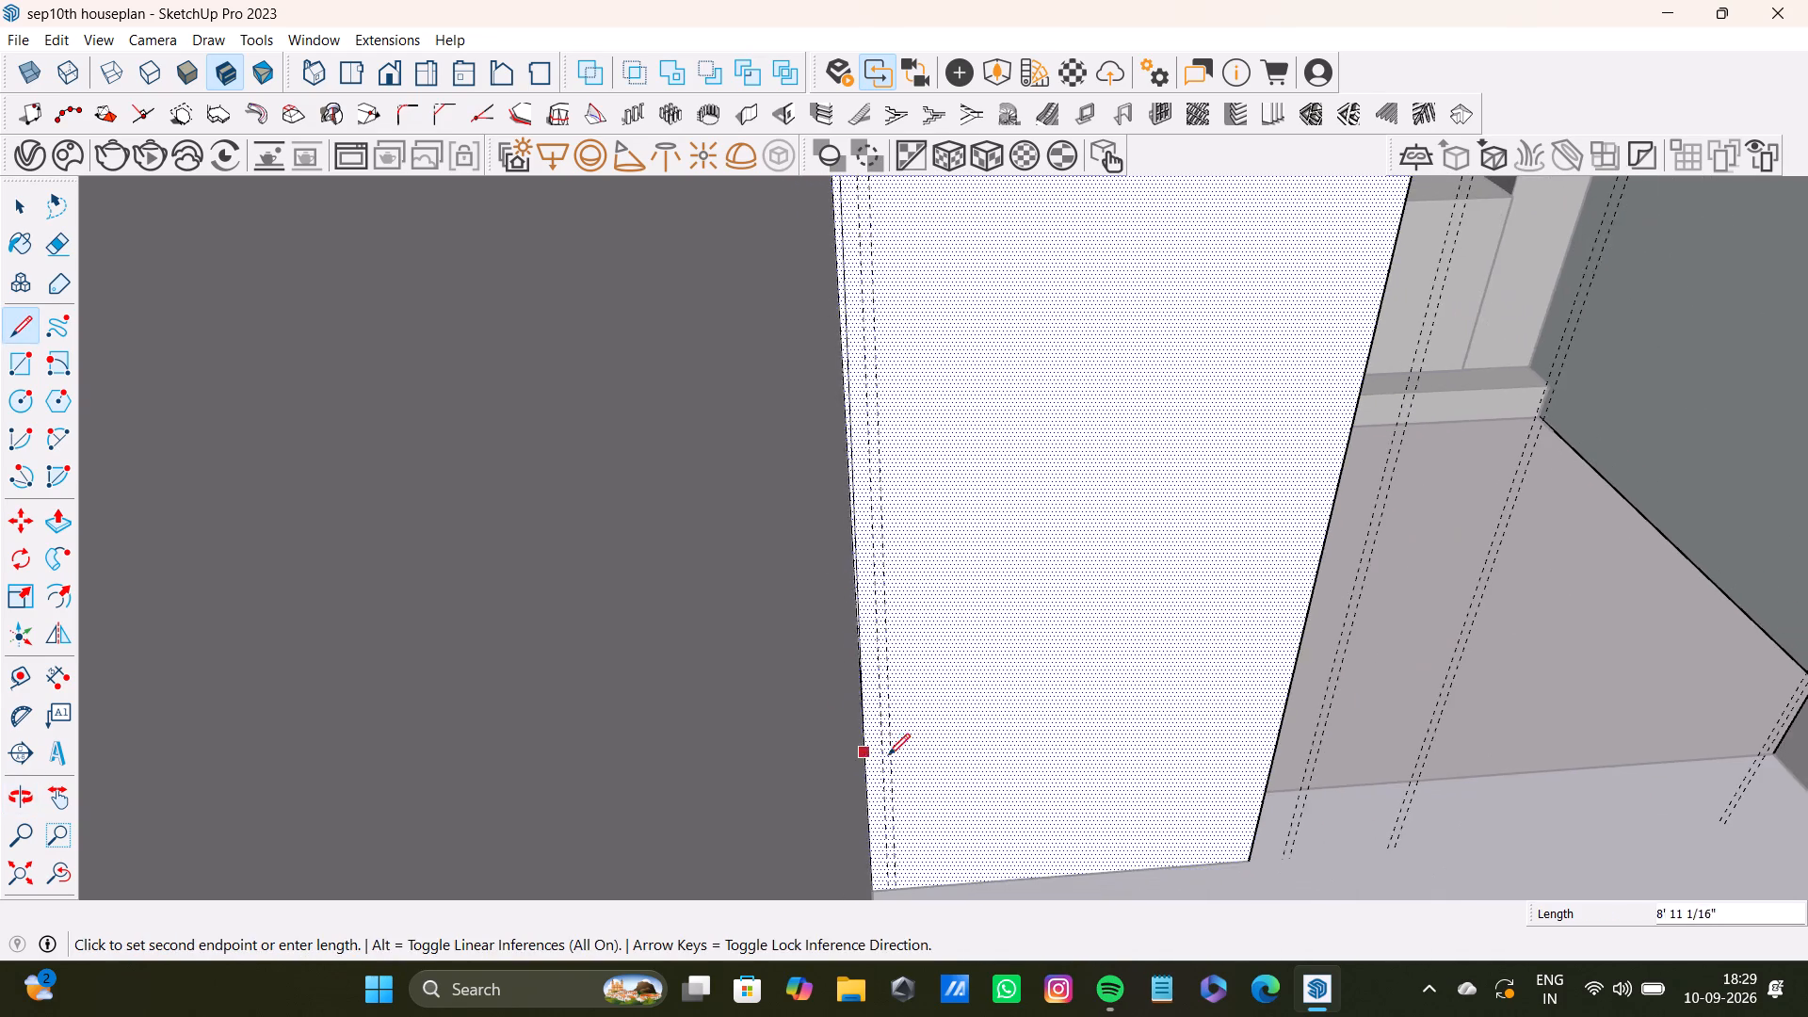
pyautogui.keyDown('shift'); pyautogui.moveTo(888, 755); pyautogui.dragTo(874, 623, button='middle'); pyautogui.keyUp('shift')
pyautogui.keyDown('shift'); pyautogui.scroll(-1, 873, 621); pyautogui.keyUp('shift')
pyautogui.click(879, 763)
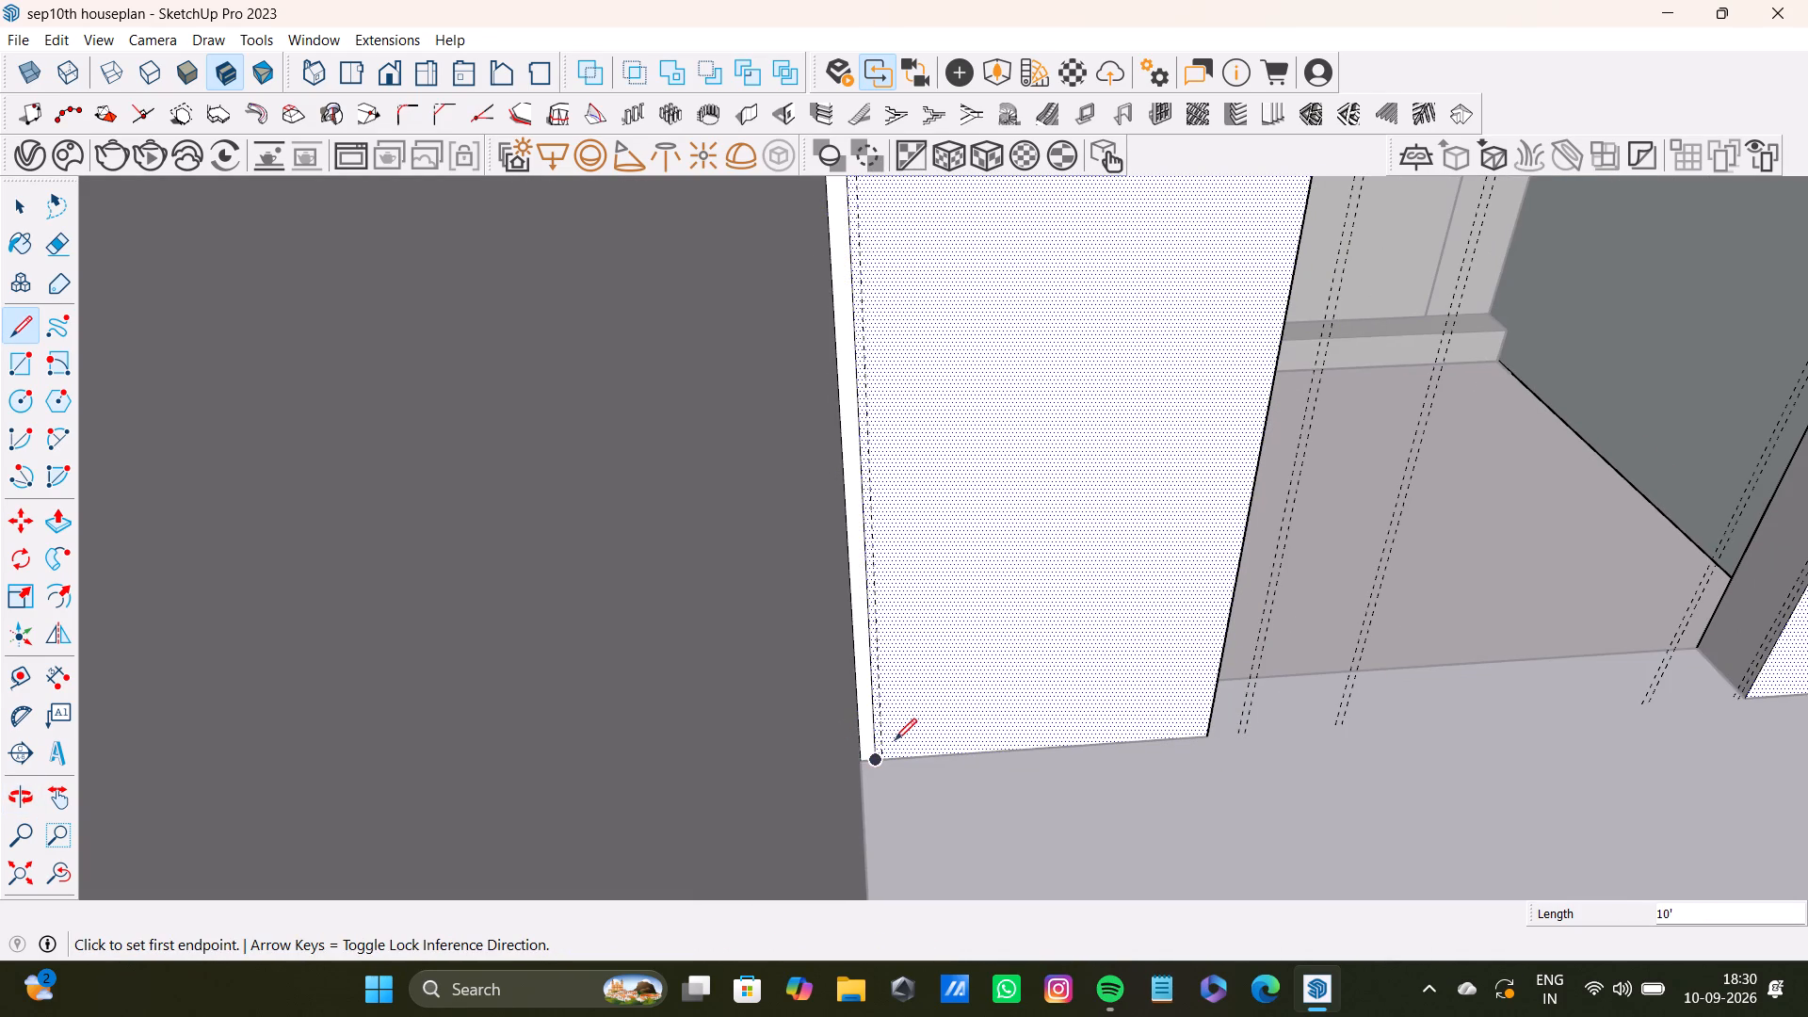
# Draw a 10' vertical line along the inner guide of the pair near the wall's end corner, from the wall's base to its top edge.
pyautogui.scroll(8, 891, 750)
pyautogui.click(873, 780)
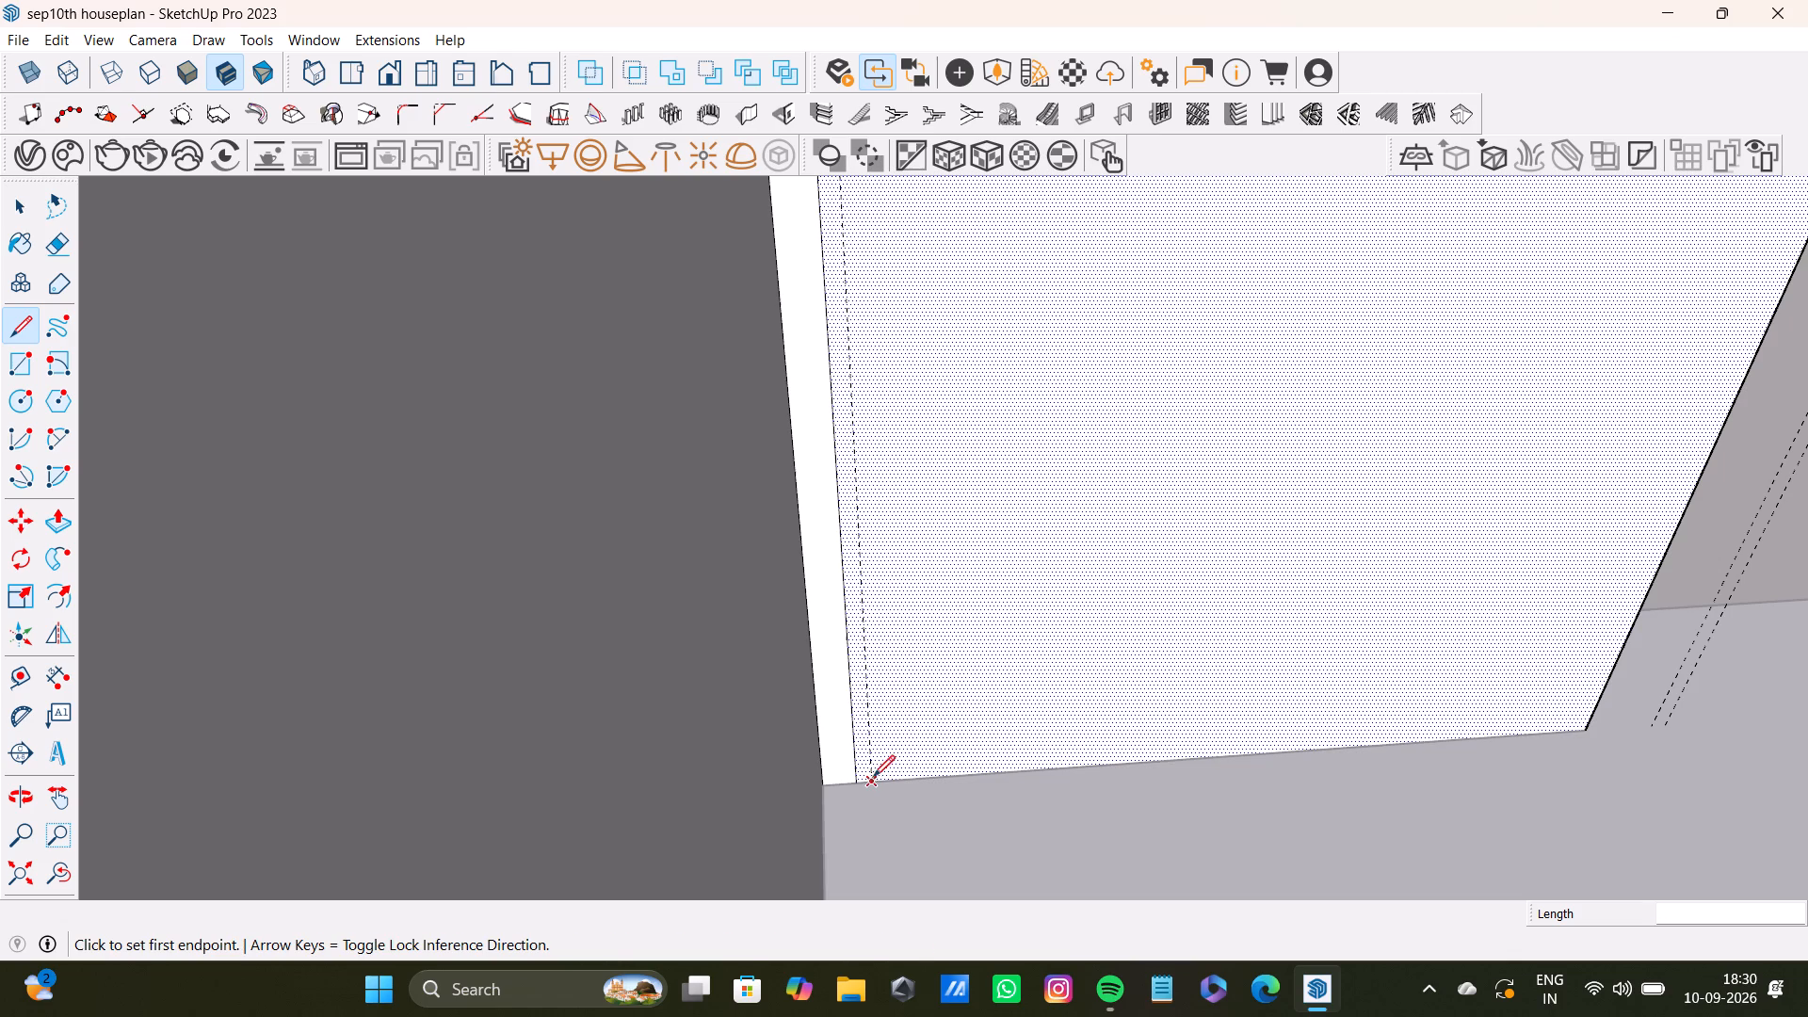
pyautogui.scroll(-4, 867, 654)
pyautogui.scroll(-3, 896, 460)
pyautogui.keyDown('shift'); pyautogui.moveTo(876, 408); pyautogui.dragTo(839, 661, button='middle'); pyautogui.keyUp('shift')
pyautogui.scroll(3, 807, 390)
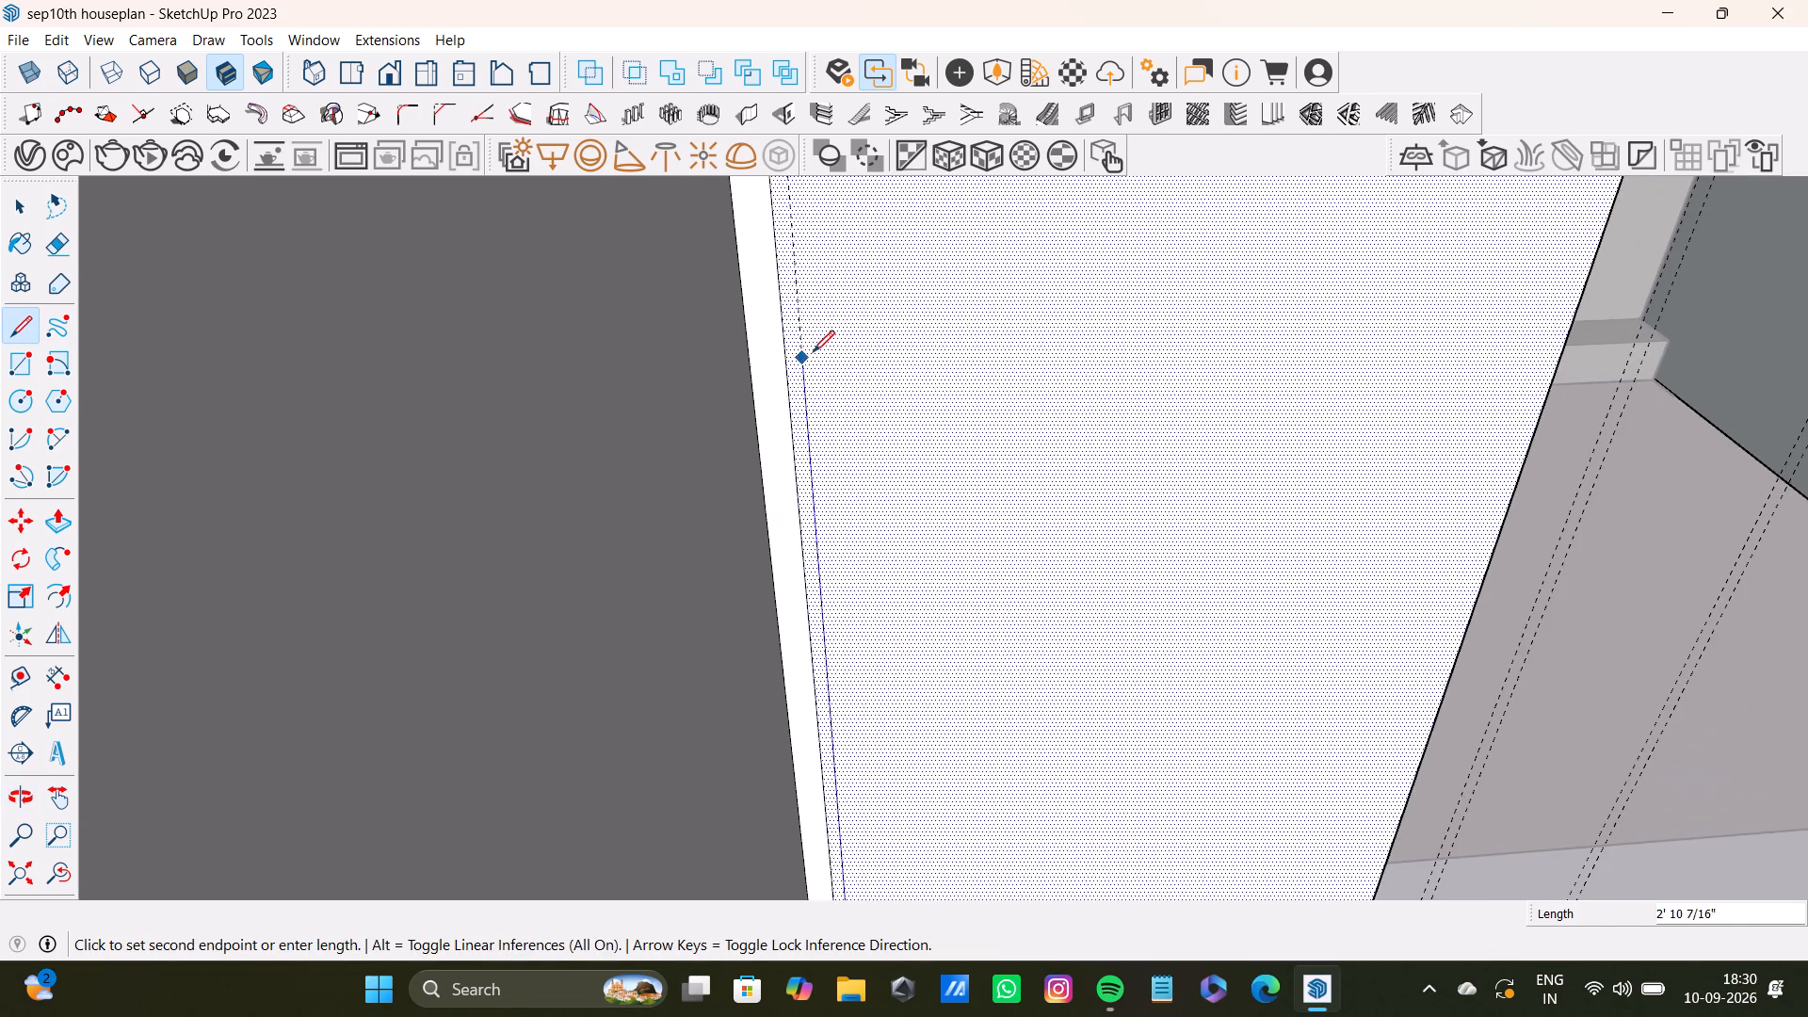
pyautogui.keyDown('shift'); pyautogui.moveTo(809, 335); pyautogui.dragTo(801, 683, button='middle'); pyautogui.keyUp('shift')
pyautogui.scroll(-4, 743, 267)
pyautogui.keyDown('shift'); pyautogui.moveTo(743, 266); pyautogui.dragTo(751, 570, button='middle'); pyautogui.keyUp('shift')
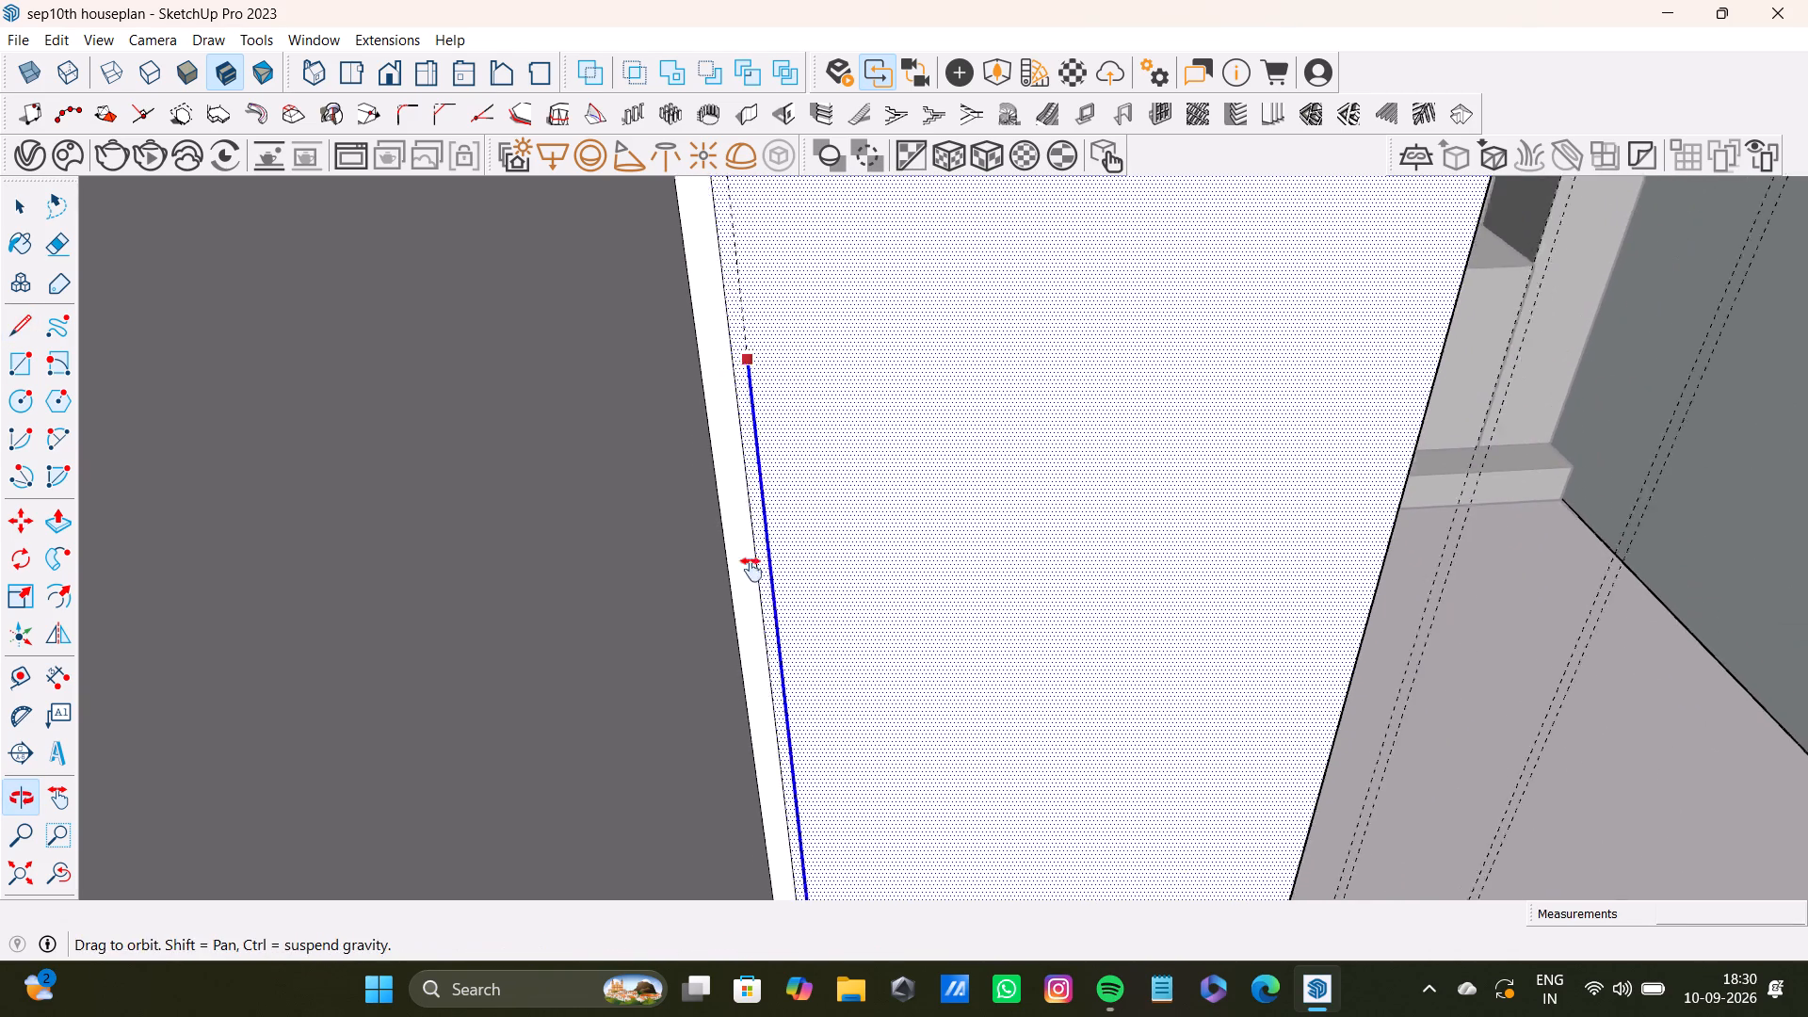
pyautogui.keyDown('shift'); pyautogui.moveTo(751, 570); pyautogui.dragTo(752, 635, button='middle'); pyautogui.keyUp('shift')
pyautogui.scroll(2, 716, 376)
pyautogui.moveTo(717, 283); pyautogui.dragTo(751, 640, button='middle')
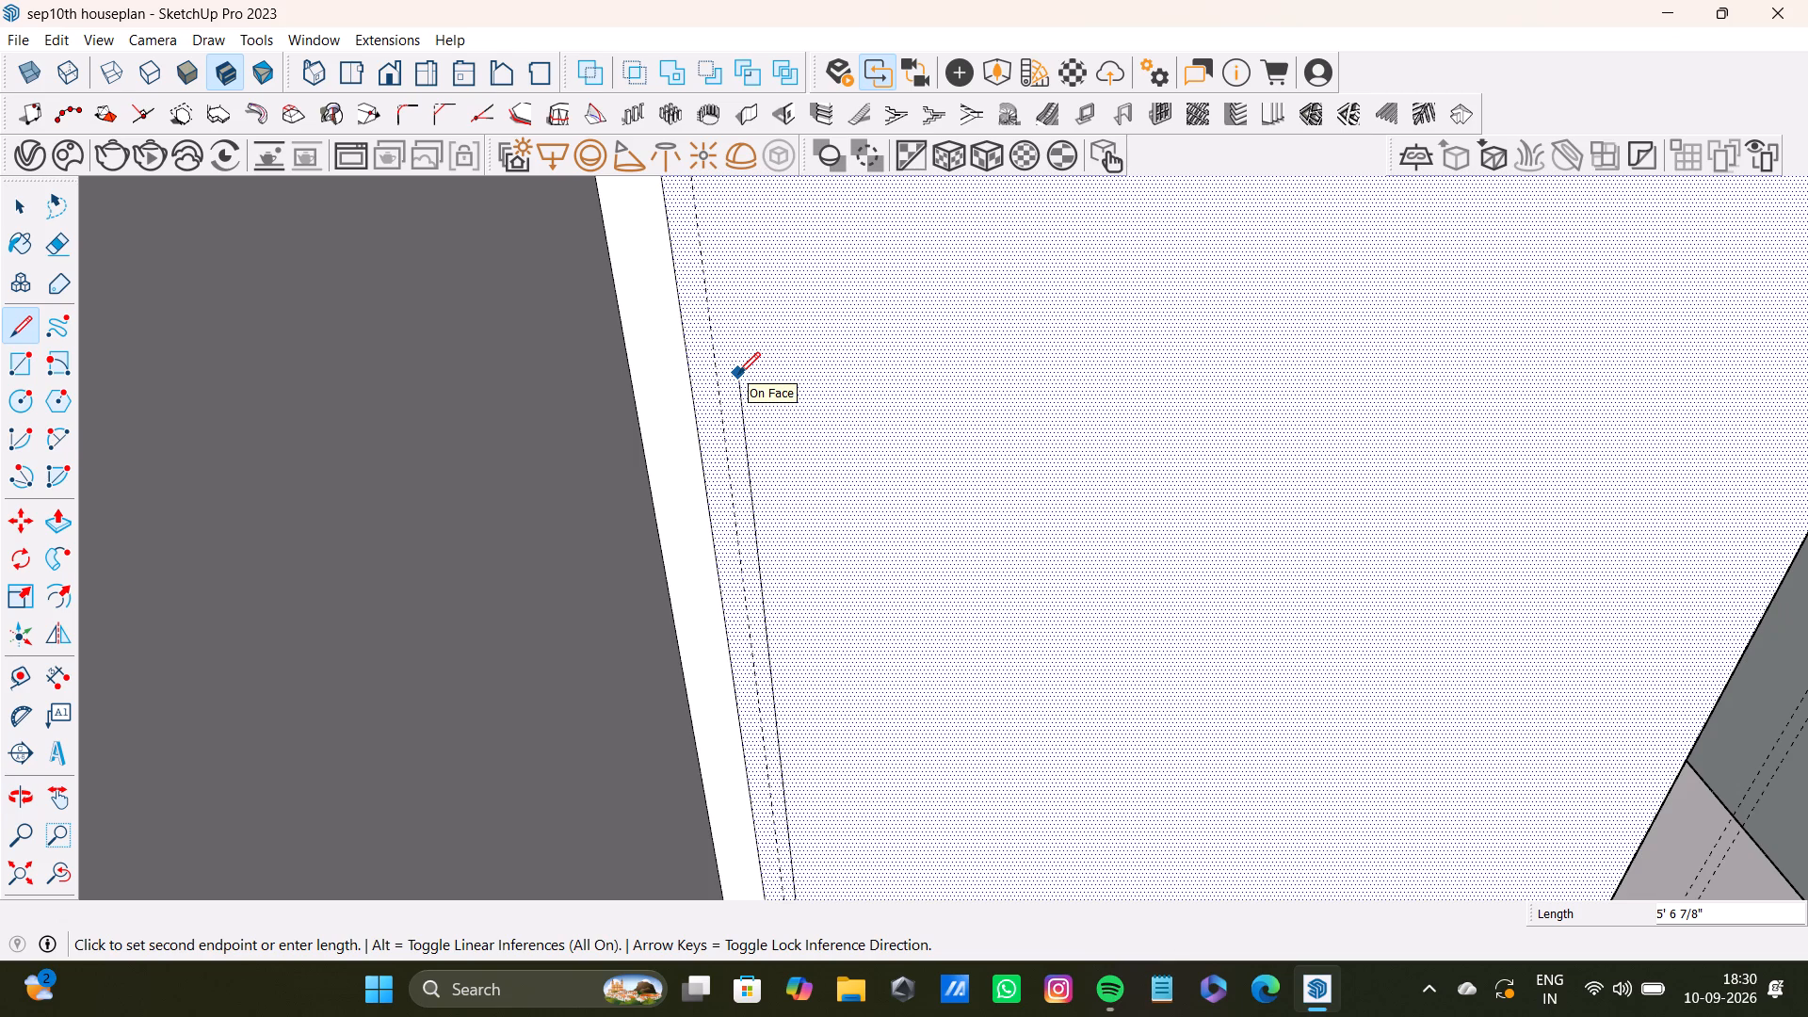
pyautogui.scroll(-3, 727, 219)
pyautogui.keyDown('shift'); pyautogui.scroll(-1, 686, 215); pyautogui.keyUp('shift')
pyautogui.keyDown('shift'); pyautogui.moveTo(686, 215); pyautogui.dragTo(710, 531, button='middle'); pyautogui.keyUp('shift')
pyautogui.scroll(1, 704, 406)
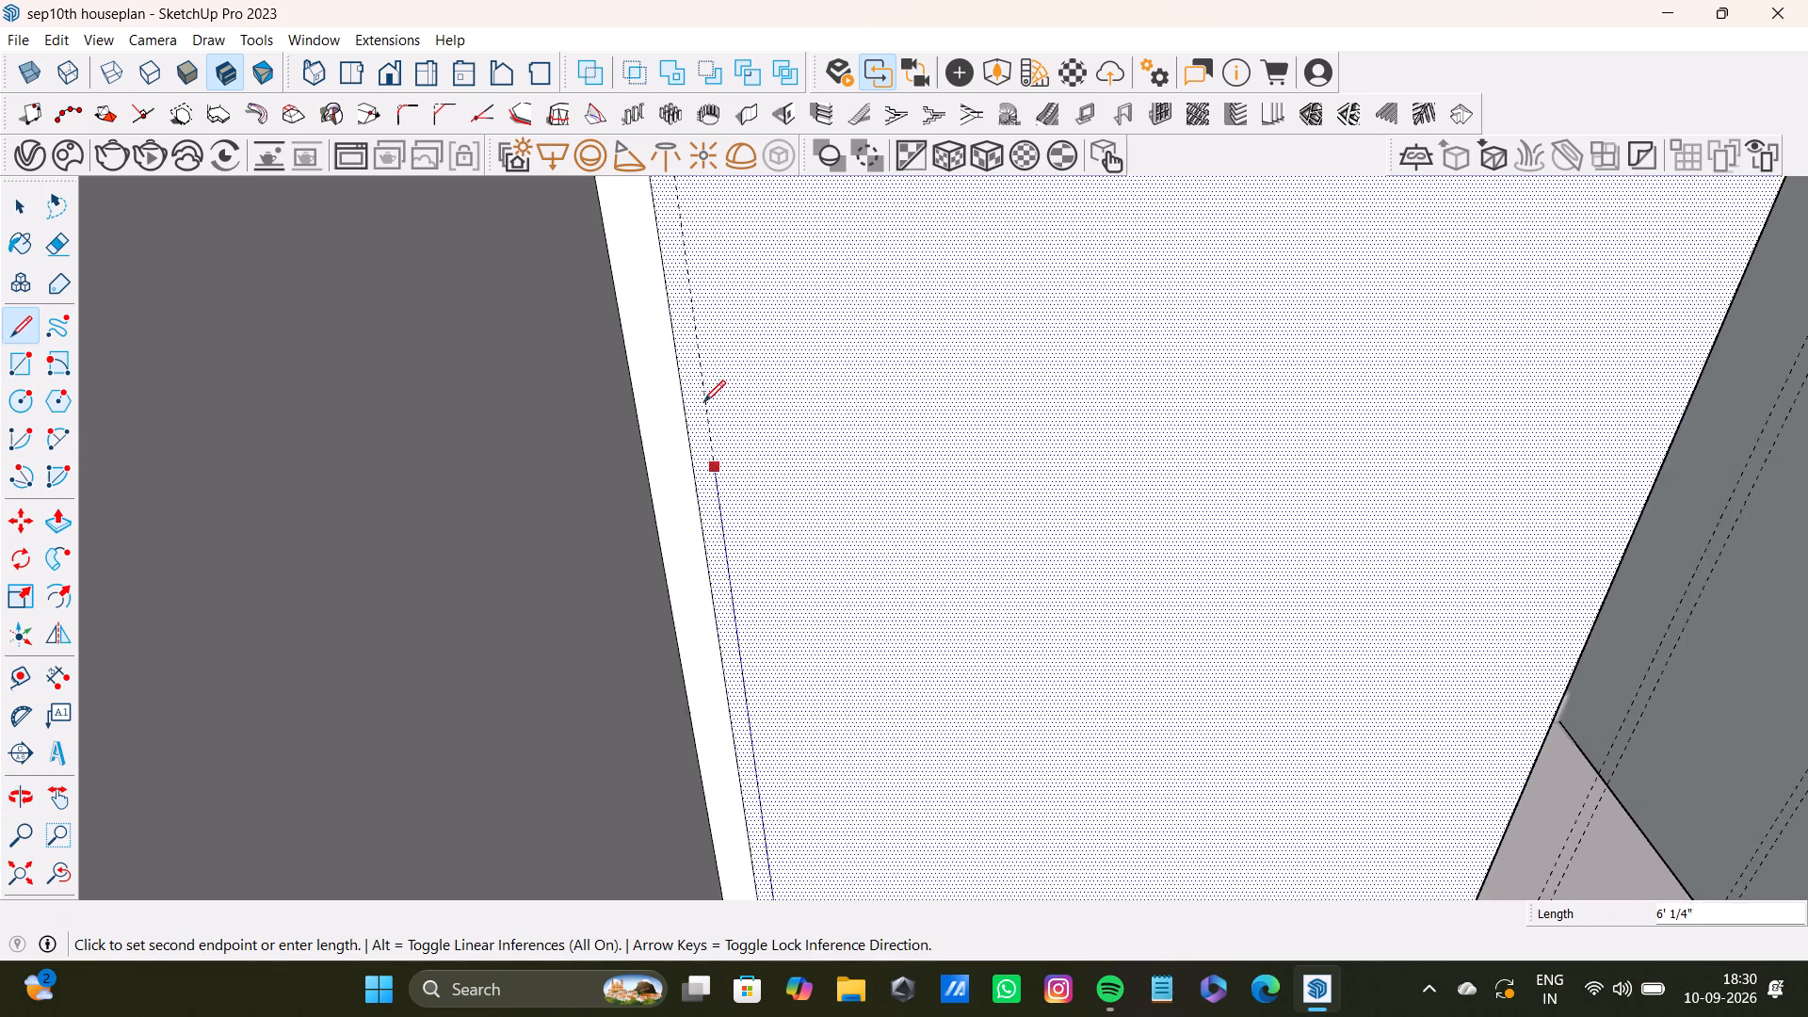
pyautogui.scroll(9, 703, 402)
pyautogui.keyDown('shift'); pyautogui.moveTo(691, 313); pyautogui.dragTo(765, 722, button='middle'); pyautogui.keyUp('shift')
pyautogui.scroll(2, 752, 538)
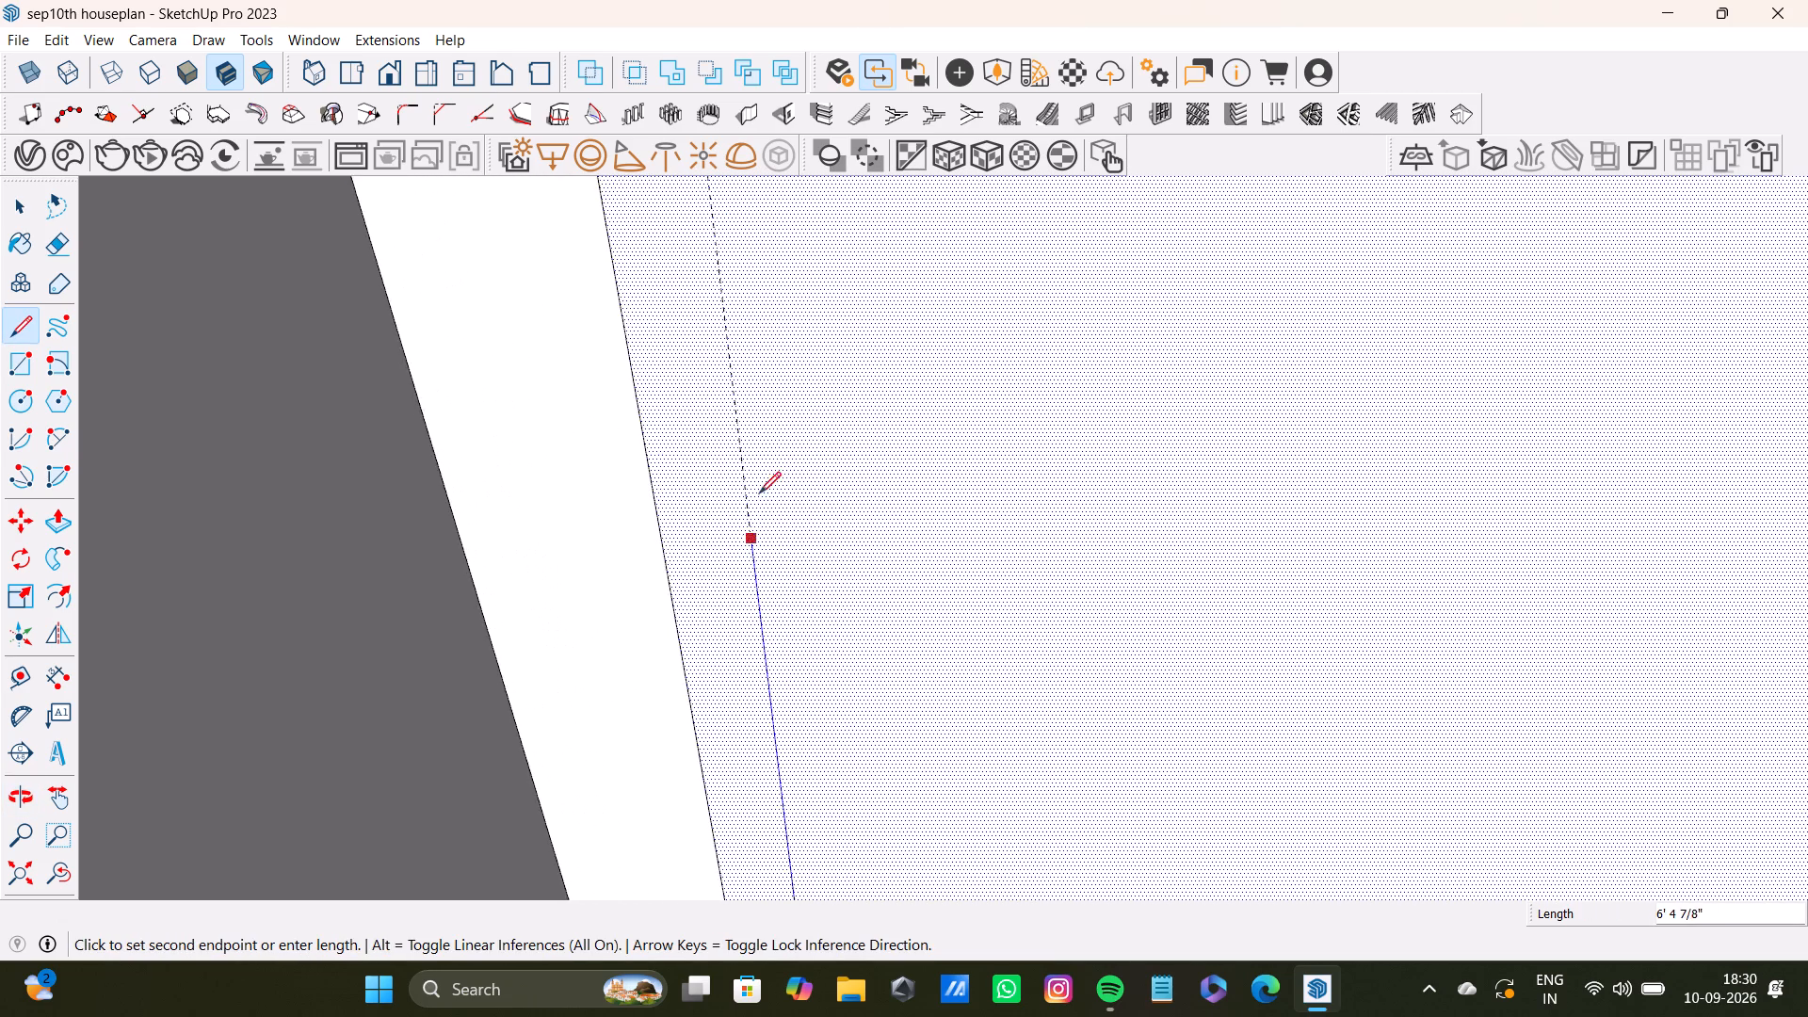
pyautogui.scroll(8, 759, 493)
pyautogui.scroll(-8, 718, 310)
pyautogui.keyDown('shift'); pyautogui.moveTo(702, 226); pyautogui.dragTo(777, 751, button='middle'); pyautogui.keyUp('shift')
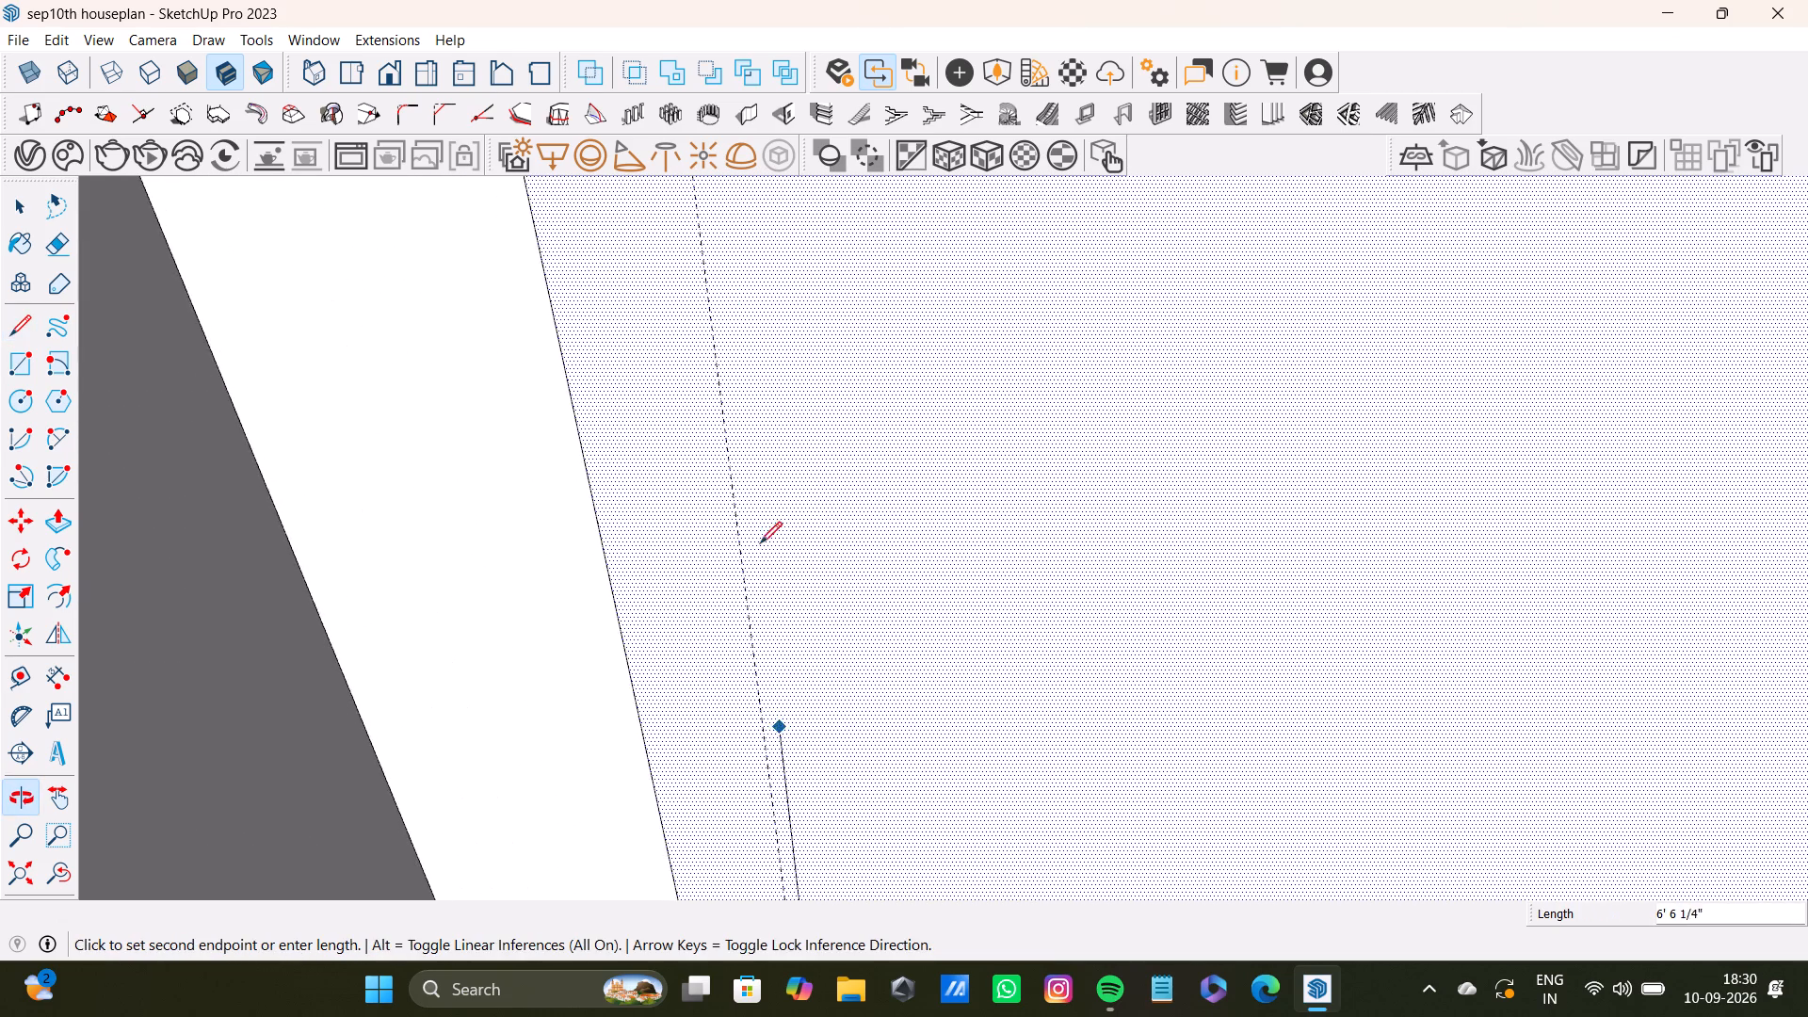
pyautogui.scroll(7, 734, 456)
pyautogui.scroll(-10, 707, 293)
pyautogui.scroll(-5, 734, 184)
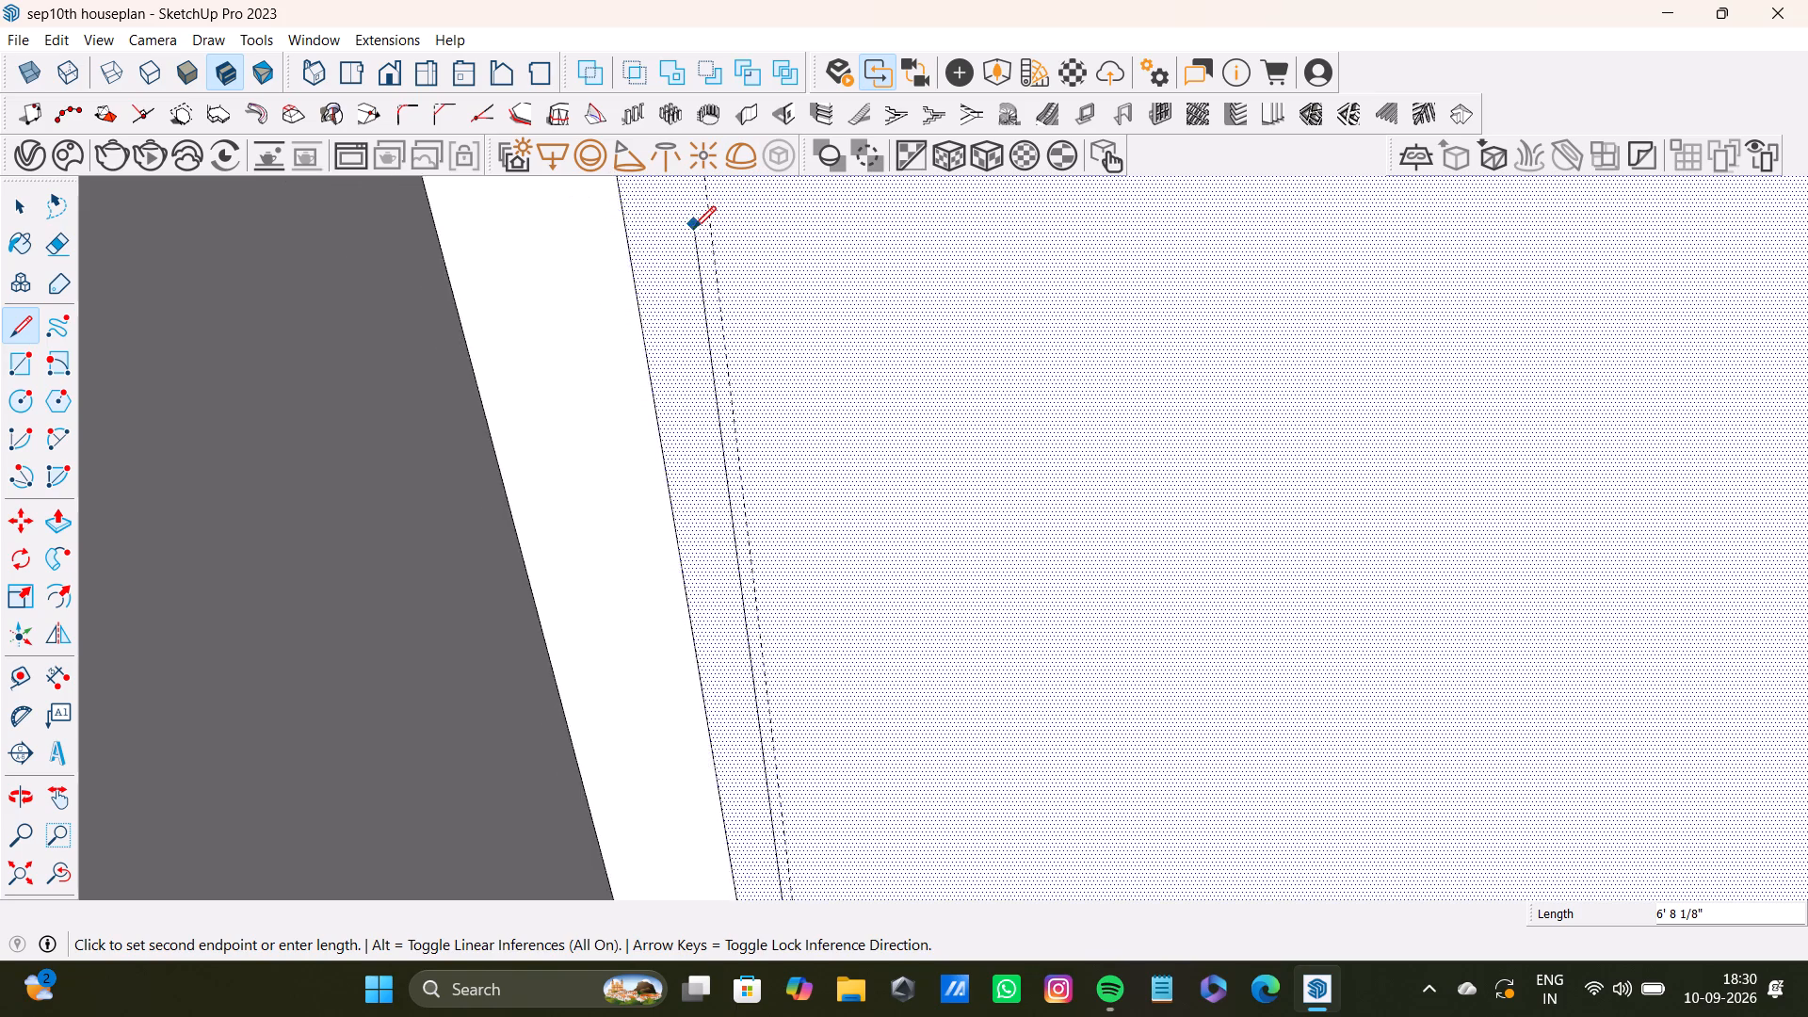
pyautogui.scroll(-13, 694, 228)
pyautogui.moveTo(701, 226); pyautogui.dragTo(787, 595, button='middle')
pyautogui.scroll(2, 775, 426)
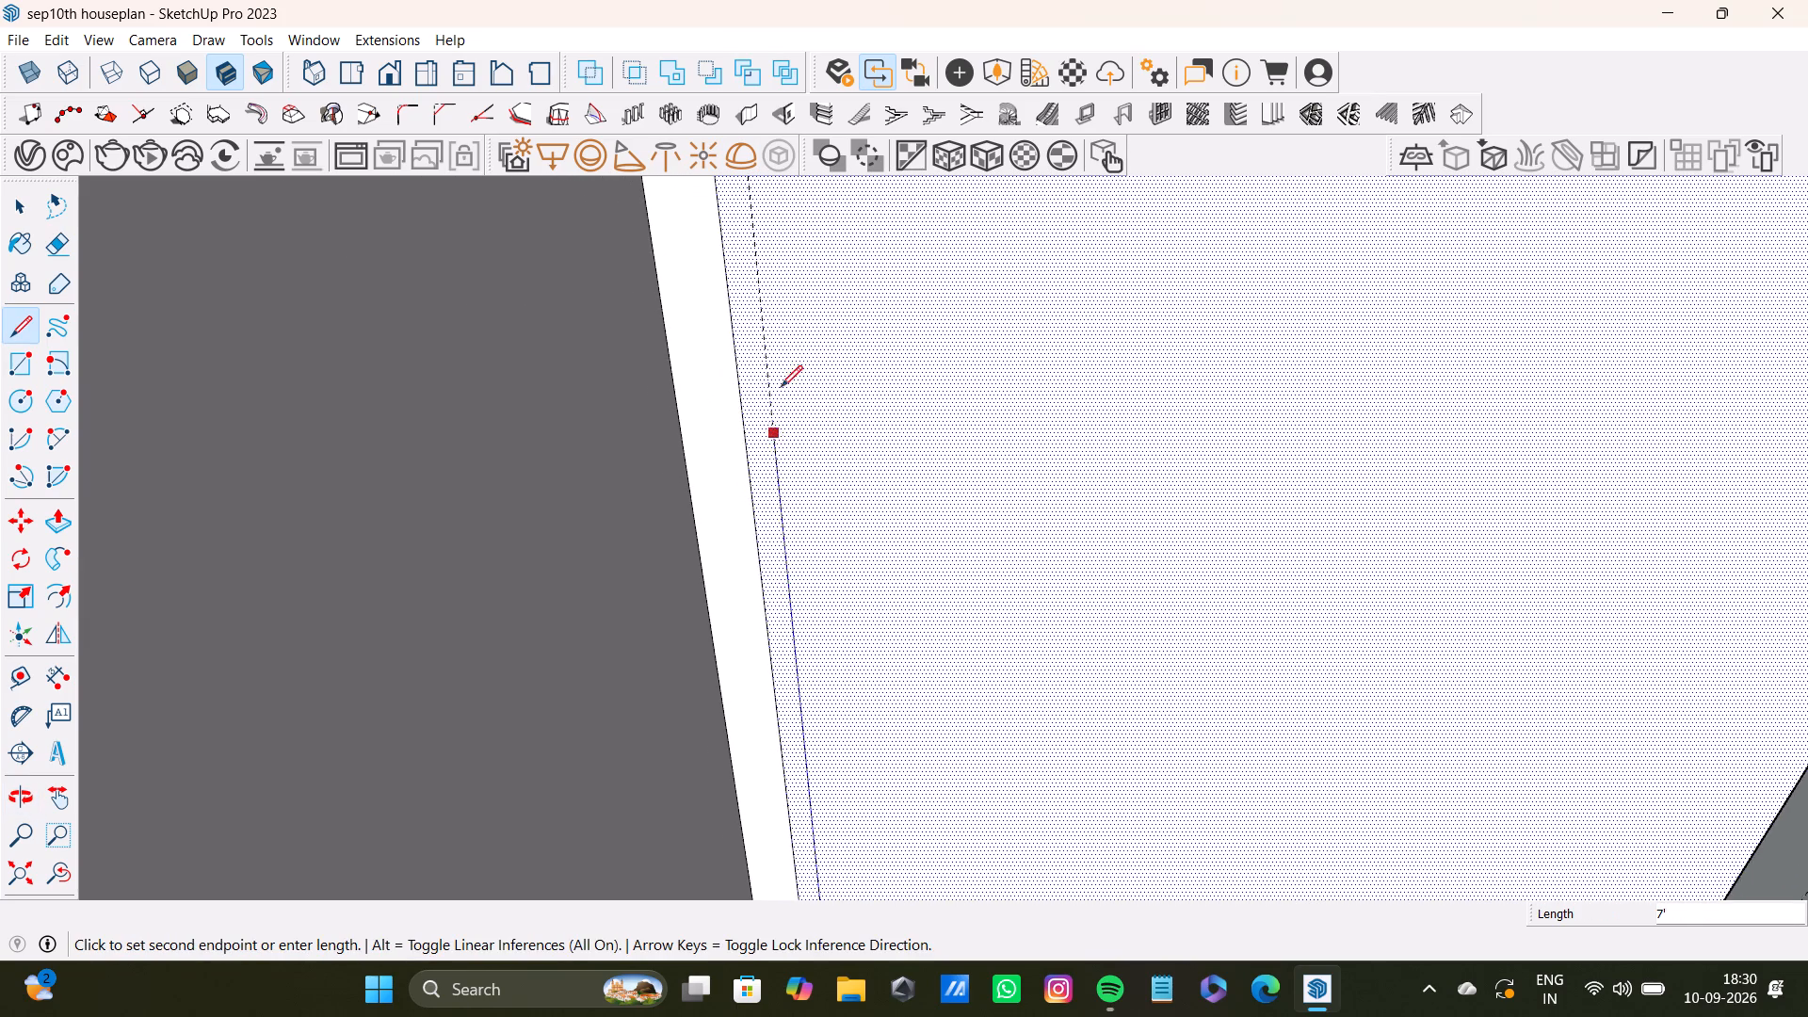
pyautogui.scroll(5, 781, 387)
pyautogui.scroll(-20, 754, 261)
pyautogui.scroll(-2, 754, 261)
pyautogui.keyDown('shift'); pyautogui.moveTo(752, 260); pyautogui.dragTo(787, 398, button='middle'); pyautogui.keyUp('shift')
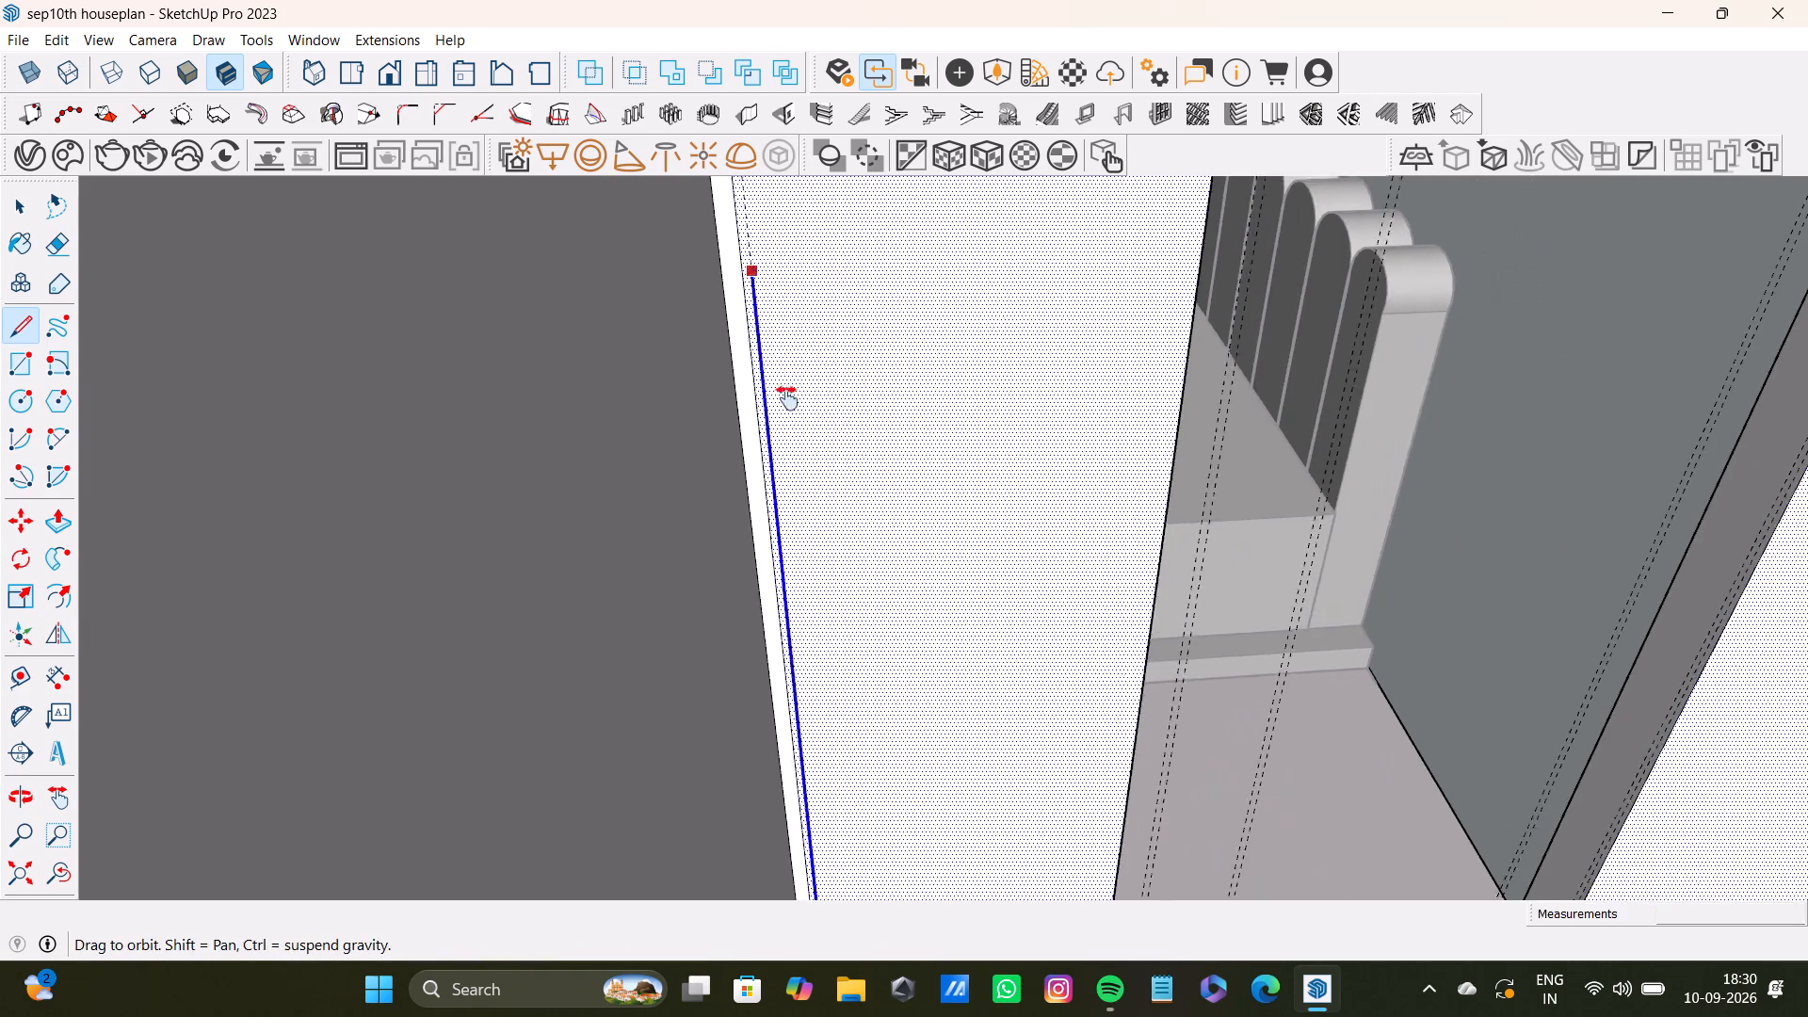
pyautogui.keyDown('shift'); pyautogui.moveTo(787, 398); pyautogui.dragTo(817, 712, button='middle'); pyautogui.keyUp('shift')
pyautogui.scroll(8, 783, 492)
pyautogui.scroll(6, 797, 289)
pyautogui.scroll(-2, 761, 220)
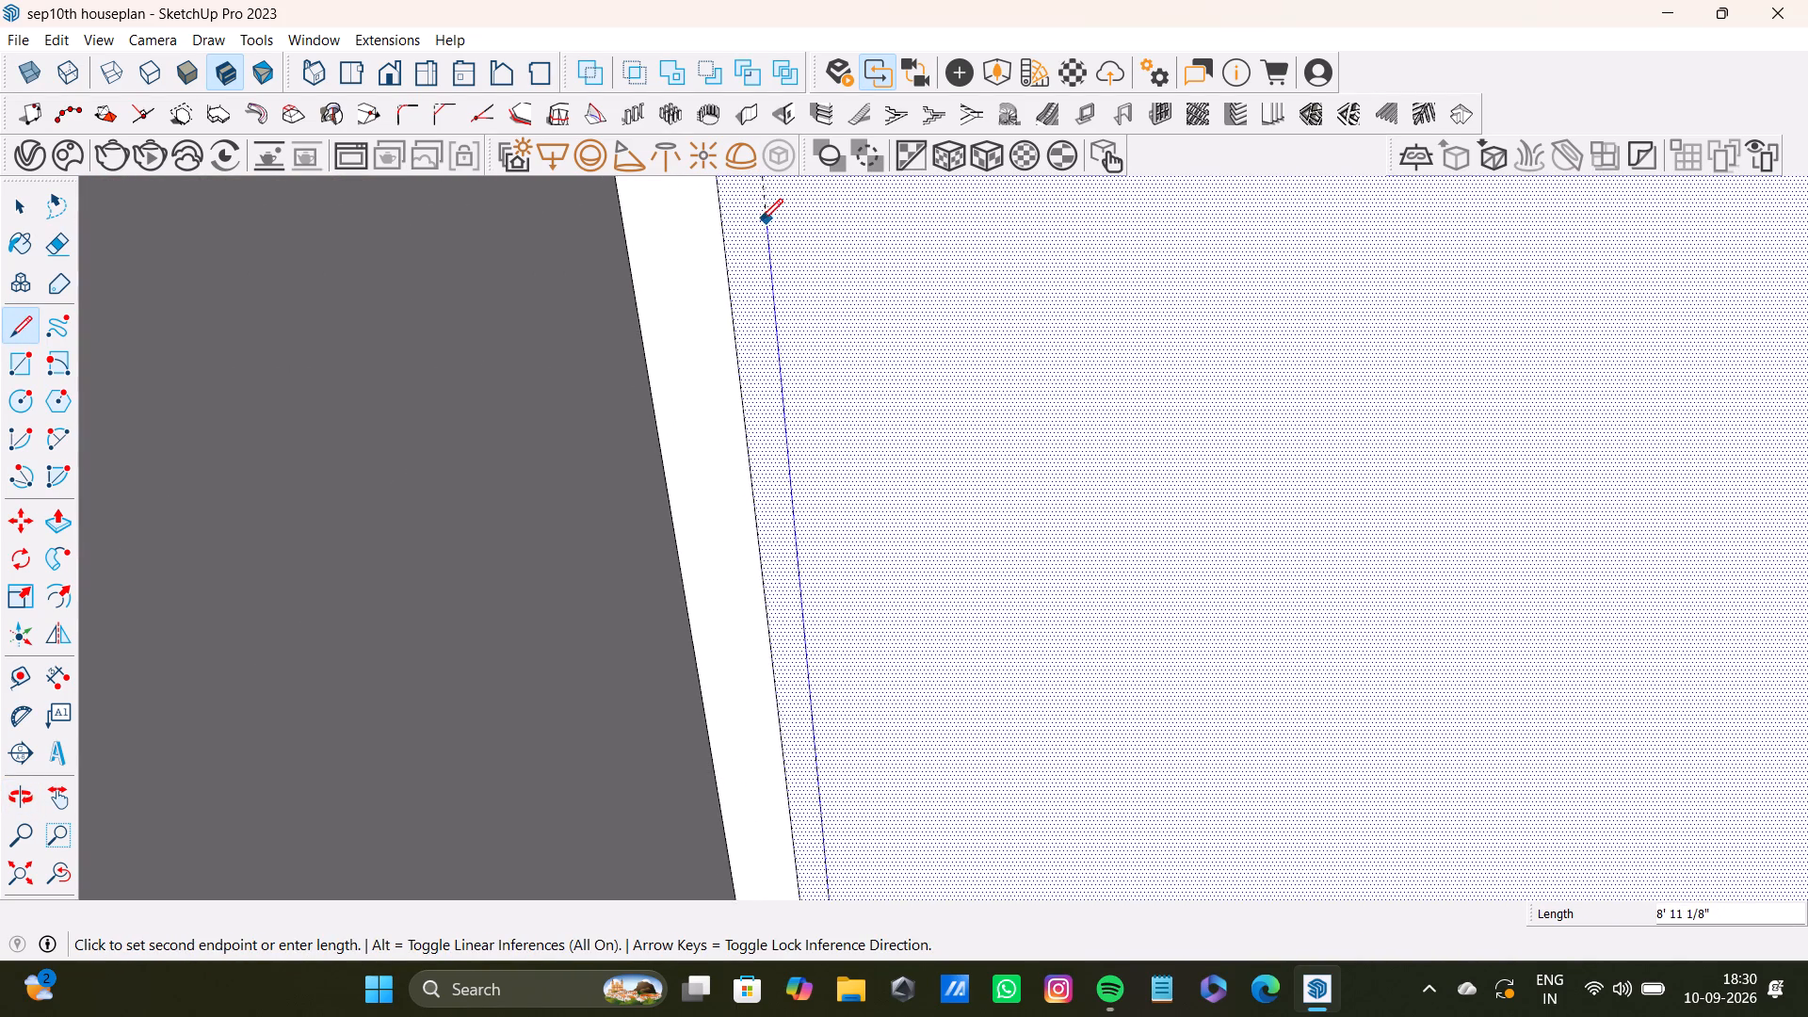
pyautogui.keyDown('shift'); pyautogui.moveTo(761, 220); pyautogui.dragTo(804, 640, button='middle'); pyautogui.keyUp('shift')
pyautogui.scroll(7, 782, 376)
pyautogui.scroll(-18, 772, 313)
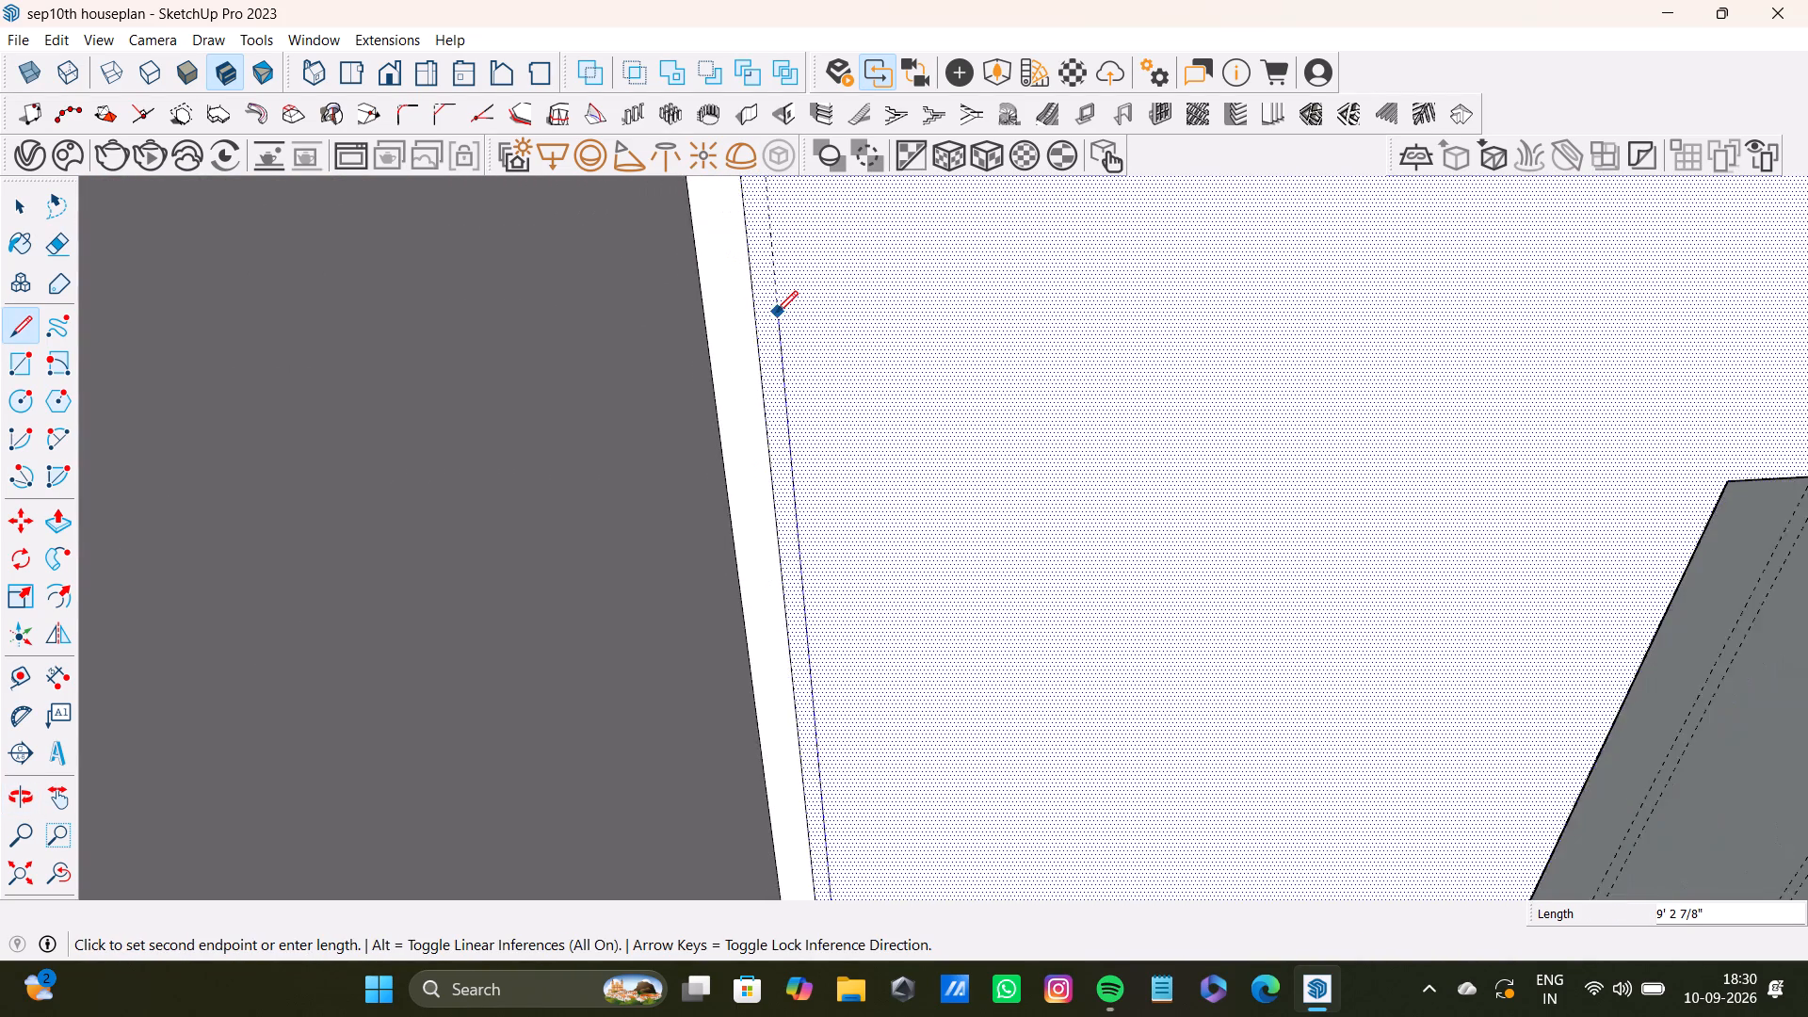
pyautogui.scroll(-9, 776, 313)
pyautogui.scroll(5, 776, 295)
pyautogui.keyDown('shift'); pyautogui.moveTo(777, 252); pyautogui.dragTo(811, 625, button='middle'); pyautogui.keyUp('shift')
pyautogui.scroll(5, 805, 462)
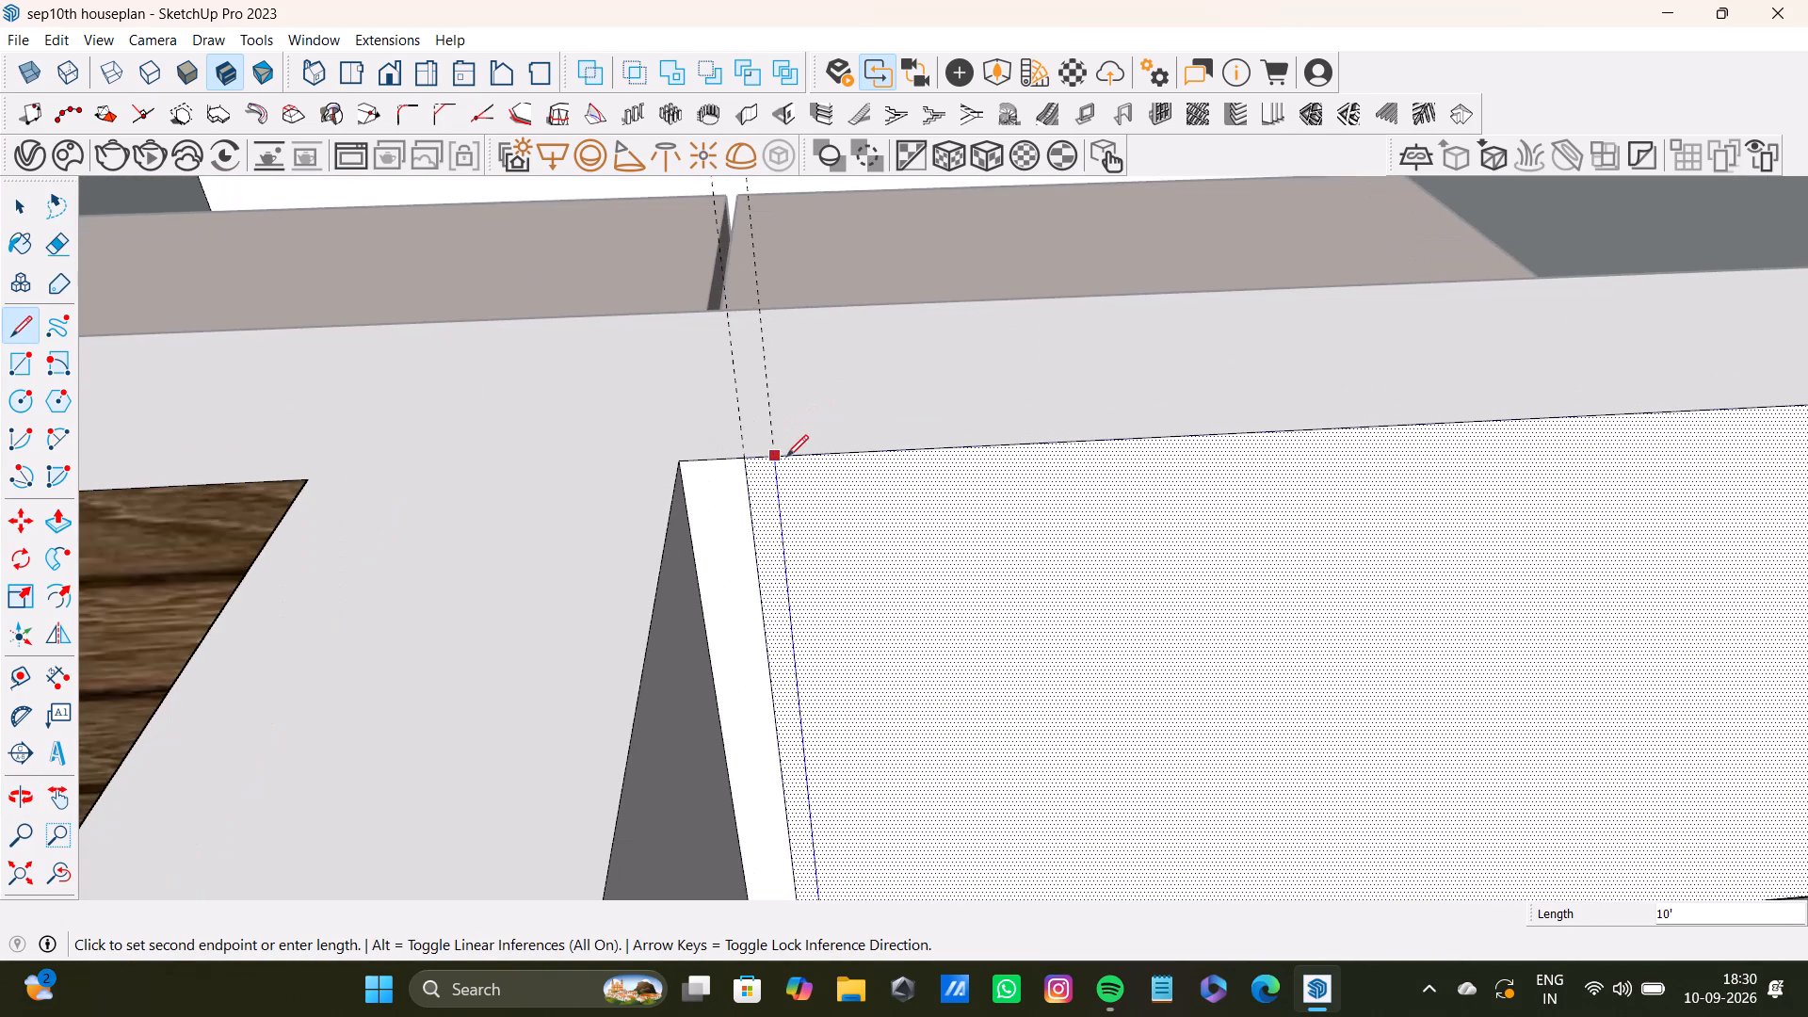
pyautogui.click(783, 460)
# Draw a 1' 3" line along the first guide above the nearest opening, from the wall's top edge to the opening's top edge.
pyautogui.scroll(-11, 816, 501)
pyautogui.scroll(1, 1400, 575)
pyautogui.keyDown('shift'); pyautogui.moveTo(1401, 575); pyautogui.dragTo(1269, 605, button='middle'); pyautogui.keyUp('shift')
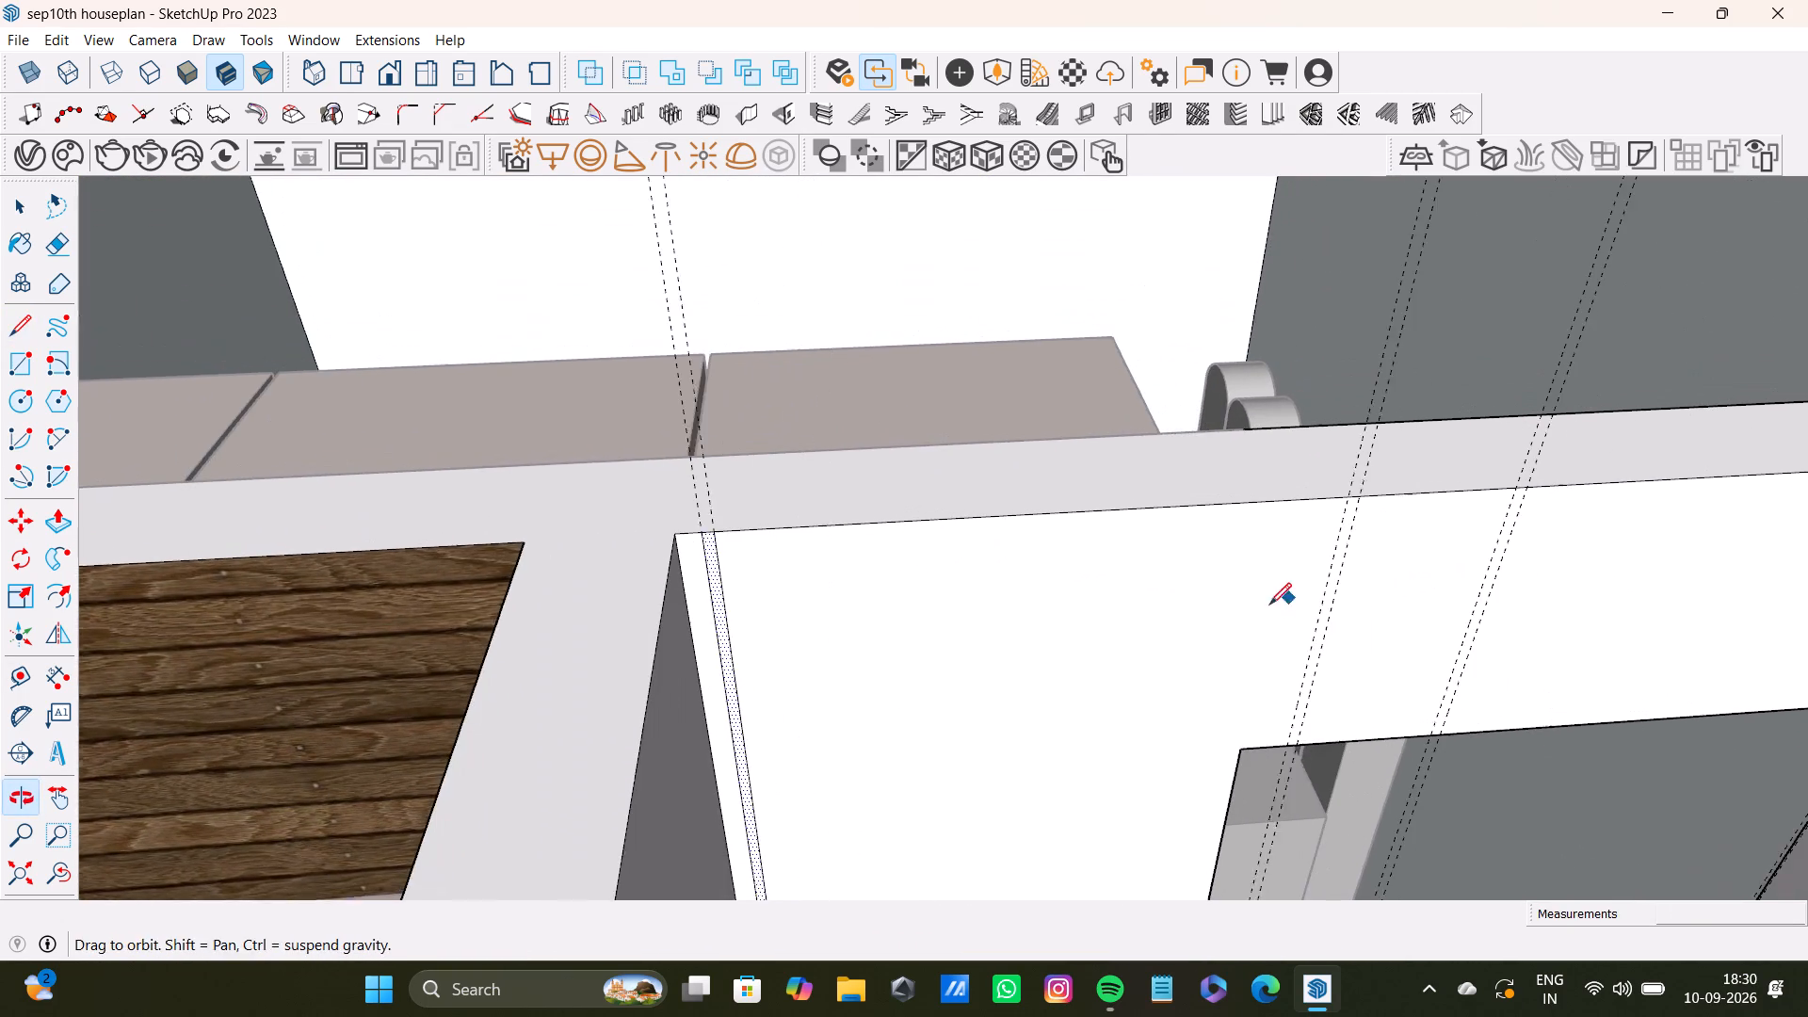
pyautogui.keyDown('shift'); pyautogui.moveTo(1269, 605); pyautogui.dragTo(1270, 605, button='middle'); pyautogui.keyUp('shift')
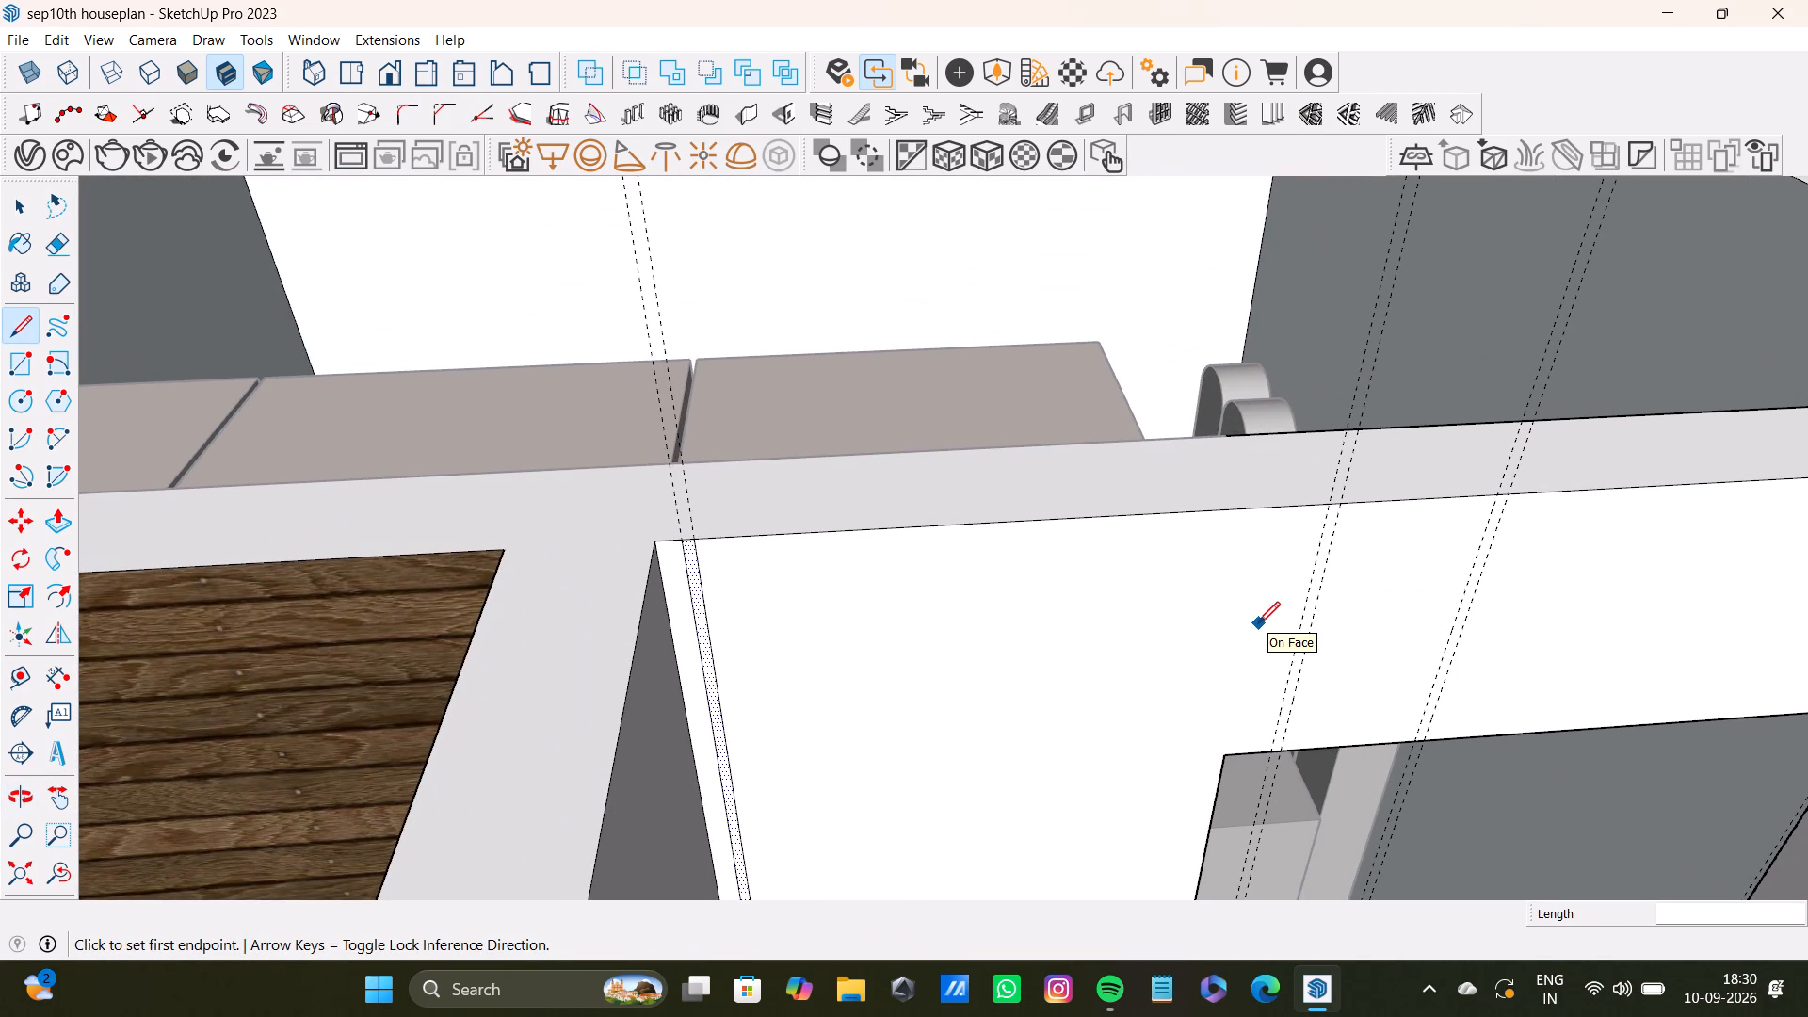
pyautogui.press('l')
pyautogui.scroll(6, 1178, 466)
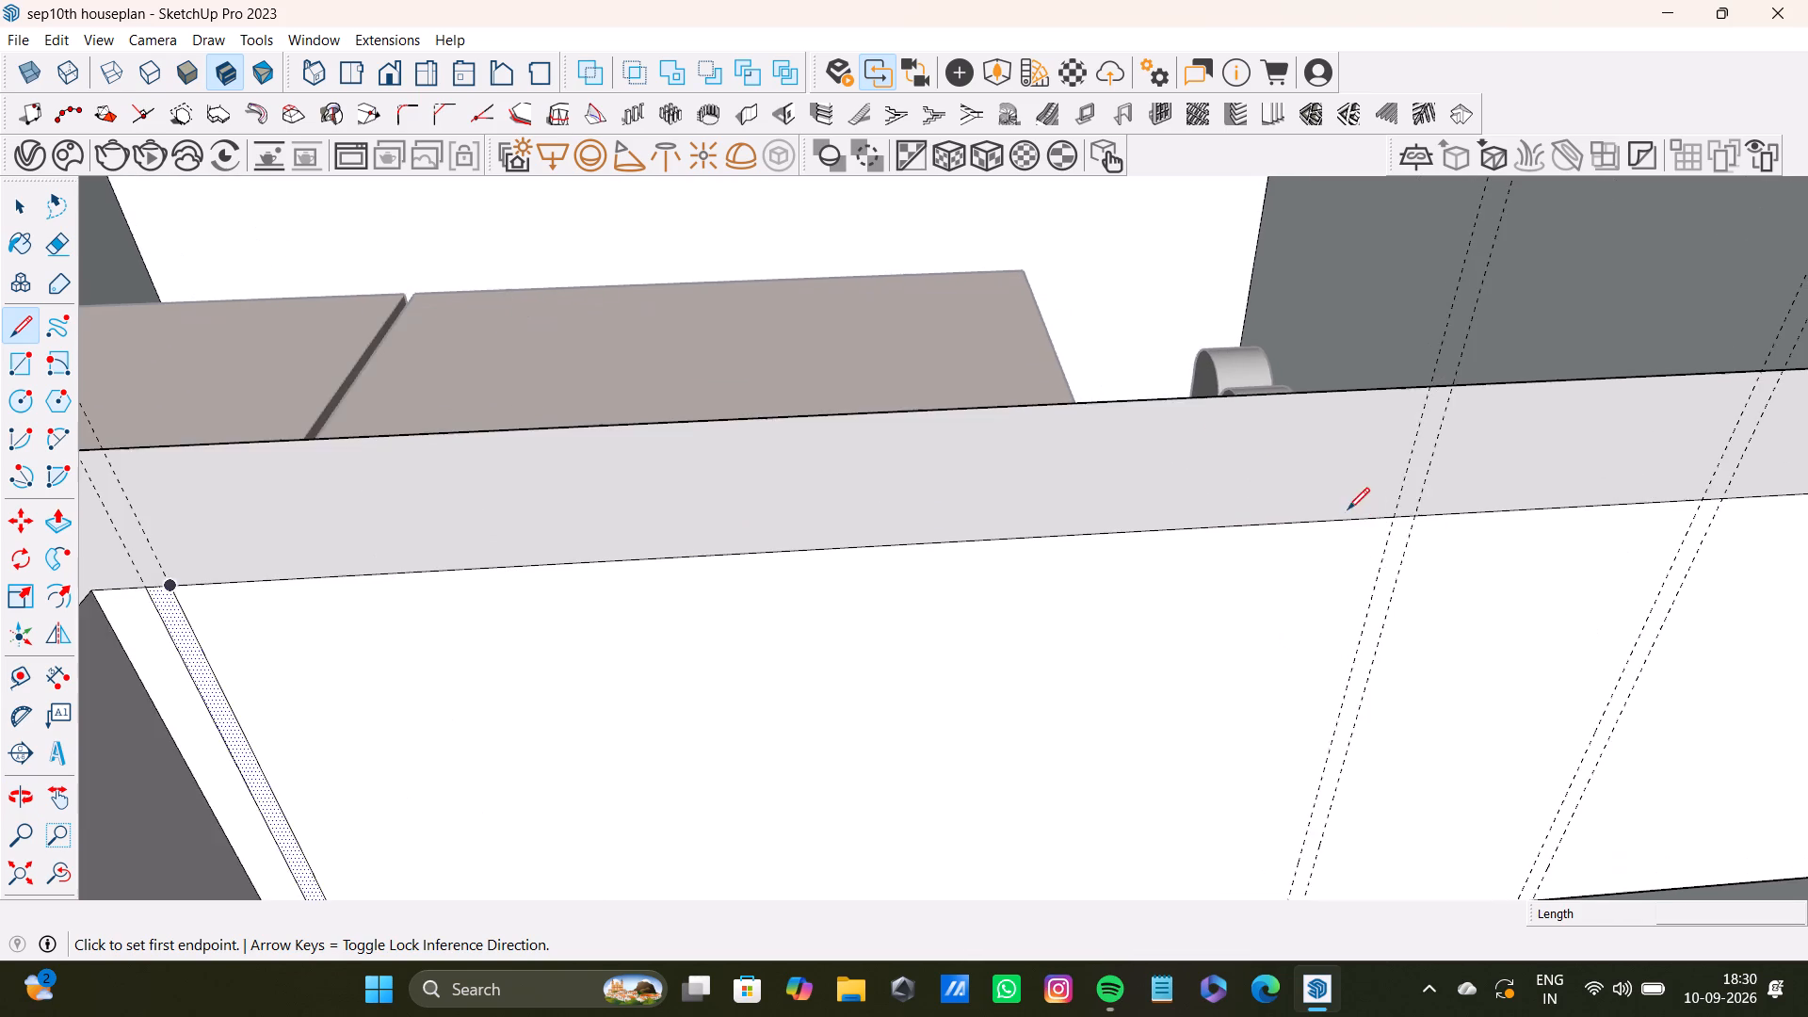
pyautogui.keyDown('shift'); pyautogui.moveTo(1396, 542); pyautogui.dragTo(1237, 513, button='middle'); pyautogui.keyUp('shift')
pyautogui.scroll(1, 1275, 555)
pyautogui.moveTo(1273, 556); pyautogui.dragTo(1187, 534, button='middle')
pyautogui.scroll(-1, 1184, 526)
pyautogui.scroll(3, 1197, 520)
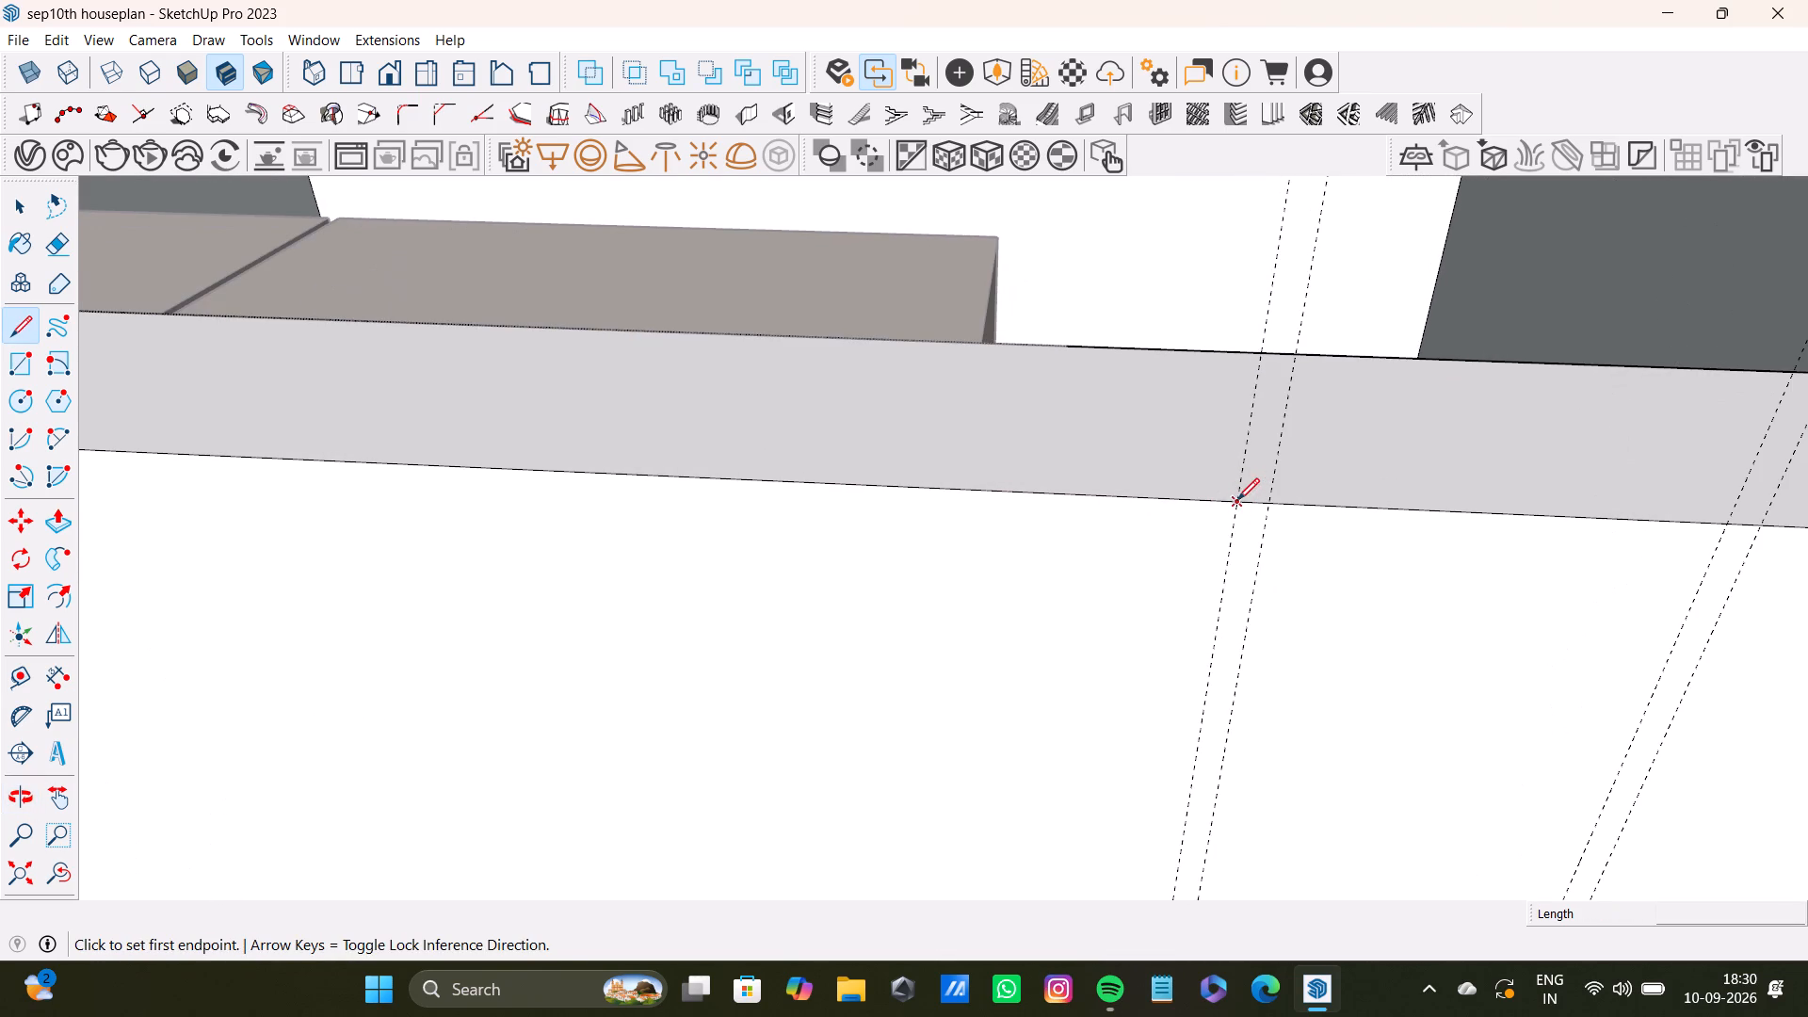
pyautogui.click(1237, 500)
pyautogui.scroll(-4, 1226, 622)
pyautogui.keyDown('shift'); pyautogui.moveTo(1215, 653); pyautogui.dragTo(1220, 475, button='middle'); pyautogui.keyUp('shift')
pyautogui.scroll(2, 1208, 573)
pyautogui.keyDown('shift'); pyautogui.moveTo(1203, 599); pyautogui.dragTo(1203, 461, button='middle'); pyautogui.keyUp('shift')
pyautogui.scroll(1, 1199, 606)
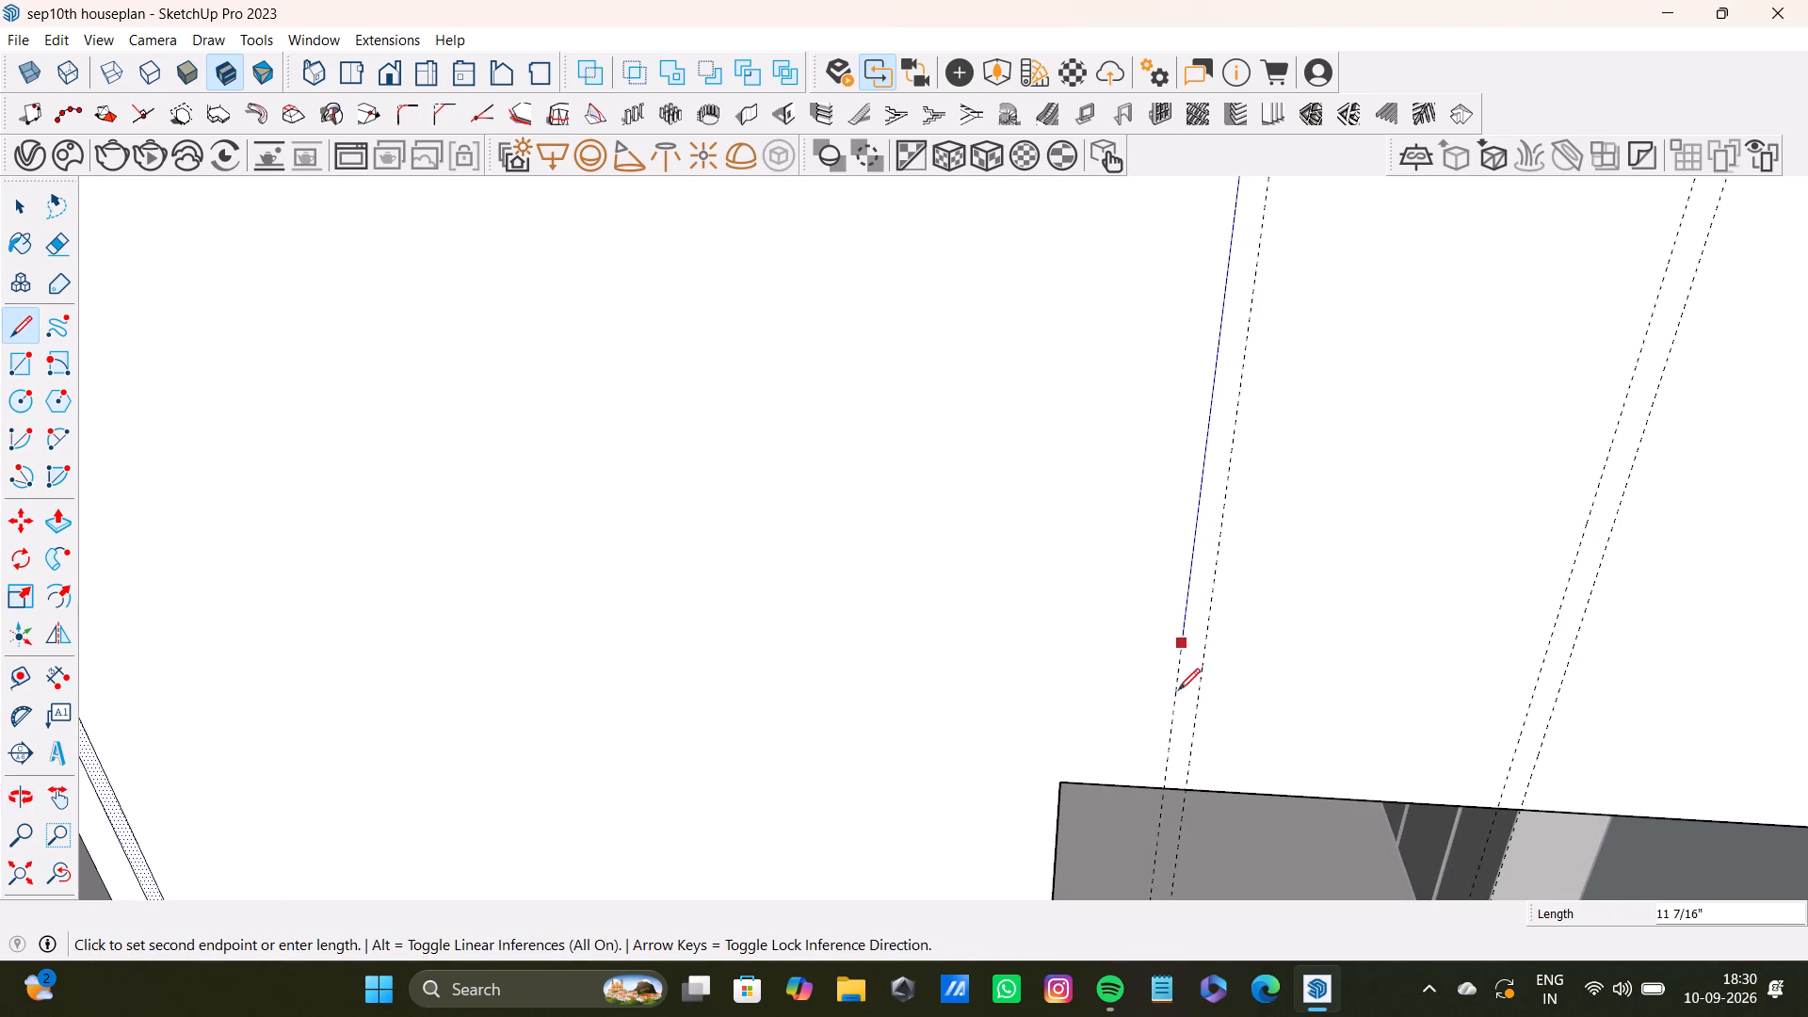
pyautogui.click(1158, 793)
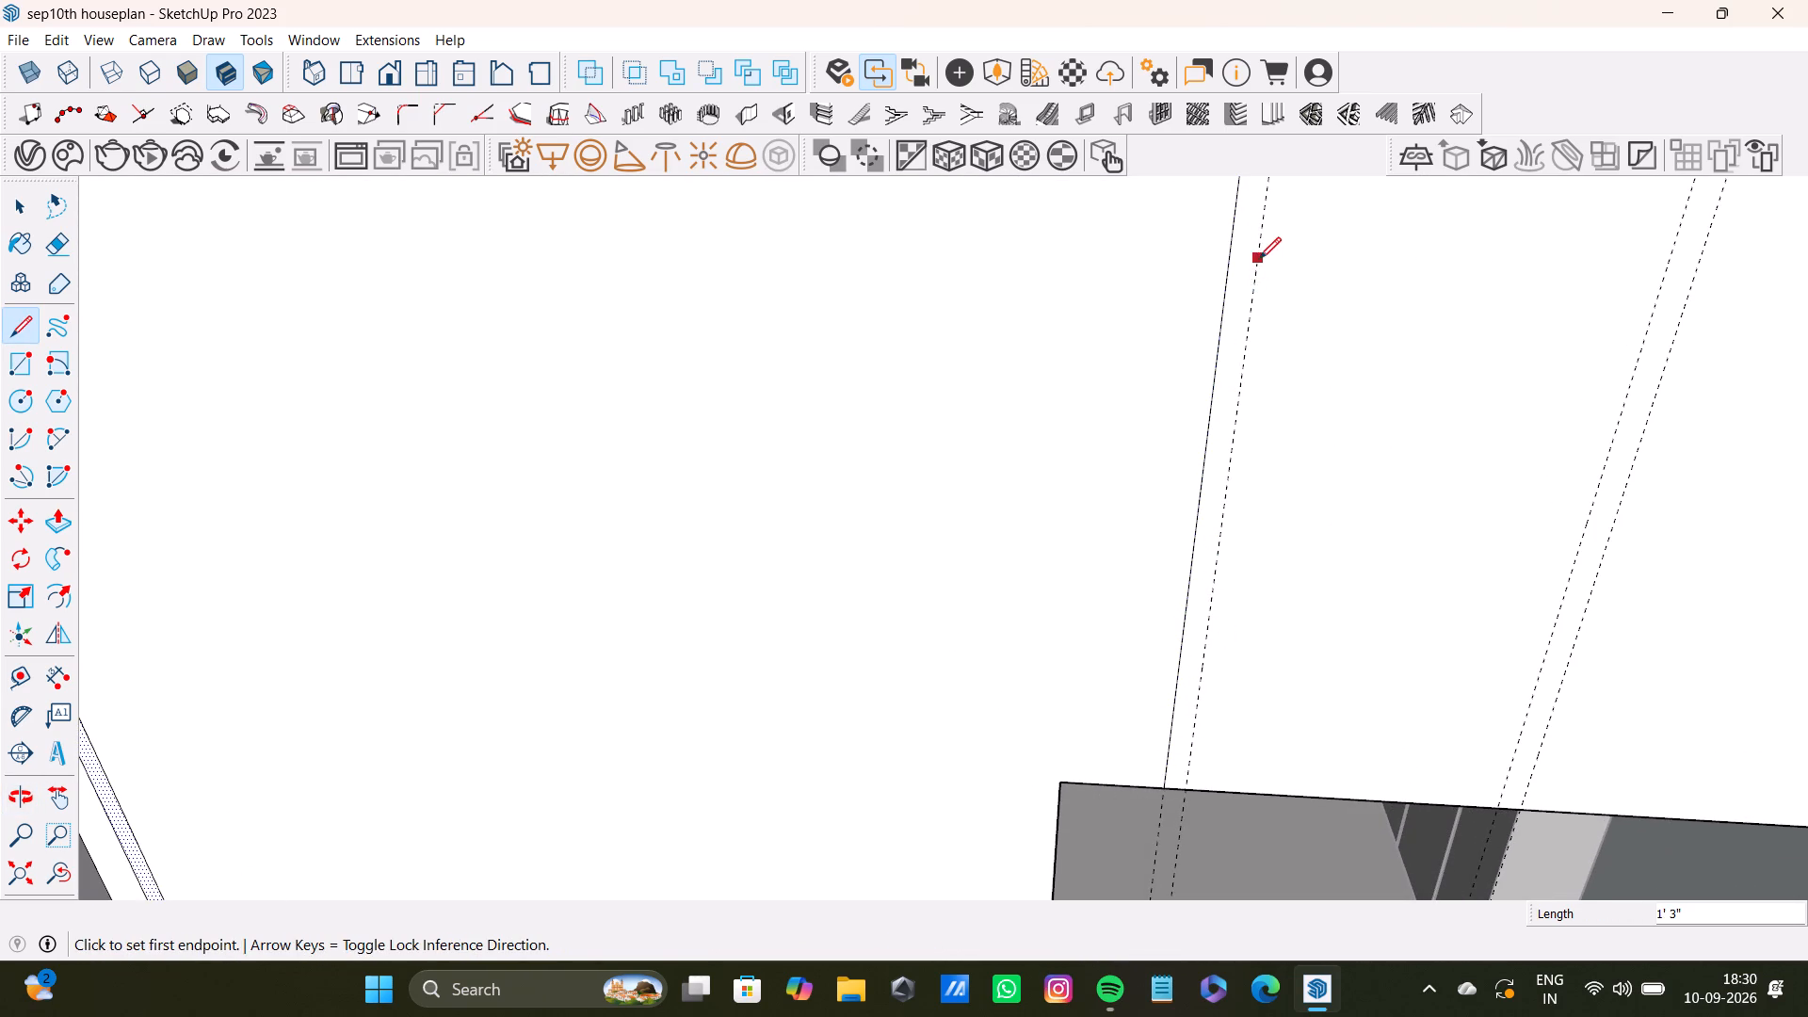
# Draw a line along the second guide of that pair, from the wall's top edge to the opening's top edge.
pyautogui.keyDown('shift'); pyautogui.moveTo(1259, 264); pyautogui.dragTo(1232, 423, button='middle'); pyautogui.keyUp('shift')
pyautogui.scroll(2, 1233, 358)
pyautogui.click(1252, 254)
pyautogui.scroll(-2, 1227, 605)
pyautogui.keyDown('shift'); pyautogui.moveTo(1202, 670); pyautogui.dragTo(1226, 472, button='middle'); pyautogui.keyUp('shift')
pyautogui.scroll(1, 1220, 709)
pyautogui.click(1181, 788)
# Draw a line along the first guide of the second pair above the opening, from the wall's top edge to the opening's top edge.
pyautogui.scroll(-5, 1316, 721)
pyautogui.keyDown('shift'); pyautogui.moveTo(1400, 617); pyautogui.dragTo(1108, 610, button='middle'); pyautogui.keyUp('shift')
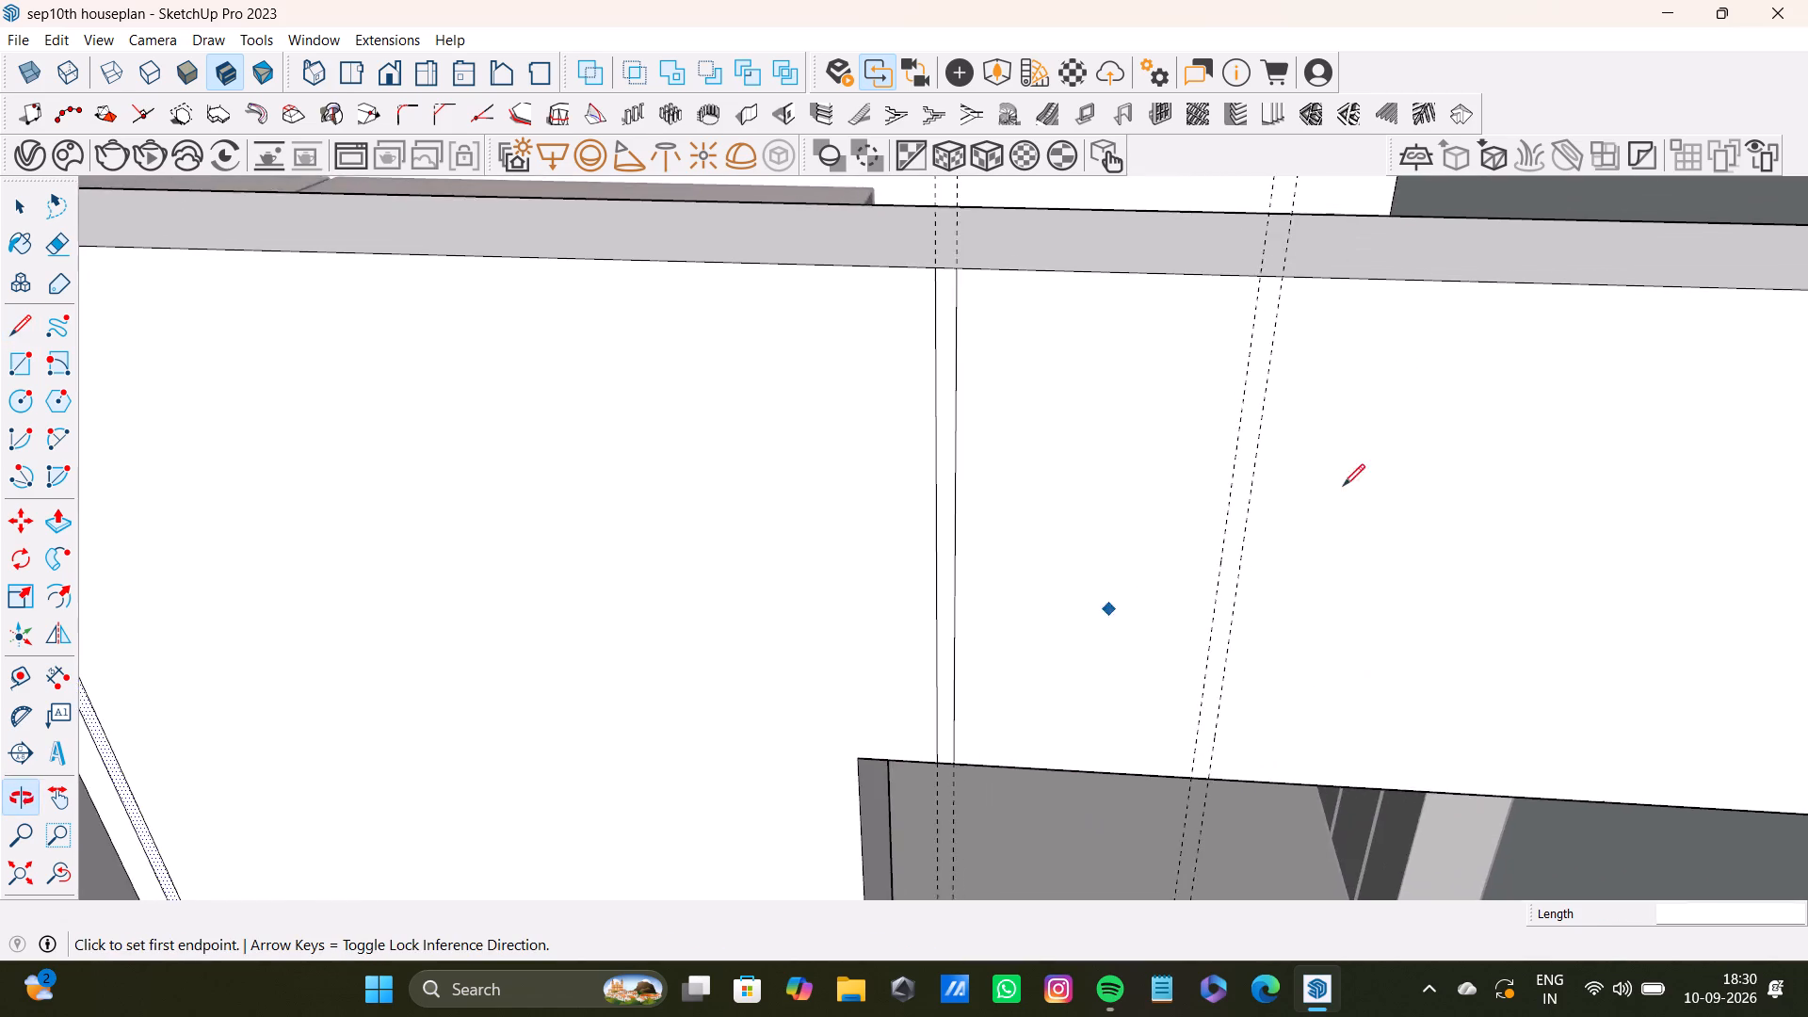
pyautogui.scroll(6, 1372, 334)
pyautogui.click(1232, 266)
pyautogui.scroll(-2, 1178, 546)
pyautogui.keyDown('shift'); pyautogui.moveTo(1179, 610); pyautogui.dragTo(1204, 511, button='middle'); pyautogui.keyUp('shift')
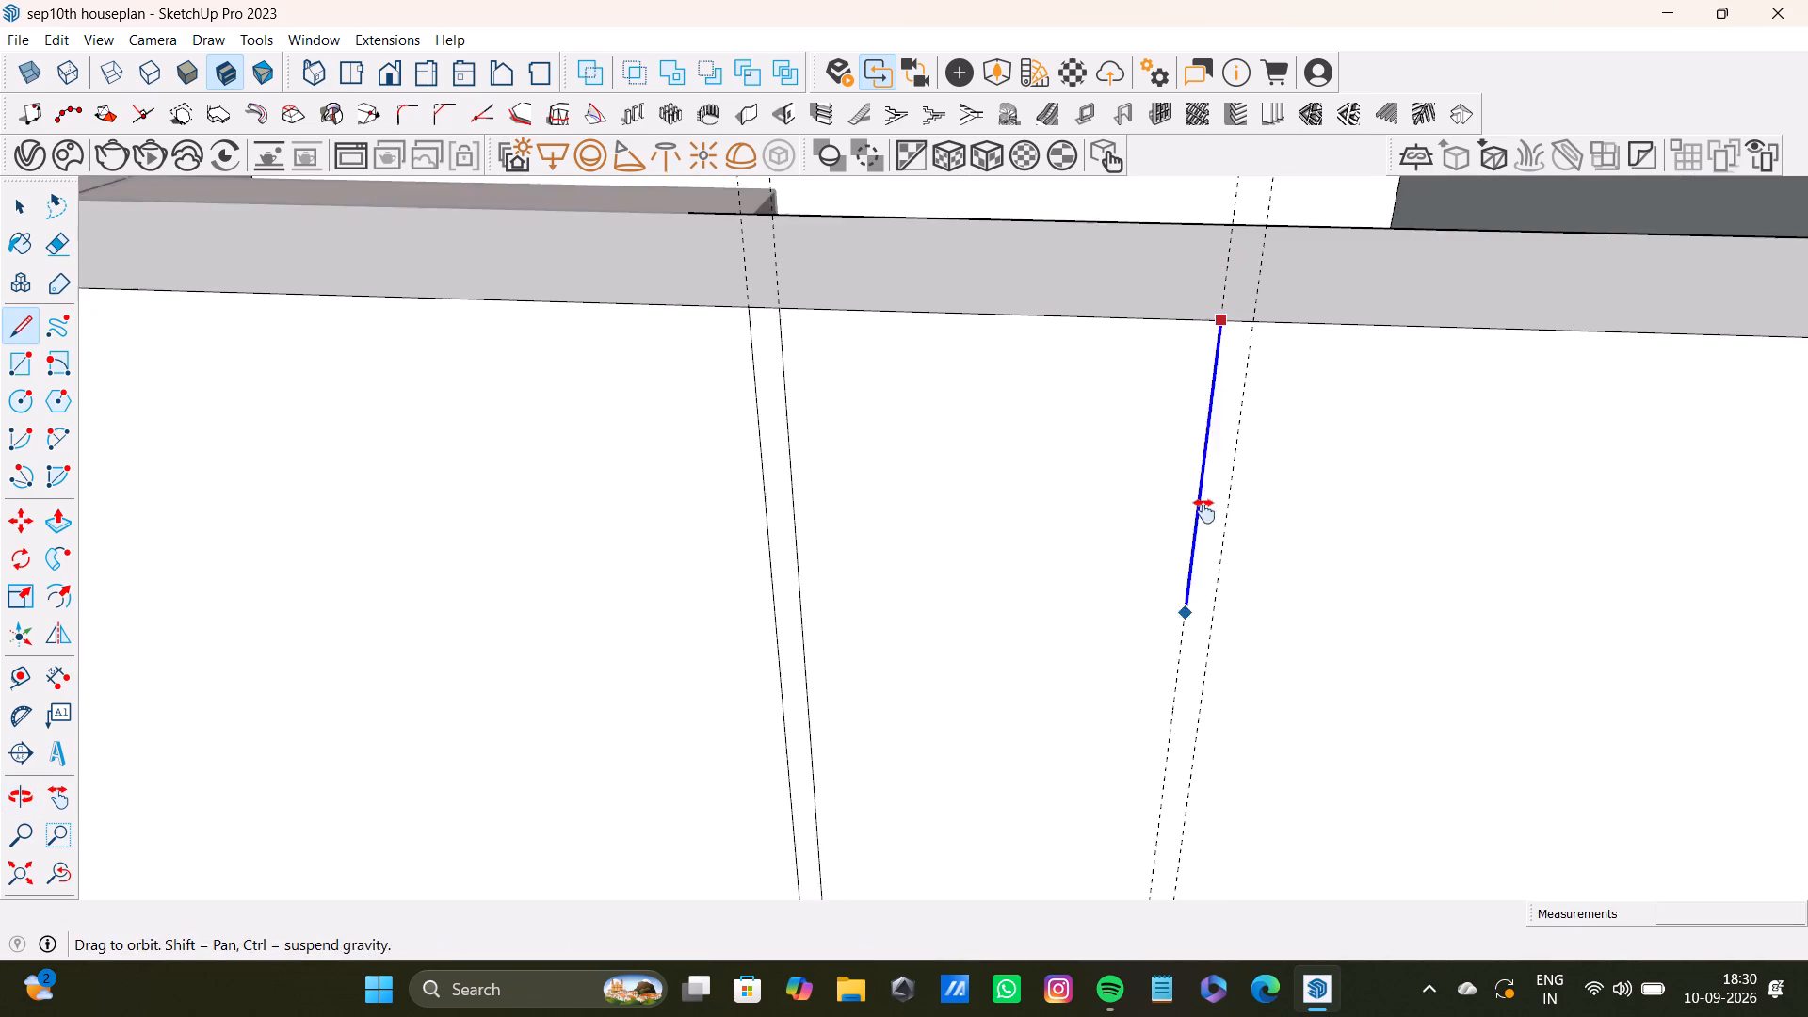
pyautogui.keyDown('shift'); pyautogui.moveTo(1204, 511); pyautogui.dragTo(1212, 387, button='middle'); pyautogui.keyUp('shift')
pyautogui.scroll(2, 1196, 584)
pyautogui.click(1159, 845)
# Draw a 1' 3" line along the other guide of the second pair, from the wall's top edge to the opening's top edge.
pyautogui.keyDown('shift'); pyautogui.moveTo(1259, 373); pyautogui.dragTo(1211, 673, button='middle'); pyautogui.keyUp('shift')
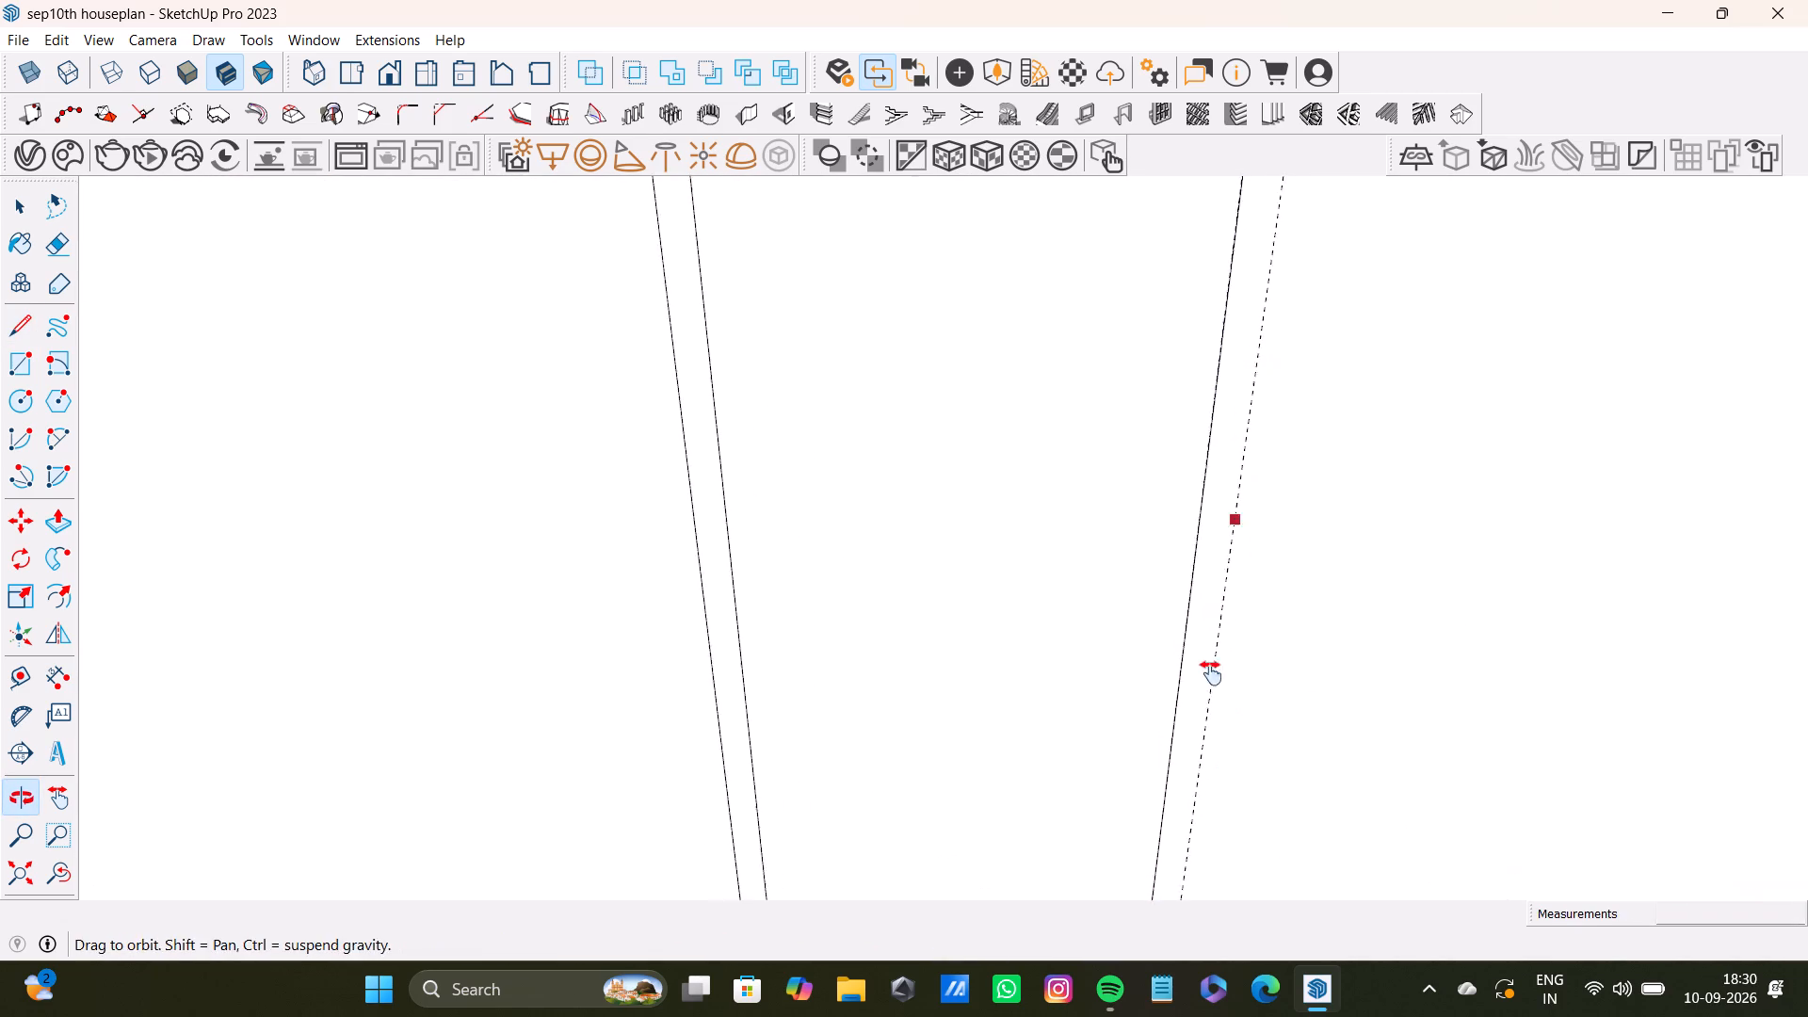
pyautogui.keyDown('shift'); pyautogui.moveTo(1211, 673); pyautogui.dragTo(1211, 677, button='middle'); pyautogui.keyUp('shift')
pyautogui.scroll(2, 1248, 510)
pyautogui.click(1267, 230)
pyautogui.scroll(-3, 1260, 565)
pyautogui.keyDown('shift'); pyautogui.moveTo(1219, 619); pyautogui.dragTo(1257, 363, button='middle'); pyautogui.keyUp('shift')
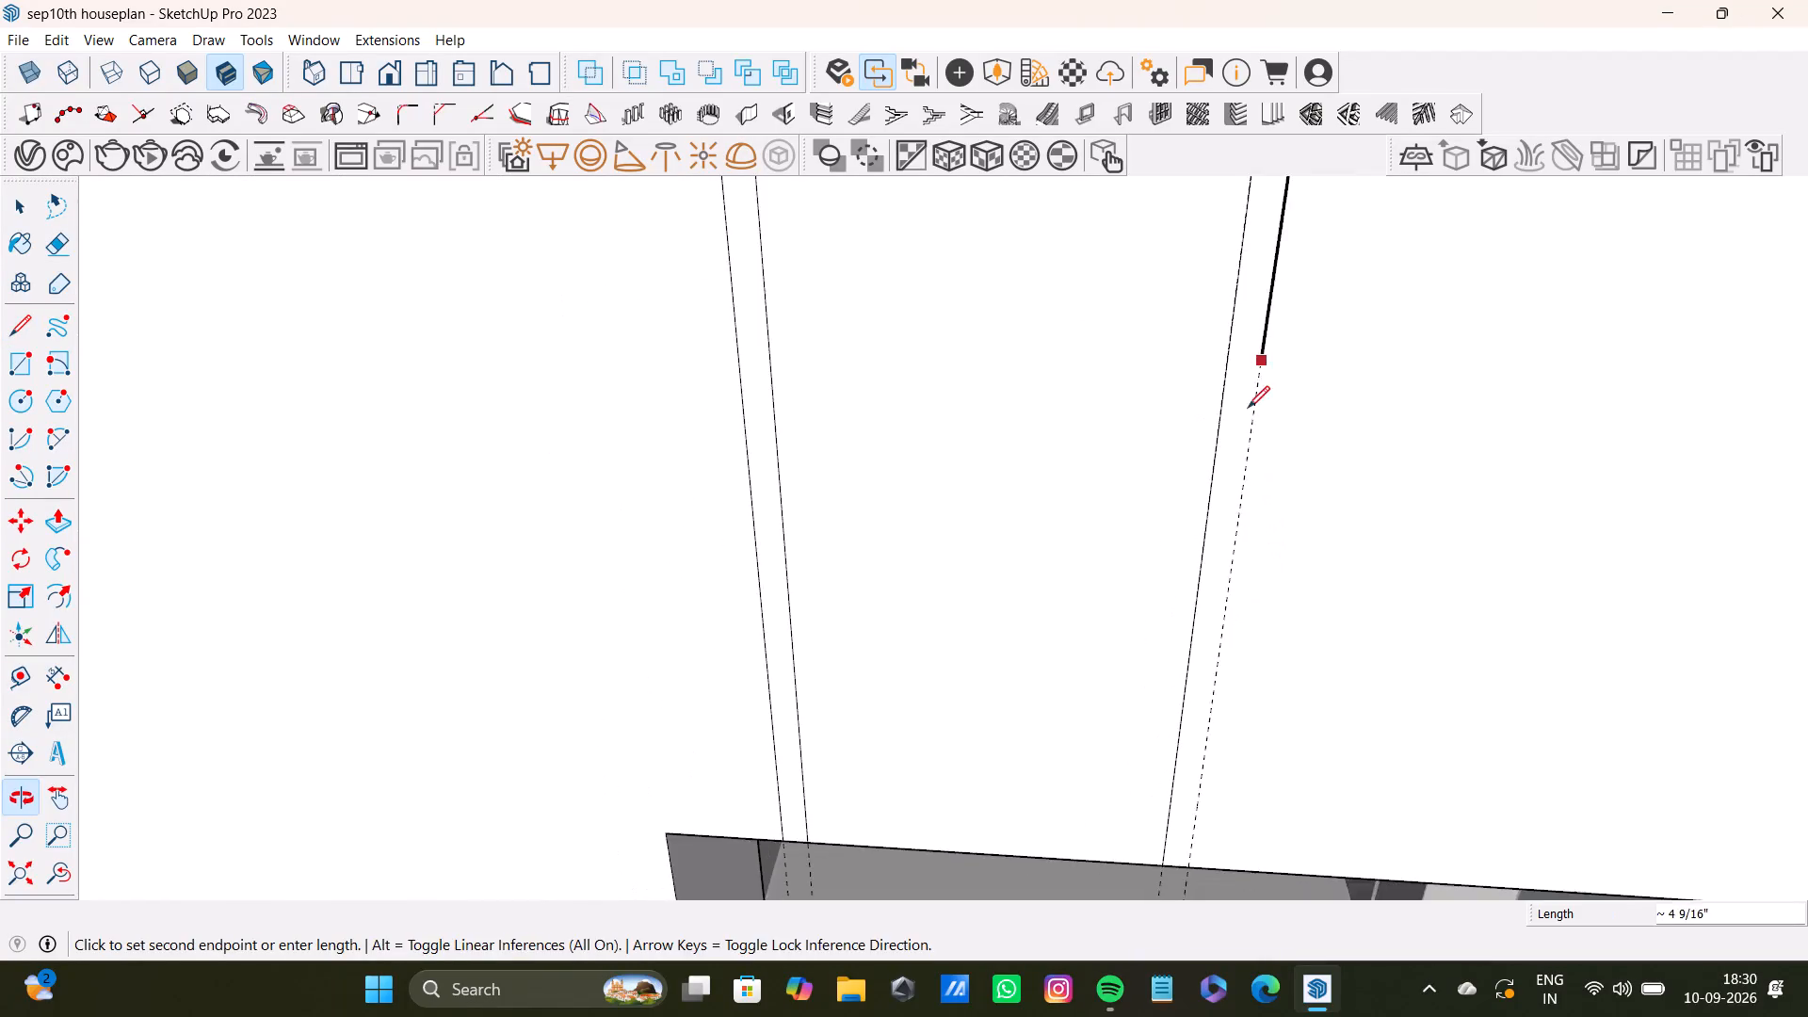
pyautogui.scroll(2, 1219, 614)
pyautogui.moveTo(1213, 657); pyautogui.dragTo(1213, 487, button='middle')
pyautogui.scroll(2, 1194, 664)
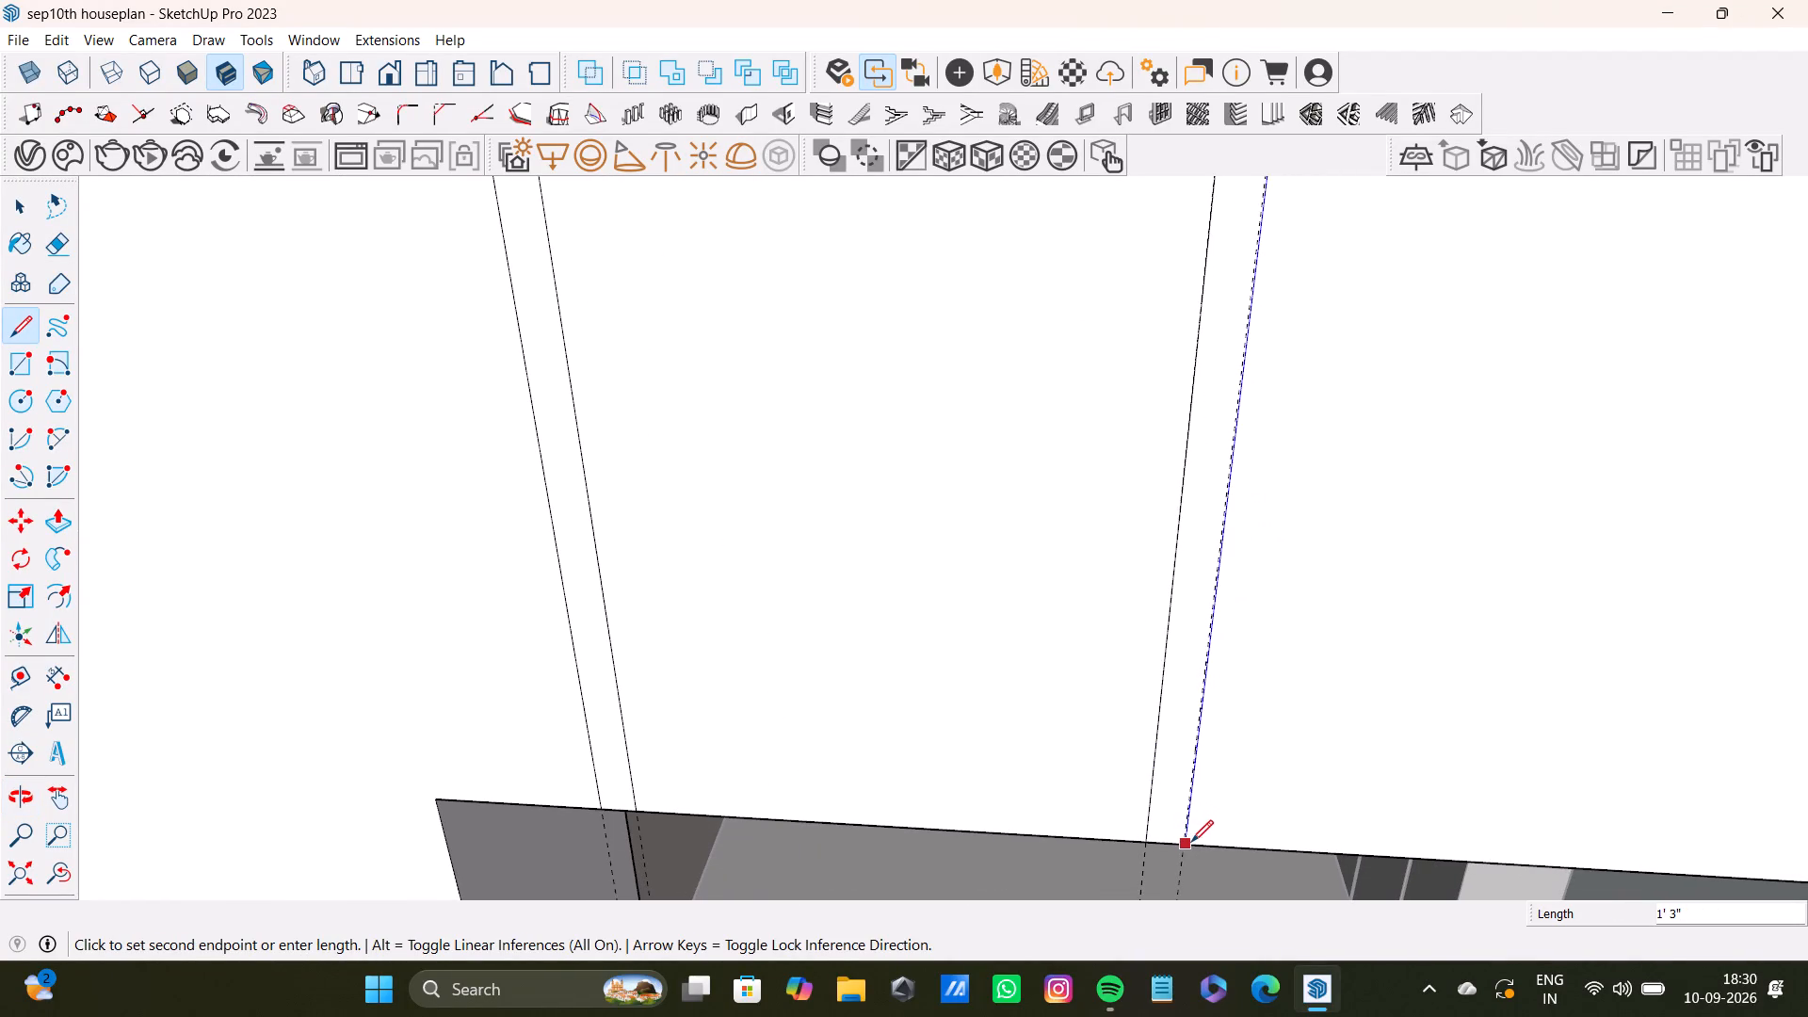
pyautogui.click(1191, 842)
# Trace both guides of the third pair above the opening with 1' 3" lines from the wall's top edge to the opening.
pyautogui.scroll(-9, 1217, 779)
pyautogui.keyDown('shift'); pyautogui.moveTo(1437, 600); pyautogui.dragTo(802, 637, button='middle'); pyautogui.keyUp('shift')
pyautogui.scroll(-4, 1357, 513)
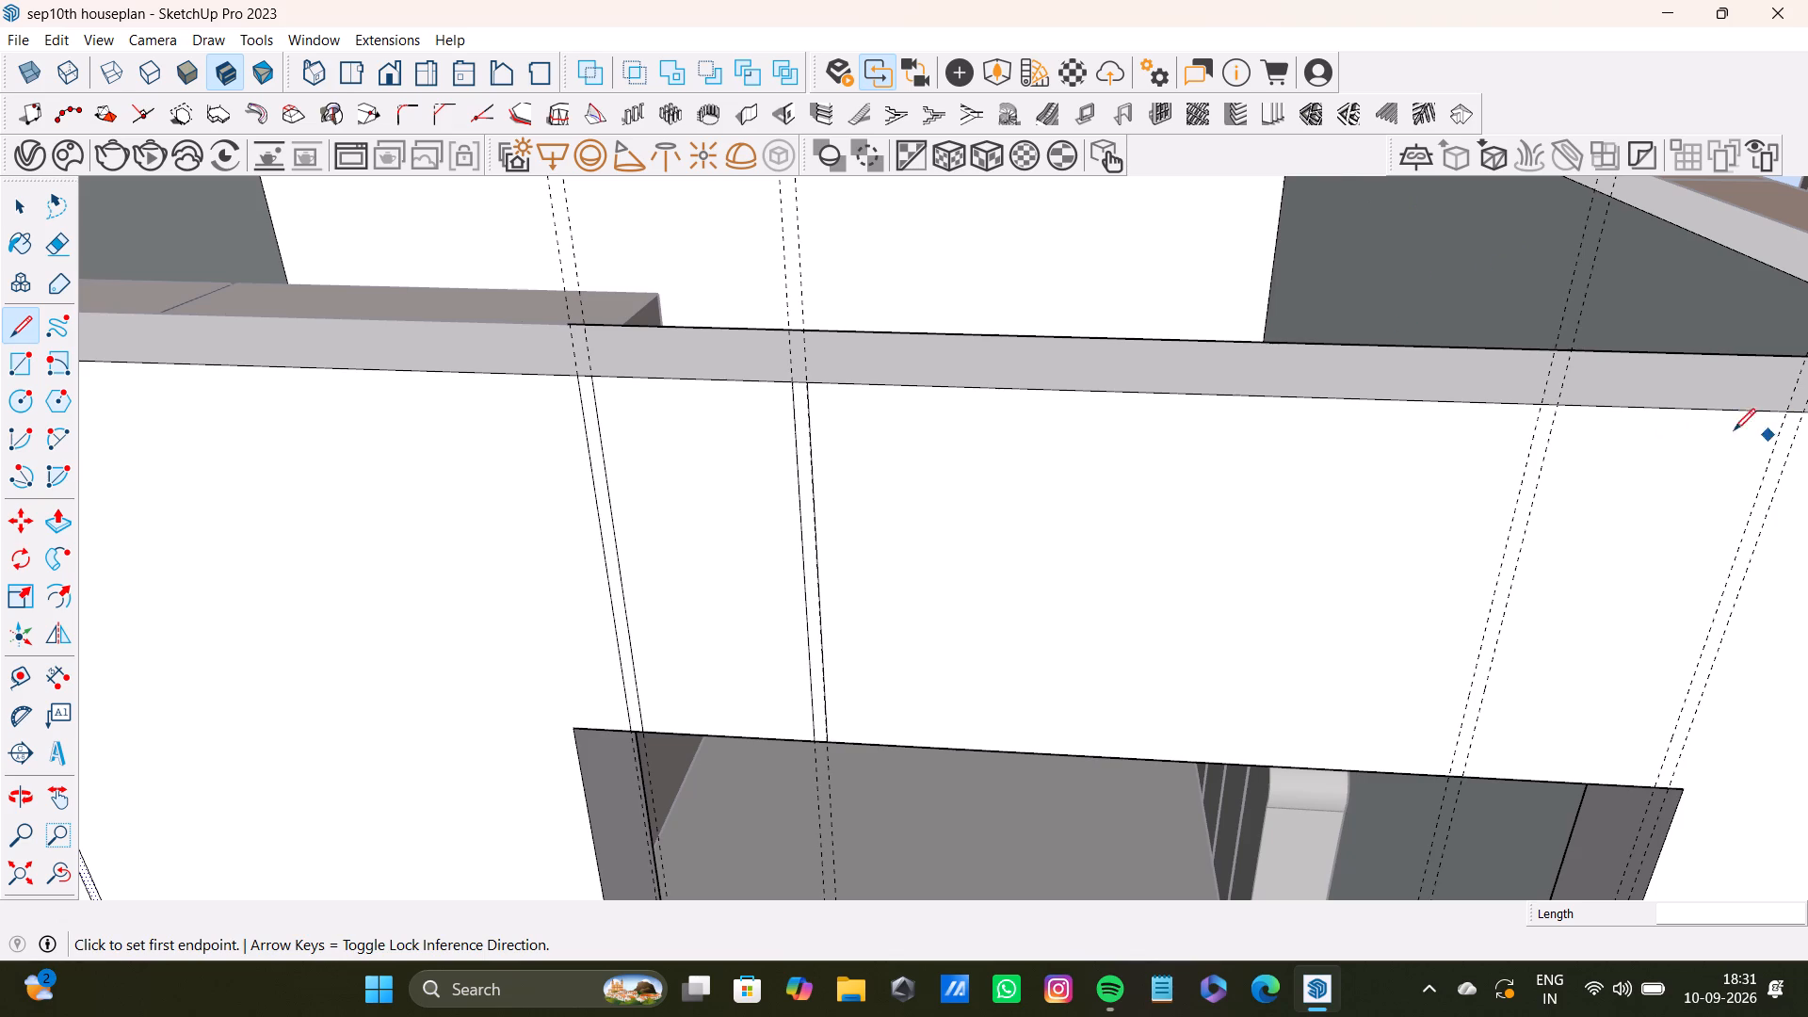
pyautogui.keyDown('shift'); pyautogui.moveTo(1680, 418); pyautogui.dragTo(1439, 425, button='middle'); pyautogui.keyUp('shift')
pyautogui.scroll(7, 1309, 459)
pyautogui.click(1301, 363)
pyautogui.scroll(-3, 1273, 528)
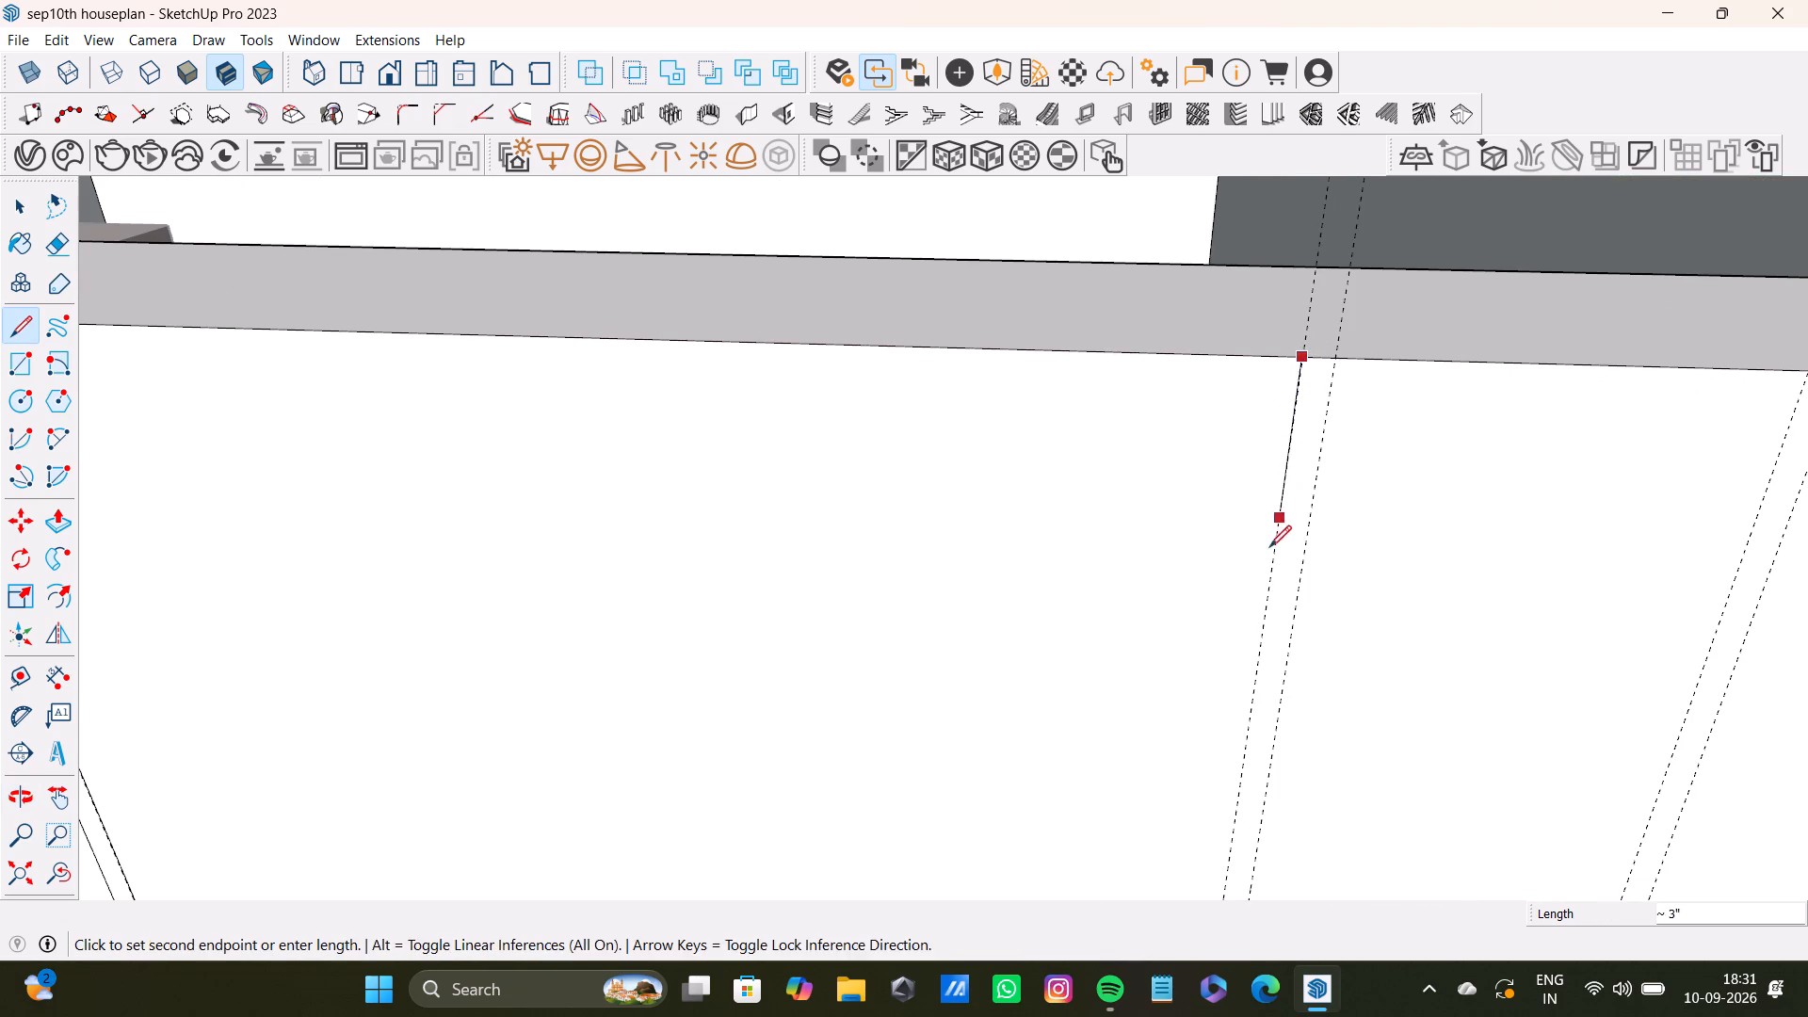
pyautogui.keyDown('shift'); pyautogui.moveTo(1263, 557); pyautogui.dragTo(1292, 400, button='middle'); pyautogui.keyUp('shift')
pyautogui.click(1244, 801)
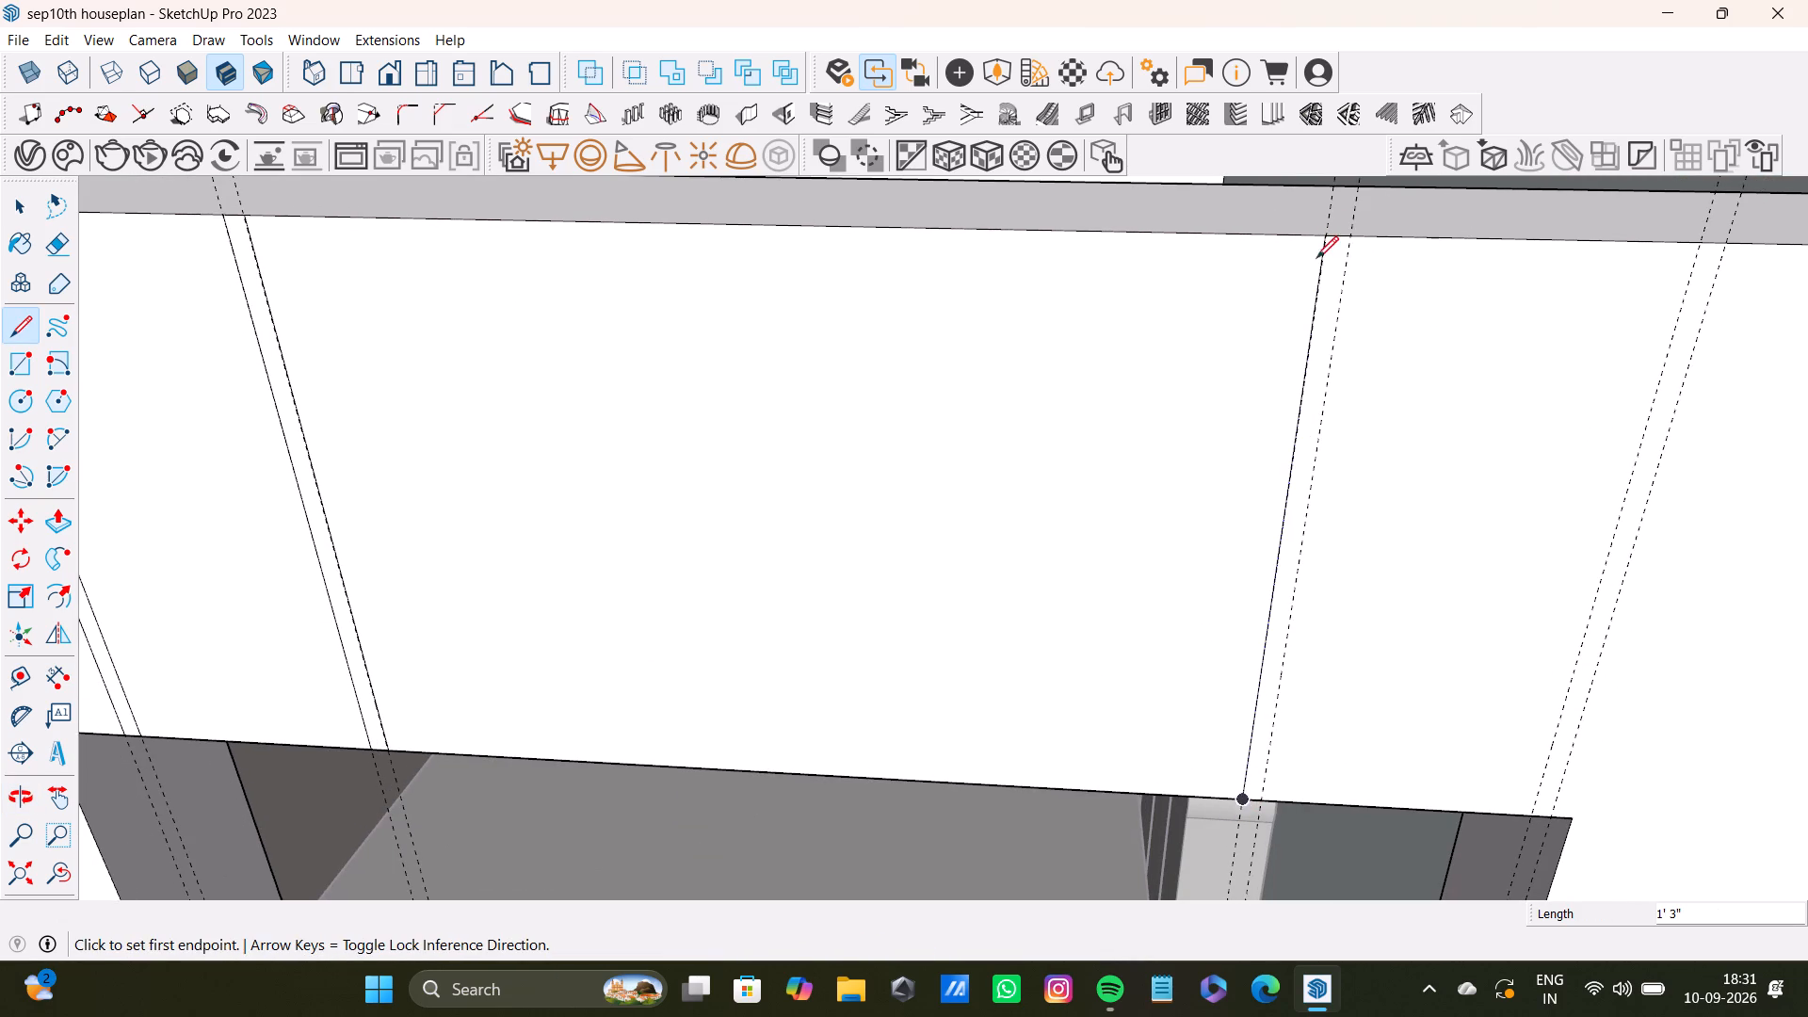
pyautogui.click(1354, 235)
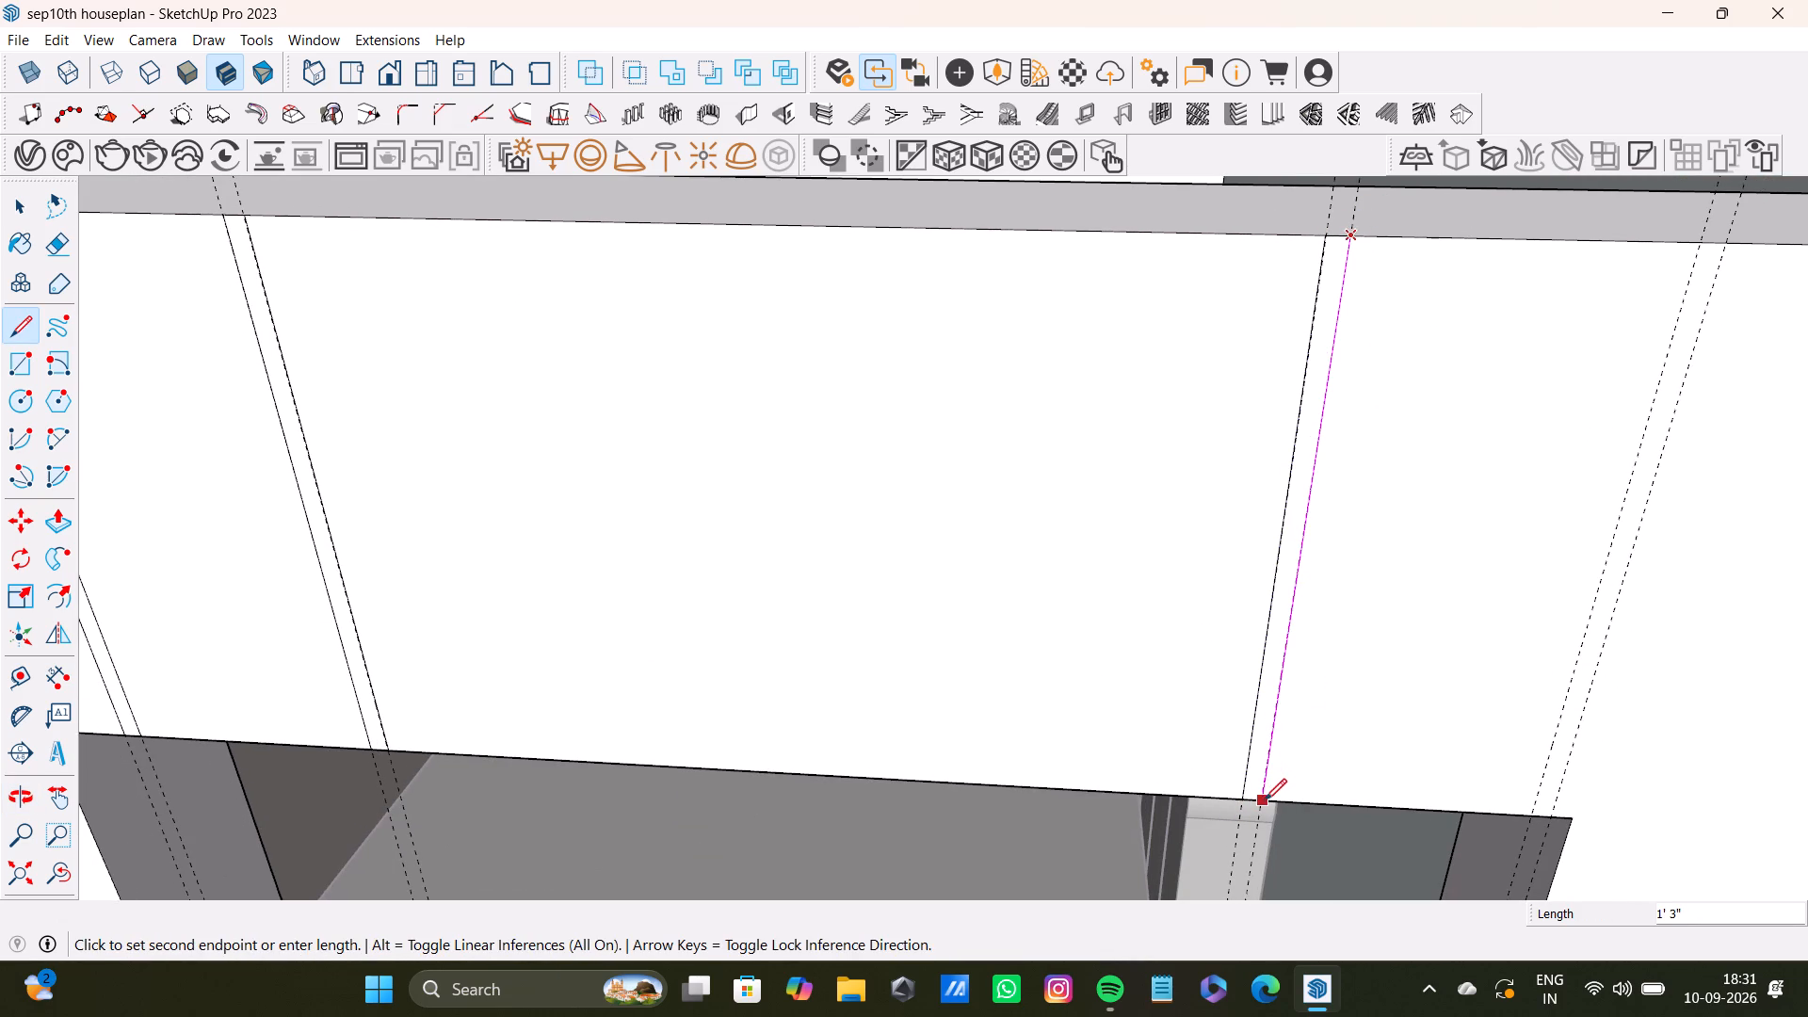
pyautogui.click(1265, 801)
# Trace both guides of the fourth pair, beside the opening's far jamb, with 1' 3" lines from the wall's top edge to the opening.
pyautogui.scroll(-5, 1399, 659)
pyautogui.keyDown('shift'); pyautogui.moveTo(1460, 617); pyautogui.dragTo(1153, 633, button='middle'); pyautogui.keyUp('shift')
pyautogui.scroll(7, 1320, 497)
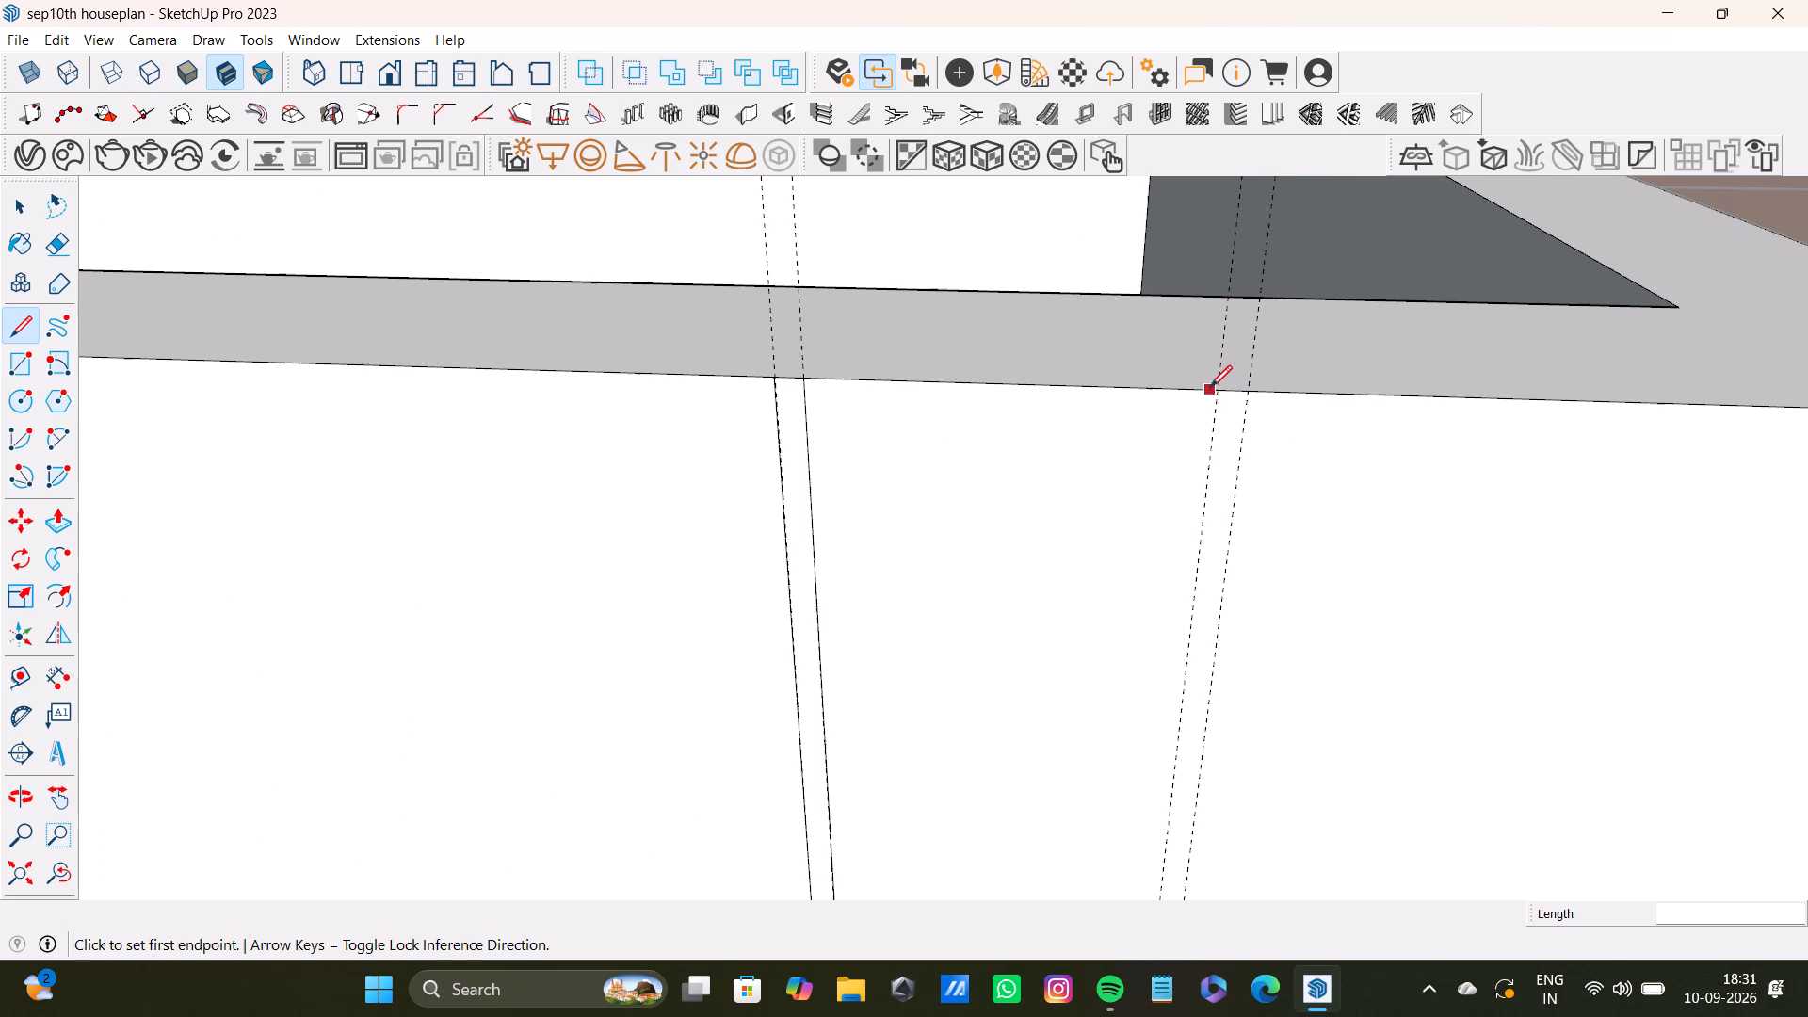
pyautogui.click(1219, 389)
pyautogui.scroll(-2, 1181, 628)
pyautogui.moveTo(1176, 638); pyautogui.dragTo(1188, 493, button='middle')
pyautogui.click(1160, 852)
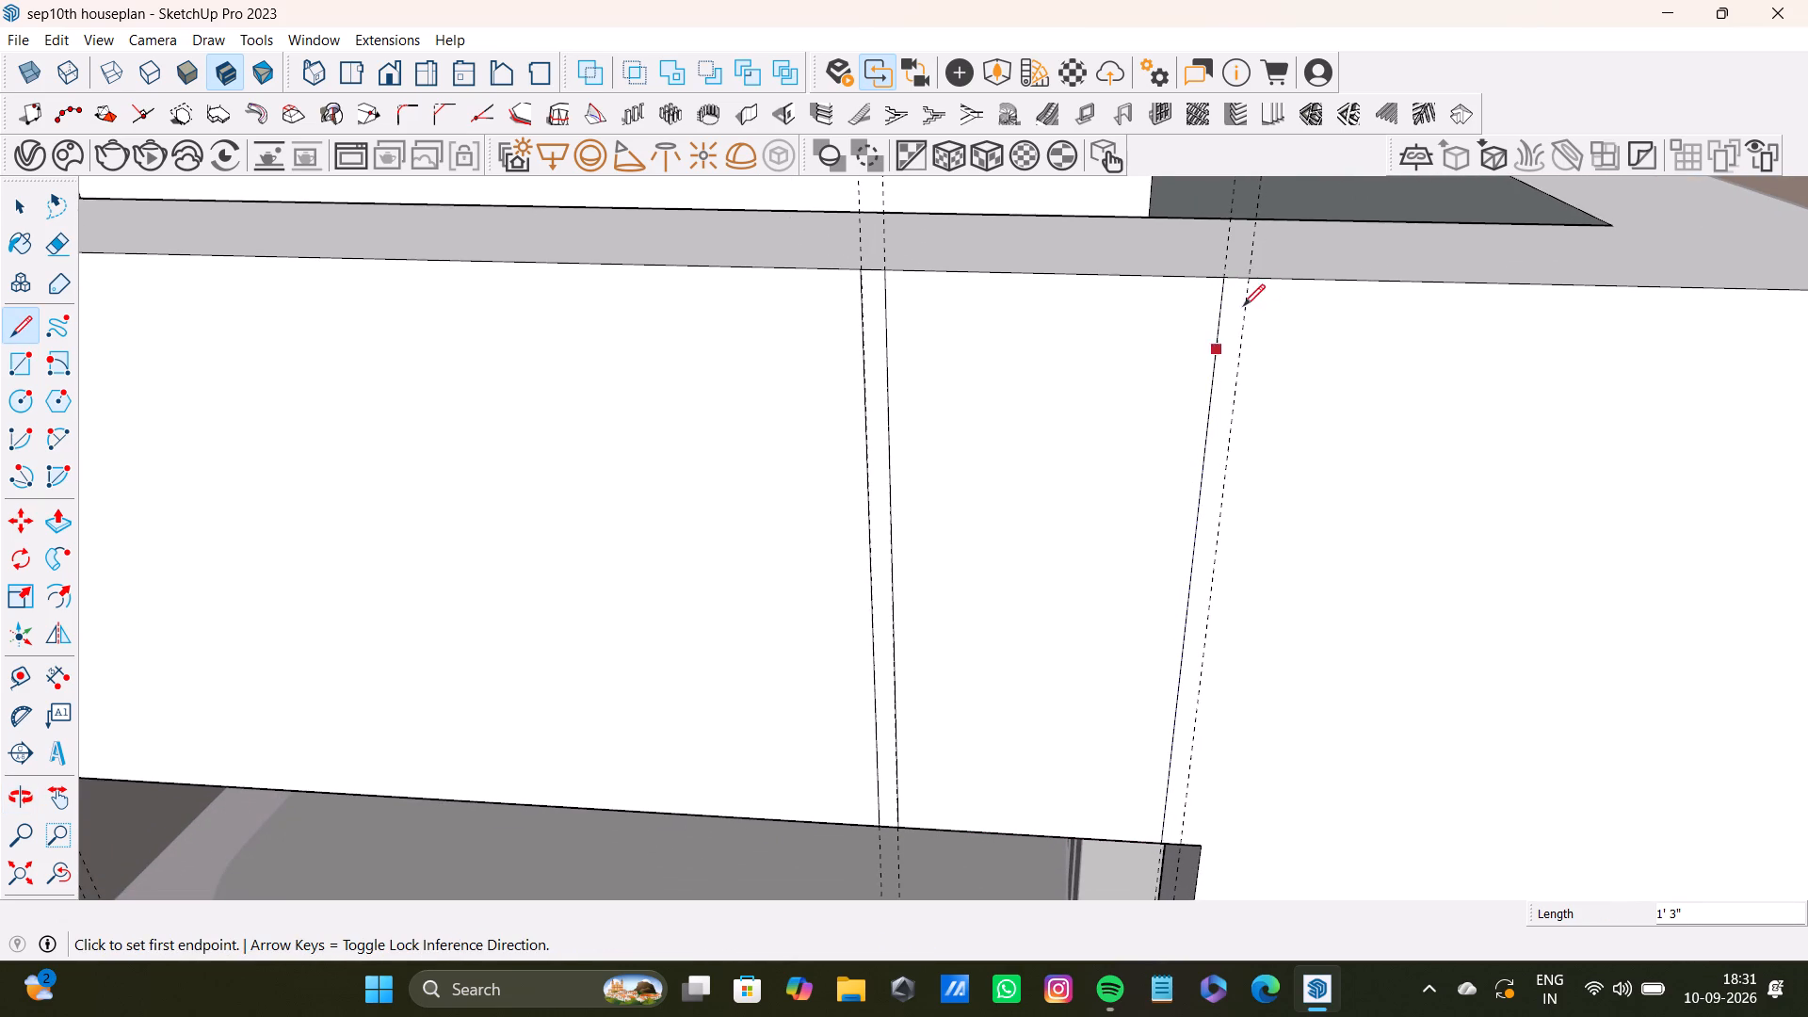
pyautogui.click(1253, 279)
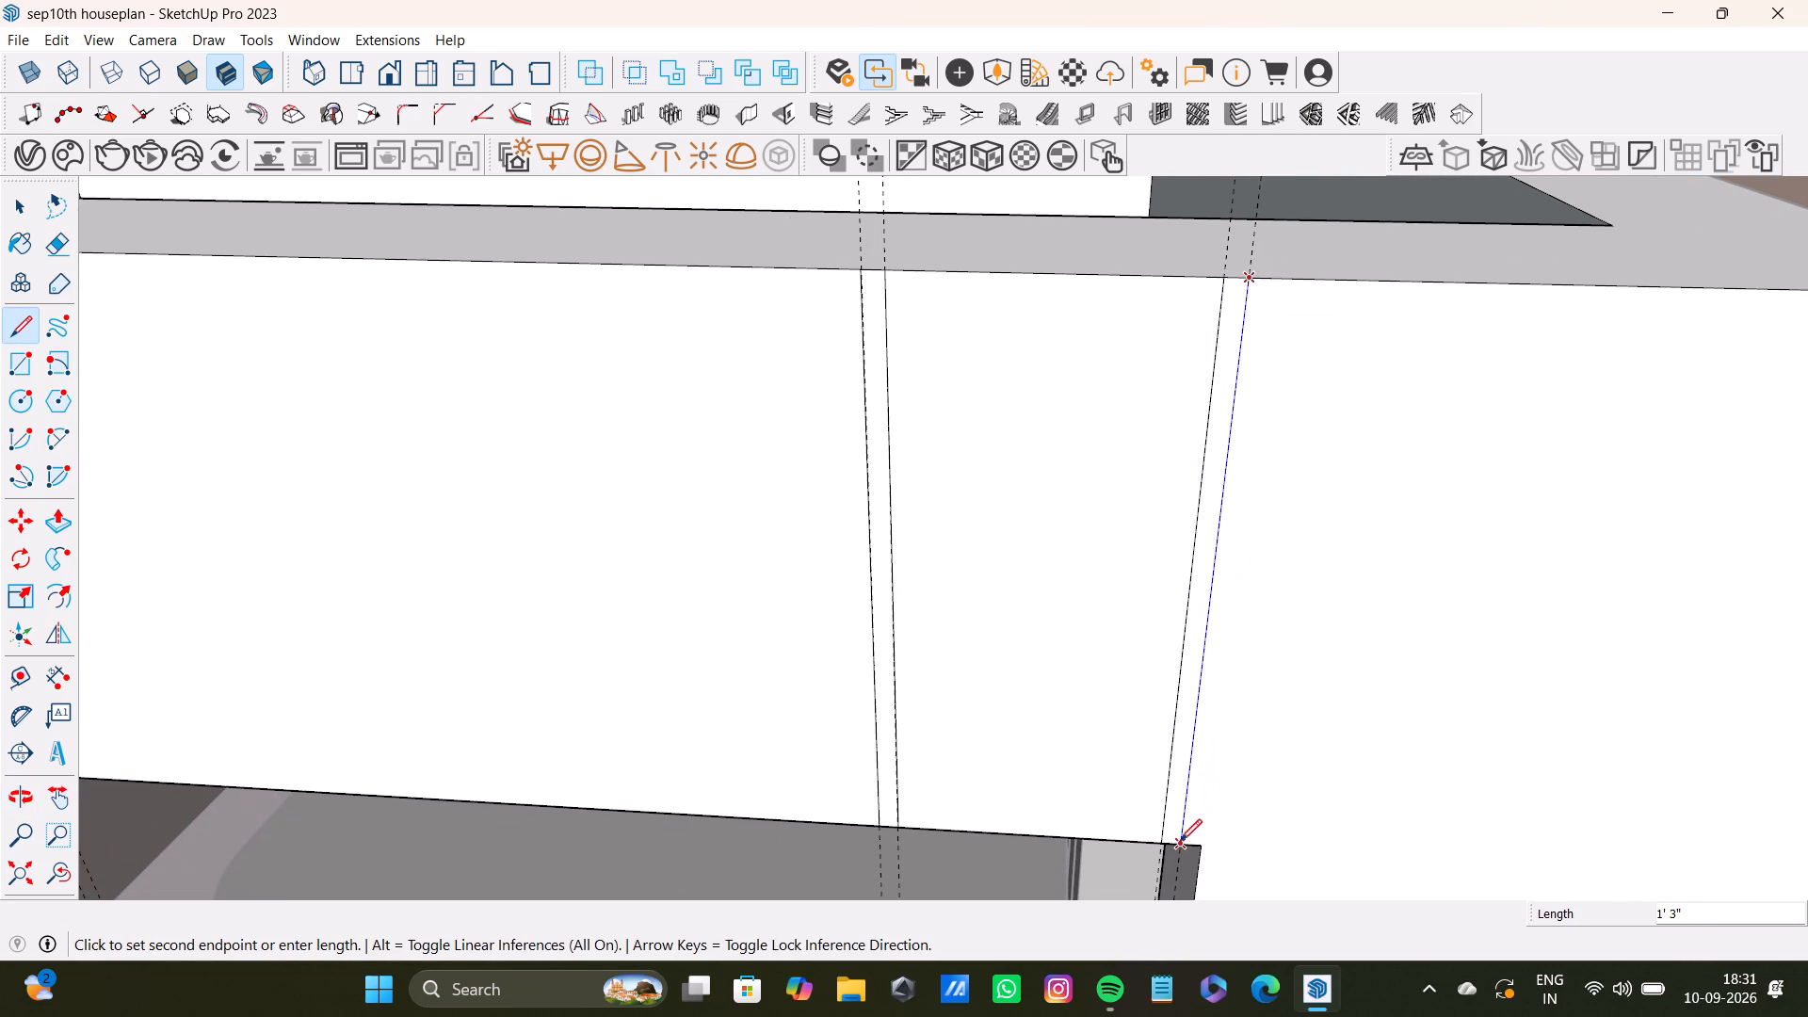
pyautogui.click(1180, 844)
# Draw a line along the first guide of the fifth pair, between the two openings, from the wall's top edge to its base.
pyautogui.scroll(-15, 1246, 681)
pyautogui.keyDown('shift'); pyautogui.scroll(7, 1542, 618); pyautogui.keyUp('shift')
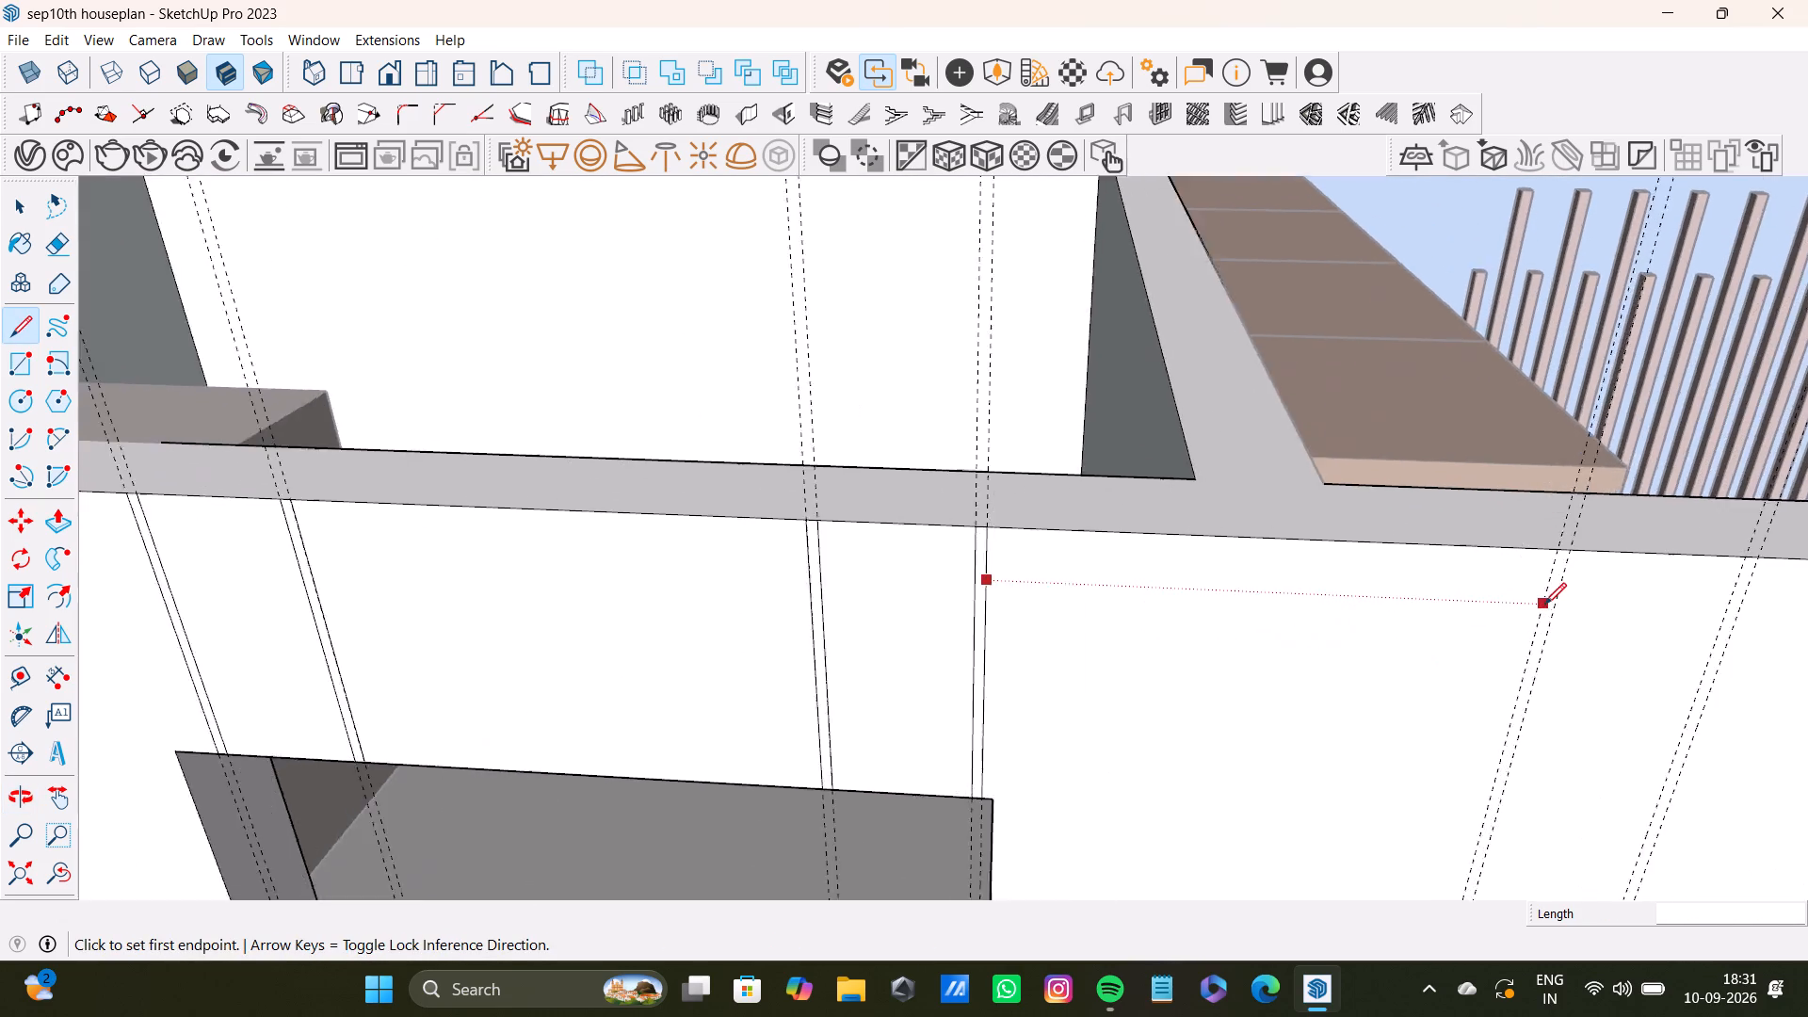
pyautogui.keyDown('shift'); pyautogui.moveTo(1544, 605); pyautogui.dragTo(1352, 586, button='middle'); pyautogui.keyUp('shift')
pyautogui.scroll(7, 1365, 583)
pyautogui.click(1367, 477)
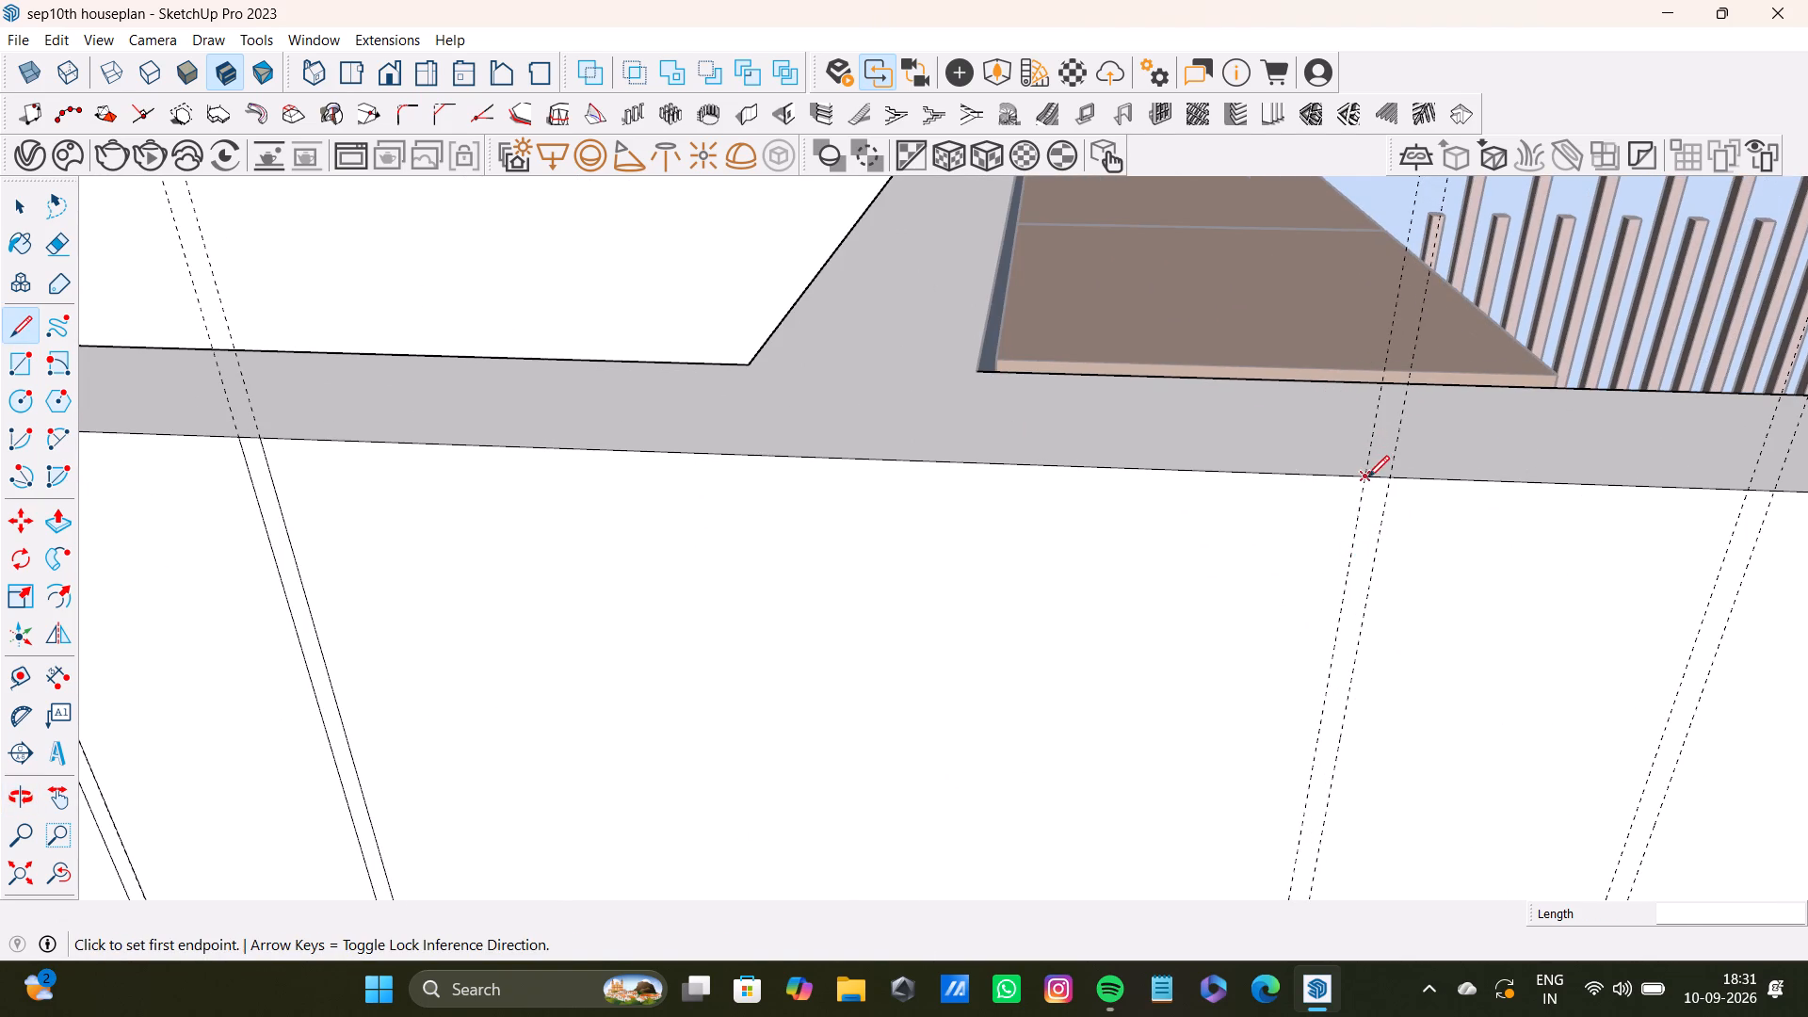
pyautogui.scroll(-5, 1355, 590)
pyautogui.keyDown('shift'); pyautogui.moveTo(1345, 643); pyautogui.dragTo(1341, 397, button='middle'); pyautogui.keyUp('shift')
pyautogui.scroll(-5, 1308, 527)
pyautogui.keyDown('shift'); pyautogui.moveTo(1290, 643); pyautogui.dragTo(1316, 349, button='middle'); pyautogui.keyUp('shift')
pyautogui.scroll(-3, 1324, 486)
pyautogui.keyDown('shift'); pyautogui.moveTo(1290, 604); pyautogui.dragTo(1336, 377, button='middle'); pyautogui.keyUp('shift')
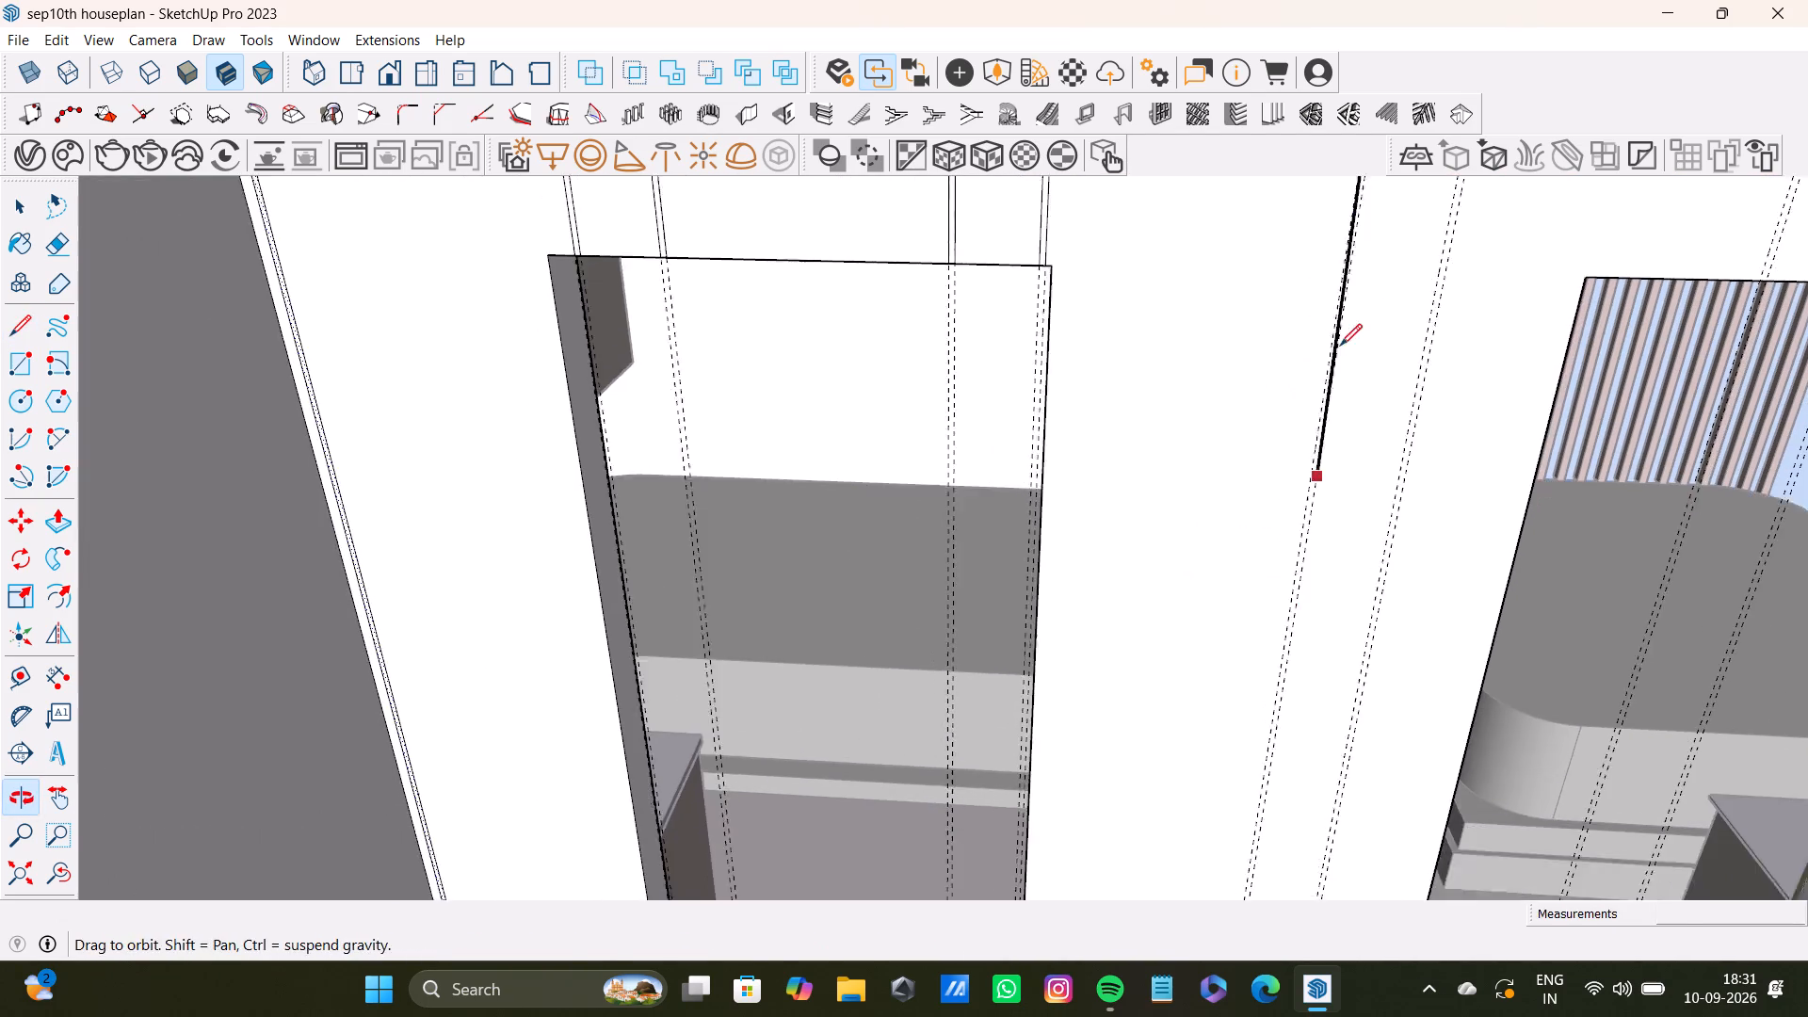
pyautogui.scroll(3, 1311, 487)
pyautogui.keyDown('shift'); pyautogui.moveTo(1305, 604); pyautogui.dragTo(1343, 369, button='middle'); pyautogui.keyUp('shift')
pyautogui.scroll(3, 1289, 492)
pyautogui.moveTo(1296, 557); pyautogui.dragTo(1337, 310, button='middle')
pyautogui.scroll(3, 1323, 493)
pyautogui.moveTo(1312, 587); pyautogui.dragTo(1351, 321, button='middle')
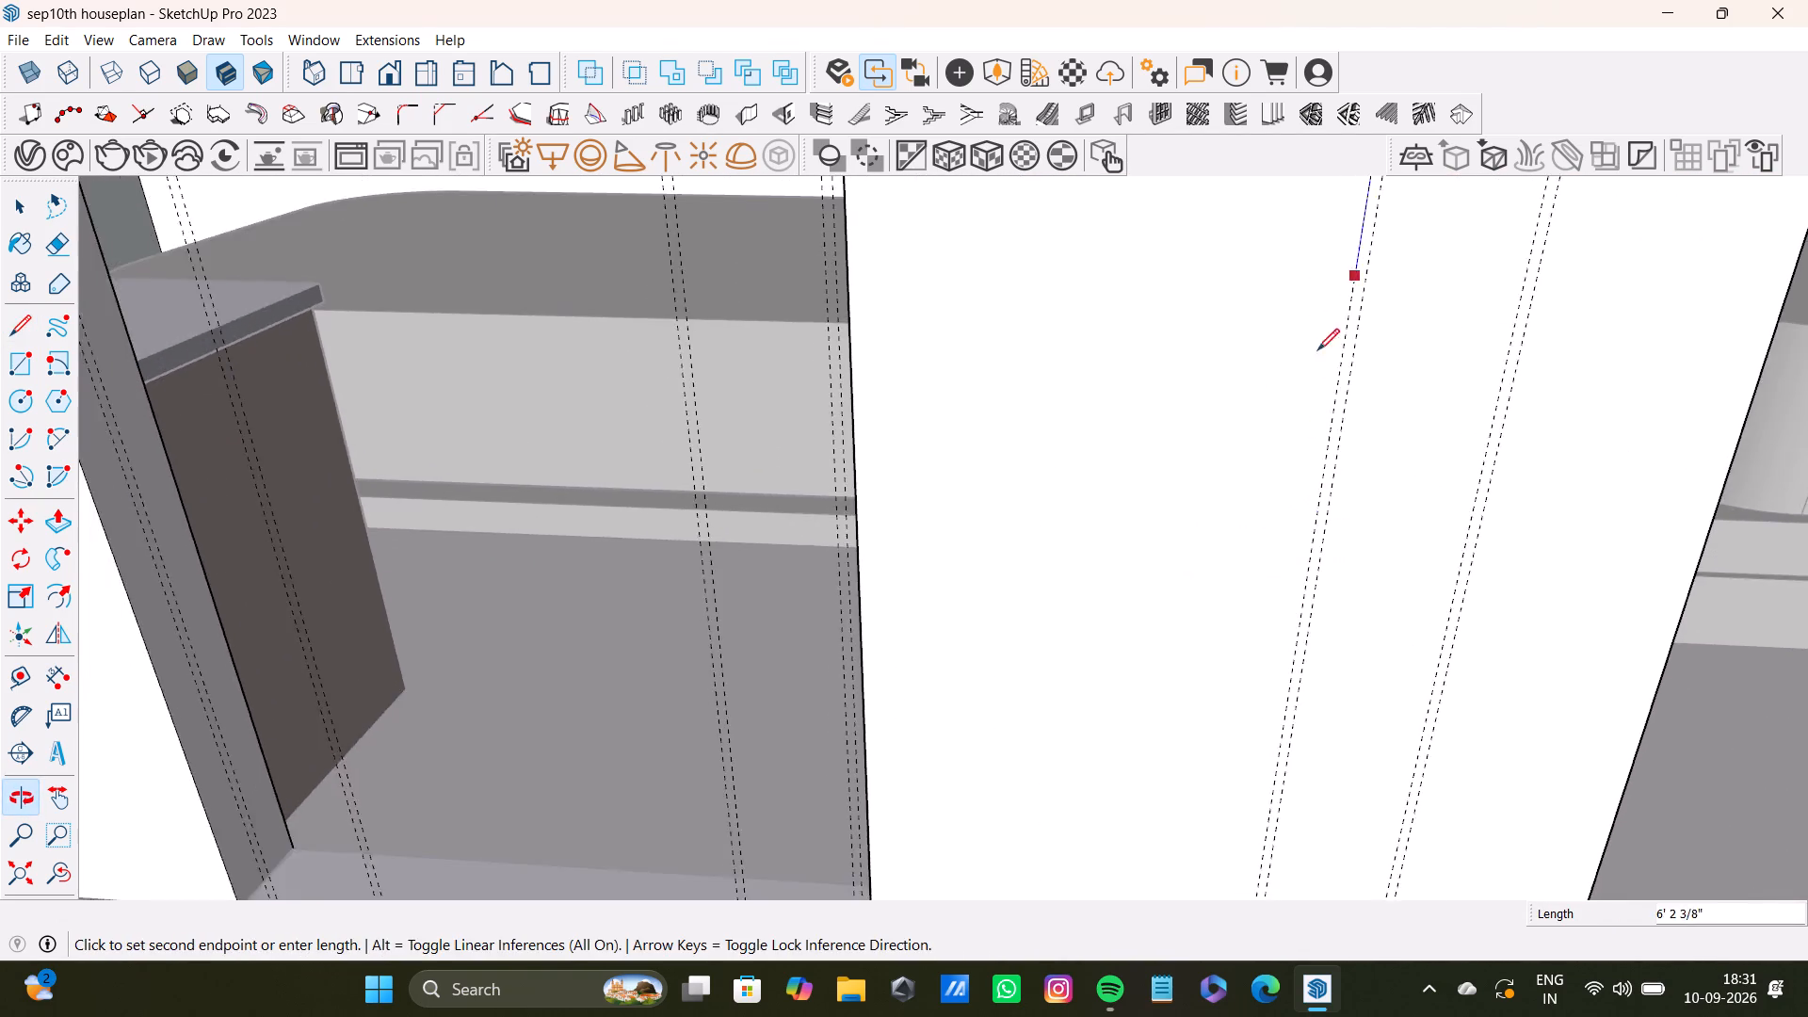
pyautogui.scroll(3, 1302, 434)
pyautogui.moveTo(1296, 592); pyautogui.dragTo(1319, 300, button='middle')
pyautogui.scroll(3, 1332, 565)
pyautogui.moveTo(1266, 644); pyautogui.dragTo(1301, 360, button='middle')
pyautogui.scroll(2, 1299, 507)
pyautogui.scroll(2, 1269, 640)
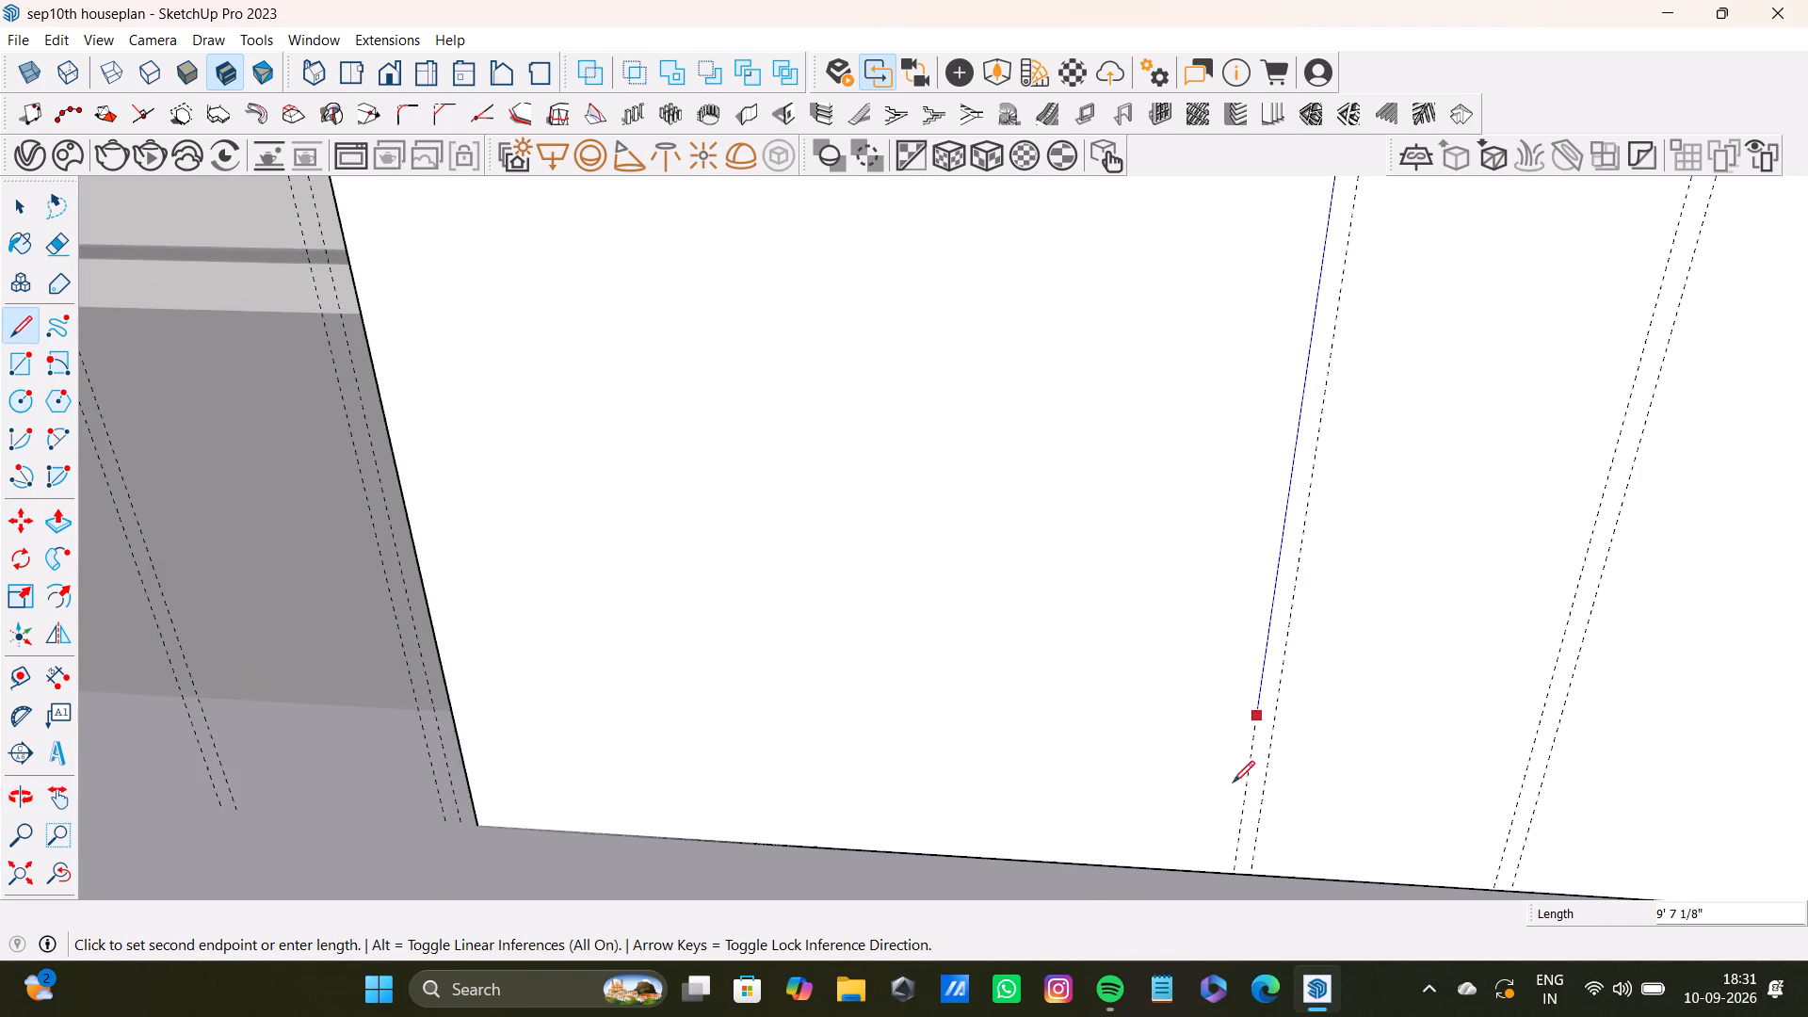
pyautogui.scroll(1, 1233, 783)
pyautogui.click(1235, 894)
# Draw a 10' line along the other guide of the fifth pair, from the wall's top edge to its base.
pyautogui.scroll(-11, 1268, 811)
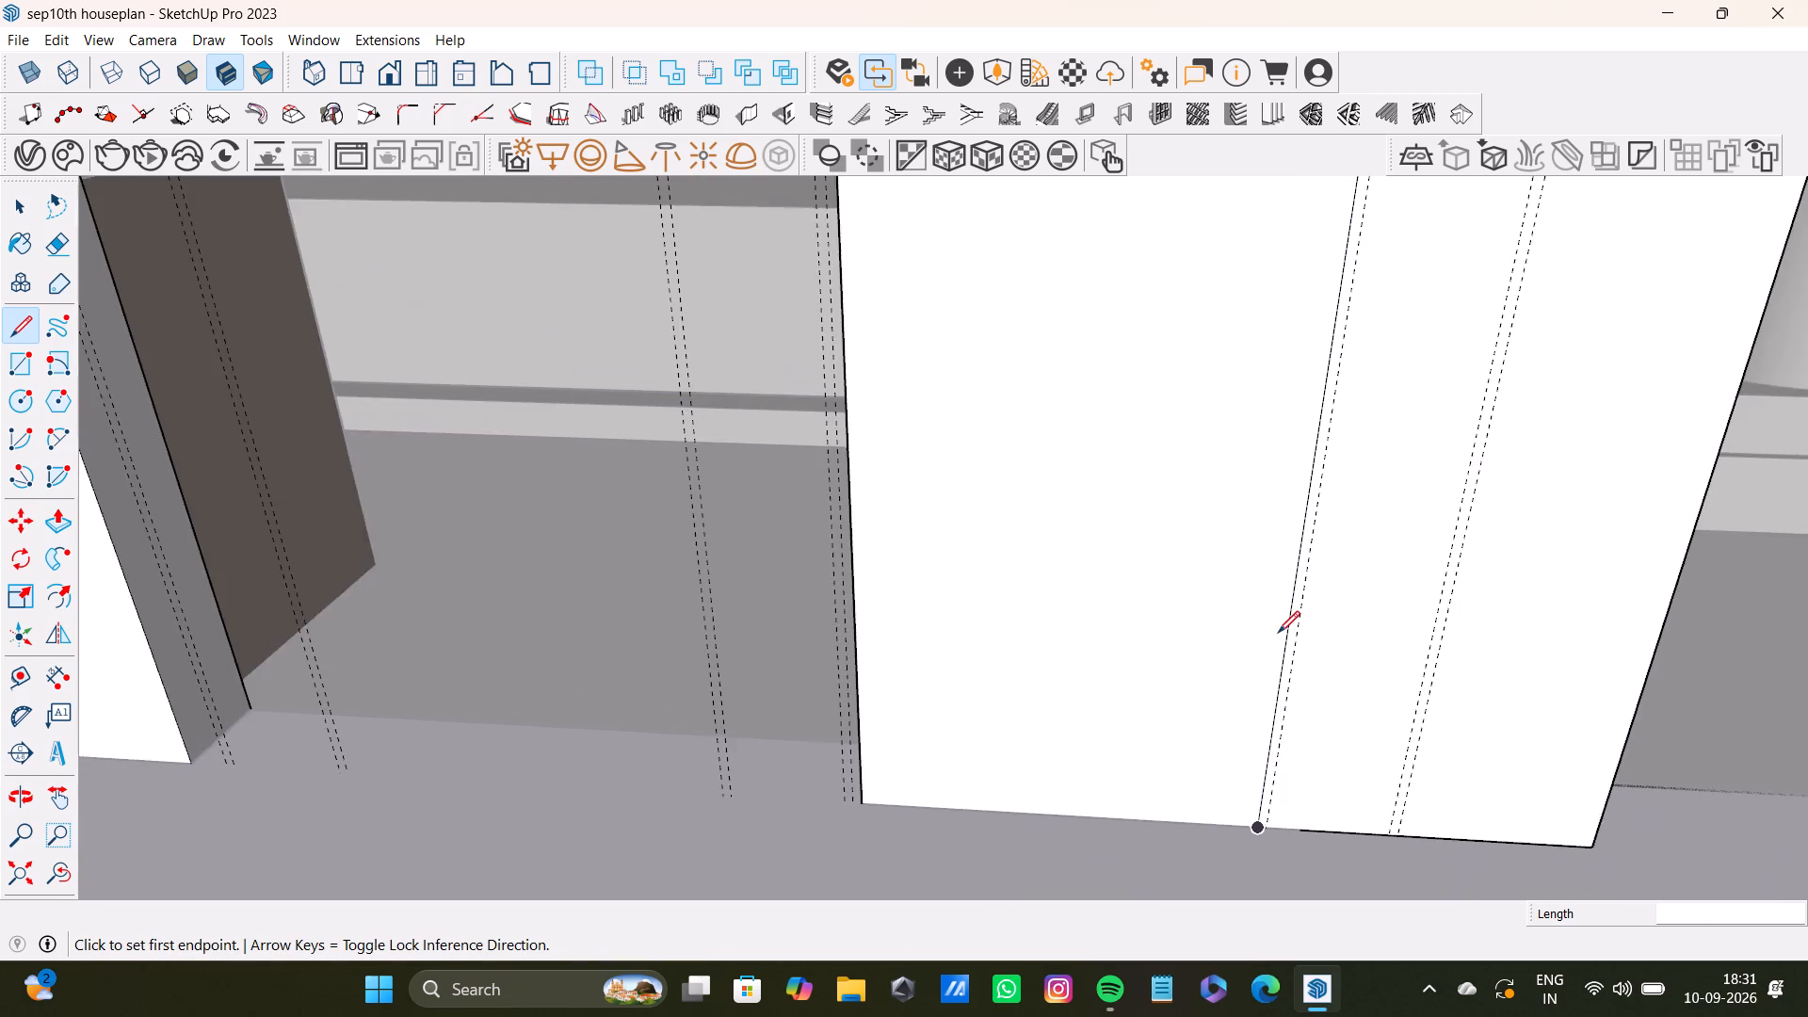
pyautogui.scroll(-2, 1278, 633)
pyautogui.keyDown('shift'); pyautogui.moveTo(1335, 510); pyautogui.dragTo(1186, 836, button='middle'); pyautogui.keyUp('shift')
pyautogui.scroll(2, 1126, 468)
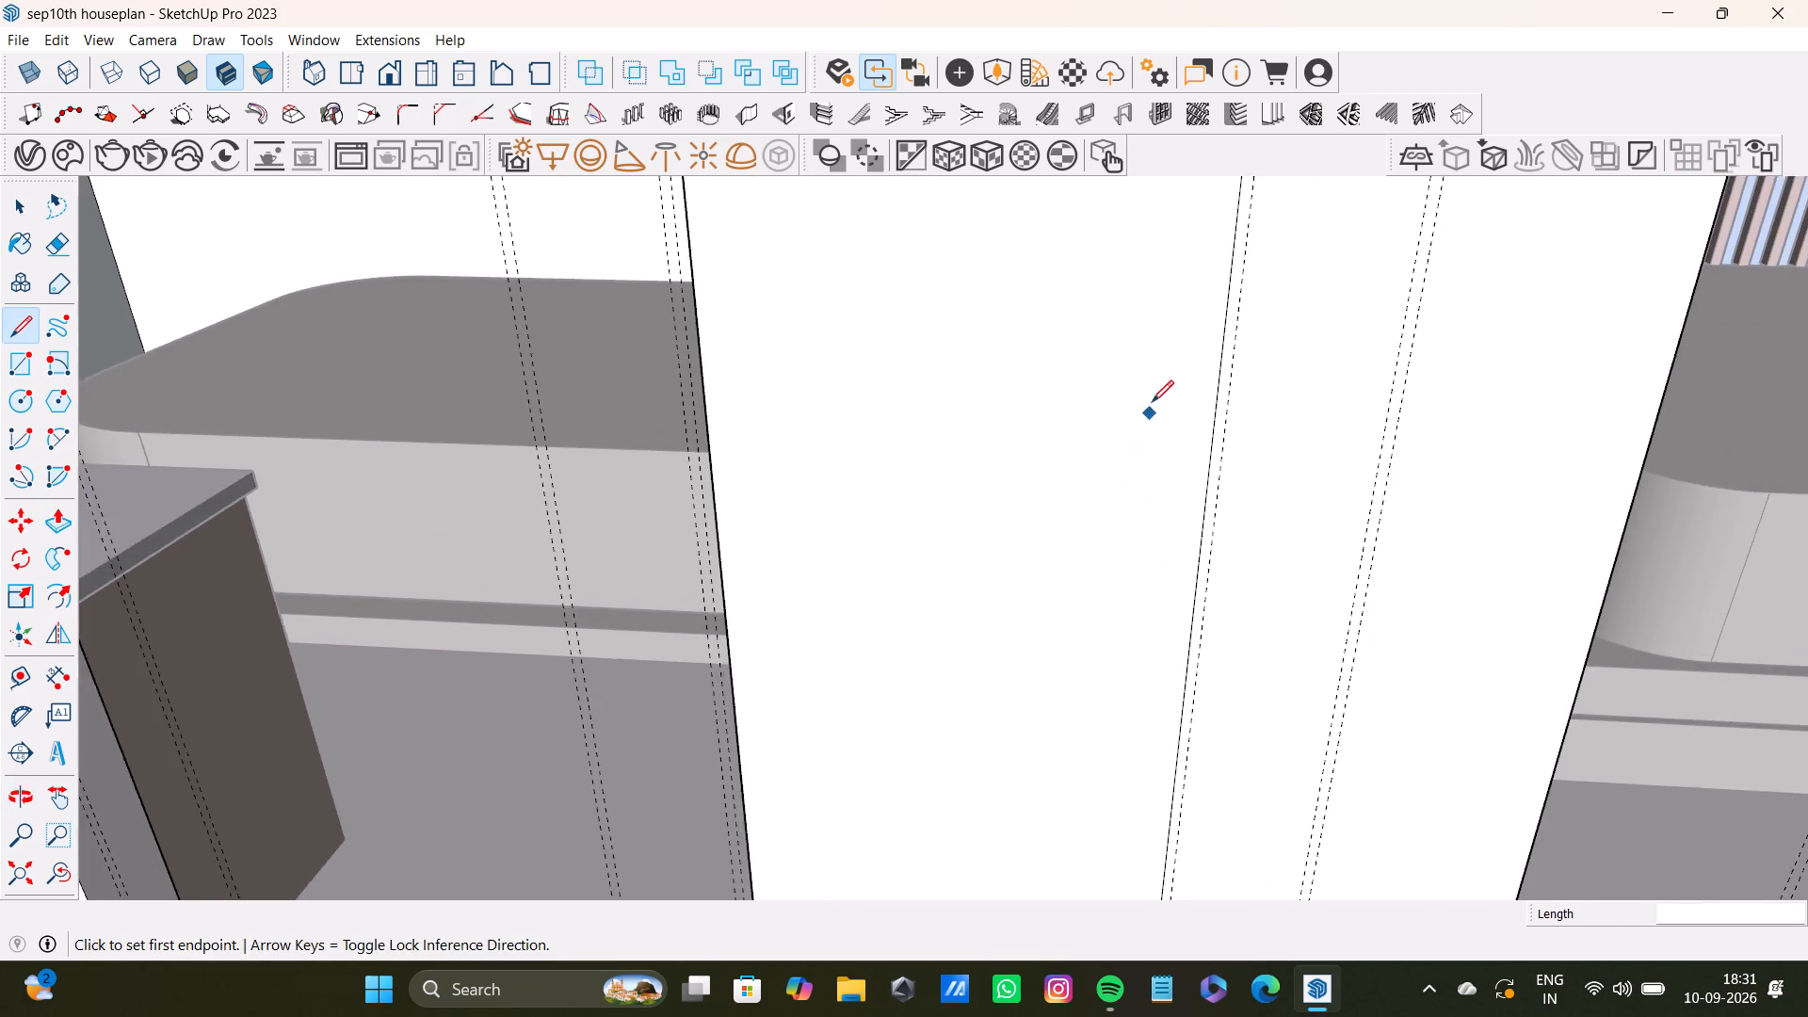
pyautogui.keyDown('shift'); pyautogui.moveTo(1152, 402); pyautogui.dragTo(1152, 633, button='middle'); pyautogui.keyUp('shift')
pyautogui.scroll(-4, 1140, 389)
pyautogui.keyDown('shift'); pyautogui.moveTo(1123, 300); pyautogui.dragTo(1110, 597, button='middle'); pyautogui.keyUp('shift')
pyautogui.scroll(-8, 1155, 335)
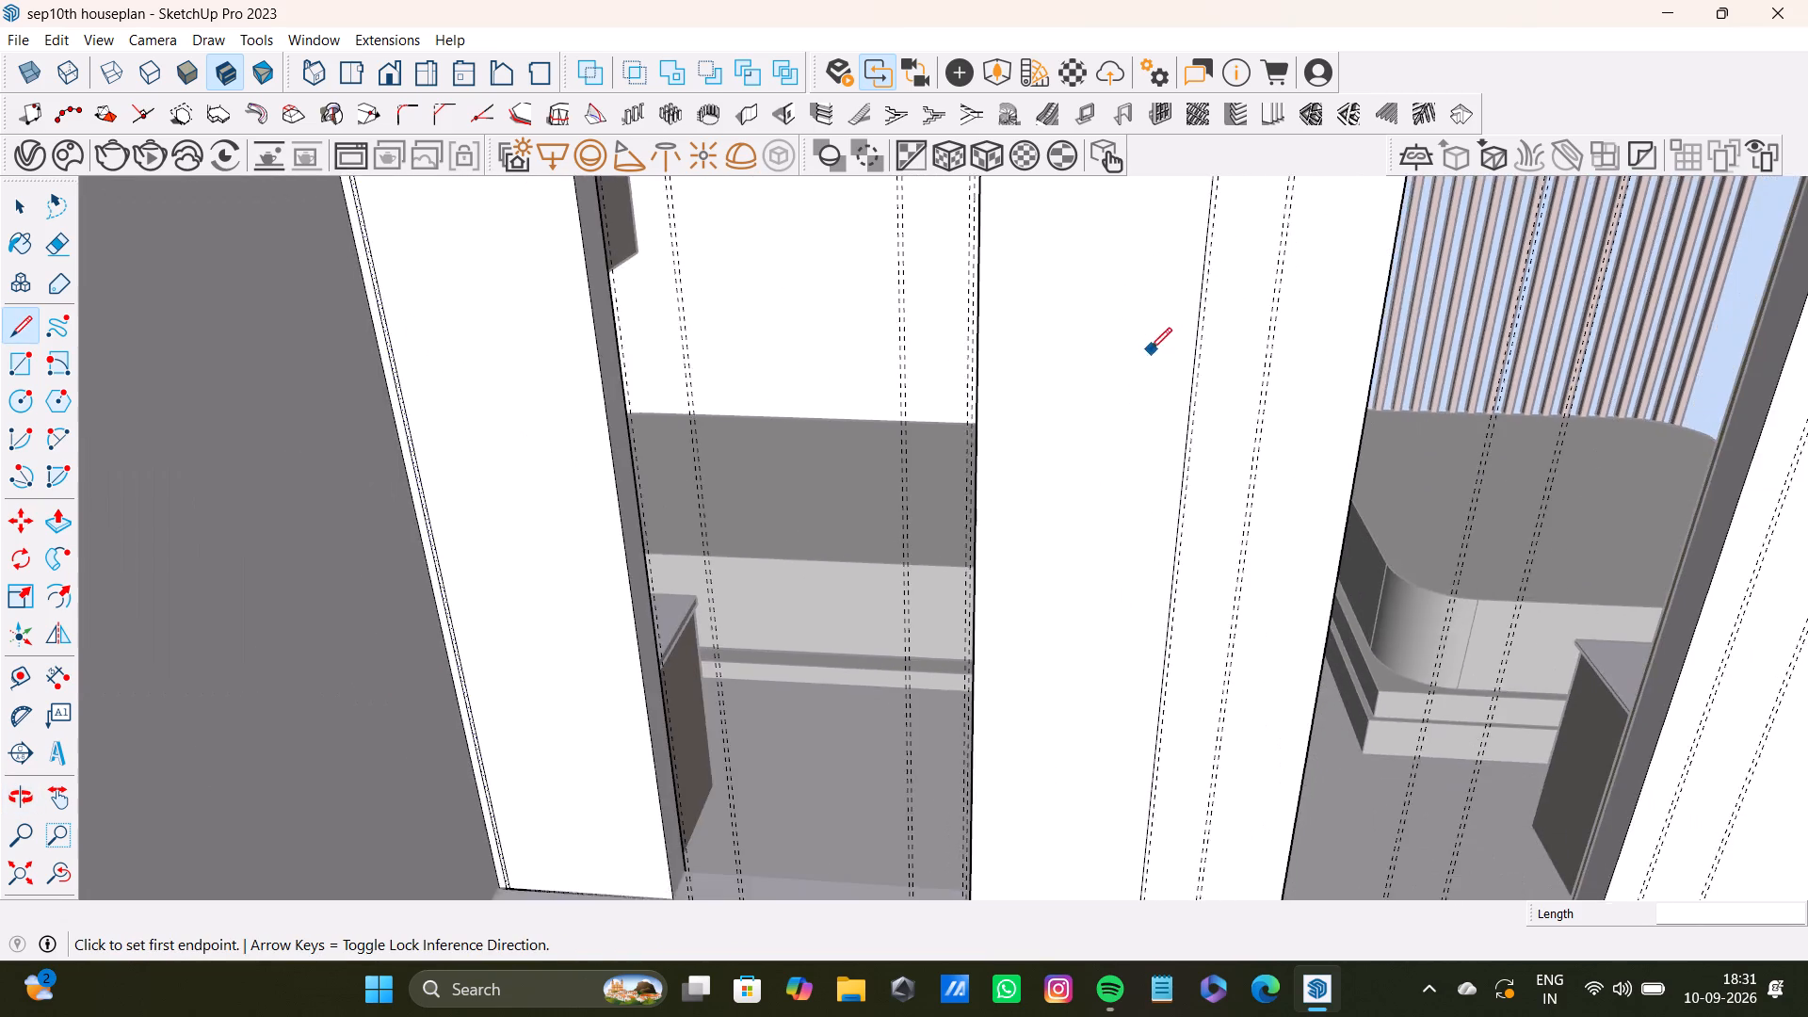
pyautogui.keyDown('shift'); pyautogui.moveTo(1148, 273); pyautogui.dragTo(1106, 591, button='middle'); pyautogui.keyUp('shift')
pyautogui.scroll(9, 1186, 371)
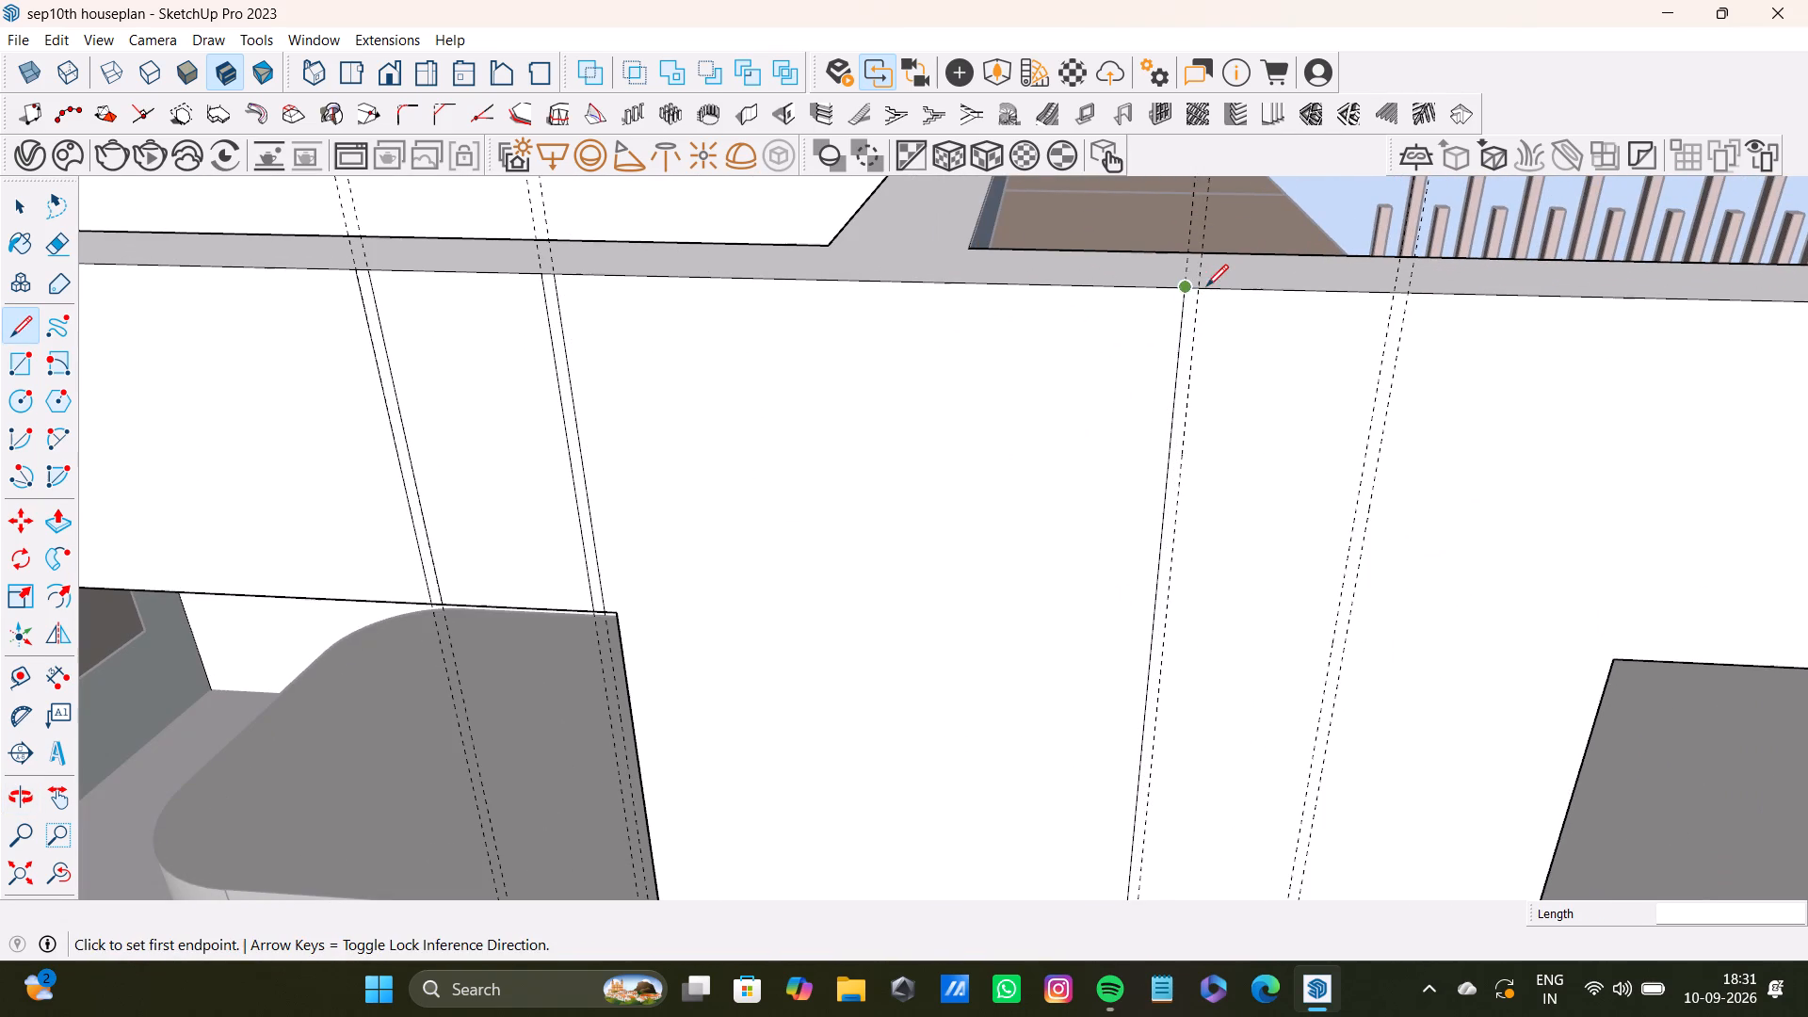
pyautogui.click(1202, 287)
pyautogui.scroll(-4, 1186, 506)
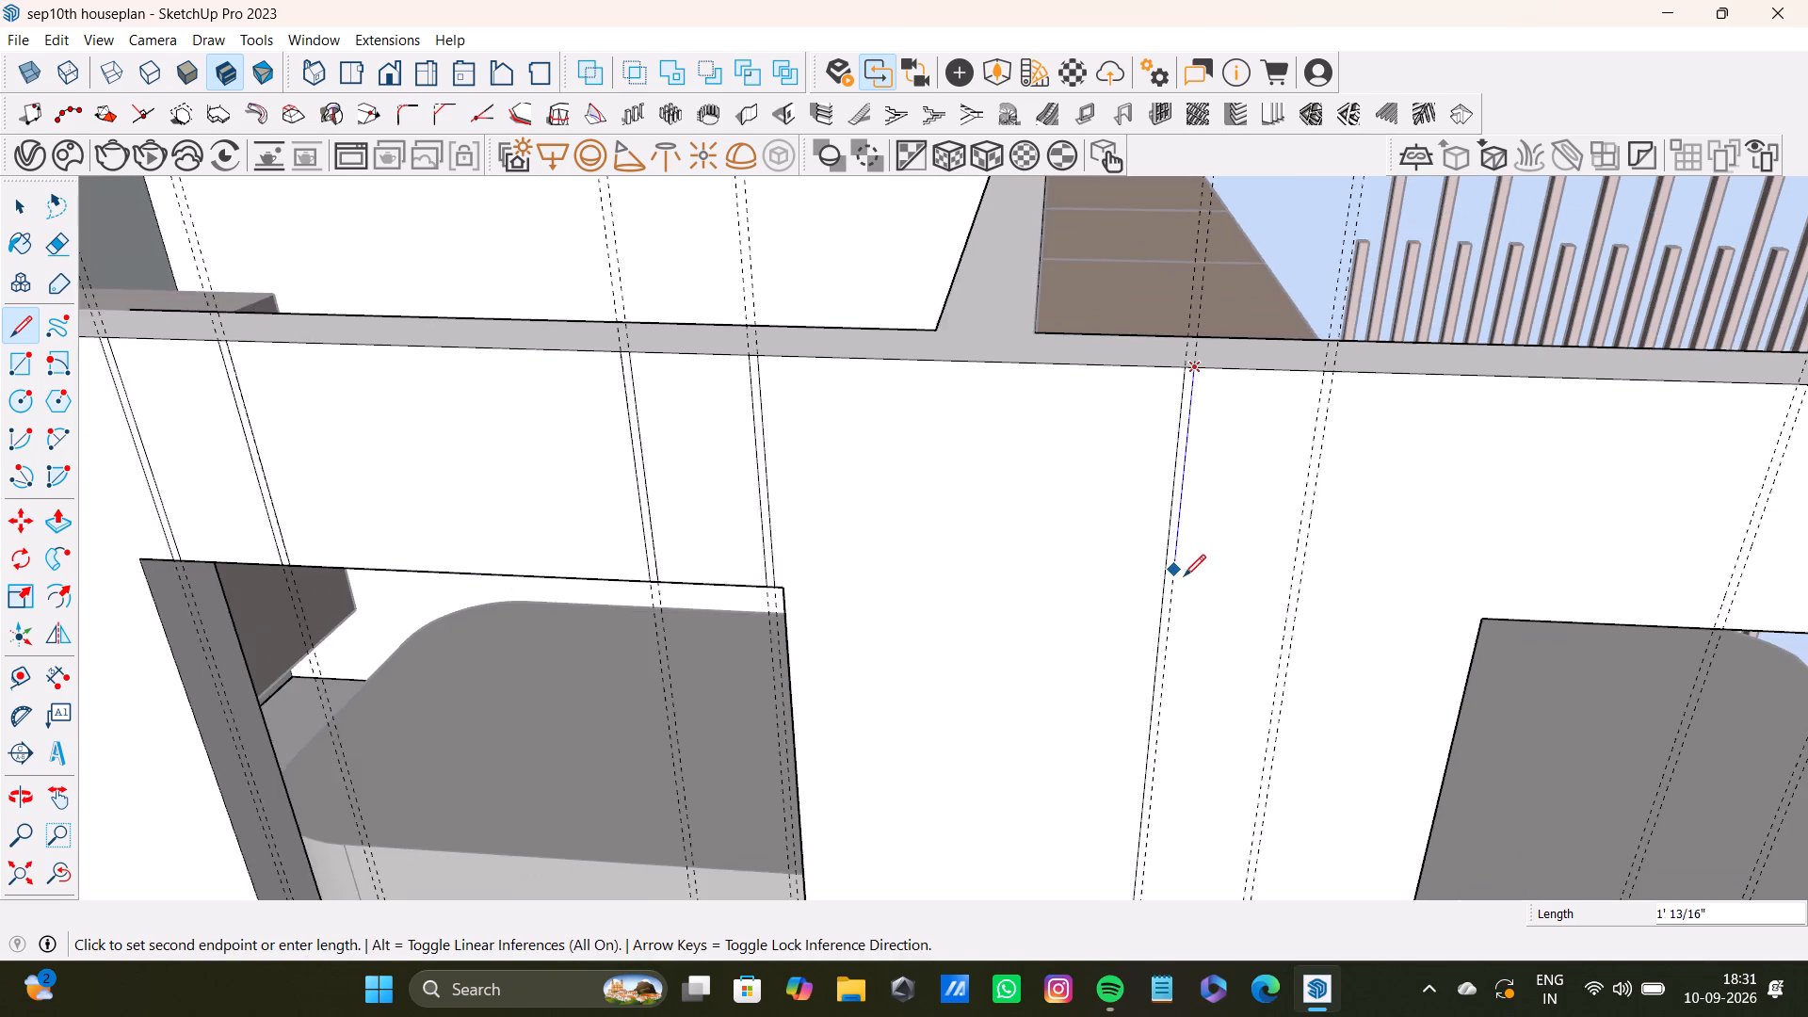
pyautogui.keyDown('shift'); pyautogui.moveTo(1184, 576); pyautogui.dragTo(1182, 384, button='middle'); pyautogui.keyUp('shift')
pyautogui.scroll(-4, 1158, 547)
pyautogui.scroll(7, 1171, 660)
pyautogui.keyDown('shift'); pyautogui.moveTo(1128, 713); pyautogui.dragTo(1175, 464, button='middle'); pyautogui.keyUp('shift')
pyautogui.scroll(2, 1186, 534)
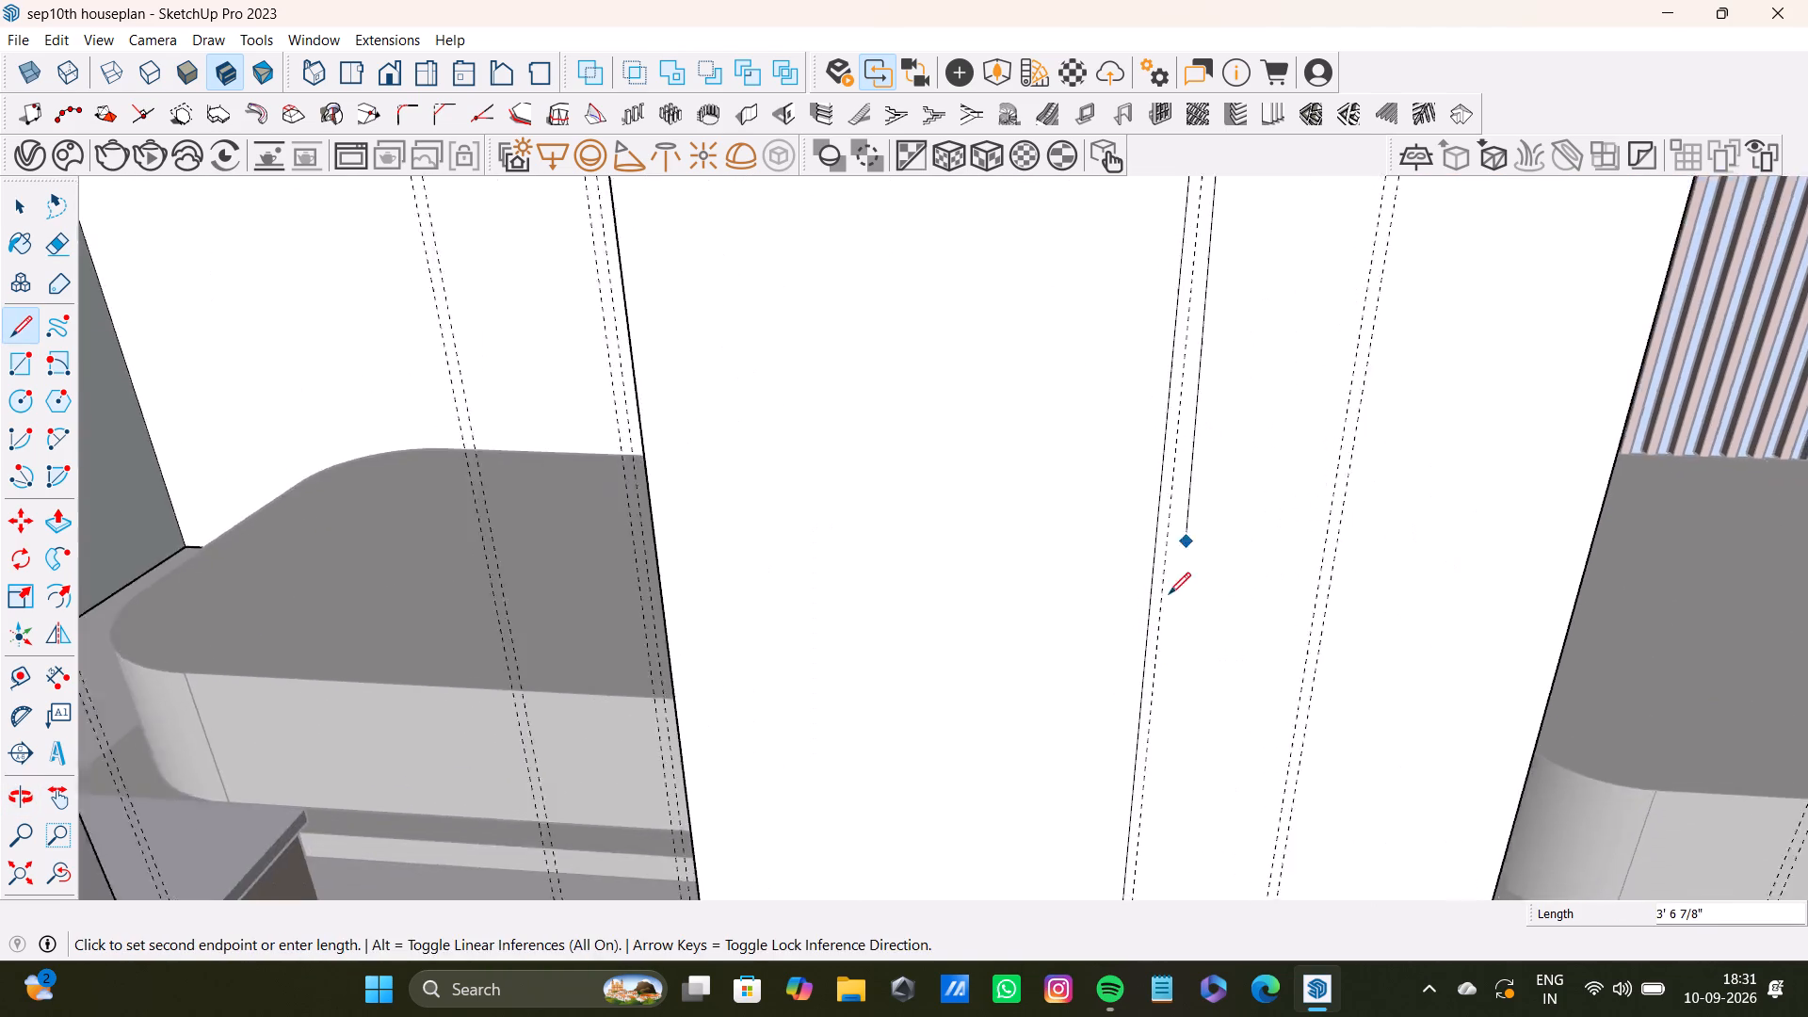
pyautogui.scroll(4, 1169, 594)
pyautogui.keyDown('shift'); pyautogui.moveTo(1122, 718); pyautogui.dragTo(1143, 410, button='middle'); pyautogui.keyUp('shift')
pyautogui.scroll(3, 1172, 500)
pyautogui.moveTo(1133, 699); pyautogui.dragTo(1166, 372, button='middle')
pyautogui.scroll(-2, 1157, 491)
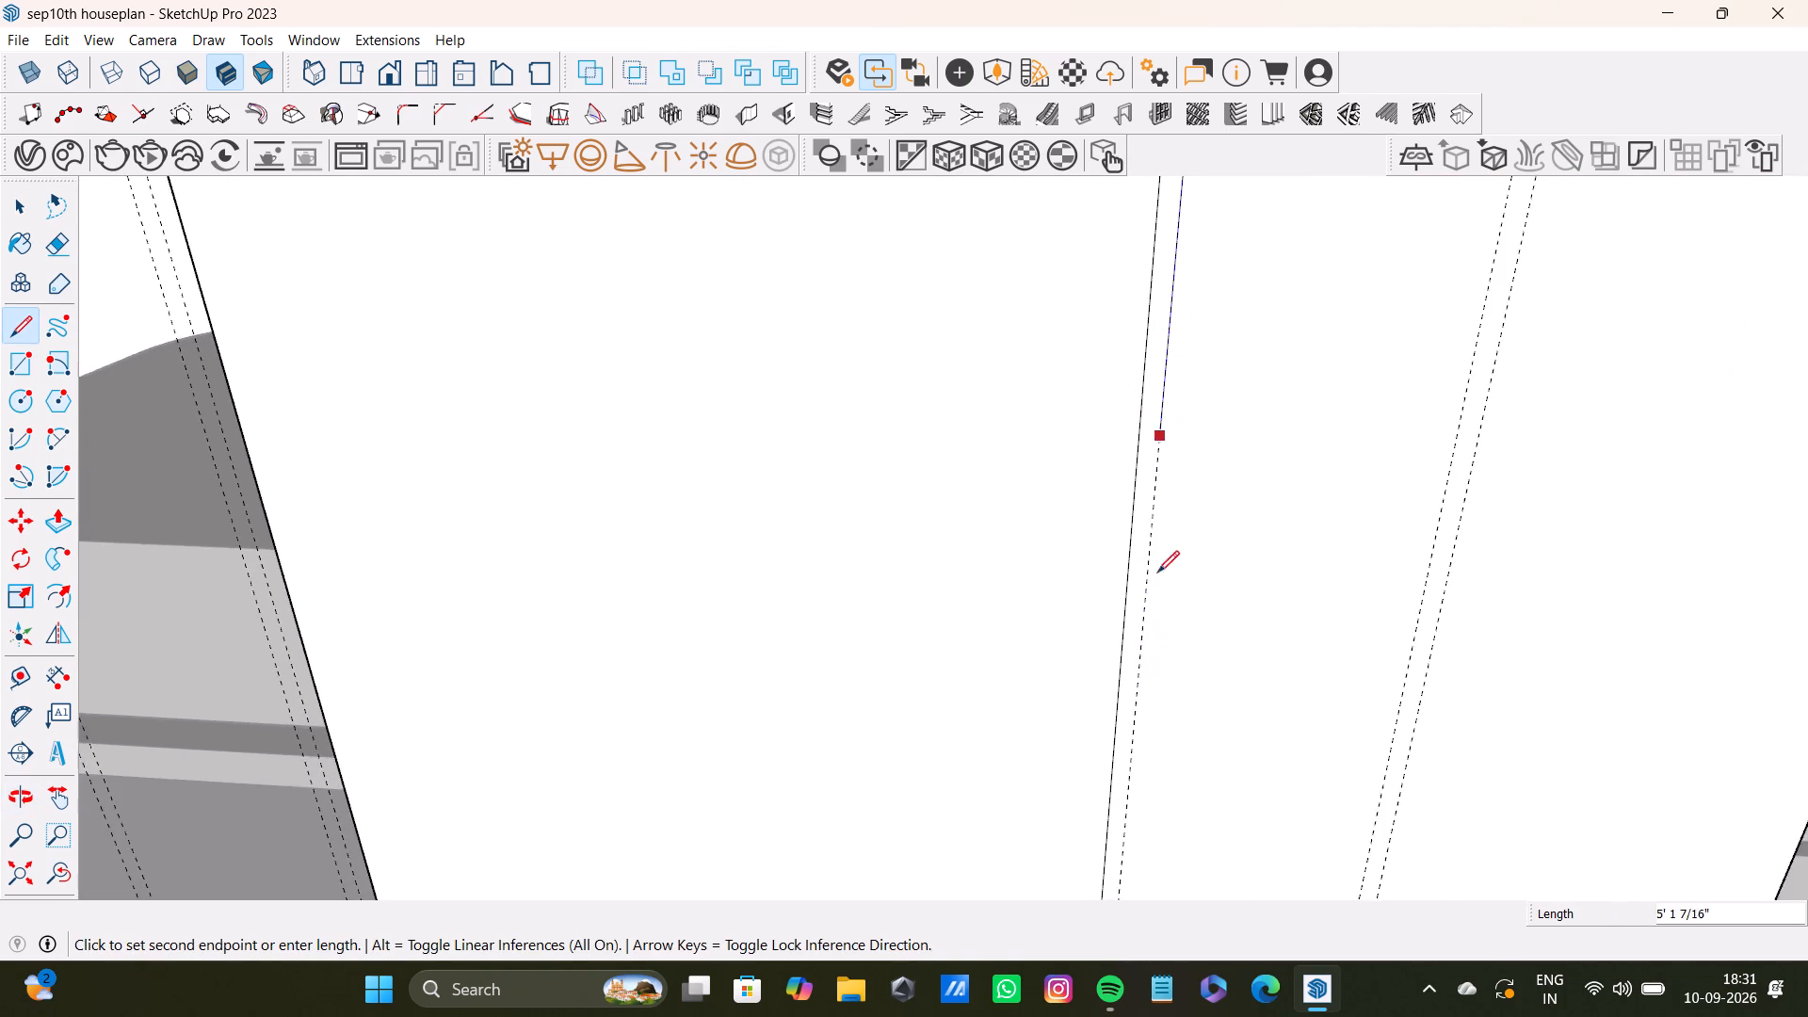
pyautogui.scroll(-4, 1157, 573)
pyautogui.moveTo(1136, 685); pyautogui.dragTo(1150, 383, button='middle')
pyautogui.scroll(3, 1167, 539)
pyautogui.moveTo(1150, 613); pyautogui.dragTo(1137, 278, button='middle')
pyautogui.scroll(3, 1102, 521)
pyautogui.moveTo(1079, 694); pyautogui.dragTo(1133, 318, button='middle')
pyautogui.scroll(2, 1103, 550)
pyautogui.moveTo(1110, 686); pyautogui.dragTo(1127, 429, button='middle')
pyautogui.scroll(9, 1090, 587)
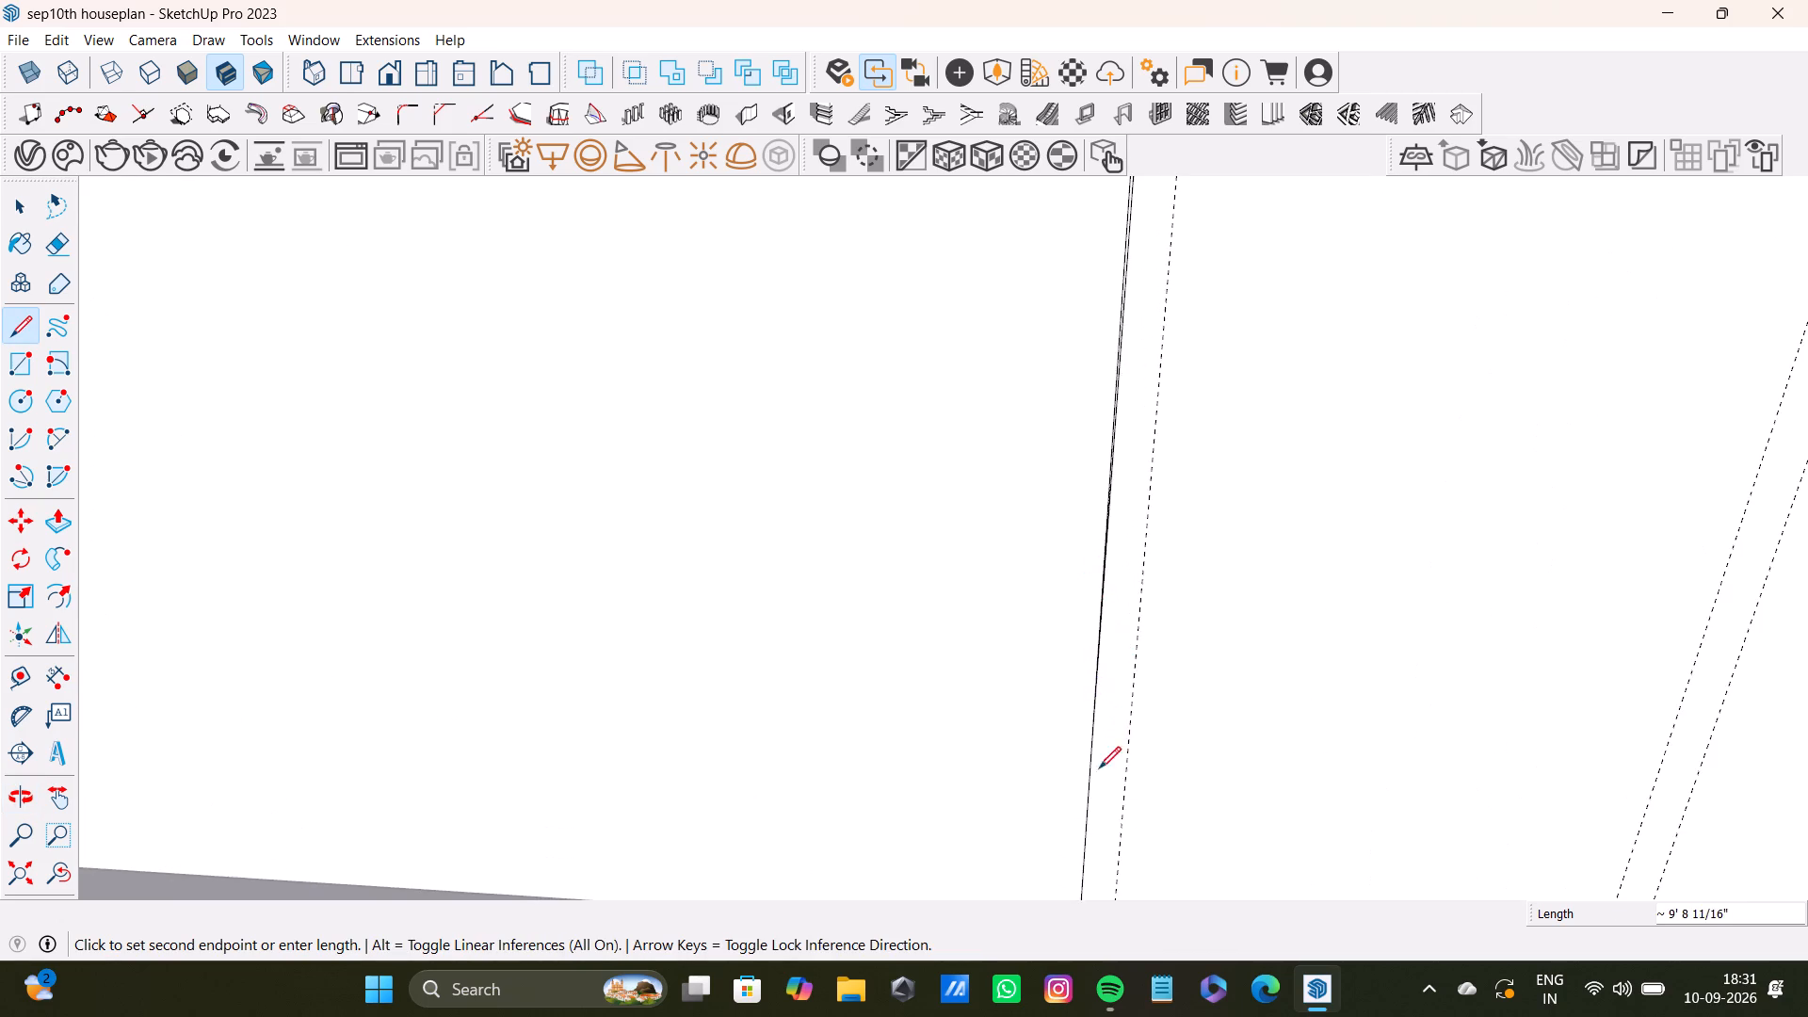
pyautogui.scroll(2, 1111, 828)
pyautogui.moveTo(1112, 829); pyautogui.dragTo(1121, 538, button='middle')
pyautogui.scroll(2, 1123, 604)
pyautogui.click(1121, 722)
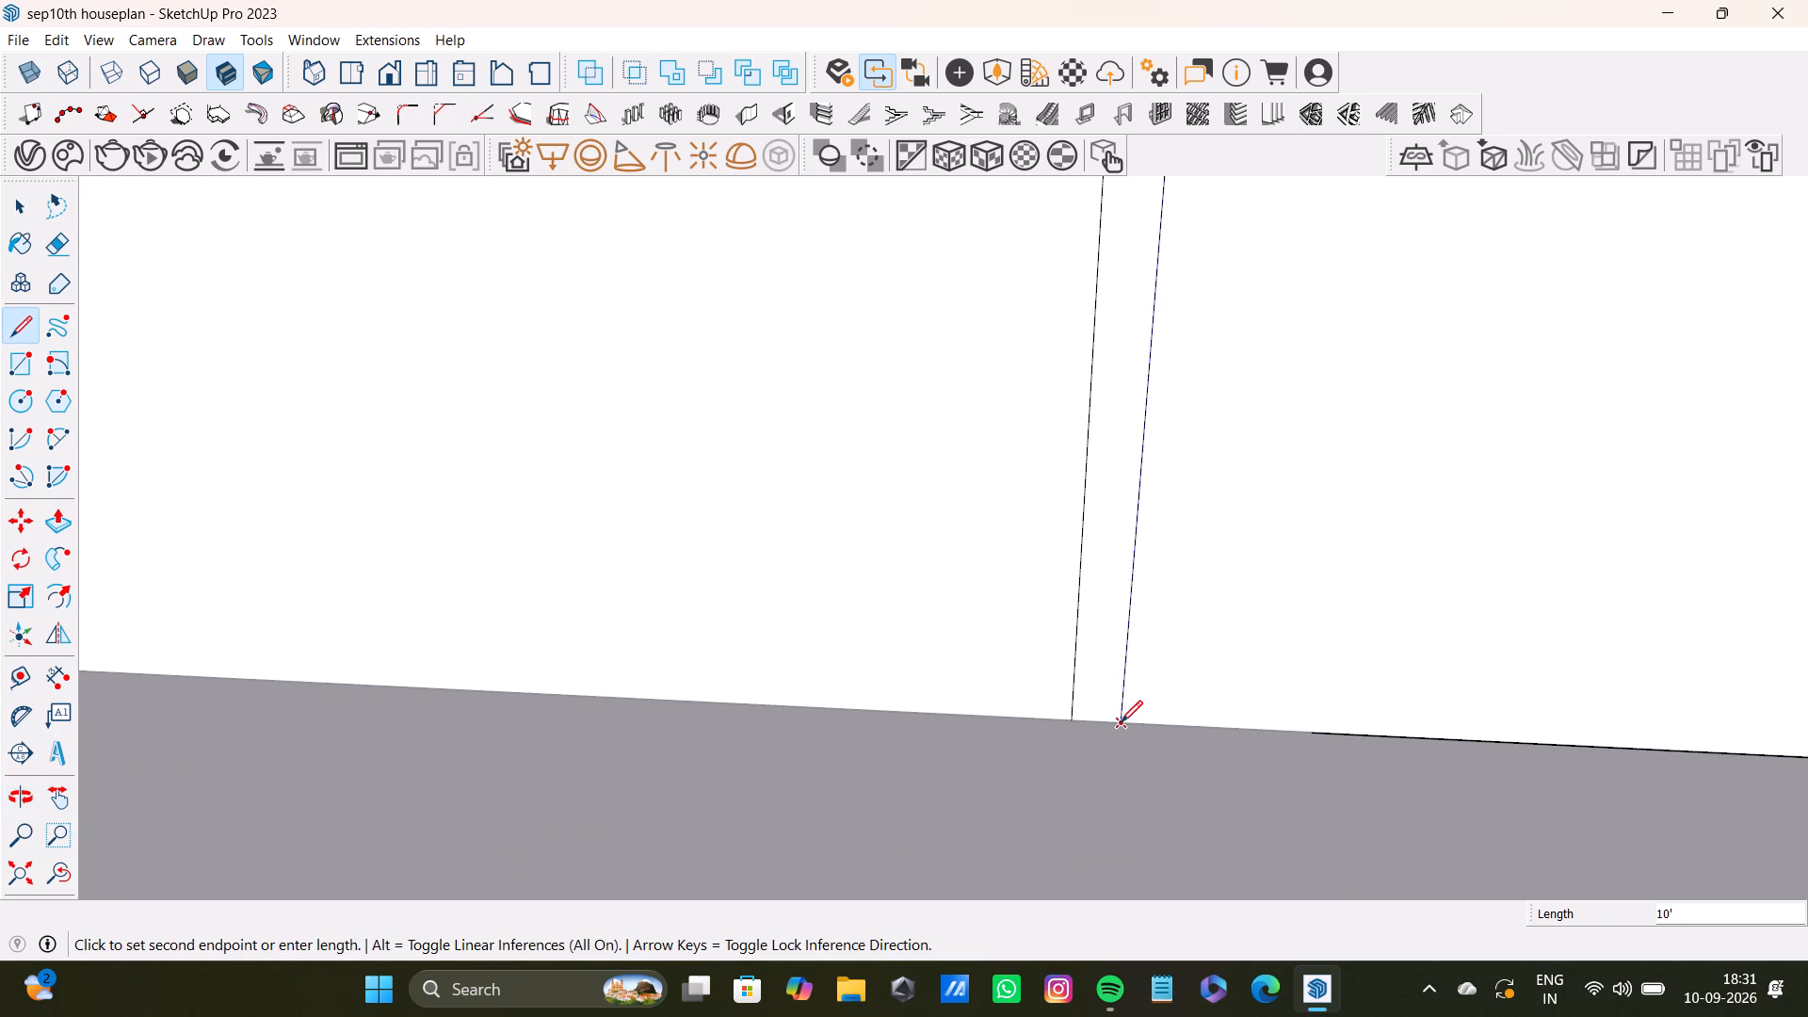
# Draw a 10' line along the first guide of the sixth pair, between the openings, from the wall's top edge to its base.
pyautogui.scroll(-20, 1144, 622)
pyautogui.scroll(-13, 1144, 622)
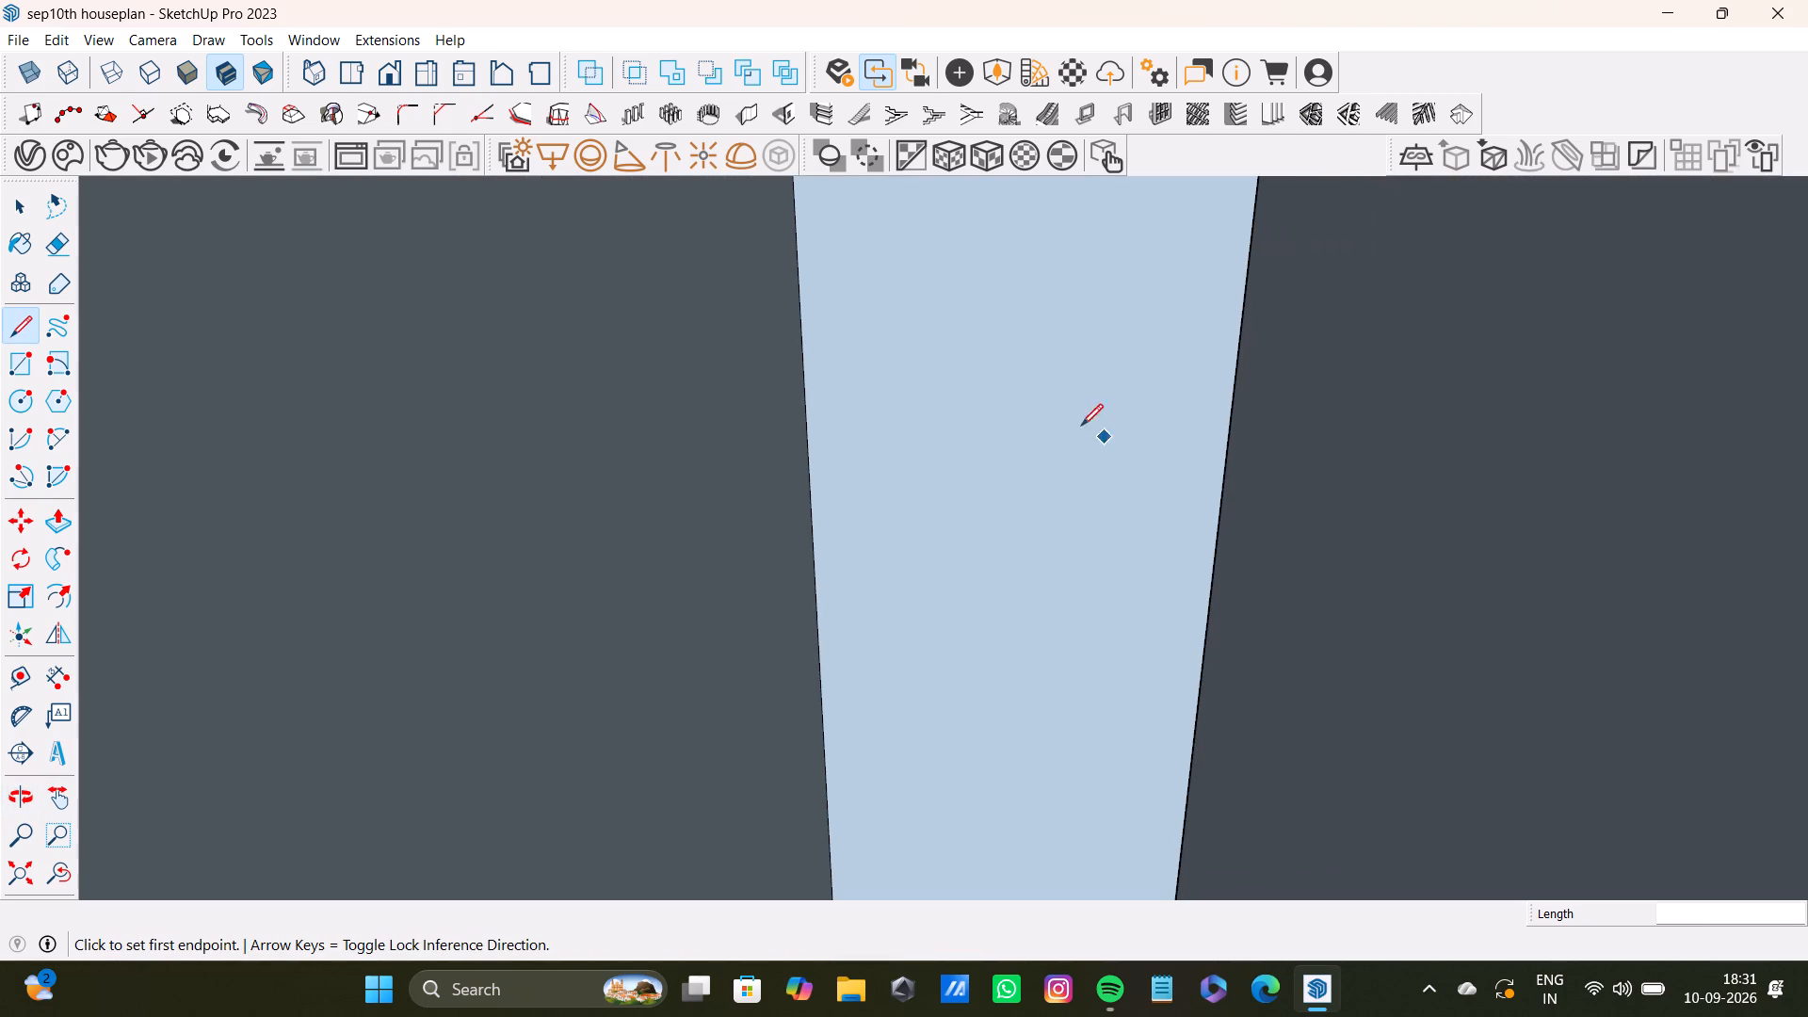
pyautogui.click(61, 876)
pyautogui.keyDown('shift'); pyautogui.moveTo(1141, 356); pyautogui.dragTo(1061, 847, button='middle'); pyautogui.keyUp('shift')
pyautogui.scroll(-4, 1111, 722)
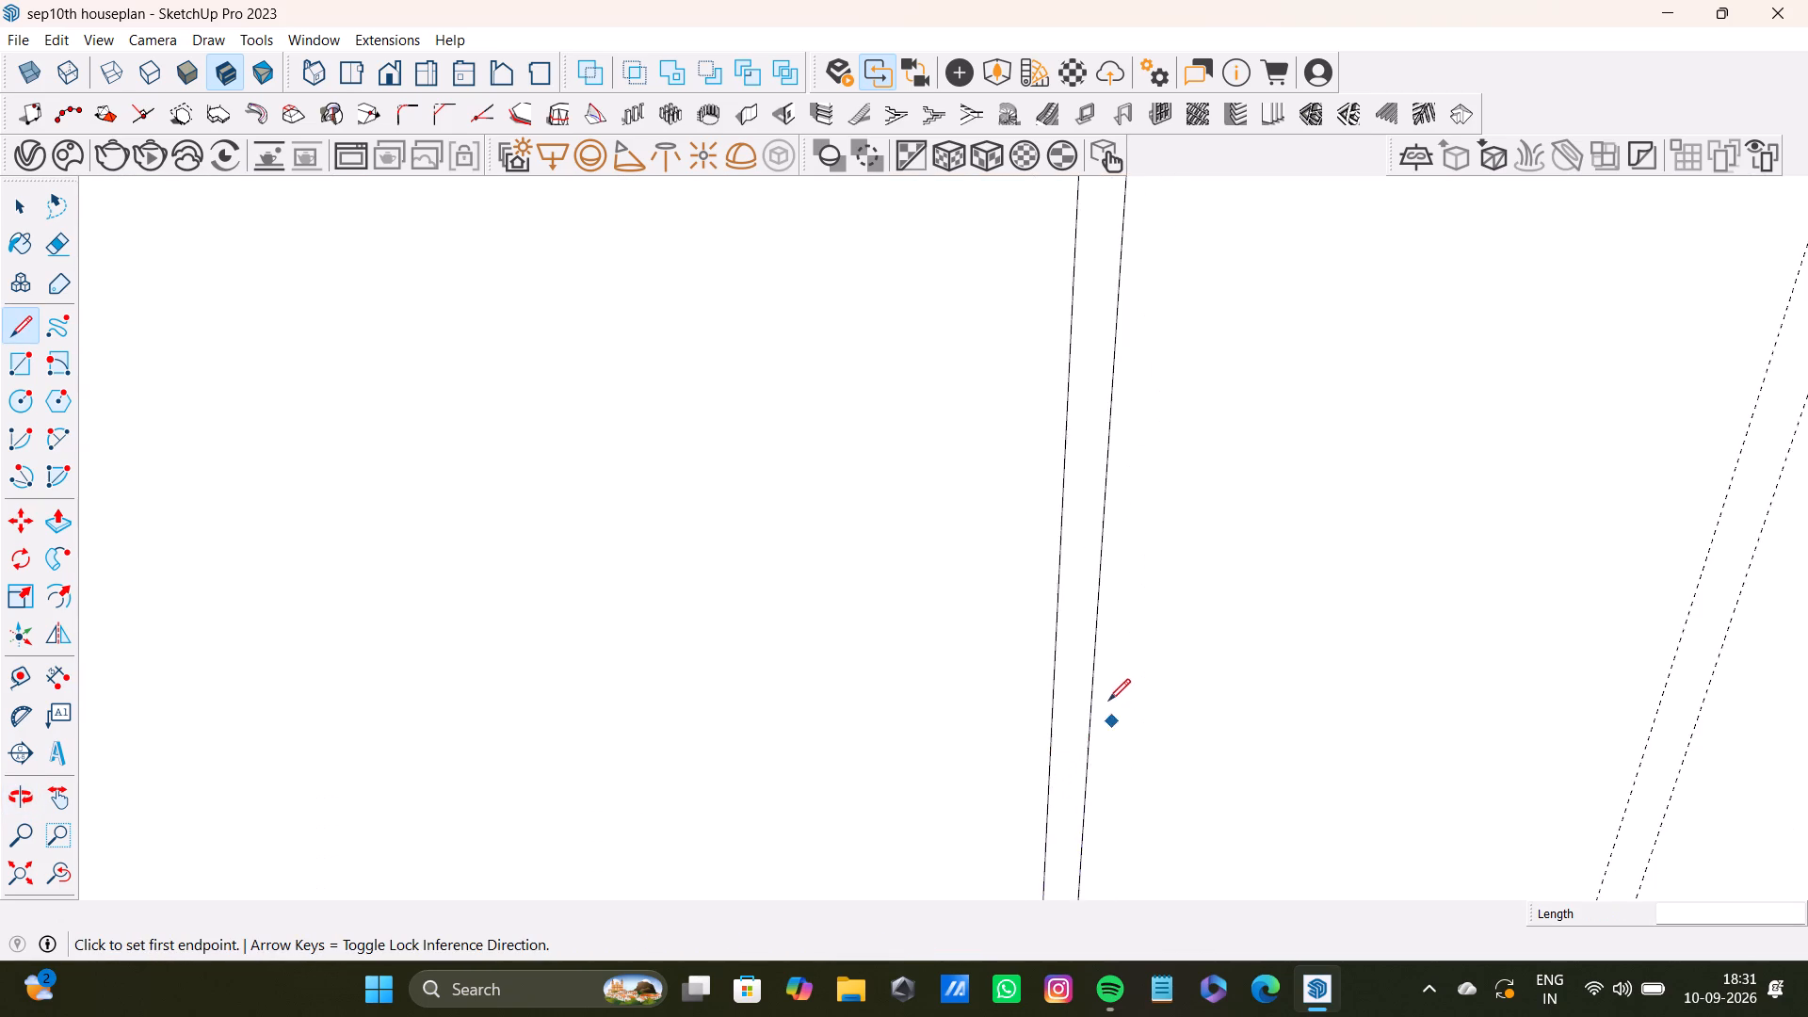
pyautogui.scroll(-20, 1108, 701)
pyautogui.scroll(-6, 1108, 701)
pyautogui.keyDown('shift'); pyautogui.scroll(1, 1133, 446); pyautogui.keyUp('shift')
pyautogui.keyDown('shift'); pyautogui.moveTo(1133, 444); pyautogui.dragTo(1112, 718, button='middle'); pyautogui.keyUp('shift')
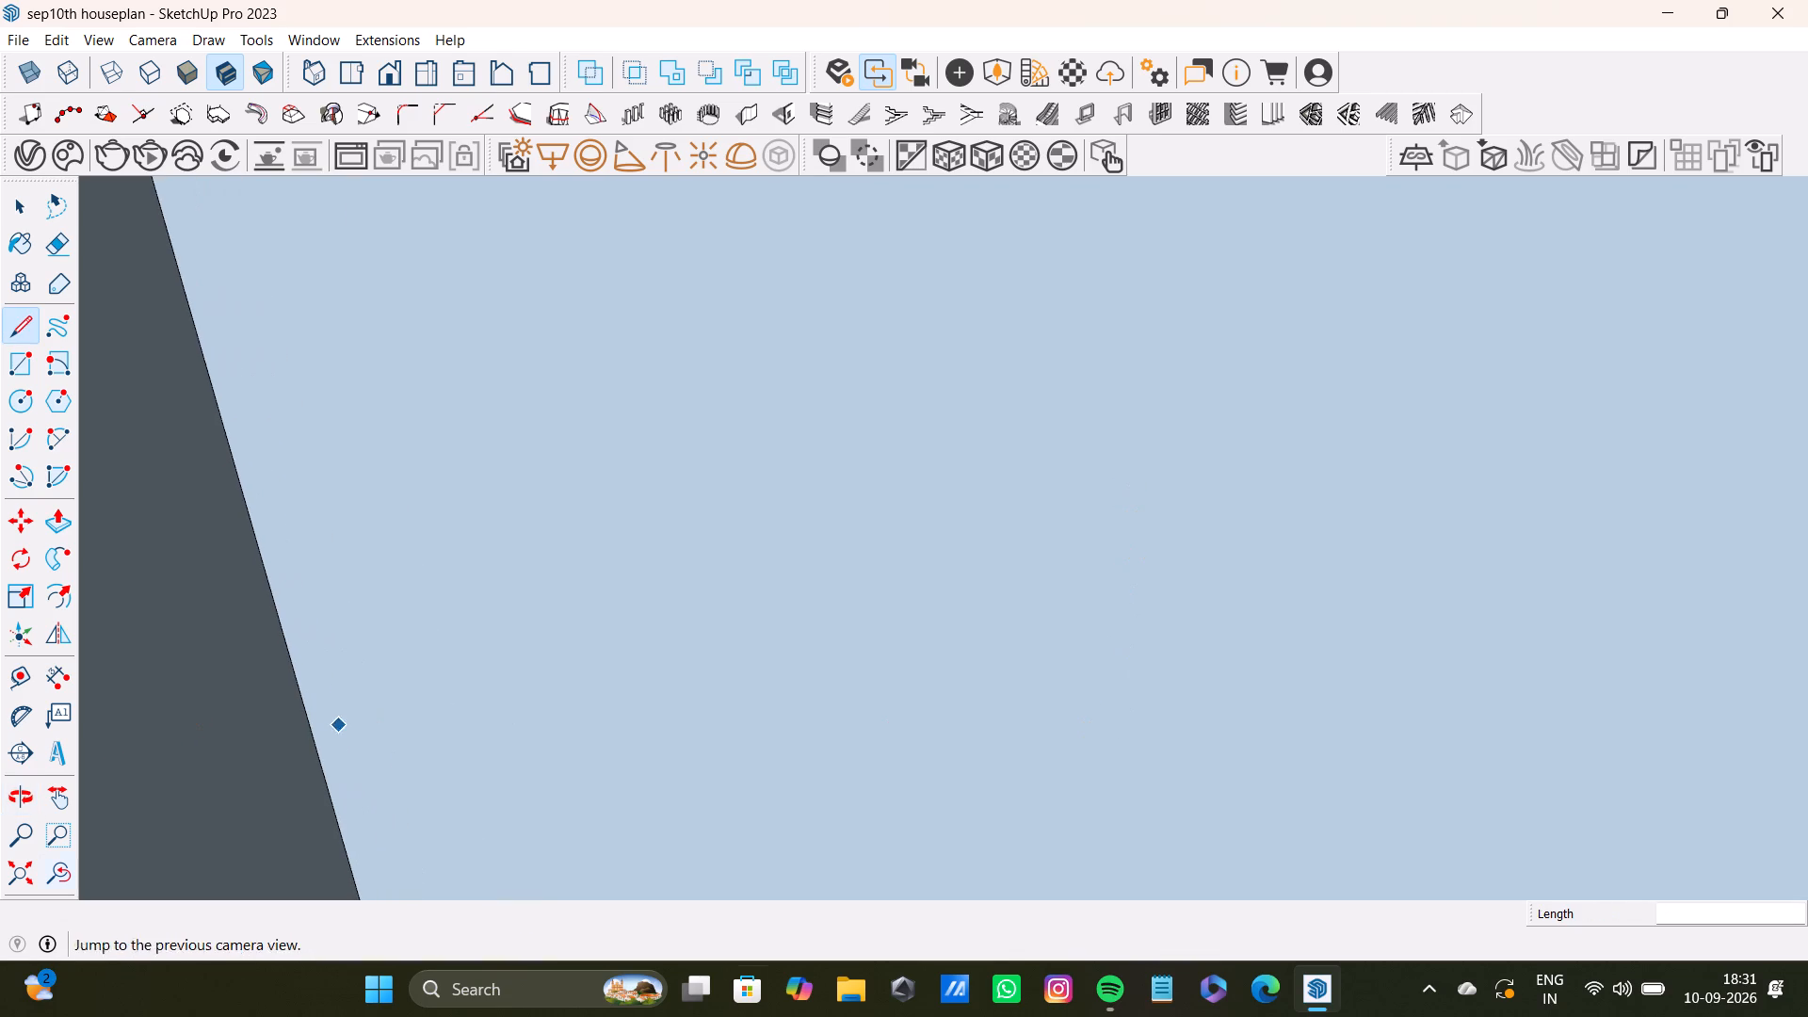
pyautogui.click(73, 864)
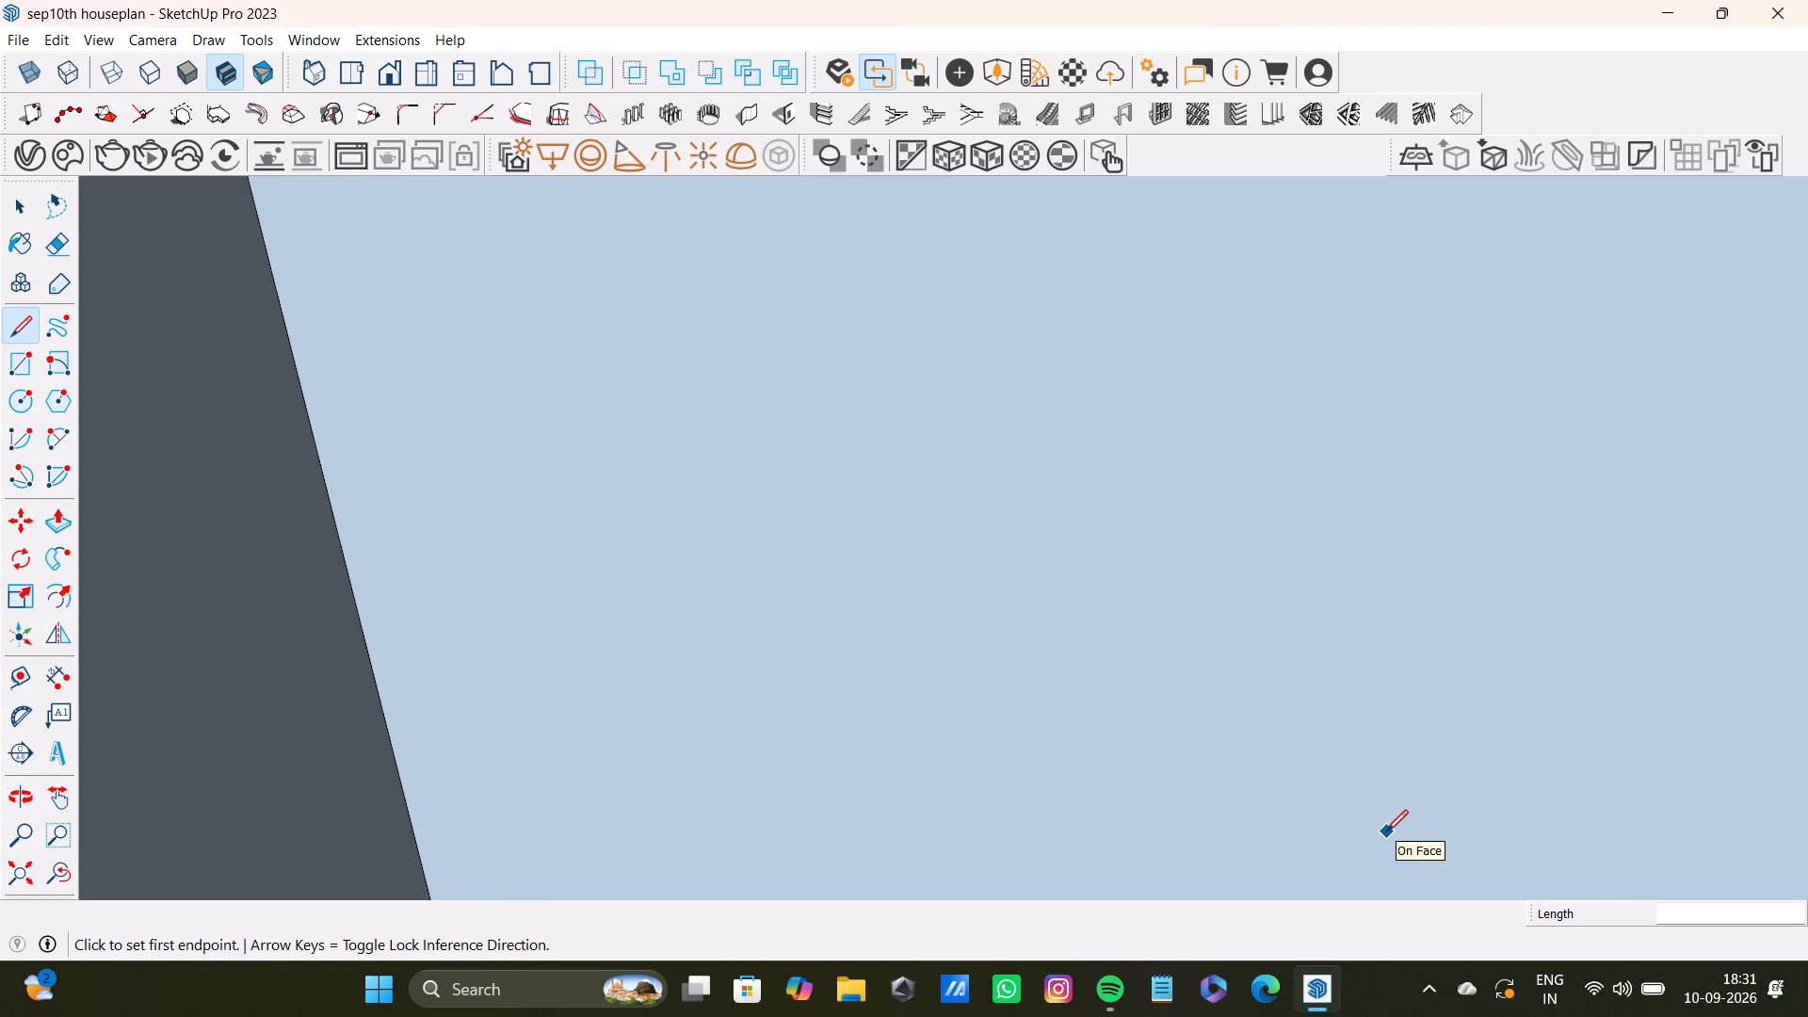
pyautogui.click(11, 879)
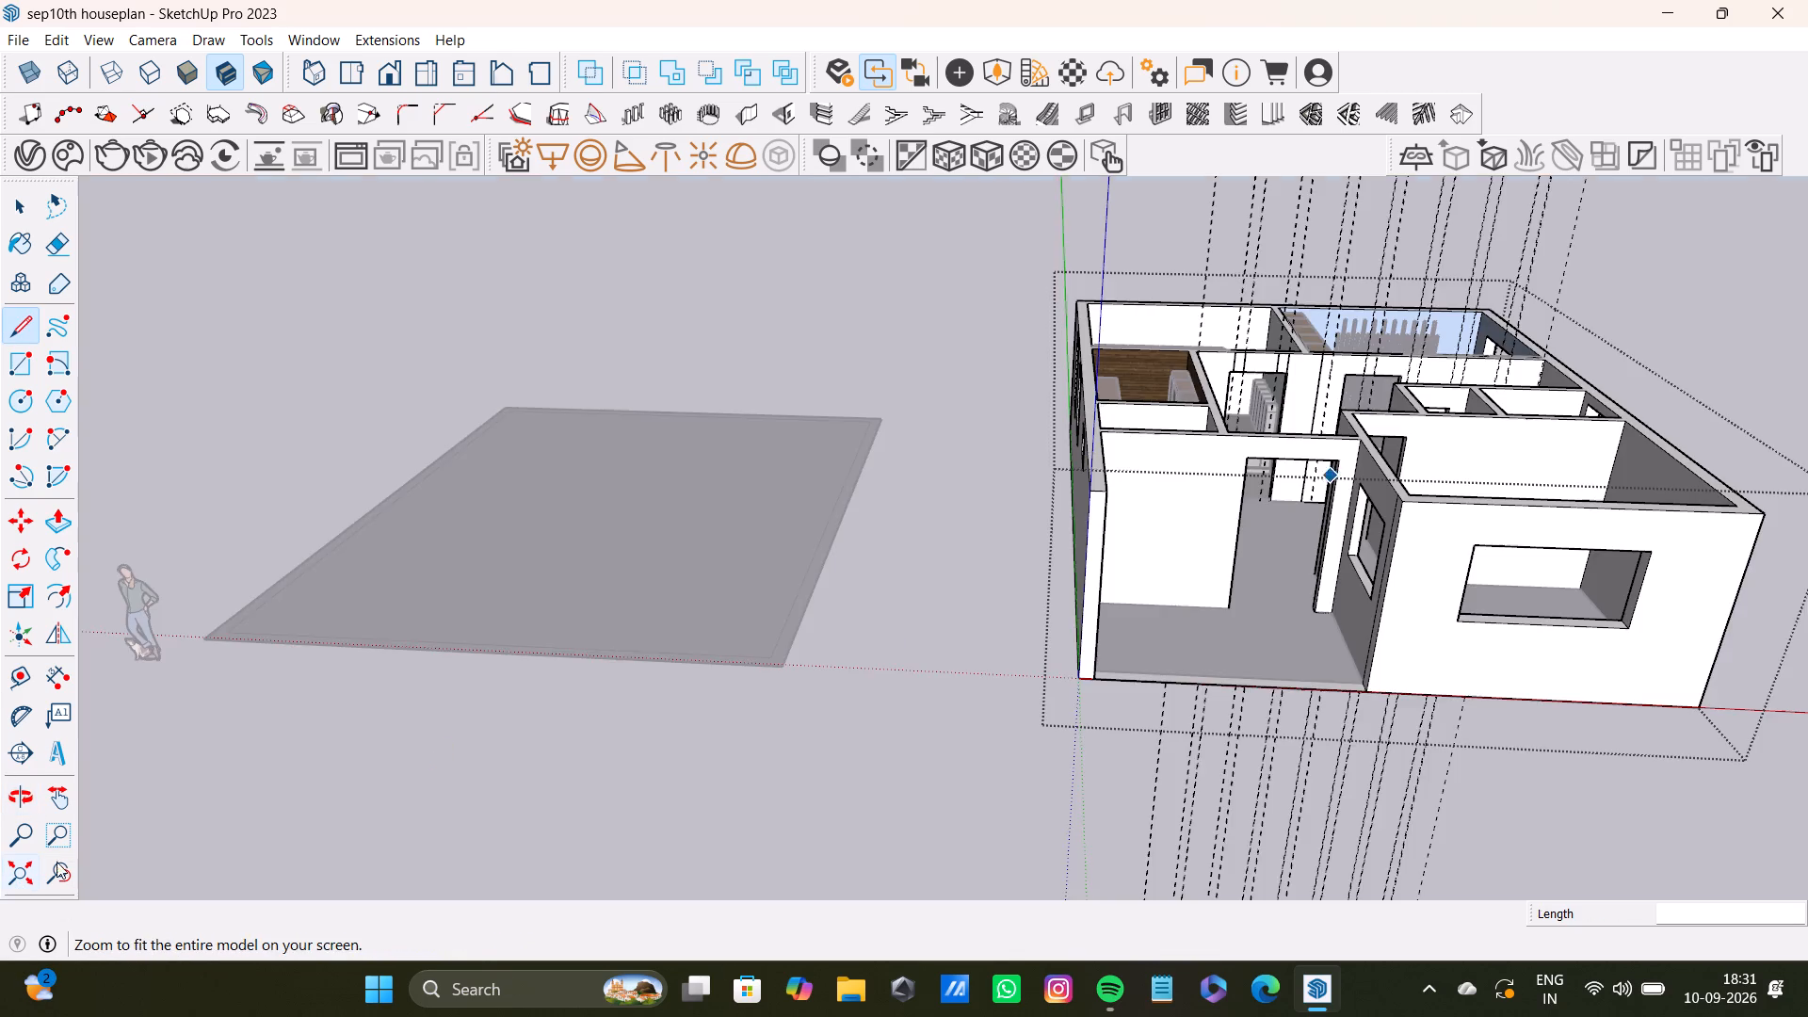
pyautogui.scroll(9, 1412, 387)
pyautogui.keyDown('shift'); pyautogui.moveTo(1407, 383); pyautogui.dragTo(1110, 565, button='middle'); pyautogui.keyUp('shift')
pyautogui.scroll(12, 1186, 500)
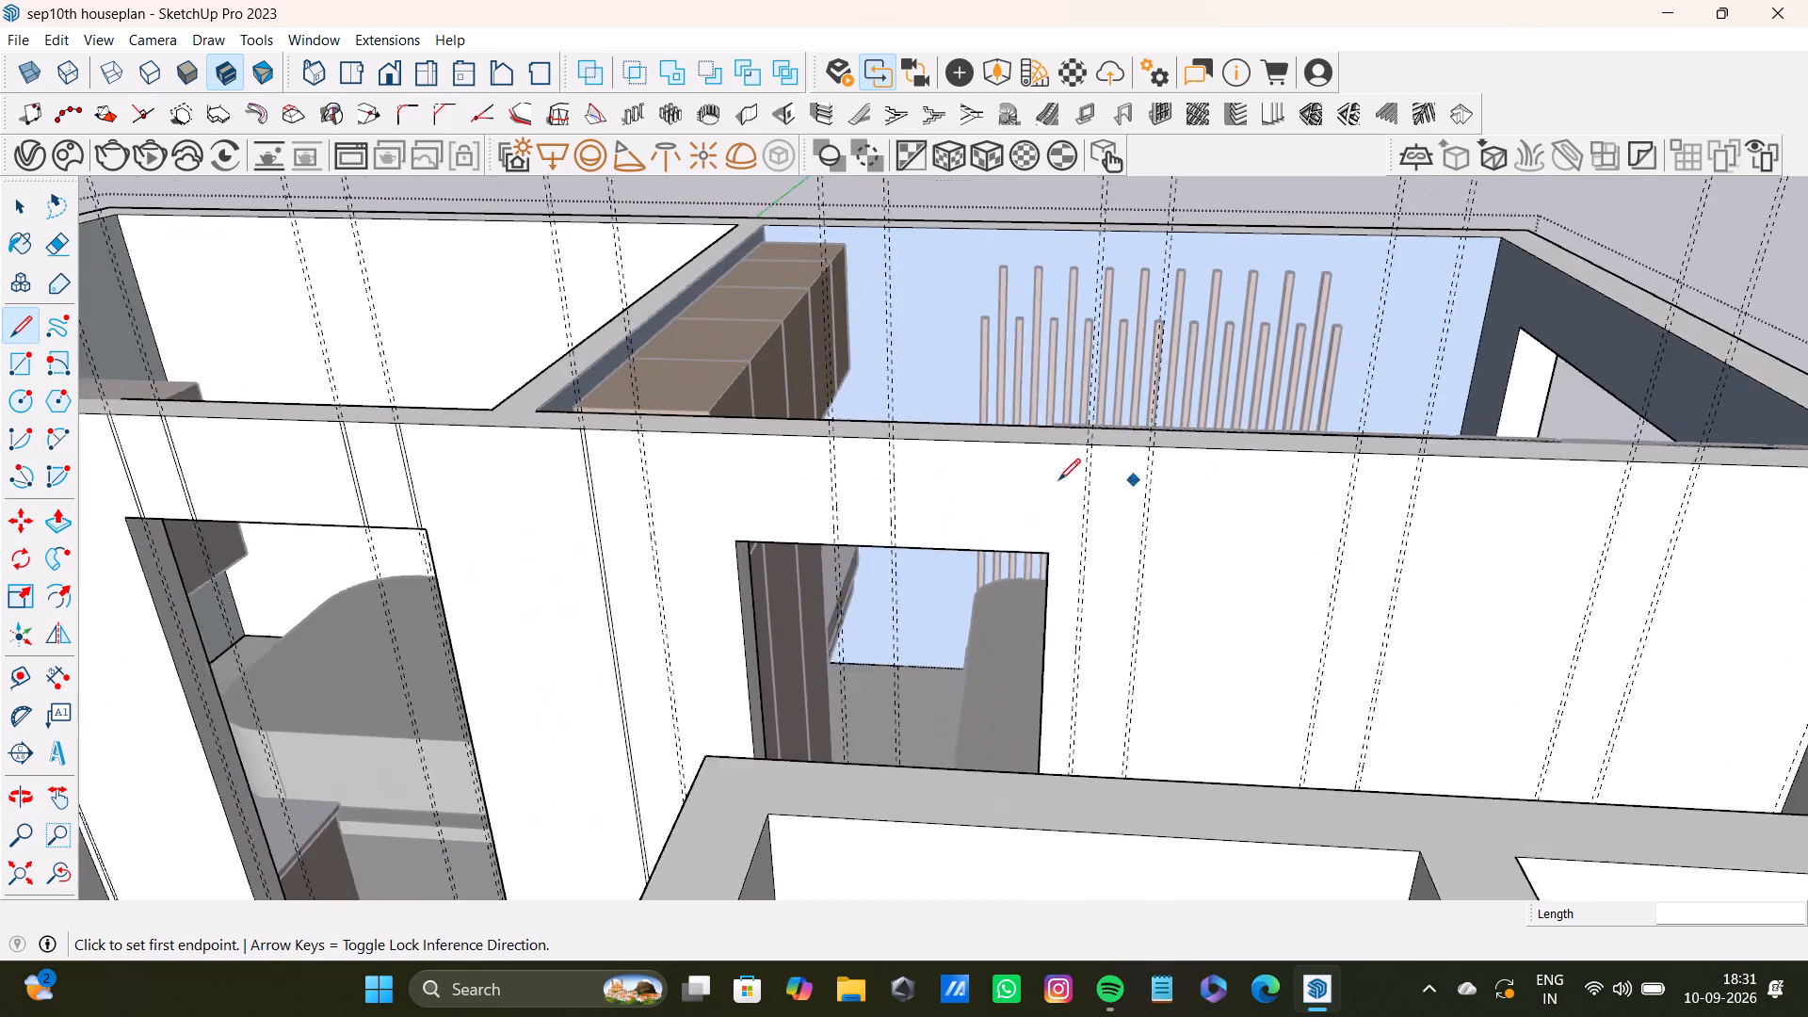
pyautogui.moveTo(752, 500); pyautogui.dragTo(1094, 485, button='middle')
pyautogui.scroll(13, 807, 398)
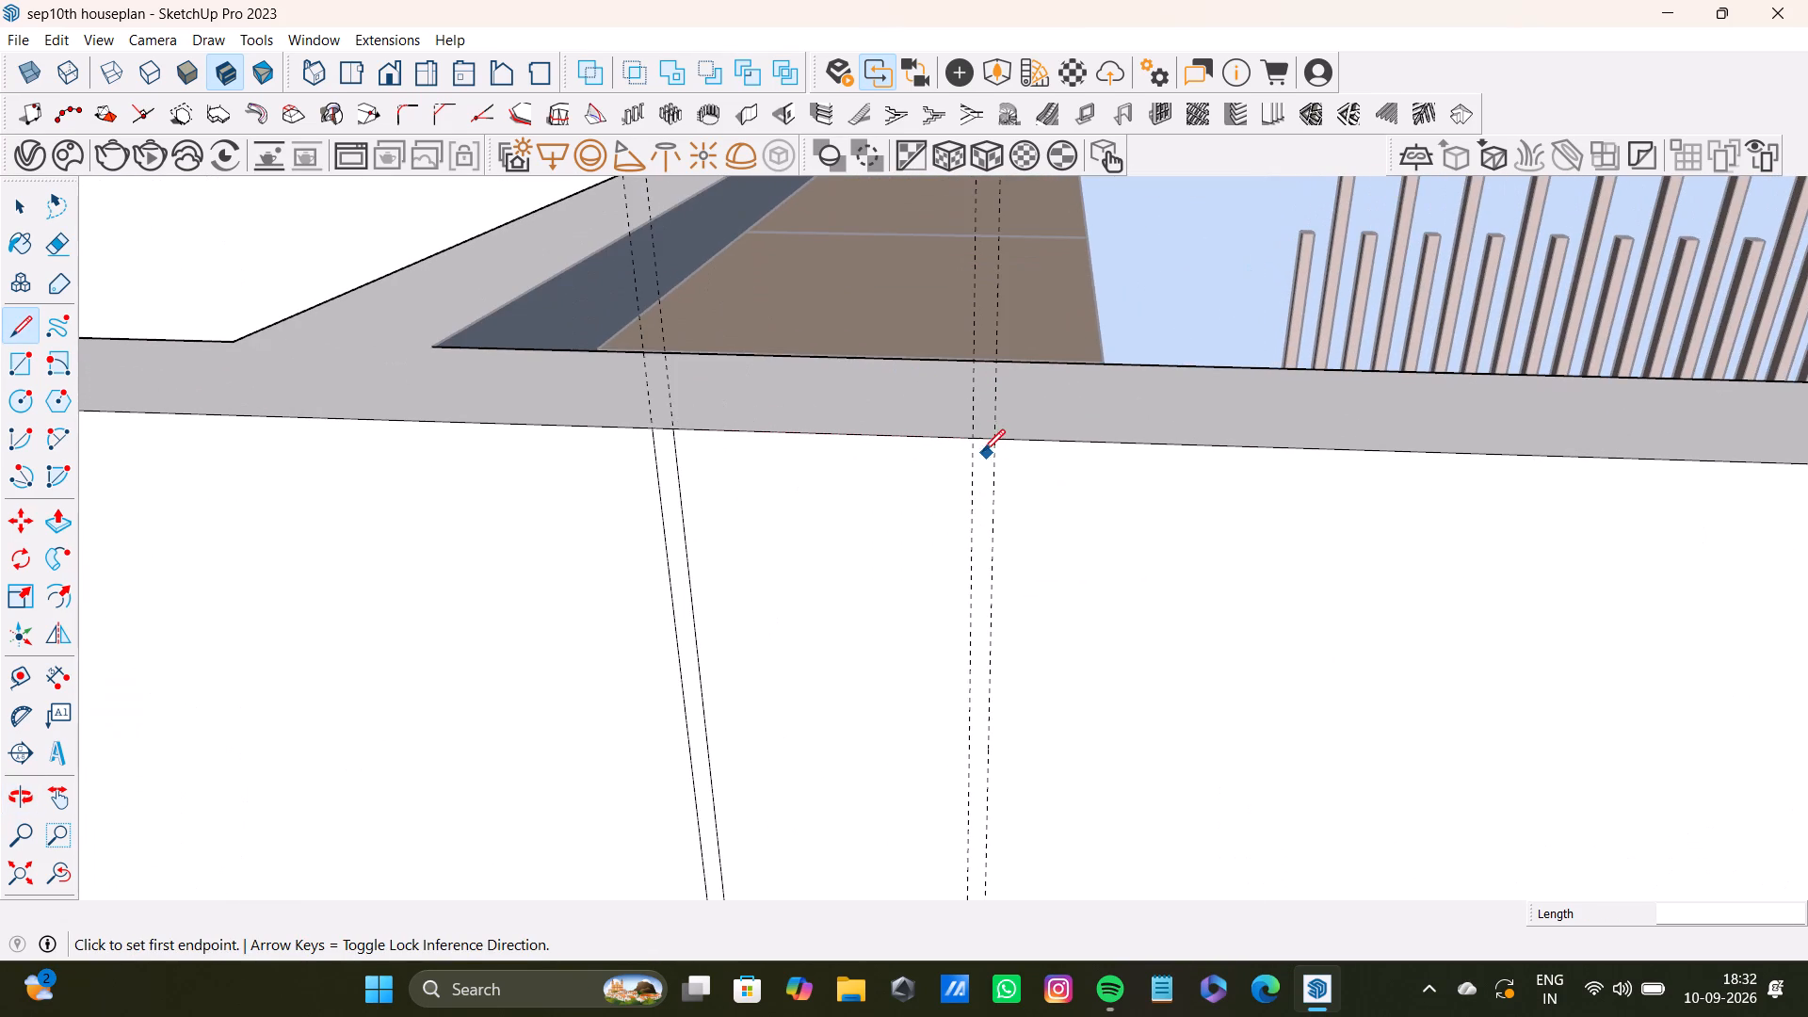
pyautogui.click(977, 437)
pyautogui.scroll(-4, 944, 734)
pyautogui.keyDown('shift'); pyautogui.moveTo(960, 790); pyautogui.dragTo(963, 563, button='middle'); pyautogui.keyUp('shift')
pyautogui.scroll(-8, 960, 594)
pyautogui.keyDown('shift'); pyautogui.moveTo(954, 740); pyautogui.dragTo(959, 455, button='middle'); pyautogui.keyUp('shift')
pyautogui.scroll(3, 970, 652)
pyautogui.keyDown('shift'); pyautogui.moveTo(949, 740); pyautogui.dragTo(1012, 438, button='middle'); pyautogui.keyUp('shift')
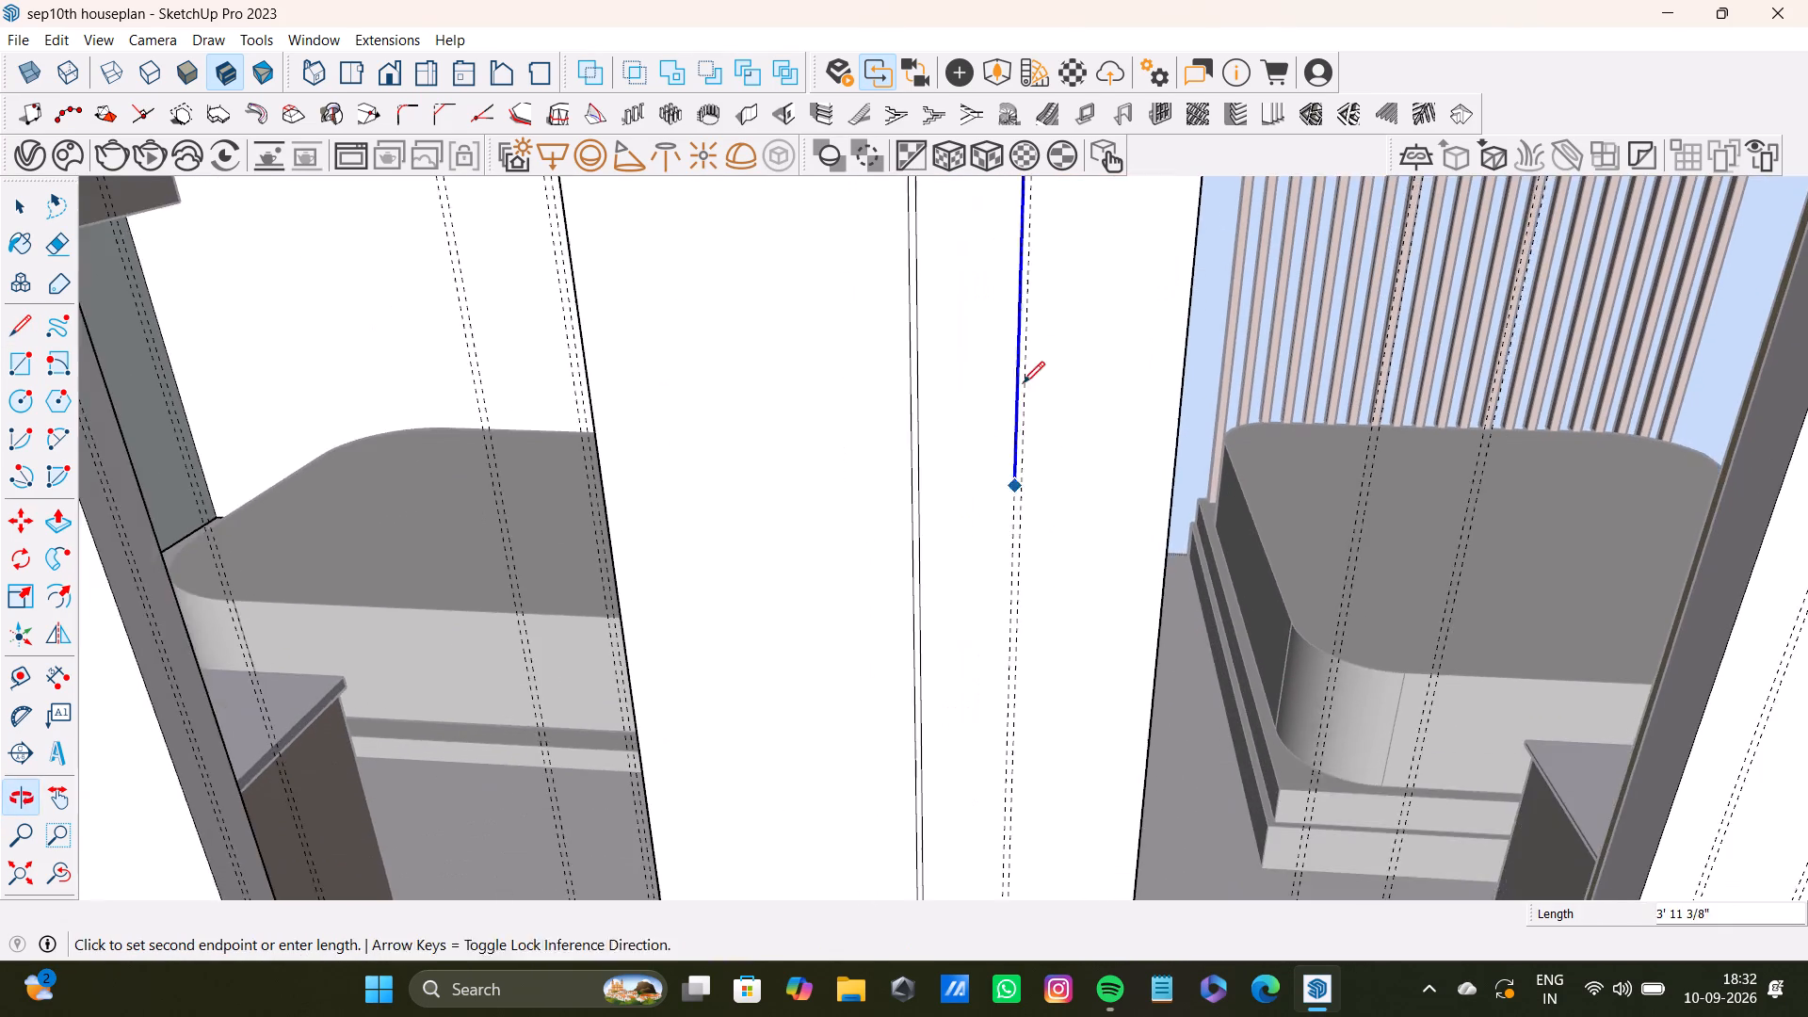
pyautogui.scroll(3, 987, 589)
pyautogui.scroll(2, 1007, 793)
pyautogui.moveTo(1008, 791); pyautogui.dragTo(1045, 443, button='middle')
pyautogui.scroll(1, 1035, 549)
pyautogui.scroll(-3, 1027, 602)
pyautogui.scroll(1, 1011, 684)
pyautogui.keyDown('shift'); pyautogui.moveTo(1024, 638); pyautogui.dragTo(1073, 407, button='middle'); pyautogui.keyUp('shift')
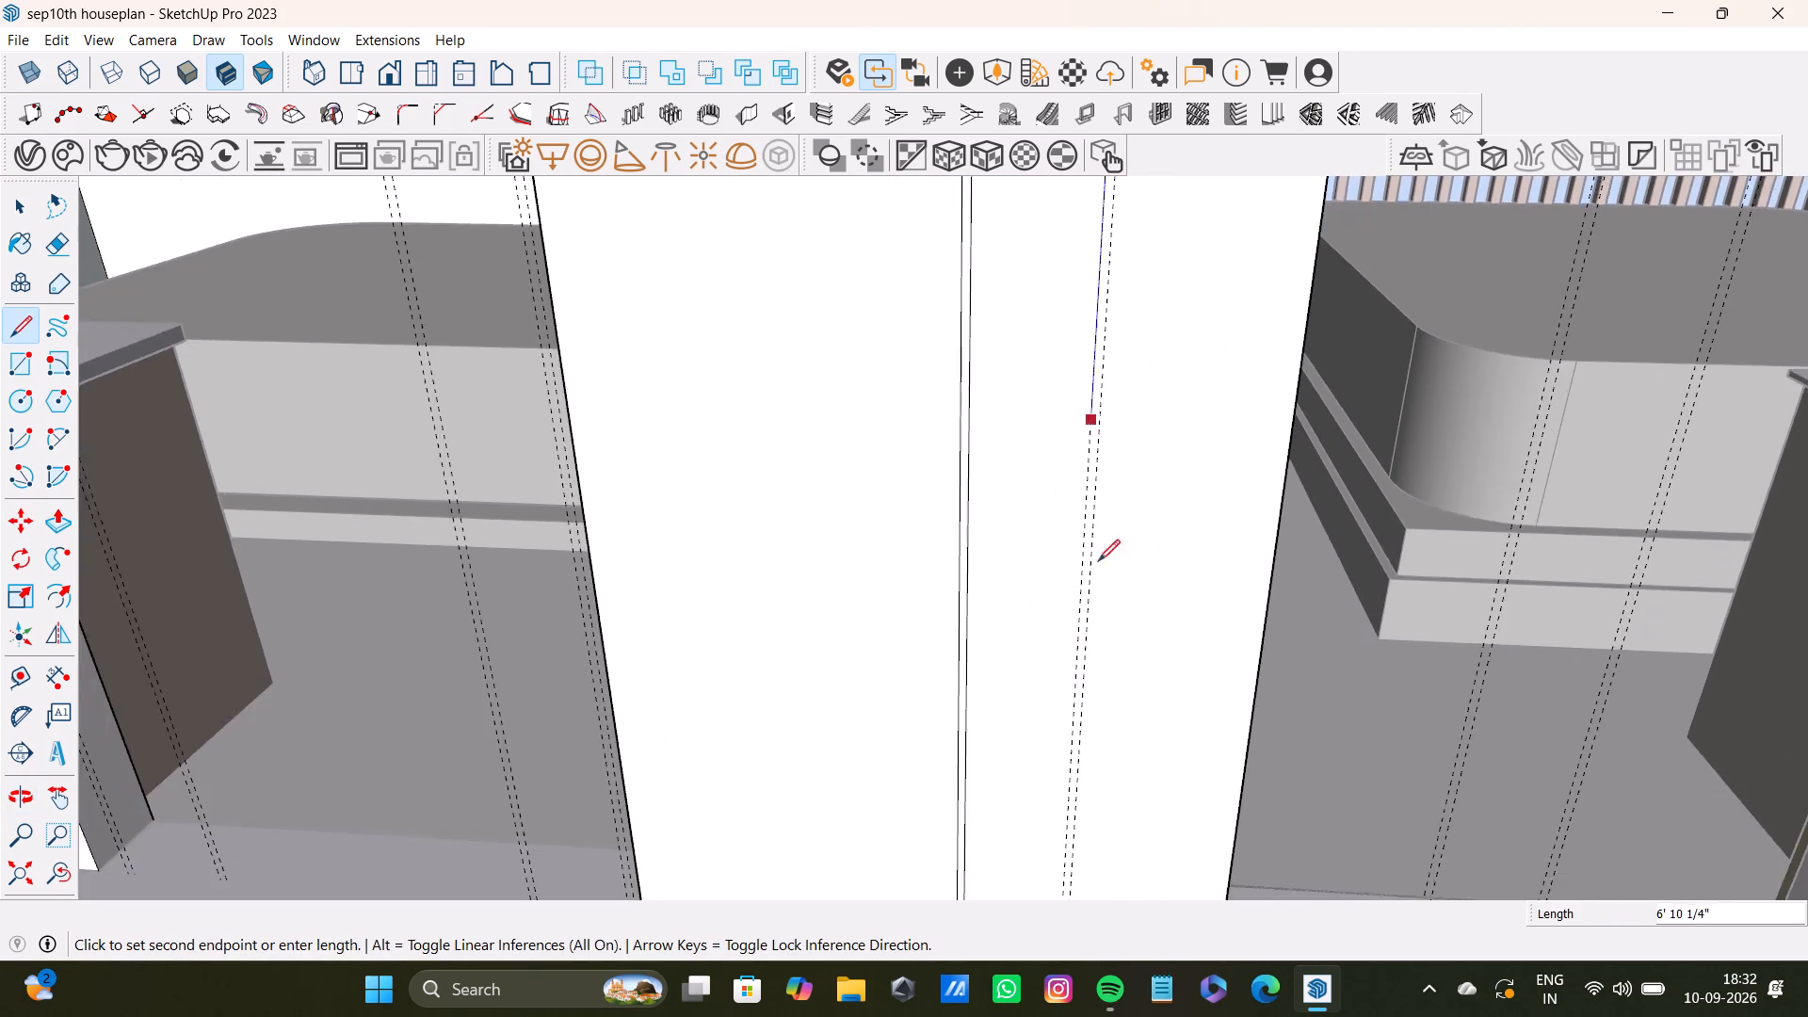
pyautogui.scroll(3, 1098, 565)
pyautogui.keyDown('shift'); pyautogui.moveTo(1020, 704); pyautogui.dragTo(1113, 476, button='middle'); pyautogui.keyUp('shift')
pyautogui.scroll(3, 1118, 731)
pyautogui.keyDown('shift'); pyautogui.moveTo(1130, 779); pyautogui.dragTo(1135, 621, button='middle'); pyautogui.keyUp('shift')
pyautogui.scroll(2, 1143, 730)
pyautogui.click(1138, 755)
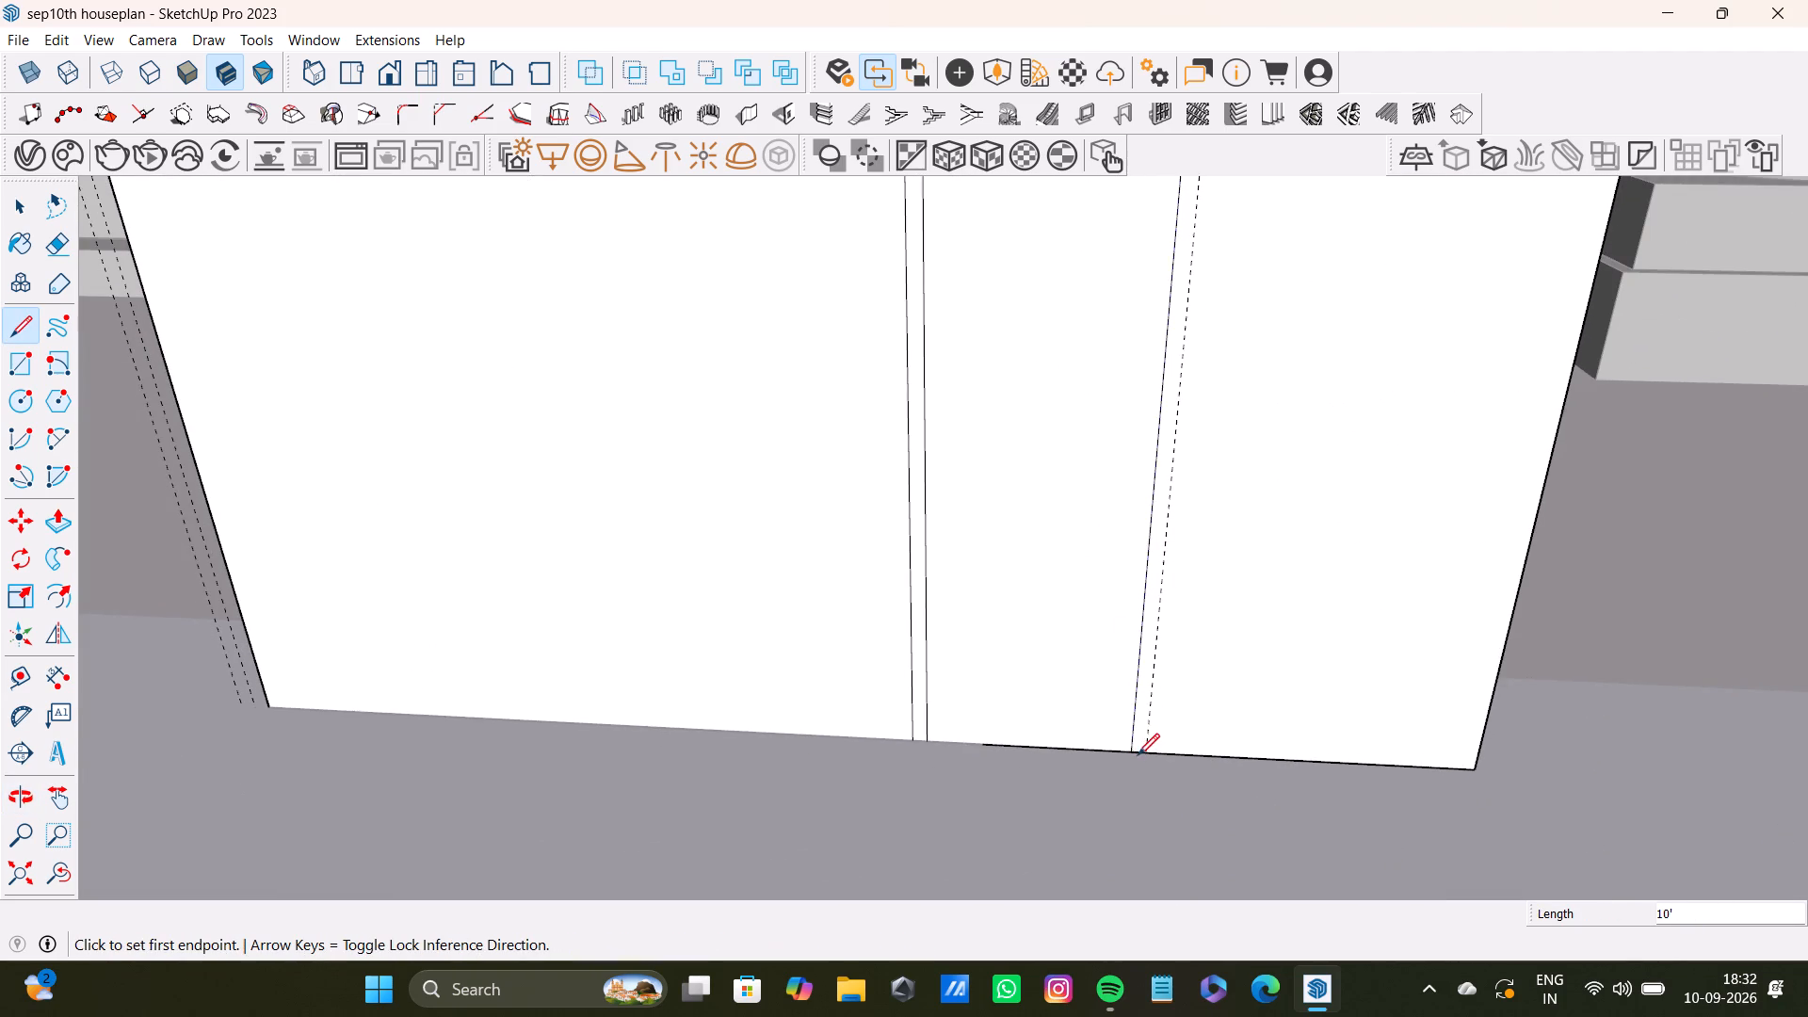
# Draw a line along the other guide of the sixth pair, from the wall's top edge to its base.
pyautogui.scroll(-13, 1130, 670)
pyautogui.keyDown('shift'); pyautogui.moveTo(1179, 324); pyautogui.dragTo(1113, 921, button='middle'); pyautogui.keyUp('shift')
pyautogui.scroll(-9, 1154, 528)
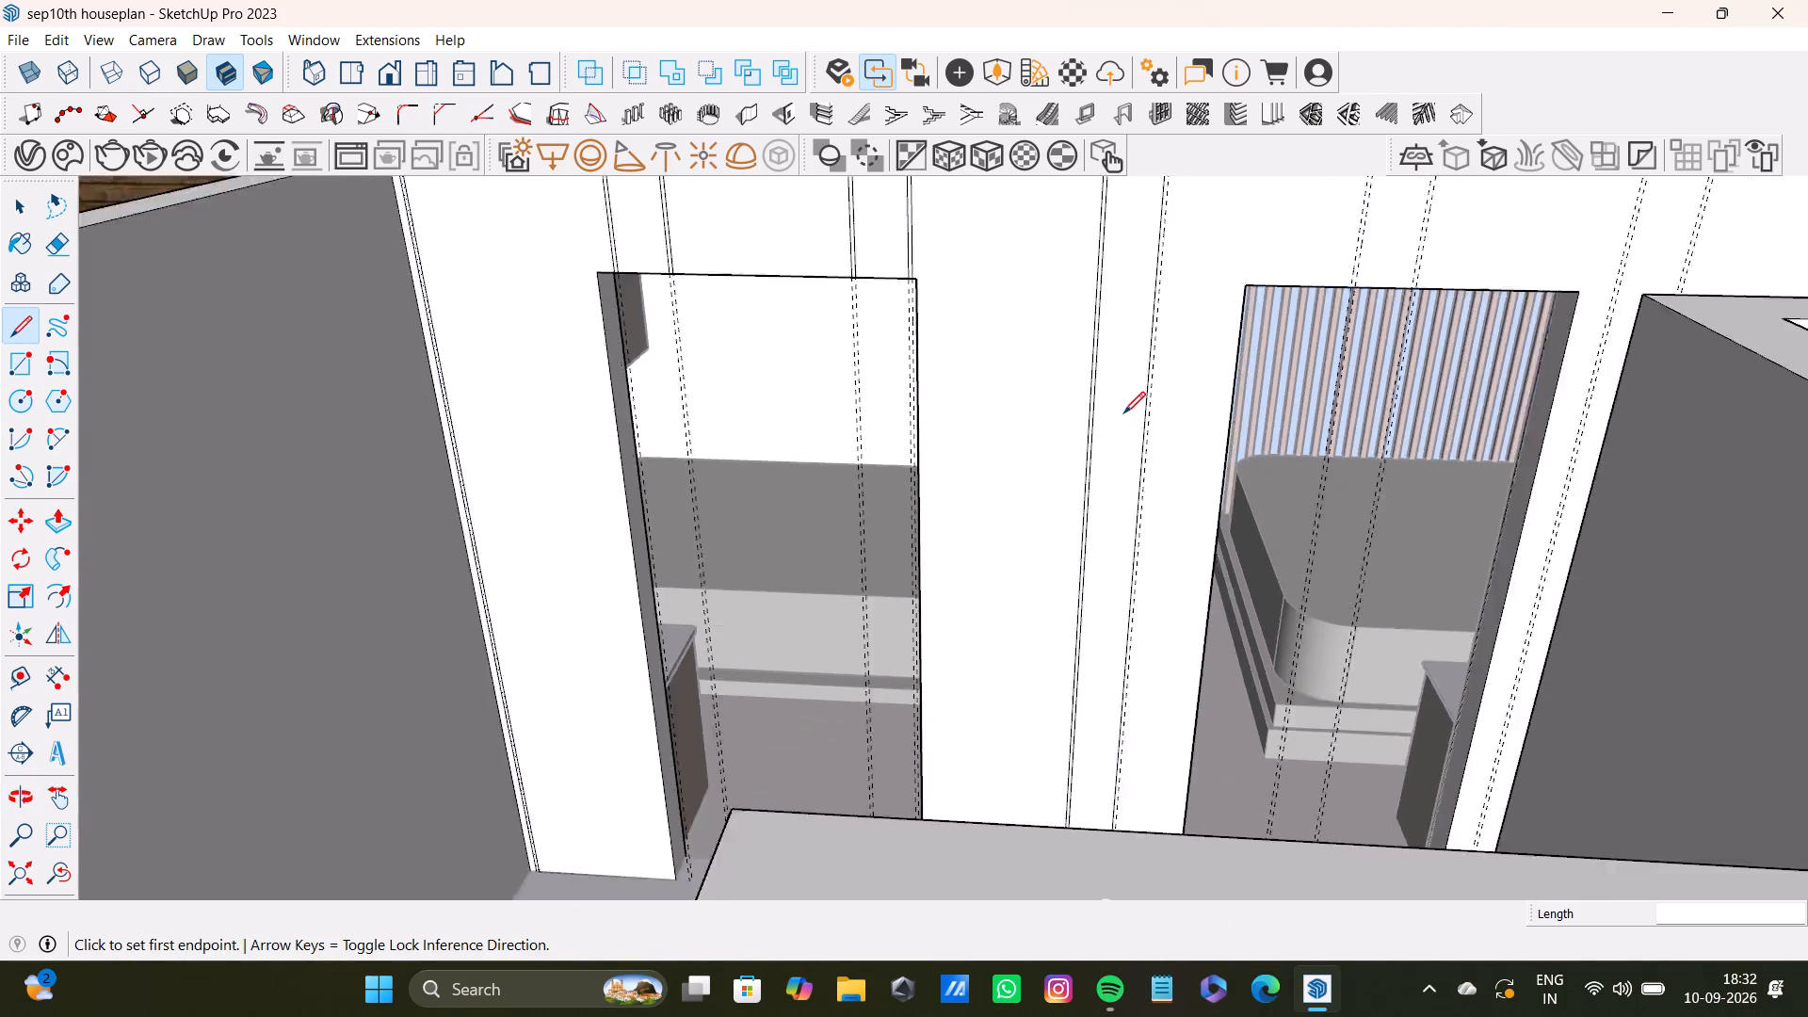
pyautogui.keyDown('shift'); pyautogui.moveTo(1149, 278); pyautogui.dragTo(1149, 474, button='middle'); pyautogui.keyUp('shift')
pyautogui.scroll(17, 1153, 414)
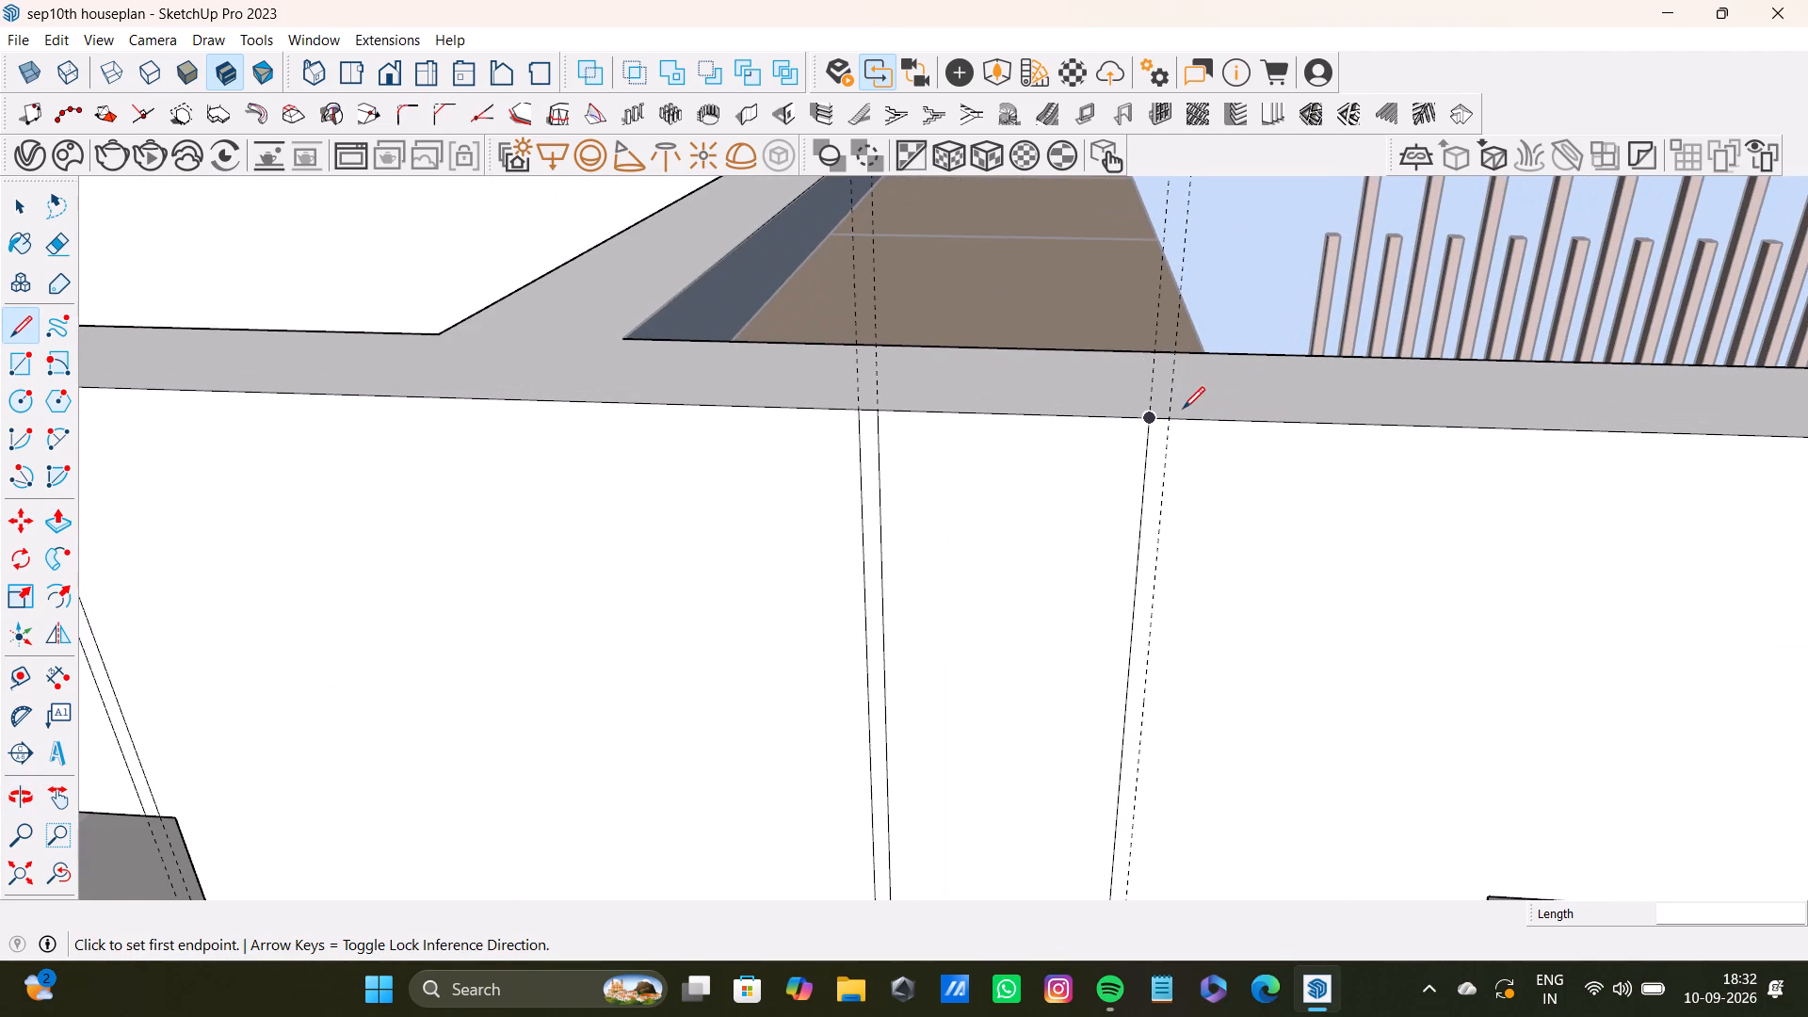
pyautogui.click(1174, 415)
pyautogui.scroll(-10, 1154, 511)
pyautogui.keyDown('shift'); pyautogui.moveTo(1168, 651); pyautogui.dragTo(1209, 459, button='middle'); pyautogui.keyUp('shift')
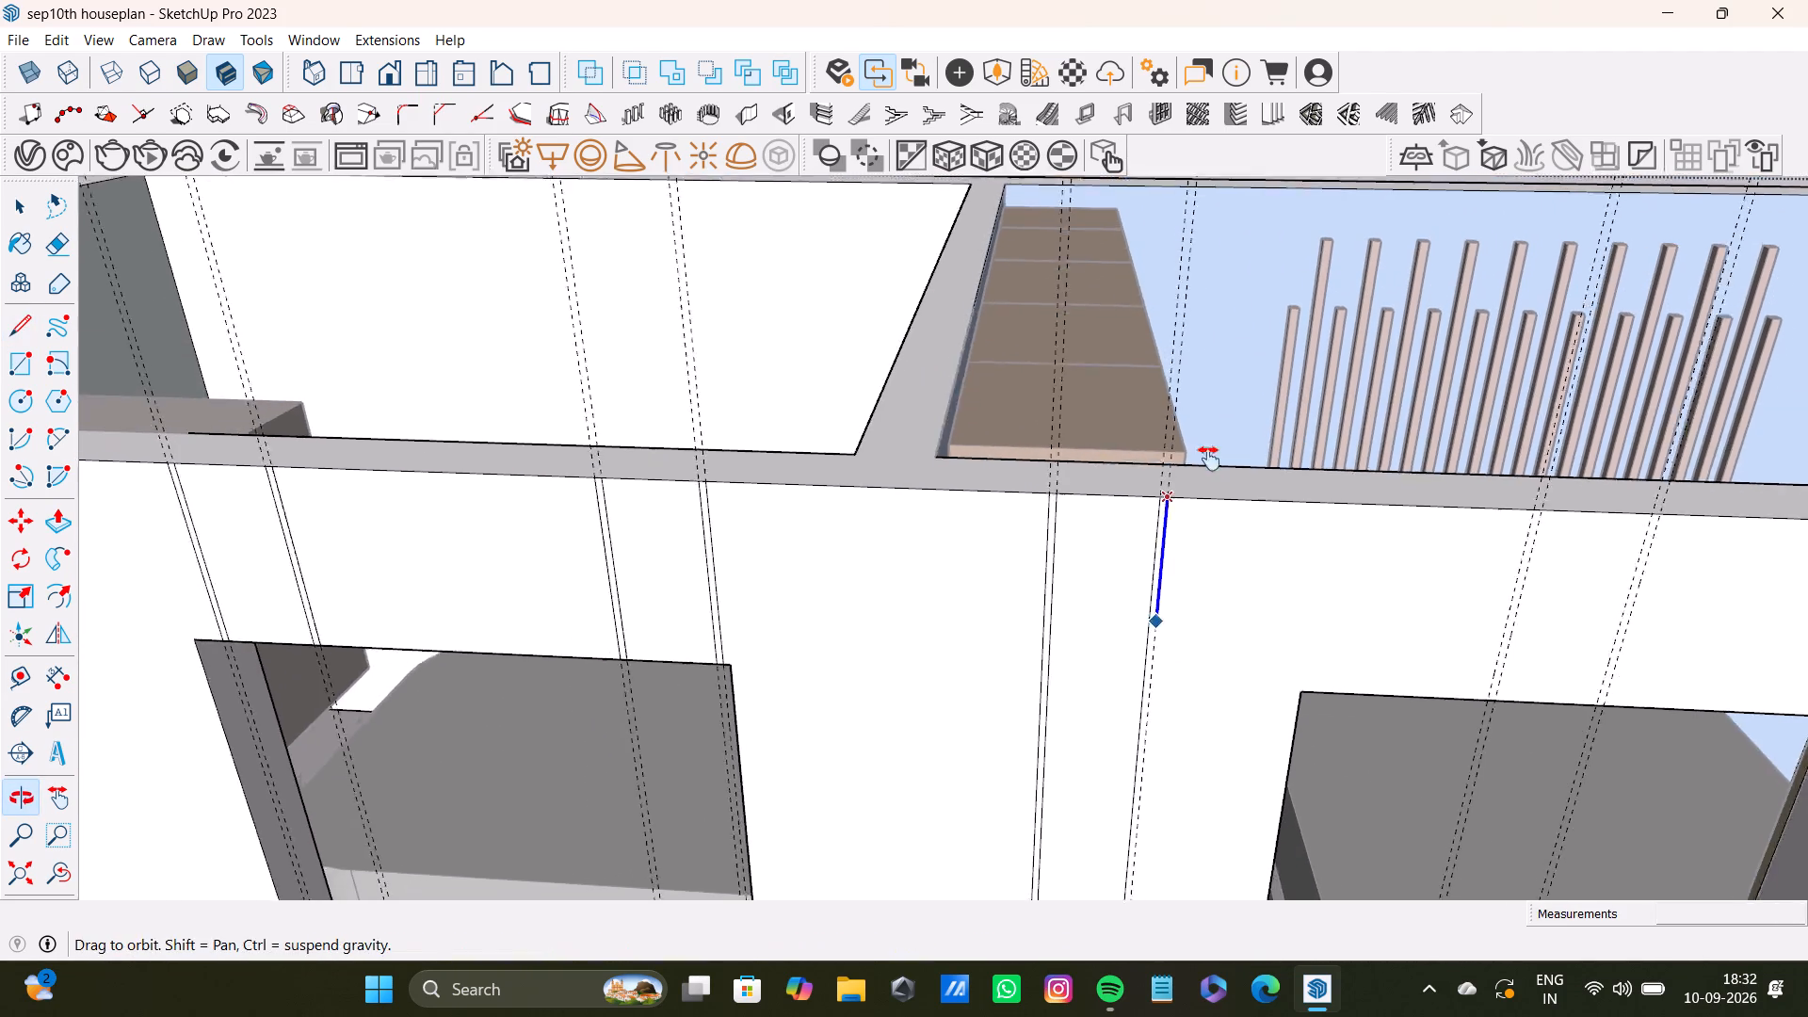
pyautogui.keyDown('shift'); pyautogui.moveTo(1209, 459); pyautogui.dragTo(1207, 473, button='middle'); pyautogui.keyUp('shift')
pyautogui.keyDown('shift'); pyautogui.scroll(1, 1215, 436); pyautogui.keyUp('shift')
pyautogui.scroll(-4, 1172, 615)
pyautogui.moveTo(1192, 751); pyautogui.dragTo(1192, 443, button='middle')
pyautogui.keyDown('shift'); pyautogui.scroll(-1, 1193, 212); pyautogui.keyUp('shift')
pyautogui.scroll(5, 1206, 325)
pyautogui.keyDown('shift'); pyautogui.moveTo(1151, 655); pyautogui.dragTo(1141, 226, button='middle'); pyautogui.keyUp('shift')
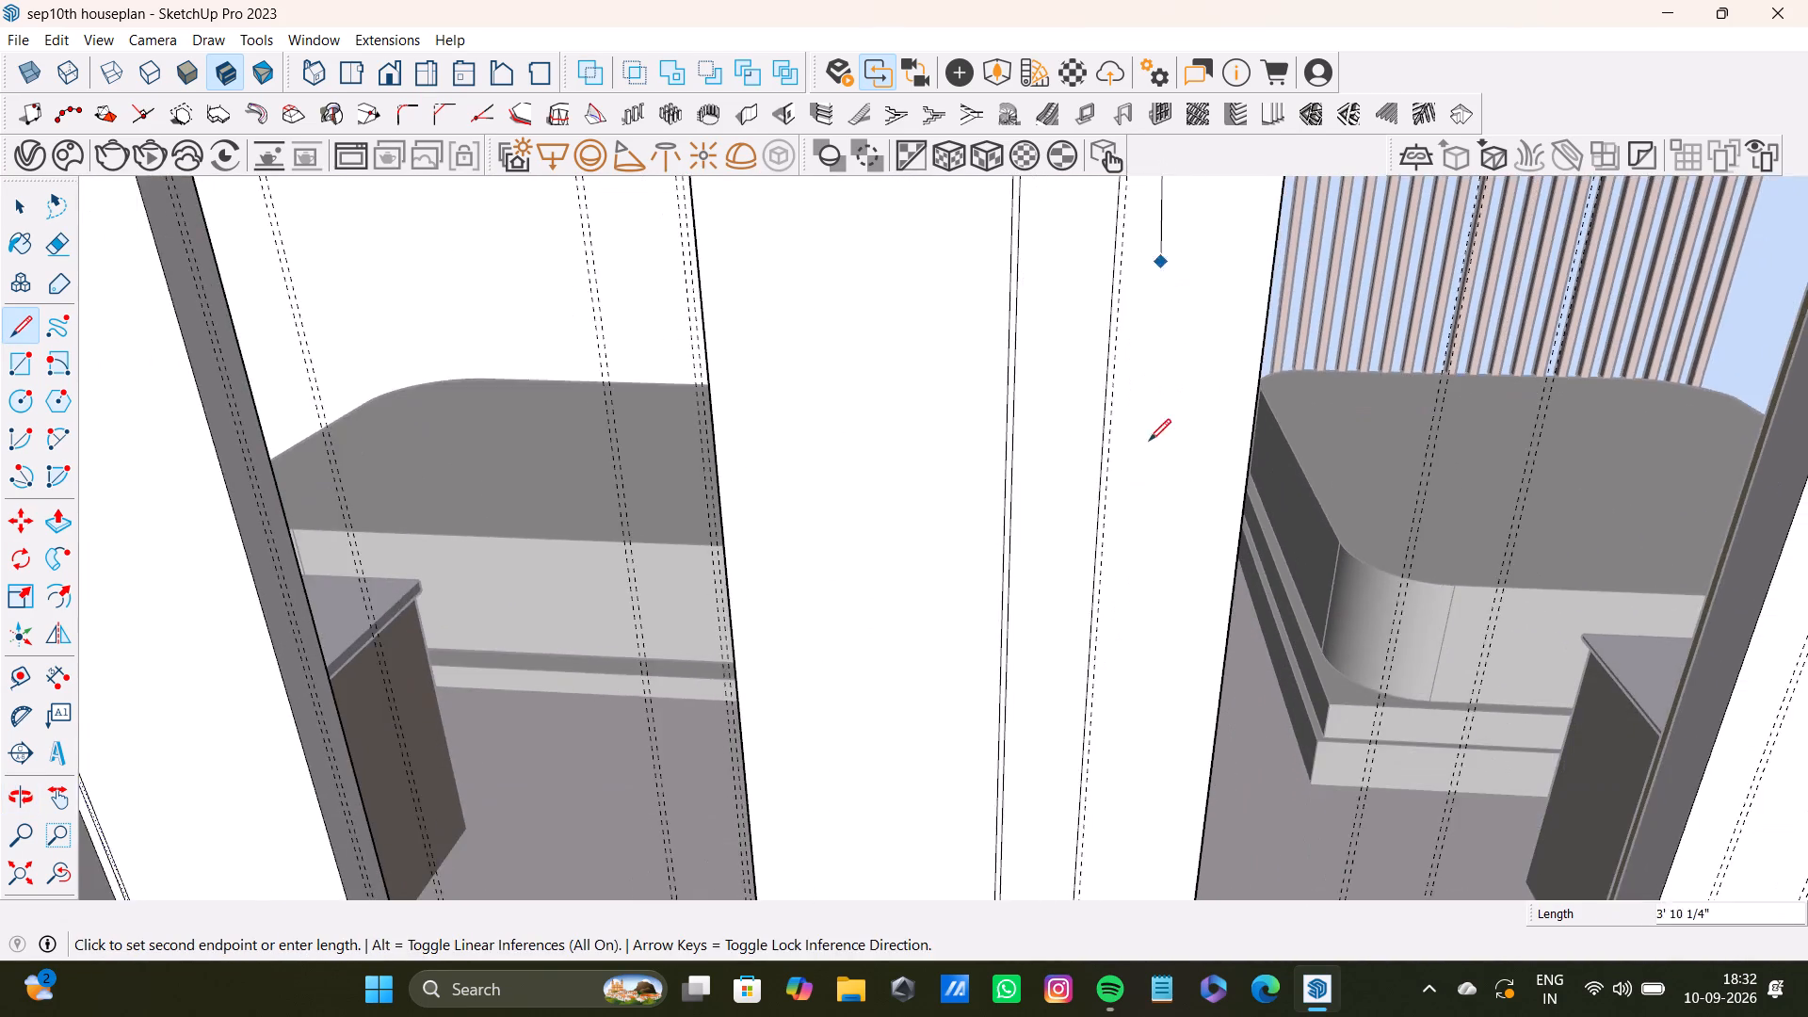
pyautogui.scroll(5, 1156, 418)
pyautogui.keyDown('shift'); pyautogui.moveTo(1092, 718); pyautogui.dragTo(1100, 152, button='middle'); pyautogui.keyUp('shift')
pyautogui.scroll(5, 1105, 303)
pyautogui.keyDown('shift'); pyautogui.moveTo(1076, 638); pyautogui.dragTo(1091, 337, button='middle'); pyautogui.keyUp('shift')
pyautogui.keyDown('shift'); pyautogui.scroll(3, 1087, 432); pyautogui.keyUp('shift')
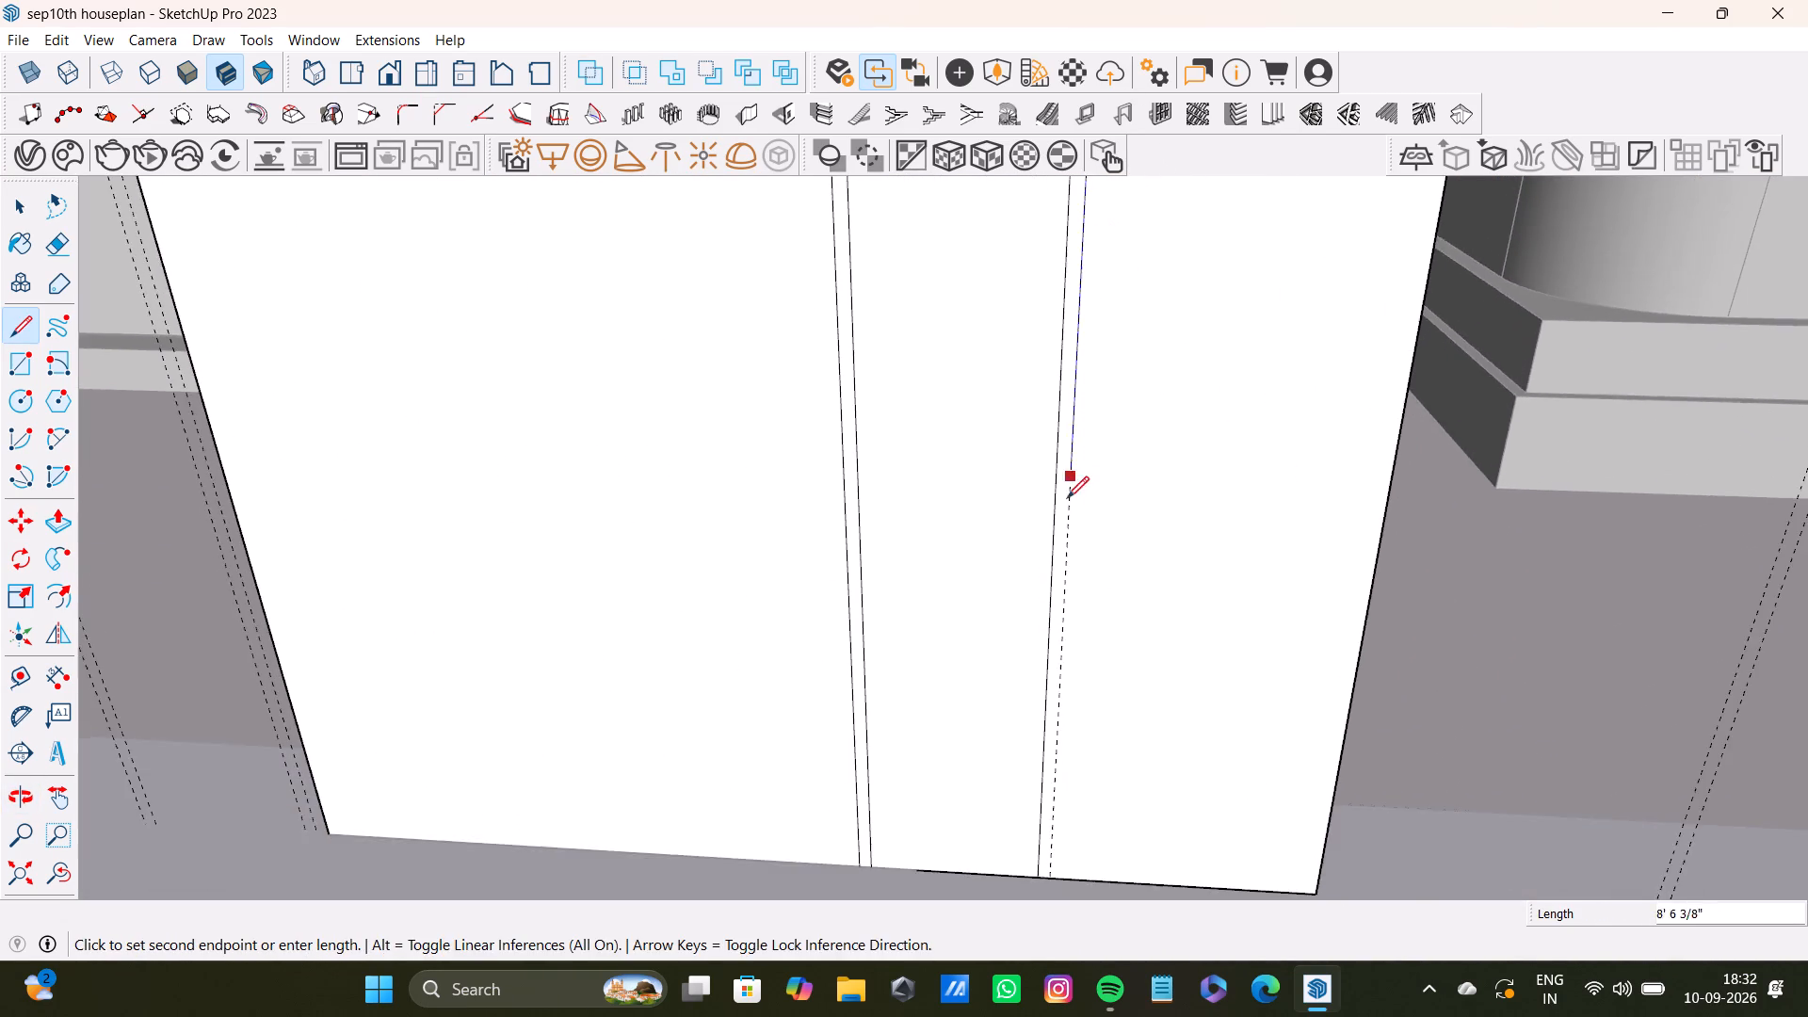
pyautogui.keyDown('shift'); pyautogui.scroll(2, 1067, 498); pyautogui.keyUp('shift')
pyautogui.keyDown('shift'); pyautogui.moveTo(1067, 565); pyautogui.dragTo(1089, 349, button='middle'); pyautogui.keyUp('shift')
pyautogui.scroll(3, 1038, 582)
pyautogui.keyDown('shift'); pyautogui.moveTo(1042, 677); pyautogui.dragTo(1078, 397, button='middle'); pyautogui.keyUp('shift')
pyautogui.scroll(4, 1089, 579)
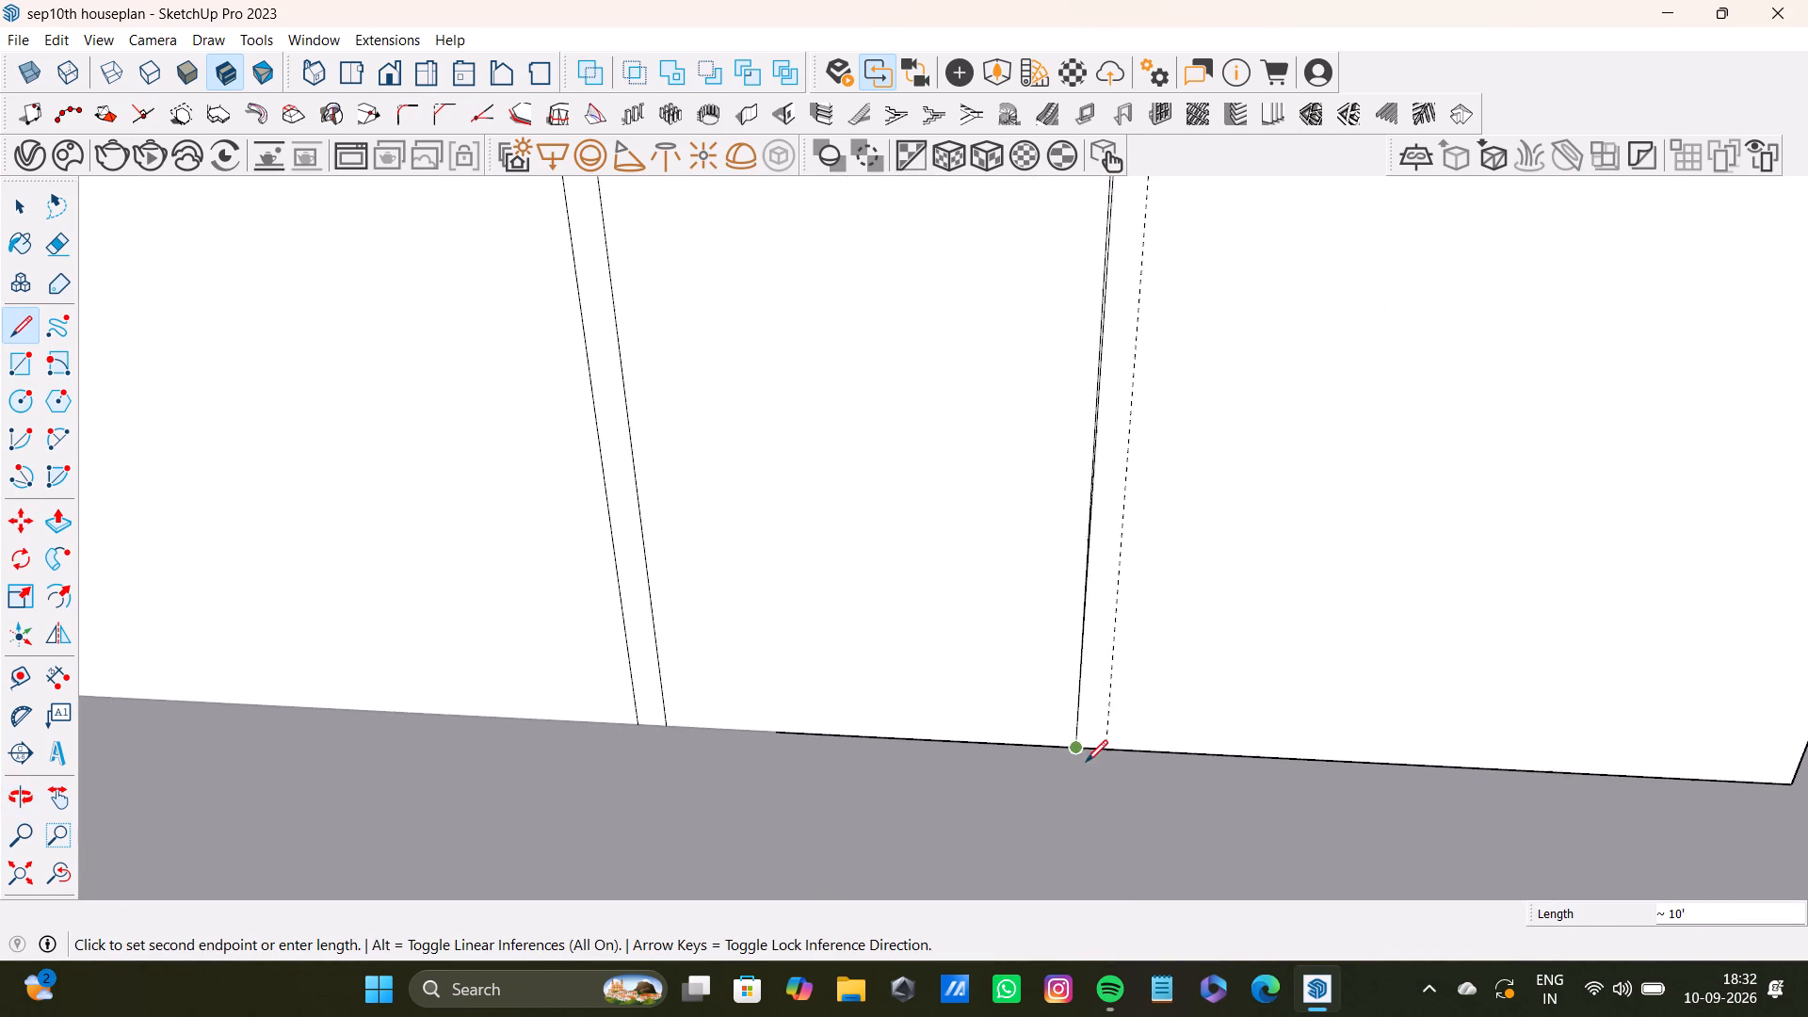
pyautogui.click(1109, 747)
# Draw a 1' 3" line along the first guide of the seventh pair, from the wall's top edge to the second opening's head.
pyautogui.scroll(-20, 1100, 747)
pyautogui.scroll(-2, 1100, 747)
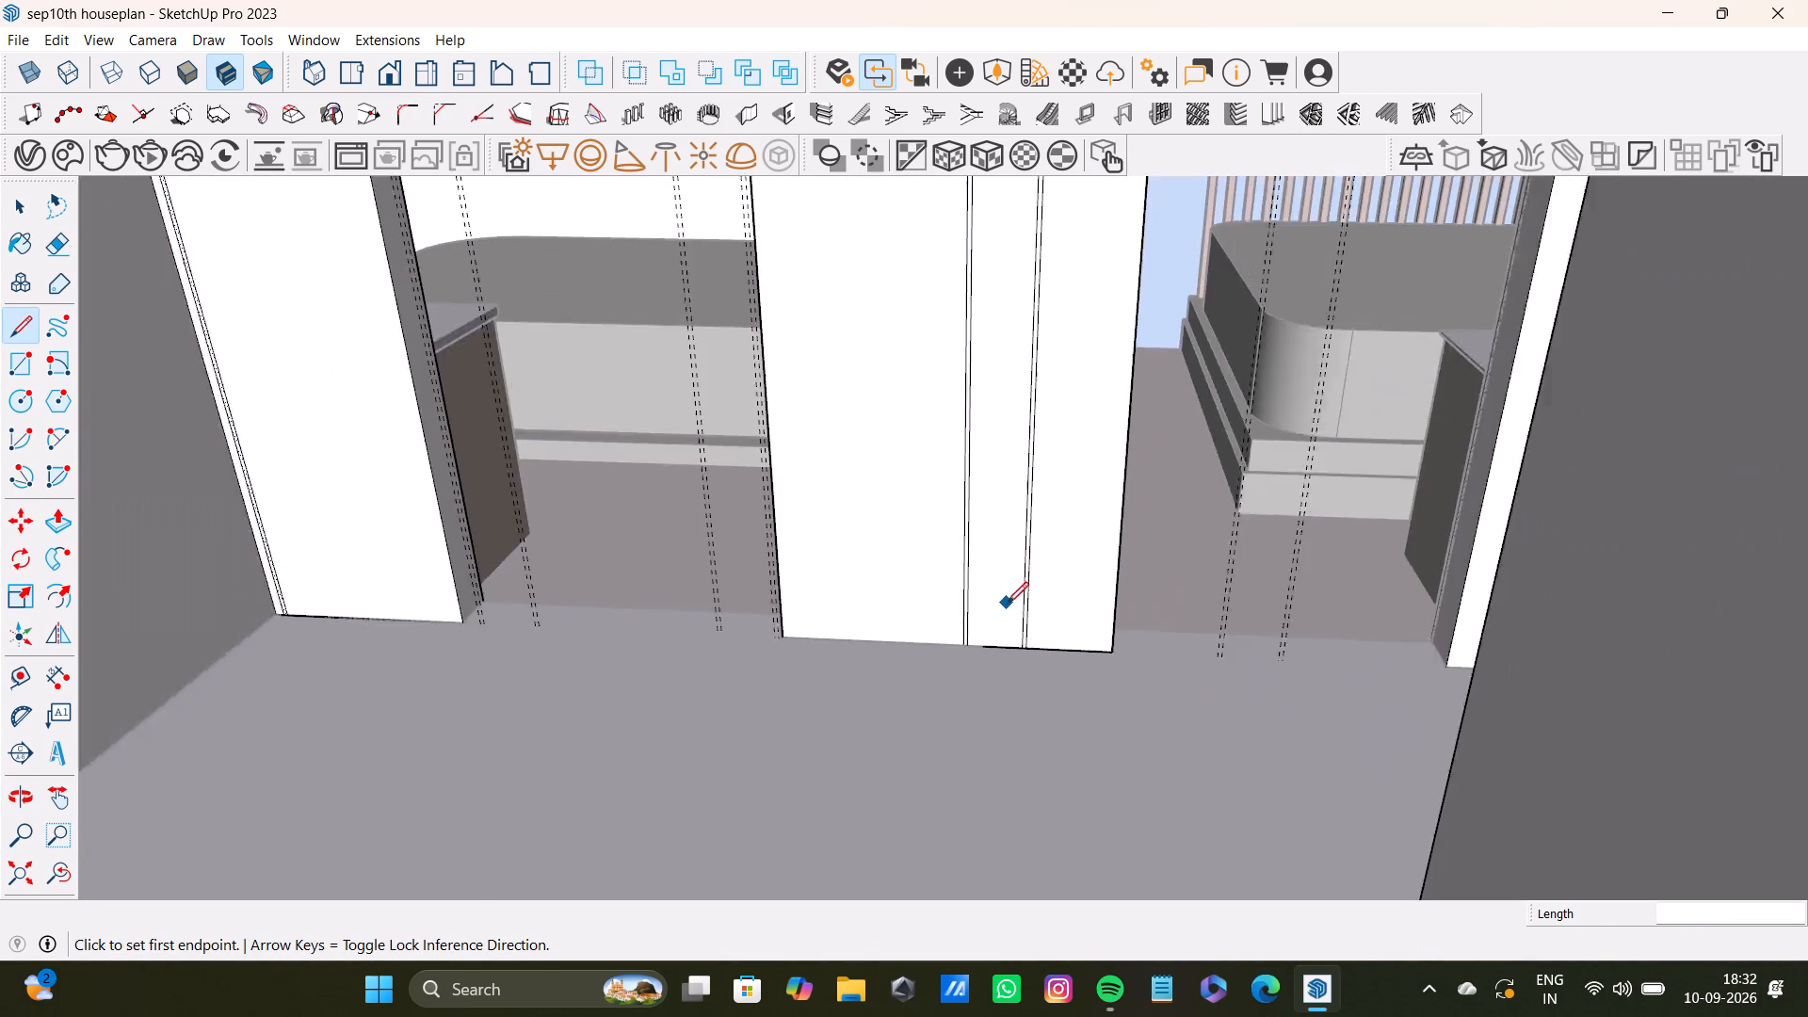
pyautogui.scroll(-11, 1007, 604)
pyautogui.keyDown('shift'); pyautogui.moveTo(1017, 332); pyautogui.dragTo(990, 631, button='middle'); pyautogui.keyUp('shift')
pyautogui.scroll(11, 1023, 556)
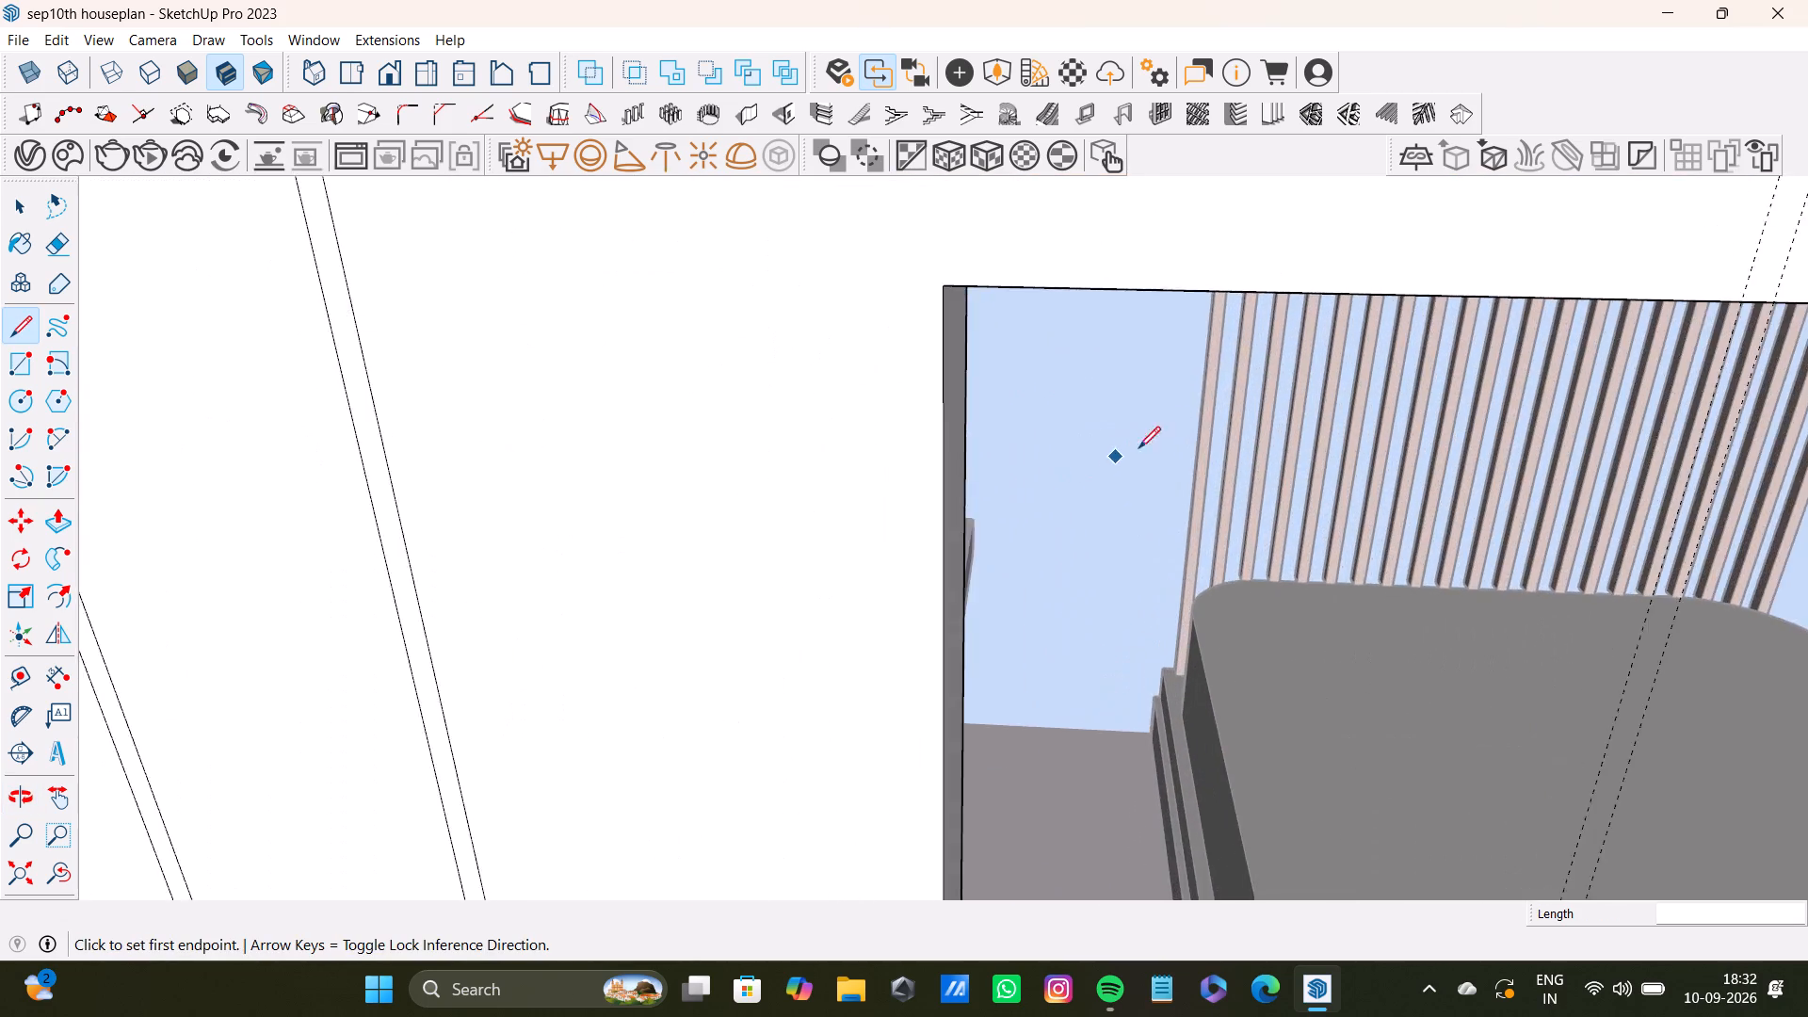
pyautogui.scroll(-4, 1166, 435)
pyautogui.scroll(2, 1156, 438)
pyautogui.scroll(-4, 1156, 438)
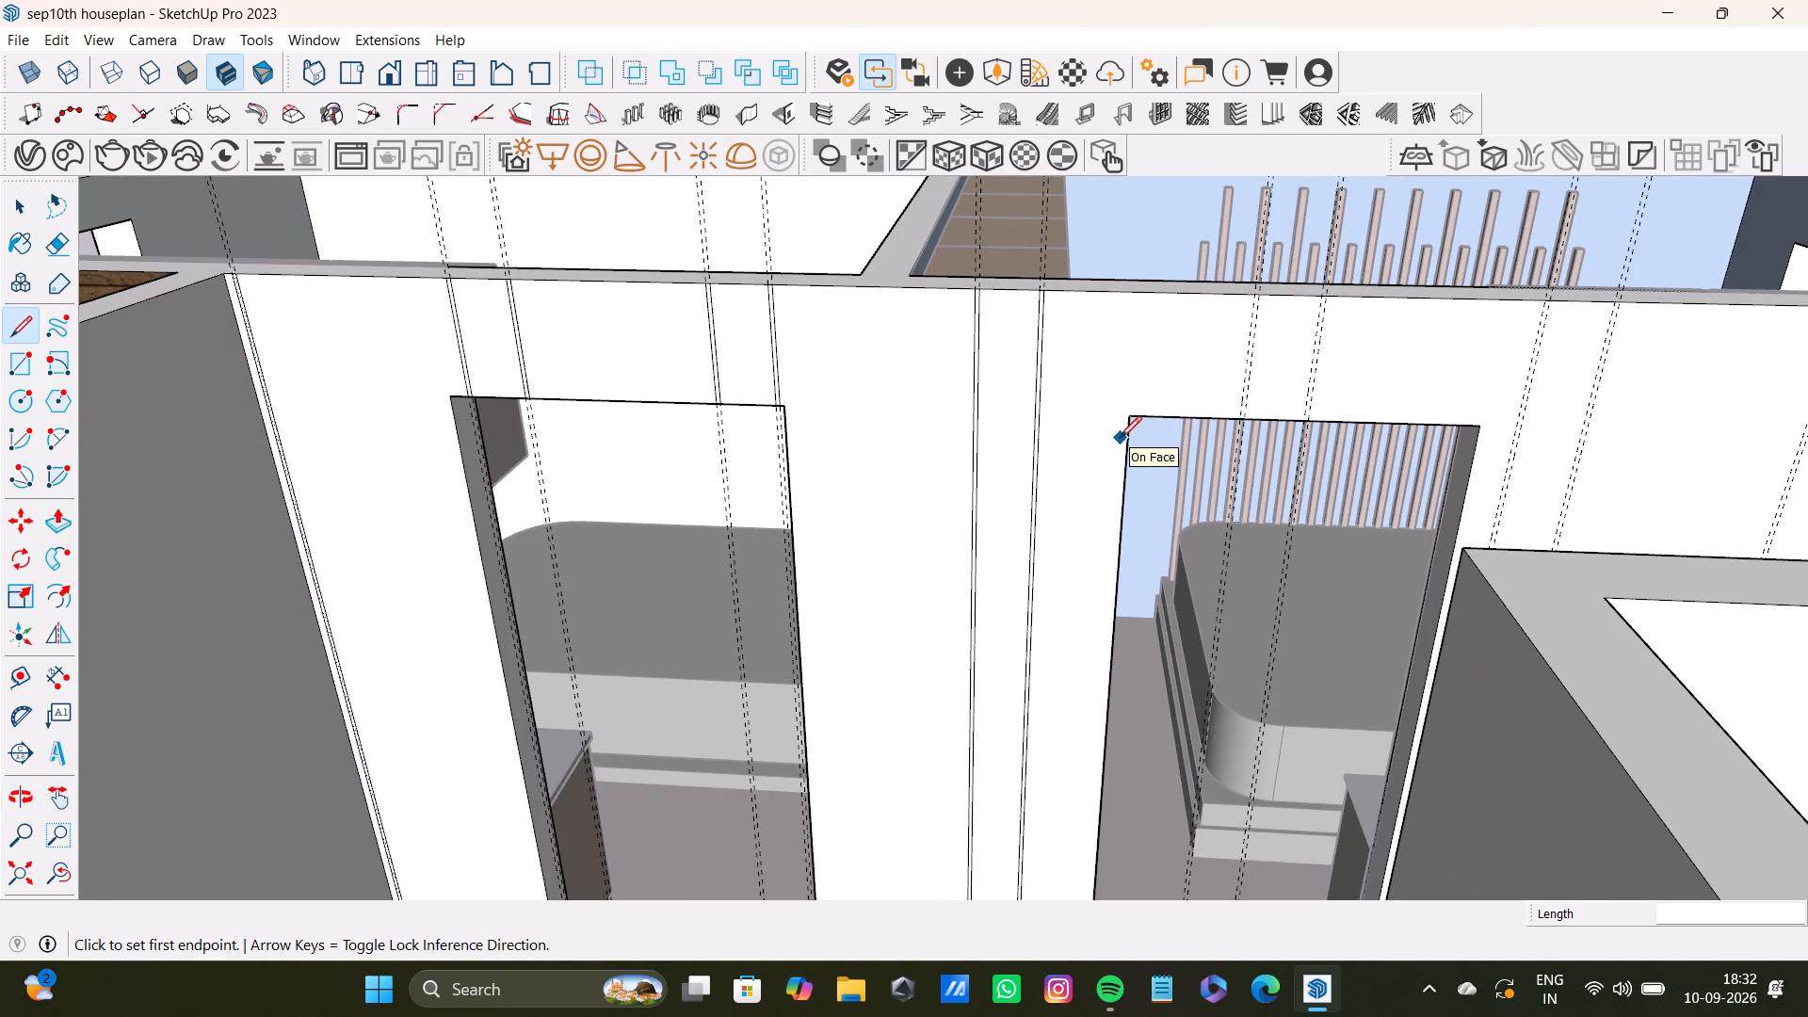
pyautogui.scroll(6, 1191, 290)
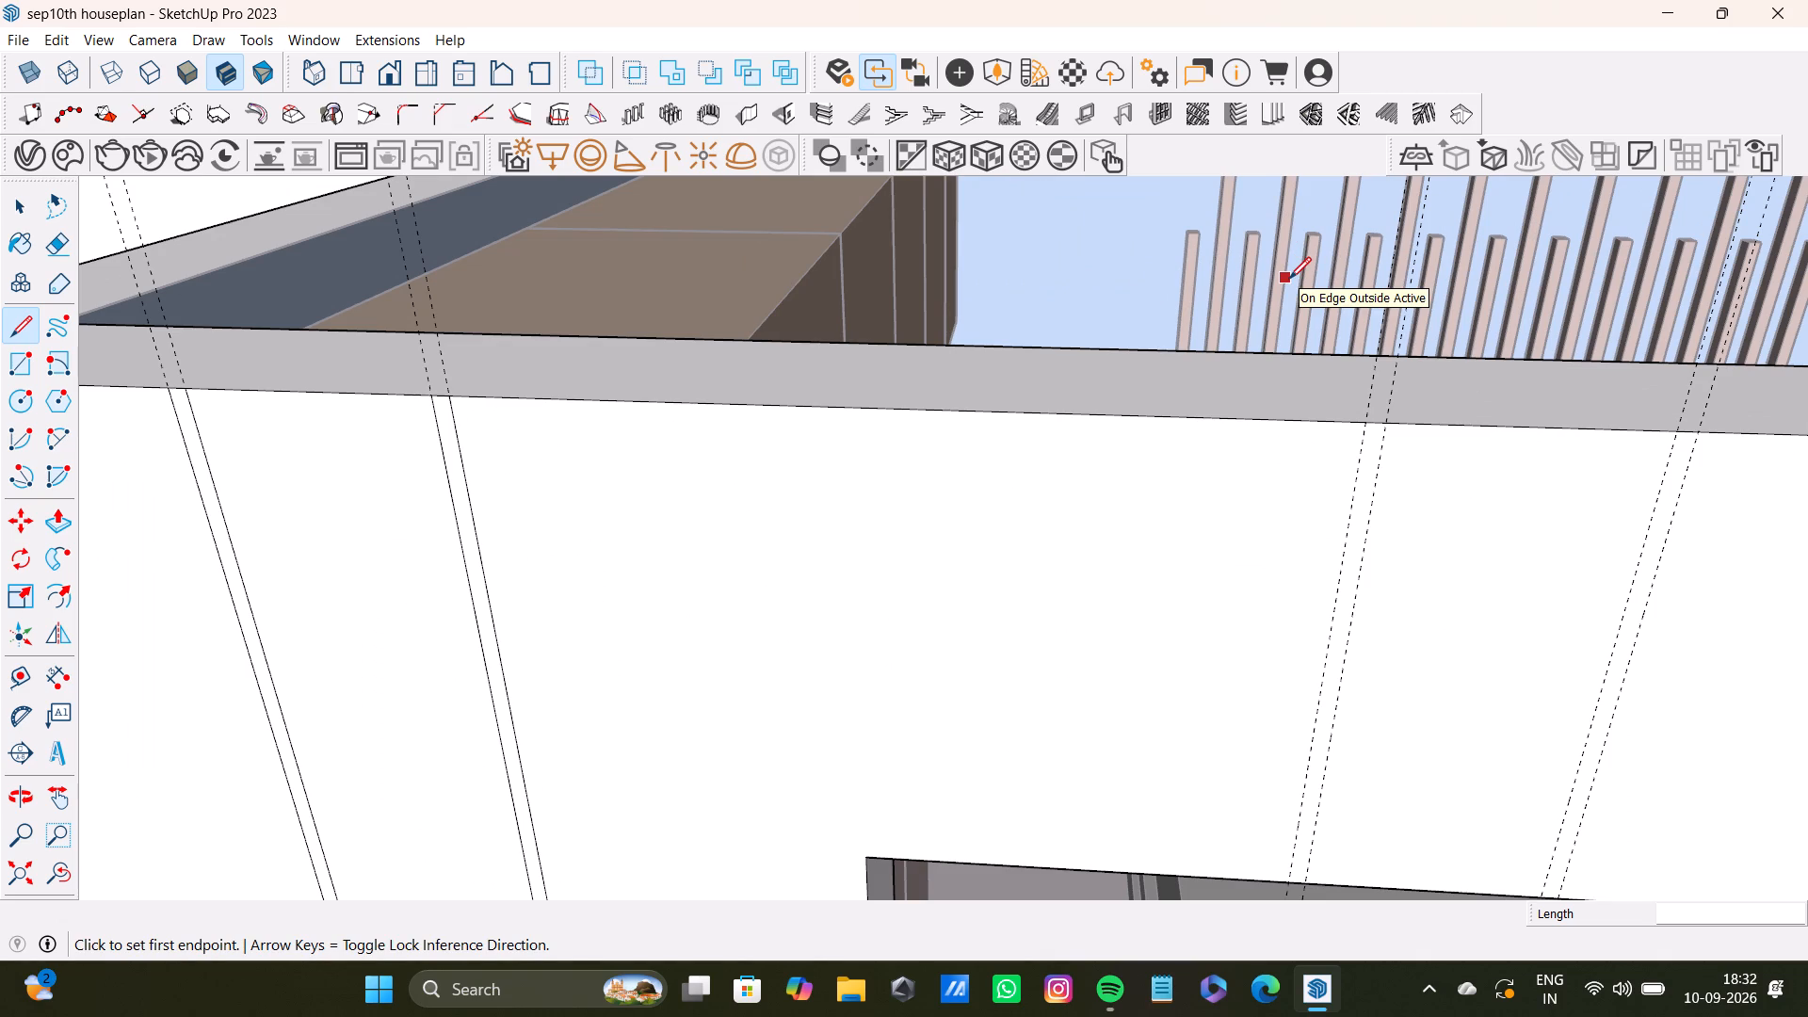
pyautogui.scroll(3, 1492, 546)
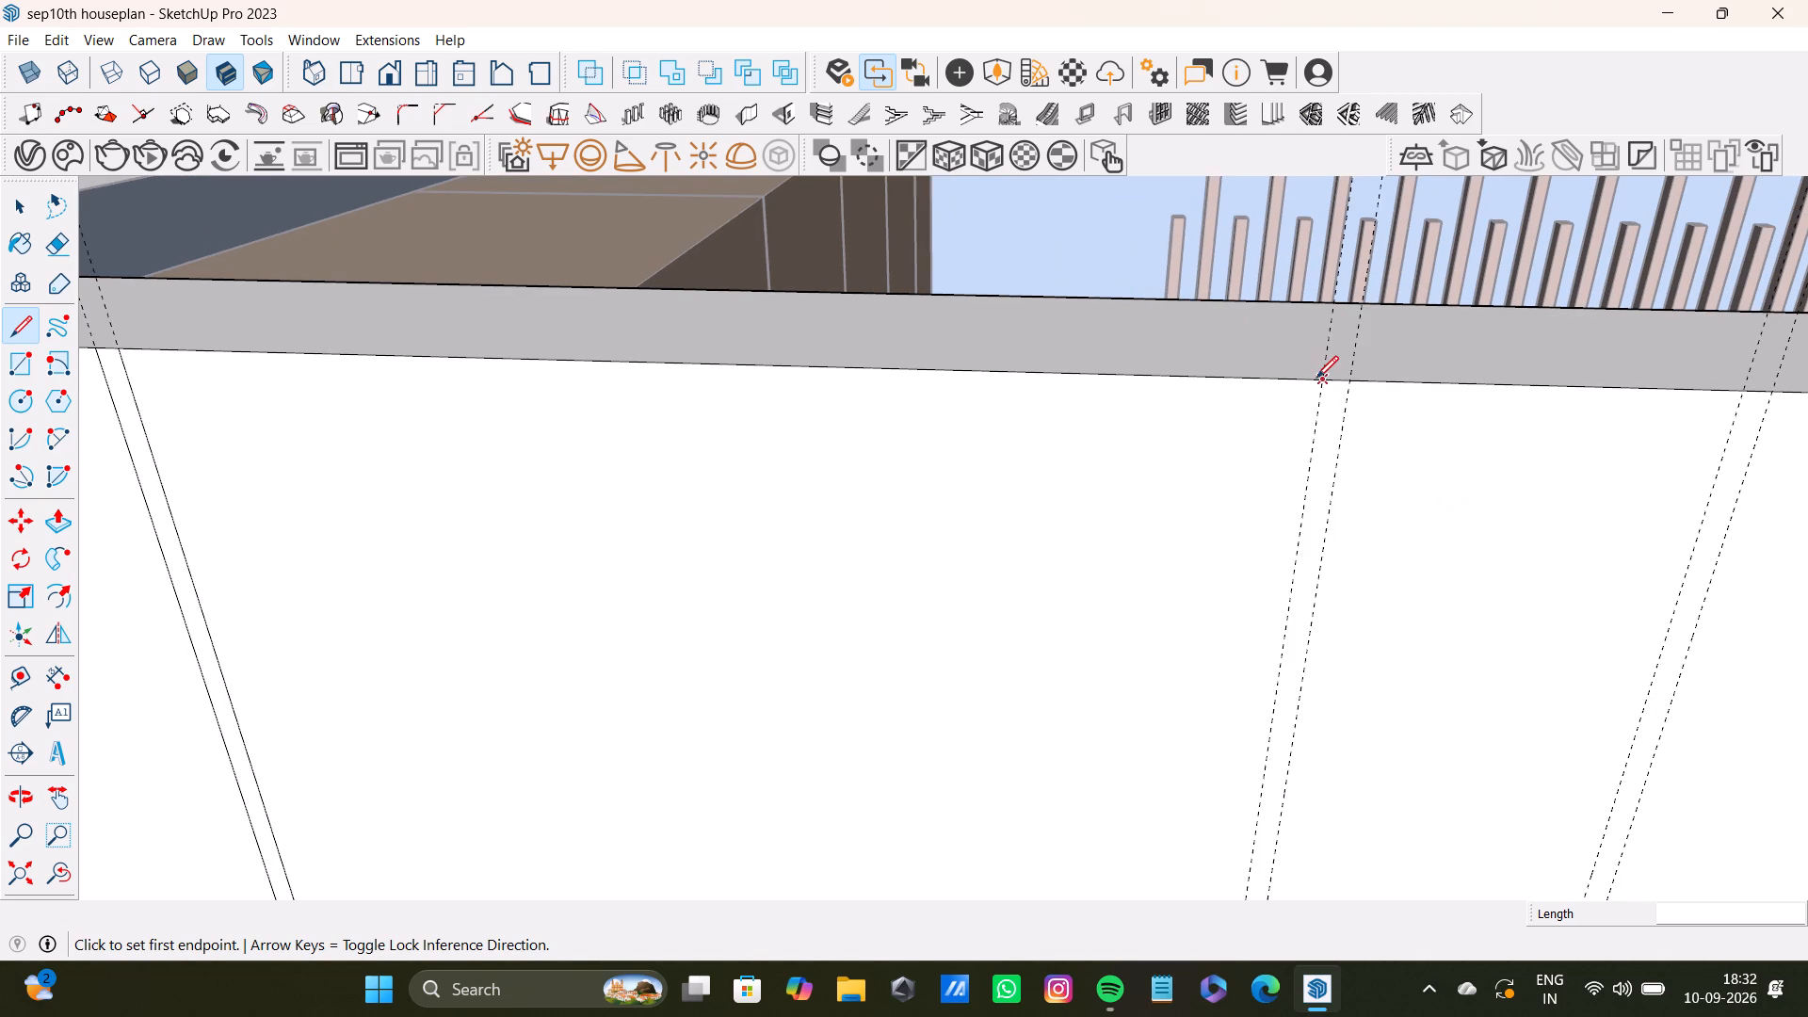
pyautogui.click(1317, 378)
pyautogui.scroll(-3, 1289, 636)
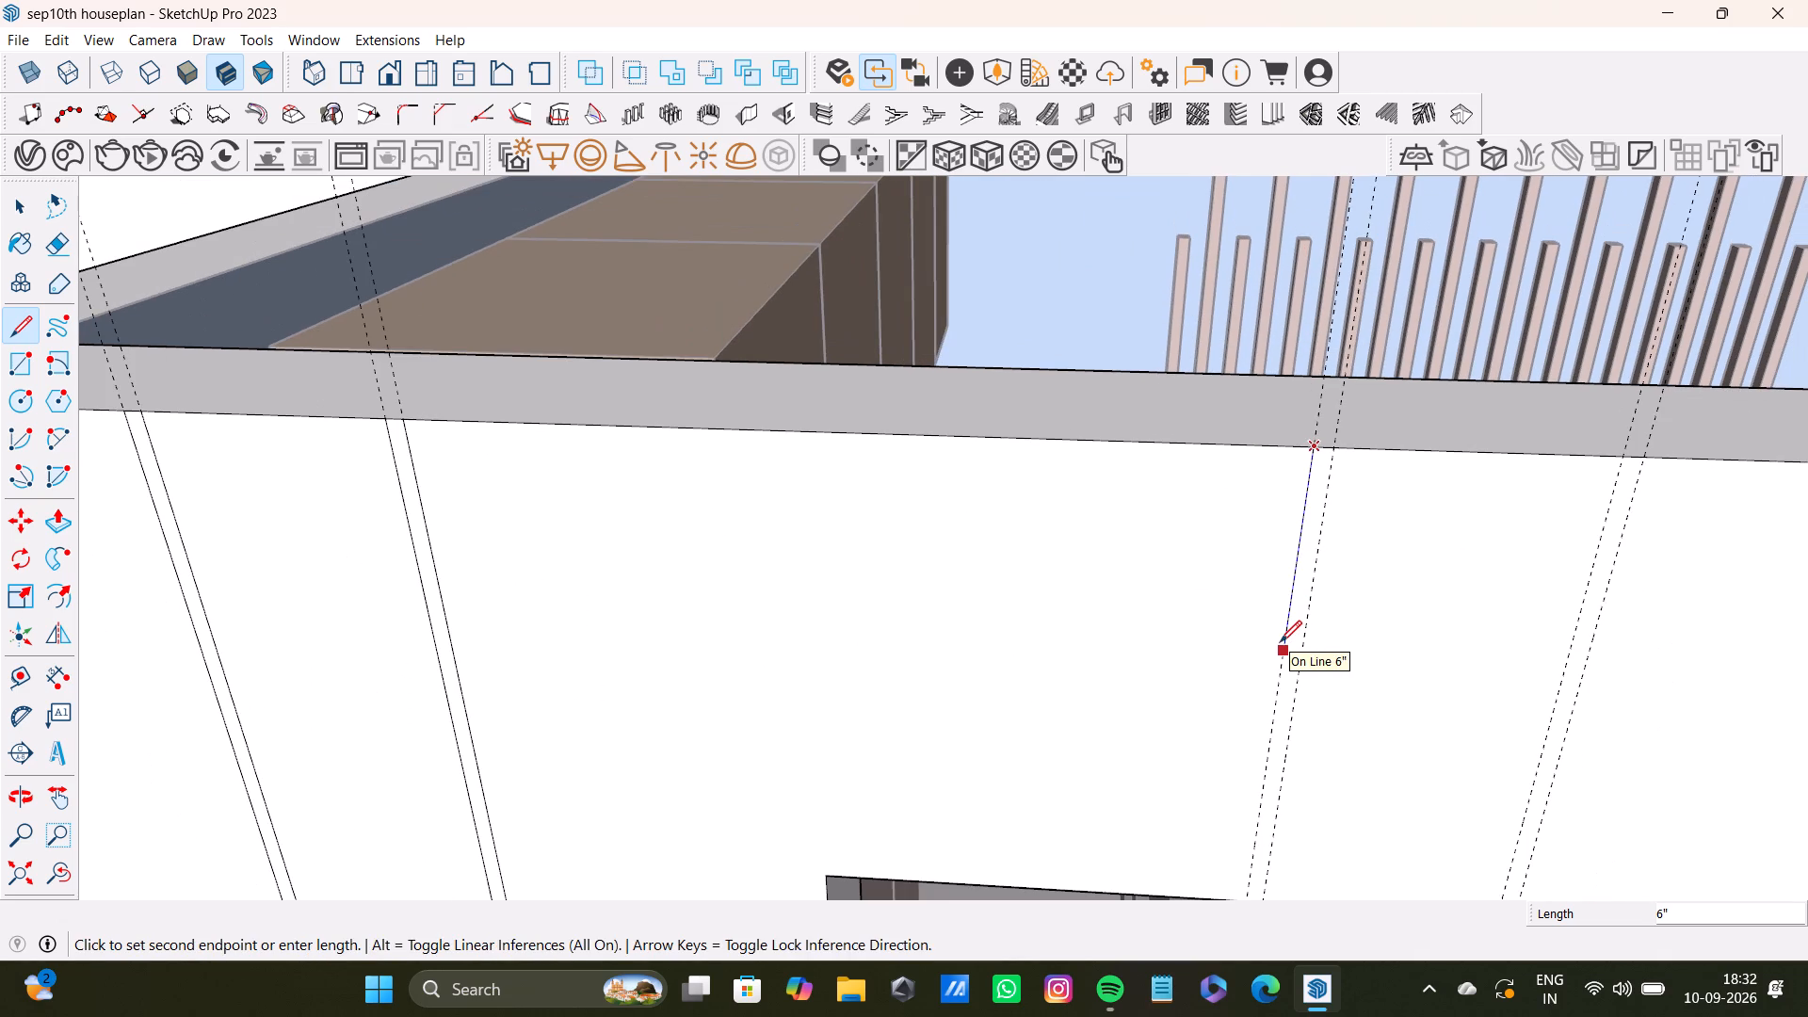
pyautogui.keyDown('shift'); pyautogui.moveTo(1280, 642); pyautogui.dragTo(1290, 428, button='middle'); pyautogui.keyUp('shift')
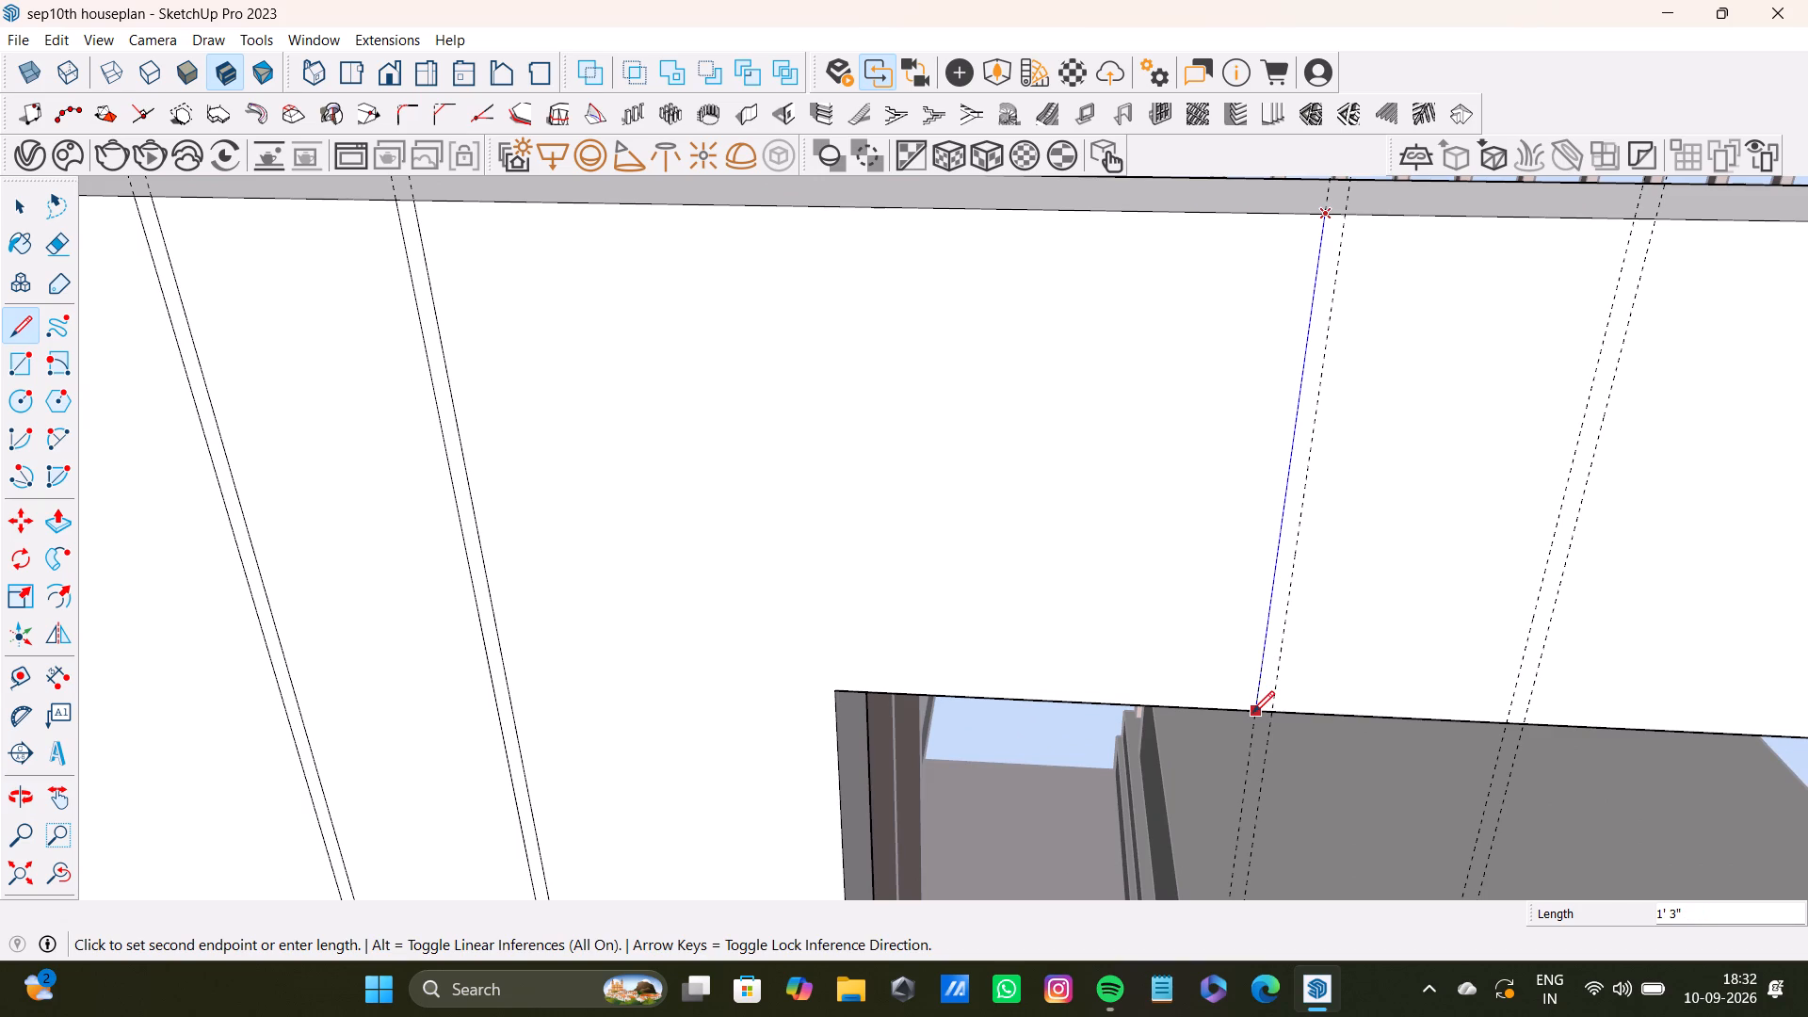
pyautogui.click(1252, 713)
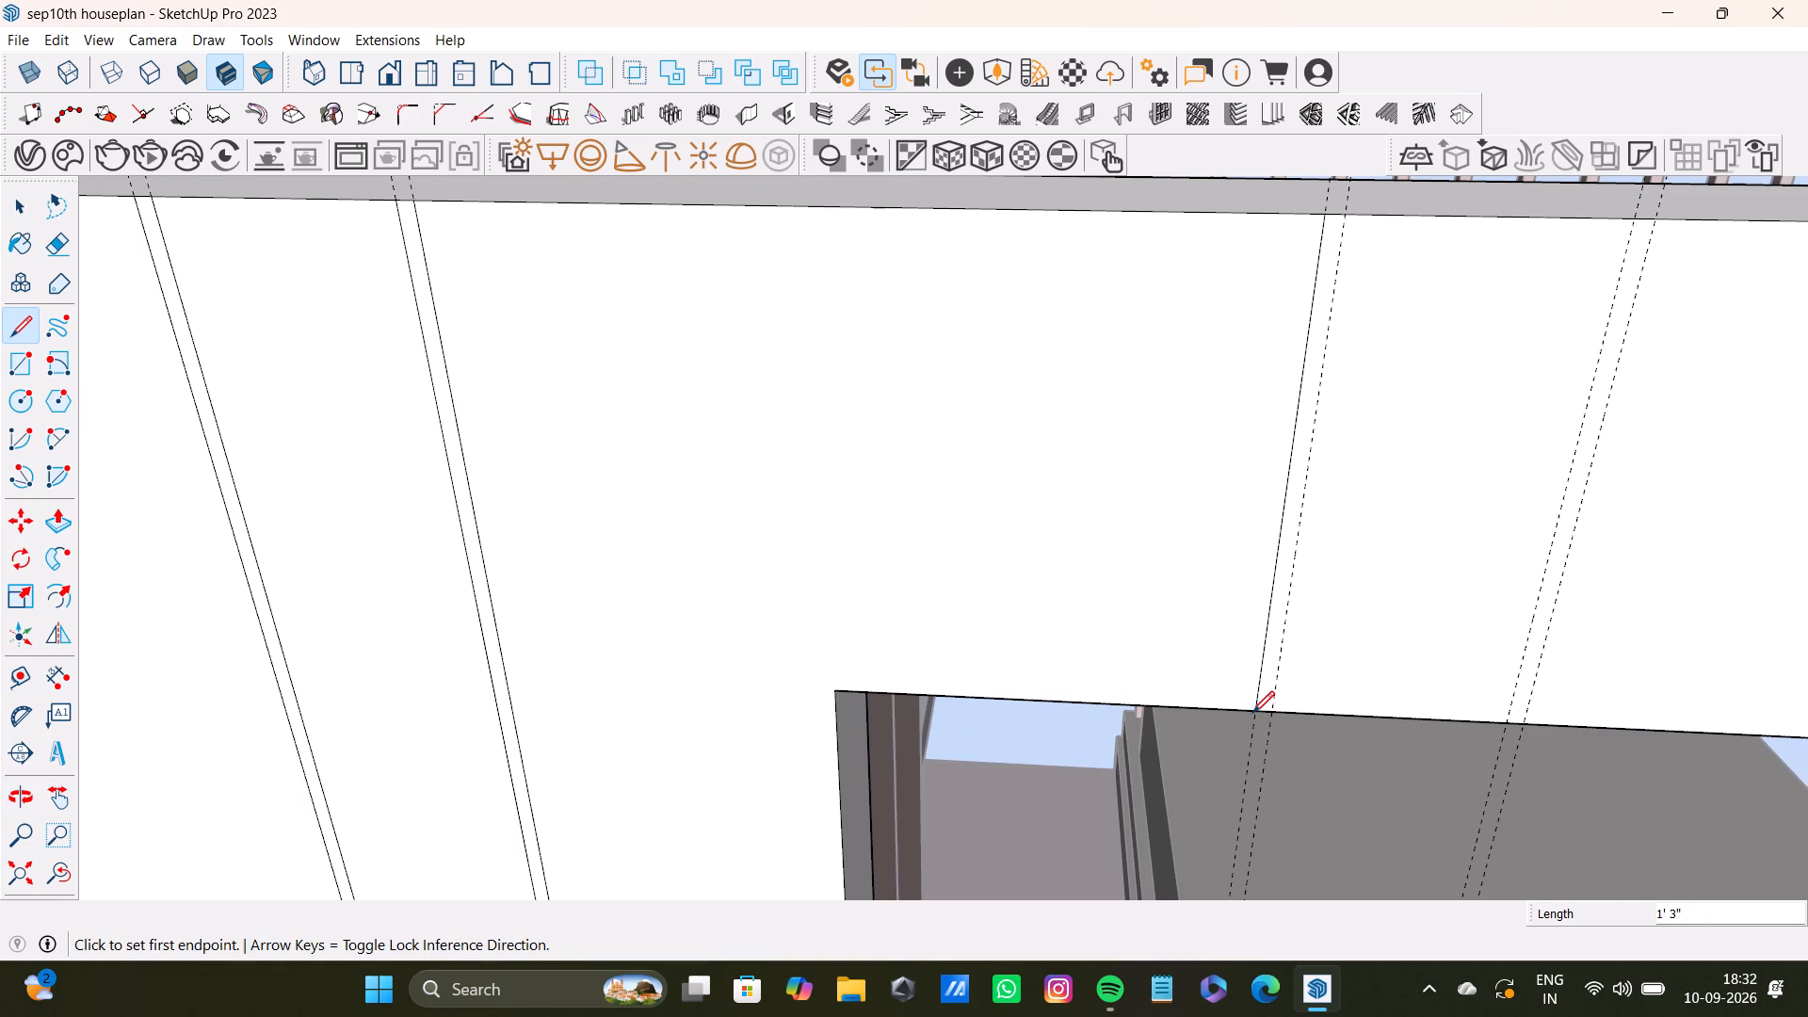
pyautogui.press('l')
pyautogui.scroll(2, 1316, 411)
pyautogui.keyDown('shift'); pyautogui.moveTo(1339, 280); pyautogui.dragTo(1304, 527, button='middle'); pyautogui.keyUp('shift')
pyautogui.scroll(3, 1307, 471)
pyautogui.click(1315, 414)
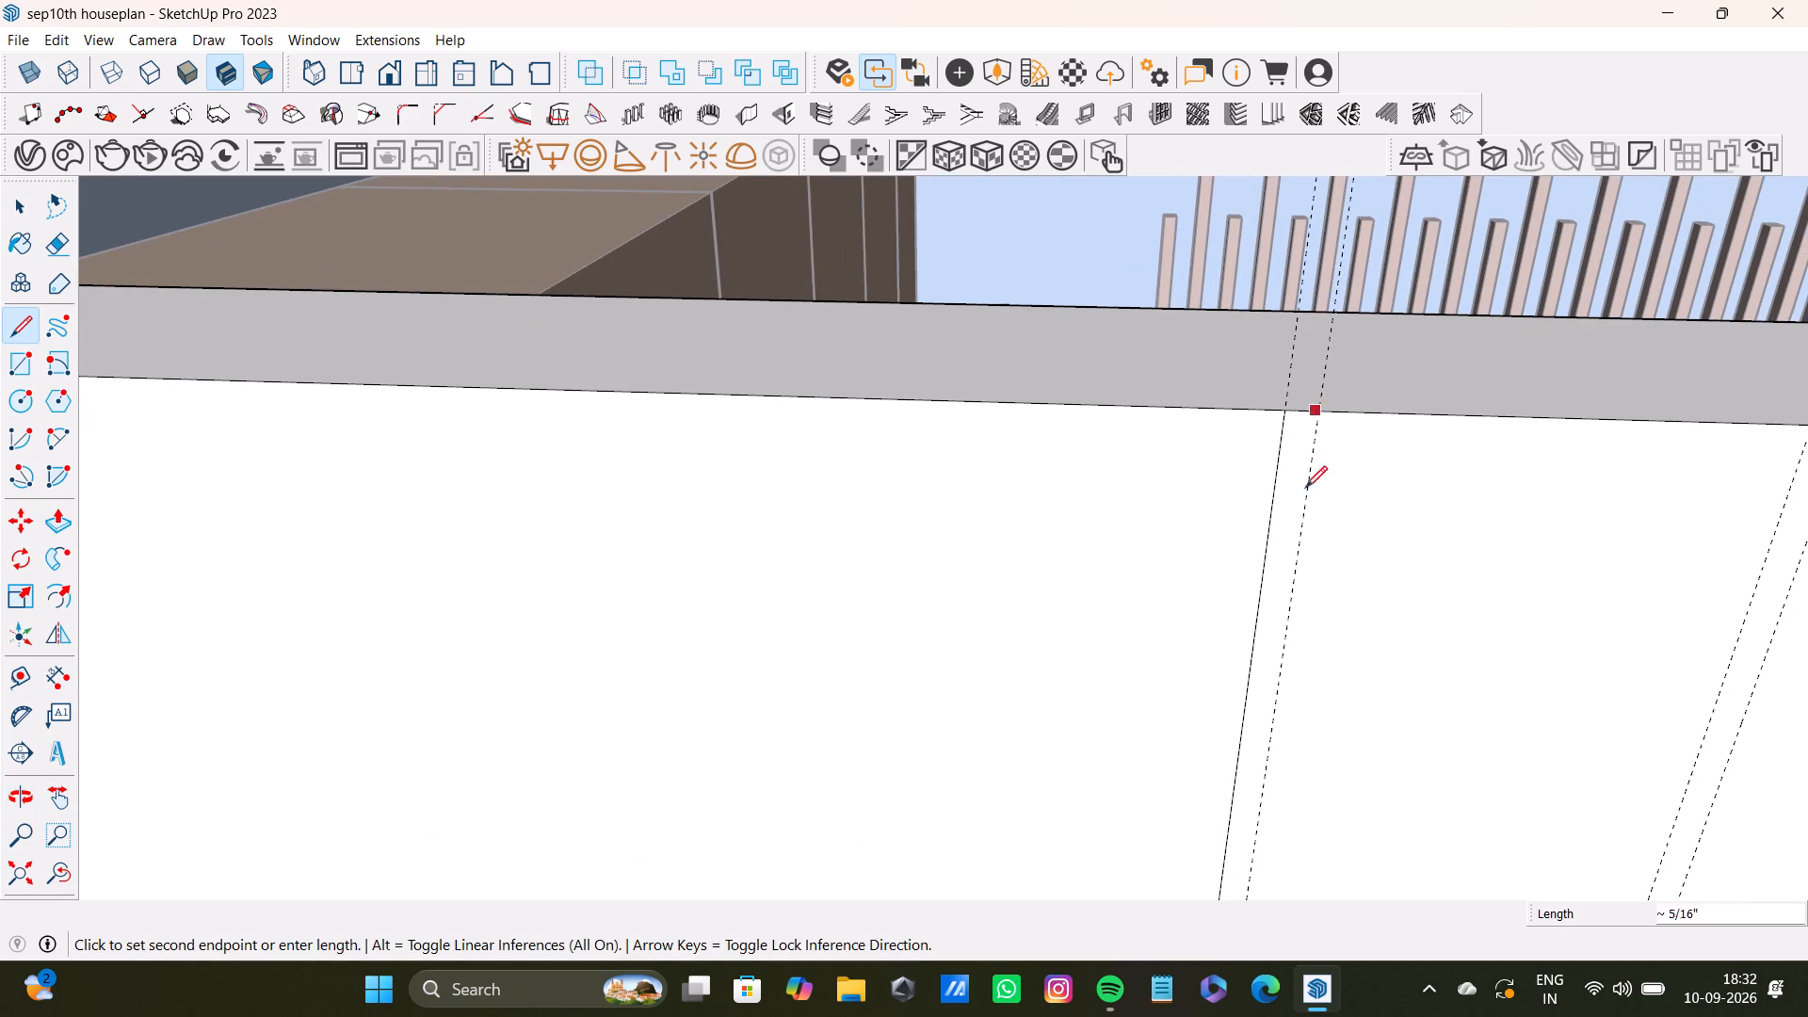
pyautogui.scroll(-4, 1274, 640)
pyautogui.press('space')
# Draw a line along the other guide of the seventh pair, from the wall's top edge to the second opening's head.
pyautogui.write('L')
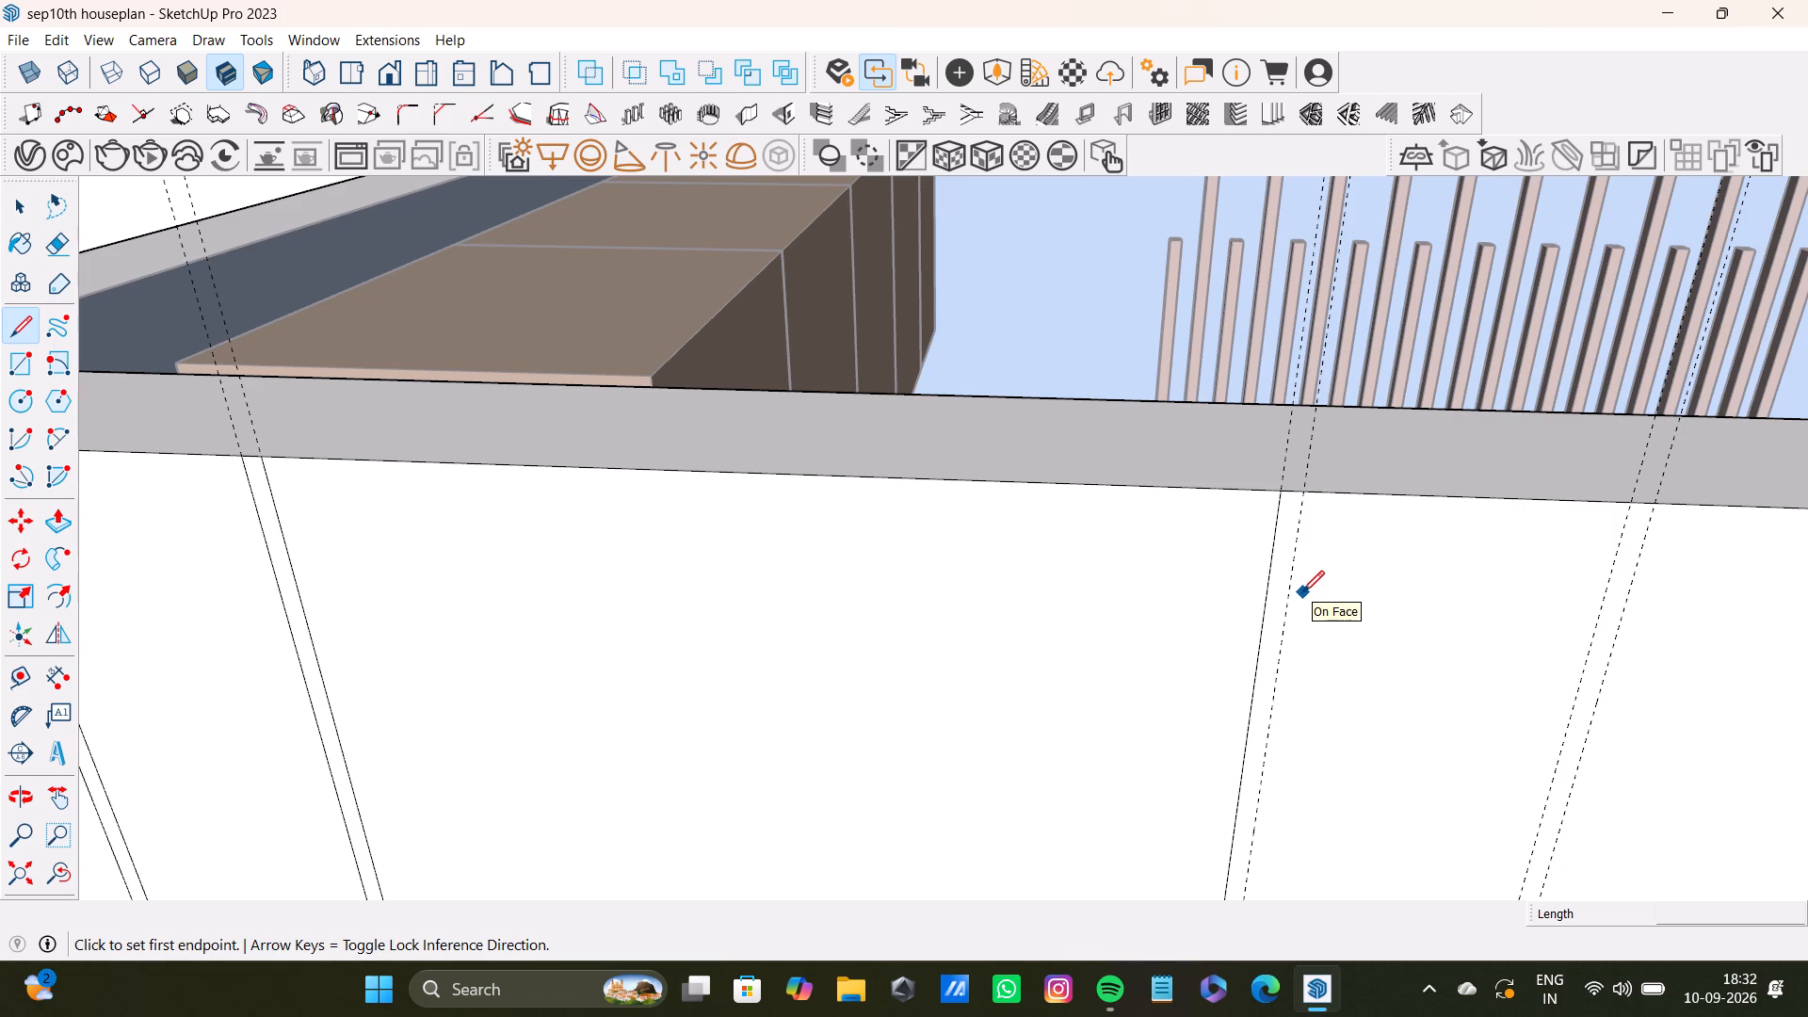
pyautogui.scroll(5, 1310, 547)
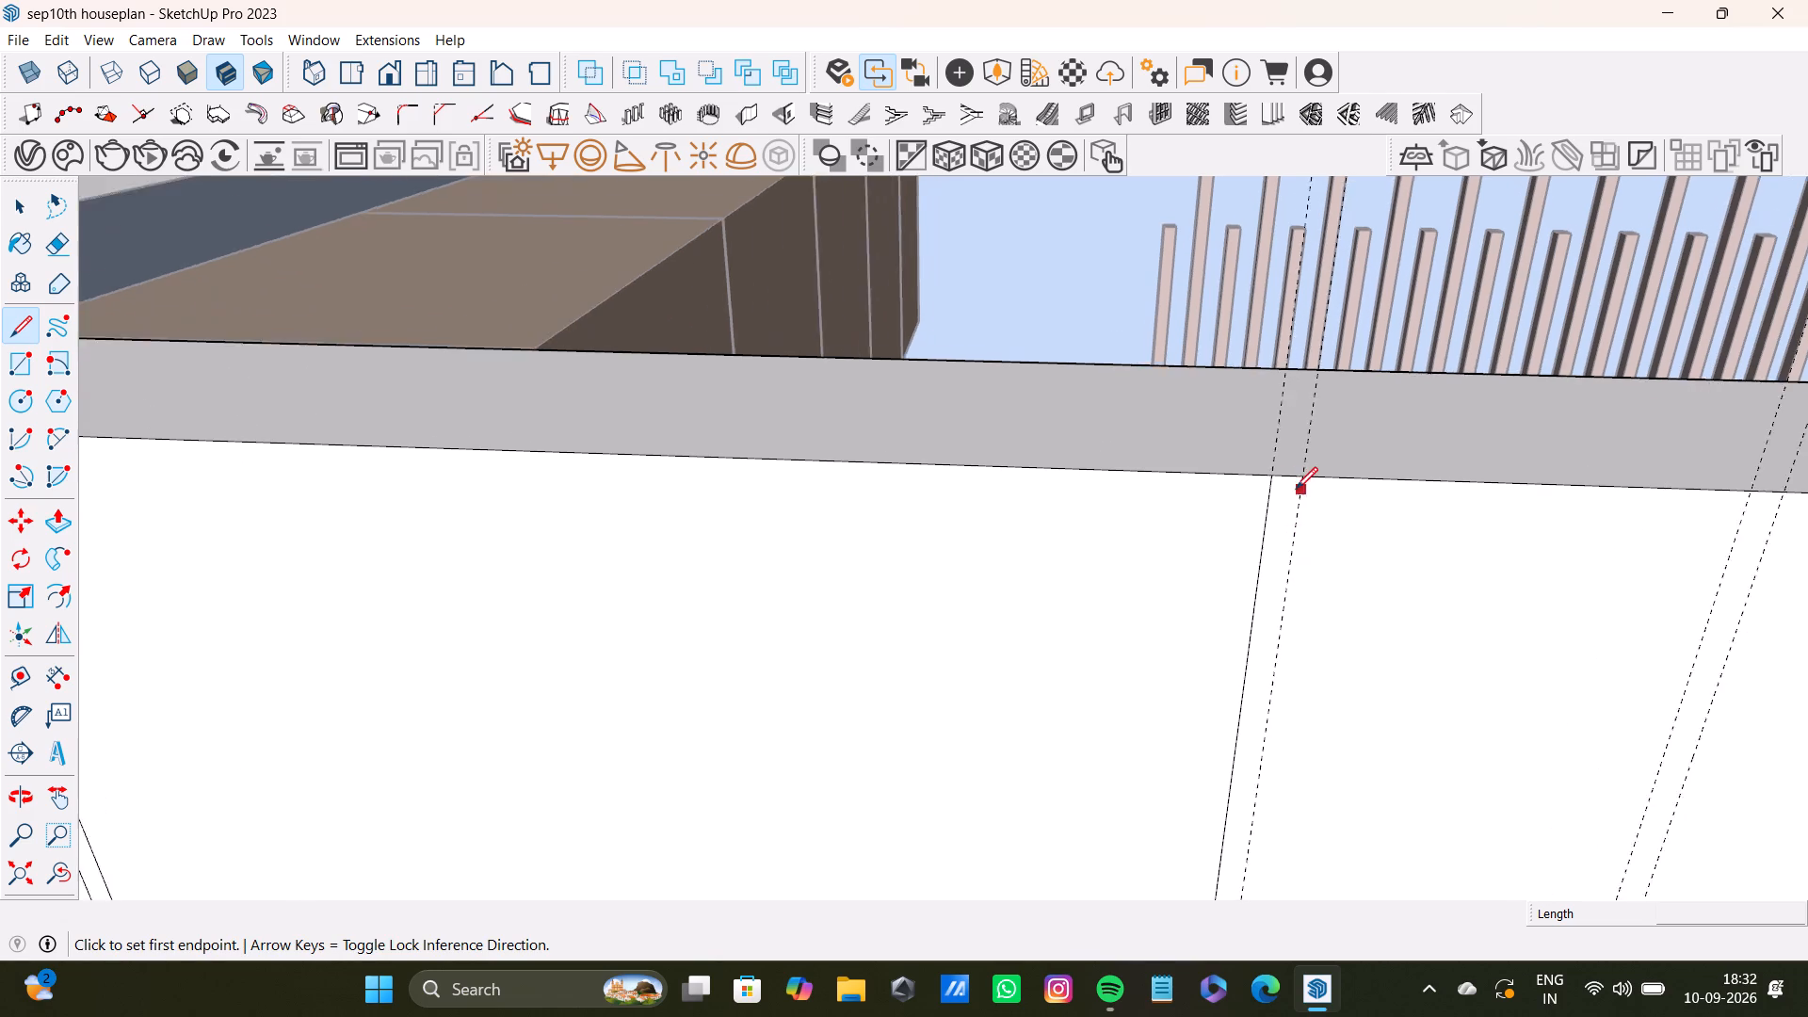
pyautogui.scroll(6, 1296, 489)
pyautogui.click(1311, 462)
pyautogui.scroll(-5, 1293, 563)
pyautogui.keyDown('shift'); pyautogui.moveTo(1272, 681); pyautogui.dragTo(1275, 422, button='middle'); pyautogui.keyUp('shift')
pyautogui.scroll(-4, 1280, 578)
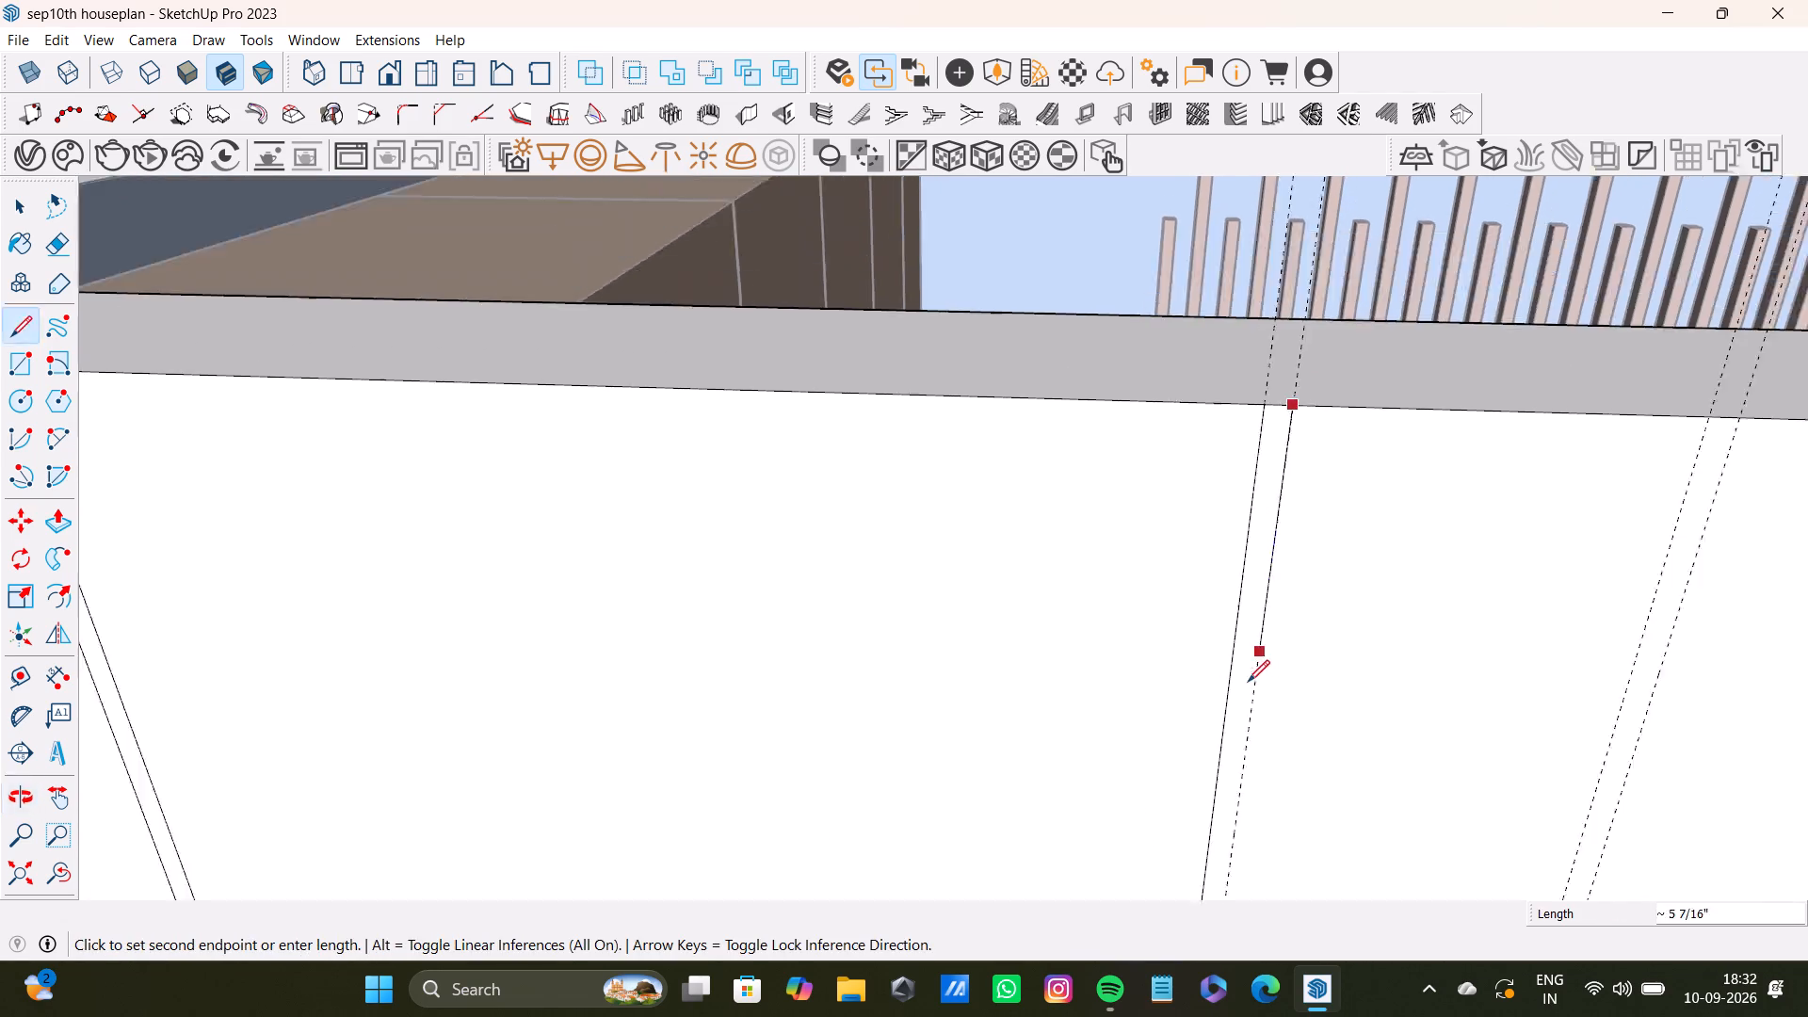
pyautogui.moveTo(1246, 684); pyautogui.dragTo(1275, 349, button='middle')
pyautogui.scroll(-3, 1267, 673)
pyautogui.click(1239, 740)
# Draw a 1' 3" line along the first guide of the eighth pair, from the wall's top edge to the second opening's head.
pyautogui.scroll(-5, 1307, 667)
pyautogui.keyDown('shift'); pyautogui.moveTo(1455, 578); pyautogui.dragTo(1264, 658, button='middle'); pyautogui.keyUp('shift')
pyautogui.scroll(10, 1357, 509)
pyautogui.click(1269, 487)
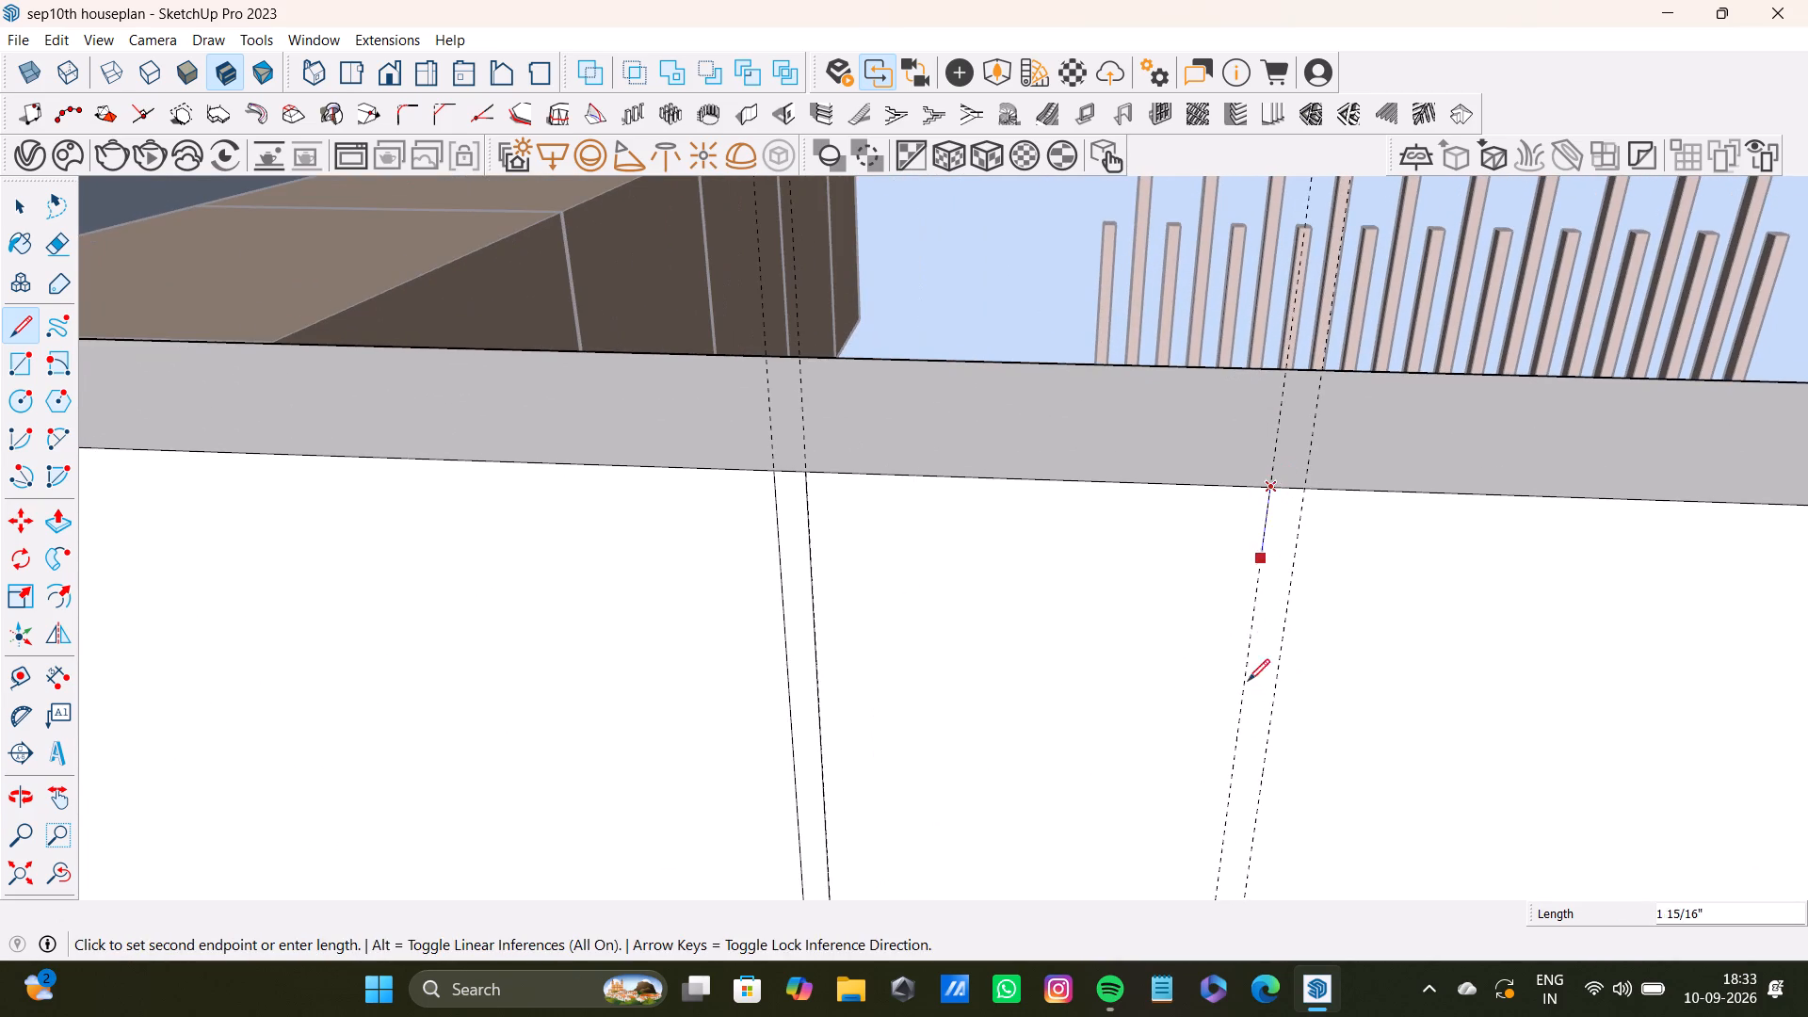
pyautogui.scroll(-4, 1244, 728)
pyautogui.moveTo(1231, 747); pyautogui.dragTo(1275, 493, button='middle')
pyautogui.scroll(-2, 1278, 720)
pyautogui.moveTo(1257, 735); pyautogui.dragTo(1265, 596, button='middle')
pyautogui.scroll(3, 1247, 695)
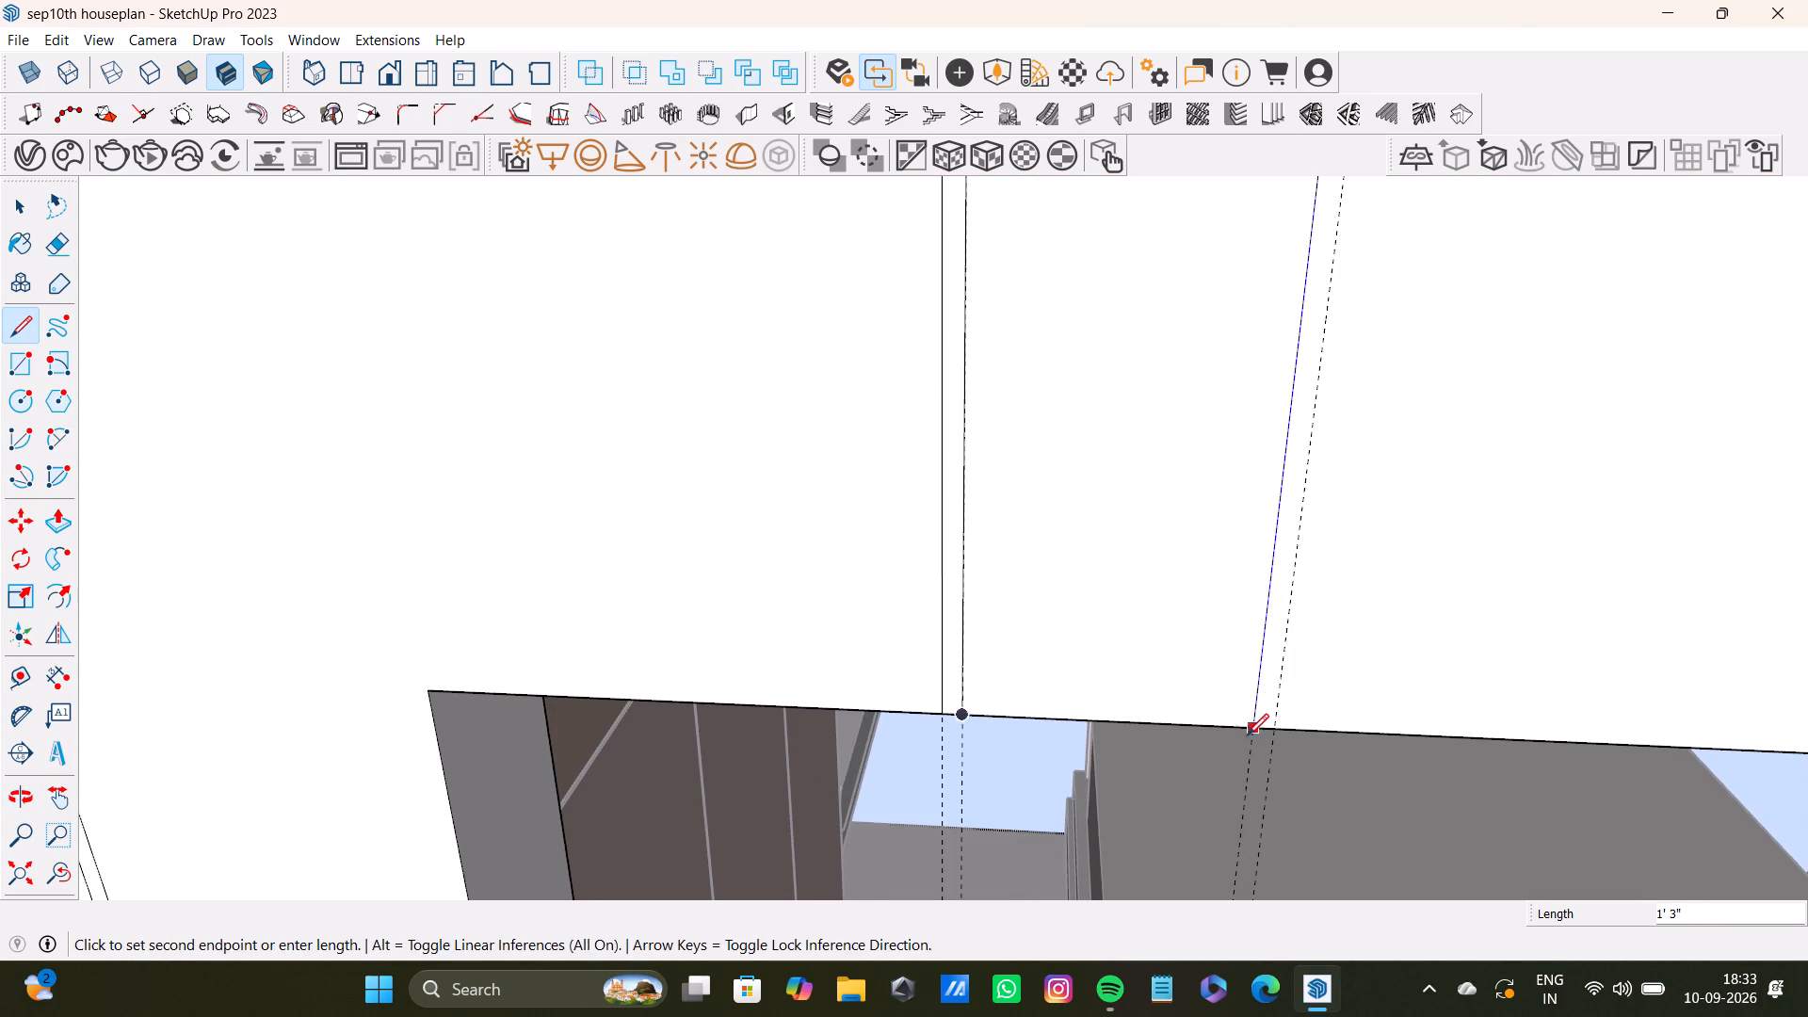
pyautogui.click(1247, 735)
# Draw a 1' 3" line along the other guide of the eighth pair, from the wall's top edge to the opening's head.
pyautogui.scroll(-4, 1324, 437)
pyautogui.keyDown('shift'); pyautogui.moveTo(1307, 359); pyautogui.dragTo(1273, 541, button='middle'); pyautogui.keyUp('shift')
pyautogui.scroll(7, 1290, 462)
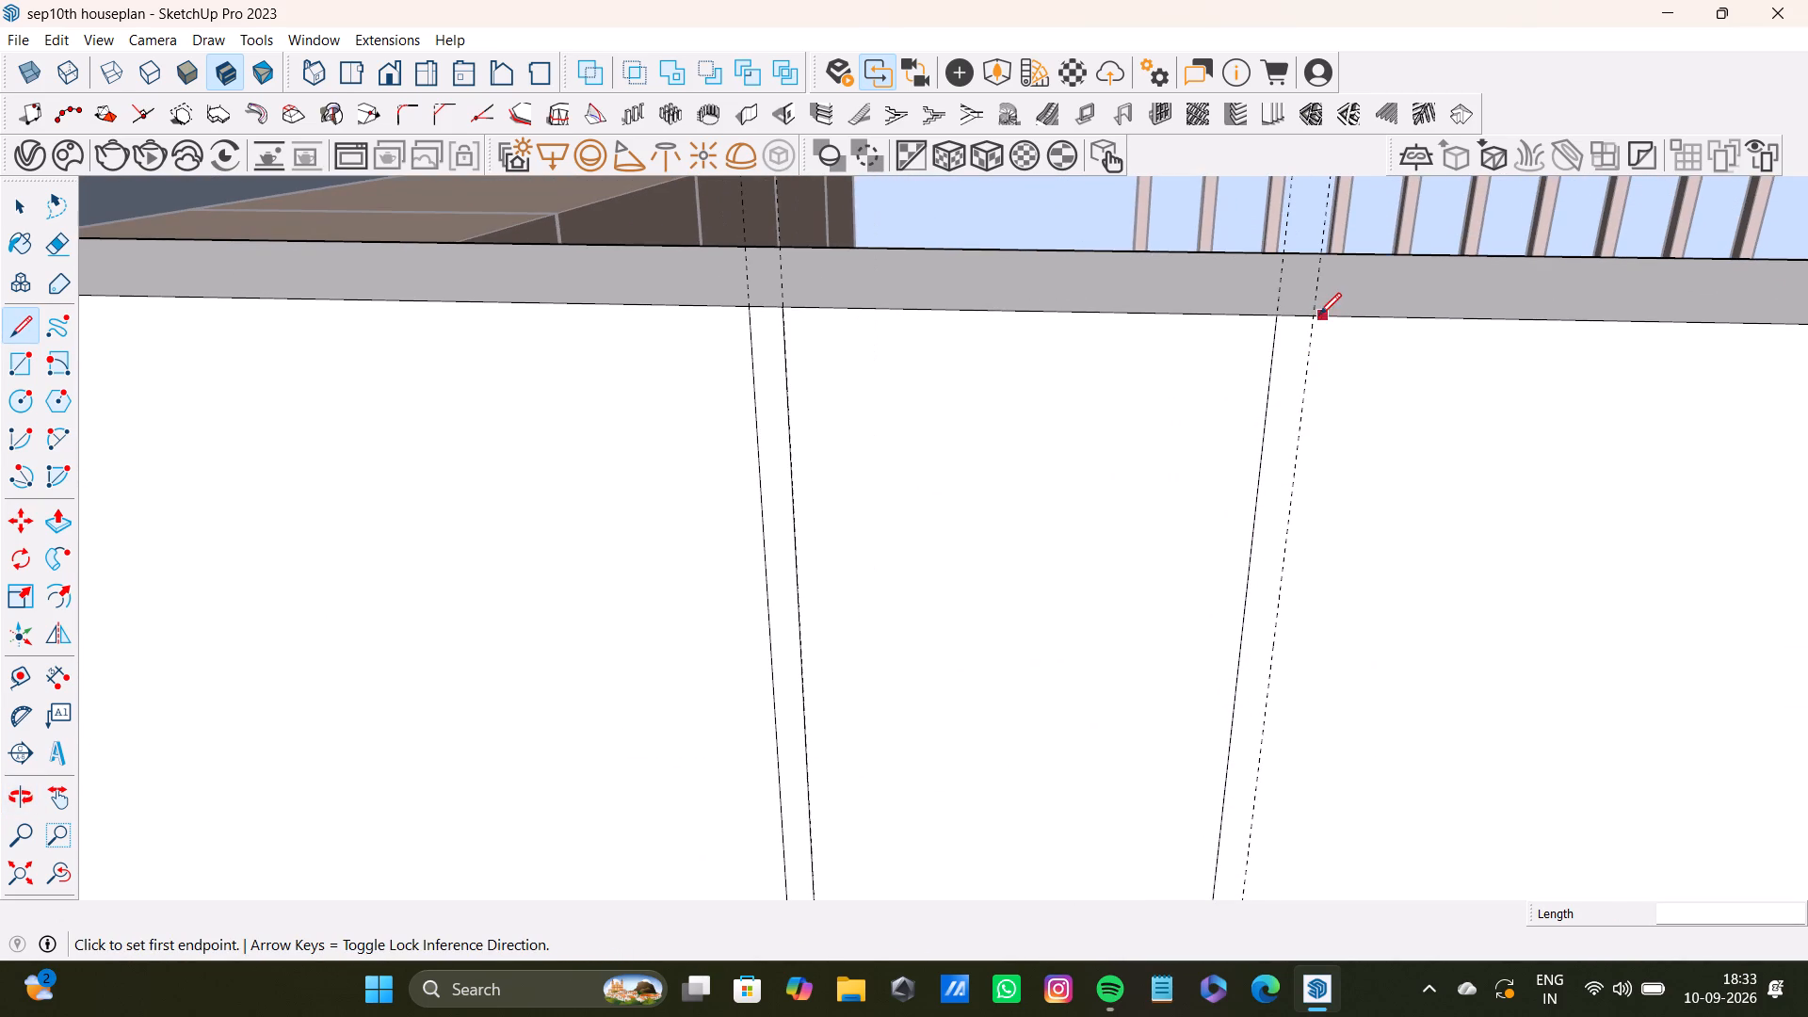
pyautogui.click(1316, 315)
pyautogui.scroll(-3, 1297, 610)
pyautogui.keyDown('shift'); pyautogui.moveTo(1284, 670); pyautogui.dragTo(1283, 381, button='middle'); pyautogui.keyUp('shift')
pyautogui.scroll(2, 1277, 570)
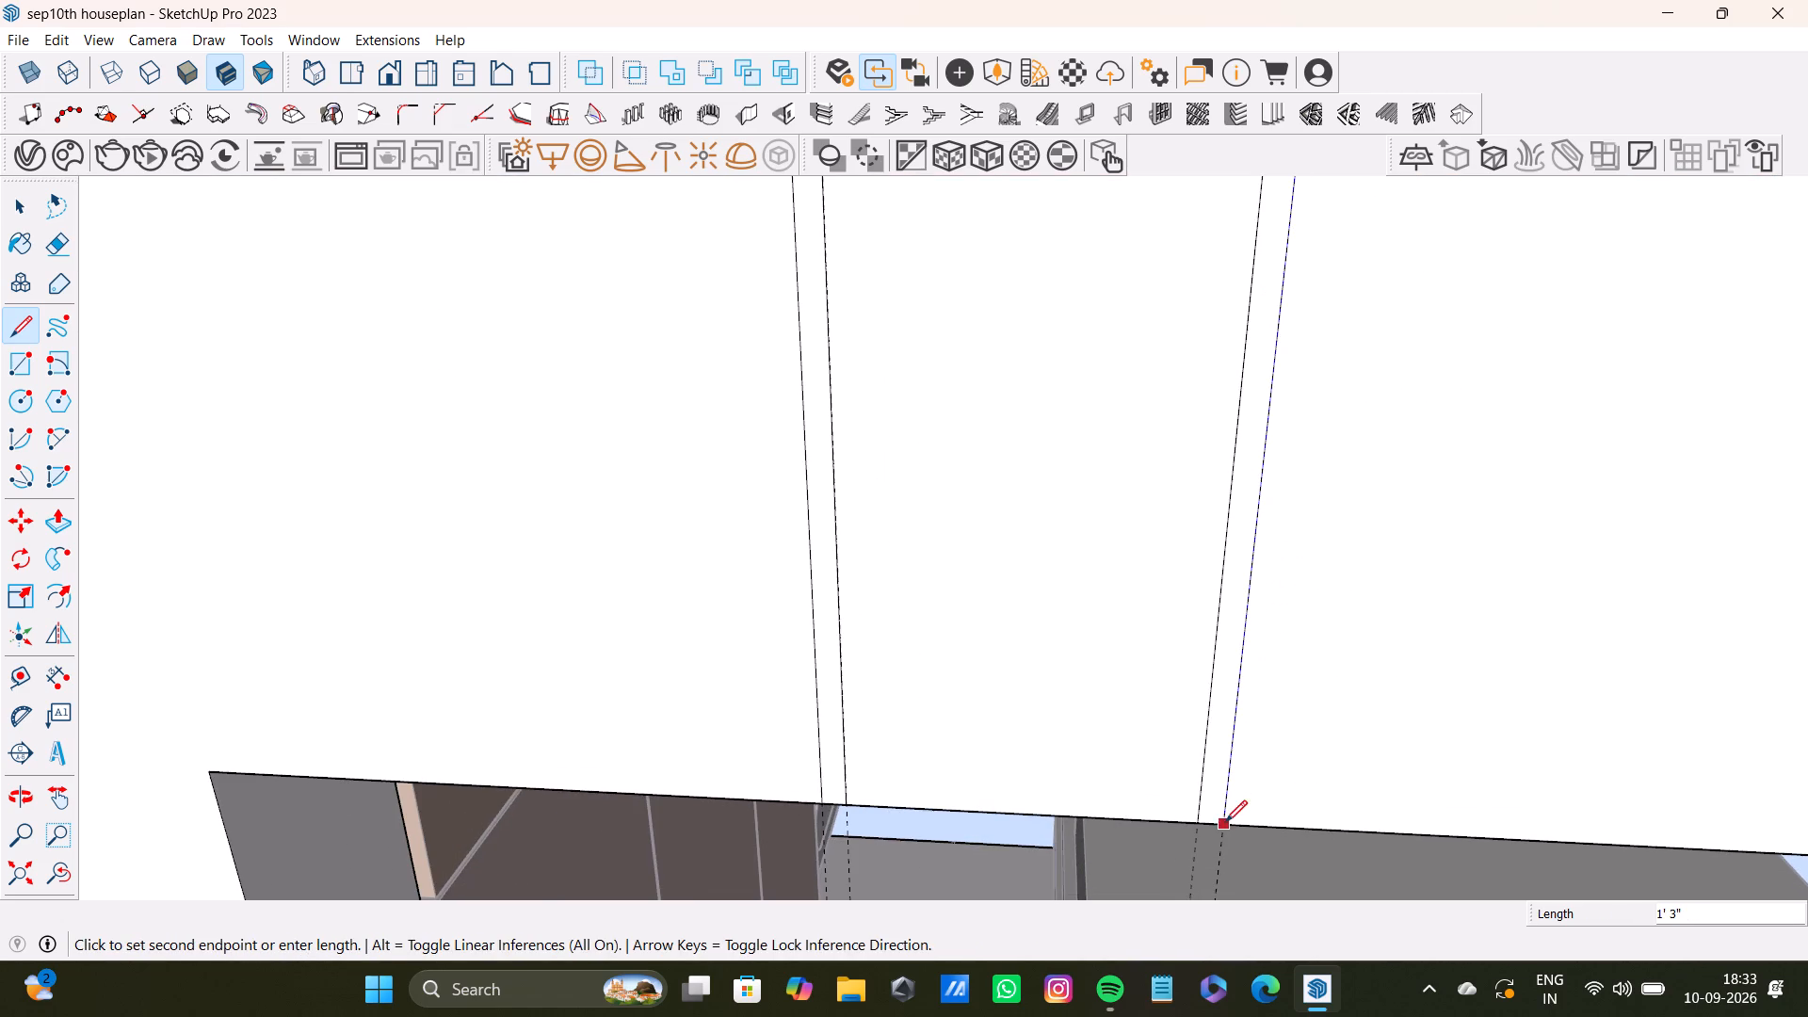
pyautogui.click(1225, 827)
# Draw a line along the first guide of the ninth pair, just past the second opening, from the wall's top edge to its base.
pyautogui.scroll(-14, 1237, 788)
pyautogui.keyDown('shift'); pyautogui.moveTo(1402, 648); pyautogui.dragTo(1053, 615, button='middle'); pyautogui.keyUp('shift')
pyautogui.scroll(5, 1353, 527)
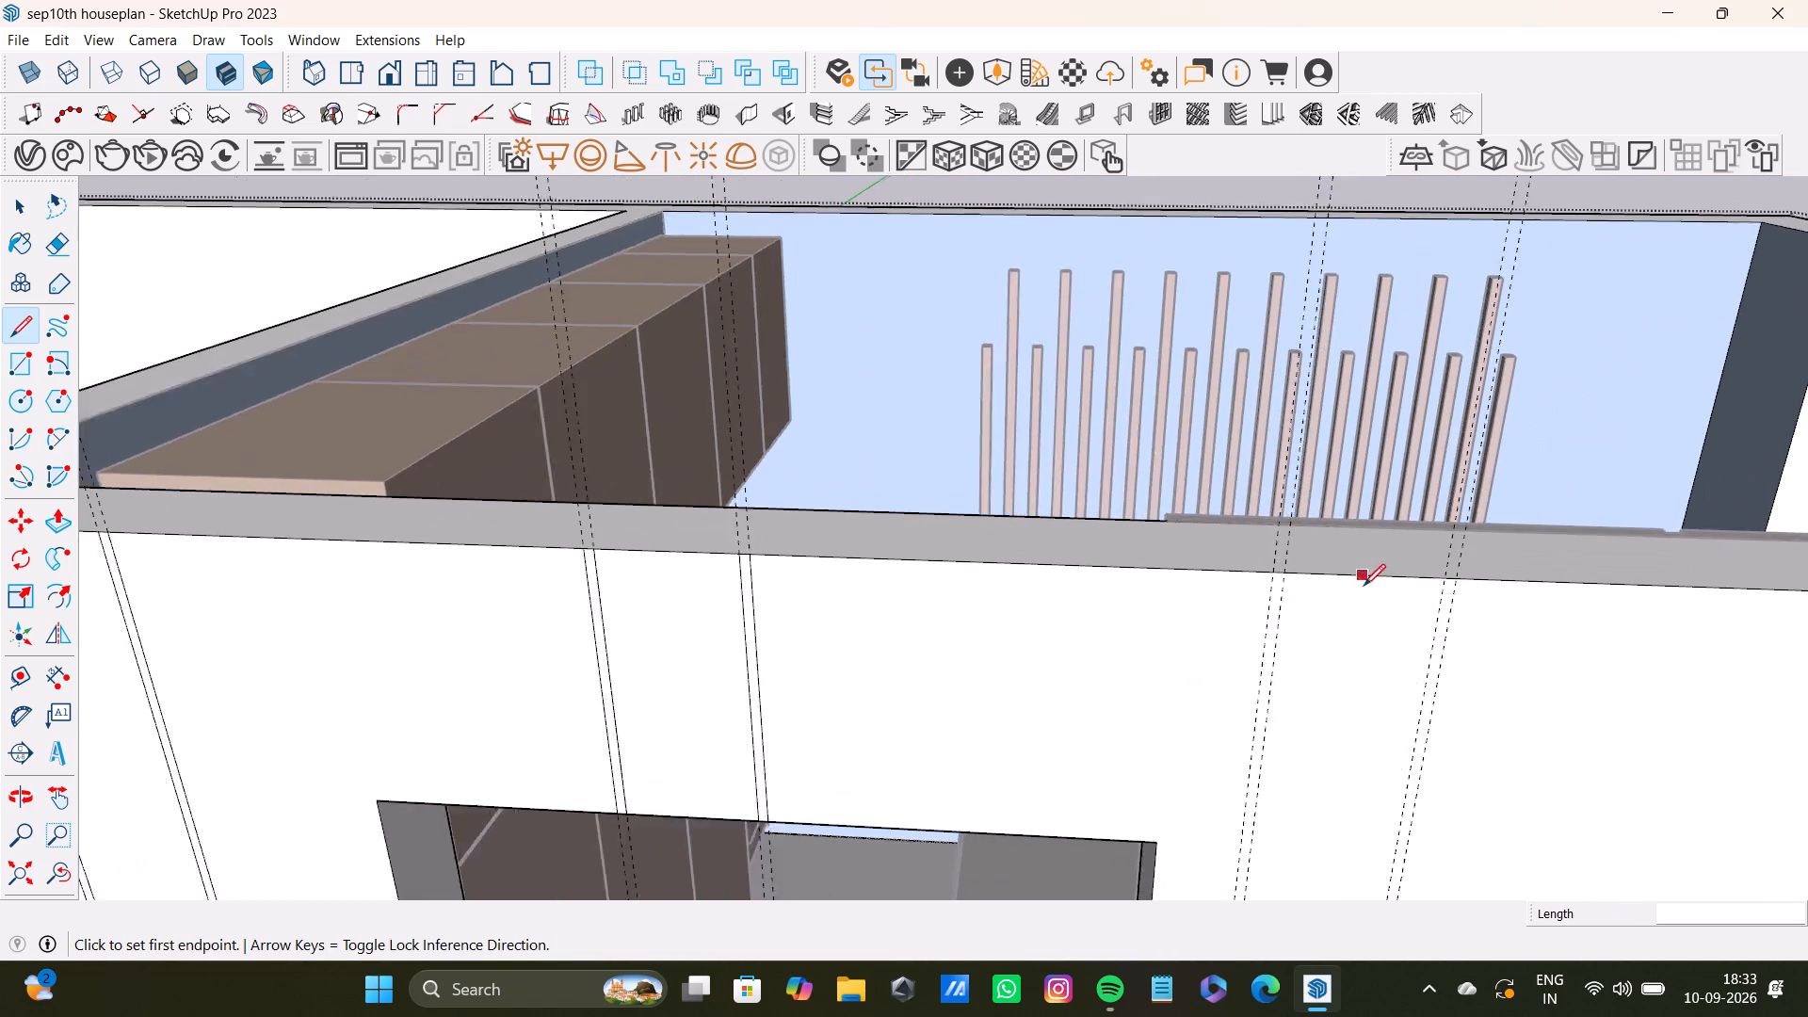
pyautogui.scroll(5, 1364, 586)
pyautogui.click(1221, 558)
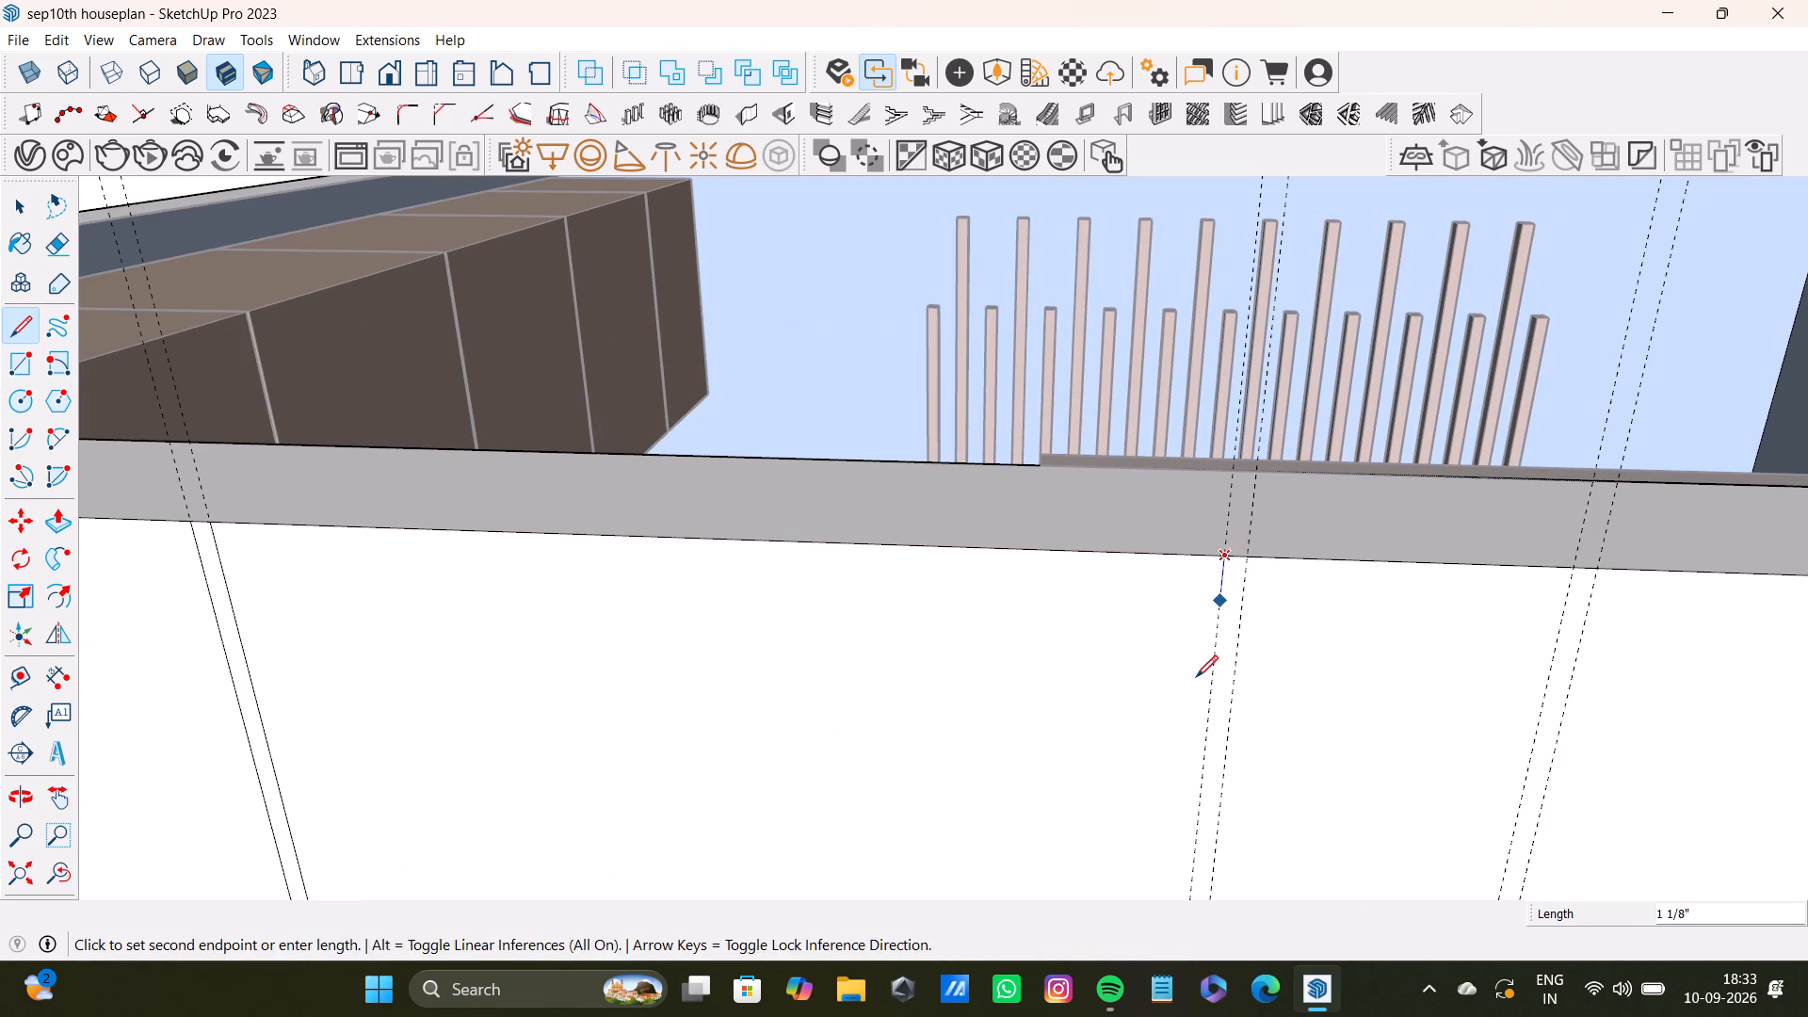
pyautogui.scroll(-5, 1196, 681)
pyautogui.keyDown('shift'); pyautogui.moveTo(1196, 711); pyautogui.dragTo(1219, 452, button='middle'); pyautogui.keyUp('shift')
pyautogui.keyDown('shift'); pyautogui.scroll(1, 1226, 419); pyautogui.keyUp('shift')
pyautogui.scroll(-4, 1222, 526)
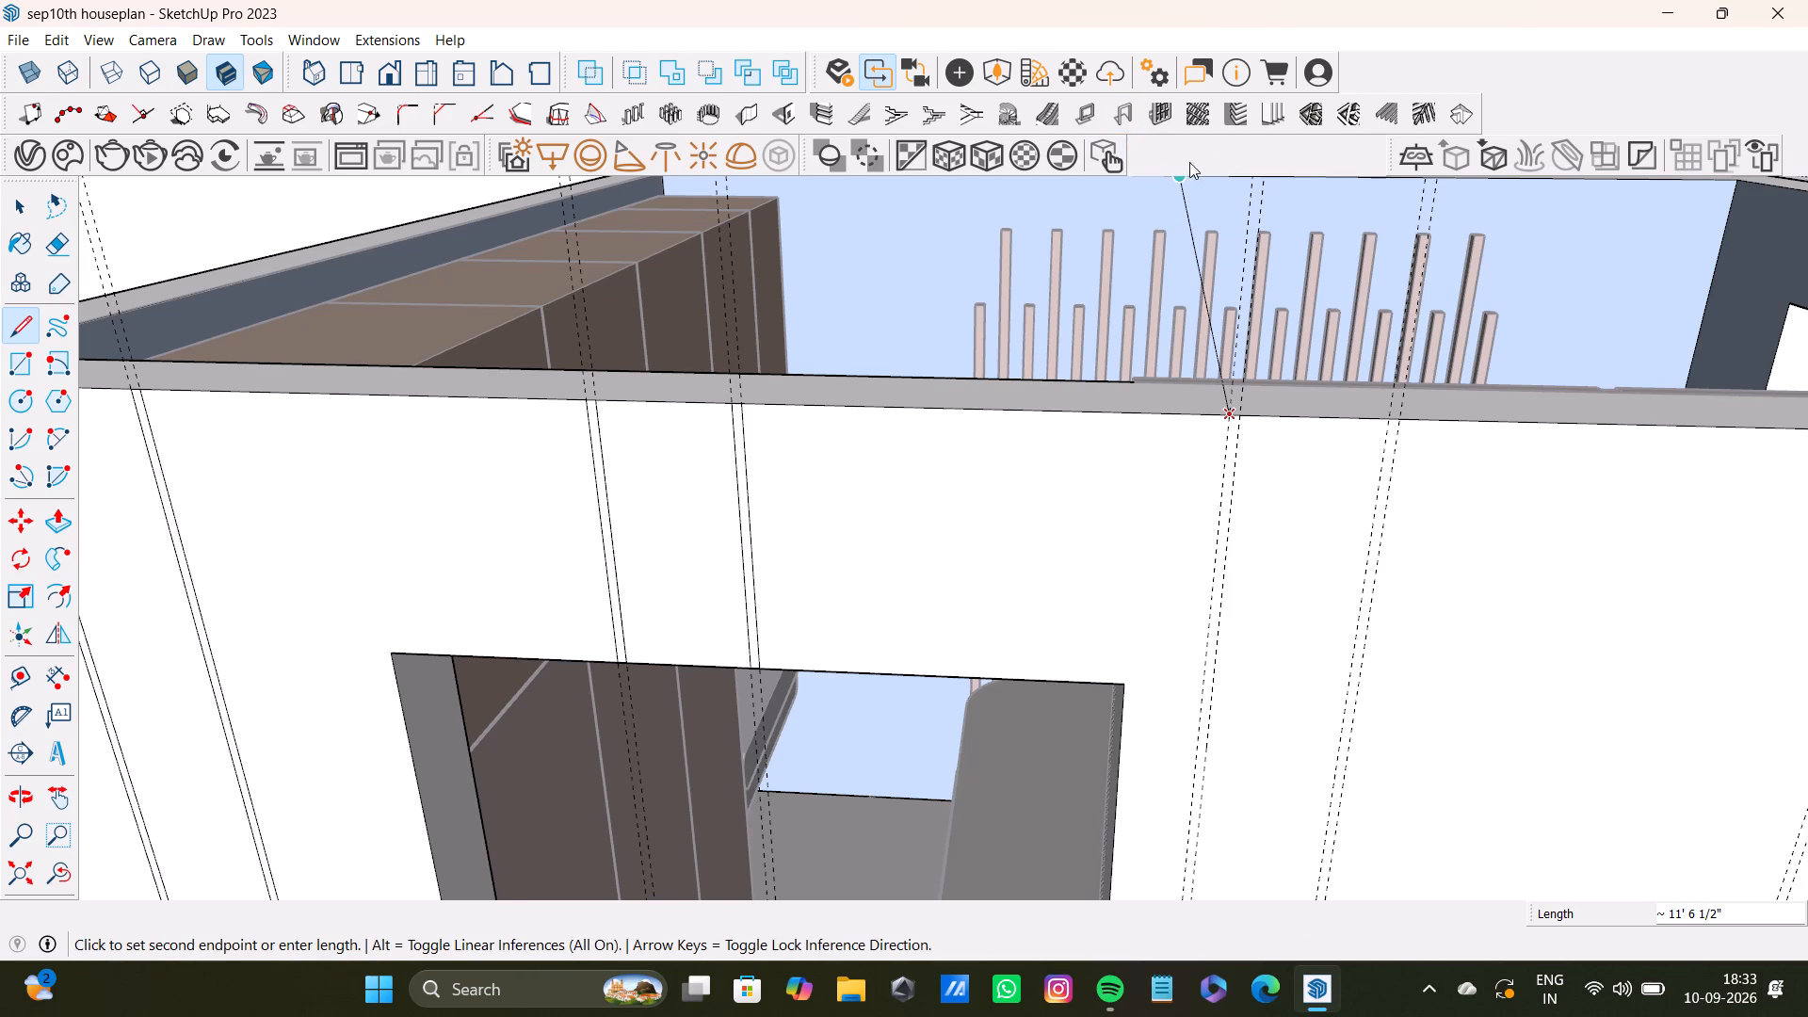
pyautogui.scroll(-3, 1280, 305)
pyautogui.keyDown('shift'); pyautogui.moveTo(1335, 444); pyautogui.dragTo(1280, 258, button='middle'); pyautogui.keyUp('shift')
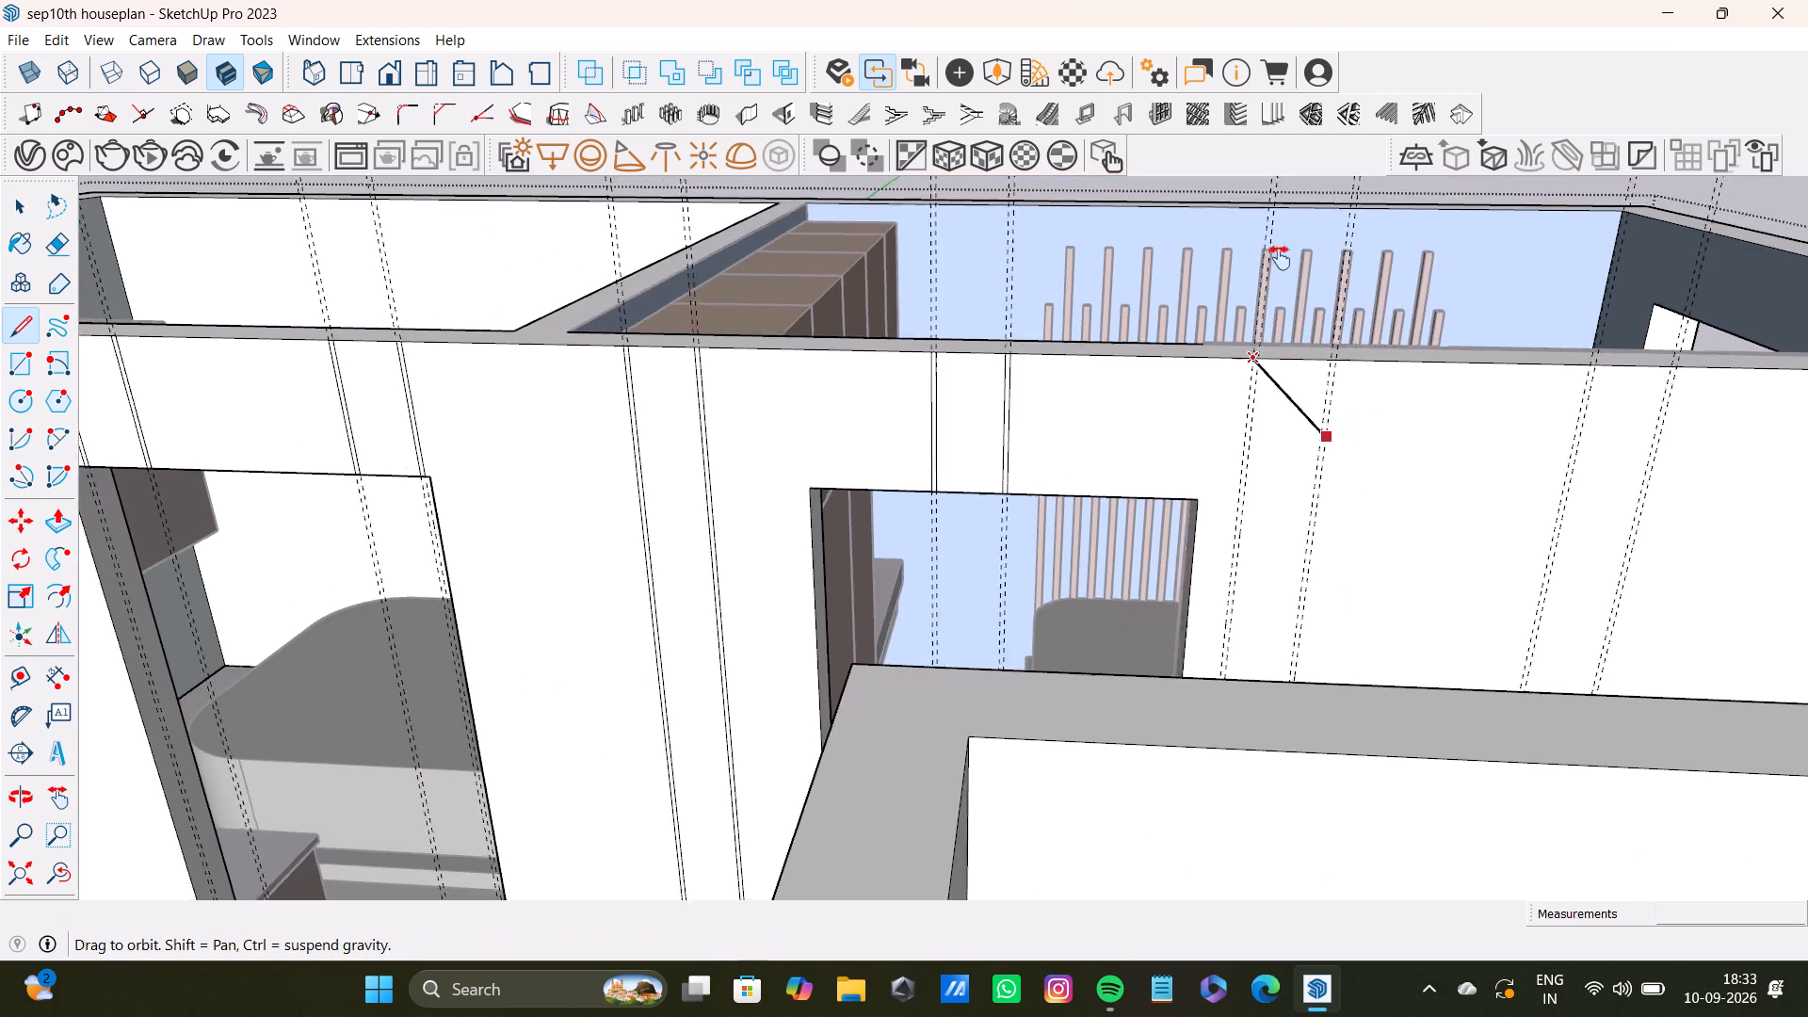
pyautogui.keyDown('shift'); pyautogui.moveTo(1280, 258); pyautogui.dragTo(1250, 87, button='middle'); pyautogui.keyUp('shift')
pyautogui.scroll(3, 1189, 221)
pyautogui.click(53, 869)
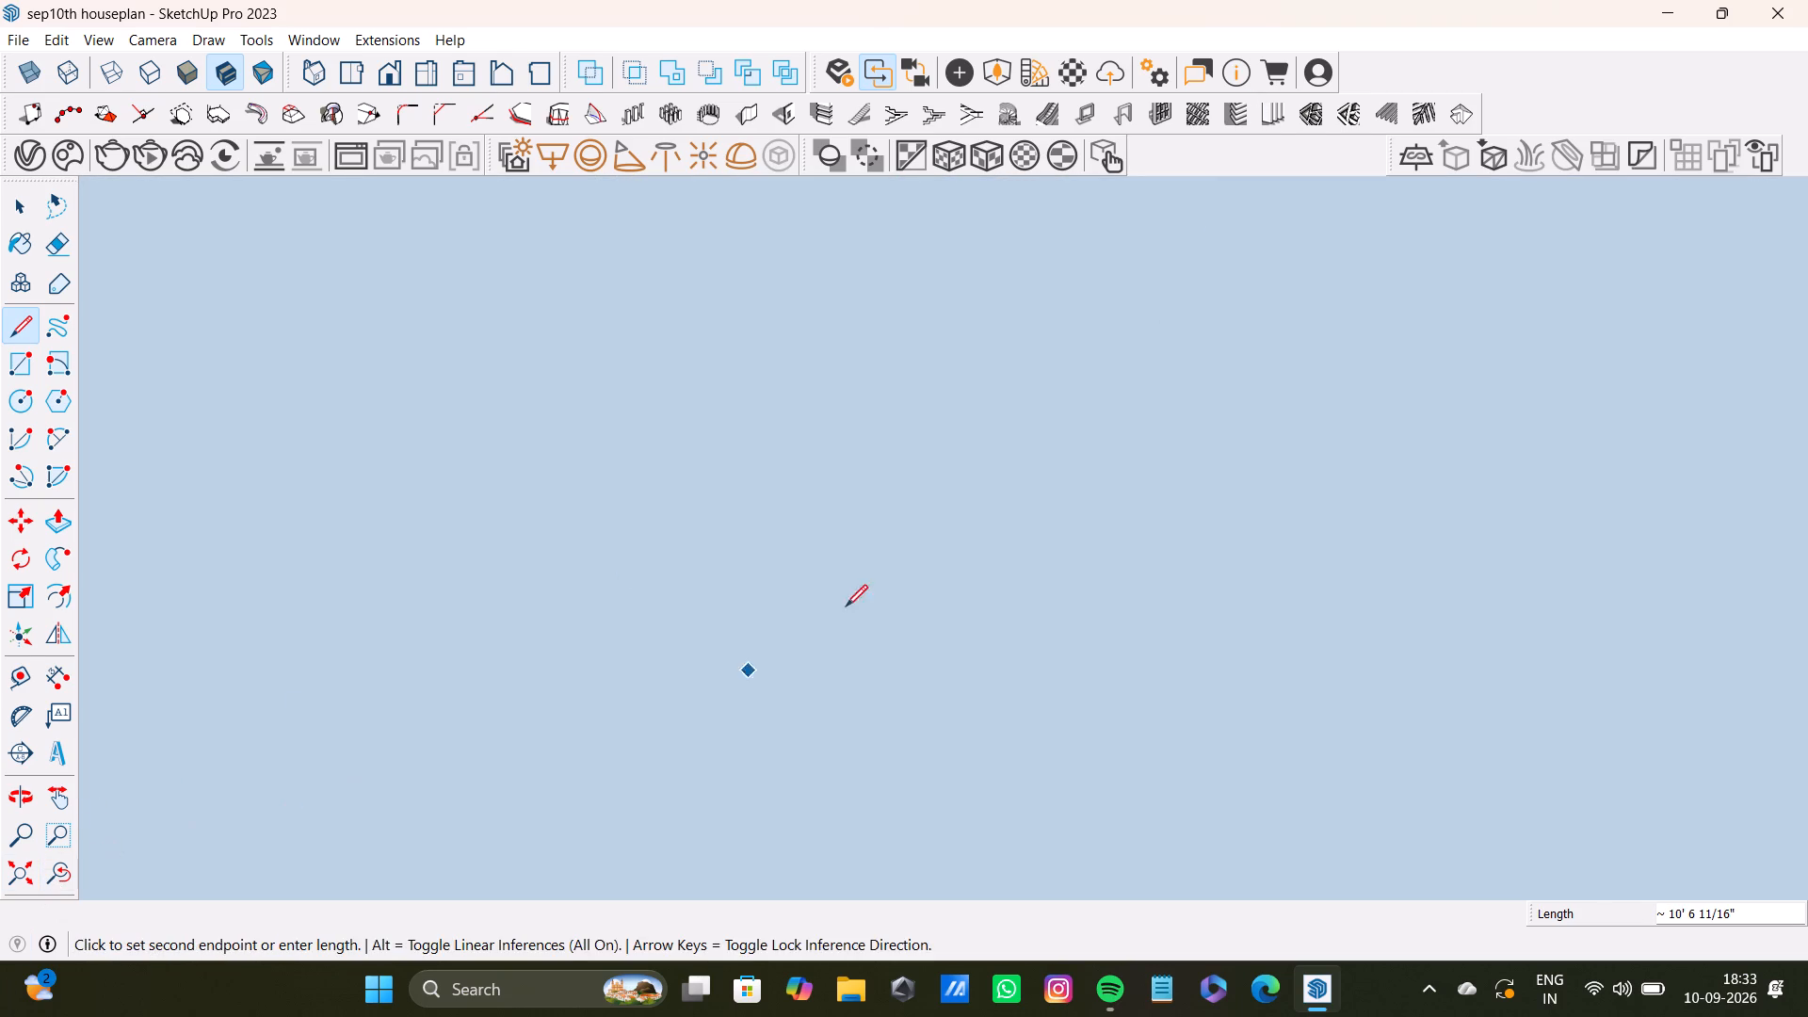
pyautogui.moveTo(848, 605); pyautogui.dragTo(935, 631, button='middle')
pyautogui.click(22, 870)
pyautogui.scroll(4, 1494, 345)
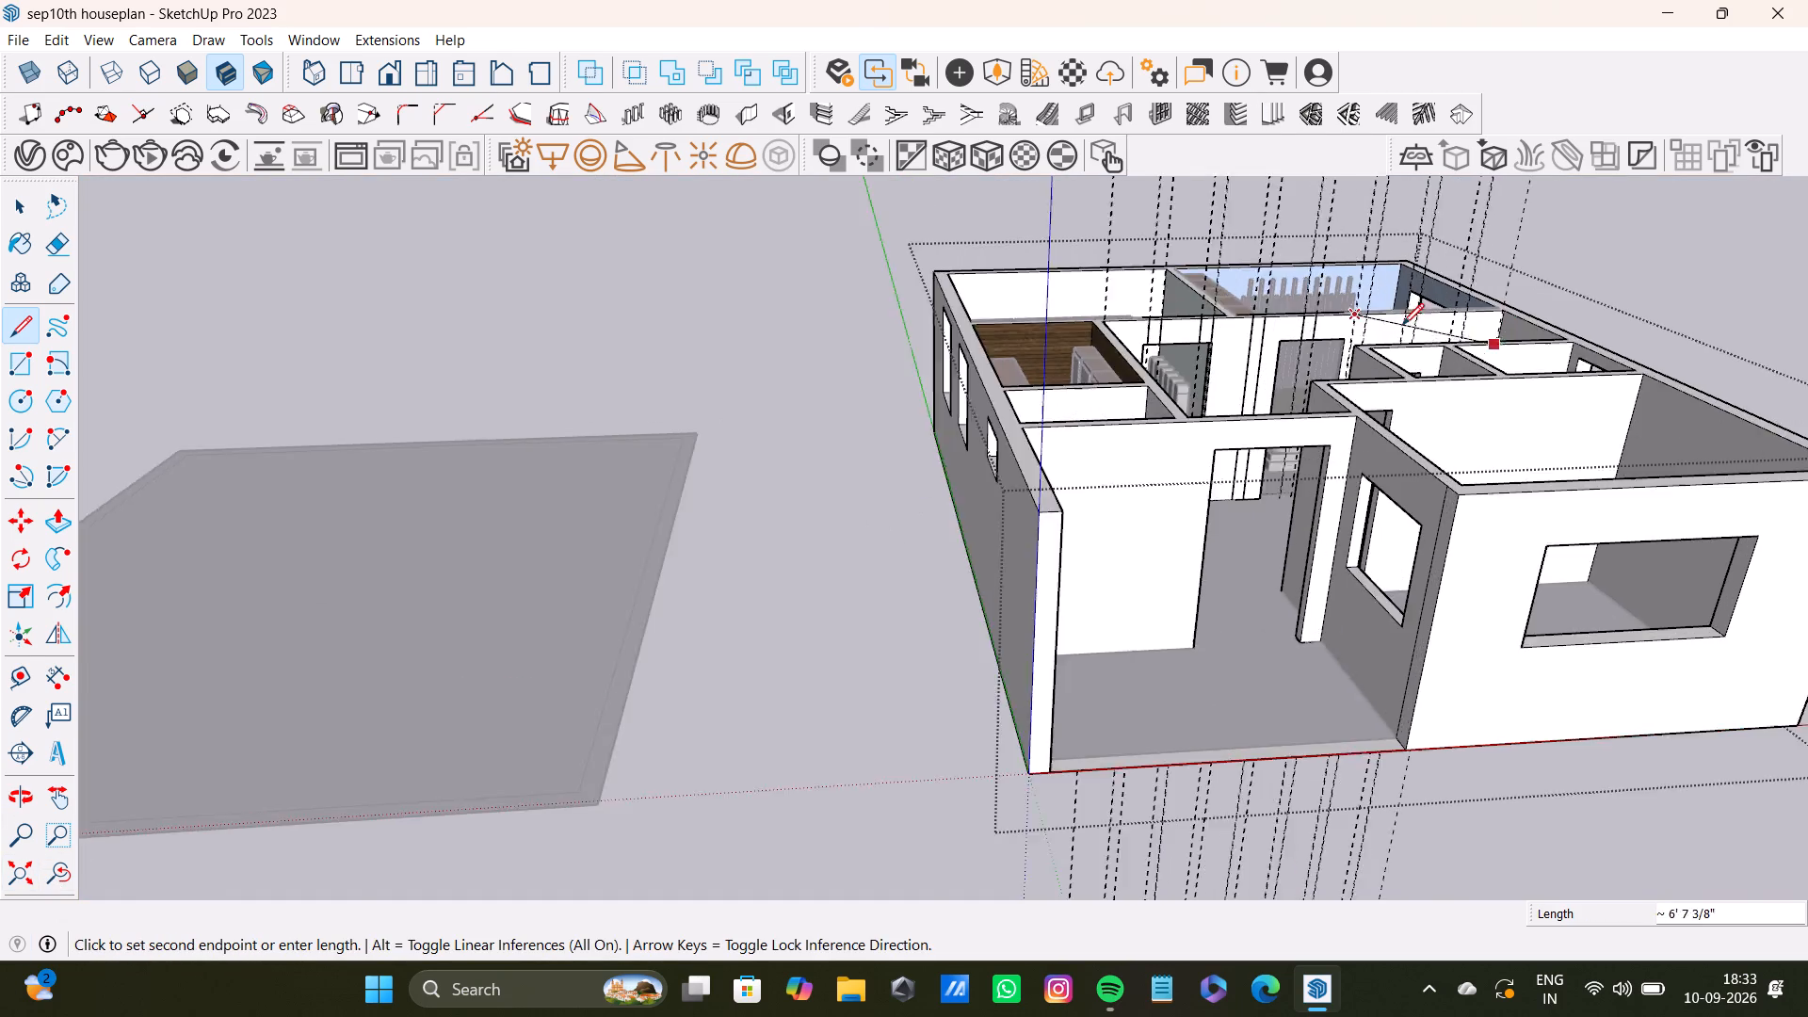
pyautogui.scroll(14, 1402, 325)
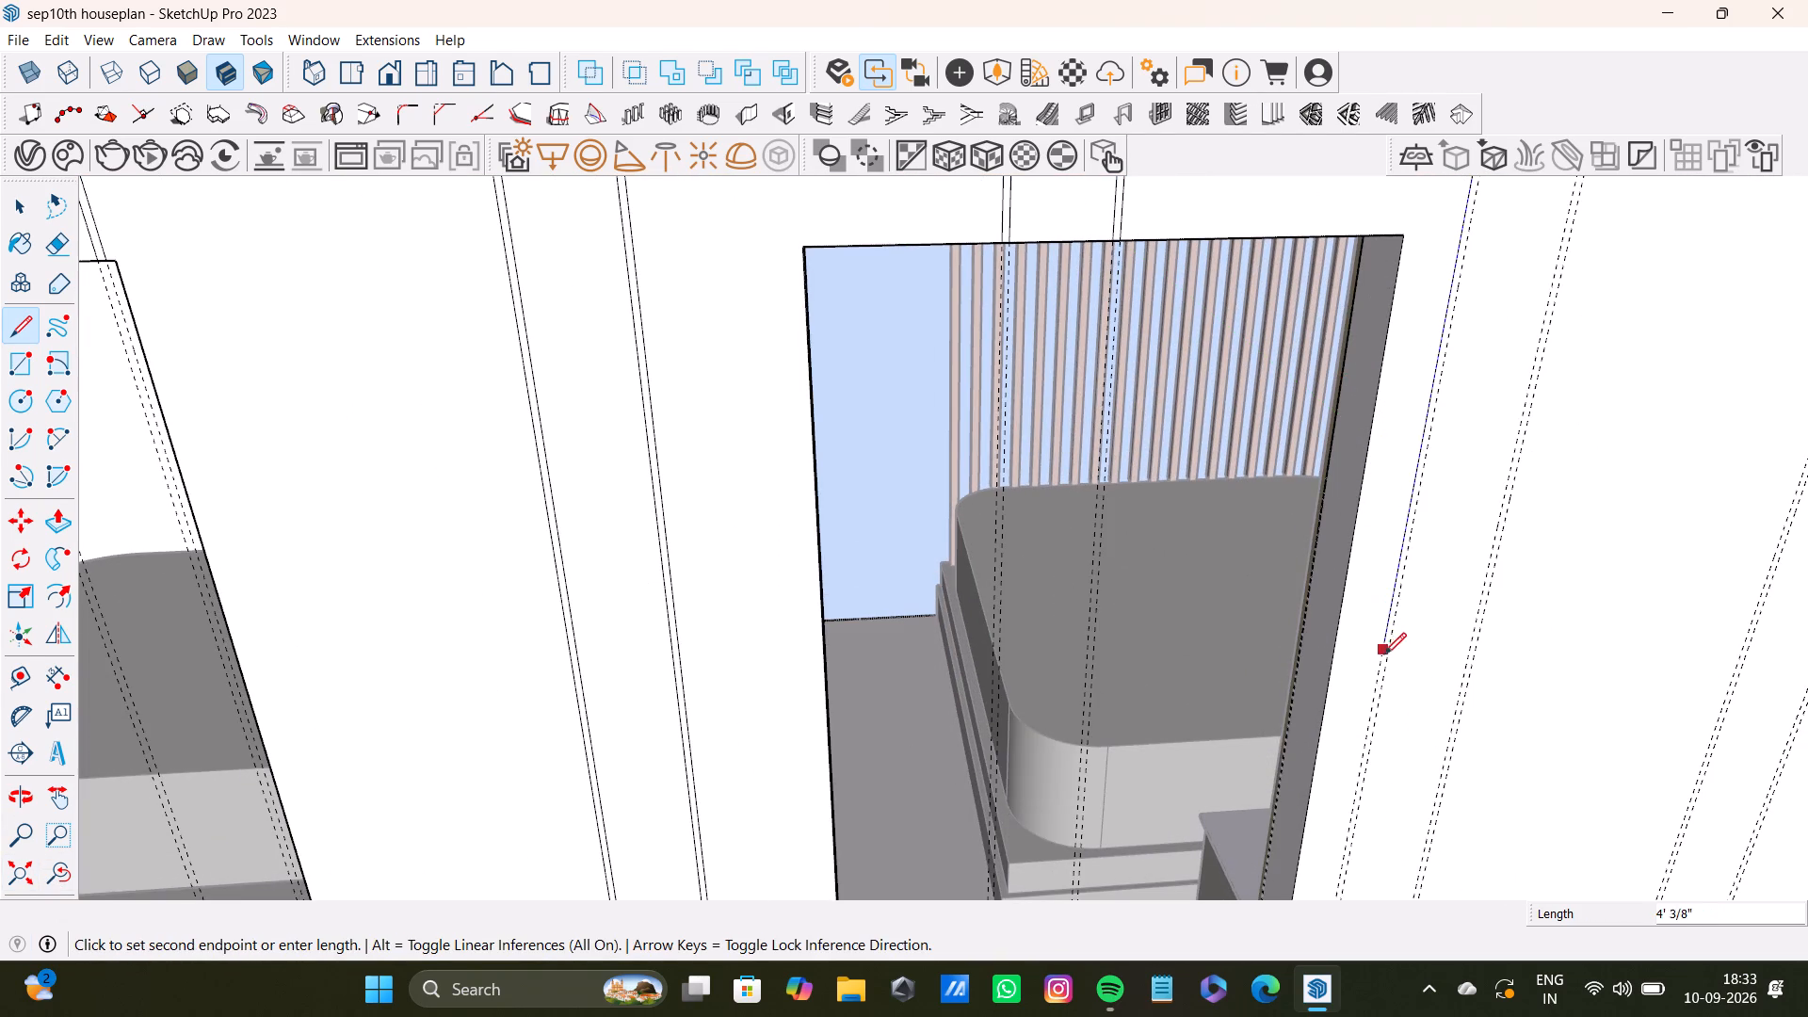
pyautogui.scroll(-5, 1384, 668)
pyautogui.keyDown('shift'); pyautogui.moveTo(1388, 695); pyautogui.dragTo(1404, 437, button='middle'); pyautogui.keyUp('shift')
pyautogui.scroll(-3, 1396, 596)
pyautogui.moveTo(1303, 481); pyautogui.dragTo(1648, 595, button='middle')
pyautogui.scroll(2, 1061, 391)
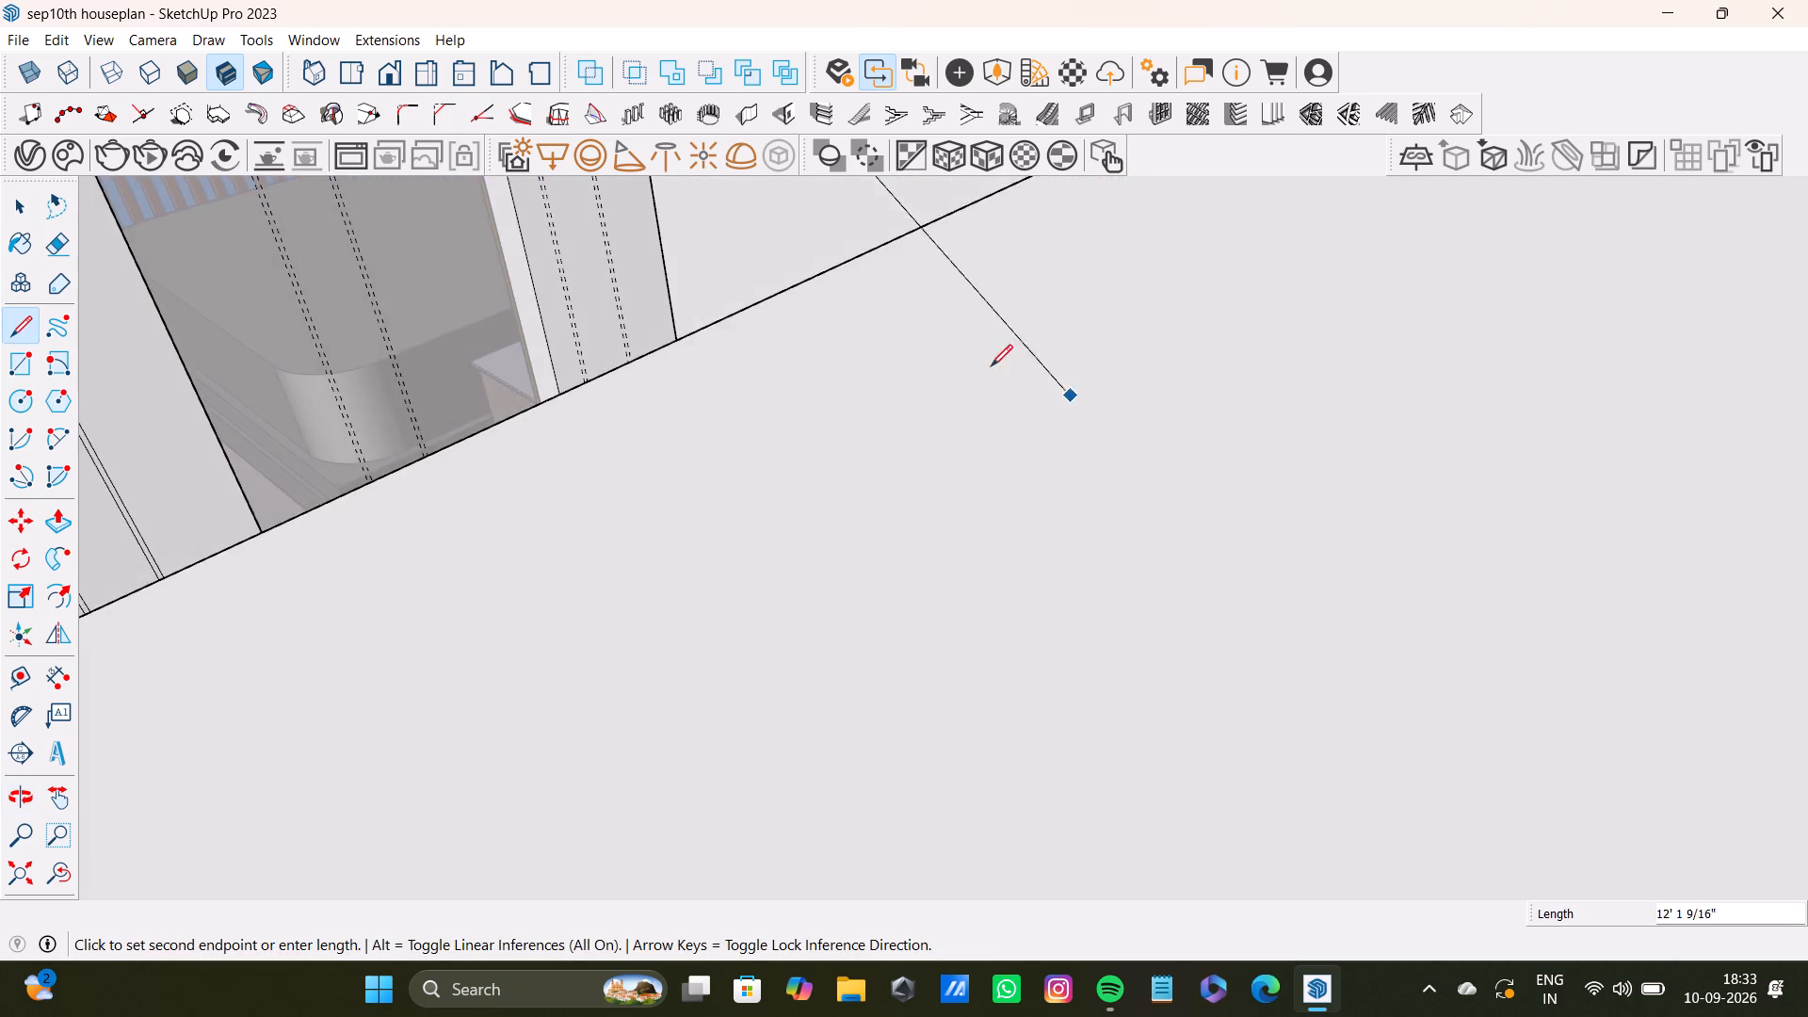
pyautogui.keyDown('shift'); pyautogui.moveTo(835, 347); pyautogui.dragTo(1465, 661, button='middle'); pyautogui.keyUp('shift')
pyautogui.scroll(3, 691, 408)
pyautogui.keyDown('shift'); pyautogui.moveTo(588, 422); pyautogui.dragTo(583, 279, button='middle'); pyautogui.keyUp('shift')
pyautogui.scroll(5, 583, 454)
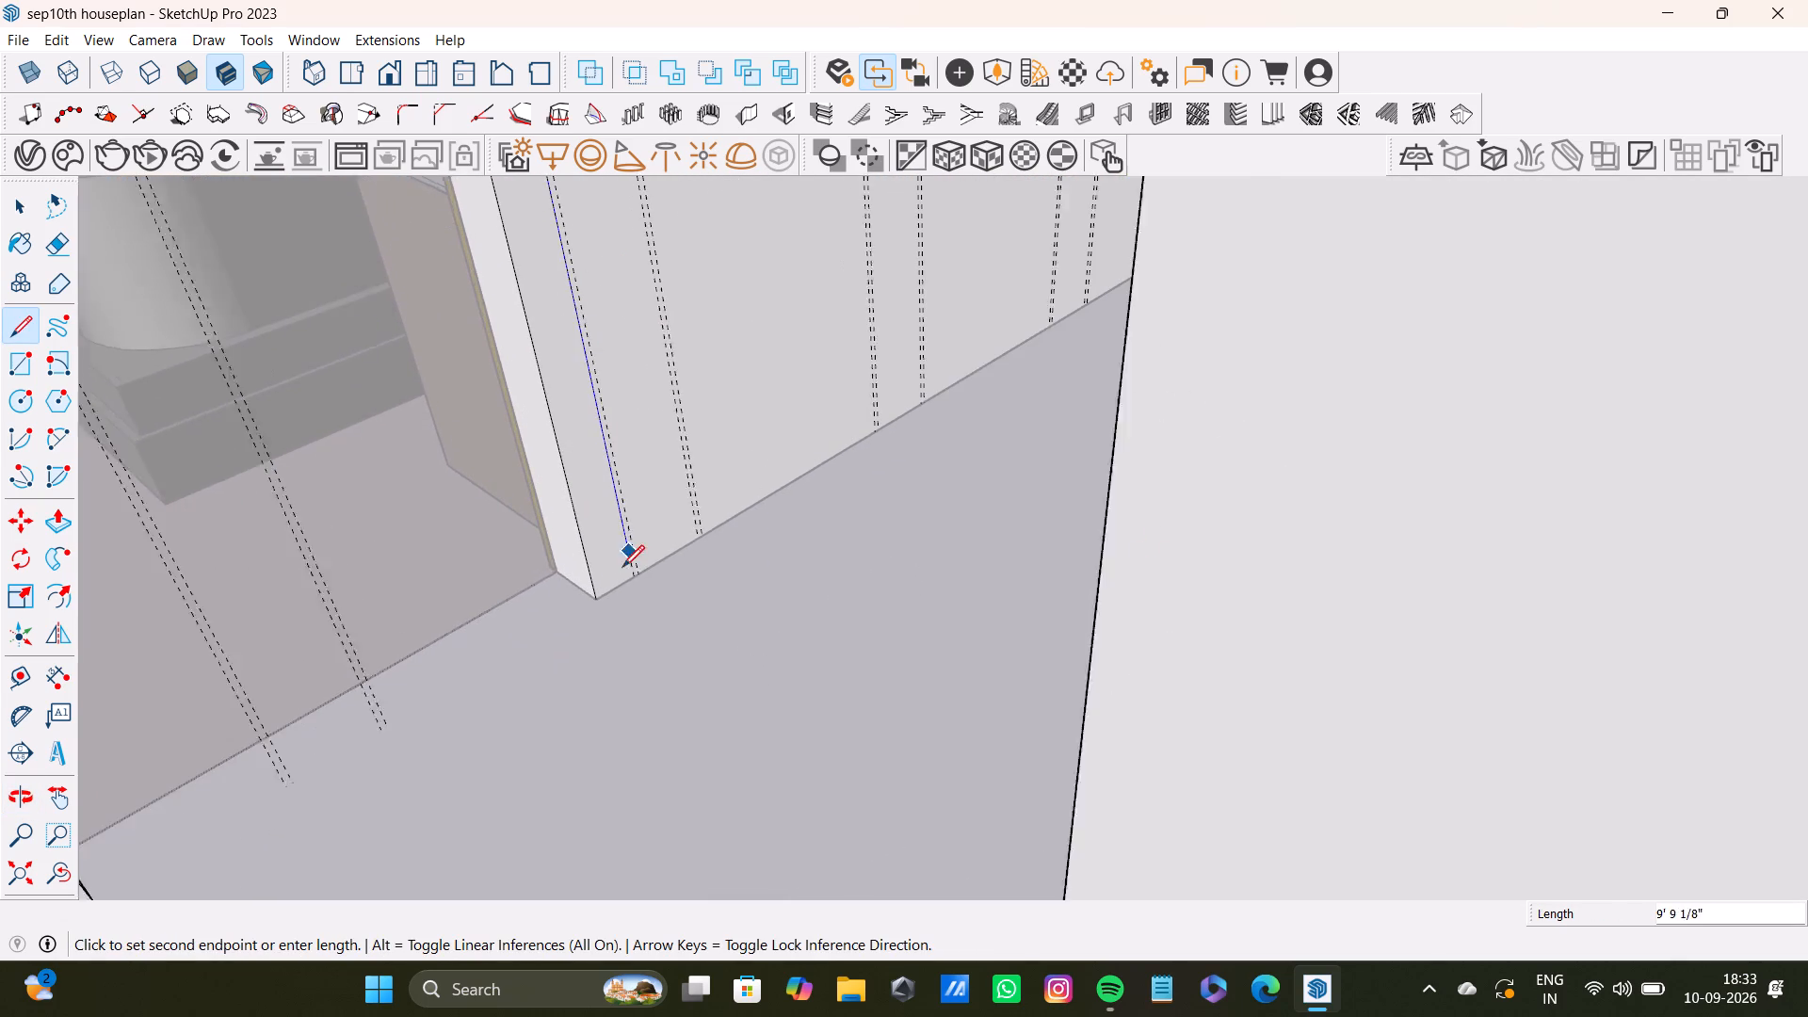
pyautogui.click(636, 599)
pyautogui.scroll(-9, 652, 517)
pyautogui.keyDown('shift'); pyautogui.moveTo(569, 417); pyautogui.dragTo(892, 734, button='middle'); pyautogui.keyUp('shift')
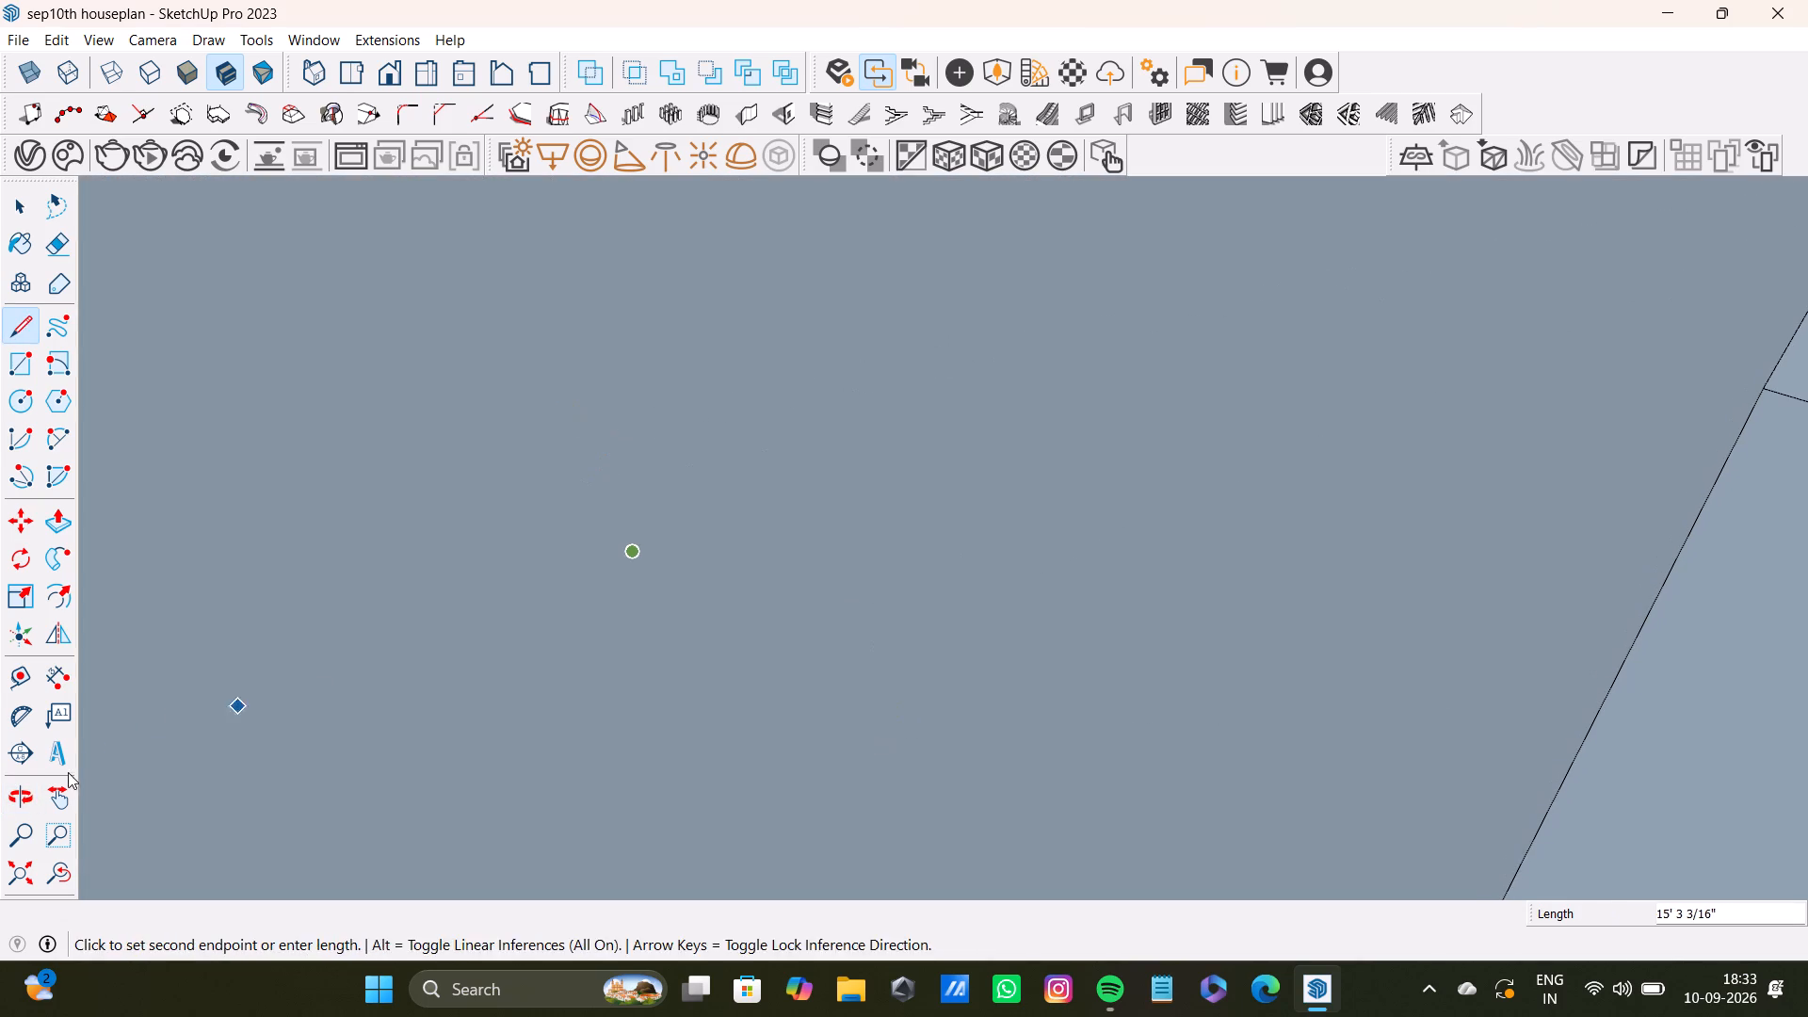
pyautogui.click(49, 868)
pyautogui.click(23, 860)
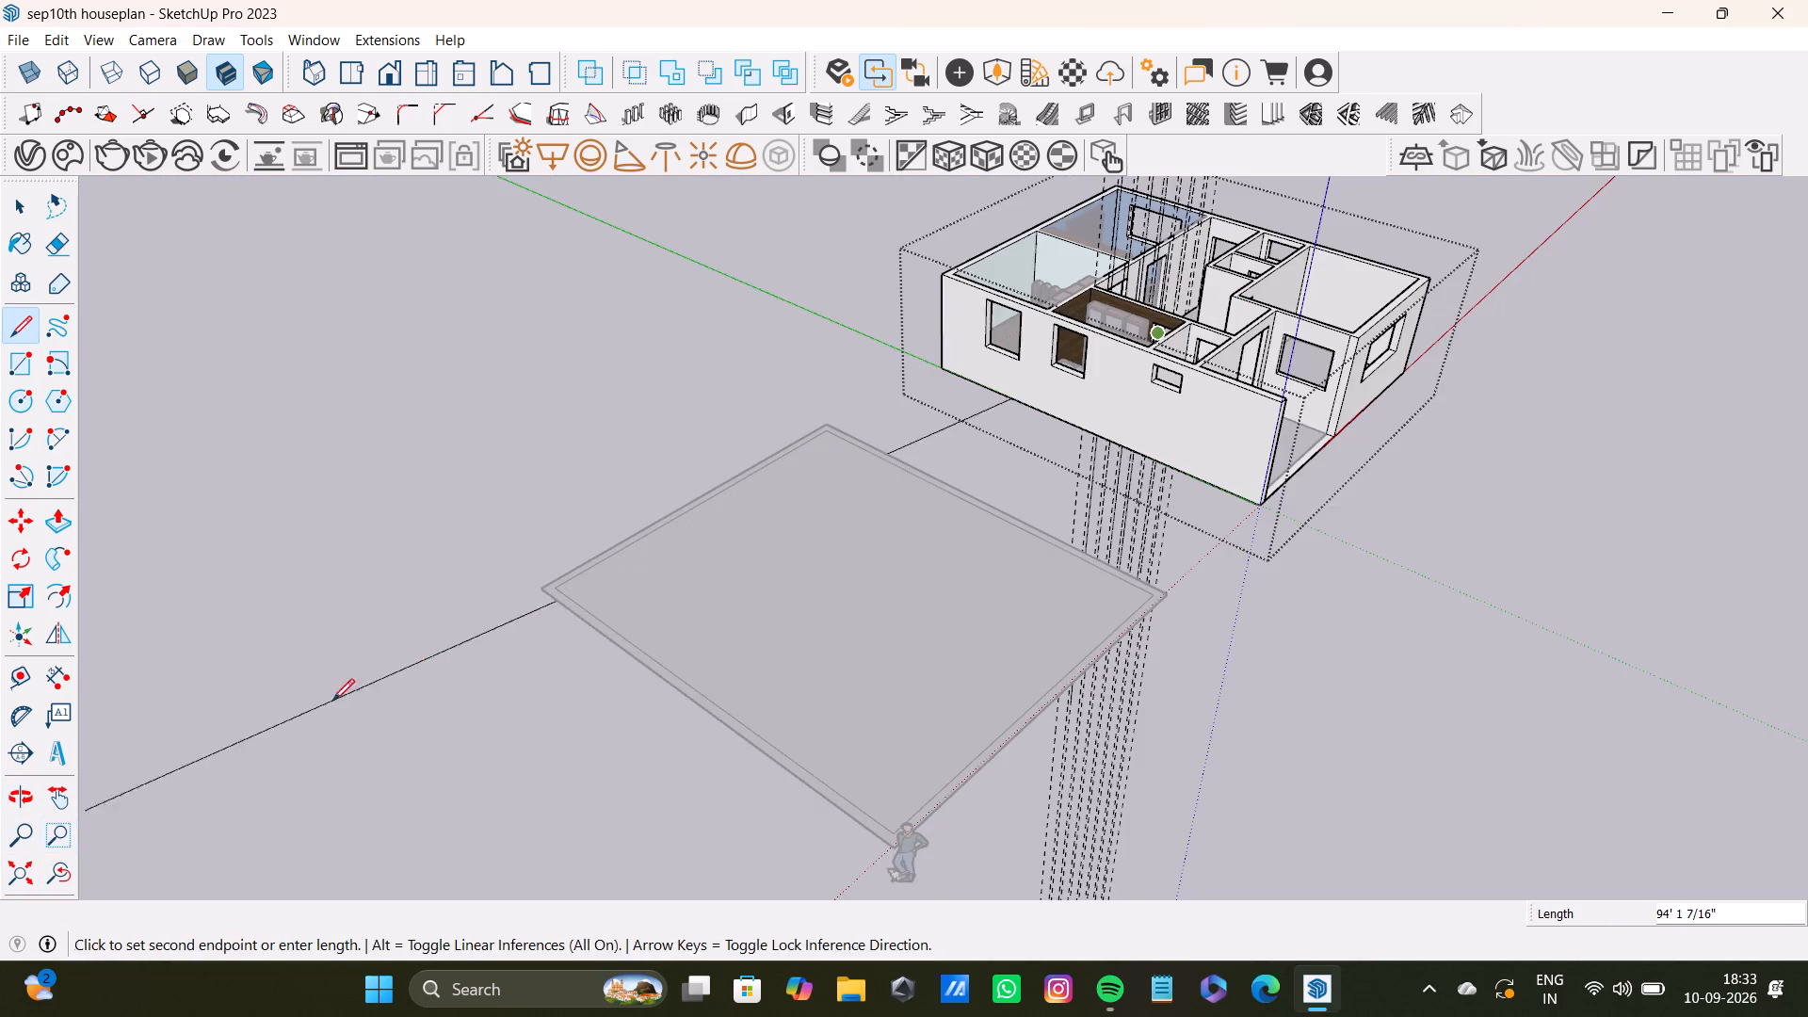
pyautogui.moveTo(666, 452); pyautogui.dragTo(789, 693, button='middle')
pyautogui.scroll(20, 1280, 509)
pyautogui.scroll(3, 1280, 509)
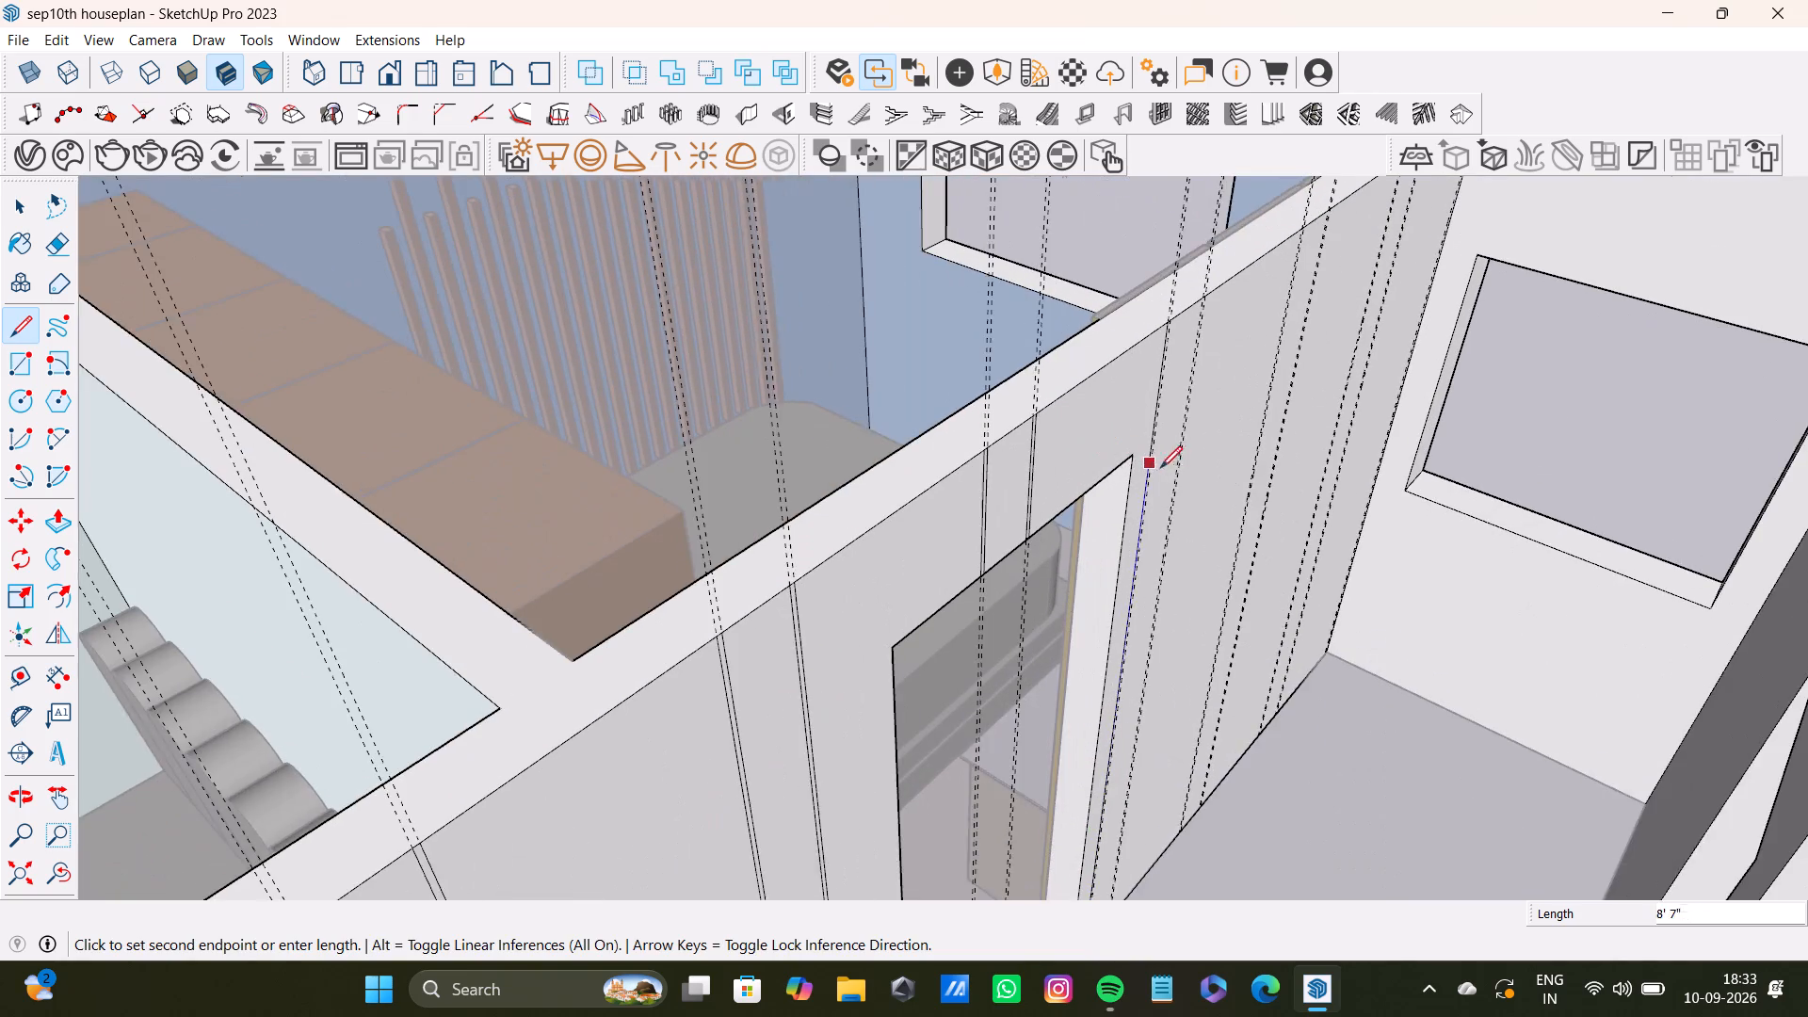
pyautogui.press('space')
# Draw a line along the other guide of the ninth pair, from the wall's top edge to its base.
pyautogui.scroll(2, 1144, 412)
pyautogui.press('l')
pyautogui.scroll(7, 1167, 404)
pyautogui.moveTo(1188, 388); pyautogui.dragTo(934, 401, button='middle')
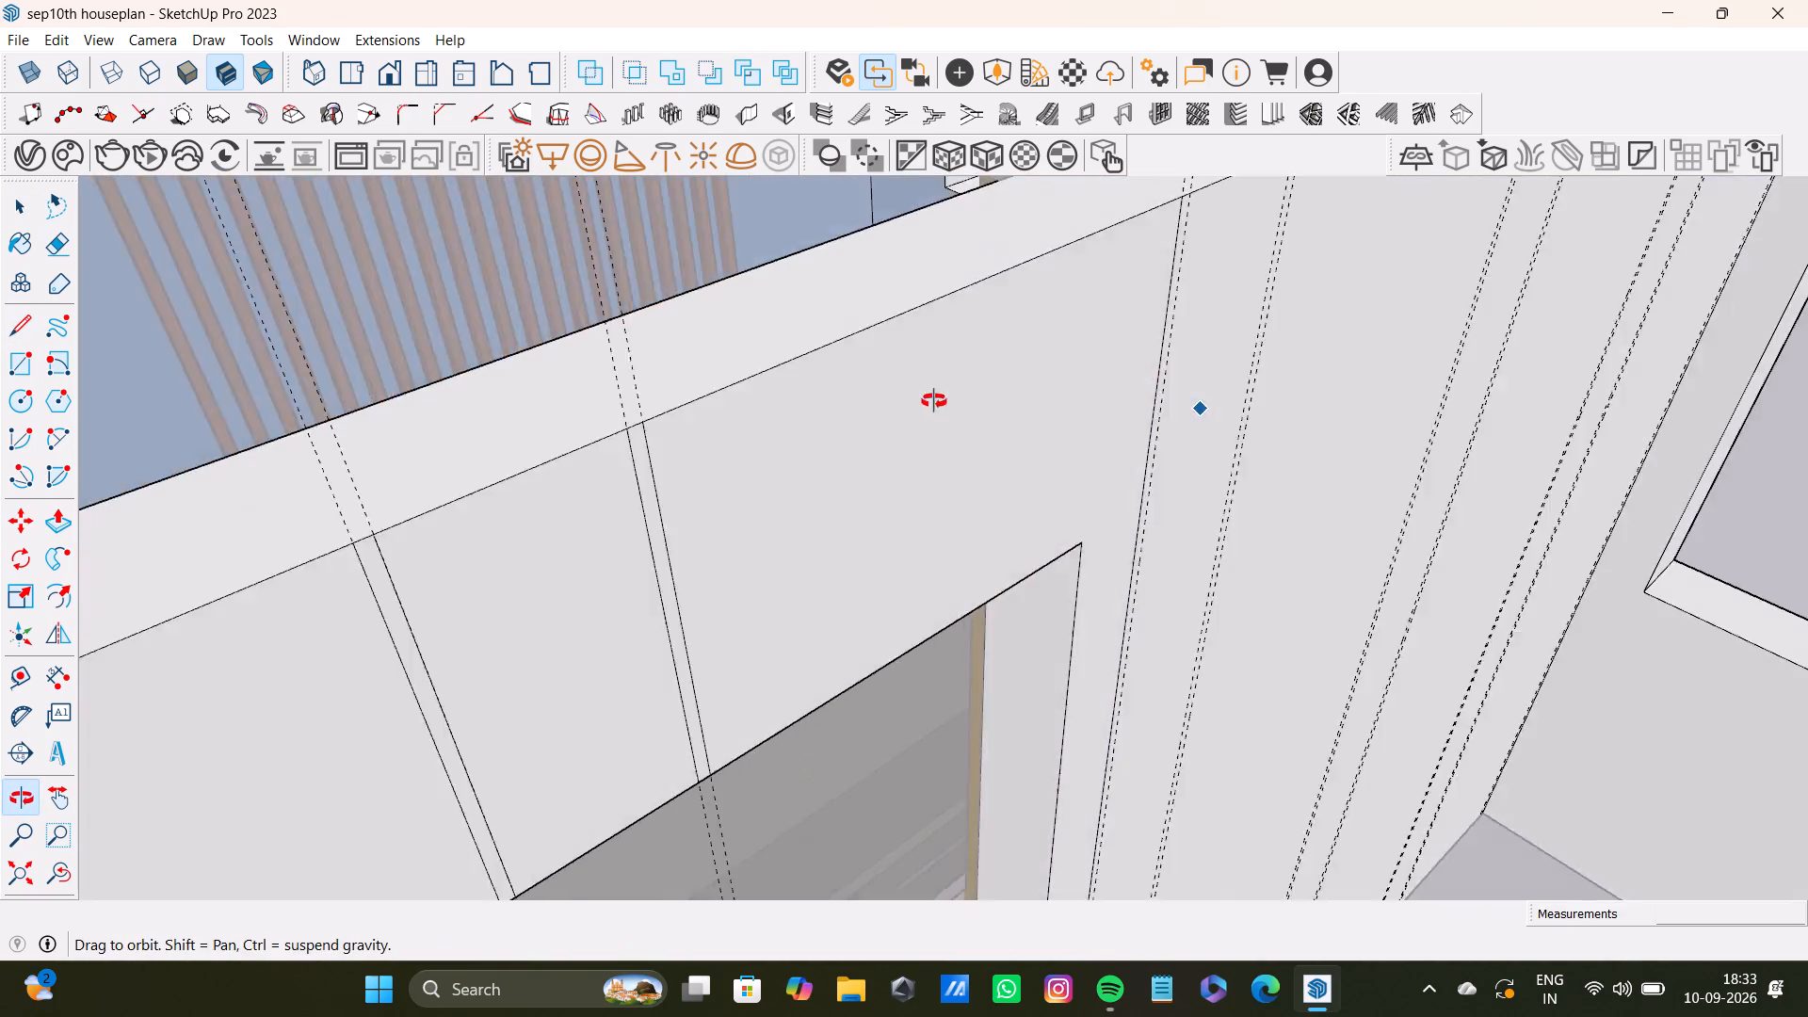
pyautogui.moveTo(934, 401); pyautogui.dragTo(928, 401, button='middle')
pyautogui.scroll(3, 1215, 339)
pyautogui.keyDown('shift'); pyautogui.moveTo(1225, 331); pyautogui.dragTo(1065, 498, button='middle'); pyautogui.keyUp('shift')
pyautogui.scroll(7, 1039, 455)
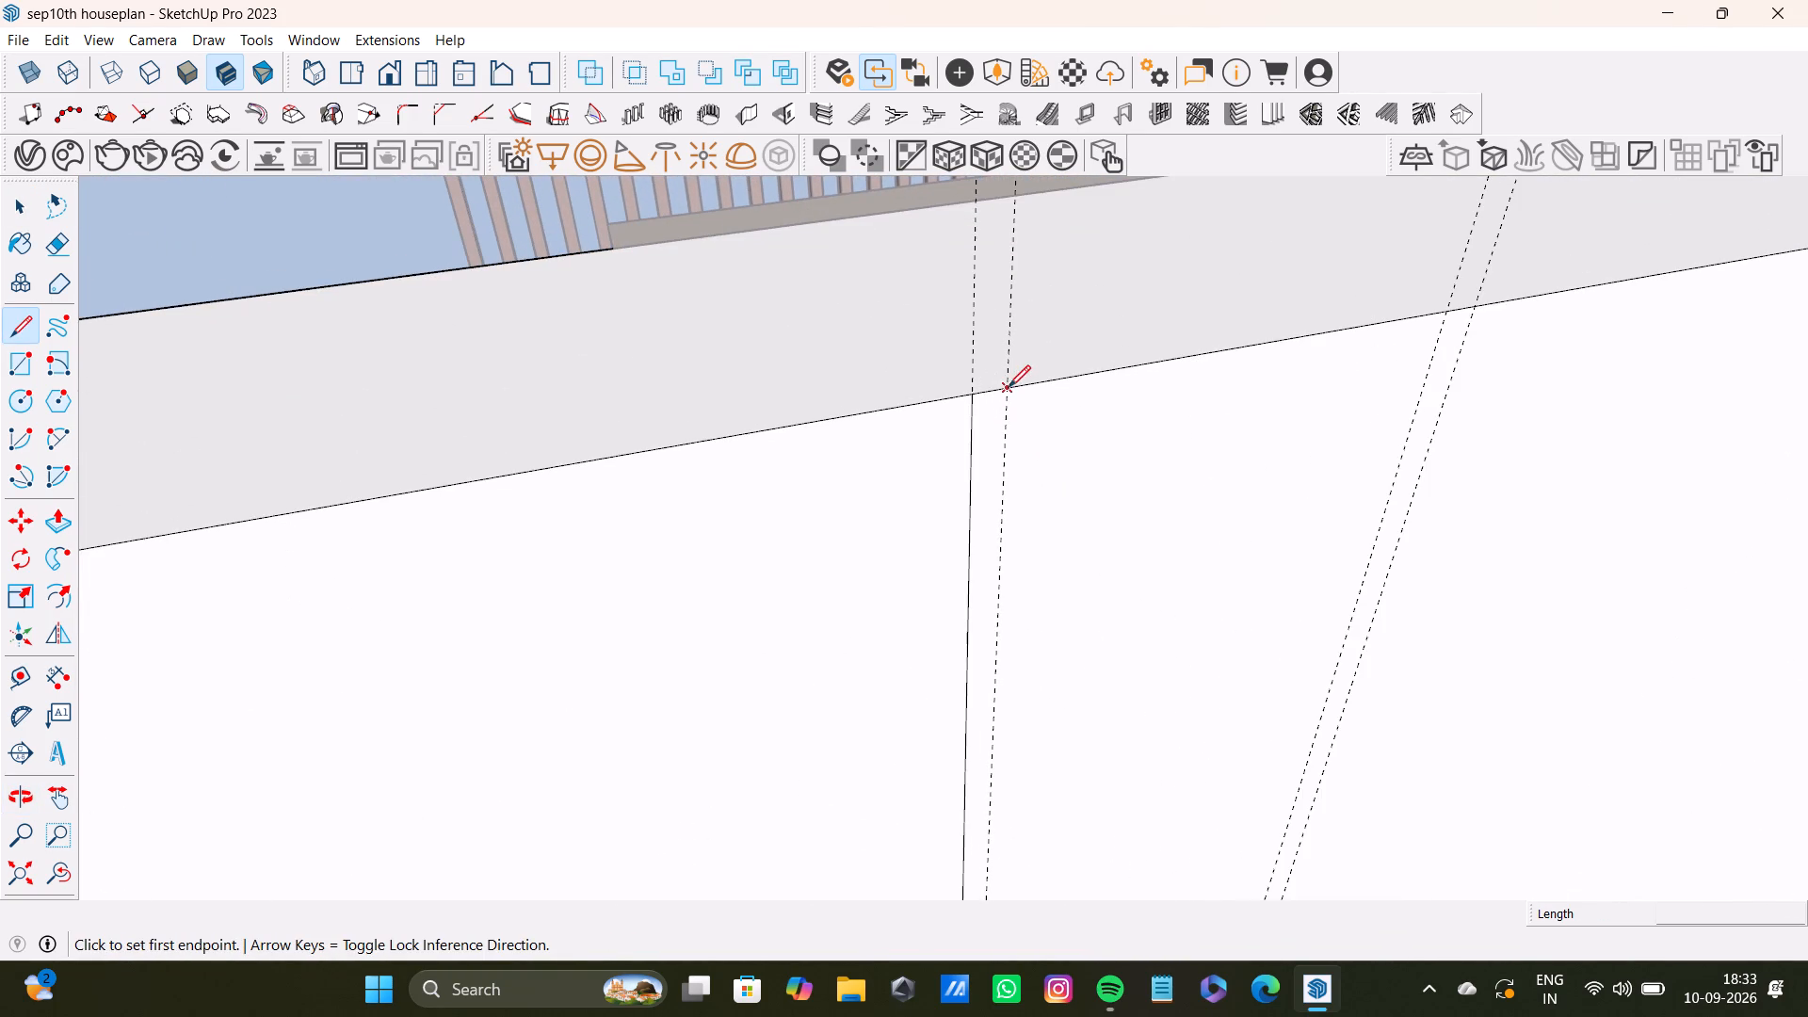
pyautogui.click(1009, 387)
pyautogui.scroll(-4, 1009, 570)
pyautogui.moveTo(1031, 603); pyautogui.dragTo(1026, 479, button='middle')
pyautogui.scroll(-4, 1011, 540)
pyautogui.keyDown('shift'); pyautogui.moveTo(1000, 611); pyautogui.dragTo(1021, 429, button='middle'); pyautogui.keyUp('shift')
pyautogui.scroll(-3, 1027, 591)
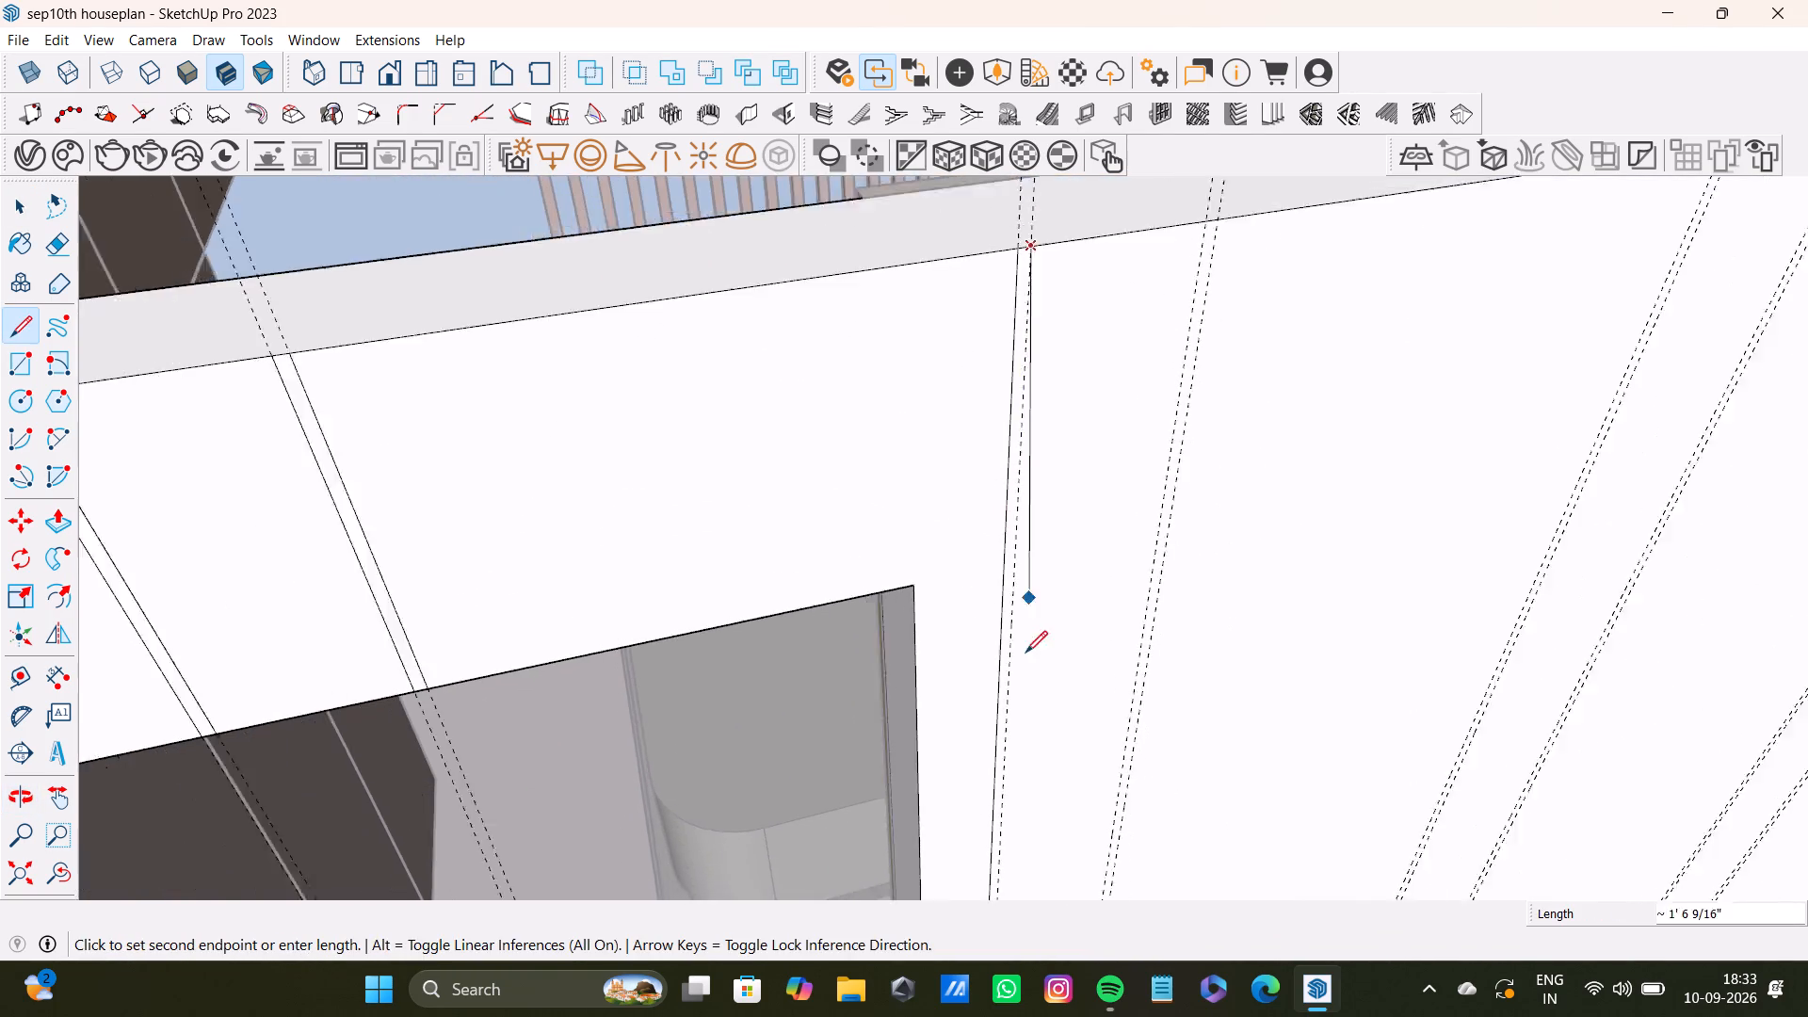
pyautogui.moveTo(1024, 678); pyautogui.dragTo(1043, 336, button='middle')
pyautogui.scroll(5, 1025, 624)
pyautogui.moveTo(1028, 732); pyautogui.dragTo(995, 370, button='middle')
pyautogui.scroll(3, 993, 545)
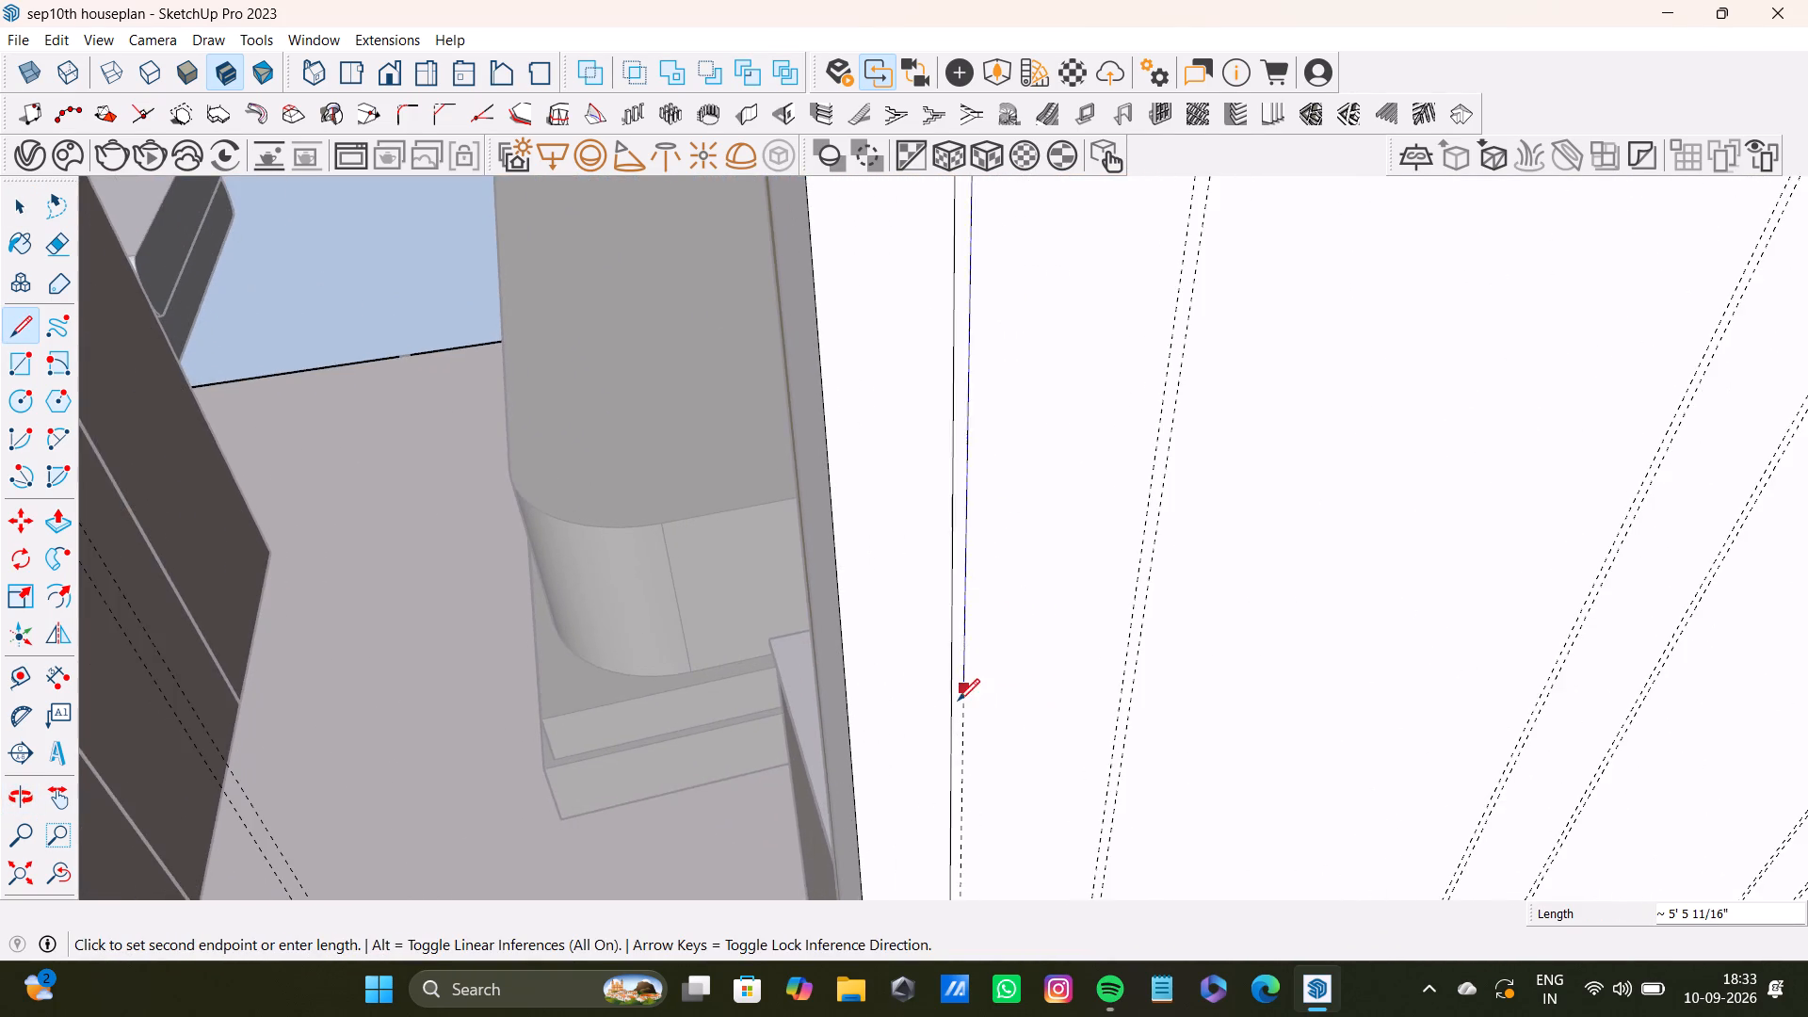
pyautogui.moveTo(958, 701); pyautogui.dragTo(958, 327, button='middle')
pyautogui.scroll(3, 1007, 591)
pyautogui.keyDown('shift'); pyautogui.moveTo(974, 686); pyautogui.dragTo(932, 403, button='middle'); pyautogui.keyUp('shift')
pyautogui.scroll(2, 922, 621)
pyautogui.keyDown('shift'); pyautogui.moveTo(929, 670); pyautogui.dragTo(902, 564, button='middle'); pyautogui.keyUp('shift')
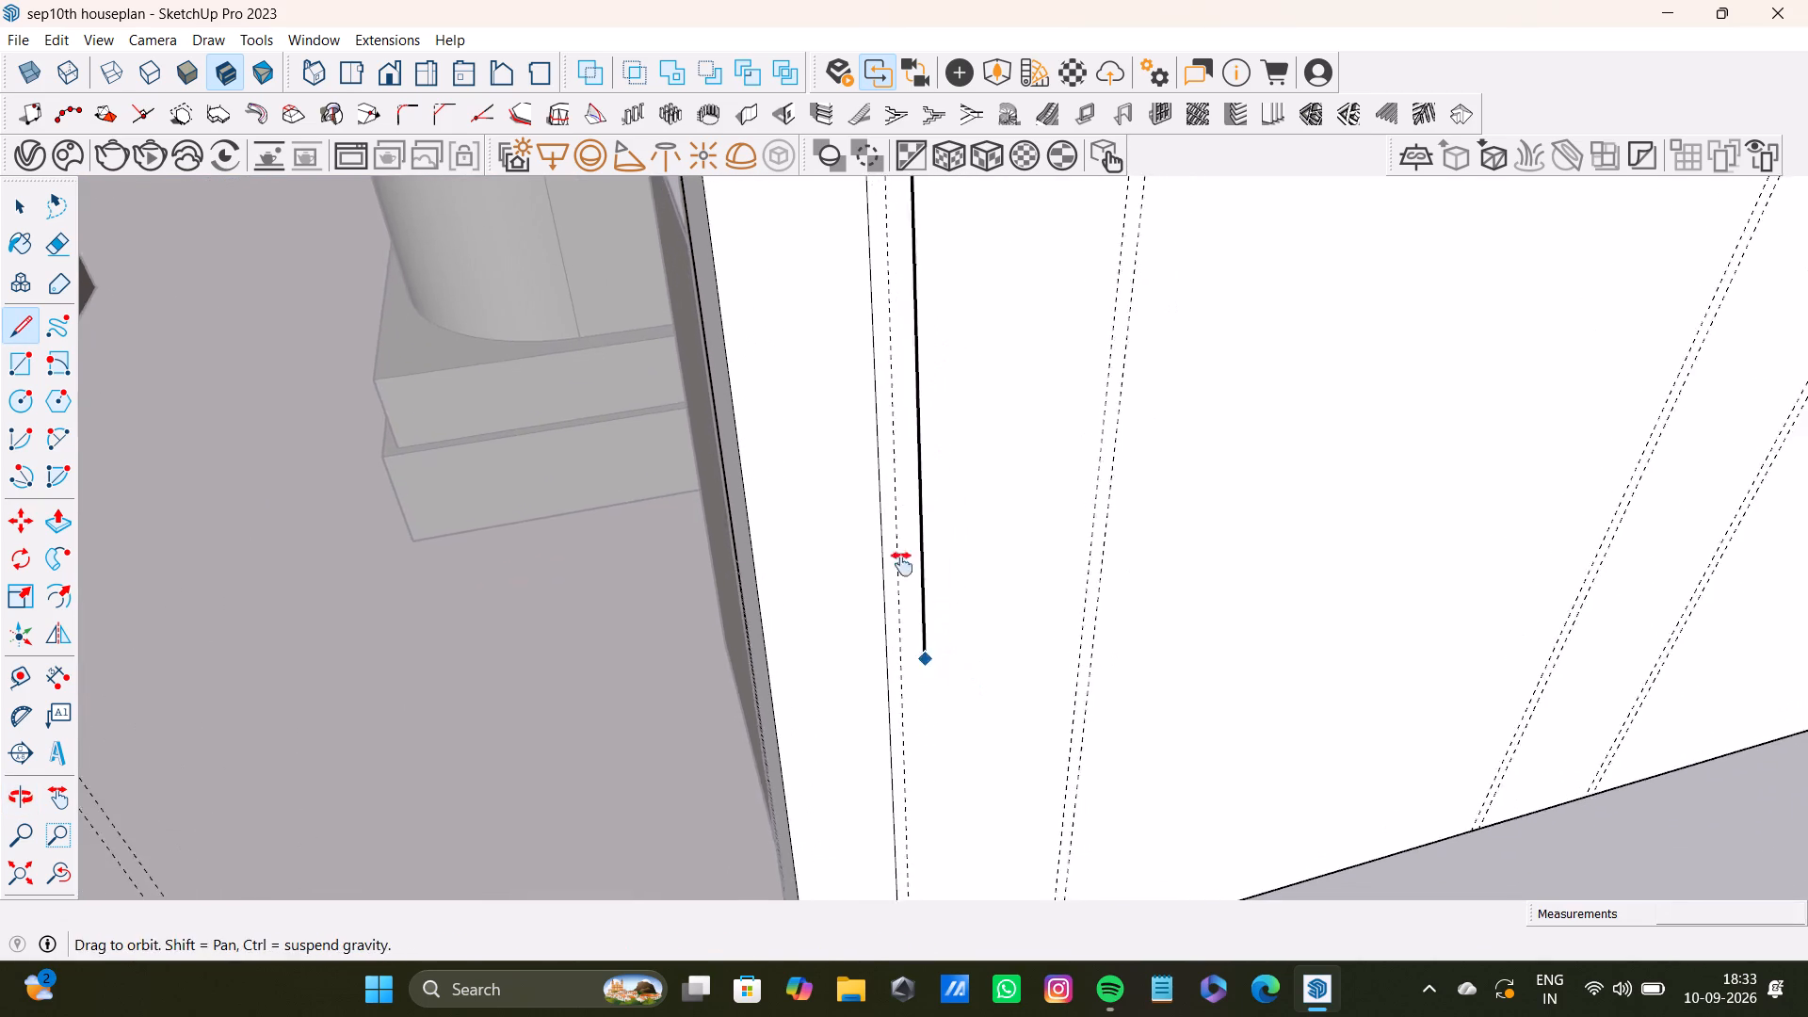
pyautogui.keyDown('shift'); pyautogui.moveTo(902, 564); pyautogui.dragTo(896, 297, button='middle'); pyautogui.keyUp('shift')
pyautogui.scroll(2, 904, 452)
pyautogui.click(893, 773)
pyautogui.scroll(-4, 857, 749)
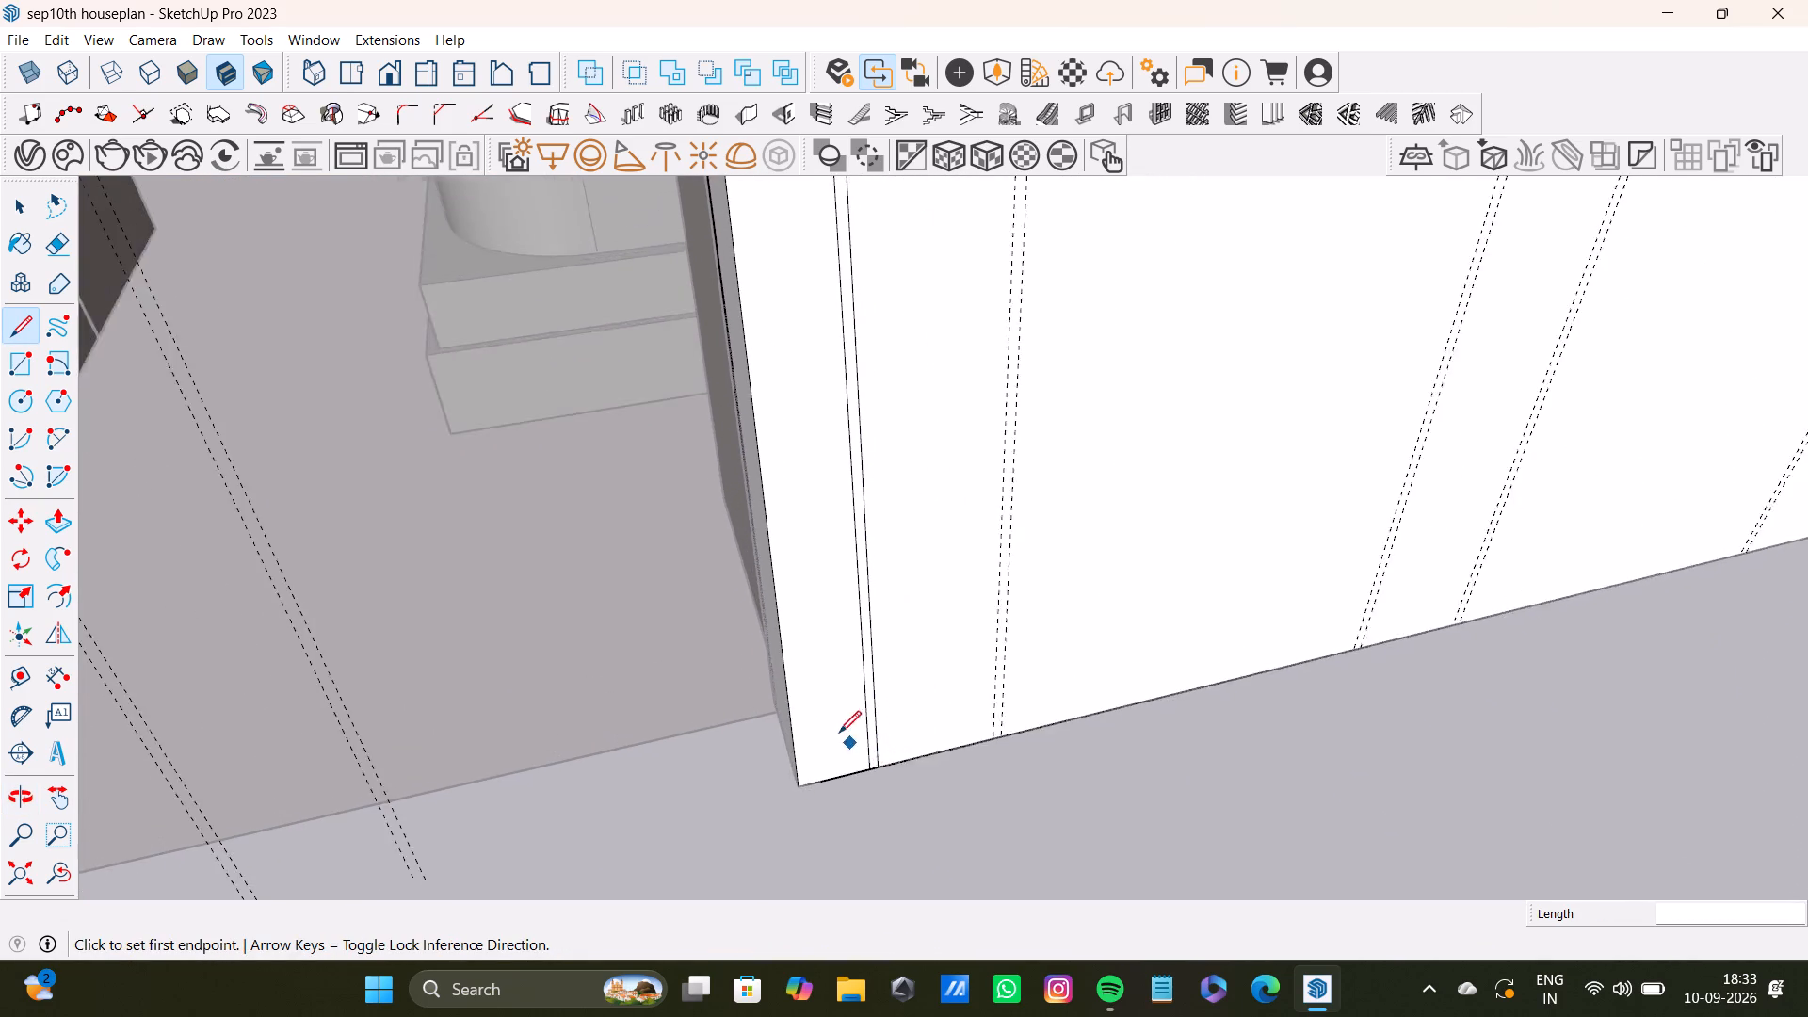
# Draw a 10' line along the first guide of the tenth pair, from the wall's top edge to its base.
pyautogui.scroll(-11, 839, 733)
pyautogui.keyDown('shift'); pyautogui.moveTo(838, 549); pyautogui.dragTo(870, 817, button='middle'); pyautogui.keyUp('shift')
pyautogui.scroll(4, 807, 495)
pyautogui.keyDown('shift'); pyautogui.moveTo(865, 389); pyautogui.dragTo(890, 685, button='middle'); pyautogui.keyUp('shift')
pyautogui.scroll(2, 879, 437)
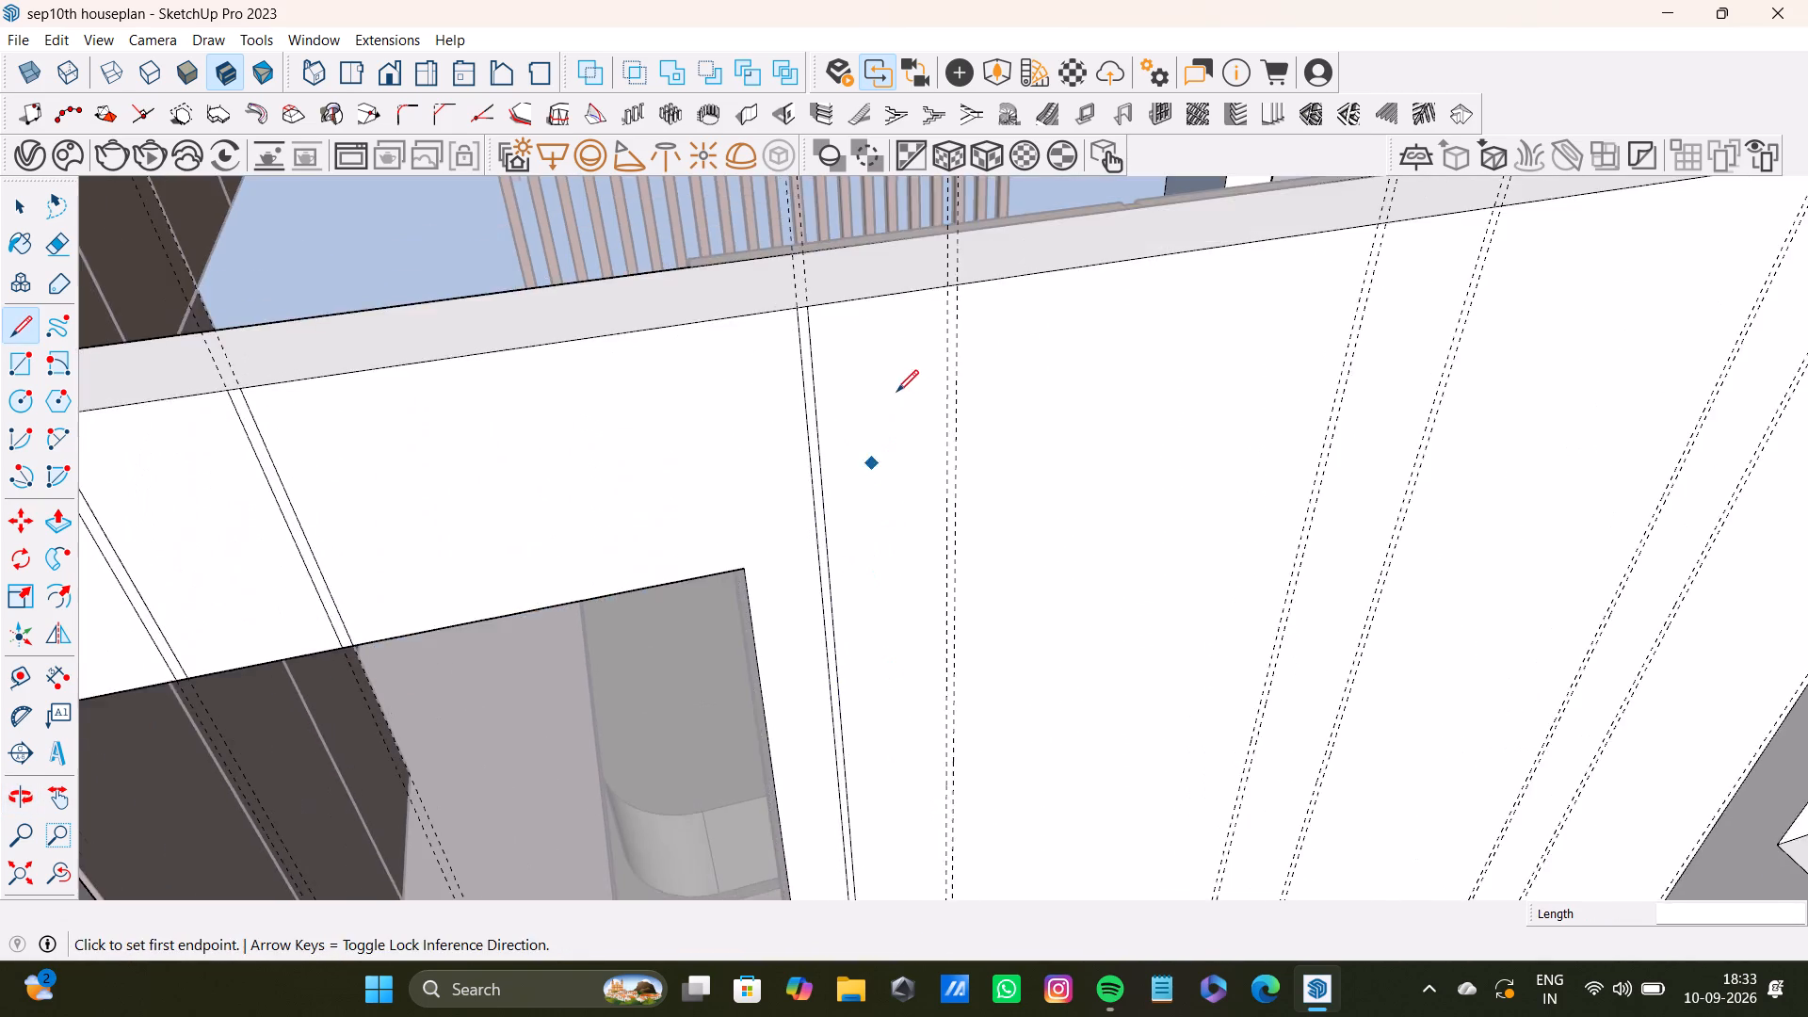
pyautogui.keyDown('shift'); pyautogui.moveTo(912, 379); pyautogui.dragTo(917, 546, button='middle'); pyautogui.keyUp('shift')
pyautogui.scroll(6, 938, 459)
pyautogui.moveTo(977, 417); pyautogui.dragTo(977, 431)
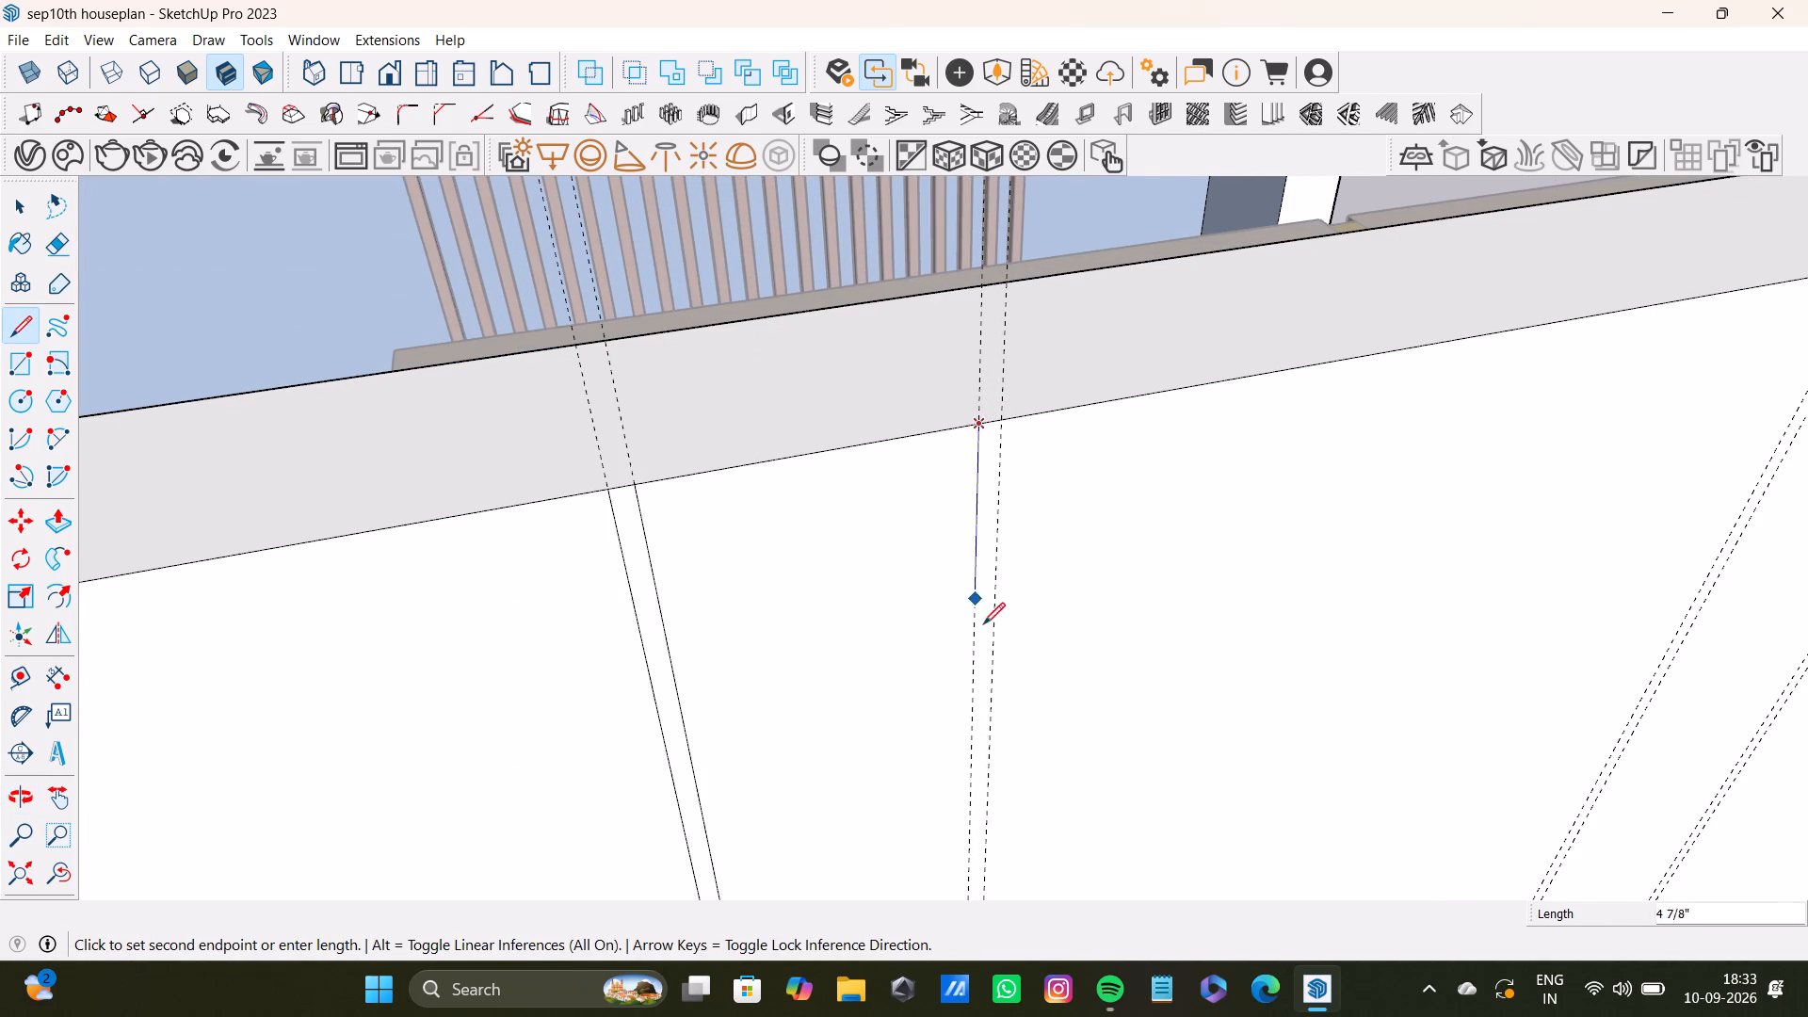
pyautogui.scroll(-5, 989, 678)
pyautogui.keyDown('shift'); pyautogui.moveTo(991, 684); pyautogui.dragTo(968, 299, button='middle'); pyautogui.keyUp('shift')
pyautogui.scroll(-4, 956, 396)
pyautogui.scroll(-8, 959, 541)
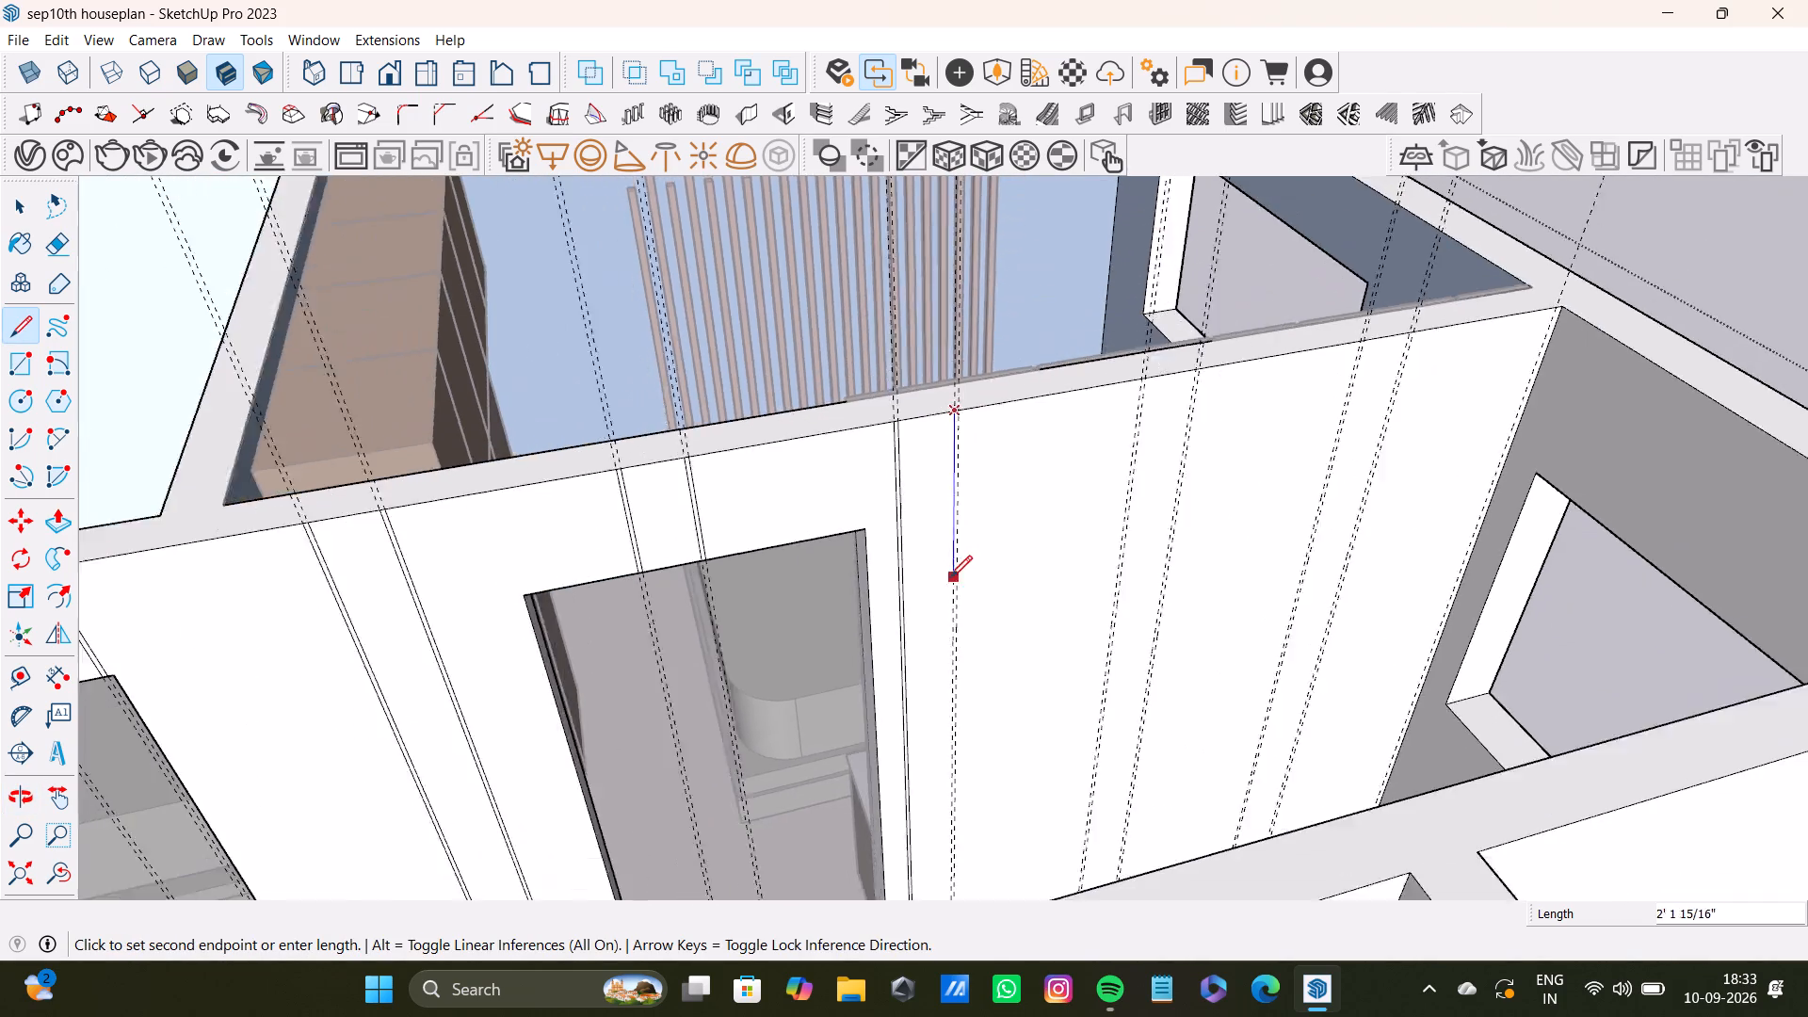
pyautogui.keyDown('shift'); pyautogui.moveTo(951, 576); pyautogui.dragTo(944, 366, button='middle'); pyautogui.keyUp('shift')
pyautogui.scroll(-3, 931, 480)
pyautogui.moveTo(953, 541); pyautogui.dragTo(1095, 566, button='middle')
pyautogui.scroll(12, 923, 611)
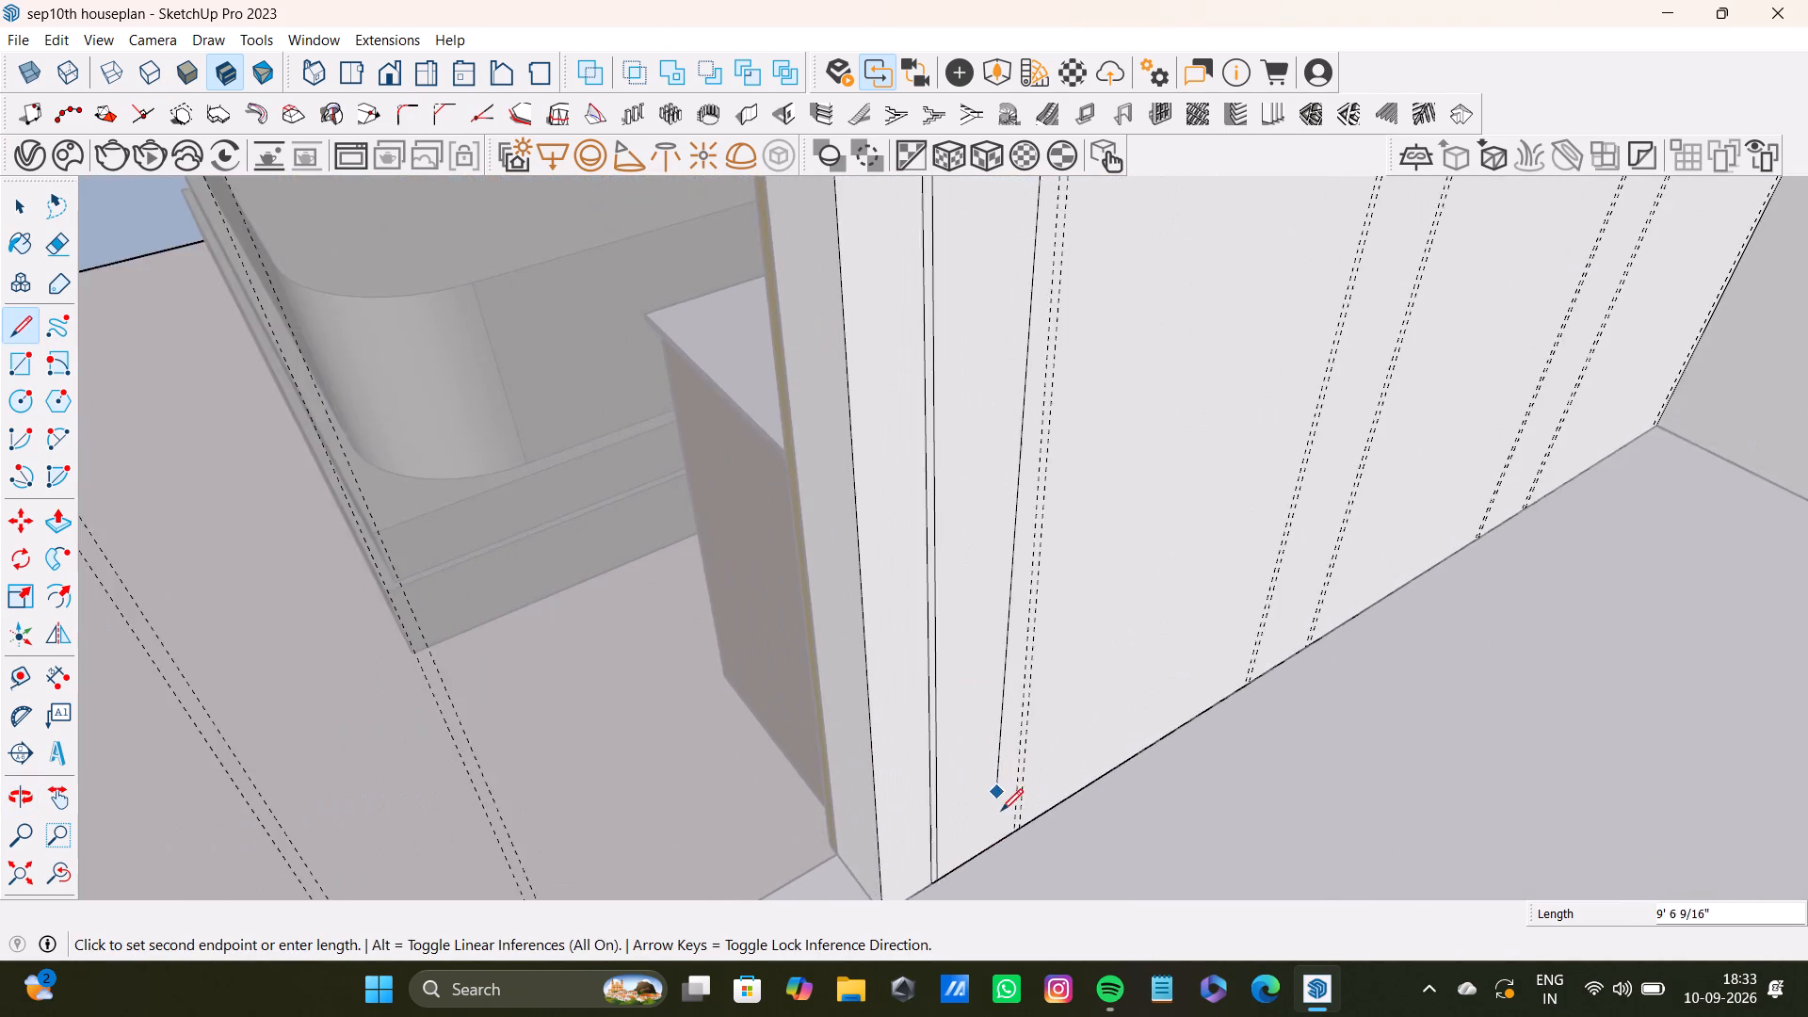
pyautogui.scroll(2, 1001, 811)
pyautogui.keyDown('shift'); pyautogui.moveTo(1001, 811); pyautogui.dragTo(1004, 669, button='middle'); pyautogui.keyUp('shift')
pyautogui.scroll(4, 1016, 713)
pyautogui.click(1017, 717)
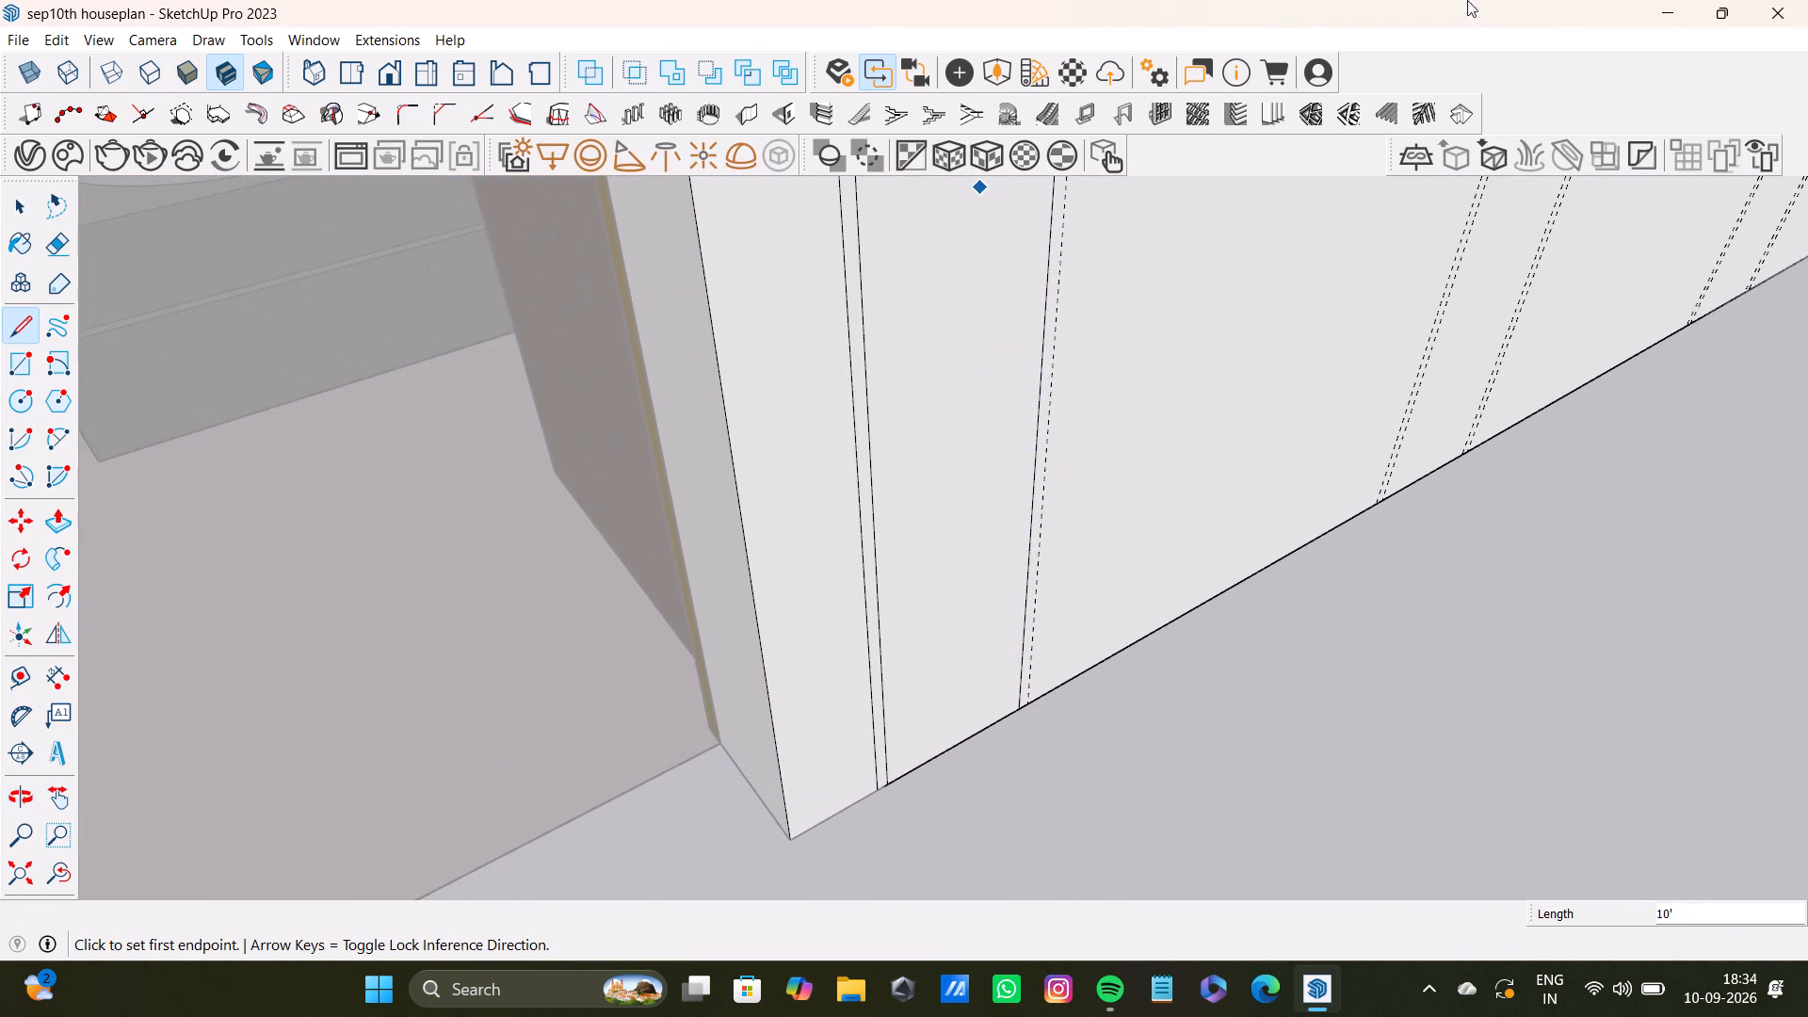
# Draw a line along the other guide of the tenth pair, from the wall's top edge to its base.
pyautogui.scroll(-17, 1354, 360)
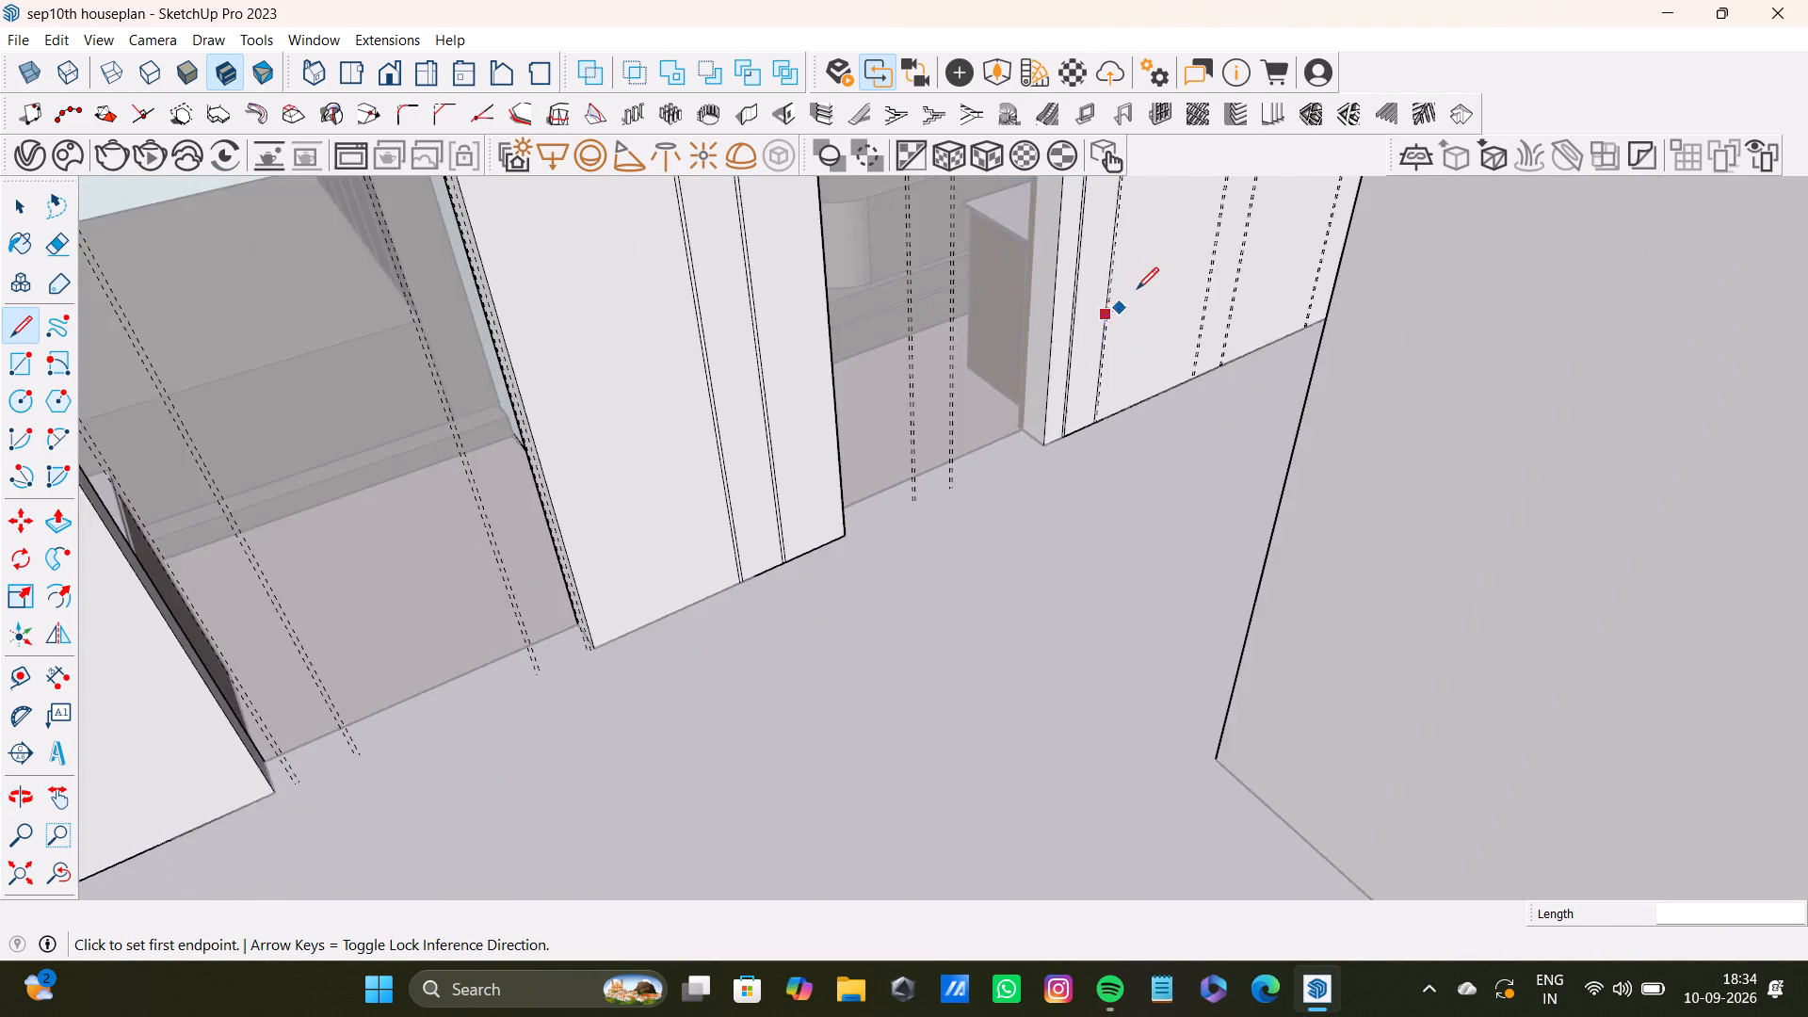
pyautogui.keyDown('shift'); pyautogui.moveTo(1137, 289); pyautogui.dragTo(1177, 582, button='middle'); pyautogui.keyUp('shift')
pyautogui.scroll(6, 1181, 361)
pyautogui.keyDown('shift'); pyautogui.moveTo(1191, 290); pyautogui.dragTo(1175, 610, button='middle'); pyautogui.keyUp('shift')
pyautogui.scroll(-4, 1188, 483)
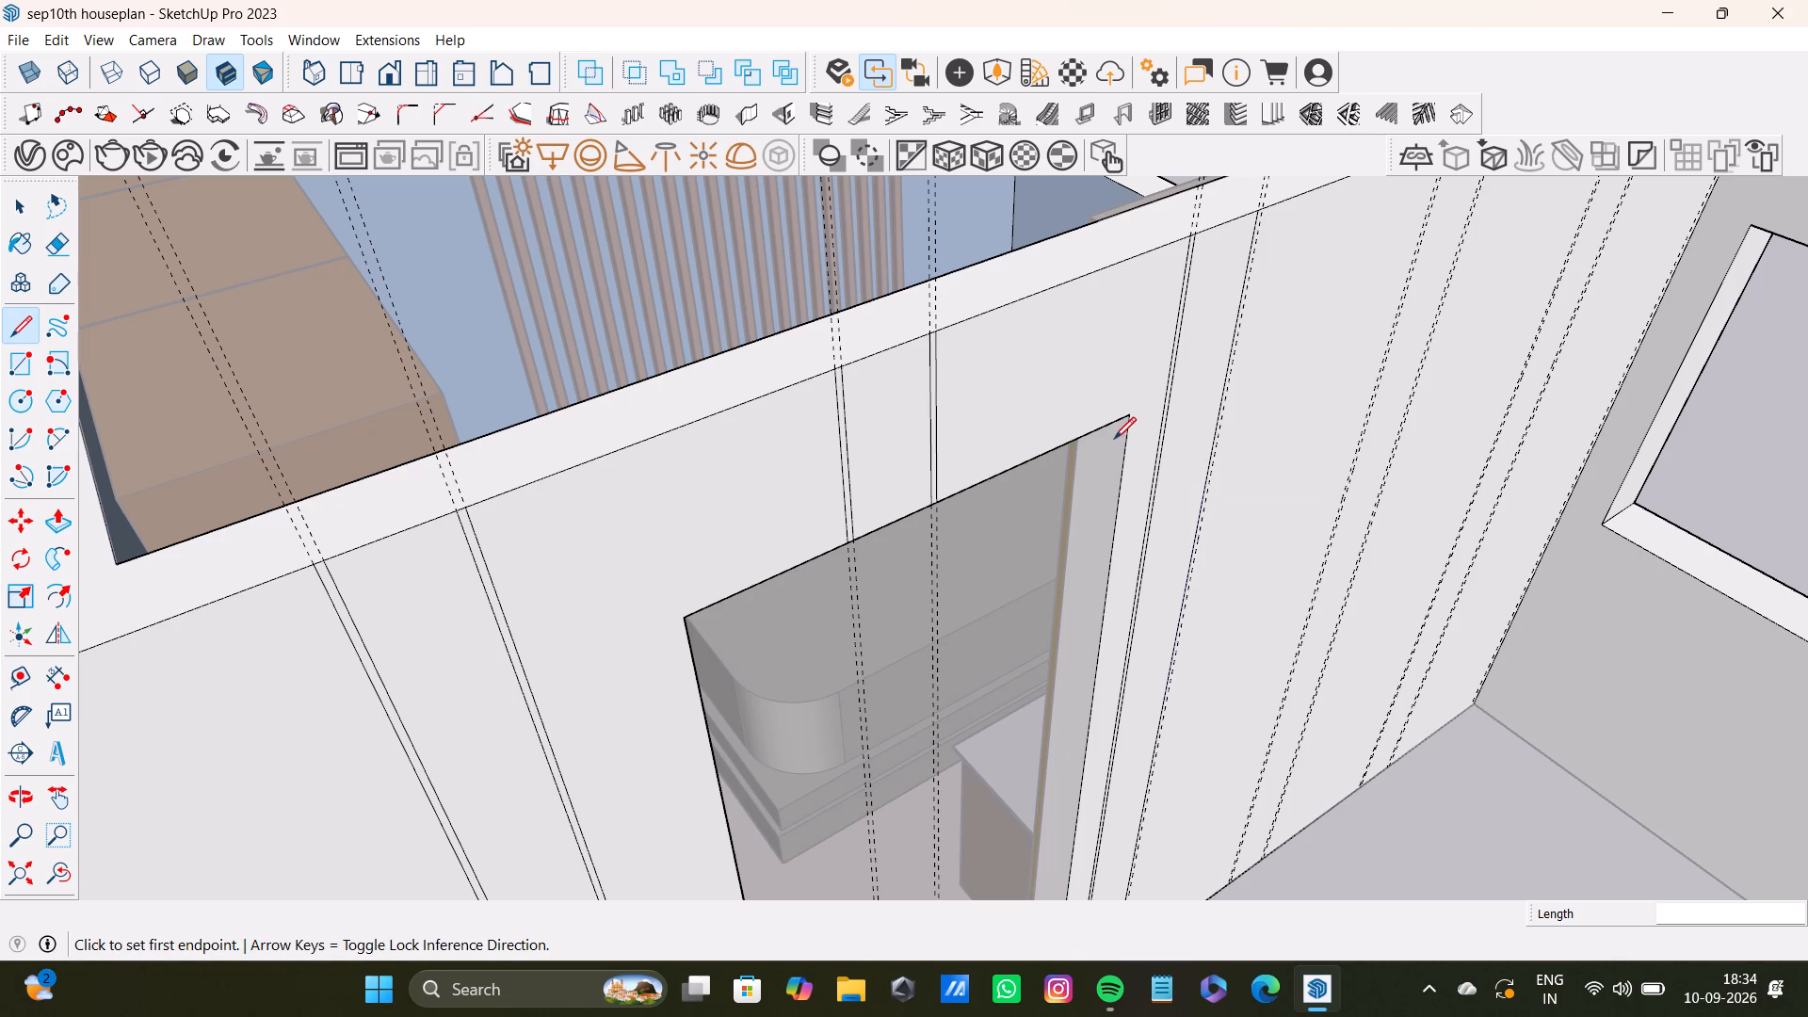
pyautogui.scroll(8, 1303, 241)
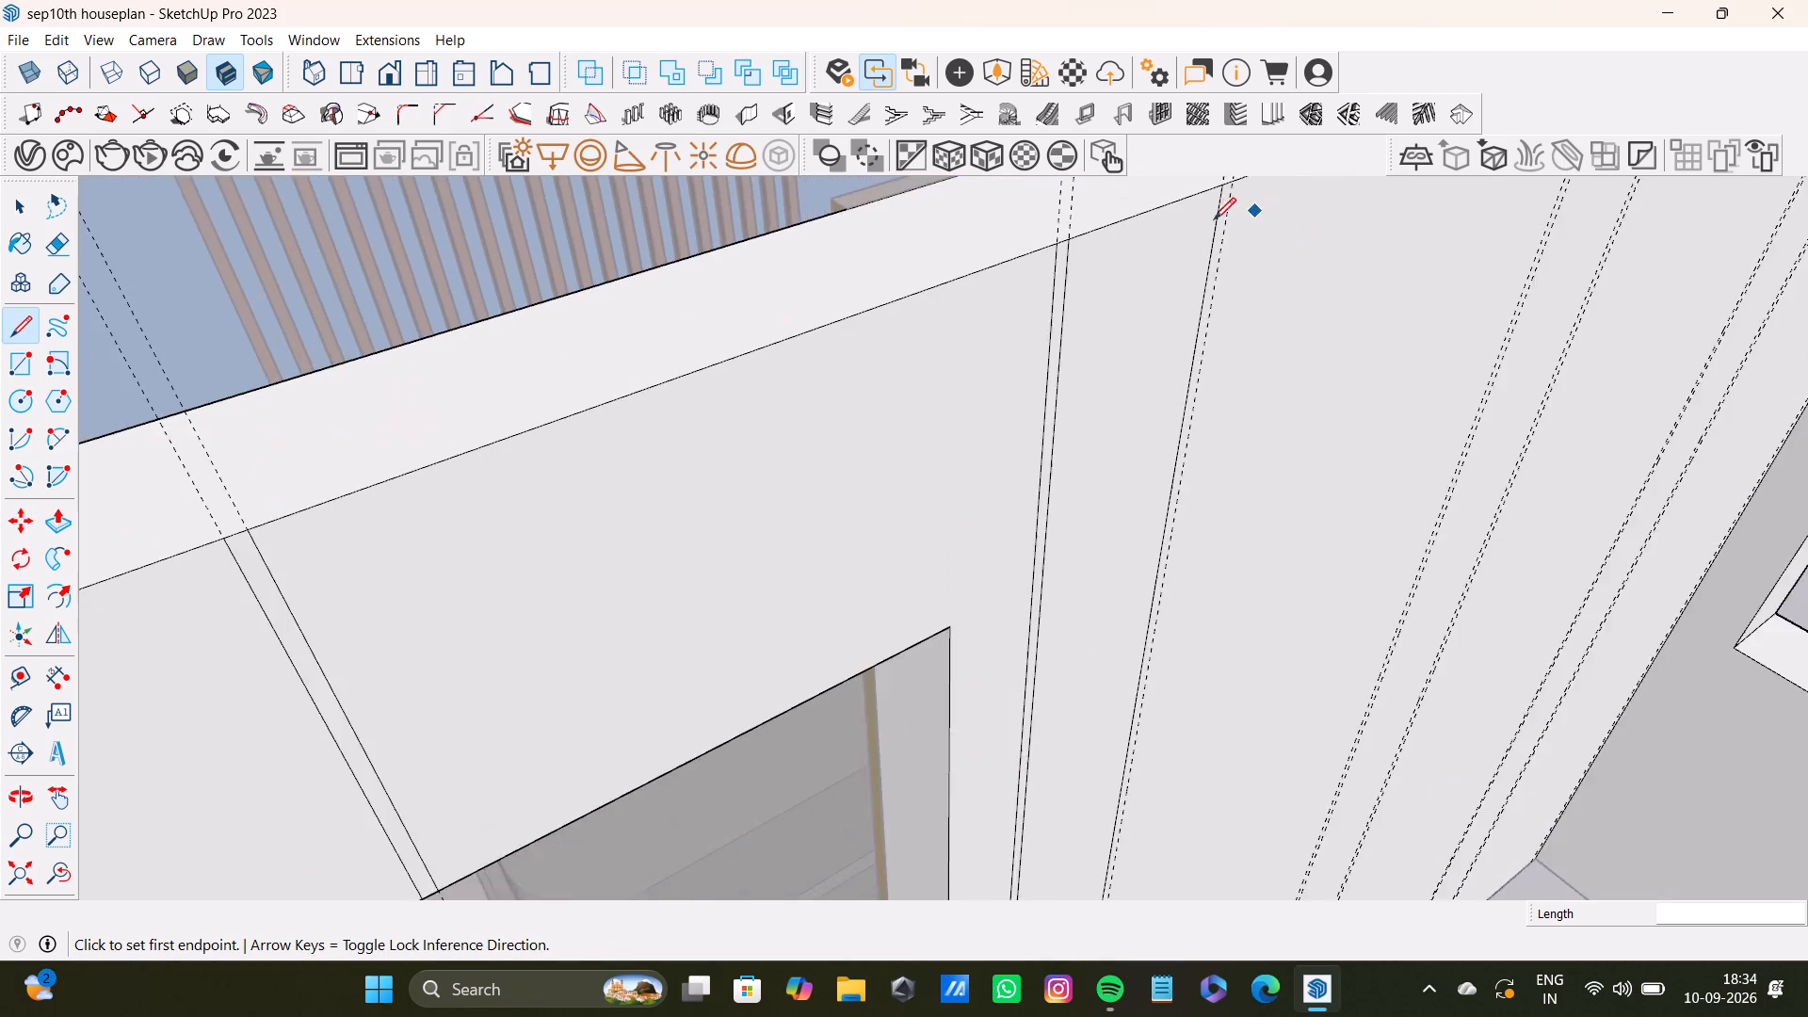
pyautogui.scroll(3, 1214, 219)
pyautogui.keyDown('shift'); pyautogui.moveTo(1215, 228); pyautogui.dragTo(1158, 410, button='middle'); pyautogui.keyUp('shift')
pyautogui.scroll(8, 1175, 370)
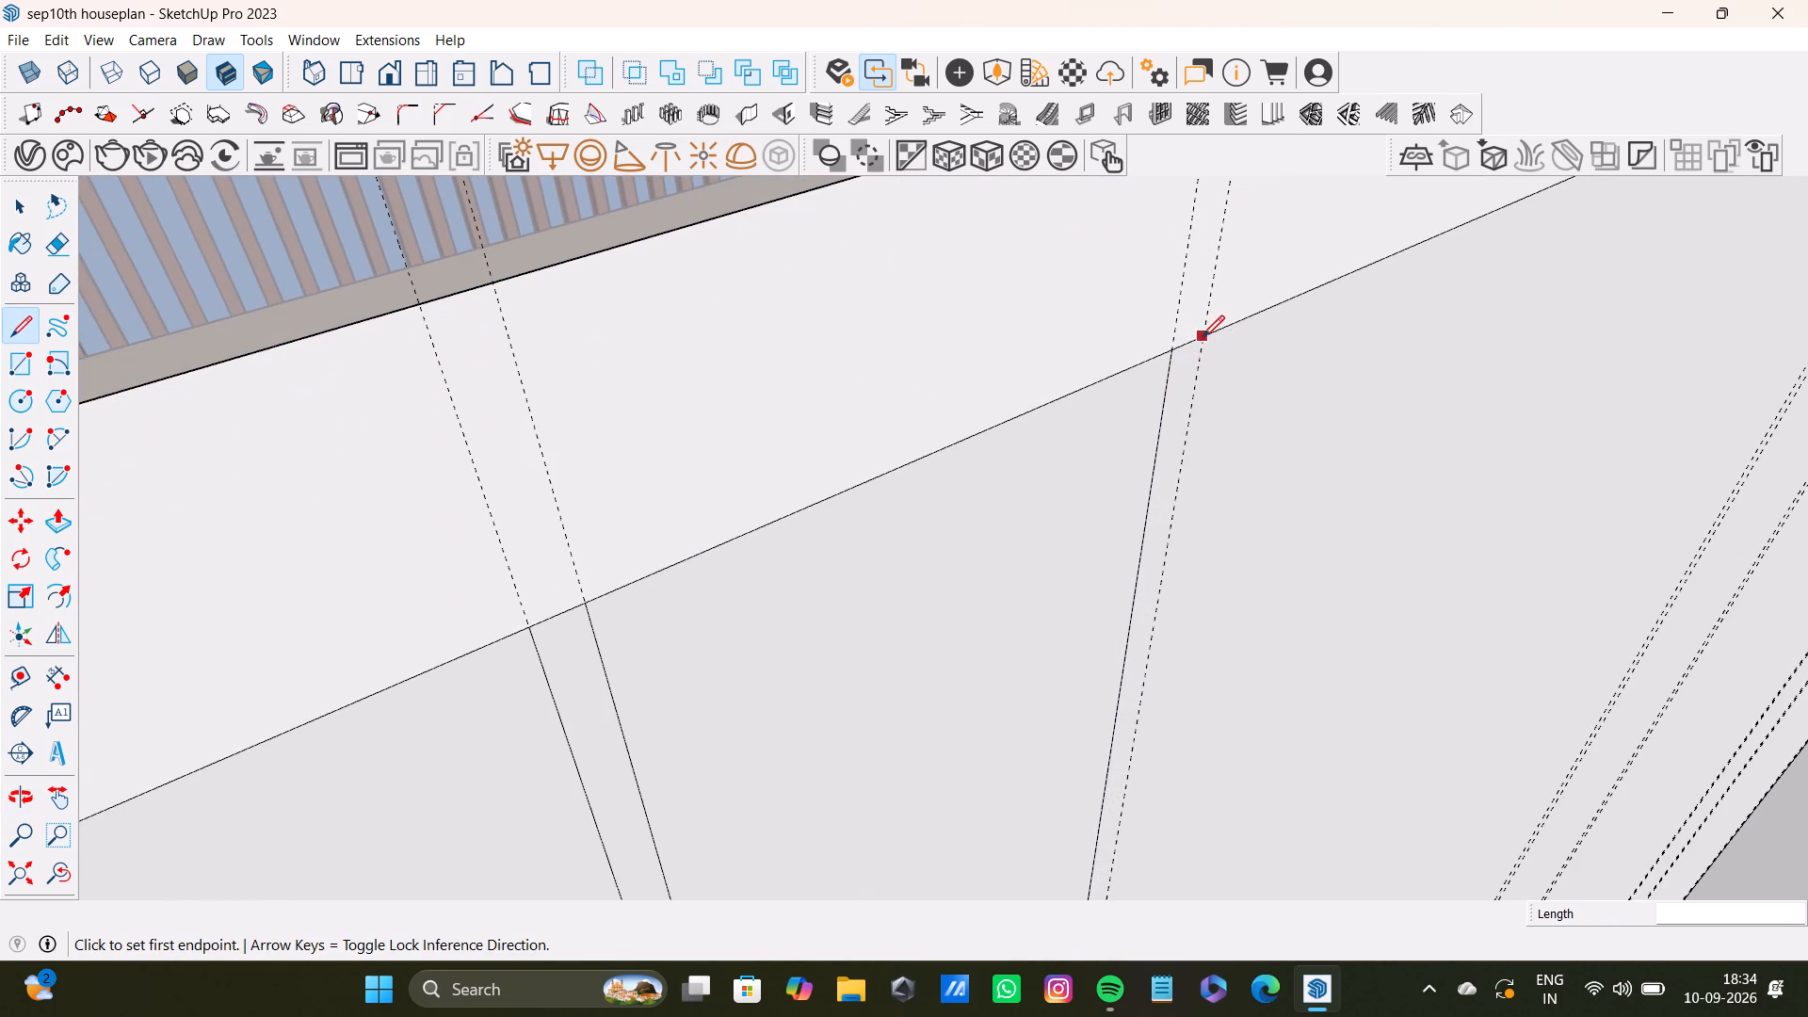
pyautogui.click(1203, 337)
pyautogui.scroll(-5, 1216, 509)
pyautogui.scroll(-4, 1177, 631)
pyautogui.keyDown('shift'); pyautogui.moveTo(1168, 667); pyautogui.dragTo(1156, 441, button='middle'); pyautogui.keyUp('shift')
pyautogui.scroll(-2, 1168, 640)
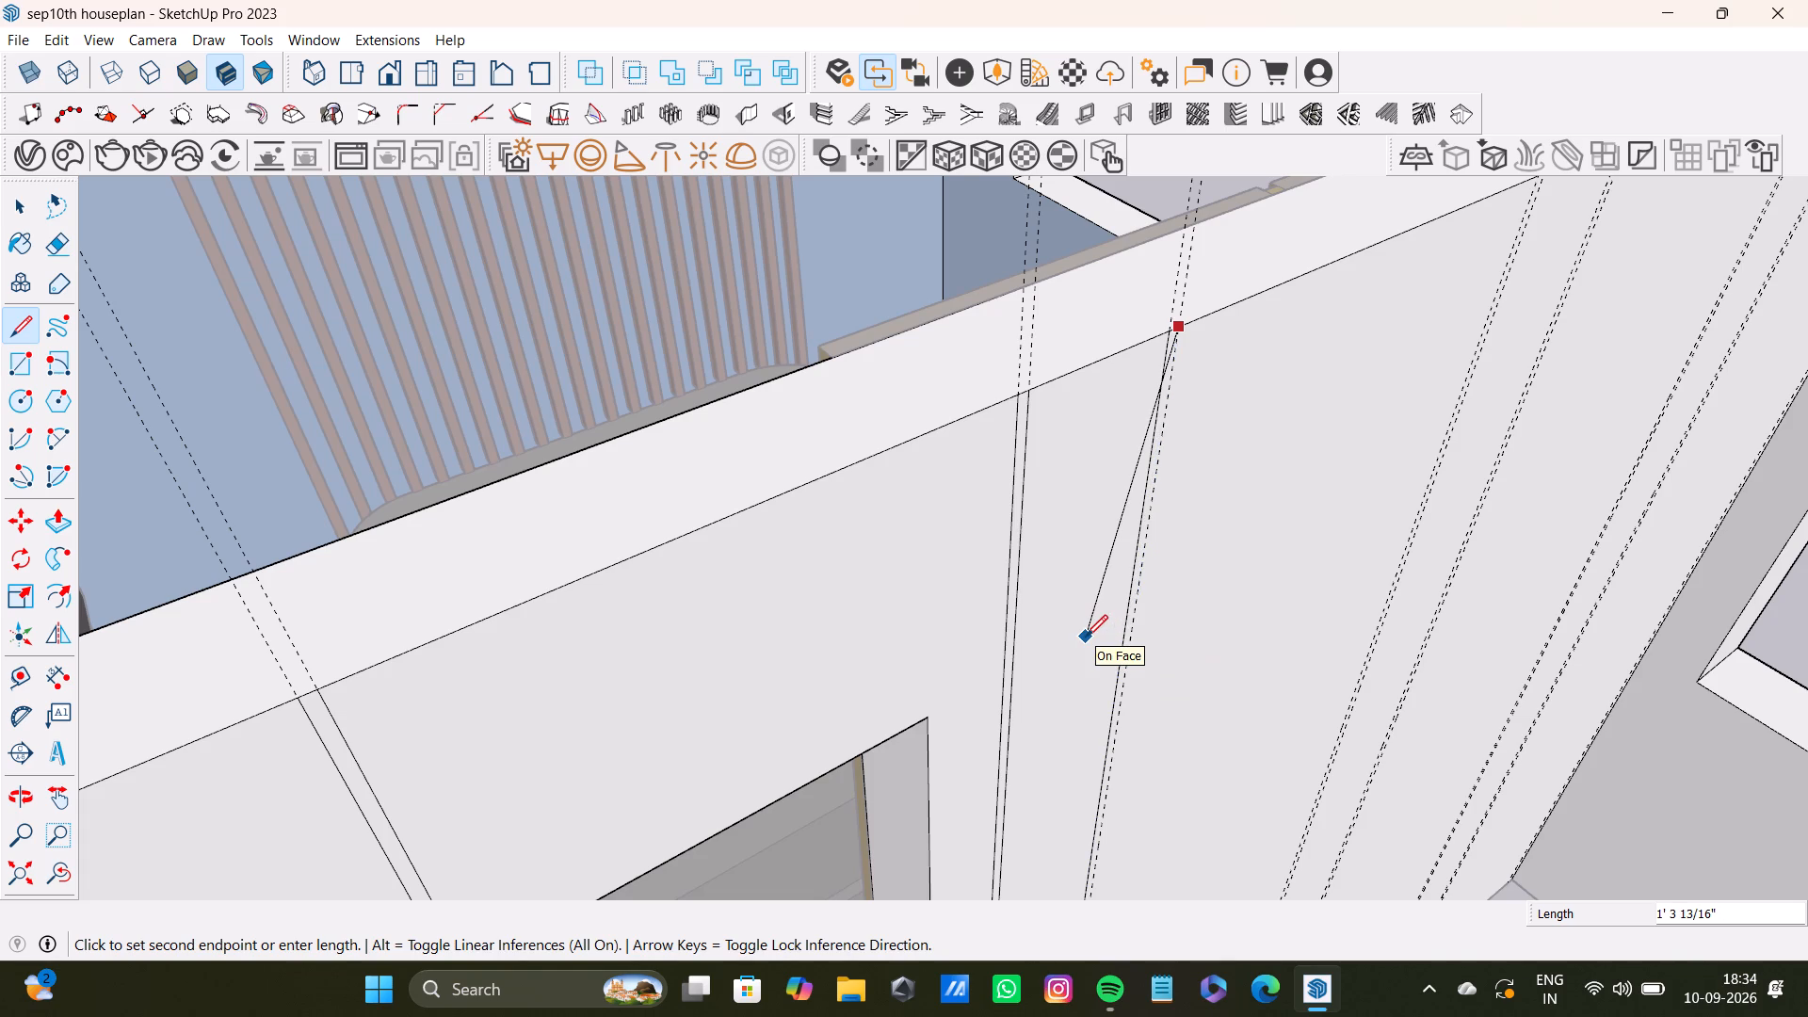
pyautogui.scroll(-2, 1080, 695)
pyautogui.keyDown('shift'); pyautogui.moveTo(1093, 725); pyautogui.dragTo(1066, 520, button='middle'); pyautogui.keyUp('shift')
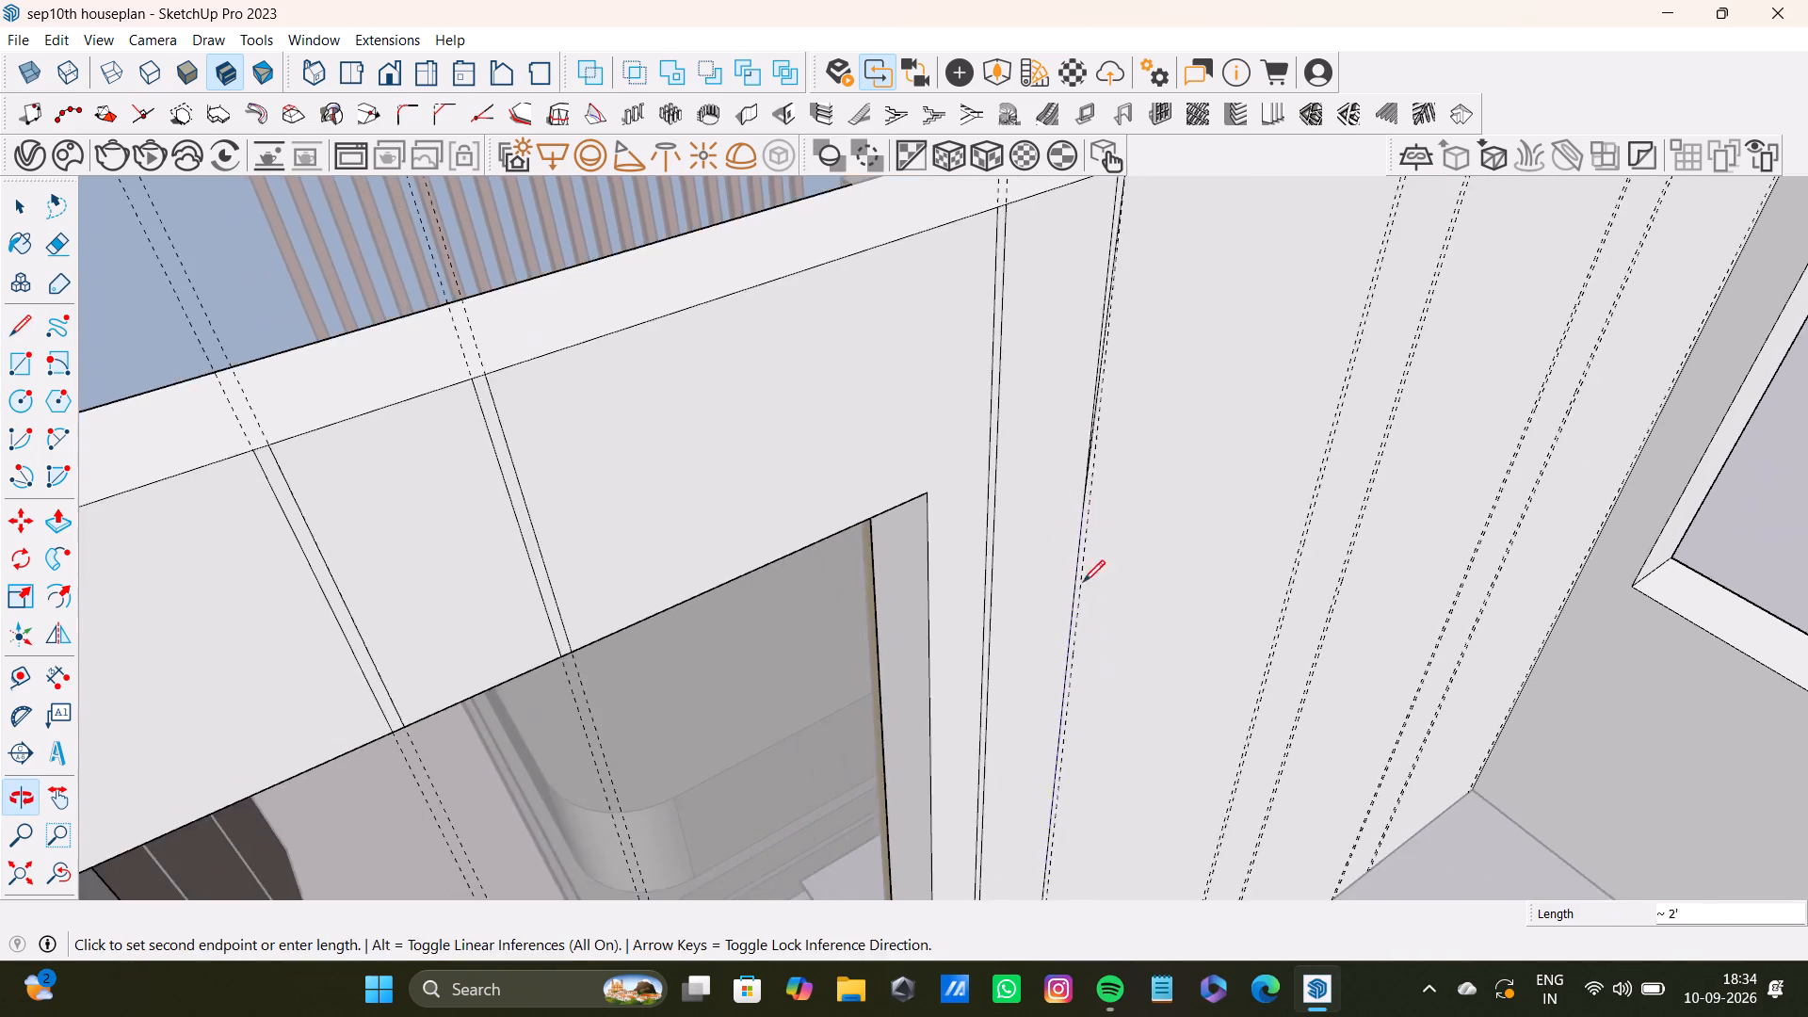
pyautogui.scroll(-3, 1106, 631)
pyautogui.keyDown('shift'); pyautogui.moveTo(1106, 700); pyautogui.dragTo(1061, 457, button='middle'); pyautogui.keyUp('shift')
pyautogui.scroll(2, 1080, 616)
pyautogui.keyDown('shift'); pyautogui.moveTo(1035, 728); pyautogui.dragTo(996, 489, button='middle'); pyautogui.keyUp('shift')
pyautogui.scroll(3, 991, 693)
pyautogui.keyDown('shift'); pyautogui.moveTo(978, 720); pyautogui.dragTo(960, 623, button='middle'); pyautogui.keyUp('shift')
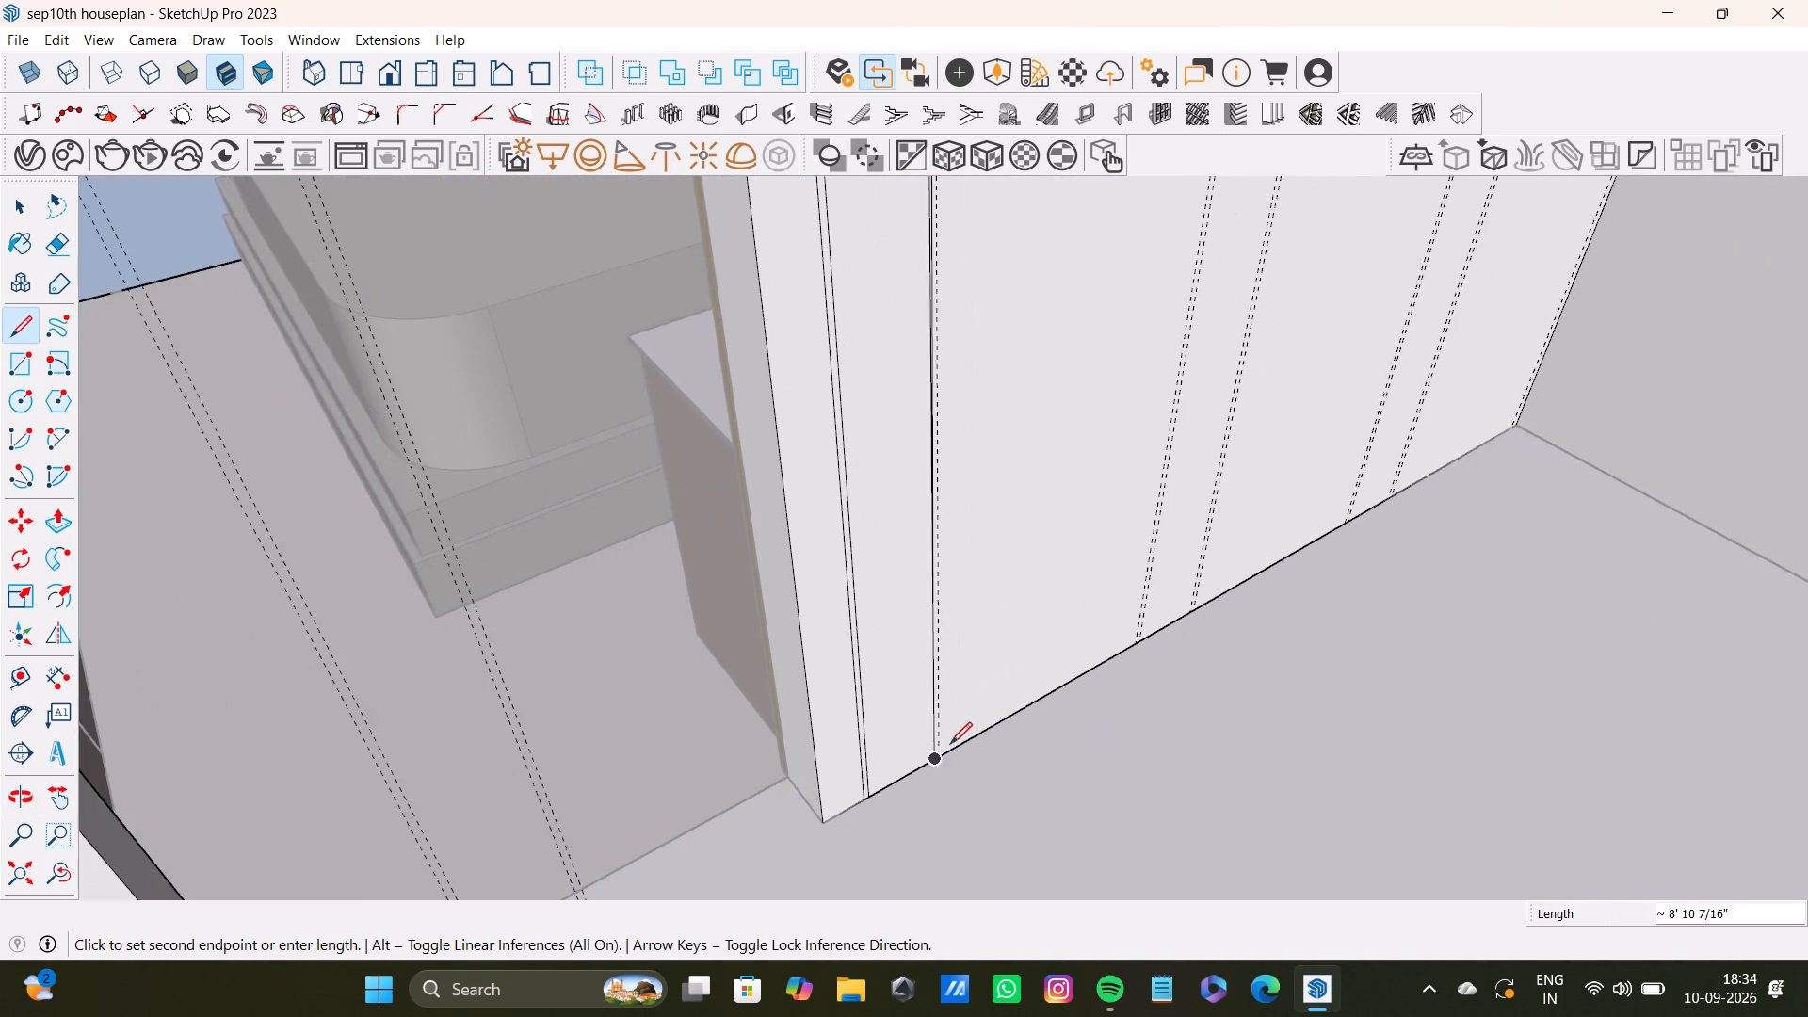
pyautogui.scroll(11, 948, 747)
pyautogui.click(935, 756)
# Draw a line along the first guide of the eleventh pair, from the wall's top edge to its base.
pyautogui.scroll(-8, 942, 716)
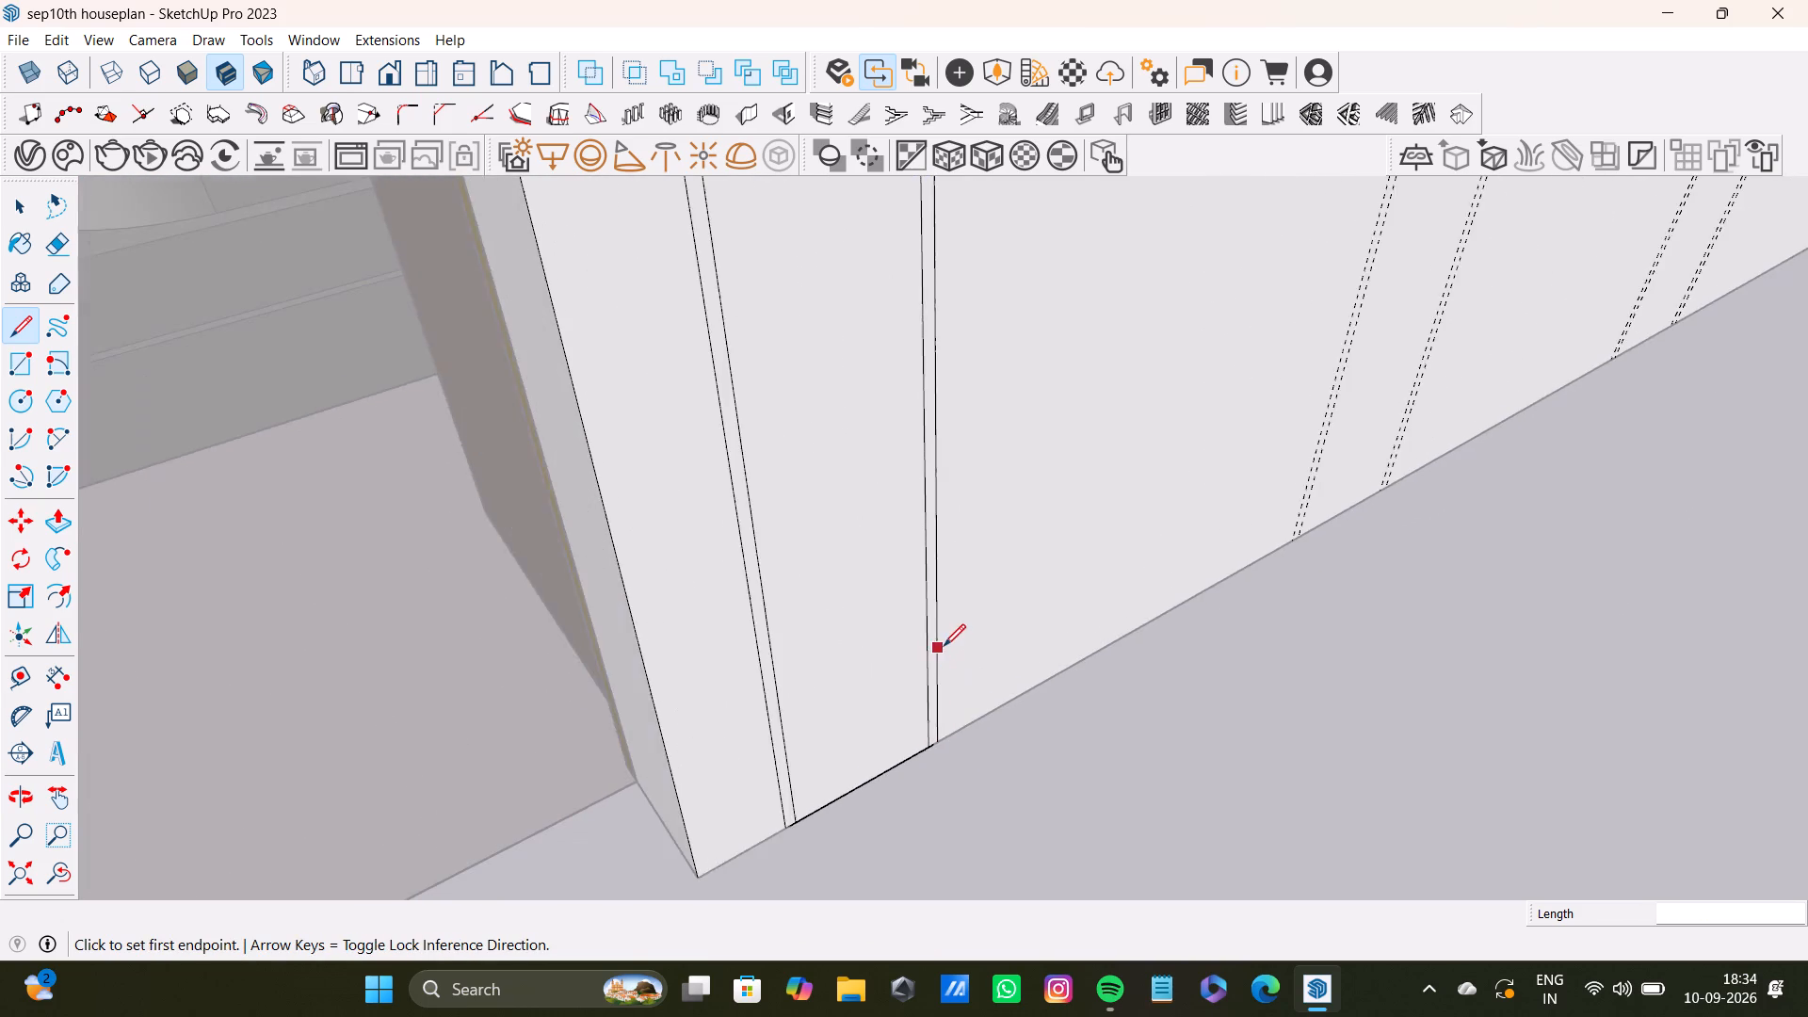
pyautogui.scroll(-12, 944, 646)
pyautogui.keyDown('shift'); pyautogui.moveTo(929, 448); pyautogui.dragTo(1072, 924, button='middle'); pyautogui.keyUp('shift')
pyautogui.keyDown('shift'); pyautogui.scroll(-1, 1095, 864); pyautogui.keyUp('shift')
pyautogui.scroll(10, 1091, 584)
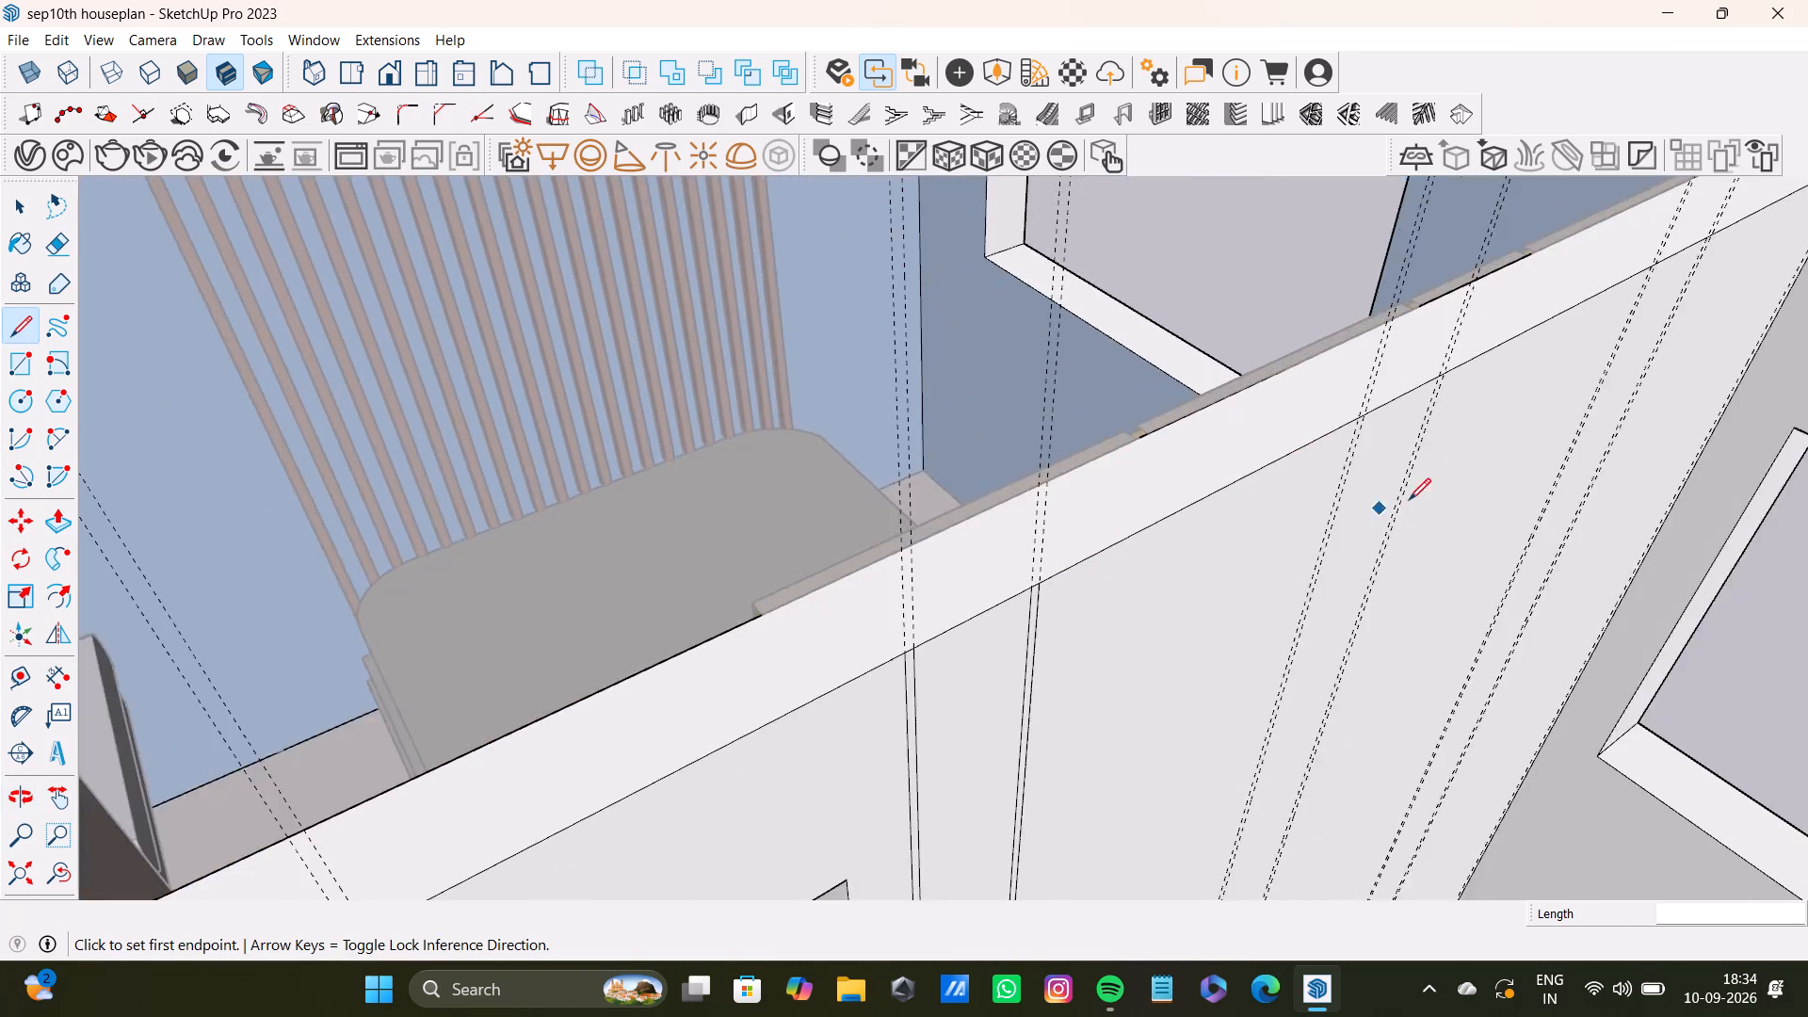
pyautogui.scroll(6, 1409, 500)
pyautogui.moveTo(1391, 460); pyautogui.dragTo(1295, 490, button='middle')
pyautogui.scroll(2, 1136, 401)
pyautogui.click(1176, 330)
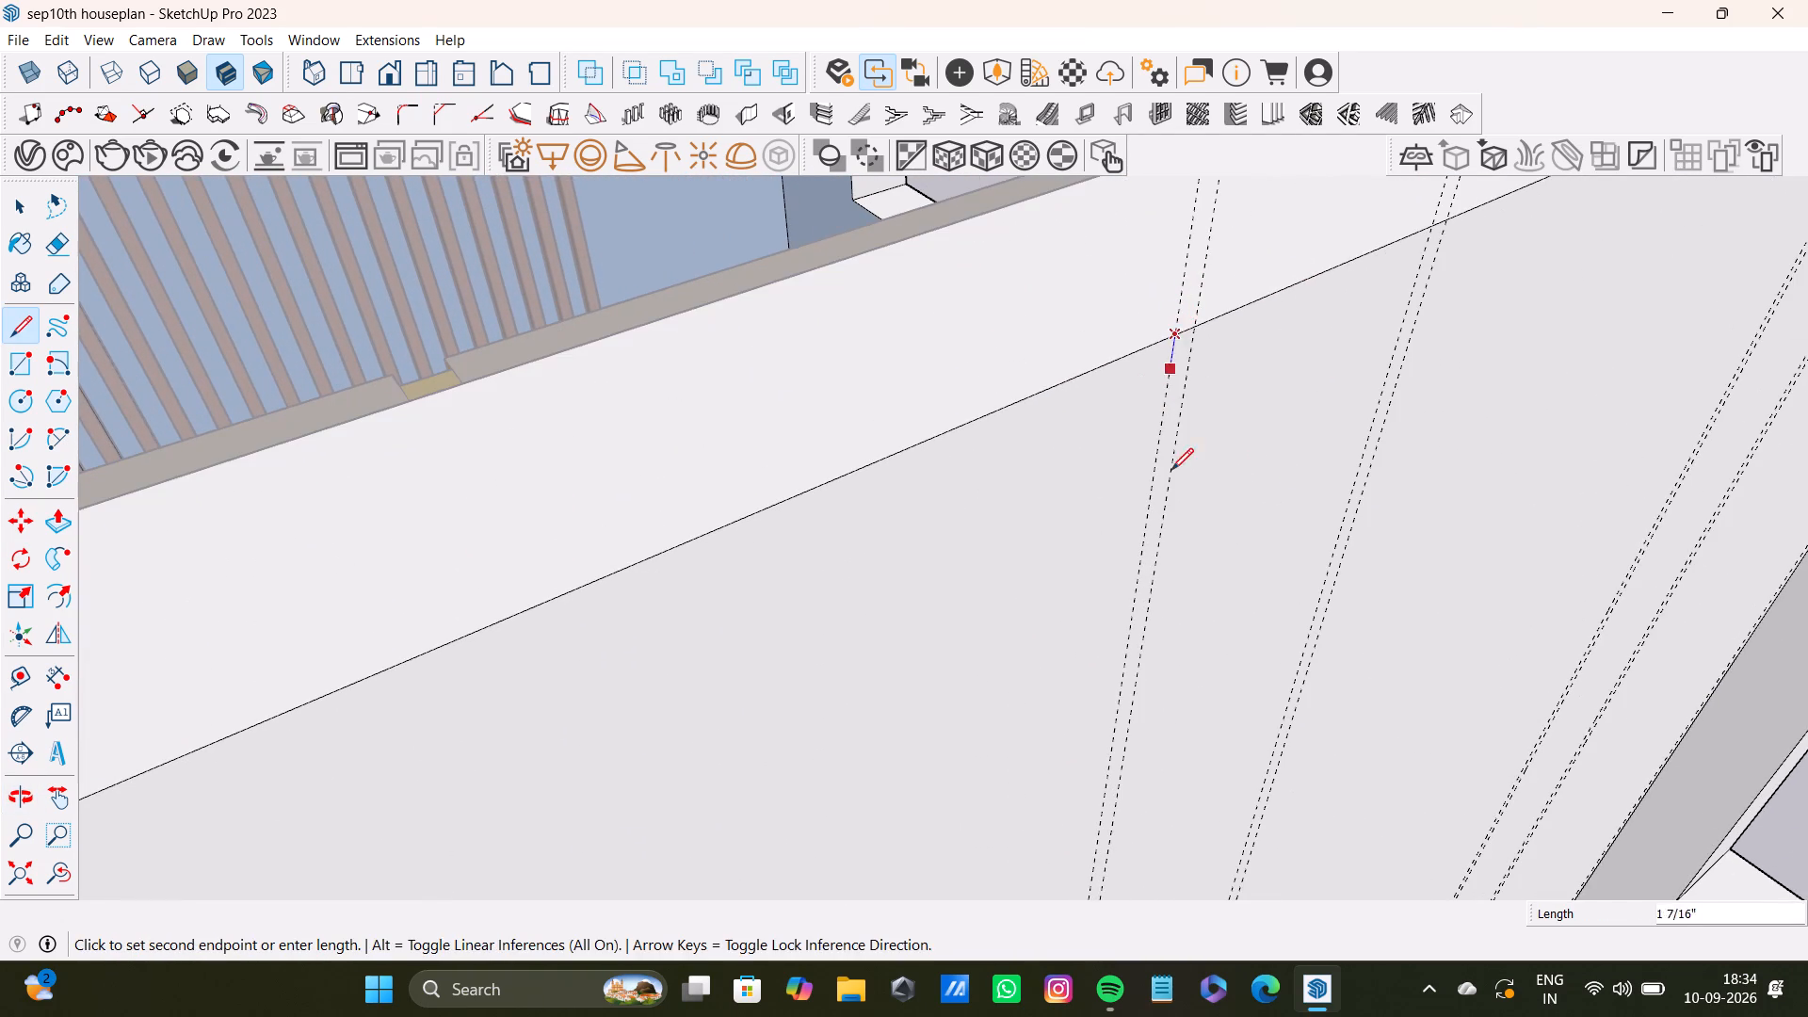
pyautogui.scroll(-8, 1171, 470)
pyautogui.keyDown('shift'); pyautogui.moveTo(1147, 591); pyautogui.dragTo(1147, 366, button='middle'); pyautogui.keyUp('shift')
pyautogui.scroll(-3, 1133, 507)
pyautogui.keyDown('shift'); pyautogui.moveTo(1136, 575); pyautogui.dragTo(1133, 299, button='middle'); pyautogui.keyUp('shift')
pyautogui.scroll(2, 1156, 612)
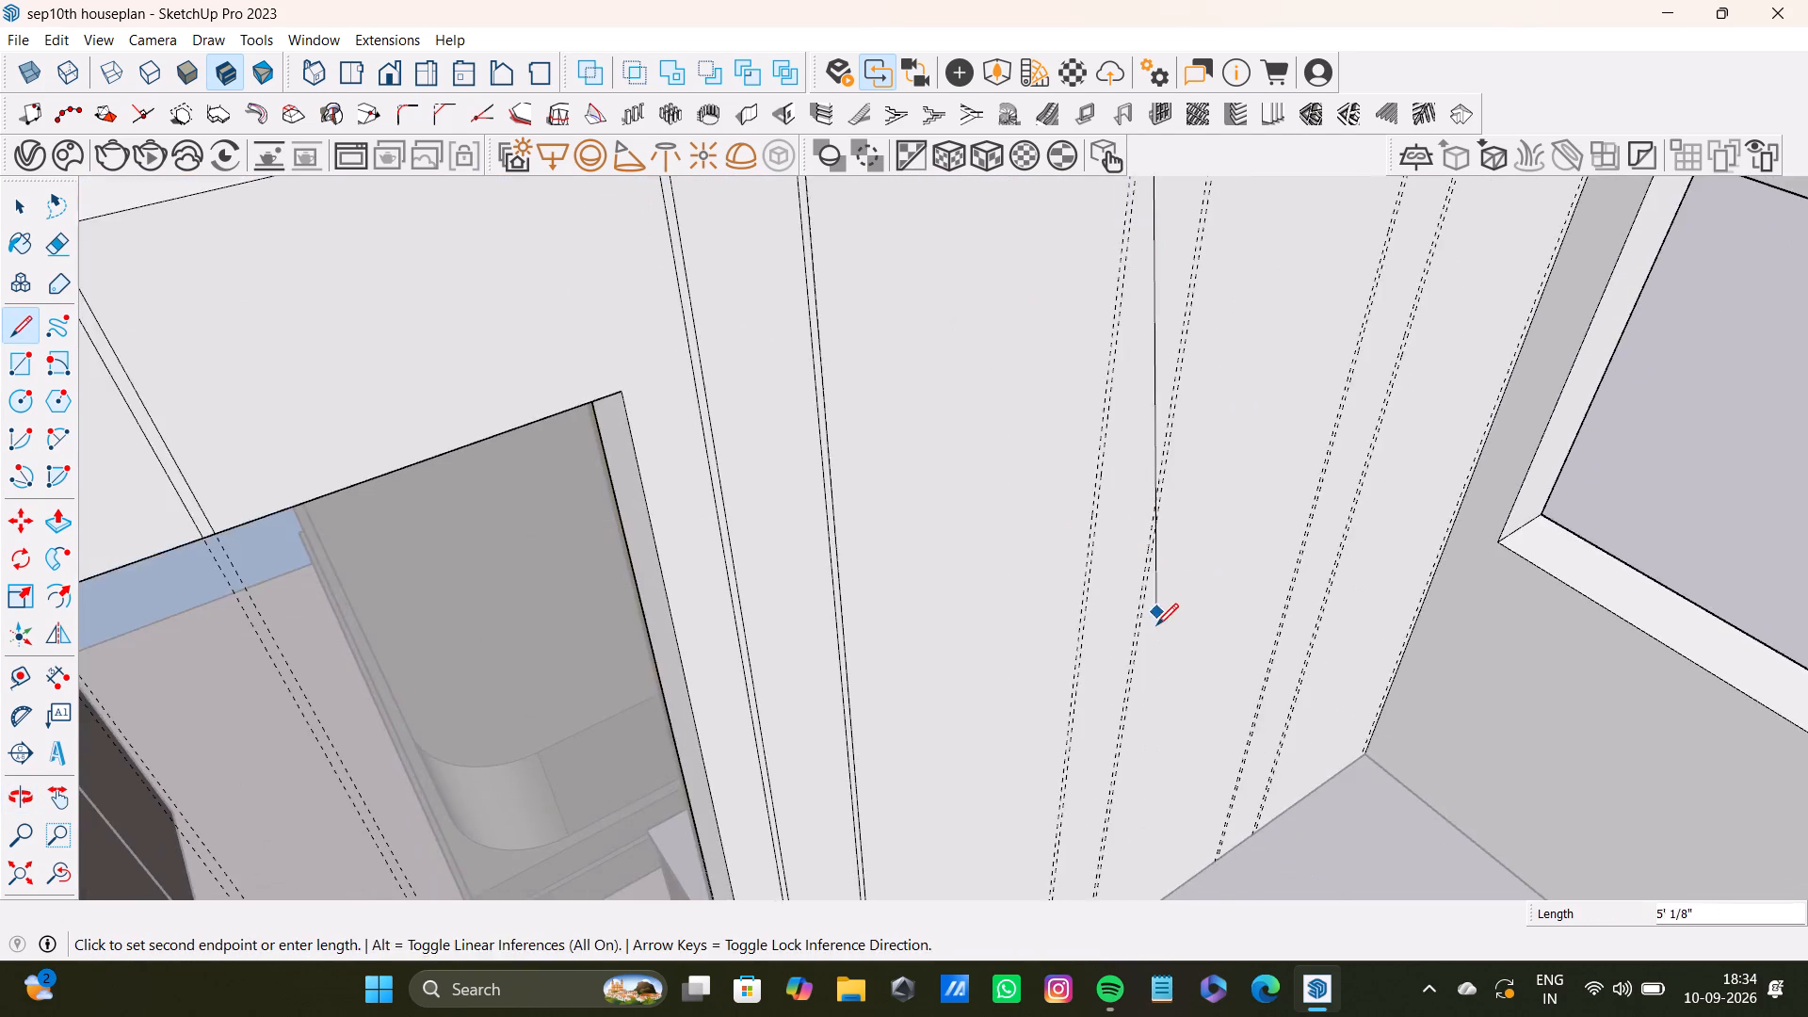
pyautogui.keyDown('shift'); pyautogui.moveTo(1077, 668); pyautogui.dragTo(1076, 419, button='middle'); pyautogui.keyUp('shift')
pyautogui.scroll(2, 1071, 624)
pyautogui.keyDown('shift'); pyautogui.moveTo(1065, 706); pyautogui.dragTo(1039, 449, button='middle'); pyautogui.keyUp('shift')
pyautogui.scroll(10, 993, 765)
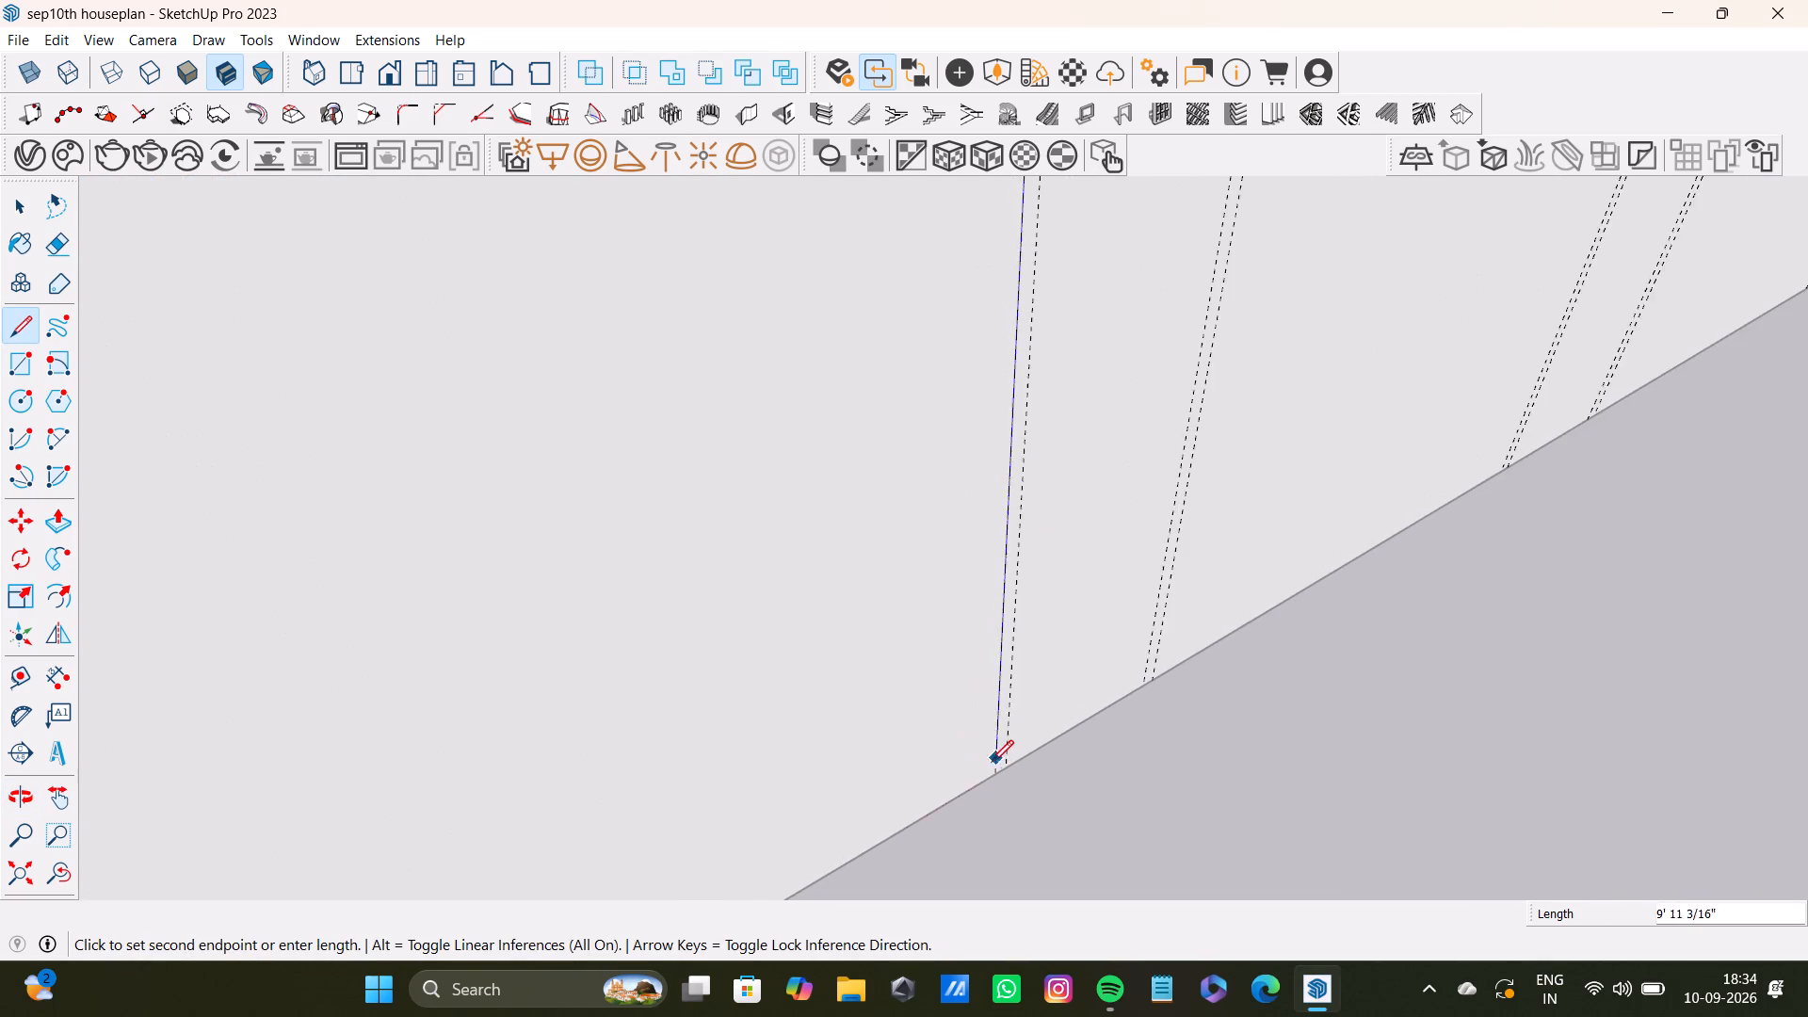
pyautogui.scroll(2, 992, 762)
pyautogui.click(997, 779)
# Draw a line along the other guide of the eleventh pair, from the wall's top edge to its base.
pyautogui.scroll(-13, 998, 763)
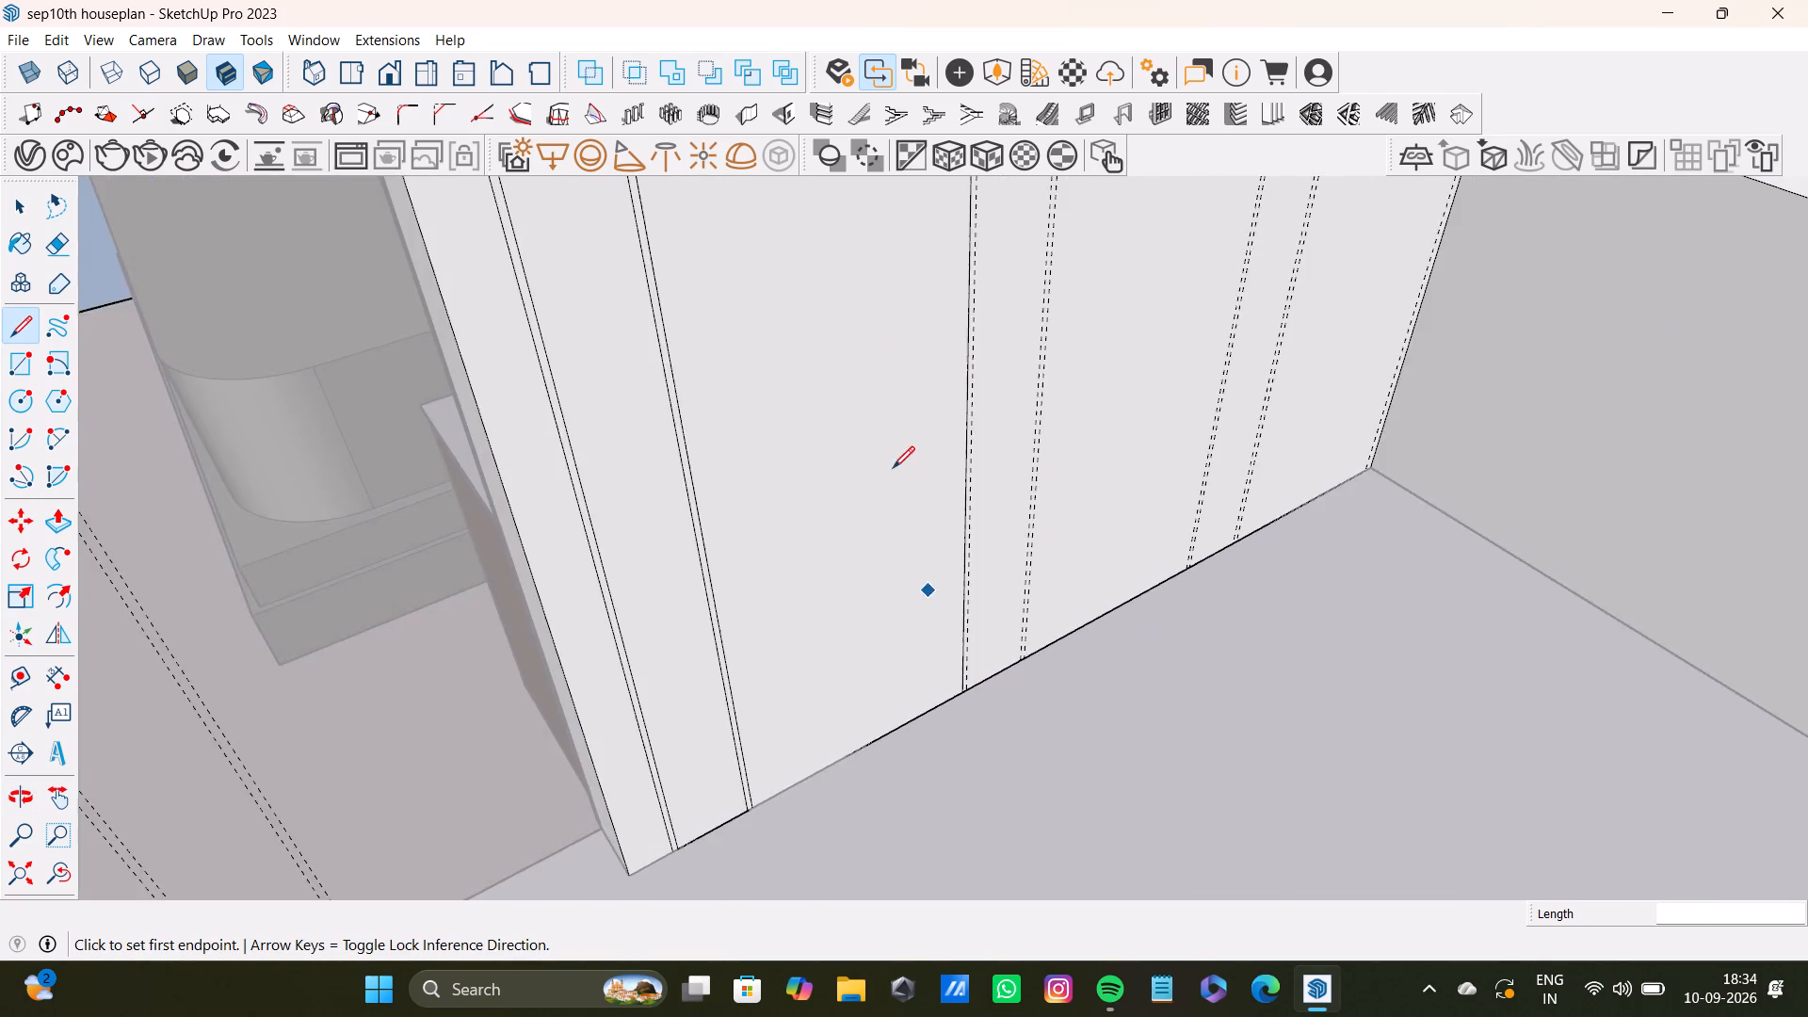
pyautogui.scroll(-3, 893, 468)
pyautogui.keyDown('shift'); pyautogui.moveTo(859, 361); pyautogui.dragTo(992, 896, button='middle'); pyautogui.keyUp('shift')
pyautogui.scroll(-10, 961, 628)
pyautogui.keyDown('shift'); pyautogui.moveTo(981, 536); pyautogui.dragTo(1022, 711, button='middle'); pyautogui.keyUp('shift')
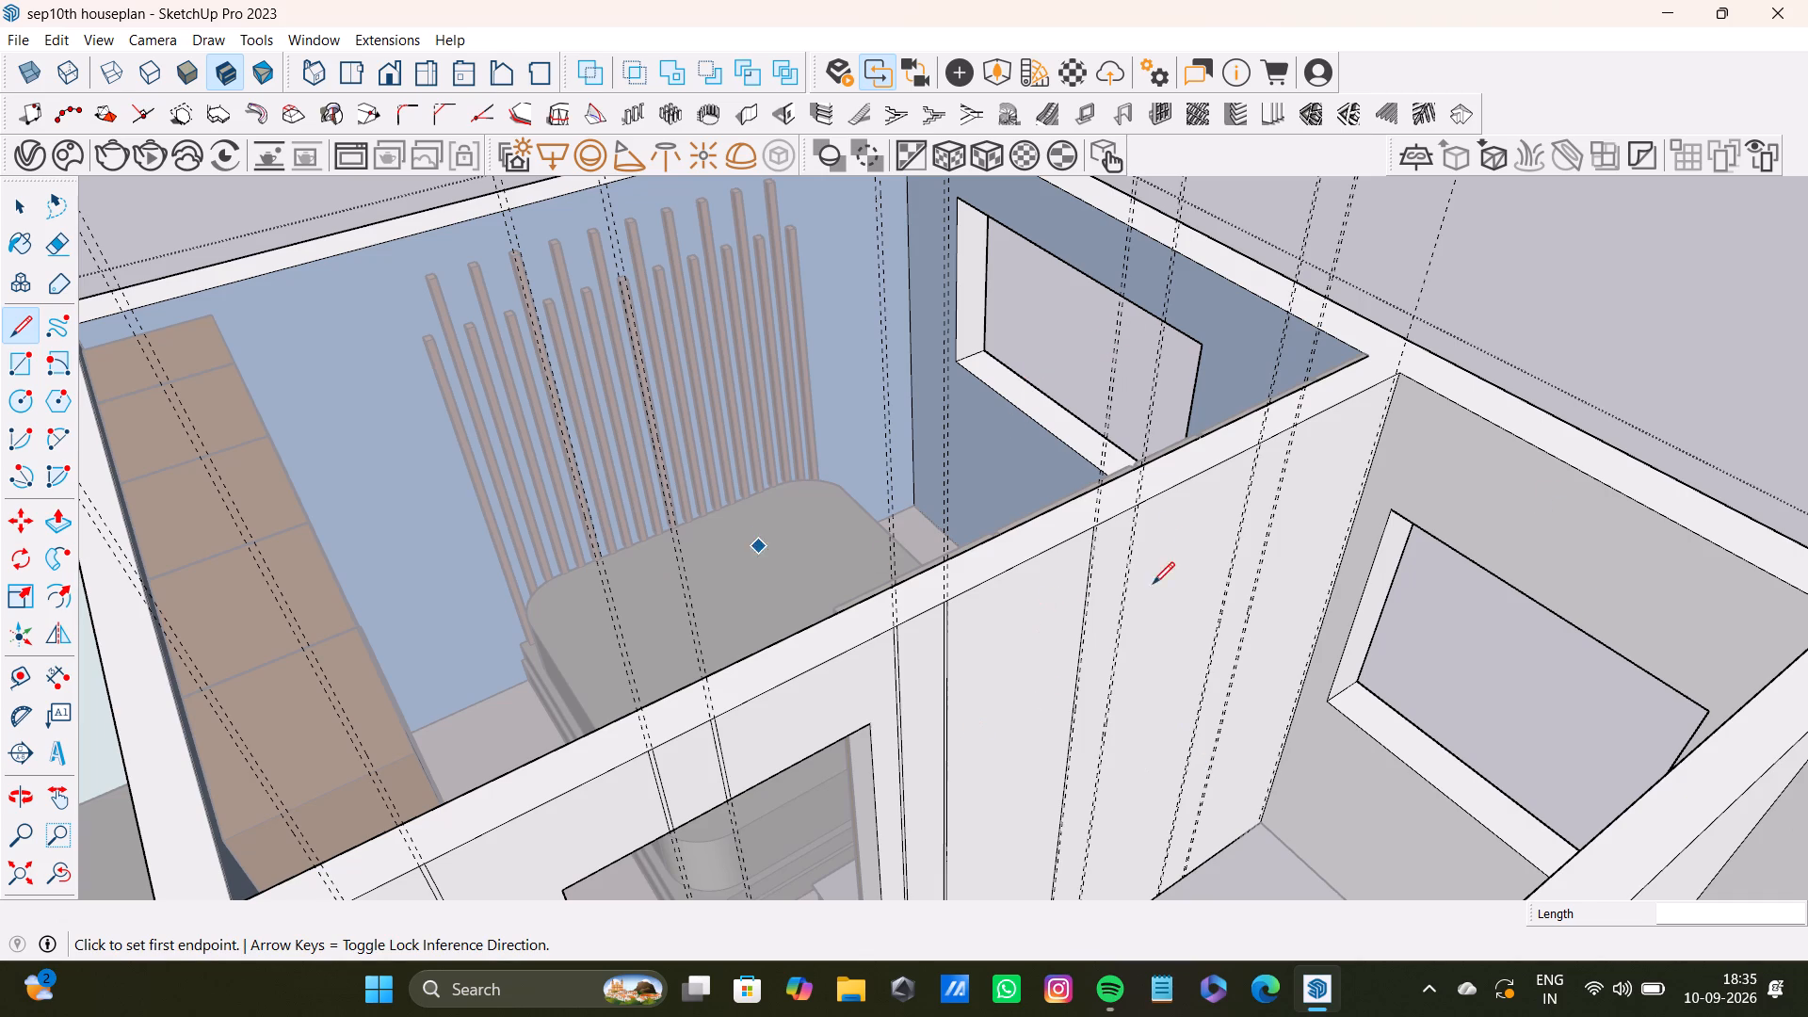
pyautogui.scroll(20, 1064, 508)
pyautogui.scroll(3, 1064, 508)
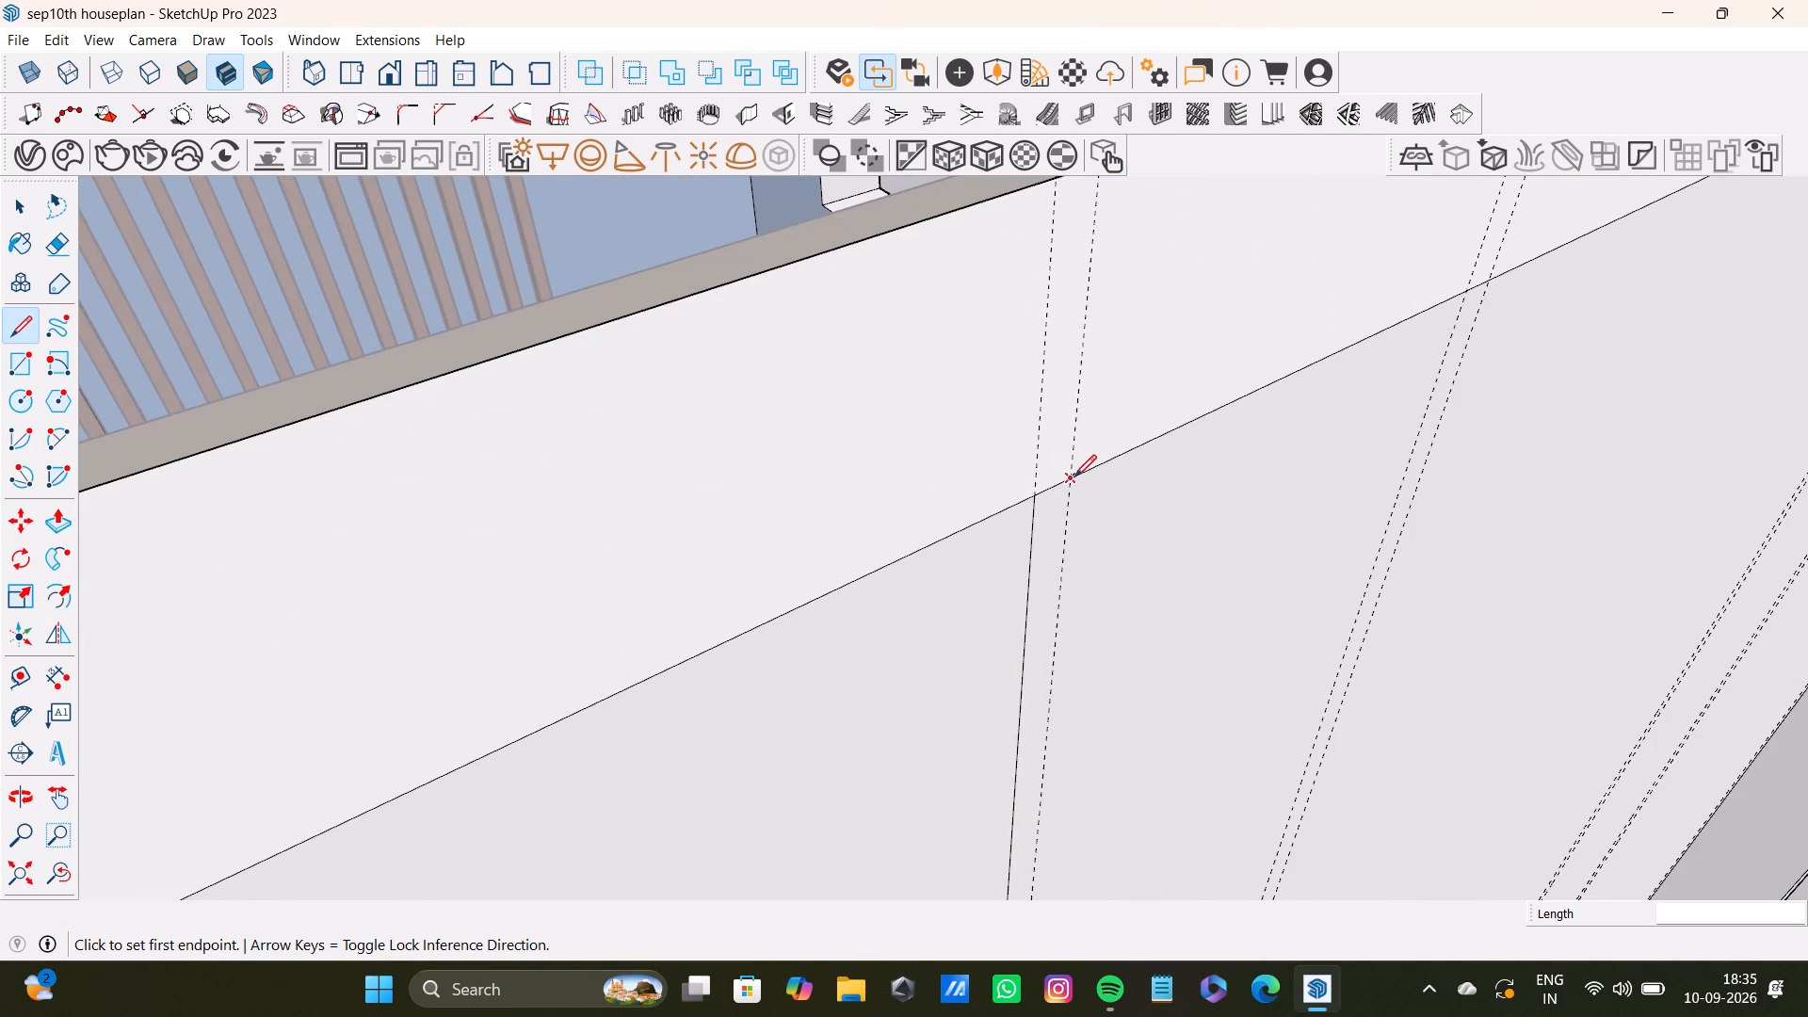
pyautogui.click(1073, 476)
pyautogui.scroll(-5, 1073, 686)
pyautogui.moveTo(1060, 738); pyautogui.dragTo(1061, 348, button='middle')
pyautogui.keyDown('shift'); pyautogui.scroll(1, 1063, 335); pyautogui.keyUp('shift')
pyautogui.scroll(-4, 1093, 543)
pyautogui.keyDown('shift'); pyautogui.scroll(-1, 1034, 718); pyautogui.keyUp('shift')
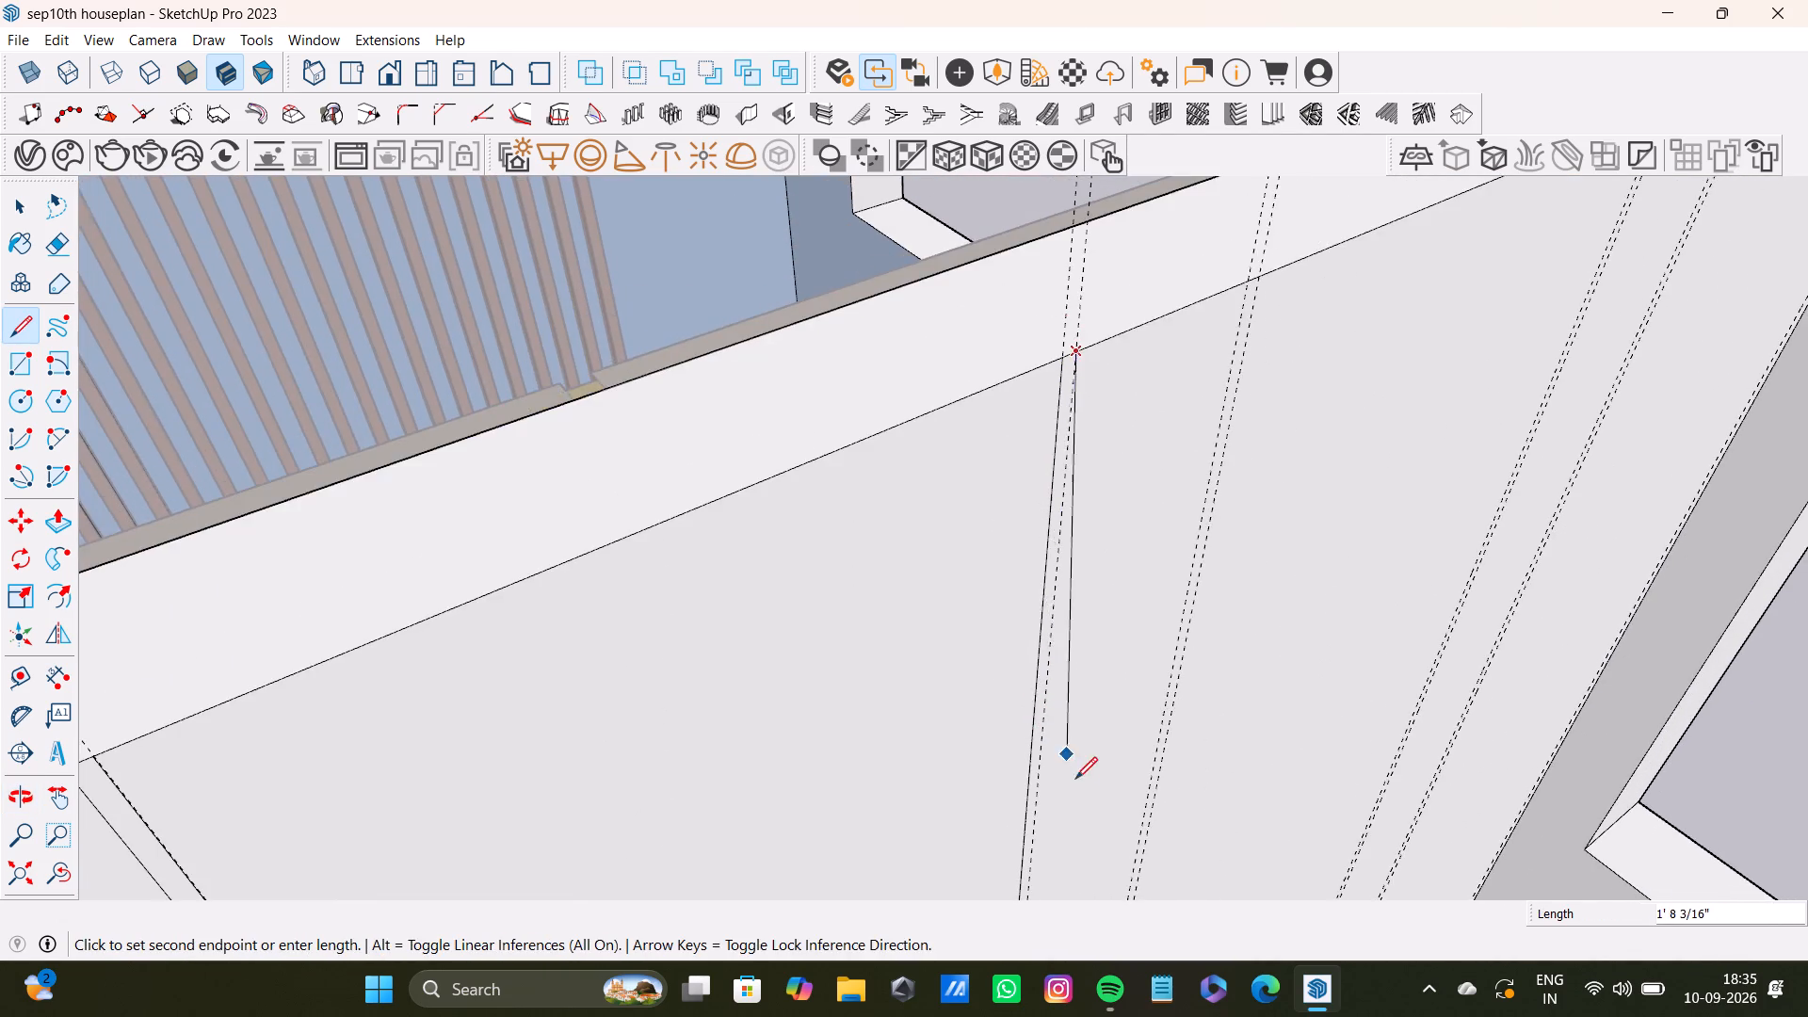
pyautogui.scroll(5, 1075, 782)
pyautogui.keyDown('shift'); pyautogui.moveTo(998, 786); pyautogui.dragTo(1004, 536, button='middle'); pyautogui.keyUp('shift')
pyautogui.scroll(-3, 1041, 567)
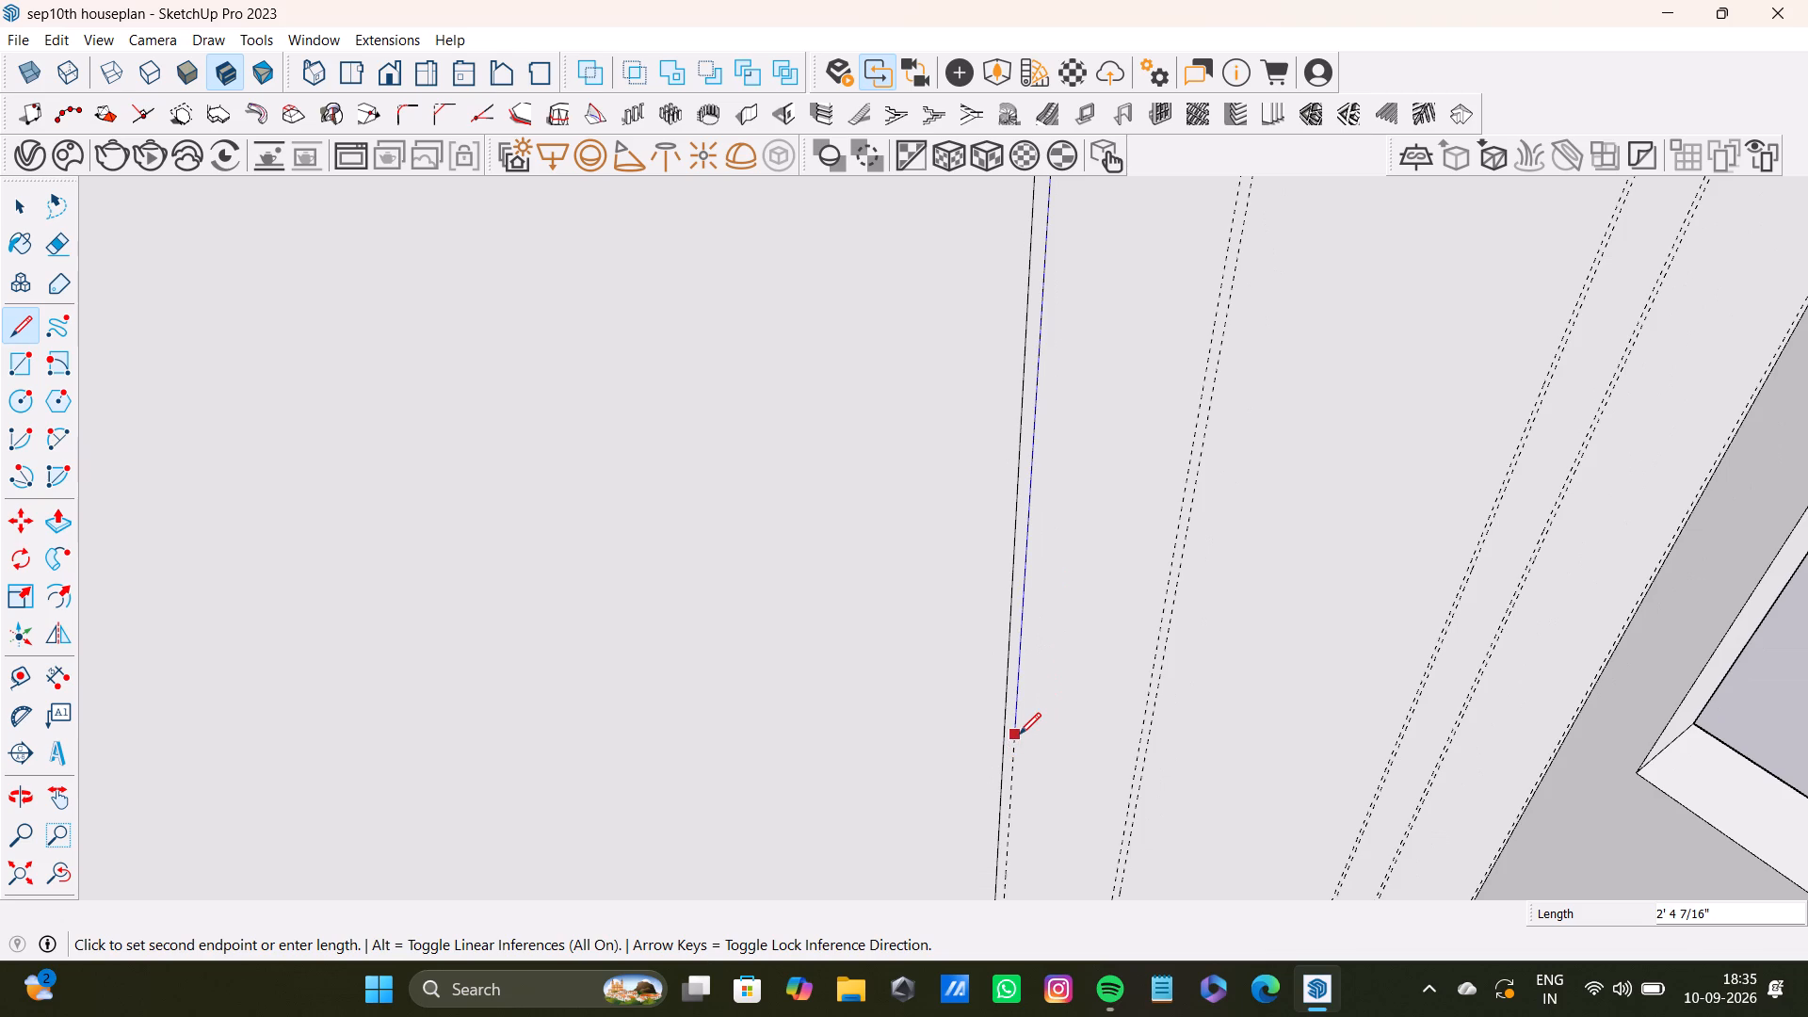
pyautogui.scroll(-2, 1019, 734)
pyautogui.keyDown('shift'); pyautogui.moveTo(998, 751); pyautogui.dragTo(1018, 307, button='middle'); pyautogui.keyUp('shift')
pyautogui.scroll(4, 1086, 502)
pyautogui.keyDown('shift'); pyautogui.moveTo(1025, 687); pyautogui.dragTo(938, 248, button='middle'); pyautogui.keyUp('shift')
pyautogui.scroll(3, 954, 464)
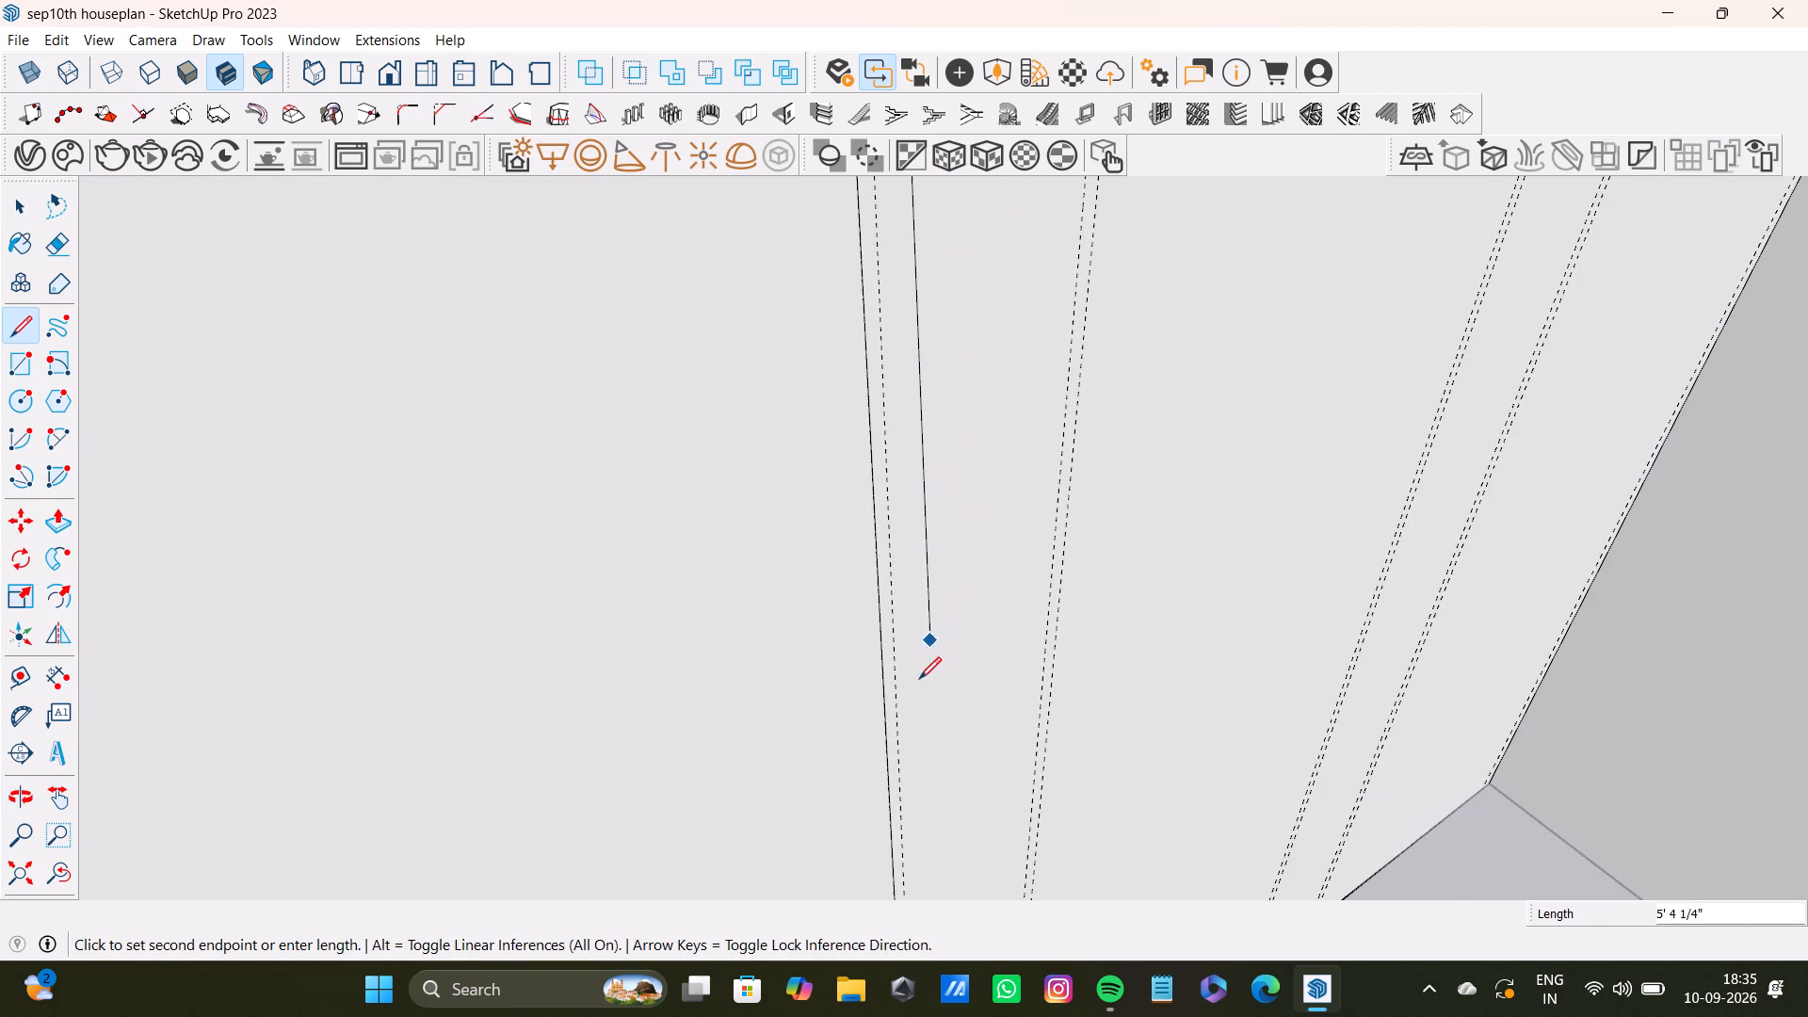
pyautogui.keyDown('shift'); pyautogui.moveTo(917, 681); pyautogui.dragTo(876, 379, button='middle'); pyautogui.keyUp('shift')
pyautogui.scroll(-3, 881, 589)
pyautogui.keyDown('shift'); pyautogui.moveTo(885, 614); pyautogui.dragTo(862, 415, button='middle'); pyautogui.keyUp('shift')
pyautogui.scroll(5, 865, 550)
pyautogui.keyDown('shift'); pyautogui.moveTo(864, 689); pyautogui.dragTo(860, 473, button='middle'); pyautogui.keyUp('shift')
pyautogui.scroll(2, 842, 569)
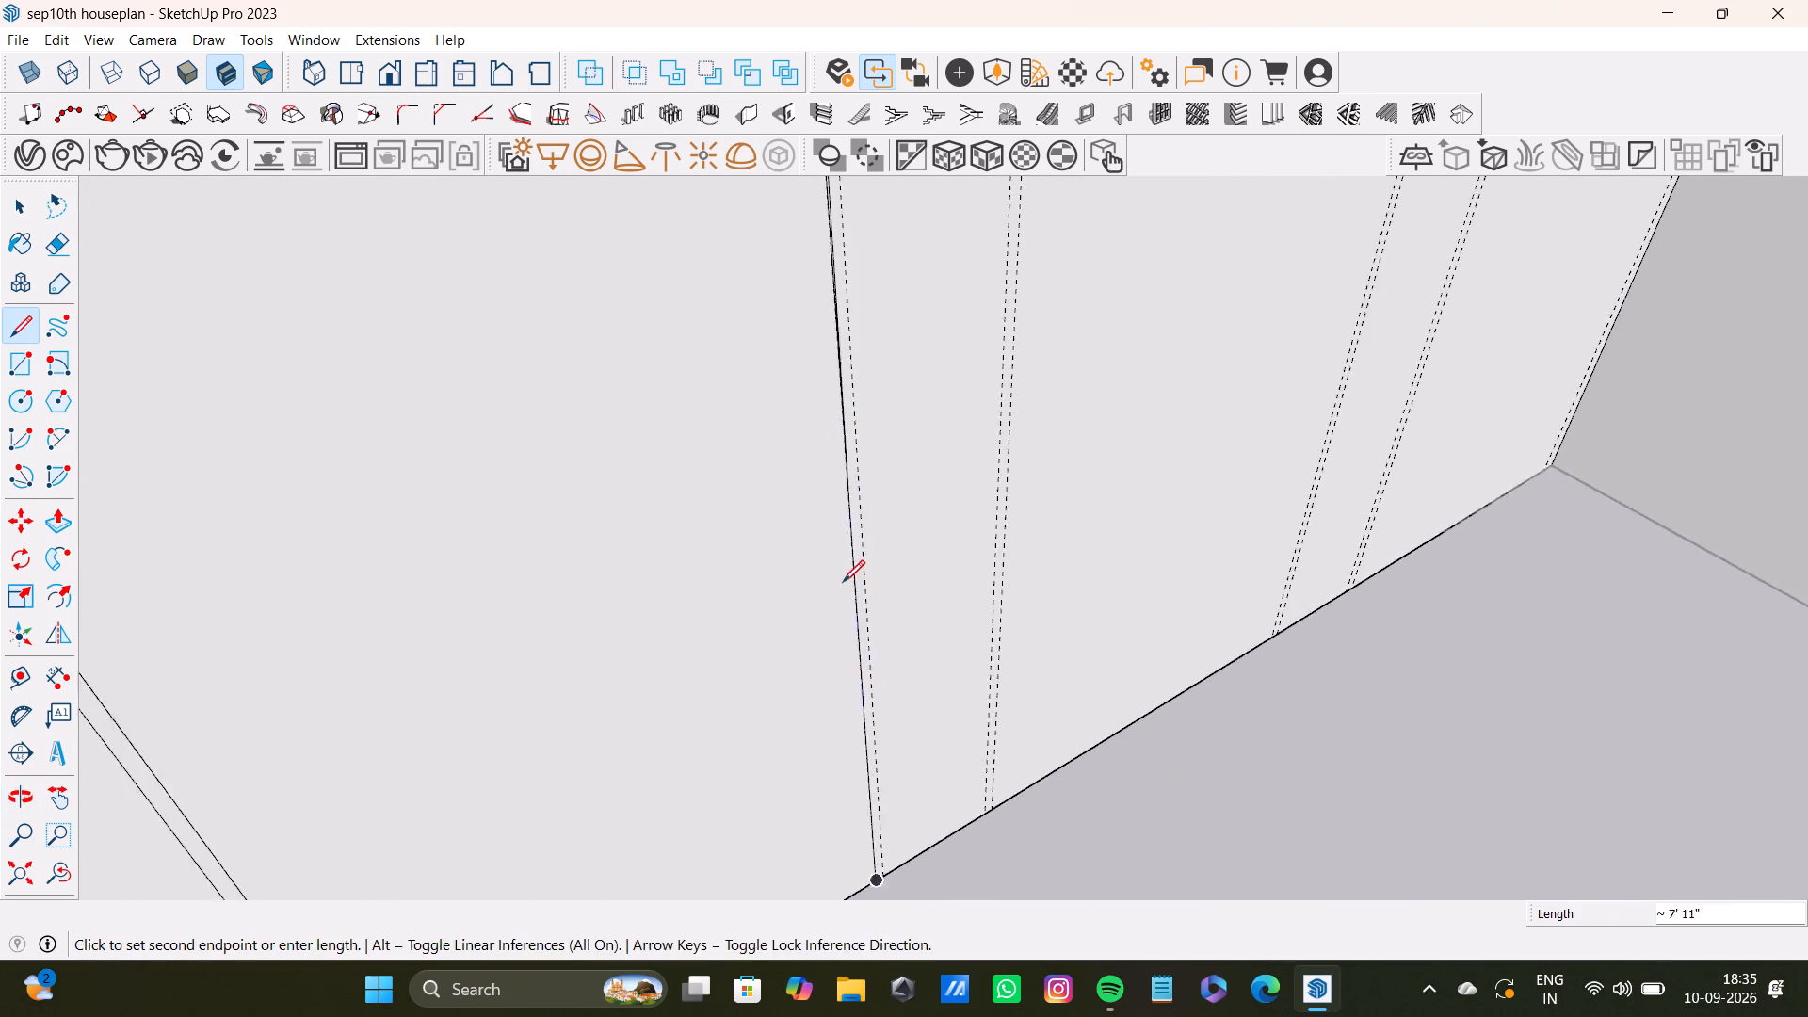
pyautogui.scroll(4, 843, 582)
pyautogui.keyDown('shift'); pyautogui.moveTo(876, 712); pyautogui.dragTo(856, 539, button='middle'); pyautogui.keyUp('shift')
pyautogui.scroll(3, 874, 630)
pyautogui.keyDown('shift'); pyautogui.moveTo(890, 728); pyautogui.dragTo(880, 505, button='middle'); pyautogui.keyUp('shift')
pyautogui.keyDown('shift'); pyautogui.scroll(4, 877, 471); pyautogui.keyUp('shift')
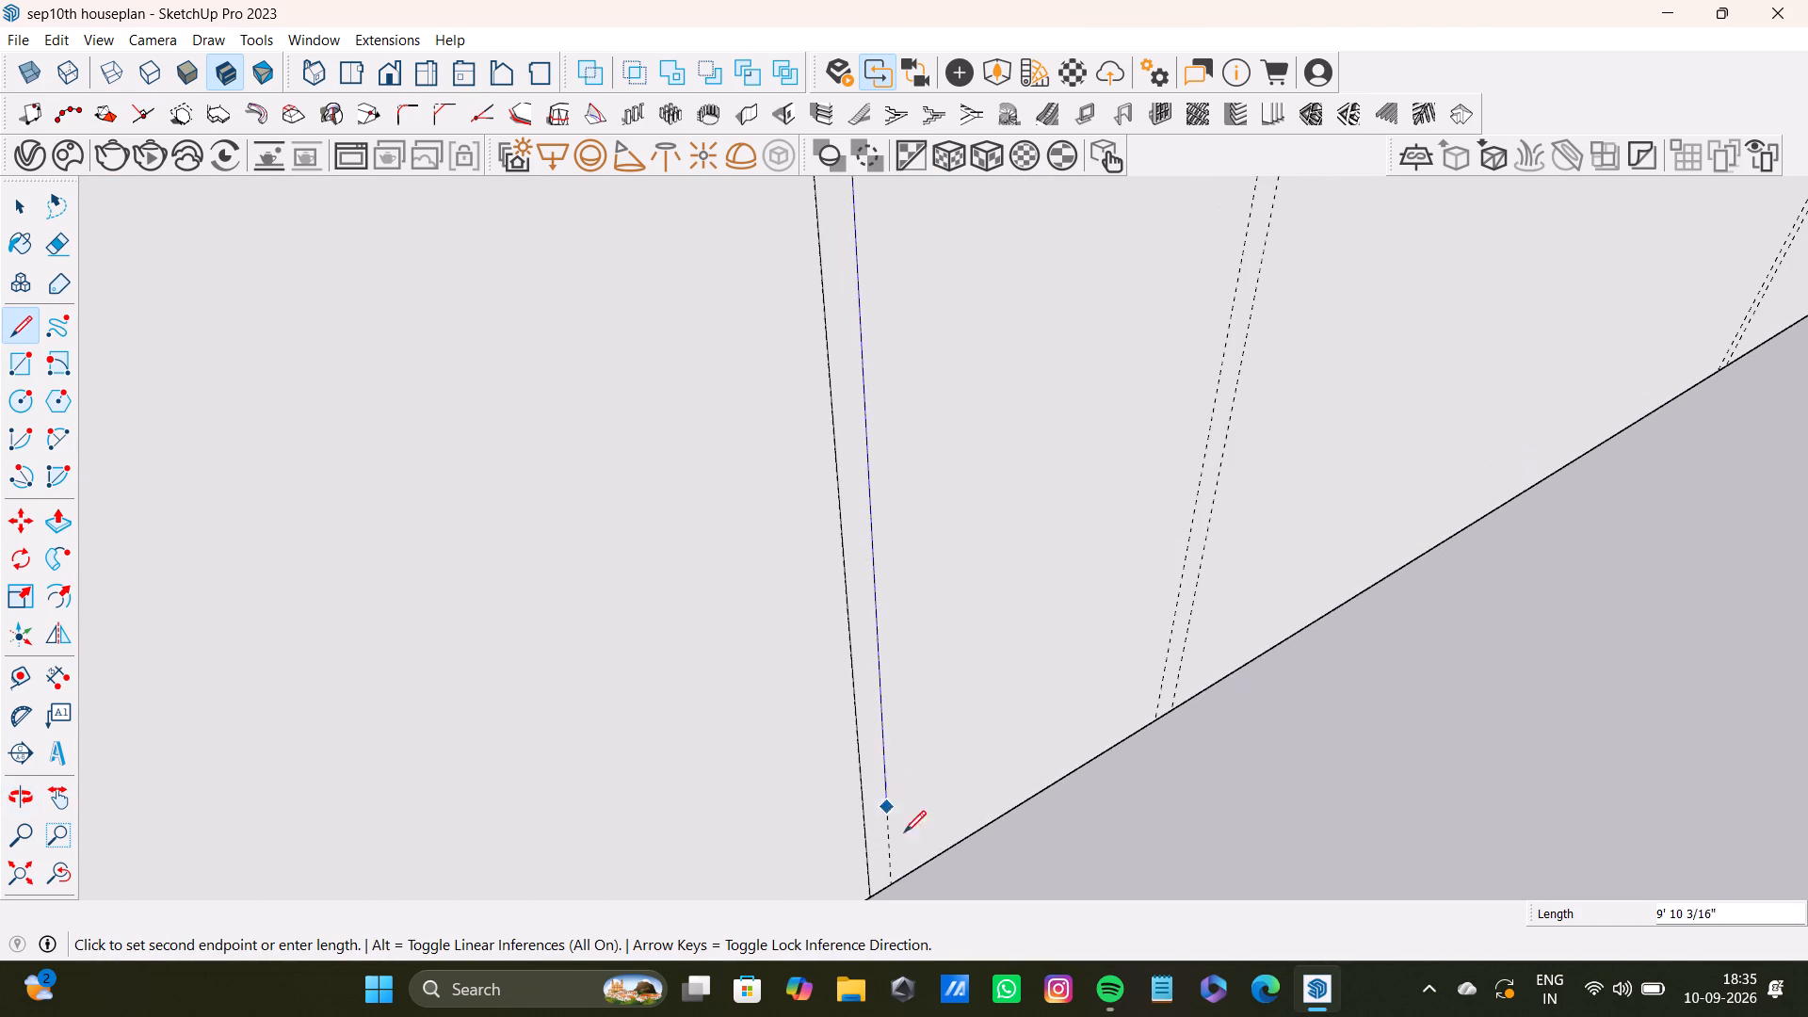
pyautogui.click(896, 890)
# Draw a 10' line along the first guide of the twelfth pair, from the wall's top edge to its base.
pyautogui.scroll(-20, 928, 698)
pyautogui.scroll(-2, 928, 698)
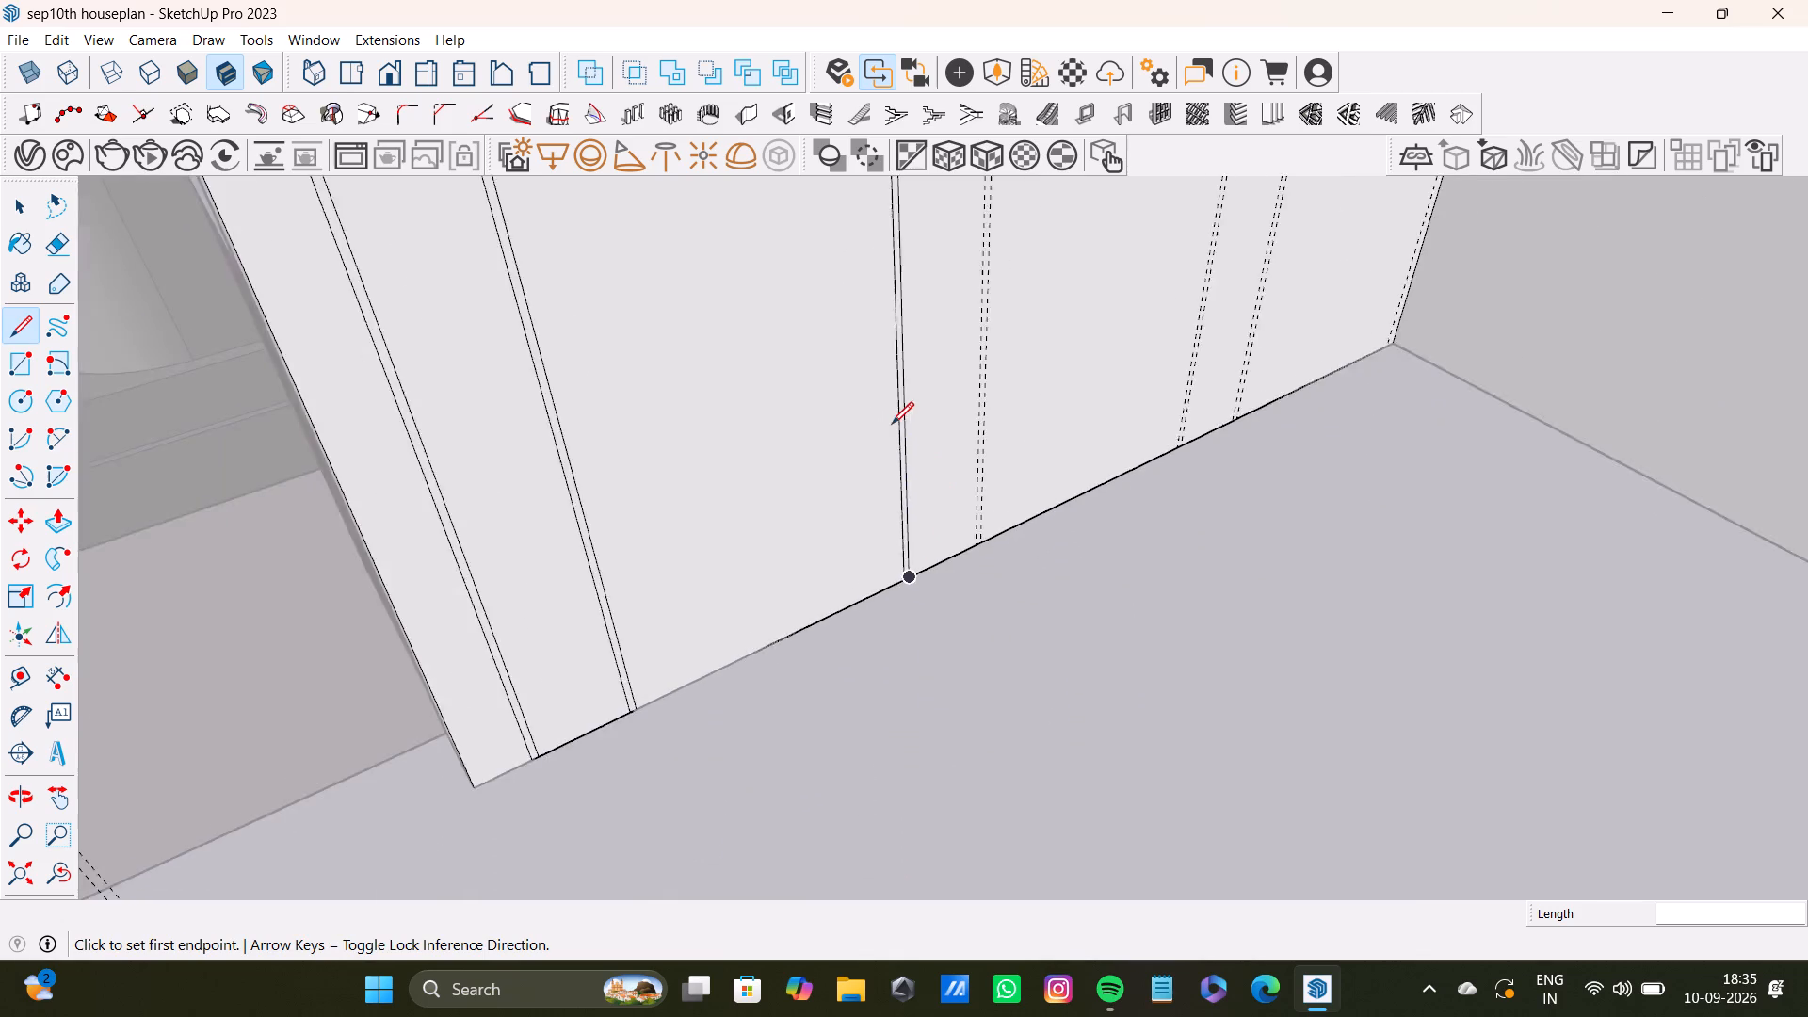
pyautogui.scroll(-2, 892, 424)
pyautogui.keyDown('shift'); pyautogui.moveTo(827, 304); pyautogui.dragTo(968, 759, button='middle'); pyautogui.keyUp('shift')
pyautogui.scroll(-9, 891, 508)
pyautogui.keyDown('shift'); pyautogui.moveTo(913, 363); pyautogui.dragTo(960, 645, button='middle'); pyautogui.keyUp('shift')
pyautogui.scroll(7, 1038, 525)
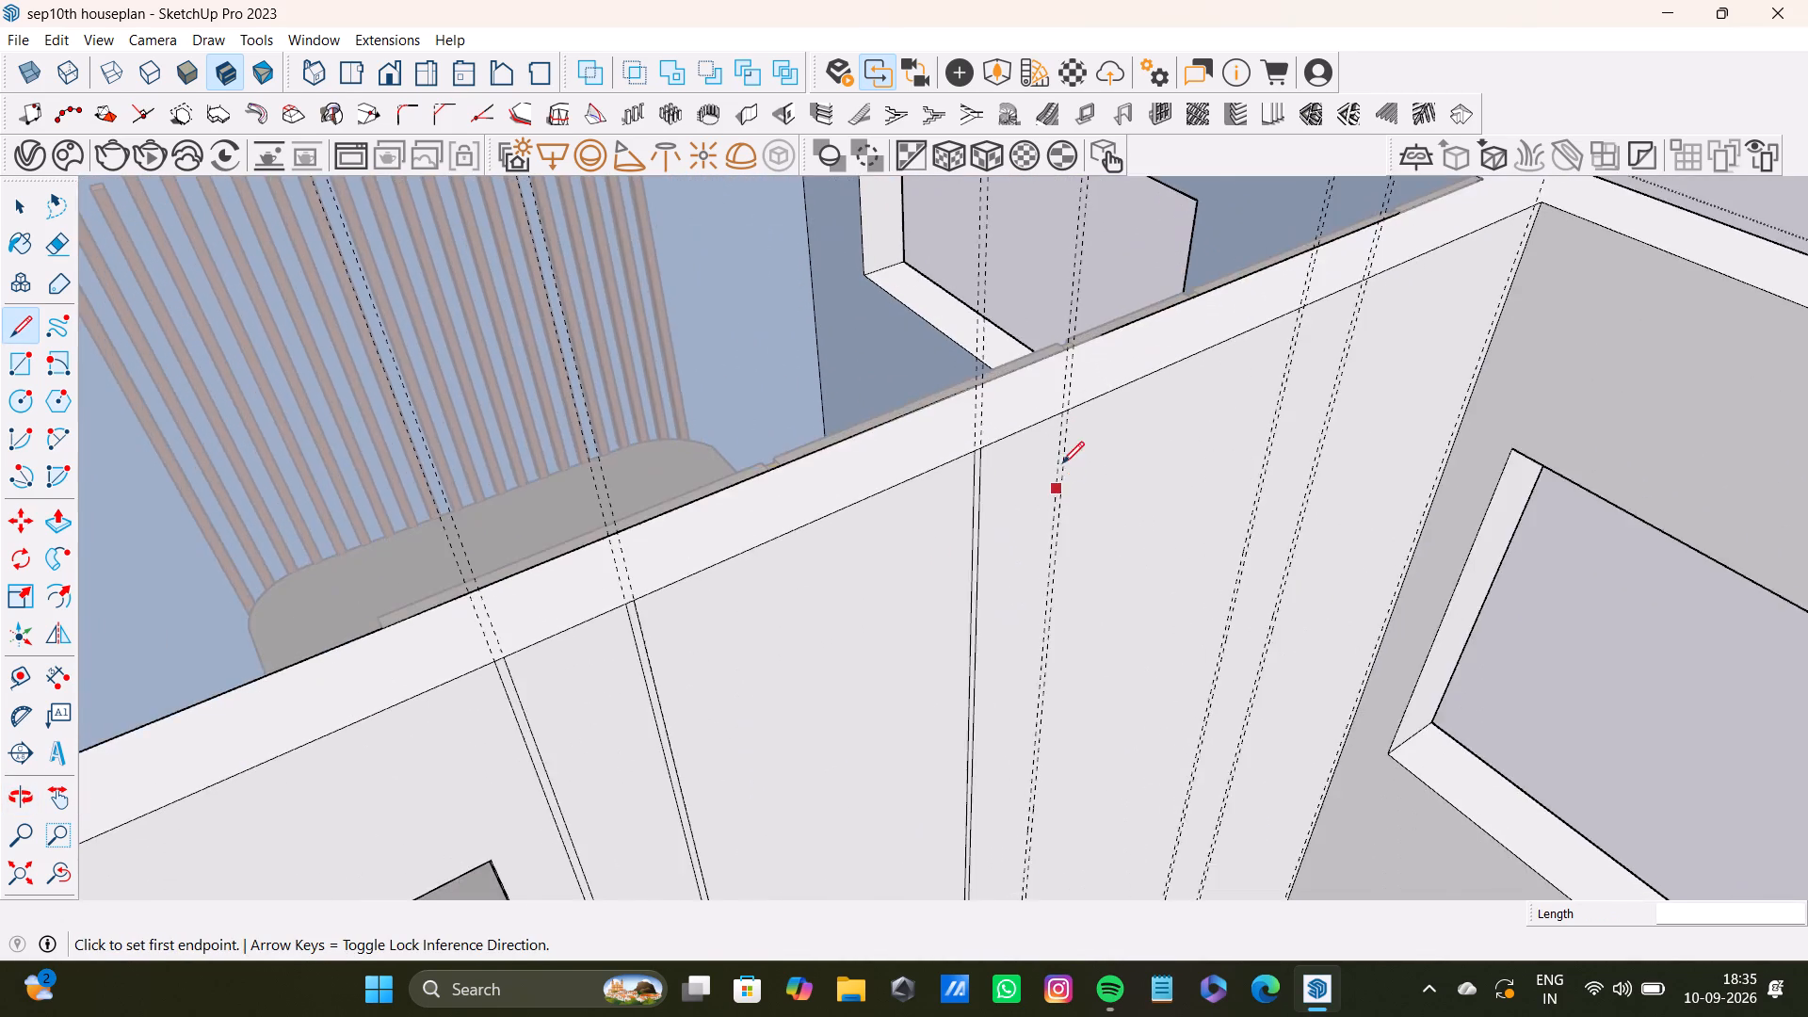
pyautogui.scroll(8, 1062, 463)
pyautogui.click(1066, 362)
pyautogui.scroll(-5, 1089, 541)
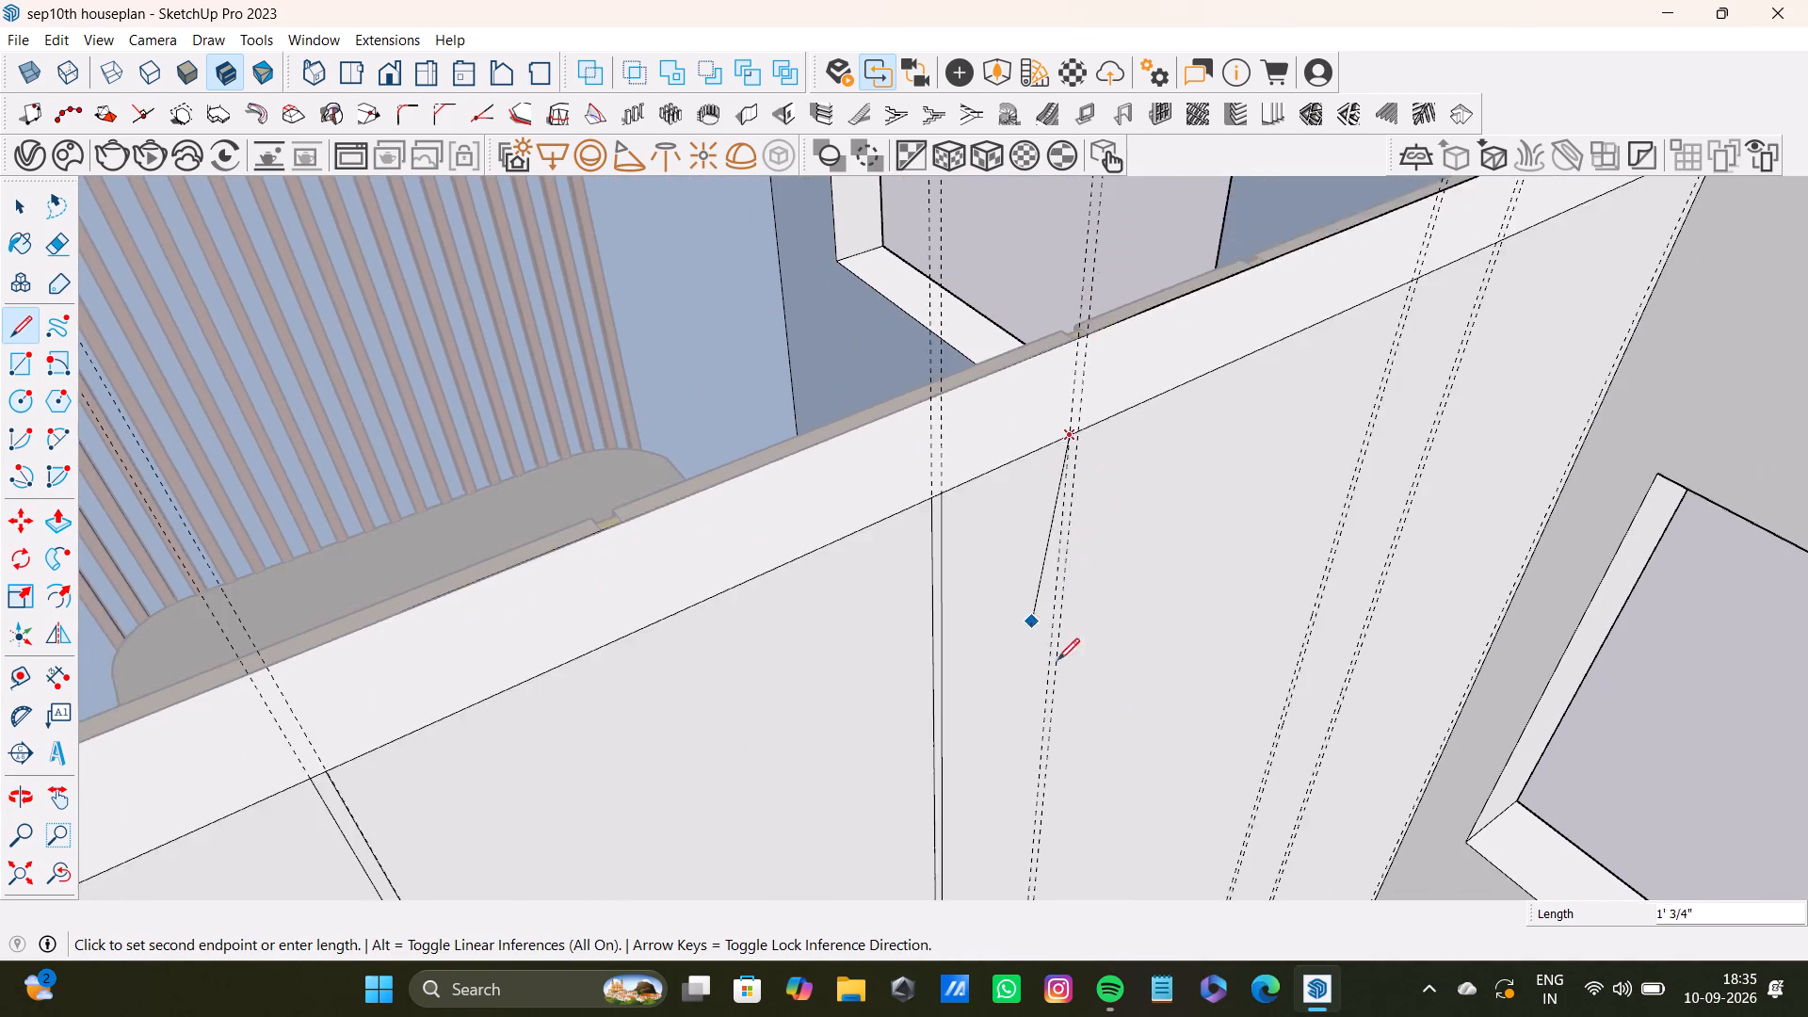
pyautogui.scroll(-1, 1057, 660)
pyautogui.keyDown('shift'); pyautogui.moveTo(1064, 672); pyautogui.dragTo(1047, 306, button='middle'); pyautogui.keyUp('shift')
pyautogui.scroll(5, 1009, 667)
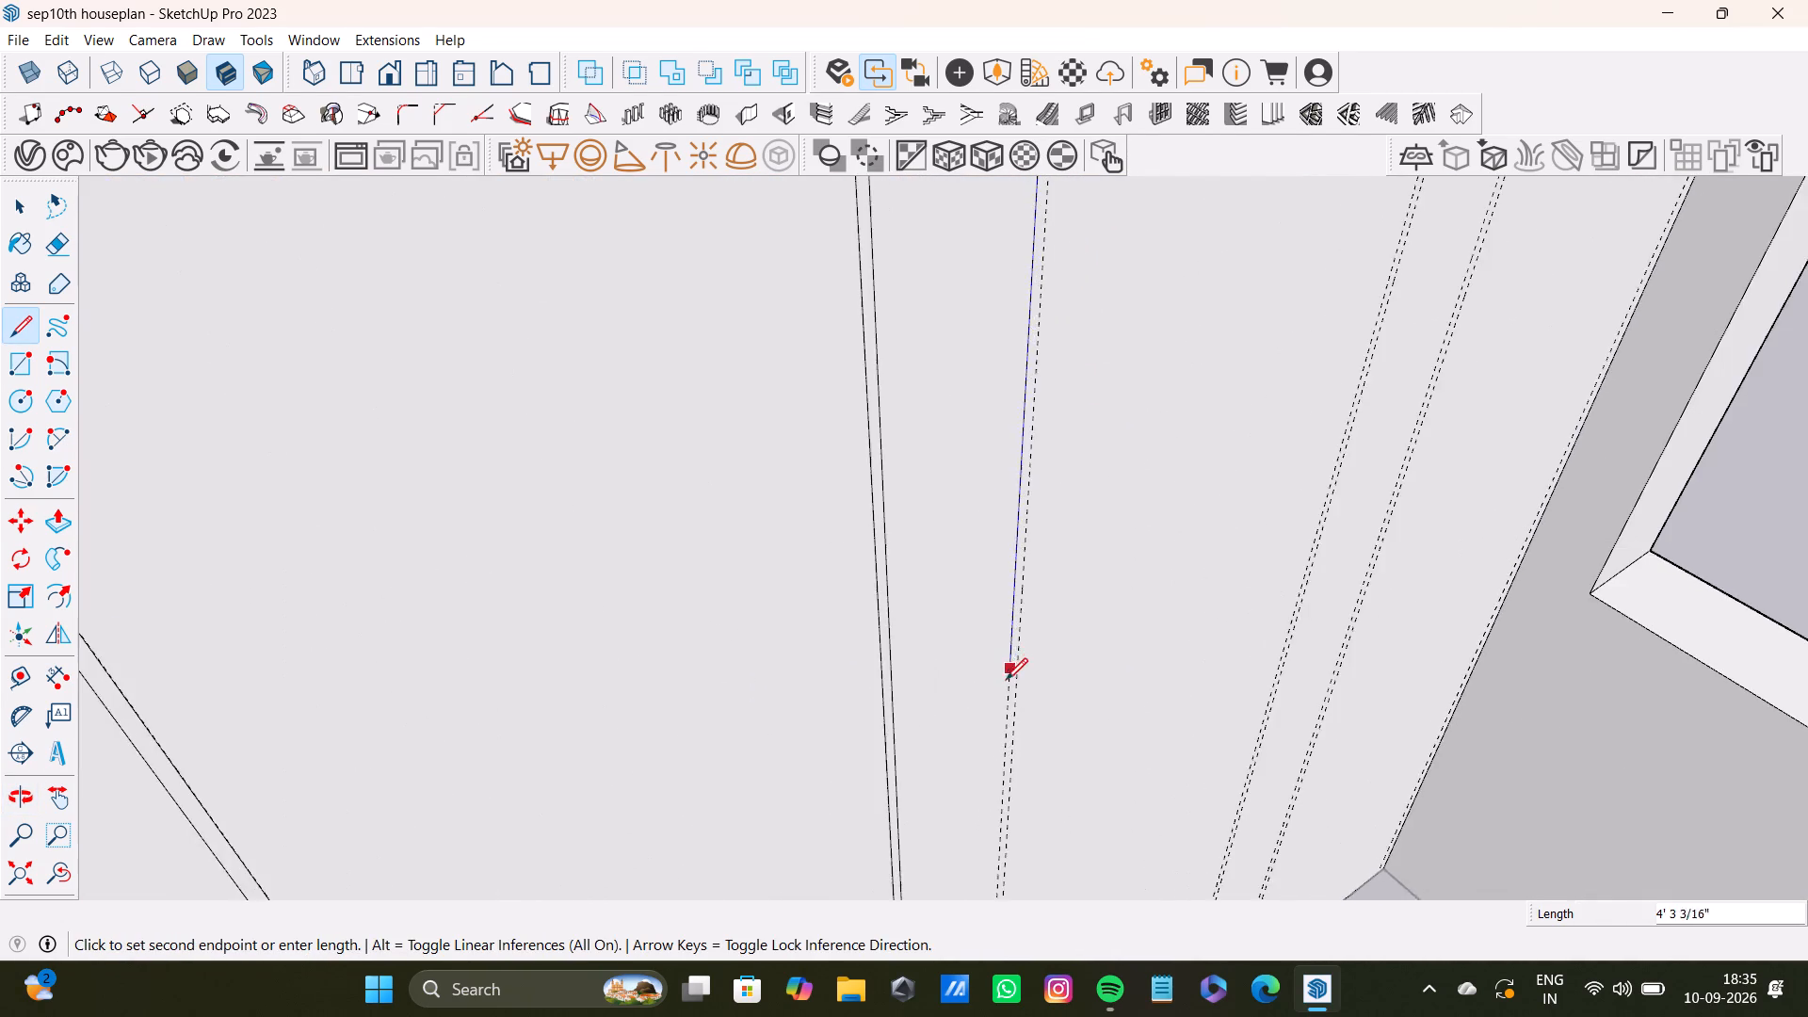
pyautogui.keyDown('shift'); pyautogui.moveTo(1006, 680); pyautogui.dragTo(995, 433, button='middle'); pyautogui.keyUp('shift')
pyautogui.scroll(1, 983, 732)
pyautogui.keyDown('shift'); pyautogui.moveTo(990, 805); pyautogui.dragTo(983, 470, button='middle'); pyautogui.keyUp('shift')
pyautogui.scroll(3, 979, 679)
pyautogui.keyDown('shift'); pyautogui.moveTo(956, 795); pyautogui.dragTo(956, 573, button='middle'); pyautogui.keyUp('shift')
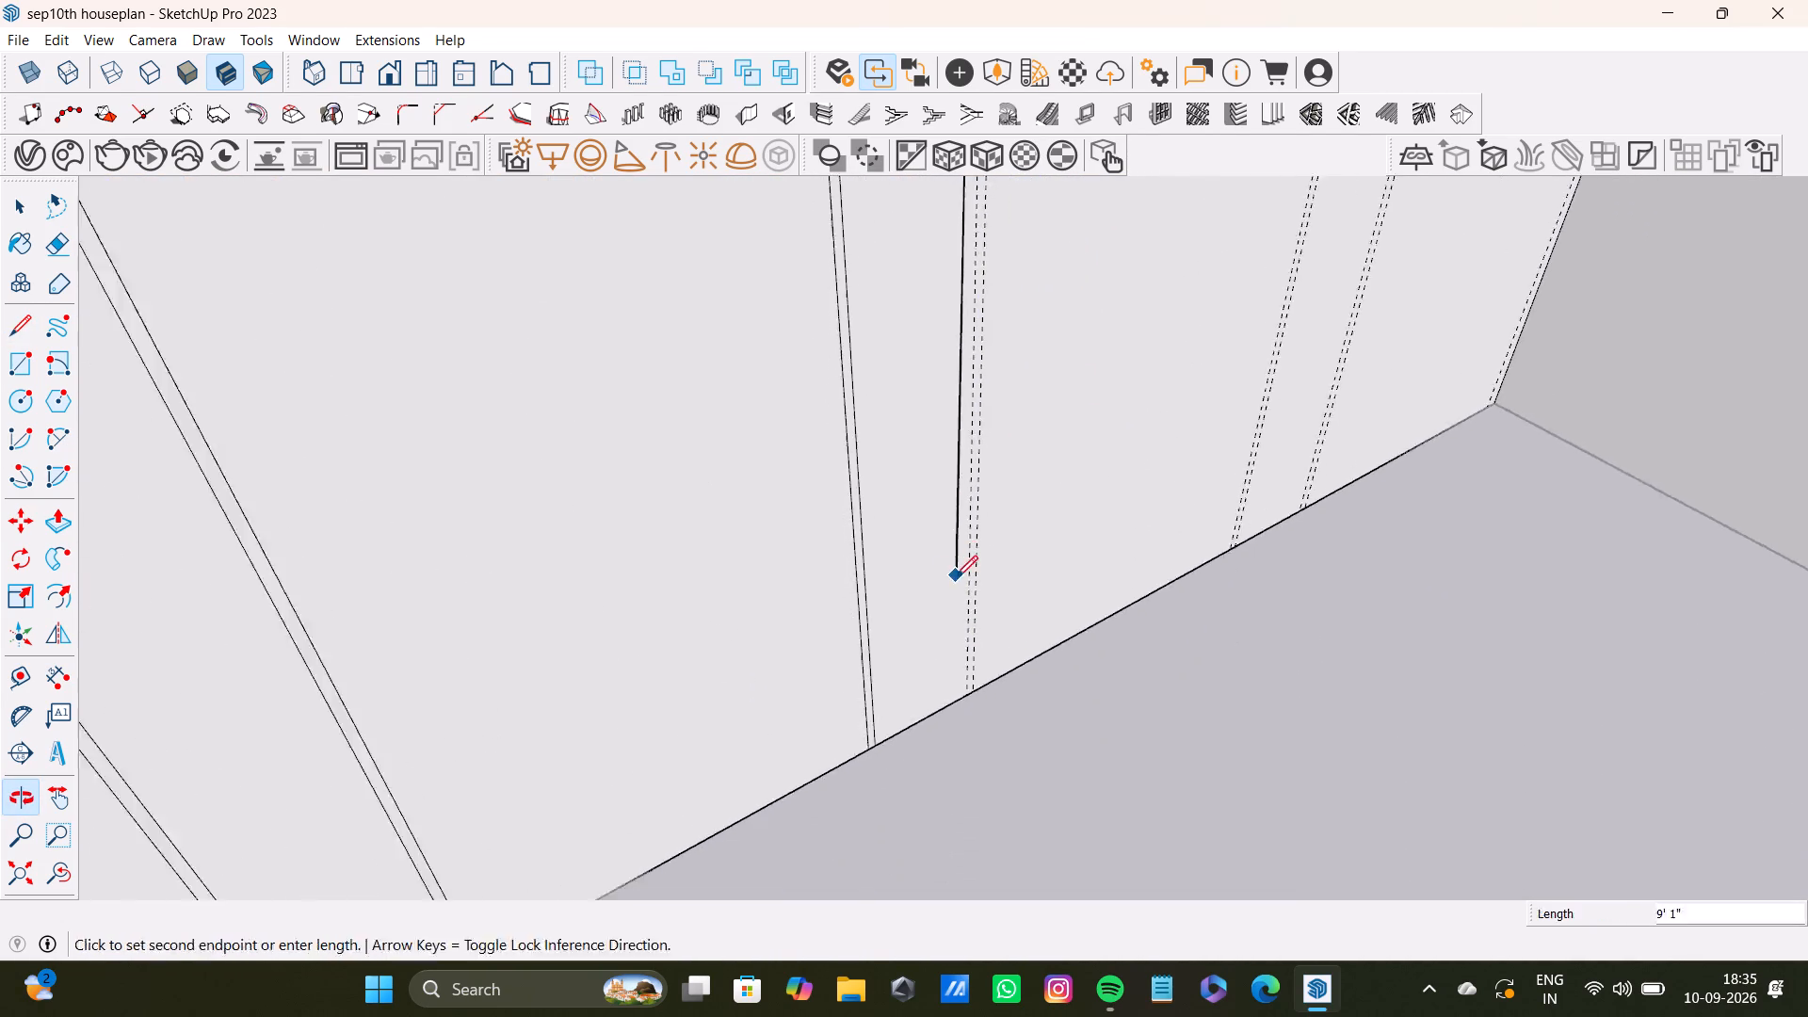
pyautogui.scroll(6, 952, 686)
pyautogui.click(978, 701)
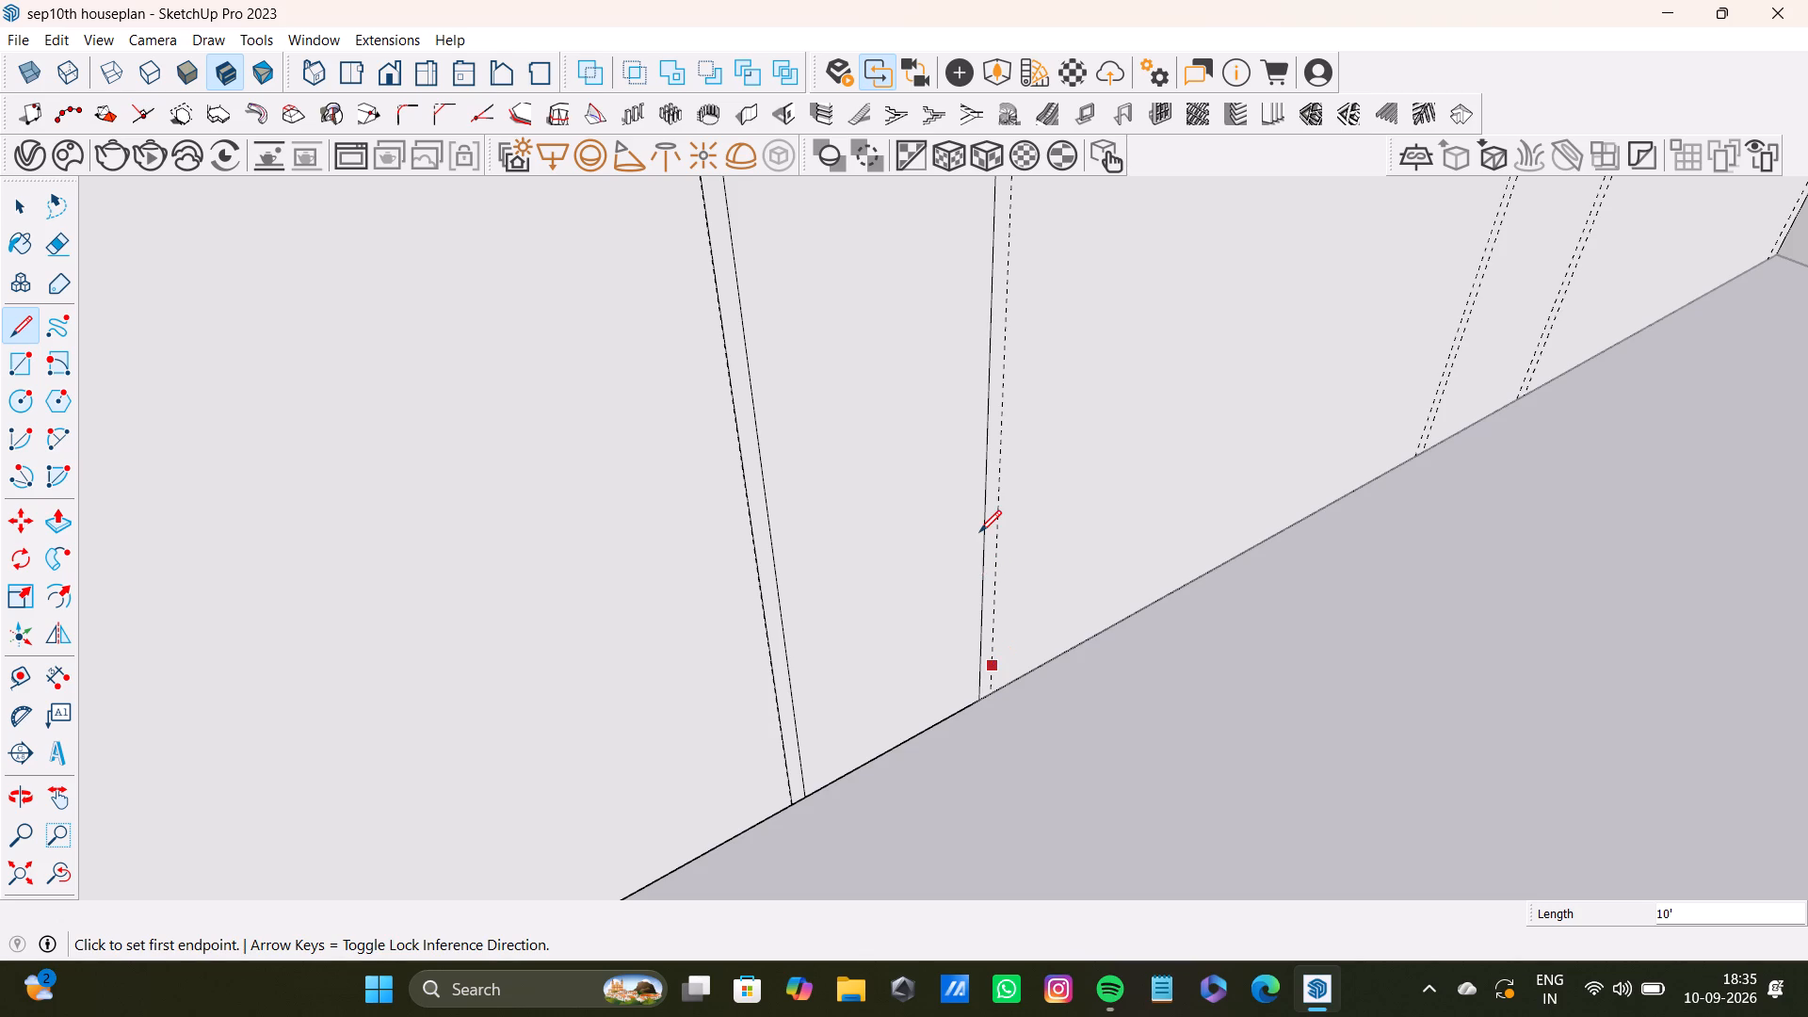
# Draw a 10' line along the other guide of the twelfth pair, from the wall's top edge to its base.
pyautogui.scroll(-8, 925, 412)
pyautogui.keyDown('shift'); pyautogui.moveTo(909, 377); pyautogui.dragTo(930, 817, button='middle'); pyautogui.keyUp('shift')
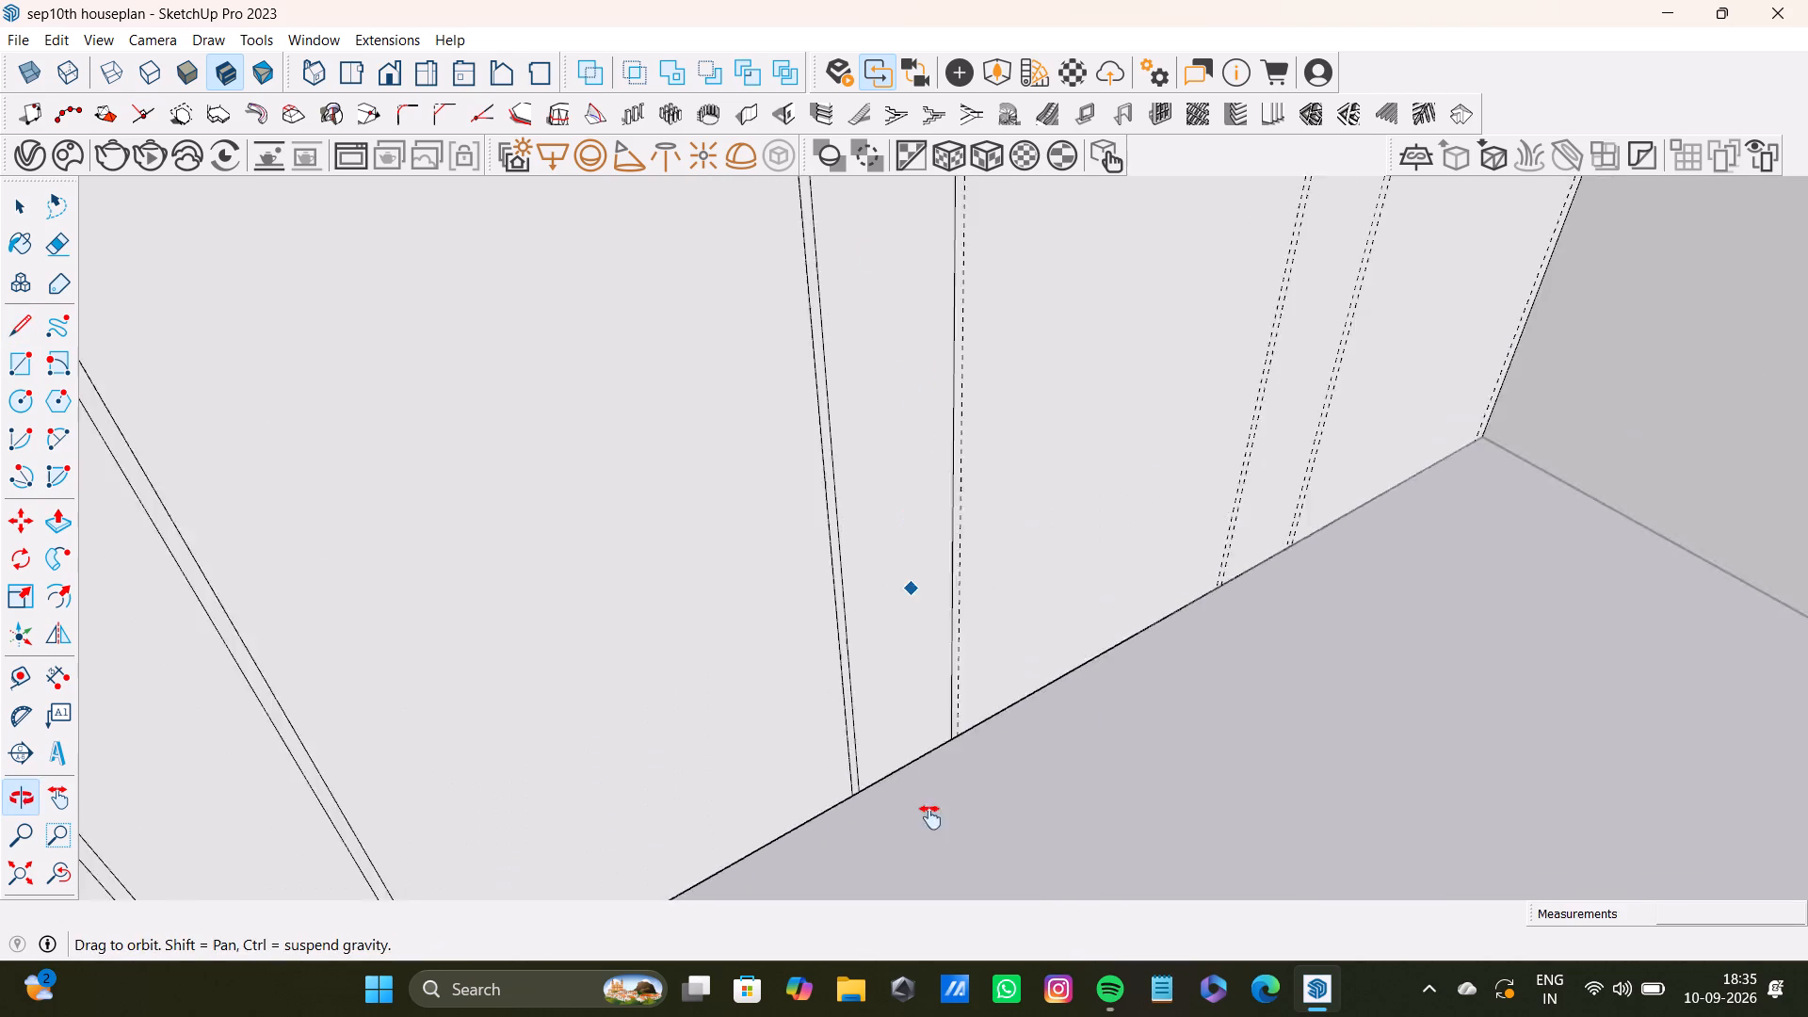
pyautogui.keyDown('shift'); pyautogui.moveTo(930, 817); pyautogui.dragTo(936, 832, button='middle'); pyautogui.keyUp('shift')
pyautogui.scroll(-9, 896, 418)
pyautogui.keyDown('shift'); pyautogui.moveTo(902, 407); pyautogui.dragTo(934, 751, button='middle'); pyautogui.keyUp('shift')
pyautogui.scroll(-5, 927, 444)
pyautogui.keyDown('shift'); pyautogui.moveTo(927, 440); pyautogui.dragTo(1018, 847, button='middle'); pyautogui.keyUp('shift')
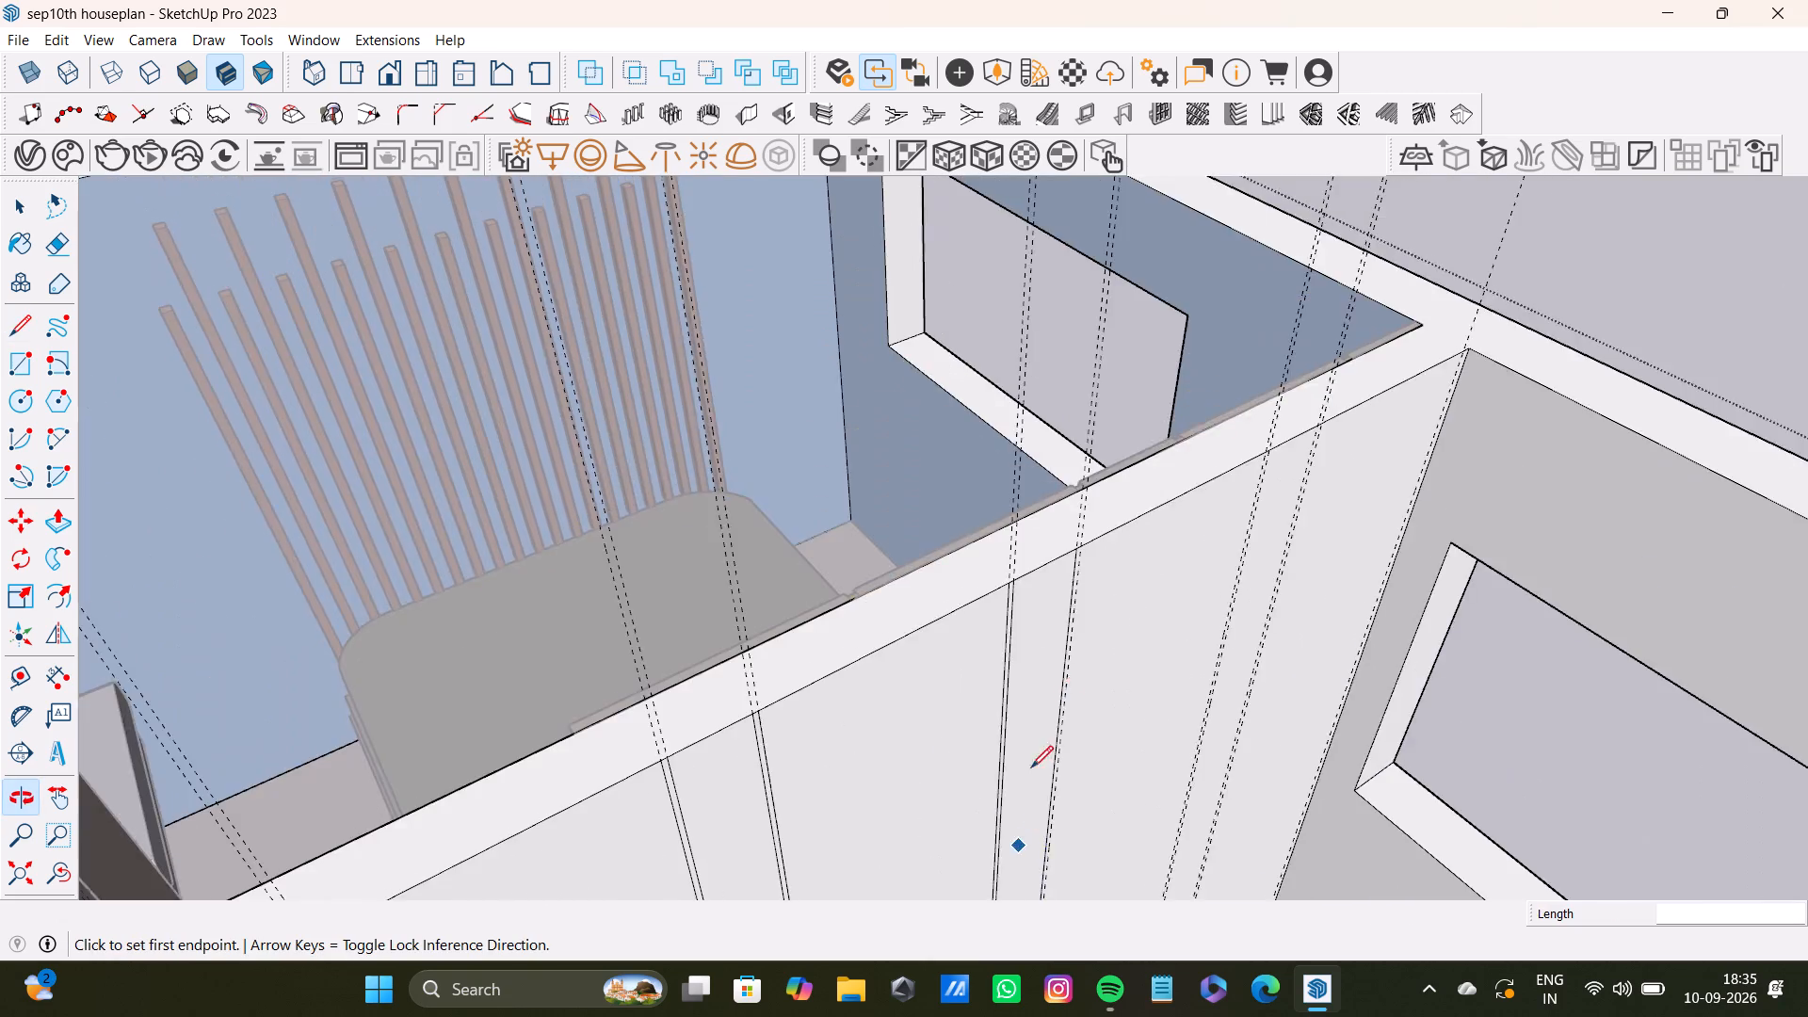
pyautogui.scroll(15, 1066, 612)
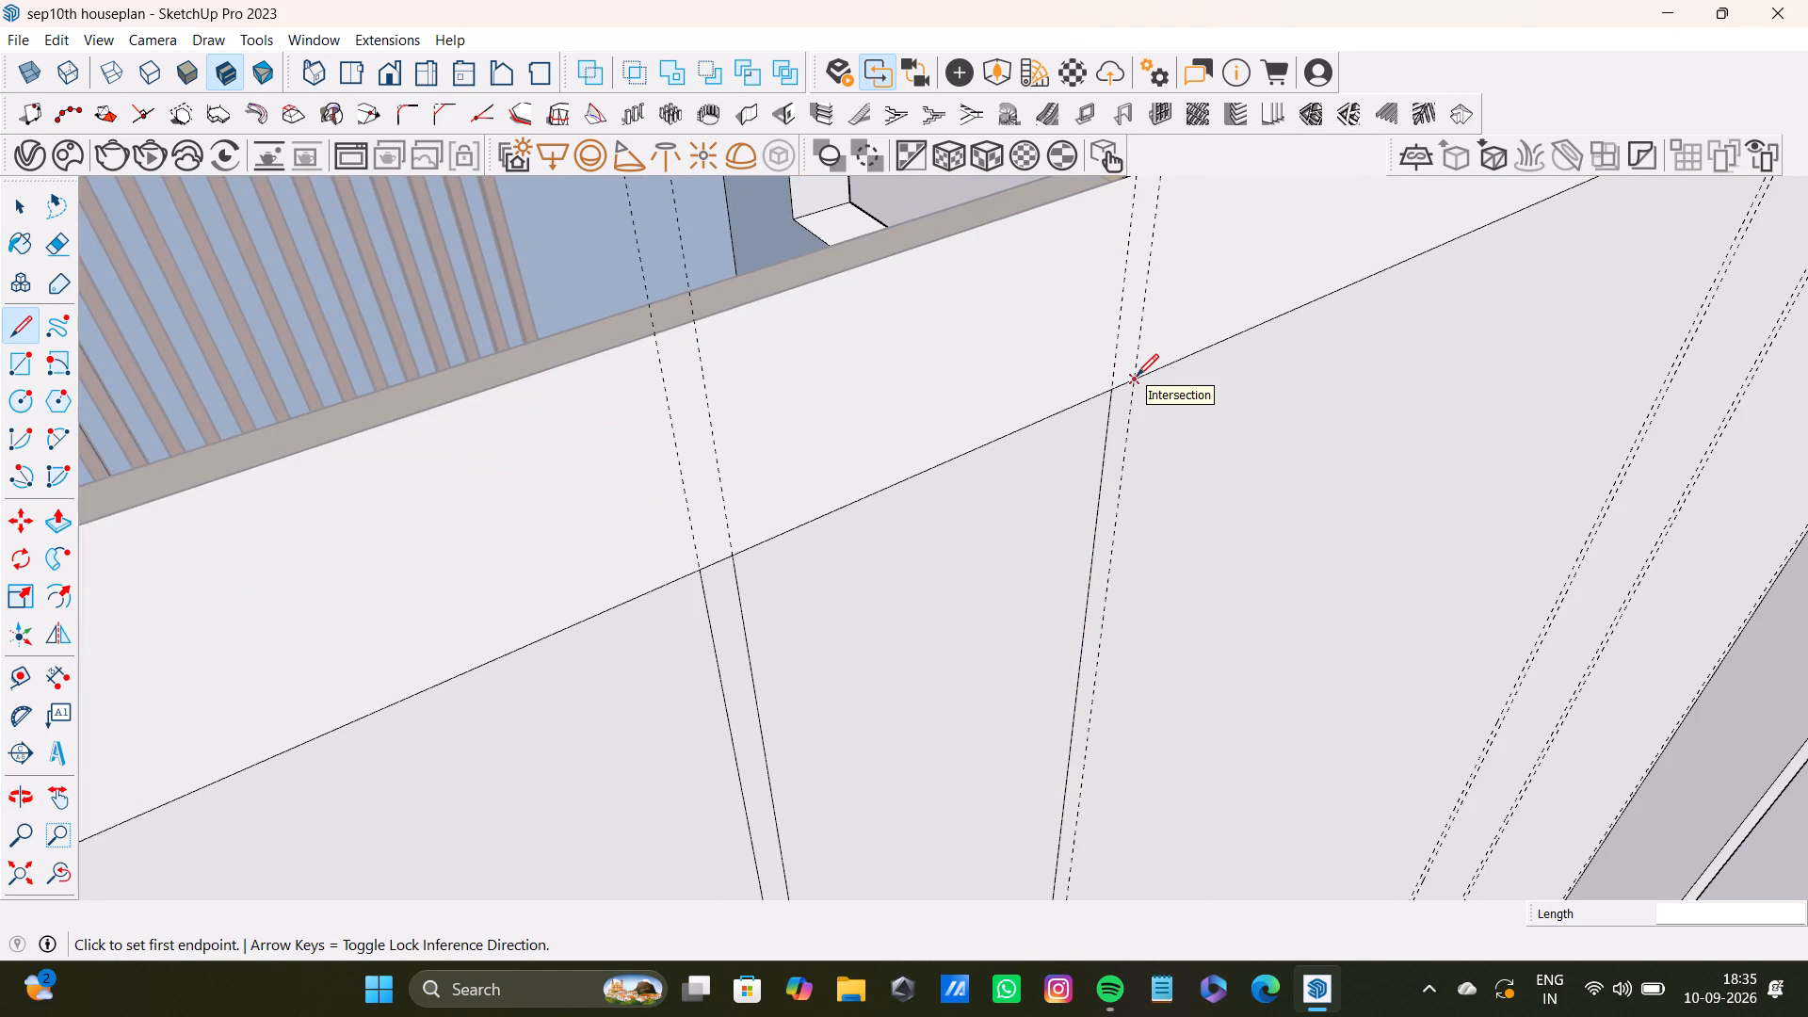
pyautogui.click(1137, 376)
pyautogui.scroll(-3, 1122, 696)
pyautogui.moveTo(1102, 726); pyautogui.dragTo(1102, 725, button='middle')
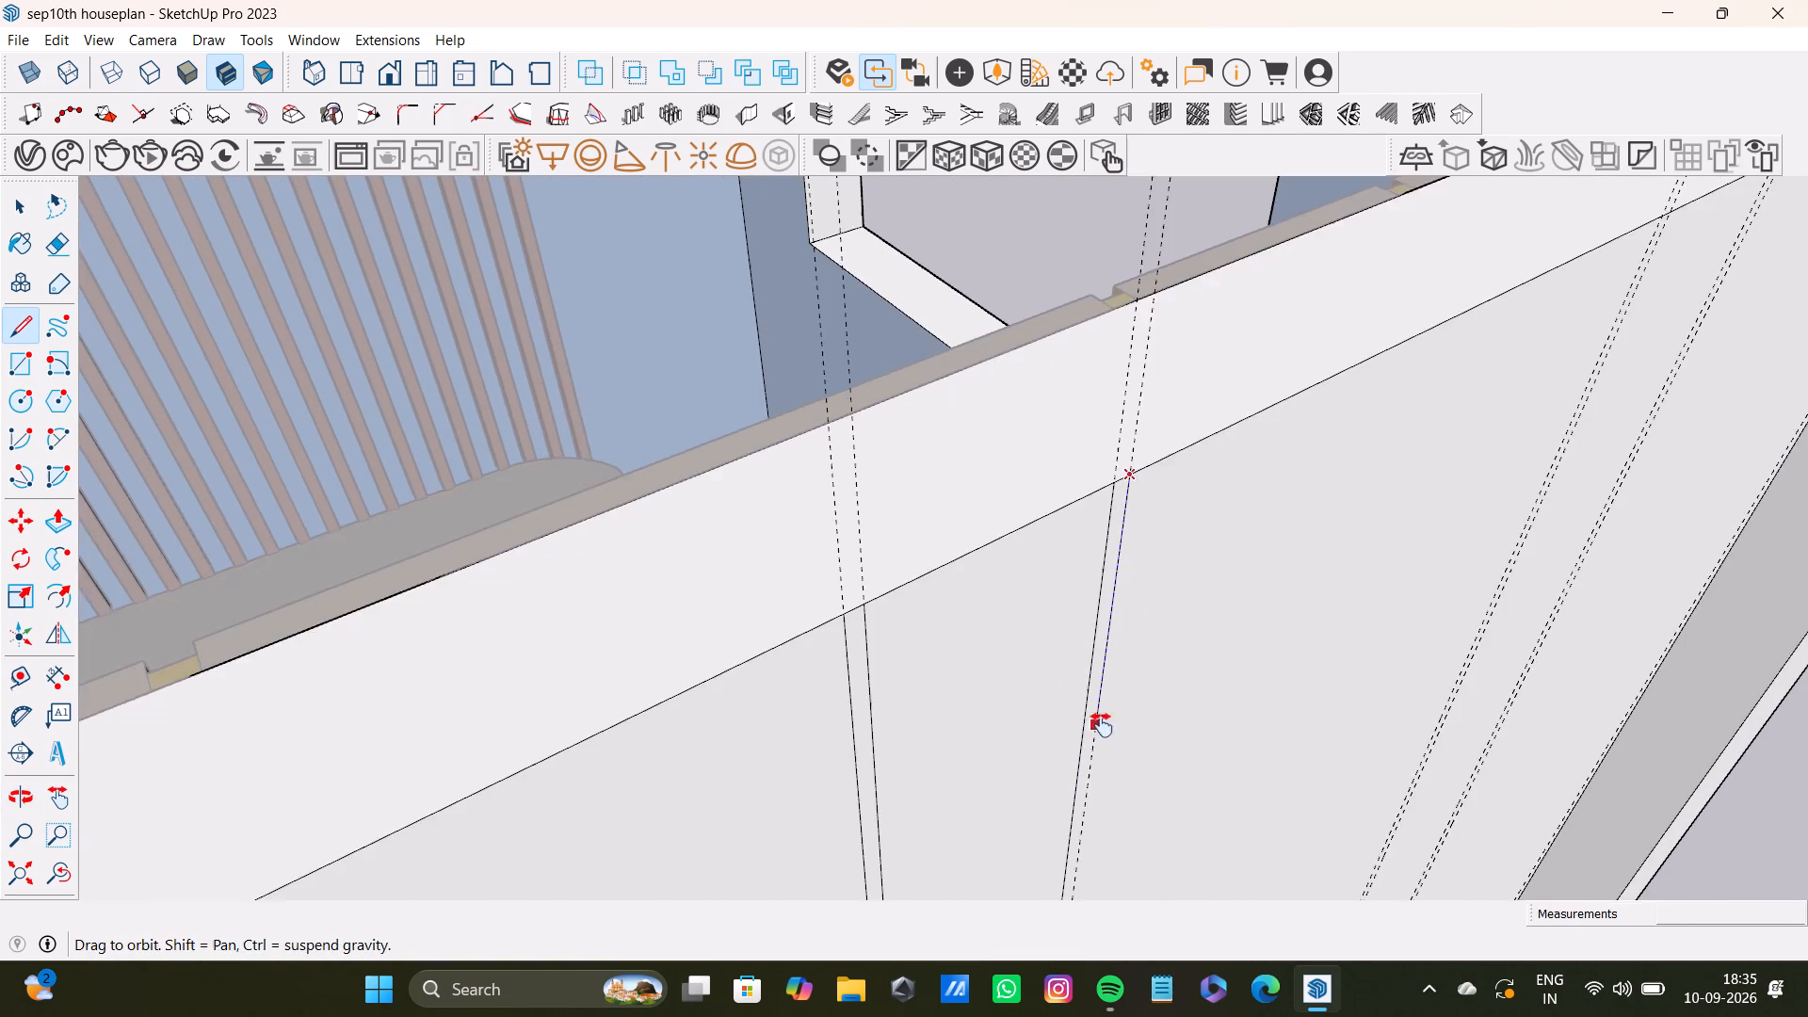
pyautogui.moveTo(1102, 725); pyautogui.dragTo(1102, 477, button='middle')
pyautogui.scroll(-4, 1073, 525)
pyautogui.keyDown('shift'); pyautogui.moveTo(1067, 623); pyautogui.dragTo(1059, 369, button='middle'); pyautogui.keyUp('shift')
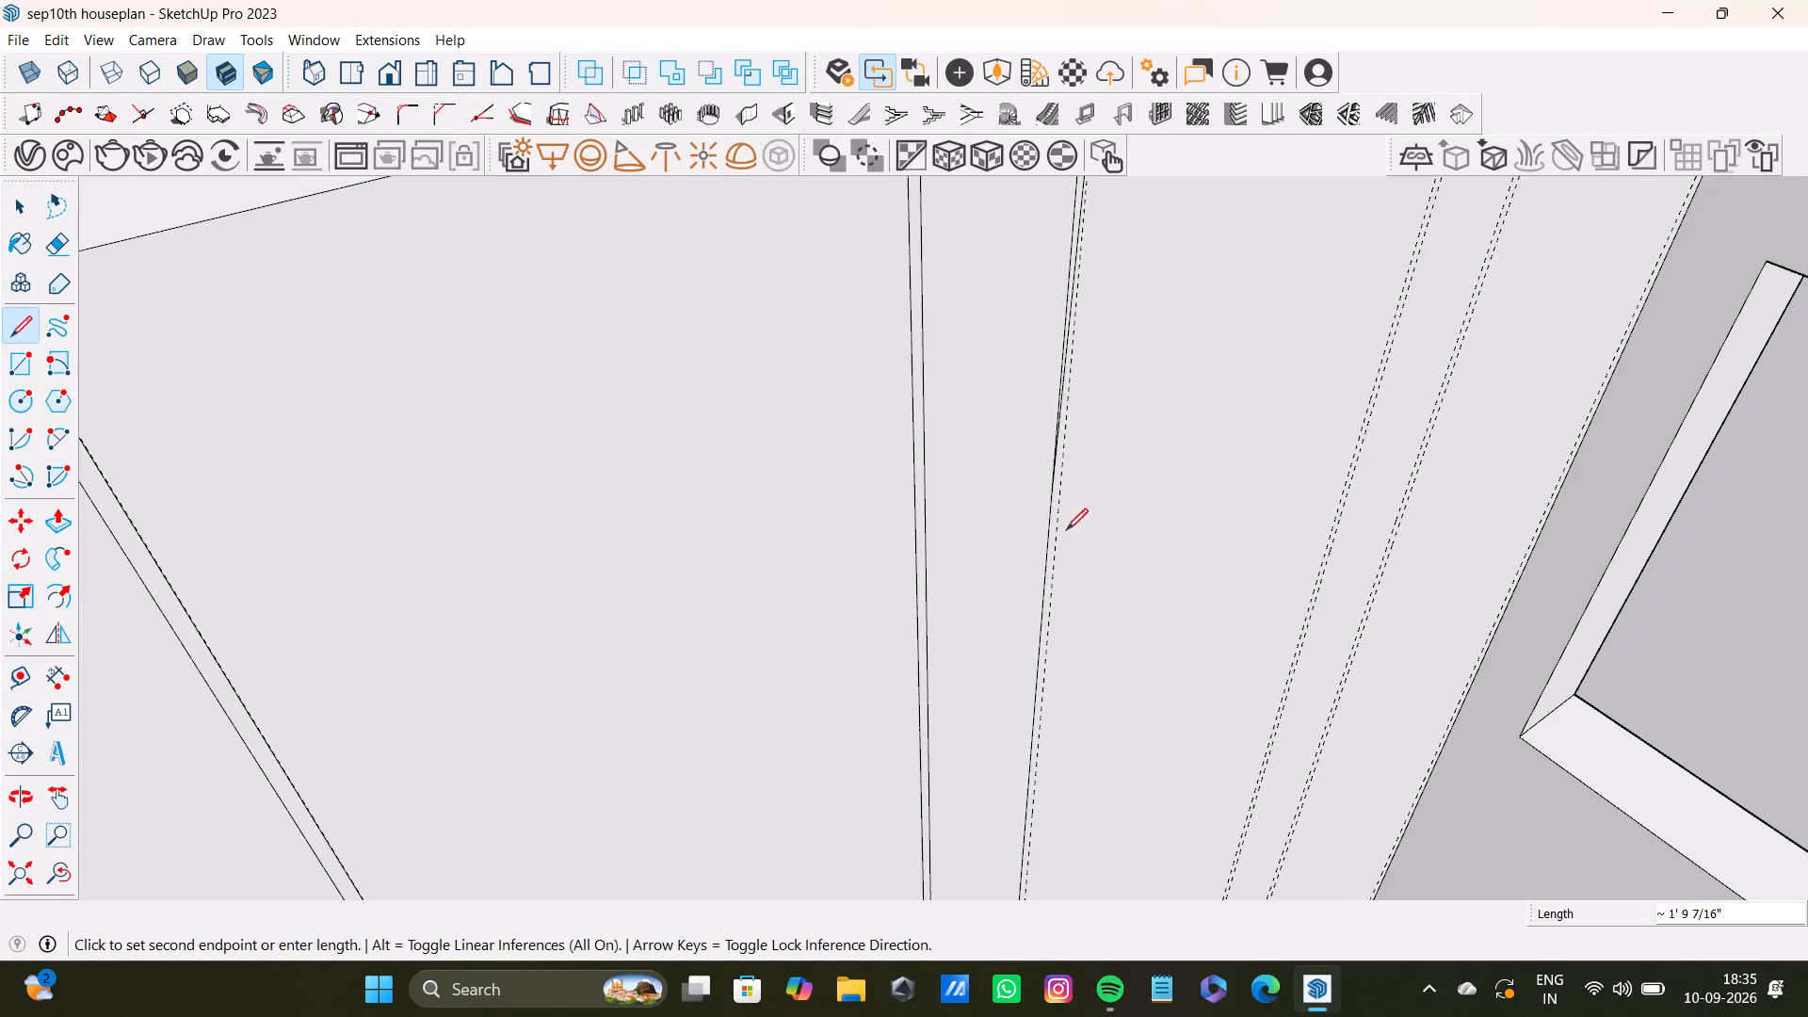
pyautogui.scroll(14, 1050, 565)
pyautogui.keyDown('shift'); pyautogui.moveTo(1044, 678); pyautogui.dragTo(1093, 358, button='middle'); pyautogui.keyUp('shift')
pyautogui.keyDown('shift'); pyautogui.scroll(1, 1099, 293); pyautogui.keyUp('shift')
pyautogui.scroll(-4, 1090, 494)
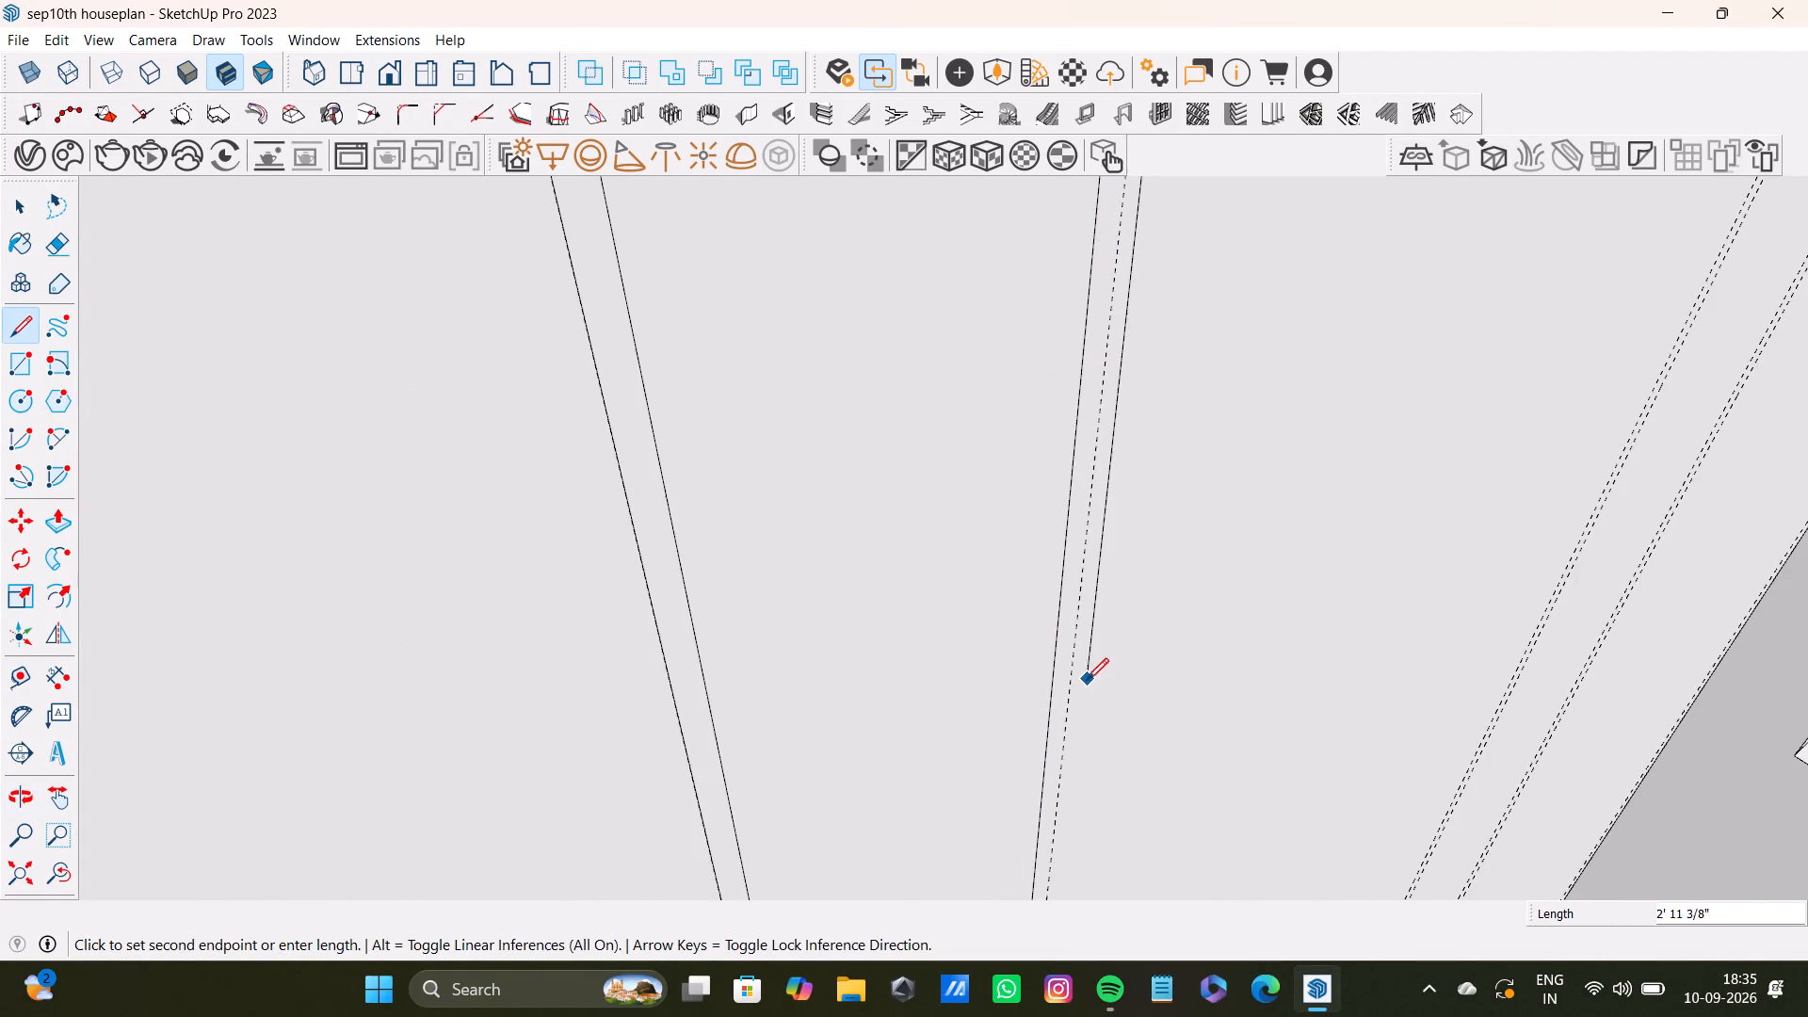
pyautogui.moveTo(1088, 686); pyautogui.dragTo(1110, 186, button='middle')
pyautogui.scroll(-4, 1072, 485)
pyautogui.moveTo(1042, 593); pyautogui.dragTo(1064, 271, button='middle')
pyautogui.scroll(3, 1067, 541)
pyautogui.moveTo(1042, 672); pyautogui.dragTo(1051, 351, button='middle')
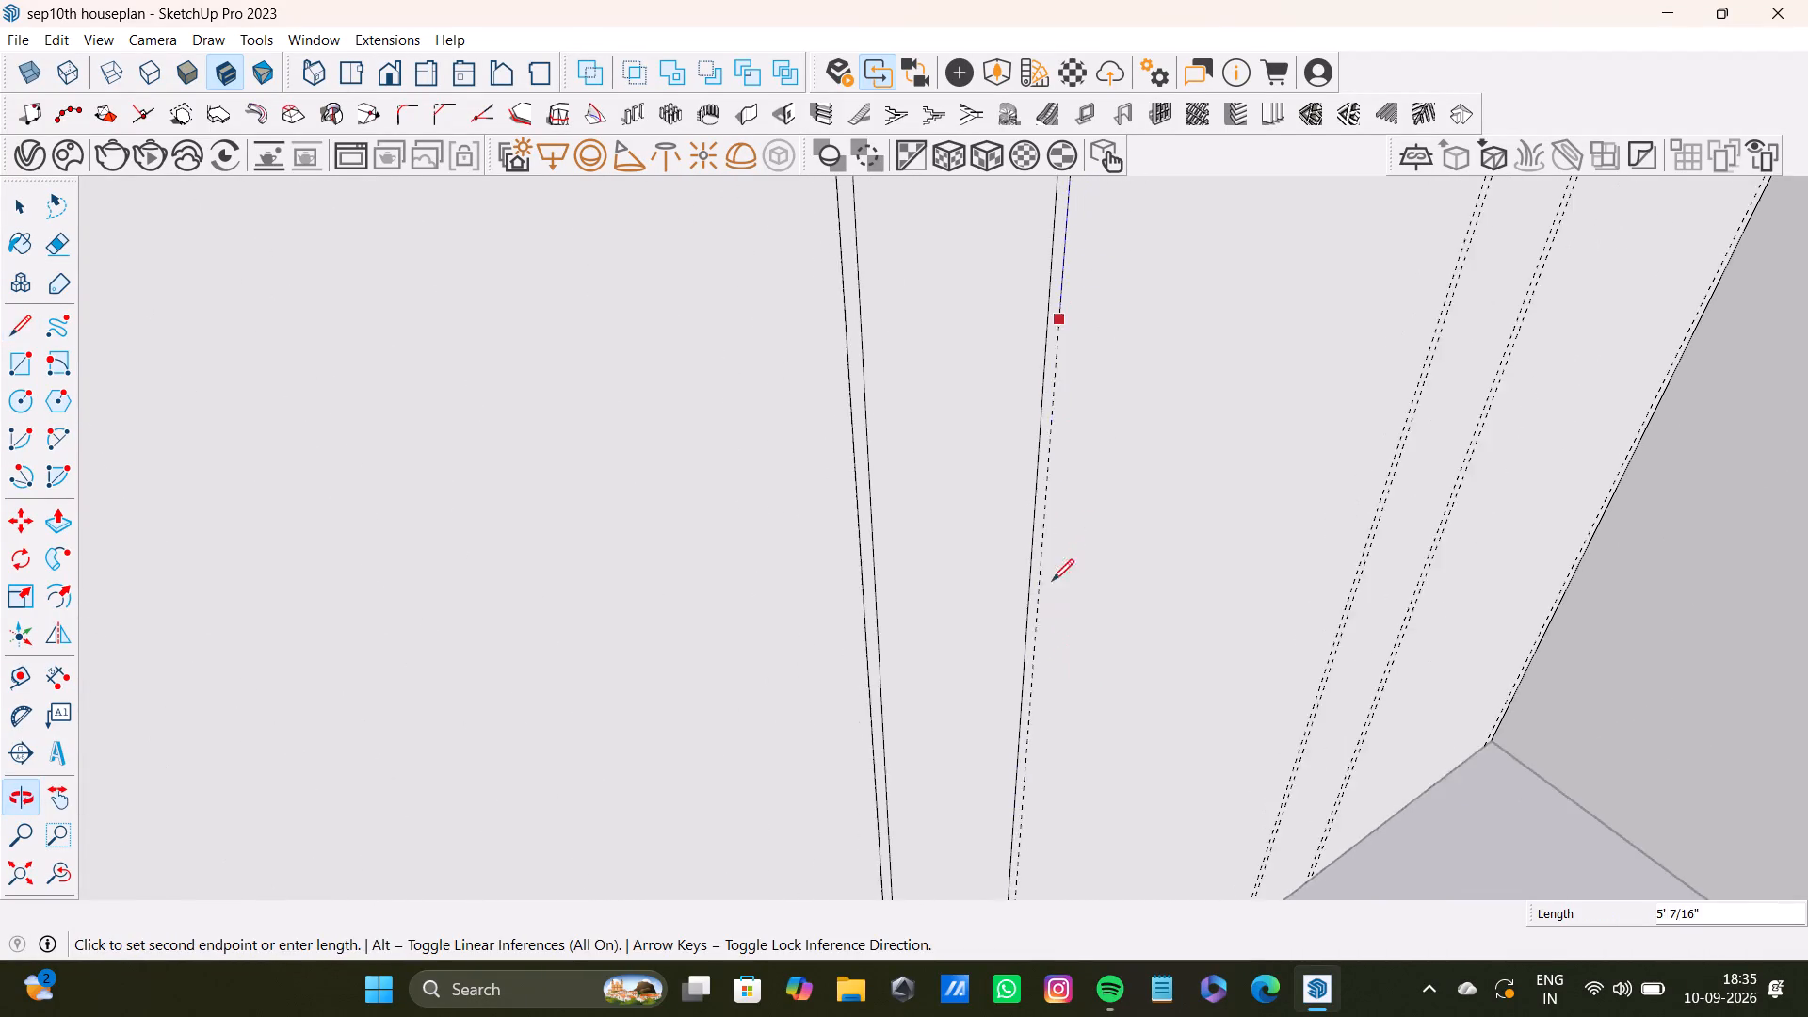
pyautogui.scroll(3, 1052, 617)
pyautogui.moveTo(1033, 686); pyautogui.dragTo(1021, 414, button='middle')
pyautogui.keyDown('shift'); pyautogui.scroll(3, 1021, 449); pyautogui.keyUp('shift')
pyautogui.moveTo(993, 776); pyautogui.dragTo(1014, 405, button='middle')
pyautogui.scroll(-2, 1017, 512)
pyautogui.keyDown('shift'); pyautogui.moveTo(1006, 615); pyautogui.dragTo(1005, 477, button='middle'); pyautogui.keyUp('shift')
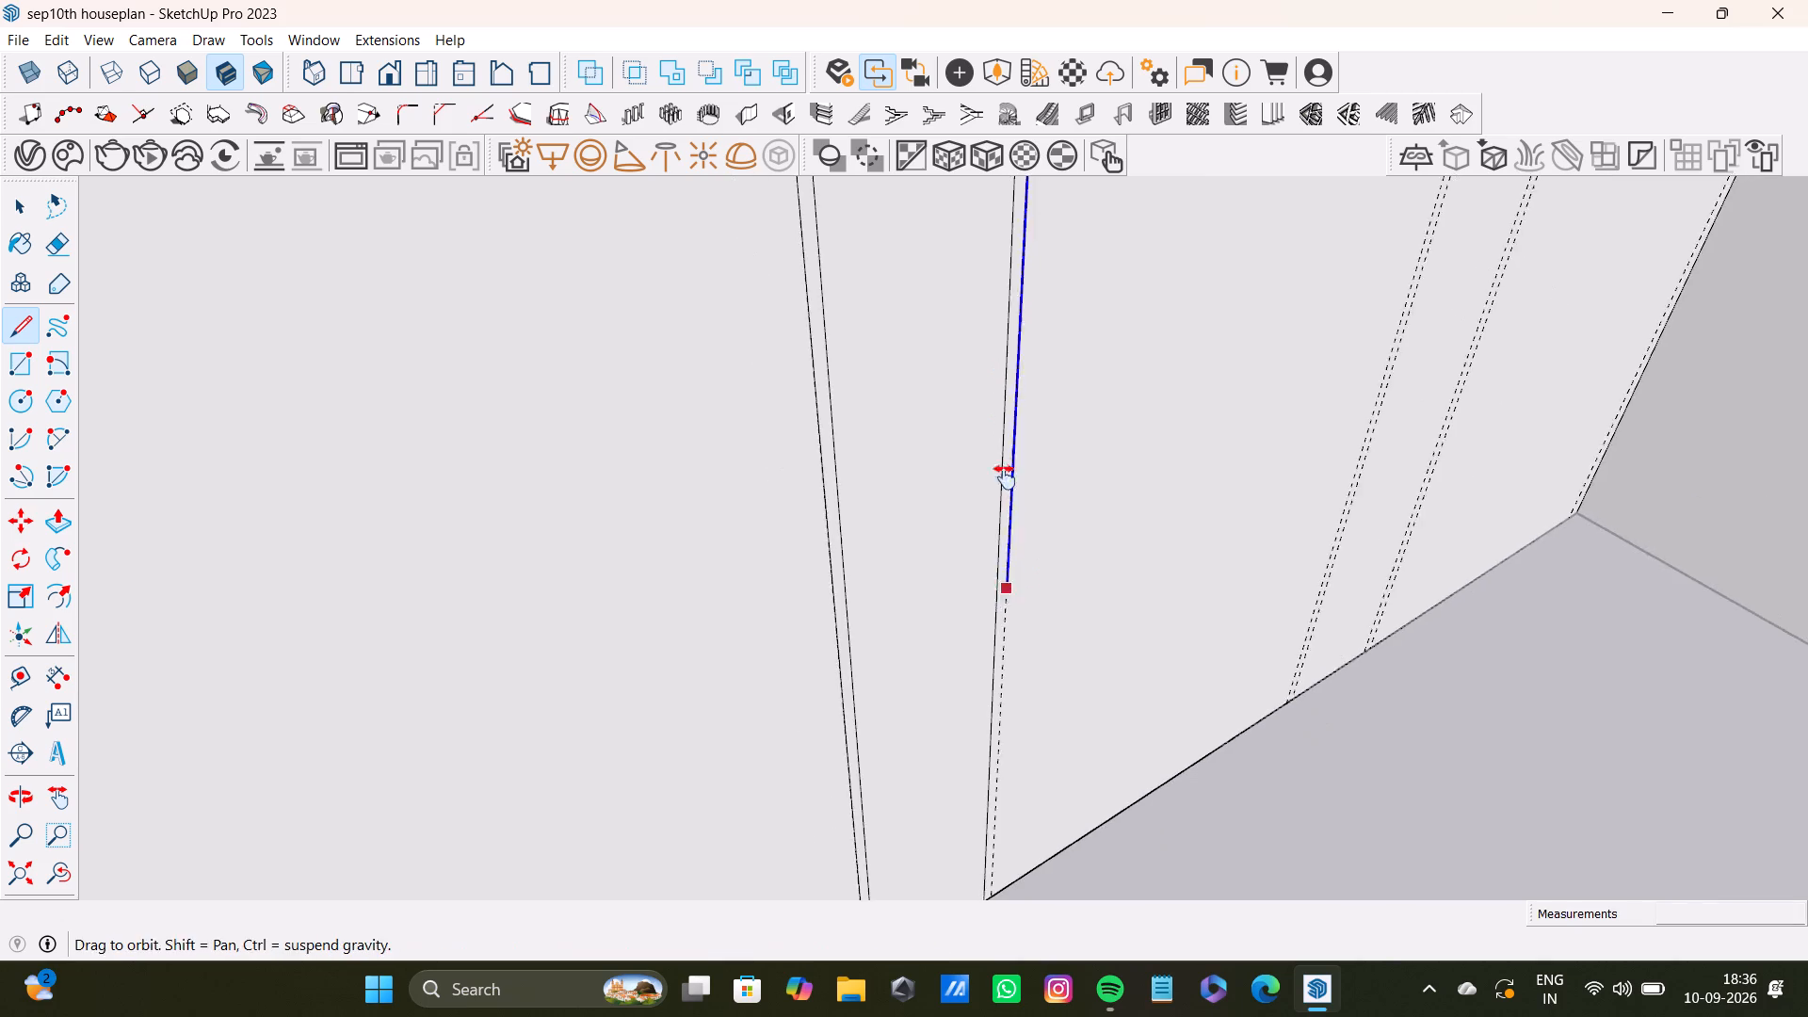
pyautogui.keyDown('shift'); pyautogui.moveTo(1005, 477); pyautogui.dragTo(1010, 299, button='middle'); pyautogui.keyUp('shift')
pyautogui.scroll(5, 1049, 570)
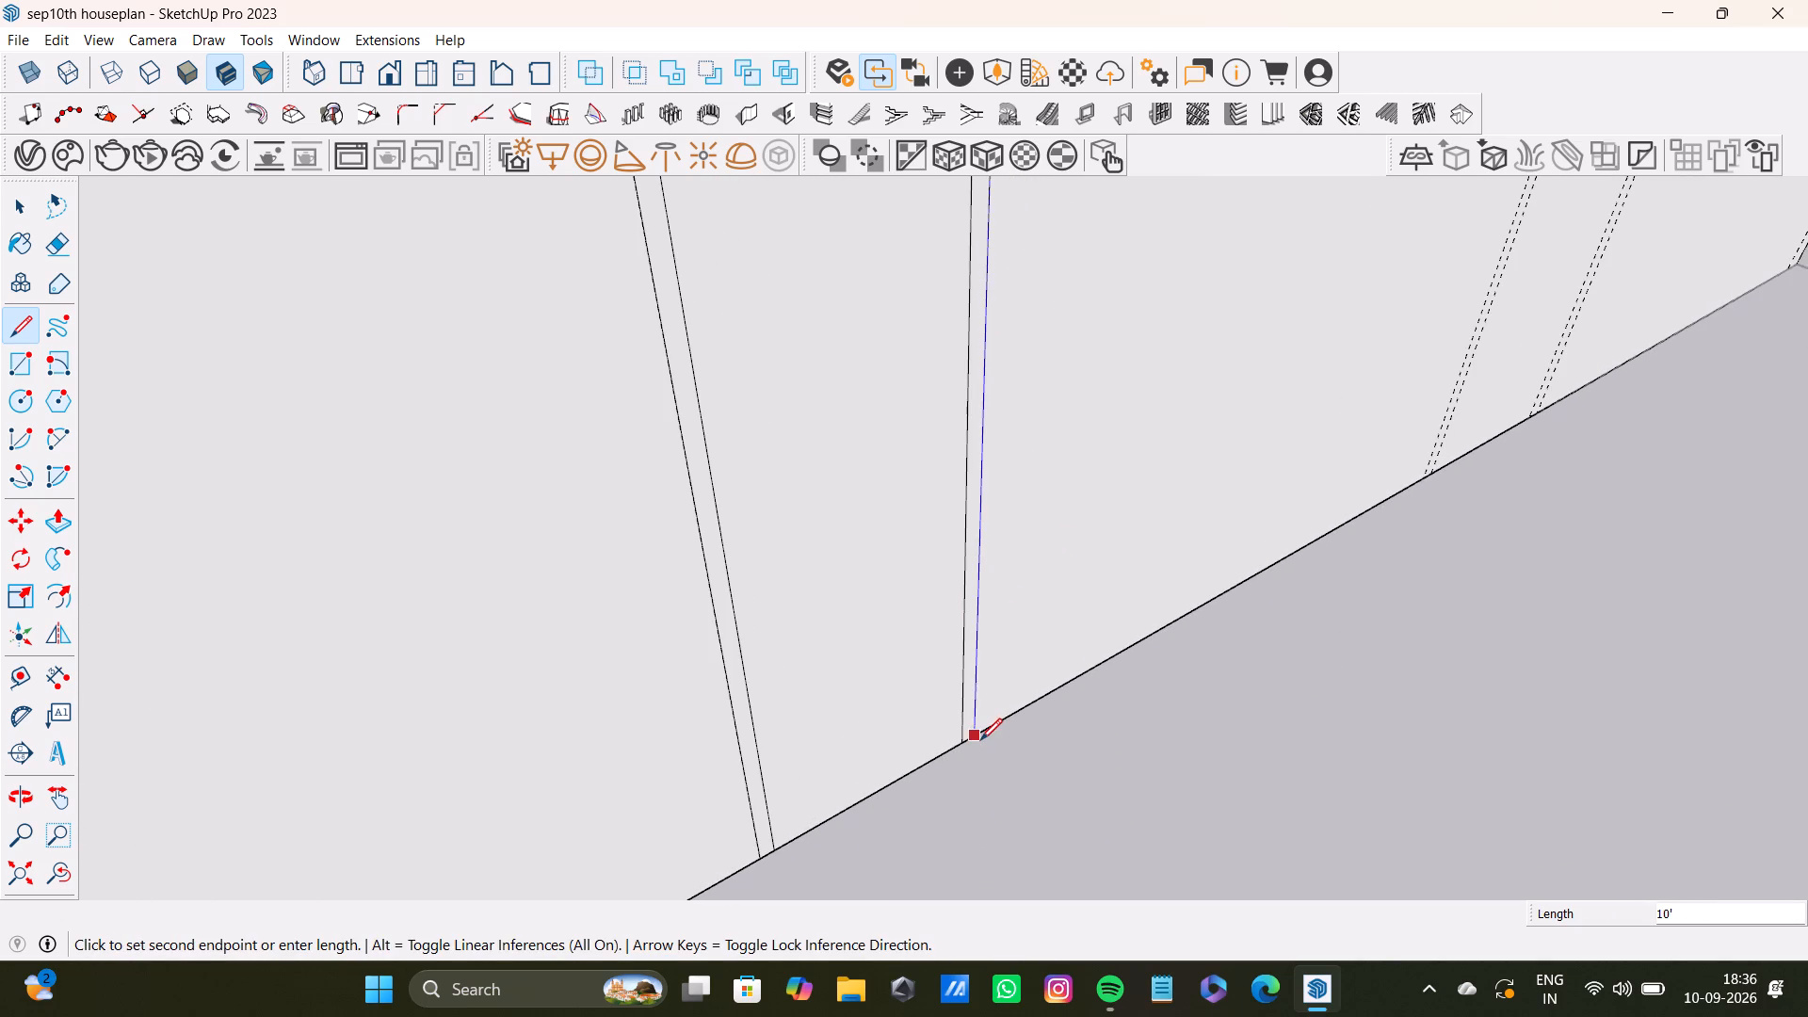
pyautogui.click(980, 740)
# Draw a 10' line along the first guide of the thirteenth pair, from the wall's top edge to its base.
pyautogui.scroll(-8, 1027, 694)
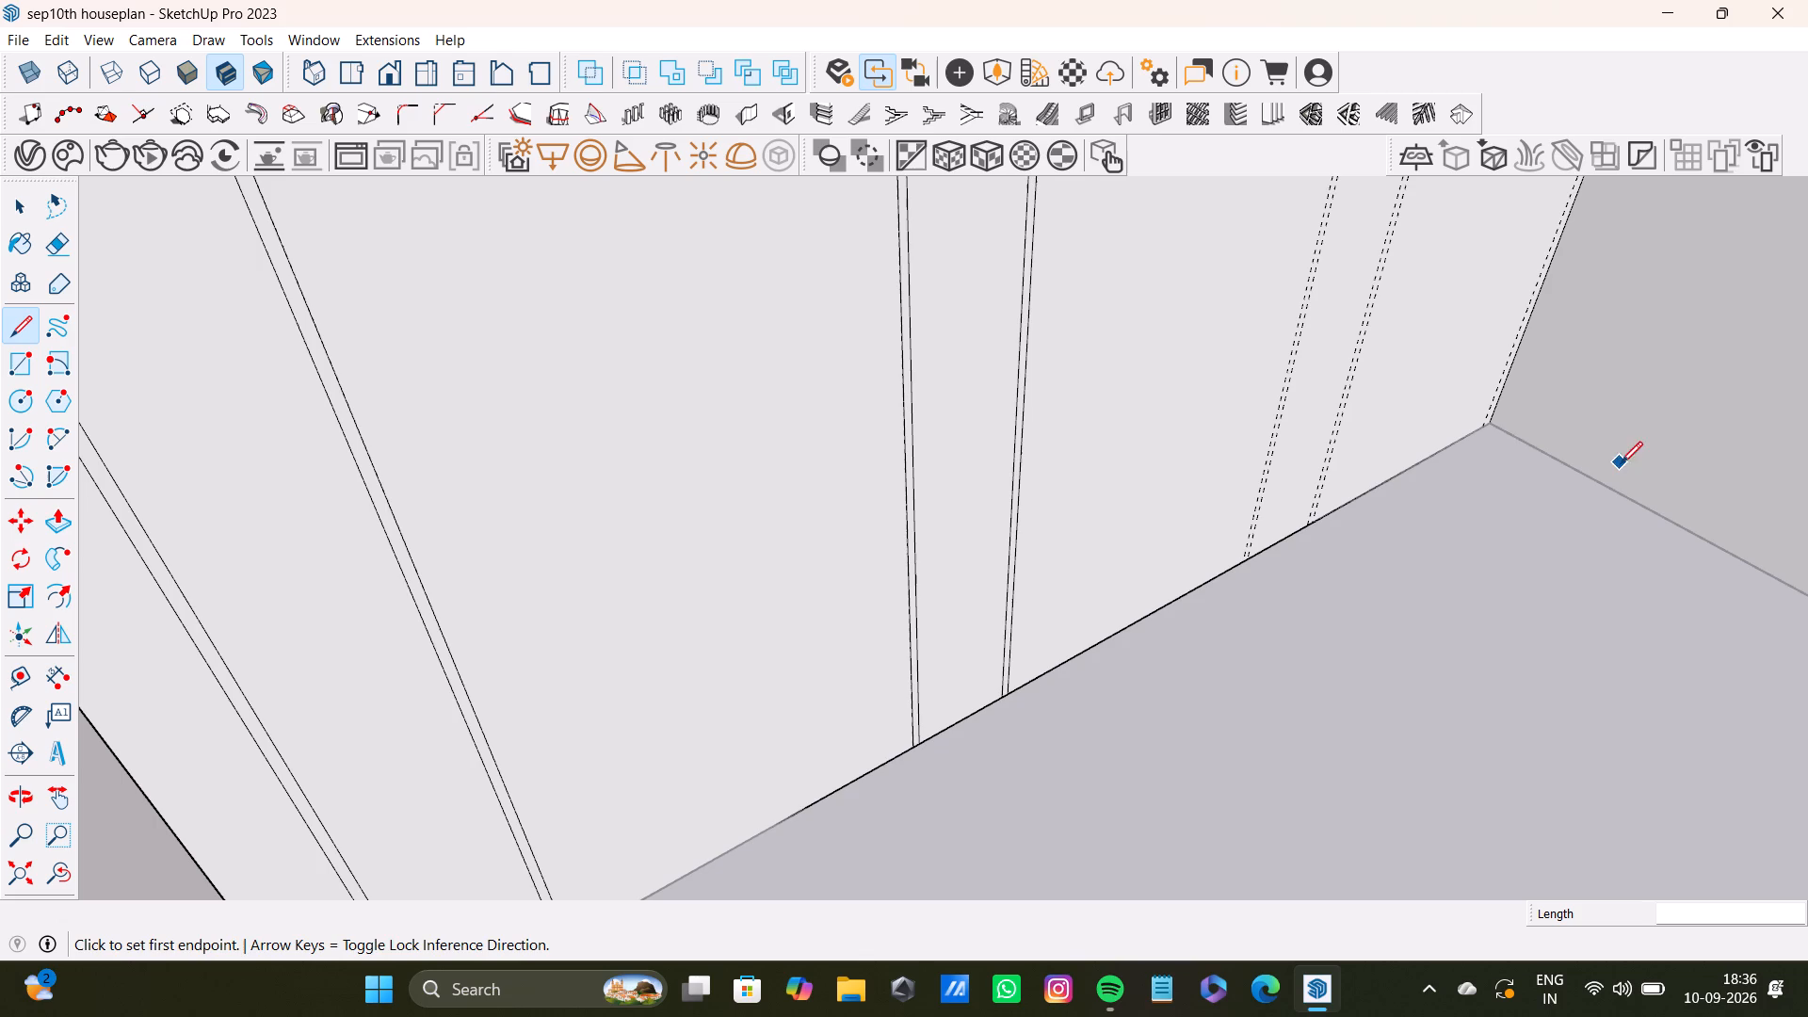
pyautogui.scroll(-9, 1268, 458)
pyautogui.keyDown('shift'); pyautogui.moveTo(1156, 389); pyautogui.dragTo(1154, 727, button='middle'); pyautogui.keyUp('shift')
pyautogui.scroll(2, 1265, 428)
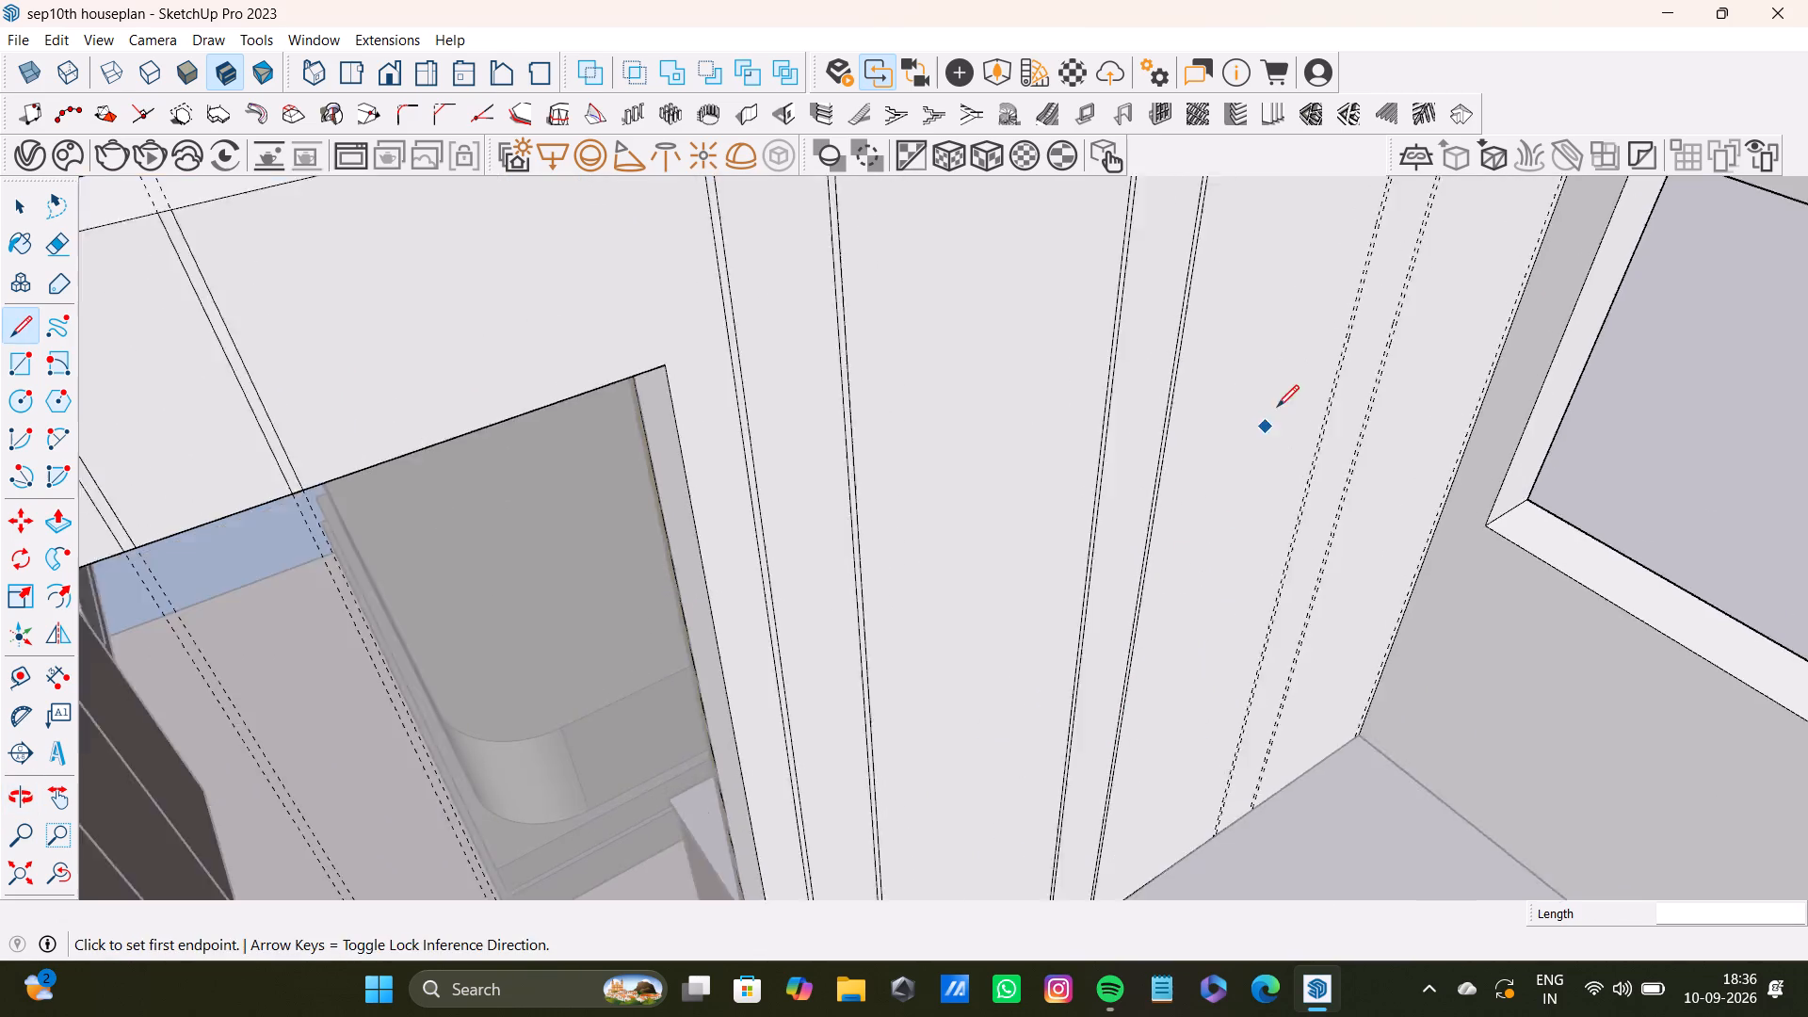
pyautogui.scroll(1, 1277, 407)
pyautogui.keyDown('shift'); pyautogui.moveTo(1396, 320); pyautogui.dragTo(1233, 797, button='middle'); pyautogui.keyUp('shift')
pyautogui.scroll(8, 1170, 586)
pyautogui.keyDown('shift'); pyautogui.moveTo(1322, 519); pyautogui.dragTo(1228, 580, button='middle'); pyautogui.keyUp('shift')
pyautogui.moveTo(1241, 578); pyautogui.dragTo(1124, 568, button='middle')
pyautogui.scroll(4, 1119, 534)
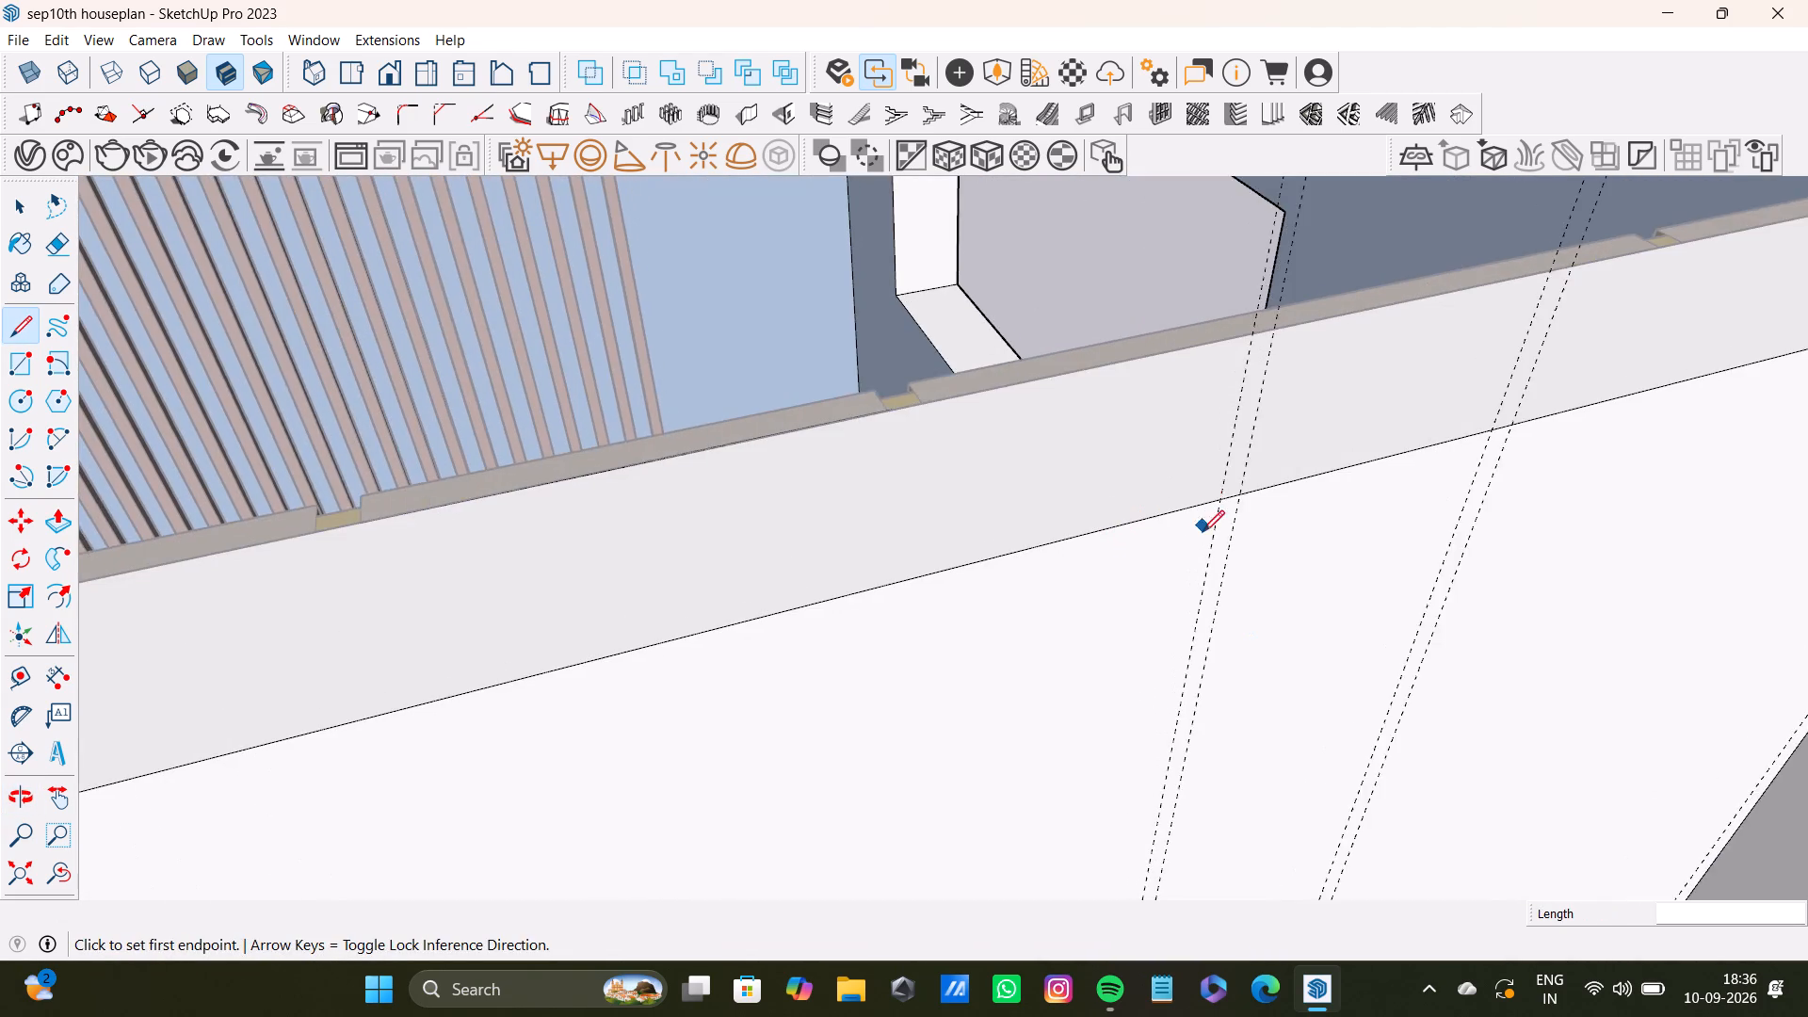
pyautogui.scroll(1, 1203, 532)
pyautogui.click(1227, 488)
pyautogui.scroll(-4, 1171, 747)
pyautogui.keyDown('shift'); pyautogui.moveTo(1172, 788); pyautogui.dragTo(1210, 355, button='middle'); pyautogui.keyUp('shift')
pyautogui.keyDown('shift'); pyautogui.scroll(1, 1219, 319); pyautogui.keyUp('shift')
pyautogui.scroll(-3, 1189, 564)
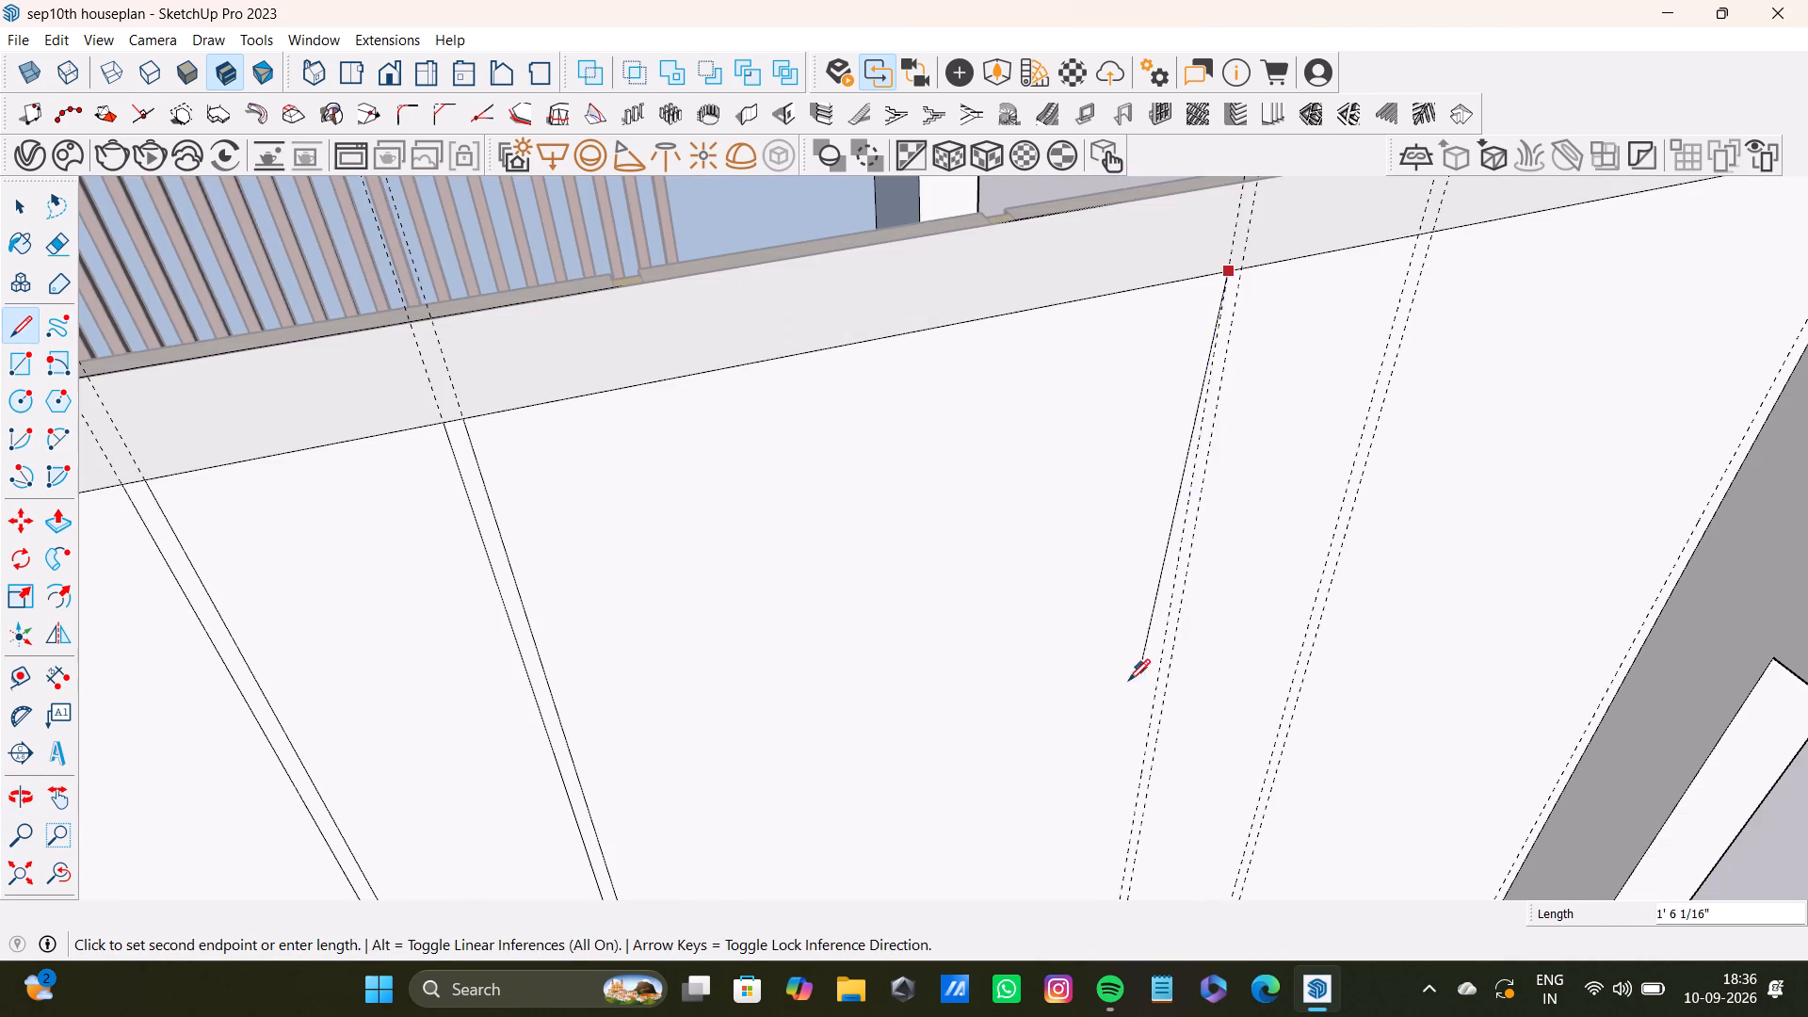
pyautogui.scroll(-2, 1134, 786)
pyautogui.keyDown('shift'); pyautogui.moveTo(1129, 803); pyautogui.dragTo(1216, 442, button='middle'); pyautogui.keyUp('shift')
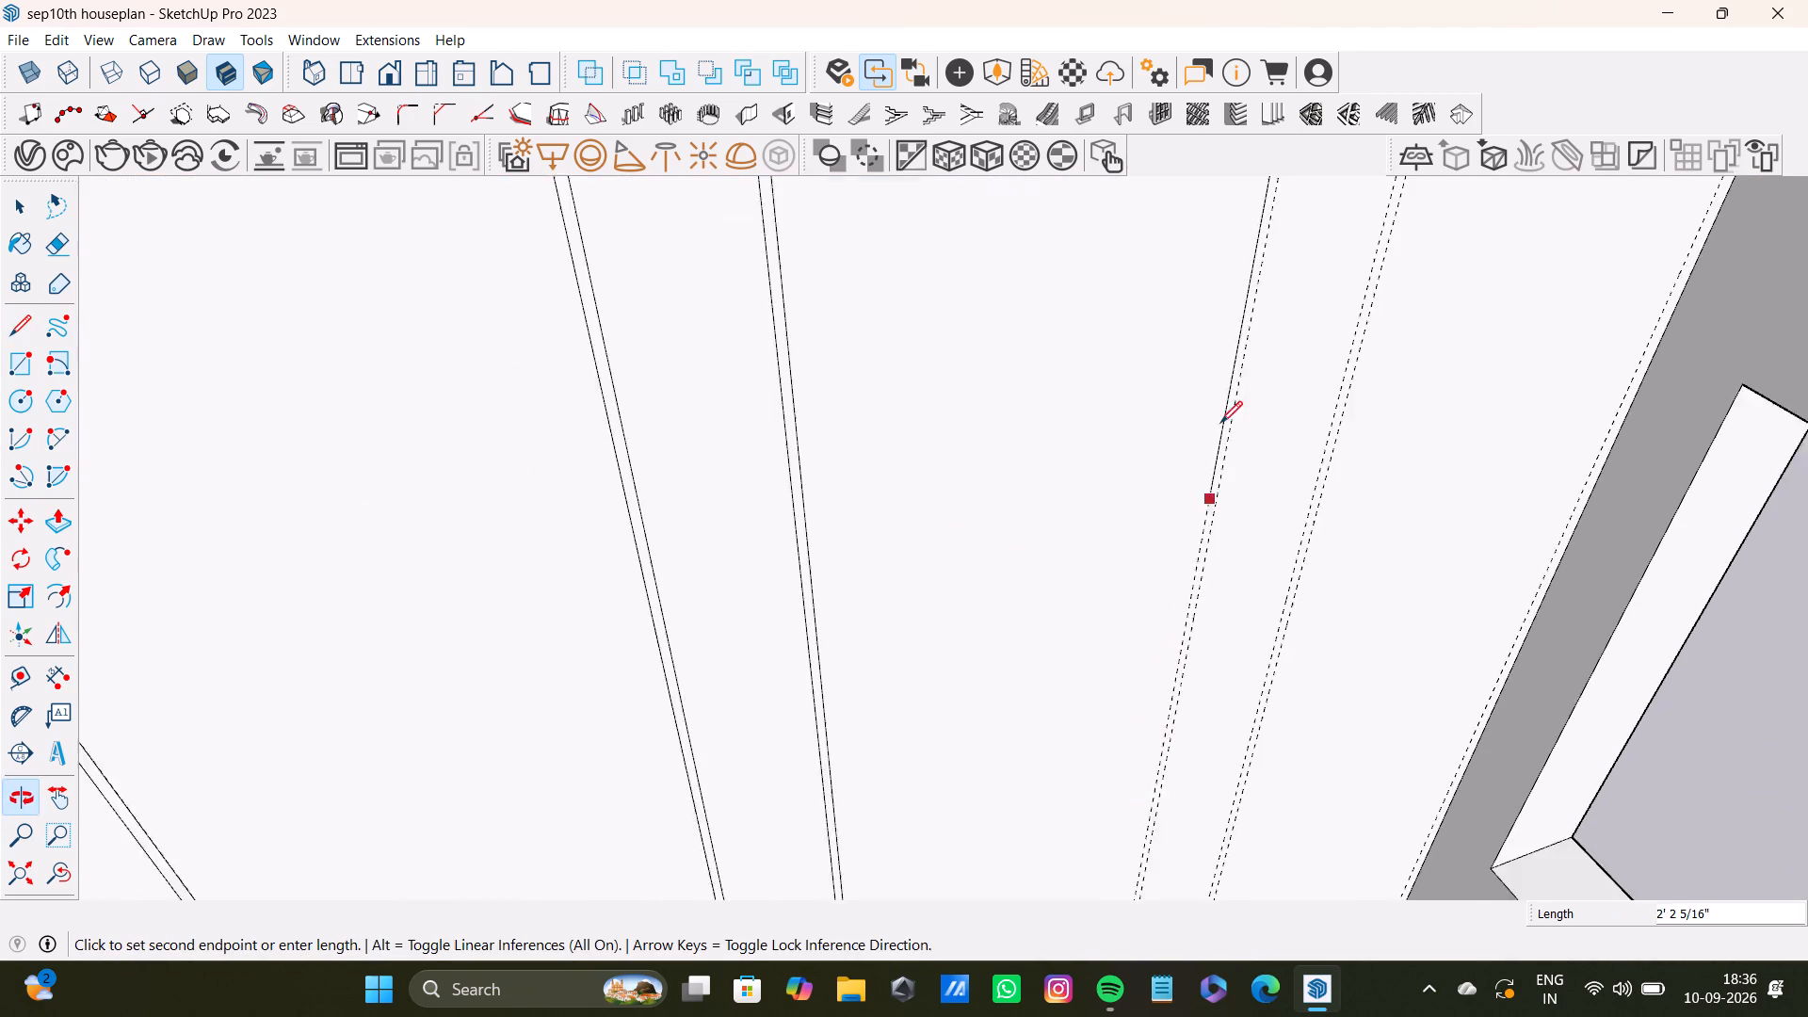
pyautogui.scroll(-2, 1217, 671)
pyautogui.keyDown('shift'); pyautogui.moveTo(1166, 751); pyautogui.dragTo(1196, 518, button='middle'); pyautogui.keyUp('shift')
pyautogui.scroll(4, 1192, 643)
pyautogui.keyDown('shift'); pyautogui.moveTo(1147, 724); pyautogui.dragTo(1205, 501, button='middle'); pyautogui.keyUp('shift')
pyautogui.scroll(3, 1208, 688)
pyautogui.keyDown('shift'); pyautogui.moveTo(1146, 780); pyautogui.dragTo(1196, 508, button='middle'); pyautogui.keyUp('shift')
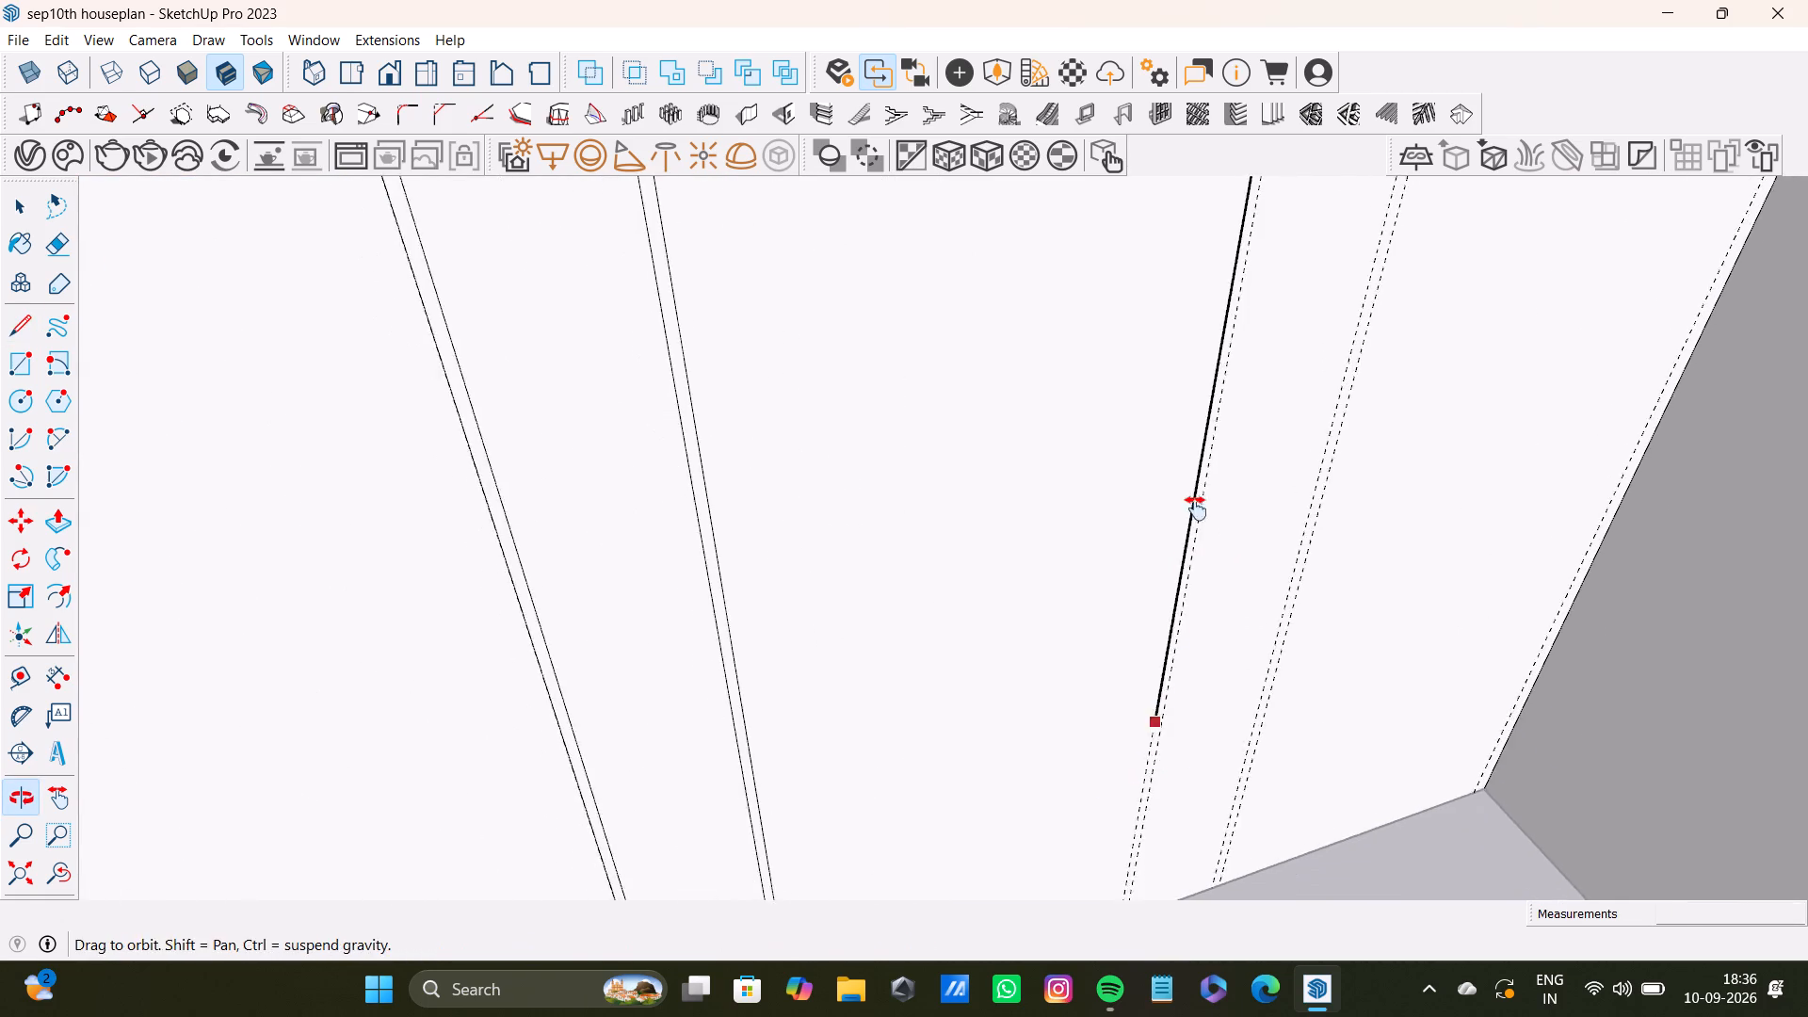
pyautogui.keyDown('shift'); pyautogui.moveTo(1196, 508); pyautogui.dragTo(1197, 502, button='middle'); pyautogui.keyUp('shift')
pyautogui.scroll(2, 1190, 690)
pyautogui.keyDown('shift'); pyautogui.moveTo(1160, 718); pyautogui.dragTo(1160, 637, button='middle'); pyautogui.keyUp('shift')
pyautogui.scroll(5, 1138, 670)
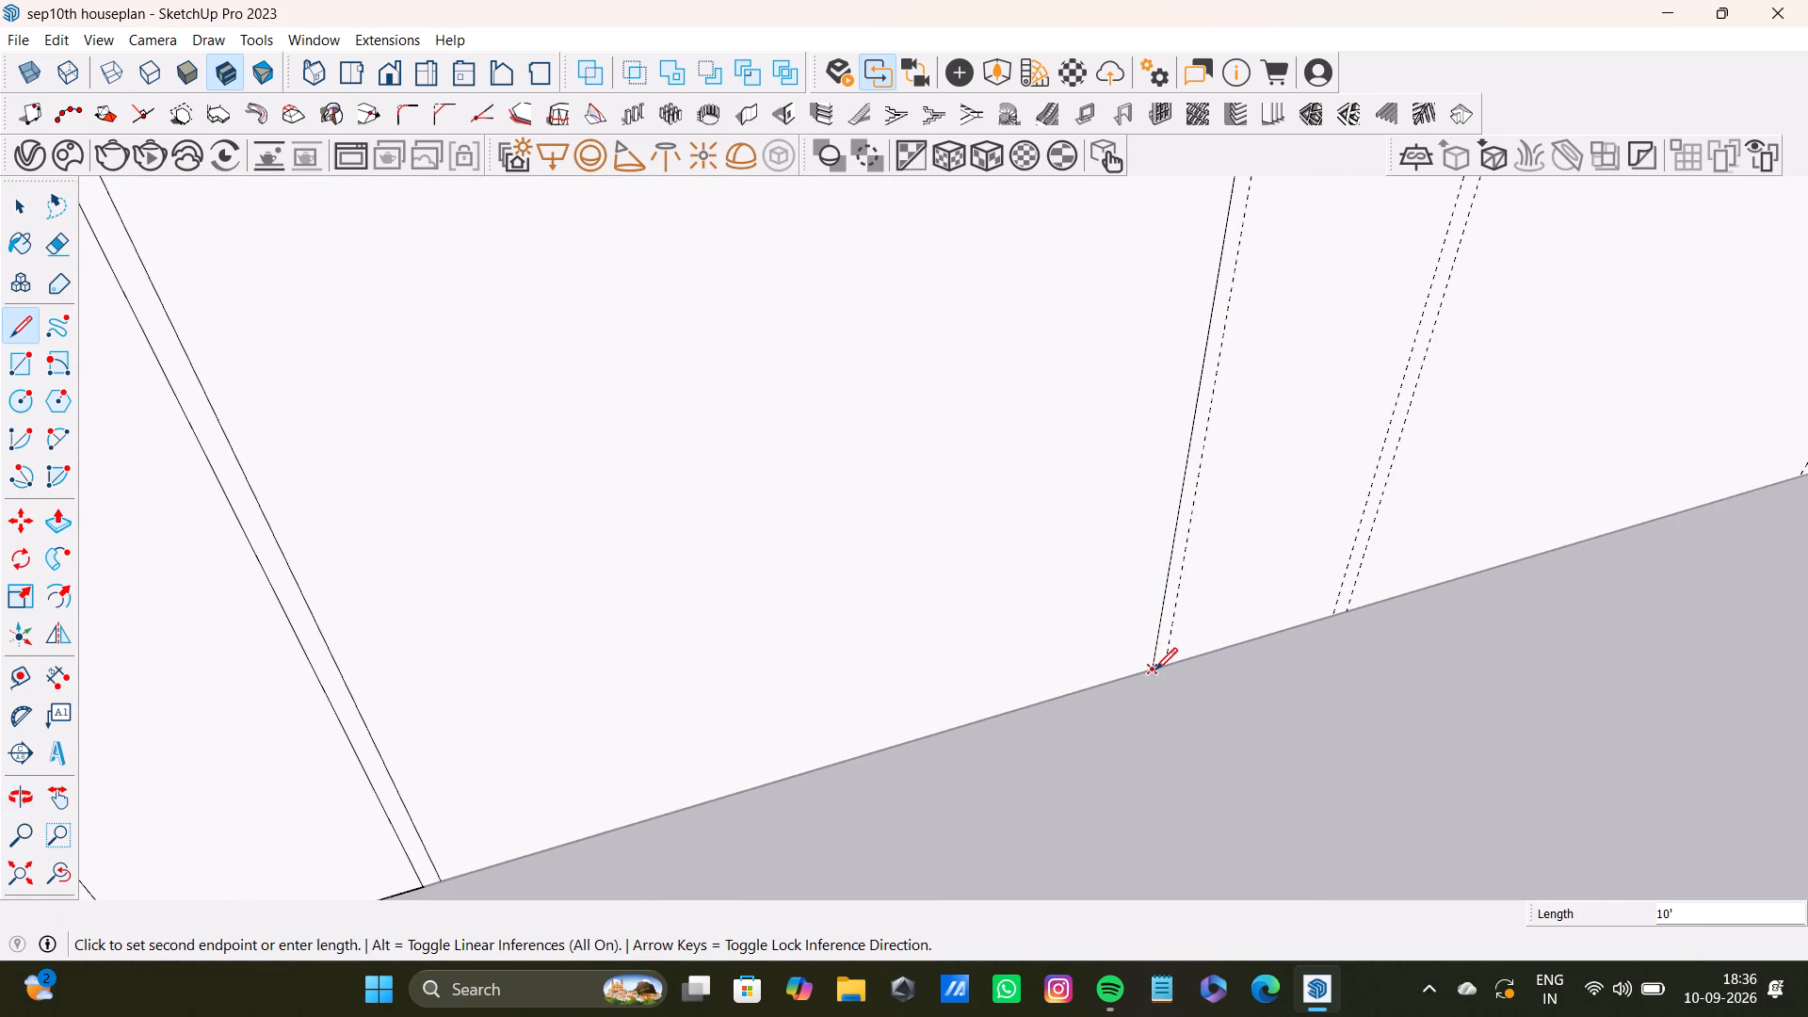
pyautogui.click(1154, 670)
# Draw a line in two connected segments along the other guide of the thirteenth pair, from the wall's top edge to its base.
pyautogui.scroll(-10, 1222, 554)
pyautogui.keyDown('shift'); pyautogui.moveTo(1218, 365); pyautogui.dragTo(1219, 845, button='middle'); pyautogui.keyUp('shift')
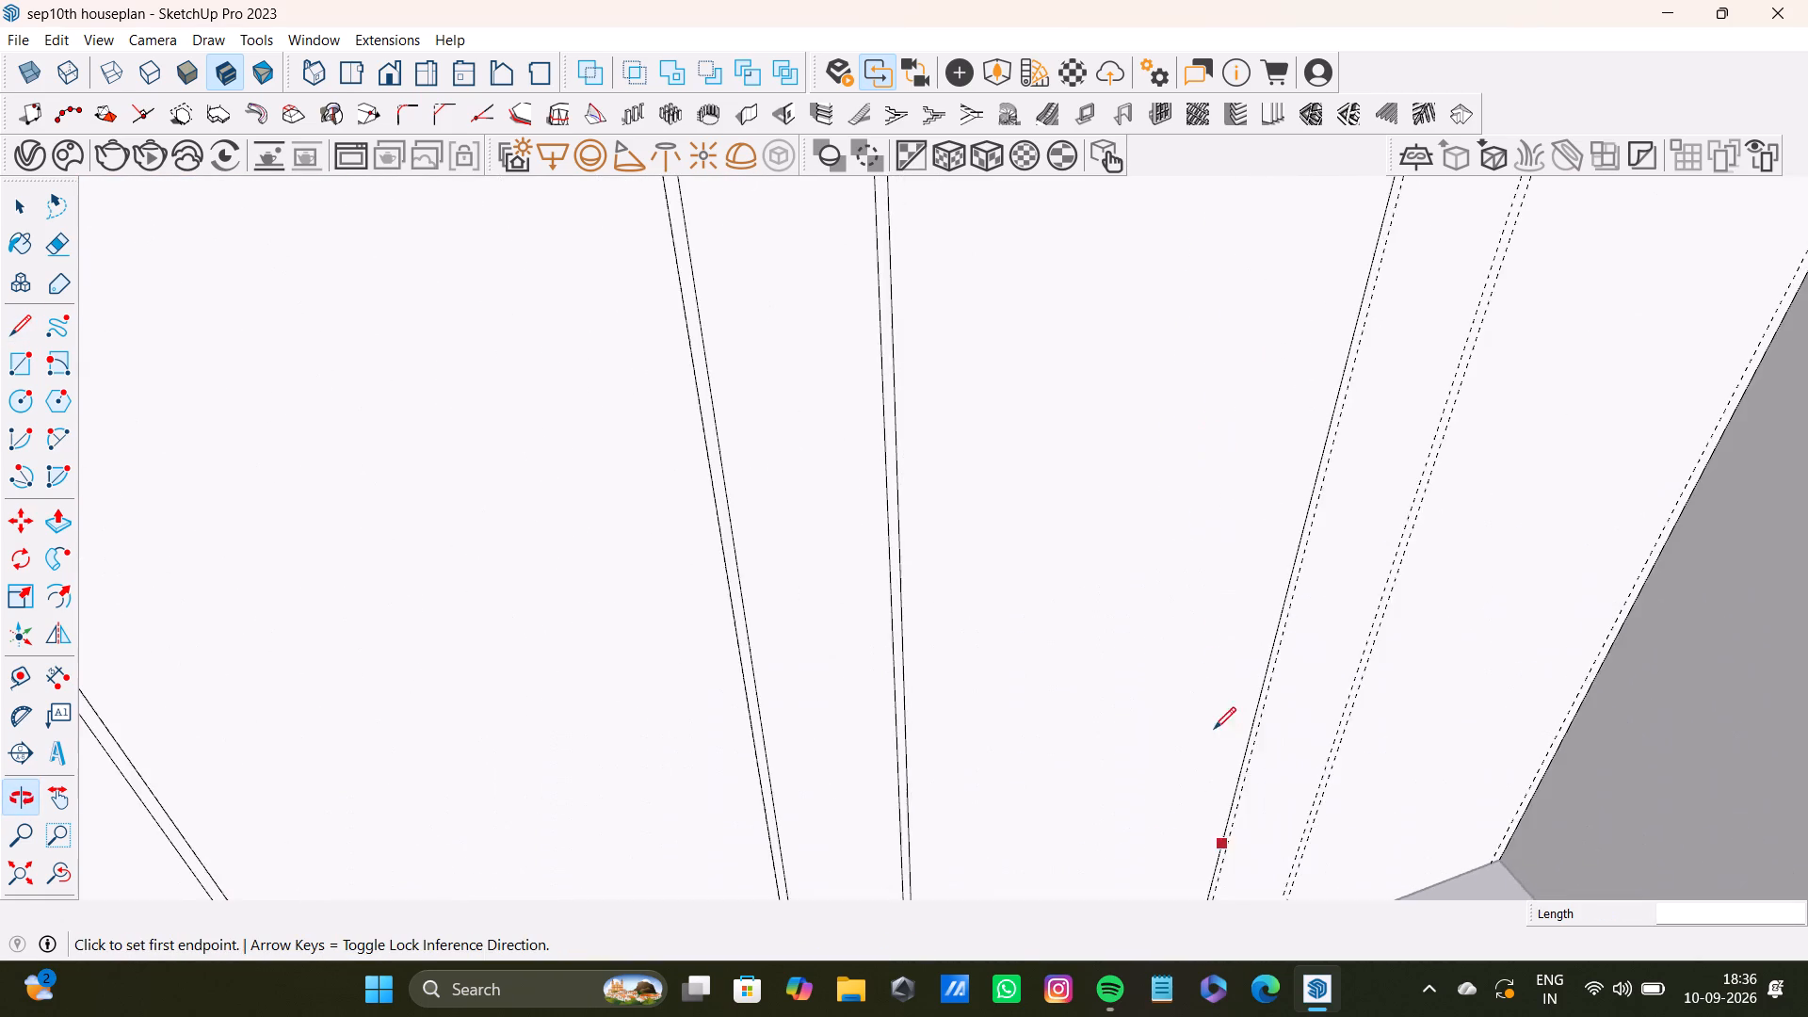
pyautogui.scroll(-9, 1202, 644)
pyautogui.keyDown('shift'); pyautogui.moveTo(1158, 412); pyautogui.dragTo(1170, 854, button='middle'); pyautogui.keyUp('shift')
pyautogui.scroll(12, 1350, 614)
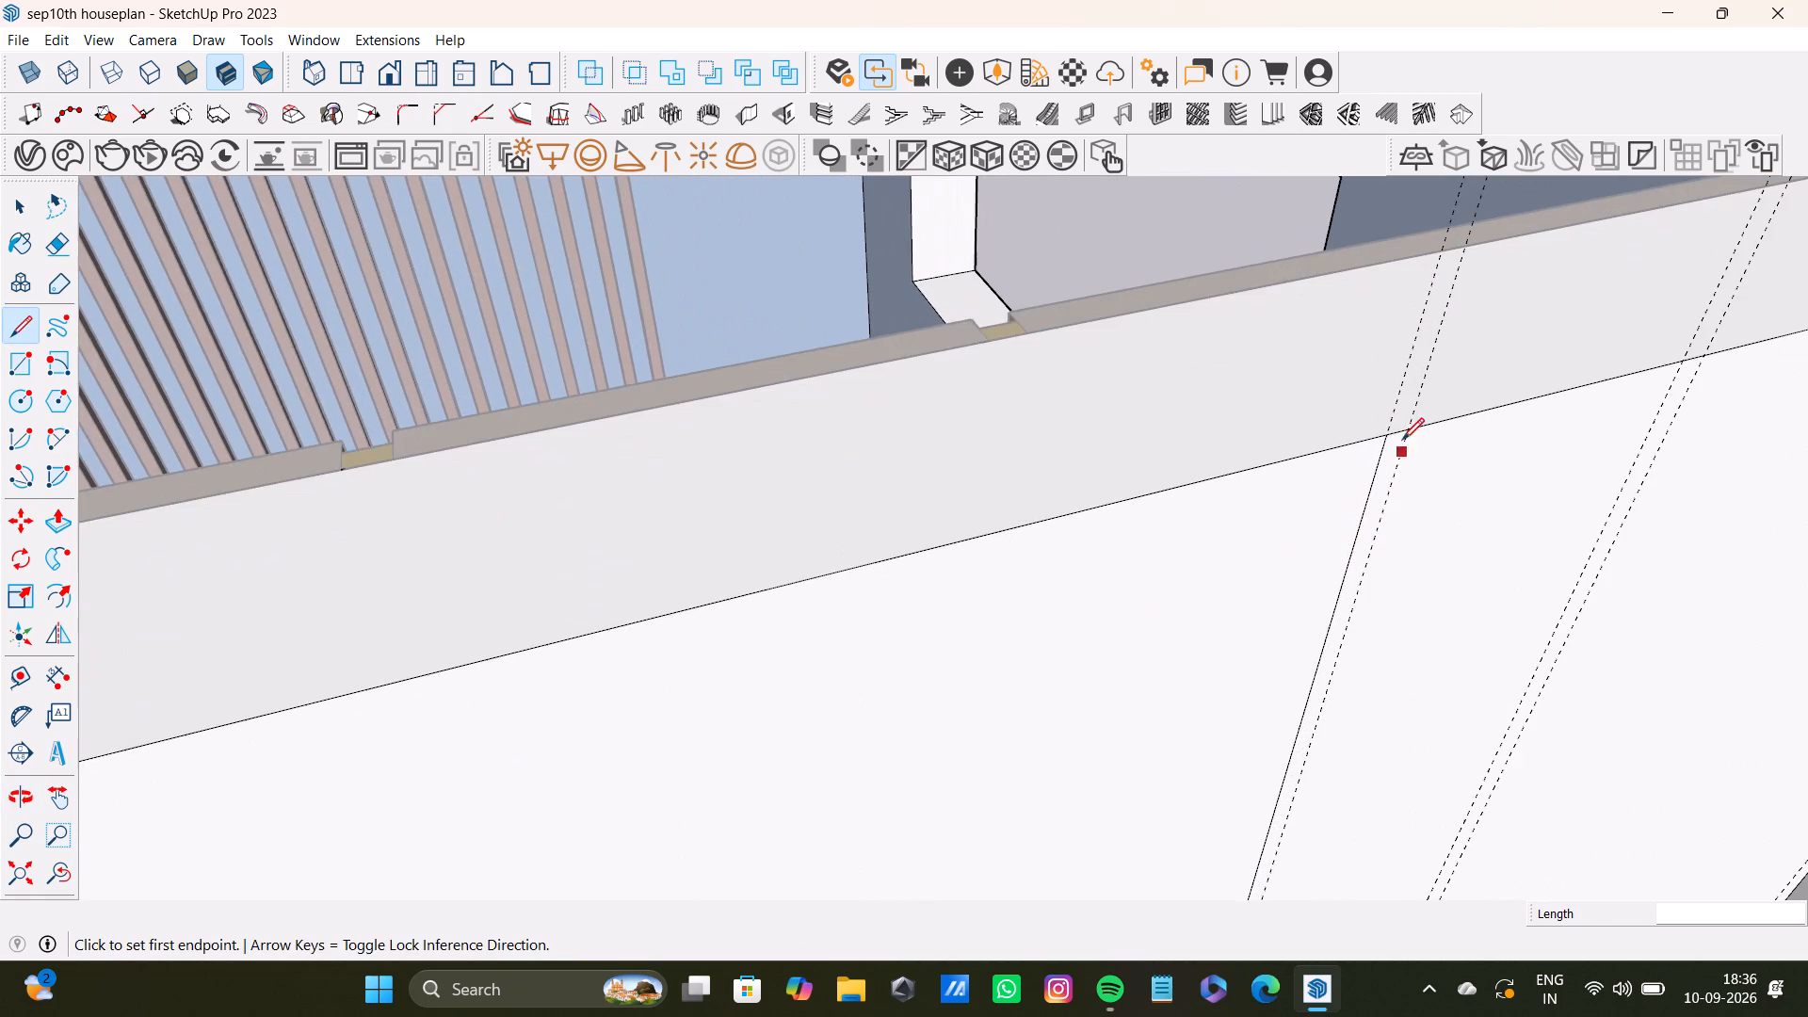
pyautogui.scroll(4, 1402, 440)
pyautogui.click(1404, 428)
pyautogui.scroll(-6, 1372, 667)
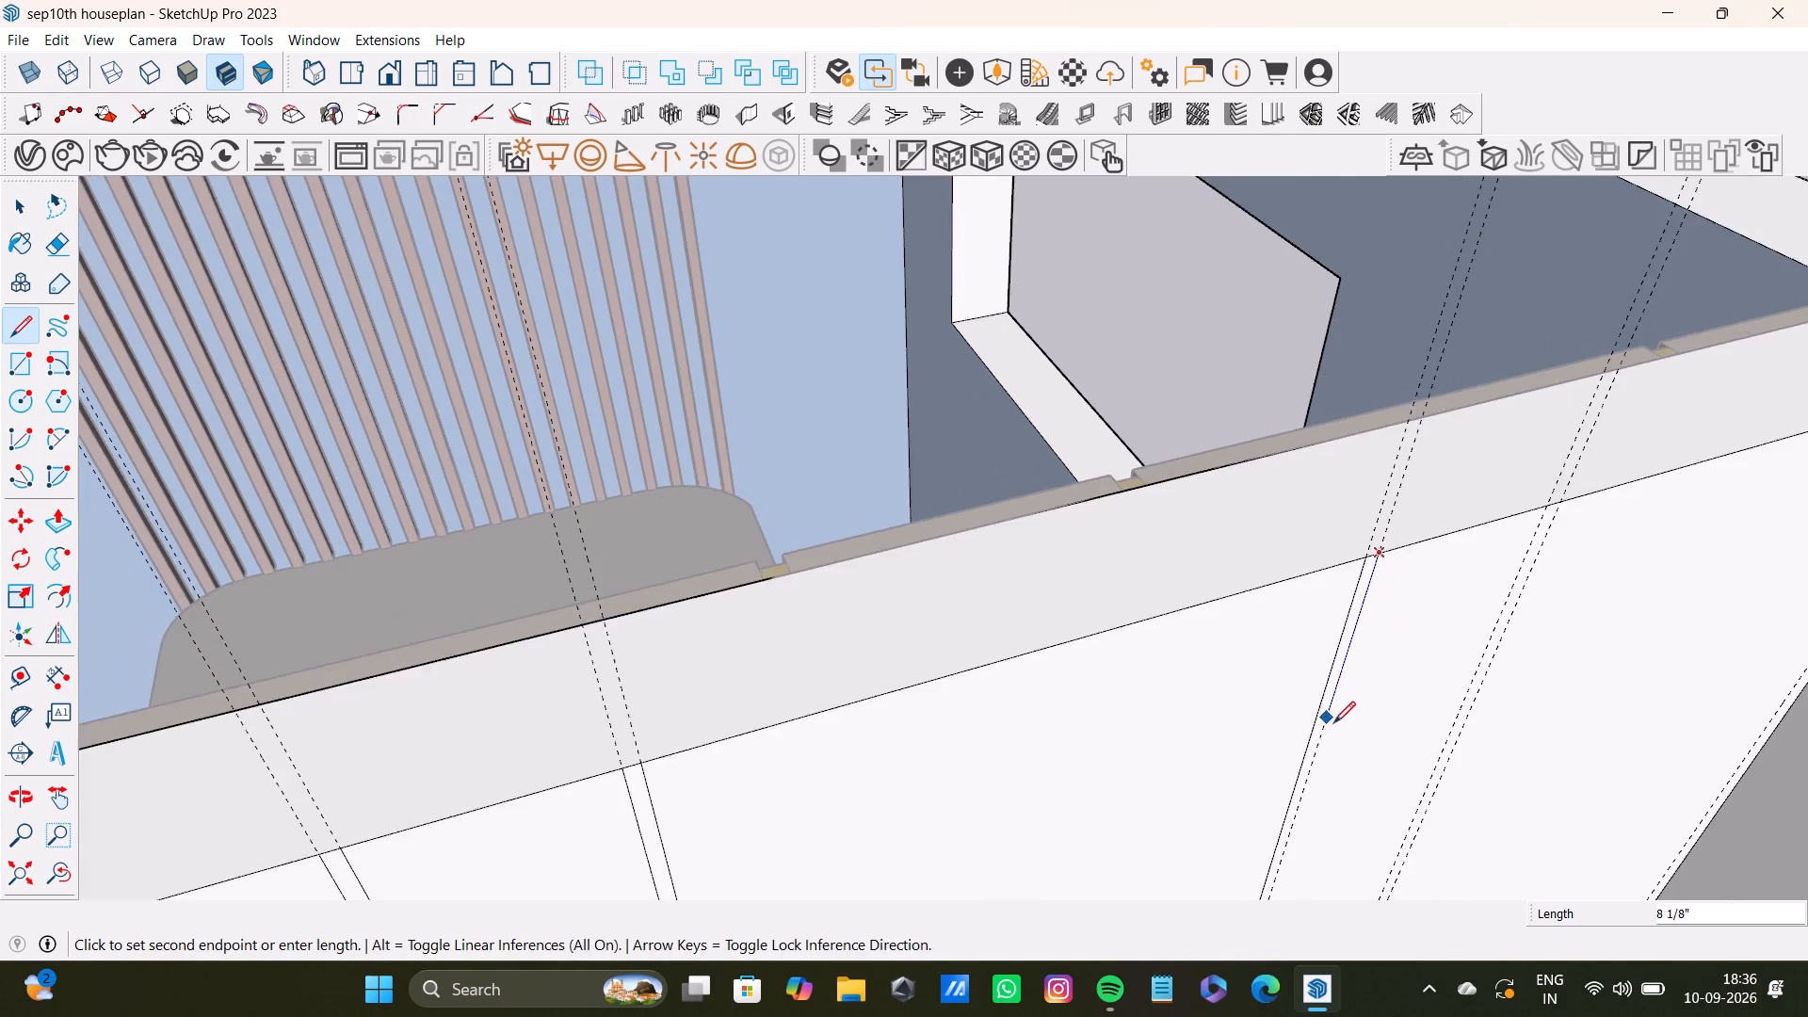
pyautogui.keyDown('shift'); pyautogui.moveTo(1332, 725); pyautogui.dragTo(1342, 547, button='middle'); pyautogui.keyUp('shift')
pyautogui.scroll(-3, 1311, 644)
pyautogui.keyDown('shift'); pyautogui.moveTo(1297, 709); pyautogui.dragTo(1284, 366, button='middle'); pyautogui.keyUp('shift')
pyautogui.scroll(8, 1275, 546)
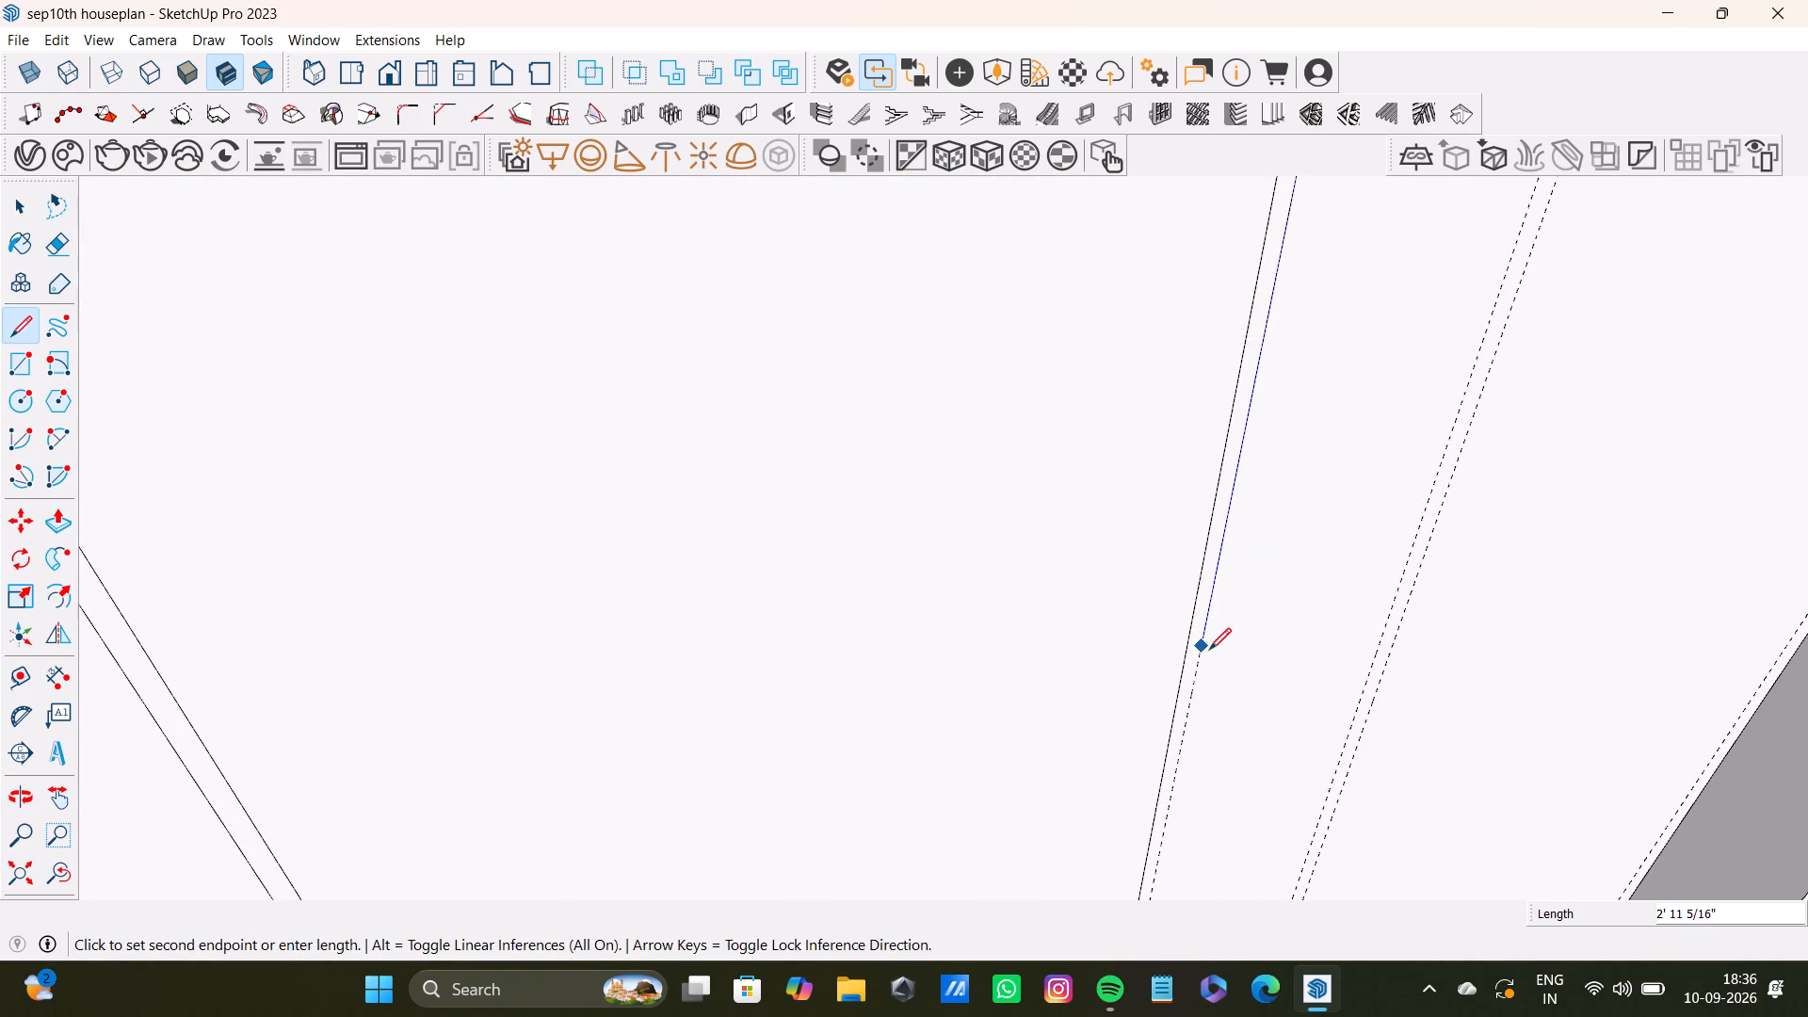
pyautogui.click(1199, 690)
pyautogui.scroll(-5, 1189, 719)
pyautogui.keyDown('shift'); pyautogui.moveTo(1175, 755); pyautogui.dragTo(1239, 412, button='middle'); pyautogui.keyUp('shift')
pyautogui.scroll(-3, 1213, 685)
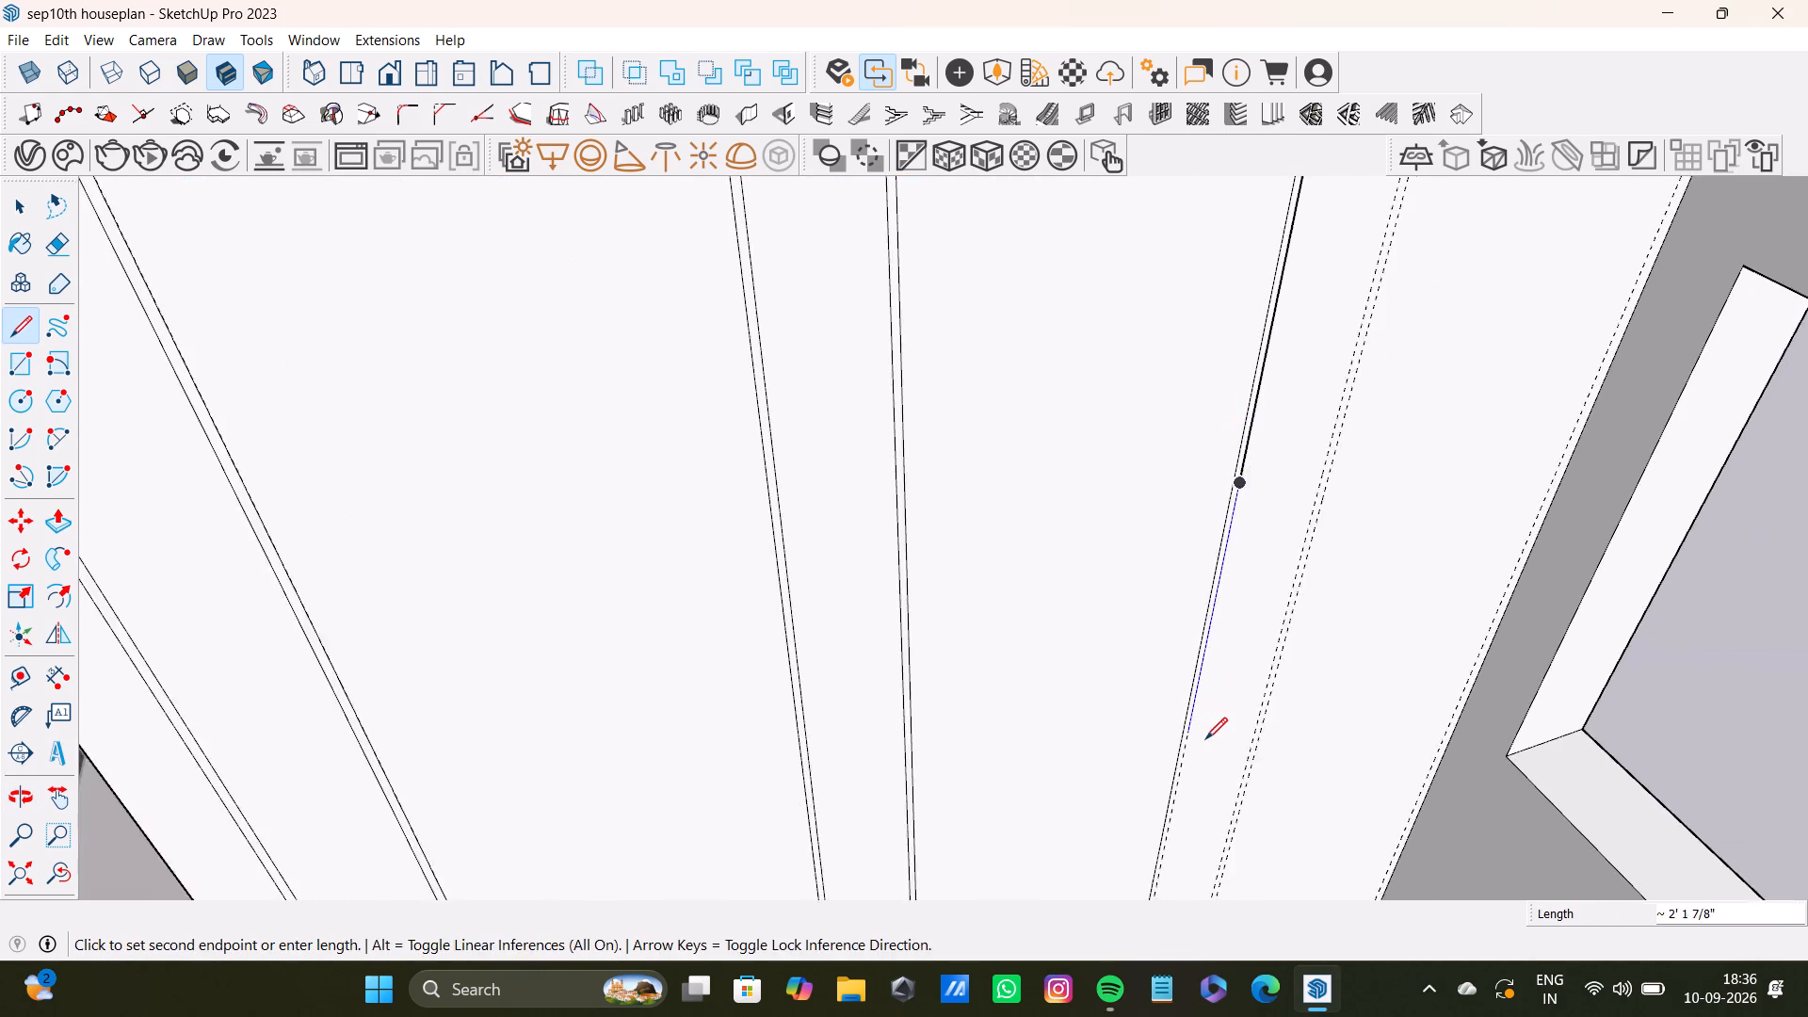
pyautogui.keyDown('shift'); pyautogui.moveTo(1205, 724); pyautogui.dragTo(1217, 355, button='middle'); pyautogui.keyUp('shift')
pyautogui.scroll(5, 1190, 476)
pyautogui.keyDown('shift'); pyautogui.moveTo(1164, 628); pyautogui.dragTo(1203, 449, button='middle'); pyautogui.keyUp('shift')
pyautogui.scroll(3, 1185, 540)
pyautogui.moveTo(1166, 695); pyautogui.dragTo(1185, 466, button='middle')
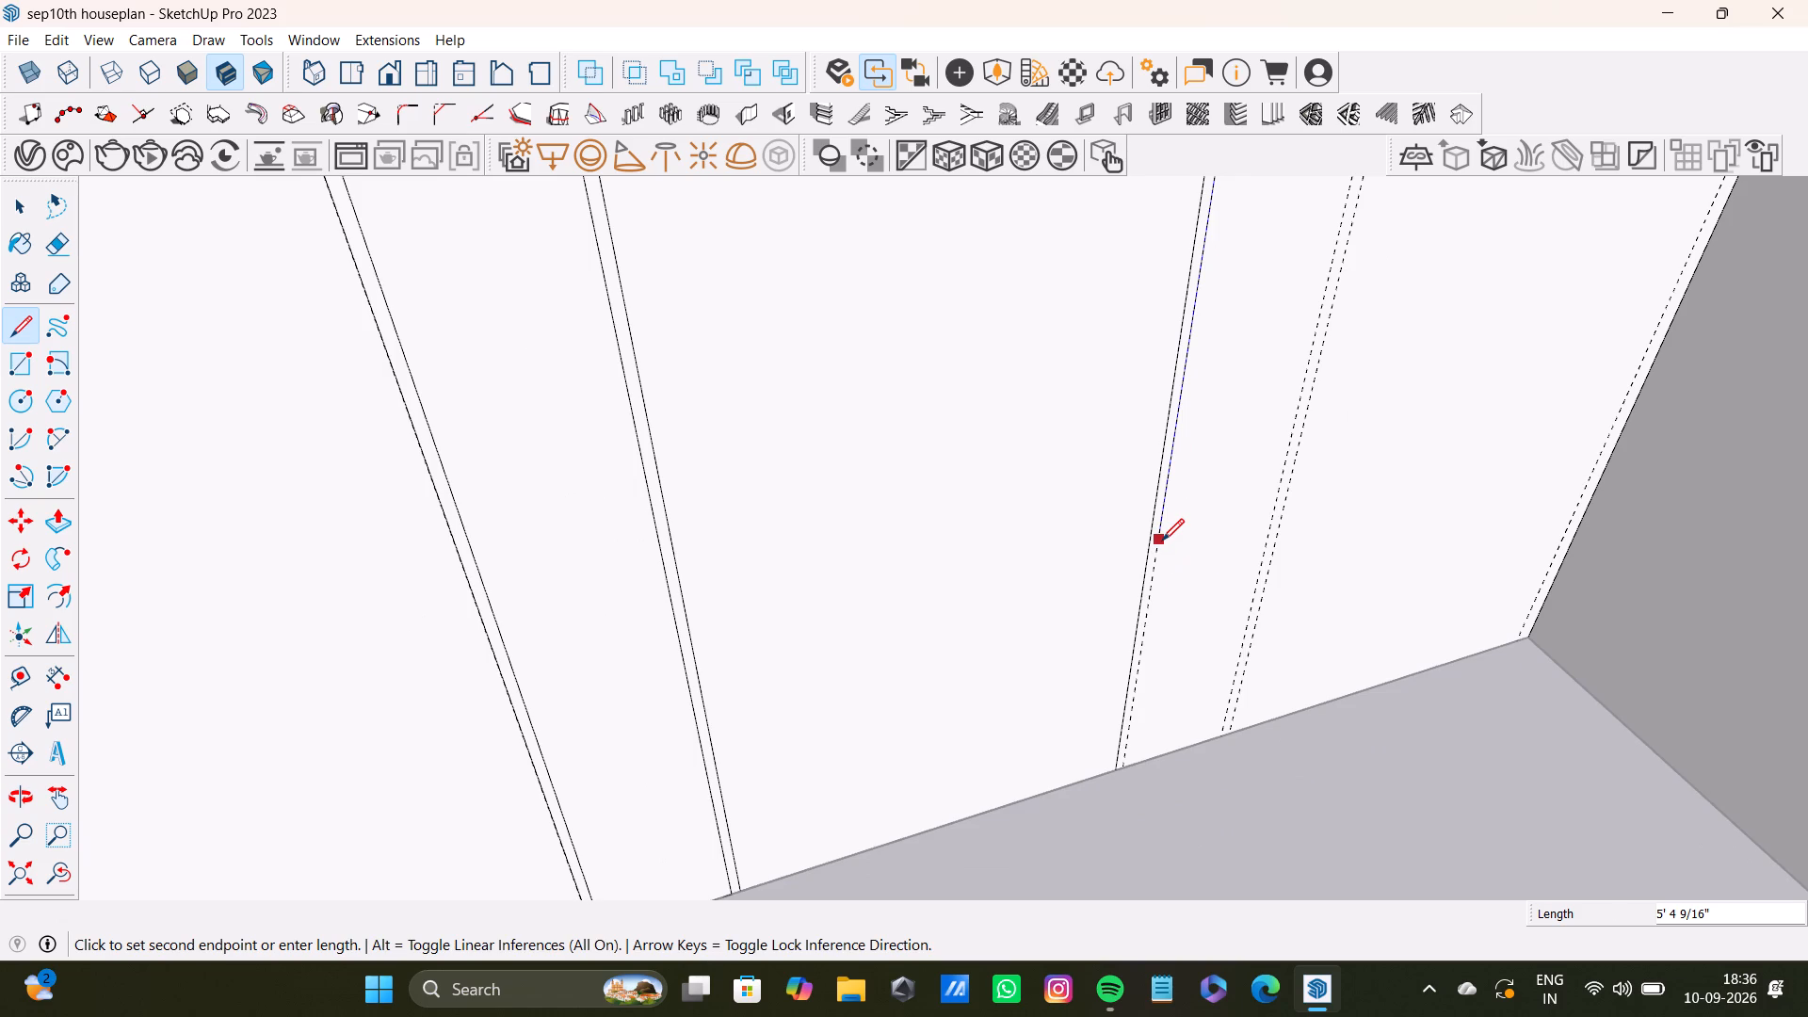
pyautogui.scroll(3, 1105, 638)
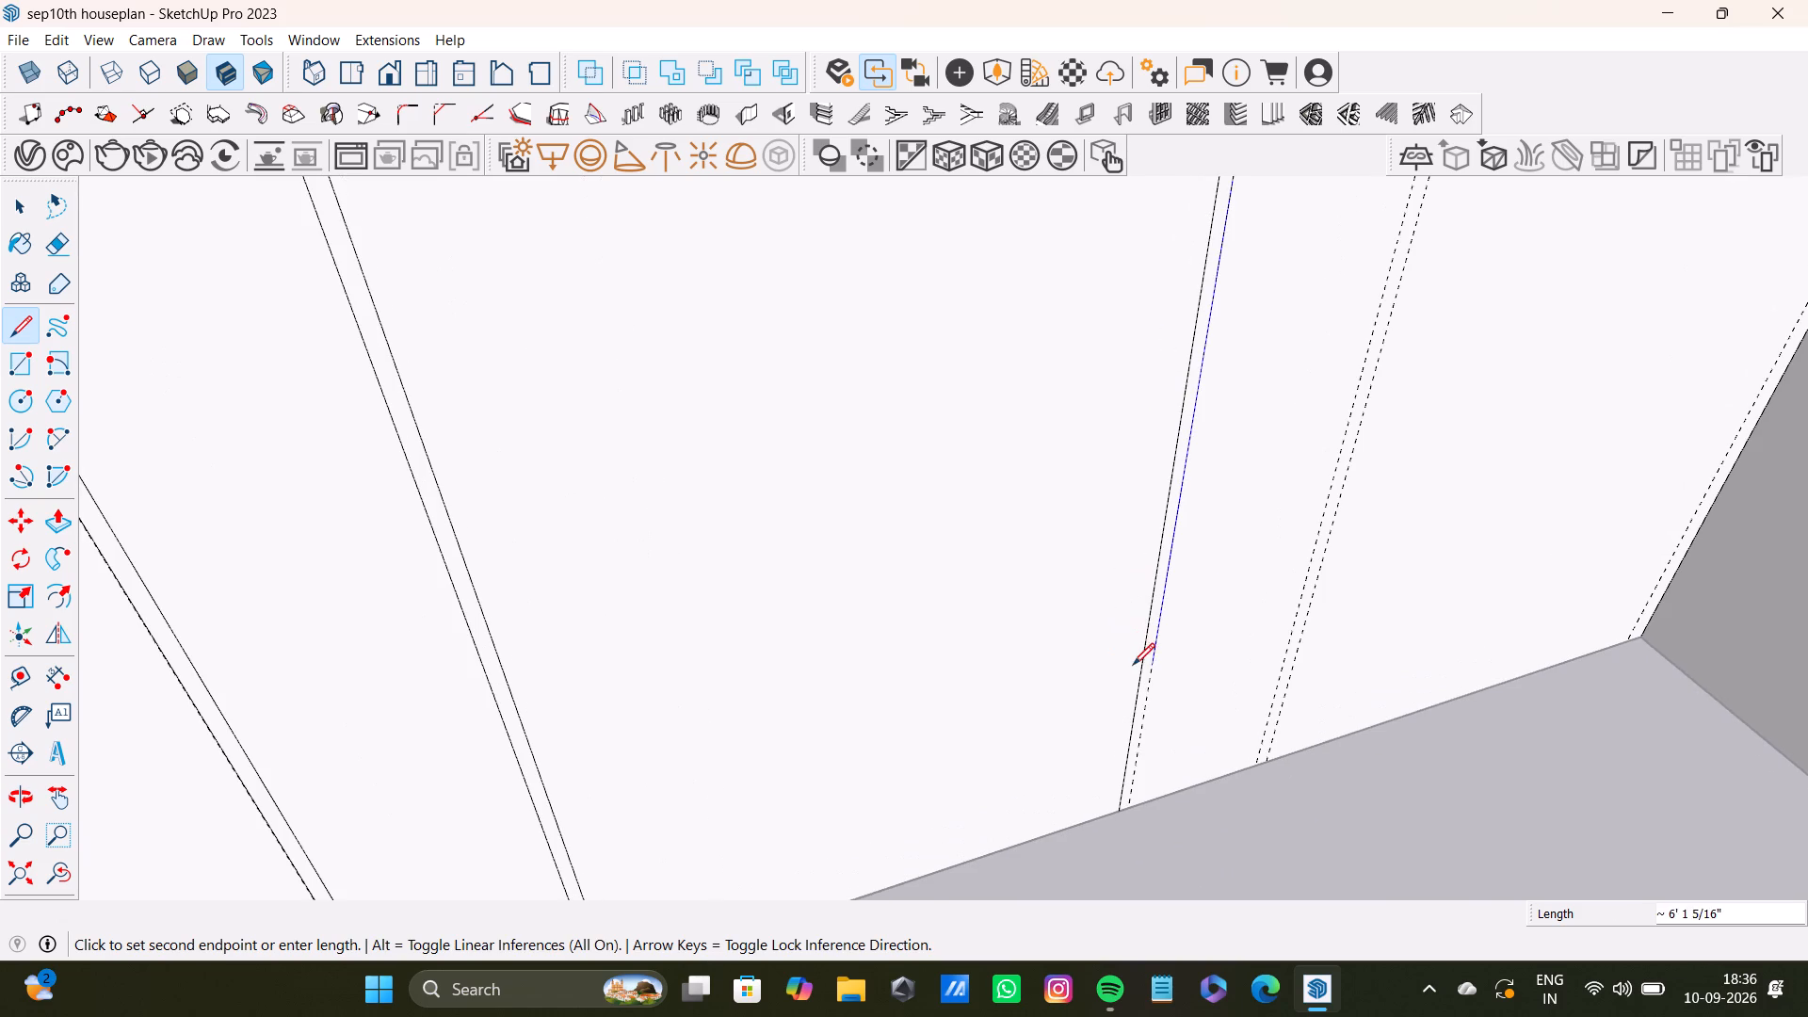
pyautogui.moveTo(1133, 665); pyautogui.dragTo(1144, 420, button='middle')
pyautogui.scroll(5, 1186, 591)
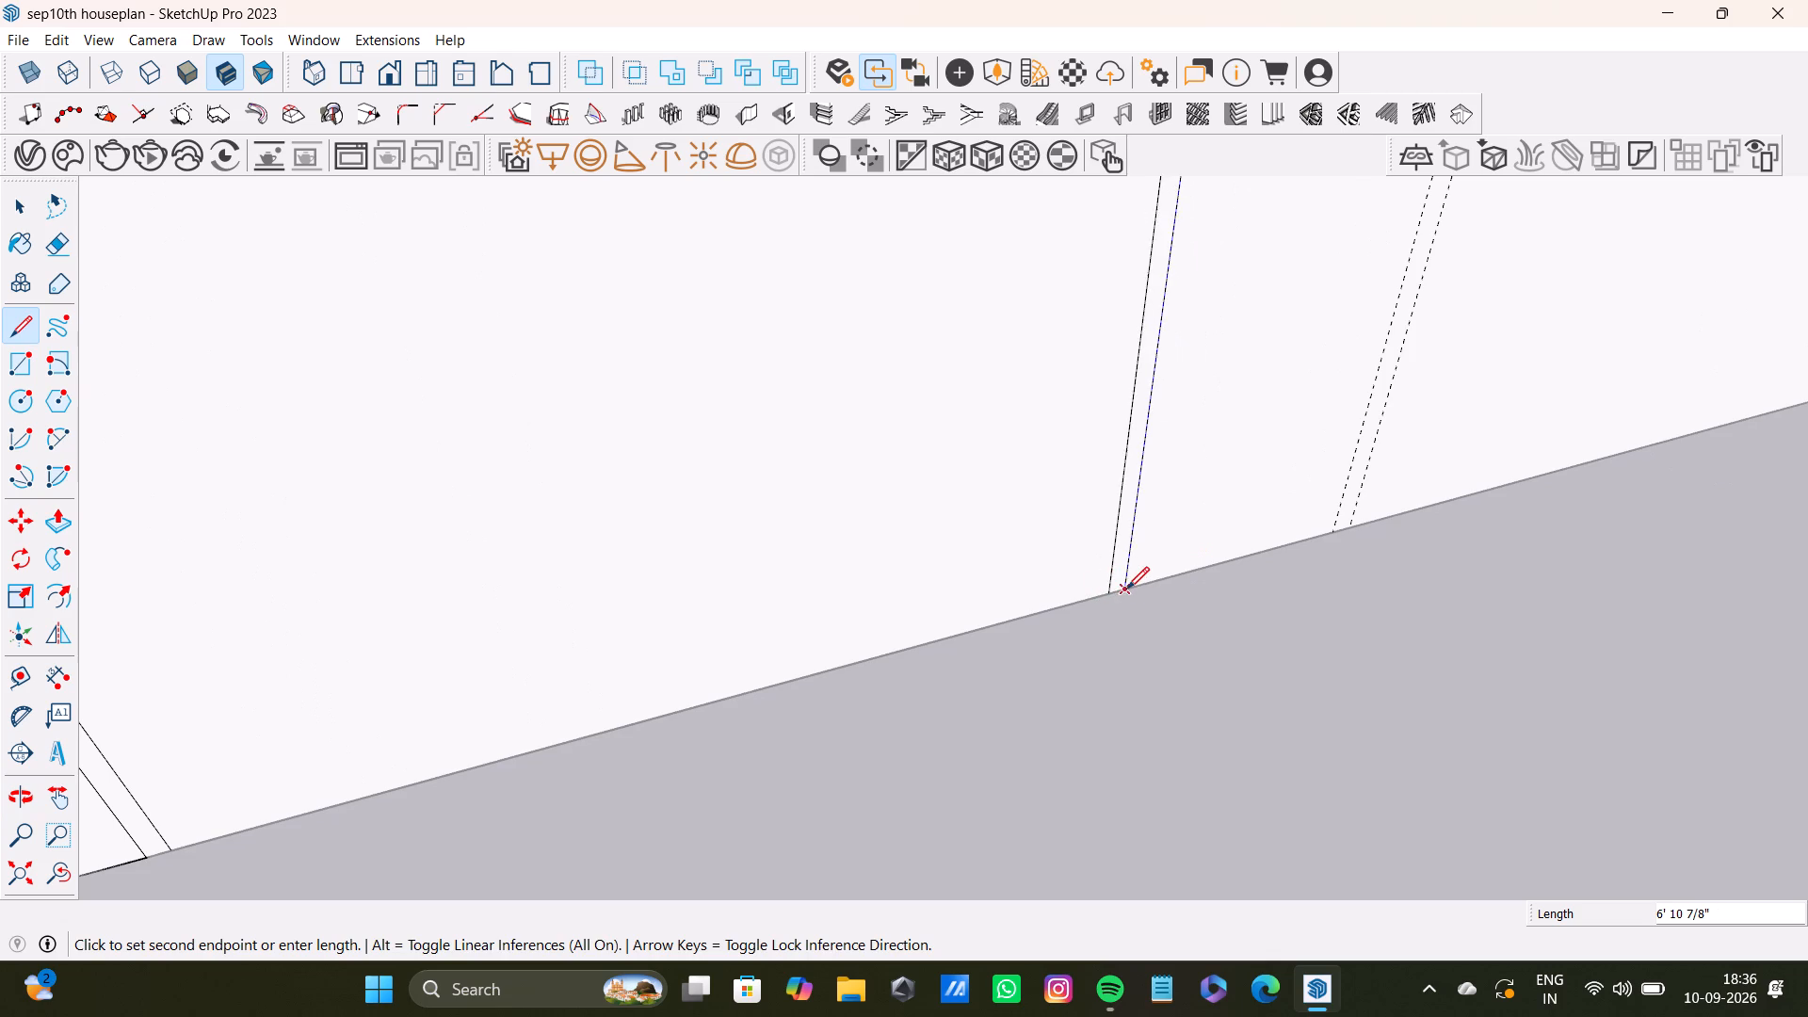
pyautogui.click(1127, 589)
# Draw a line along the first guide of the fourteenth pair, from the wall's top edge to its base.
pyautogui.scroll(-9, 1273, 467)
pyautogui.keyDown('shift'); pyautogui.moveTo(1273, 312); pyautogui.dragTo(1204, 799, button='middle'); pyautogui.keyUp('shift')
pyautogui.scroll(-14, 1174, 592)
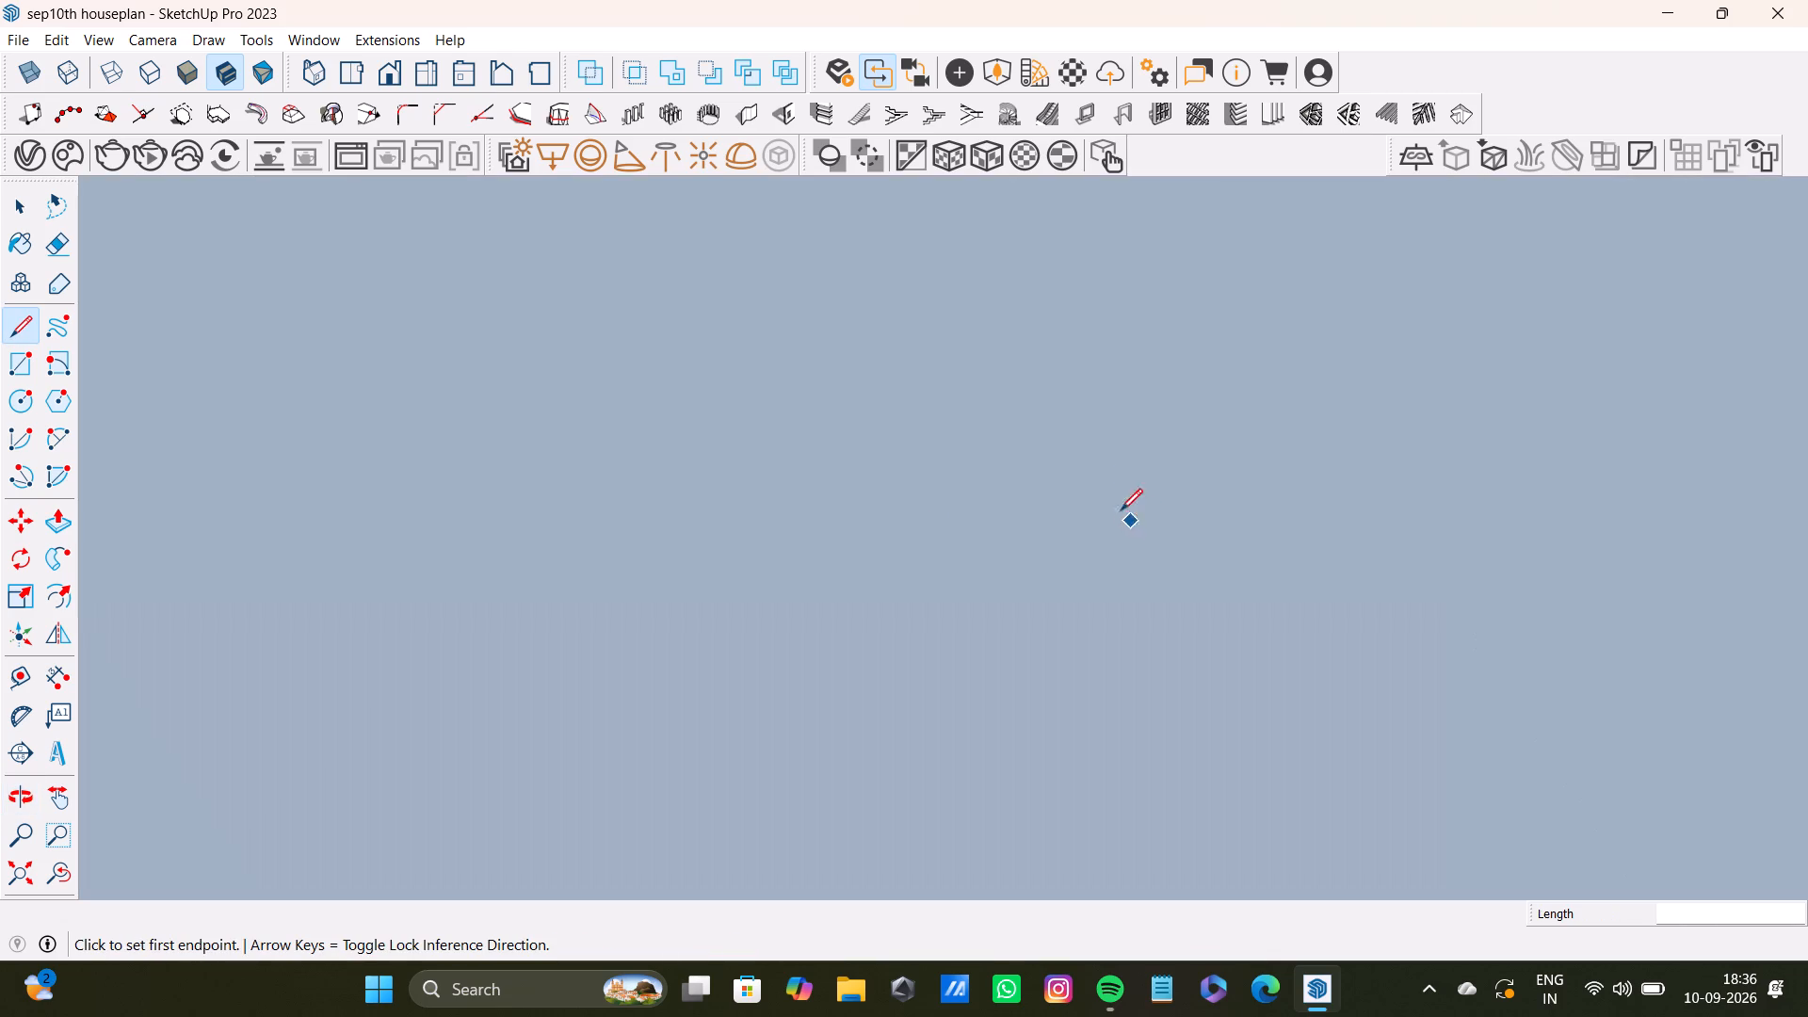
pyautogui.click(56, 880)
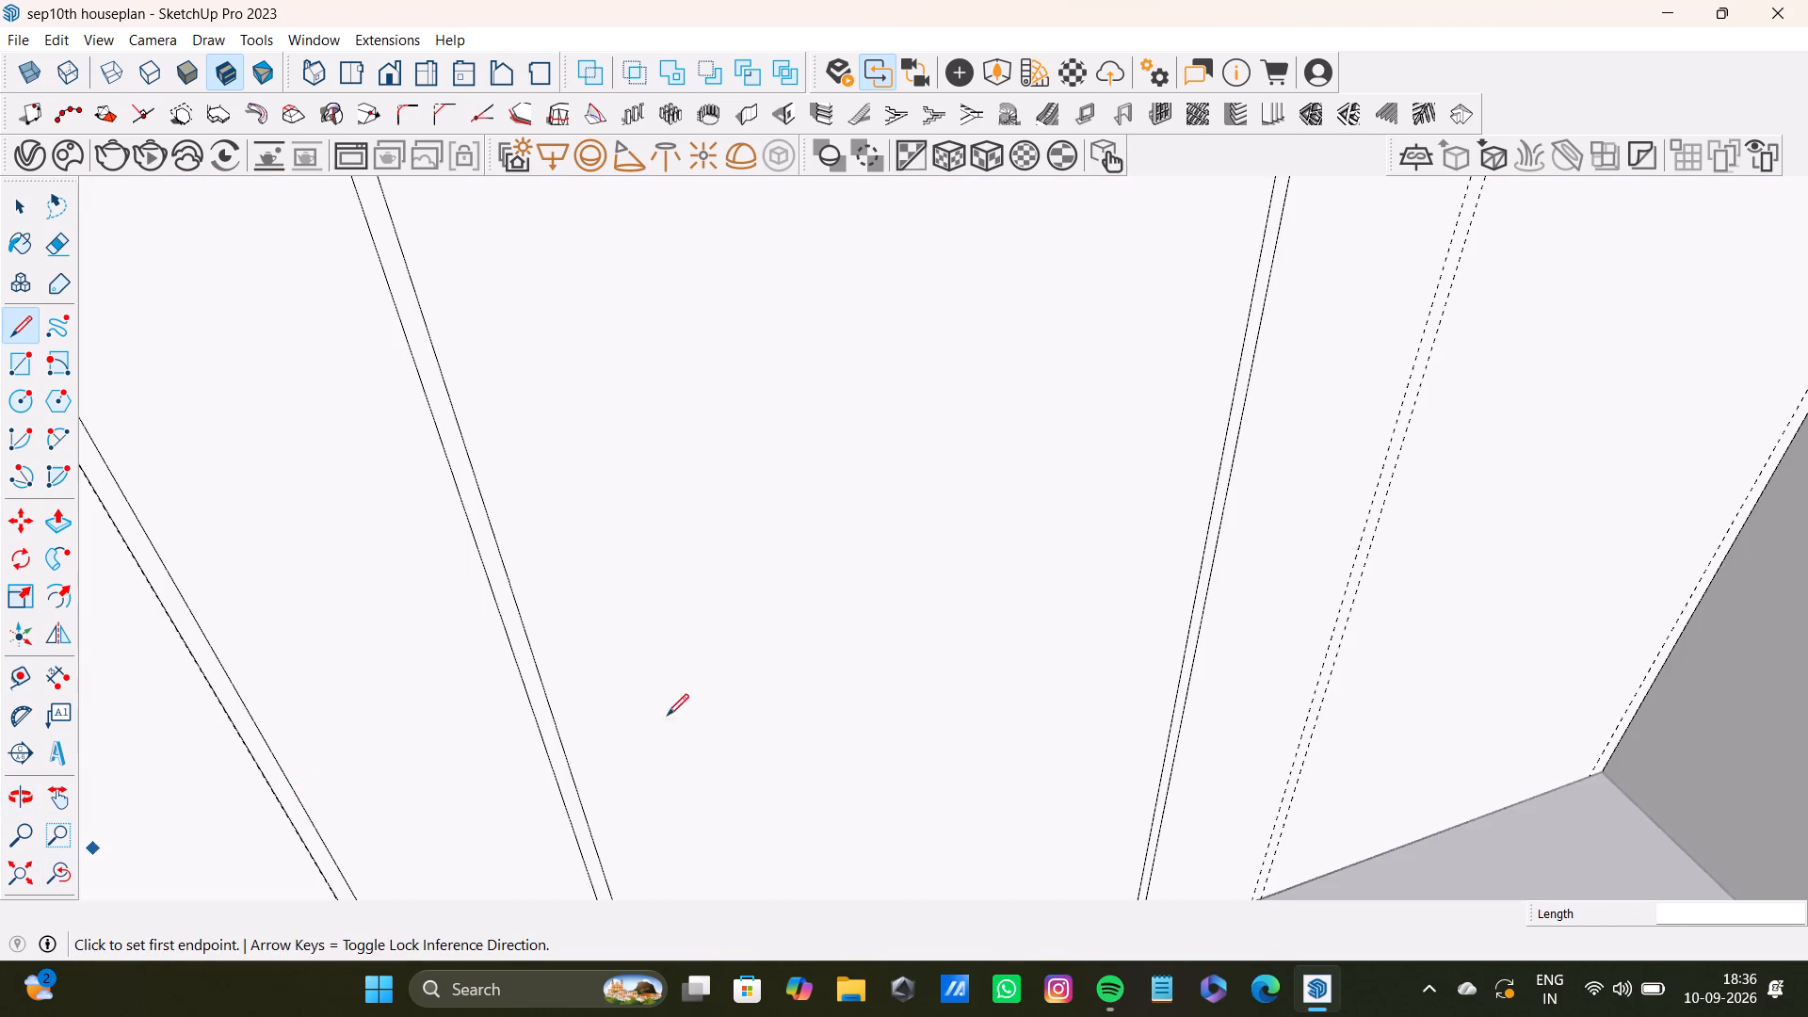
pyautogui.keyDown('shift'); pyautogui.moveTo(1314, 446); pyautogui.dragTo(1213, 856, button='middle'); pyautogui.keyUp('shift')
pyautogui.scroll(-8, 1259, 606)
pyautogui.moveTo(1312, 245); pyautogui.dragTo(1220, 849, button='middle')
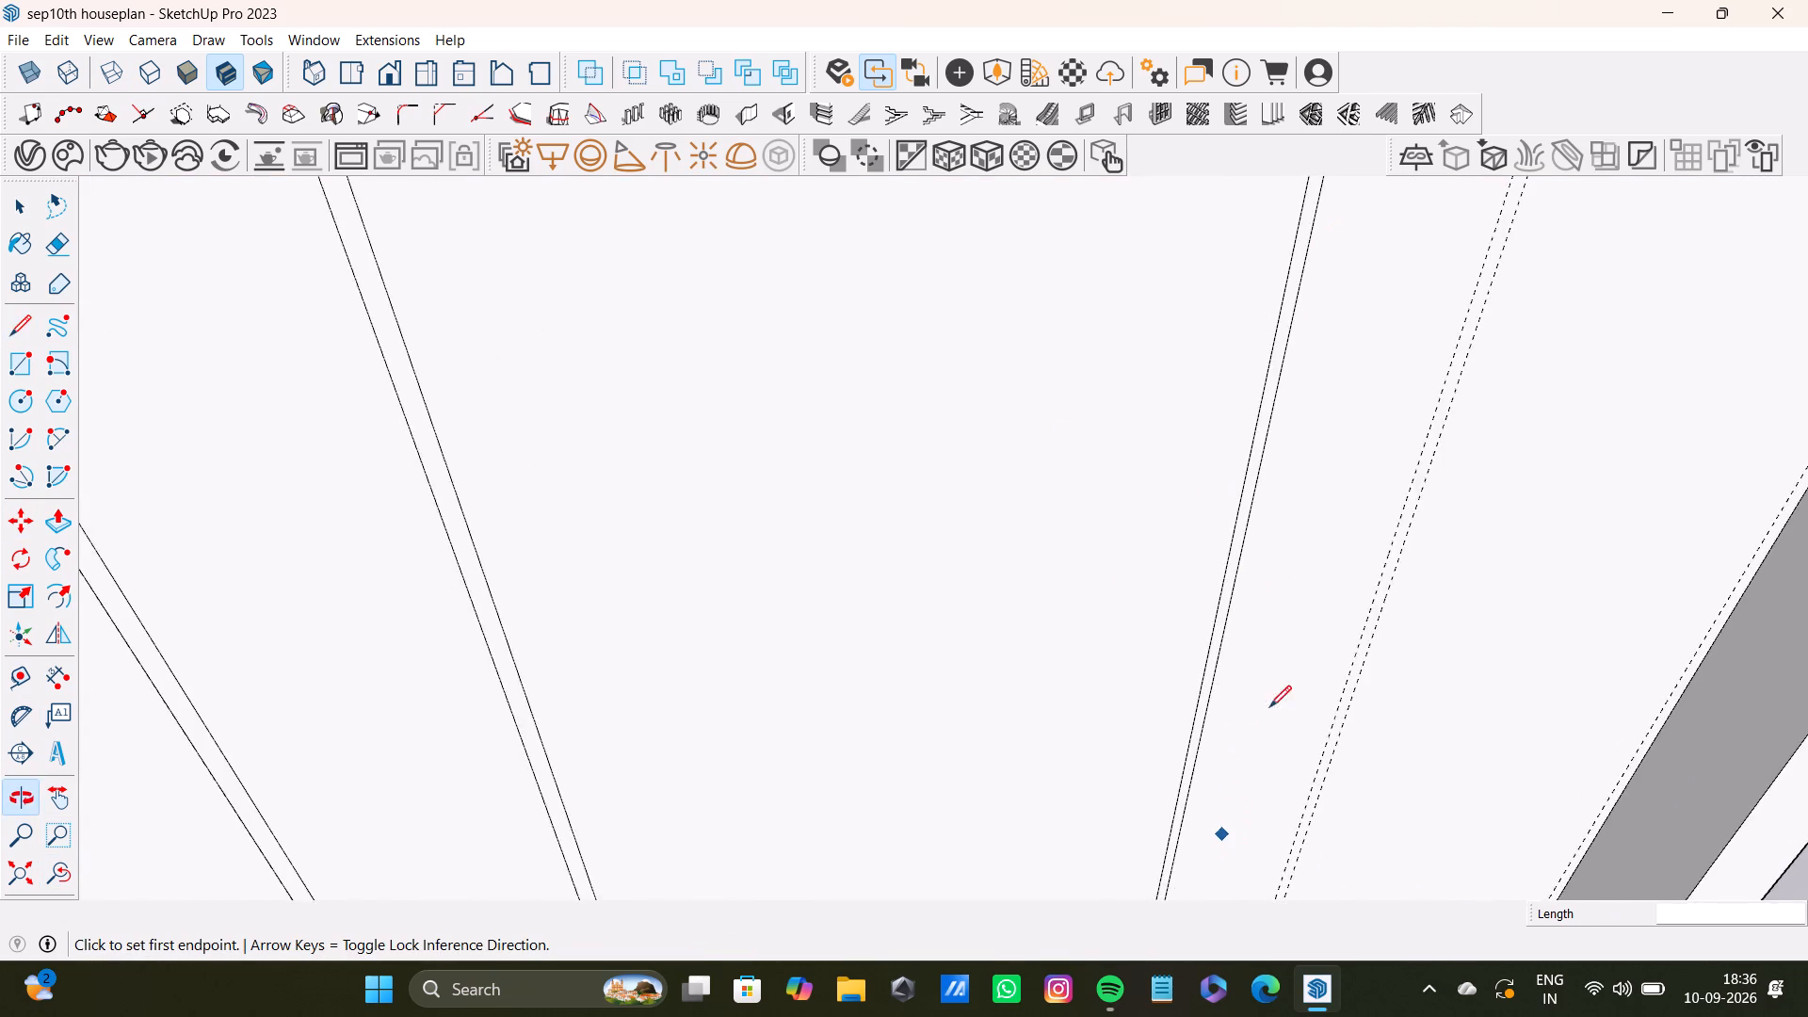
pyautogui.scroll(-10, 1300, 573)
pyautogui.keyDown('shift'); pyautogui.moveTo(1328, 476); pyautogui.dragTo(1295, 807, button='middle'); pyautogui.keyUp('shift')
pyautogui.scroll(12, 1337, 603)
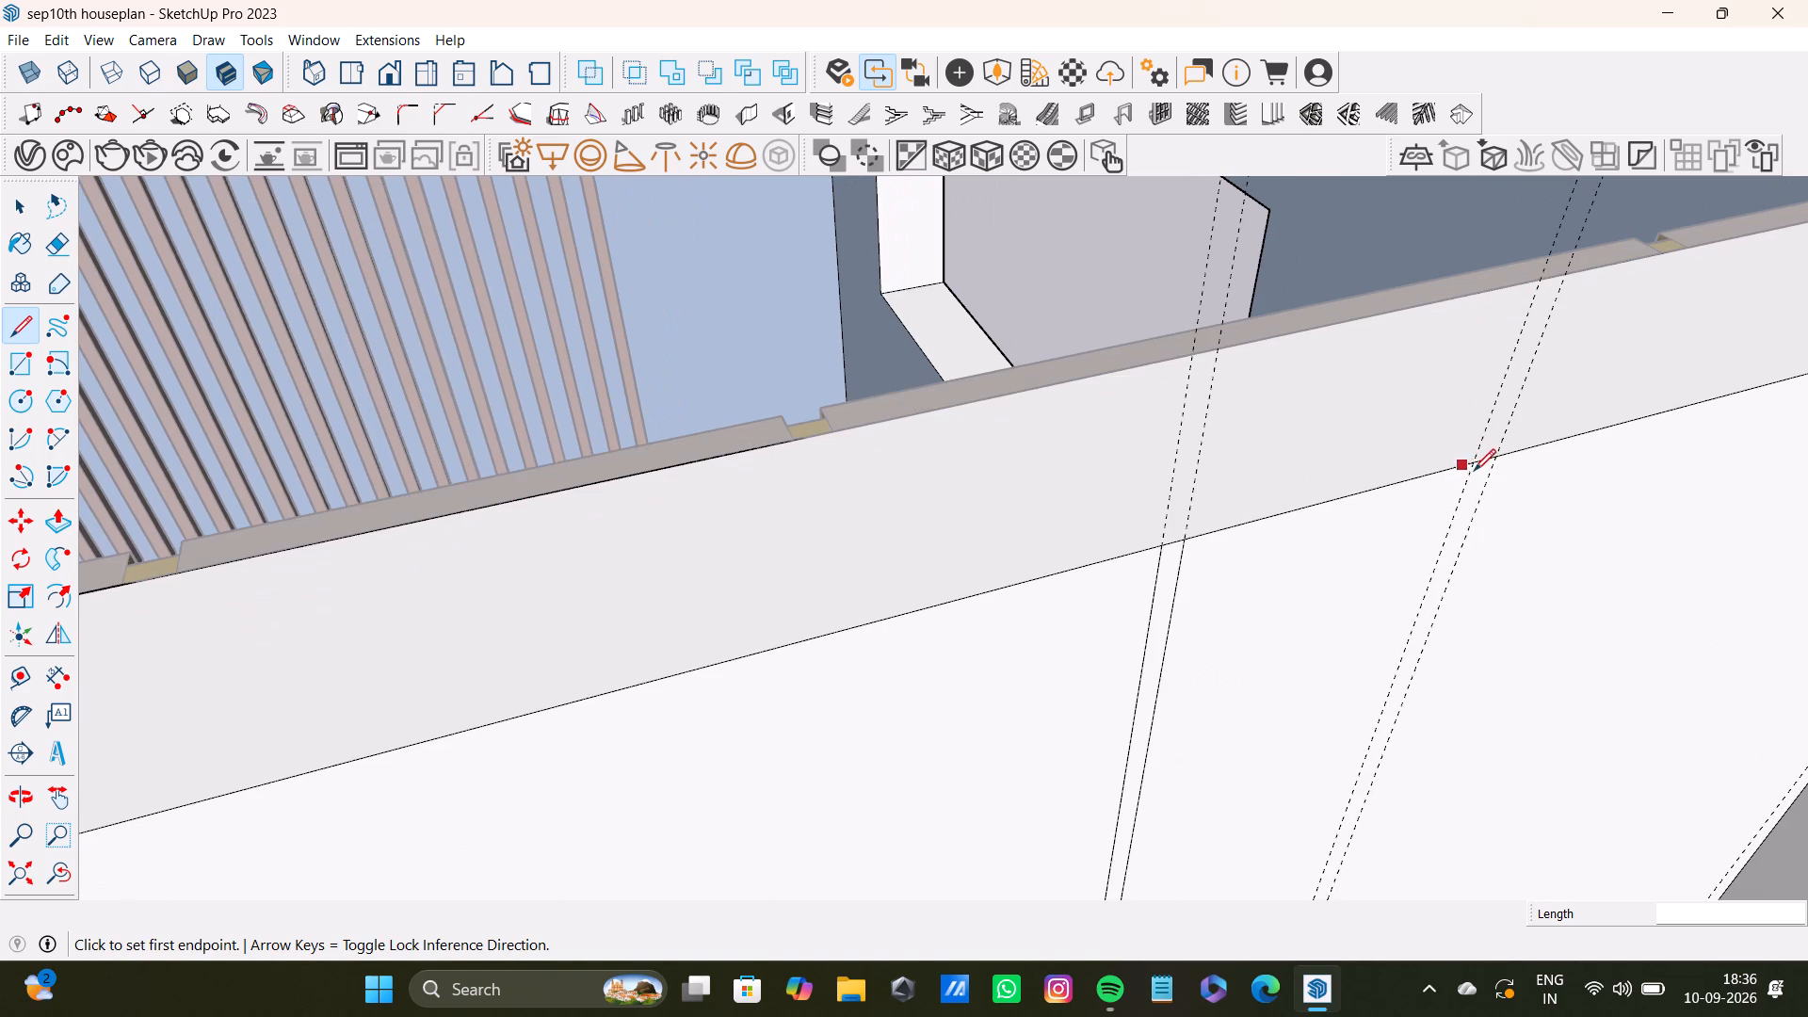
pyautogui.click(1475, 460)
pyautogui.scroll(-4, 1456, 641)
pyautogui.keyDown('shift'); pyautogui.moveTo(1433, 676); pyautogui.dragTo(1441, 525, button='middle'); pyautogui.keyUp('shift')
pyautogui.scroll(-3, 1398, 621)
pyautogui.keyDown('shift'); pyautogui.moveTo(1376, 694); pyautogui.dragTo(1443, 412, button='middle'); pyautogui.keyUp('shift')
pyautogui.scroll(-3, 1436, 542)
pyautogui.keyDown('shift'); pyautogui.moveTo(1359, 644); pyautogui.dragTo(1428, 384, button='middle'); pyautogui.keyUp('shift')
pyautogui.scroll(2, 1359, 641)
pyautogui.keyDown('shift'); pyautogui.moveTo(1343, 721); pyautogui.dragTo(1428, 356, button='middle'); pyautogui.keyUp('shift')
pyautogui.scroll(3, 1380, 565)
pyautogui.moveTo(1316, 650); pyautogui.dragTo(1412, 352, button='middle')
pyautogui.scroll(2, 1412, 638)
pyautogui.keyDown('shift'); pyautogui.moveTo(1344, 658); pyautogui.dragTo(1331, 500, button='middle'); pyautogui.keyUp('shift')
pyautogui.scroll(4, 1309, 569)
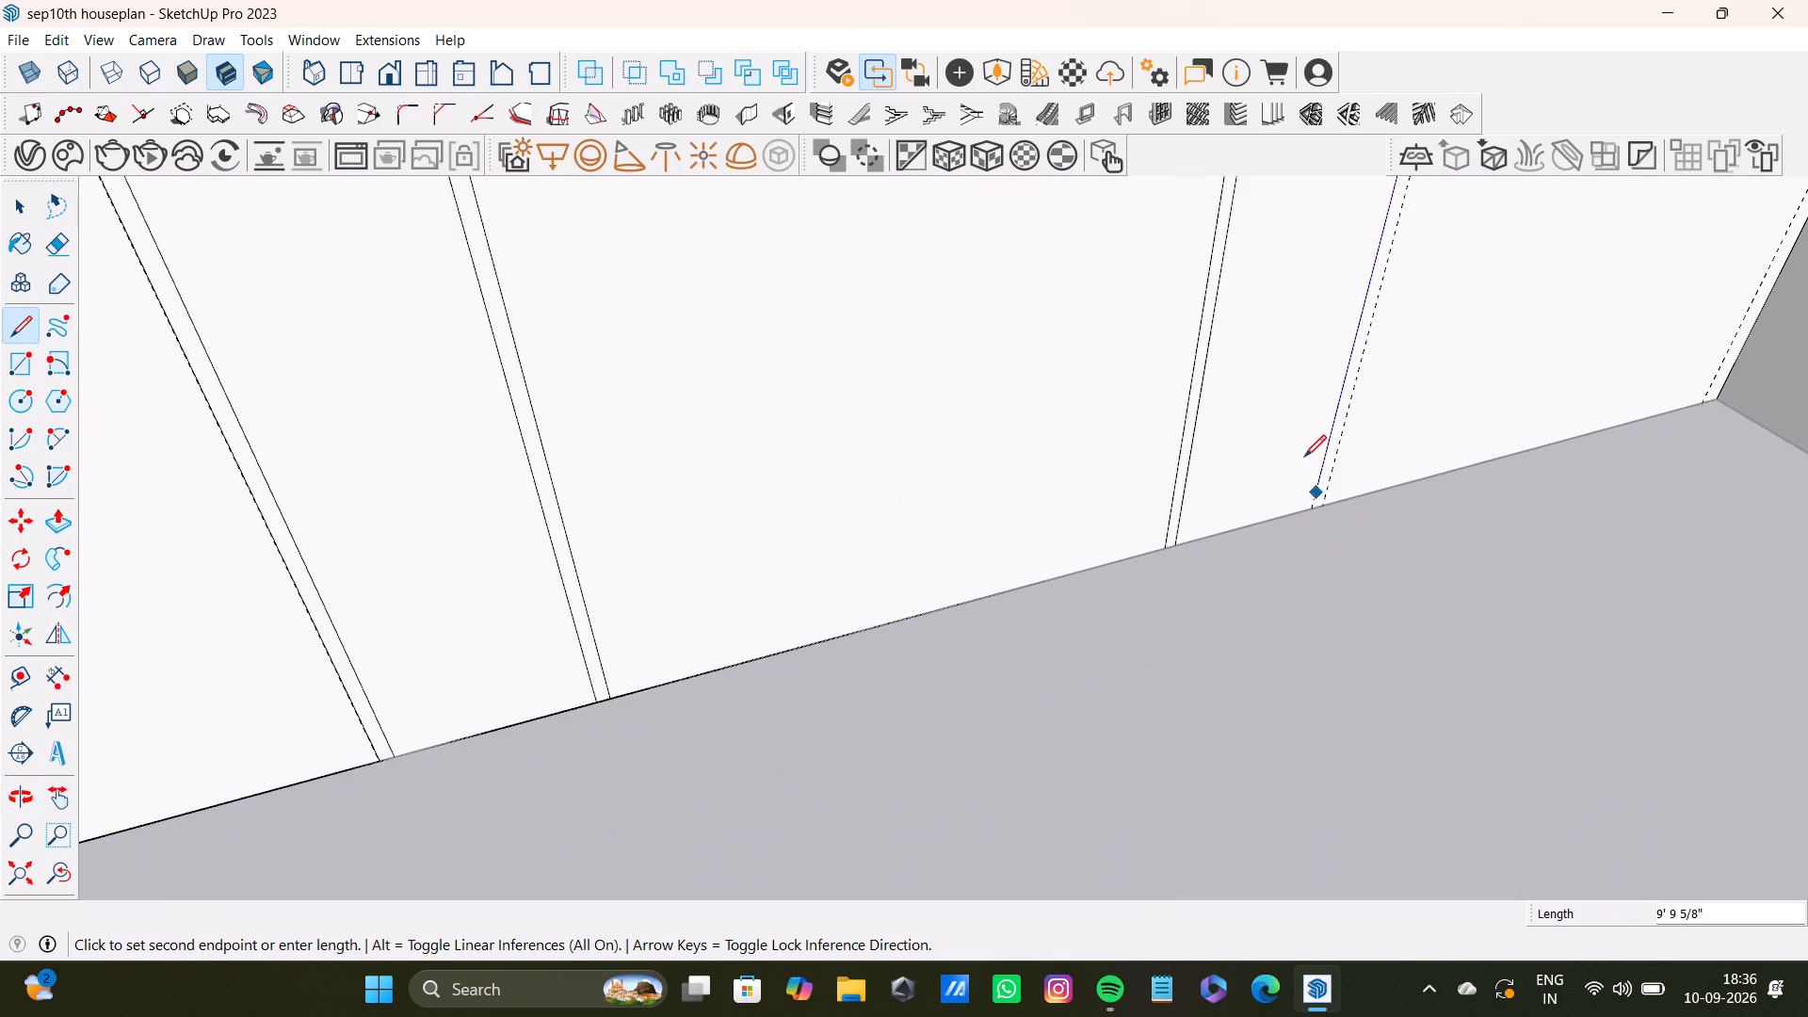
pyautogui.scroll(3, 1304, 457)
pyautogui.click(1321, 523)
# Draw a line along the other guide of the fourteenth pair, from the wall's top edge to its base.
pyautogui.scroll(-3, 1344, 484)
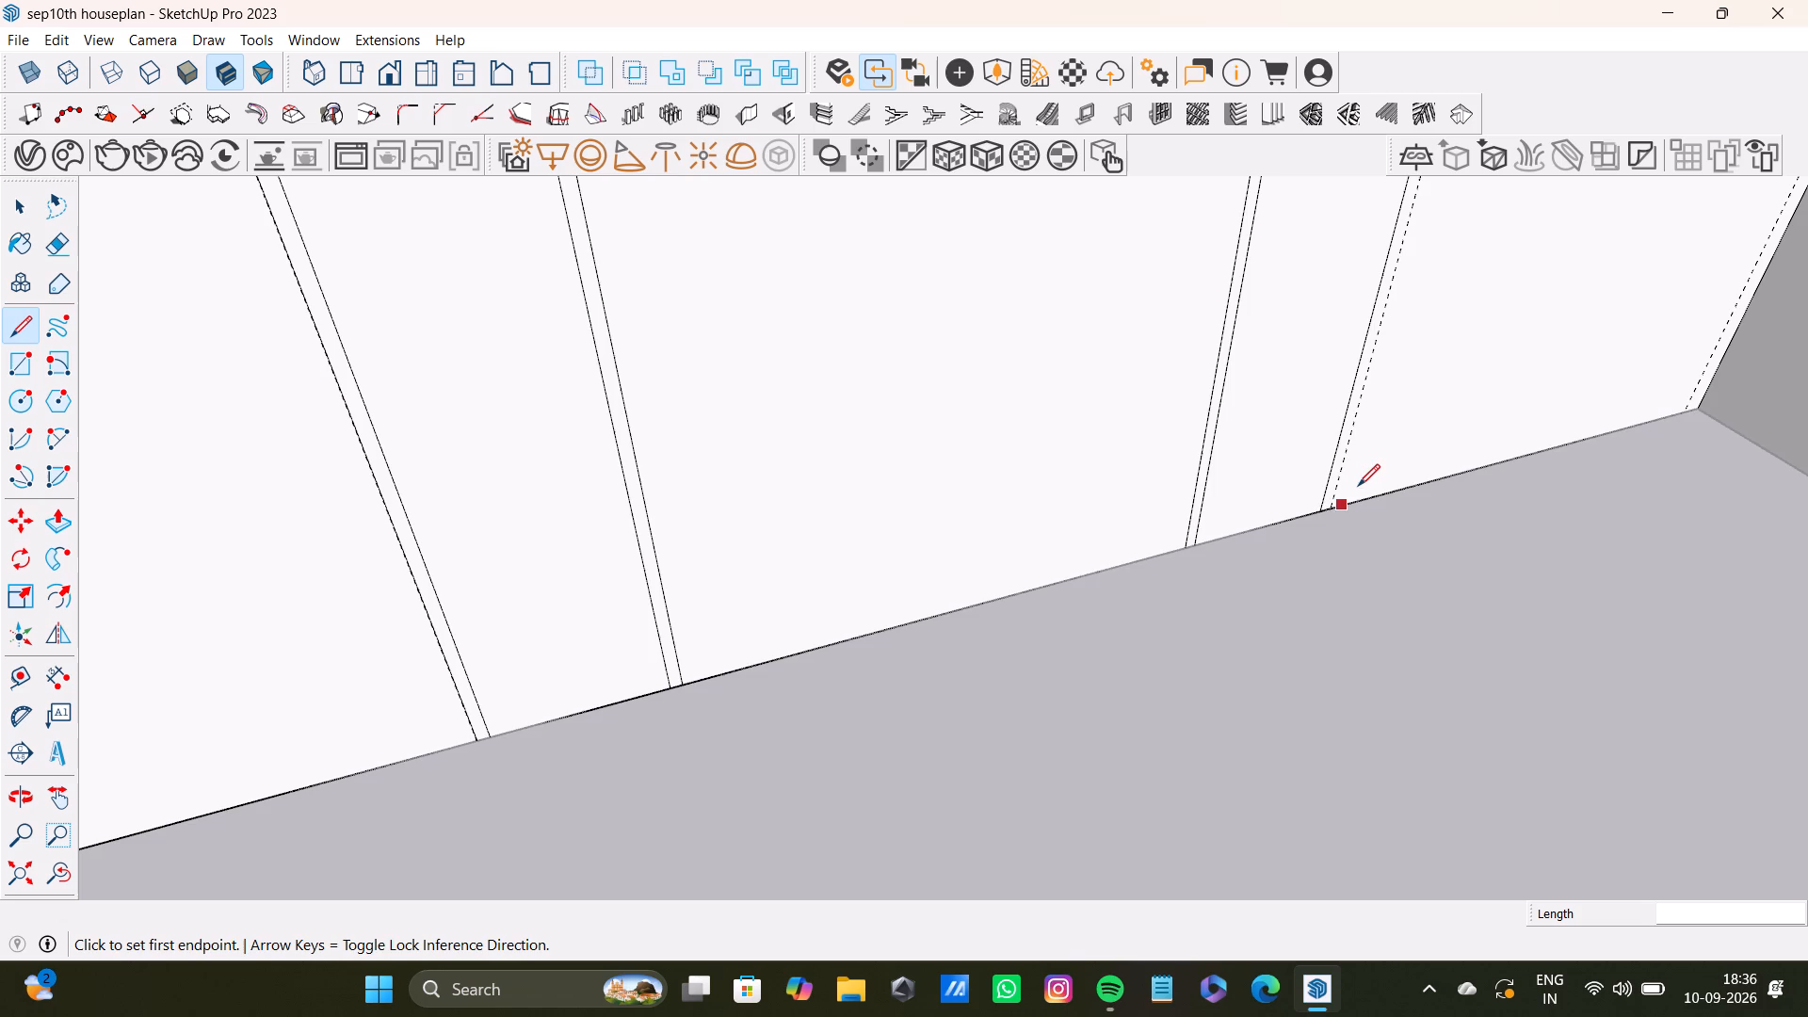
pyautogui.scroll(-5, 1328, 462)
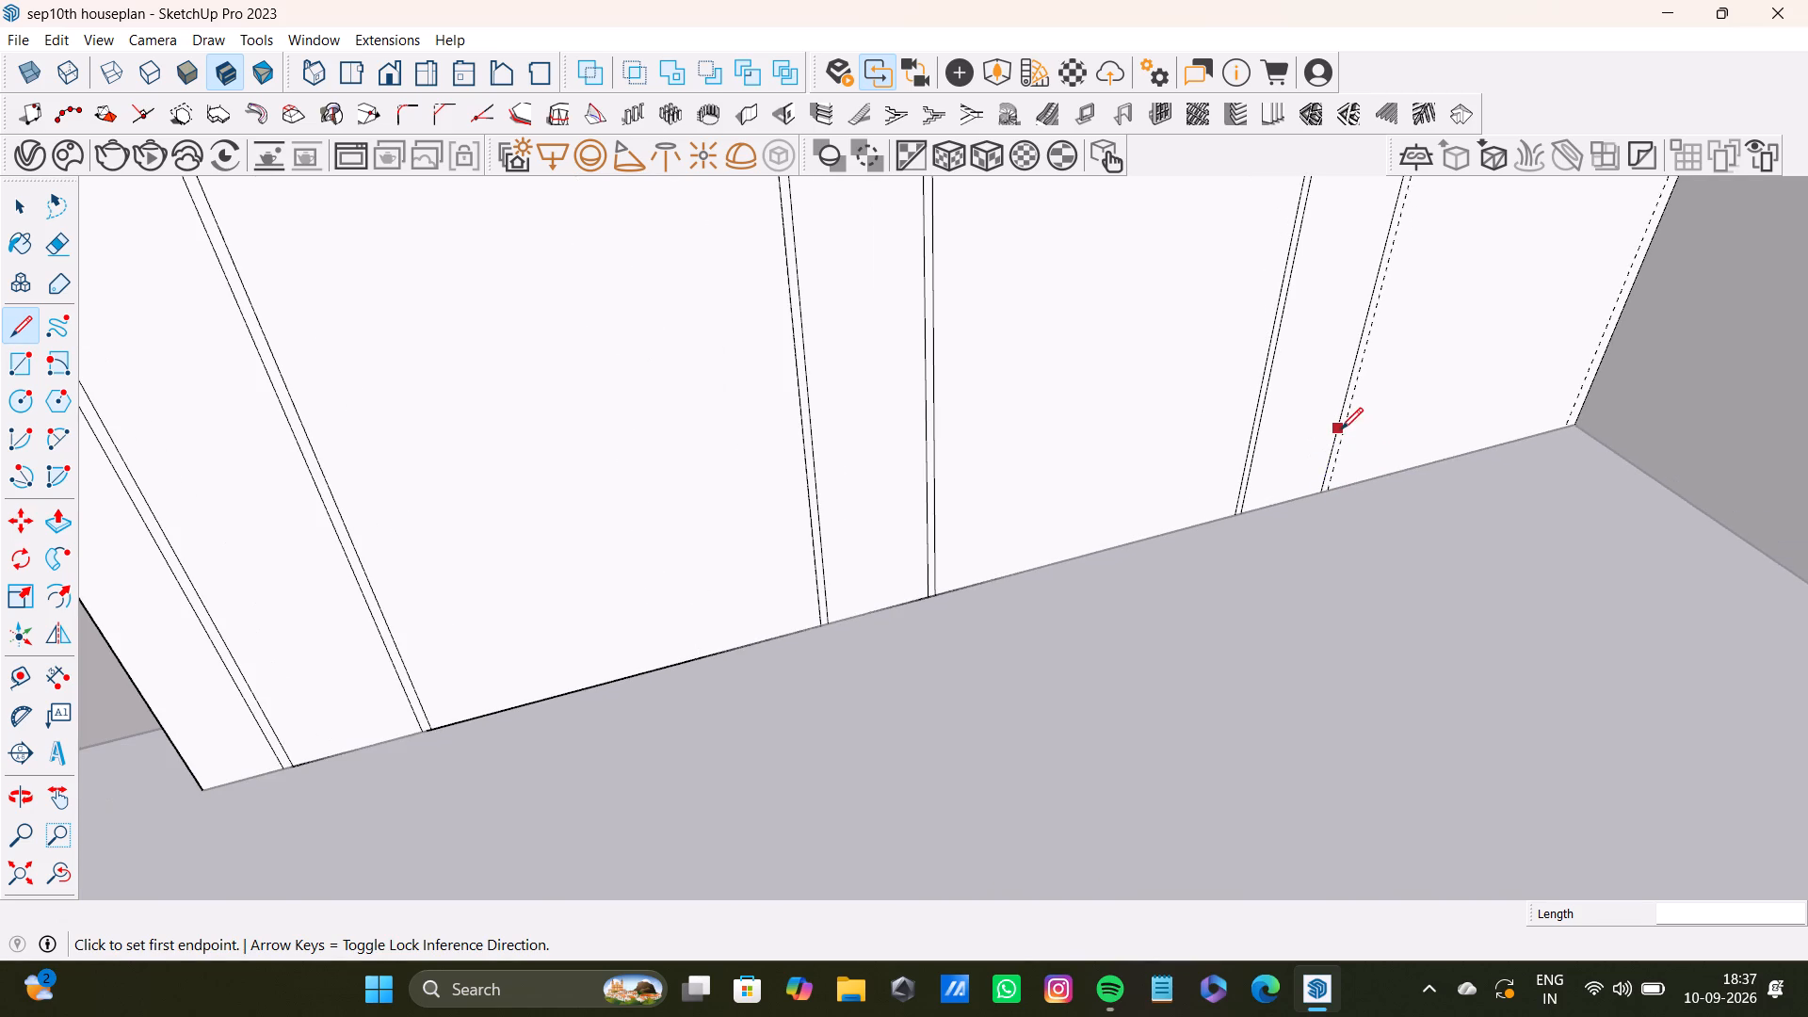
pyautogui.keyDown('shift'); pyautogui.moveTo(1246, 366); pyautogui.dragTo(1237, 825, button='middle'); pyautogui.keyUp('shift')
pyautogui.keyDown('shift'); pyautogui.scroll(-6, 1236, 792); pyautogui.keyUp('shift')
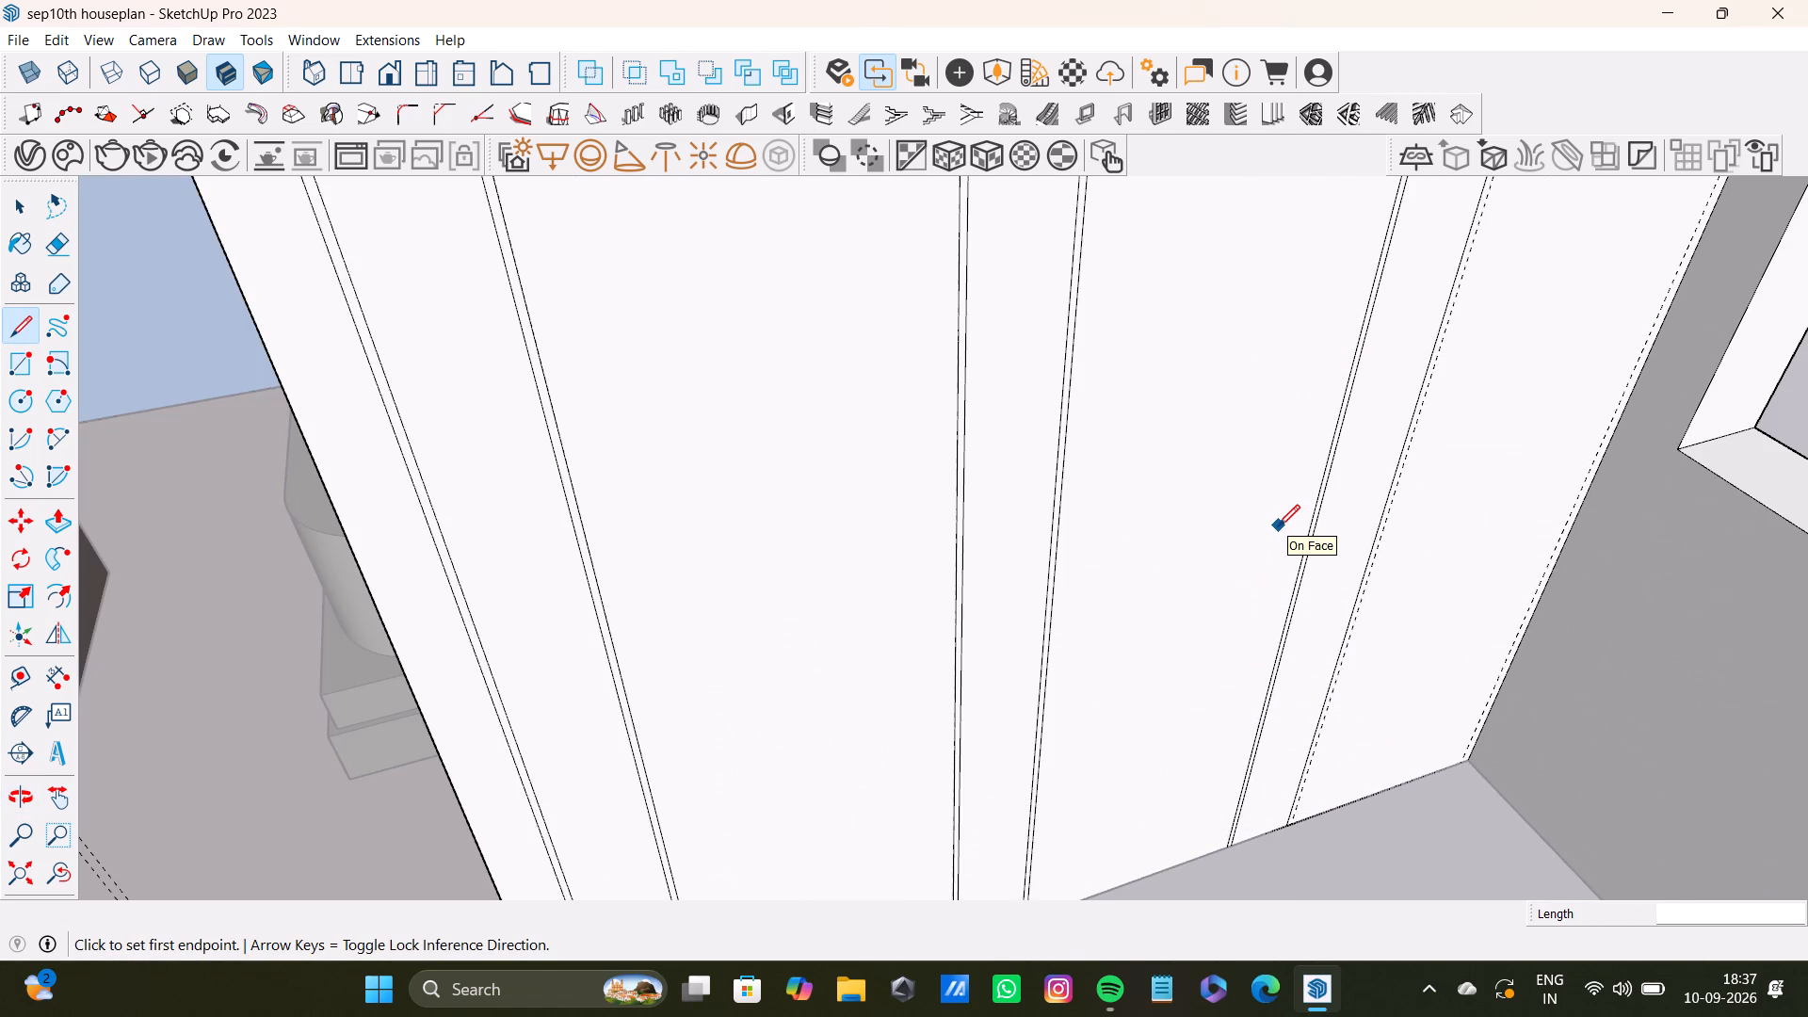
pyautogui.scroll(-3, 1266, 435)
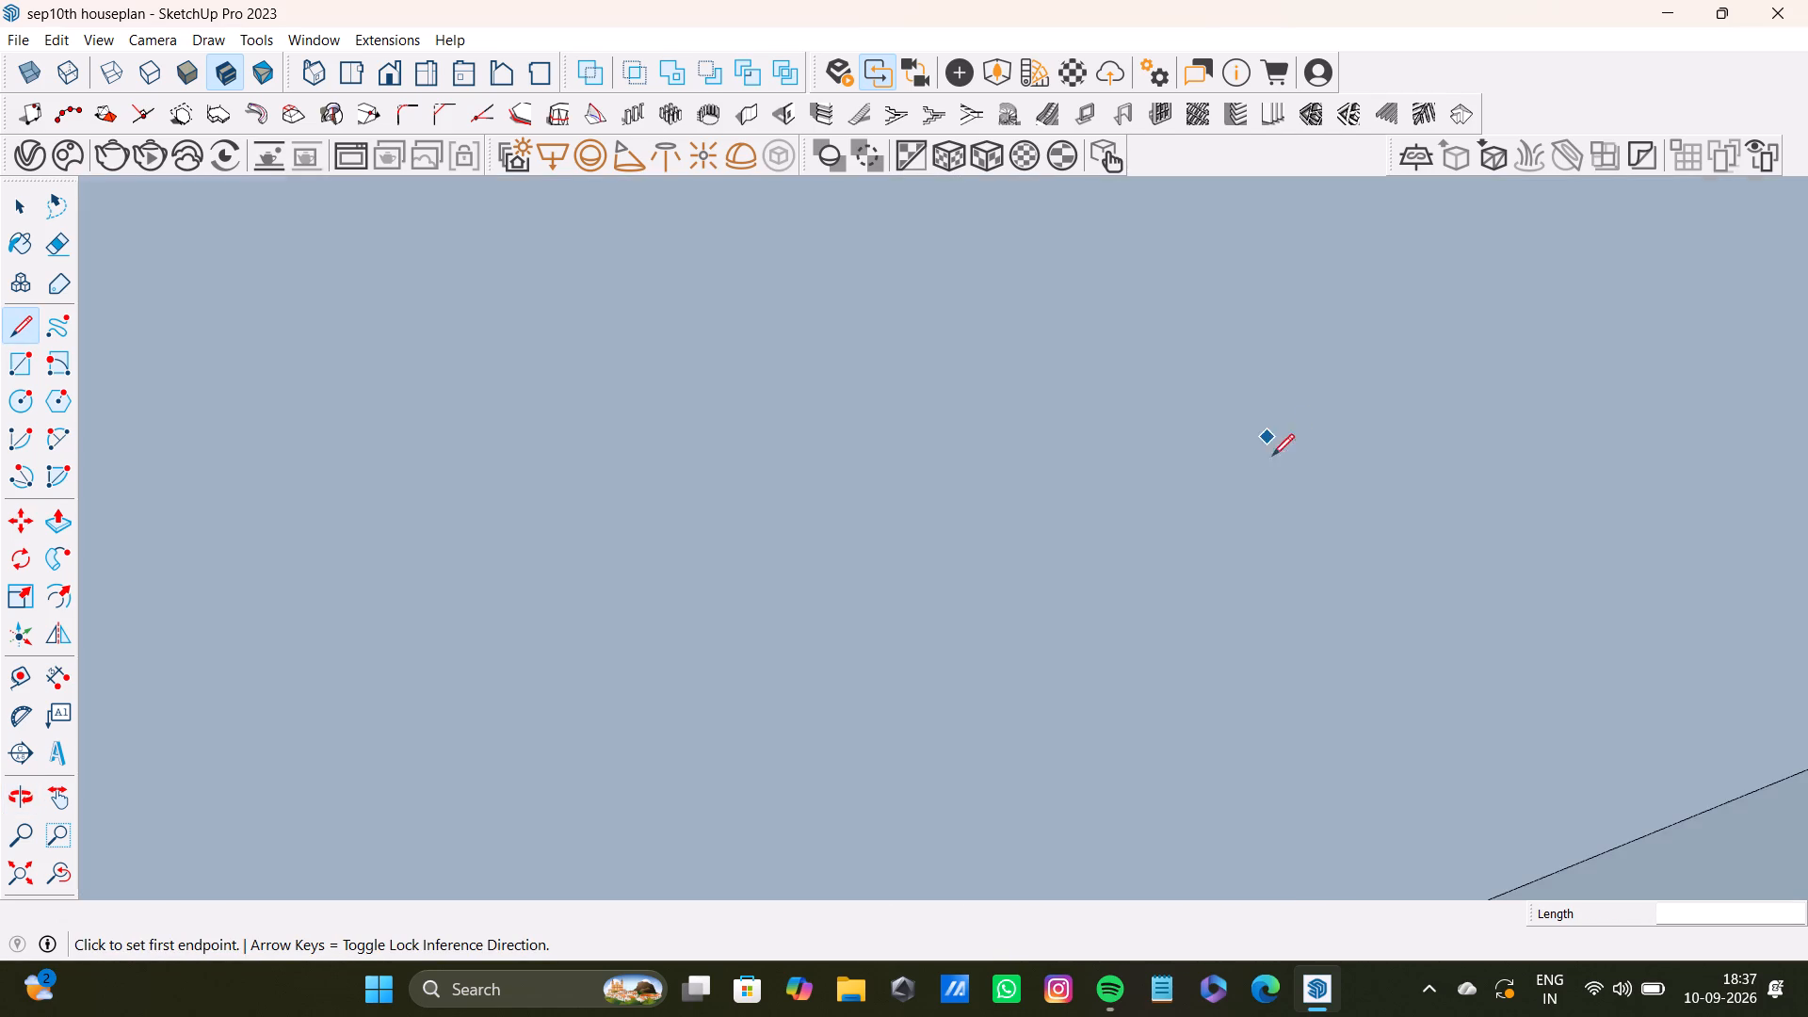
pyautogui.scroll(-4, 1272, 456)
pyautogui.click(70, 884)
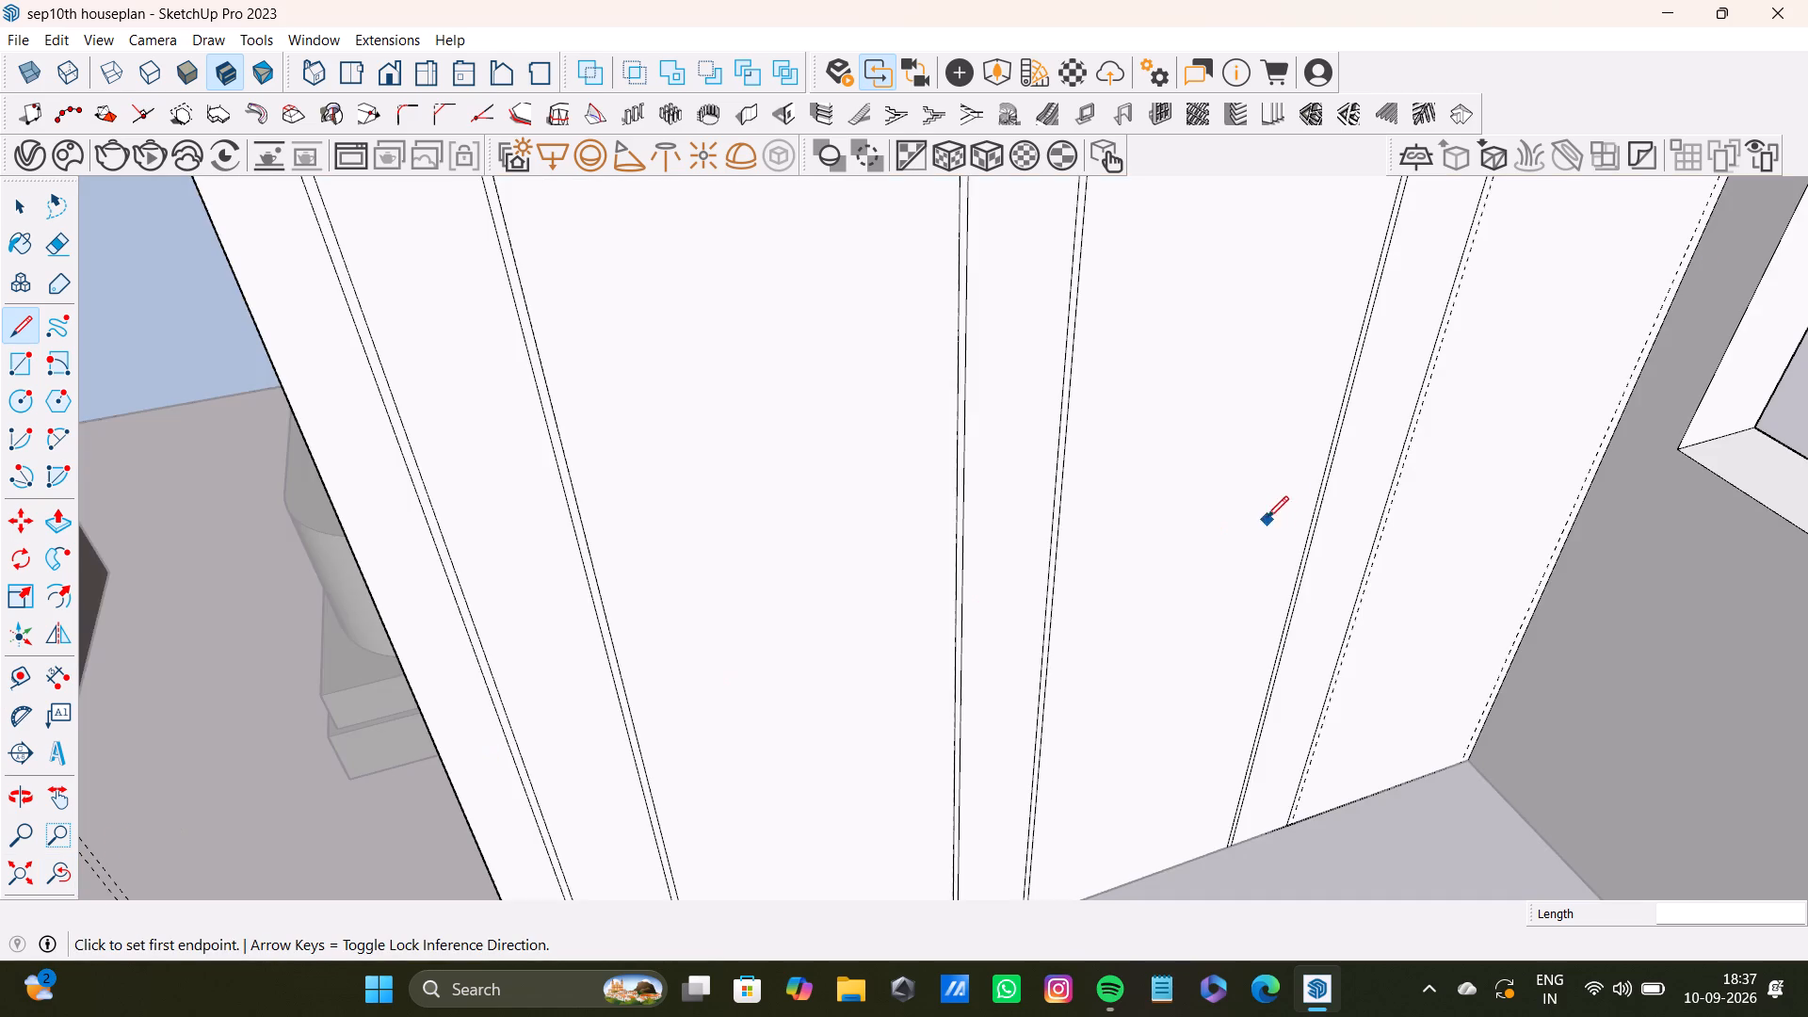
pyautogui.scroll(-5, 1308, 496)
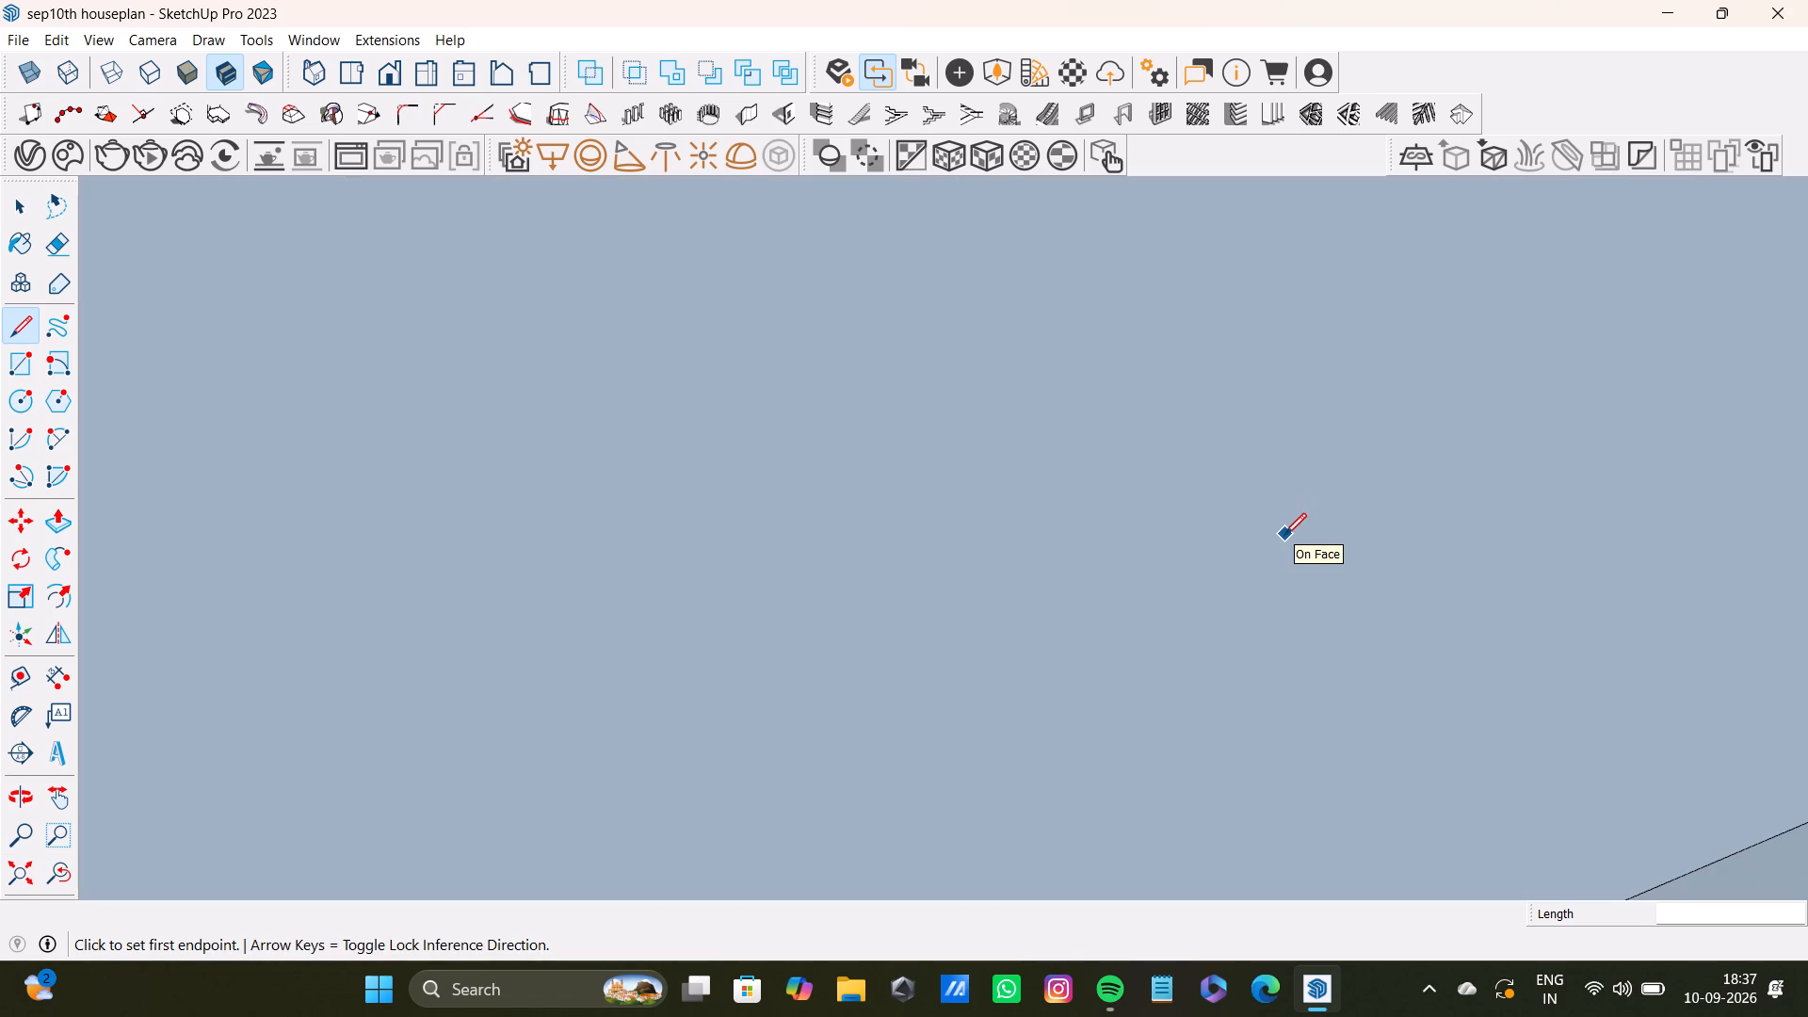